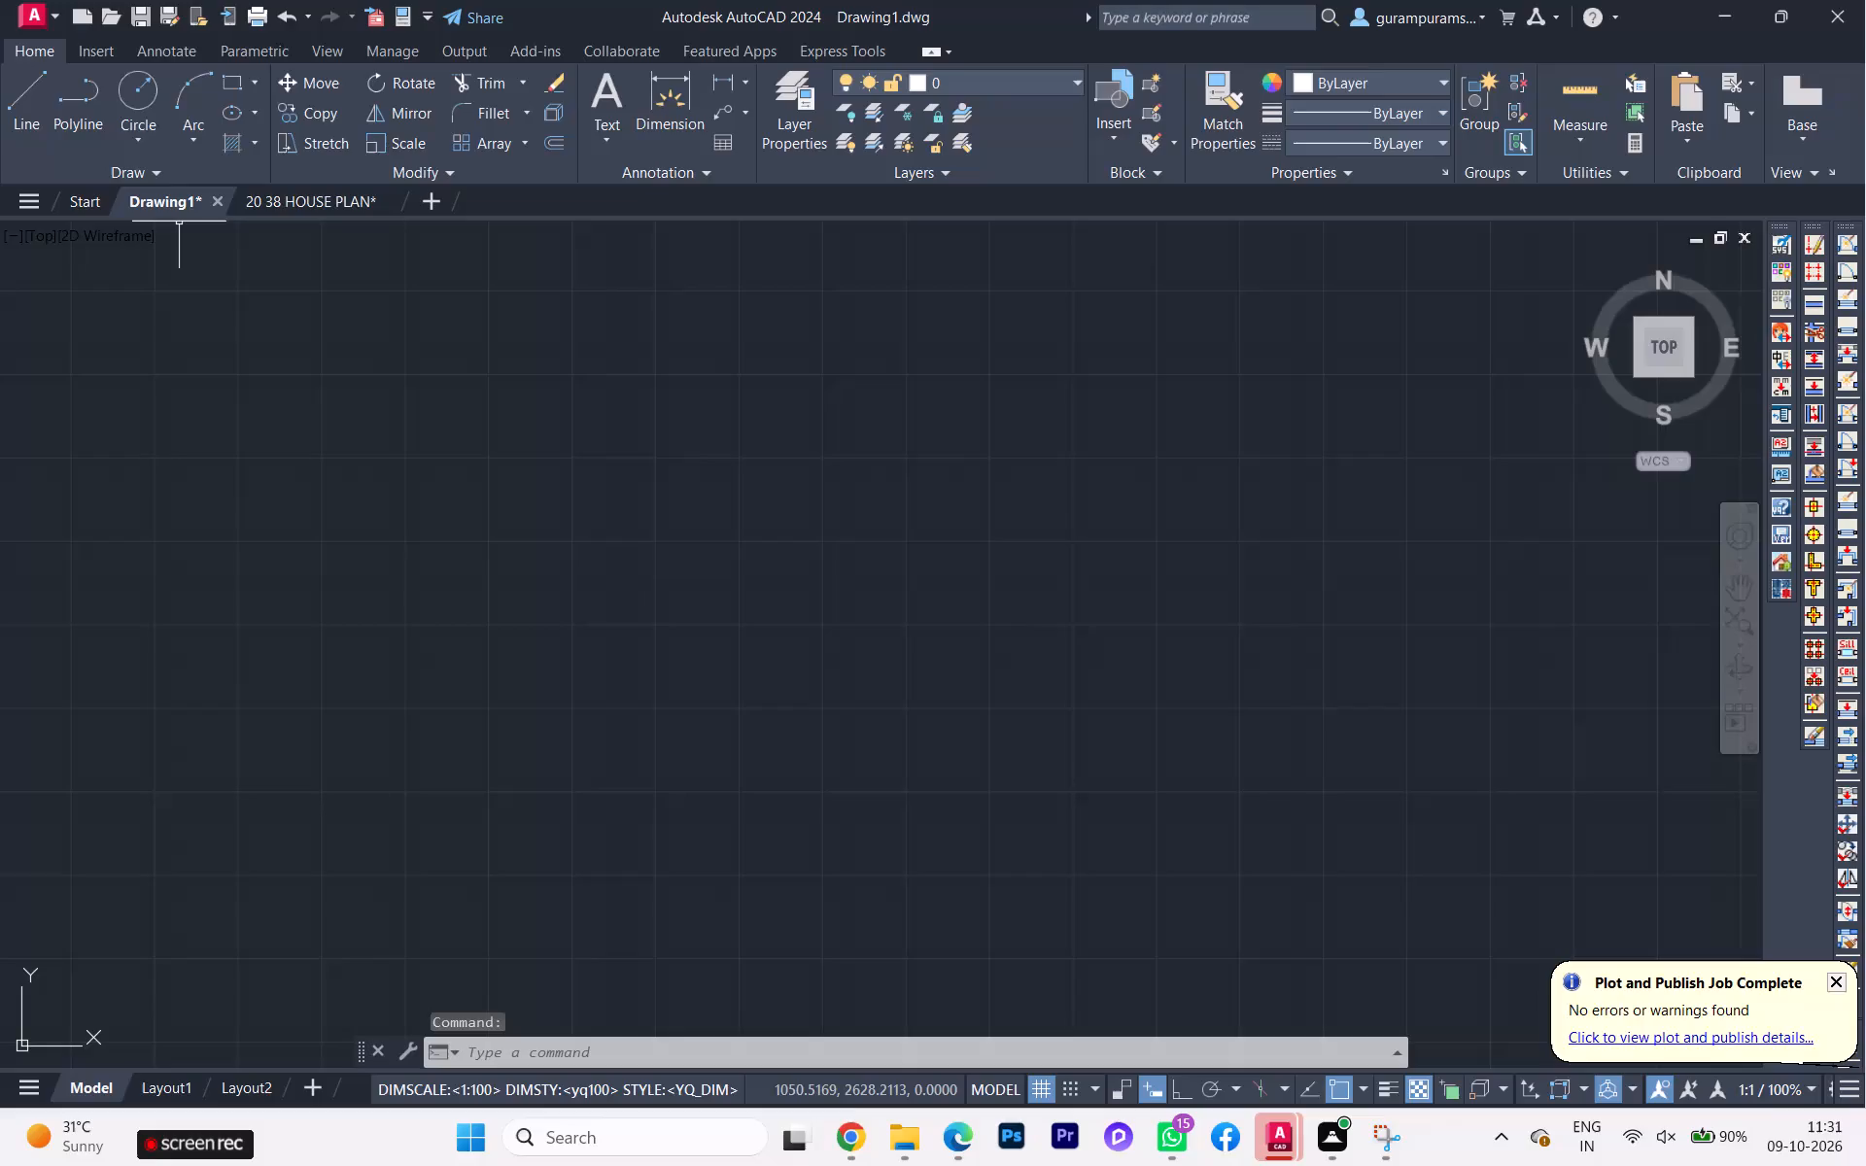
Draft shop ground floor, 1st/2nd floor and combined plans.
Keep Drawing1 as the active drawing and dismiss the plot and publish notification.
left_click(173, 207)
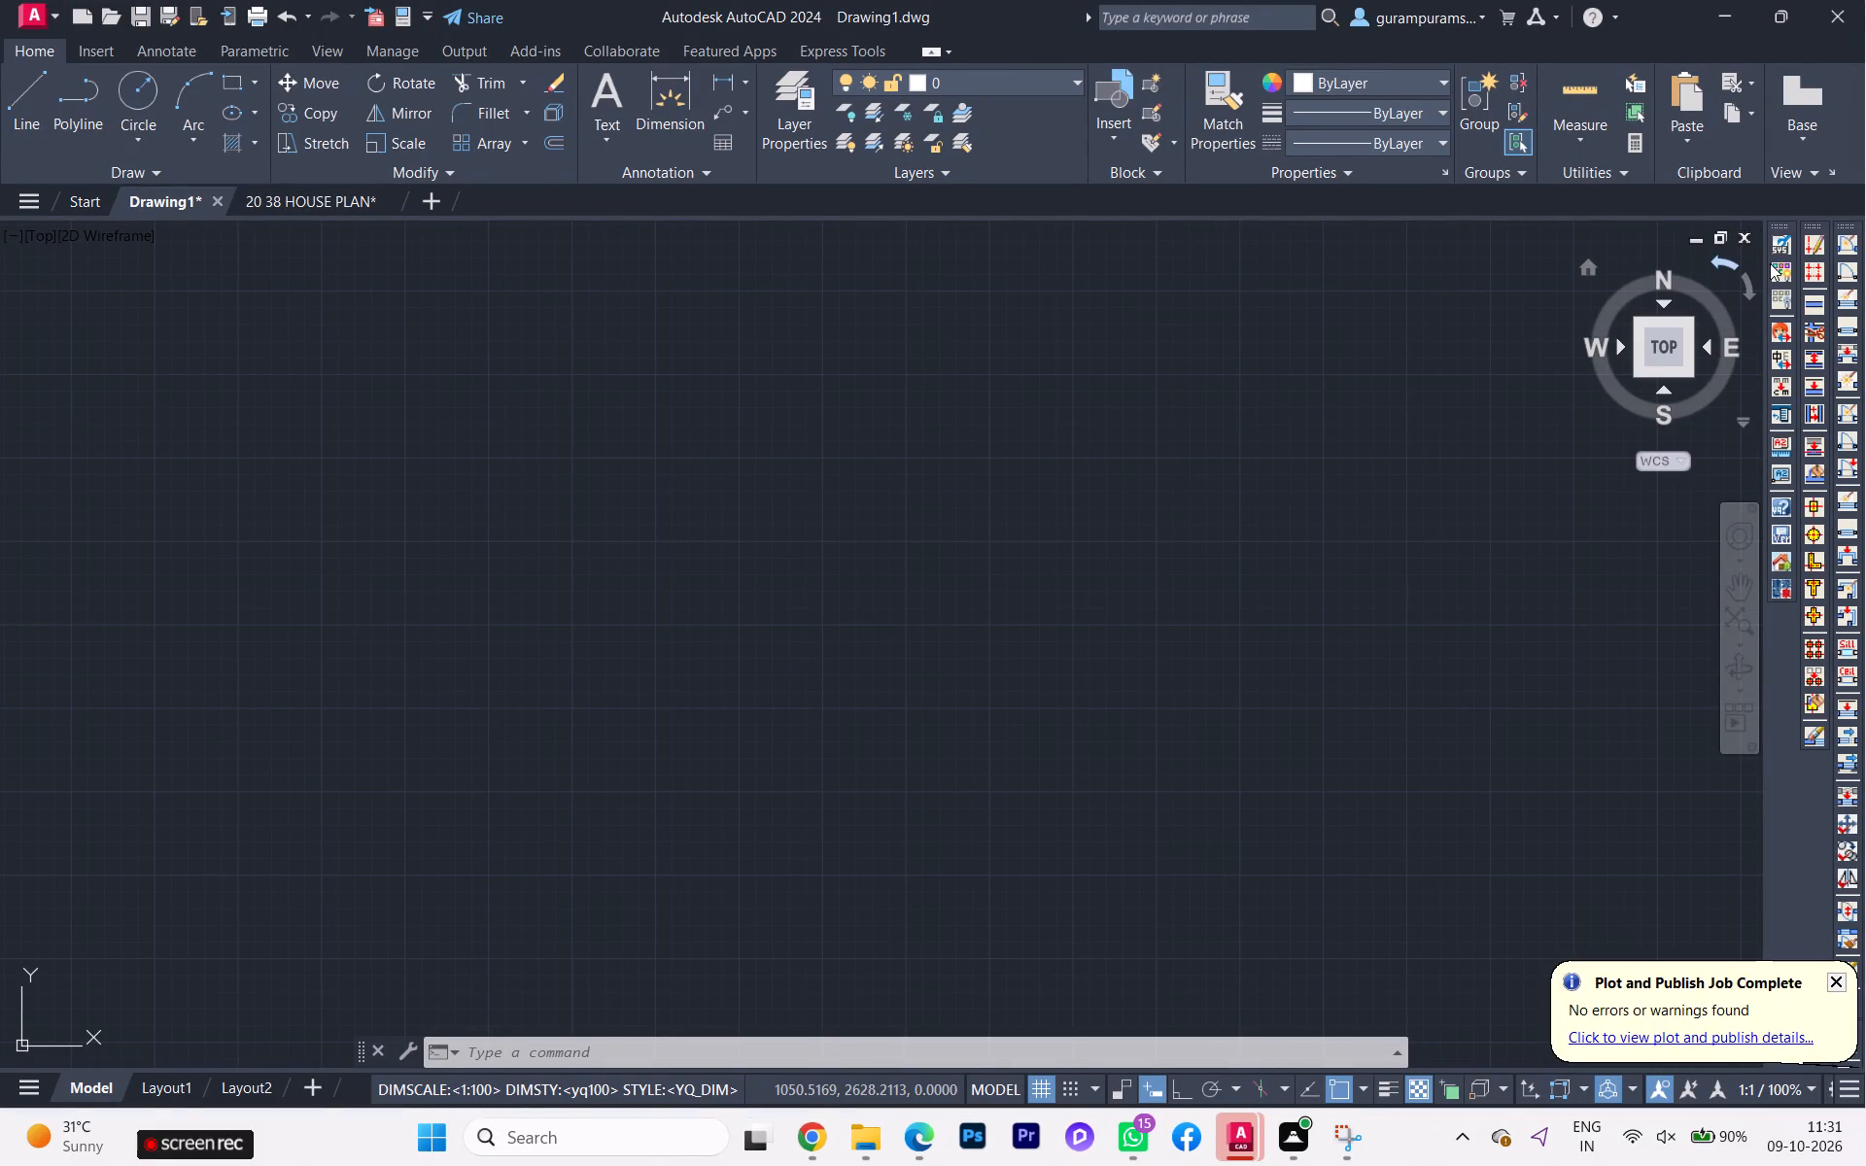
left_click(1846, 977)
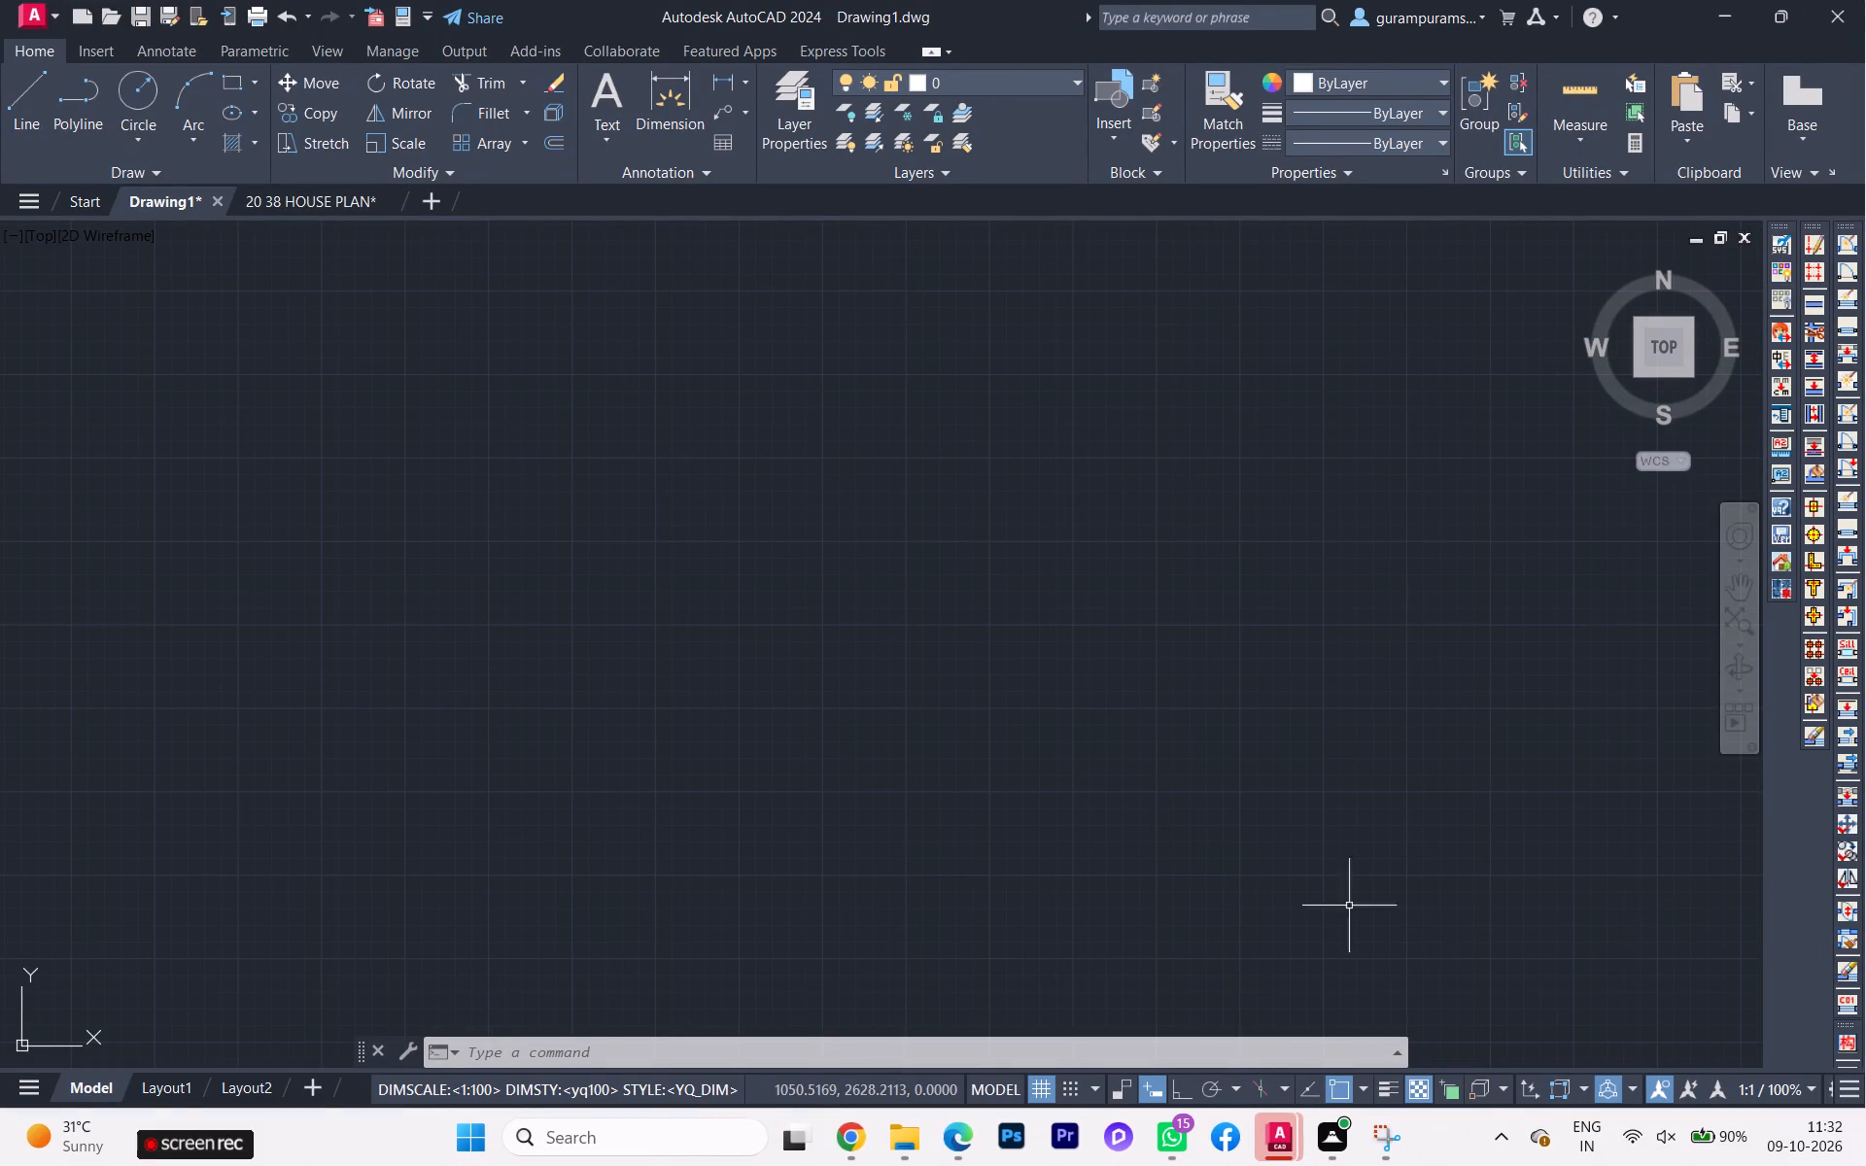
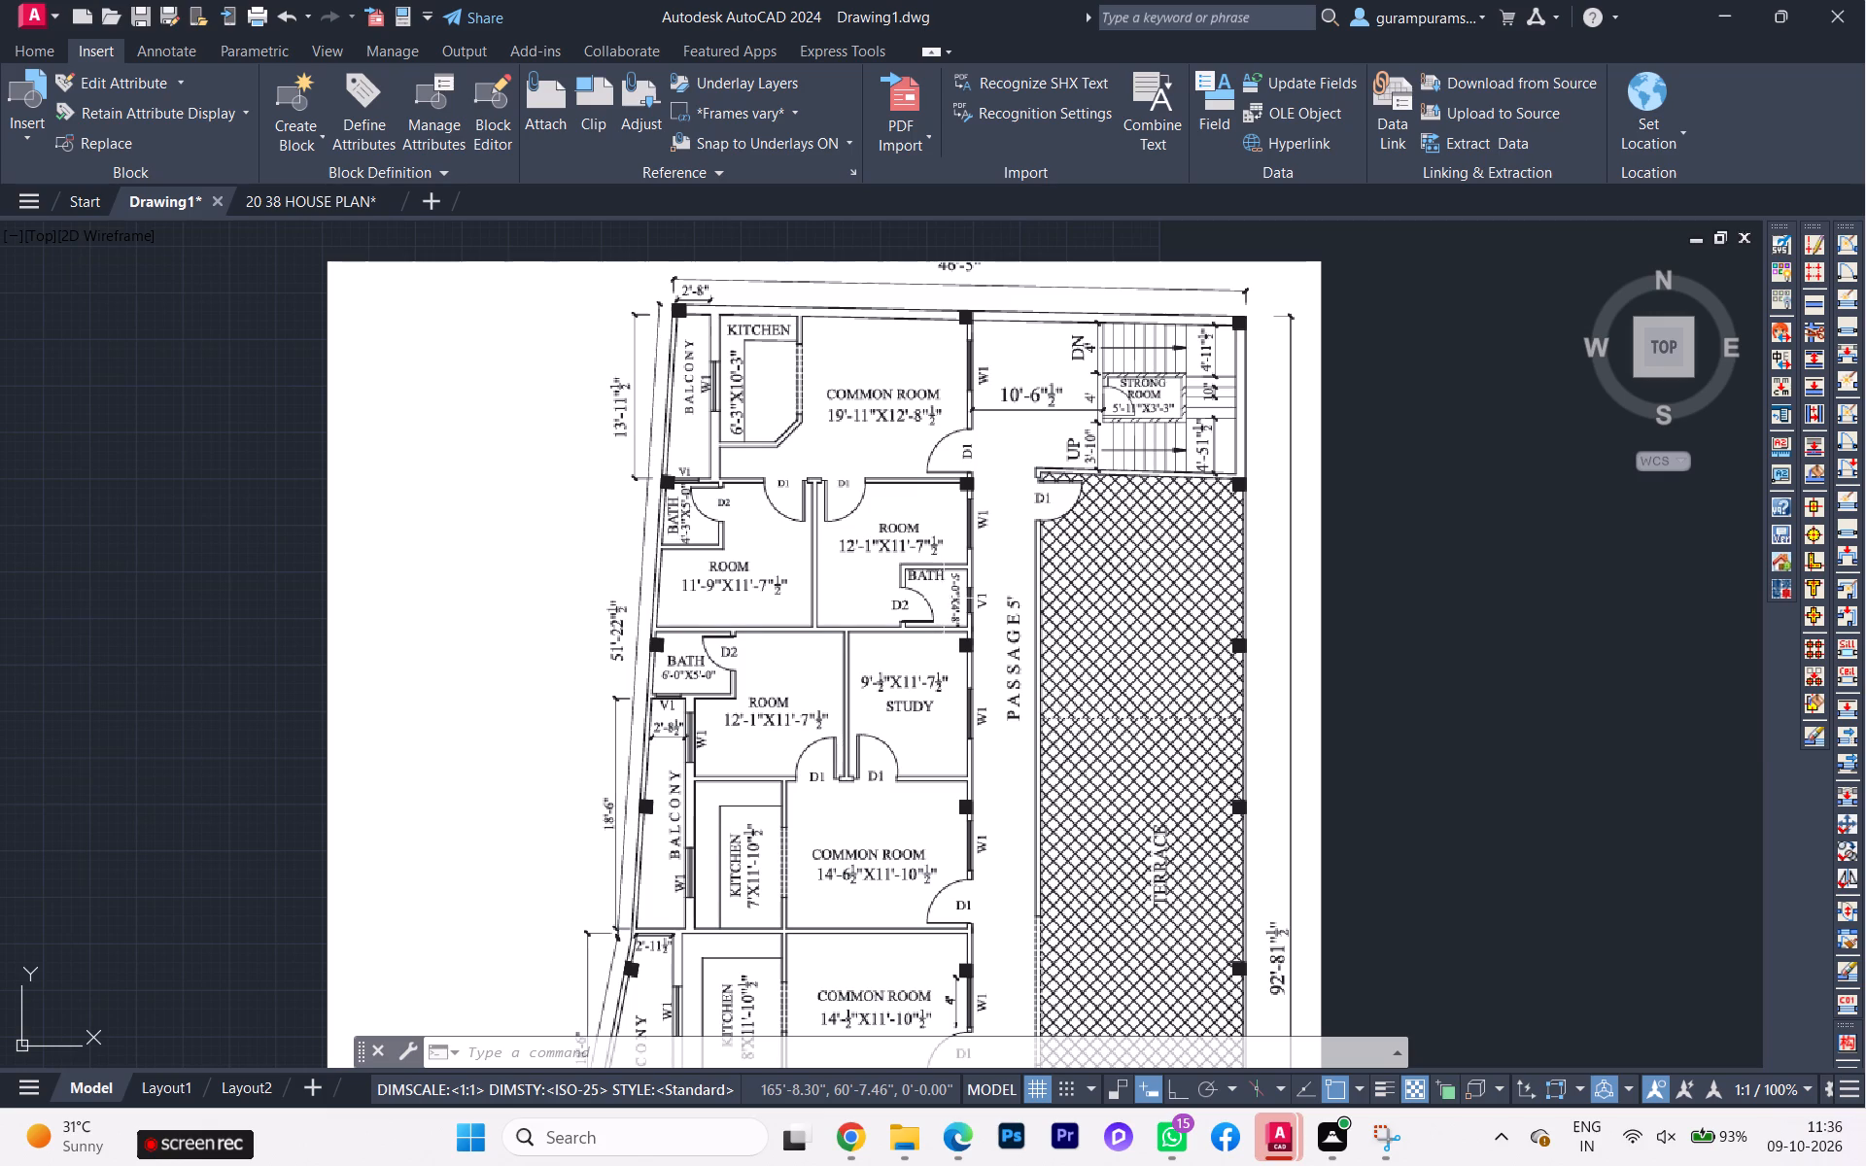
Begin a vertical line in the empty area beside the floor plan image, with Ortho turned on.
scroll(721, 483, "down", 1)
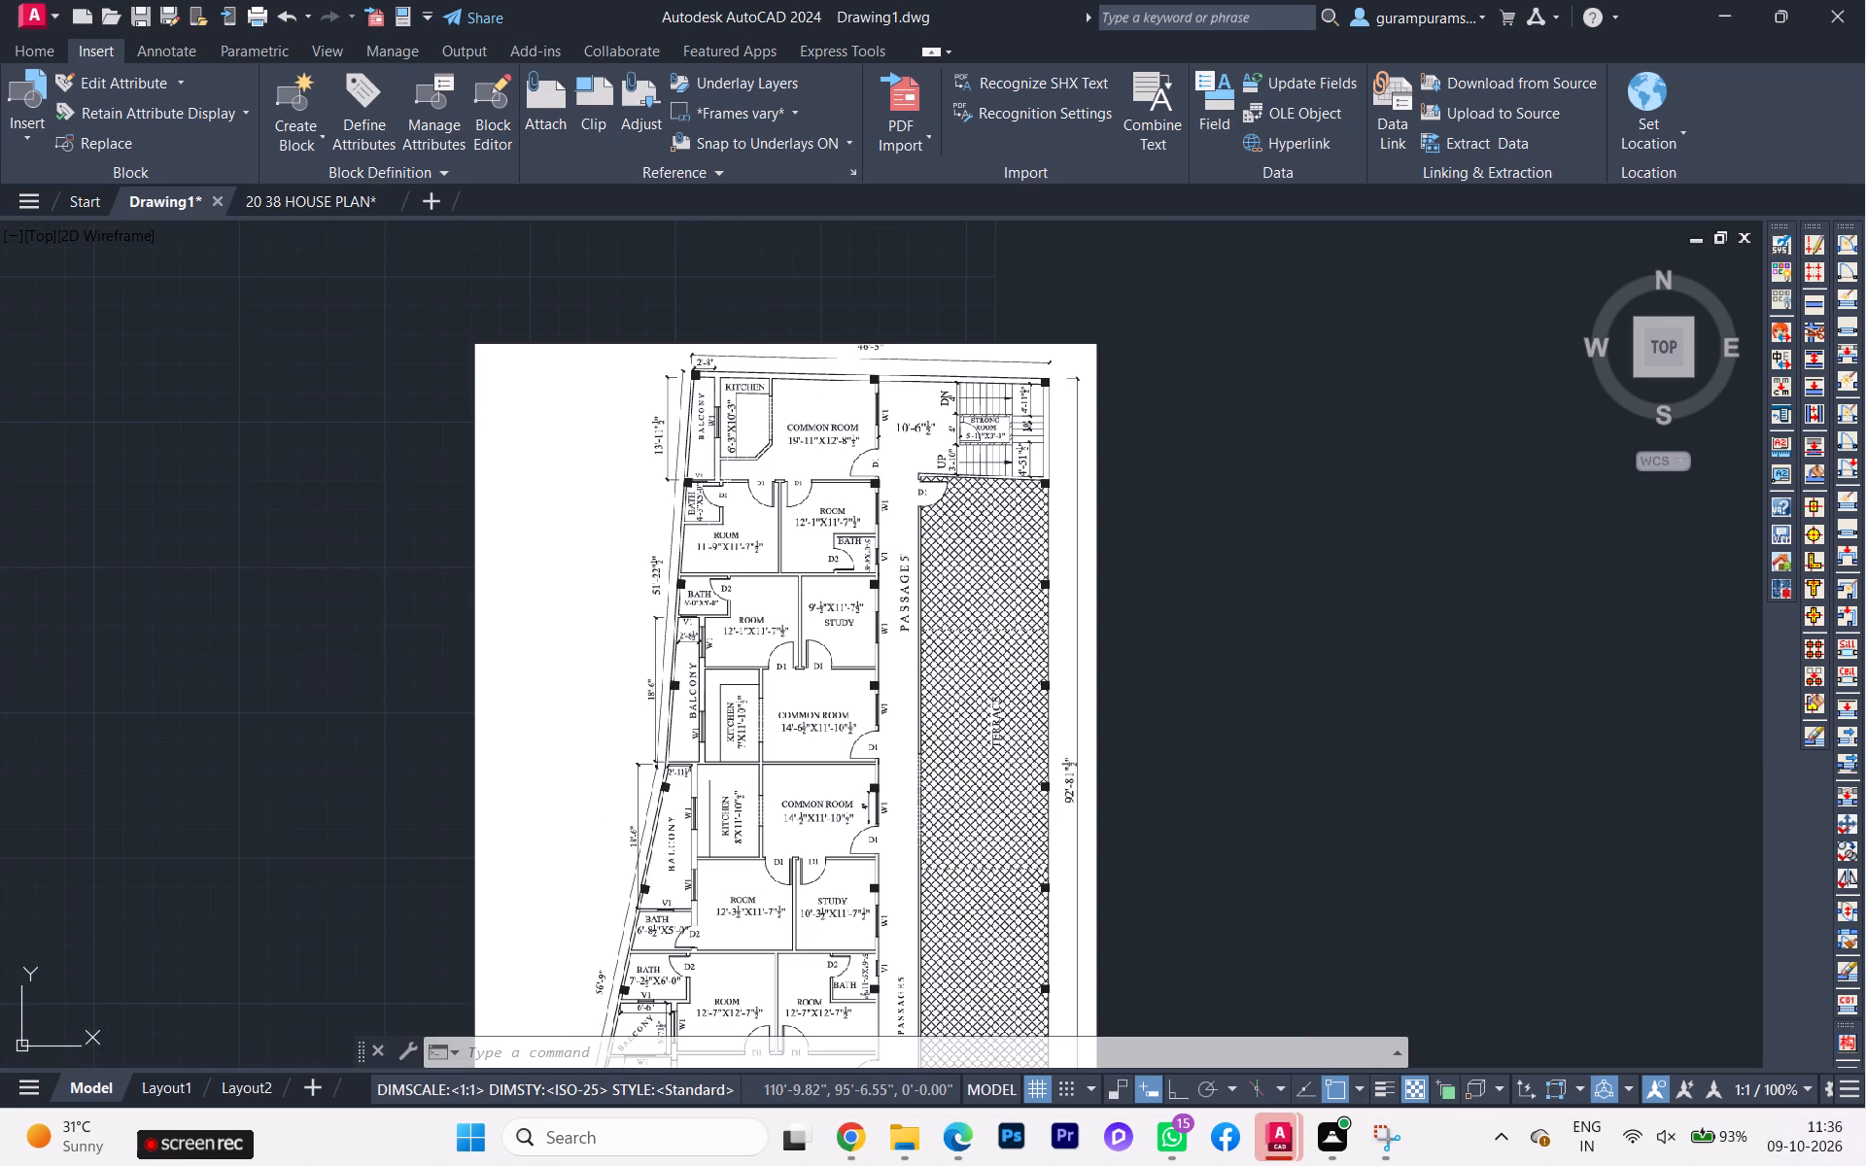
scroll(871, 463, "up", 2)
scroll(968, 486, "down", 1)
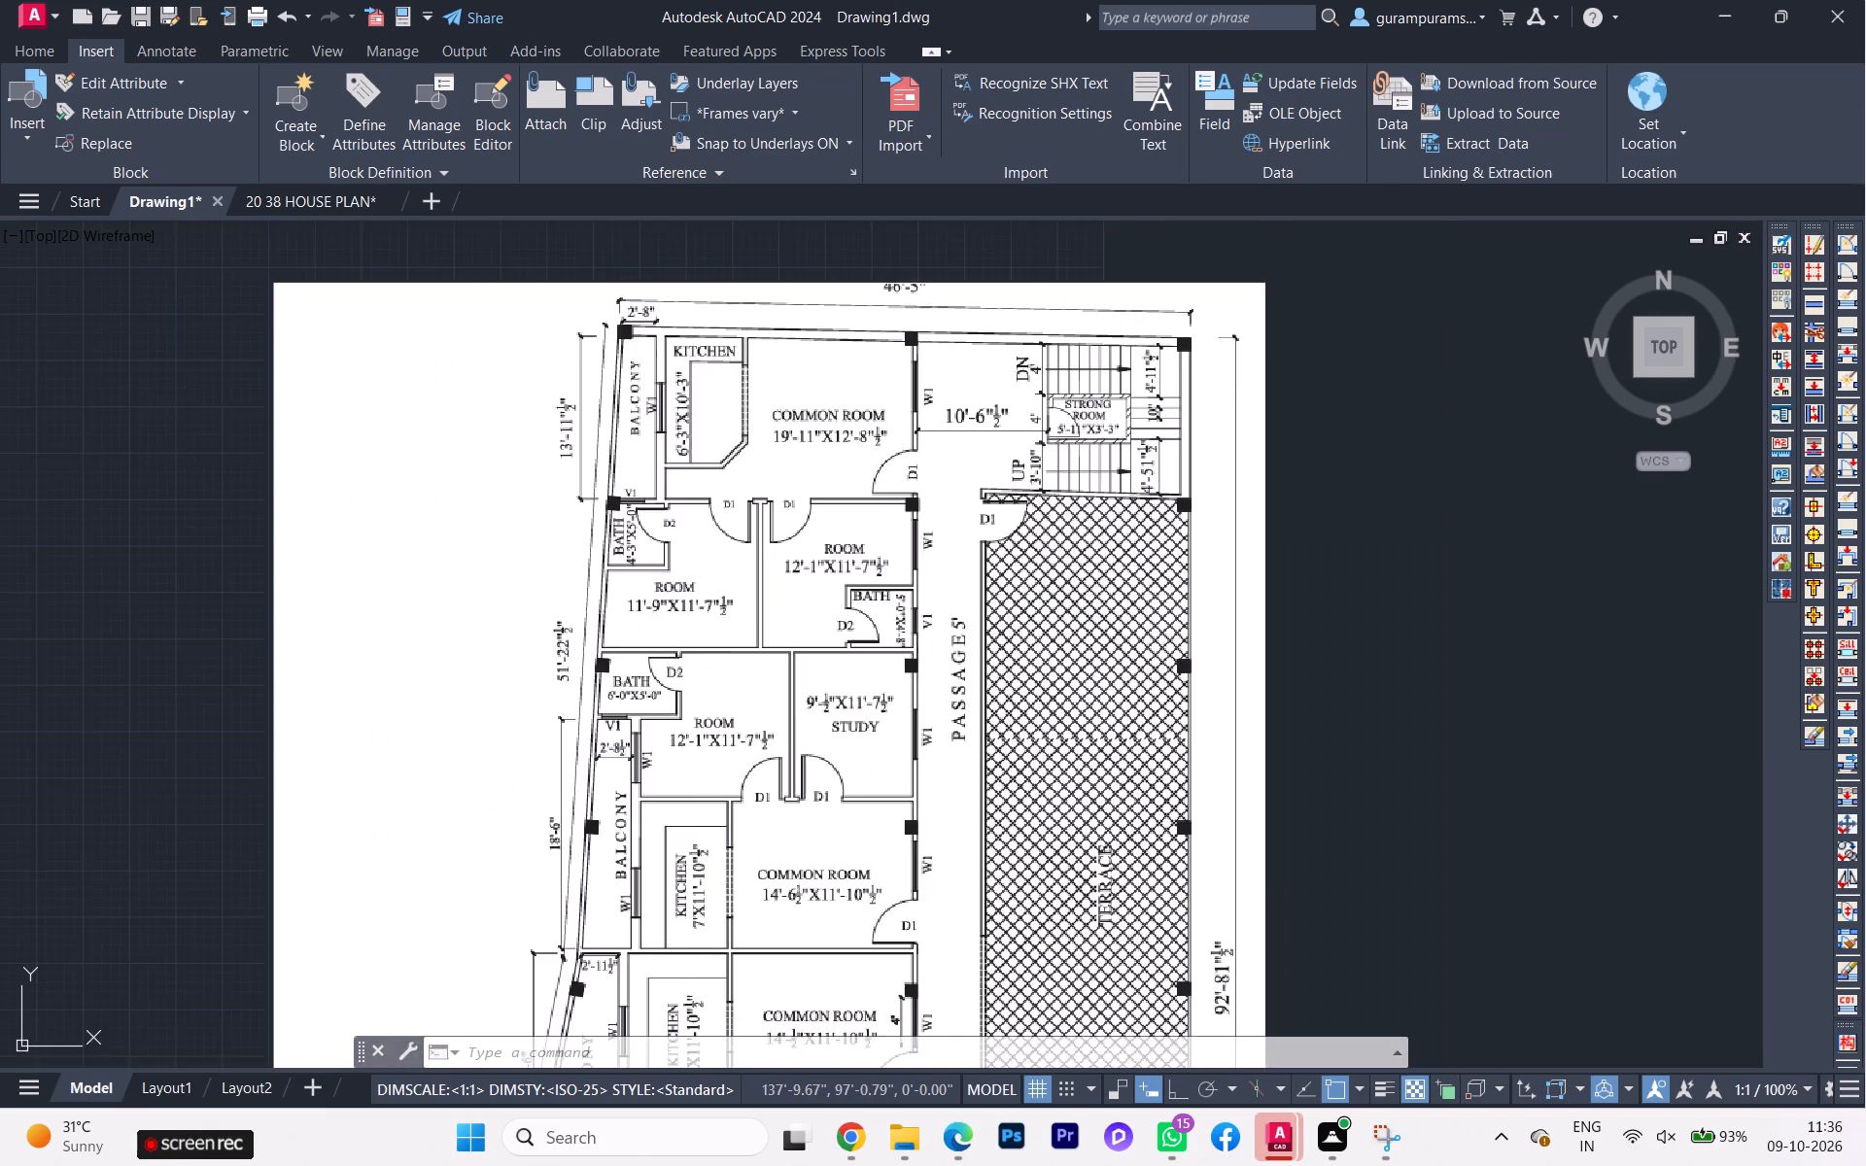
scroll(968, 492, "down", 1)
middle_click_drag(981, 461, 1116, 336)
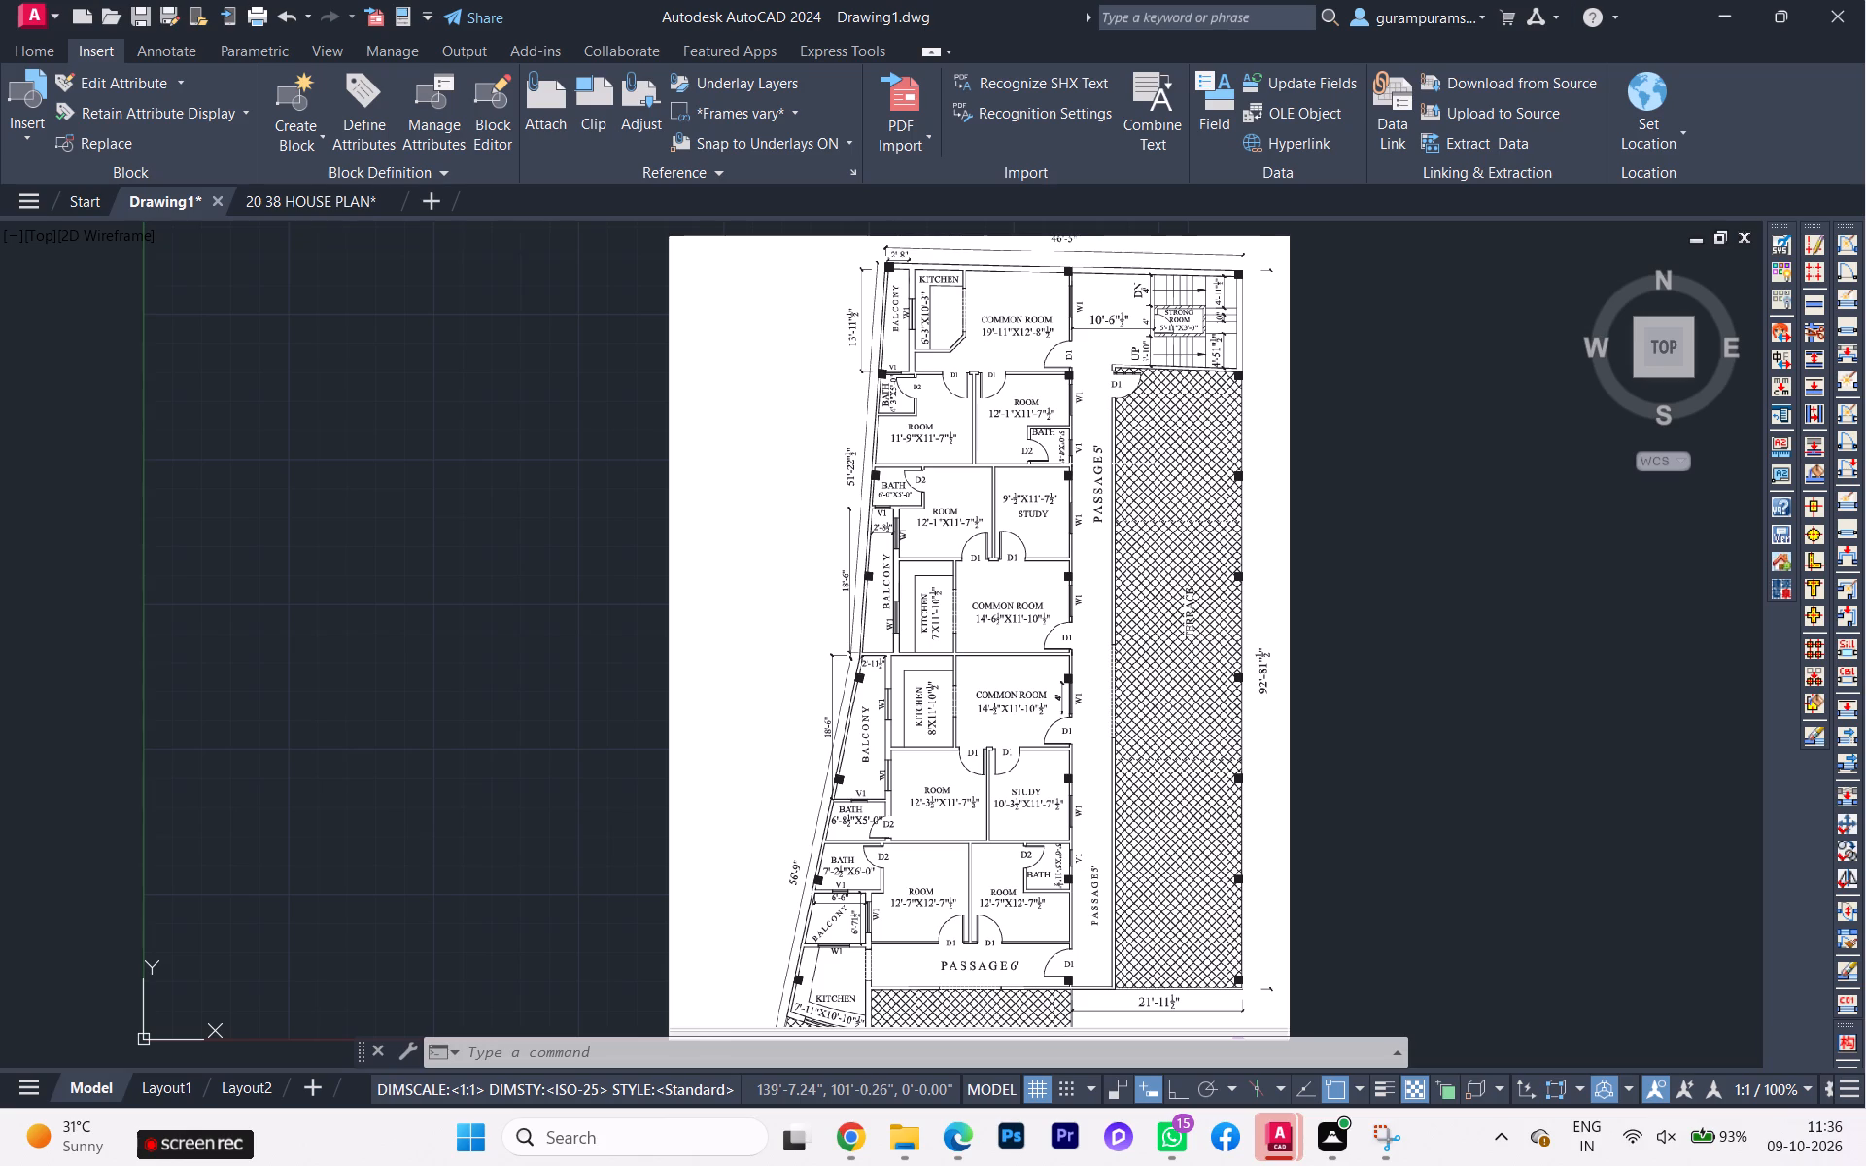
scroll(478, 650, "down", 1)
middle_click_drag(490, 650, 684, 631)
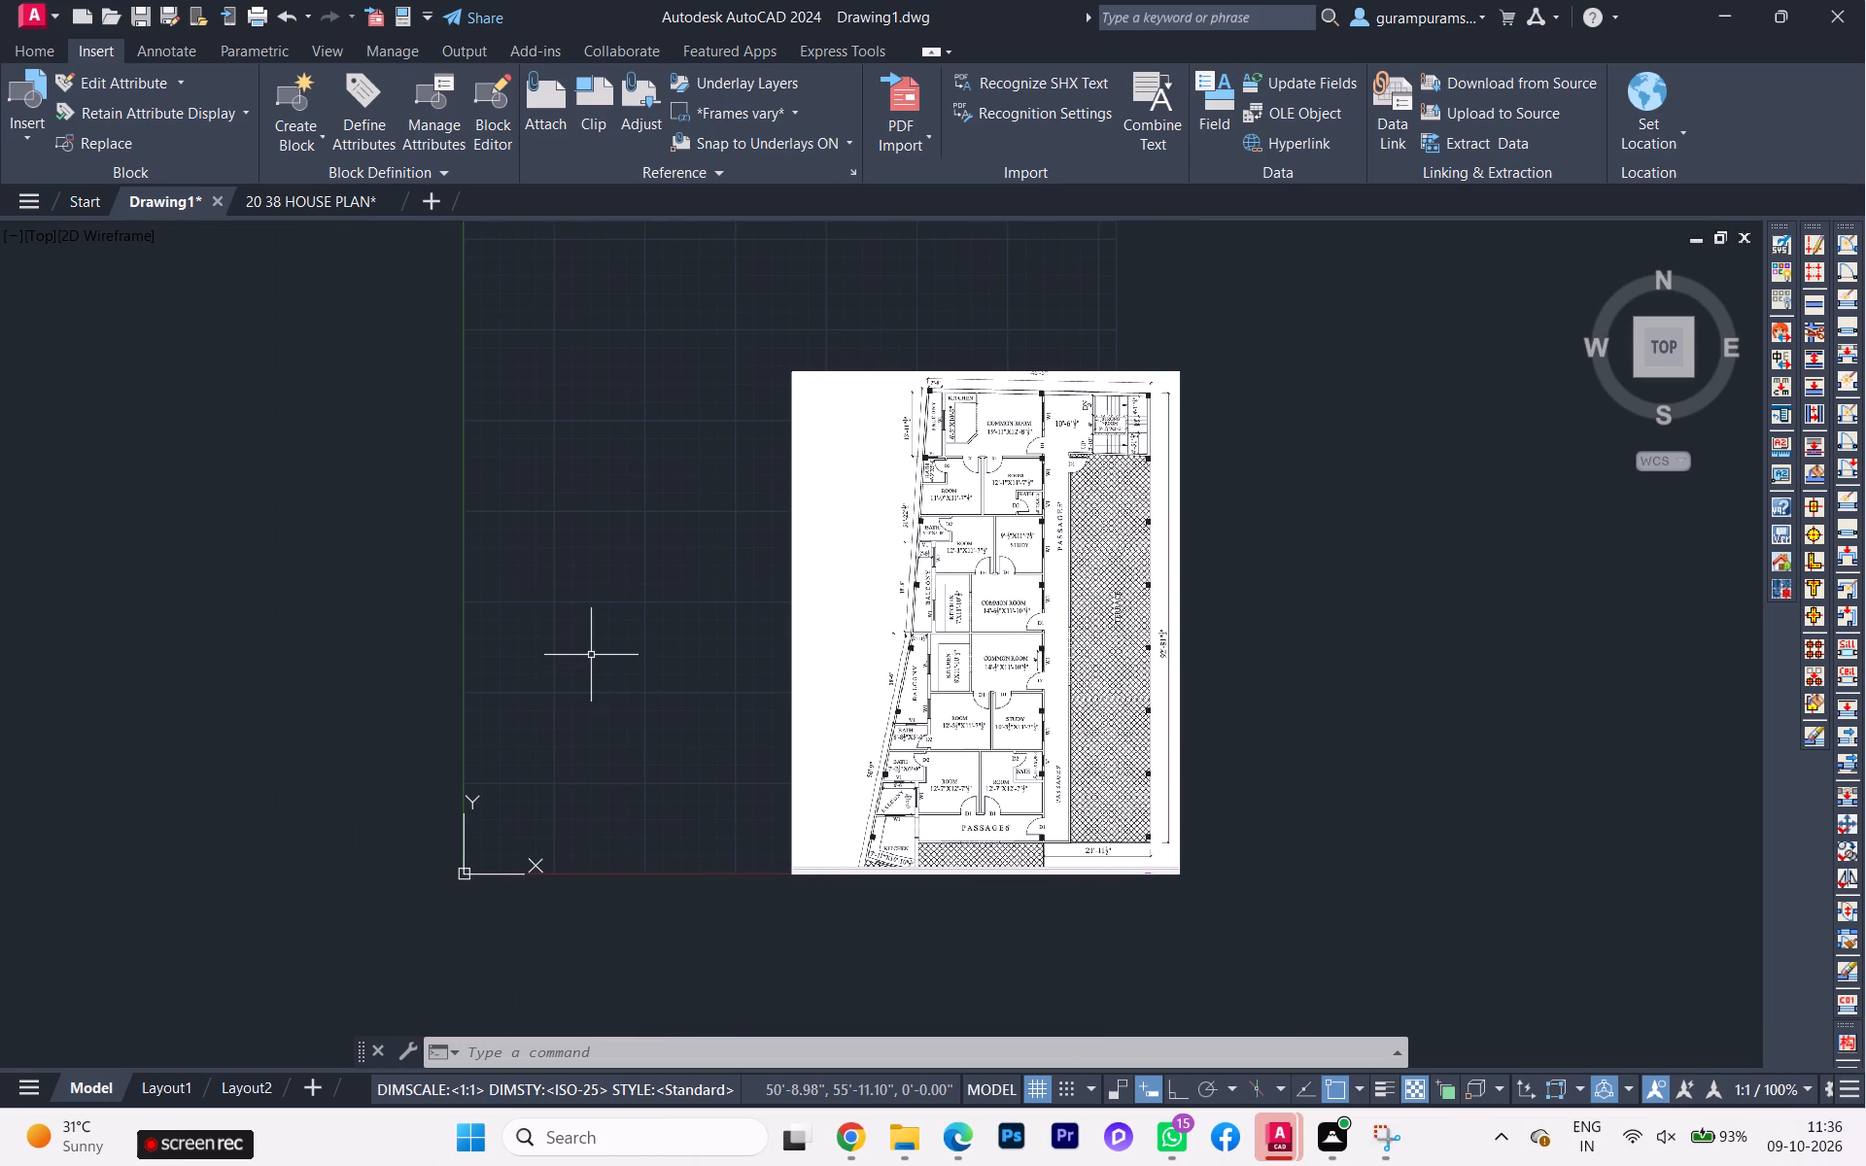
key("l")
key("Return")
left_click(690, 380)
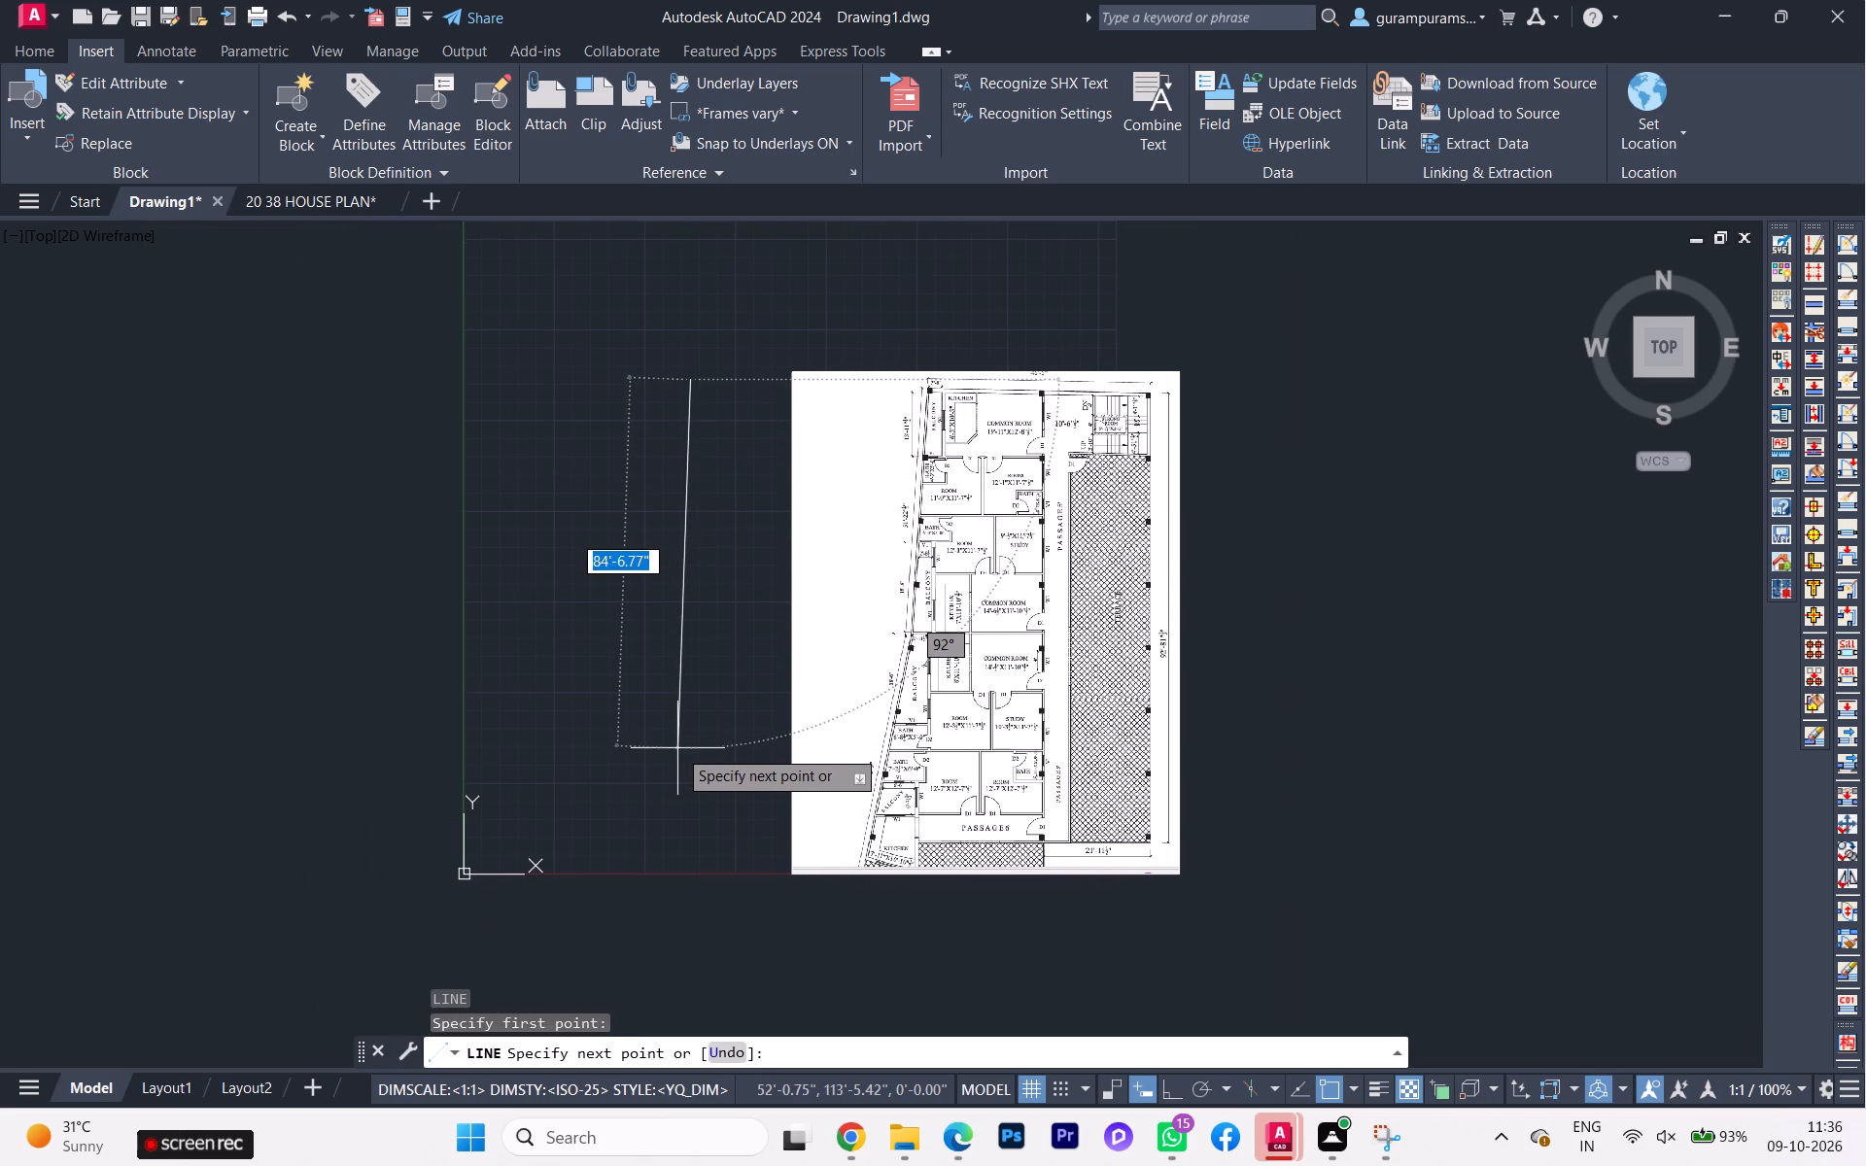
key("F8")
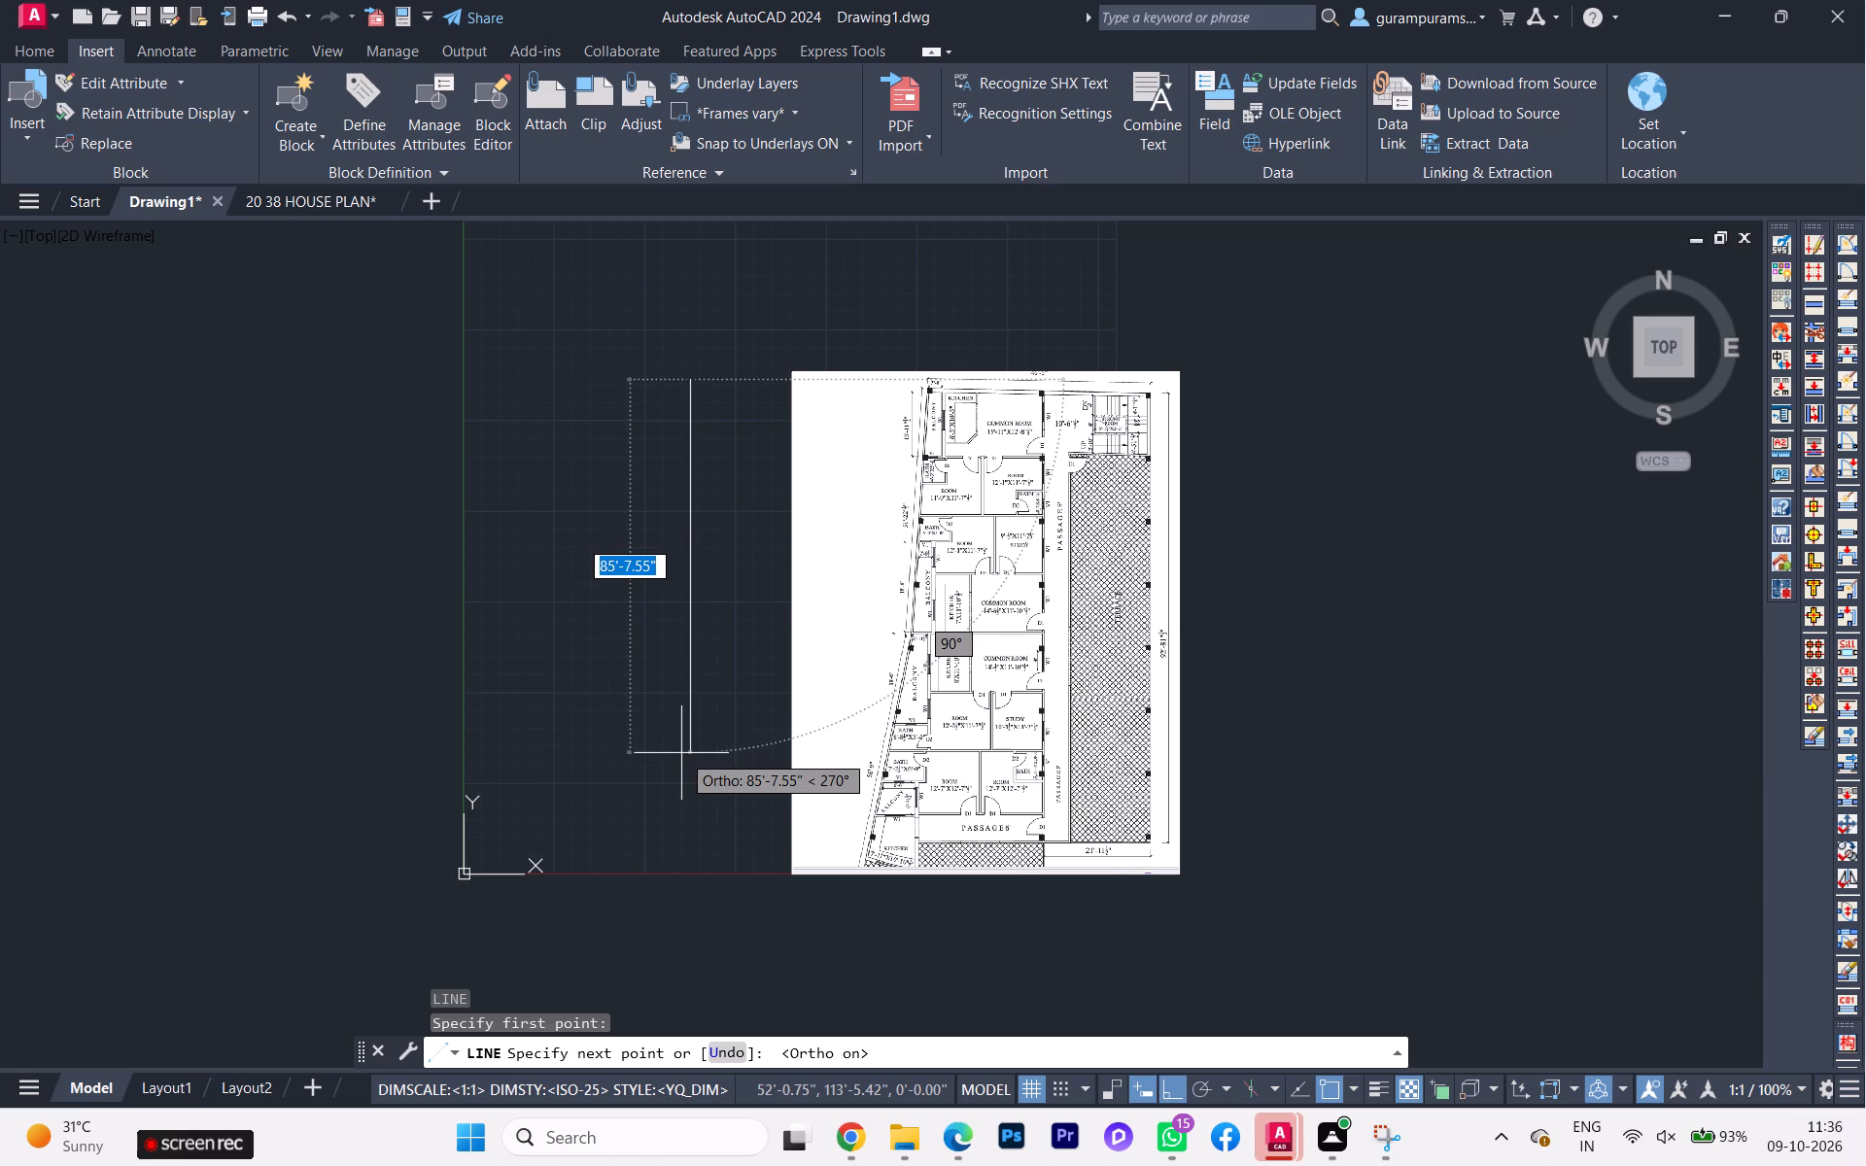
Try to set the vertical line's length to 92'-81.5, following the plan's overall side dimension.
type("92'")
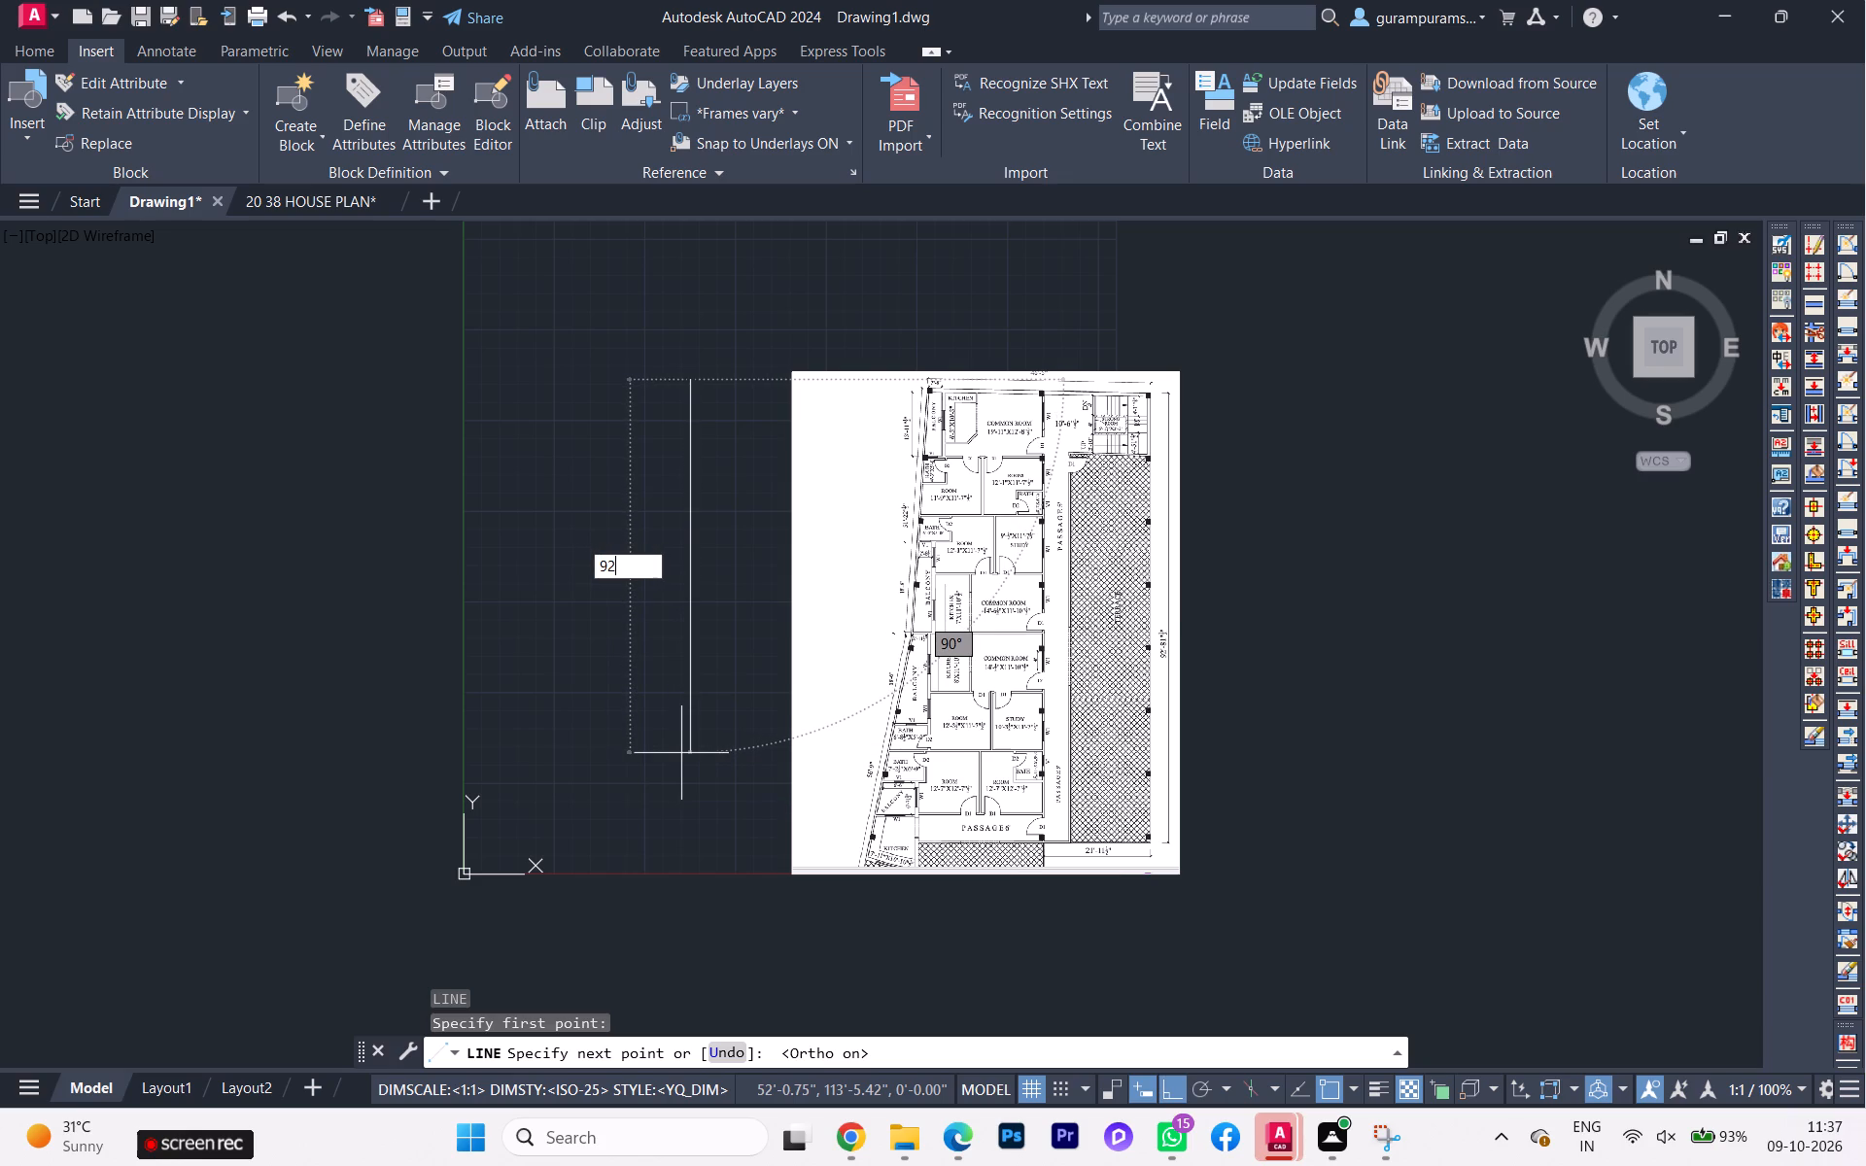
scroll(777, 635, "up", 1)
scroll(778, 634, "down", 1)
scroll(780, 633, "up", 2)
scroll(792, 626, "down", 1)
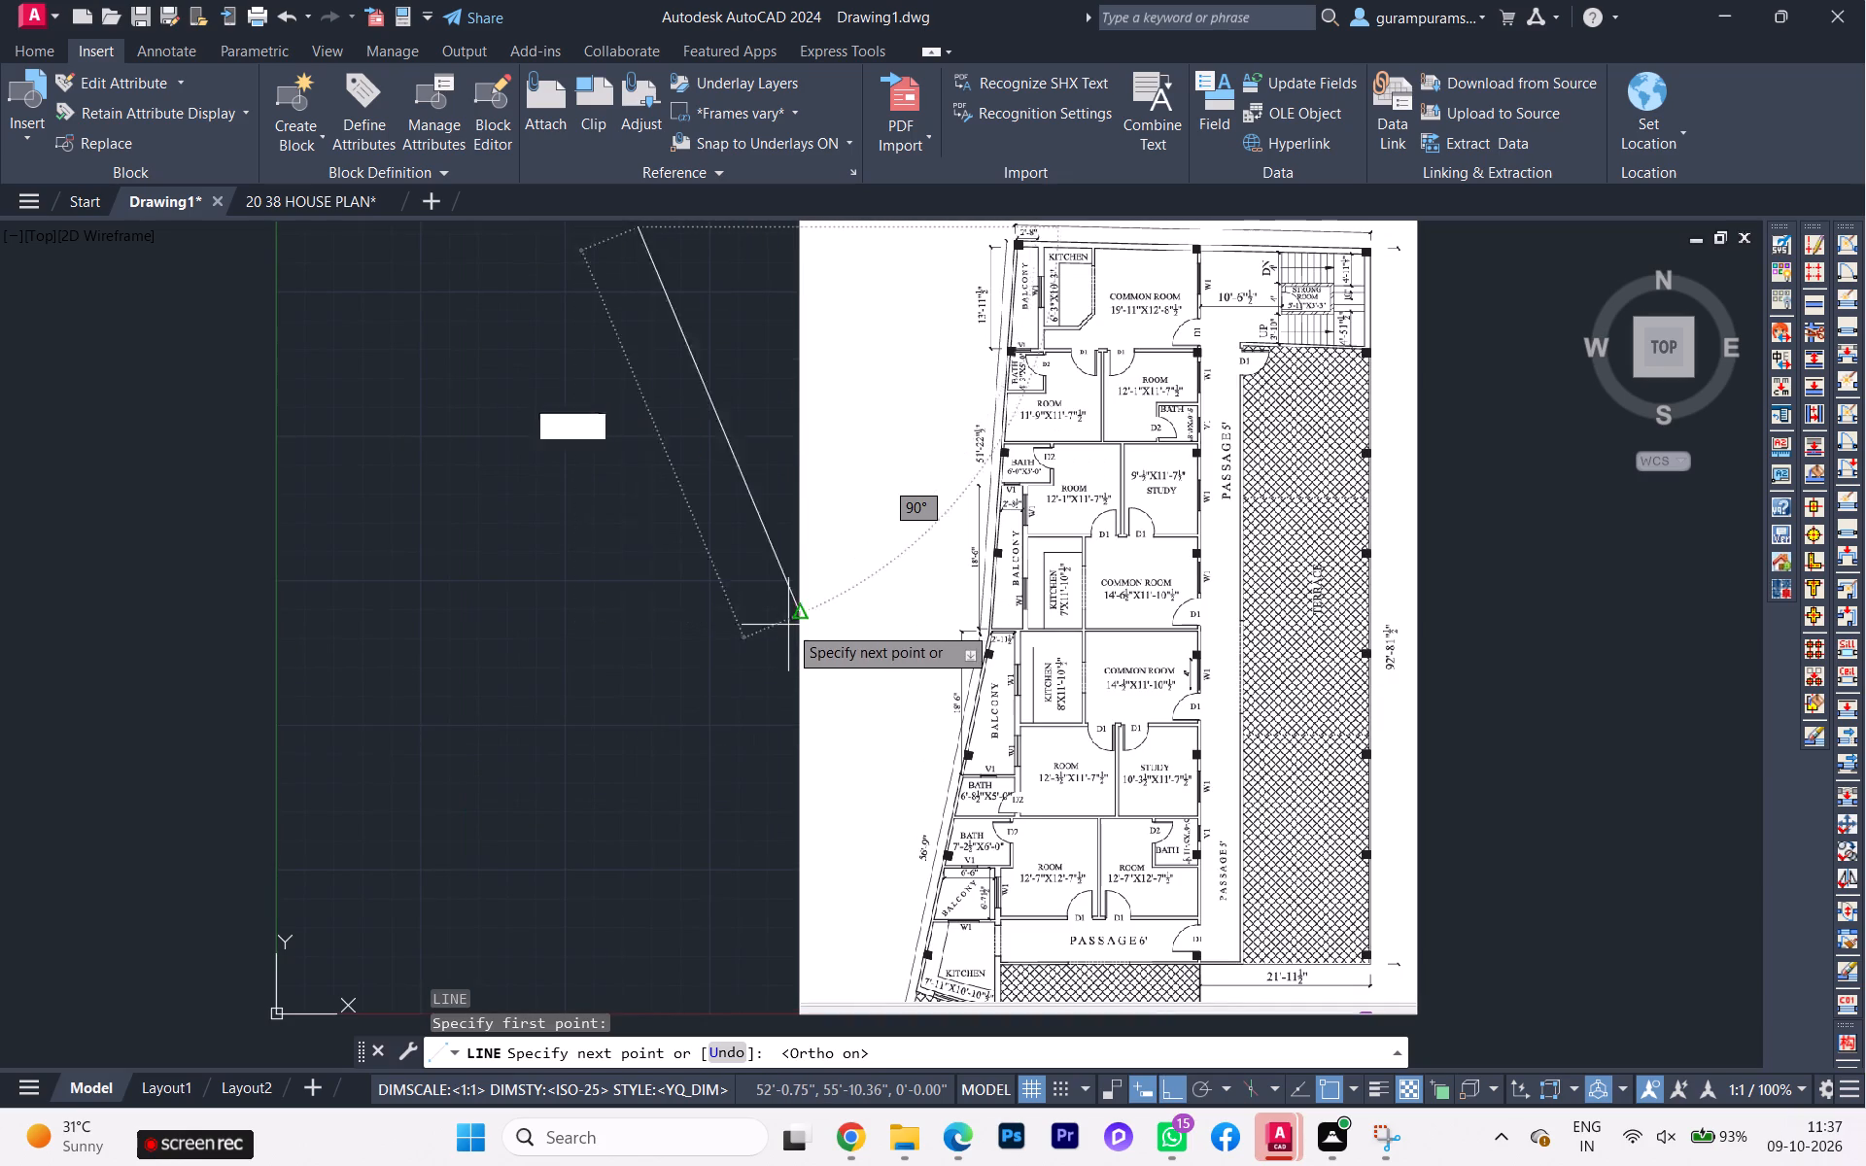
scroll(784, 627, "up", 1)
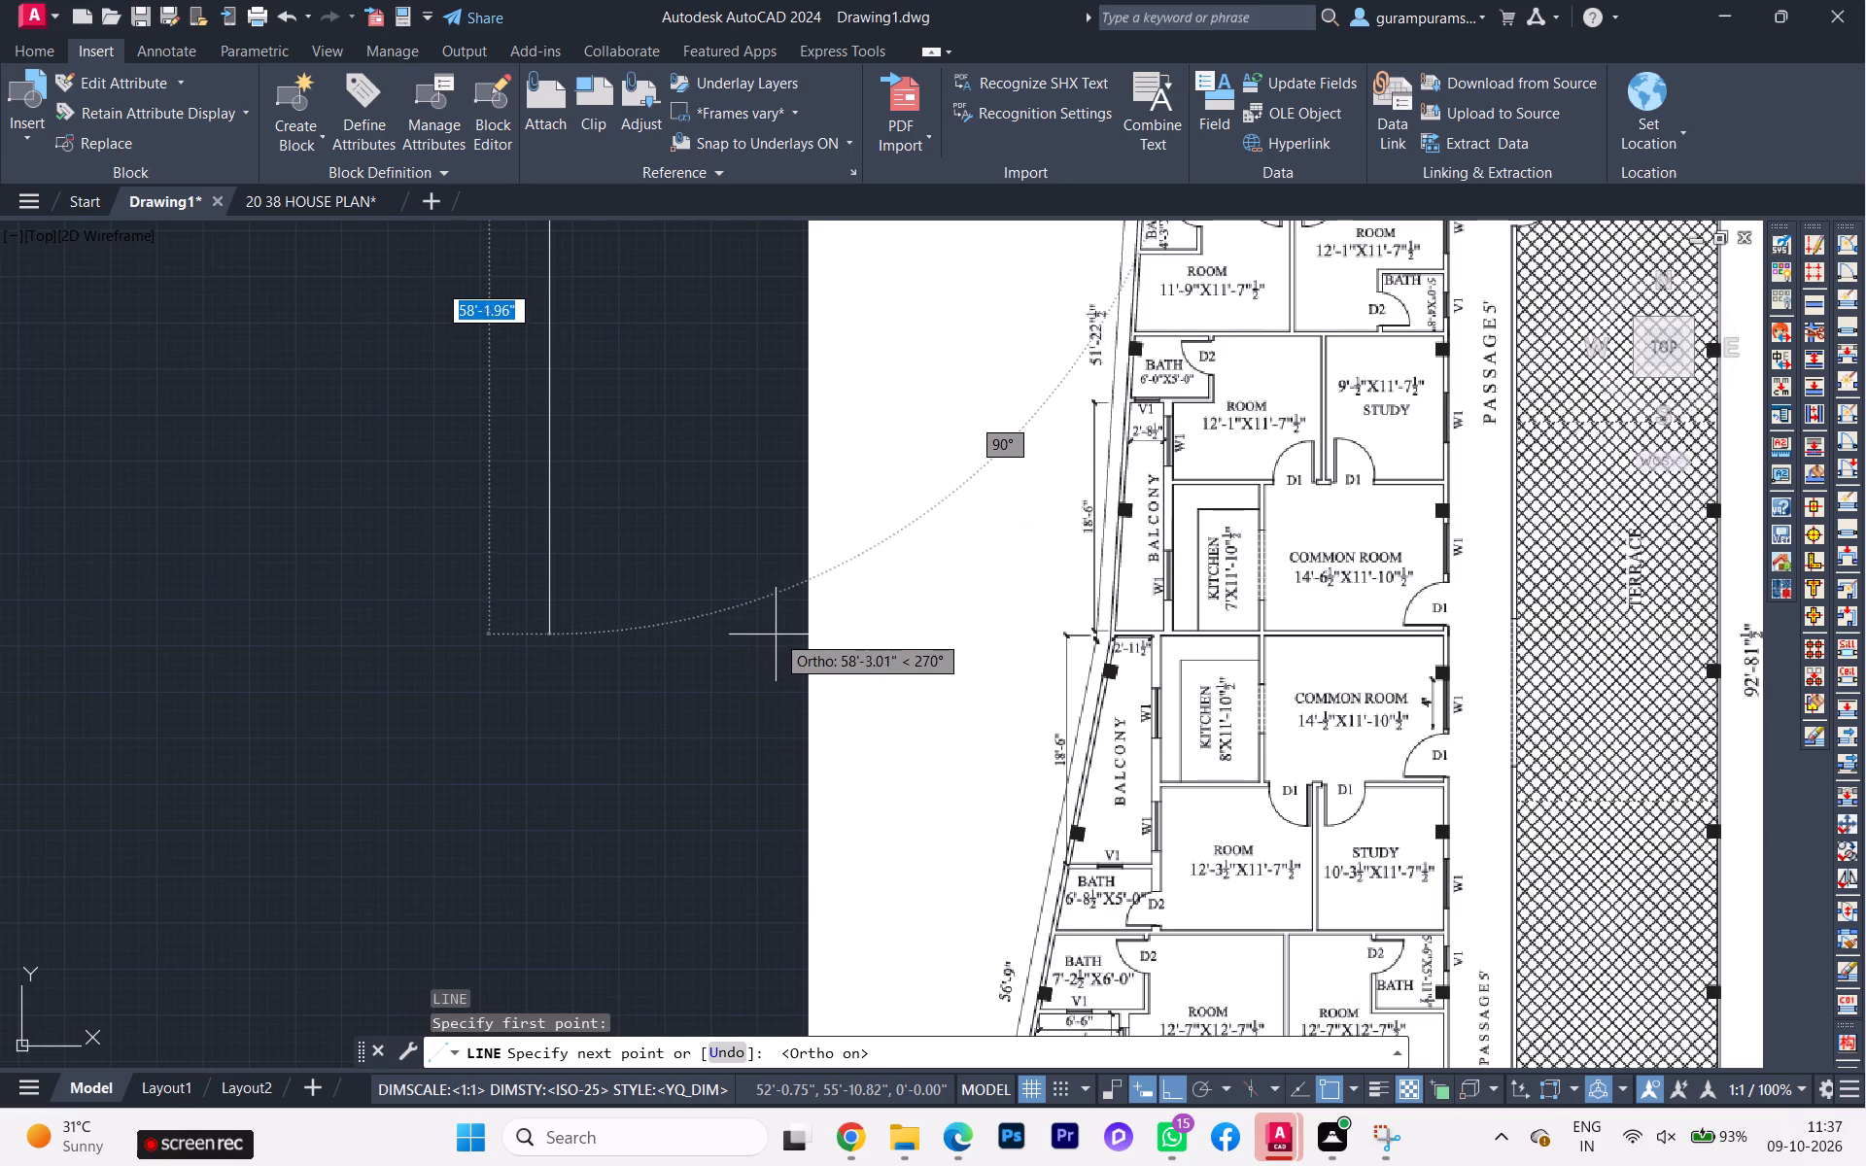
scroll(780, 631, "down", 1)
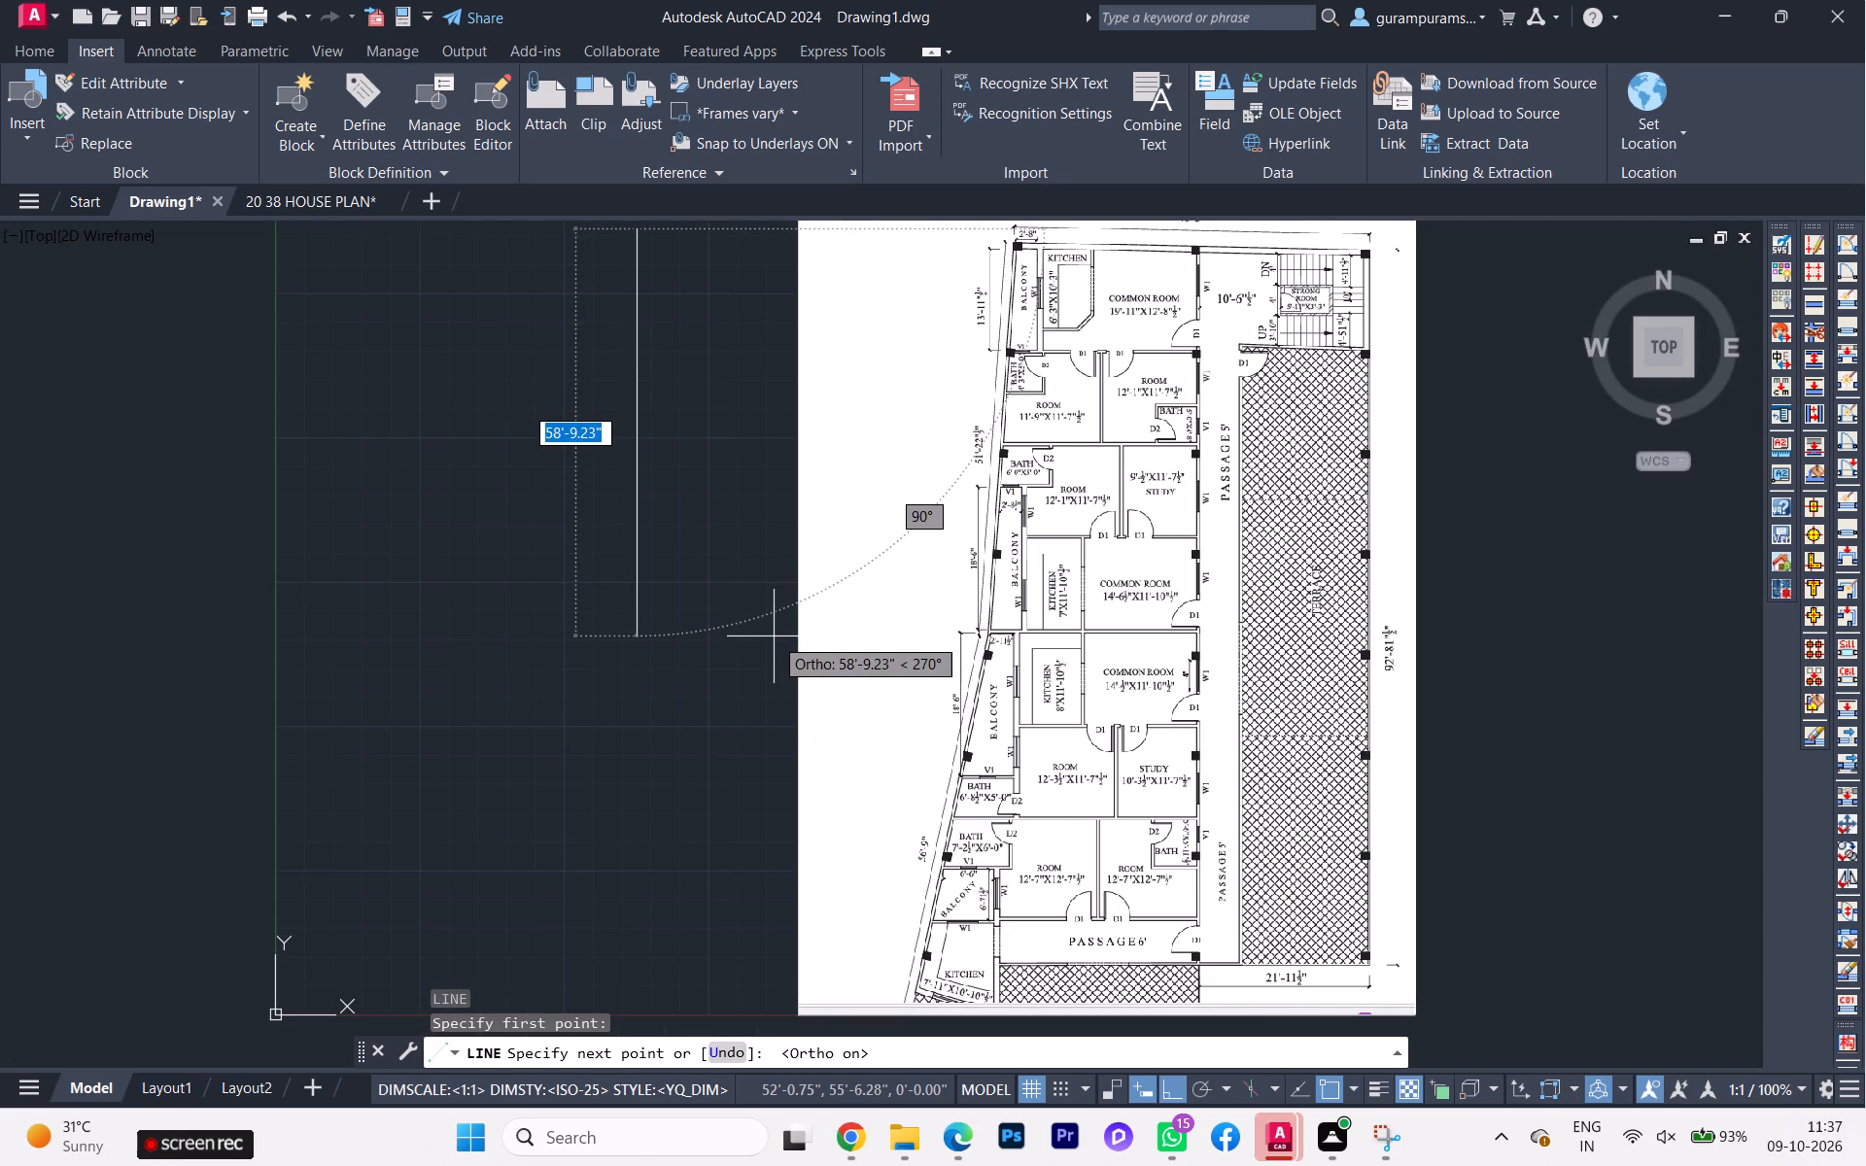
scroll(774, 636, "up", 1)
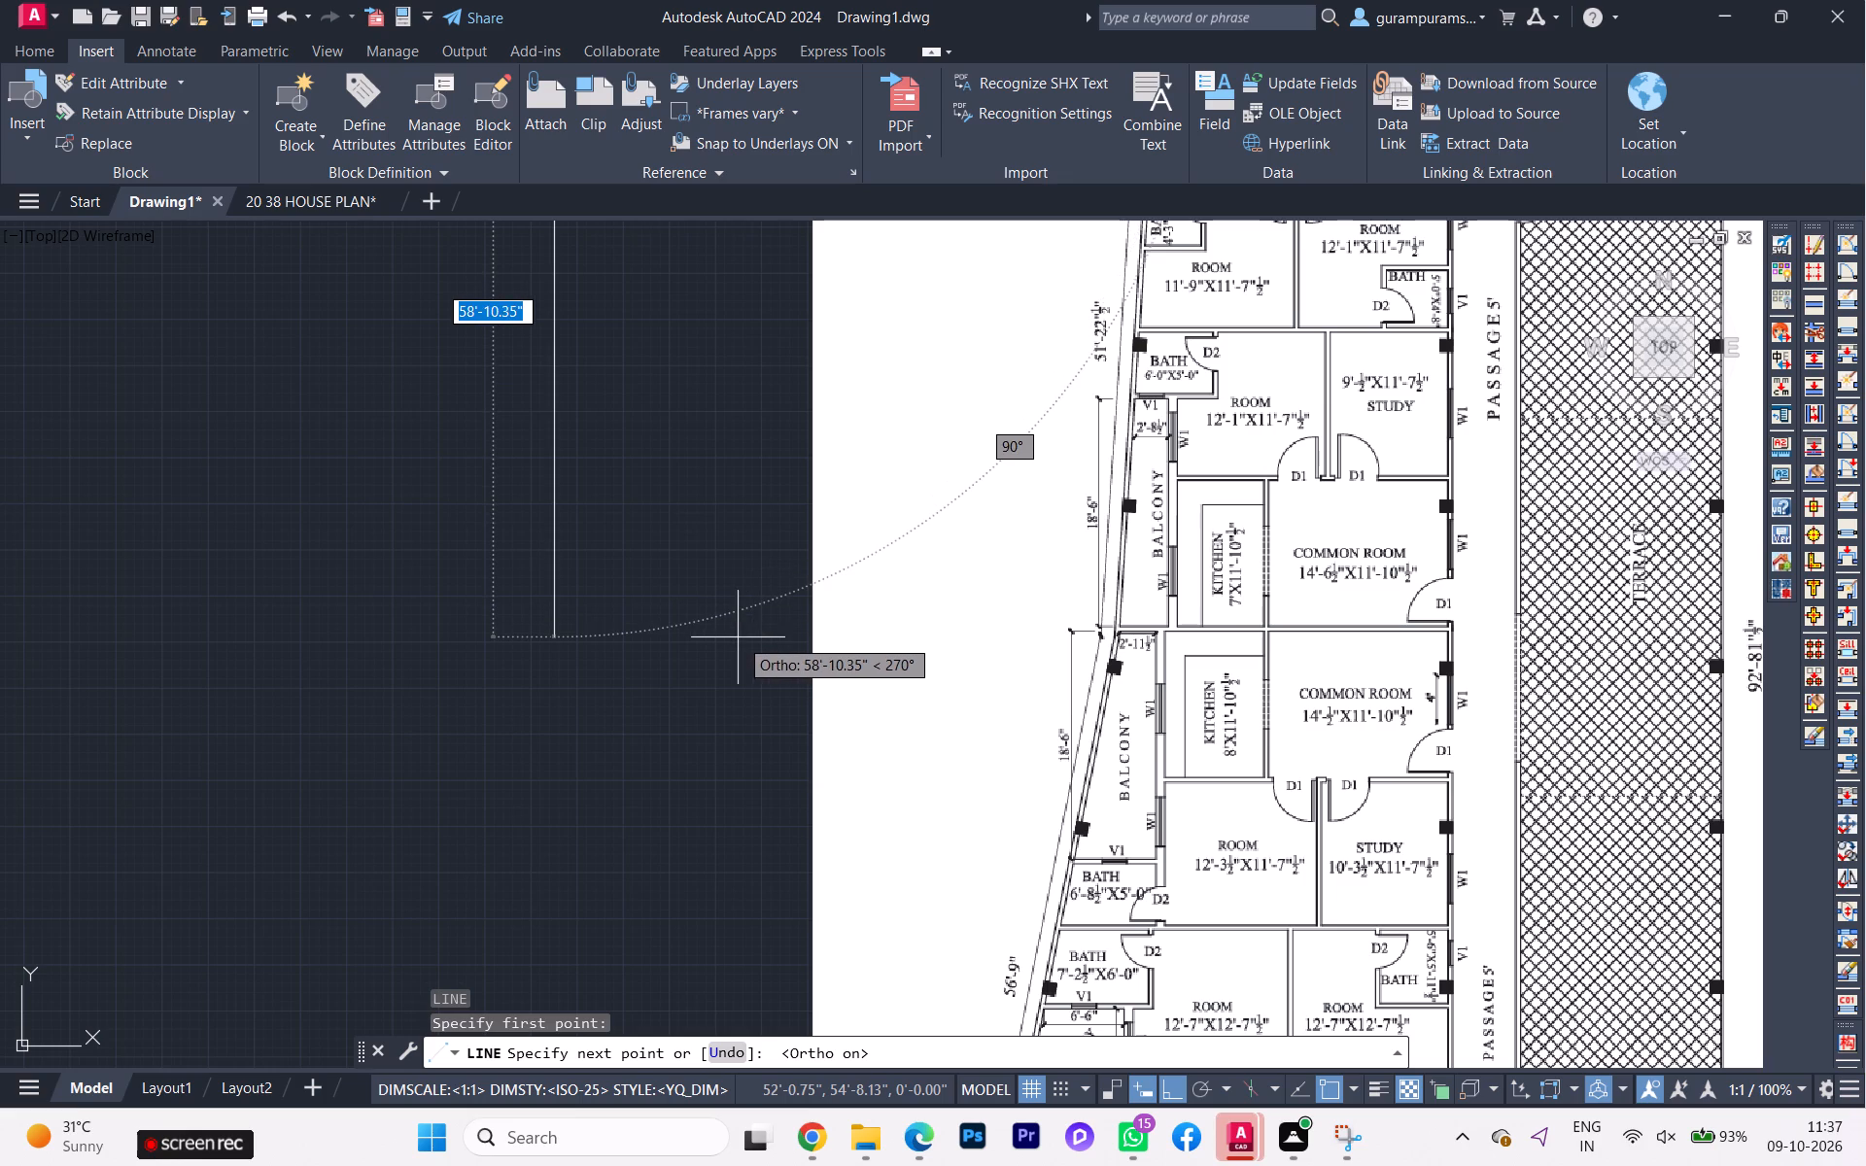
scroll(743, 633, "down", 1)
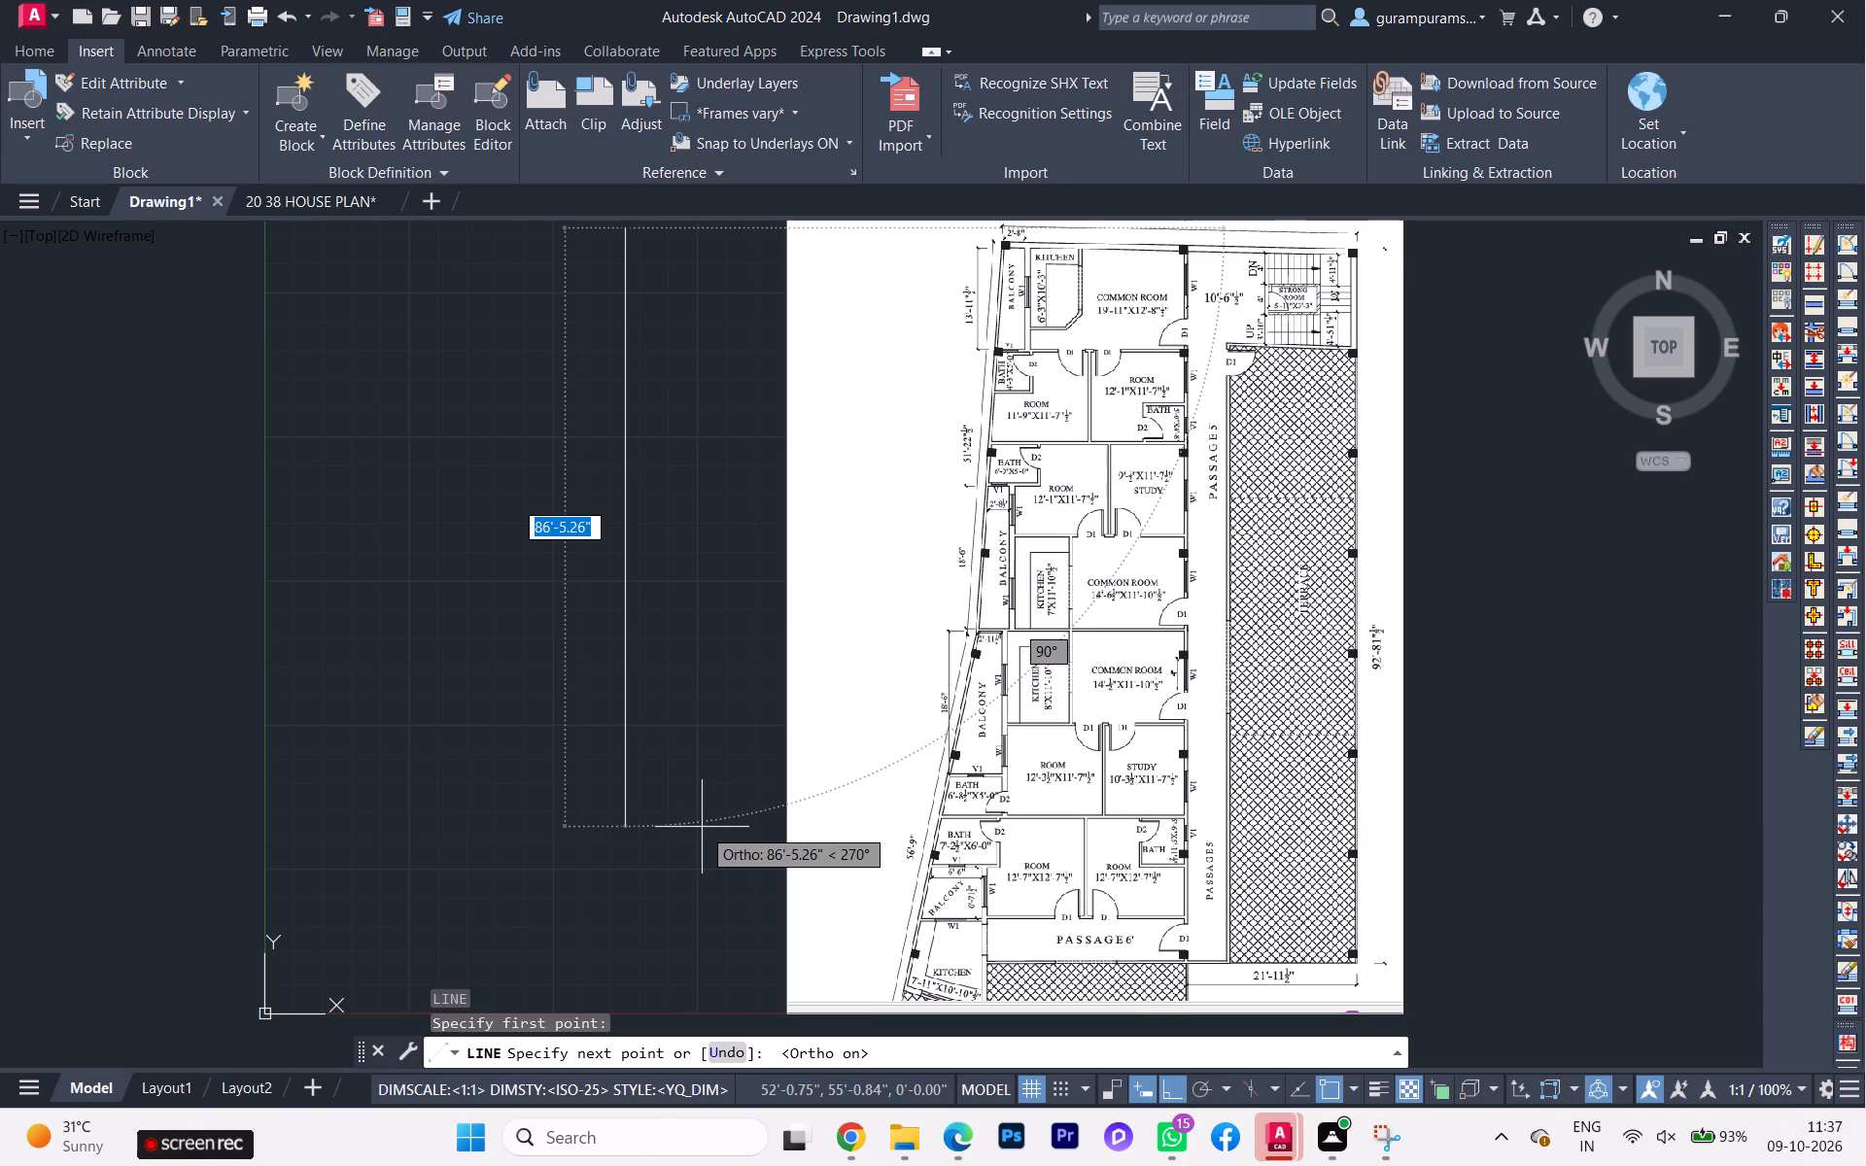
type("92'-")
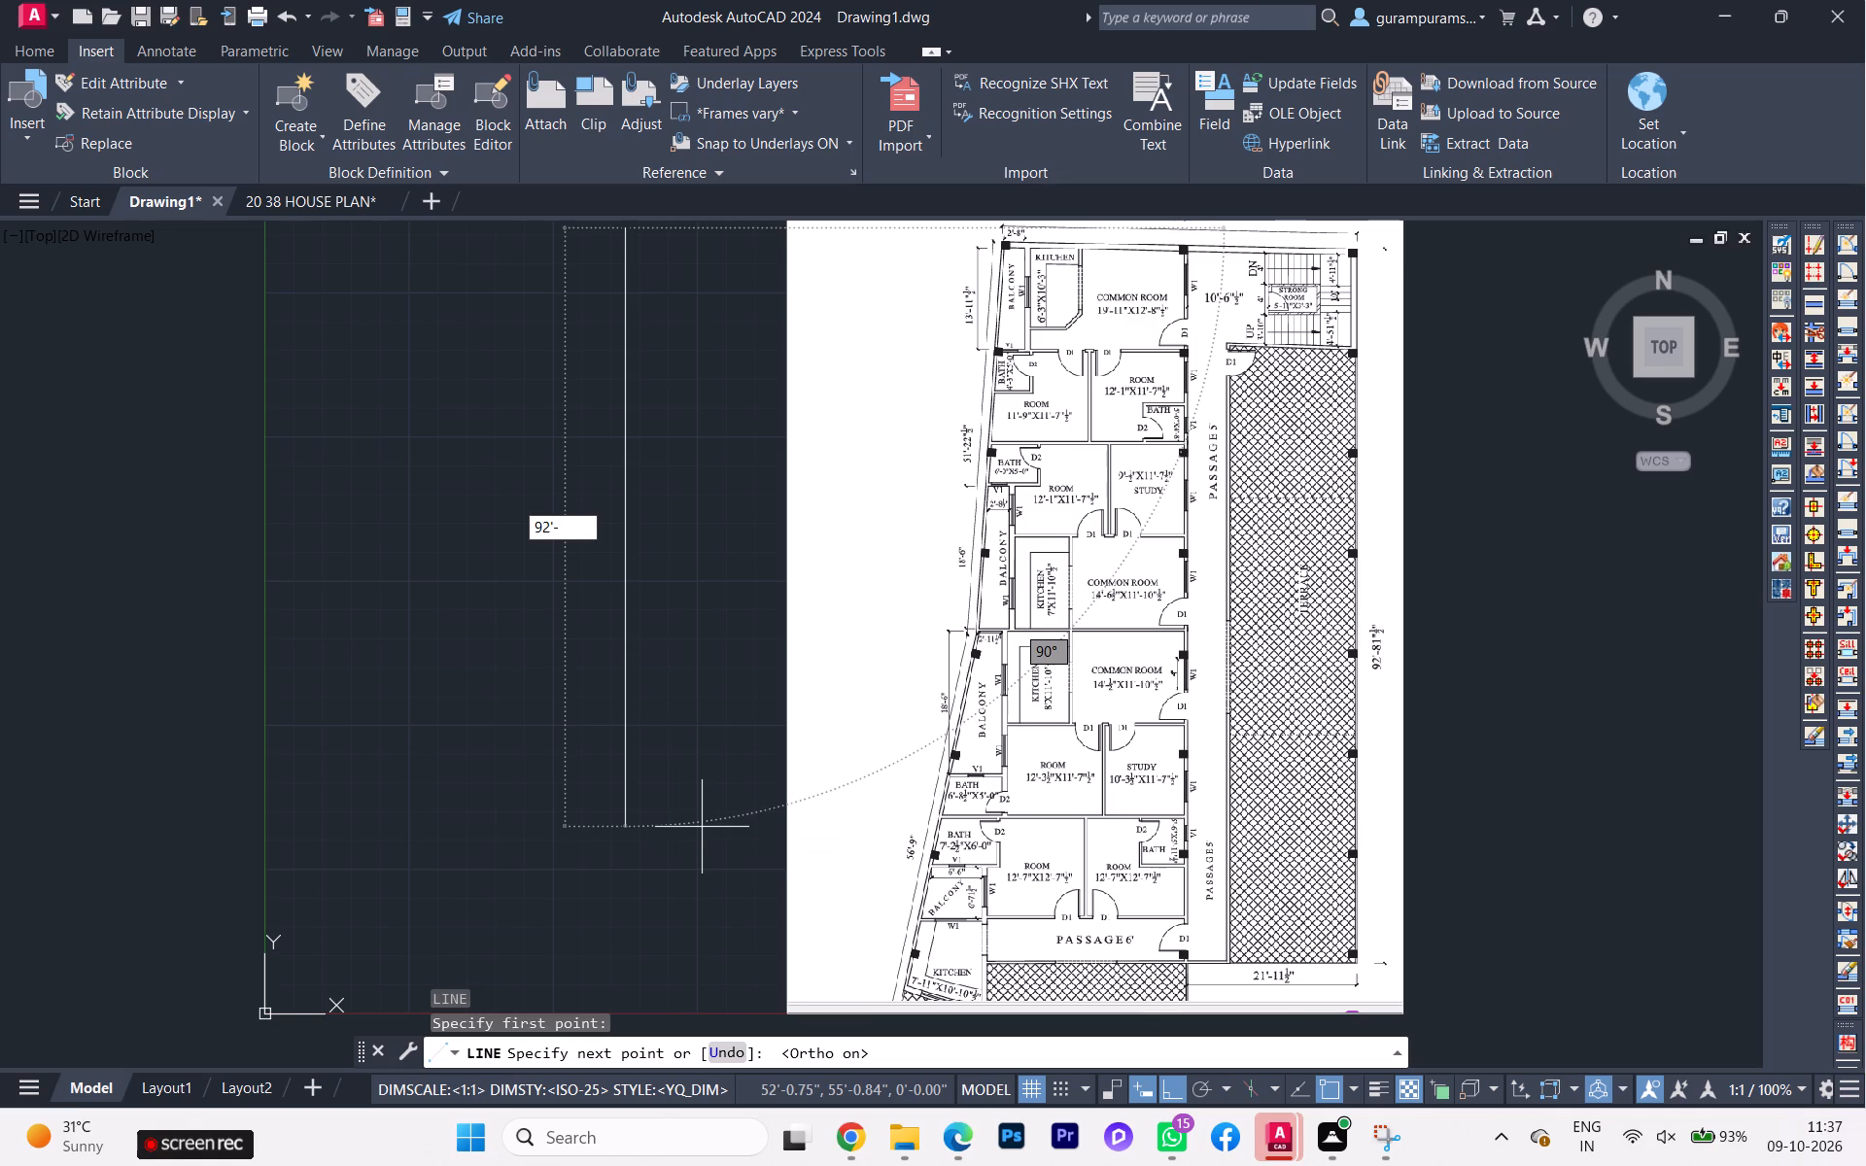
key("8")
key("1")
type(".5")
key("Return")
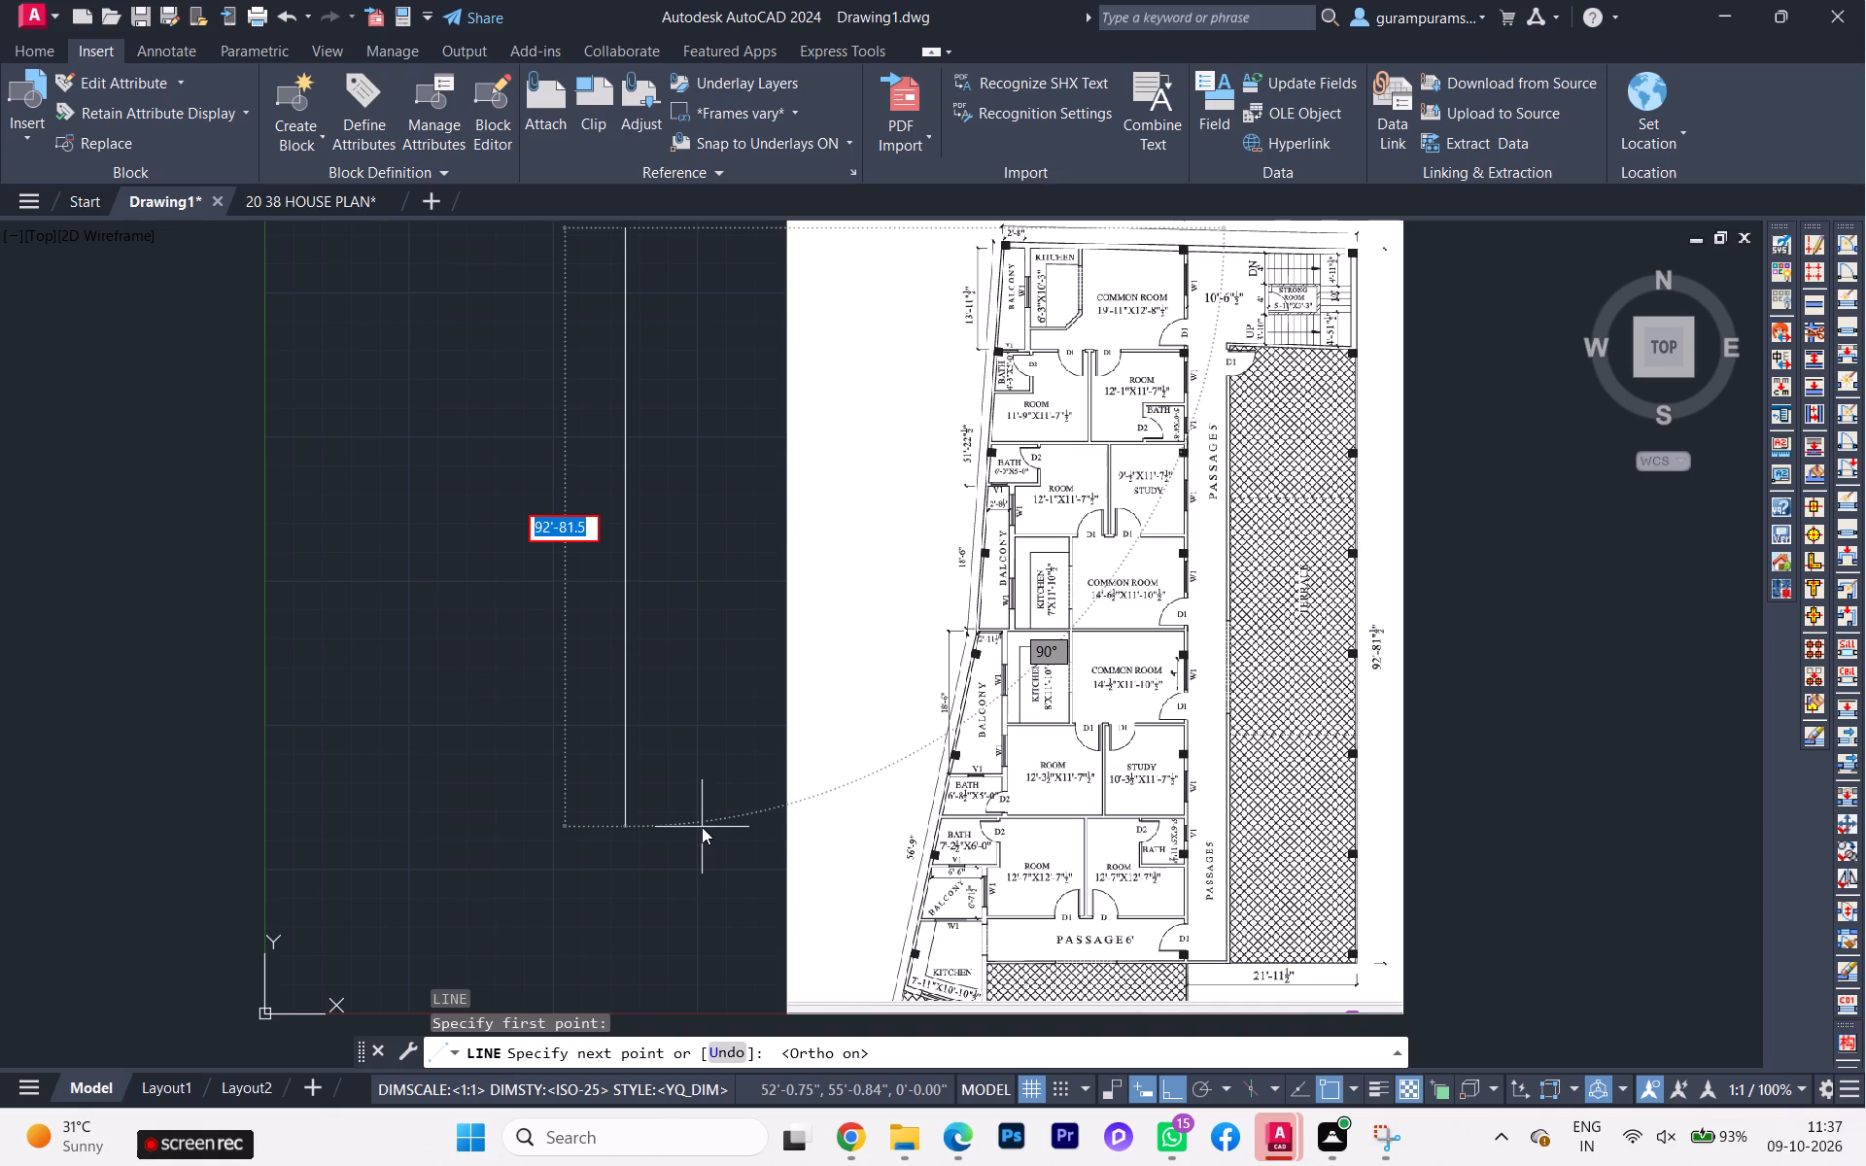
Place the vertical line's next two points freehand, and try to enter 92'-81.50 as the following segment's length.
left_click_drag(671, 669, 639, 587)
left_click(626, 552)
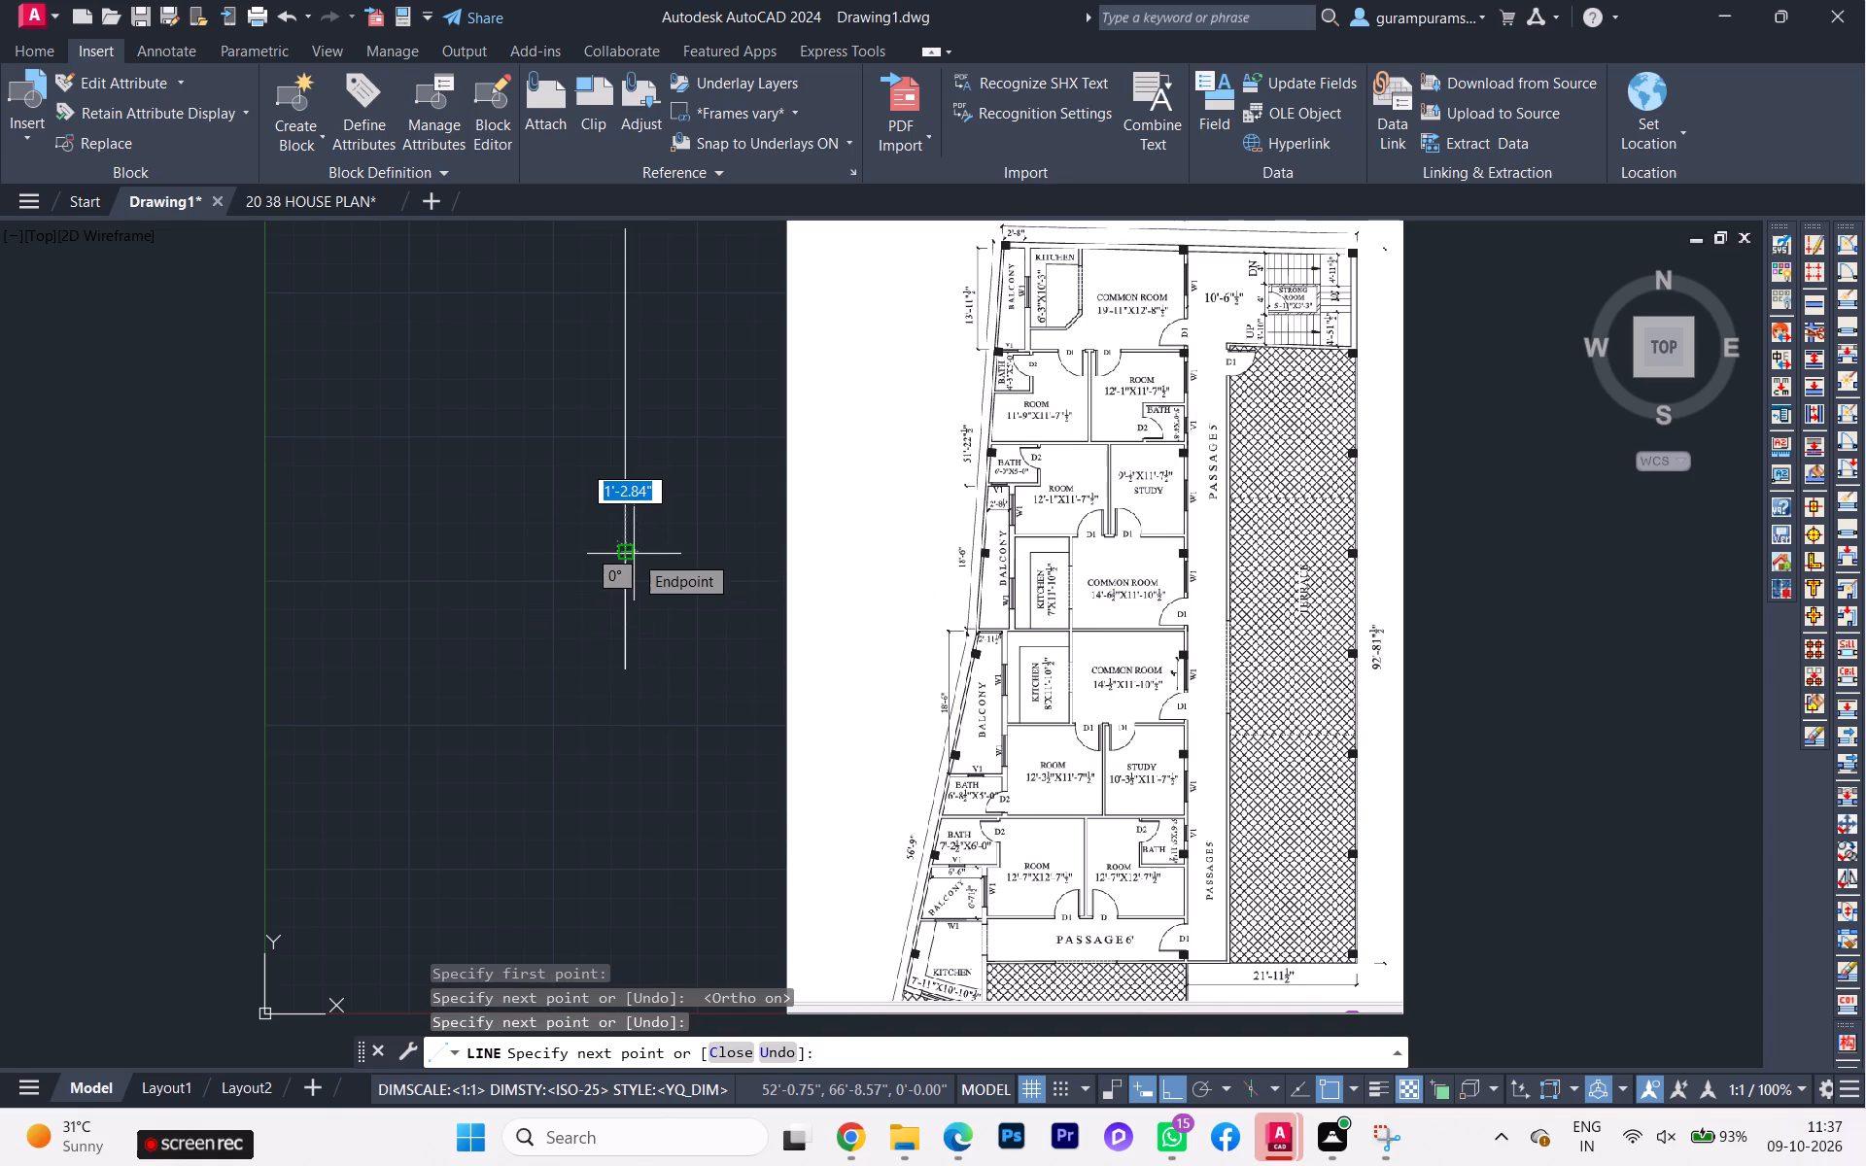
type("92")
key("apostrophe")
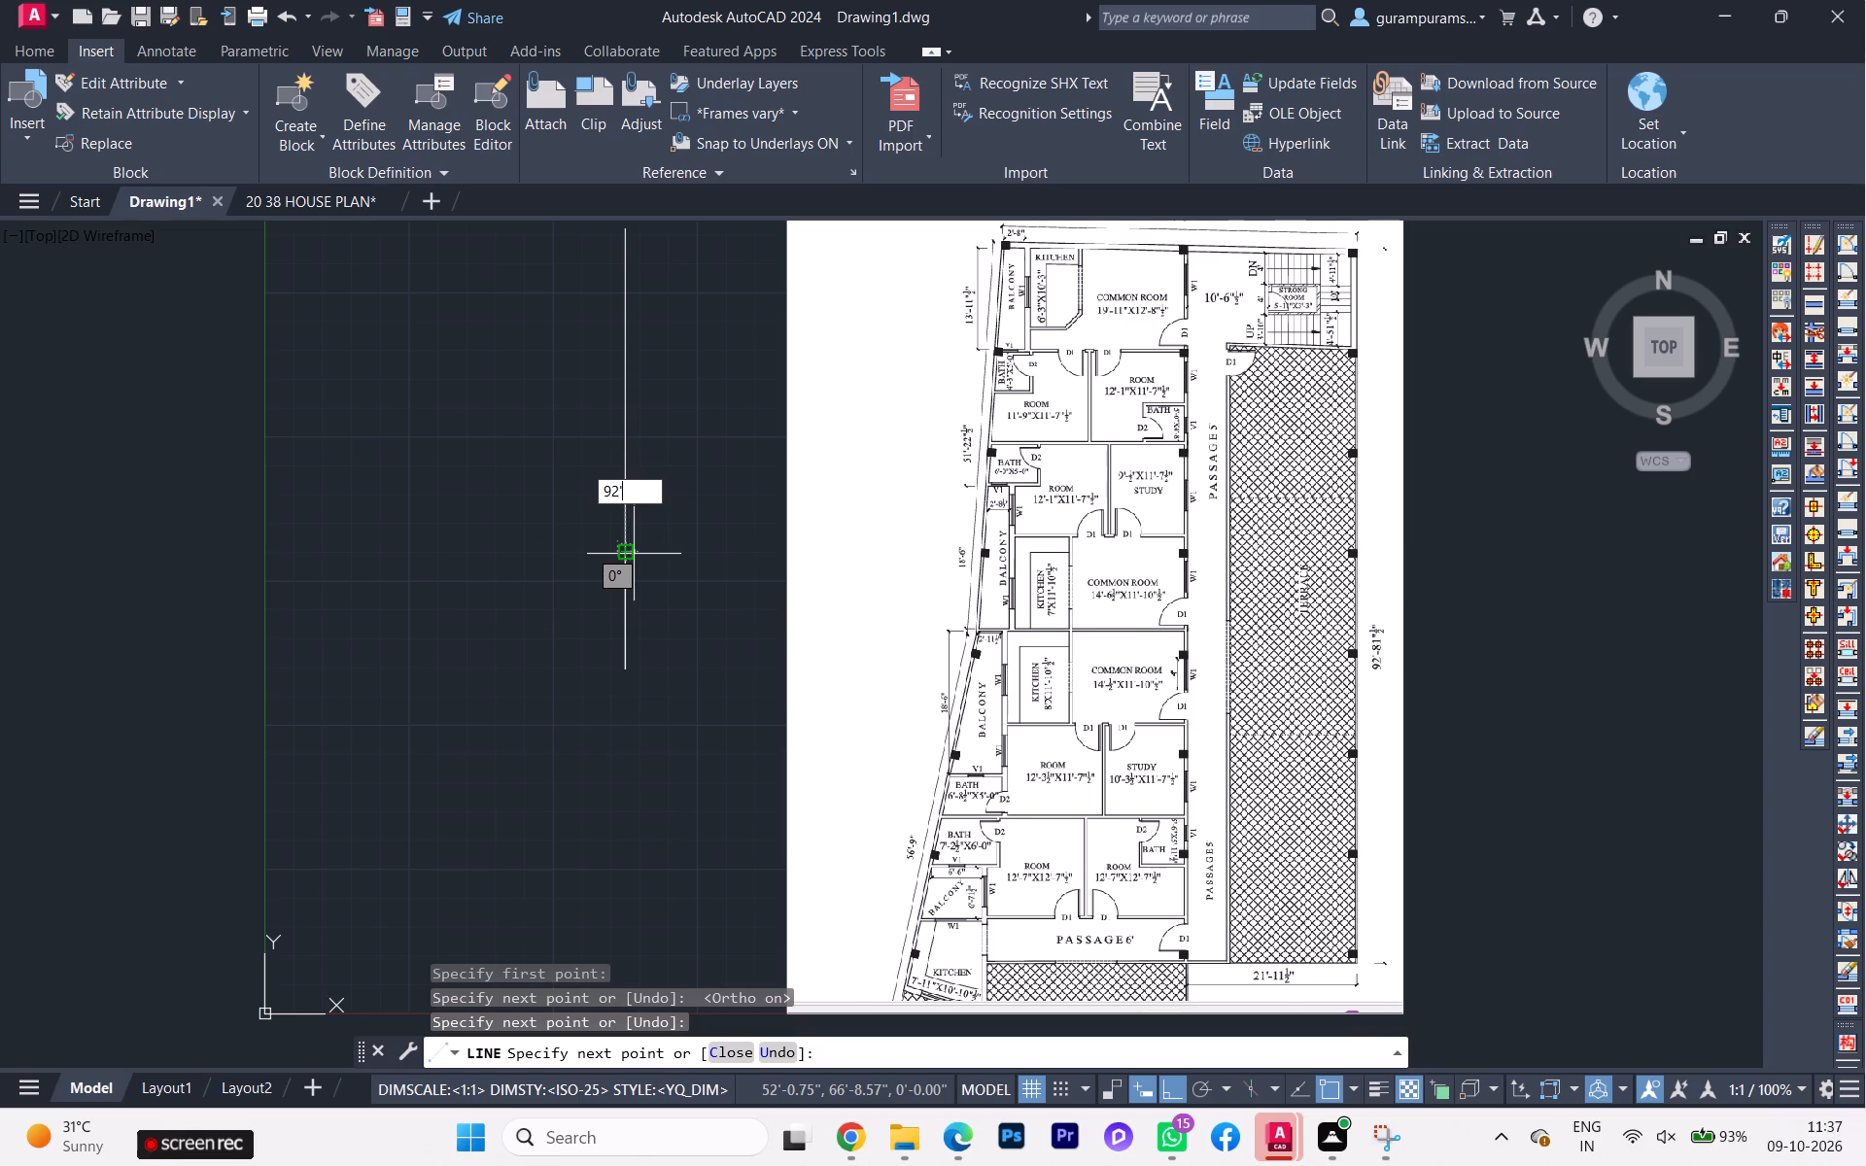
key("minus")
key("BackSpace")
key("minus")
type("81.50")
key("Return")
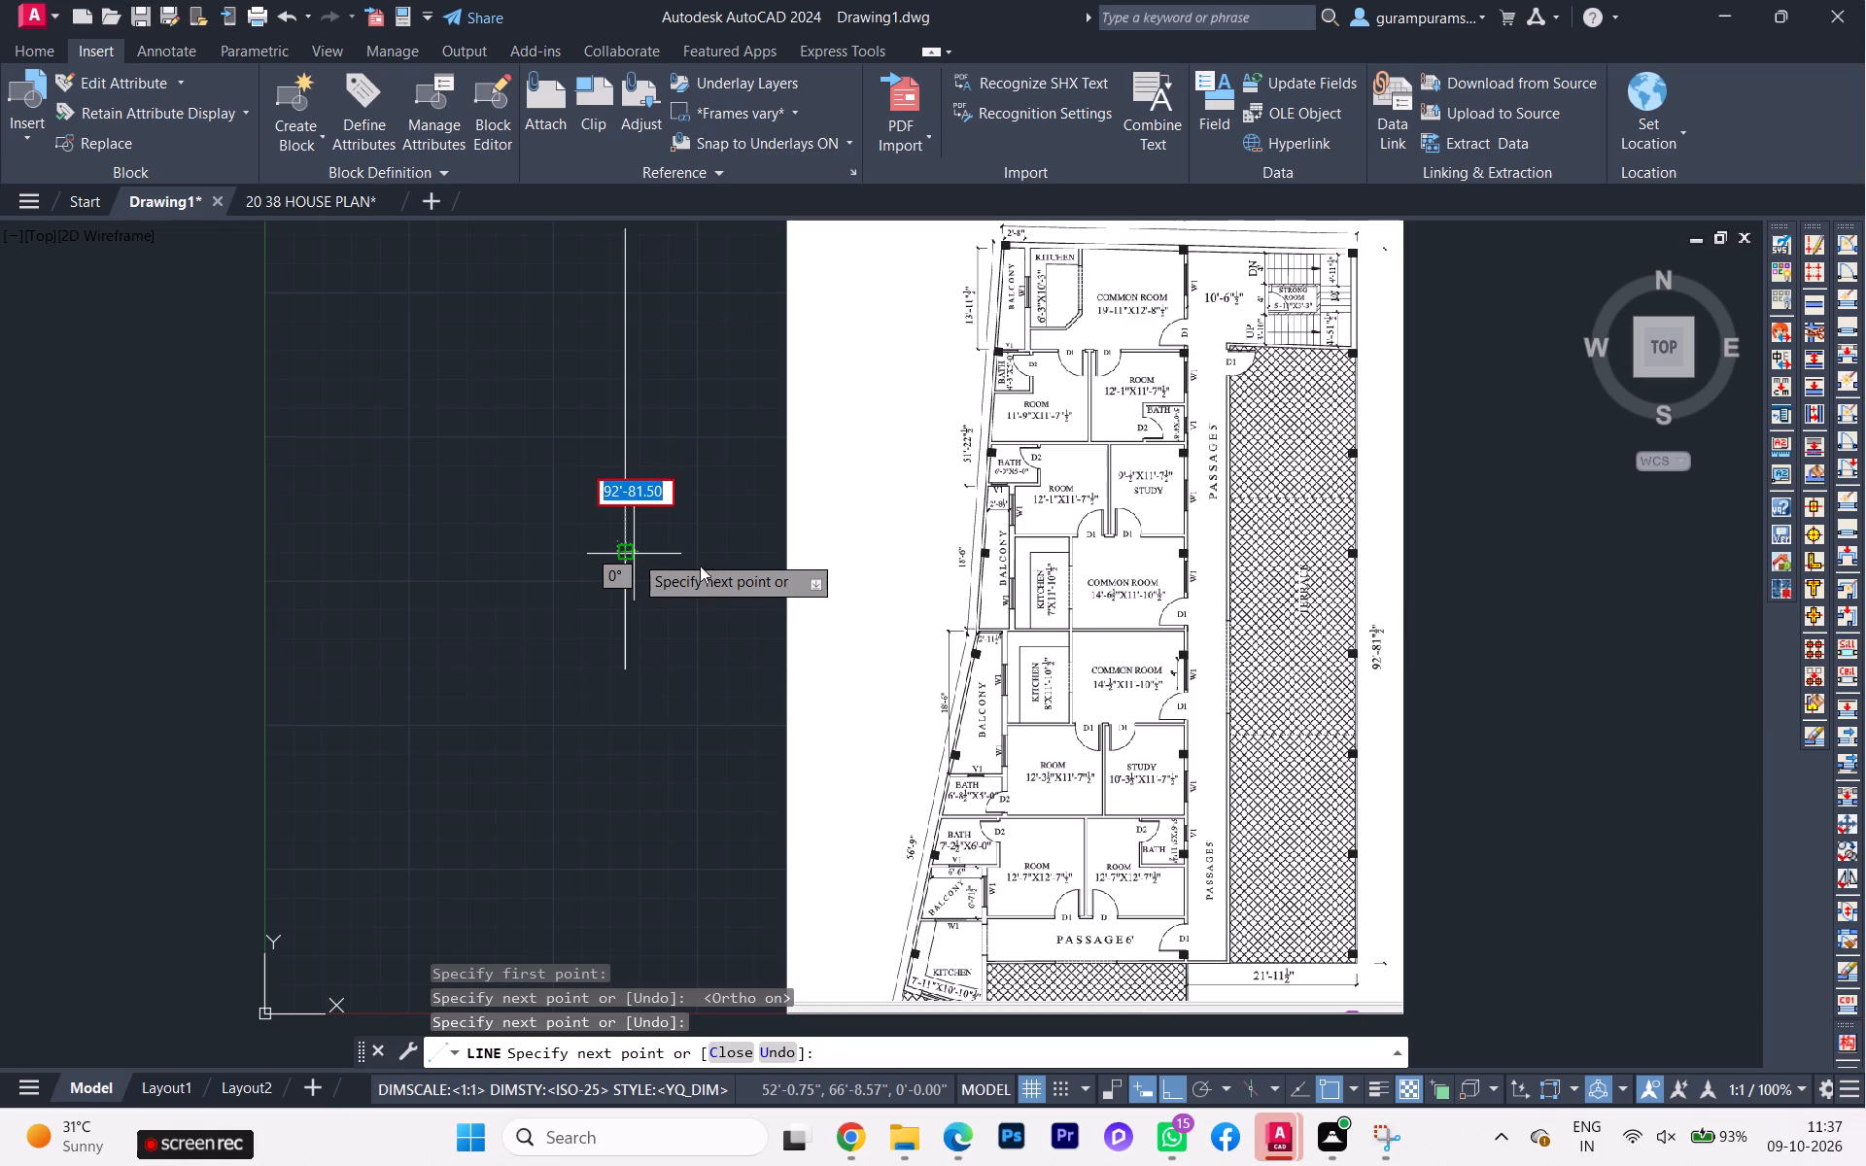
key("Escape")
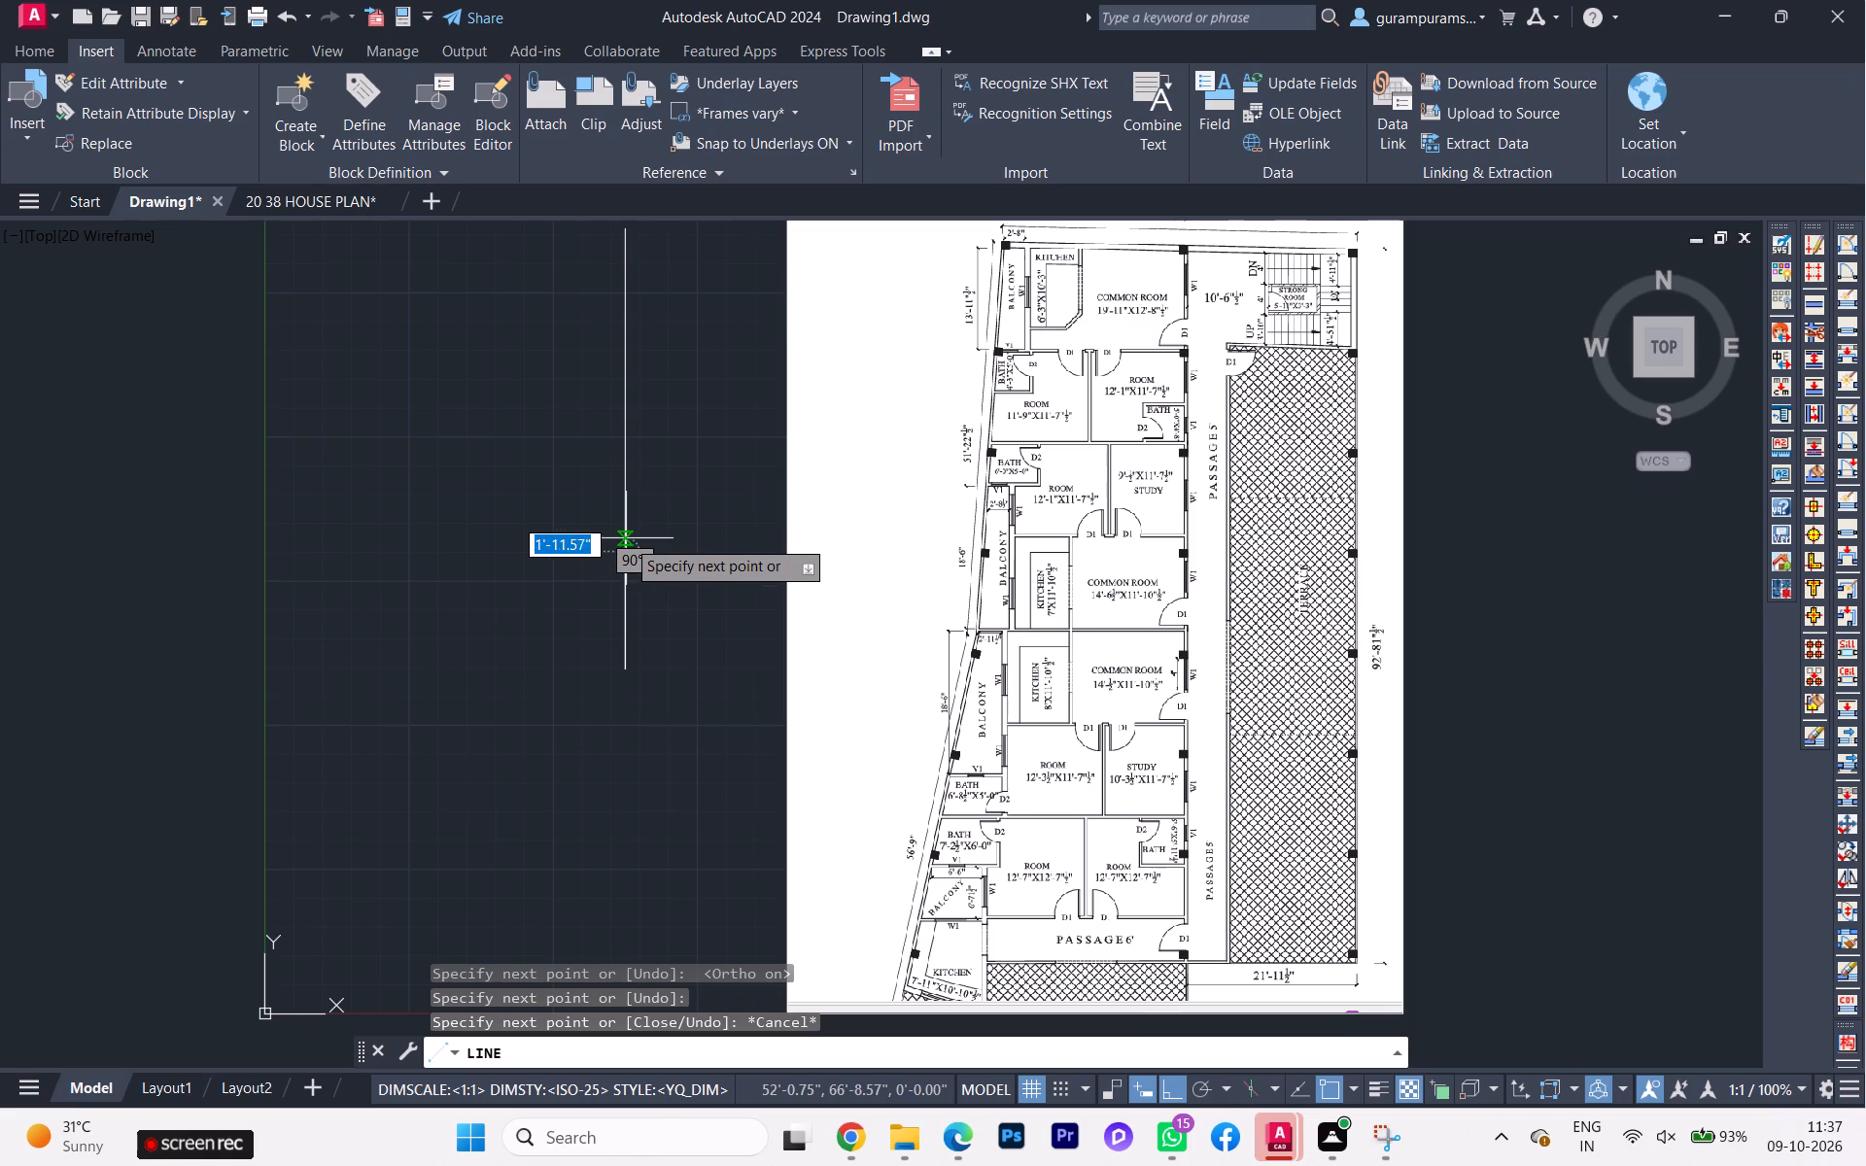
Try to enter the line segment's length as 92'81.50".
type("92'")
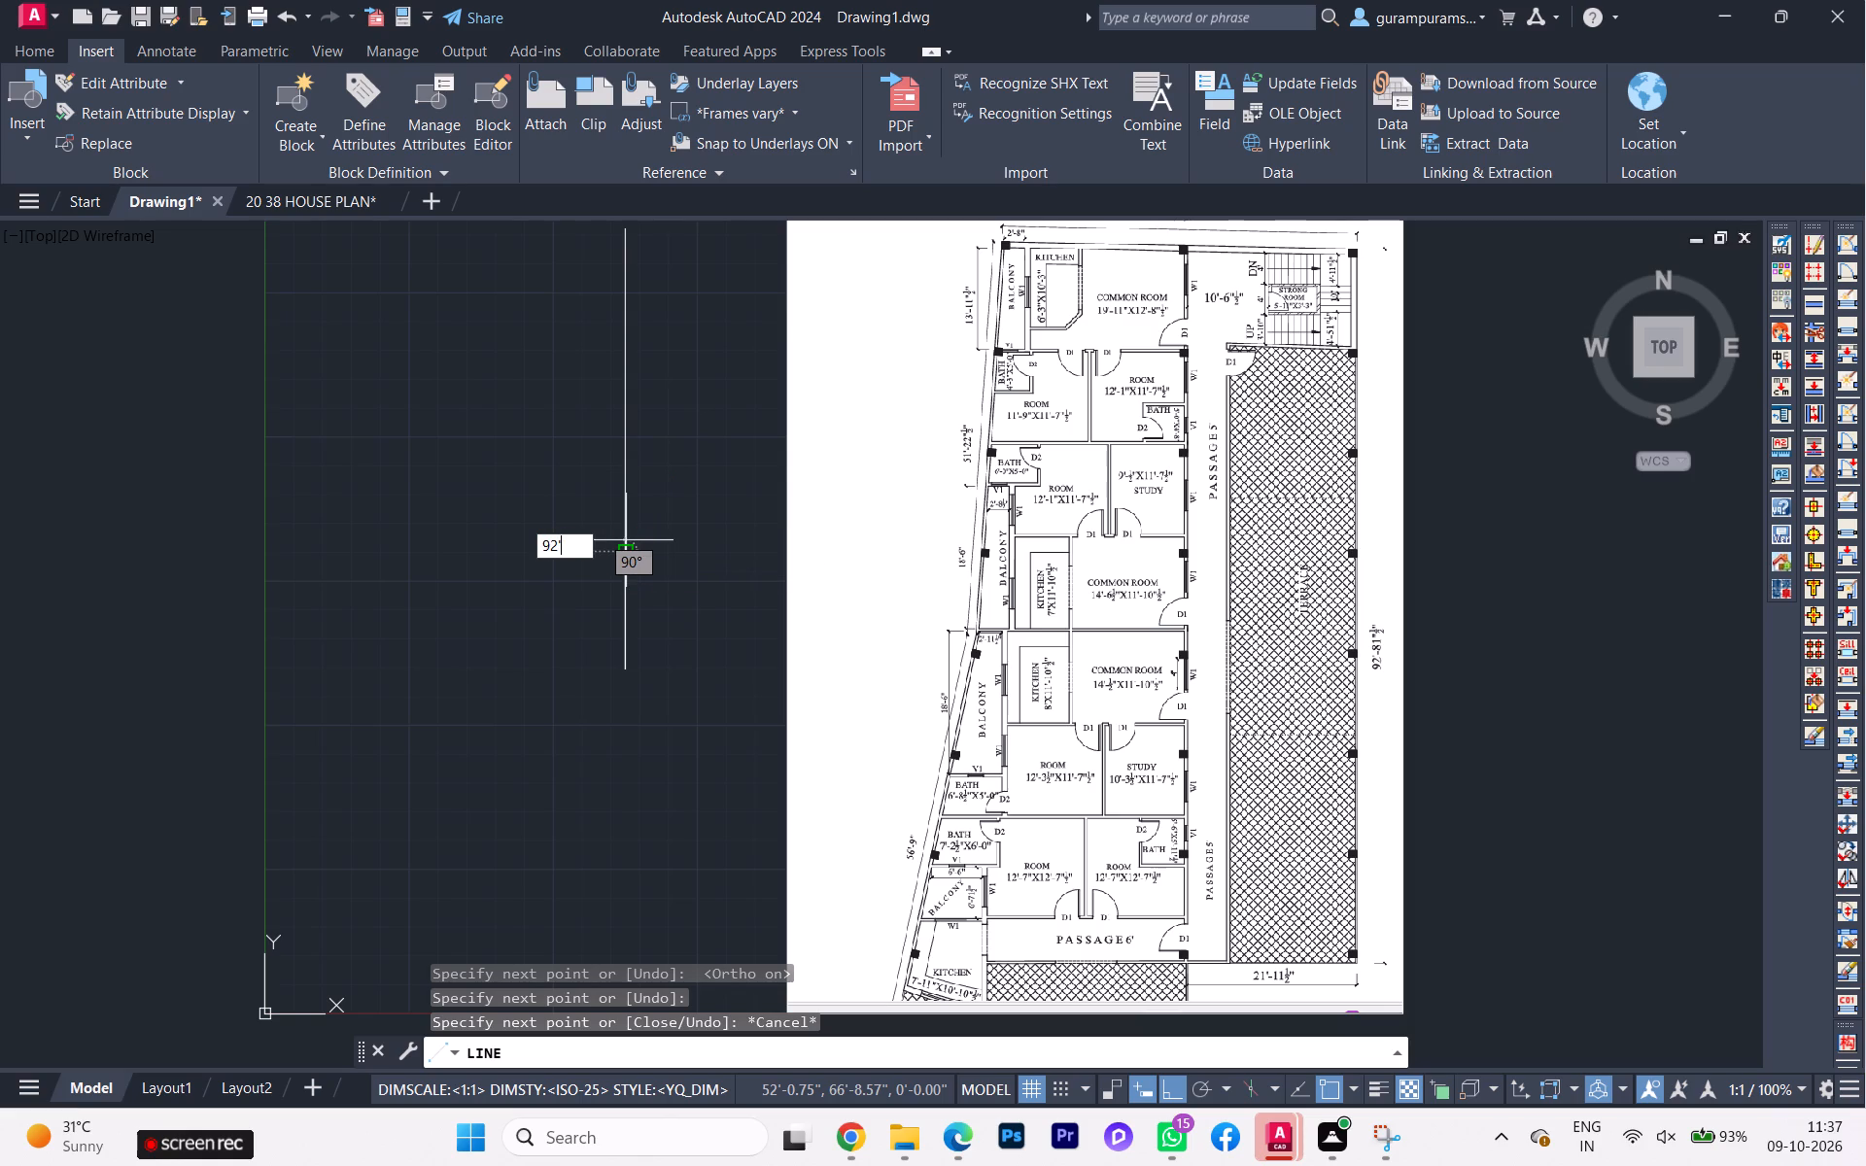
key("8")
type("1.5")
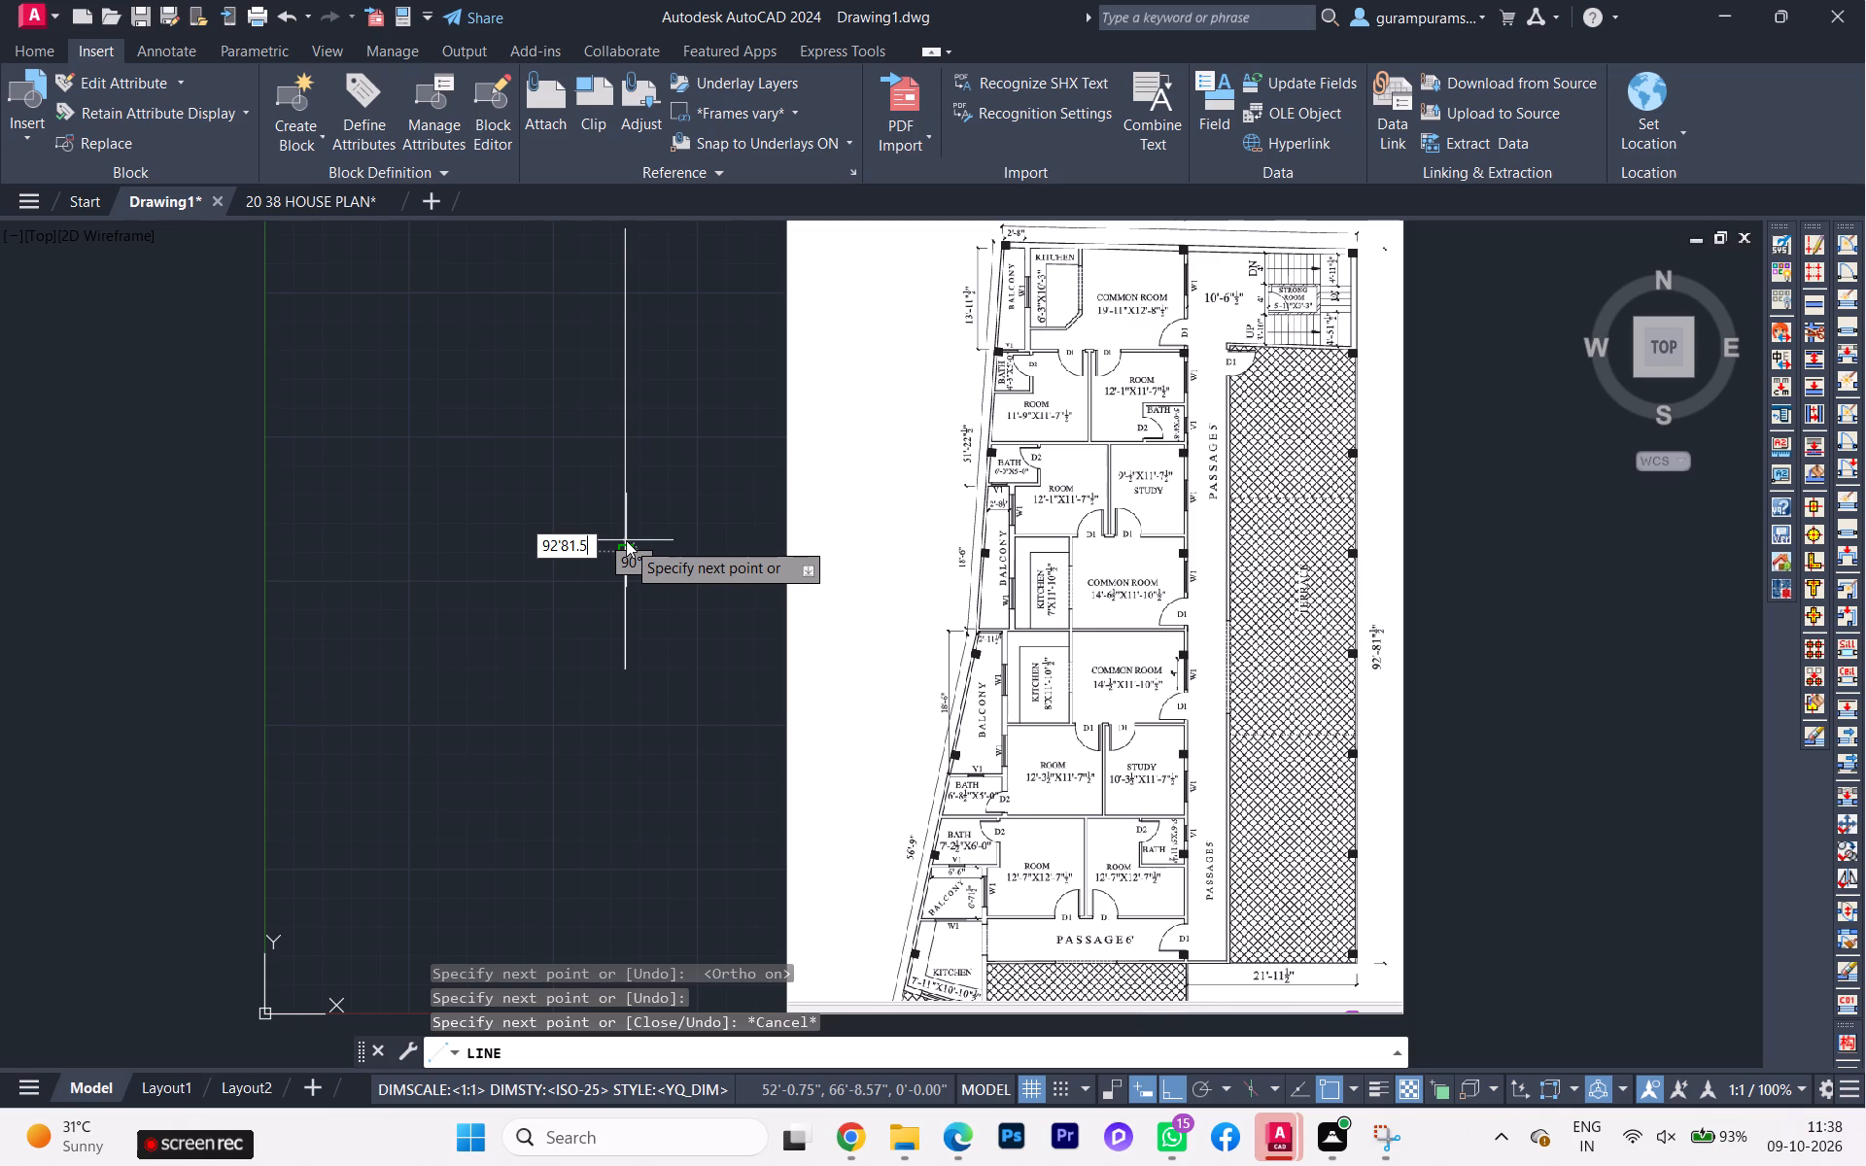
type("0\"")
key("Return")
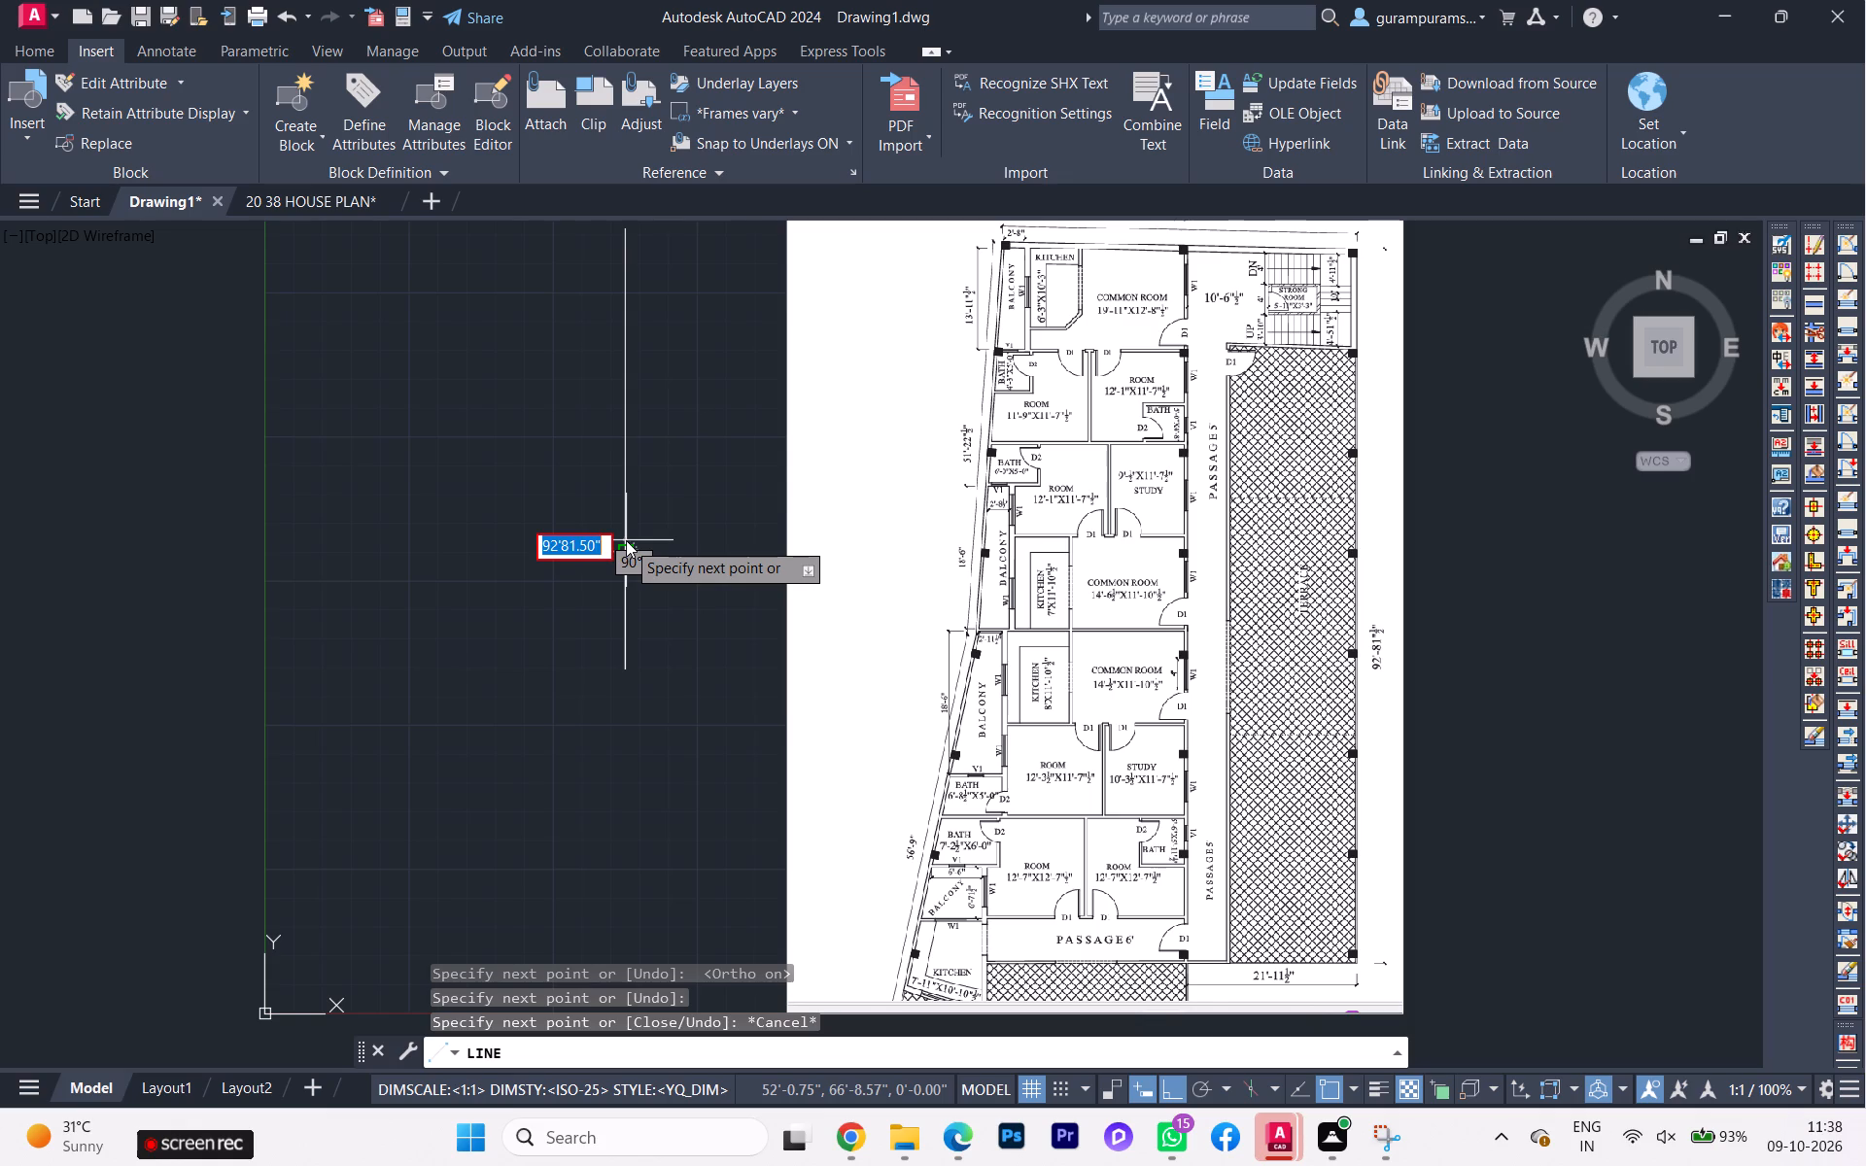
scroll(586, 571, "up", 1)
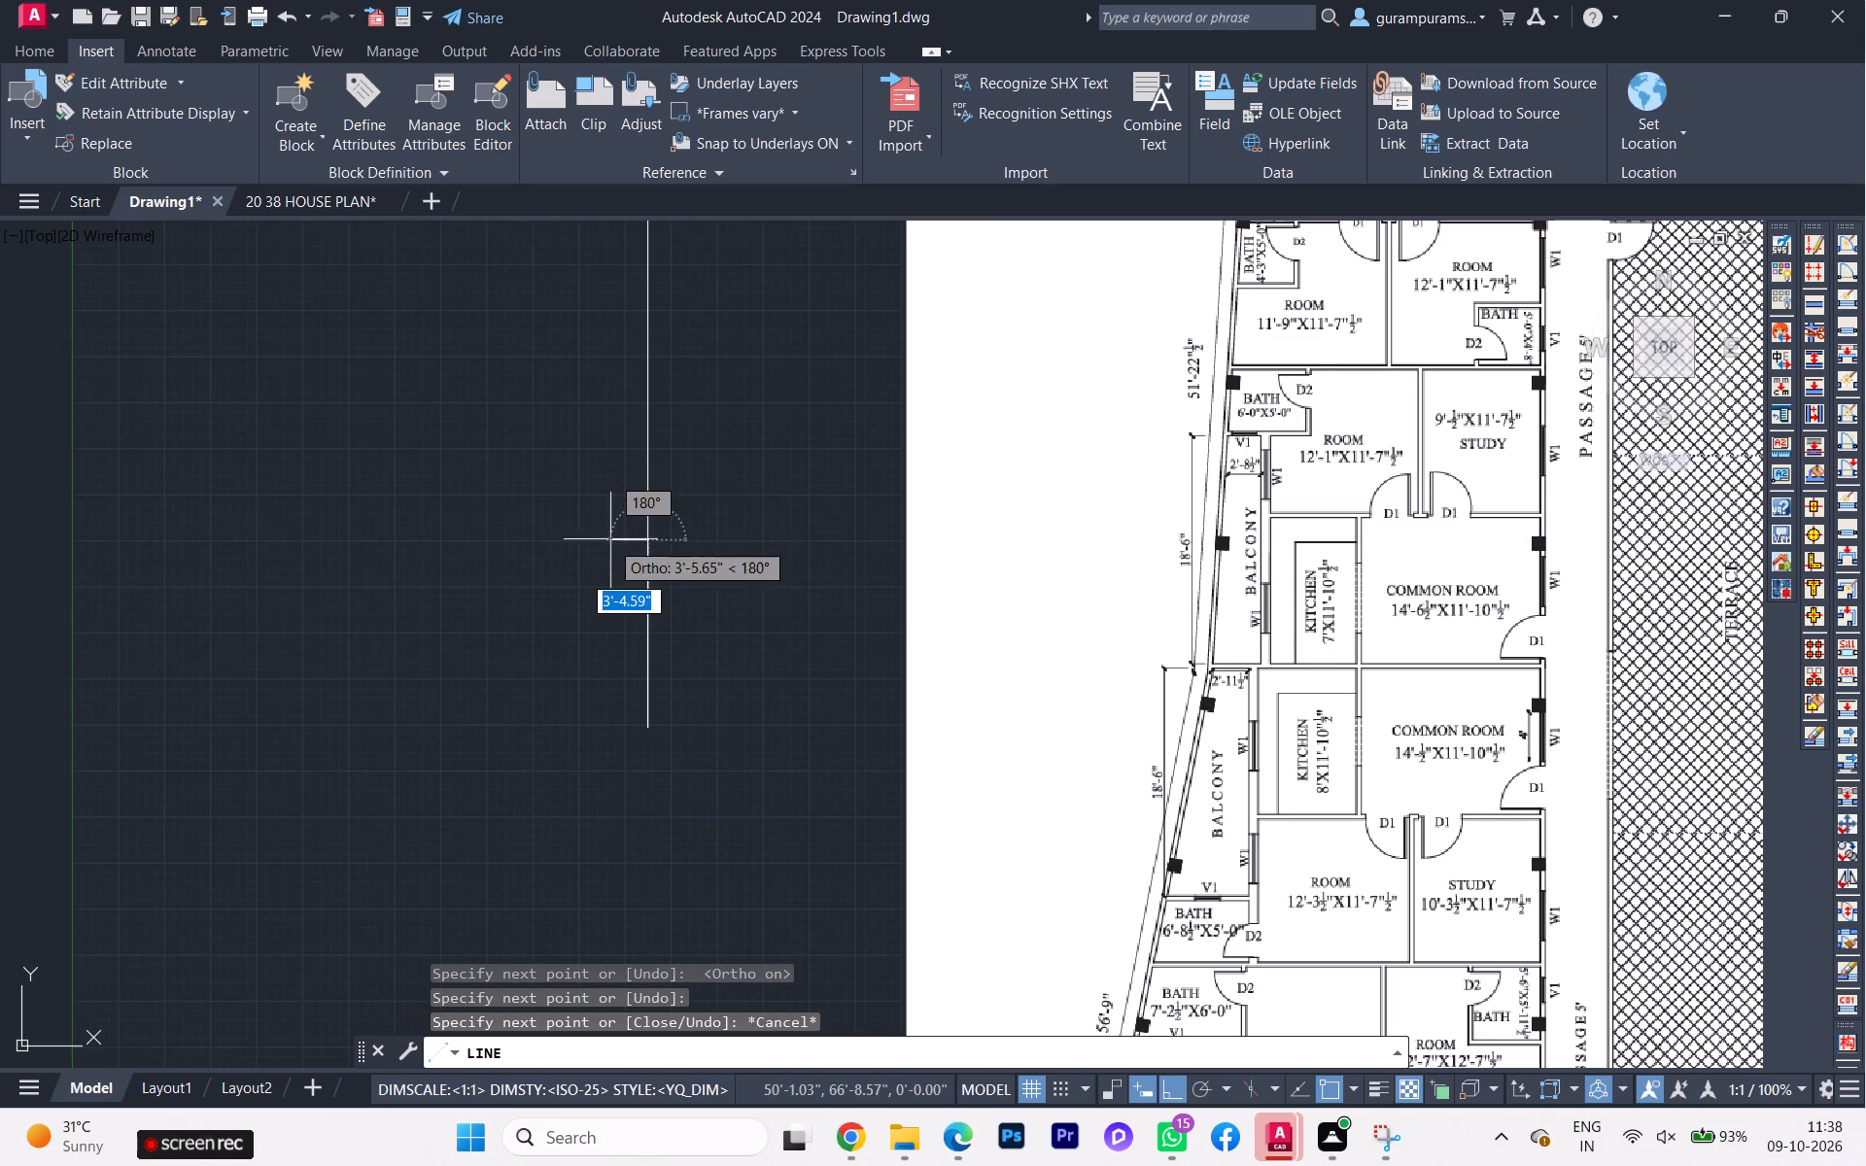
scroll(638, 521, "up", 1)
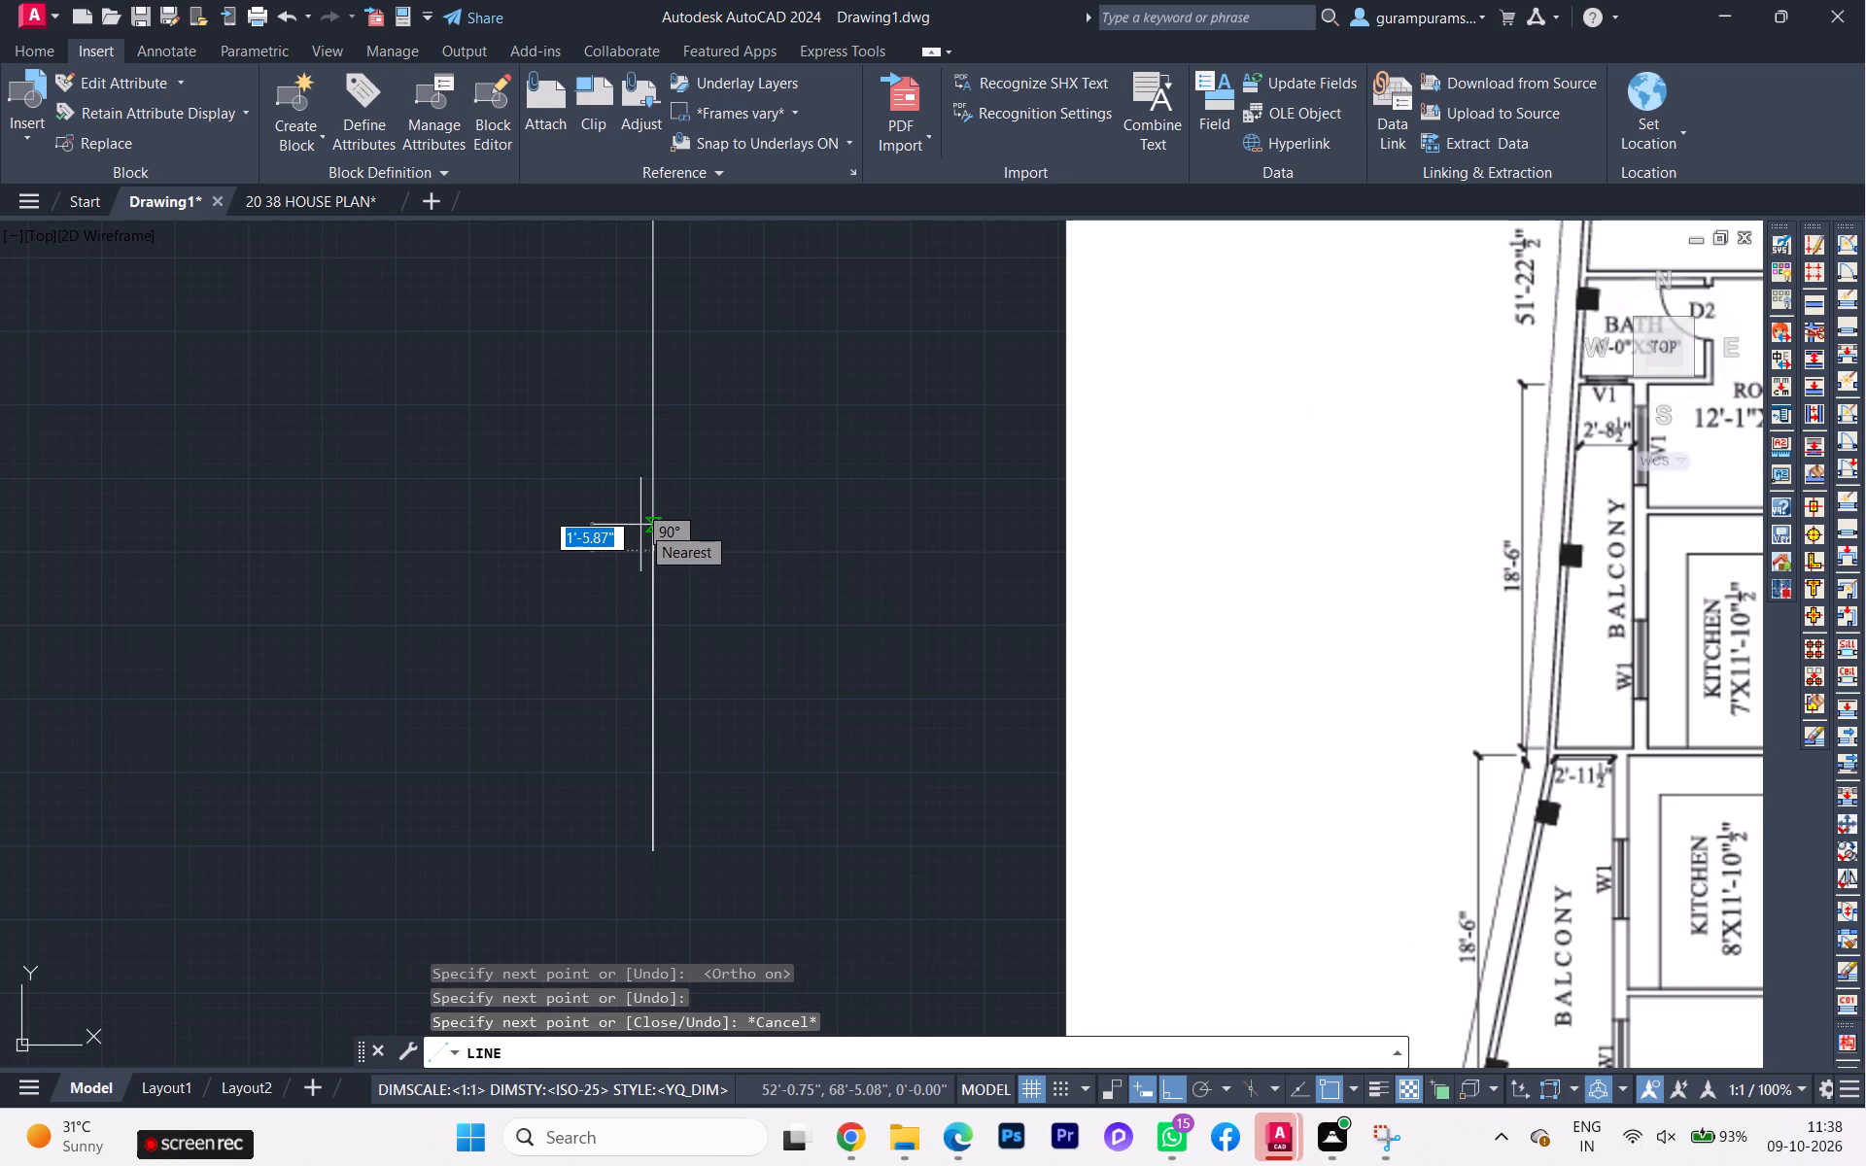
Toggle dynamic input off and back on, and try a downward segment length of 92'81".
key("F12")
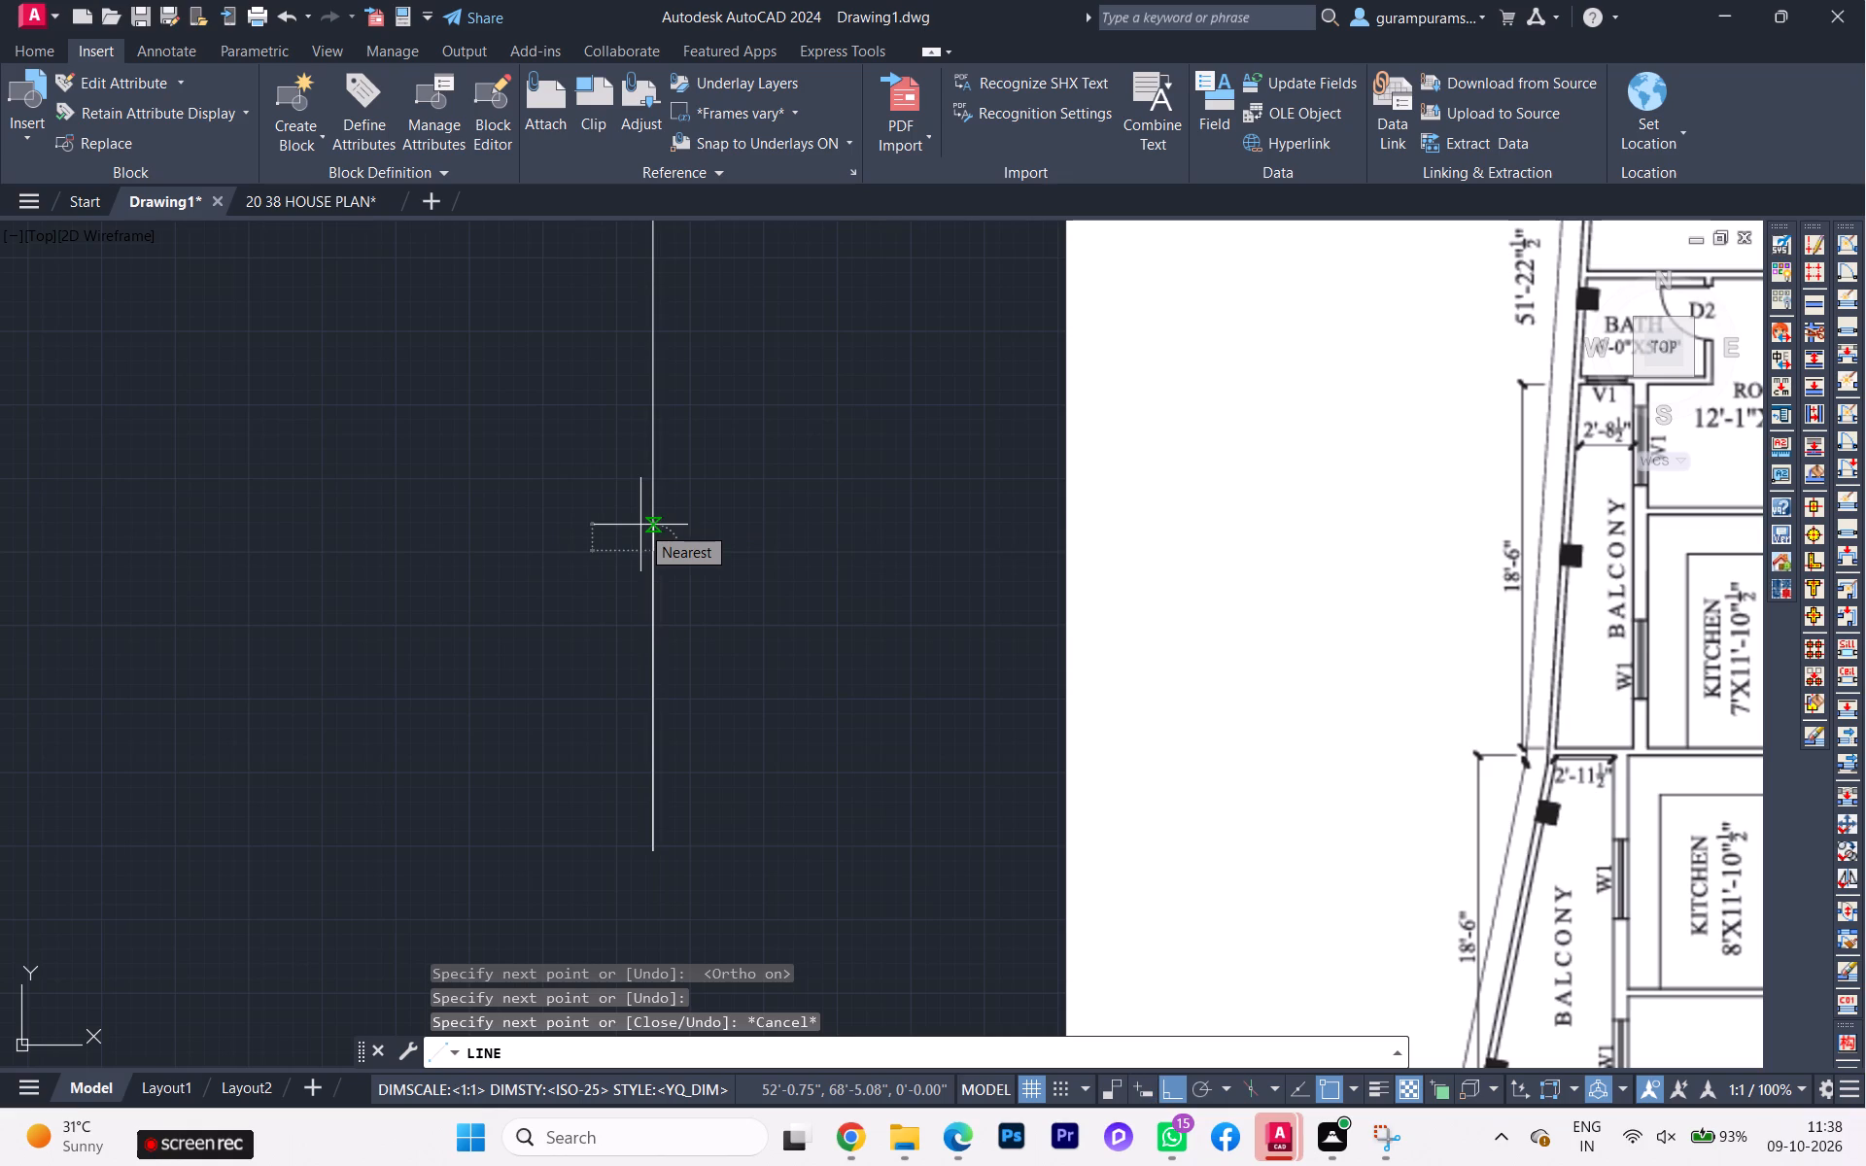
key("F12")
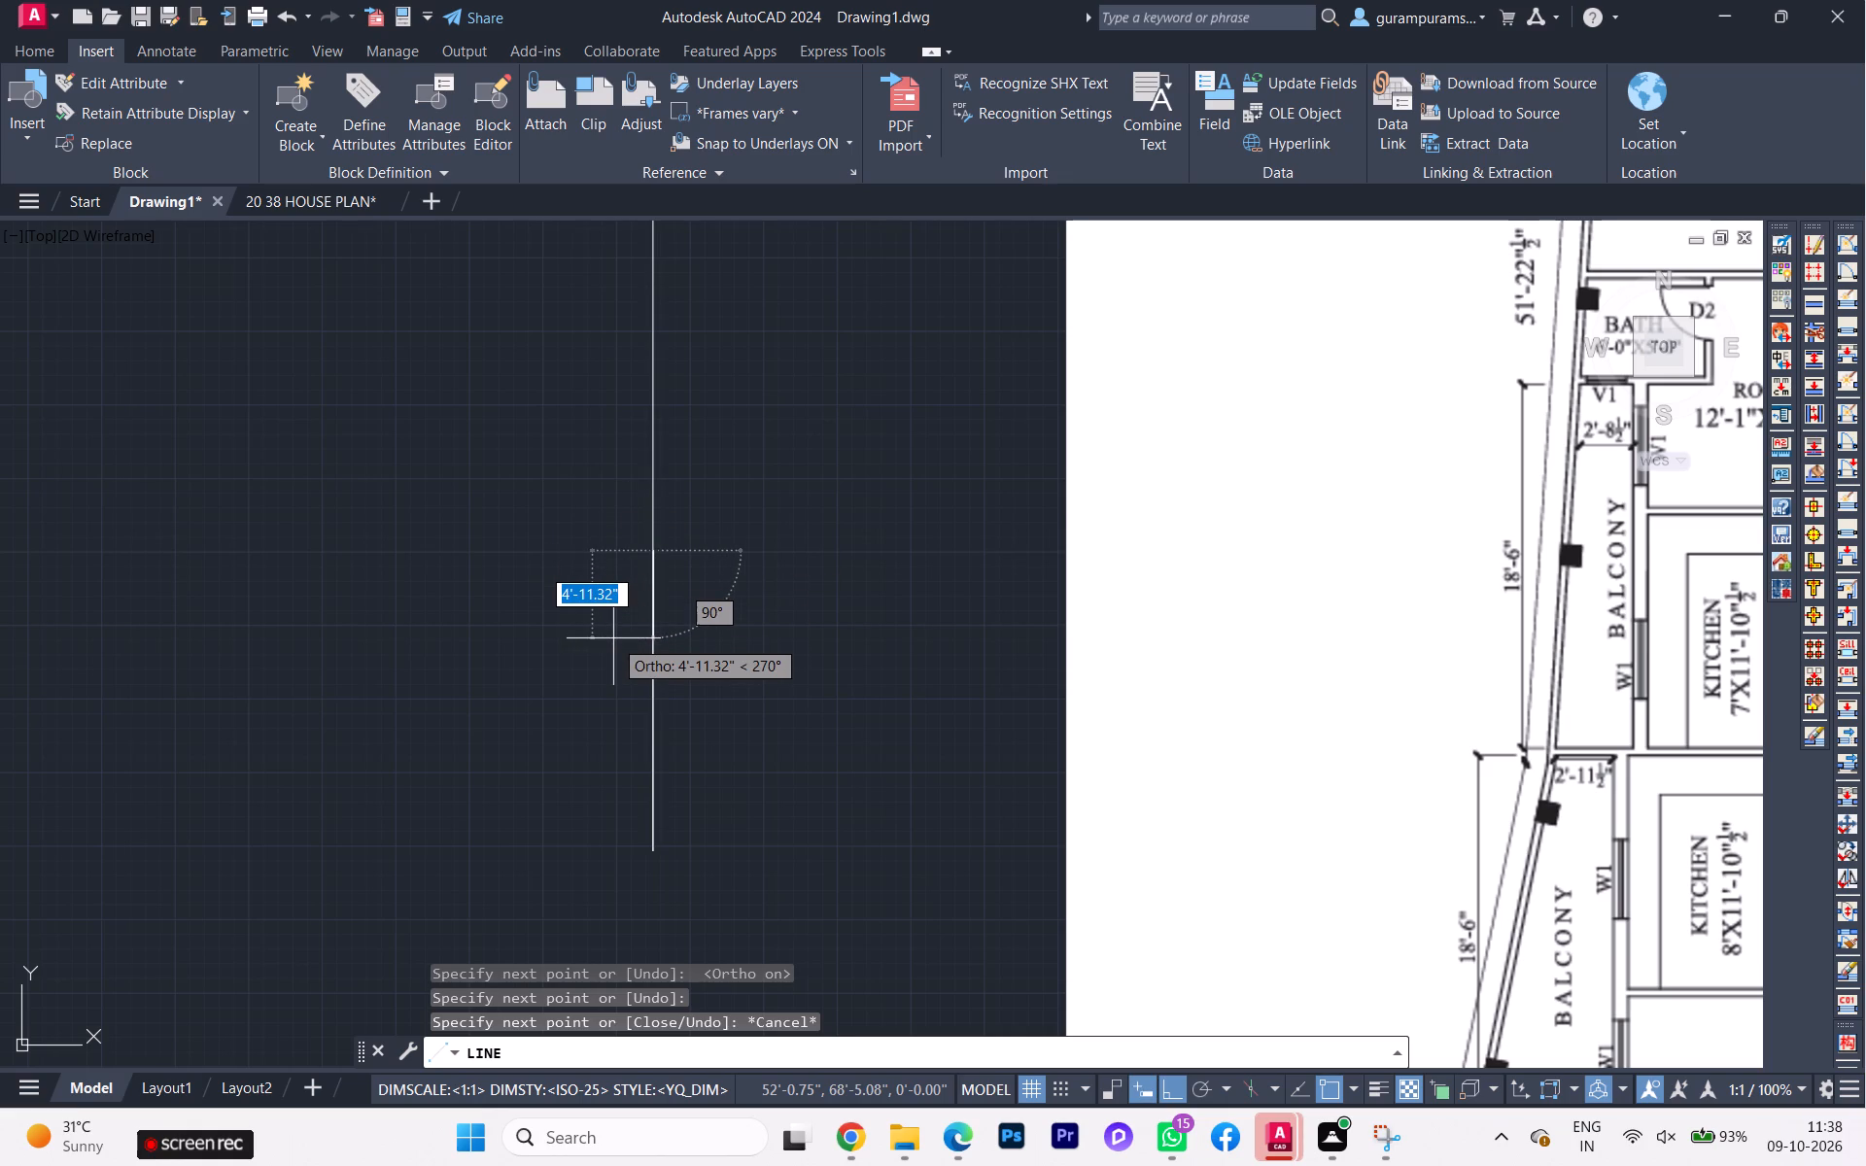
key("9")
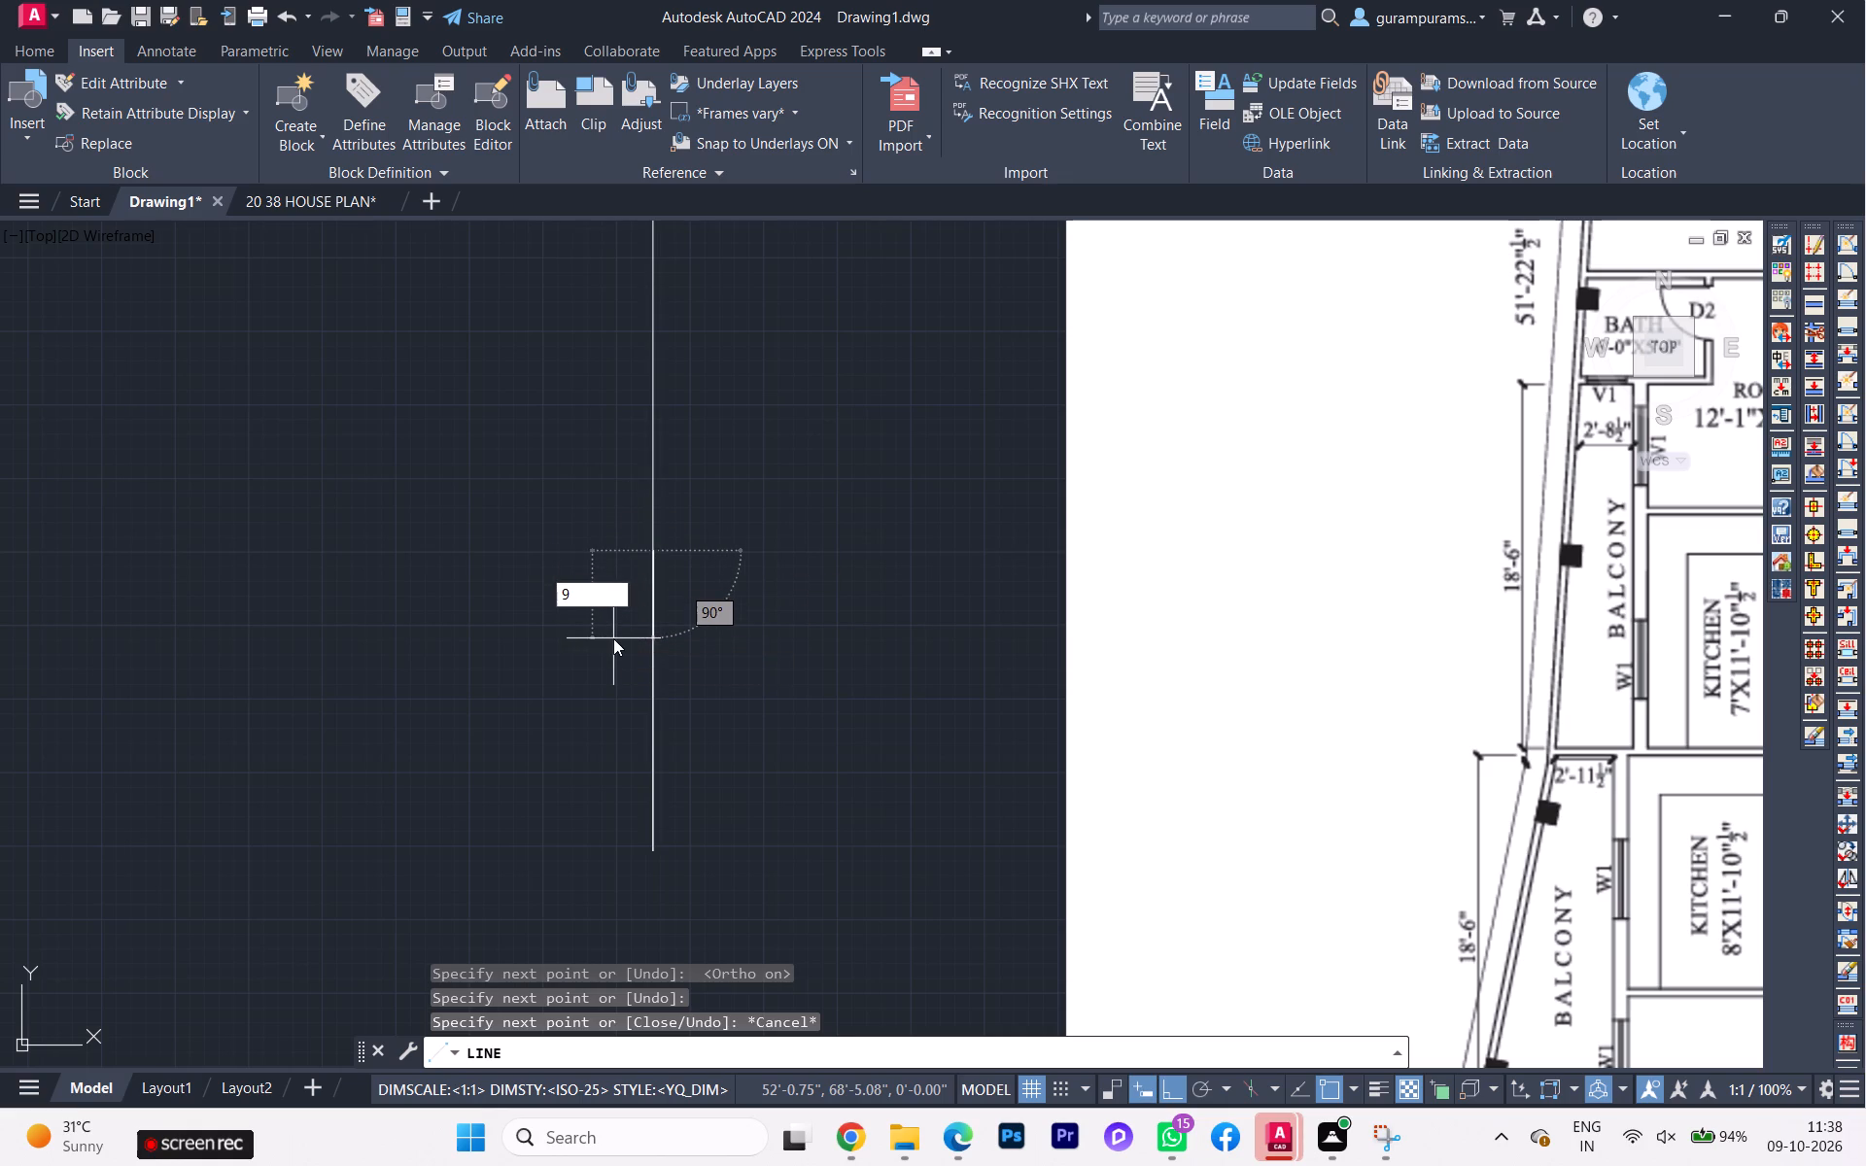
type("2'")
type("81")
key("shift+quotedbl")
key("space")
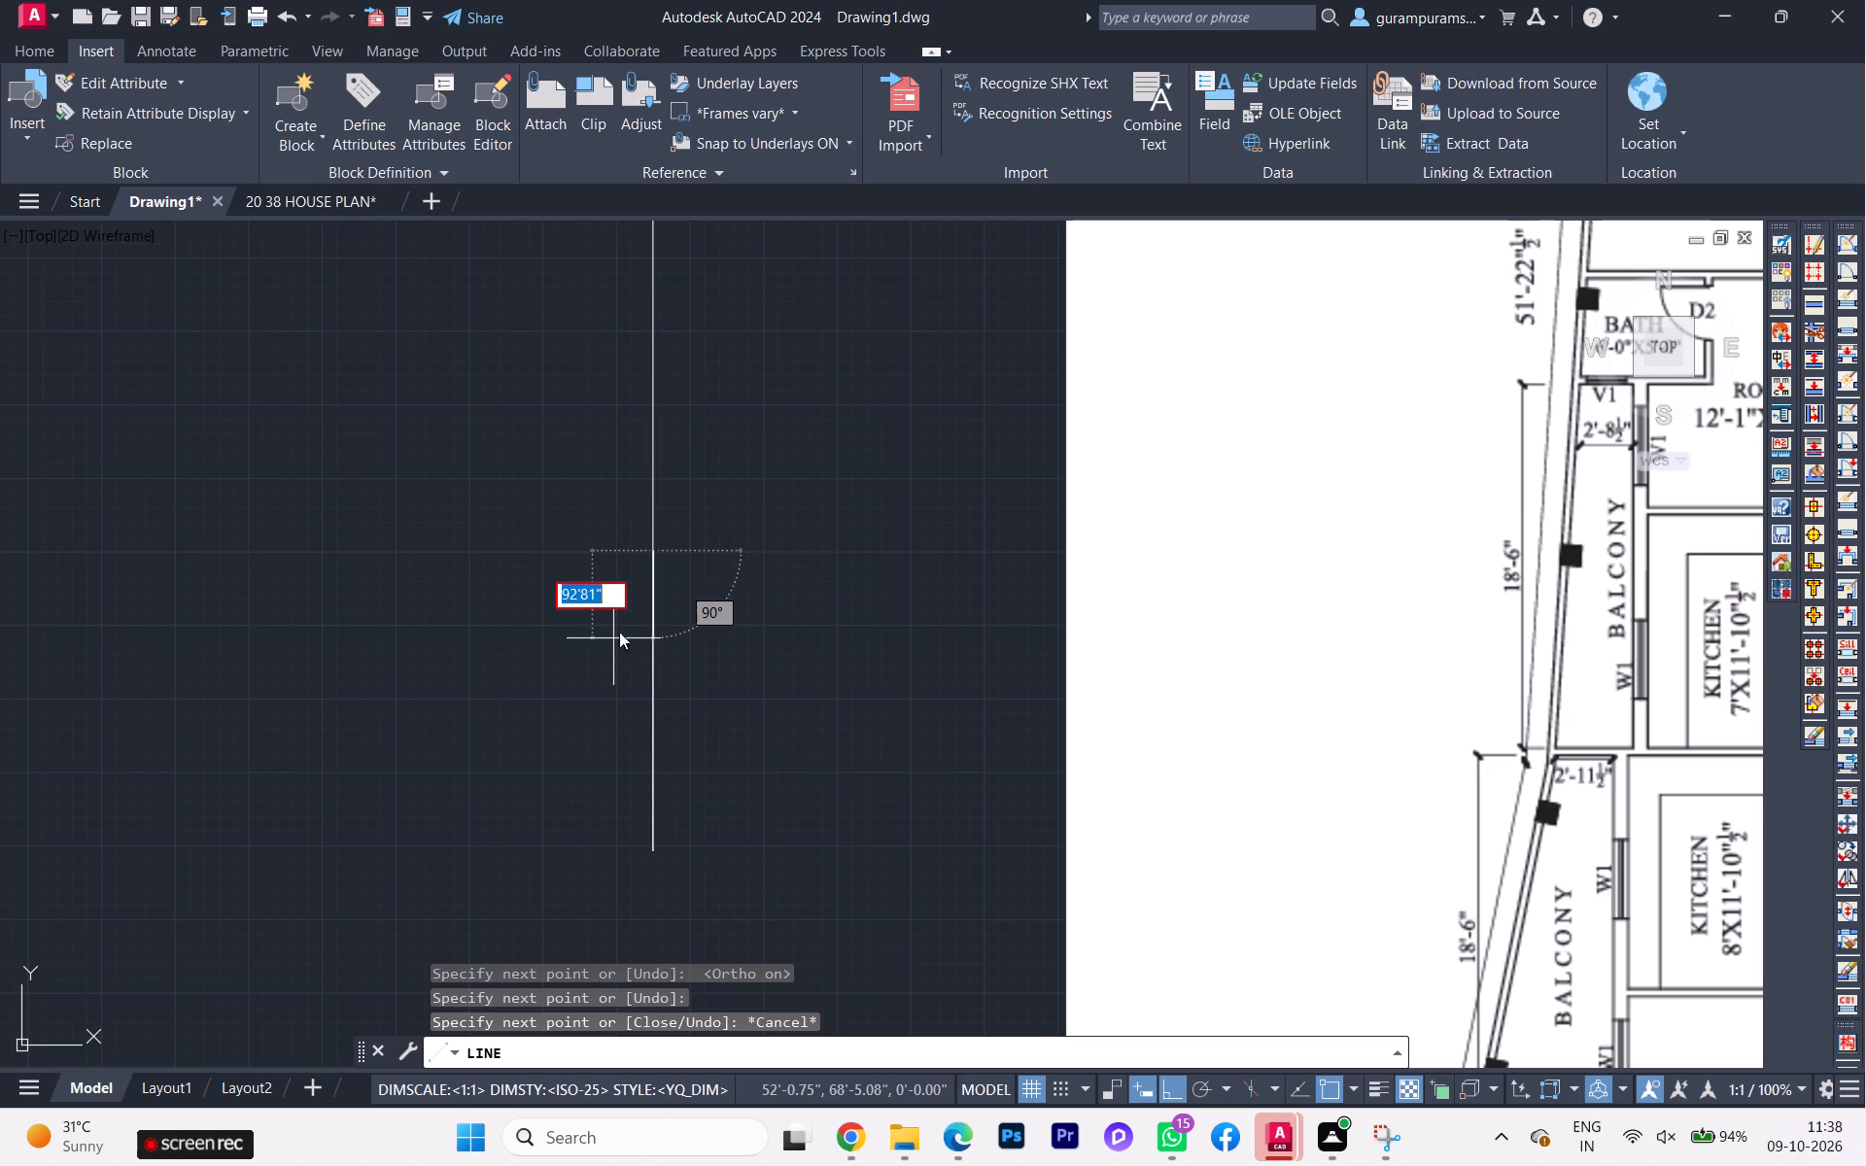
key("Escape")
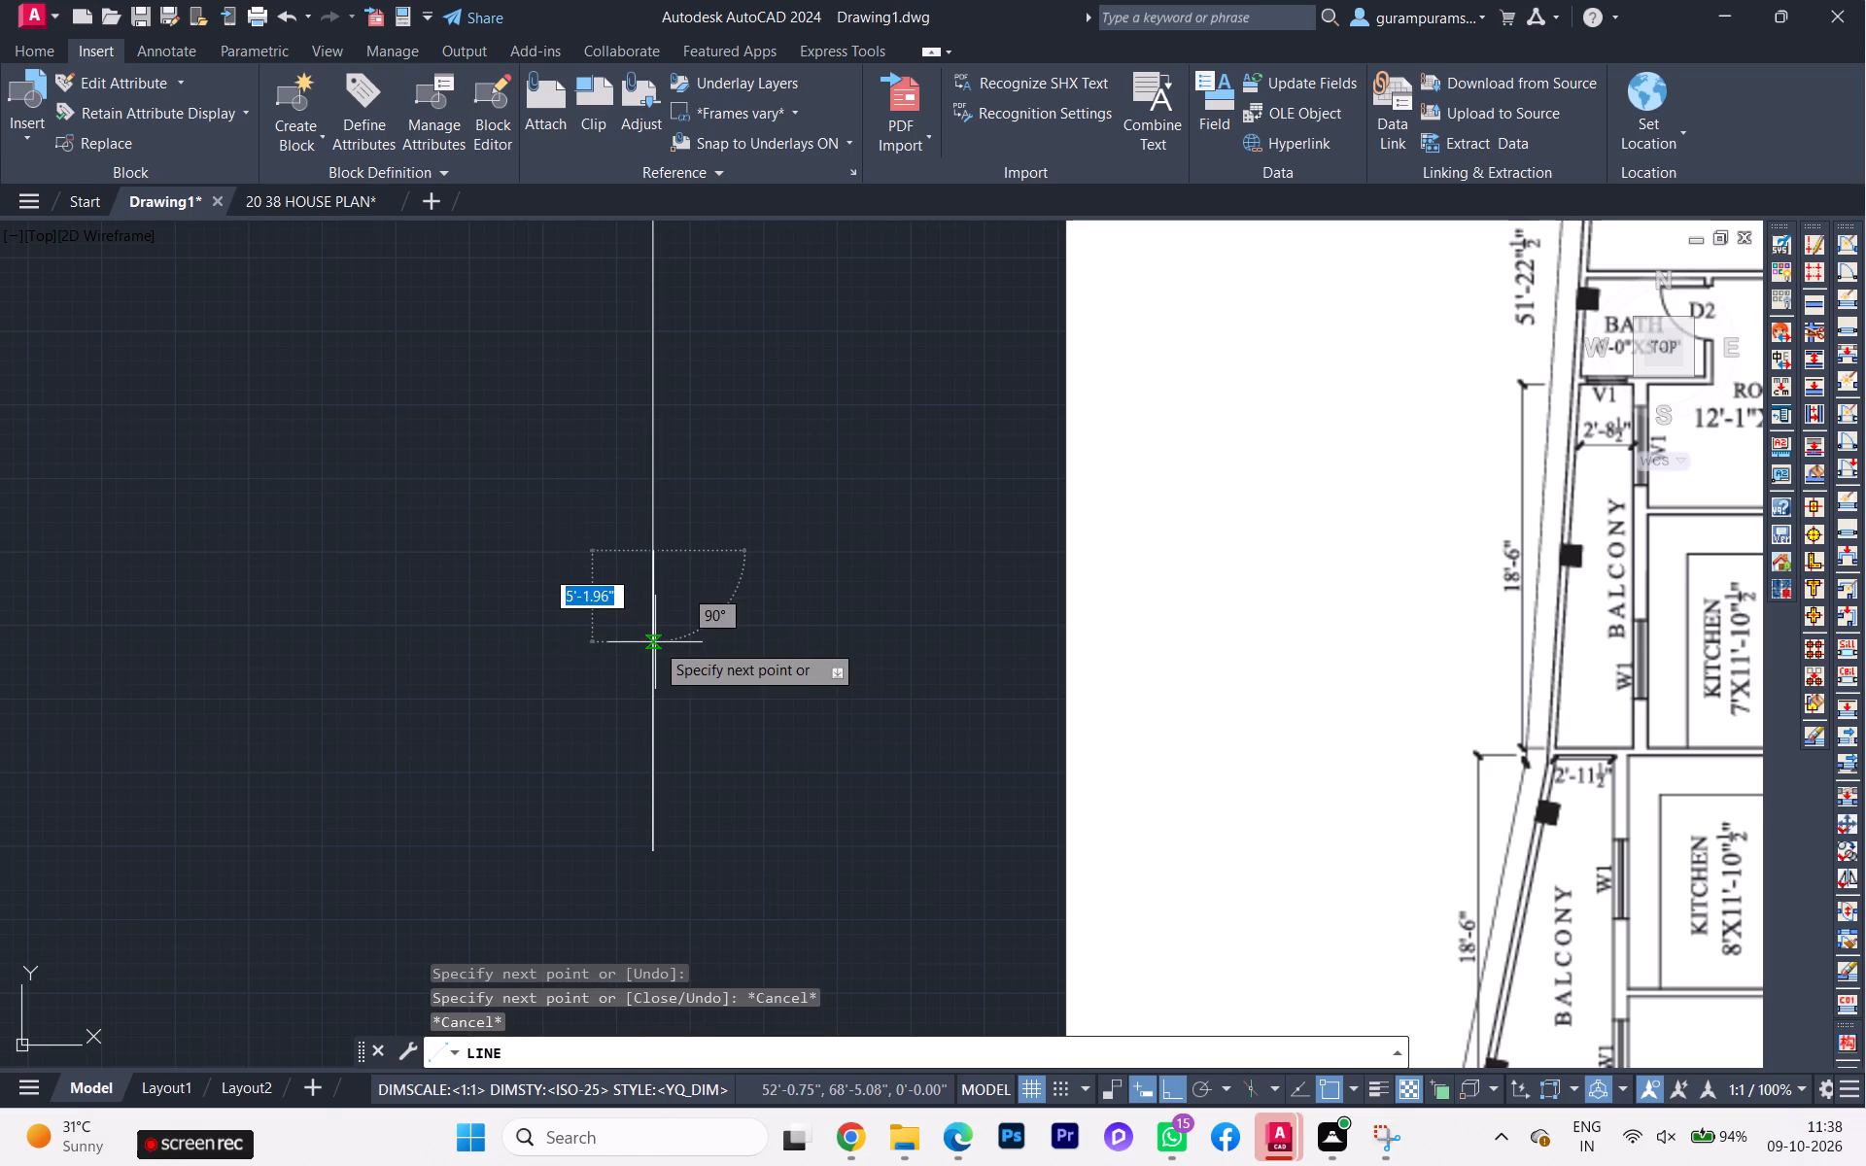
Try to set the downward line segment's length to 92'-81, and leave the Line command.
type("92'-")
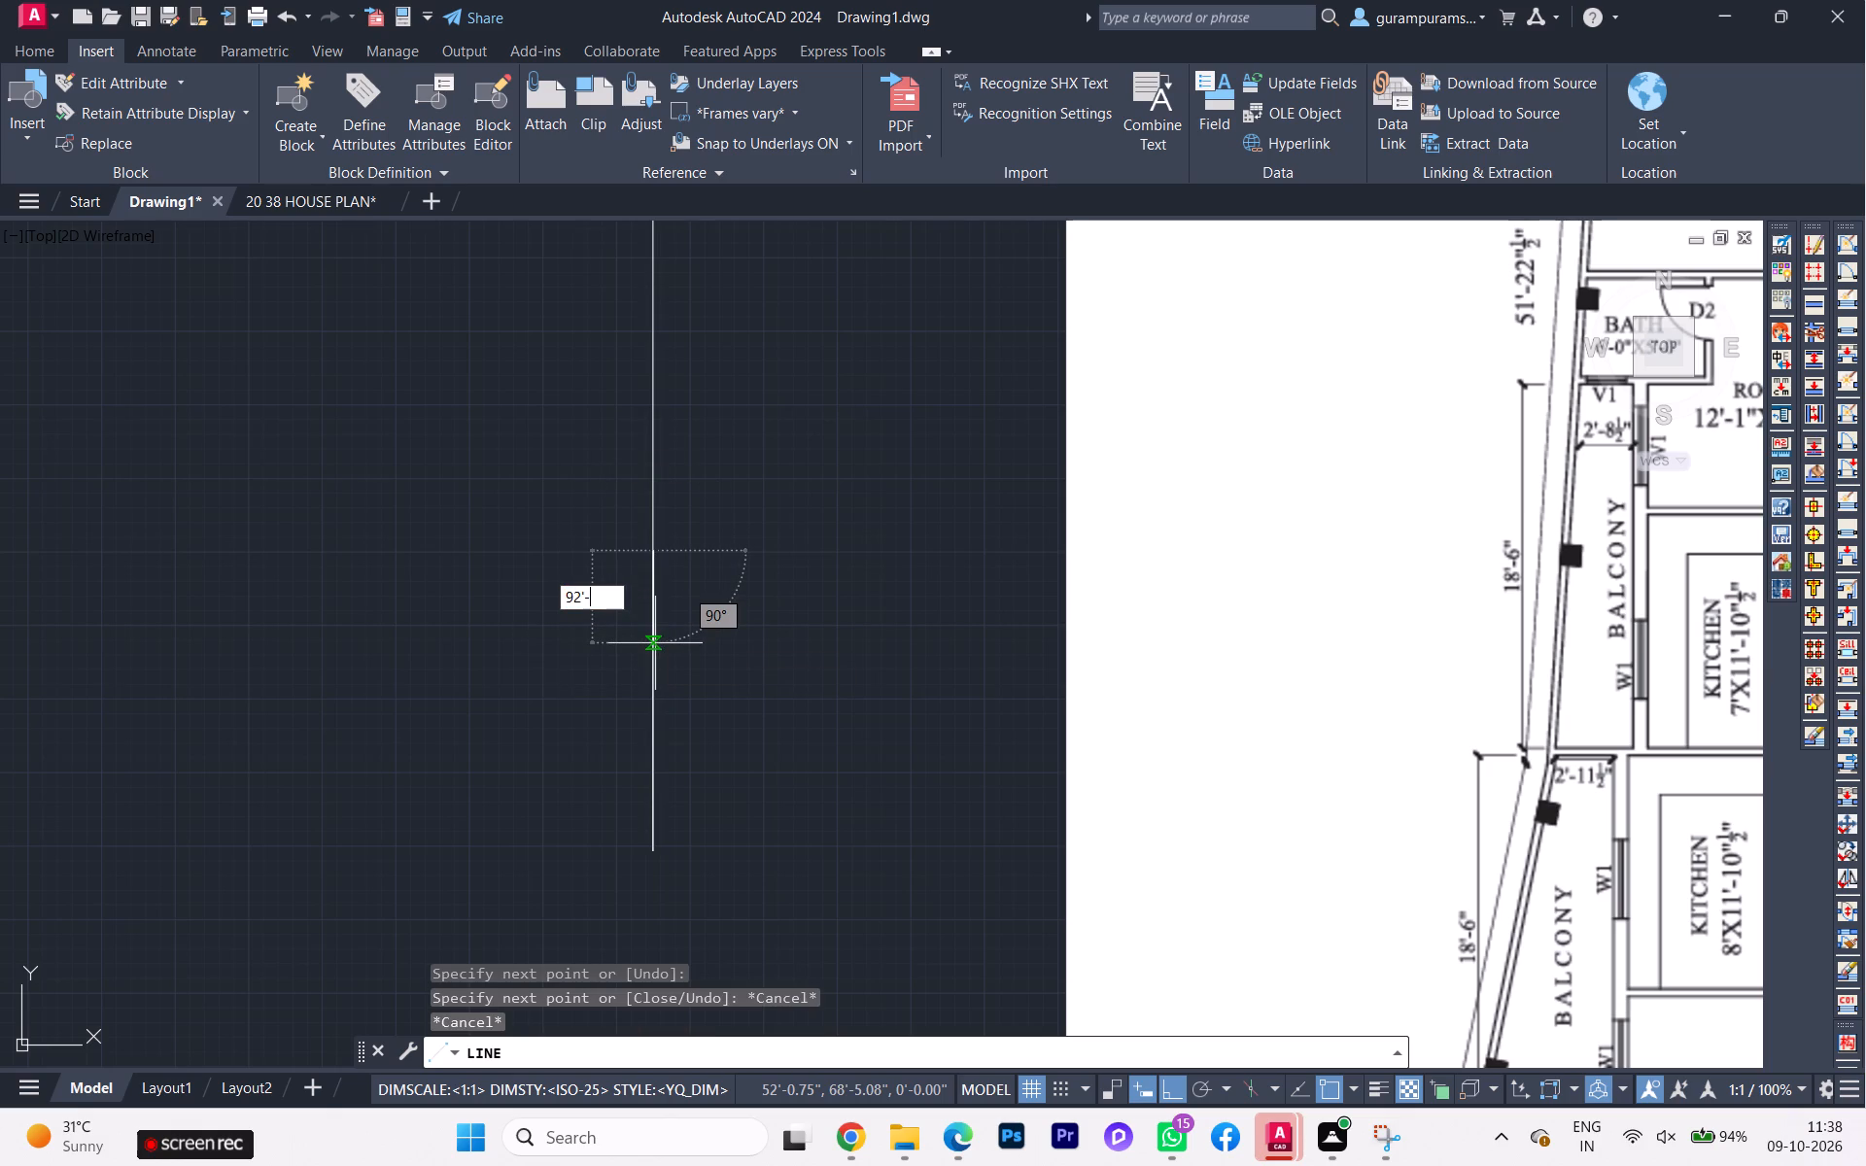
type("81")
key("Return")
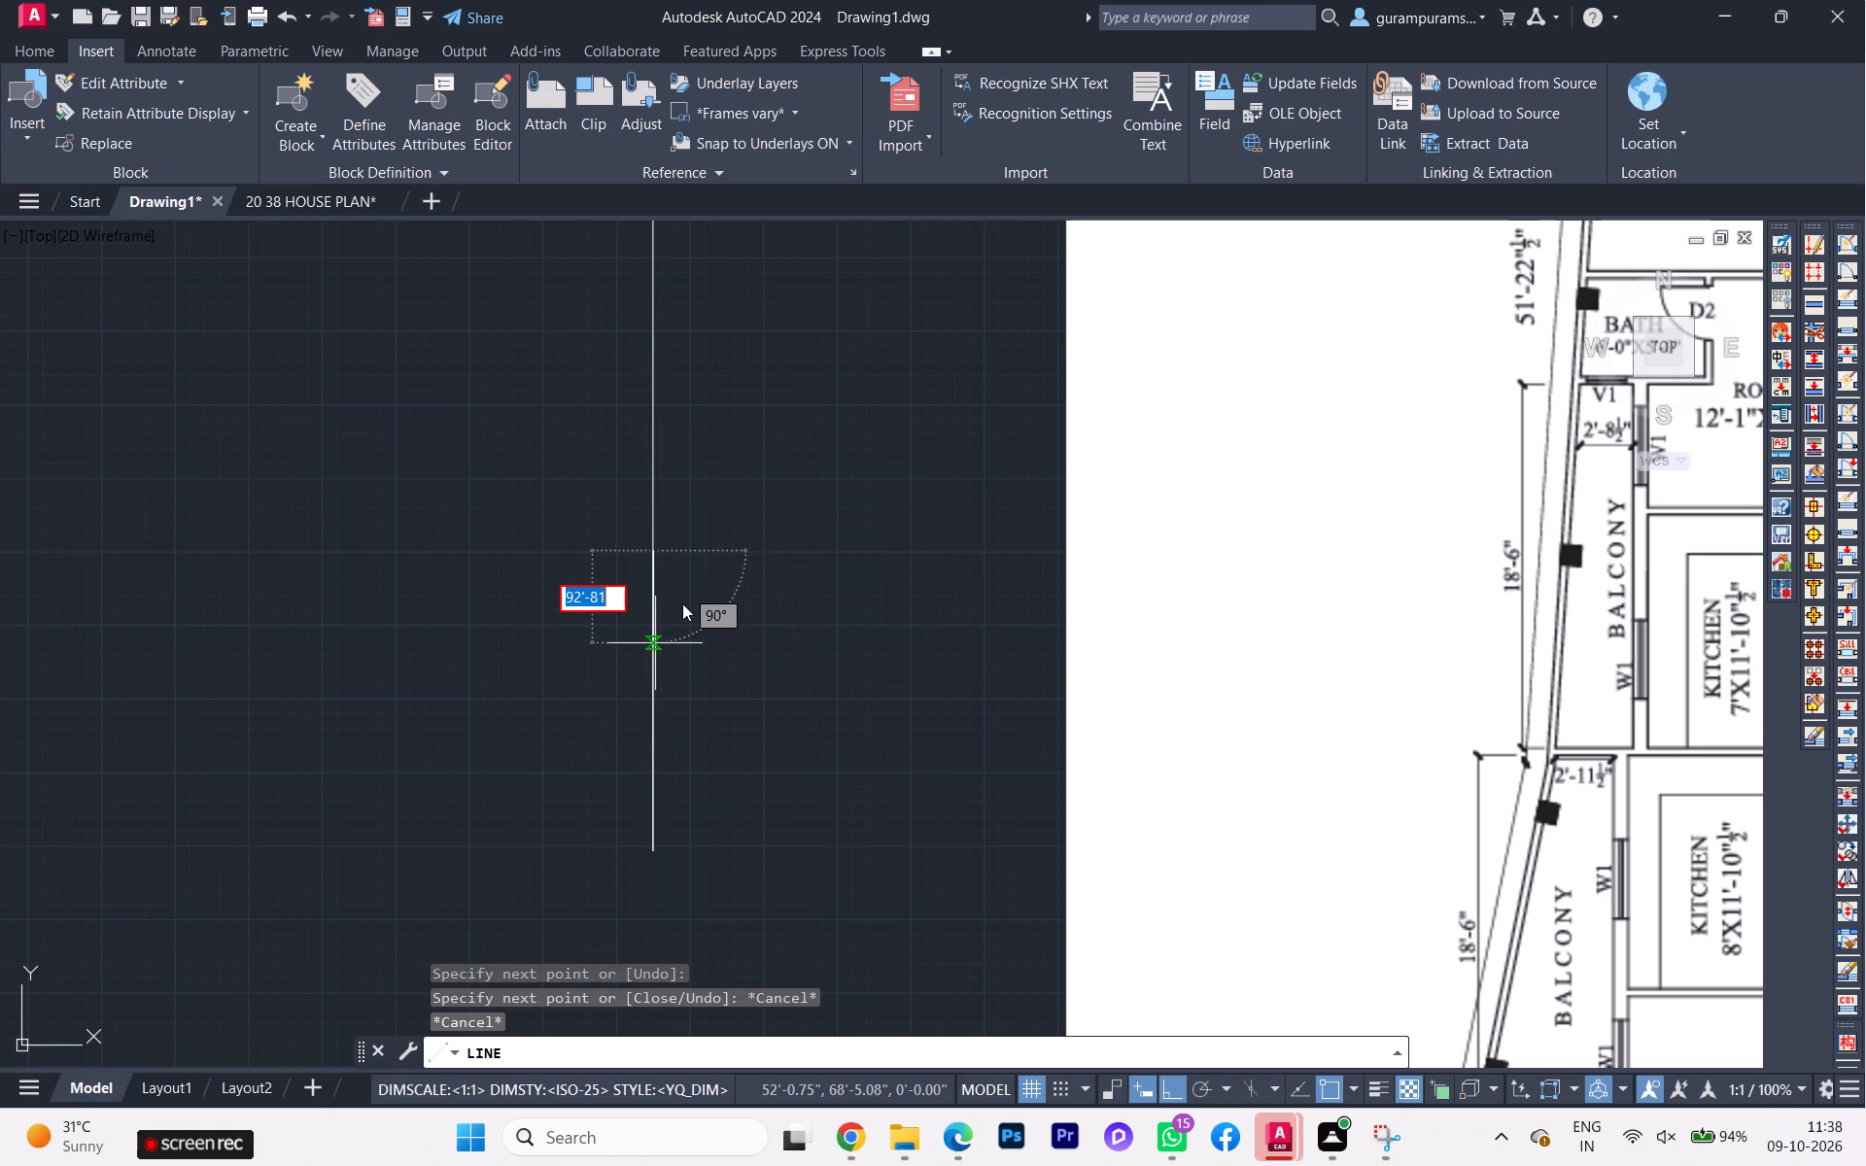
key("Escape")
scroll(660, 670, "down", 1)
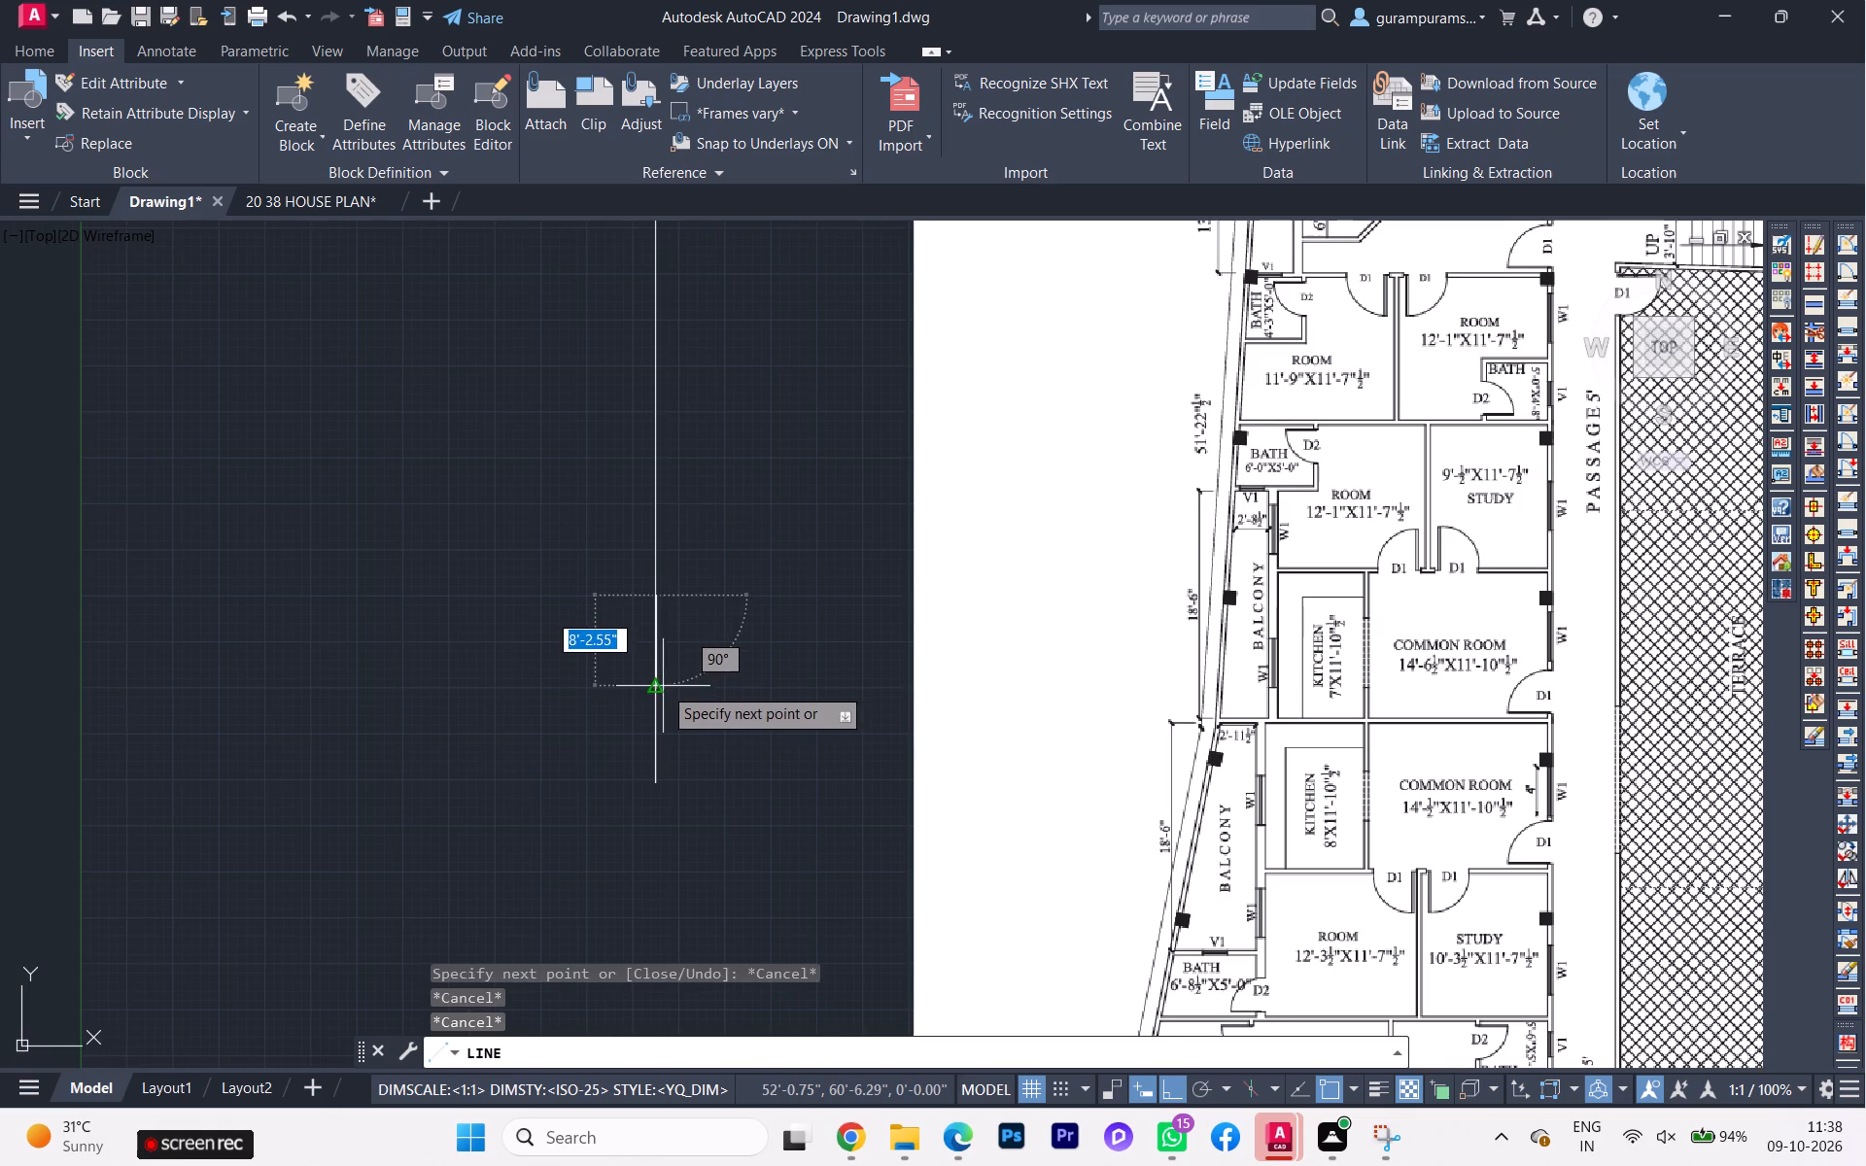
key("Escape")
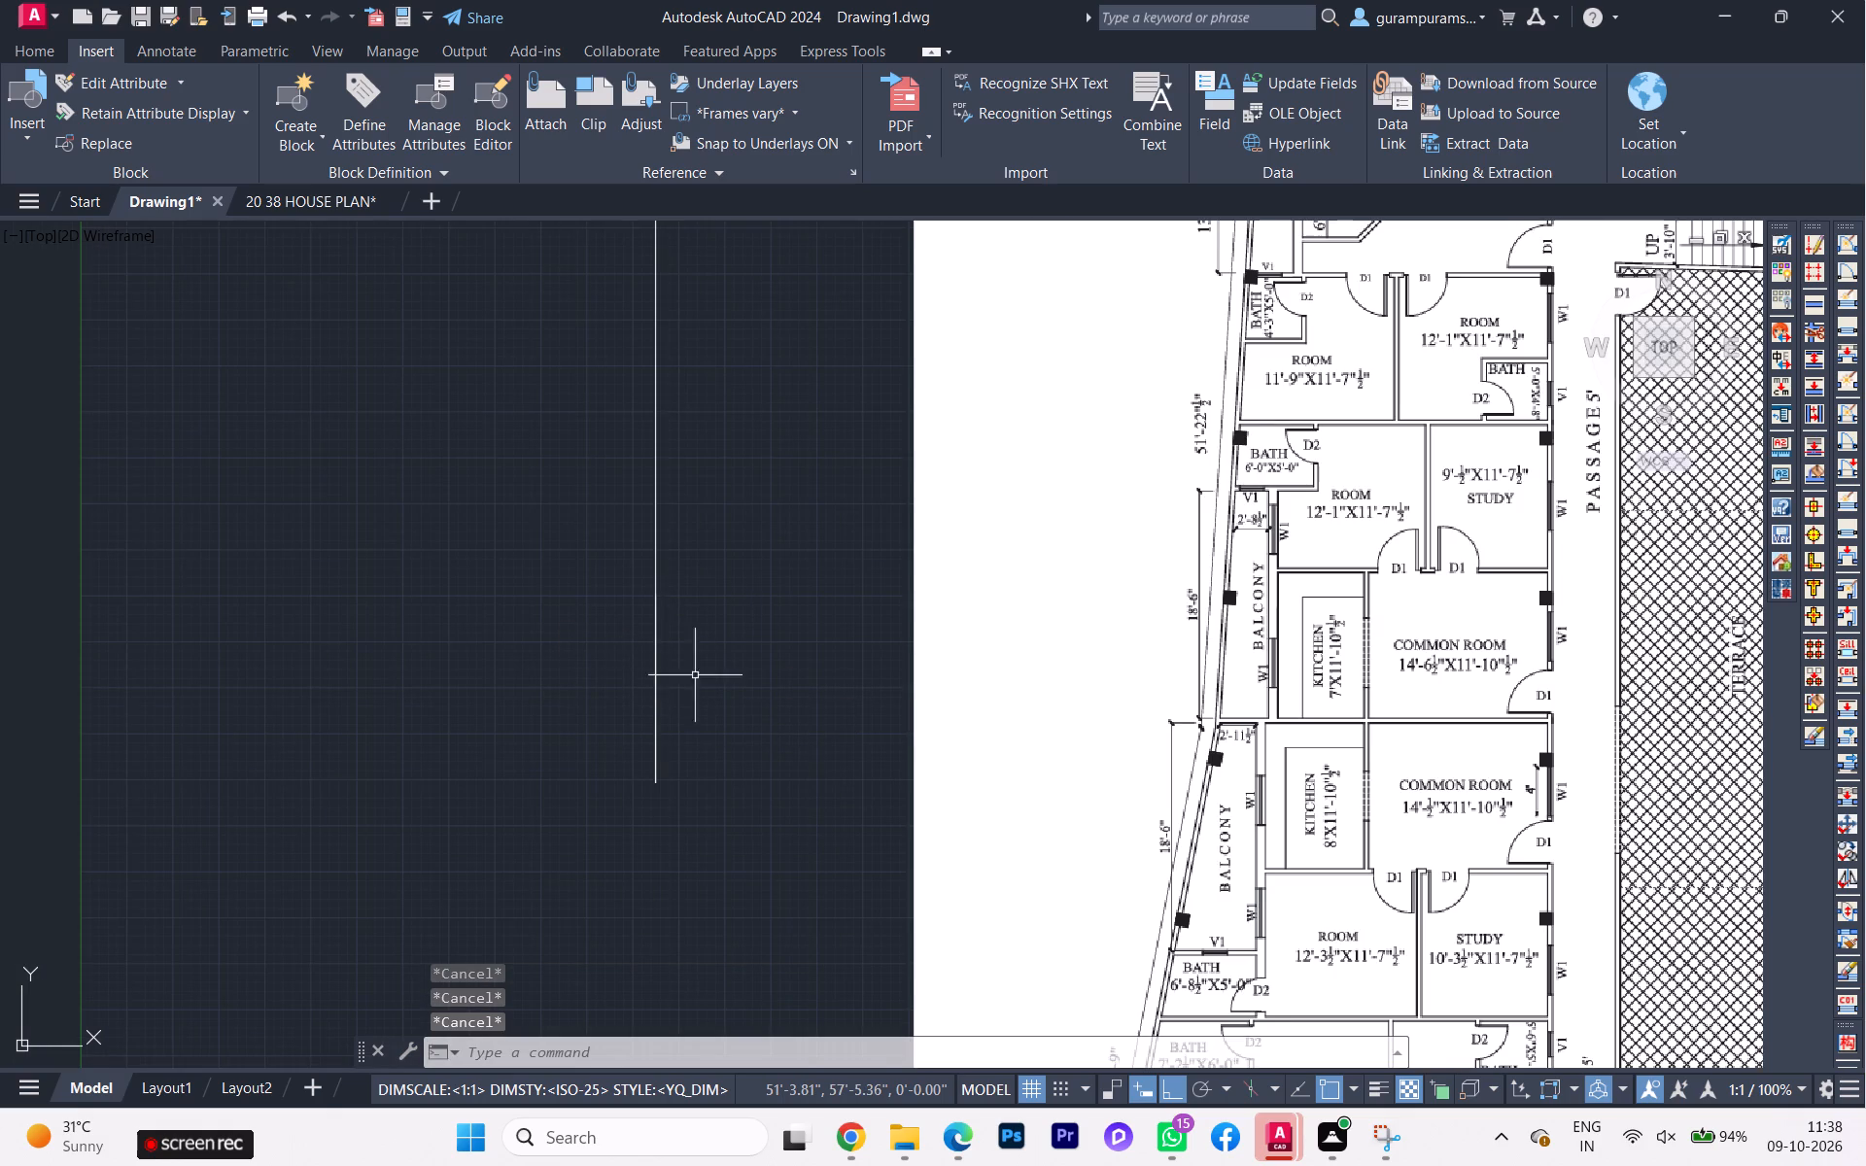
Delete the freehand vertical line segments drawn beside the reference plan.
left_click(695, 676)
left_click(591, 639)
key("Delete")
scroll(699, 683, "down", 1)
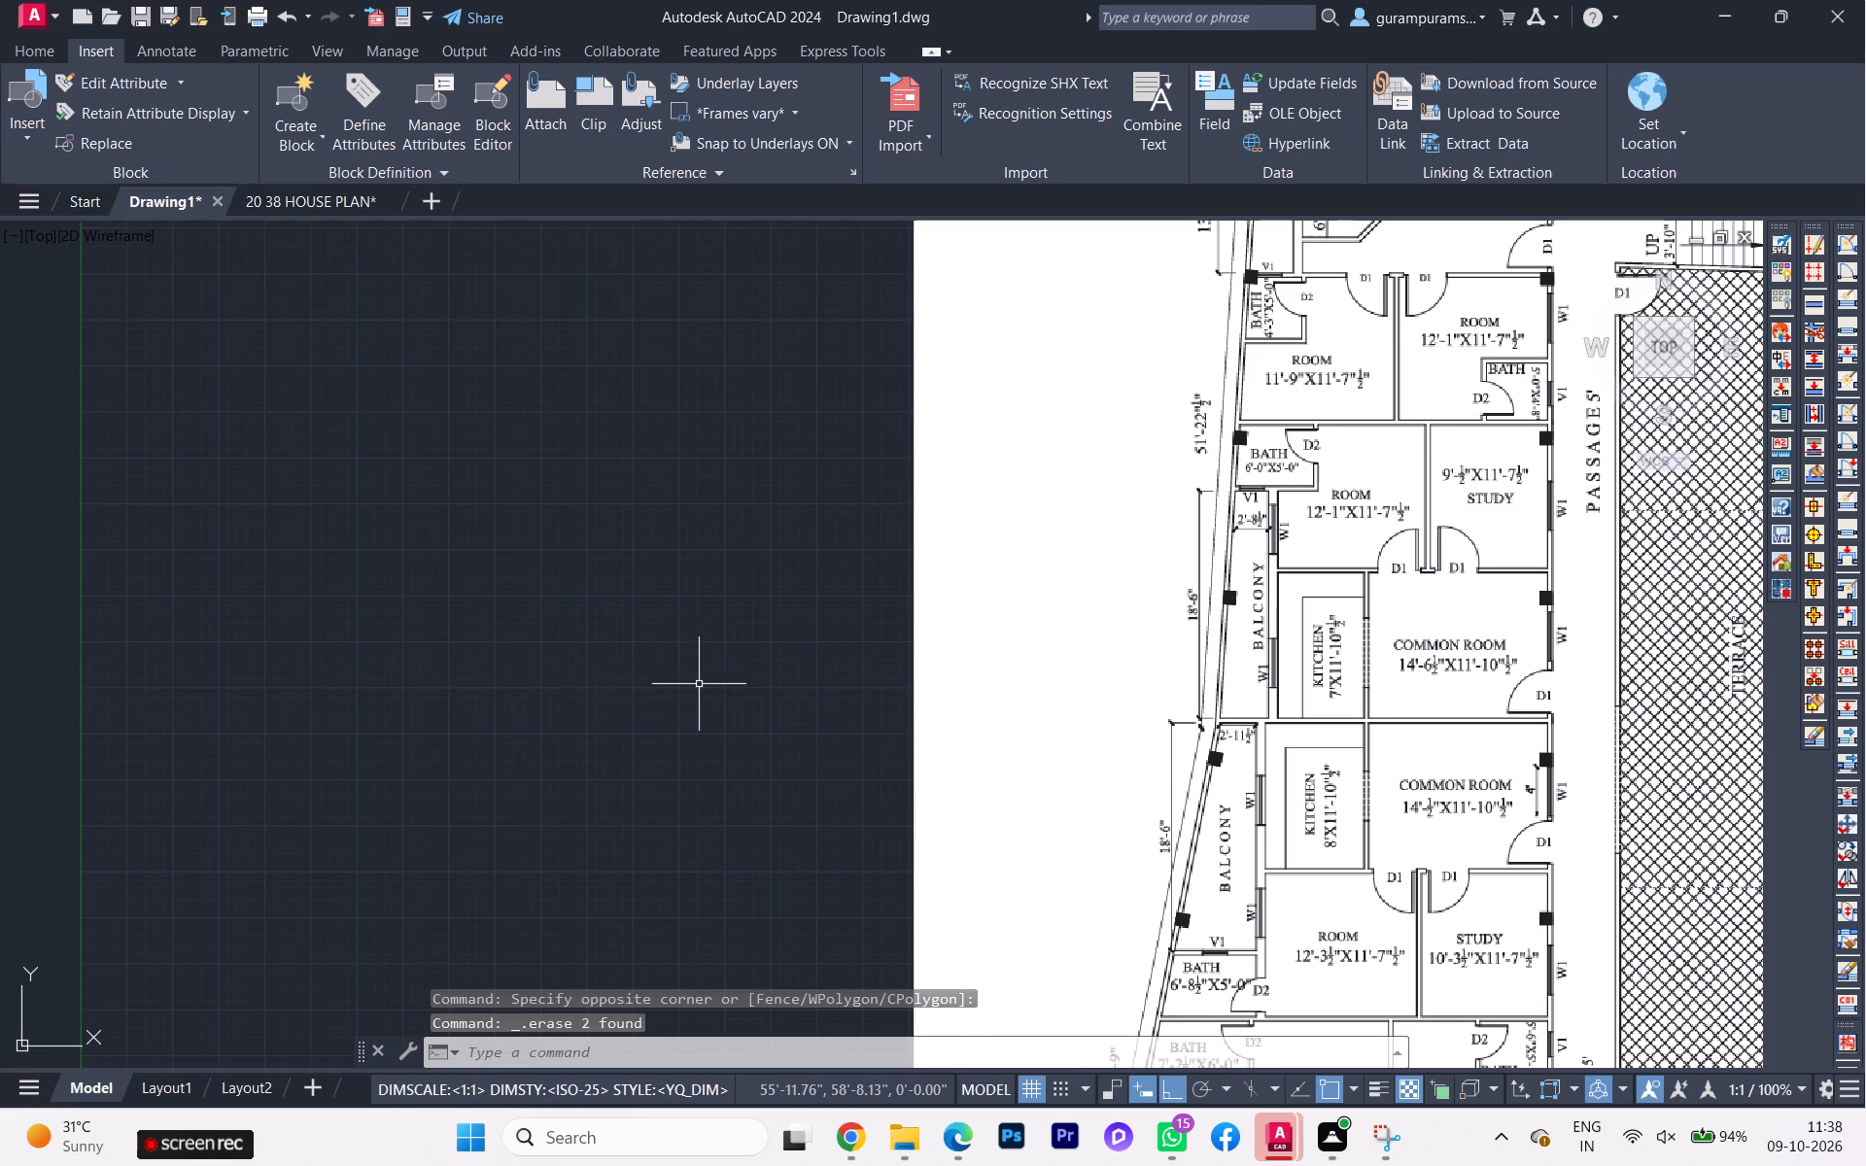
key("space")
key("Escape")
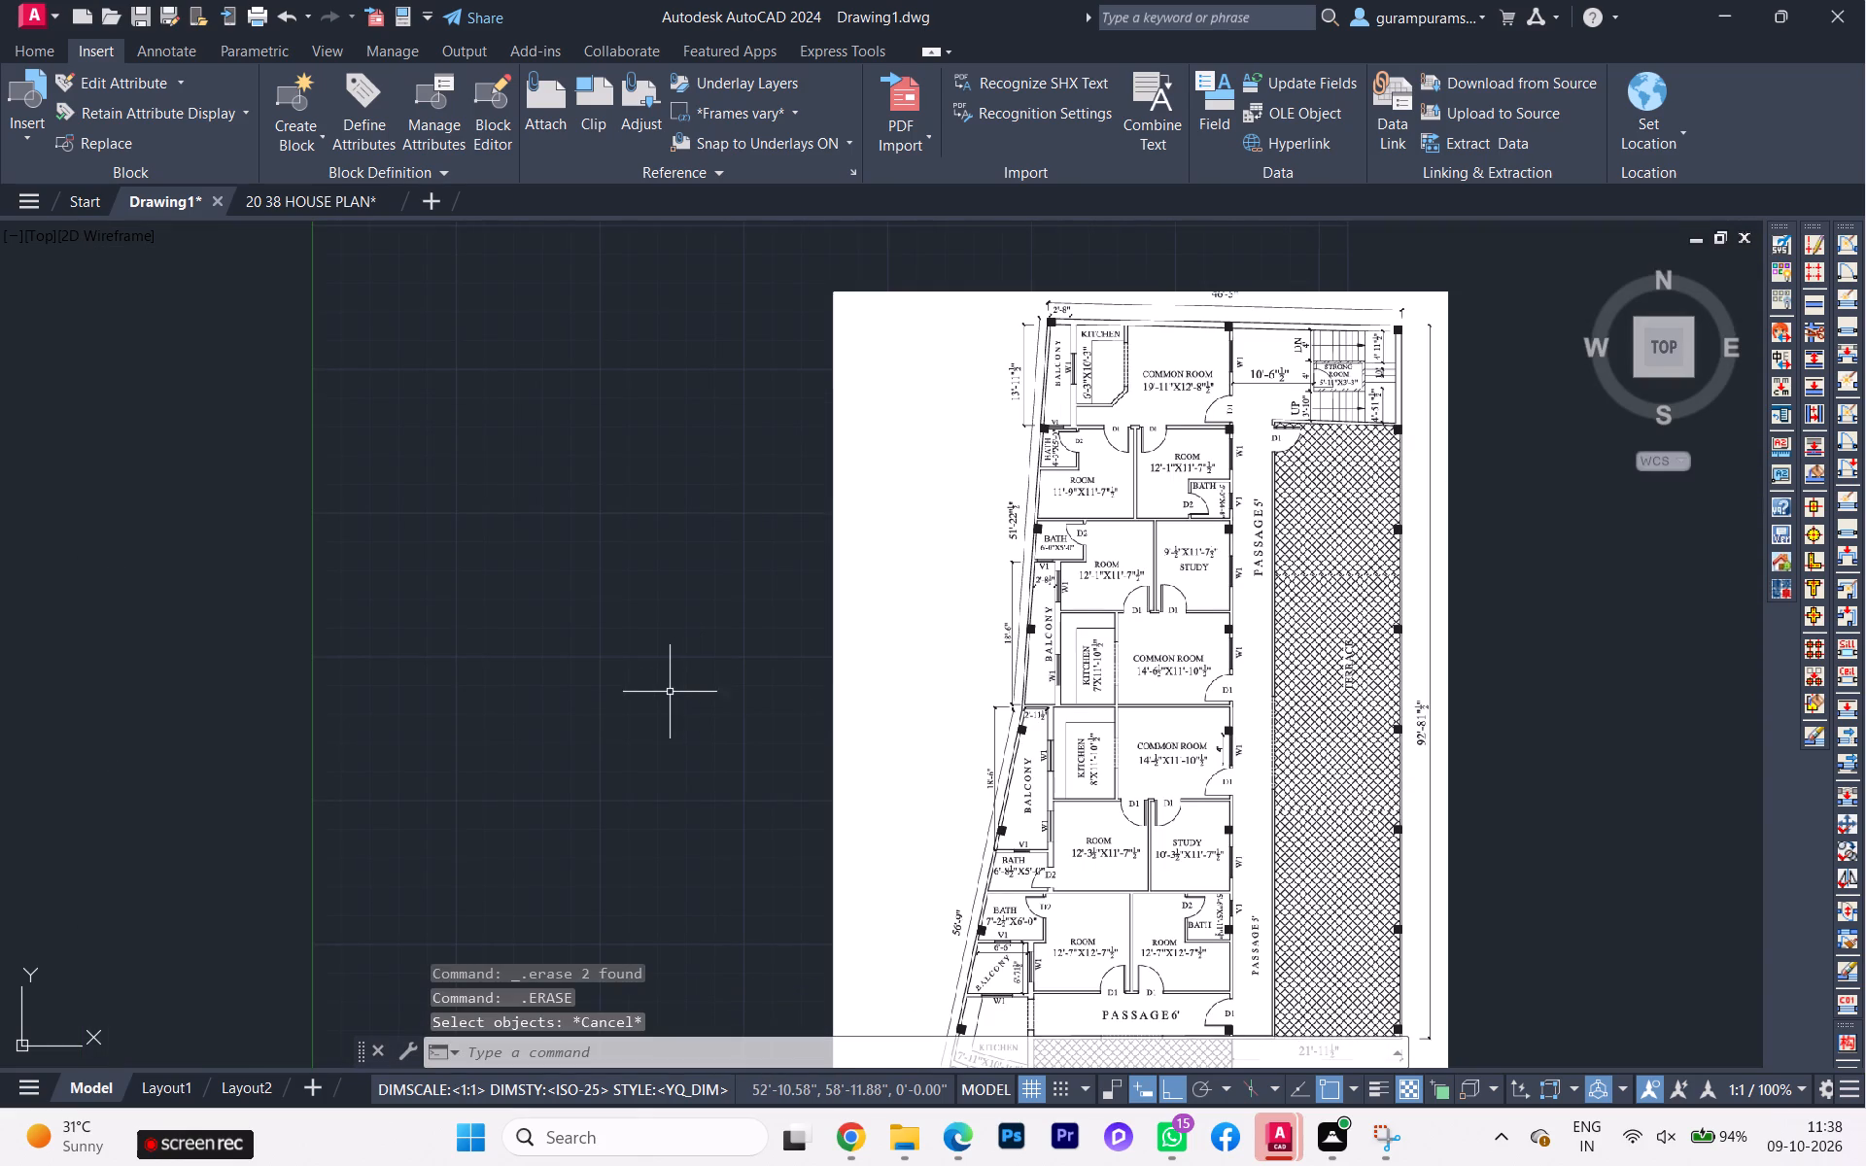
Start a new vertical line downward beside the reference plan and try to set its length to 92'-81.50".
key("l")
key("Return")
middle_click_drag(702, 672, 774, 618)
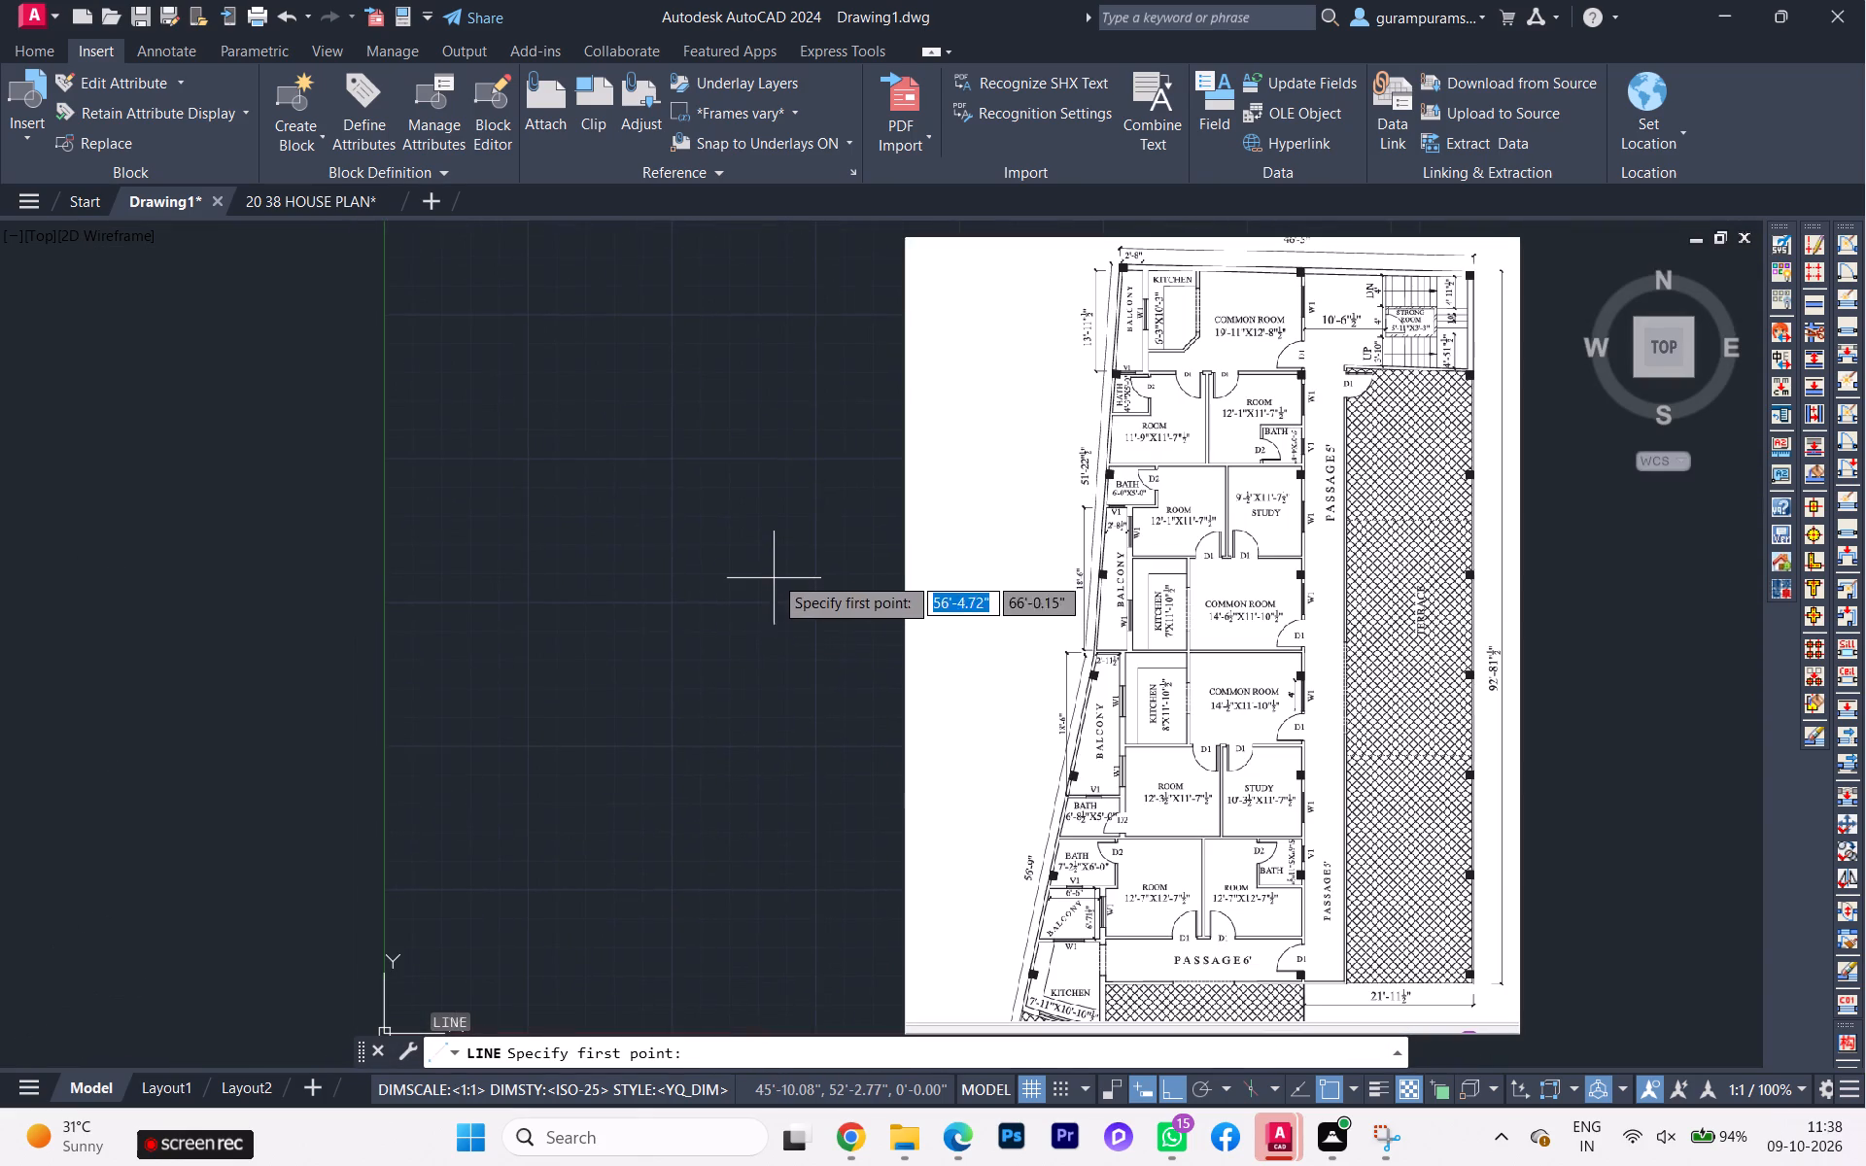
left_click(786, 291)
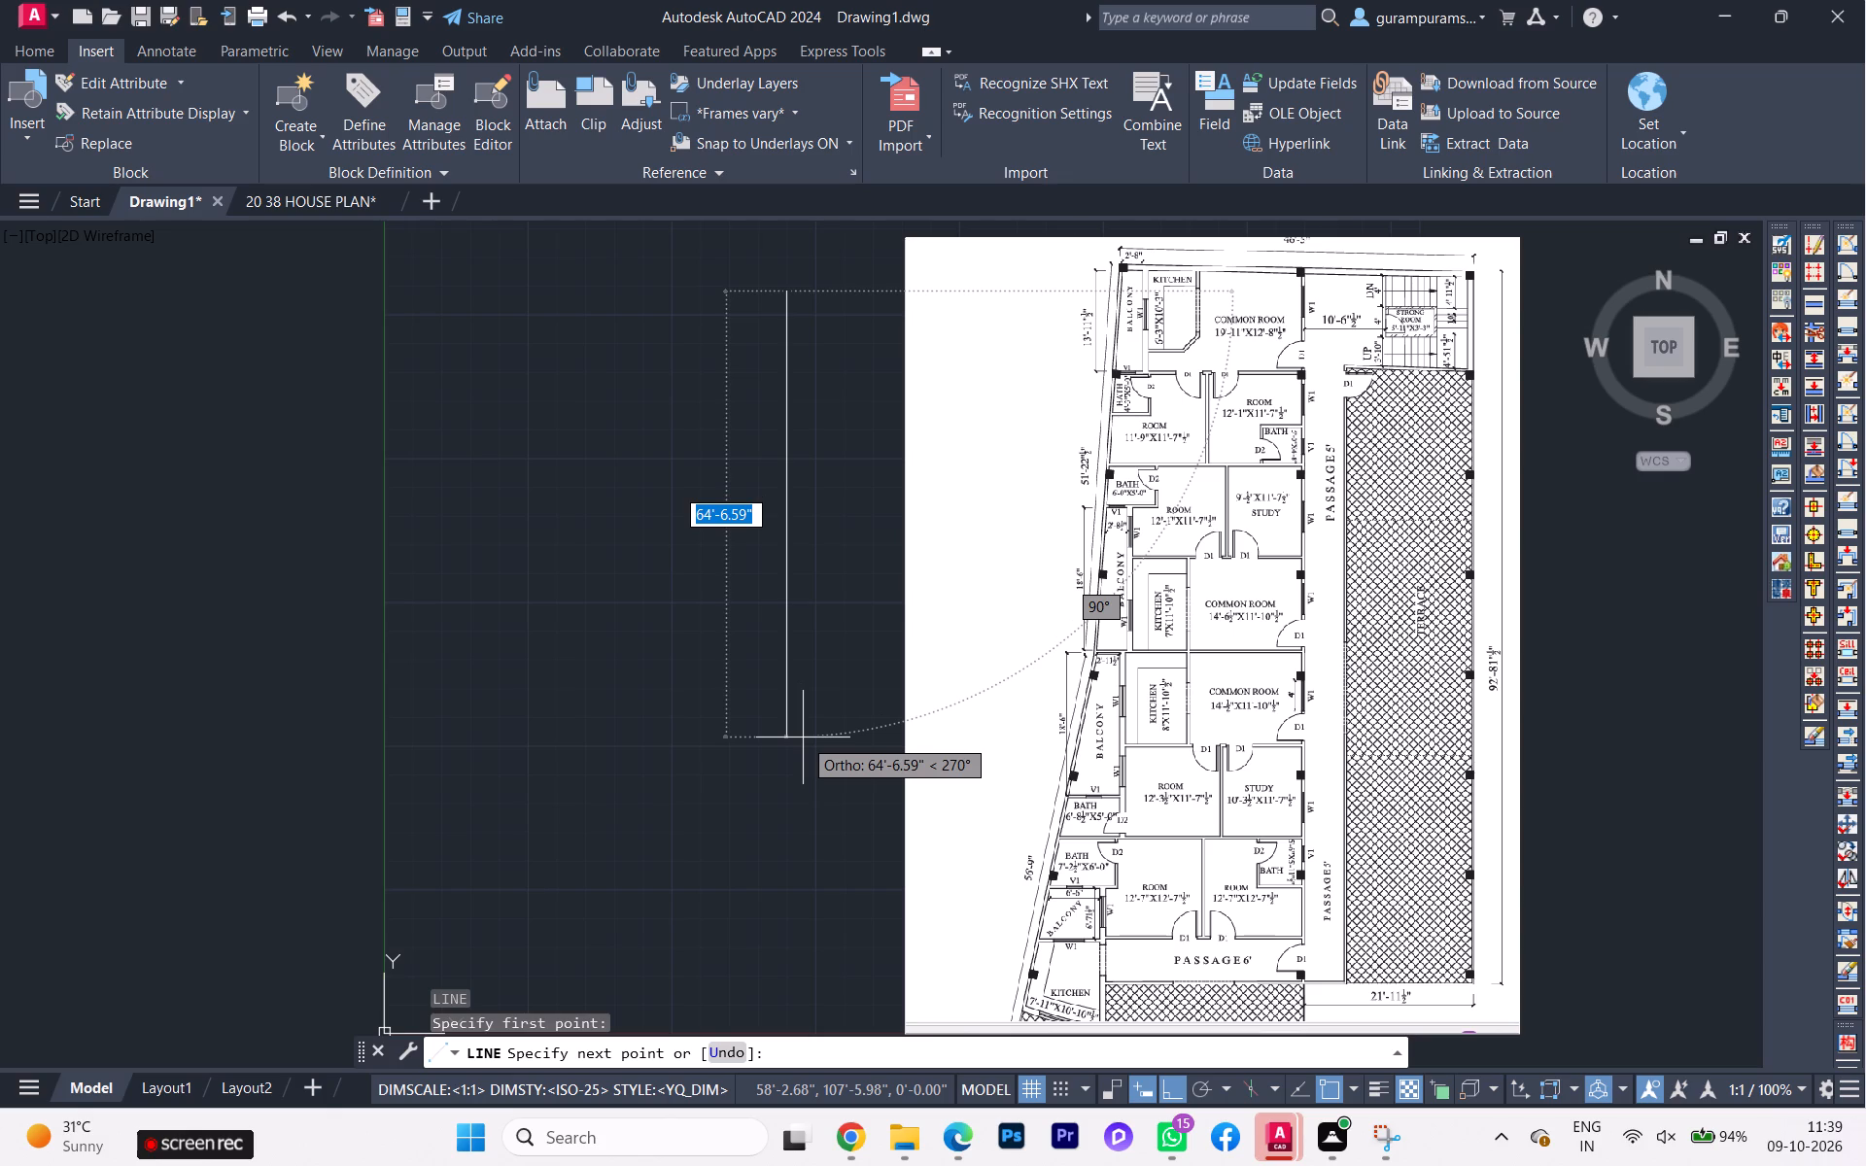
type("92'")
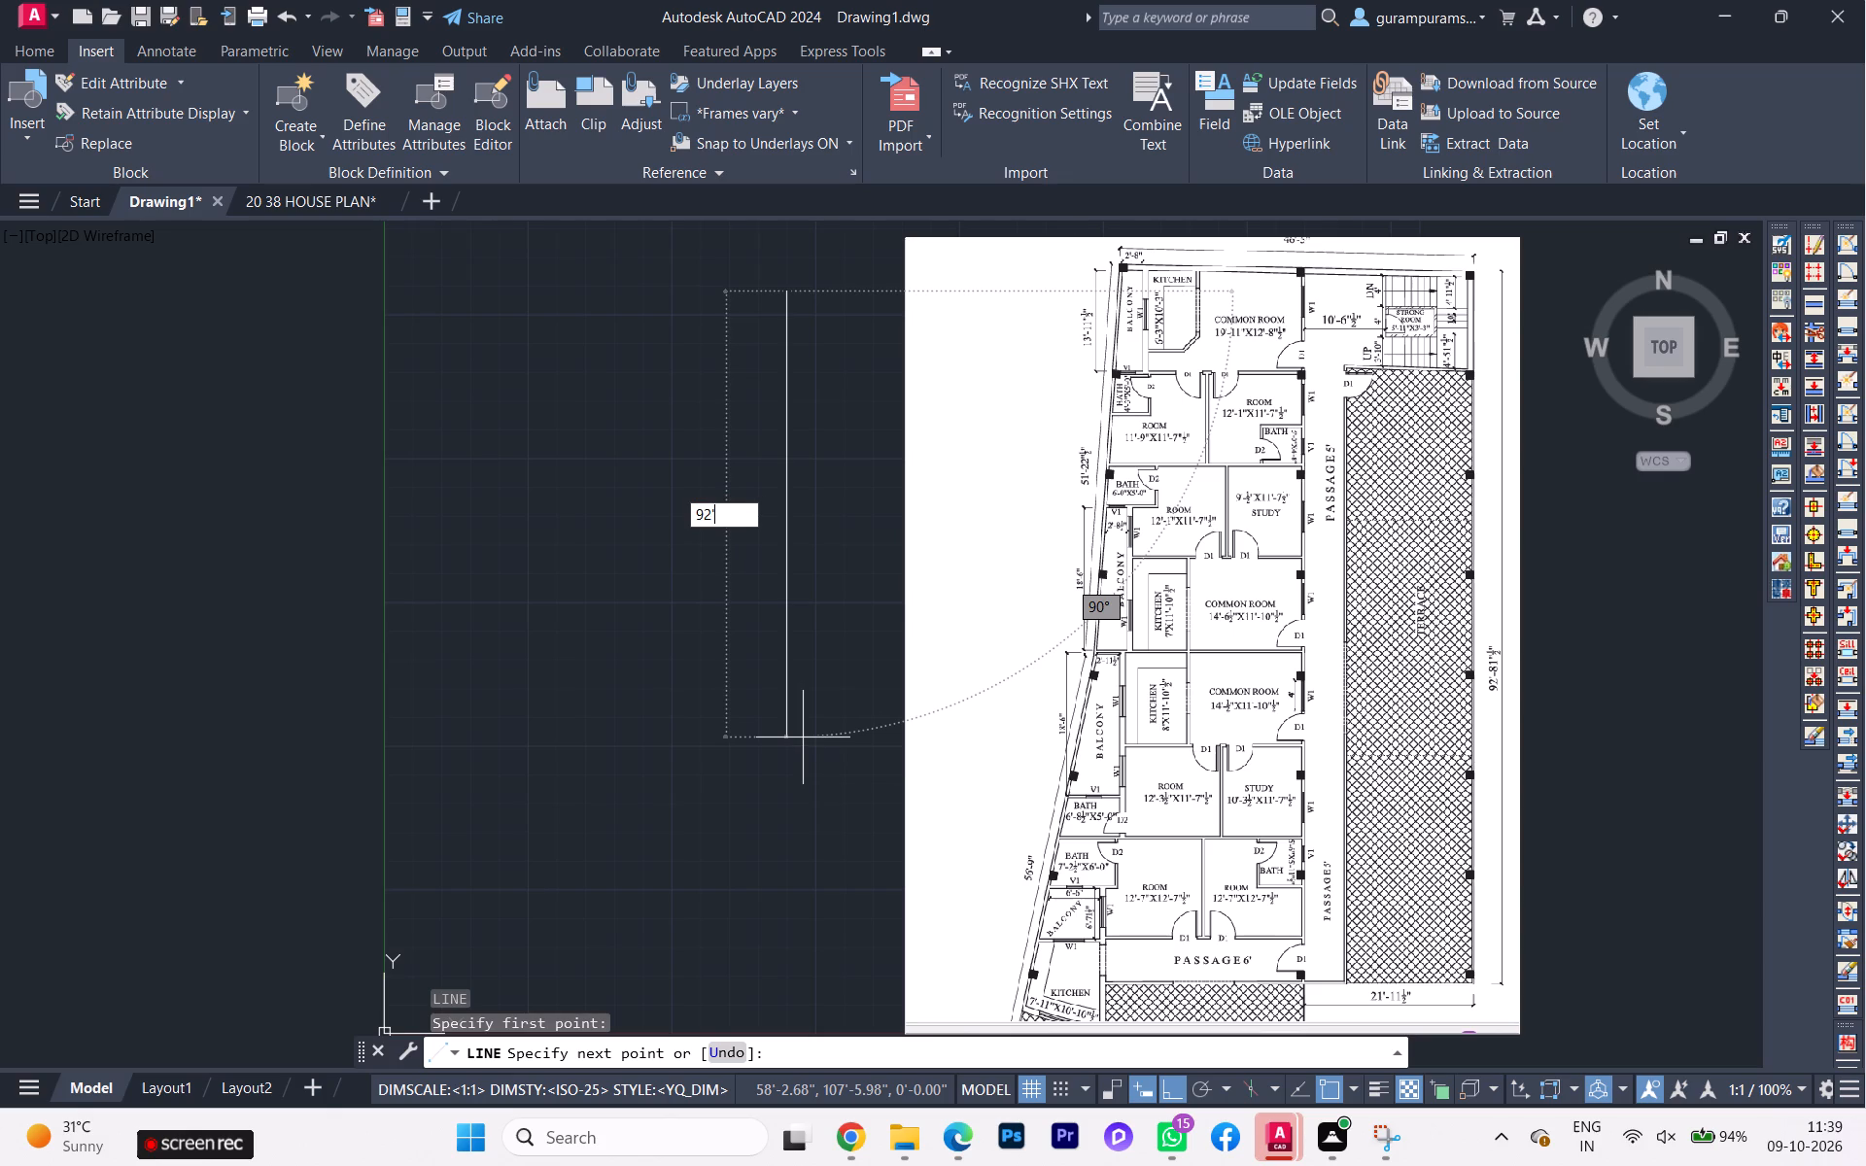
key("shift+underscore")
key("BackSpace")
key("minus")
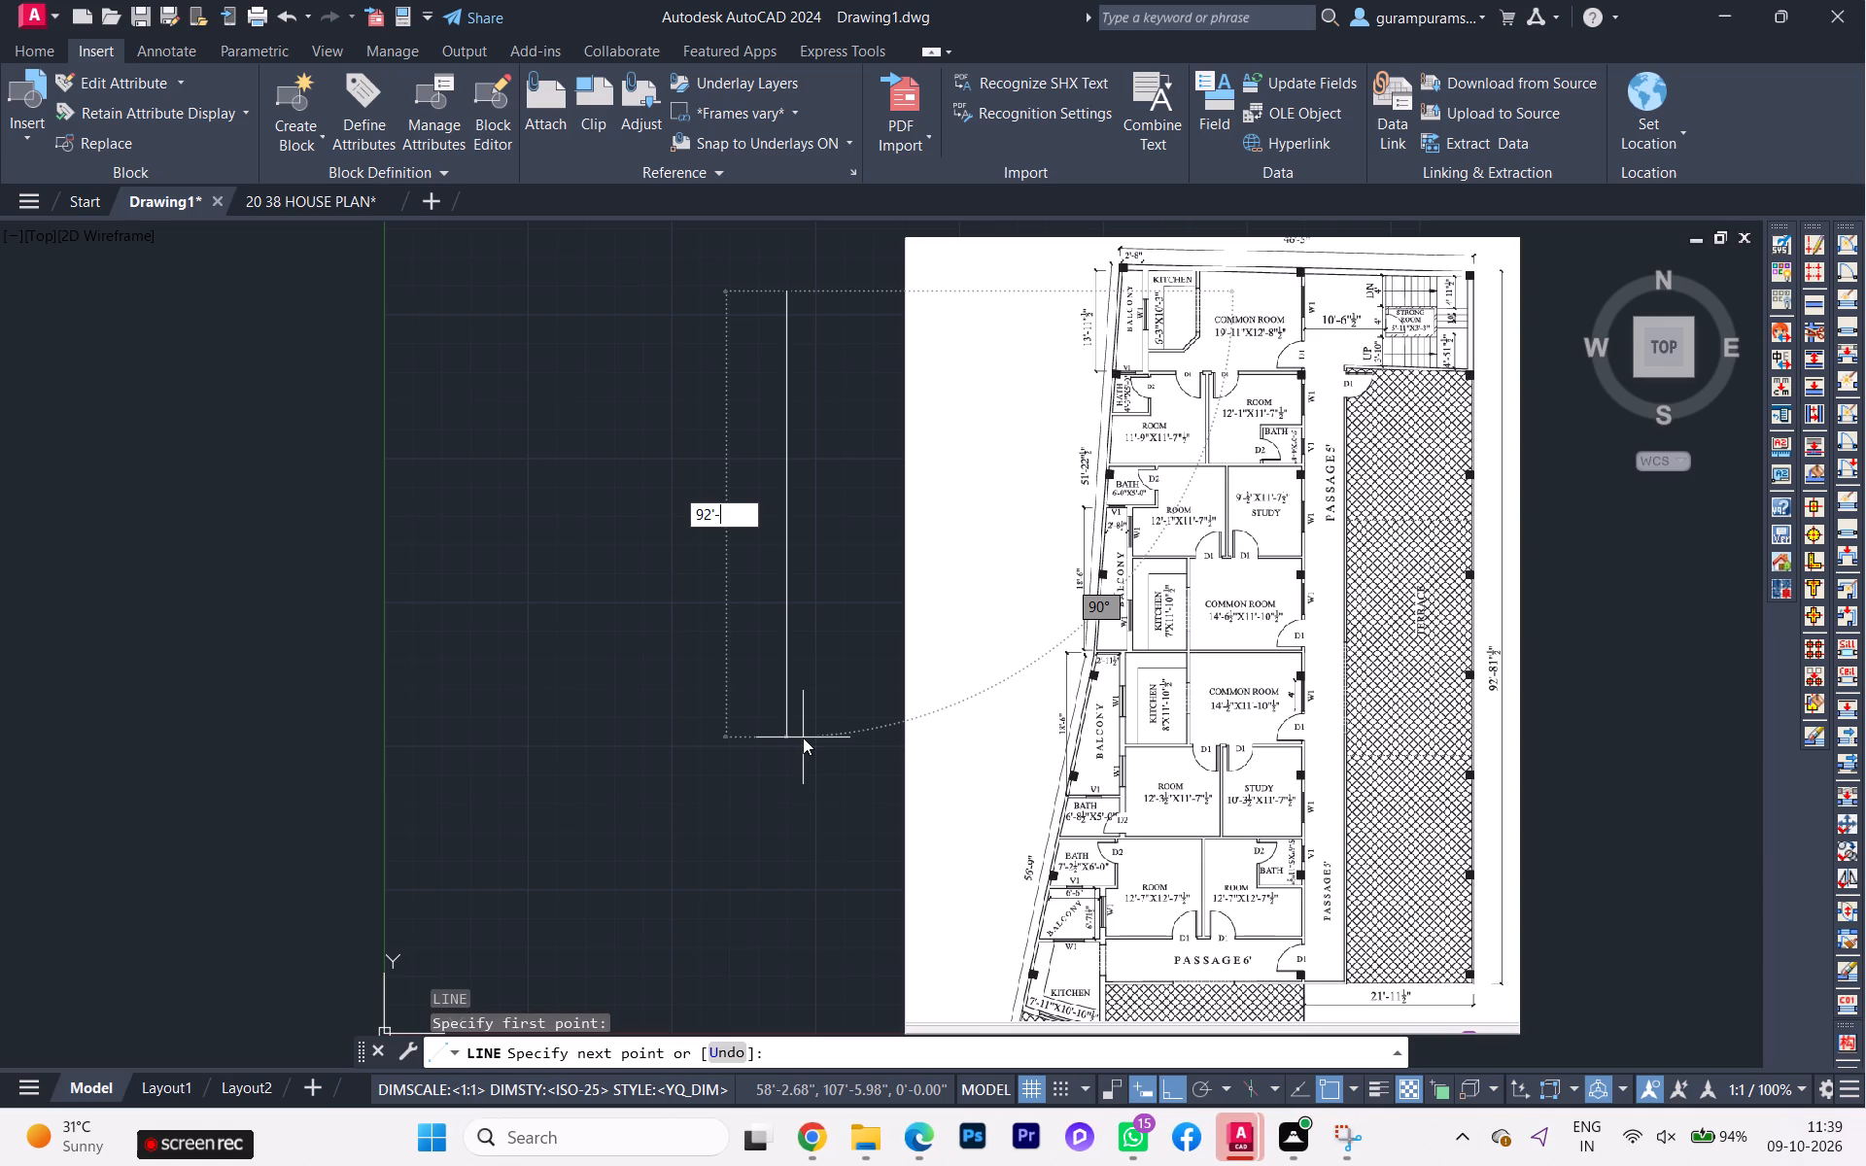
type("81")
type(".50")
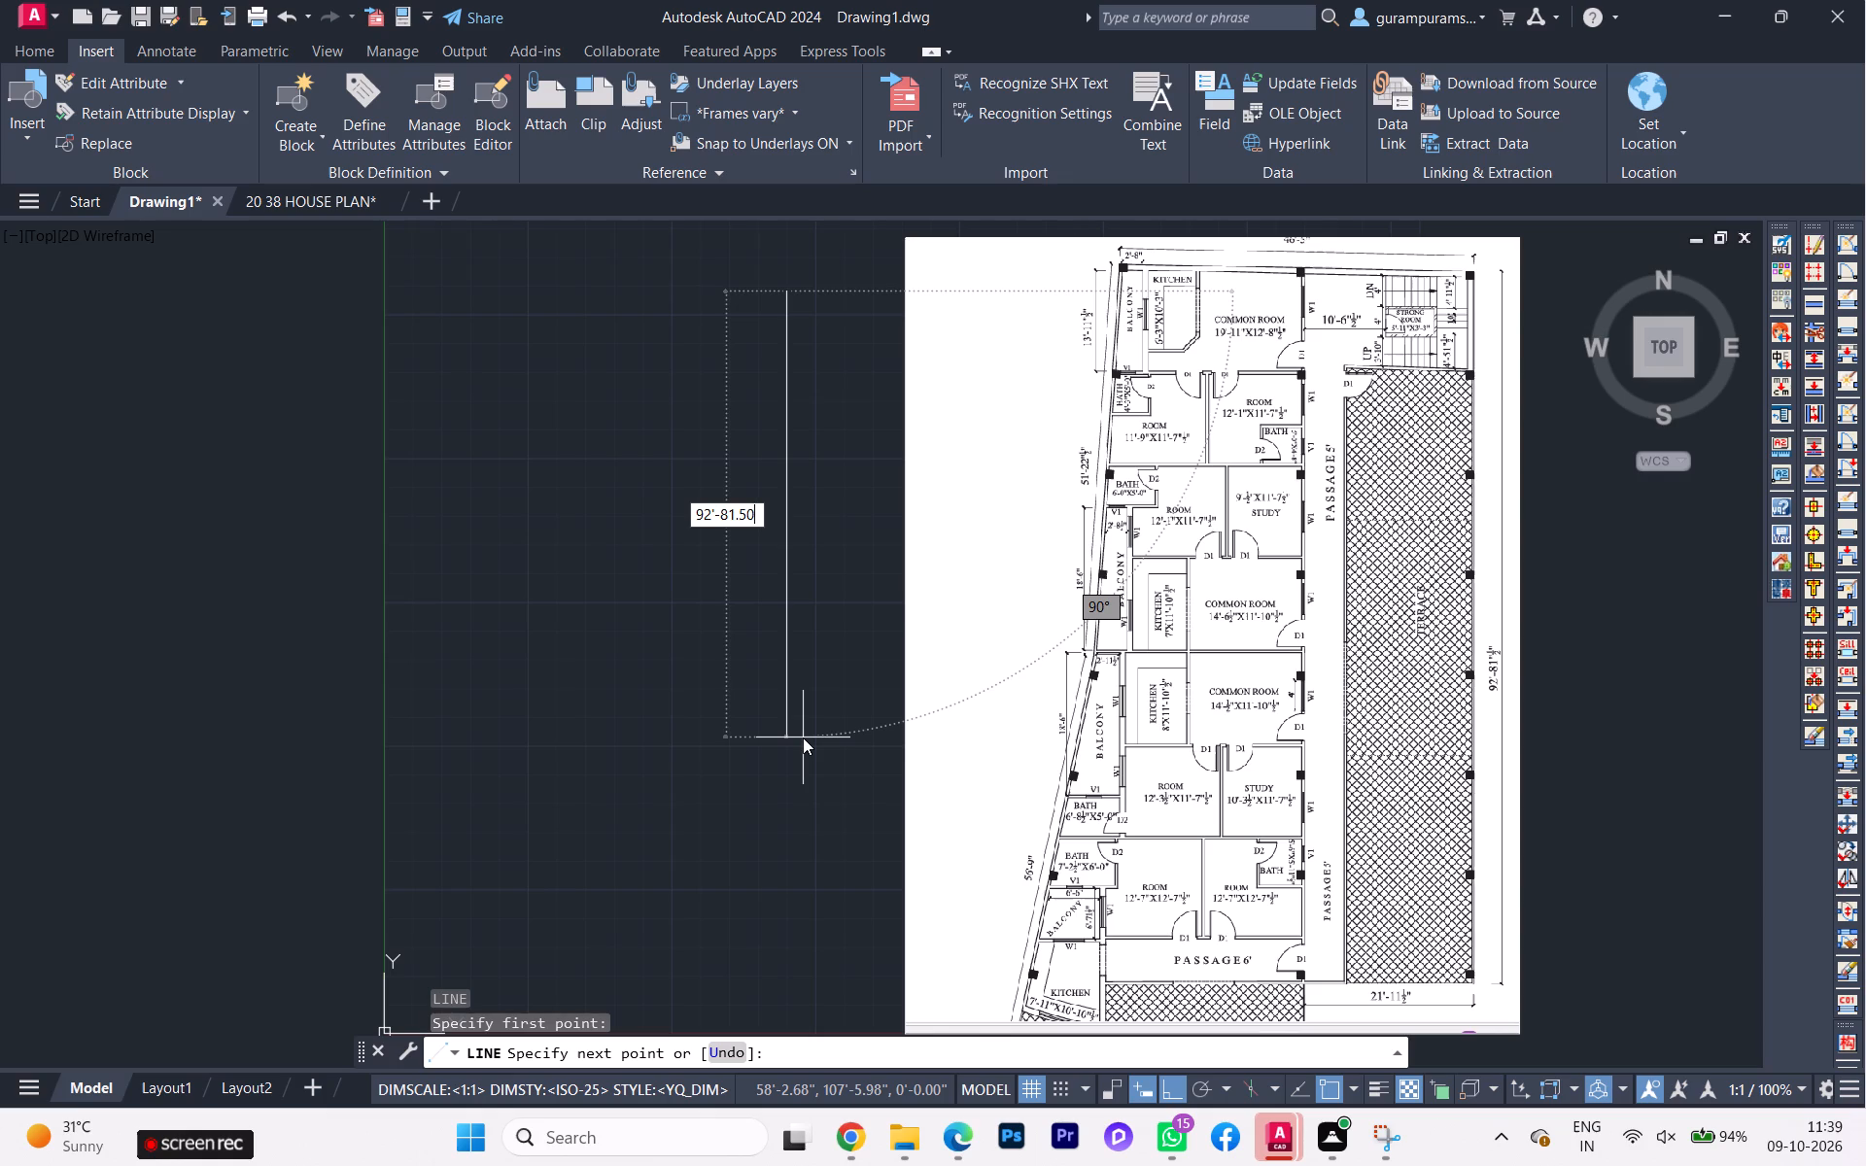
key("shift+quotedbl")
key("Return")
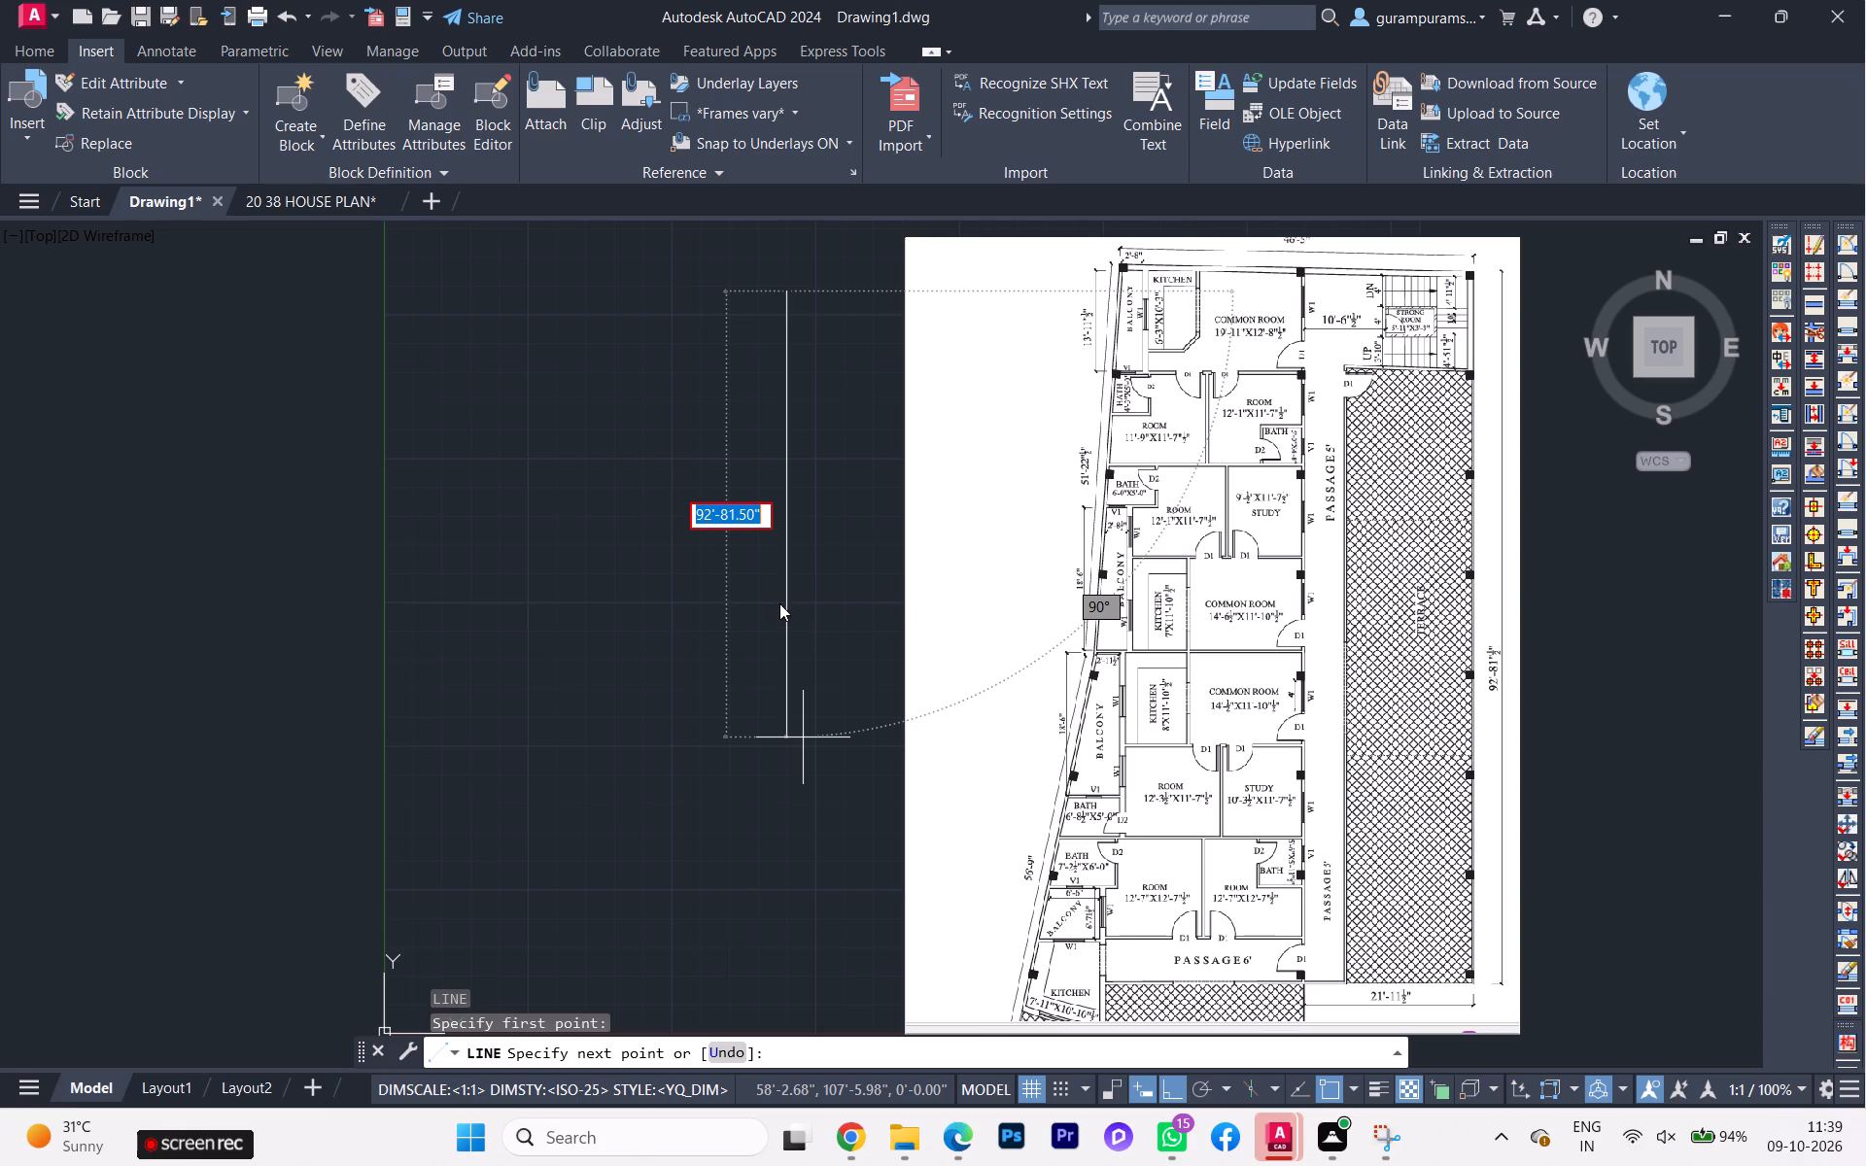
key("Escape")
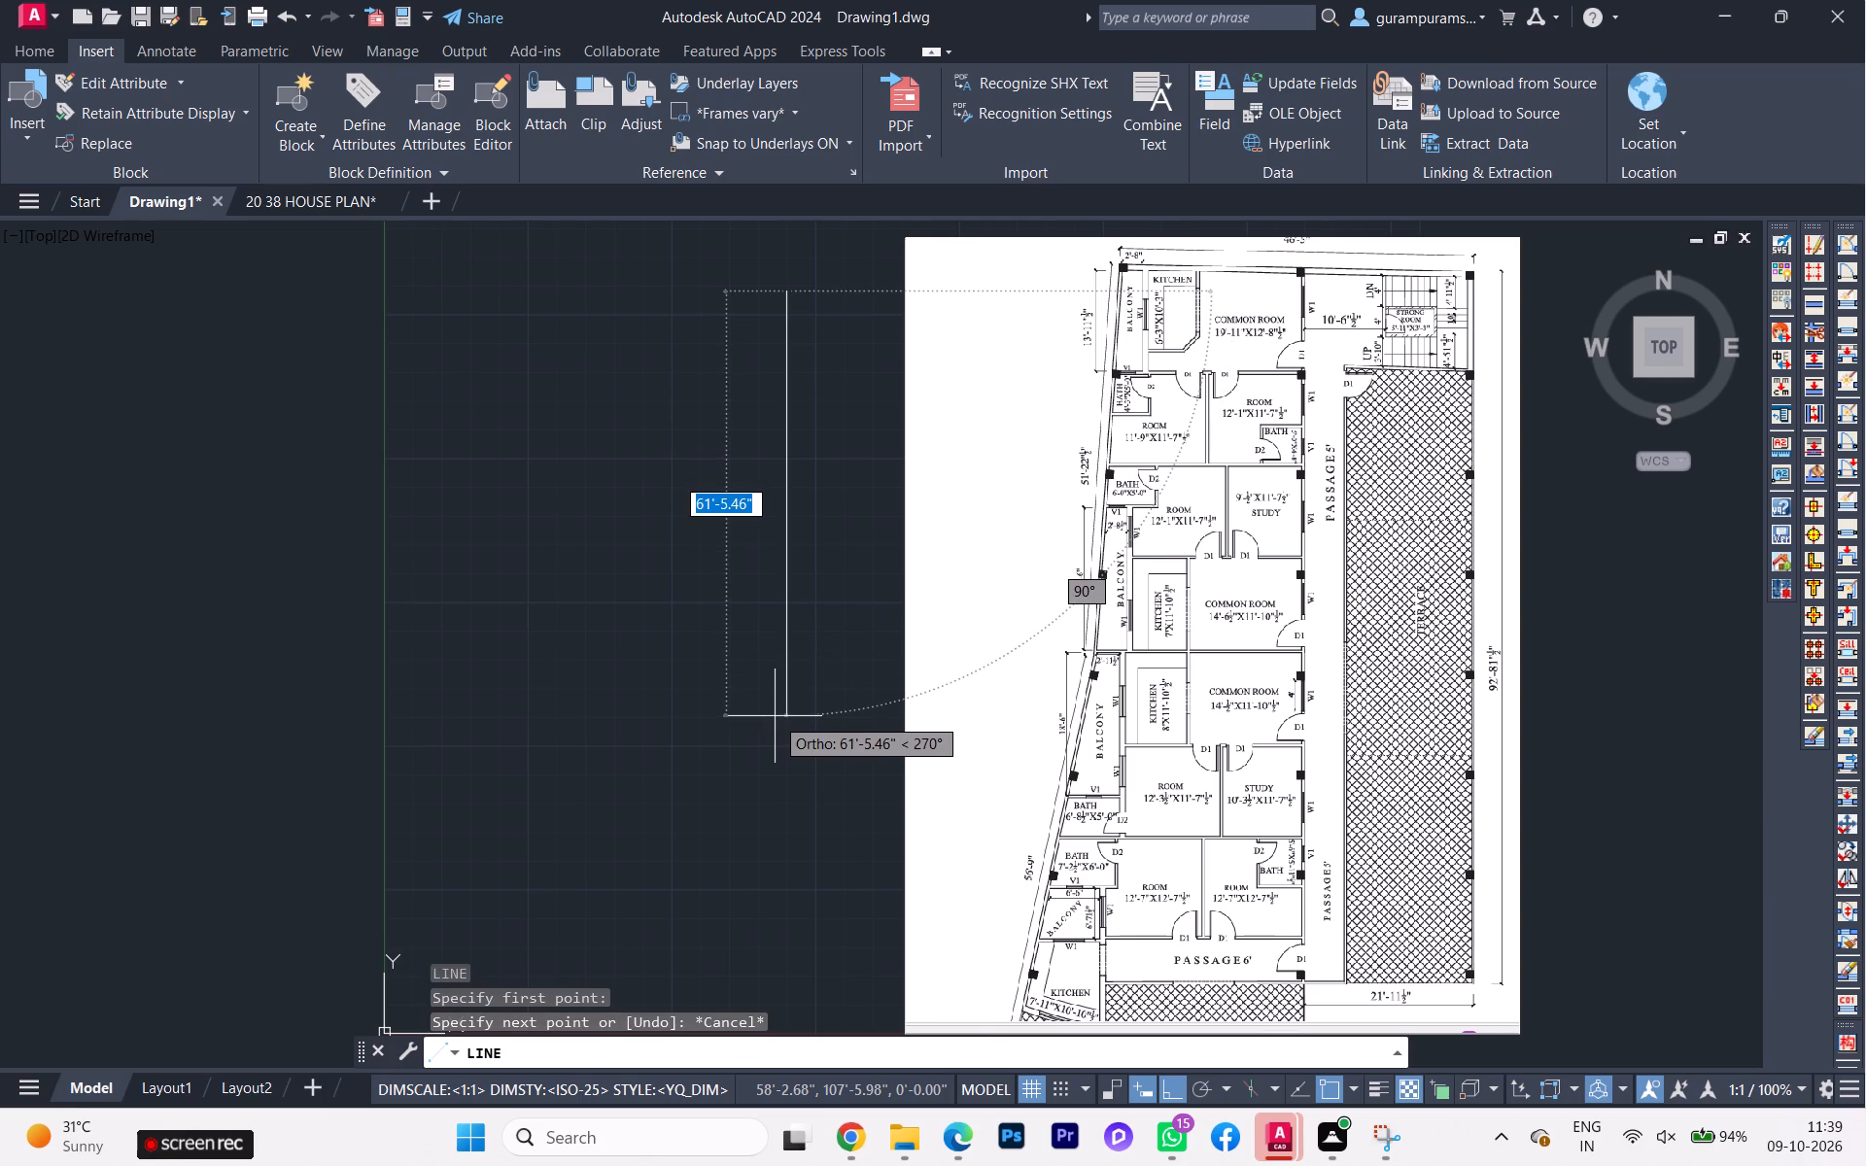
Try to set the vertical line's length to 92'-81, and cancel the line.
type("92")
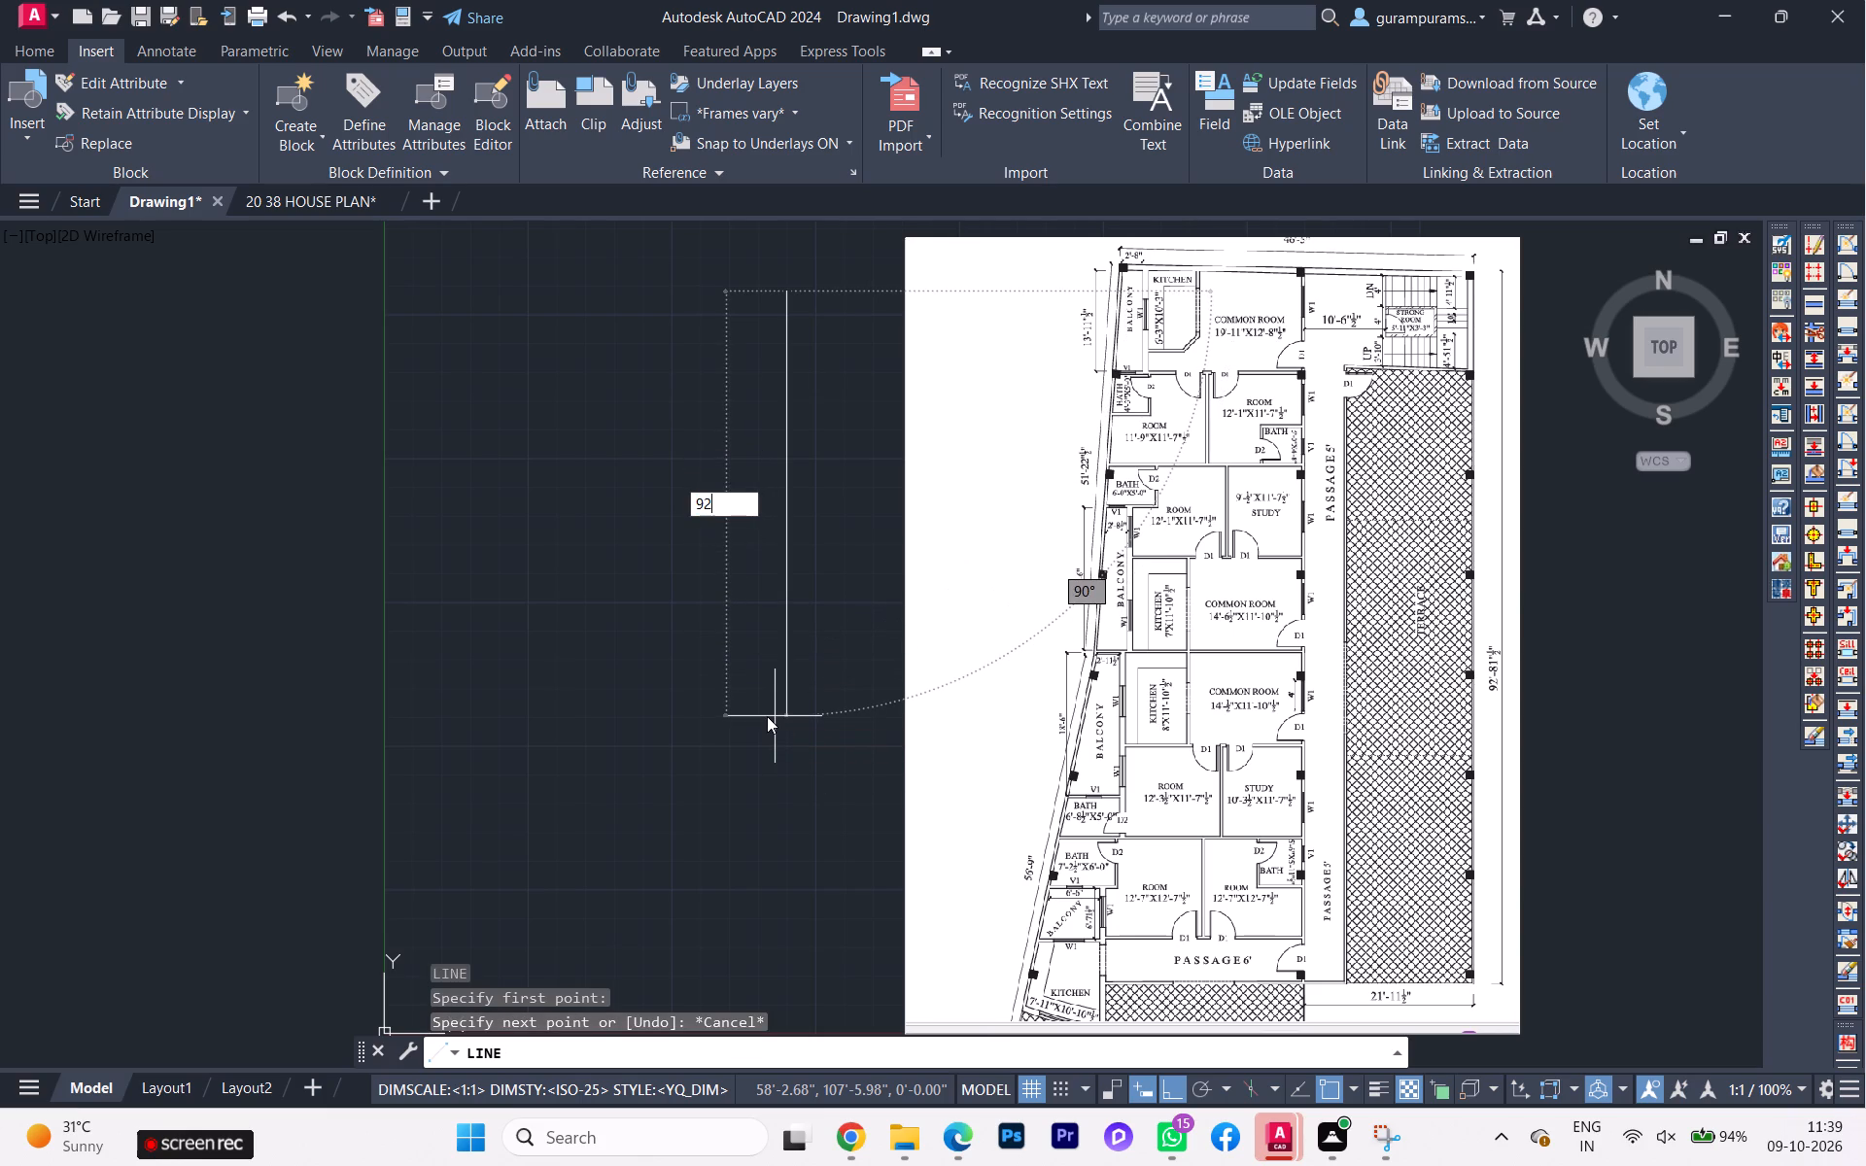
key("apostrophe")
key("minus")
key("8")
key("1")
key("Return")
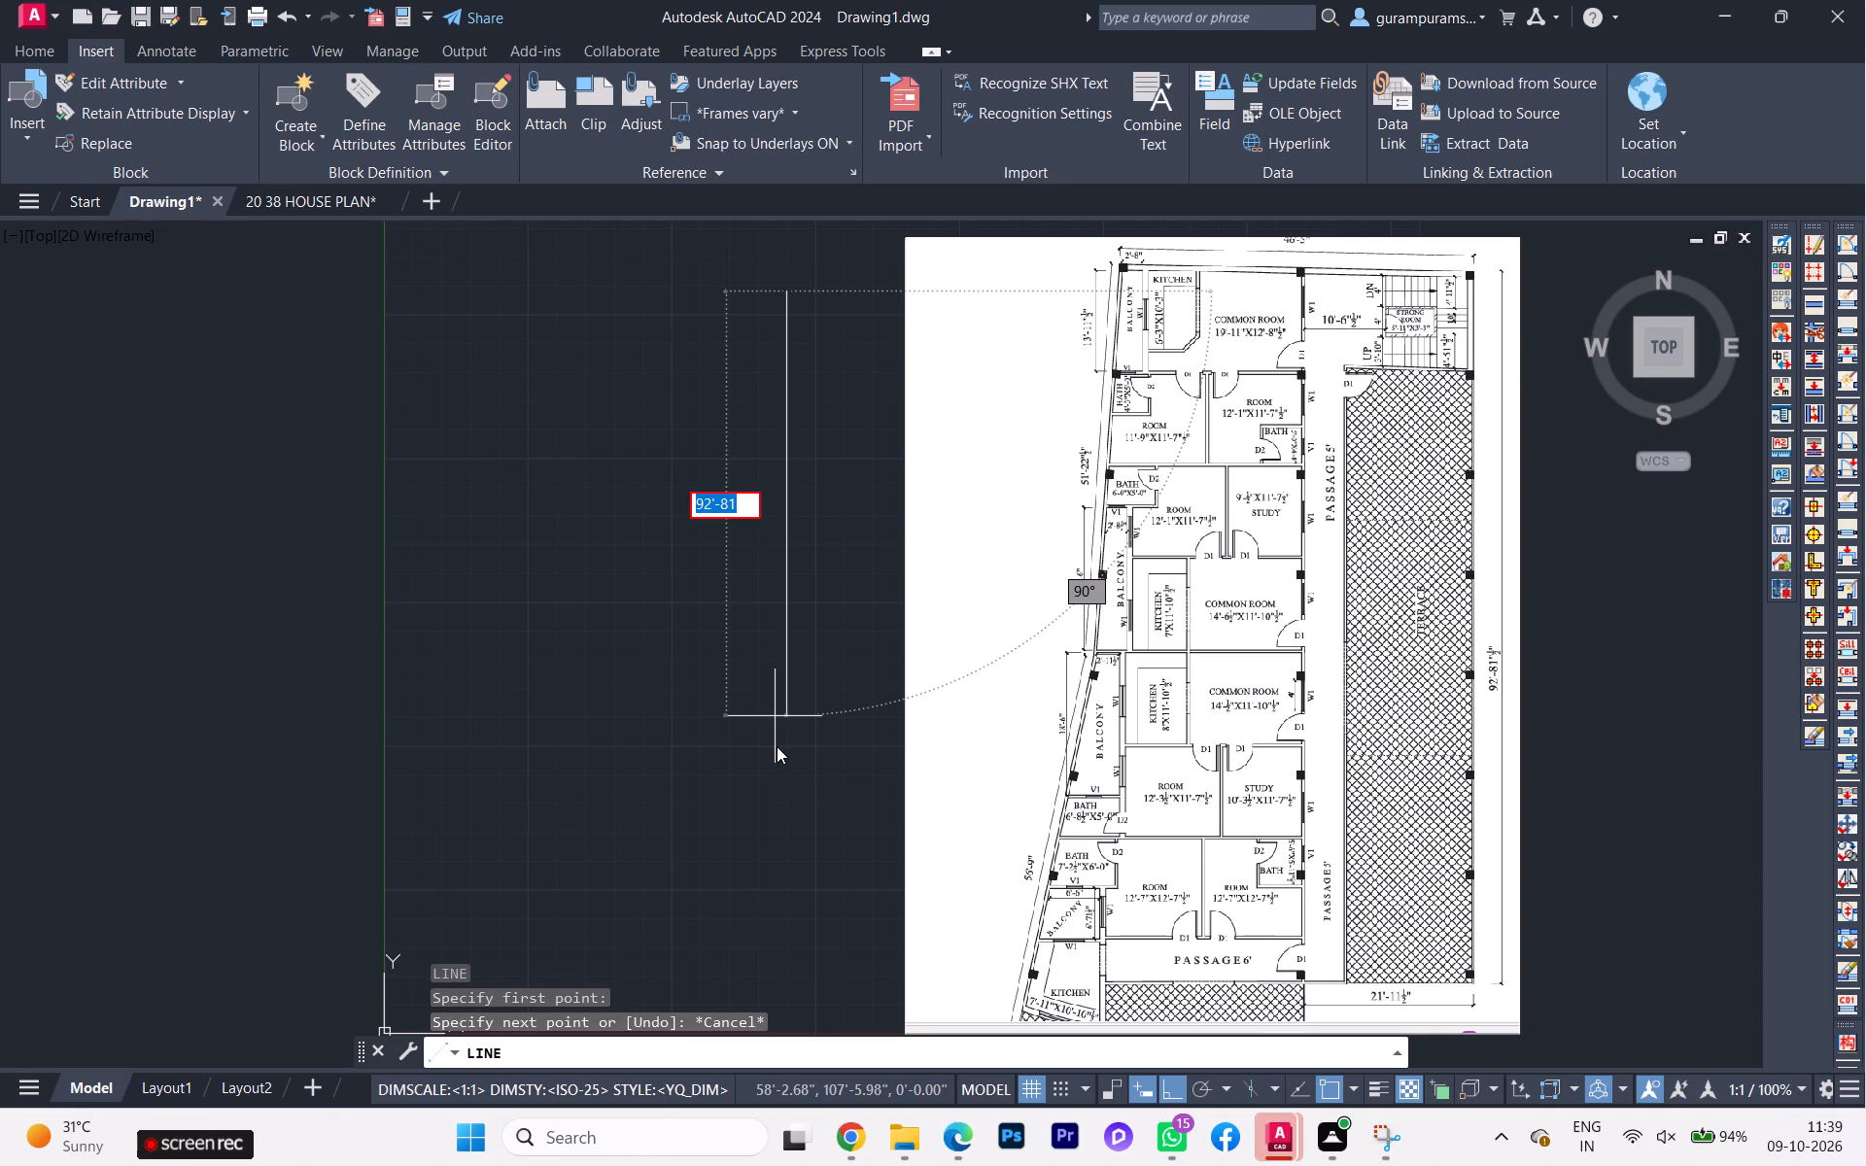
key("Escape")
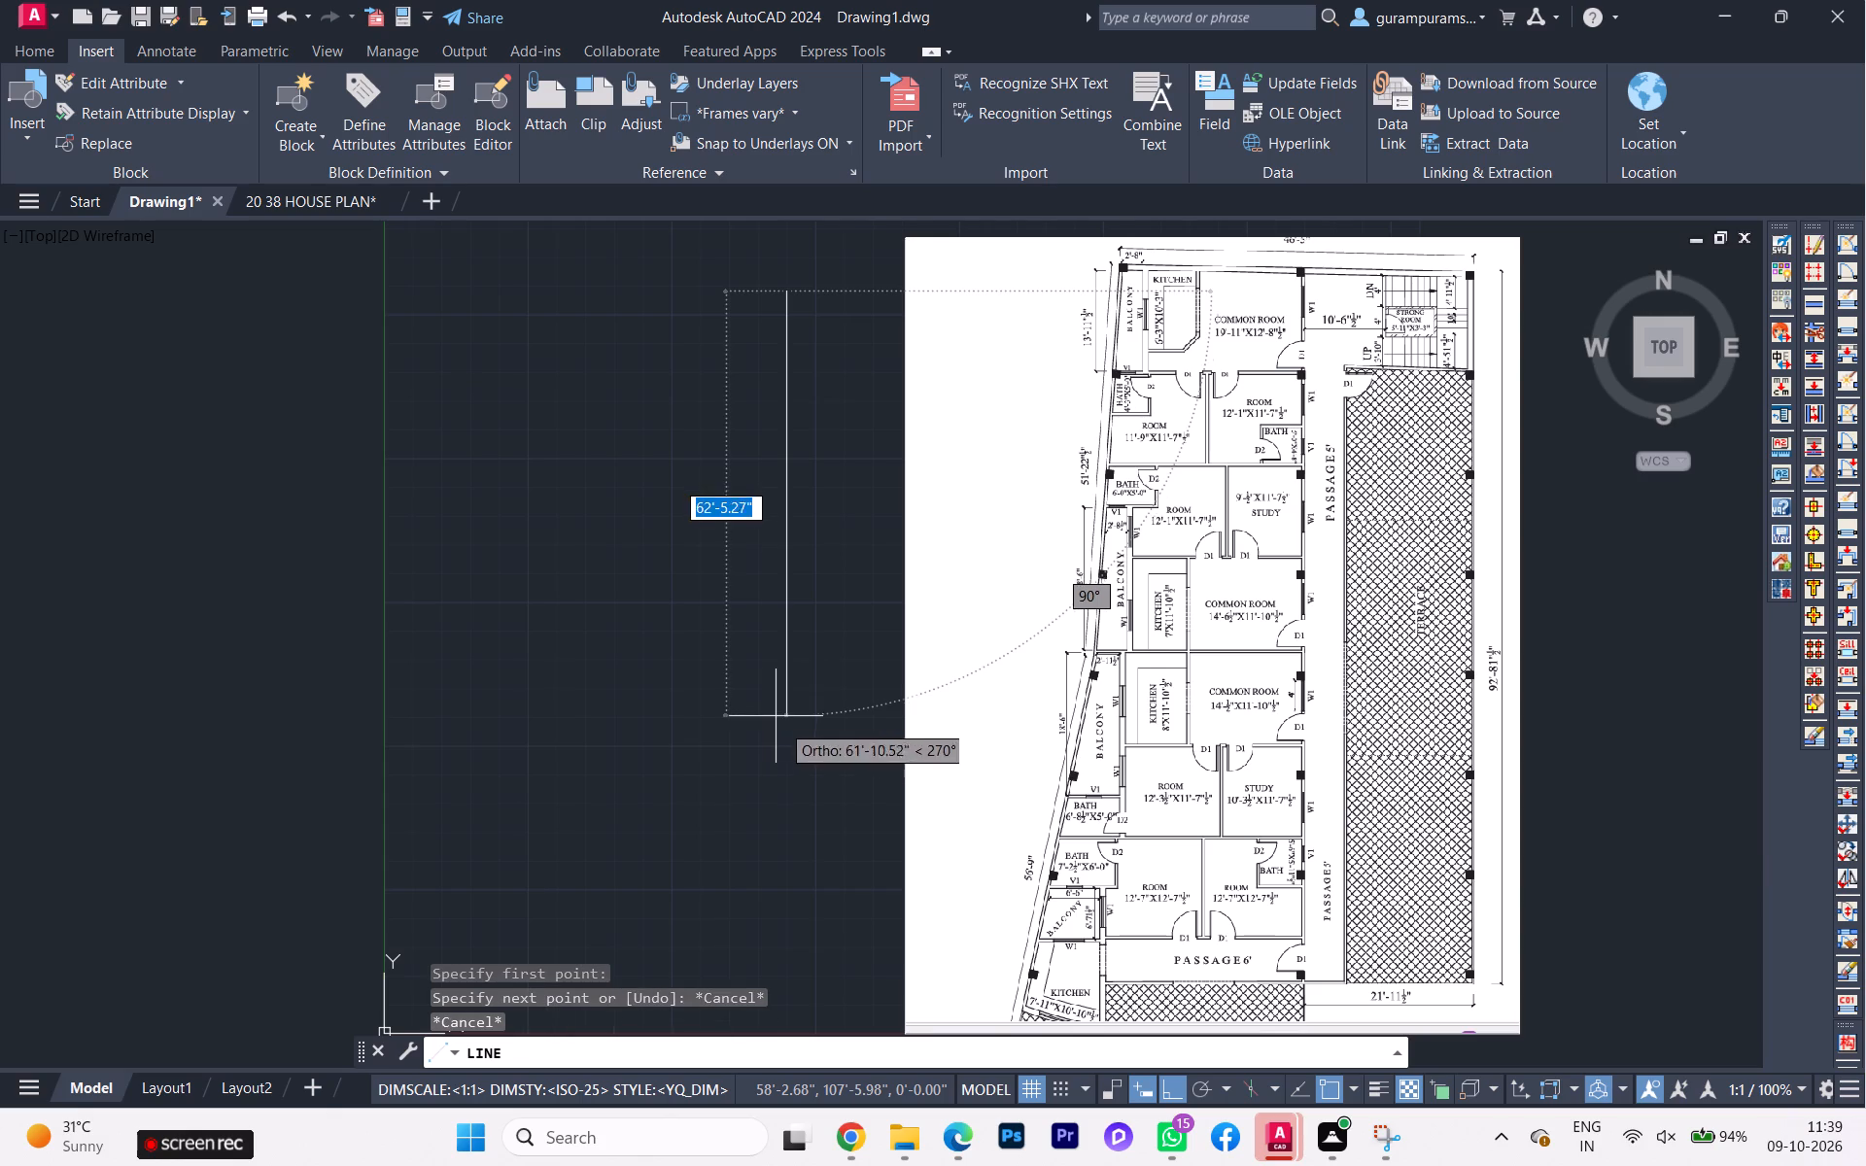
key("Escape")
Modify the ISO-25 dimension style so its primary units have a linear precision of 0'-0.00".
key("d")
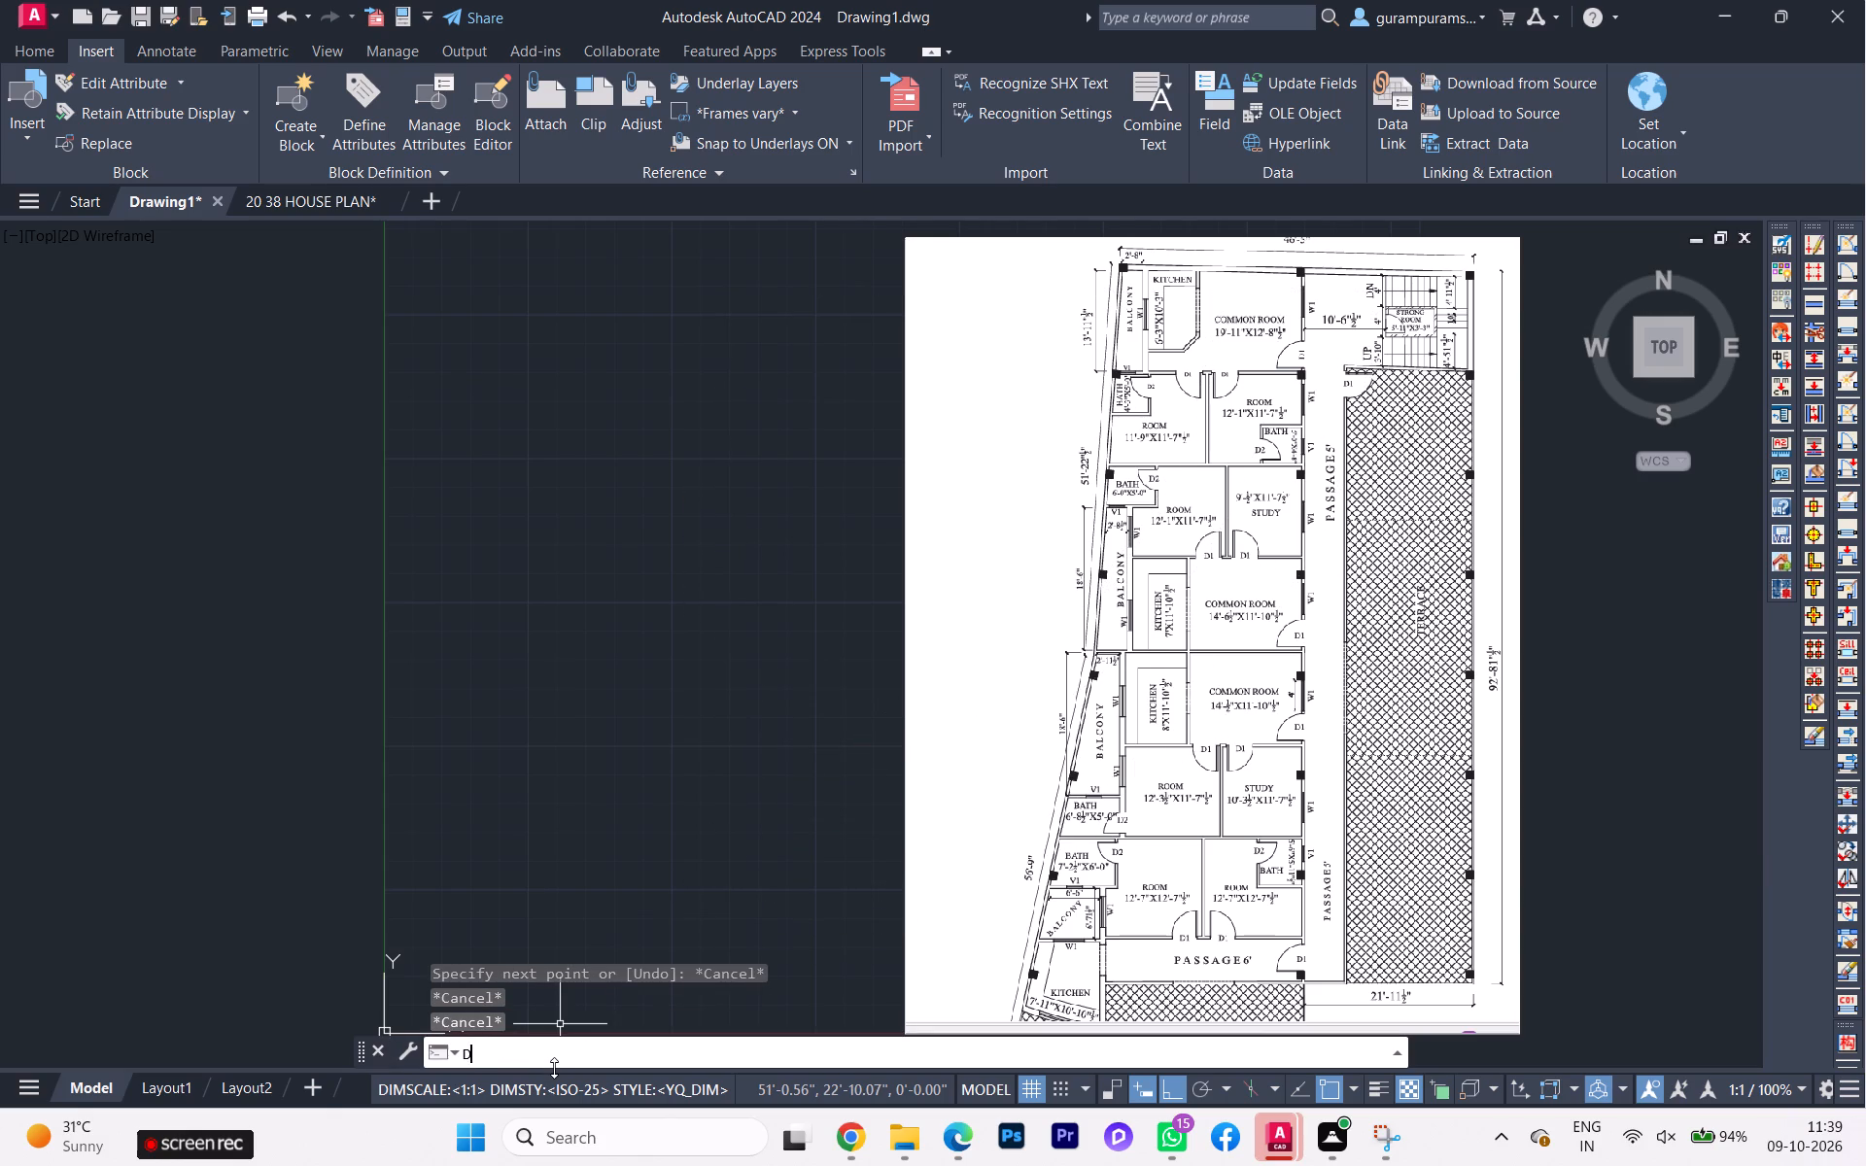
key("Return")
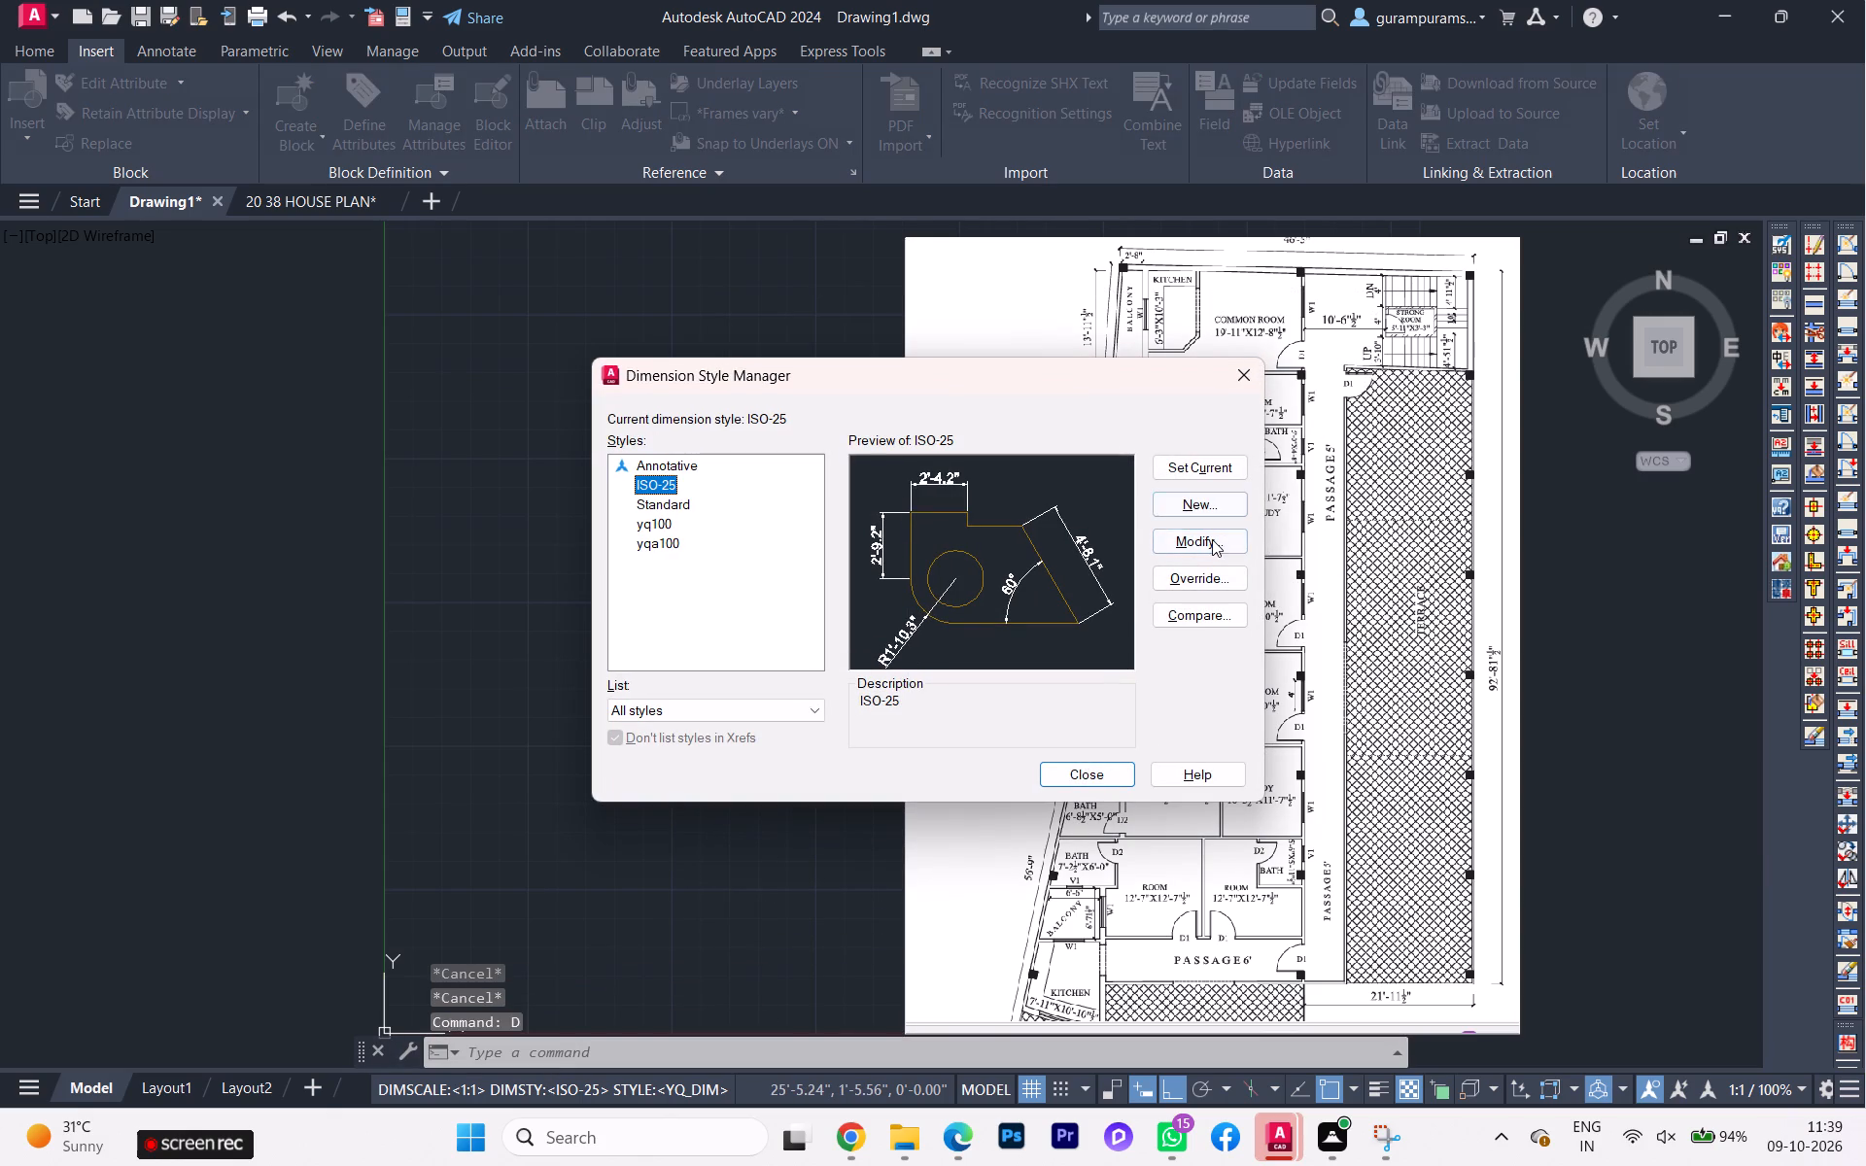
left_click(1212, 539)
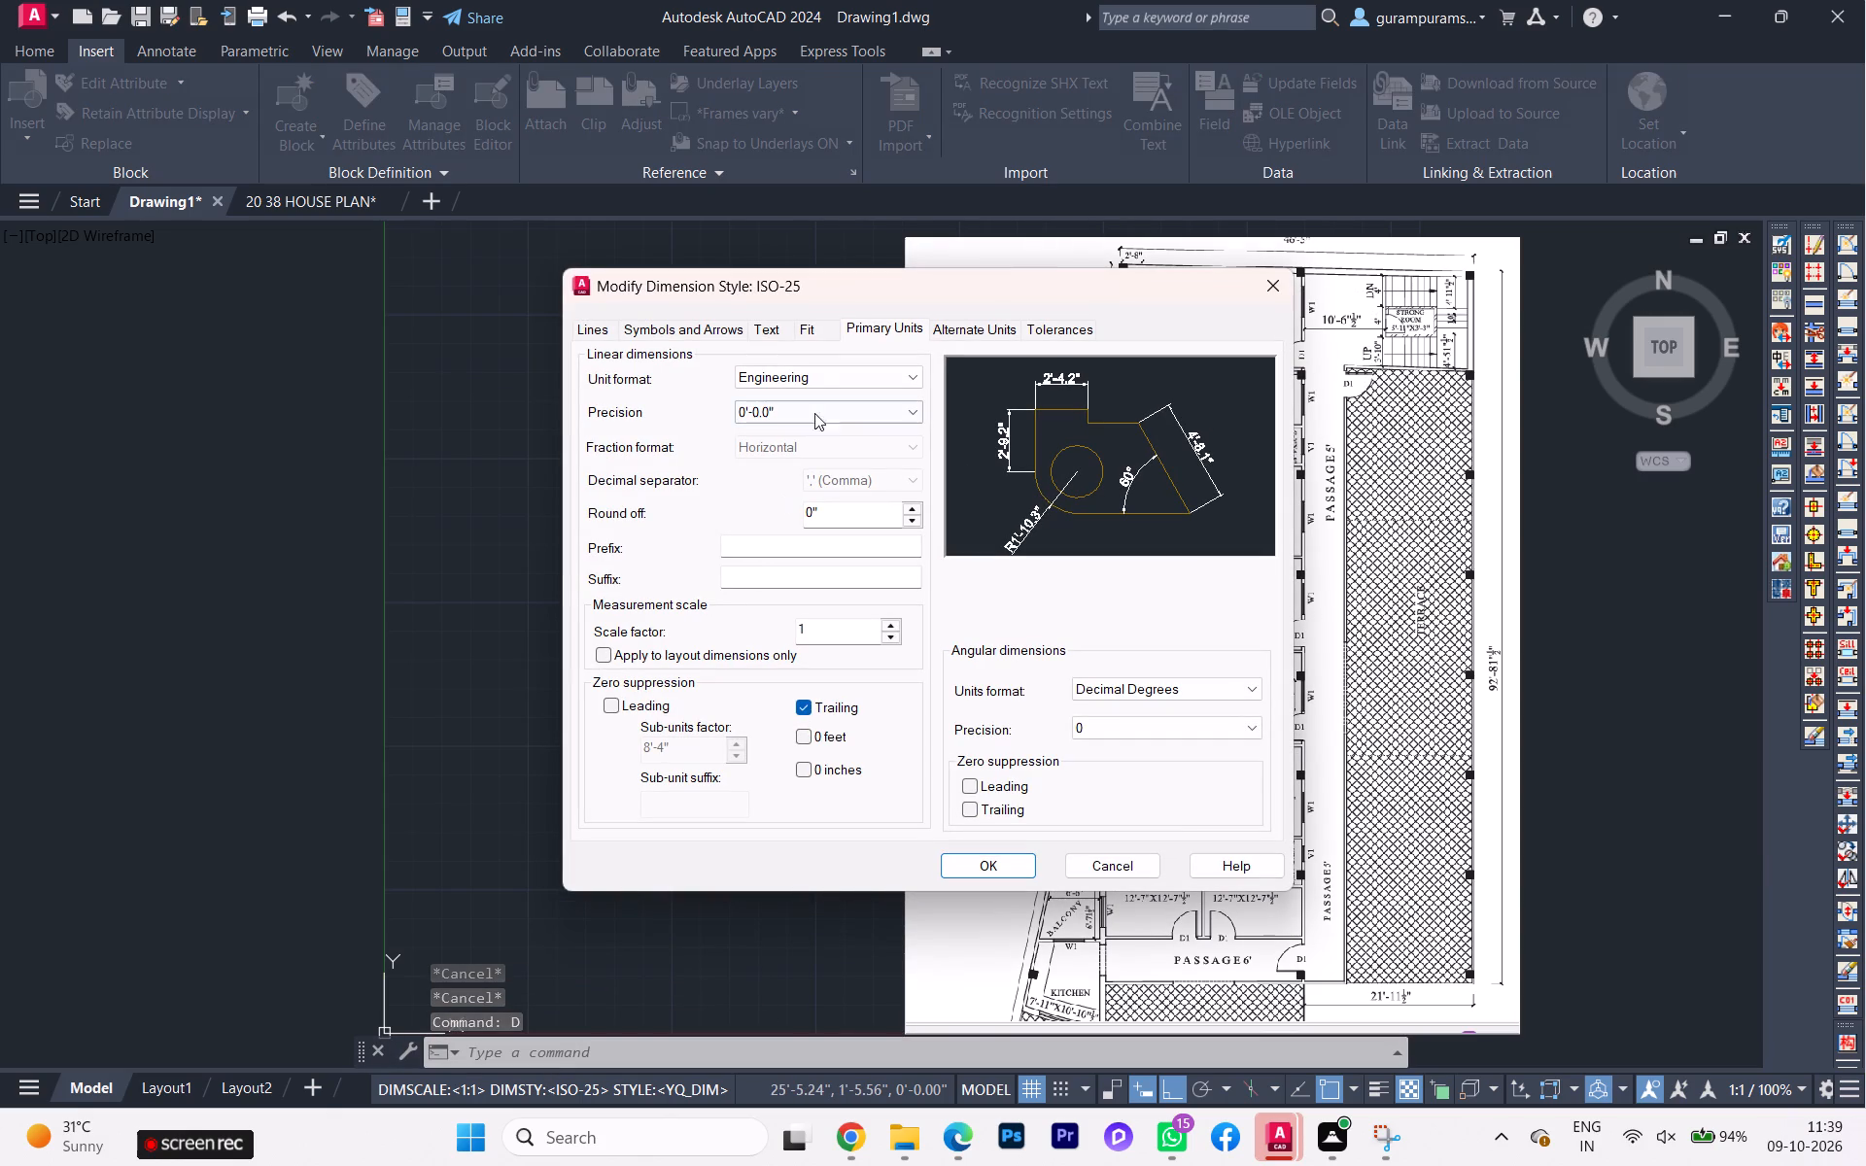
left_click(768, 407)
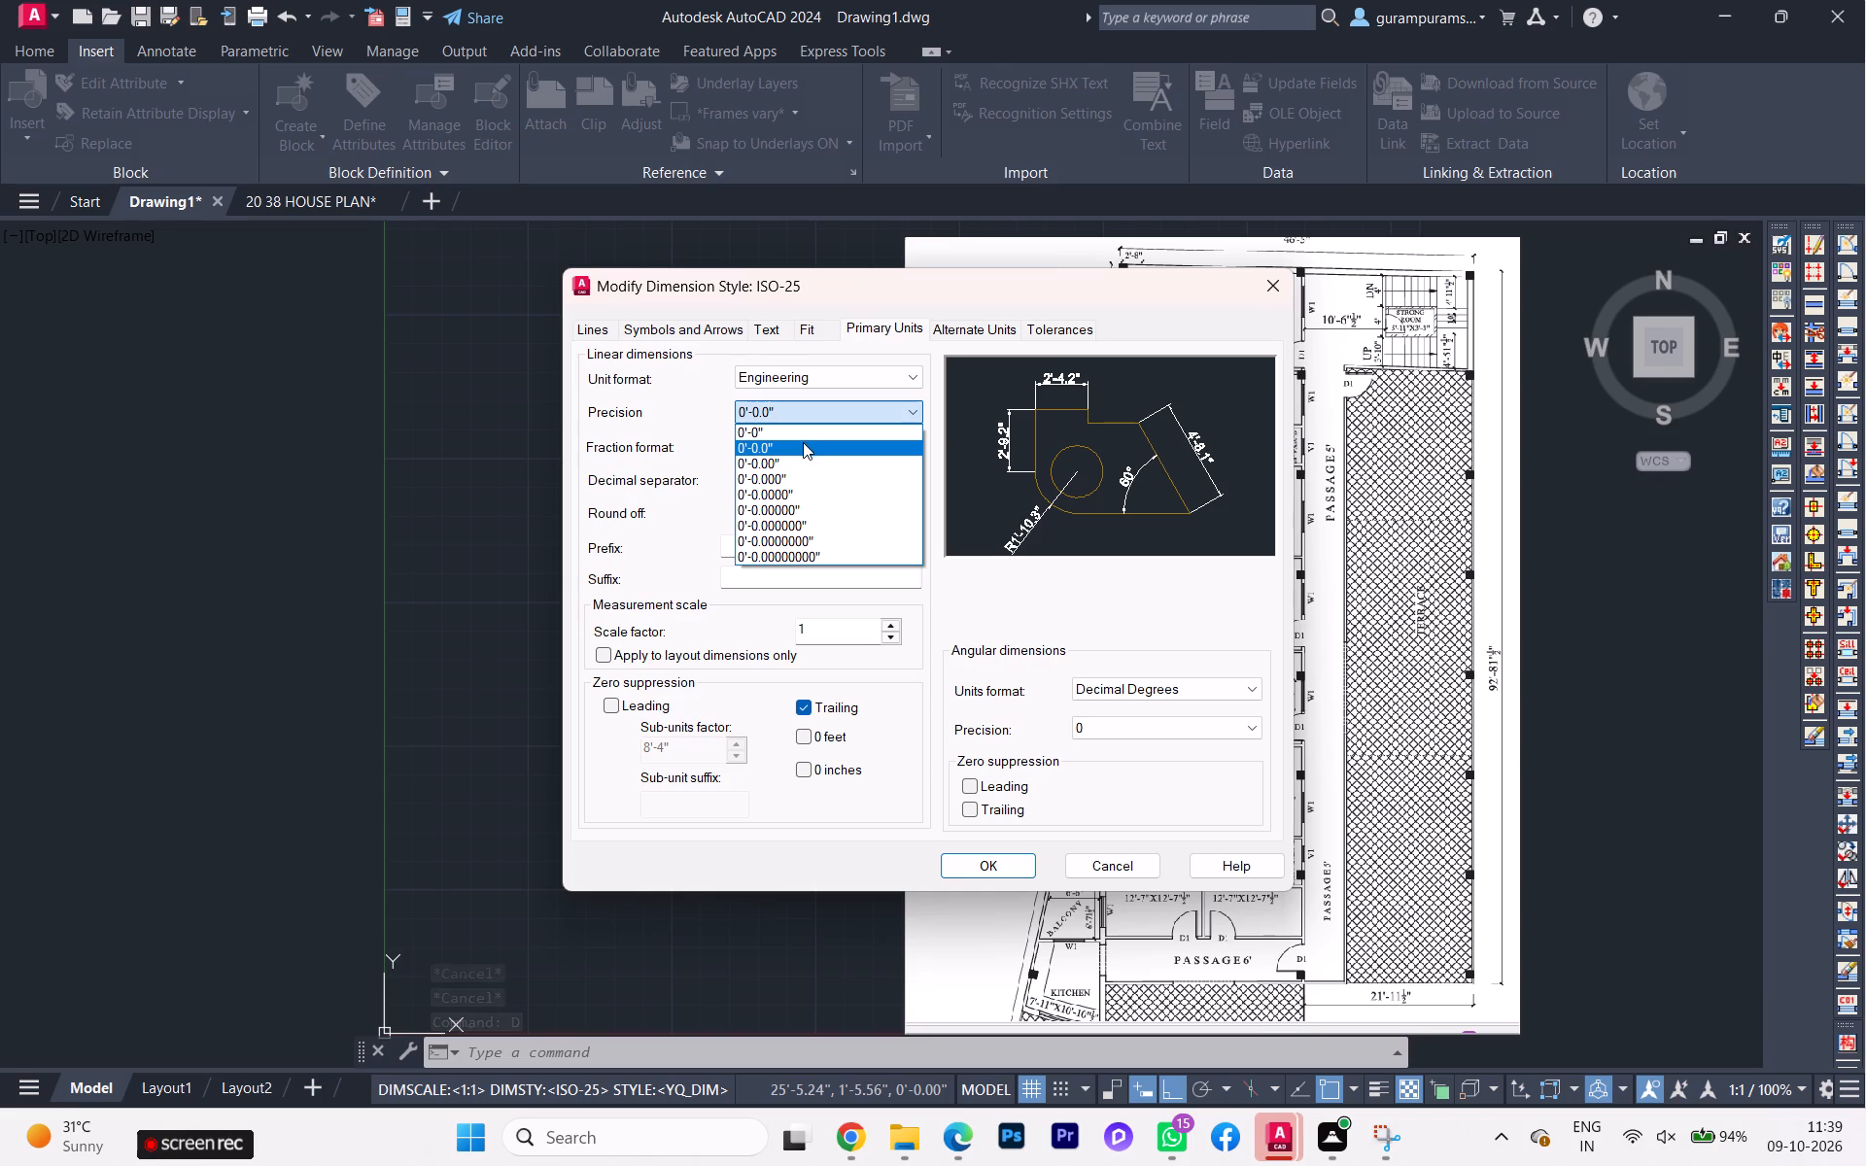
left_click(803, 442)
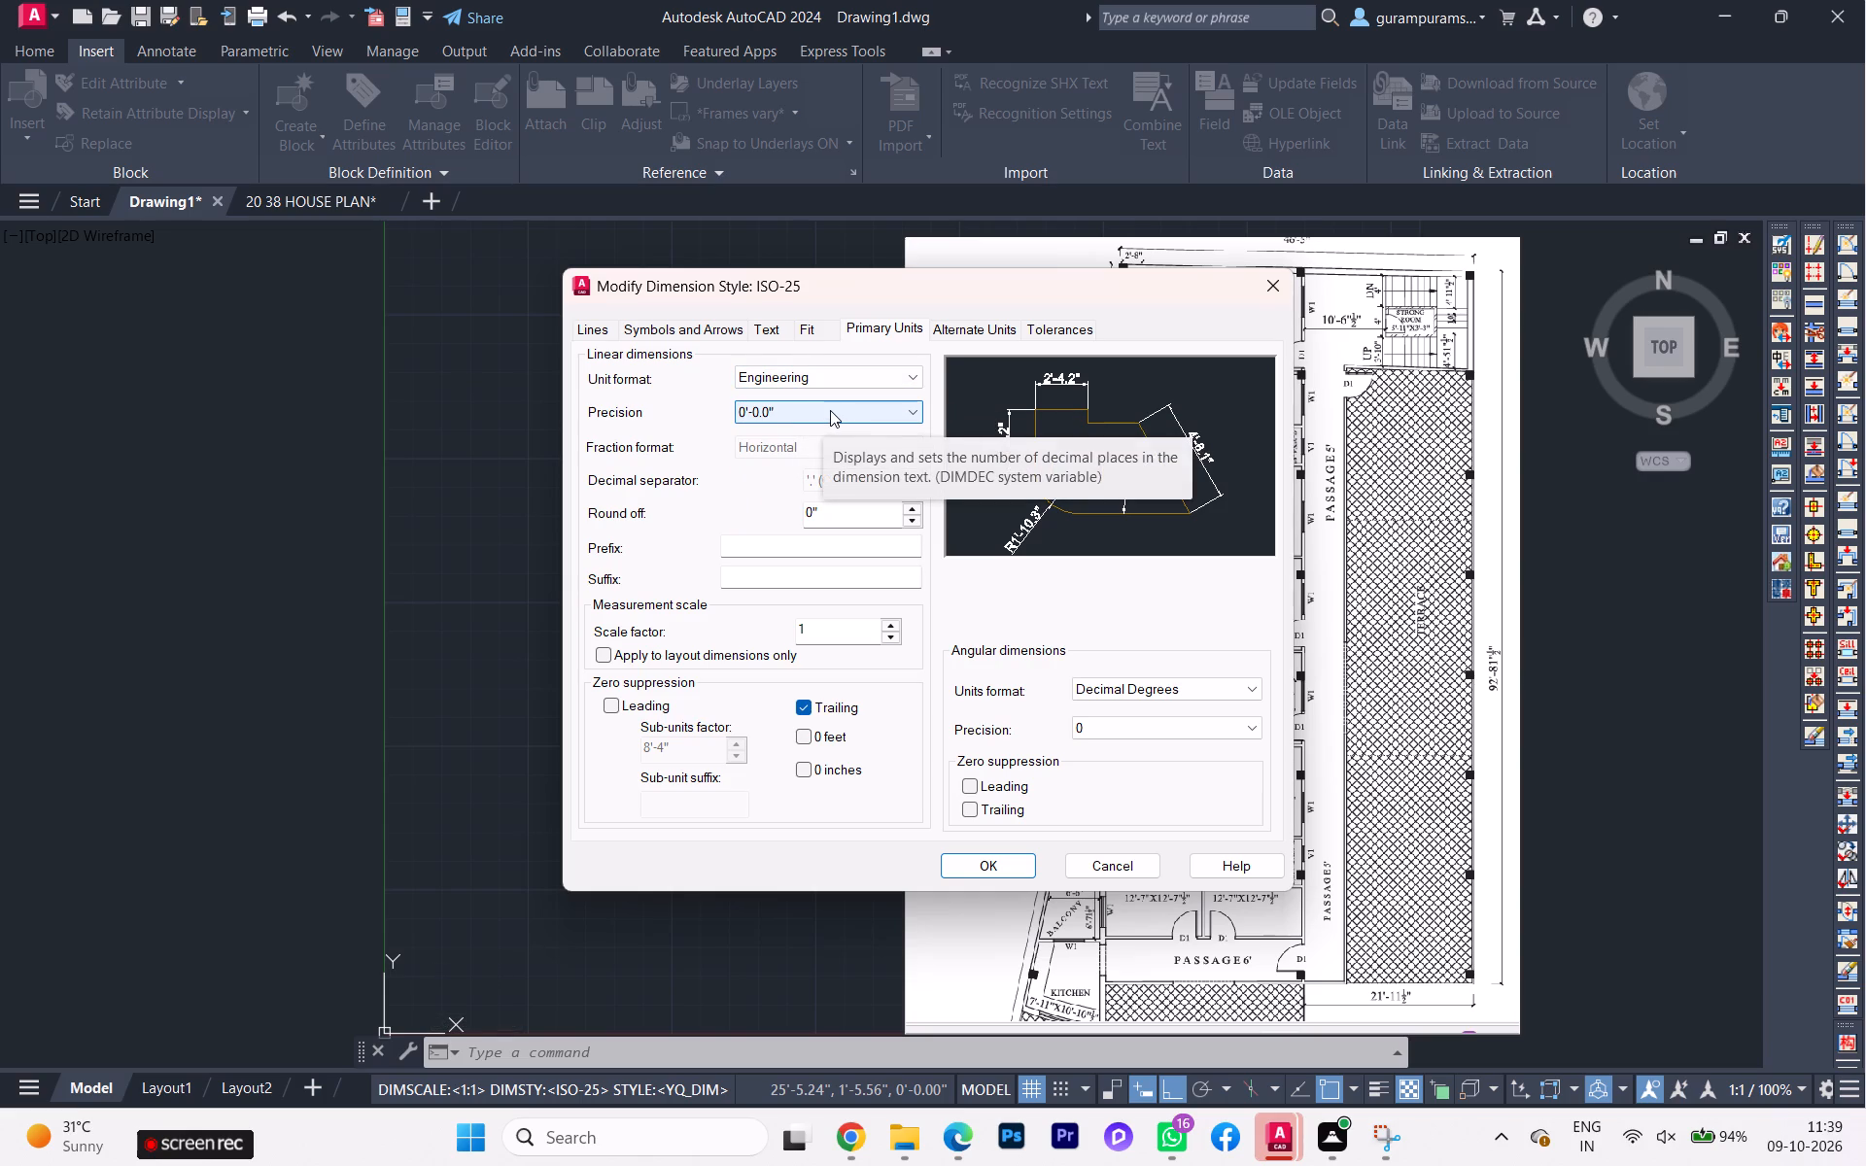
left_click(830, 410)
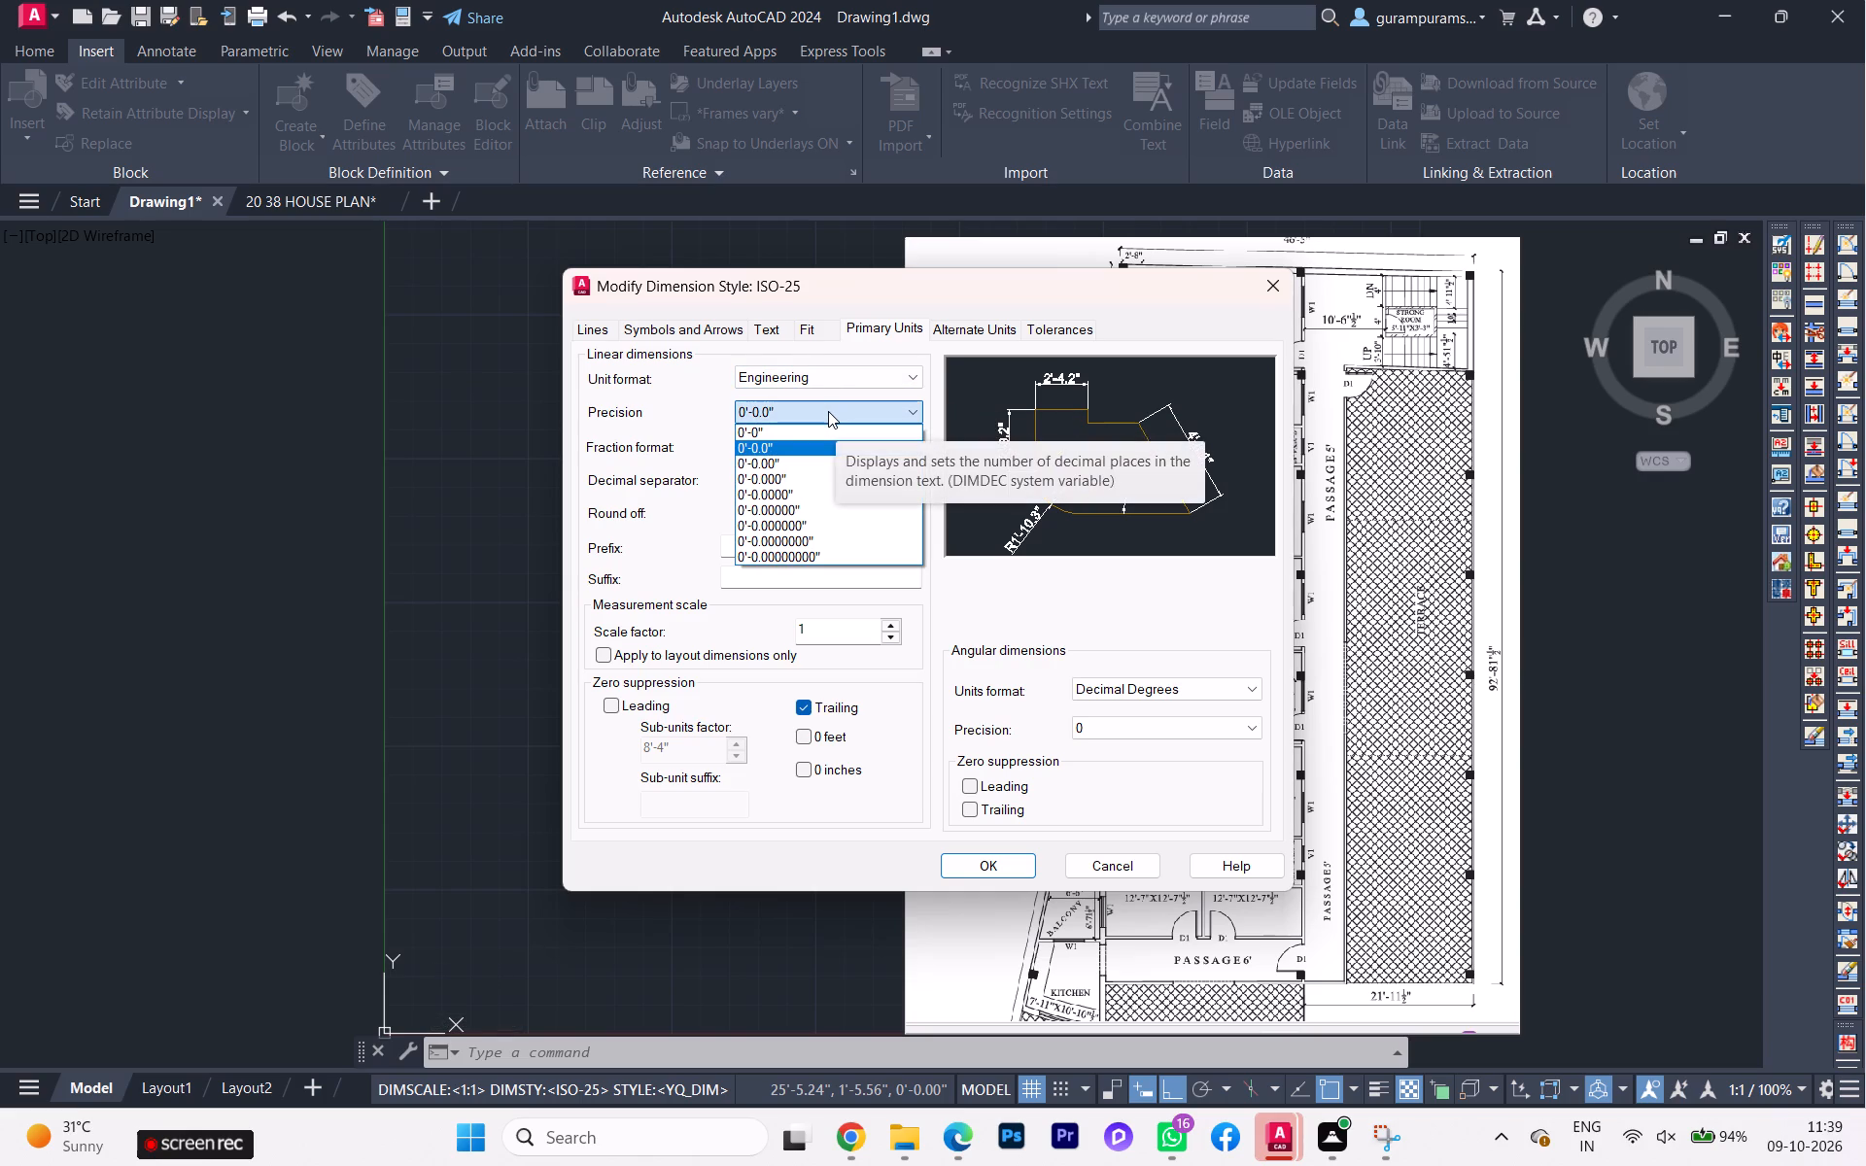
left_click(806, 459)
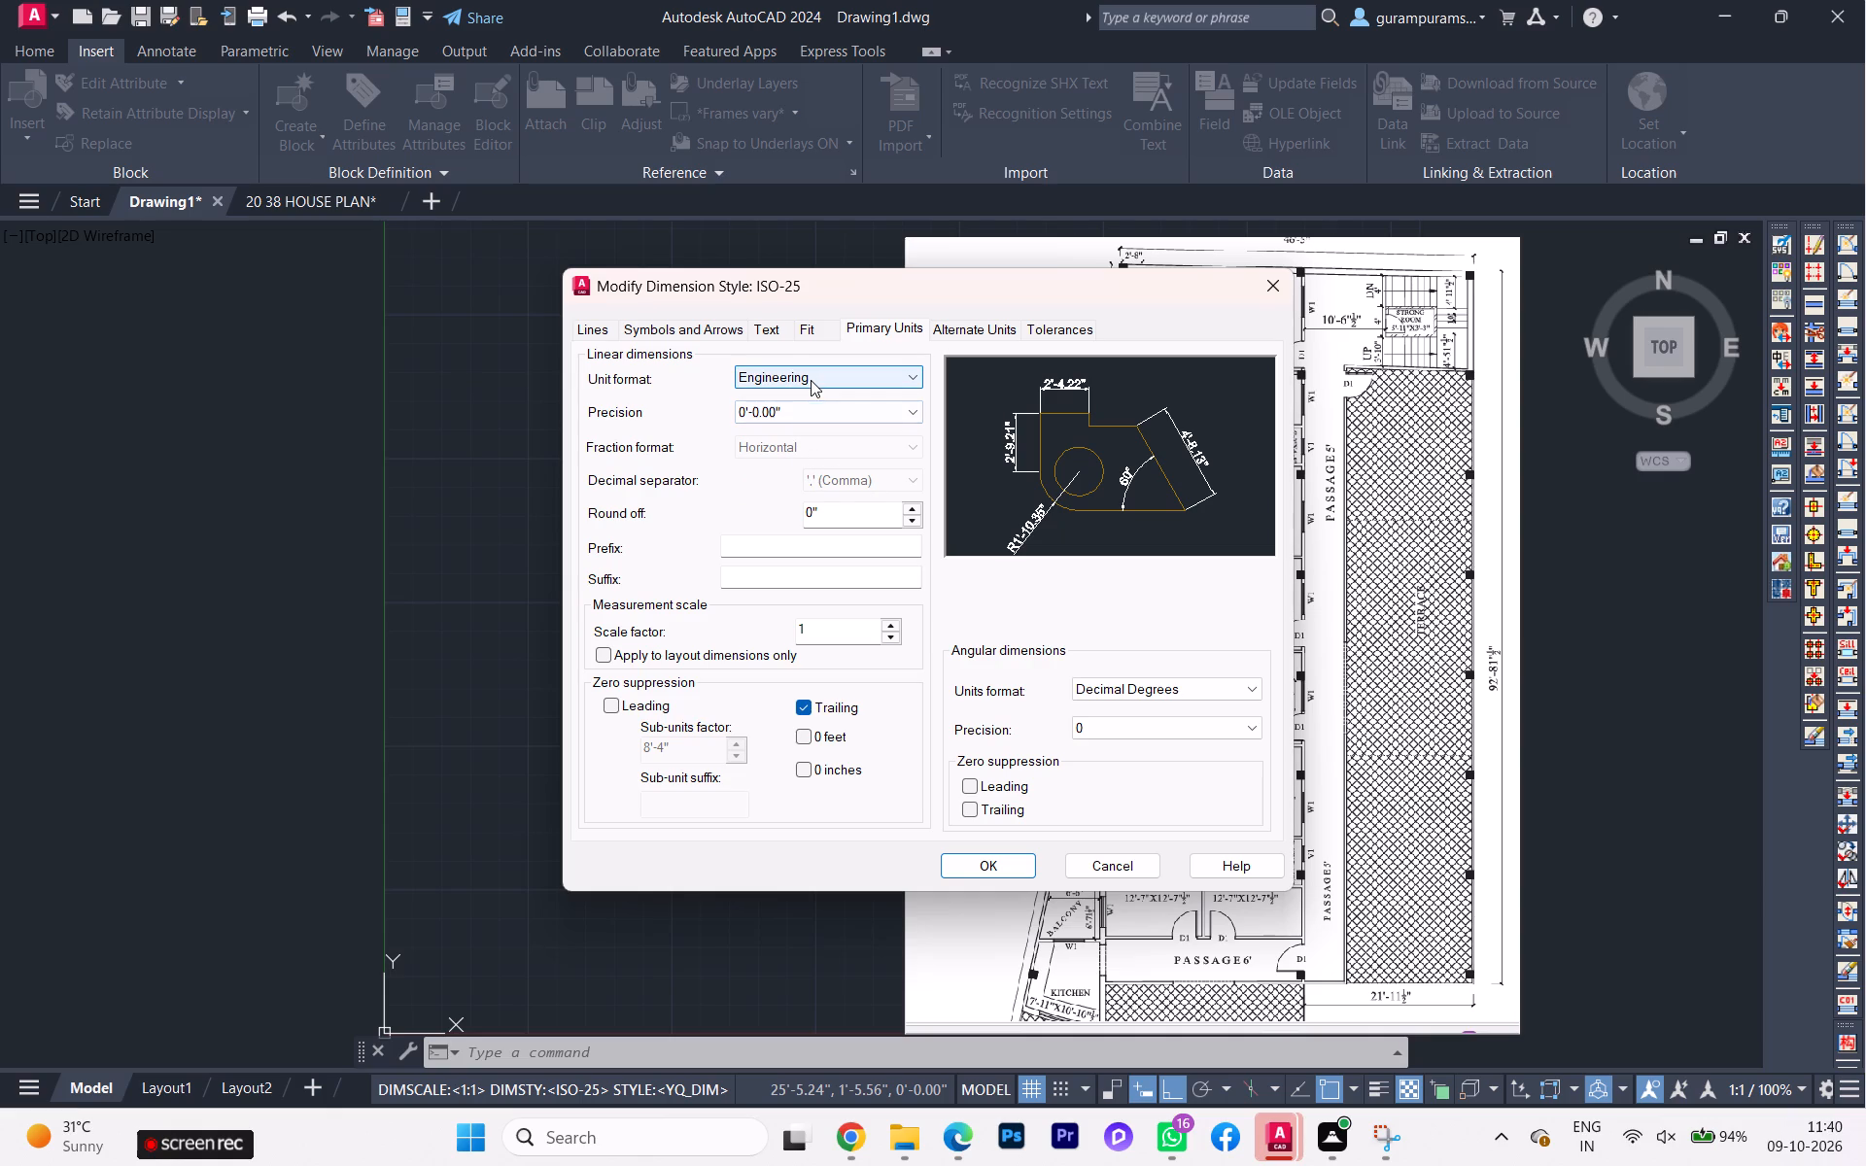
left_click(790, 328)
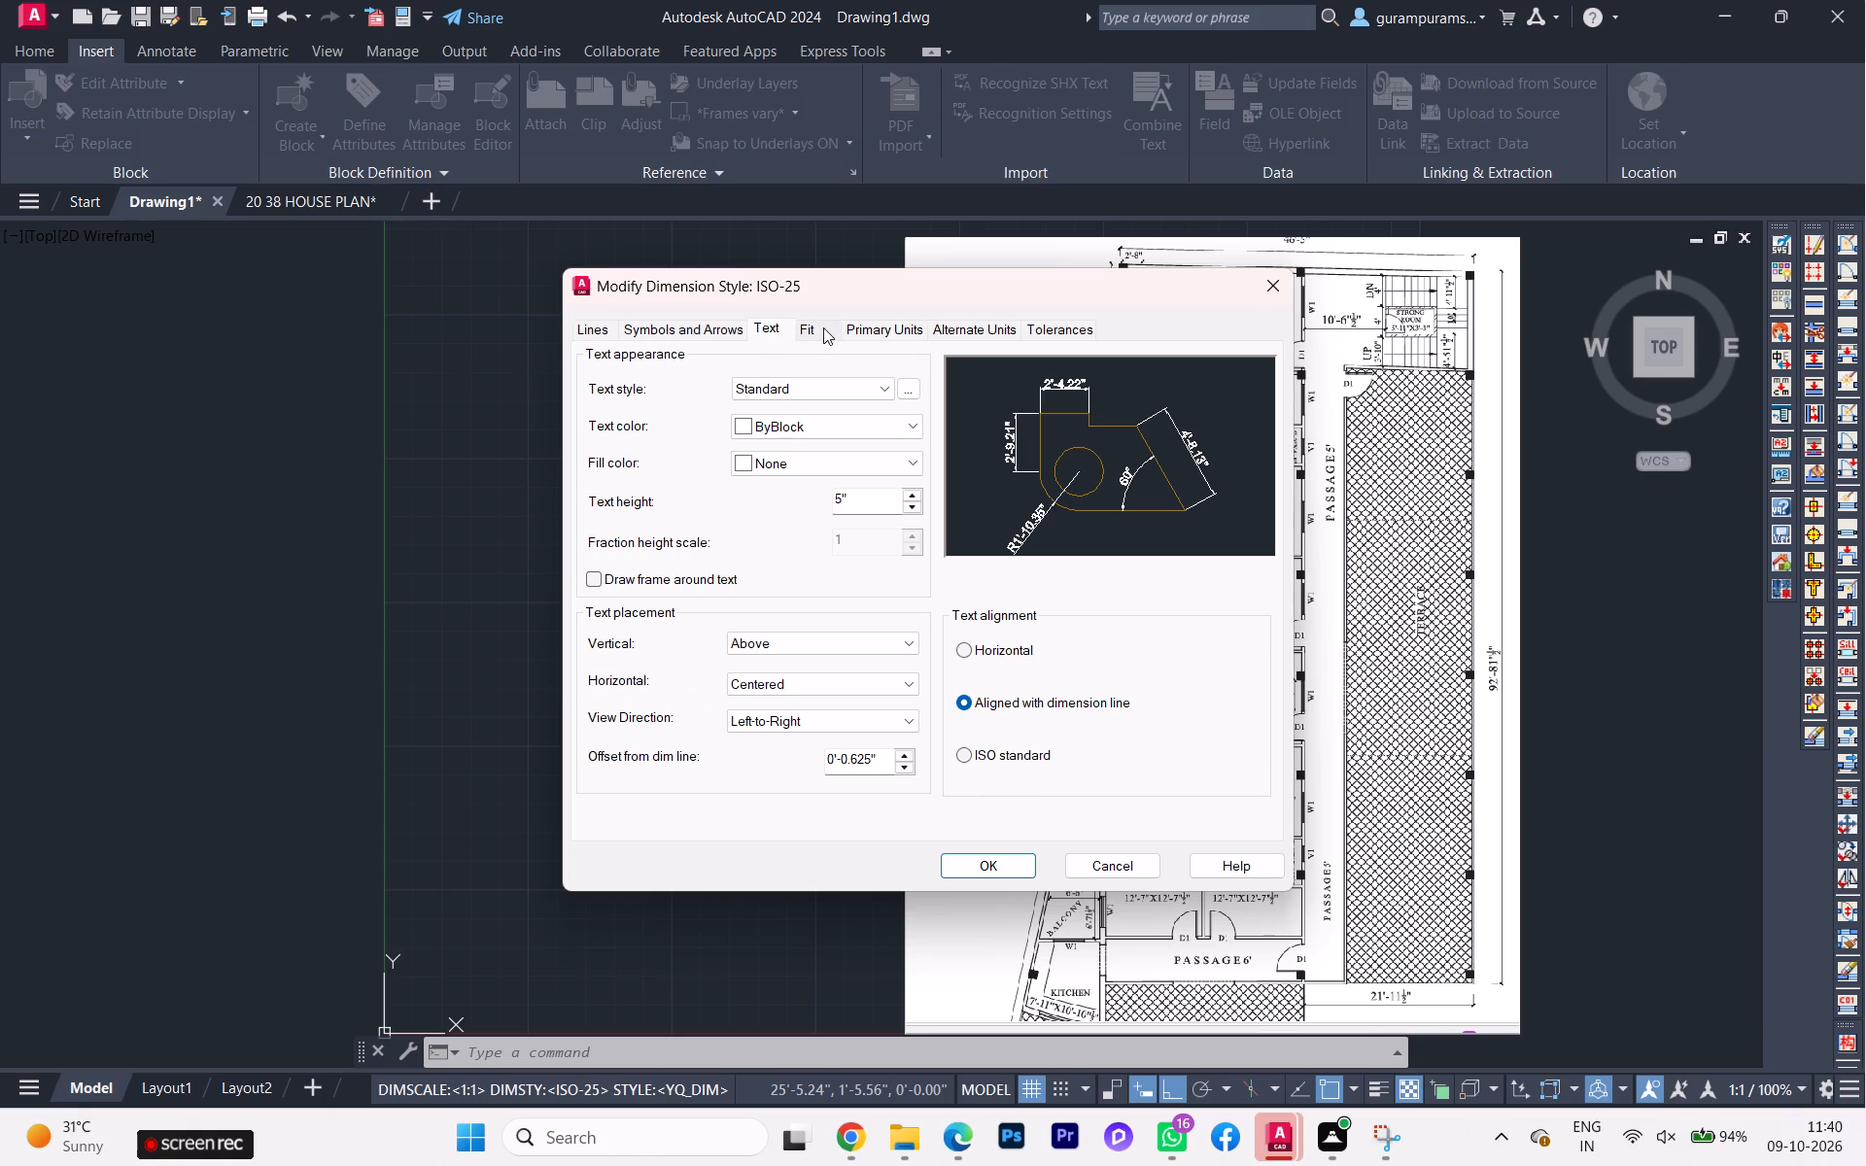
left_click(869, 328)
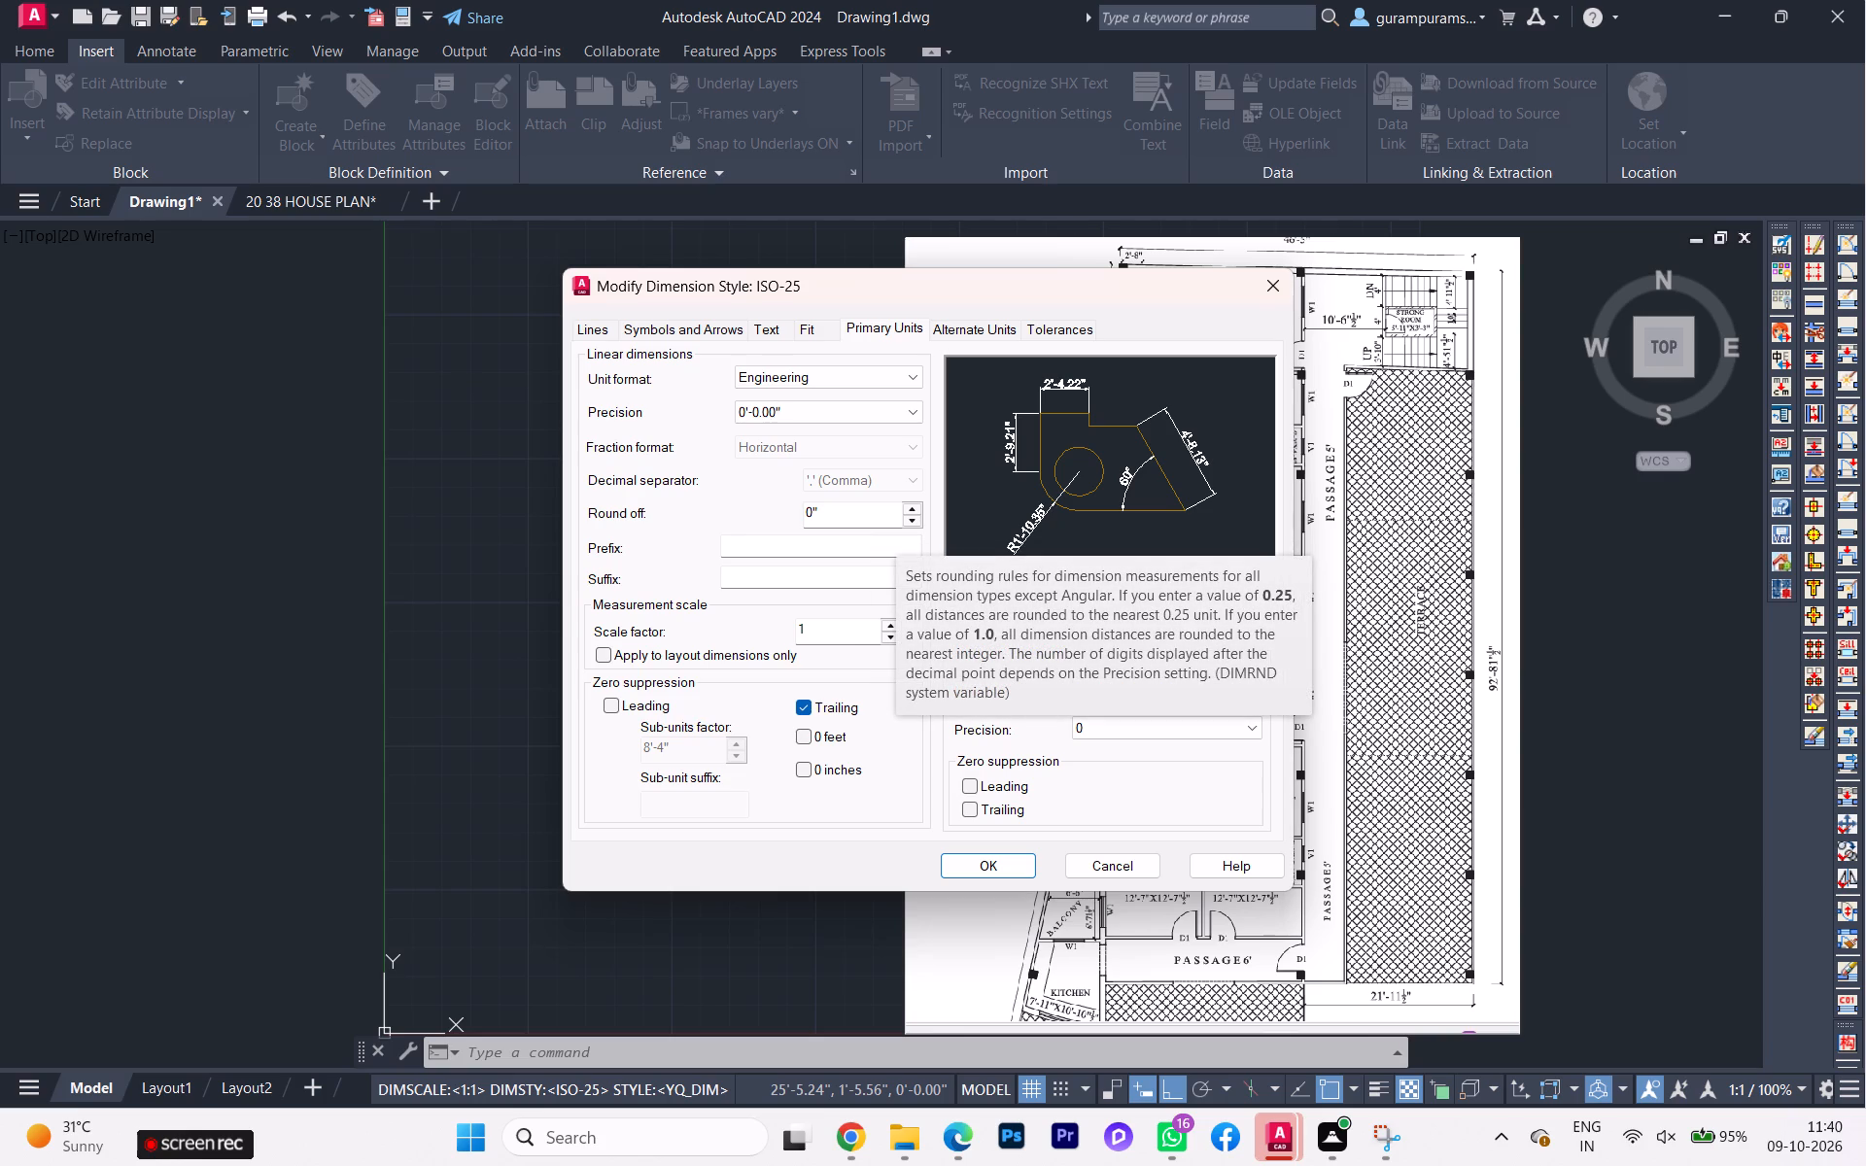
left_click(855, 513)
left_click(855, 515)
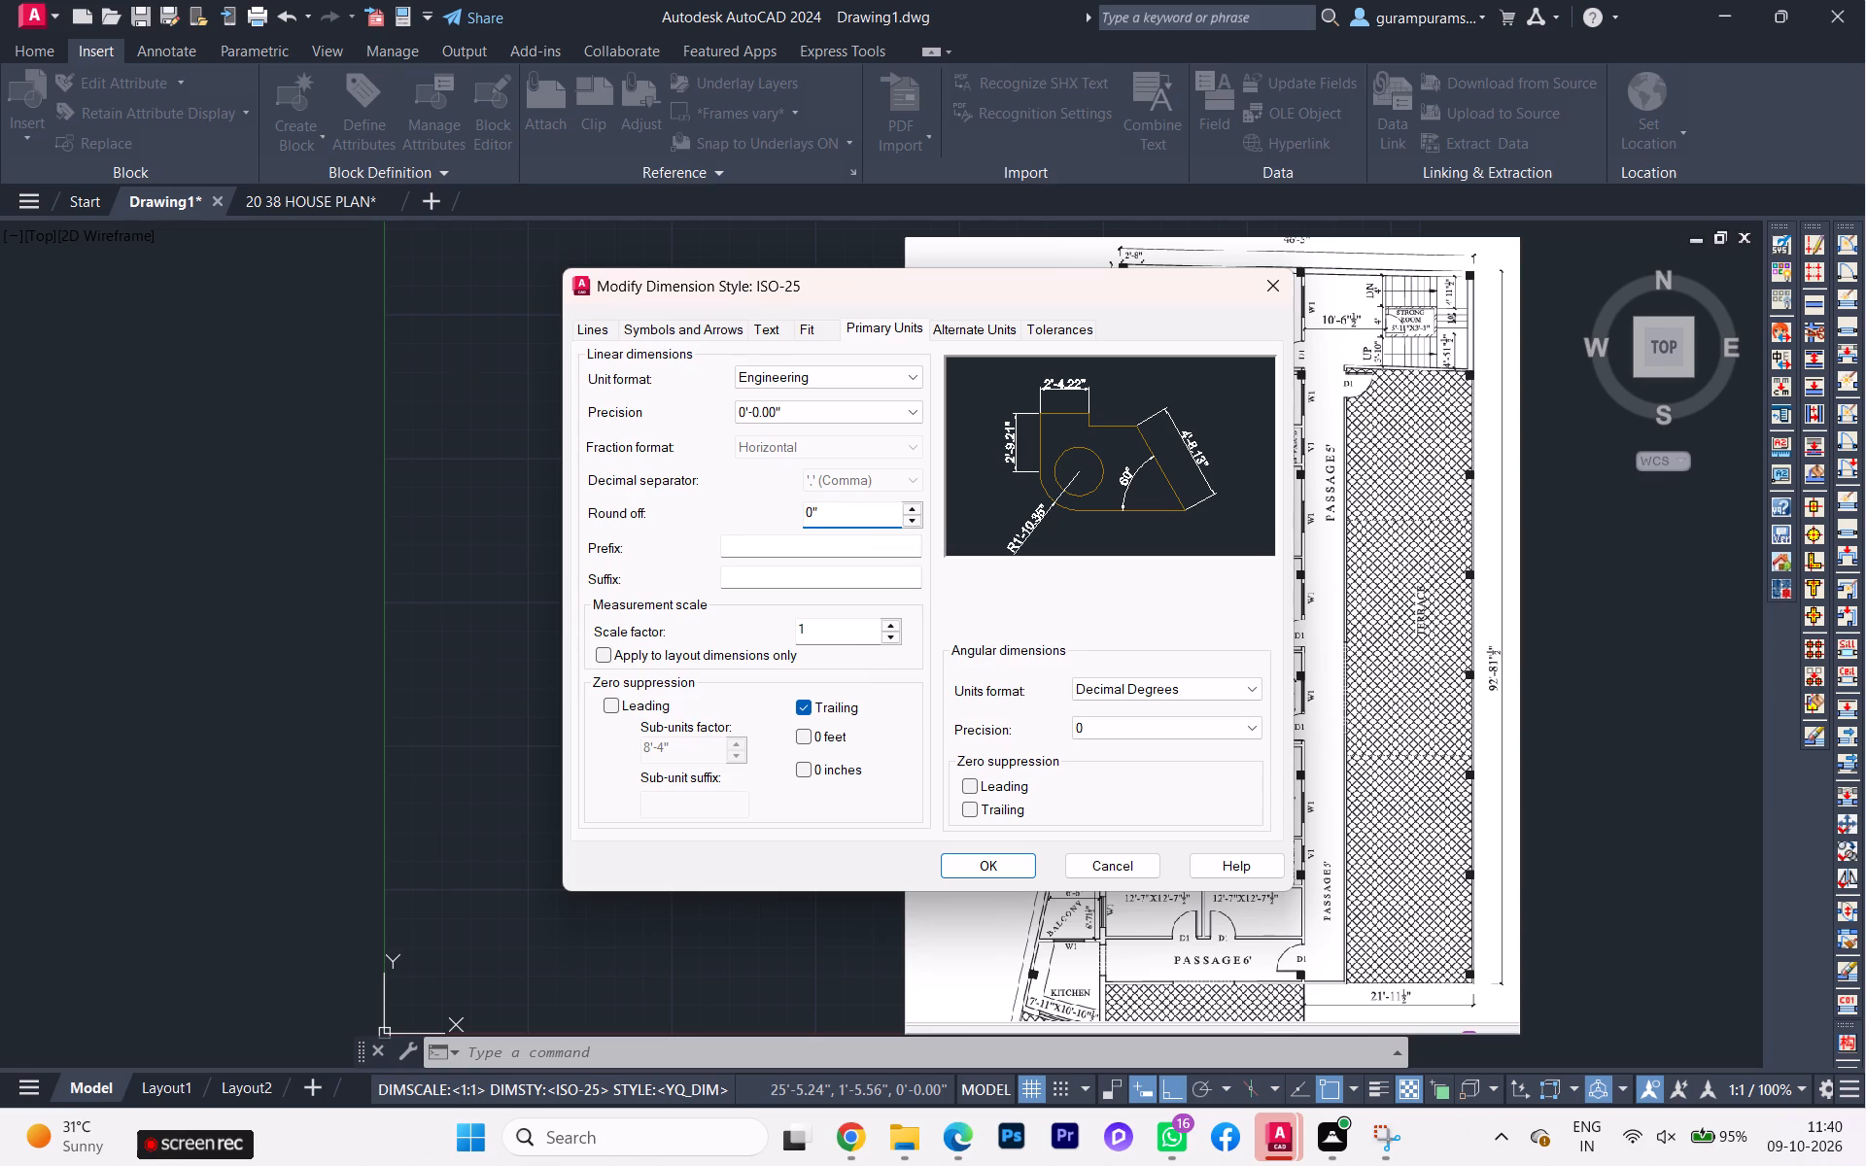
left_click_drag(820, 510, 810, 510)
left_click(799, 512)
left_click(842, 517)
left_click(991, 859)
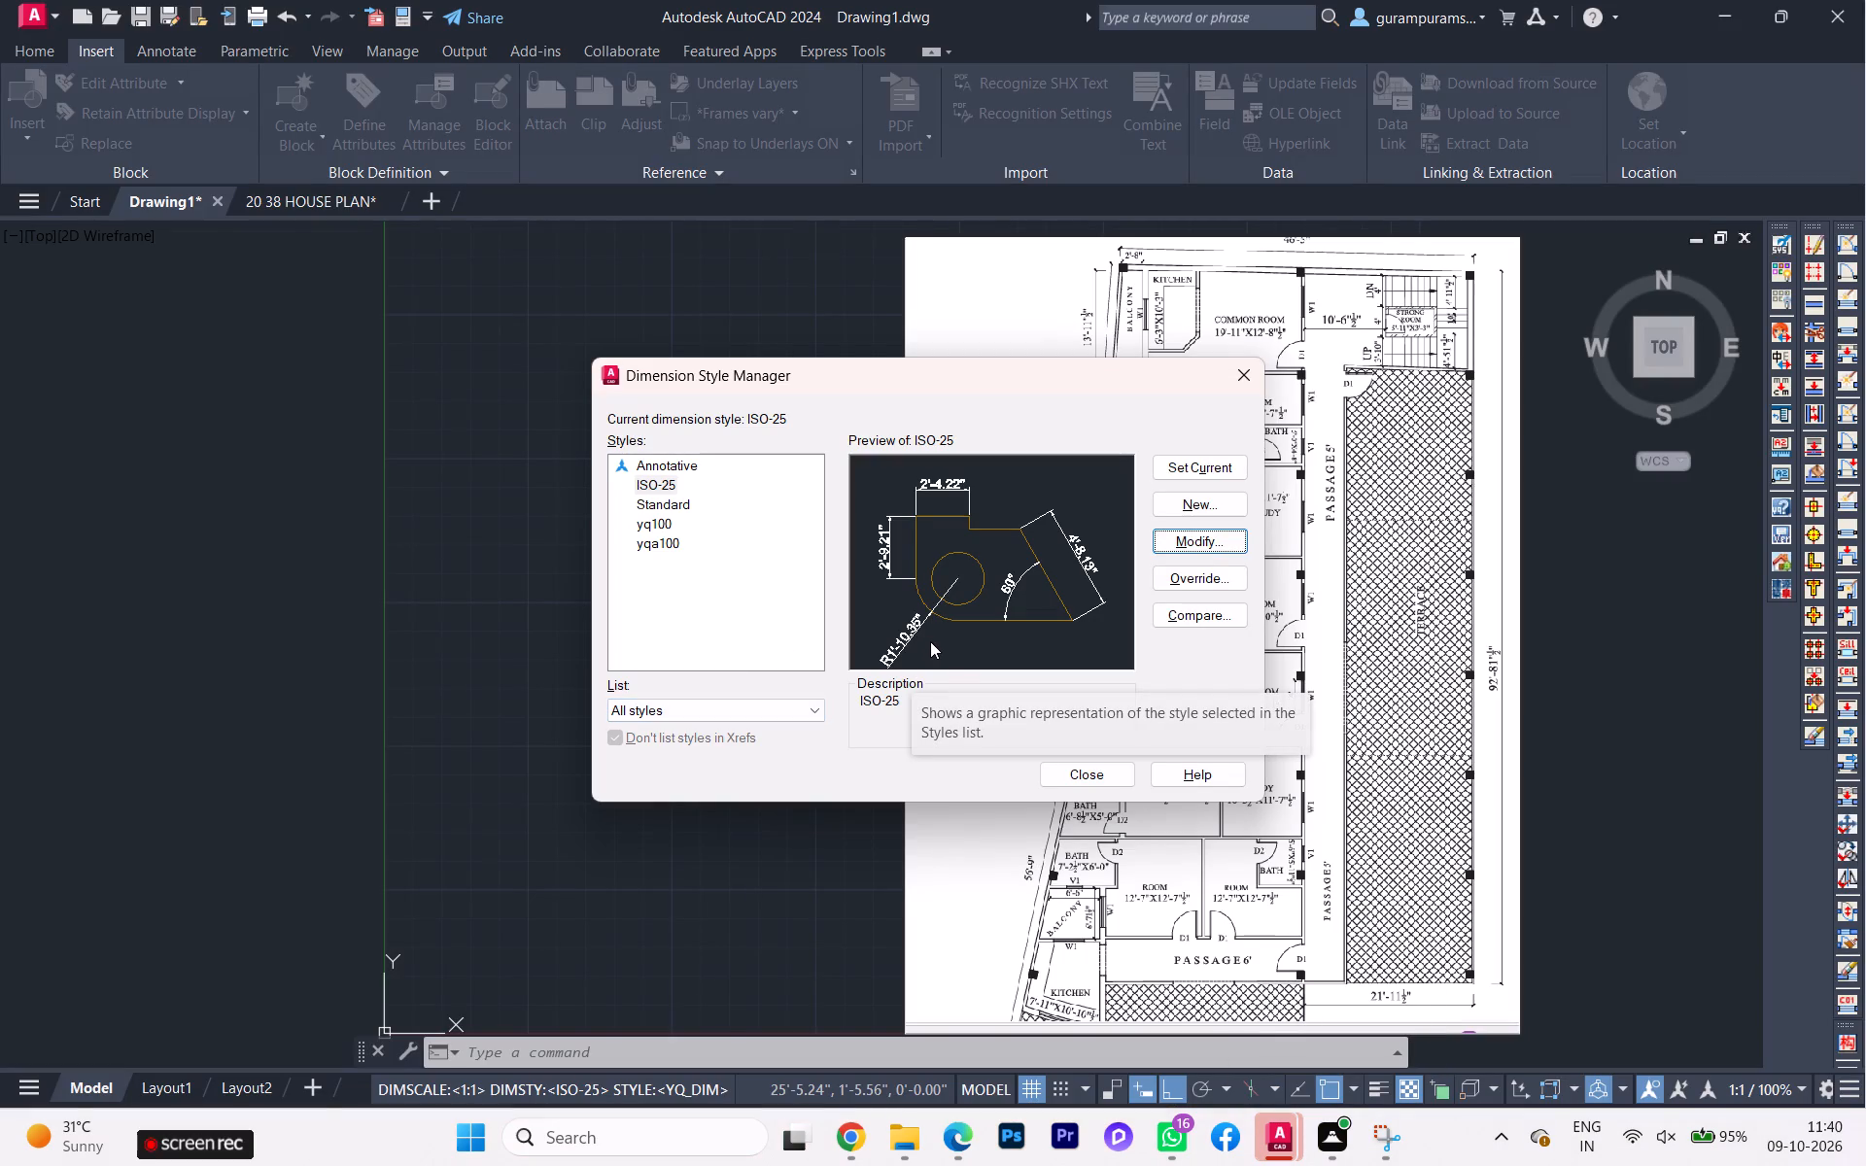
Make ISO-25 the current dimension style and close the style manager.
left_click(670, 463)
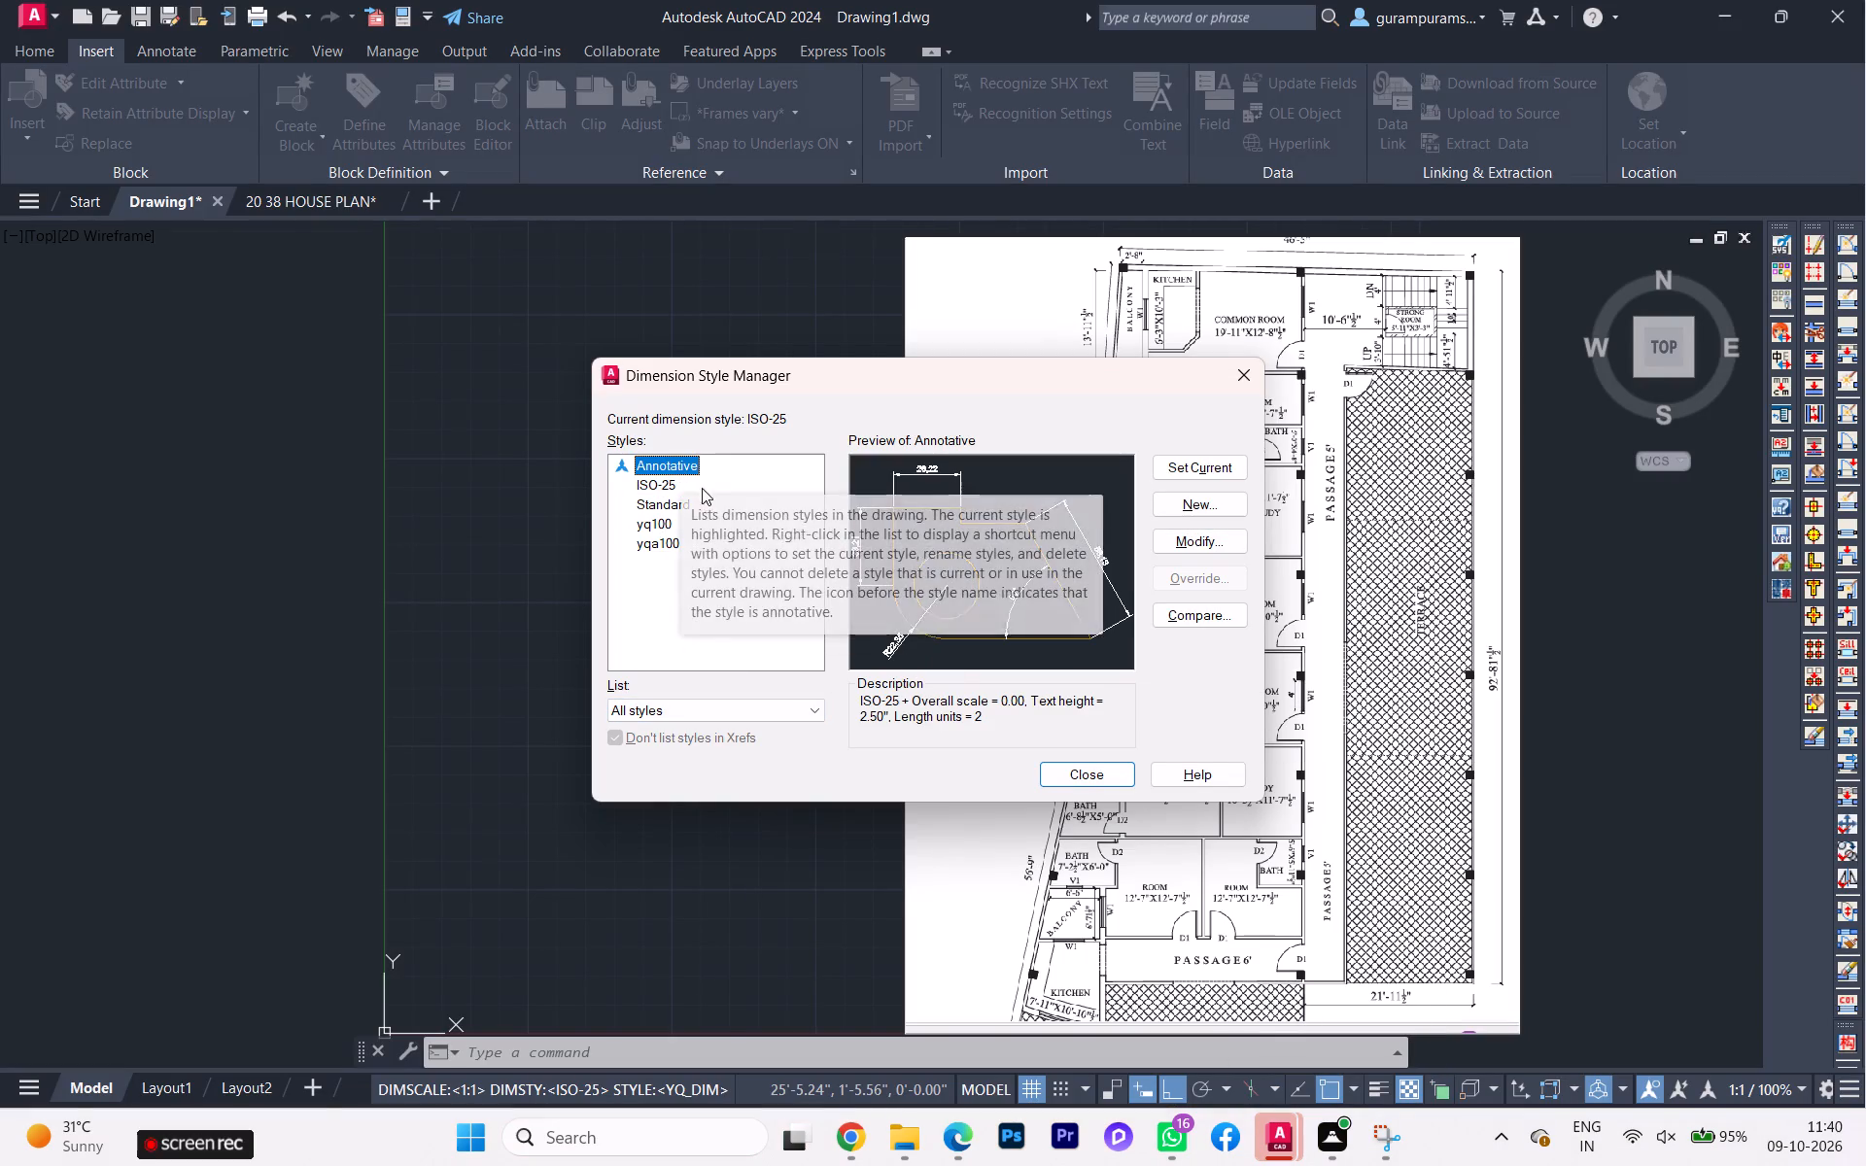
scroll(956, 542, "down", 1)
scroll(956, 542, "up", 3)
left_click(671, 481)
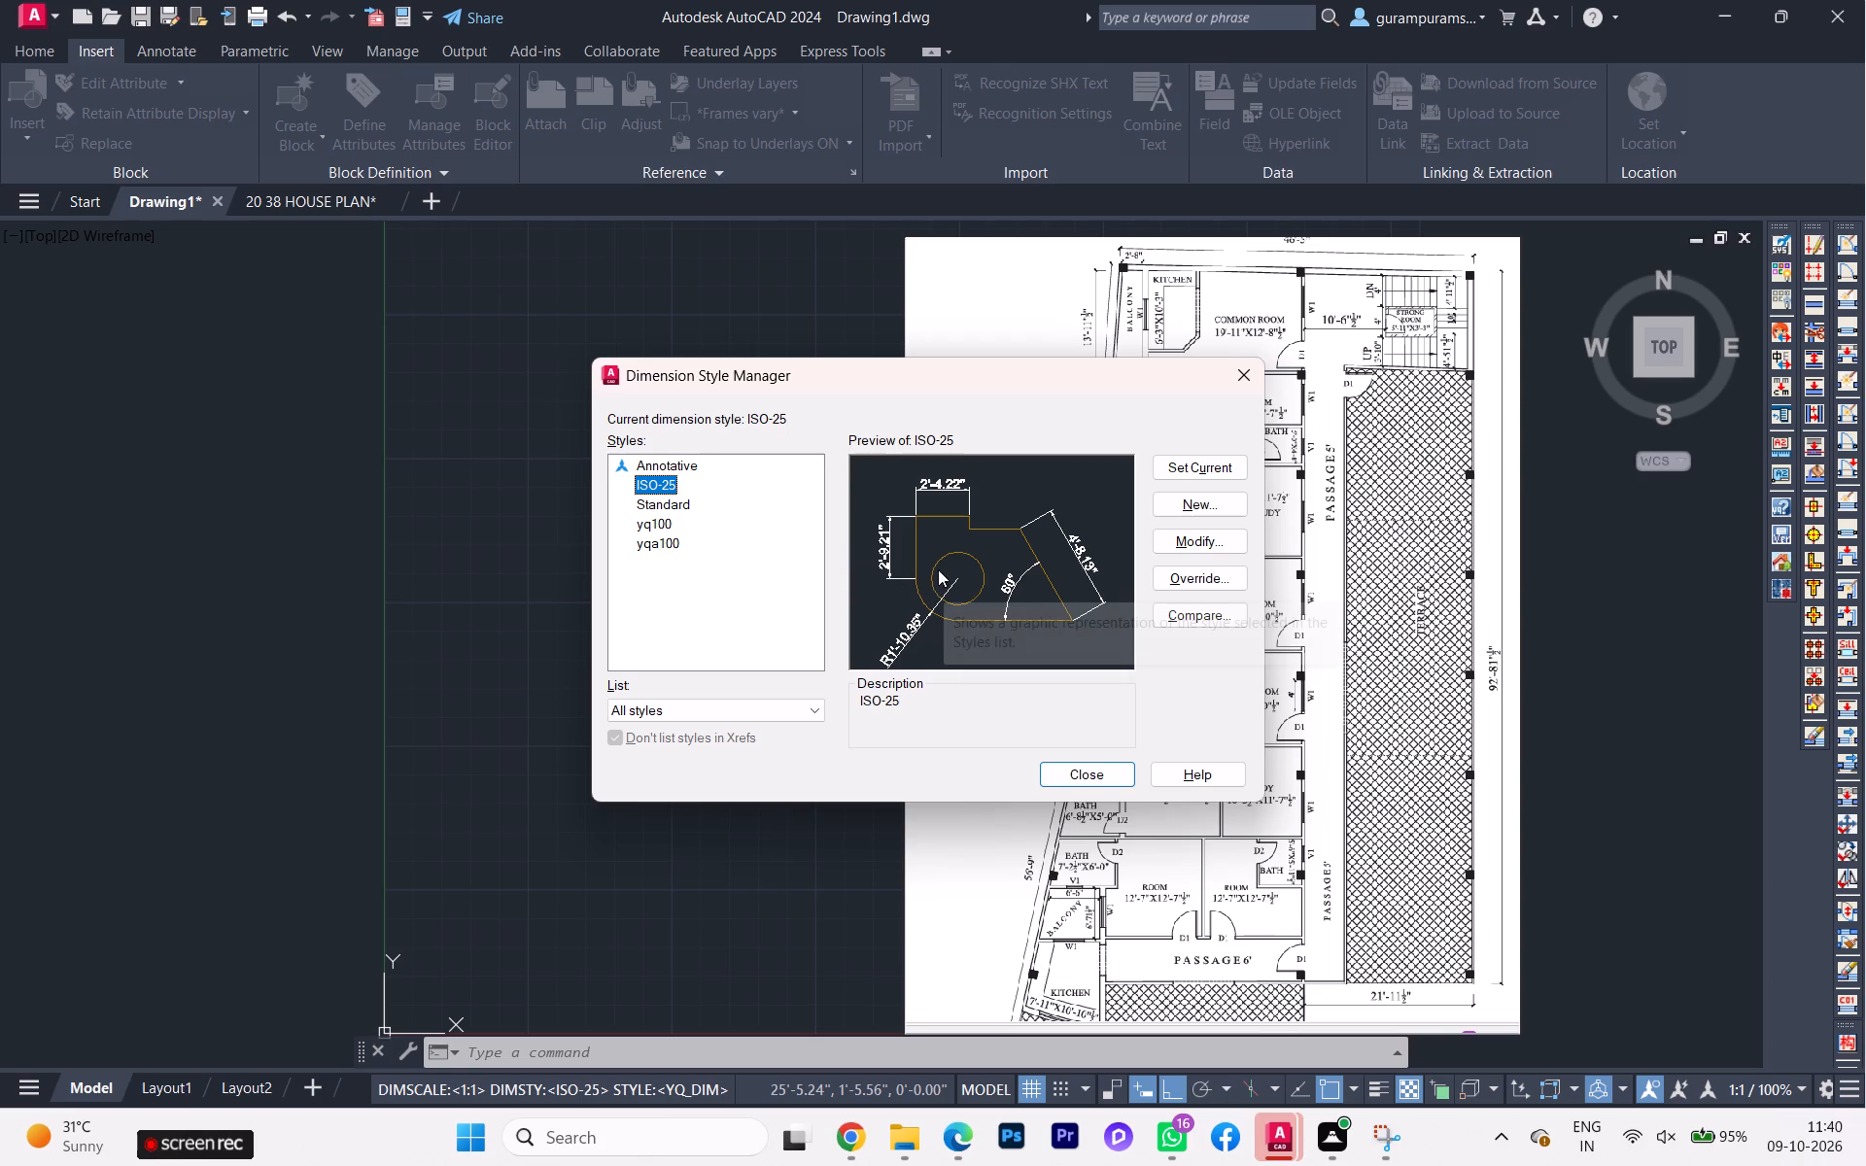
left_click(1201, 475)
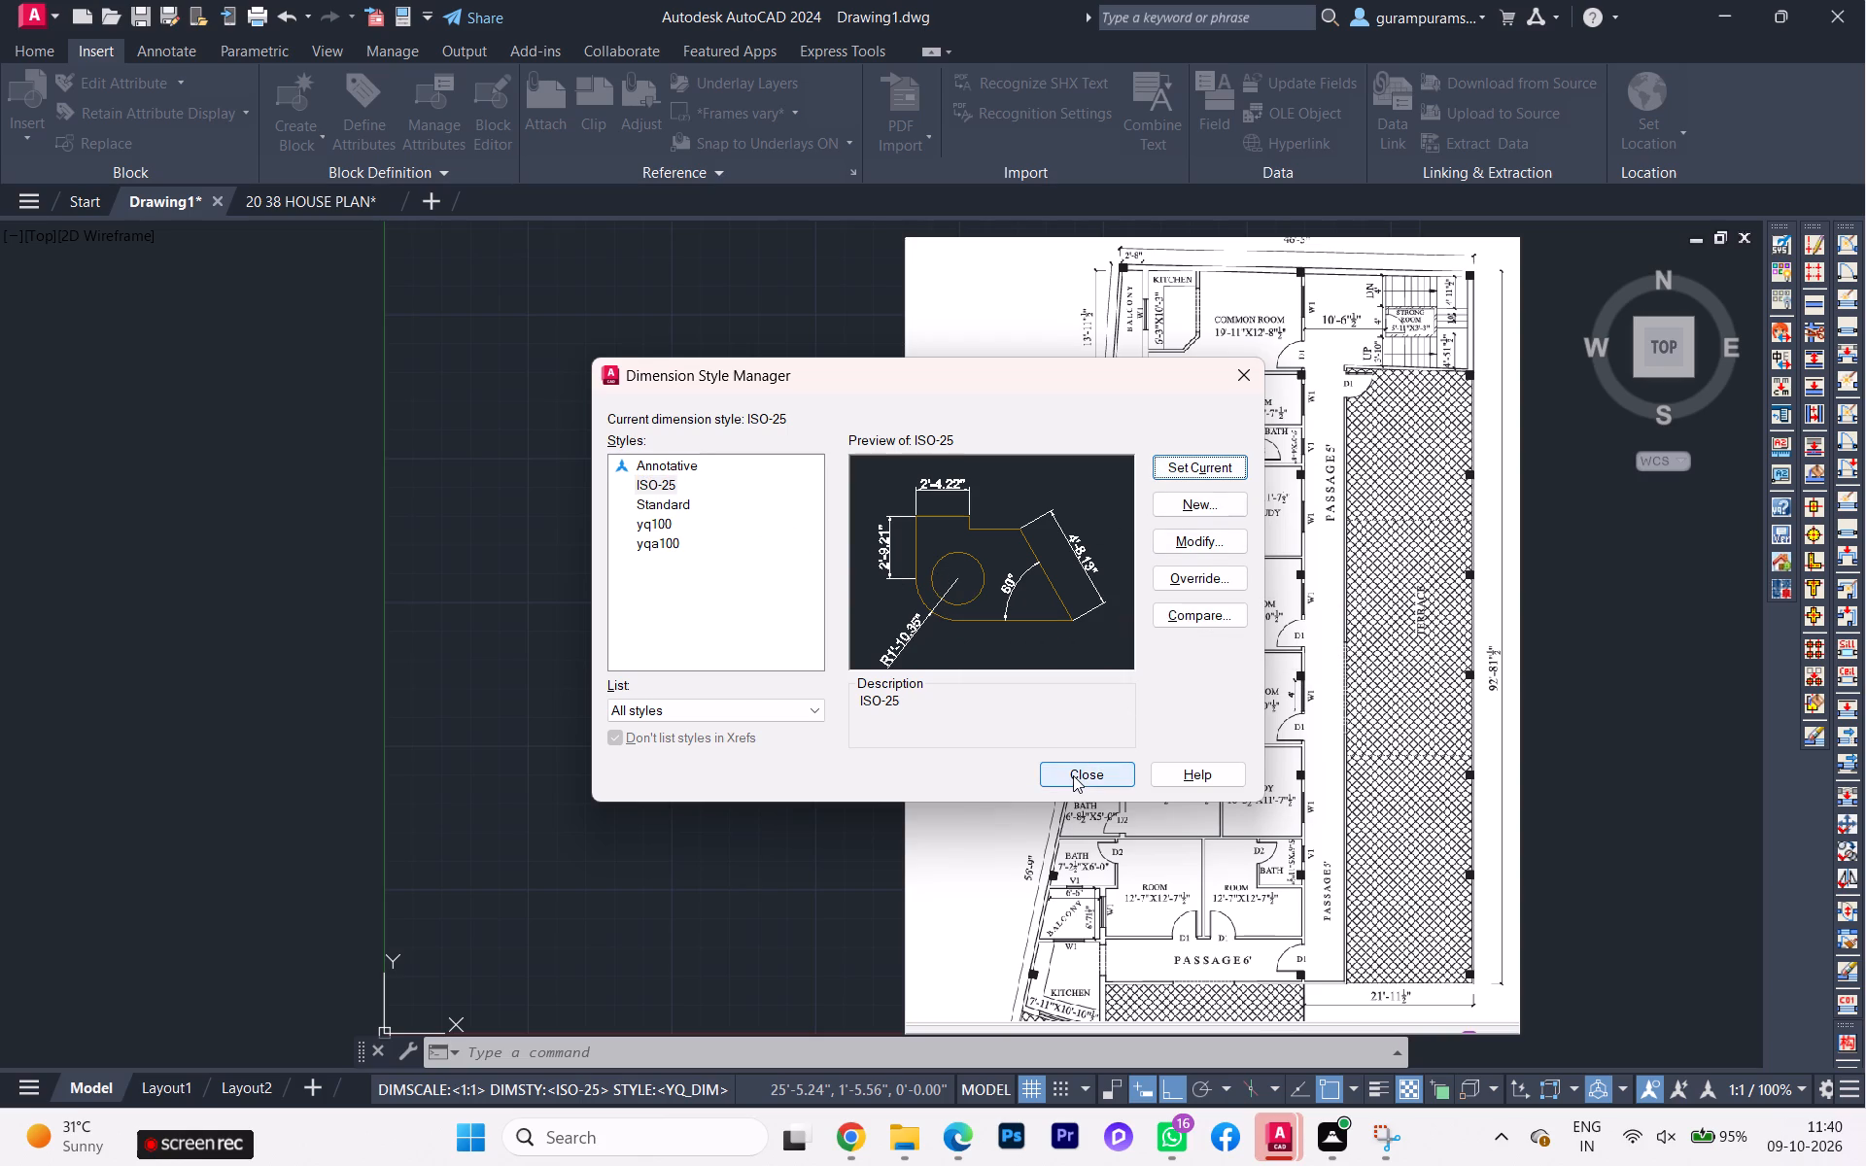
left_click(1073, 775)
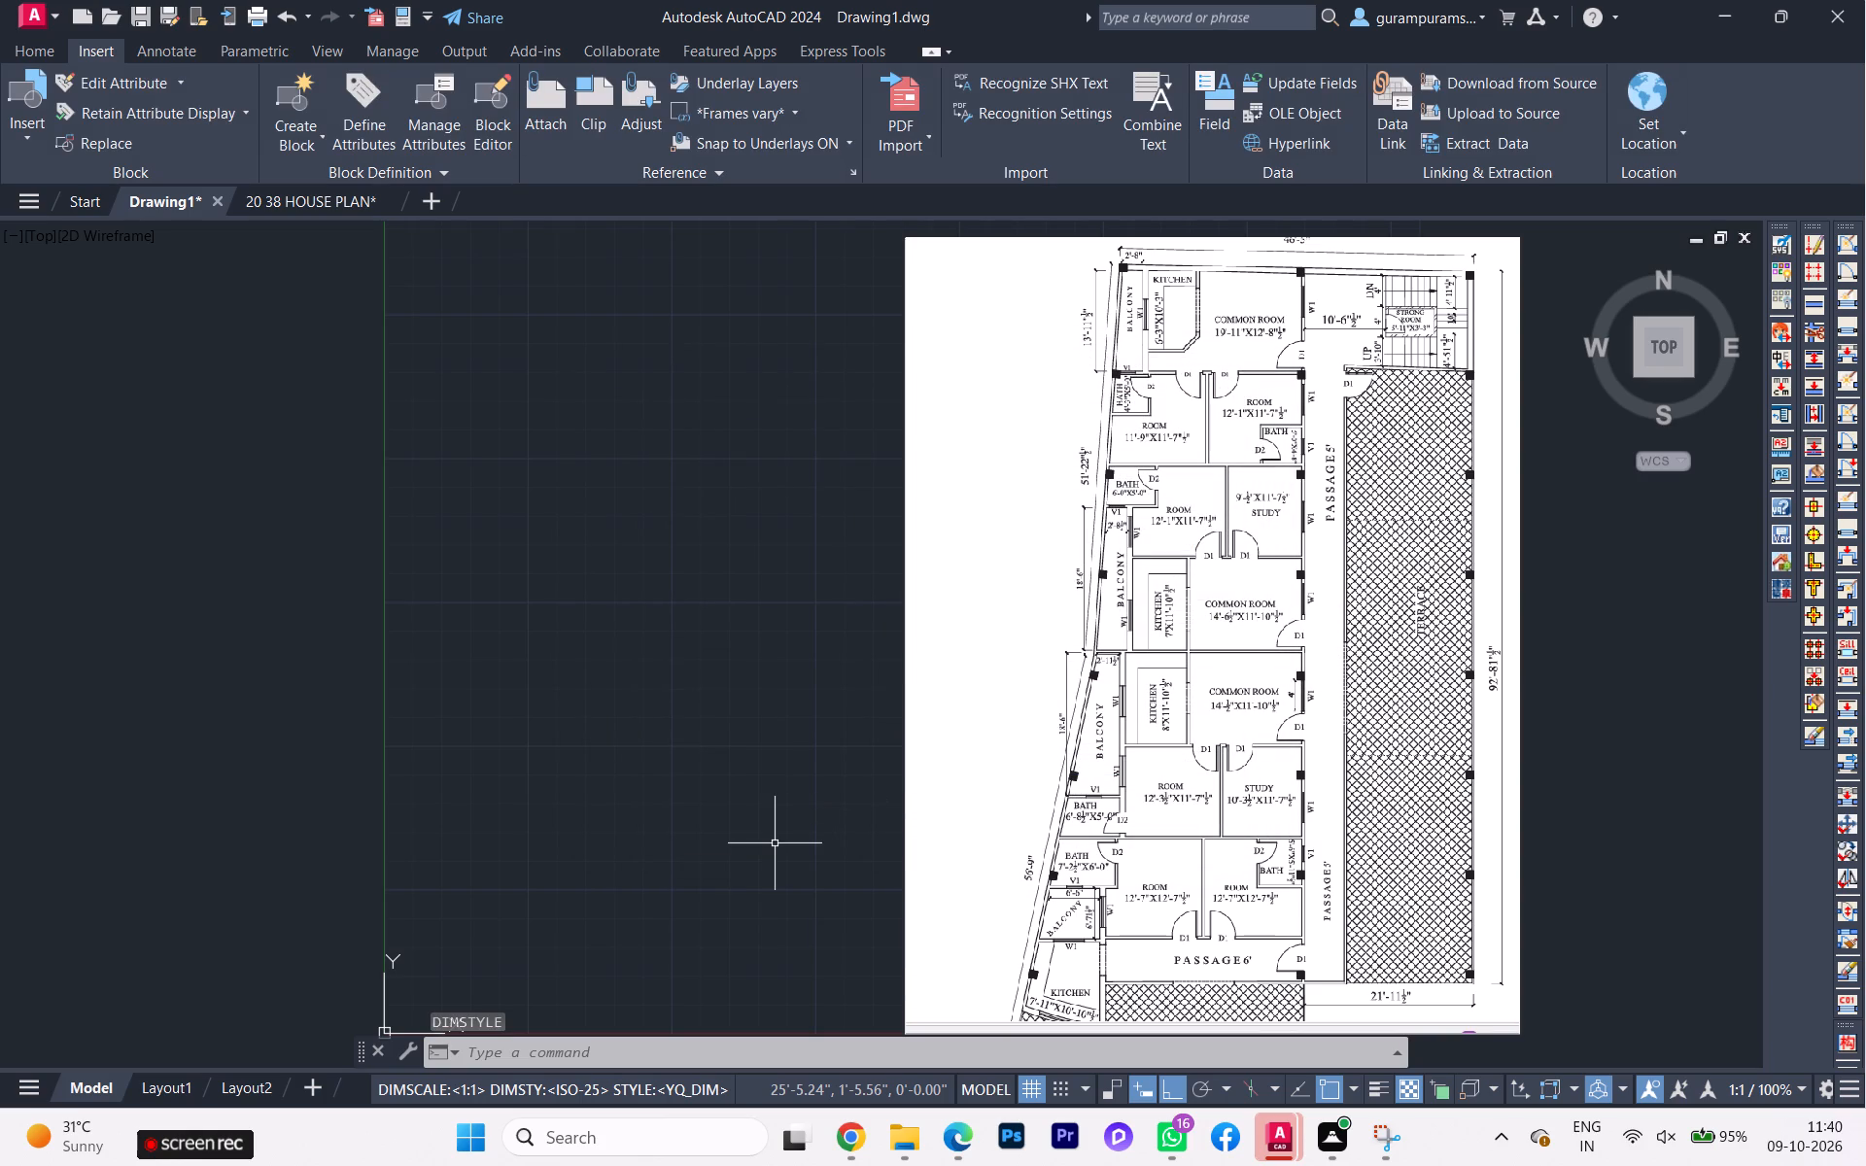
Check the drawing units' length type and precision.
type("UN")
key("Return")
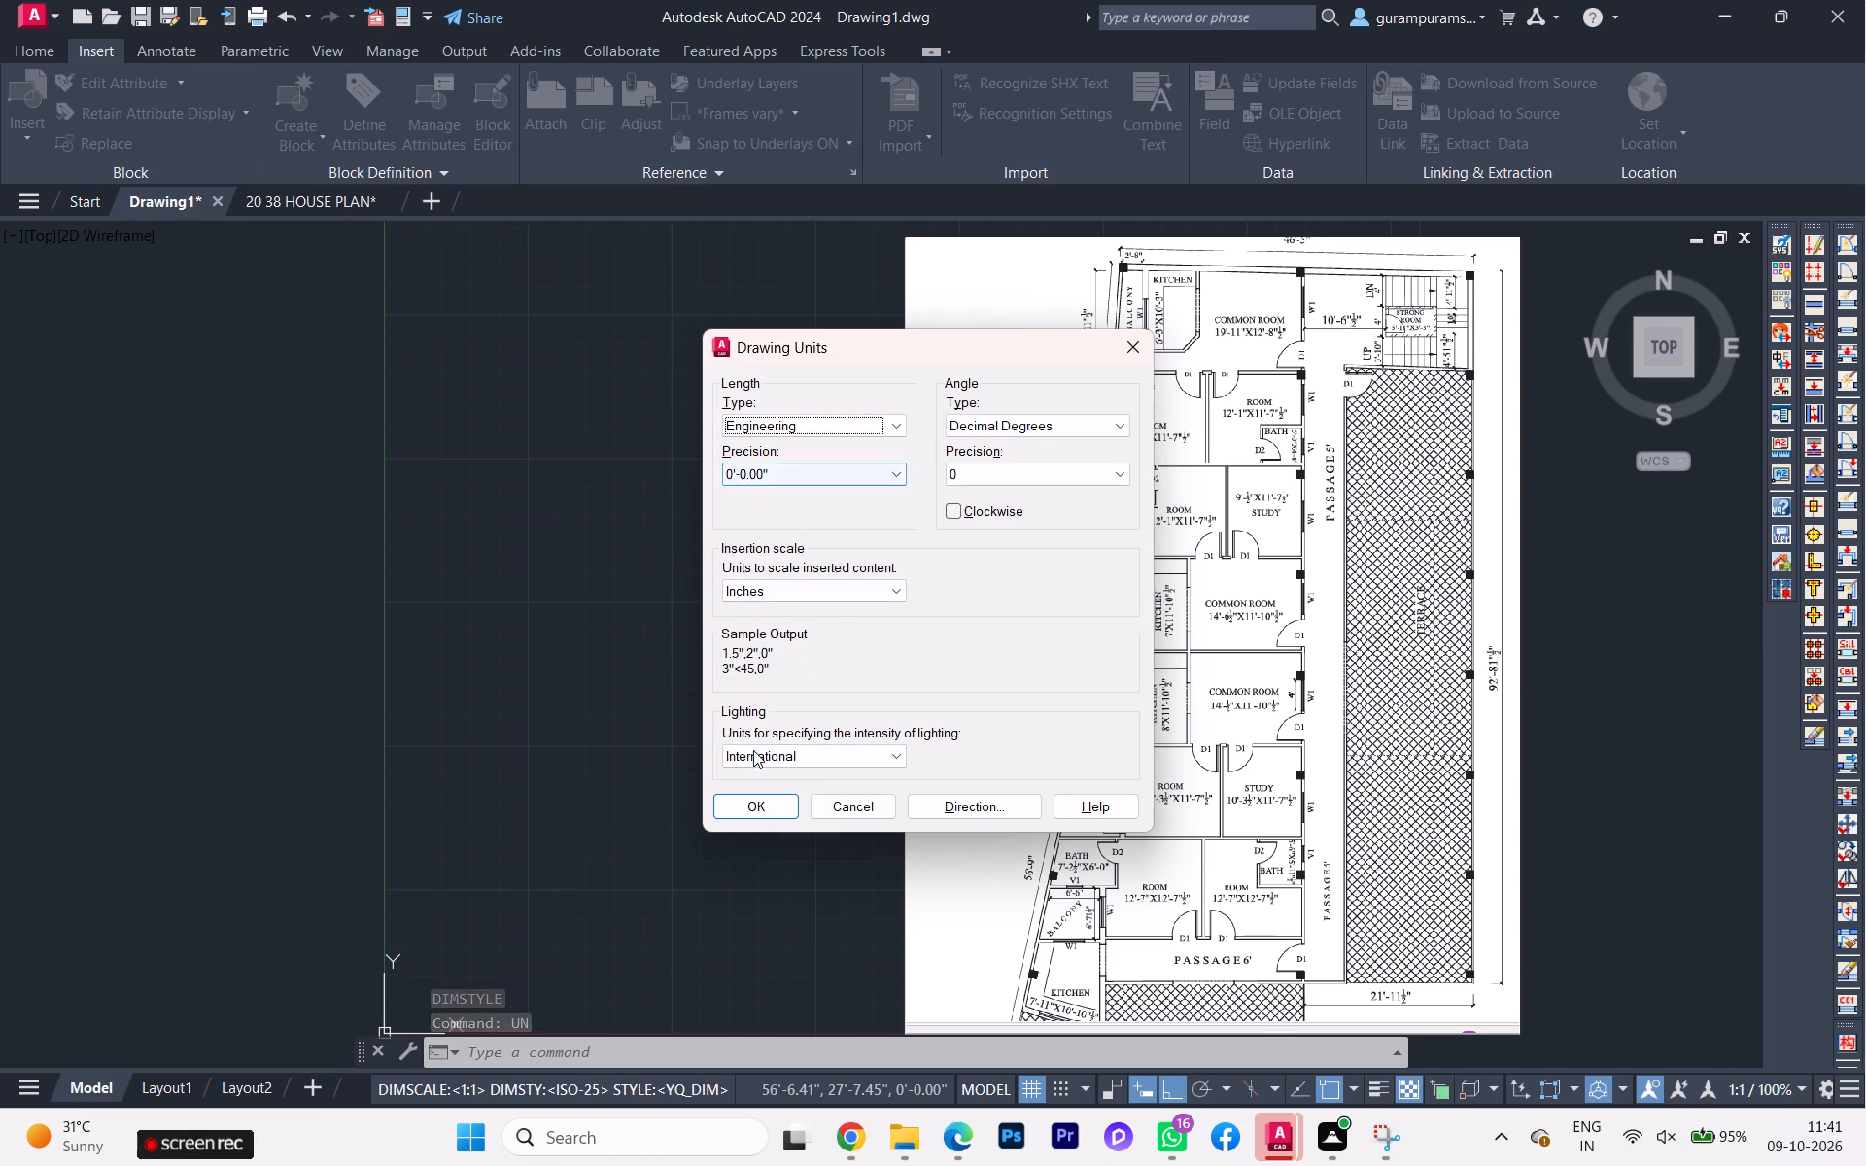
left_click(750, 811)
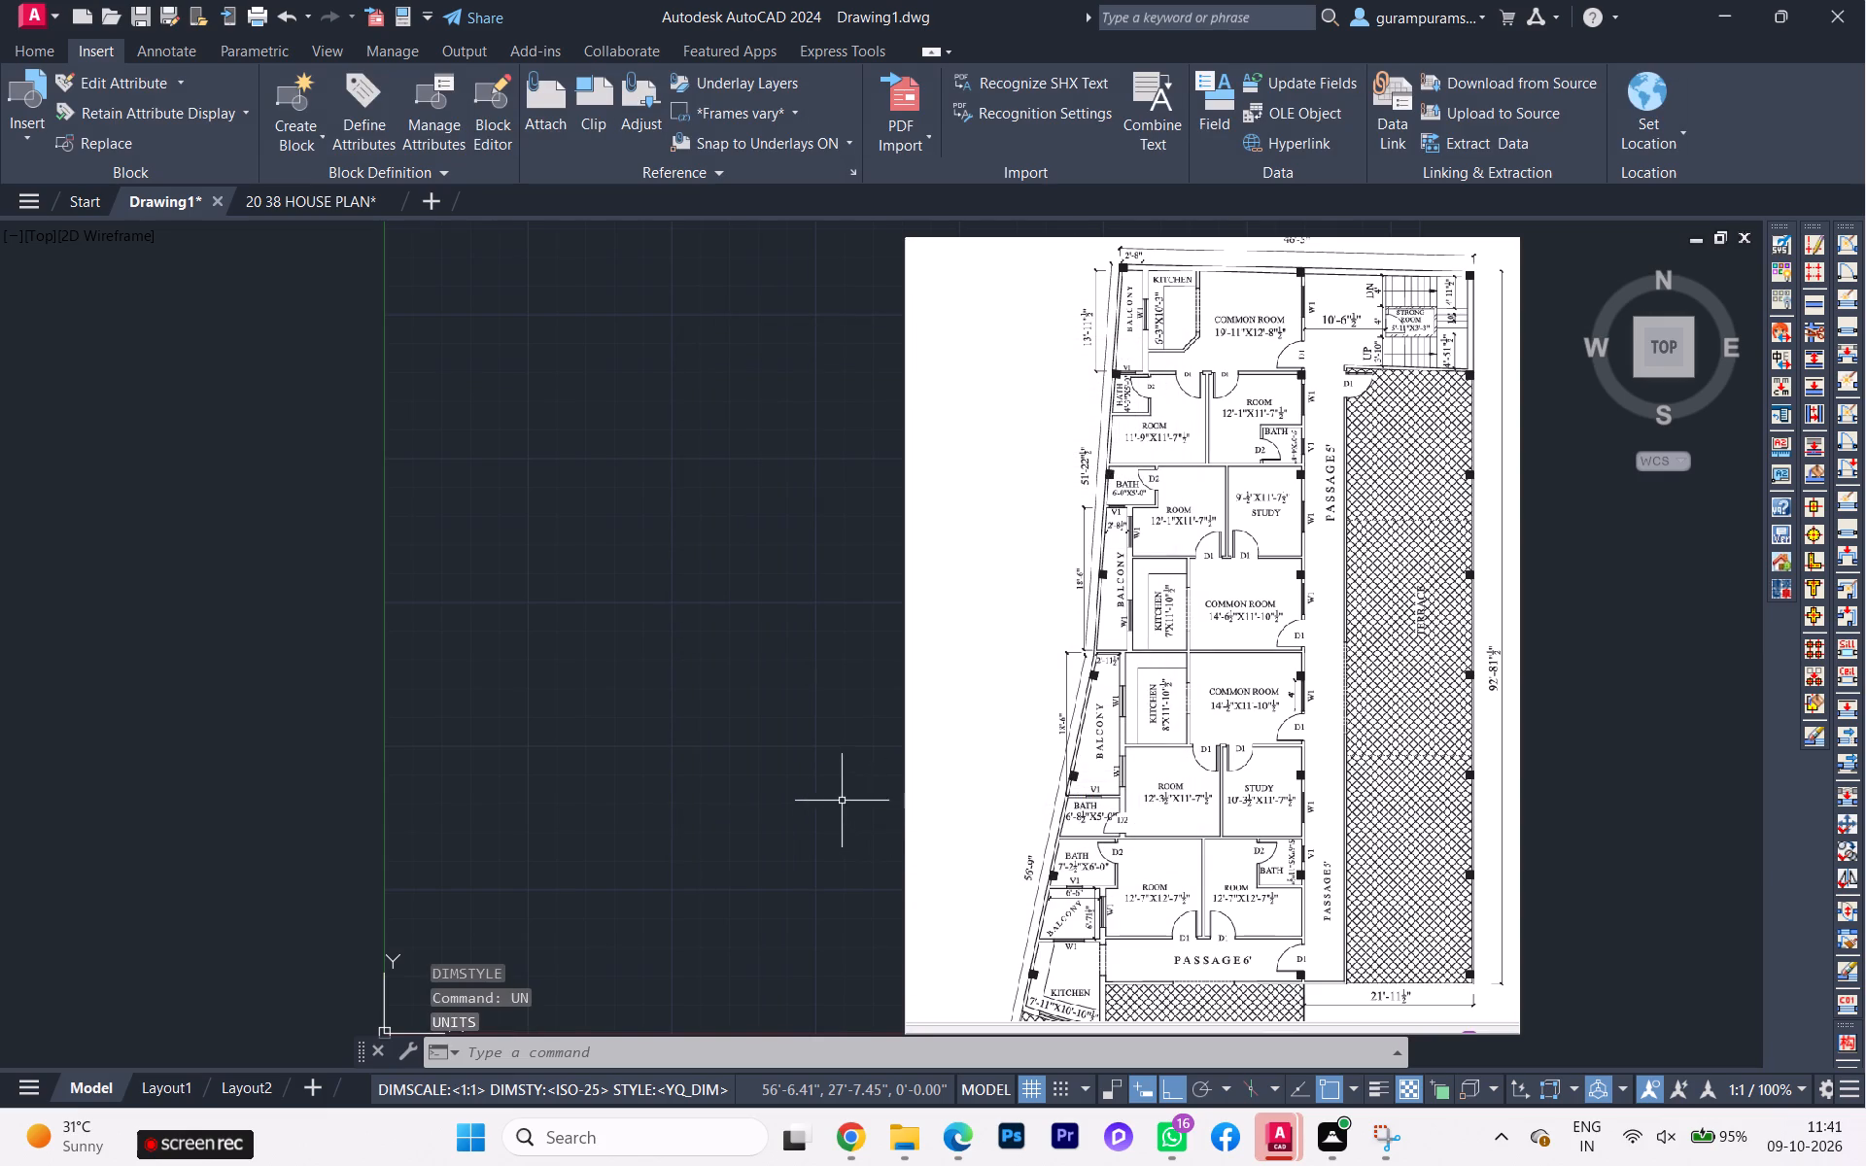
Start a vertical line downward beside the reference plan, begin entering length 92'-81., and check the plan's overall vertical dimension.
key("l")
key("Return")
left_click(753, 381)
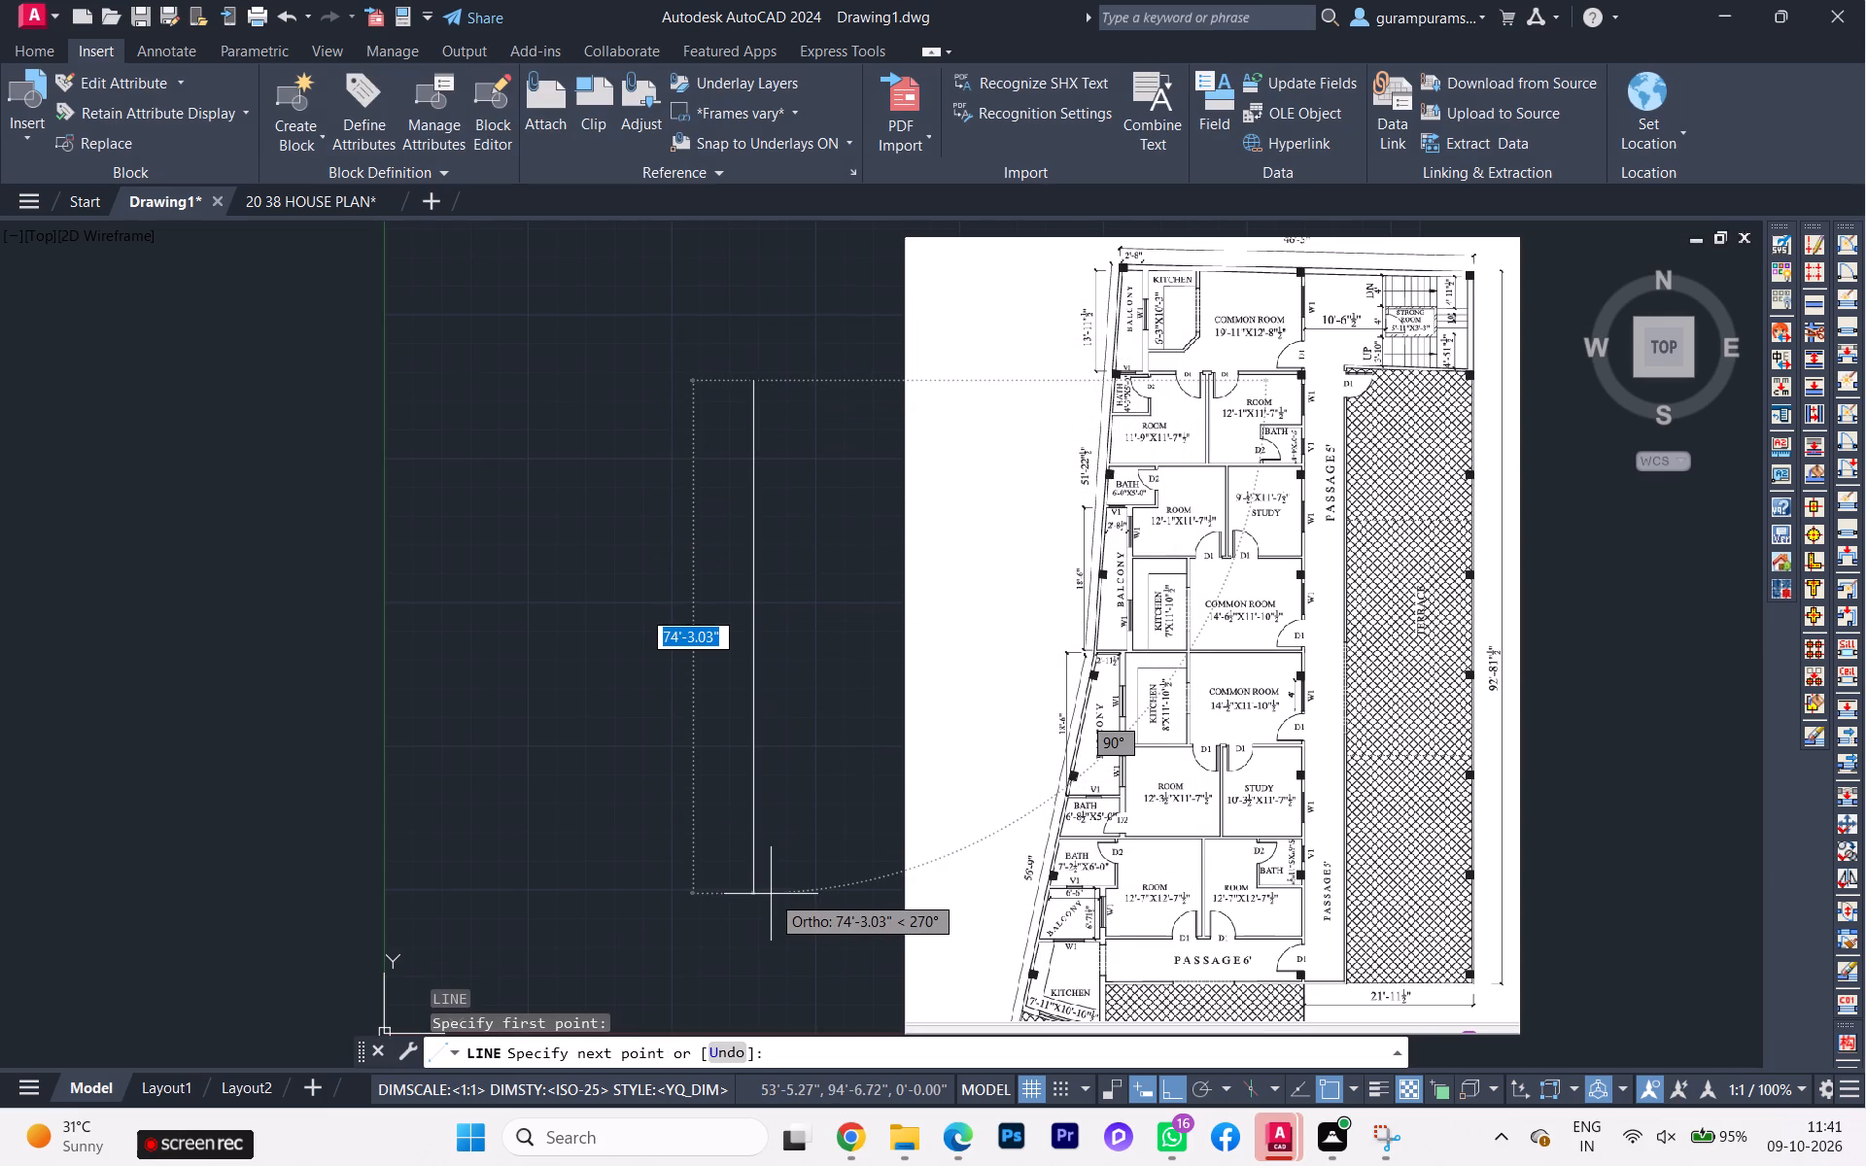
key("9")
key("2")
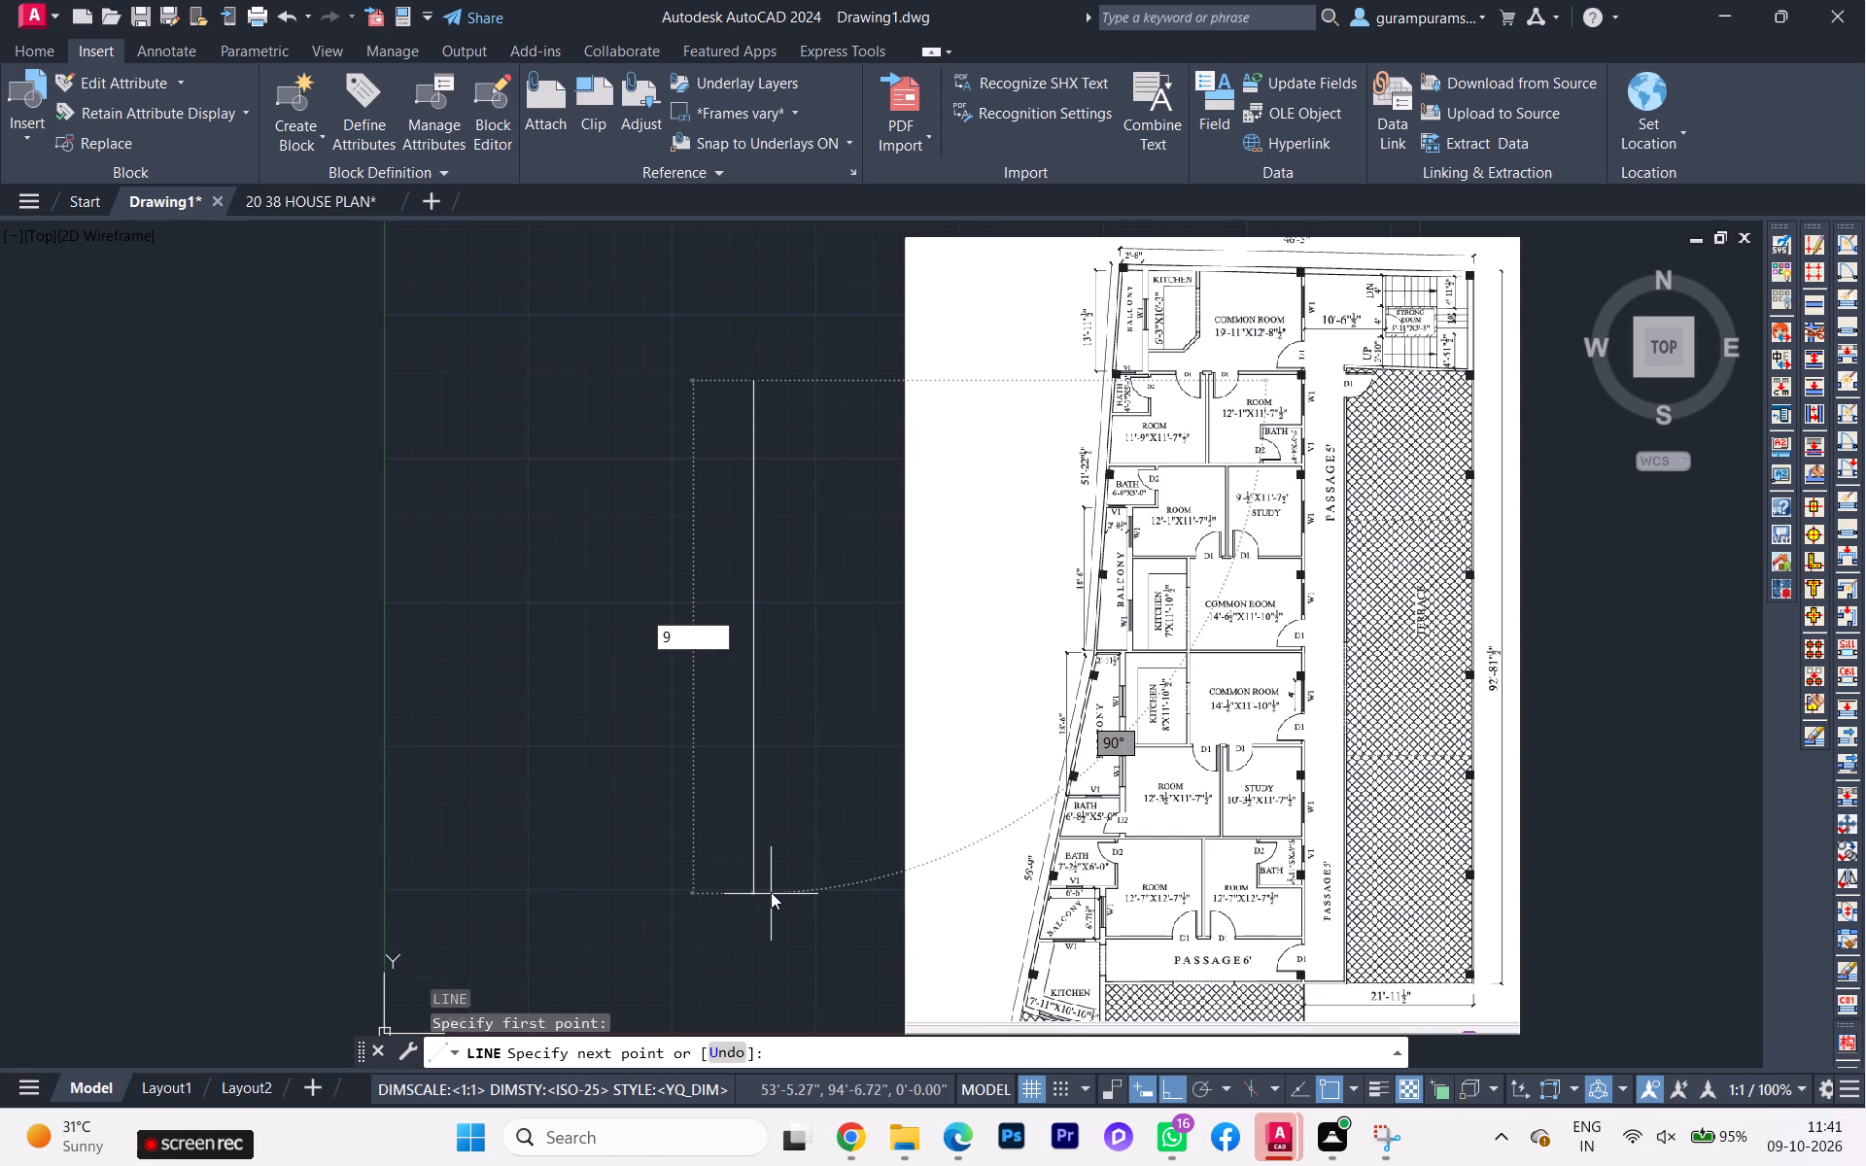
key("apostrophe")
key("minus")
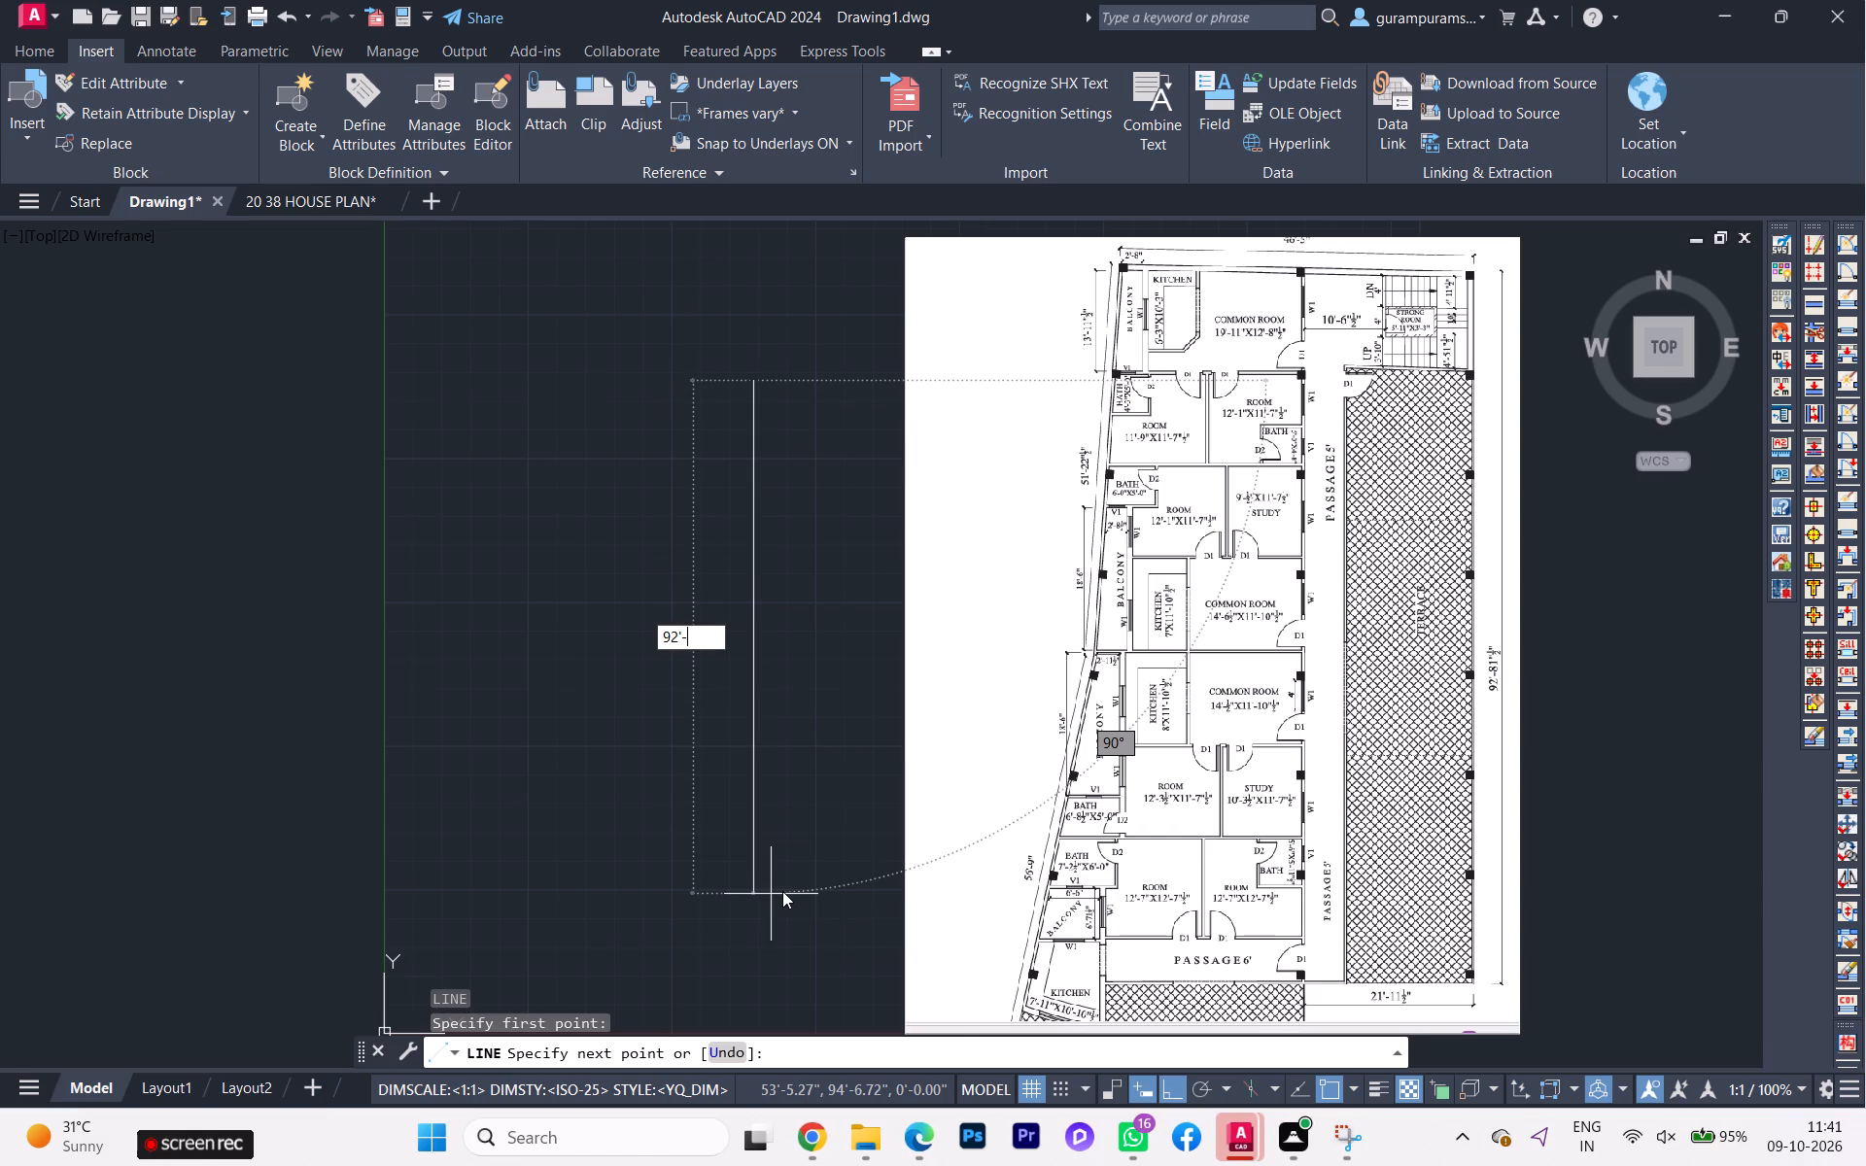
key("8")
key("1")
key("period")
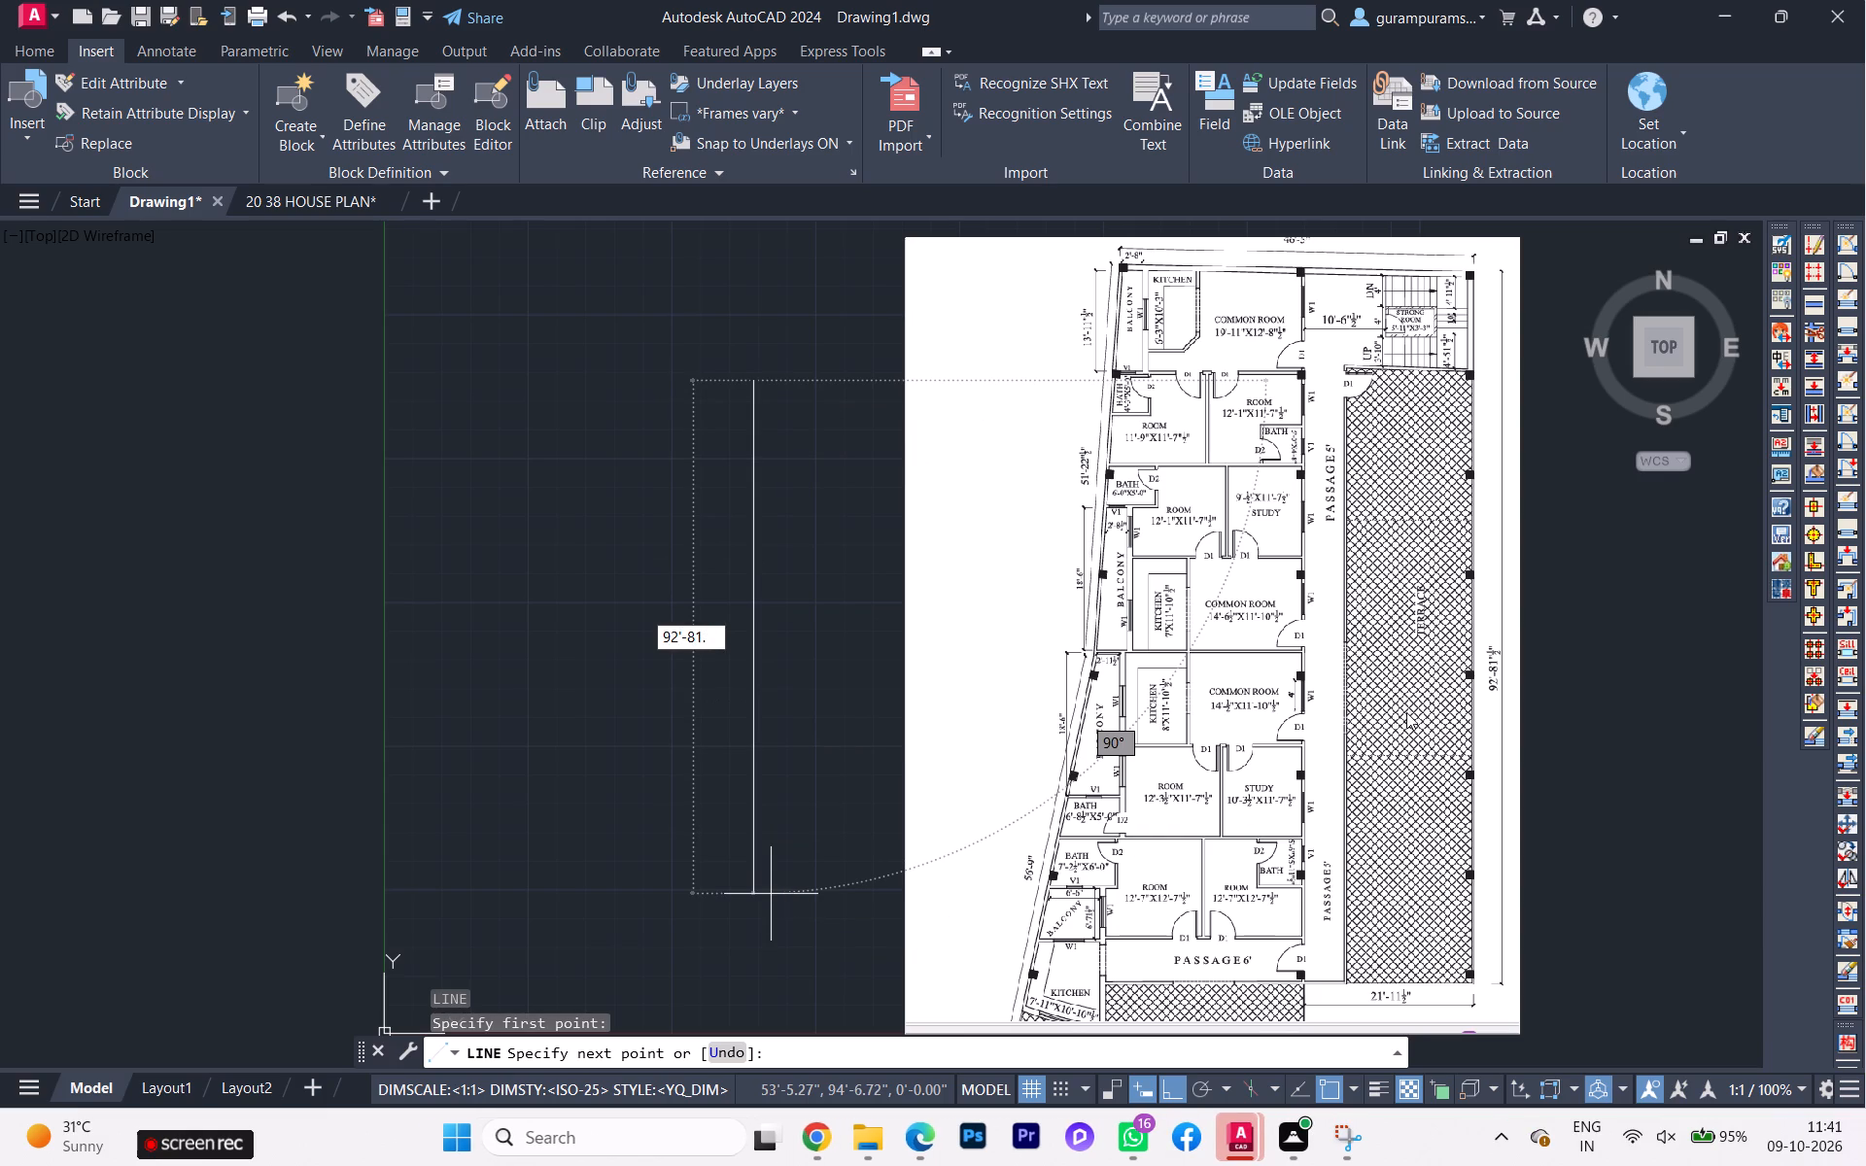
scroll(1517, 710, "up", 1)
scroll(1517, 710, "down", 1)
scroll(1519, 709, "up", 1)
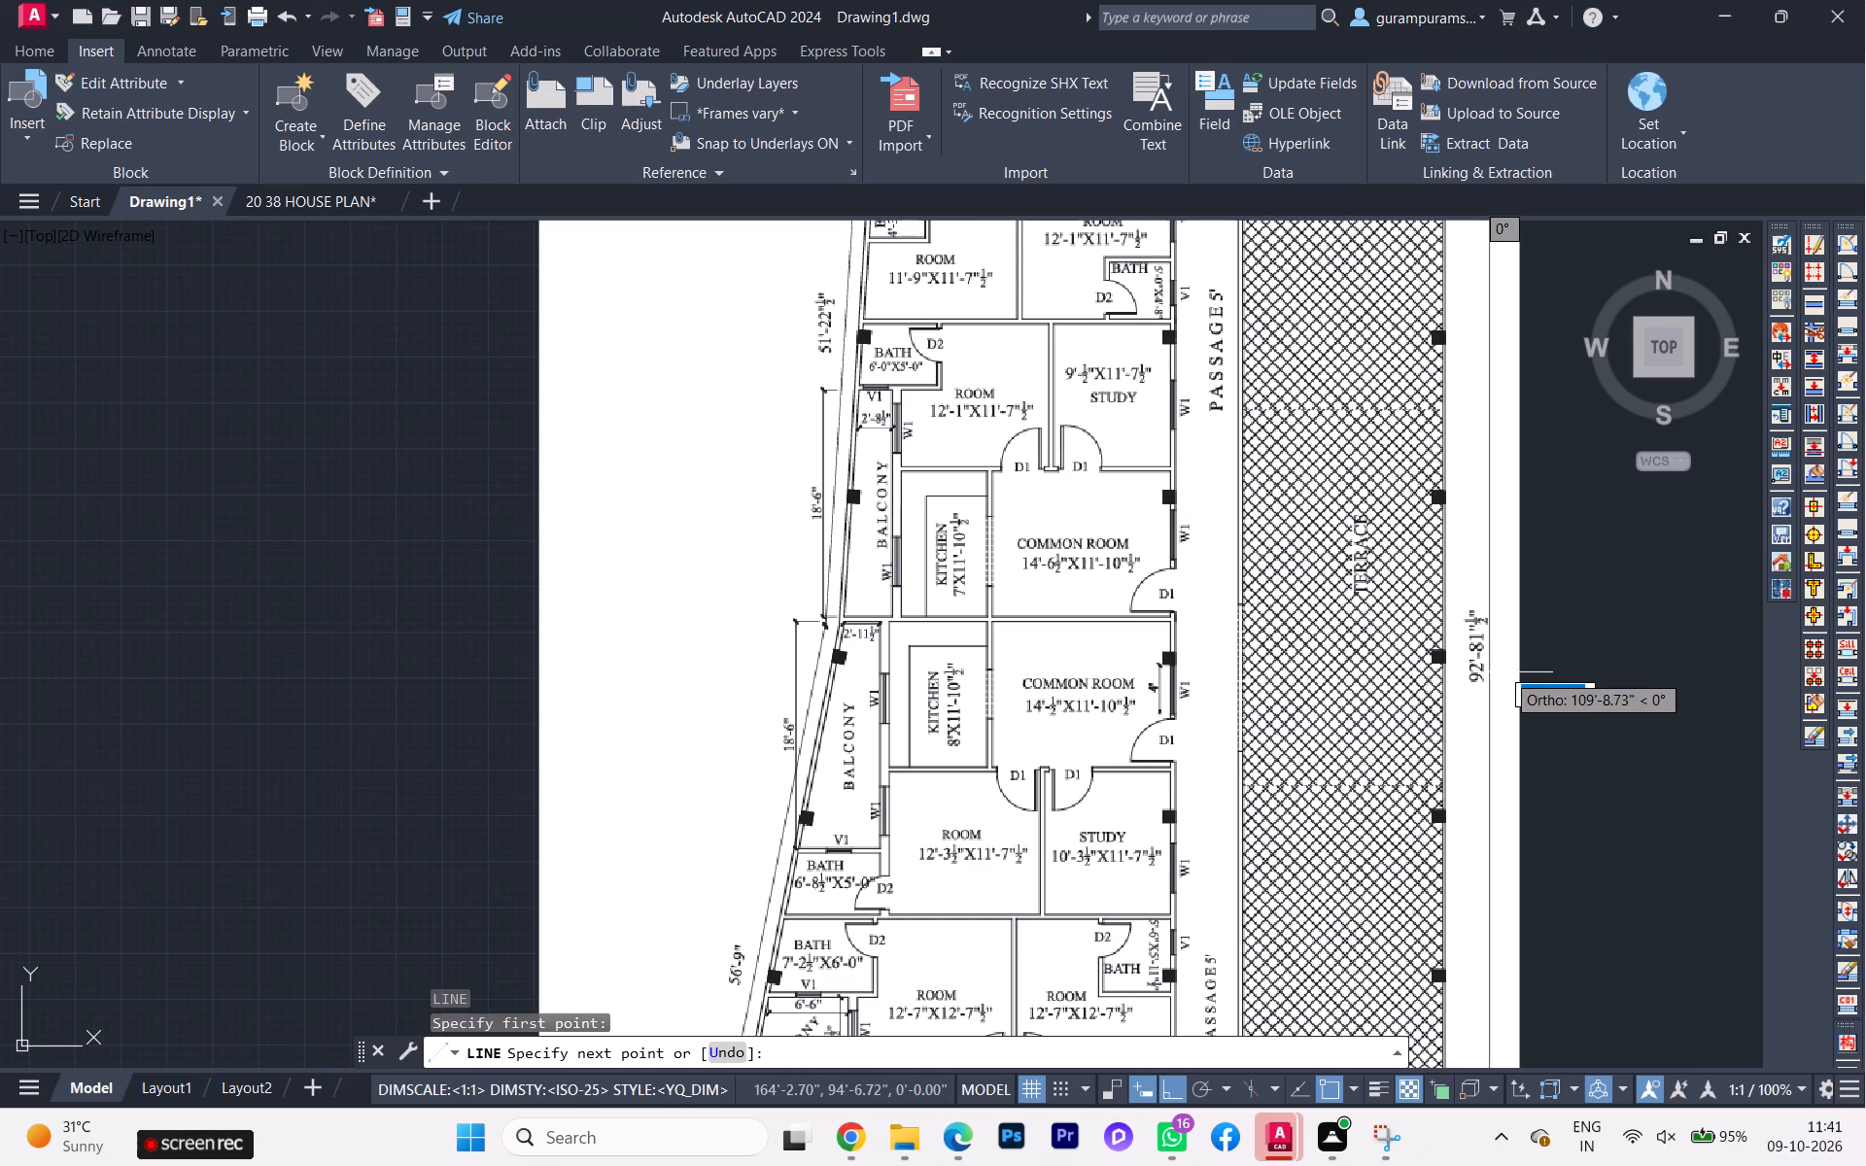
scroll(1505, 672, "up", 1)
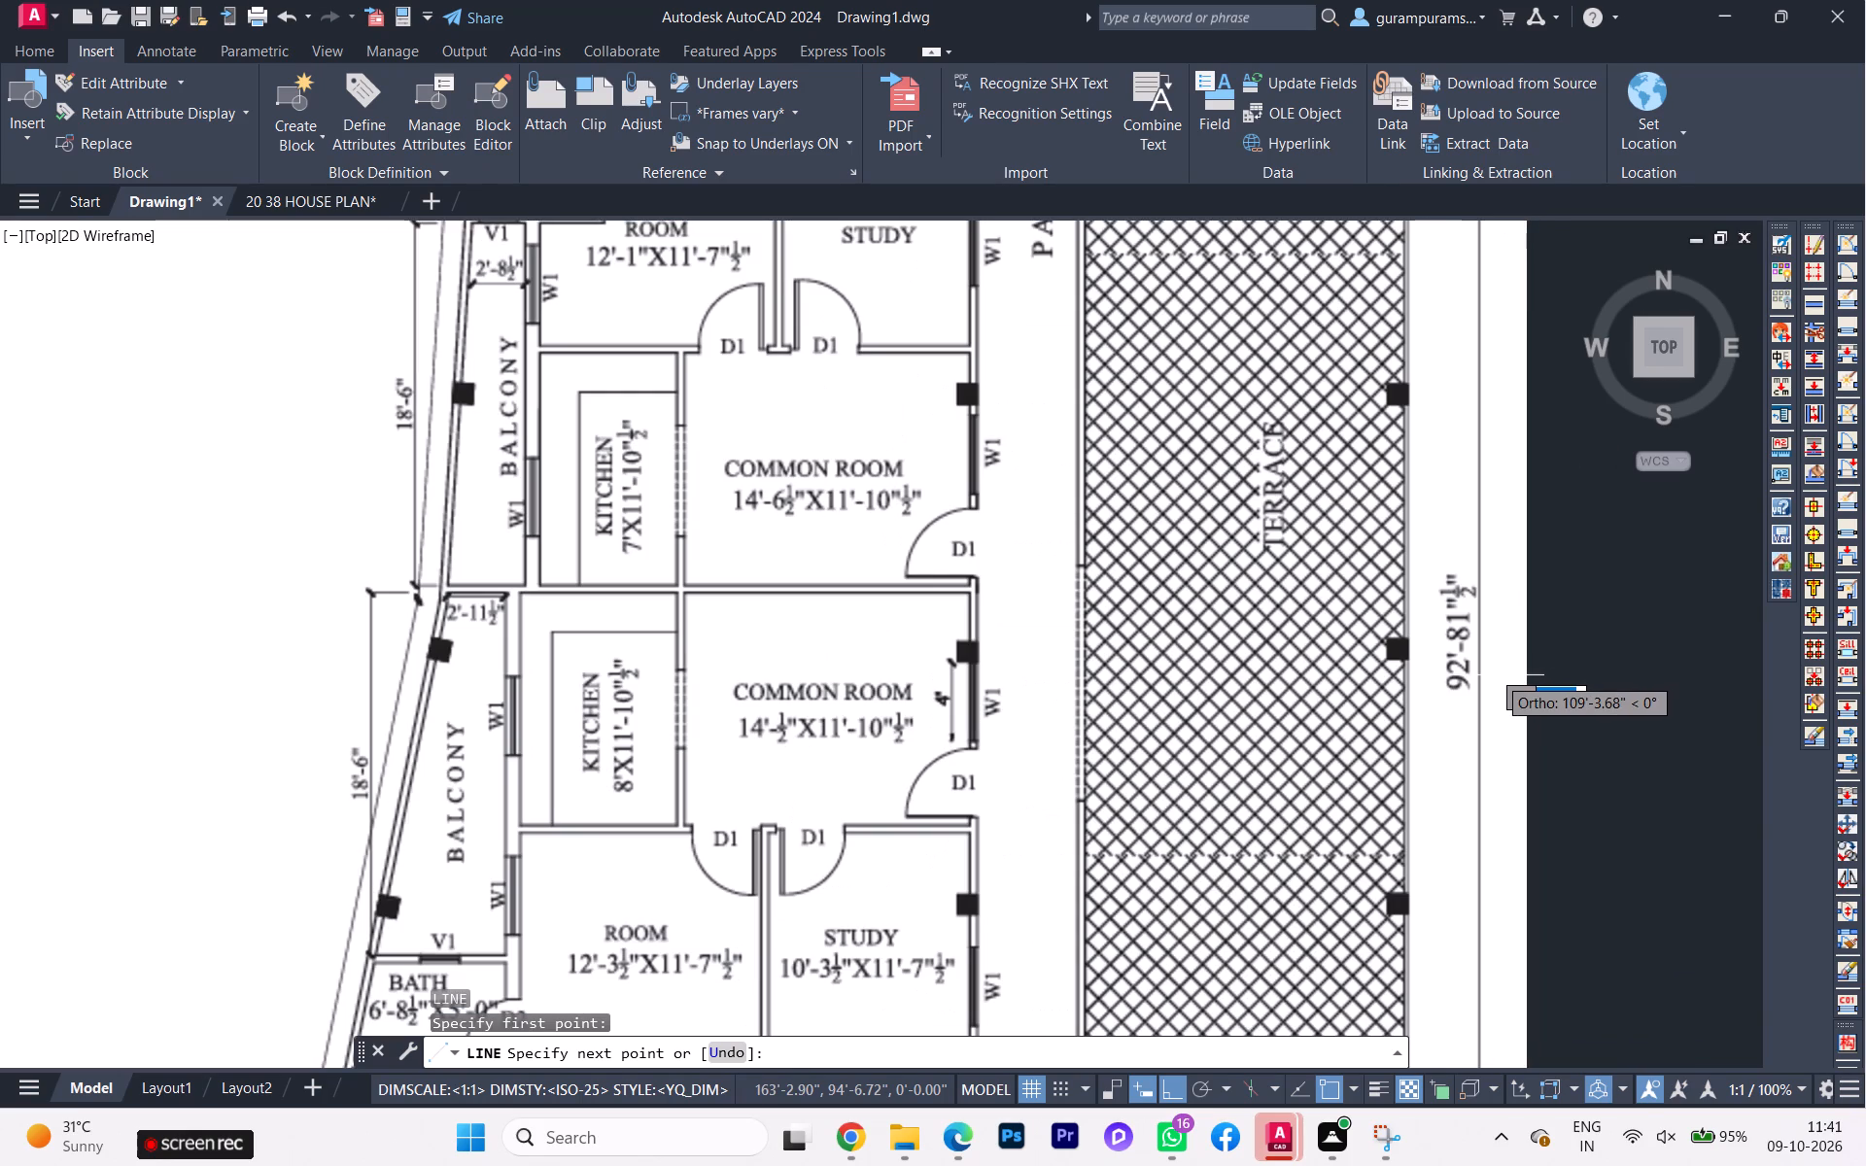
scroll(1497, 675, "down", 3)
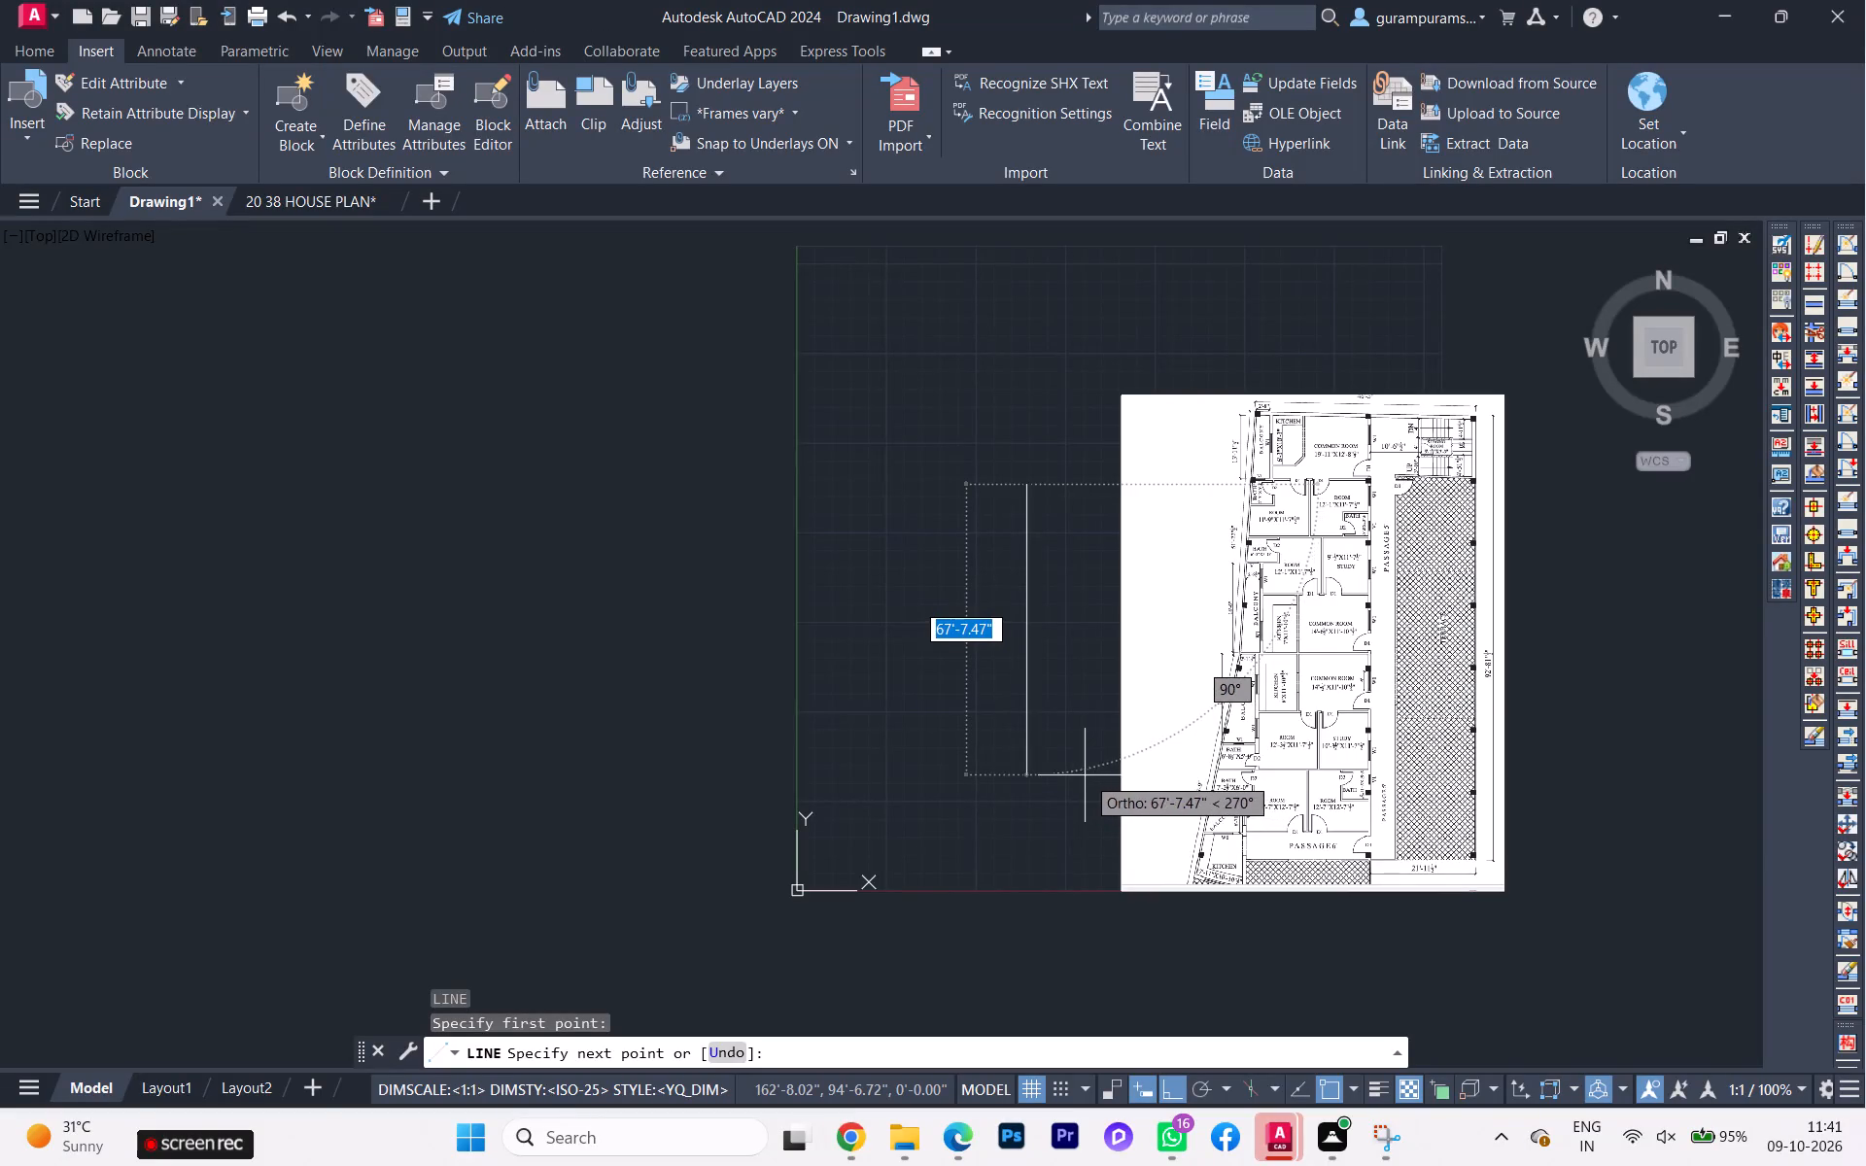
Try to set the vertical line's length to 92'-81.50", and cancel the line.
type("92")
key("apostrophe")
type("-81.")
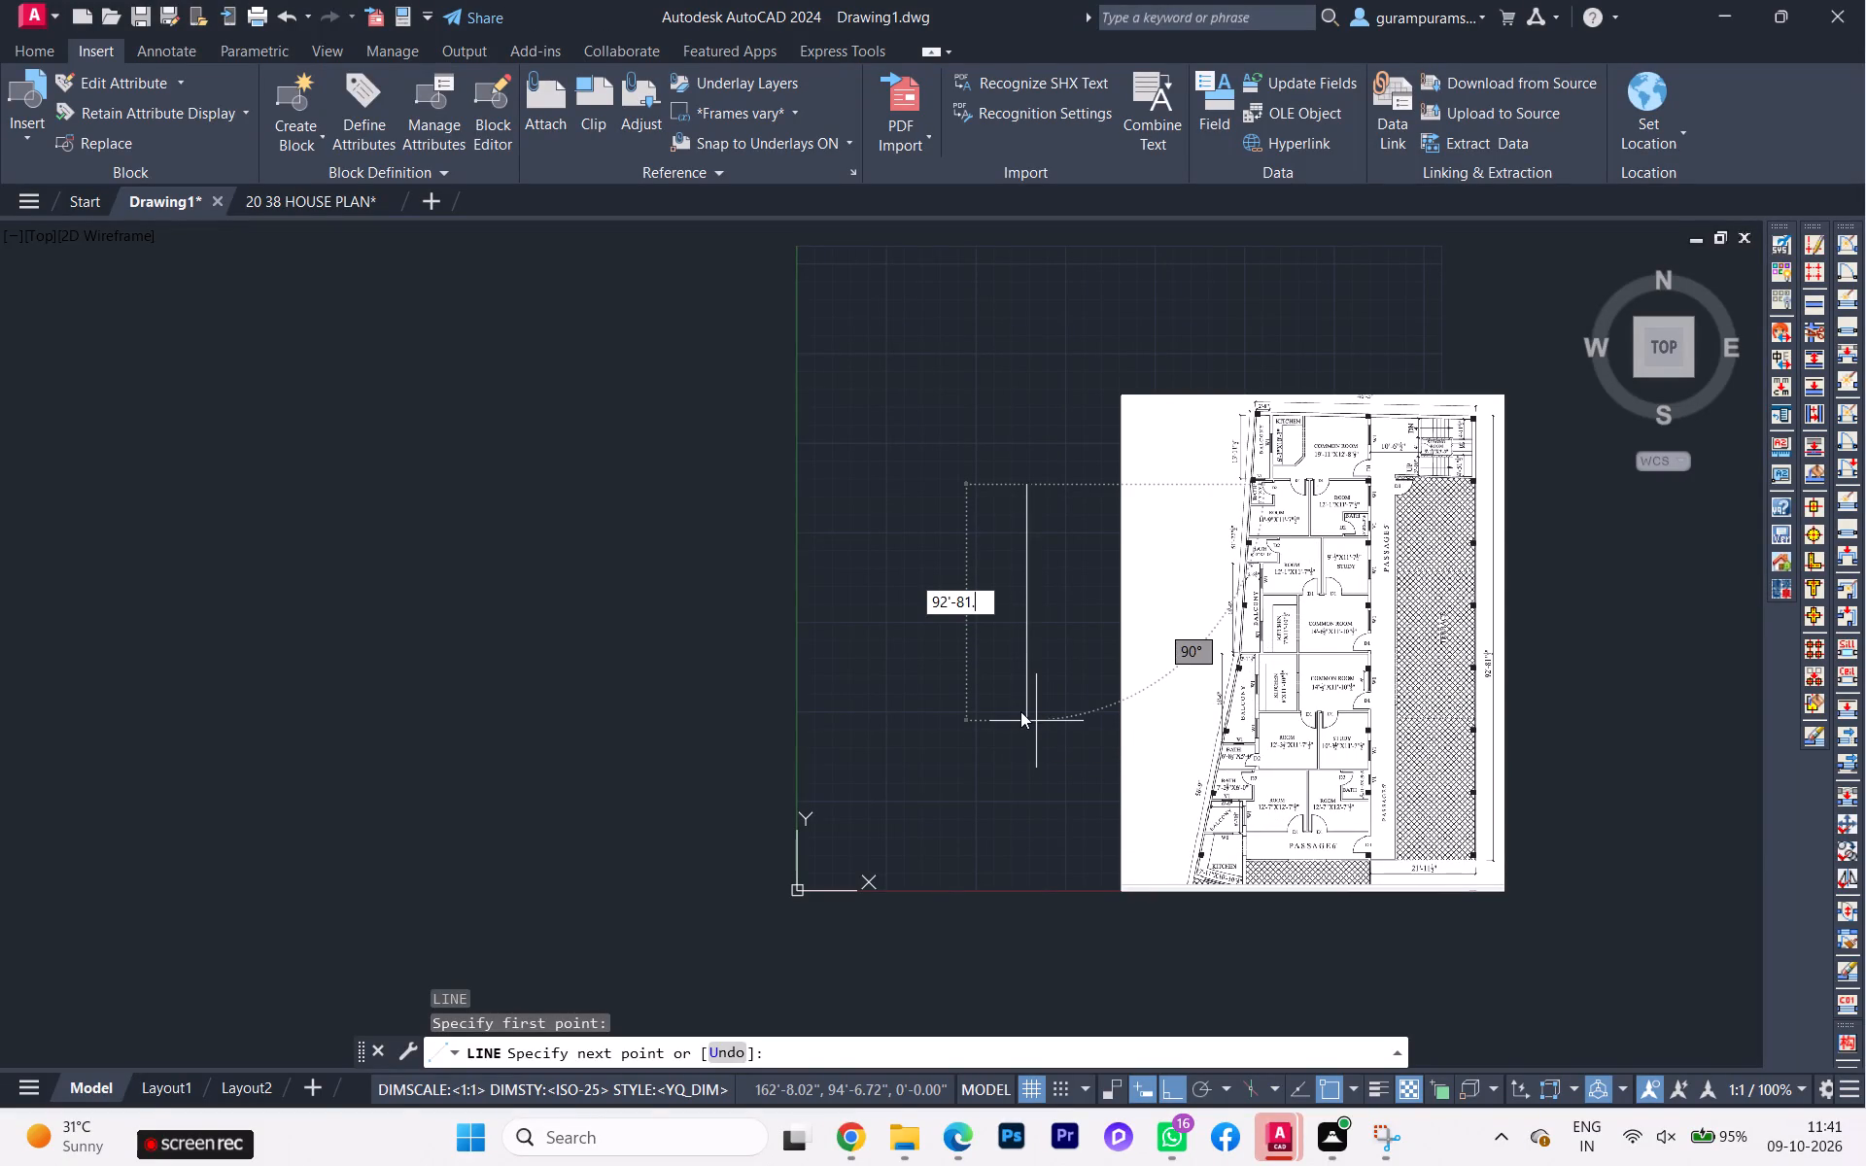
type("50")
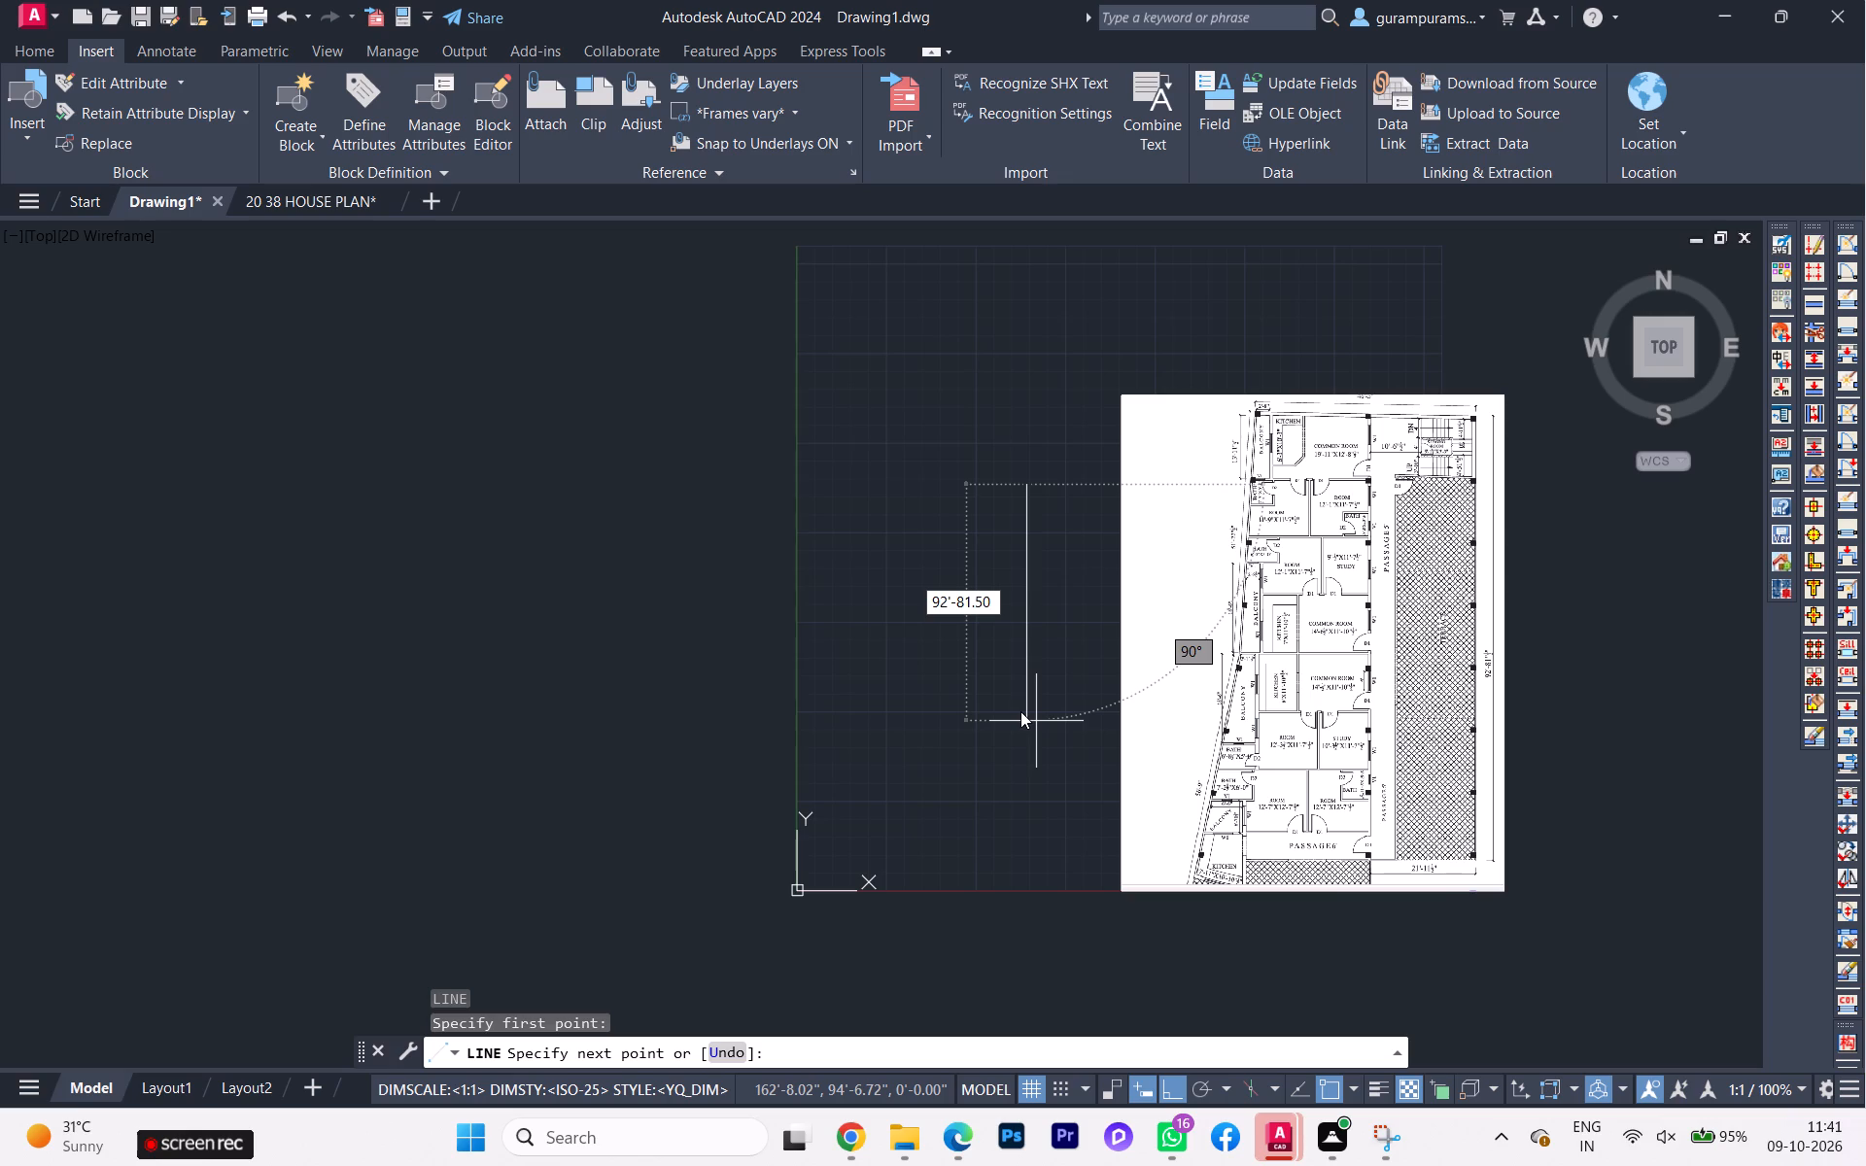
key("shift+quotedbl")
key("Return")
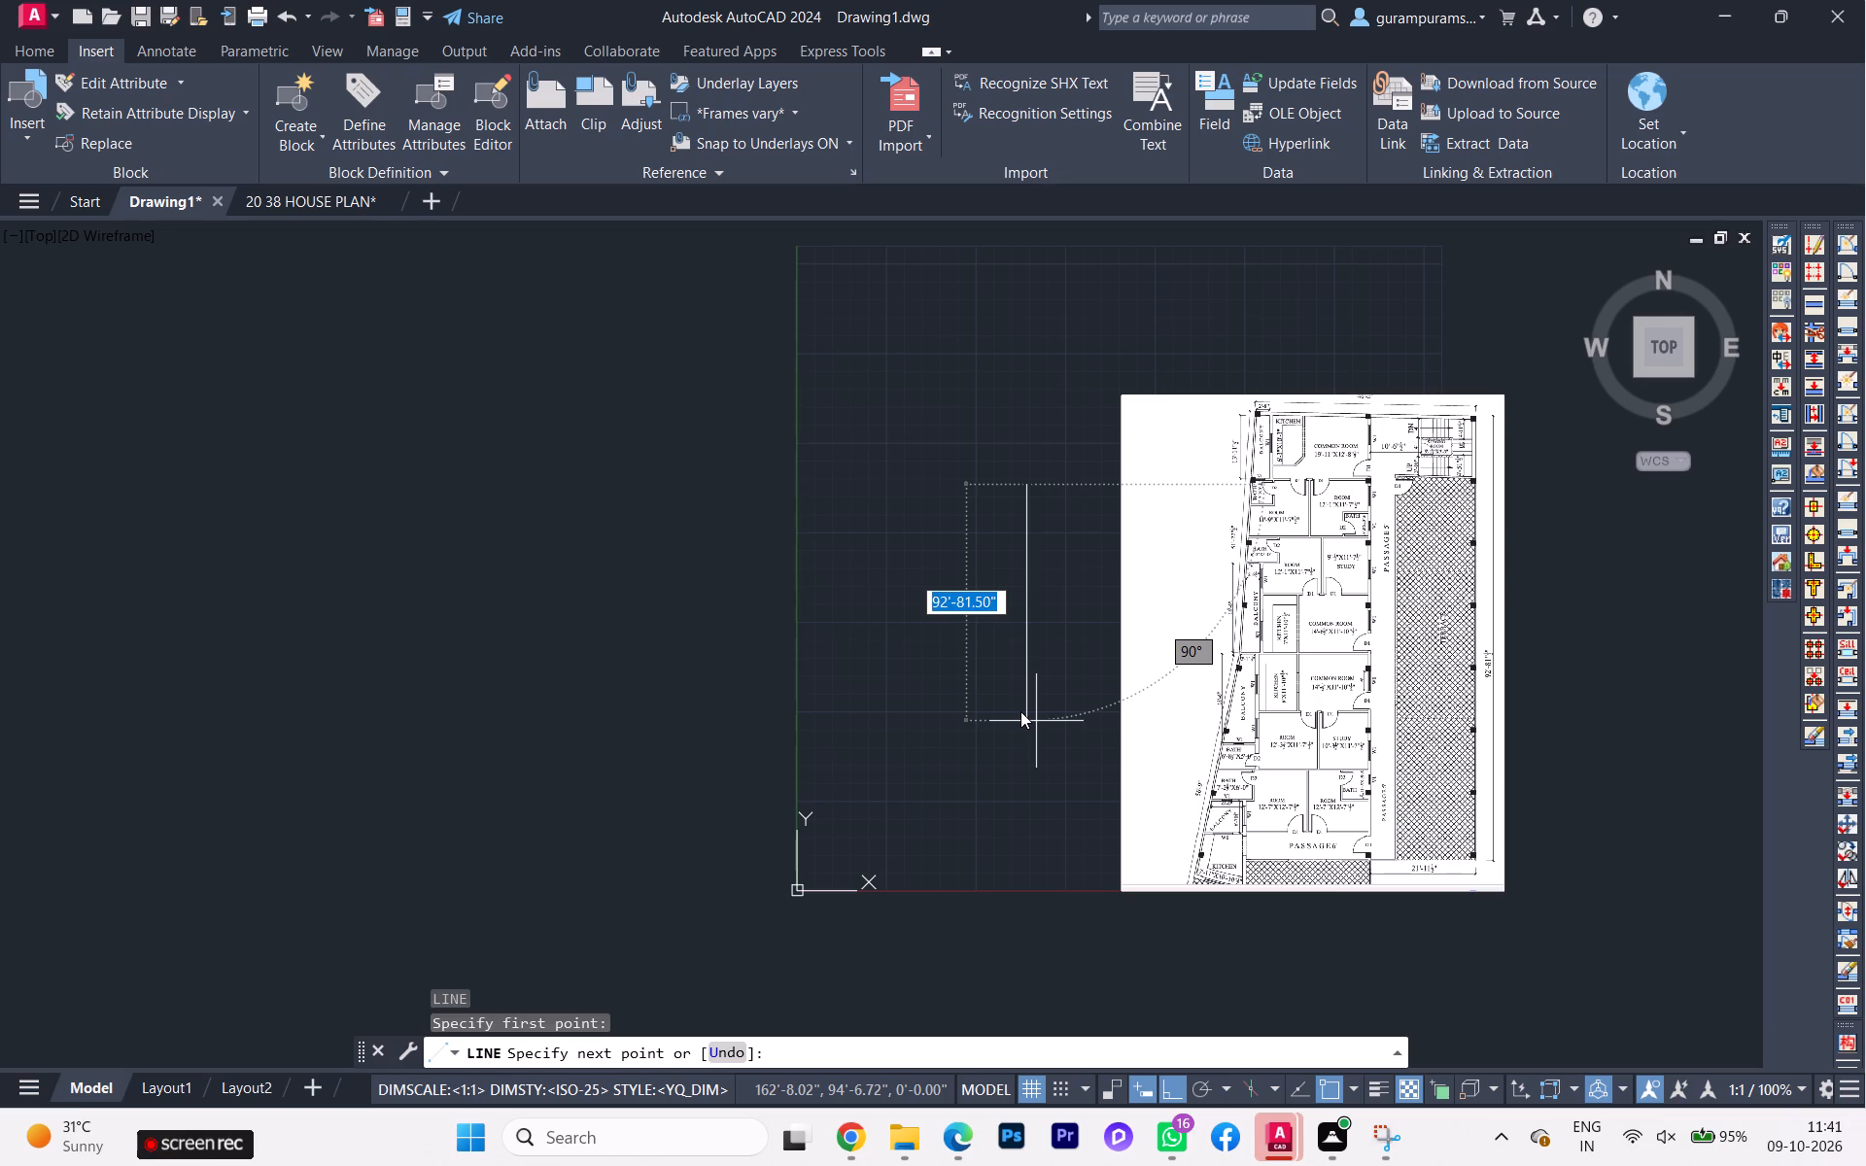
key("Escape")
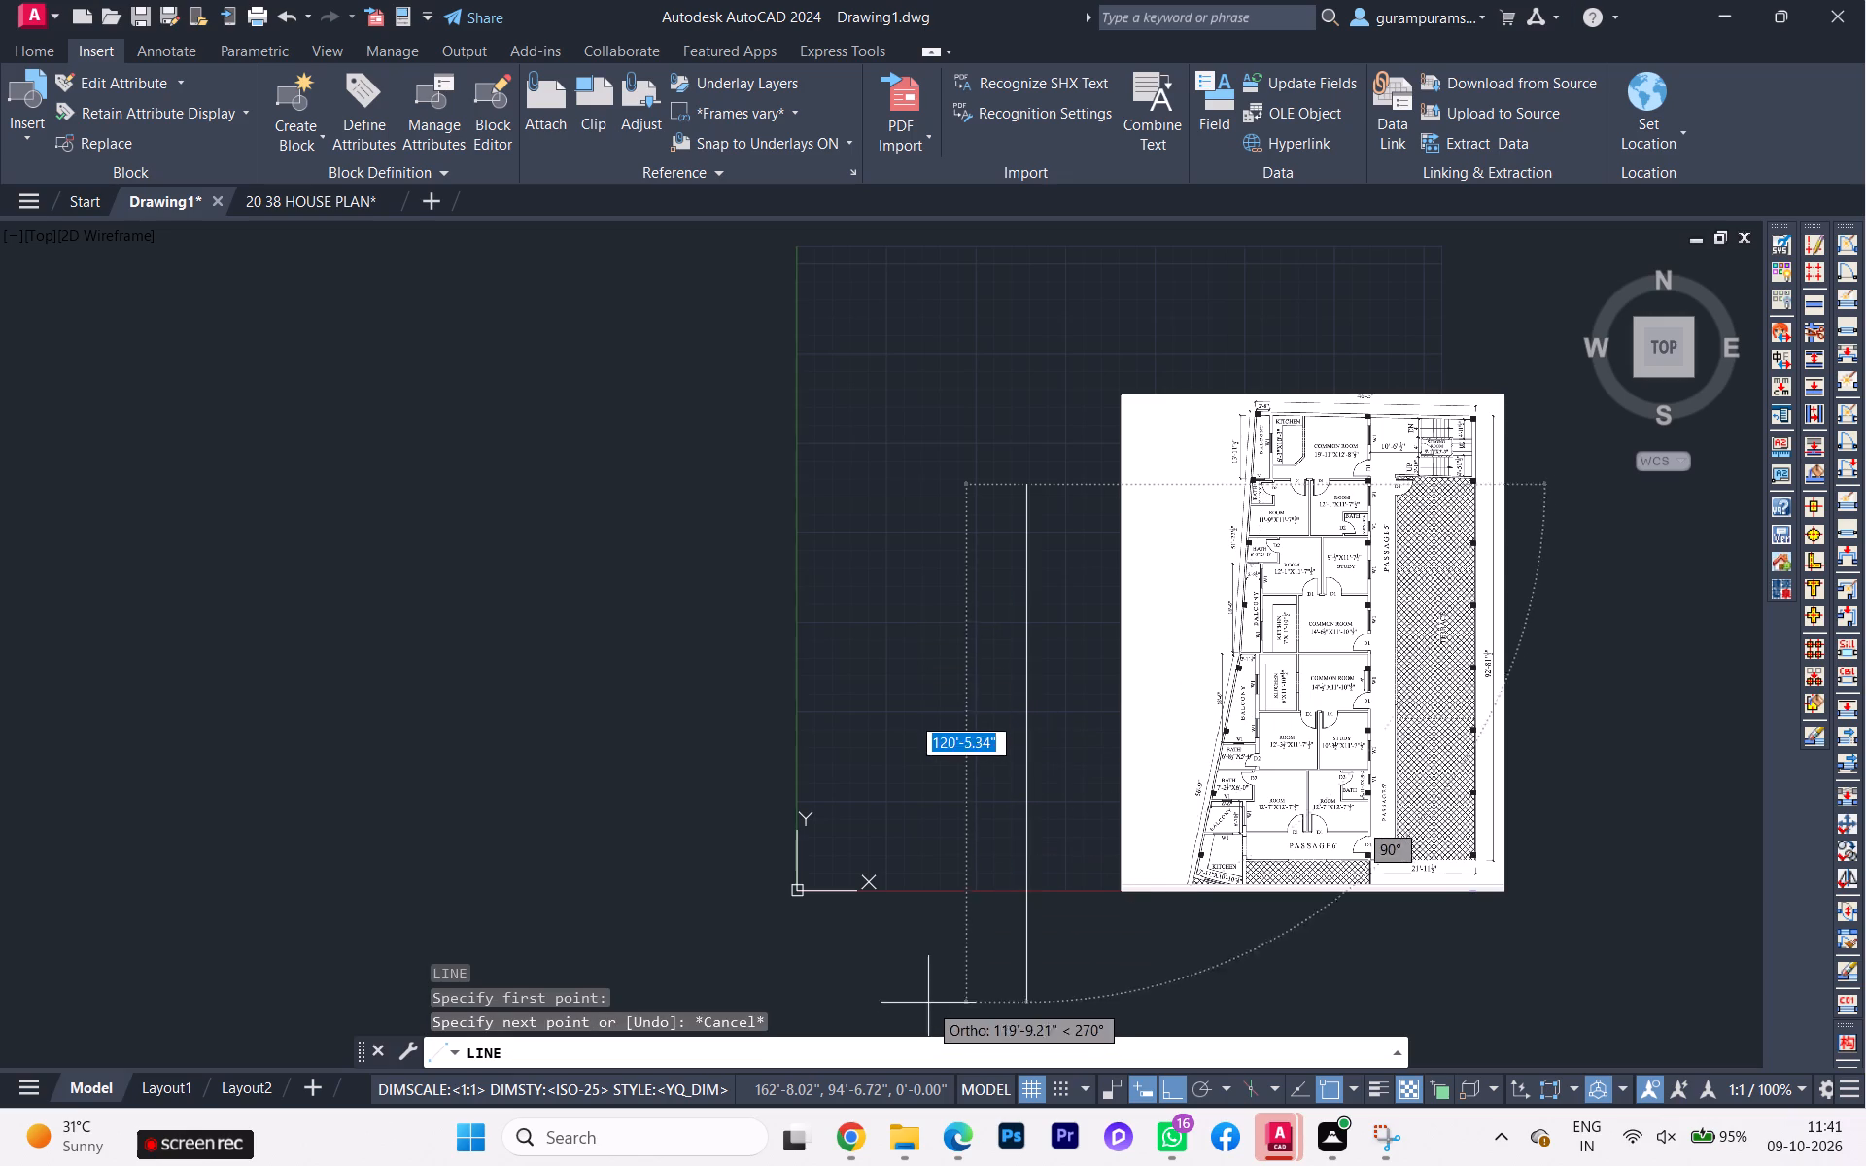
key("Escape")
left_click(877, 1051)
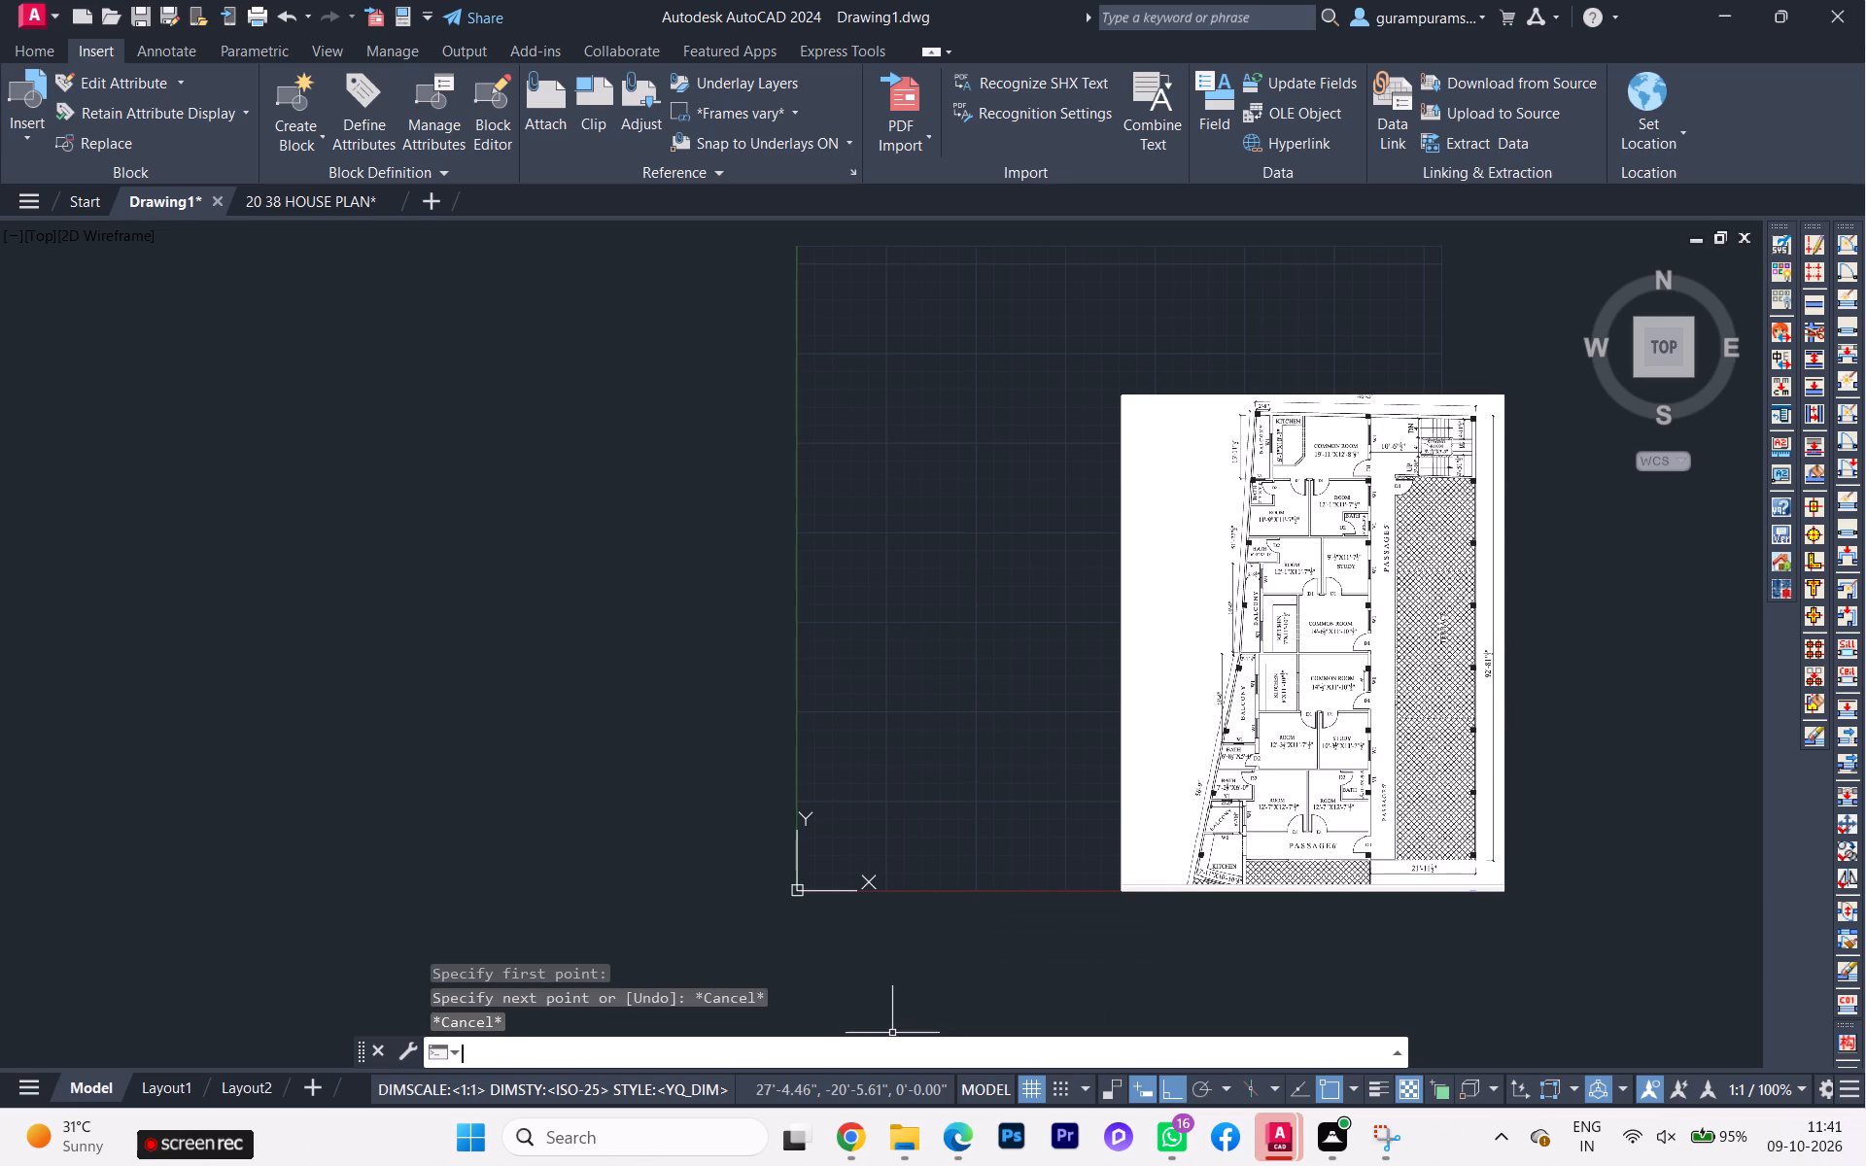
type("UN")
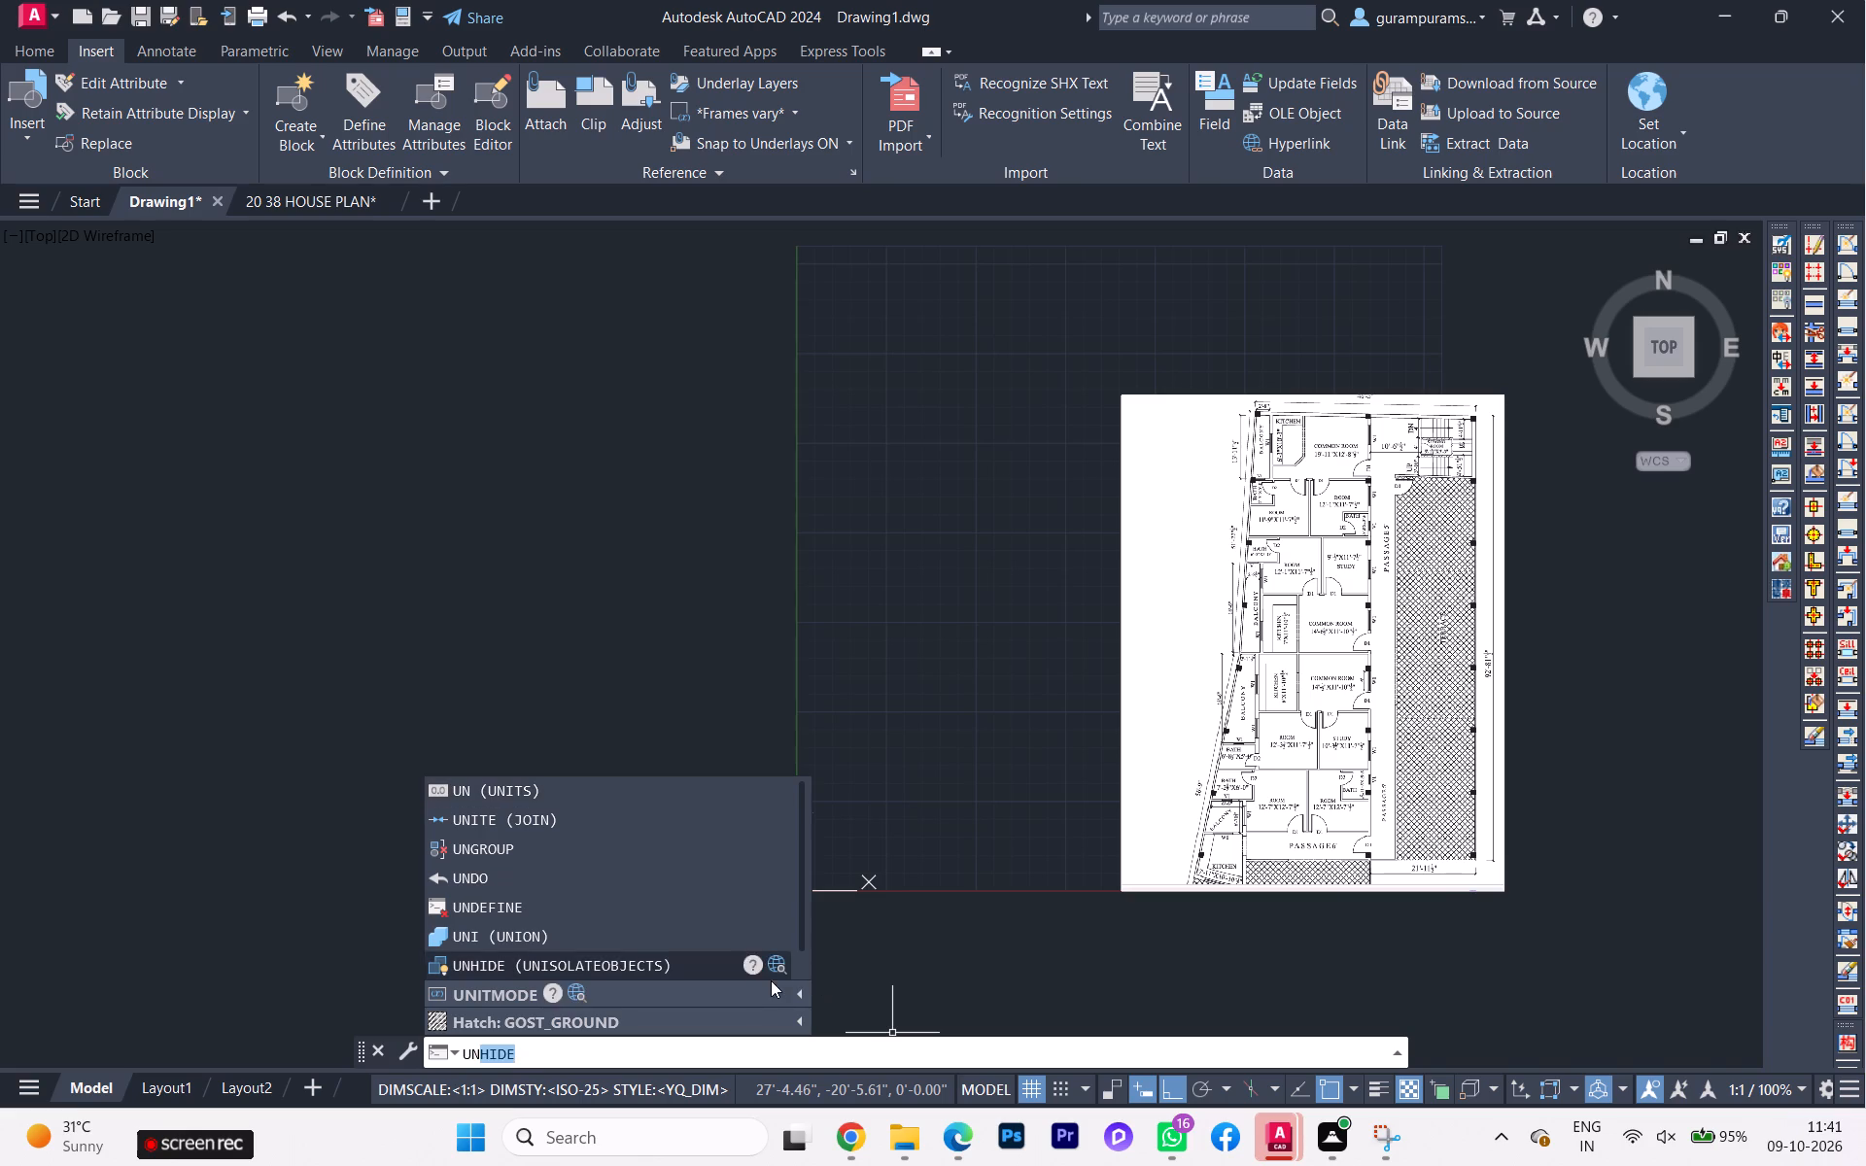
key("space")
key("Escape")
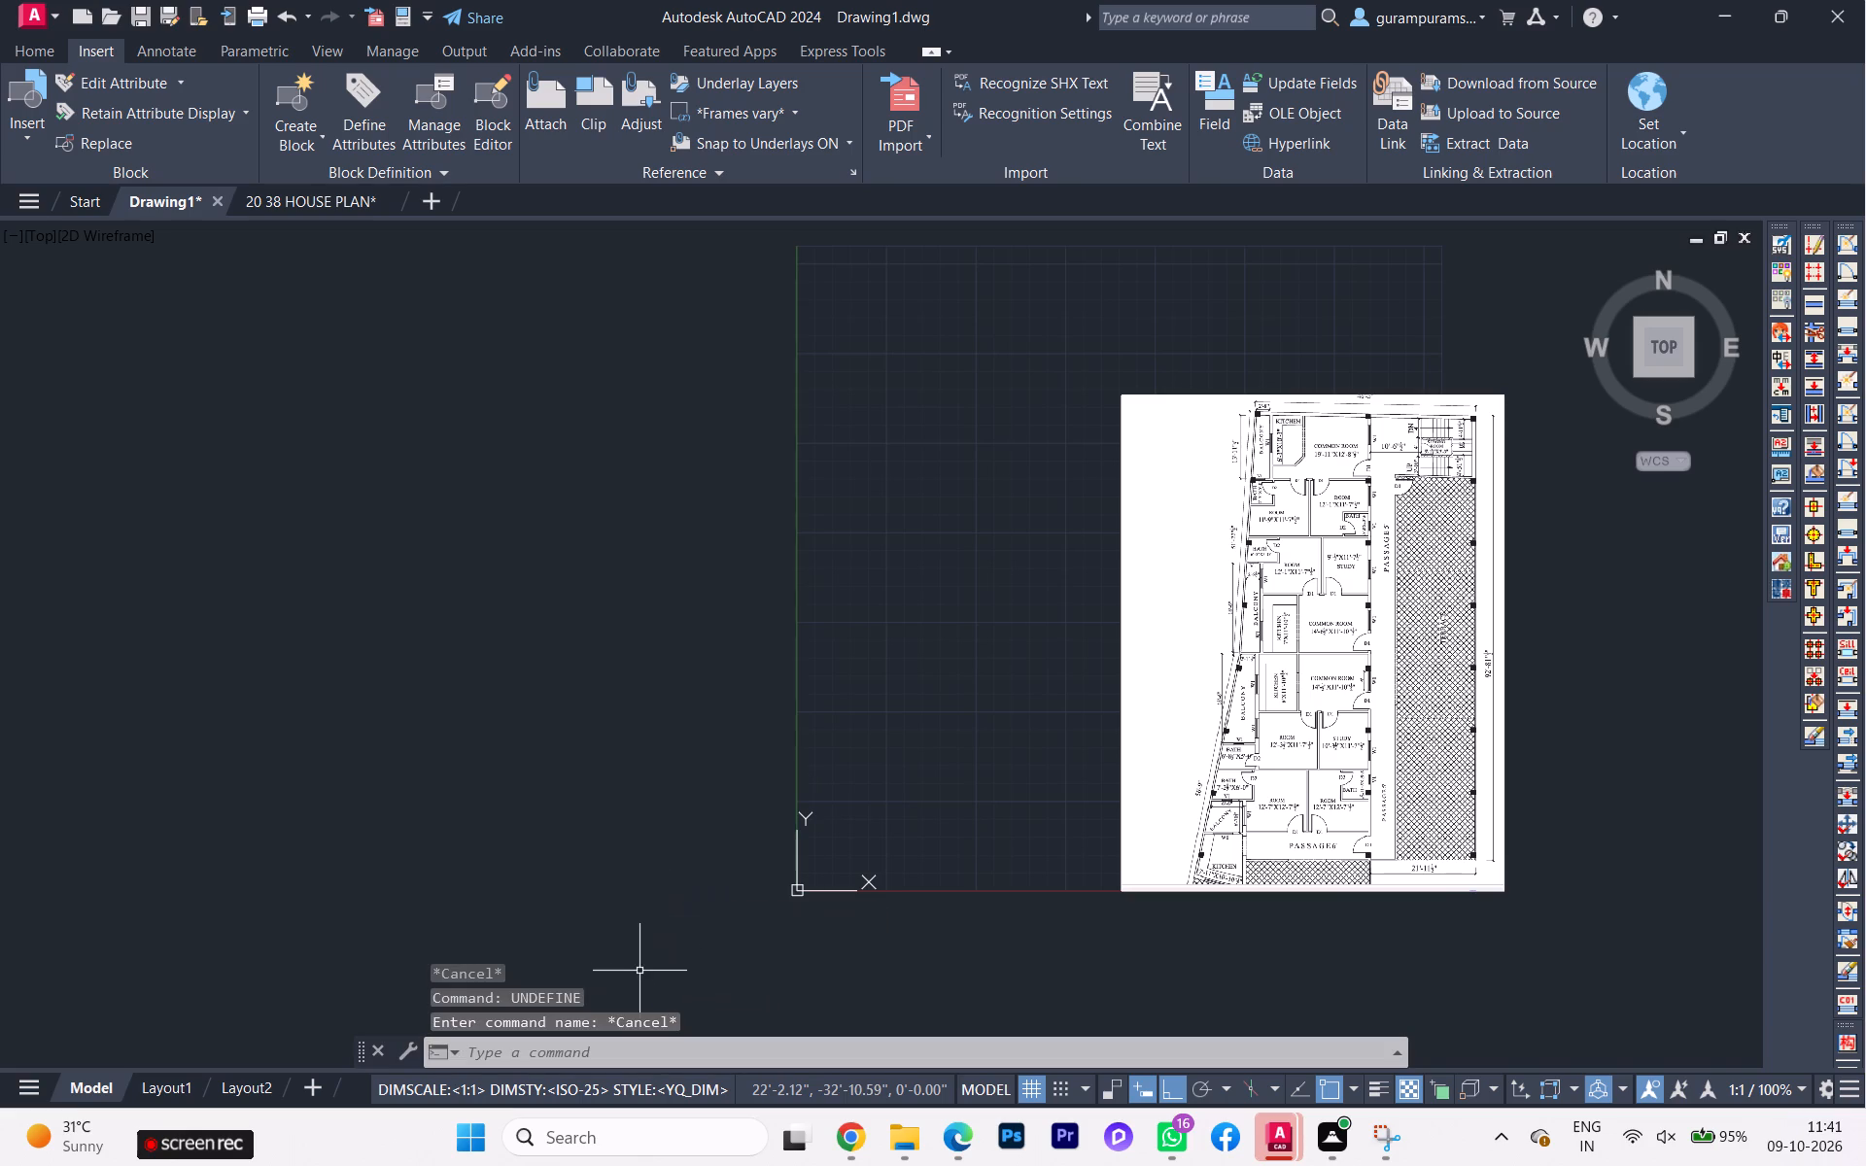
Reapply the 0'-0.00" linear precision in the ISO-25 dimension style's primary units and make the style current.
key("d")
key("Return")
left_click(1223, 536)
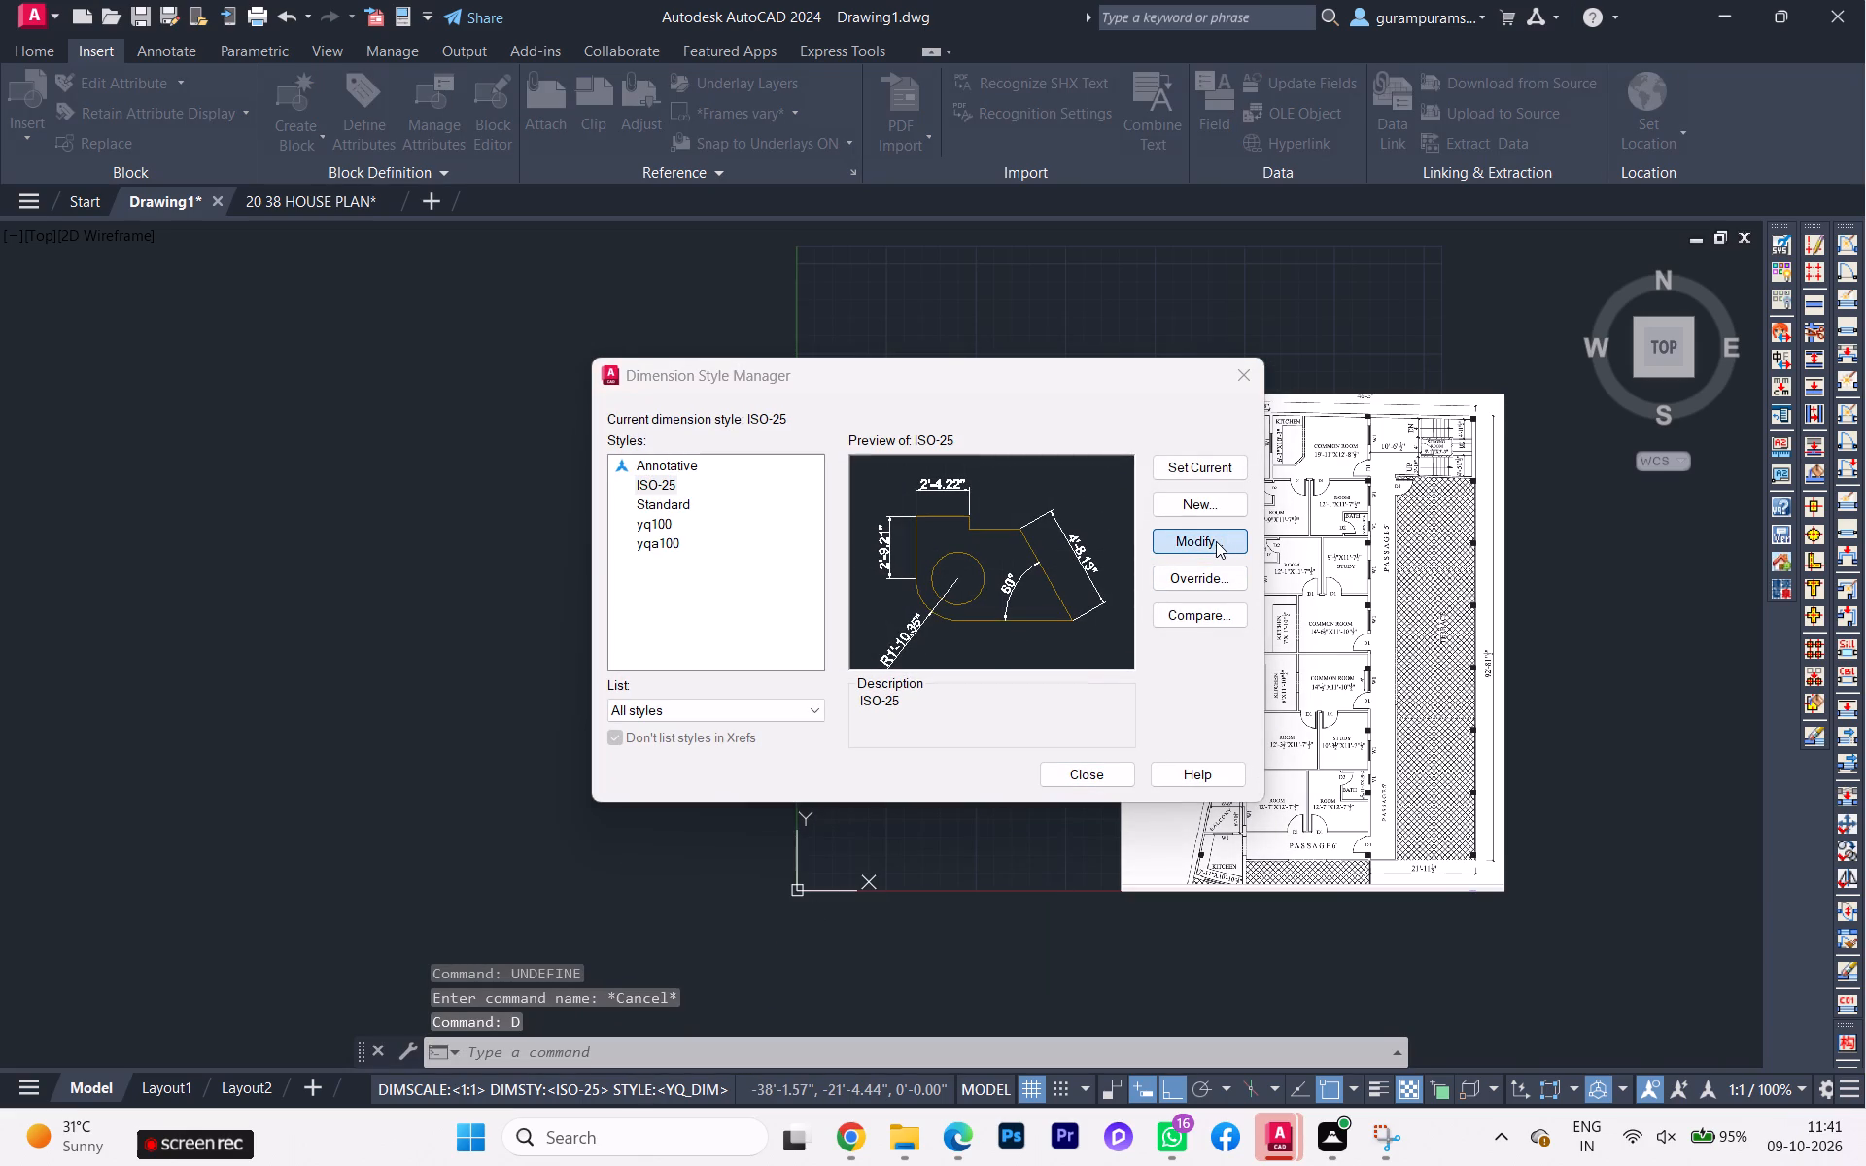
left_click(843, 415)
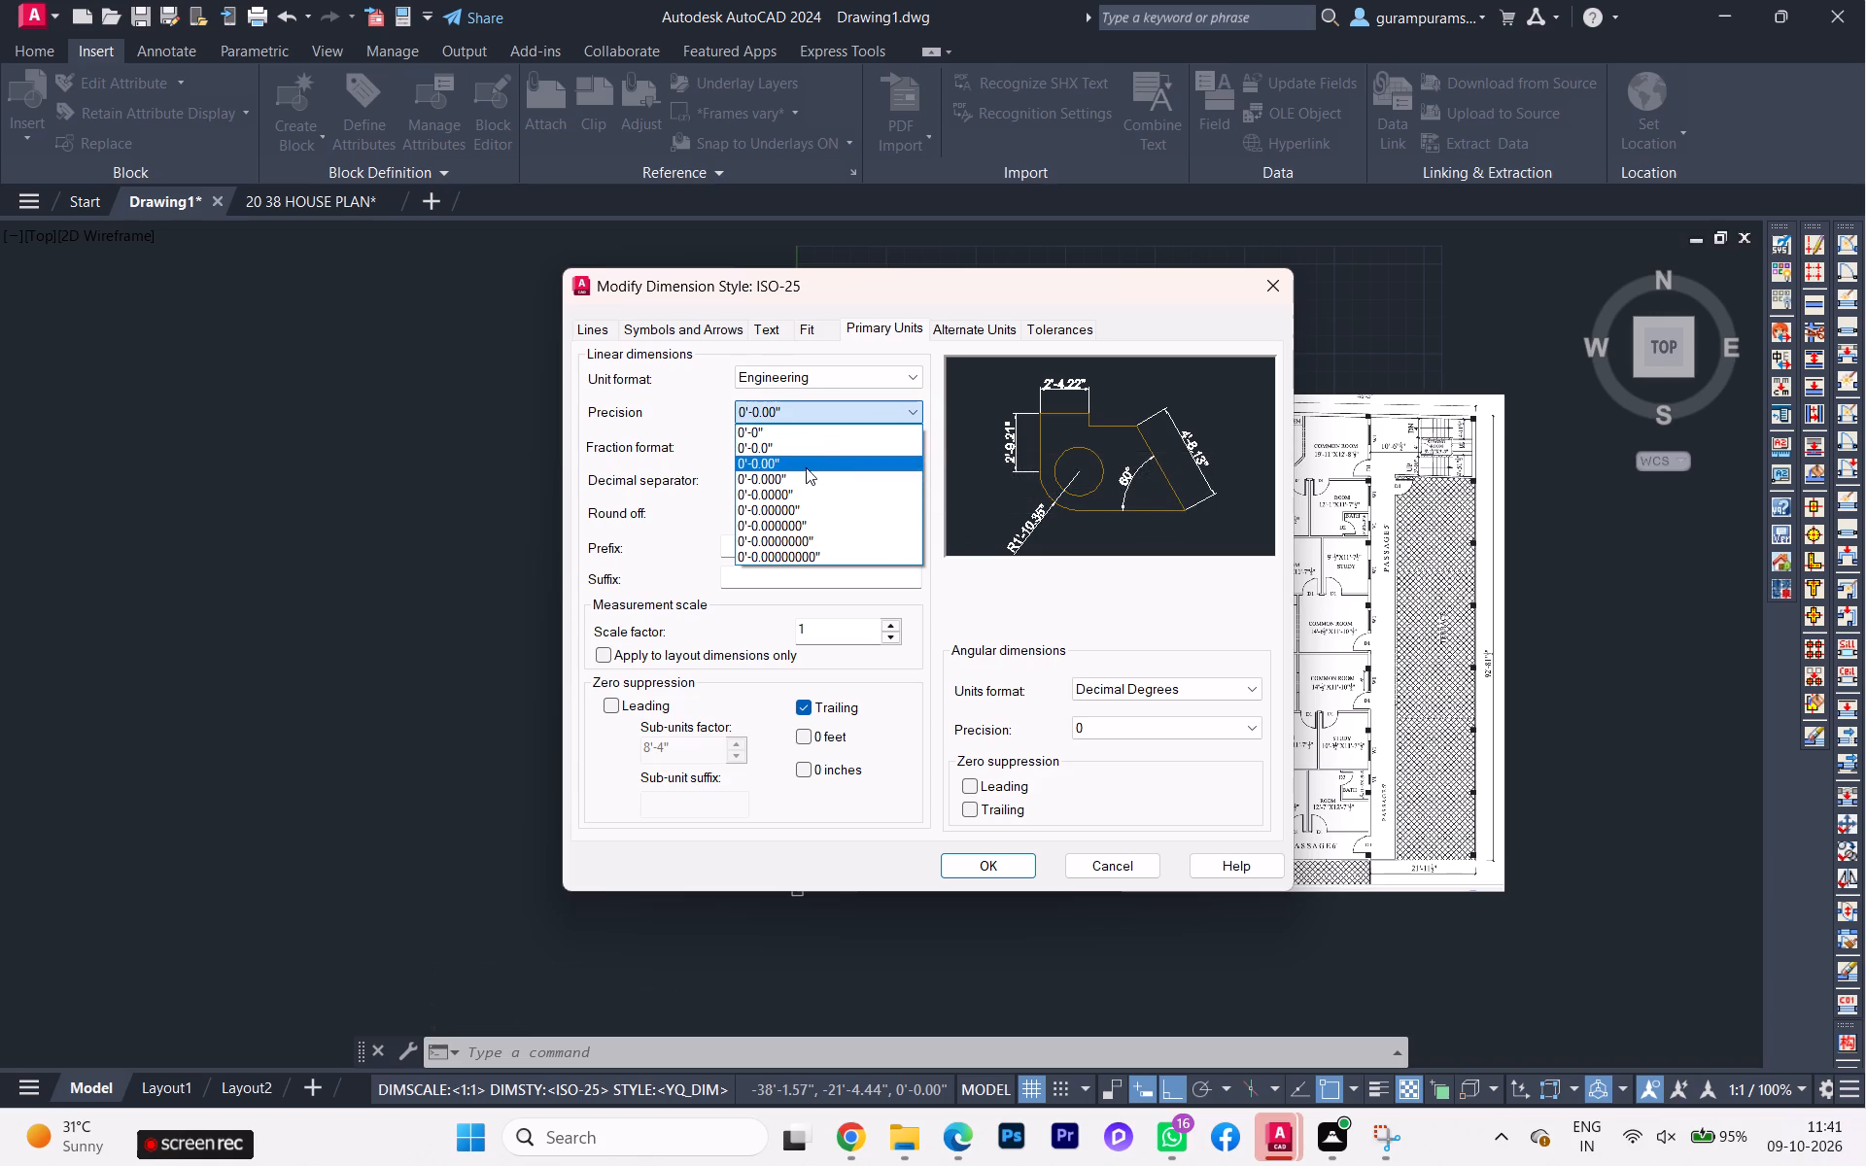
scroll(1437, 662, "up", 1)
scroll(1437, 662, "down", 1)
scroll(1441, 660, "up", 1)
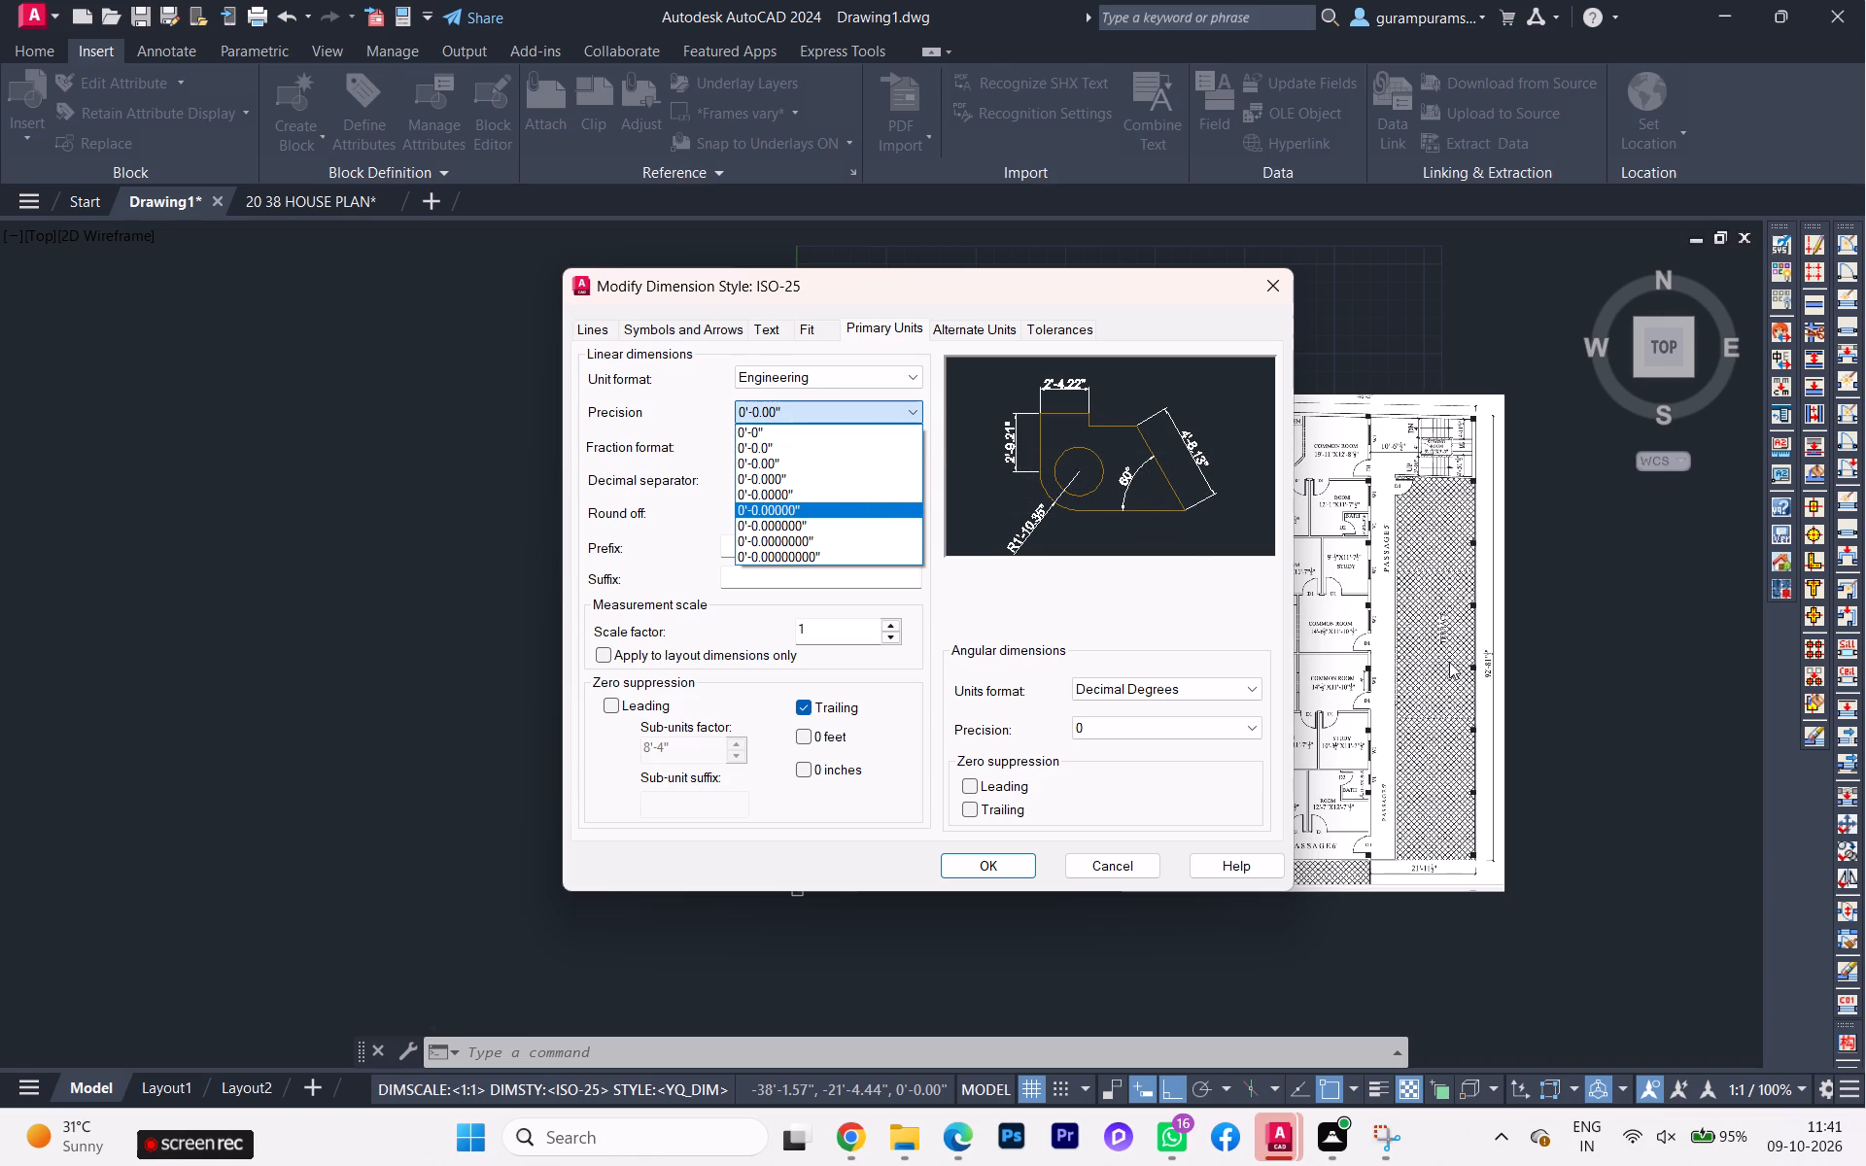
left_click(779, 460)
left_click(985, 868)
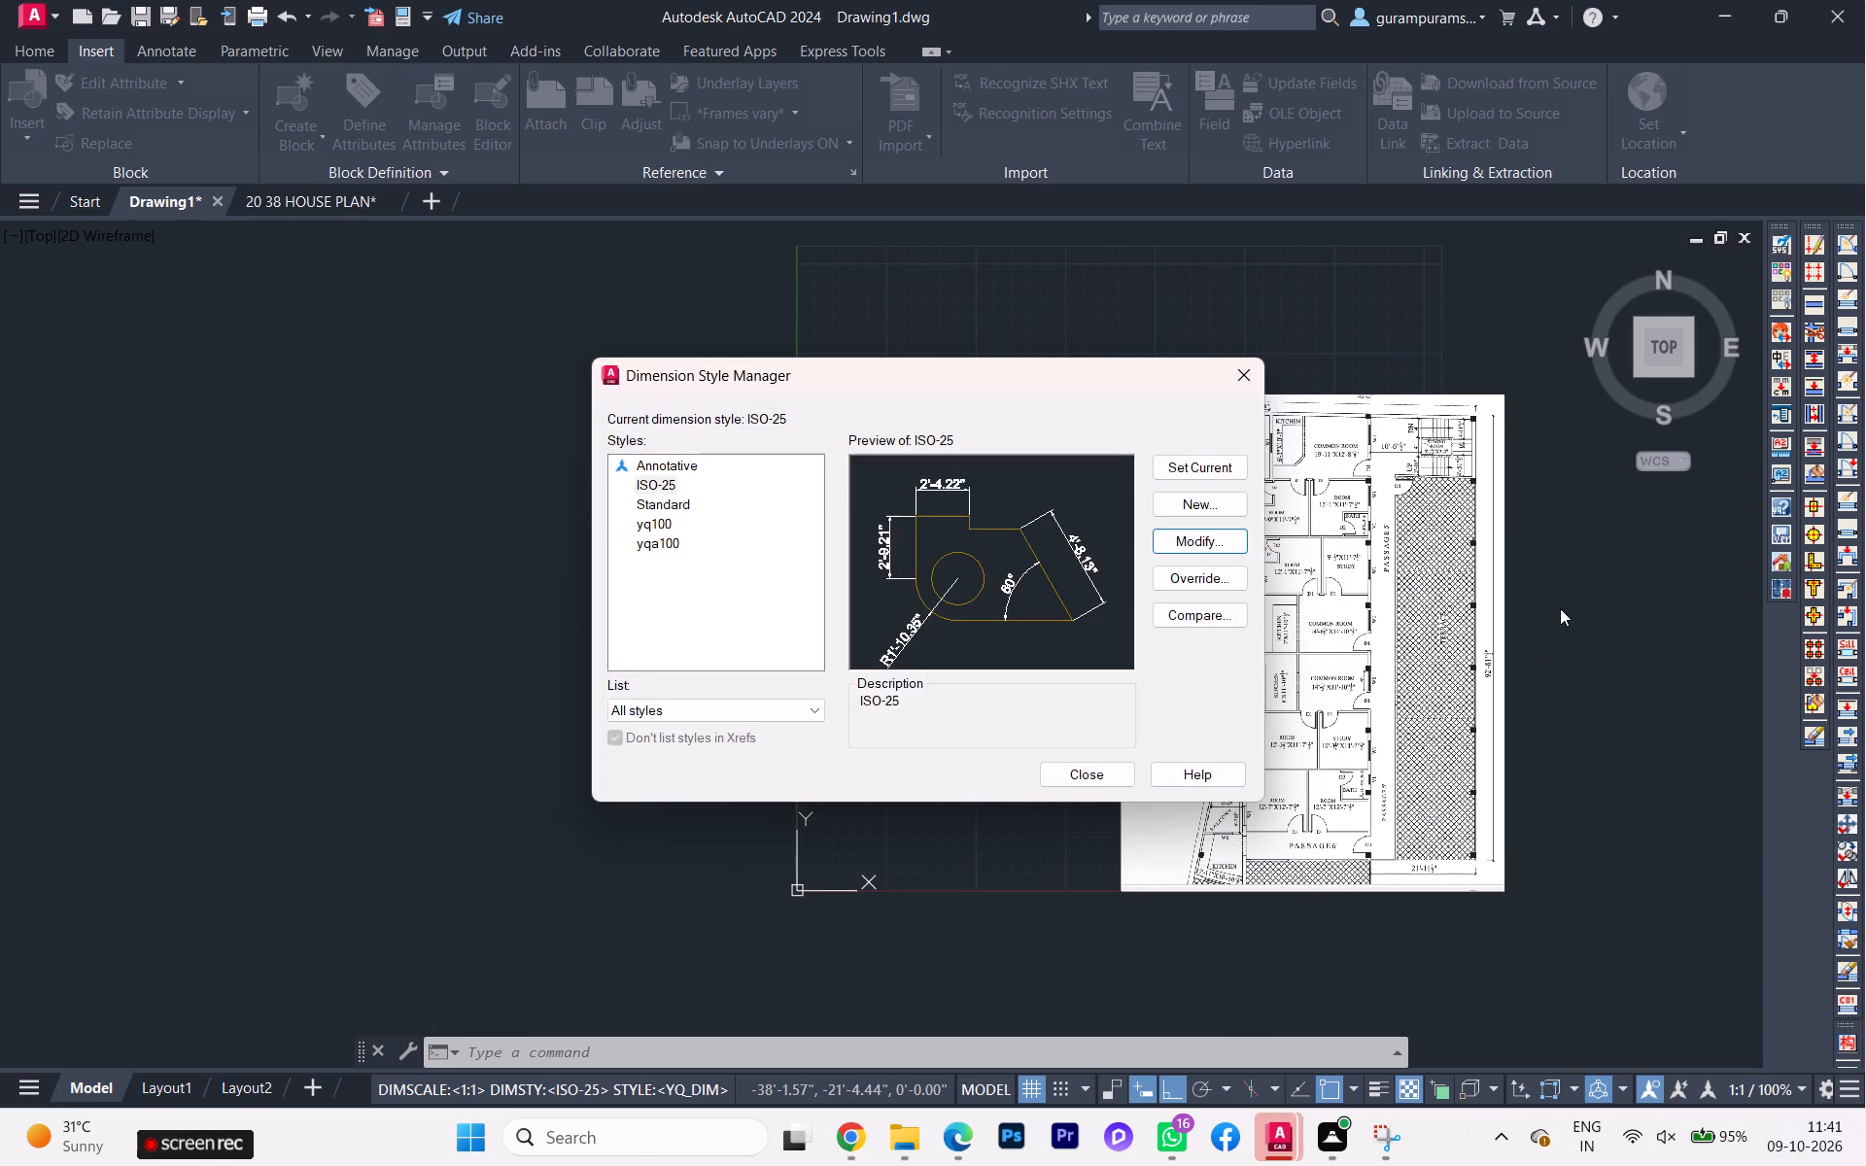
left_click(1220, 463)
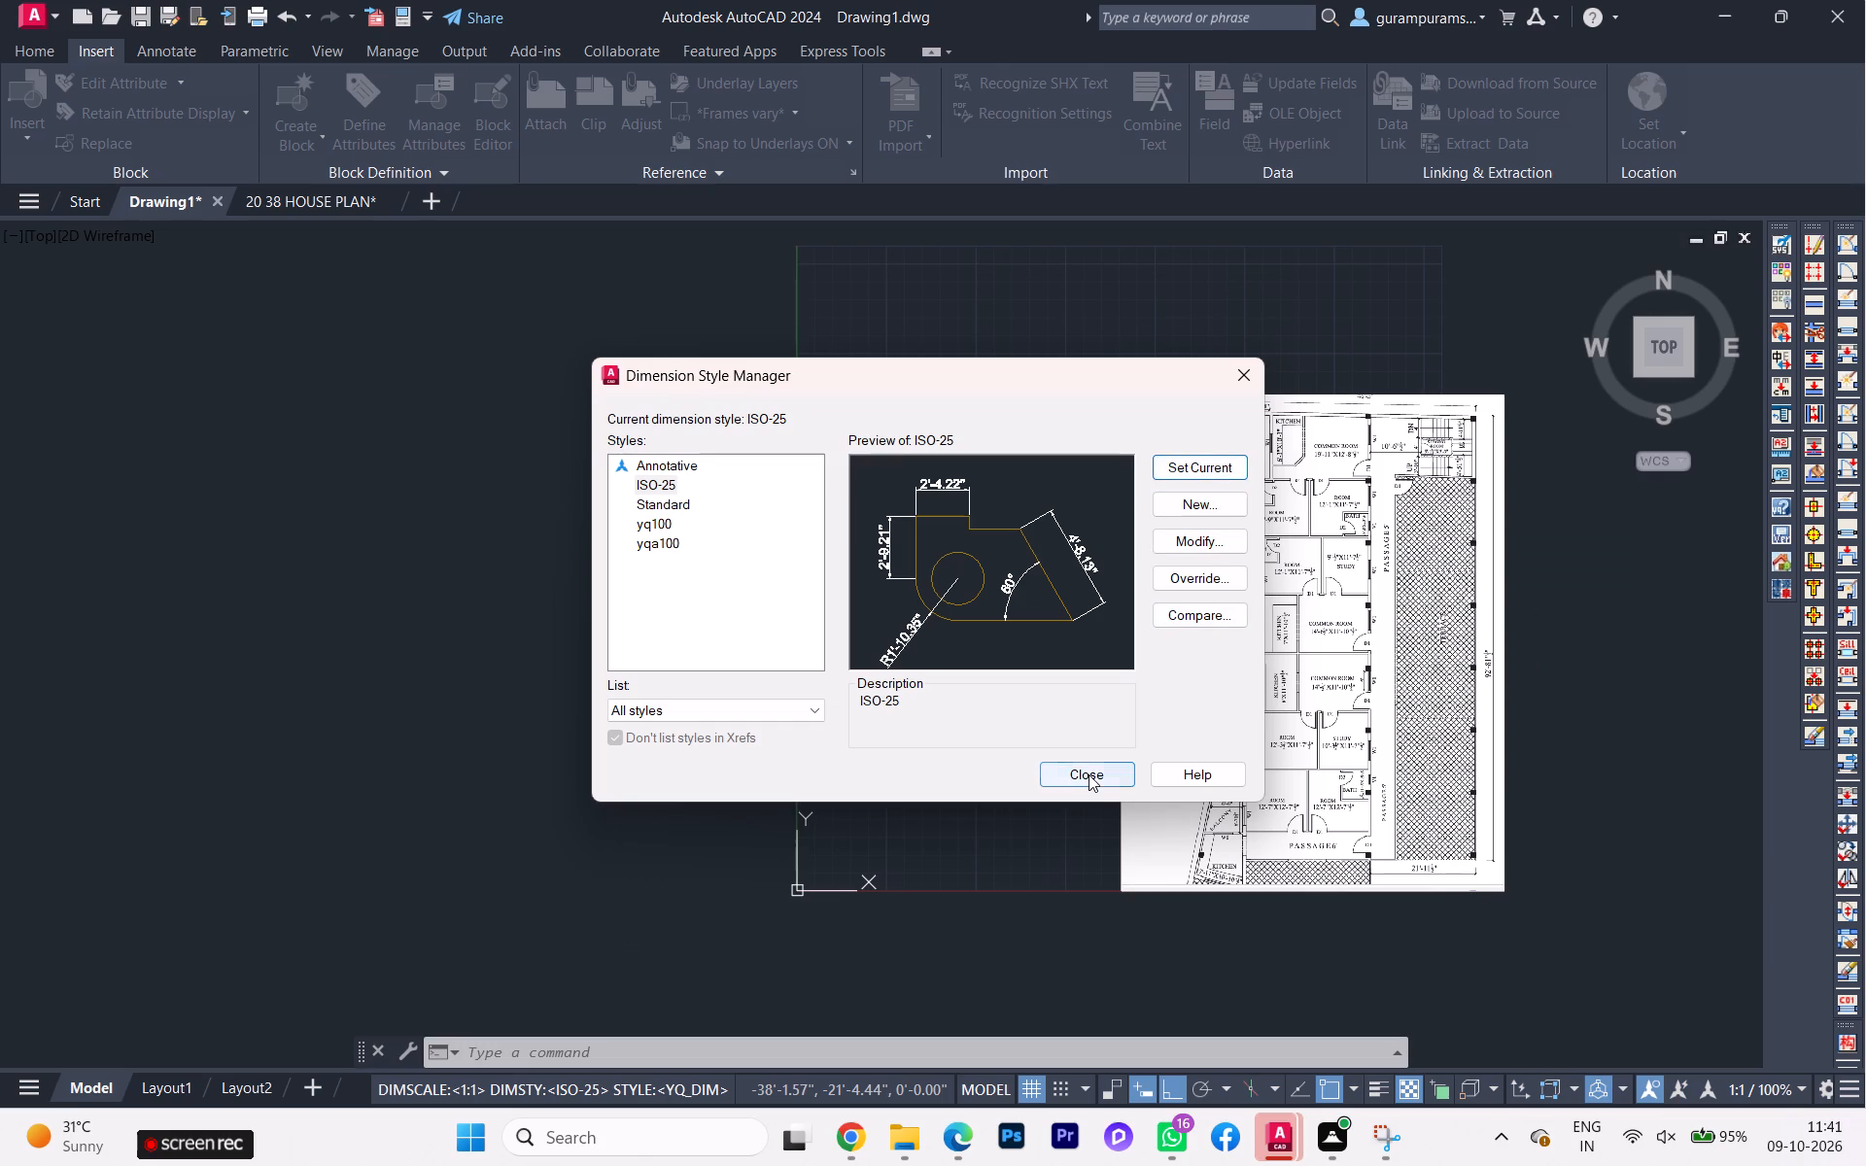
left_click(1088, 774)
Examine the overall vertical dimension on the reference plan and in the Exercise 30 floor plan PDF in Microsoft Edge.
scroll(1495, 611, "up", 3)
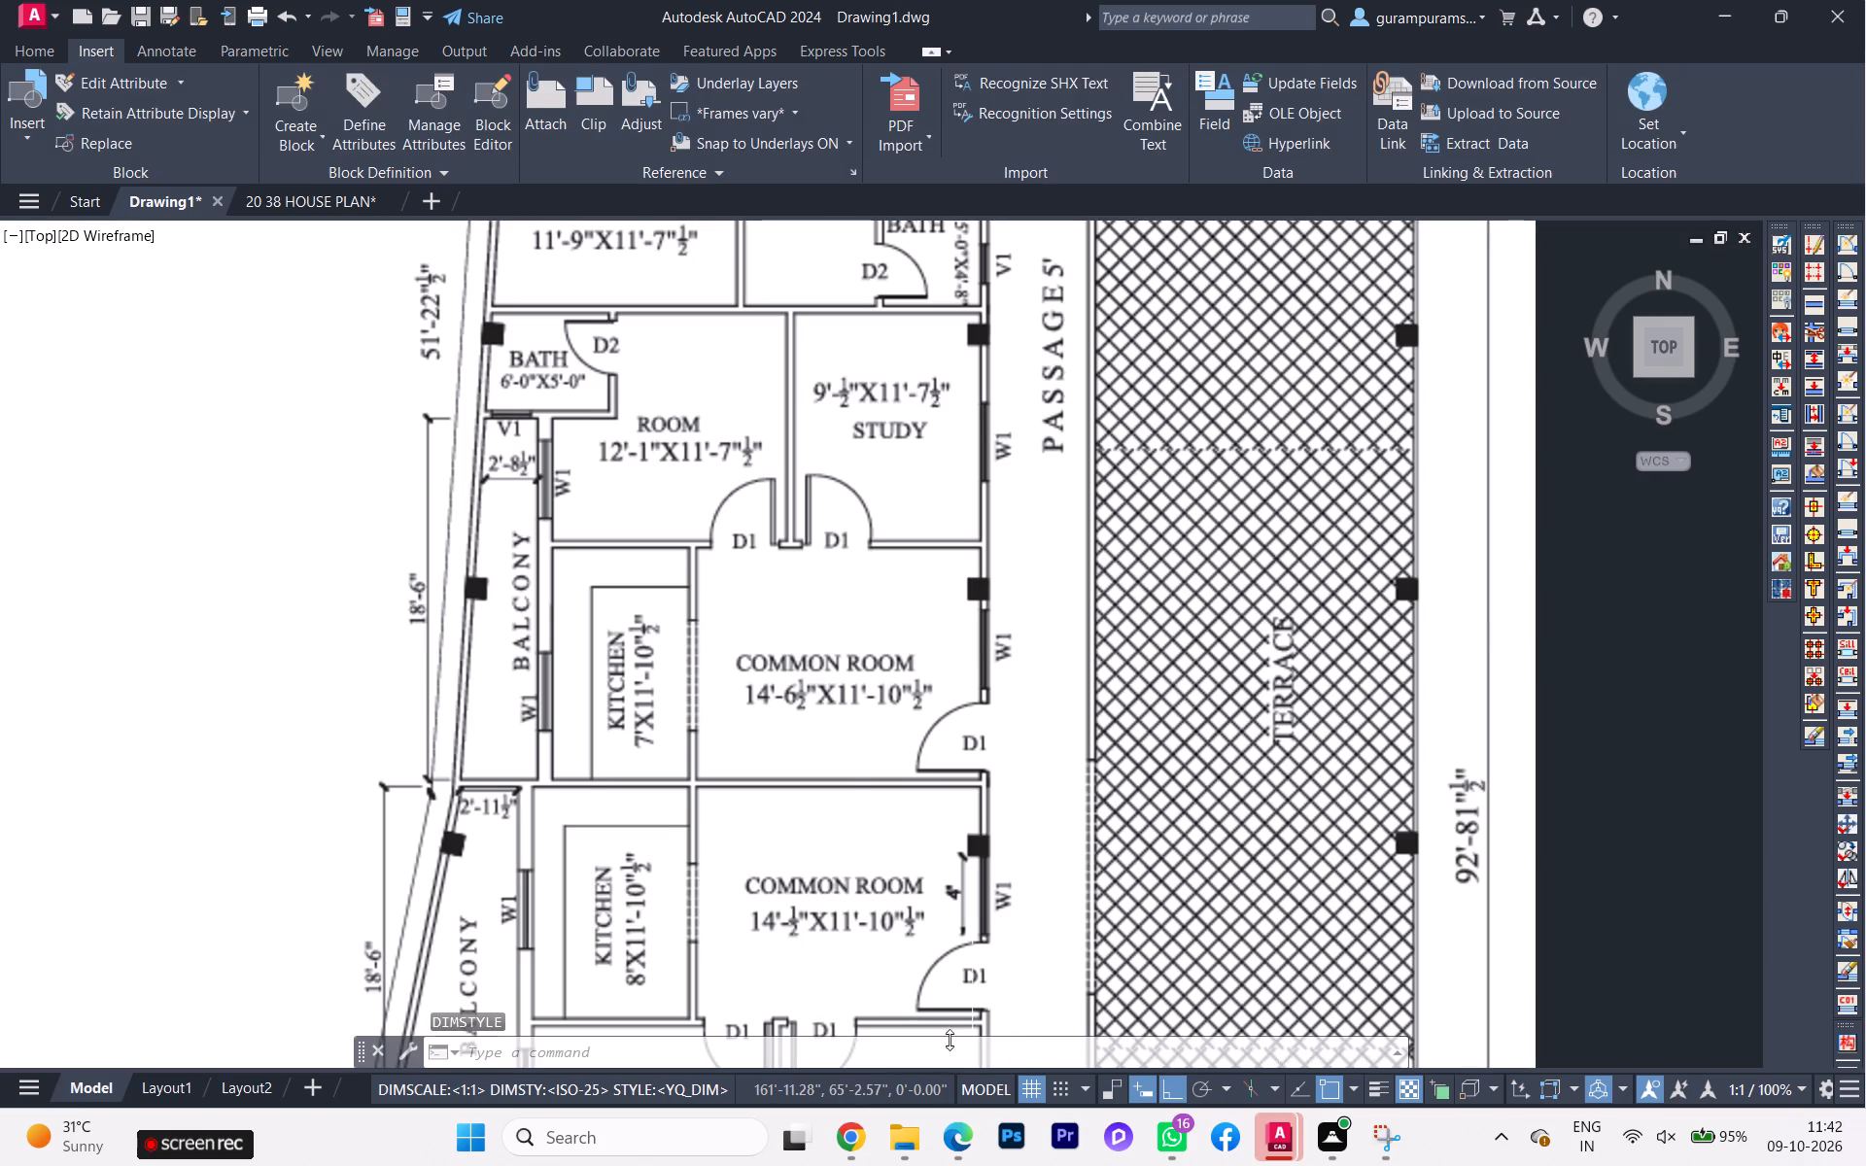
left_click(973, 1155)
scroll(1249, 583, "up", 2)
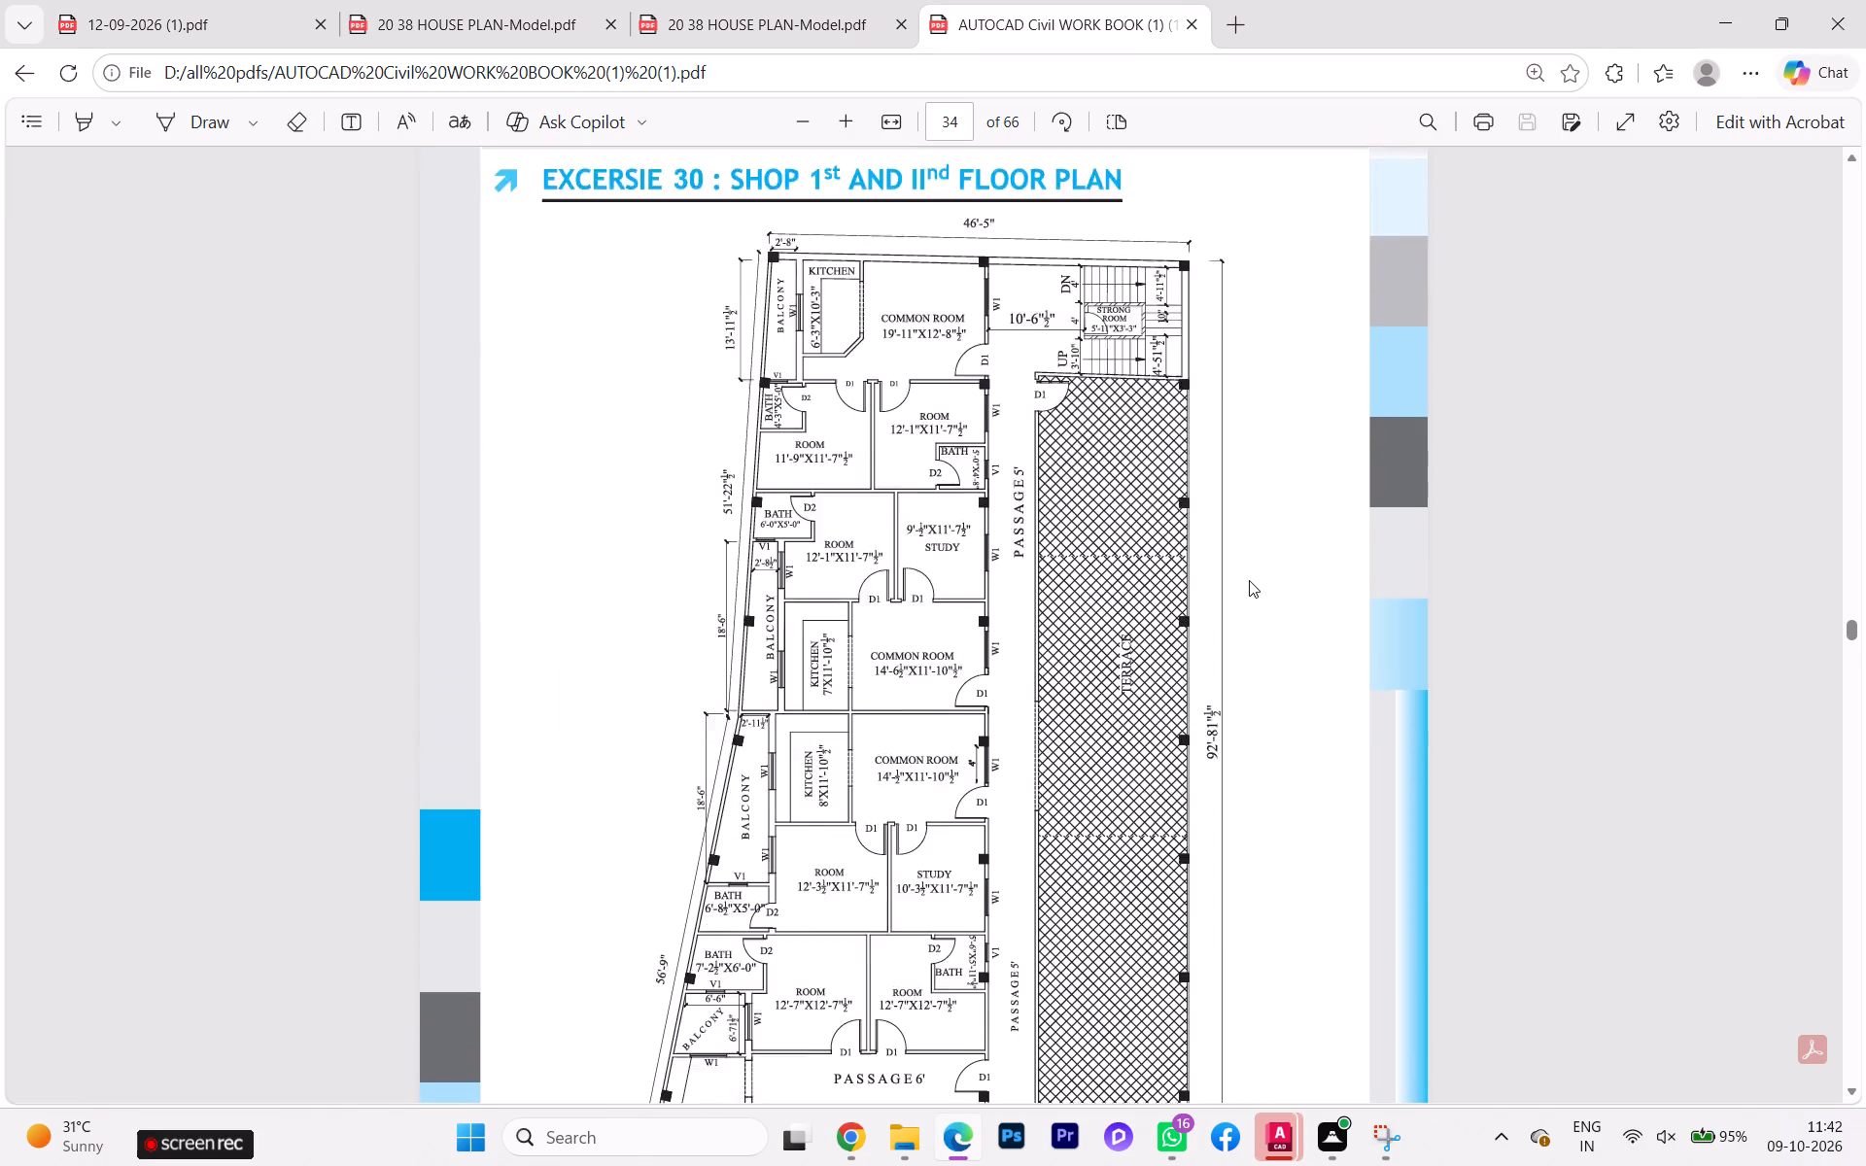
scroll(1249, 580, "up", 1)
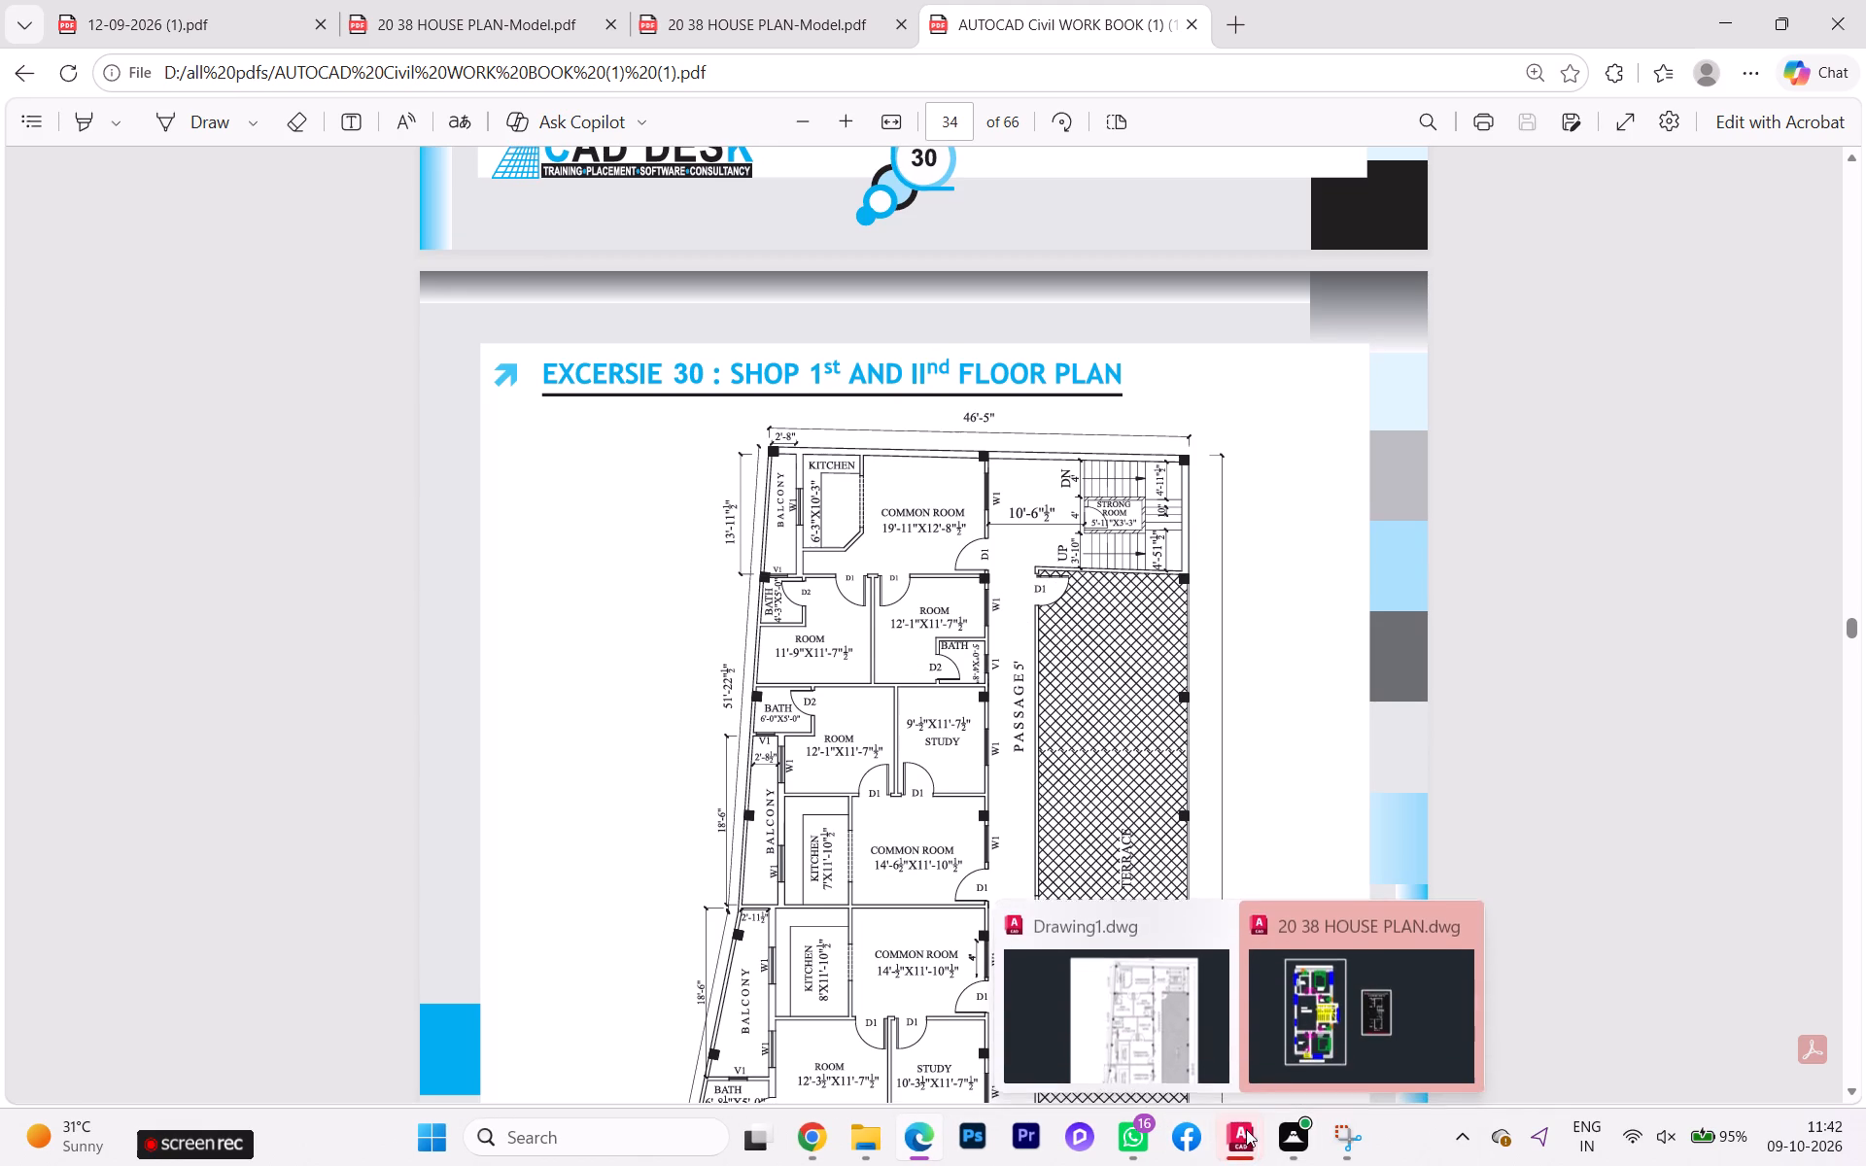
Switch back to Drawing1 in AutoCAD, with the empty area beside the reference plan in view.
left_click(1200, 1070)
scroll(986, 808, "down", 3)
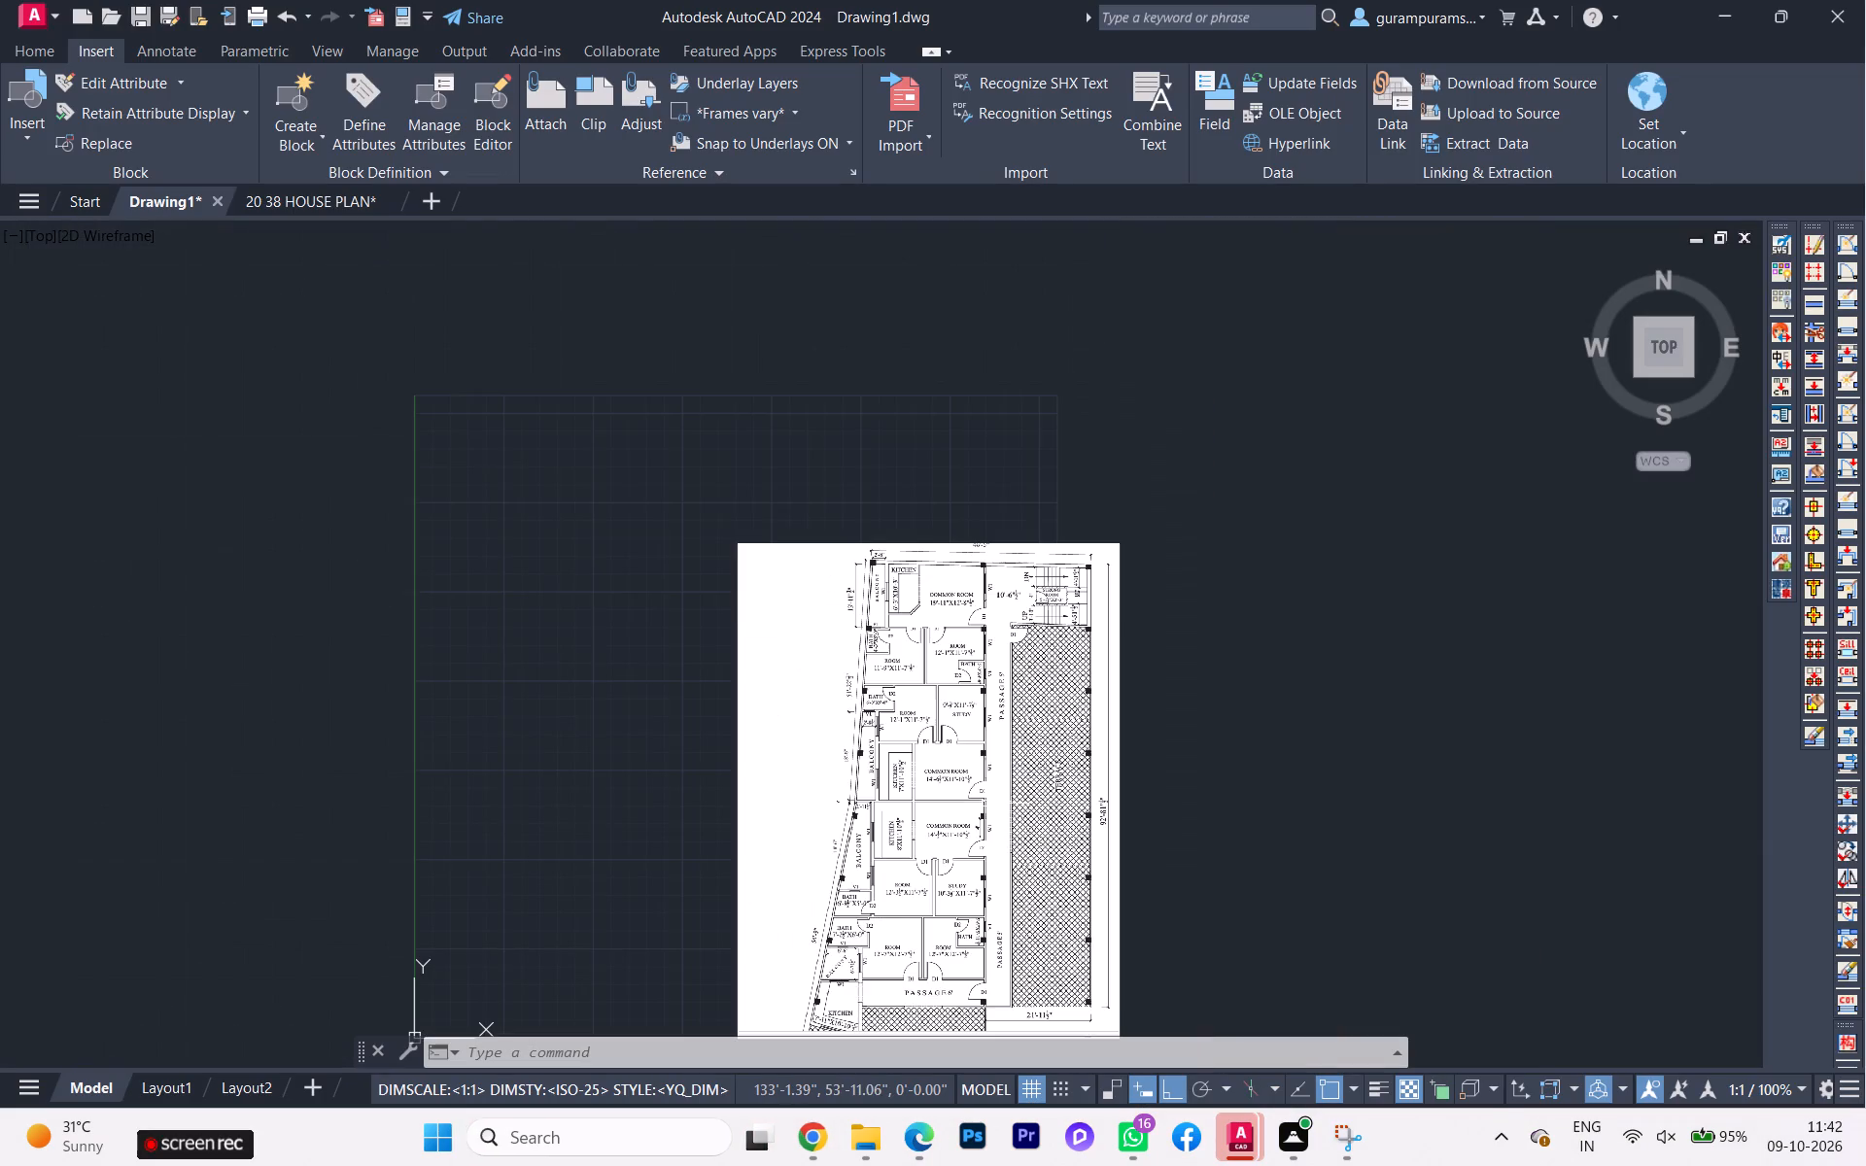
scroll(964, 782, "down", 1)
middle_click_drag(964, 782, 1115, 542)
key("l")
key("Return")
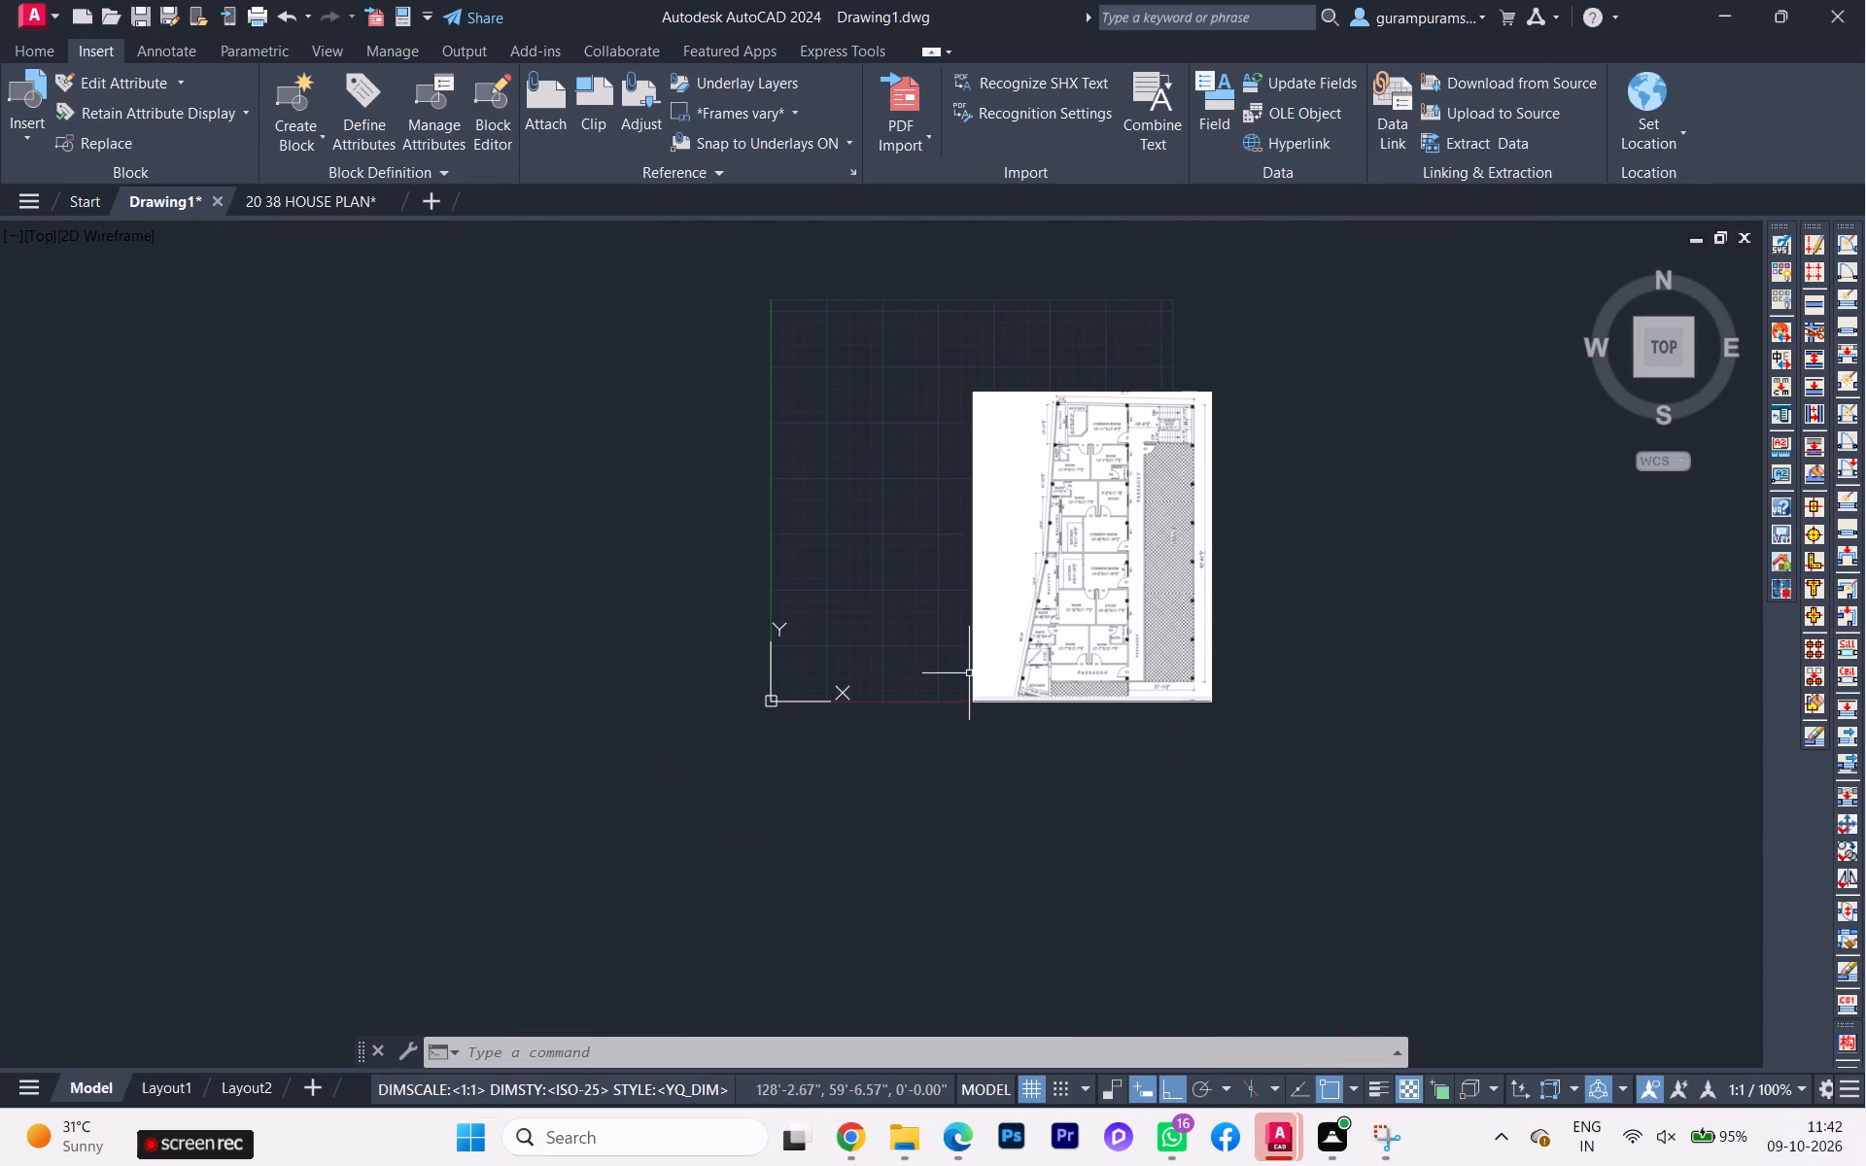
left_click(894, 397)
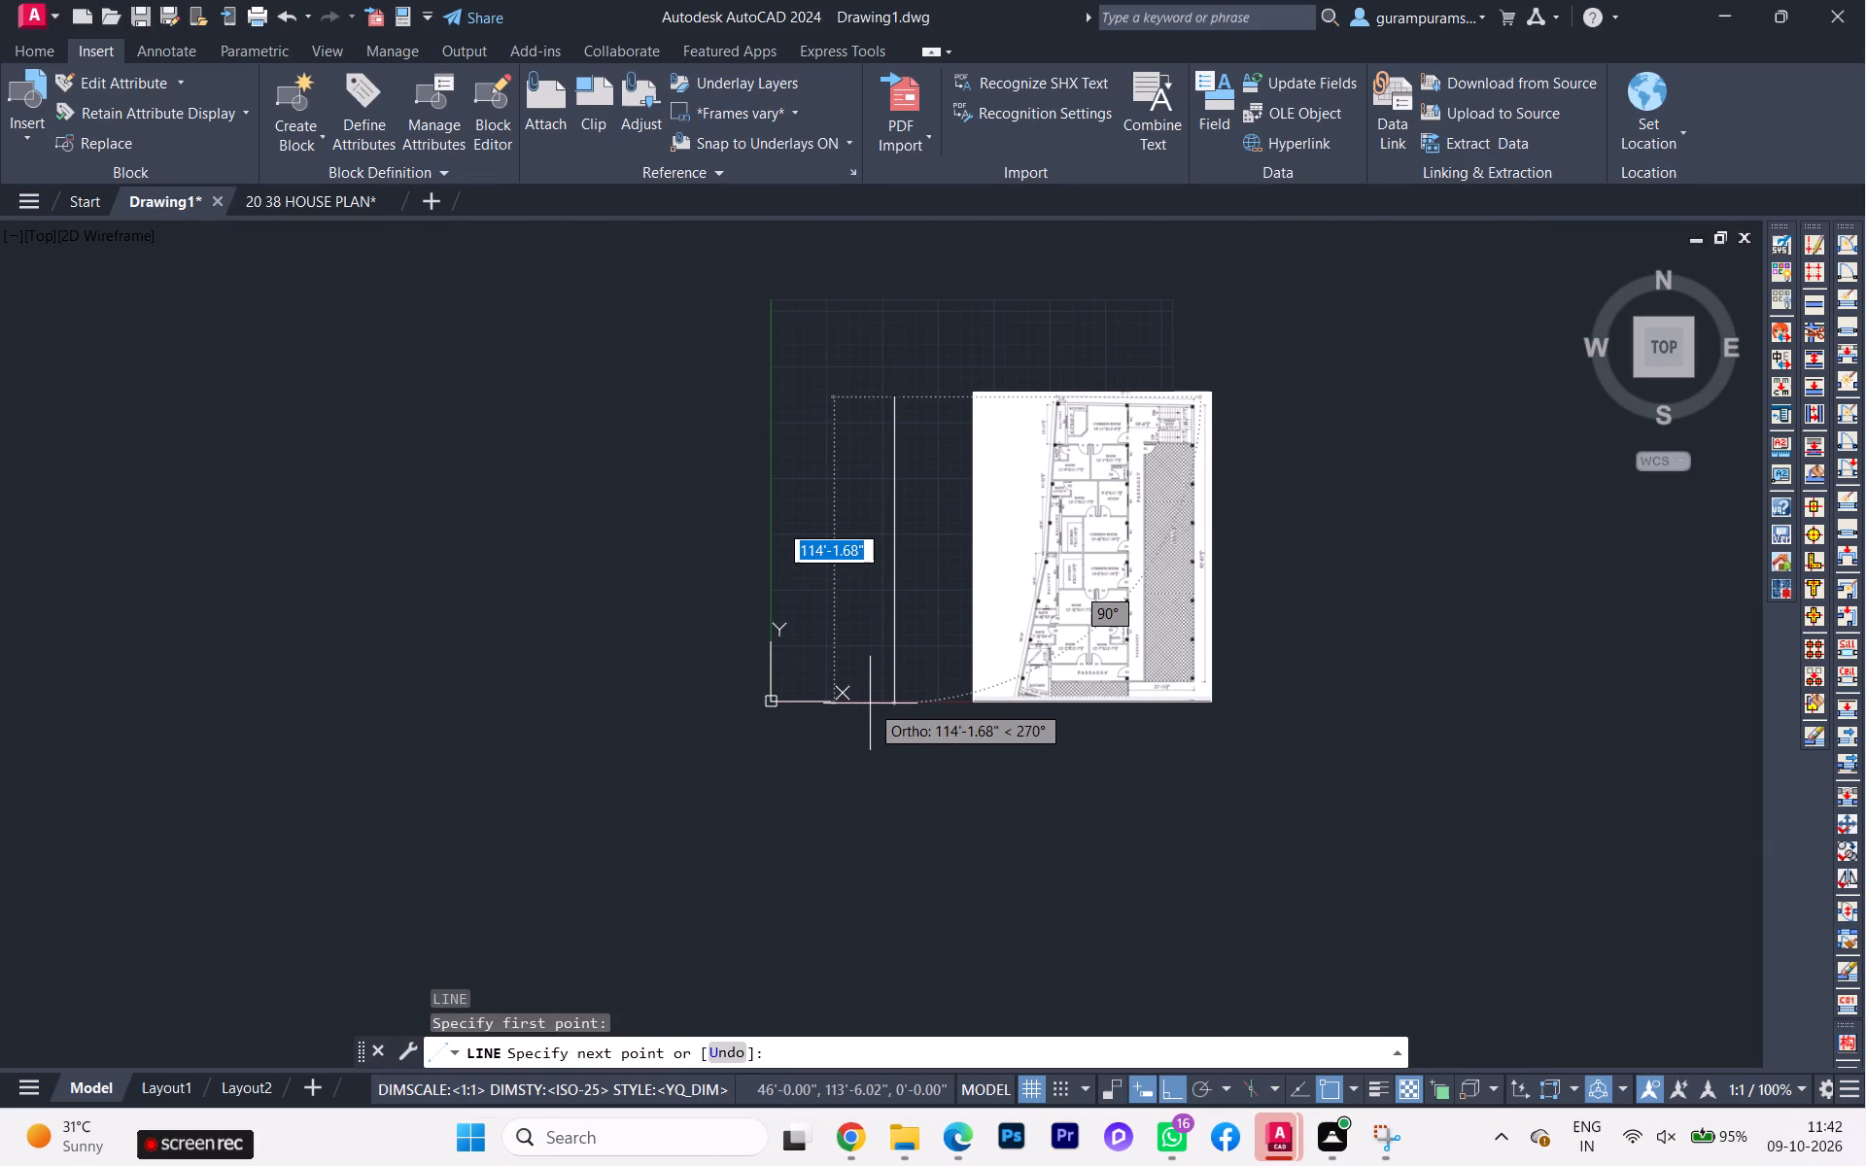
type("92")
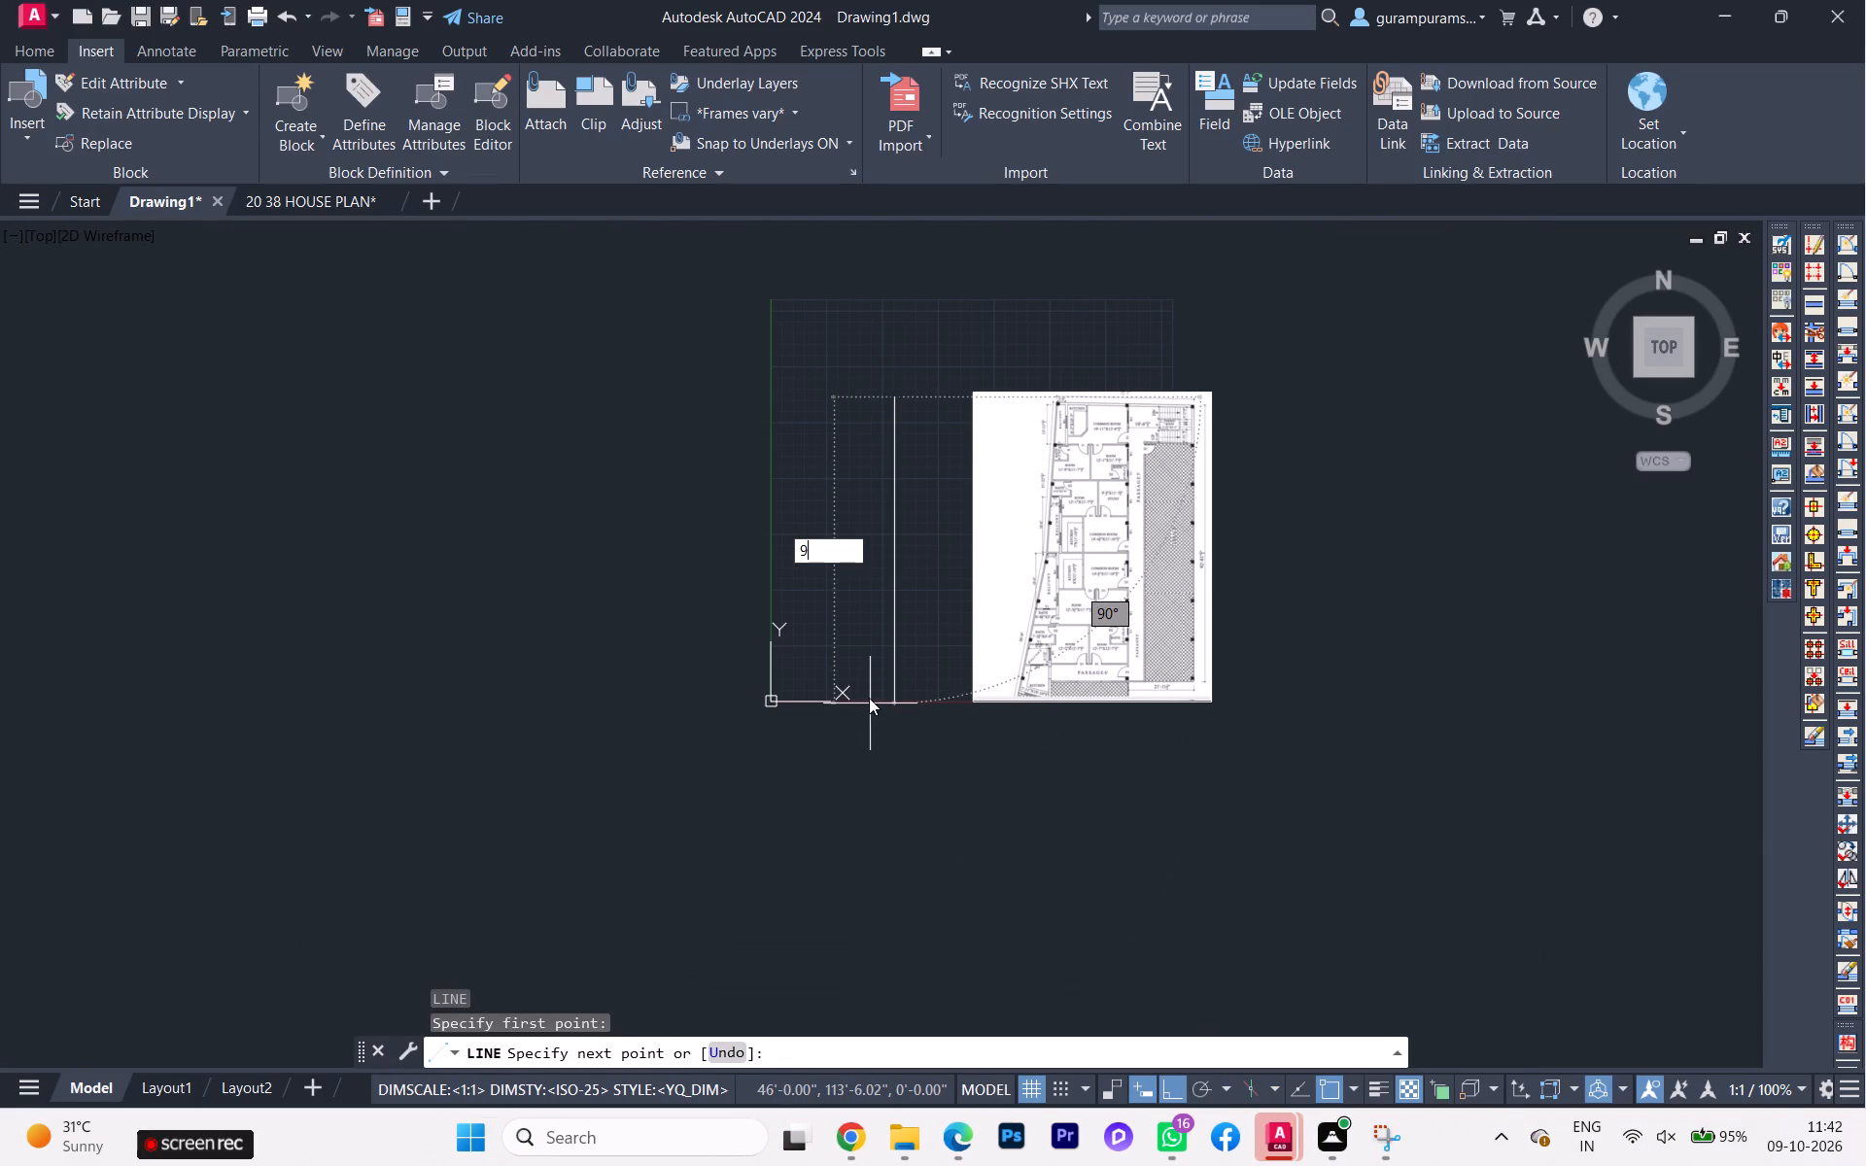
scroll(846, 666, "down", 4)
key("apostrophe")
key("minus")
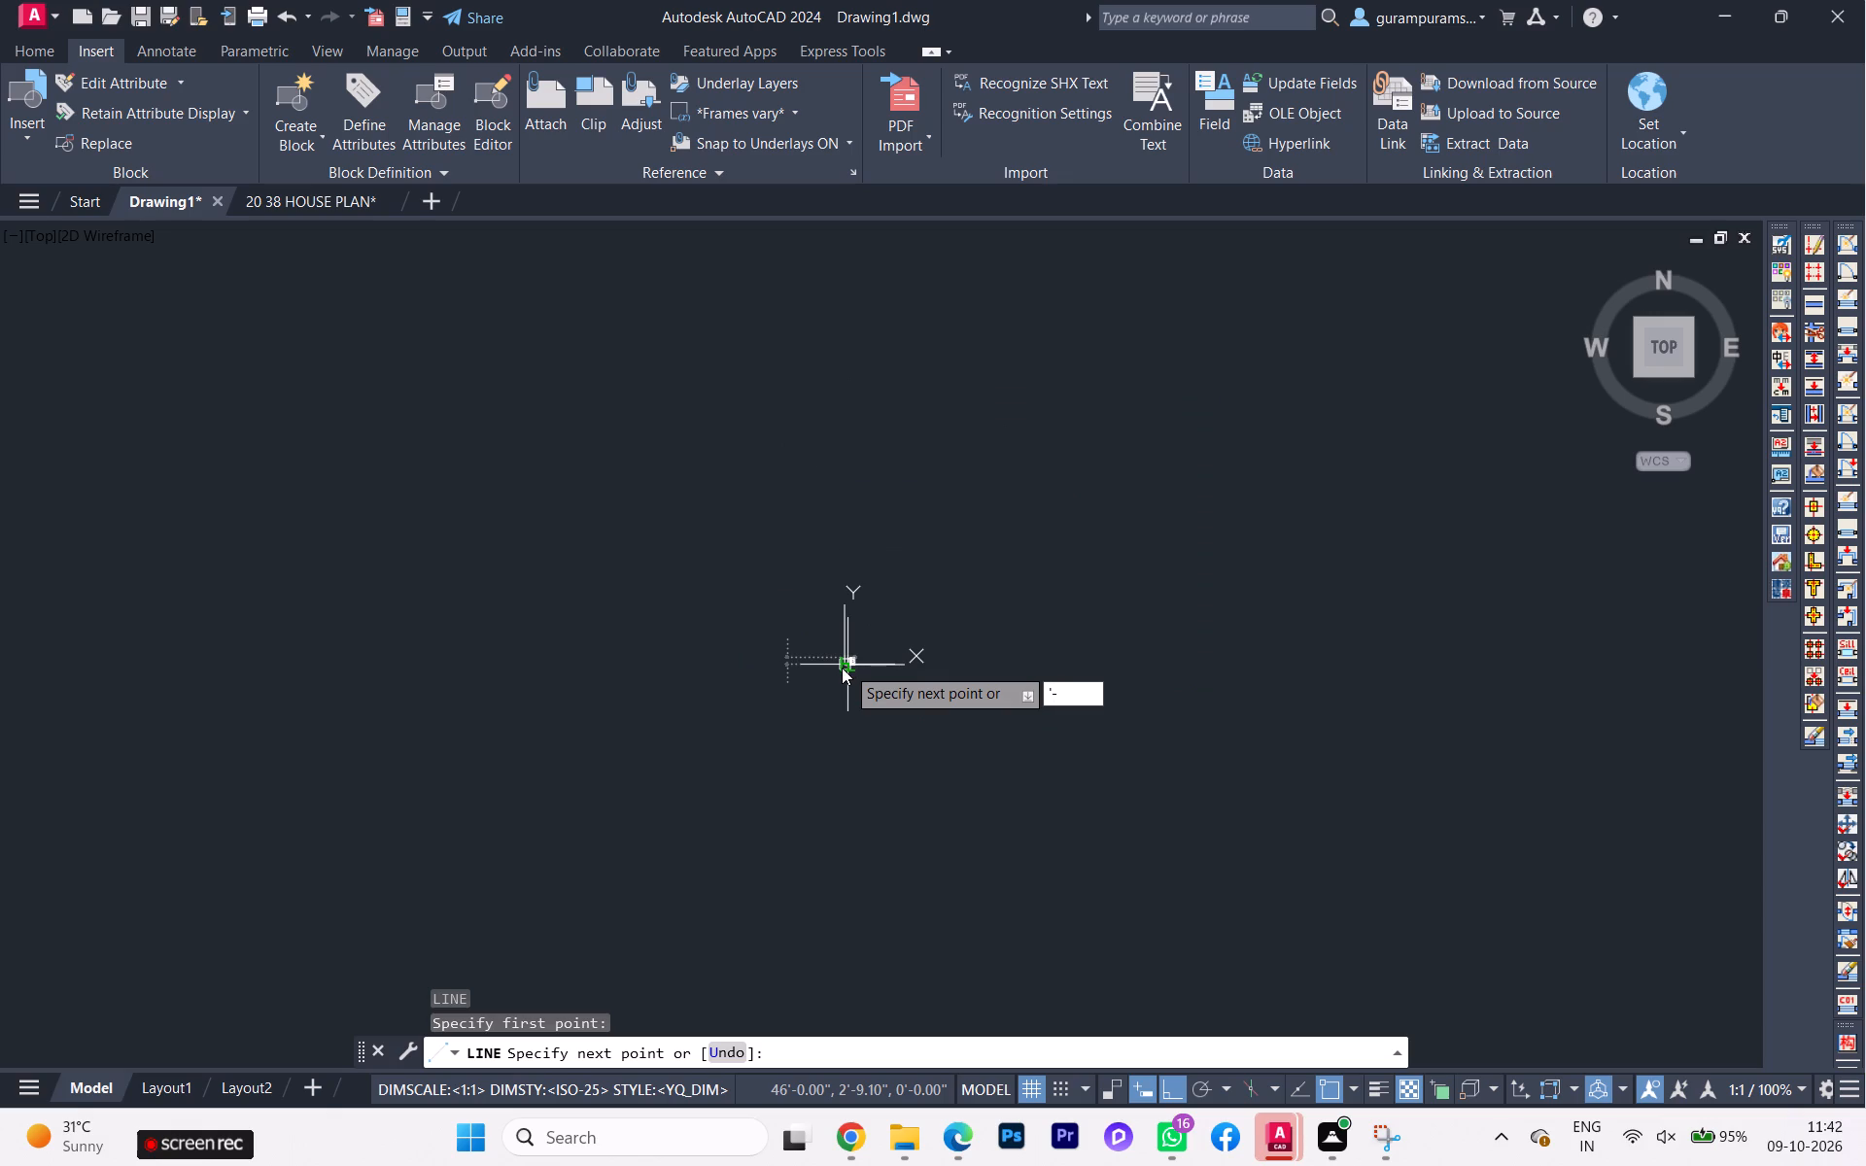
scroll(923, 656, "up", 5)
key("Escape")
Draw a vertical line 92'-8.50" long downward in the empty area beside the reference plan, starting level with the plan's top.
scroll(496, 720, "up", 2)
scroll(447, 727, "down", 2)
middle_click_drag(525, 723, 1061, 724)
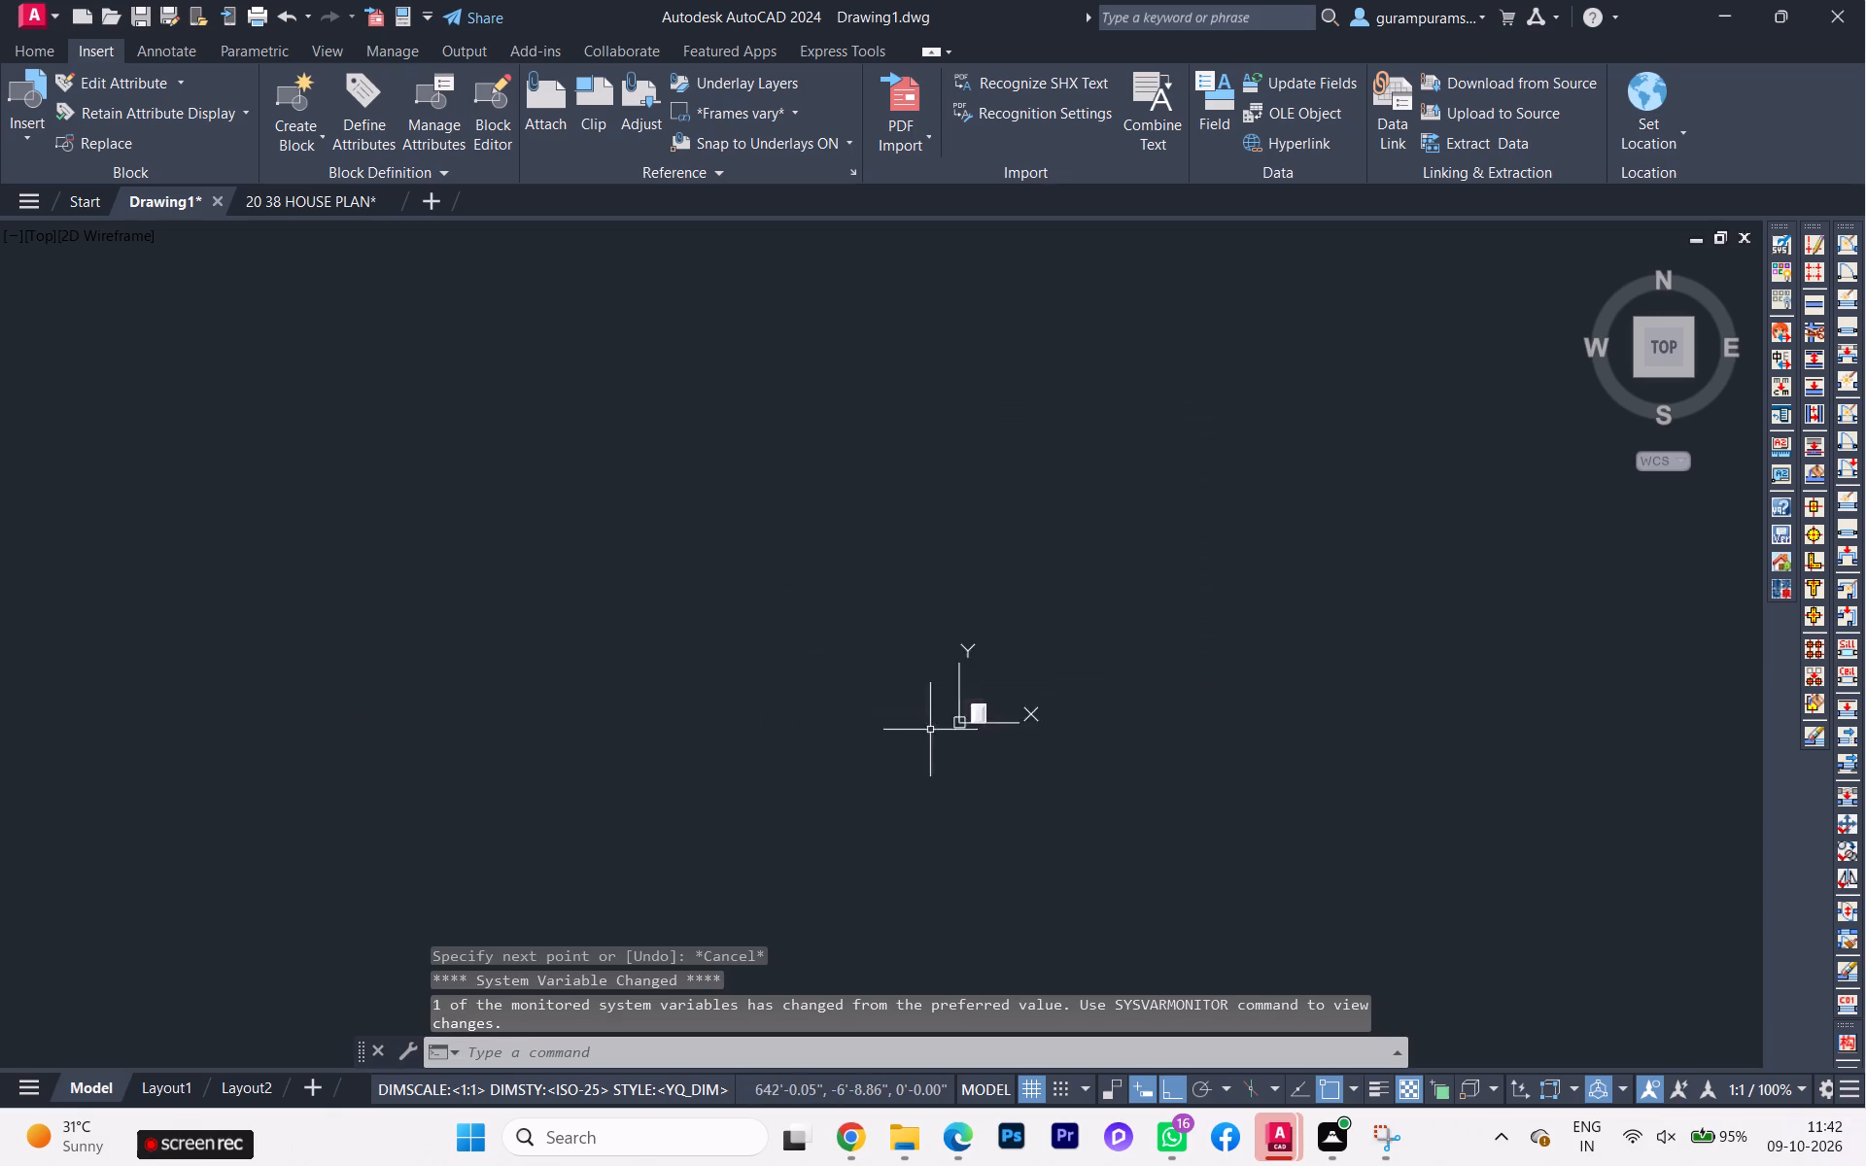
scroll(904, 726, "up", 5)
scroll(935, 737, "down", 1)
middle_click_drag(935, 737, 513, 694)
scroll(749, 734, "up", 2)
scroll(836, 709, "down", 1)
middle_click_drag(825, 713, 756, 732)
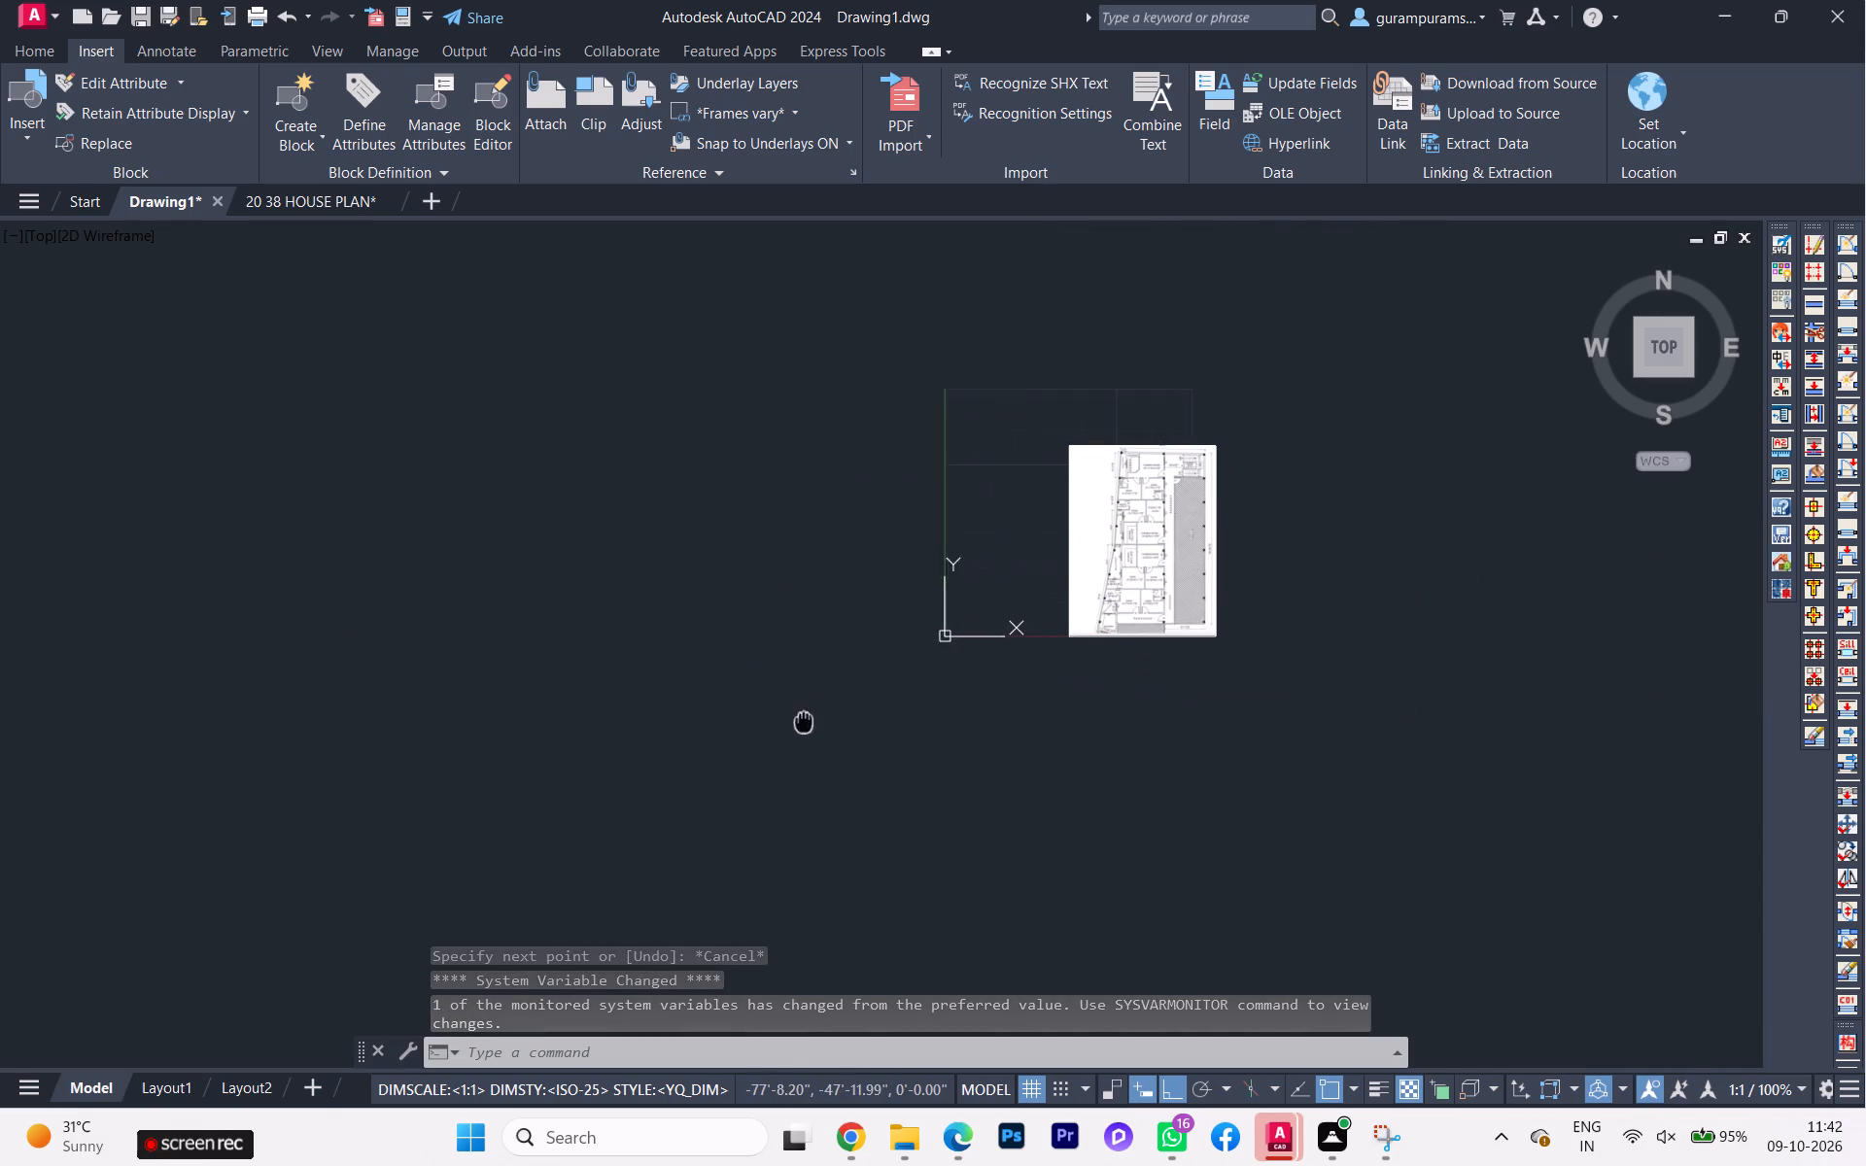
middle_click_drag(756, 732, 670, 754)
key("l")
key("Return")
scroll(885, 464, "up", 1)
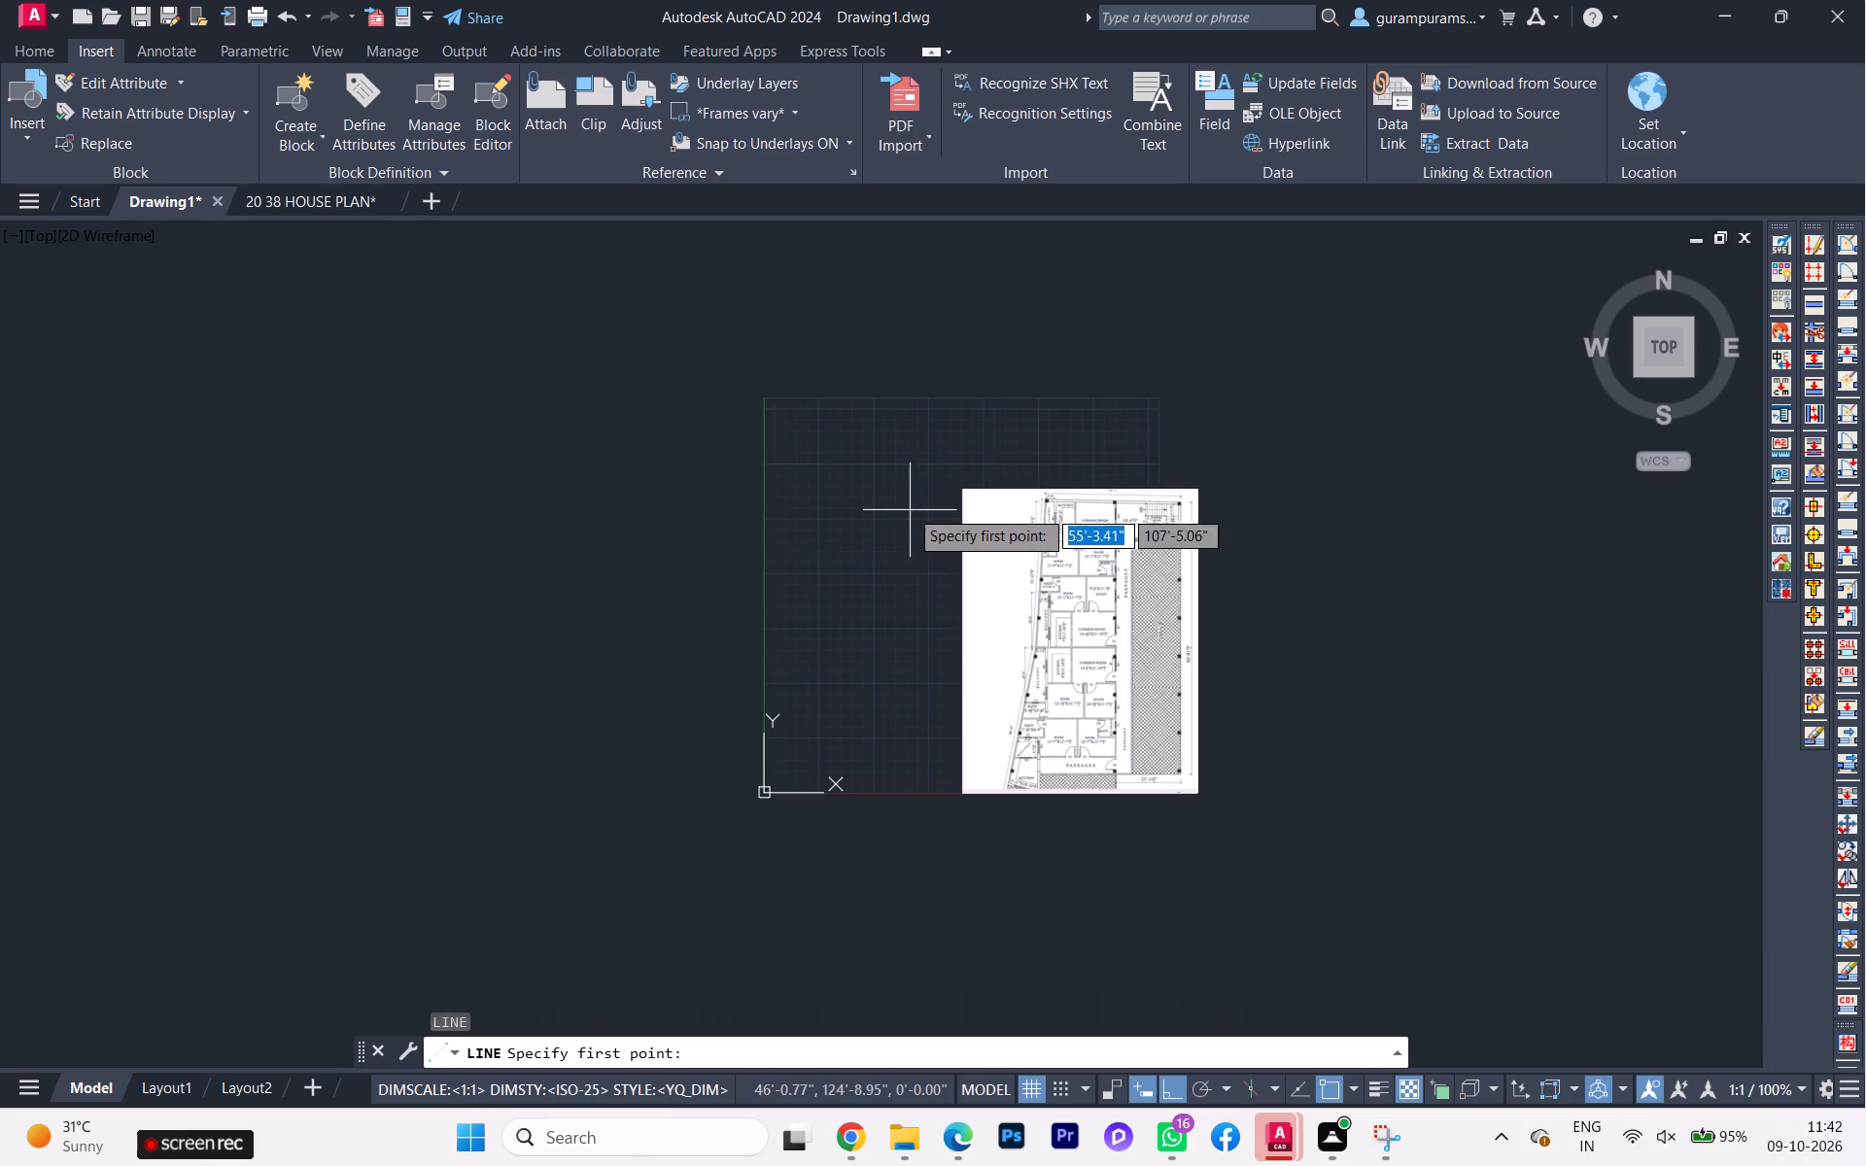
left_click(904, 494)
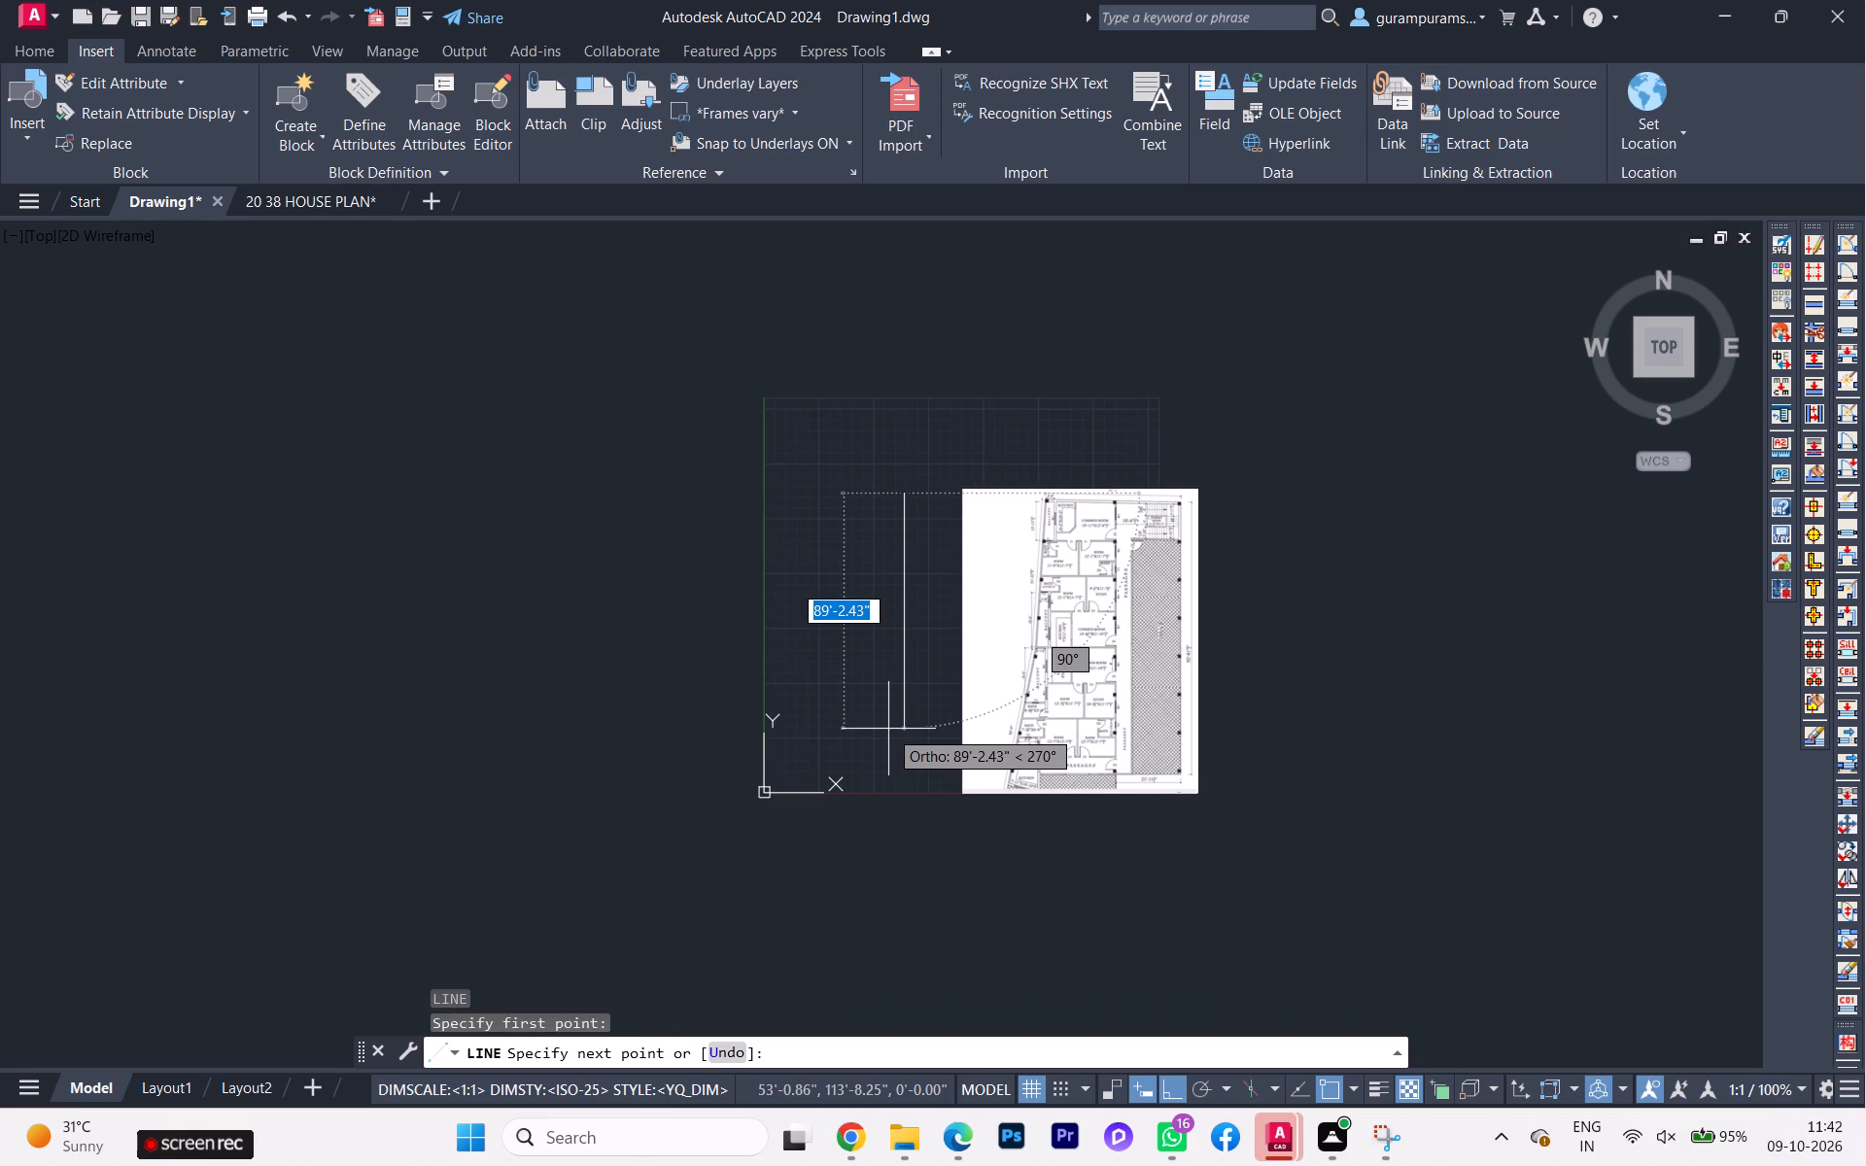
type("92'")
type("-8.50\"")
key("Return")
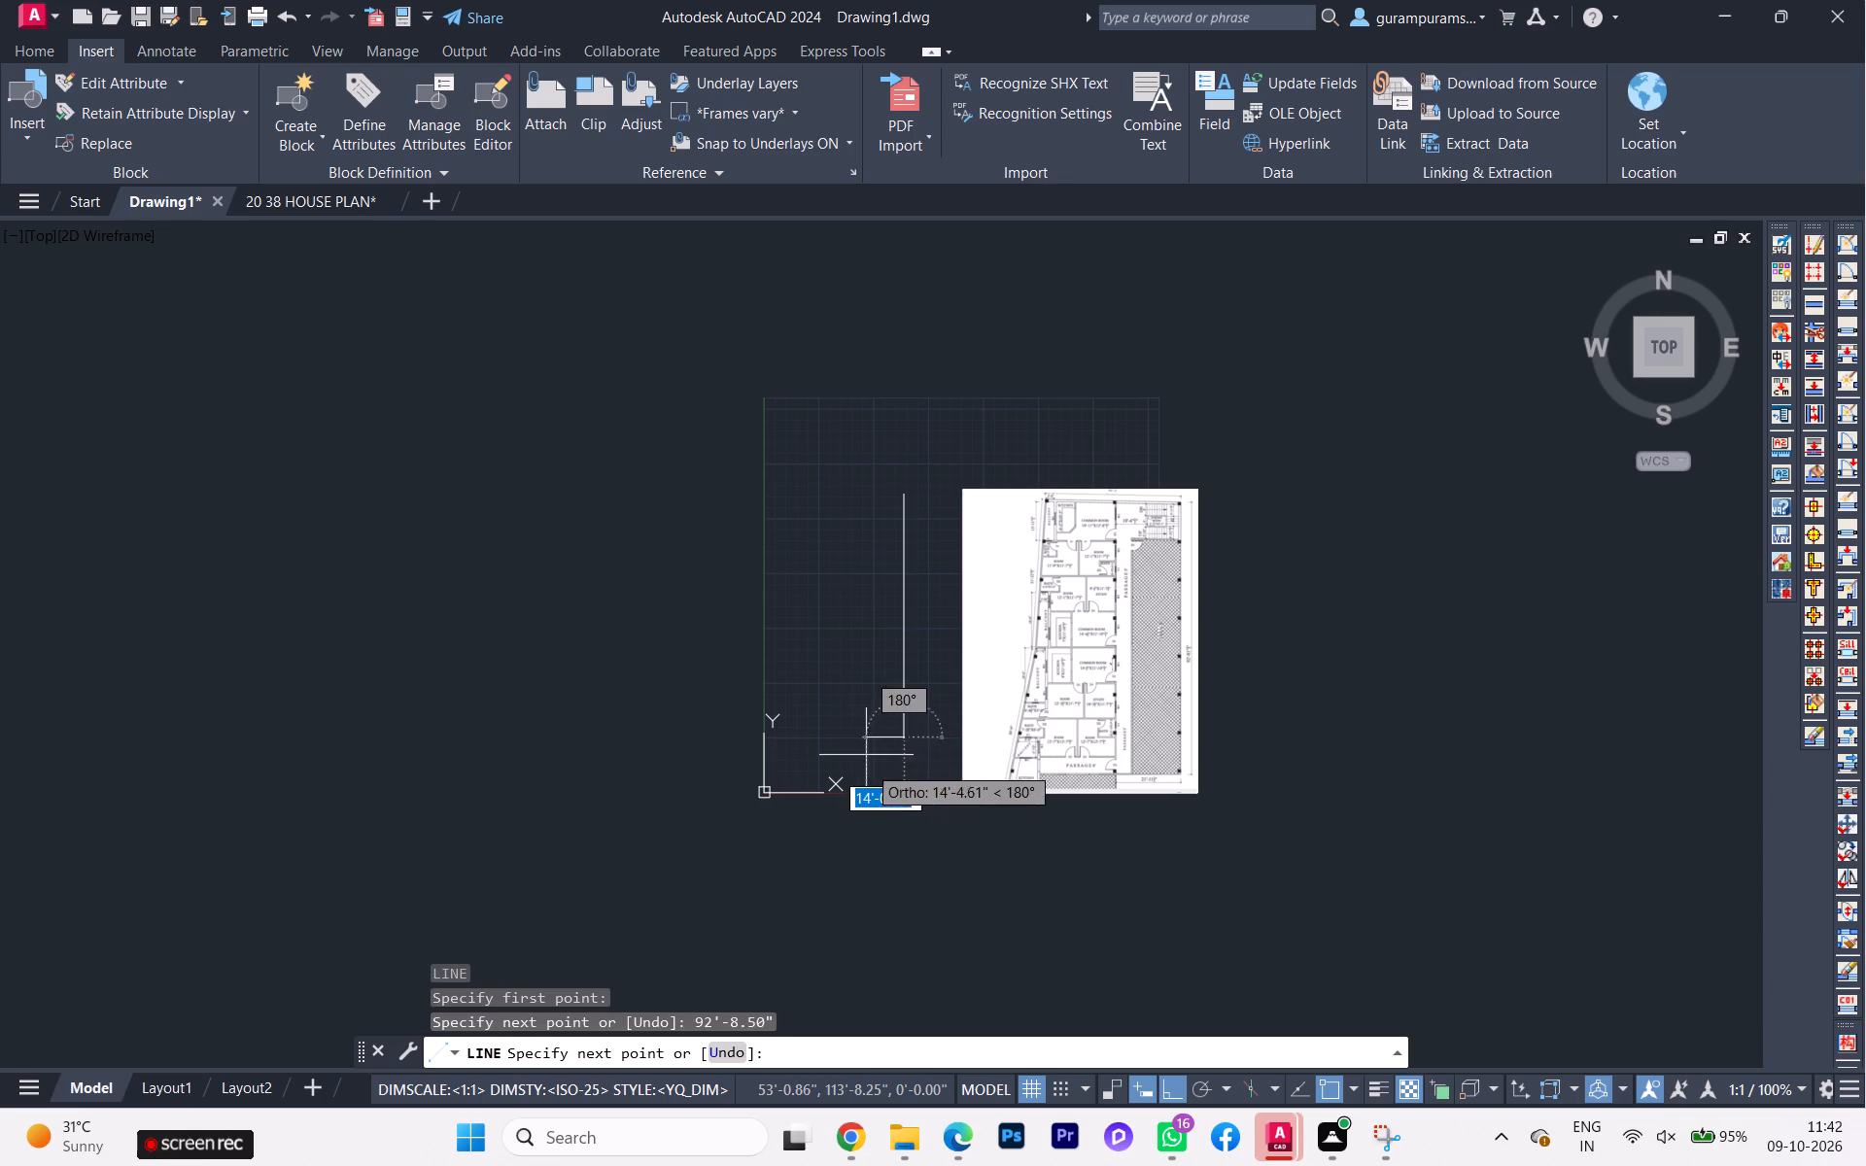
Examine the dimensions along the plan's lower edge on the reference image and in the Exercise 30 PDF in Microsoft Edge.
scroll(868, 750, "up", 2)
scroll(867, 742, "down", 1)
scroll(1233, 731, "up", 2)
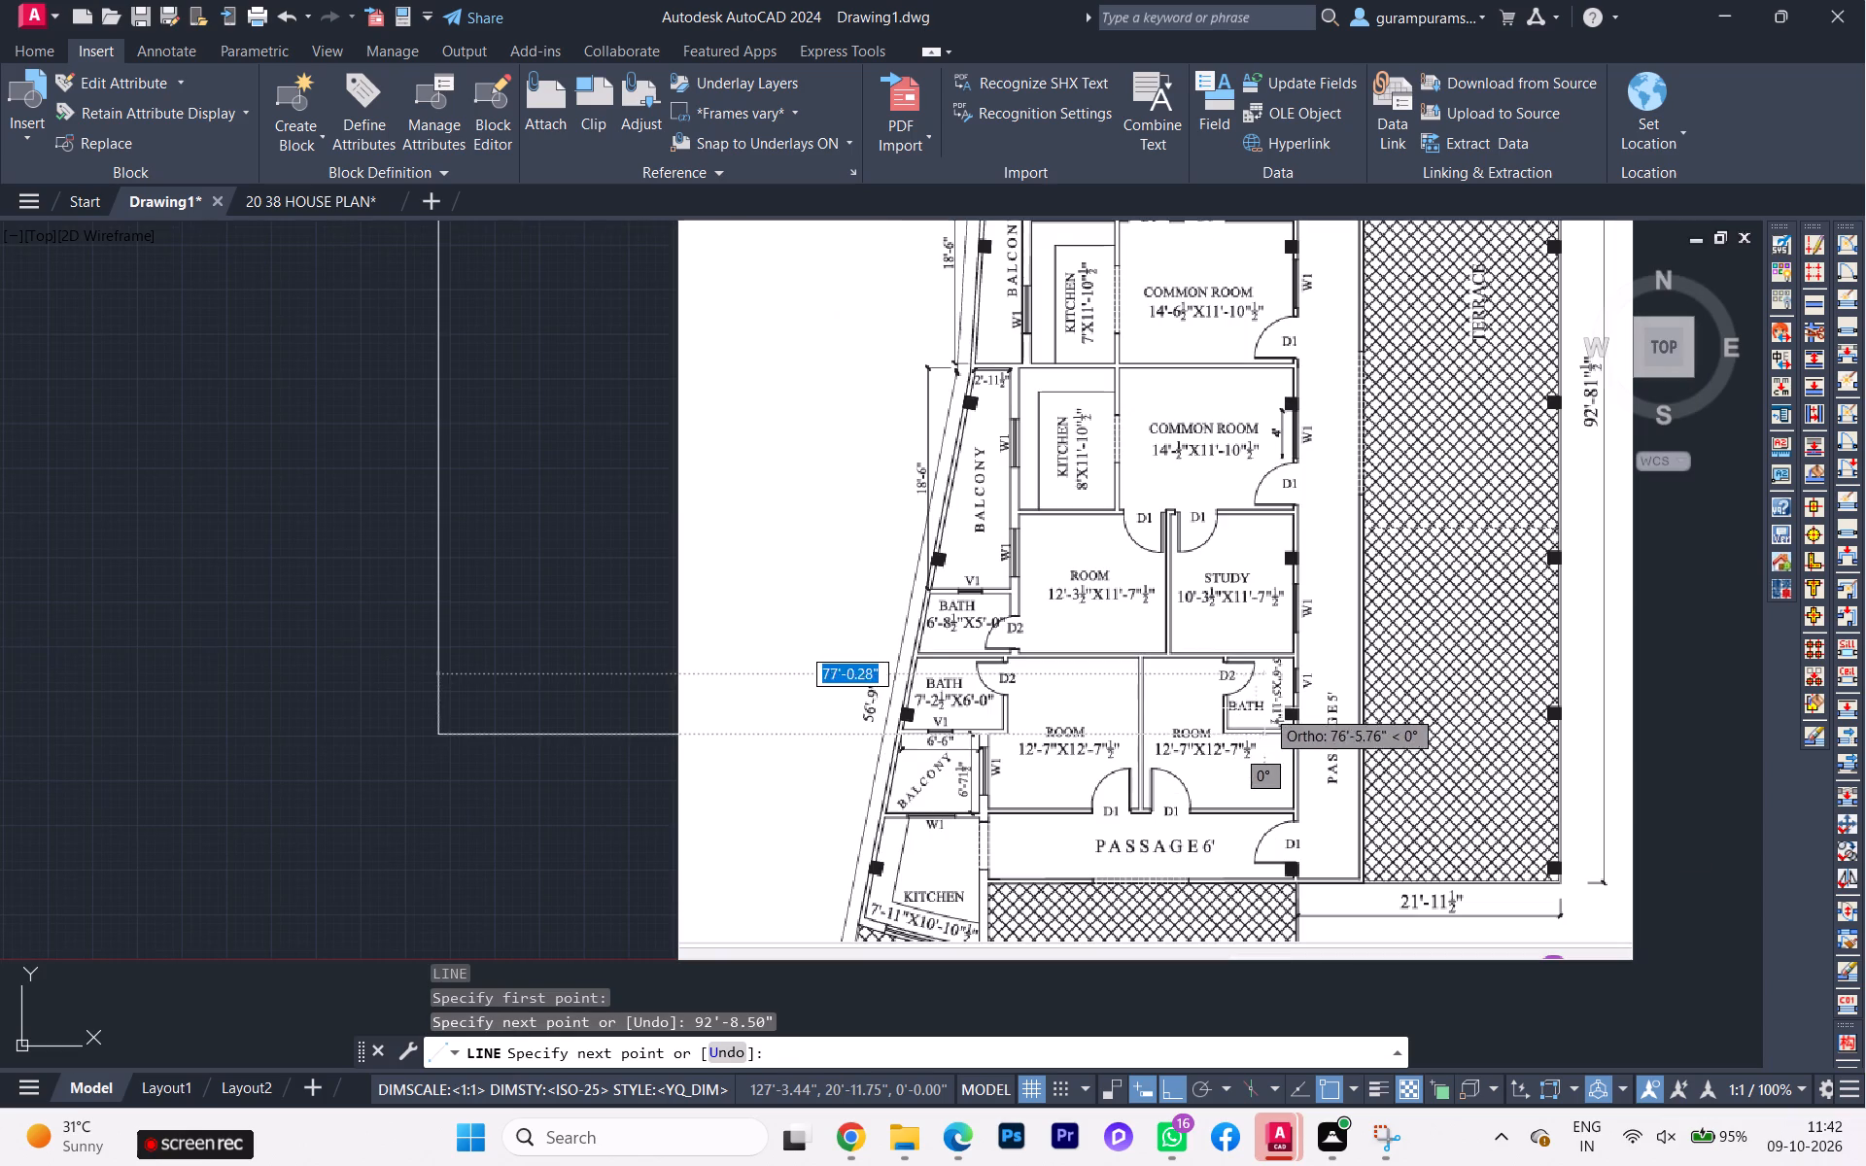
scroll(1186, 773, "down", 1)
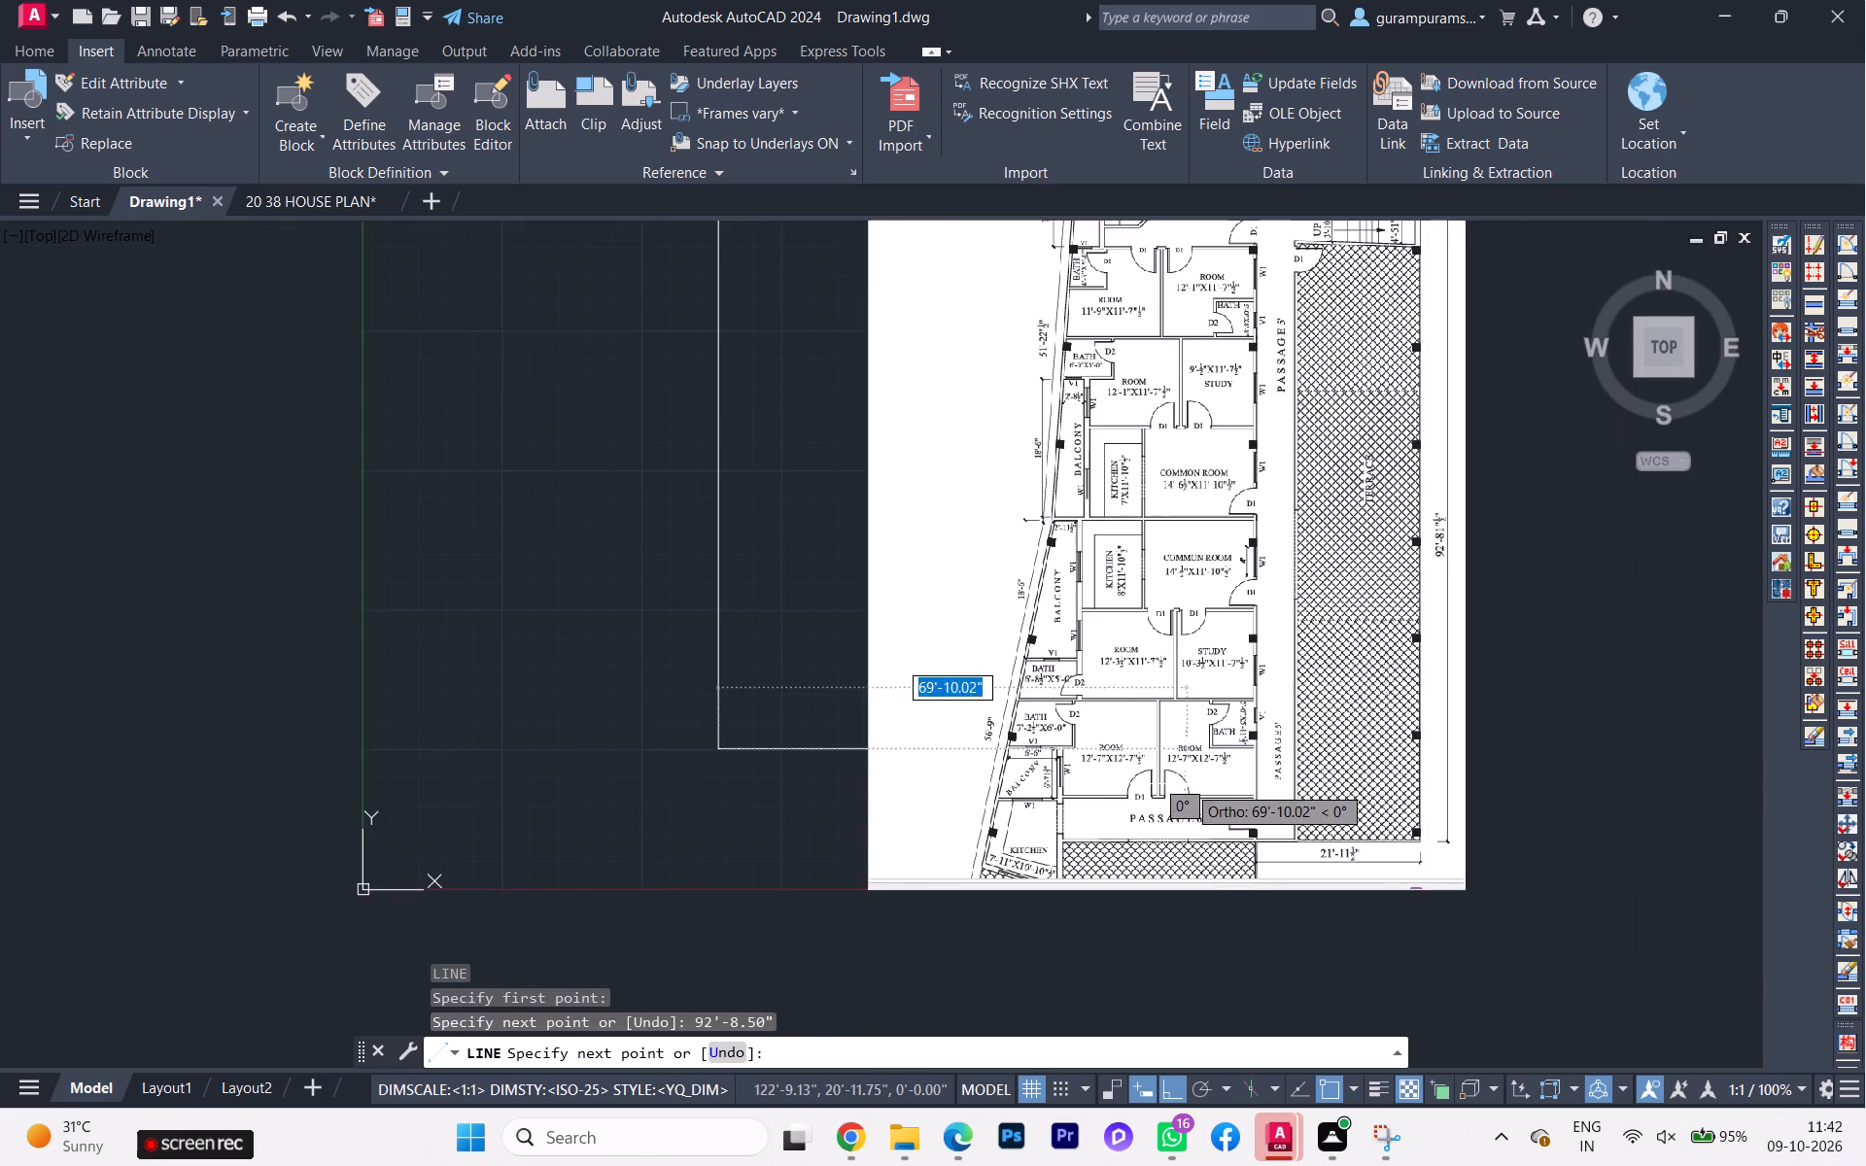
scroll(1186, 788, "down", 1)
scroll(1132, 823, "up", 1)
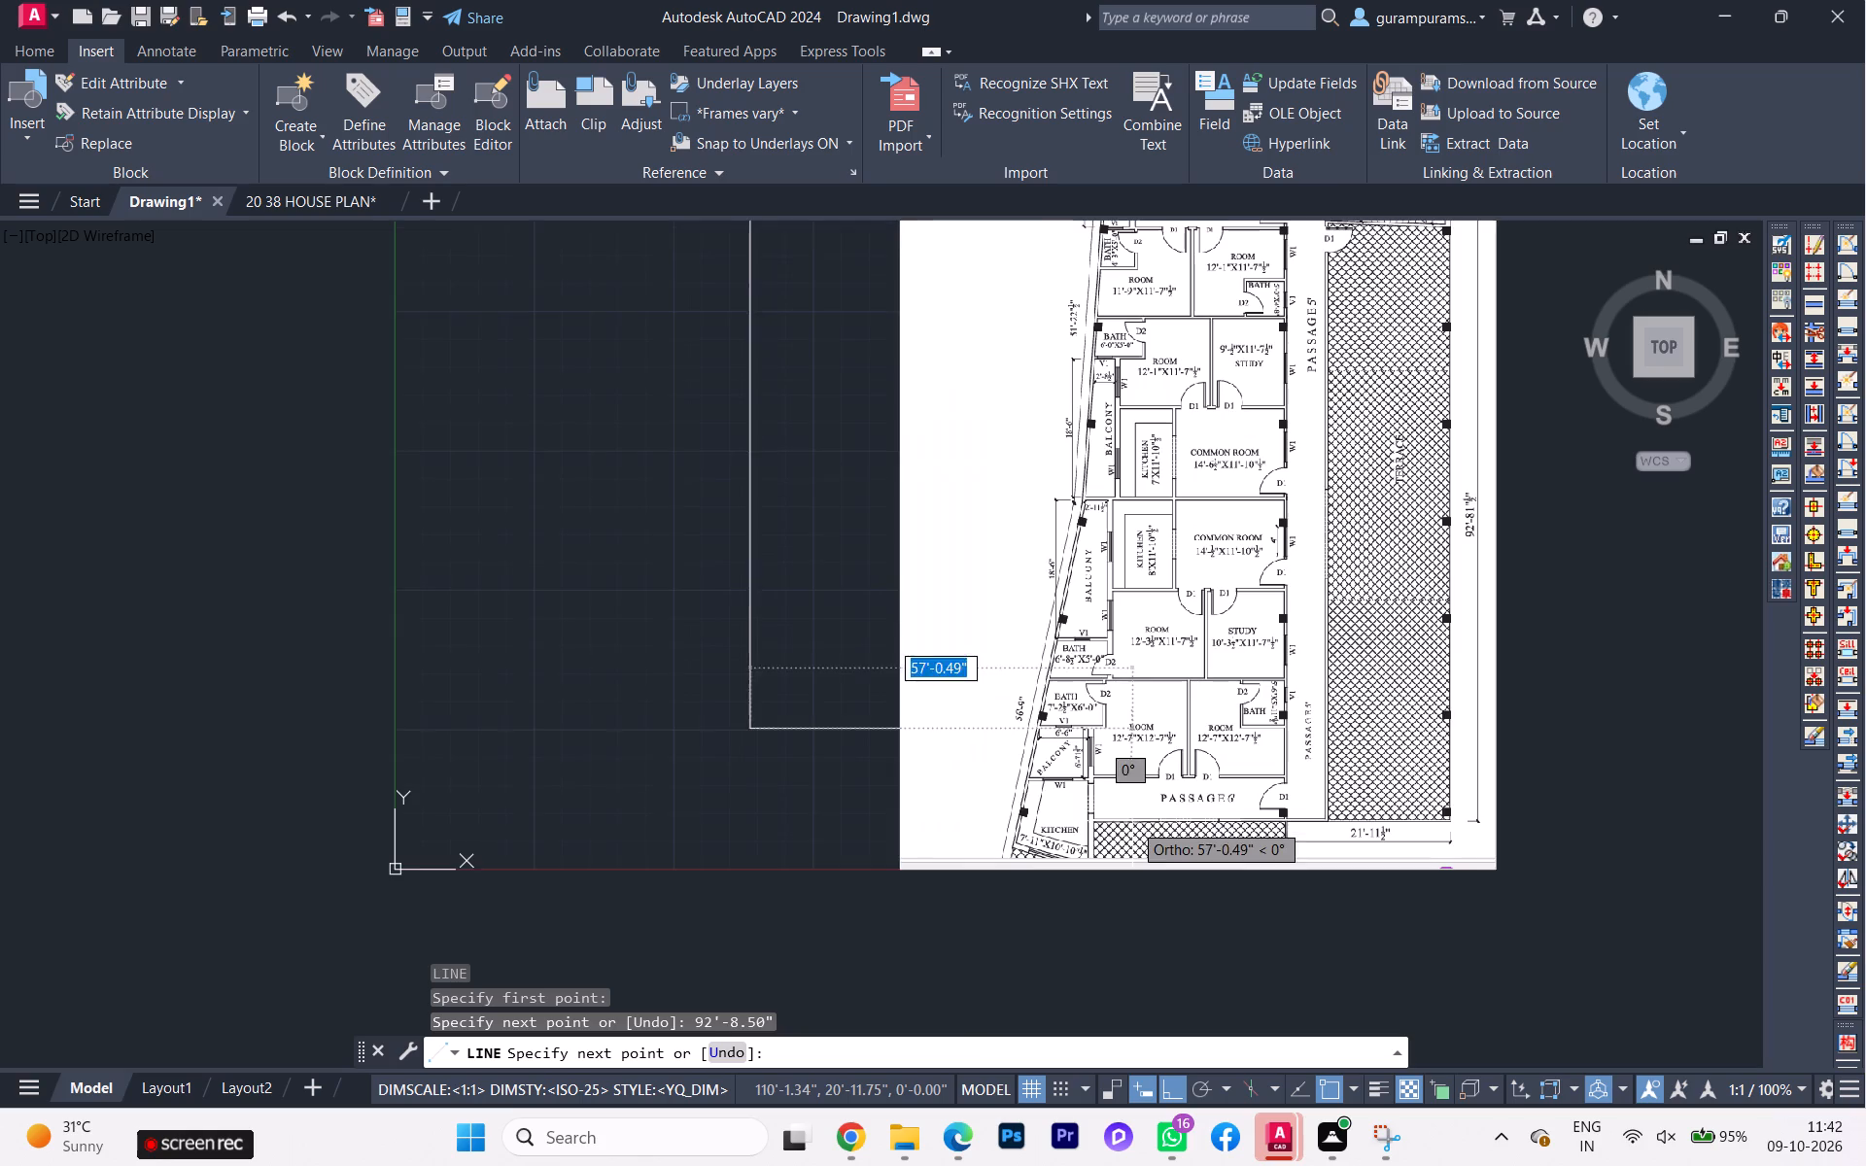
left_click(1023, 1074)
scroll(1044, 962, "down", 1)
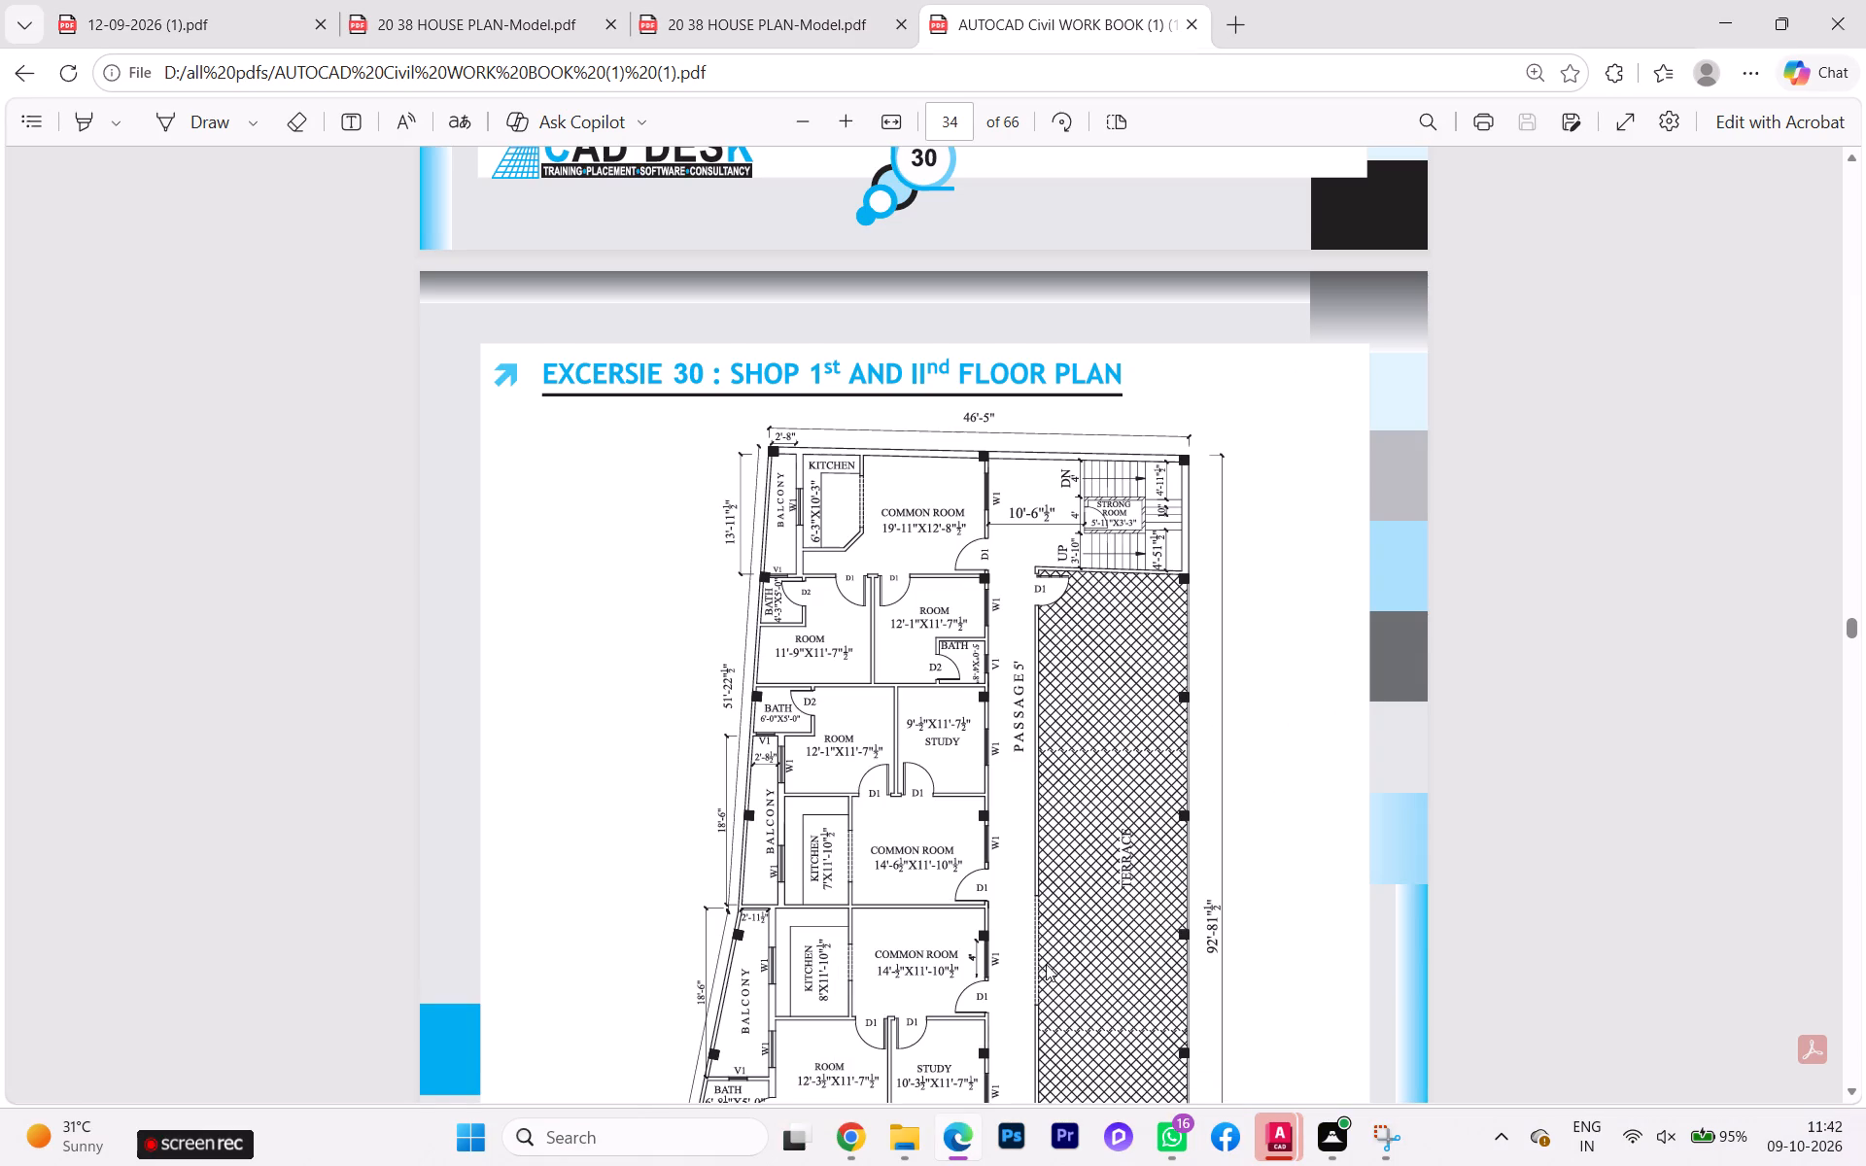
scroll(1046, 964, "down", 2)
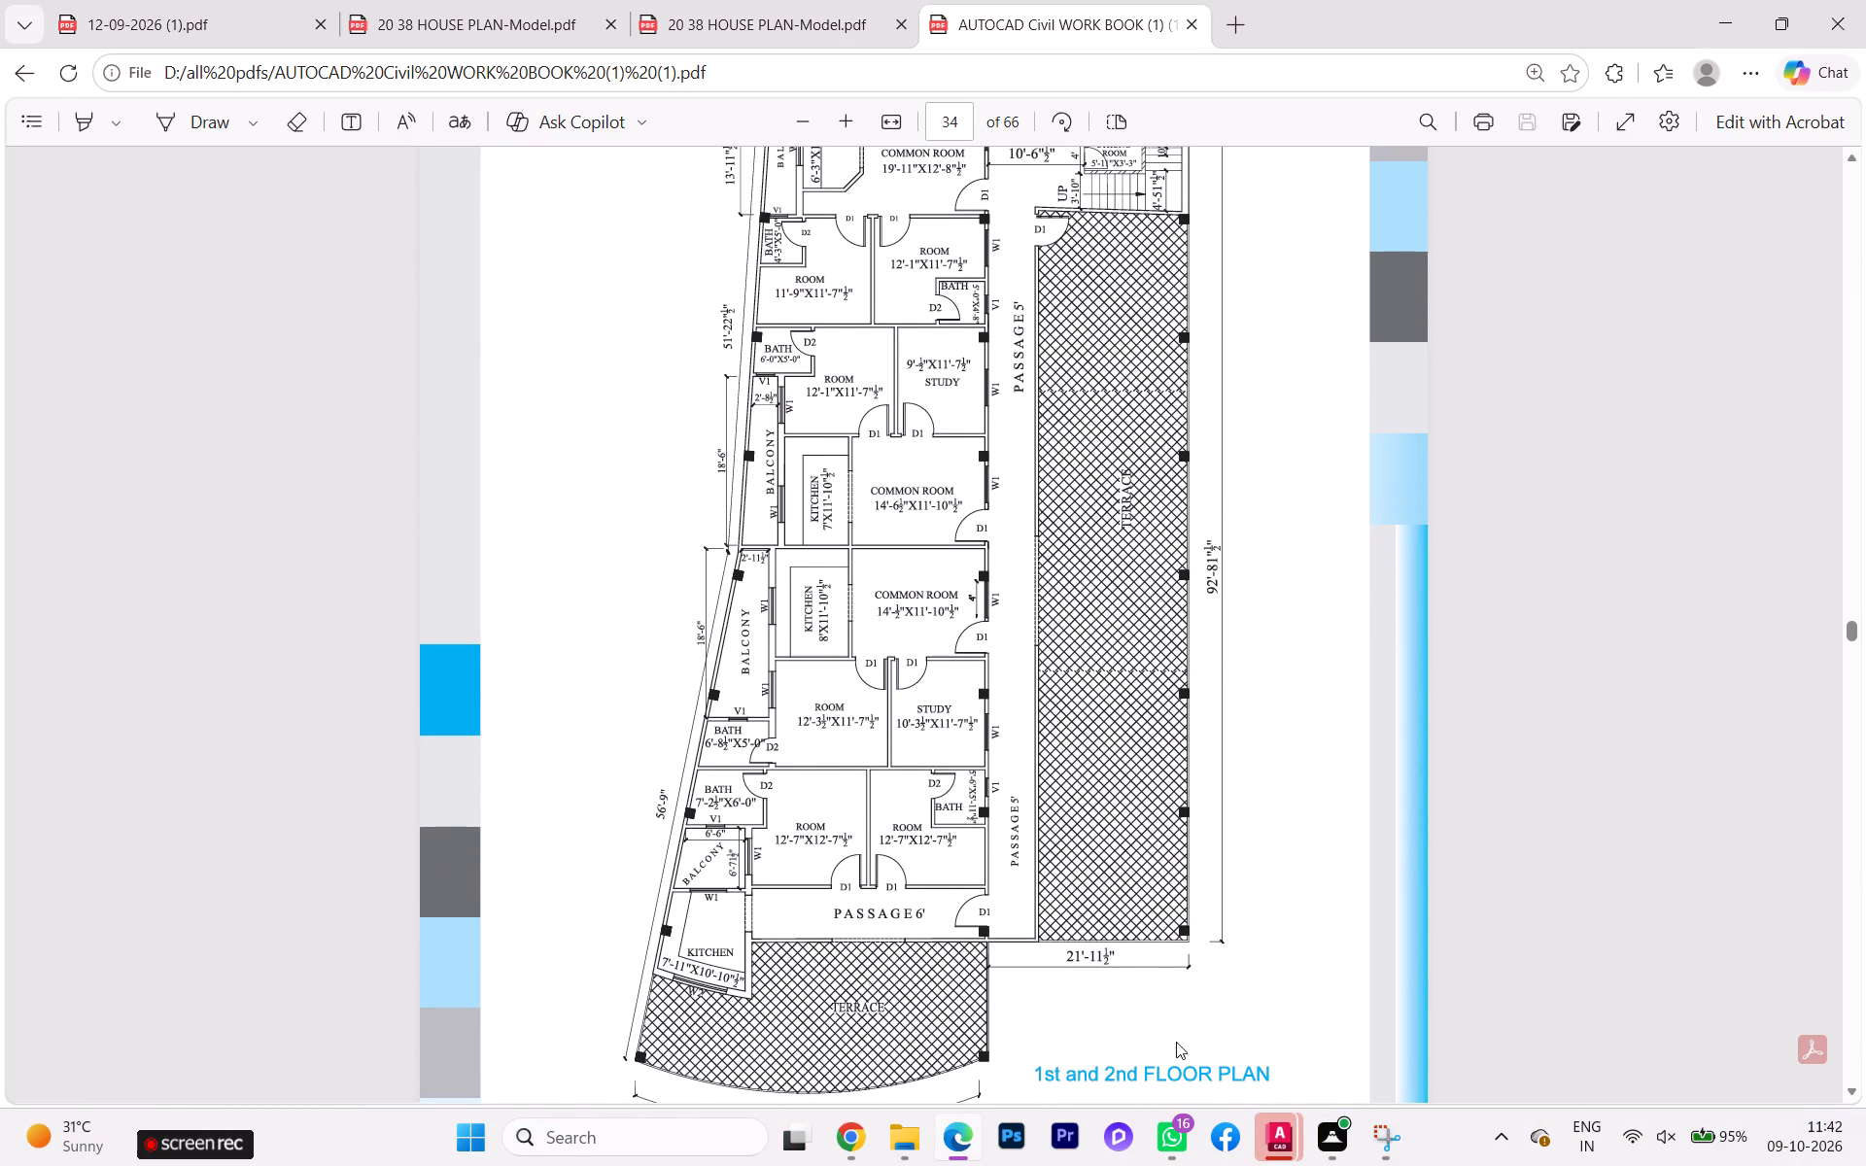
Return to Drawing1 in AutoCAD and continue from the vertical line's lower end with a horizontal segment 21'-11.50" to the left.
left_click(1208, 1026)
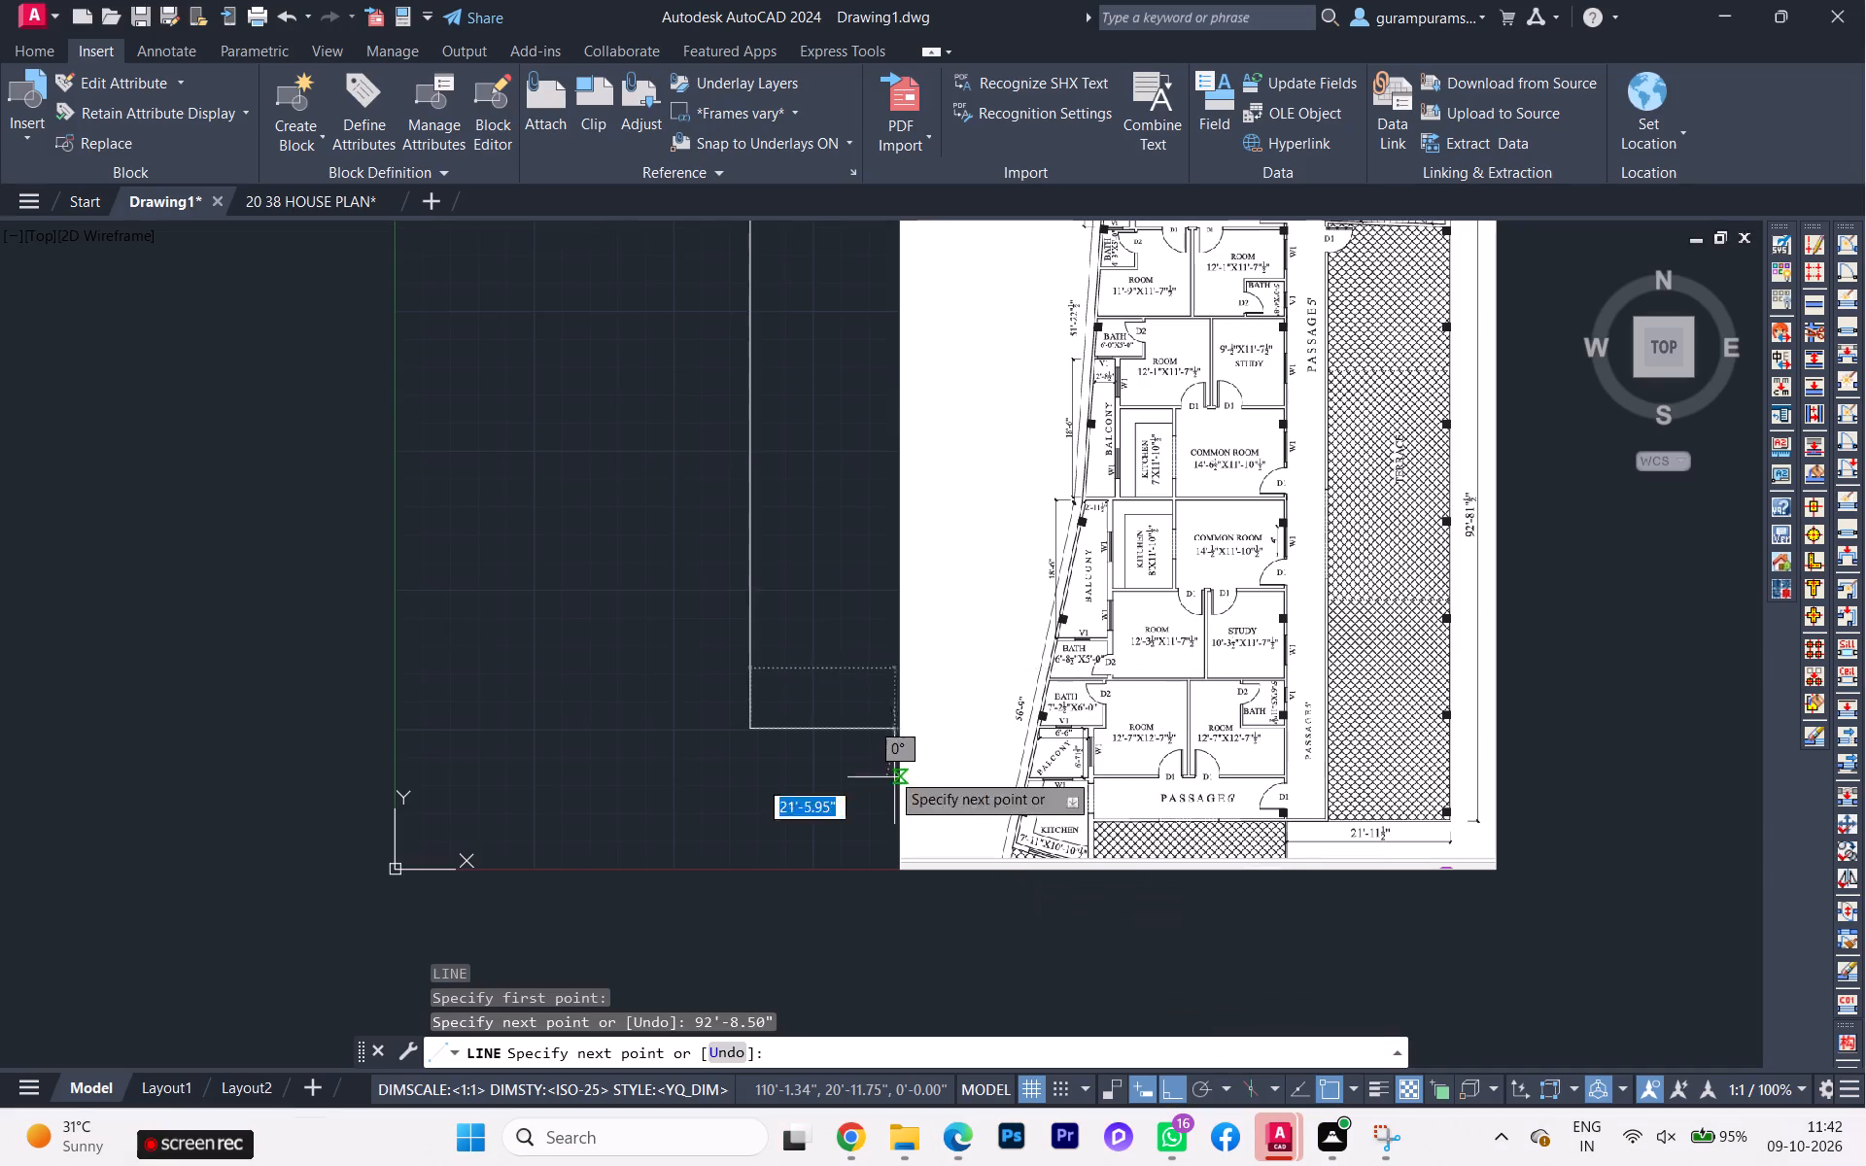
type("21")
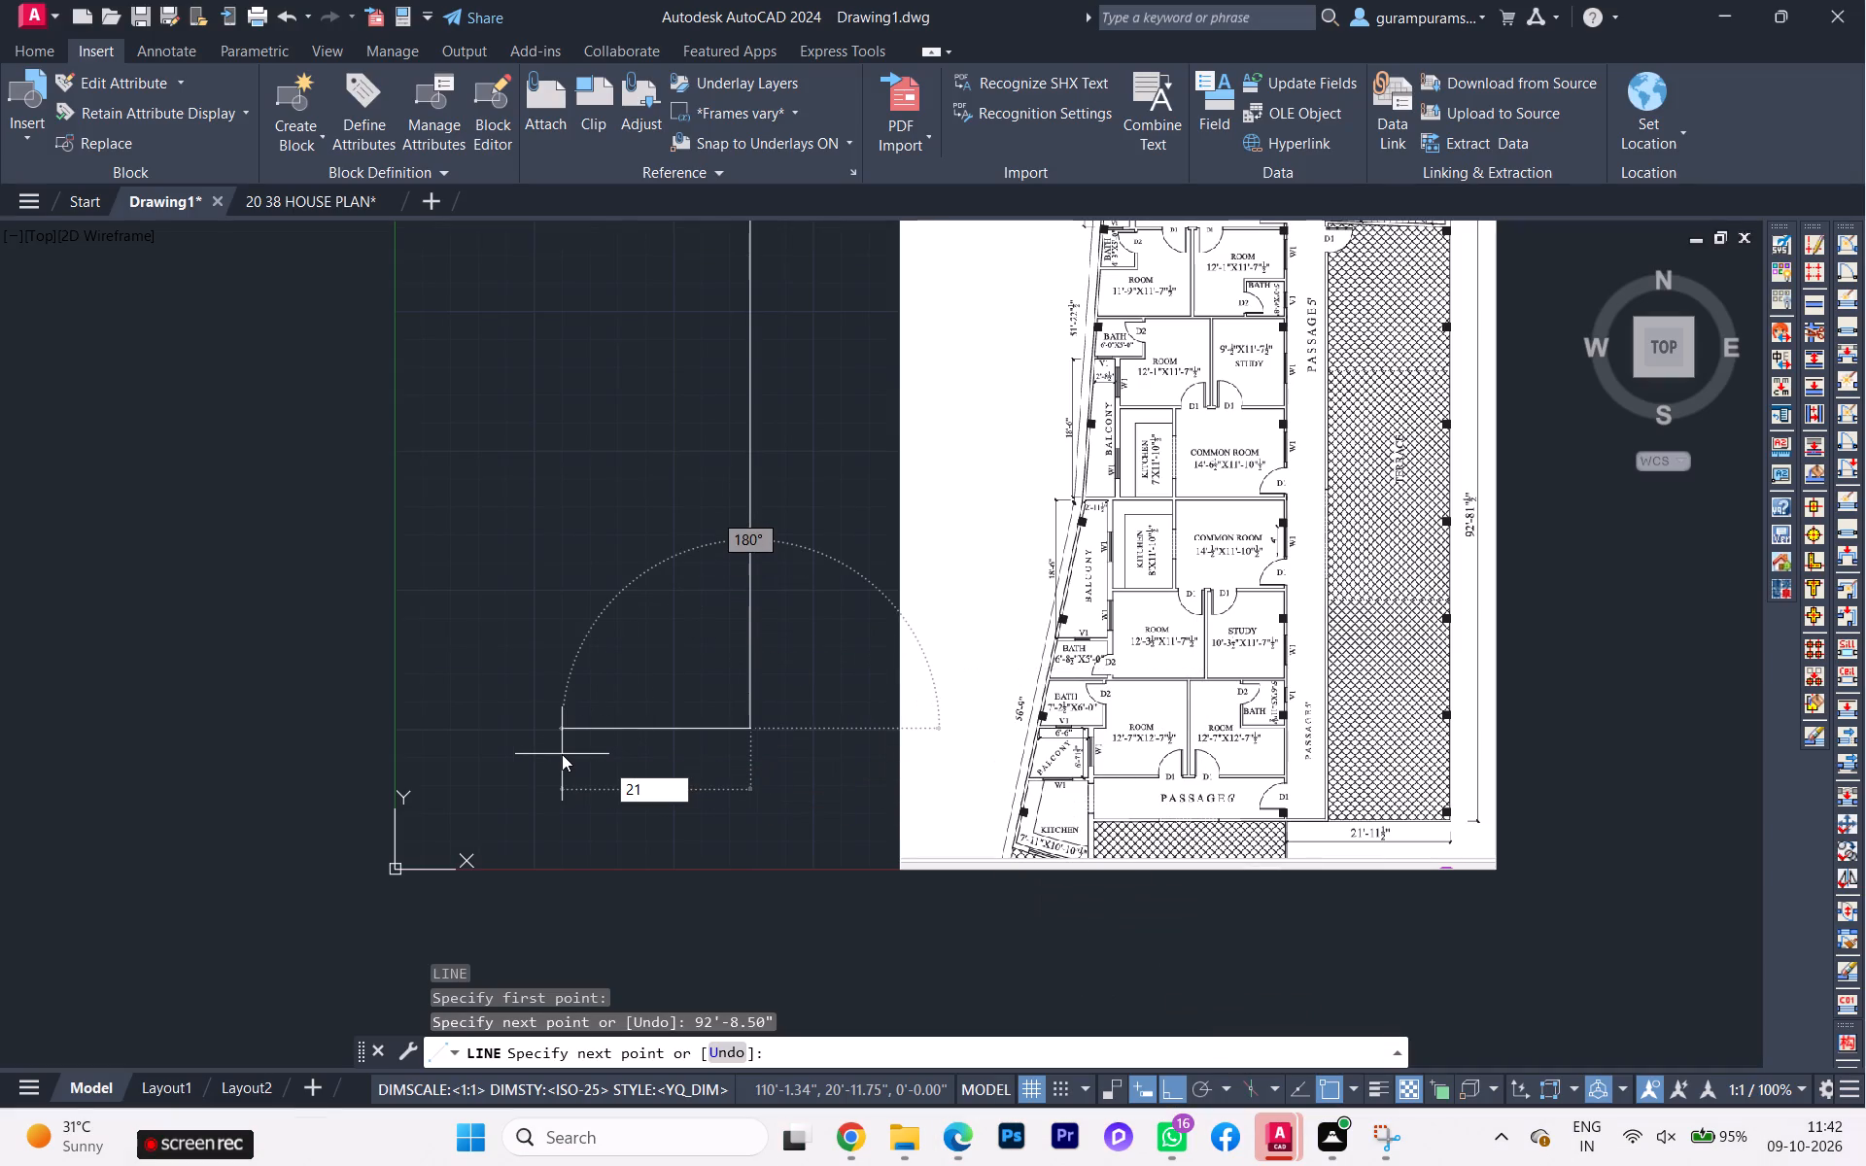
key("apostrophe")
type("-11.50")
key("shift+quotedbl")
key("Return")
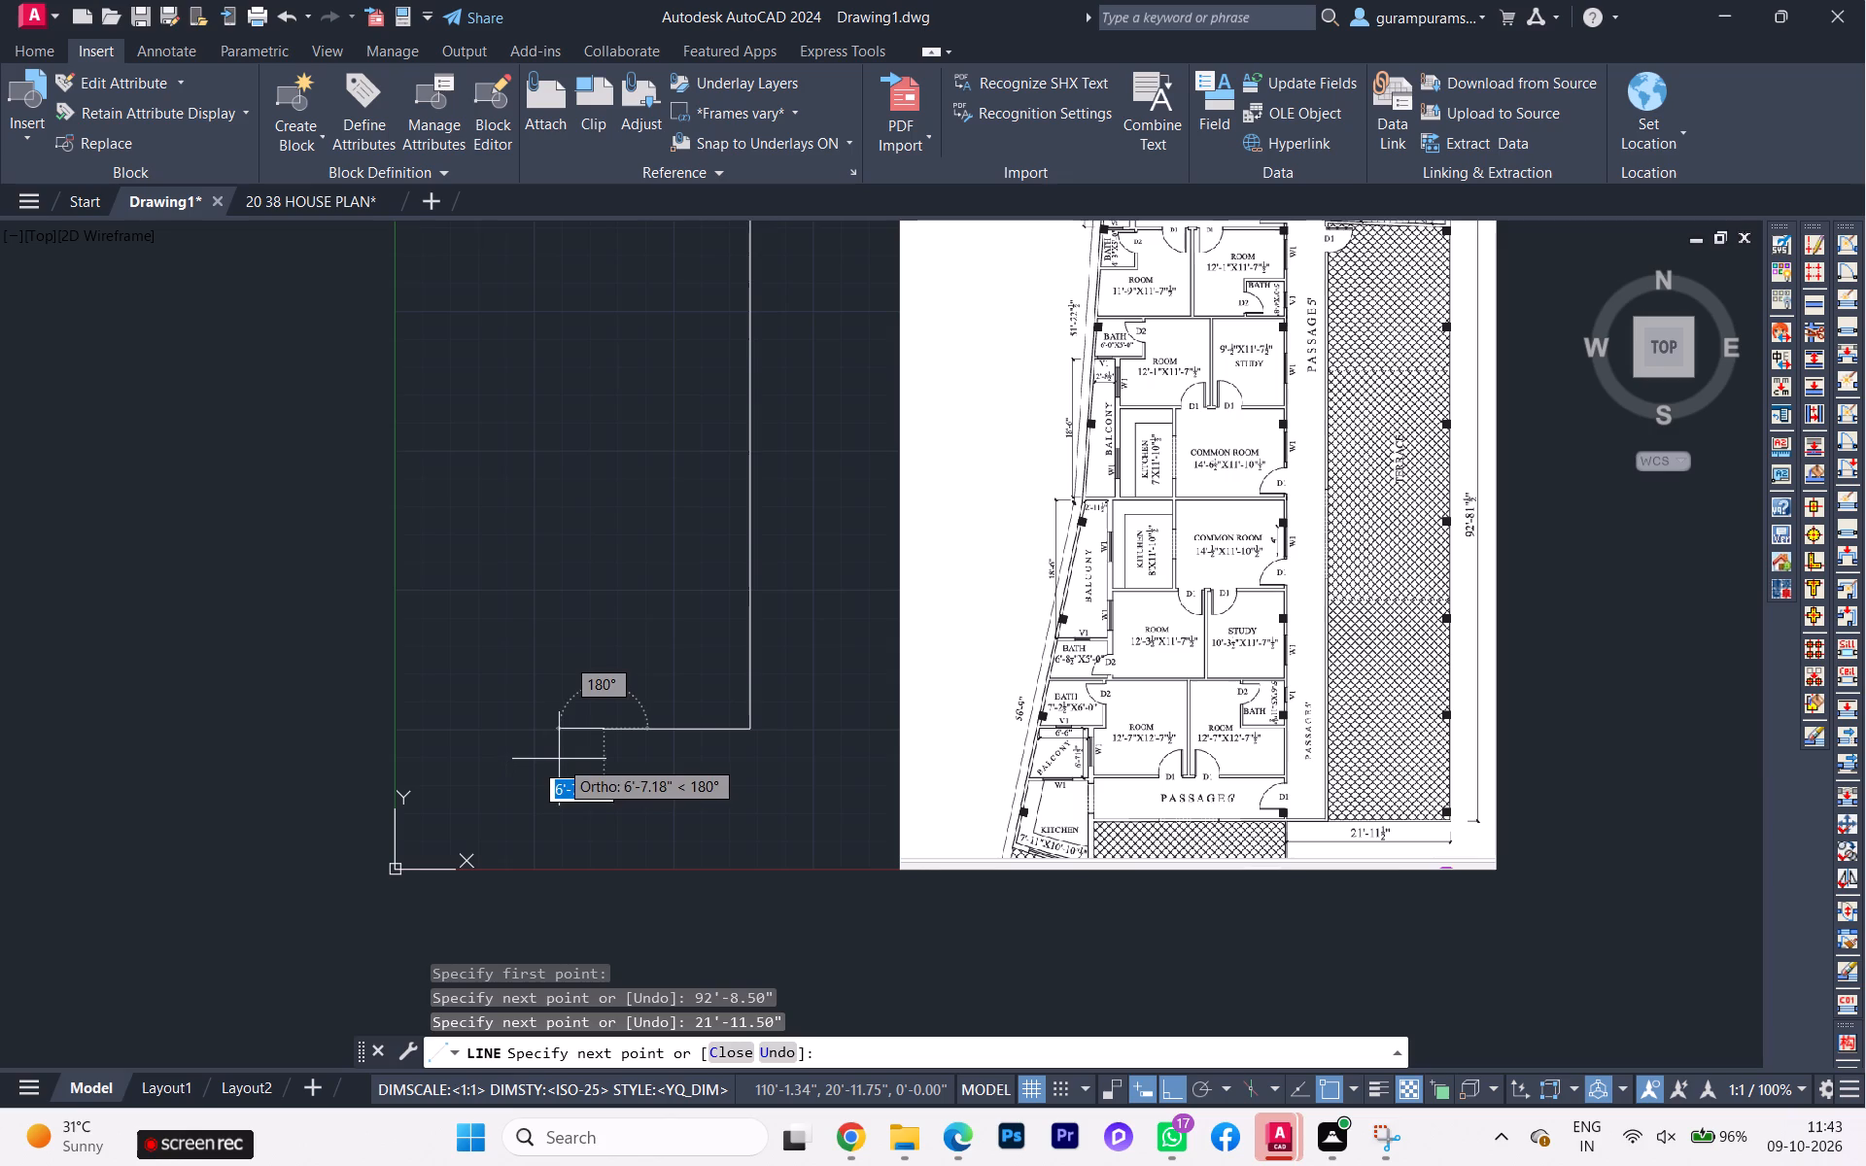
key("Escape")
Draw a horizontal line 46'5" long to the left from the upper end of the vertical boundary line.
scroll(632, 736, "down", 2)
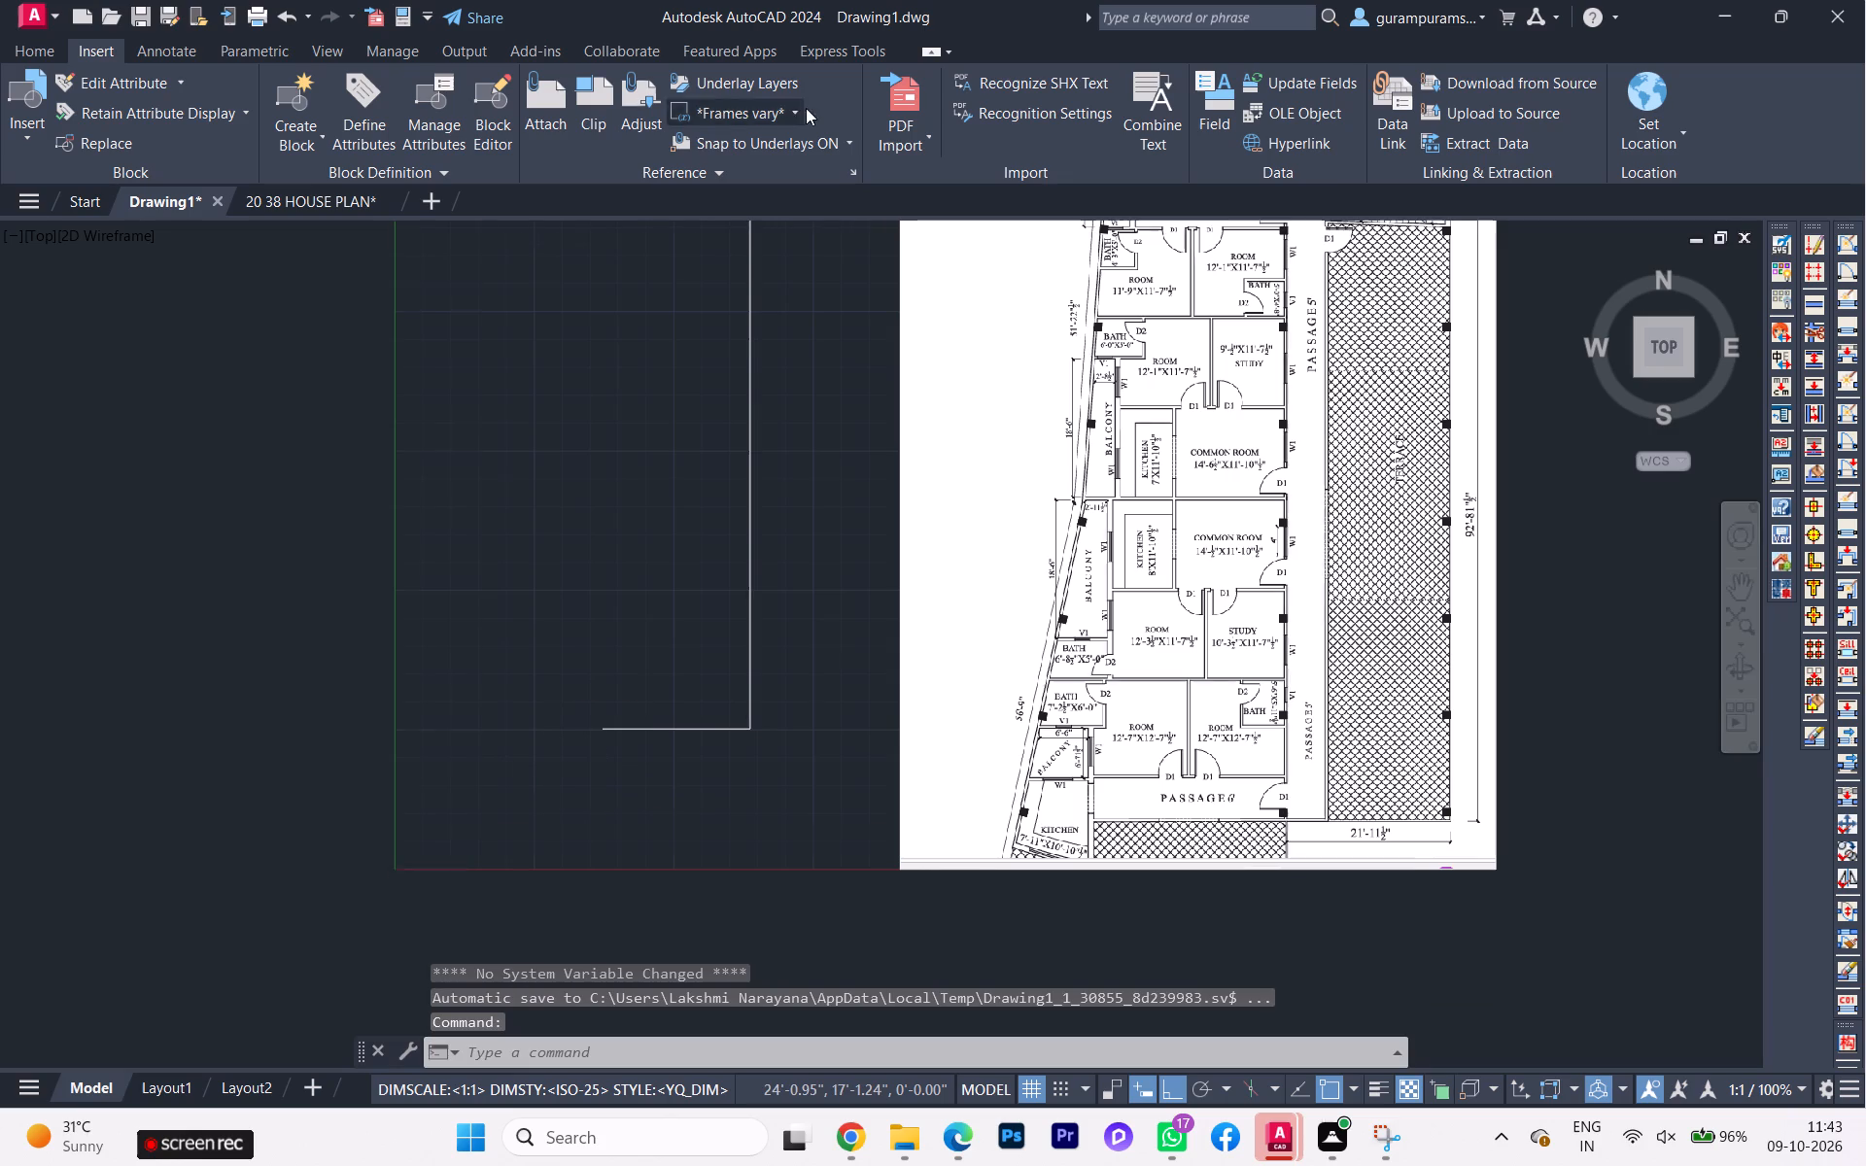
scroll(1042, 308, "up", 2)
scroll(1054, 364, "down", 1)
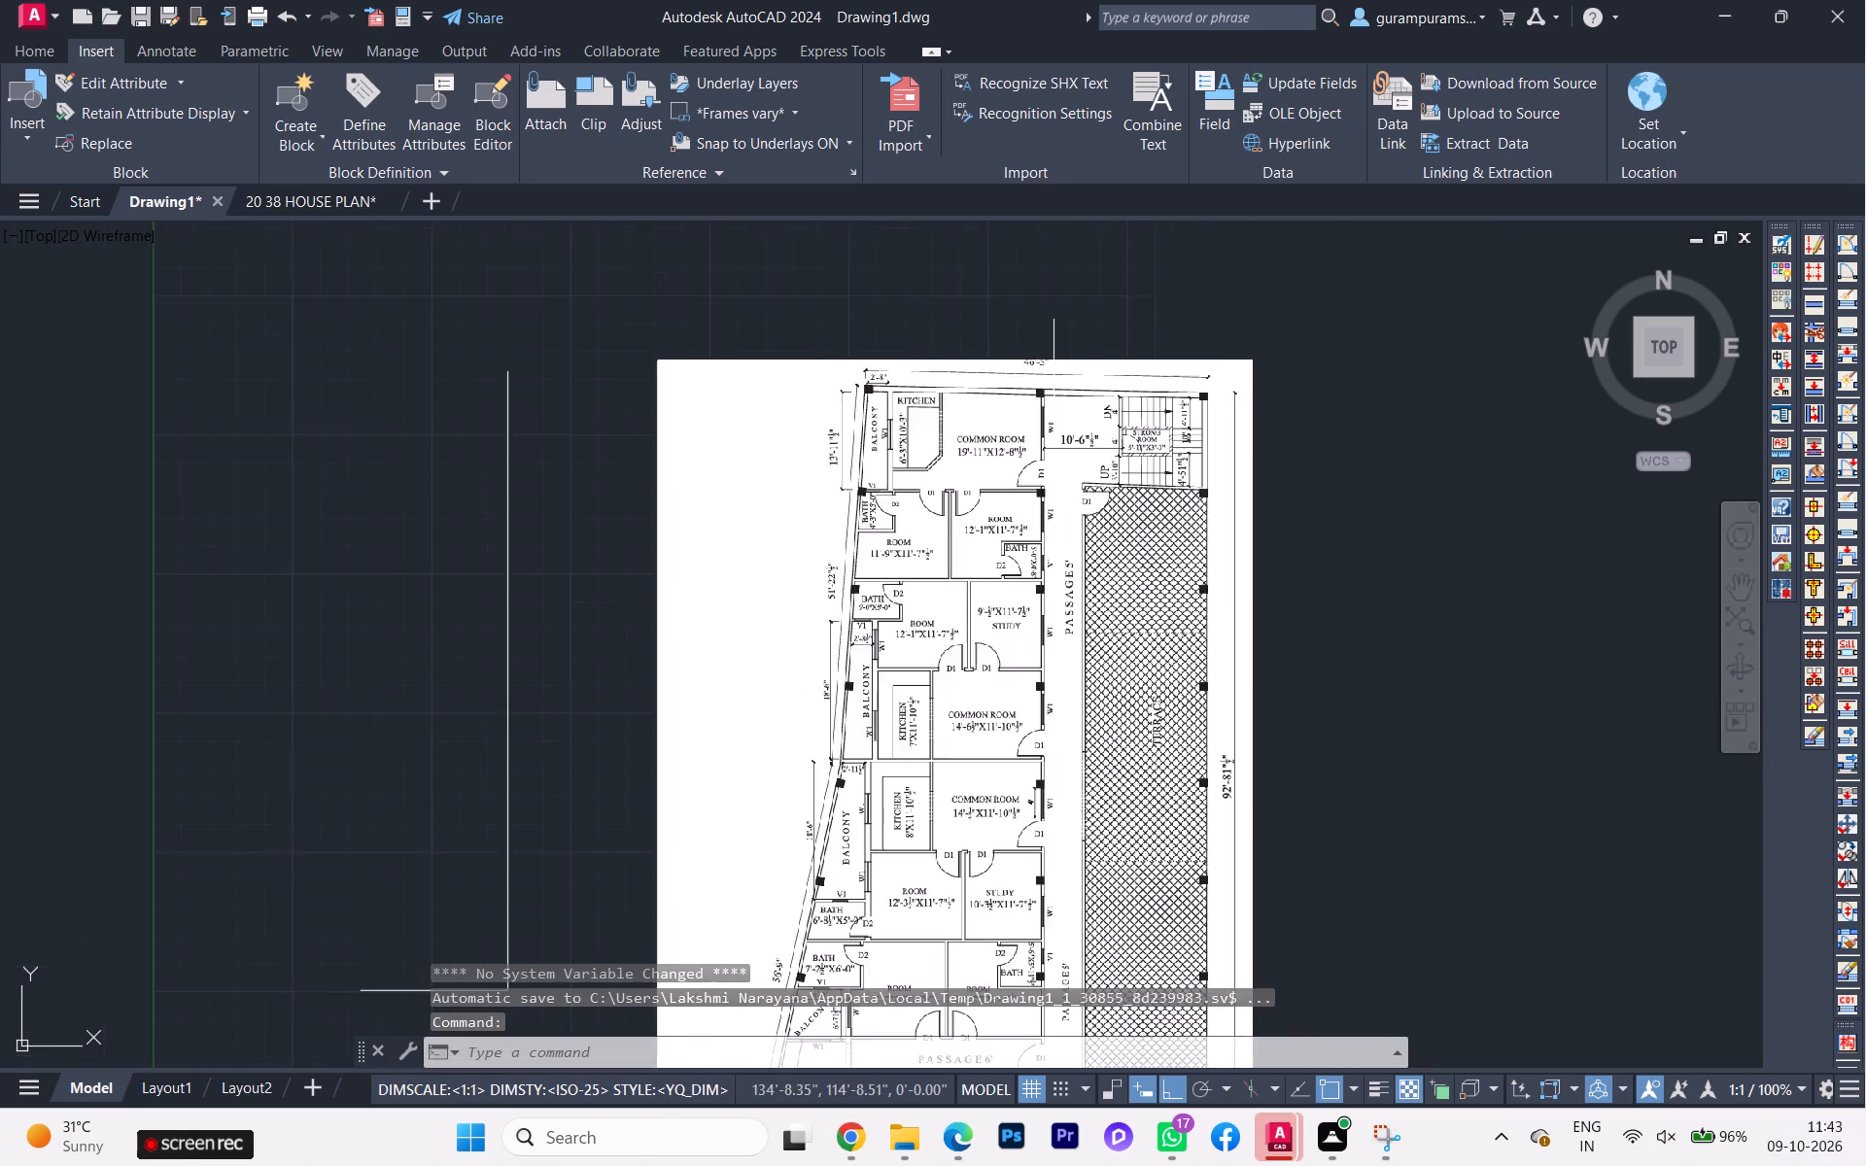
scroll(1054, 367, "down", 1)
middle_click_drag(1098, 463, 1162, 530)
scroll(776, 432, "up", 1)
key("space")
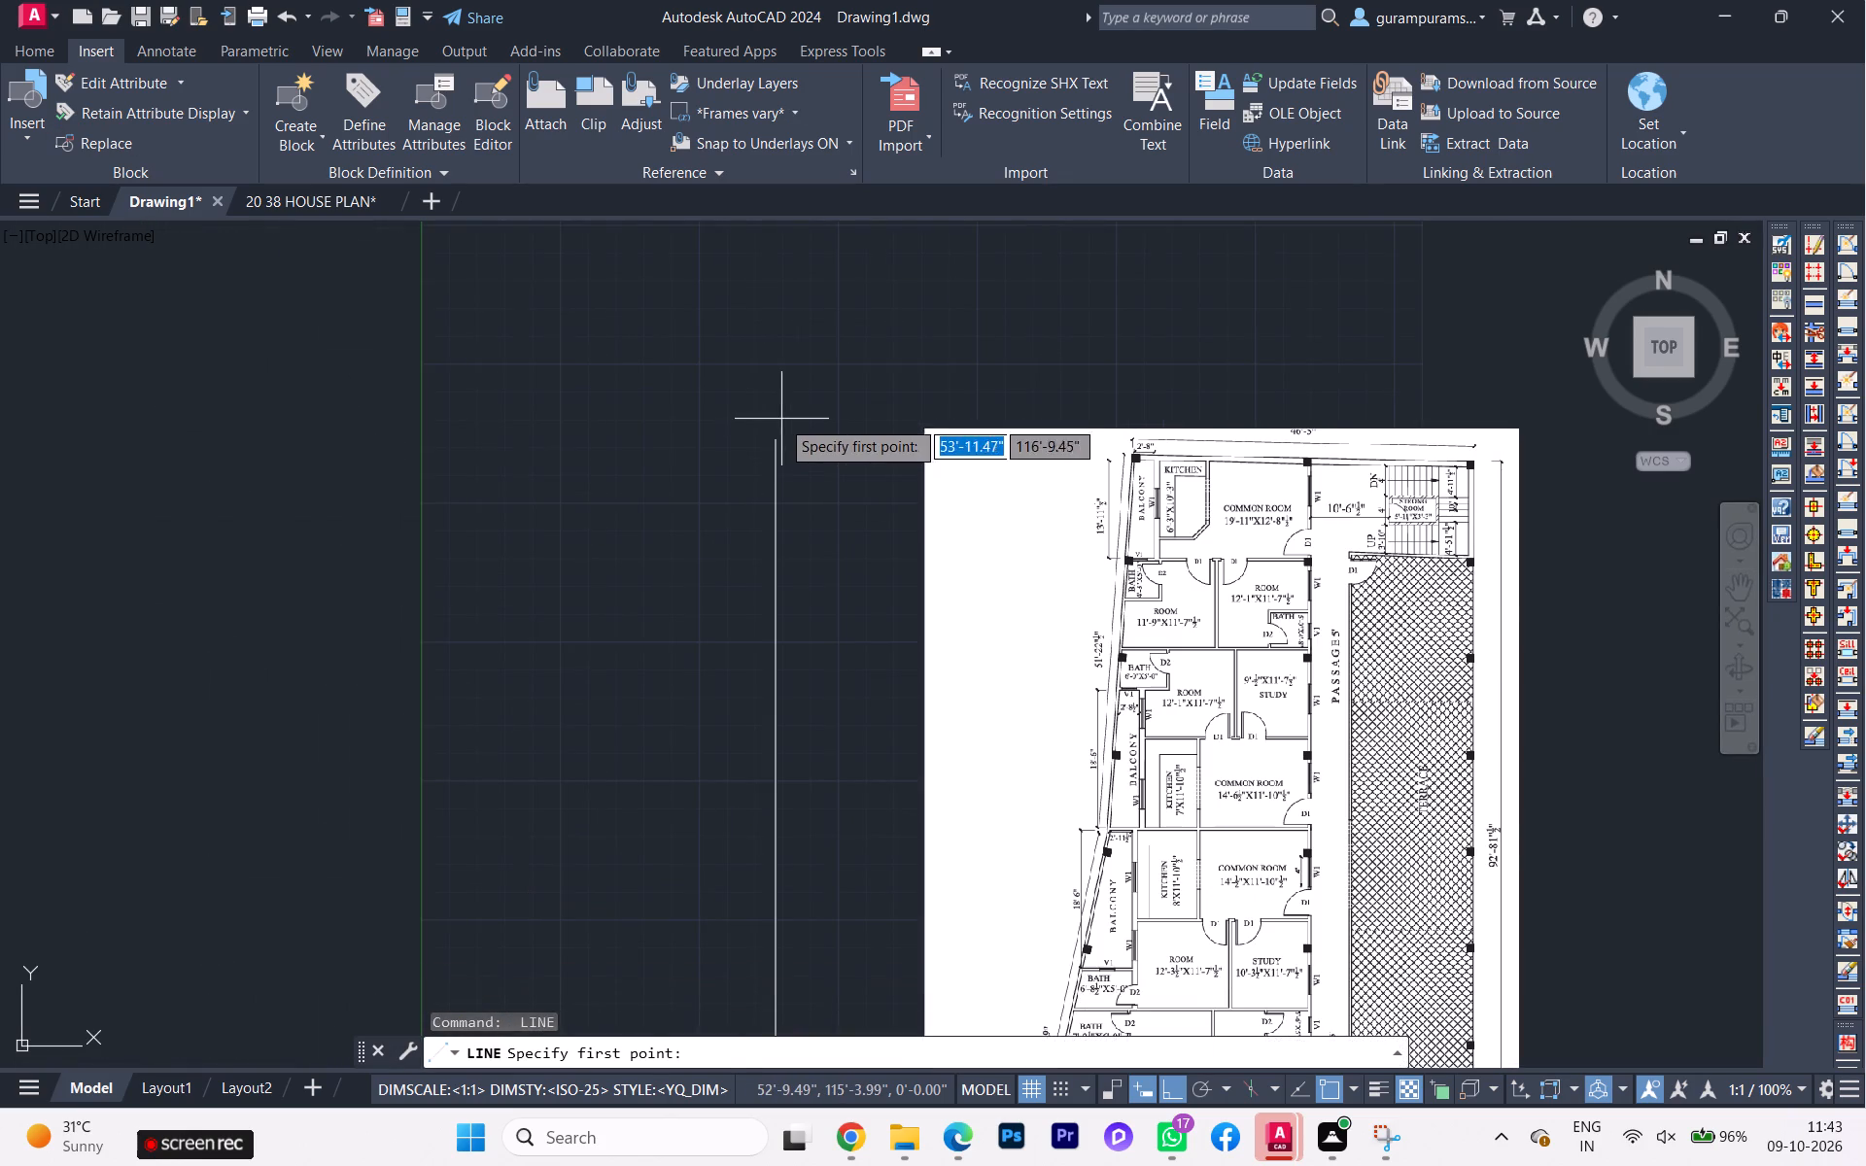
scroll(778, 421, "up", 2)
left_click(771, 463)
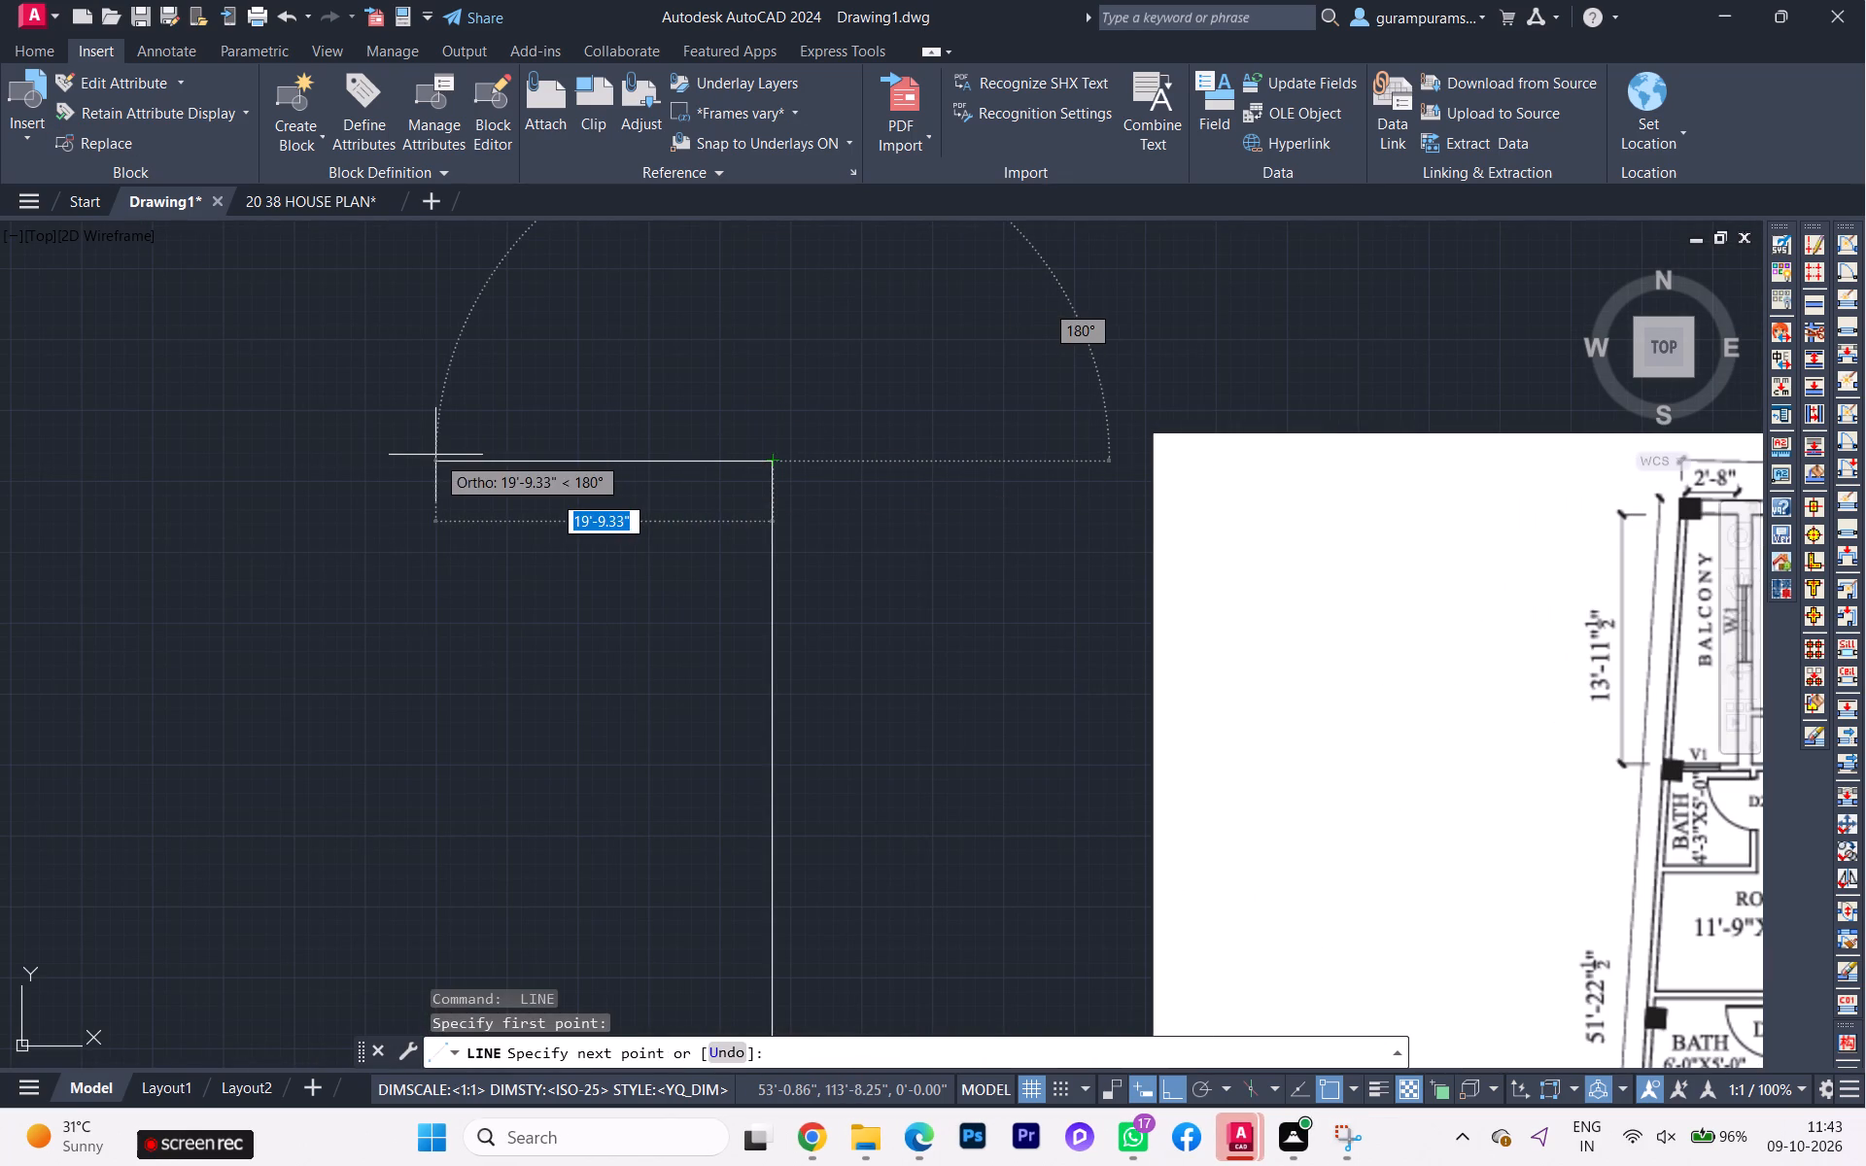
type("46'5")
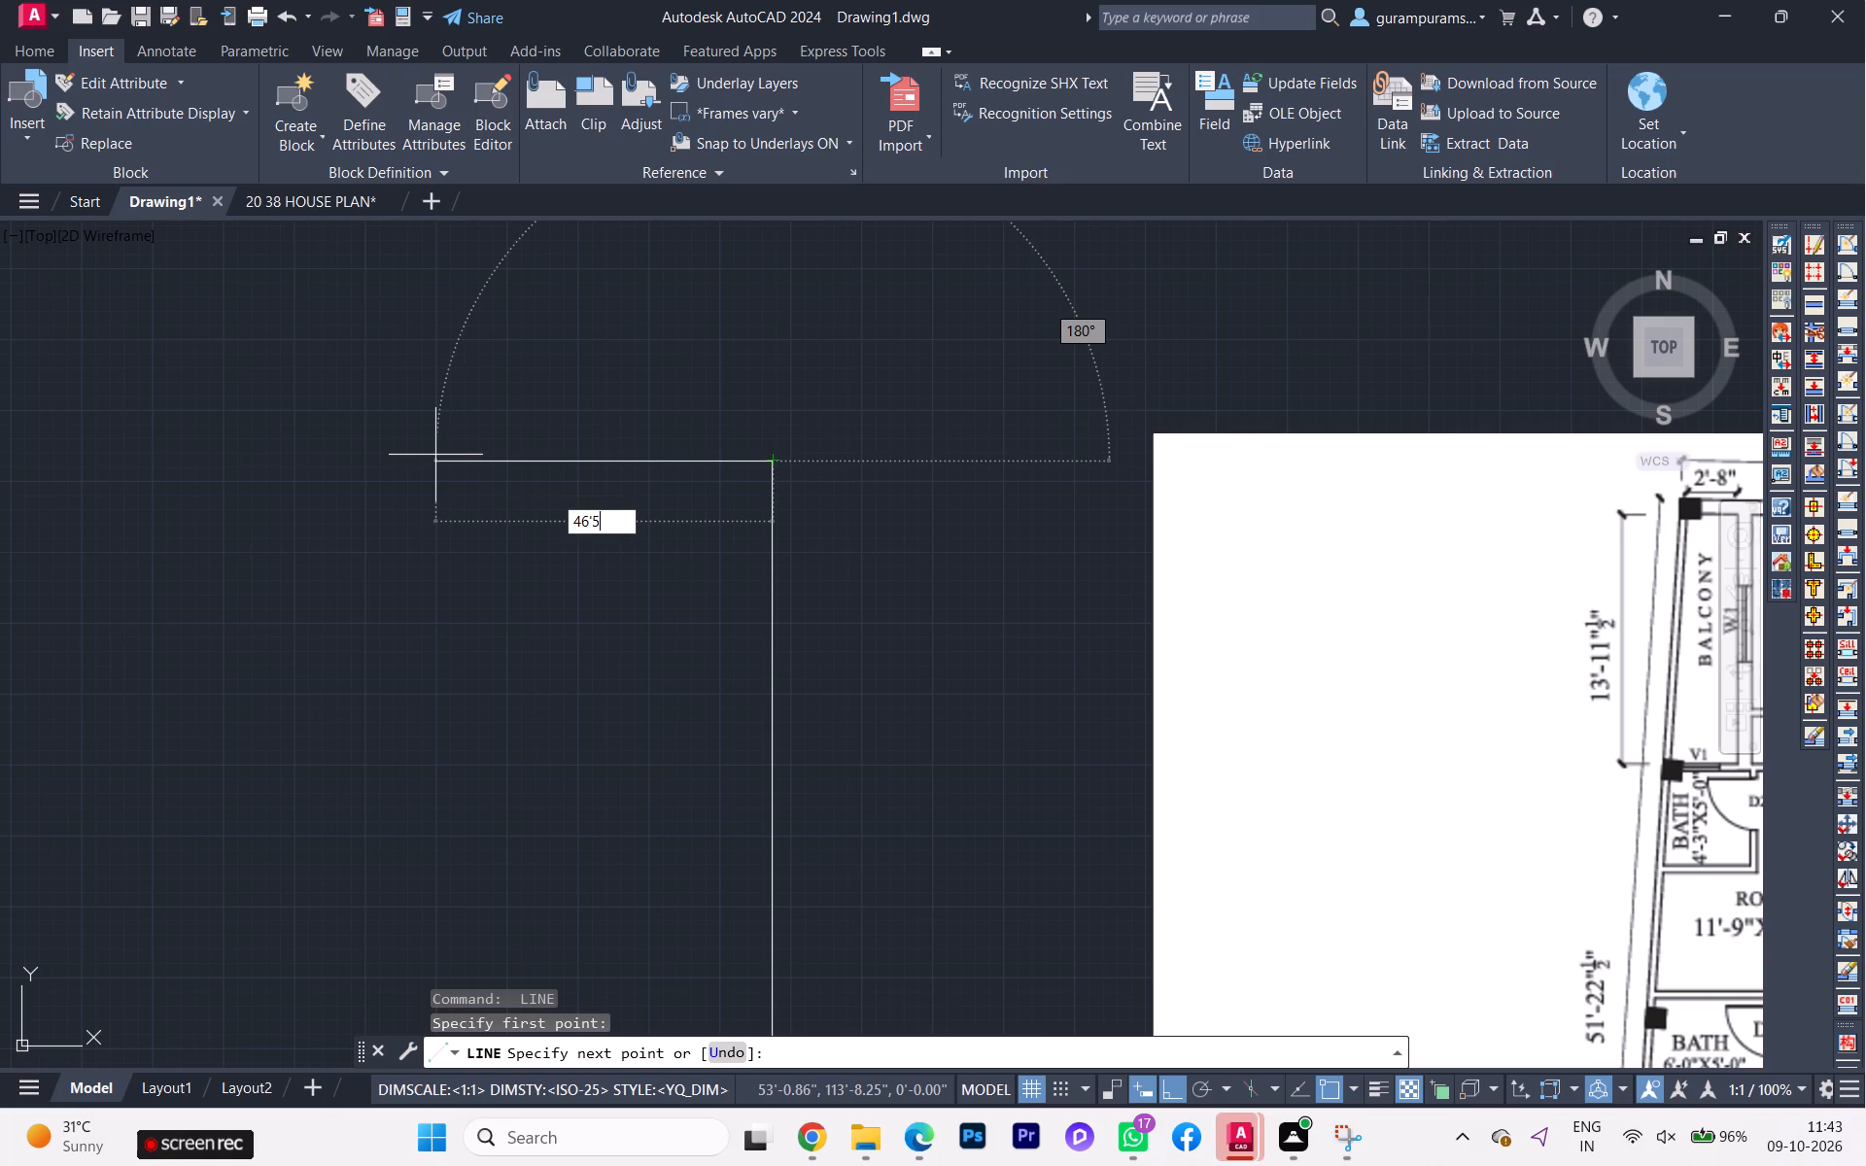
key("Return")
scroll(497, 498, "down", 1)
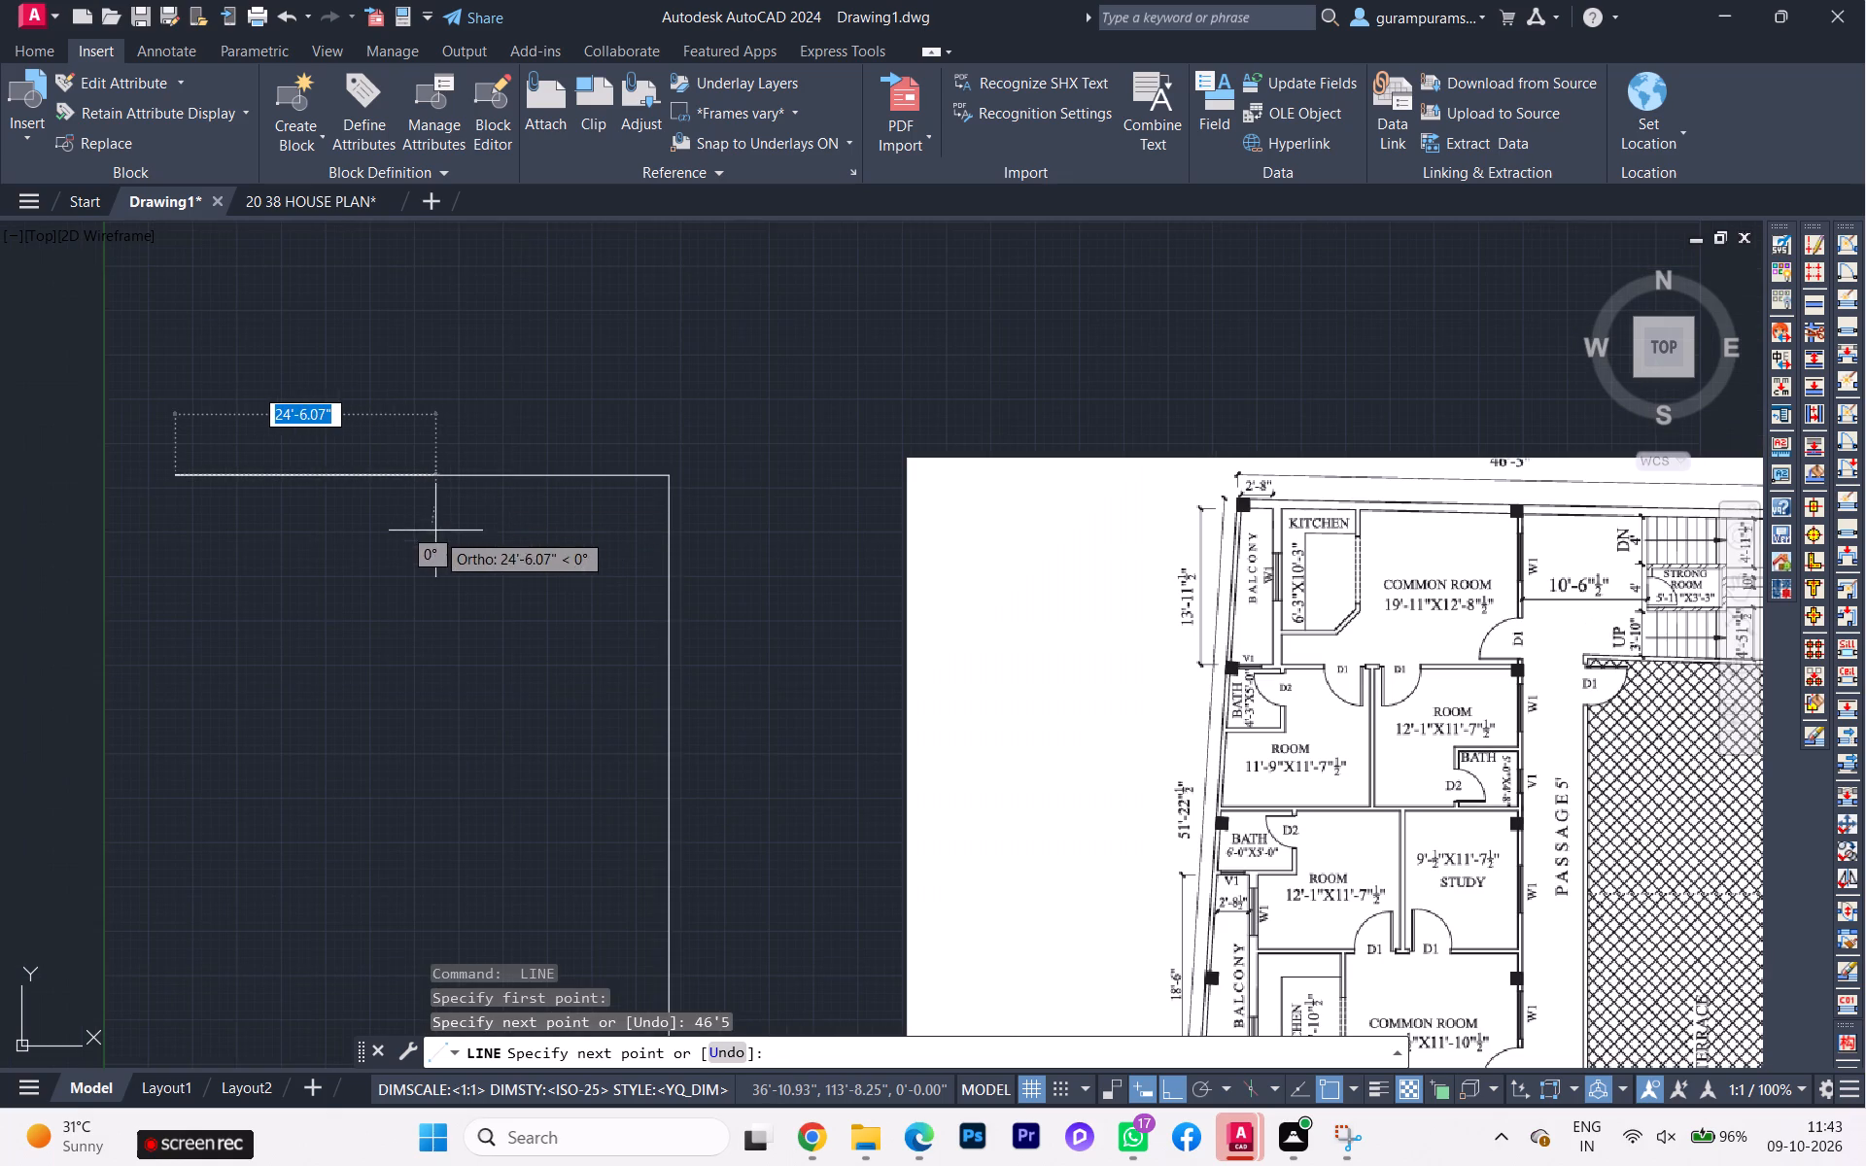
key("Escape")
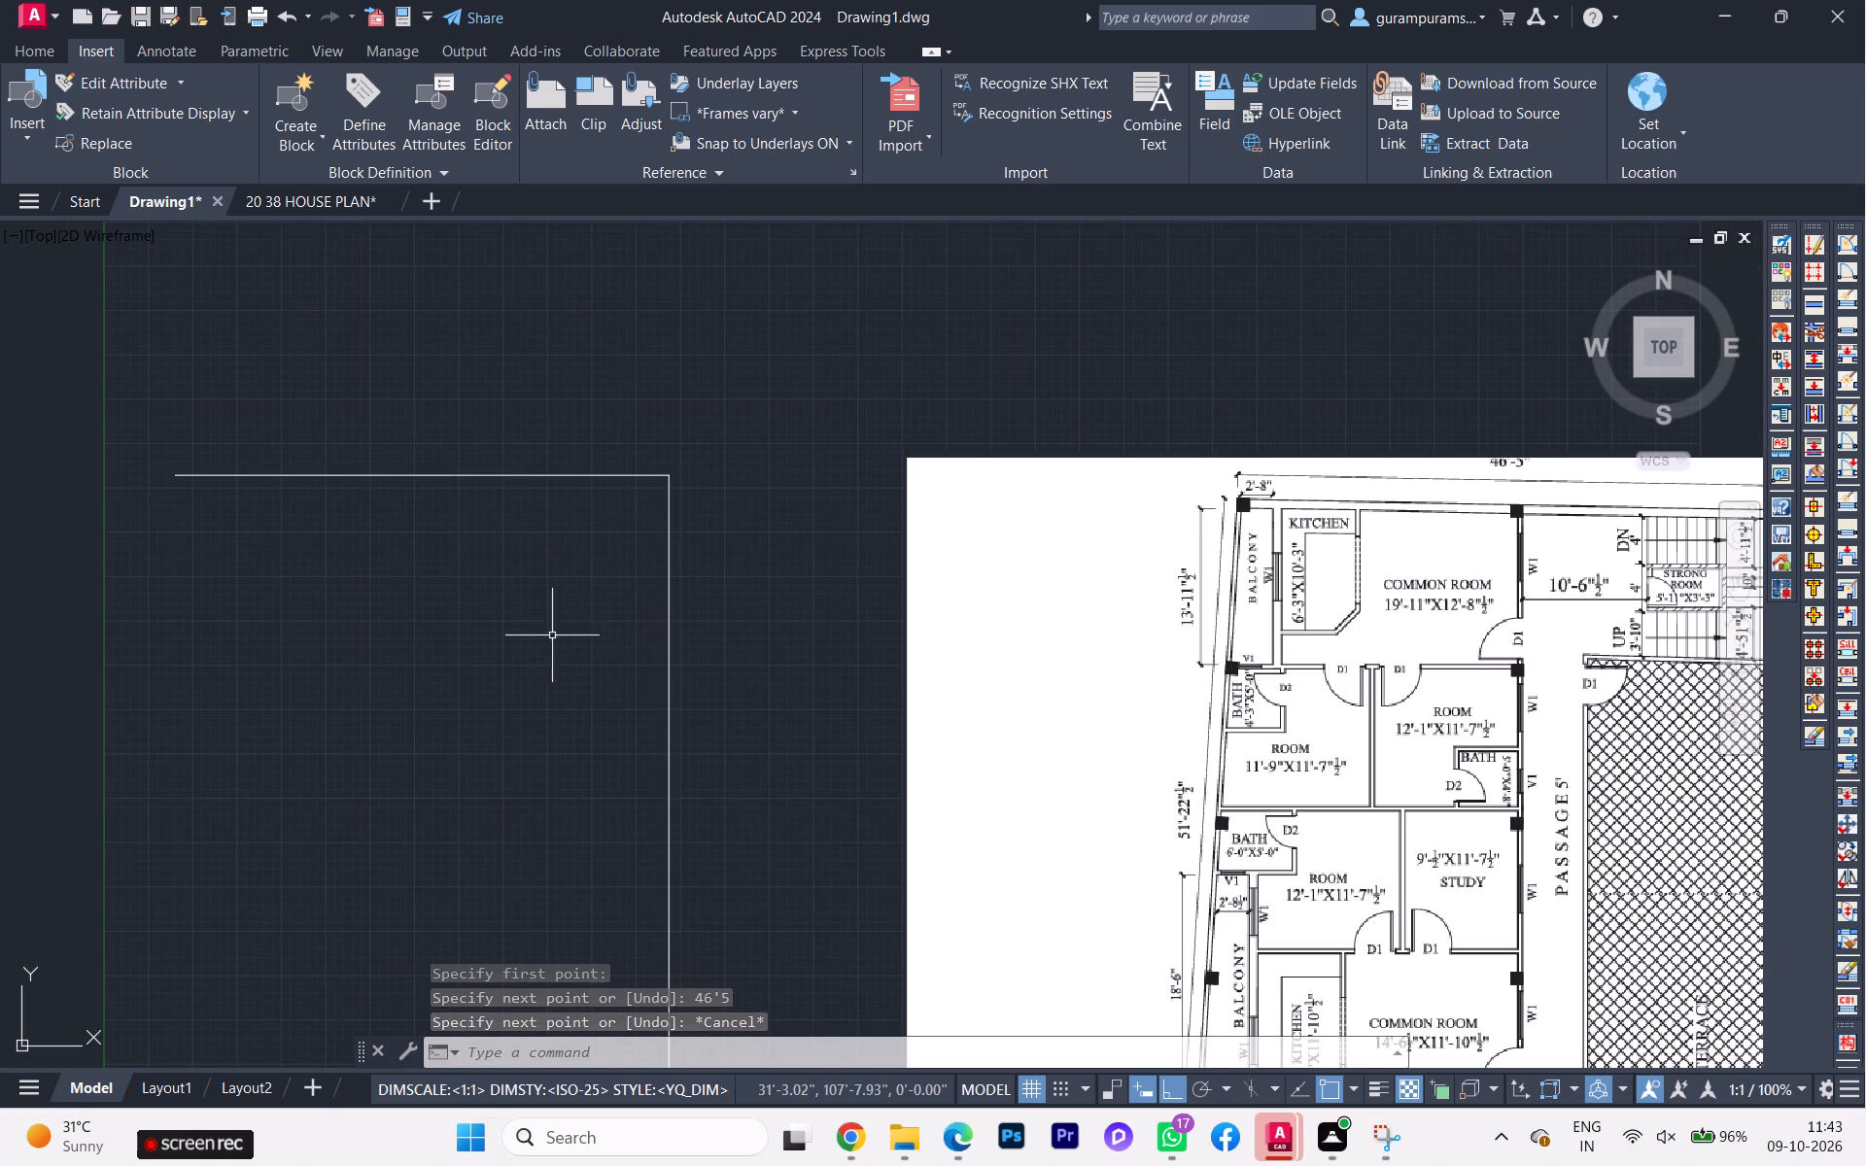
Examine the remaining outer boundary of the floor plan on the reference image and in the Exercise 30 PDF in Microsoft Edge.
scroll(427, 583, "down", 1)
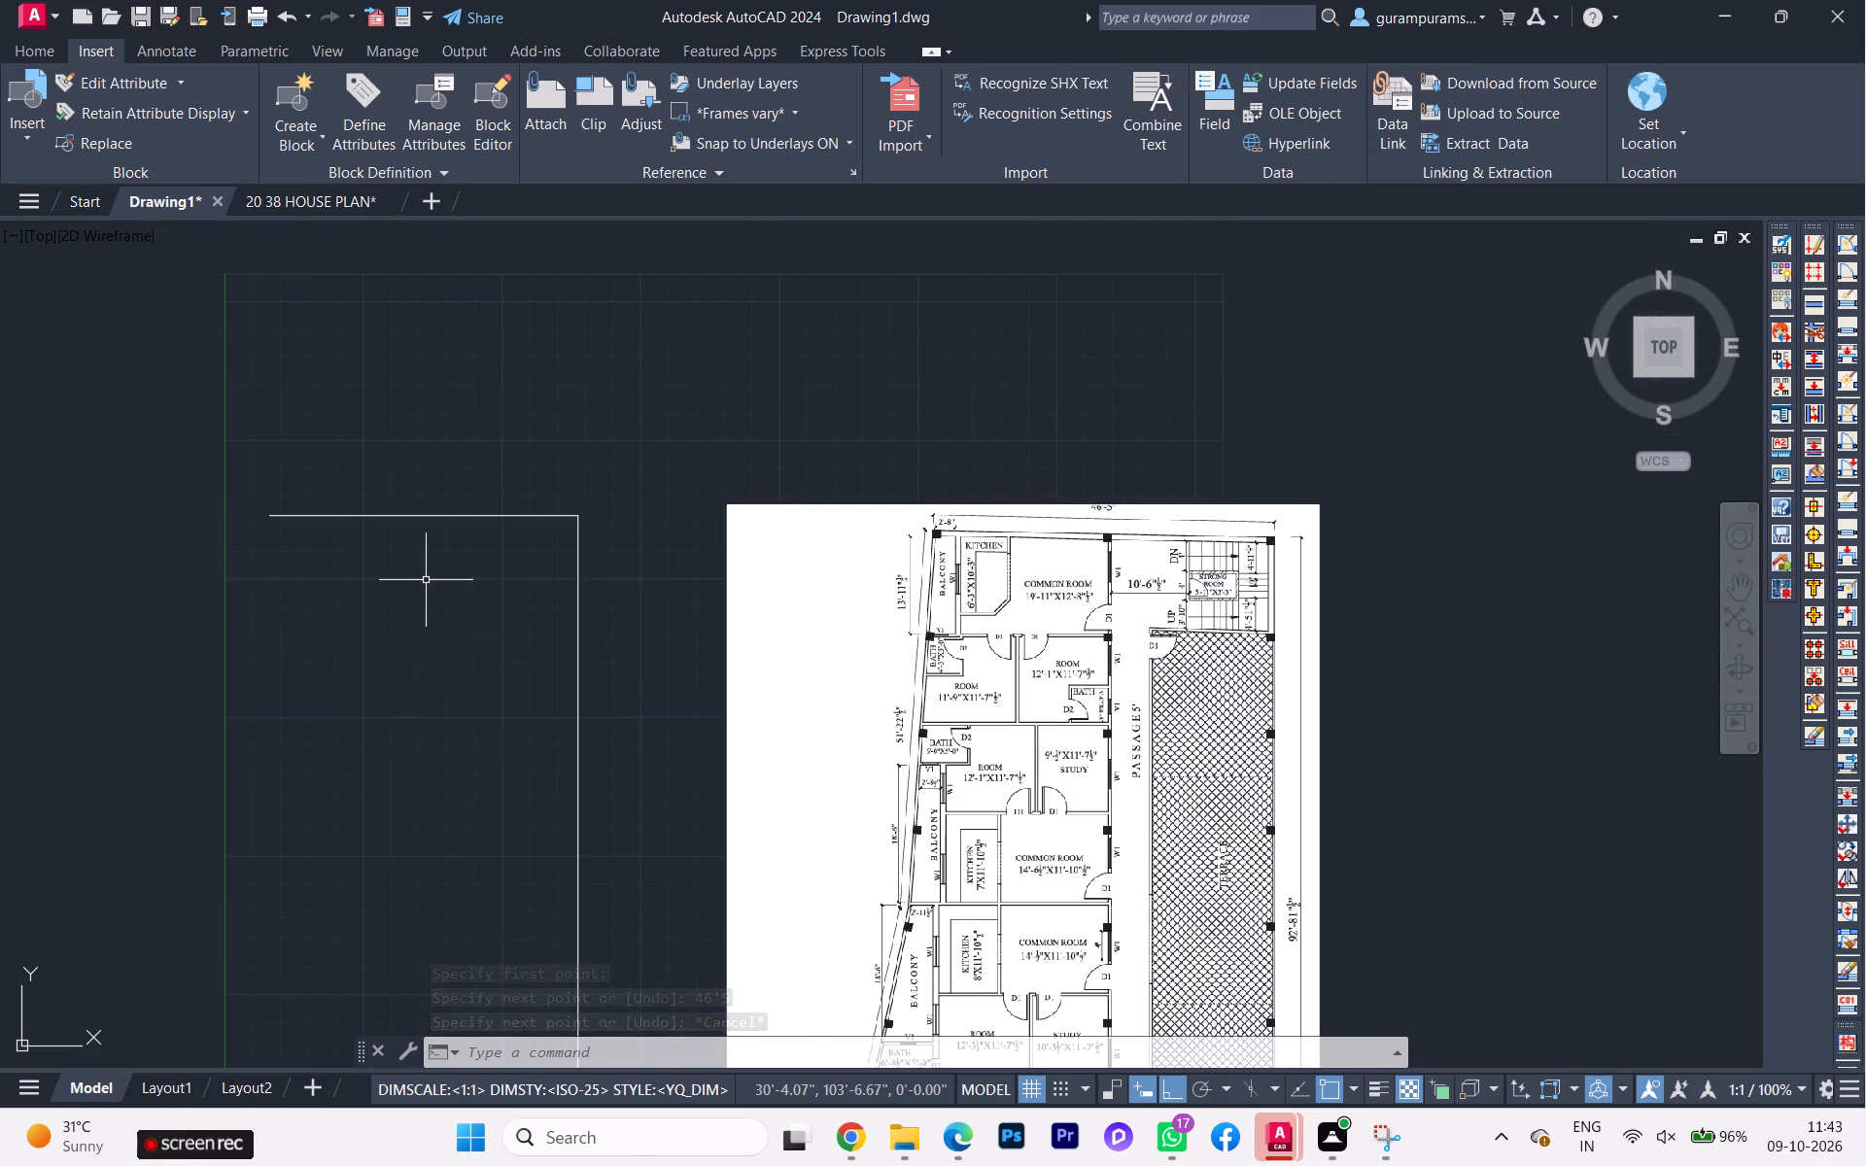
middle_click_drag(426, 580, 443, 519)
scroll(426, 580, "down", 1)
scroll(757, 597, "up", 2)
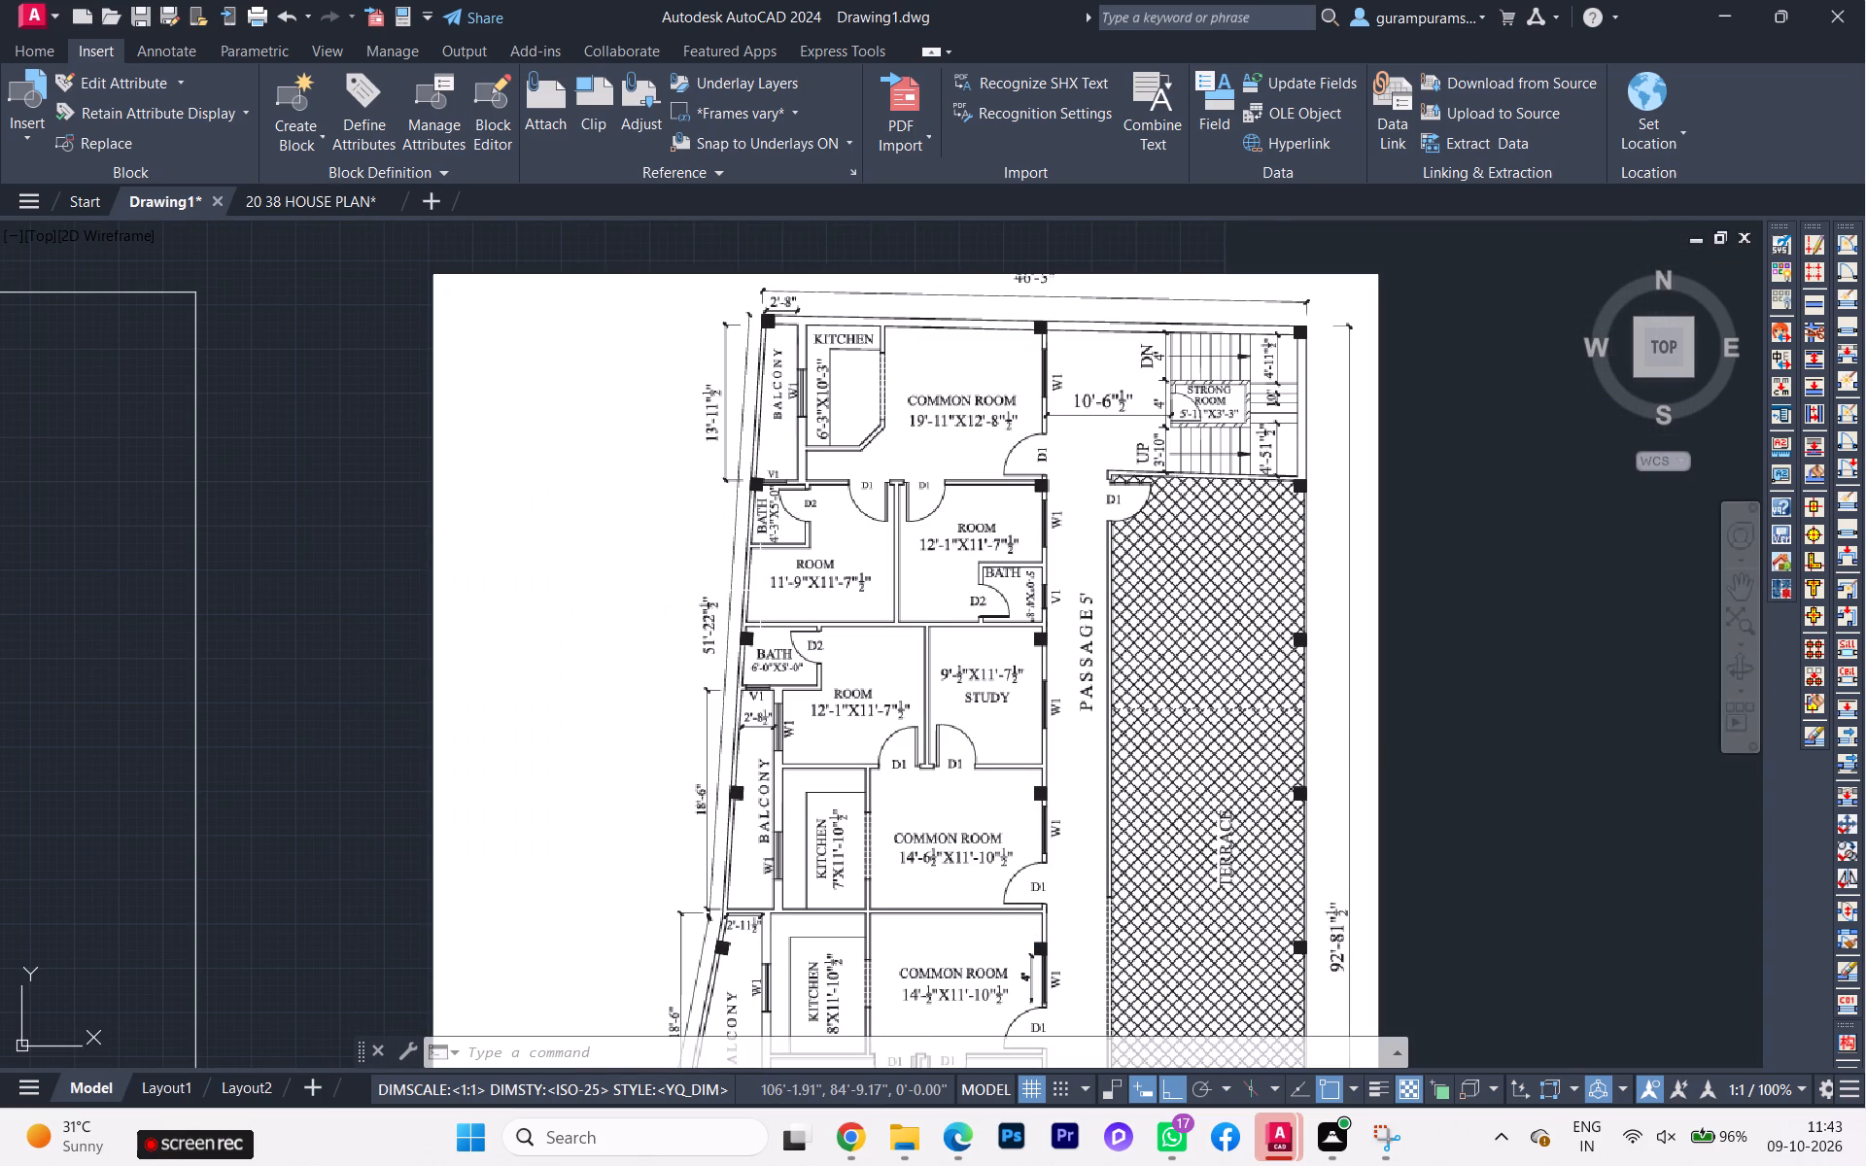
scroll(761, 605, "down", 1)
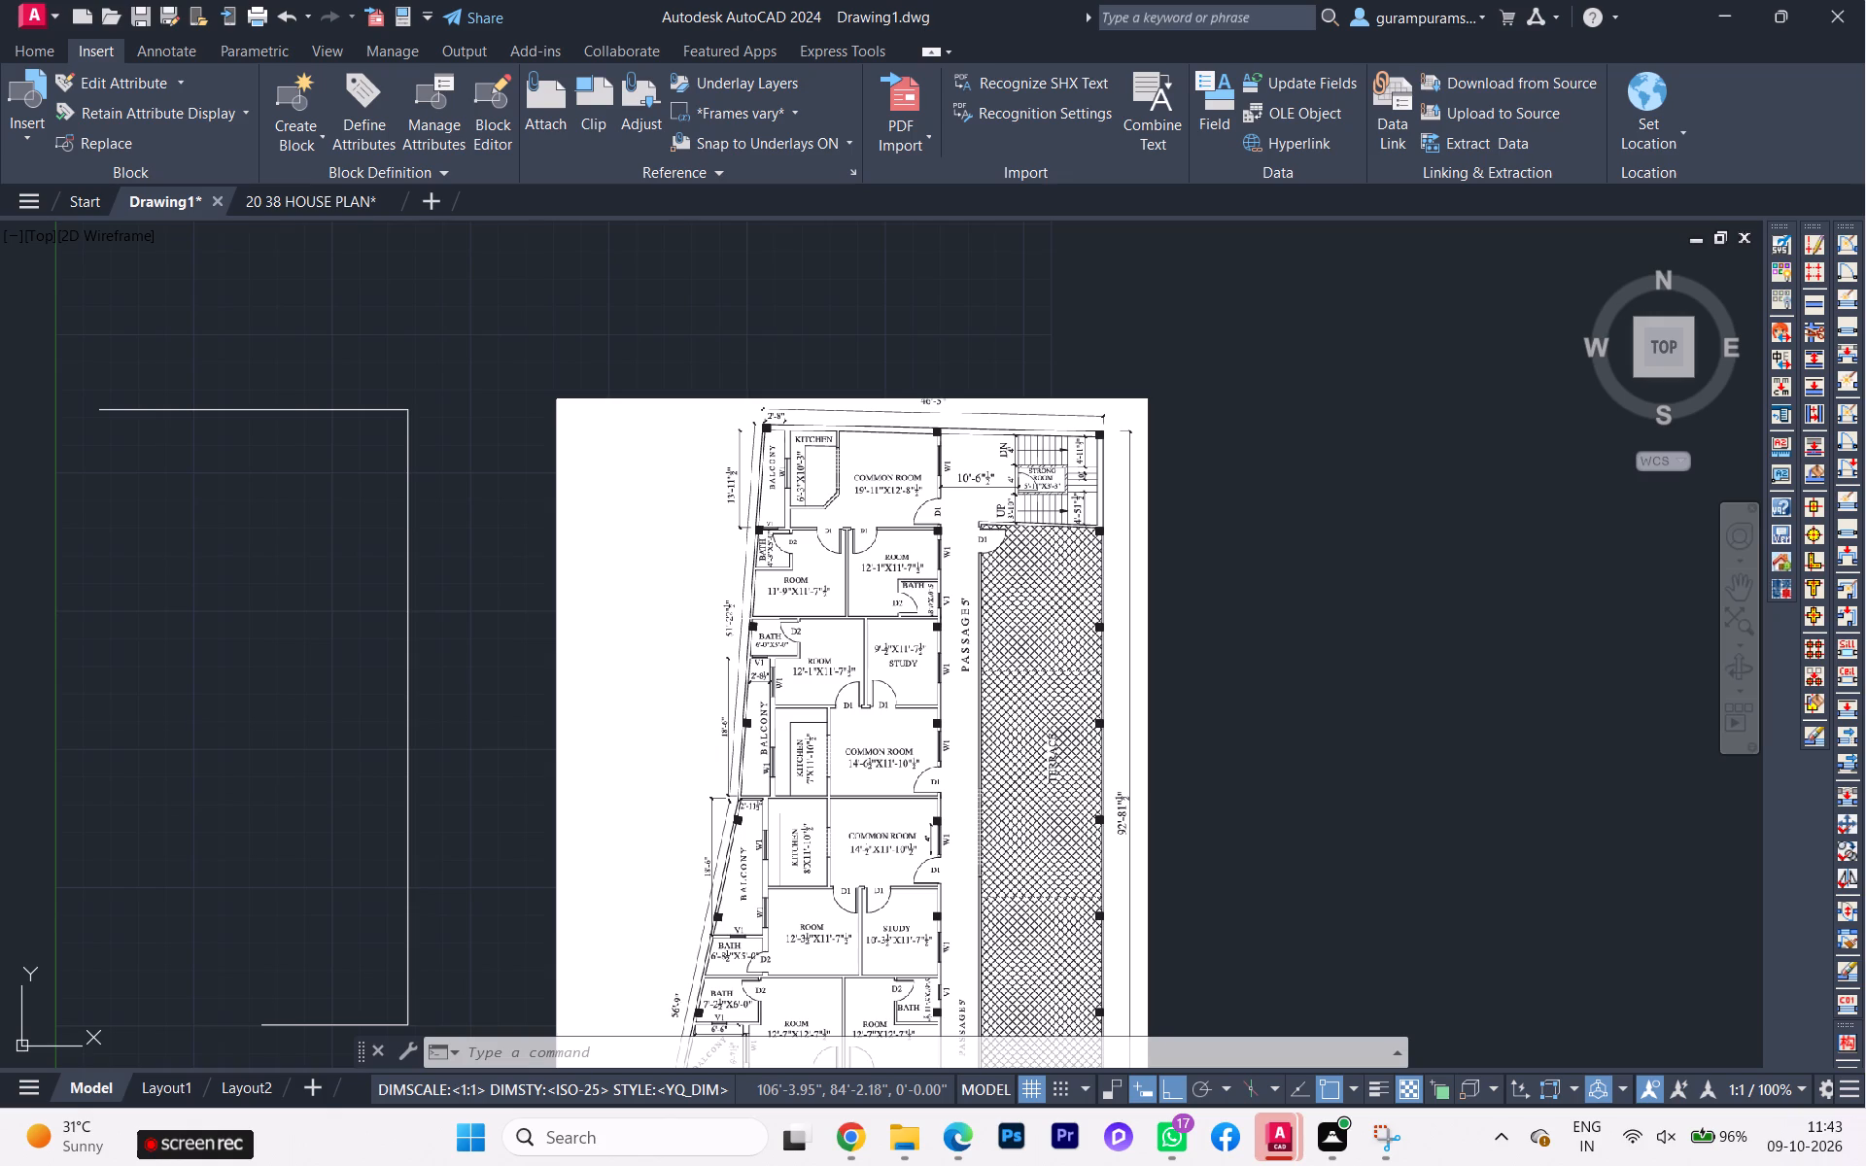
scroll(242, 525, "up", 1)
scroll(430, 451, "down", 2)
middle_click_drag(443, 454, 532, 461)
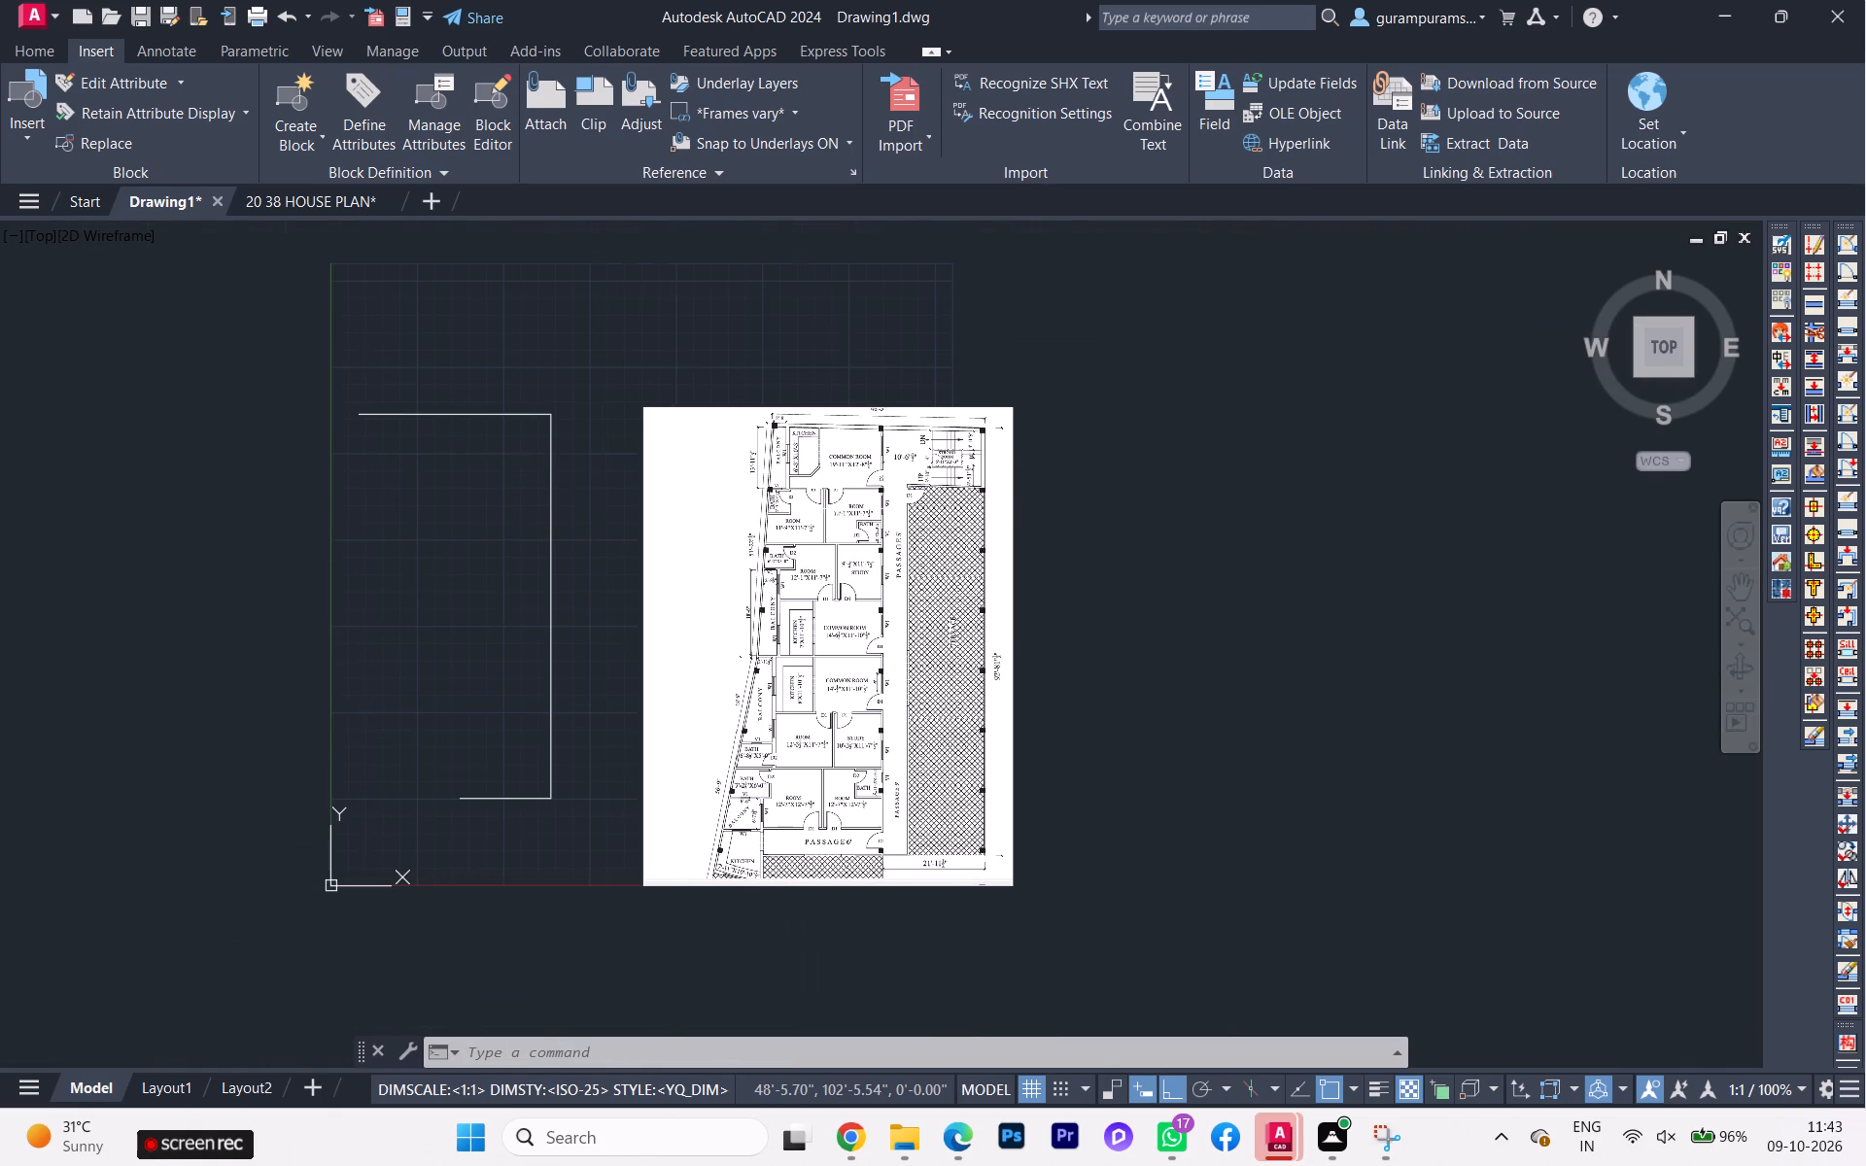
scroll(866, 514, "up", 1)
scroll(1008, 446, "up", 1)
scroll(1032, 454, "down", 2)
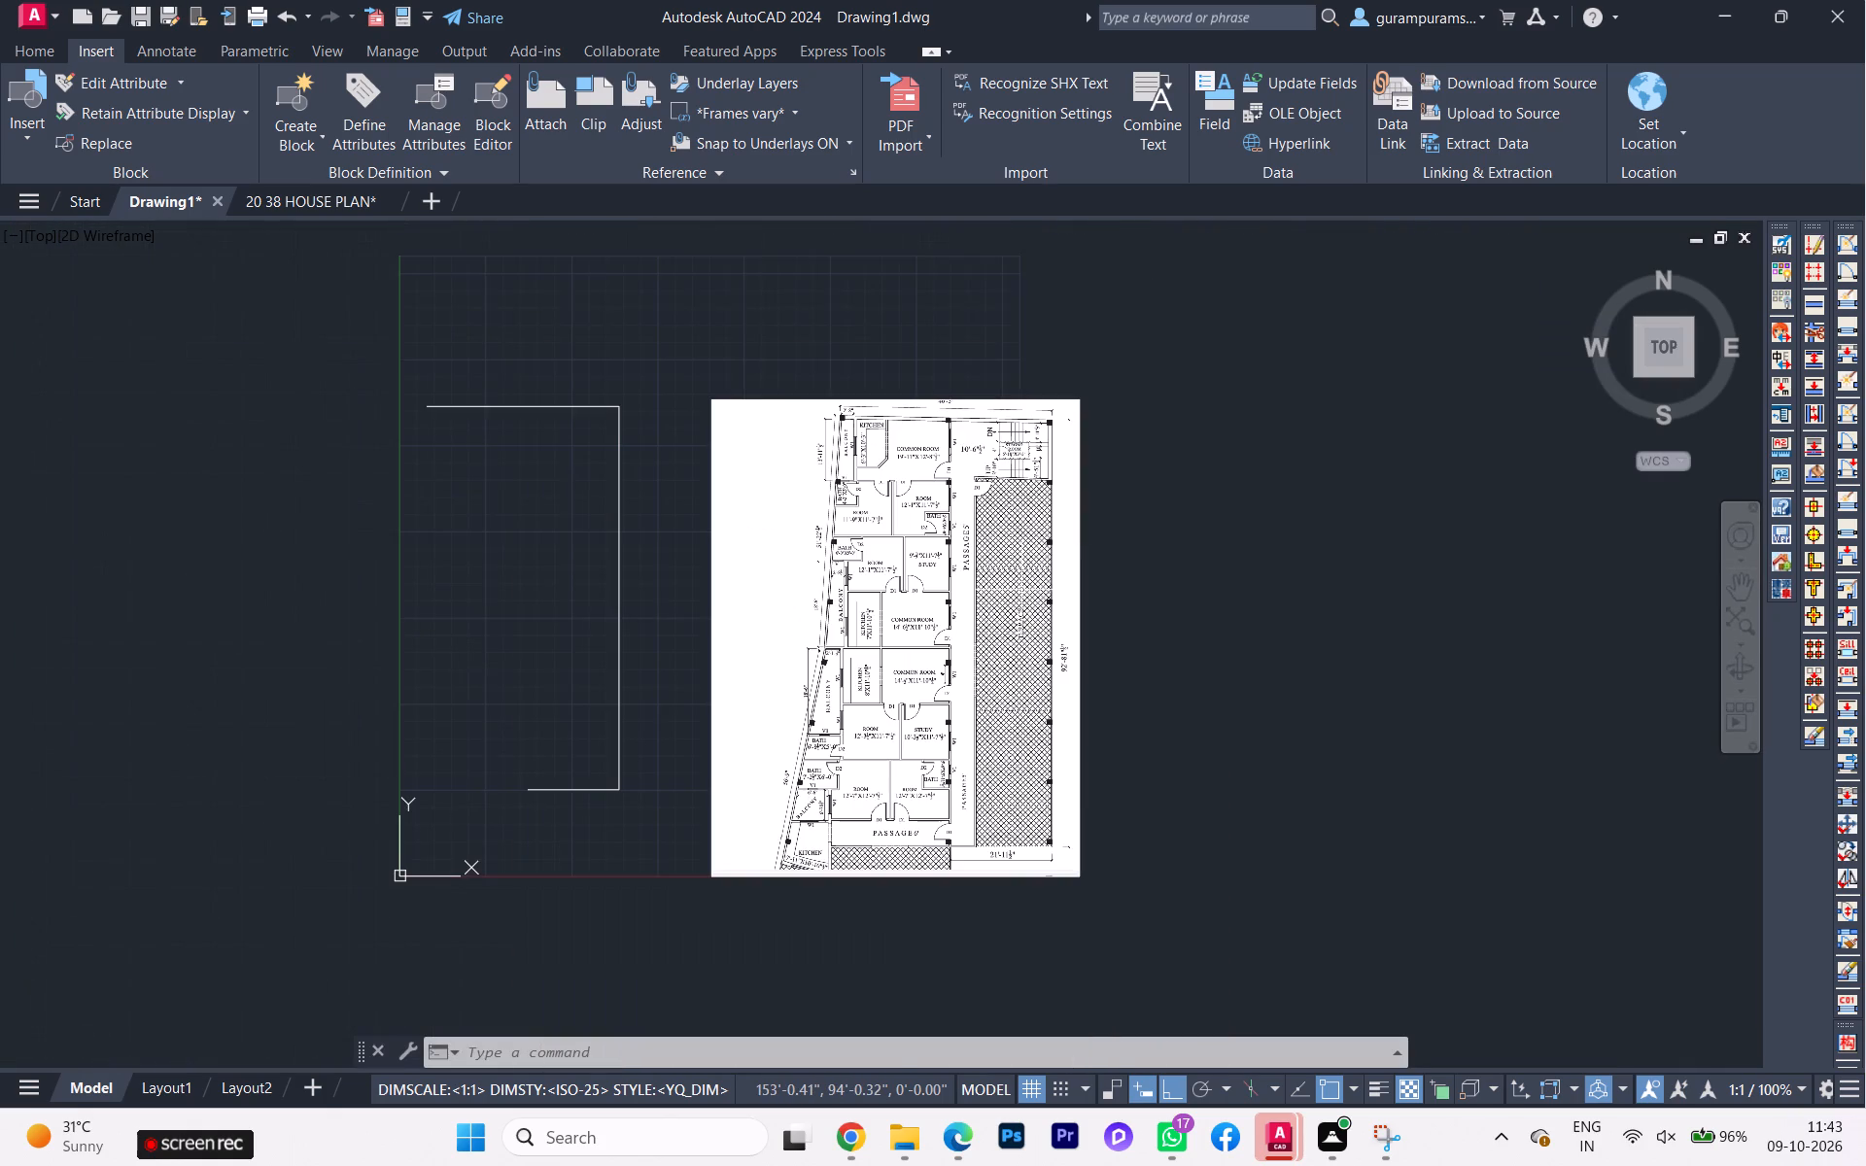
left_click(1025, 992)
scroll(1078, 784, "down", 2)
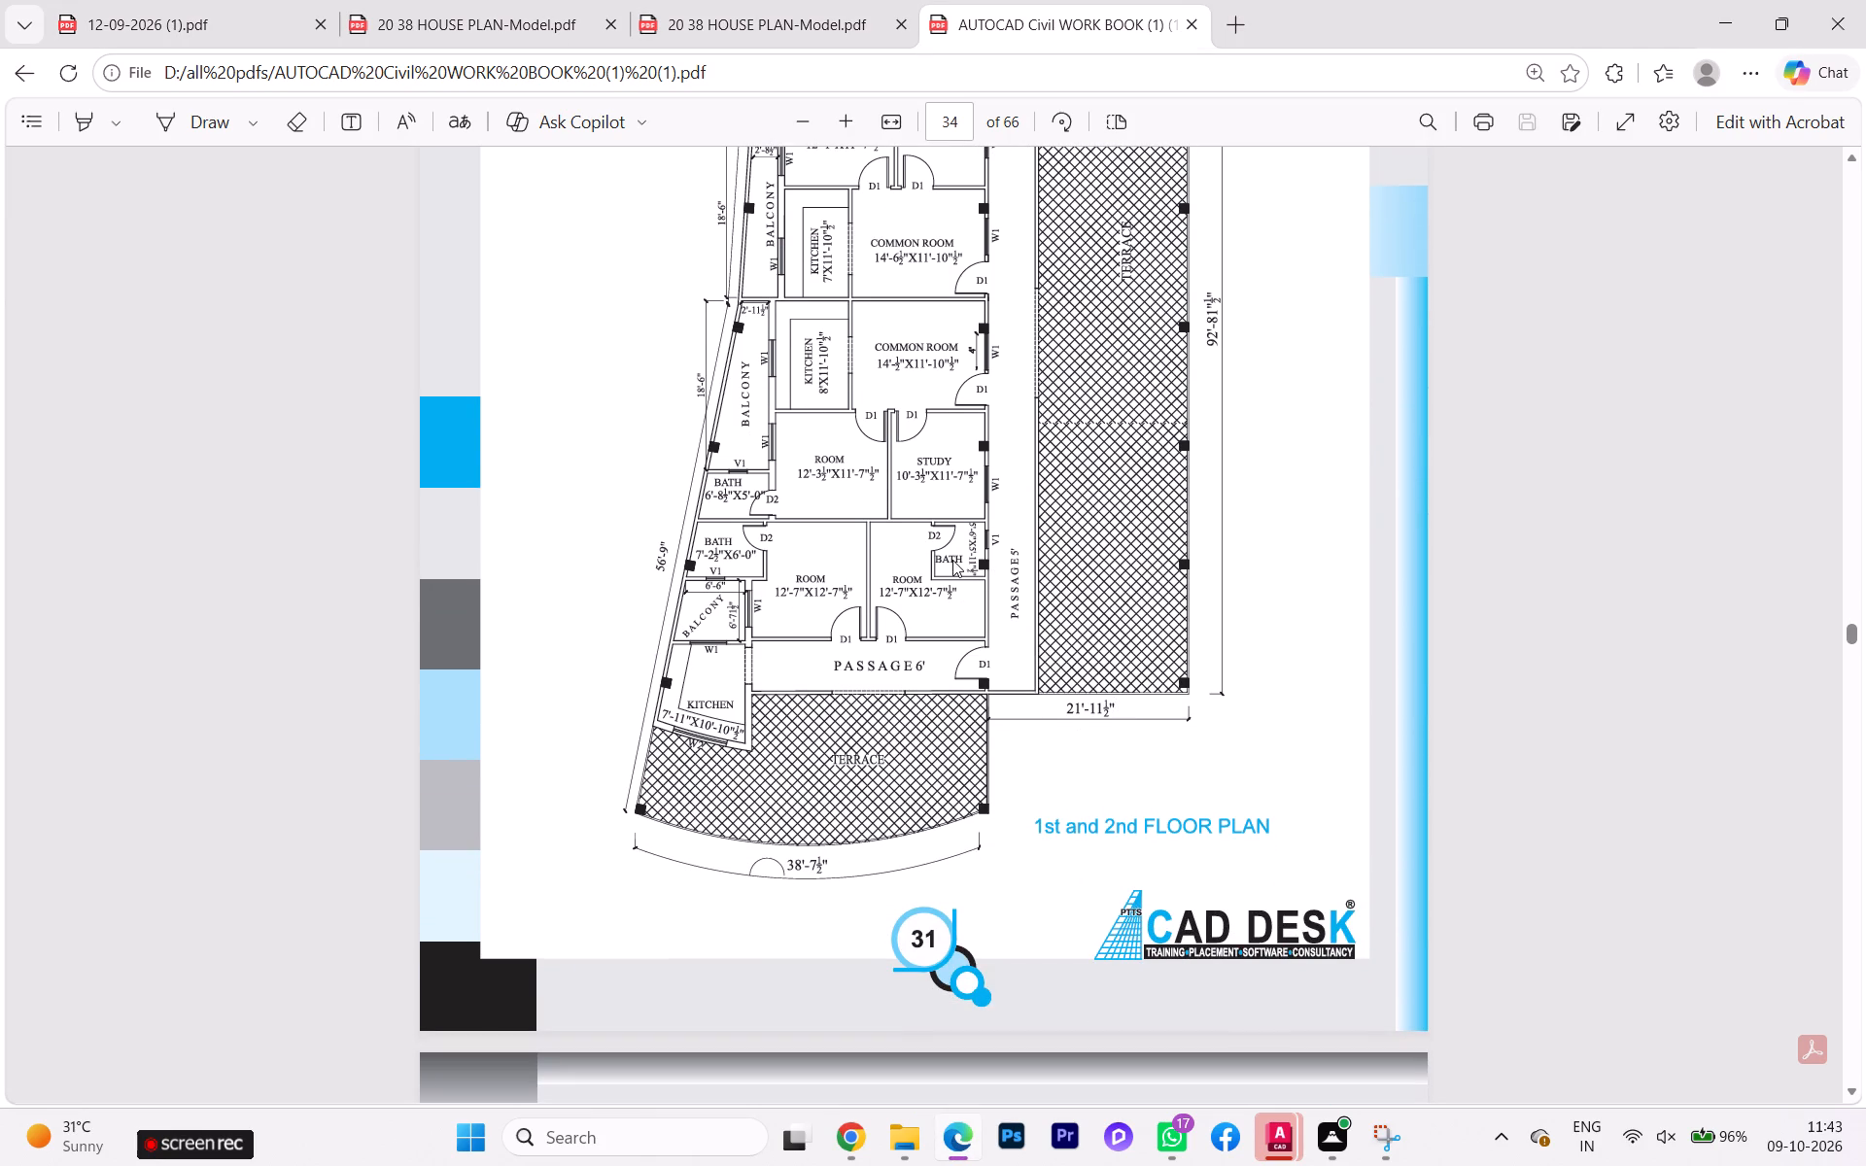
scroll(927, 437, "up", 1)
Examine the Exercise 30 floor plan's outline dimensions and the wall thickness notes on the preceding ground floor plan page.
scroll(1039, 435, "up", 3)
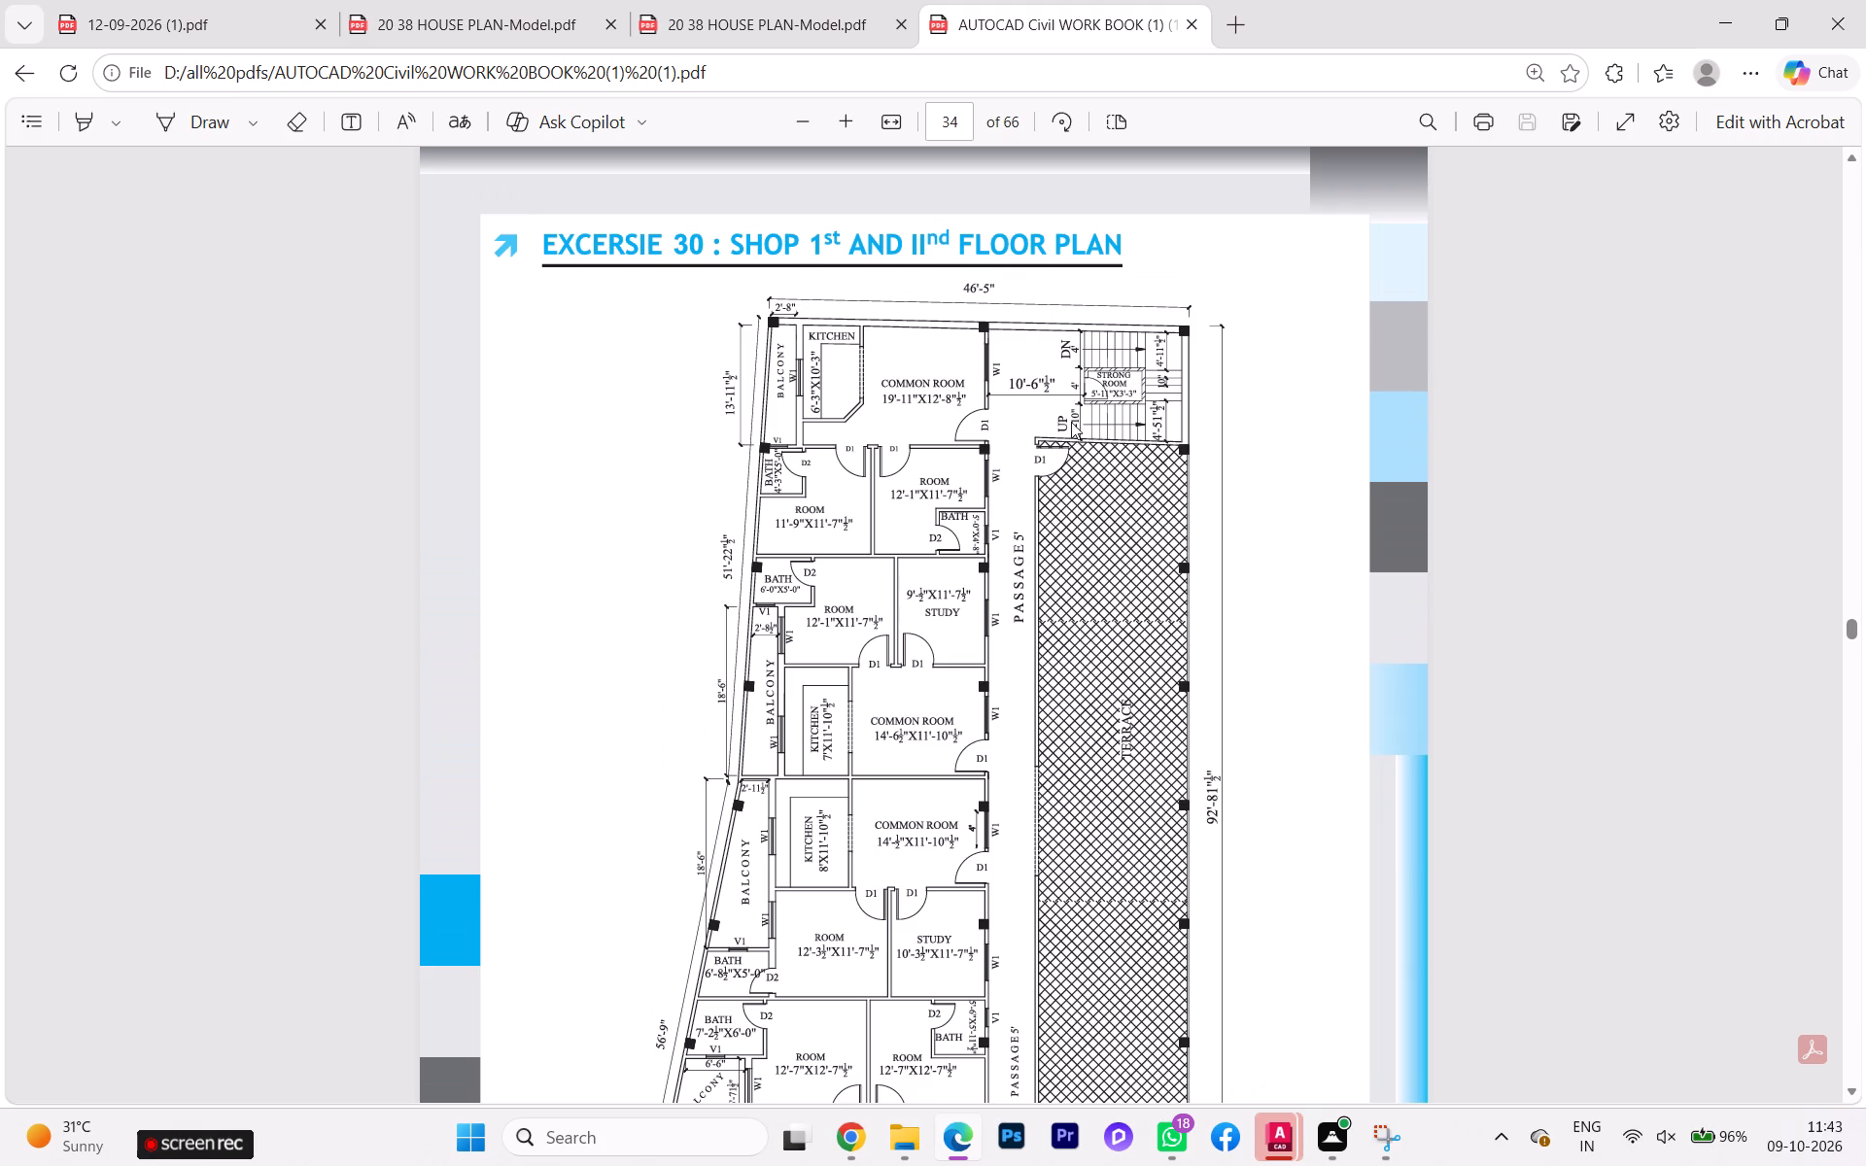
scroll(1073, 417, "up", 4)
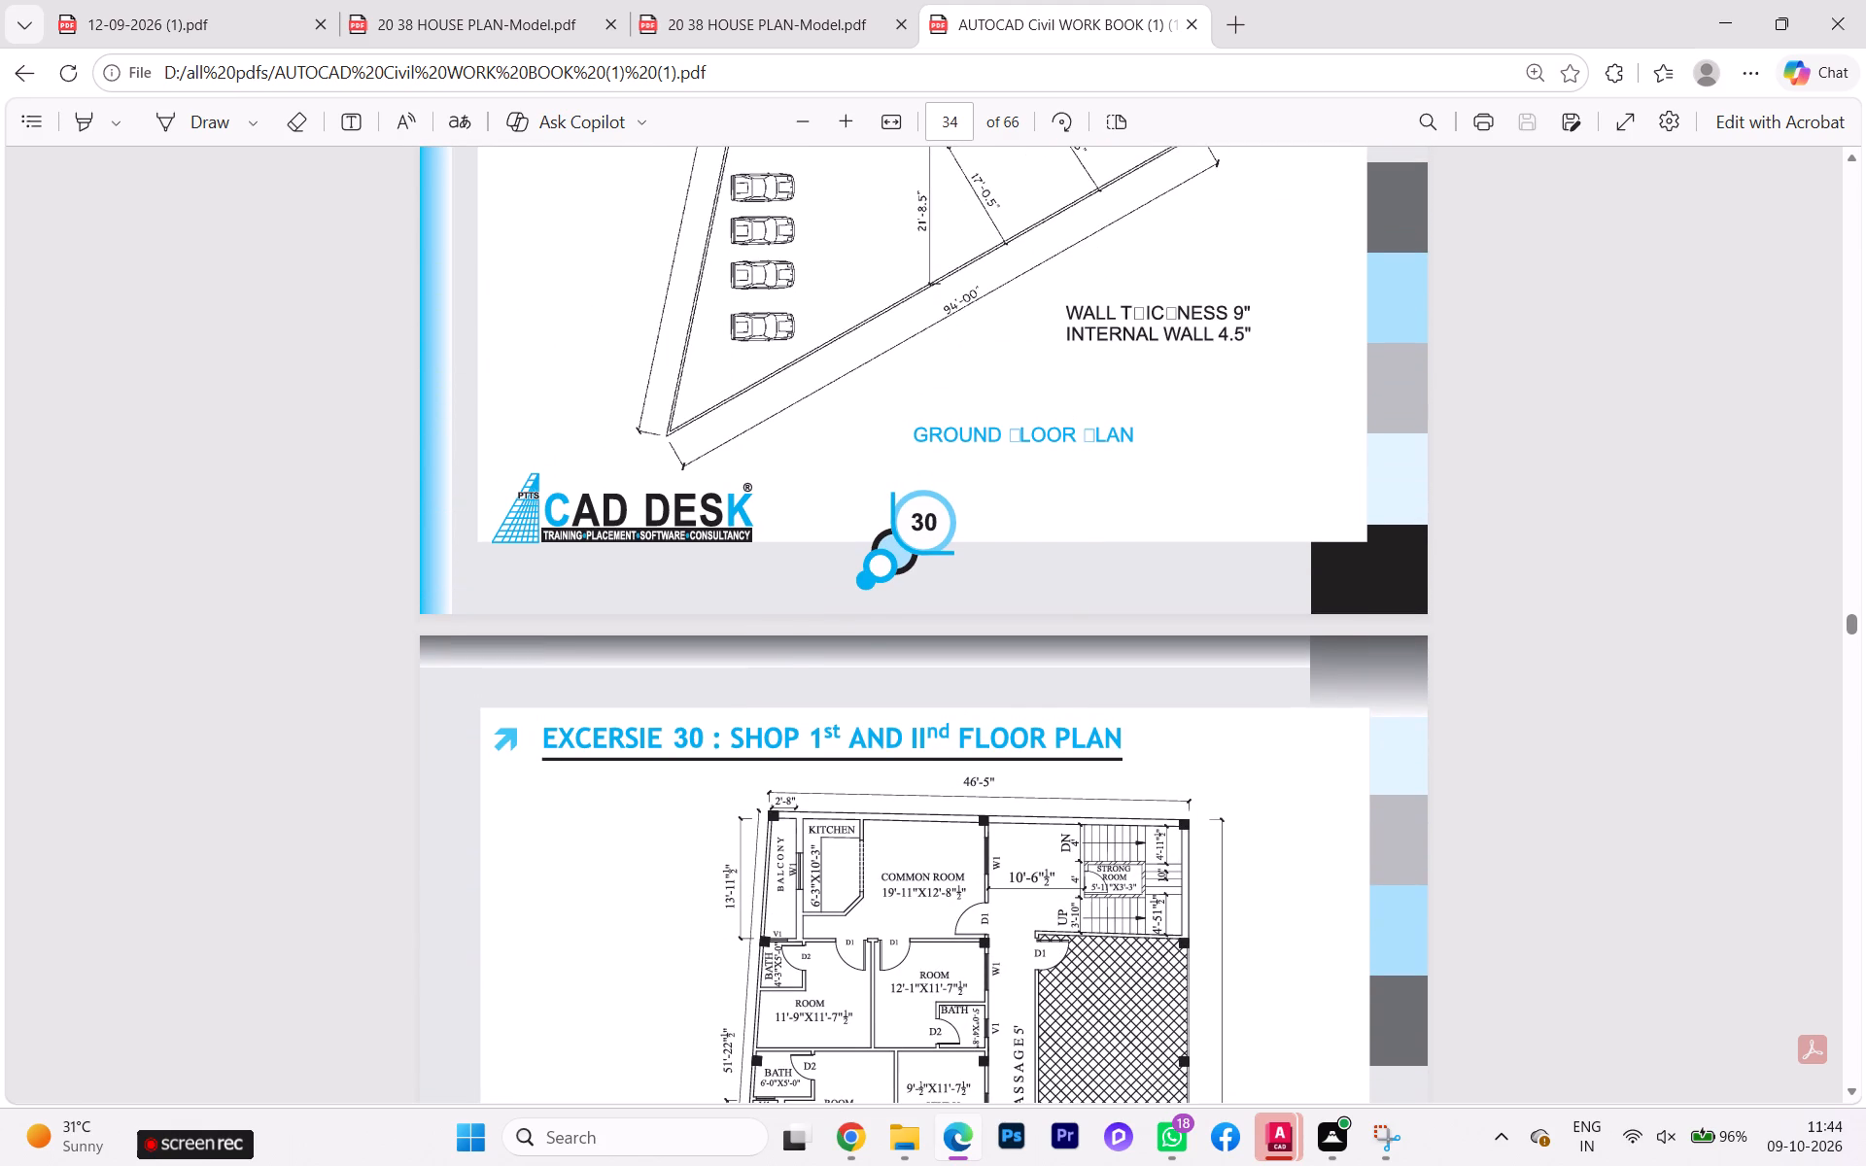
scroll(1038, 422, "up", 2)
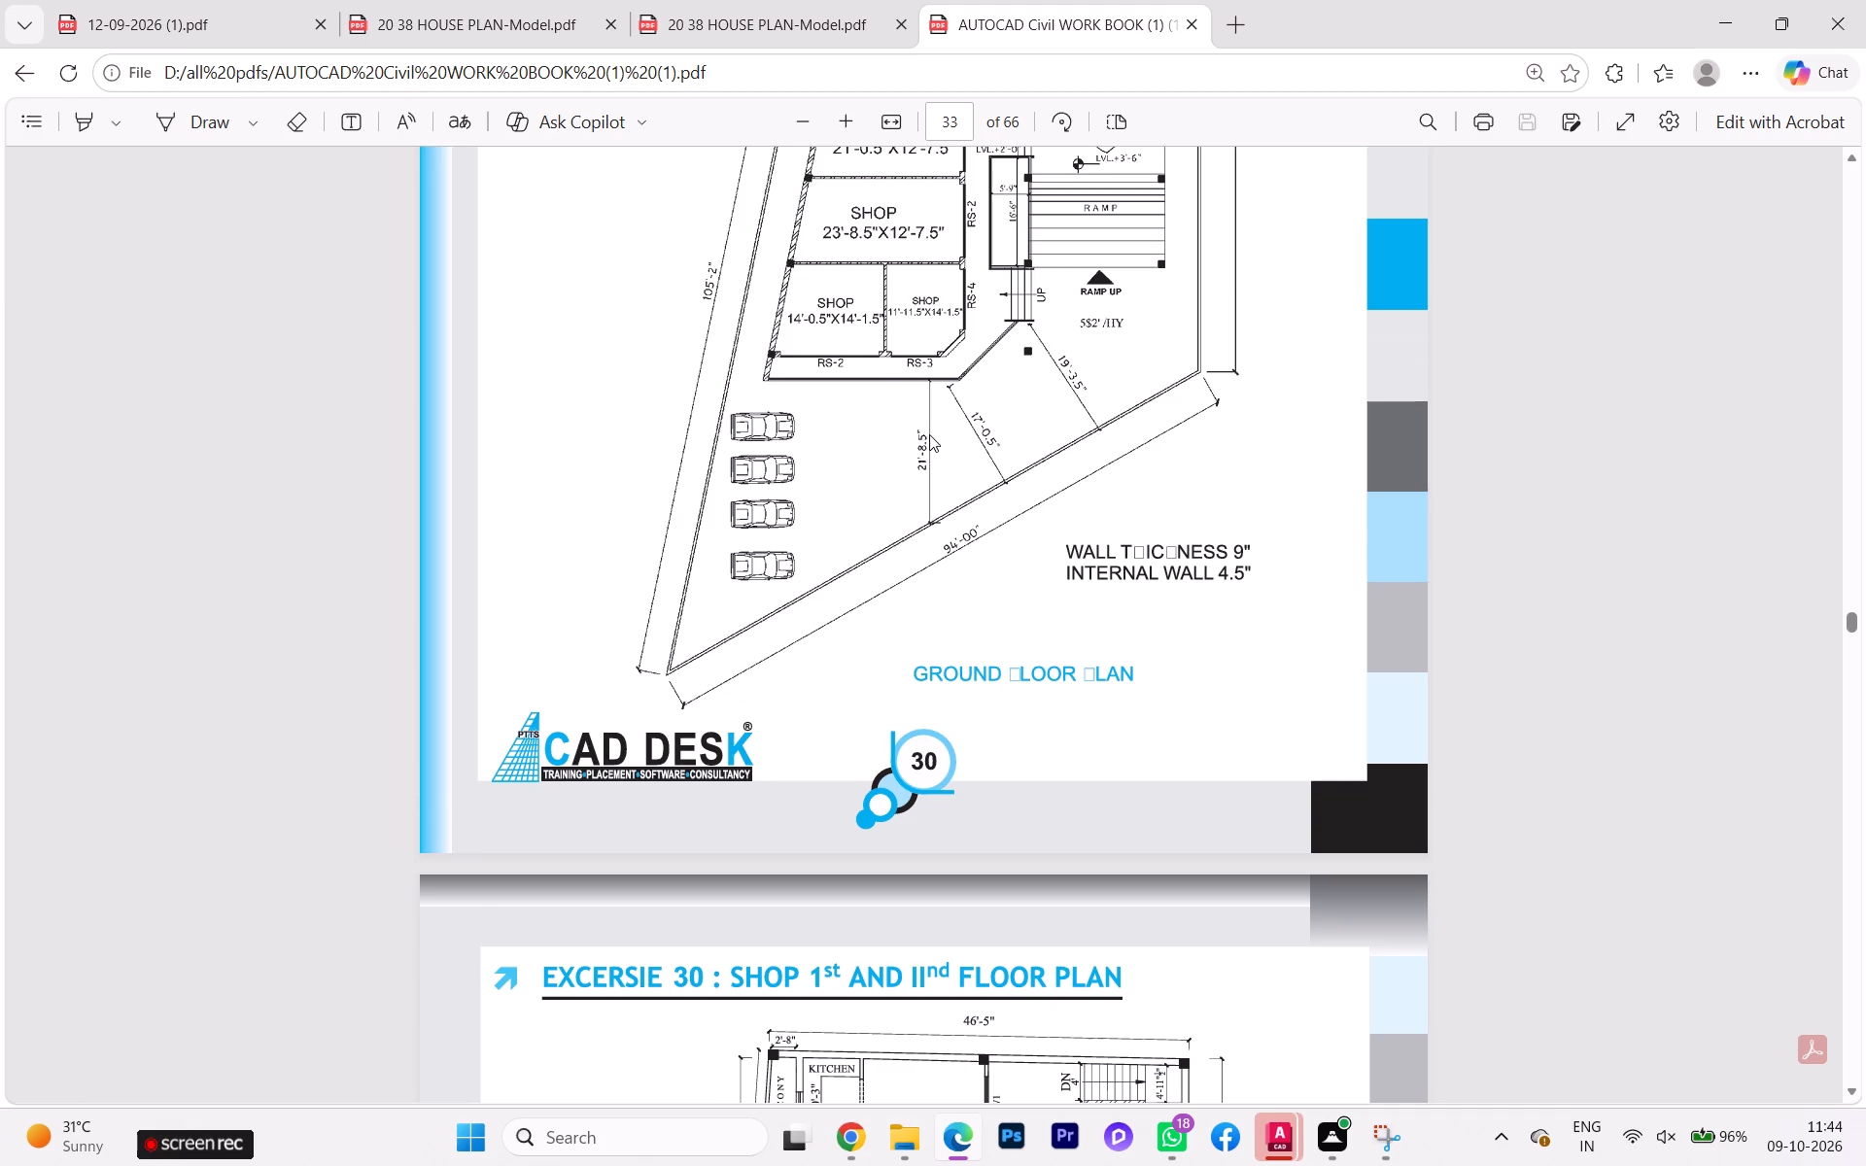
scroll(904, 587, "down", 3)
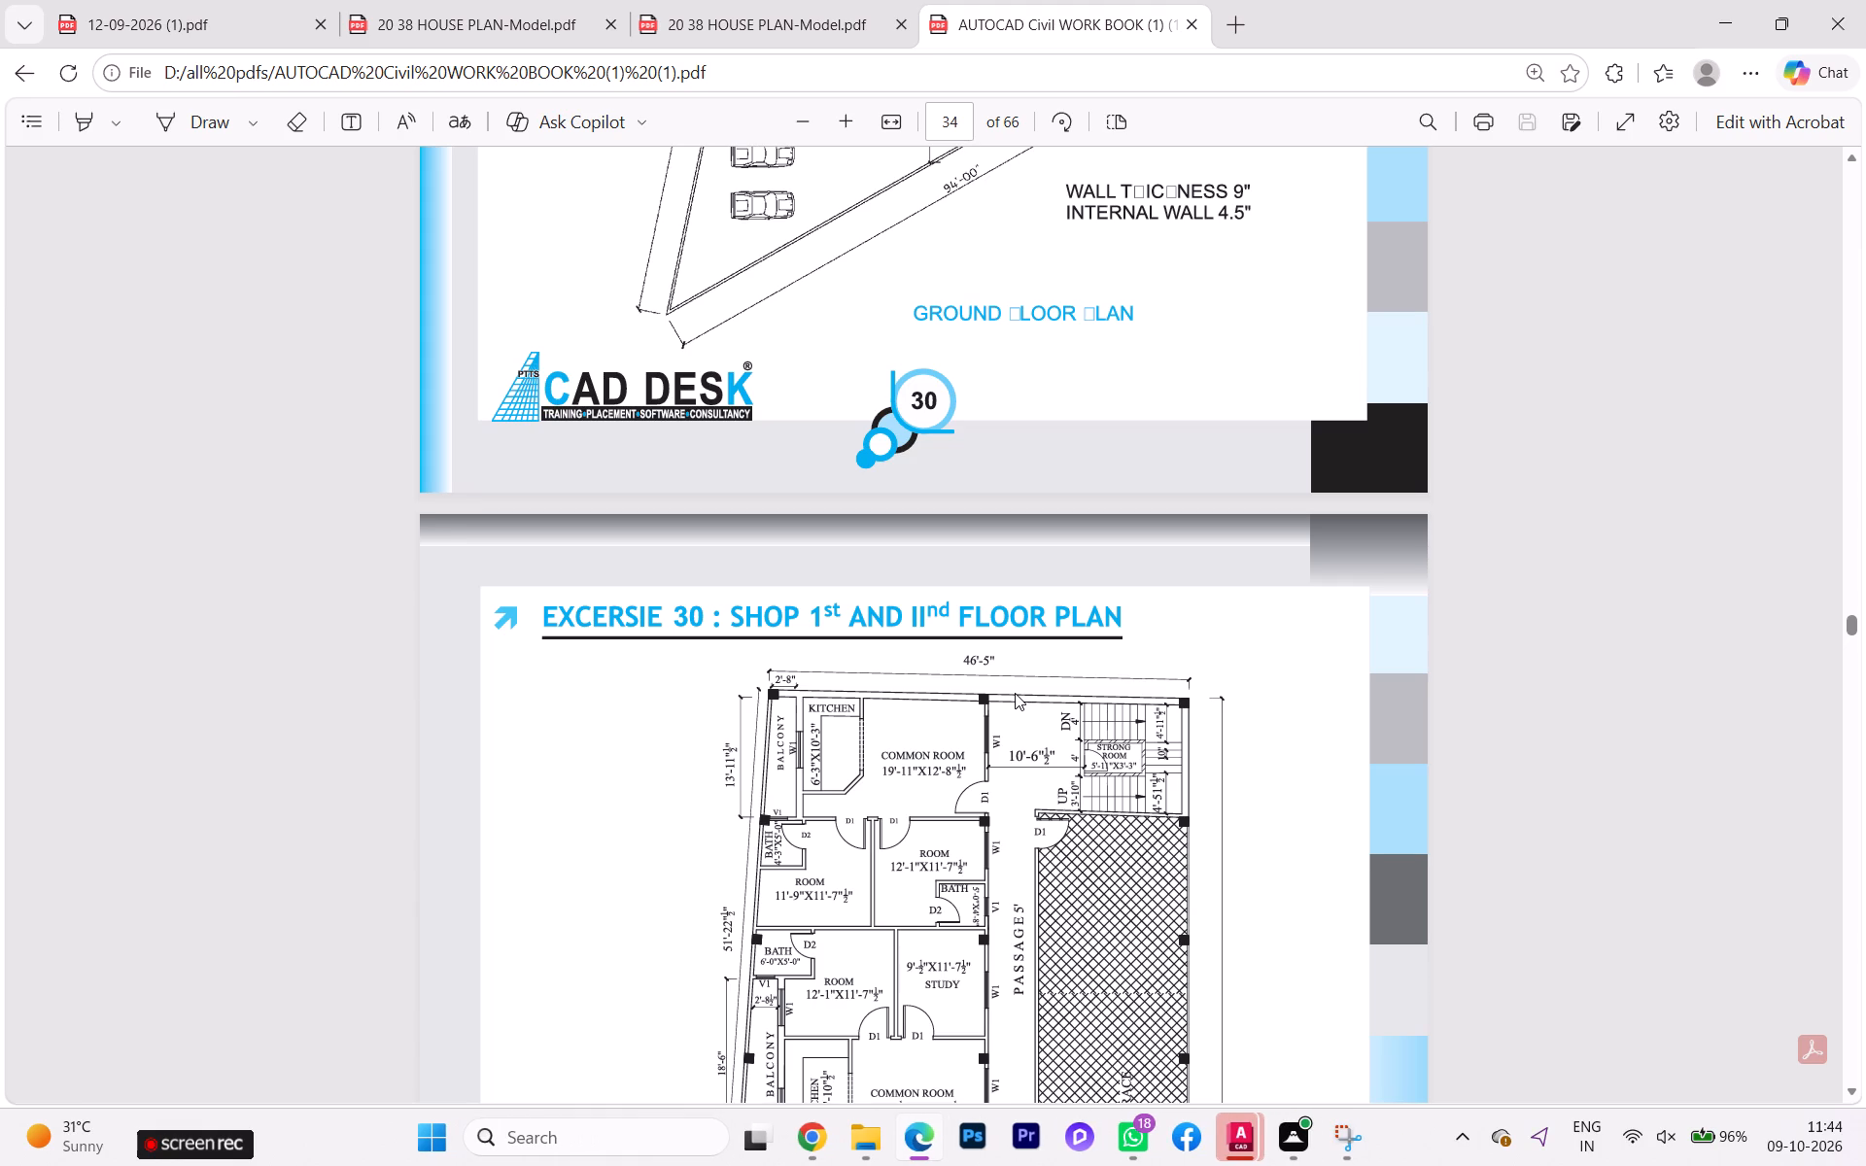
middle_click_drag(1011, 672, 1015, 654)
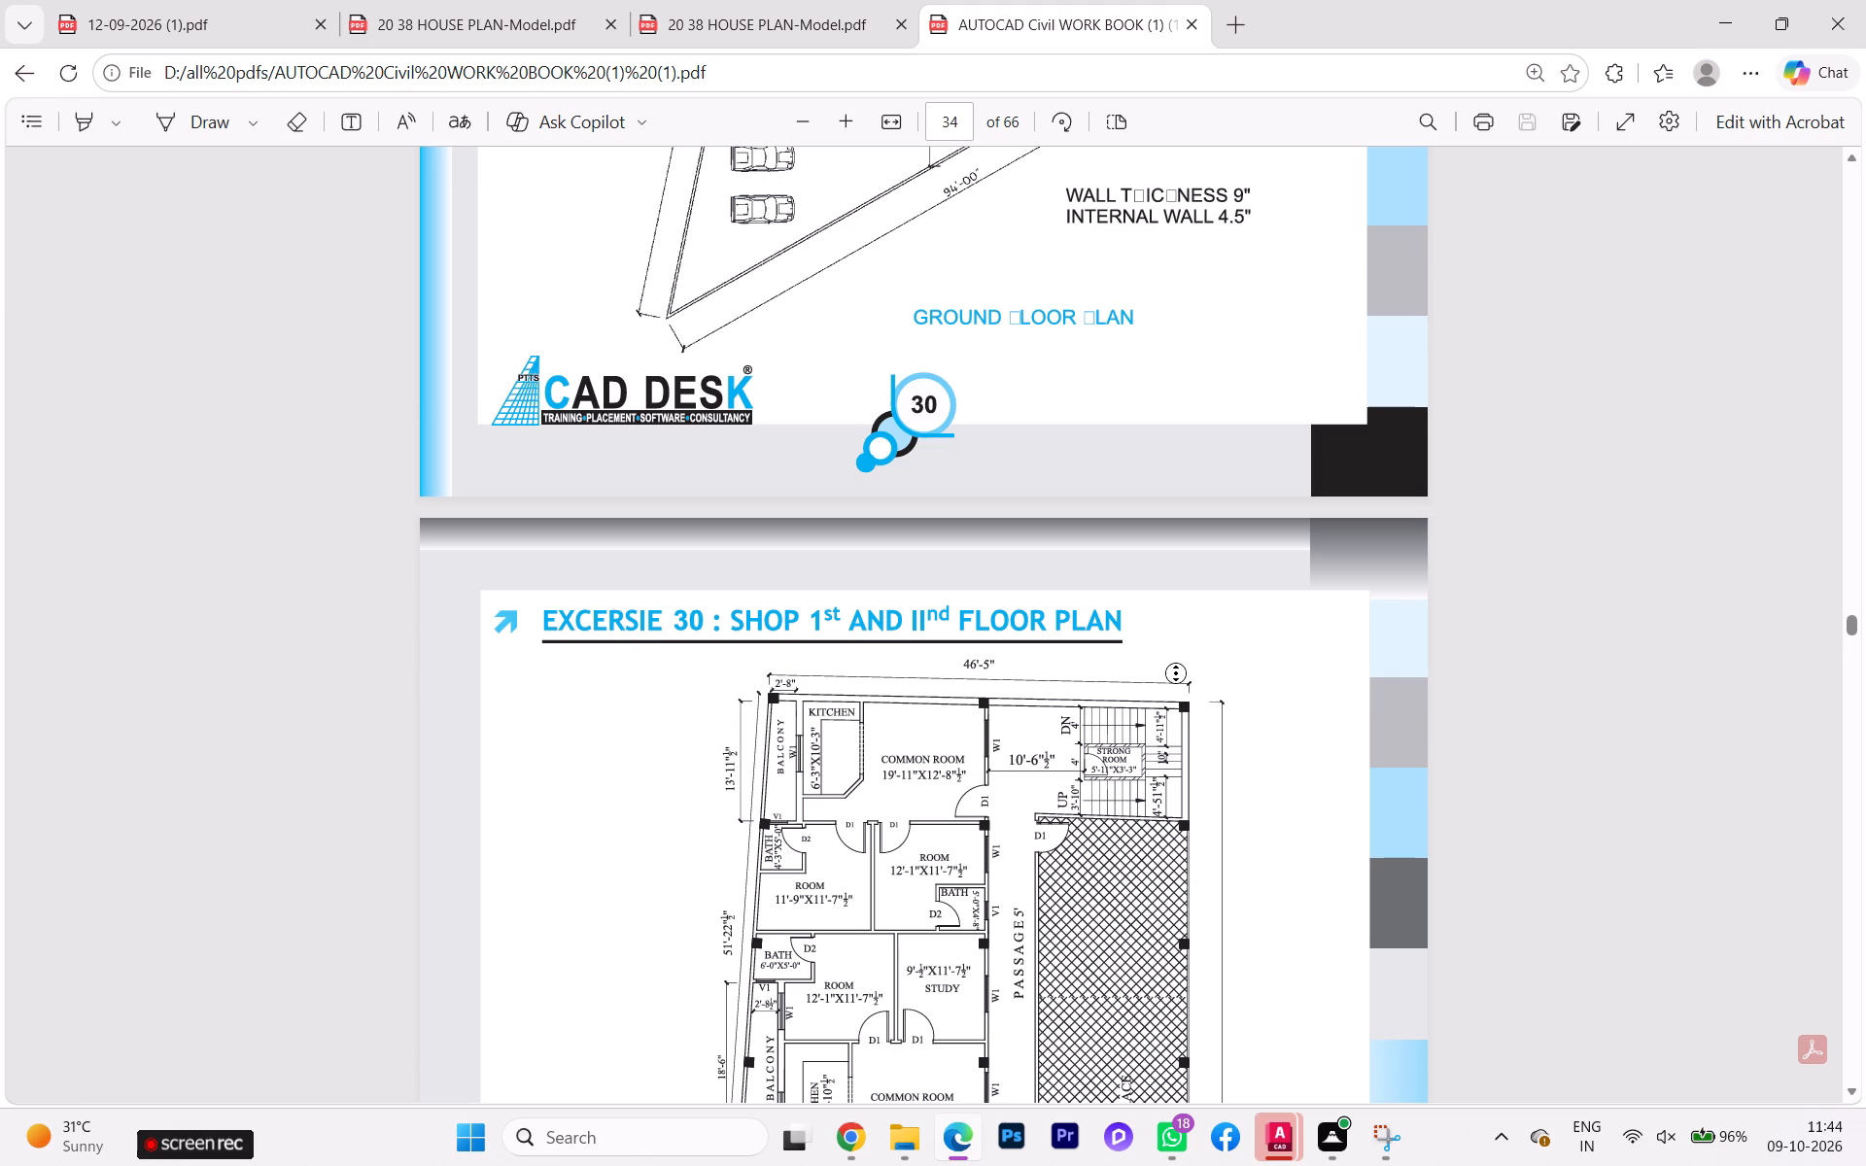
scroll(1197, 747, "up", 1)
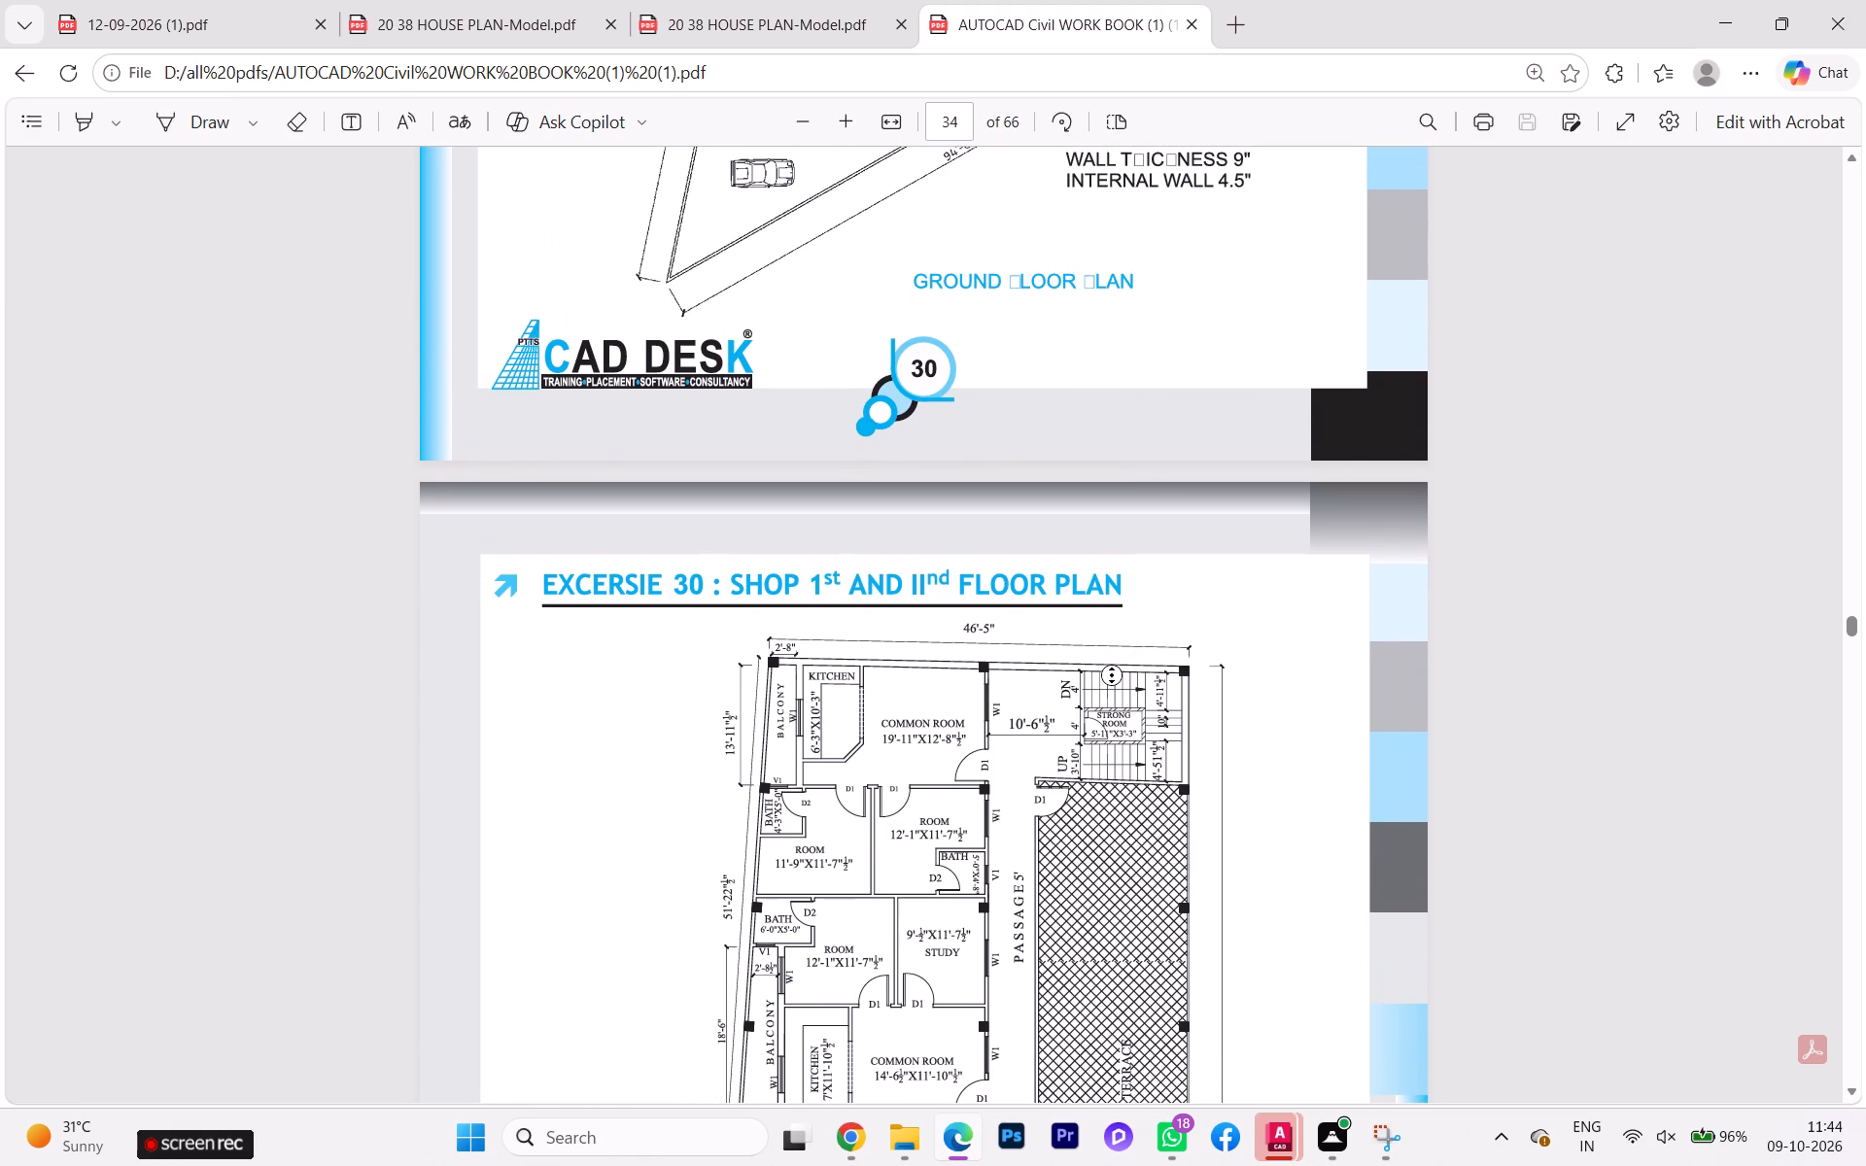
scroll(1182, 708, "down", 2)
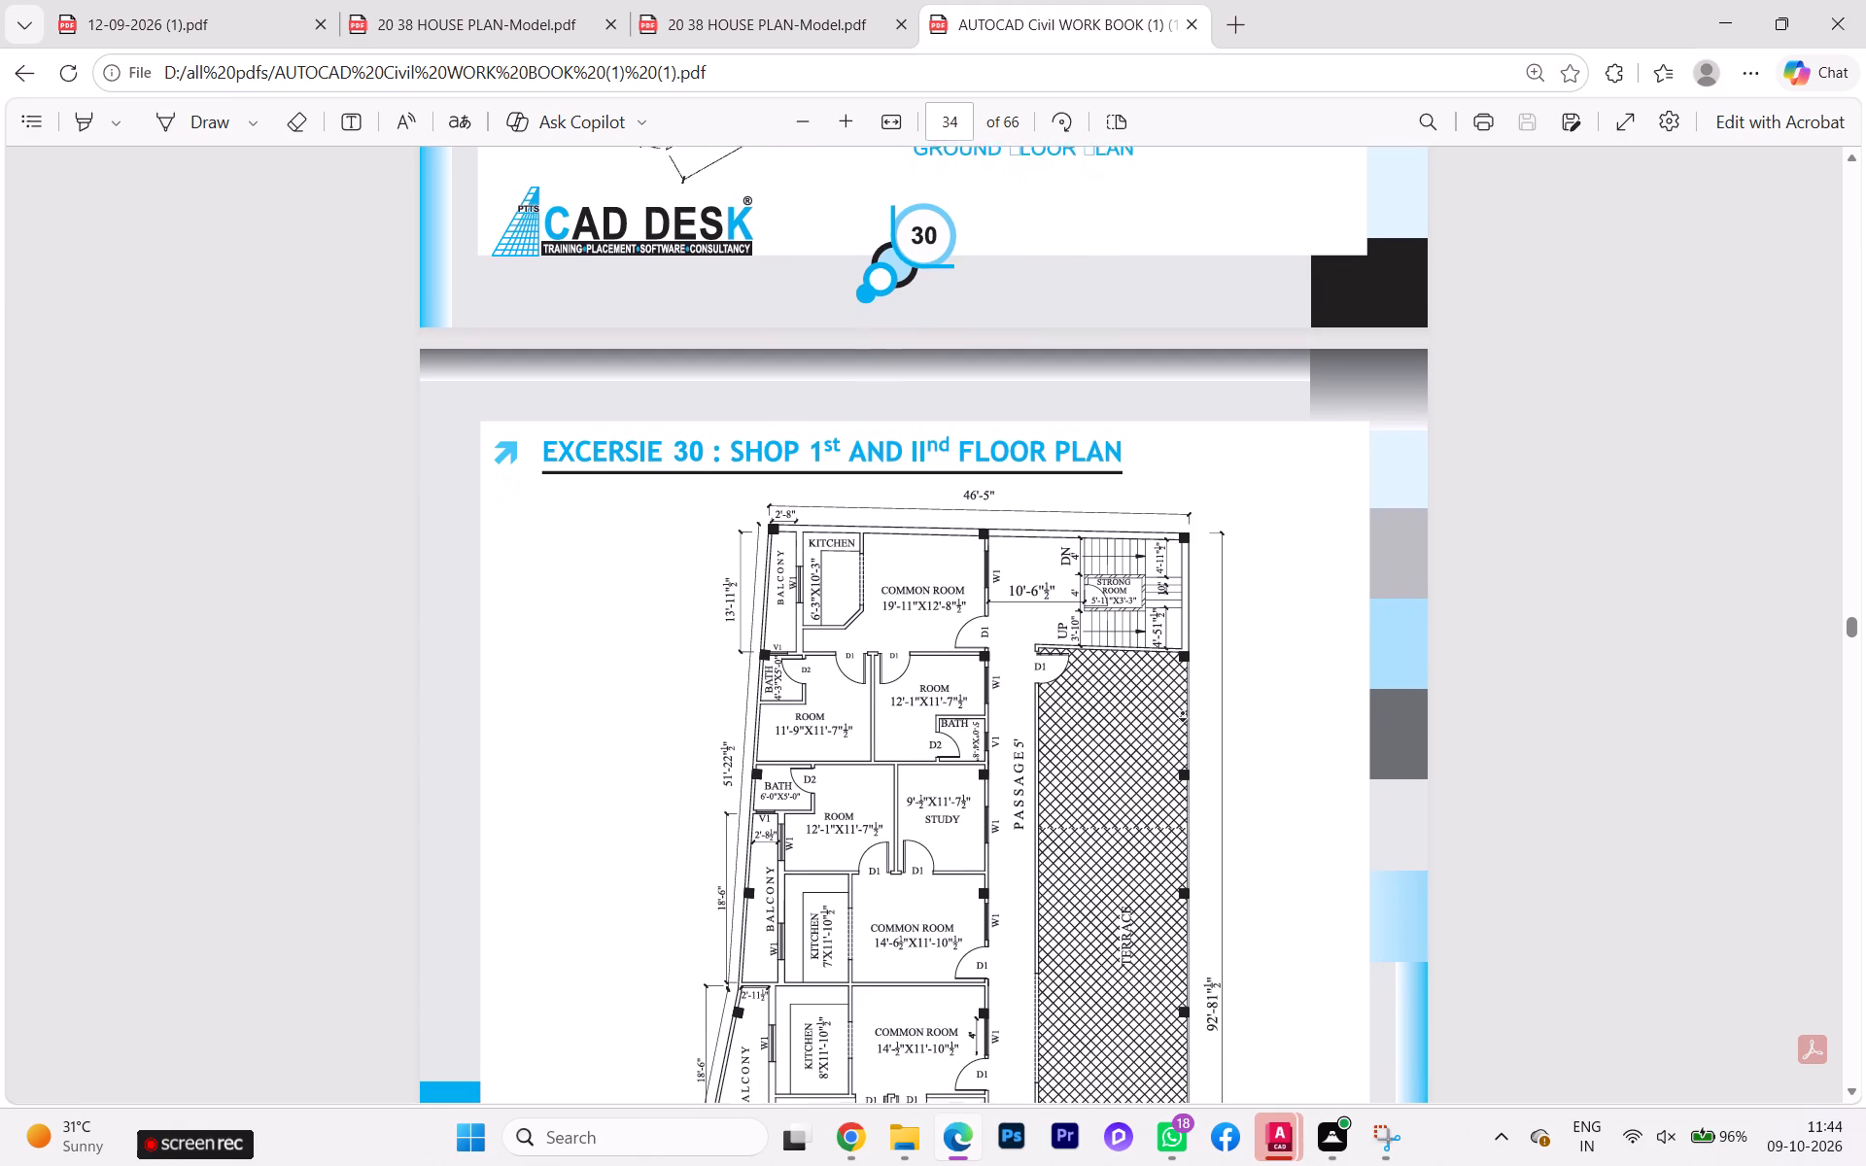
middle_click_drag(1183, 713, 1183, 587)
scroll(1256, 737, "down", 2)
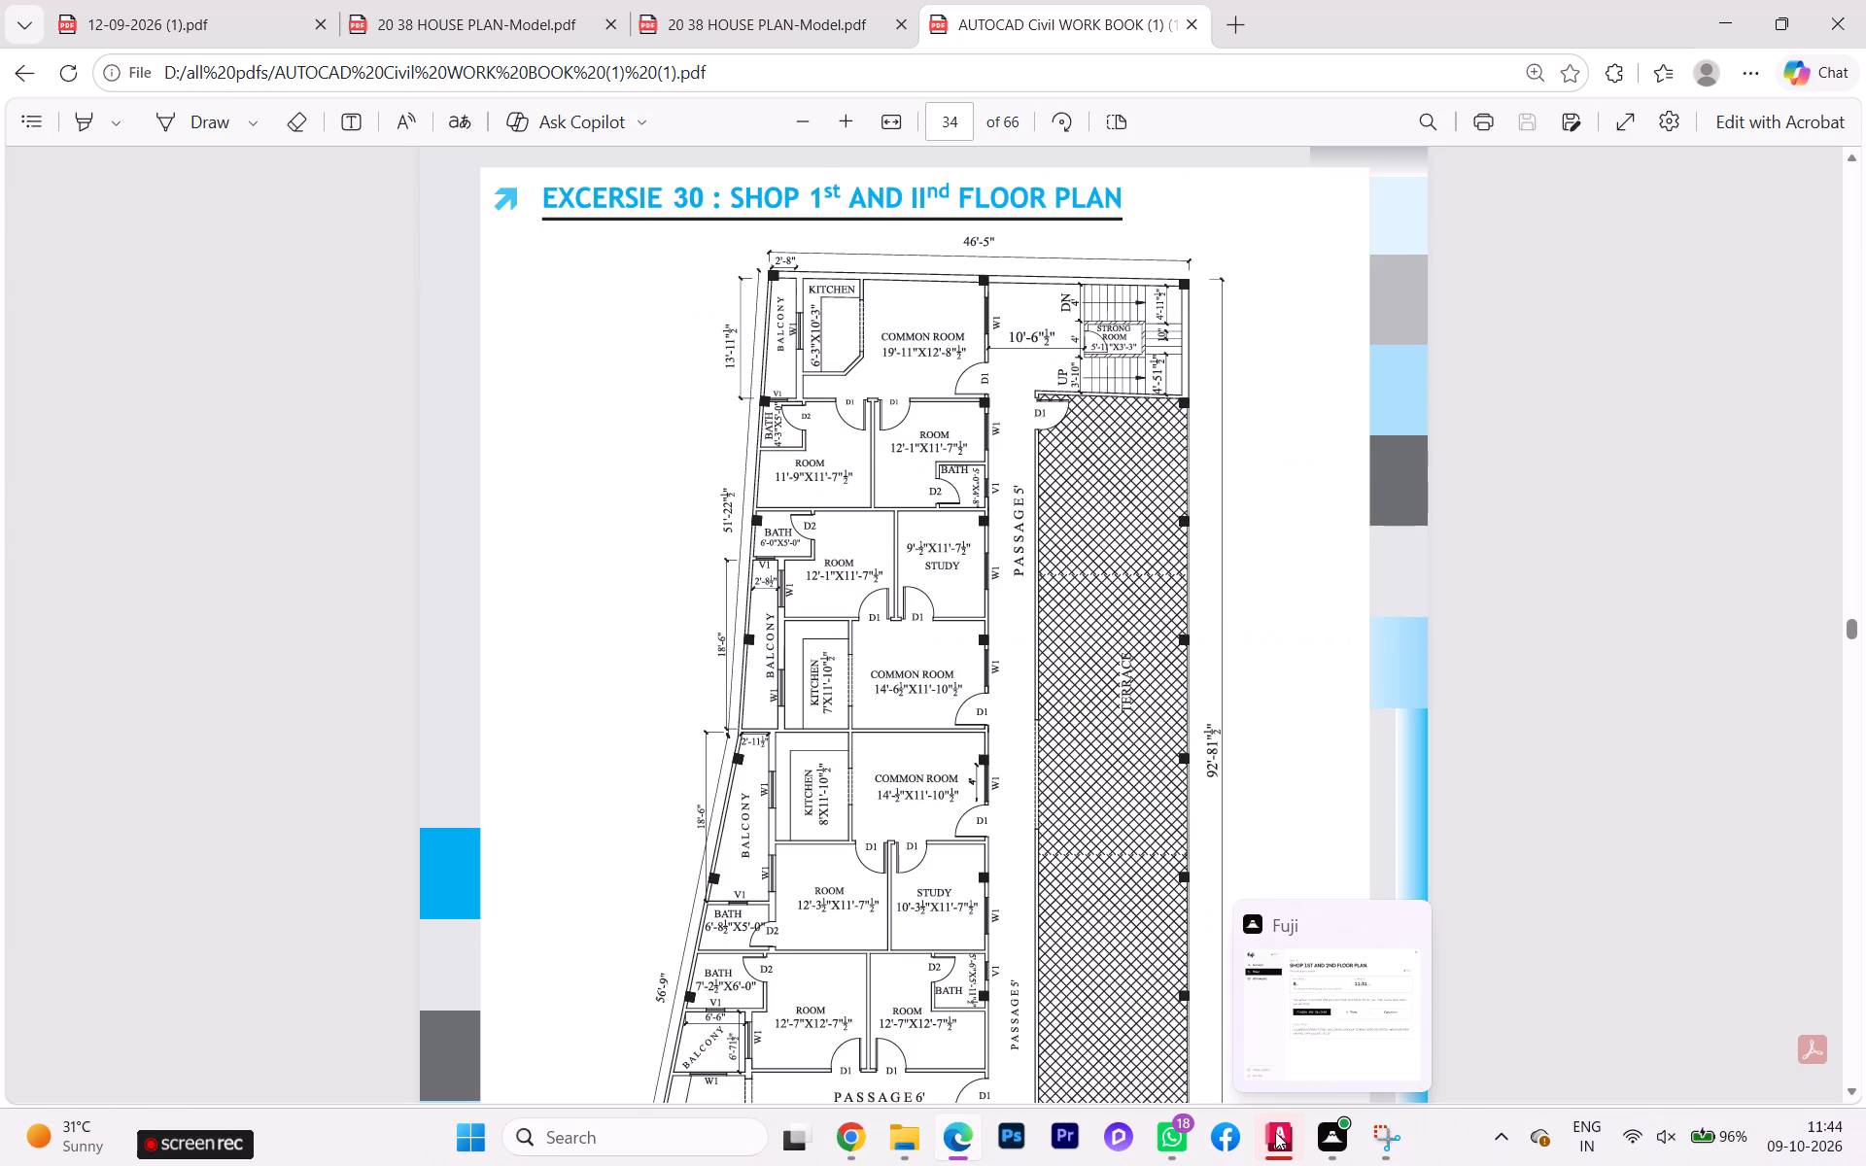
Compare the reference image in AutoCAD's Drawing1 with the Exercise 30 plan in the PDF in Microsoft Edge.
left_click(1189, 1024)
scroll(931, 614, "up", 1)
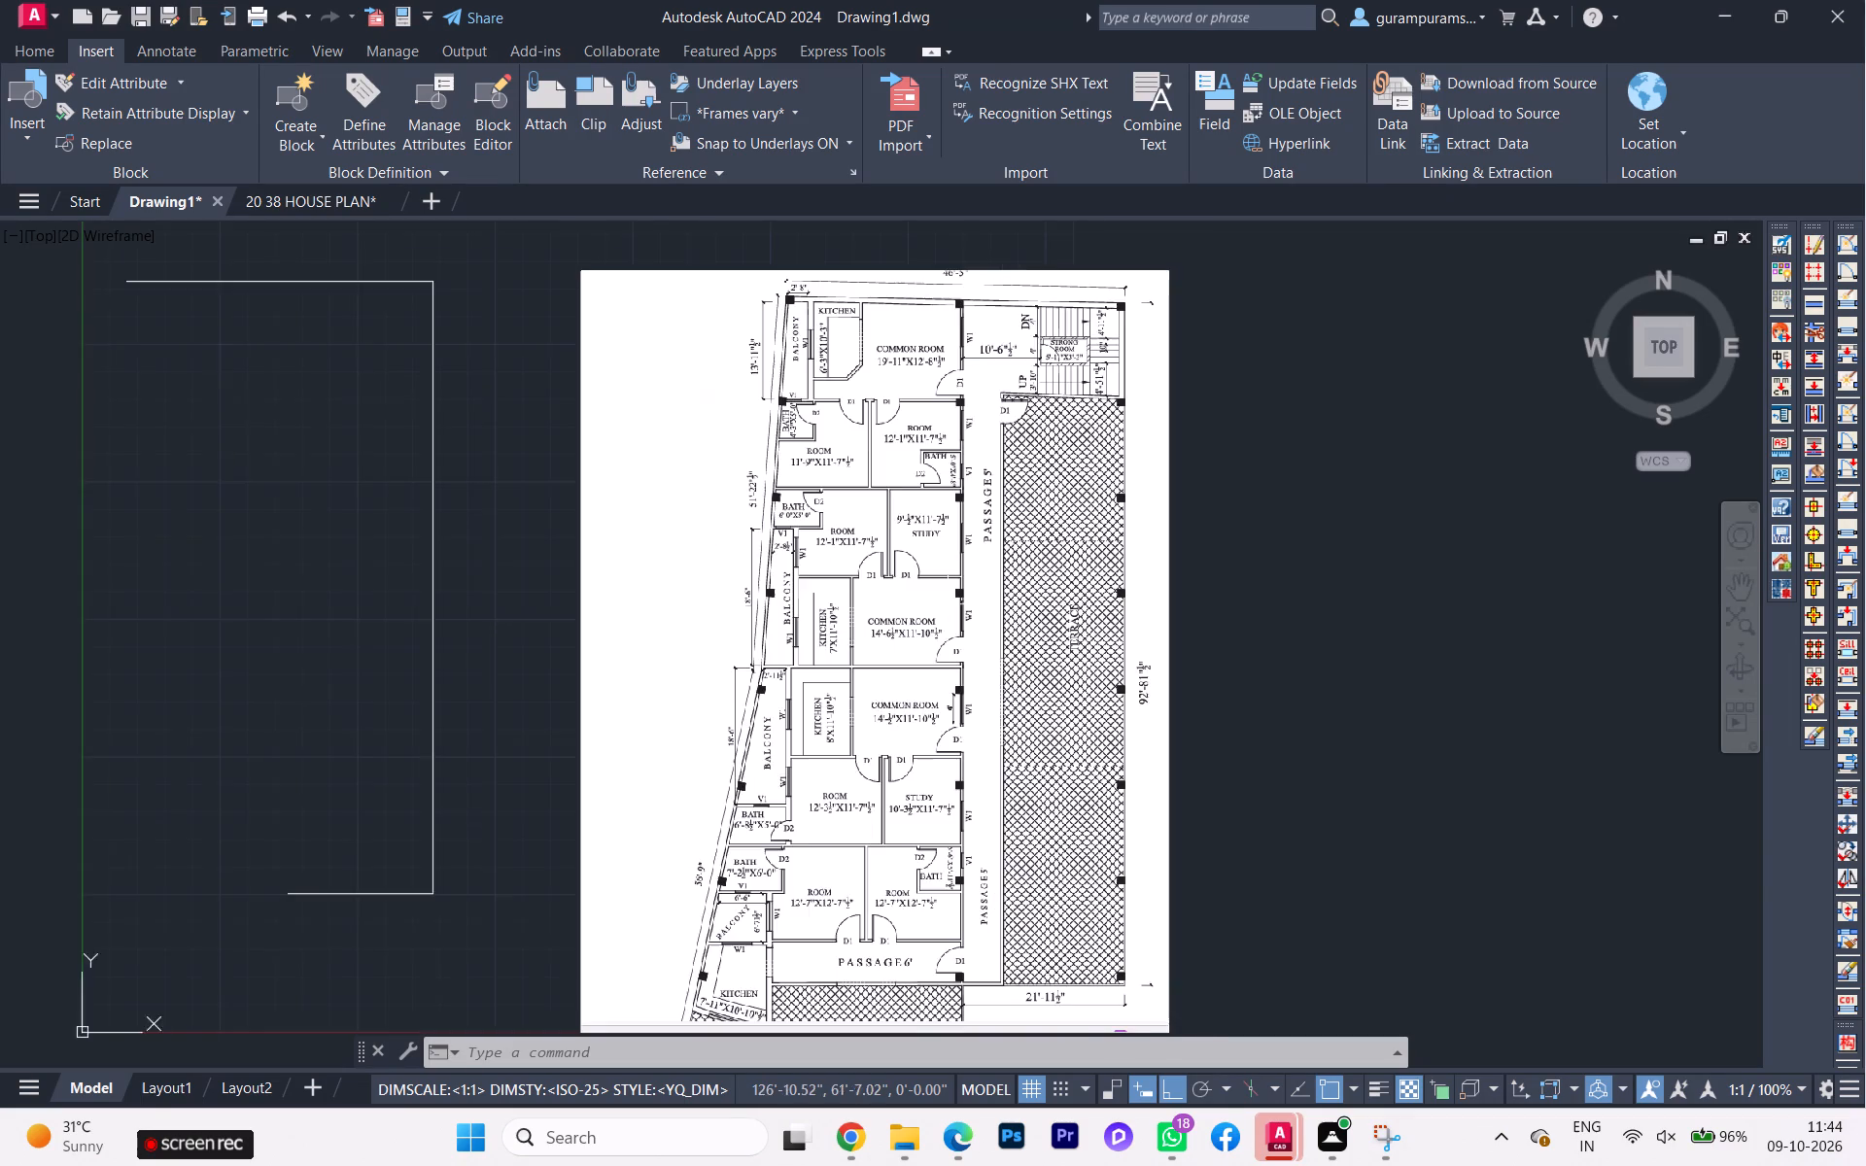
scroll(950, 604, "up", 1)
scroll(916, 621, "down", 1)
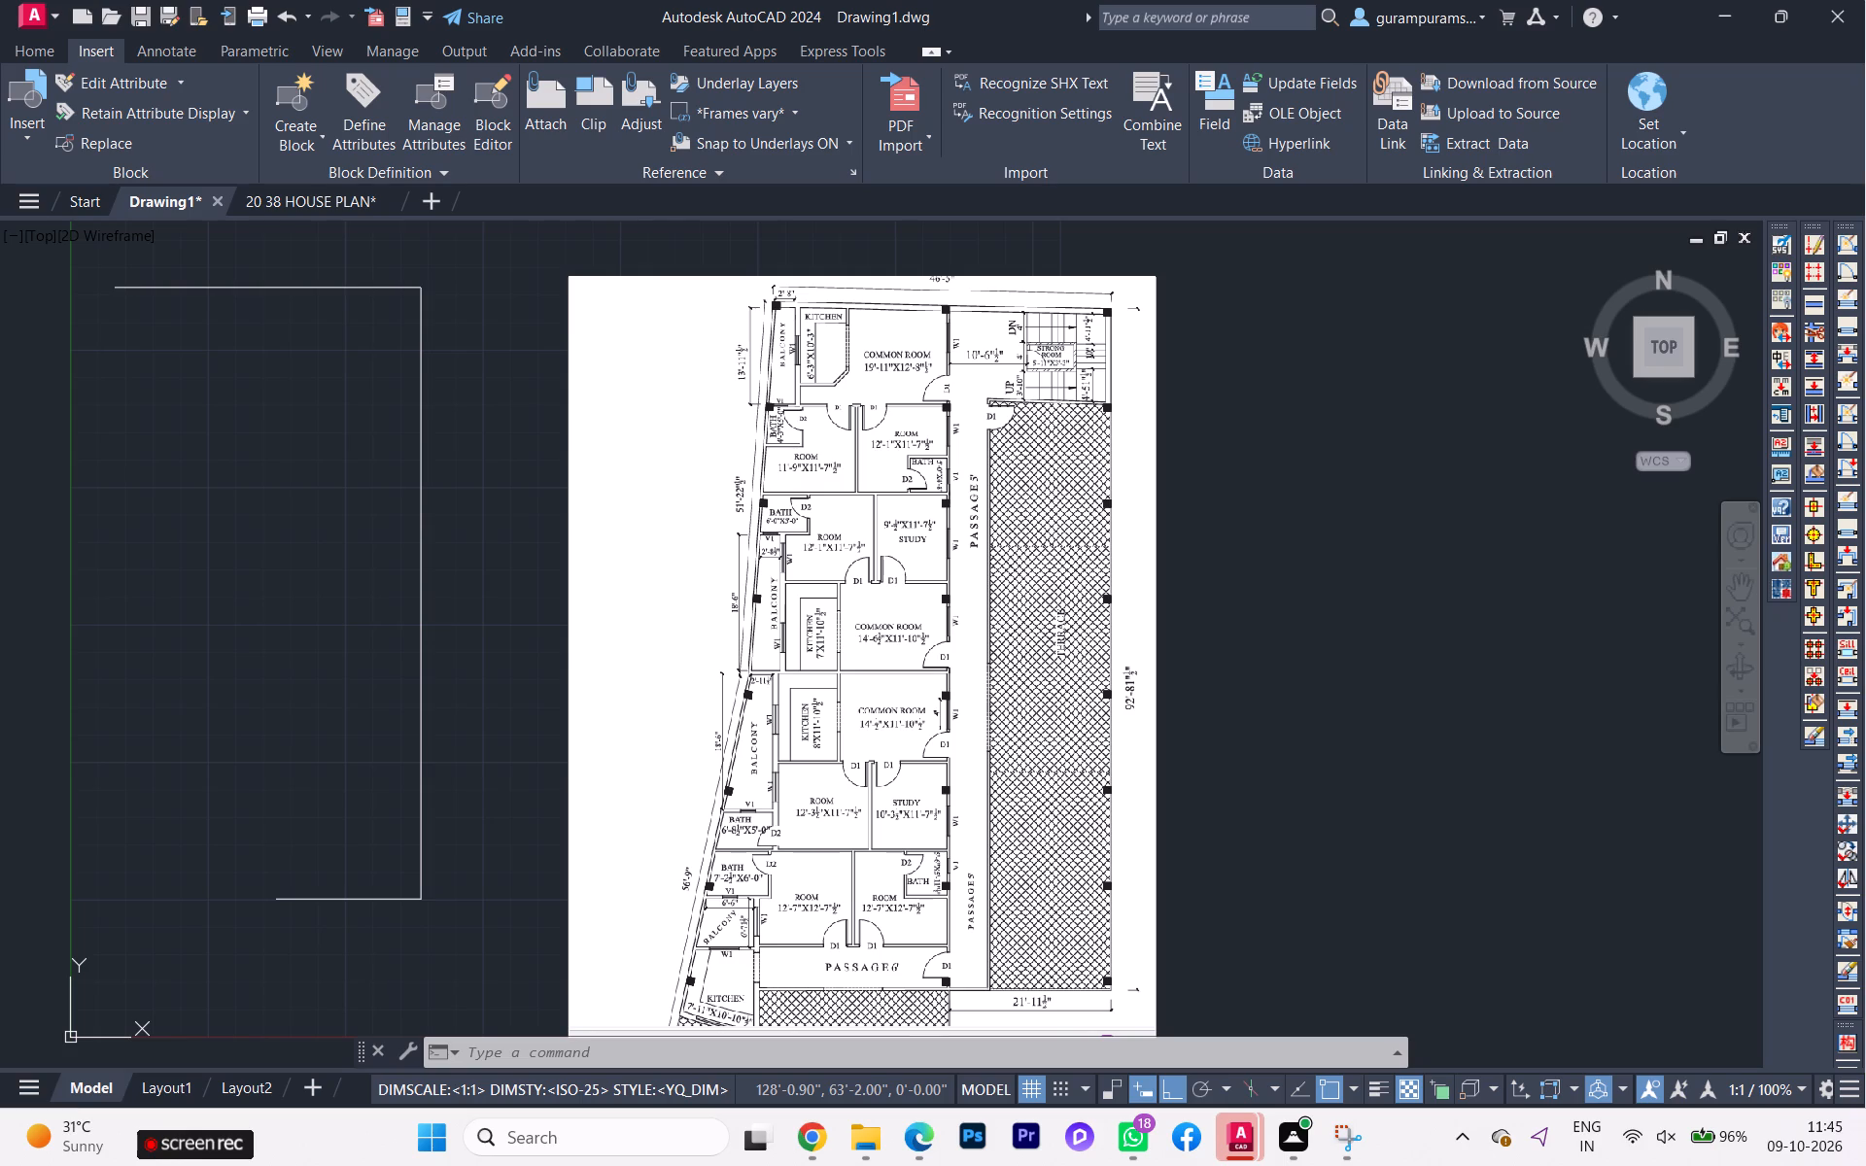
scroll(659, 786, "up", 1)
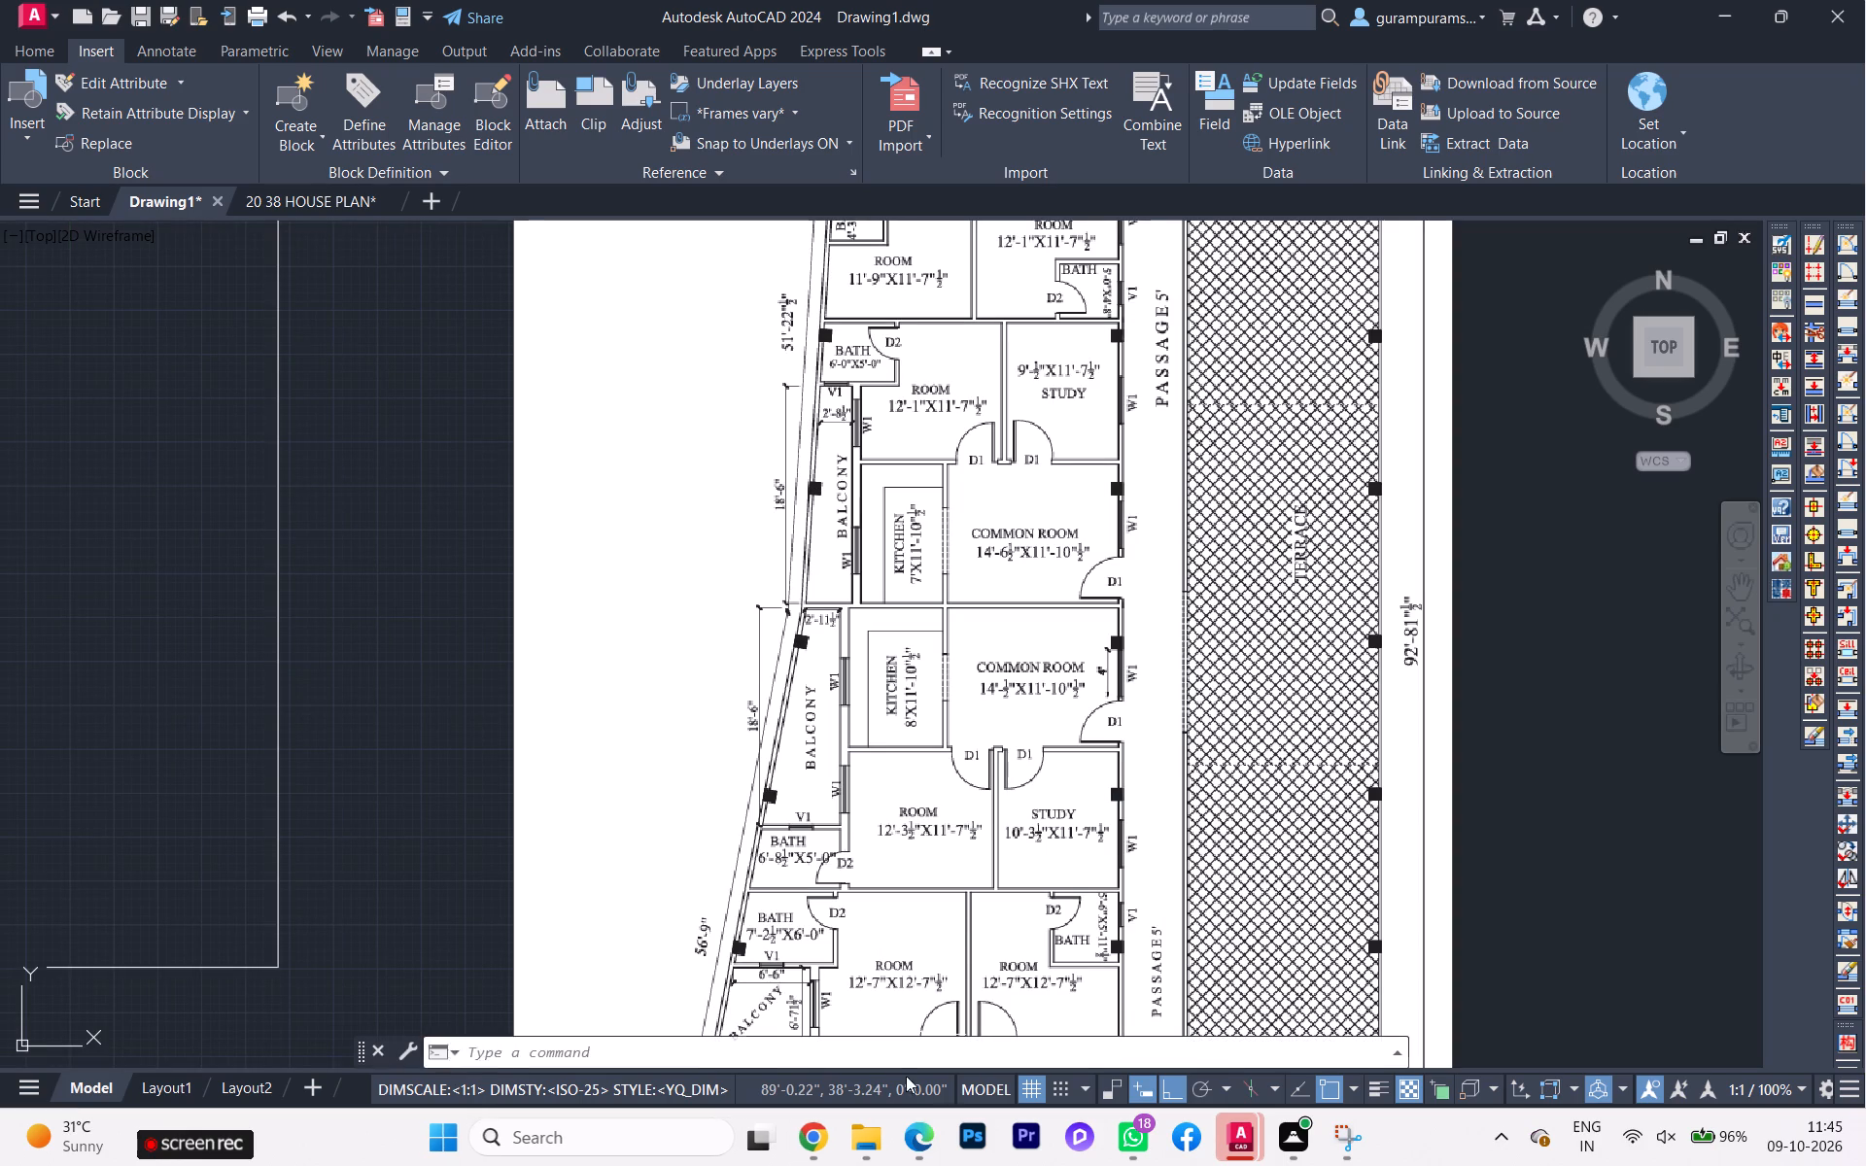
left_click(944, 1136)
scroll(752, 803, "down", 1)
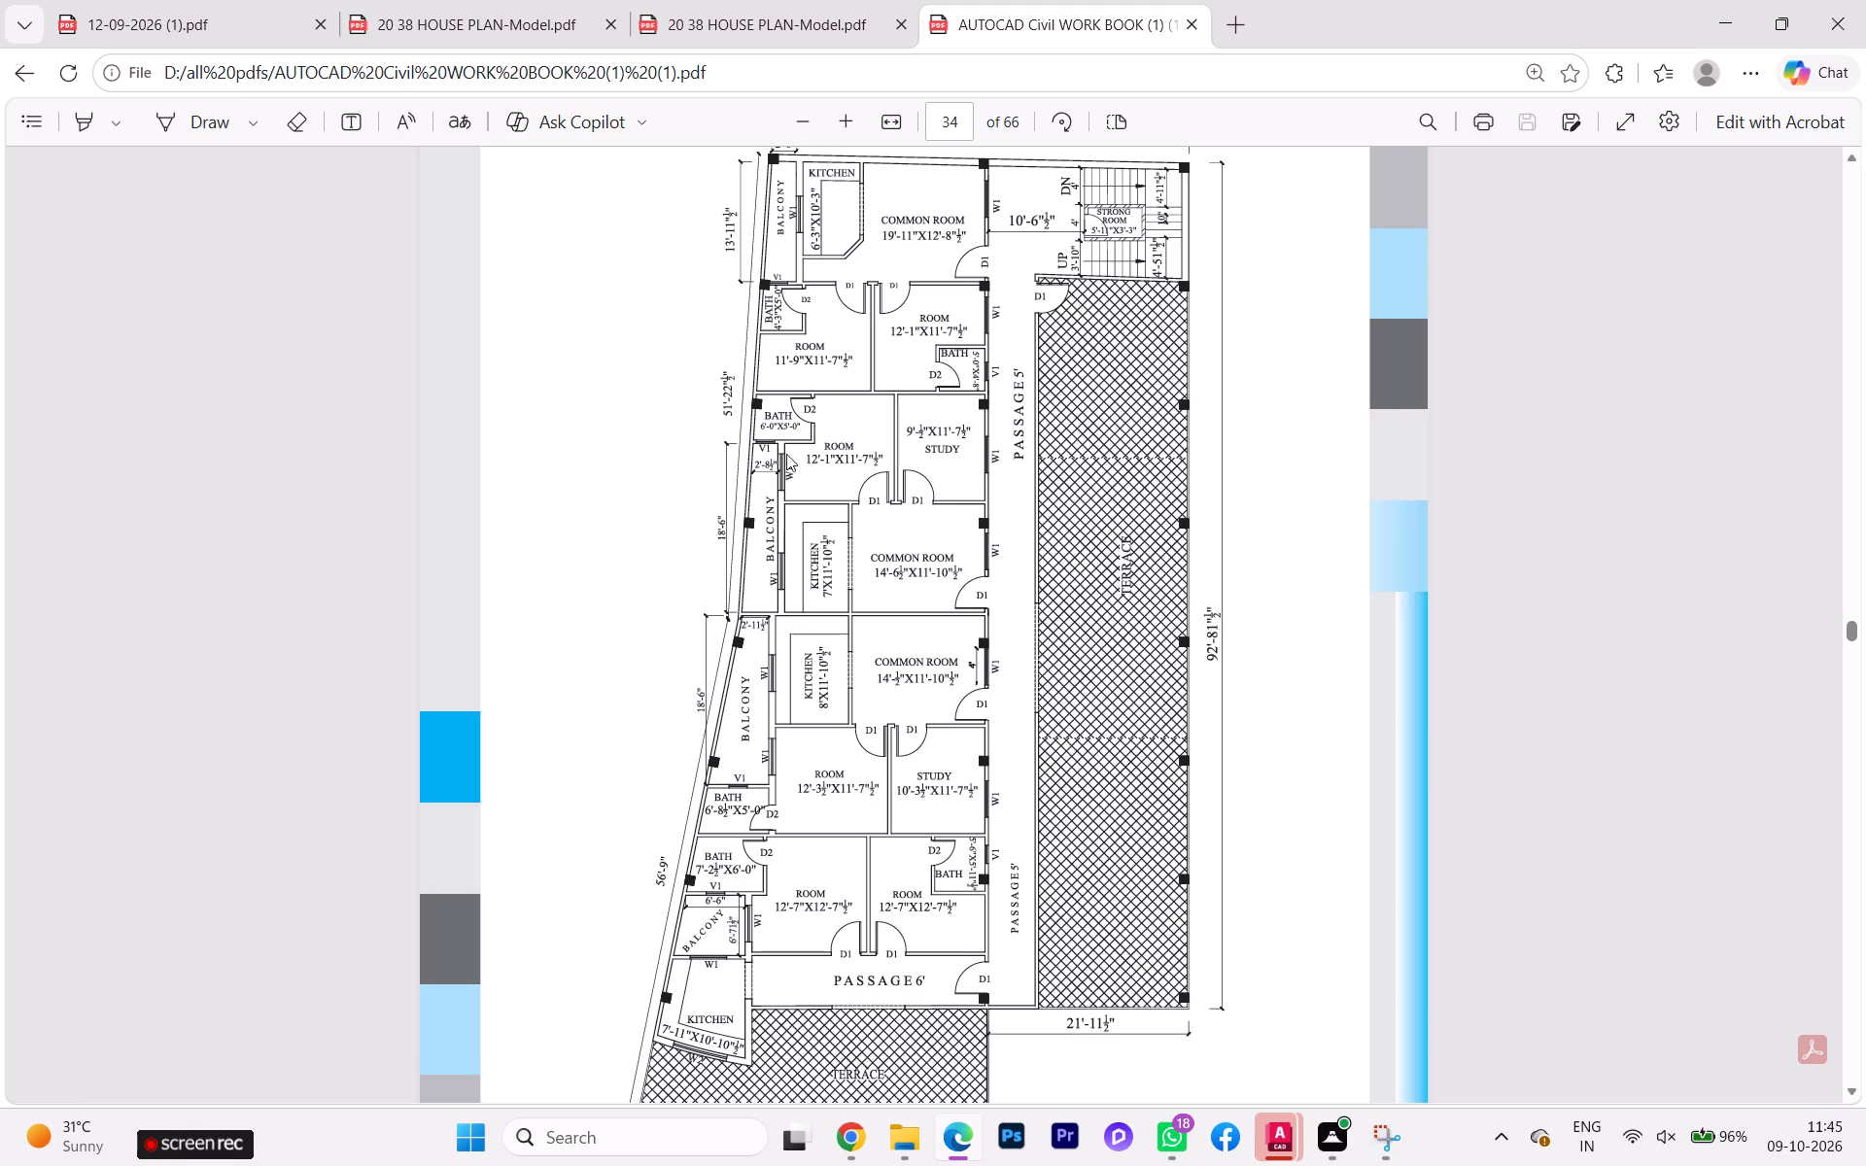
scroll(743, 431, "up", 2)
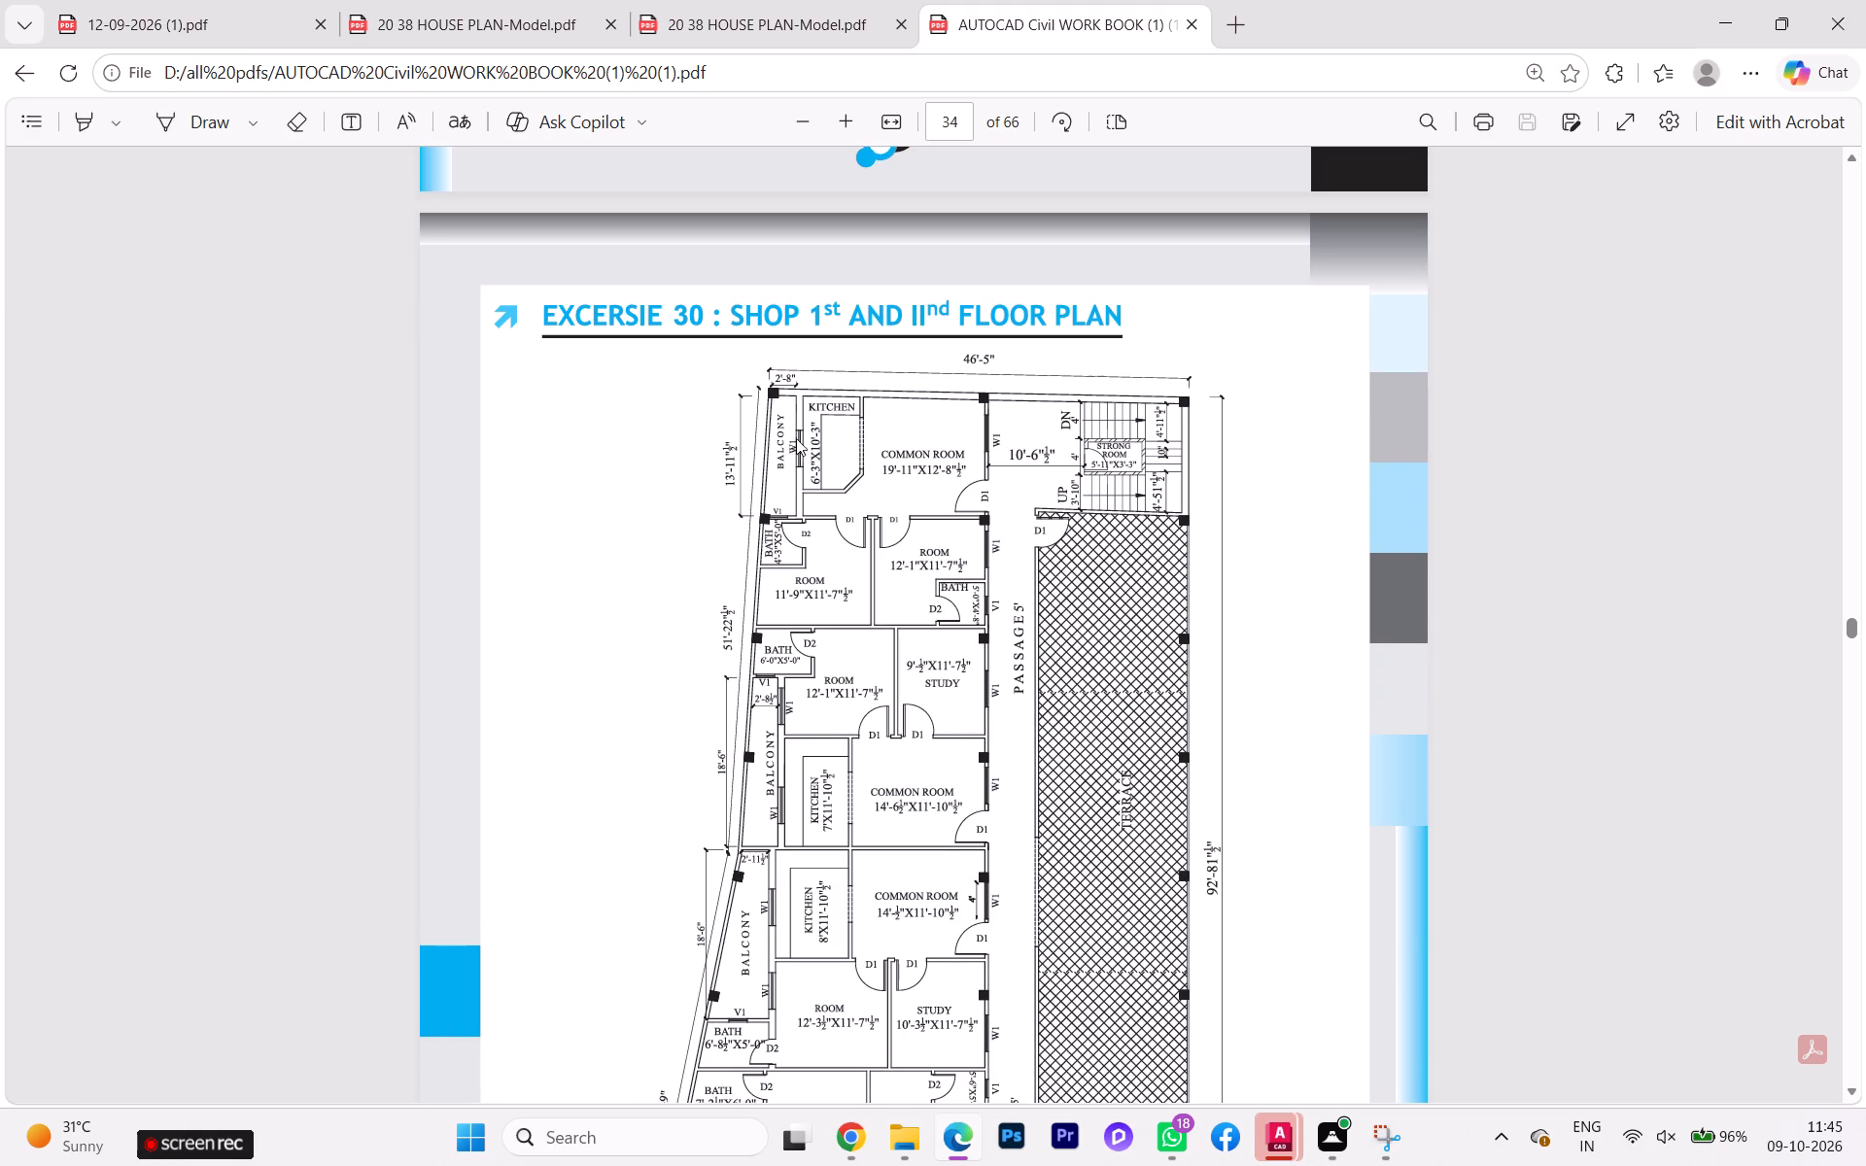
scroll(1021, 459, "down", 1)
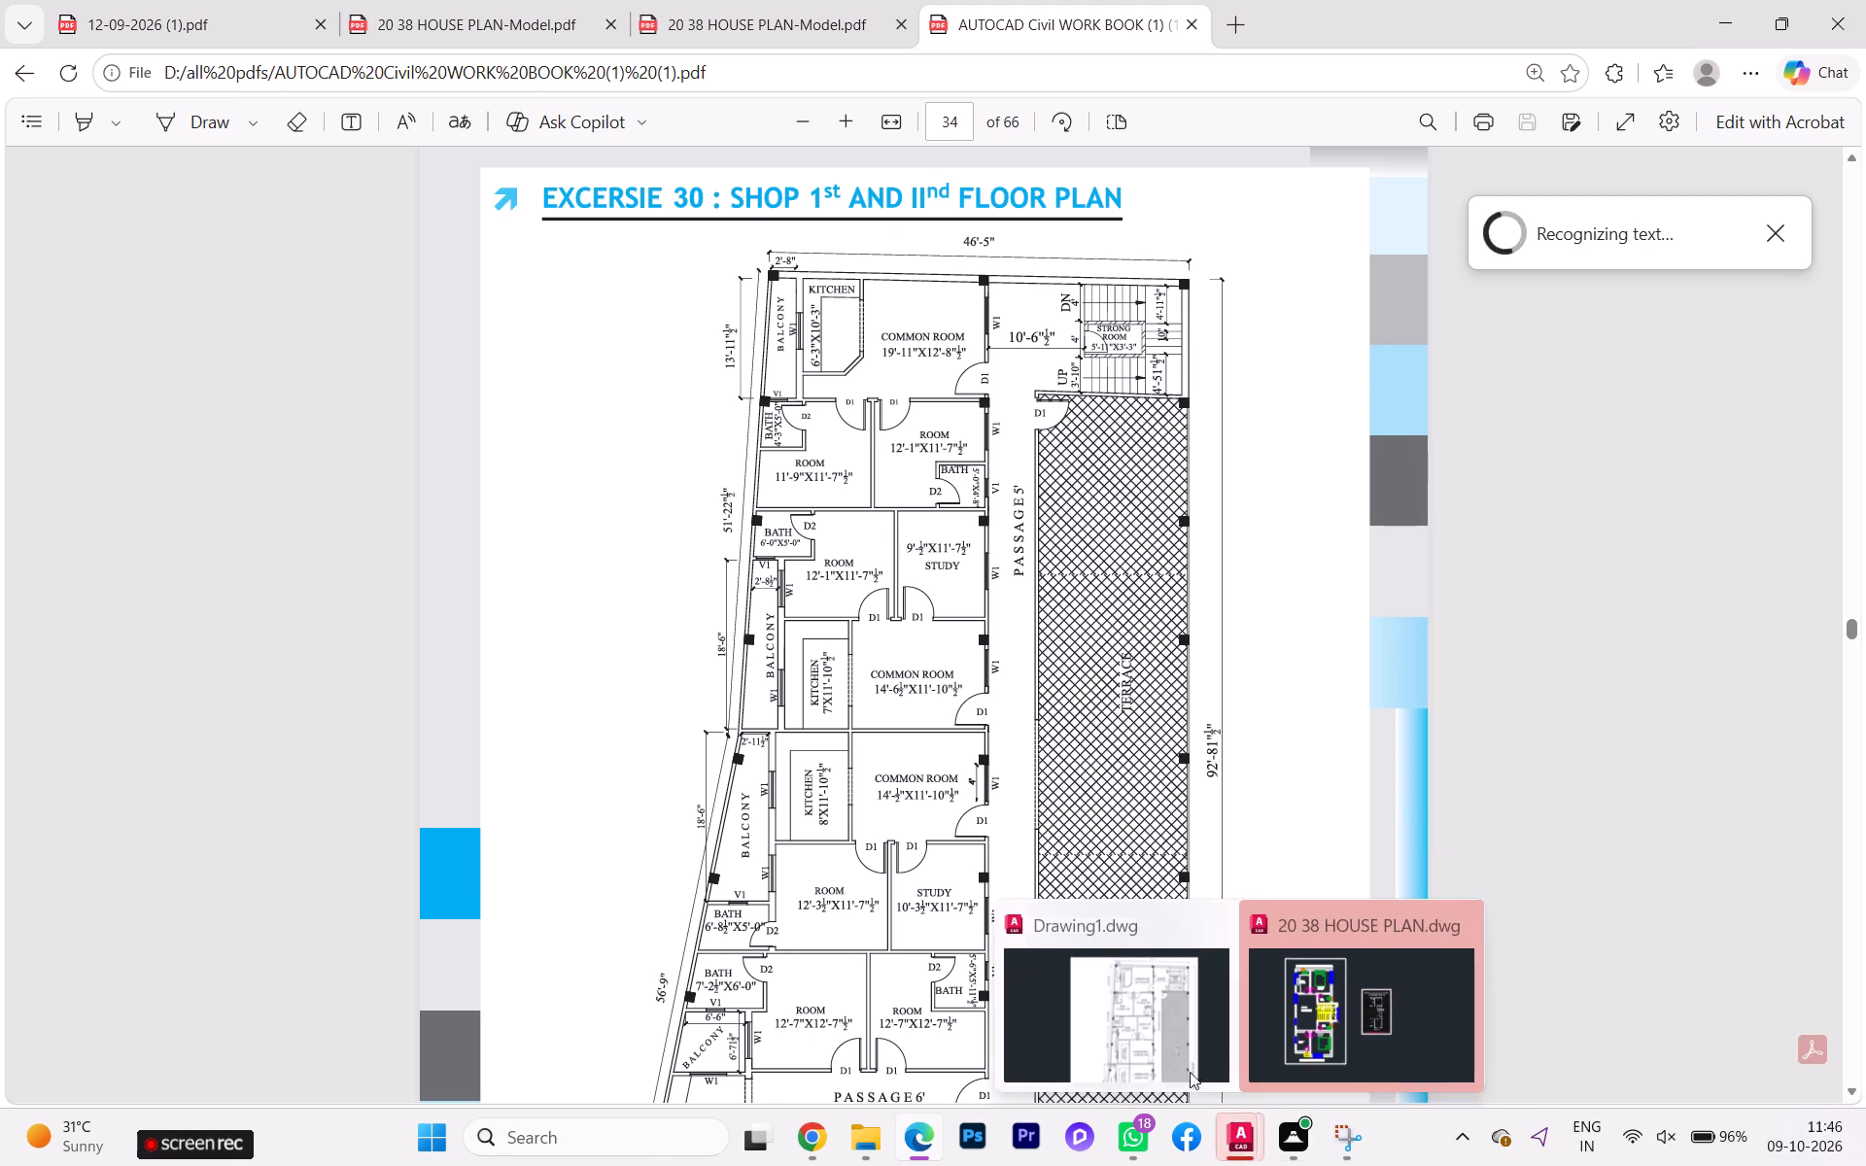
Return to Drawing1 in AutoCAD and examine the reference floor plan beside the boundary lines drawn so far.
left_click(1122, 1044)
scroll(900, 671, "down", 2)
scroll(997, 562, "up", 2)
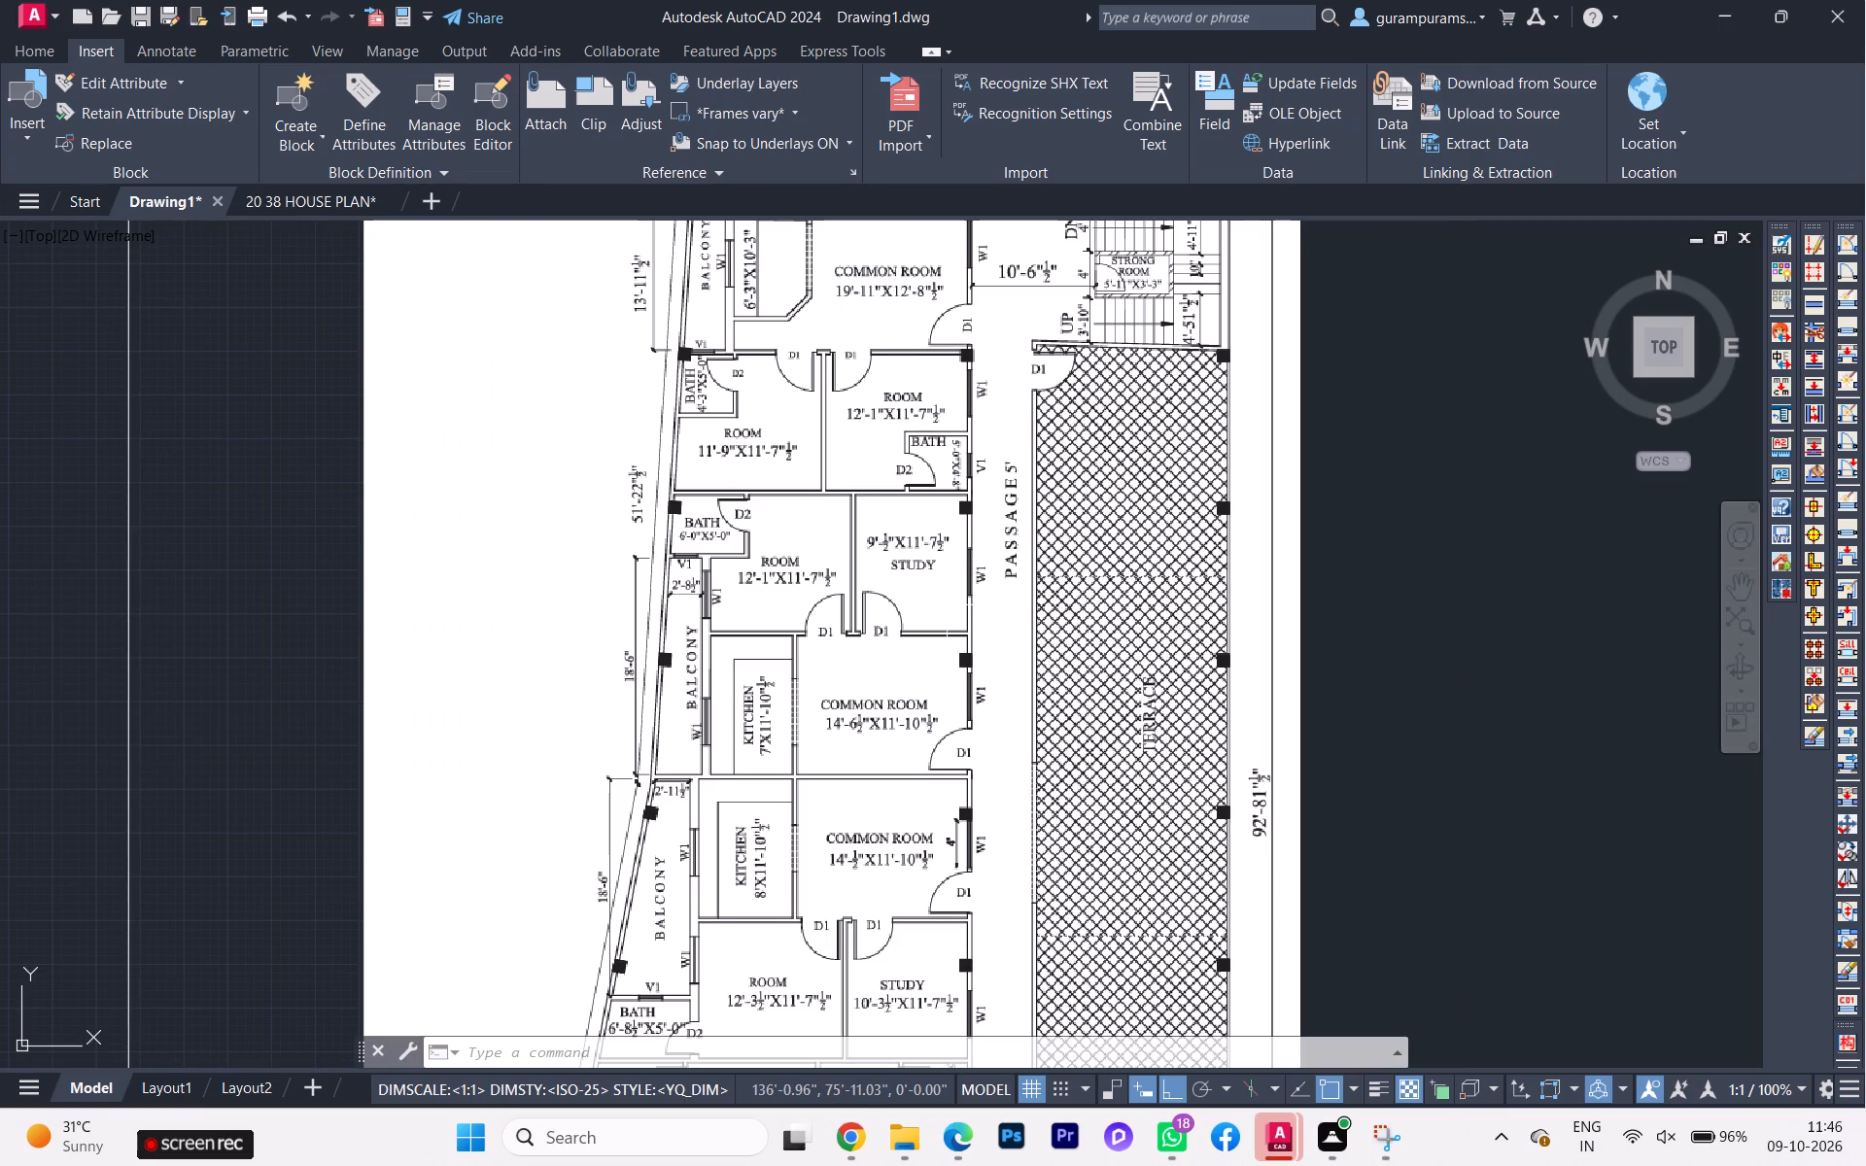
scroll(1125, 705, "down", 1)
middle_click_drag(1126, 701, 1145, 619)
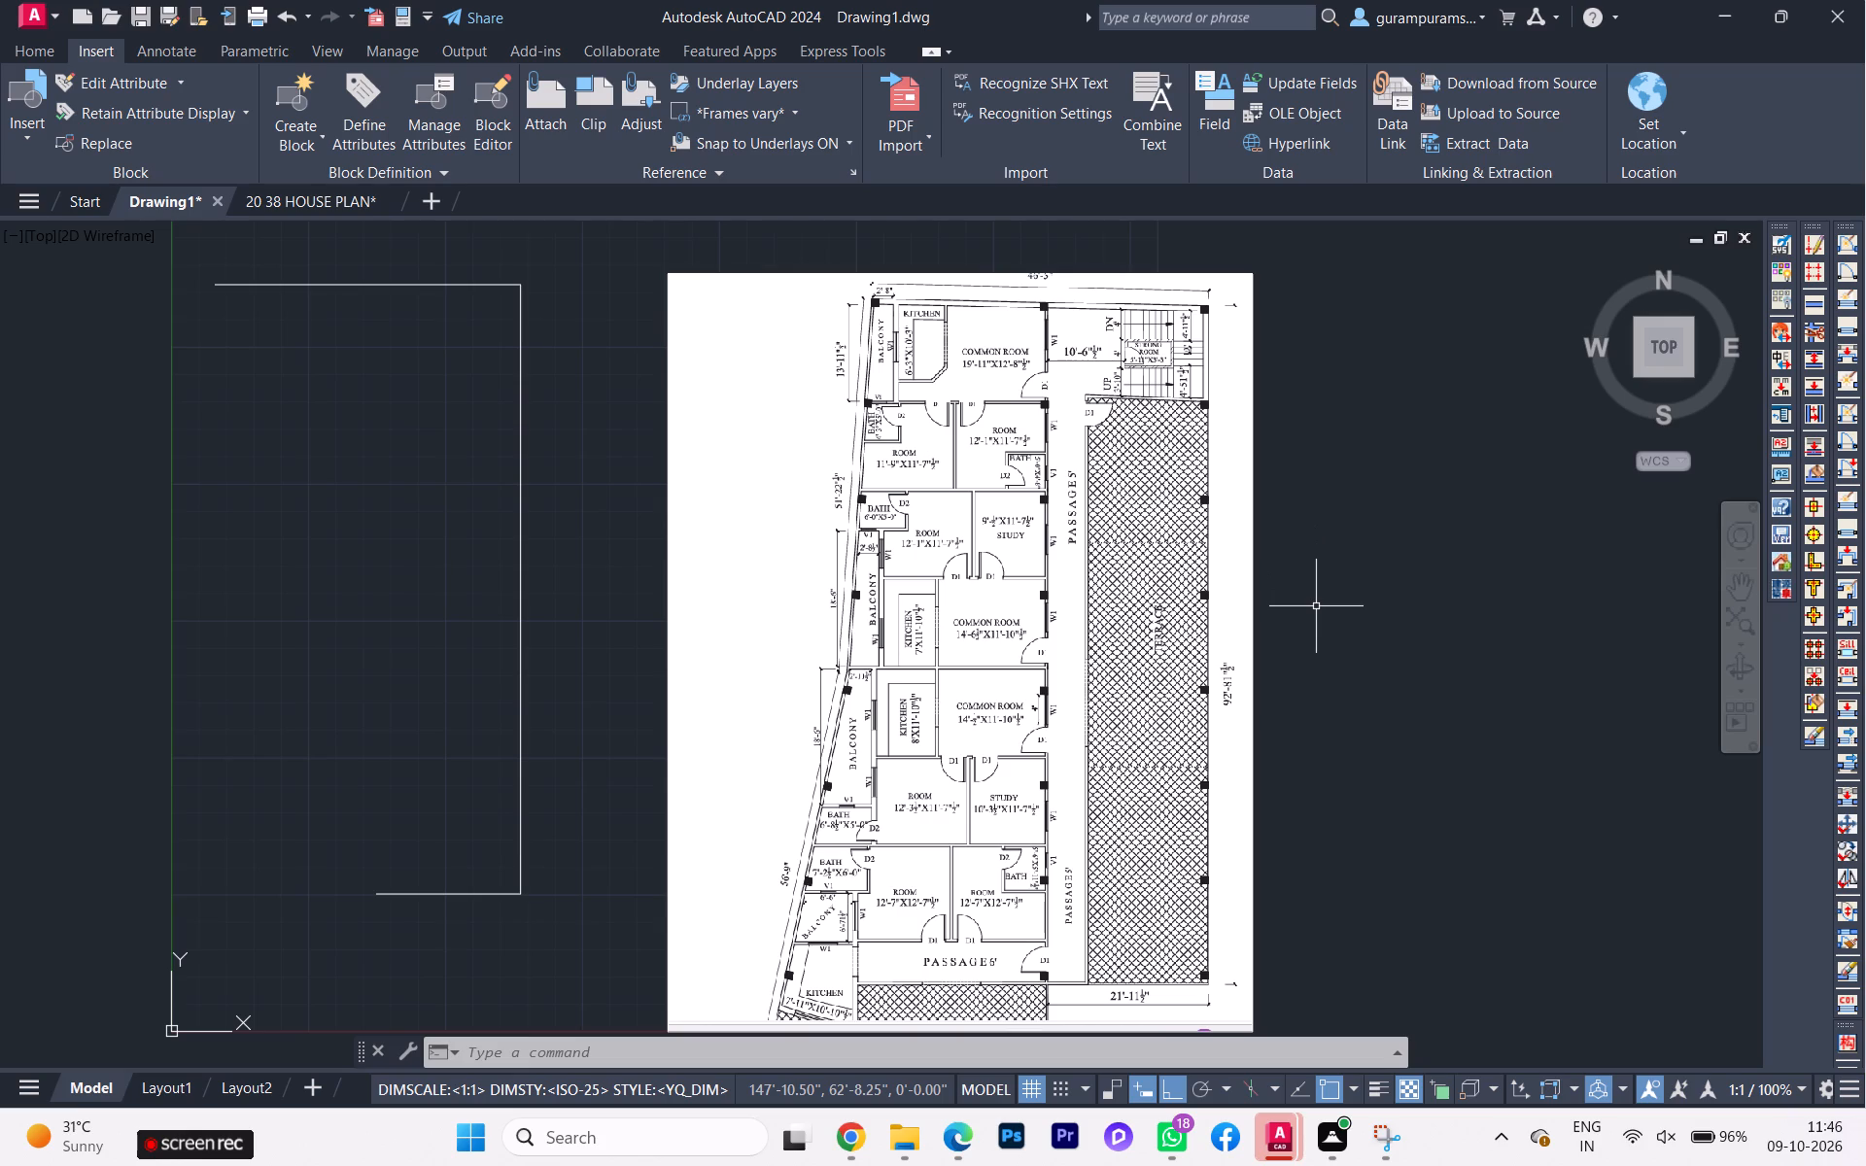
scroll(1323, 600, "up", 3)
scroll(1324, 604, "down", 3)
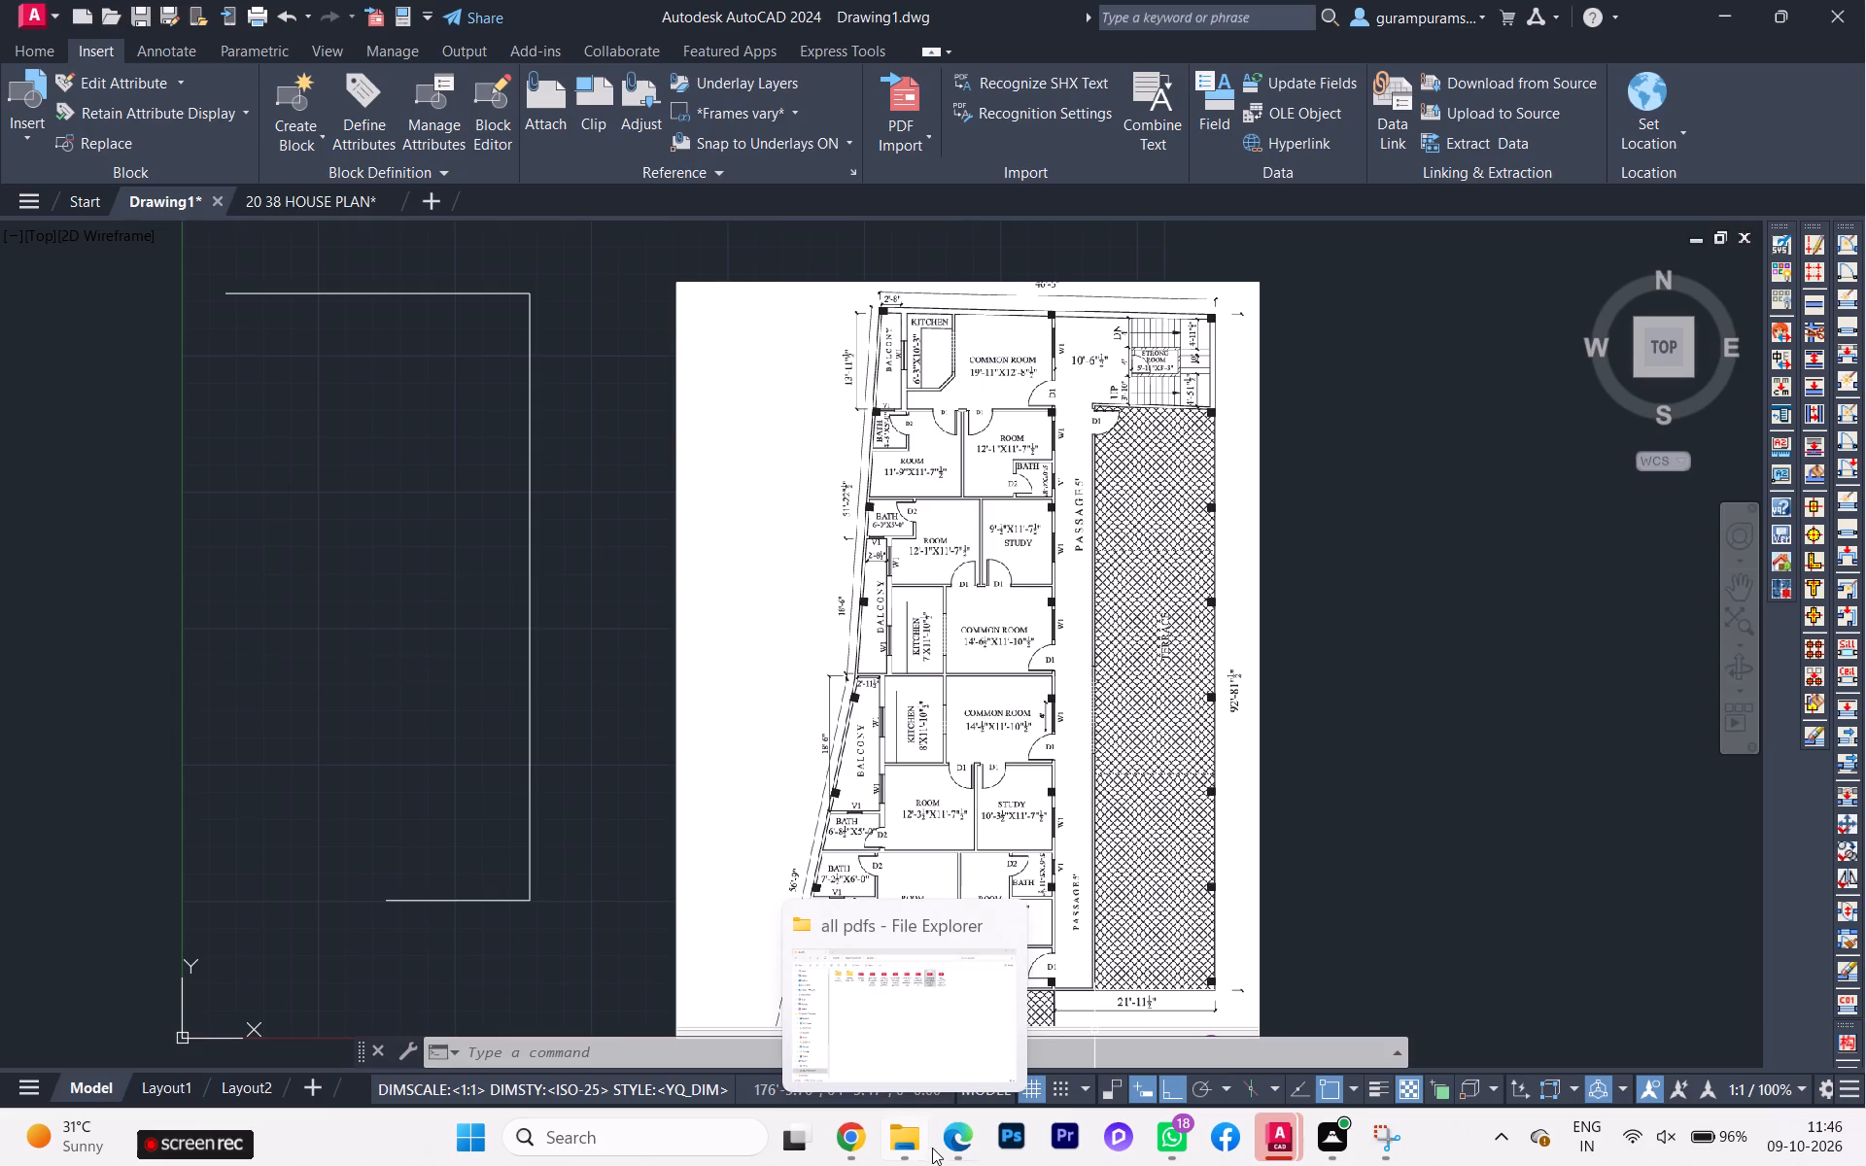
left_click(1104, 867)
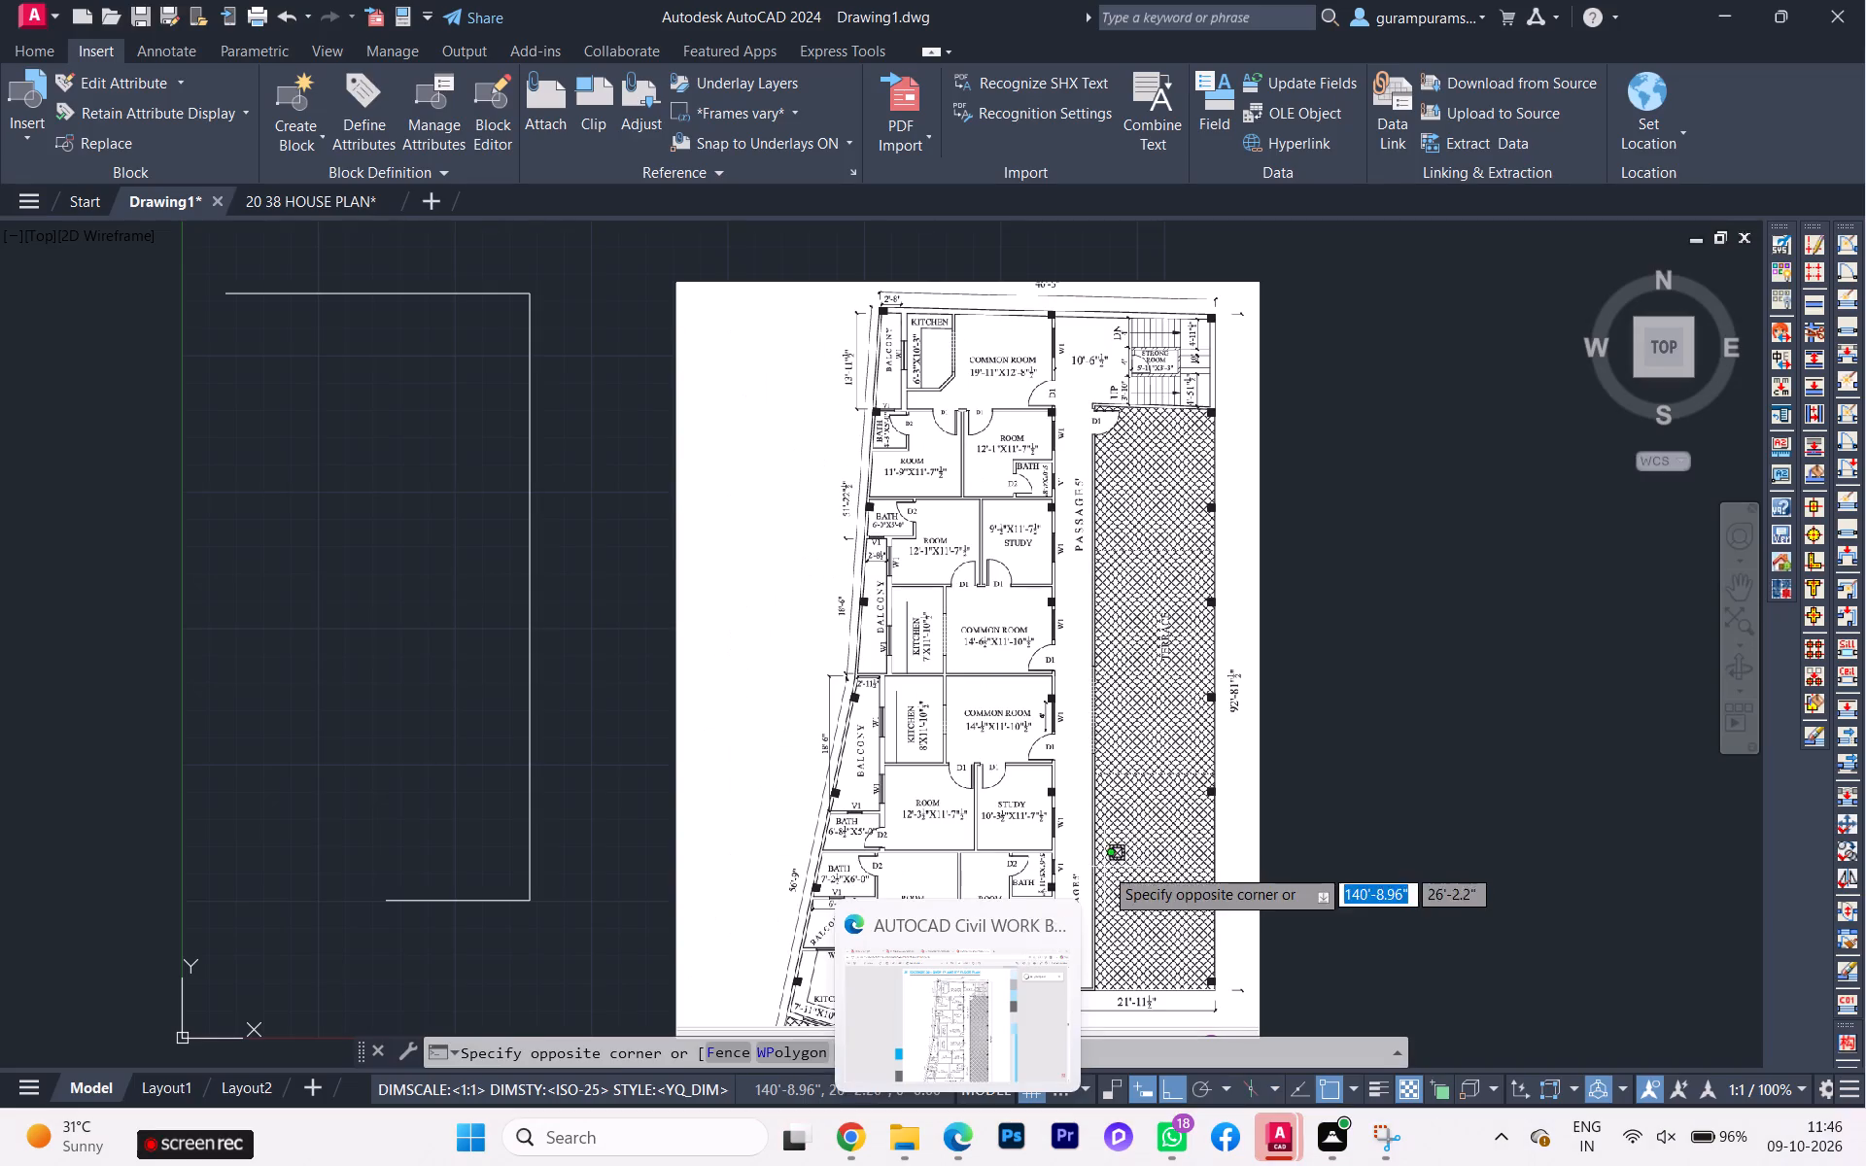
Examine the Exercise 30 plan and the Exercise 29 shop ground floor plan in the PDF in Microsoft Edge.
left_click(996, 1032)
scroll(1023, 686, "down", 7)
scroll(1050, 780, "down", 1)
scroll(1053, 783, "up", 3)
scroll(1054, 785, "down", 1)
scroll(1054, 785, "up", 7)
scroll(1056, 776, "down", 1)
scroll(1056, 776, "up", 2)
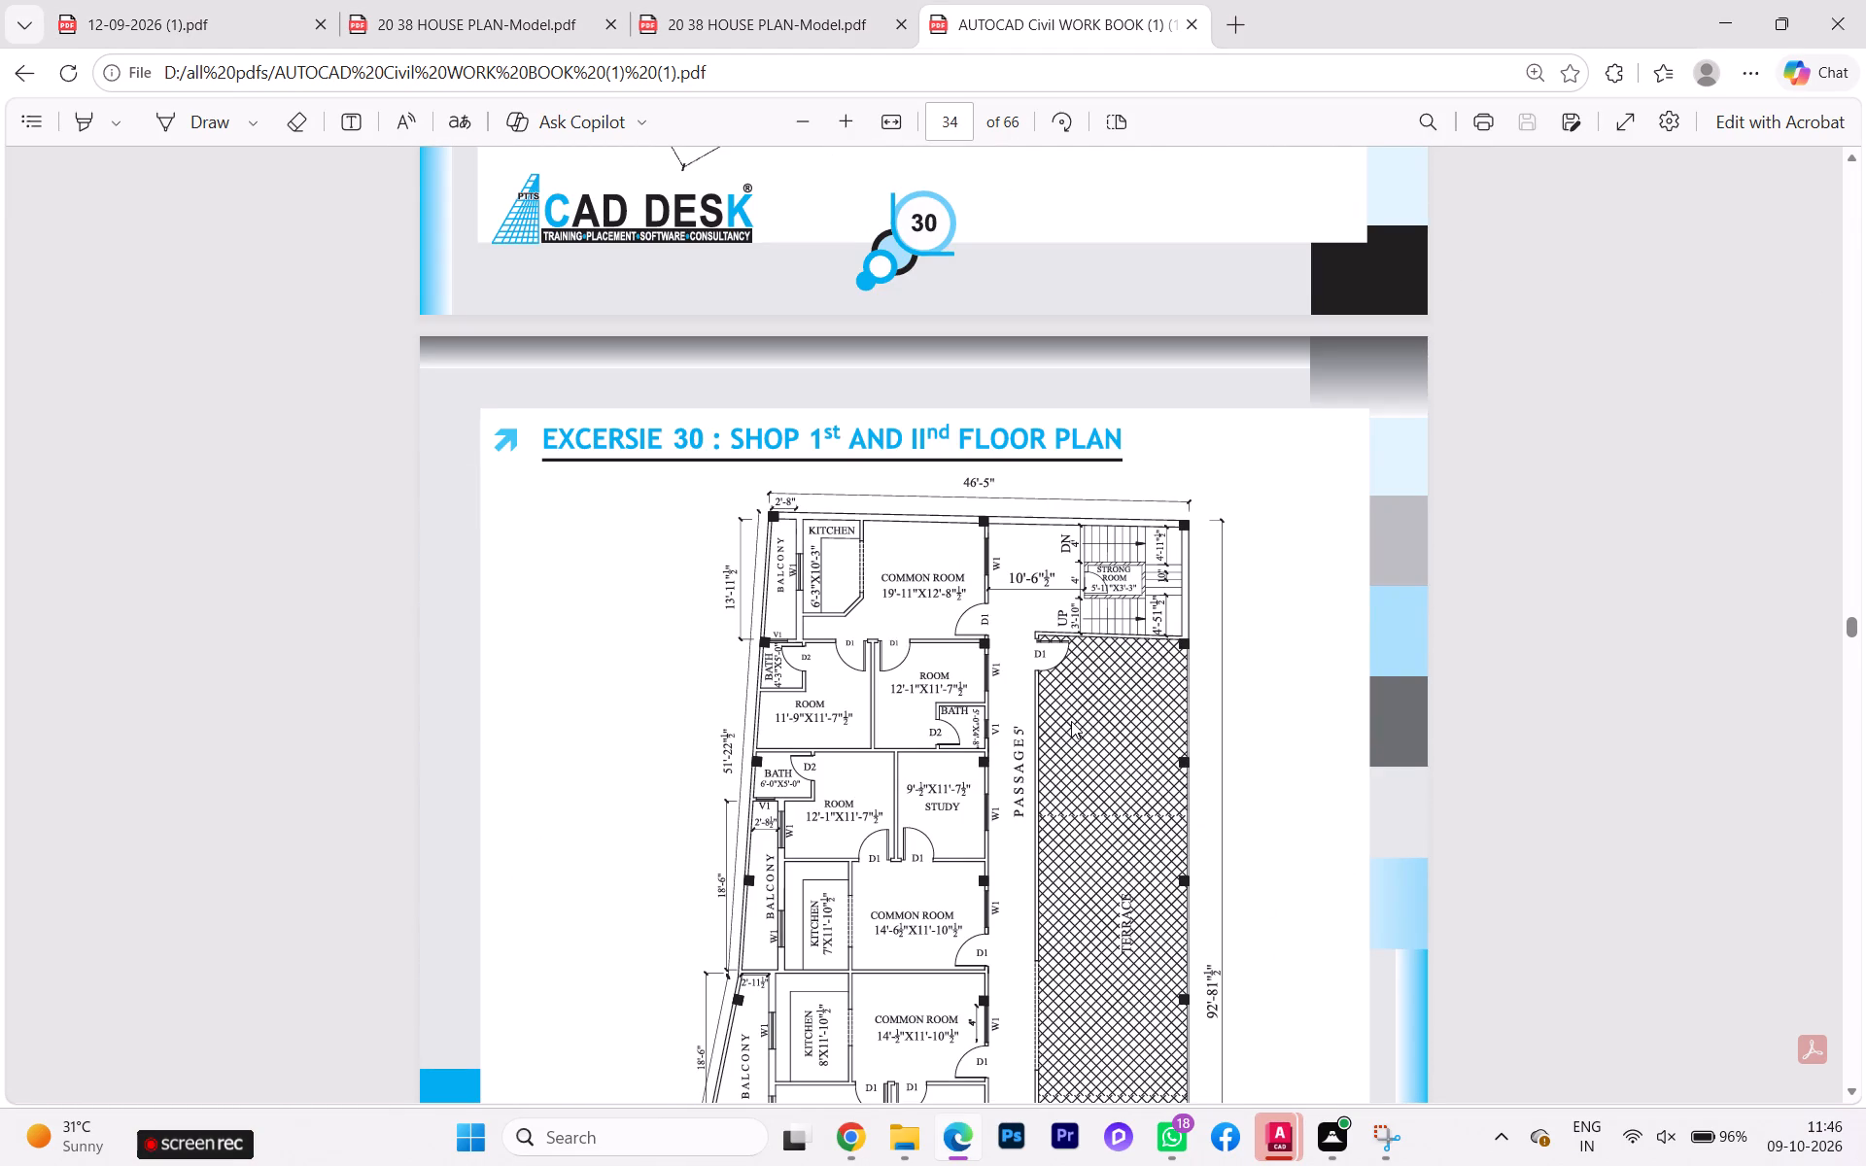
scroll(1071, 724, "up", 5)
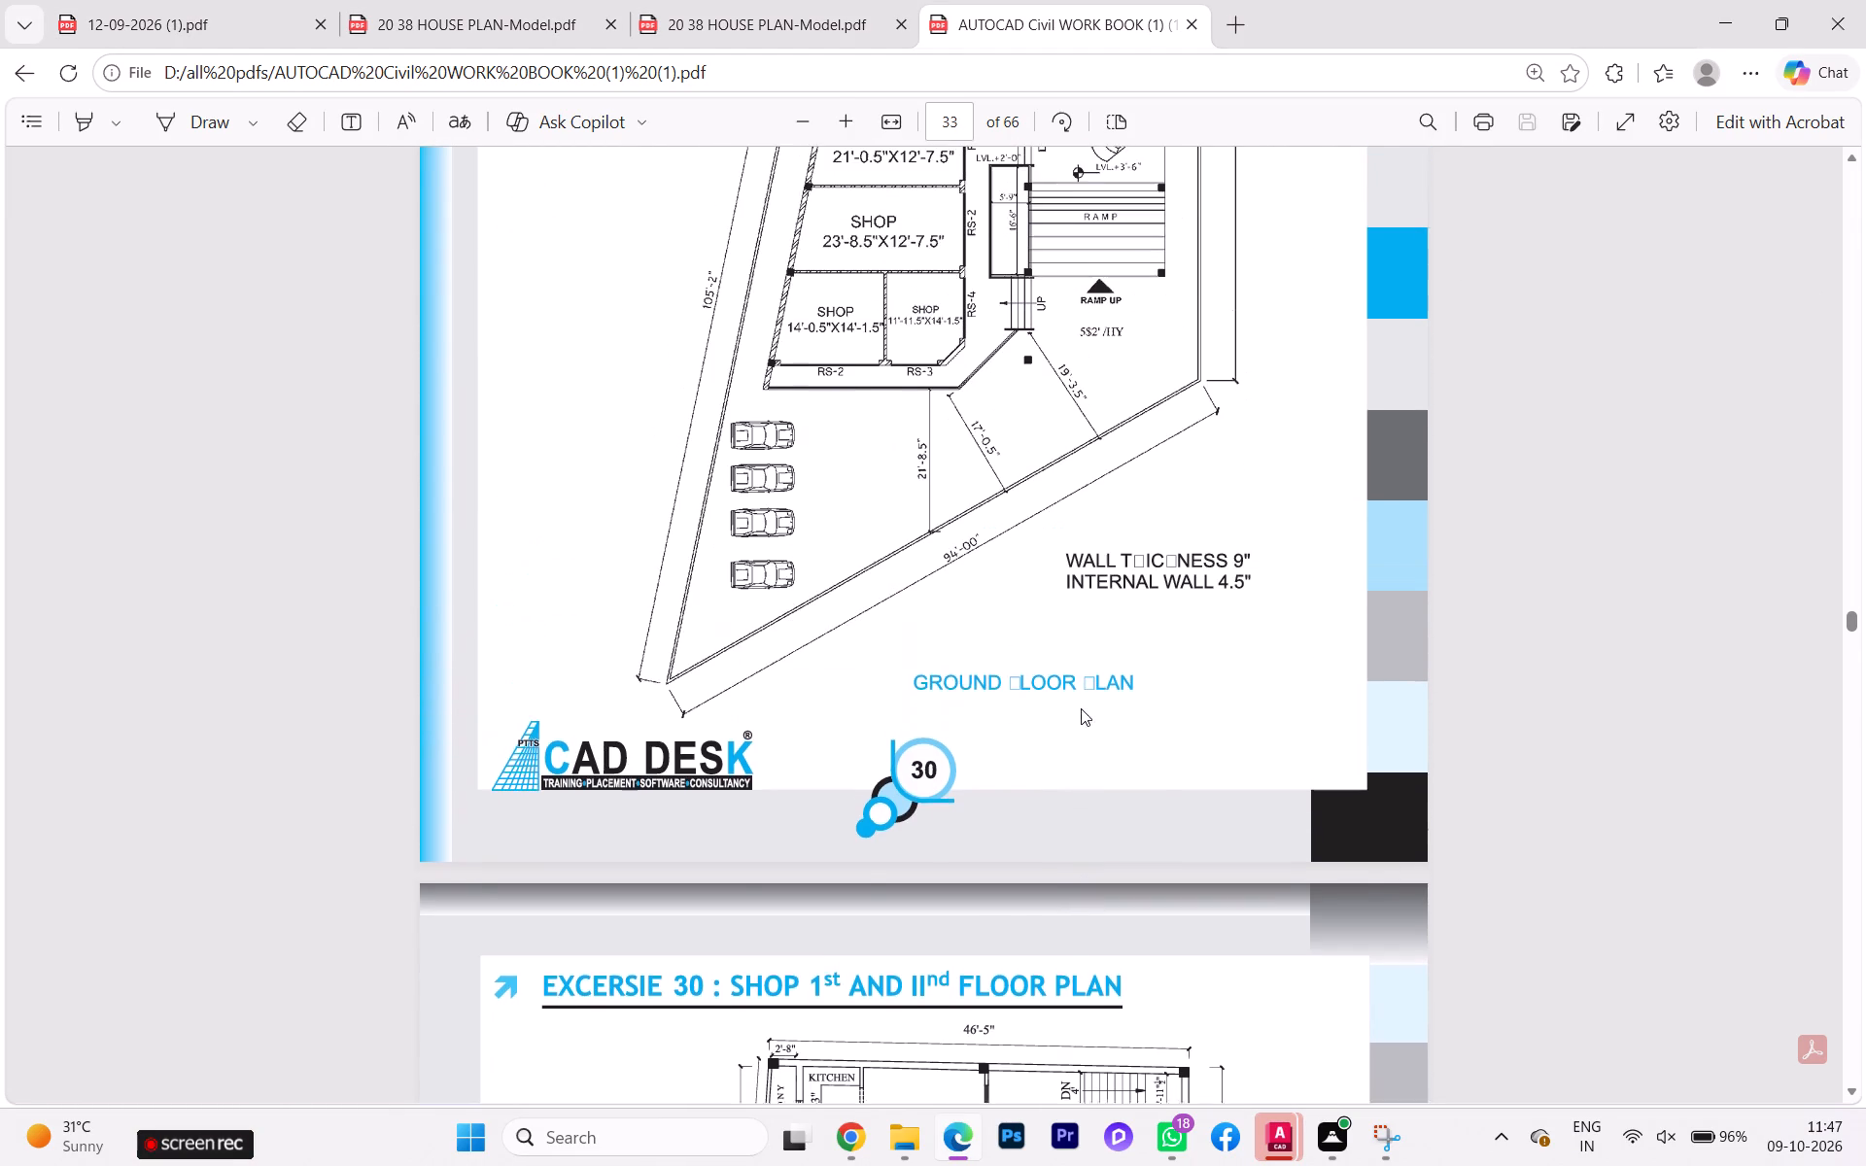
scroll(1091, 703, "up", 2)
scroll(1091, 702, "down", 1)
scroll(1091, 702, "up", 6)
scroll(1111, 699, "down", 2)
scroll(1111, 699, "up", 1)
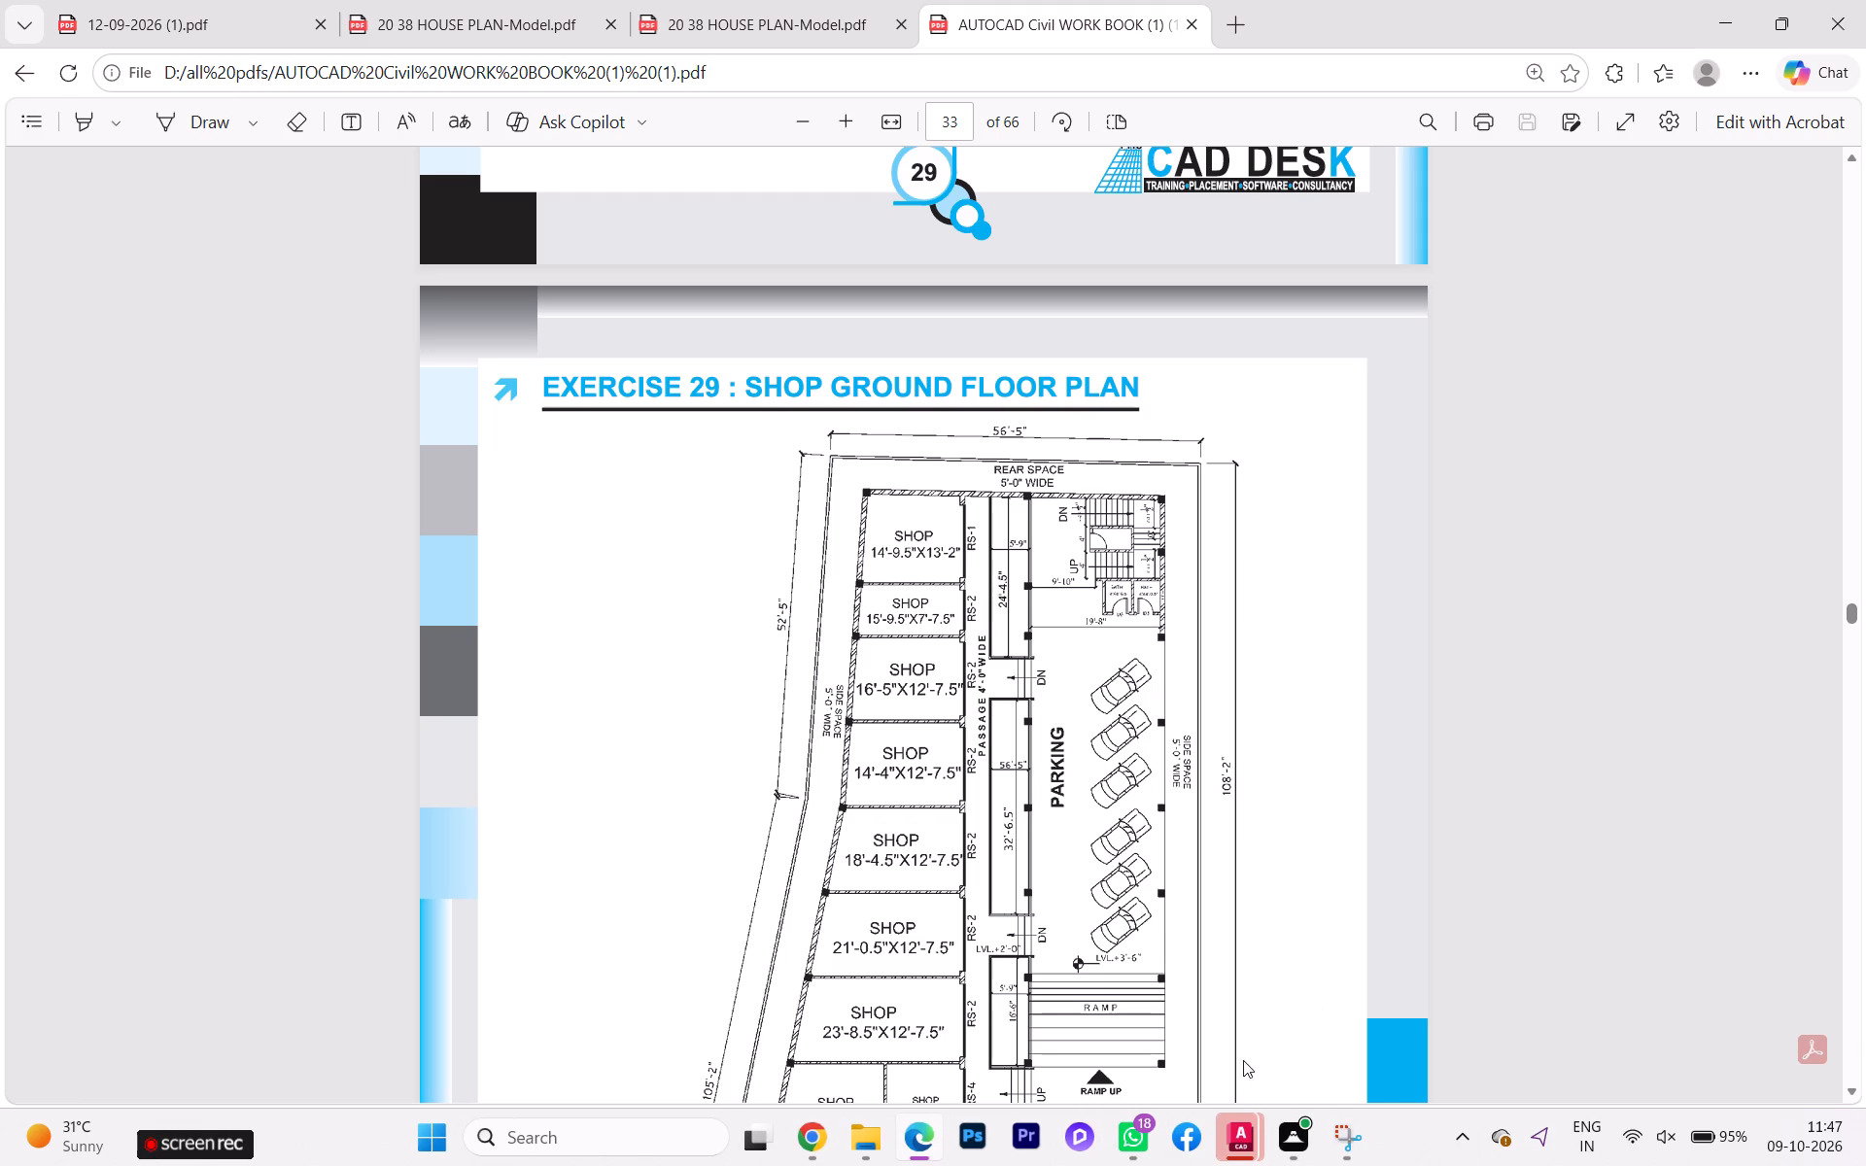
Return to Drawing1 in AutoCAD and offset the top horizontal boundary line 9" inward for the outer wall thickness.
left_click(1178, 1022)
scroll(1240, 646, "down", 1)
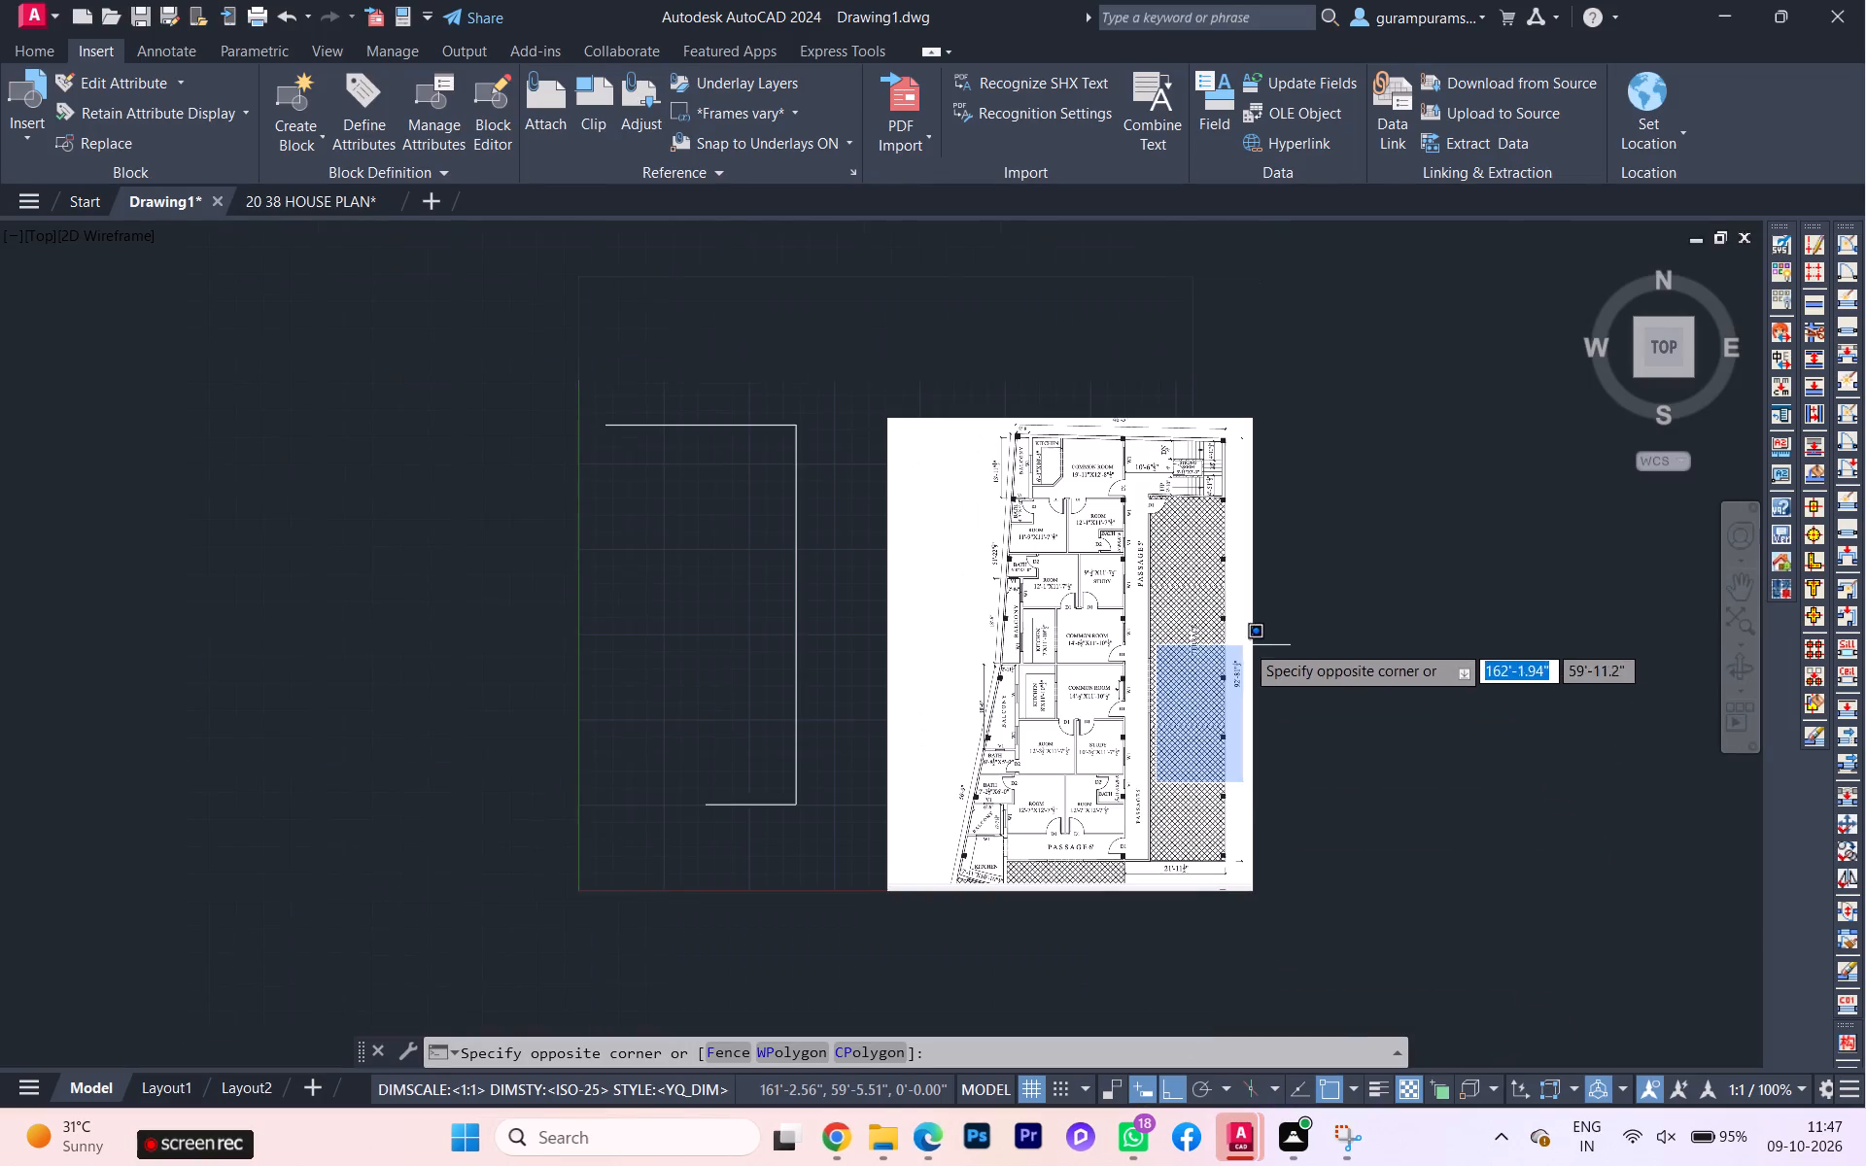
key("Escape")
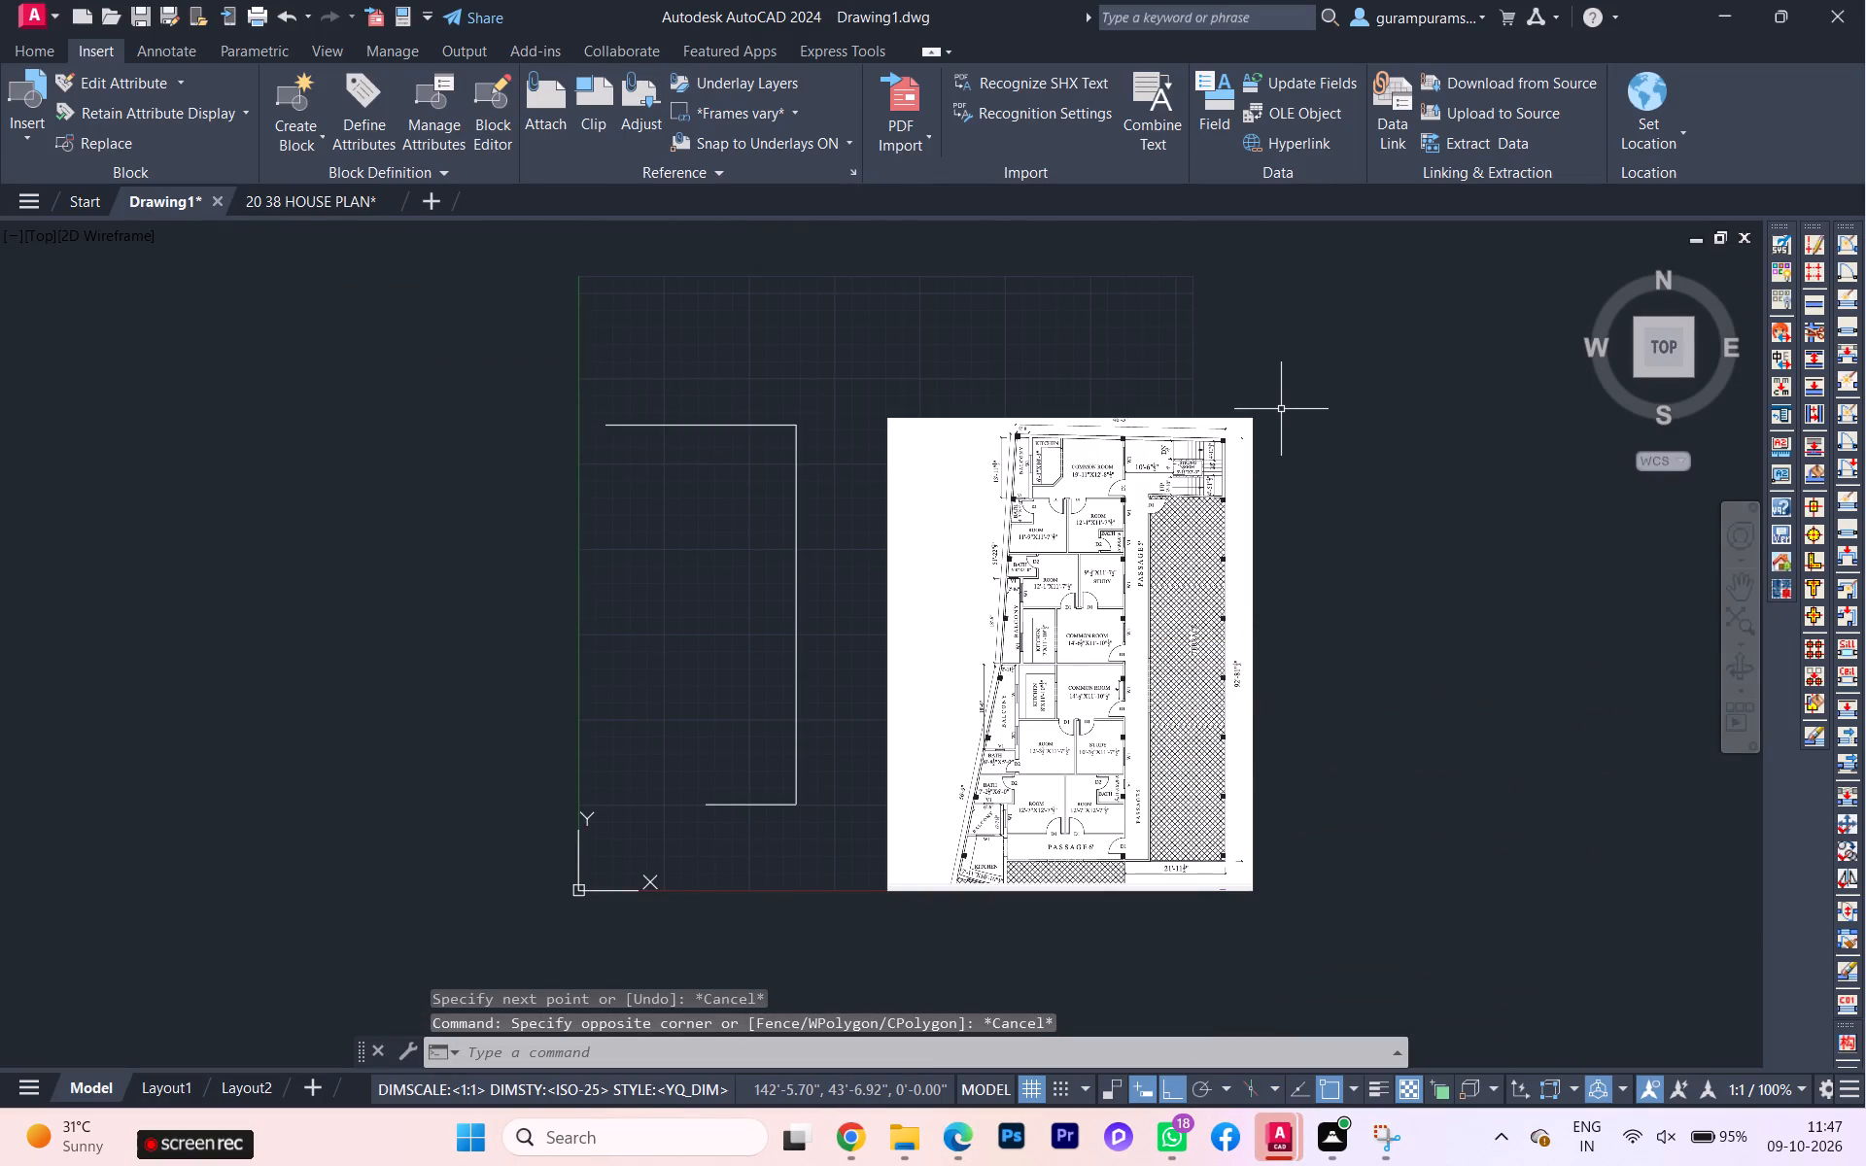
scroll(1169, 484, "up", 1)
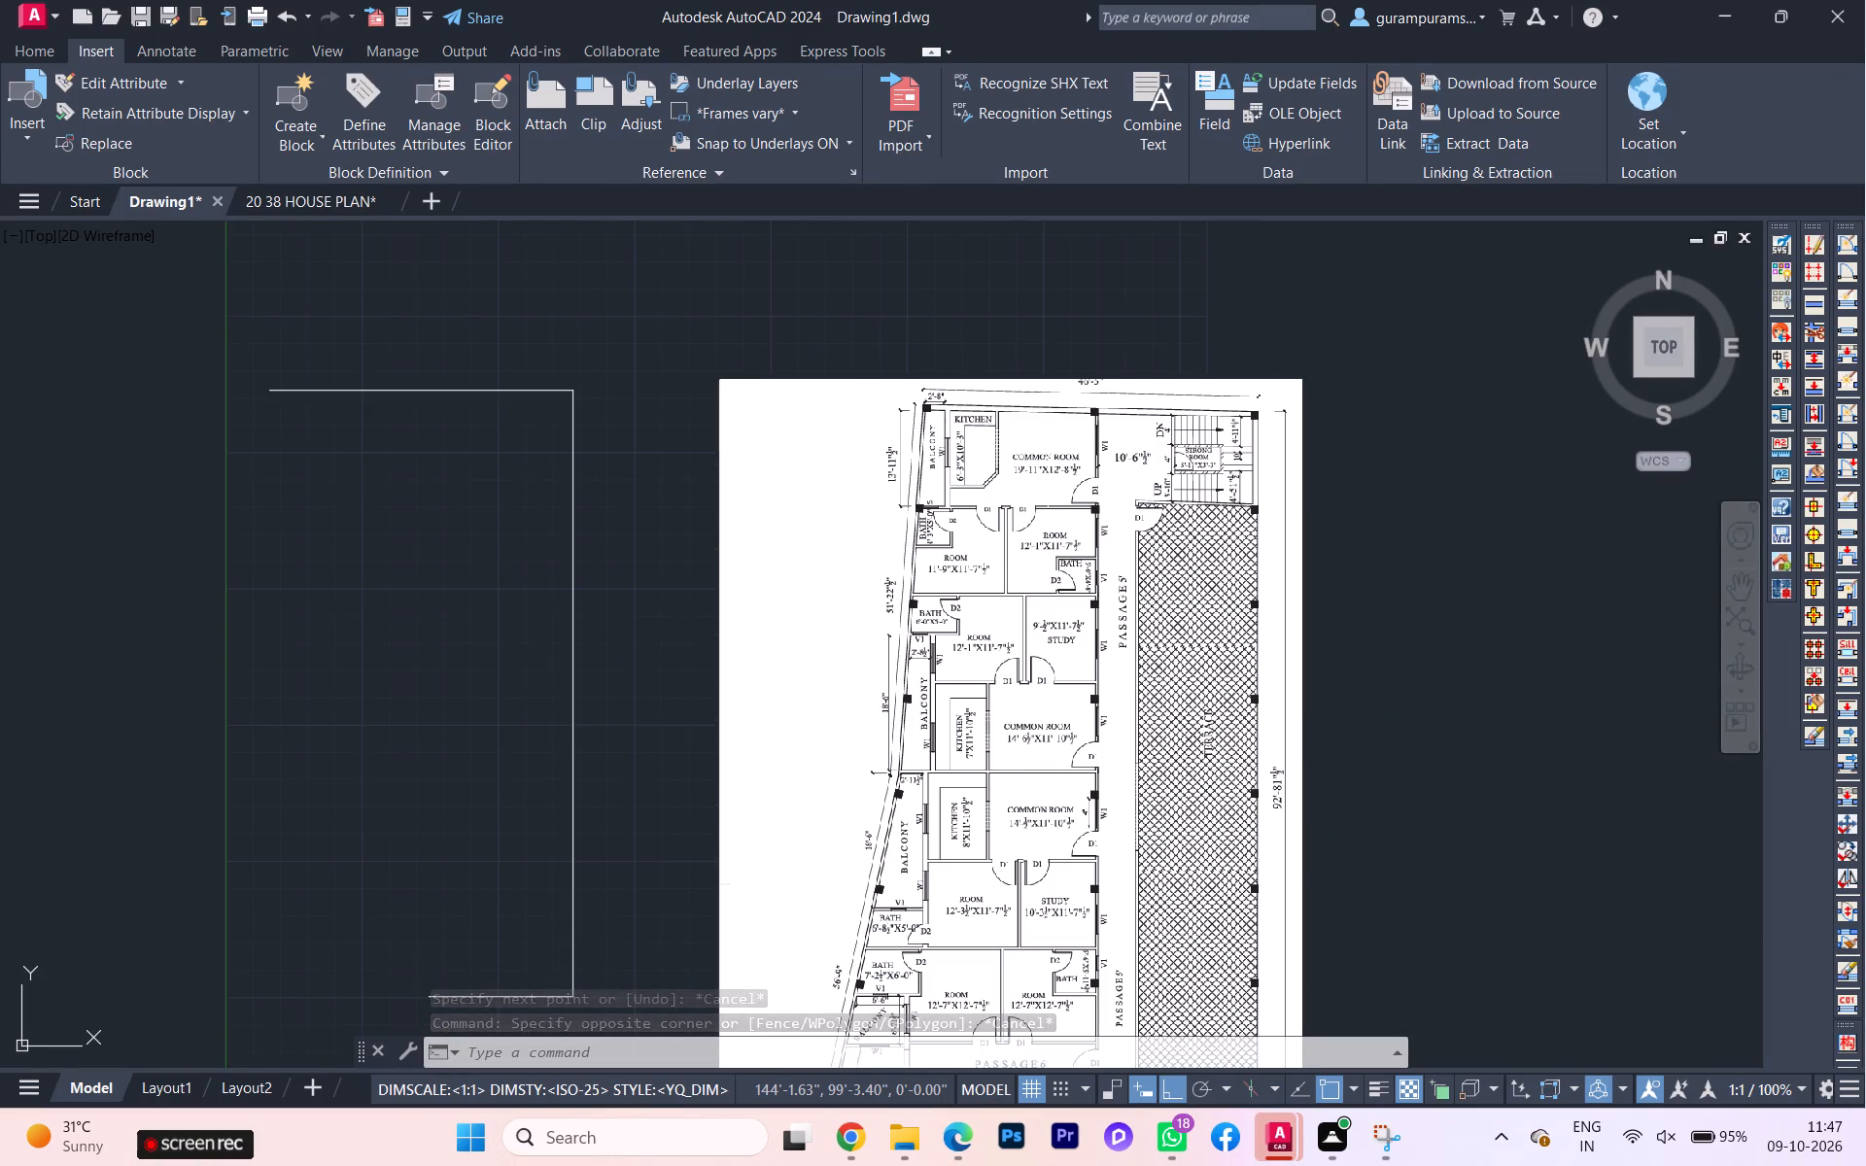
scroll(1136, 265, "up", 1)
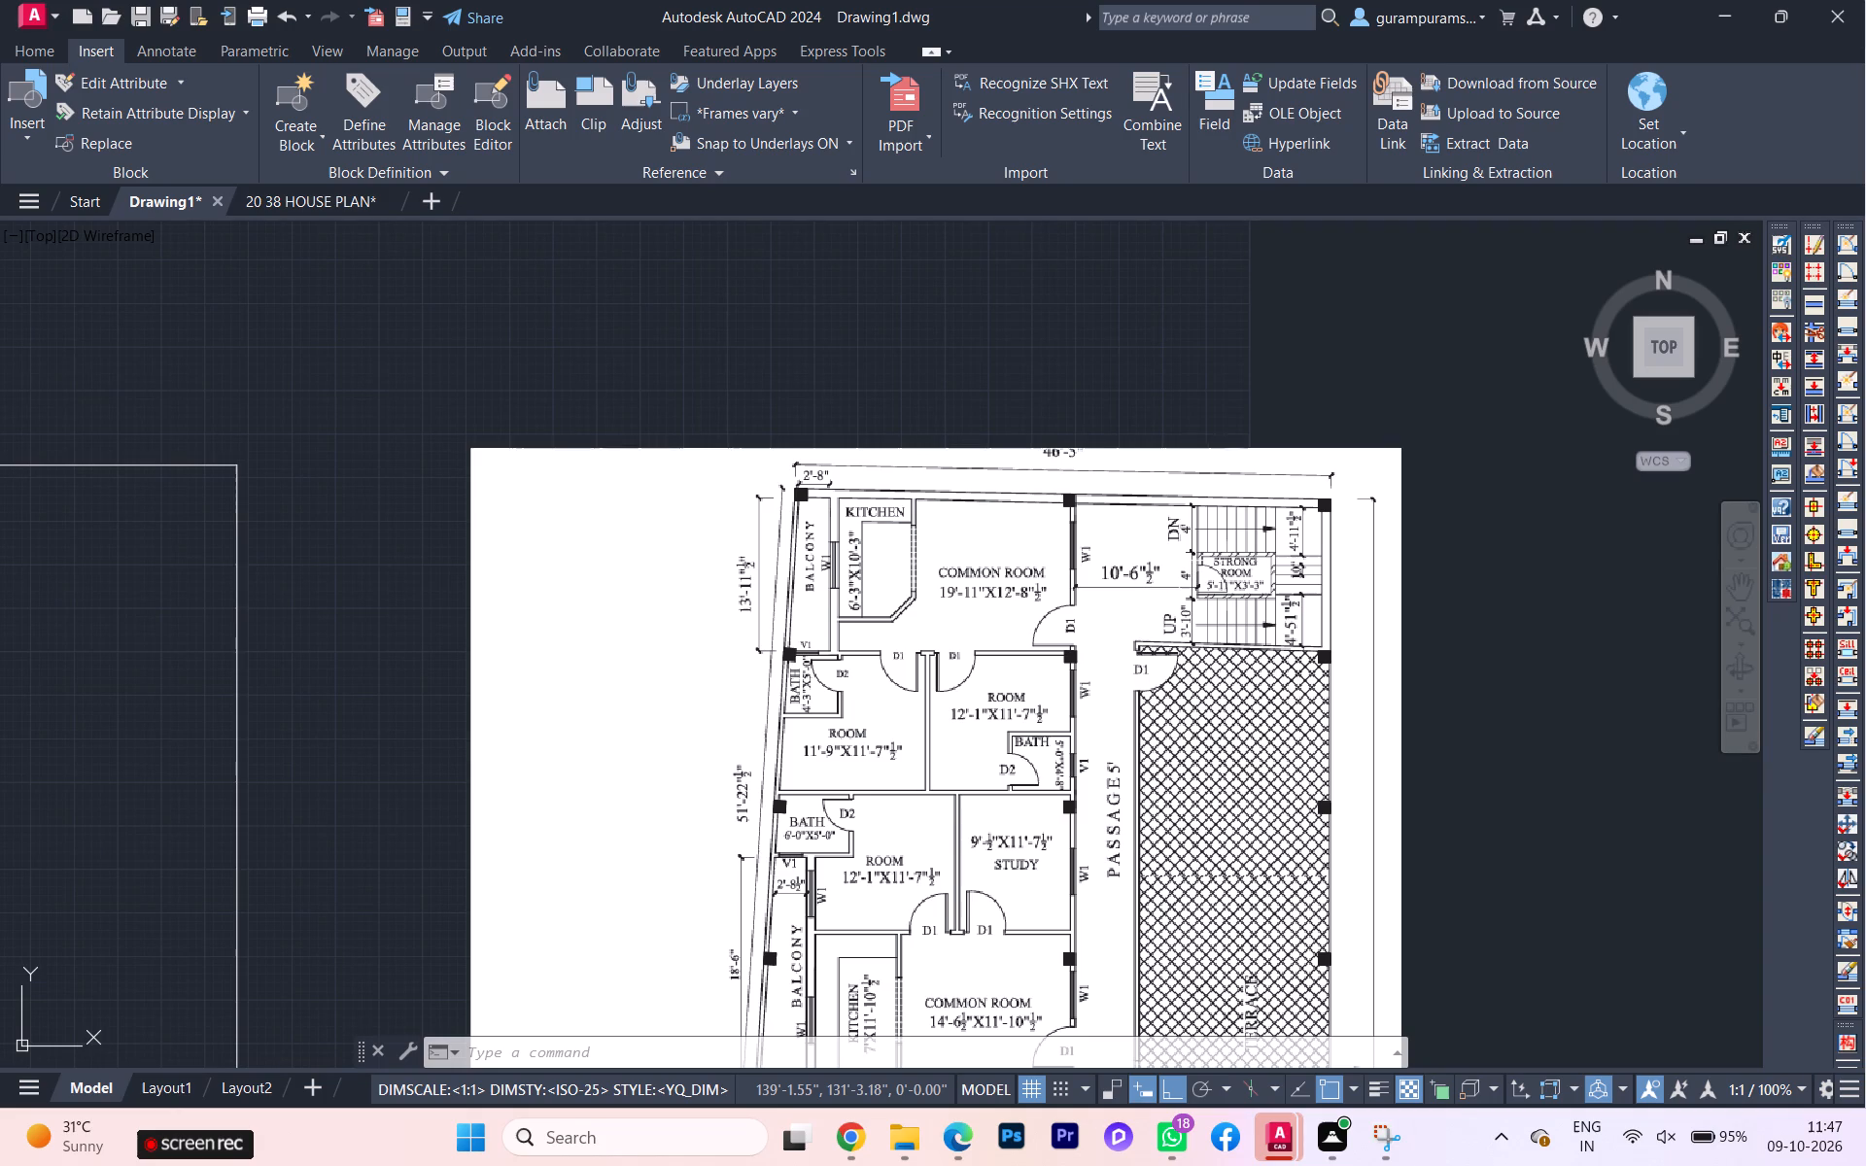
middle_click_drag(1187, 557, 1411, 453)
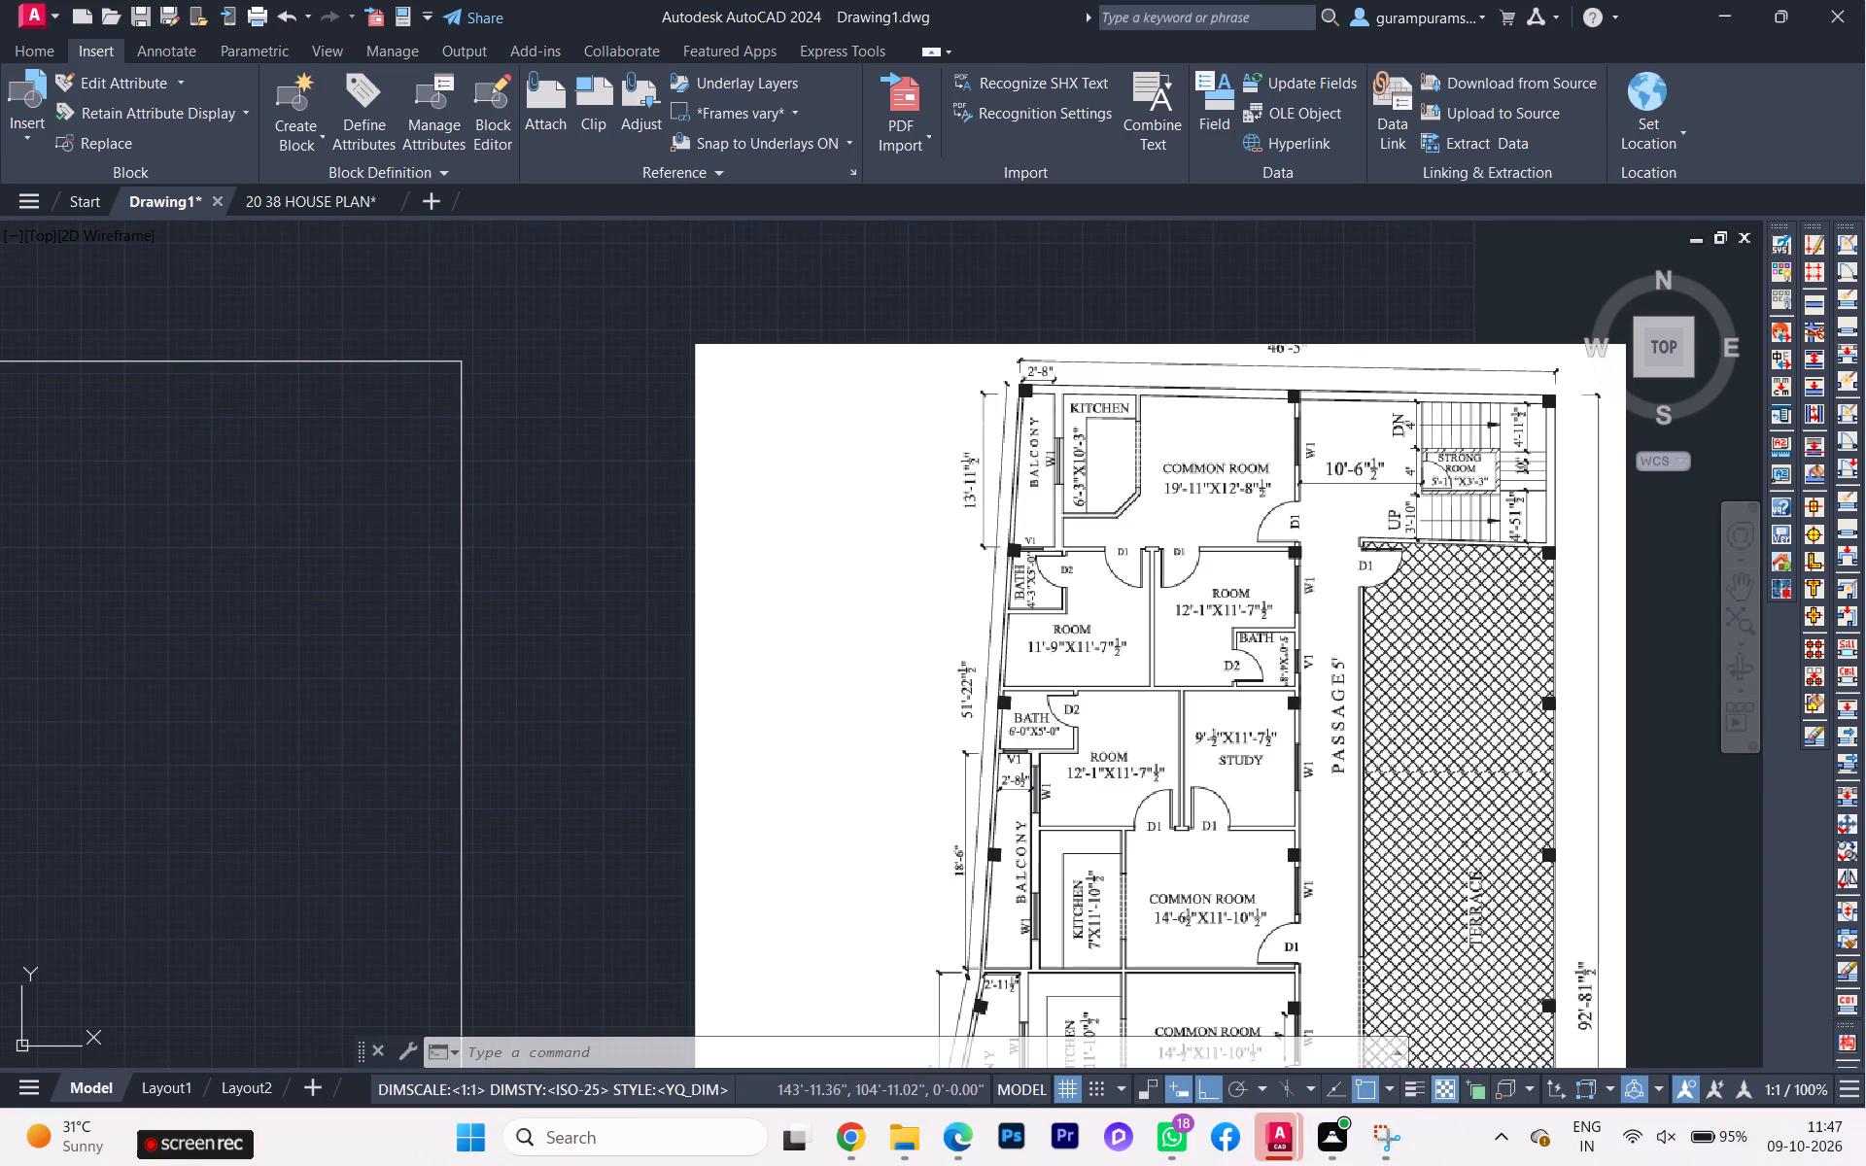
scroll(739, 414, "down", 1)
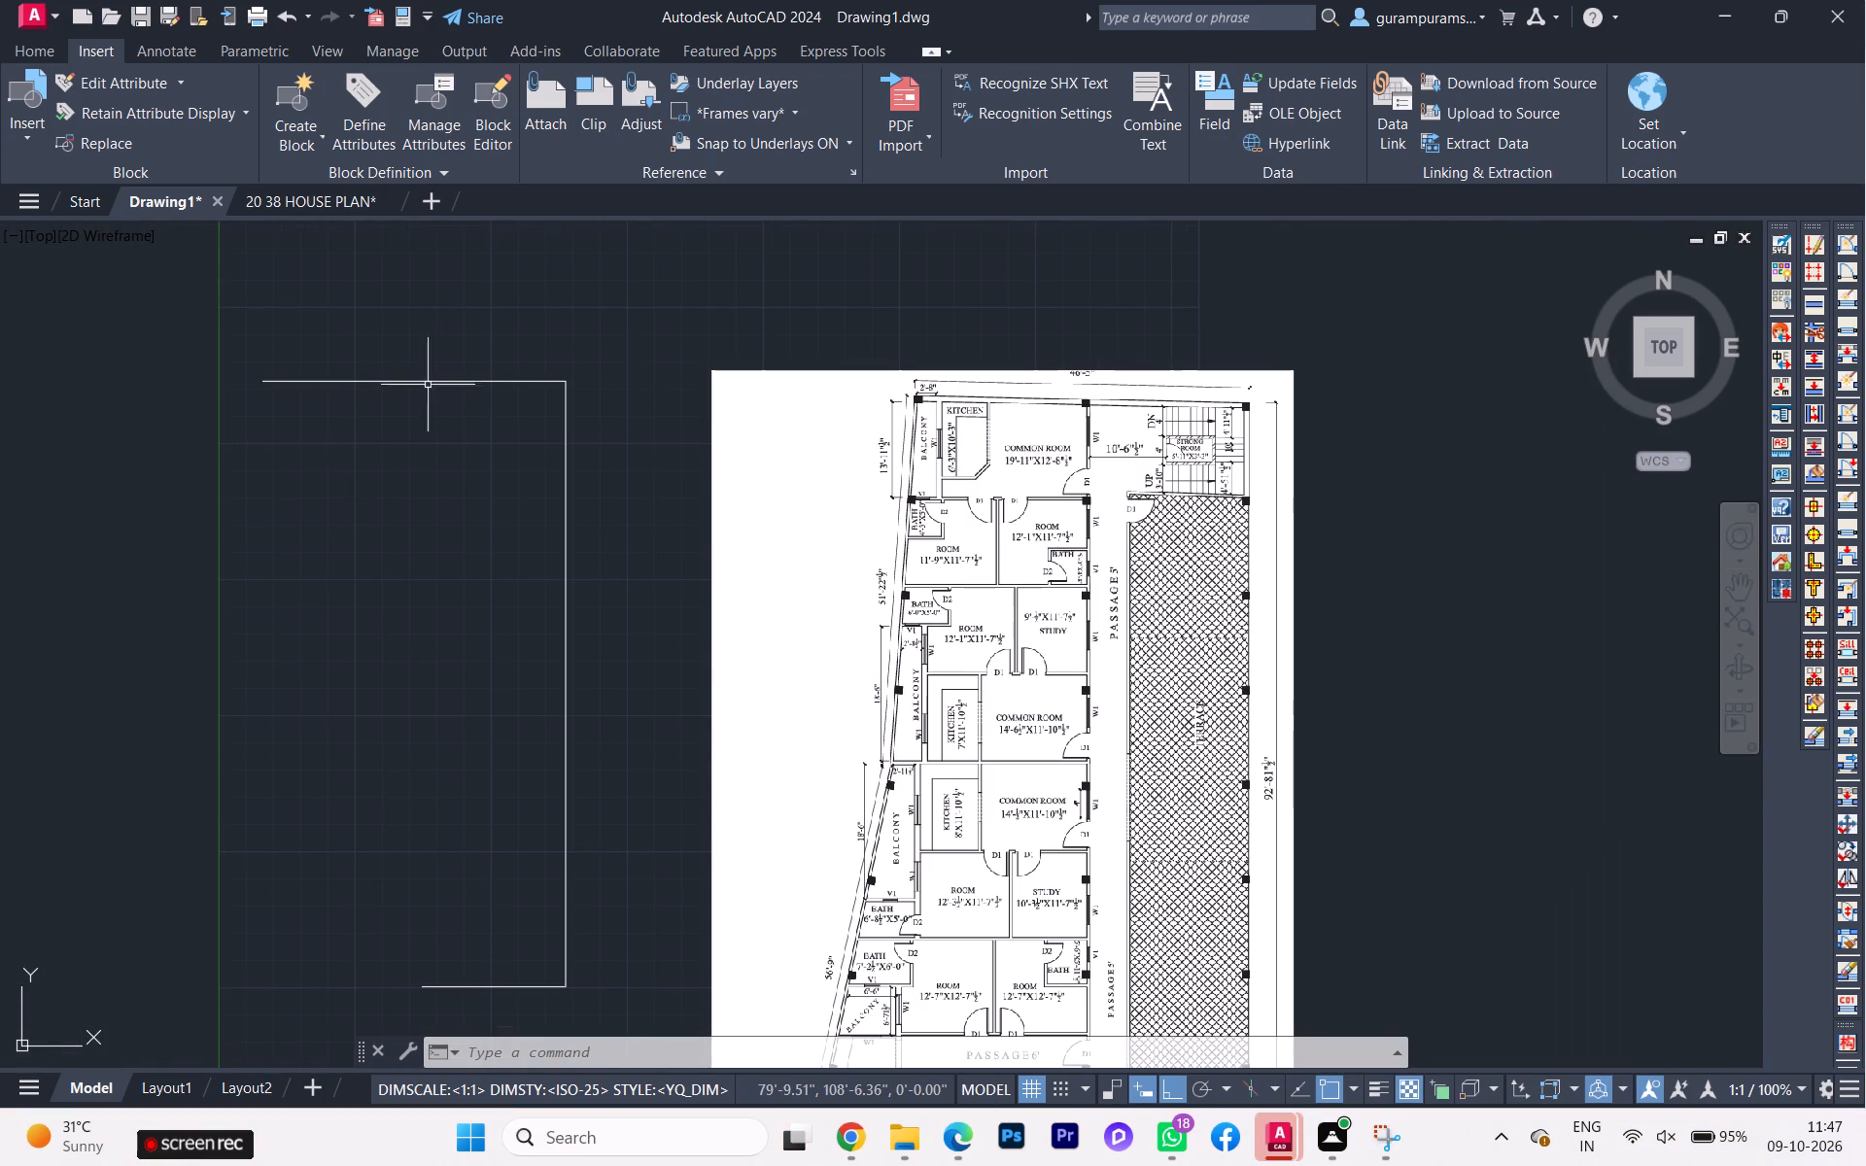
left_click(531, 398)
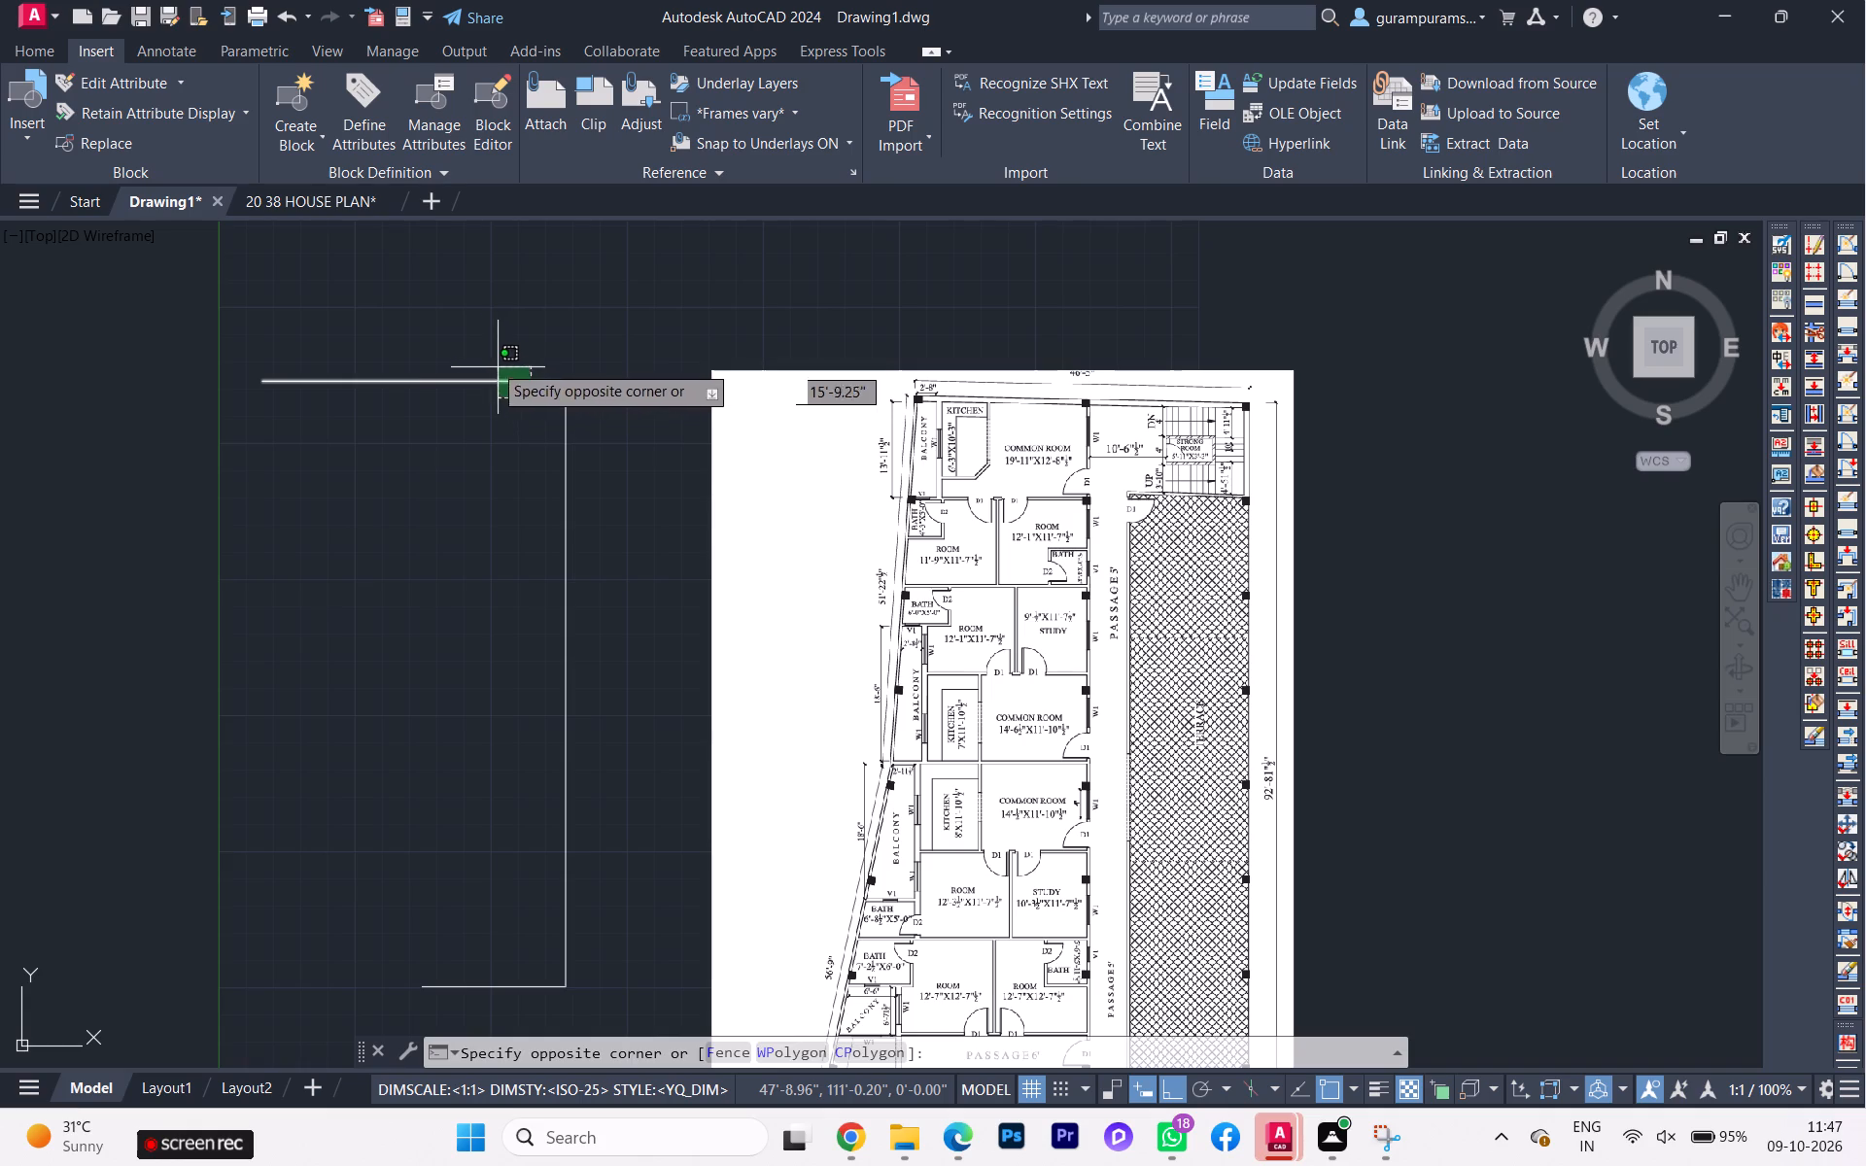
left_click(487, 353)
key("o")
key("Return")
key("space")
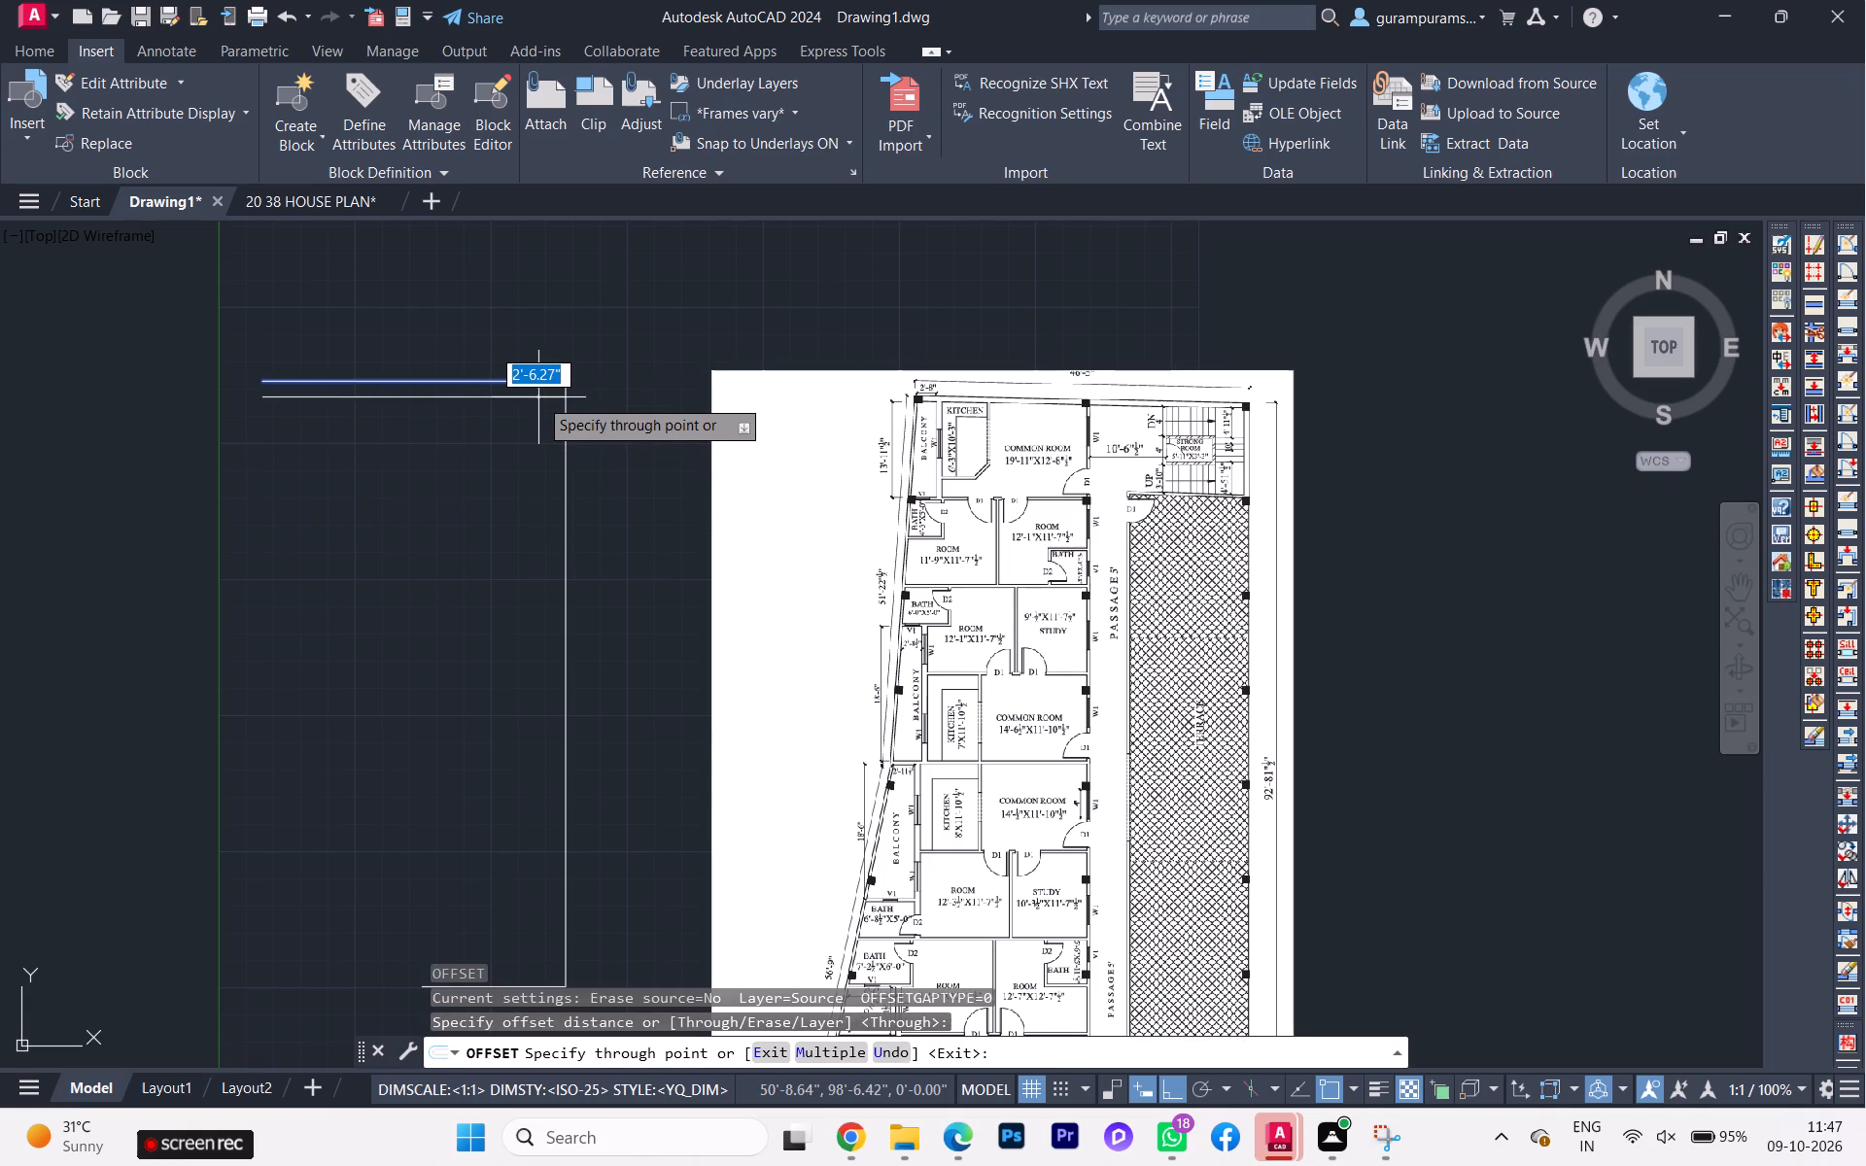
key("9")
key("Return")
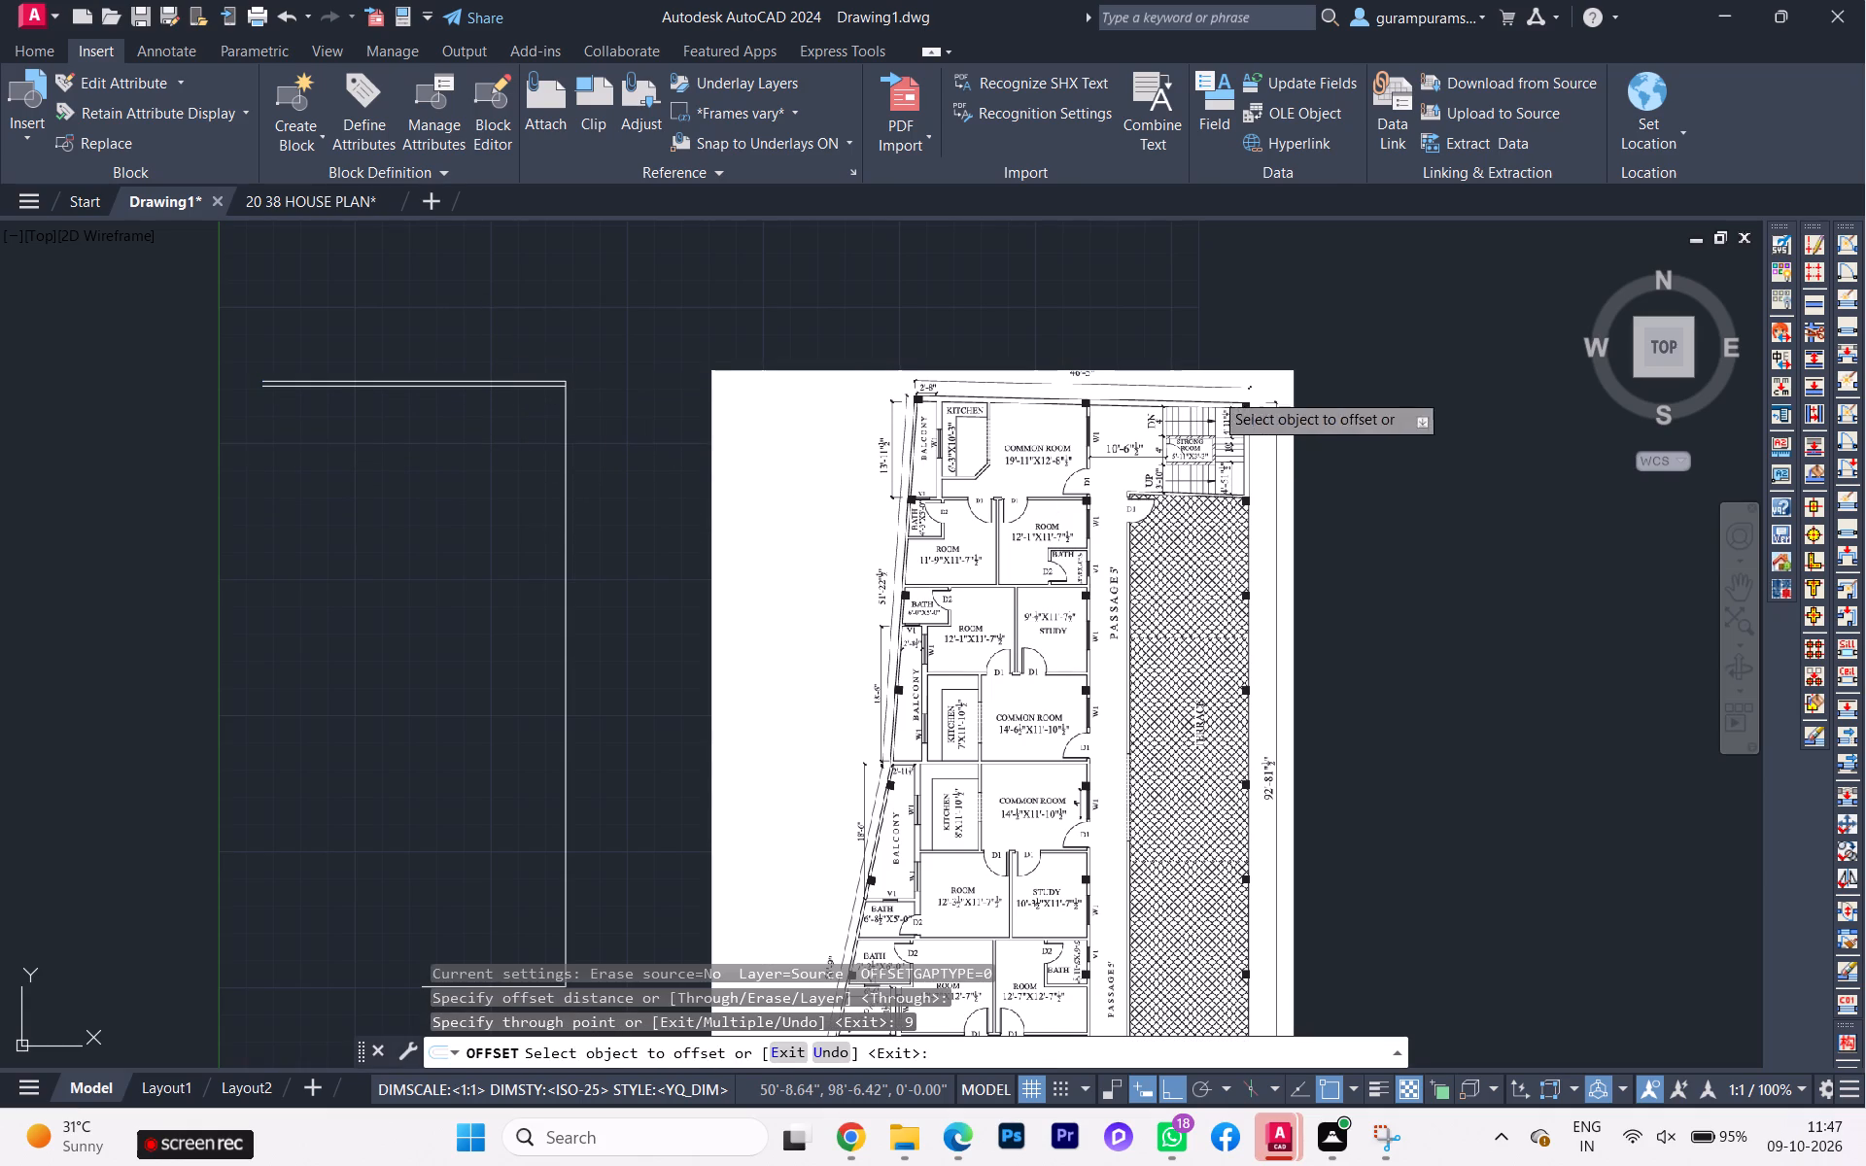
Examine the staircase, strong room and terrace side of the reference floor plan image.
scroll(1232, 455, "up", 2)
scroll(1297, 444, "down", 1)
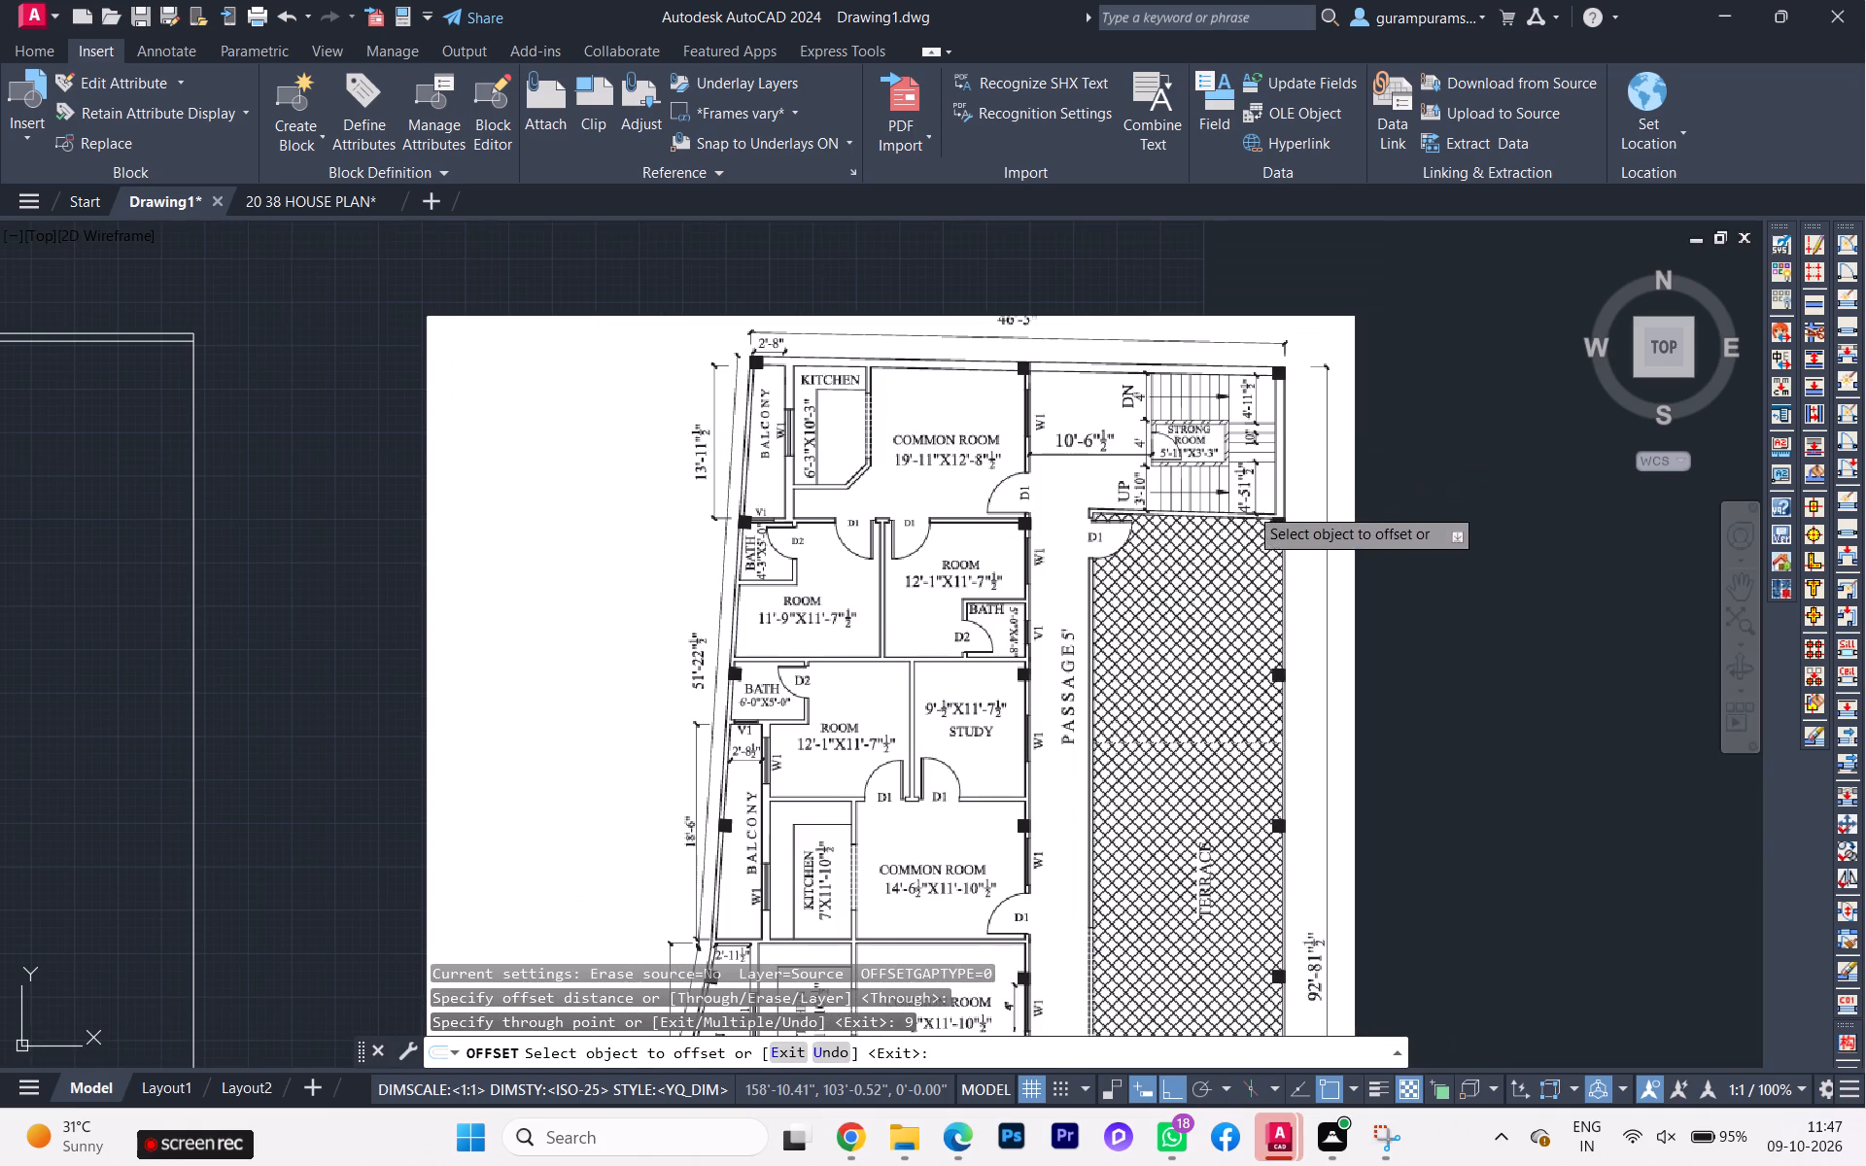
scroll(1260, 512, "down", 1)
scroll(1261, 512, "up", 2)
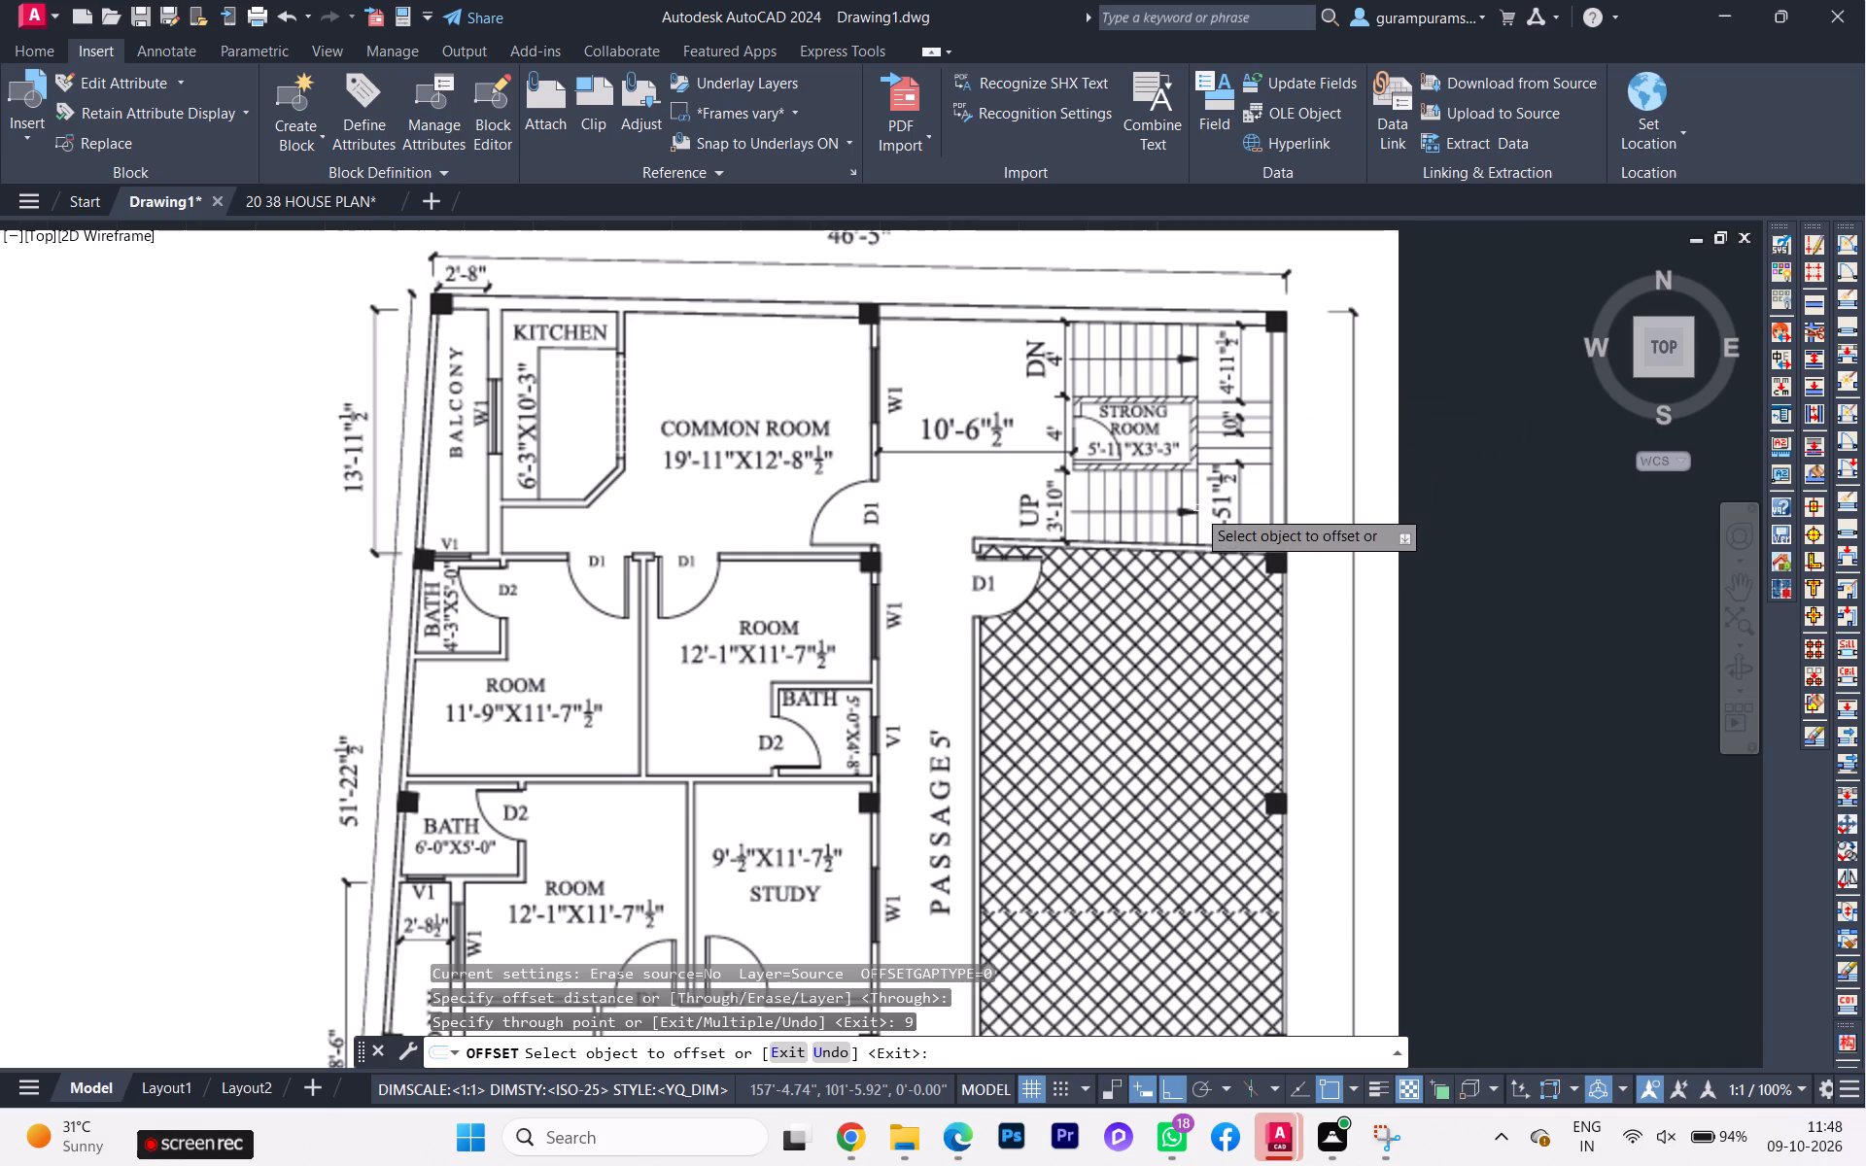
scroll(1230, 434, "up", 1)
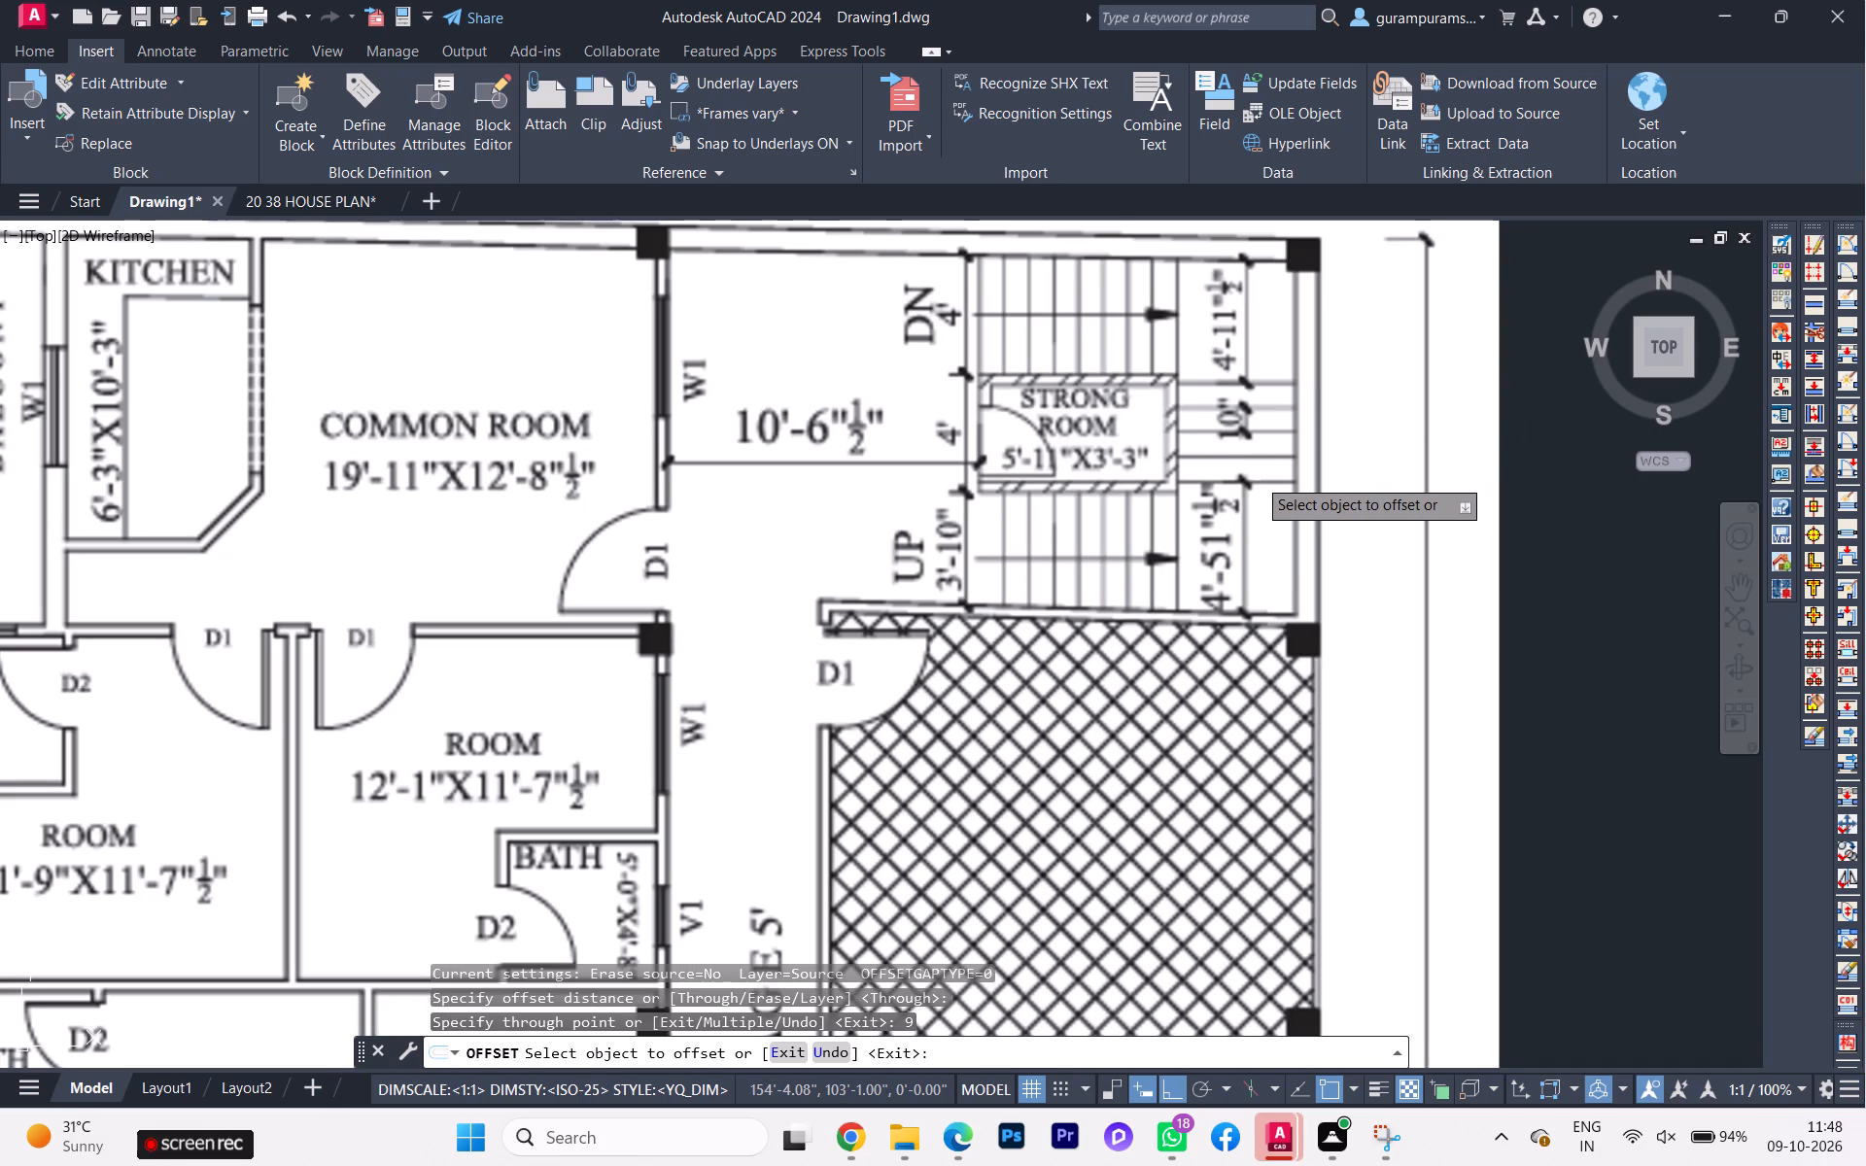
scroll(946, 760, "down", 3)
middle_click_drag(925, 793, 937, 687)
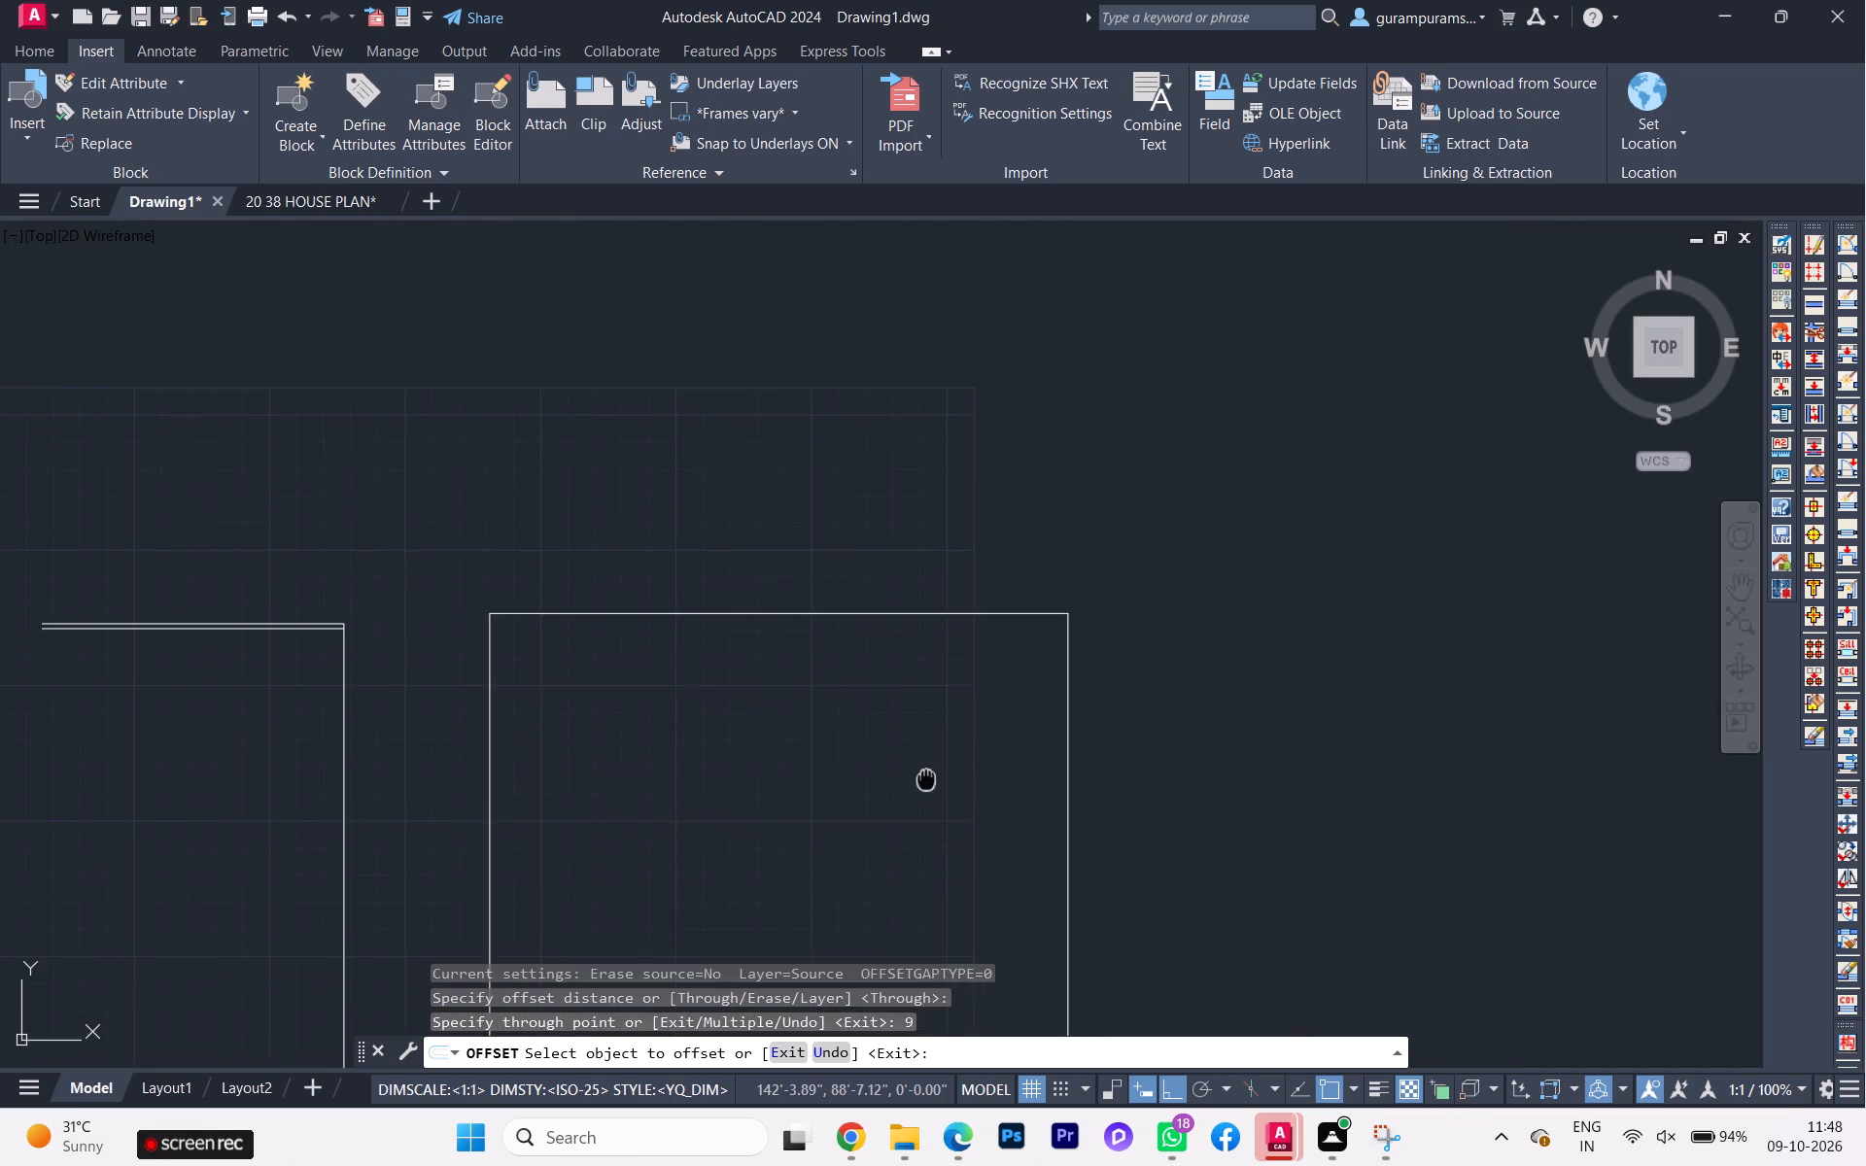
middle_click_drag(937, 687, 927, 471)
scroll(925, 647, "up", 1)
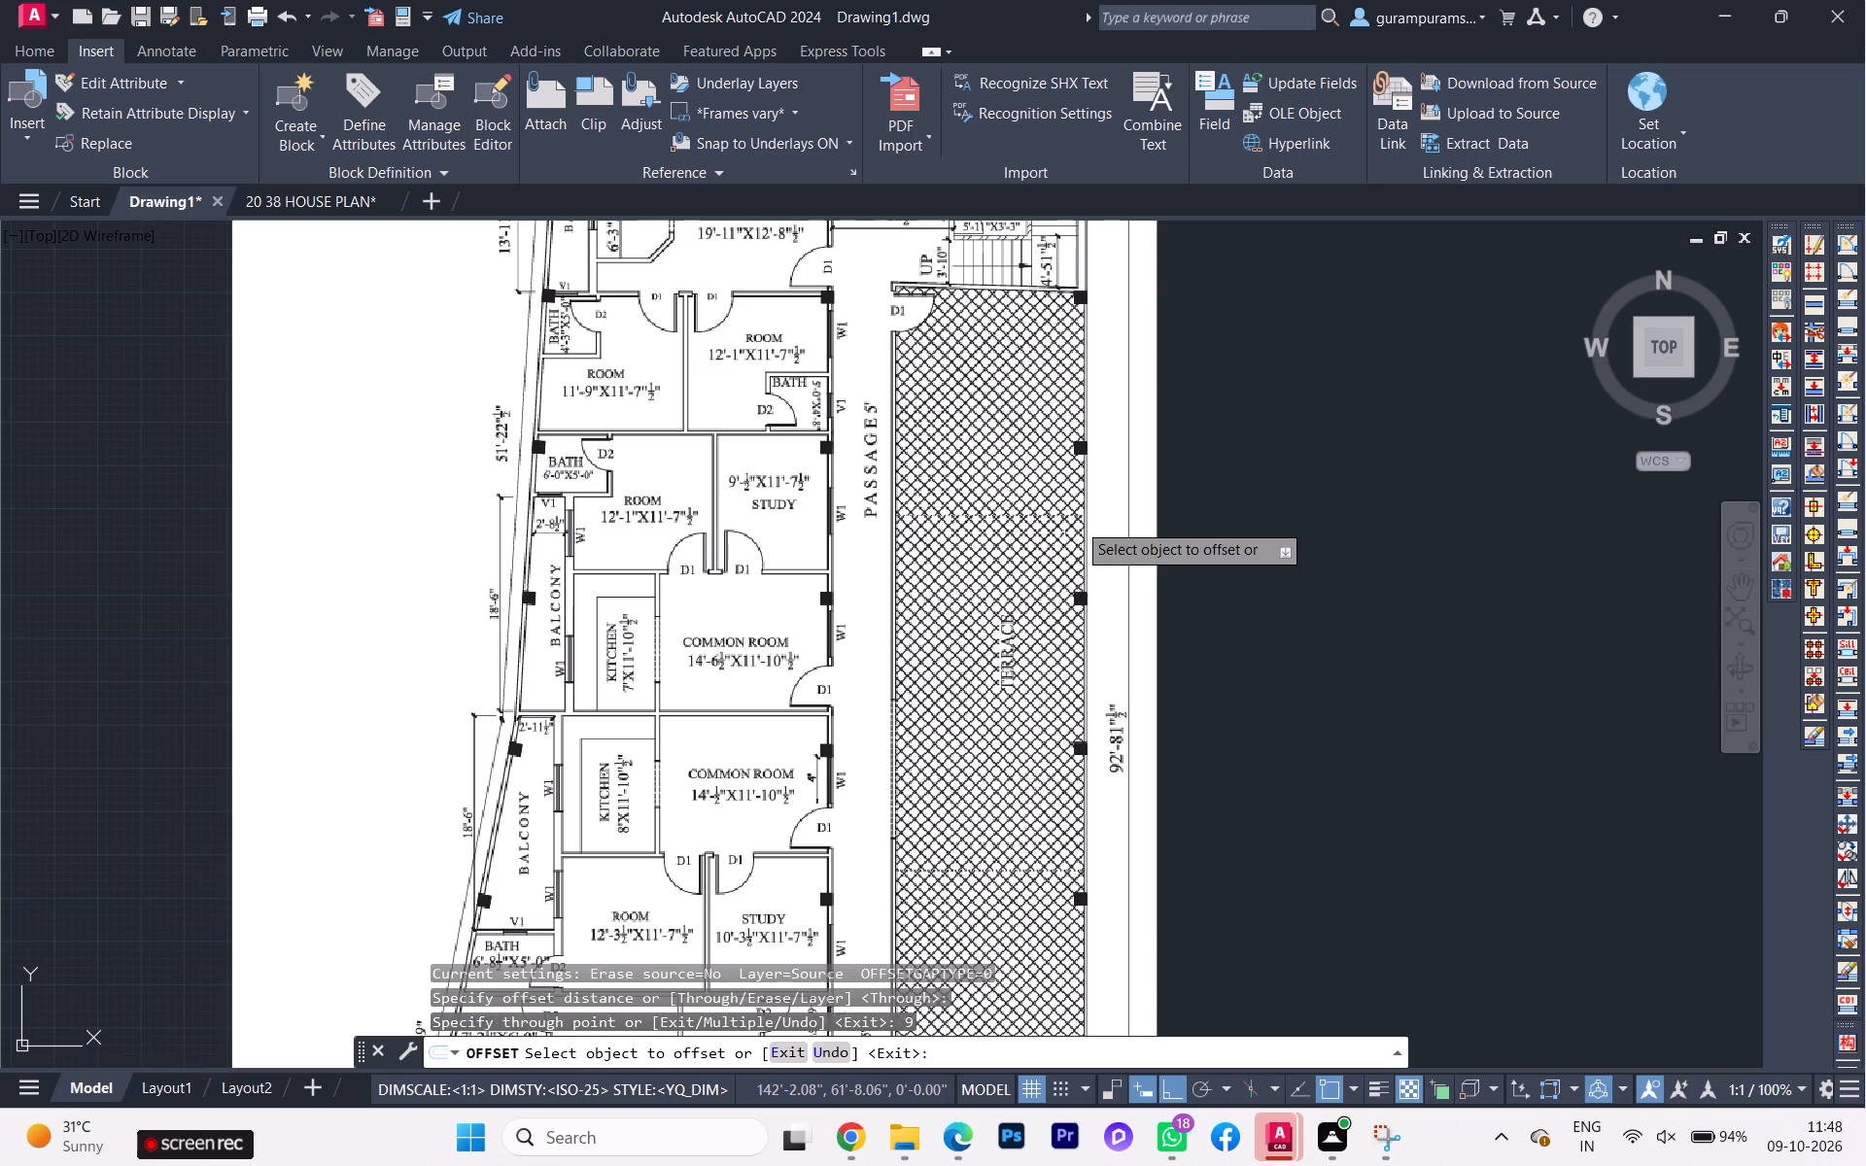
Examine the reference floor plan's rooms, passages, terrace and side dimensions.
scroll(1070, 472, "up", 2)
scroll(1089, 461, "down", 2)
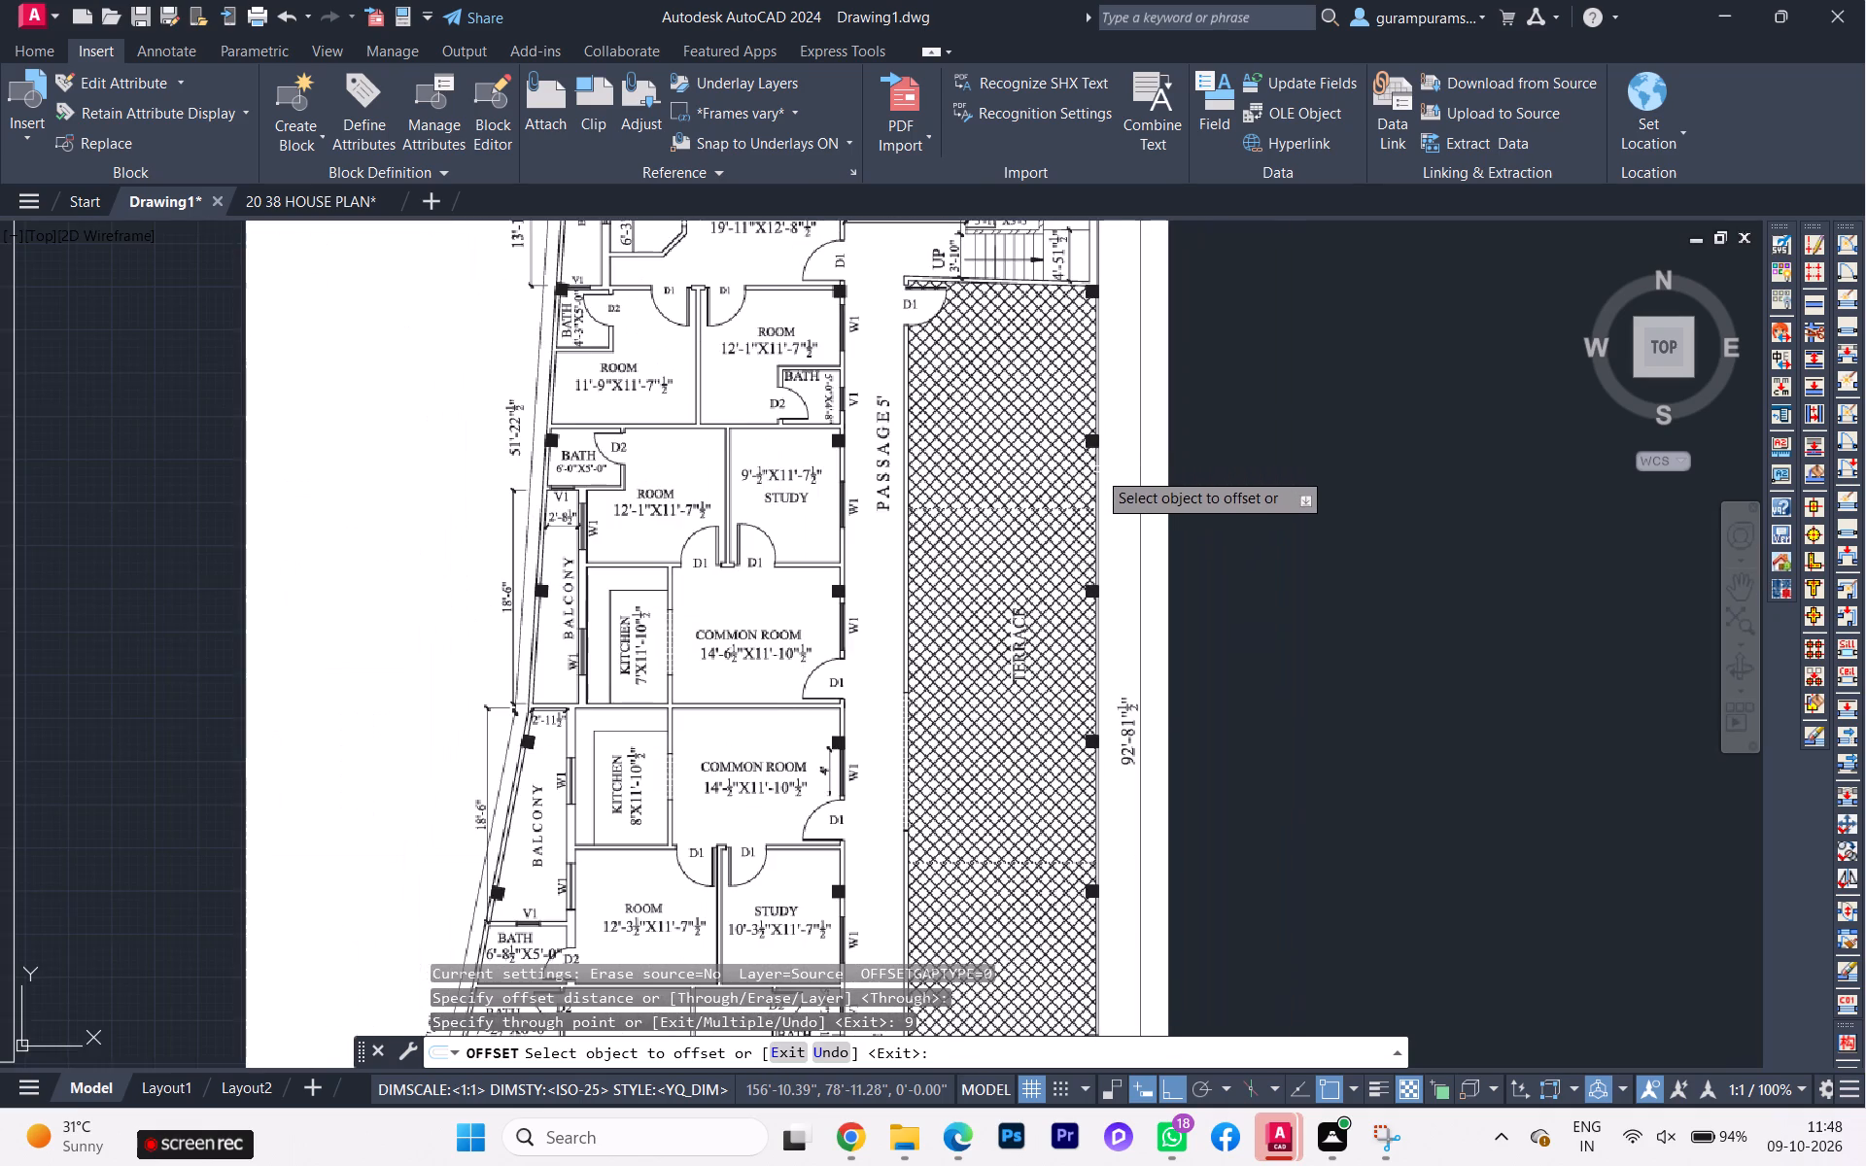
scroll(1098, 470, "down", 1)
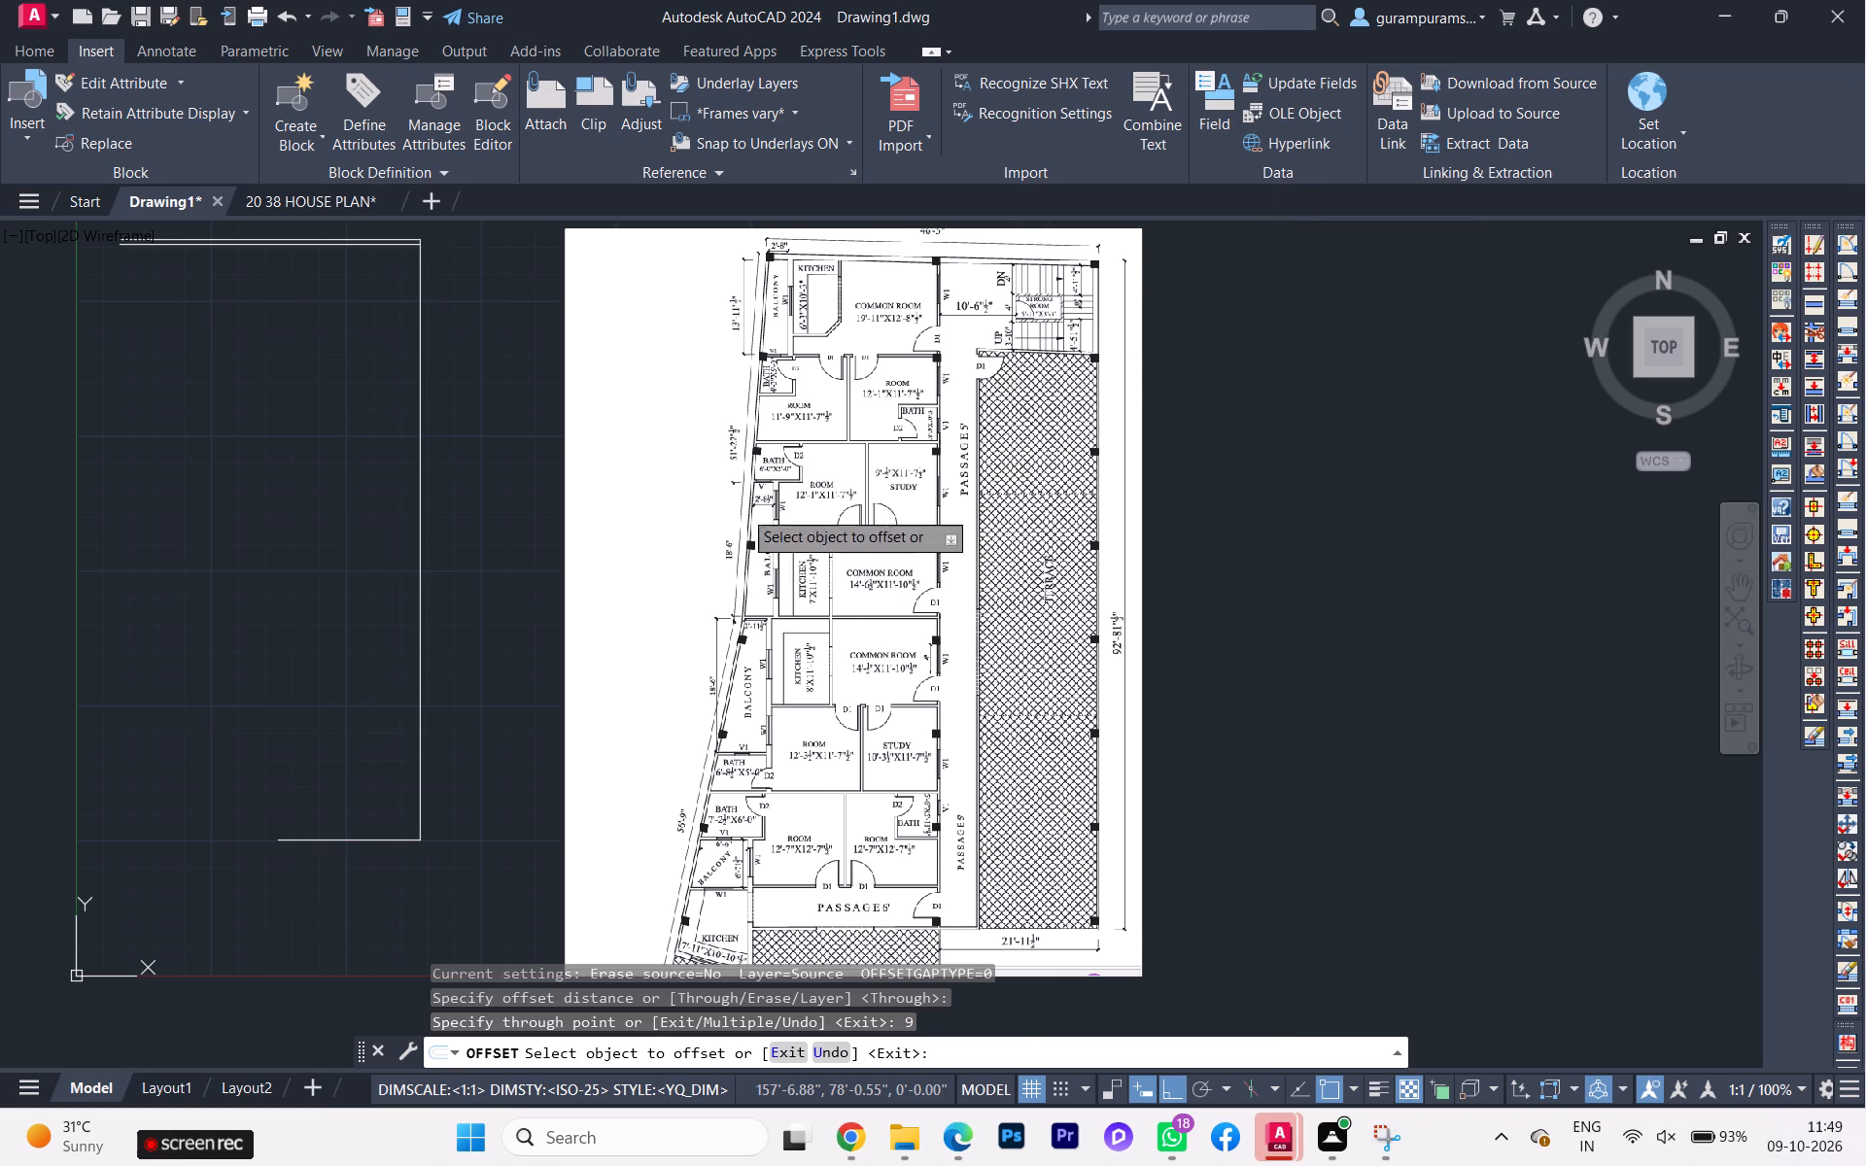
scroll(765, 486, "up", 1)
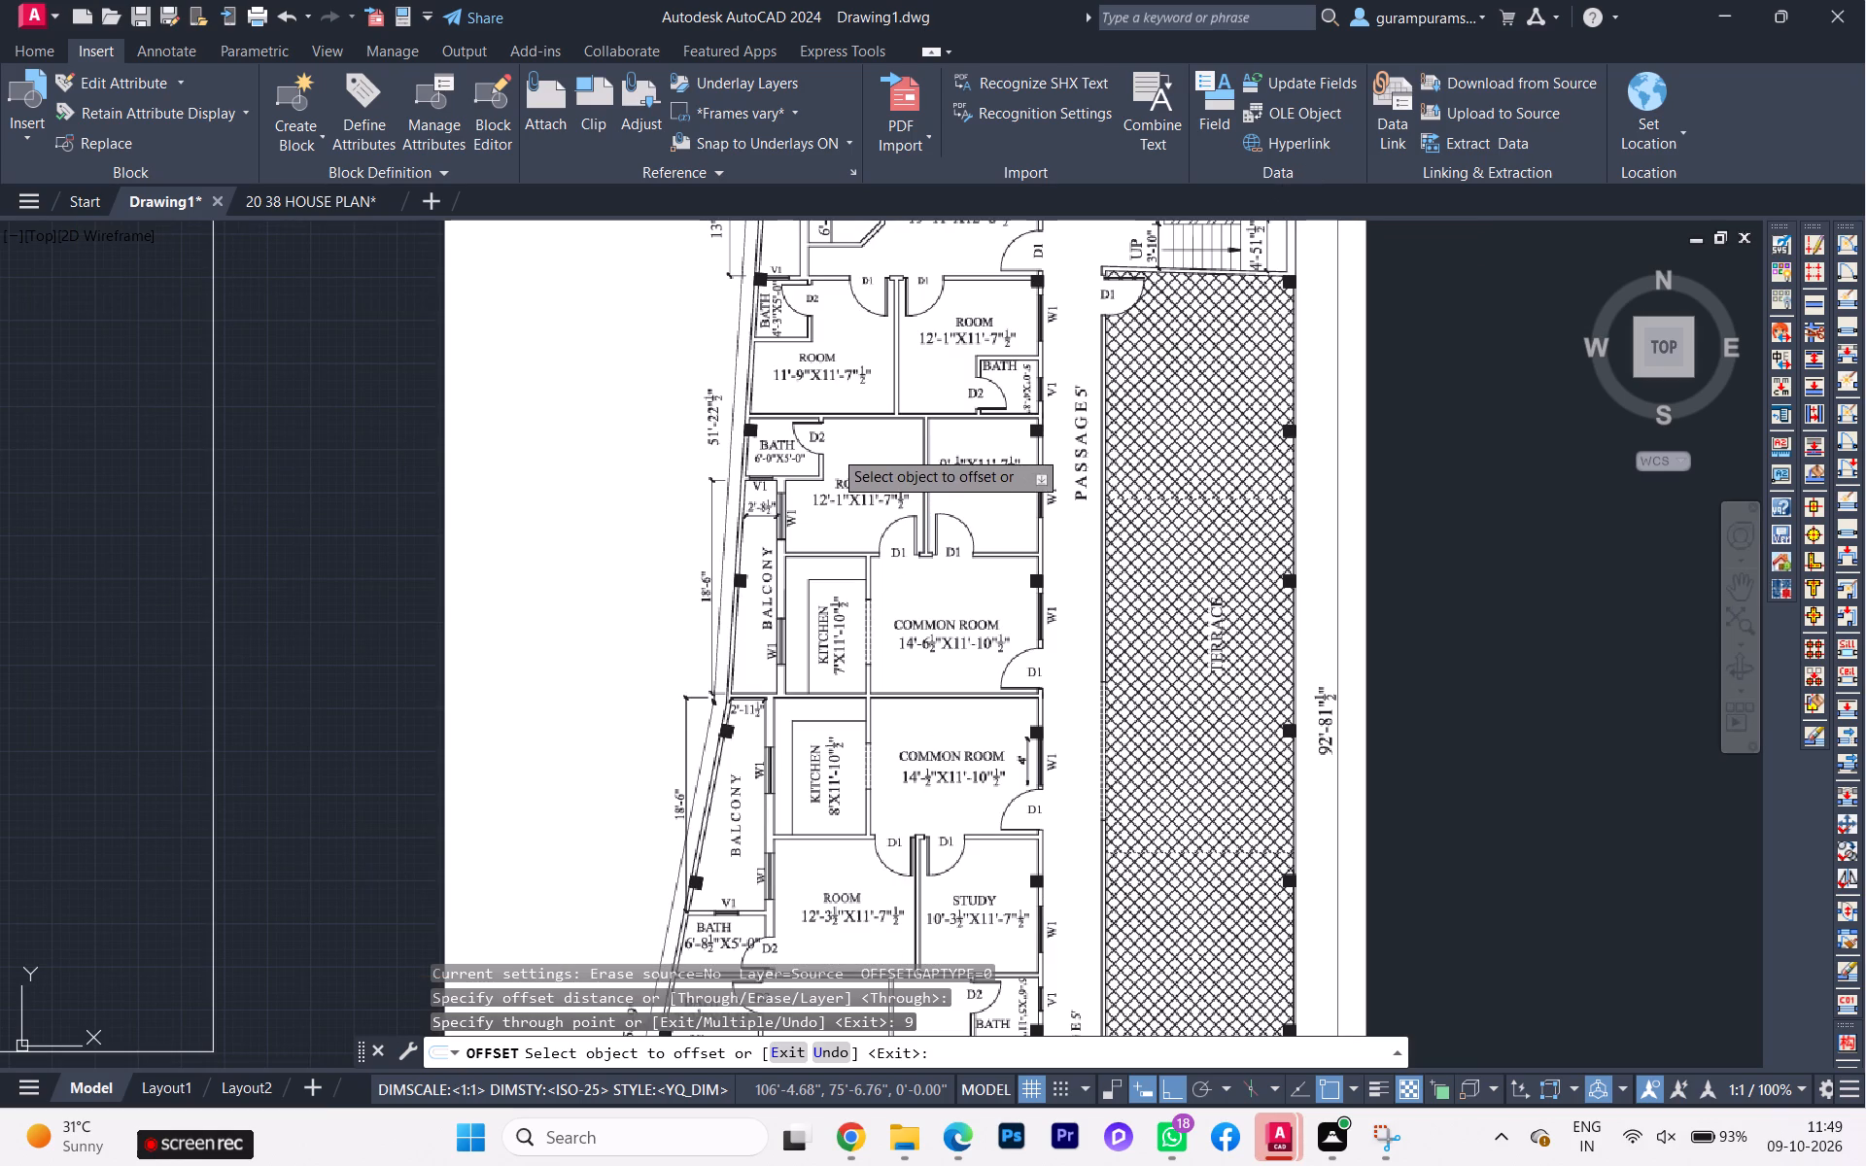
scroll(895, 477, "down", 1)
scroll(843, 257, "up", 1)
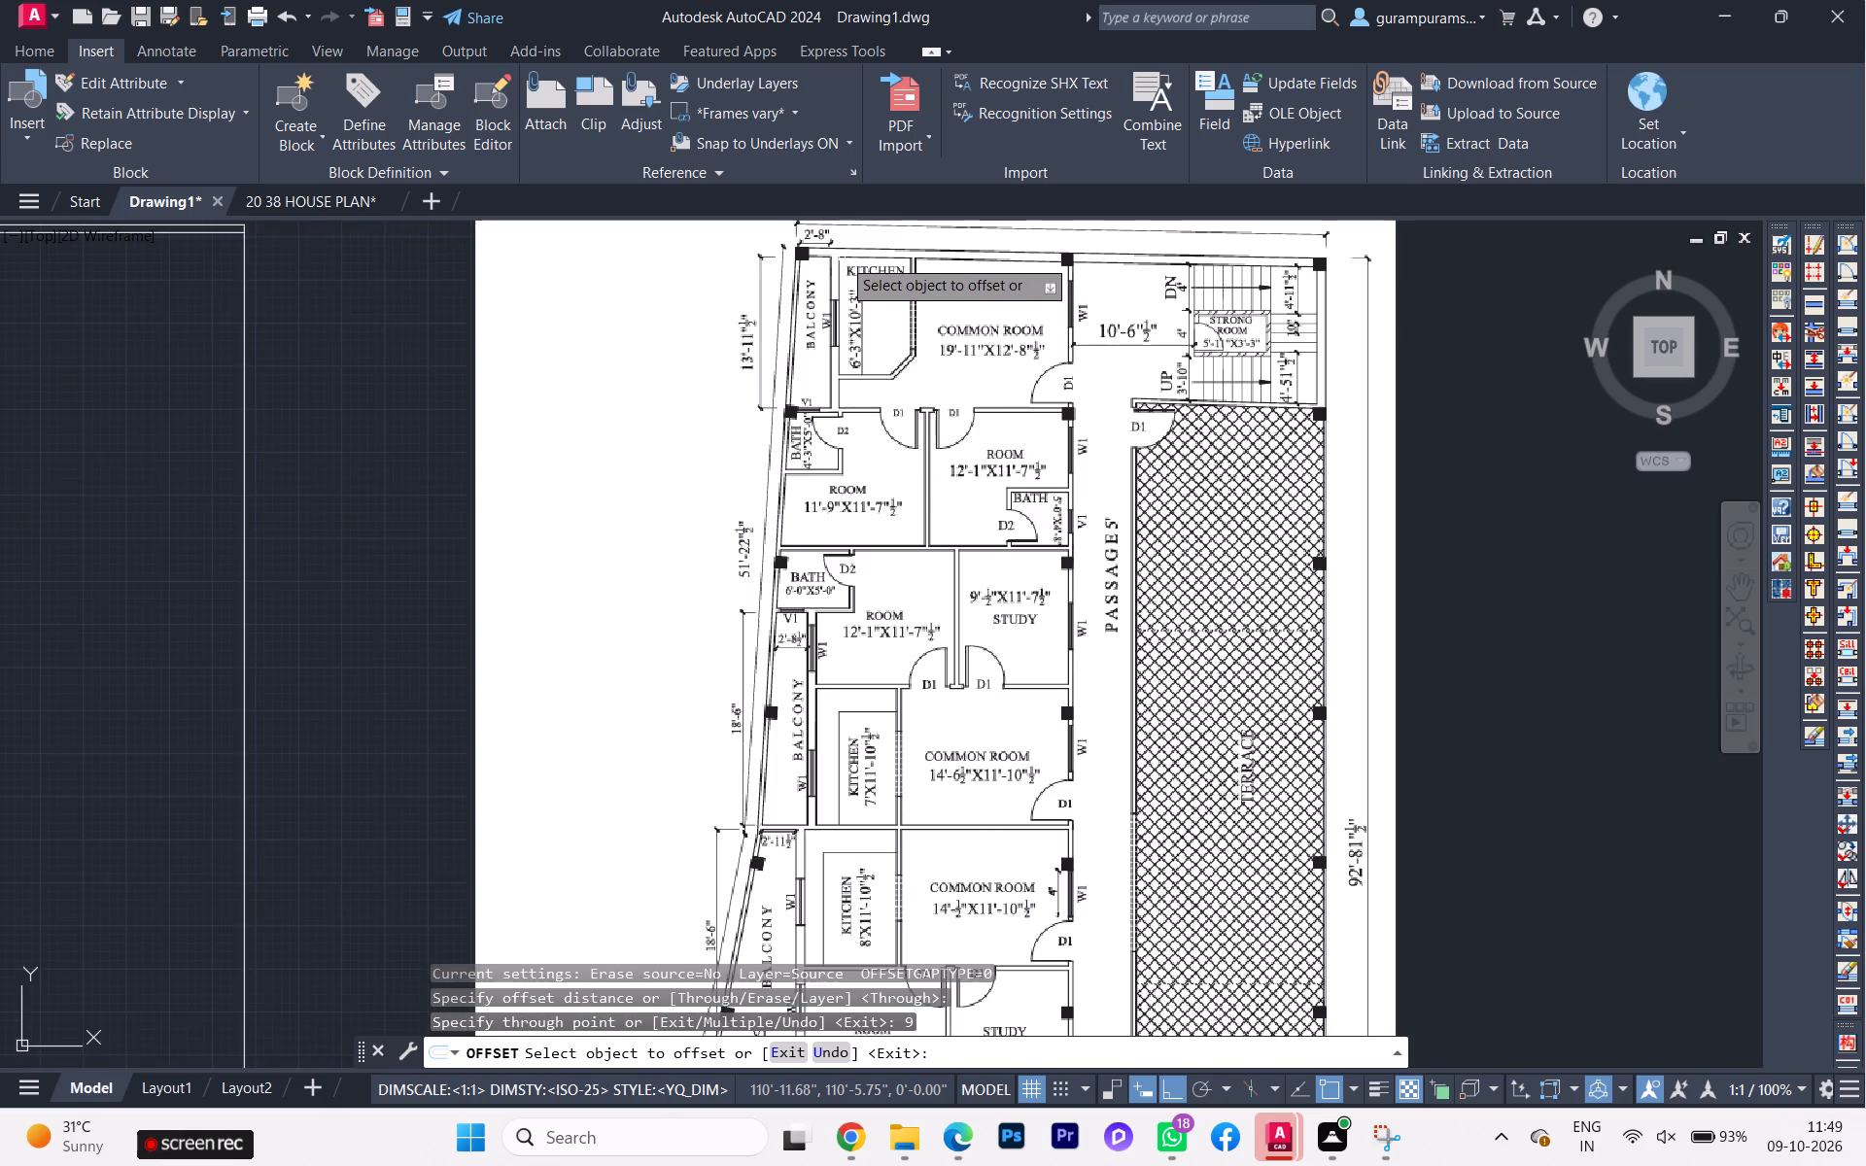
scroll(836, 274, "down", 2)
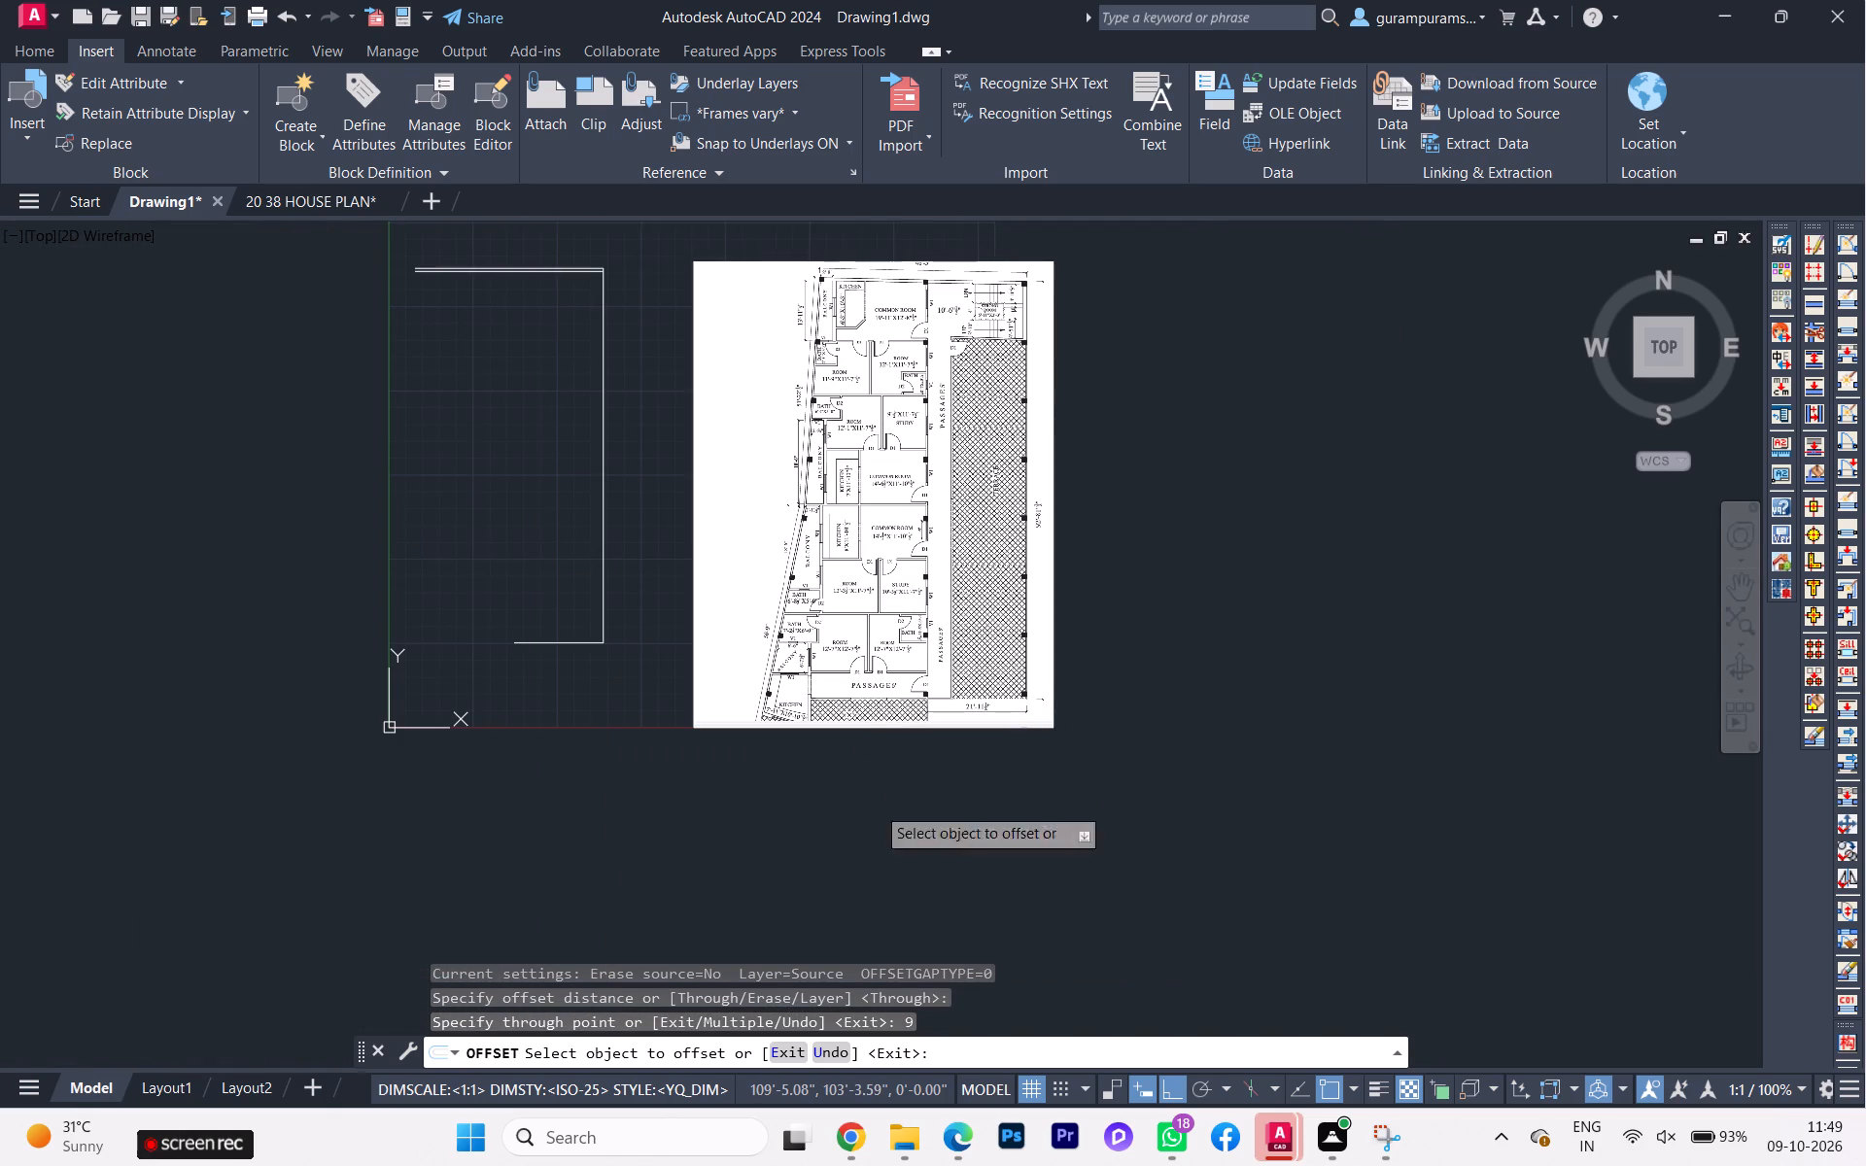
scroll(864, 538, "up", 2)
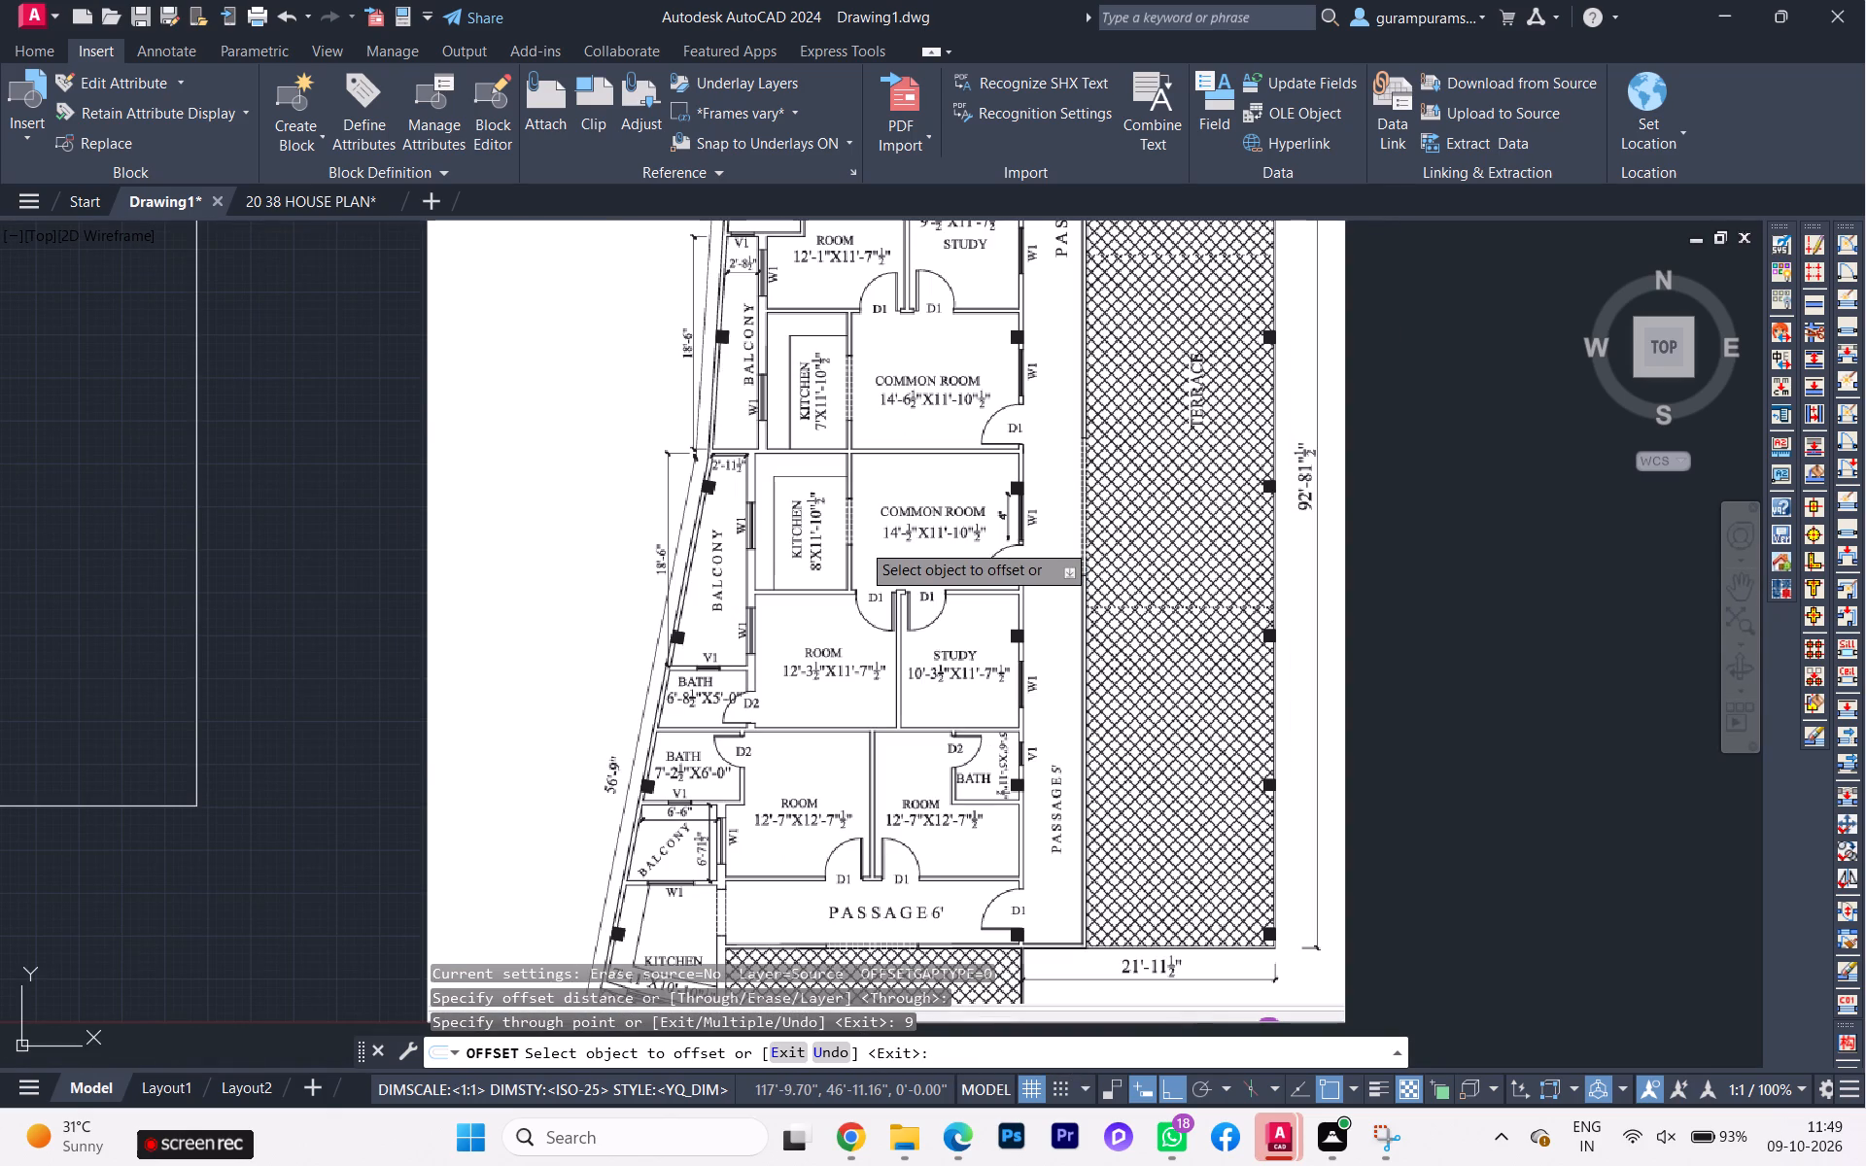
scroll(902, 526, "down", 1)
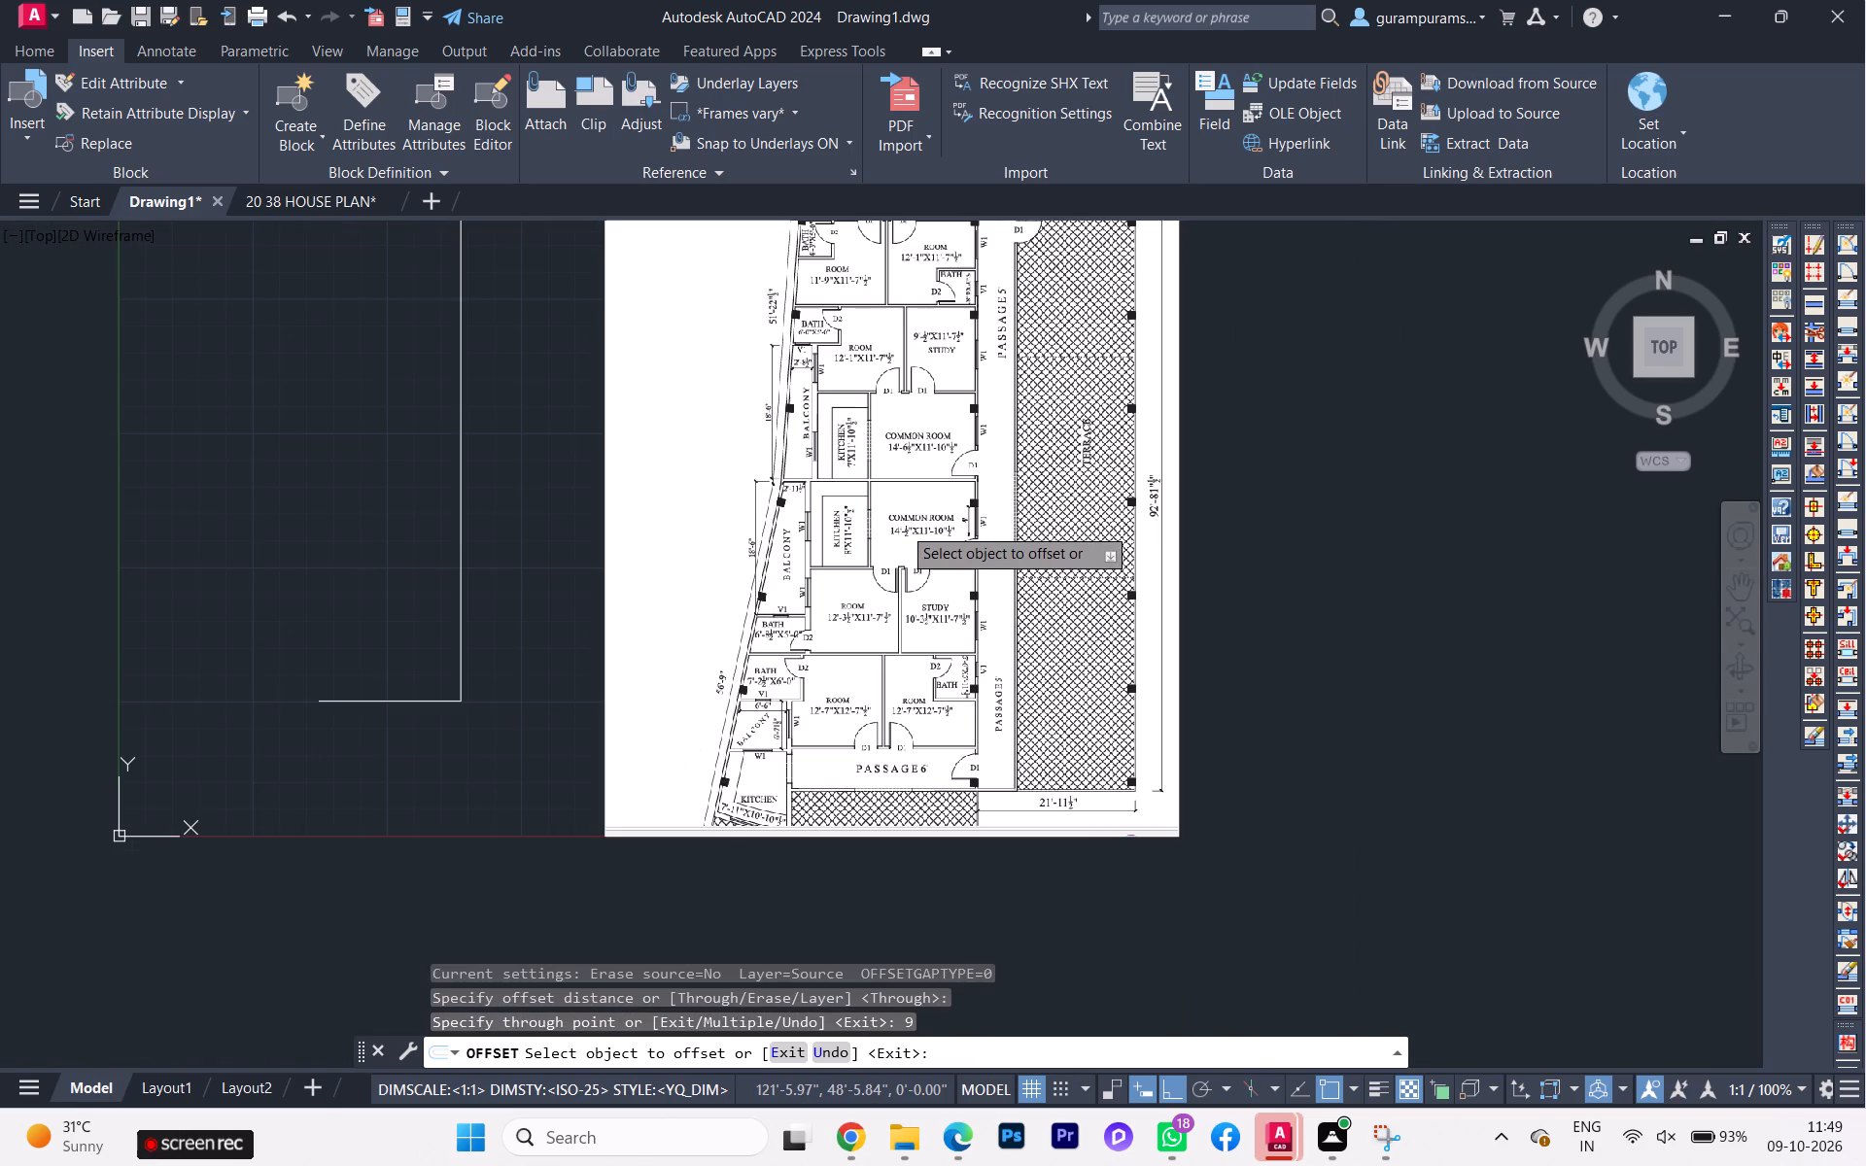
scroll(1138, 481, "up", 2)
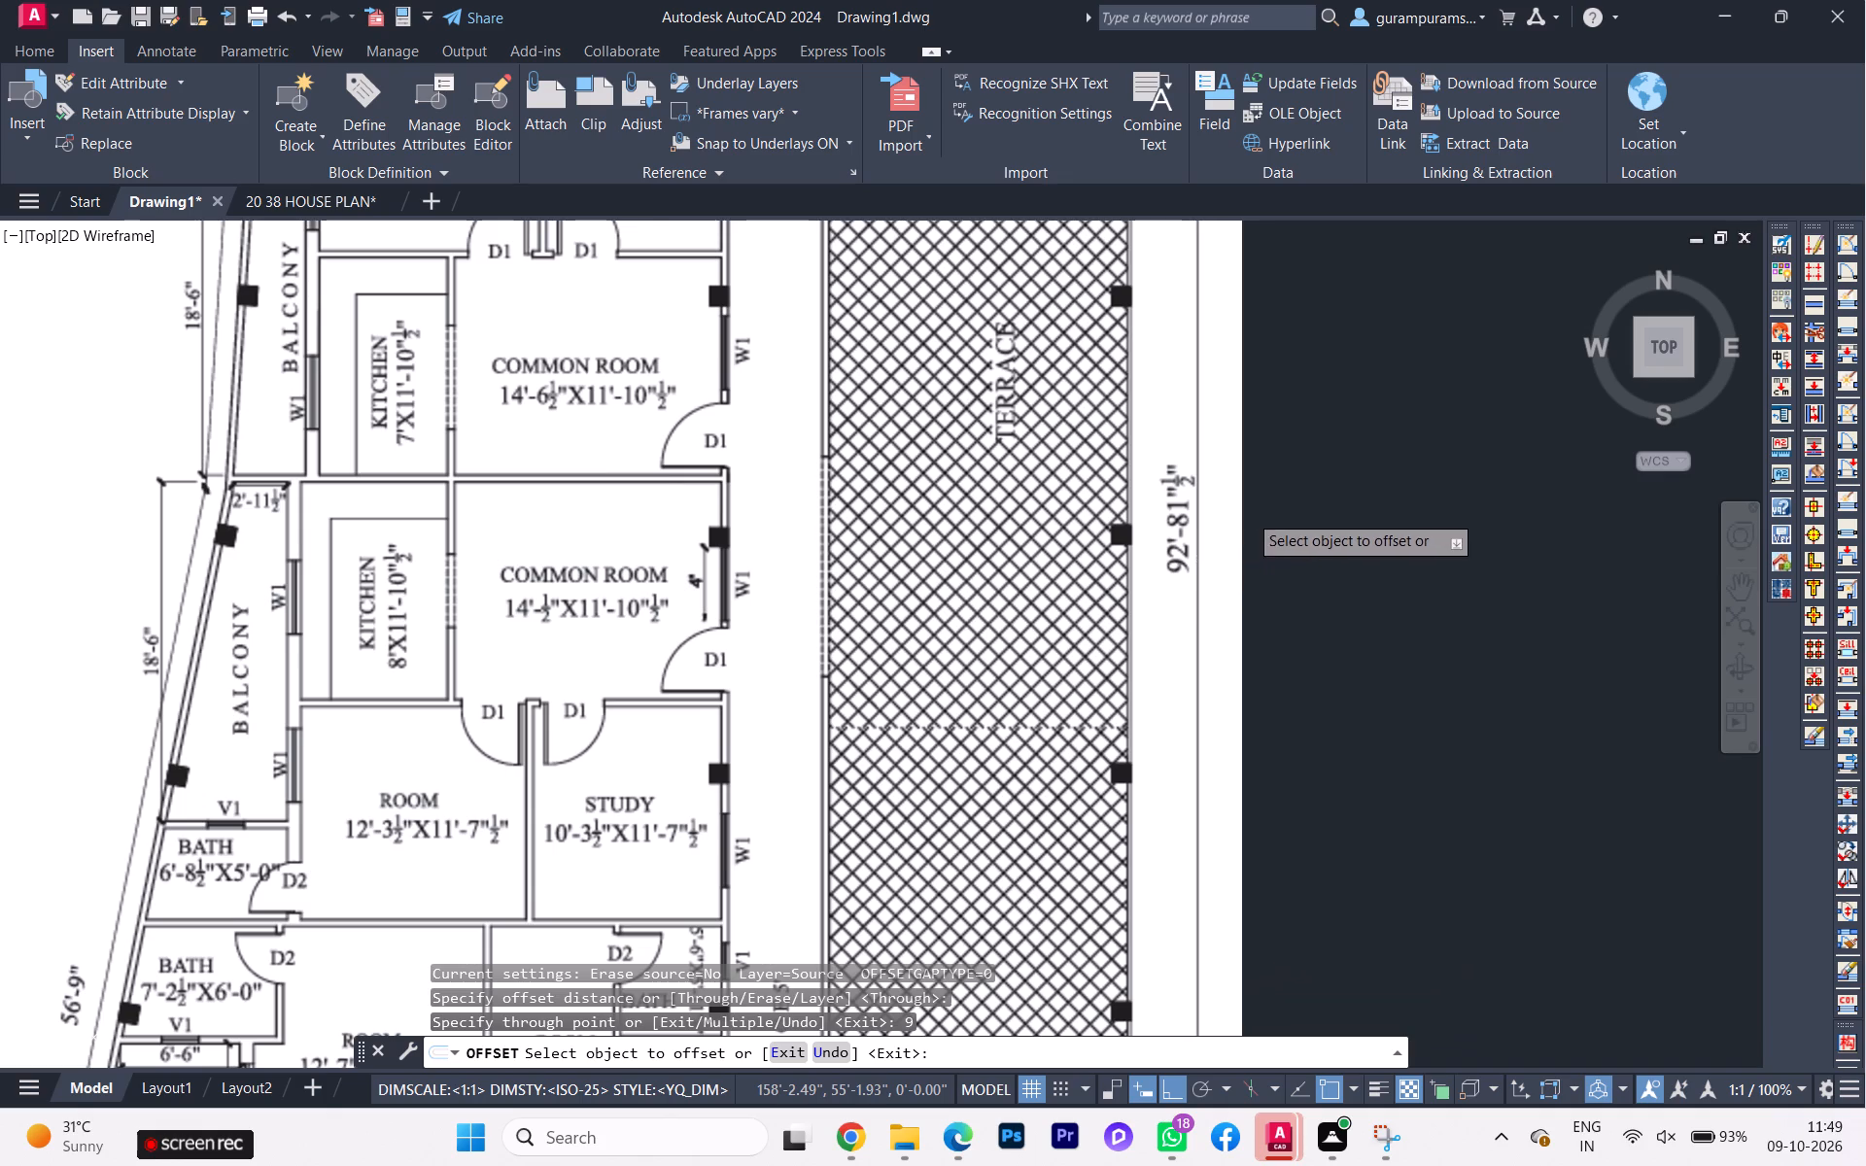
scroll(1248, 513, "down", 3)
Offset the long vertical boundary line on the terrace side 4.5" inward for the wall thickness.
scroll(836, 466, "up", 2)
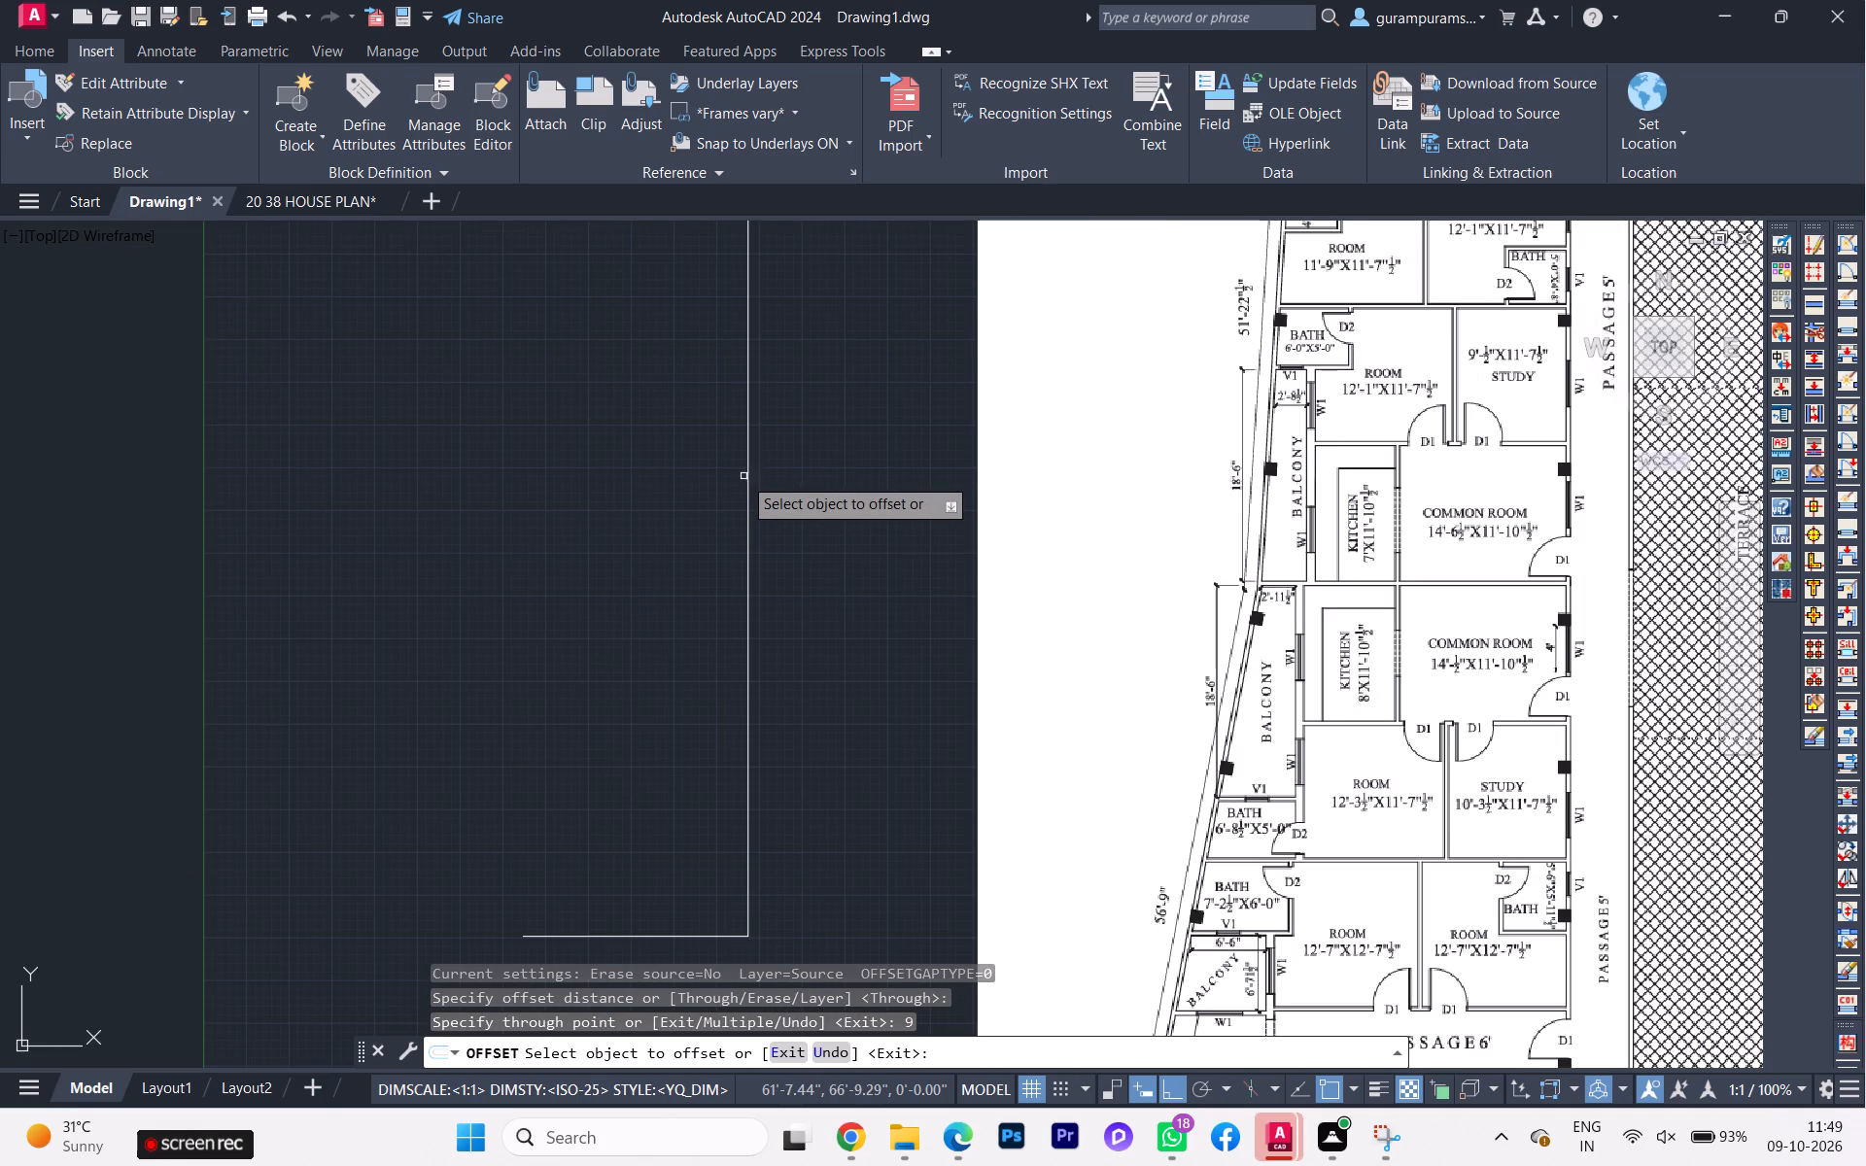
left_click(743, 476)
left_click(747, 470)
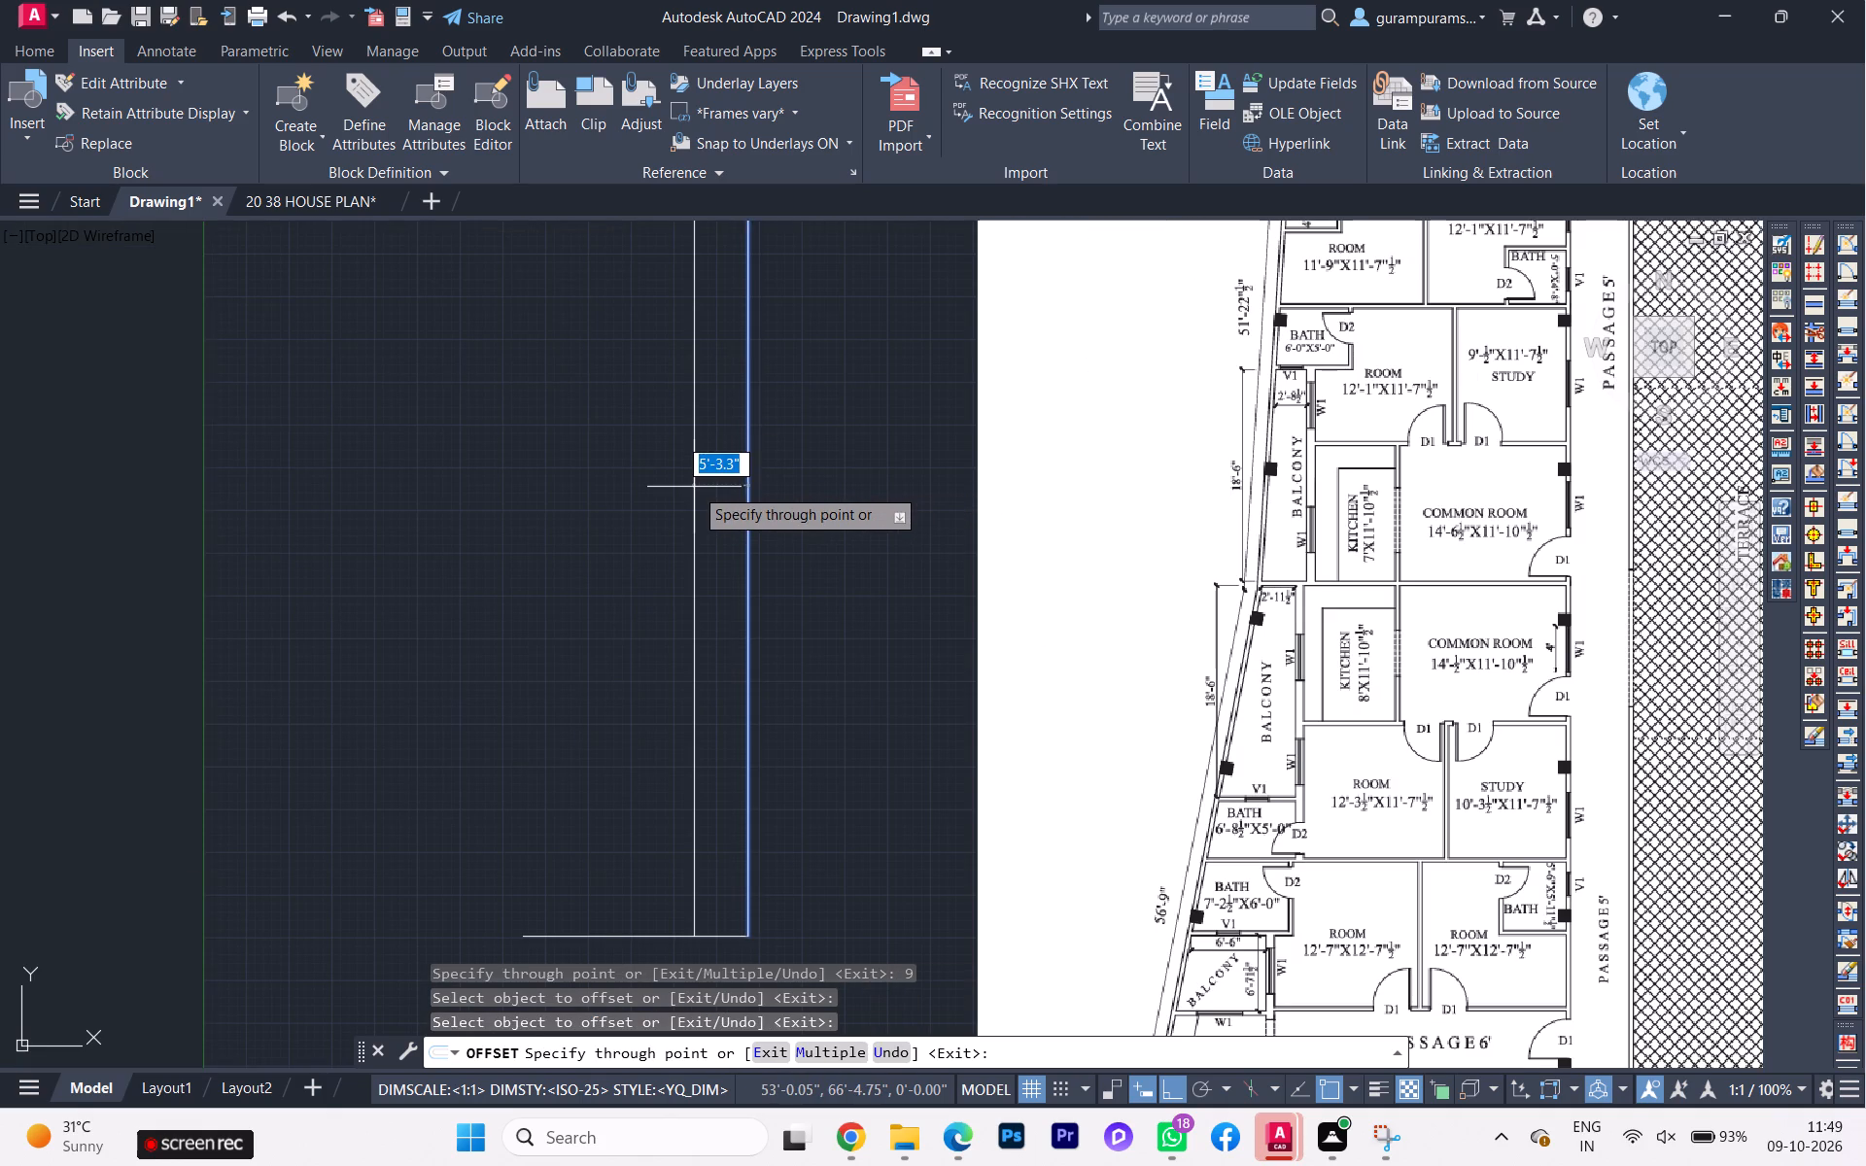
type("4.5")
key("Return")
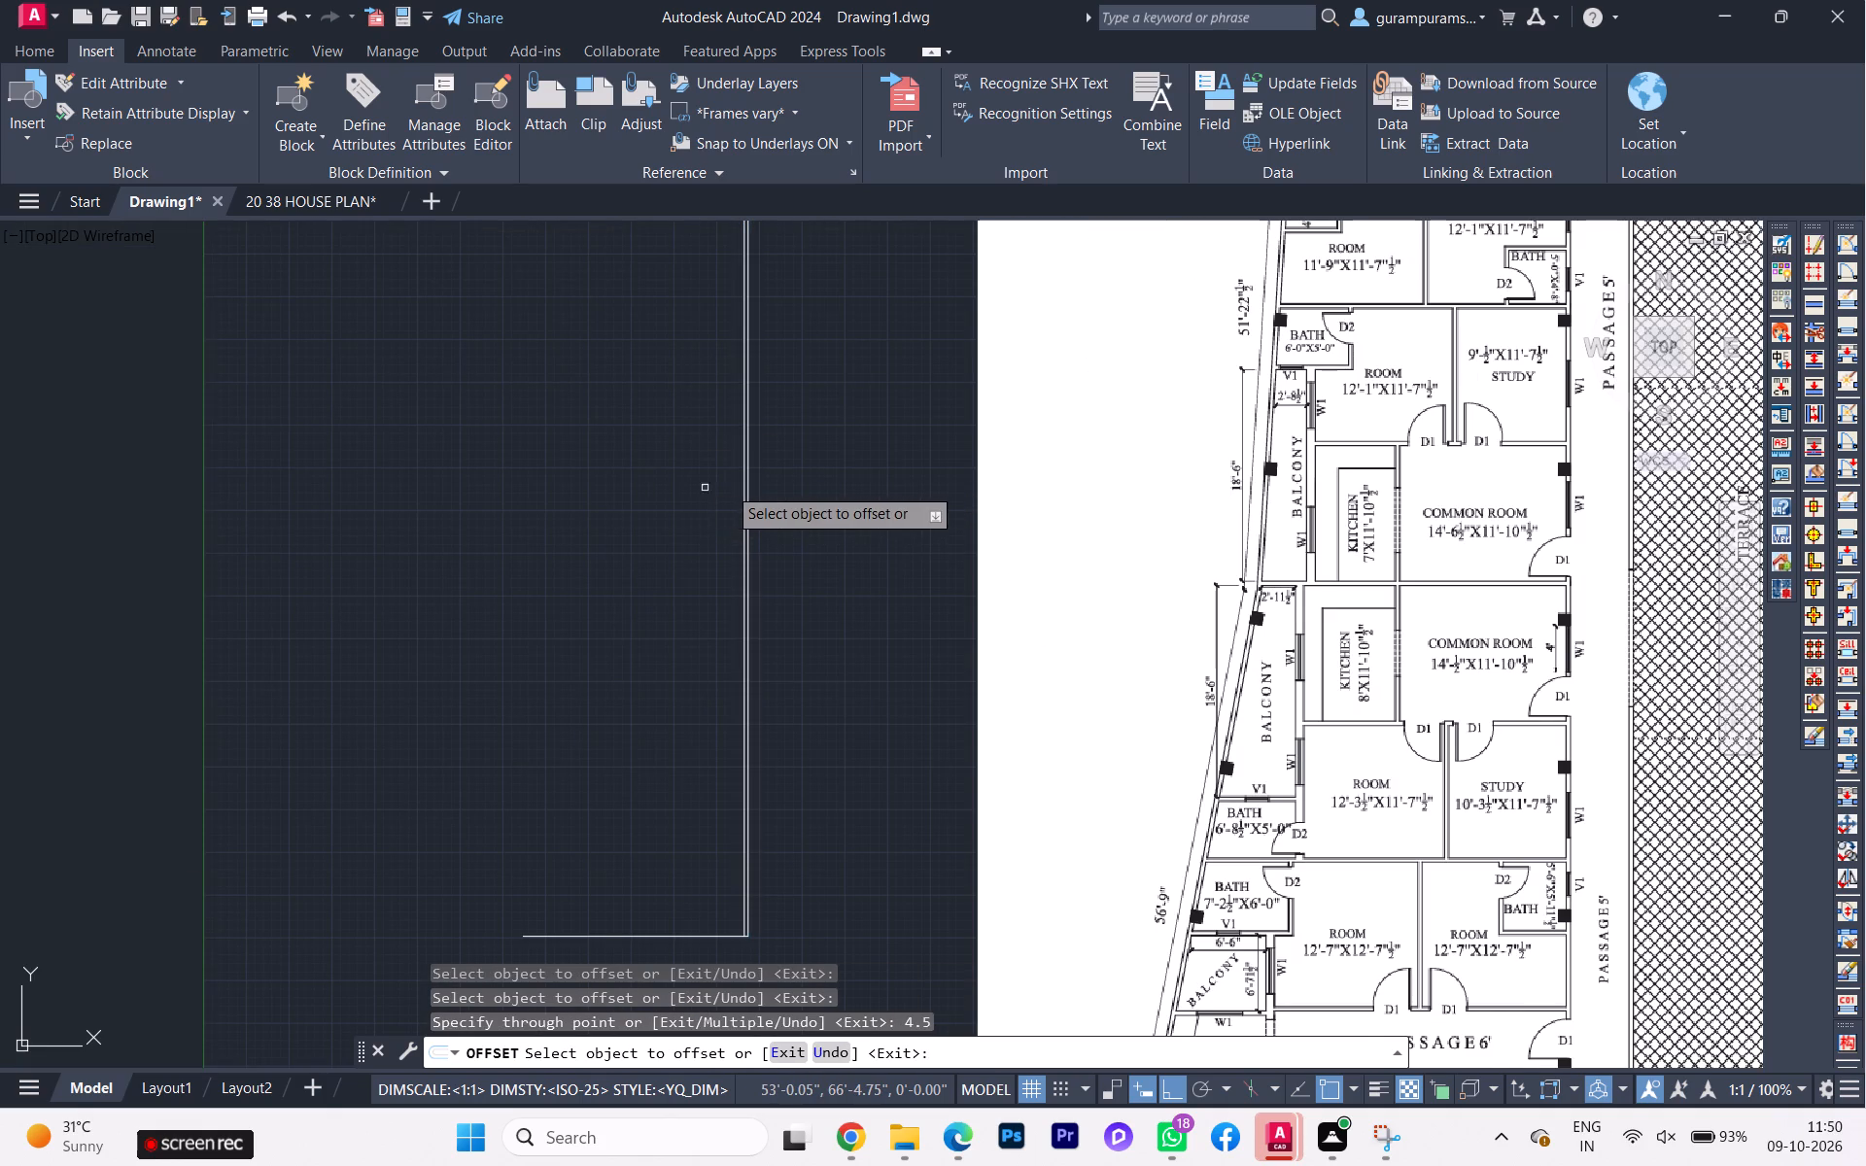
Examine the reference plan's lower passage, terrace edge and 21'-11.5" dimension against the boundary drawn so far, and end the Offset command.
scroll(730, 484, "up", 2)
scroll(828, 538, "down", 2)
scroll(1645, 612, "up", 1)
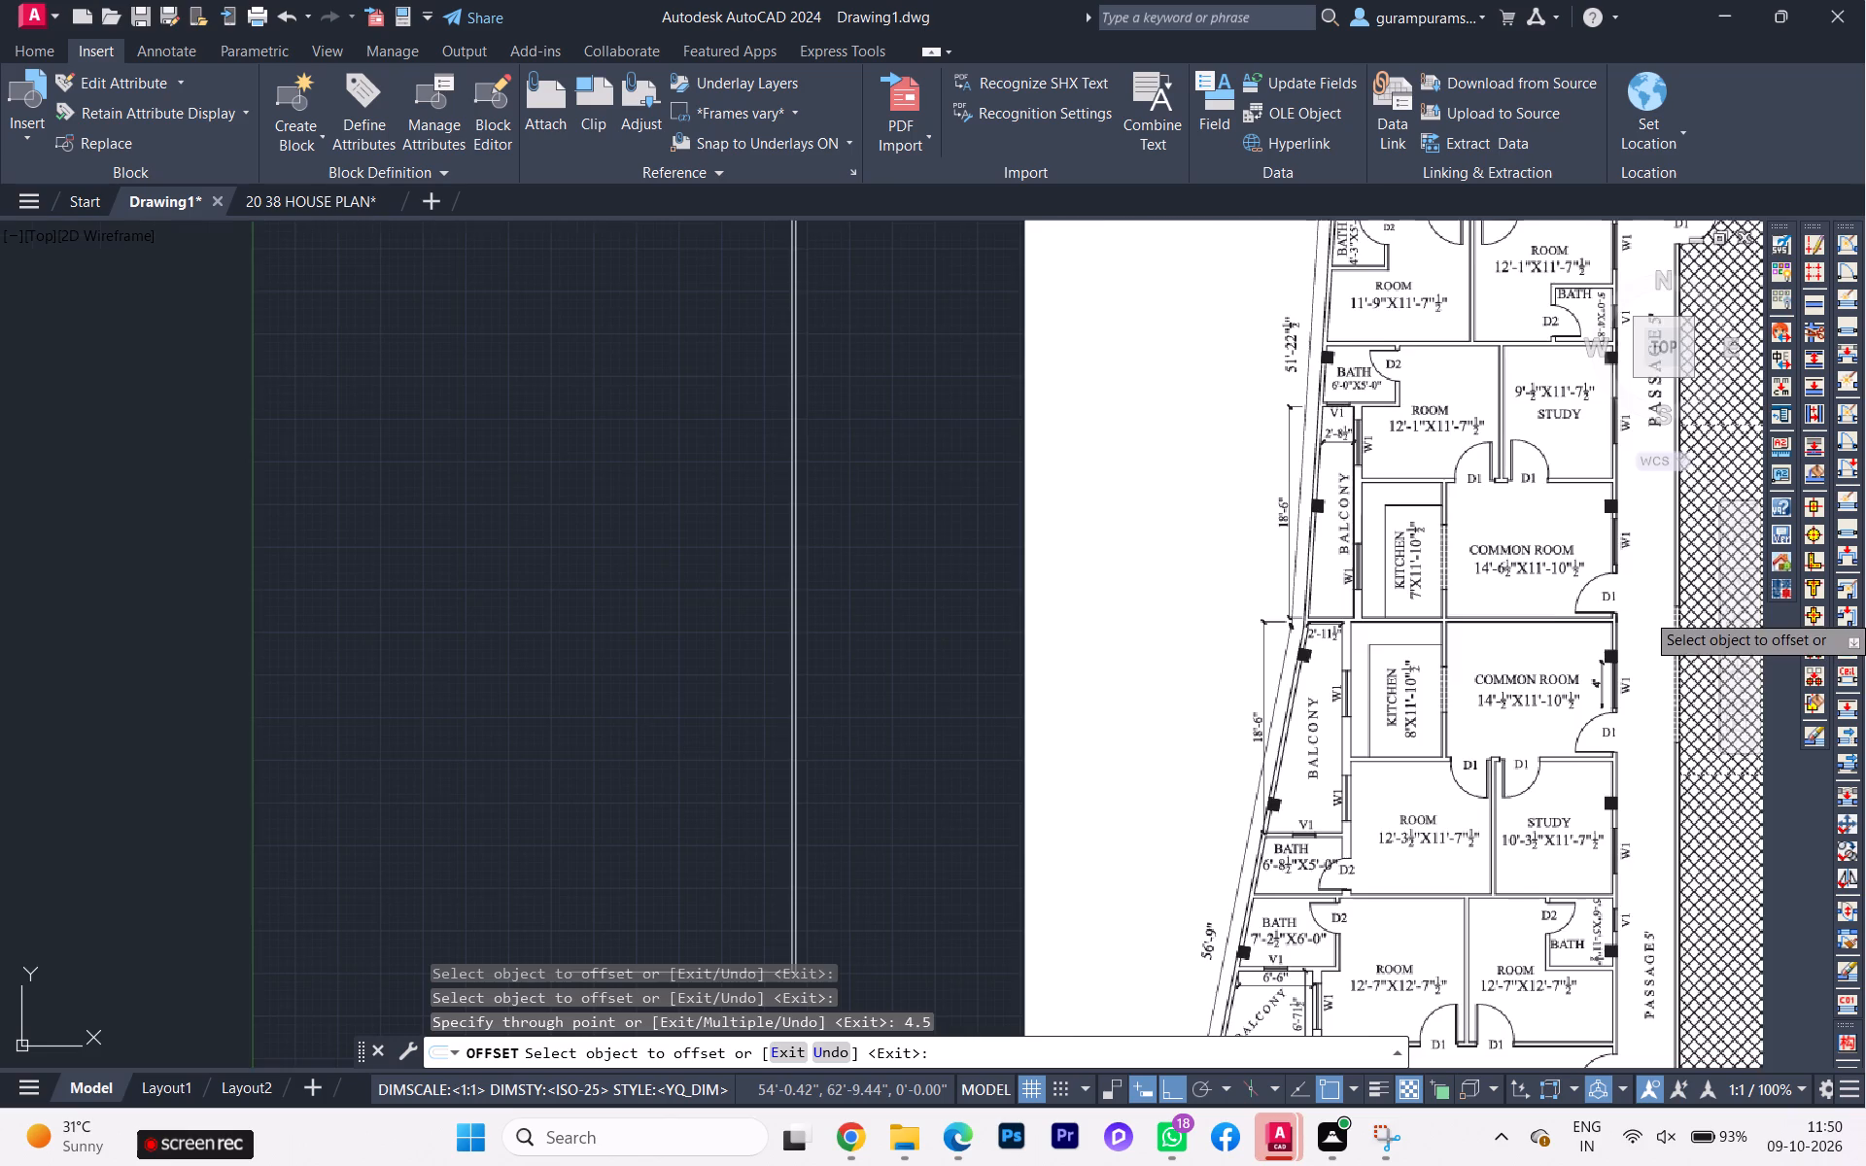
scroll(1505, 617, "down", 2)
middle_click_drag(1412, 637, 1203, 643)
scroll(1433, 539, "up", 1)
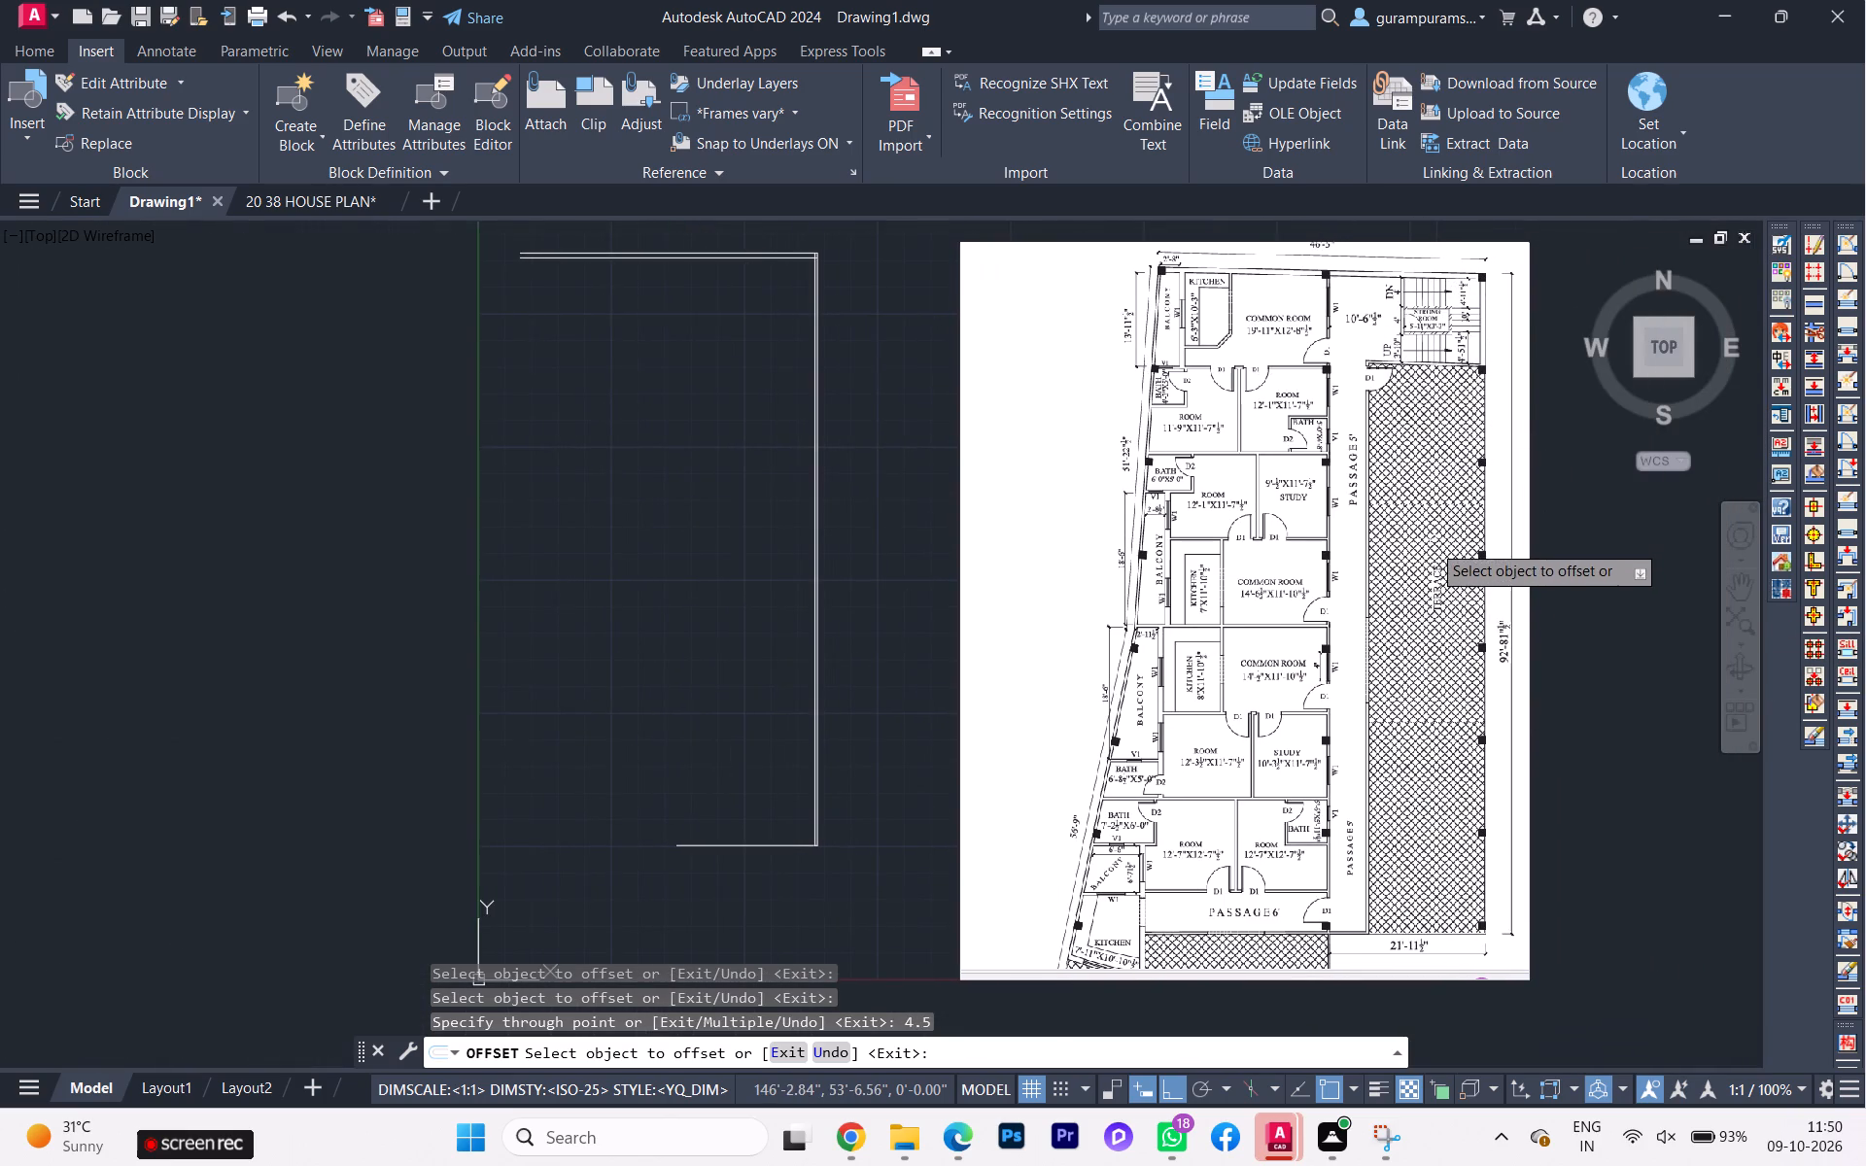
scroll(1432, 545, "up", 1)
scroll(1473, 569, "down", 2)
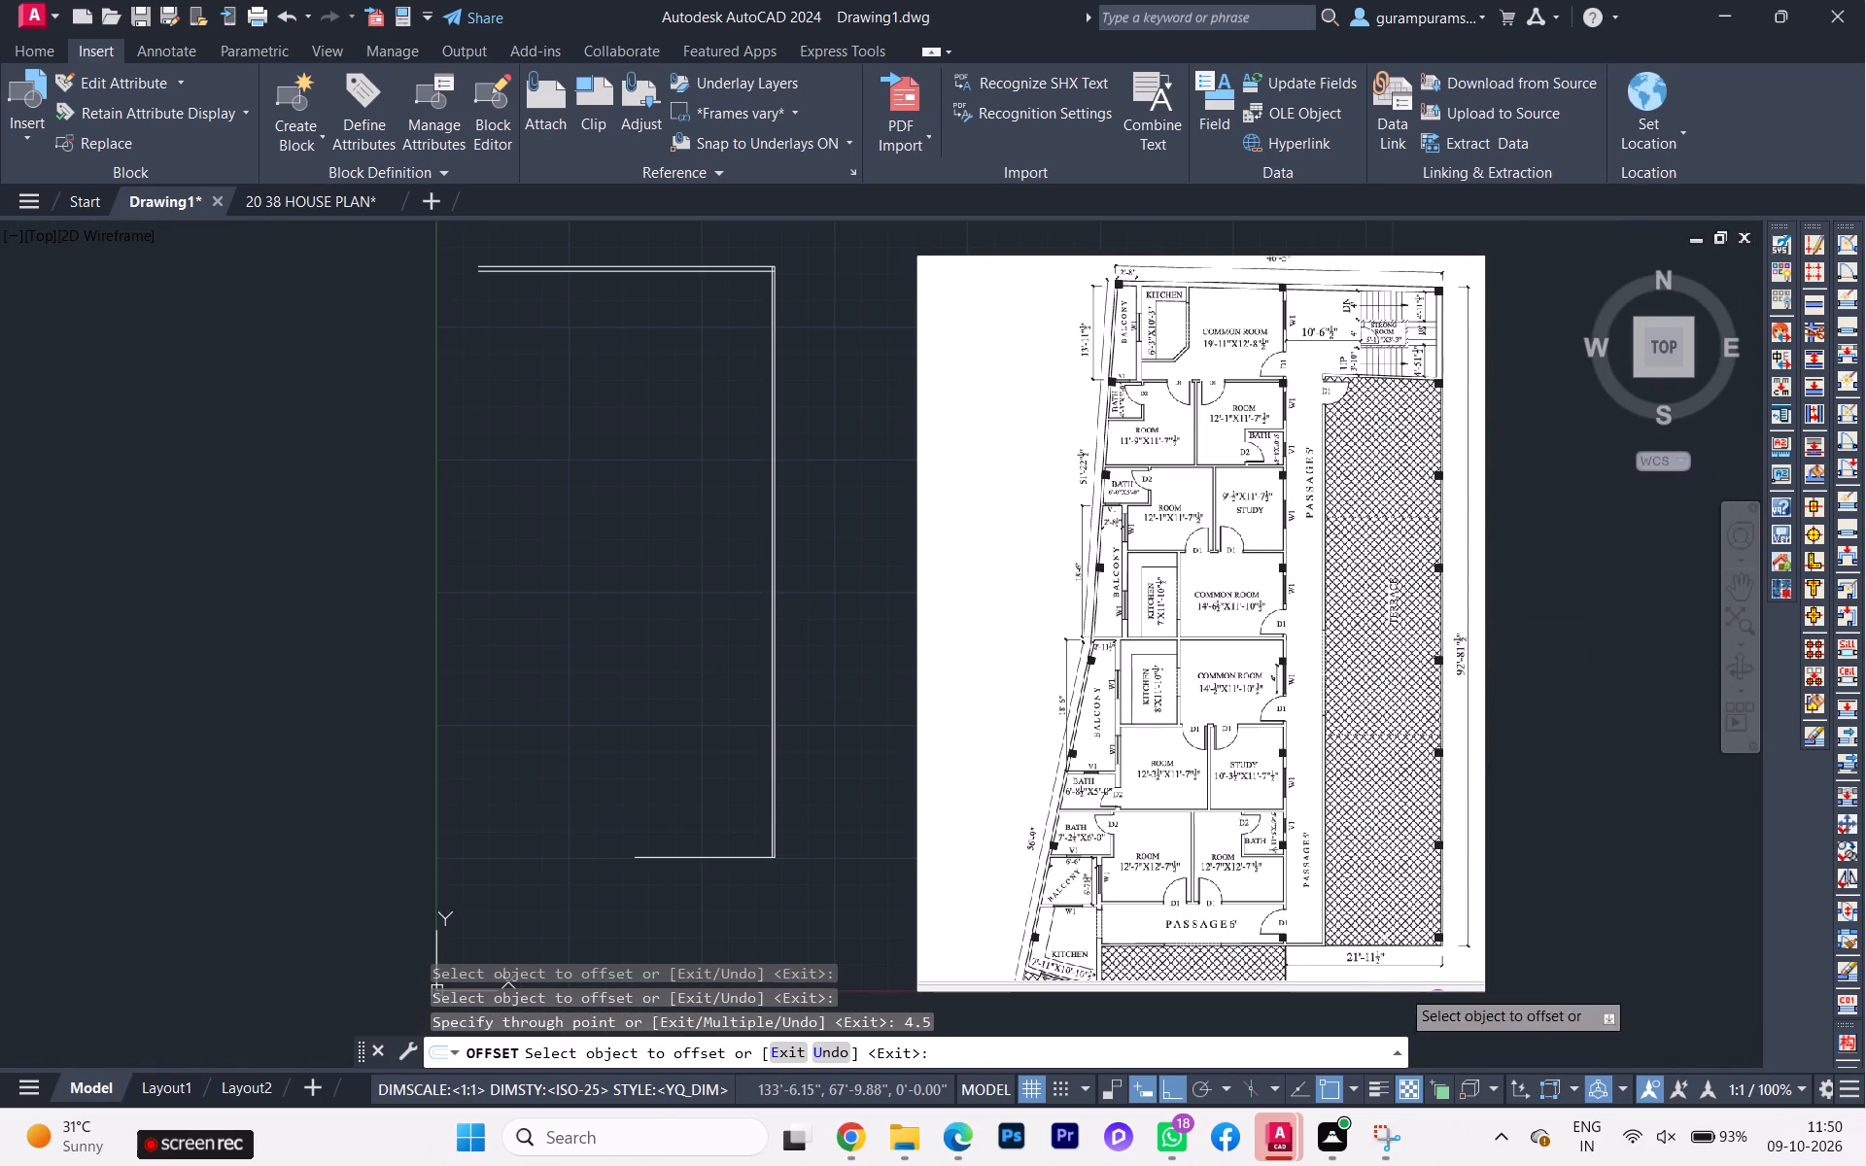
scroll(1400, 989, "up", 2)
scroll(1210, 899, "up", 1)
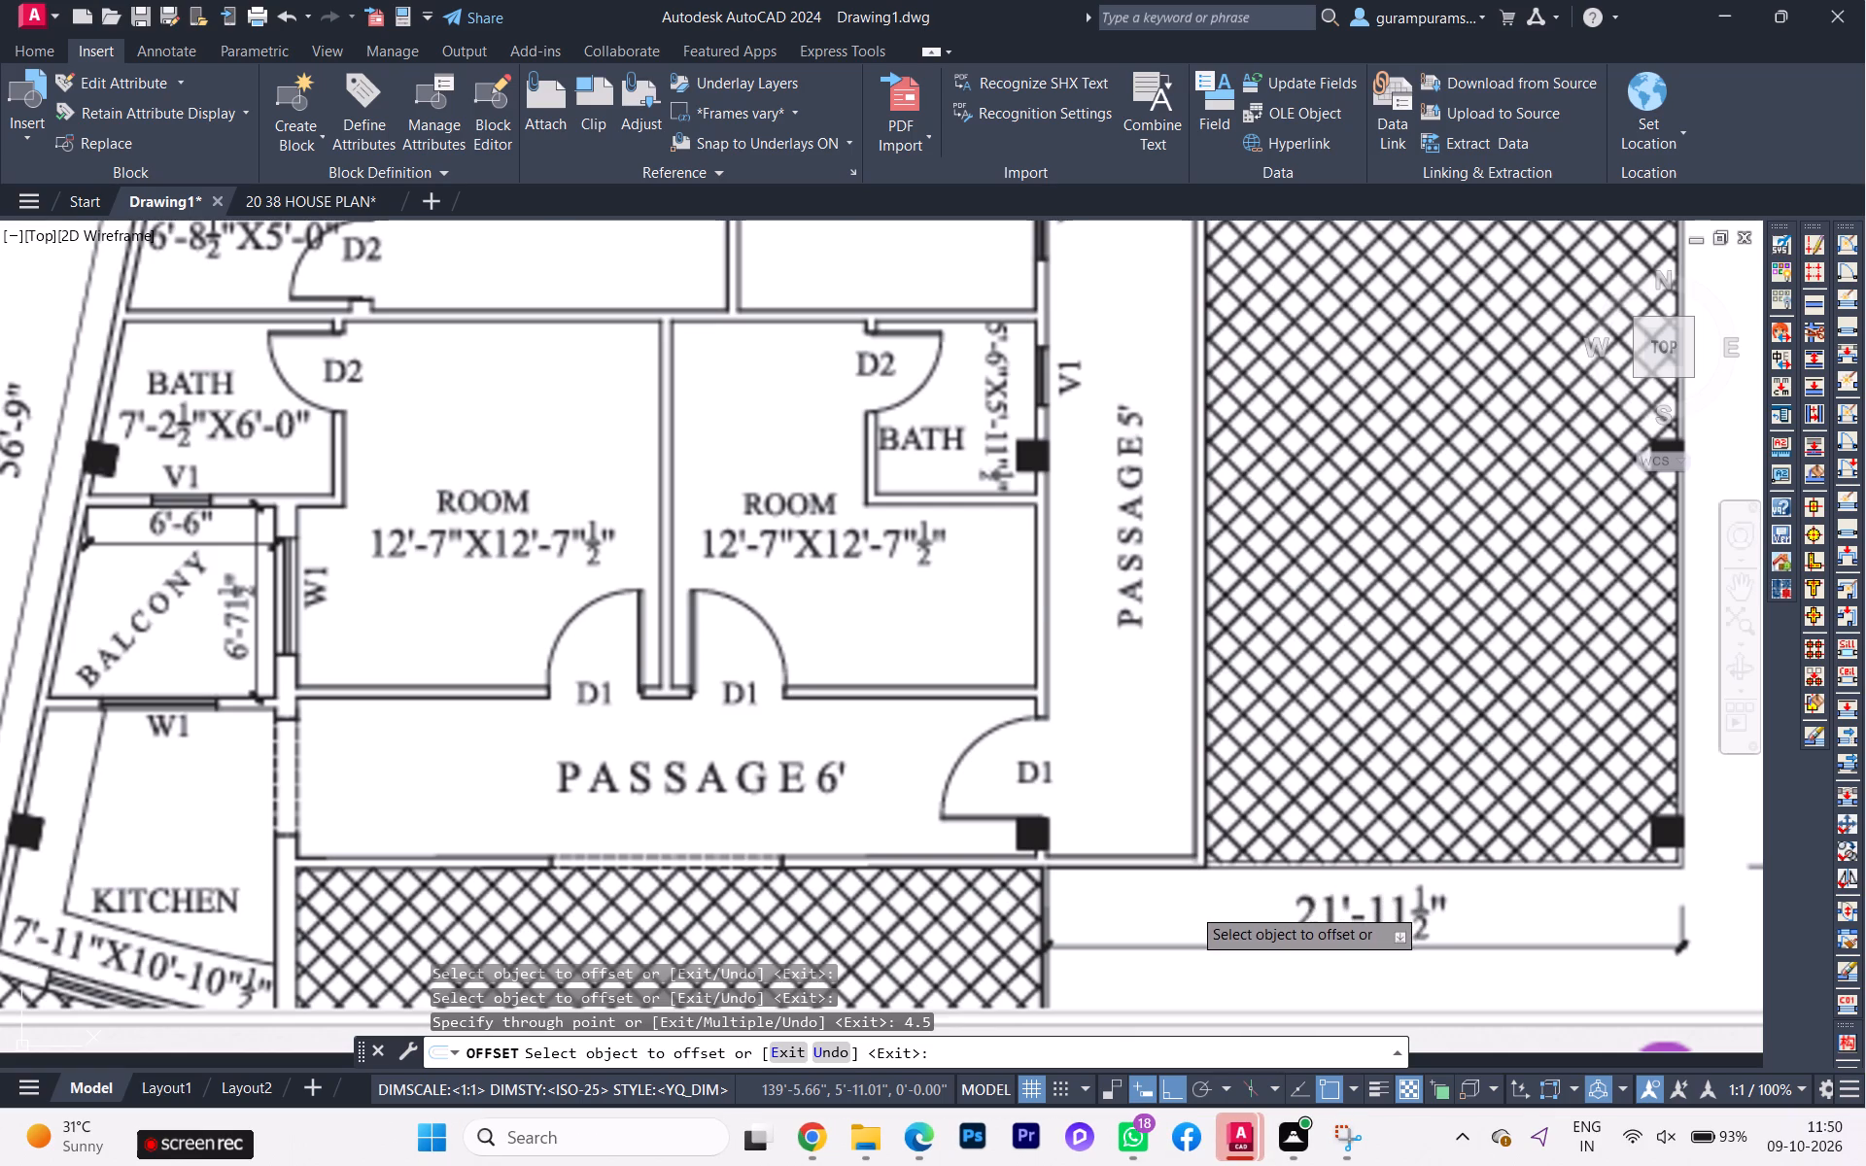
scroll(1191, 912, "down", 2)
scroll(1102, 834, "down", 1)
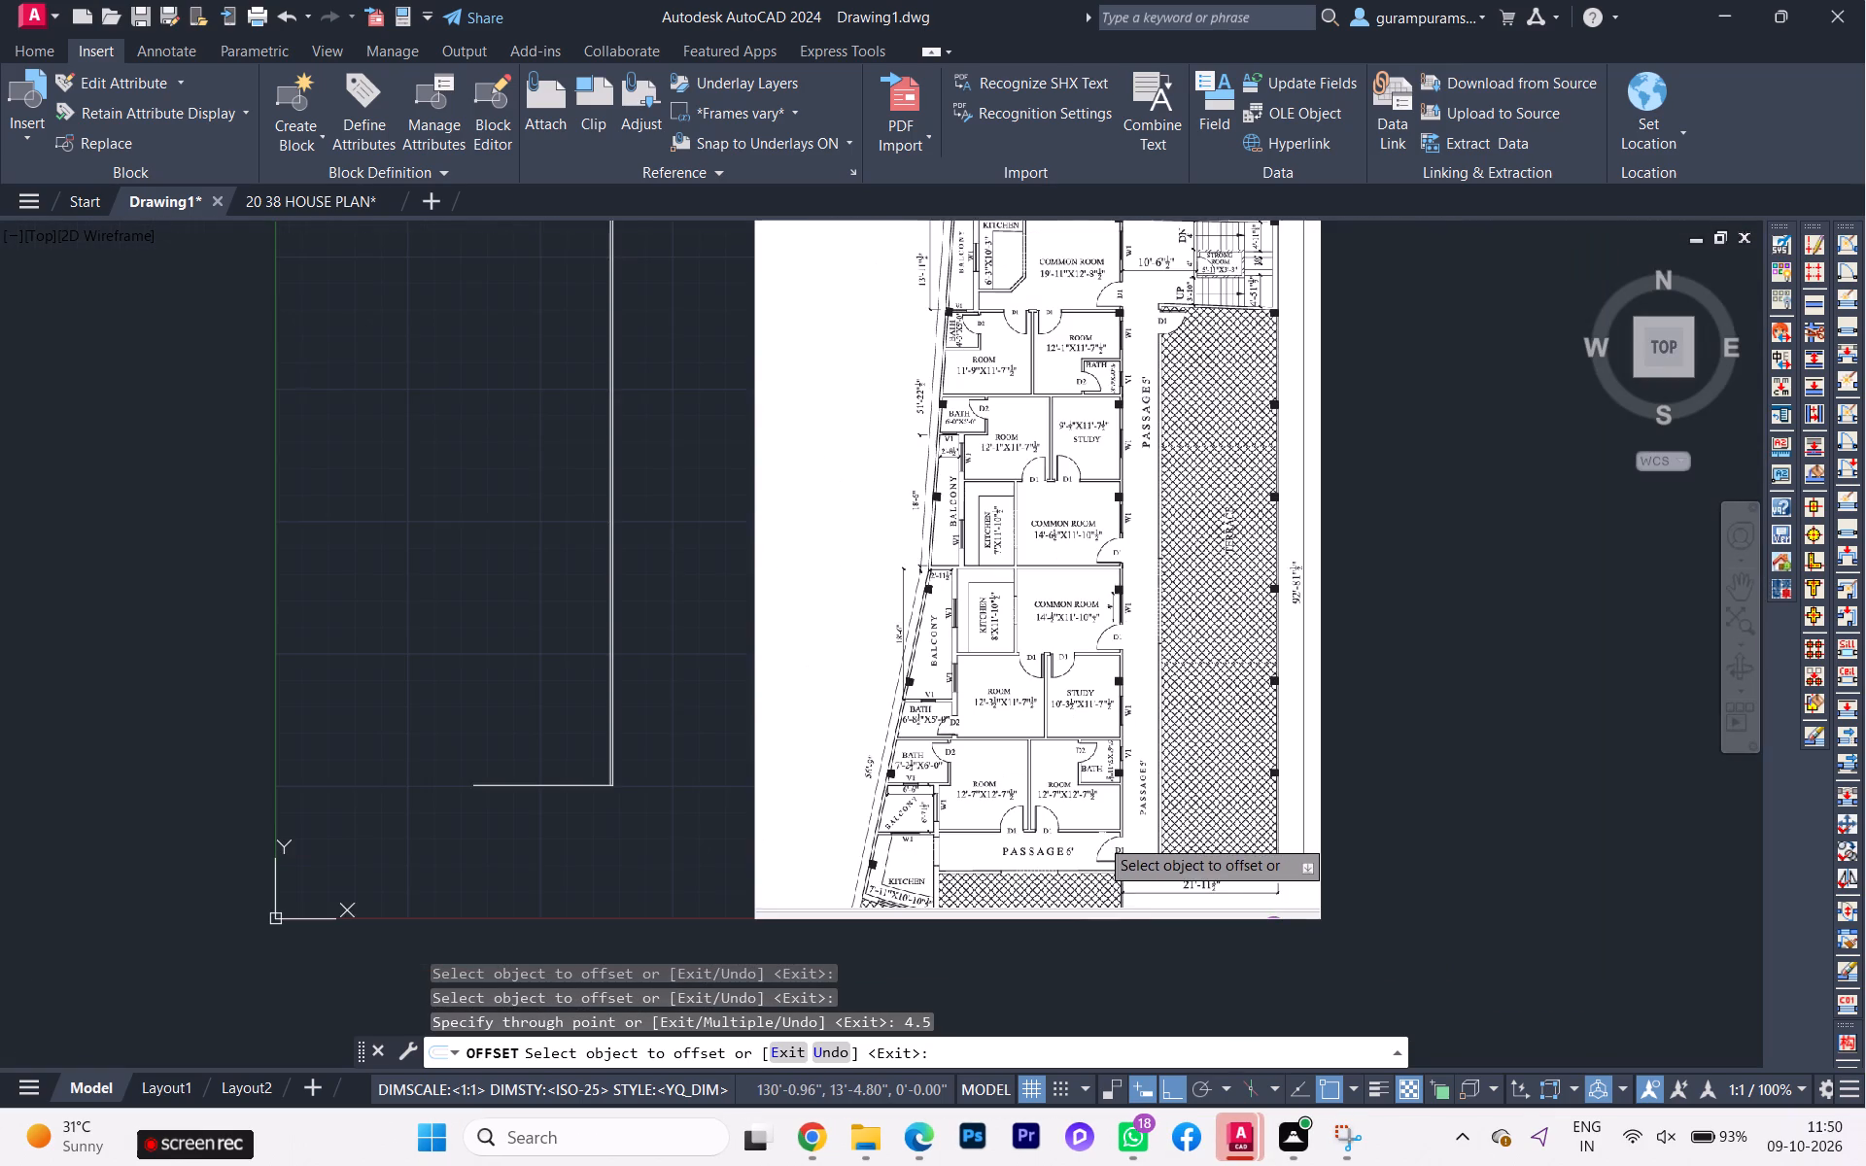
middle_click_drag(1099, 840, 1139, 872)
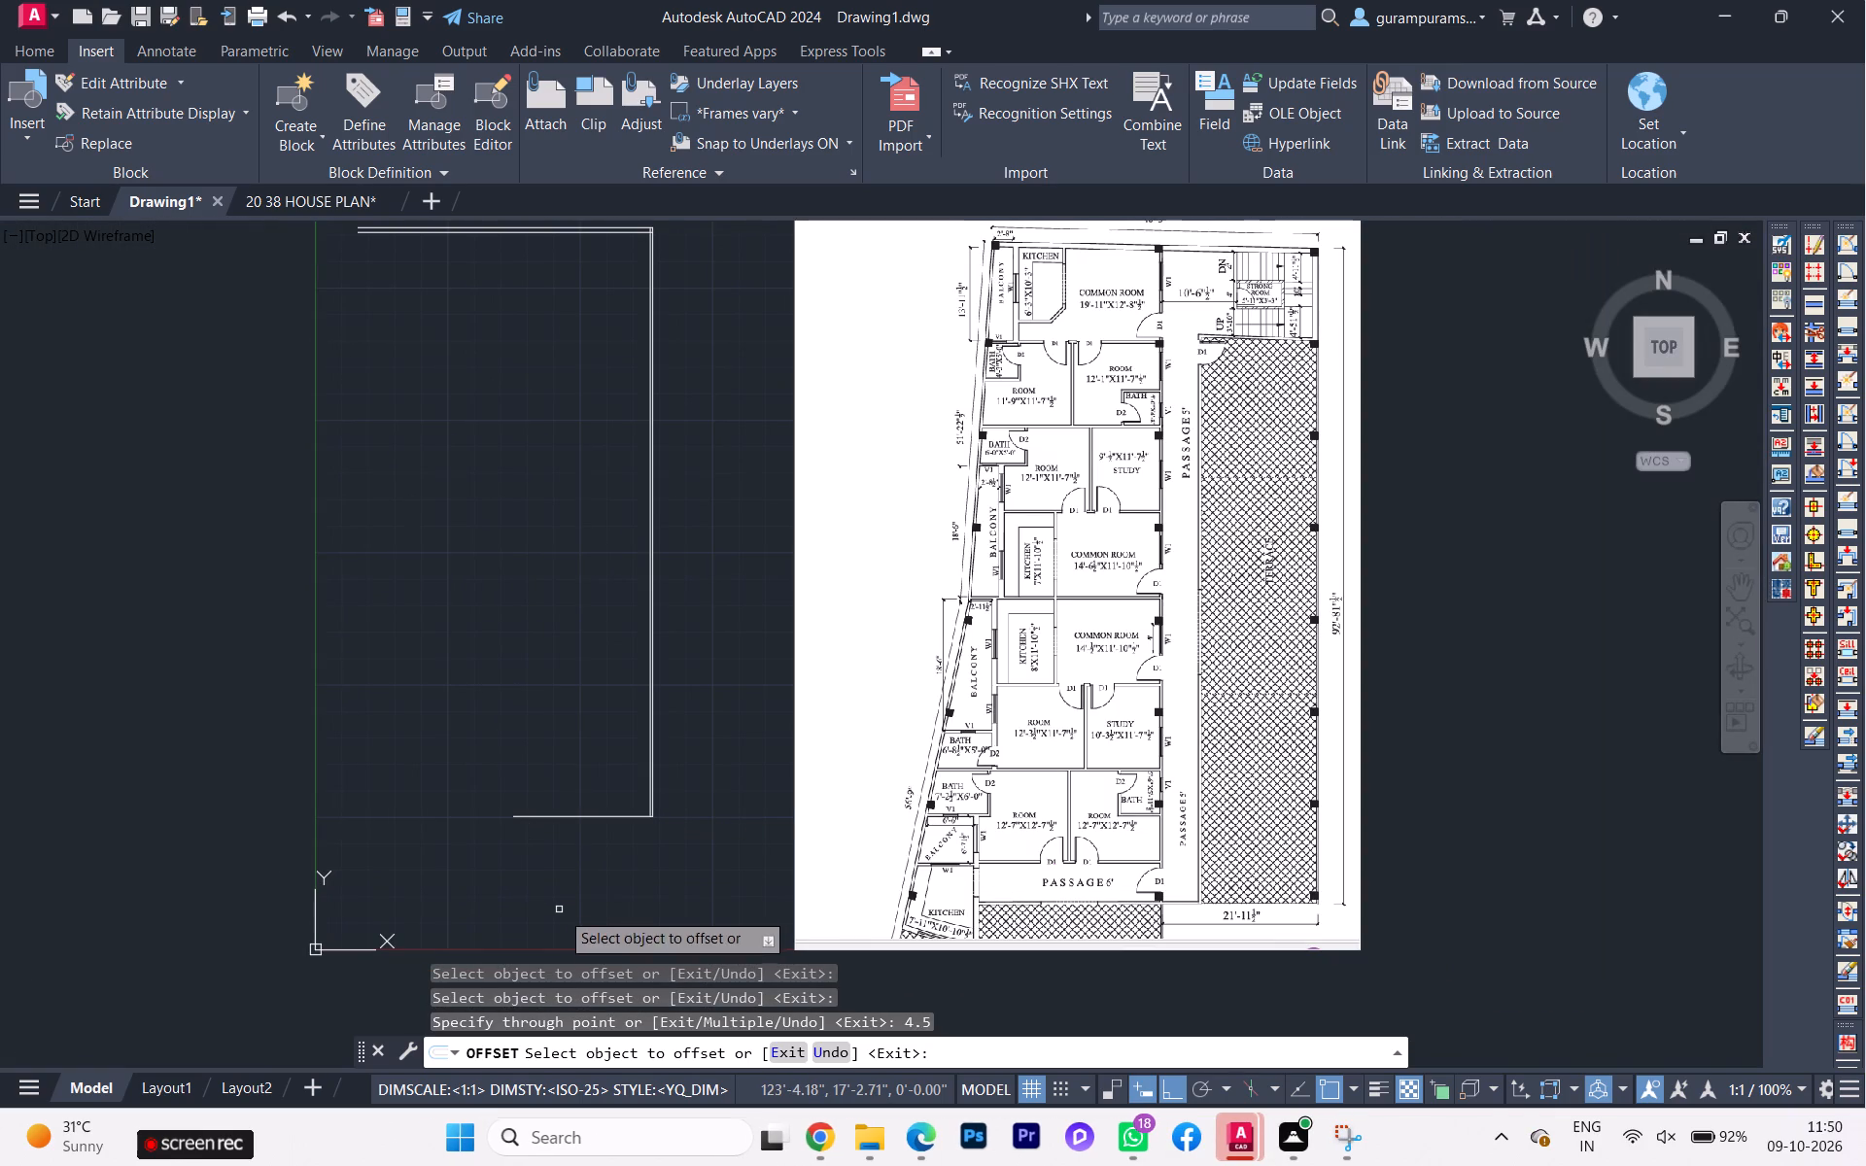
key("space")
Draw a vertical line from the free left end of the bottom boundary line up to the inner top wall line.
key("l")
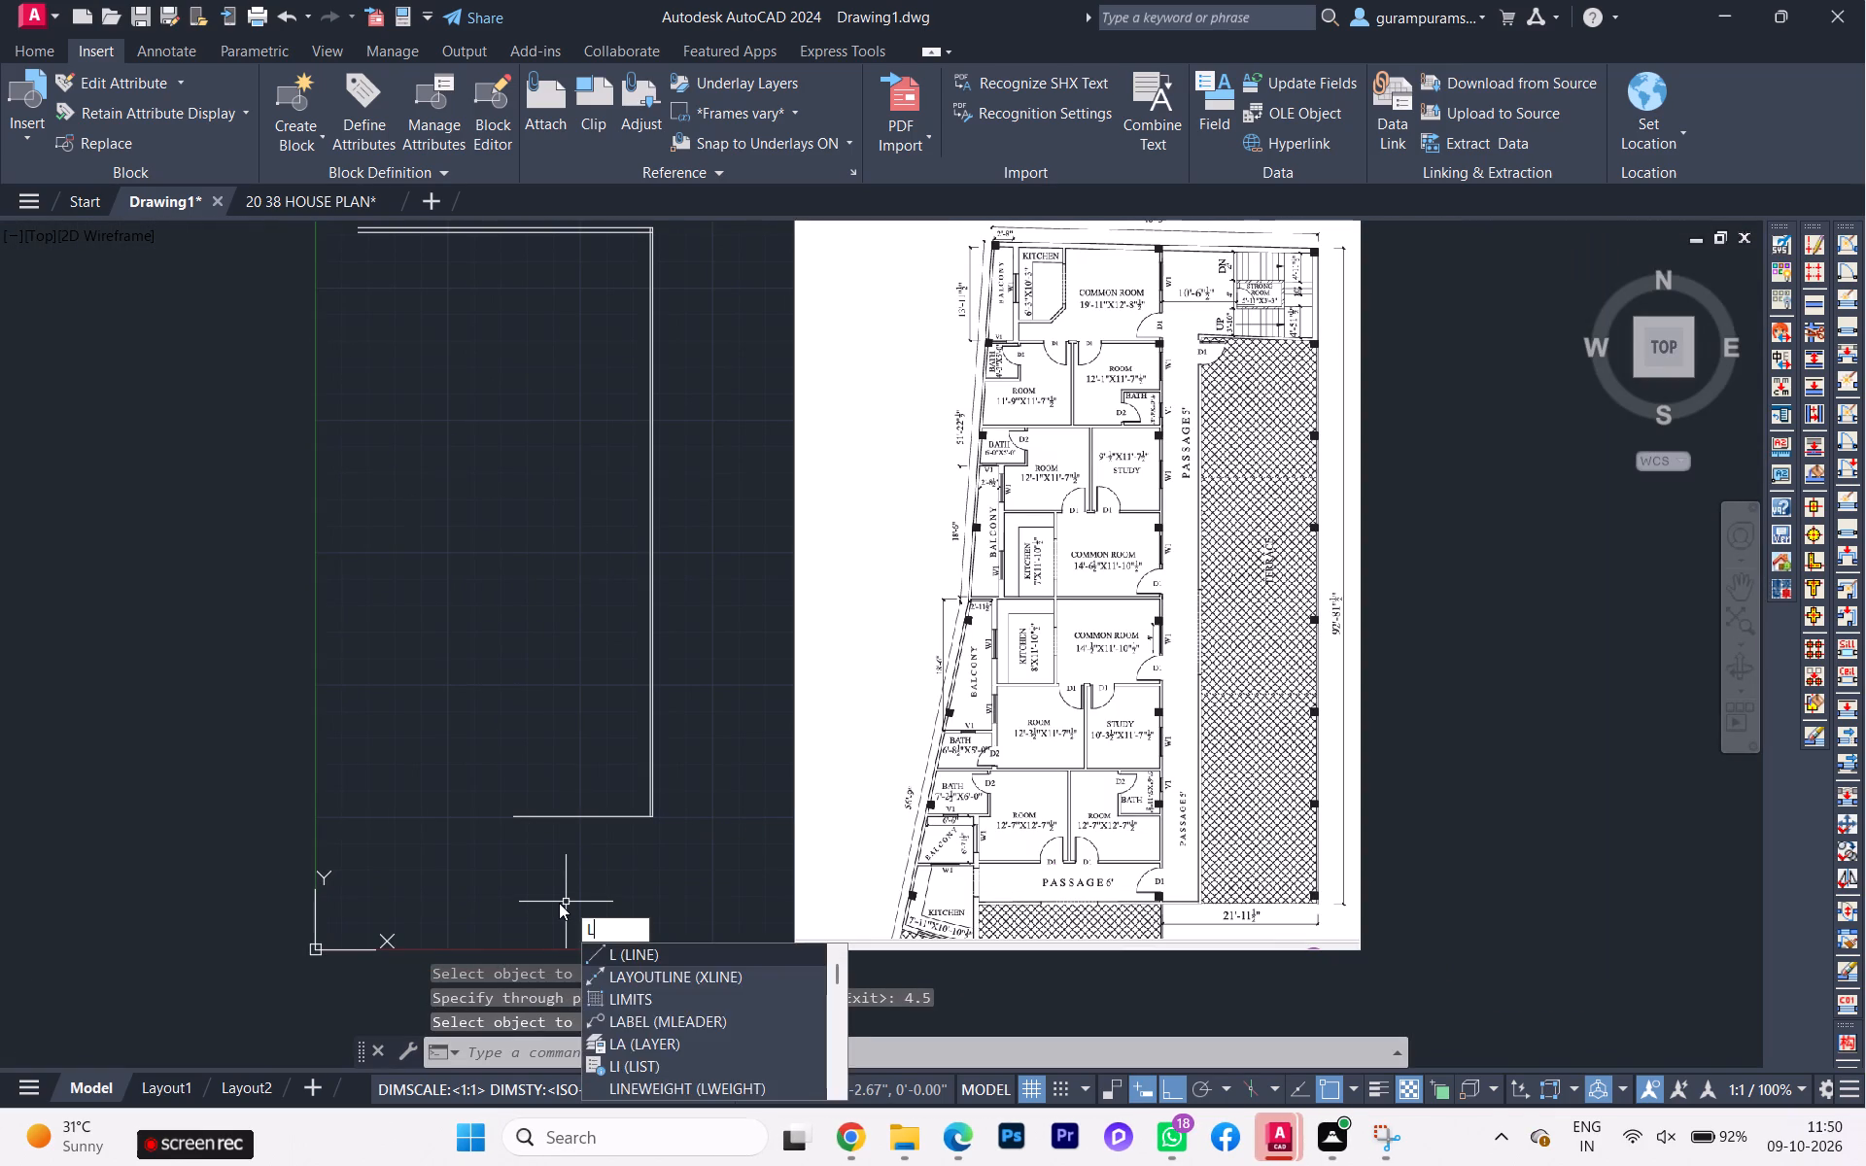
key("Return")
scroll(506, 843, "up", 2)
left_click(525, 778)
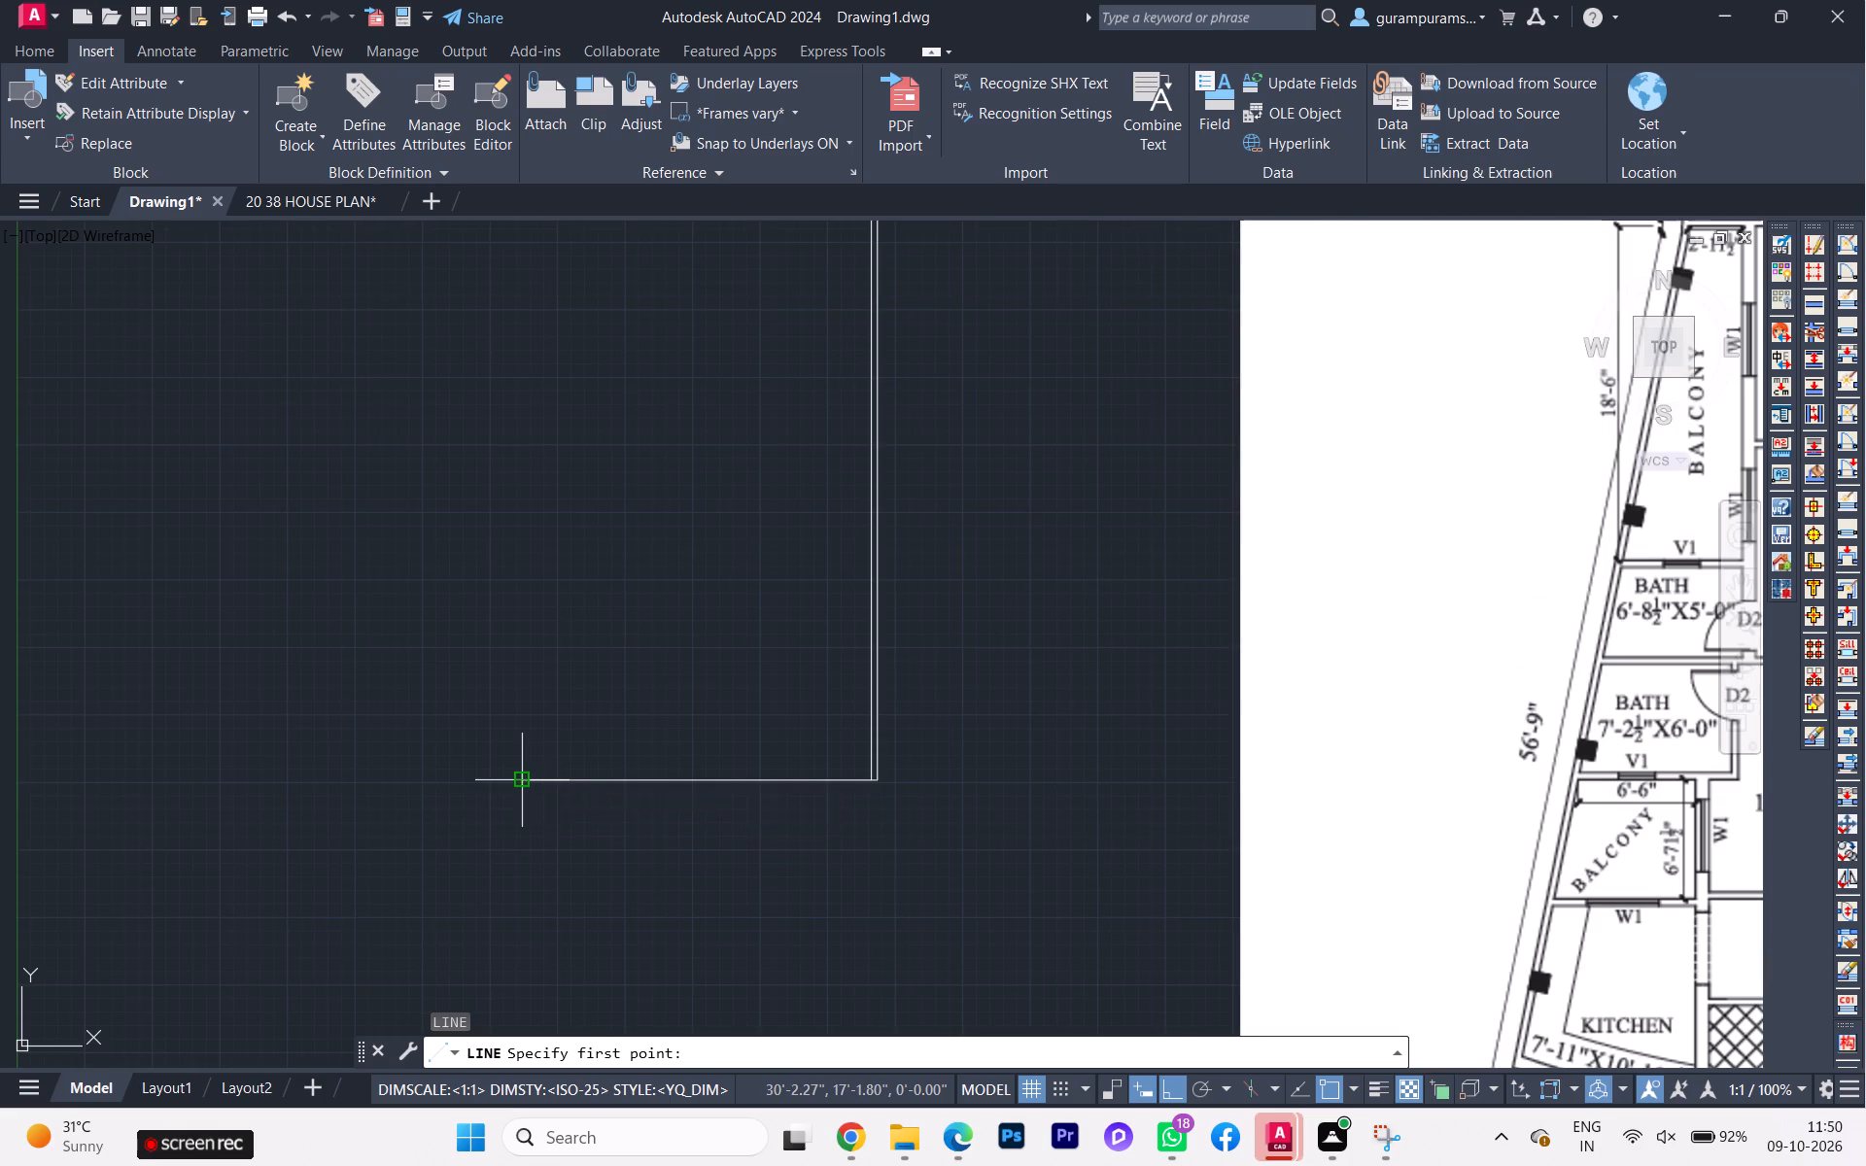
scroll(530, 773, "down", 3)
middle_click_drag(536, 785, 552, 985)
scroll(541, 669, "up", 3)
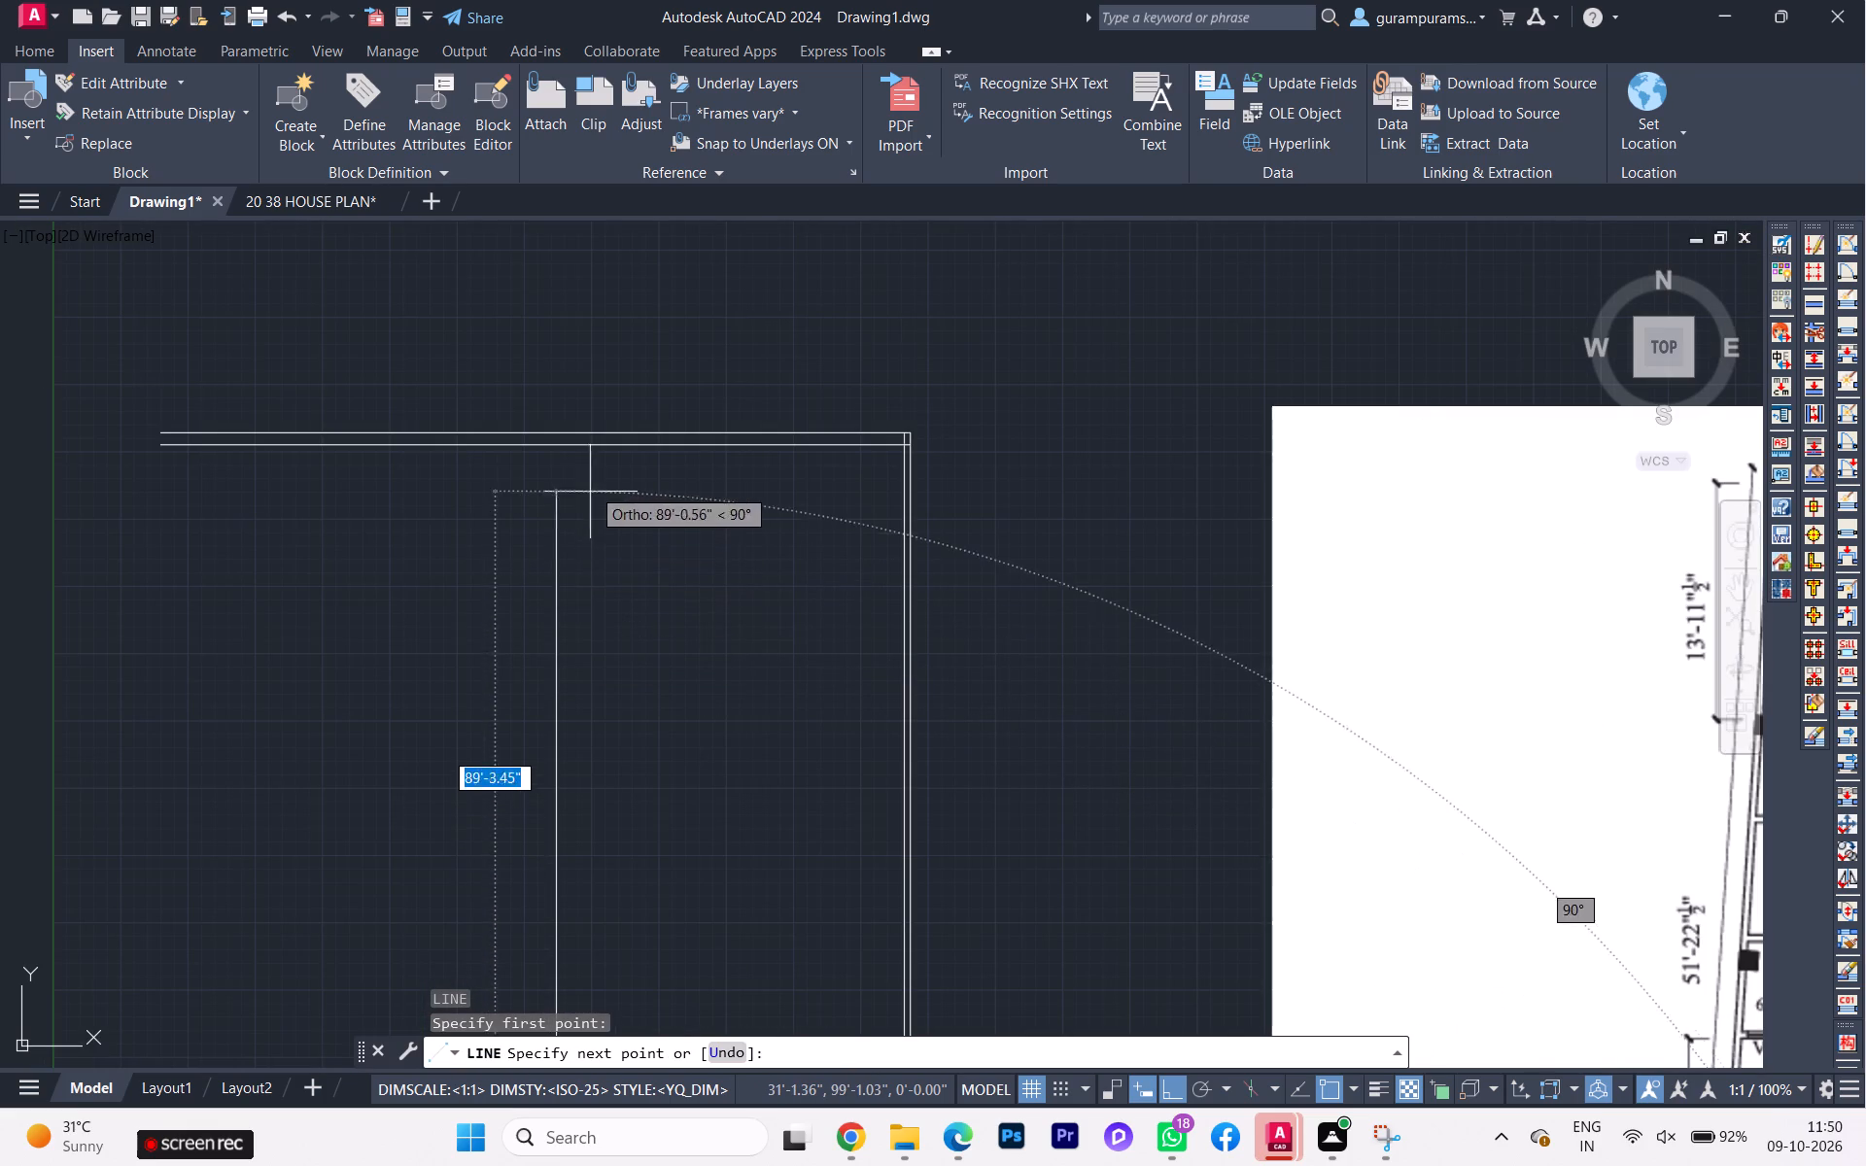
left_click(600, 452)
key("ctrl+z")
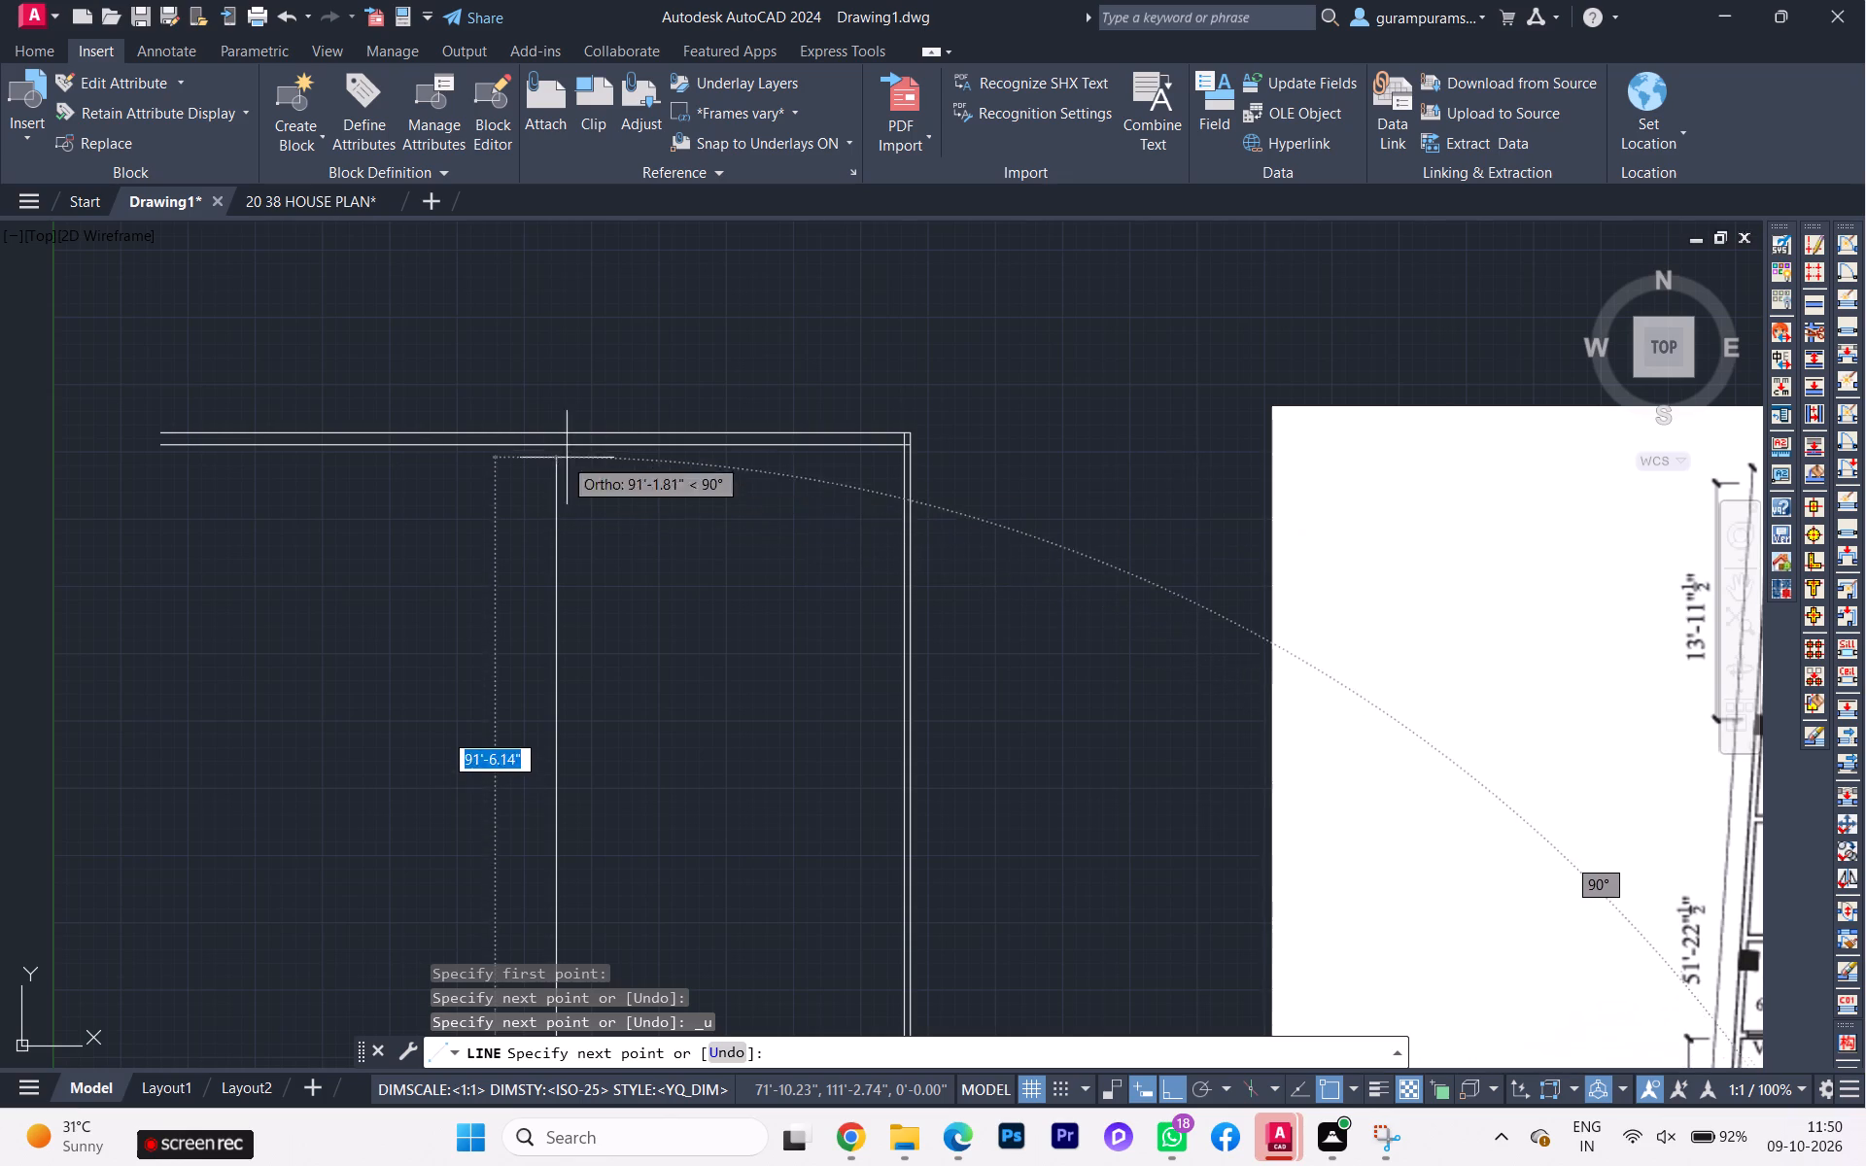
scroll(508, 436, "up", 2)
left_click(625, 453)
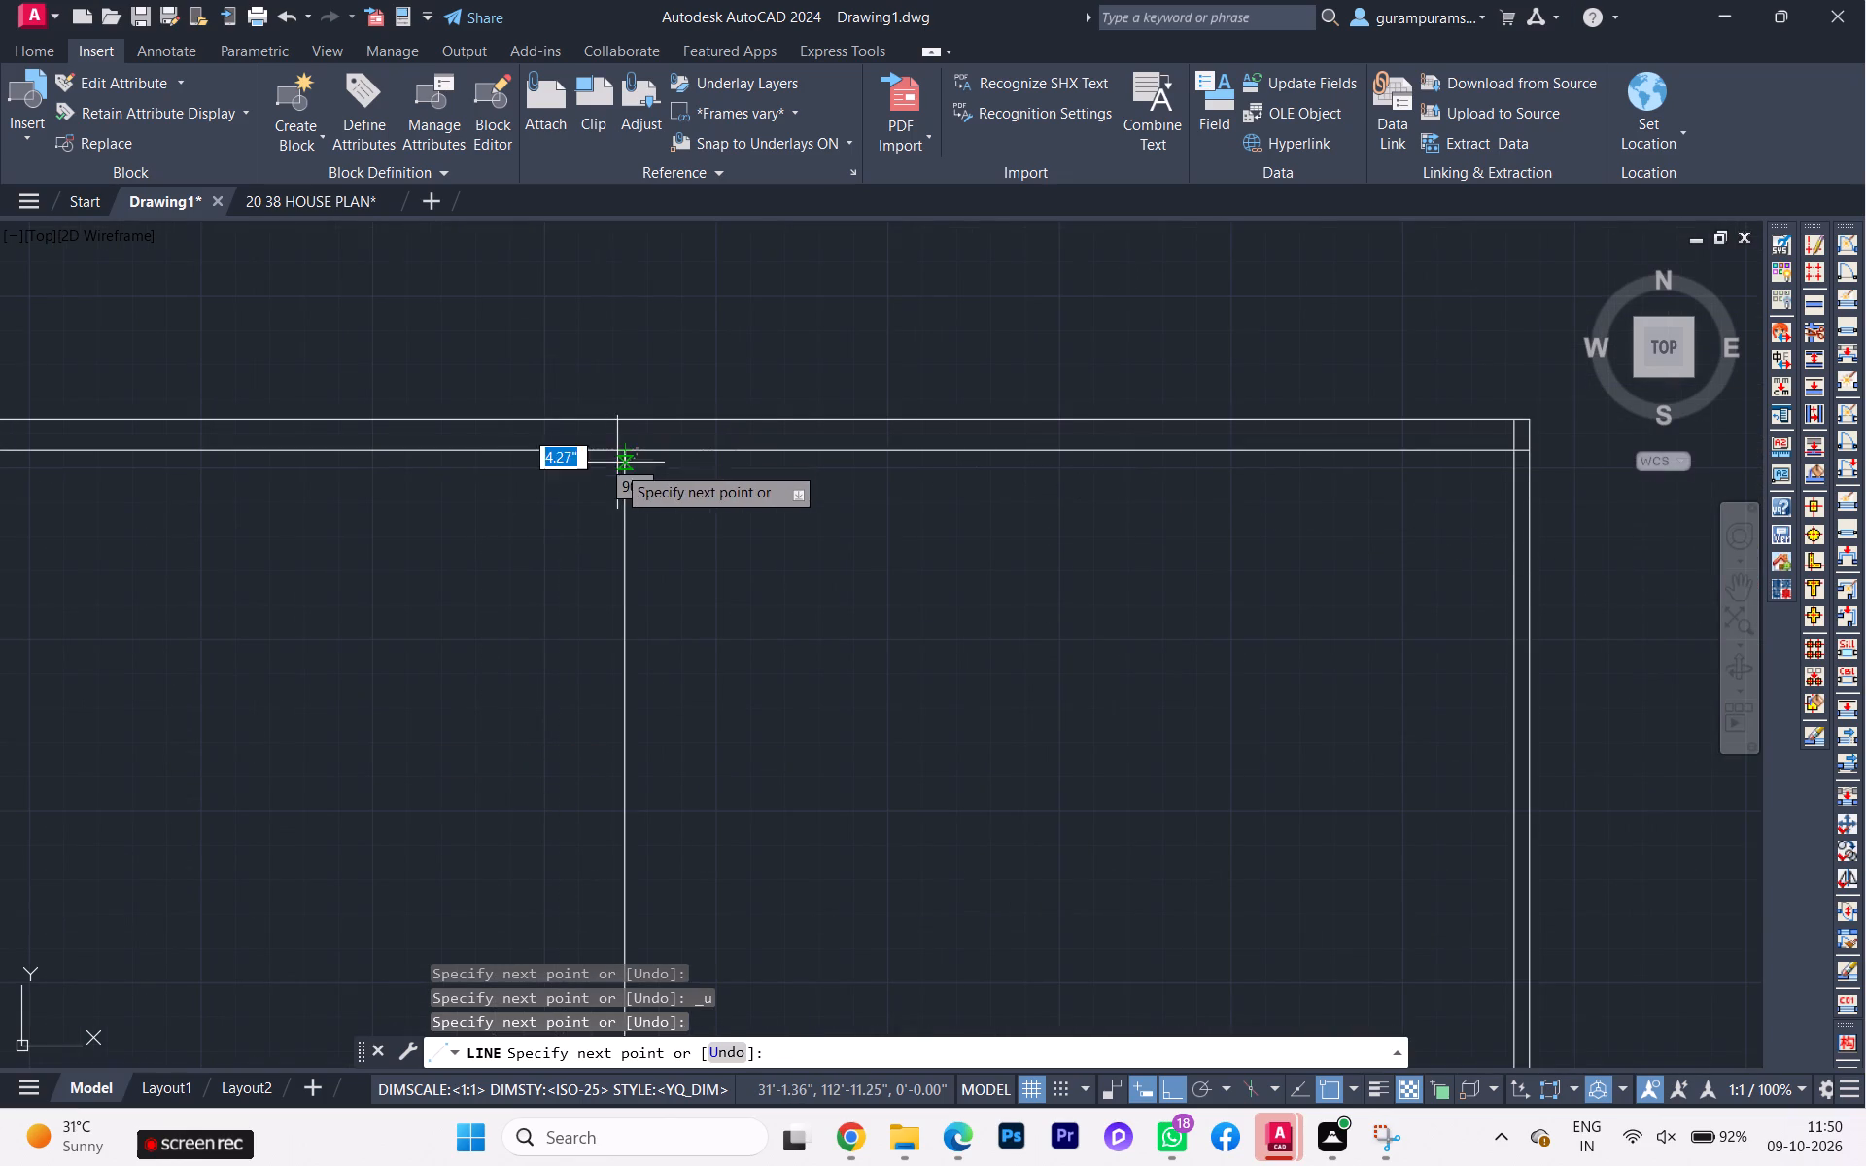
key("Escape")
Offset the new vertical line between terrace and passage 6" to the left for the wall thickness.
scroll(648, 560, "down", 2)
scroll(674, 666, "down", 1)
middle_click(674, 679)
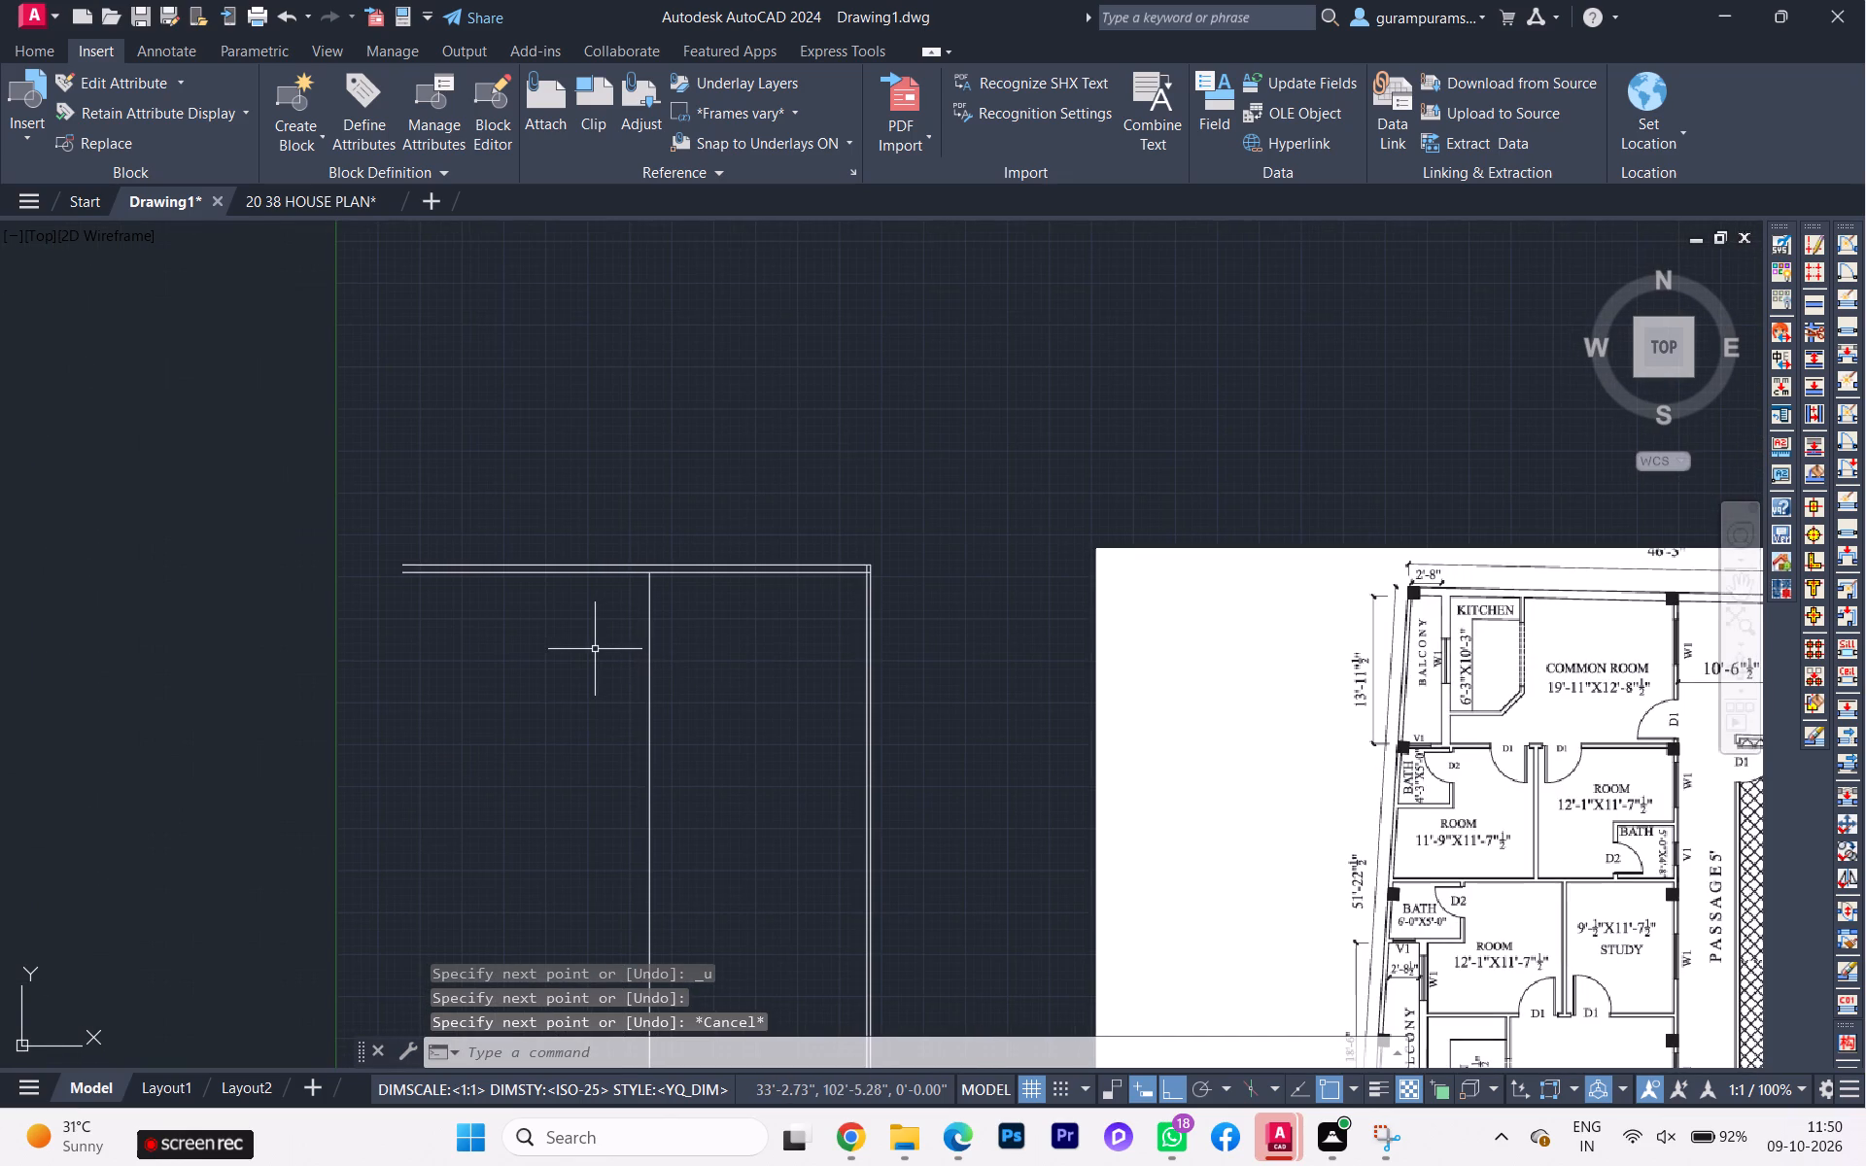
left_click(676, 661)
left_click(611, 654)
scroll(657, 697, "up", 1)
key("o")
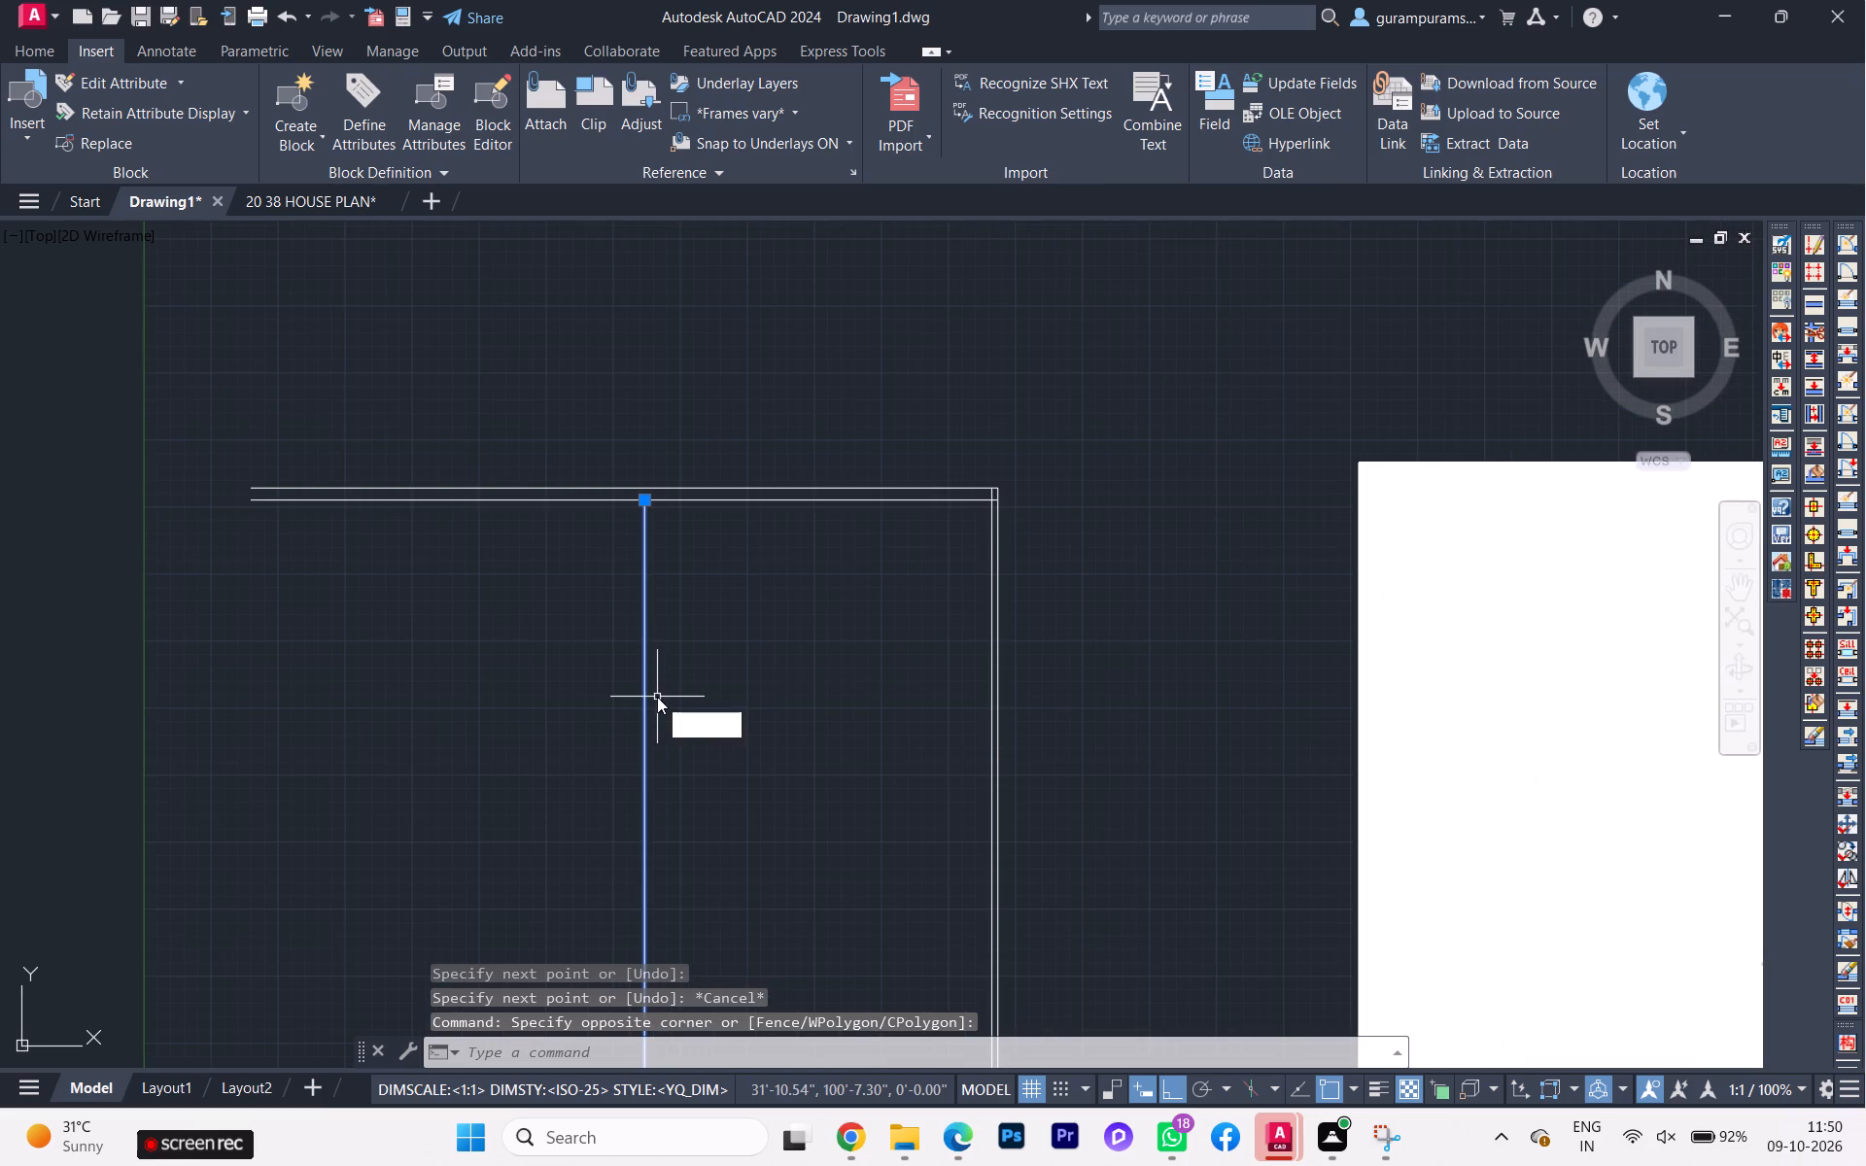
key("Return")
key("space")
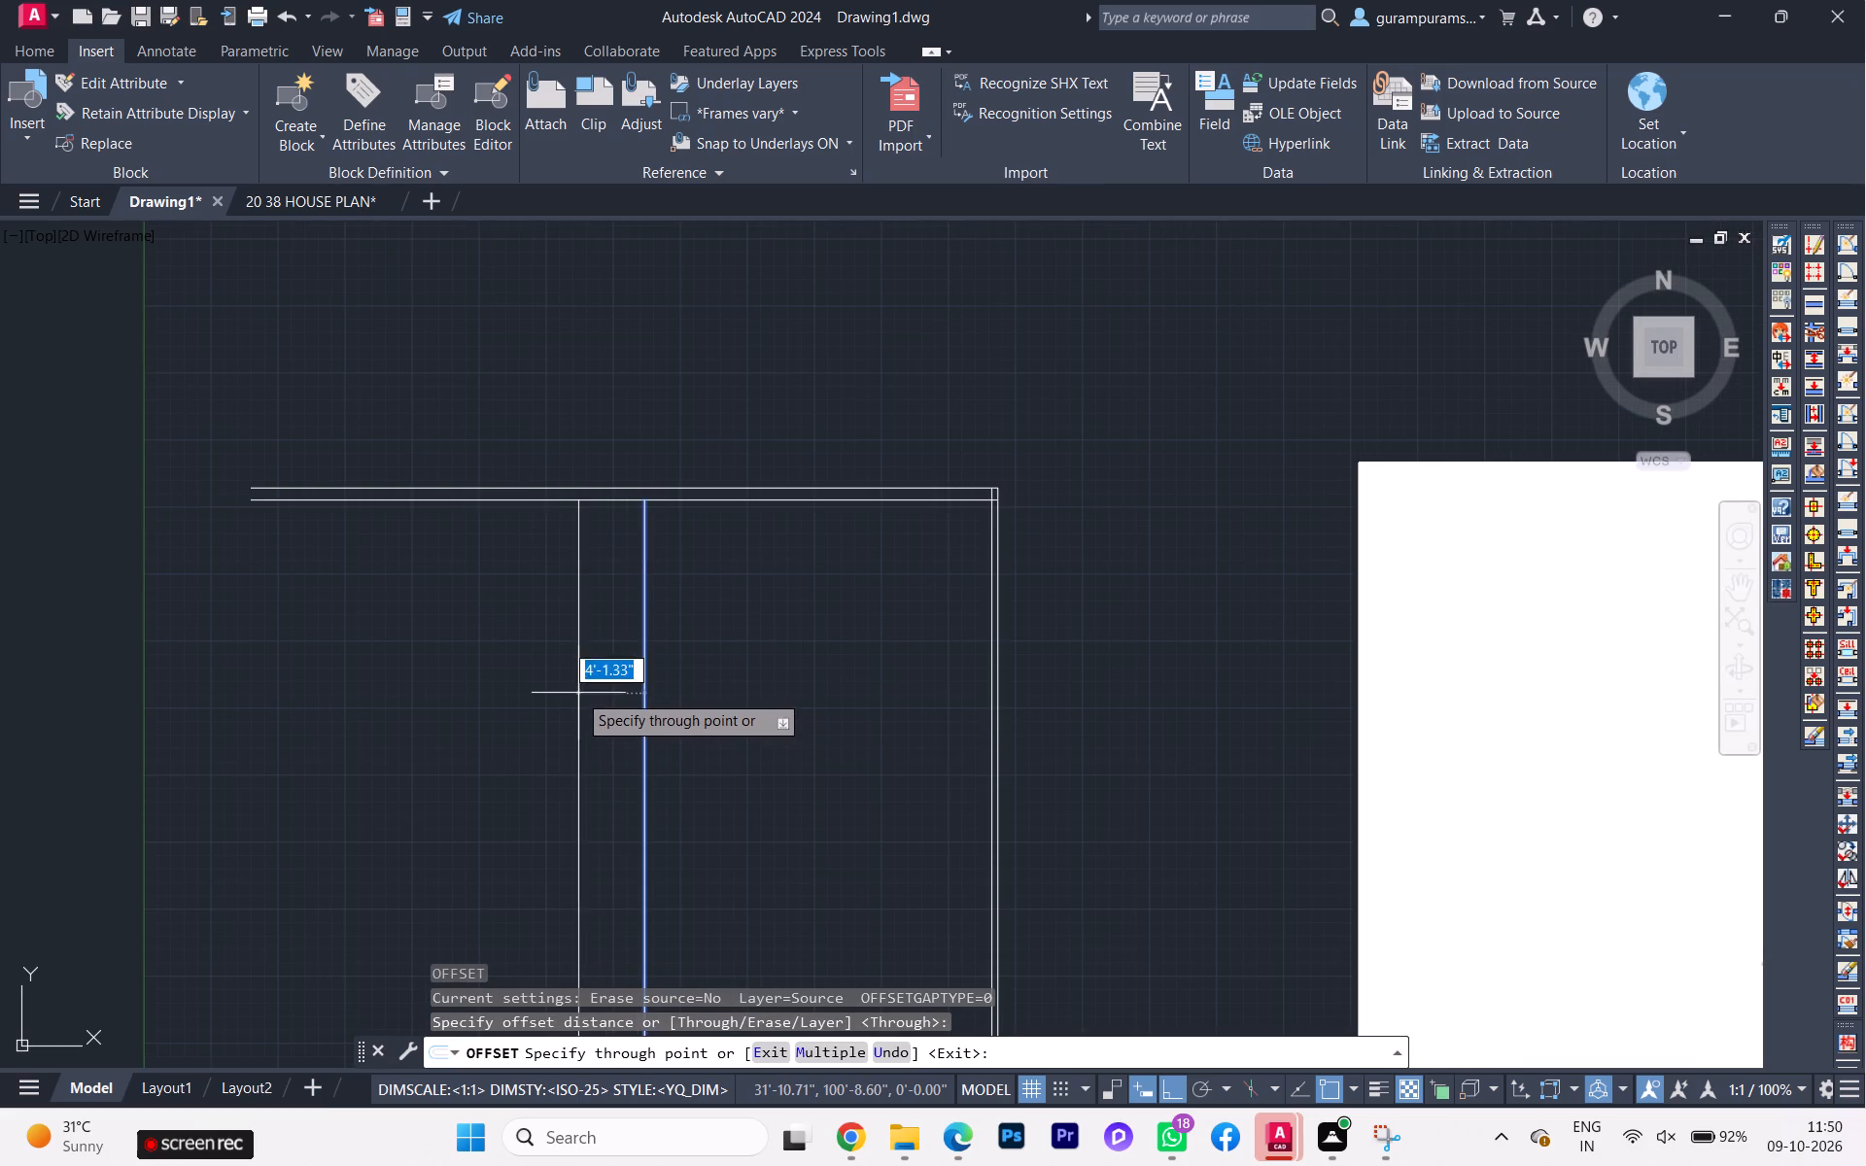
scroll(570, 697, "down", 2)
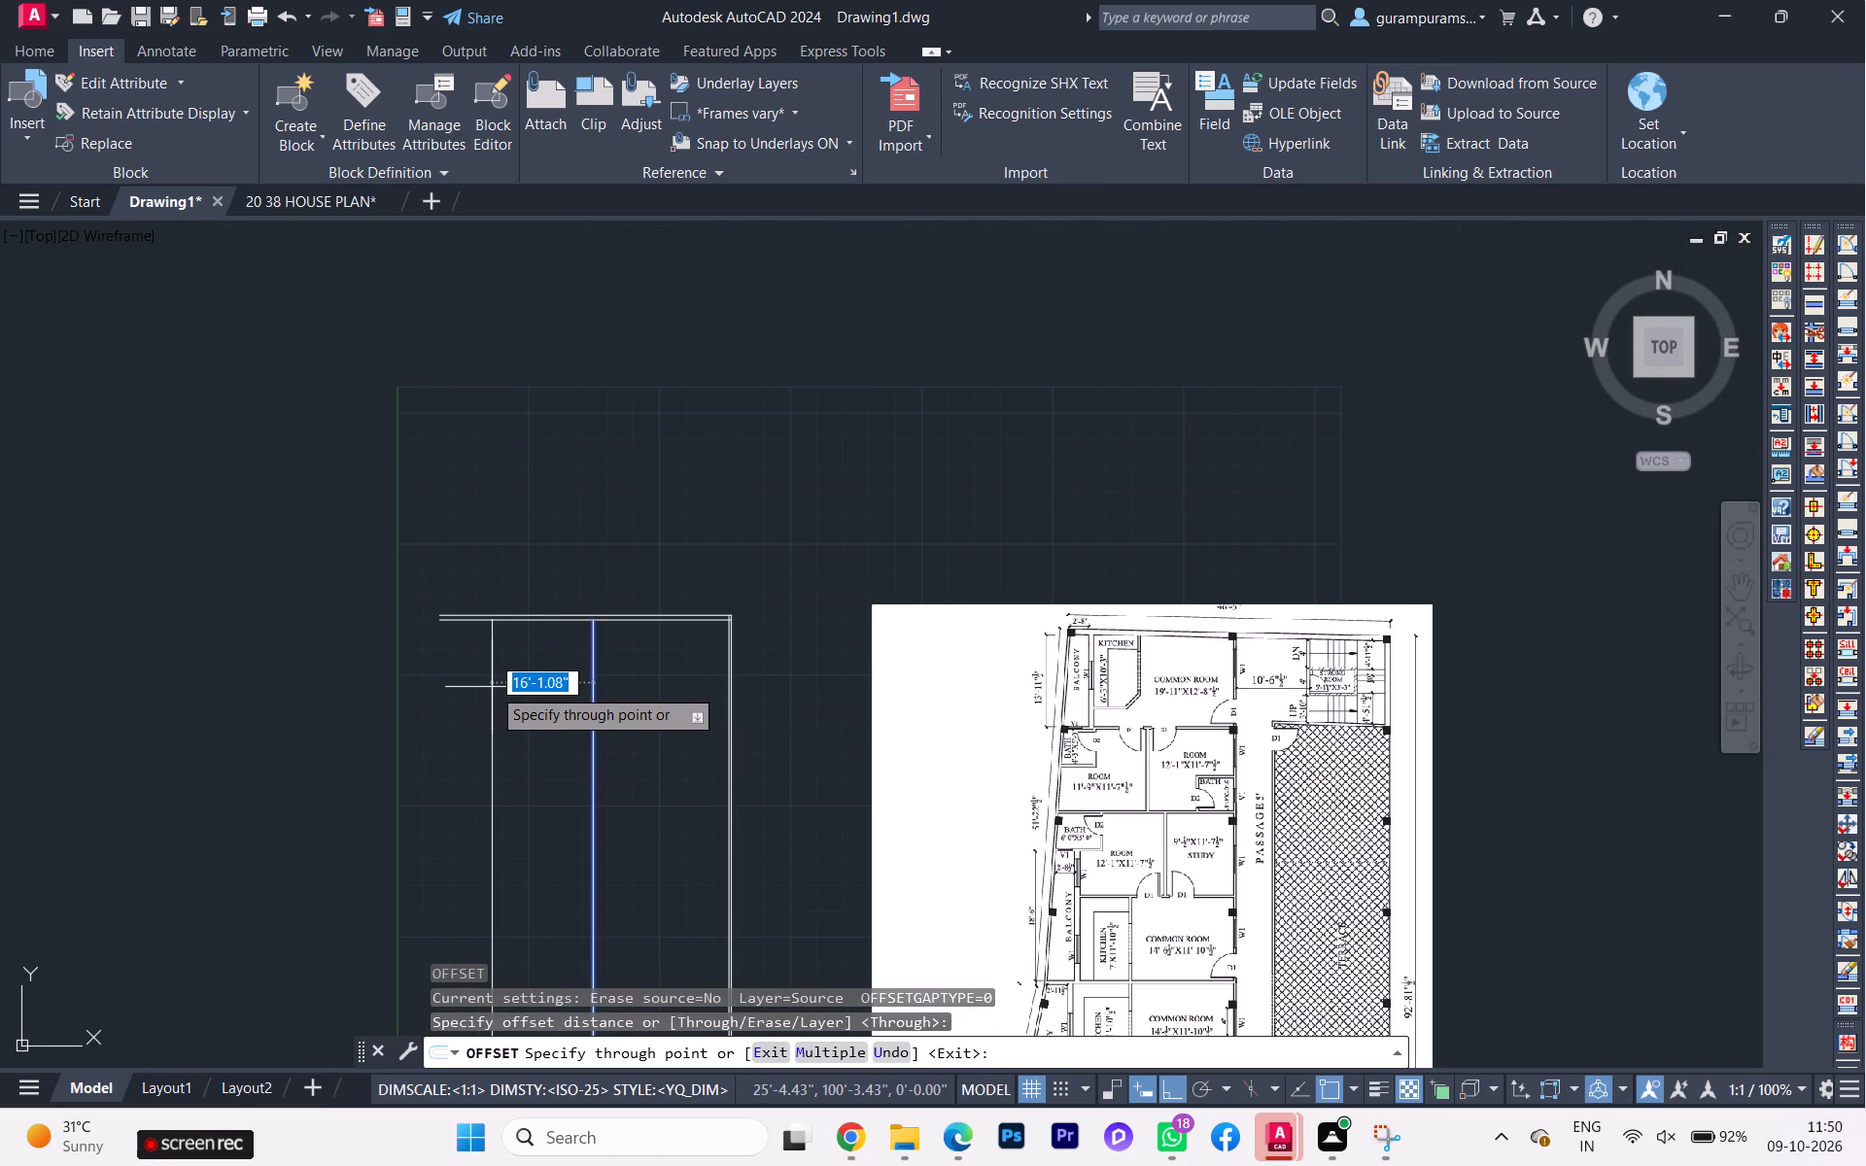
key("6")
key("Return")
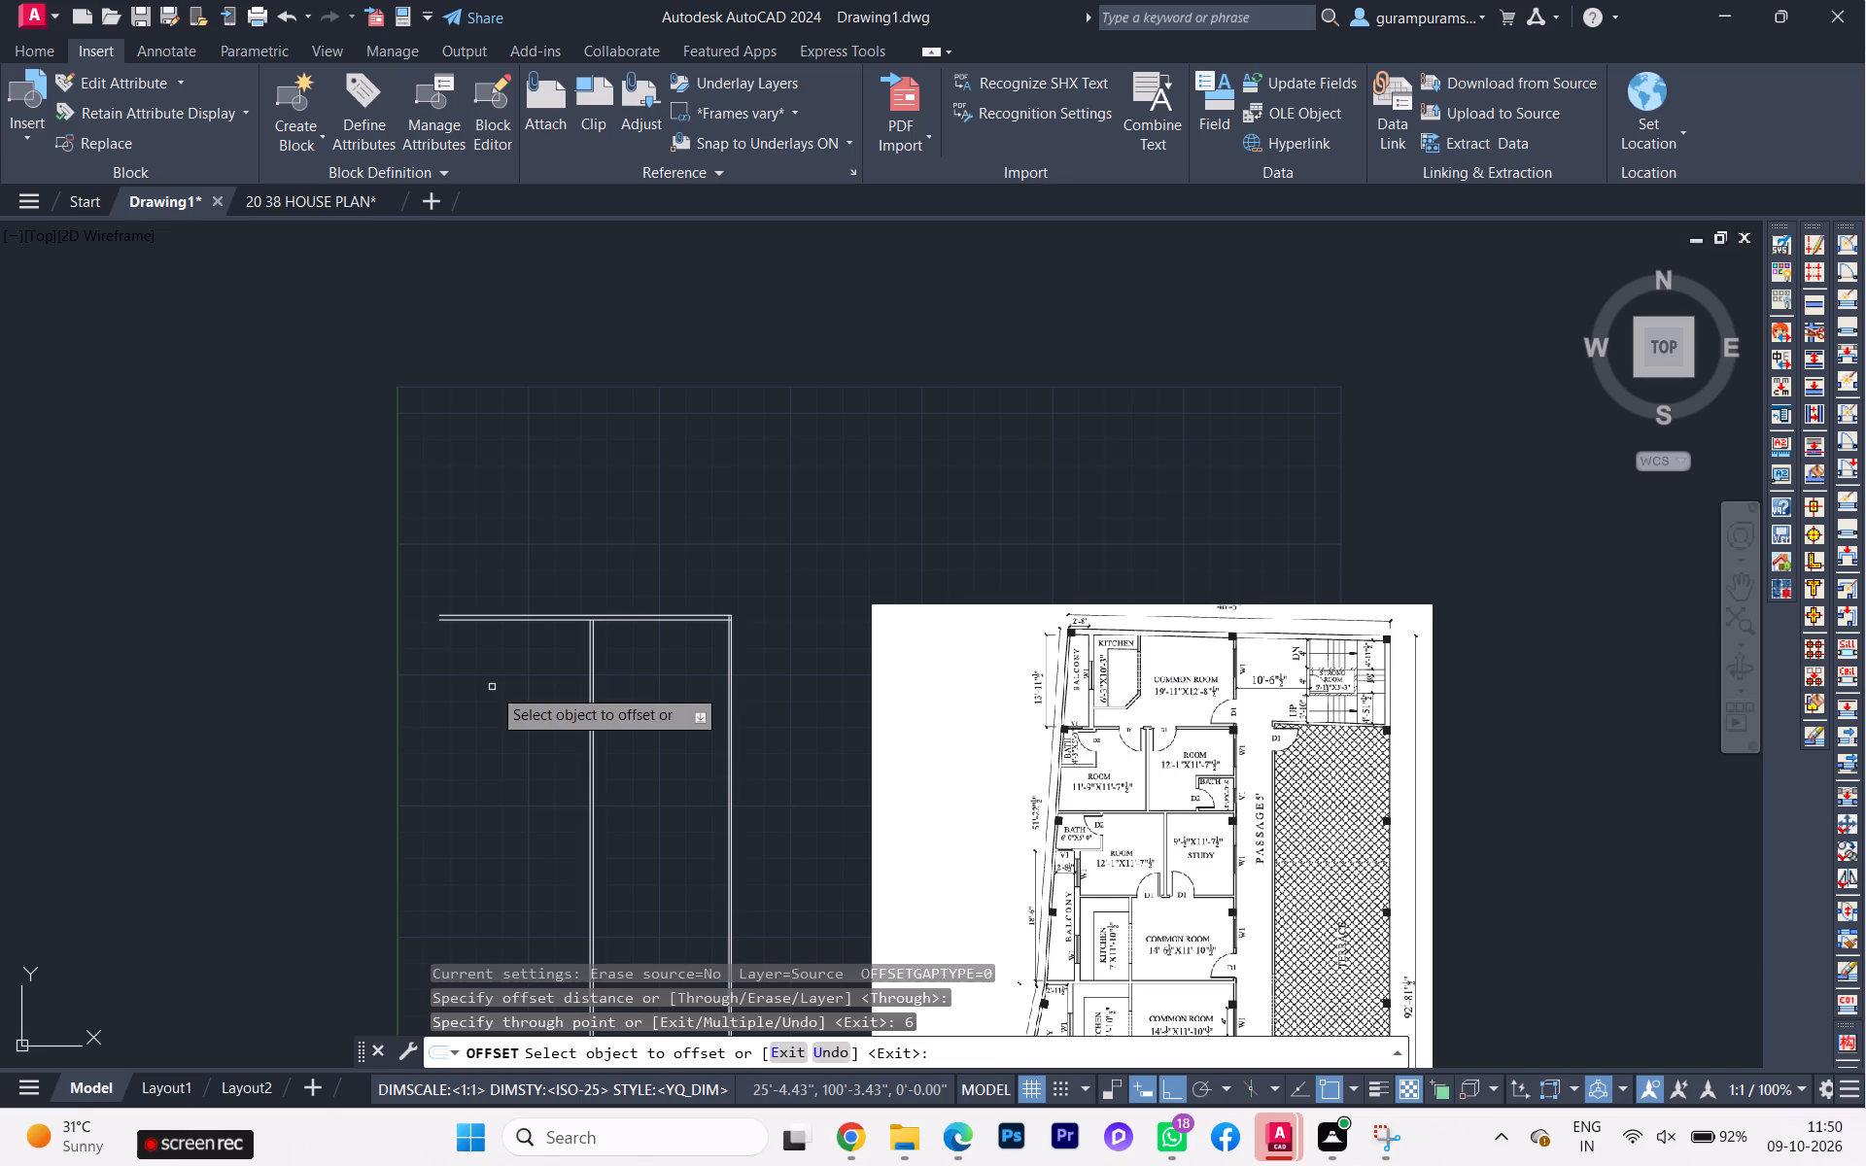
Offset the left line of the terrace-passage wall 5' to the left for the passage width.
scroll(1155, 823, "up", 2)
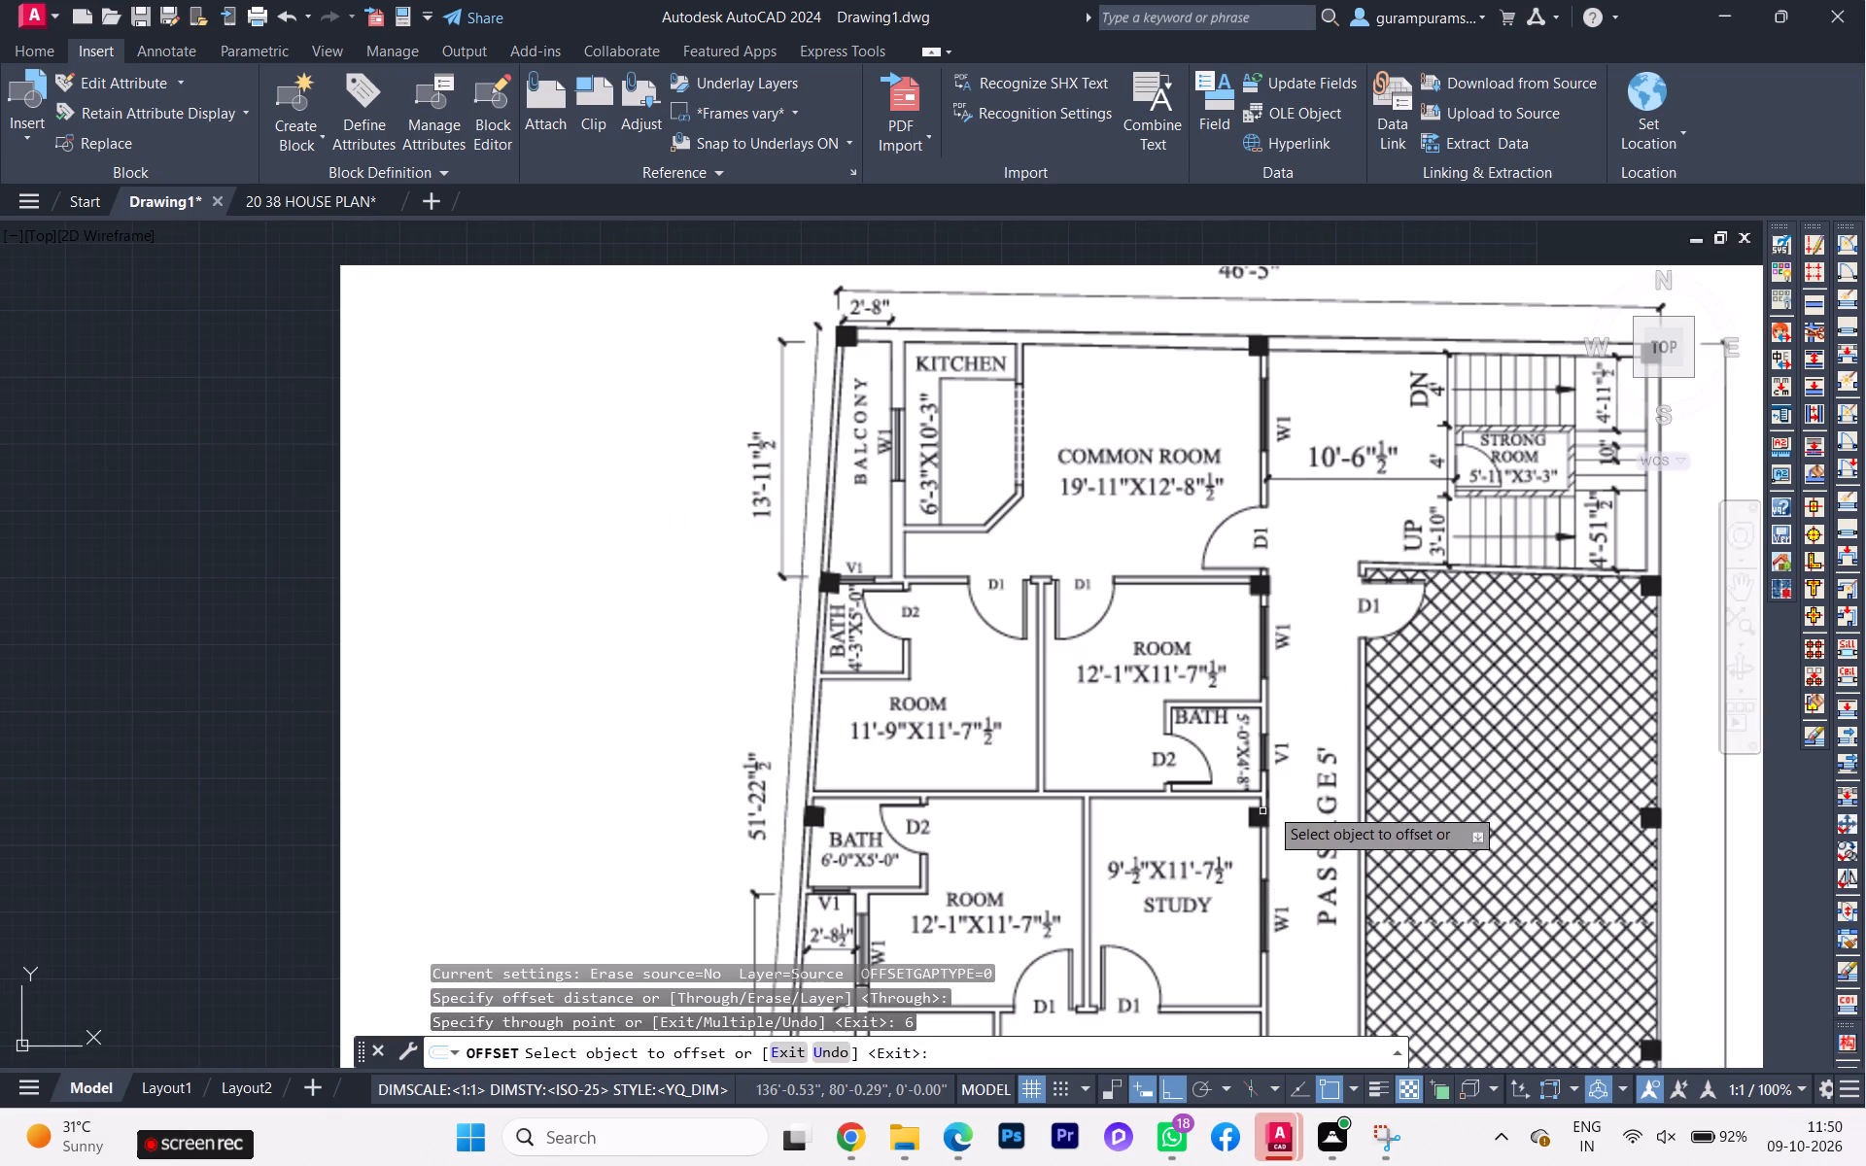
scroll(1298, 787, "down", 2)
middle_click_drag(1290, 792, 1267, 669)
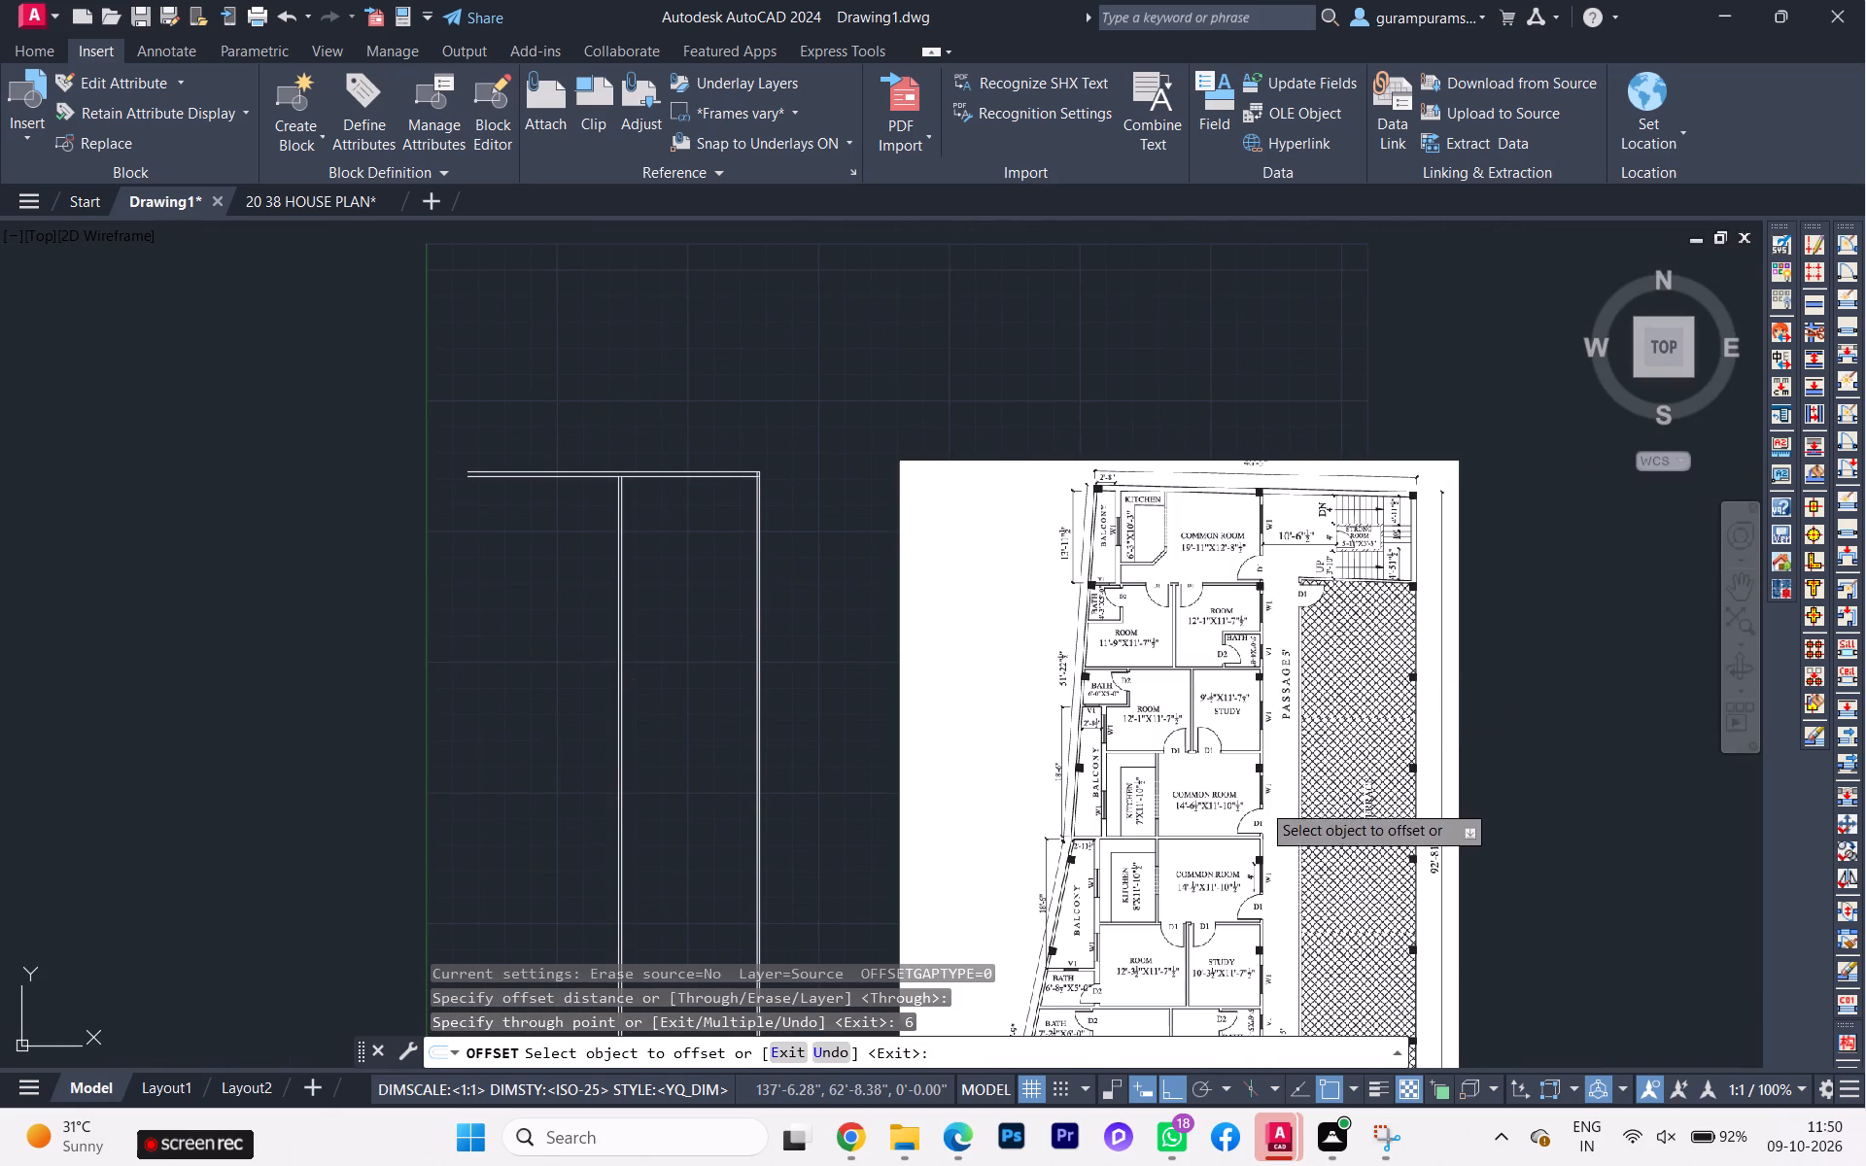
scroll(1294, 779, "up", 1)
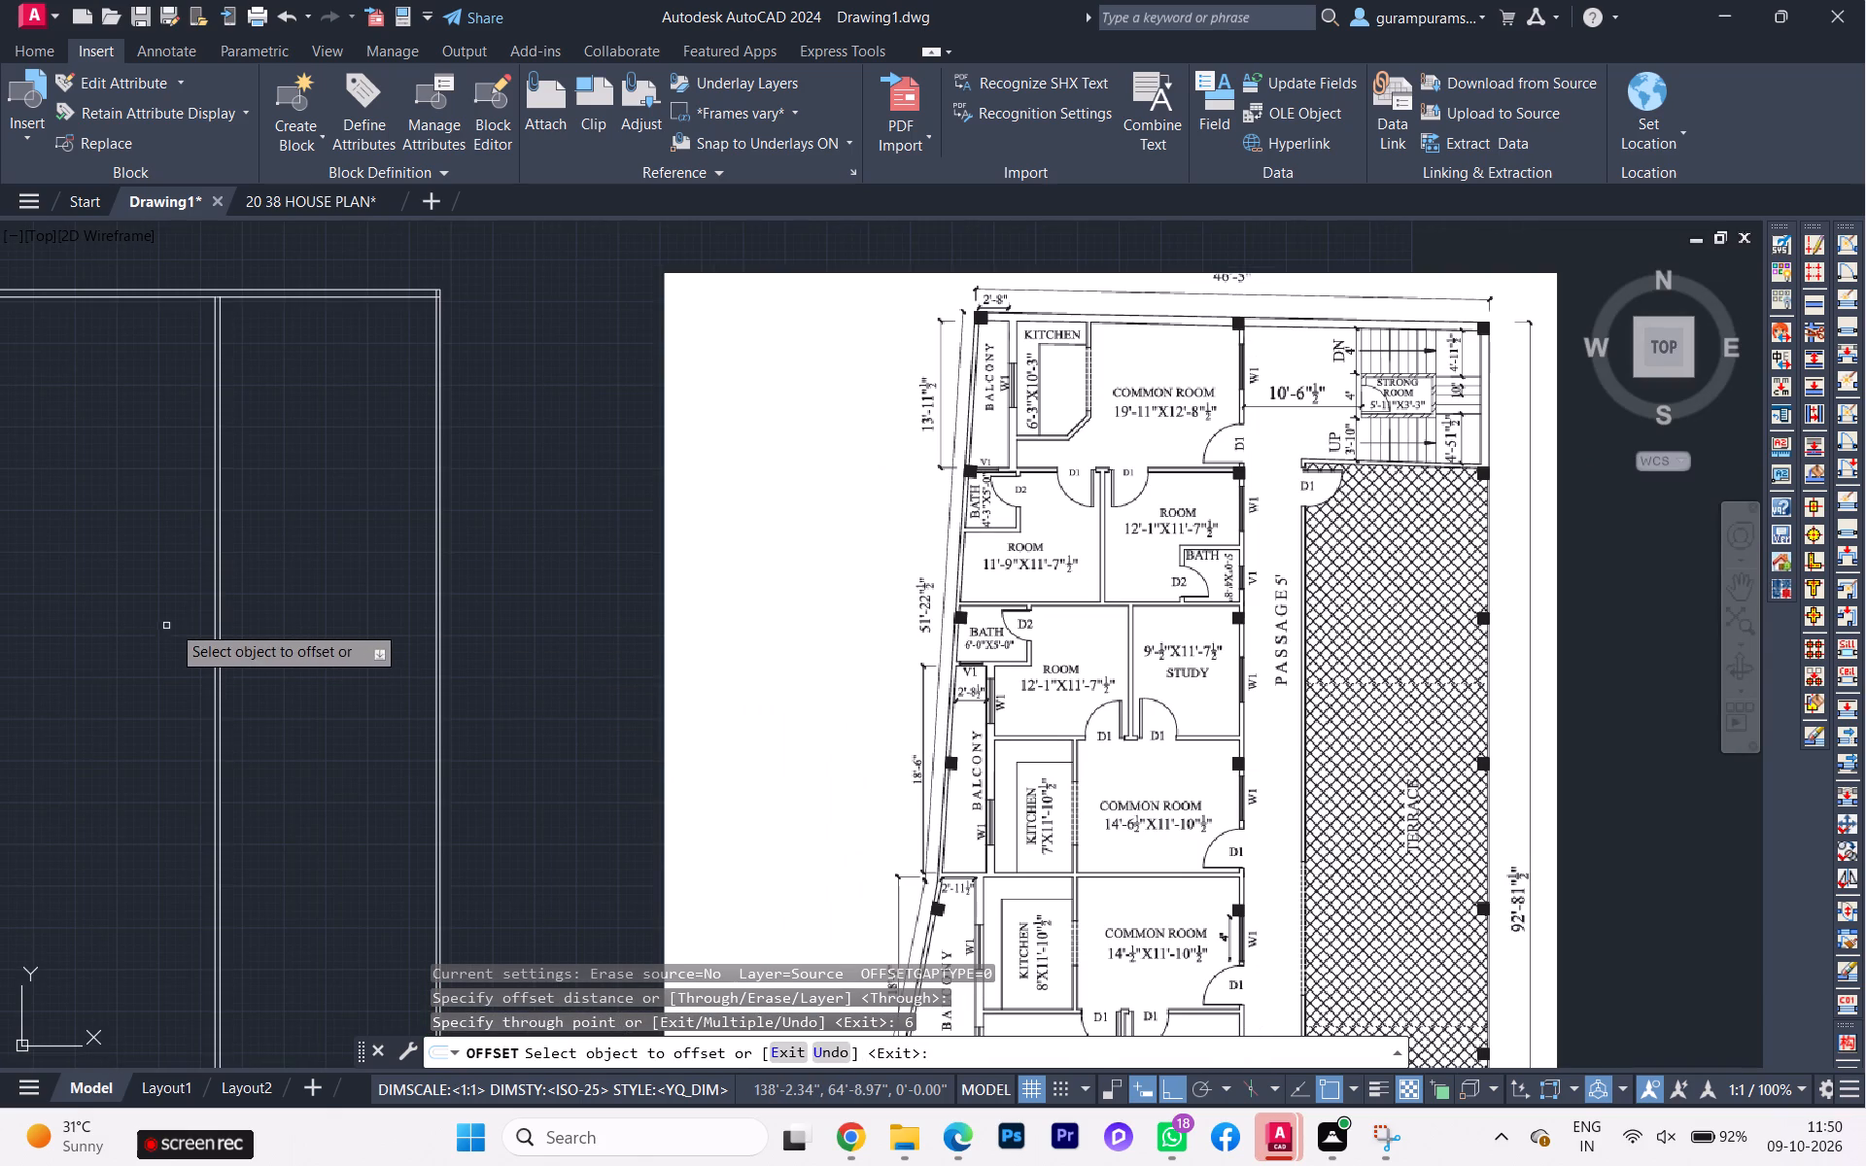
scroll(223, 616, "up", 1)
left_click(207, 623)
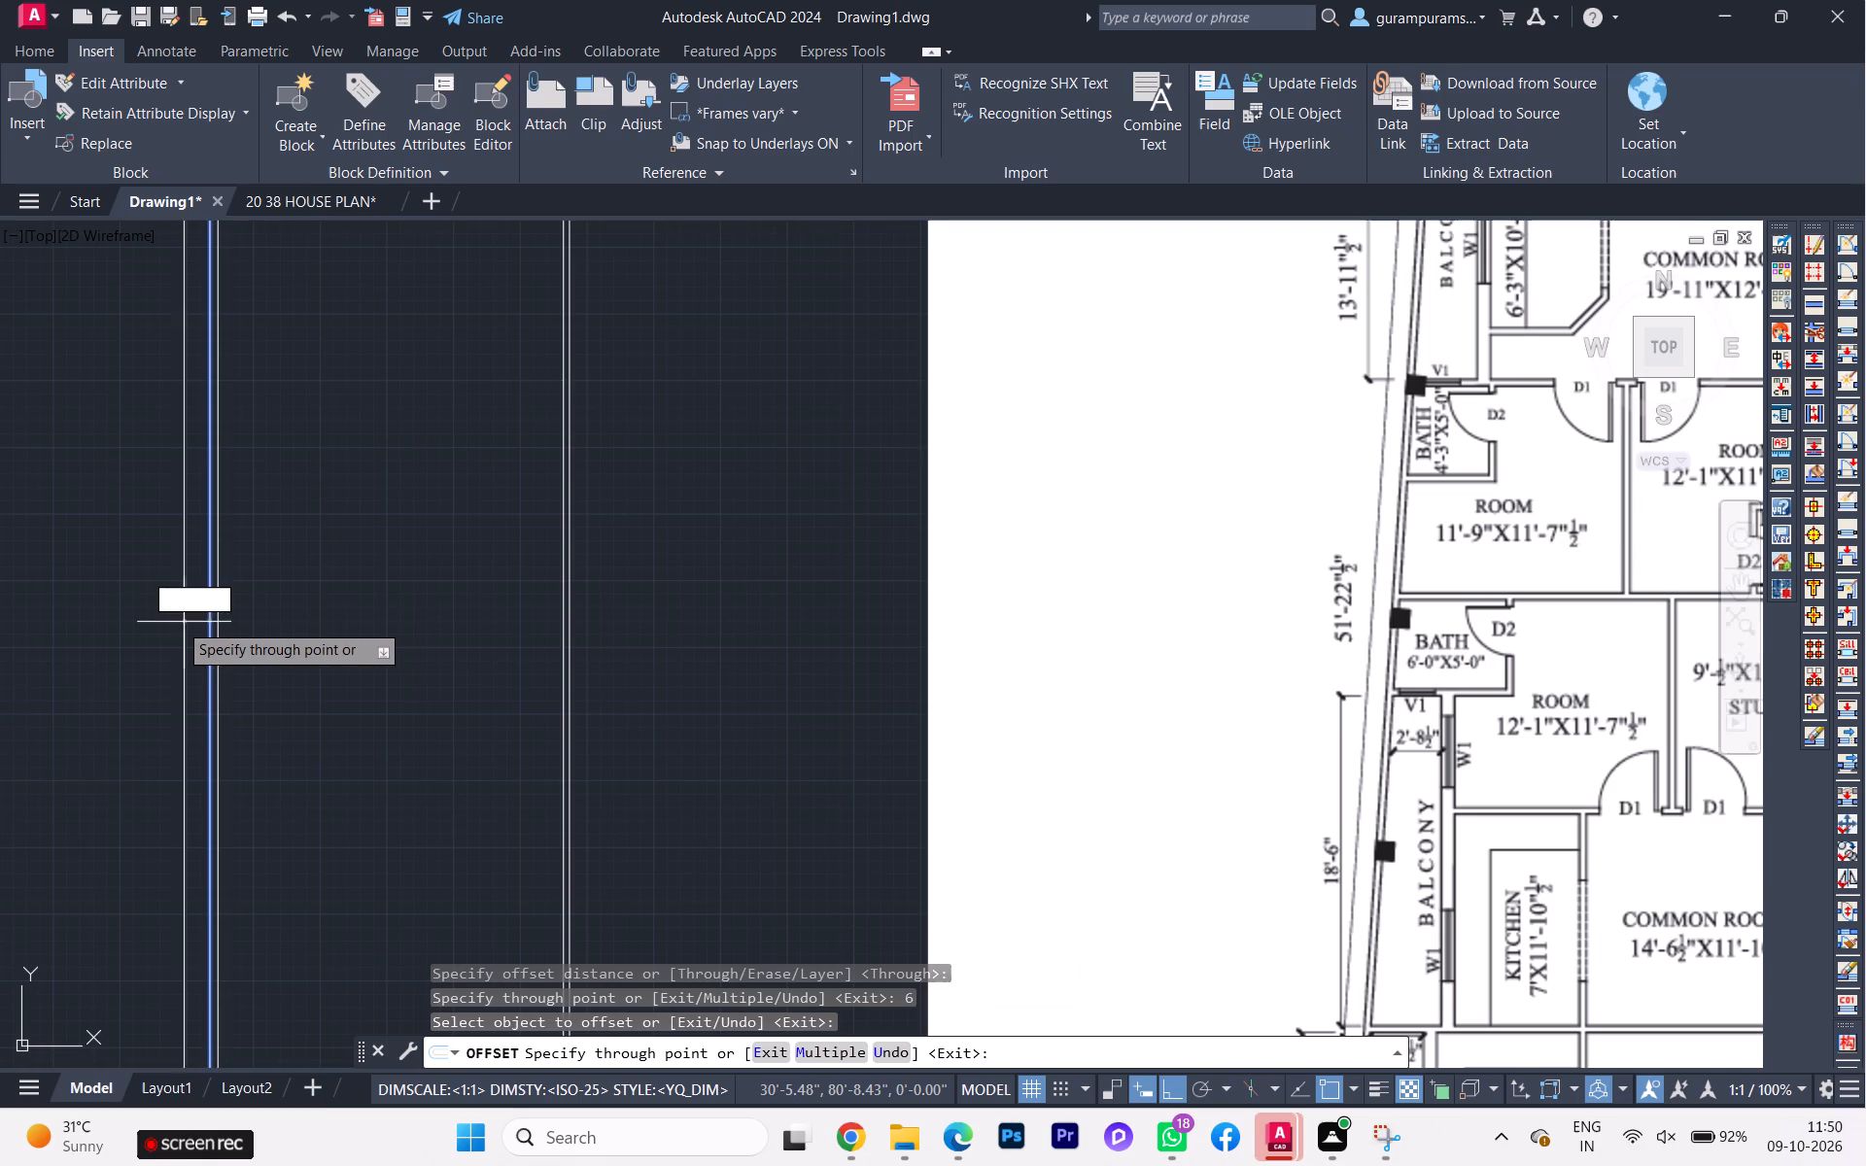
type("5'")
key("Return")
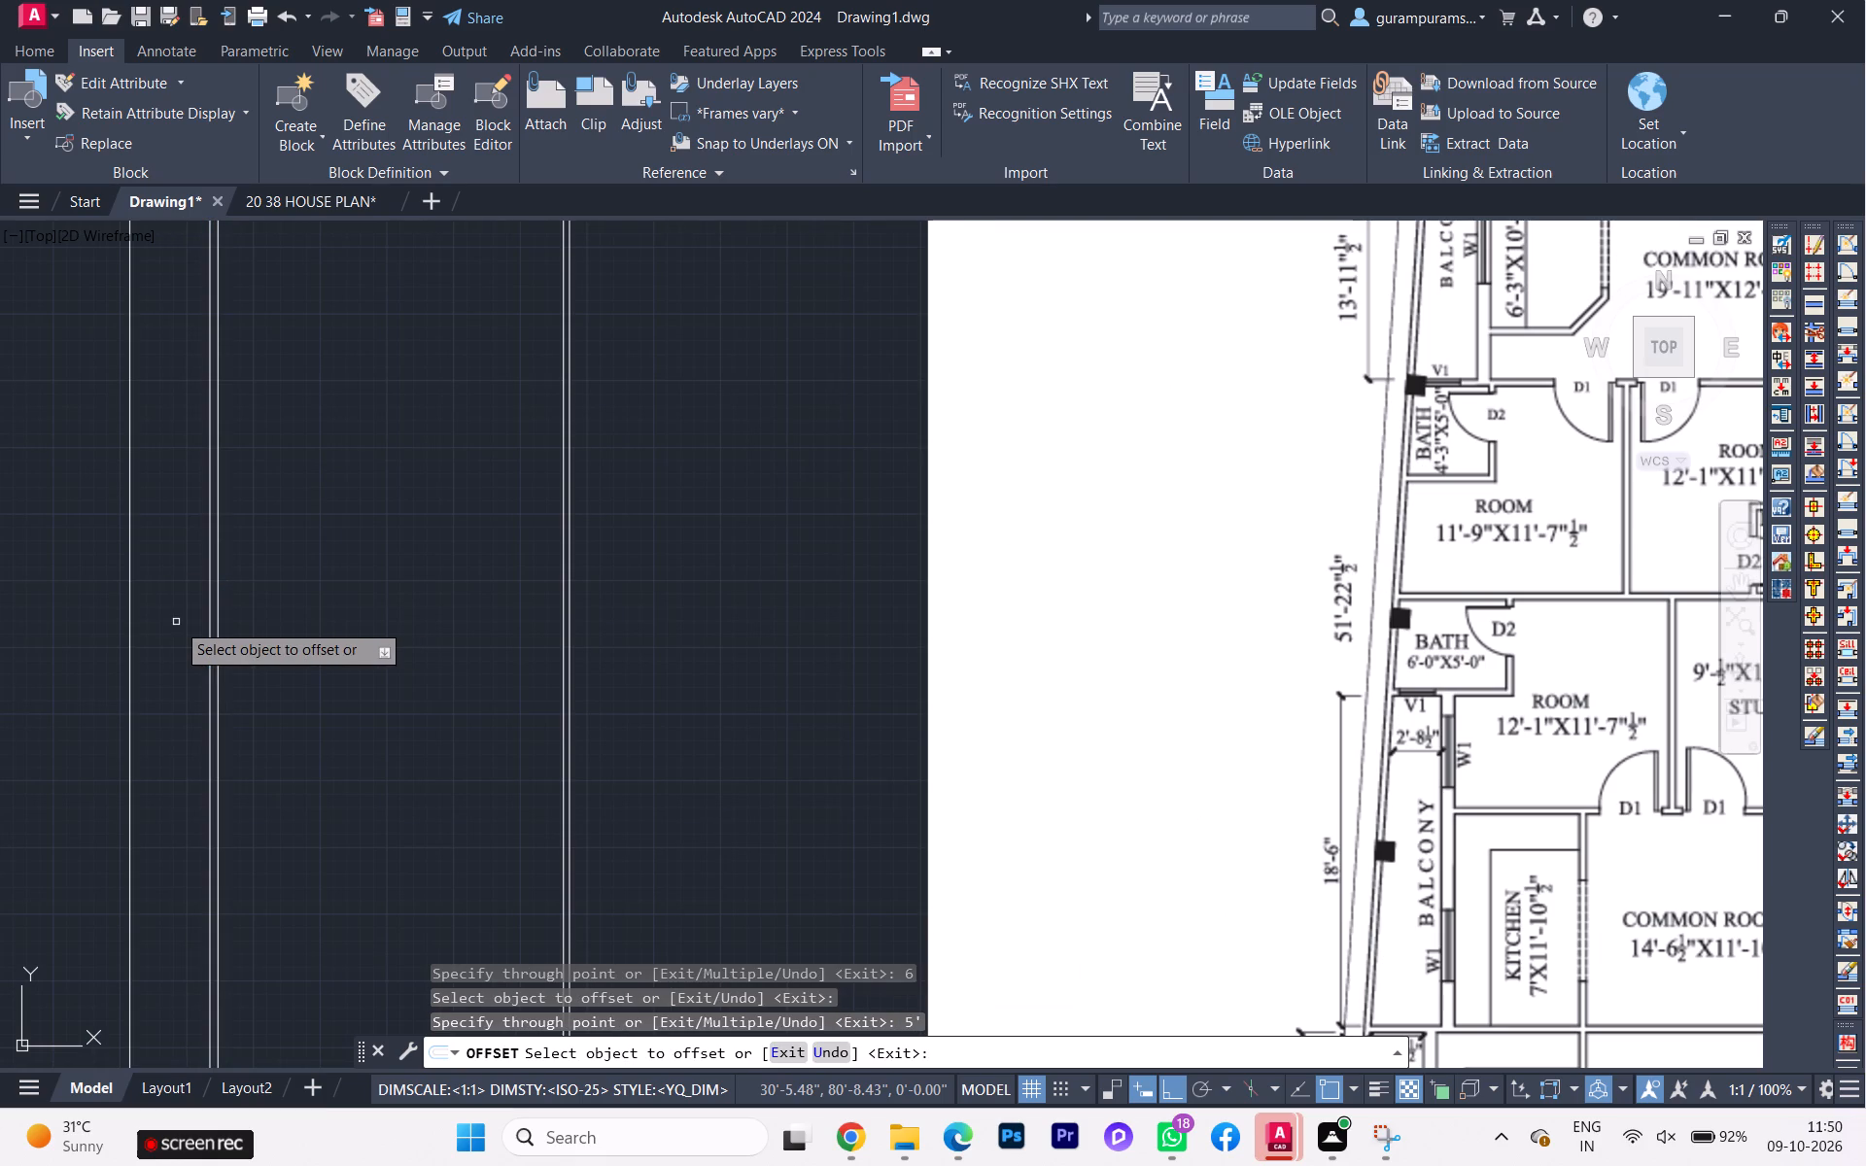
Offset the left passage line 6" to the left to give the wall between passage and rooms its thickness.
scroll(779, 729, "down", 1)
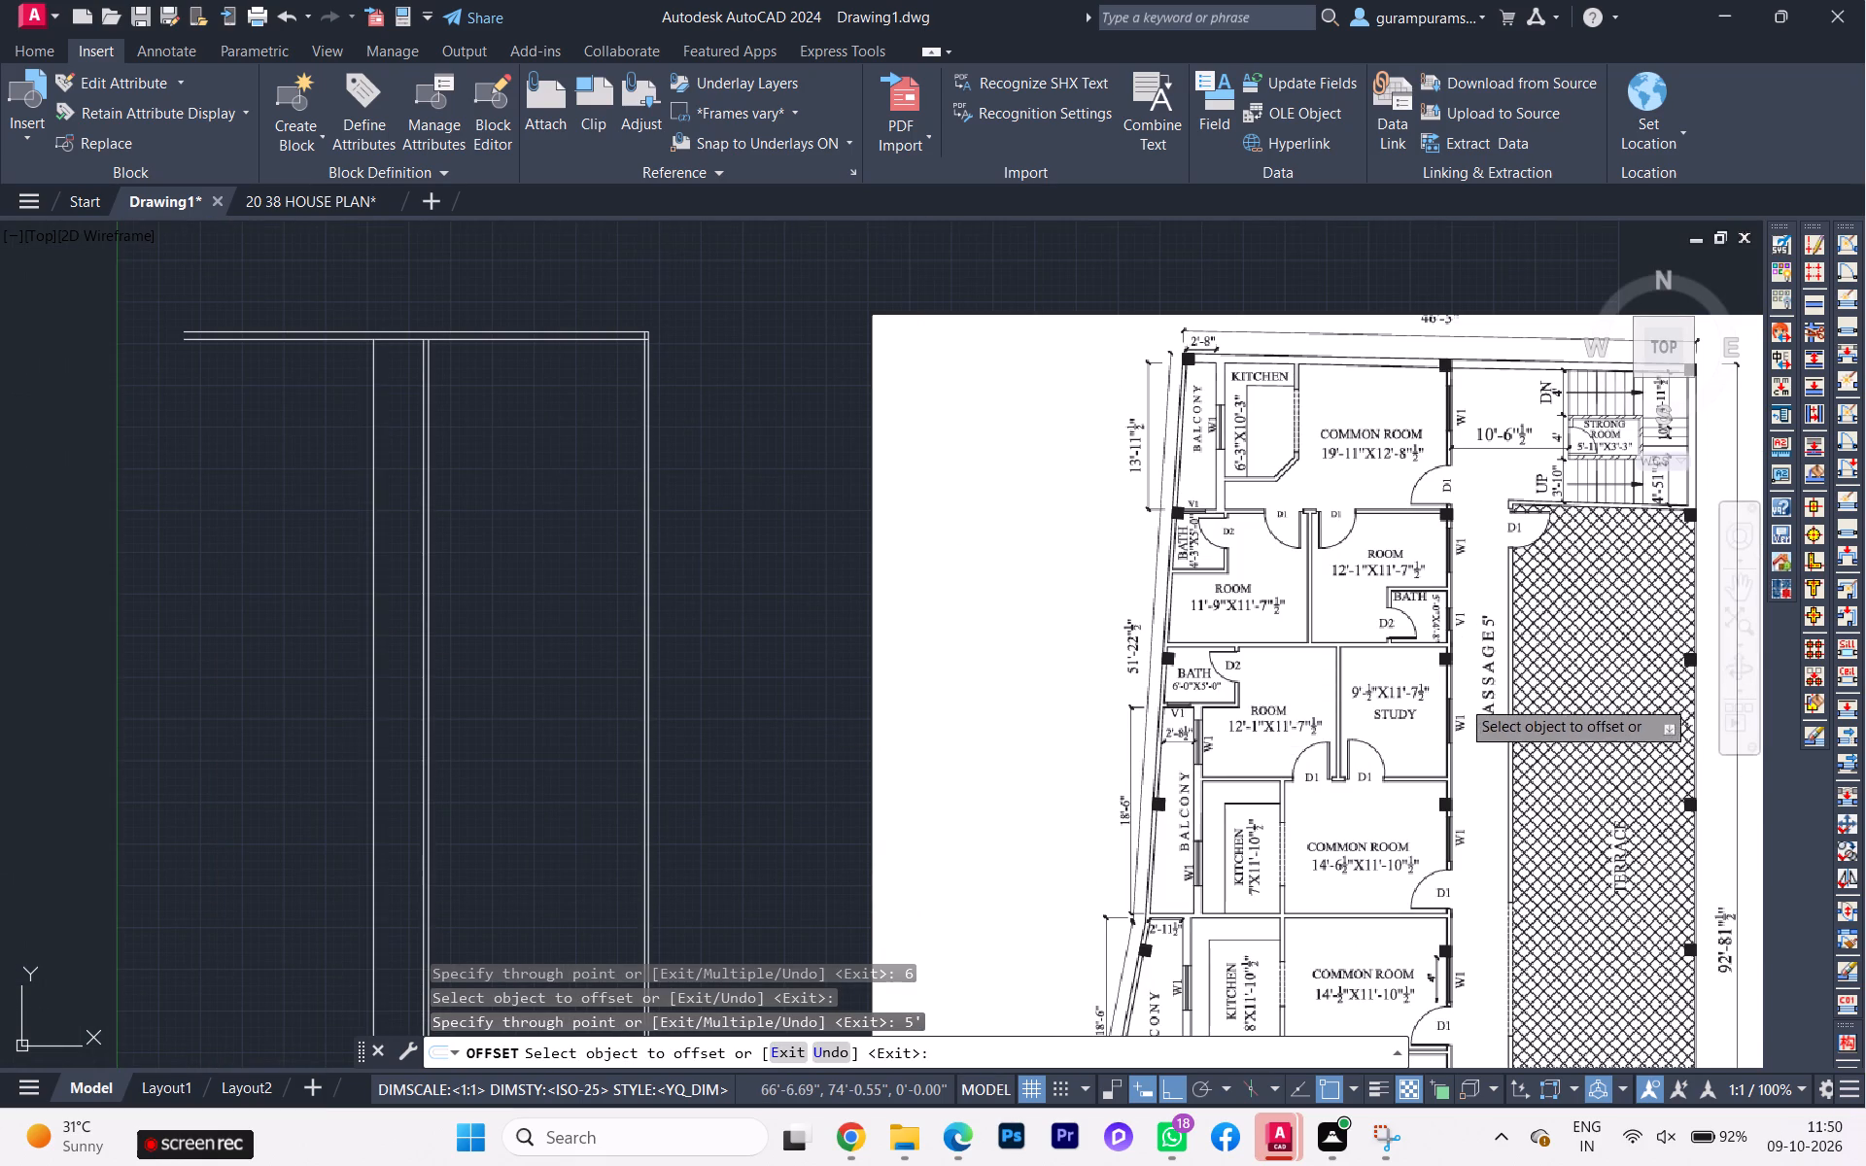
scroll(1464, 653, "up", 2)
scroll(1452, 662, "down", 1)
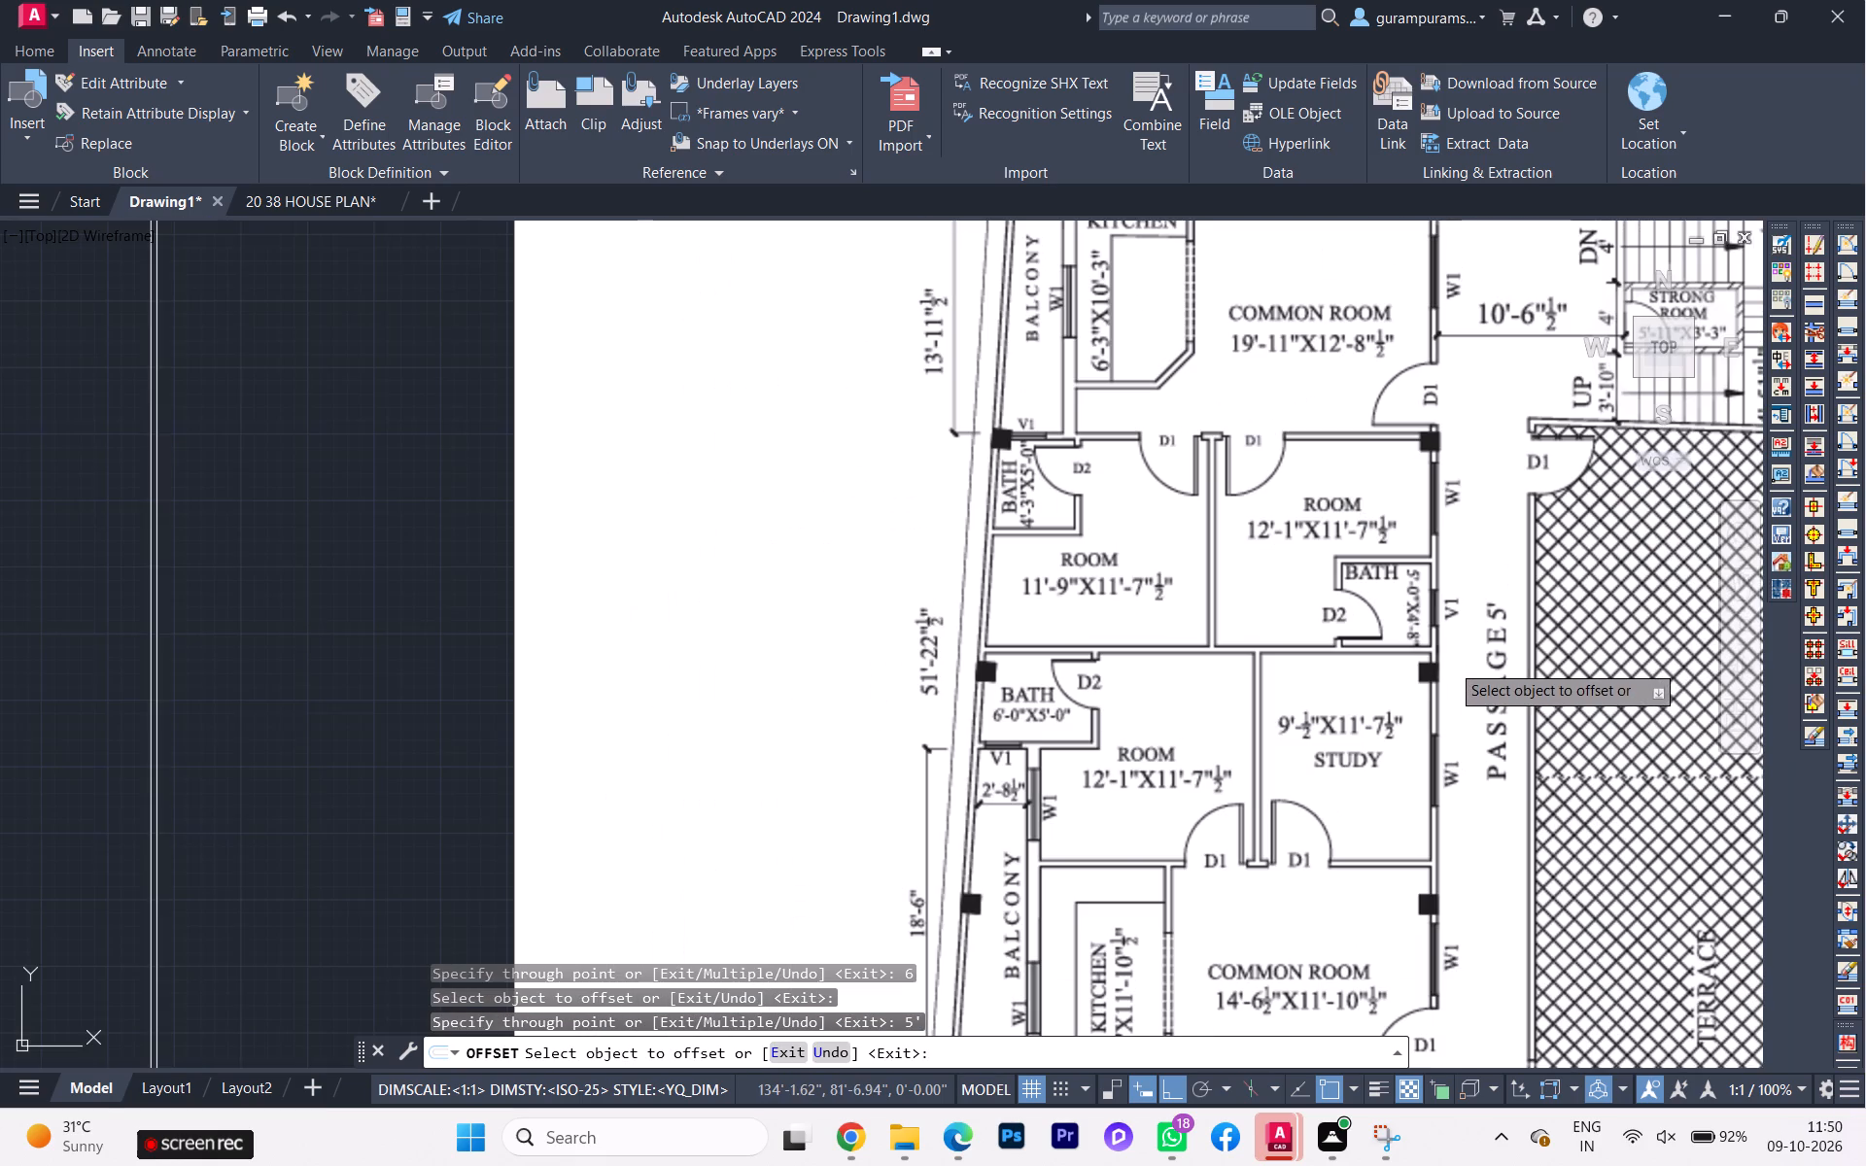
scroll(1459, 680, "down", 2)
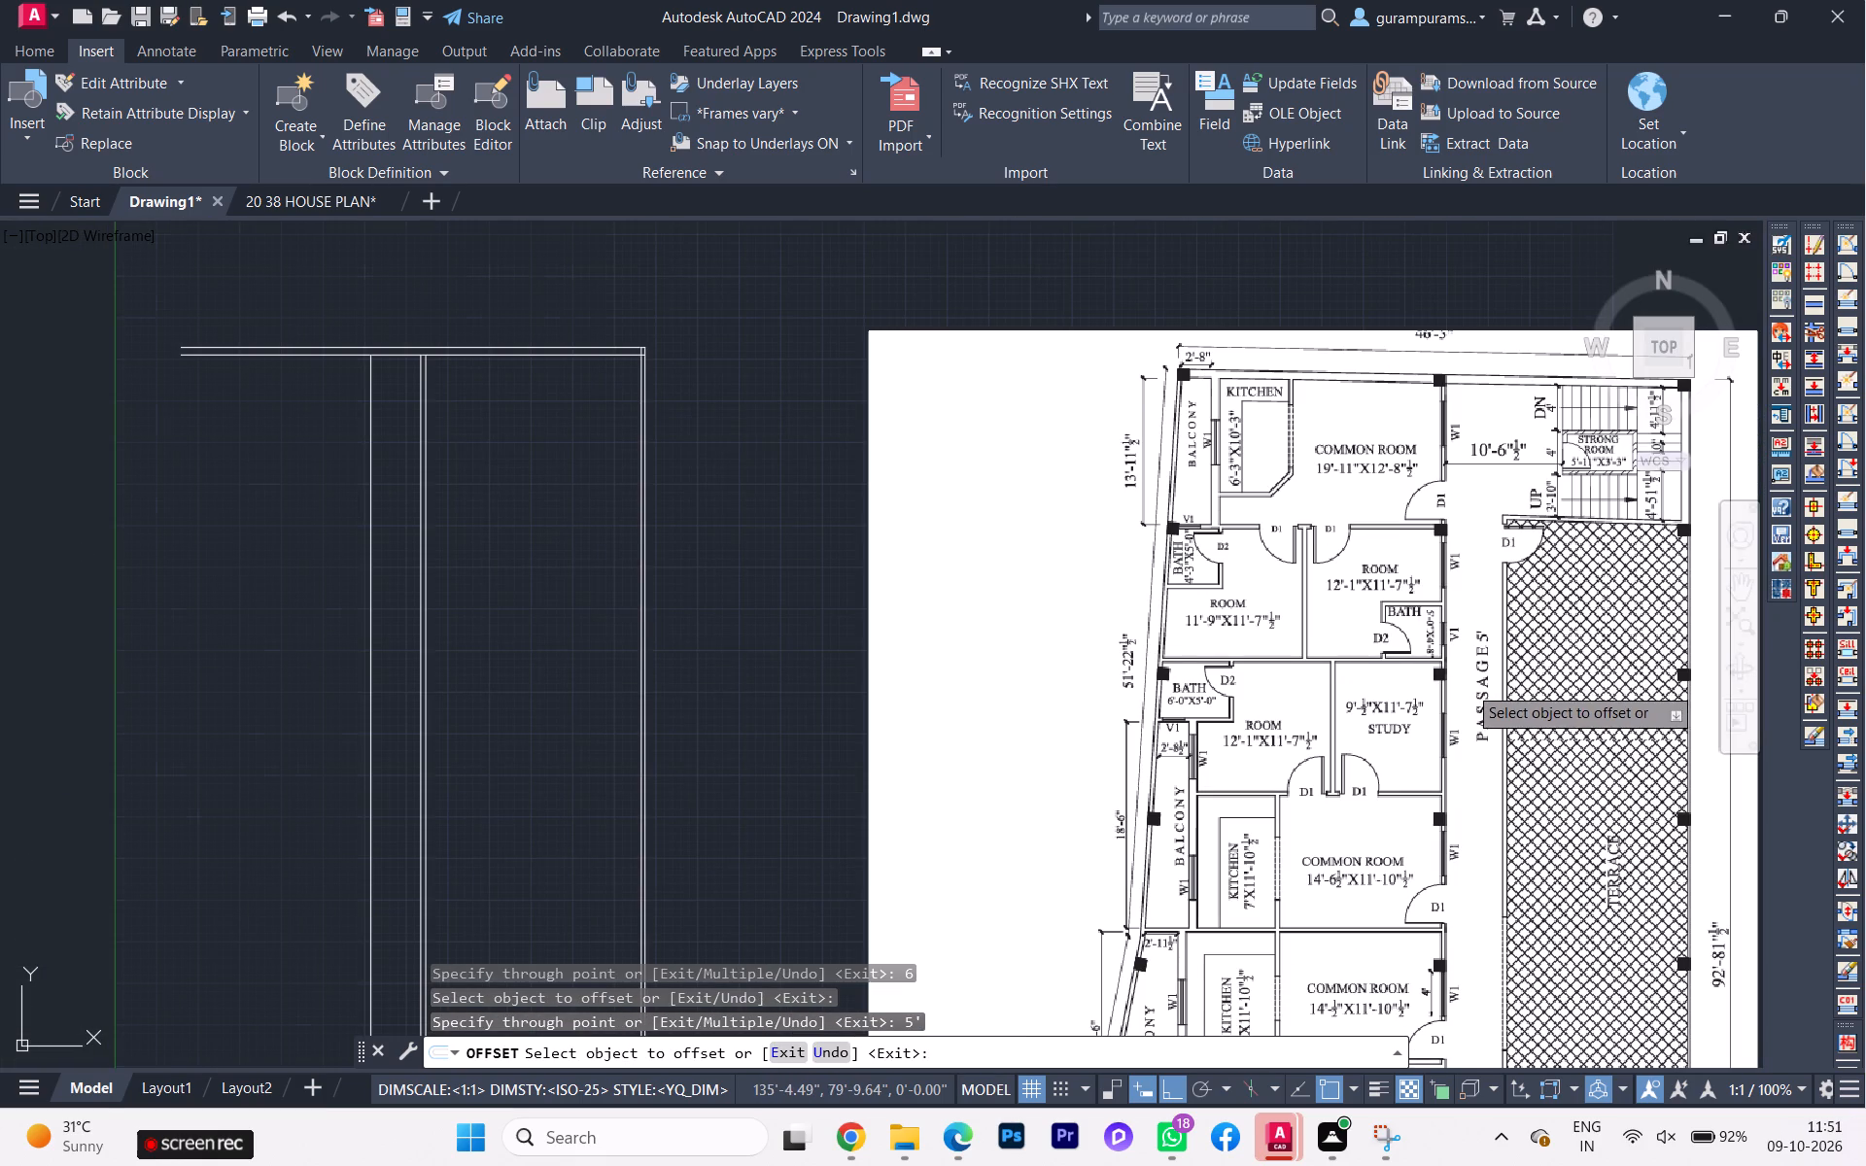
scroll(1447, 609, "down", 1)
middle_click_drag(1438, 633, 1389, 817)
middle_click_drag(1373, 822, 1363, 653)
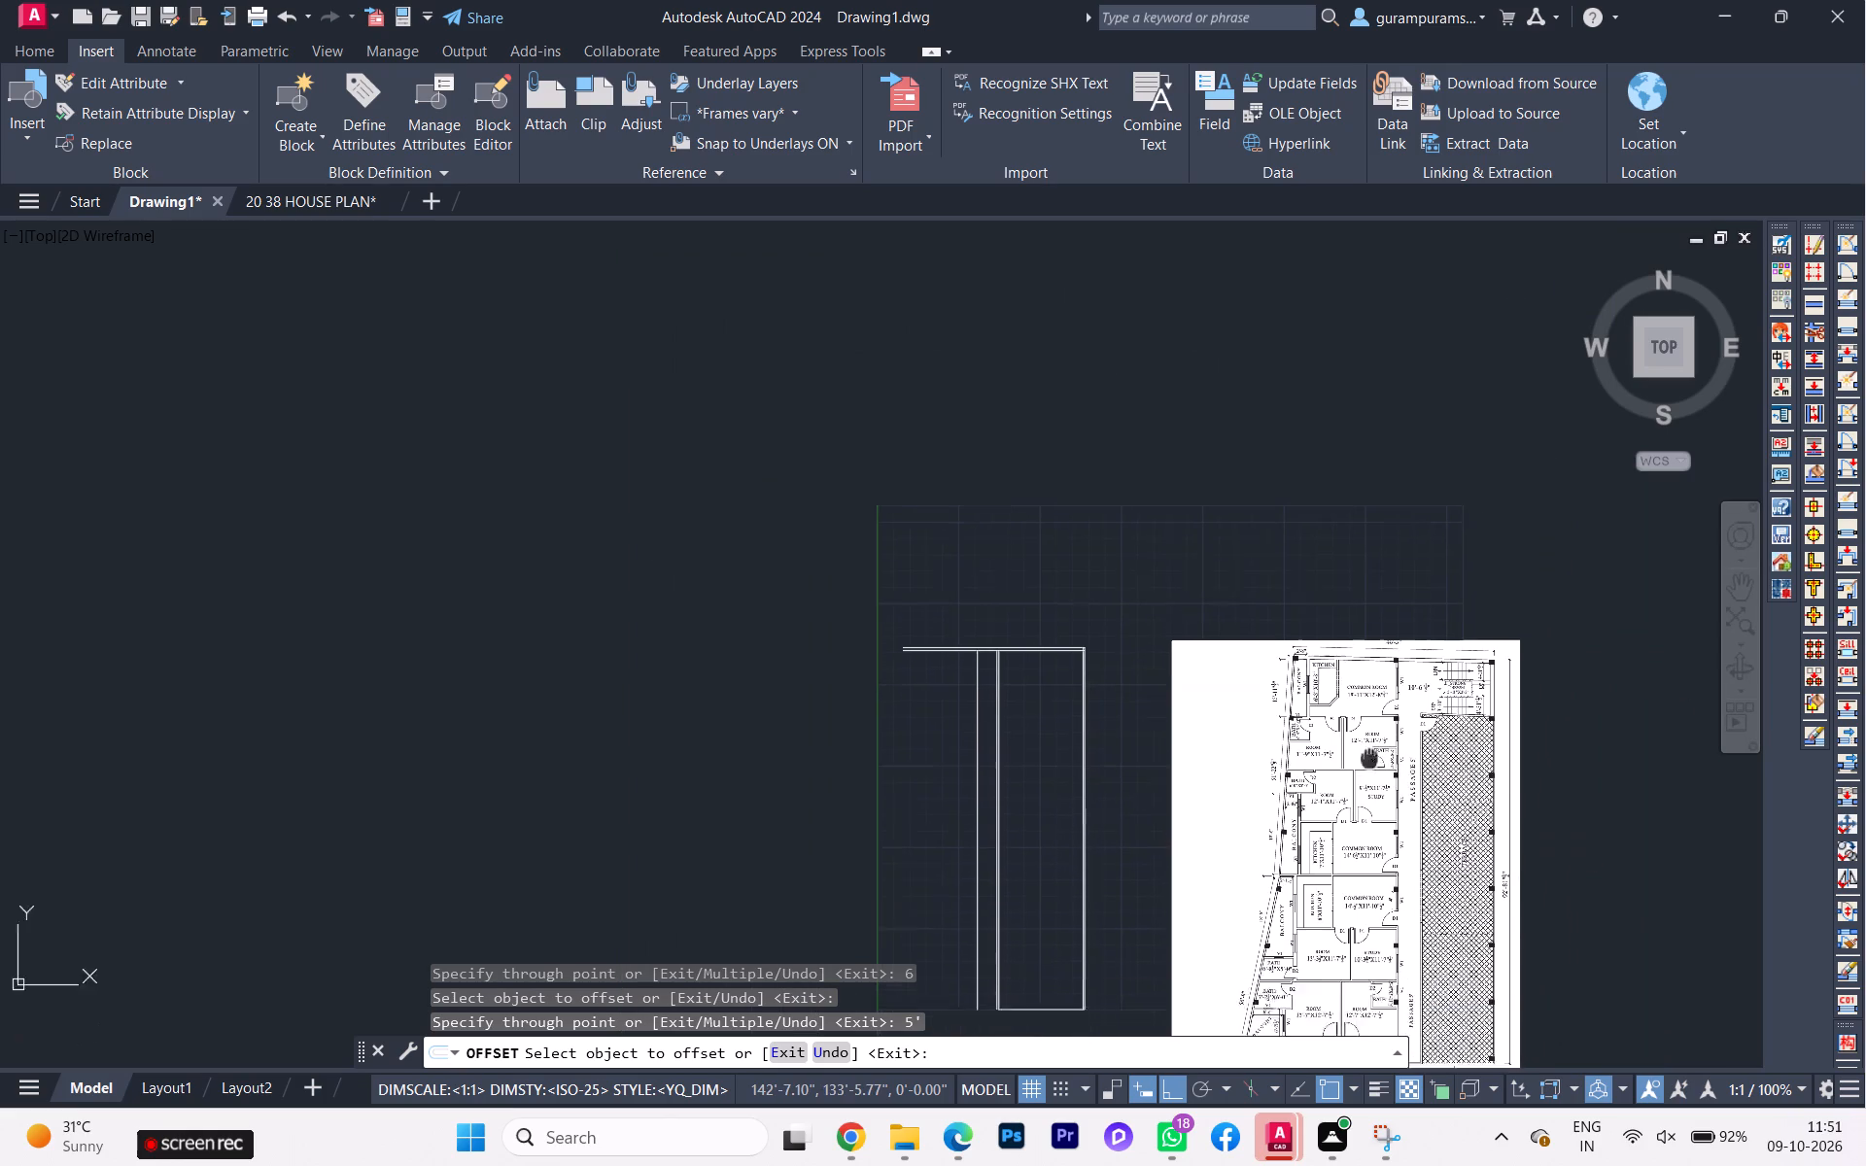
middle_click_drag(1363, 653, 1338, 526)
scroll(969, 610, "up", 1)
scroll(969, 610, "down", 1)
scroll(969, 610, "up", 1)
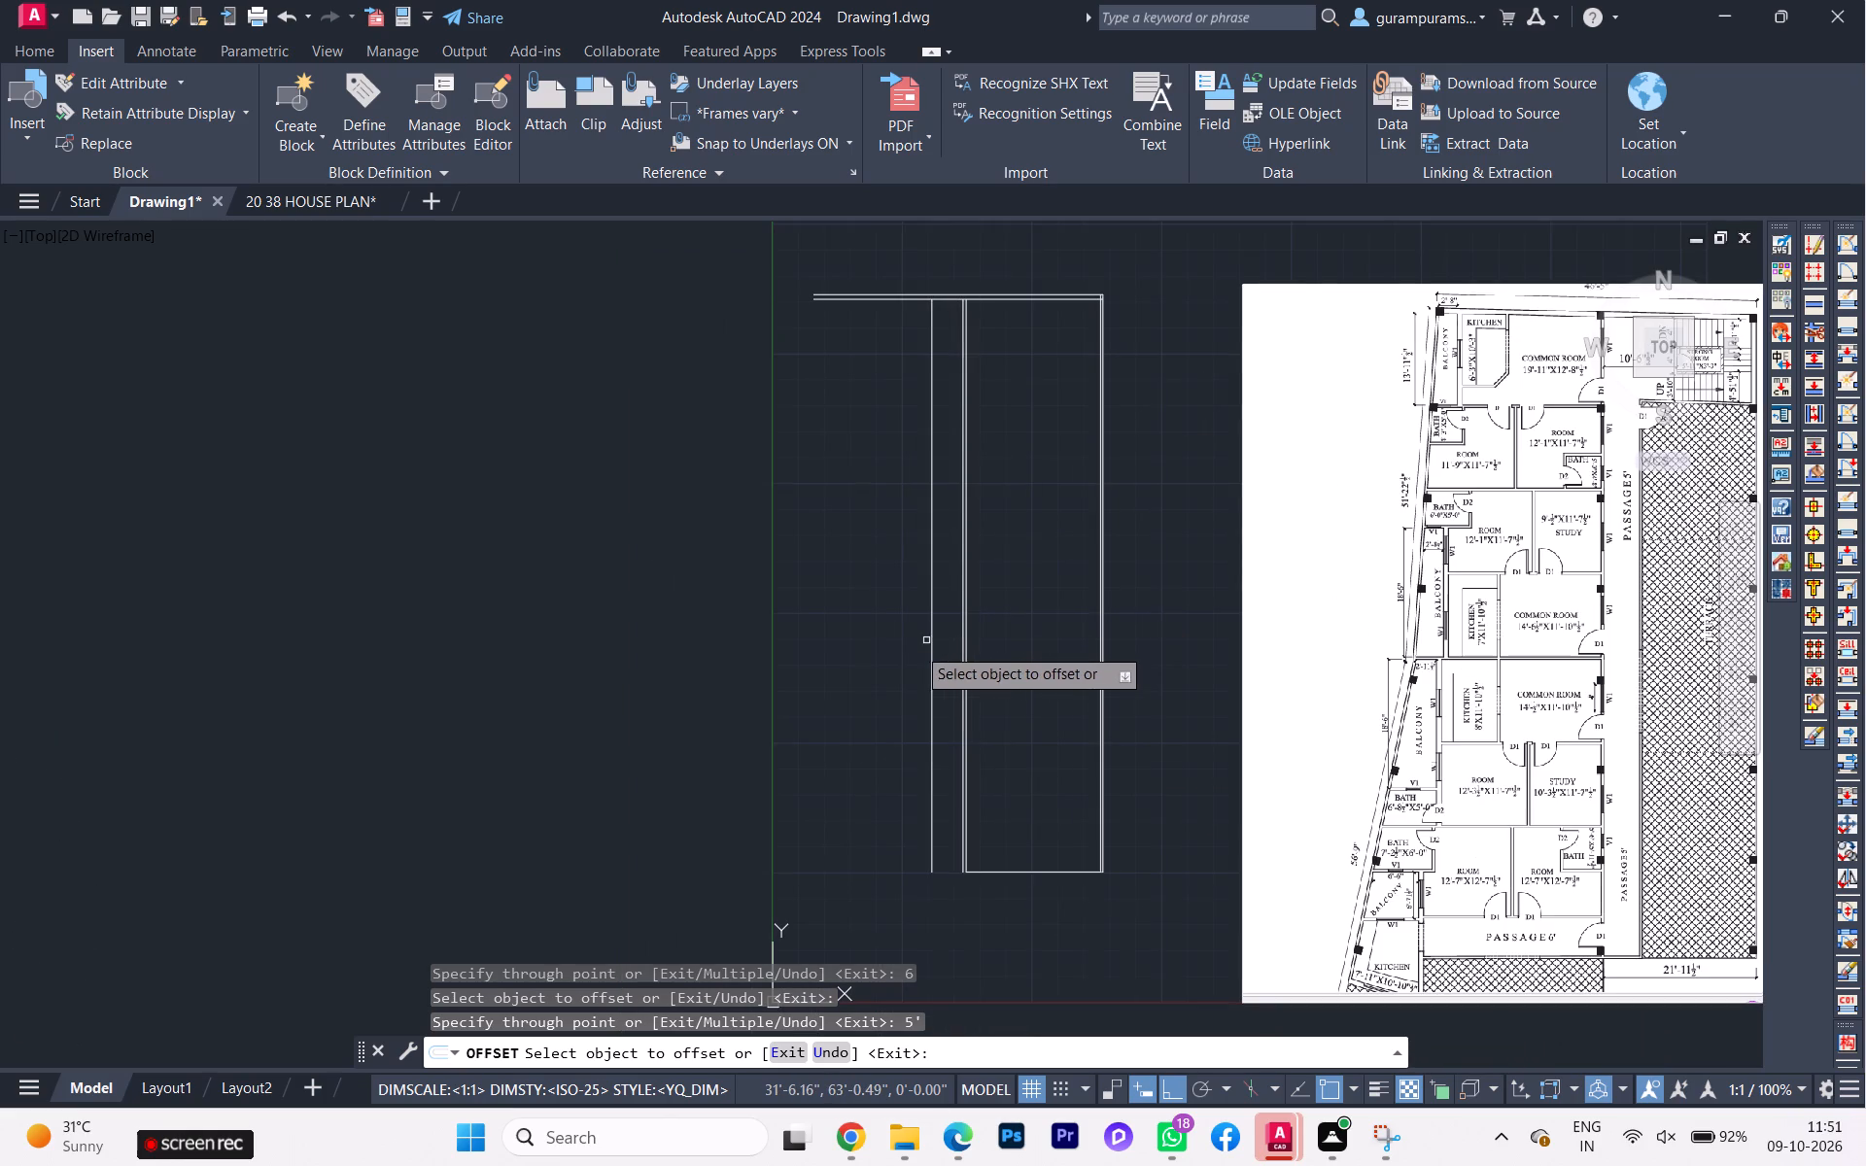
left_click(933, 612)
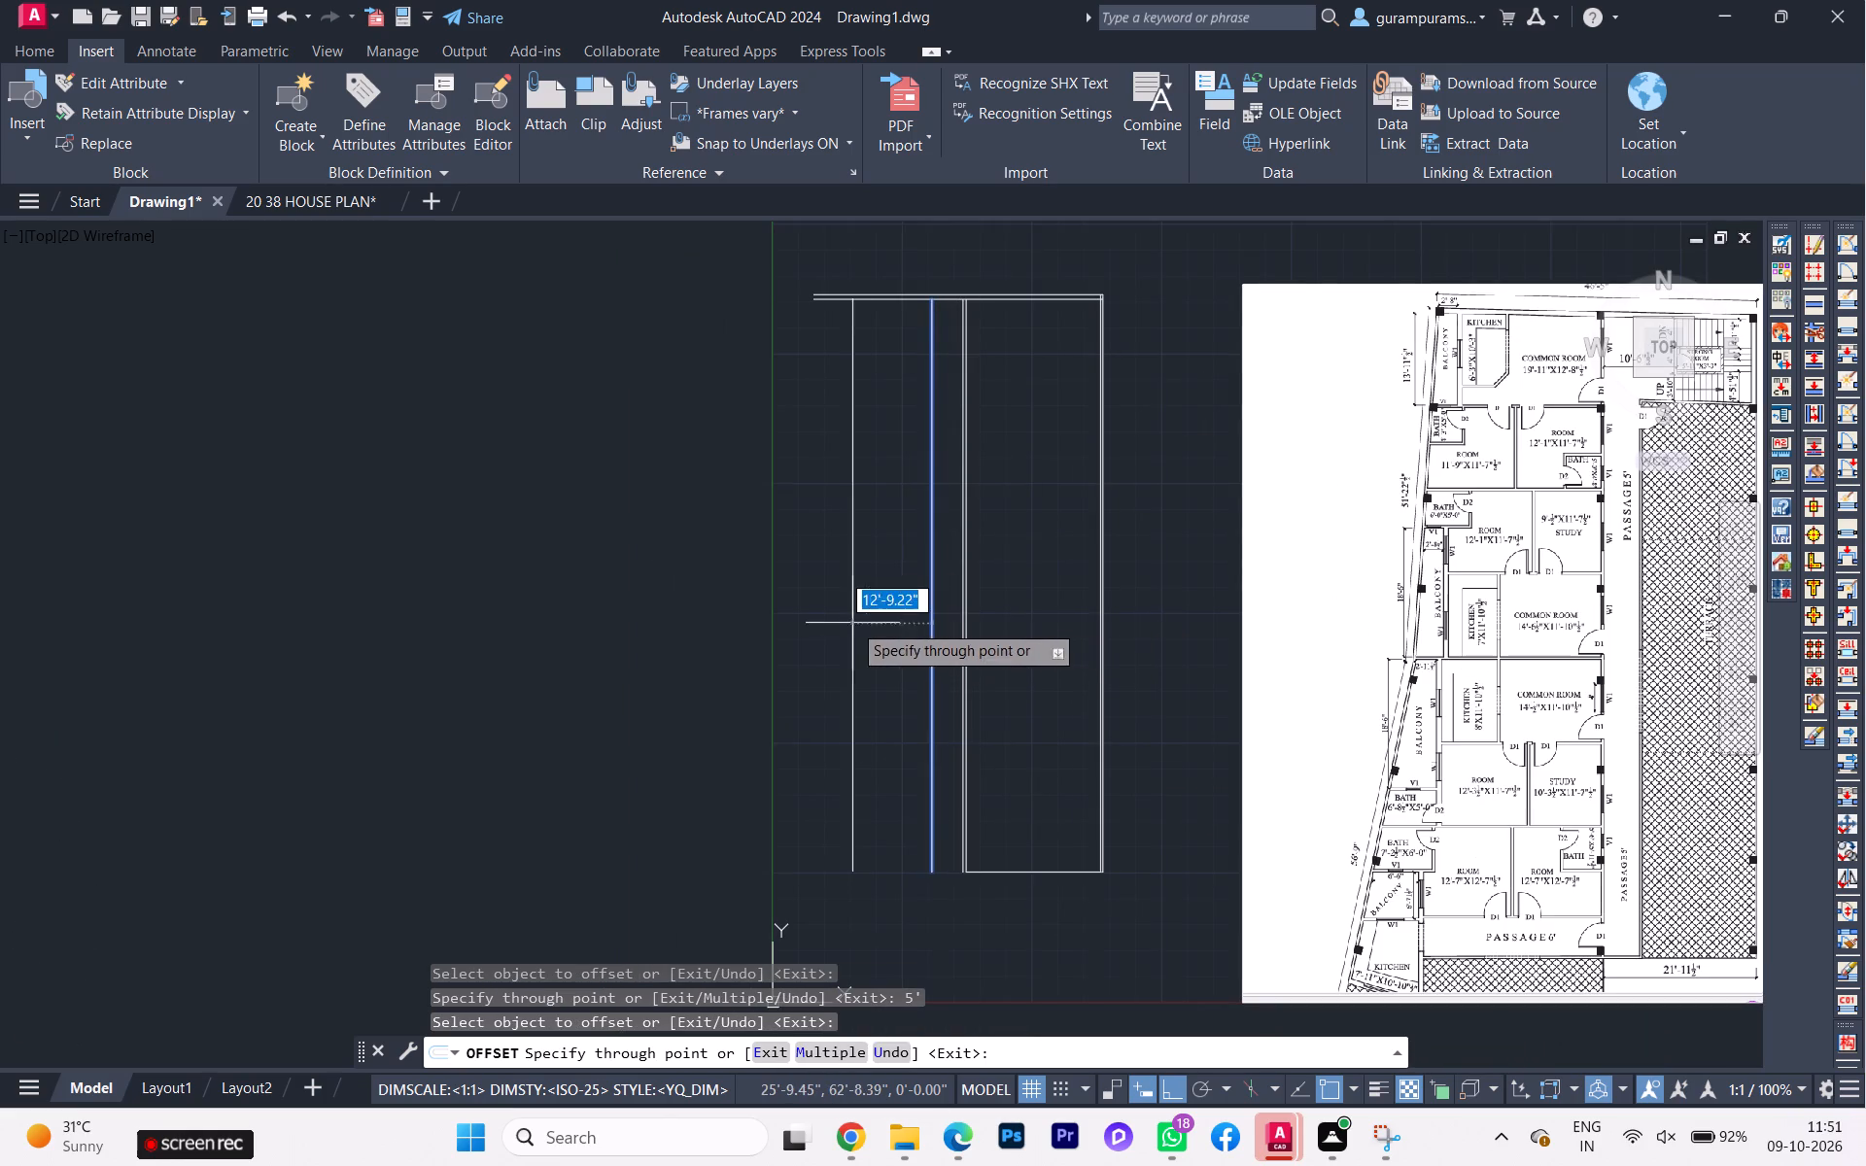
scroll(915, 616, "up", 1)
scroll(915, 617, "down", 1)
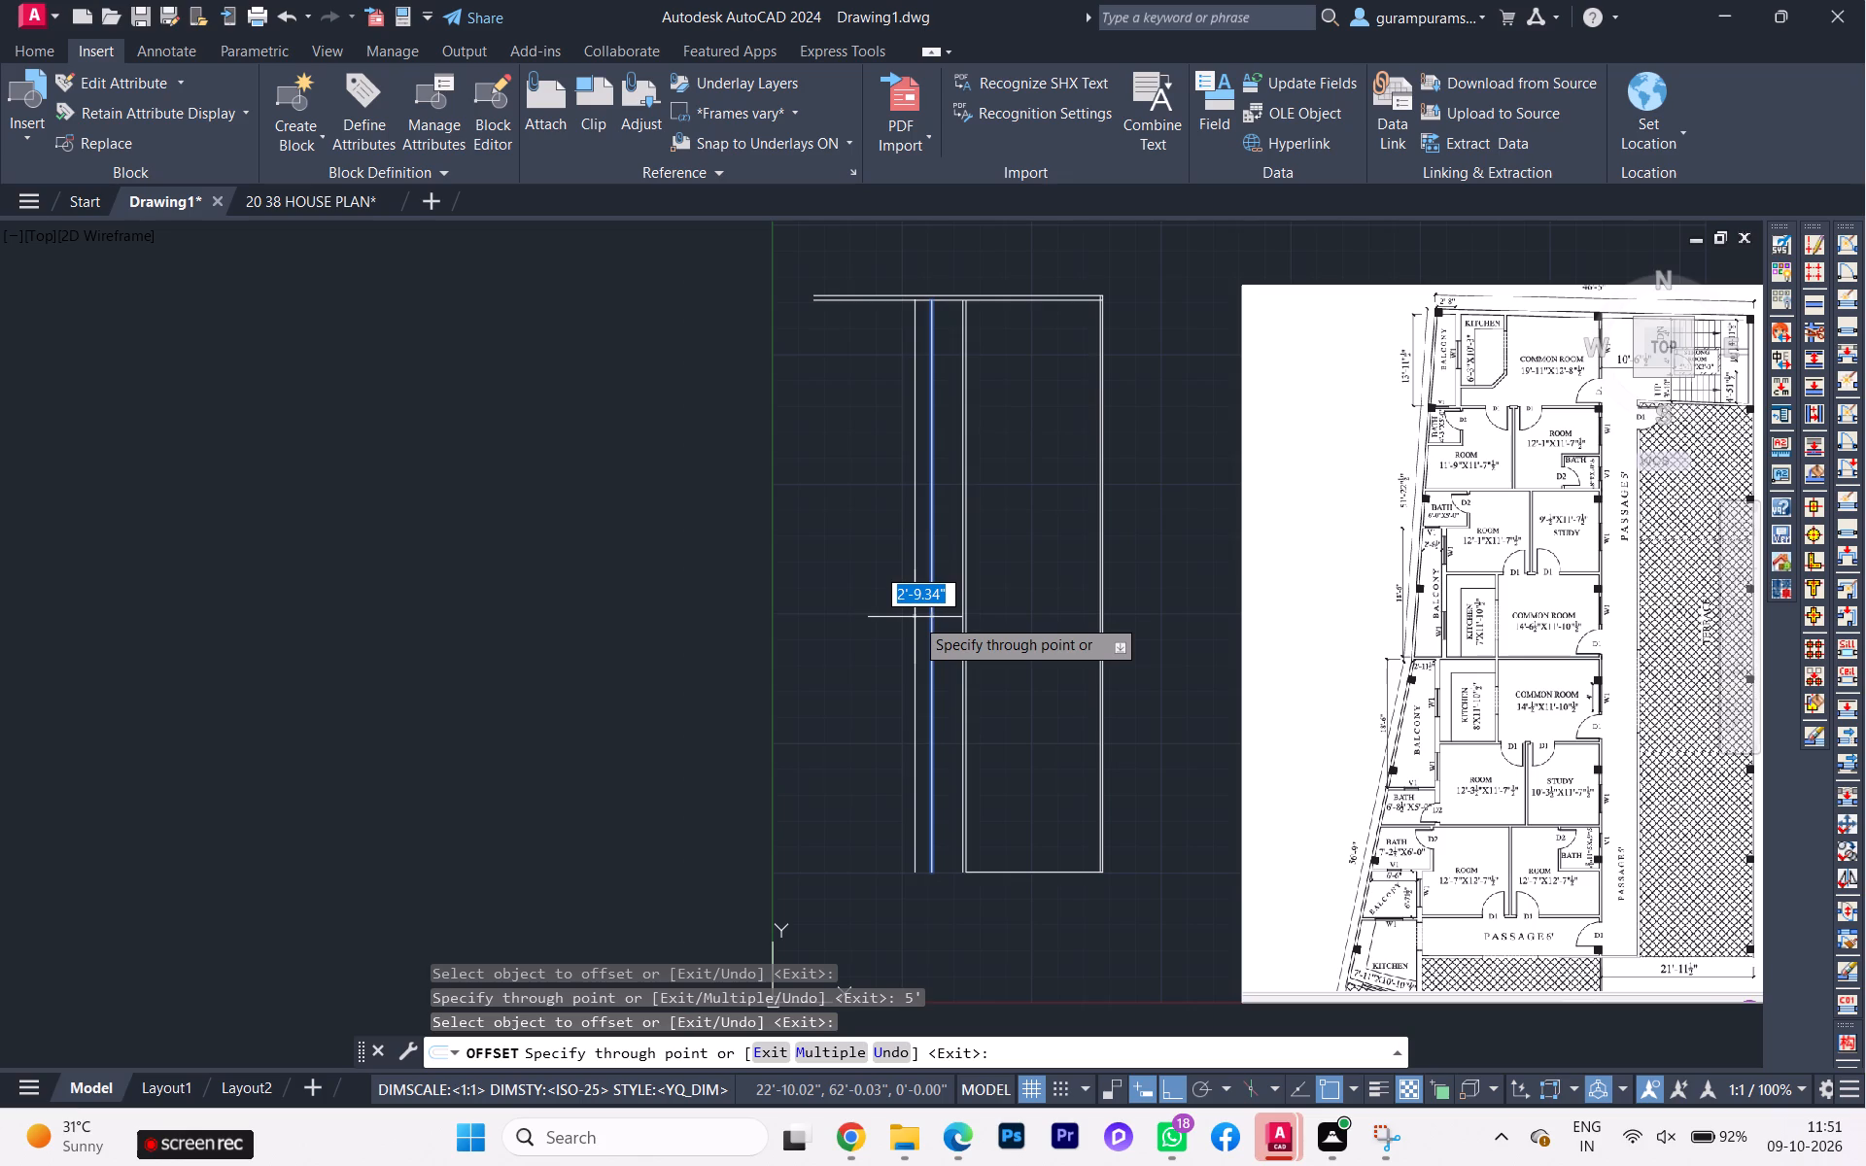
key("6")
key("Return")
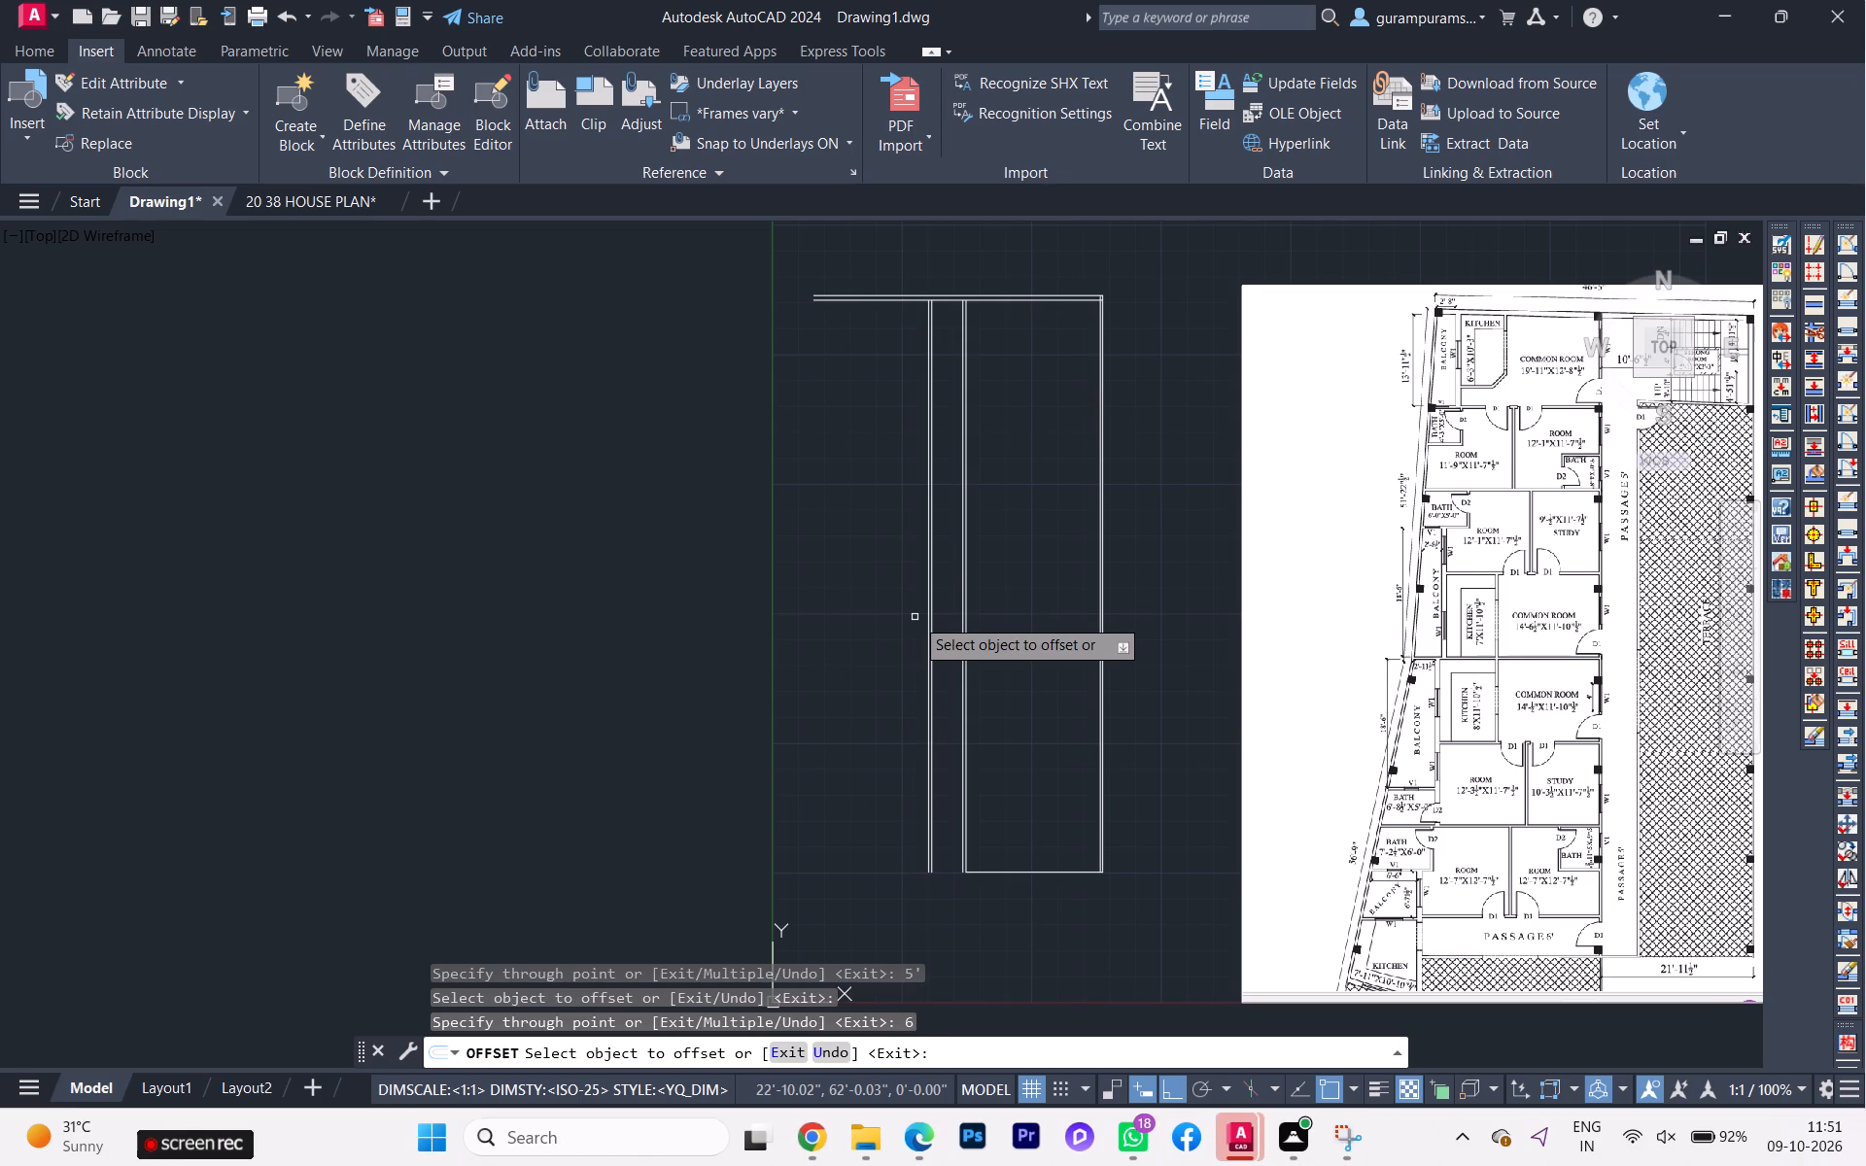
Examine the reference plan's room, kitchen, common room and balcony widths beside the passage, and end the Offset command.
scroll(1624, 562, "up", 2)
scroll(1587, 541, "down", 1)
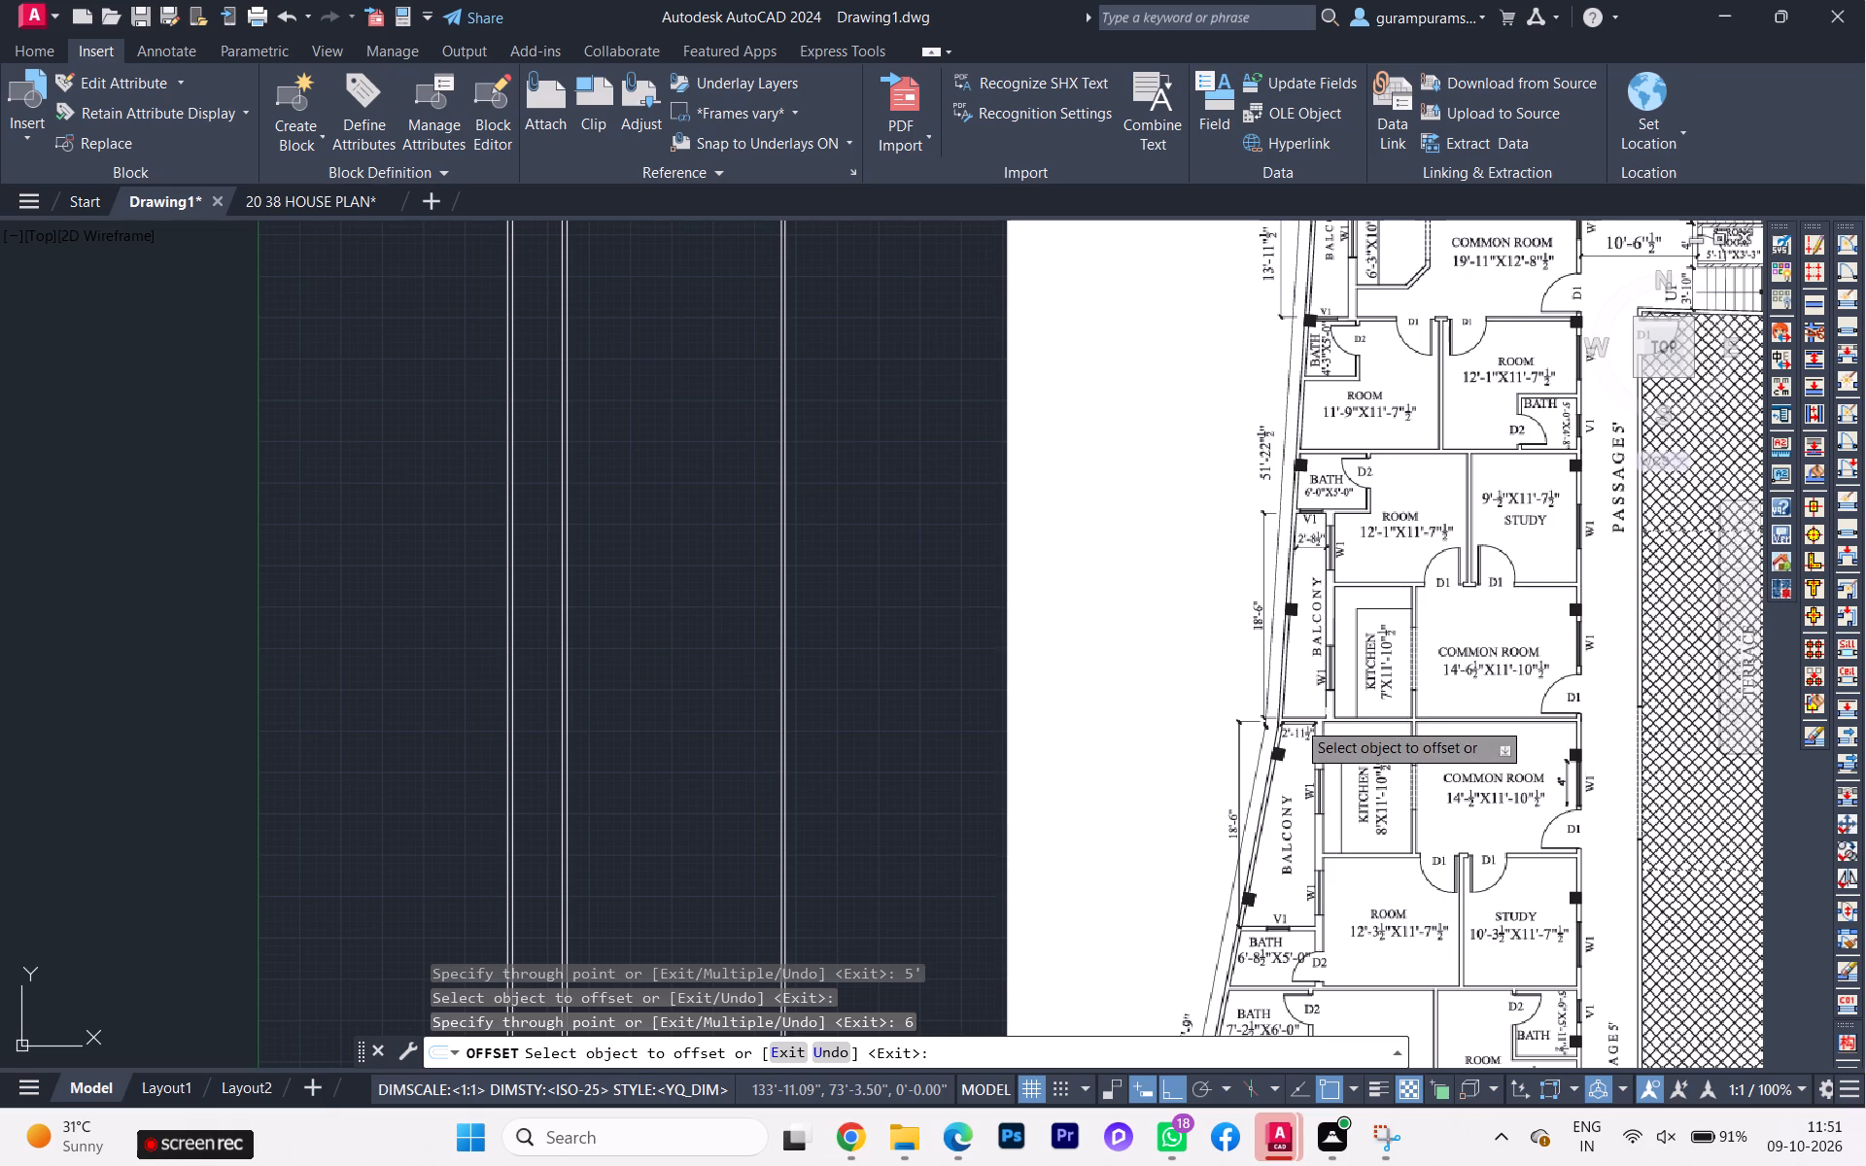
scroll(1262, 704, "up", 1)
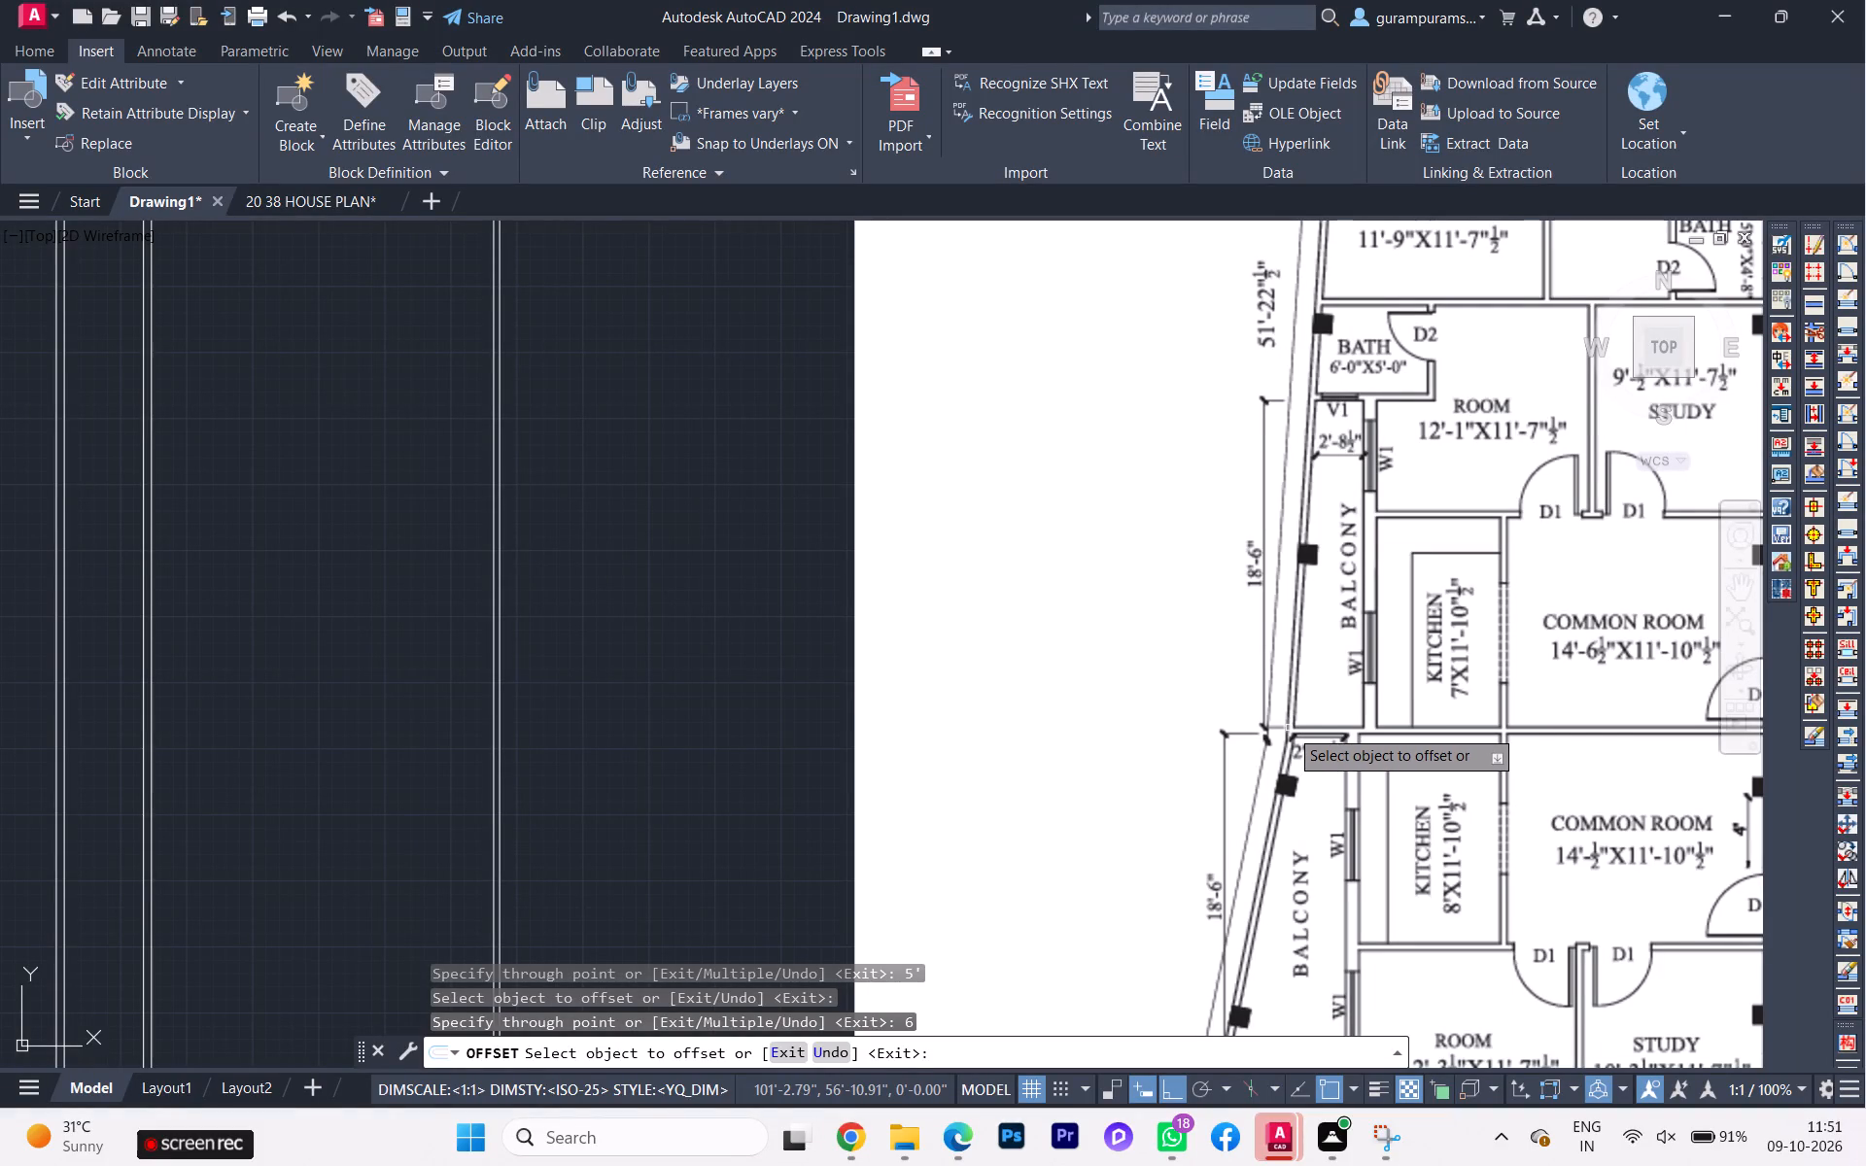
scroll(1285, 738, "down", 1)
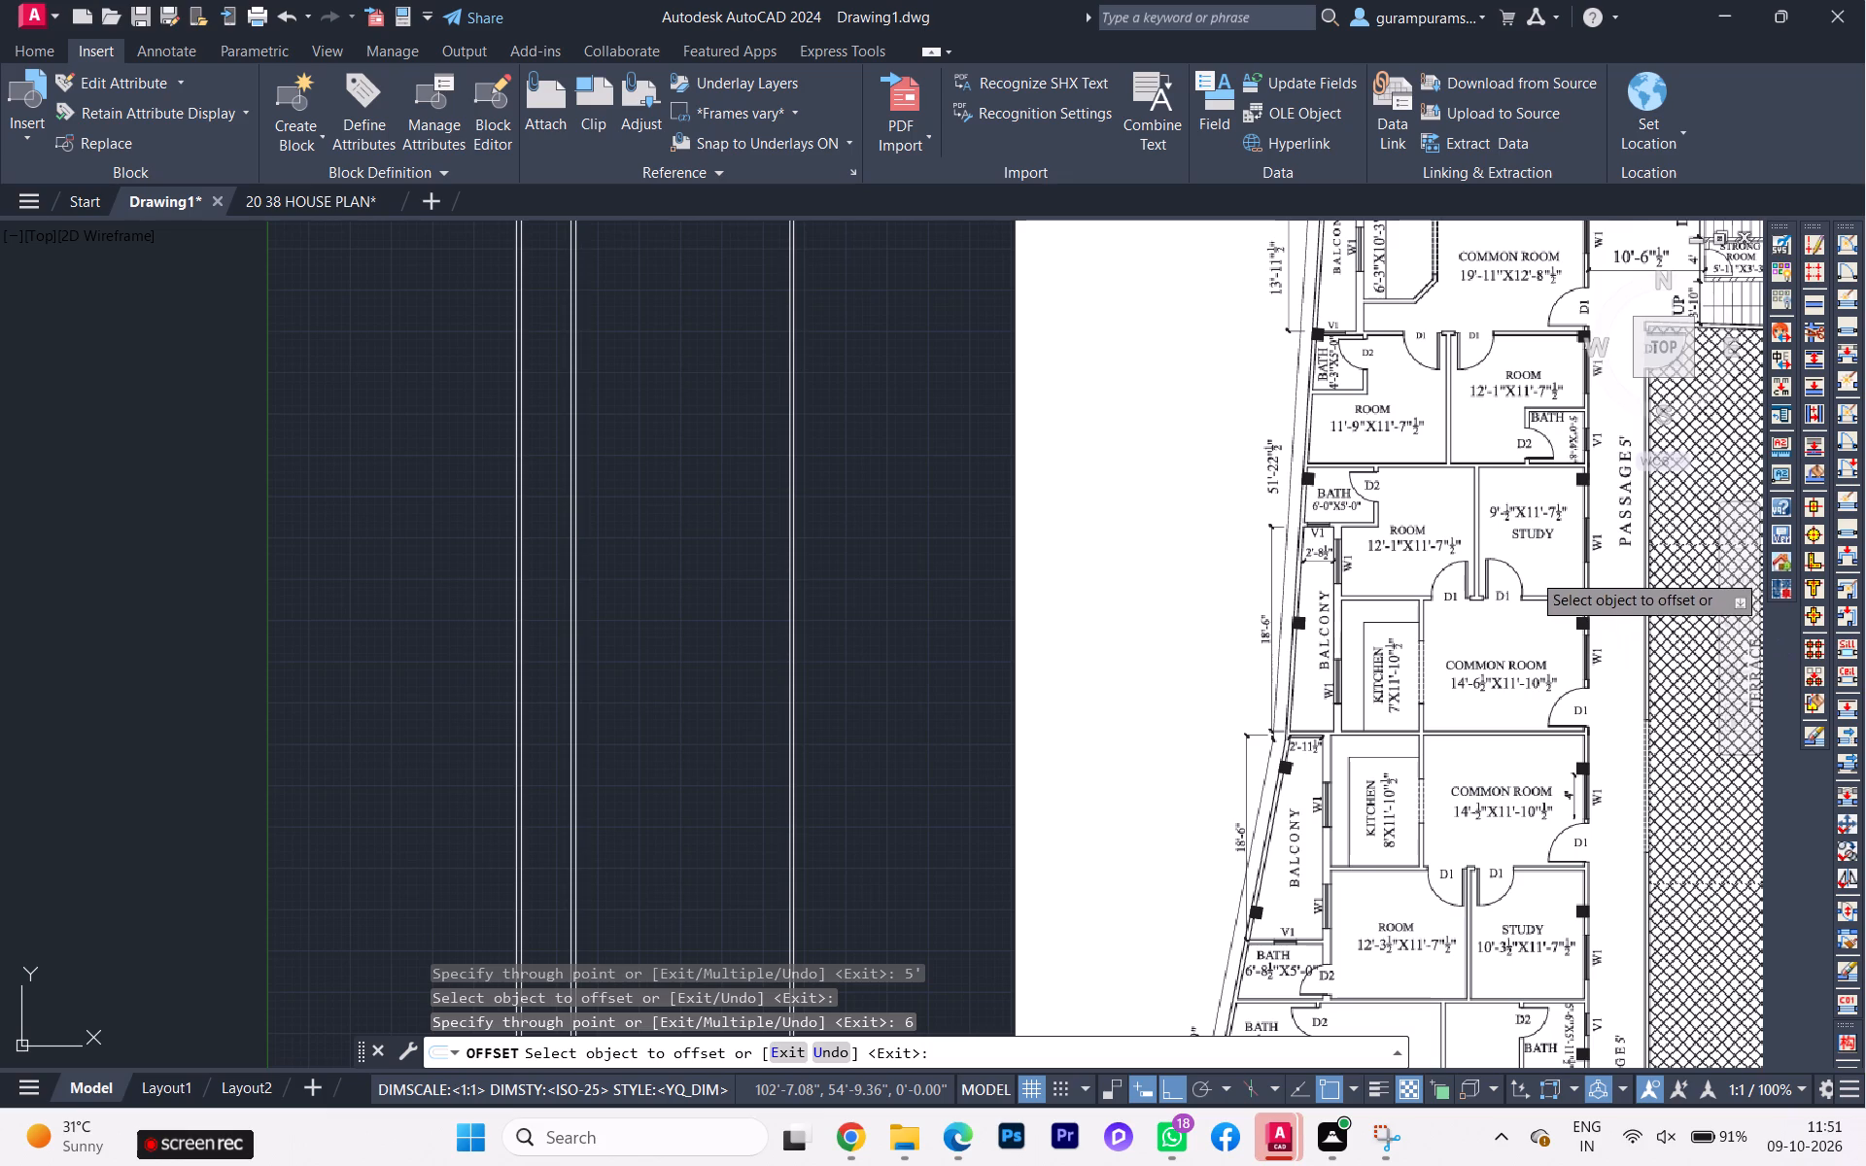
scroll(1388, 682, "up", 1)
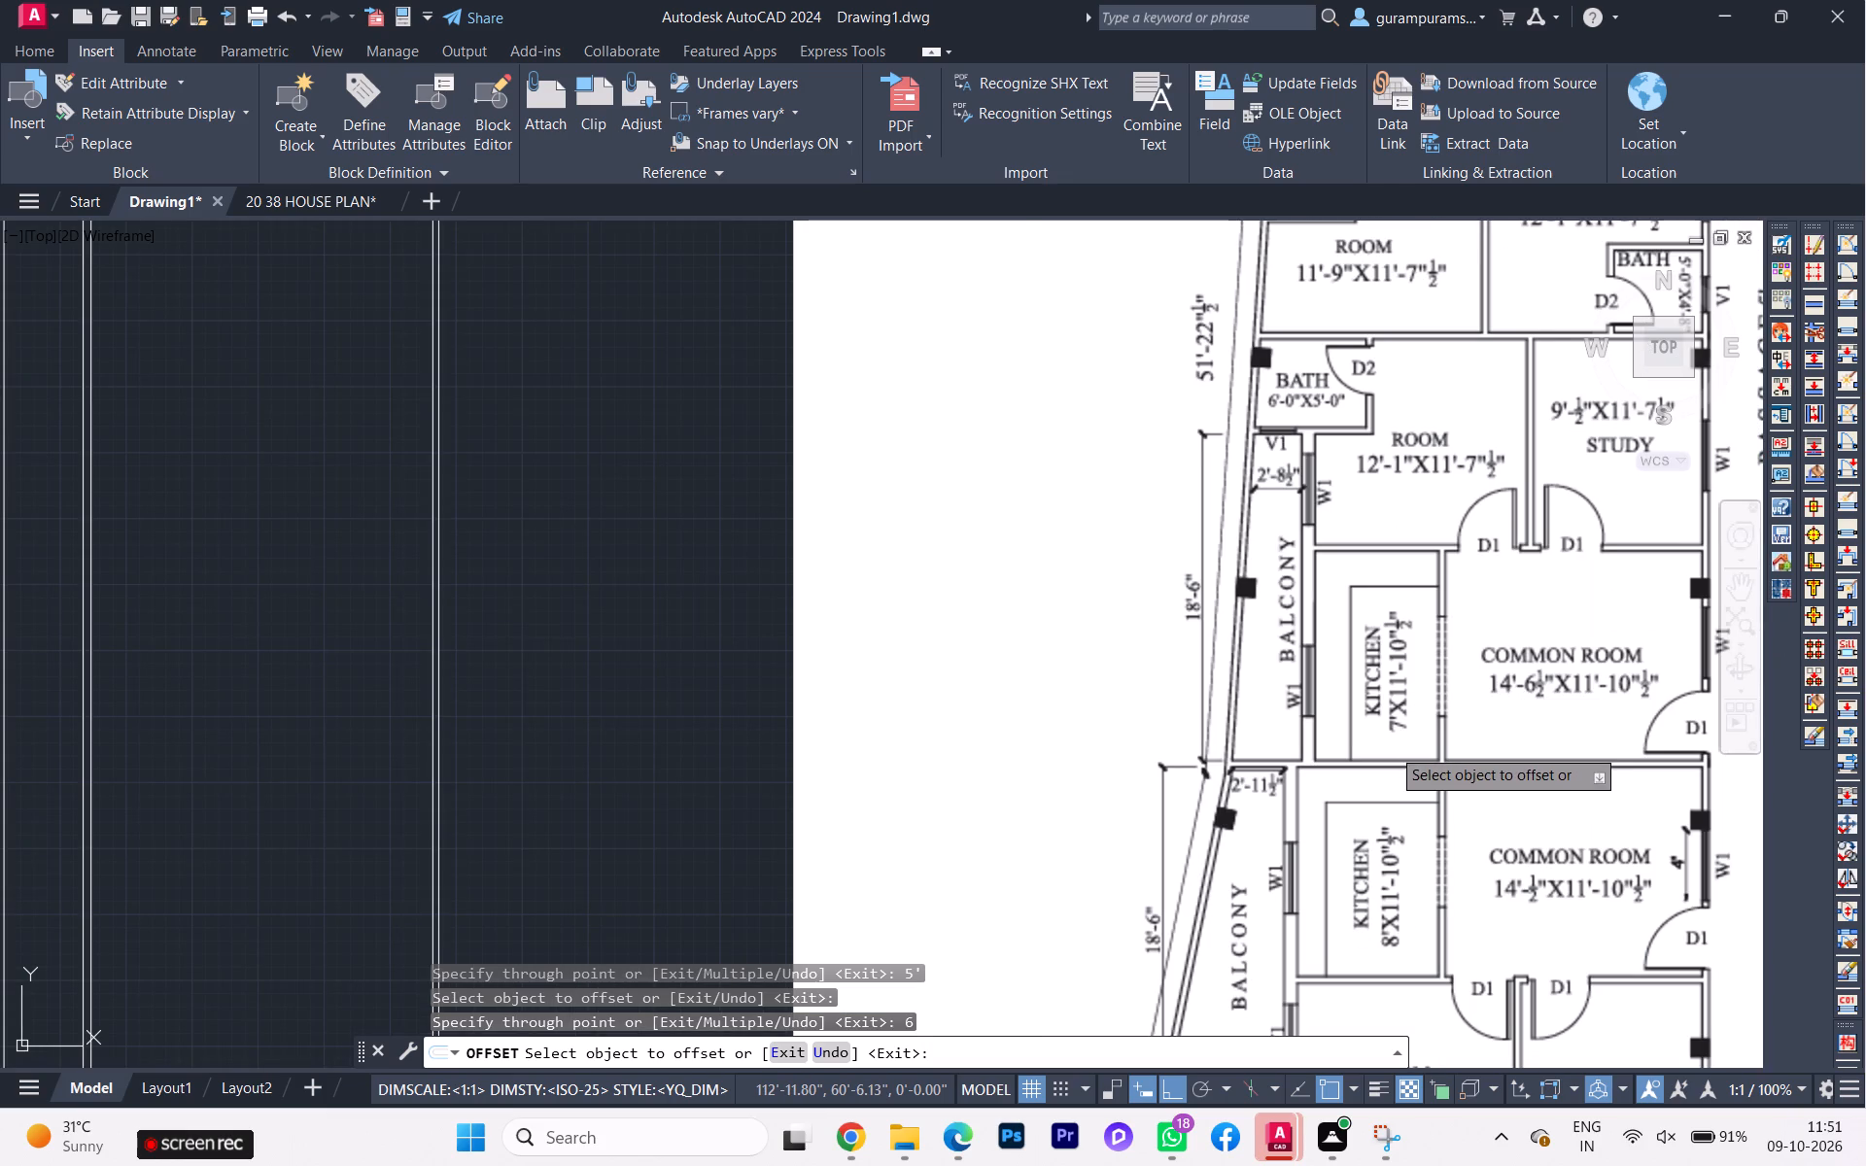
scroll(1255, 758, "down", 1)
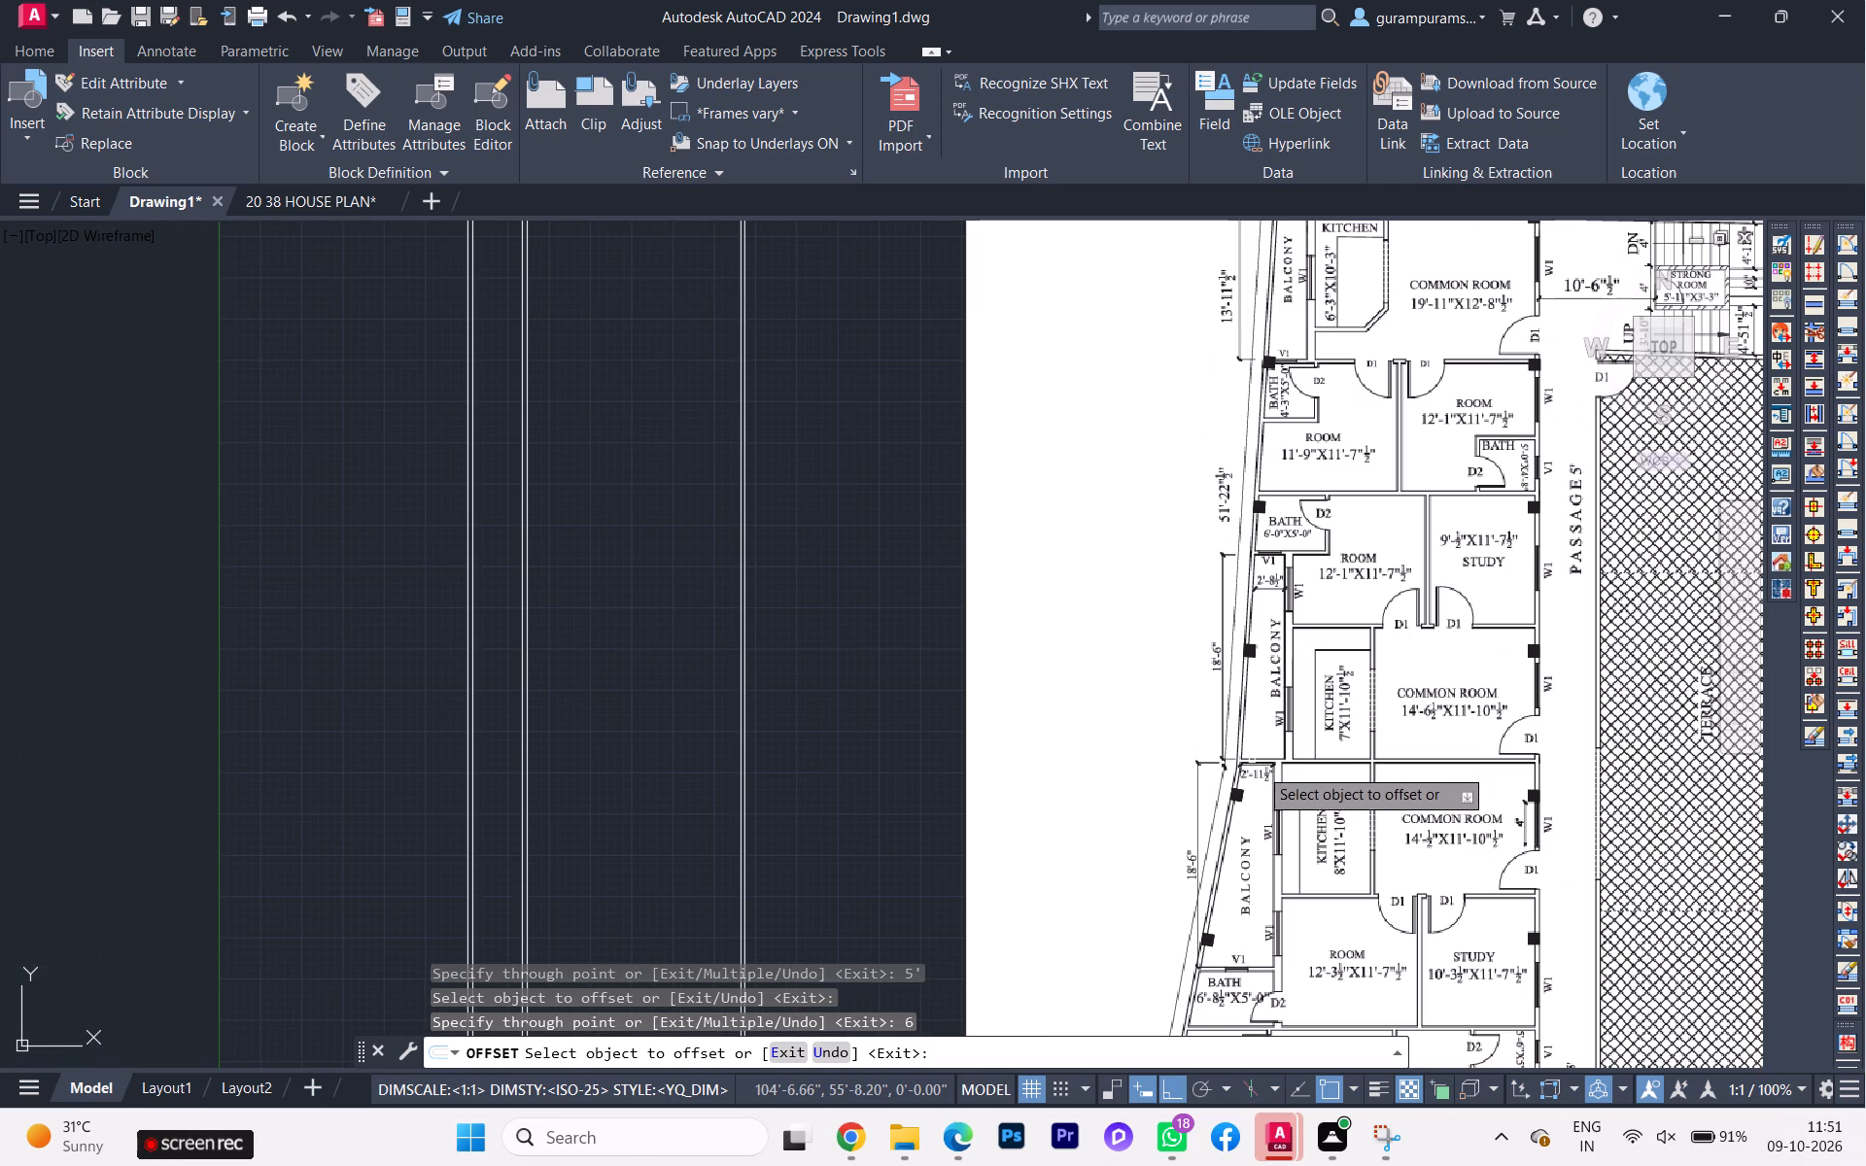
scroll(1269, 779, "up", 1)
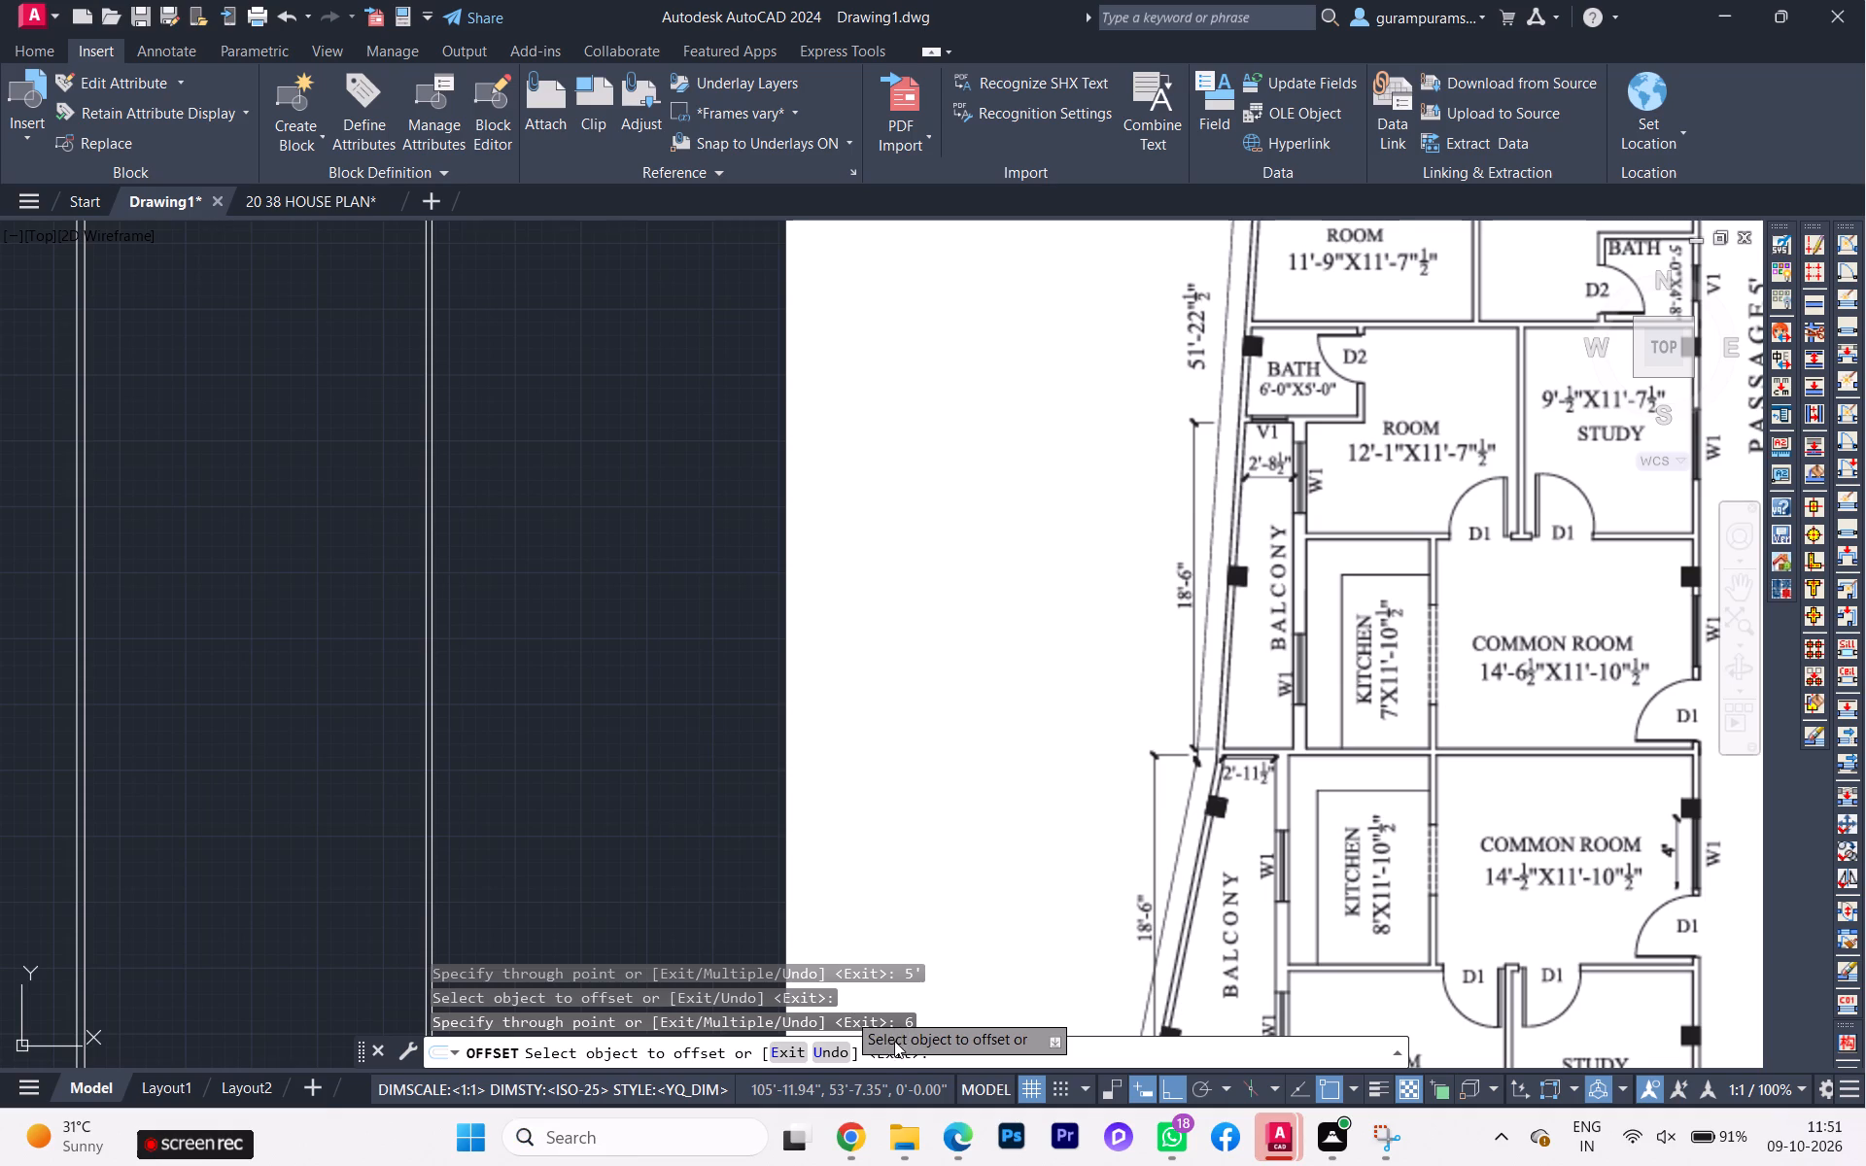
key("Escape")
Open QuickCalc and enter the whole-foot widths of kitchen, common room and balcony as the sum 7+14+2+.
key("q")
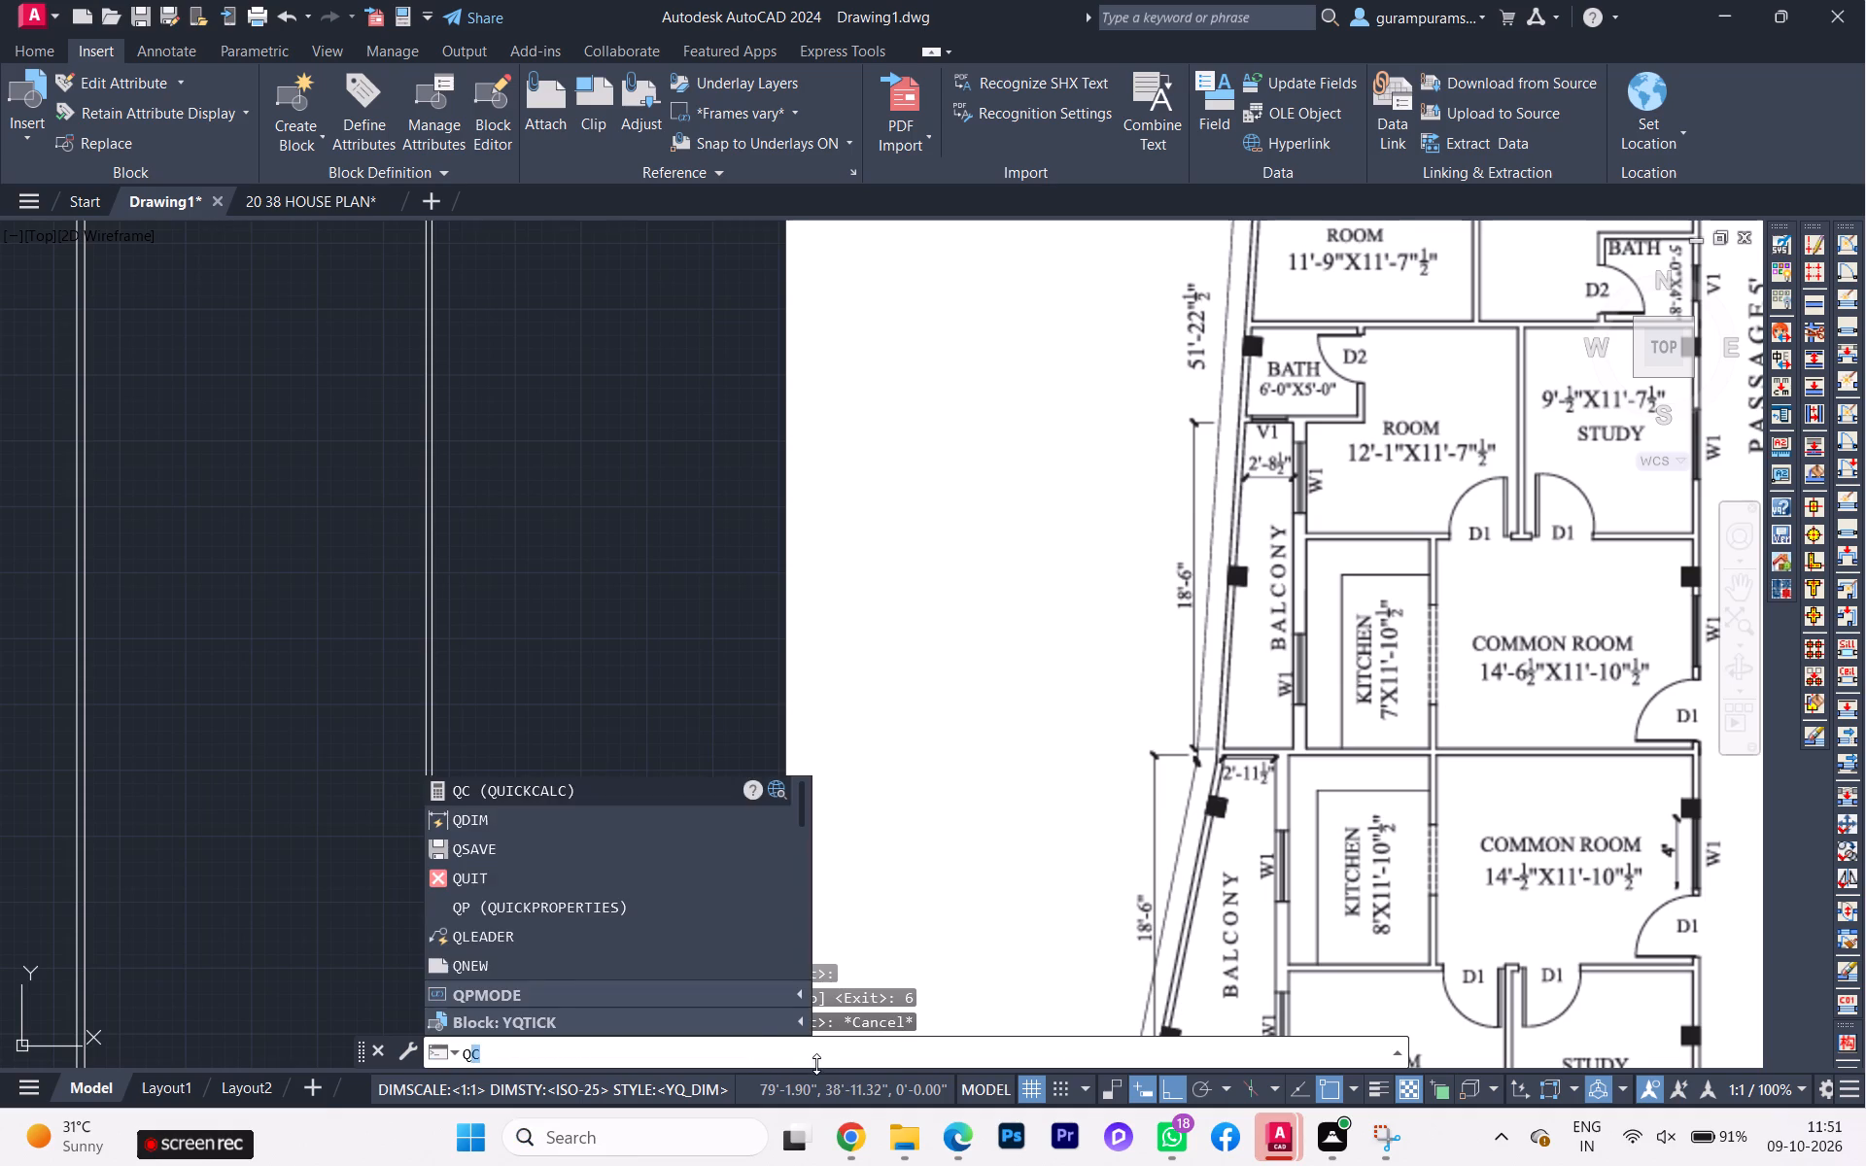
left_click(539, 790)
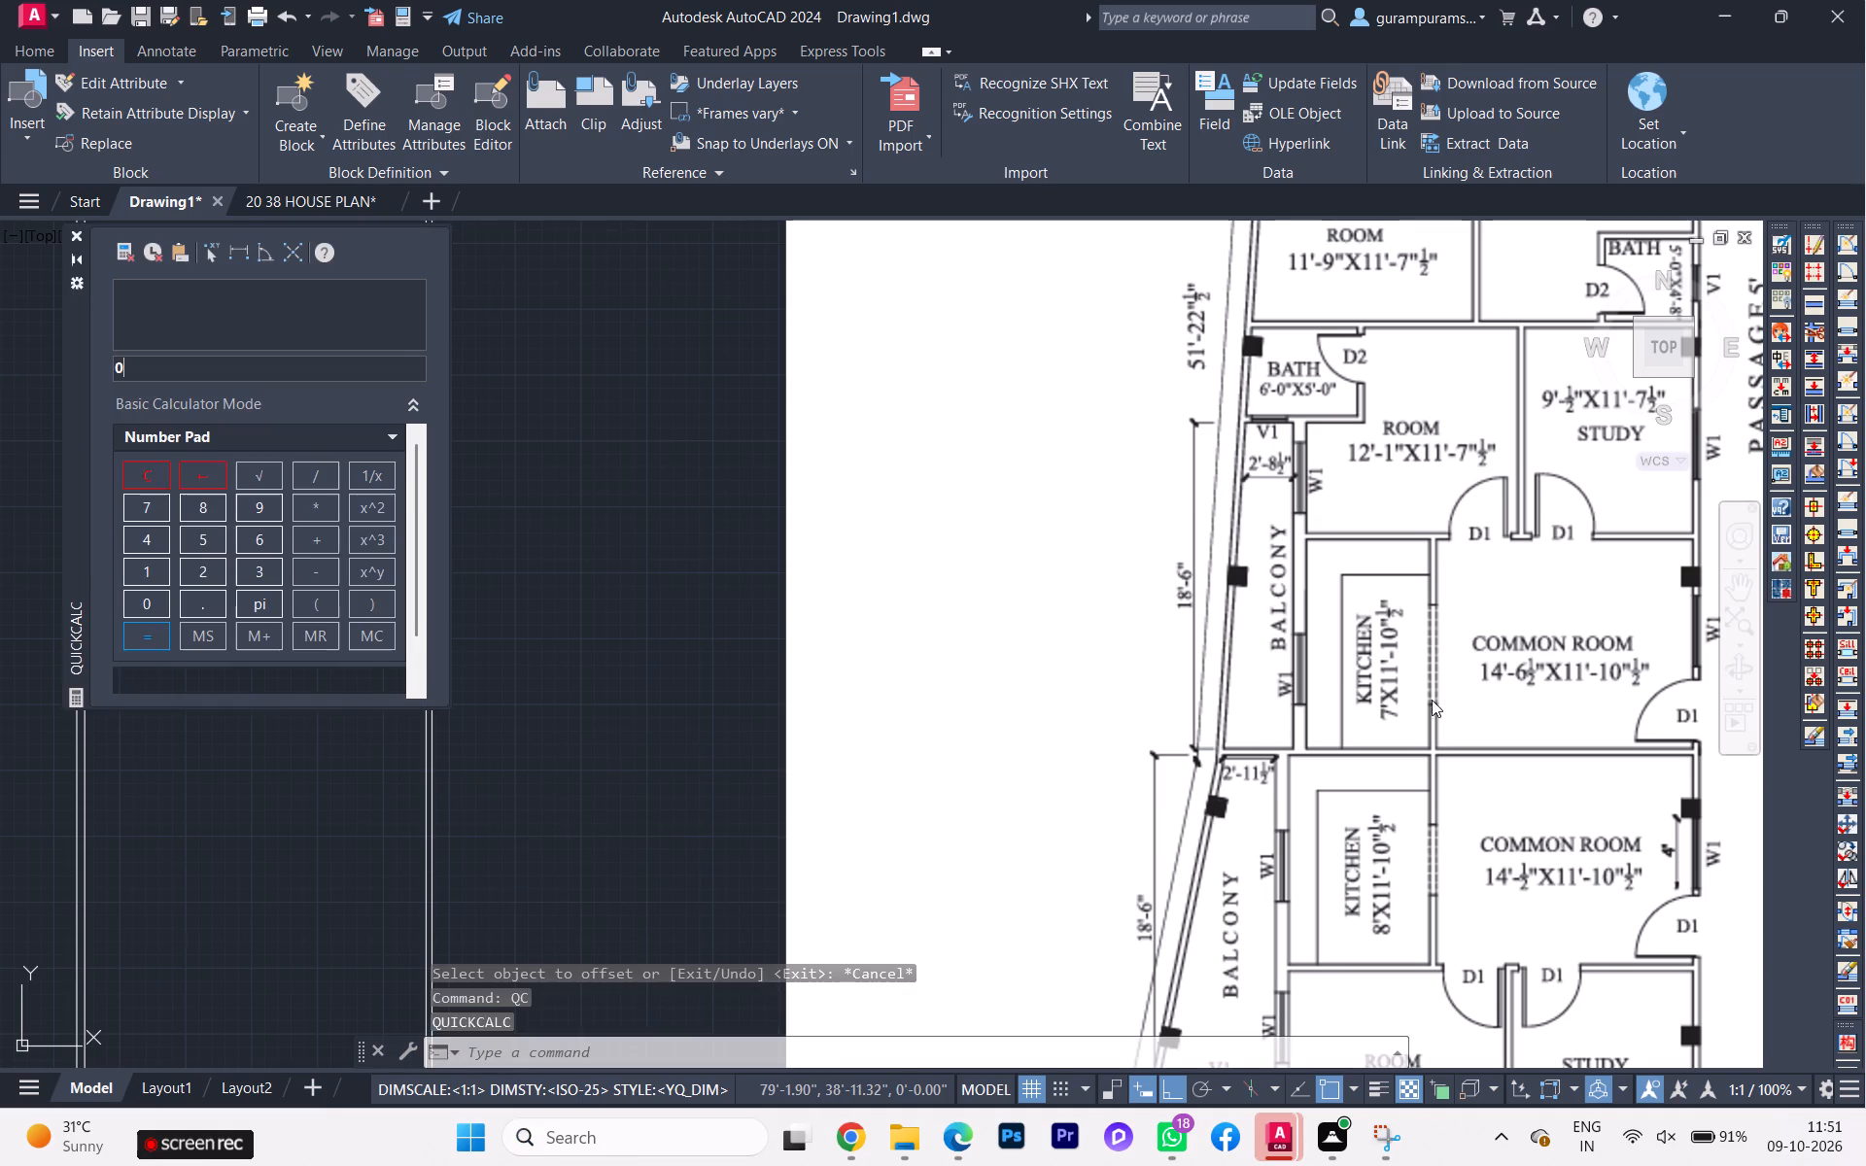
left_click(145, 495)
left_click(326, 535)
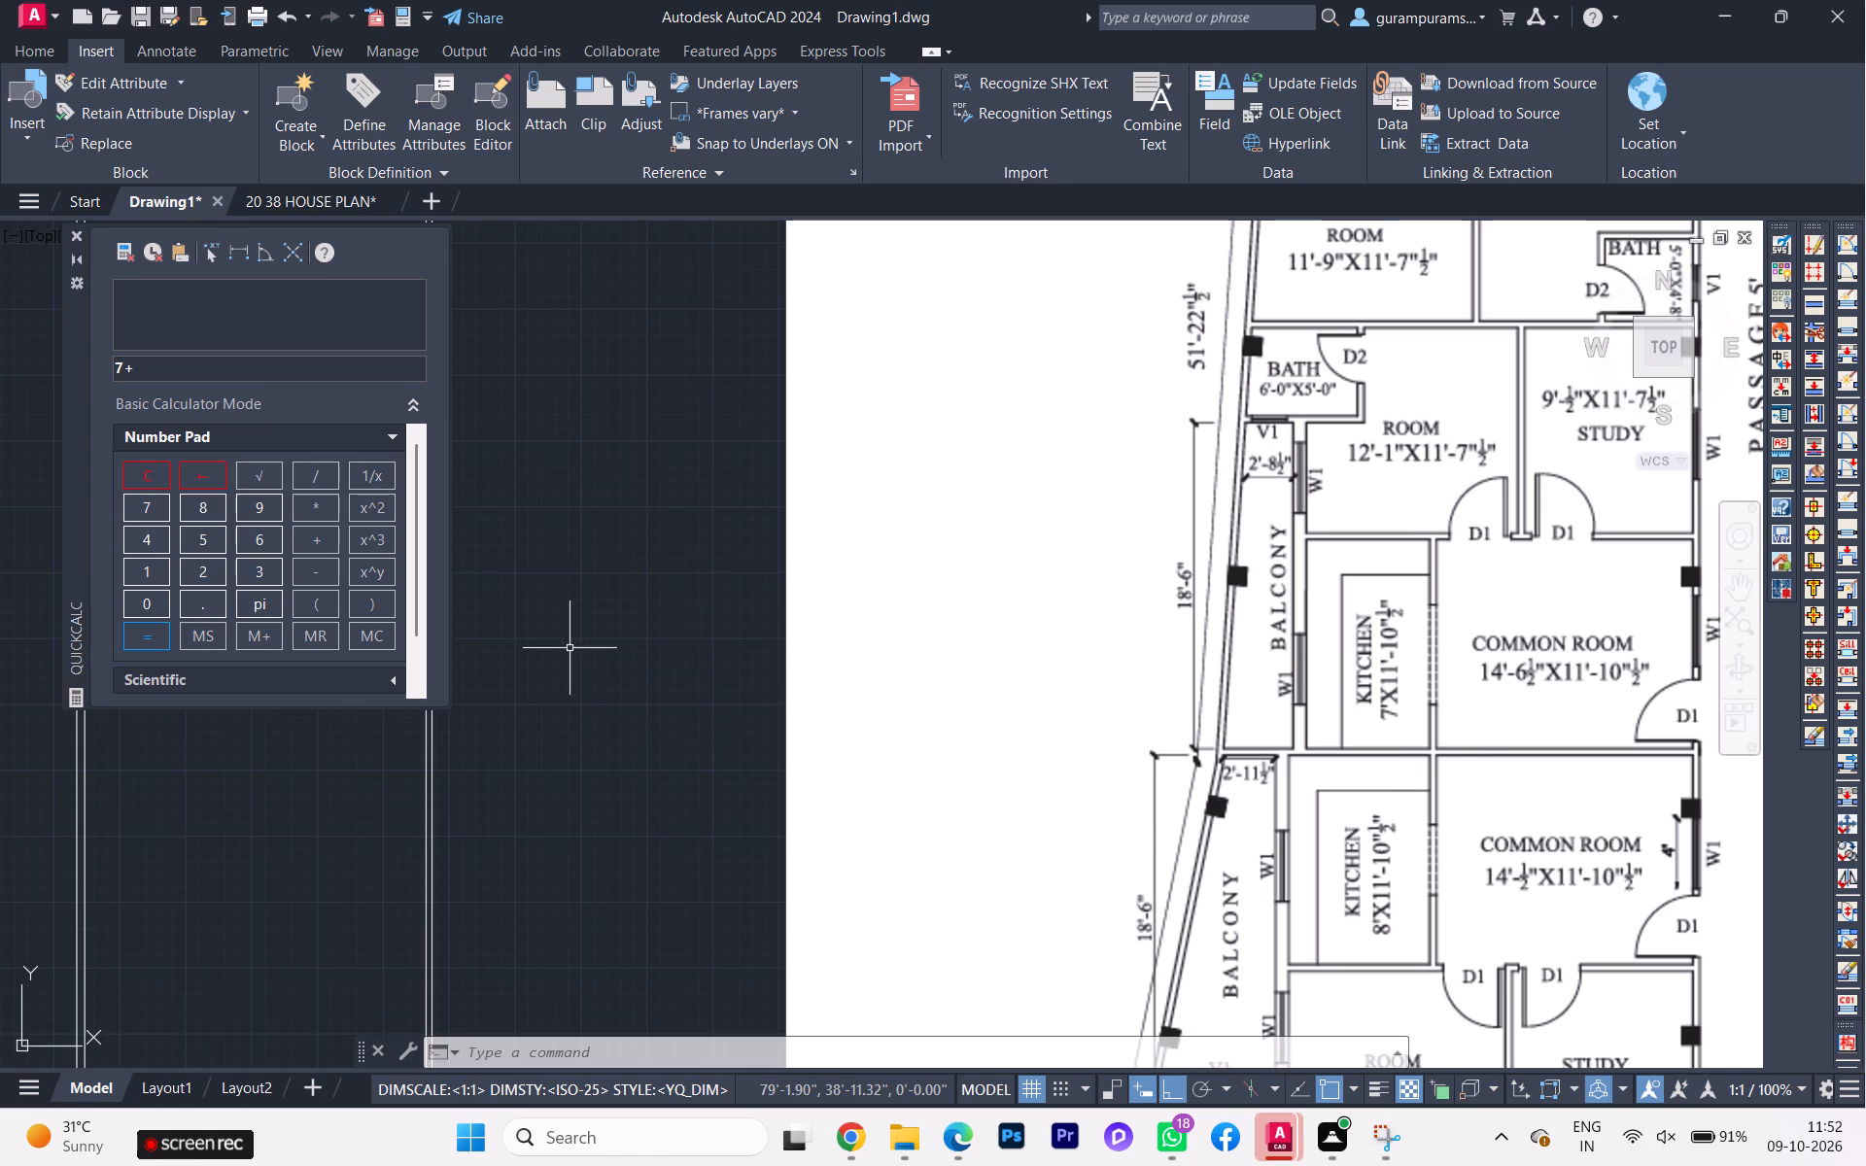
left_click(163, 565)
left_click(148, 537)
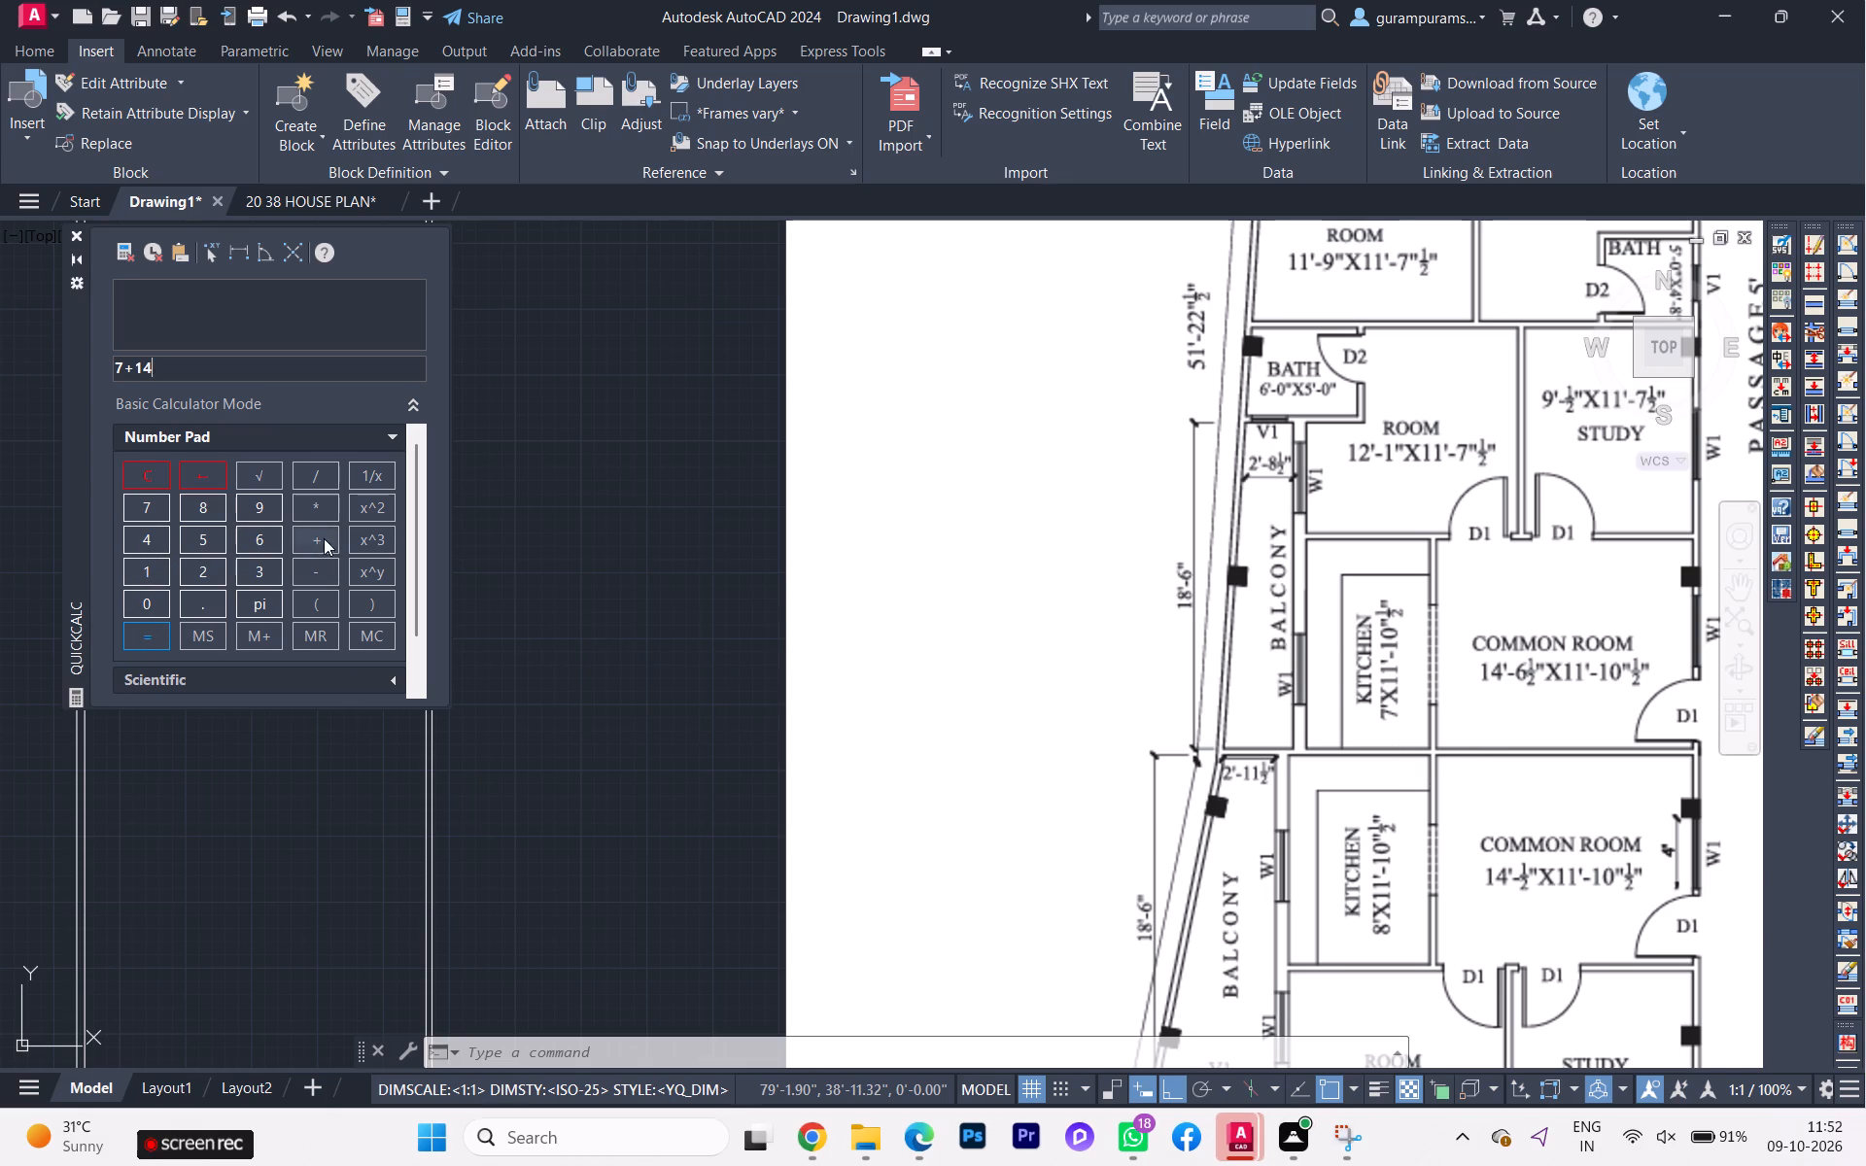
left_click(324, 537)
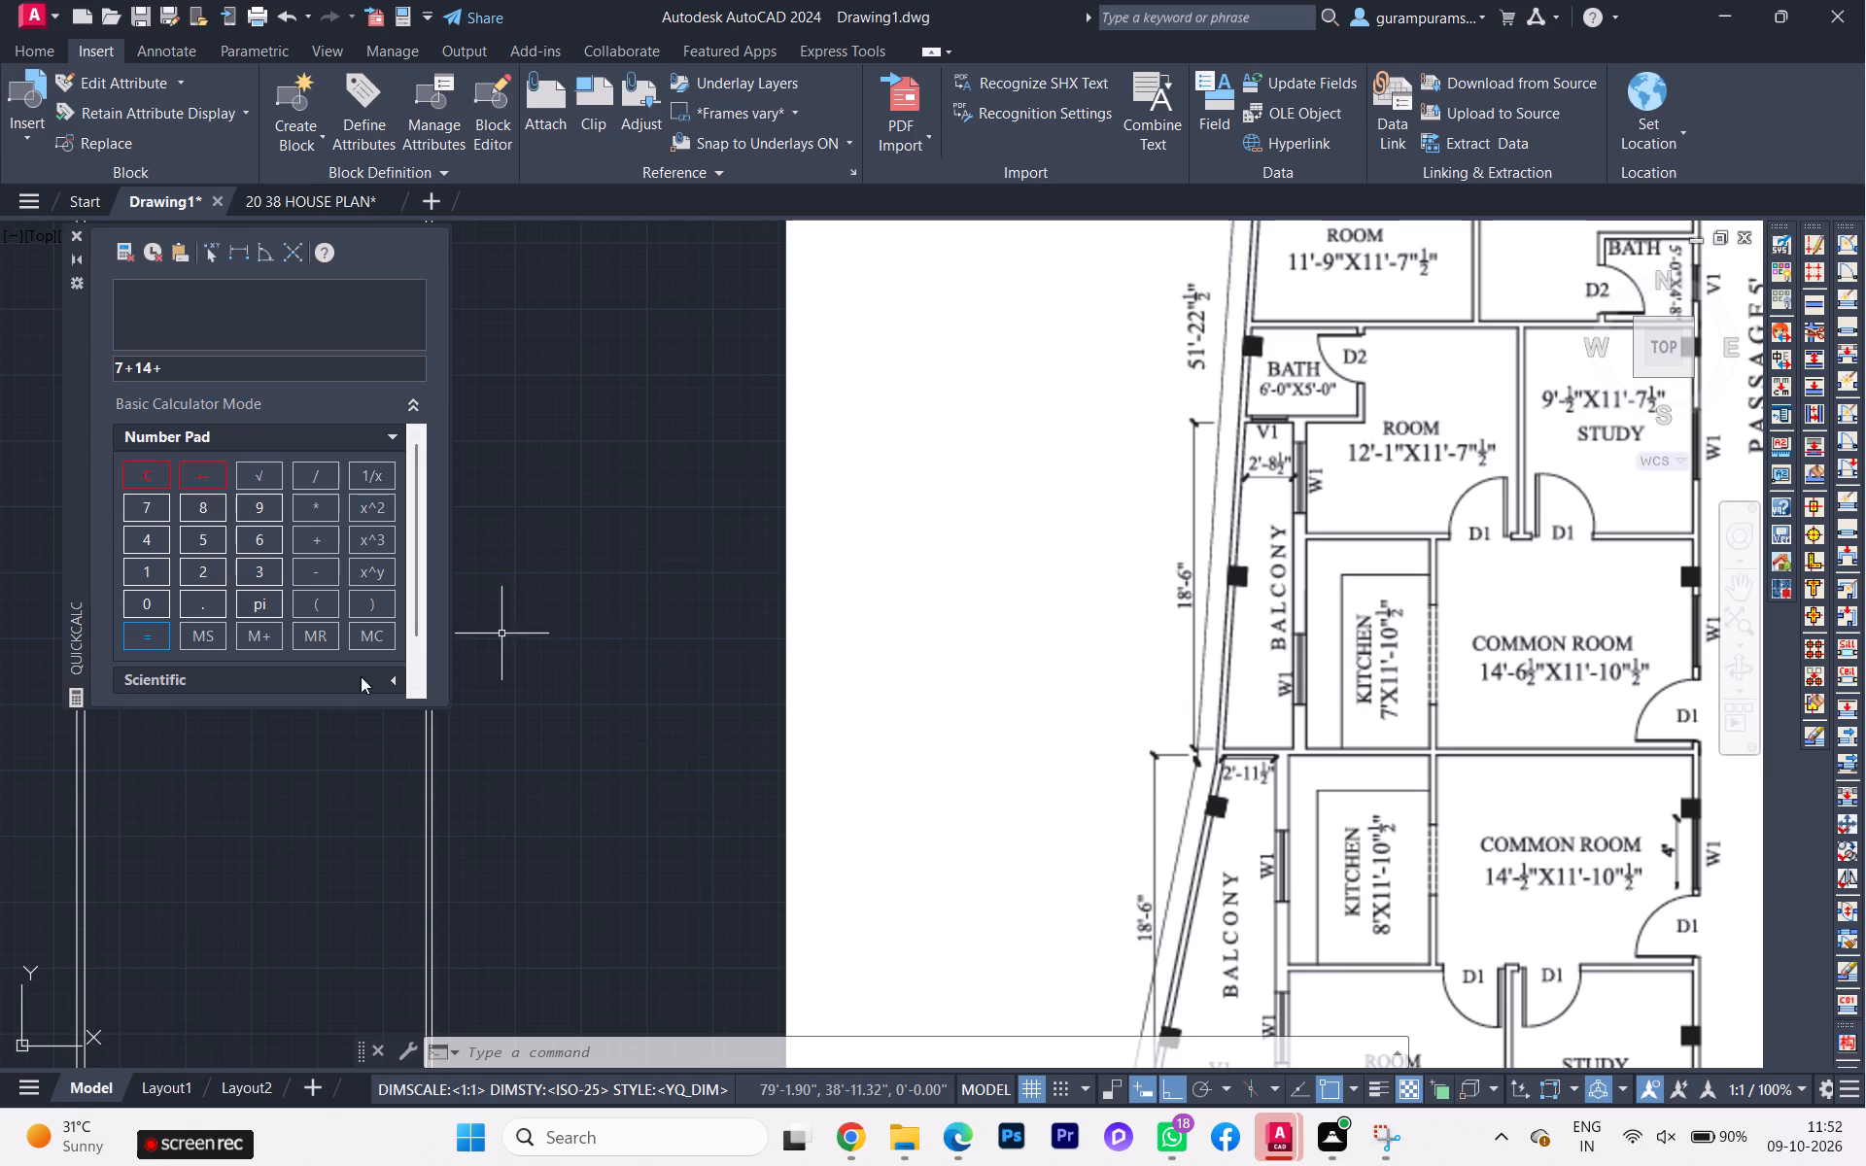
left_click(214, 574)
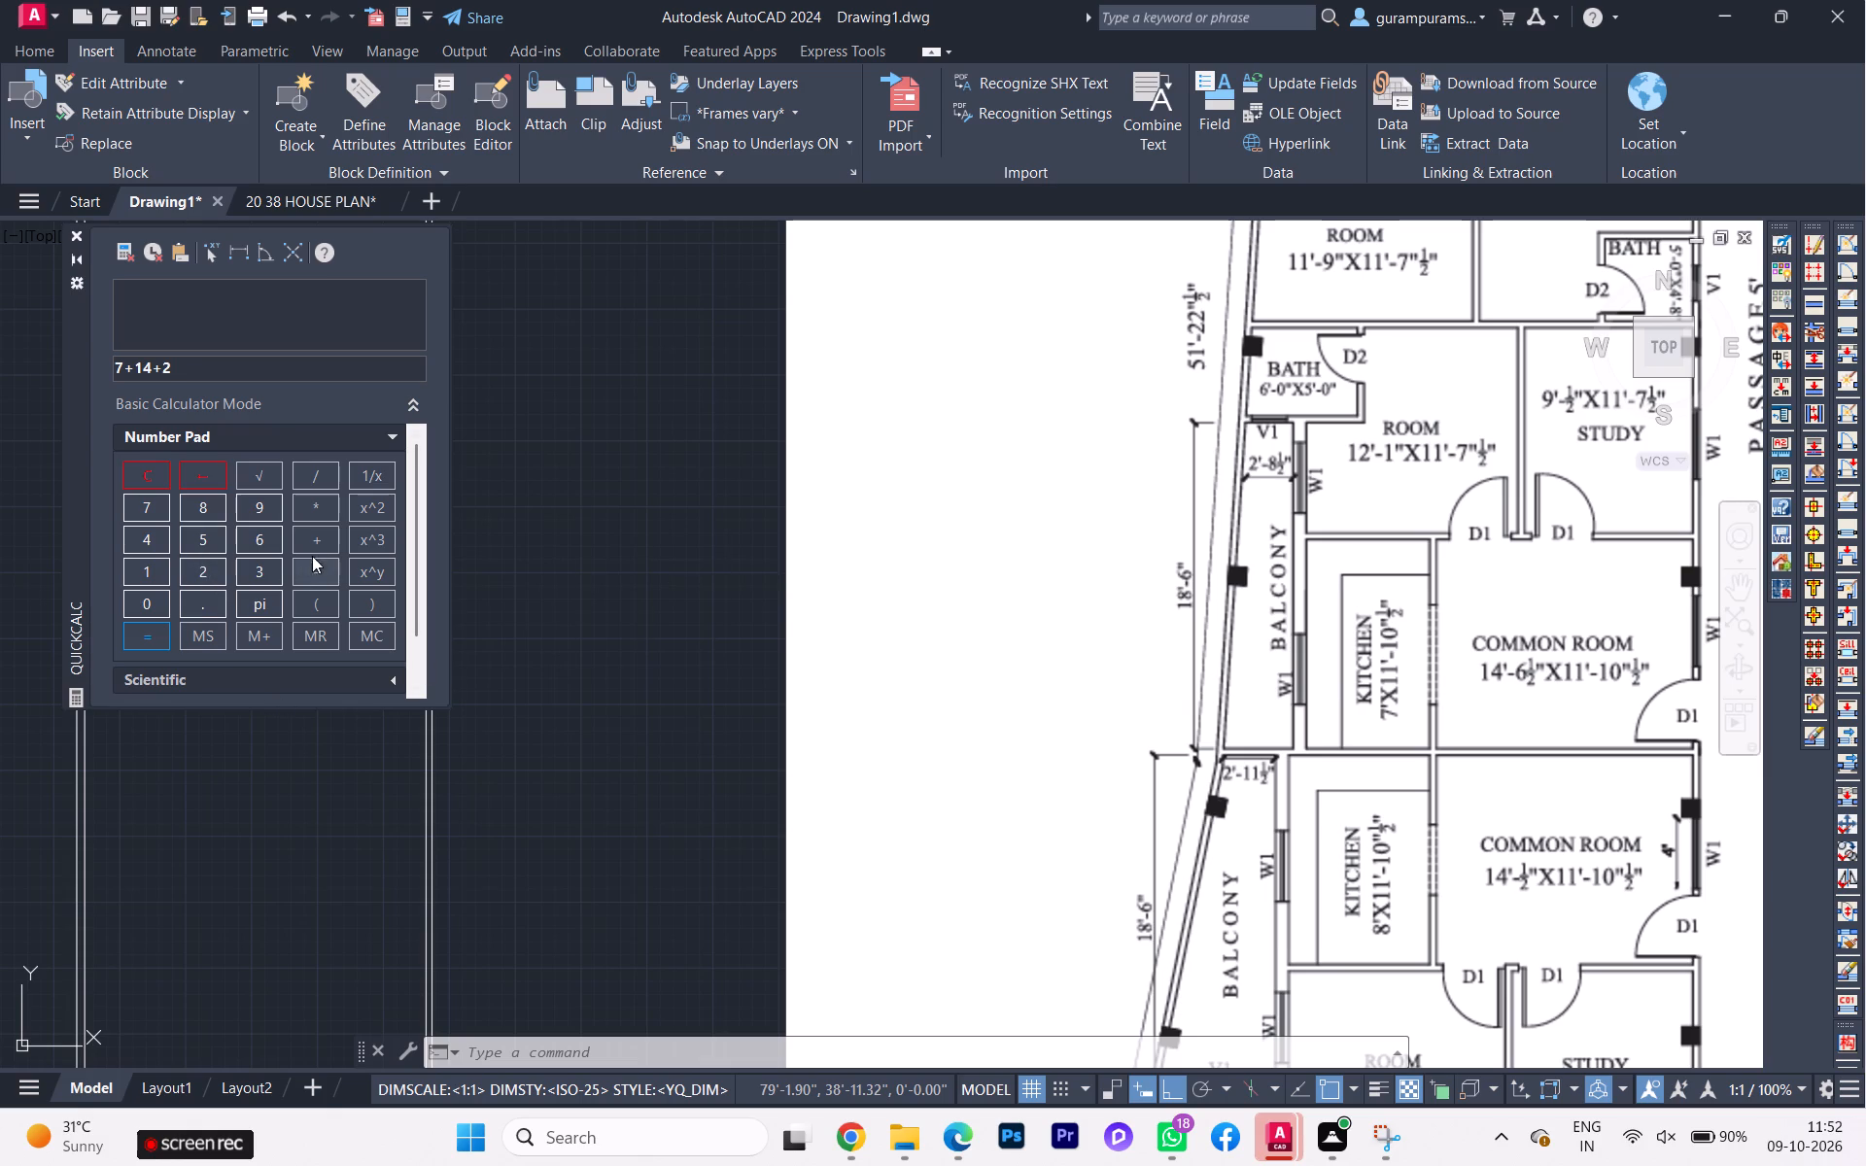
left_click(324, 542)
Examine the balcony, kitchen and common room widths and their dividing walls in the reference plan.
scroll(1054, 581, "down", 1)
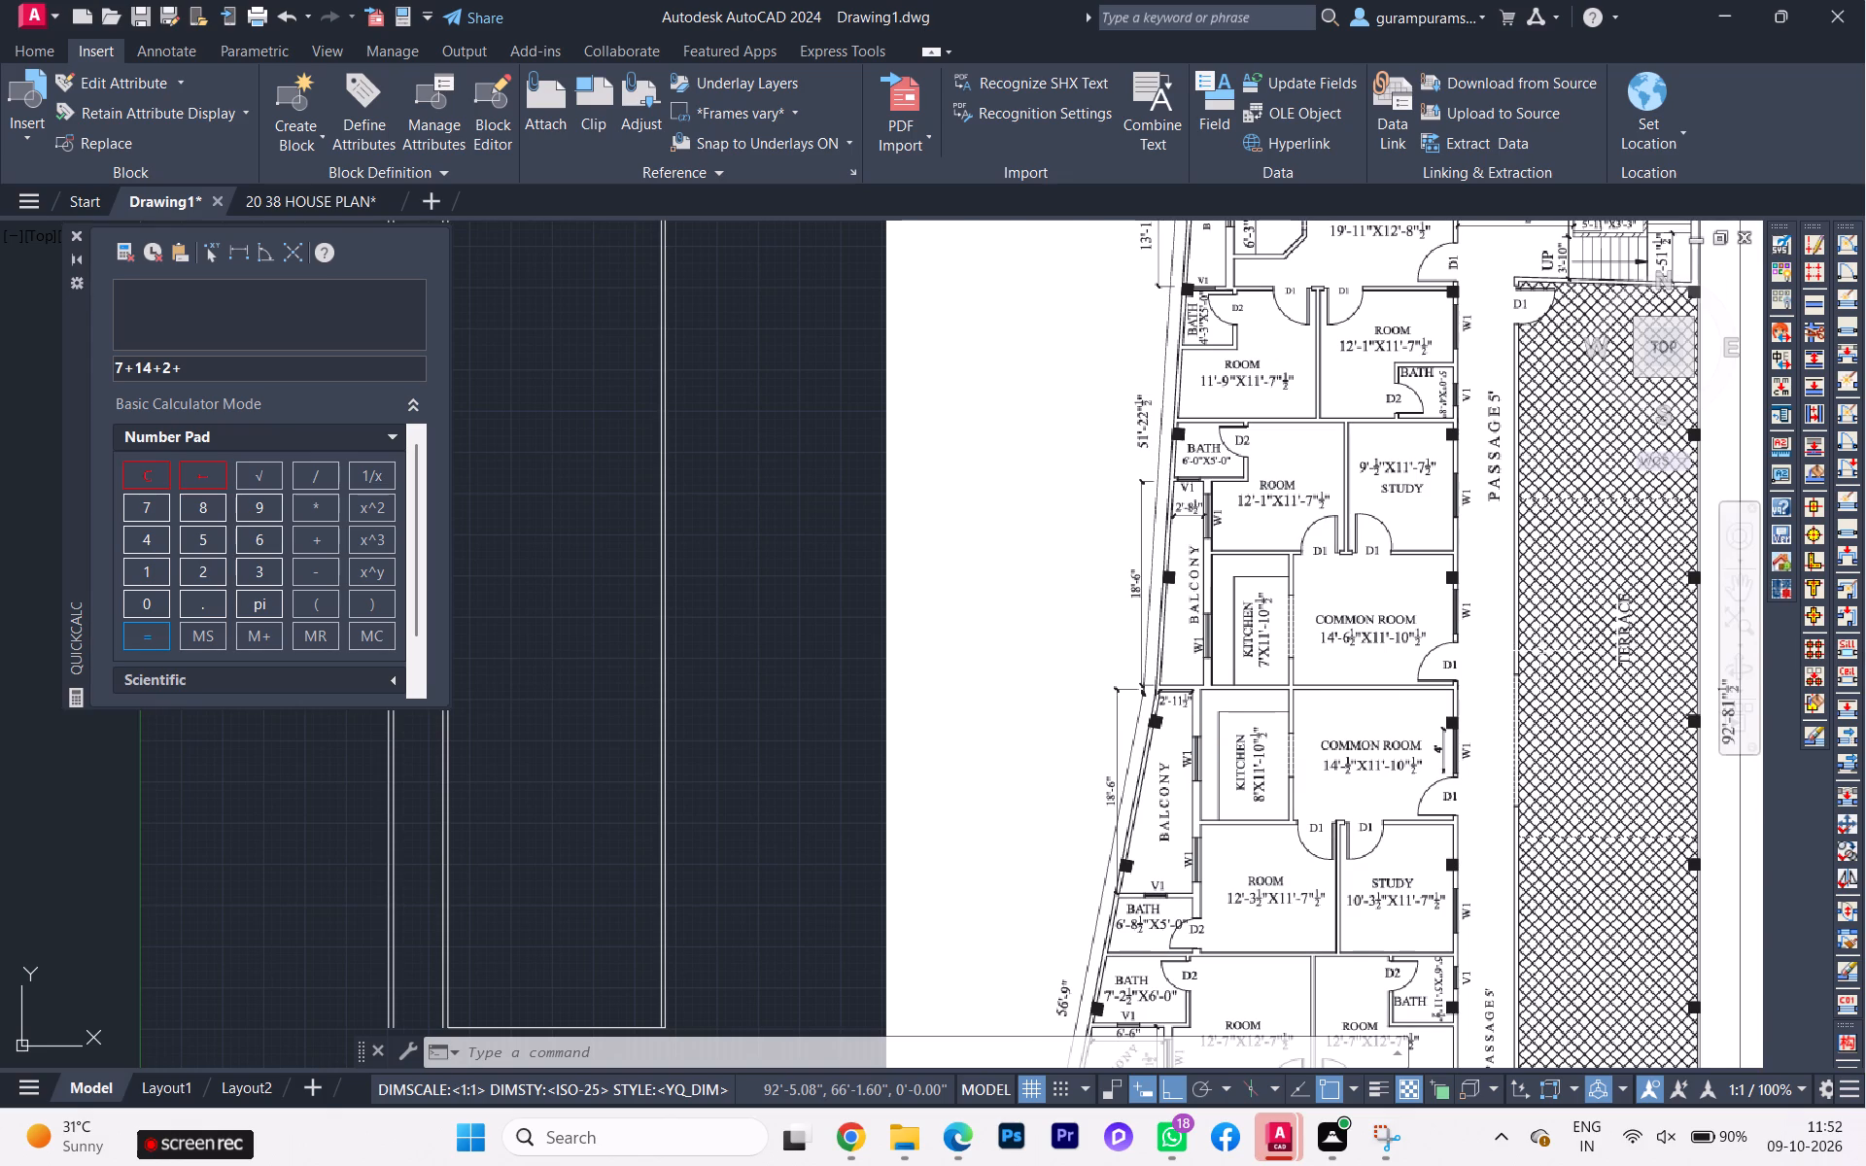
scroll(1539, 654, "up", 1)
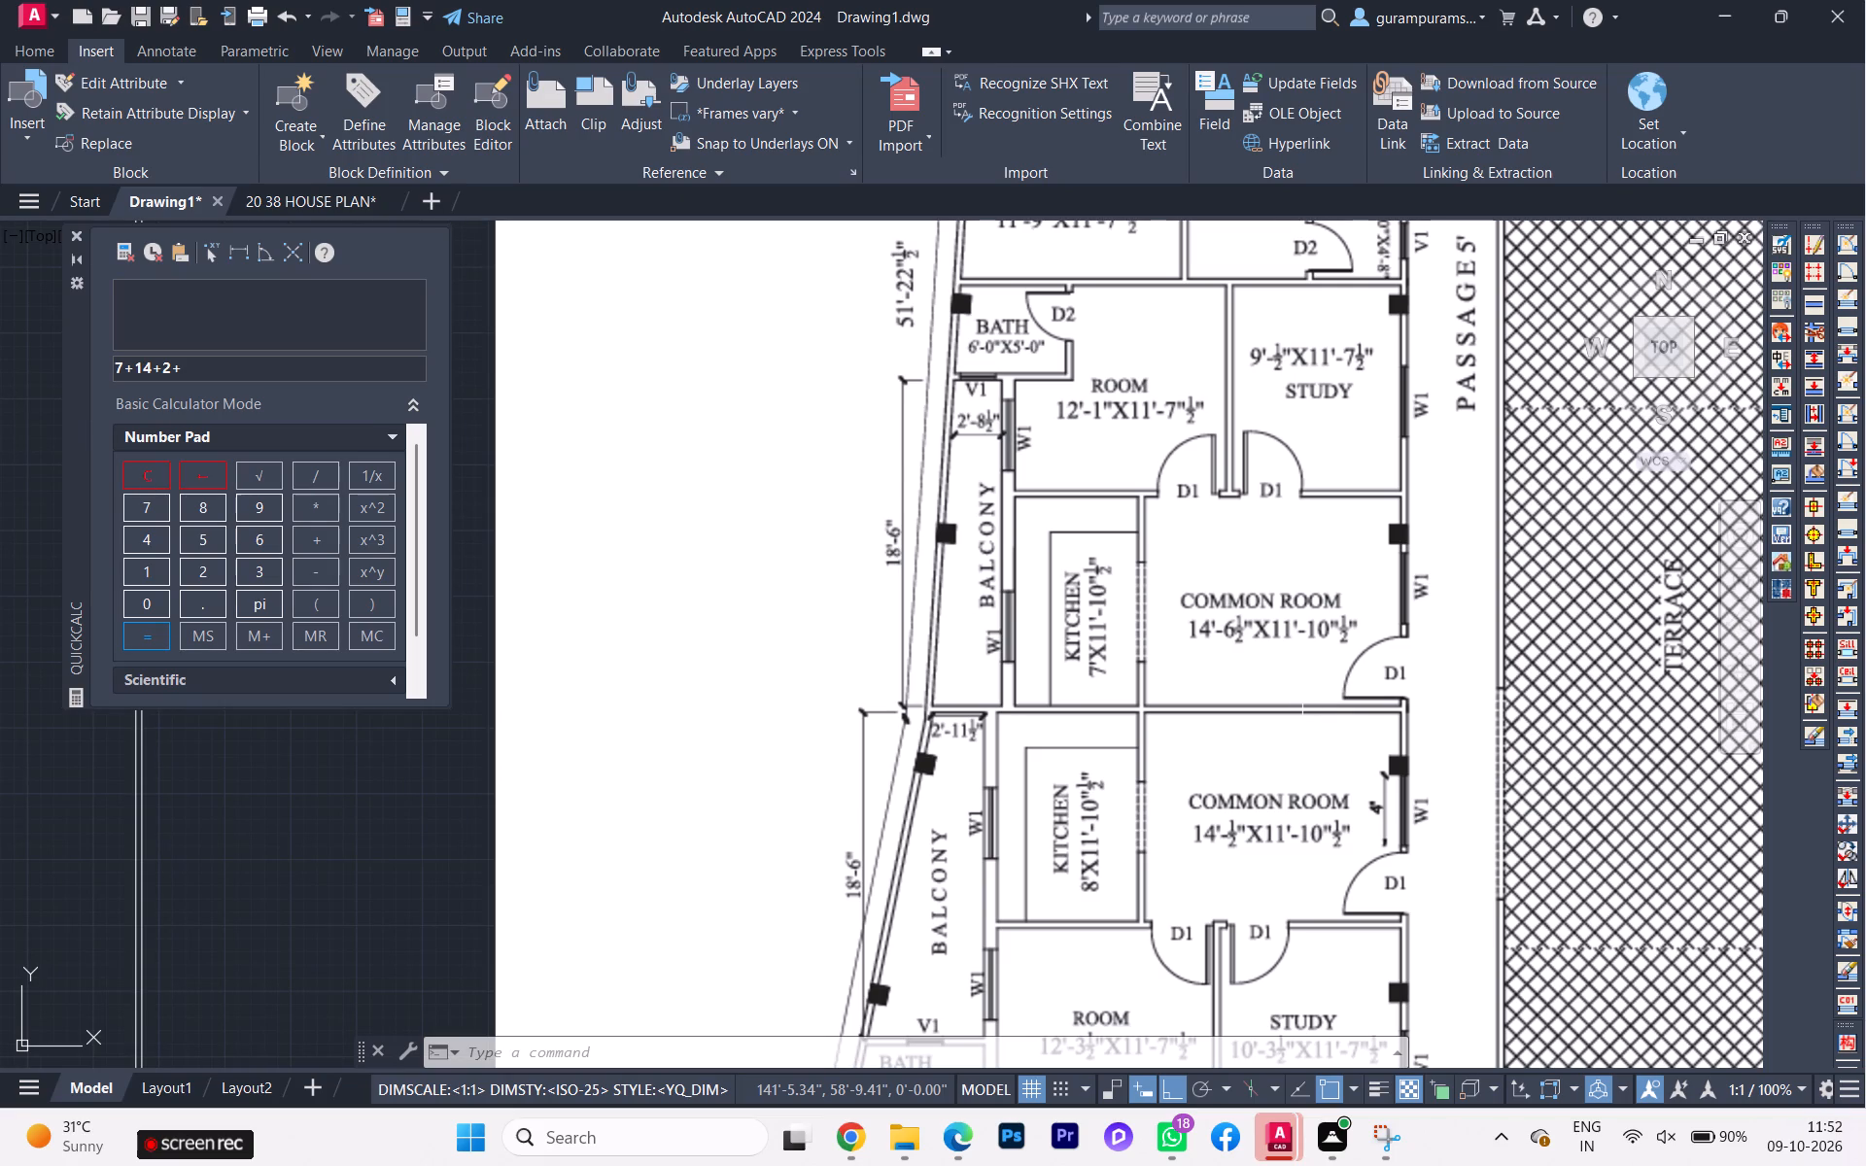
scroll(1303, 746, "down", 1)
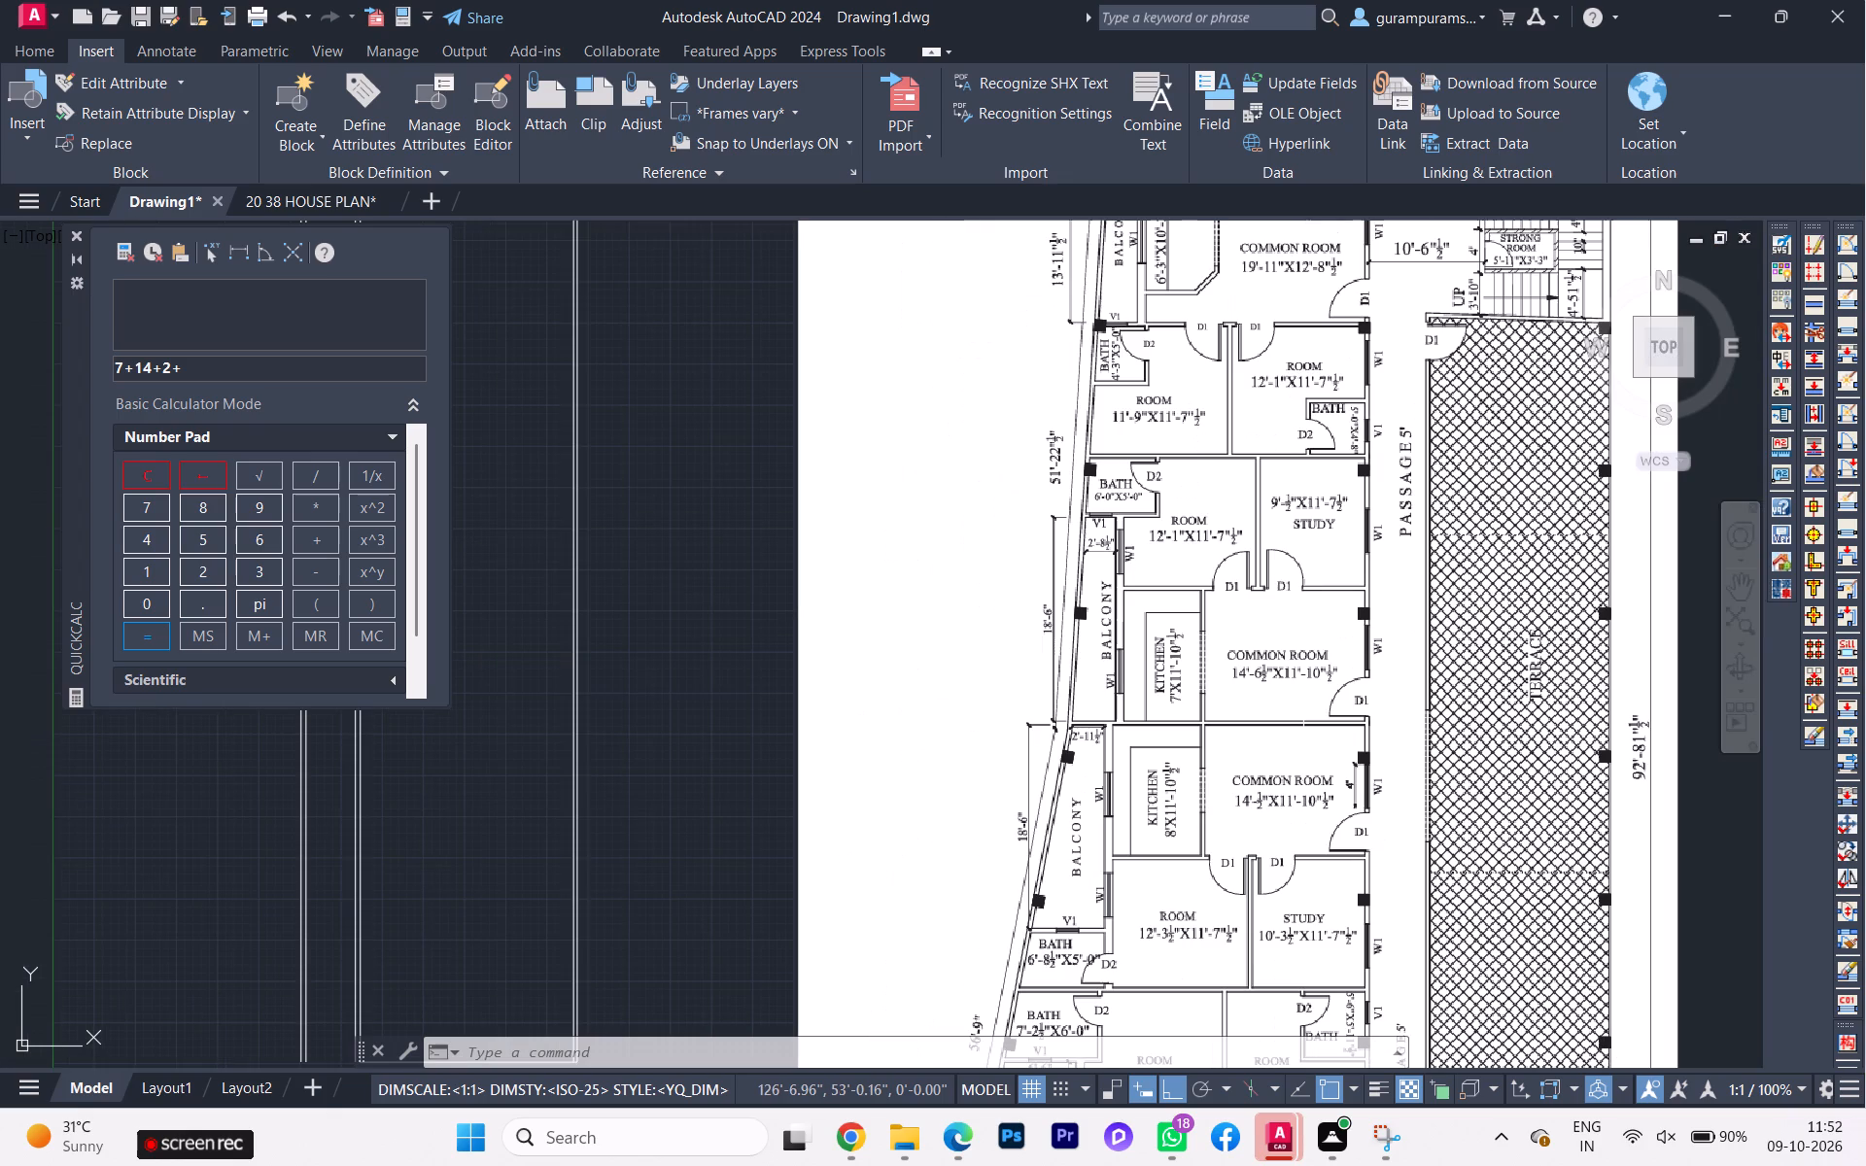
scroll(1303, 749, "up", 1)
scroll(1303, 749, "down", 1)
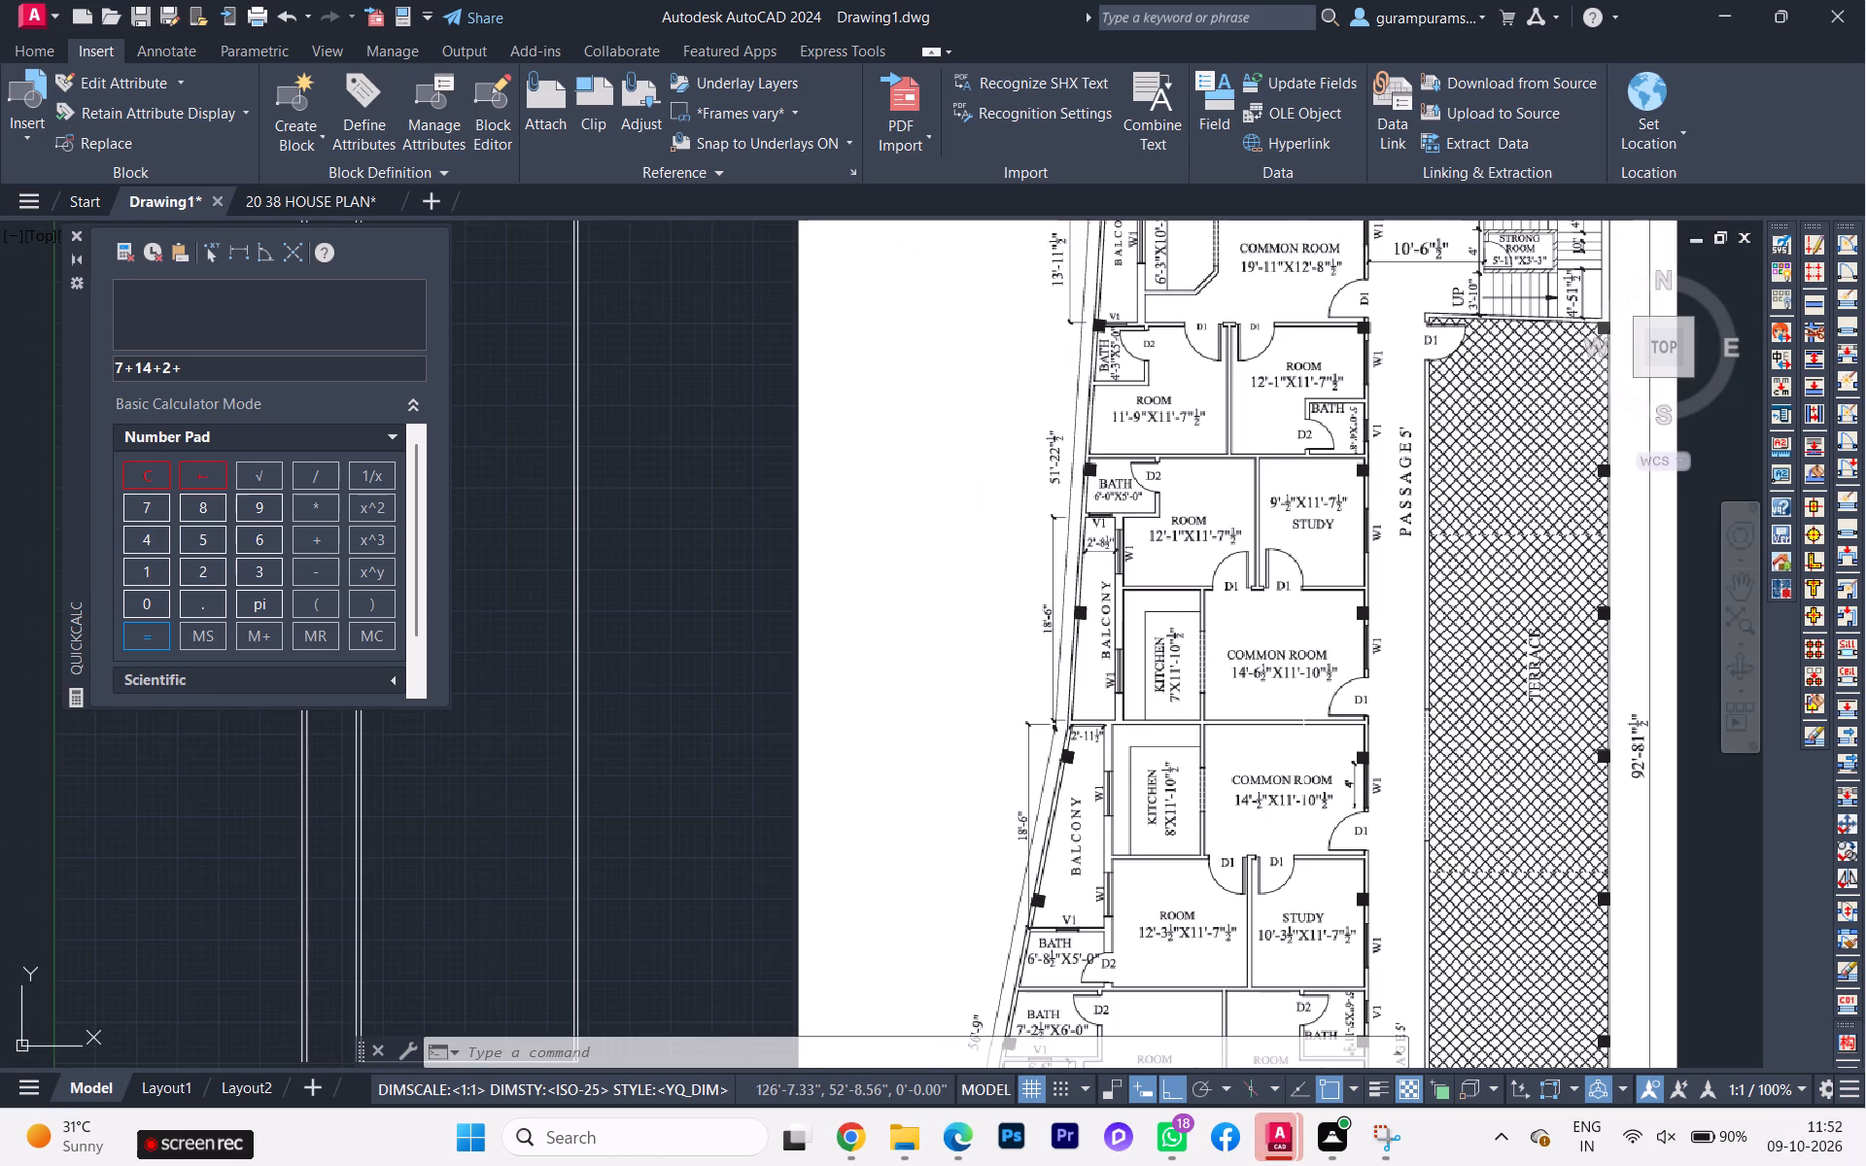
scroll(1303, 756, "up", 2)
scroll(1303, 755, "down", 1)
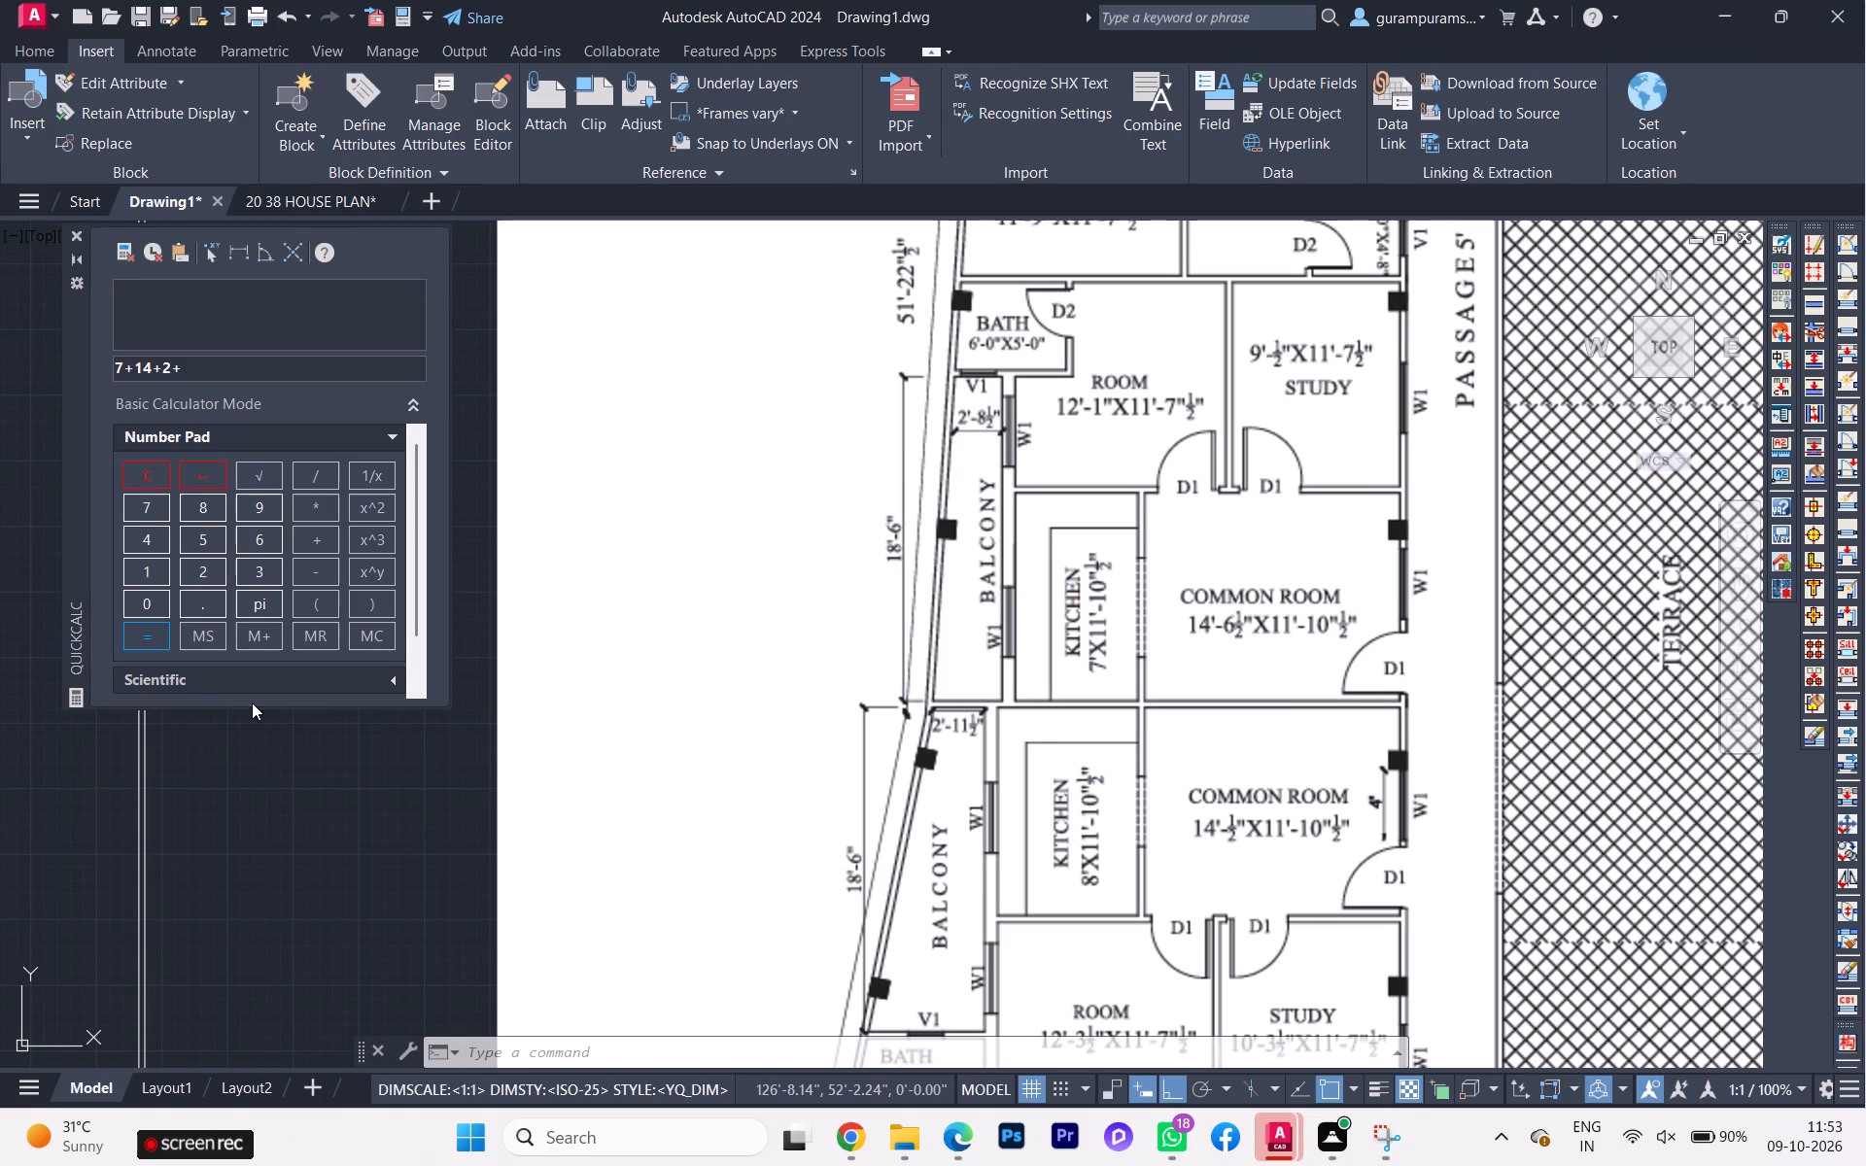
Remove the trailing plus sign from the sum and evaluate 7+14+2.
left_click(158, 634)
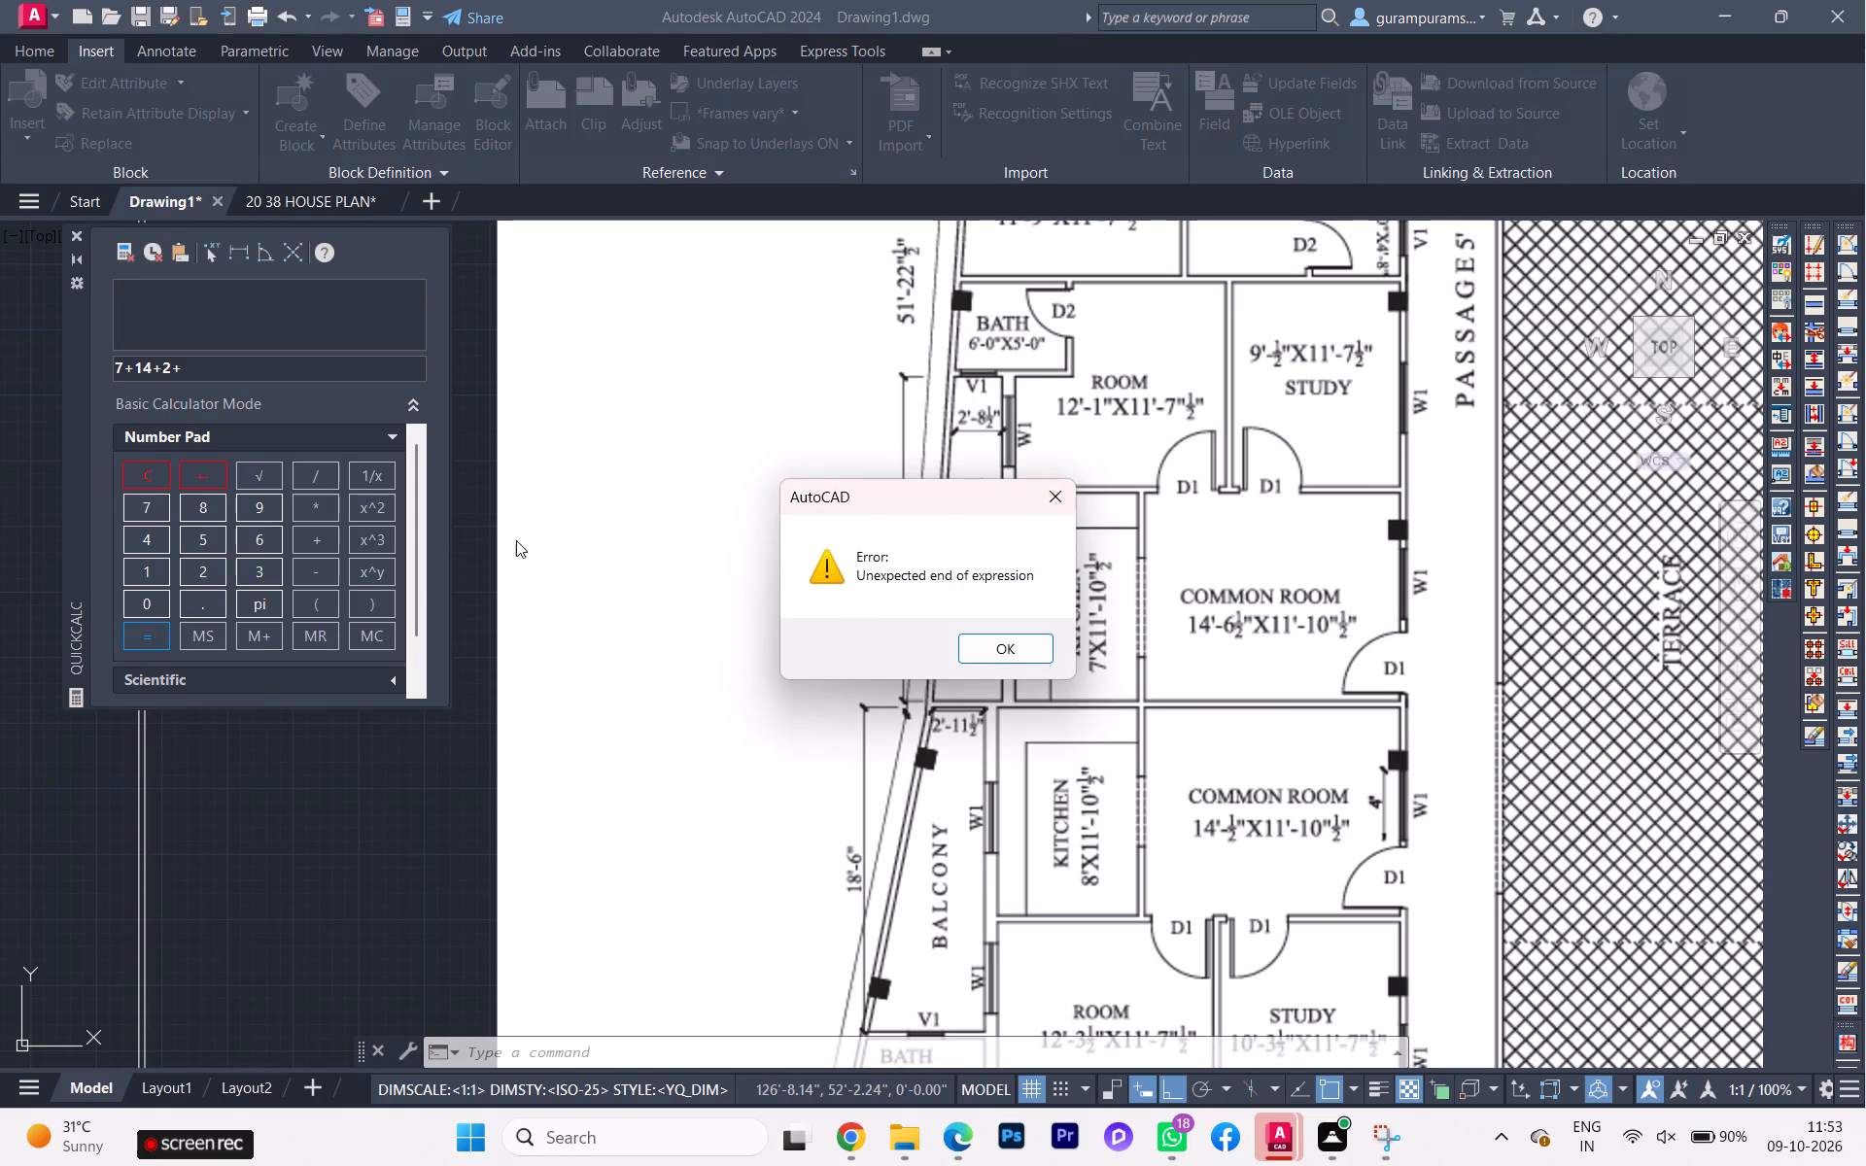
left_click(1055, 505)
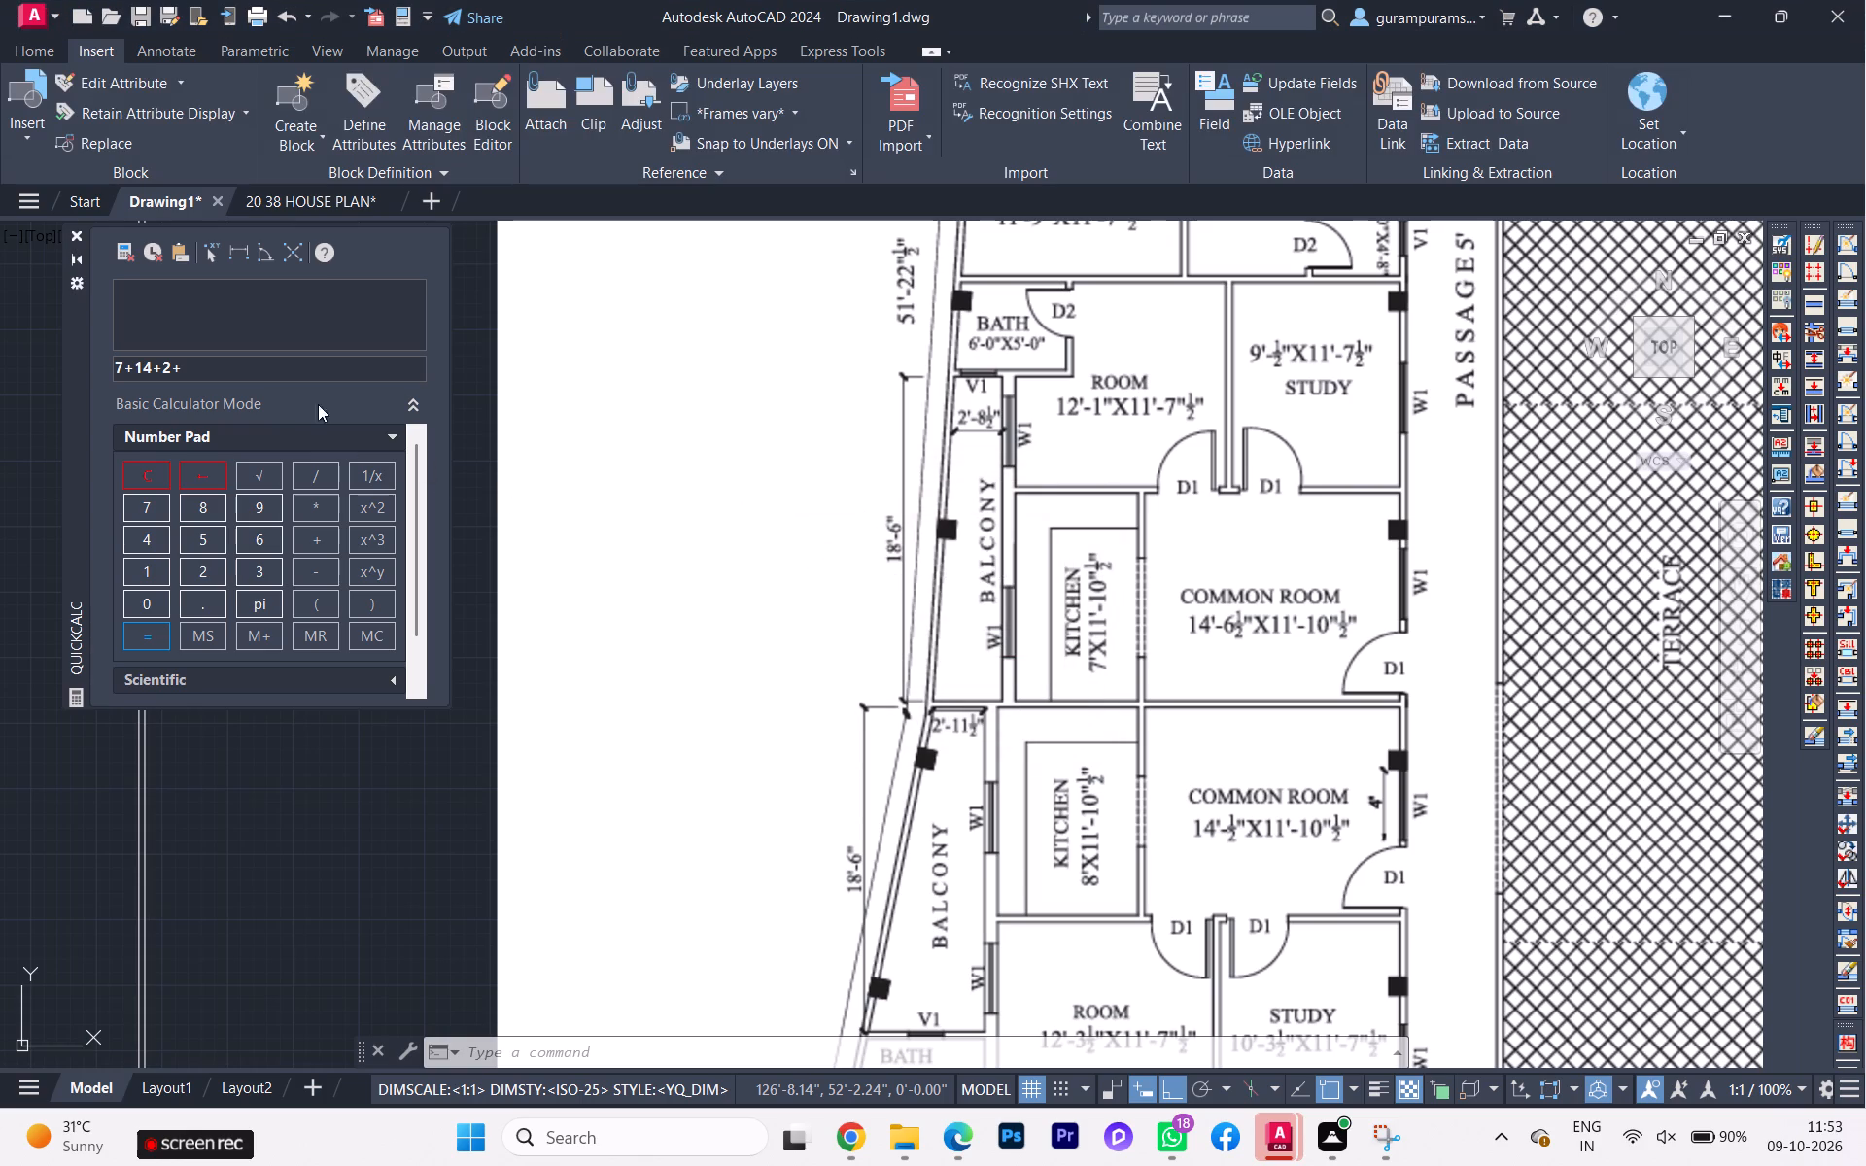
left_click(233, 376)
key("BackSpace")
key("Return")
Clear the QuickCalc entry and enter the inch parts of the widths as the sum 8.5+10.5+6.5.
left_click(142, 474)
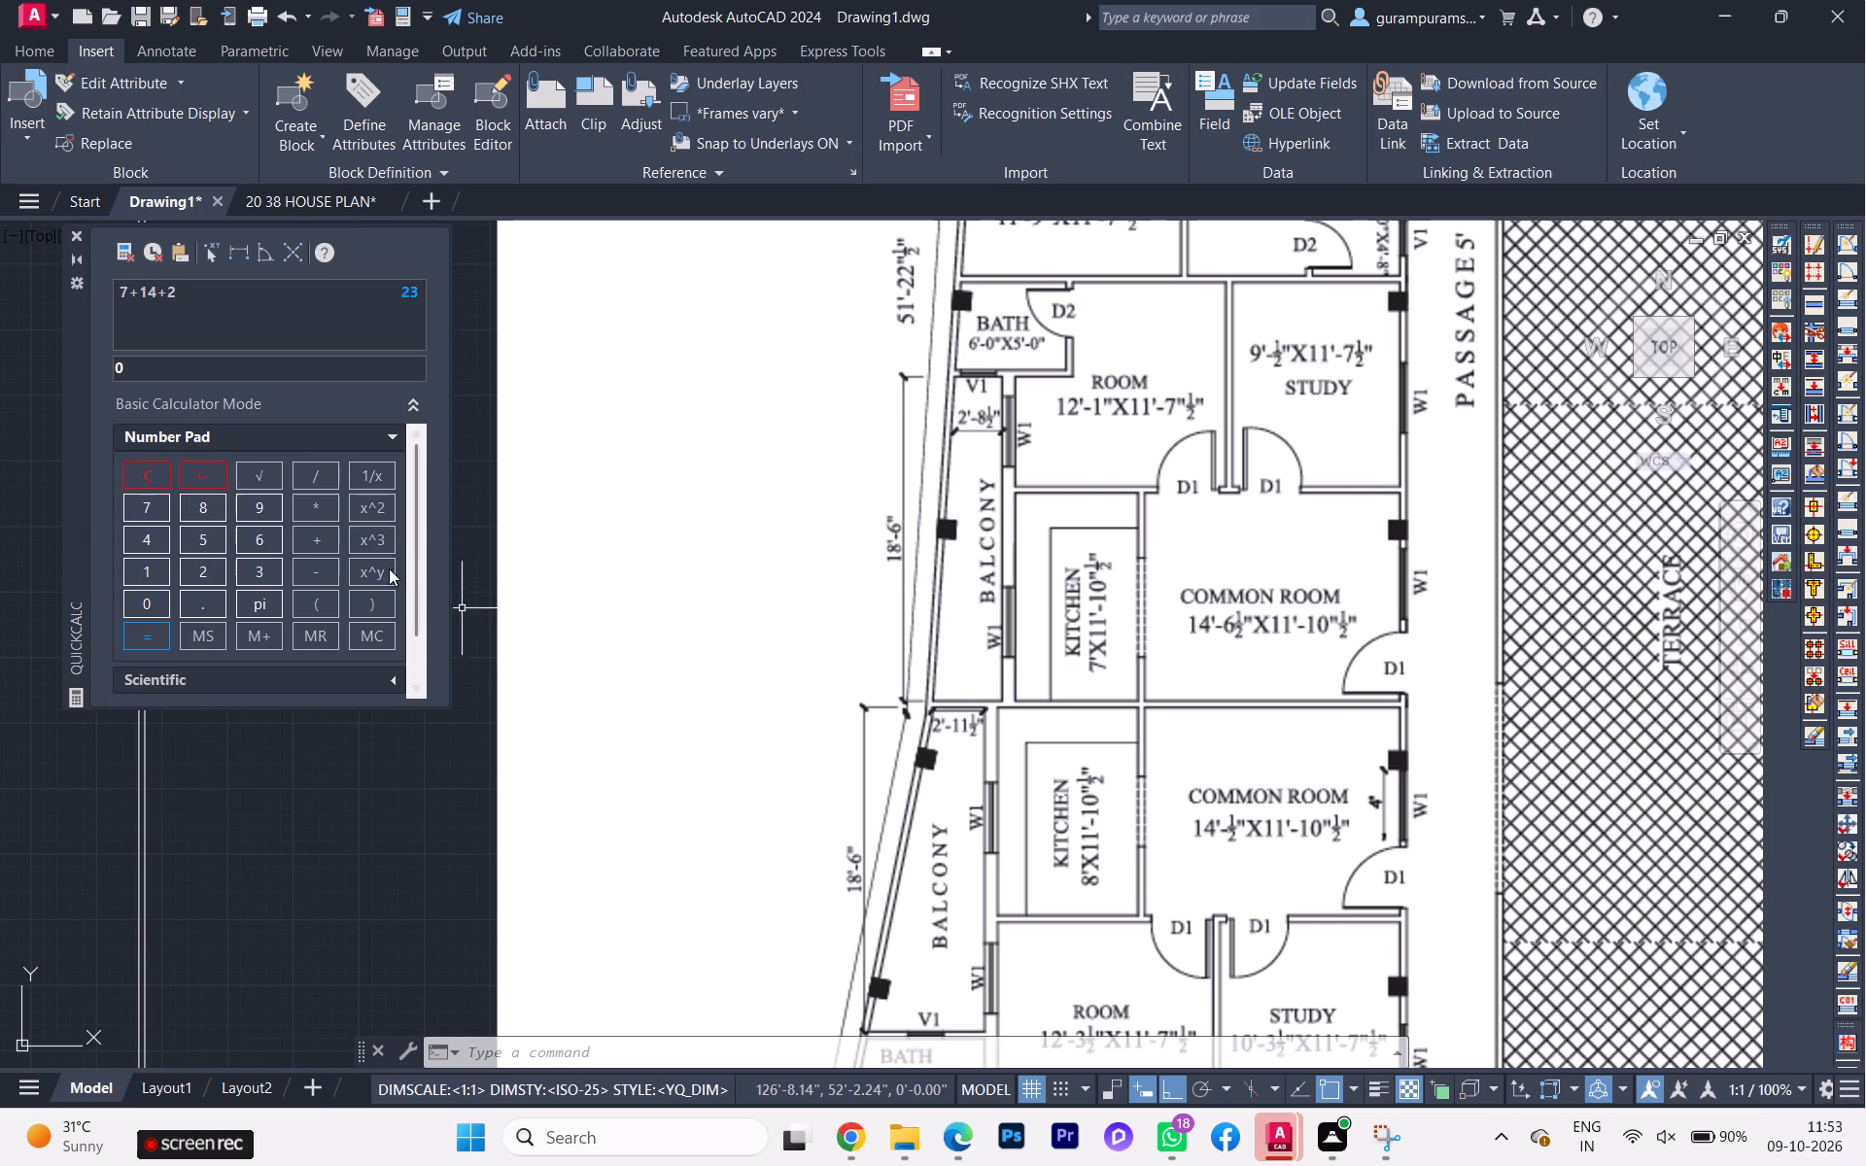
left_click(204, 509)
left_click(218, 599)
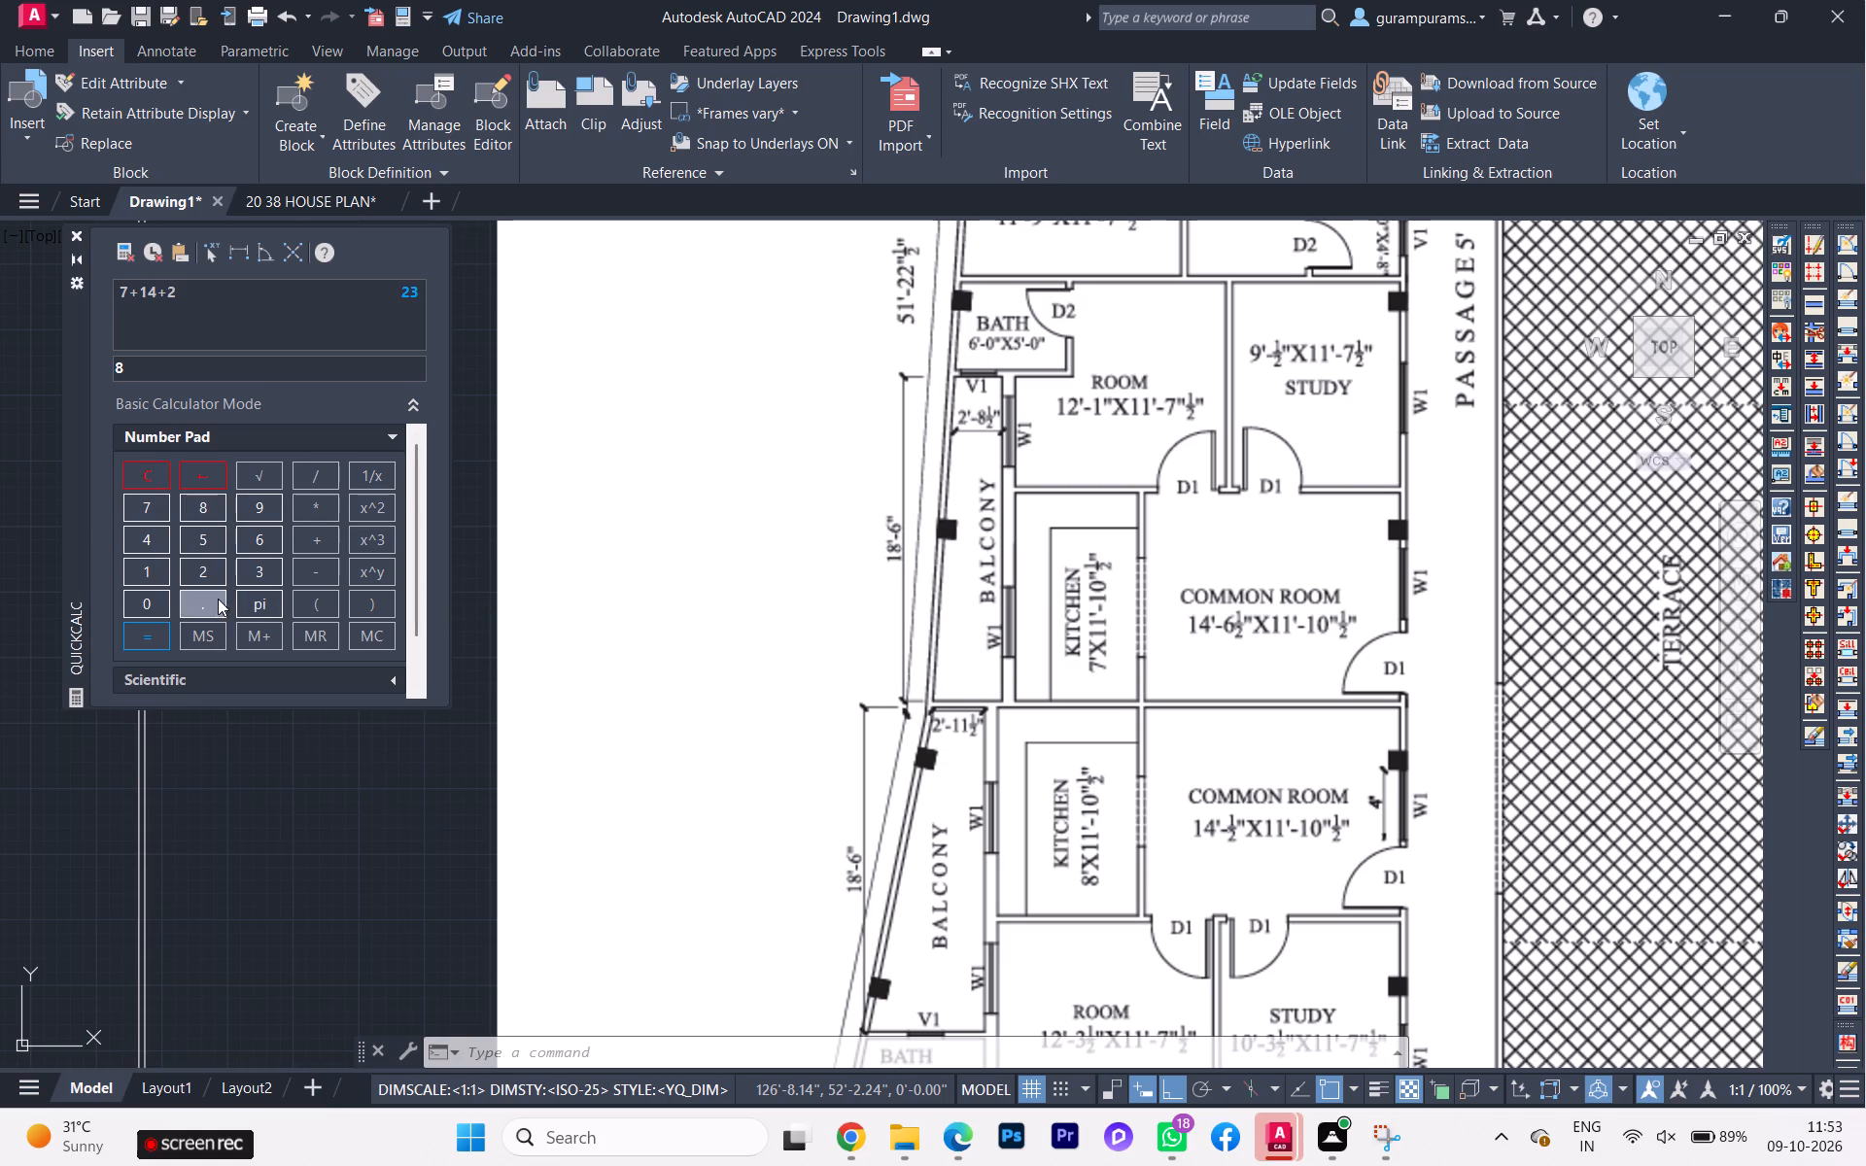
left_click(223, 535)
left_click(324, 532)
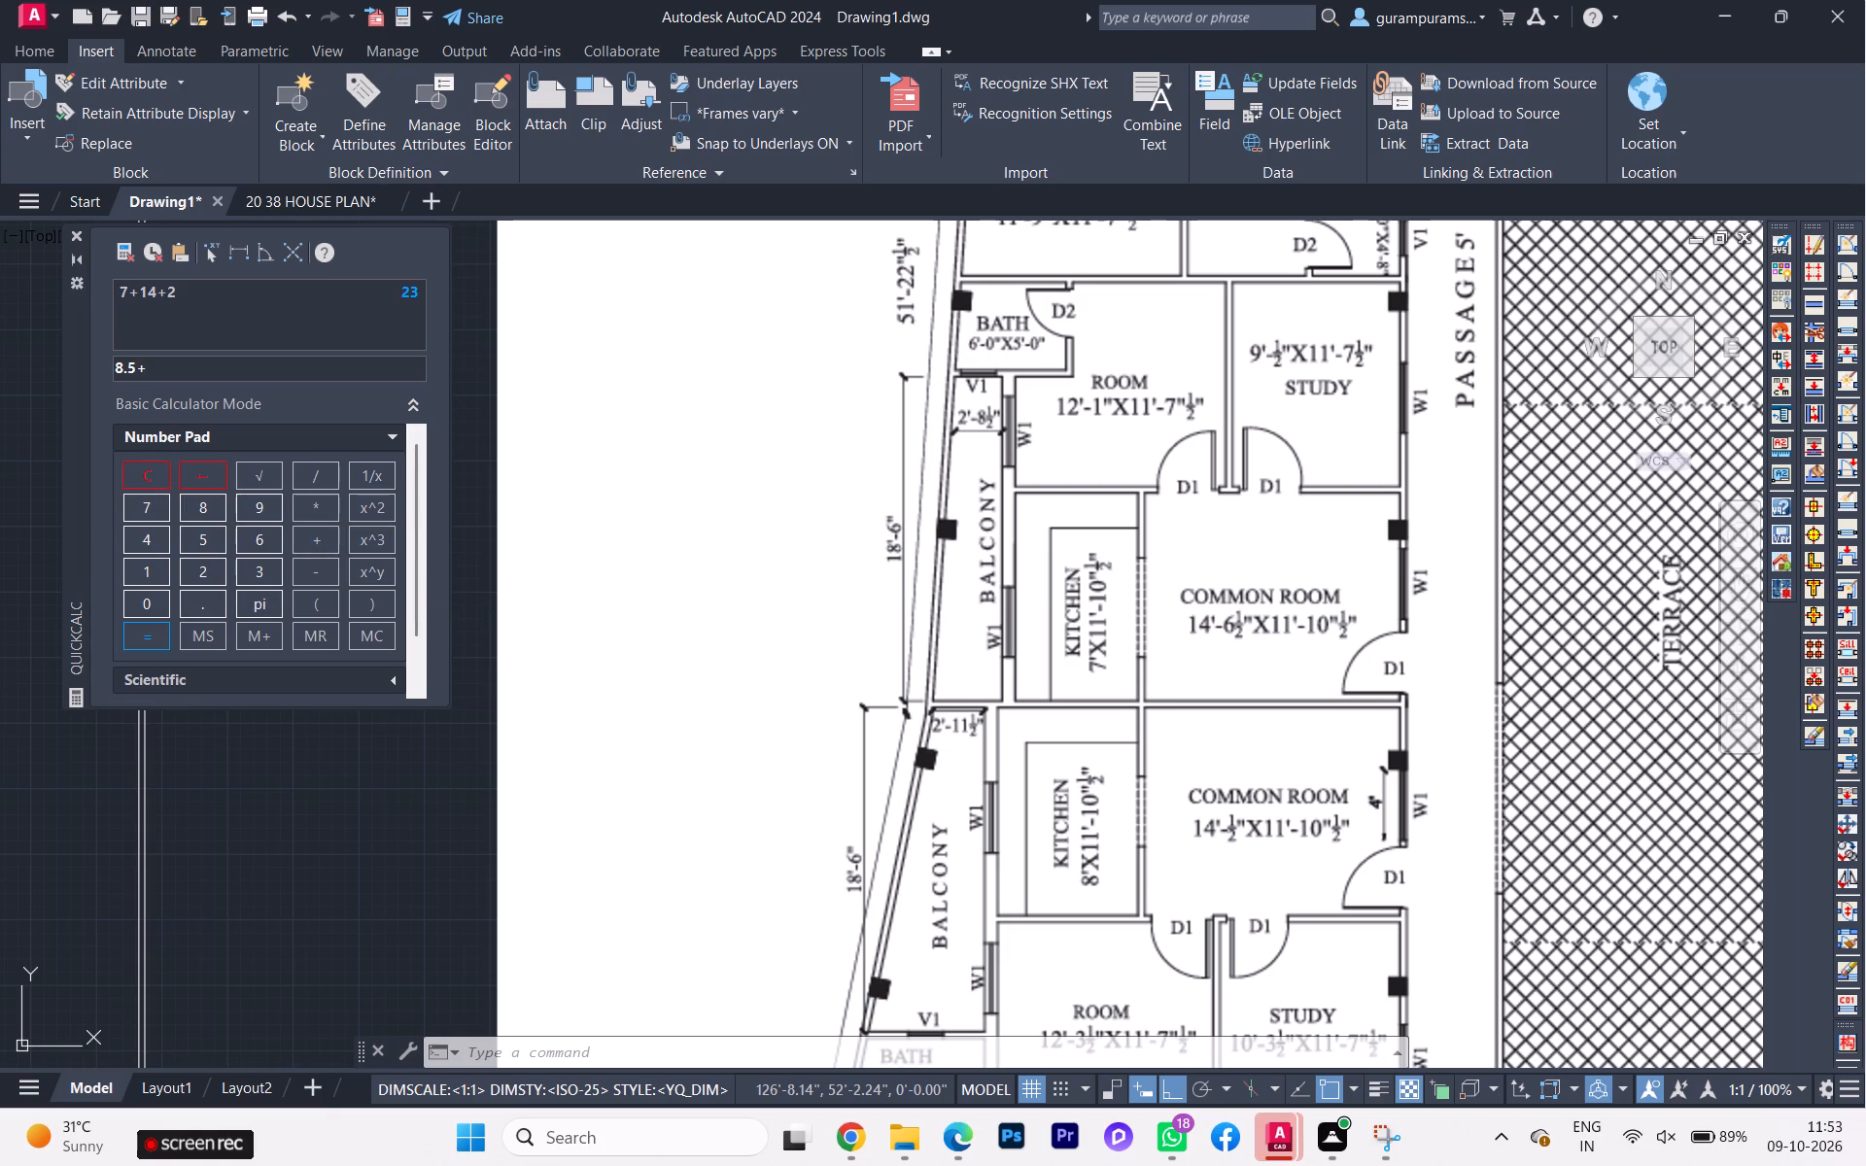
left_click(151, 578)
left_click(146, 598)
left_click(205, 599)
left_click(194, 538)
left_click(323, 541)
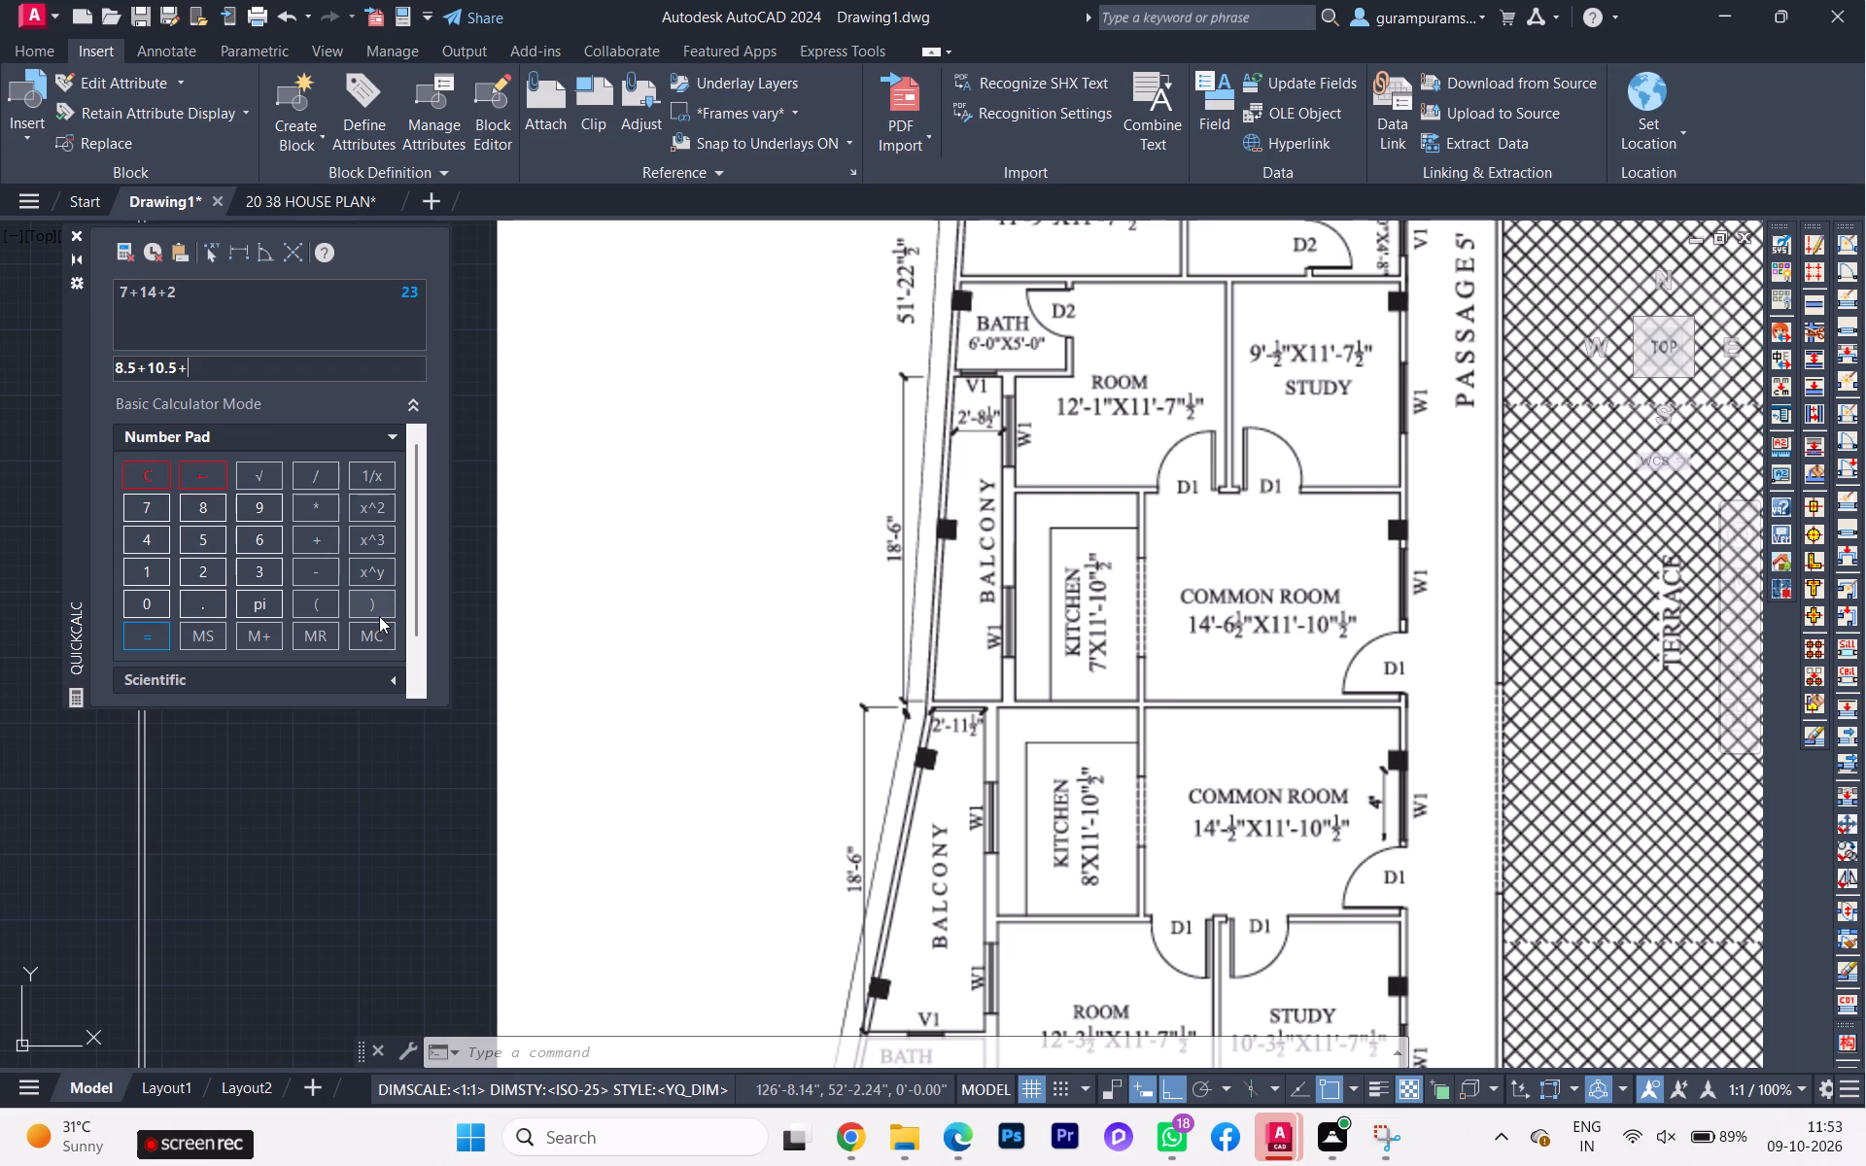
left_click(255, 545)
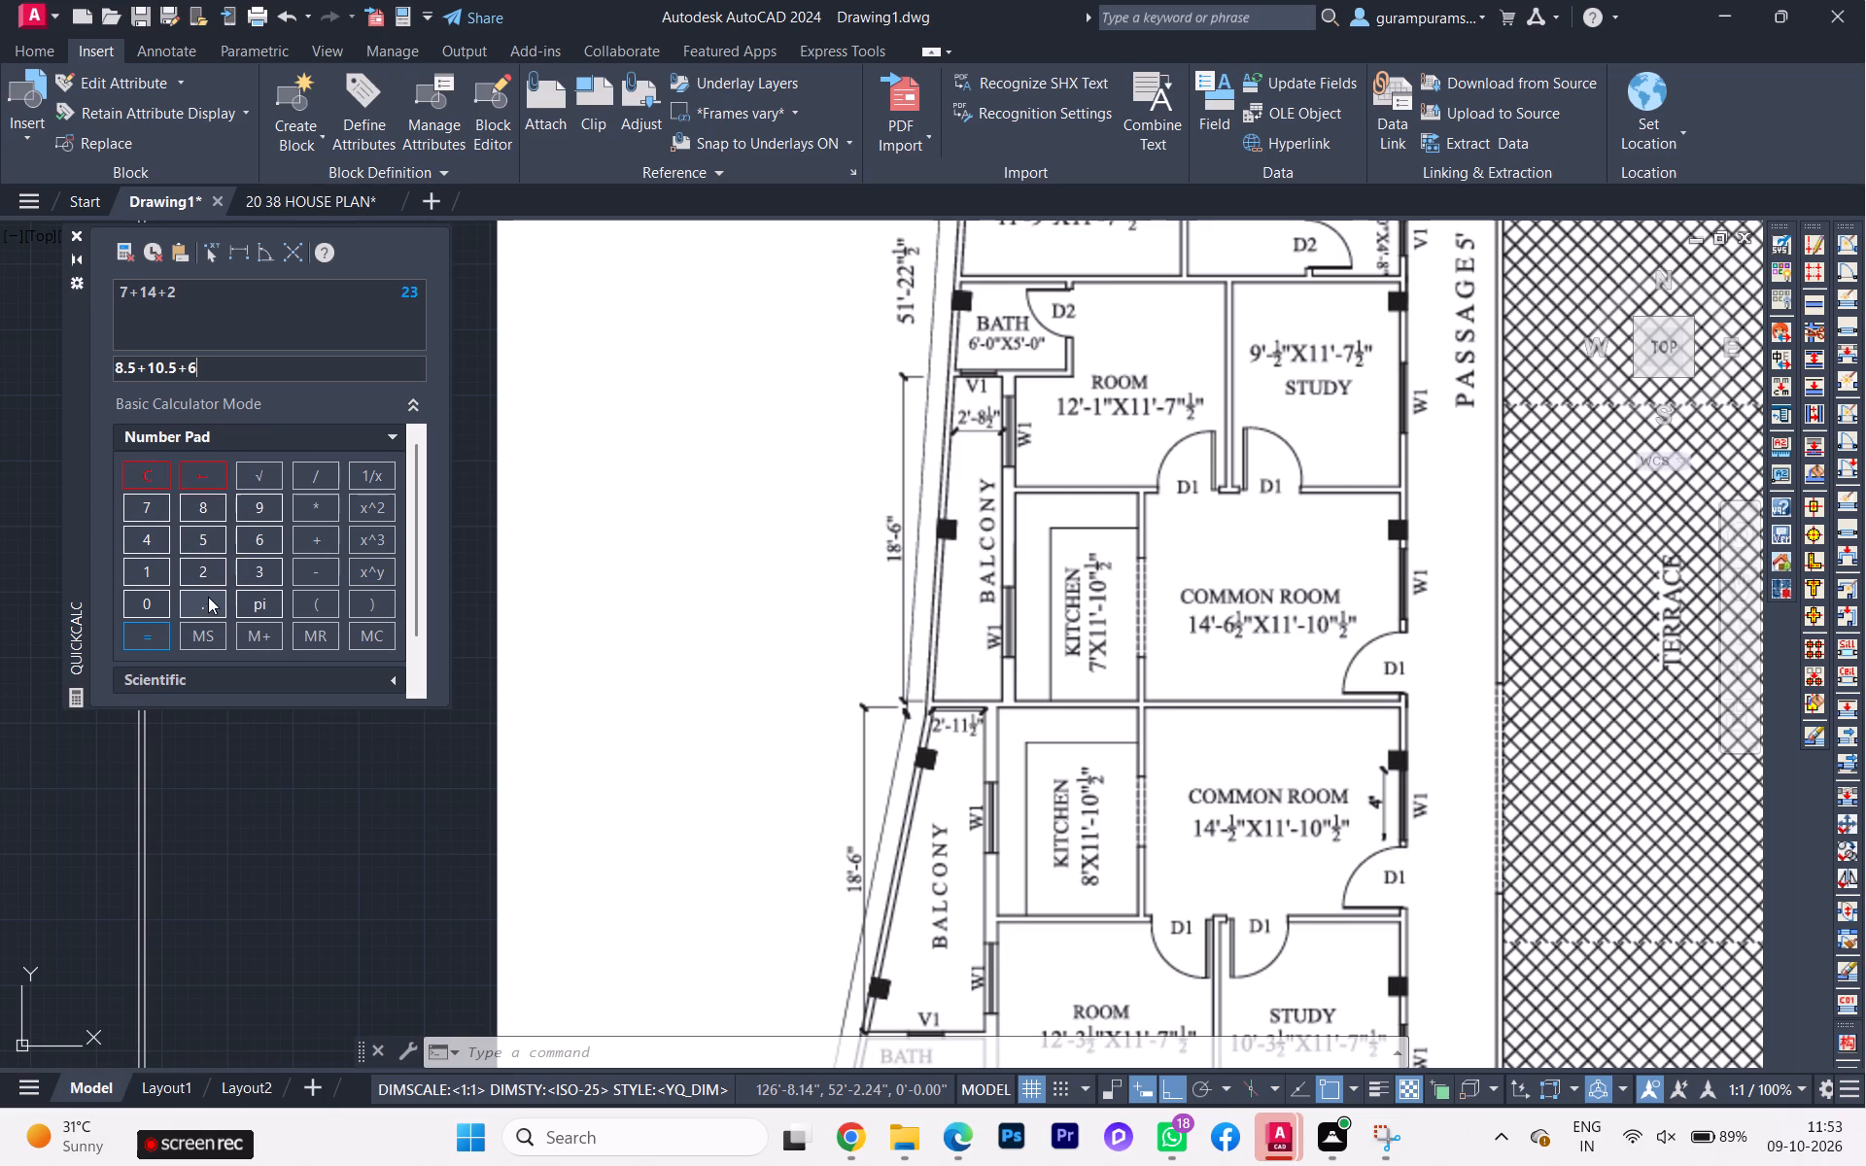
left_click(202, 600)
left_click(190, 541)
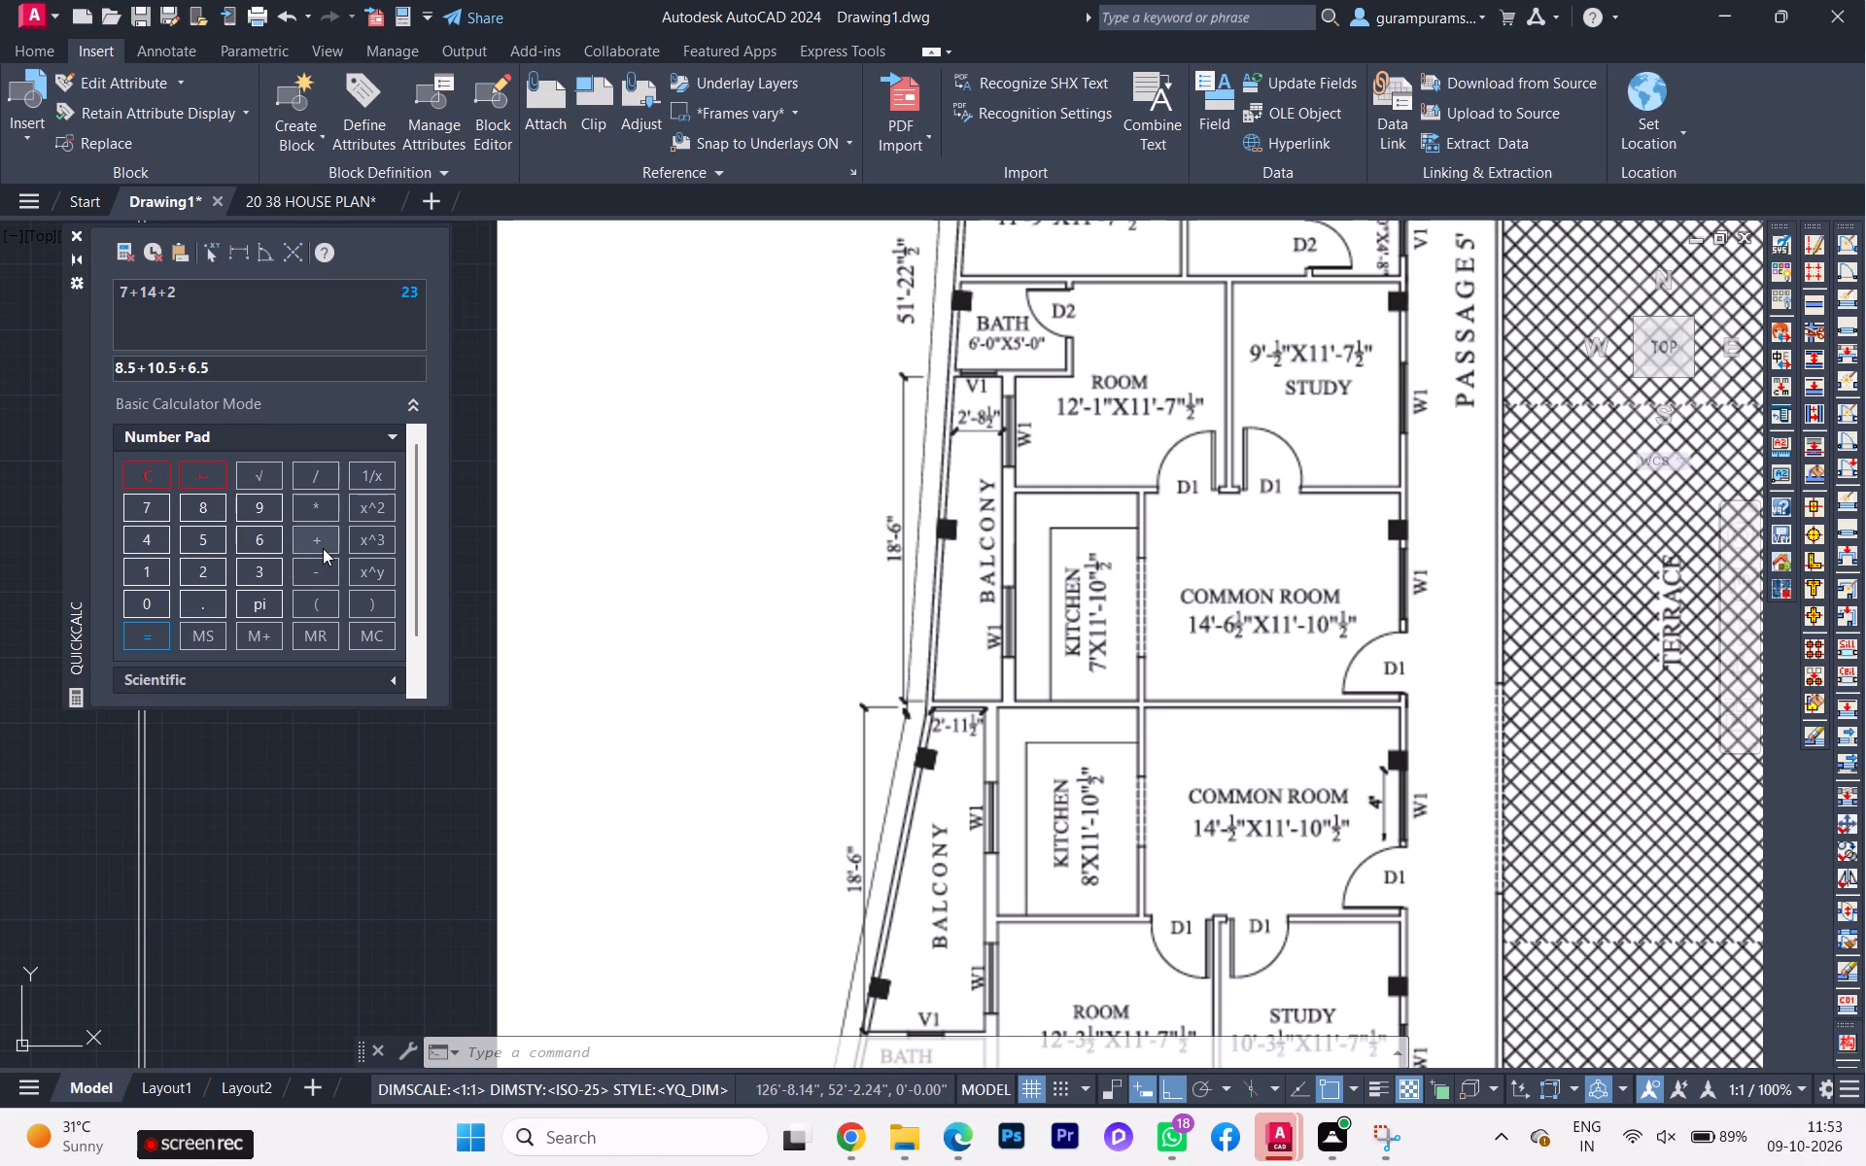
Extend the inch sum with 12 and 9, and evaluate 8.5+10.5+6.5+12+9.
left_click(300, 541)
left_click(162, 573)
left_click(190, 571)
left_click(333, 537)
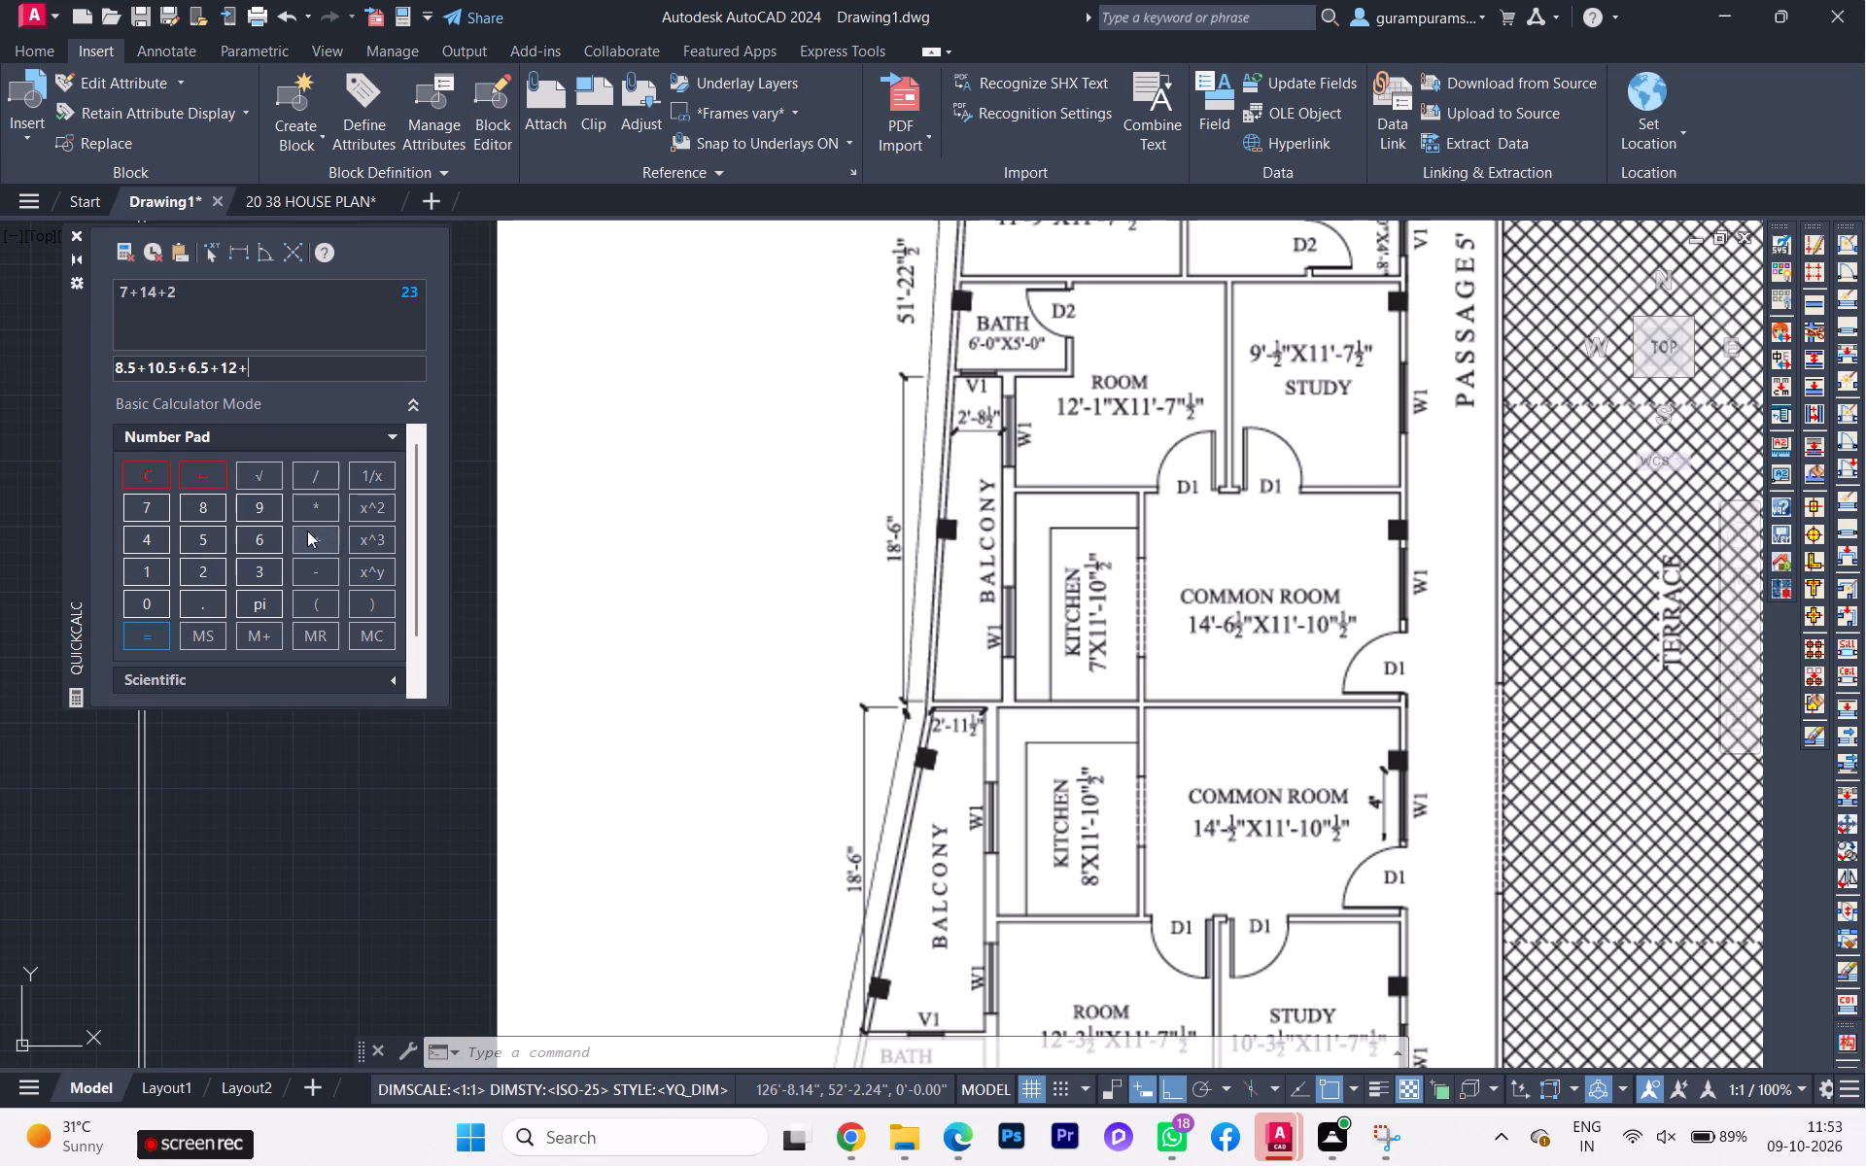
left_click(266, 507)
left_click(323, 538)
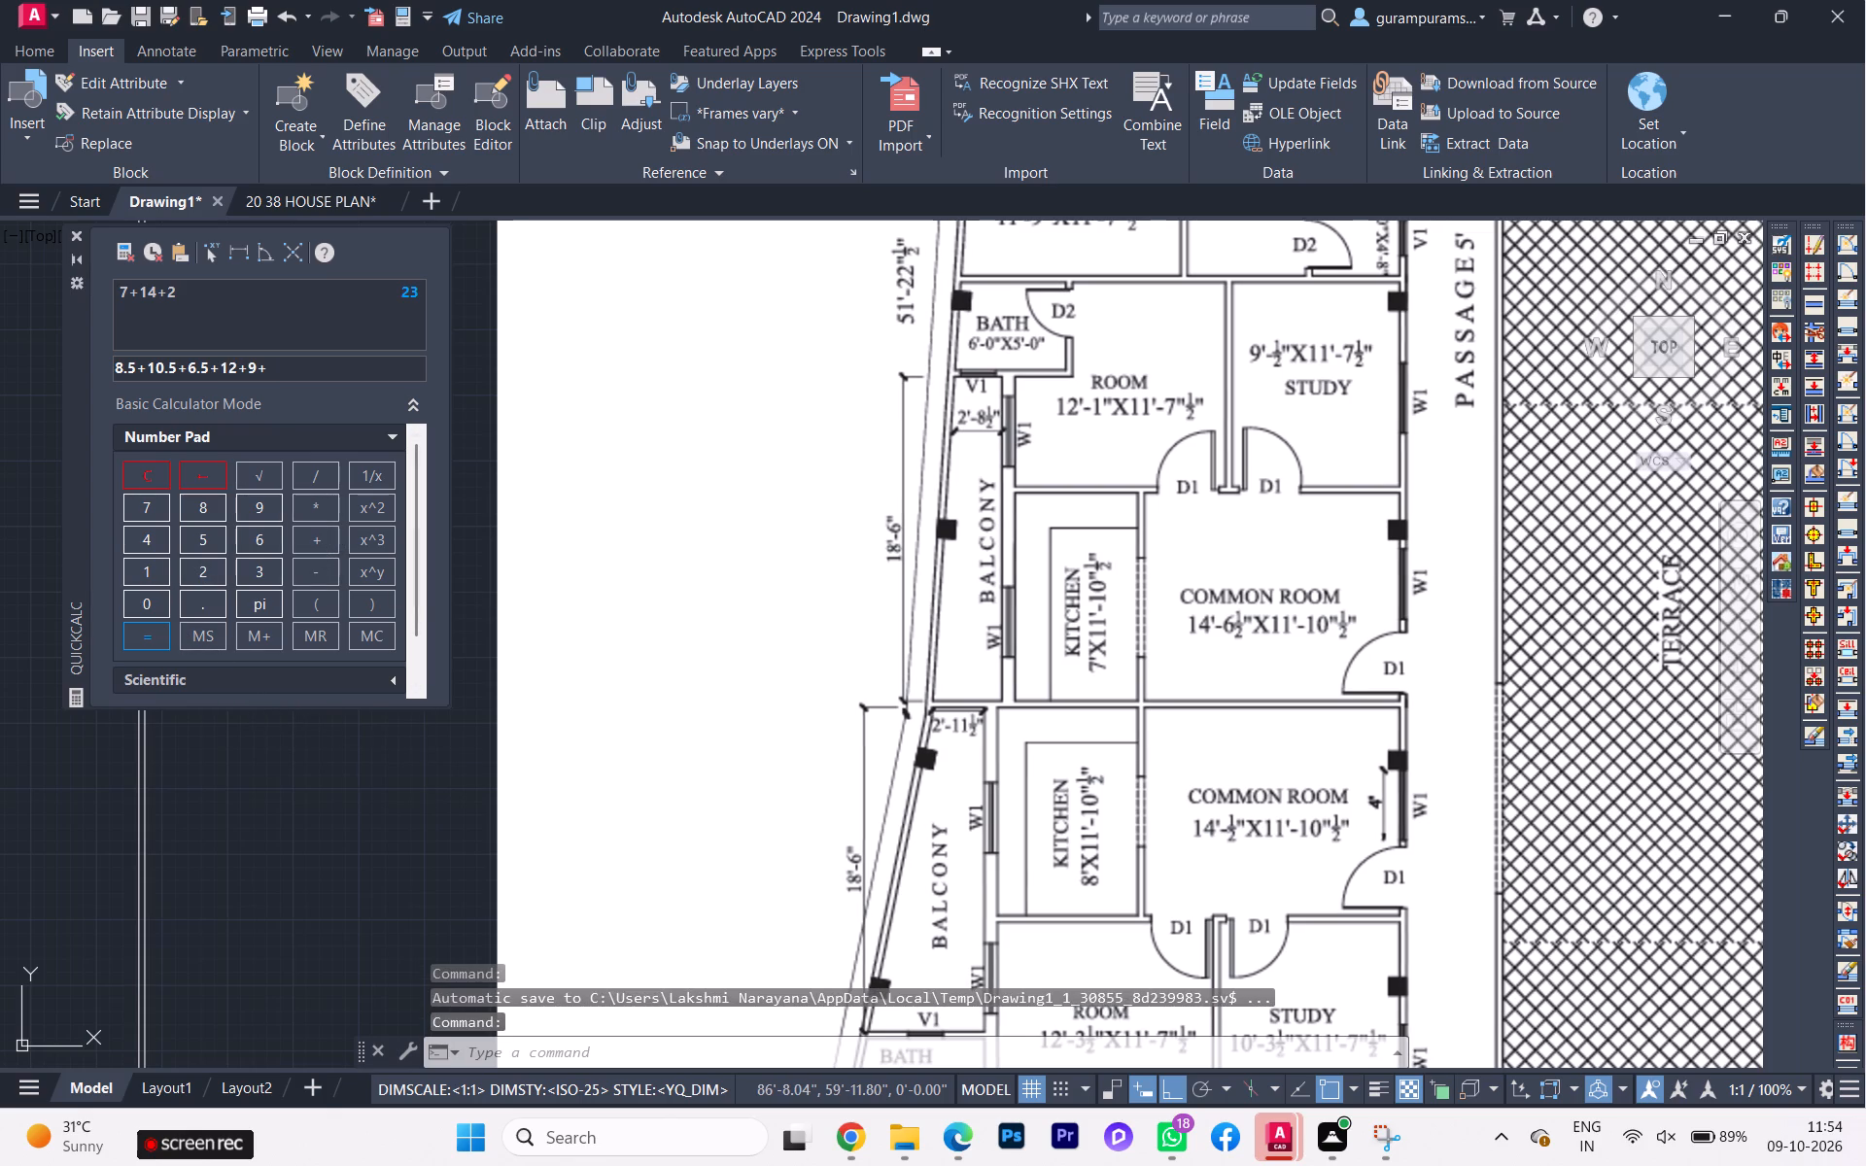
key("BackSpace")
left_click(318, 378)
key("BackSpace")
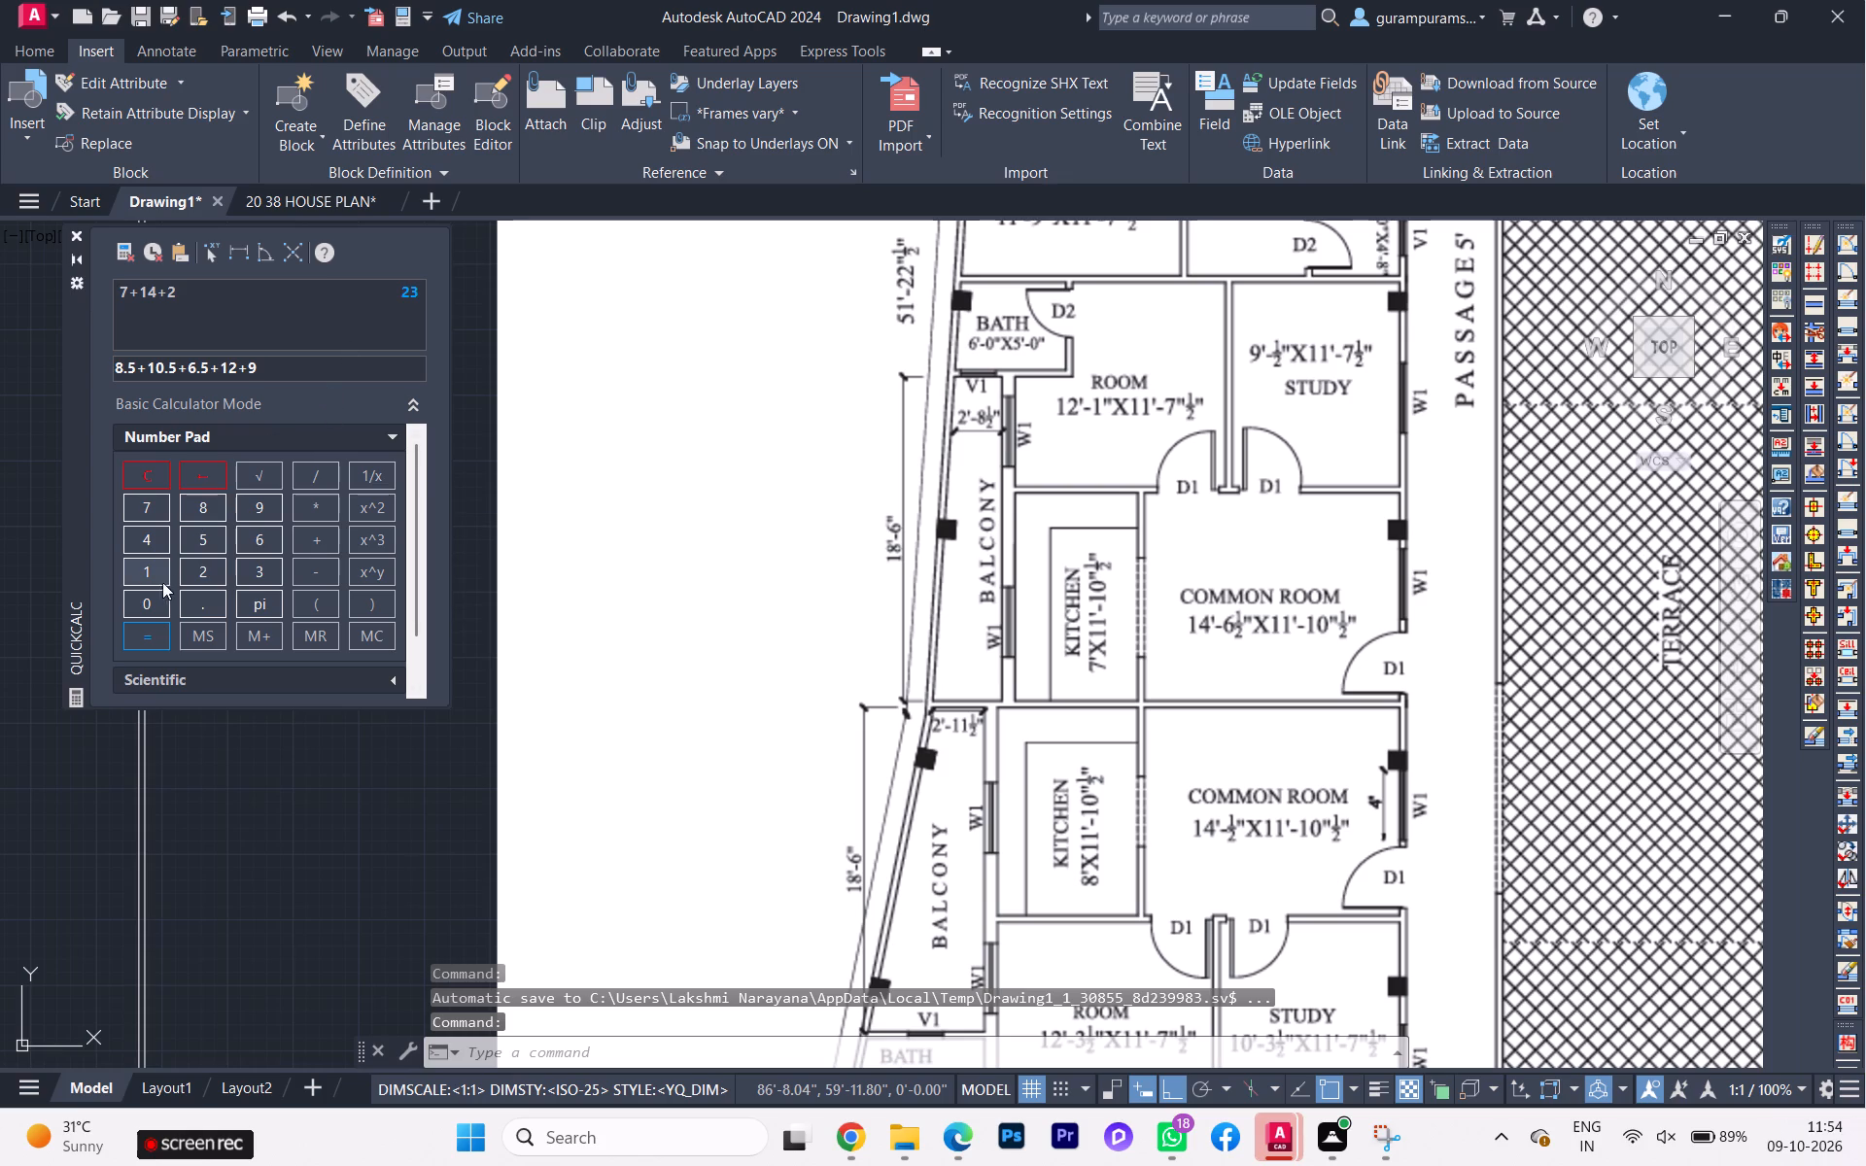
left_click(146, 631)
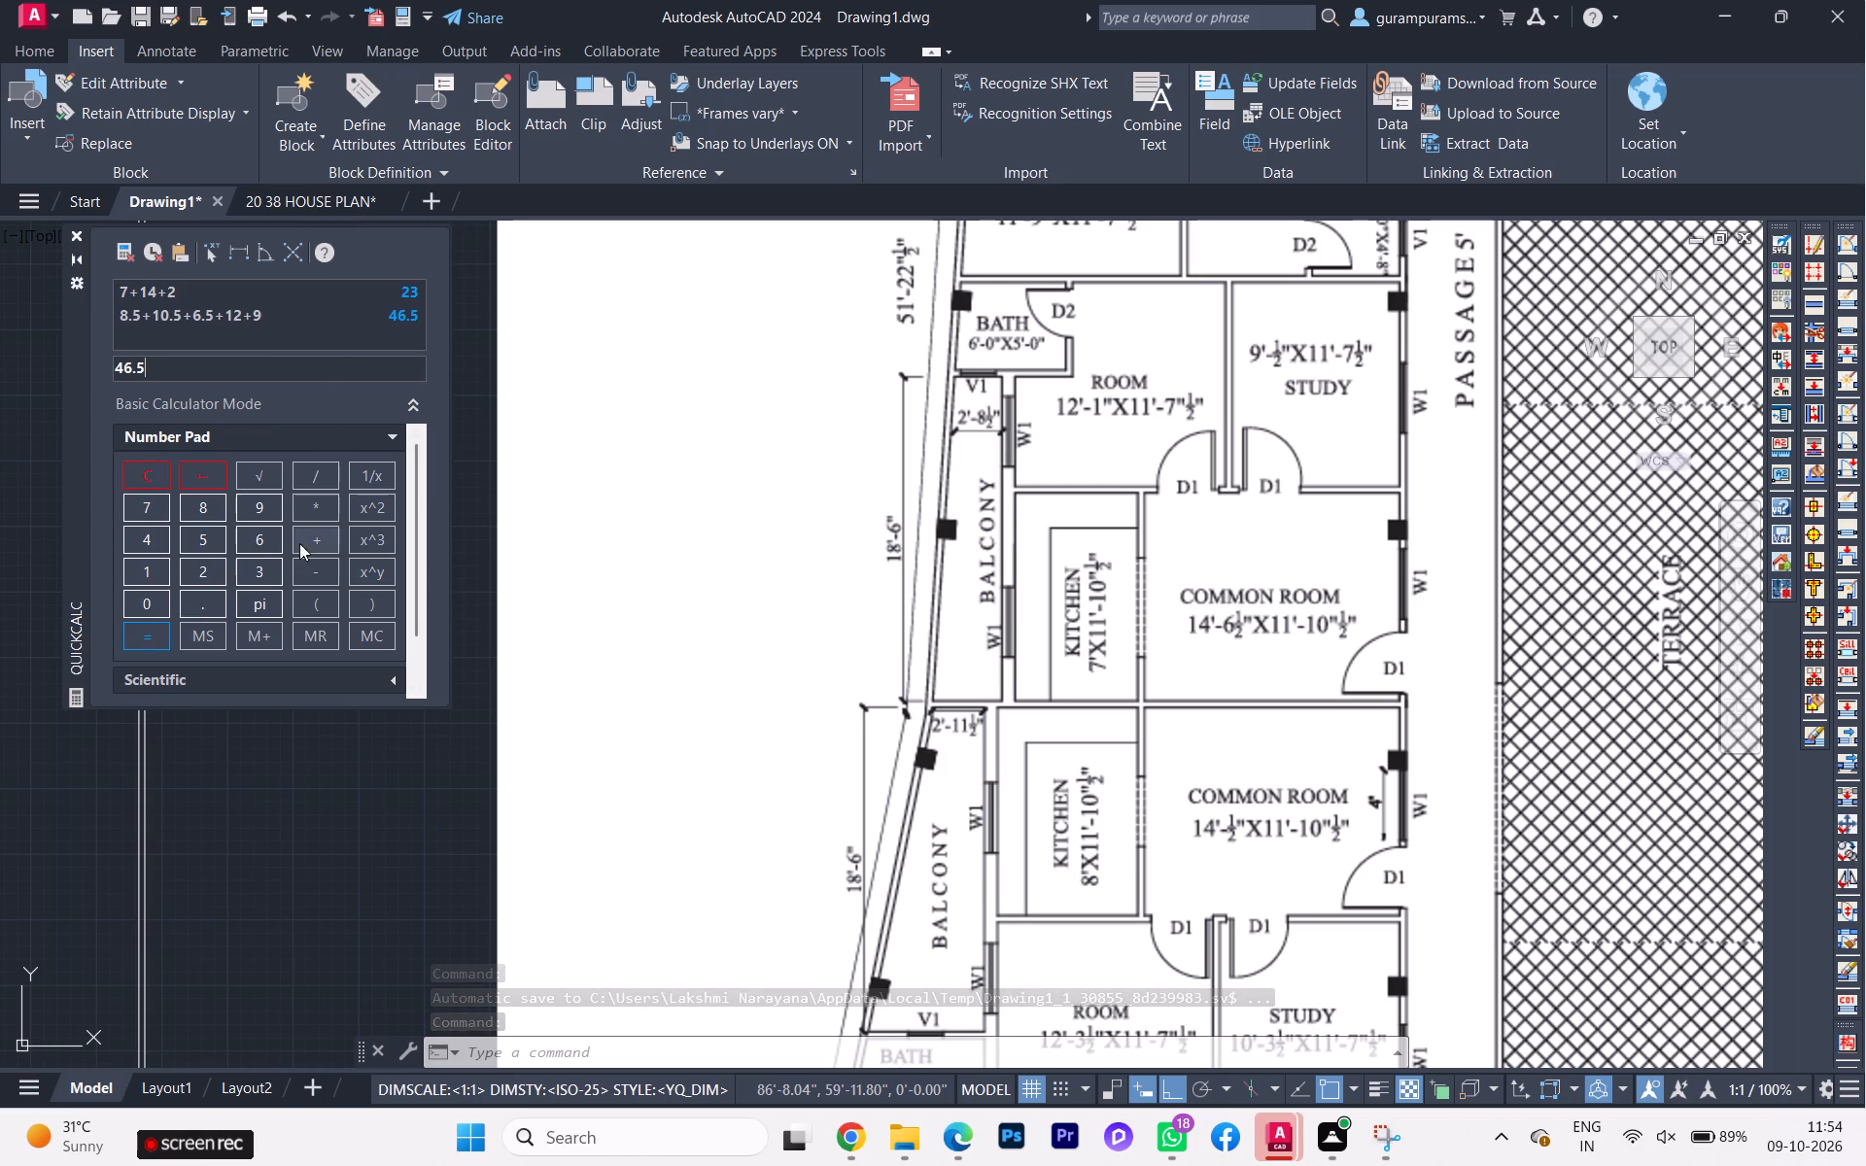
Divide the inch total by 12 to convert it to feet.
left_click(319, 465)
left_click(136, 576)
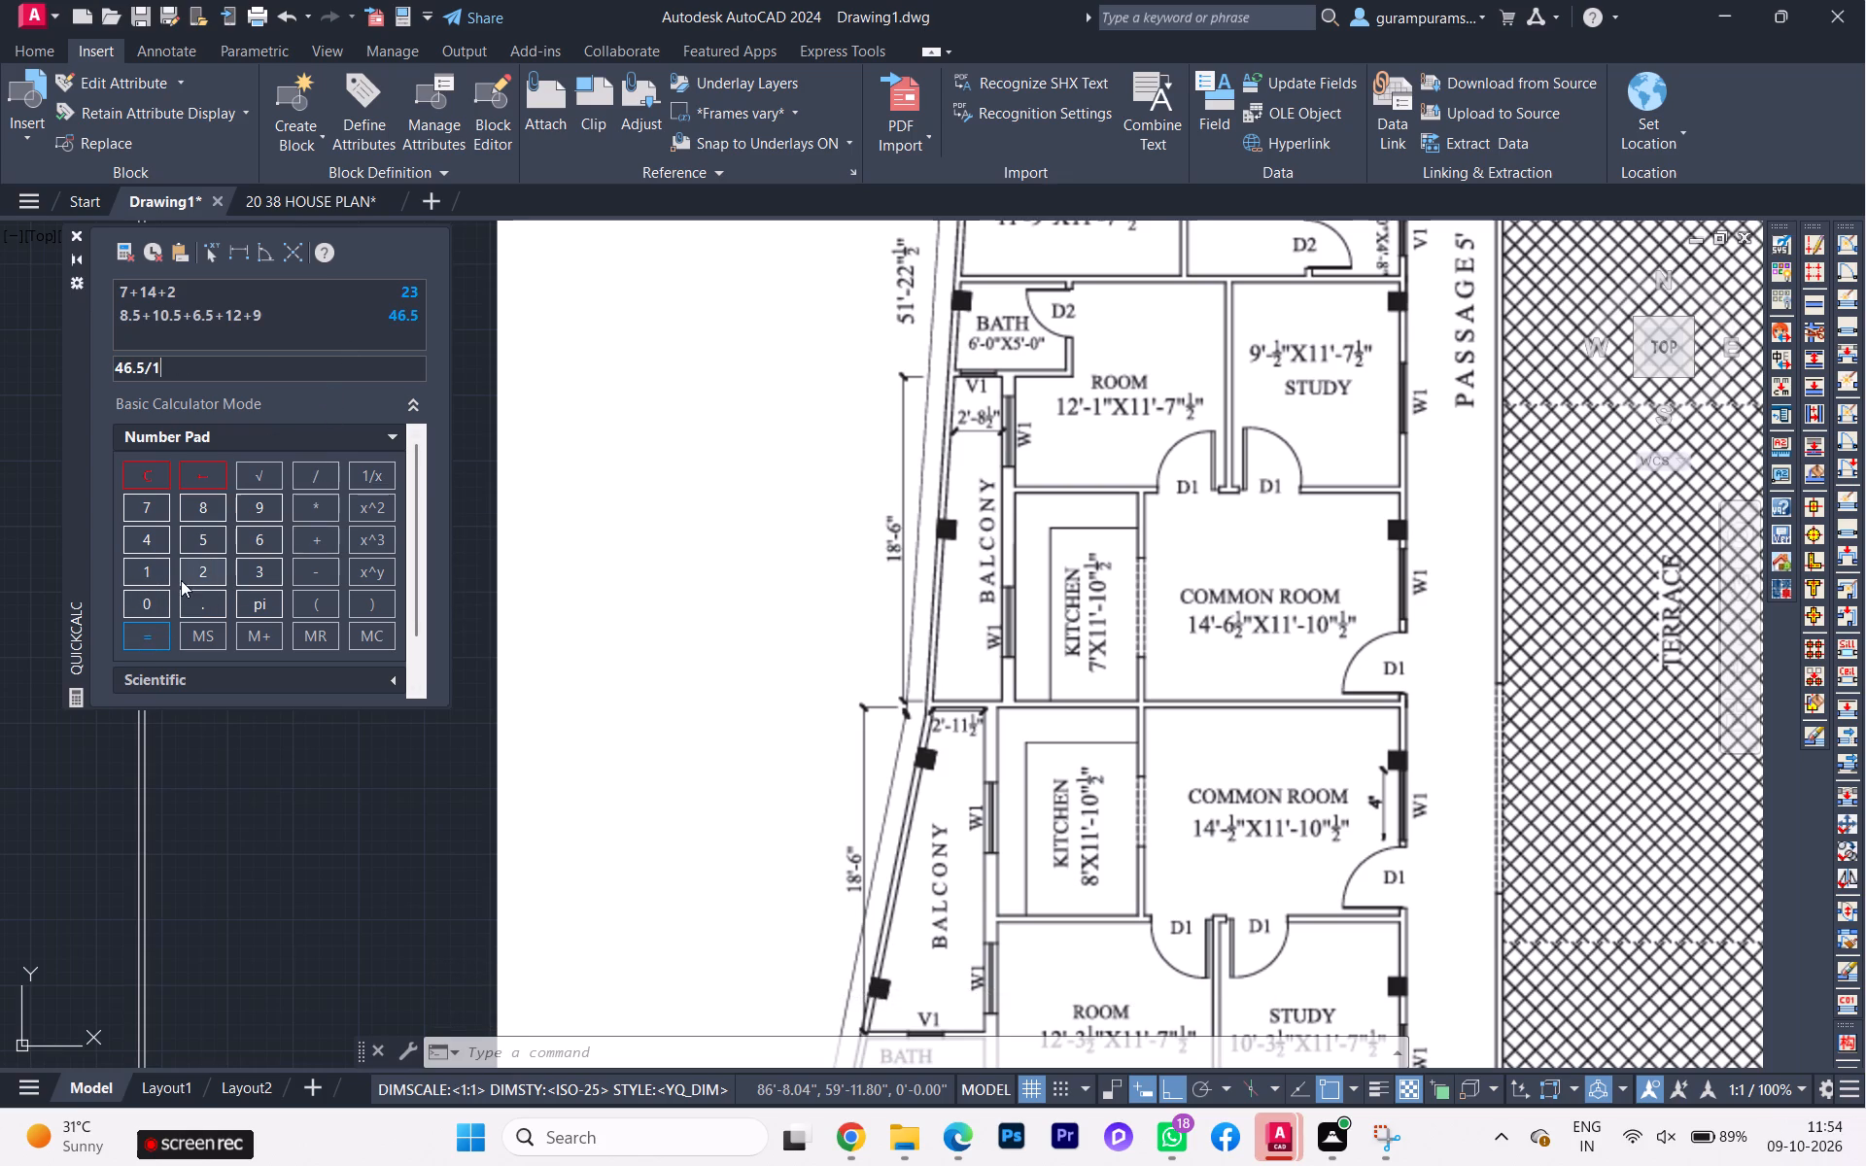
left_click(198, 564)
left_click(151, 641)
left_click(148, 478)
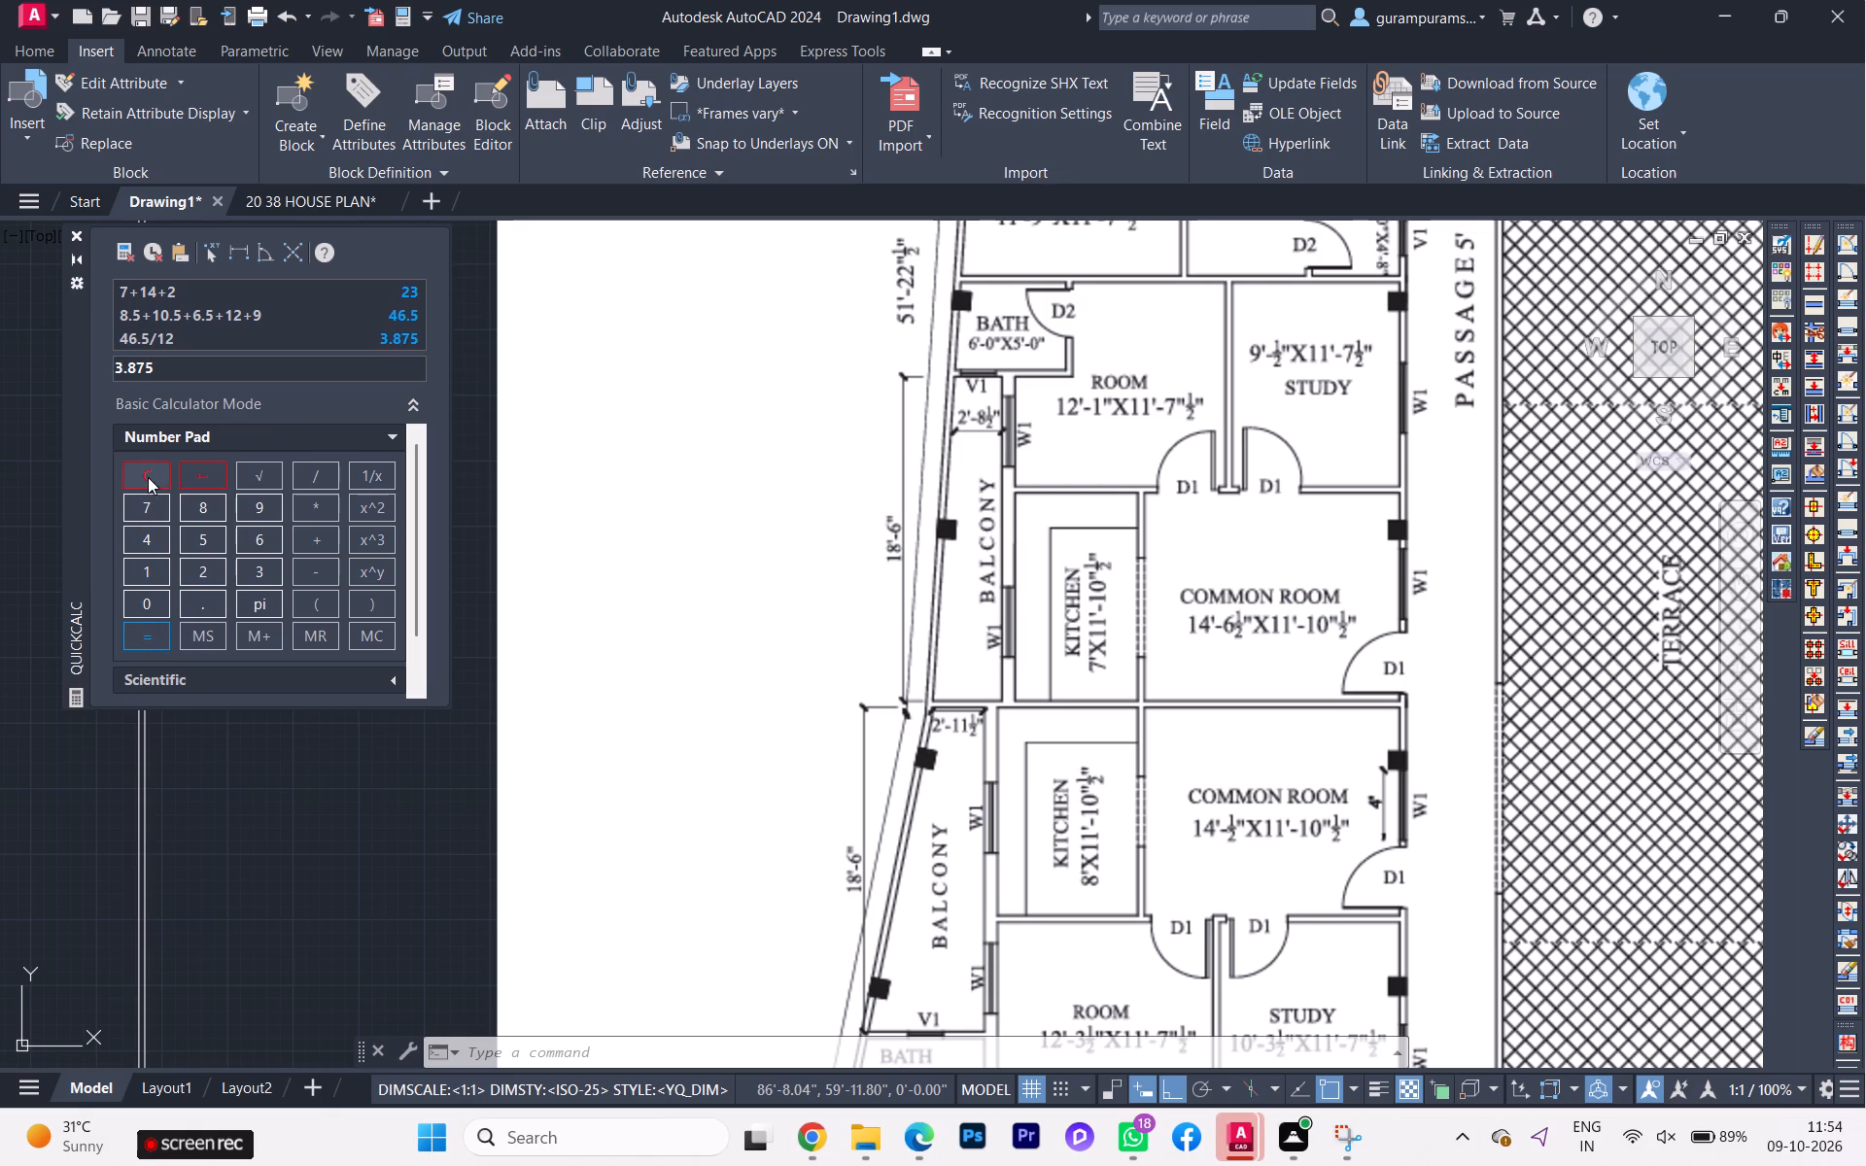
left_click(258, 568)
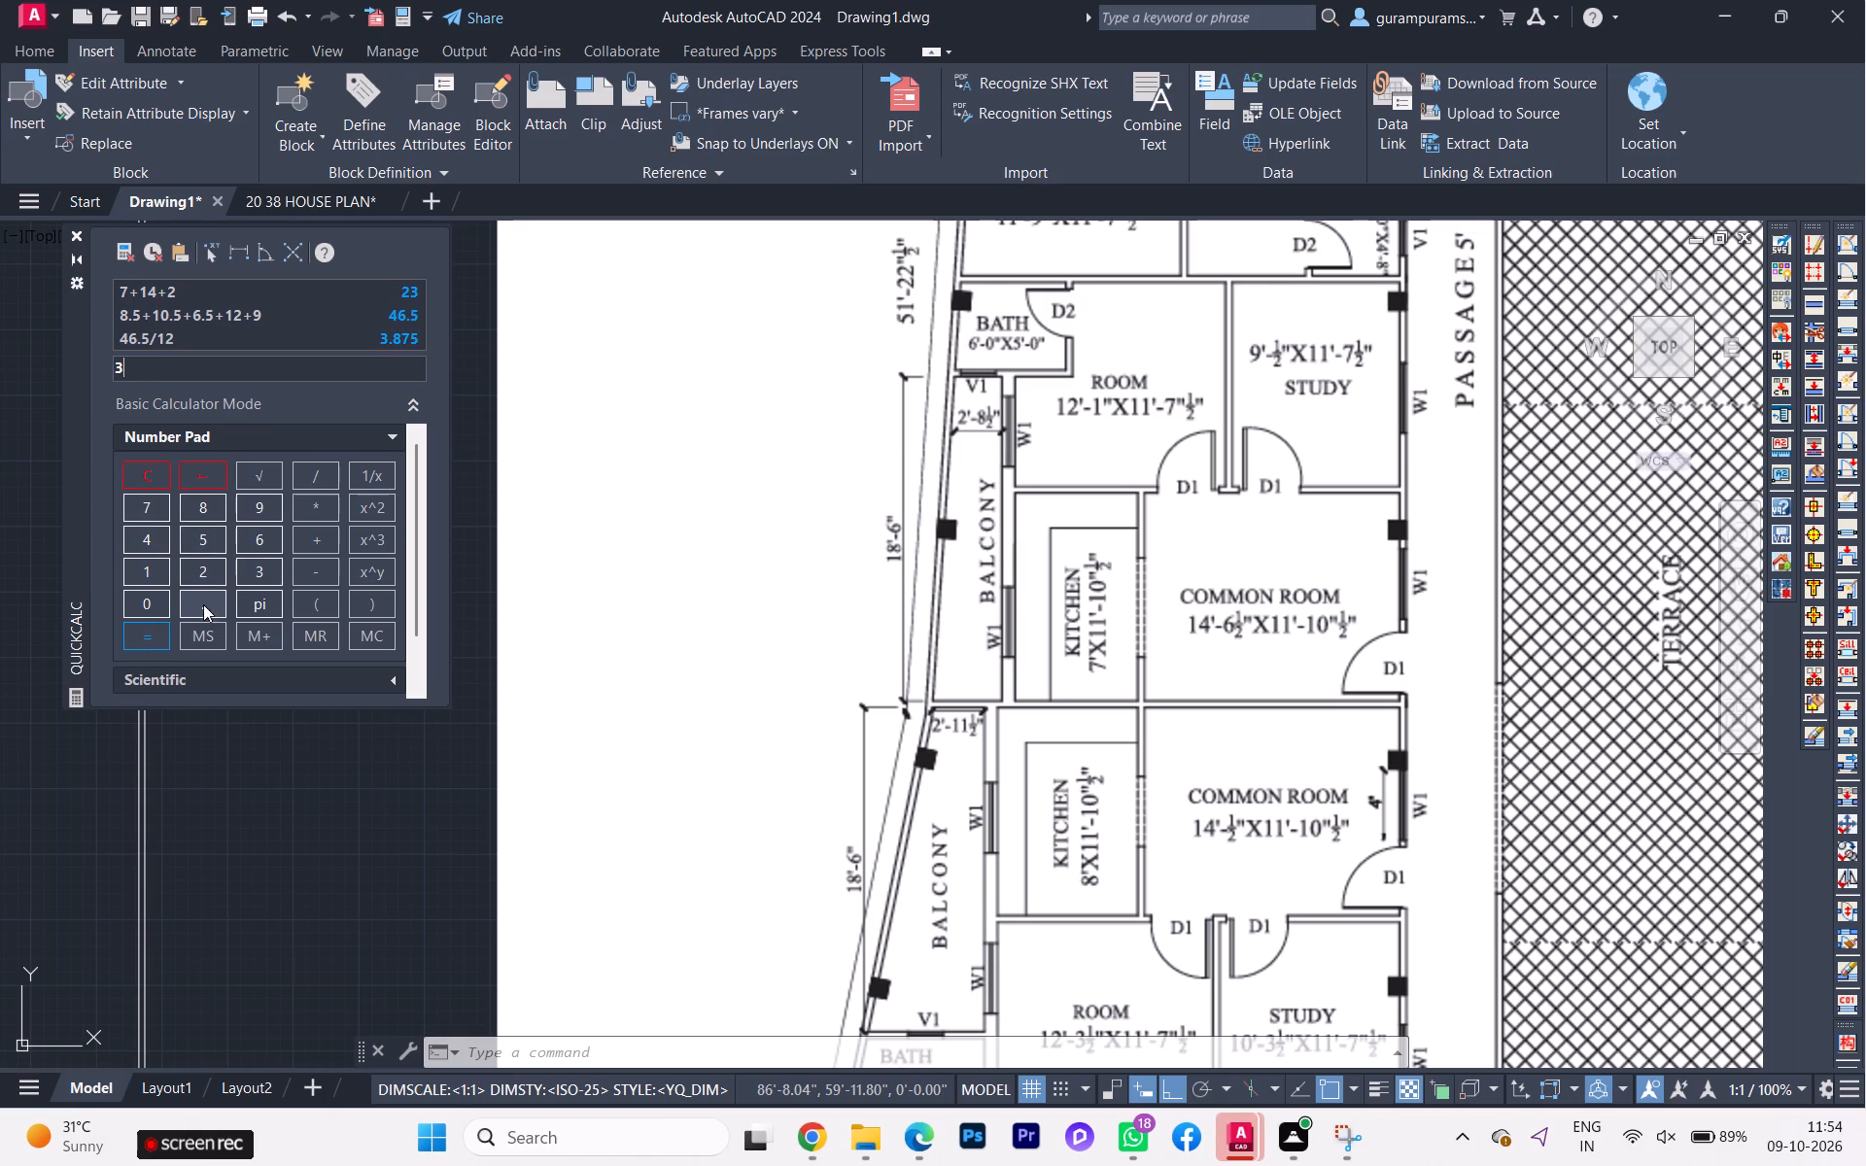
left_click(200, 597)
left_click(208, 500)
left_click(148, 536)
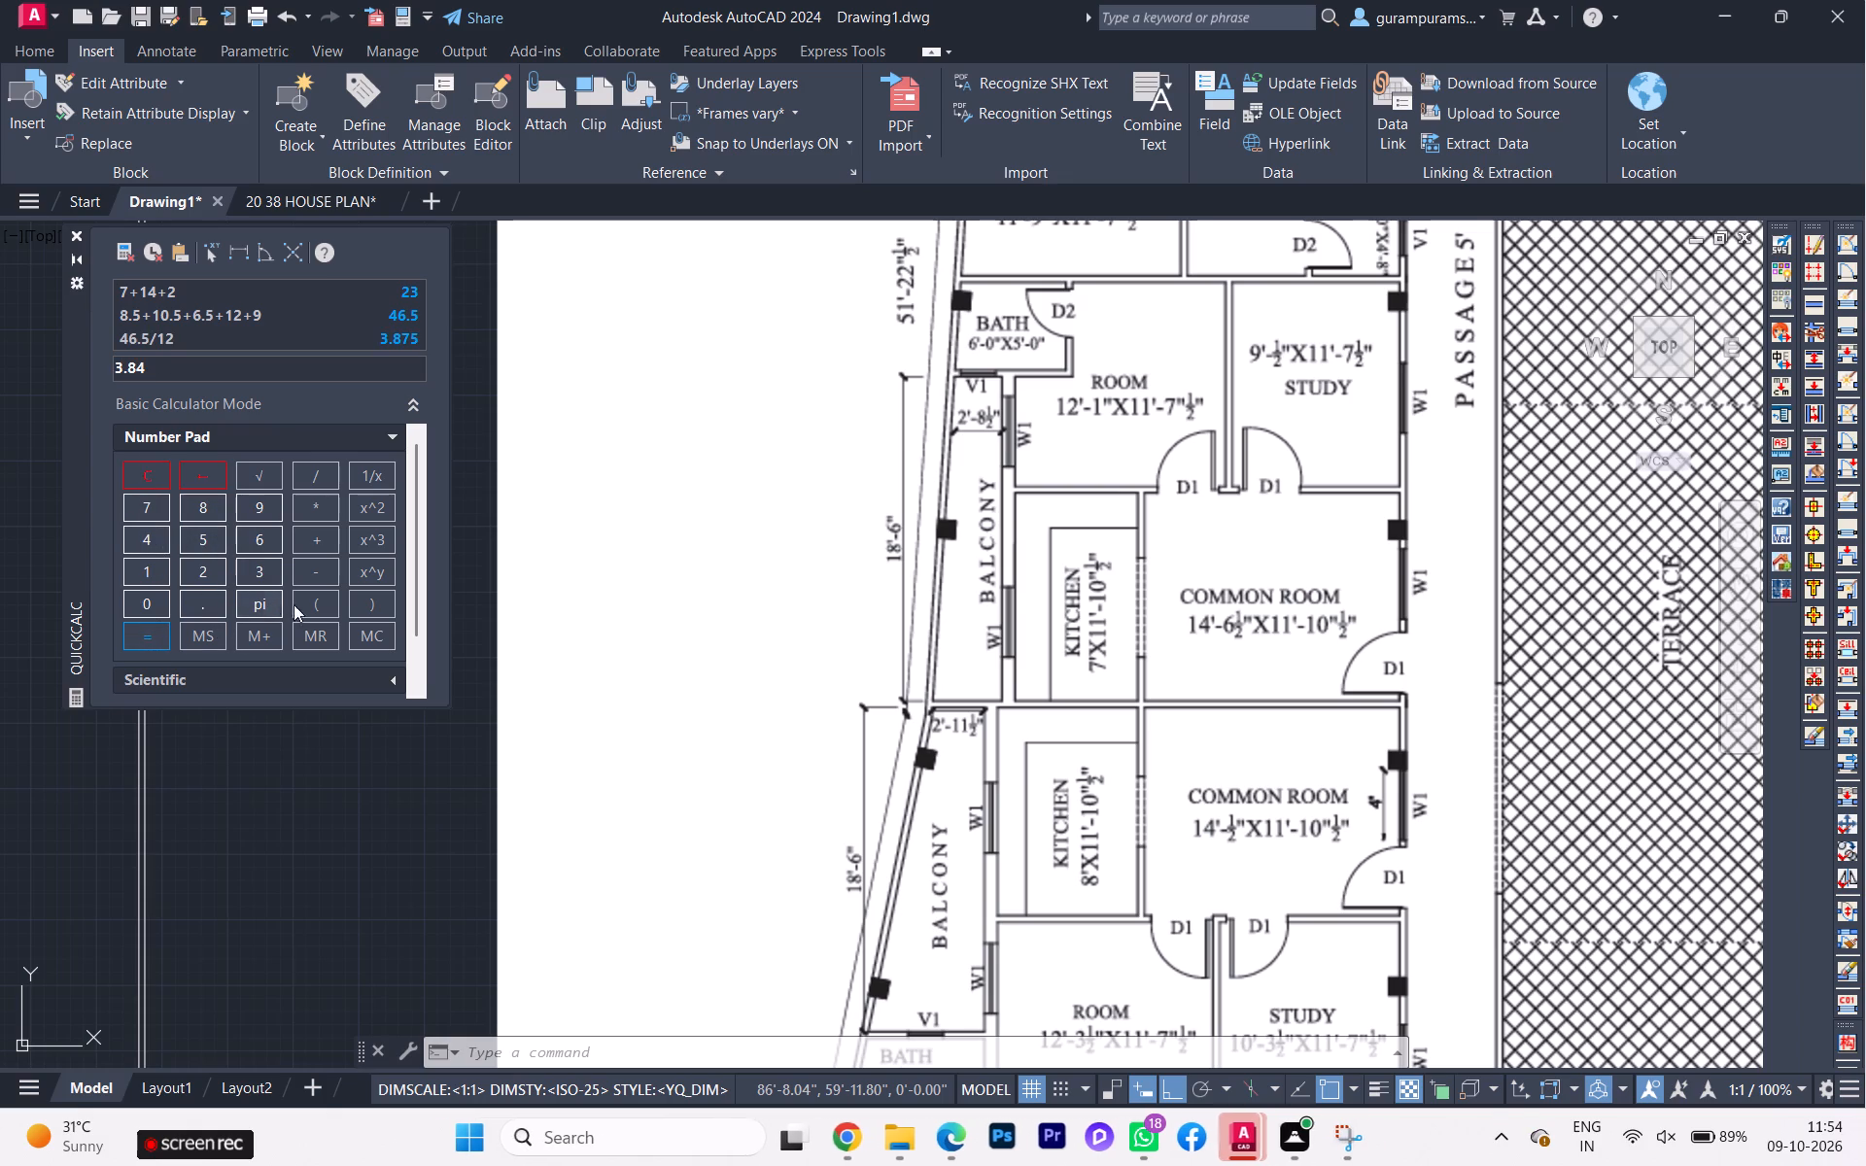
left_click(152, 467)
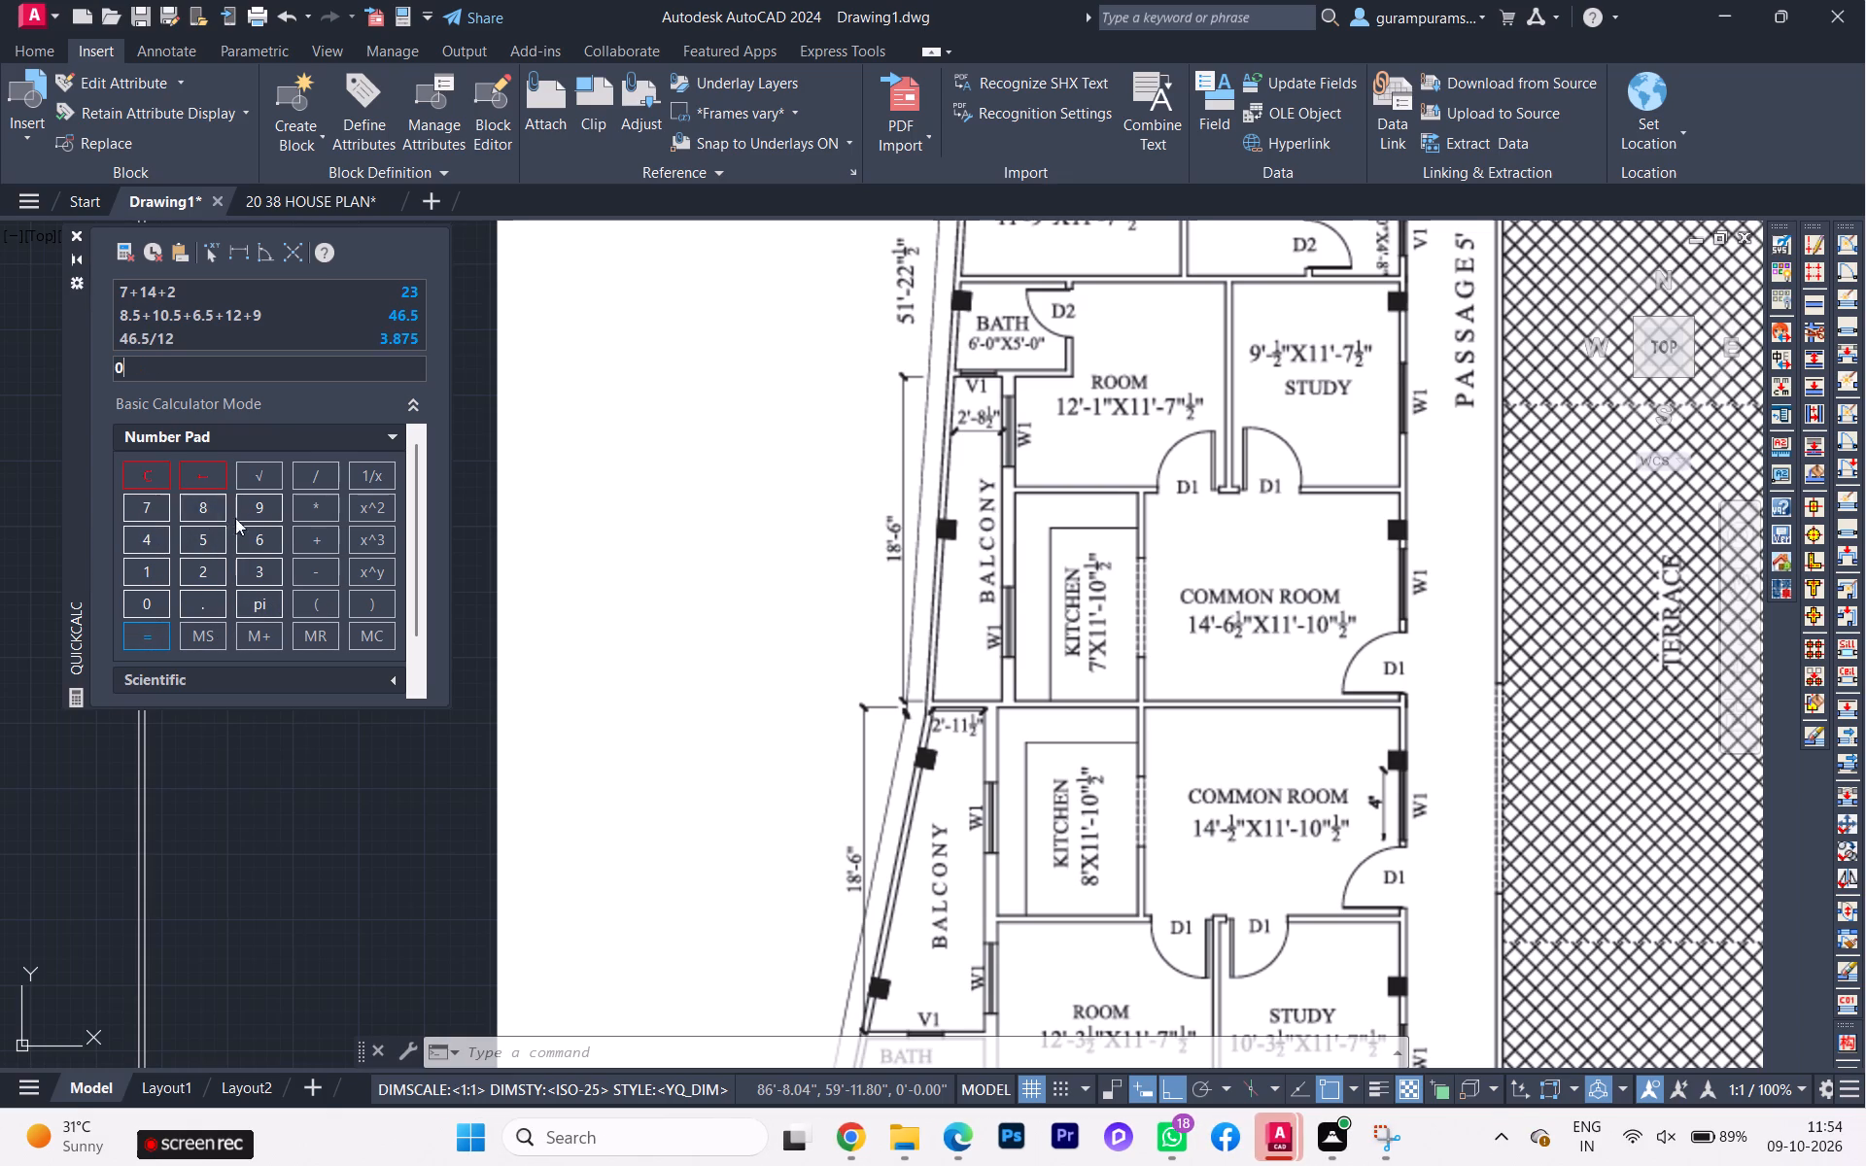
Add the converted inches to the whole feet by evaluating 3.875+23.
left_click(259, 566)
left_click(207, 605)
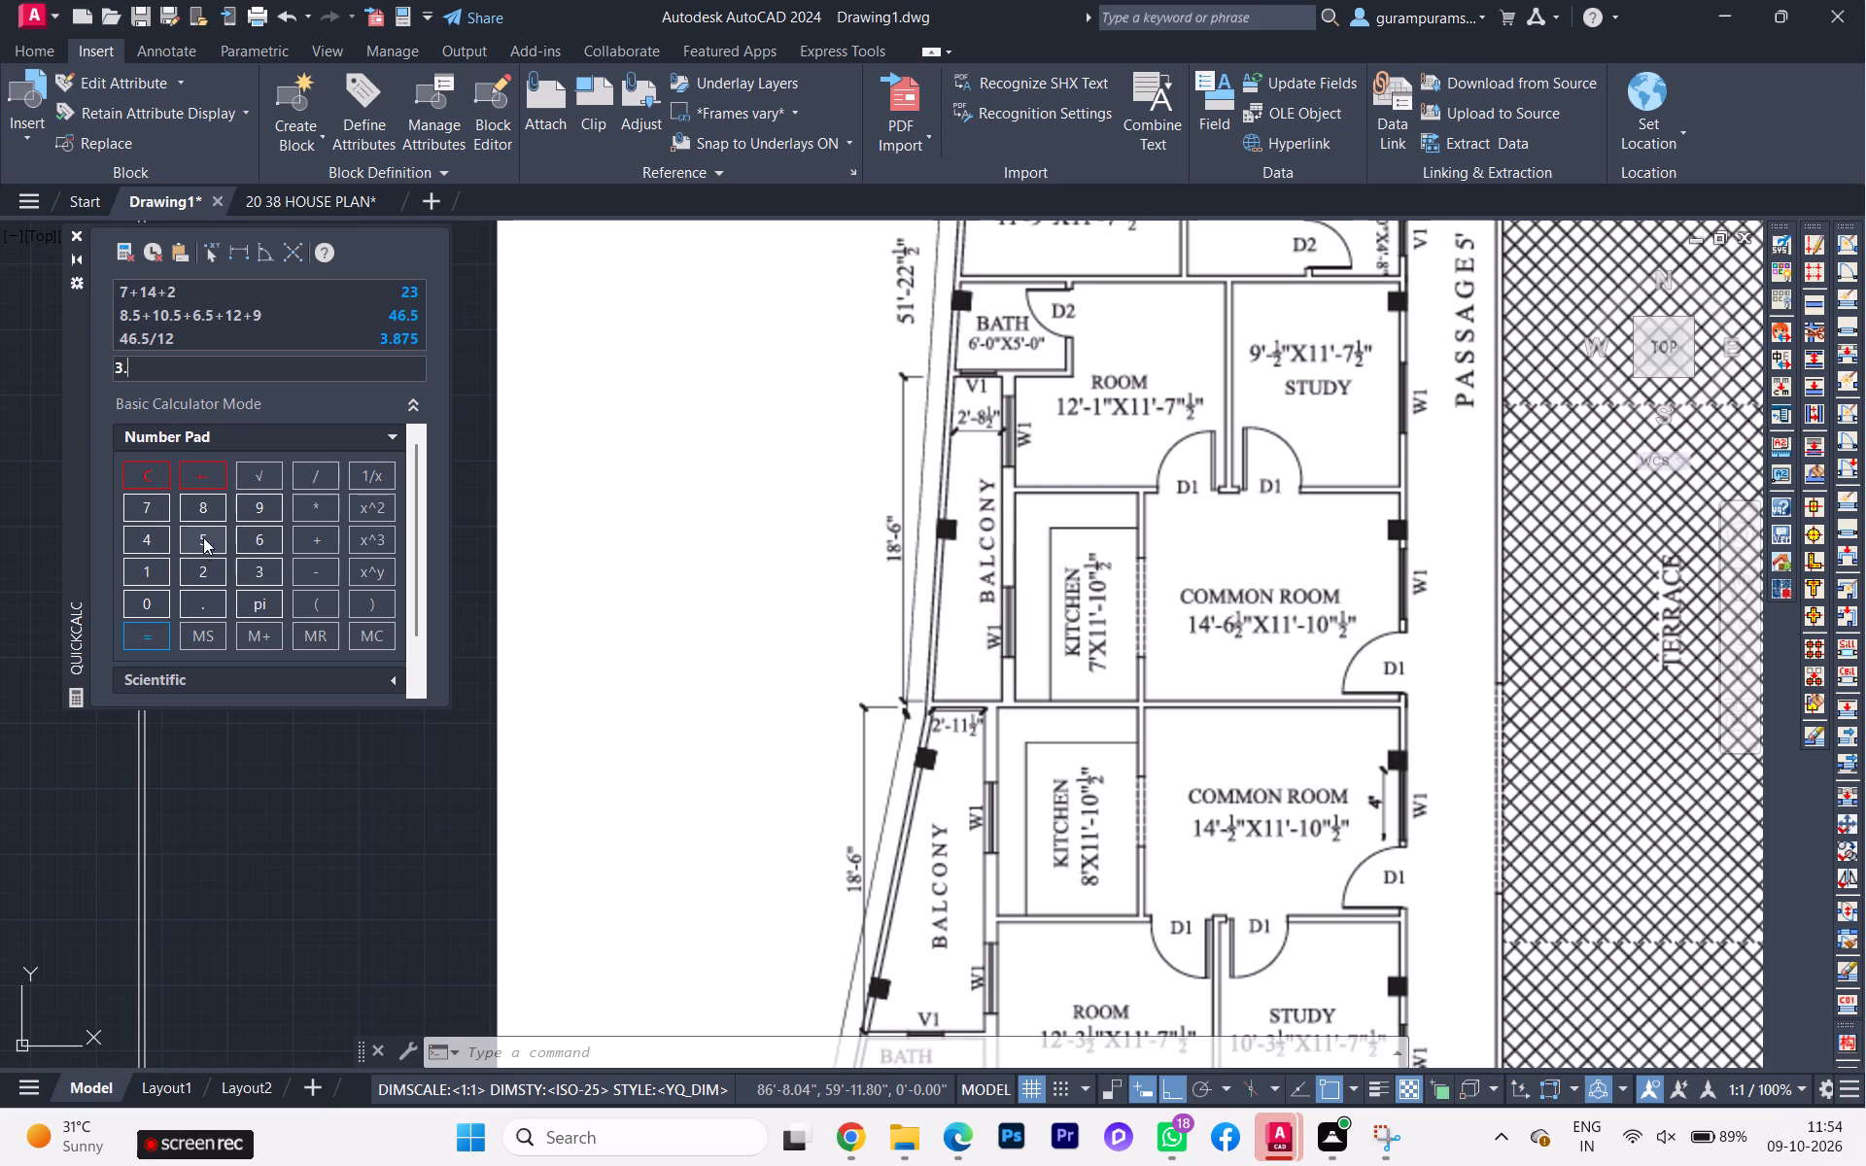
left_click(203, 504)
left_click(138, 503)
left_click(195, 539)
left_click(321, 544)
left_click(208, 570)
left_click(247, 563)
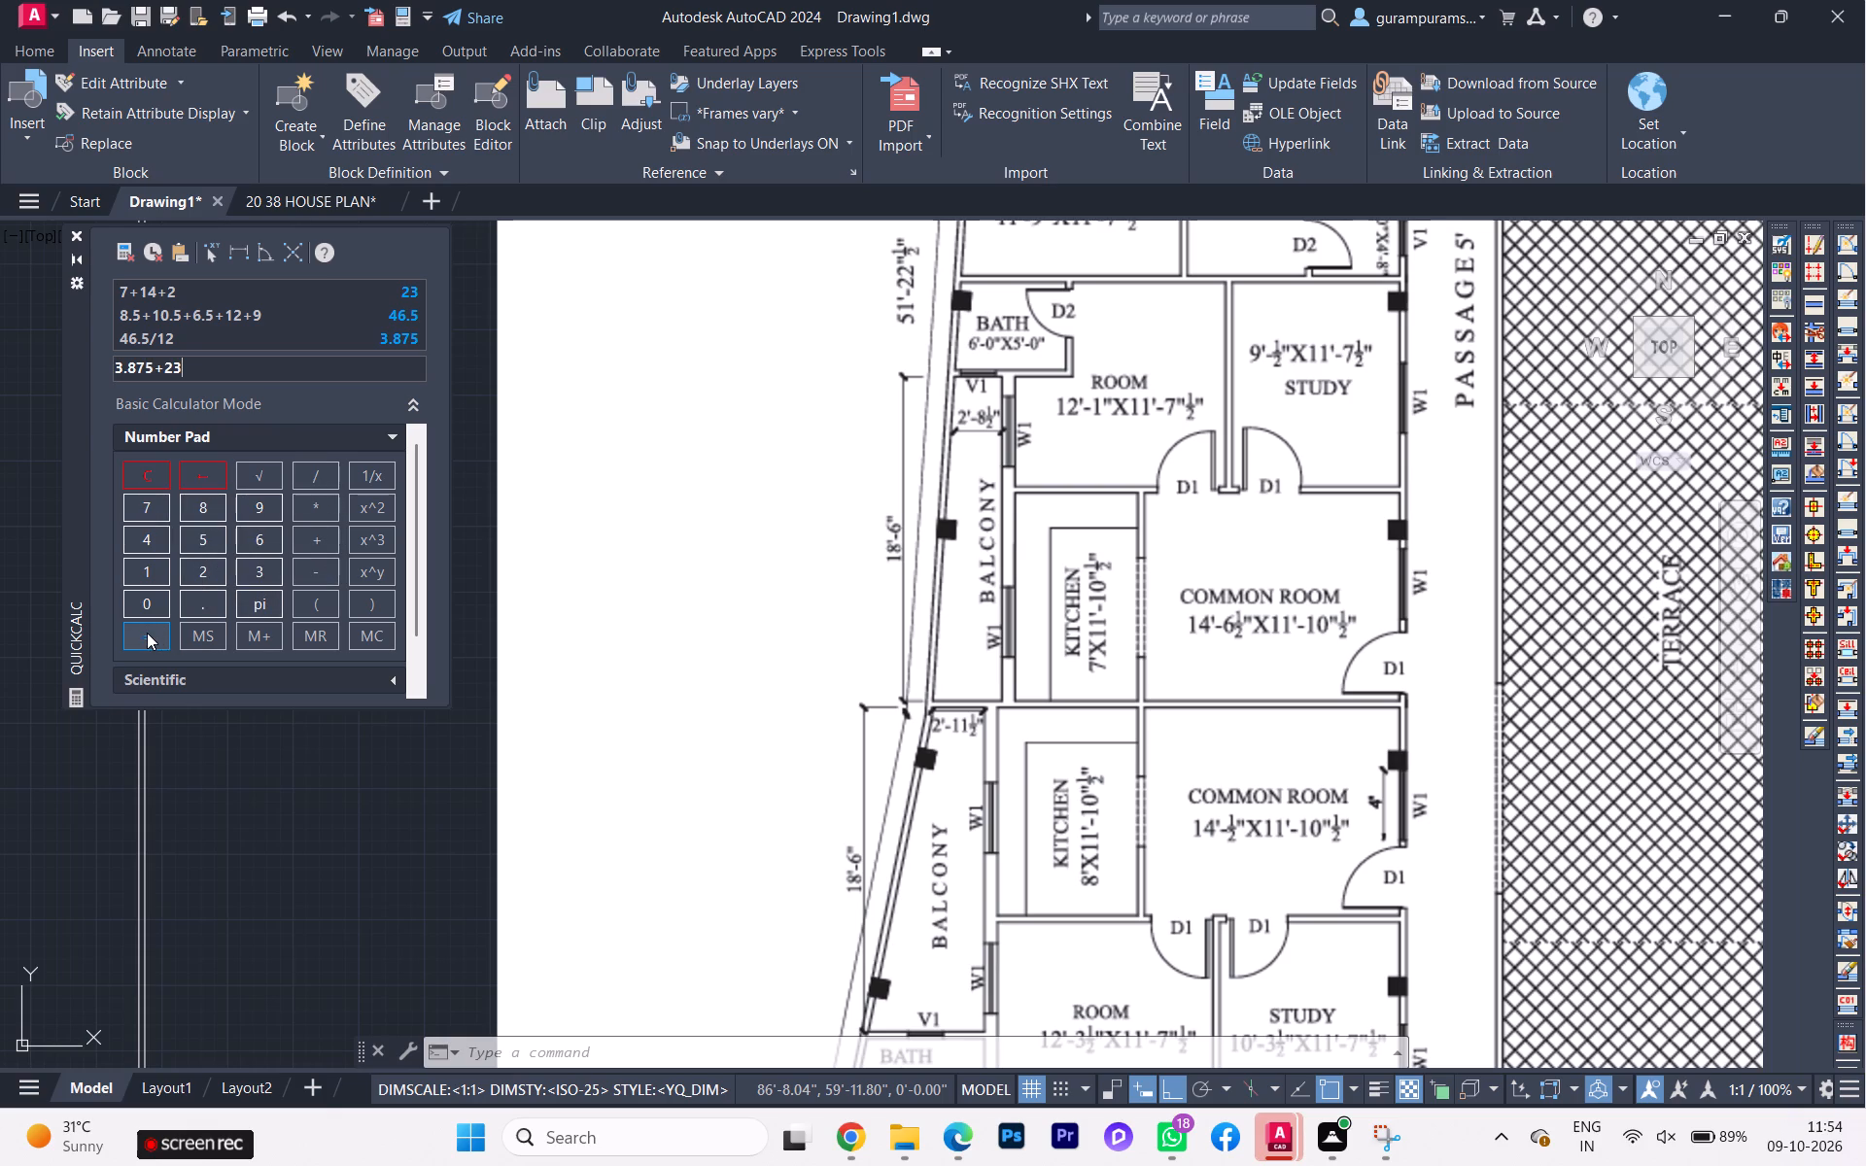
left_click(147, 633)
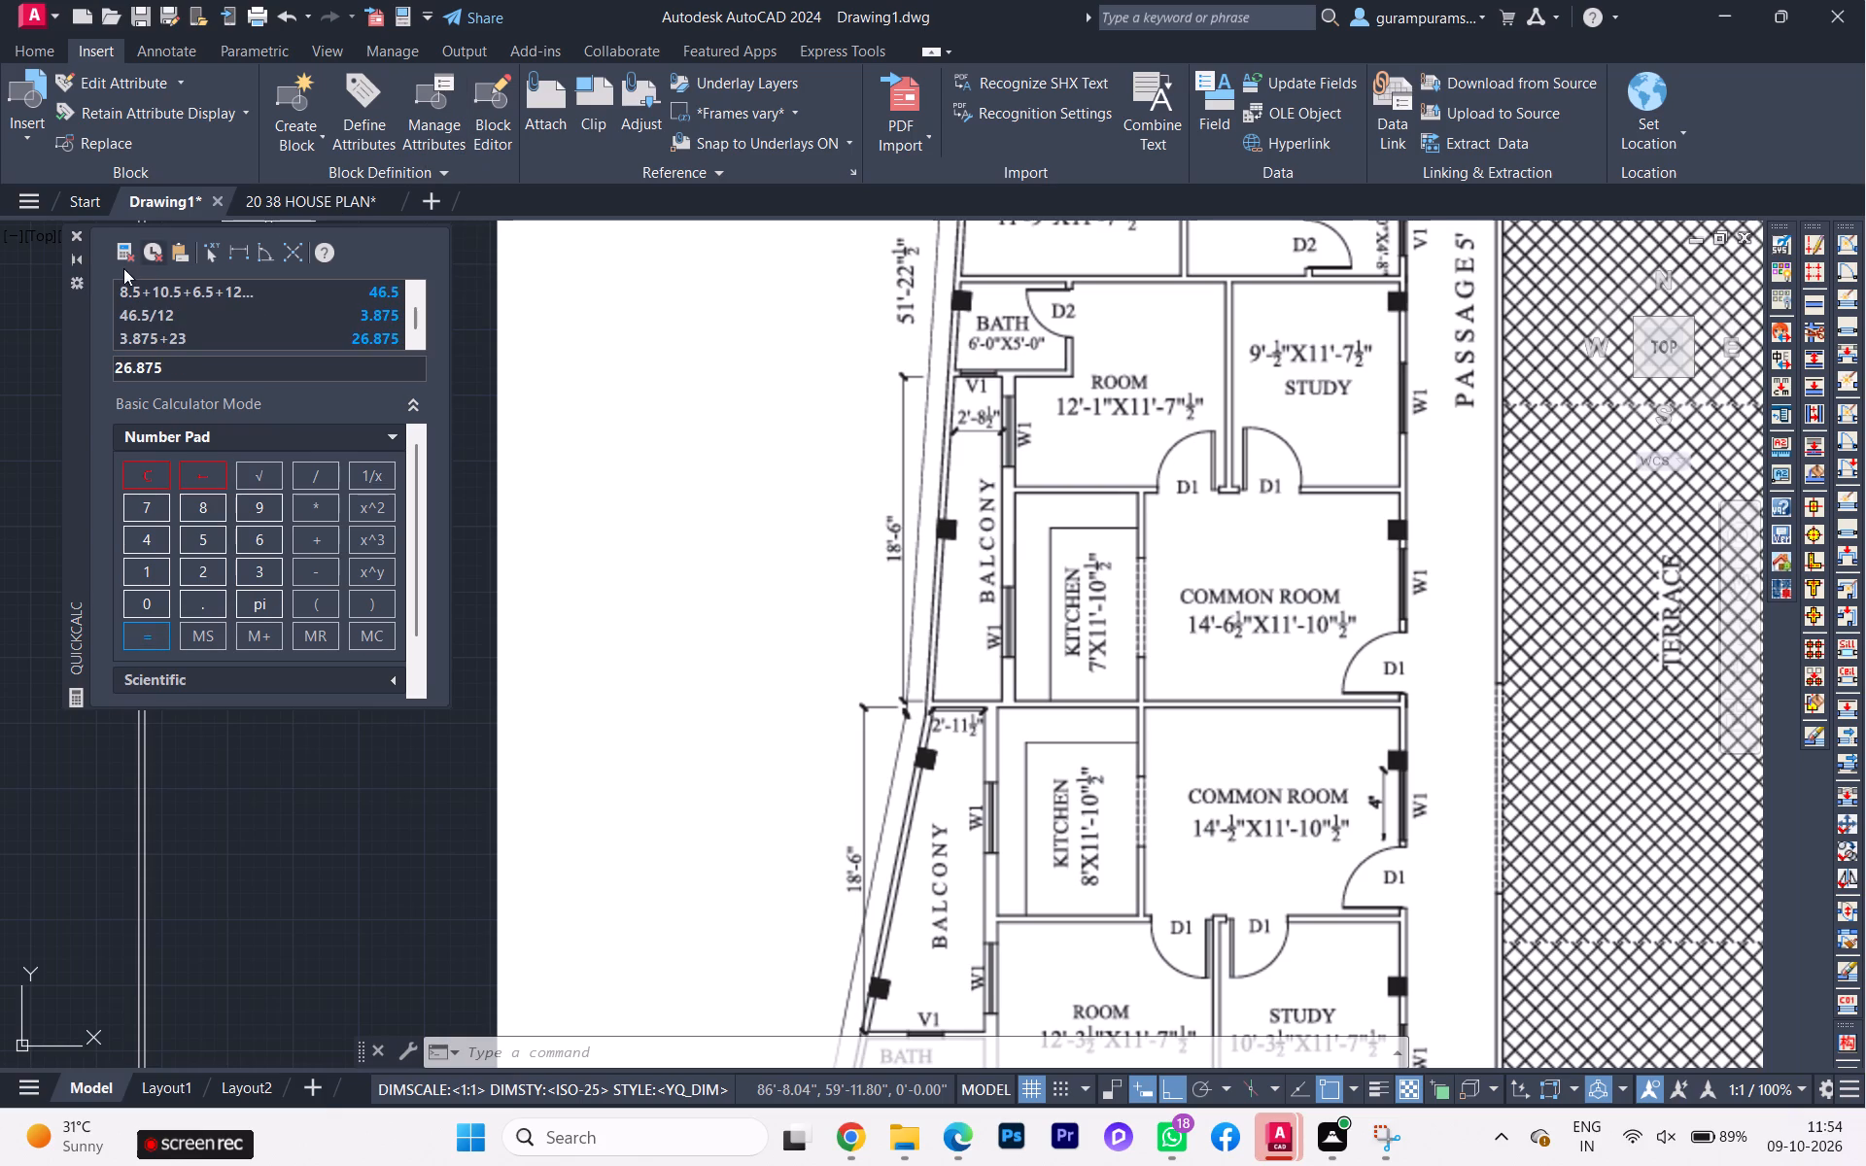
Move the QuickCalc palette away from the drawn walls to beyond the reference plan's terrace.
left_click_drag(385, 245, 1282, 284)
left_click_drag(115, 231, 213, 224)
left_click_drag(129, 236, 196, 224)
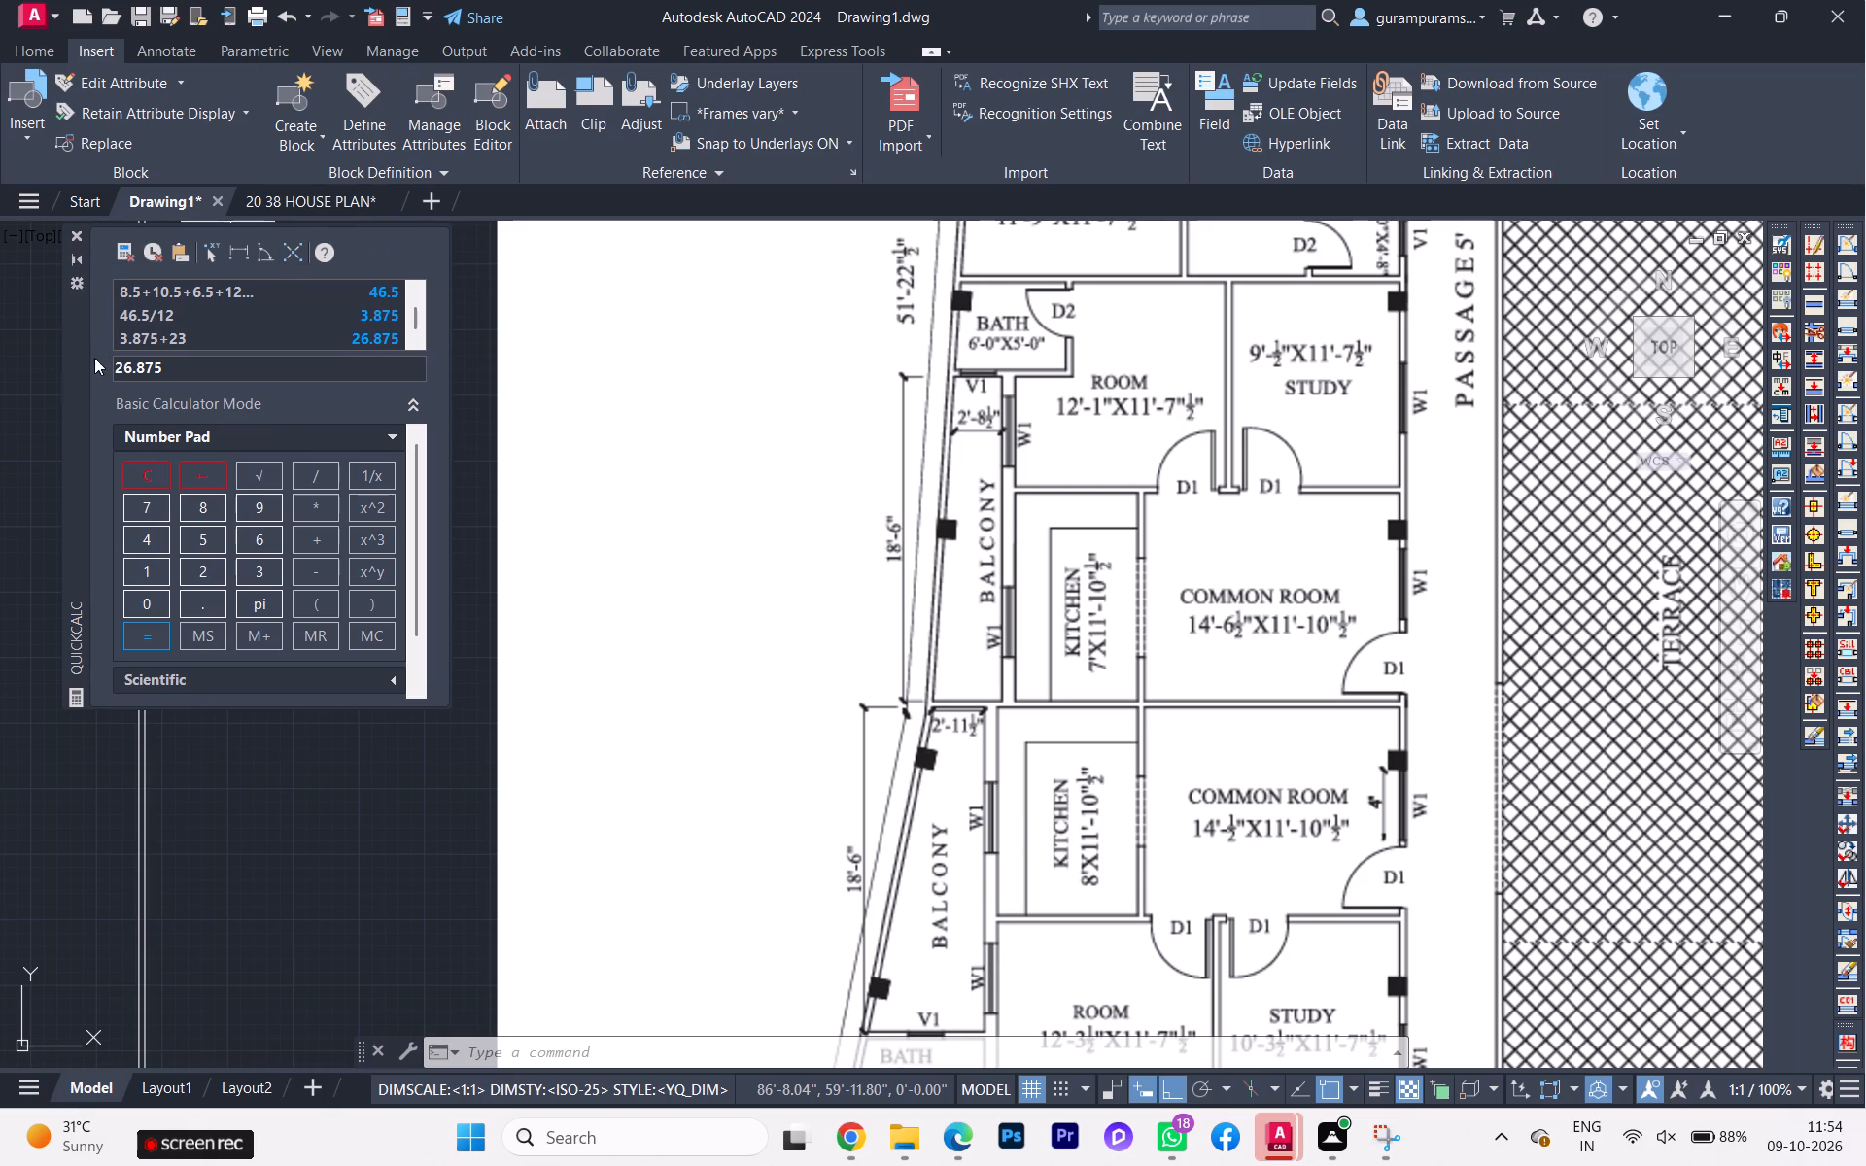
left_click_drag(84, 393, 758, 375)
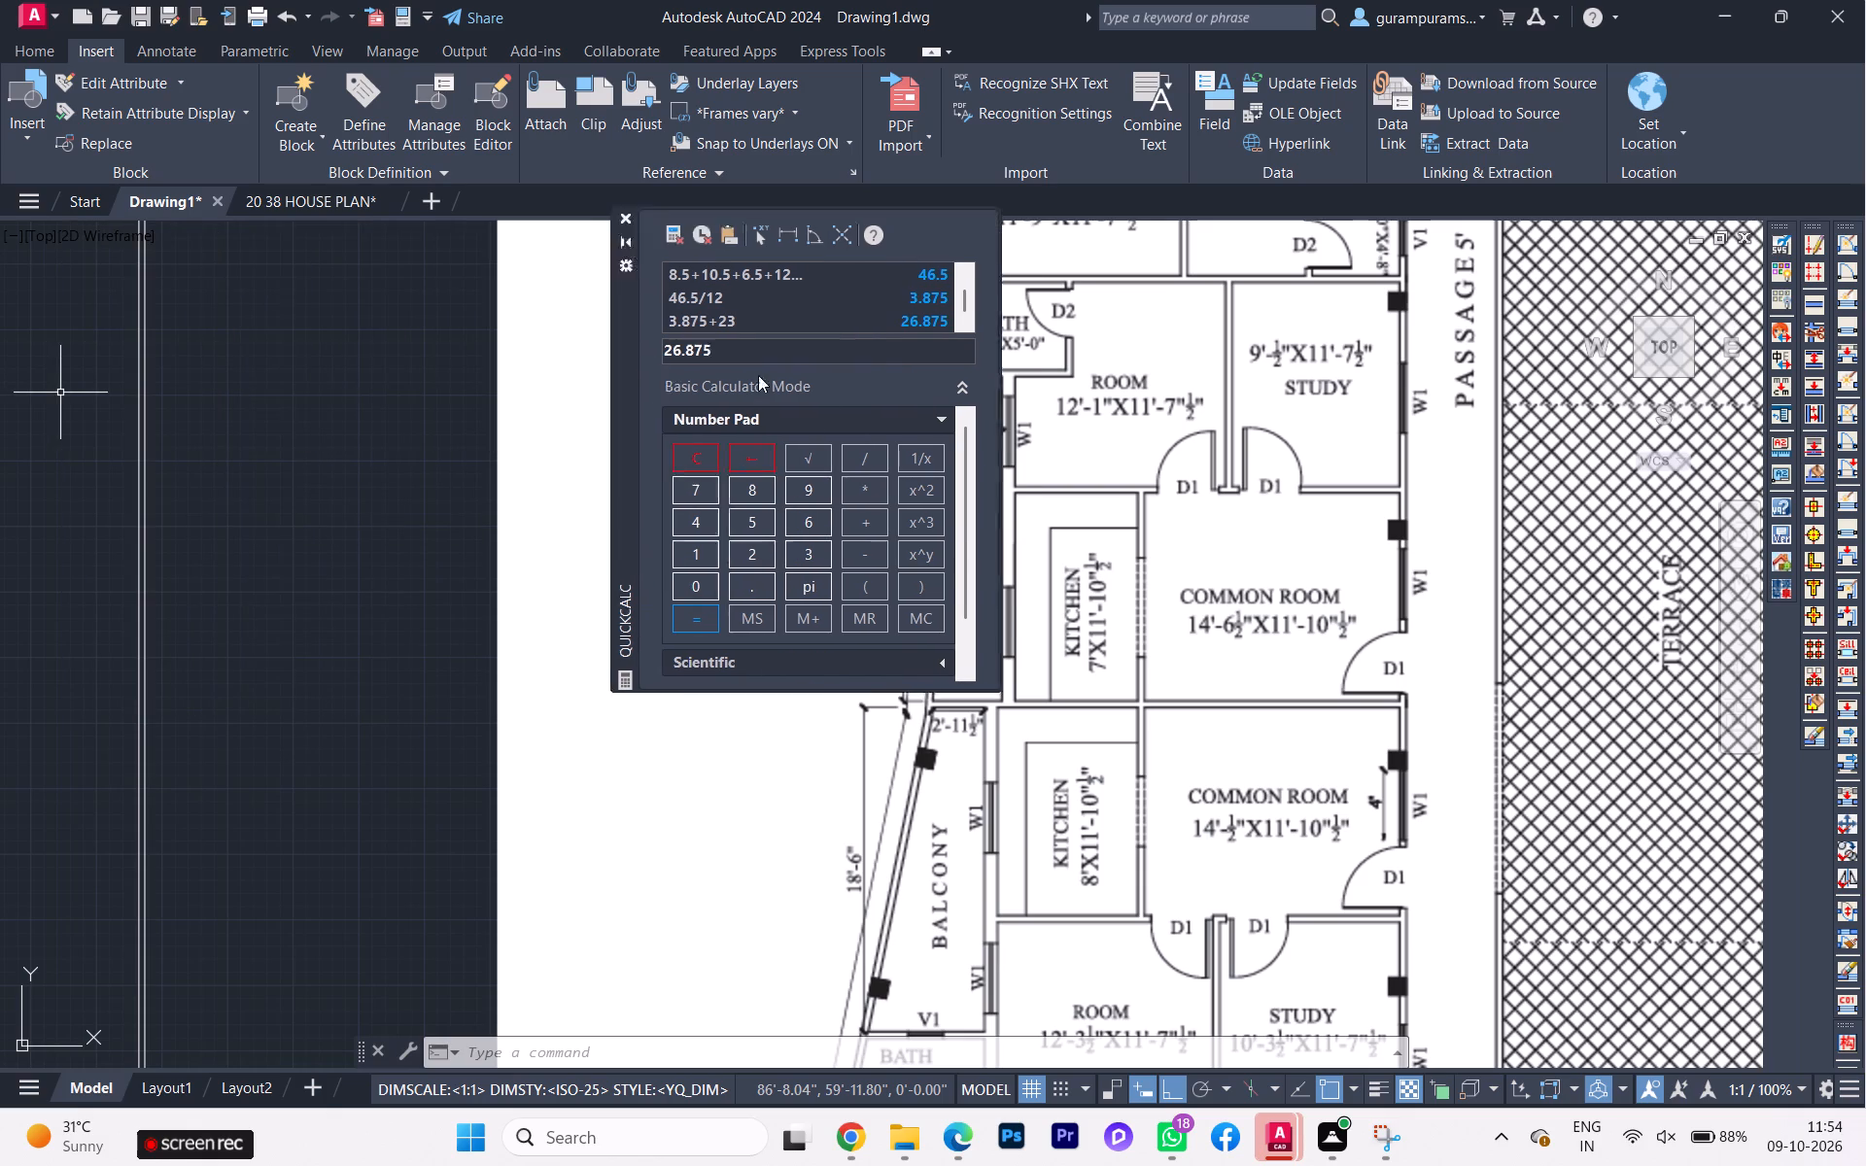
left_click_drag(758, 375, 1448, 423)
scroll(826, 660, "down", 1)
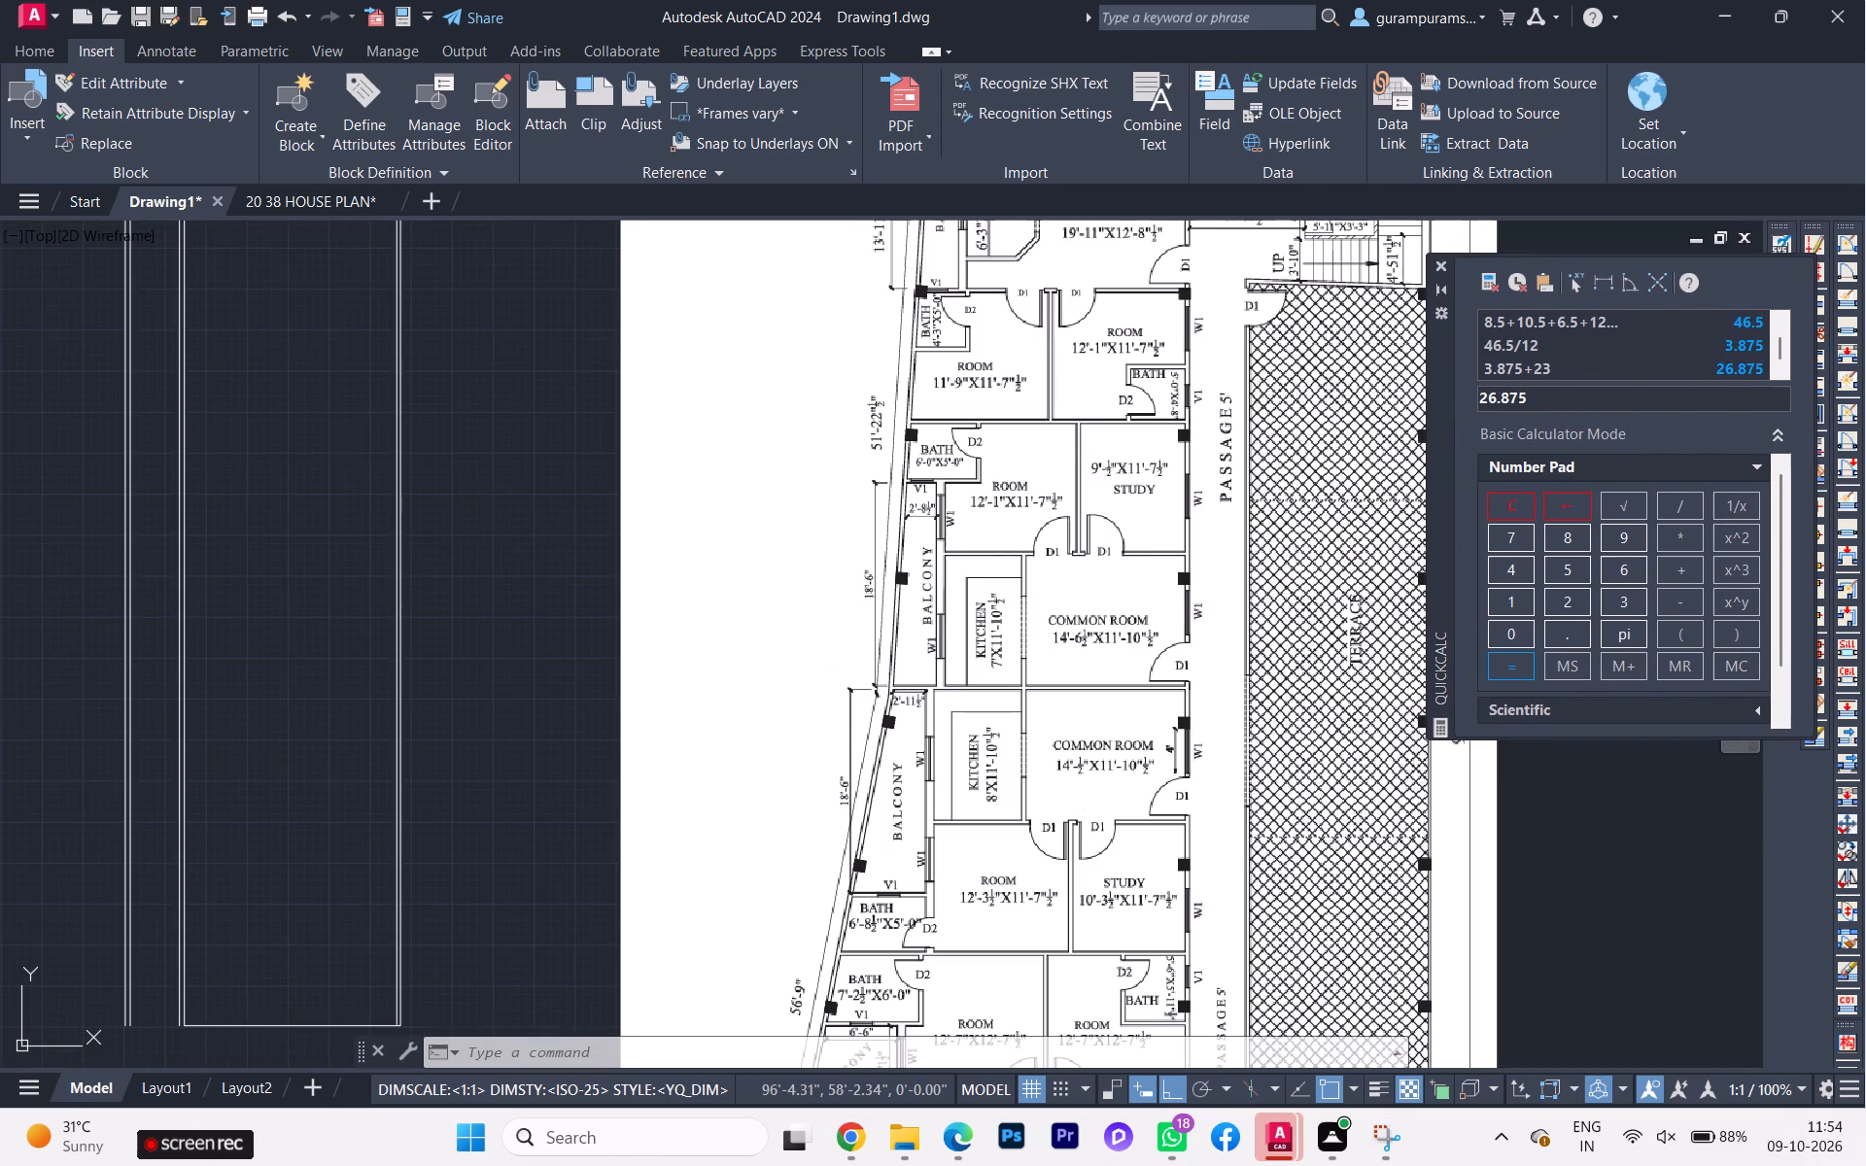
scroll(766, 662, "down", 1)
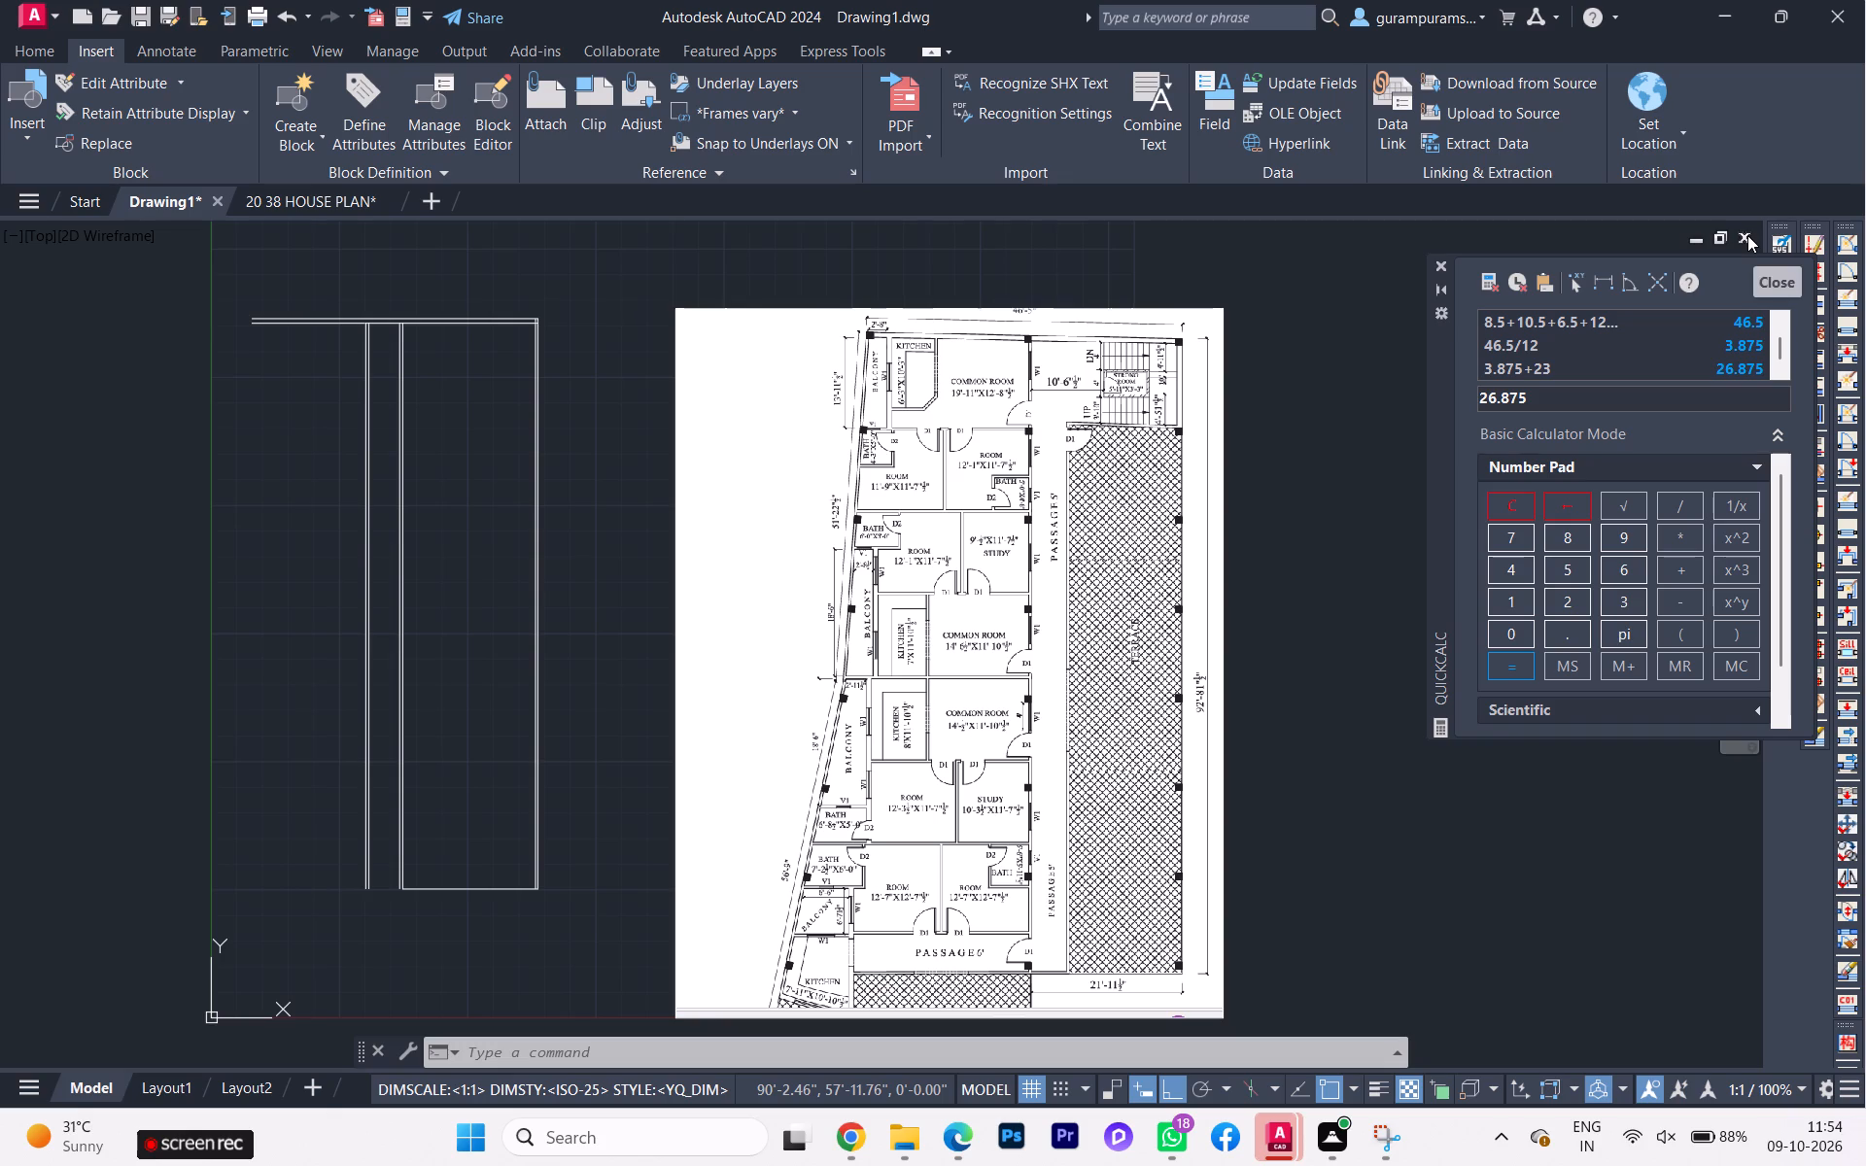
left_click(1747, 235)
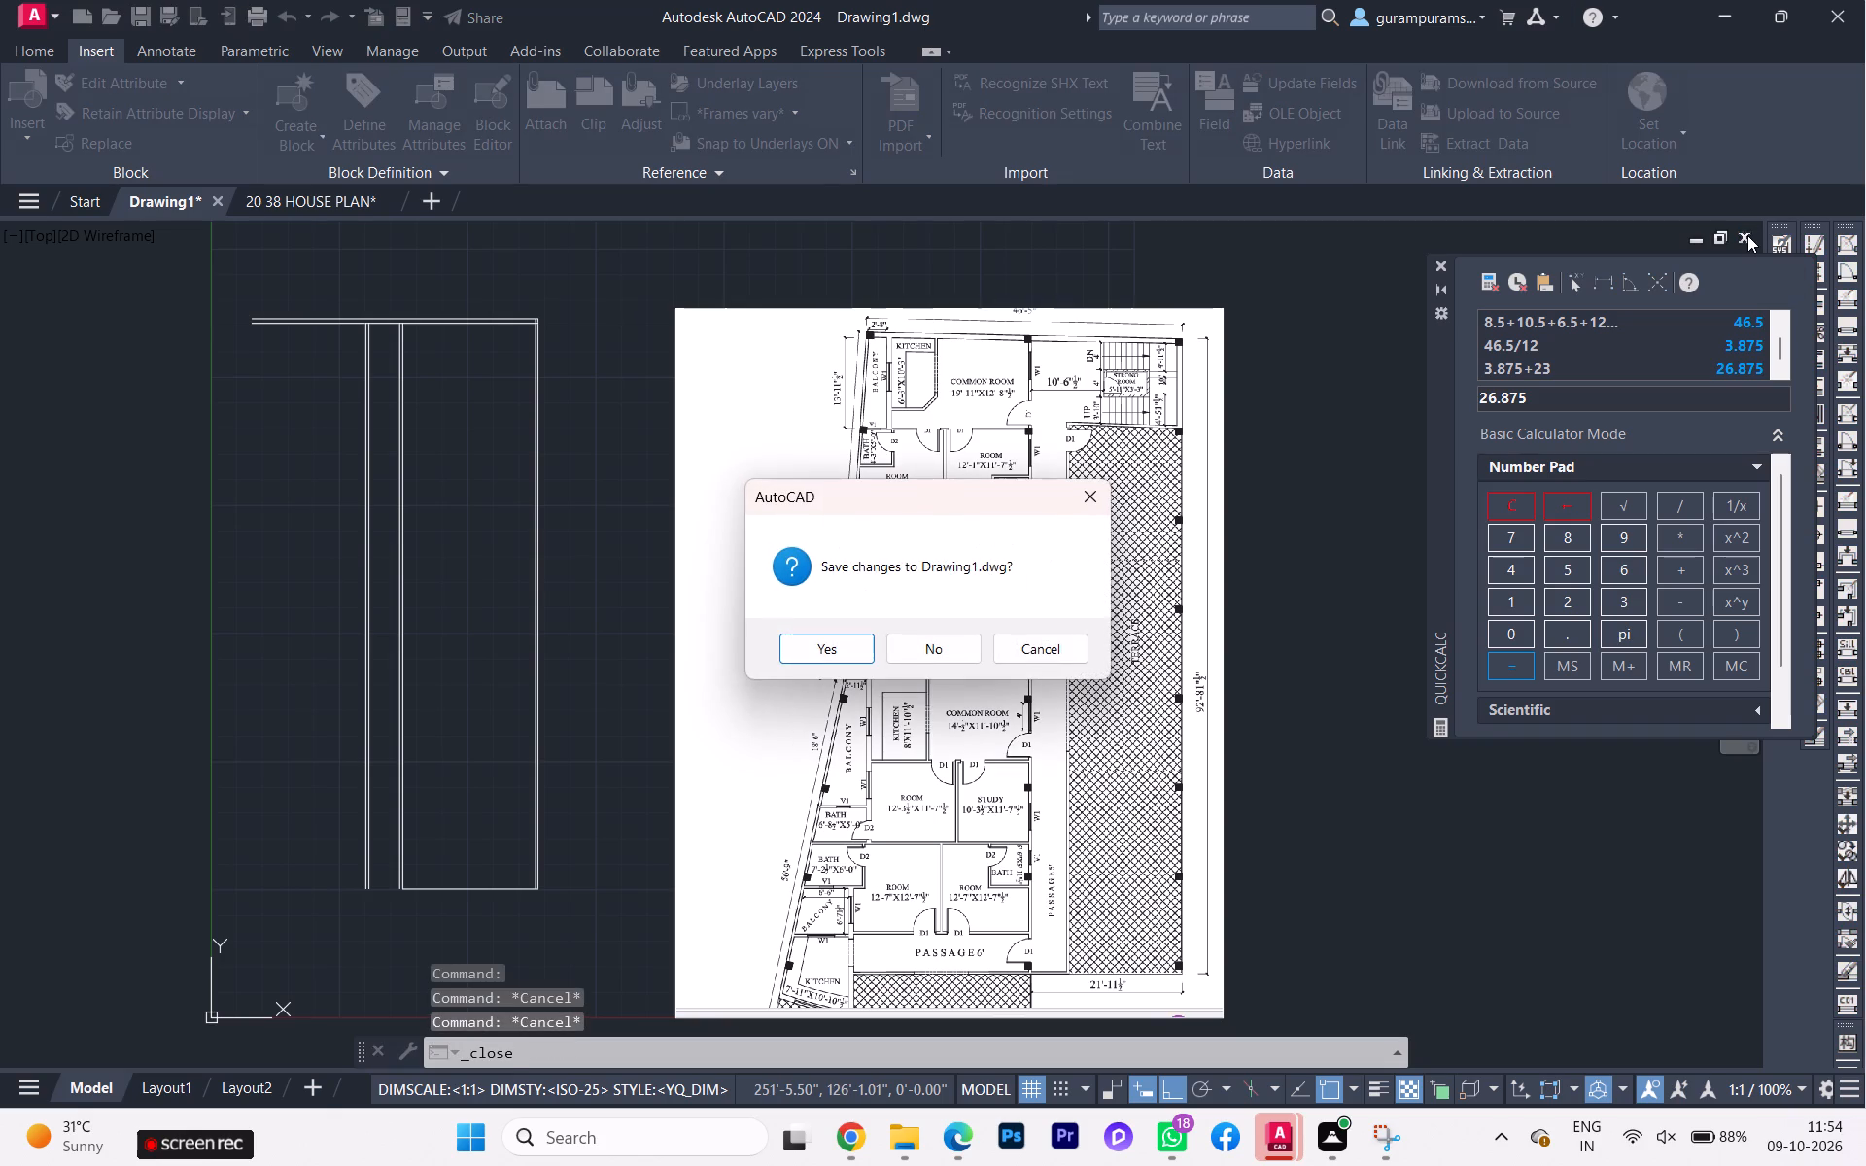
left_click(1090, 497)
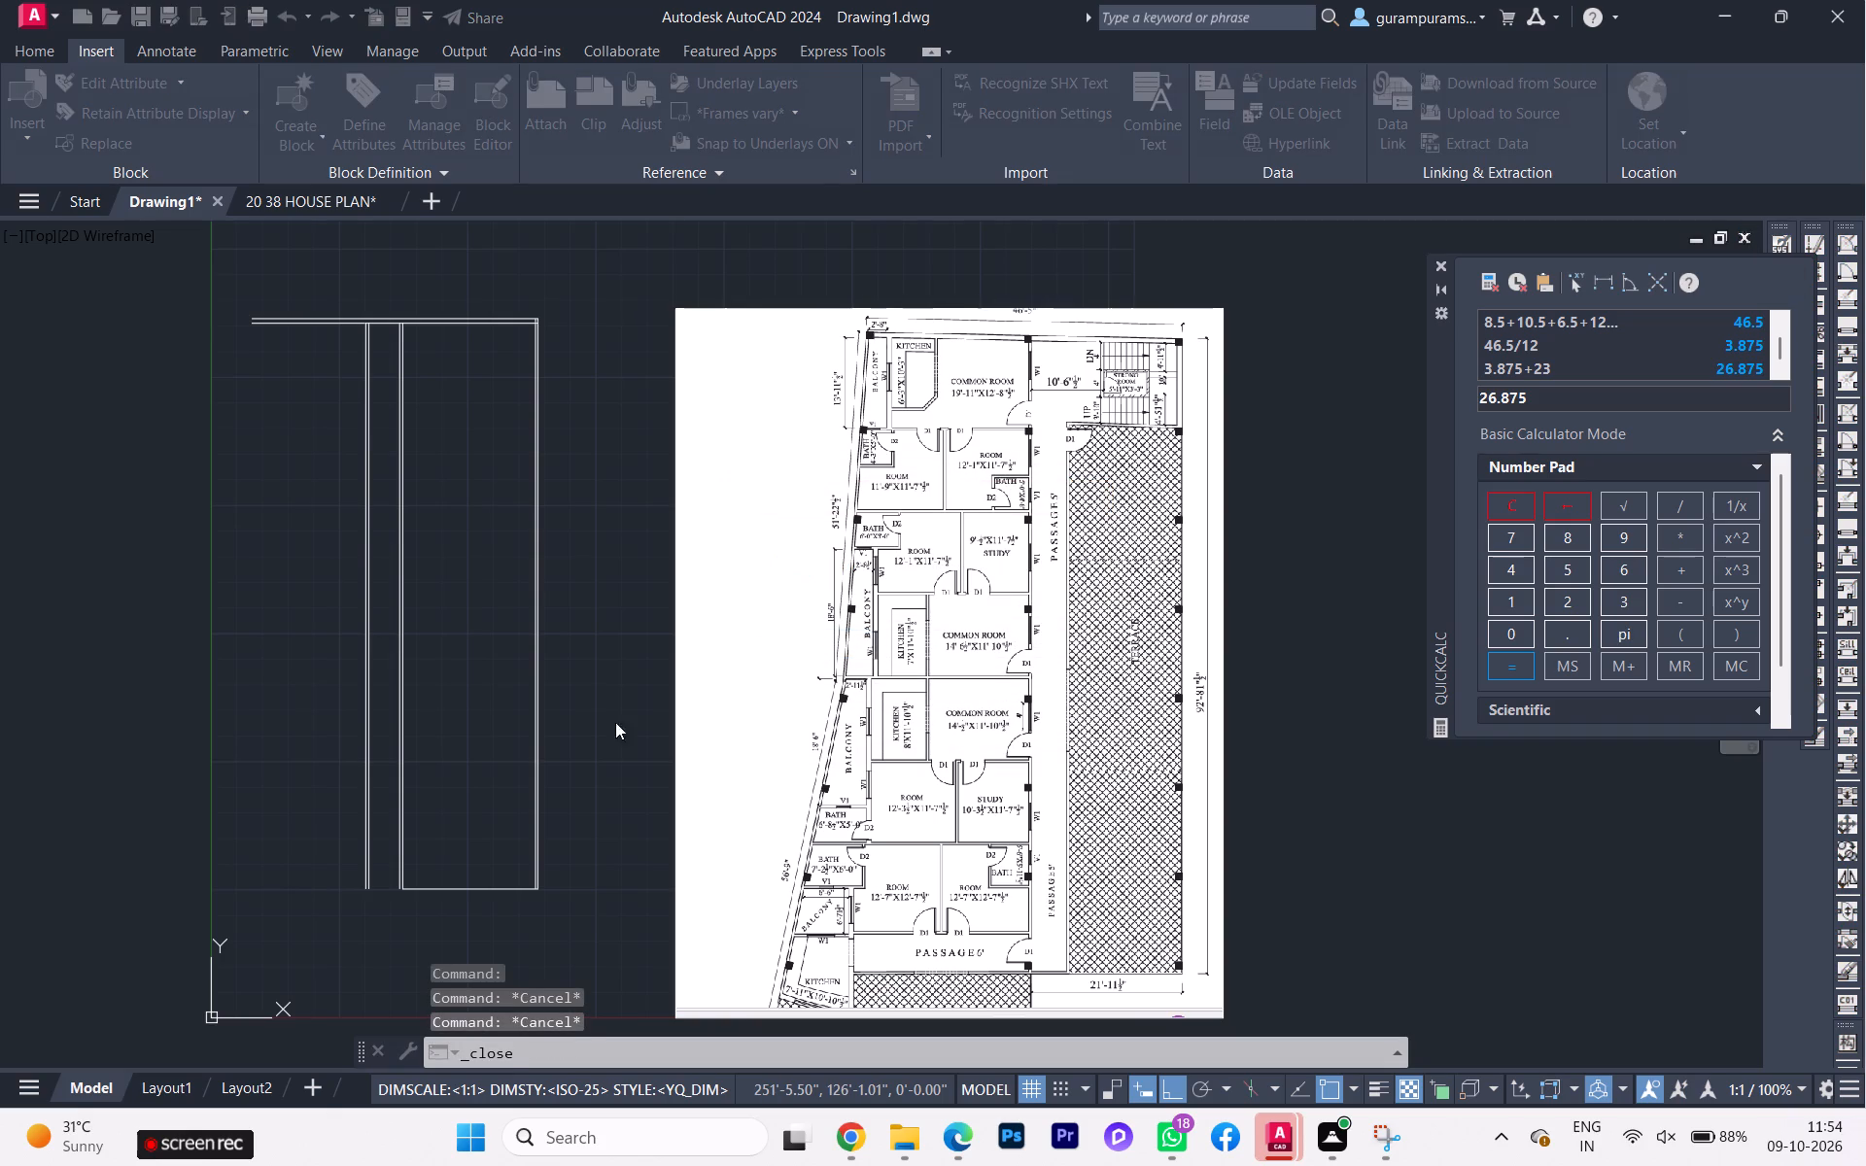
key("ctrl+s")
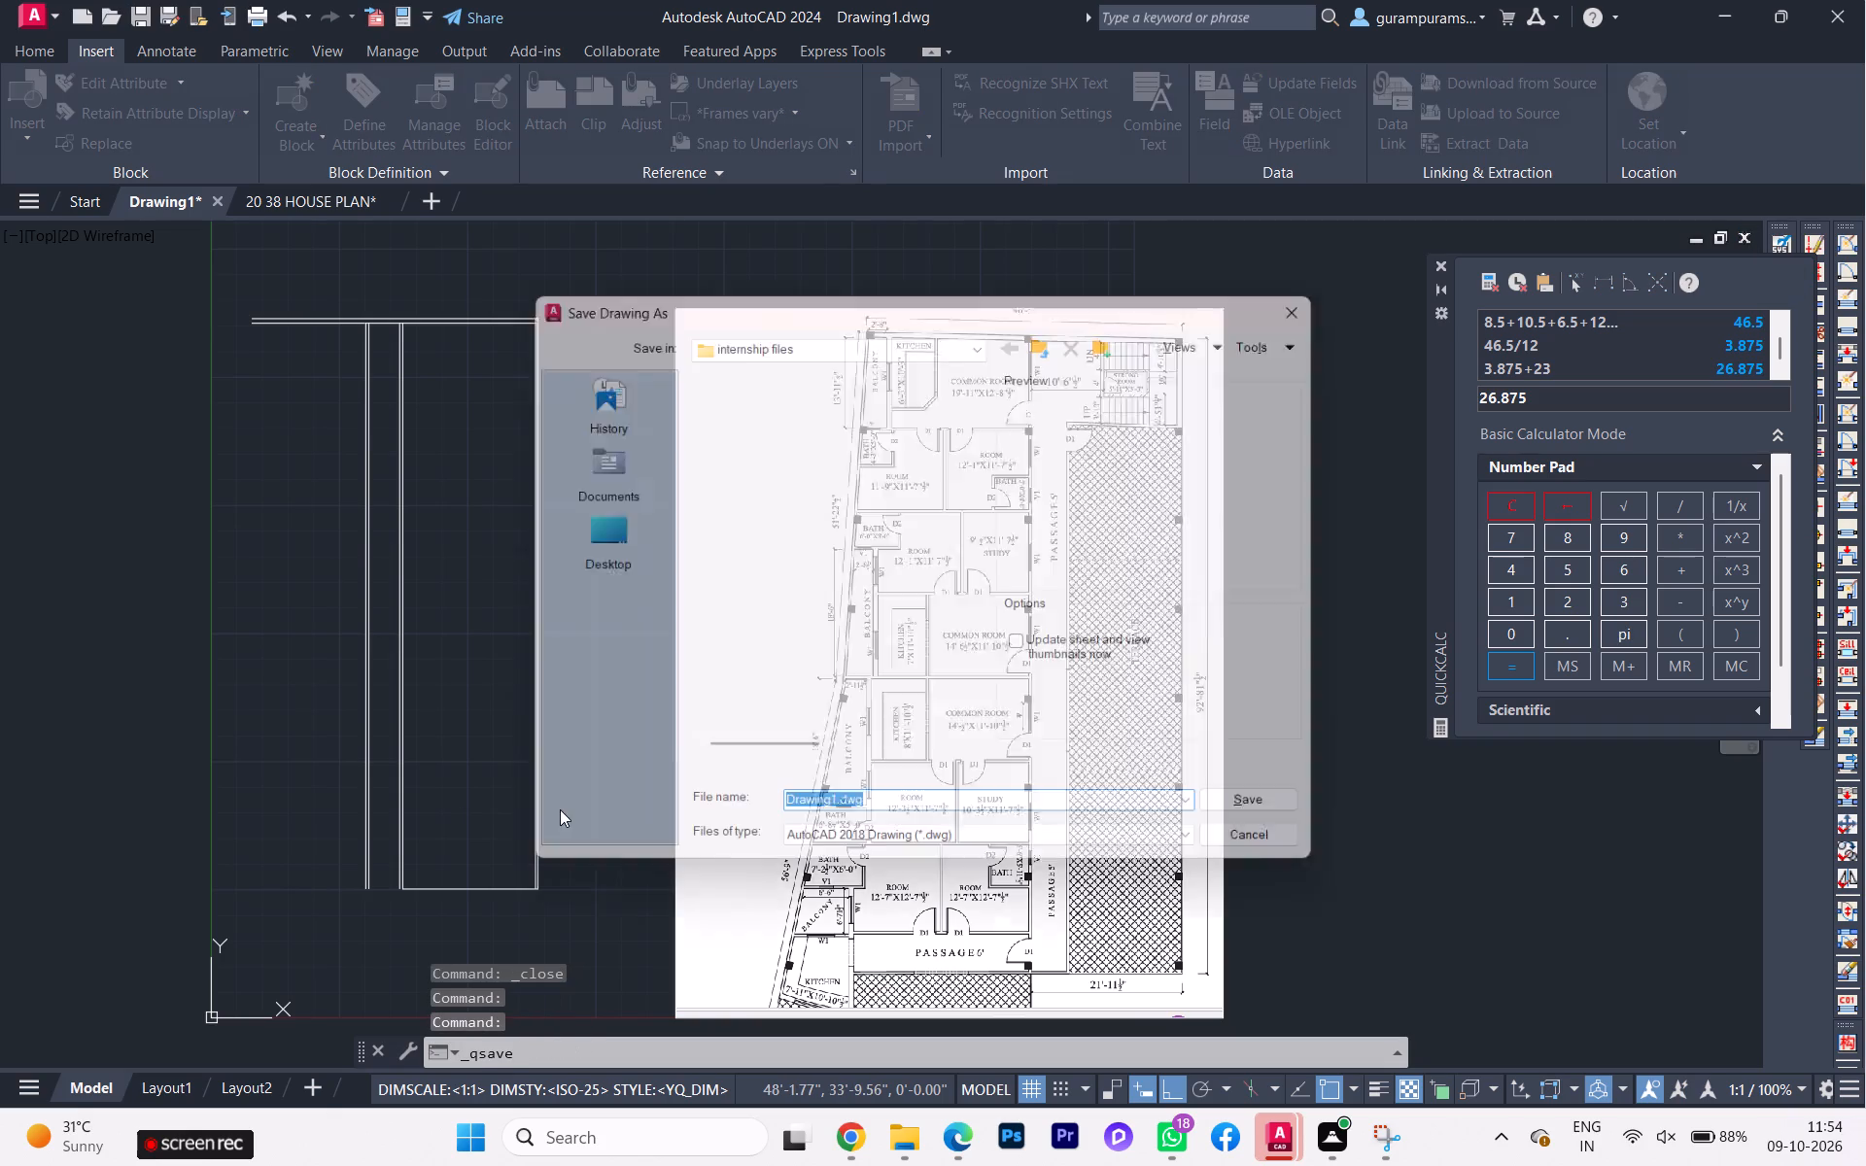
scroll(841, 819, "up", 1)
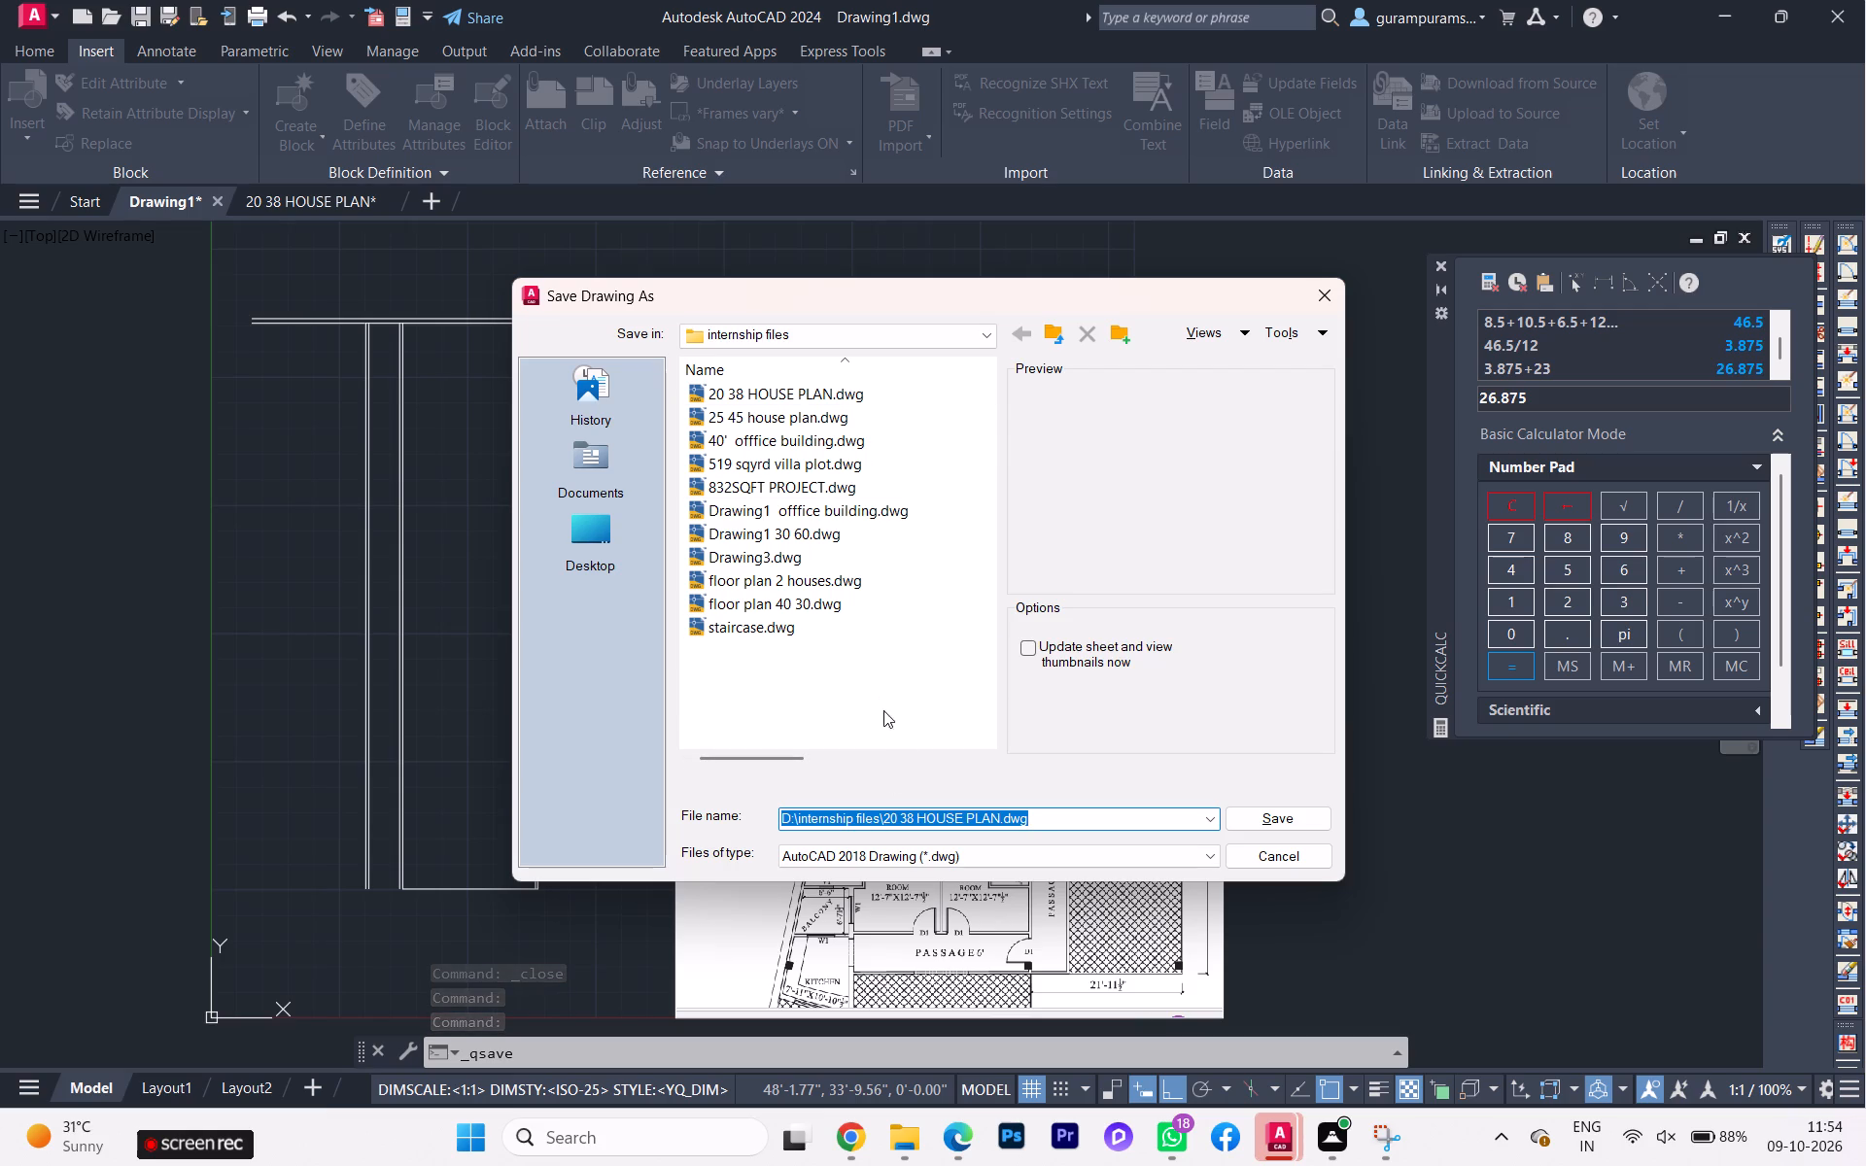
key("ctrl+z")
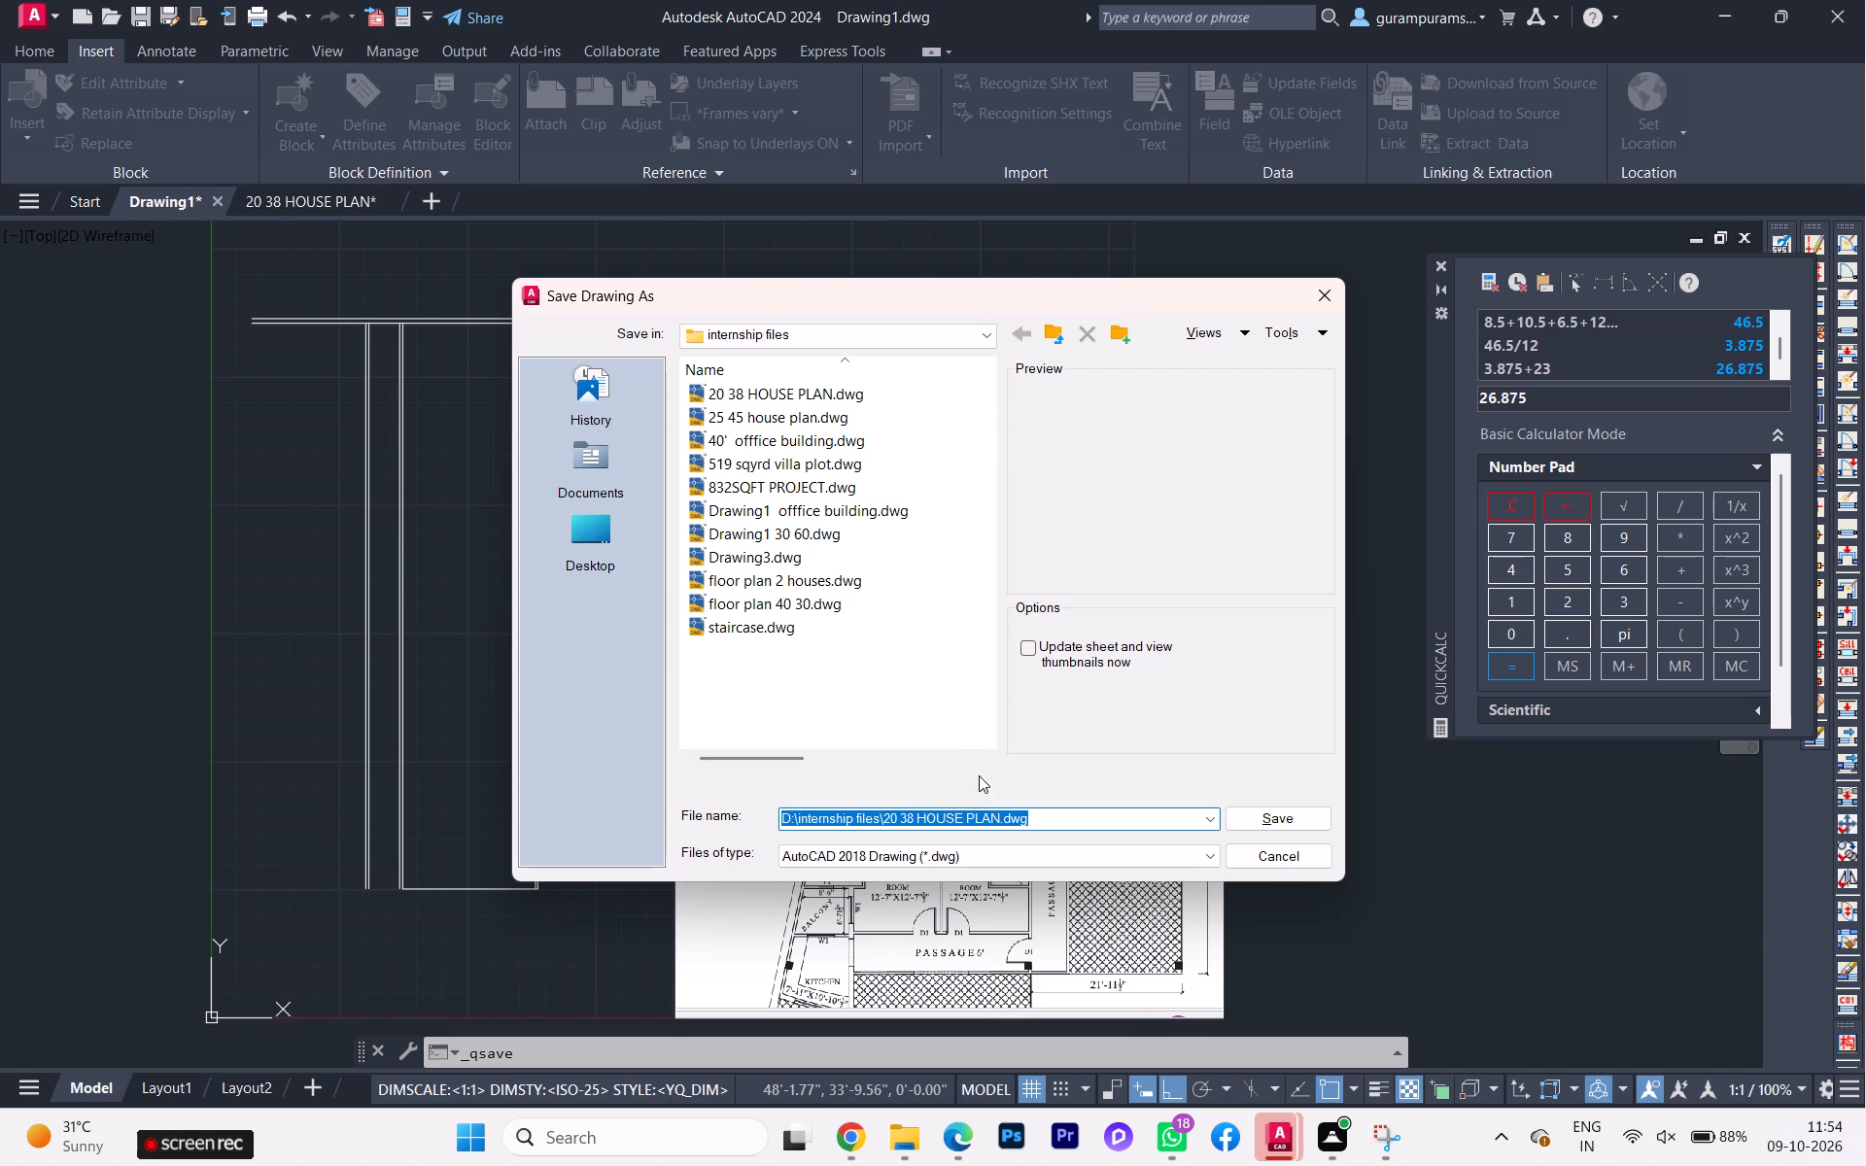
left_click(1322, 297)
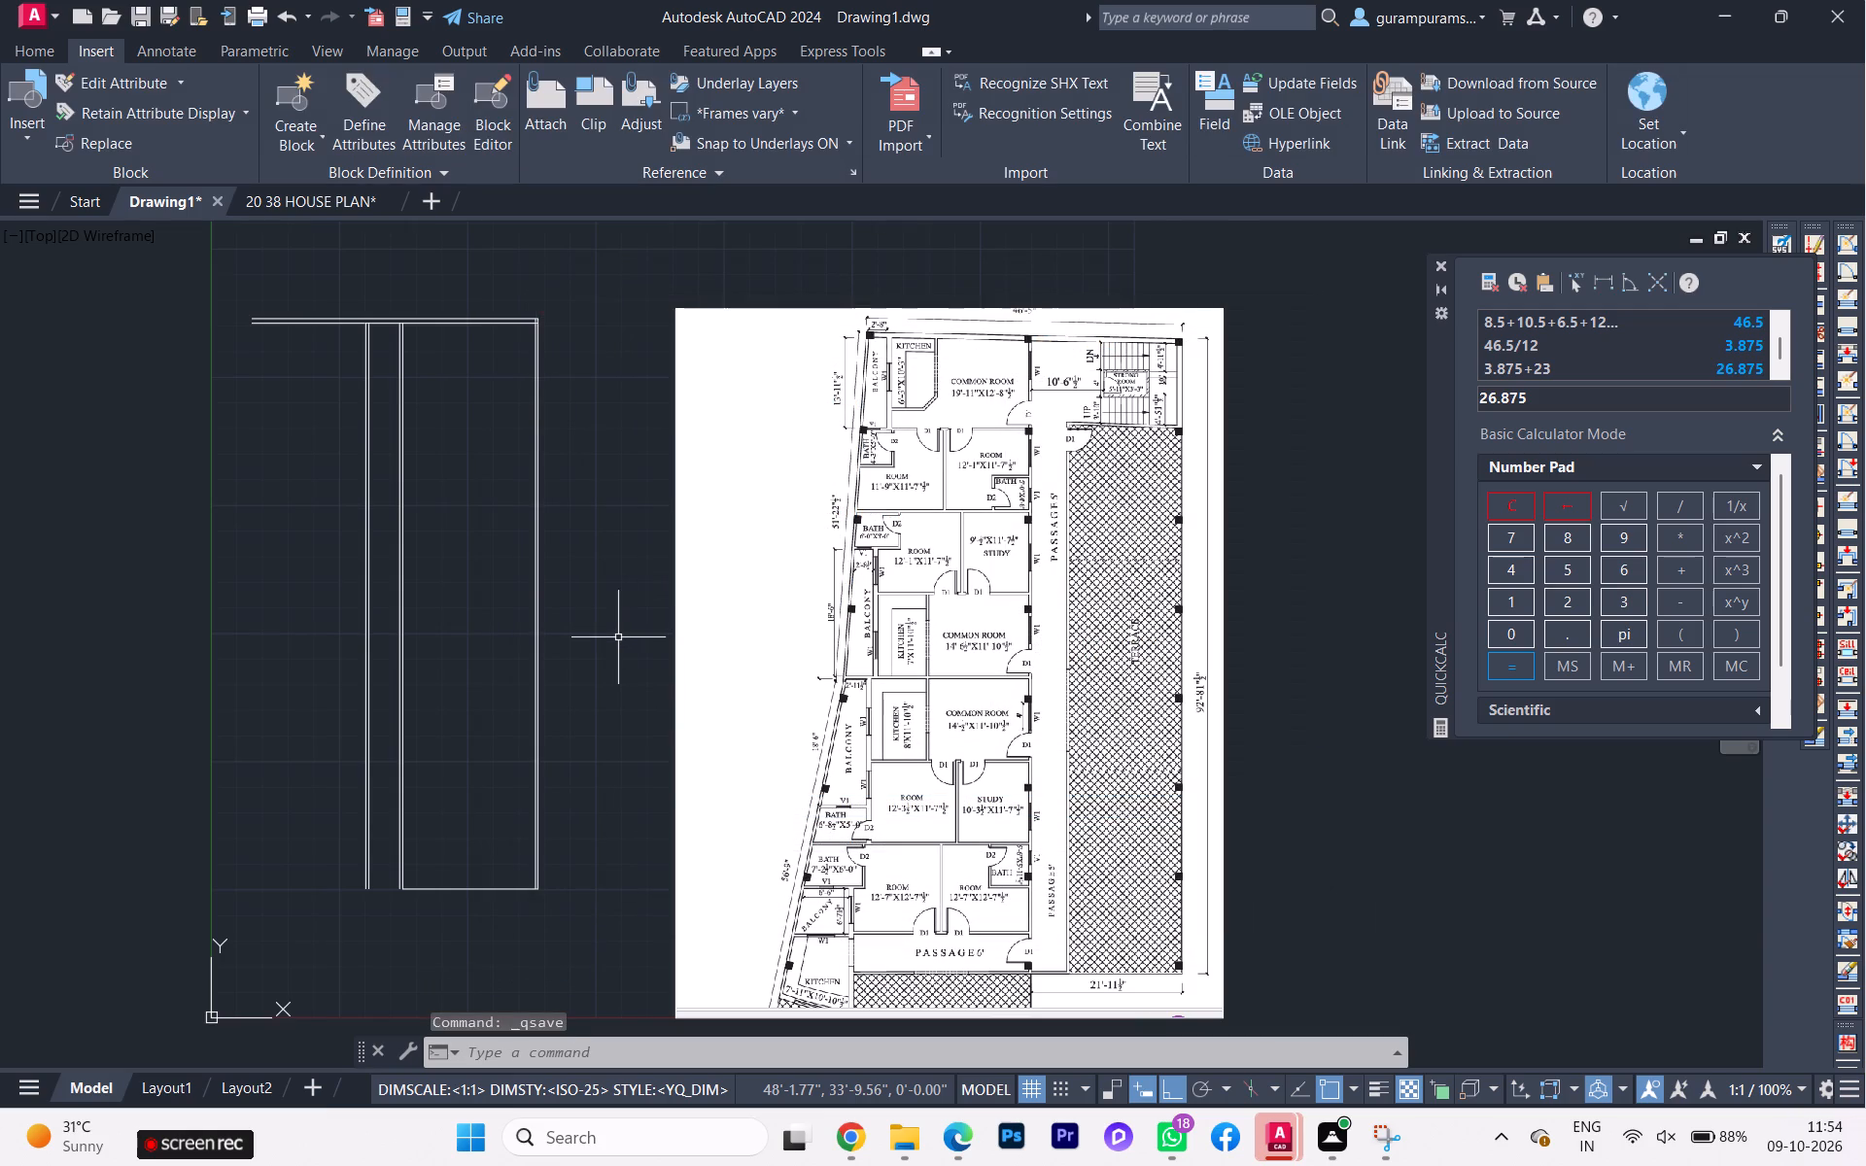
Save the drawing in the internship files folder under the name DrawingSHOP 1ST & 2ND.
key("ctrl+s")
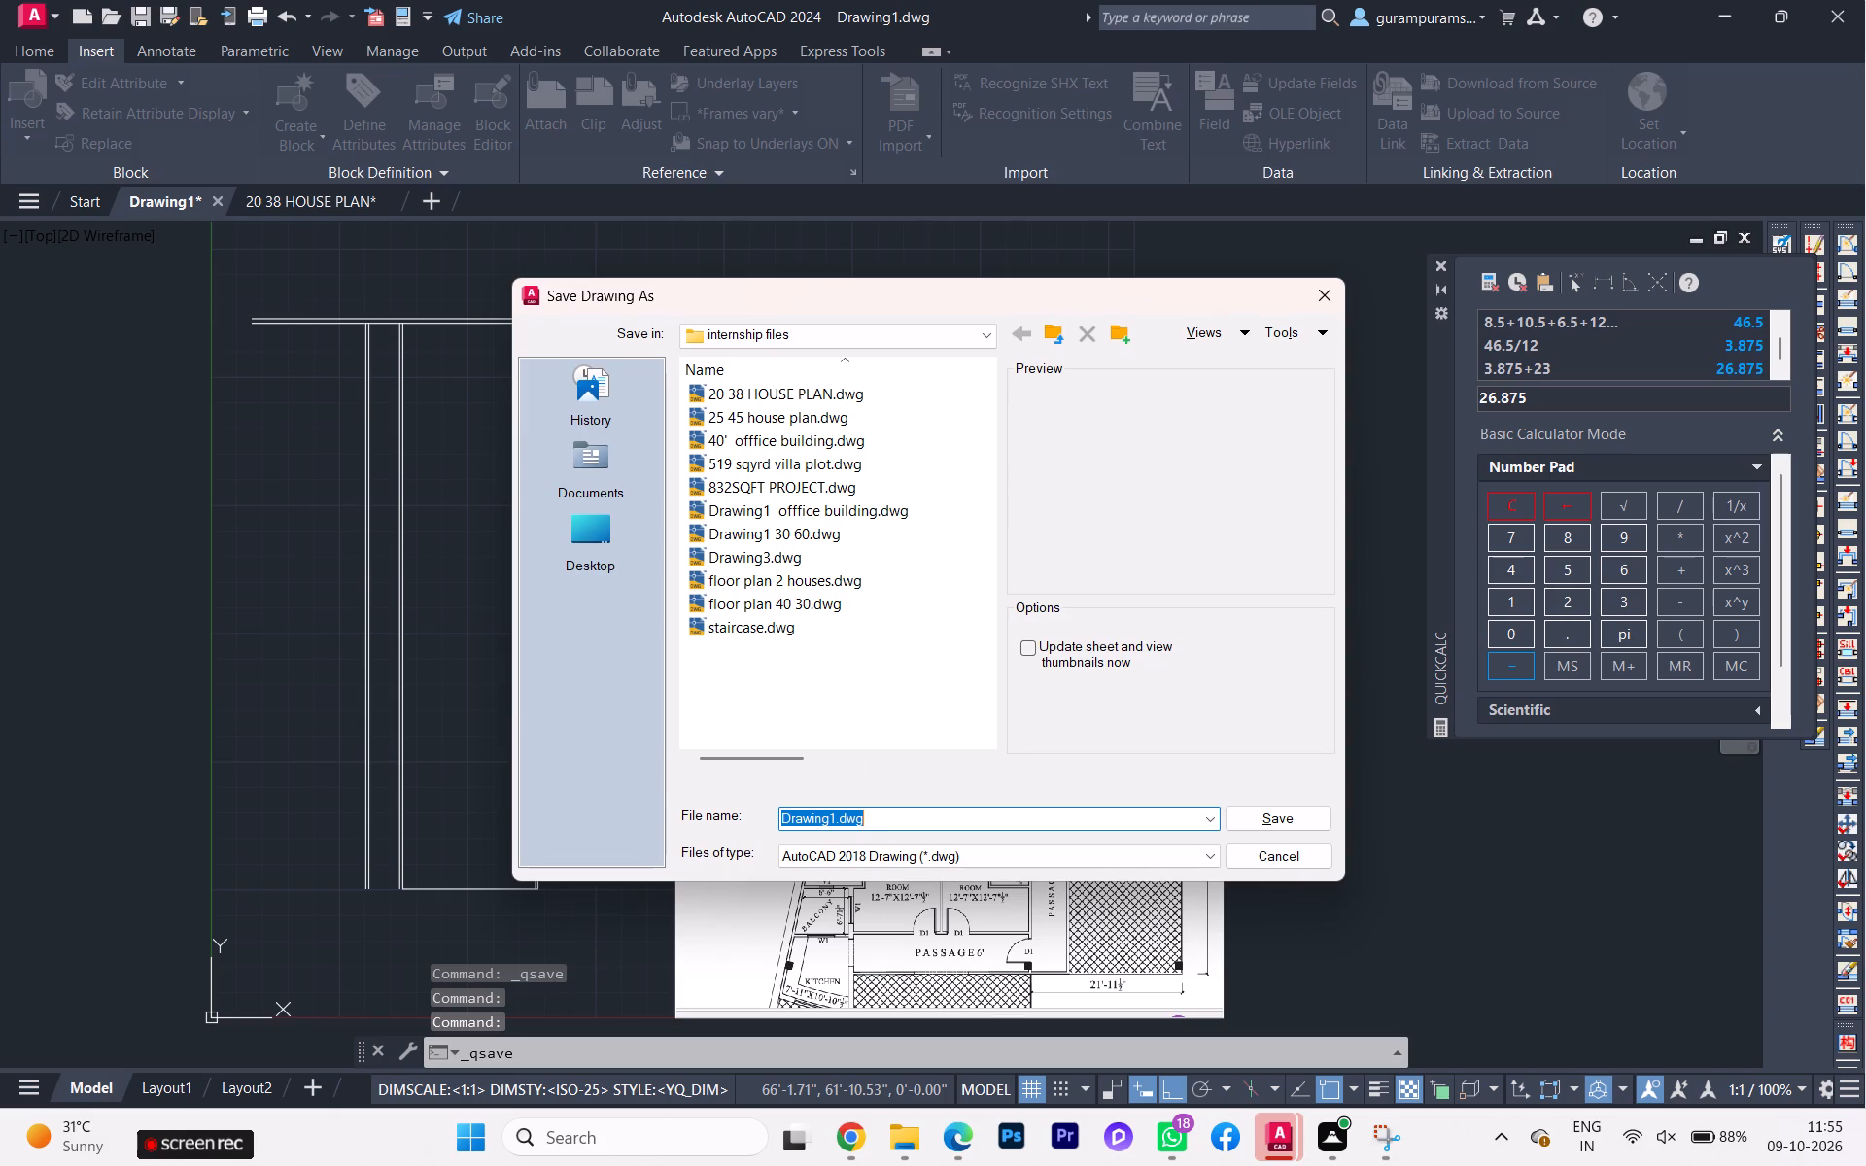
left_click(835, 820)
key("BackSpace")
type("SHOP")
key("space")
type("1ST")
key("space")
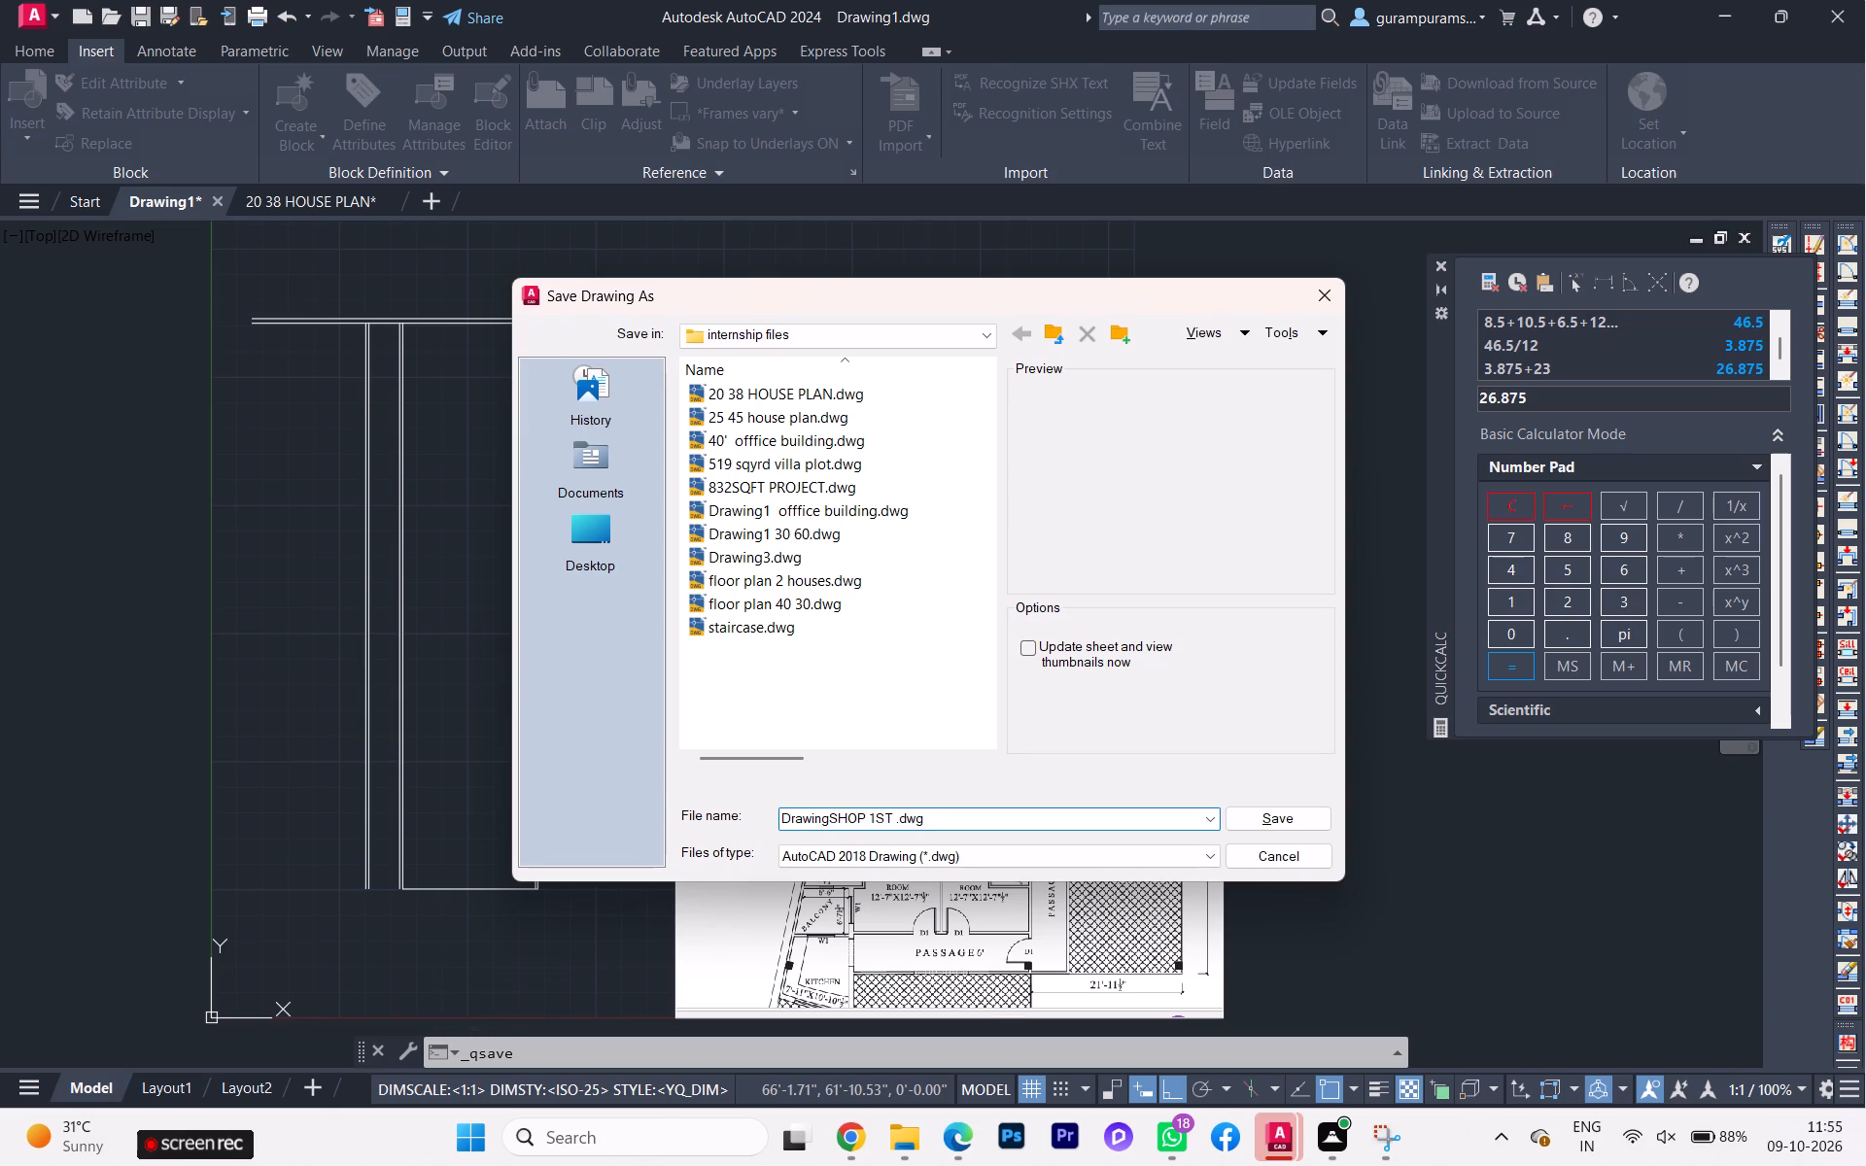
type("&")
key("space")
type("2N")
key("d")
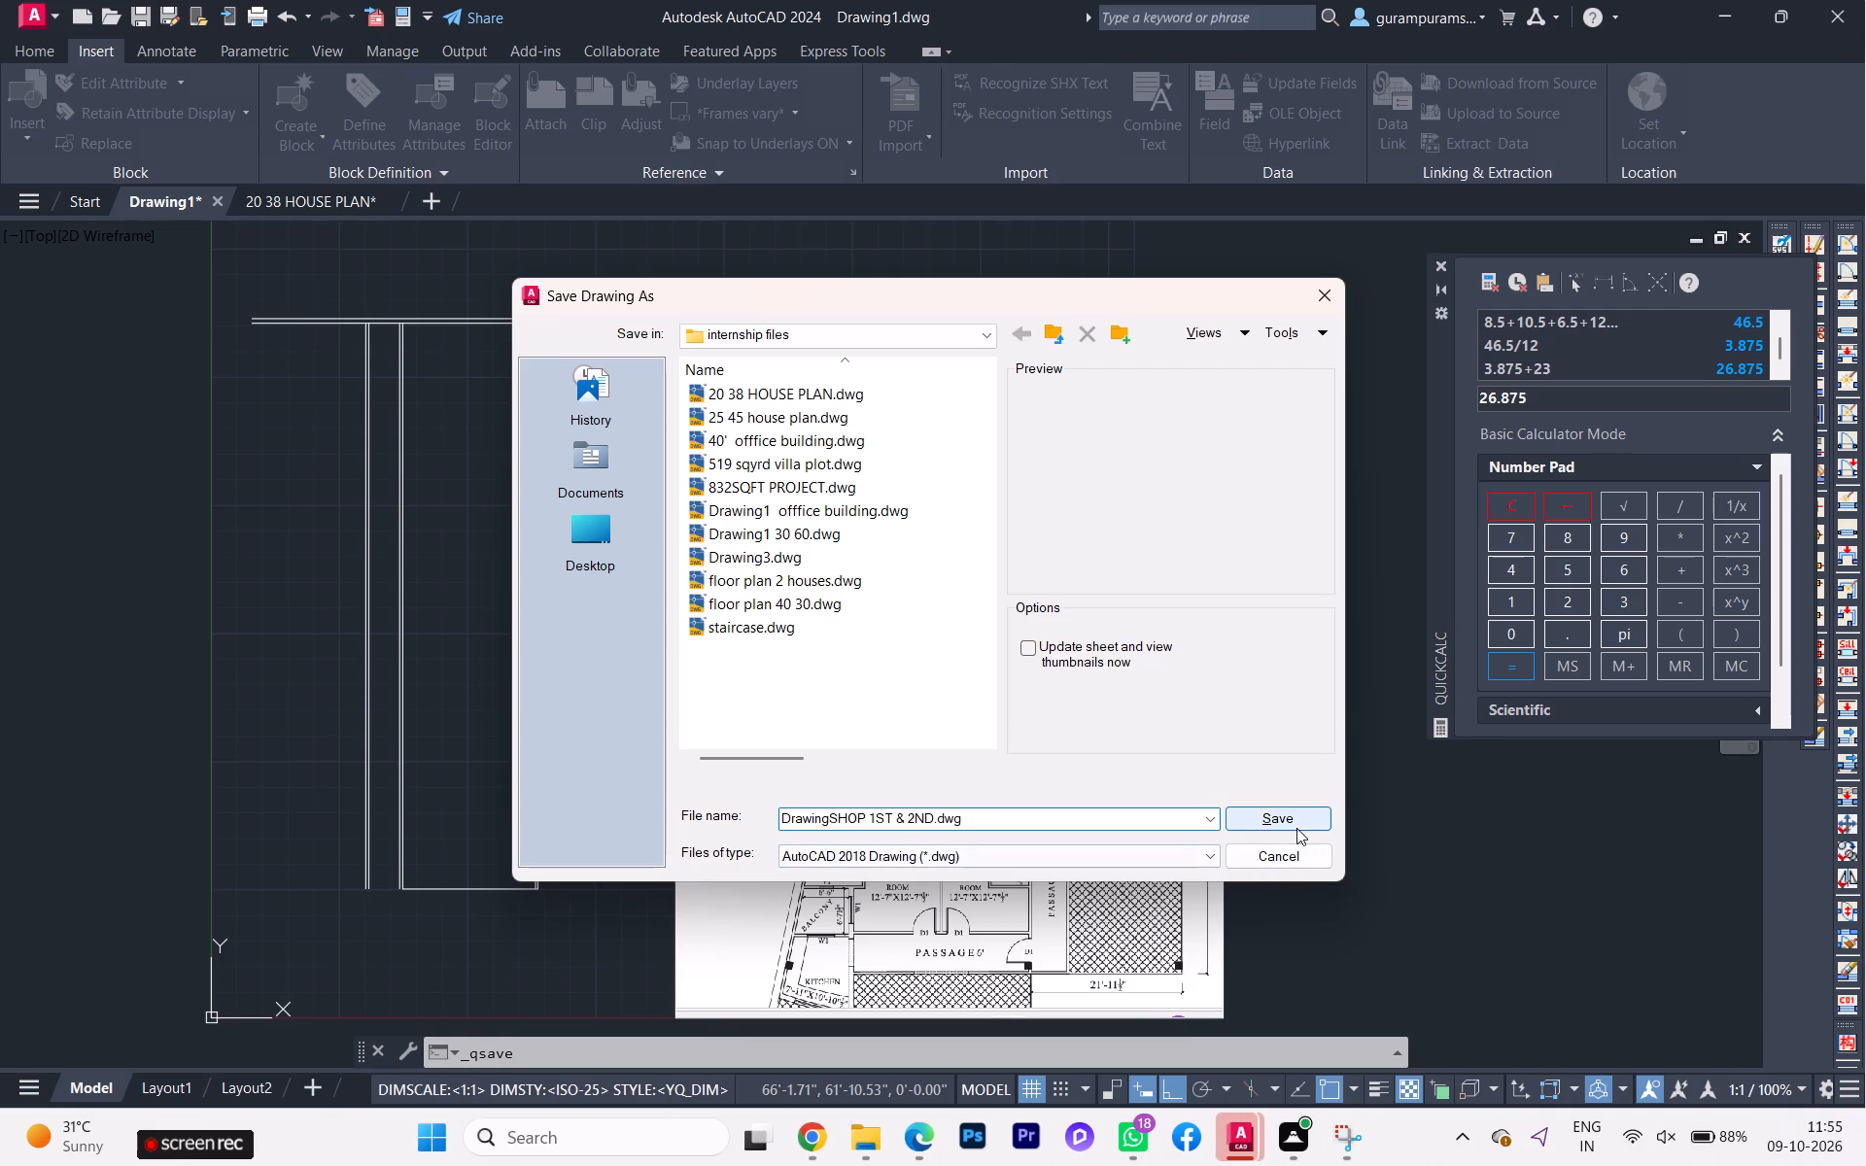
left_click(1291, 827)
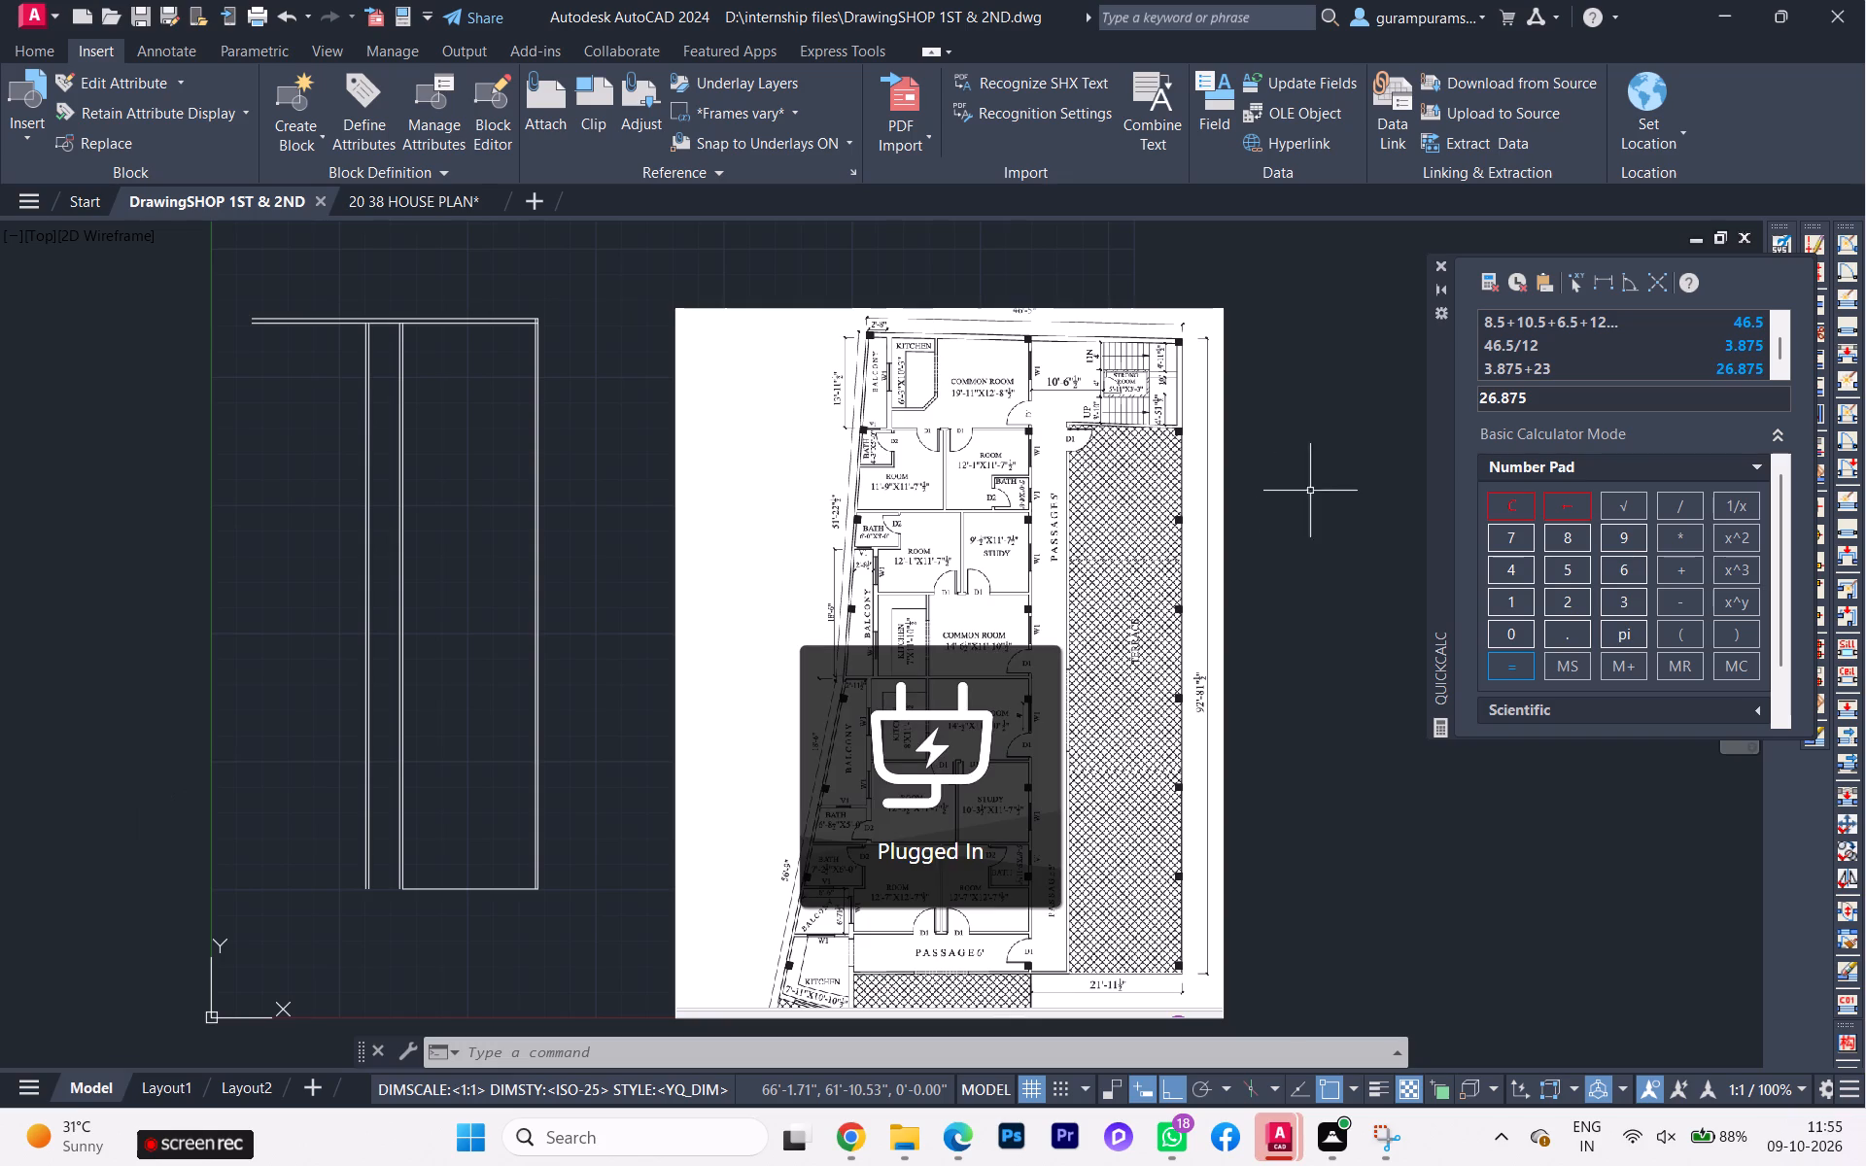
Offset the outer line of the passage's room-side wall by 26'8 away from the terrace.
scroll(417, 760, "up", 1)
scroll(432, 694, "down", 1)
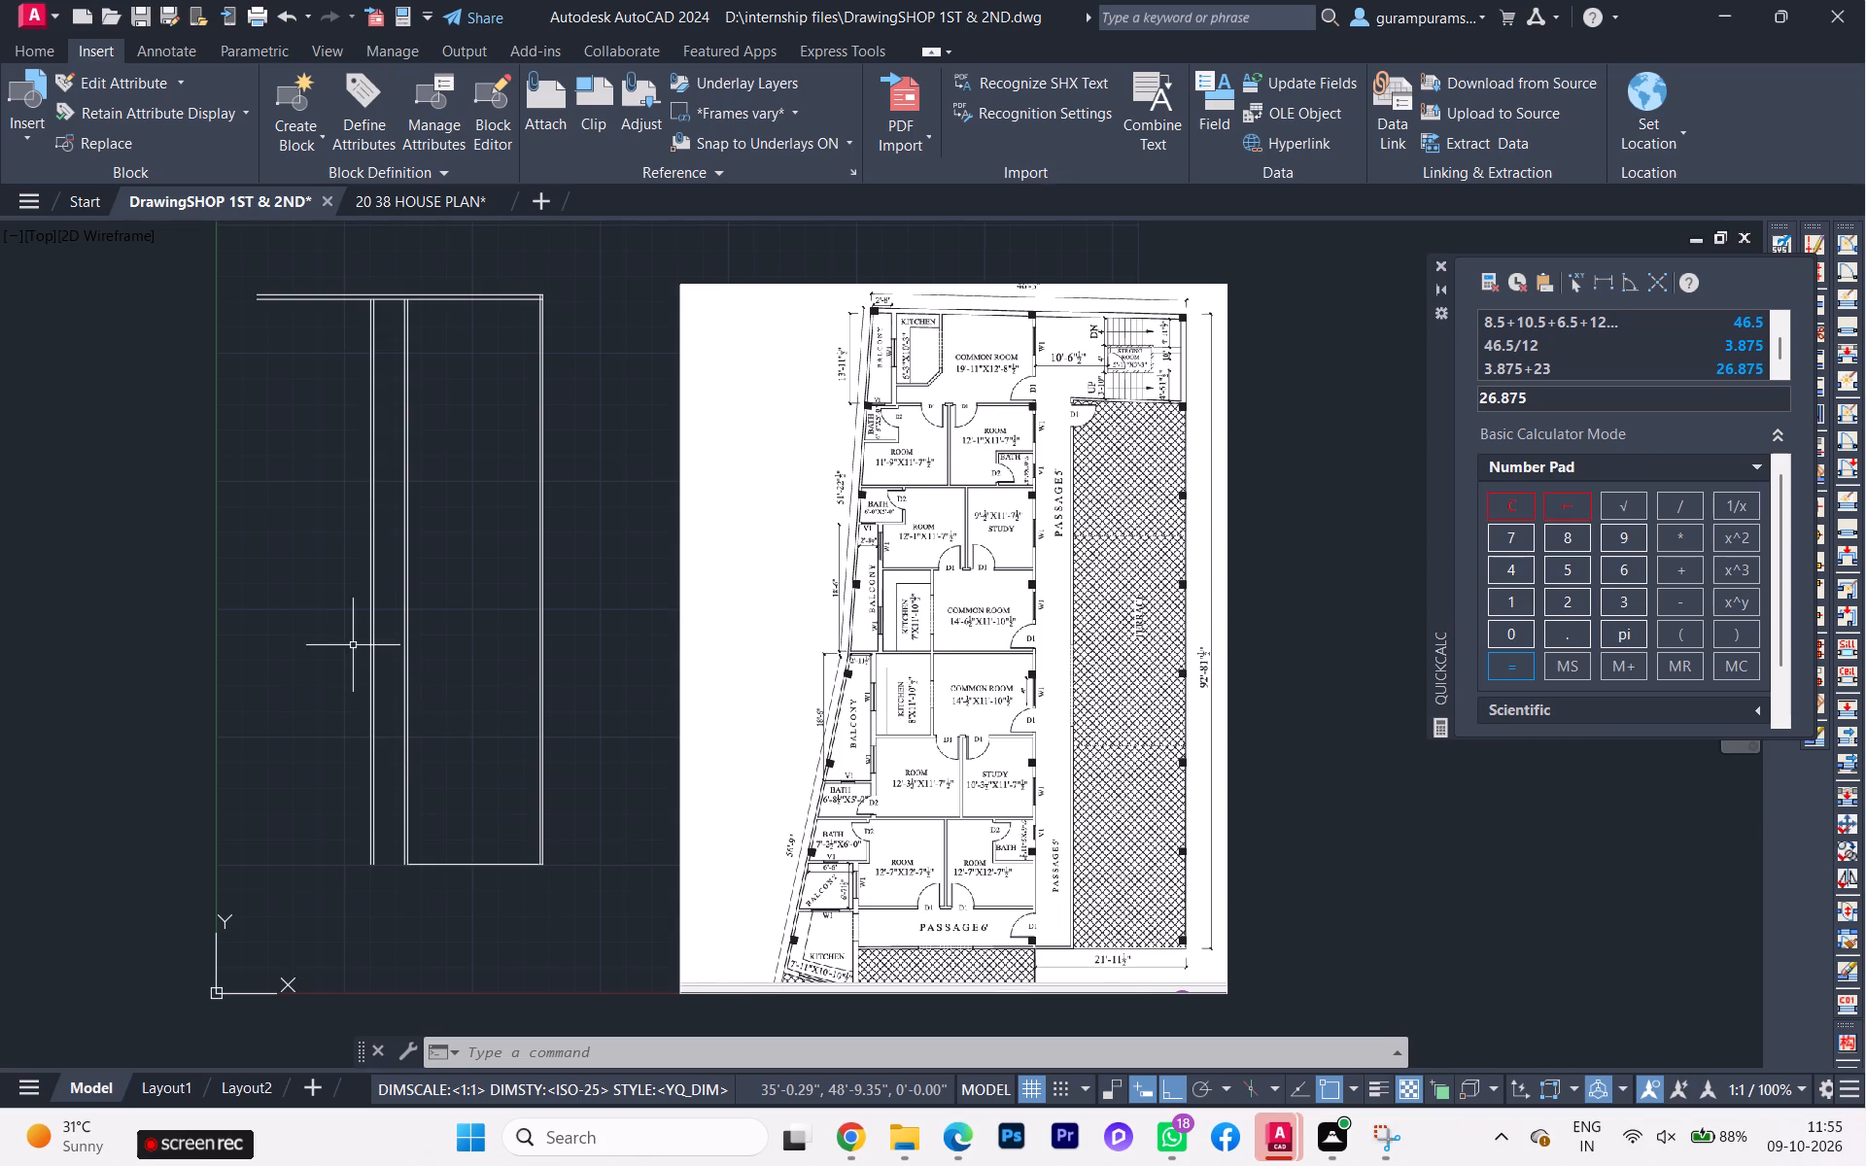
key("o")
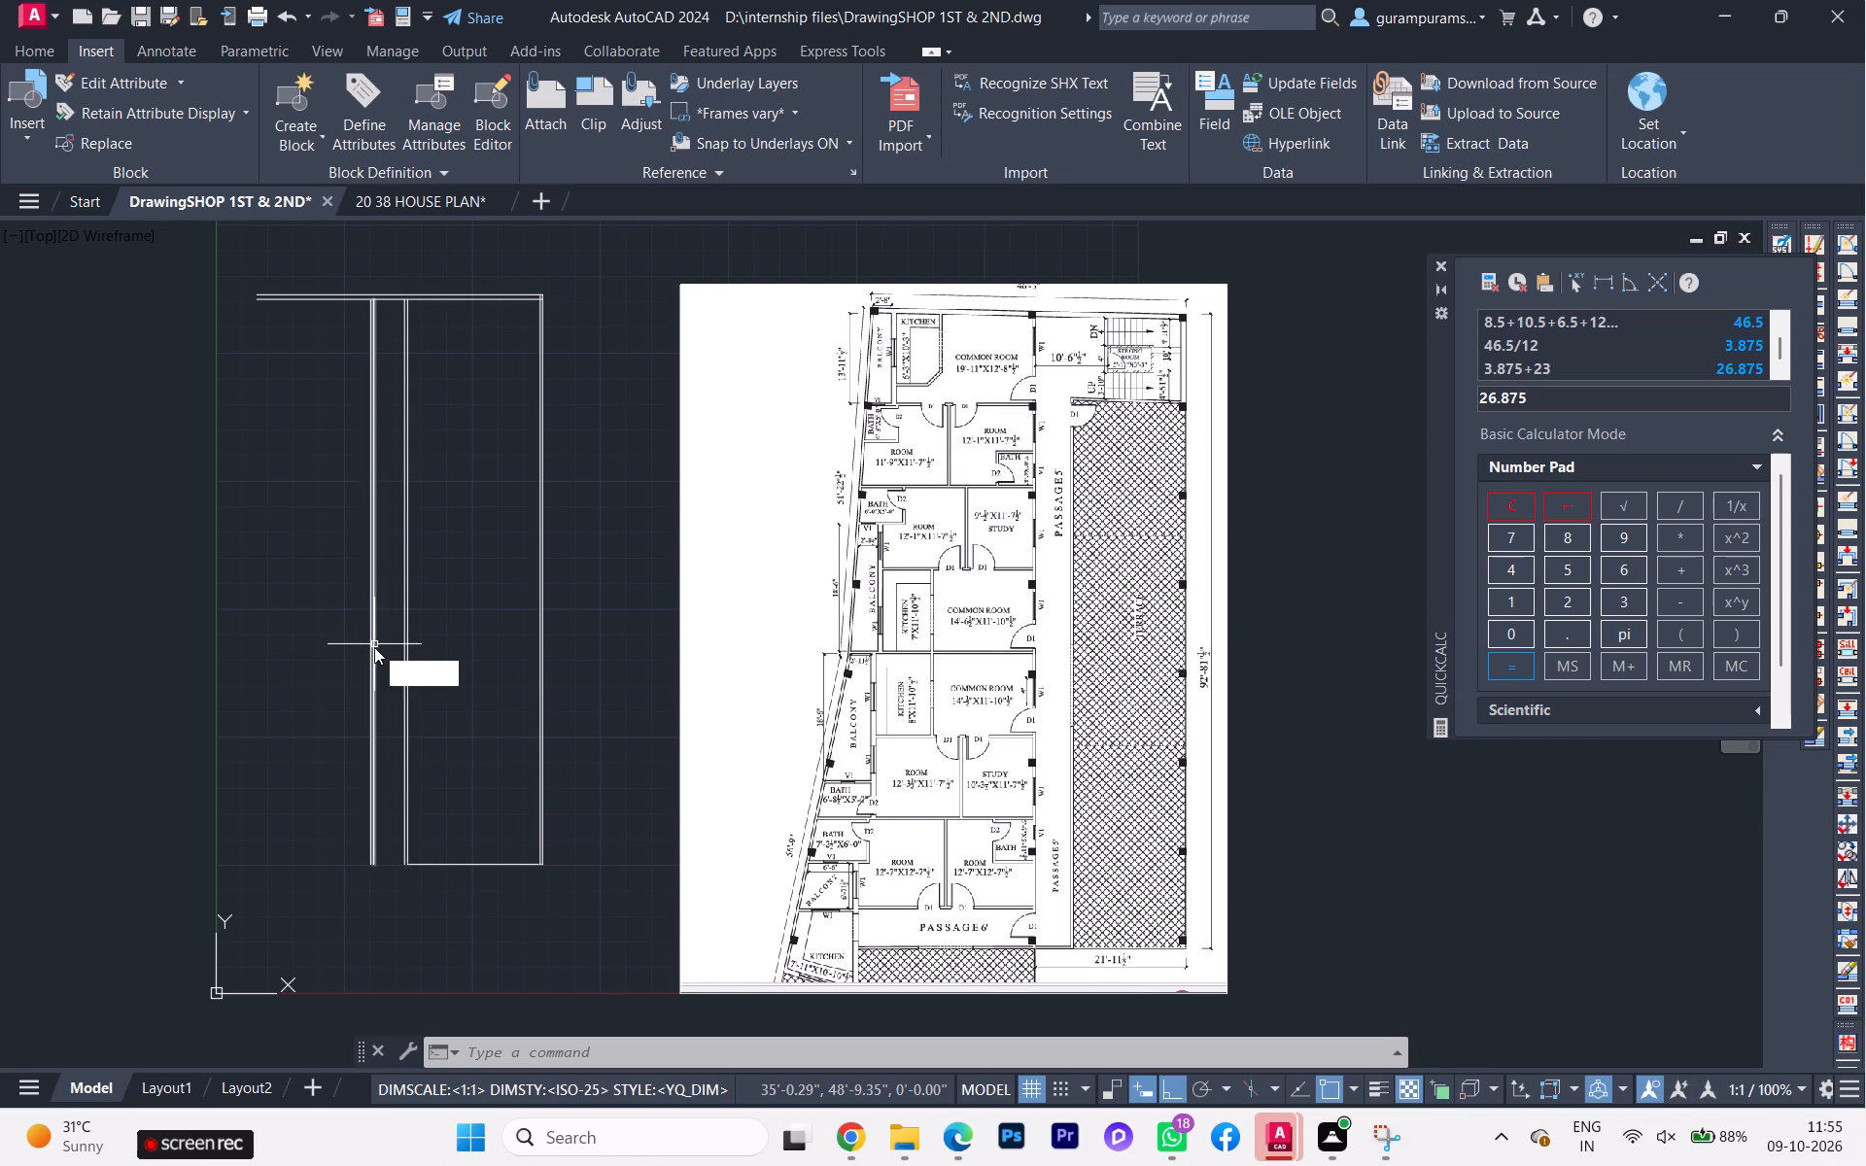
key("Return")
key("space")
scroll(365, 662, "up", 3)
left_click(382, 658)
type("26.")
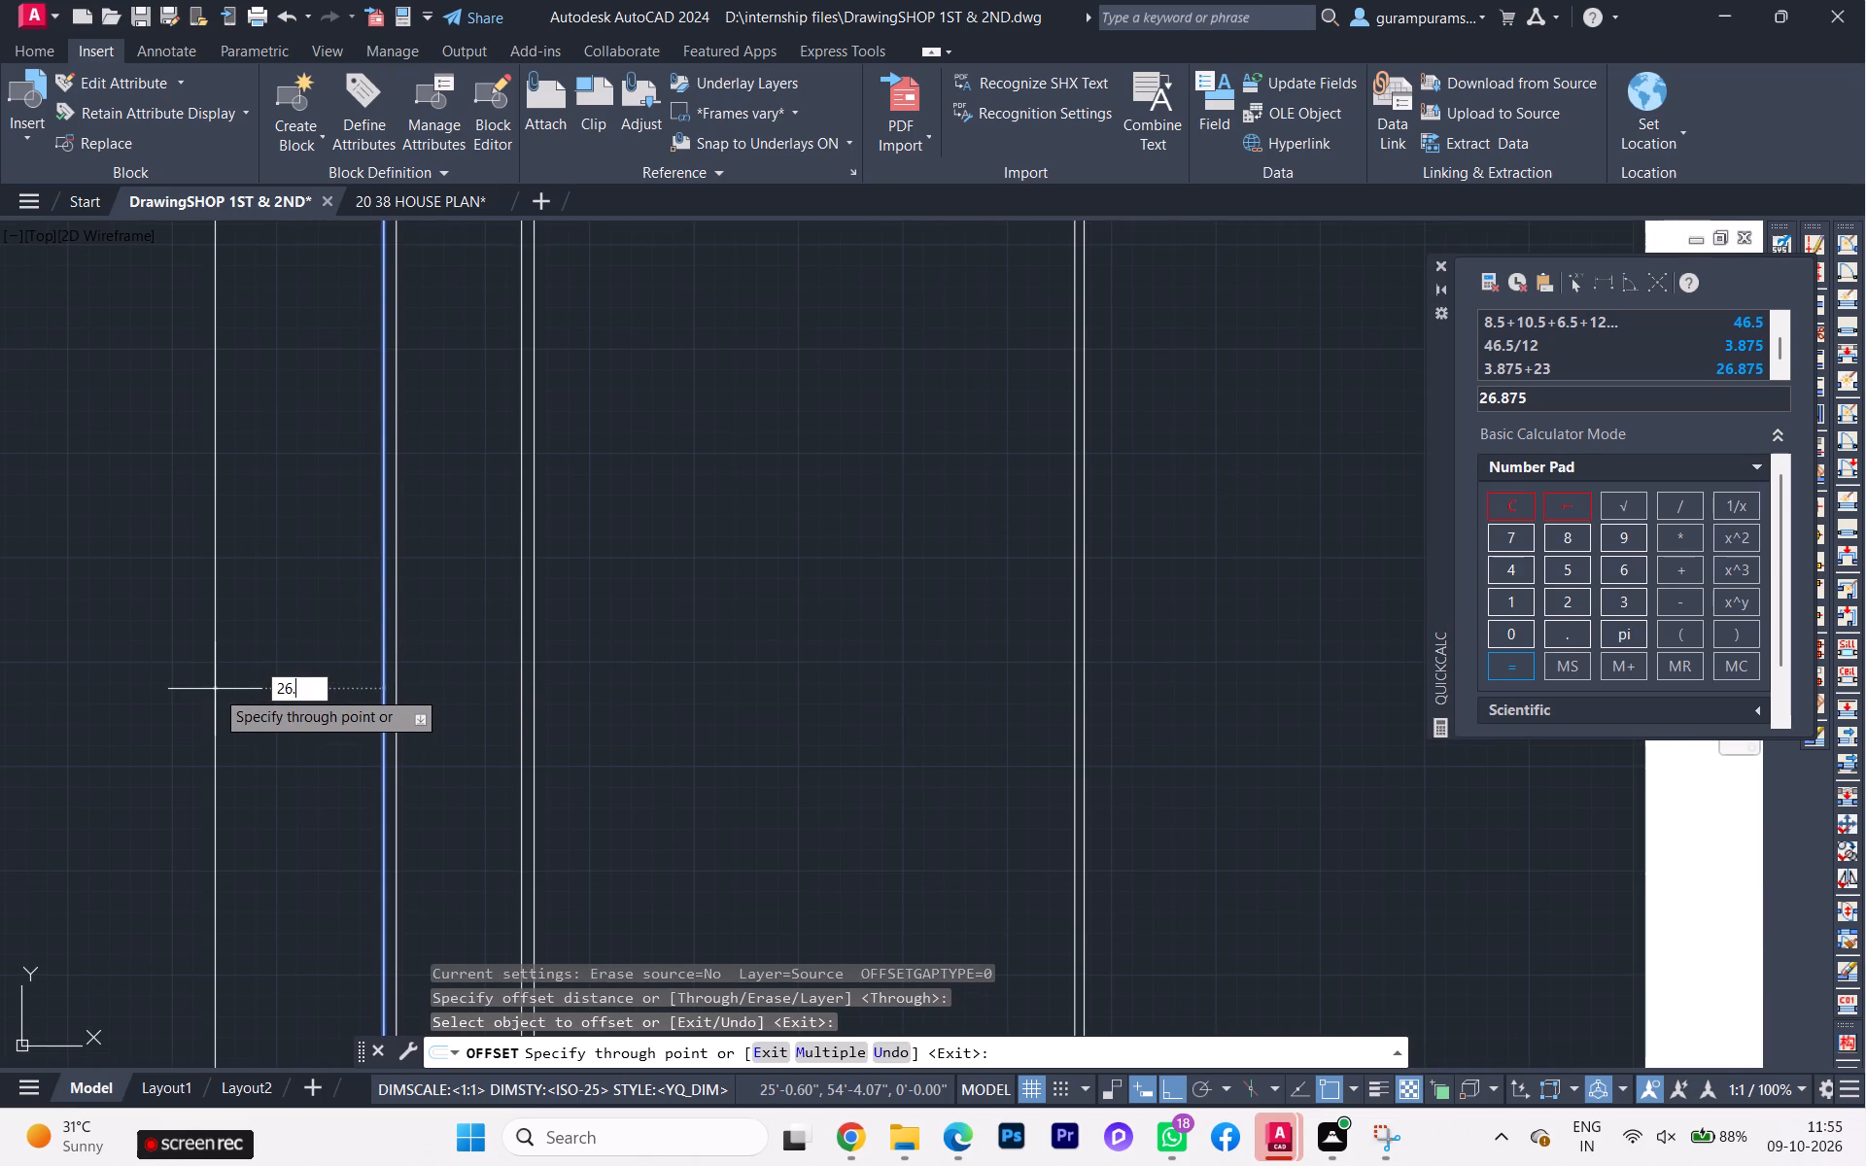
type("87")
key("BackSpace")
key("BackSpace")
key("BackSpace")
key("apostrophe")
type("87")
key("BackSpace")
key("Return")
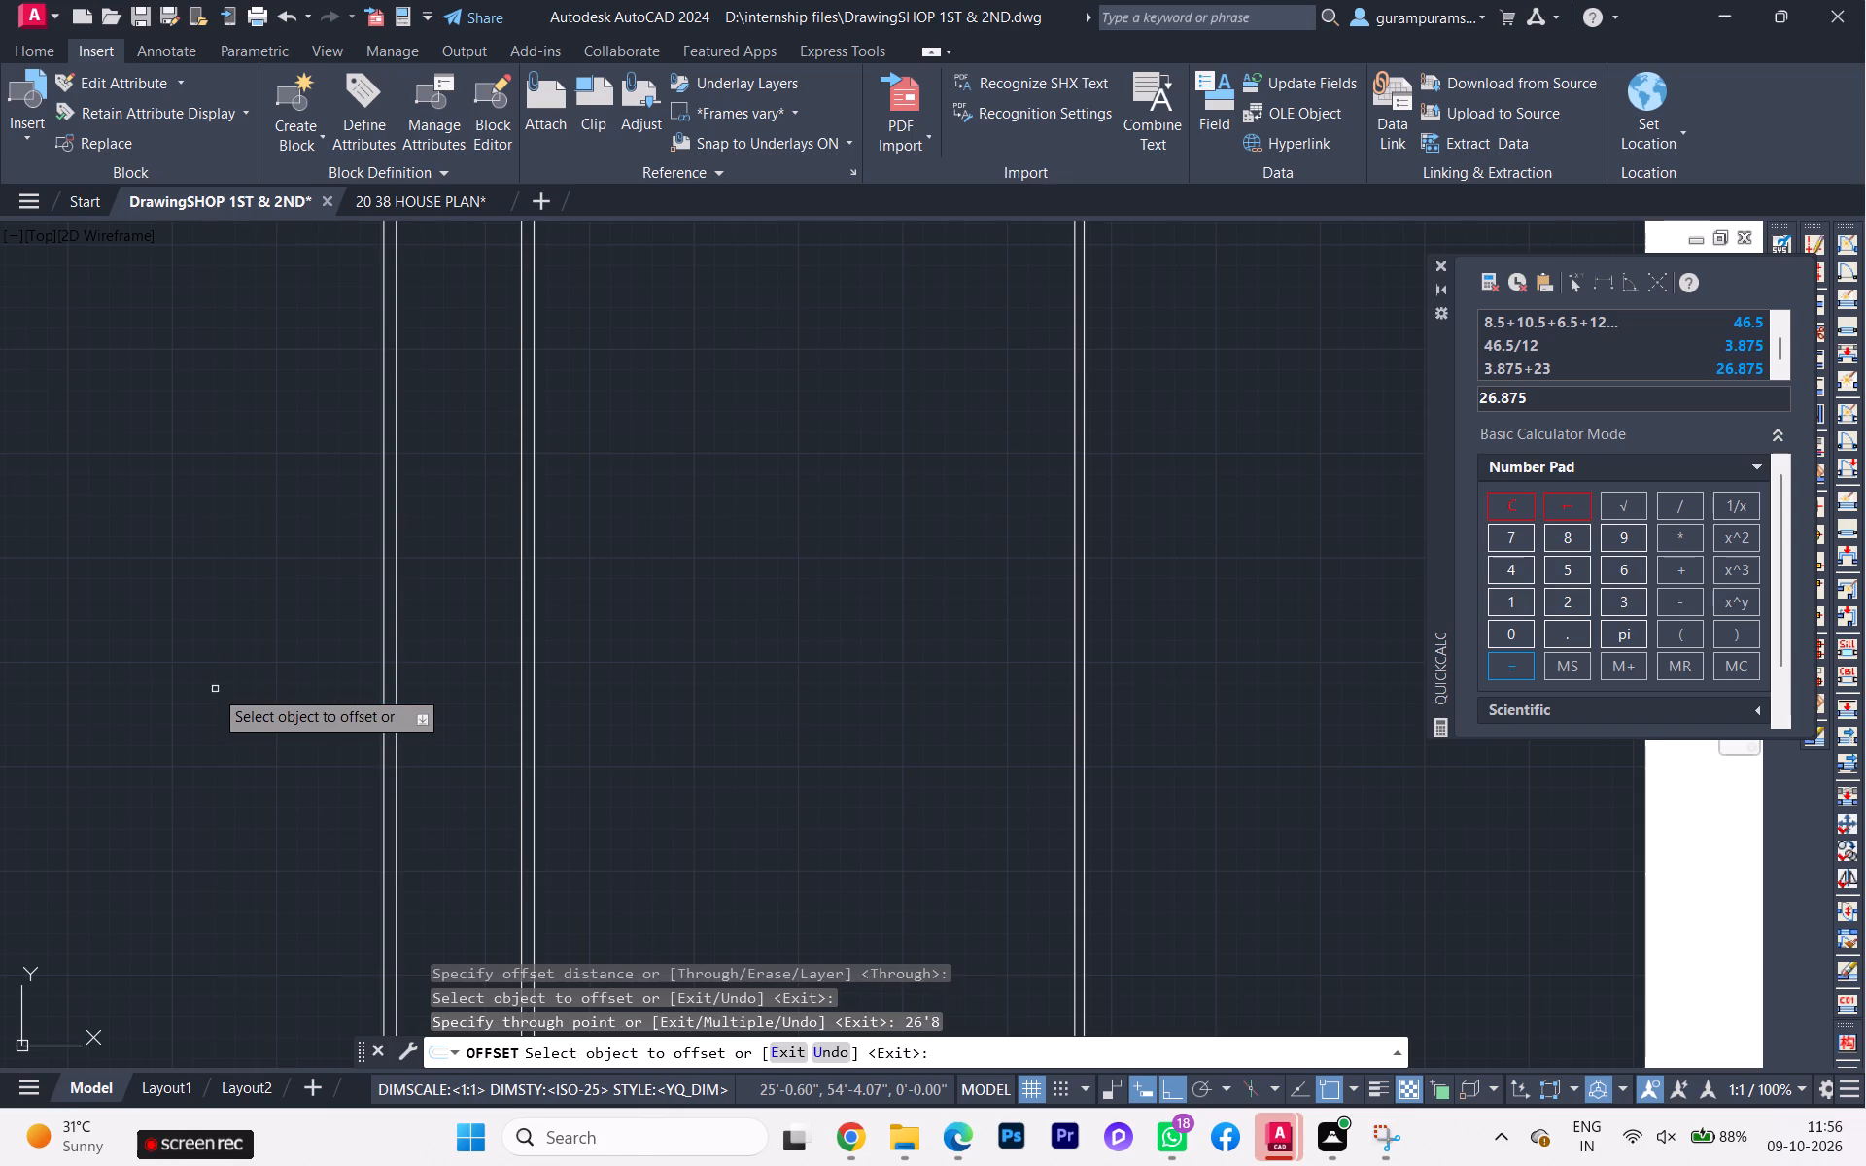
scroll(563, 782, "down", 3)
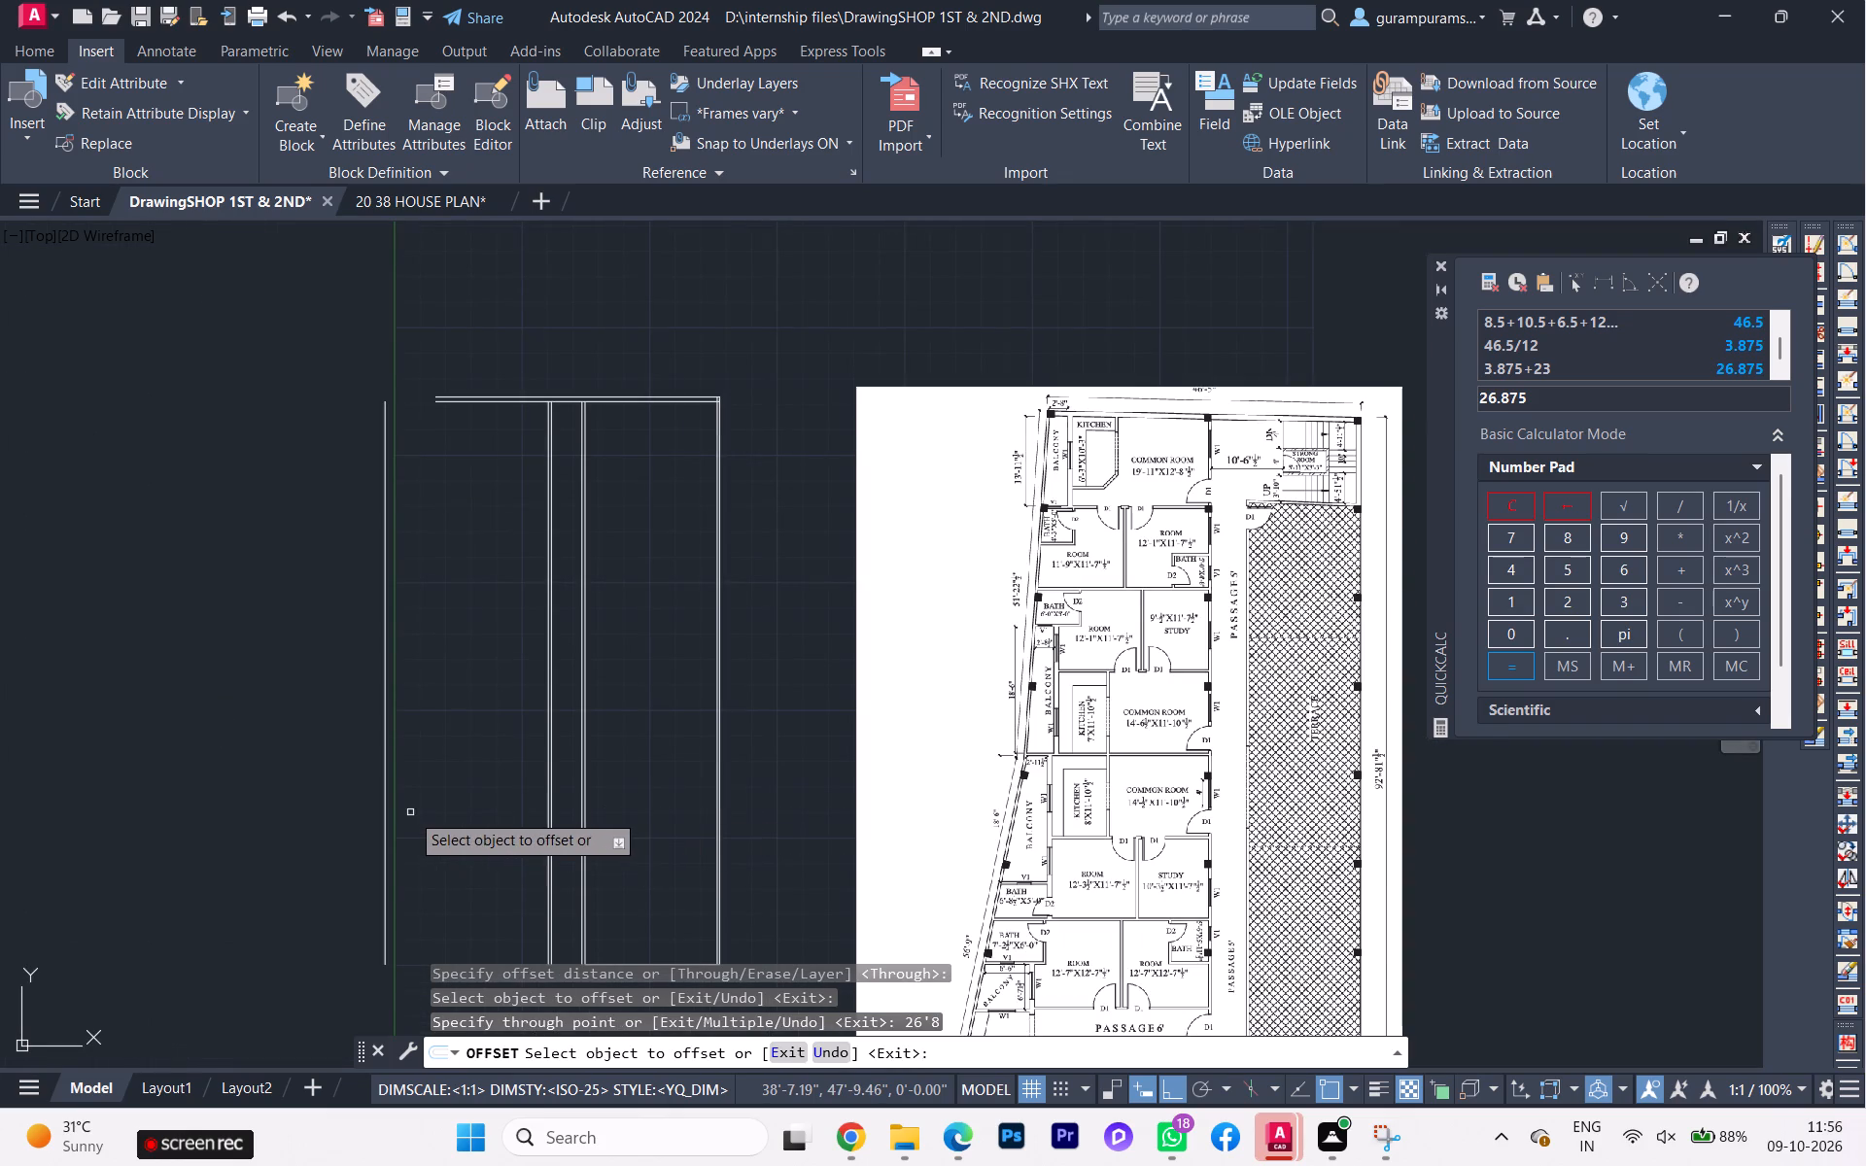
scroll(410, 812, "up", 1)
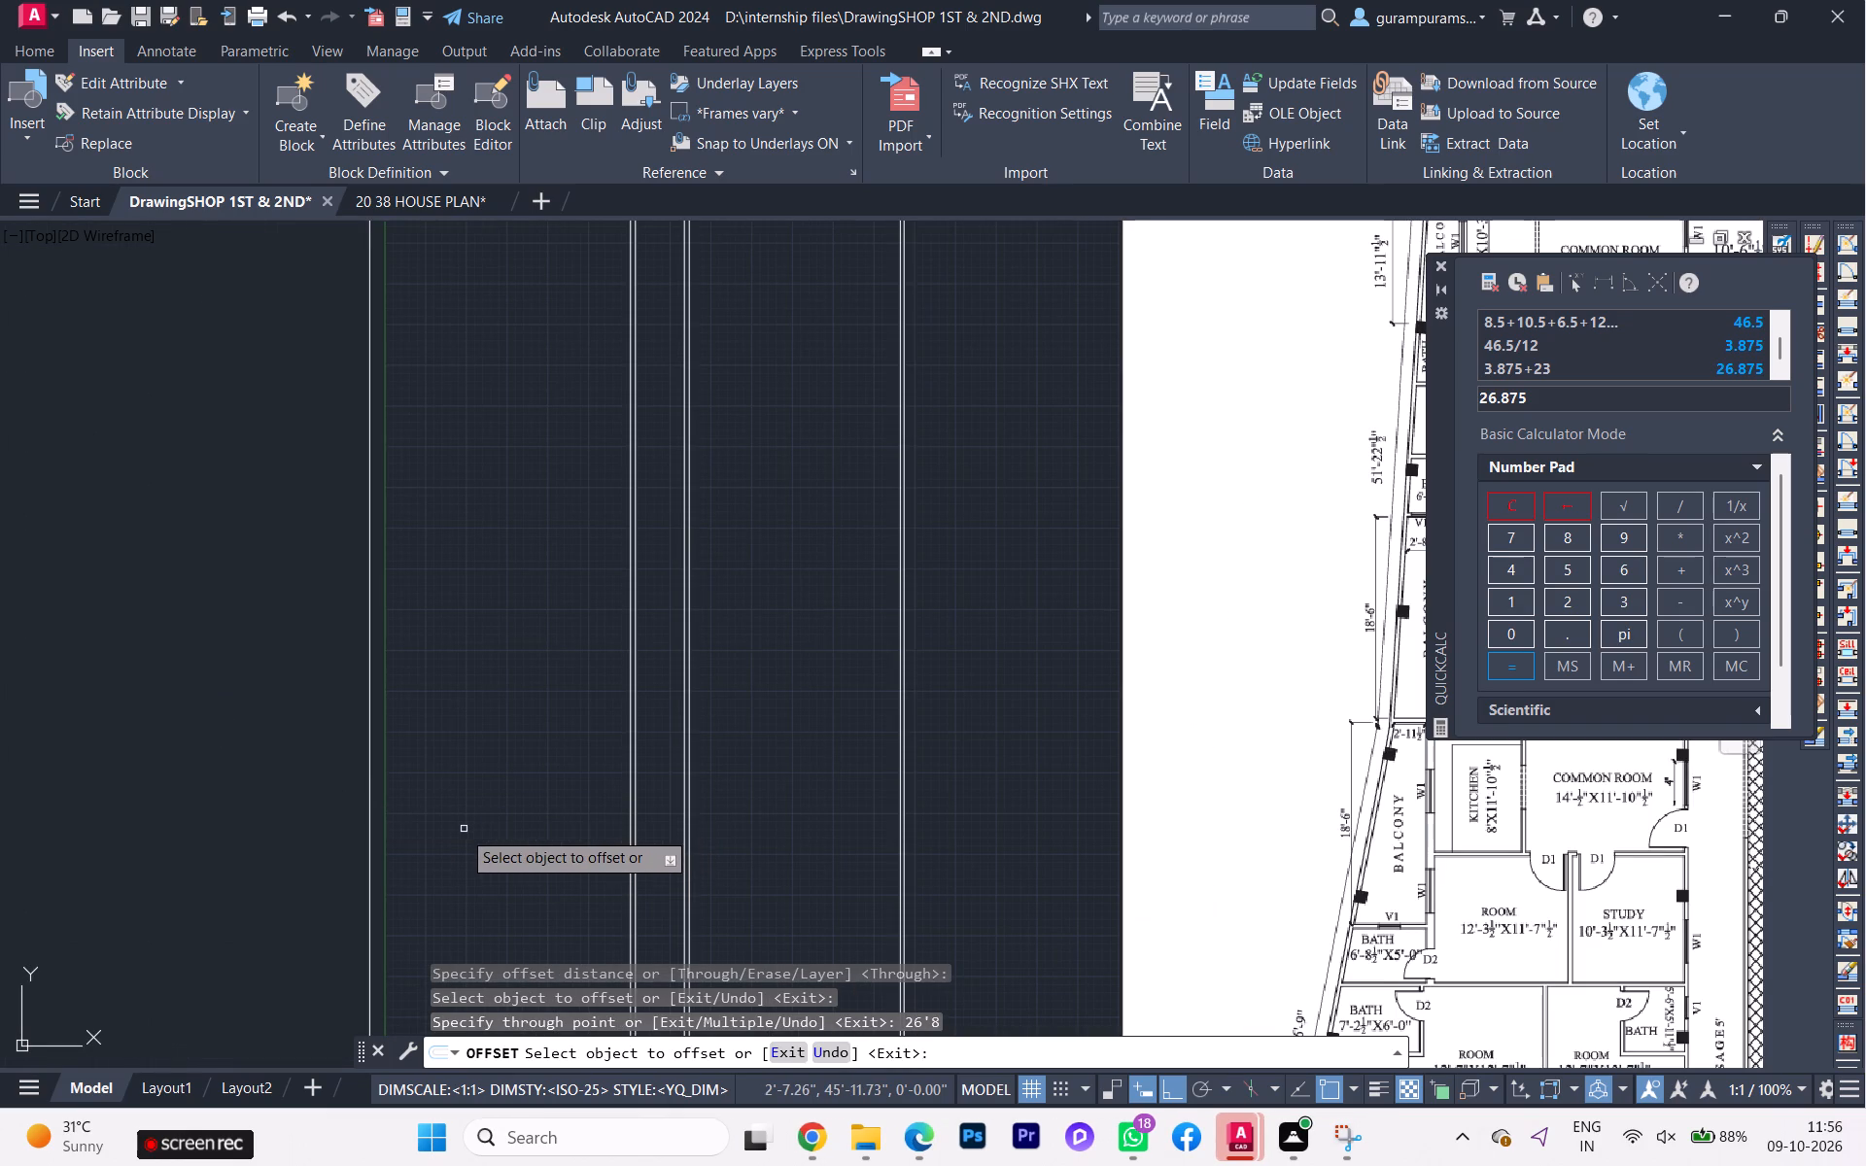
scroll(451, 838, "down", 1)
scroll(1127, 774, "up", 1)
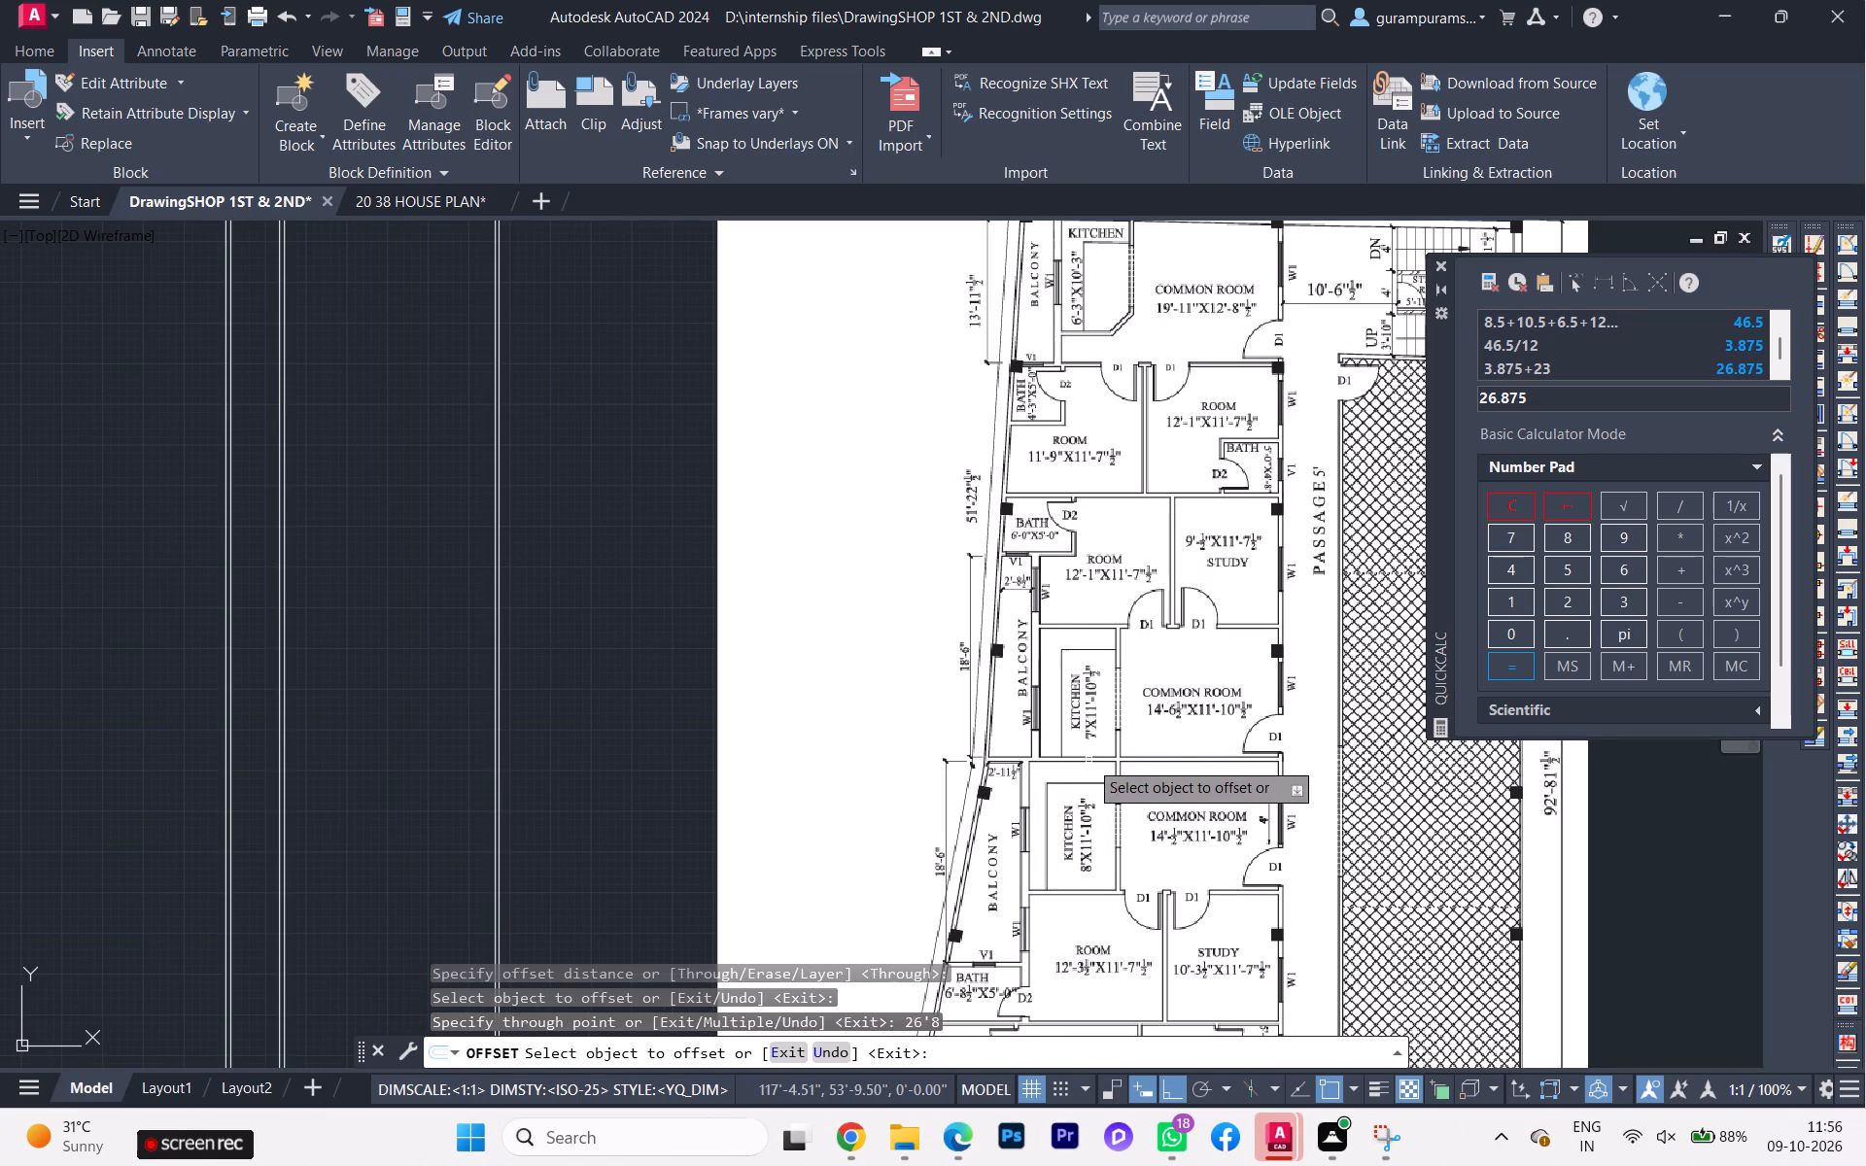
scroll(1088, 760, "down", 1)
key("Escape")
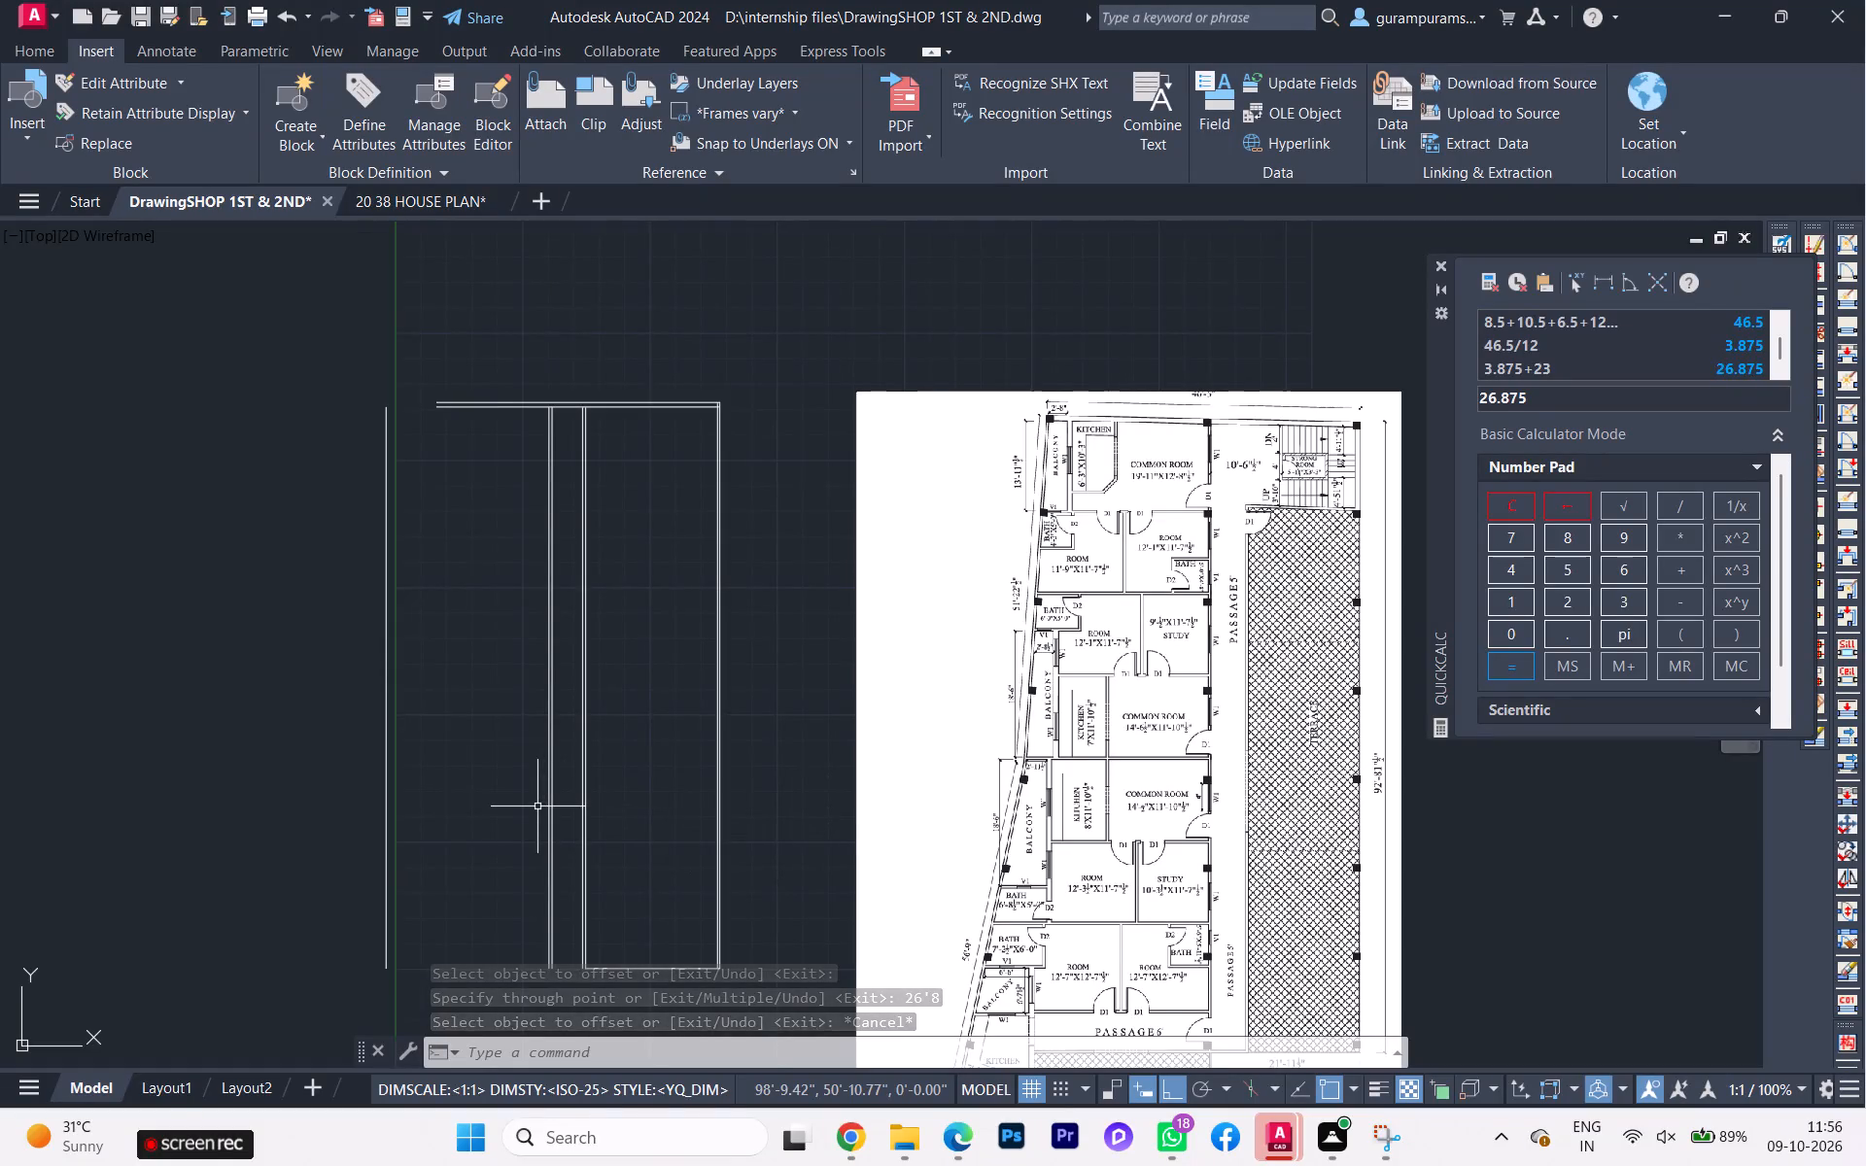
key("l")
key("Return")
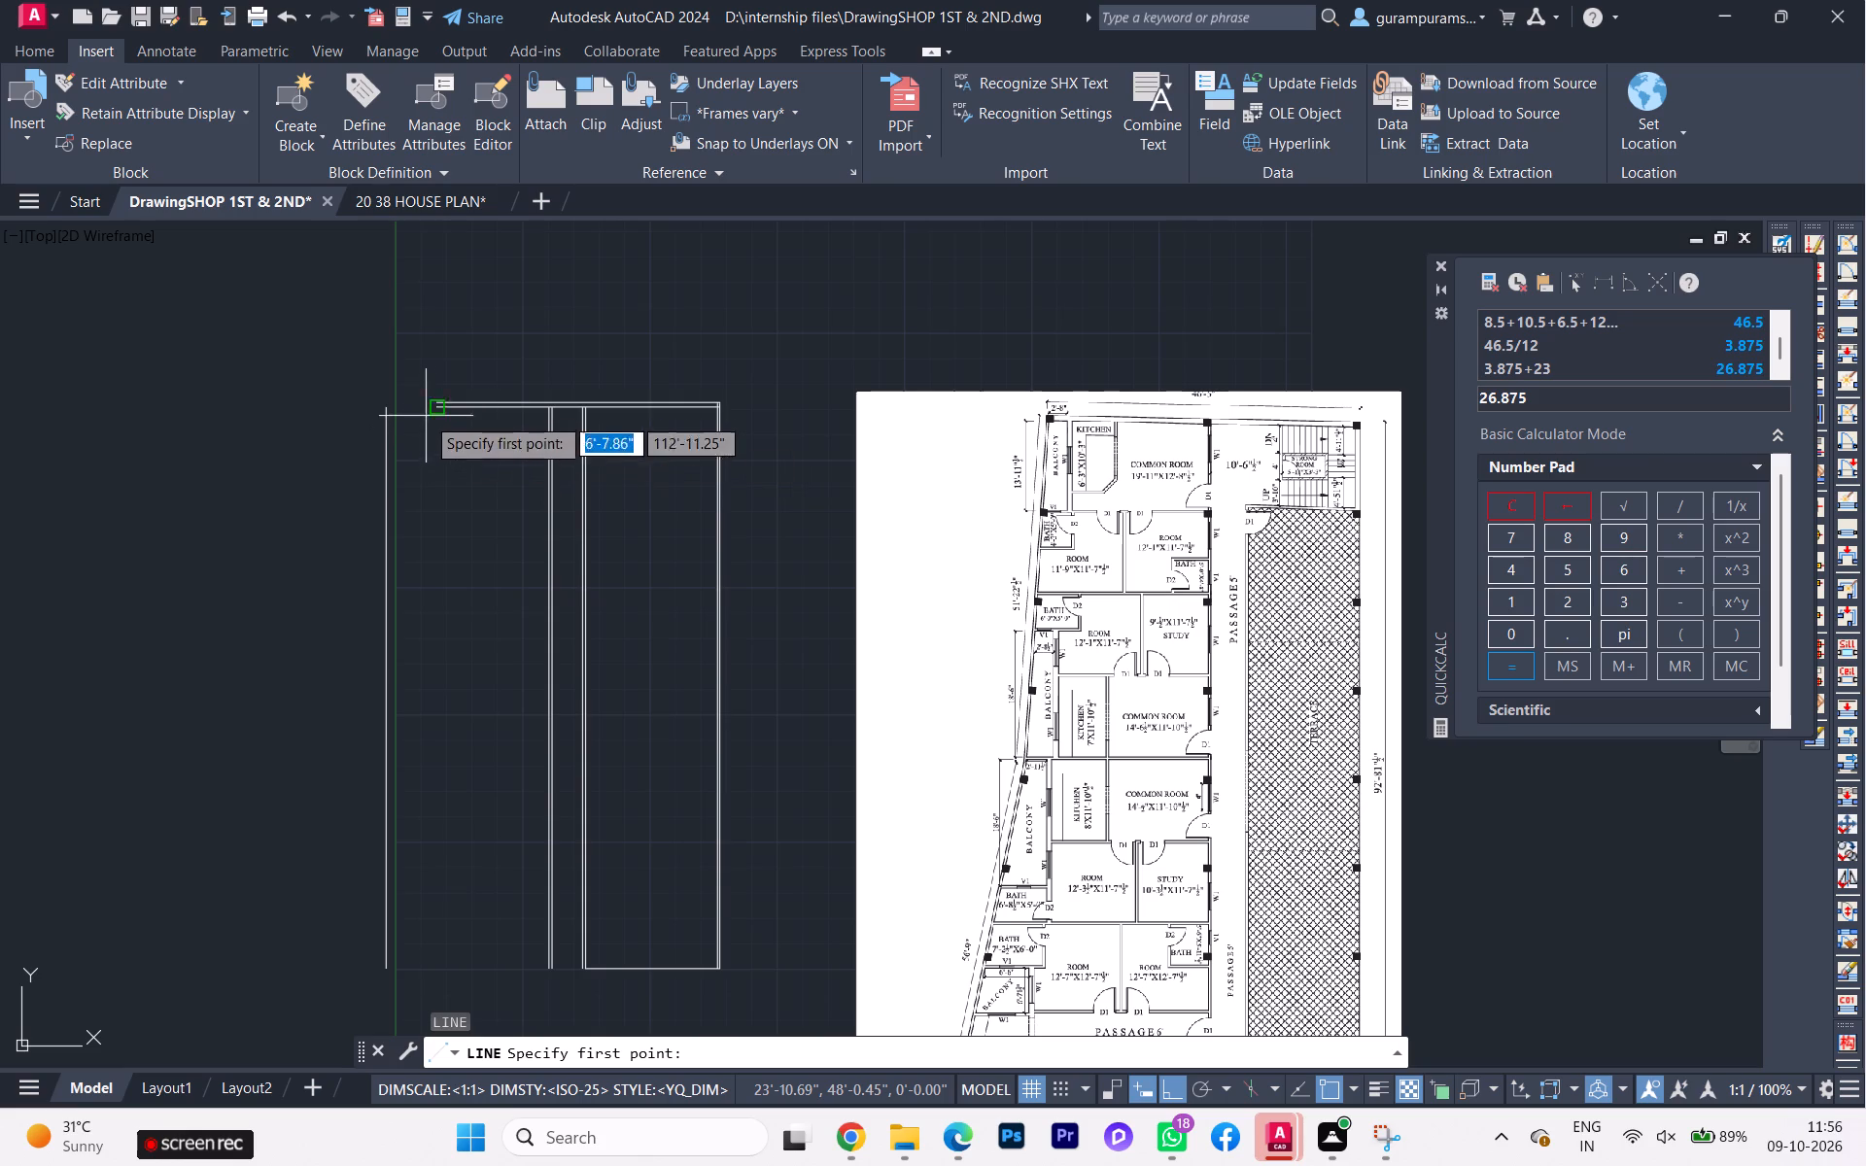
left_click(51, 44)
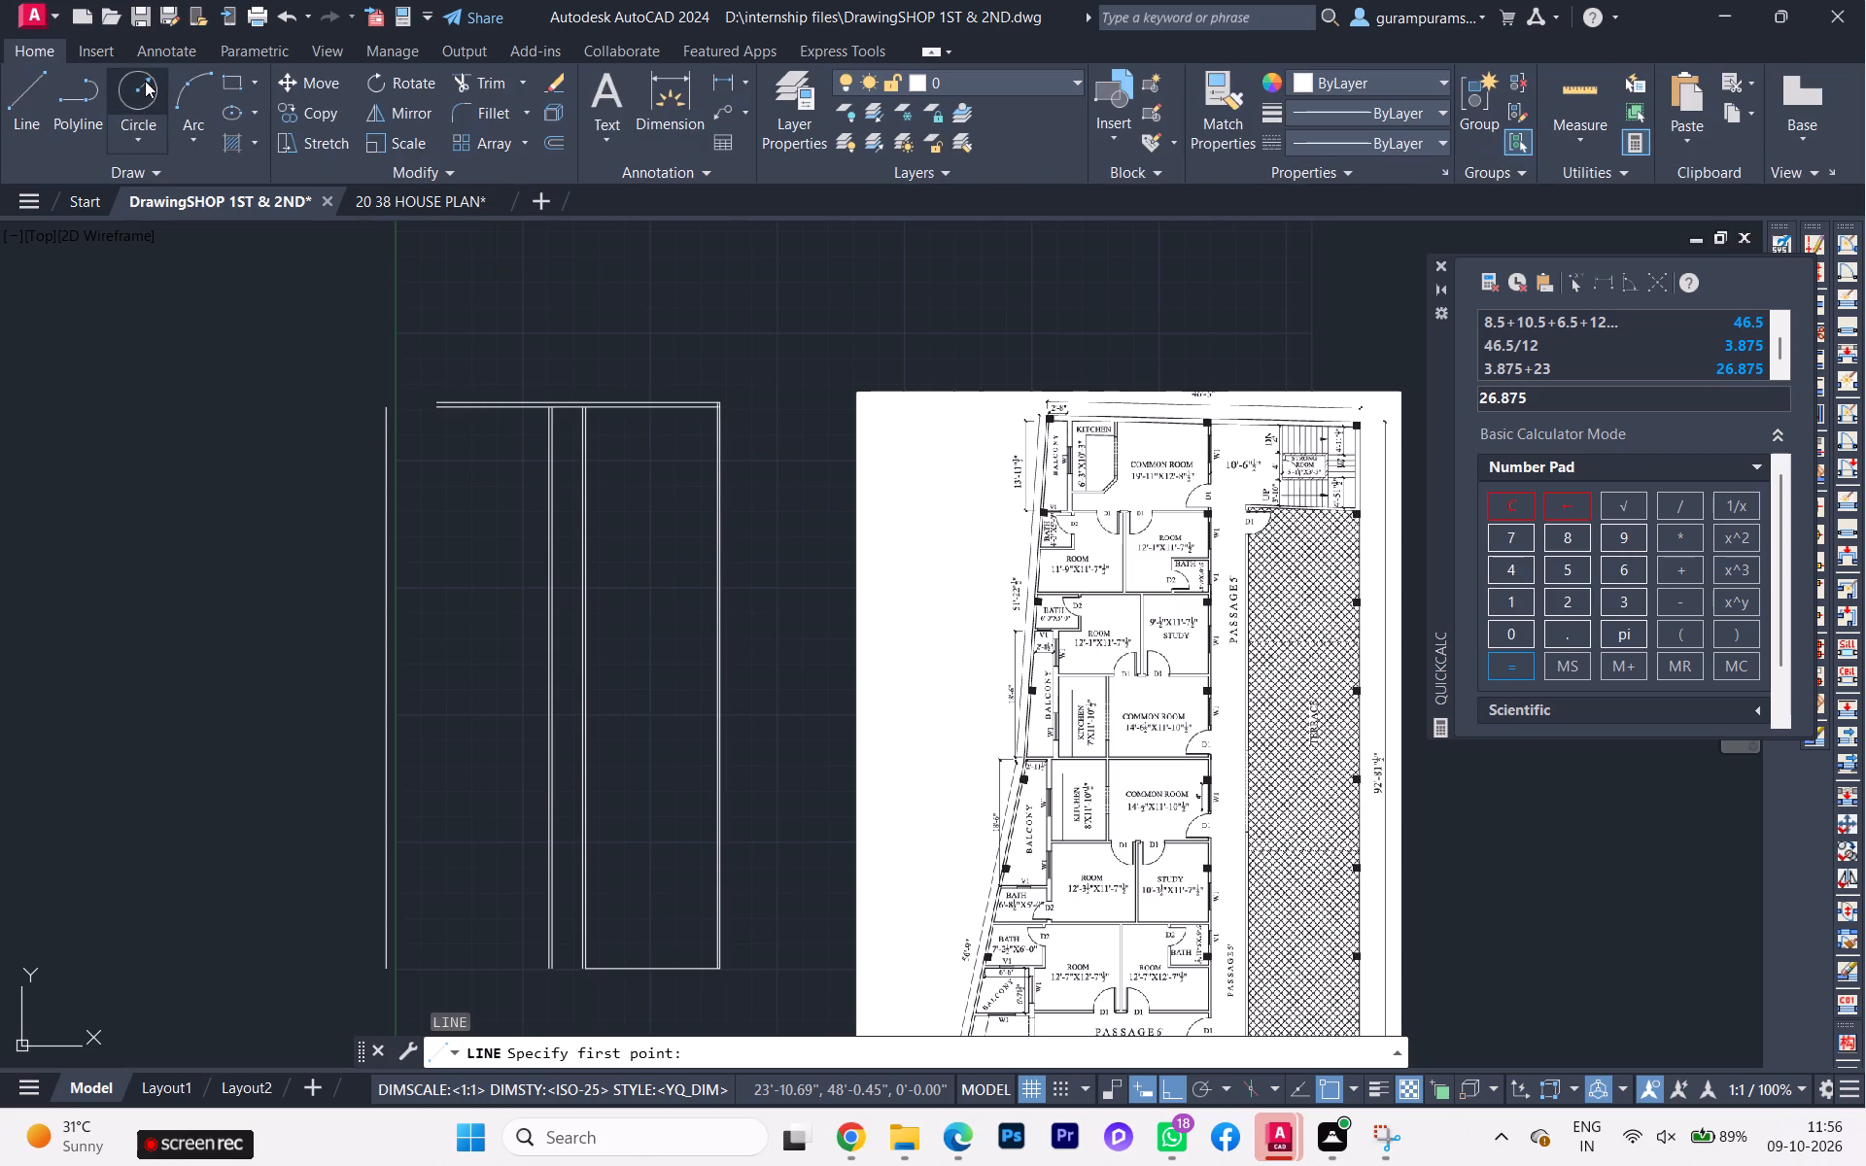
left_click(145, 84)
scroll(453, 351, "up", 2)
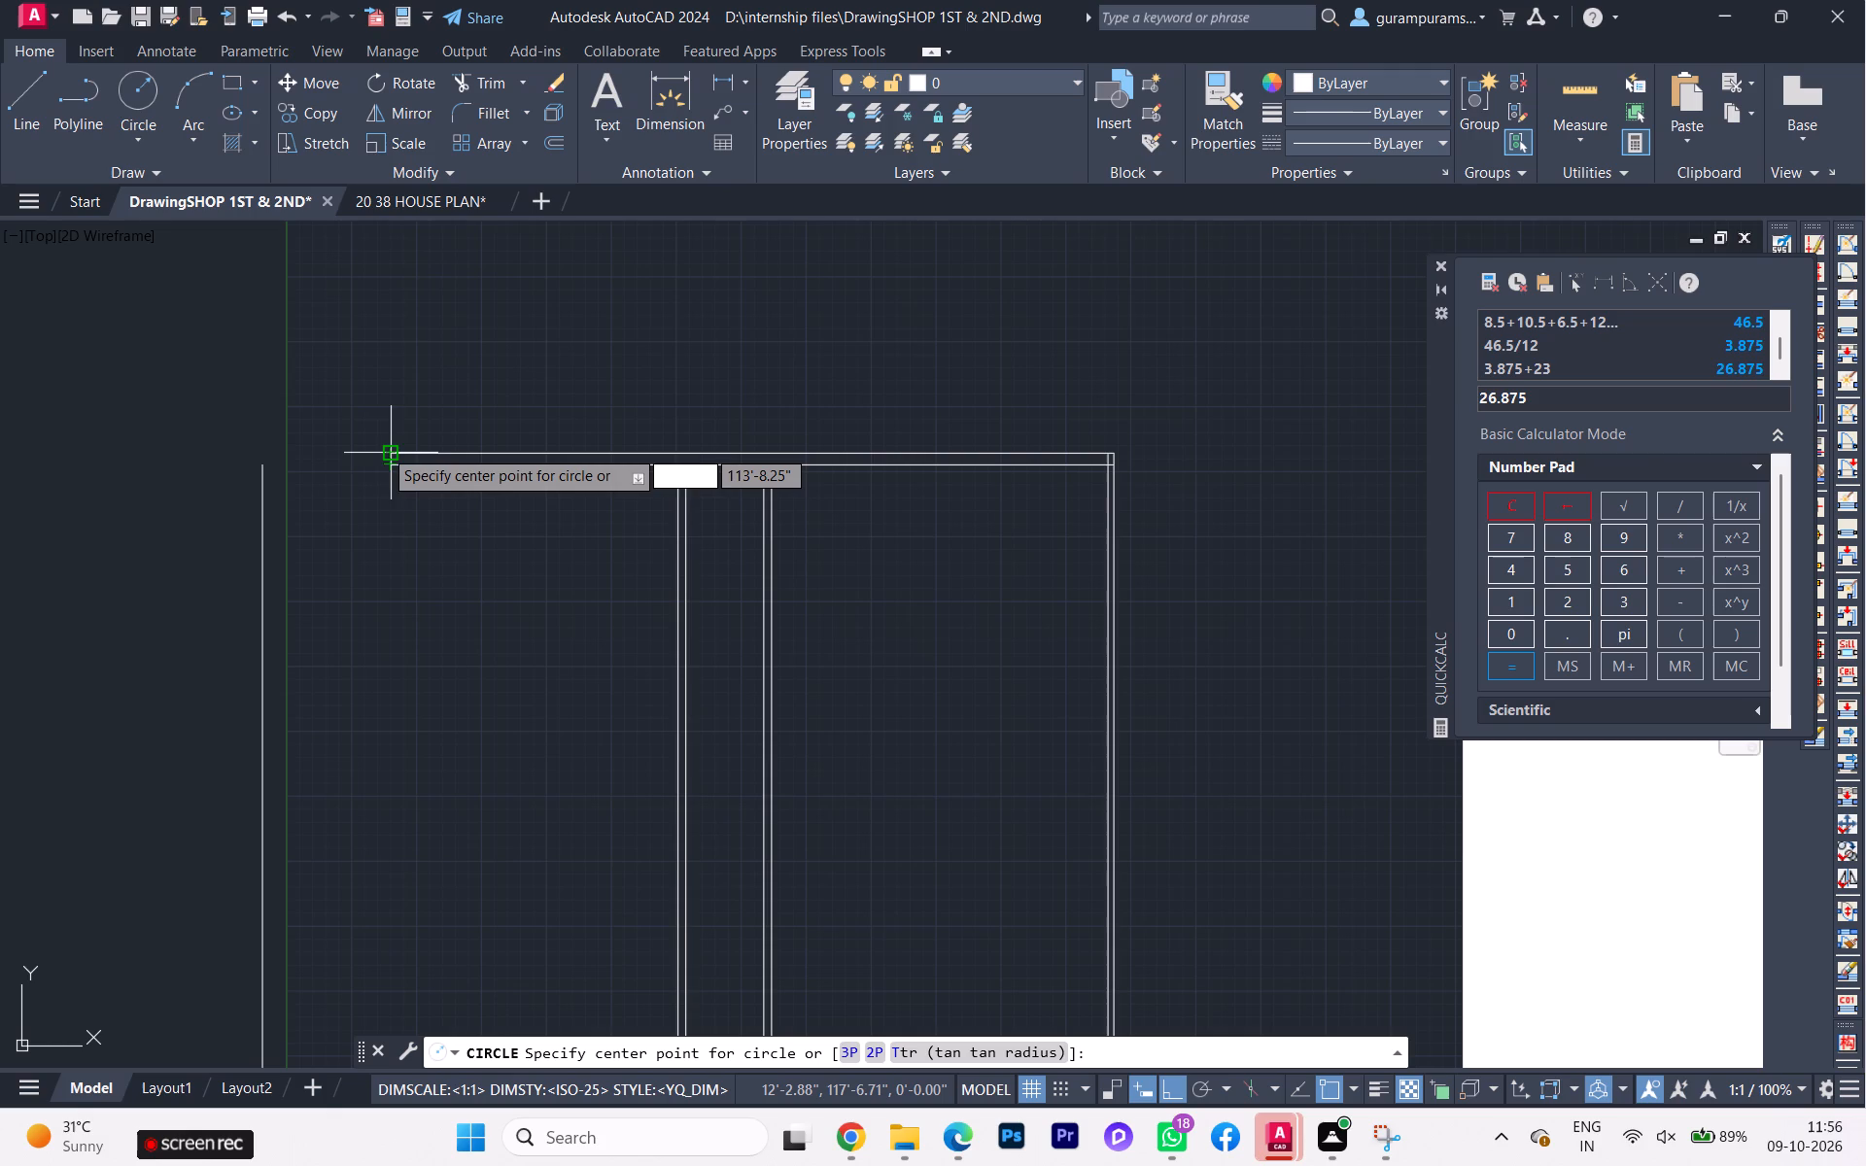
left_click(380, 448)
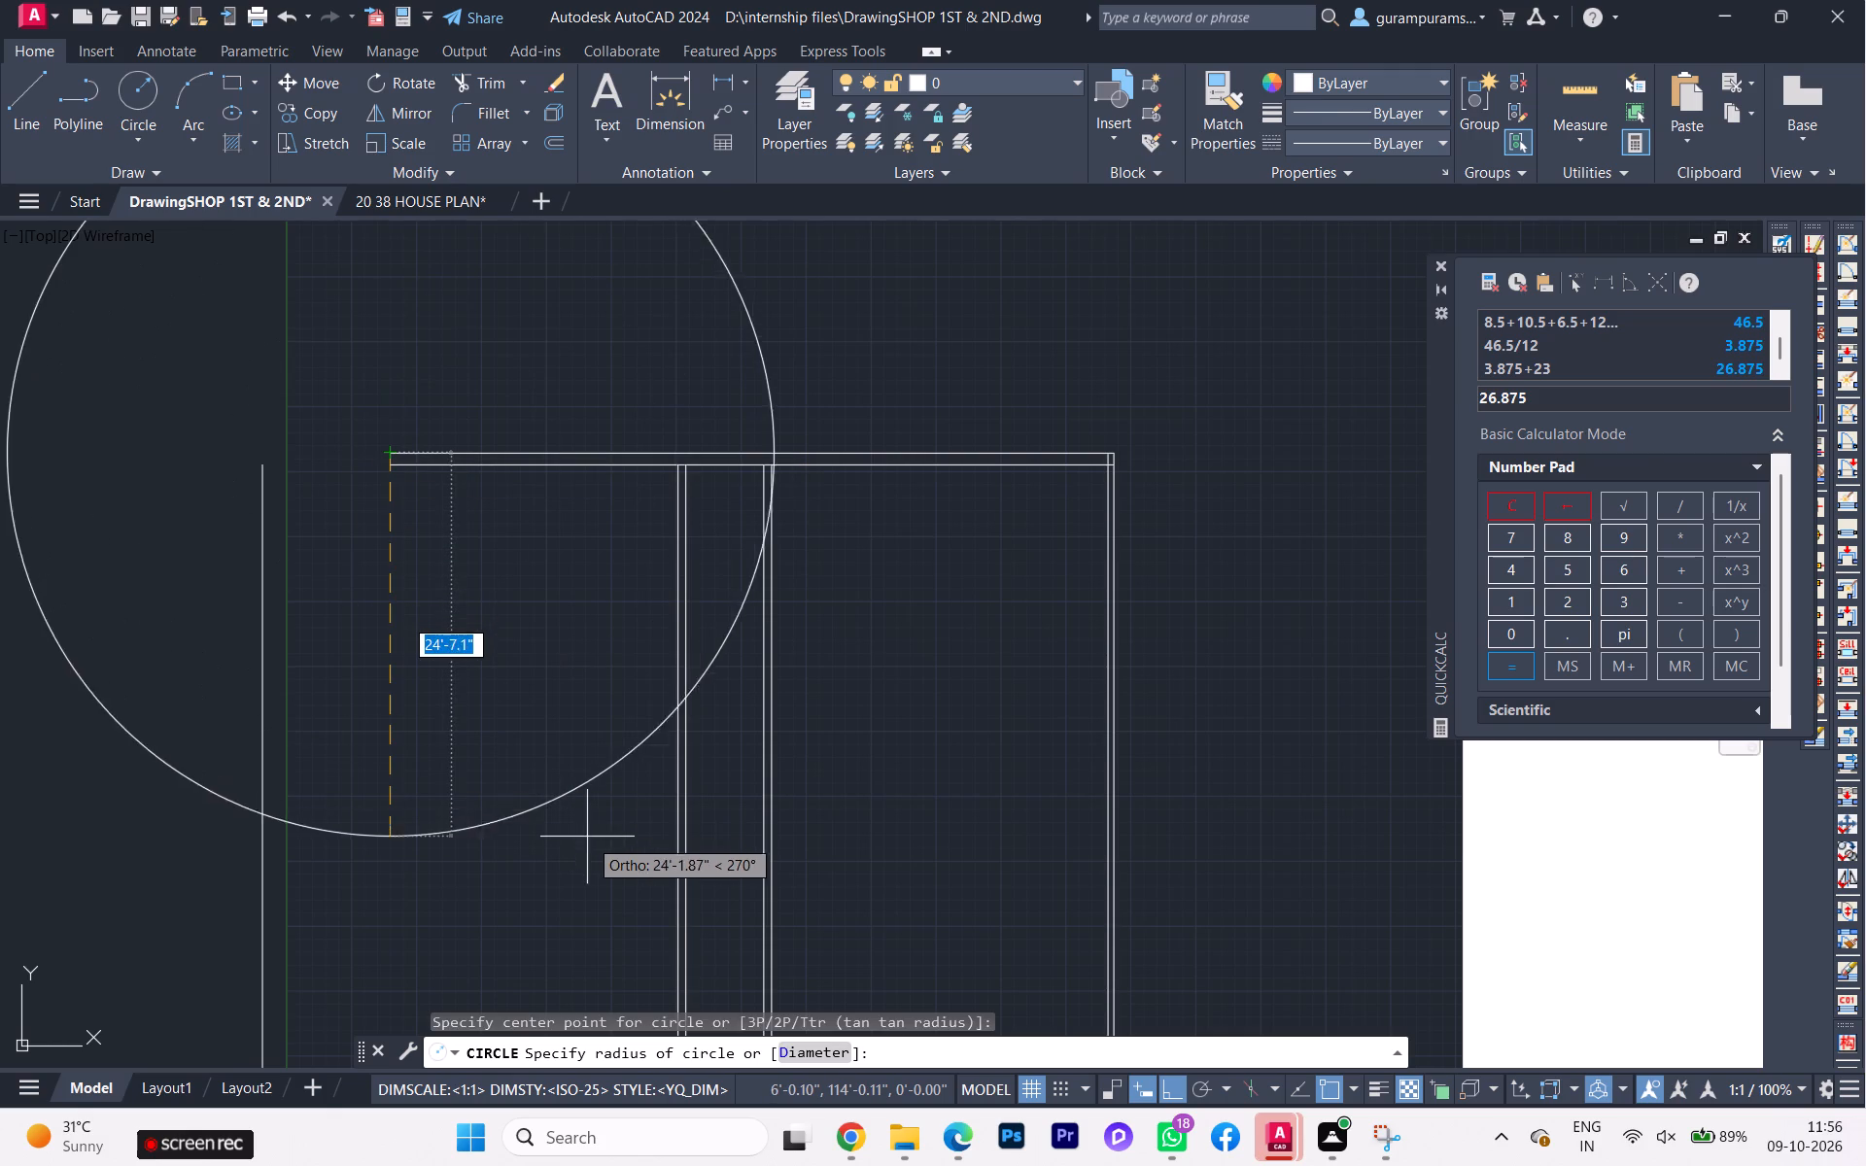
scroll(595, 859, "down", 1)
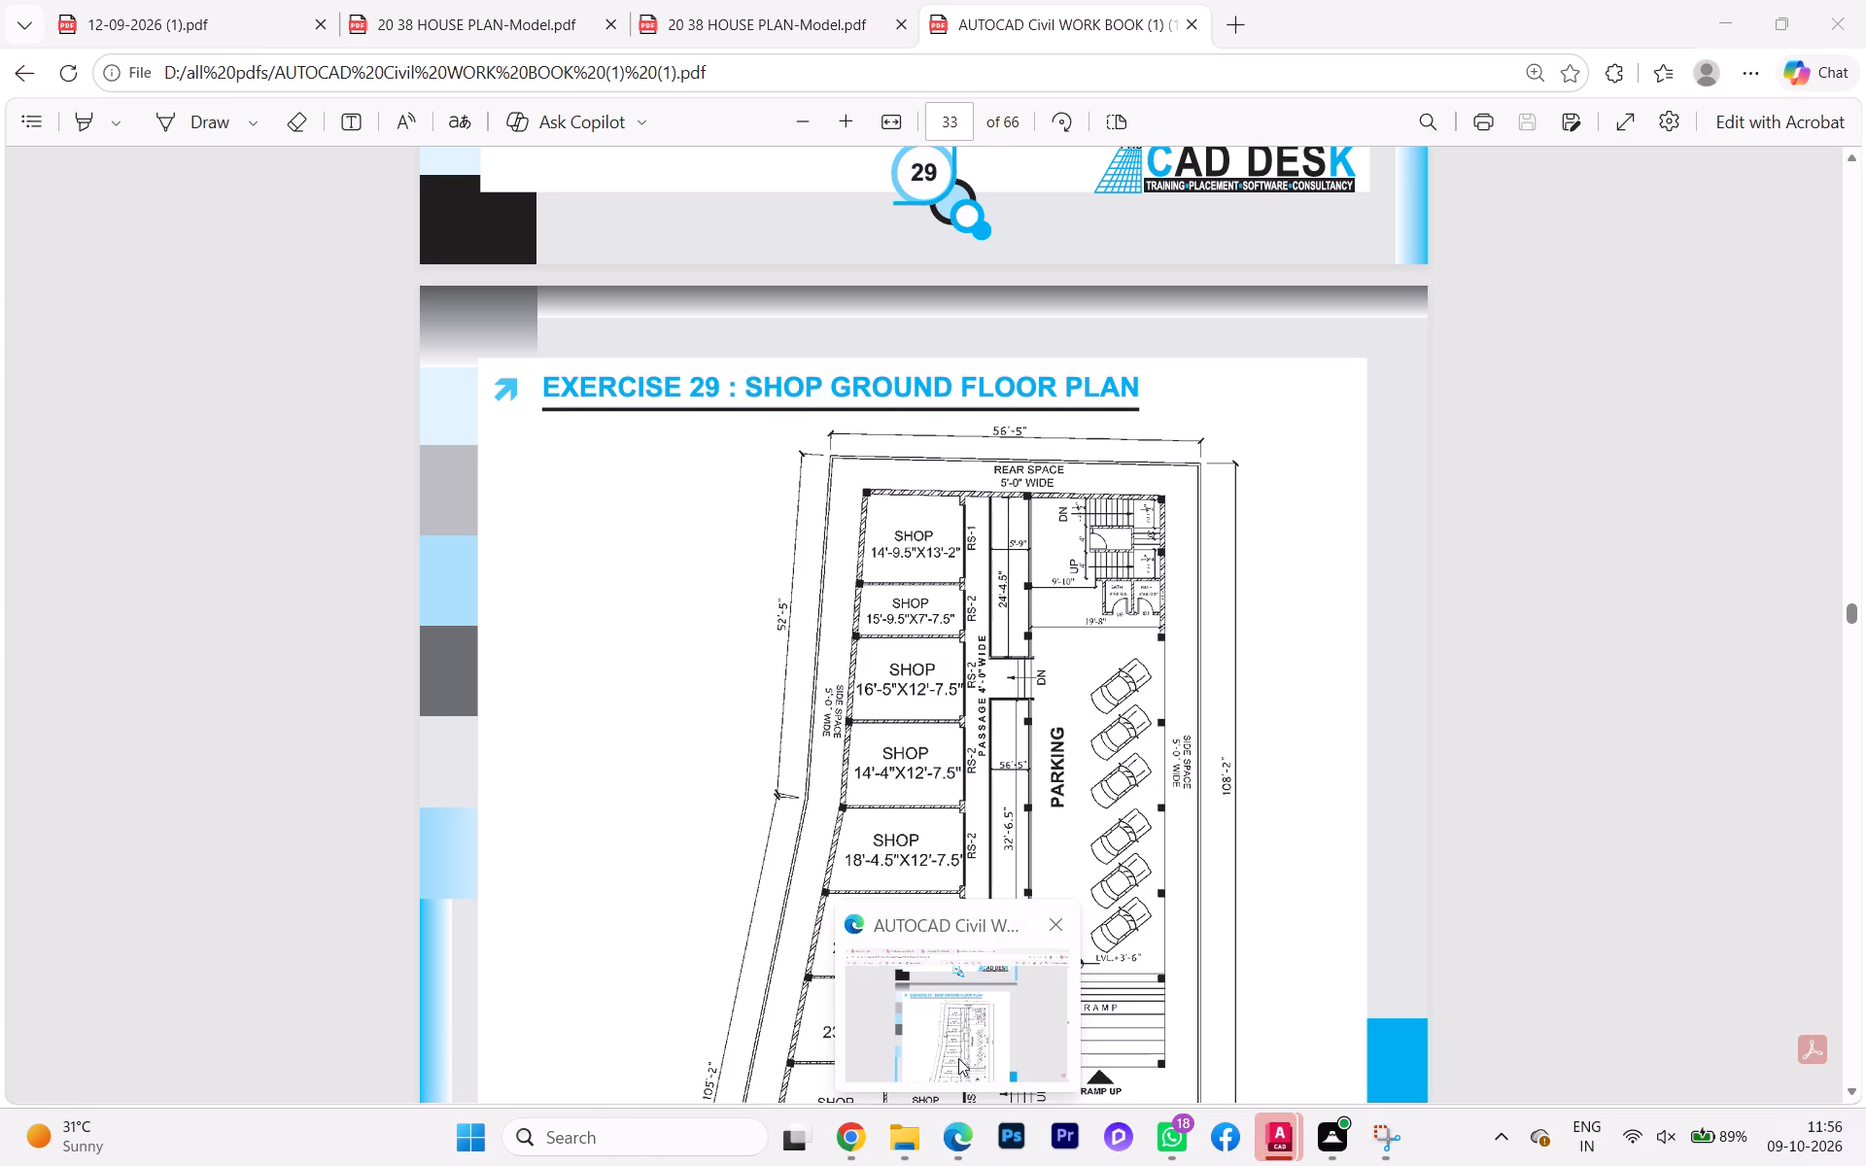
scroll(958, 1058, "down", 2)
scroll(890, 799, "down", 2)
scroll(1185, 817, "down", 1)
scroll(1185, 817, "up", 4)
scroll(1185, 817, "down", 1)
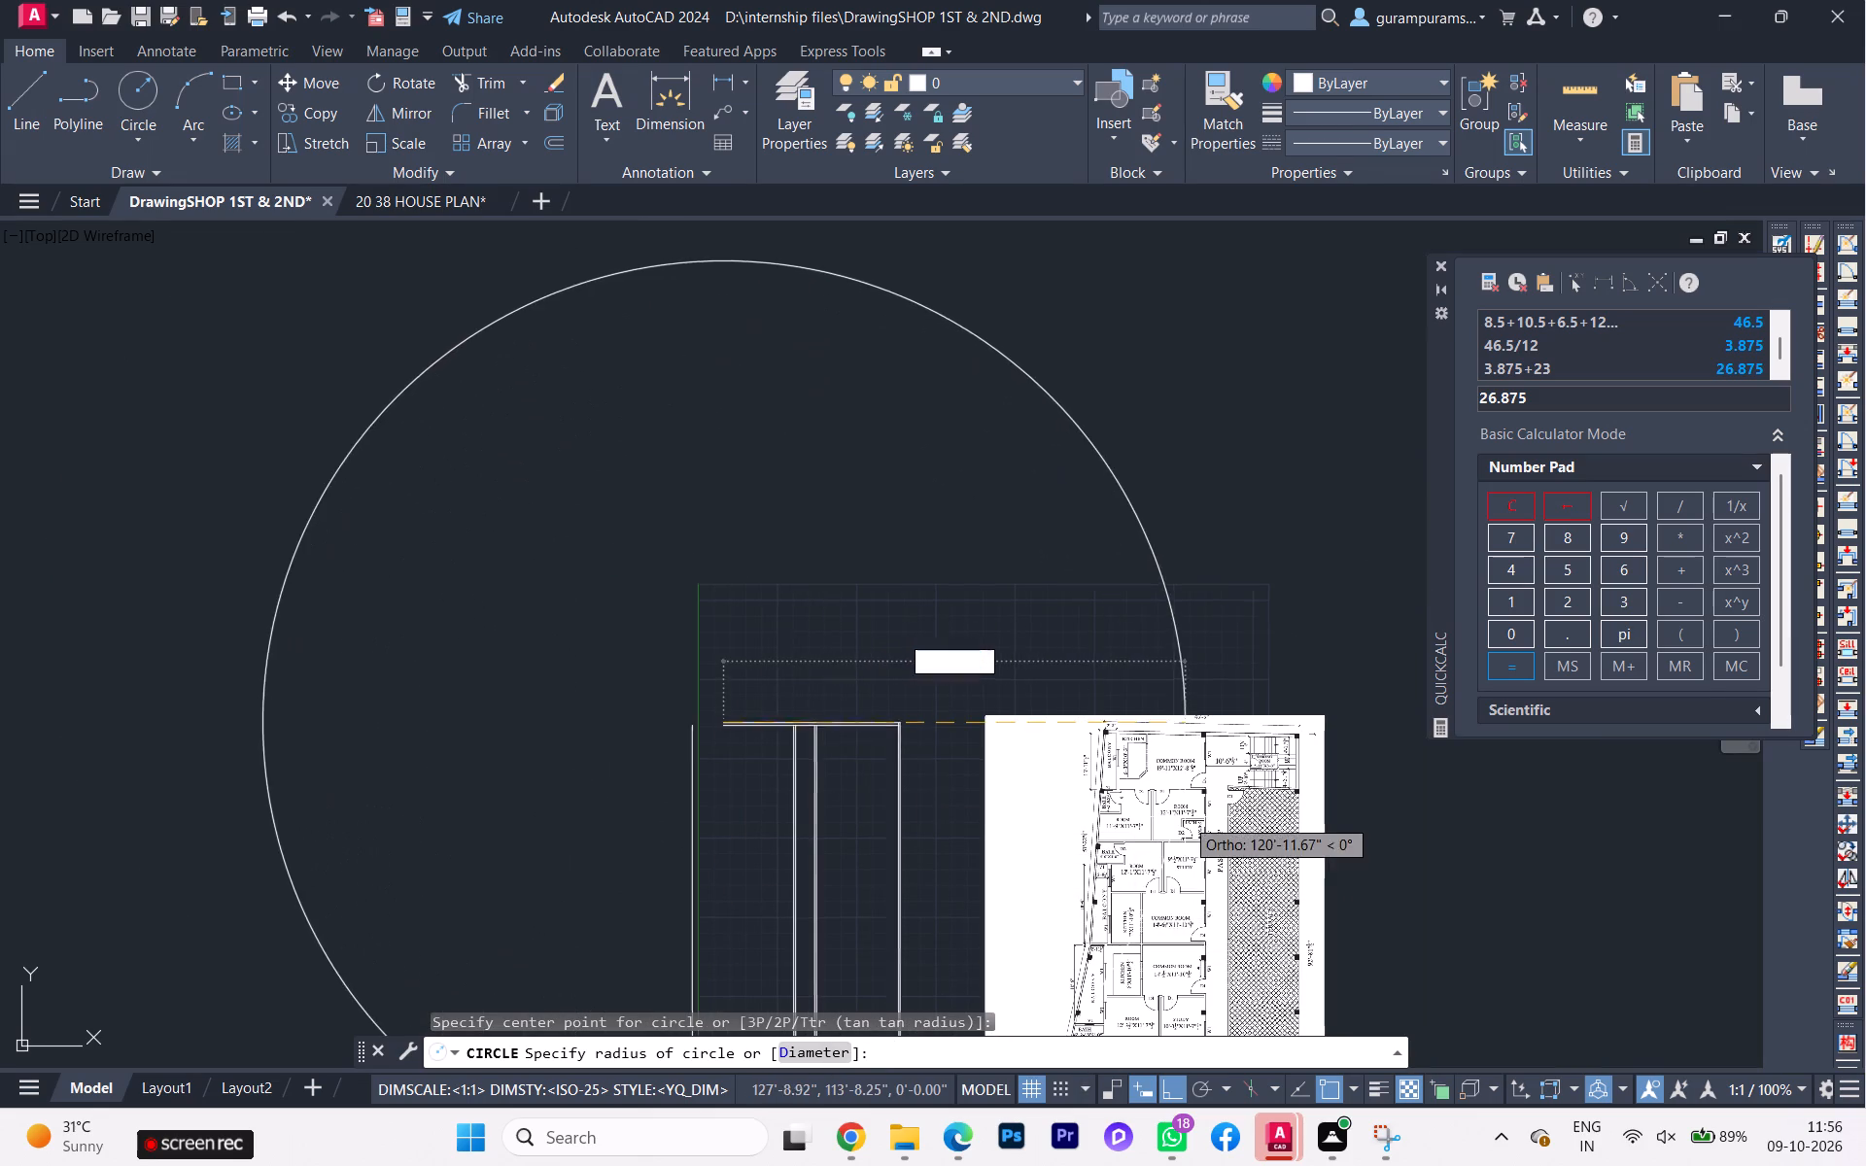
Switch to Microsoft Edge and examine the slanted side-wall dimensions on the Exercise 30 shop first and second floor plan.
left_click(950, 1141)
scroll(892, 780, "down", 1)
scroll(892, 780, "up", 1)
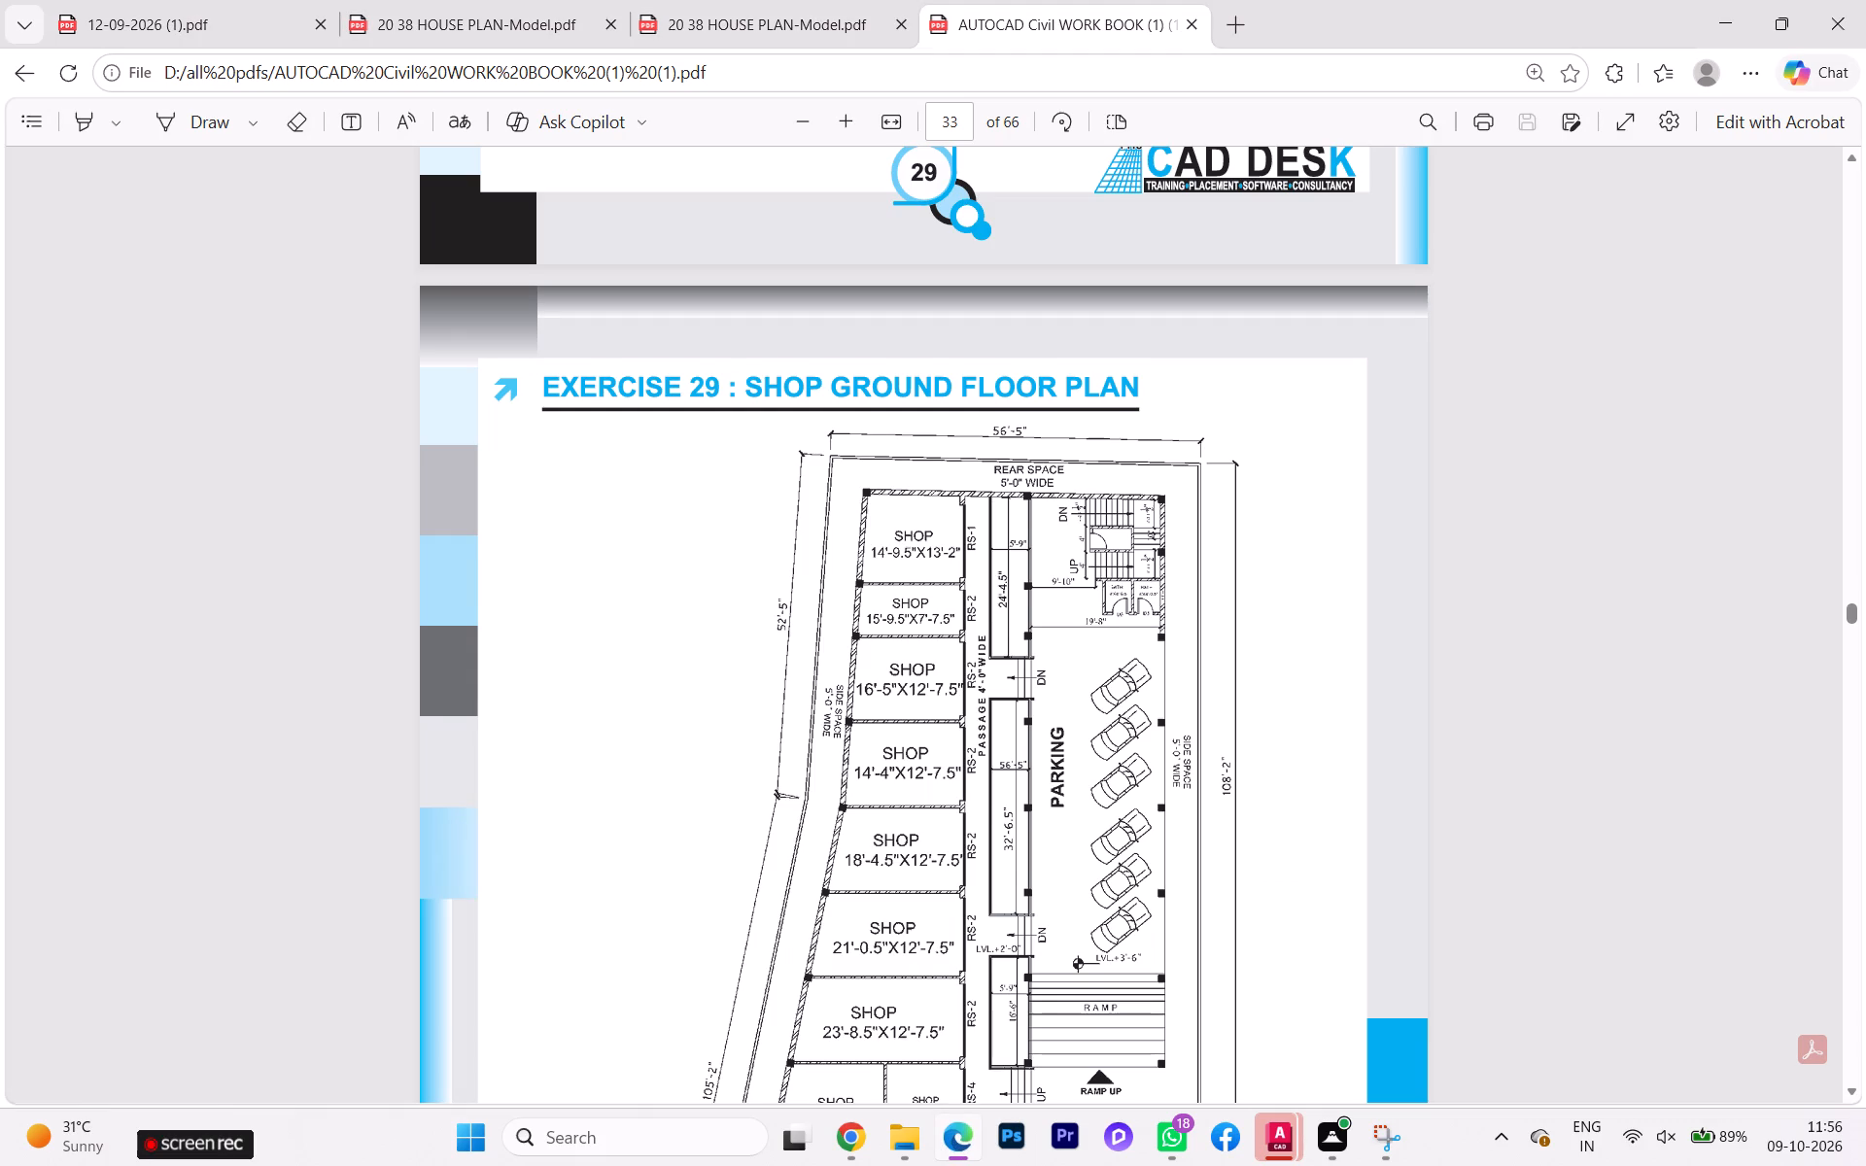
scroll(891, 785, "down", 4)
scroll(888, 790, "up", 1)
scroll(885, 805, "down", 12)
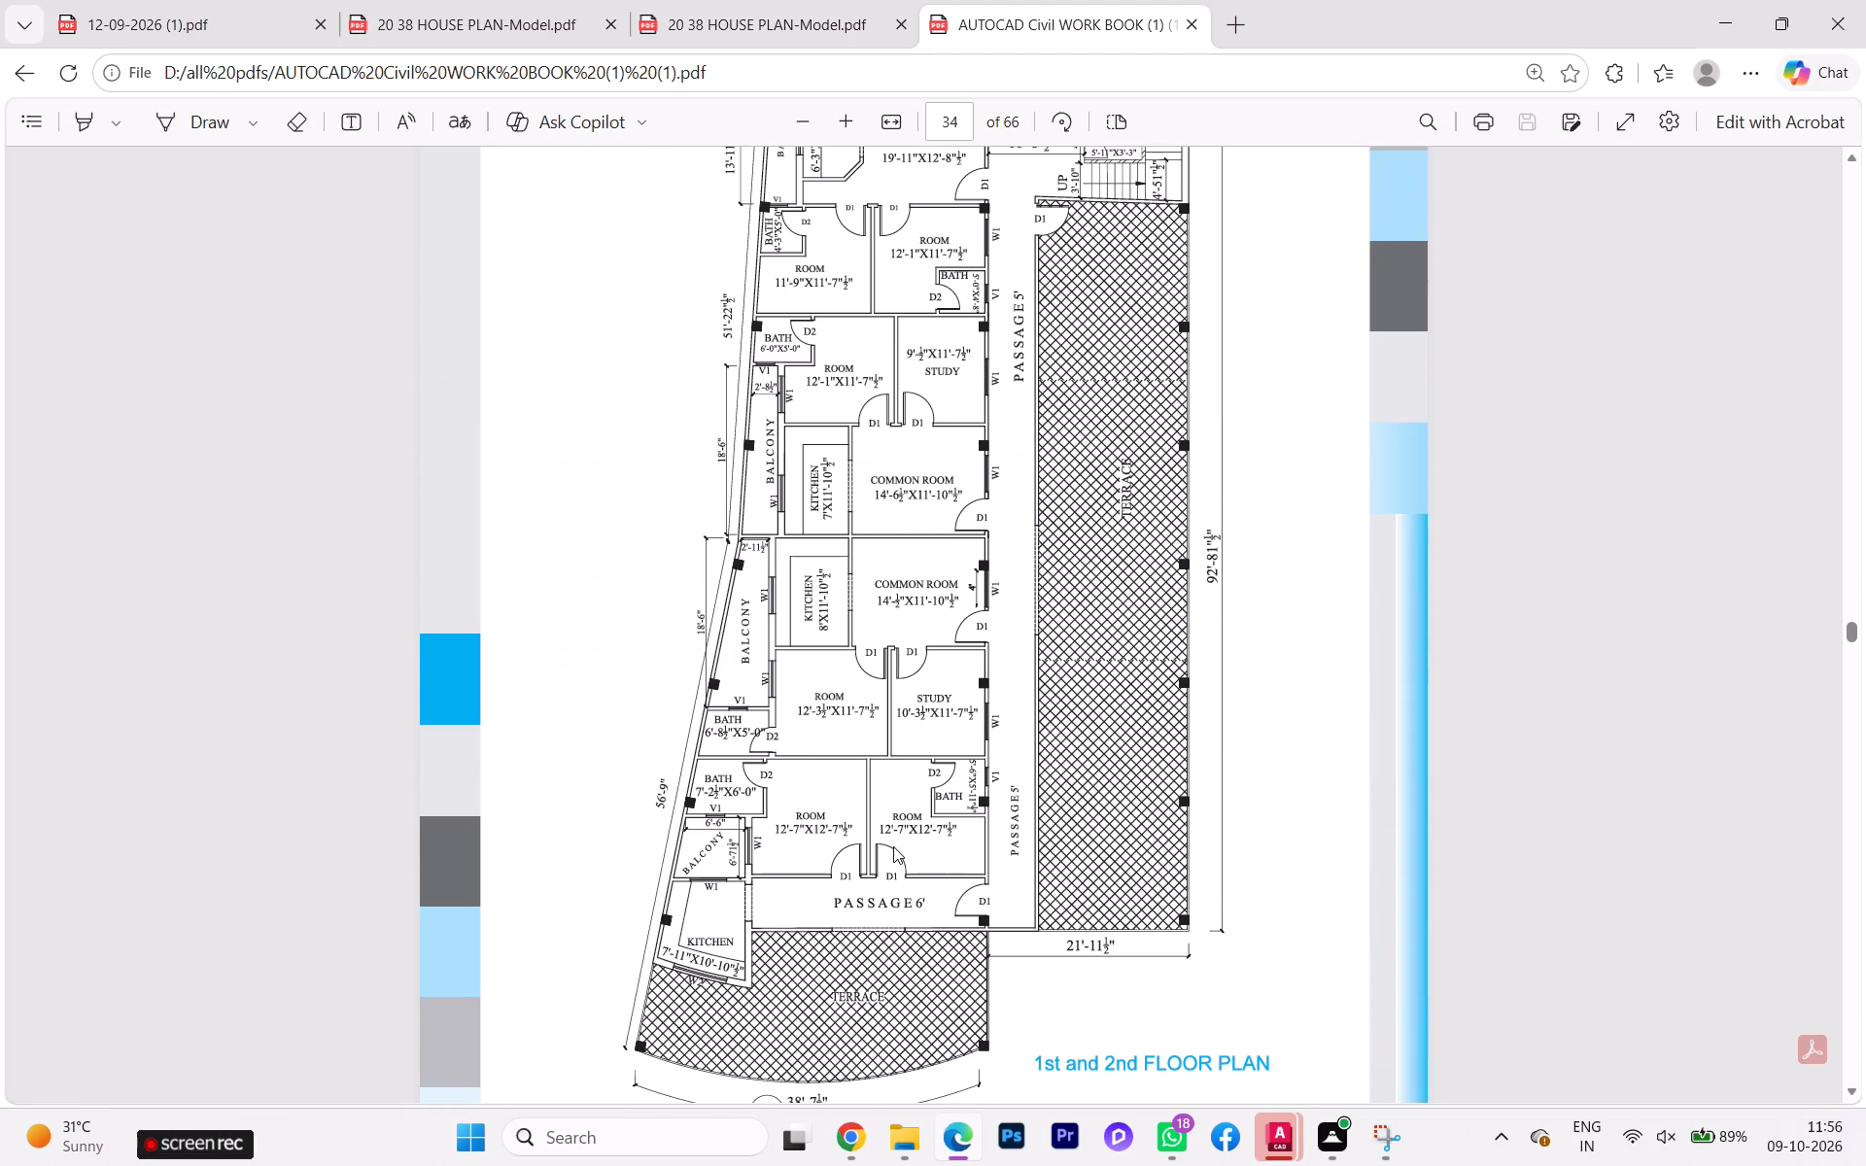
scroll(807, 438, "up", 2)
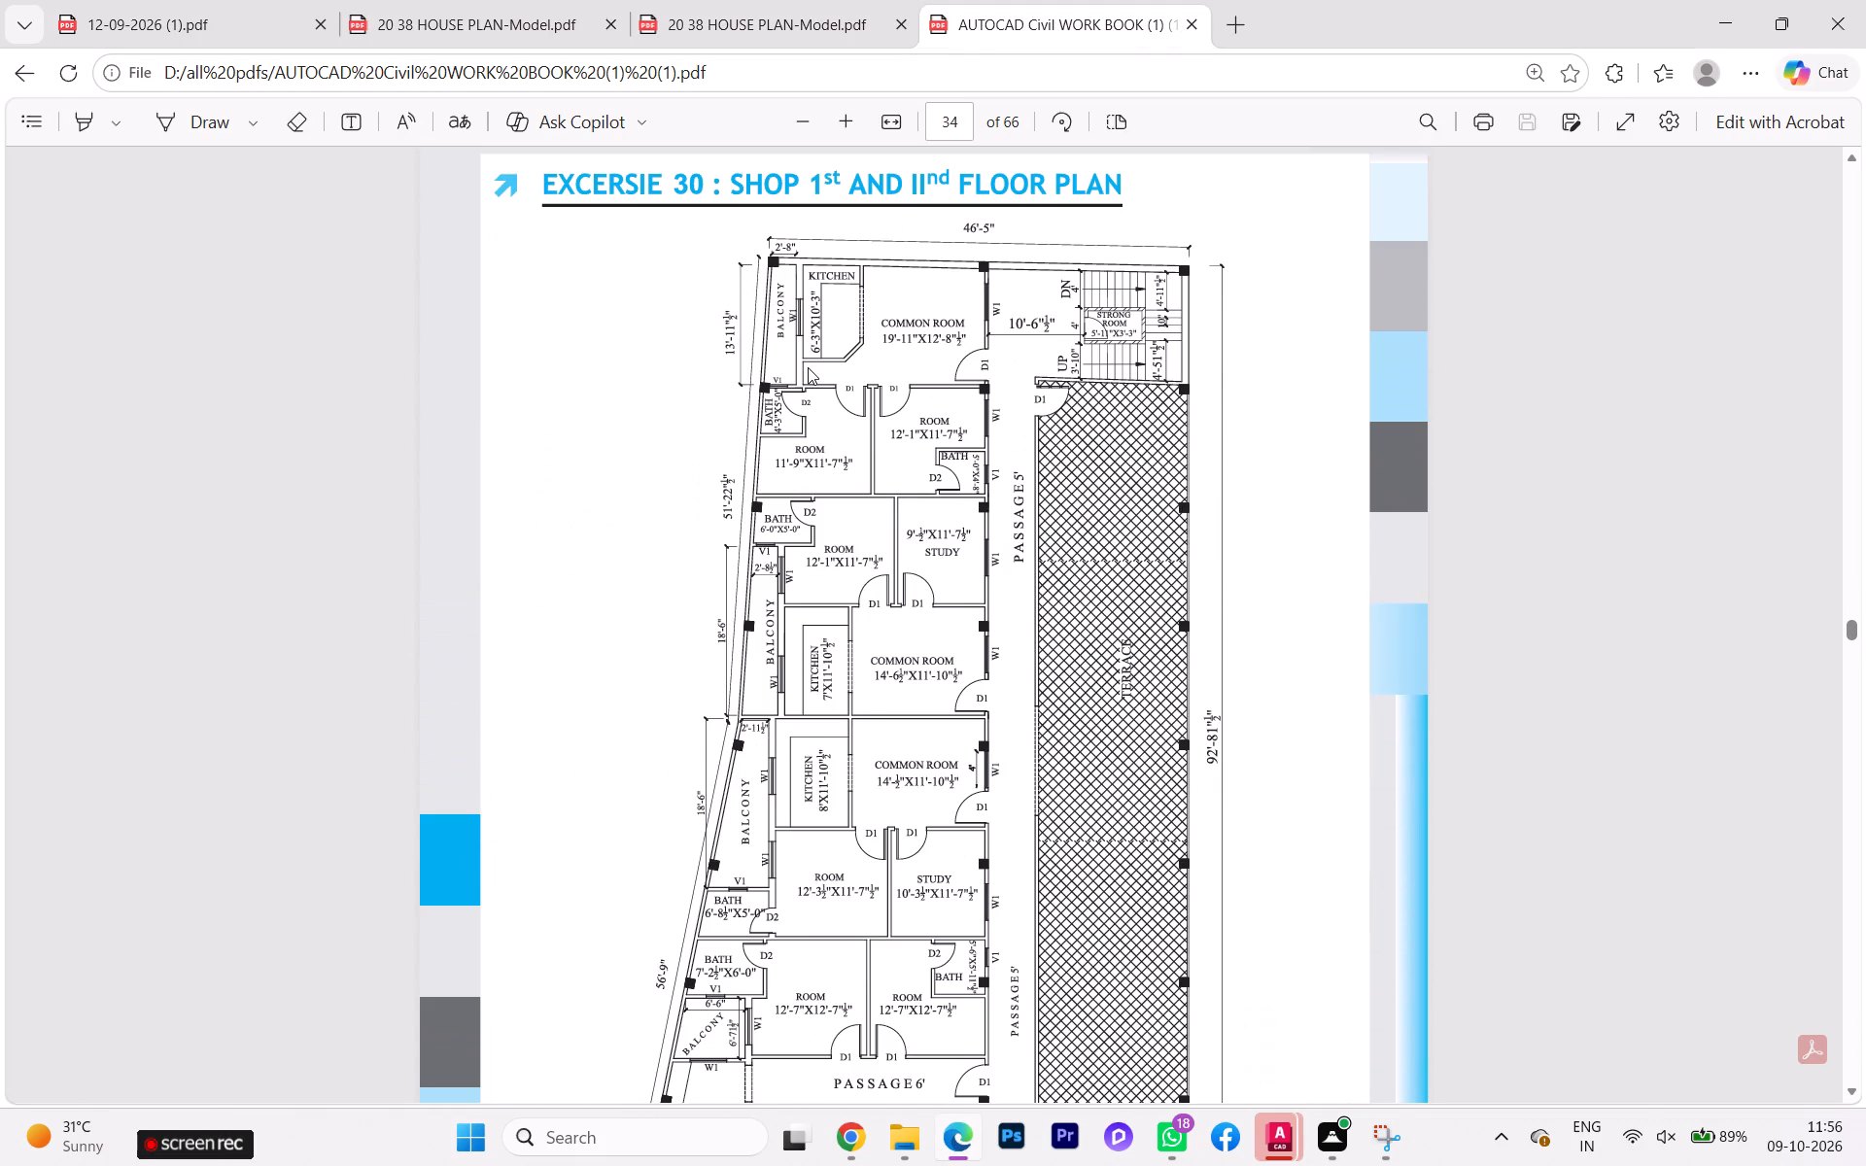
scroll(808, 367, "up", 1)
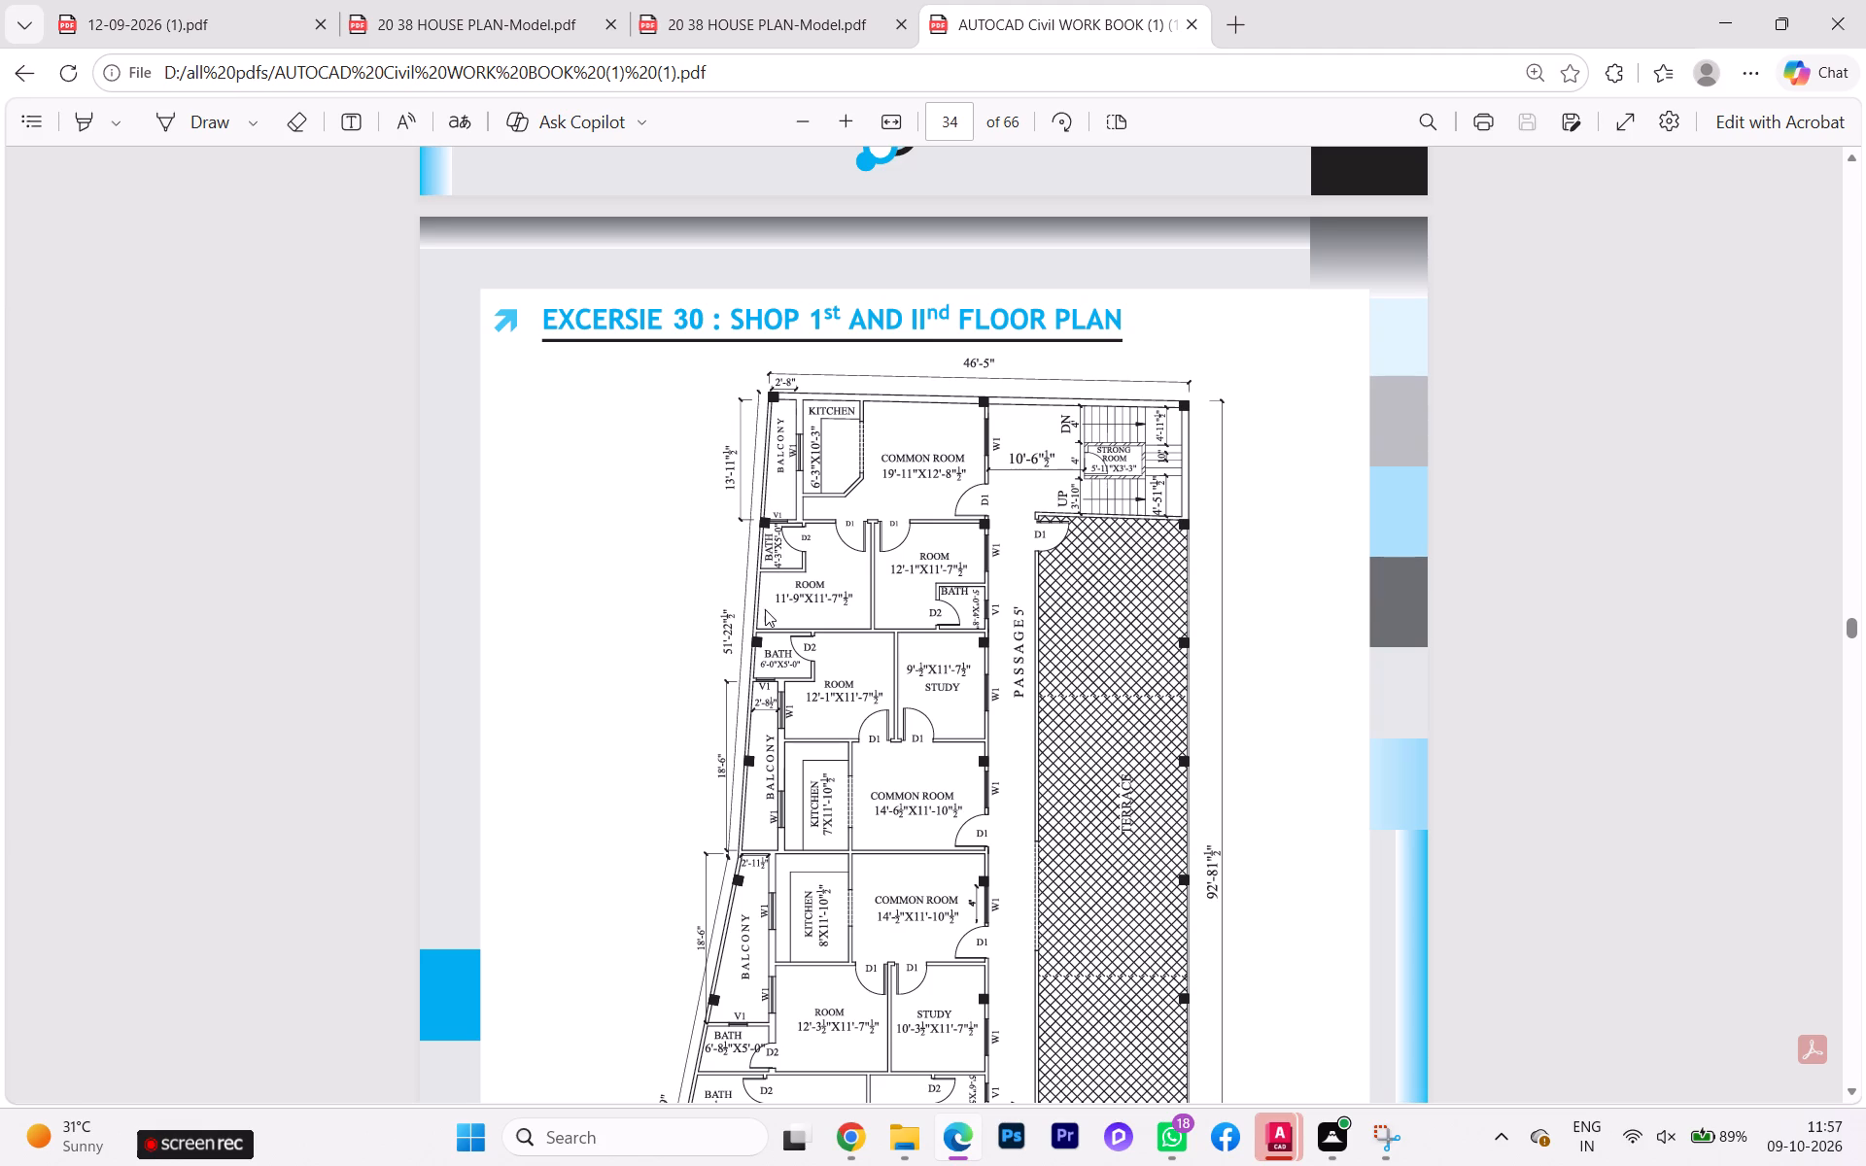
scroll(735, 642, "up", 1)
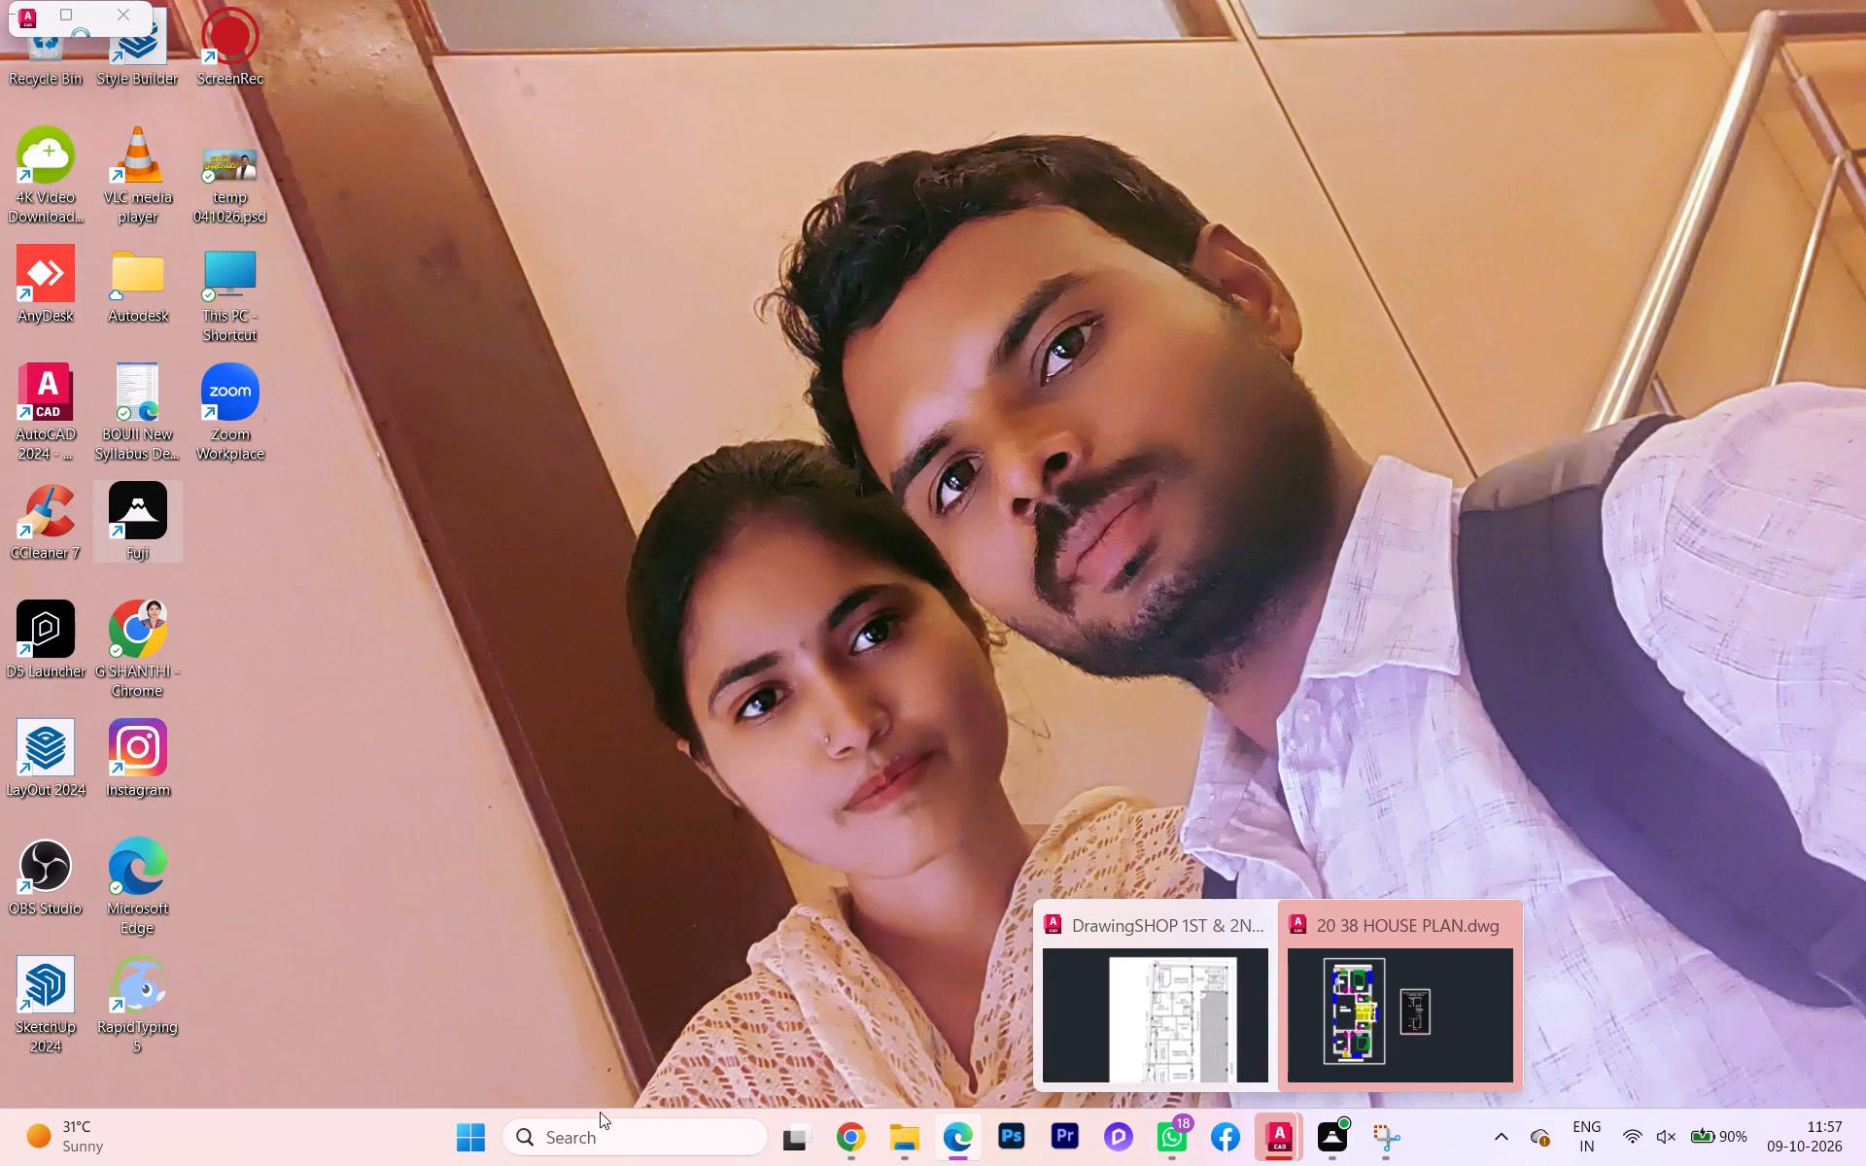
left_click(1182, 1041)
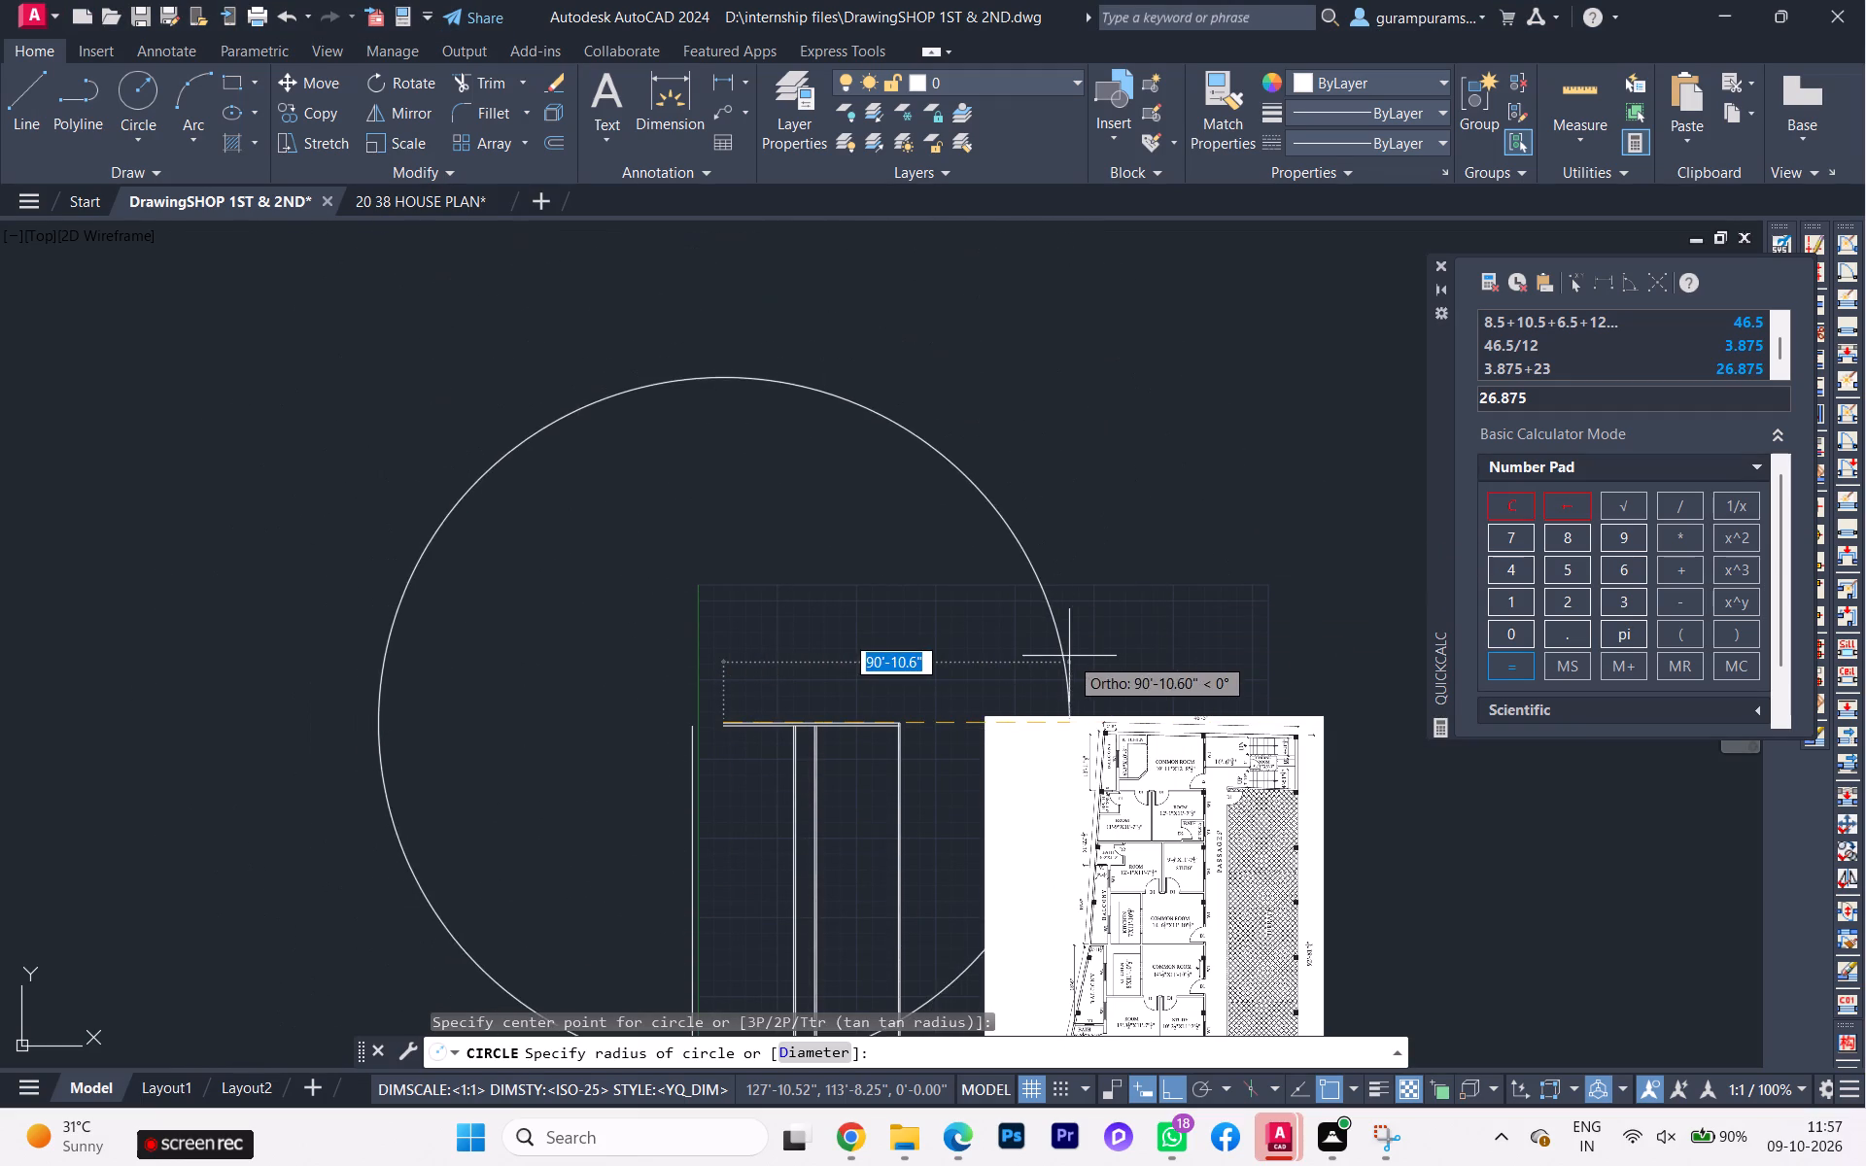
key("Escape")
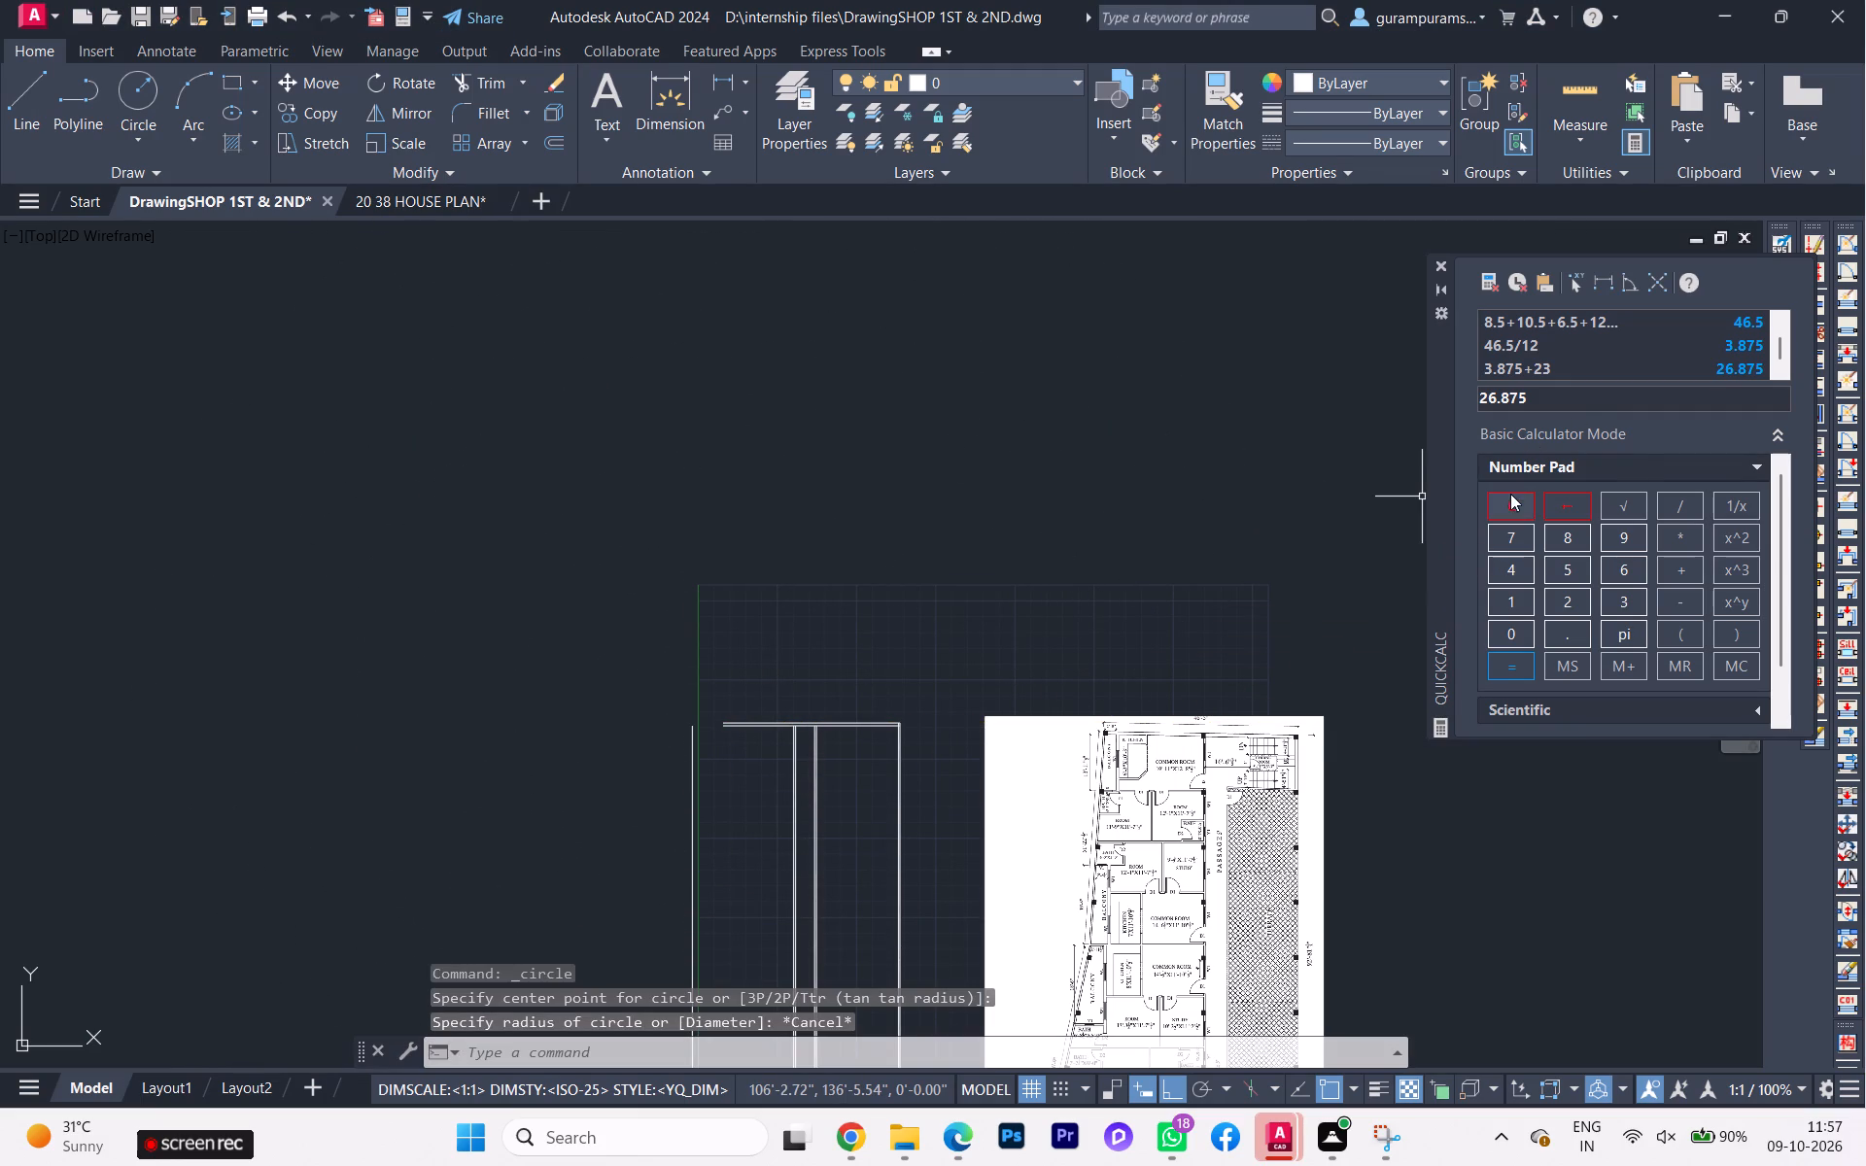
Calculate 22.5/12 in QuickCalc and close the calculator palette.
left_click(1510, 494)
double_click(1564, 589)
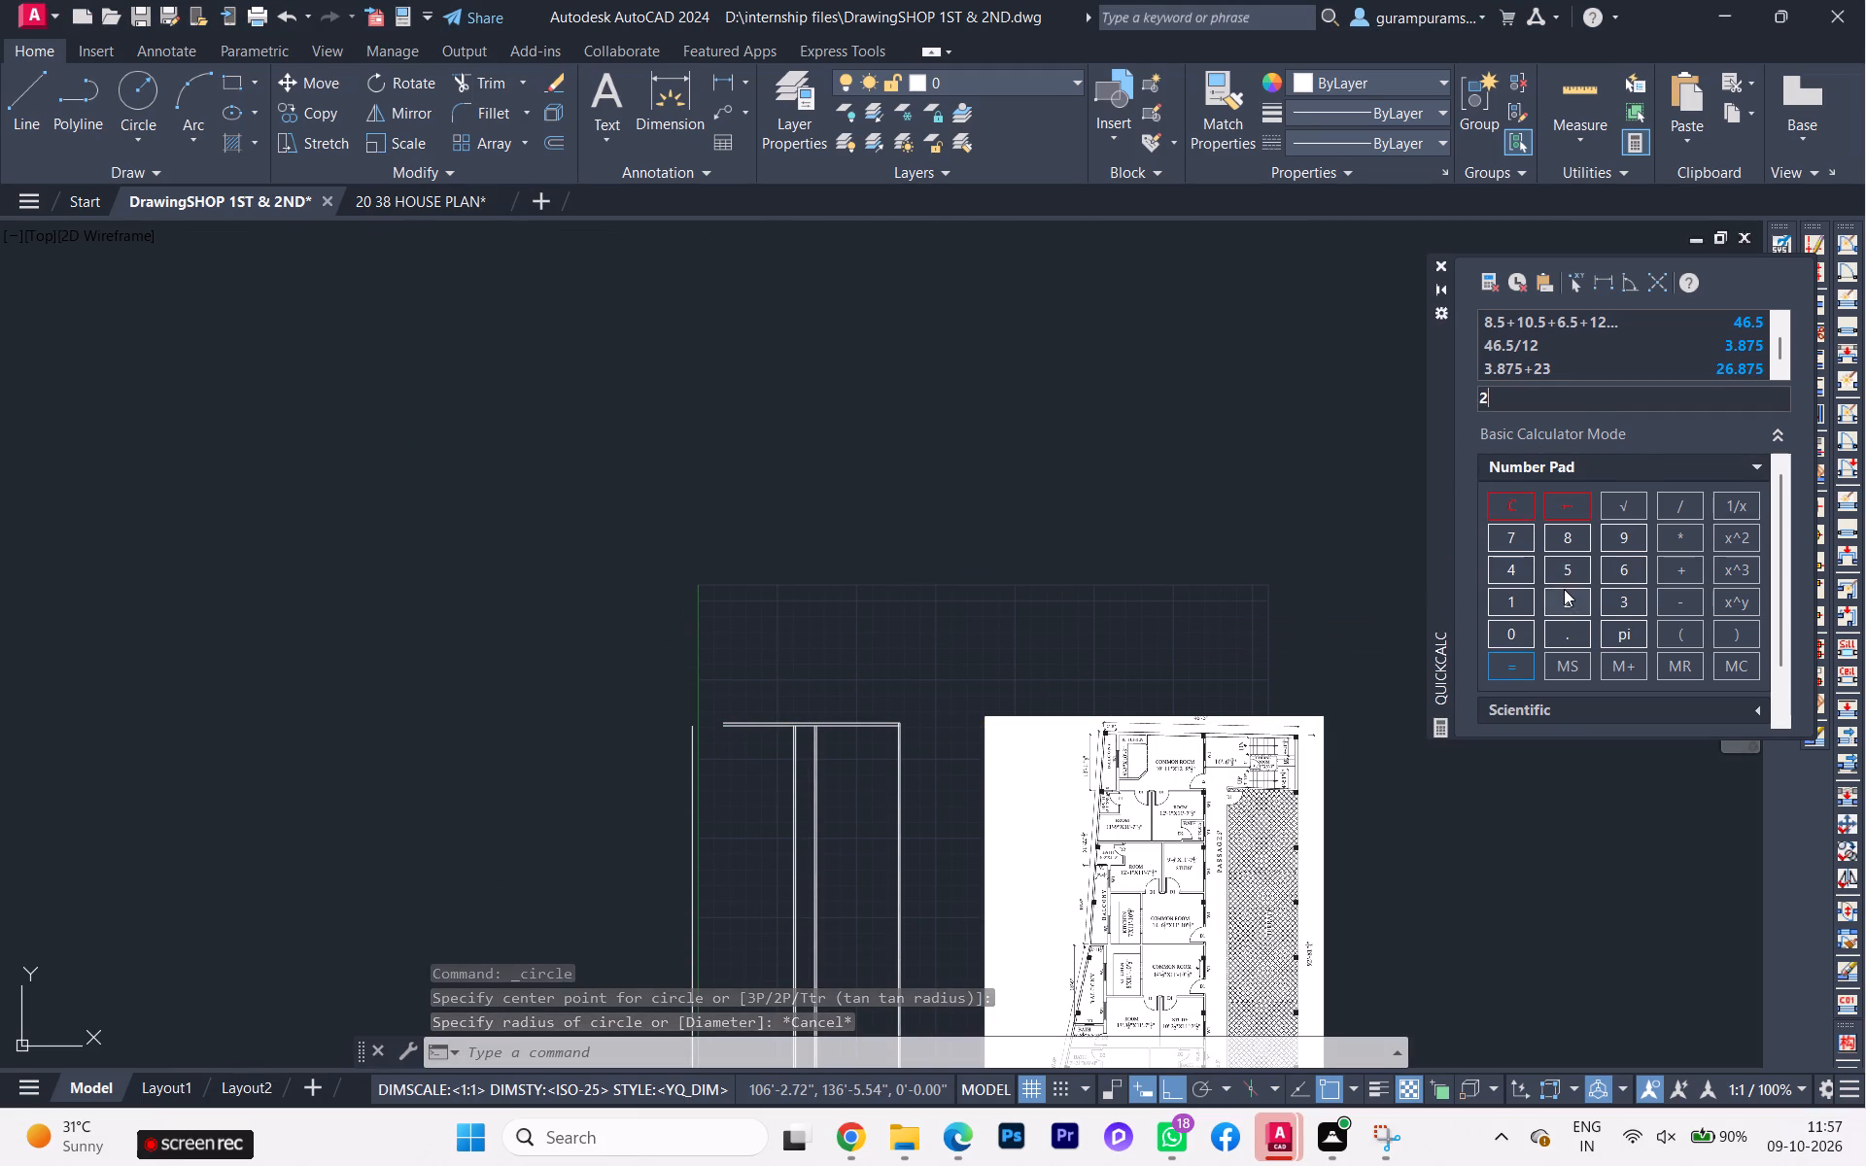
left_click(1568, 634)
left_click(1566, 566)
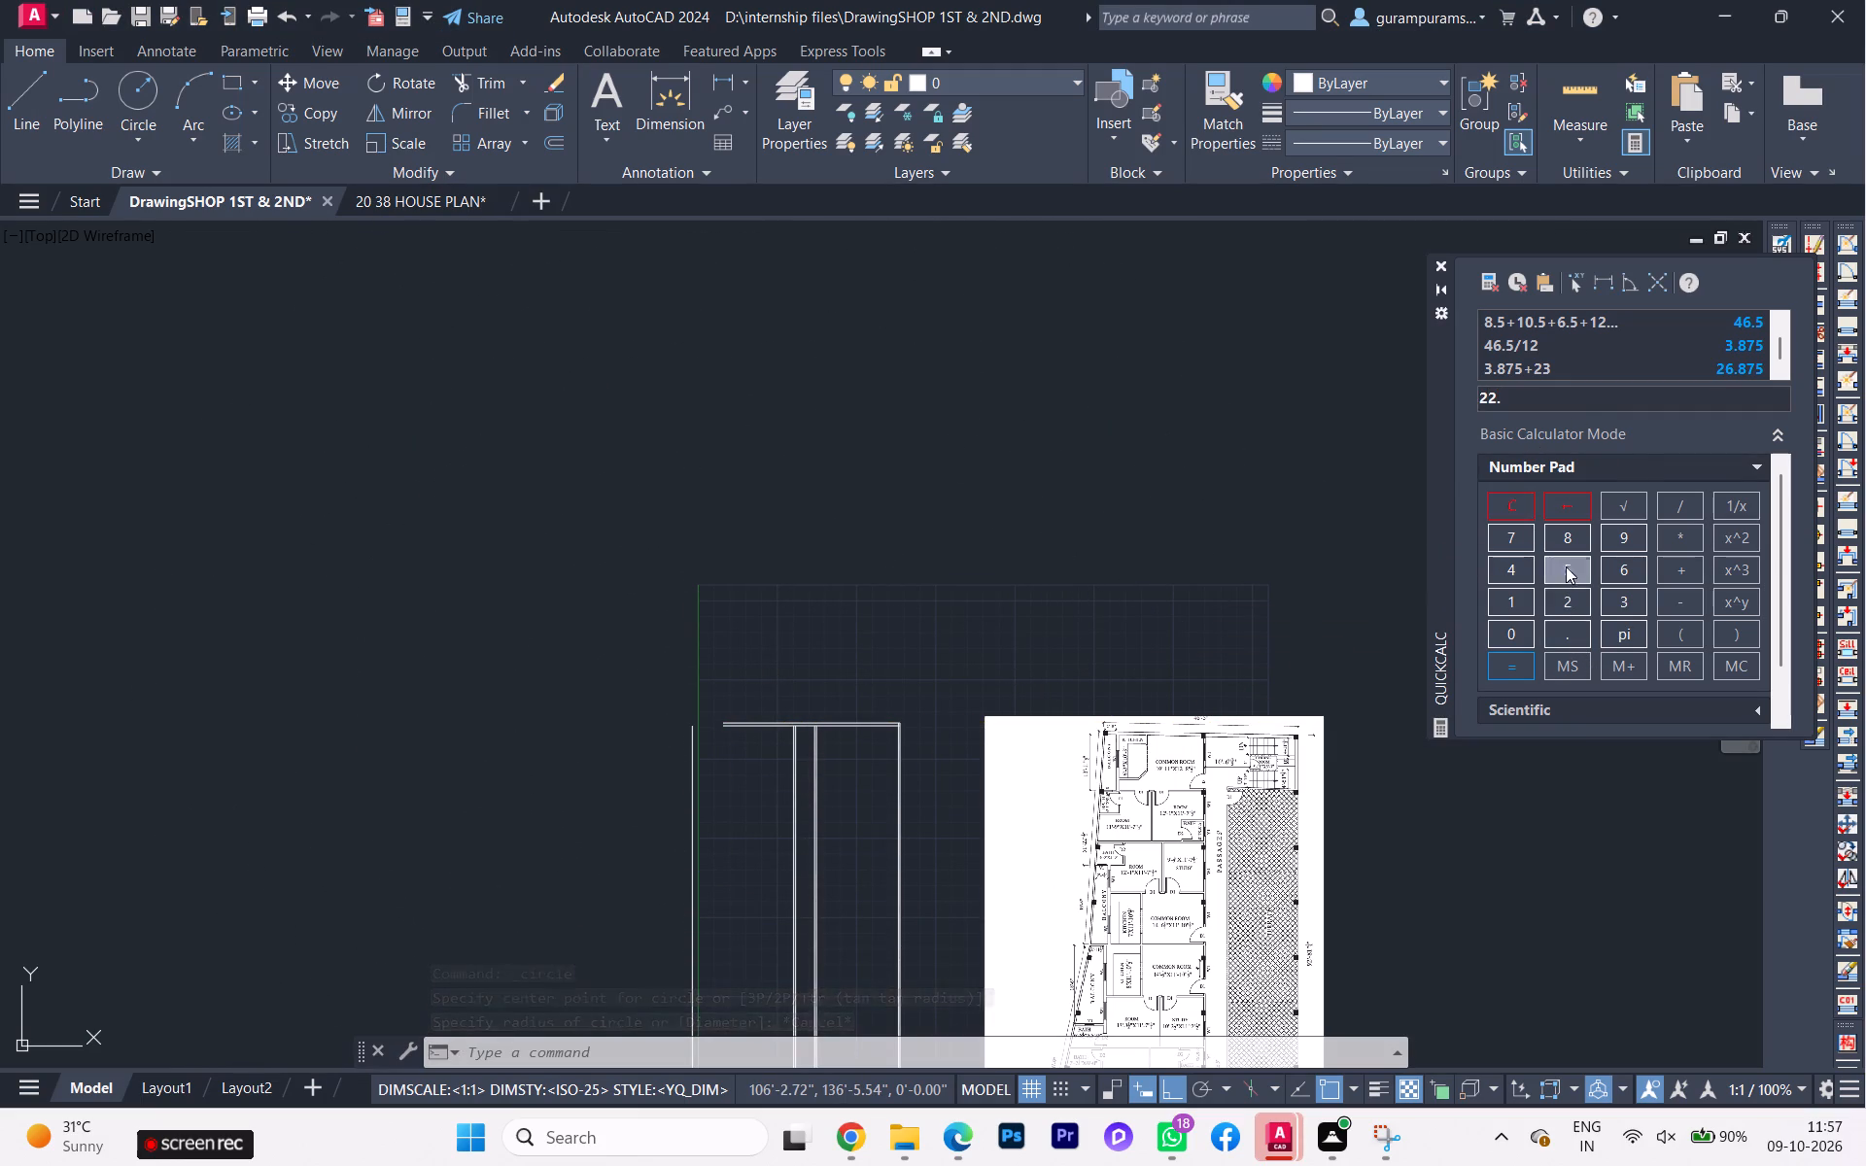
left_click(1694, 497)
left_click(1519, 604)
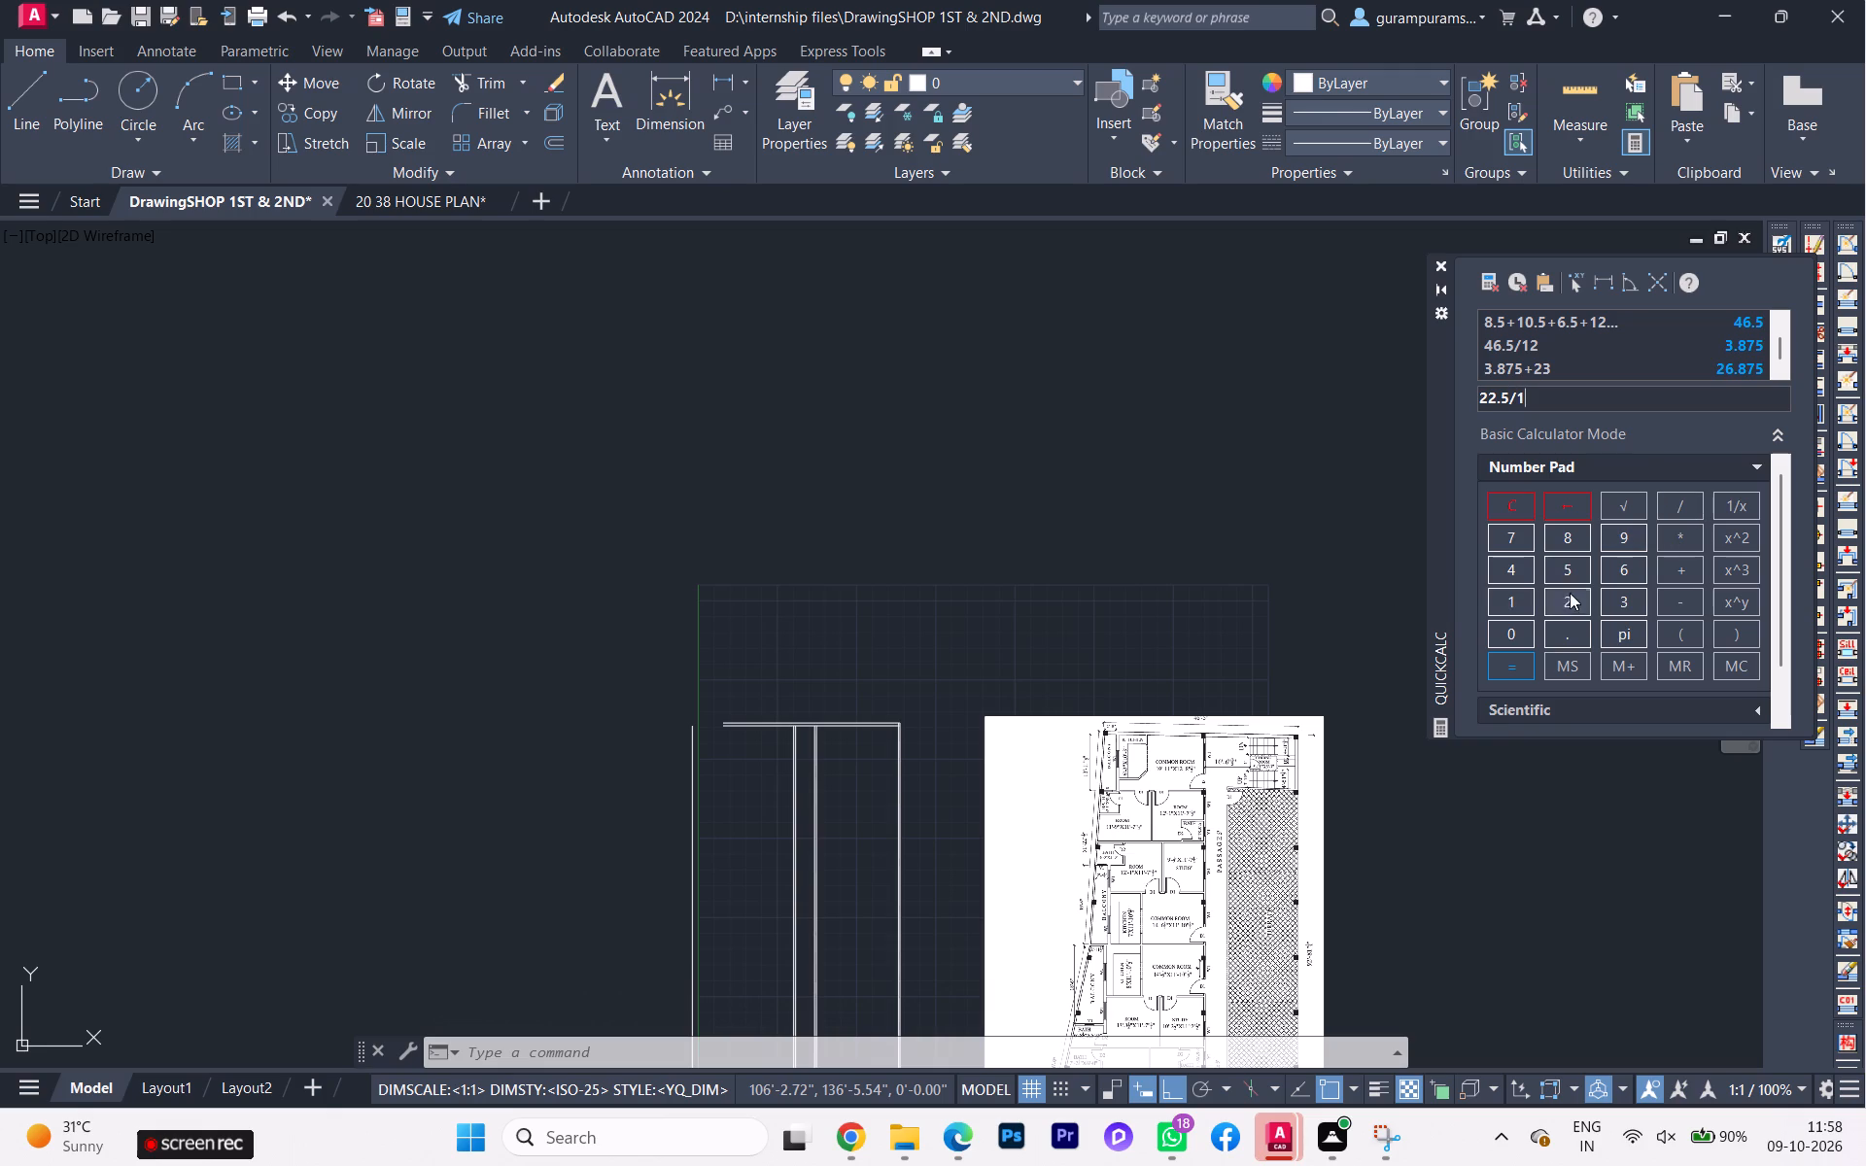
left_click(1570, 593)
left_click(1515, 669)
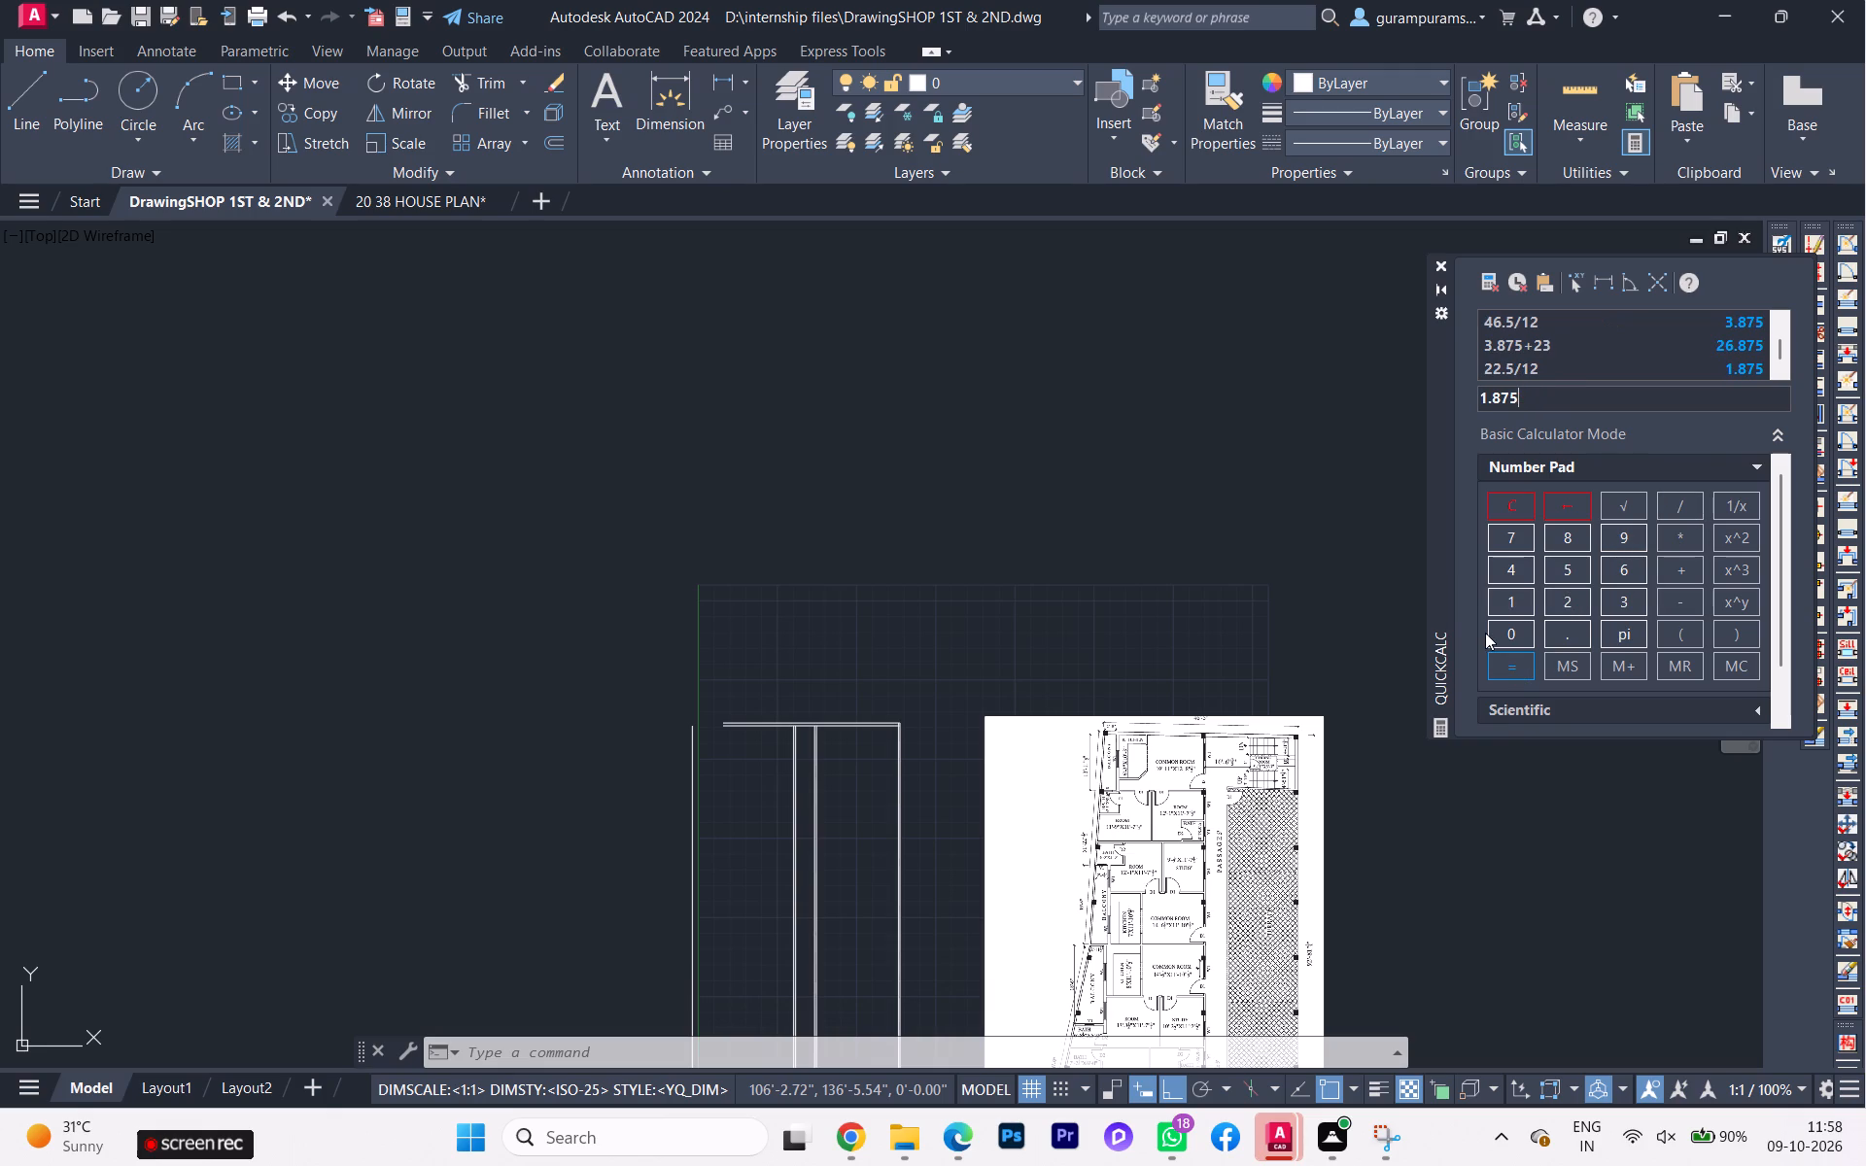
left_click(1437, 268)
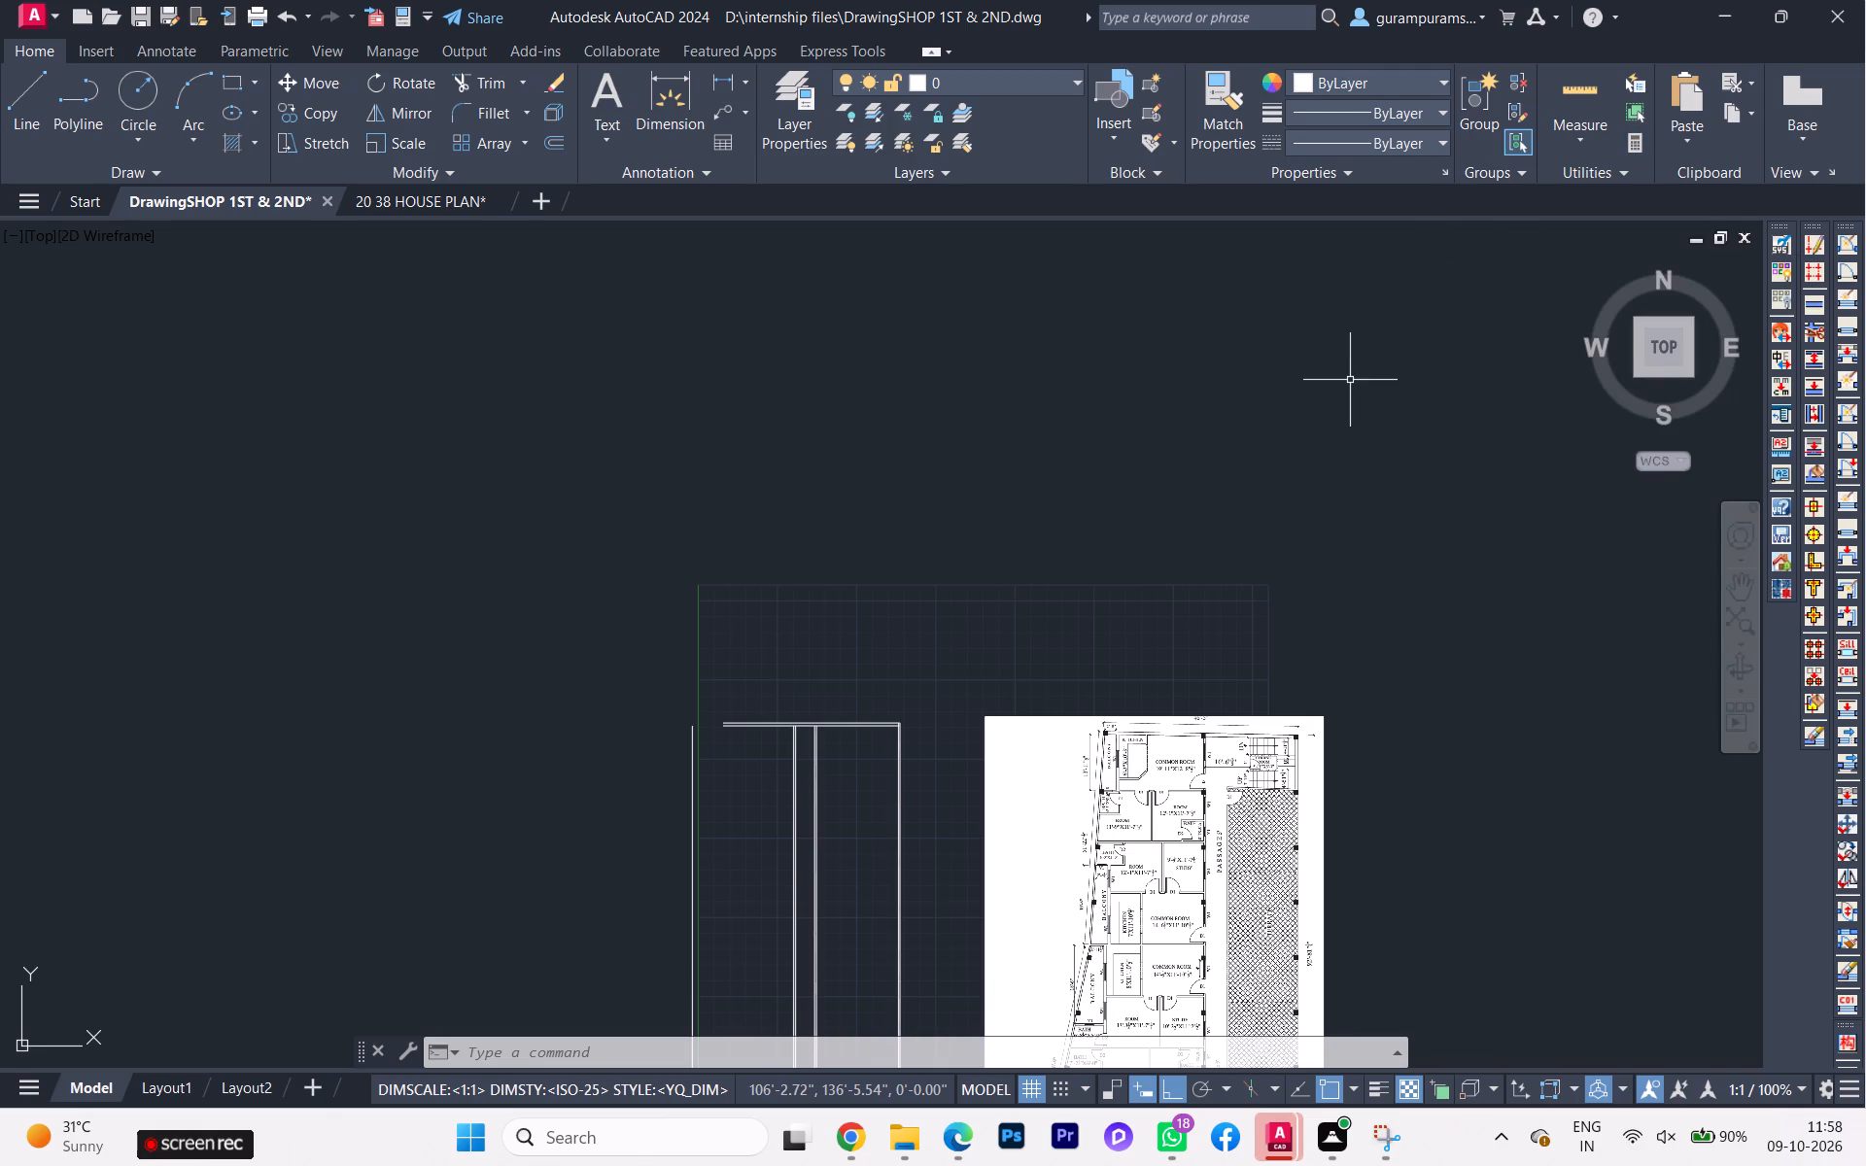
Draw a circle of radius 52'8" centred on the open end of the top wall's outer line.
scroll(717, 752, "up", 1)
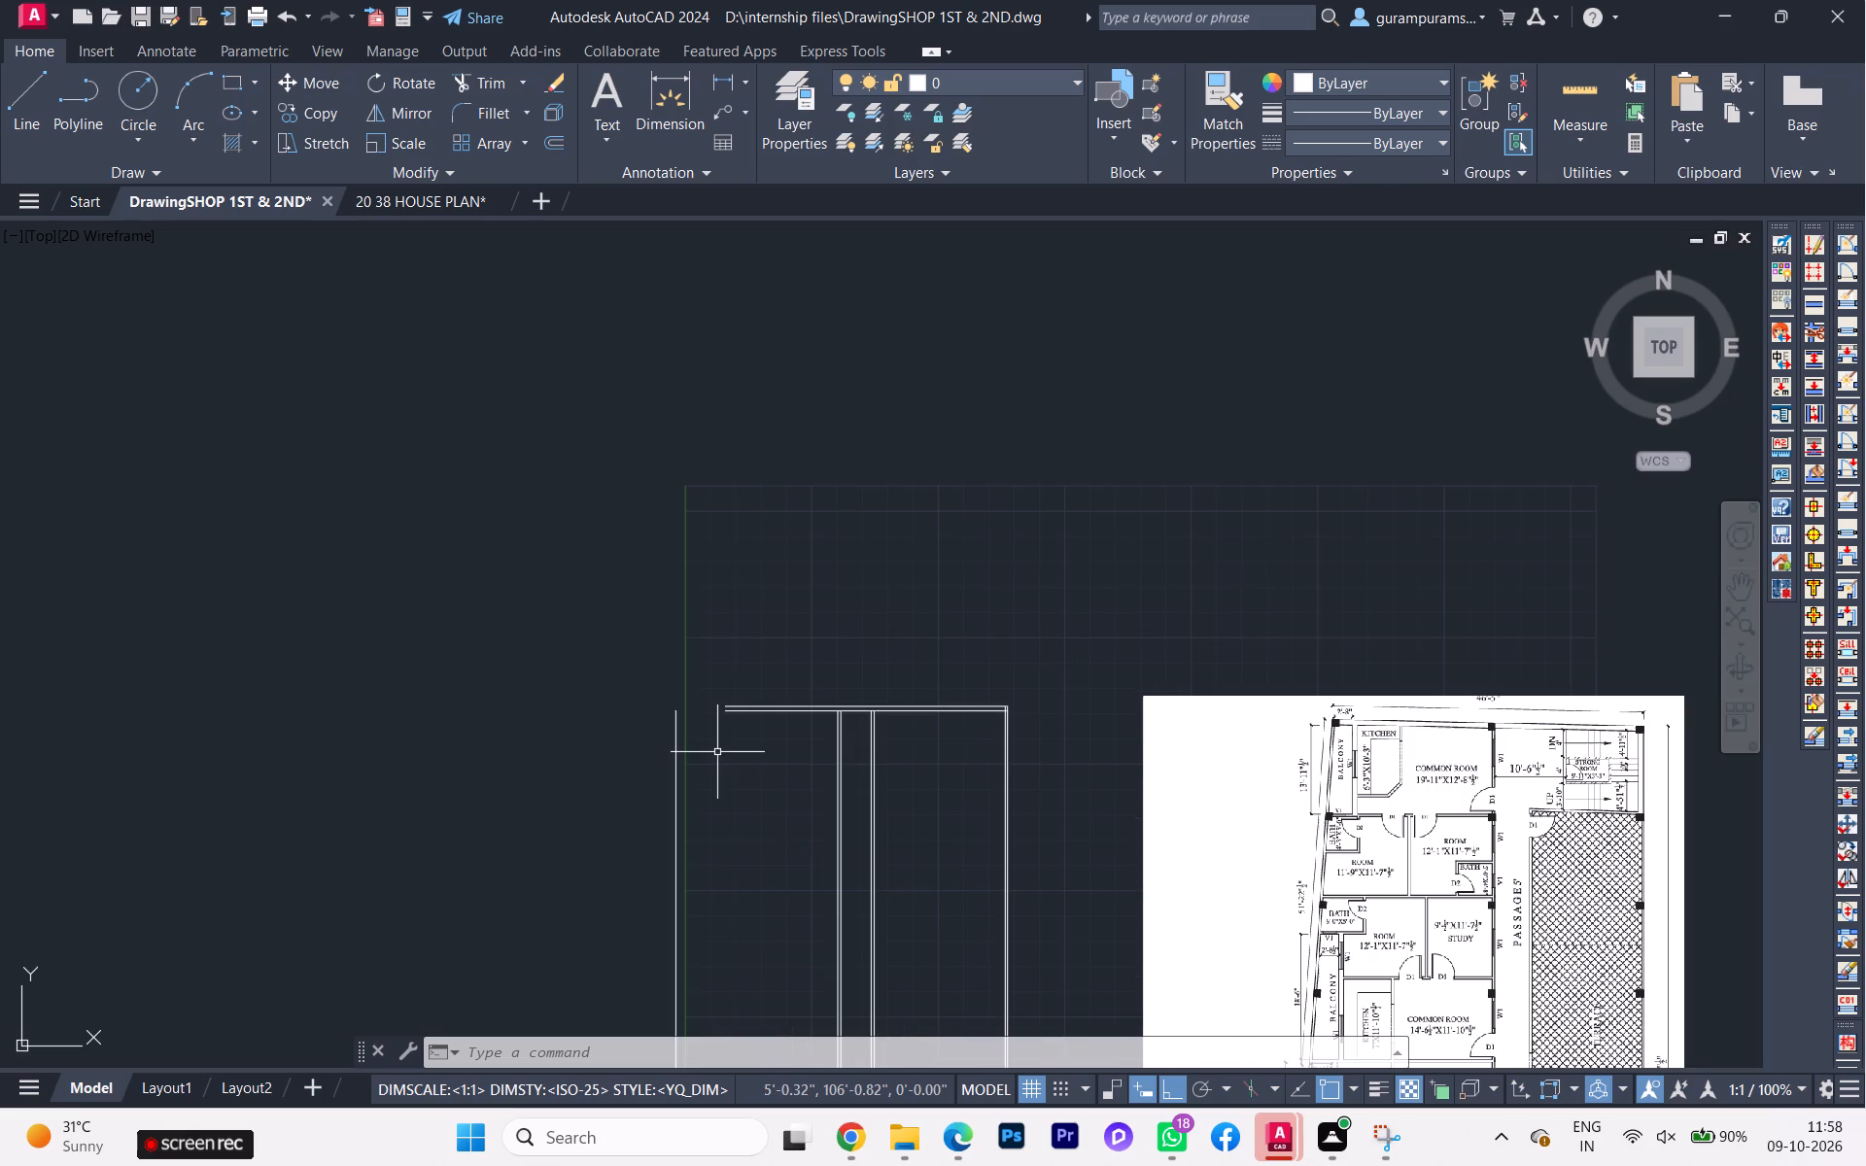
scroll(720, 756, "down", 1)
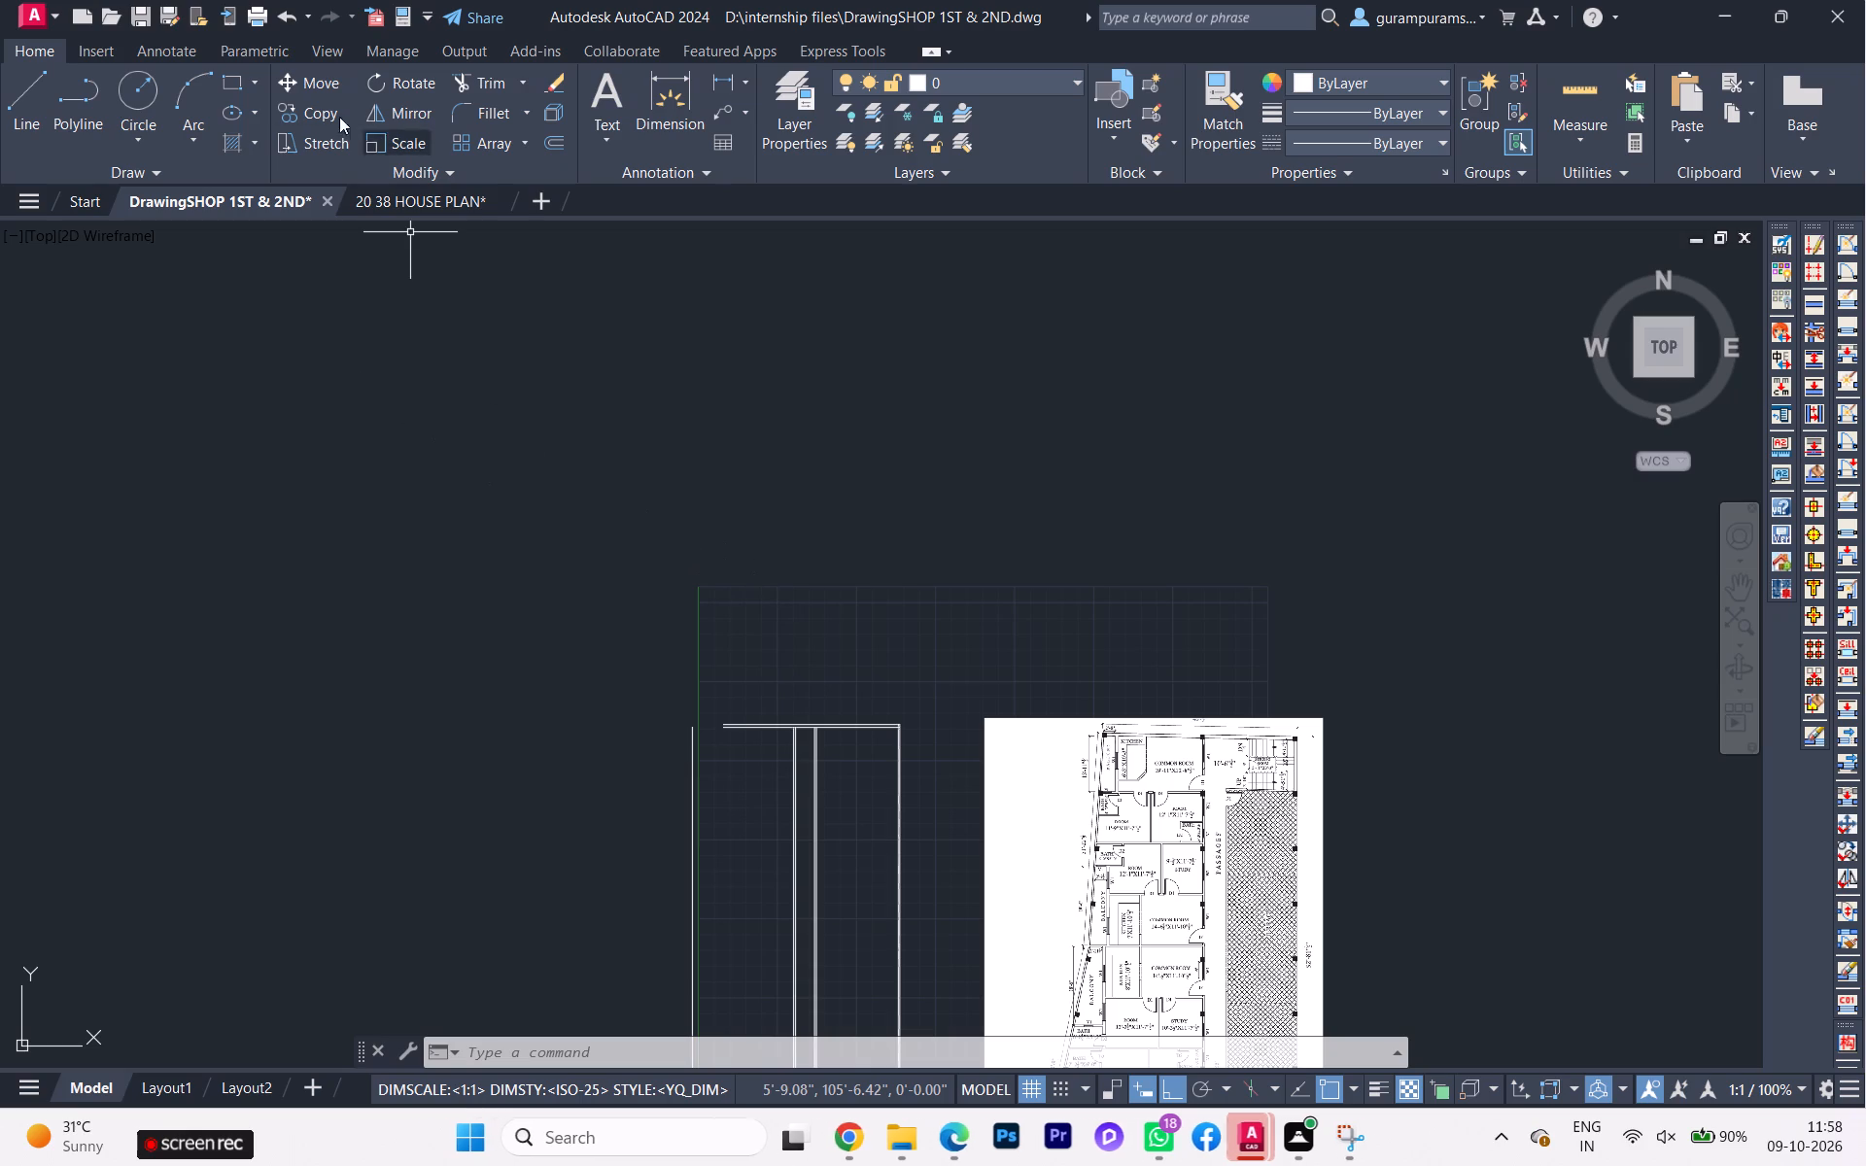
left_click(121, 104)
scroll(842, 859, "up", 1)
scroll(625, 619, "up", 2)
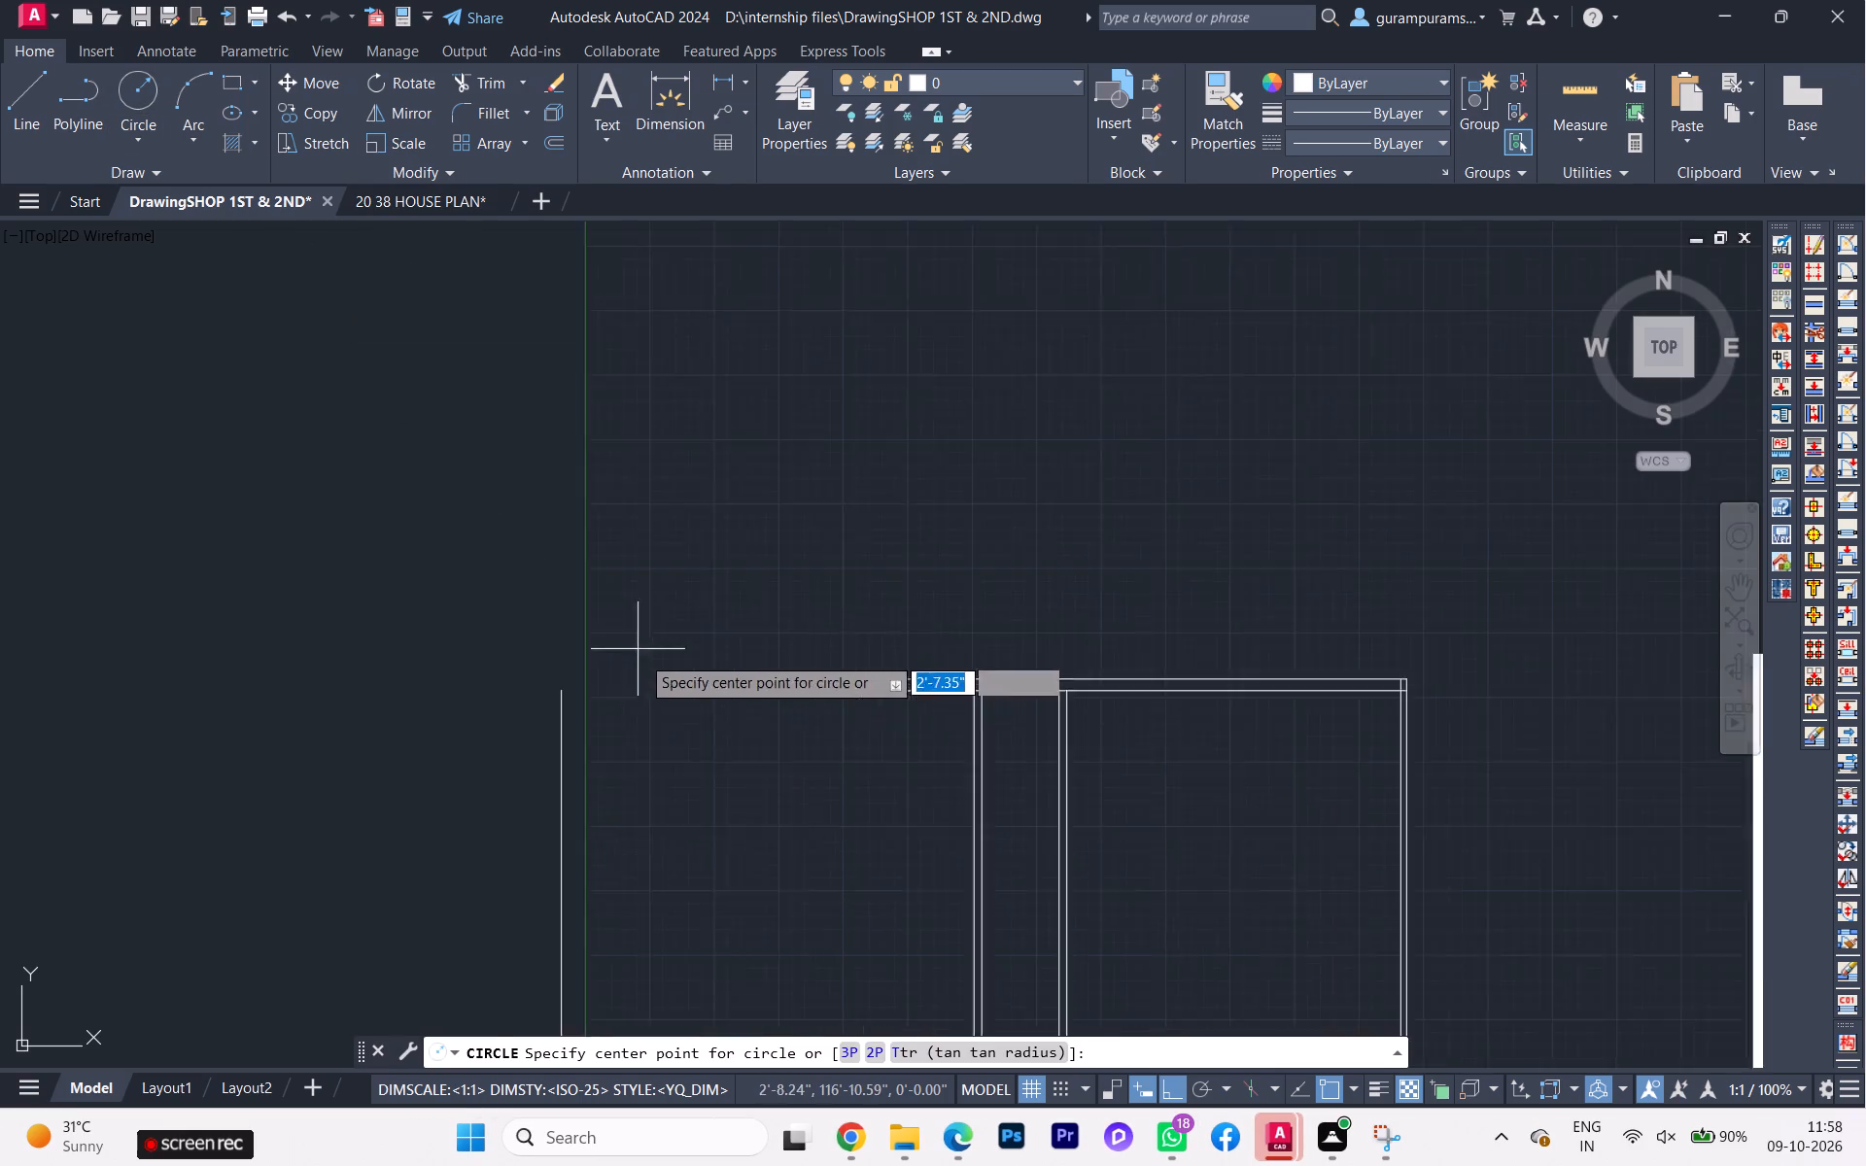
scroll(642, 662, "up", 1)
left_click(696, 671)
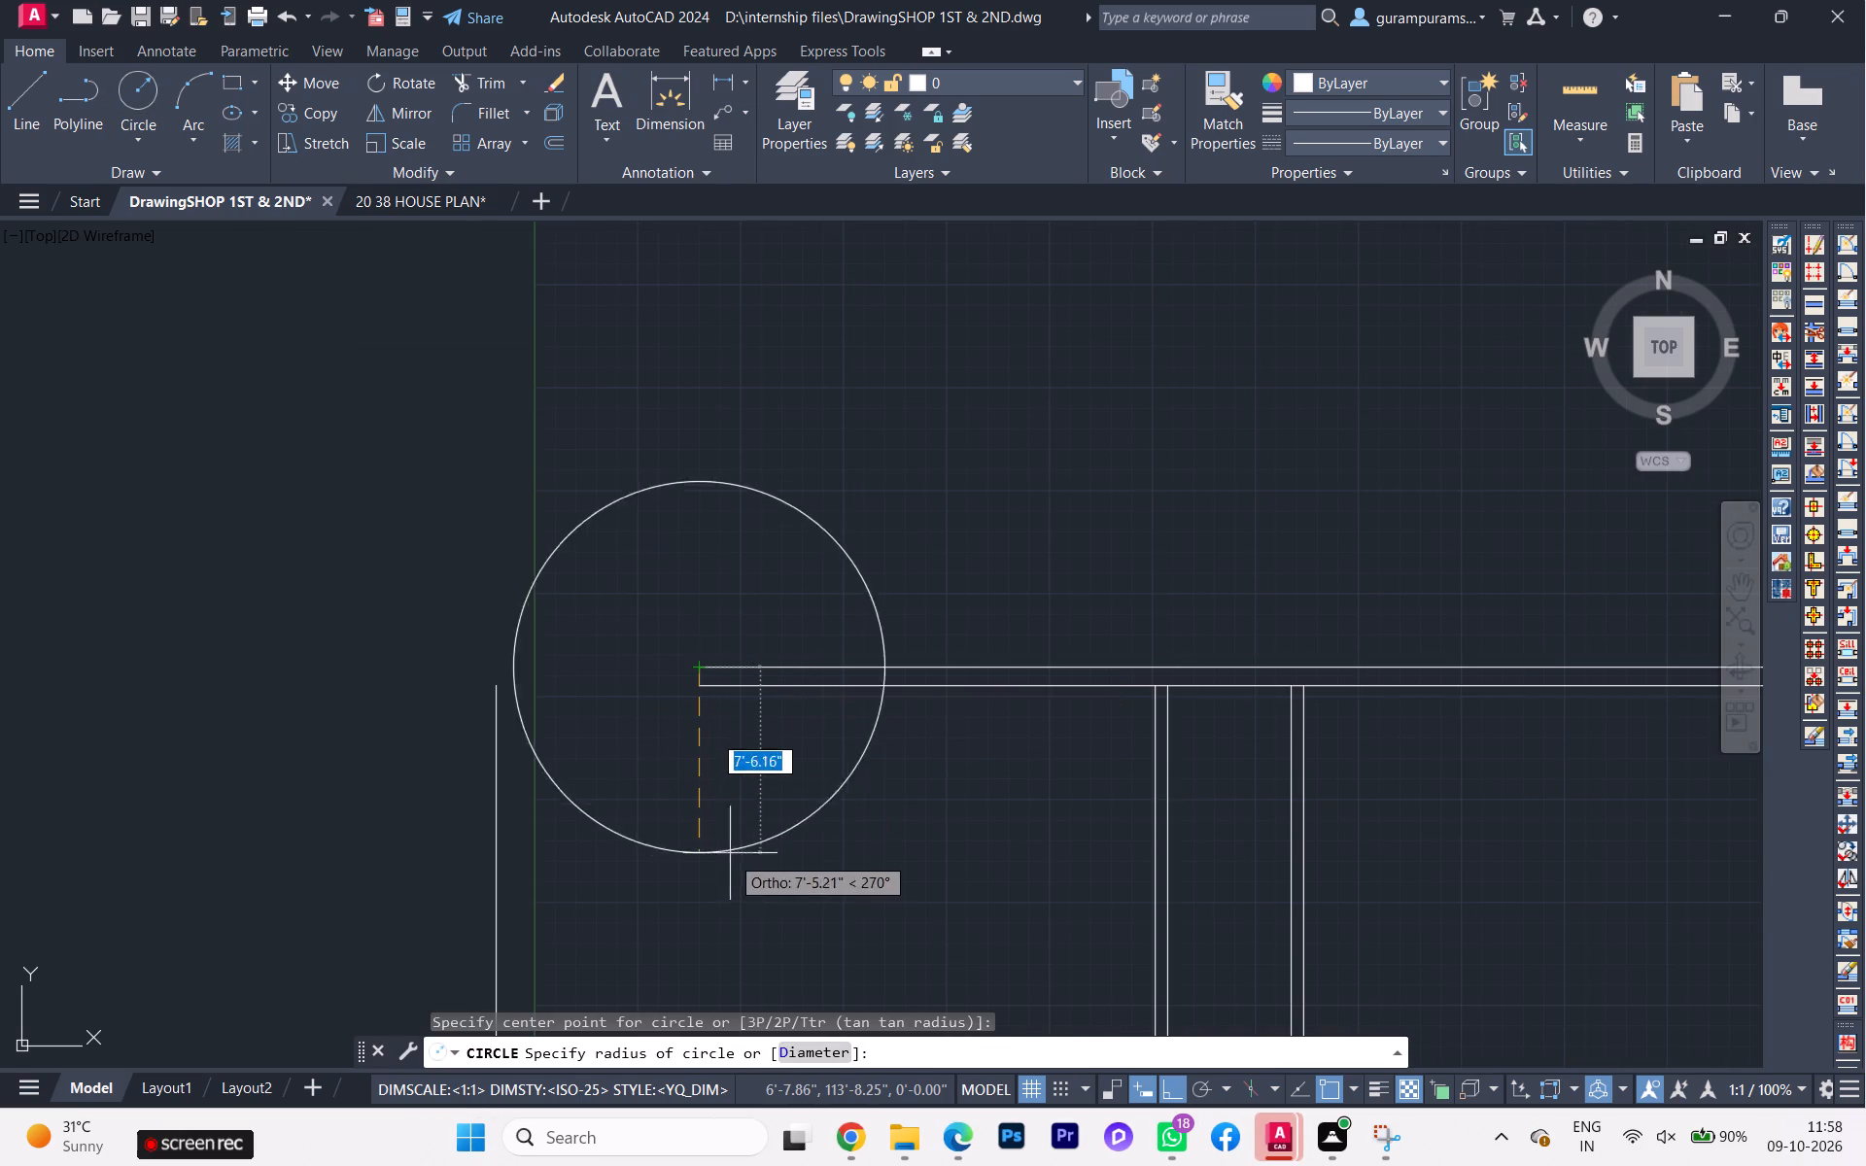
type("52'")
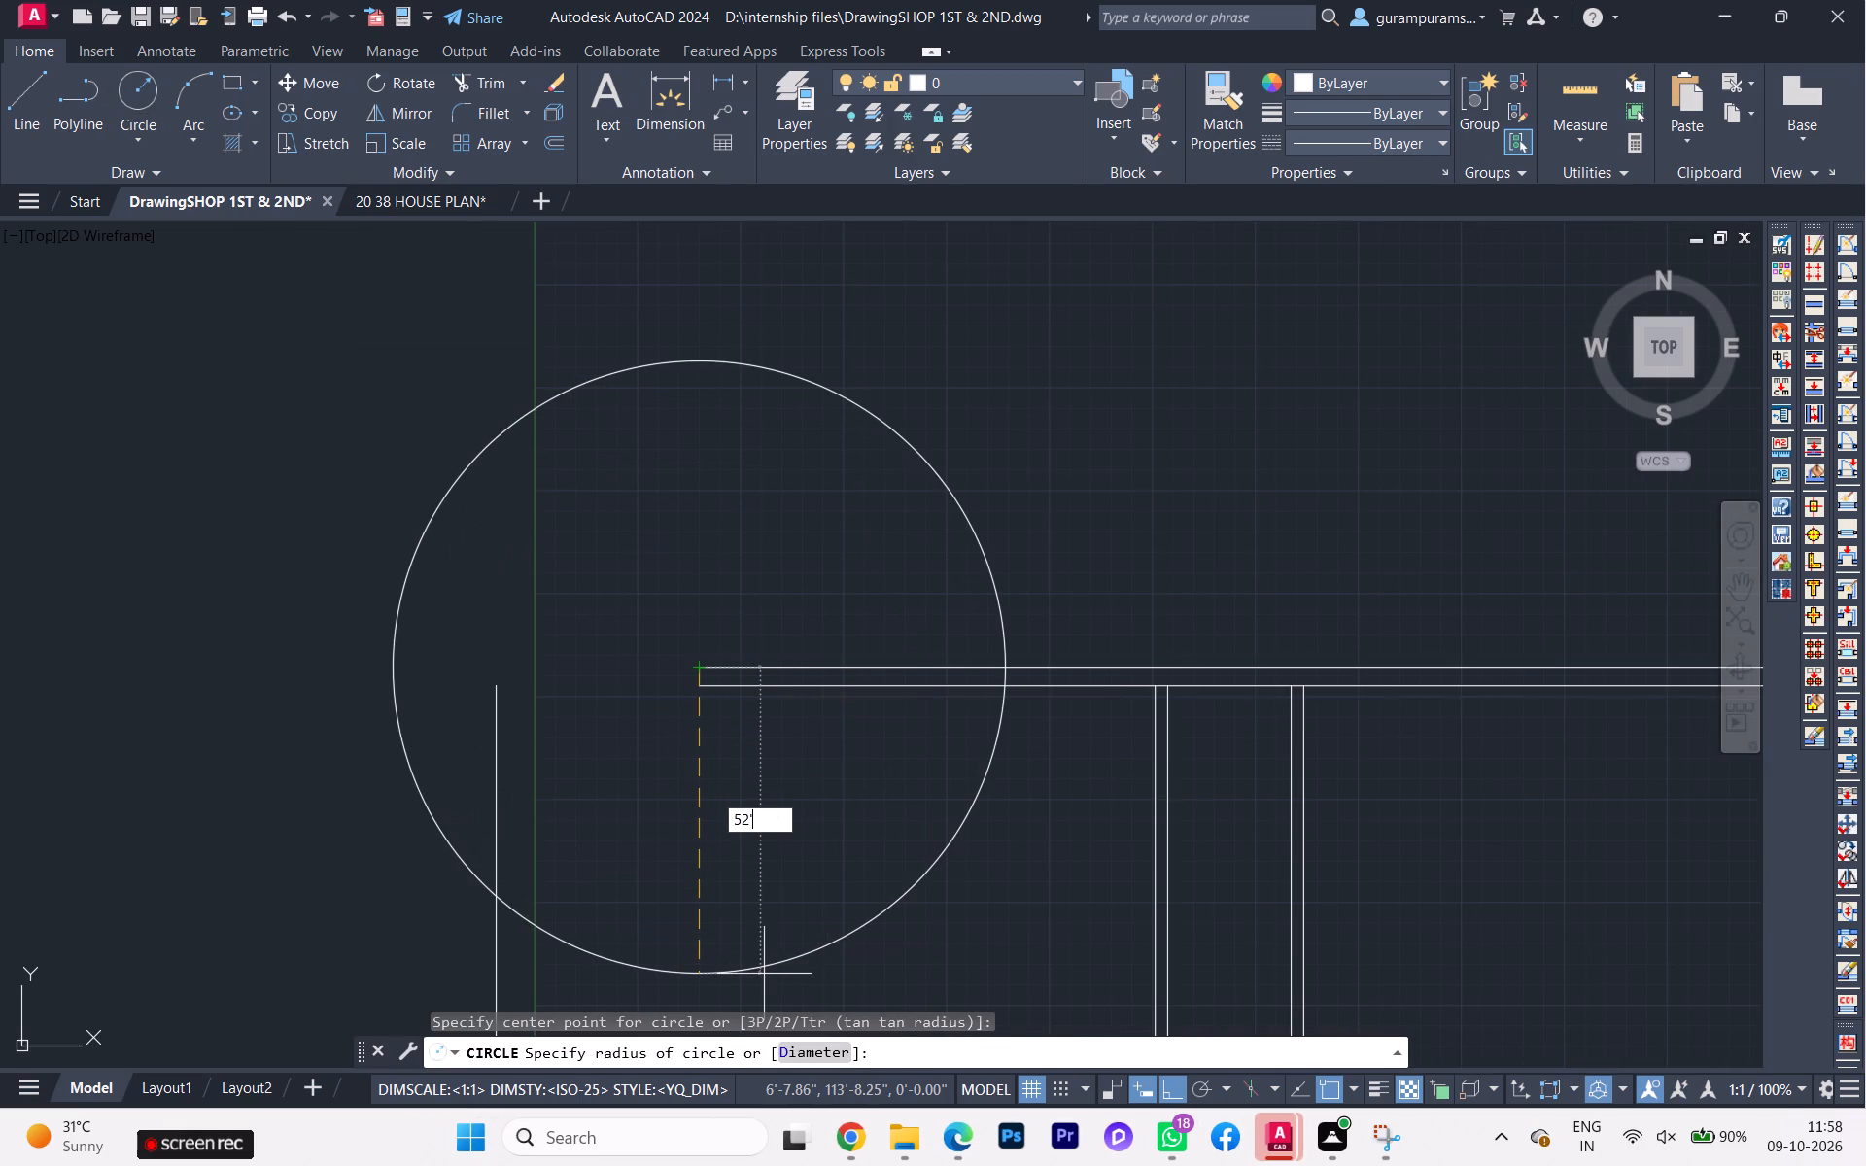
key("8")
key("shift+quotedbl")
key("Return")
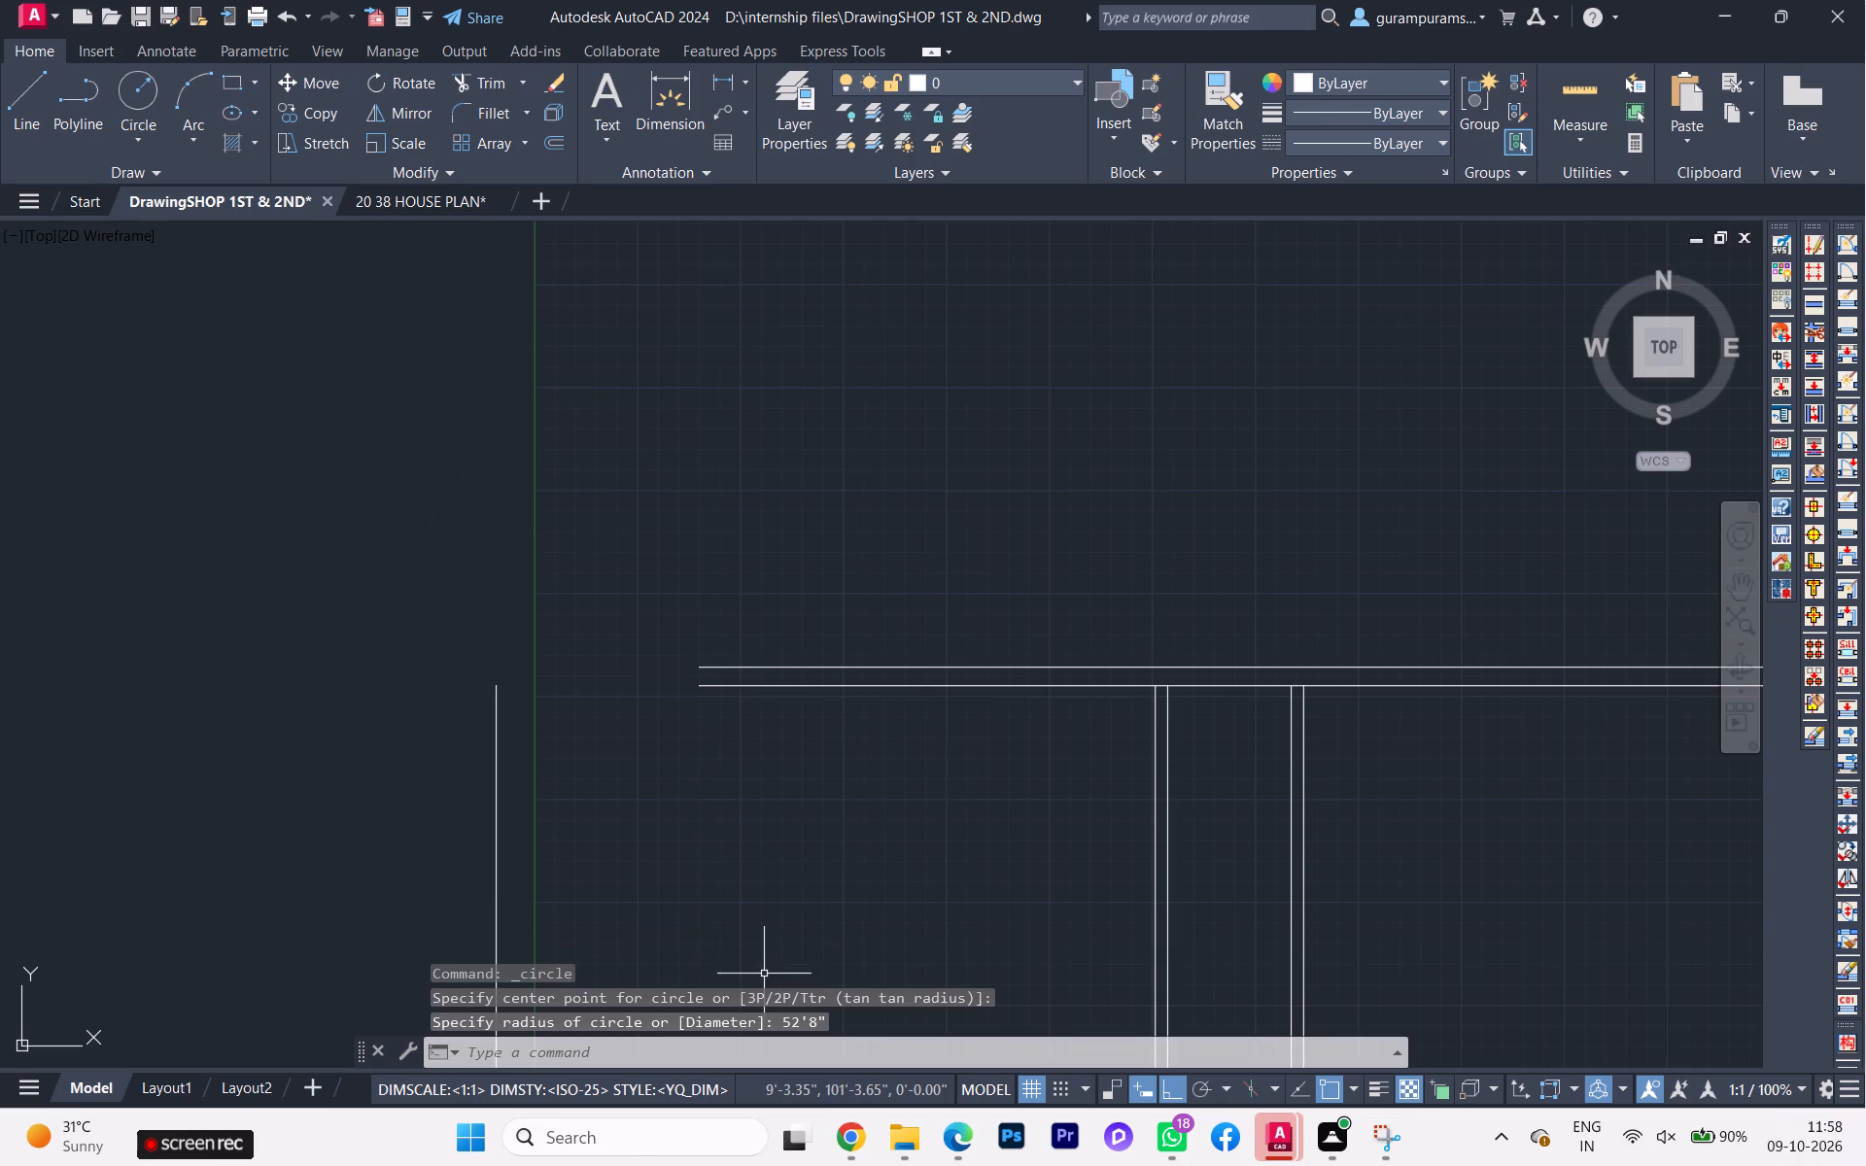
Draw a line closing the top wall's open end and continuing, with Ortho off, along the slant to where the circle crosses the offset vertical line.
scroll(768, 941, "down", 4)
middle_click_drag(797, 917, 806, 730)
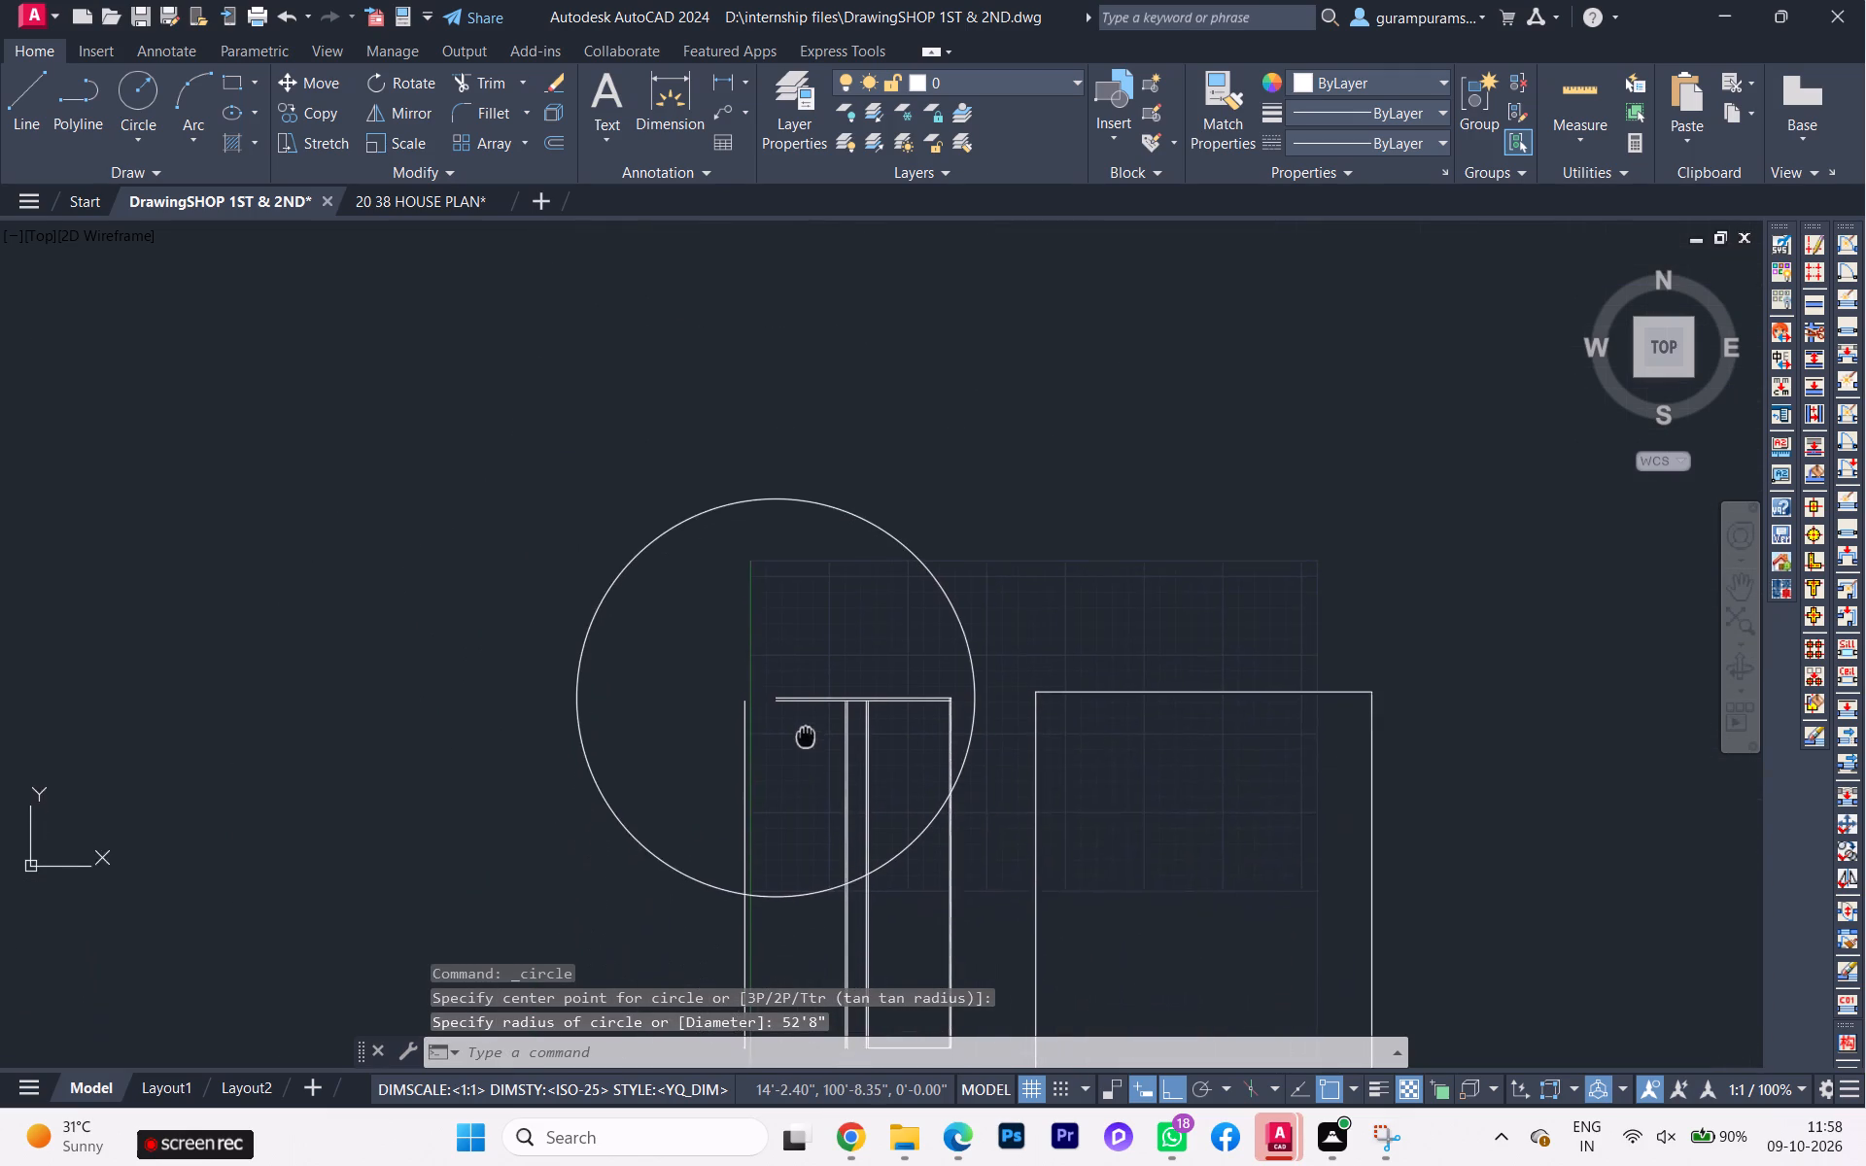
middle_click_drag(806, 730, 808, 723)
scroll(783, 797, "up", 2)
scroll(750, 806, "down", 1)
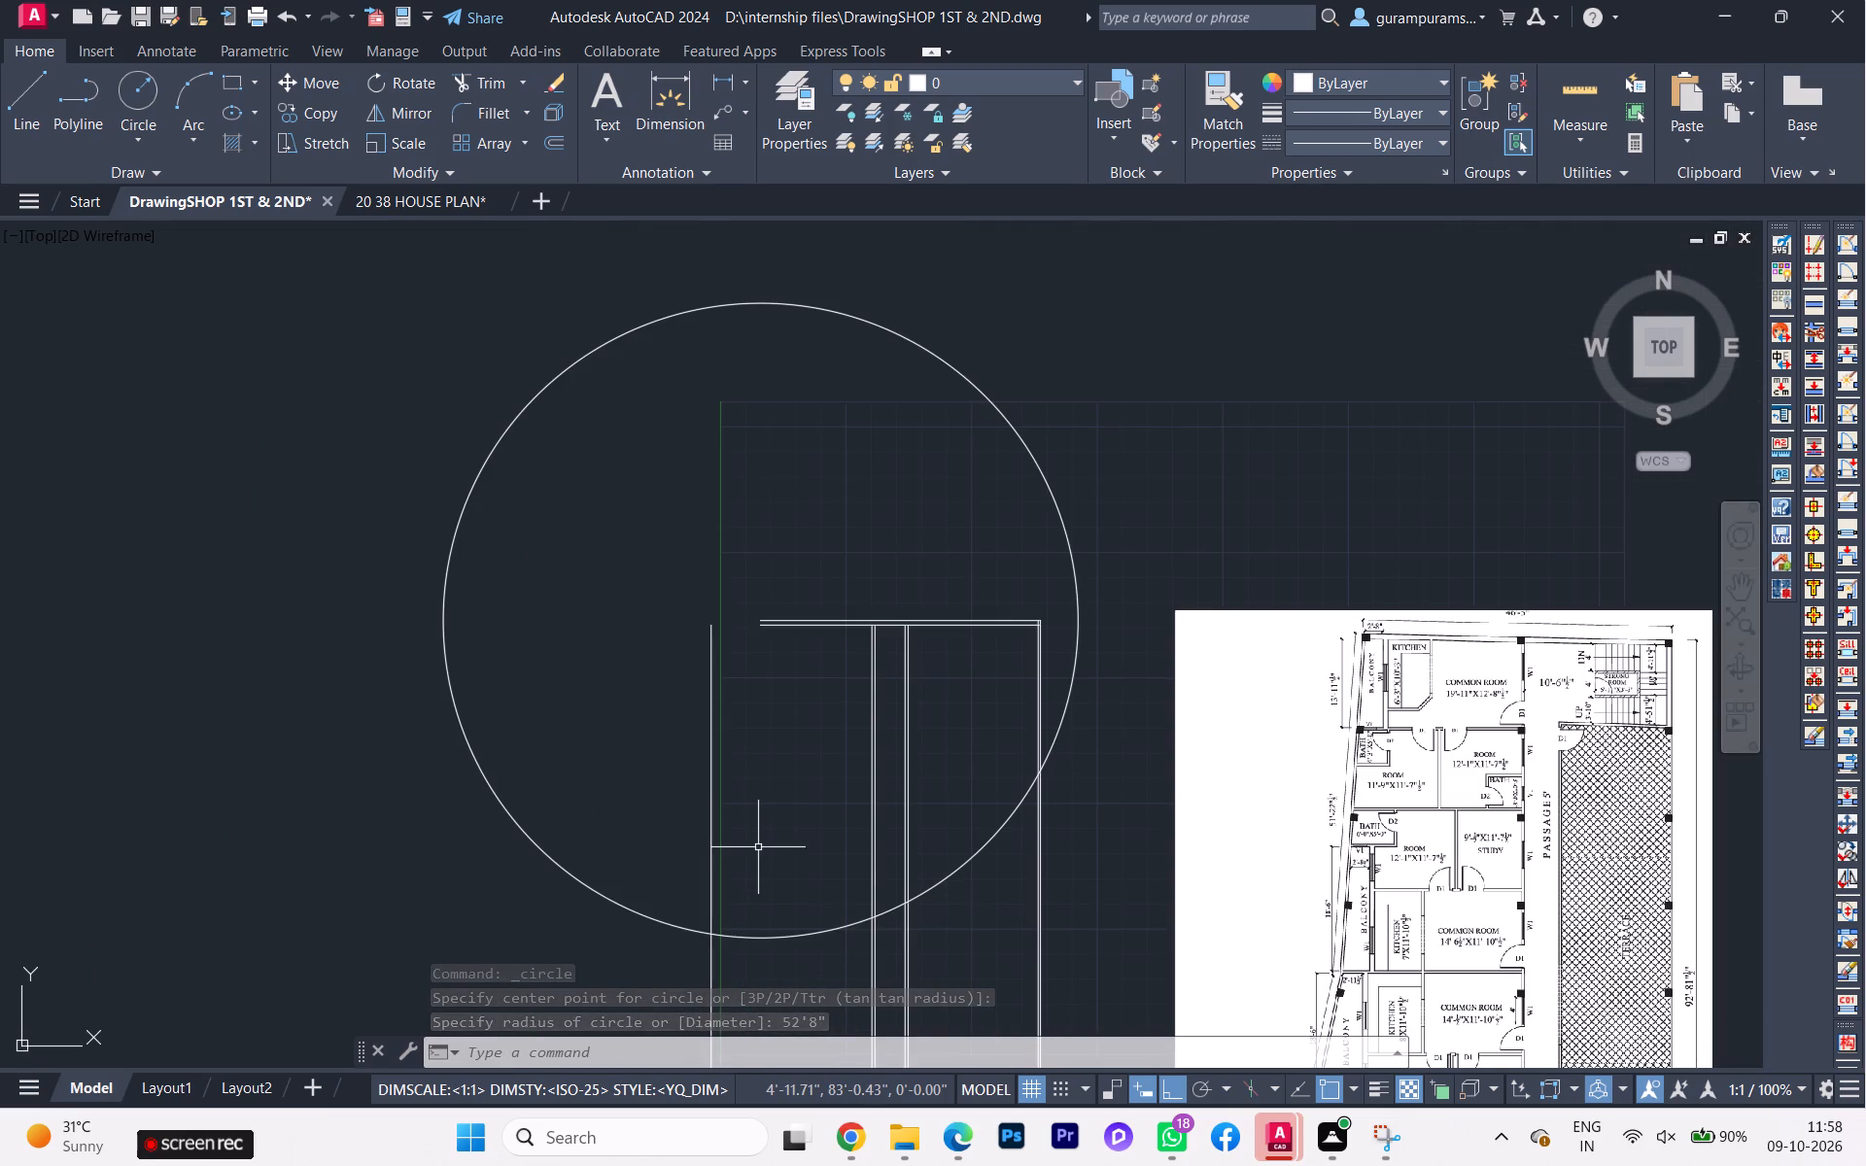
key("l")
key("Return")
scroll(755, 715, "up", 2)
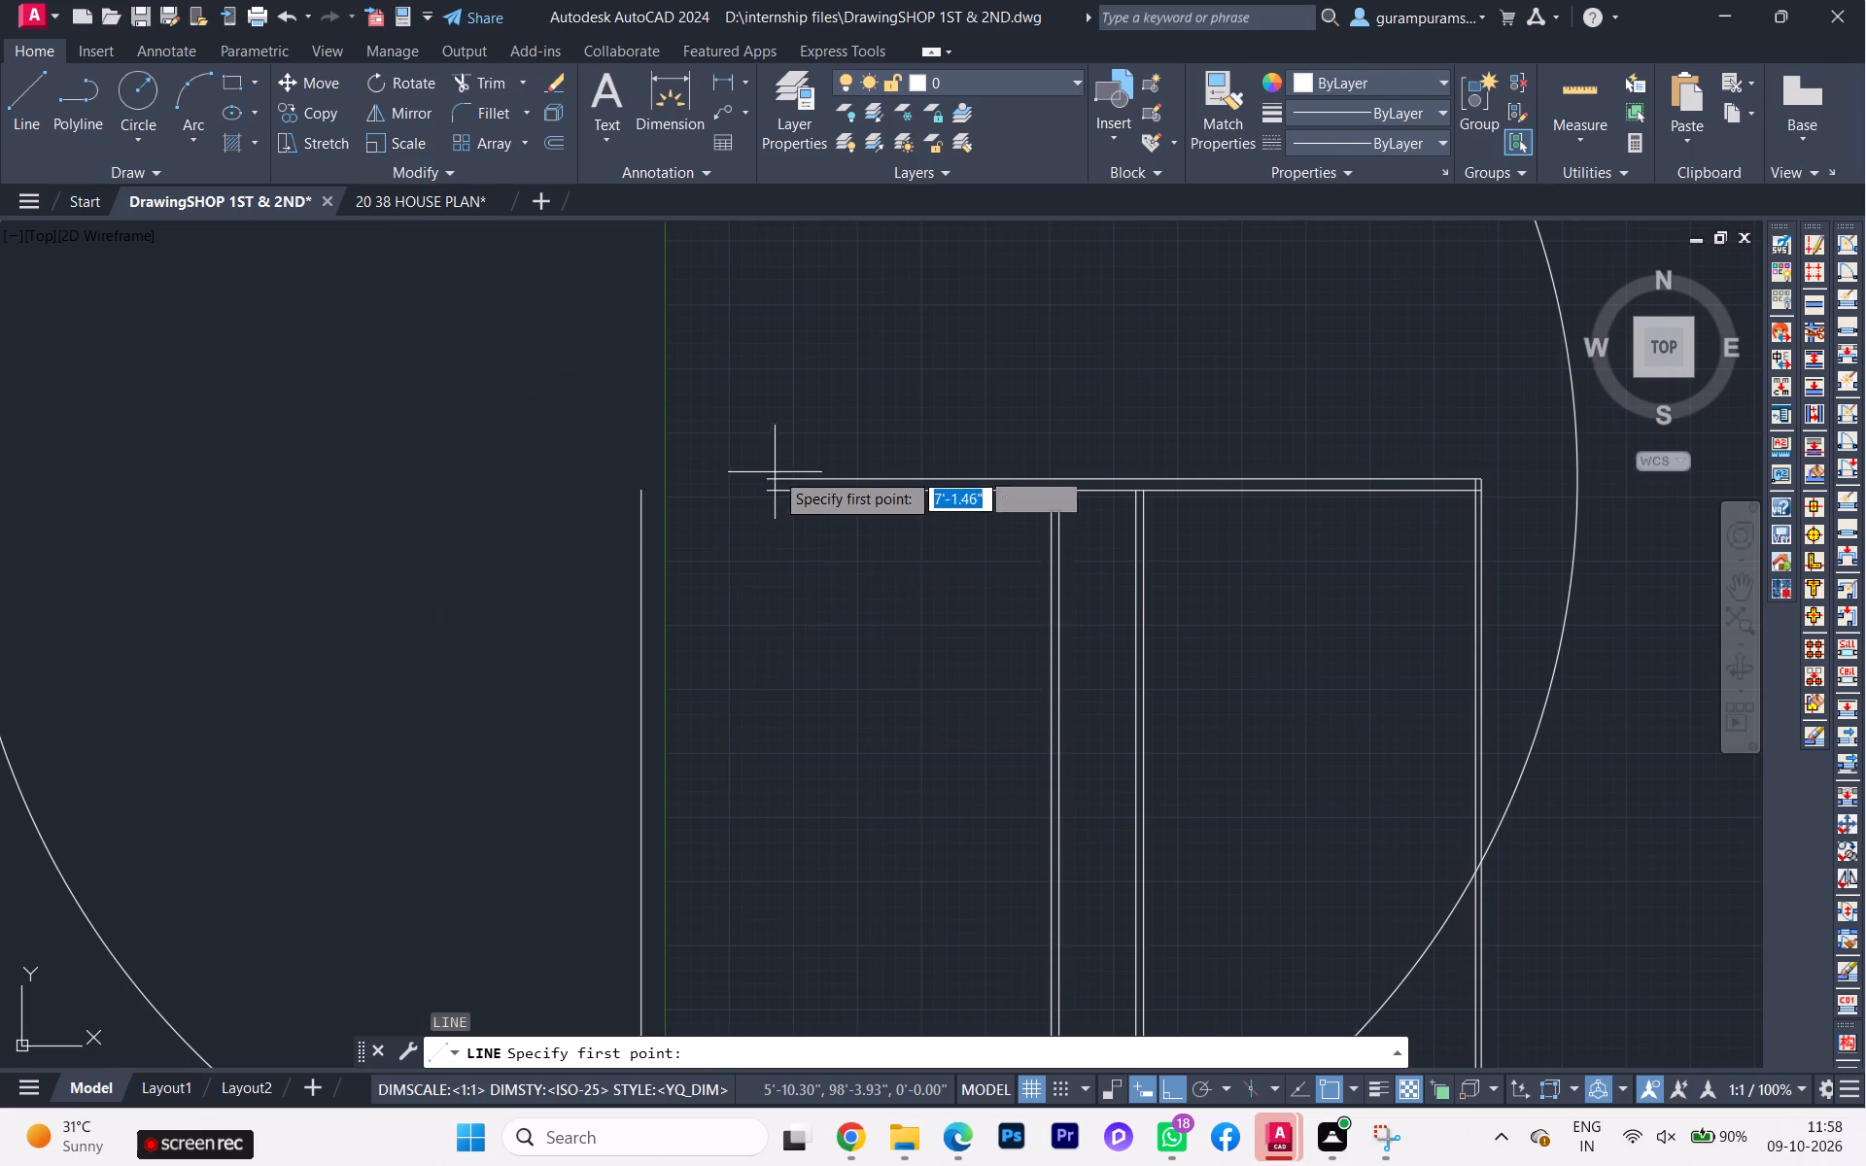
scroll(775, 470, "up", 2)
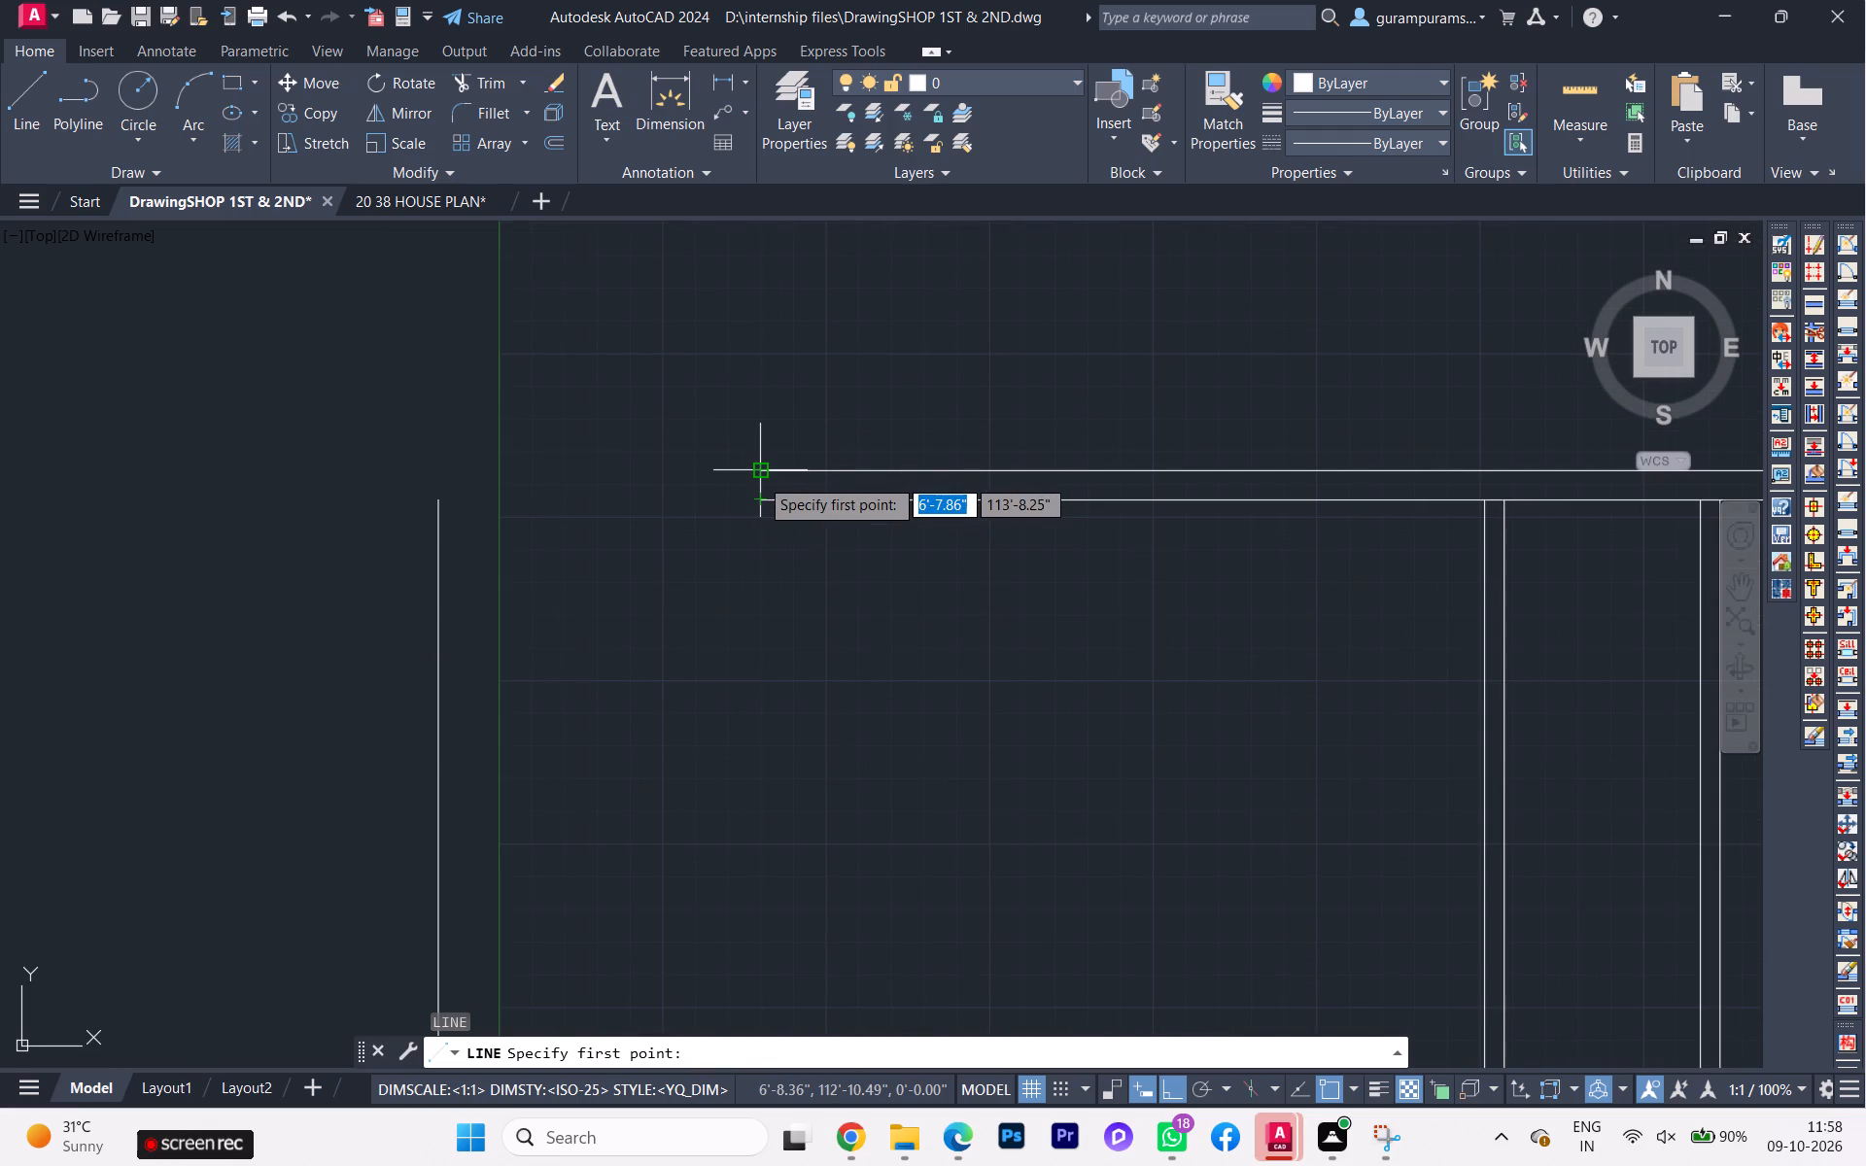
left_click(759, 477)
left_click(760, 506)
scroll(759, 668, "down", 2)
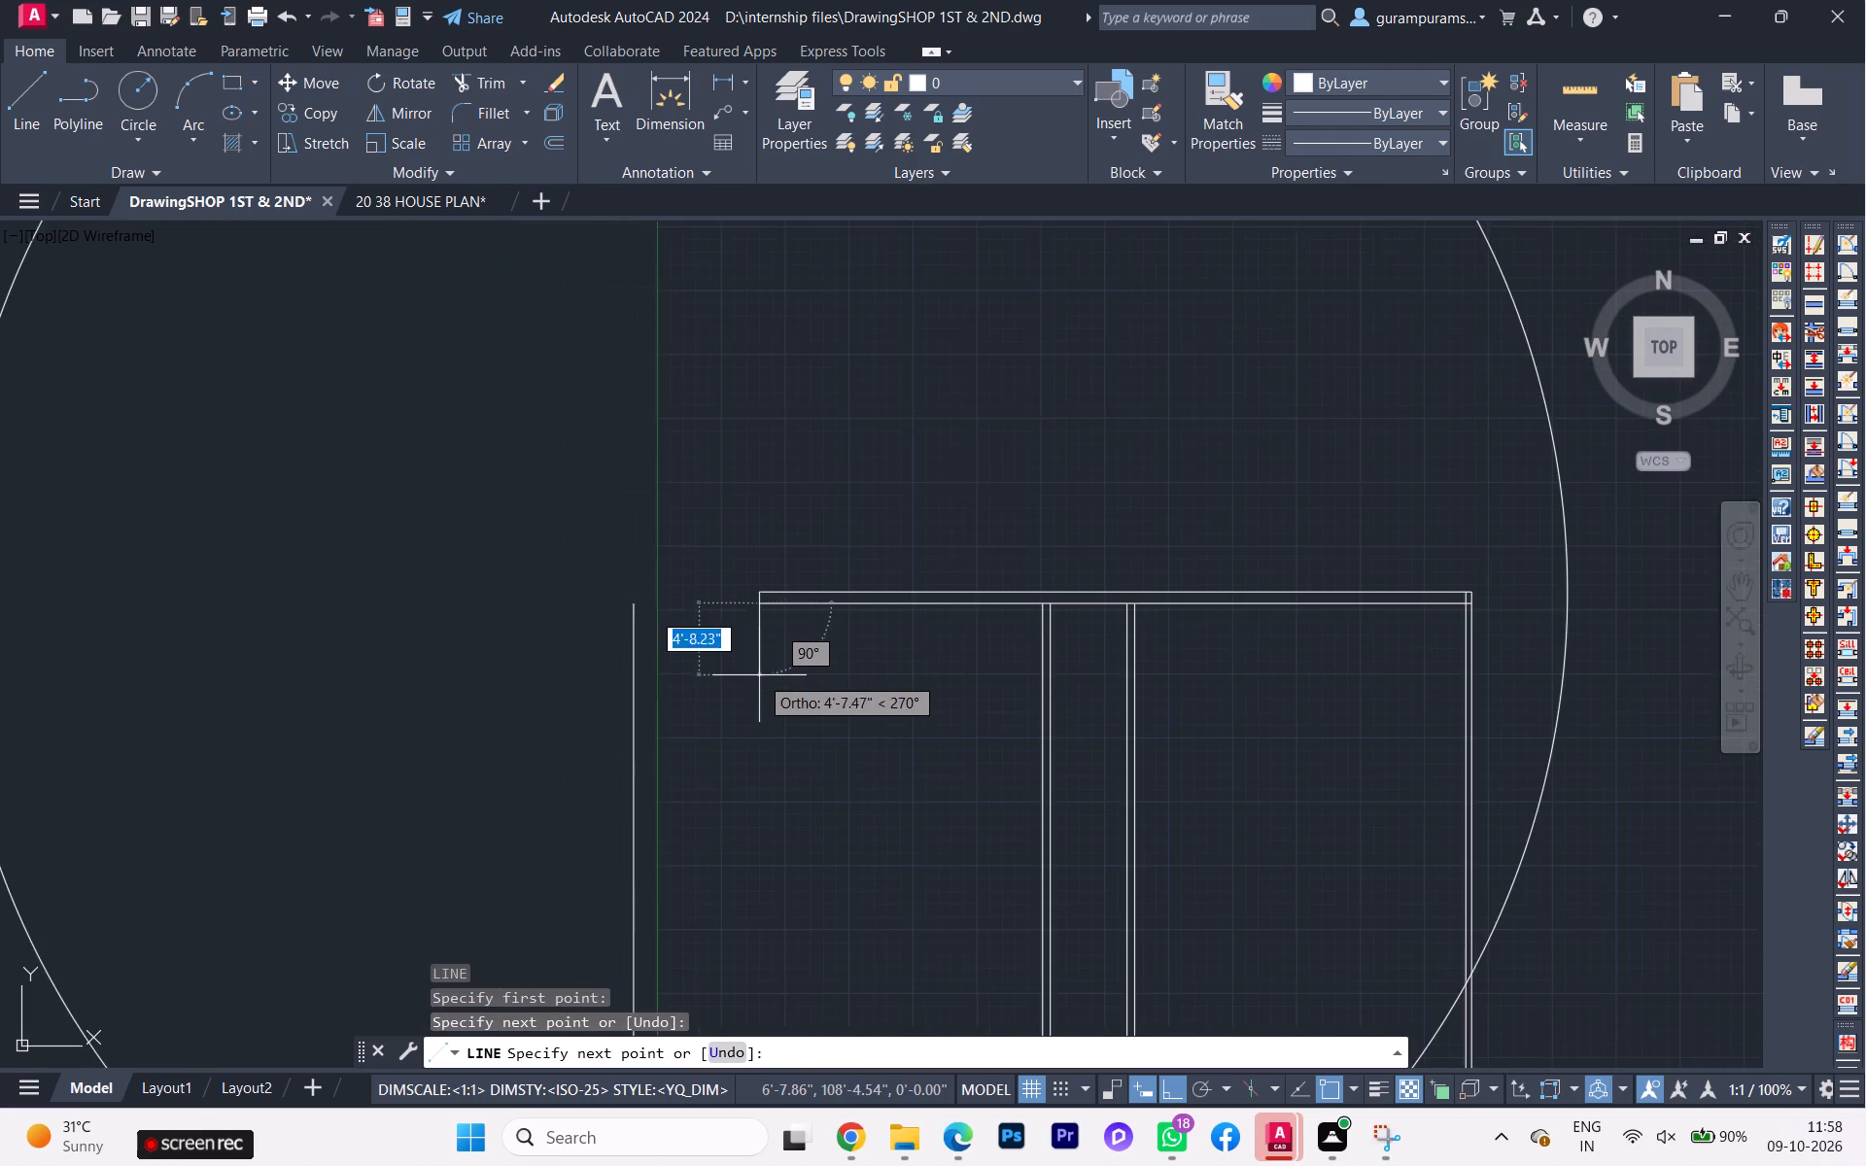
middle_click_drag(765, 673, 806, 579)
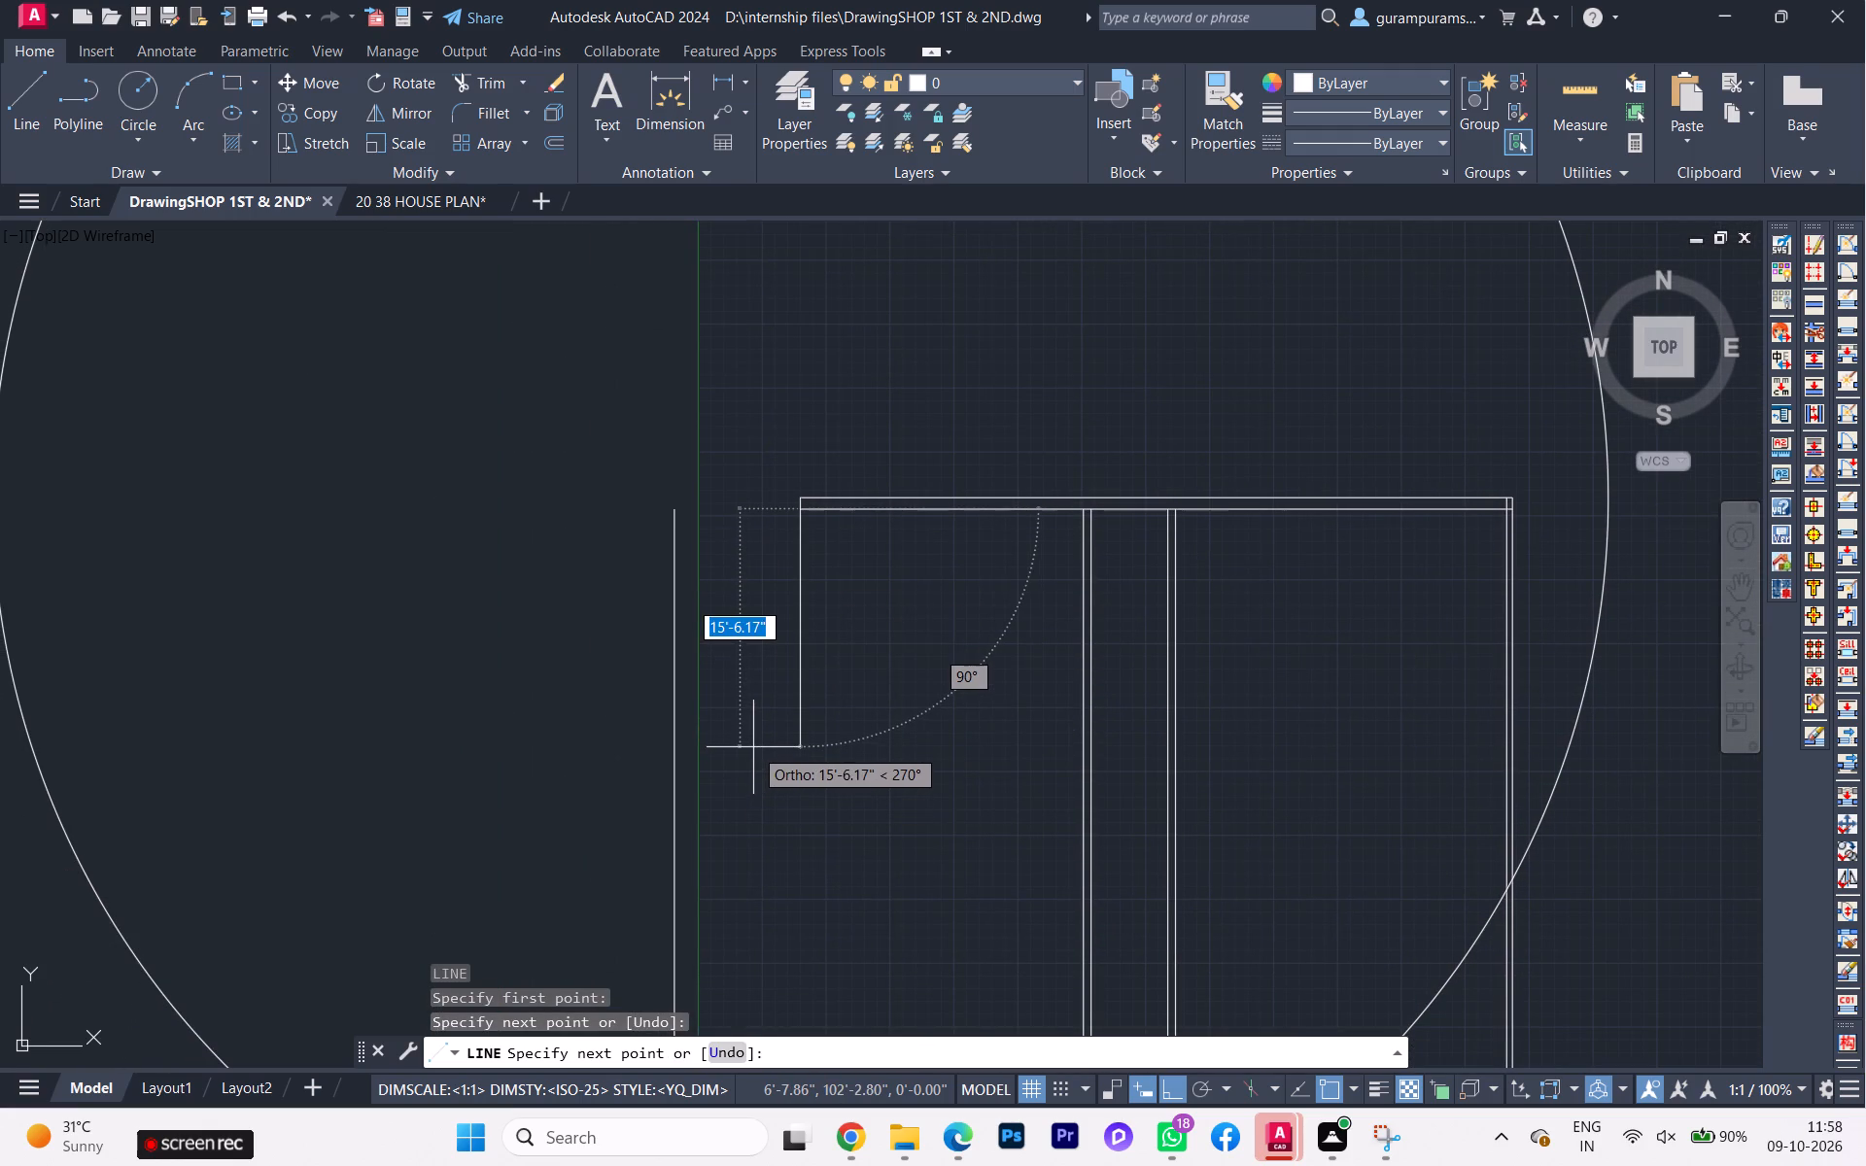
key("F8")
scroll(764, 756, "down", 1)
middle_click_drag(771, 752, 819, 604)
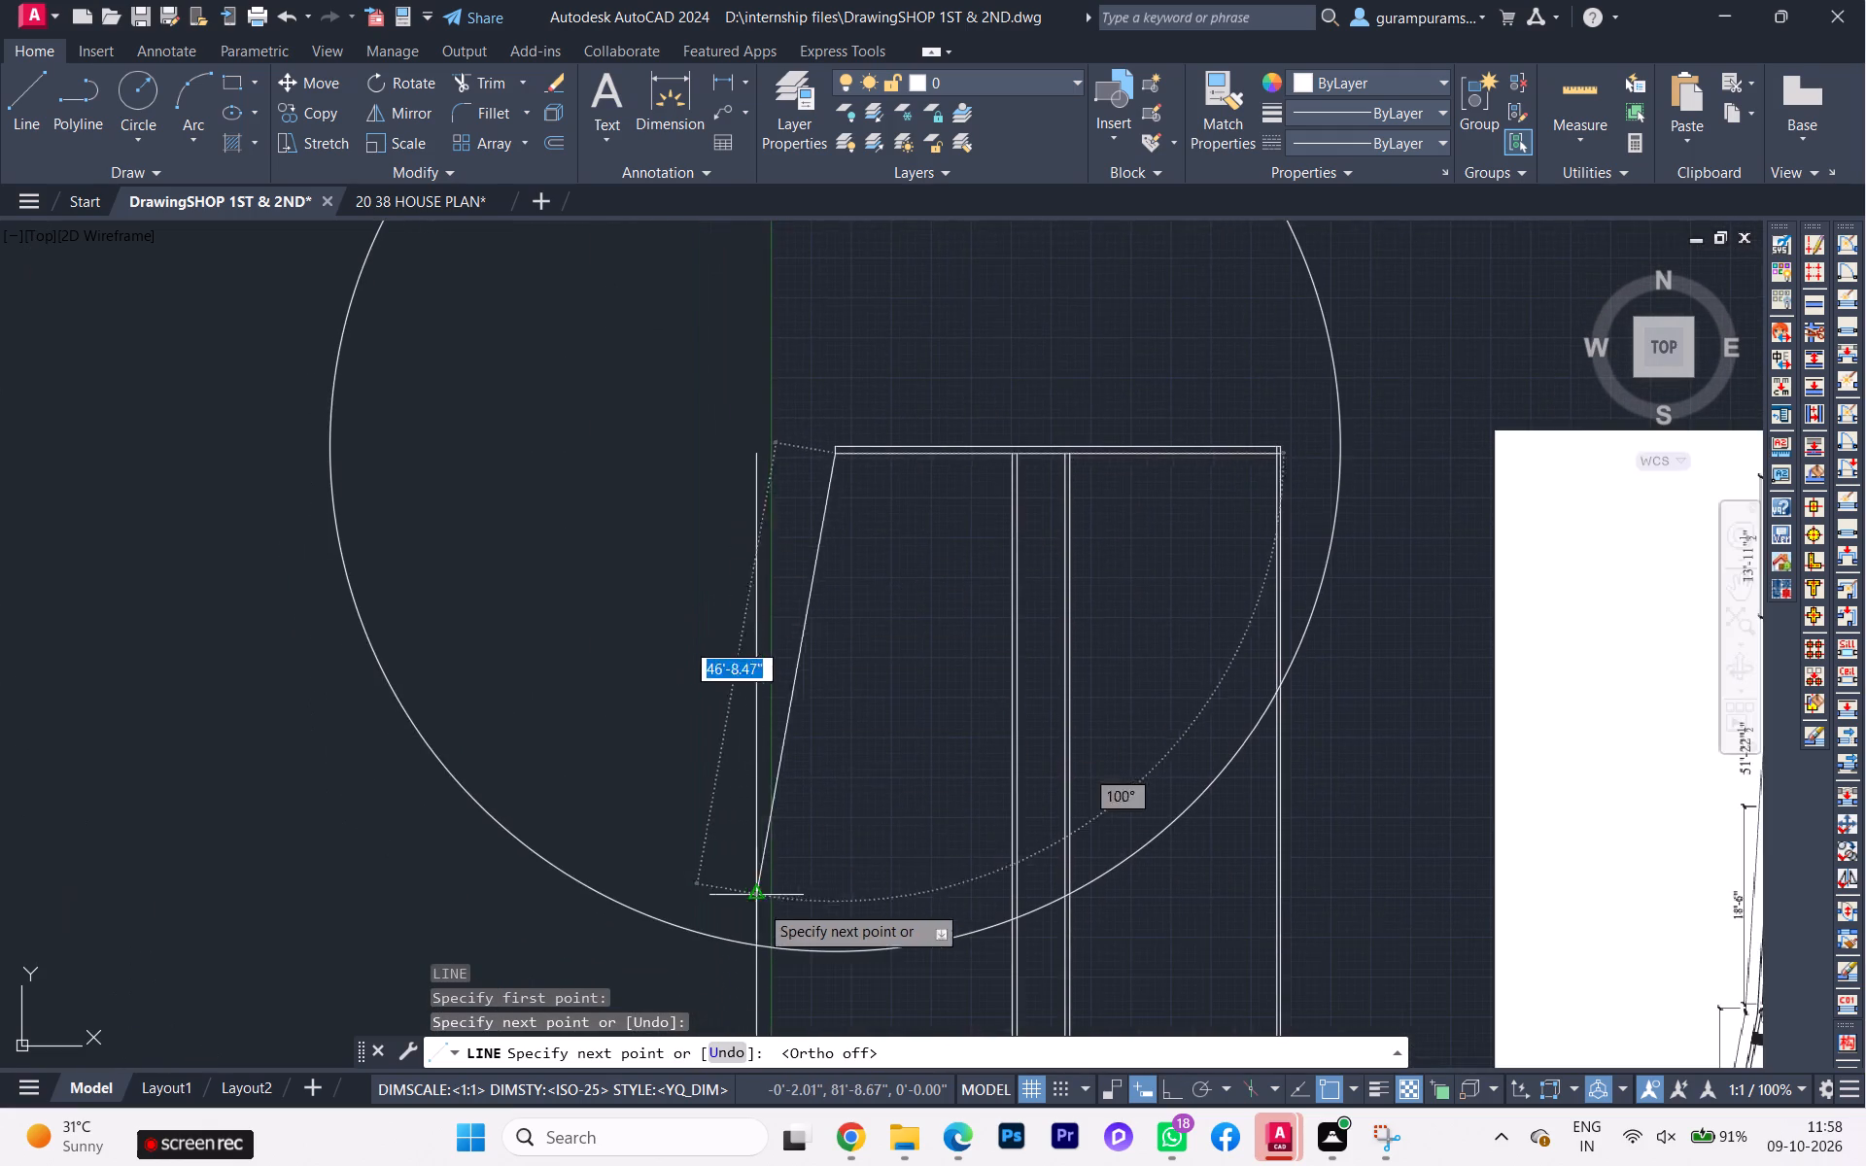
scroll(766, 947, "up", 3)
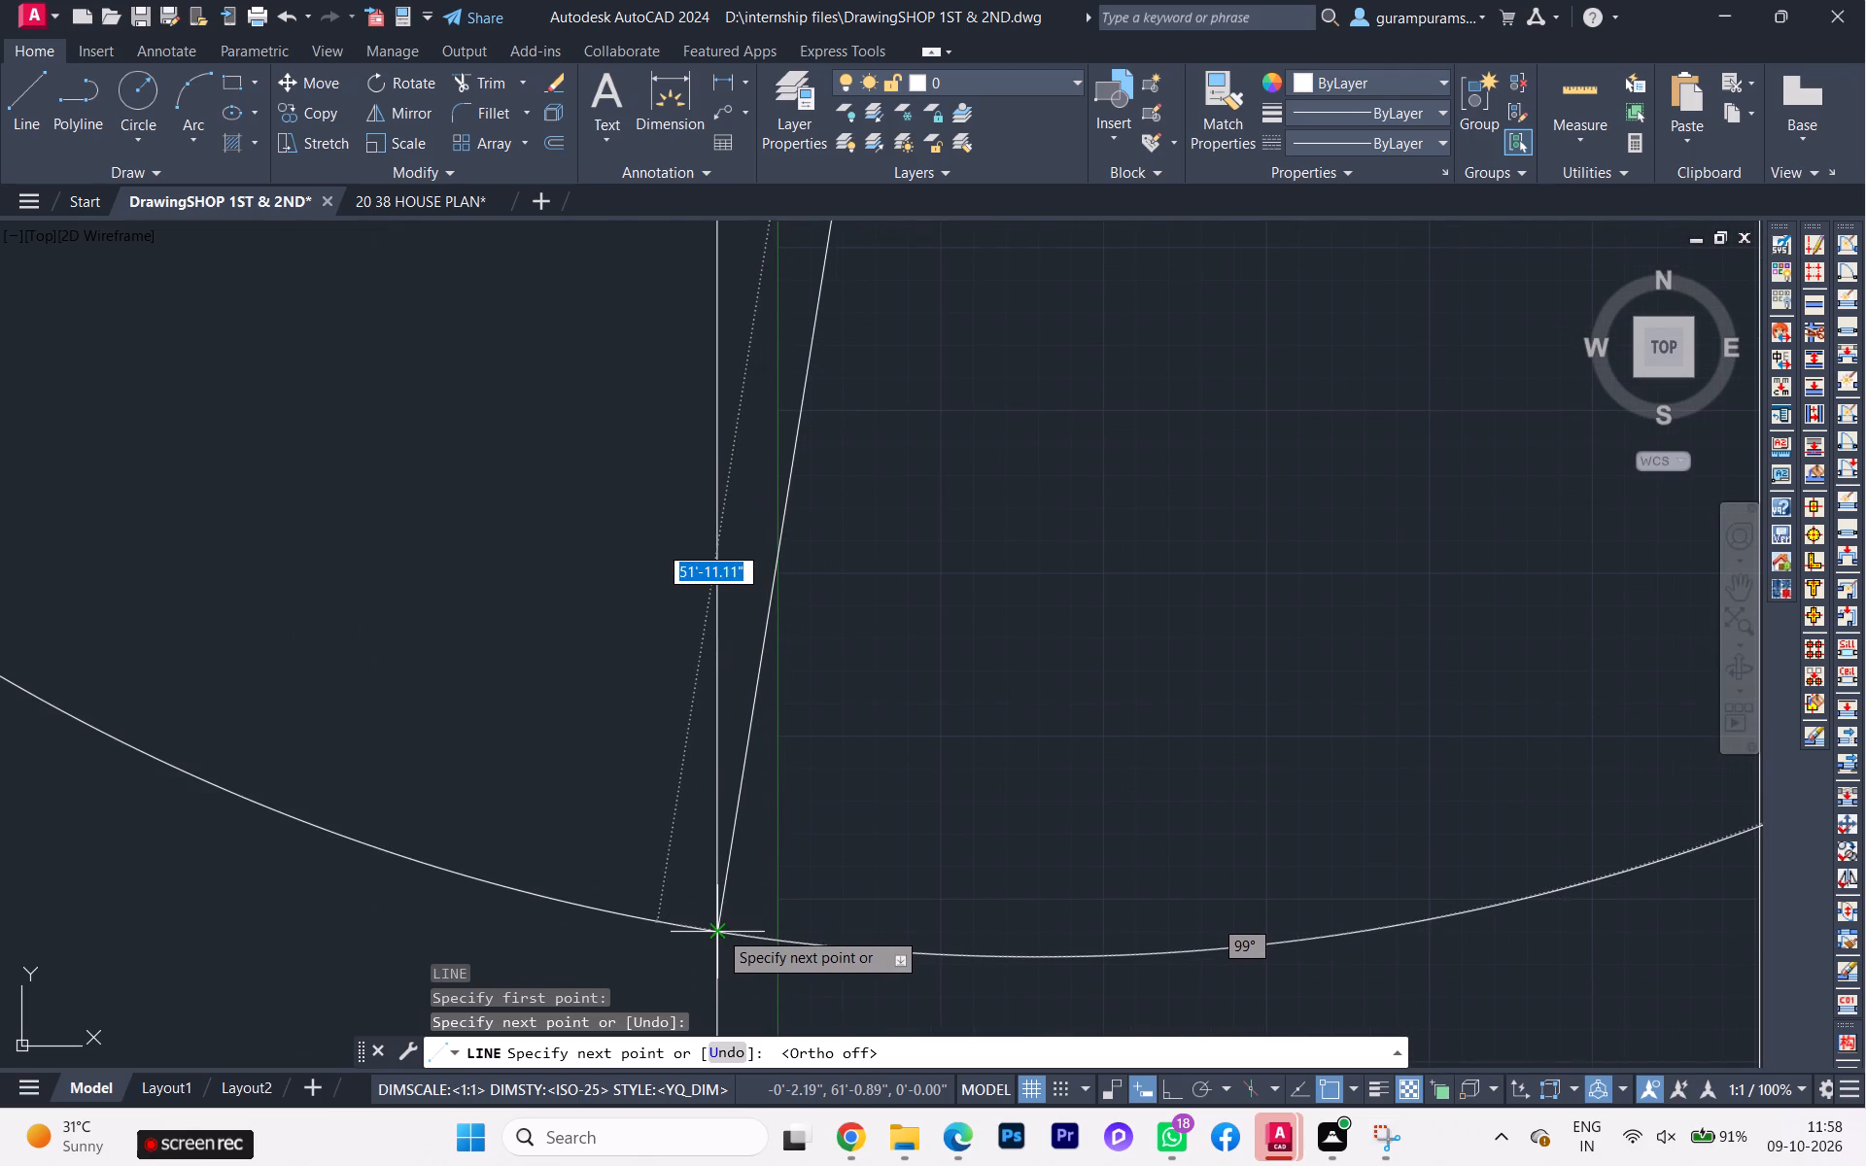
left_click(718, 930)
key("Escape")
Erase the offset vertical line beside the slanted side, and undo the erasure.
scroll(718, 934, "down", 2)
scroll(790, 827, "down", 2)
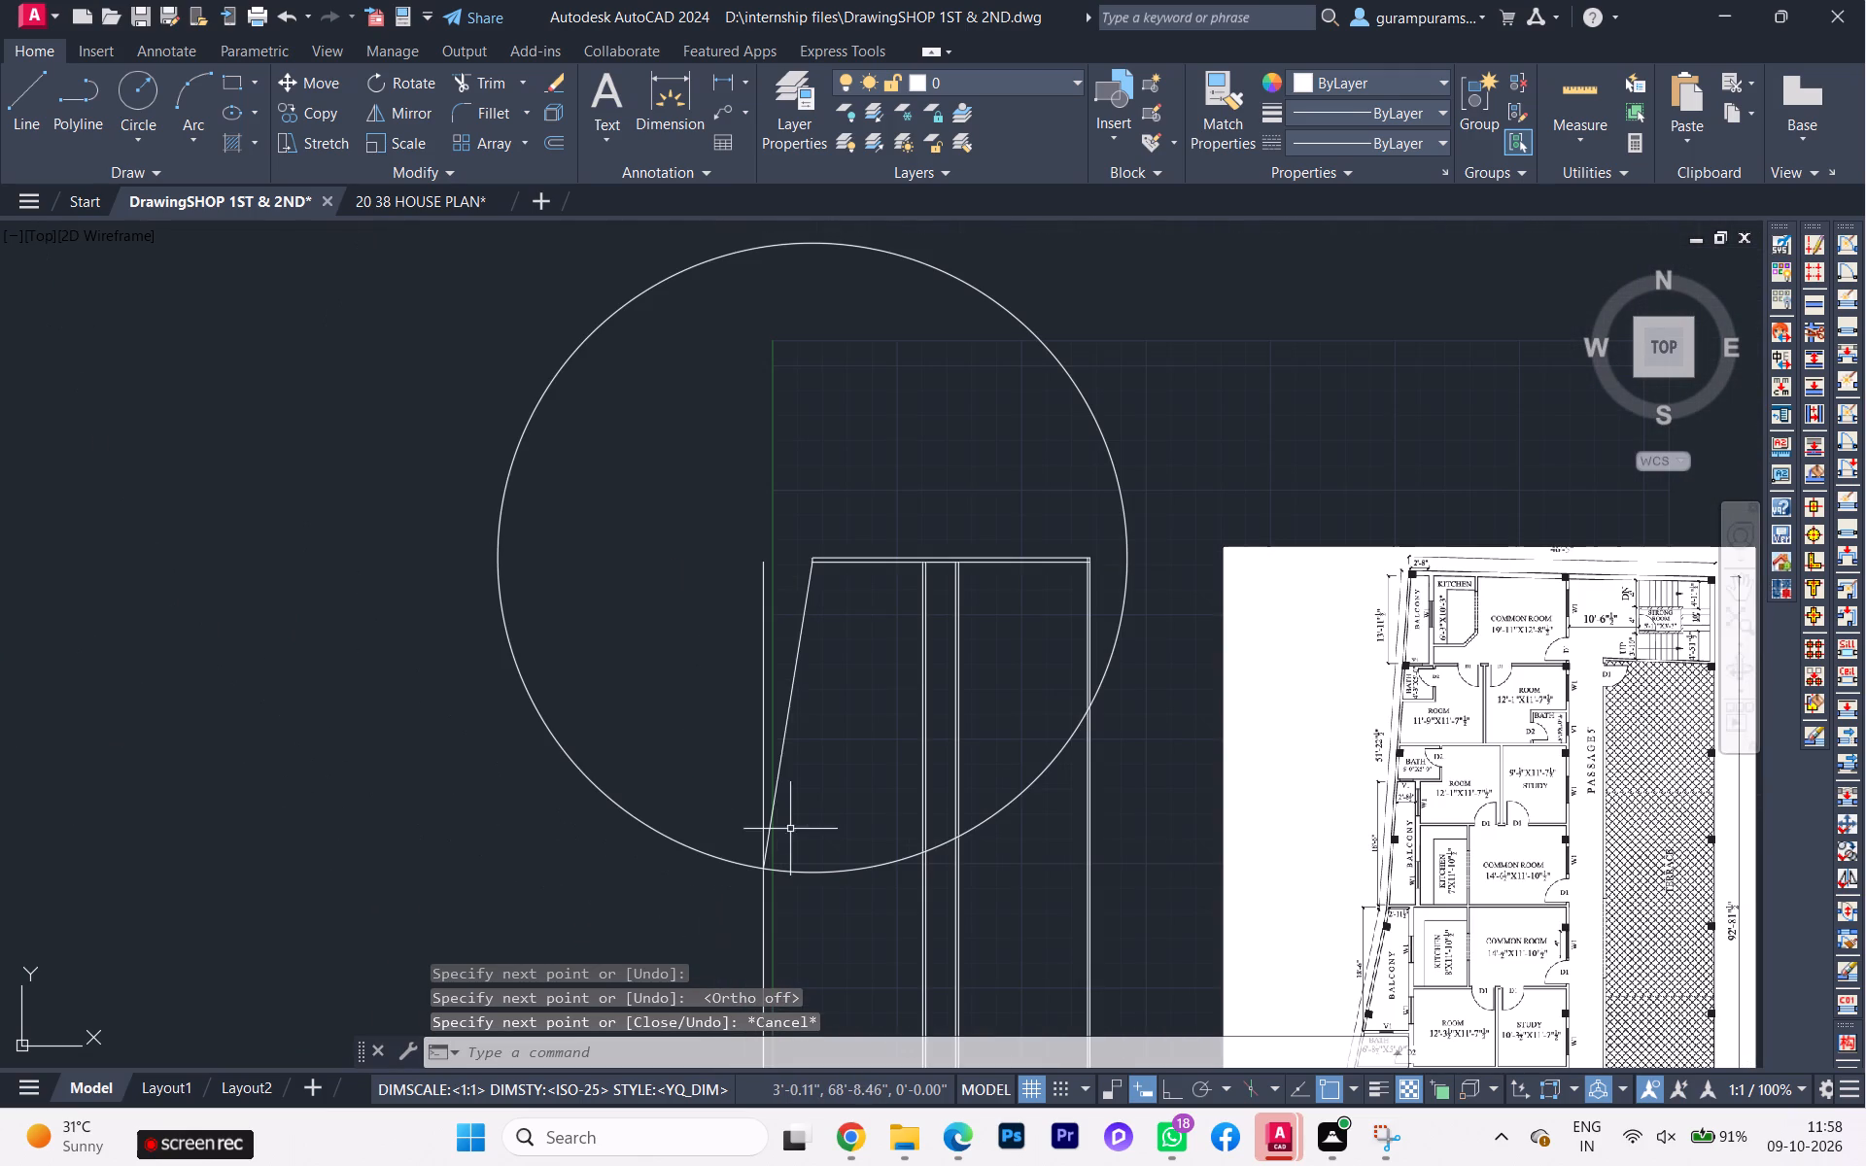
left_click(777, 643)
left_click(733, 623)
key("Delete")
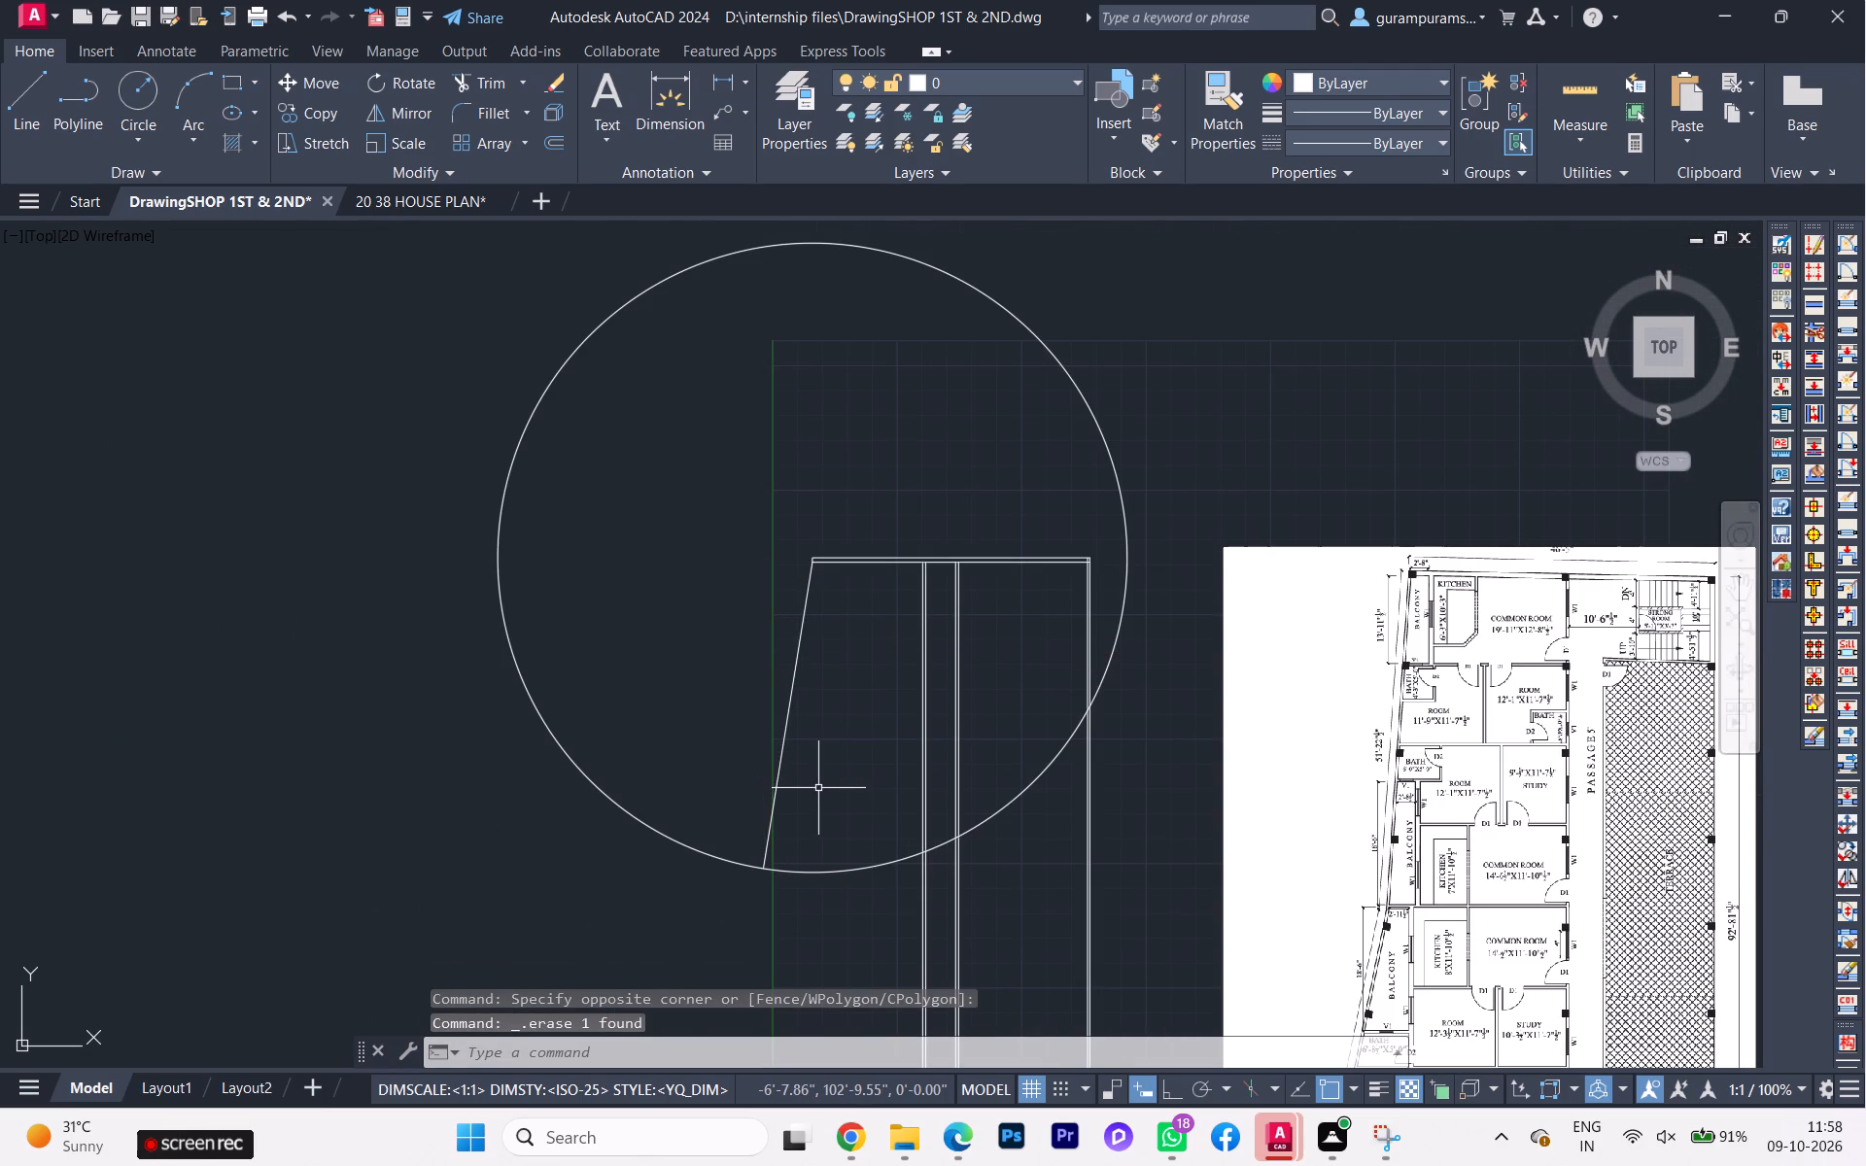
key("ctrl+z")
Start a line from the slanted side's lower end at the circle intersection, and switch to Microsoft Edge to consult the Exercise 30 plan.
scroll(813, 854, "up", 1)
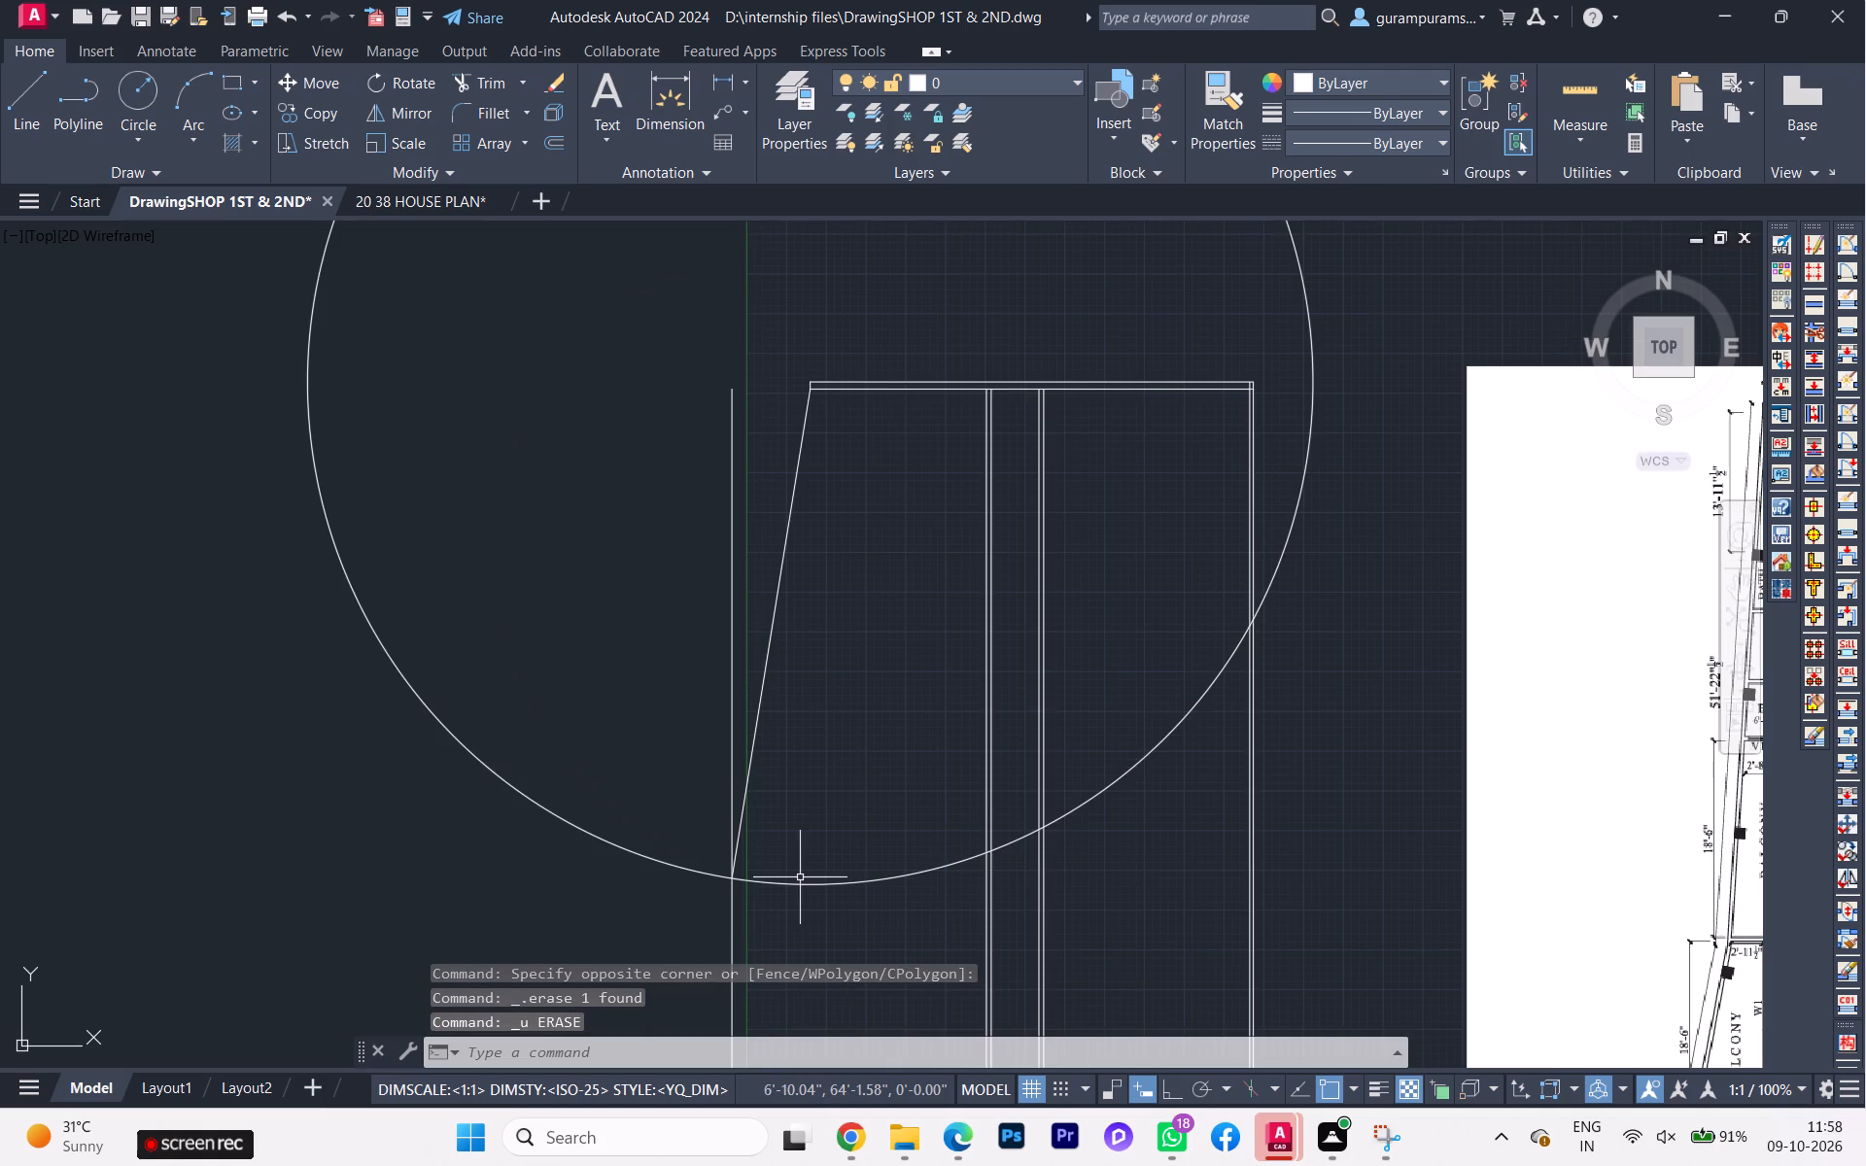
key("l")
key("Return")
scroll(757, 902, "up", 2)
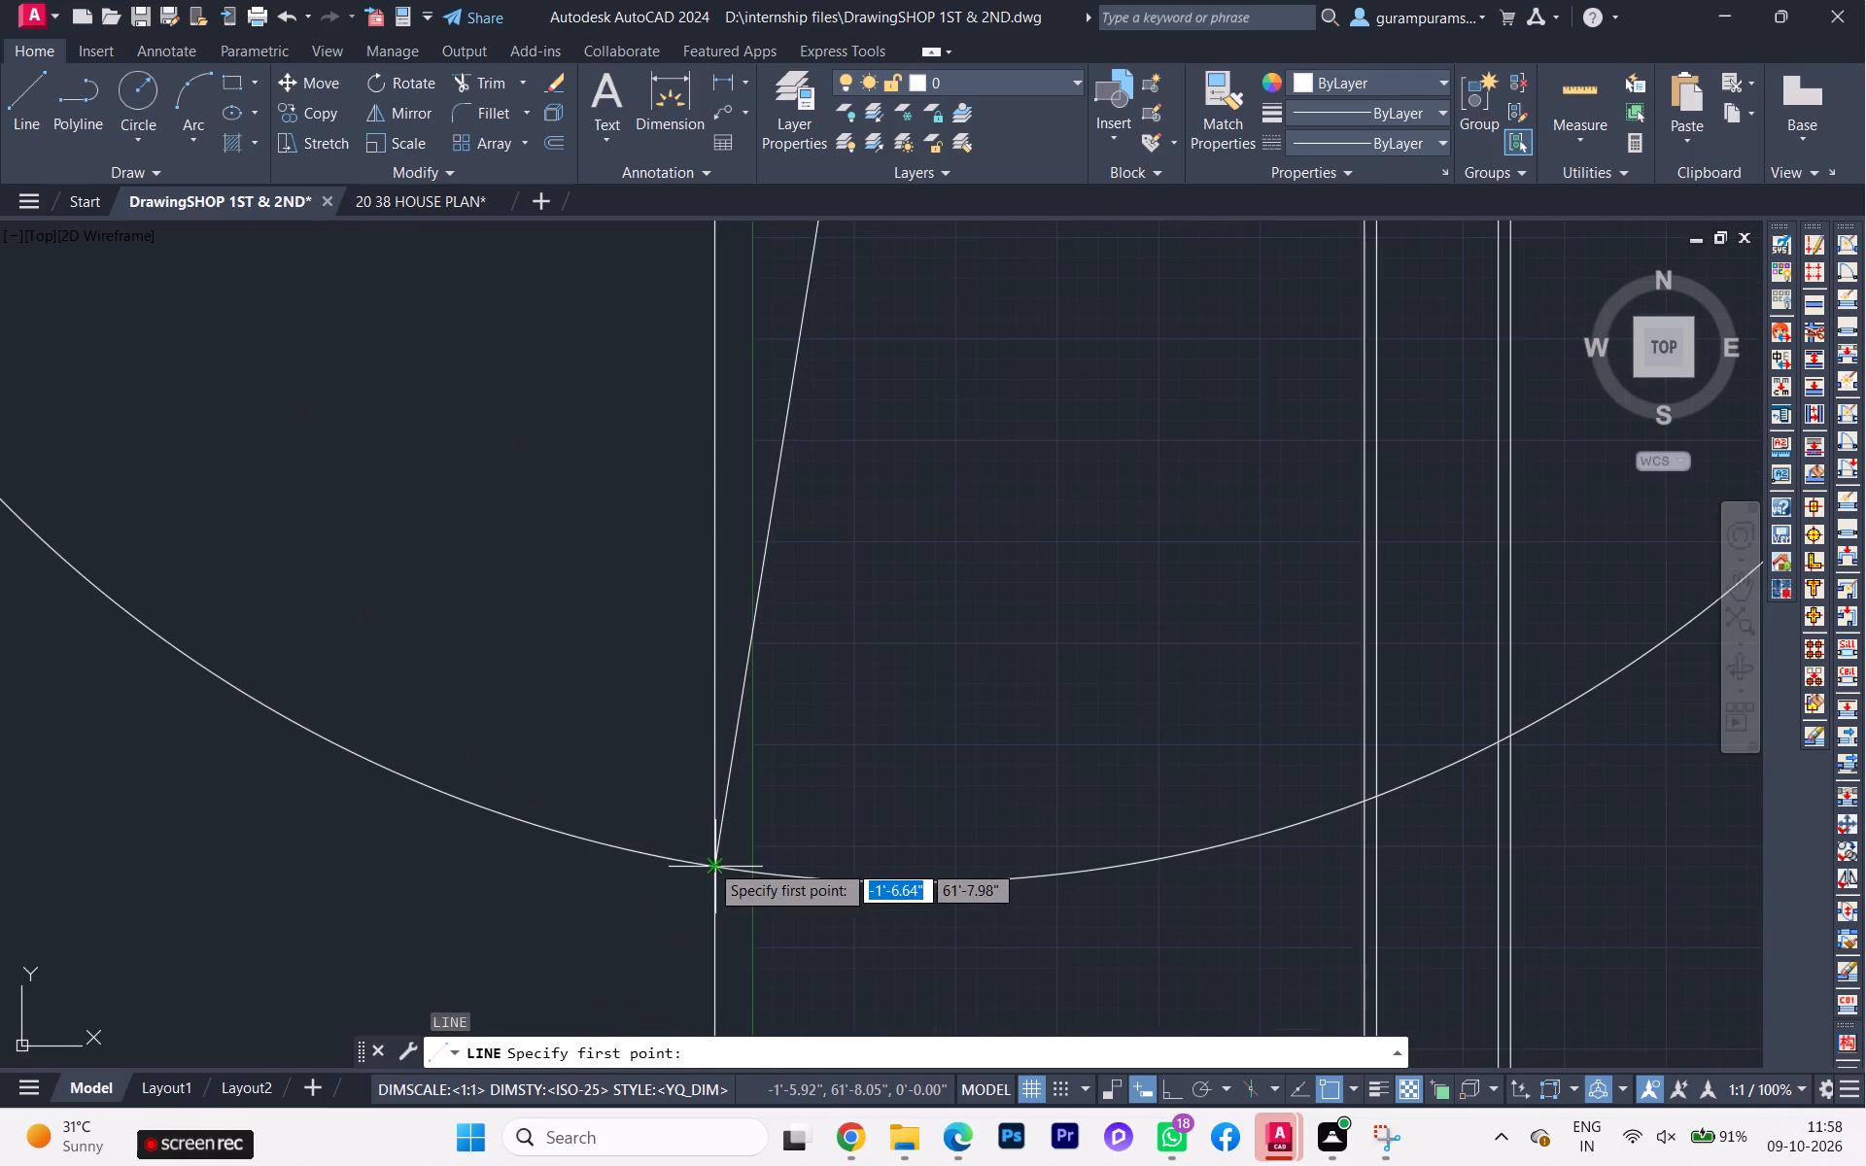
left_click(709, 863)
scroll(583, 865, "down", 2)
scroll(901, 868, "up", 2)
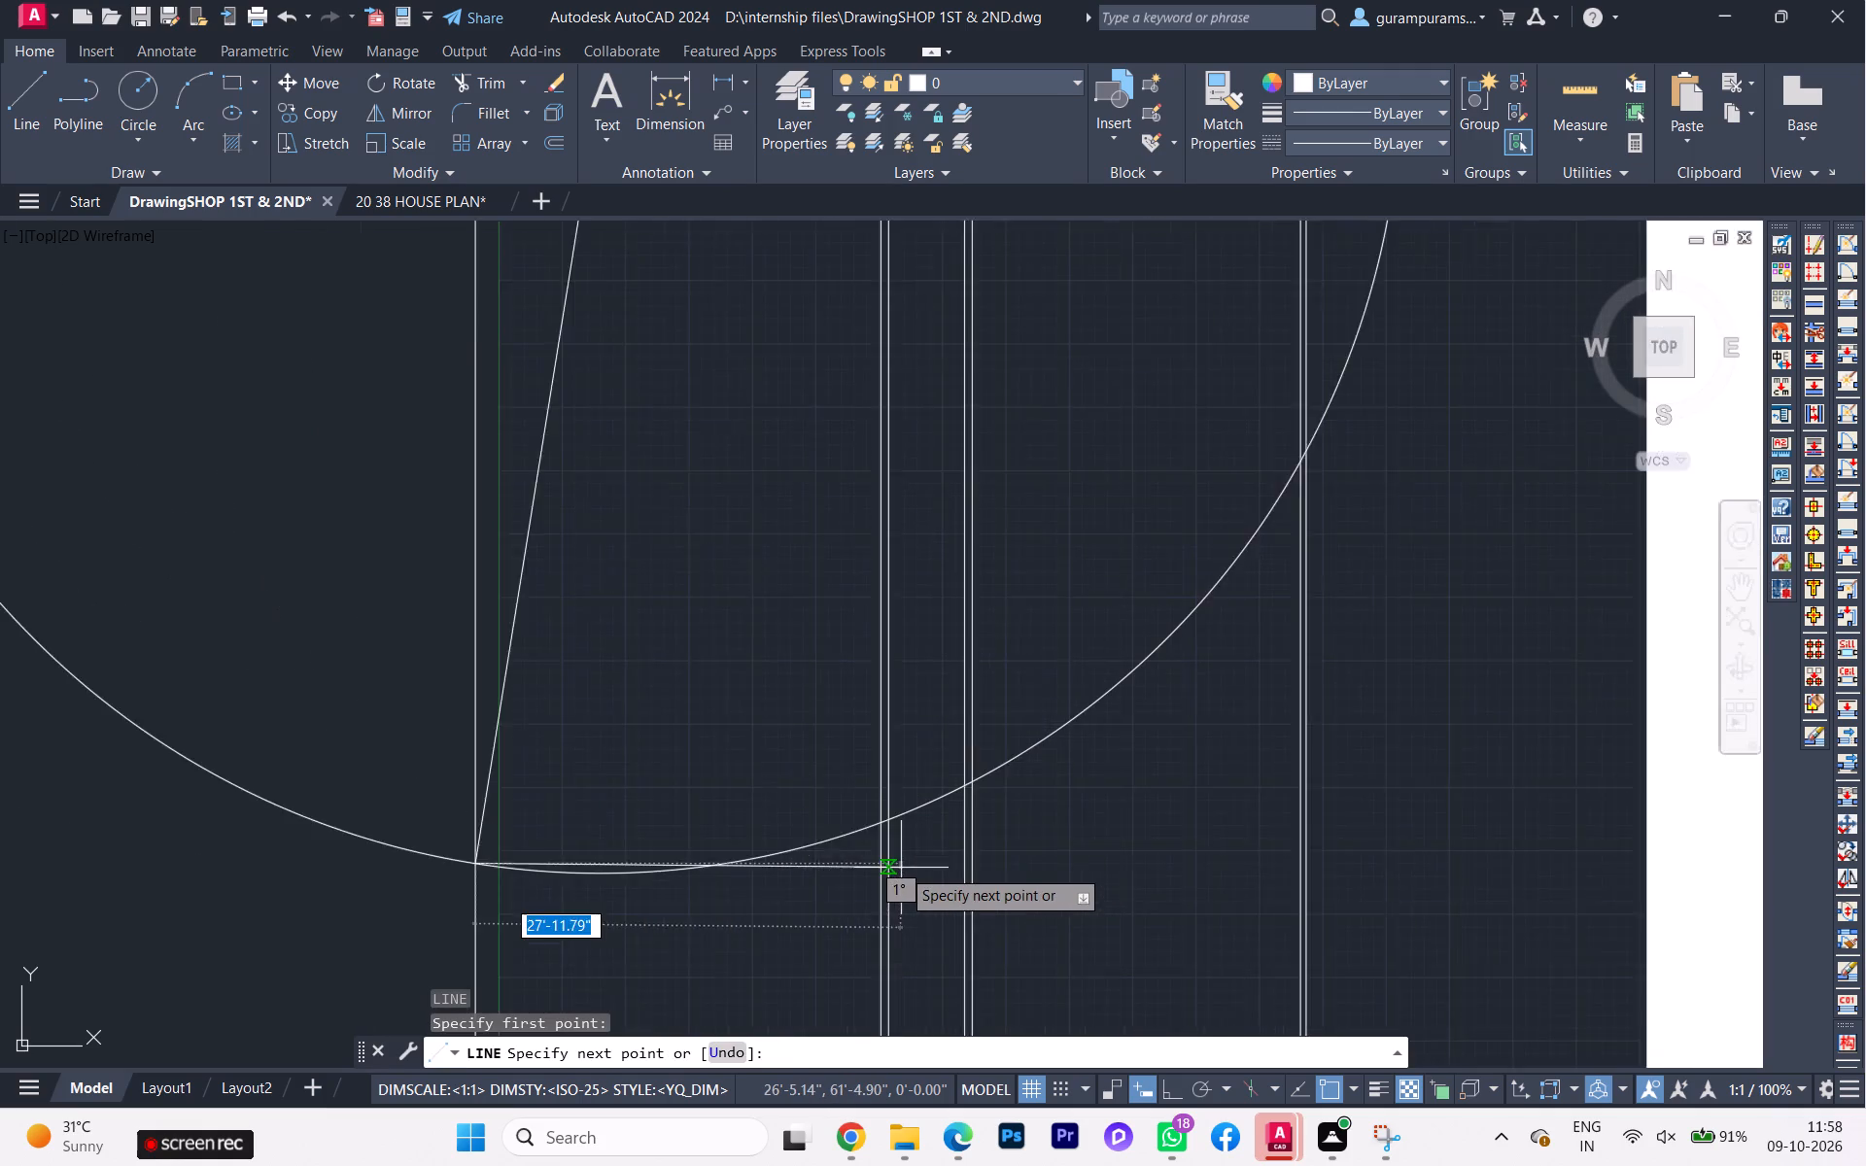
key("alt+Tab")
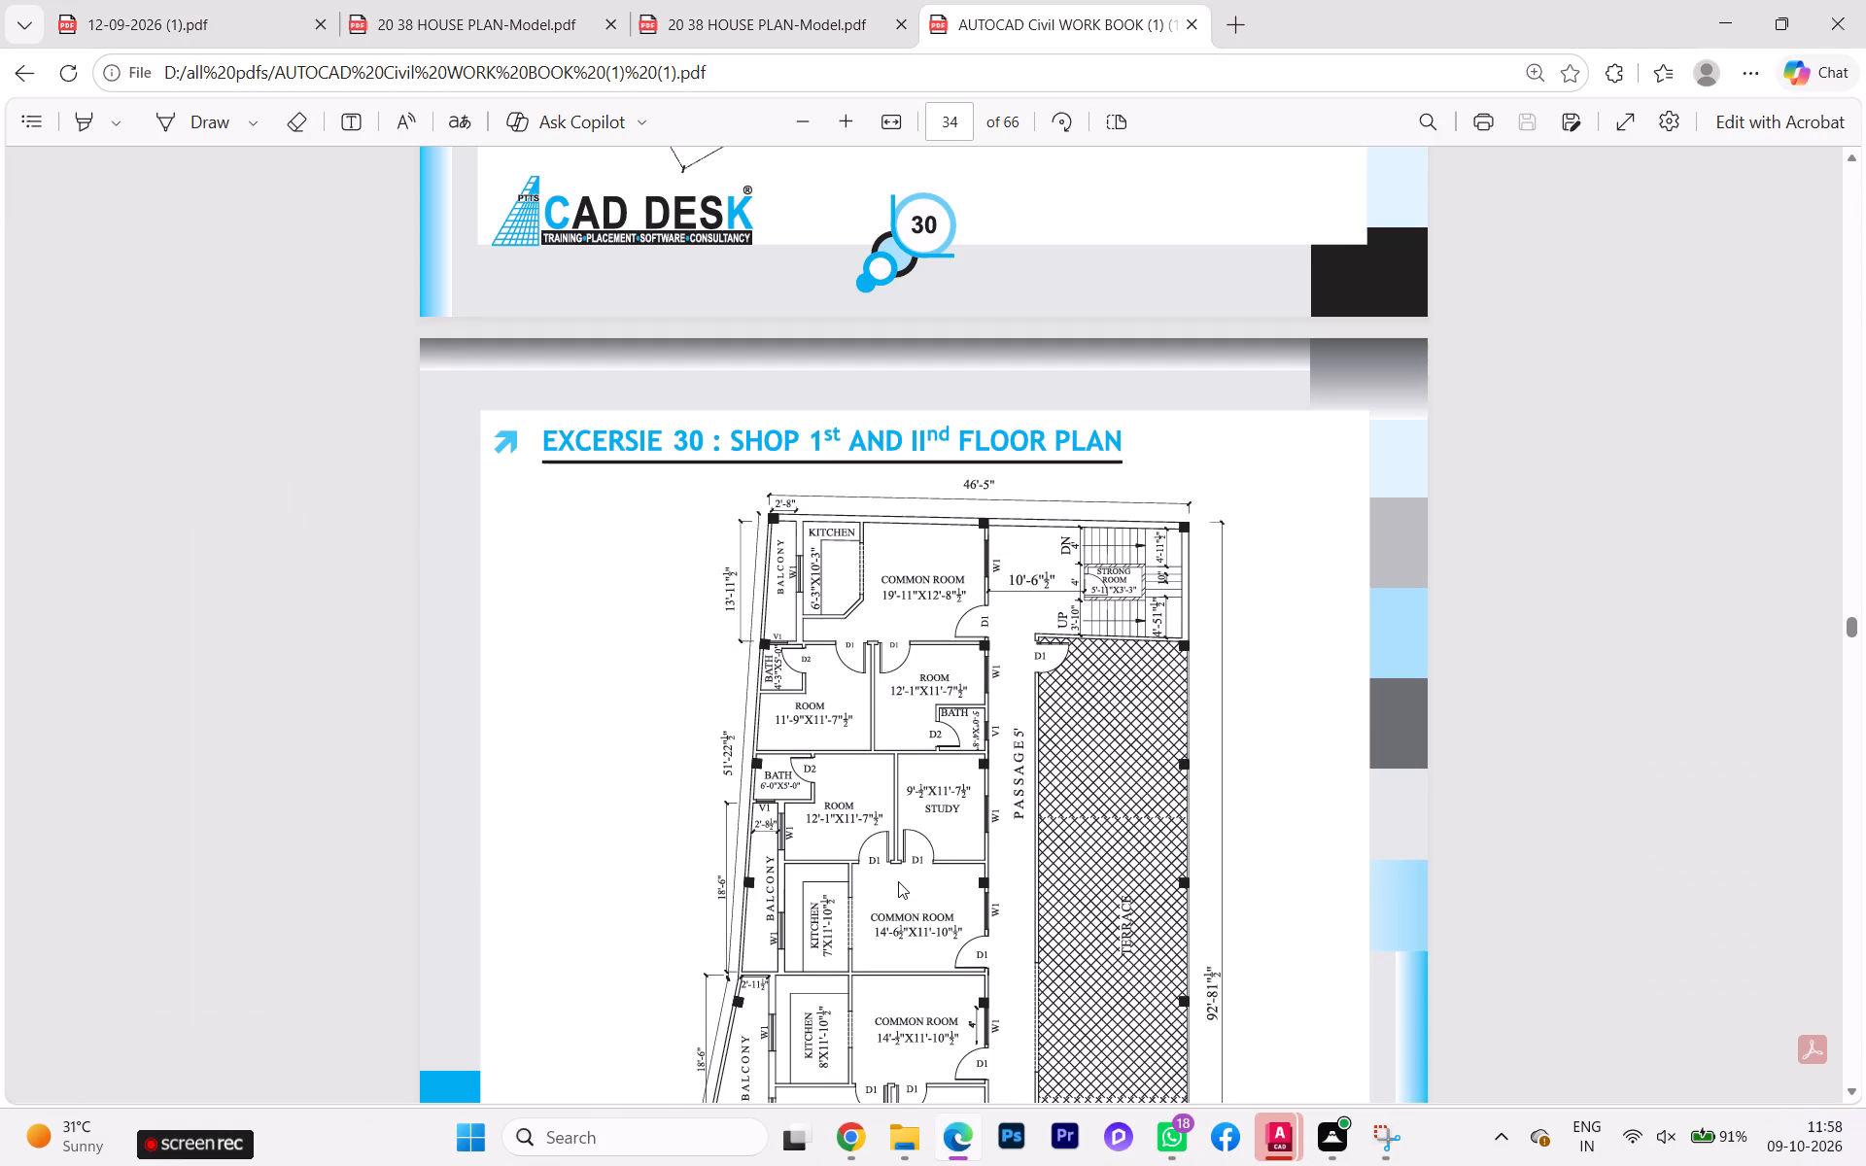
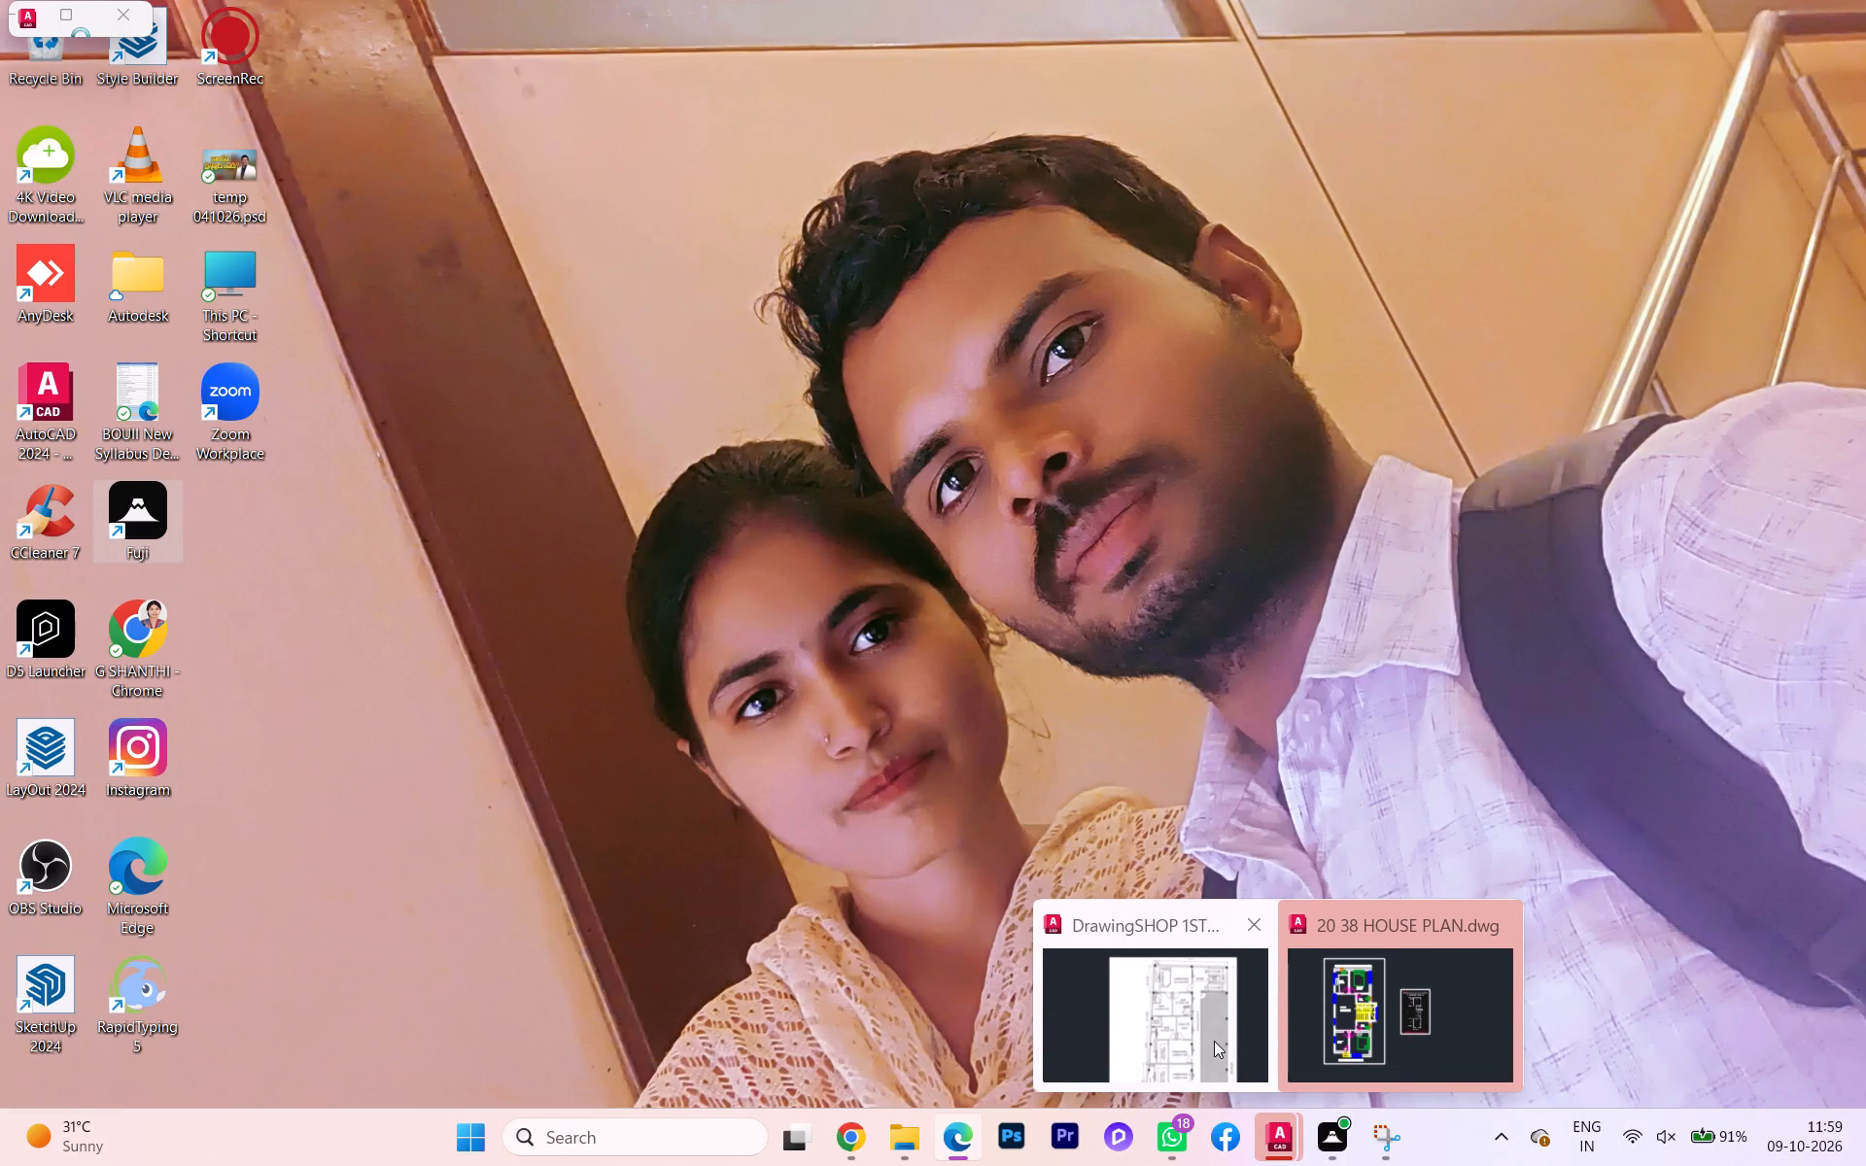
Switch back to DrawingSHOP 1ST & 2ND in AutoCAD, examine the inserted reference plan's room dimensions, and abandon the pending line.
left_click(1213, 1040)
scroll(1019, 910, "down", 1)
scroll(860, 897, "down", 1)
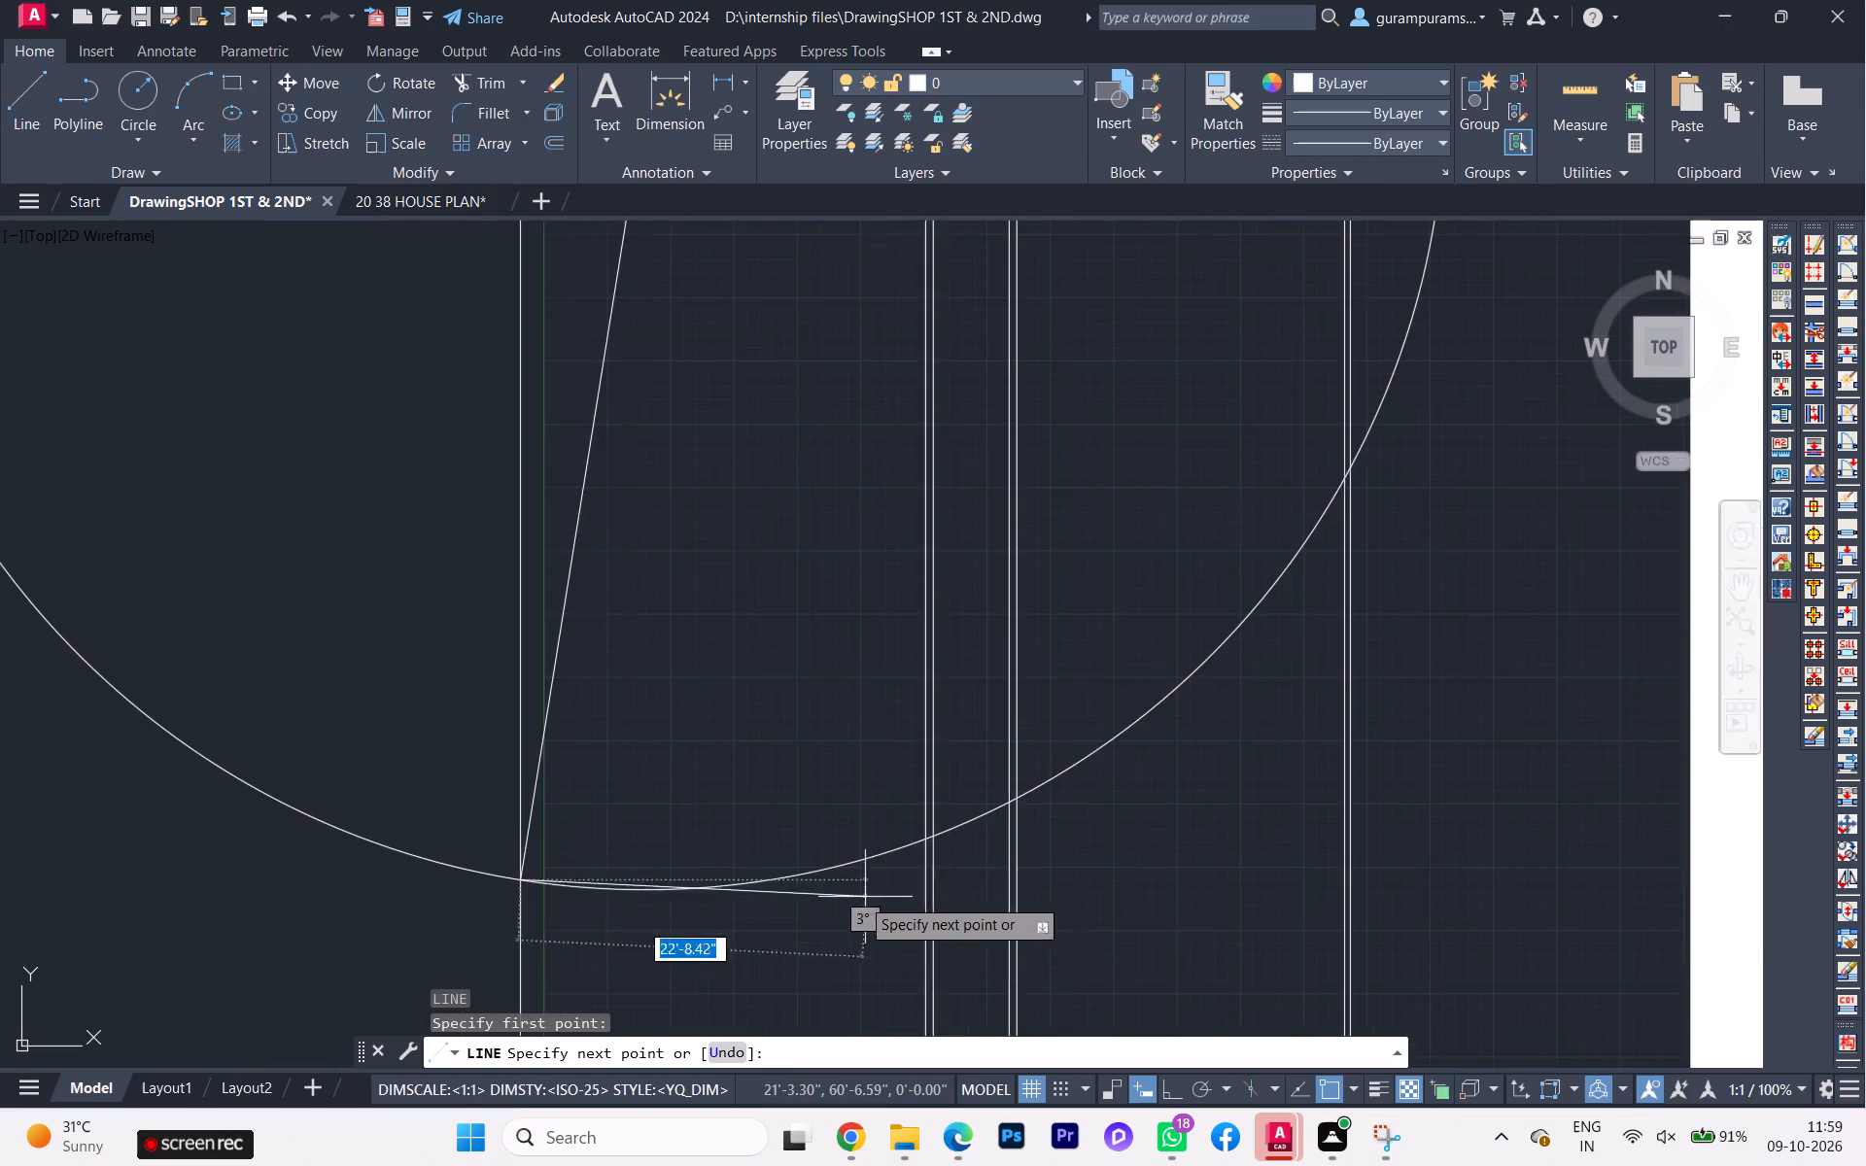
scroll(833, 897, "down", 1)
scroll(1612, 914, "up", 1)
scroll(1483, 946, "up", 1)
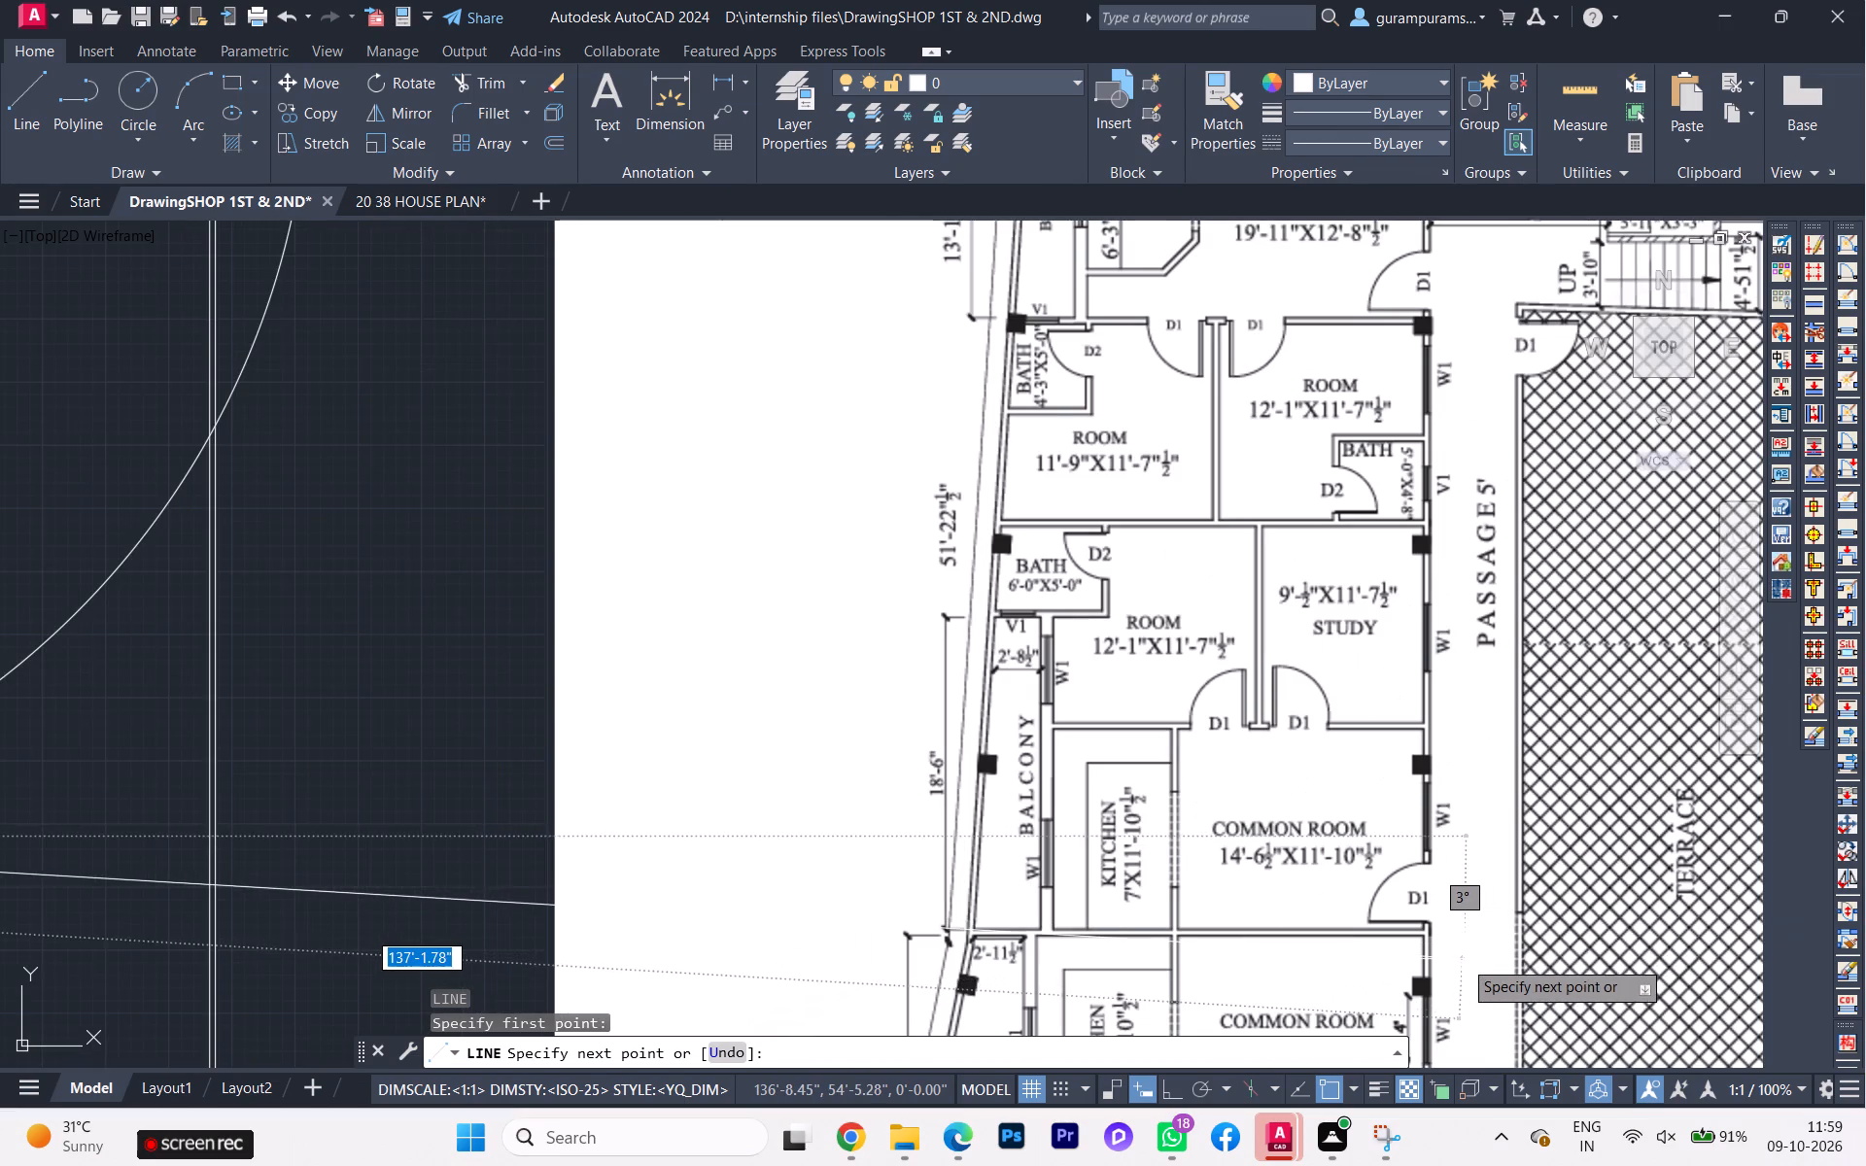
scroll(1427, 945, "down", 3)
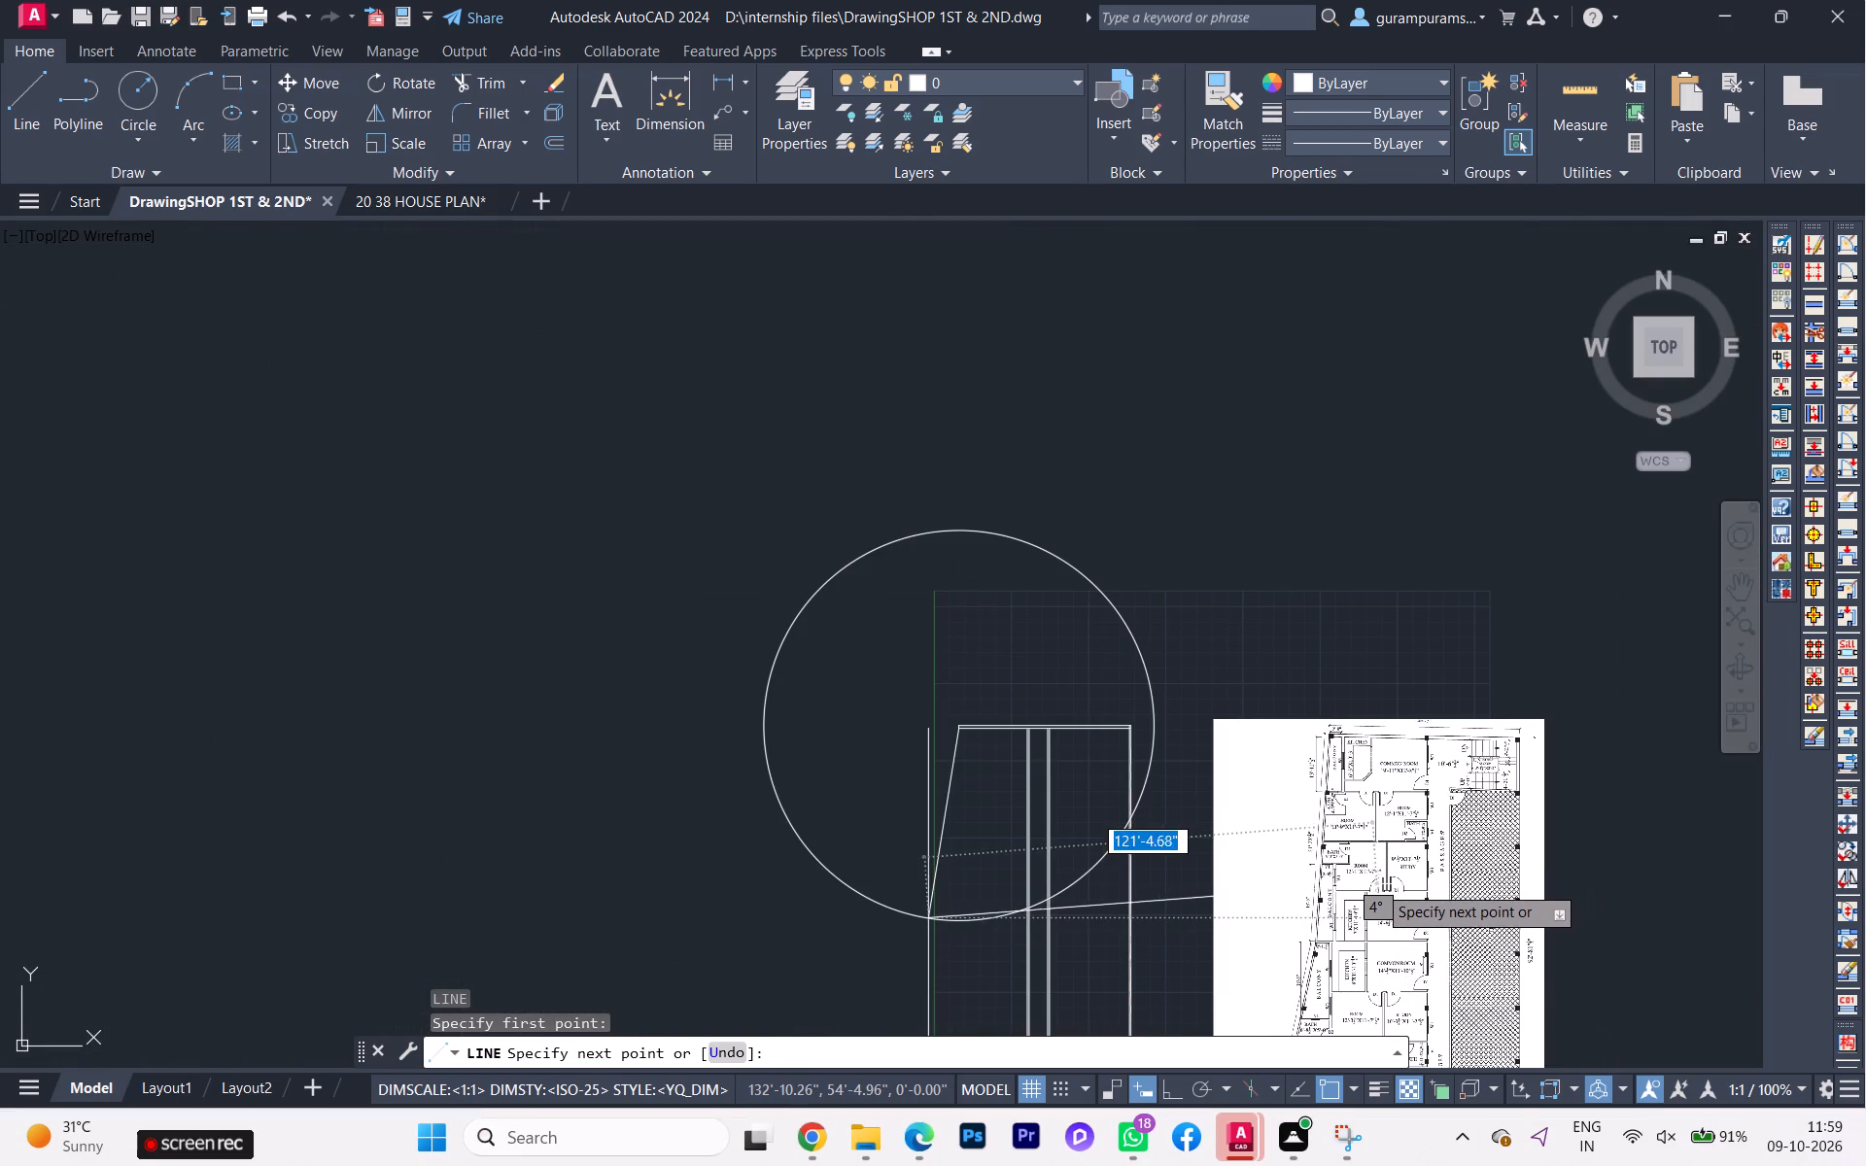
key("q")
key("Escape")
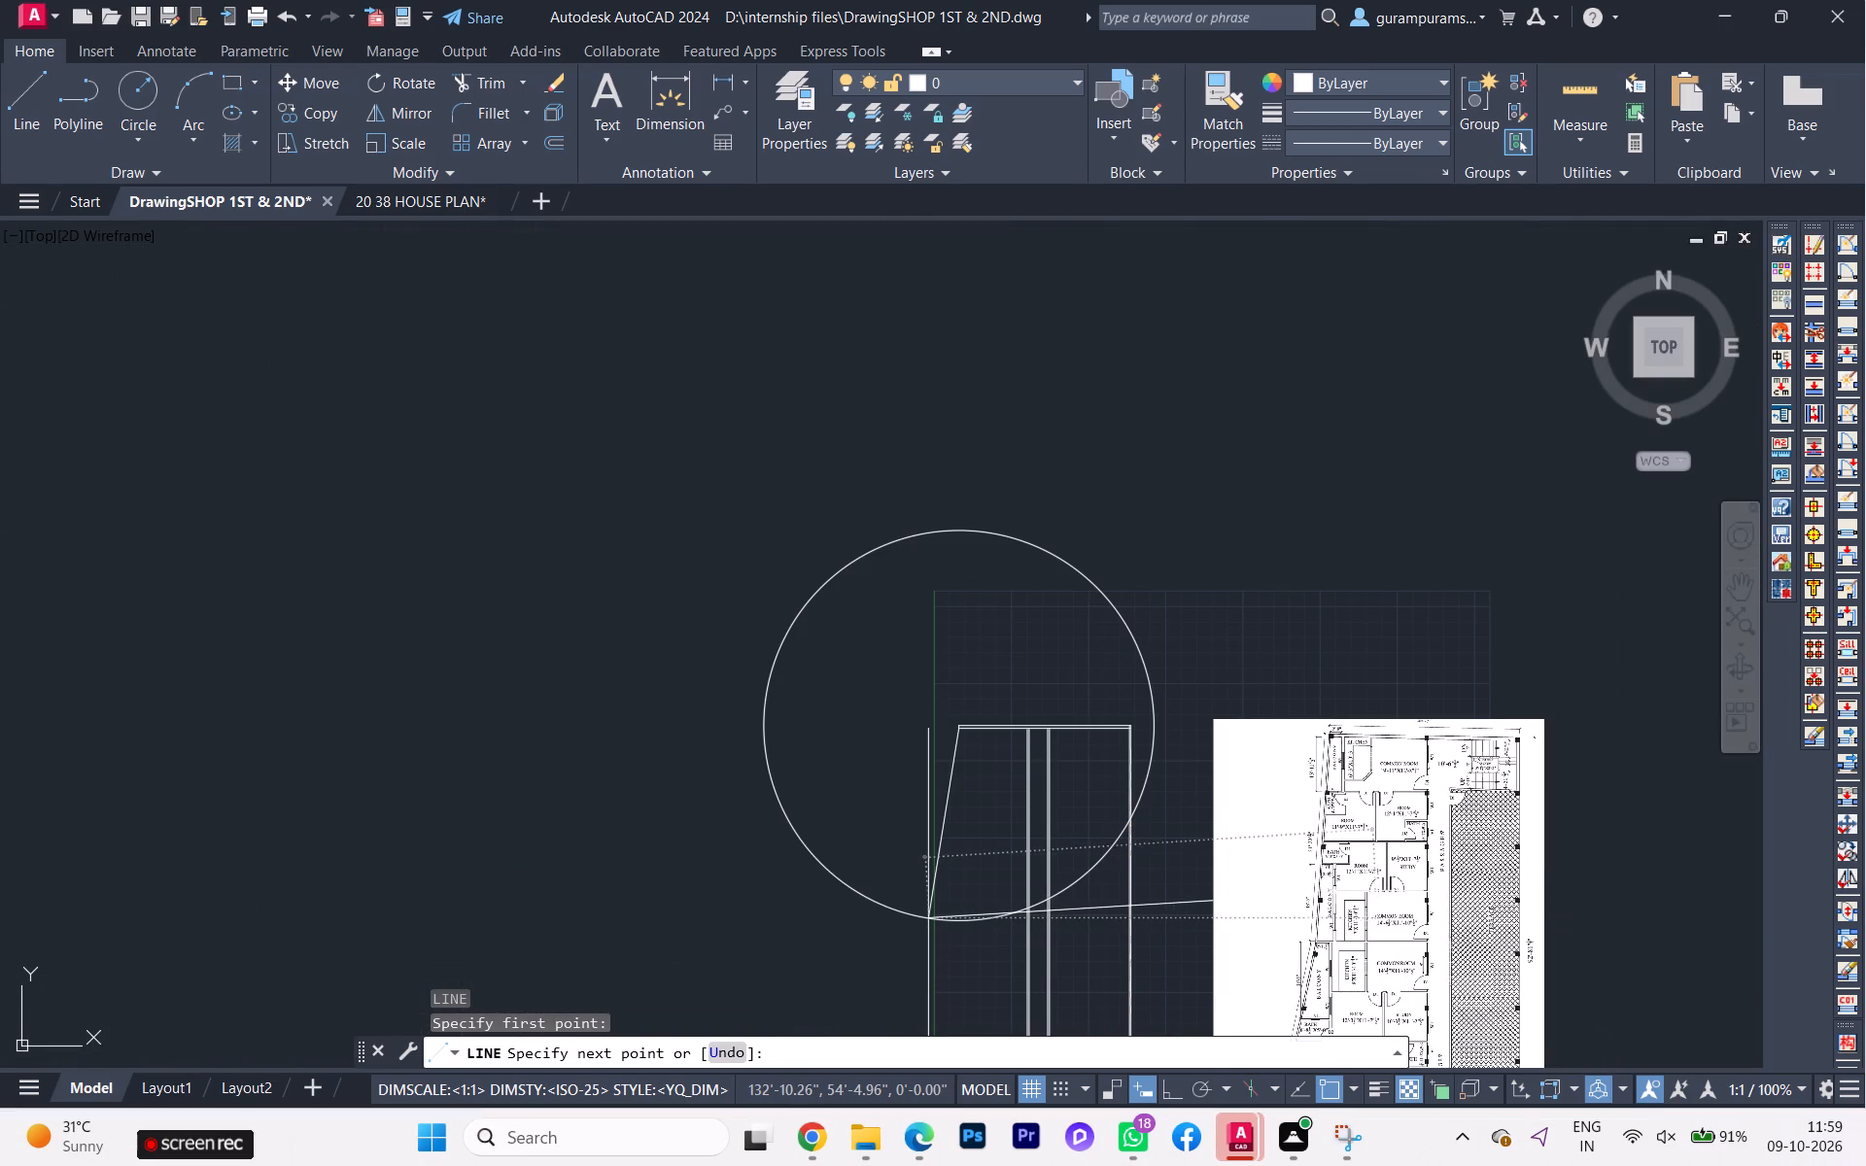
Open the QuickCalc calculator to have the earlier dimension calculations at hand.
key("q")
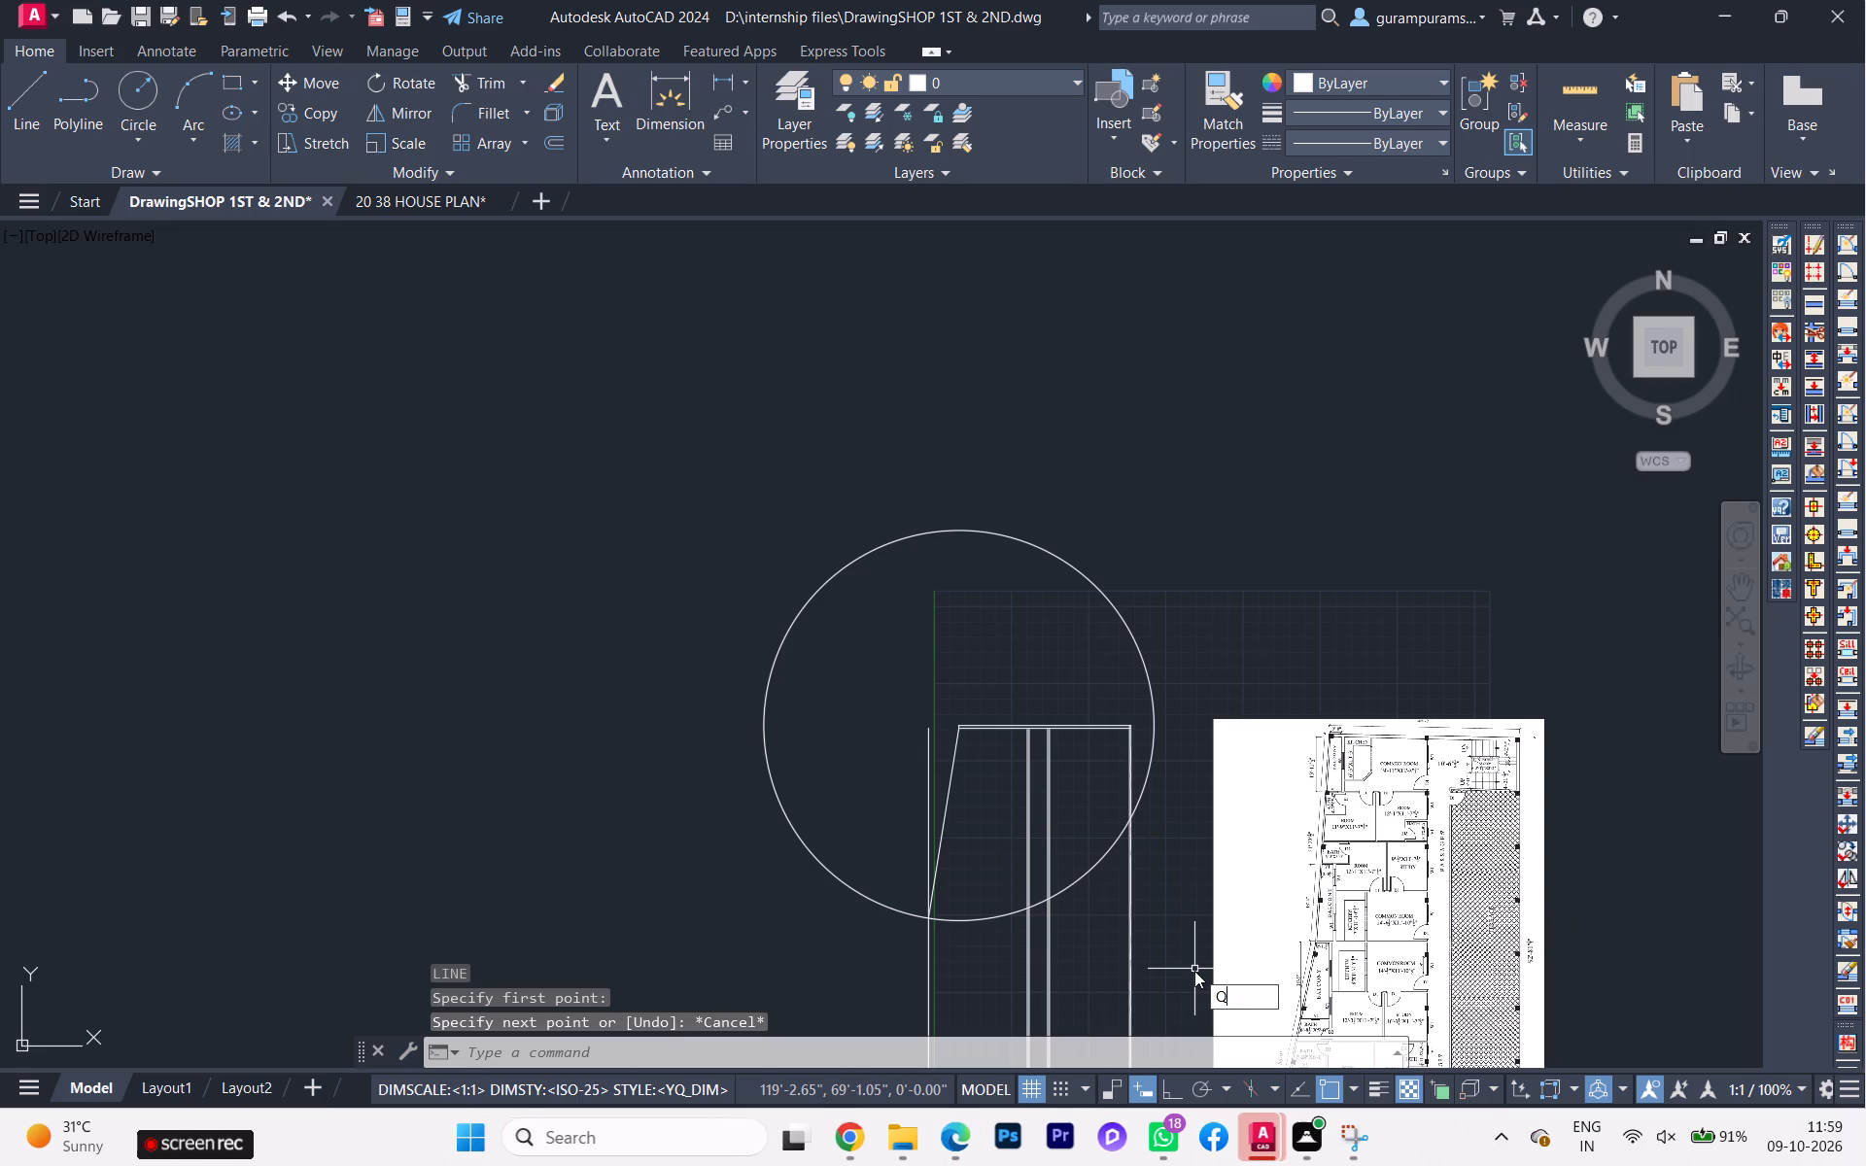
left_click(797, 1053)
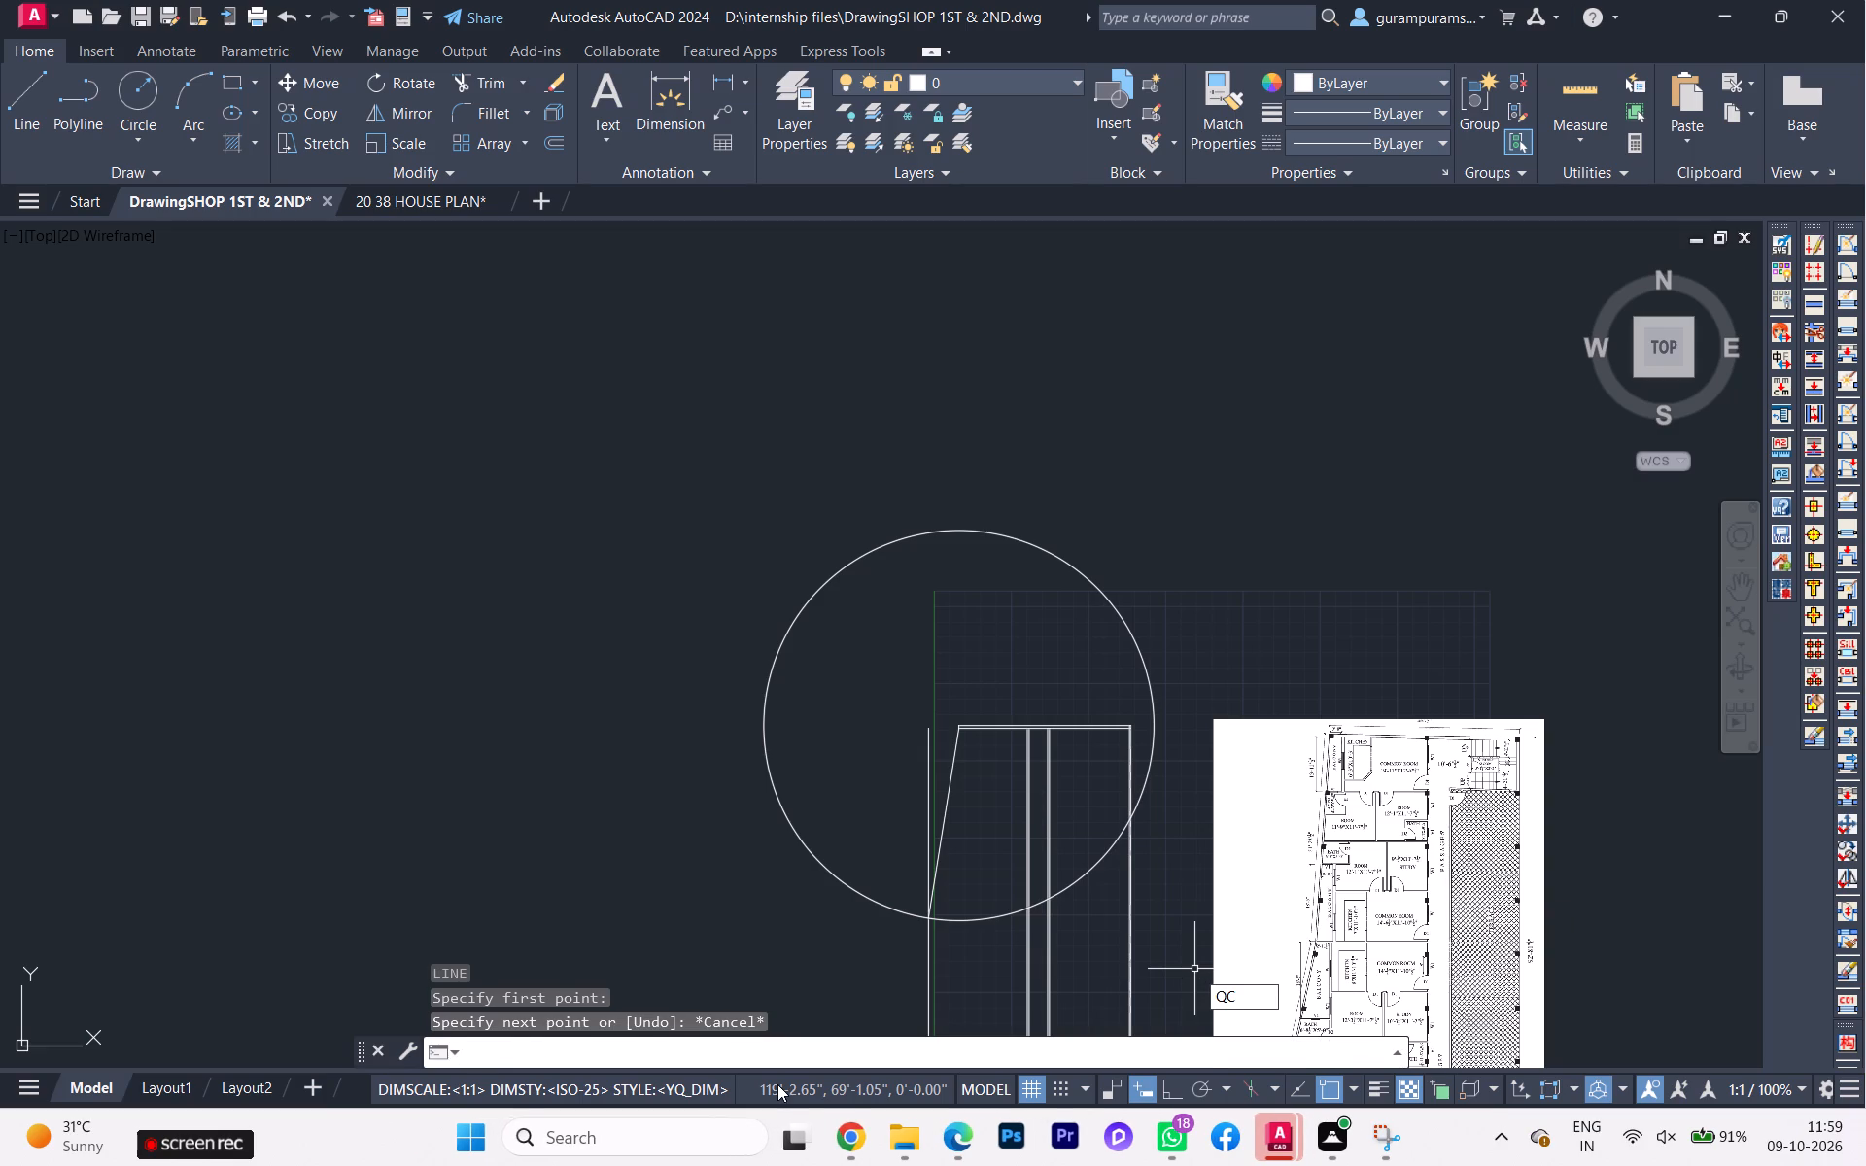
type("QU")
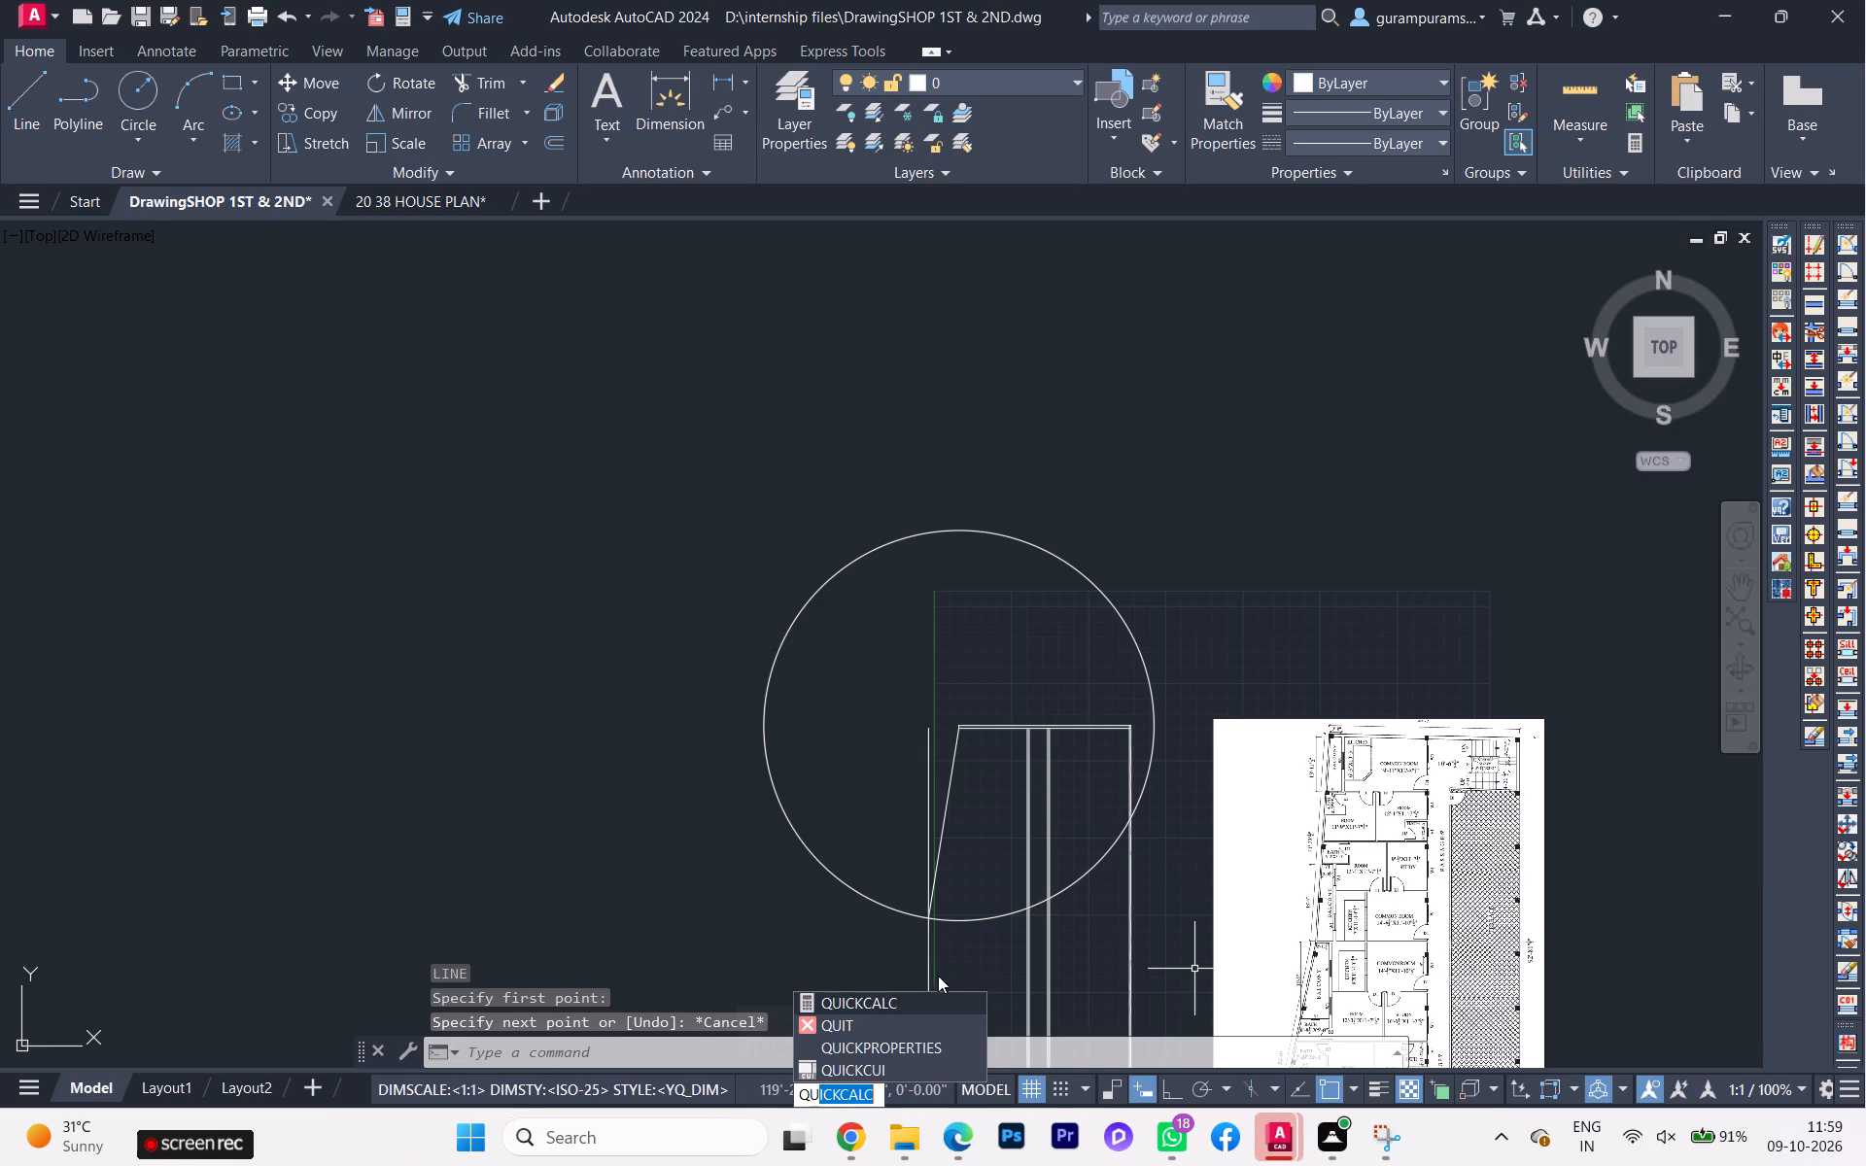
left_click(918, 990)
key("Escape")
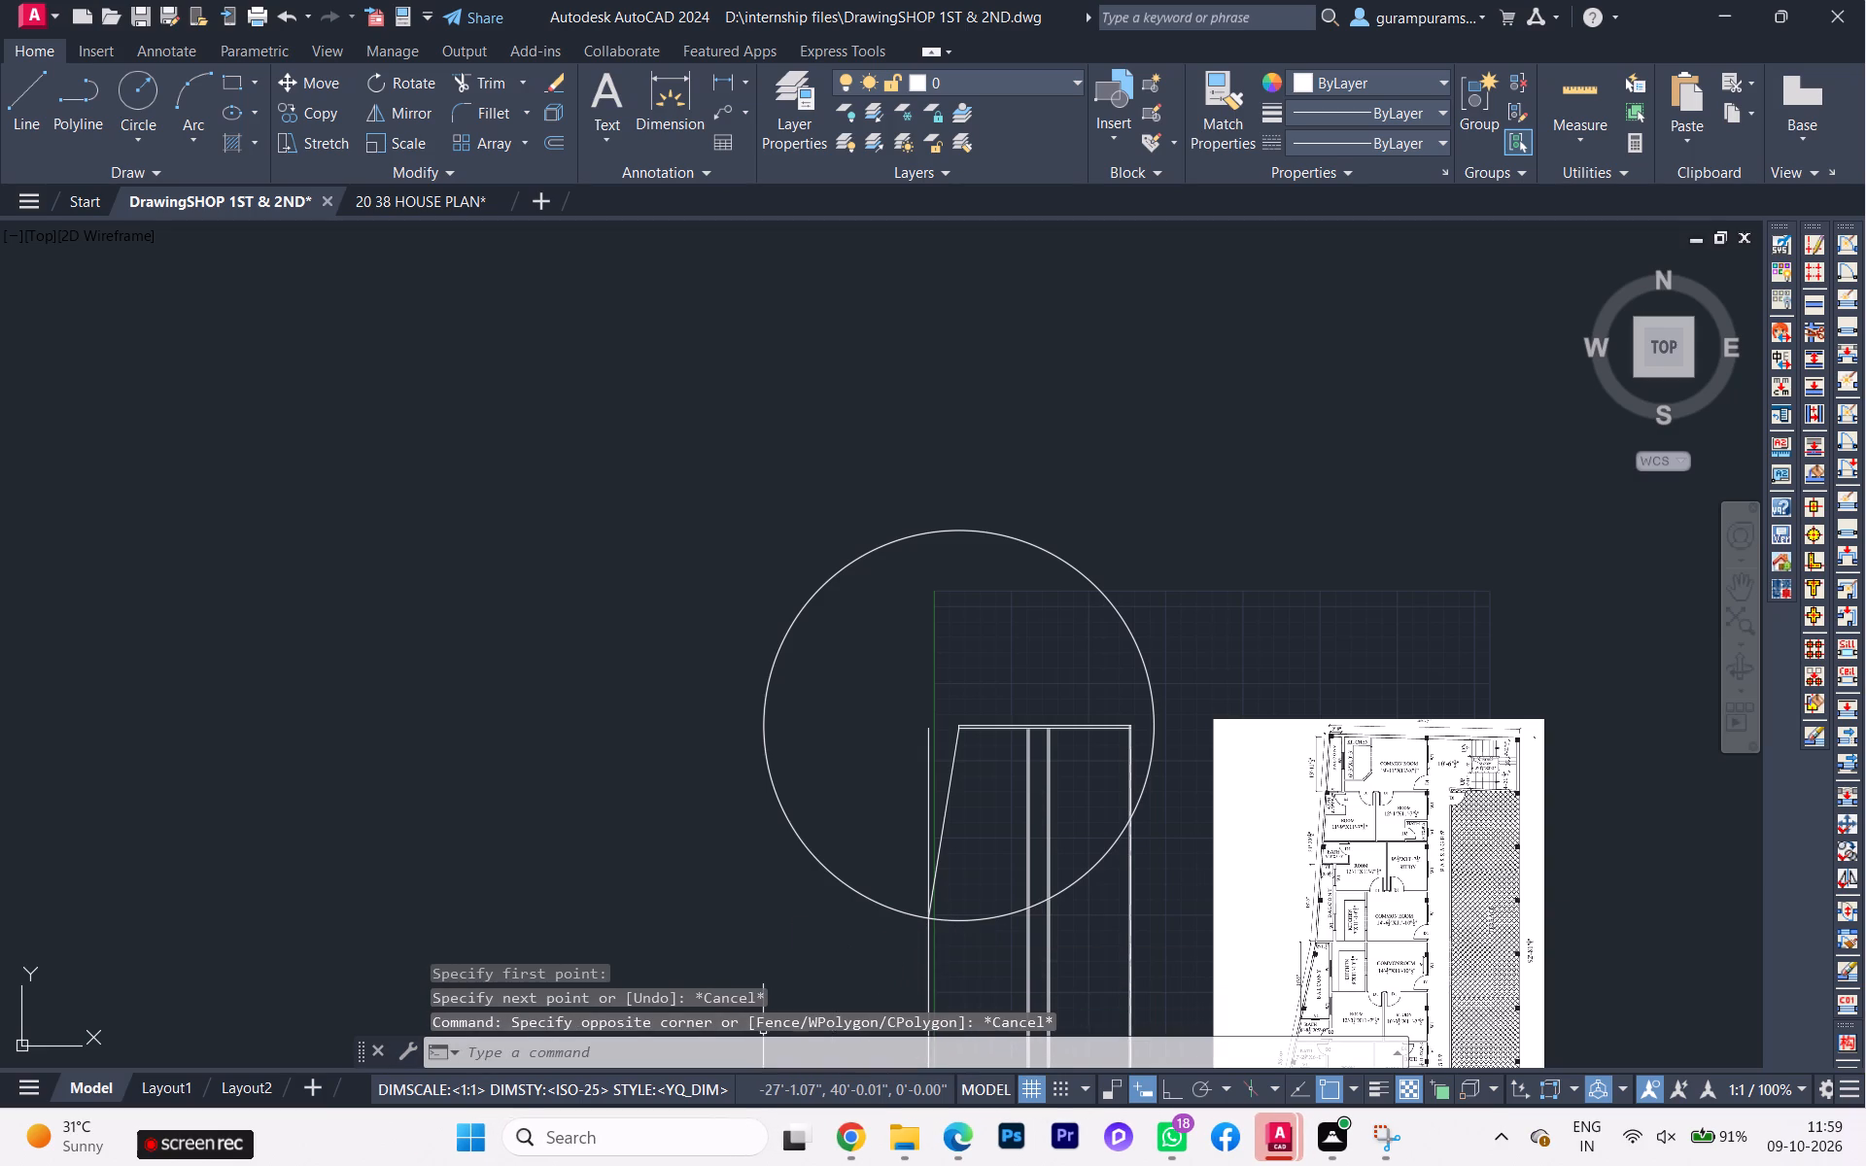
key("space")
key("Escape")
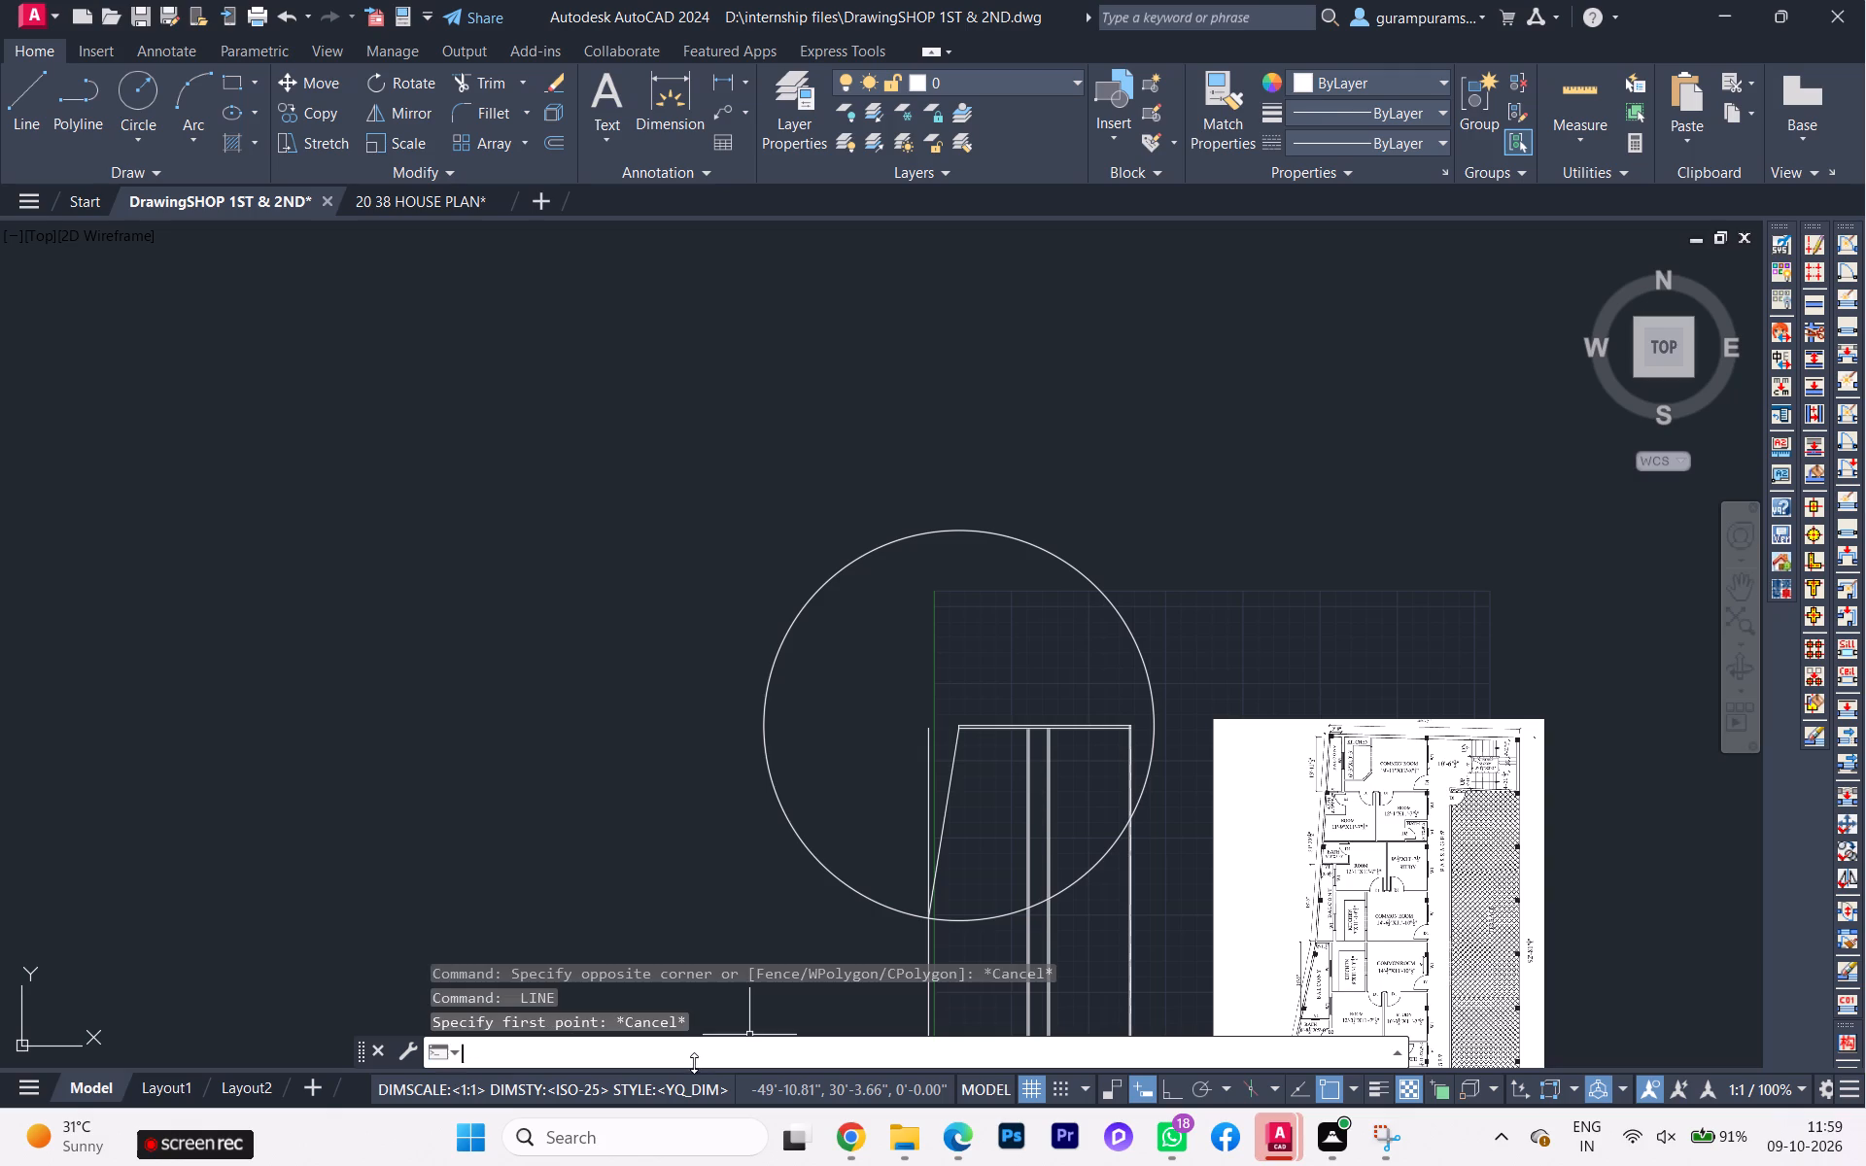
key("q")
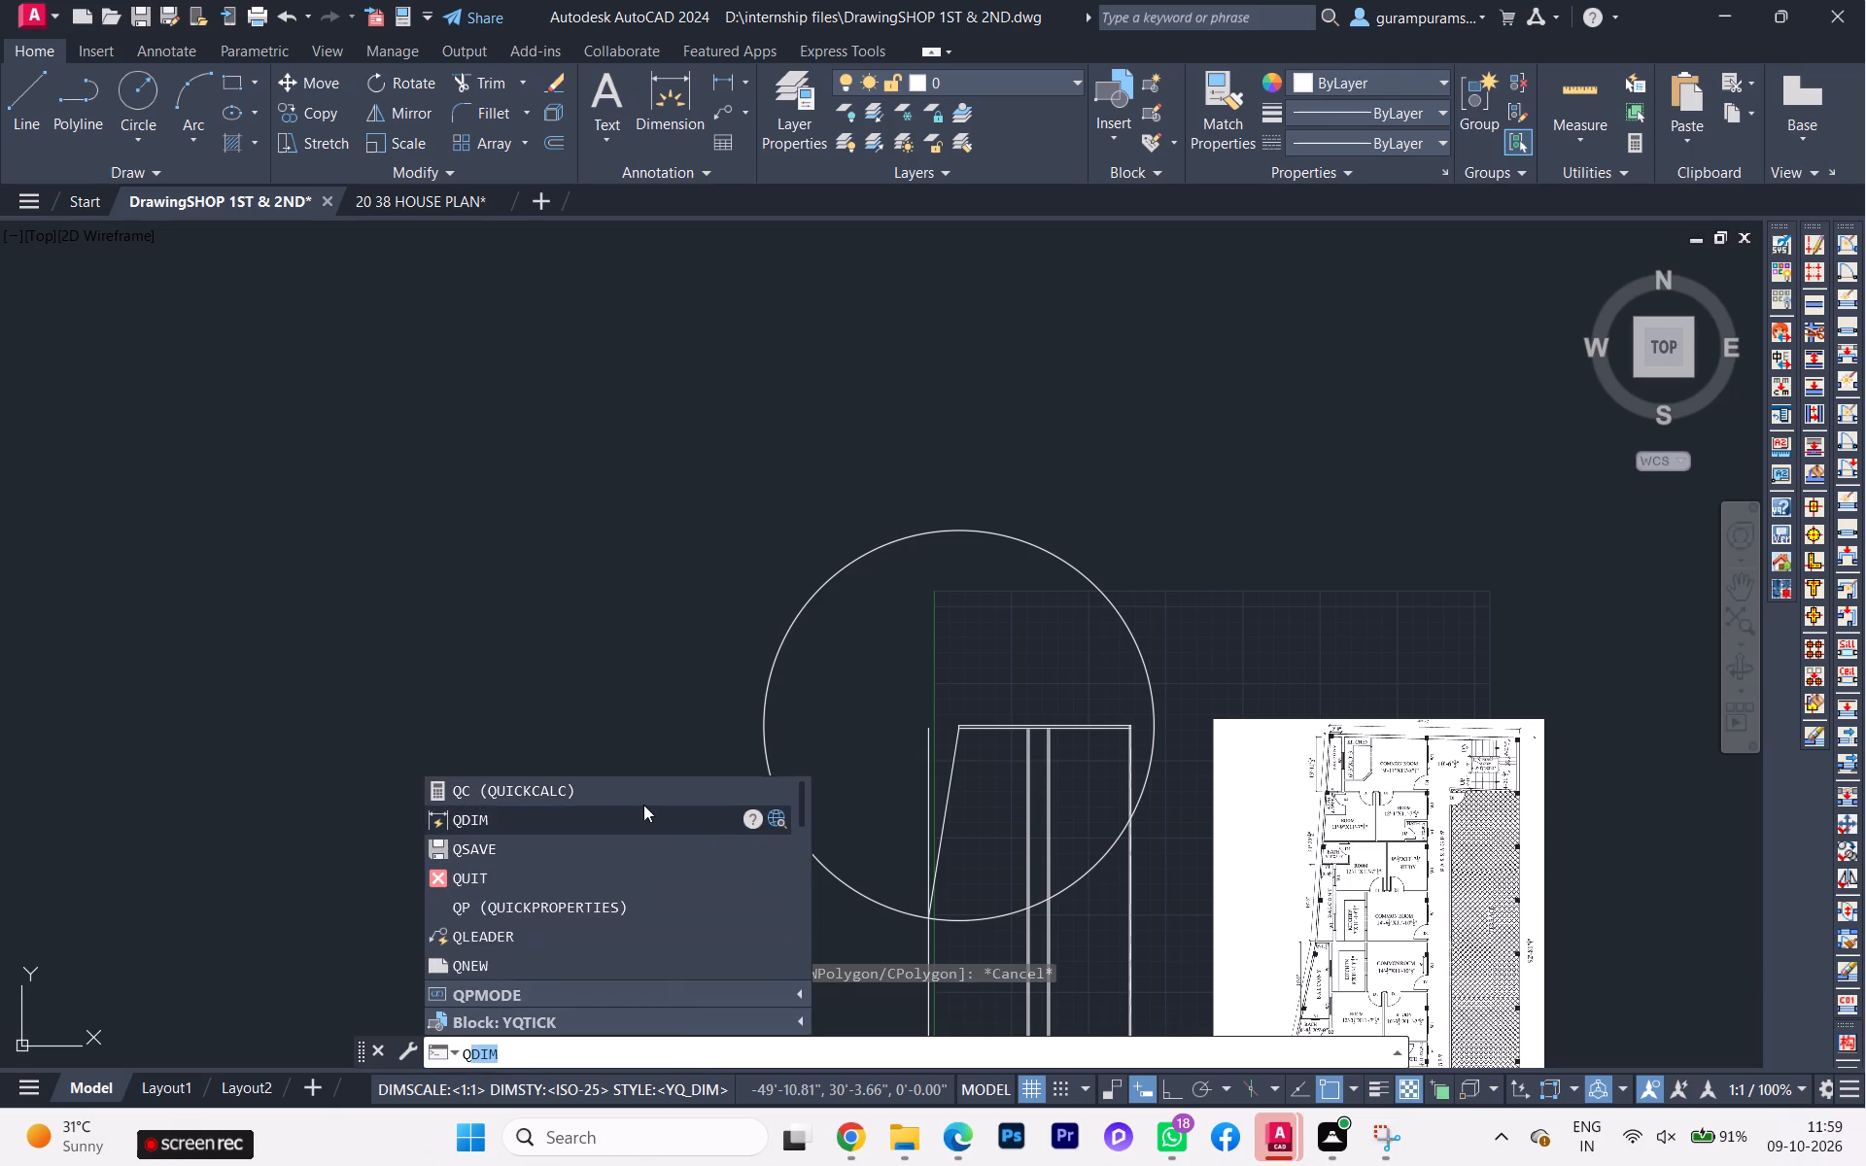
left_click(661, 791)
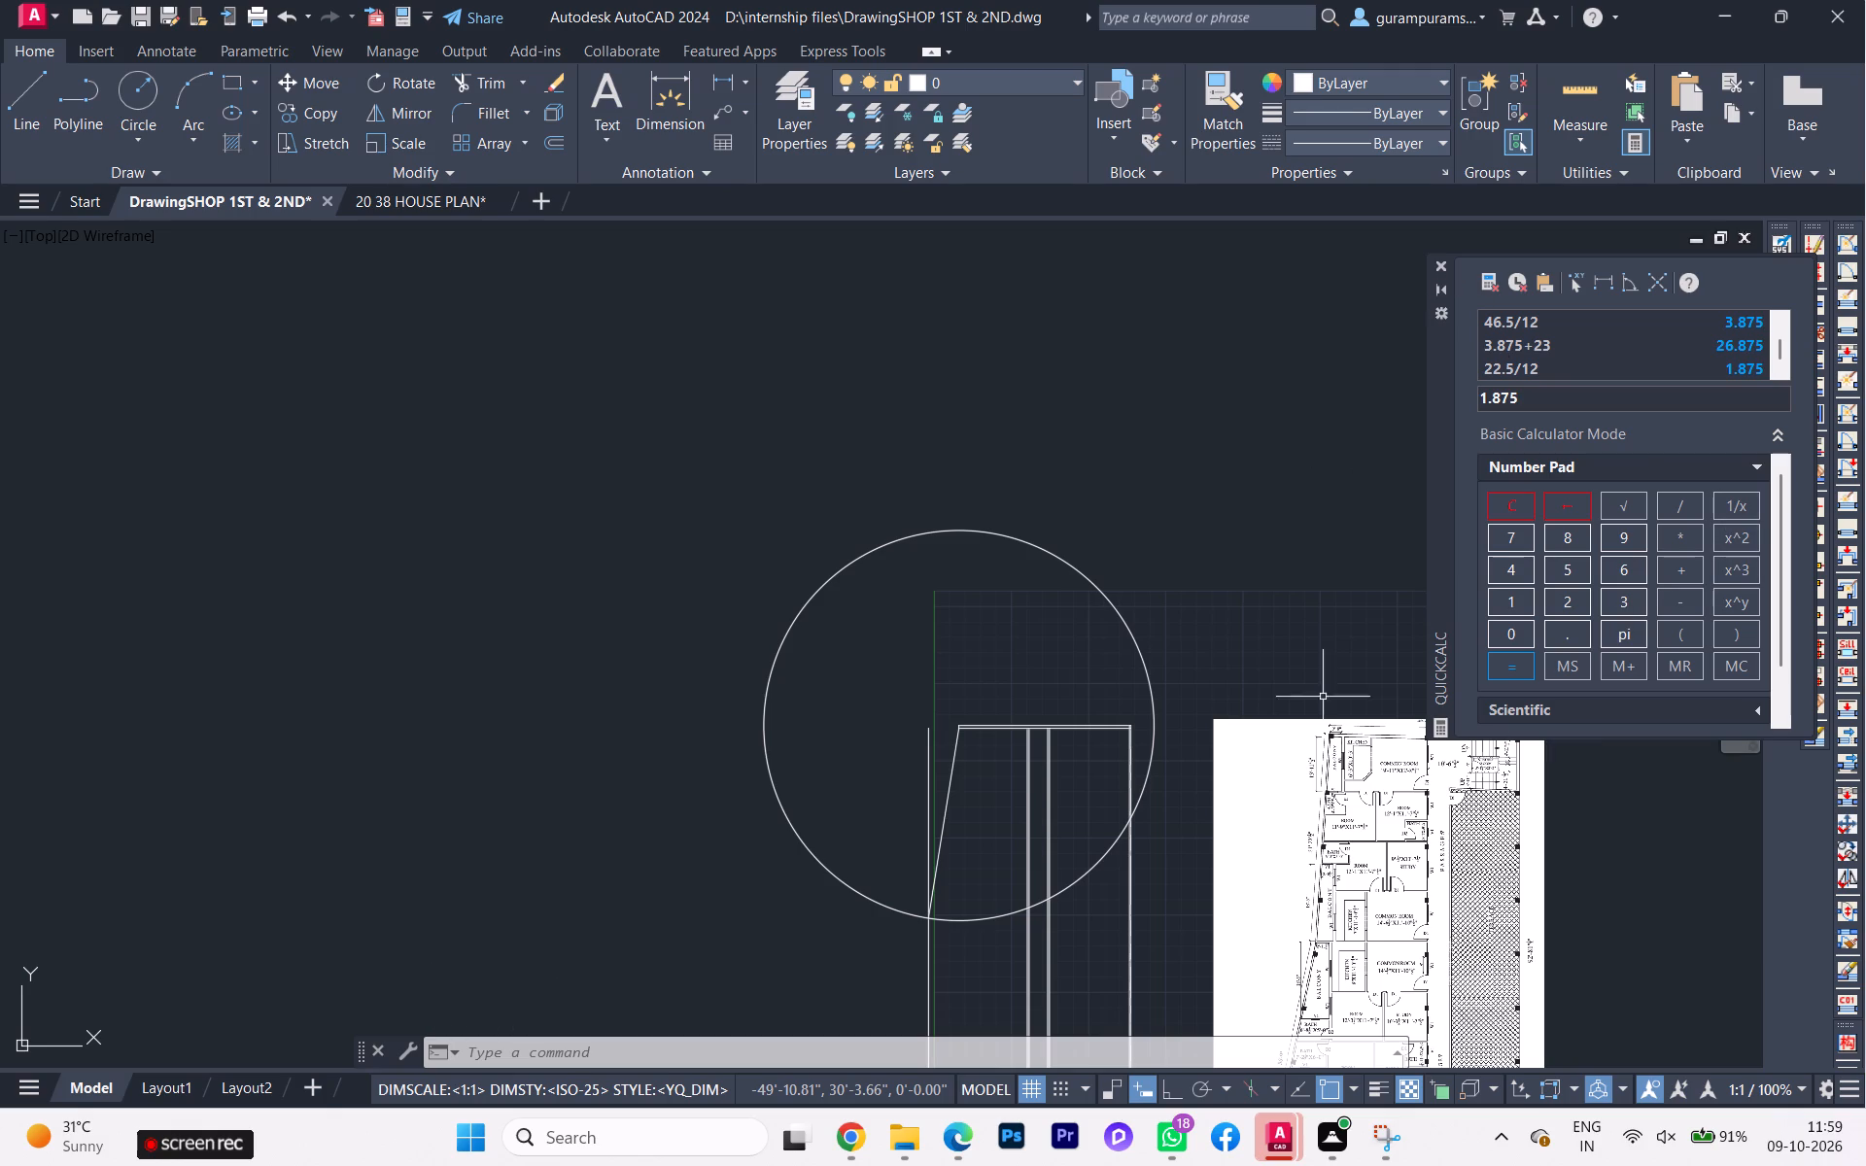
With Ortho on, draw a horizontal line 26'-8" long from the slanted side's lower end at the circle intersection towards the inner vertical walls.
scroll(926, 945, "up", 1)
key("l")
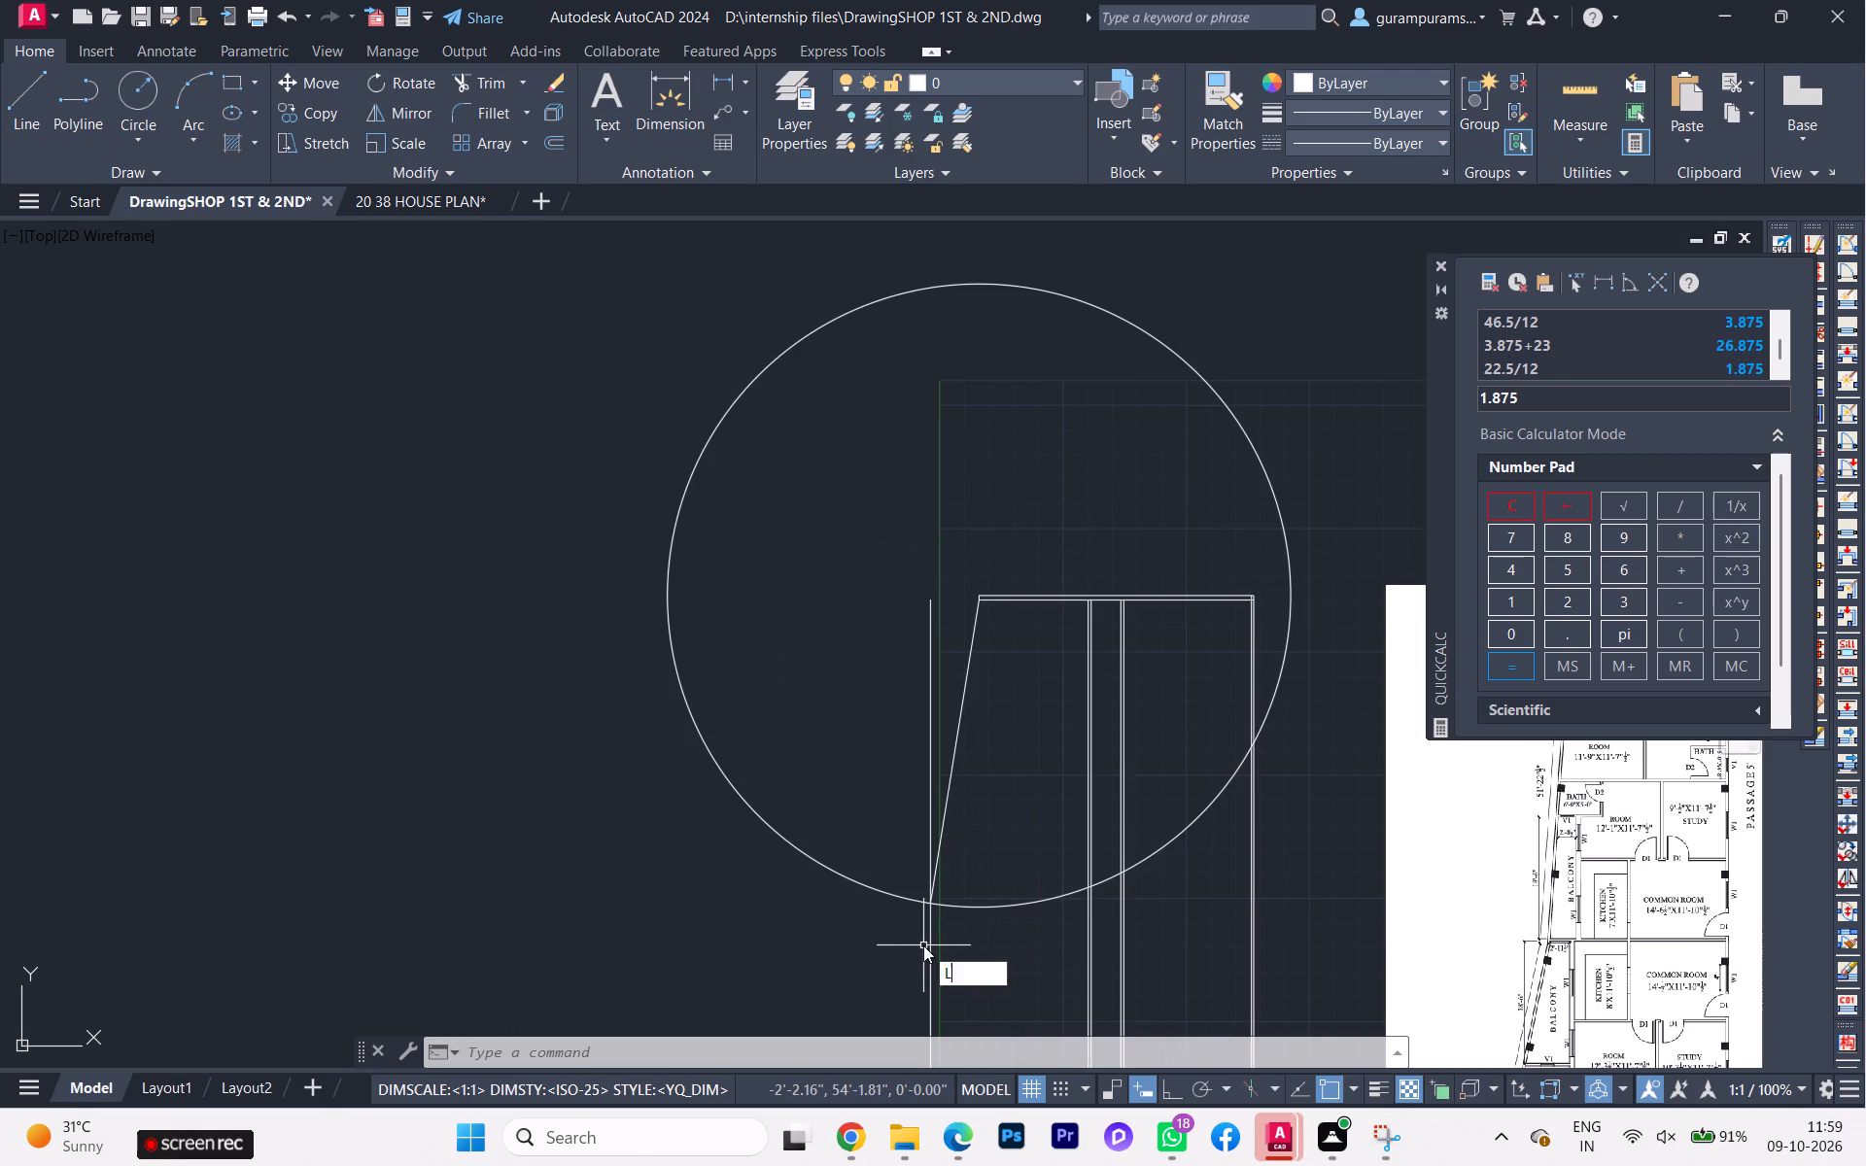
key("Return")
scroll(928, 928, "up", 4)
left_click(937, 780)
scroll(632, 857, "down", 2)
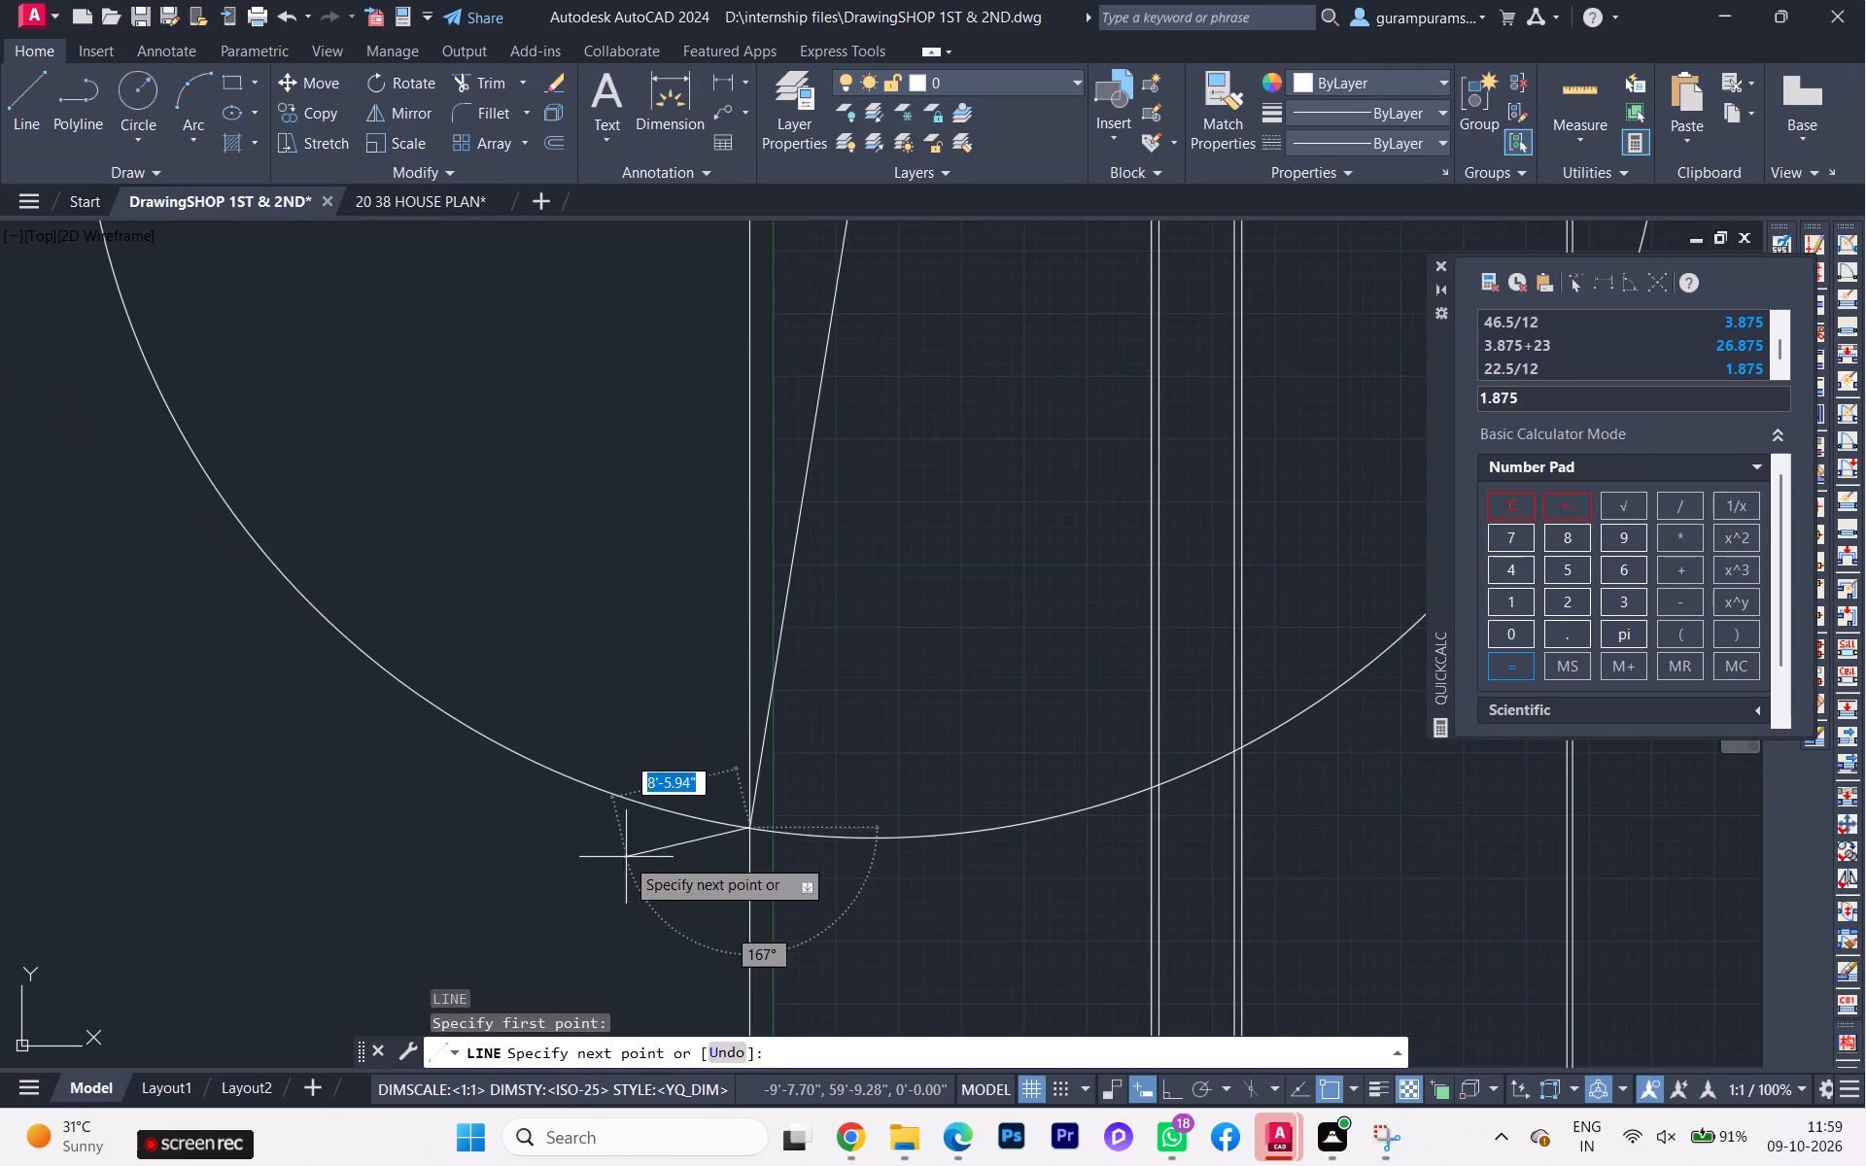
scroll(1291, 802, "up", 1)
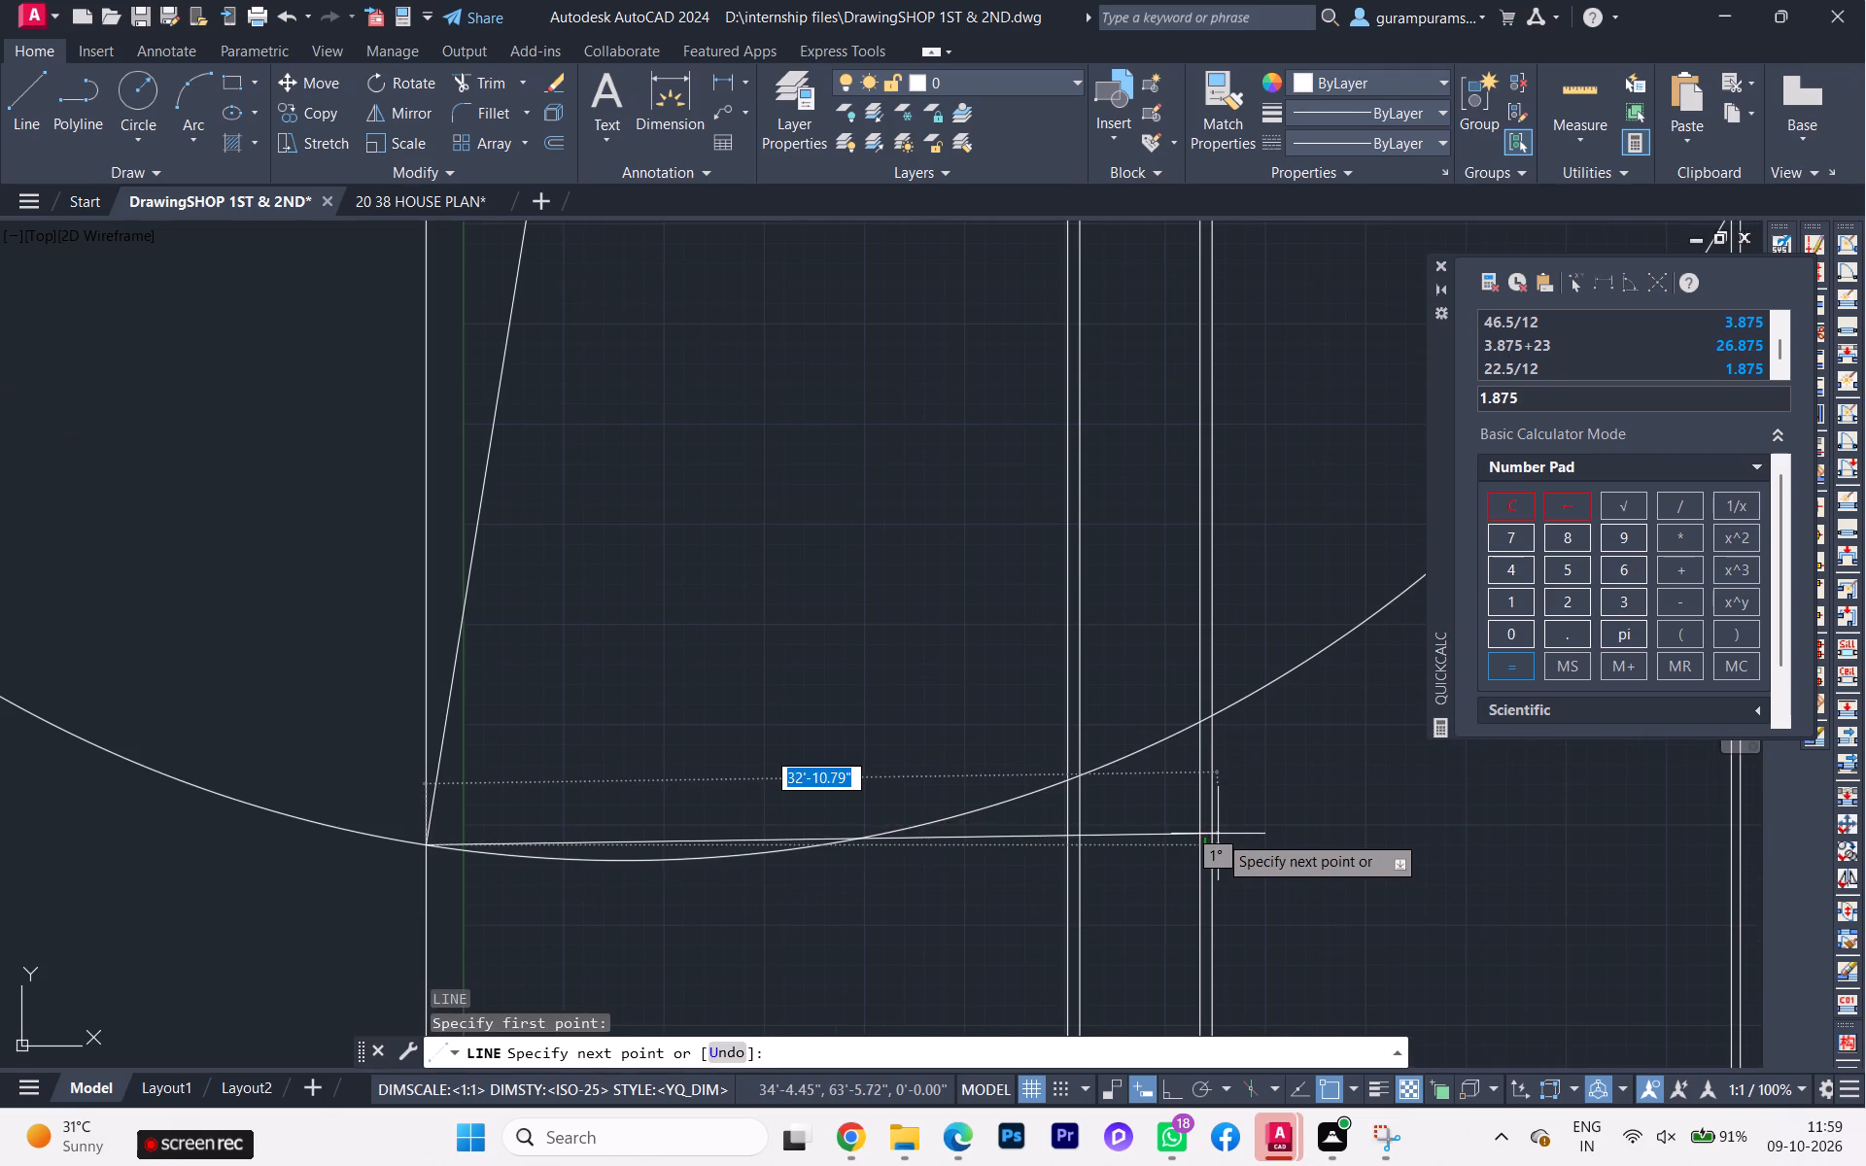
key("F8")
scroll(1191, 843, "up", 1)
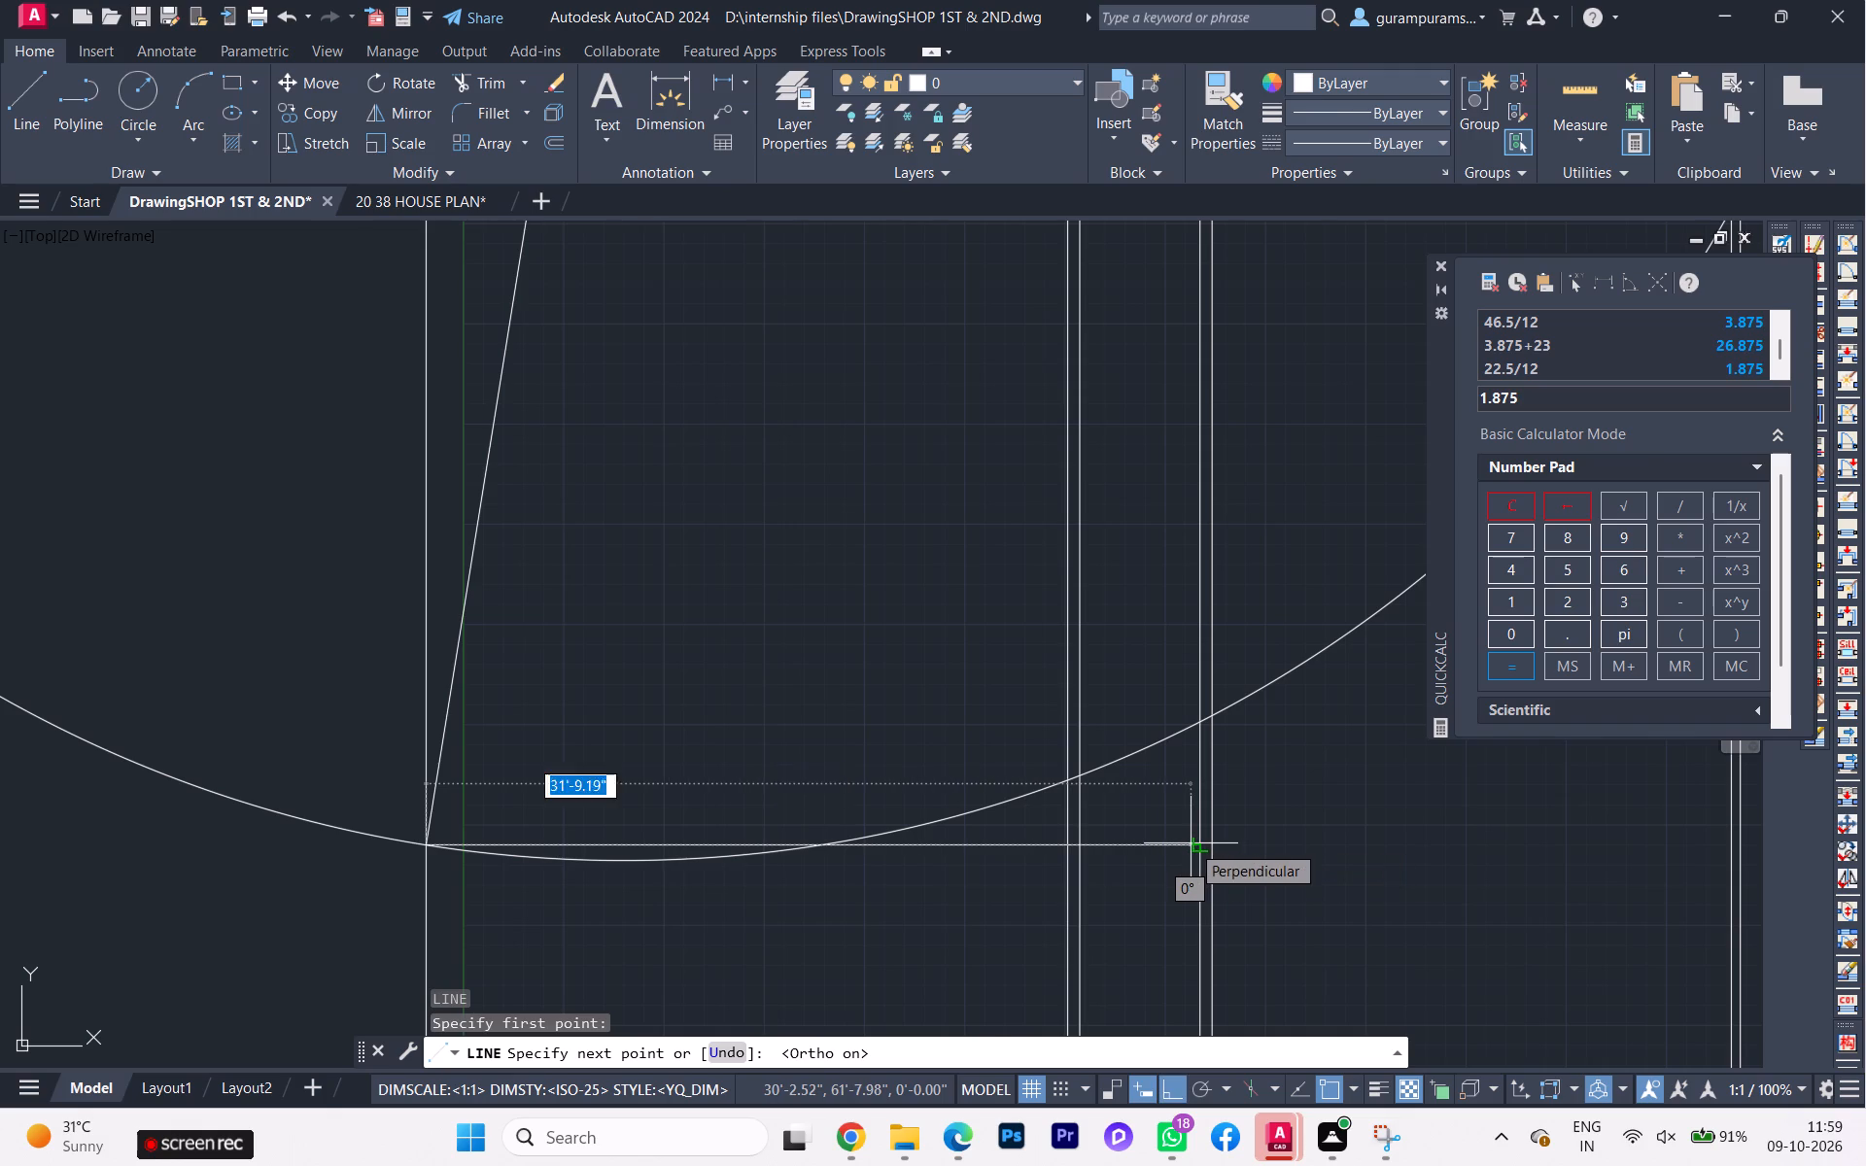
scroll(1191, 843, "up", 1)
scroll(1214, 861, "down", 1)
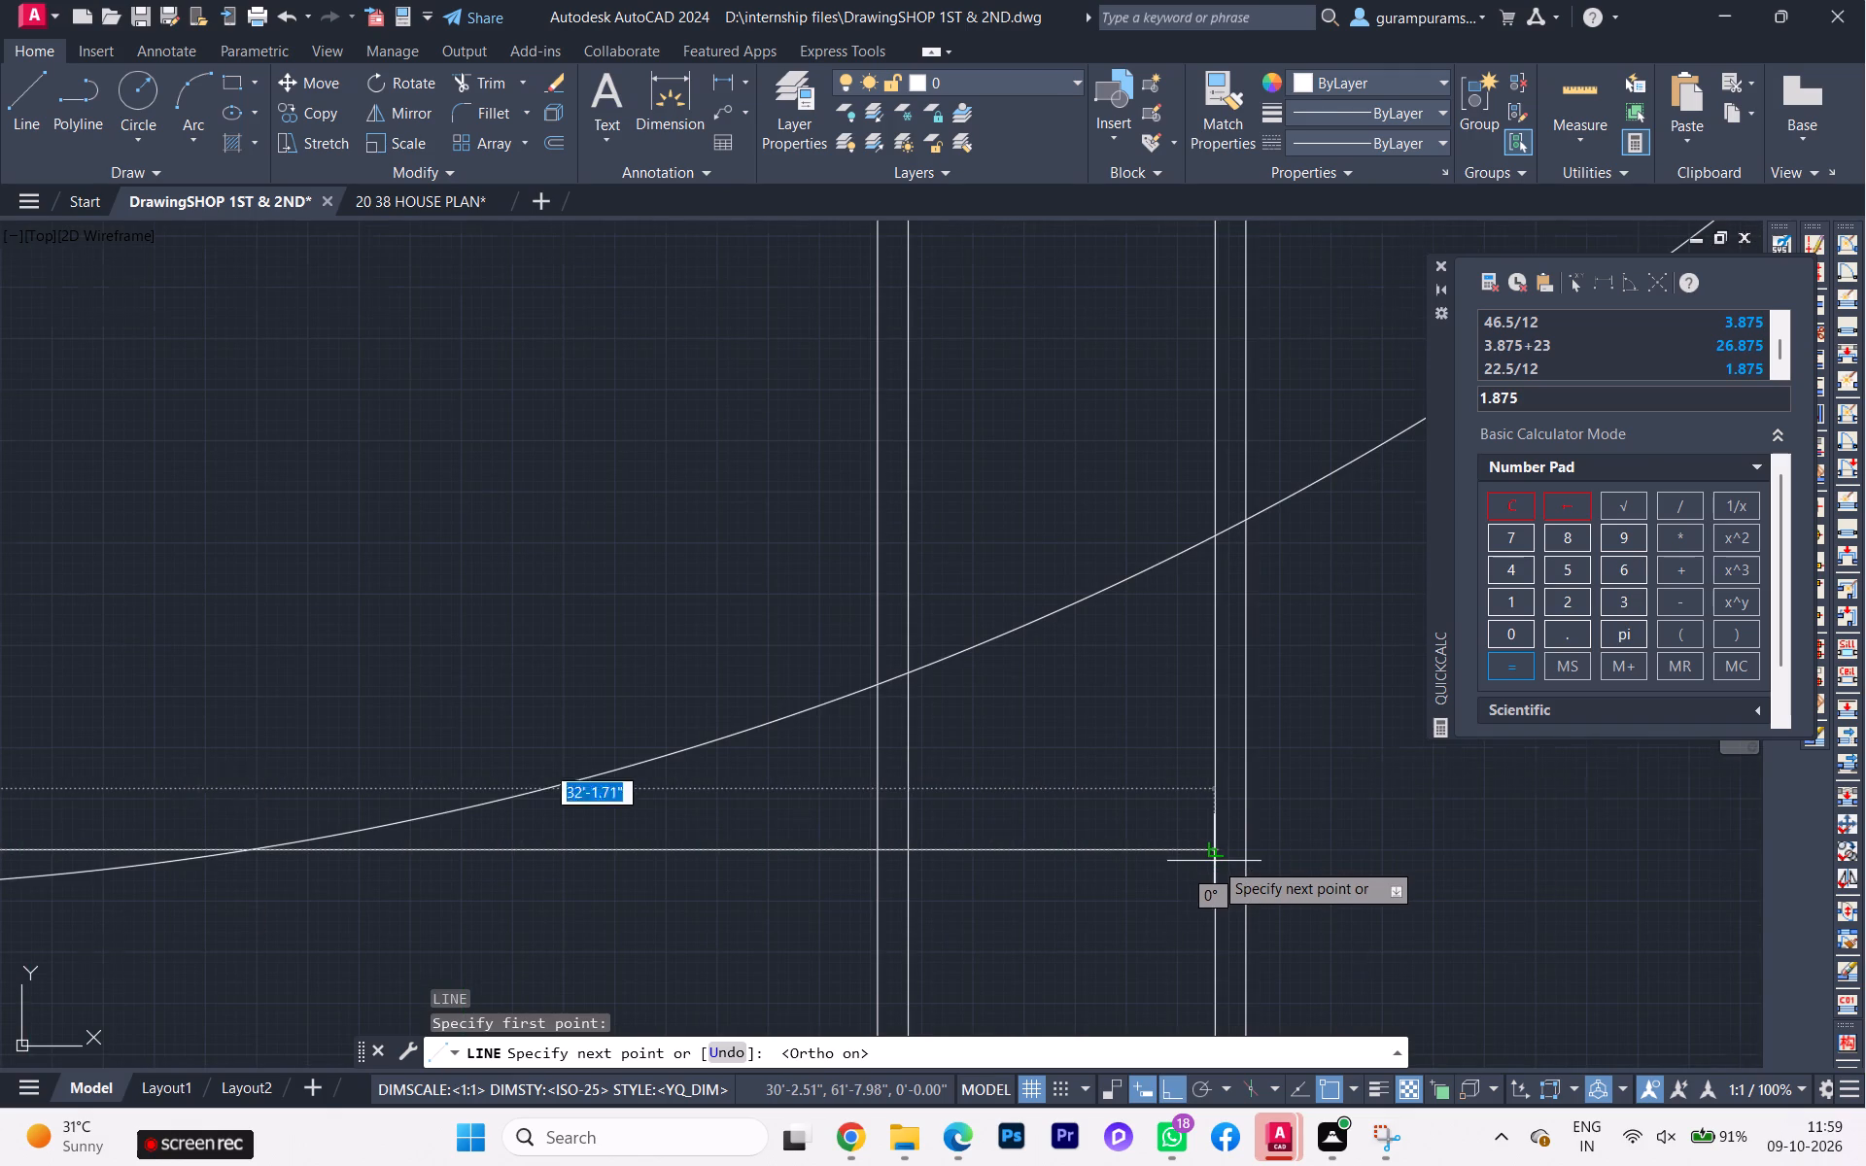
scroll(1214, 861, "down", 1)
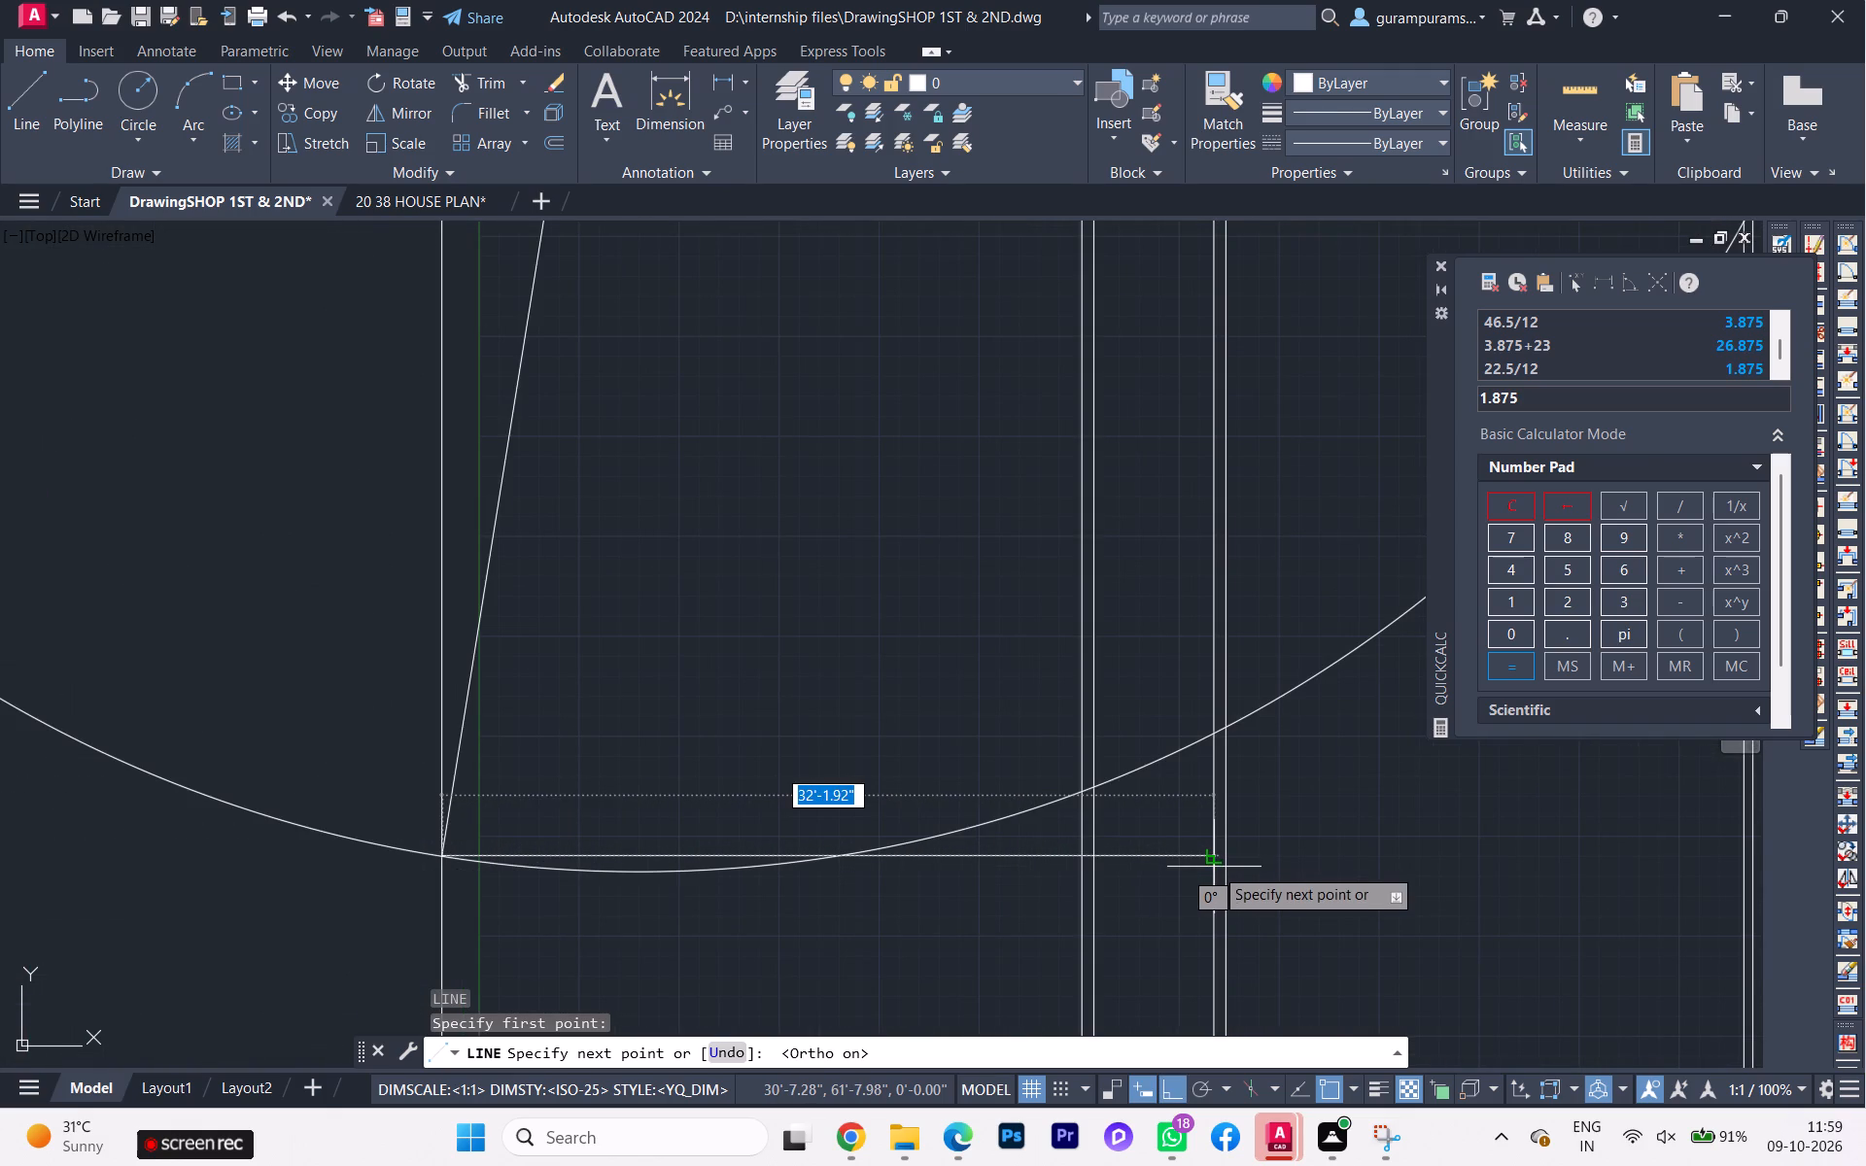
scroll(1214, 867, "up", 1)
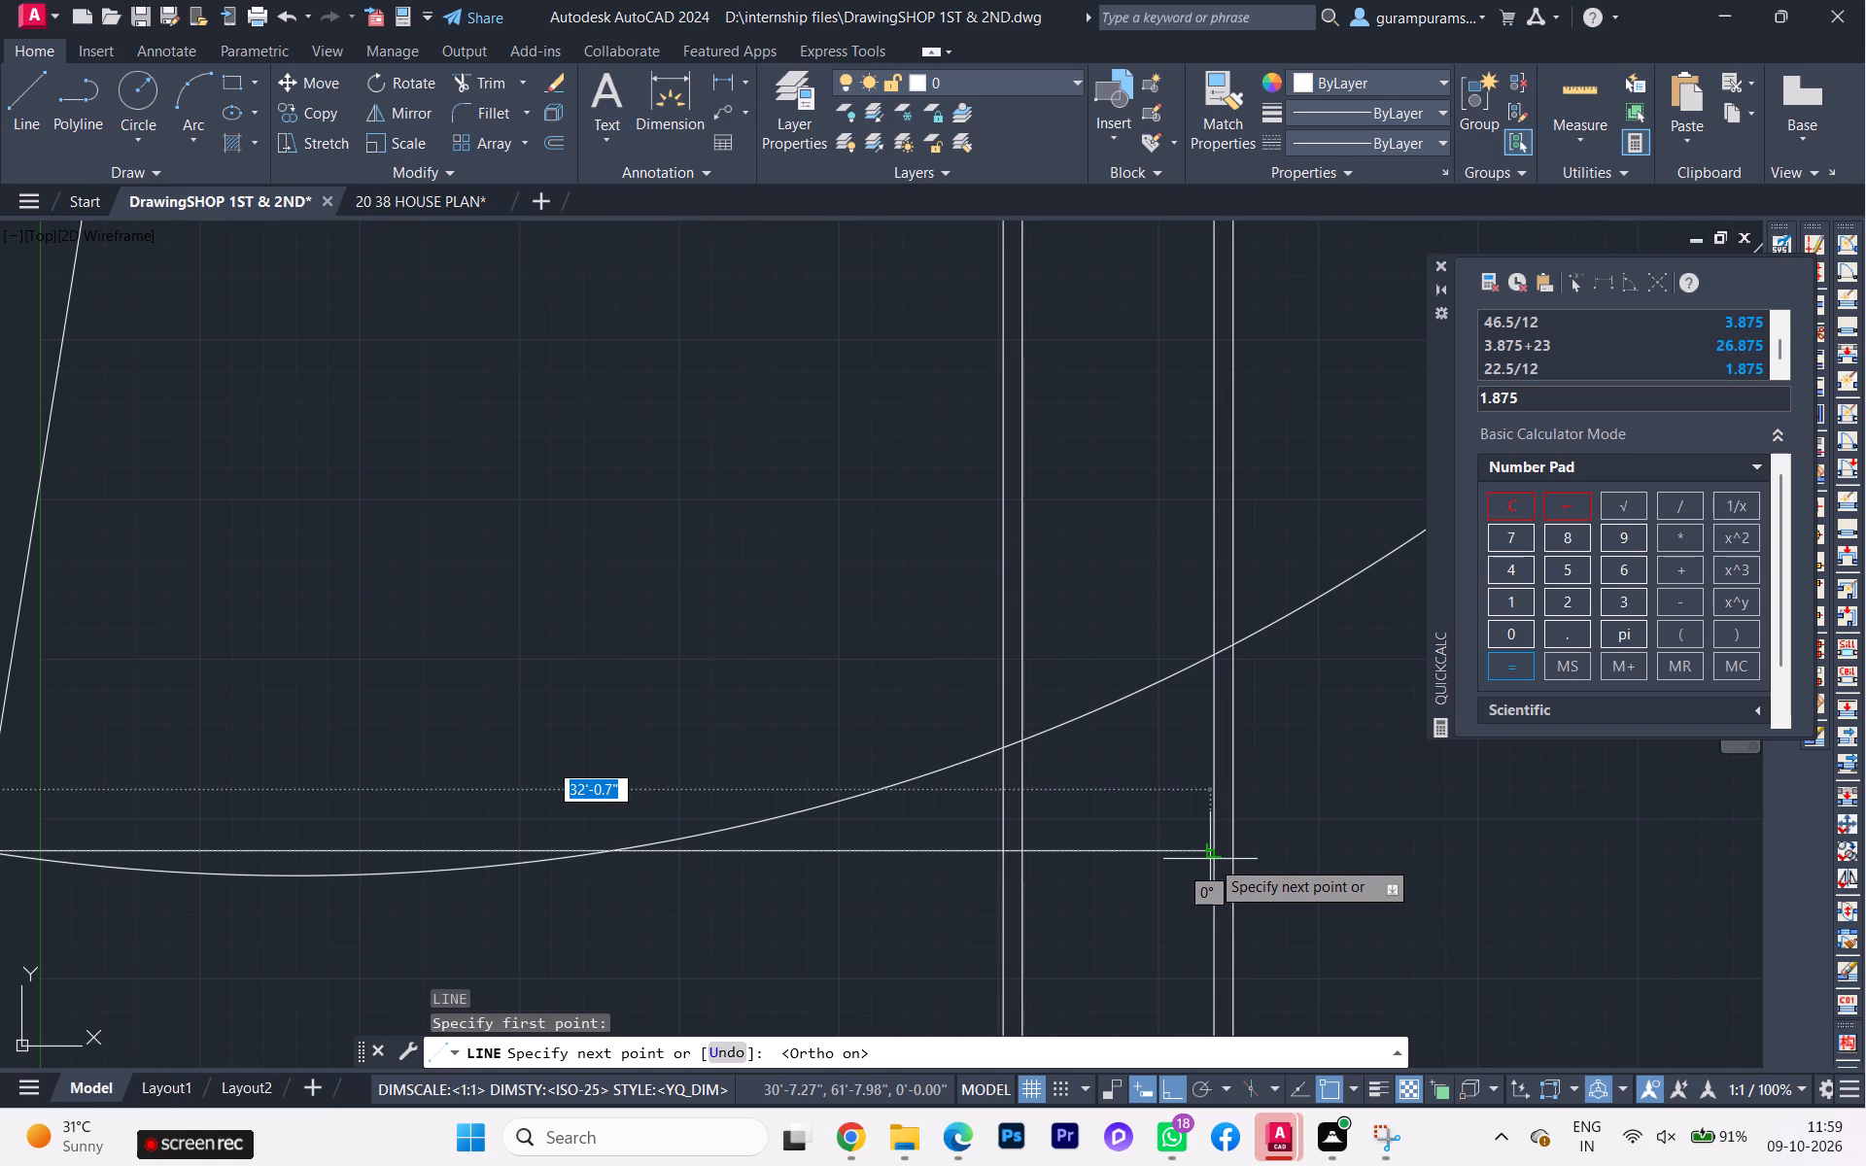
key("2")
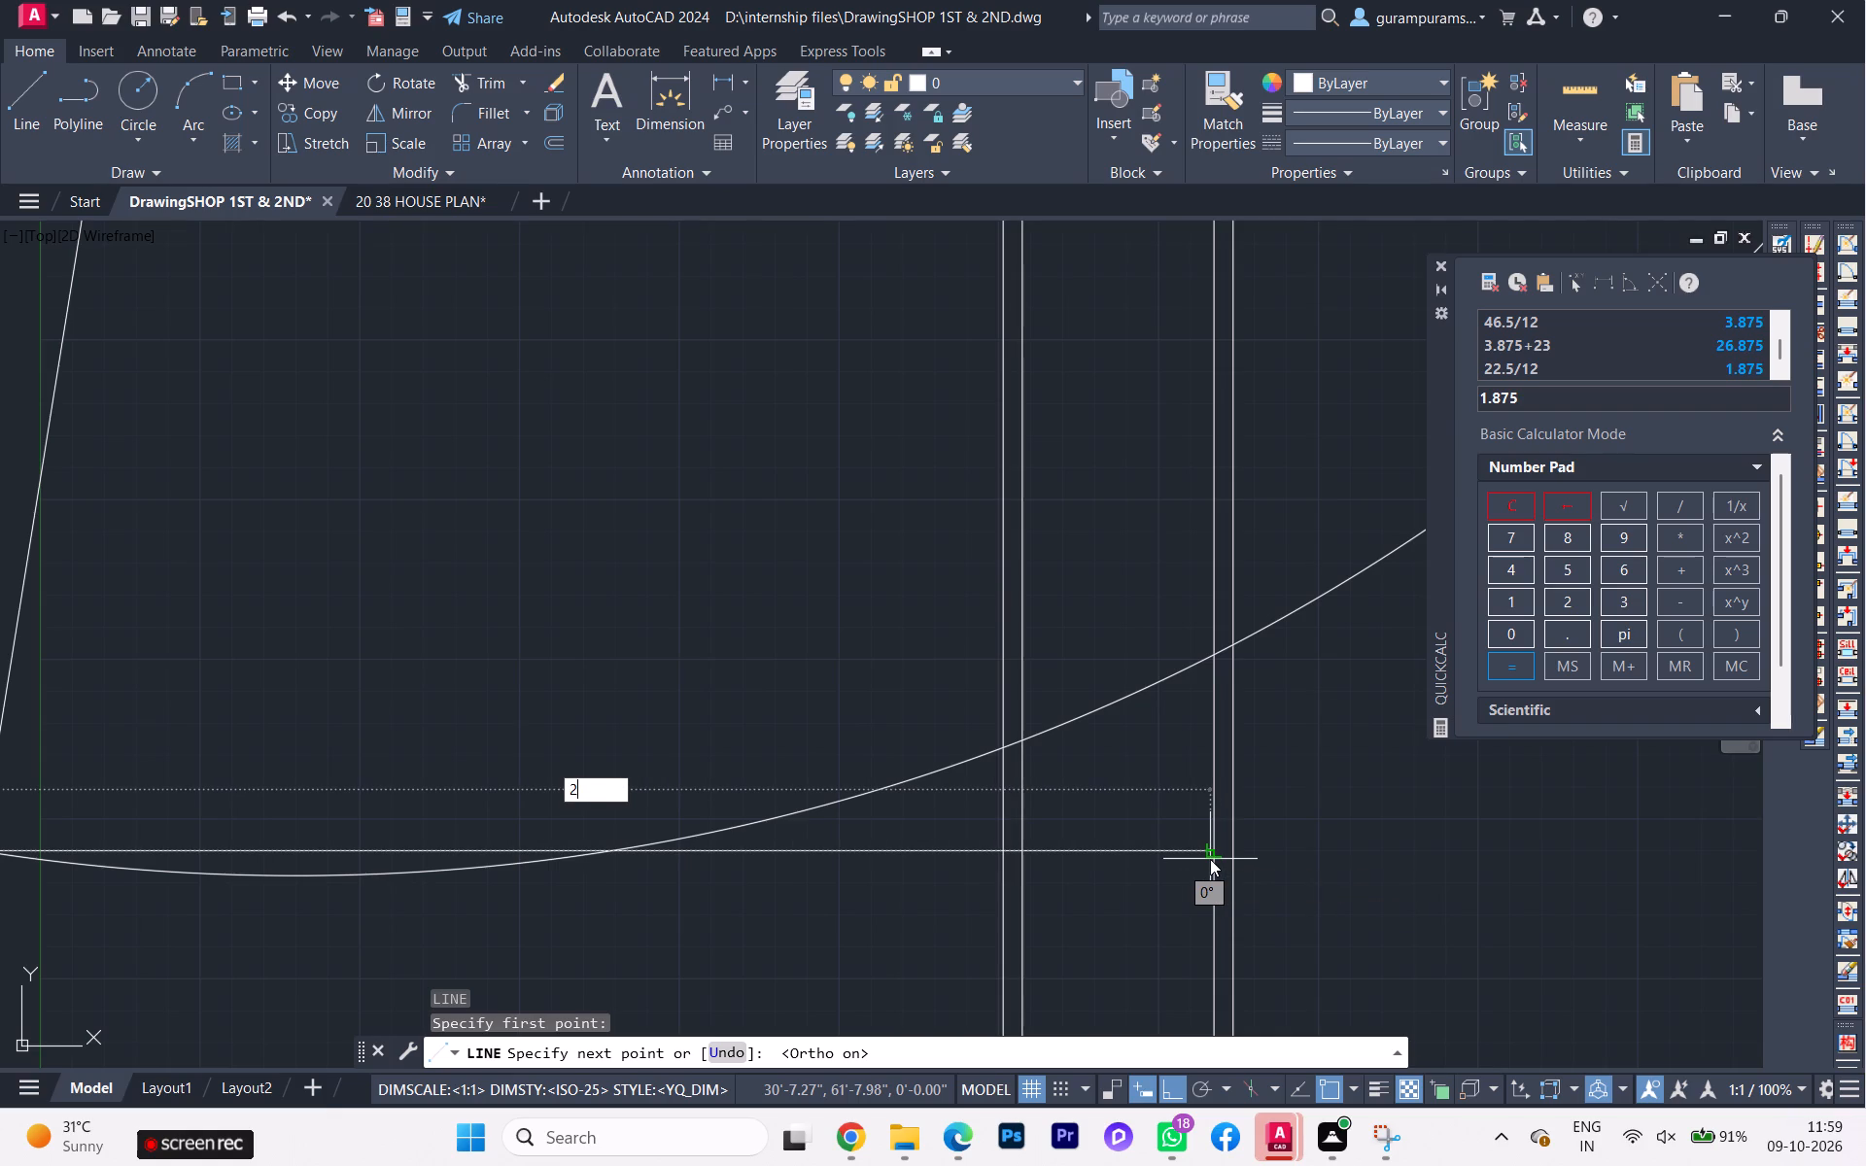
type("6.8")
key("shift+quotedbl")
key("BackSpace")
key("BackSpace")
key("BackSpace")
key("BackSpace")
key("6")
type("'-8")
key("shift+quotedbl")
key("Return")
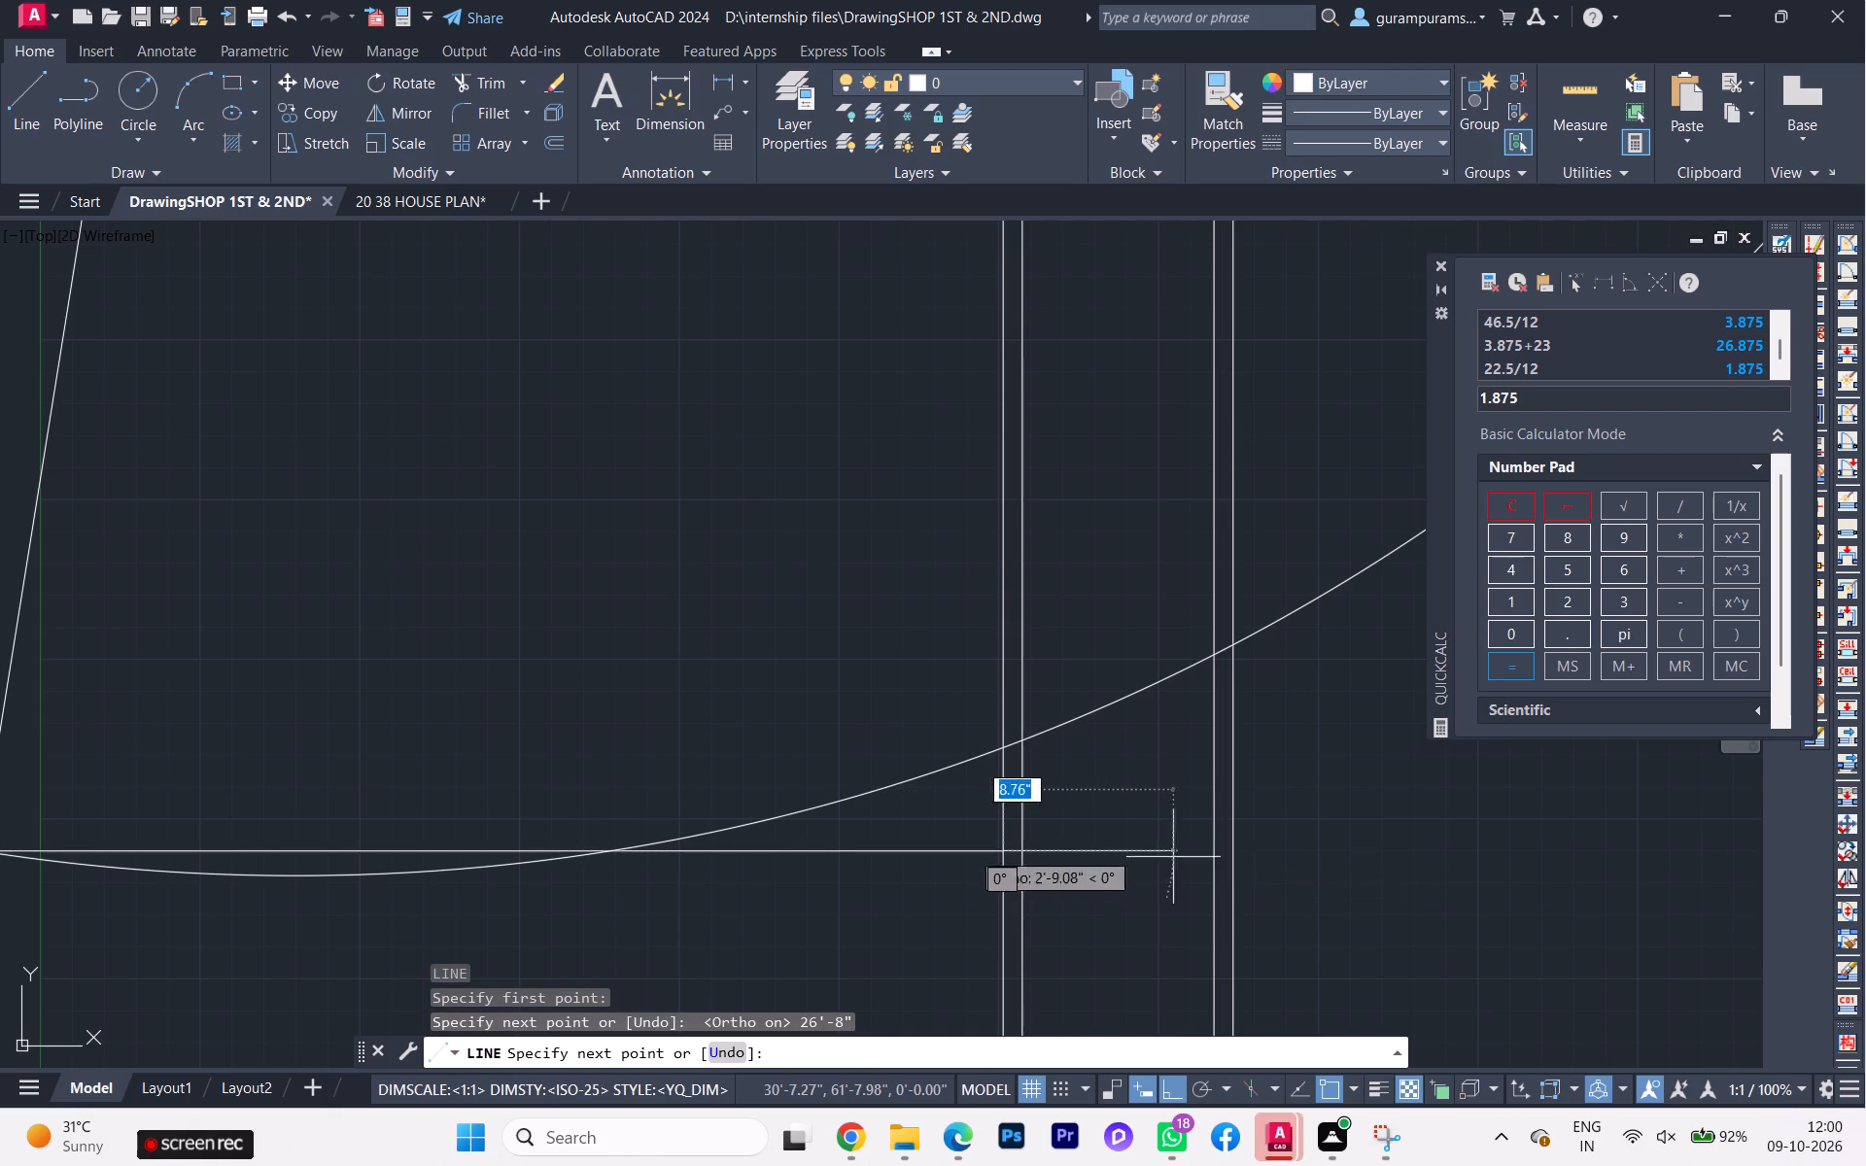
scroll(1018, 947, "down", 1)
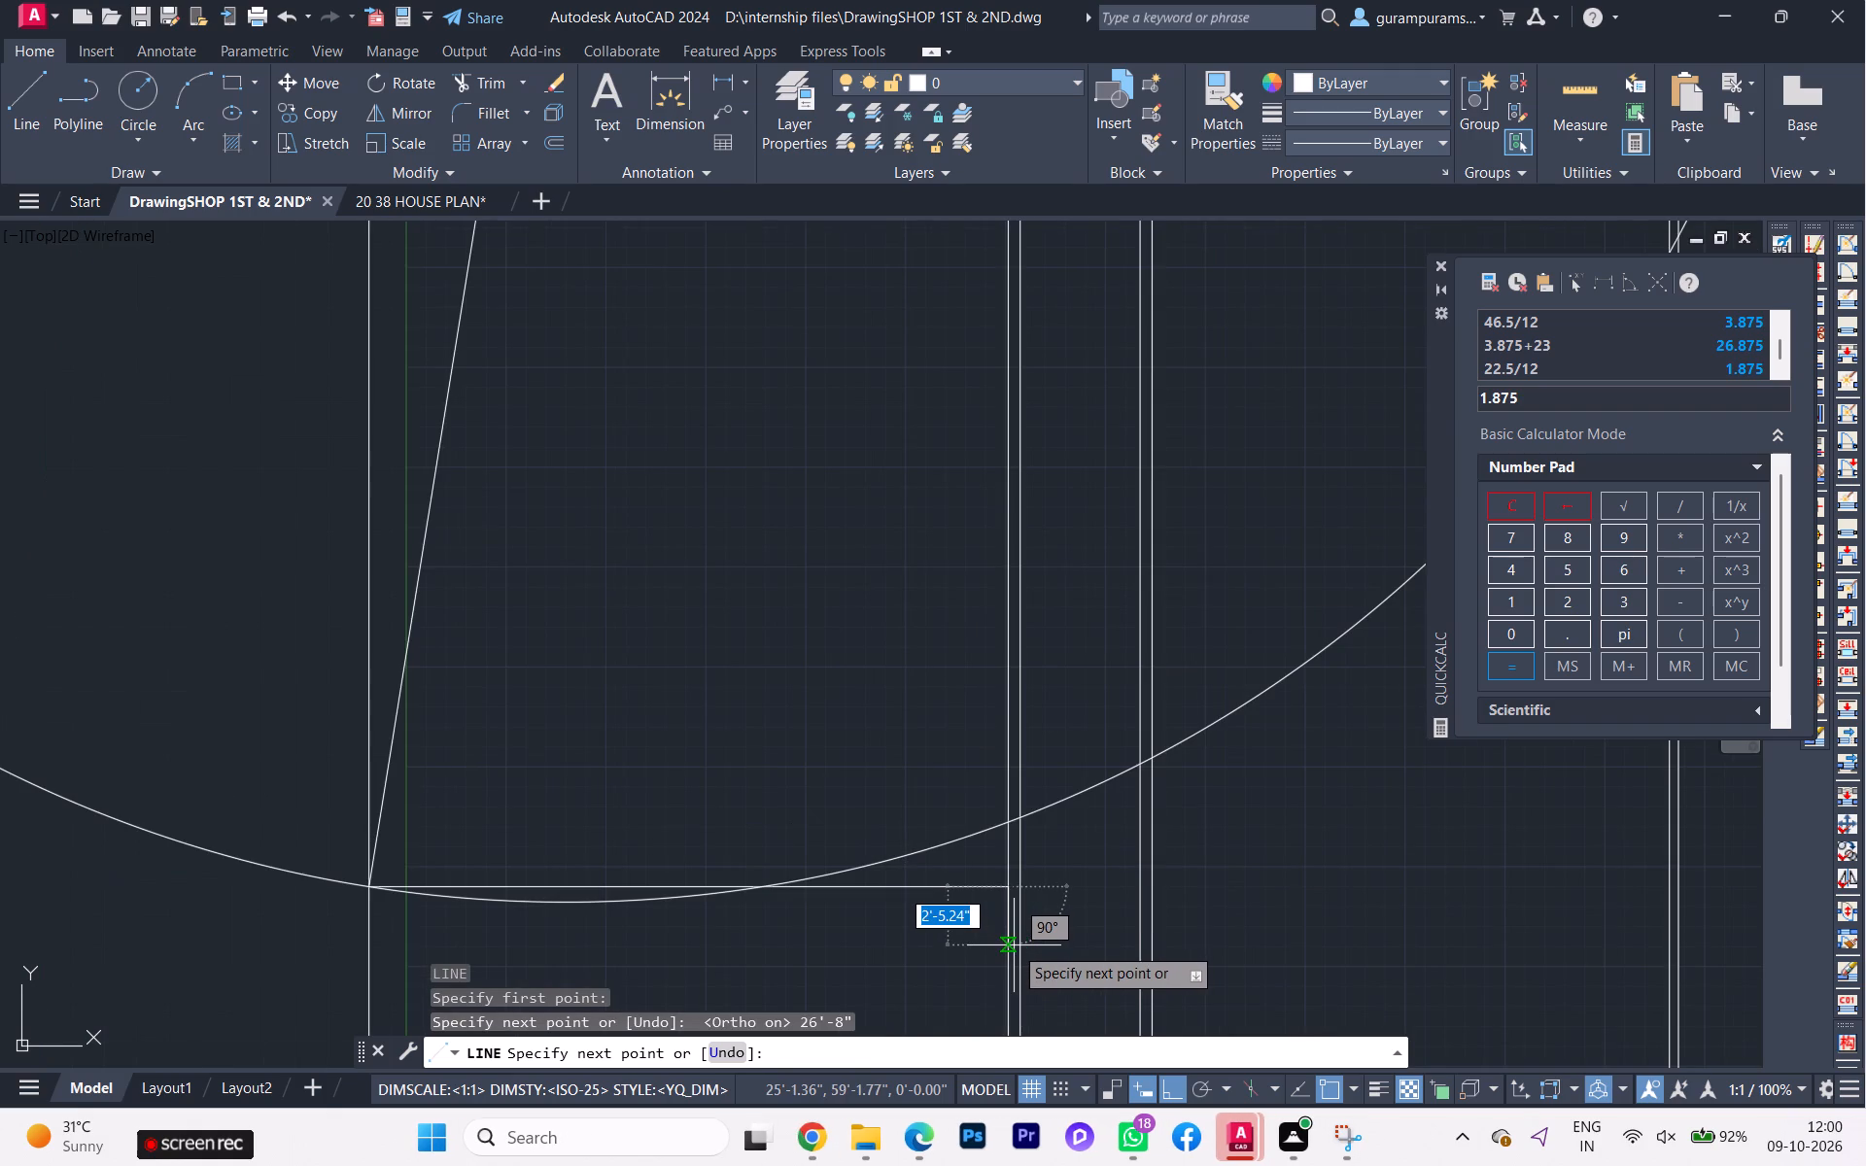
key("Escape")
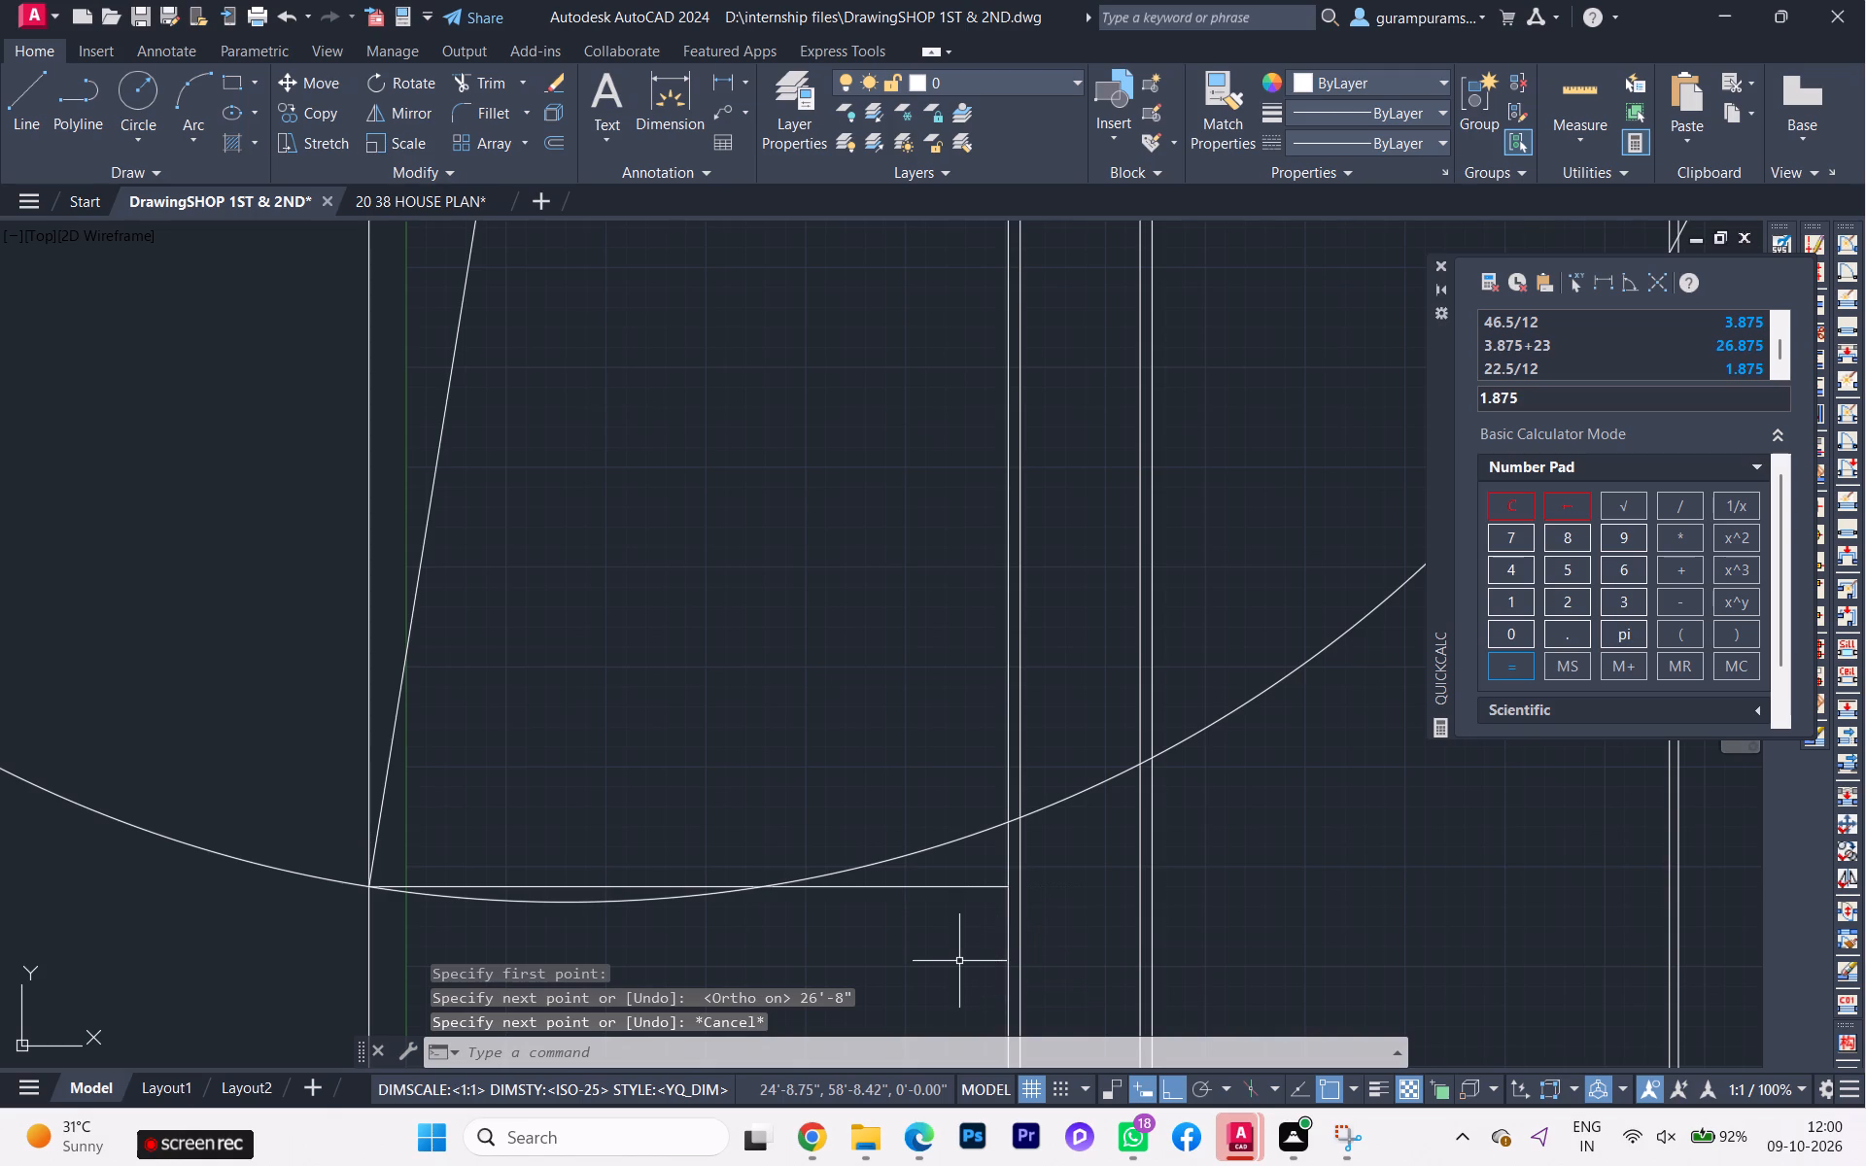
Switch to Microsoft Edge to consult the Exercise 30 shop first and second floor plan.
key("alt+Tab")
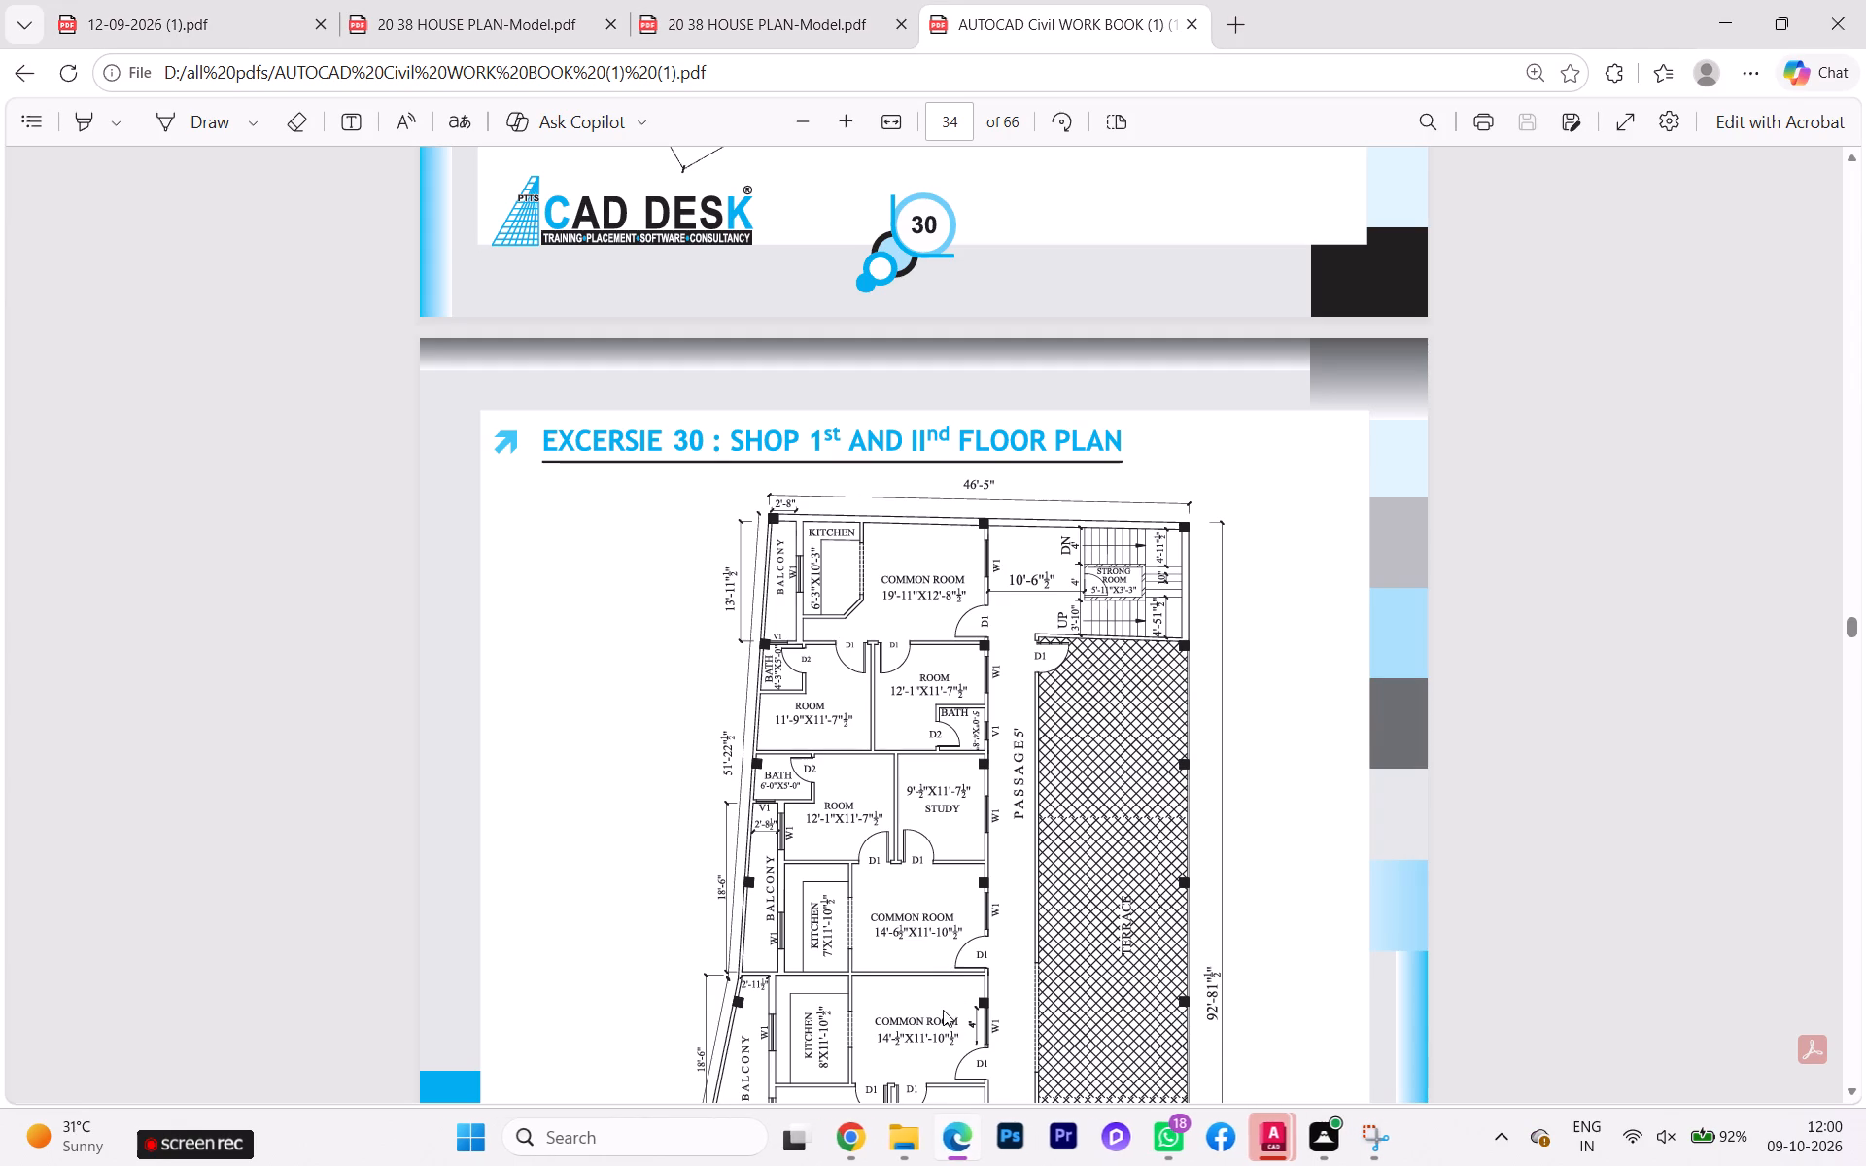
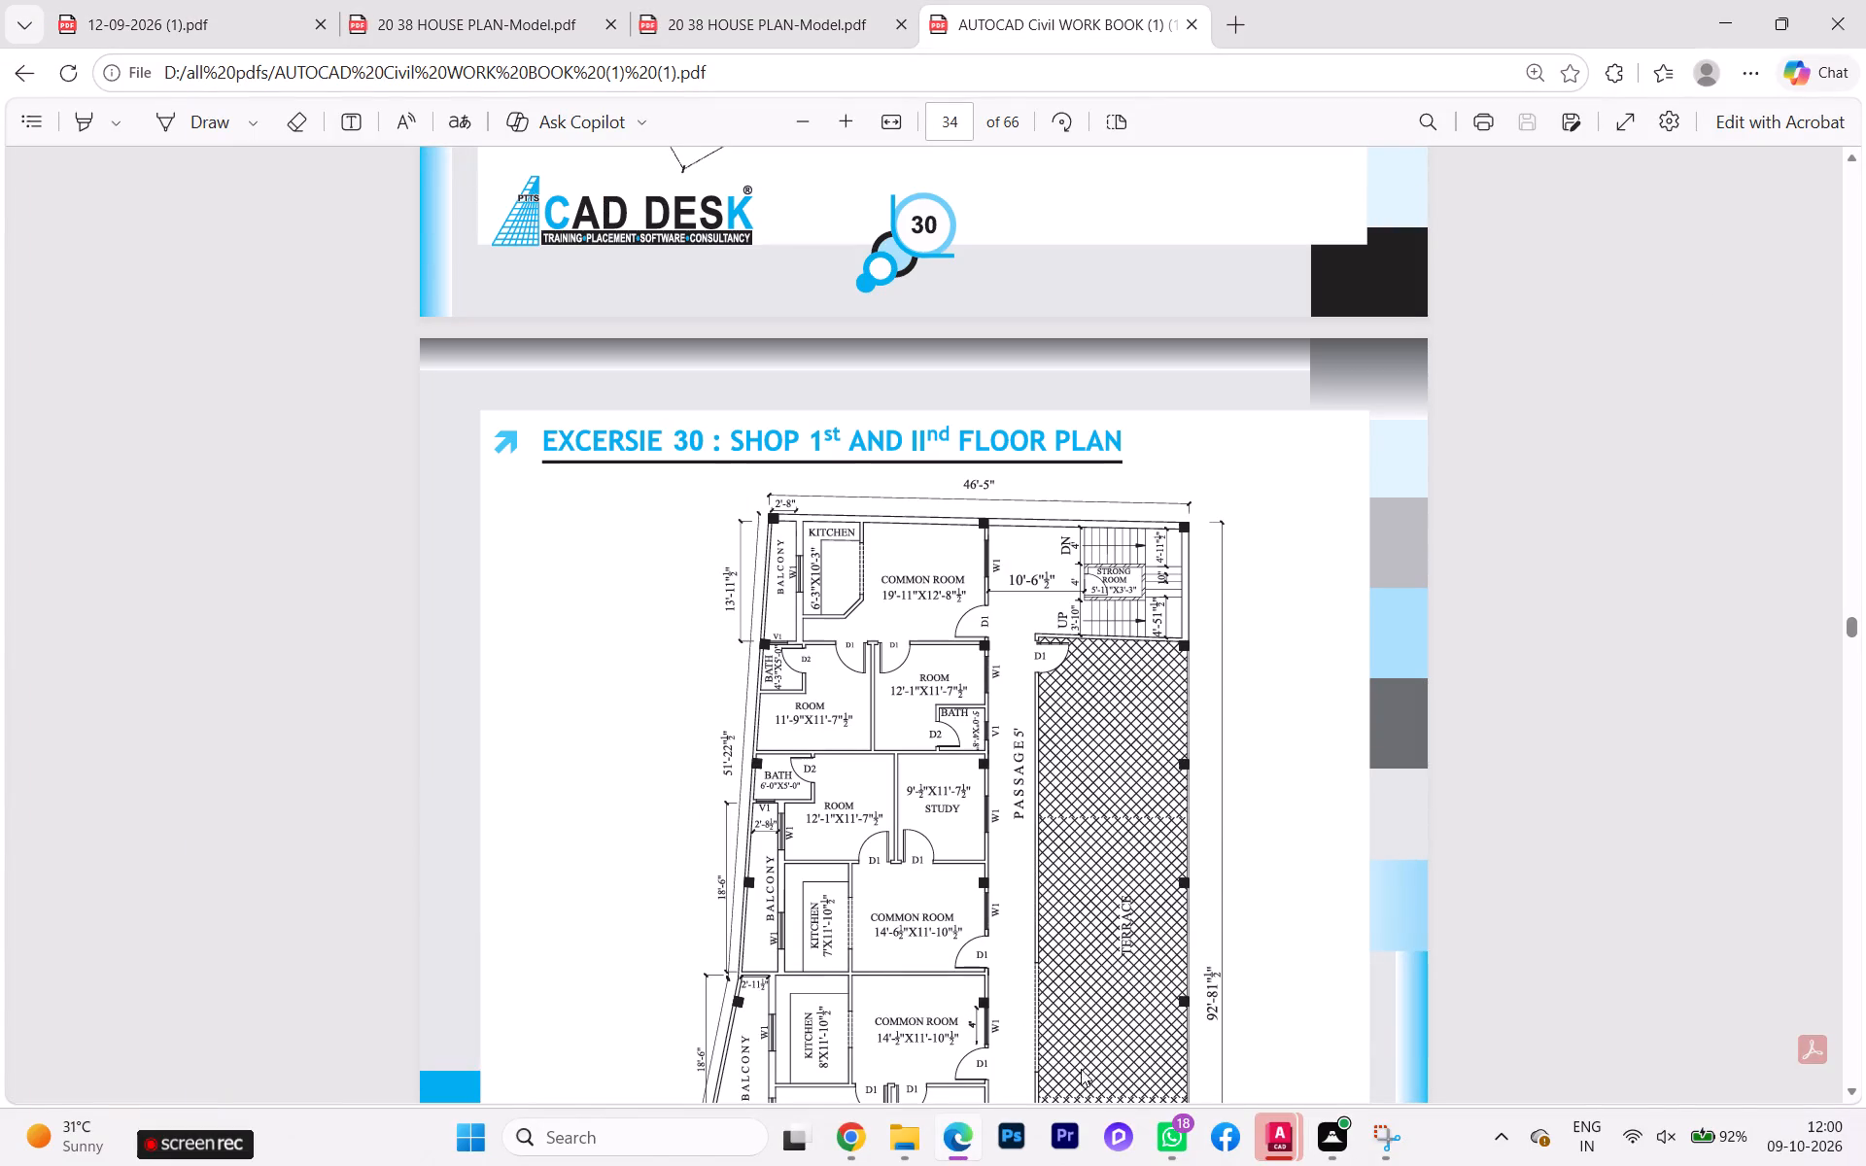
Switch back to DrawingSHOP 1ST & 2ND in AutoCAD.
left_click(1286, 1143)
left_click(1185, 989)
Trim away the vertical construction line above the slanted side's lower end and the part of the circle outside the building outline.
scroll(929, 800, "down", 1)
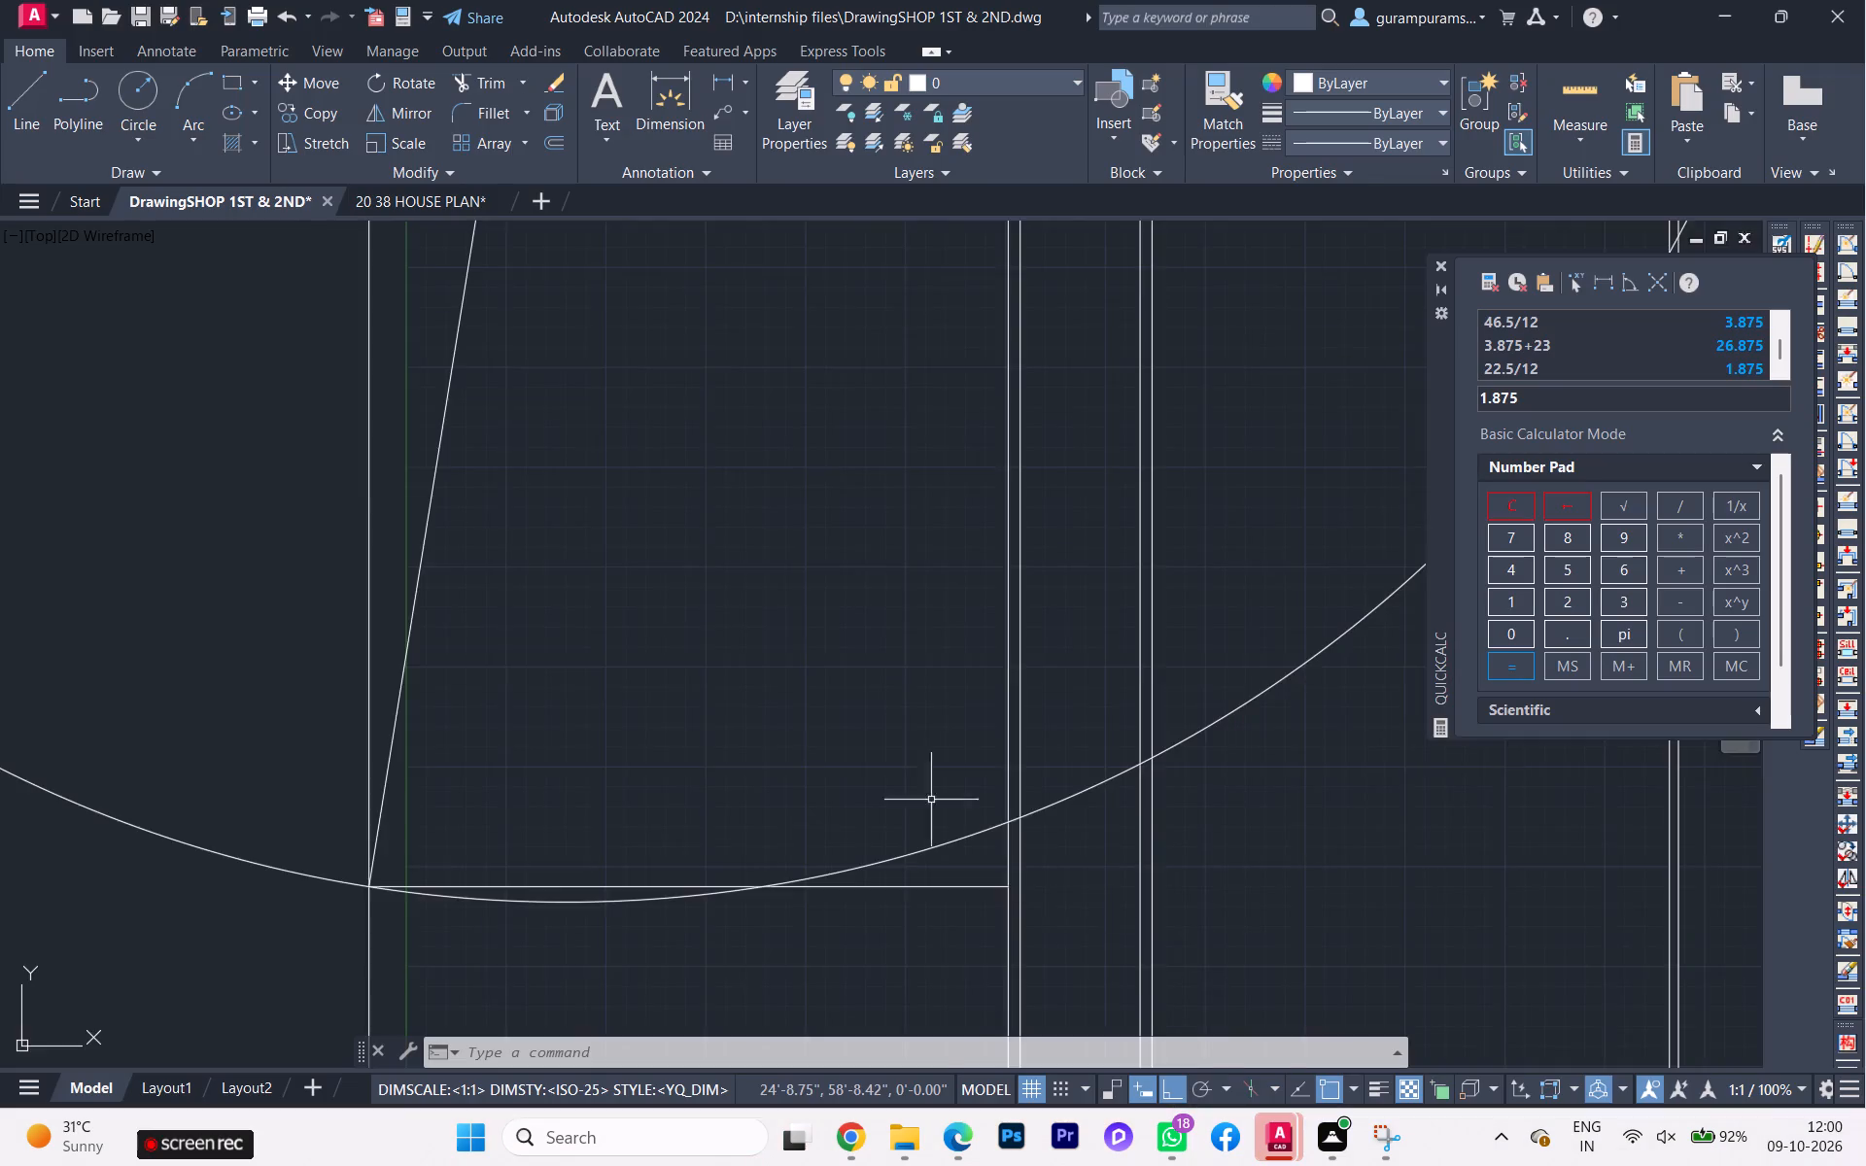
scroll(927, 802, "down", 2)
scroll(952, 864, "up", 2)
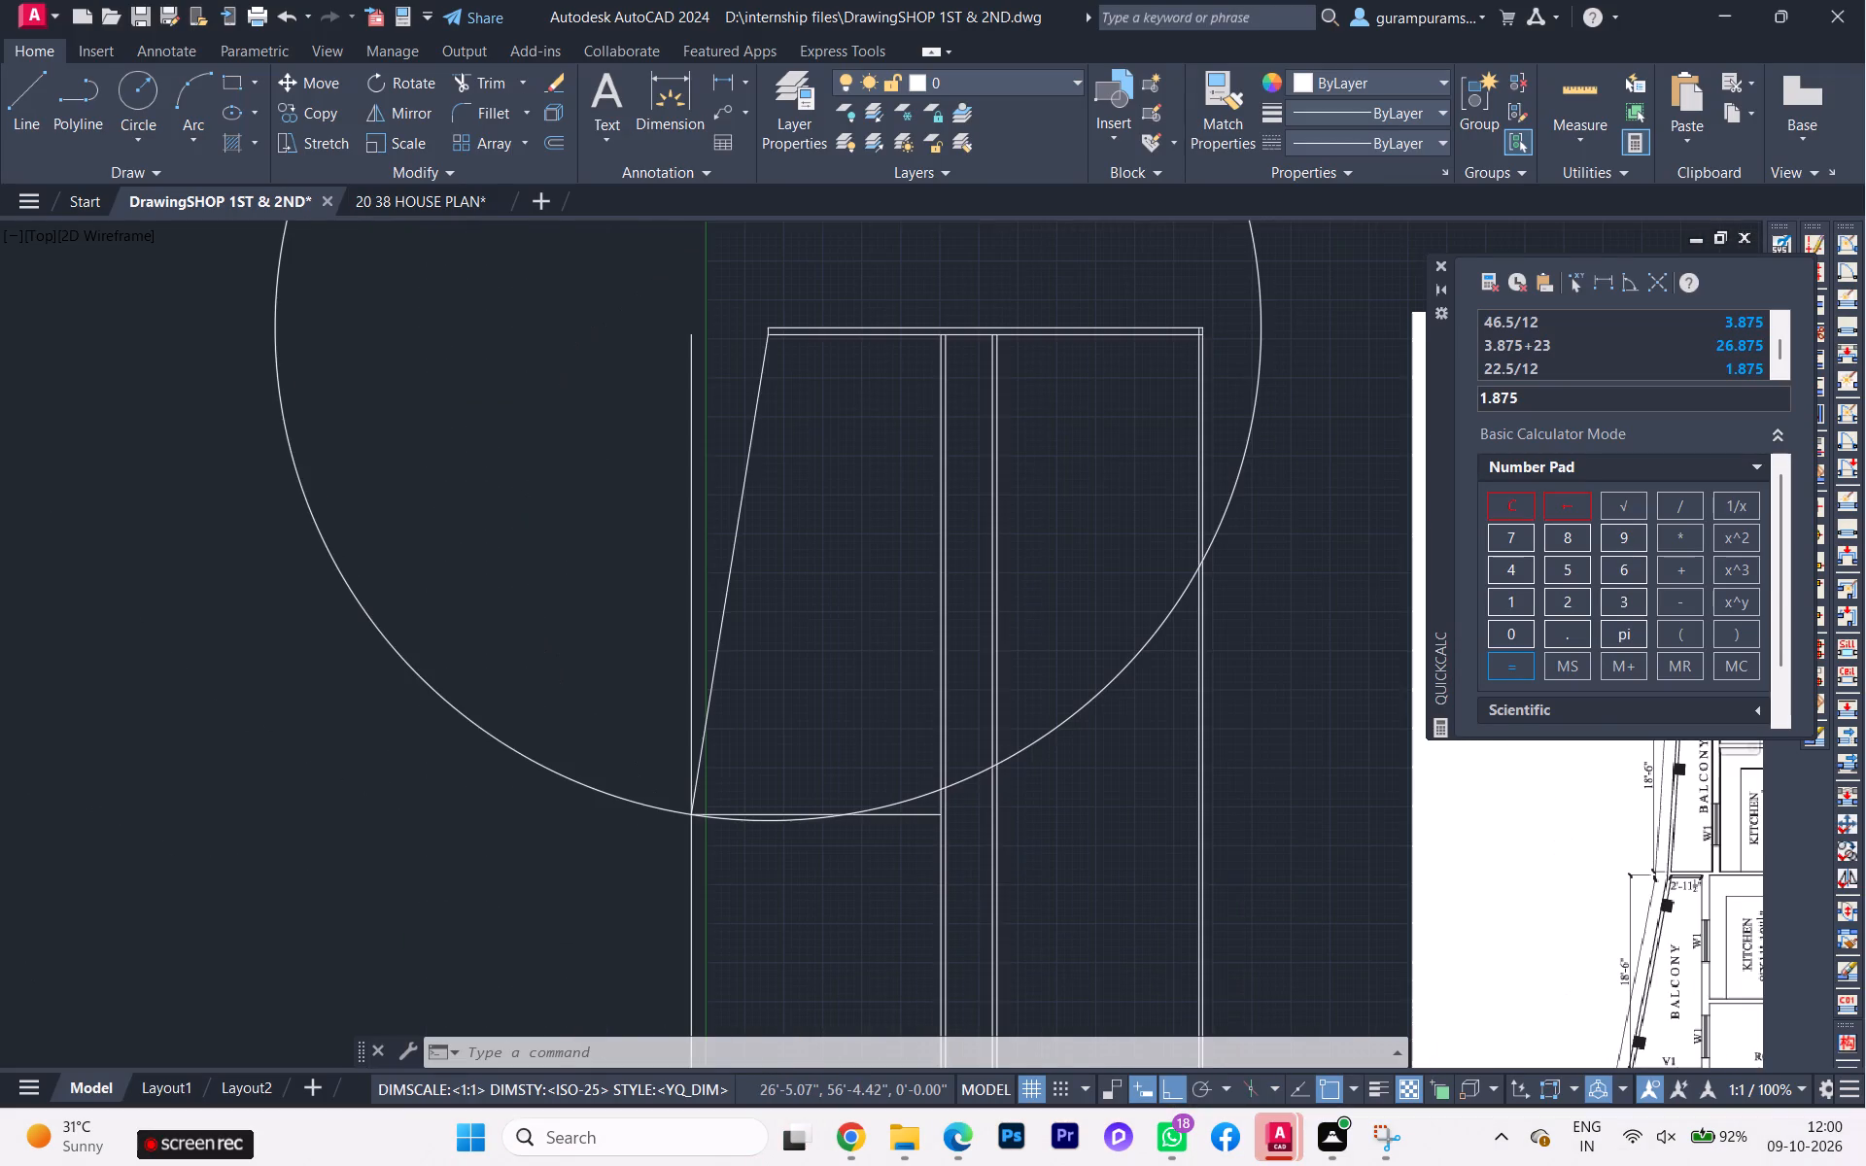
scroll(952, 864, "up", 1)
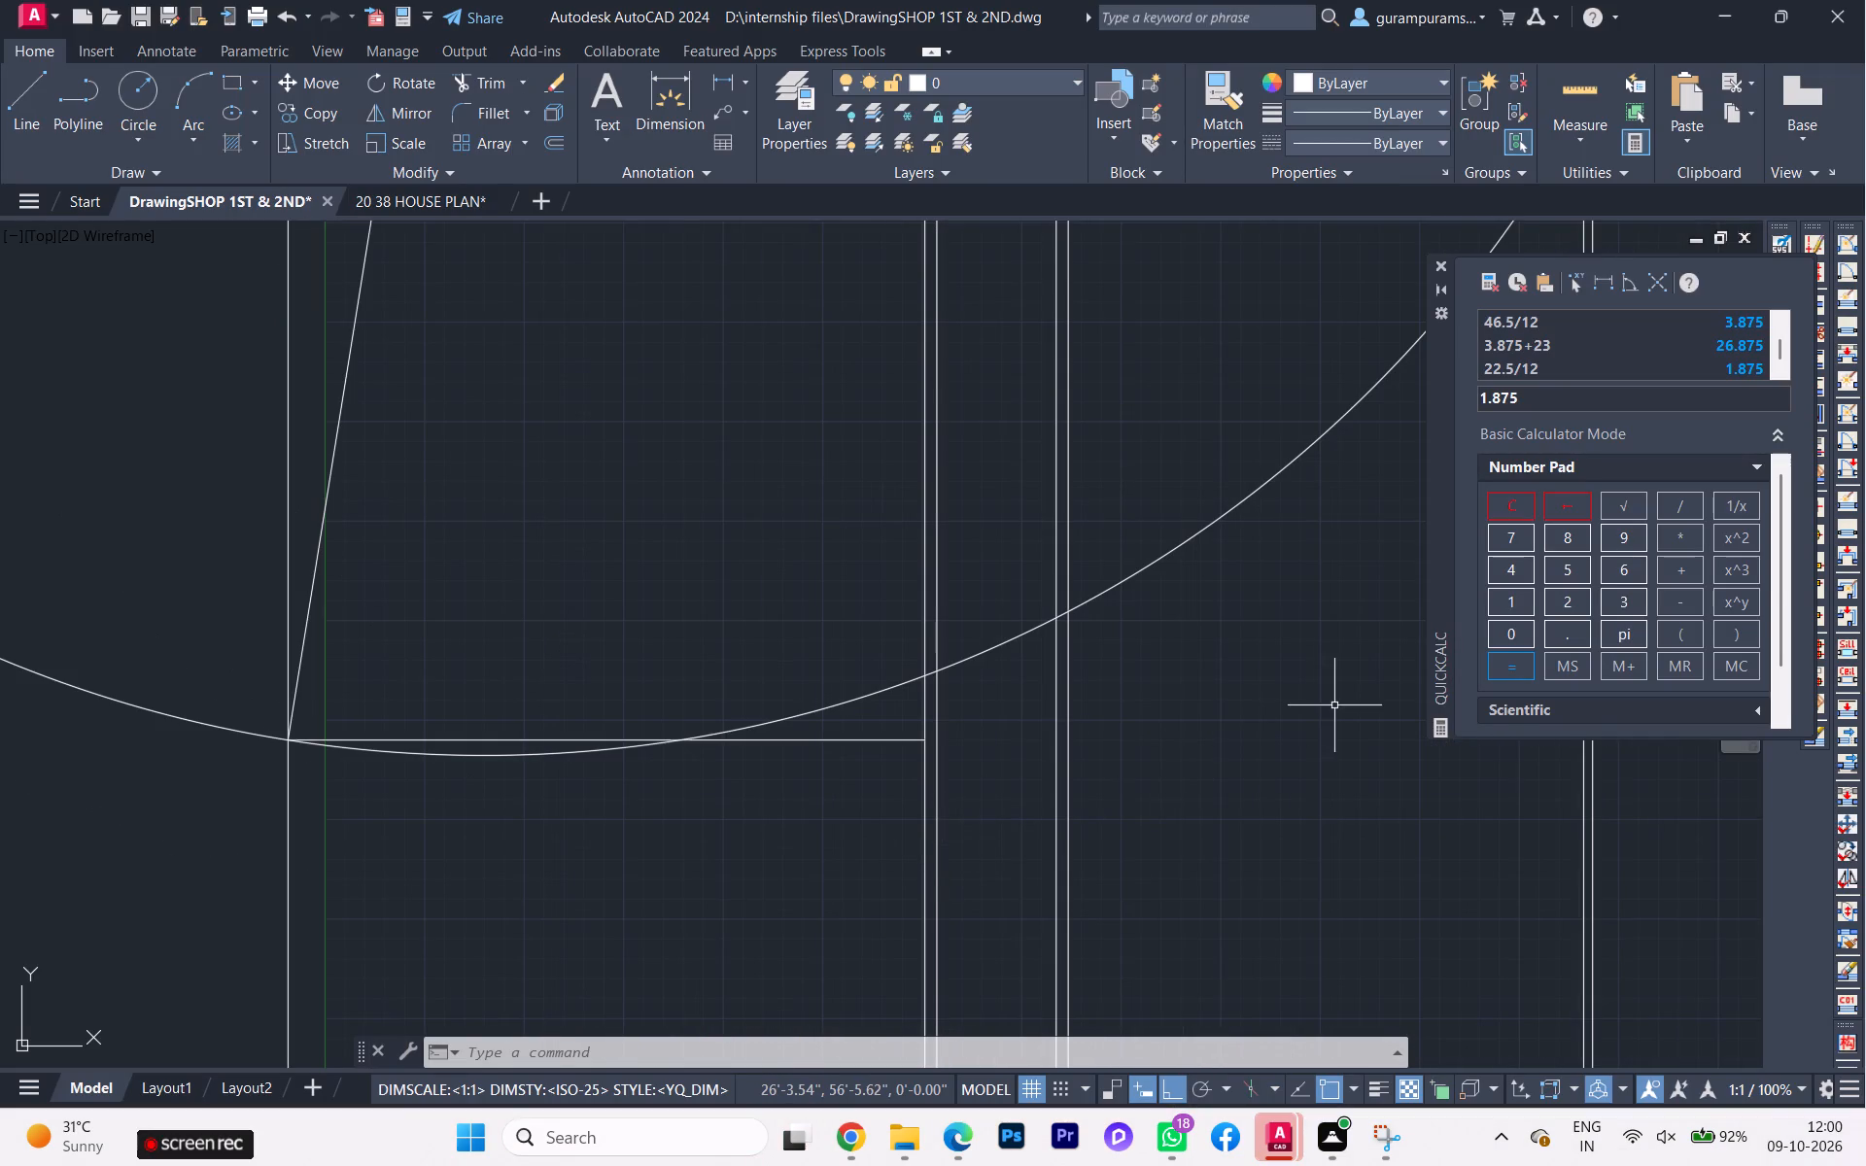
scroll(969, 730, "down", 2)
middle_click_drag(965, 827, 495, 766)
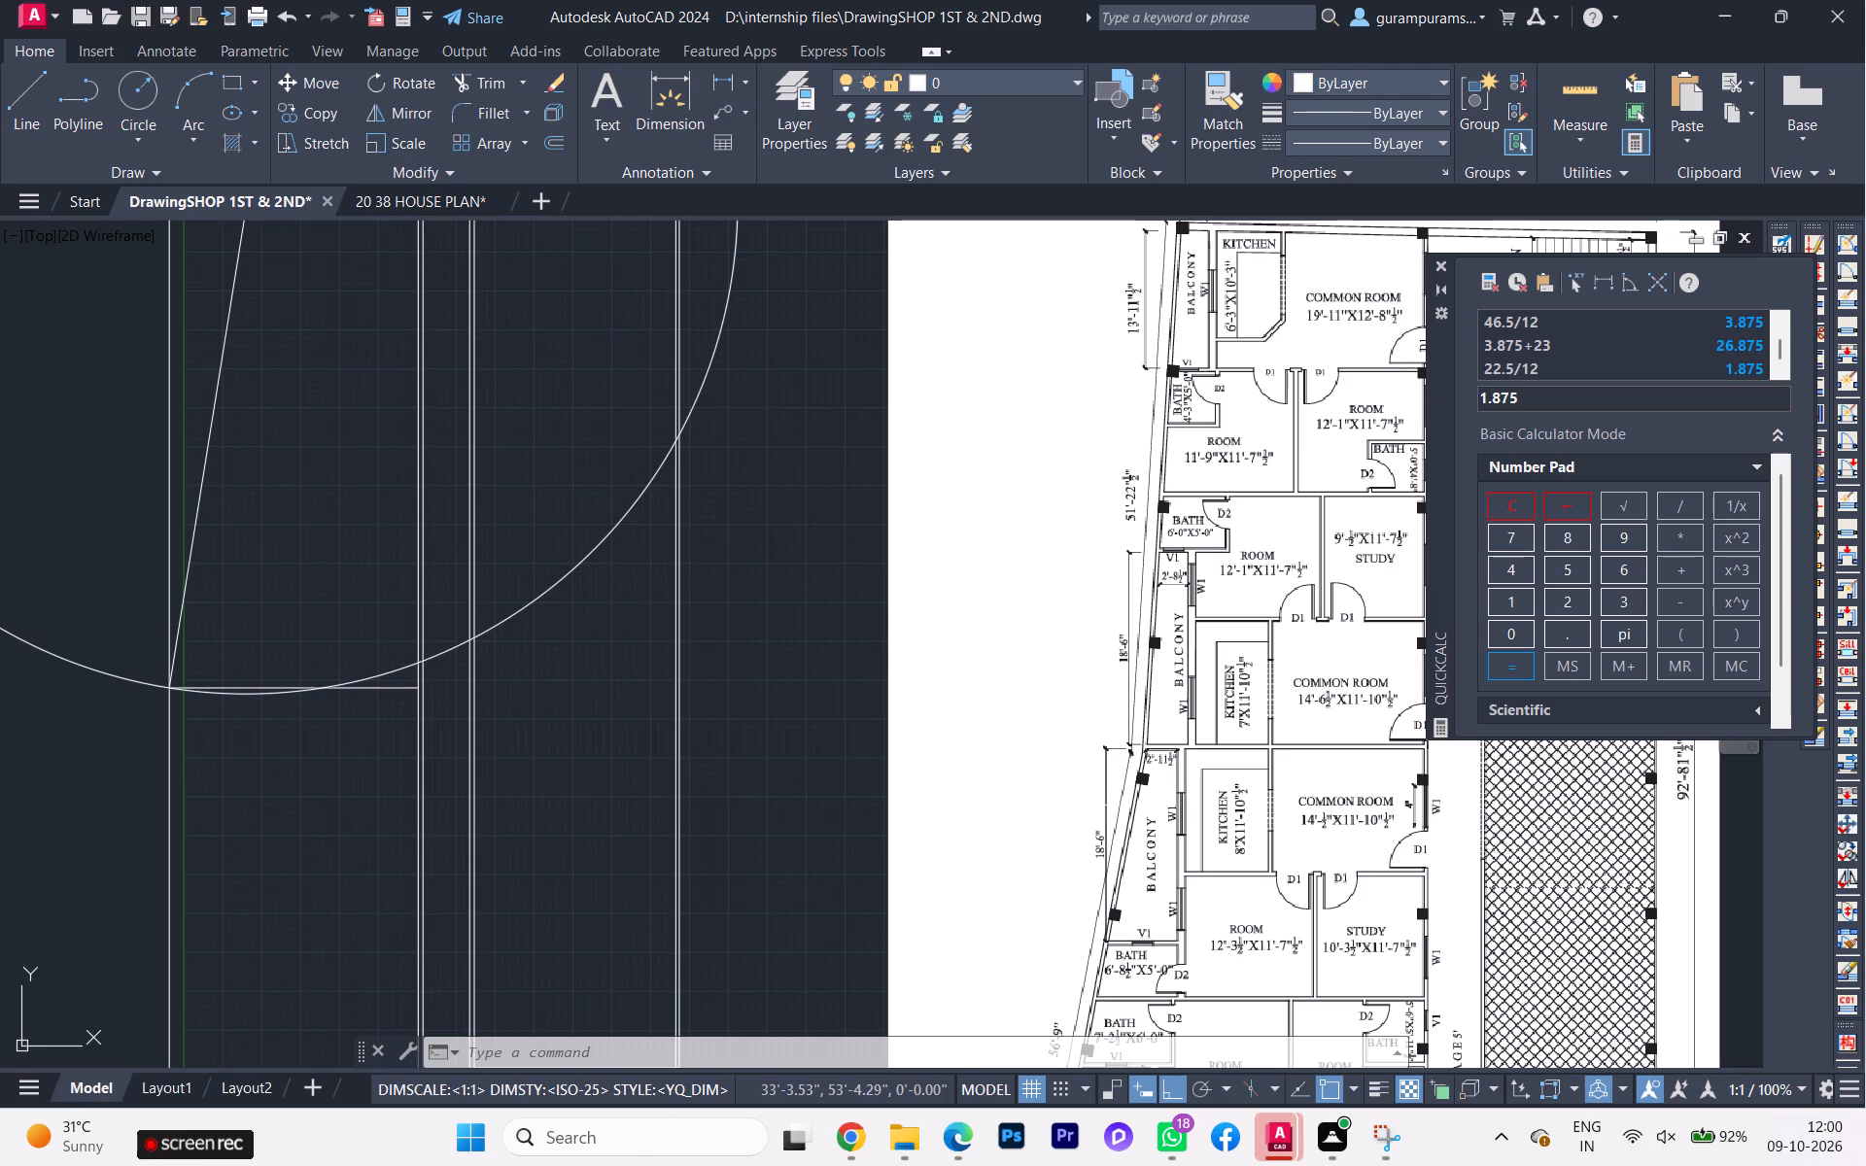
scroll(1088, 786, "down", 1)
key("t")
key("r")
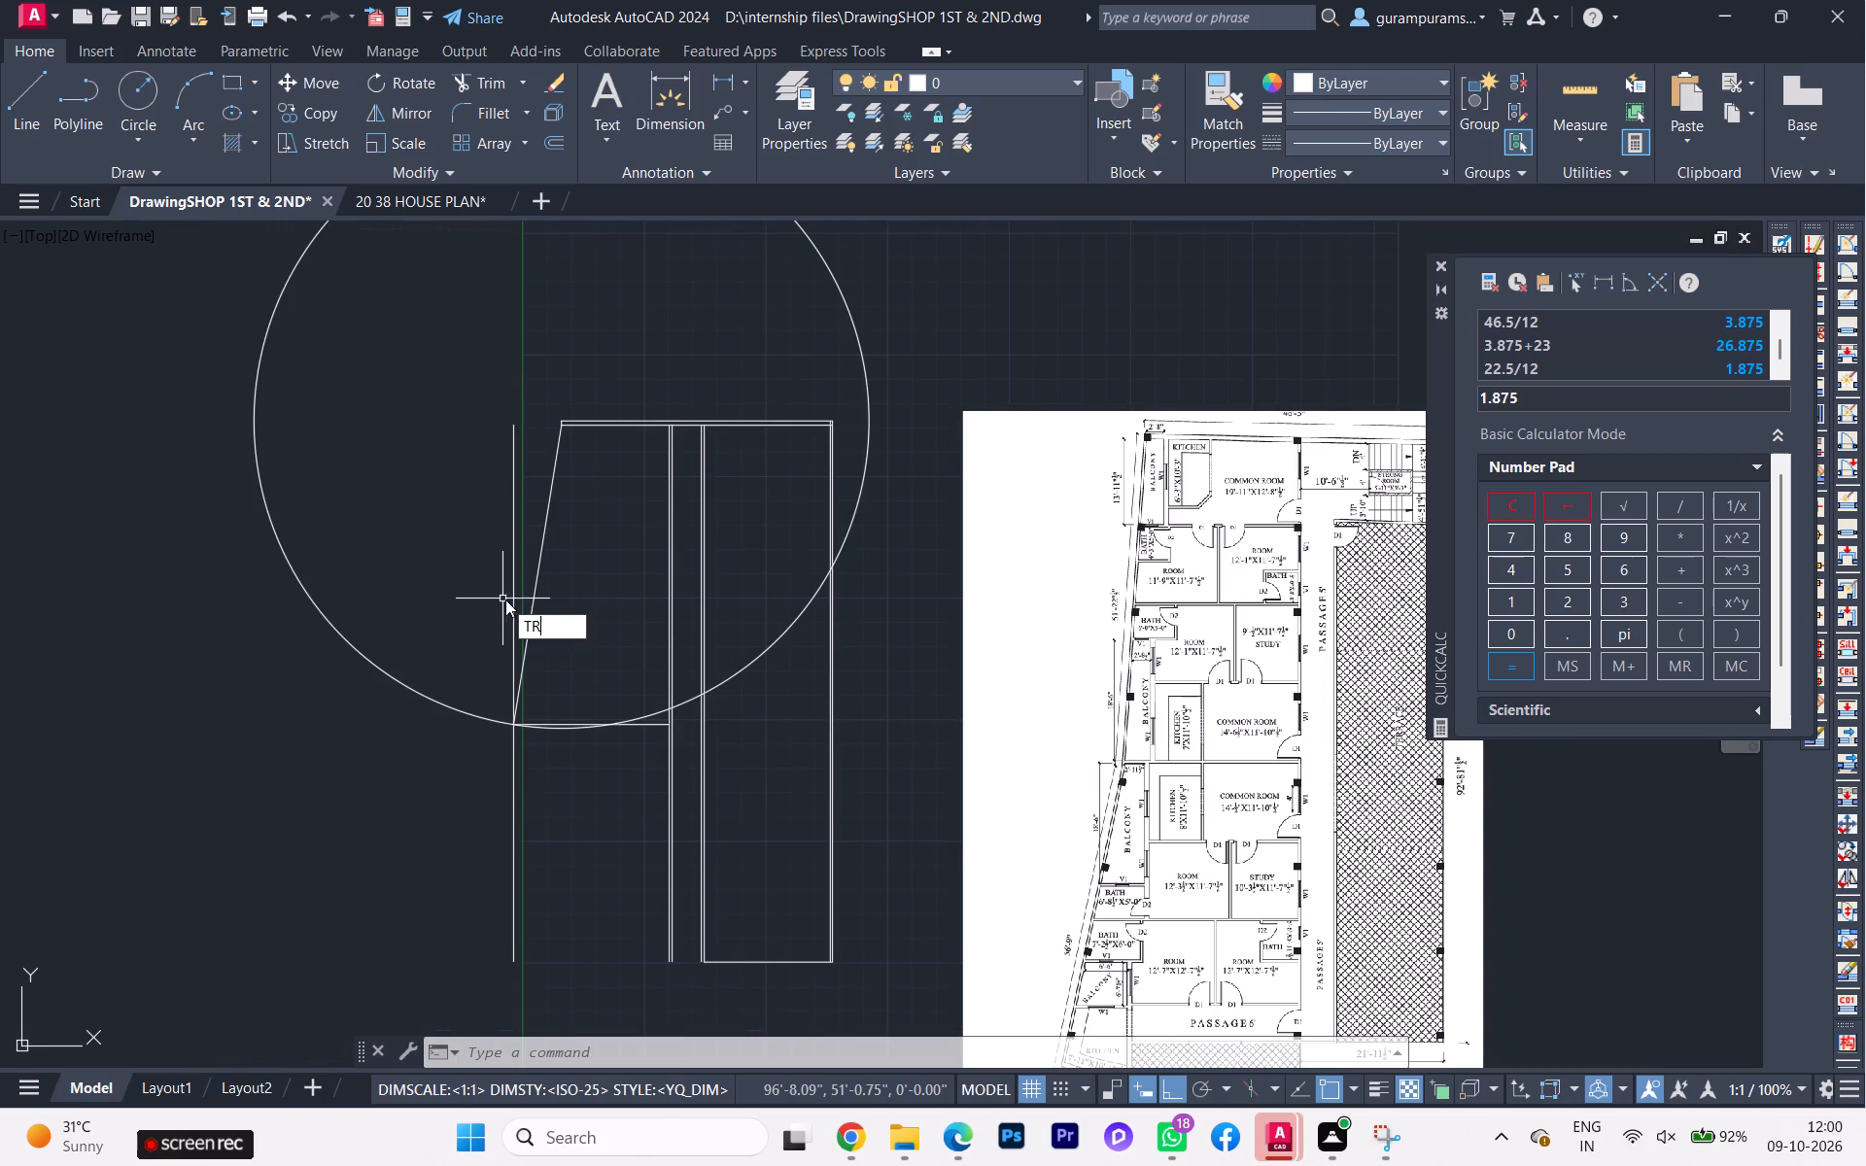
left_click(565, 653)
left_click(510, 539)
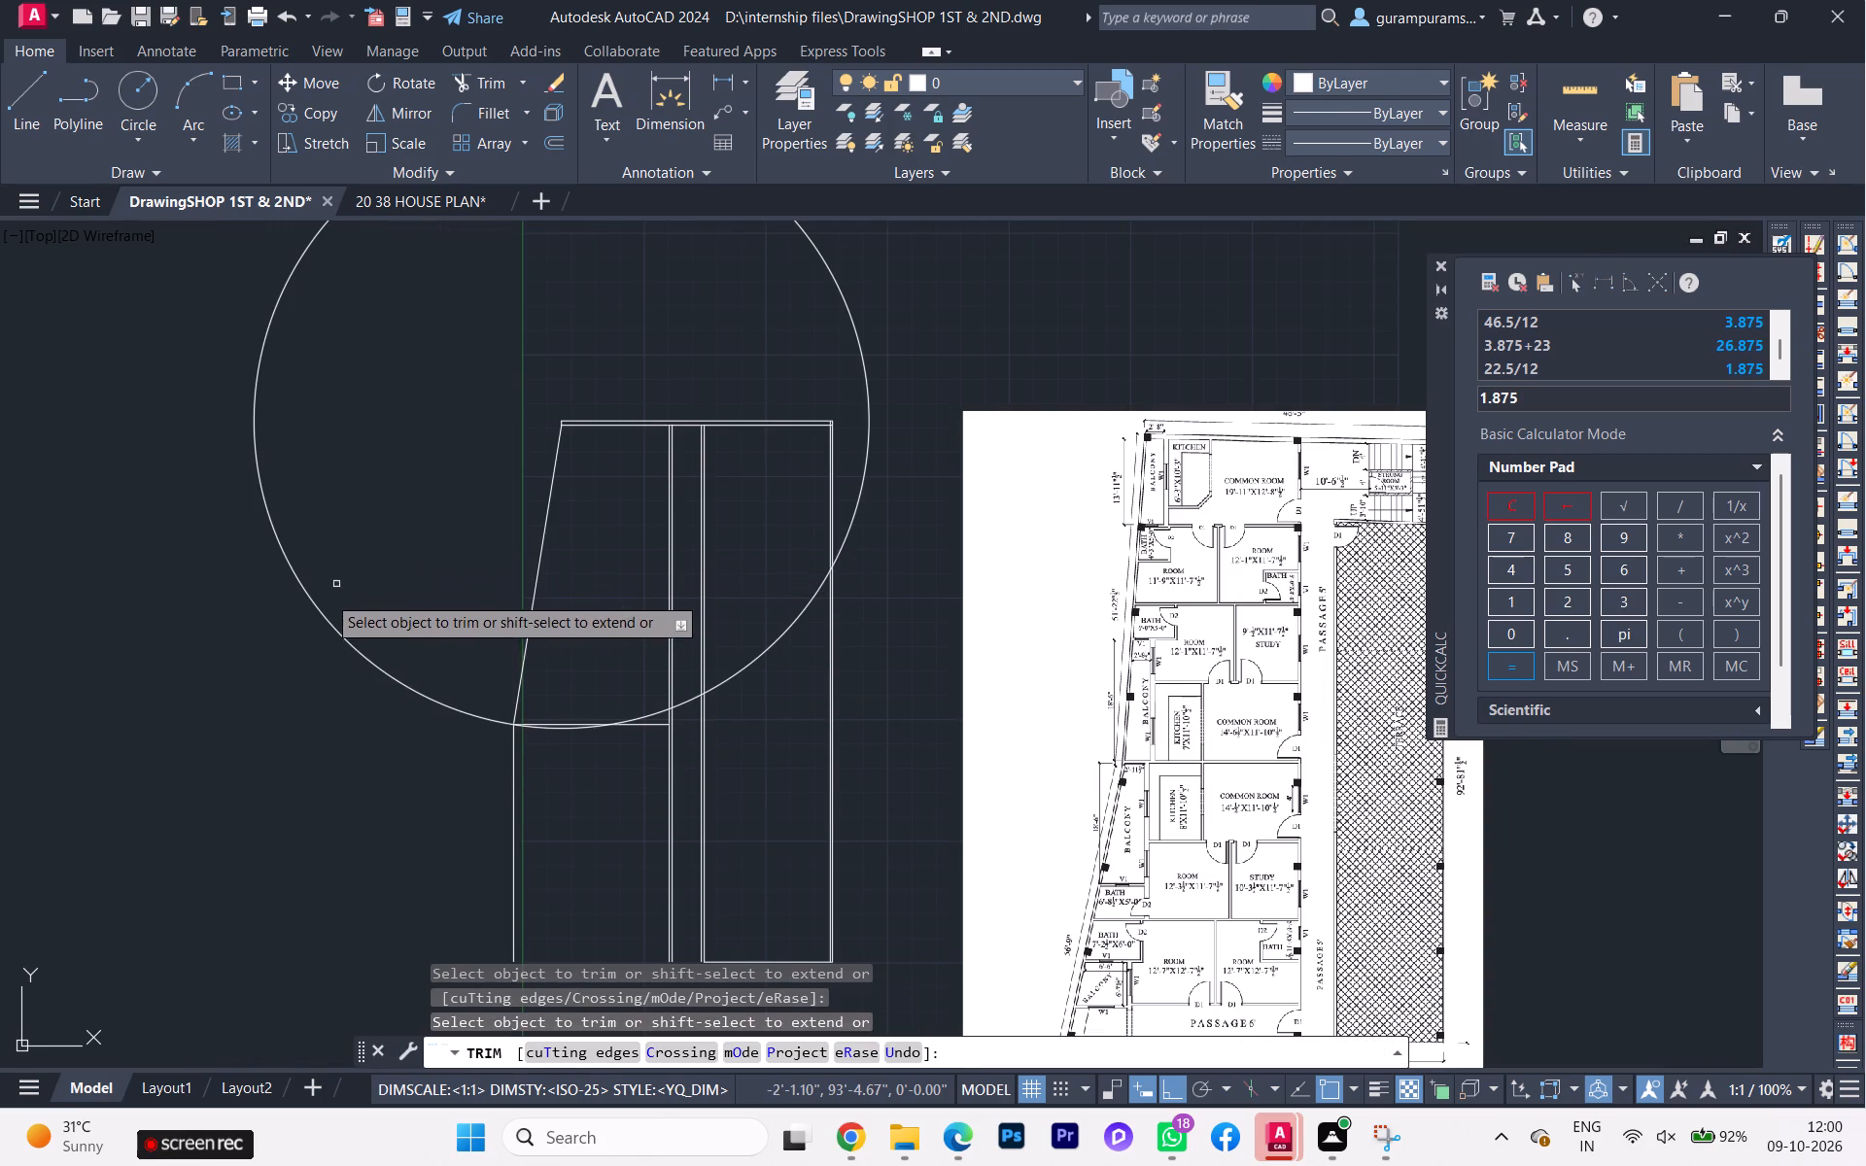
left_click(328, 625)
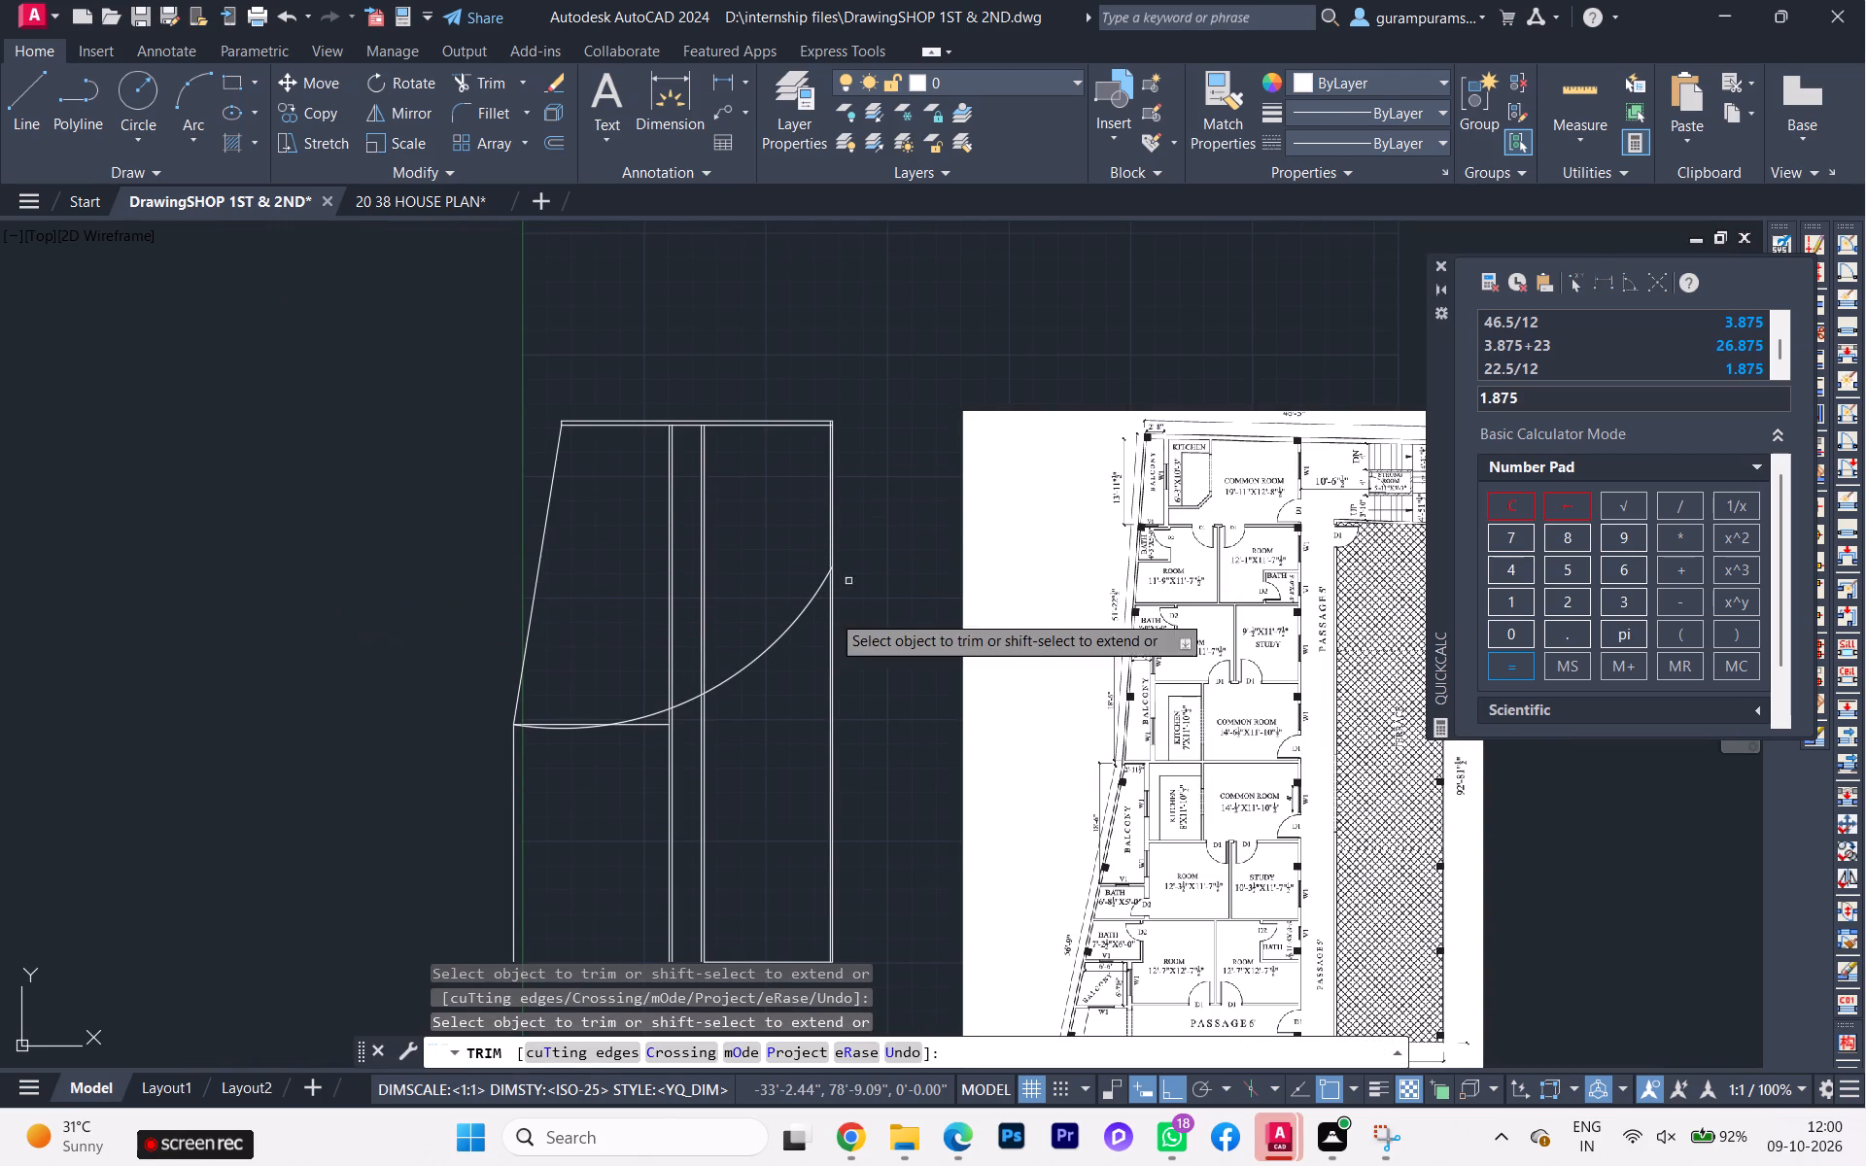
Trim off the leftover circle arcs between the vertical walls, inside the inner wall thicknesses and along the 26'-8" horizontal line.
left_click(778, 650)
left_click(765, 607)
scroll(669, 712, "up", 2)
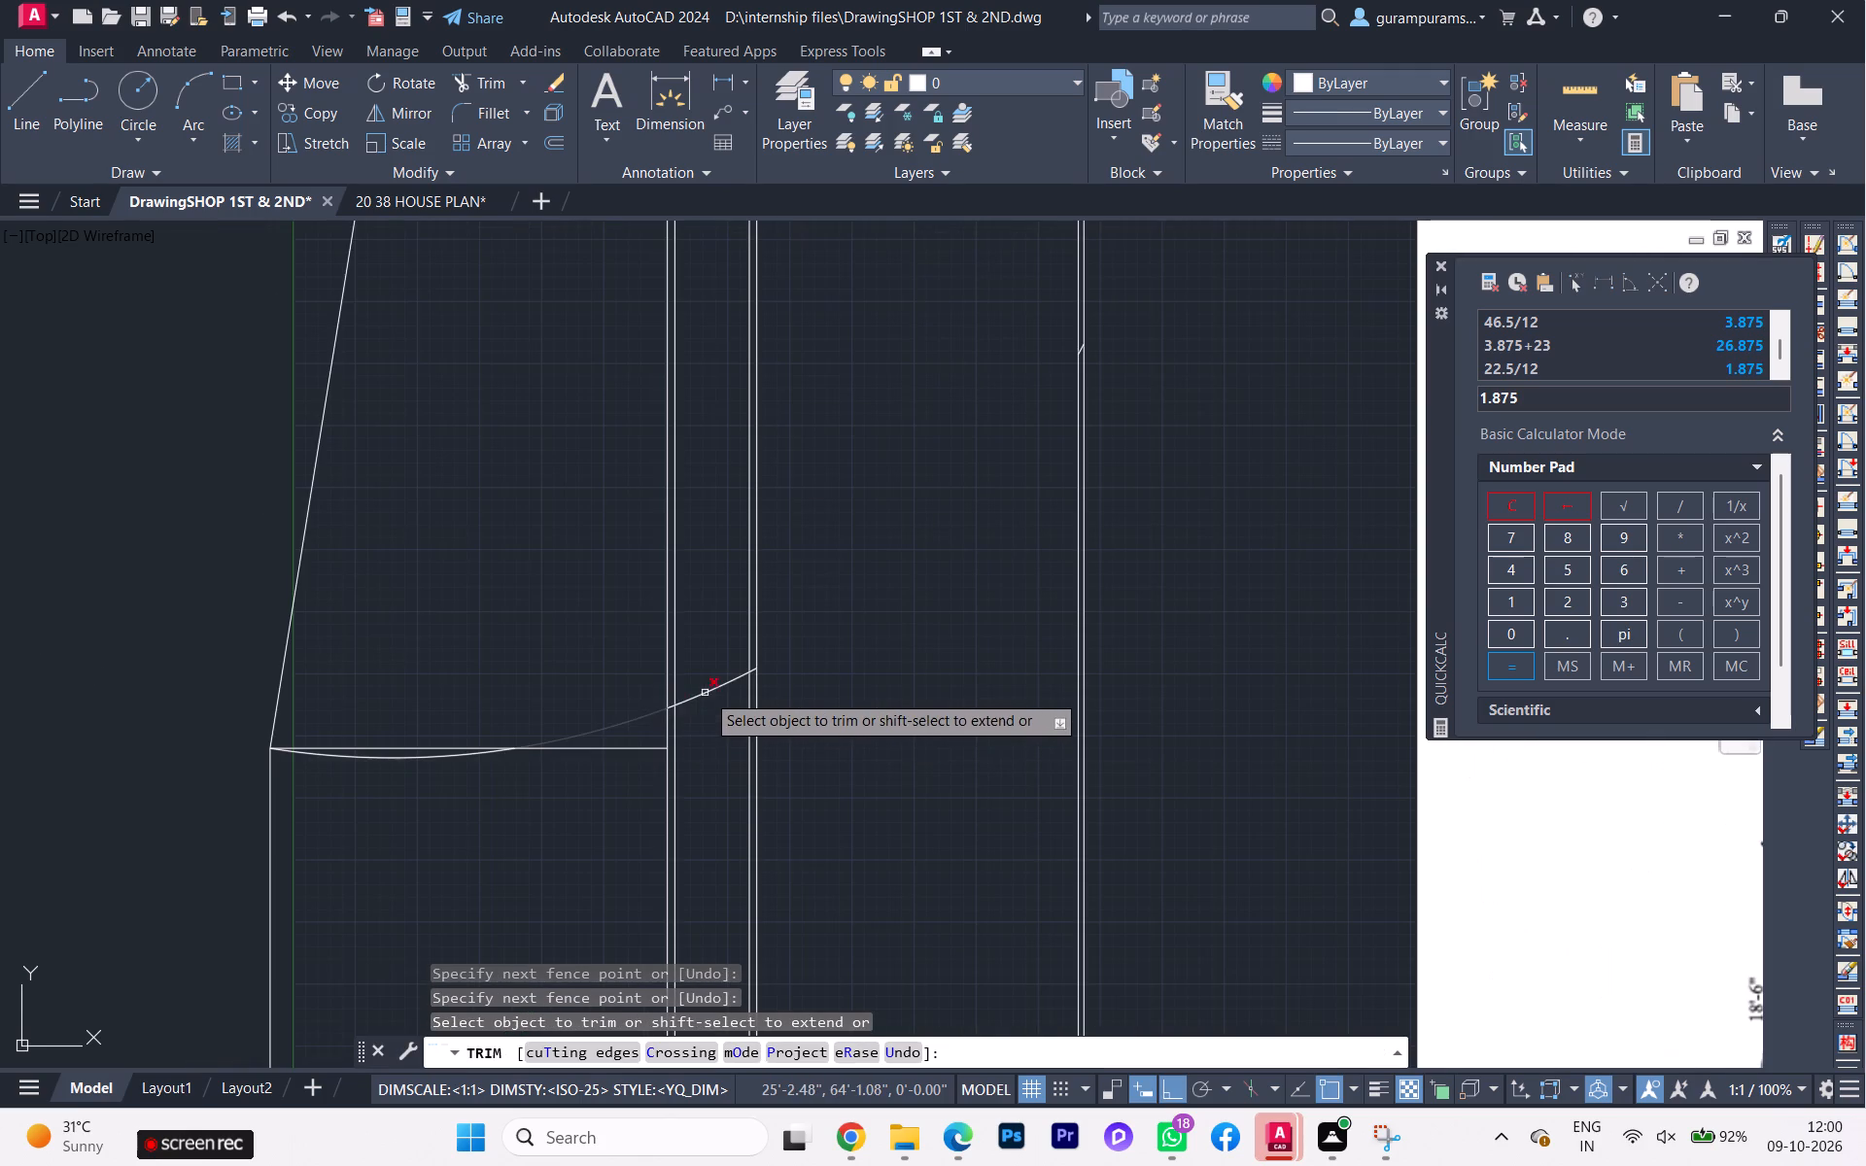
left_click(707, 690)
scroll(574, 723, "up", 3)
left_click(612, 786)
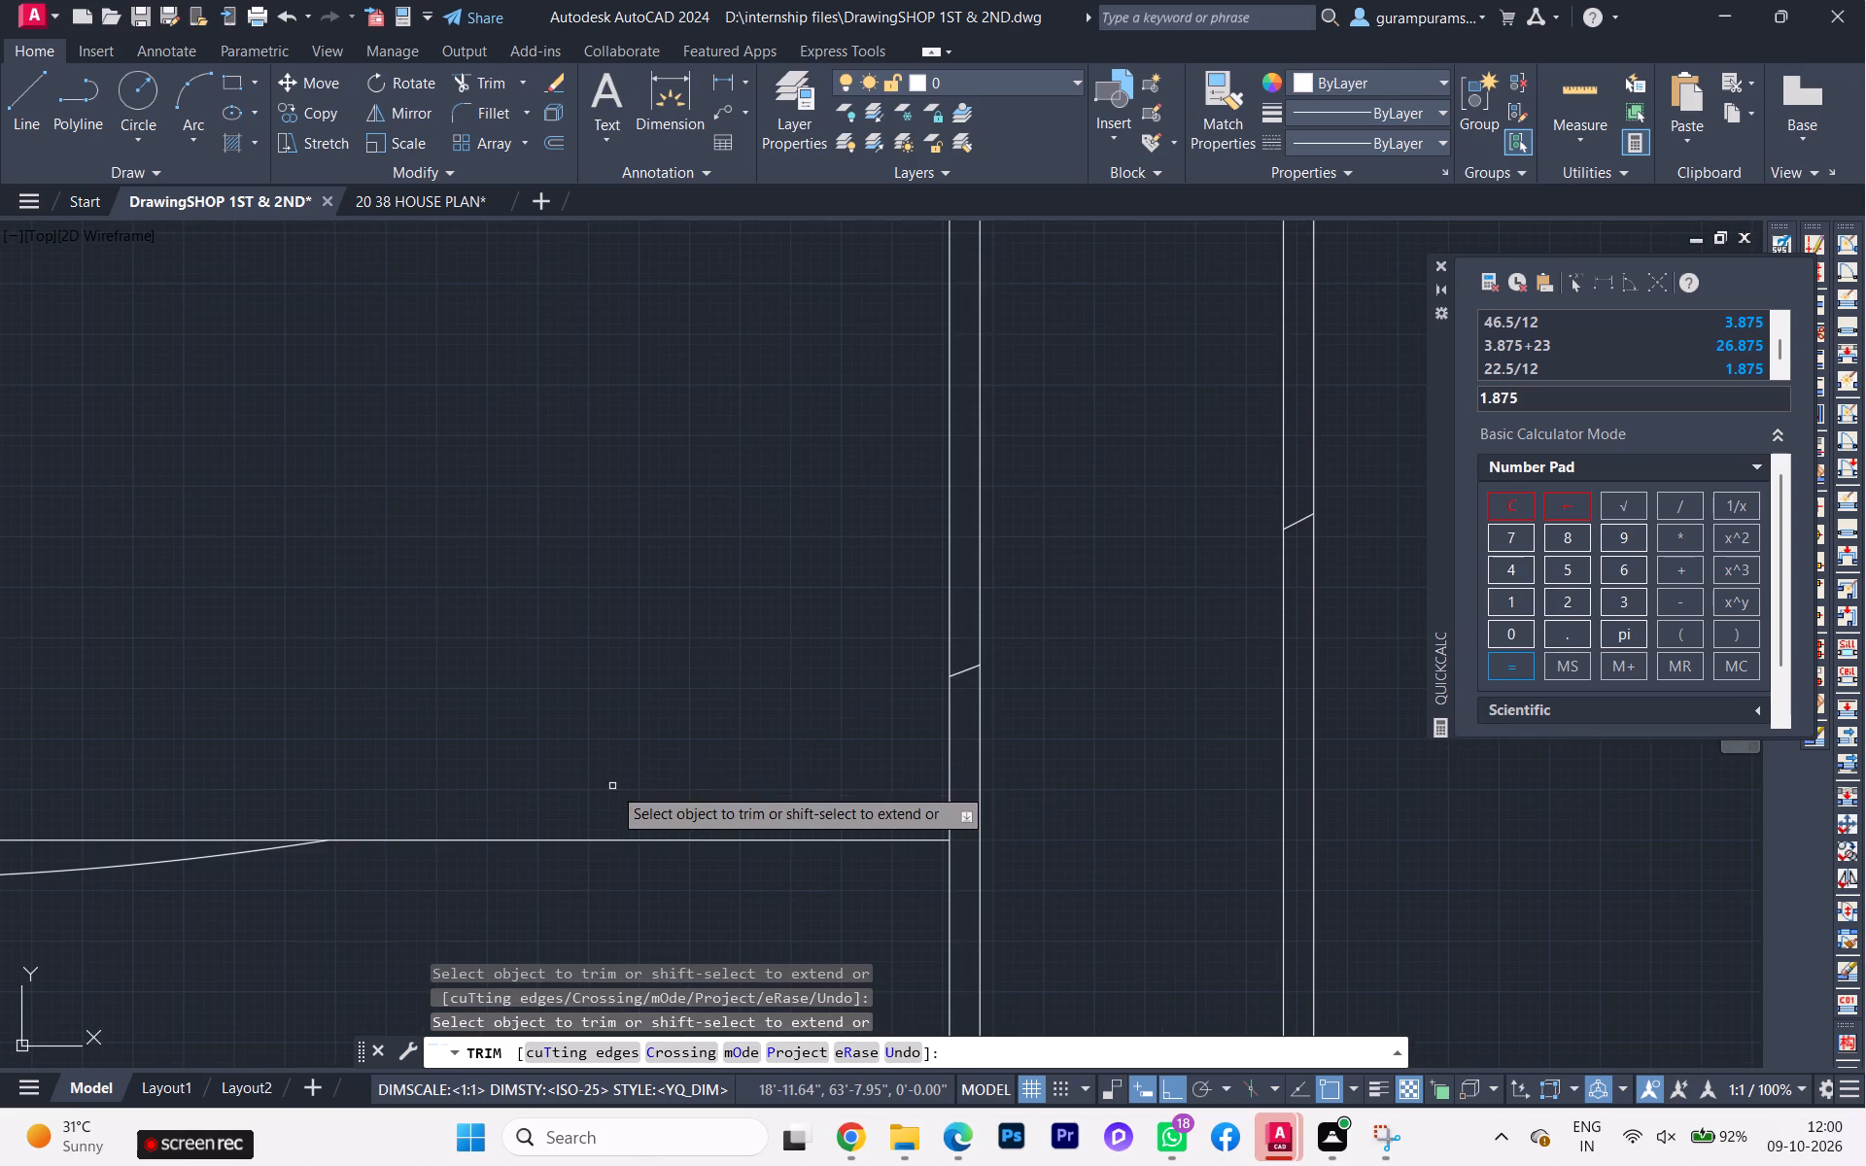
left_click(961, 666)
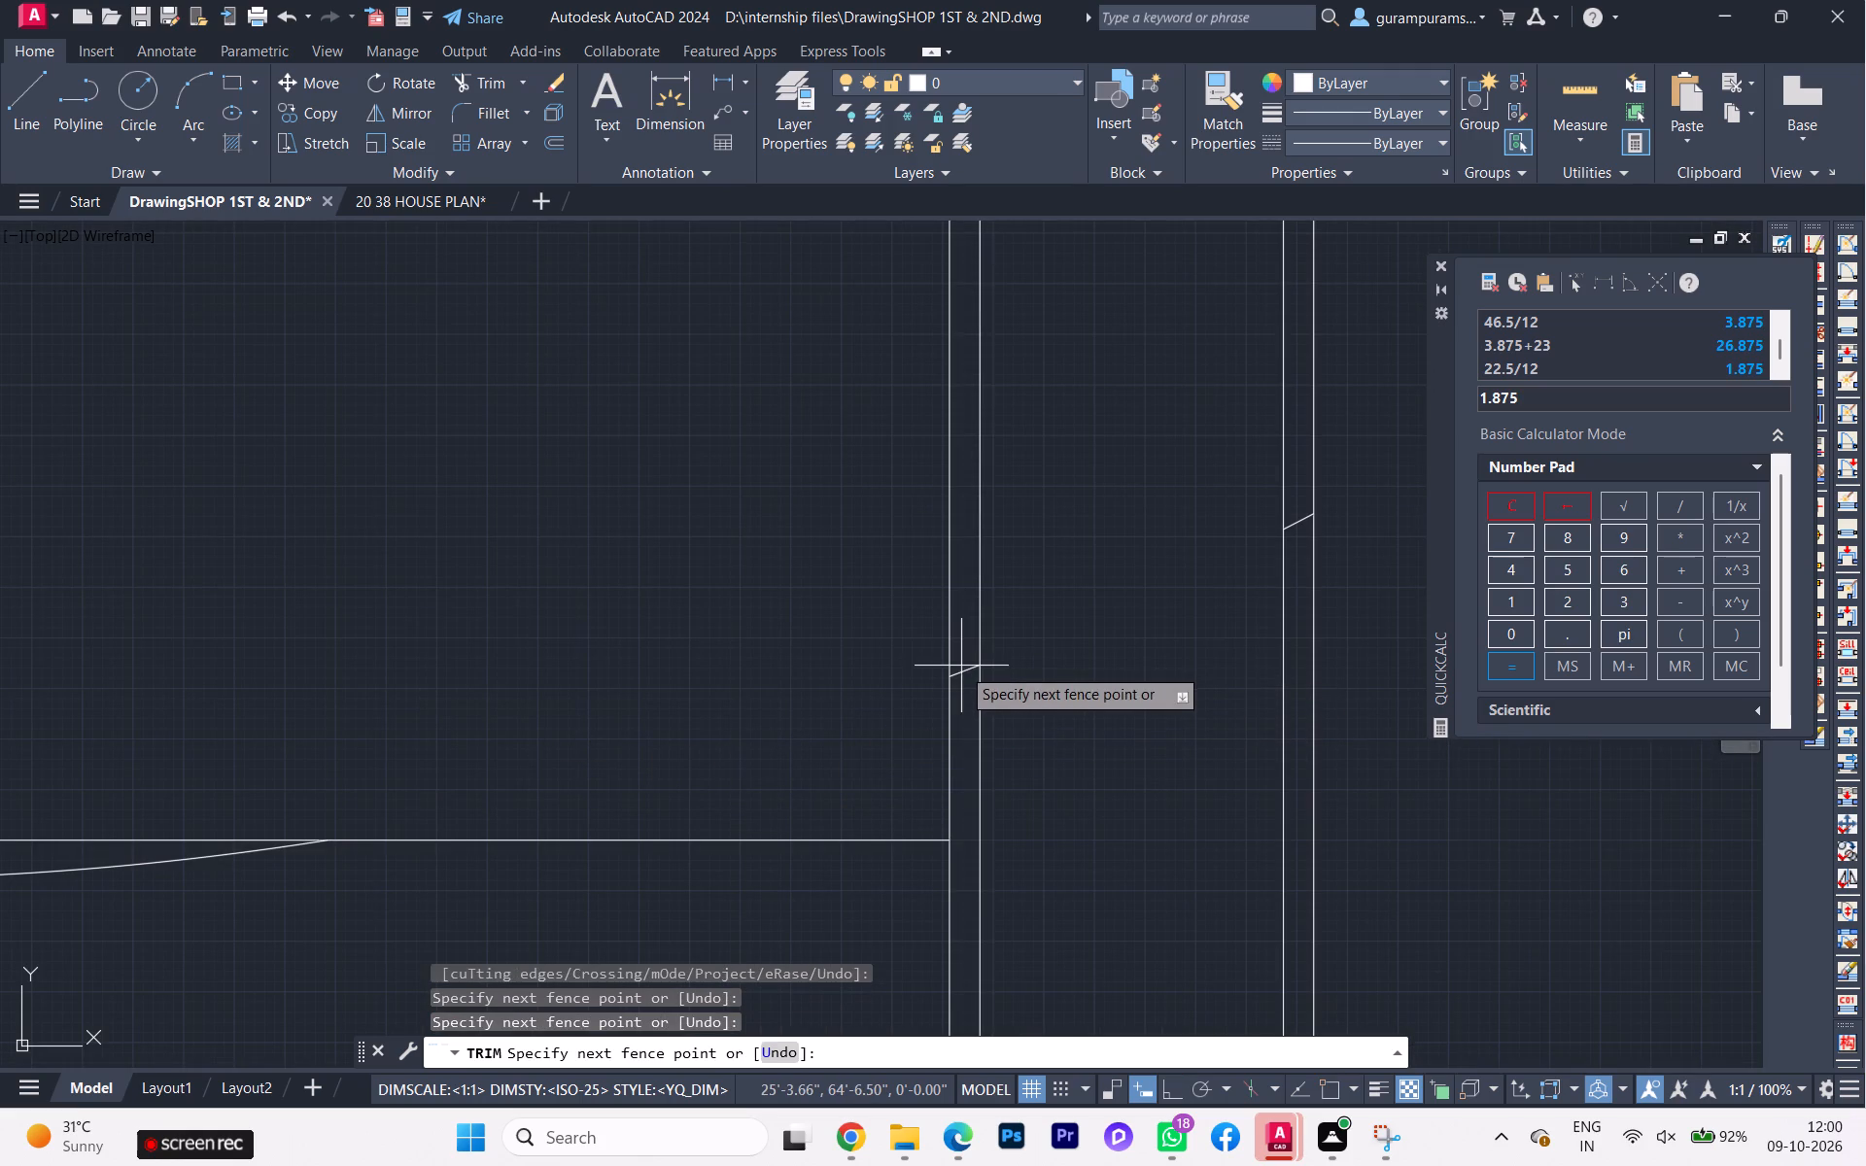
left_click(962, 683)
left_click(1298, 514)
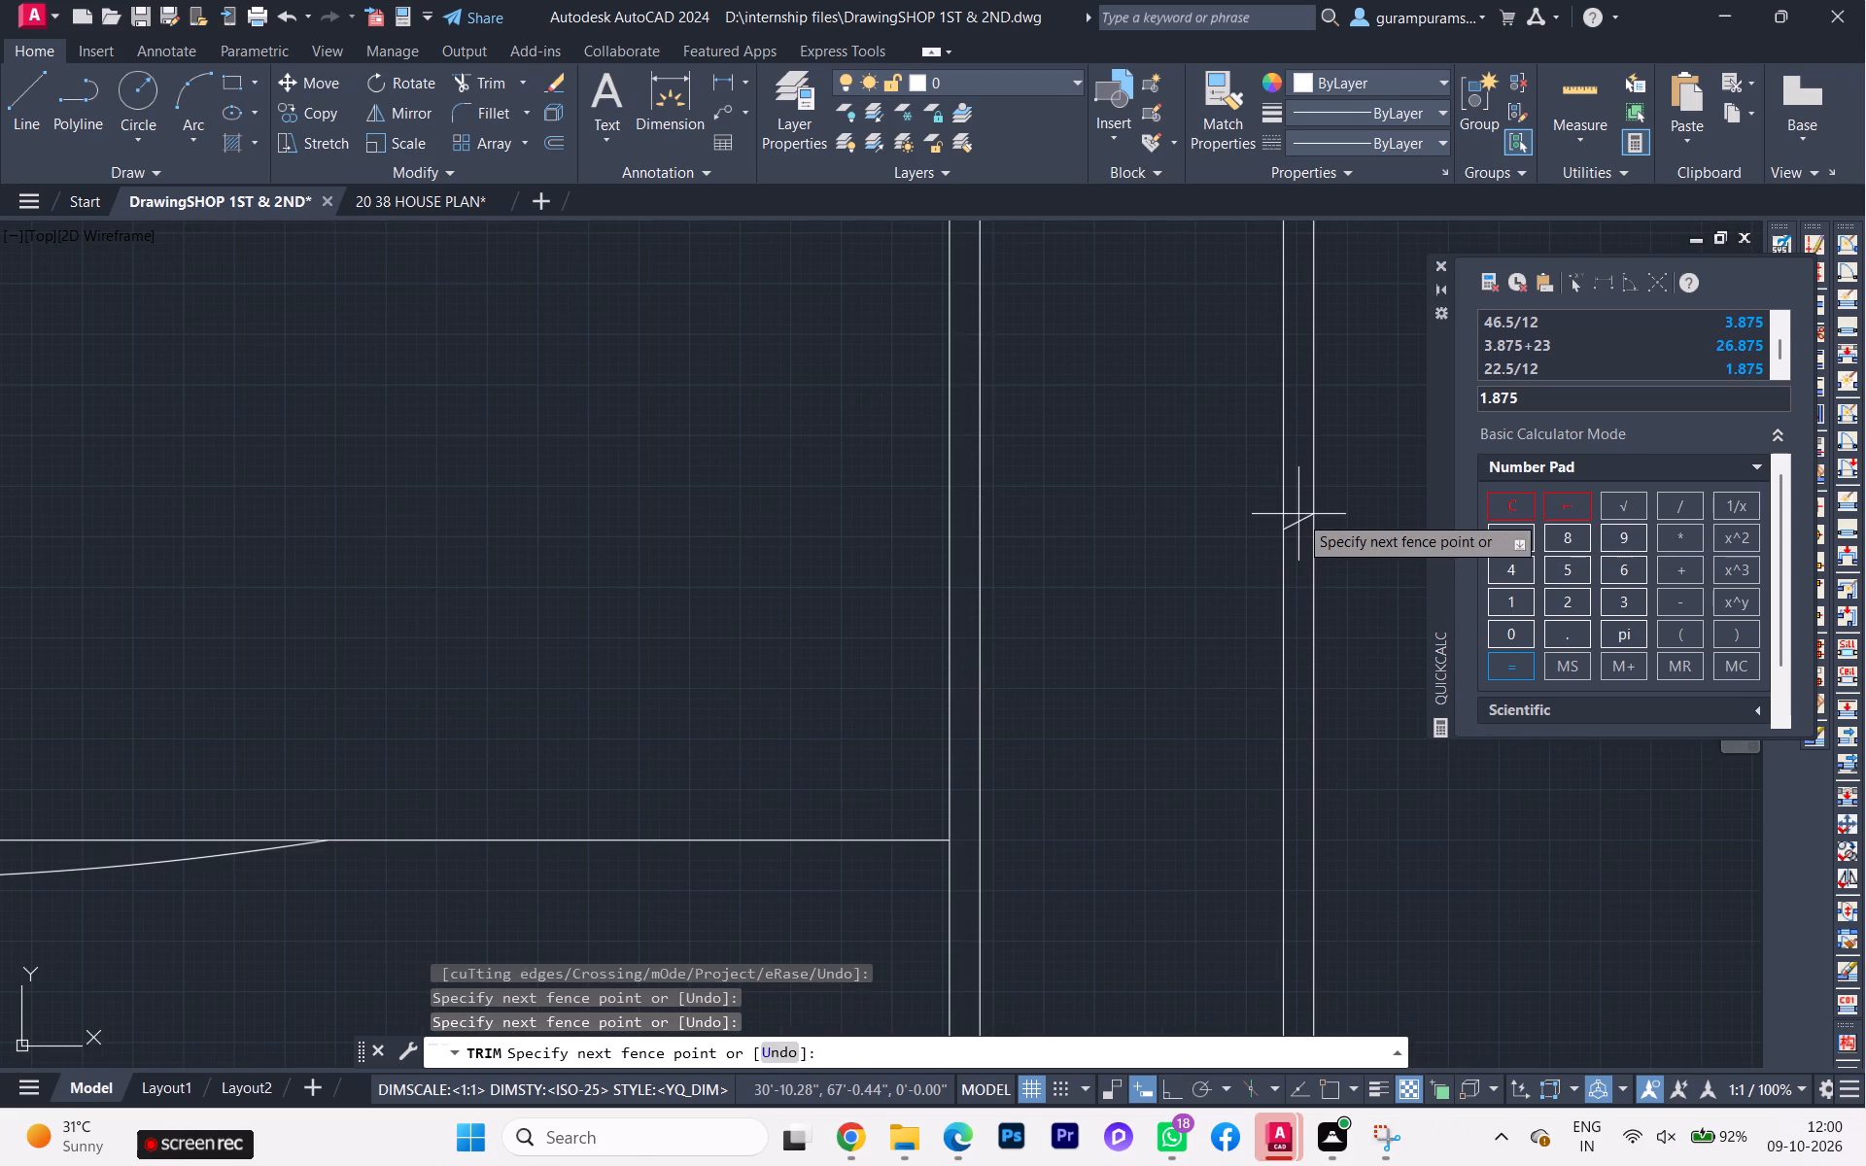
left_click(1299, 529)
scroll(1244, 632, "down", 3)
scroll(831, 727, "up", 2)
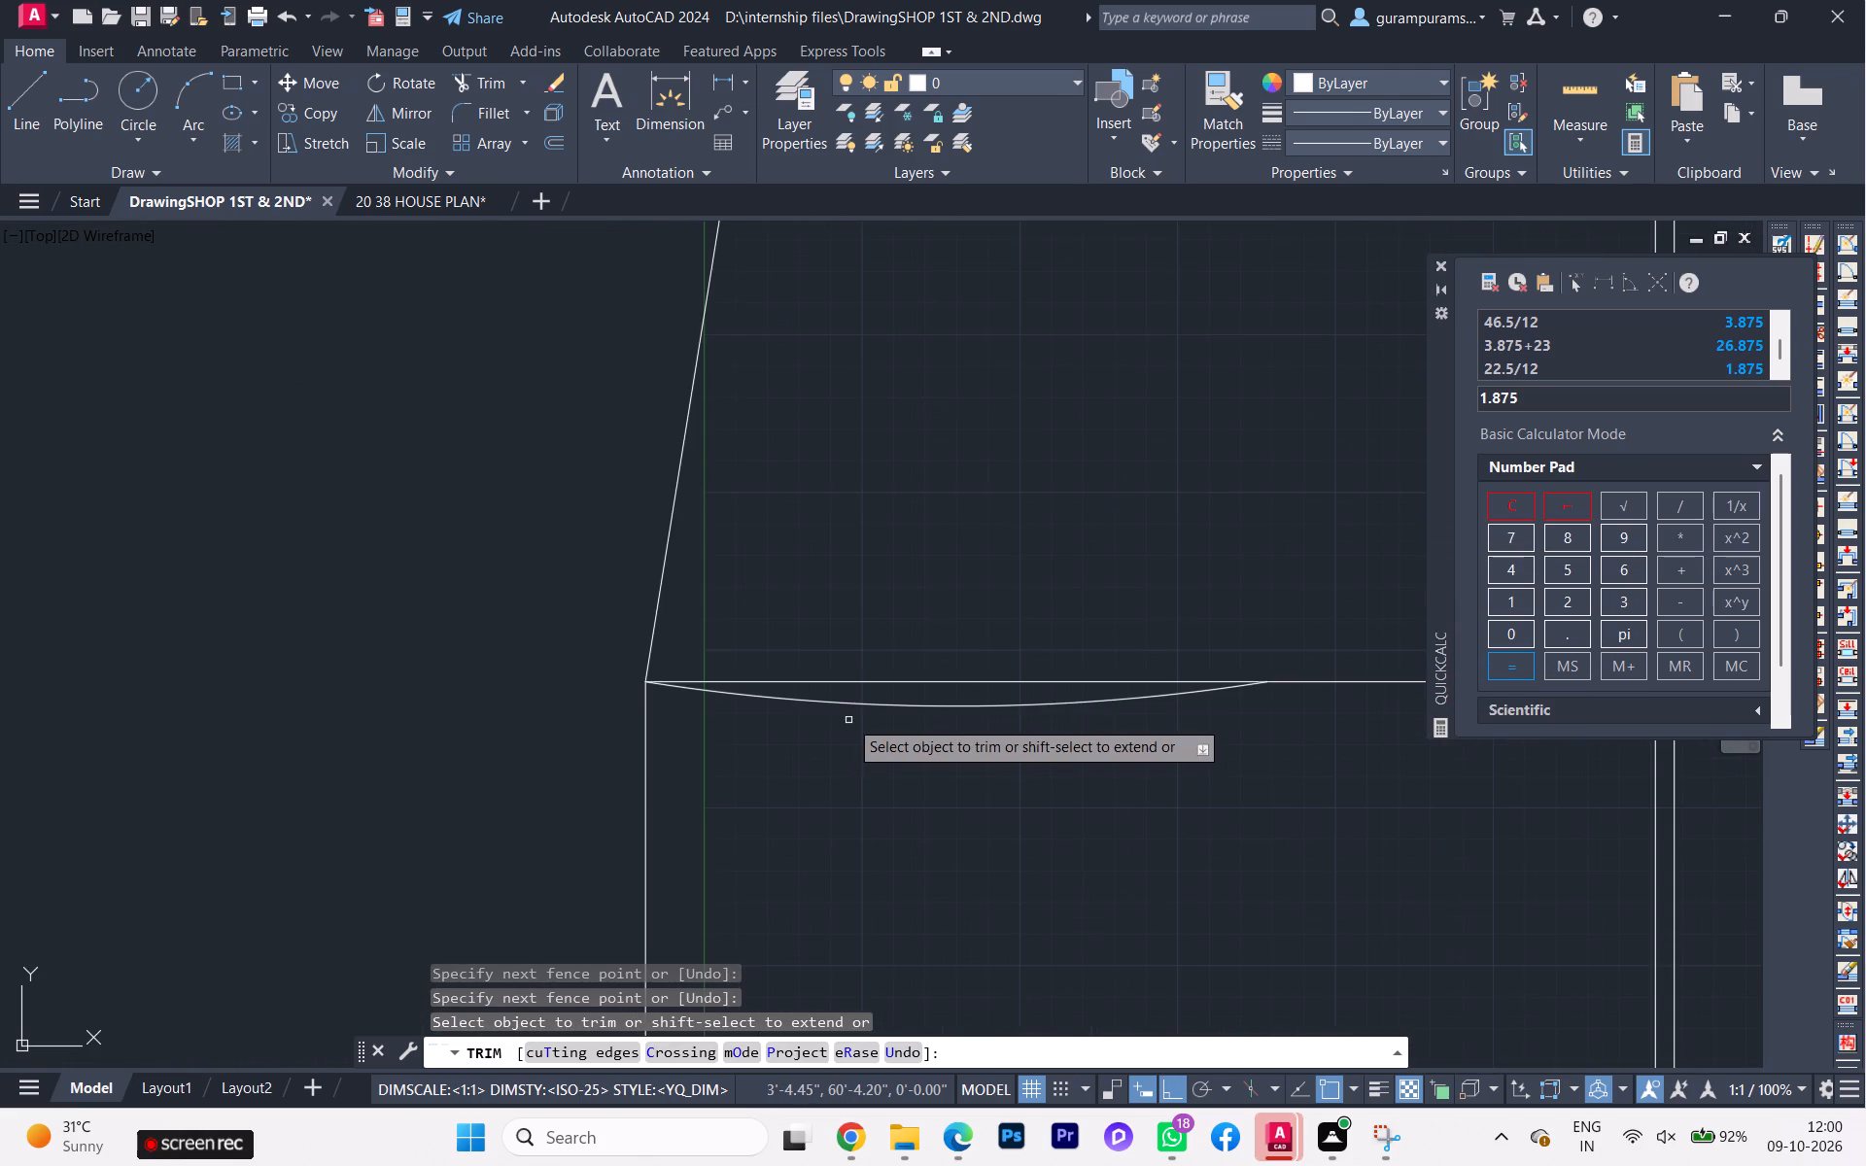
left_click(864, 703)
scroll(1174, 700, "up", 1)
scroll(948, 746, "down", 1)
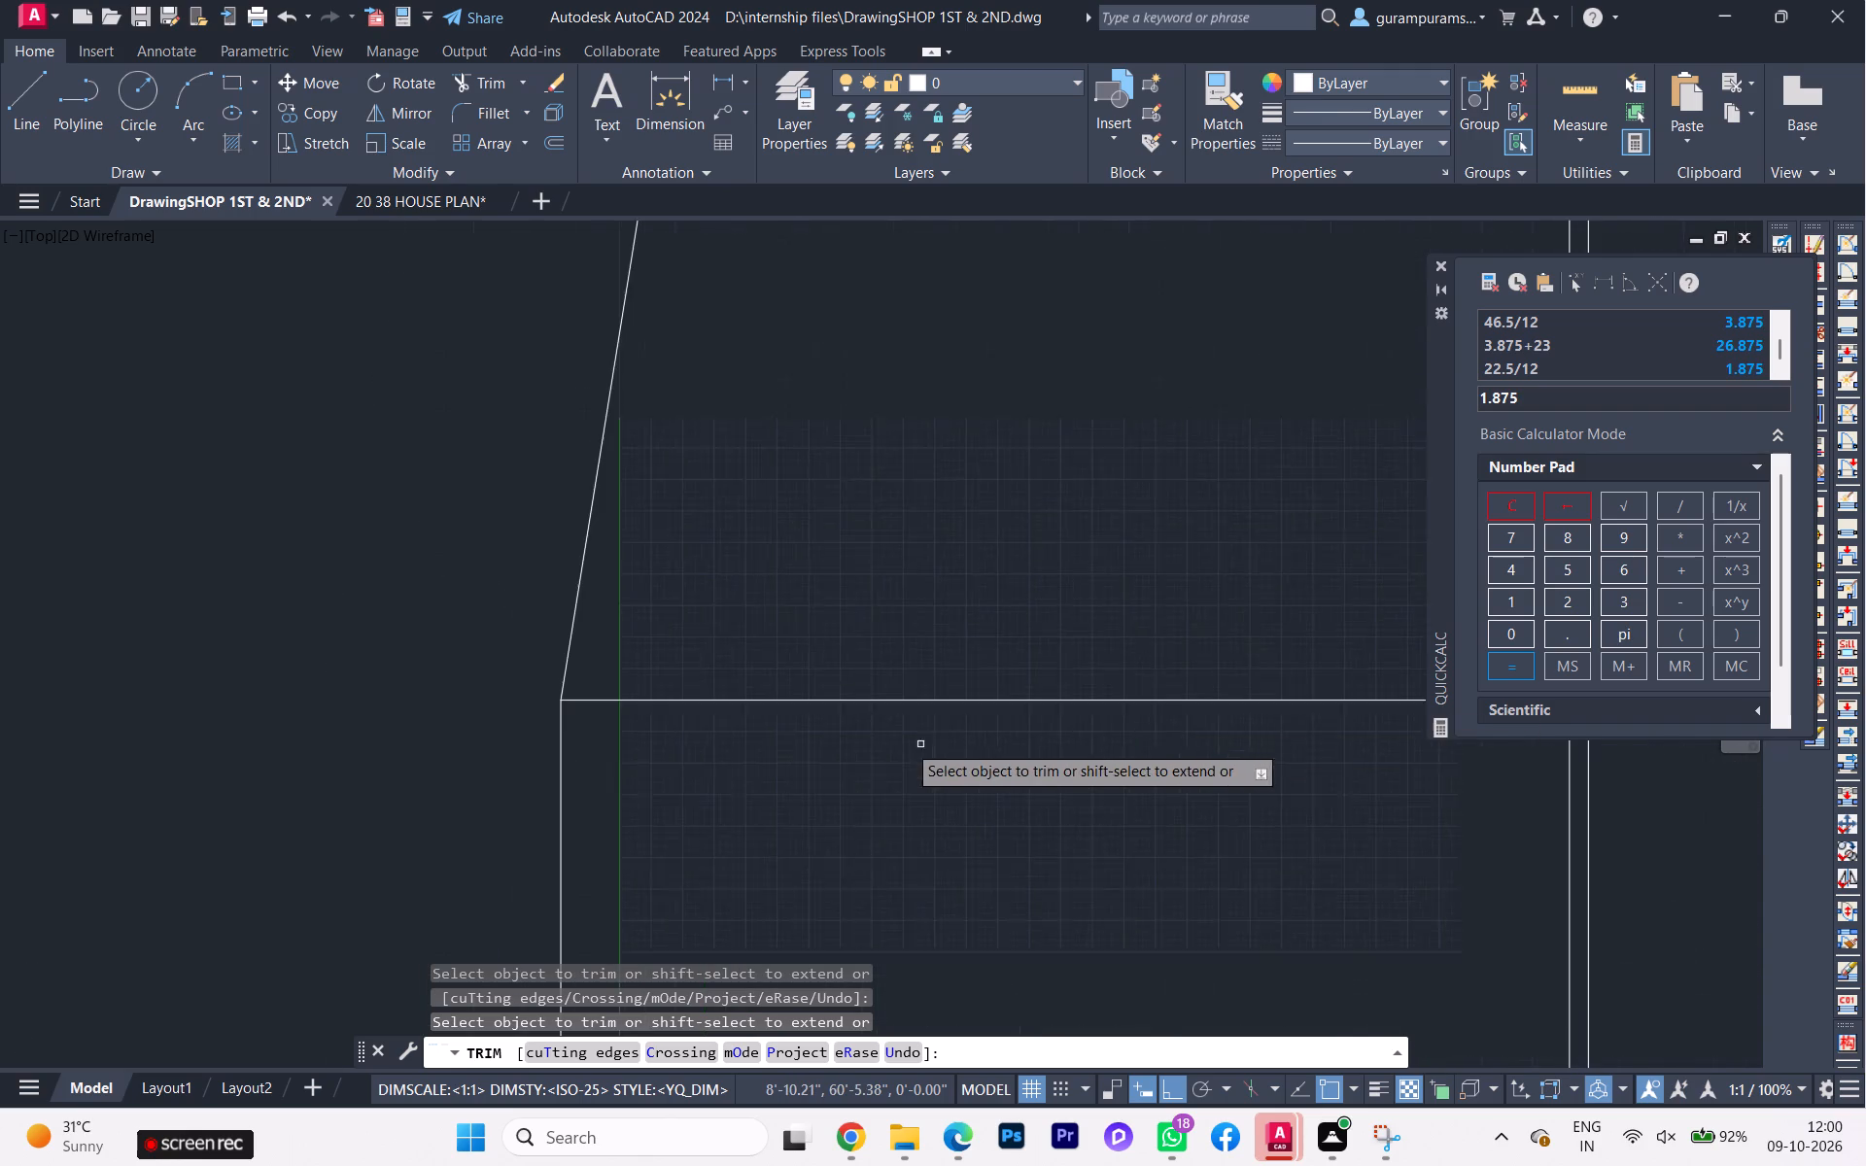
scroll(823, 740, "down", 1)
key("Escape")
Offset the slanted side line 6" towards the inside of the building to form the wall thickness.
scroll(753, 740, "down", 3)
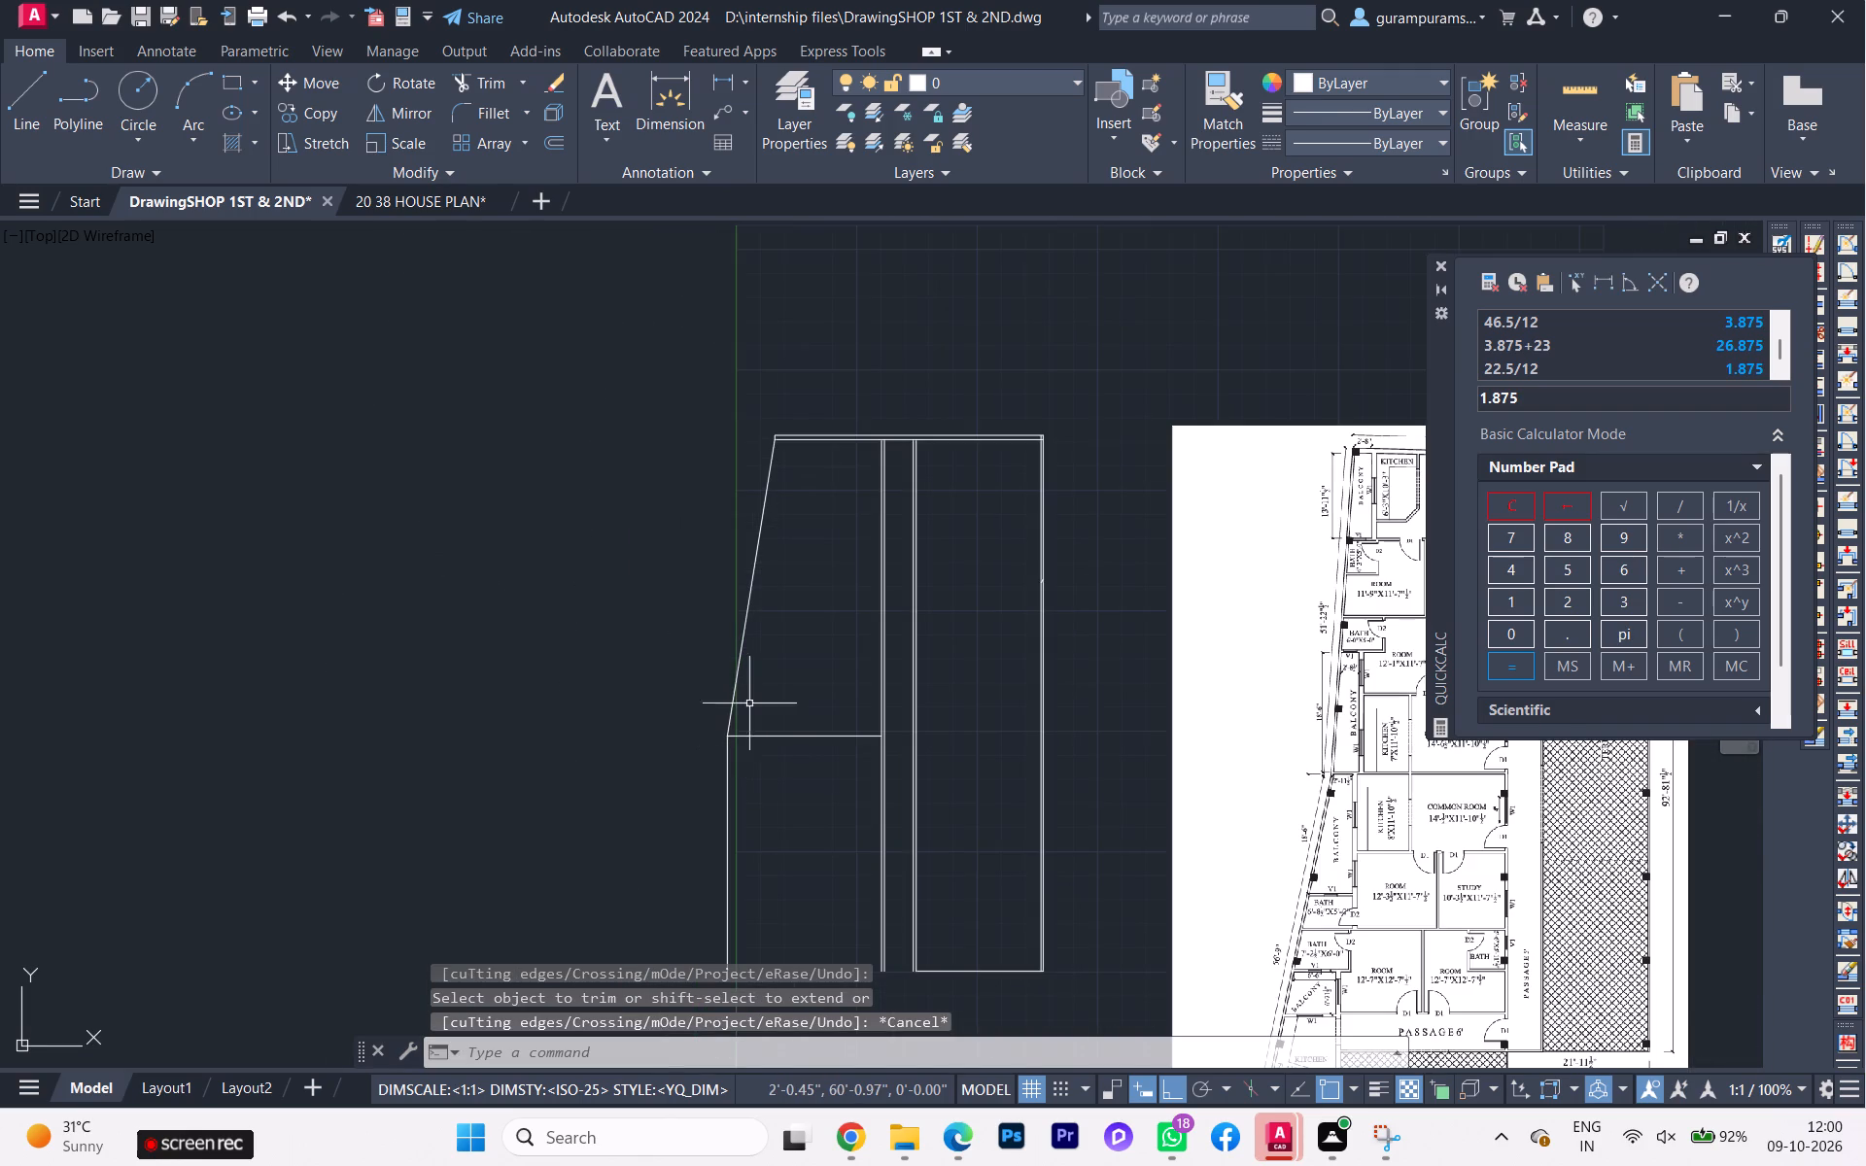
scroll(789, 518, "up", 2)
left_click(733, 630)
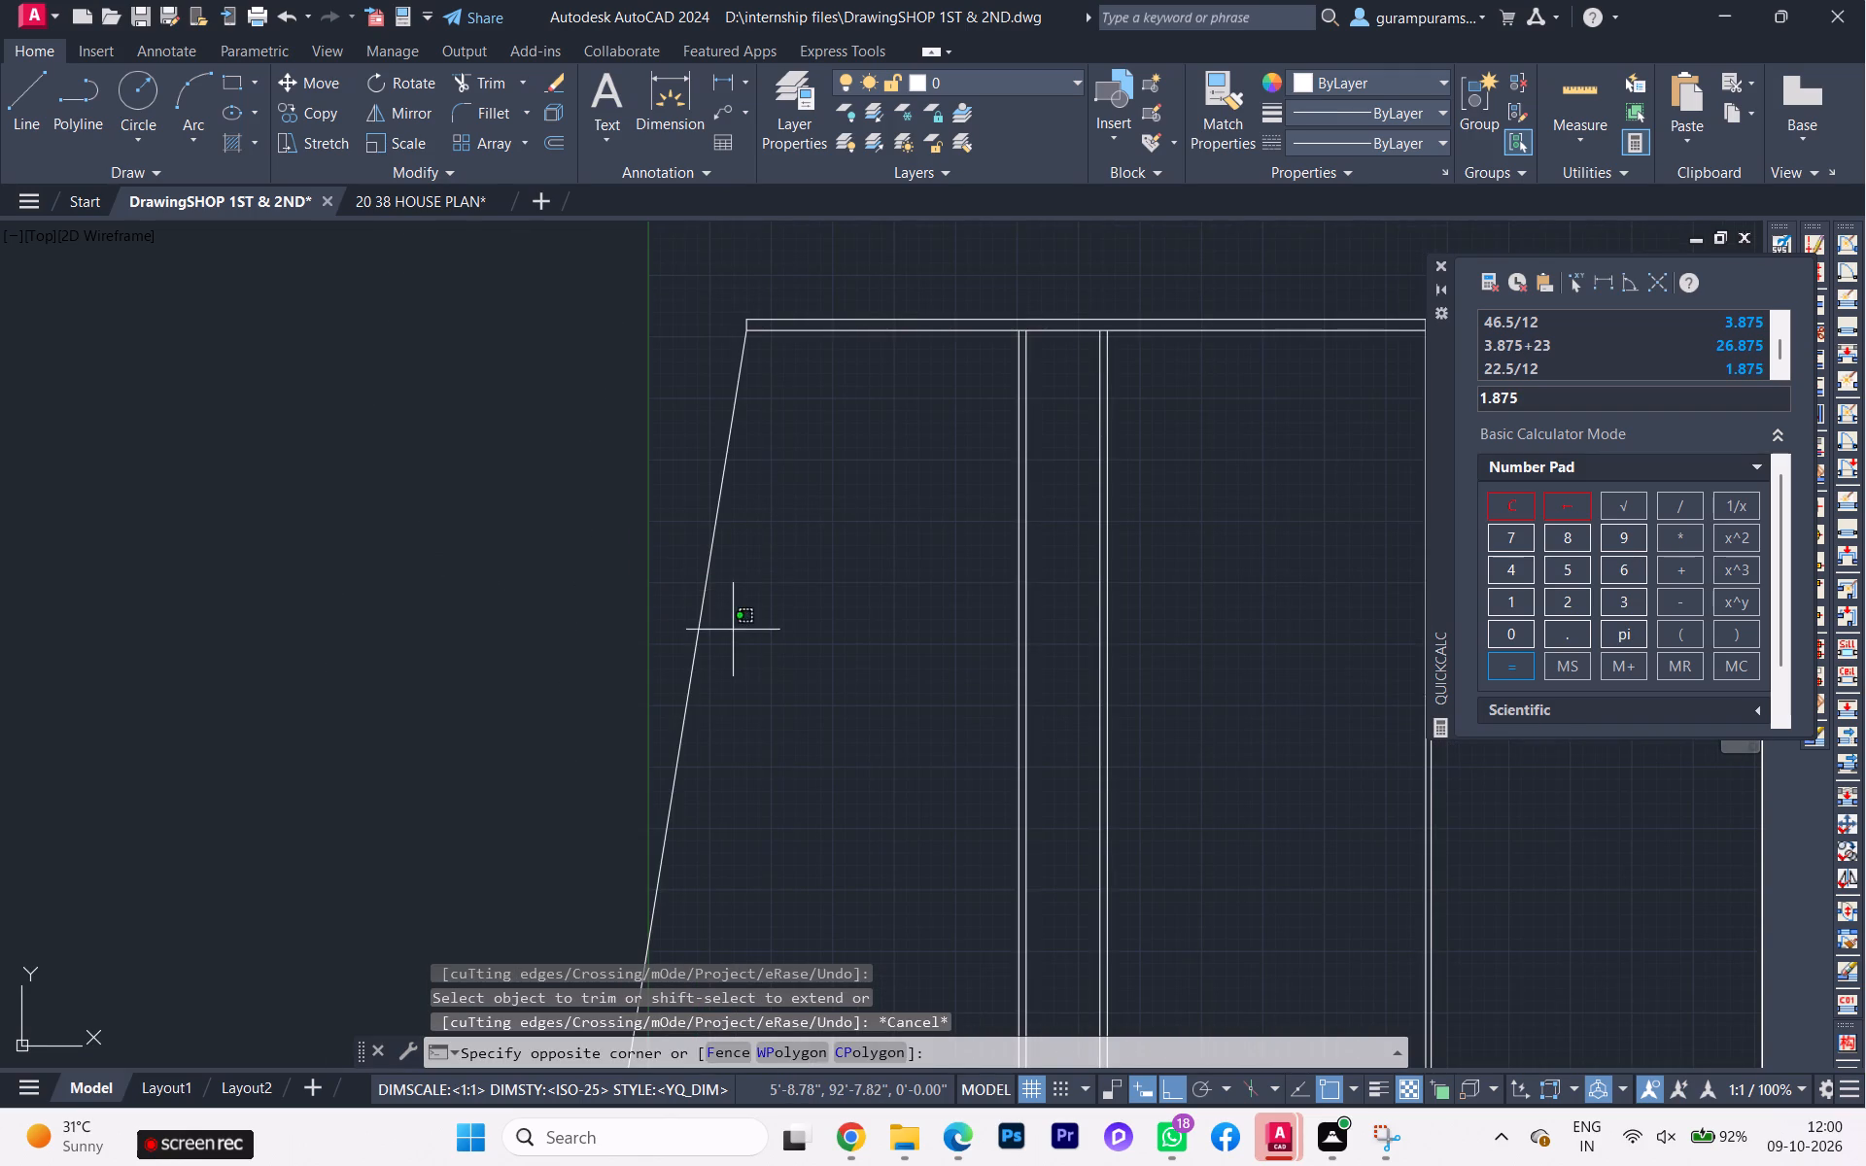
left_click(653, 602)
scroll(674, 629, "down", 1)
key("o")
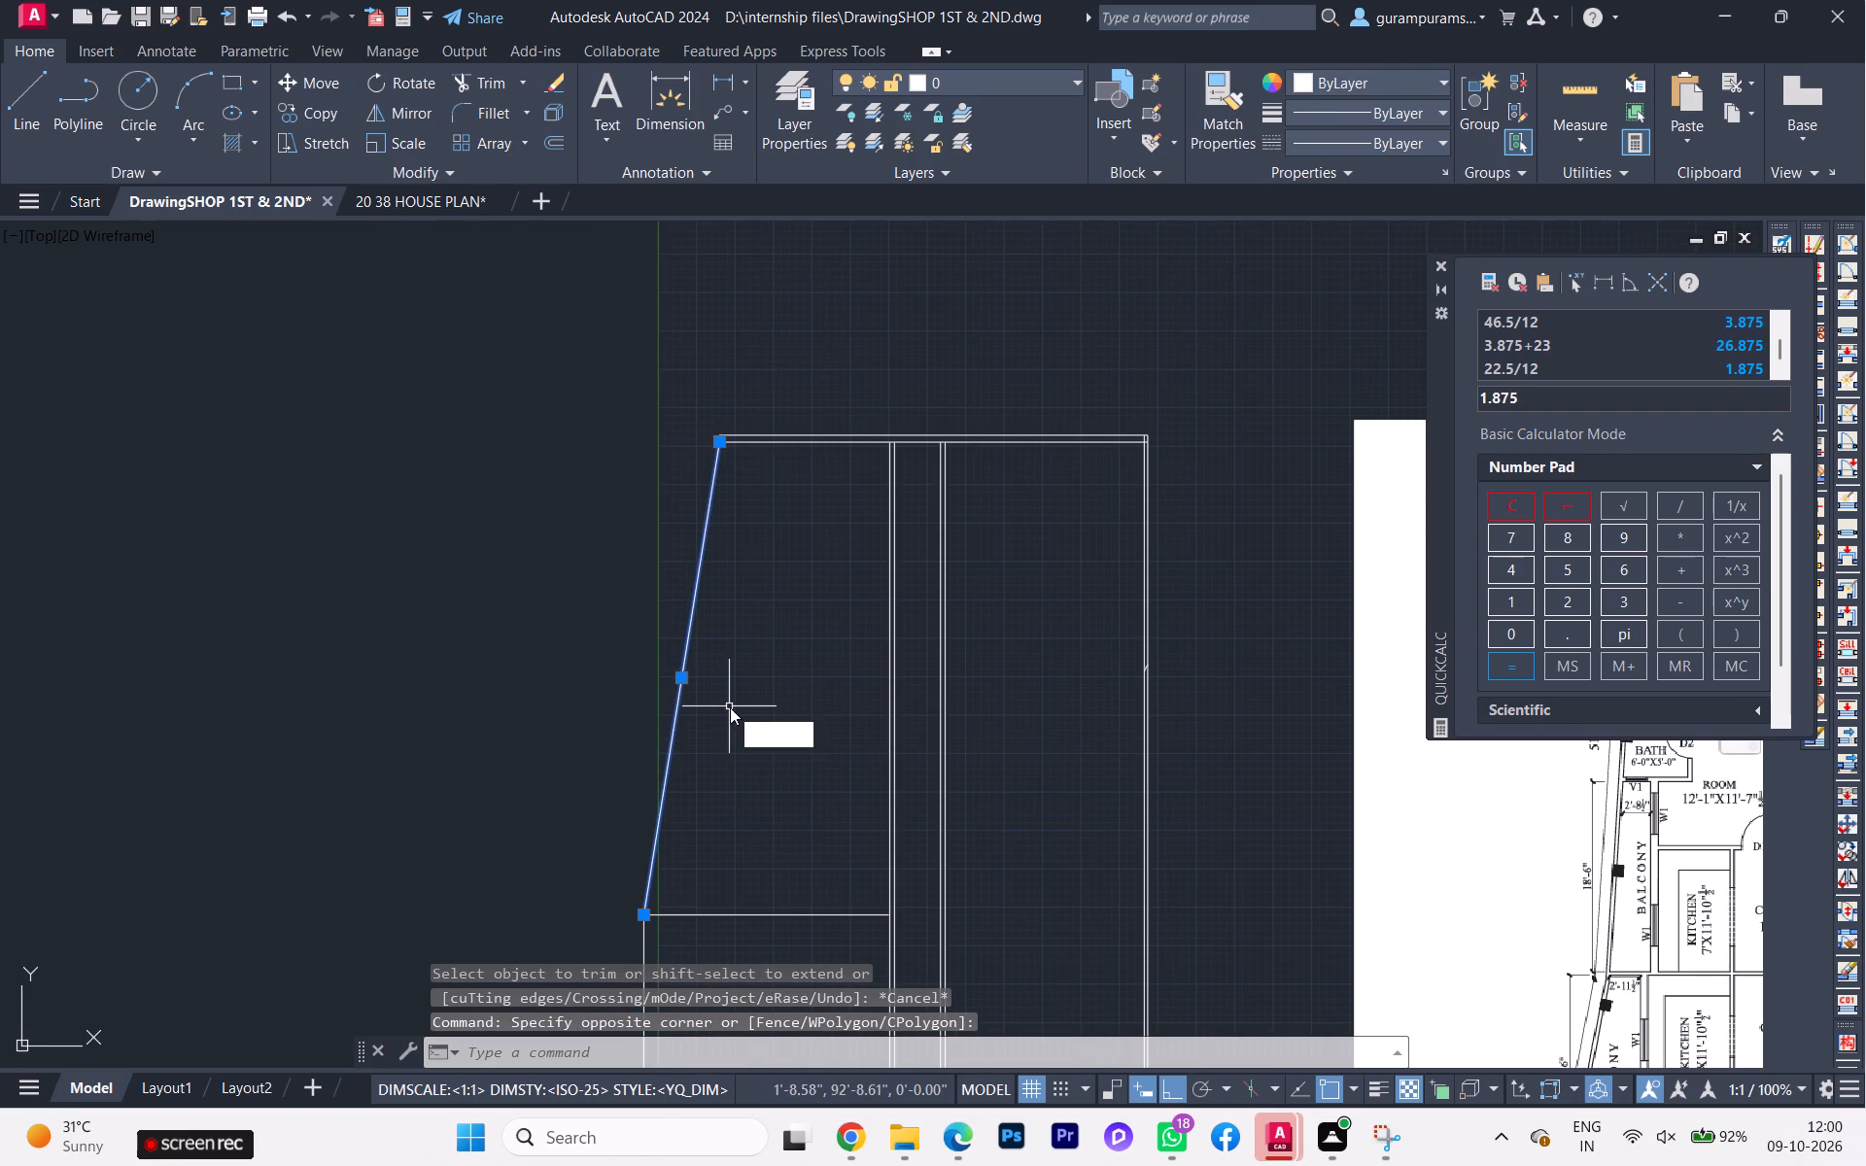
key("Return")
key("space")
scroll(1101, 817, "down", 2)
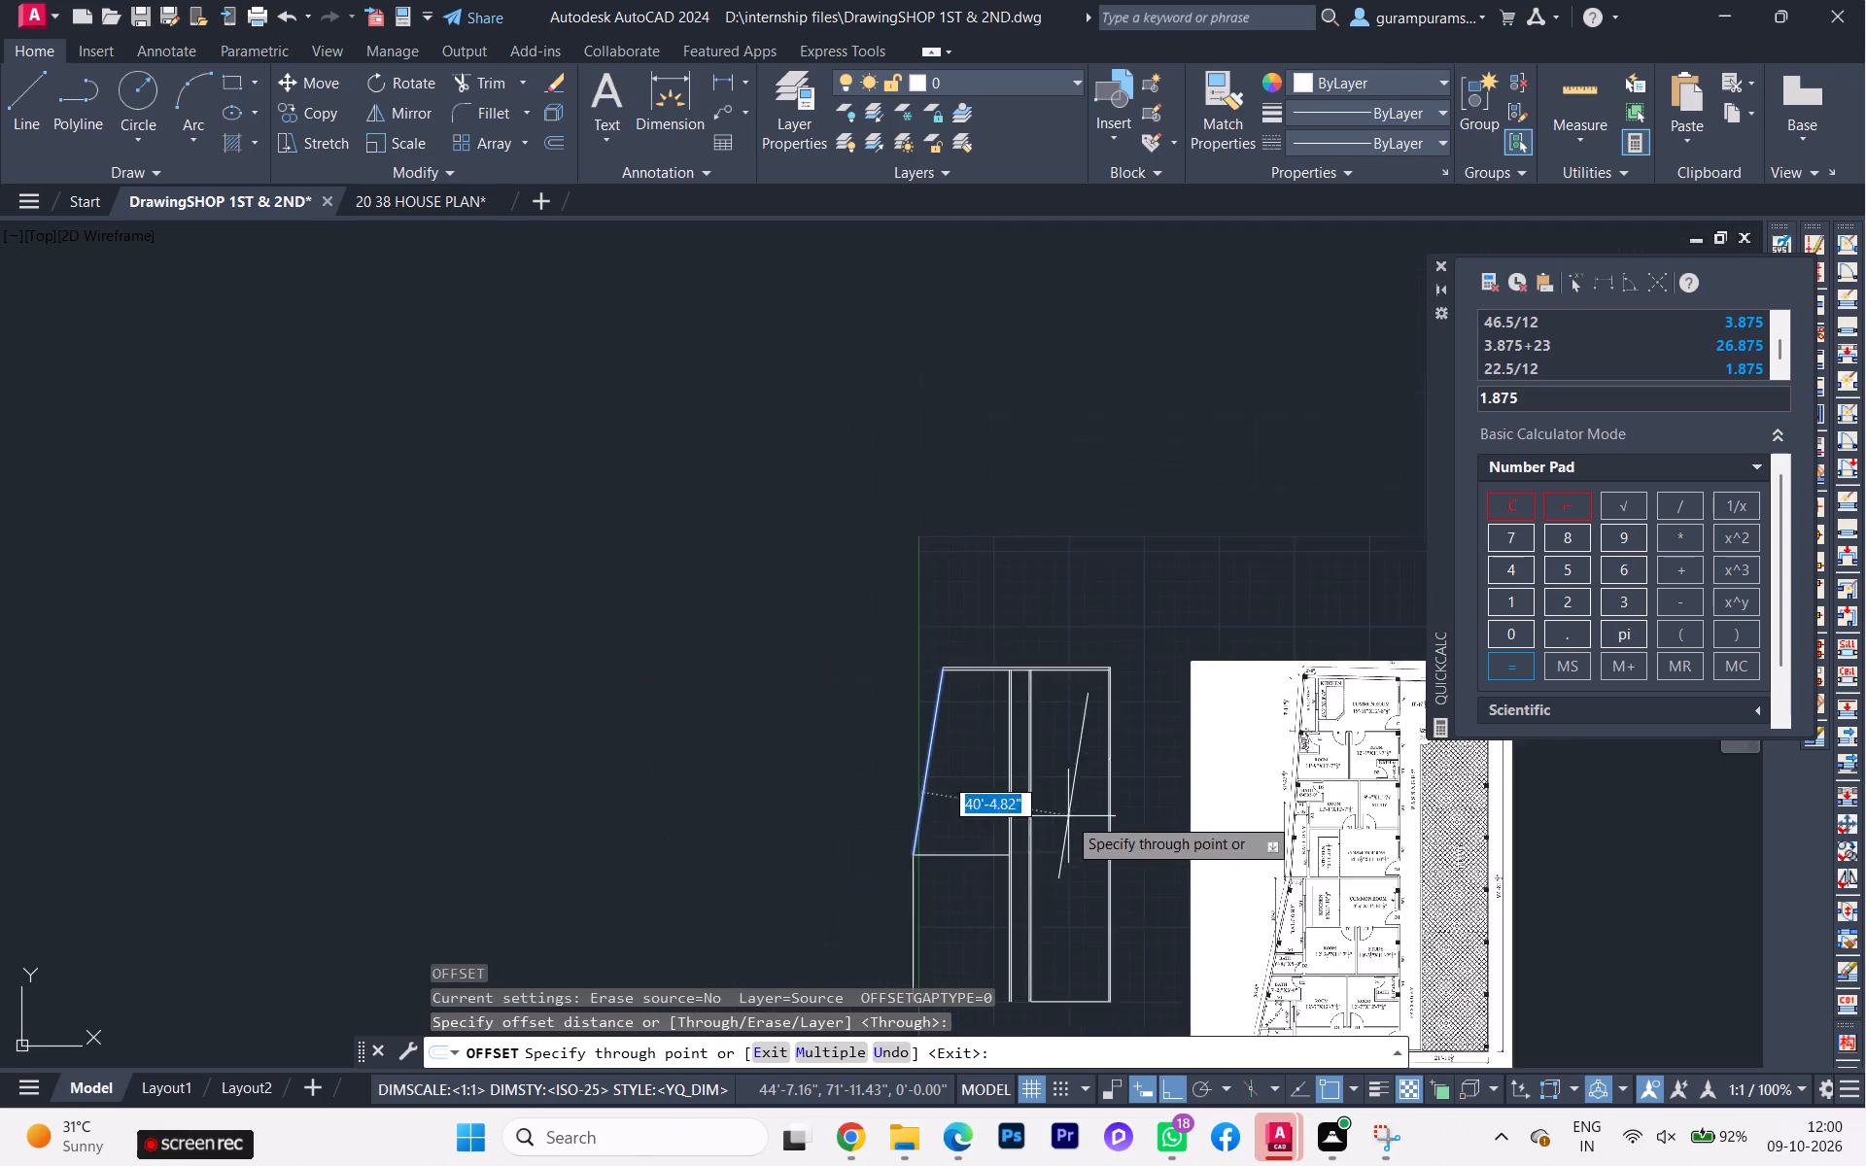
middle_click_drag(1066, 816, 1014, 810)
scroll(1385, 789, "up", 3)
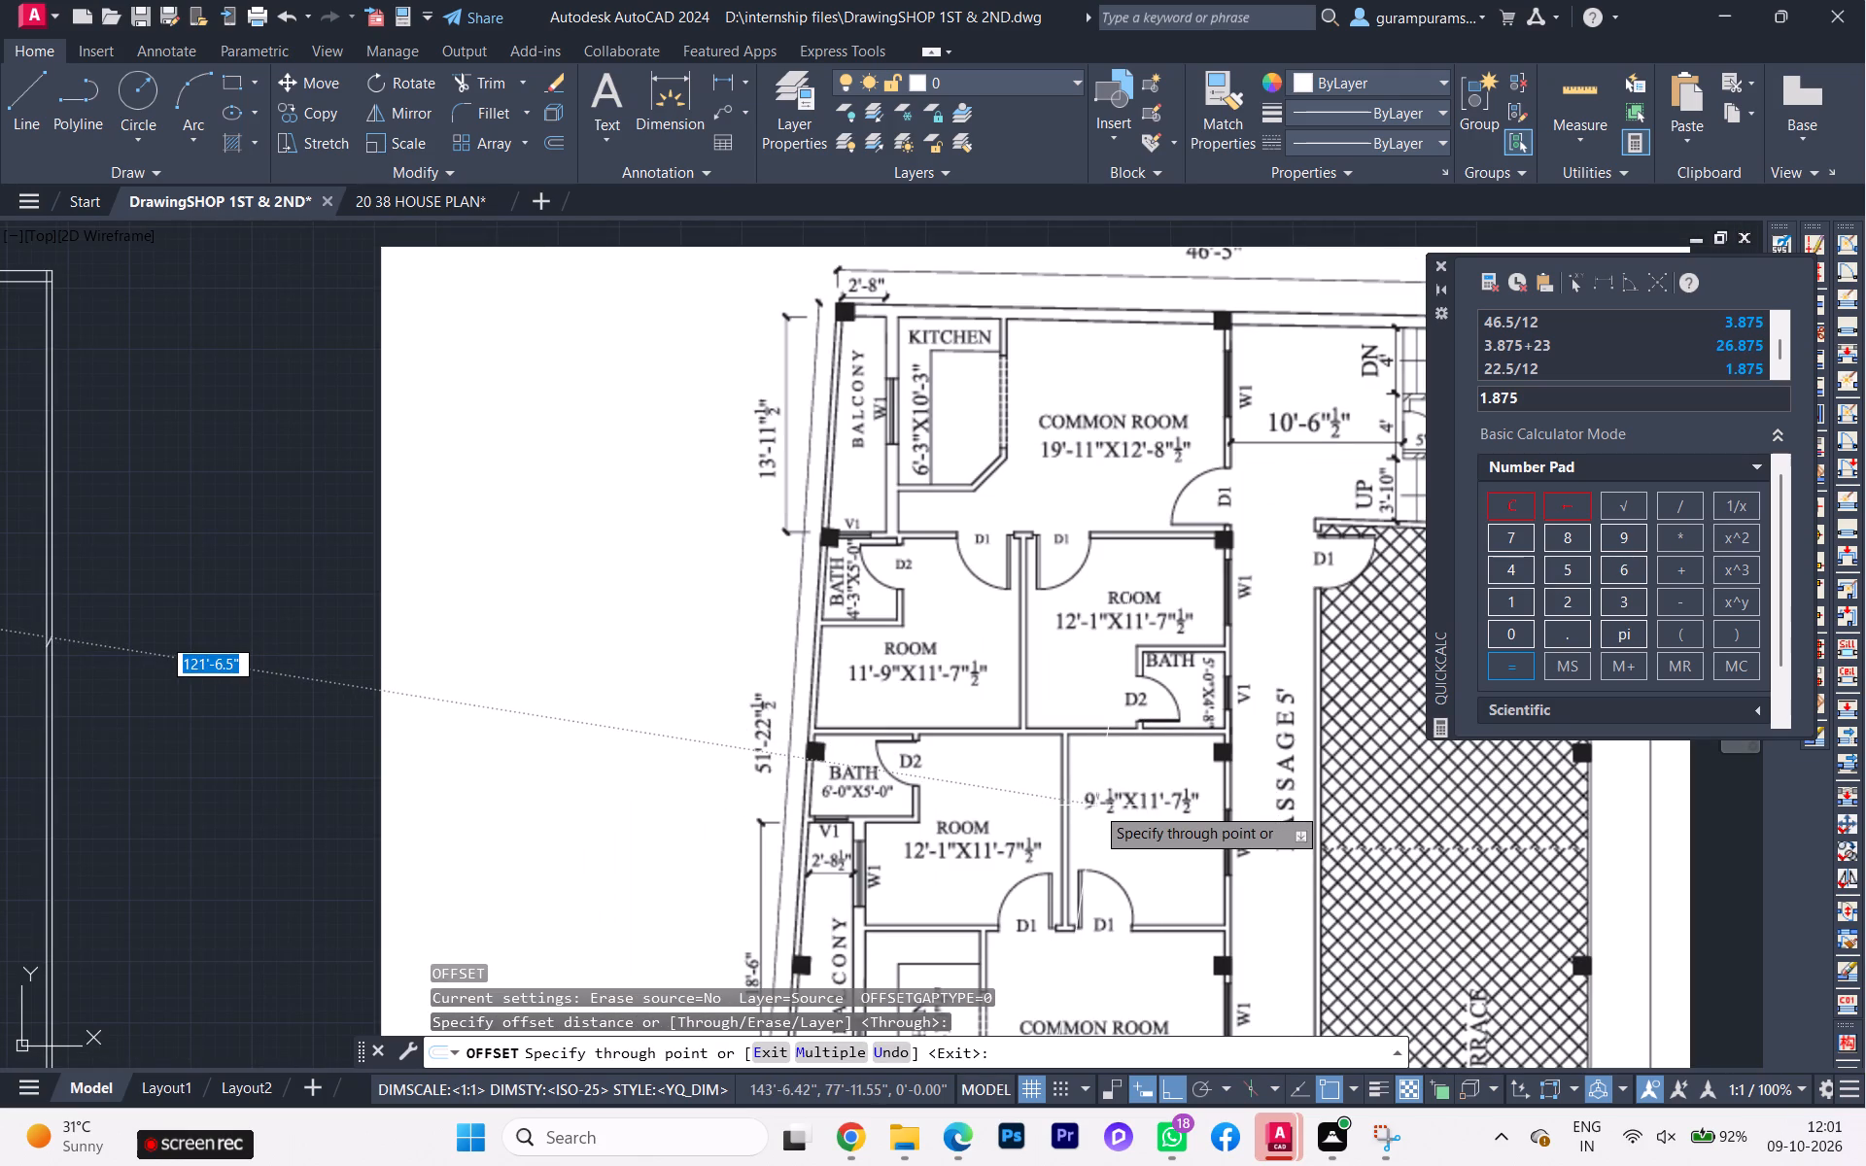
scroll(1094, 805, "down", 1)
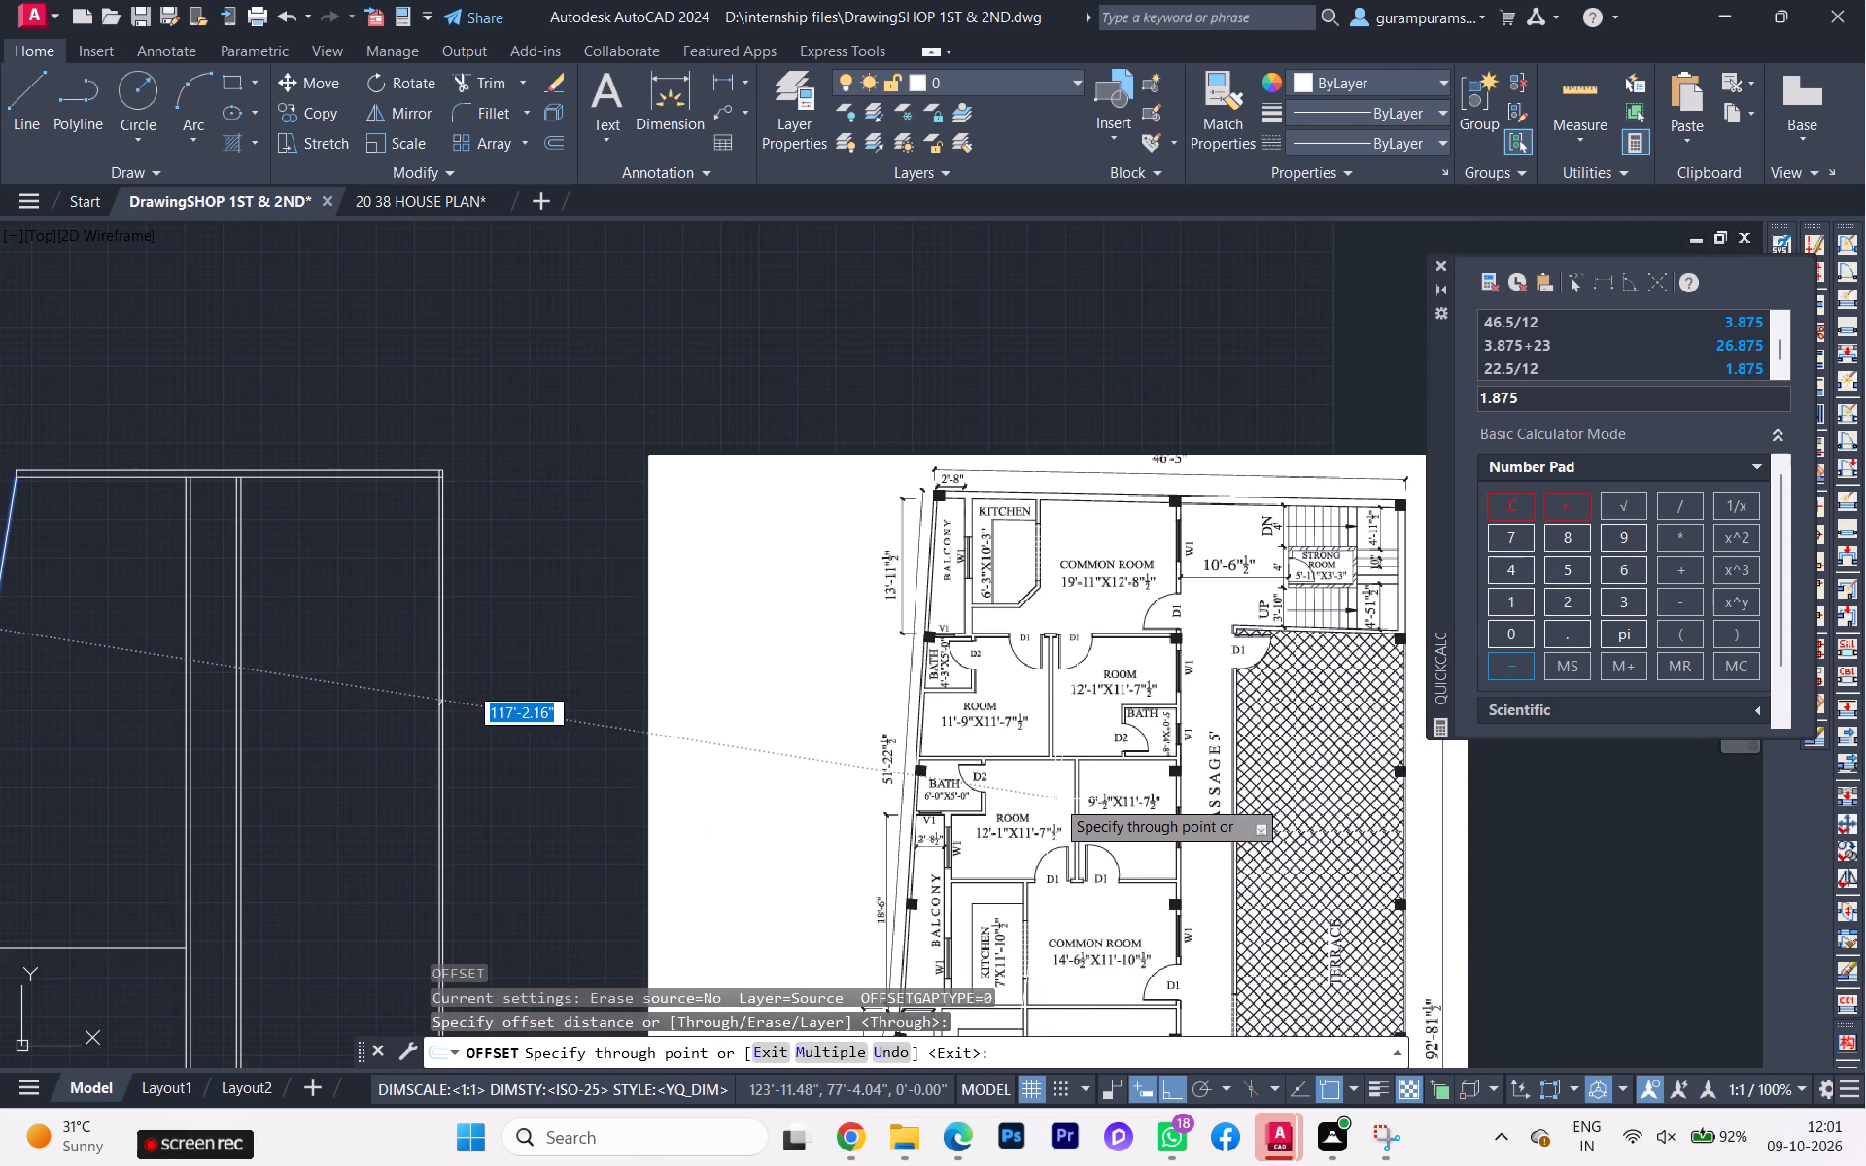
scroll(993, 781, "down", 1)
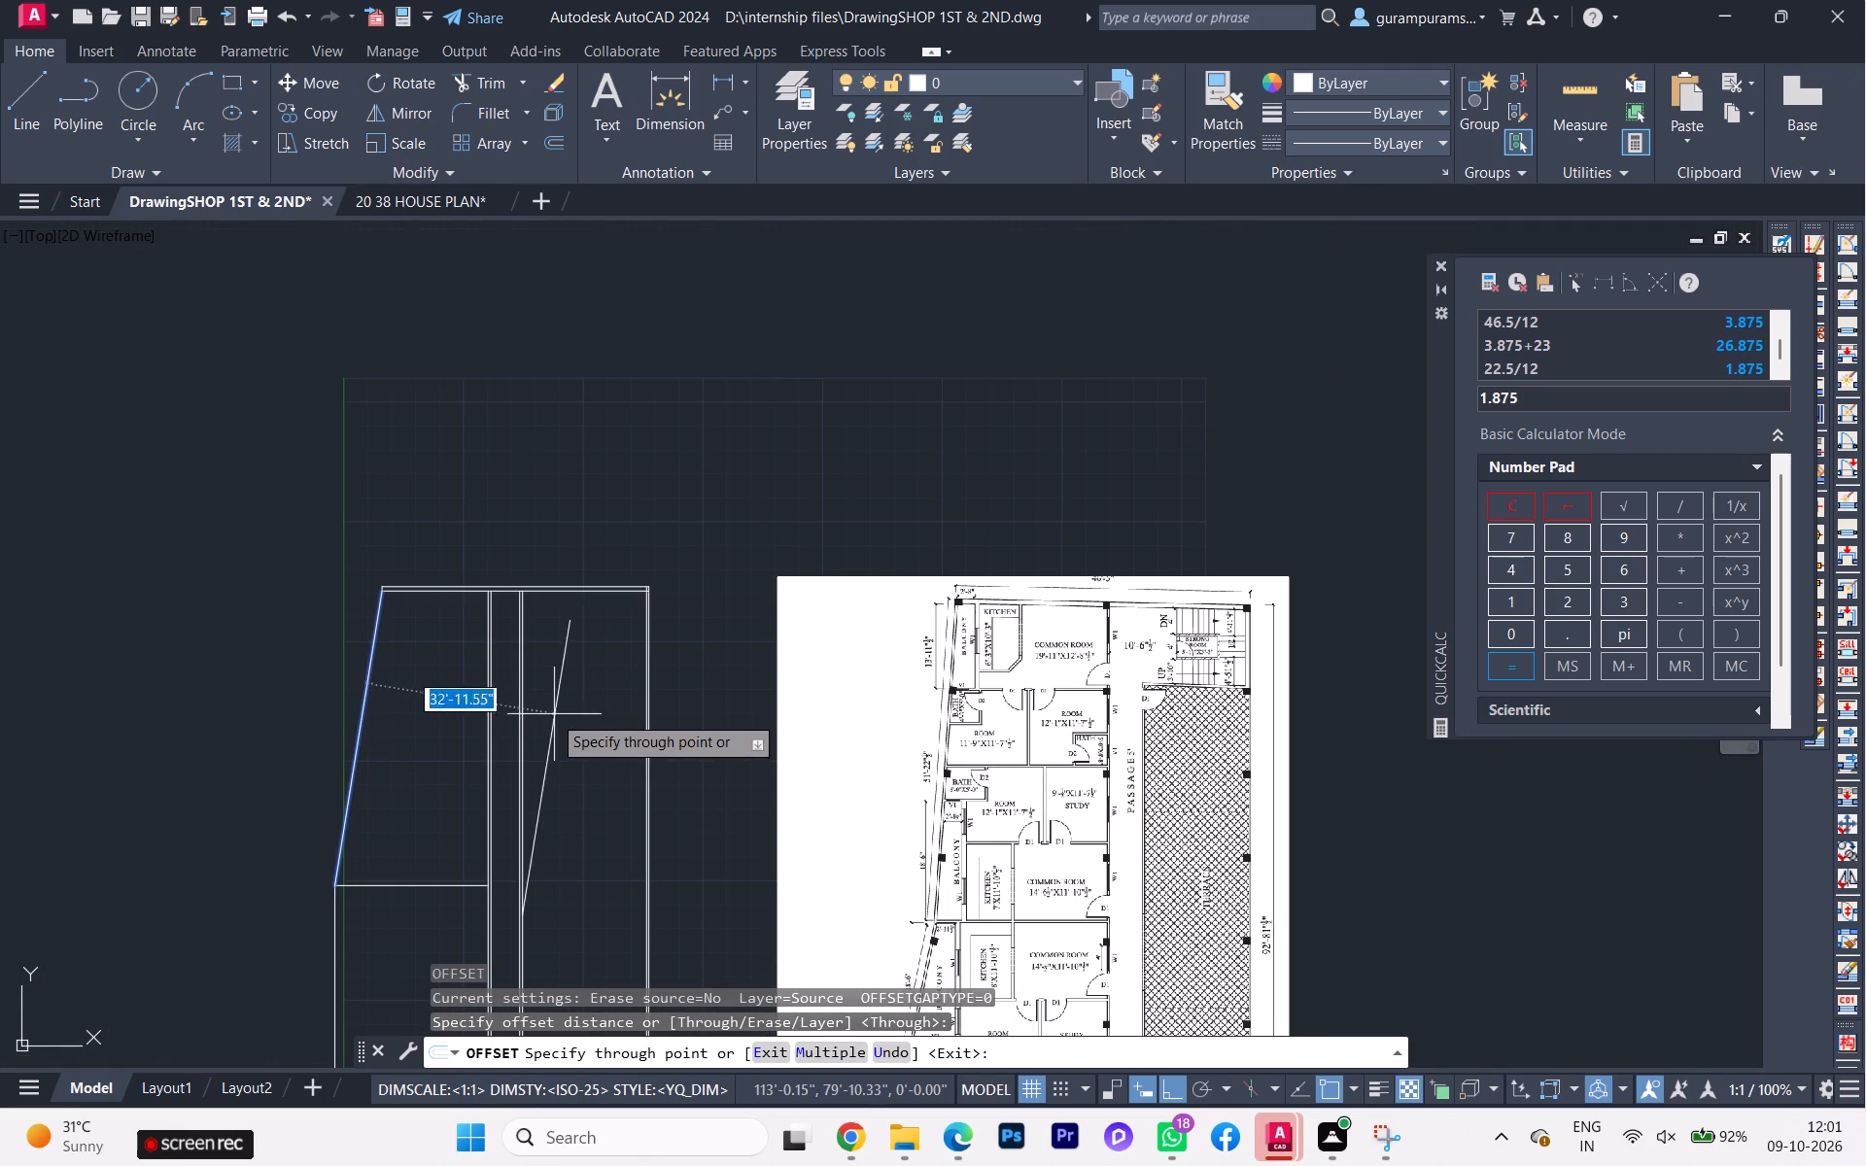
scroll(408, 720, "up", 2)
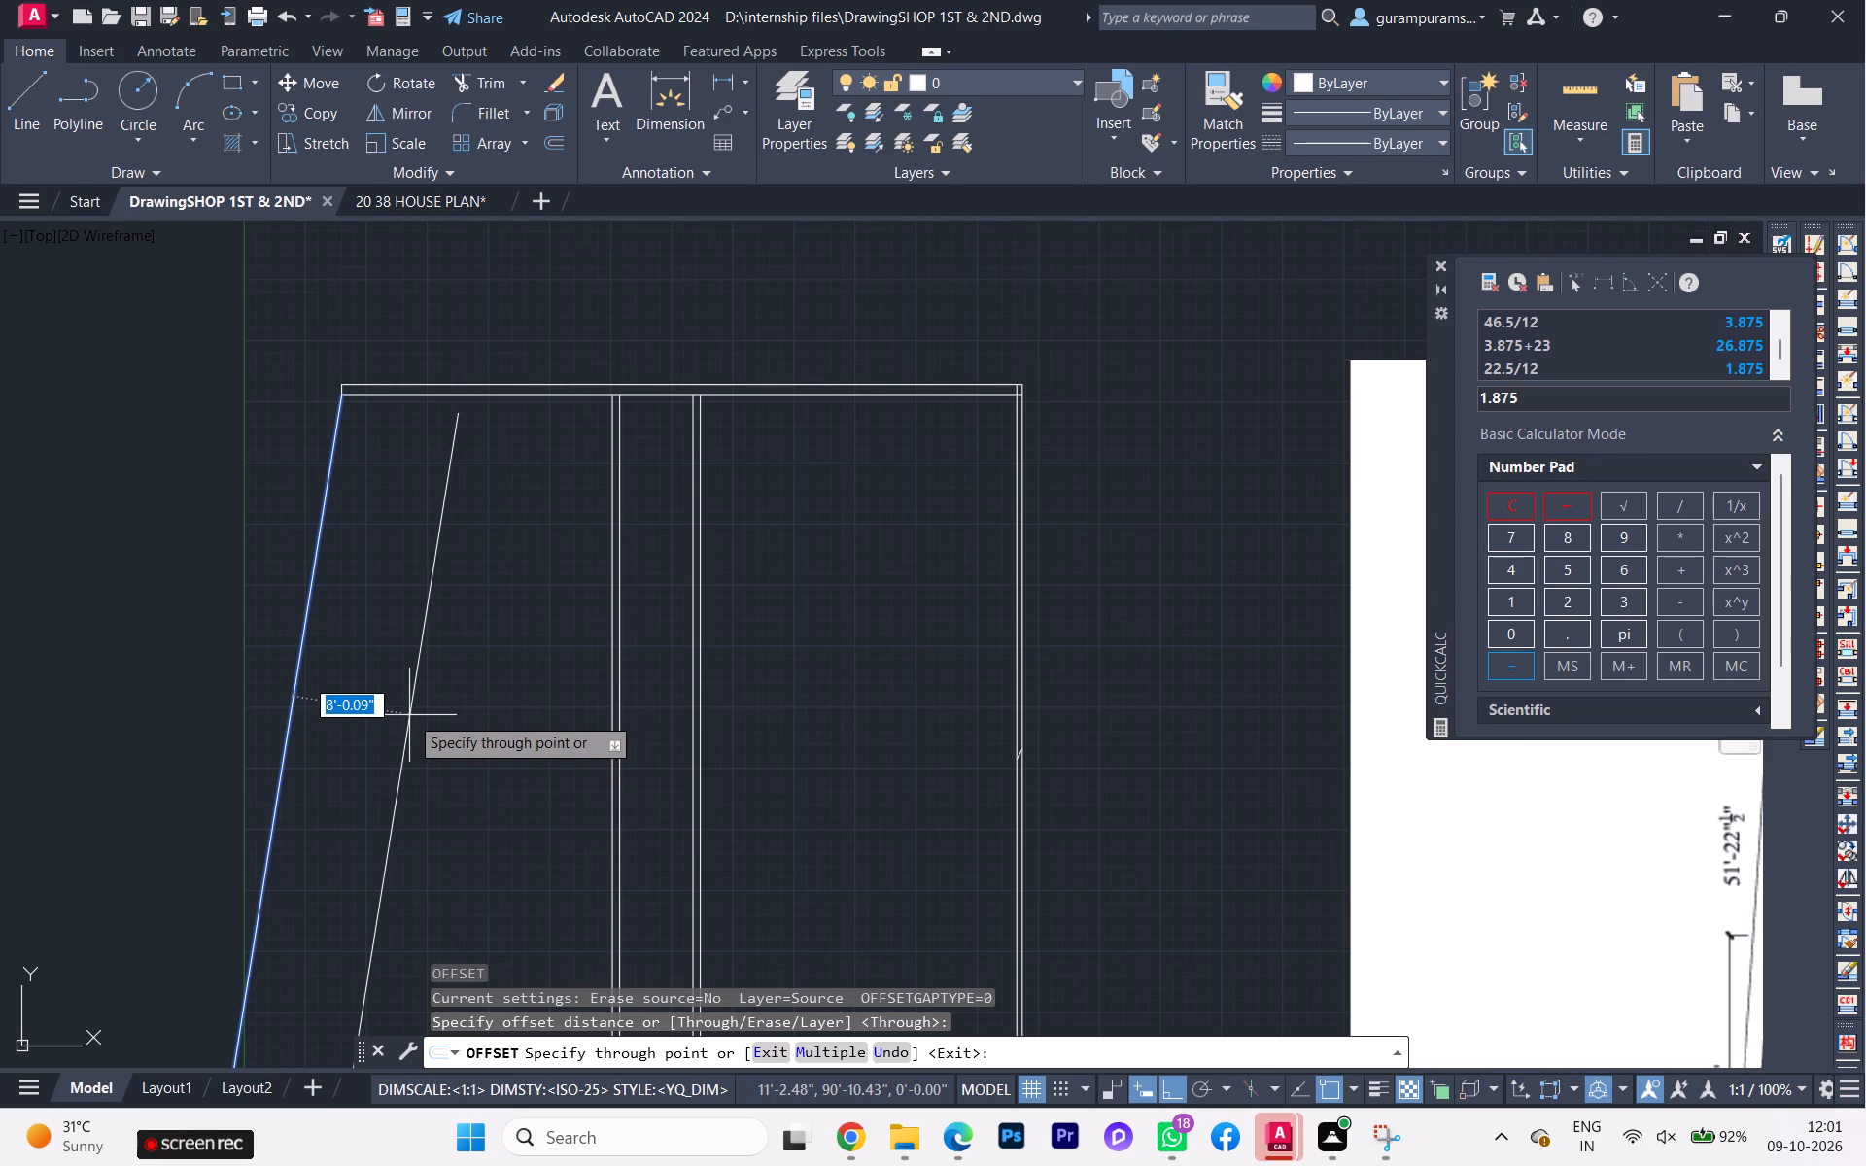
key("6")
key("Return")
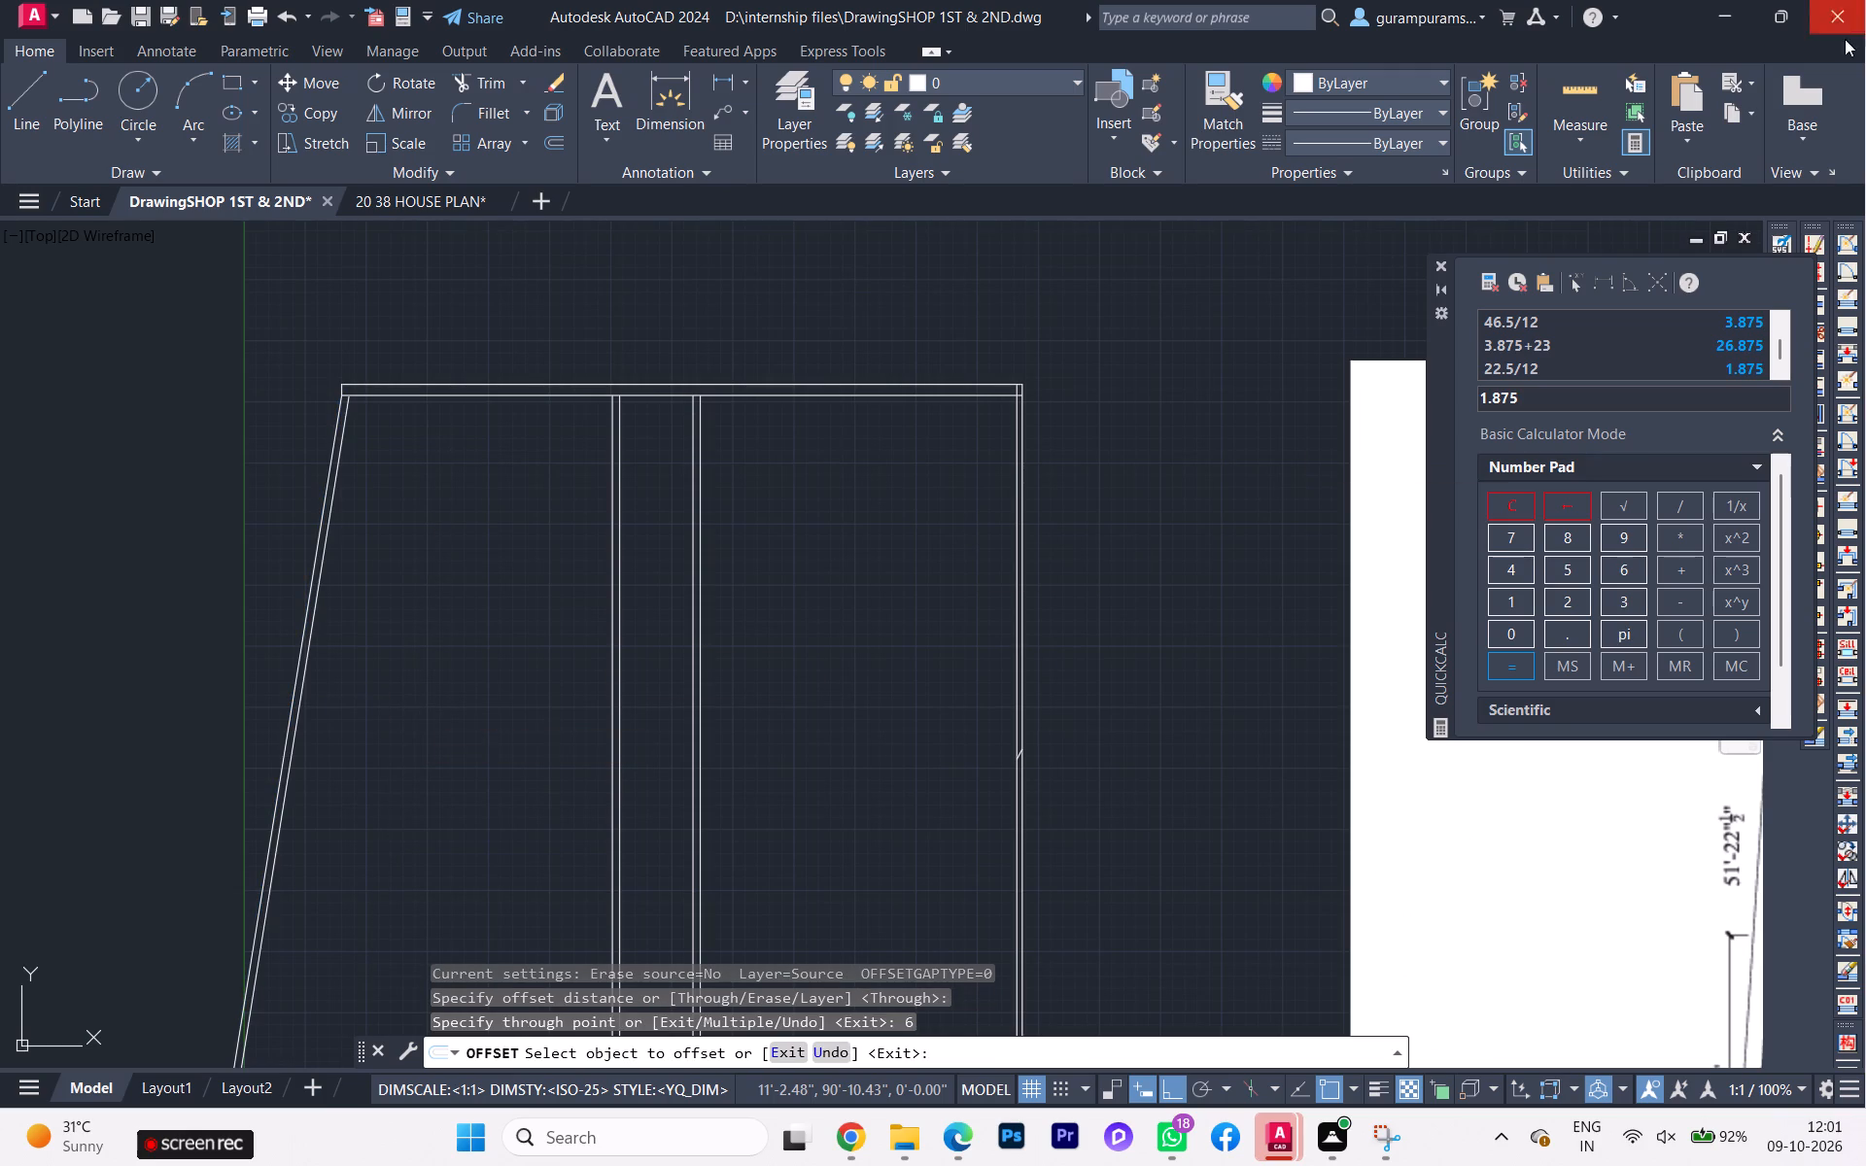
scroll(633, 495, "down", 1)
middle_click_drag(773, 645, 830, 491)
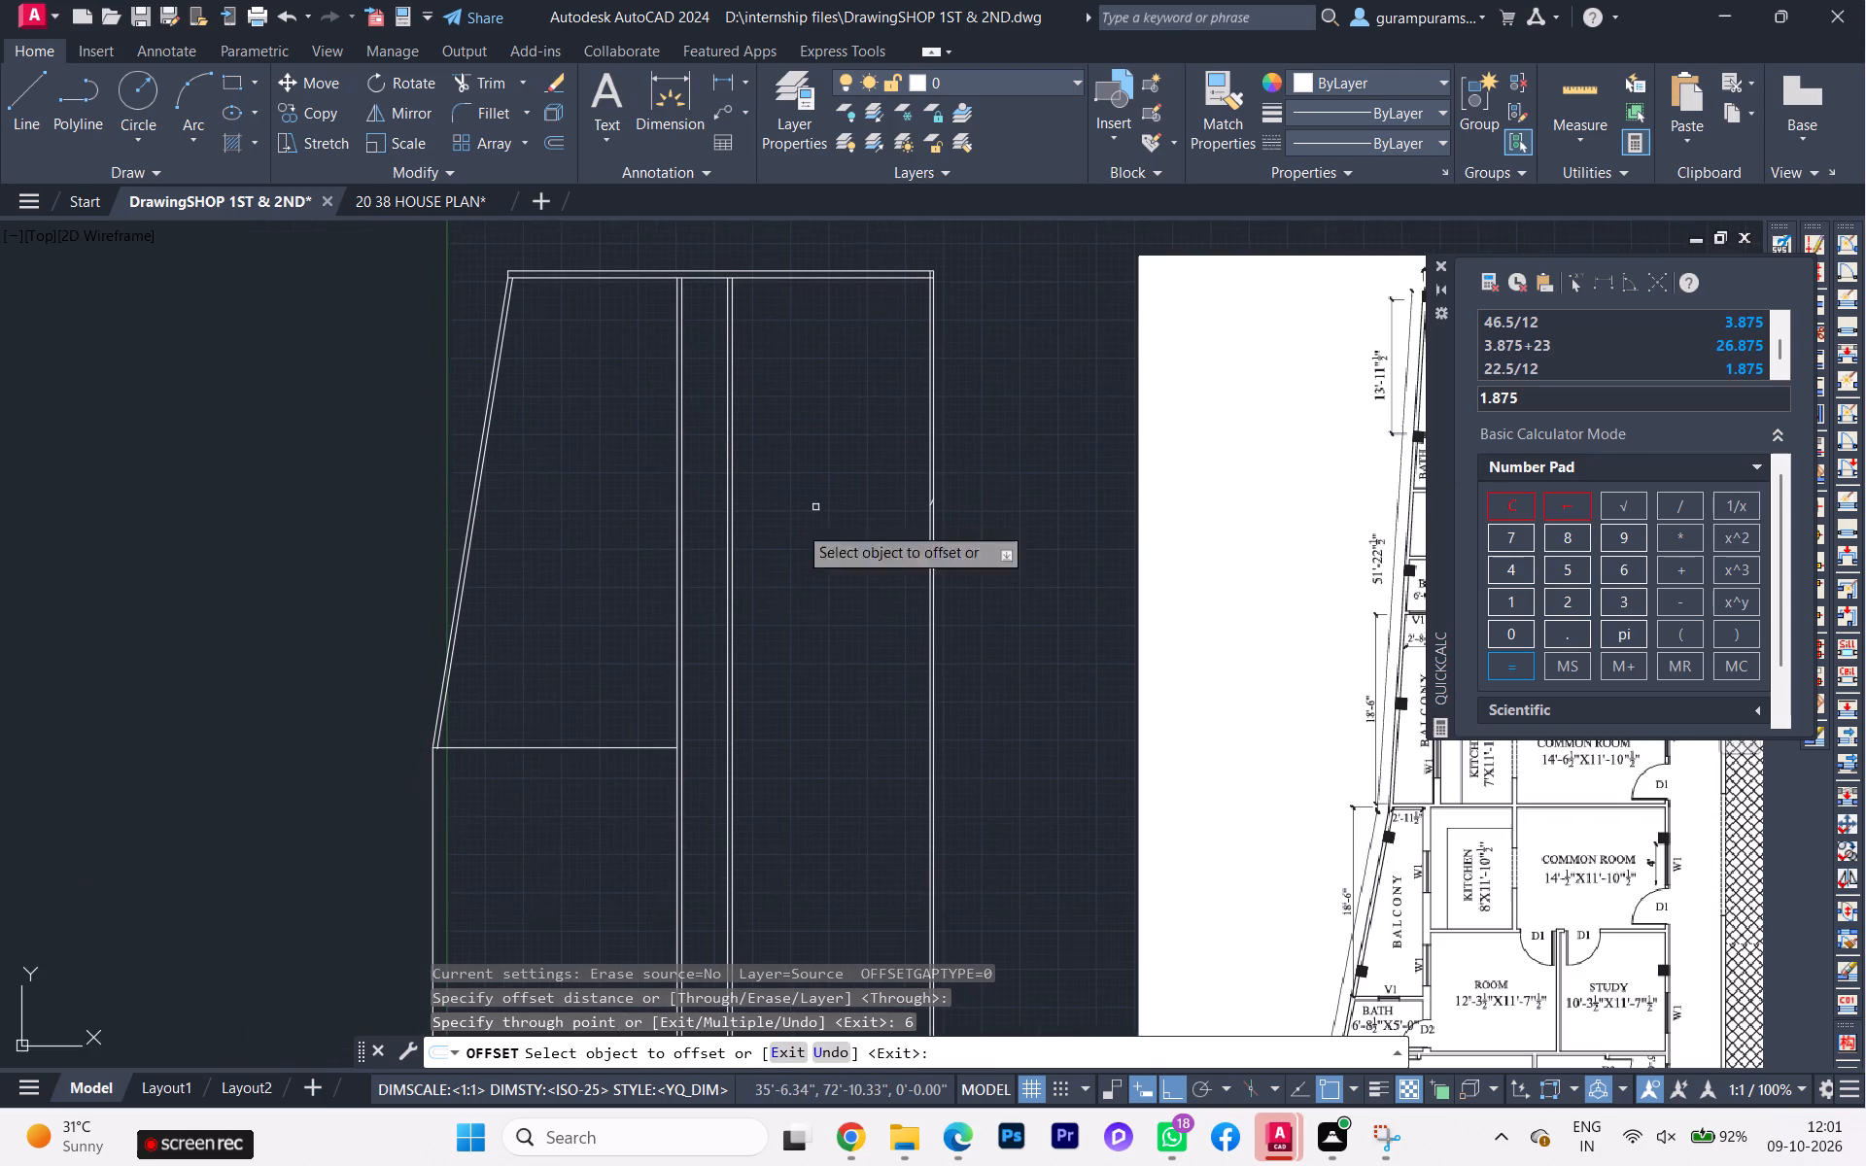
key("Escape")
Examine the redrawn outline against the inserted reference plan, checking the dimensions of the upper balcony, kitchen, common room and bedrooms.
scroll(513, 729, "up", 2)
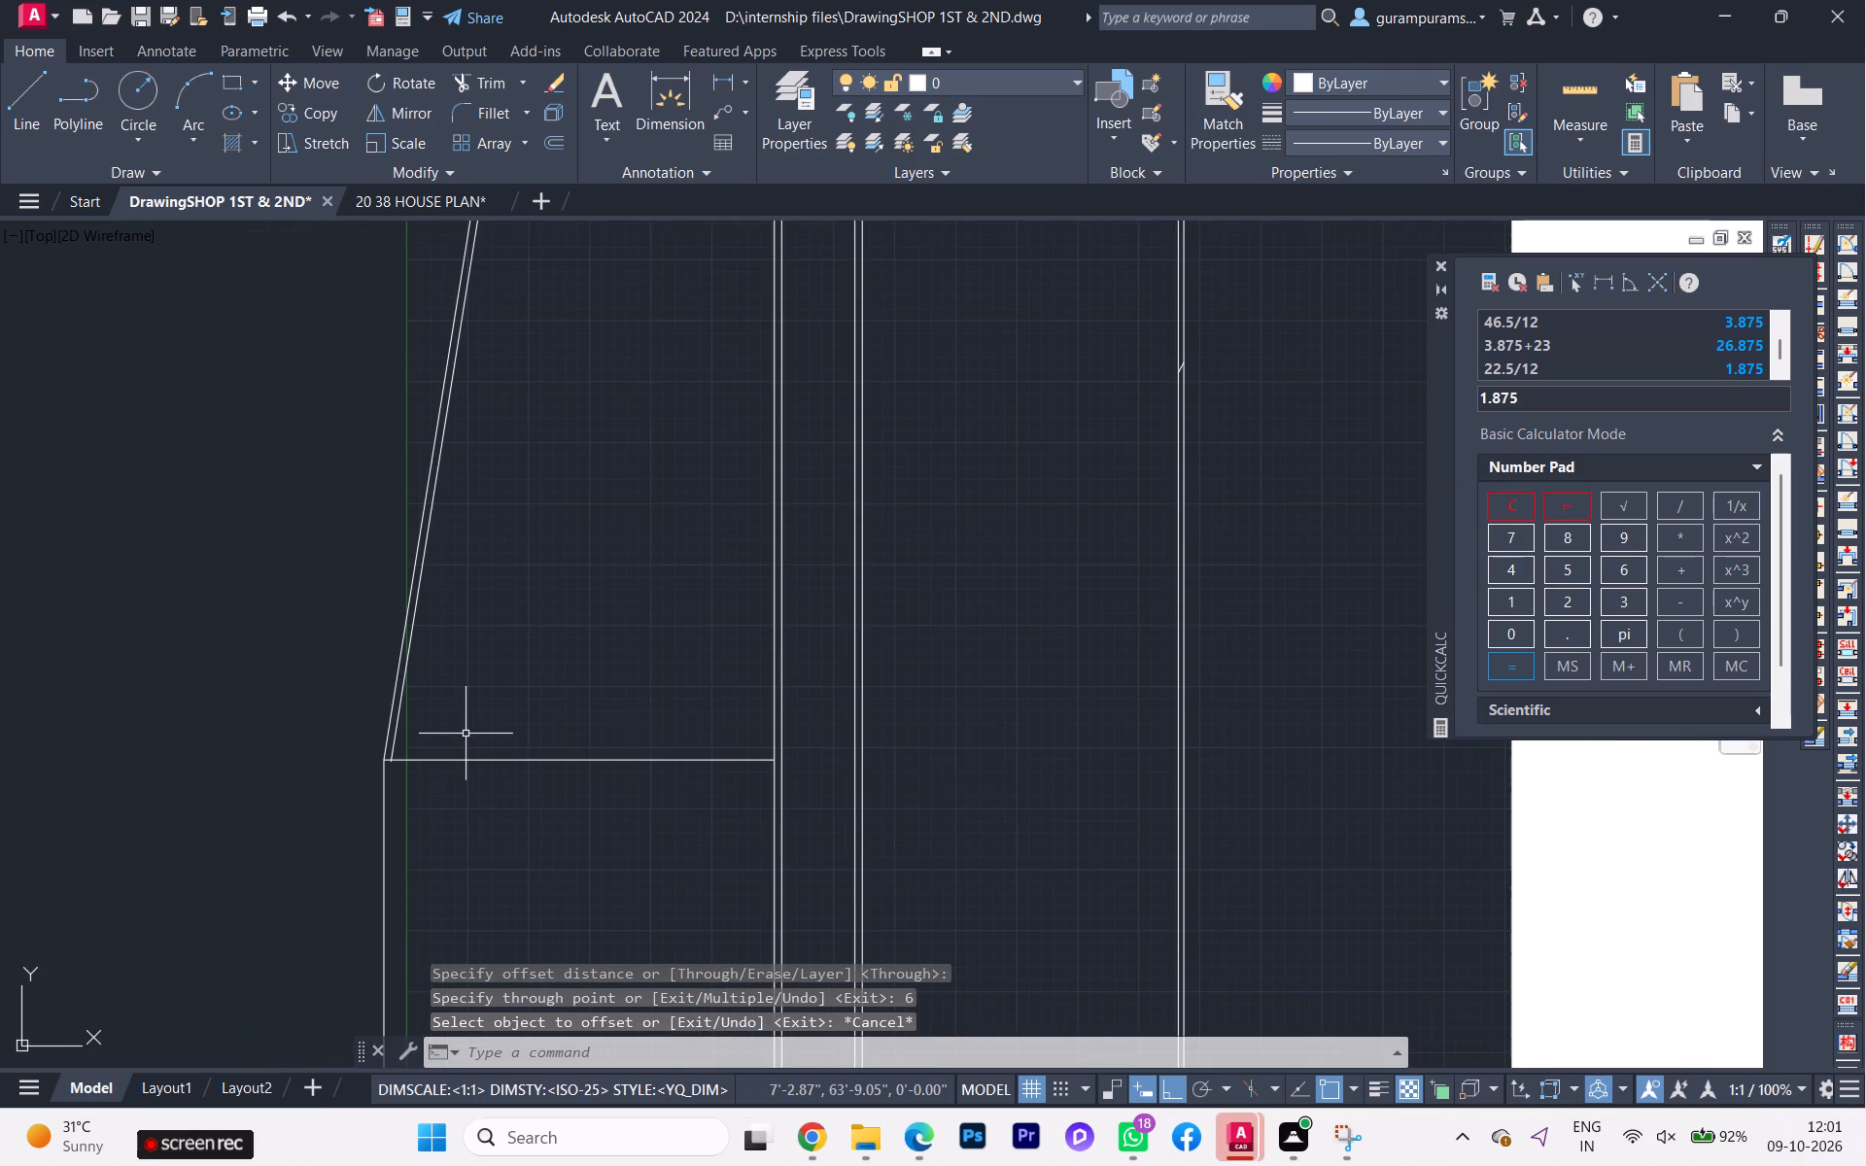
middle_click_drag(465, 734, 501, 821)
scroll(501, 821, "down", 2)
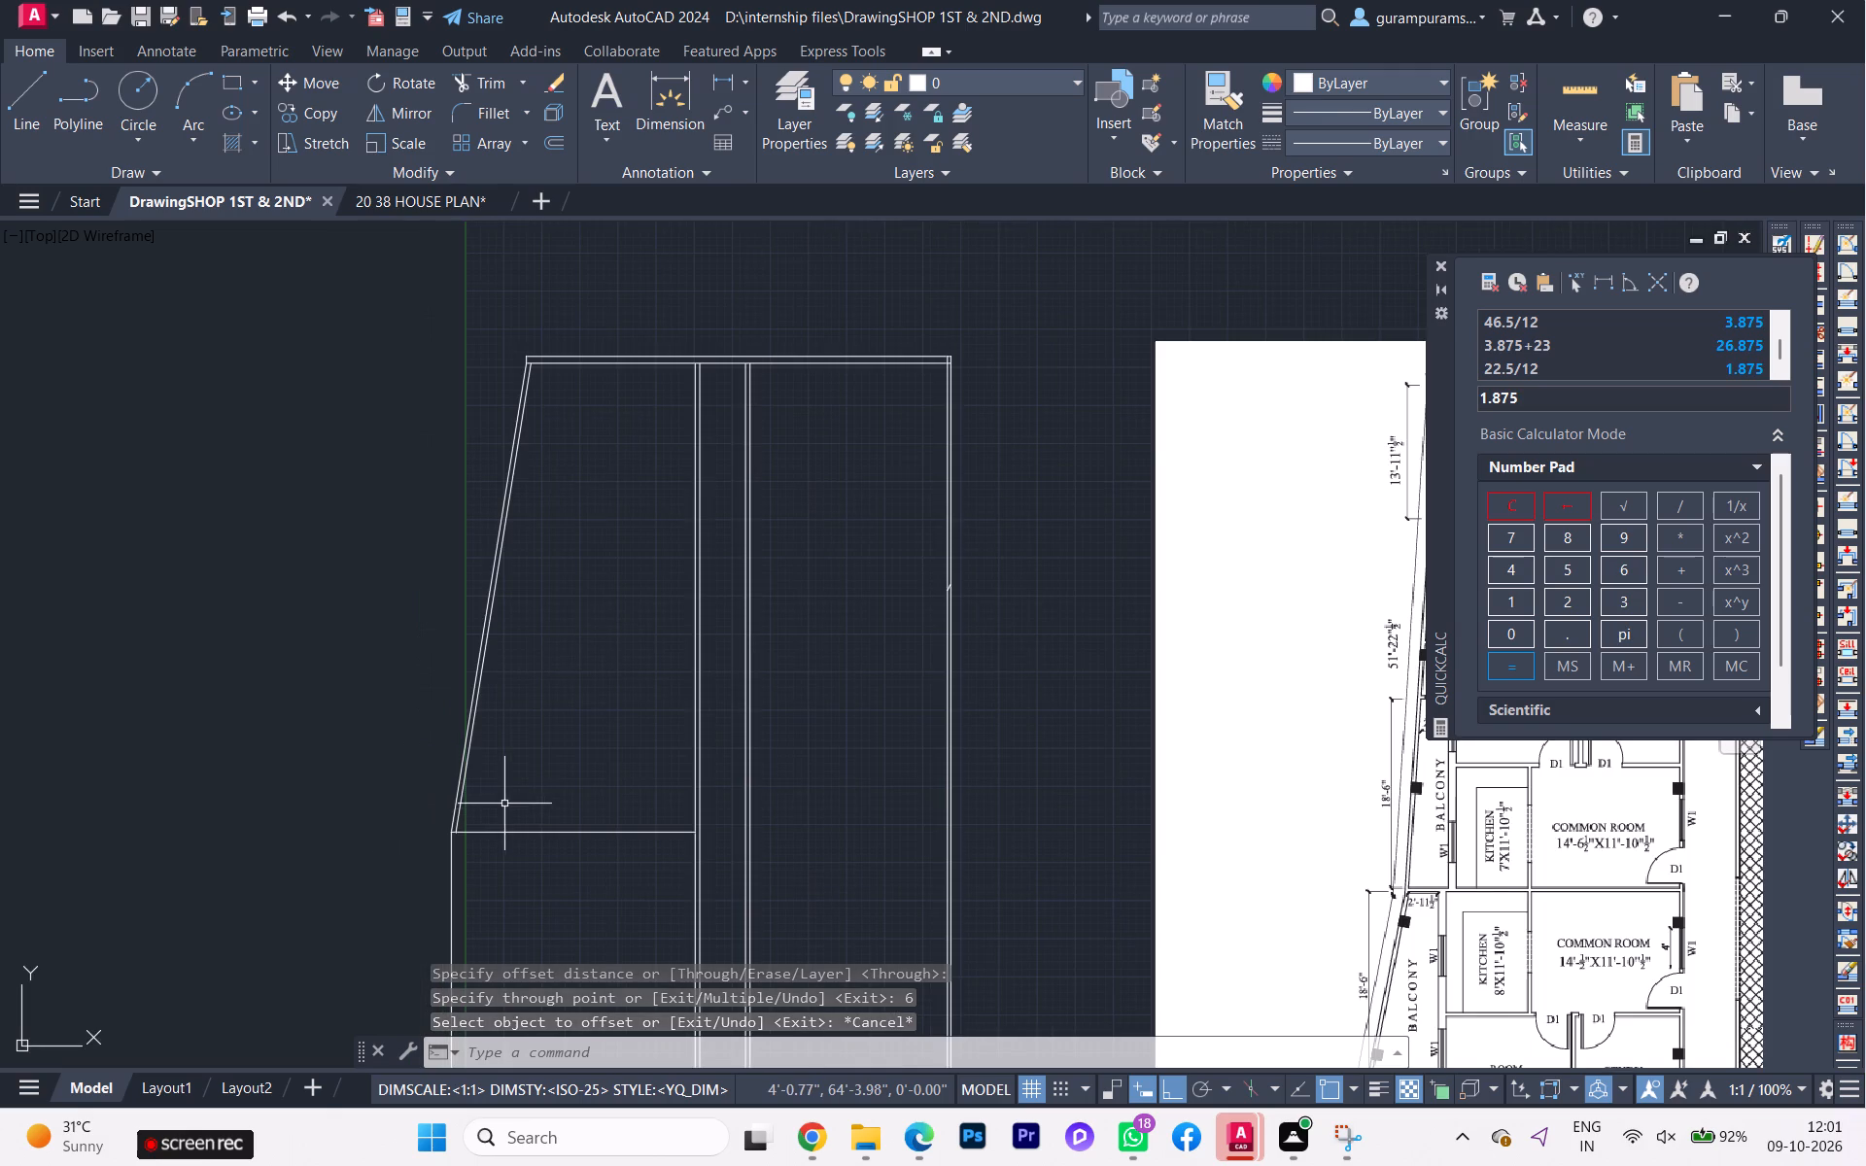
scroll(501, 732, "up", 1)
scroll(501, 731, "down", 1)
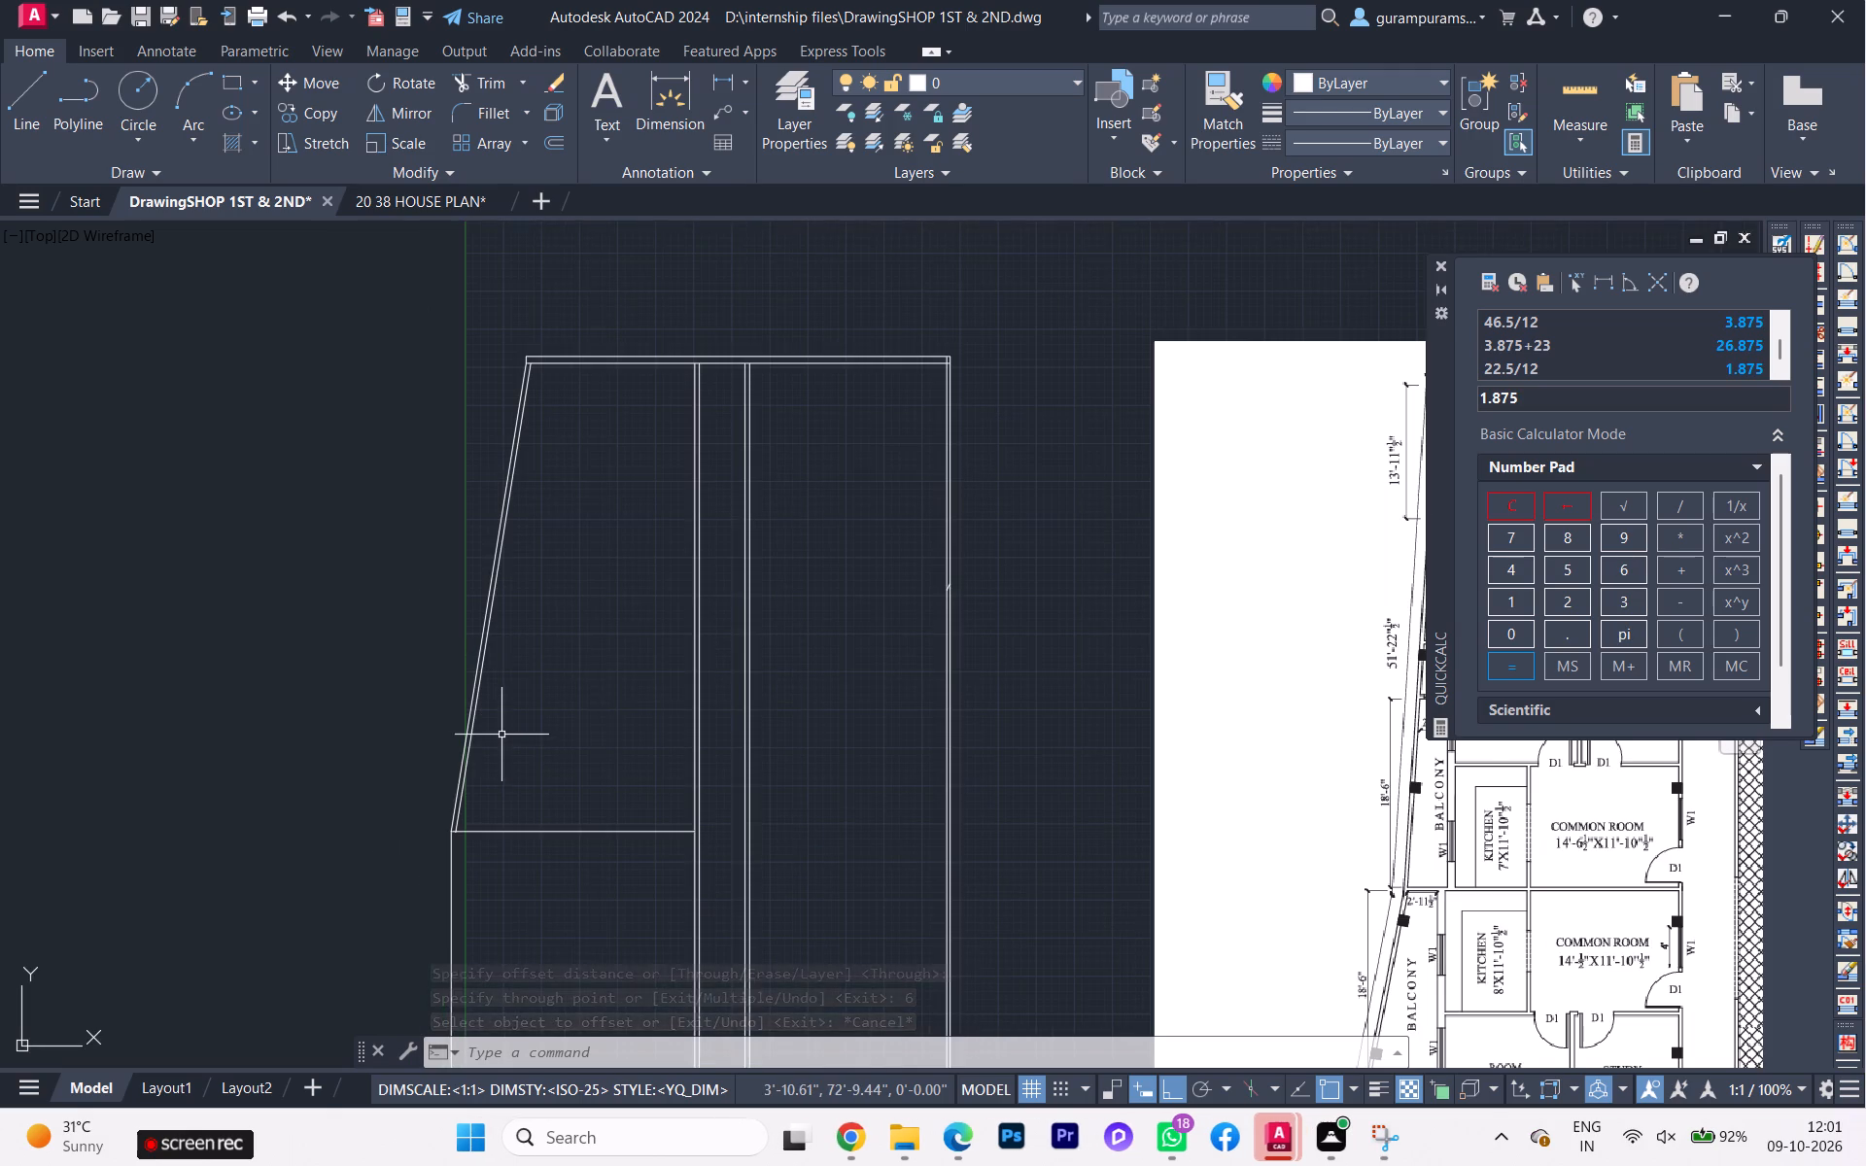
scroll(610, 761, "down", 2)
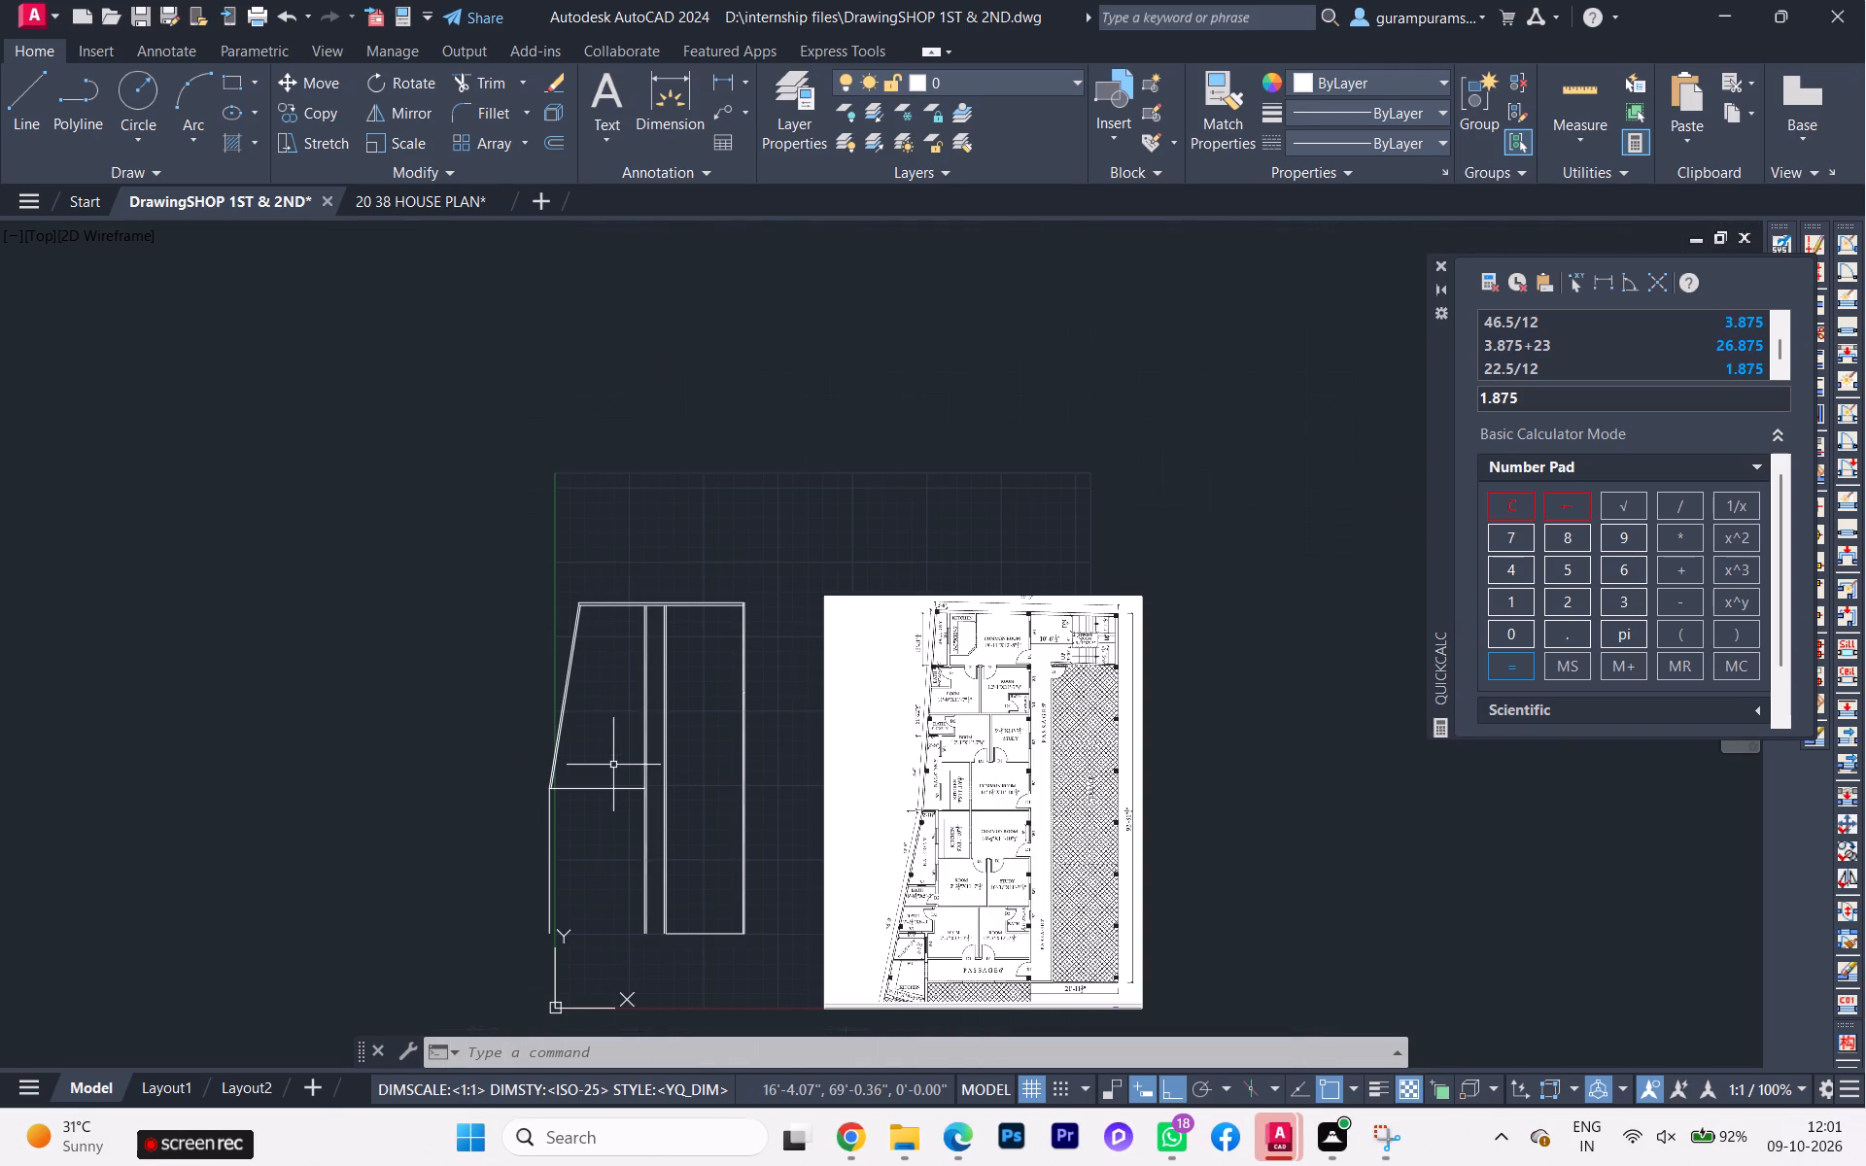
scroll(941, 805, "up", 2)
scroll(923, 816, "down", 1)
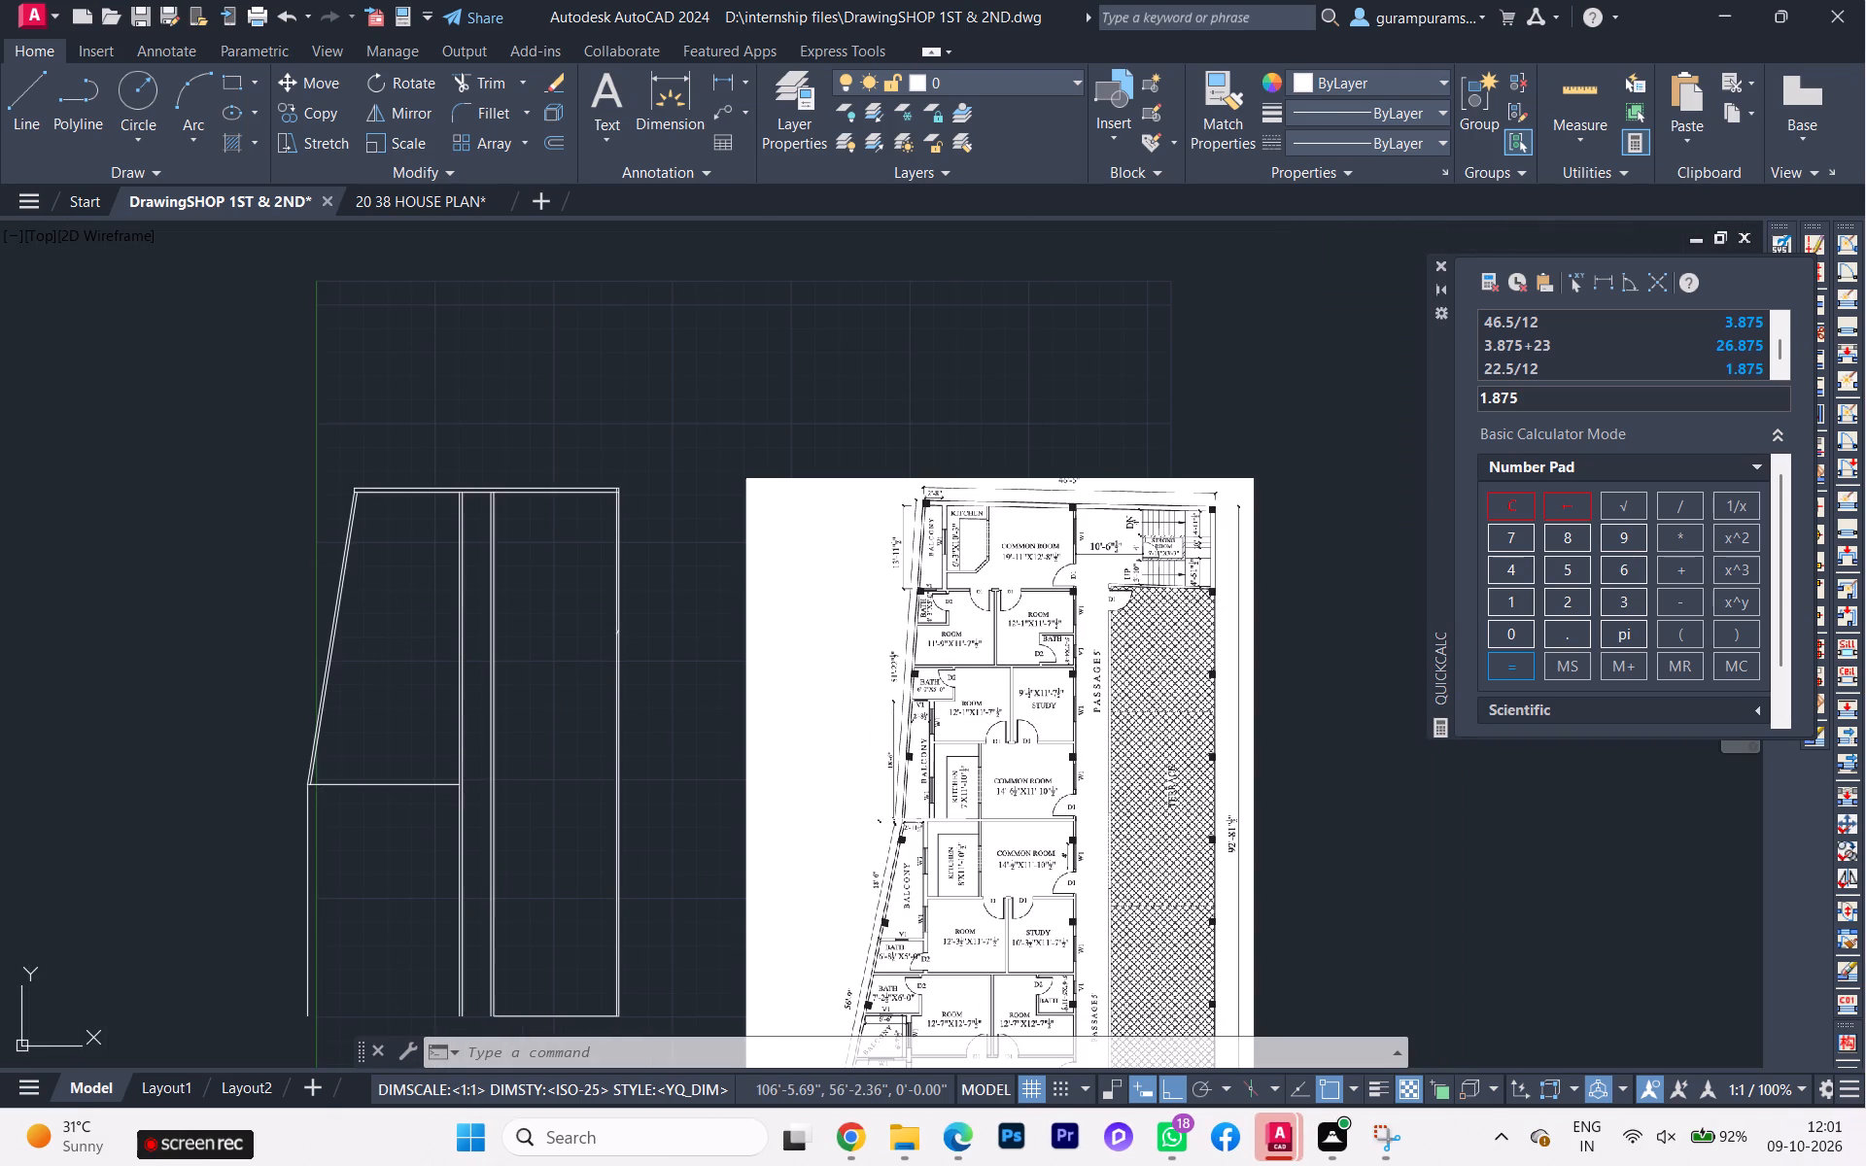
scroll(907, 748, "up", 2)
scroll(905, 749, "down", 1)
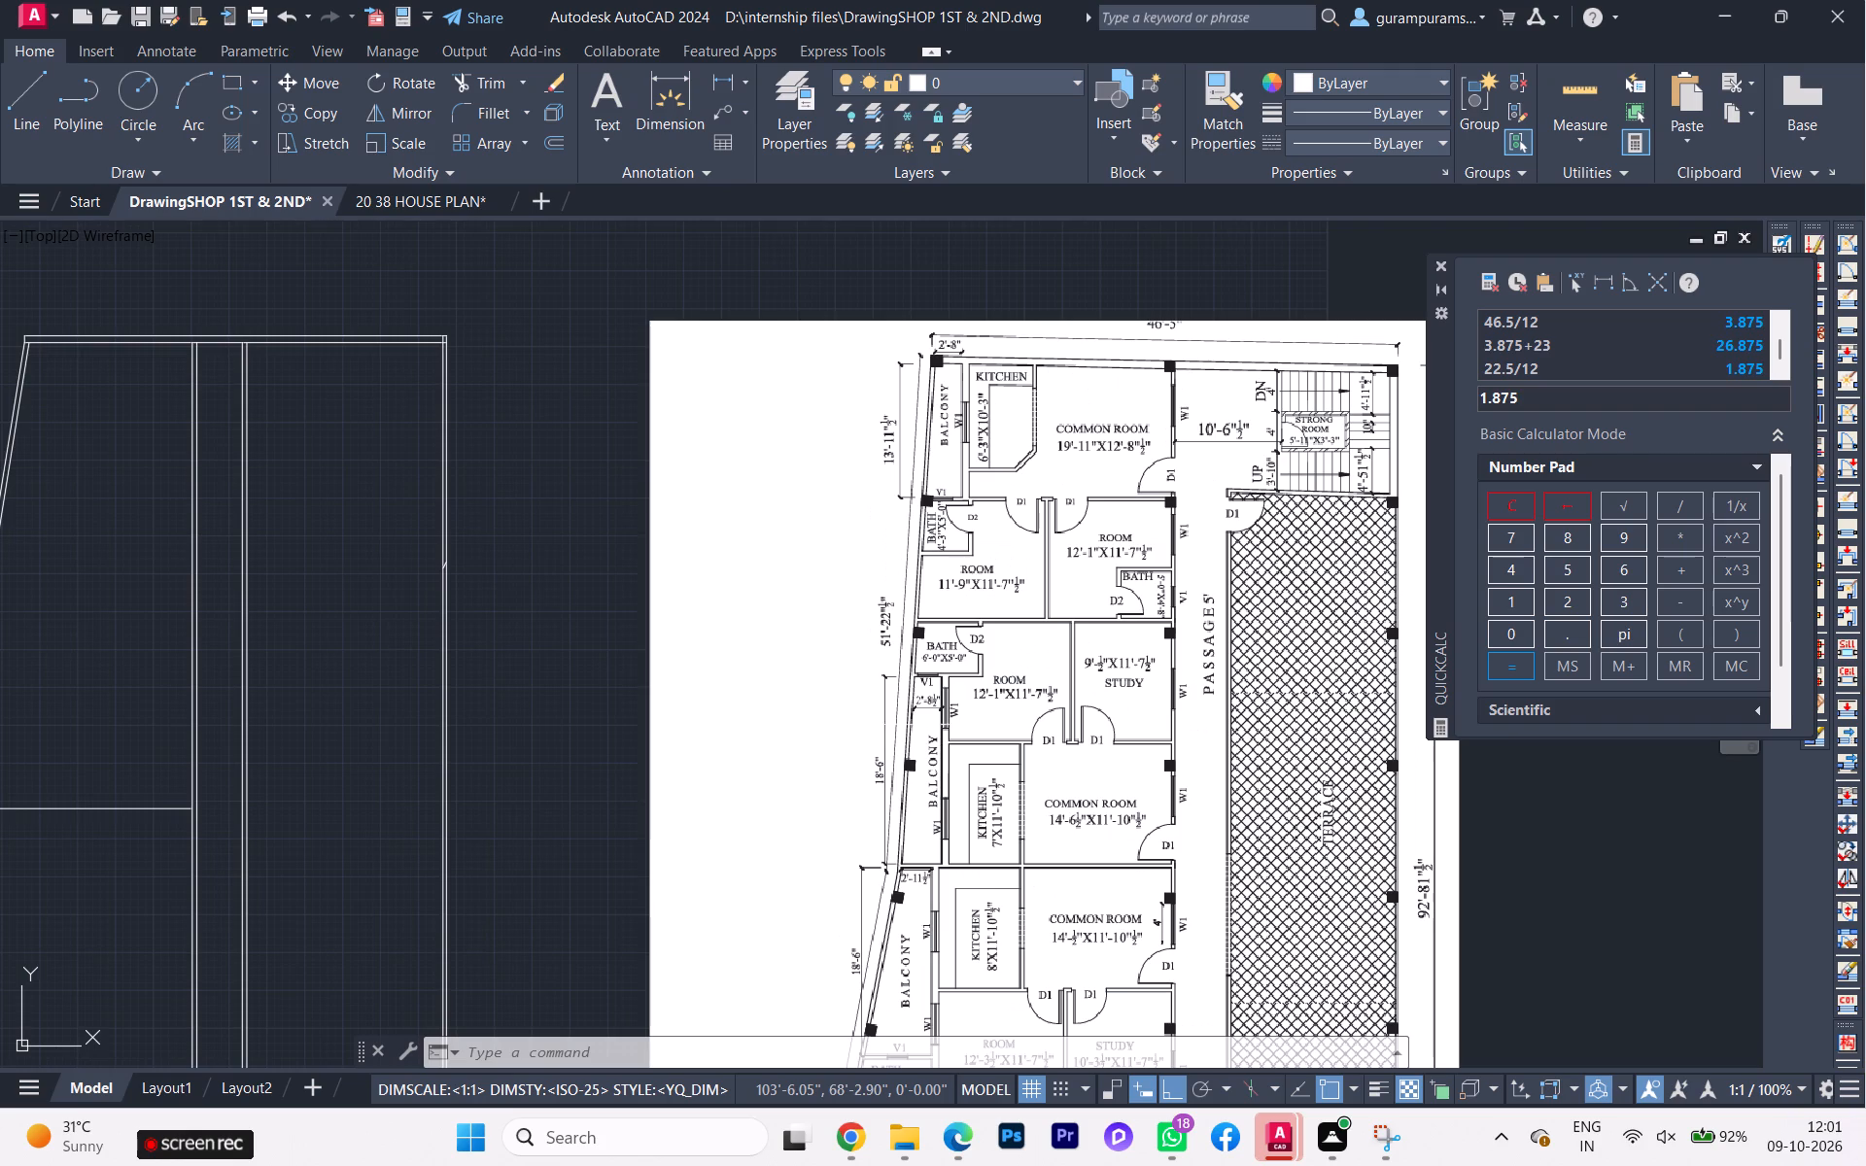
scroll(926, 725, "down", 1)
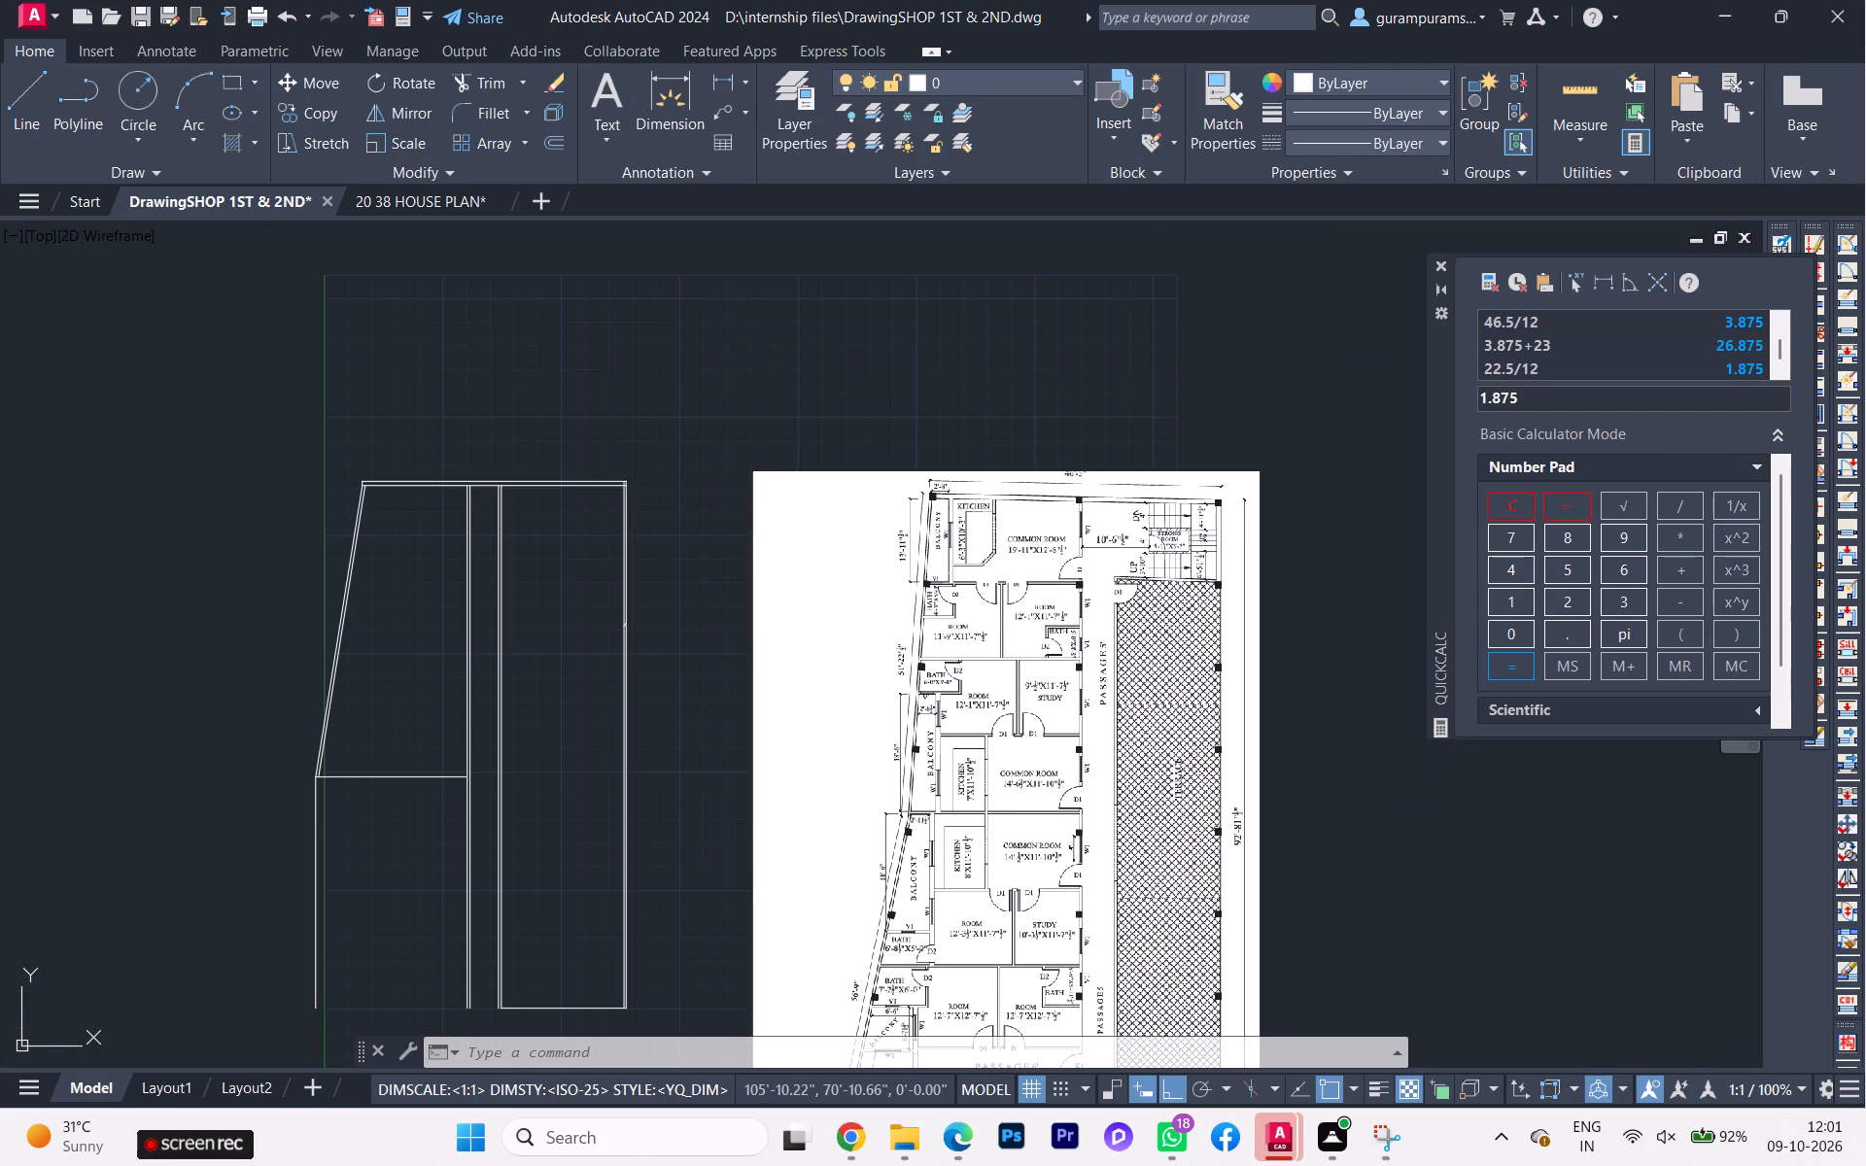
scroll(982, 566, "up", 2)
scroll(974, 585, "down", 1)
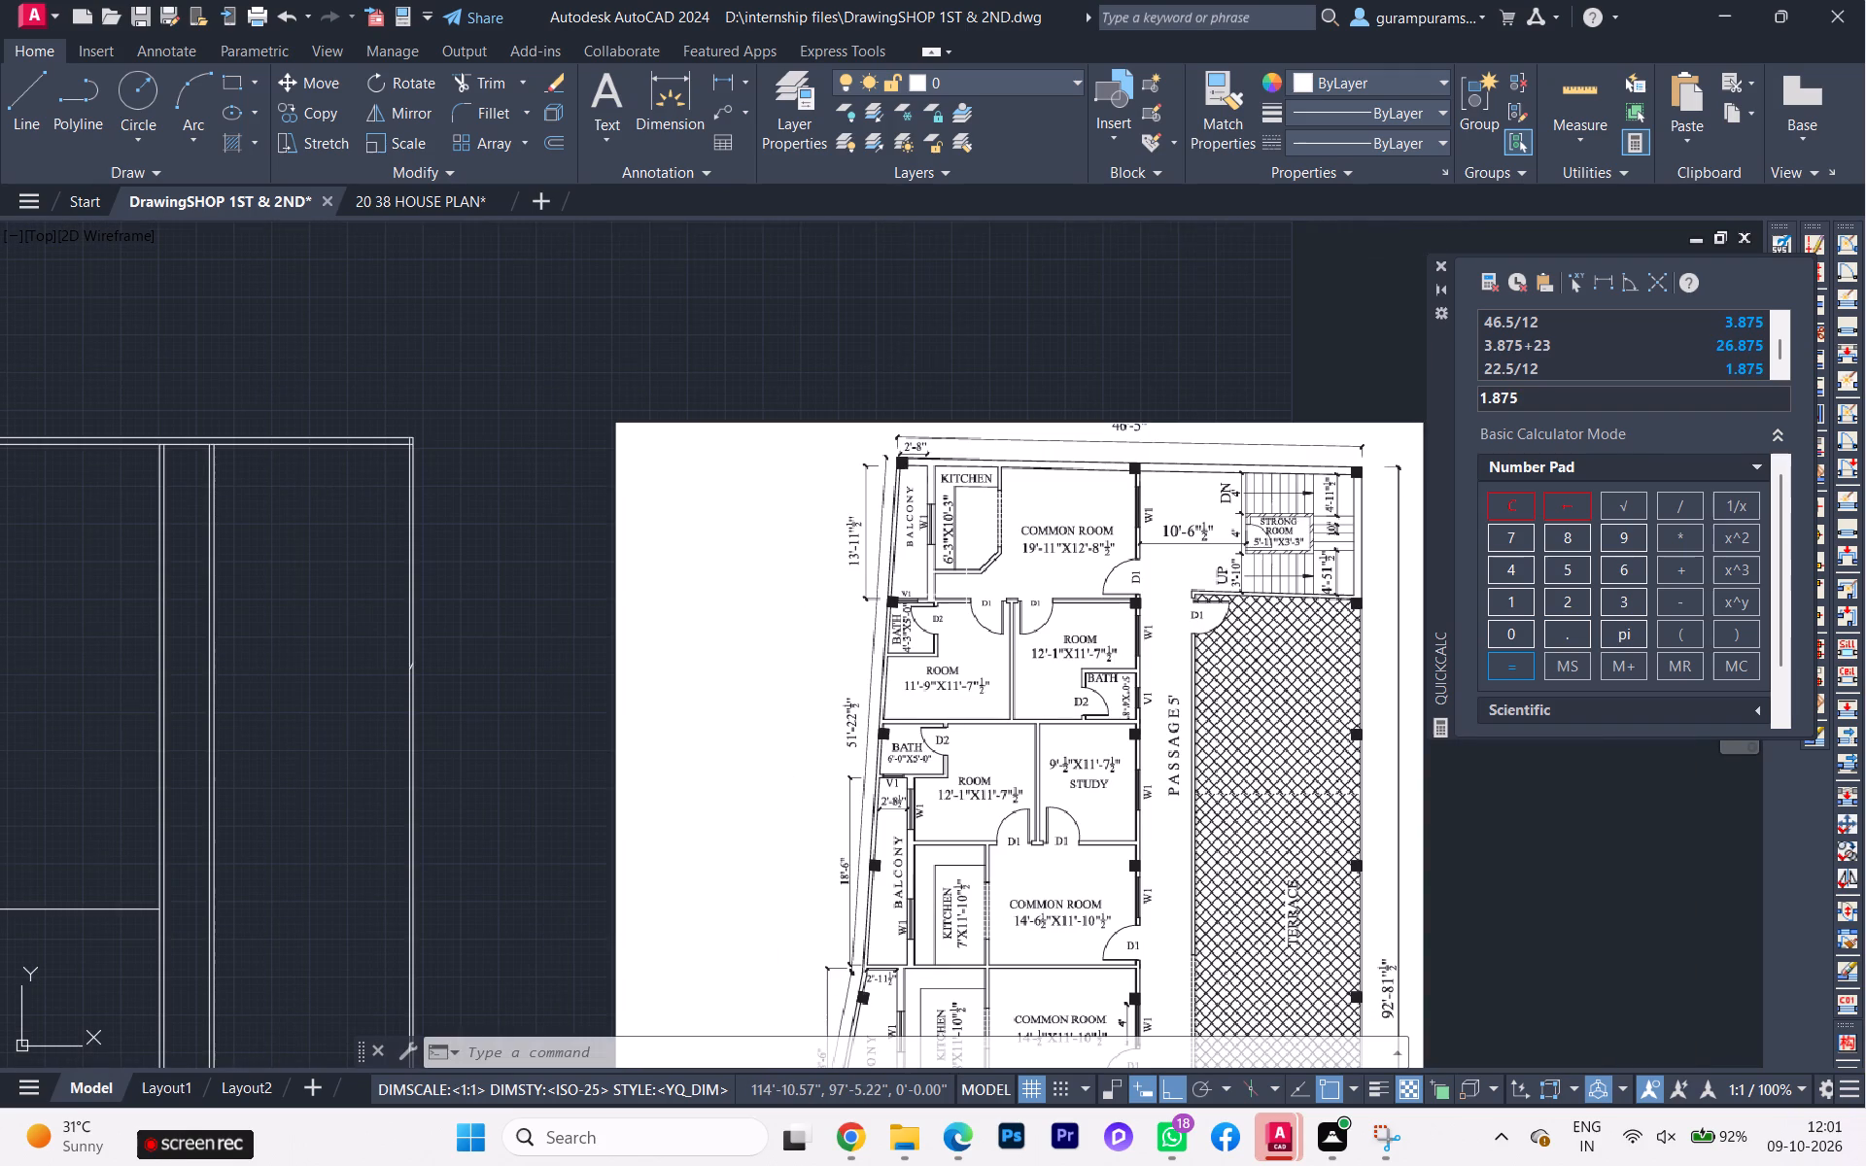
scroll(1153, 640, "up", 1)
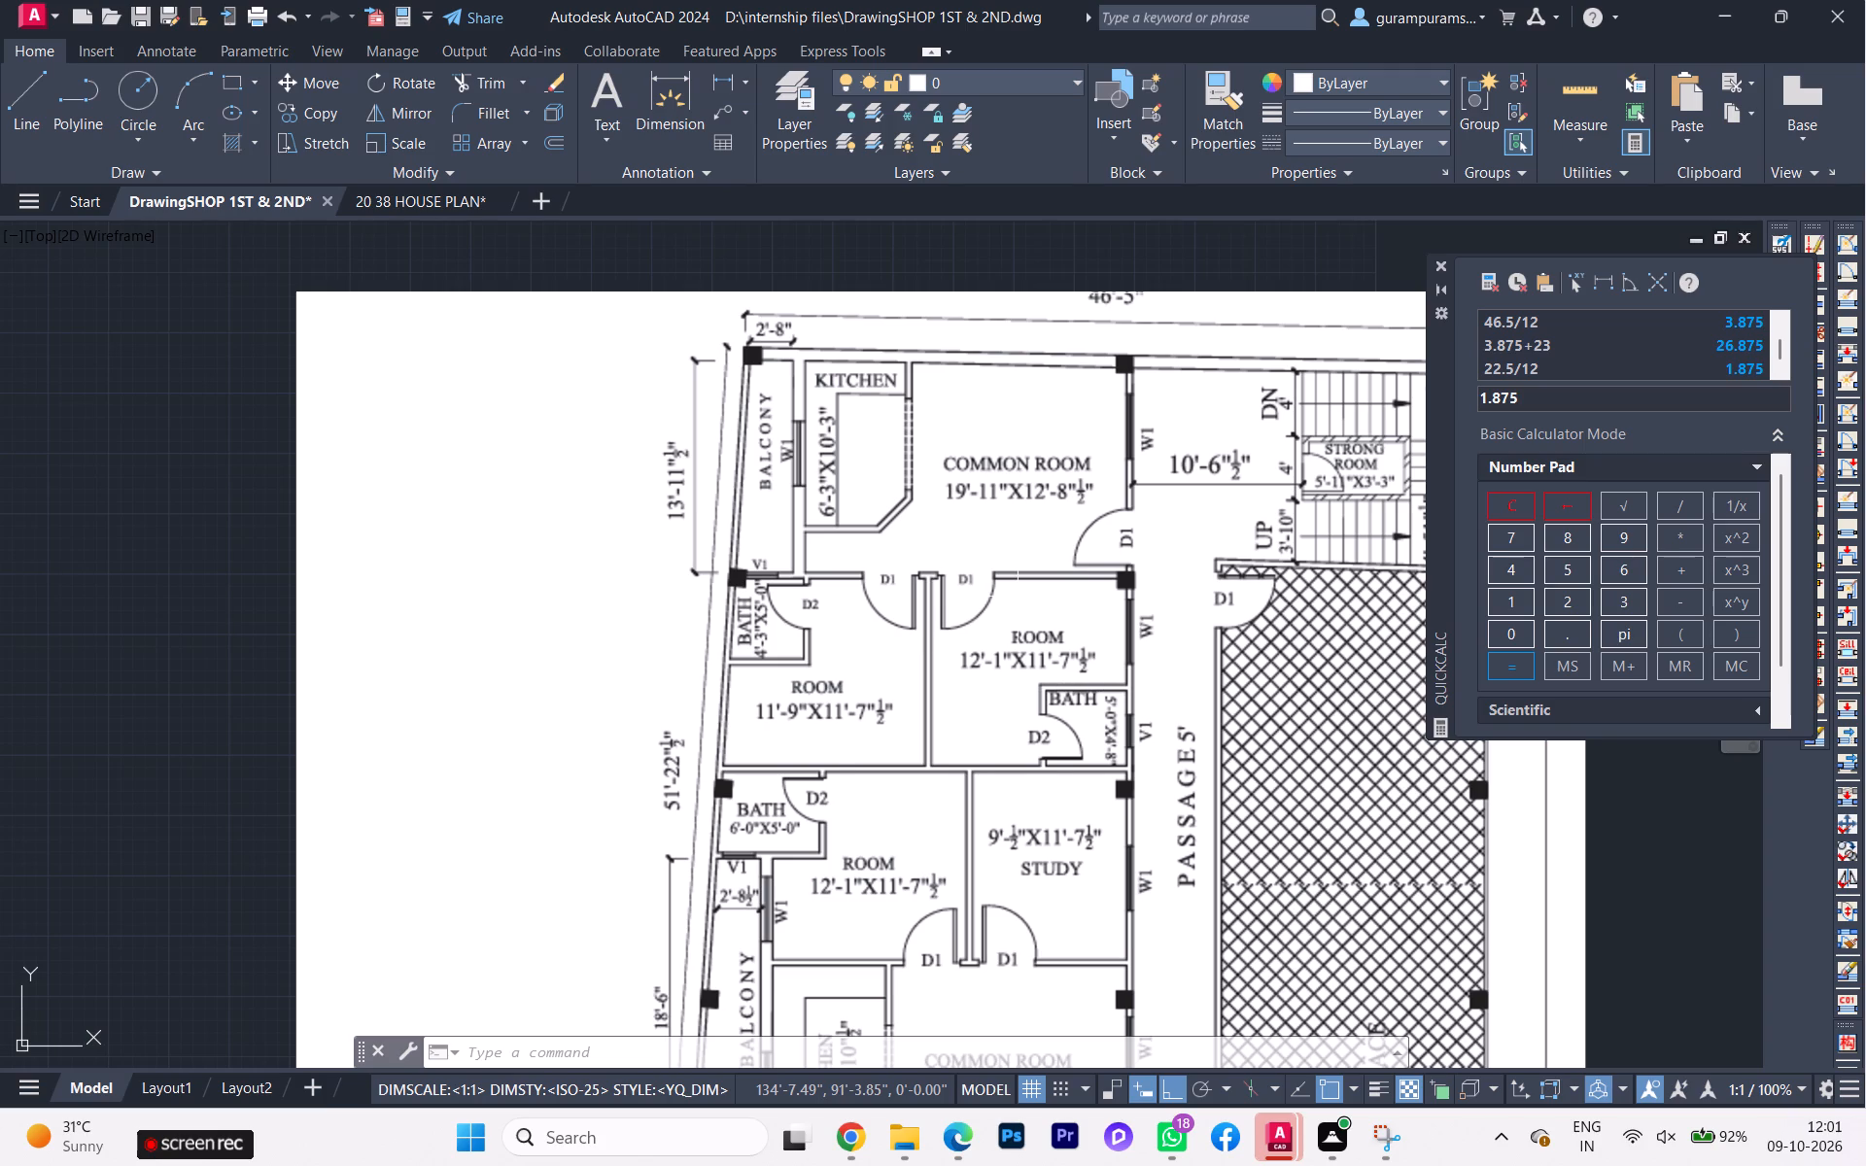
scroll(1090, 590, "down", 1)
middle_click_drag(1083, 563, 1091, 563)
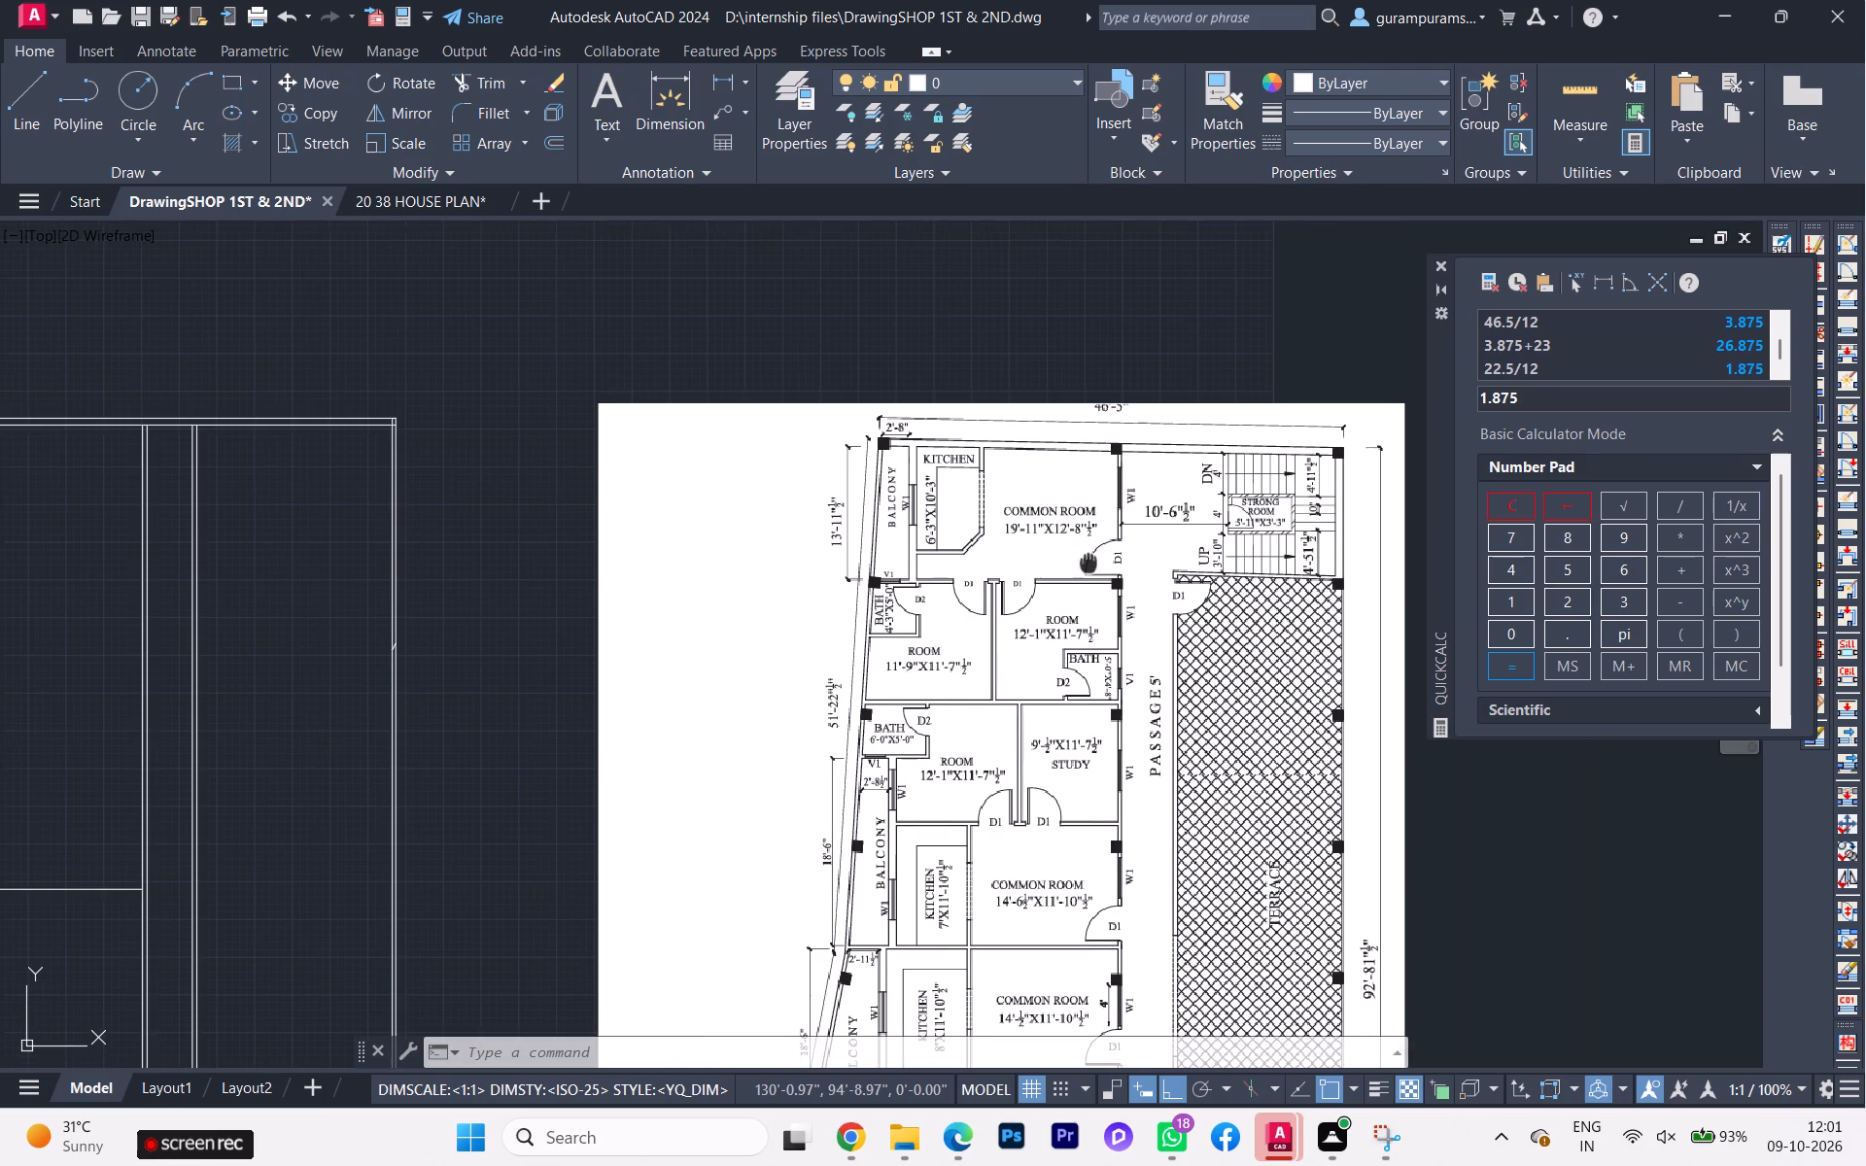
middle_click_drag(1091, 563, 1281, 573)
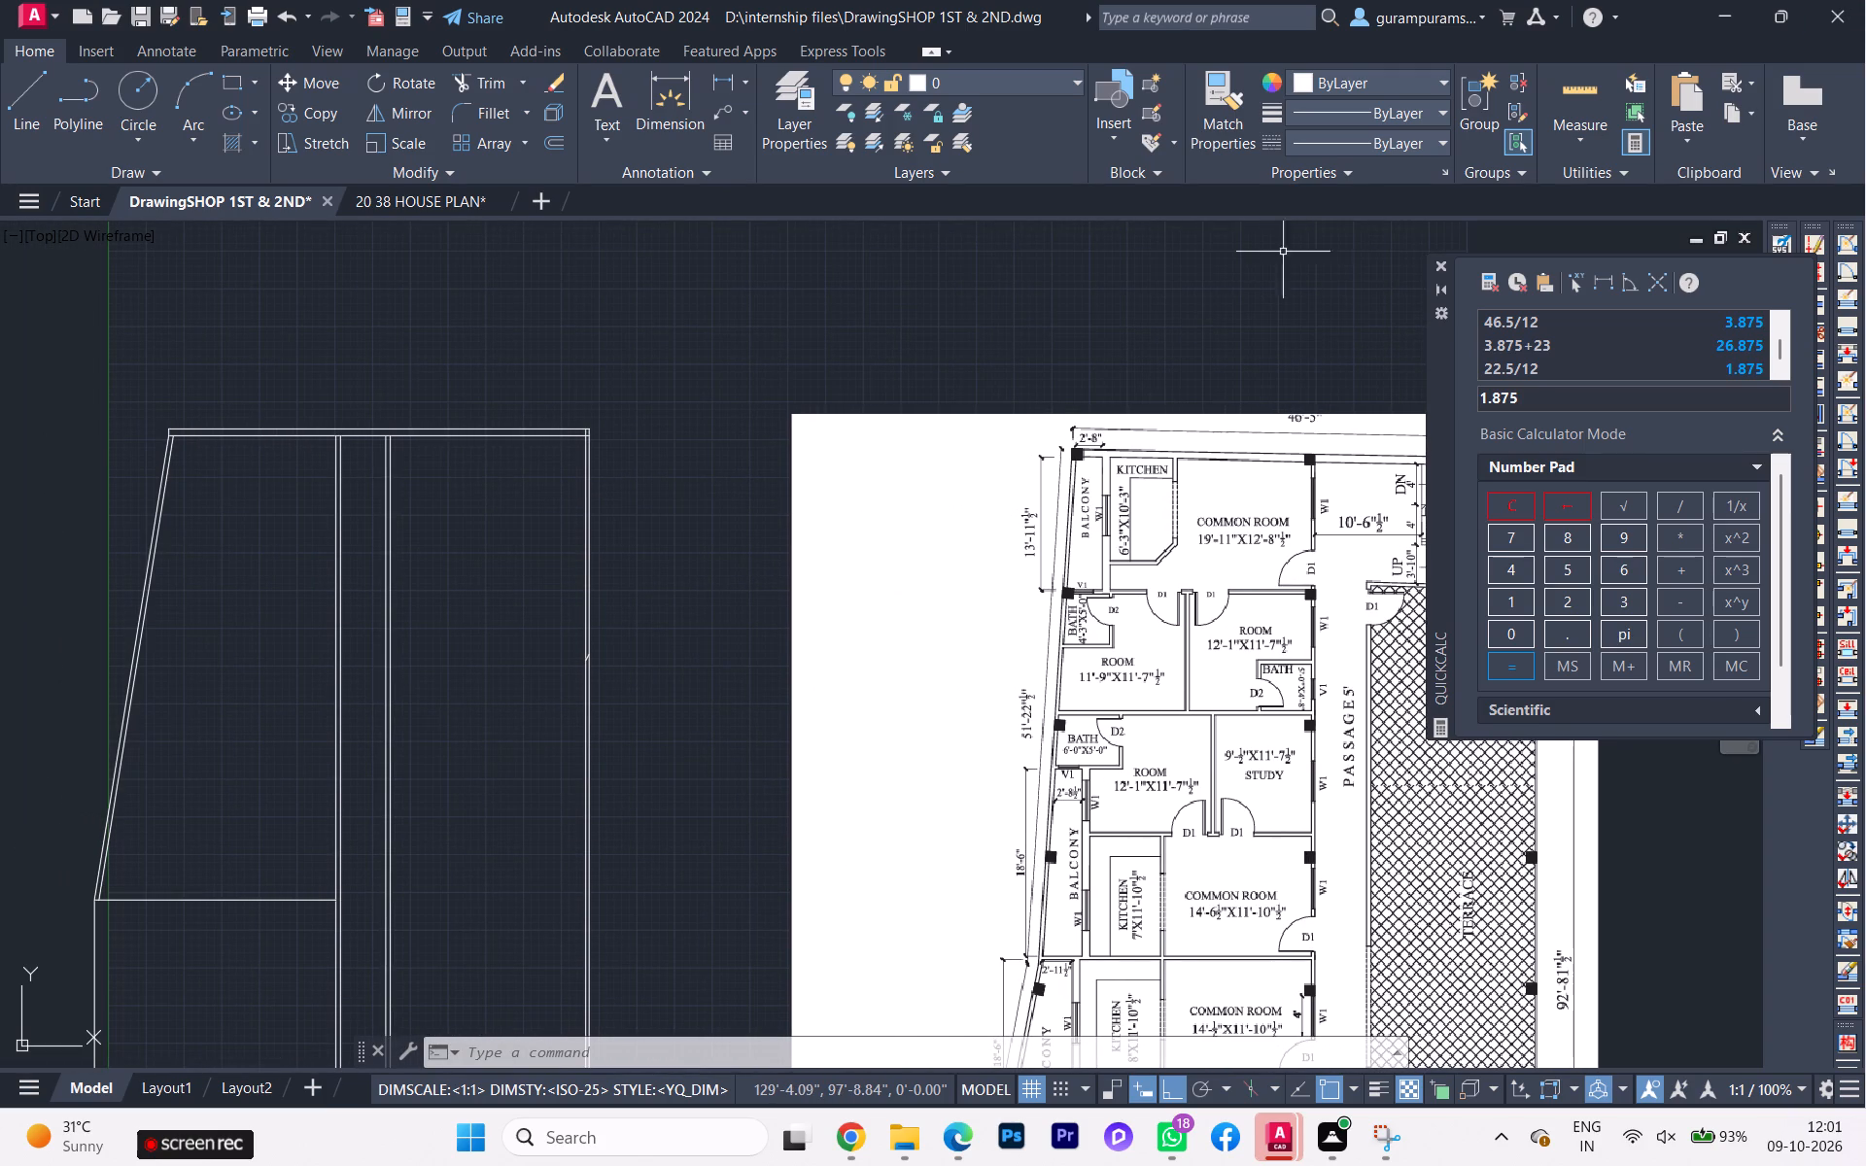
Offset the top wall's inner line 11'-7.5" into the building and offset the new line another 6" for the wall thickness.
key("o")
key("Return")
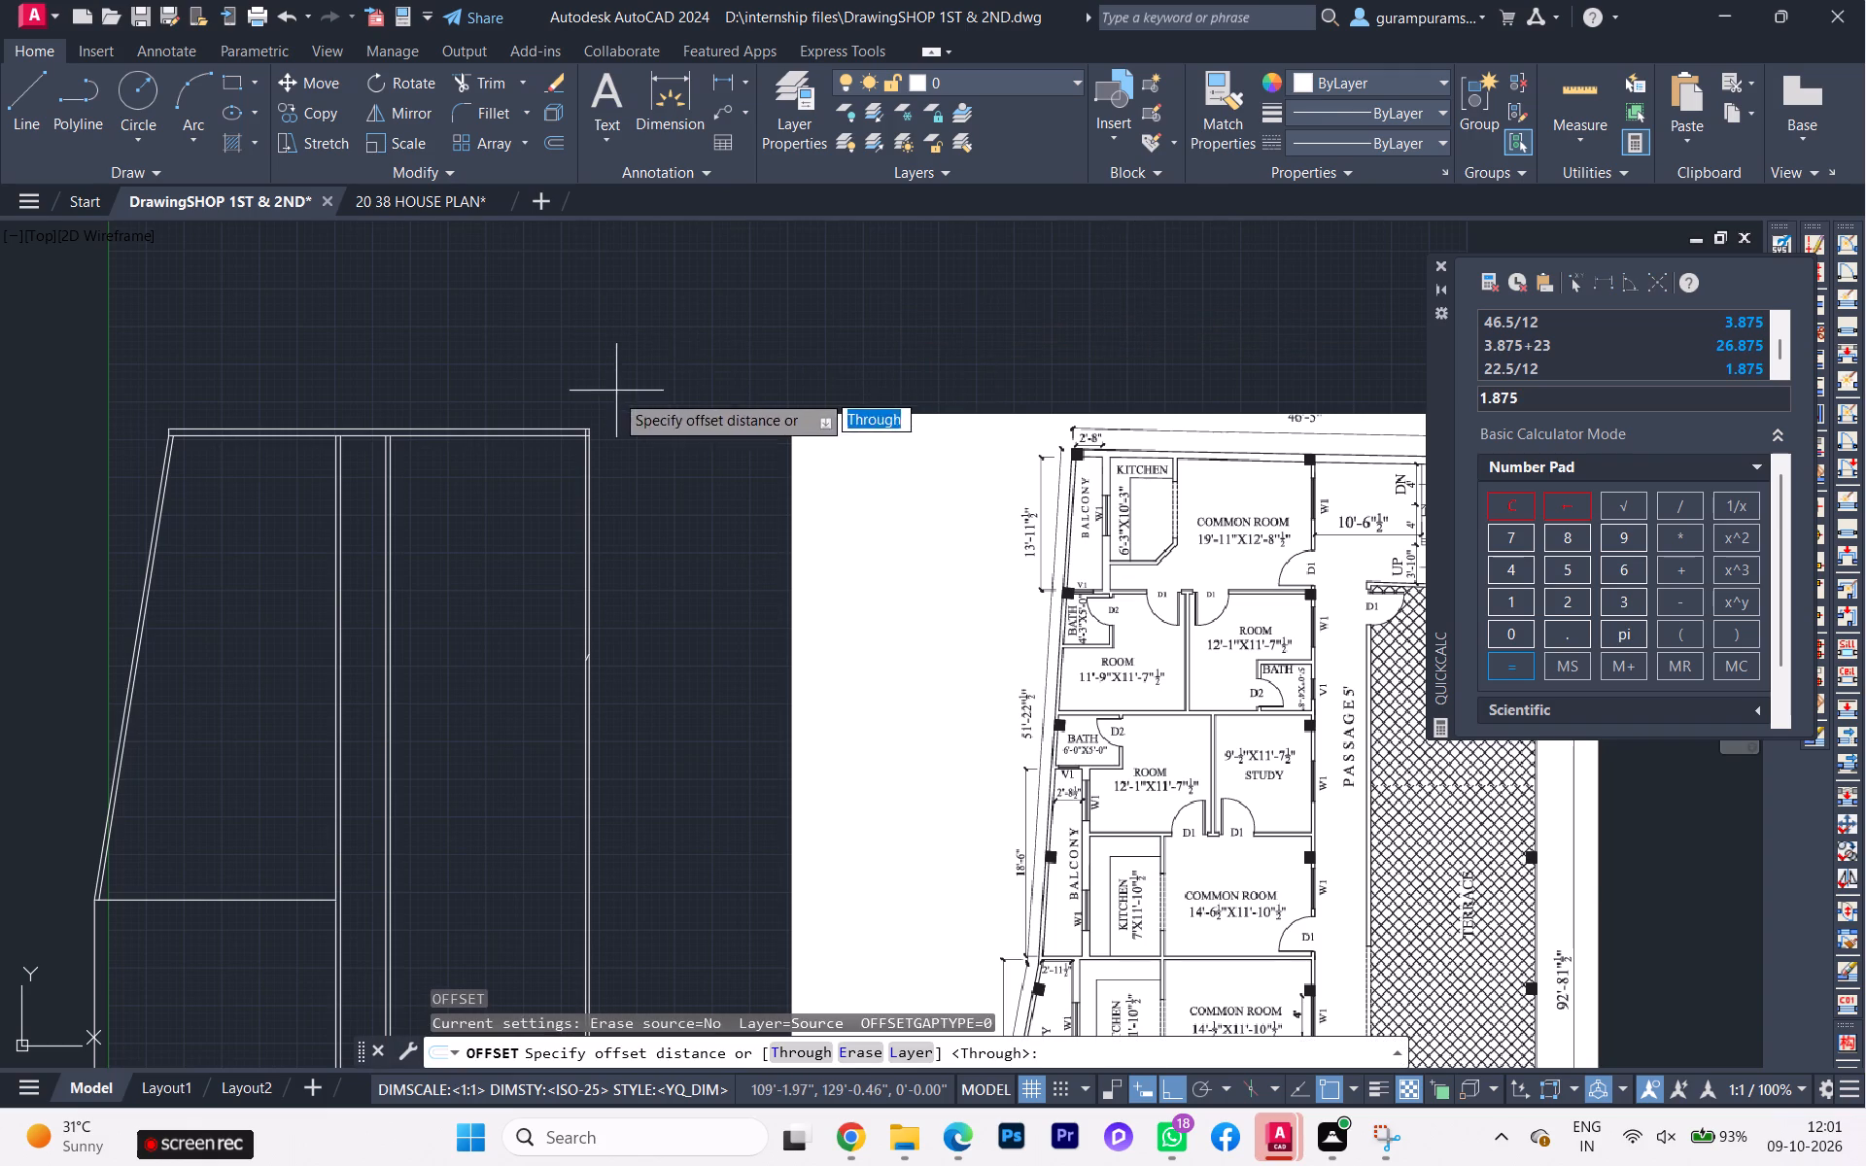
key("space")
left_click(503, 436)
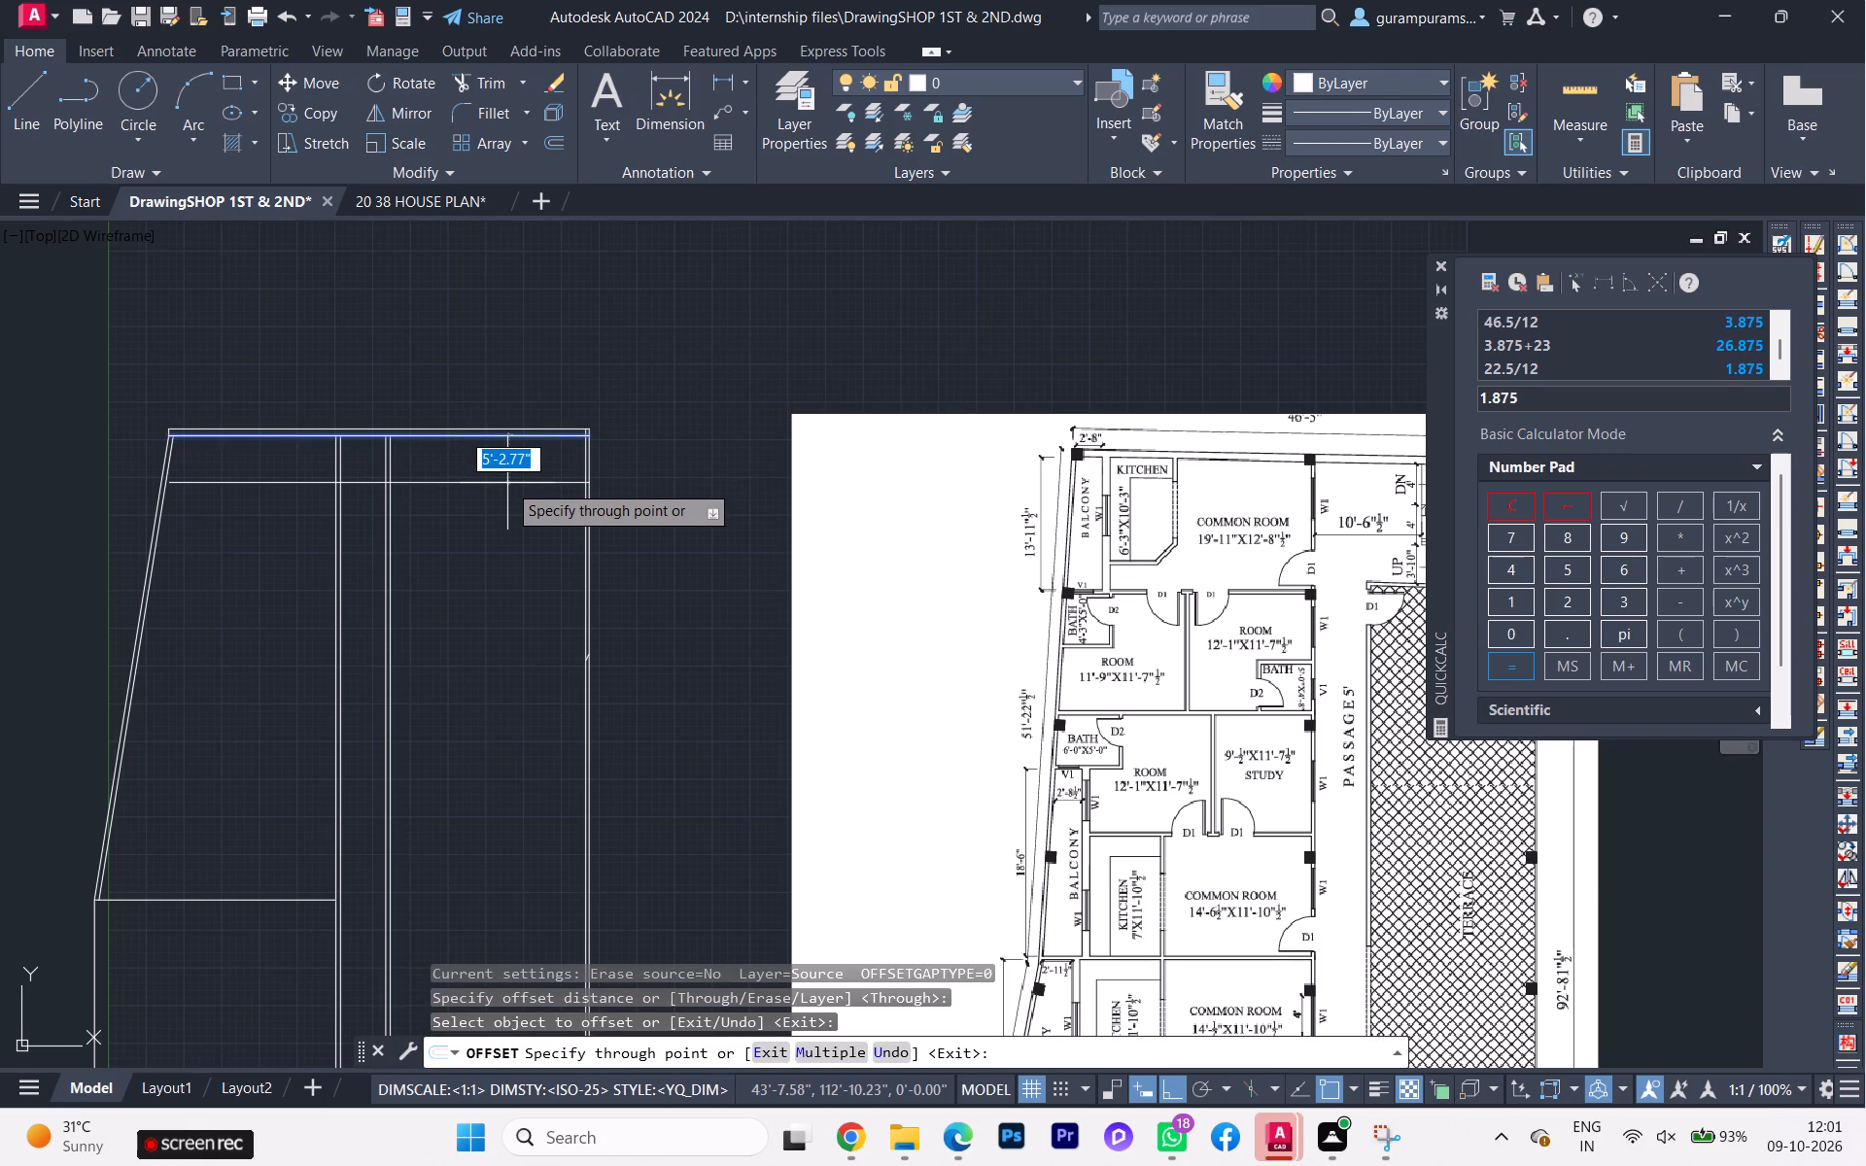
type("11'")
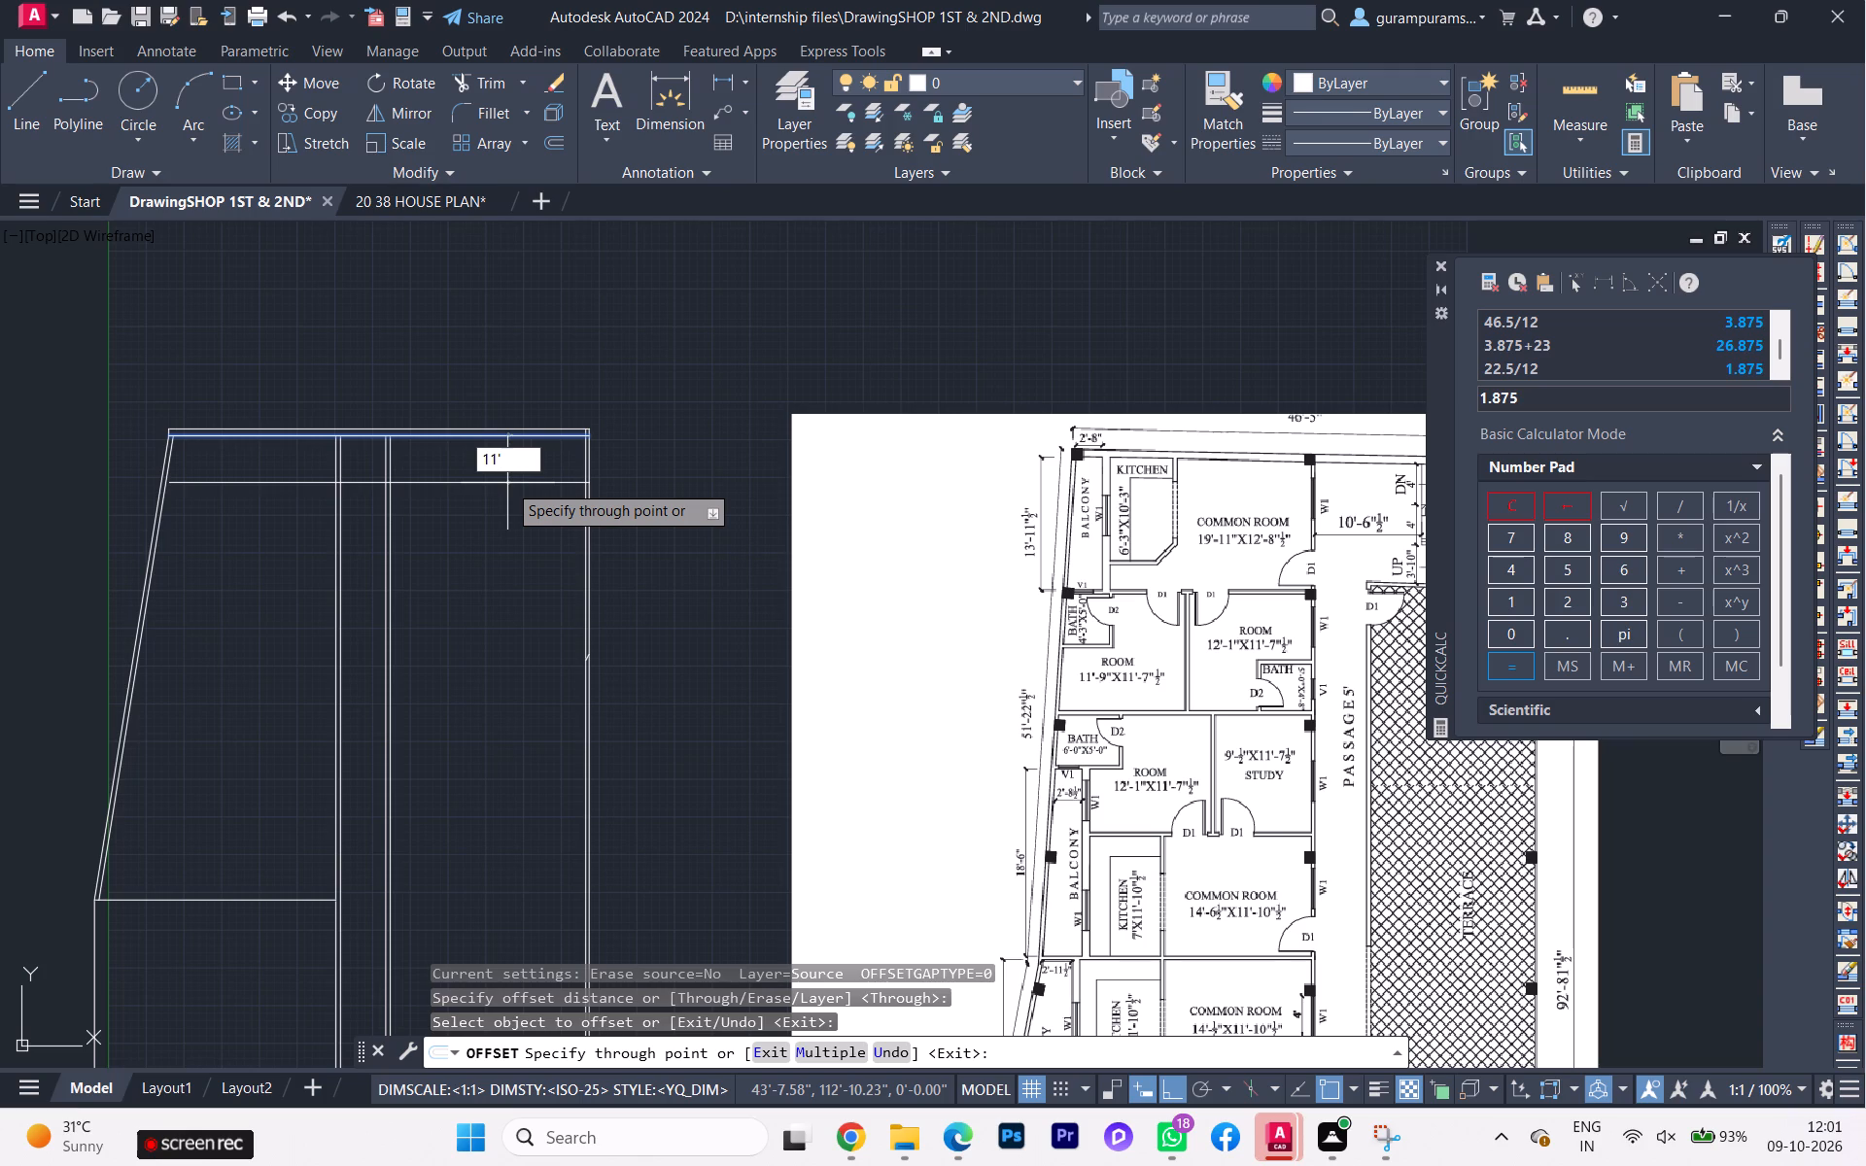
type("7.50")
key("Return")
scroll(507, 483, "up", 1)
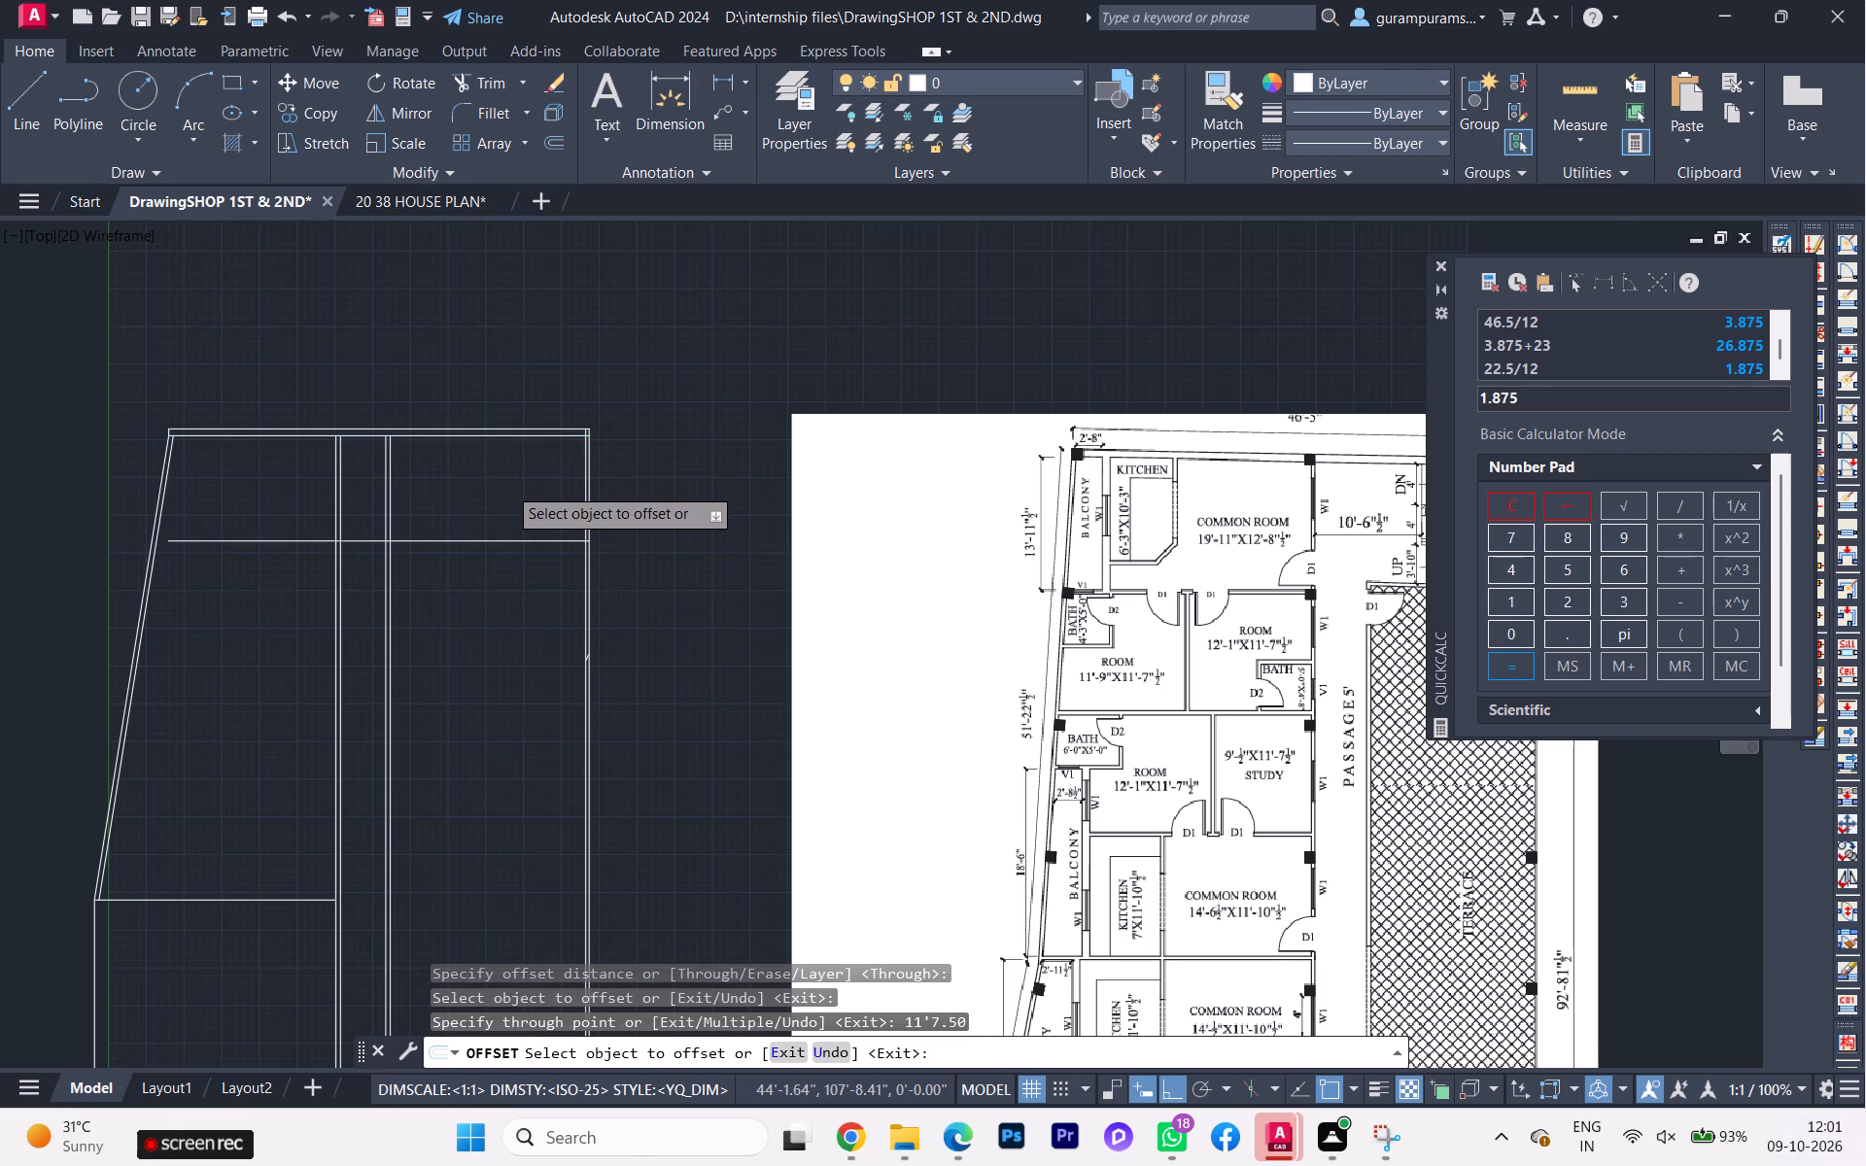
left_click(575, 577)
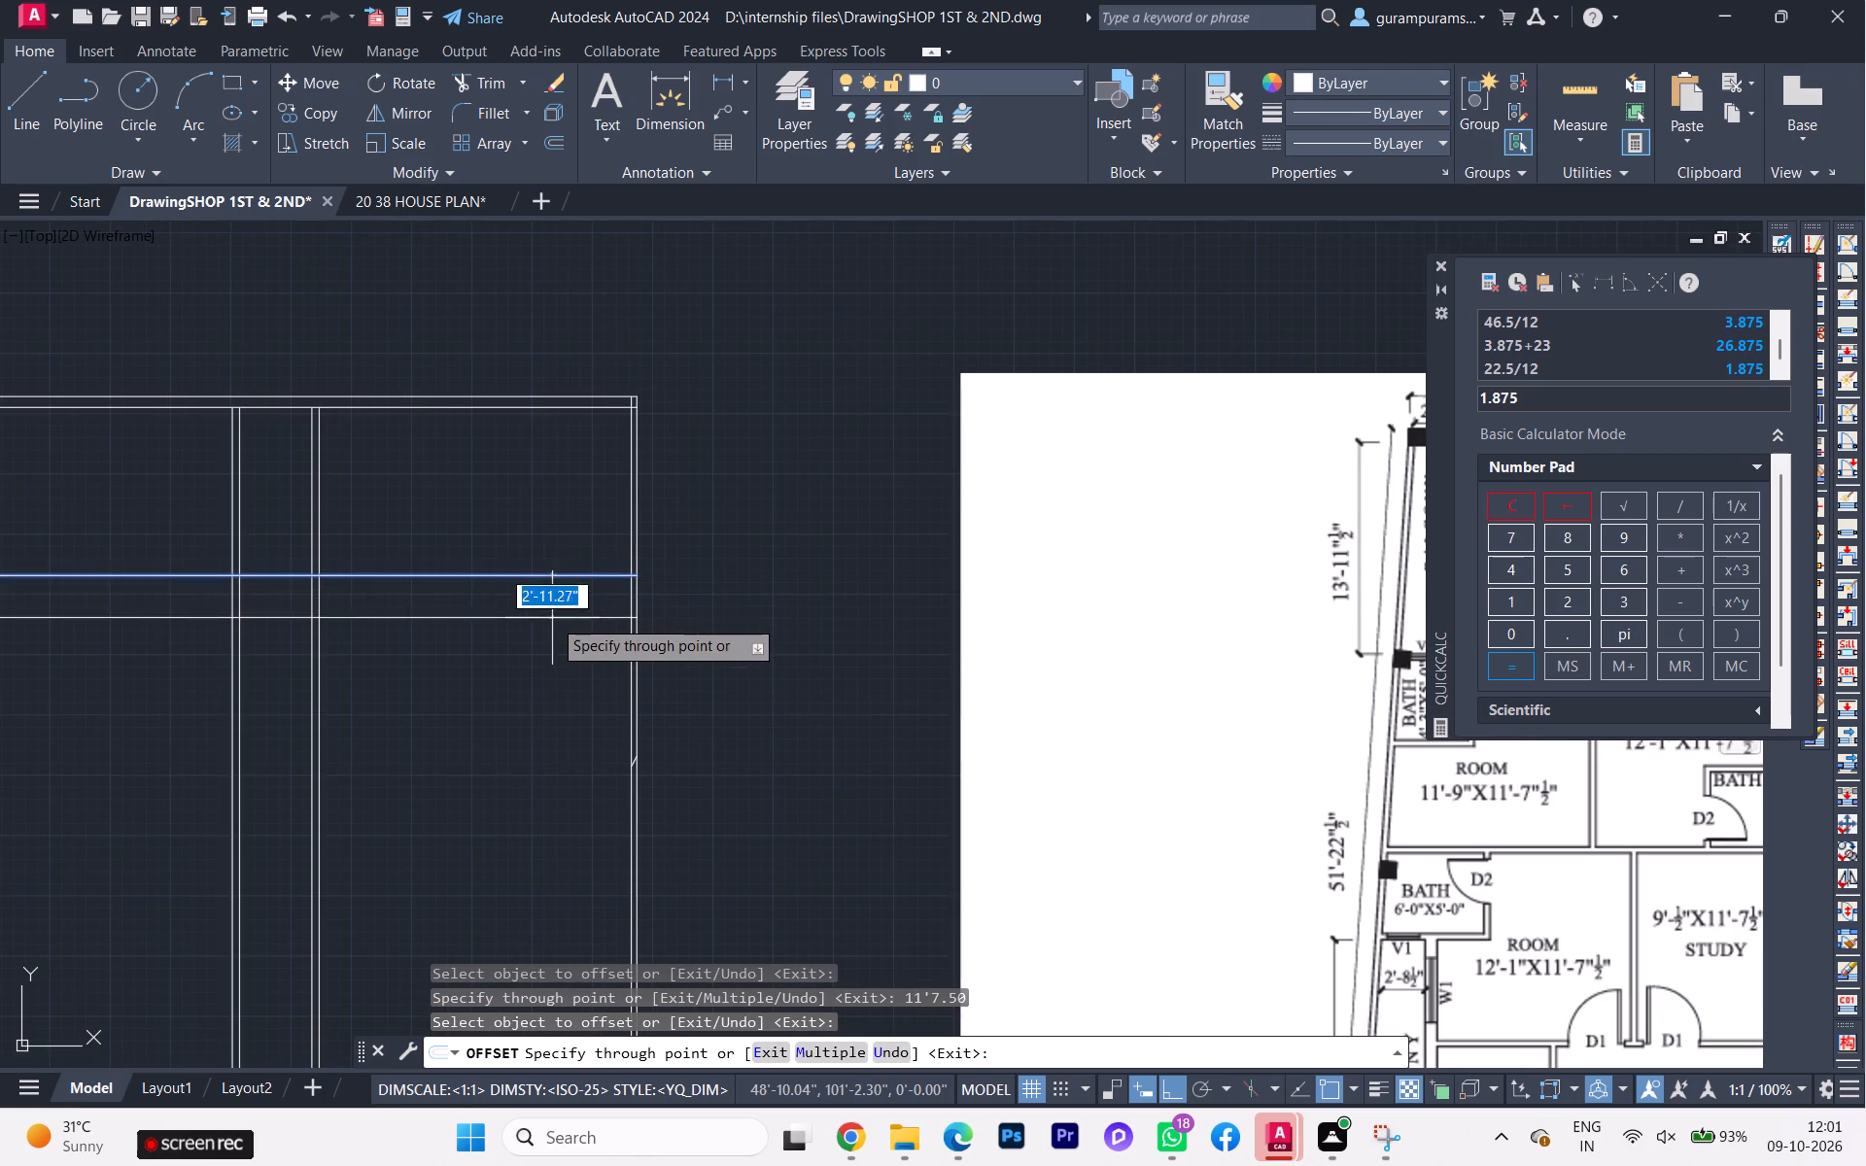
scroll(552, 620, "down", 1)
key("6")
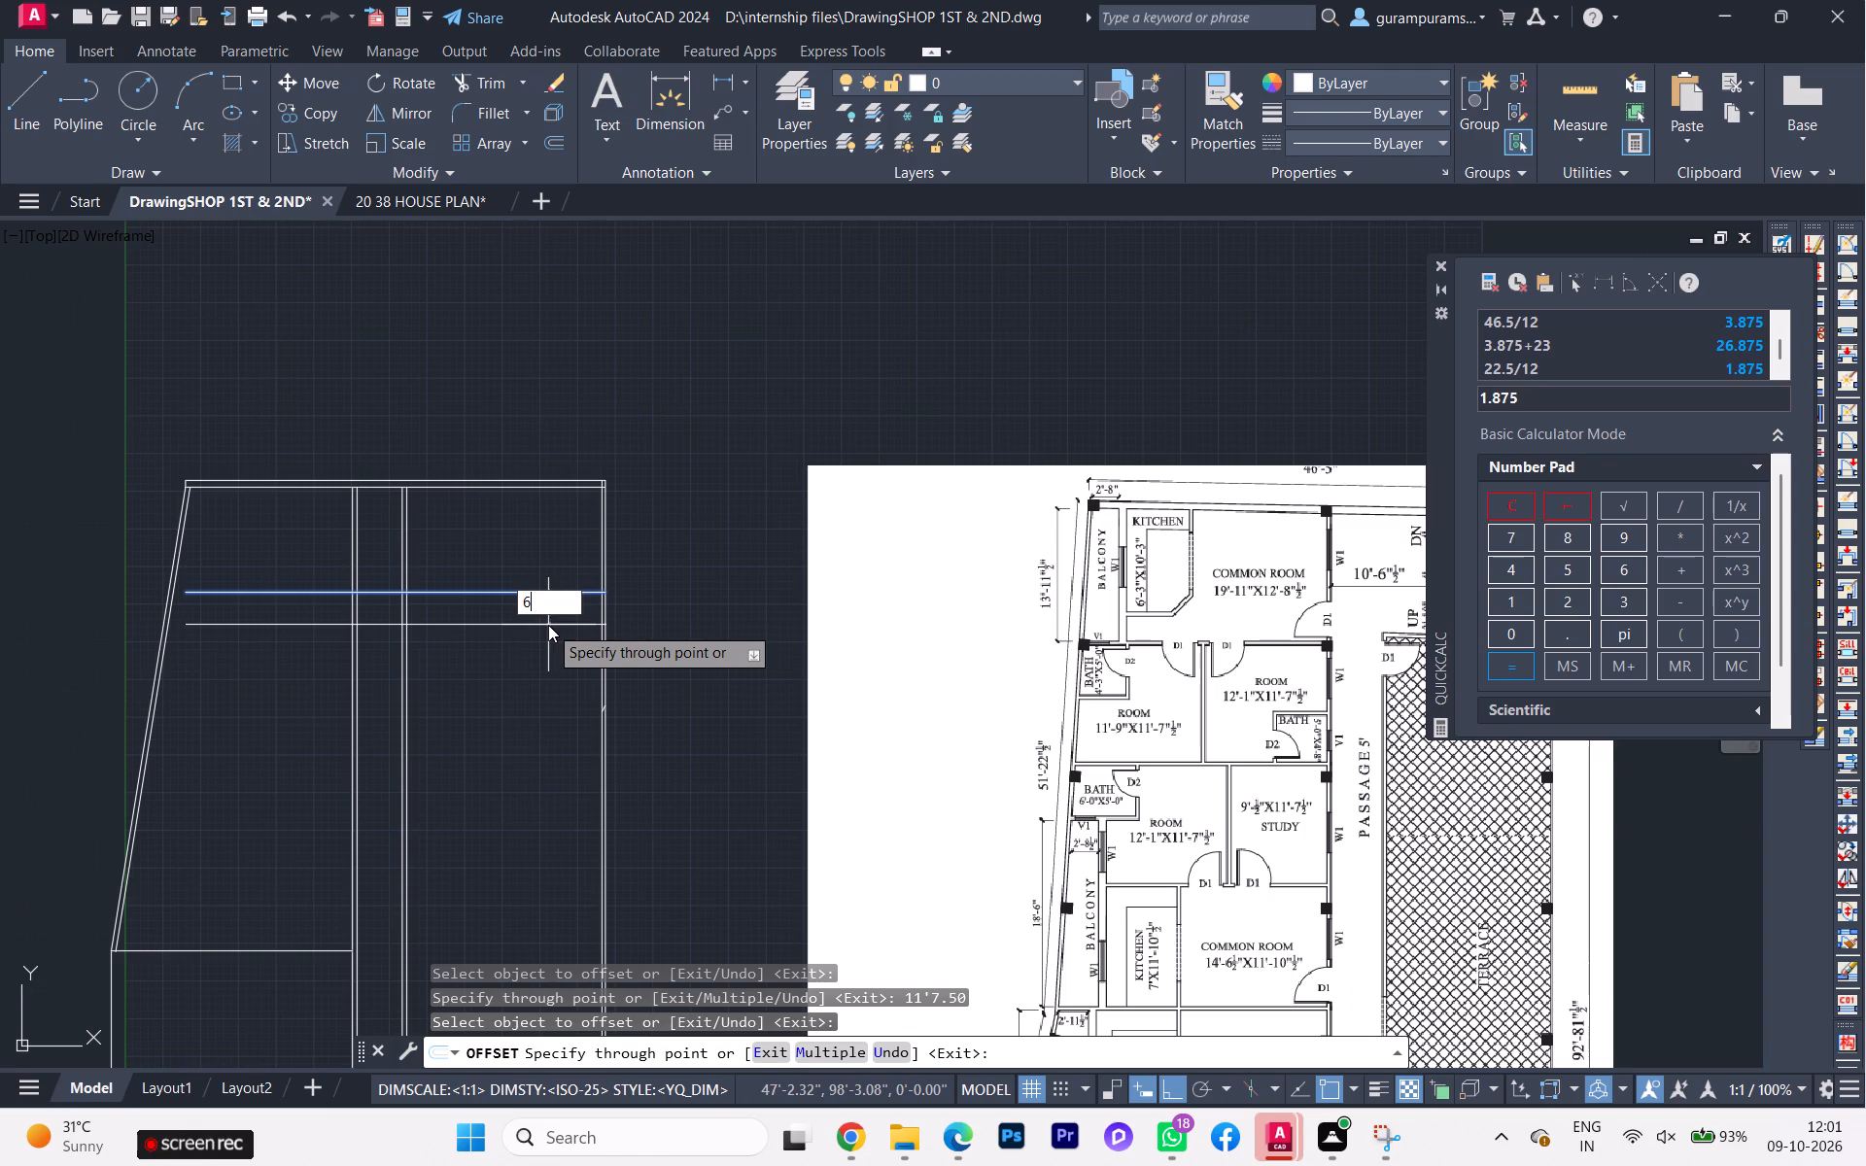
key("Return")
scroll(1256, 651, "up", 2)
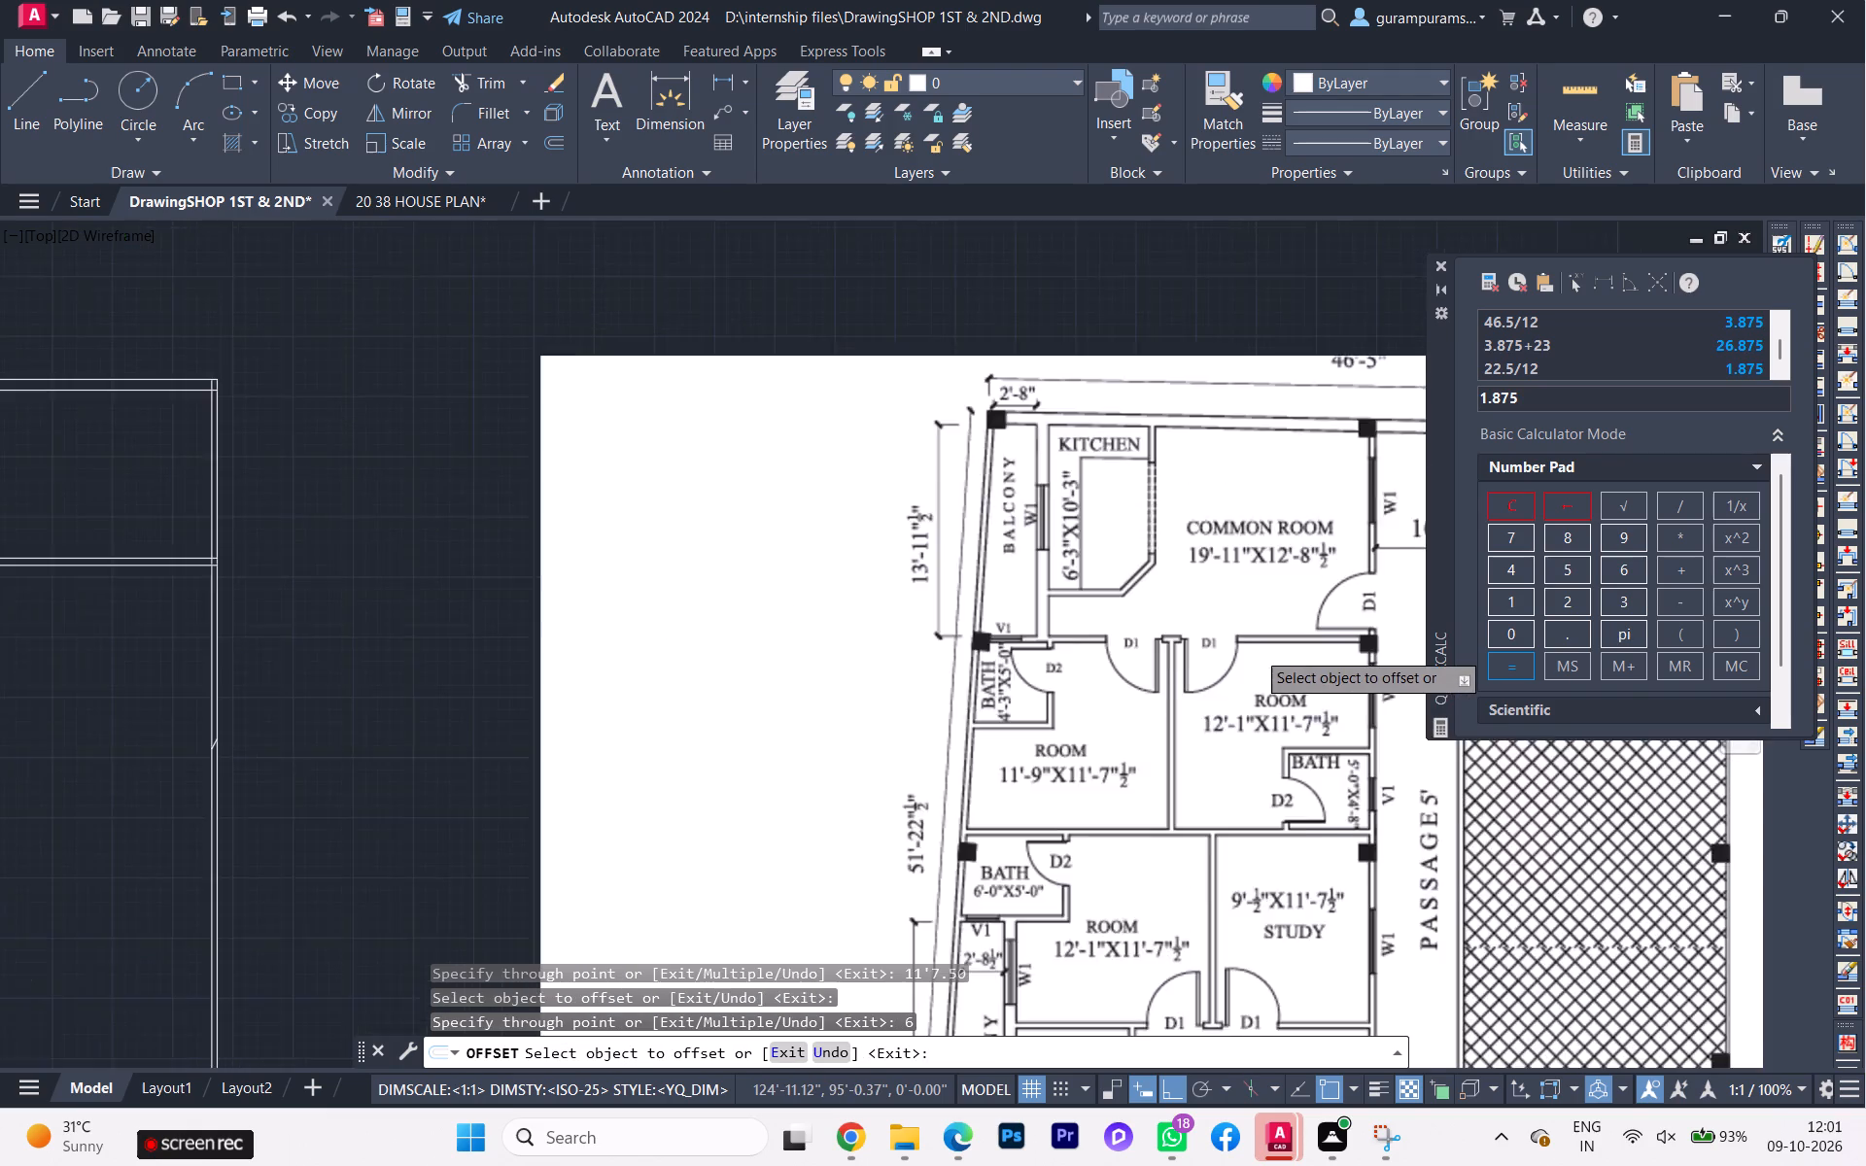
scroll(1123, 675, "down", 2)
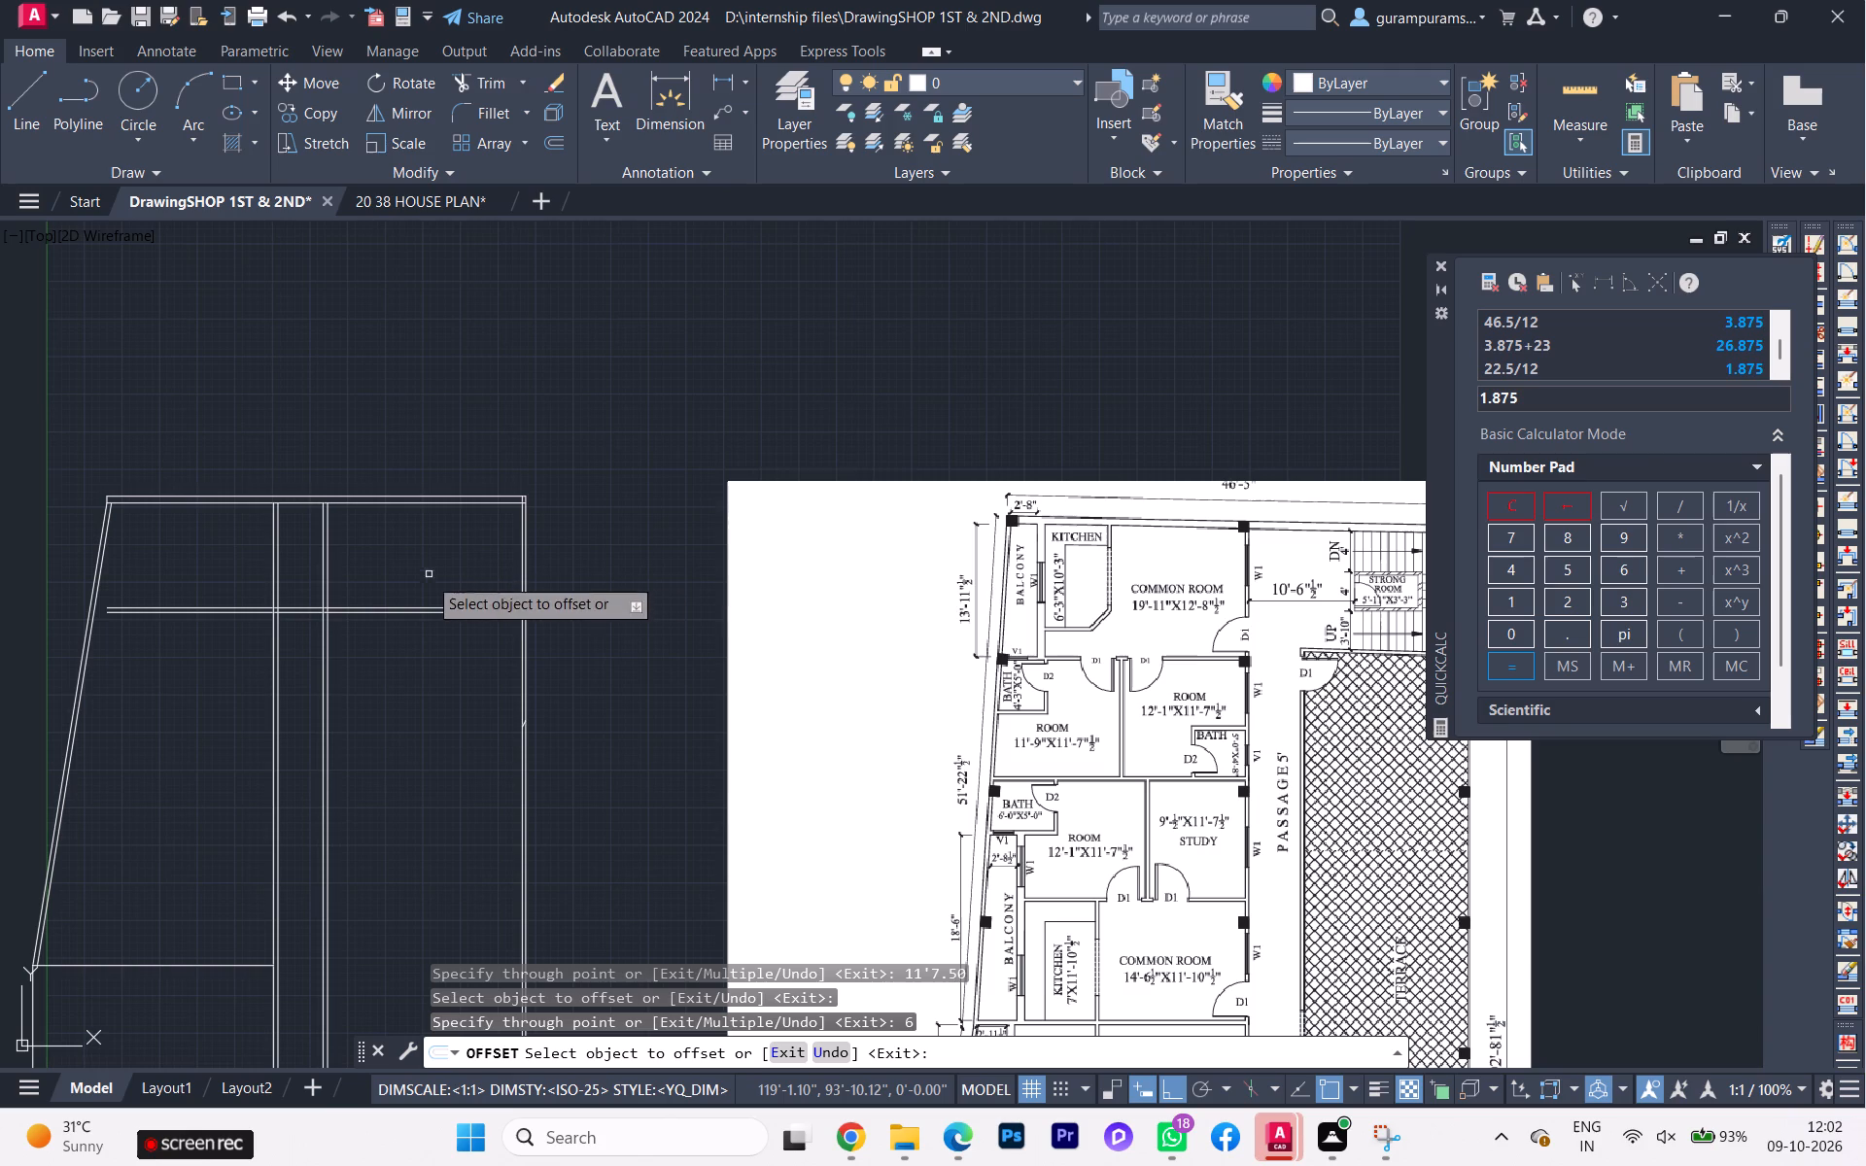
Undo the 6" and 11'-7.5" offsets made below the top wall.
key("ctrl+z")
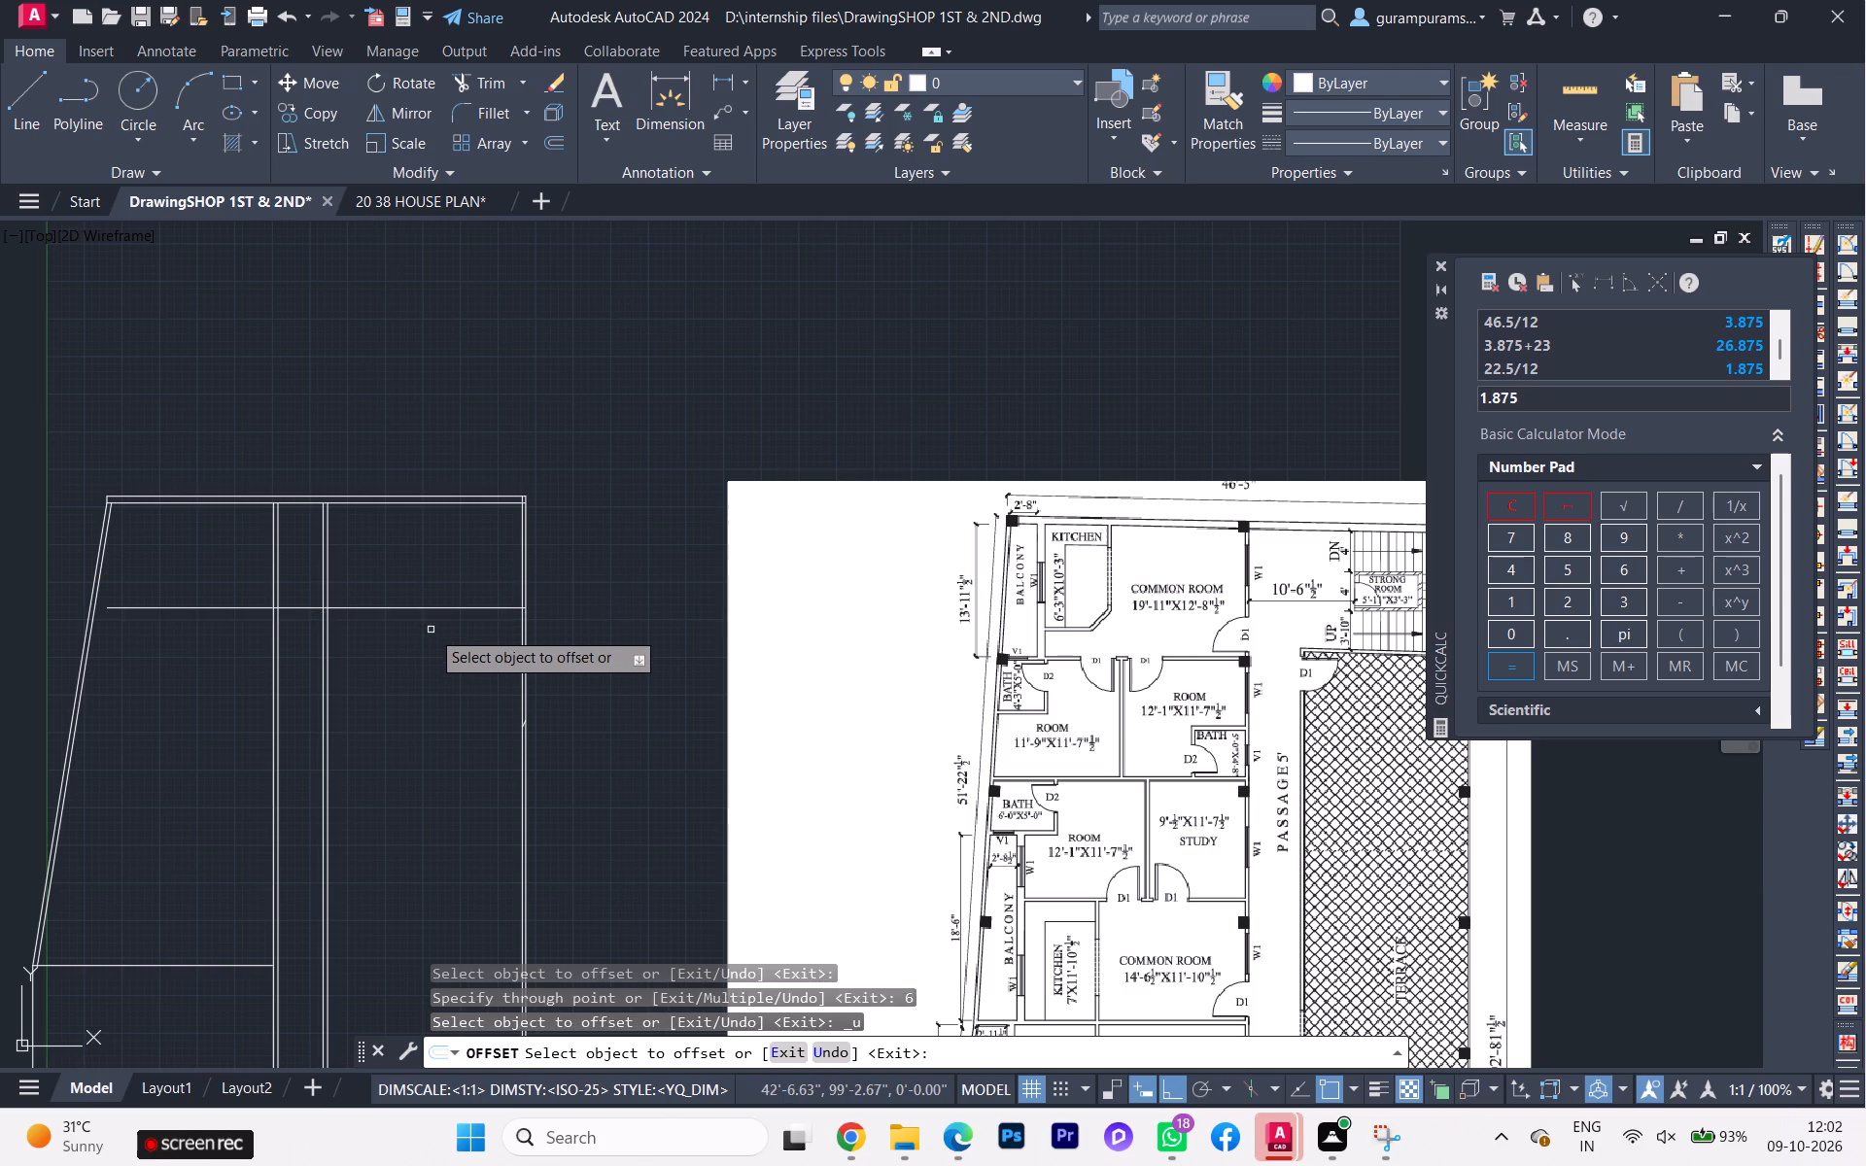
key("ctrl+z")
Offset the top wall's inner line 12'-8.5" downward for the upper common room's depth, then 6" more for its lower wall.
left_click(443, 505)
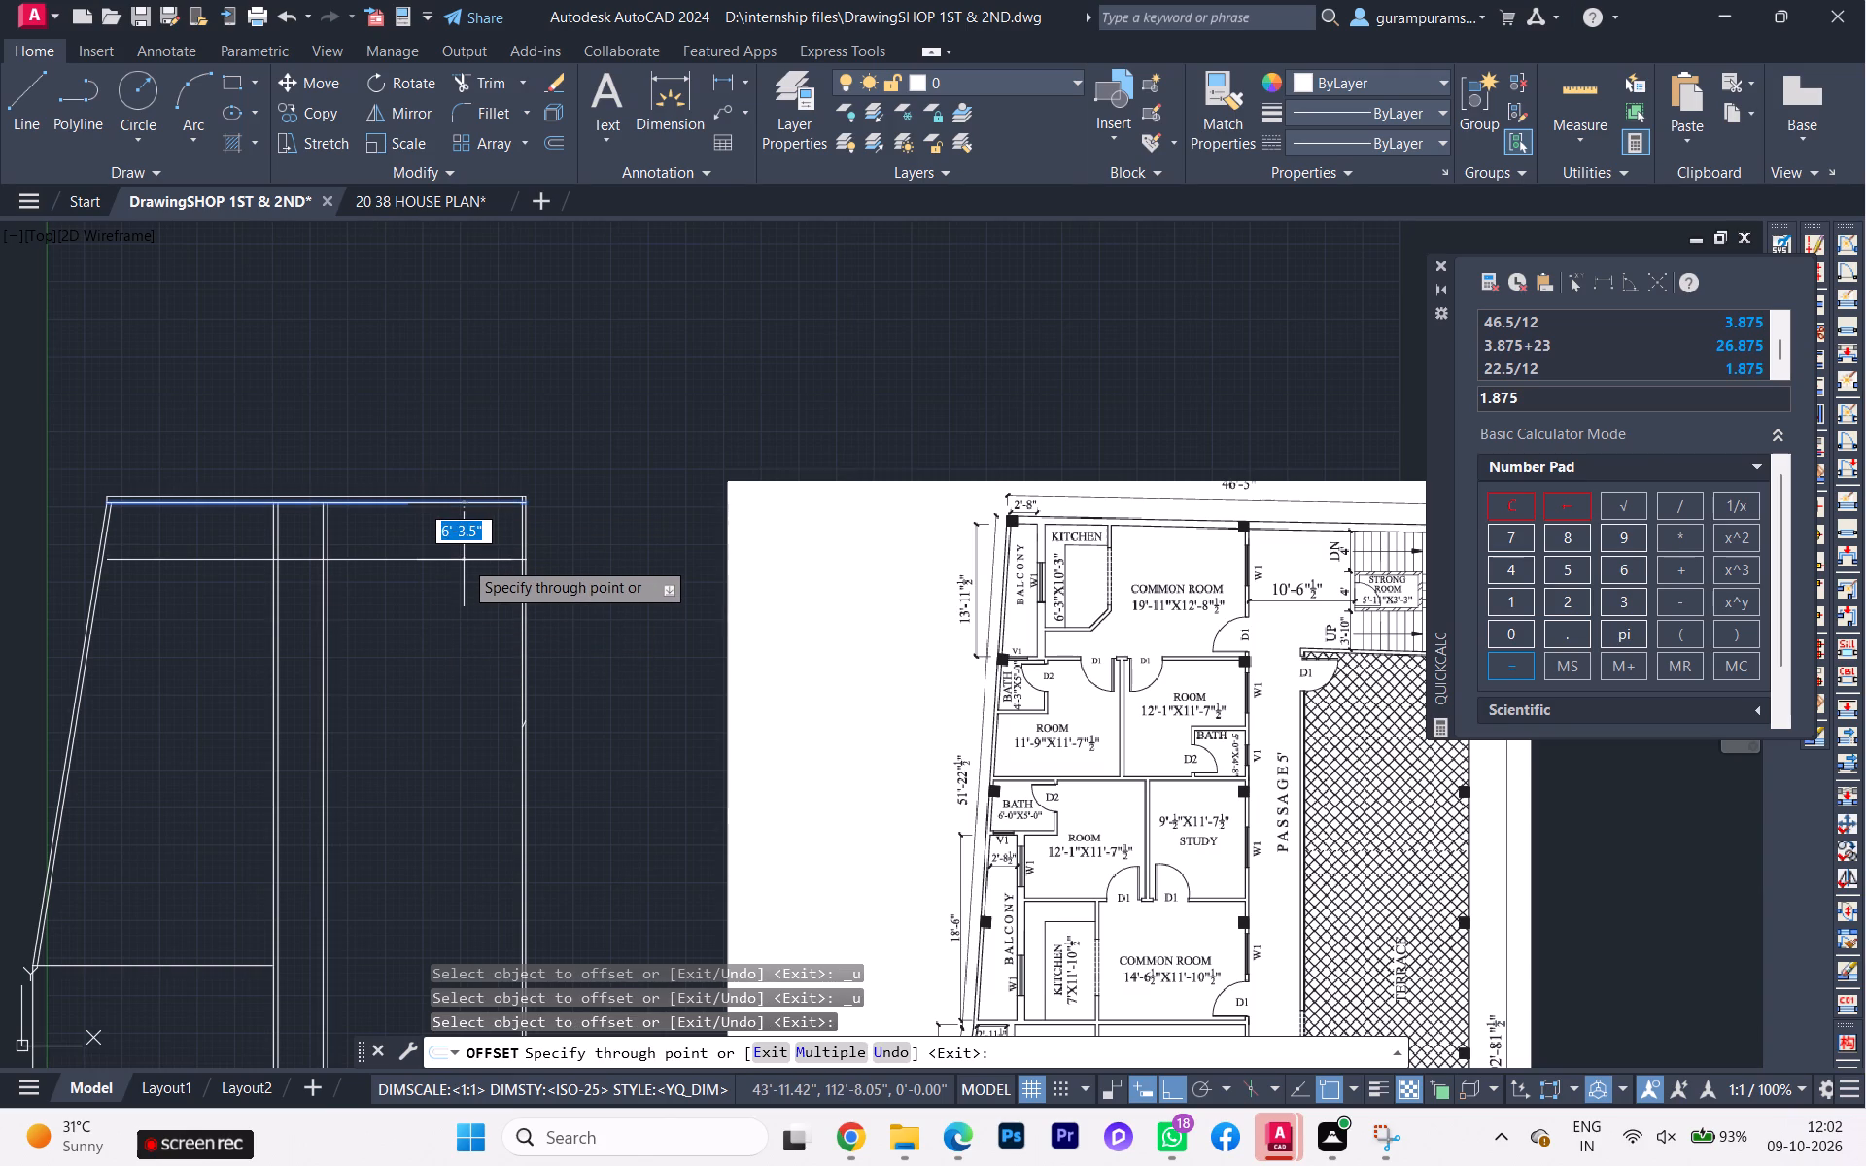
type("12")
key("apostrophe")
type("8.50")
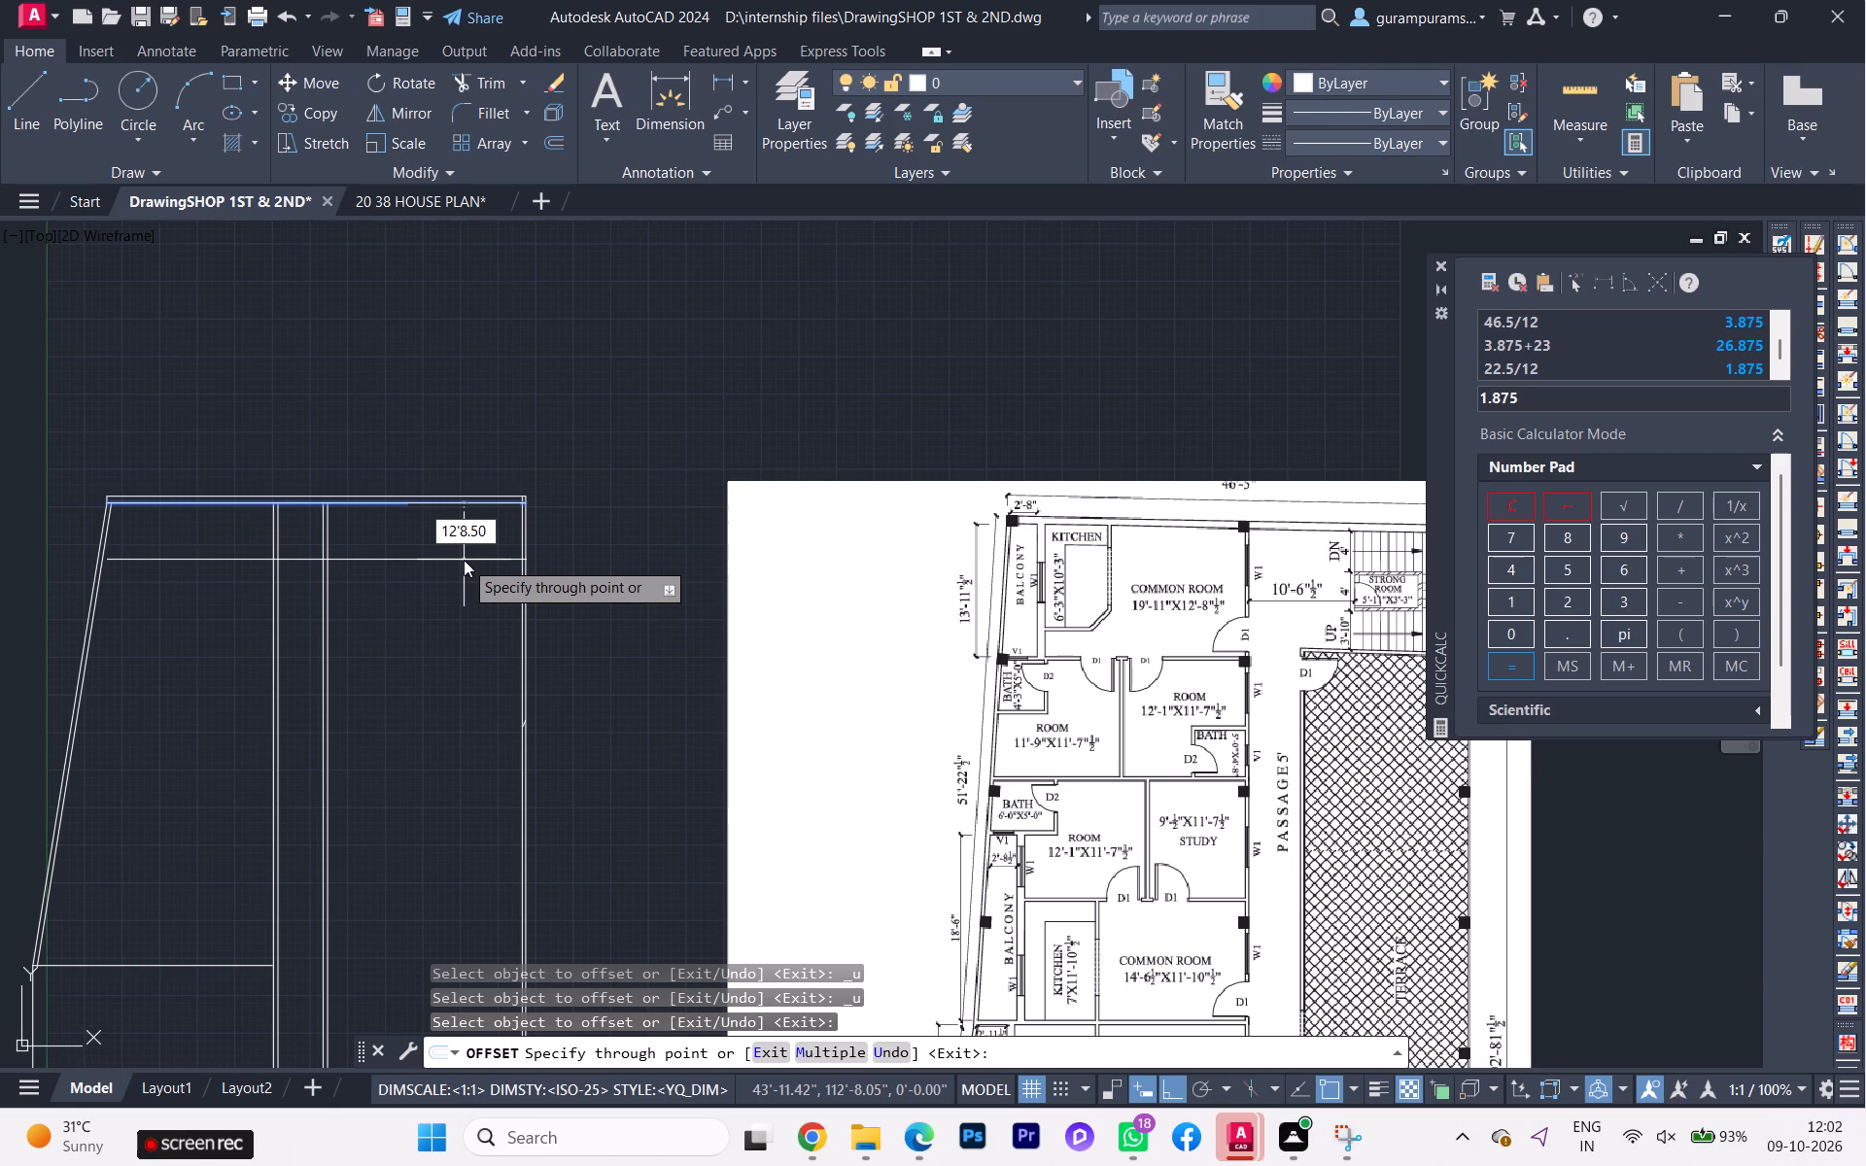
key("BackSpace")
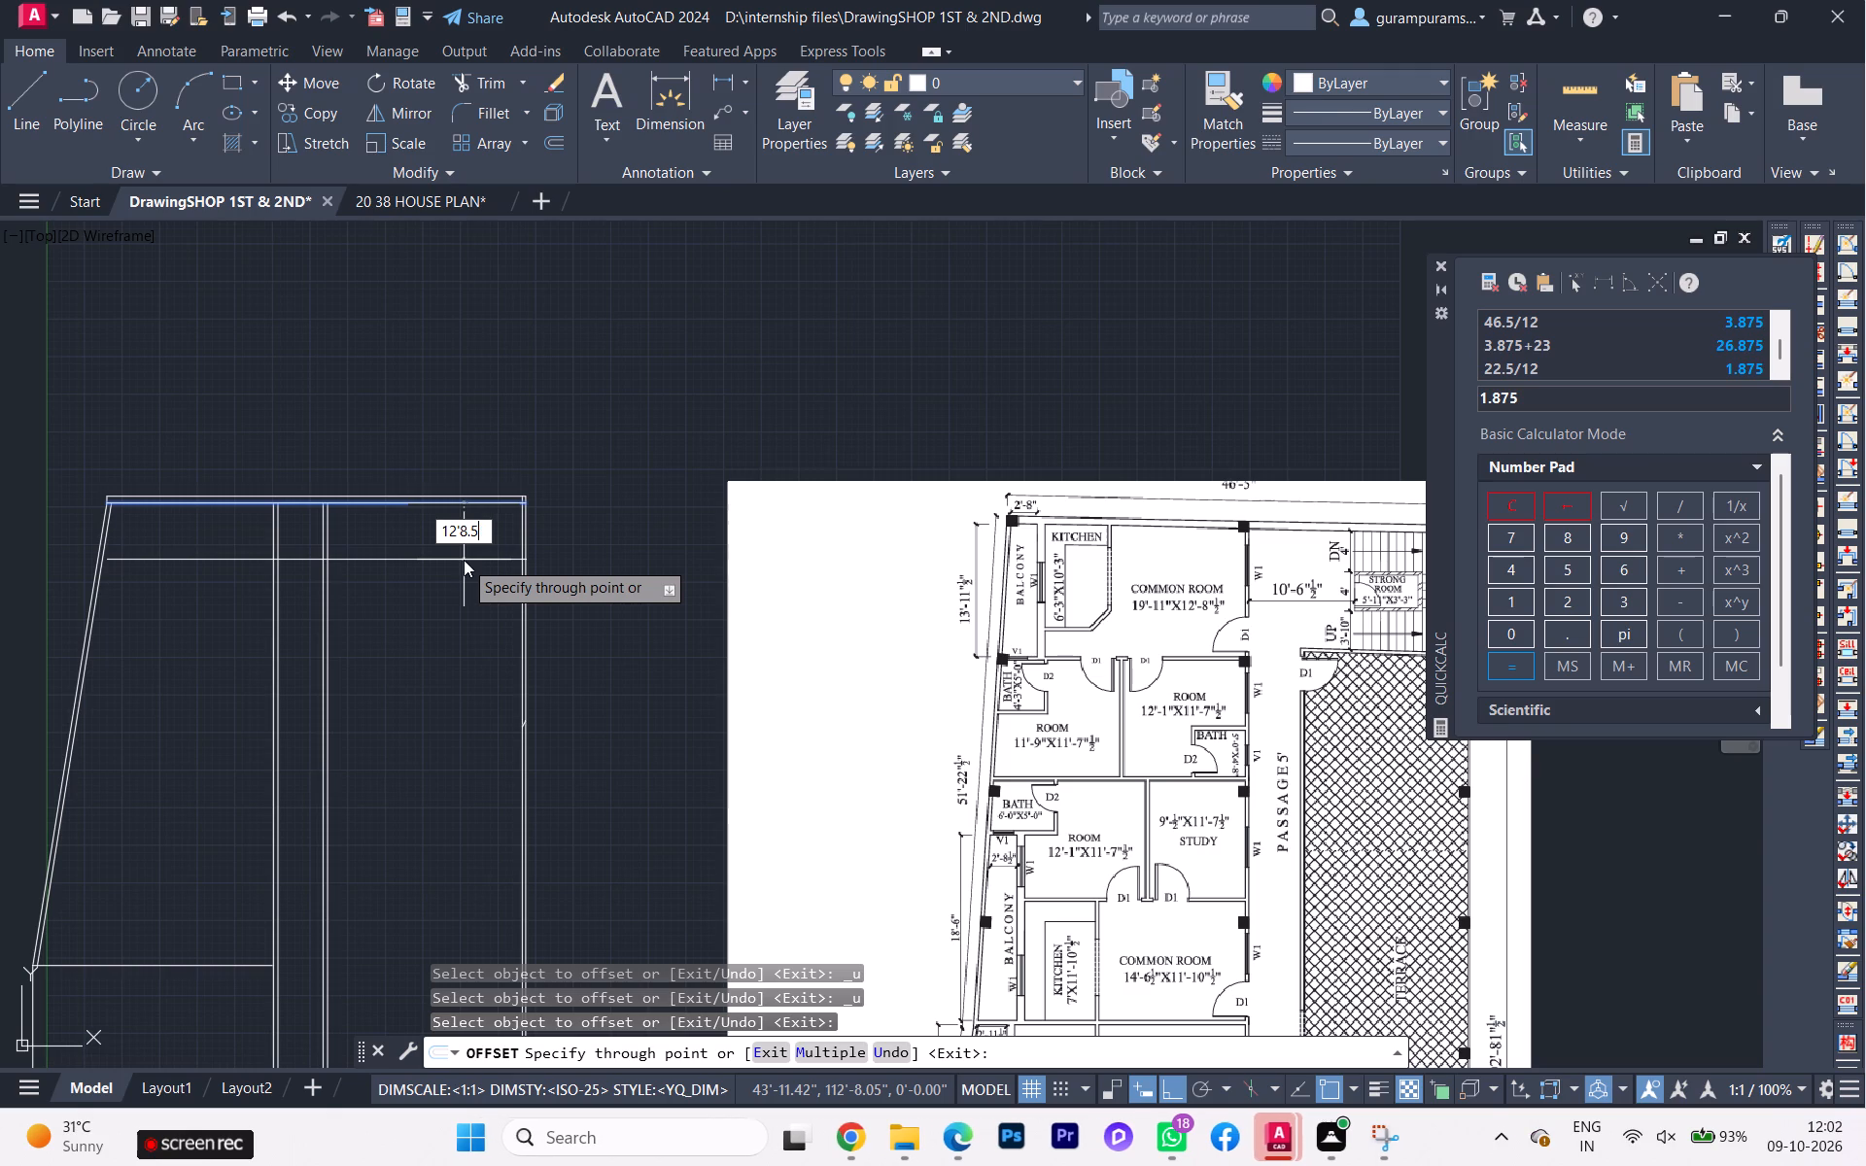
key("BackSpace")
key("BackSpace")
type(".5")
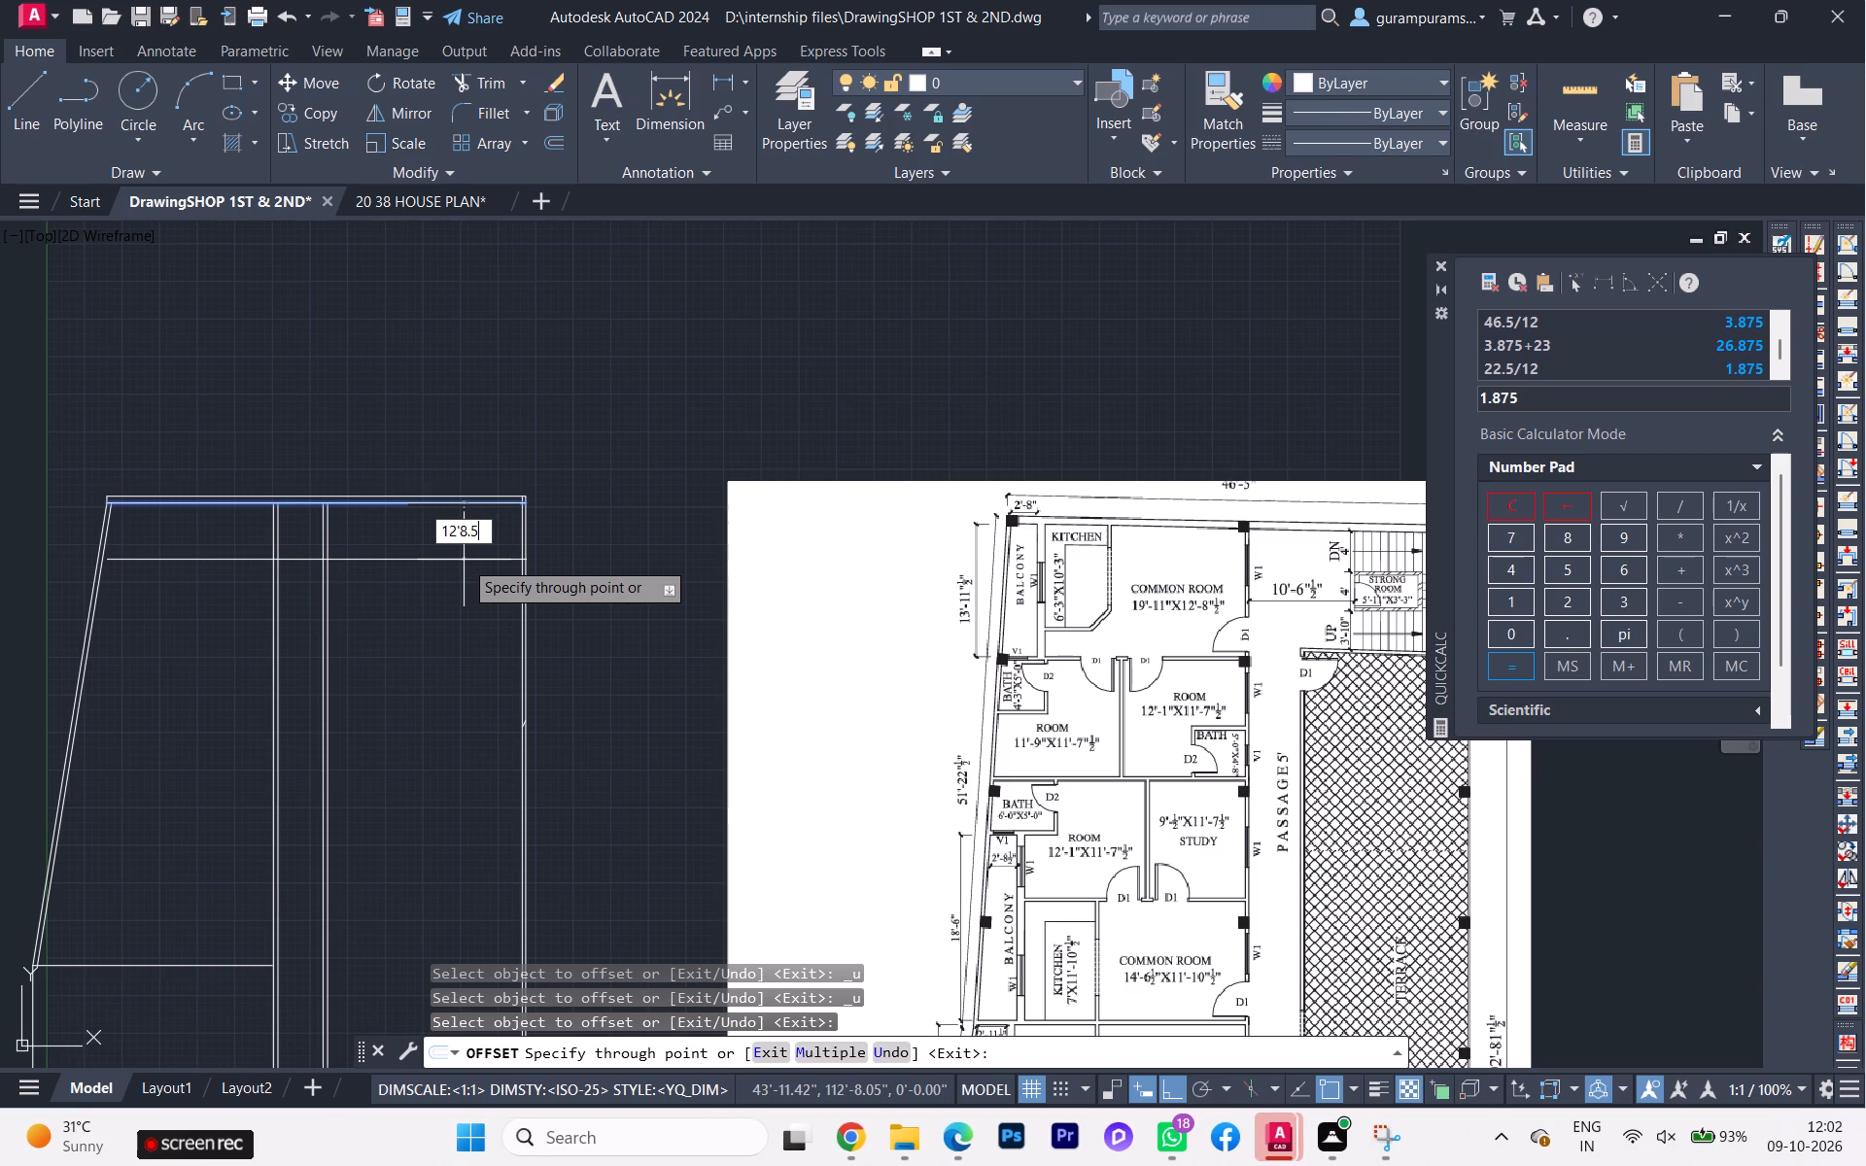
key("Return")
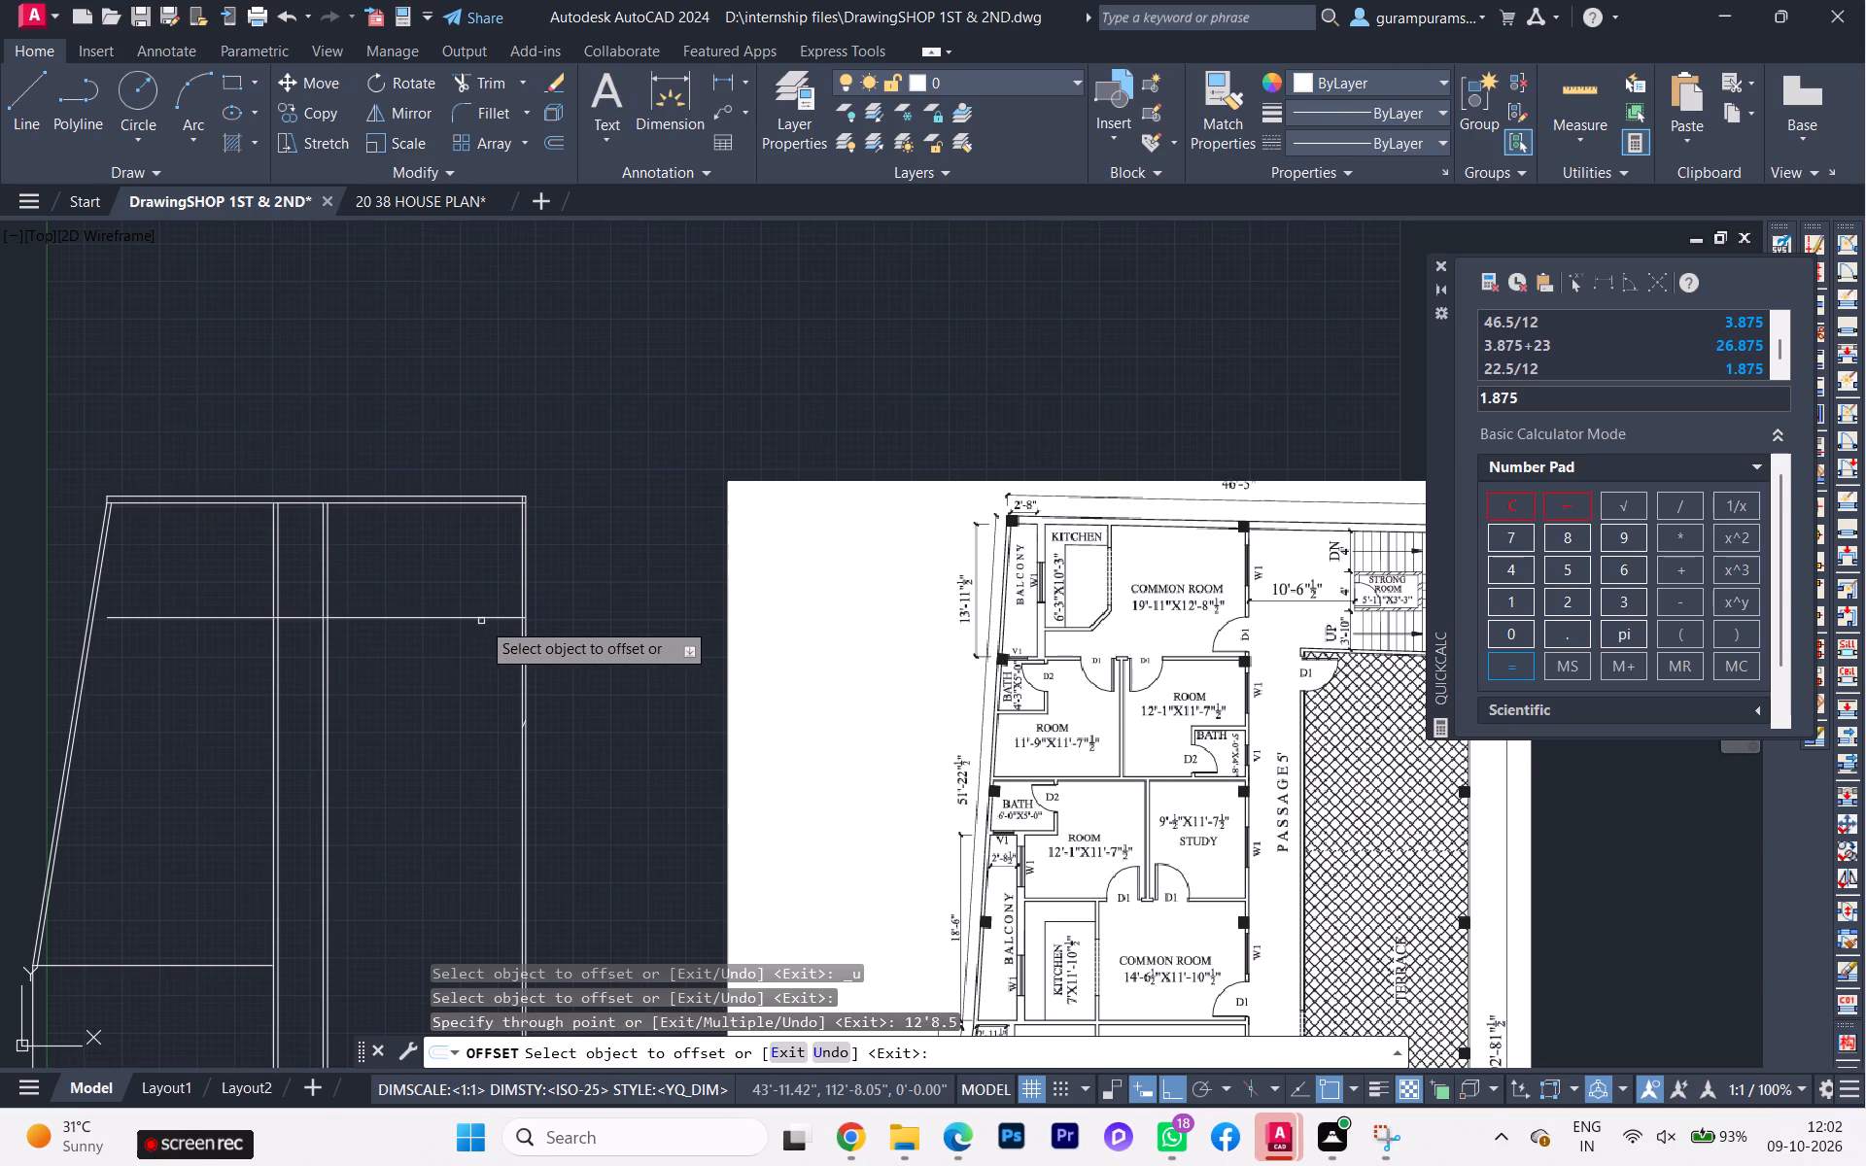
left_click(485, 615)
key("6")
key("Return")
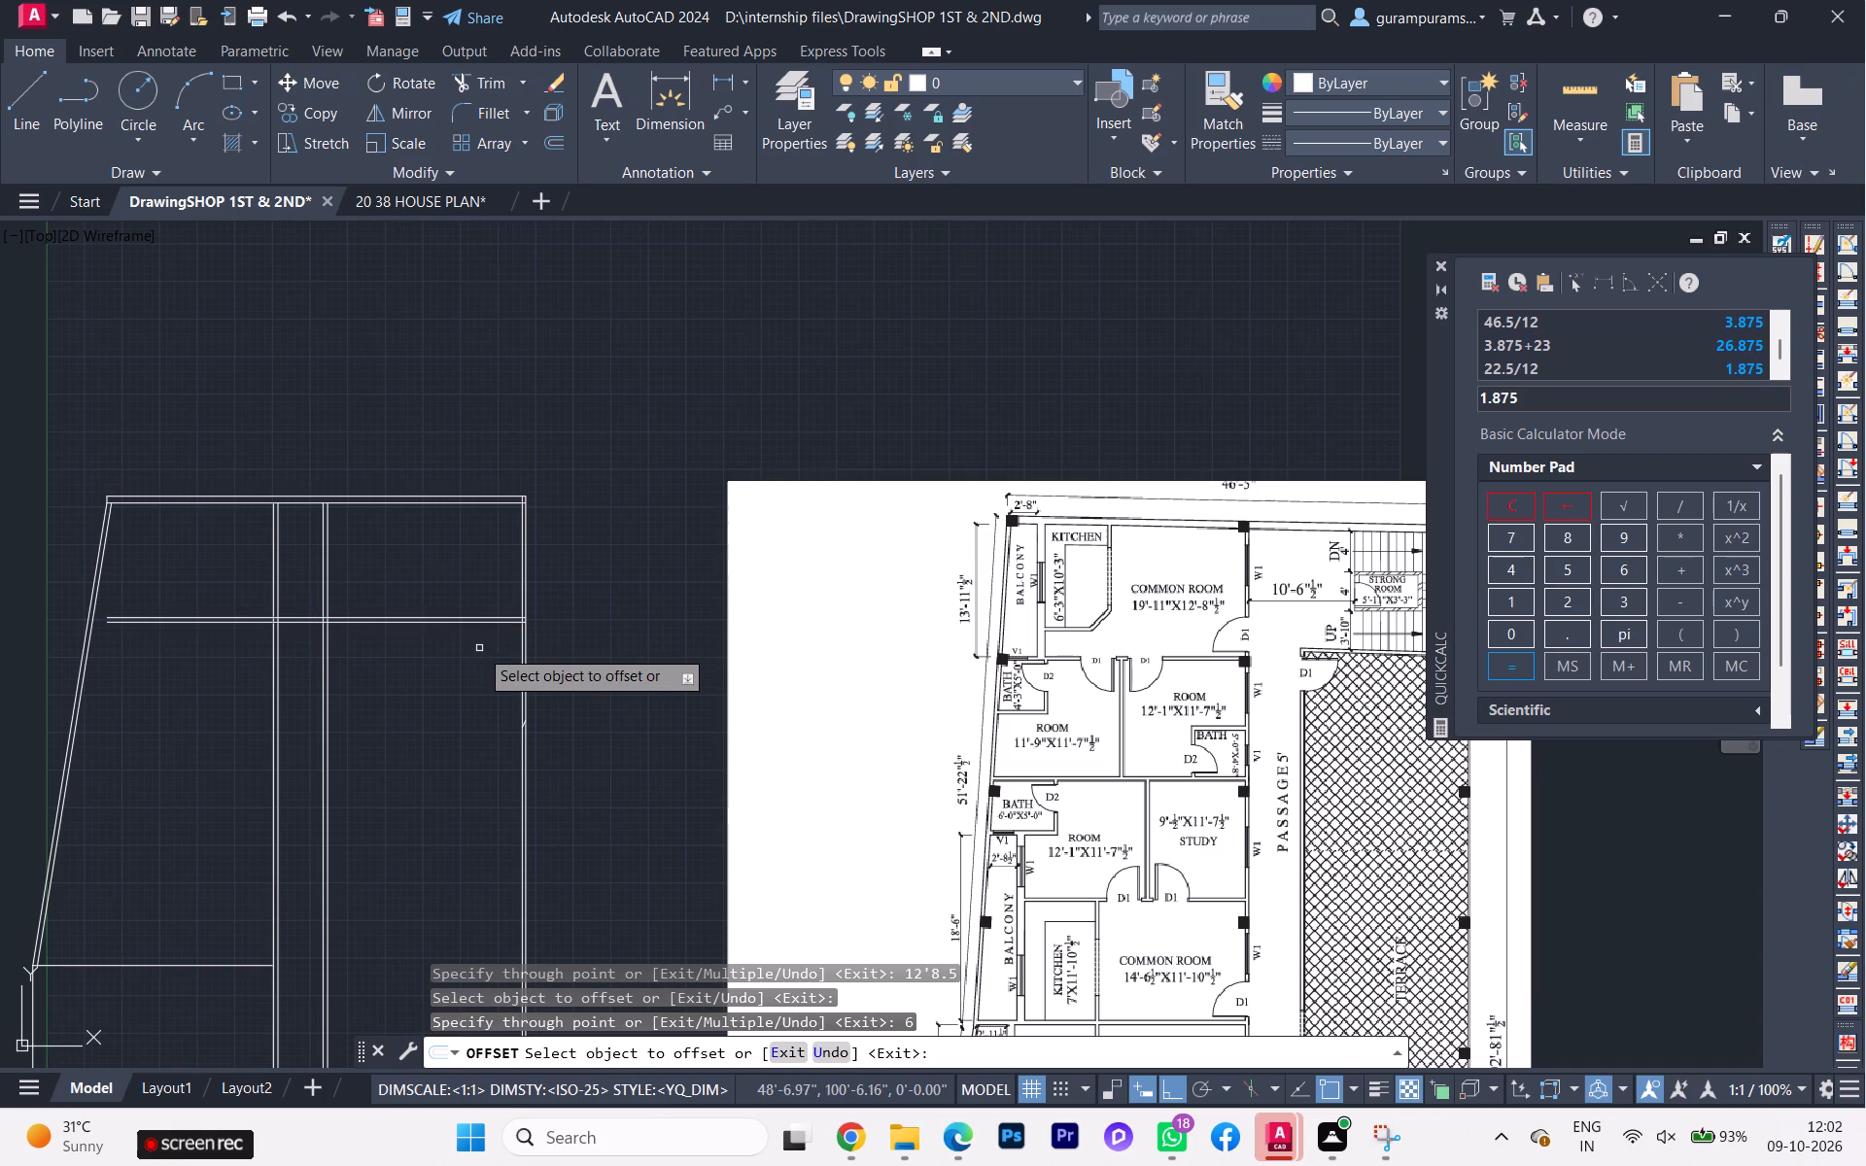
Offset the lower line of the common room's bottom wall 11'-7.5" downward, then offset that line 6" to form the next cross wall.
scroll(559, 641, "up", 2)
left_click(438, 591)
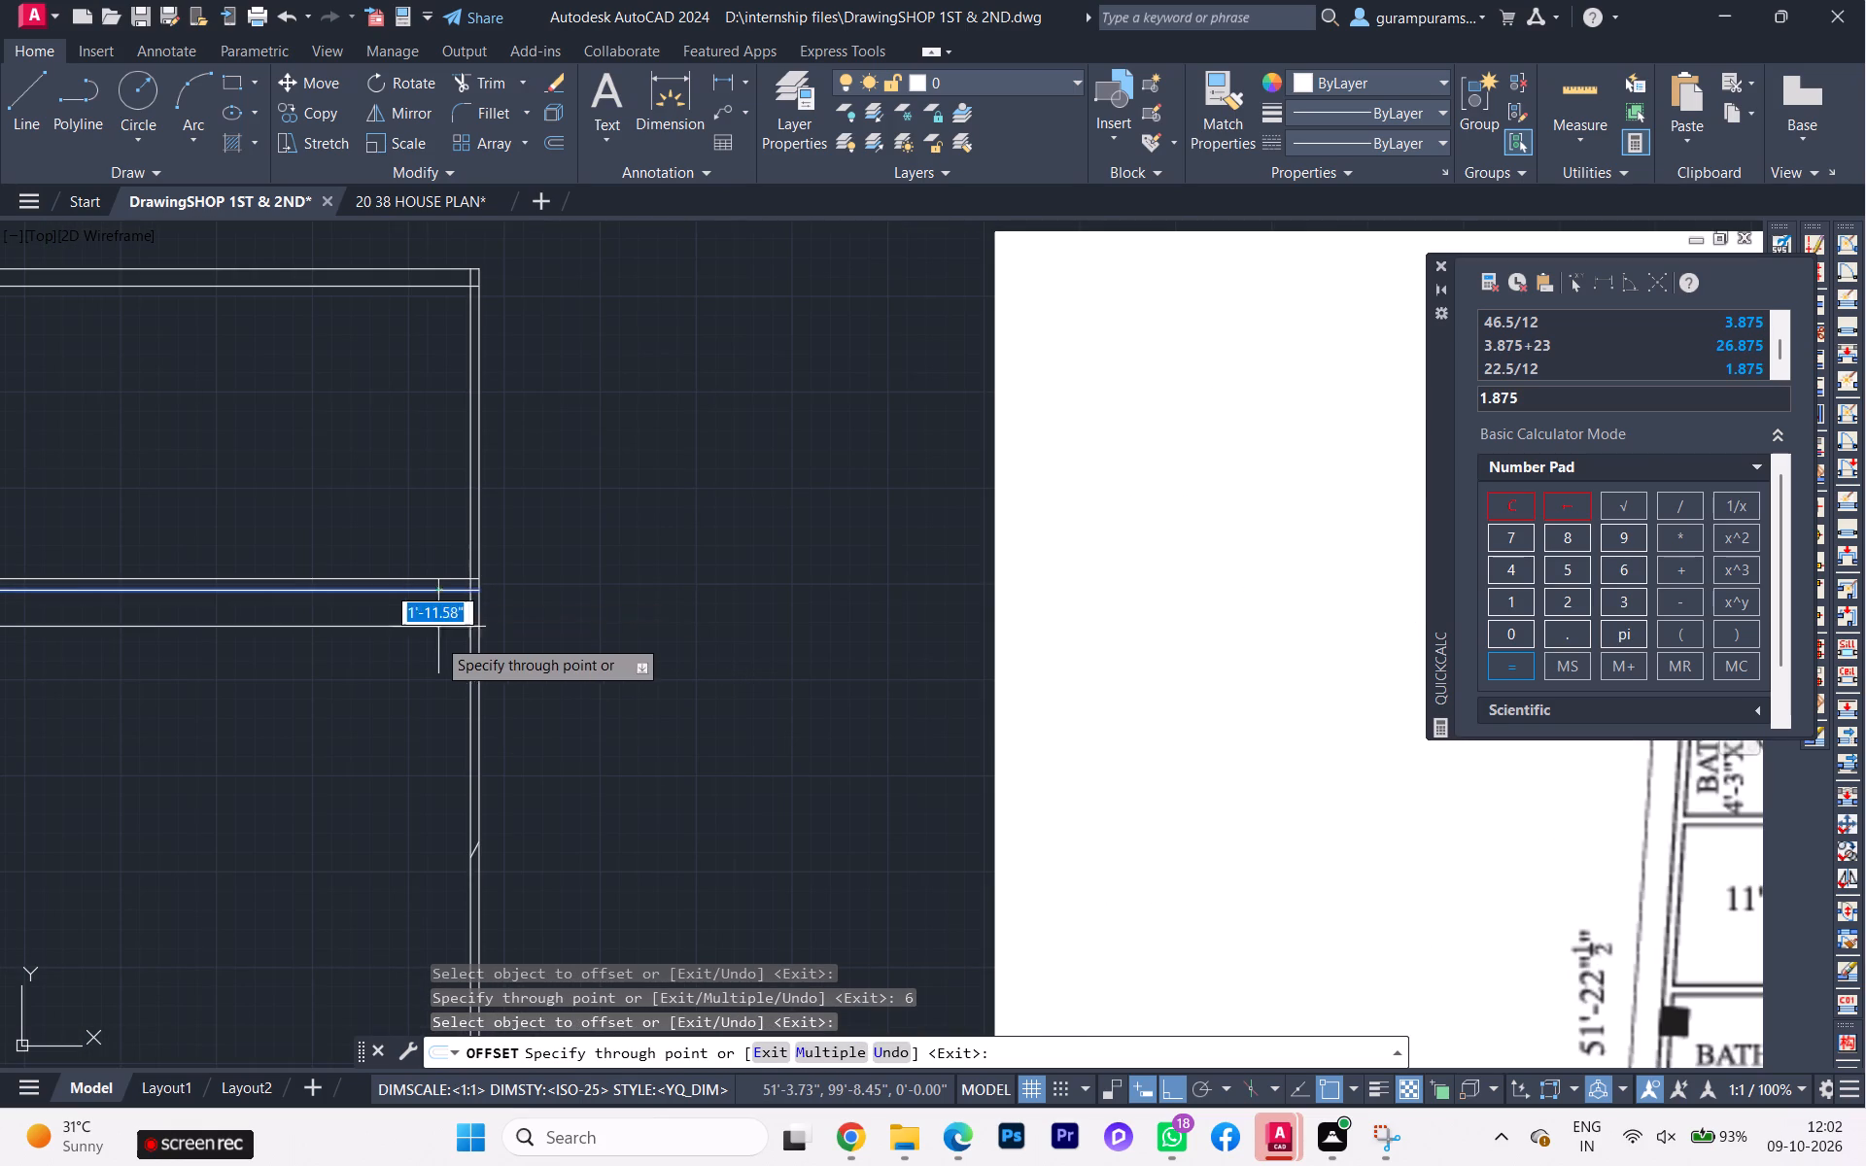
type("11'7")
type(".50")
key("Return")
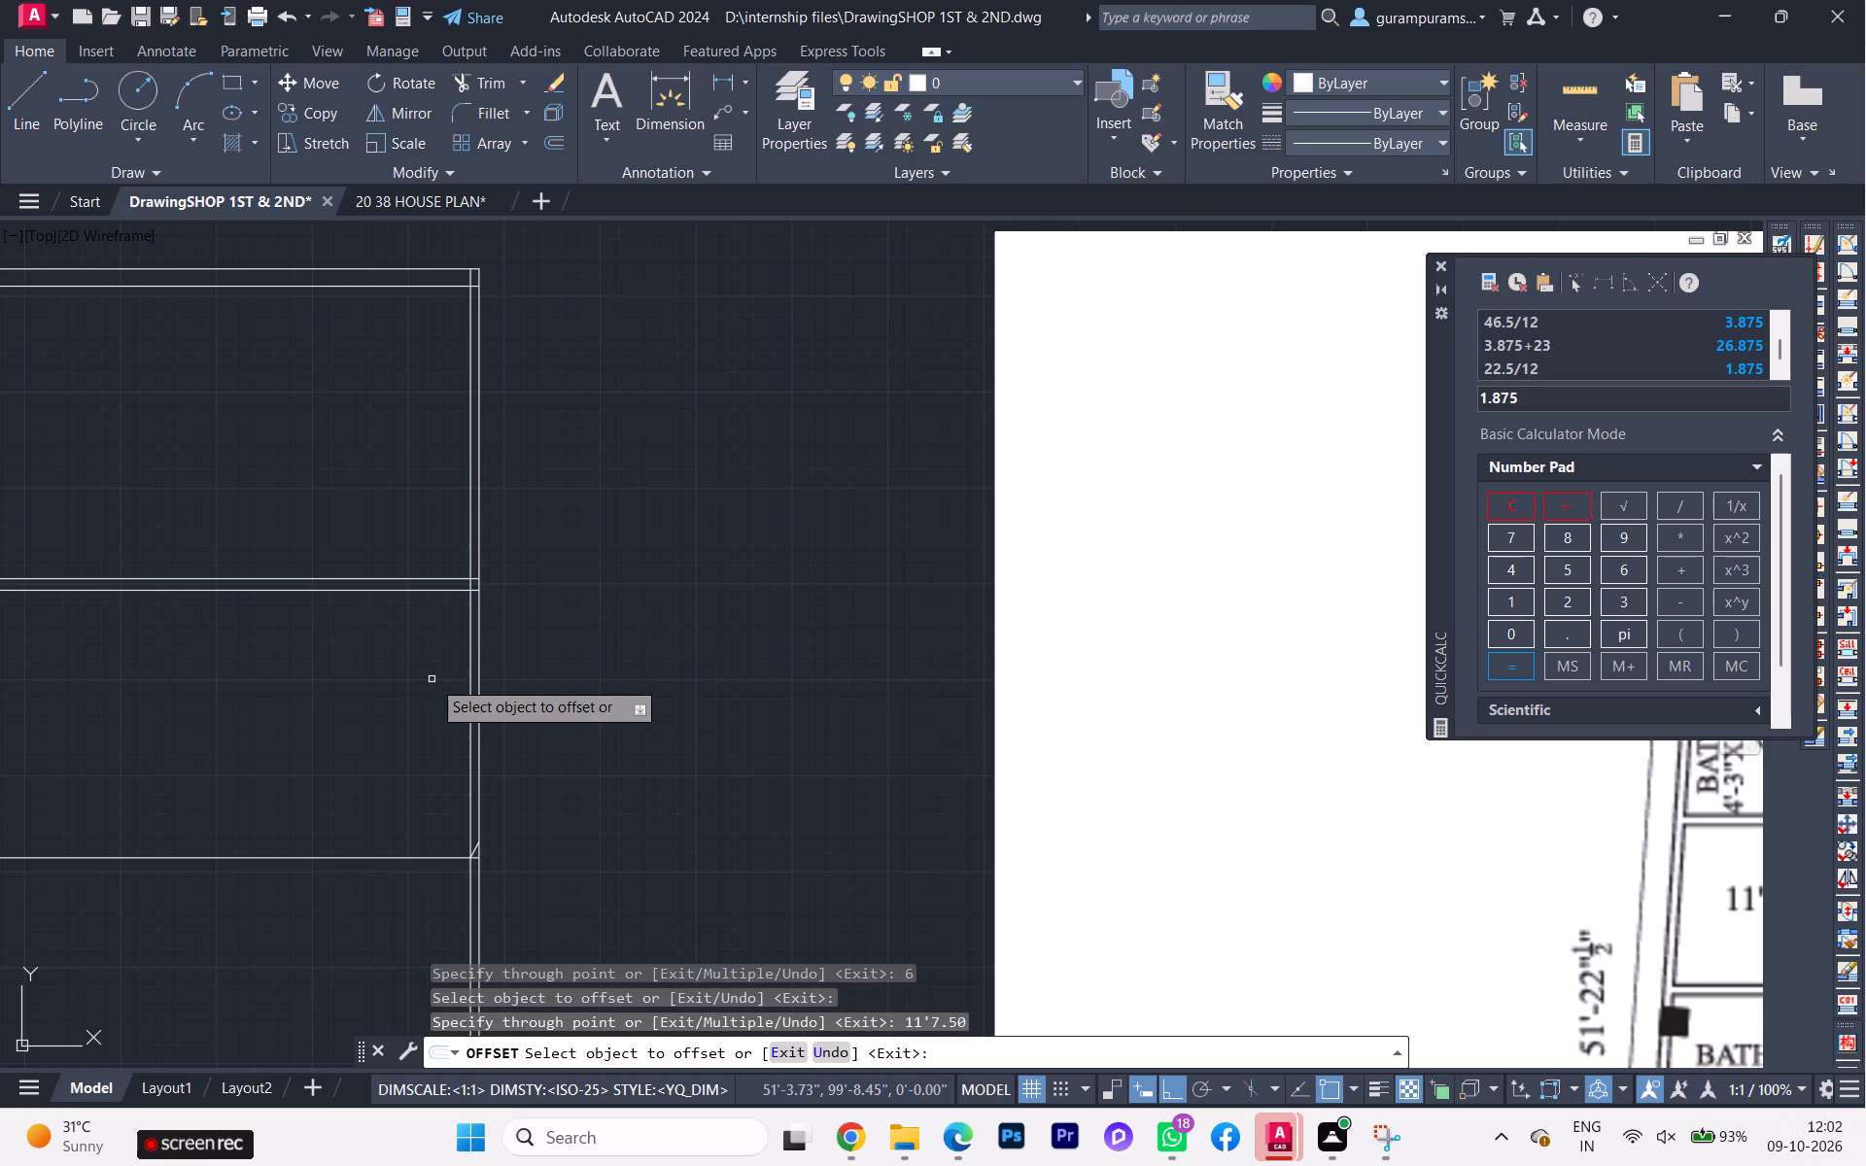
scroll(570, 690, "down", 2)
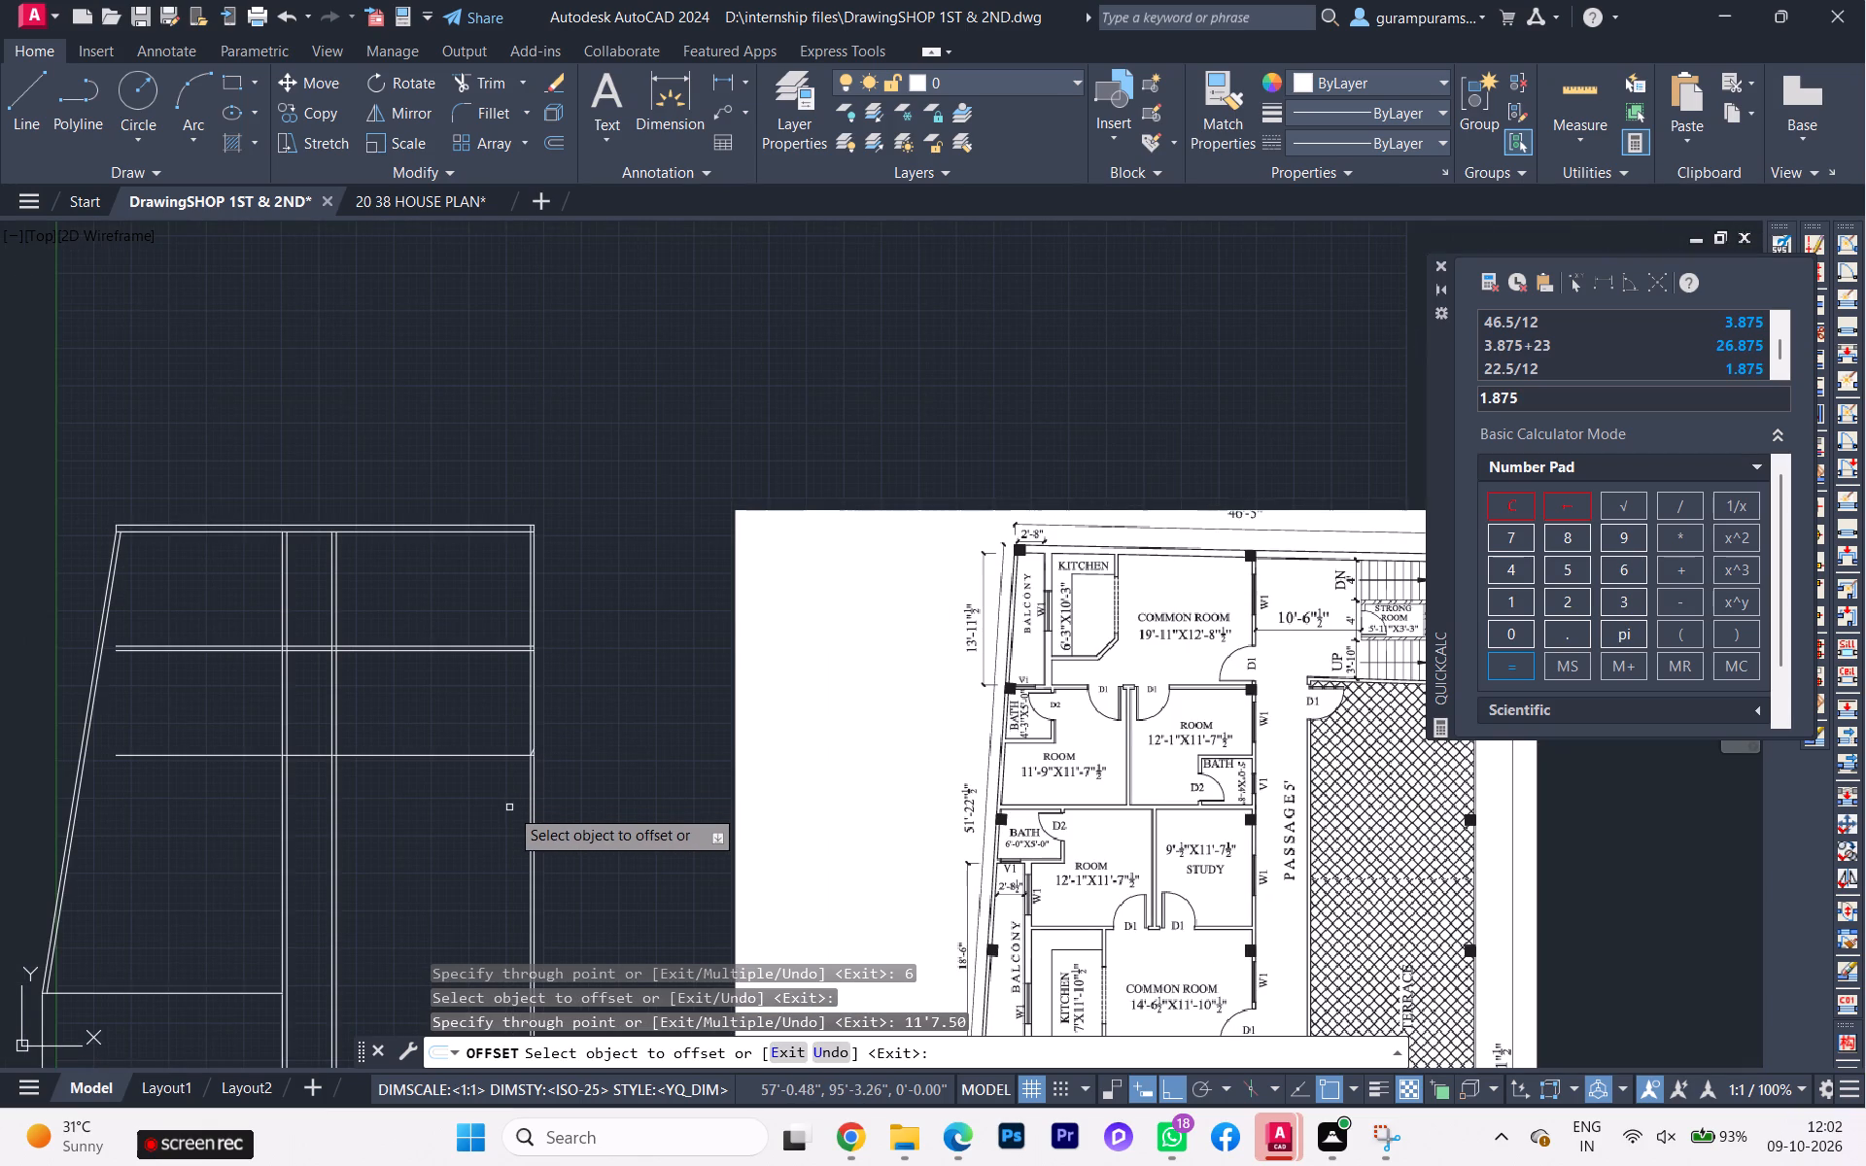
middle_click_drag(509, 808, 506, 725)
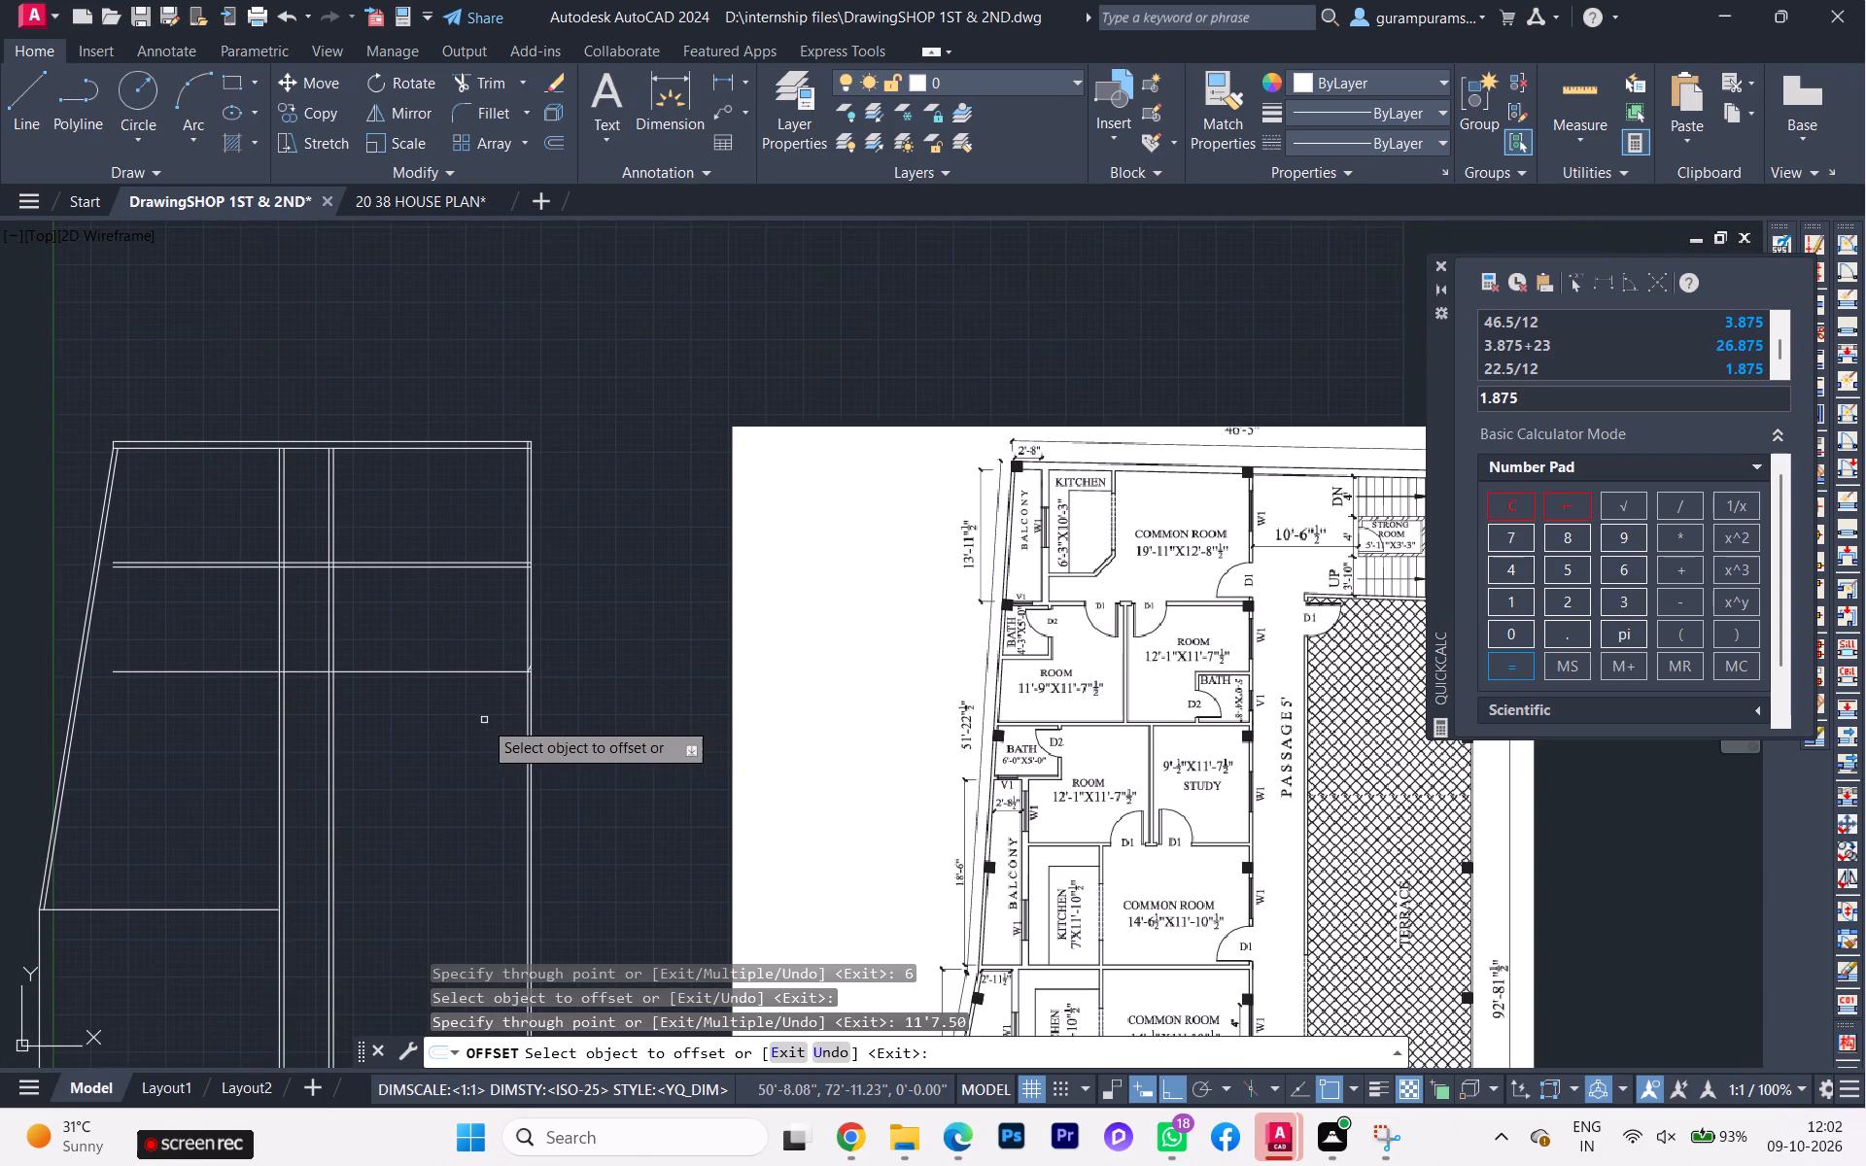
left_click(355, 669)
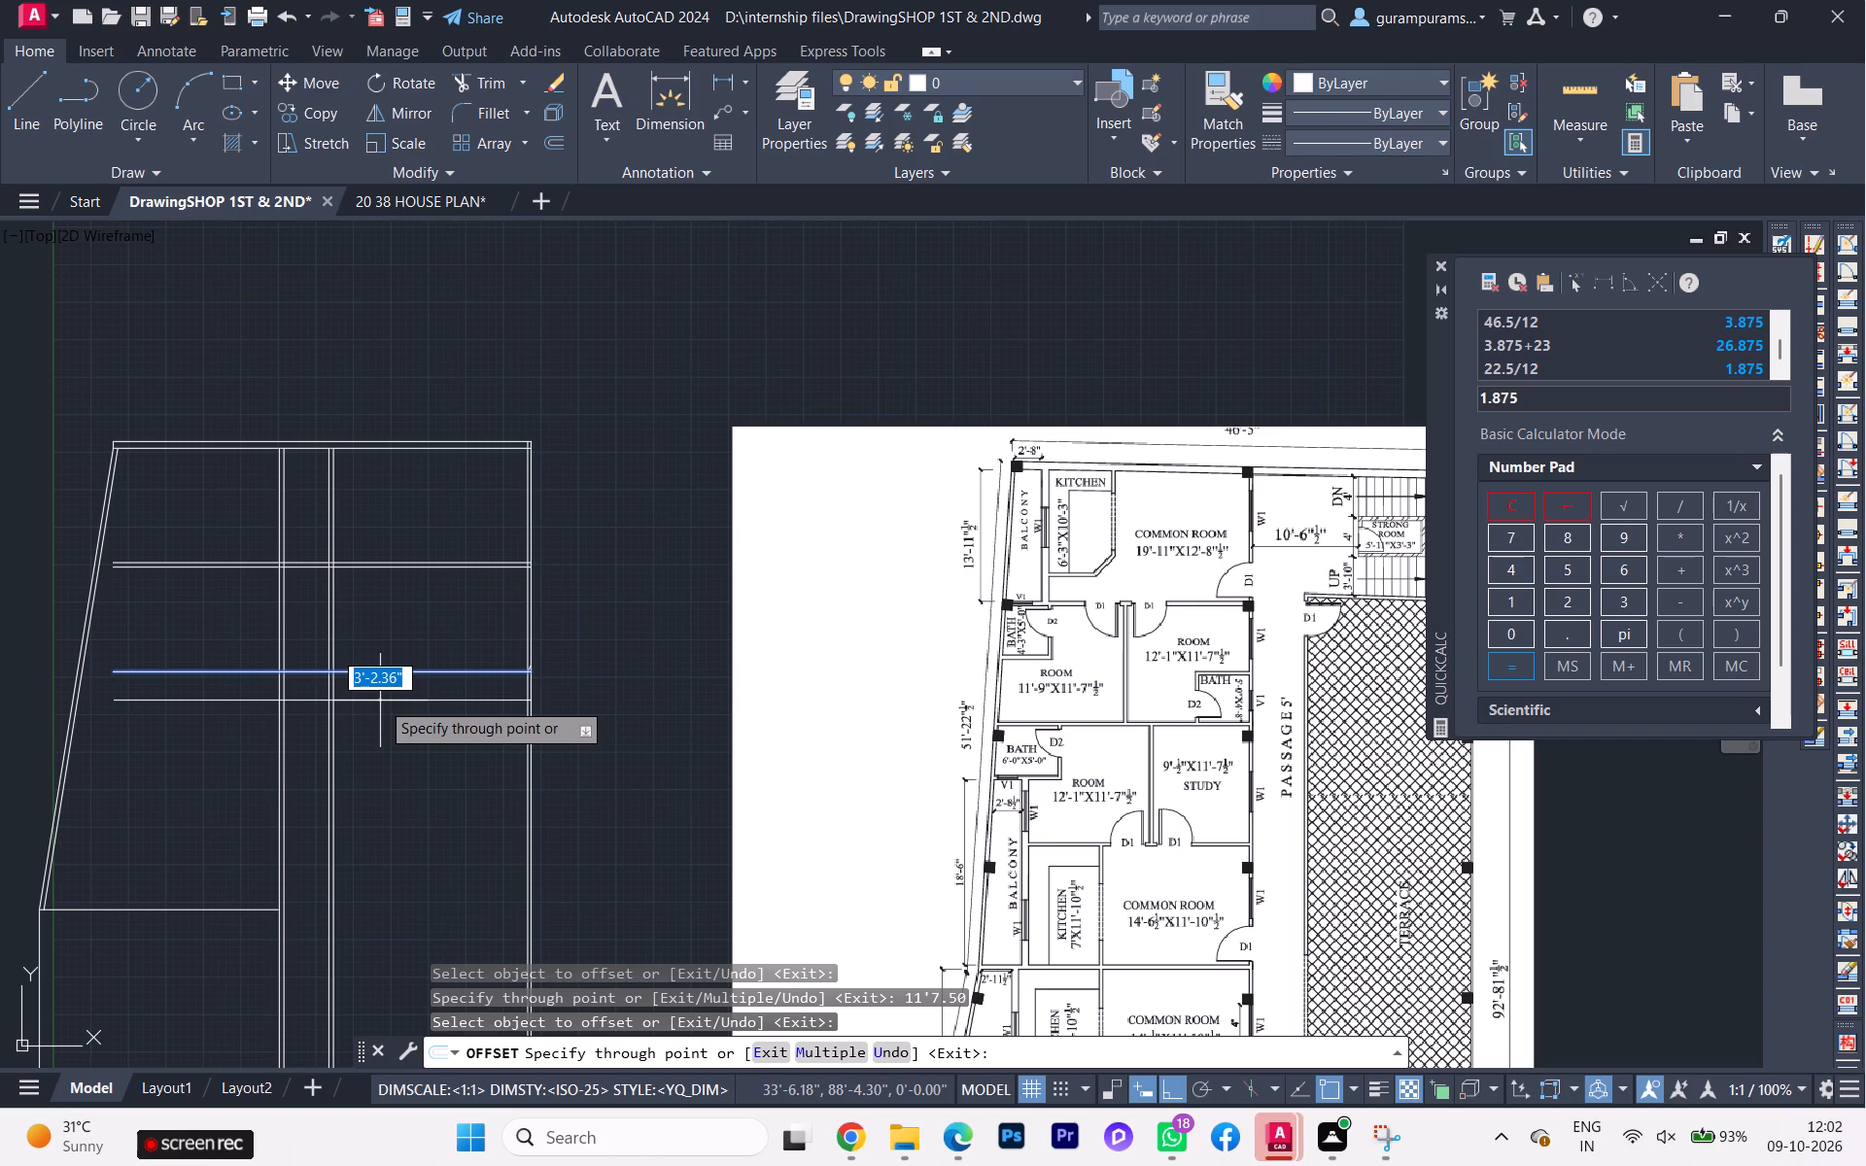
key("6")
key("Return")
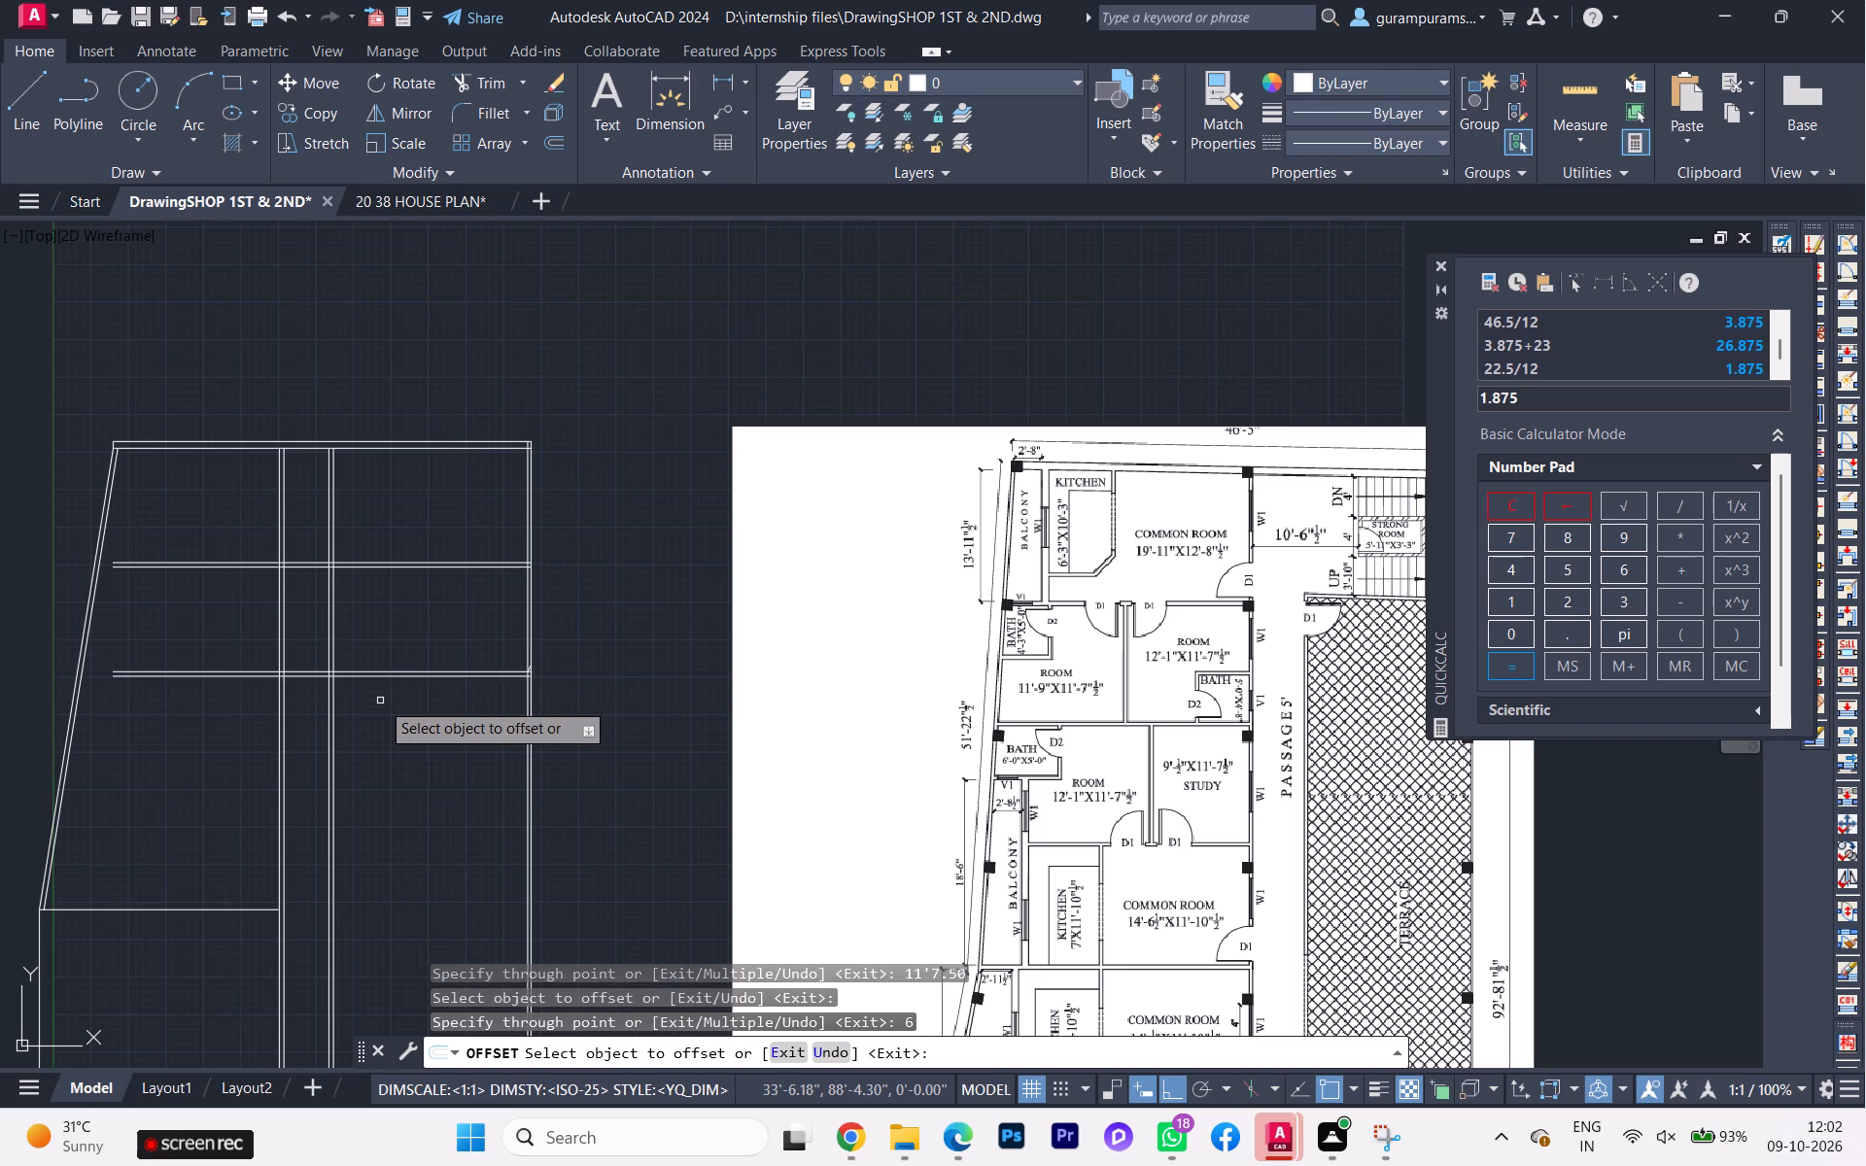
Form the wall below the second bedroom row by offsetting the last cross wall's lower line 11'-7.5" downward, then 6" more.
left_click(455, 678)
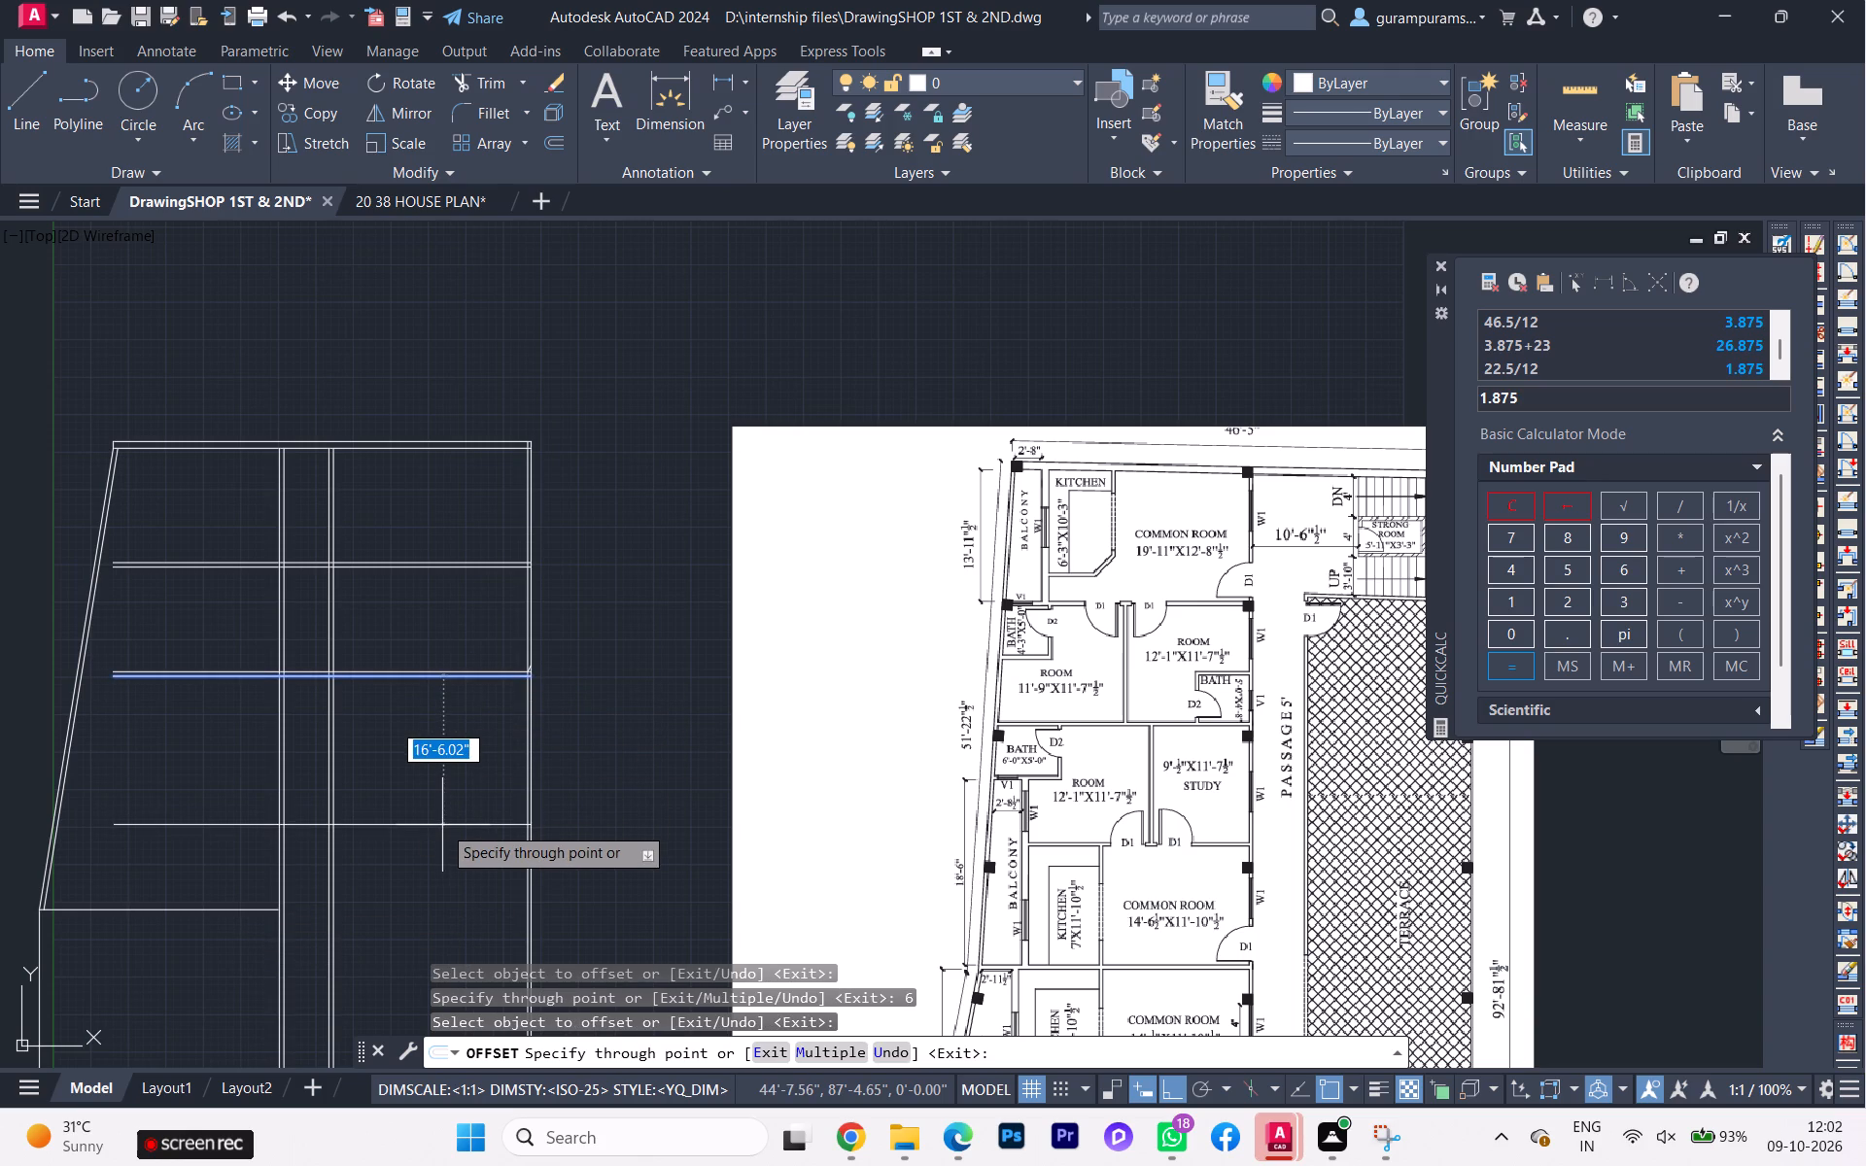
type("11'7.5")
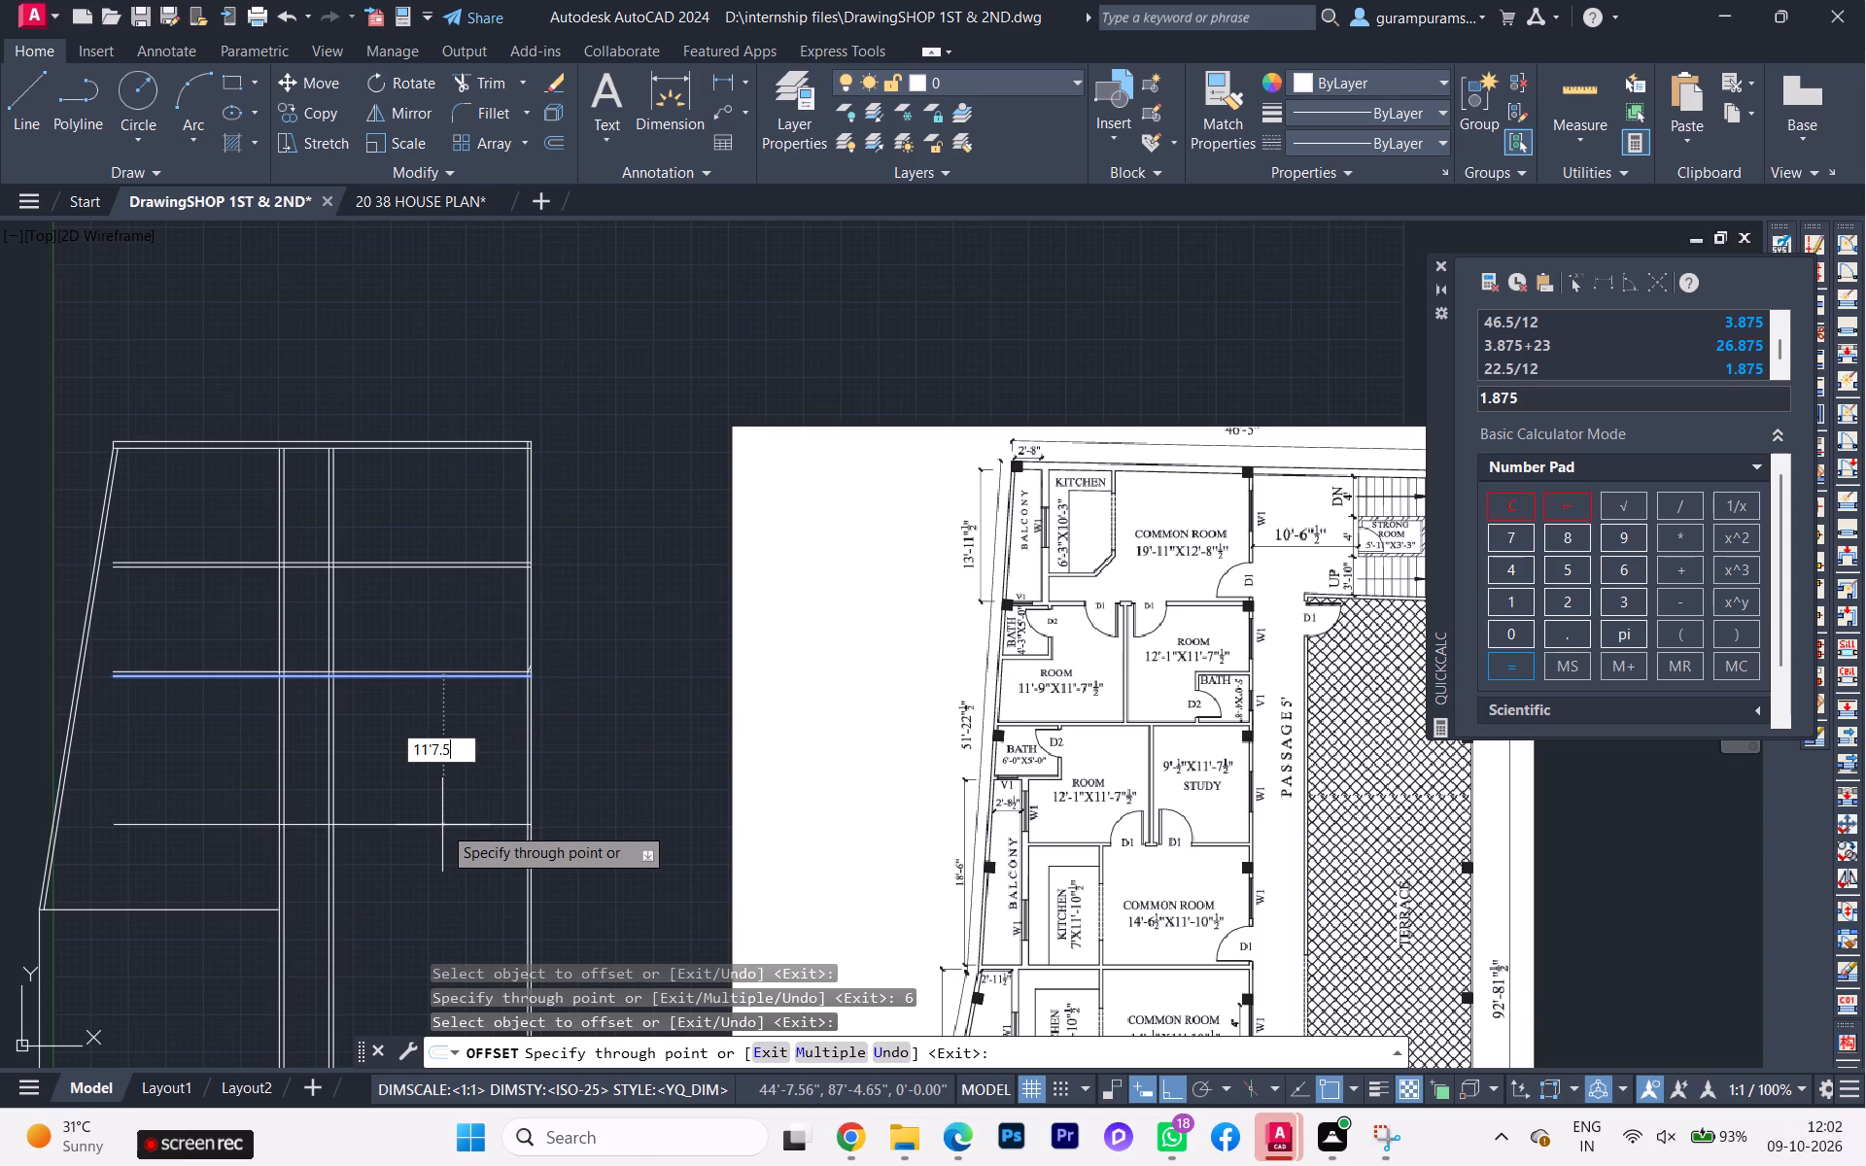
key("Return")
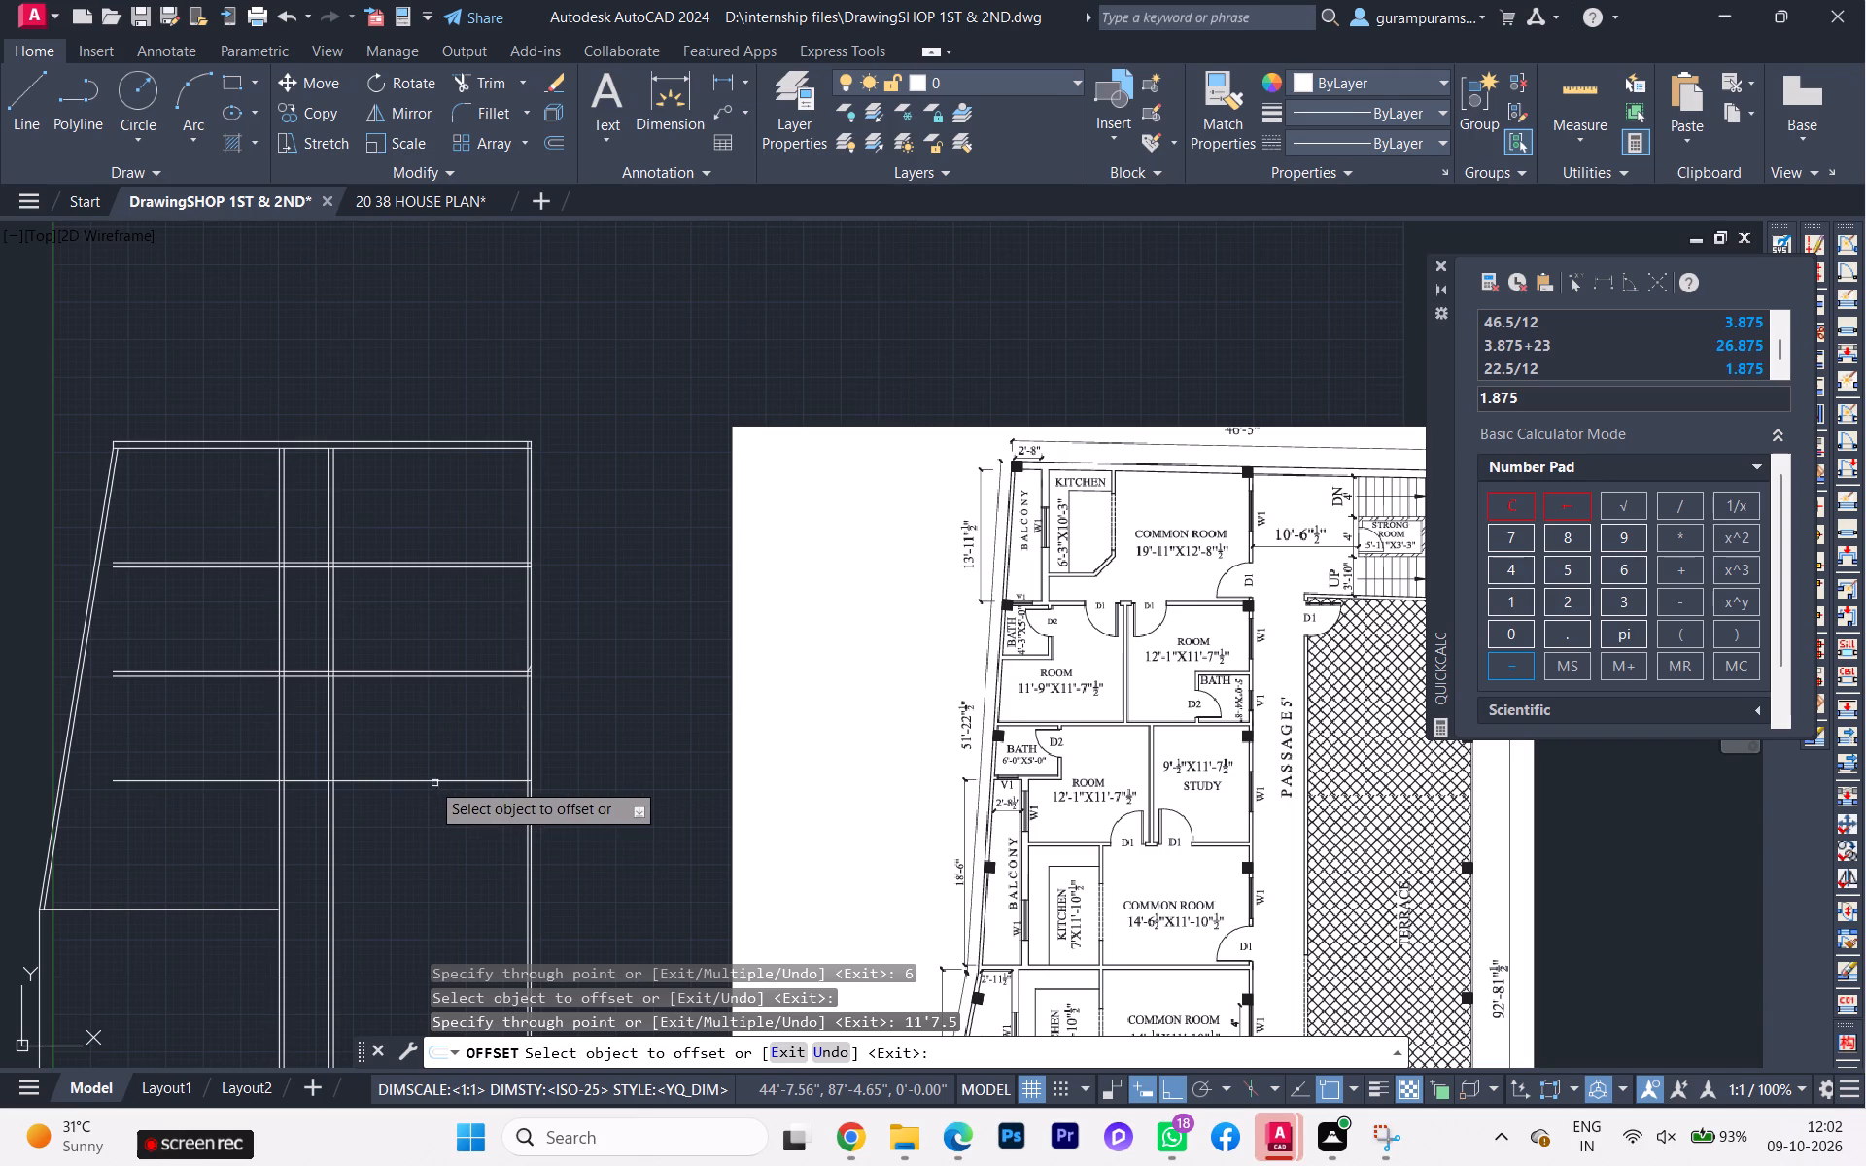
left_click(421, 784)
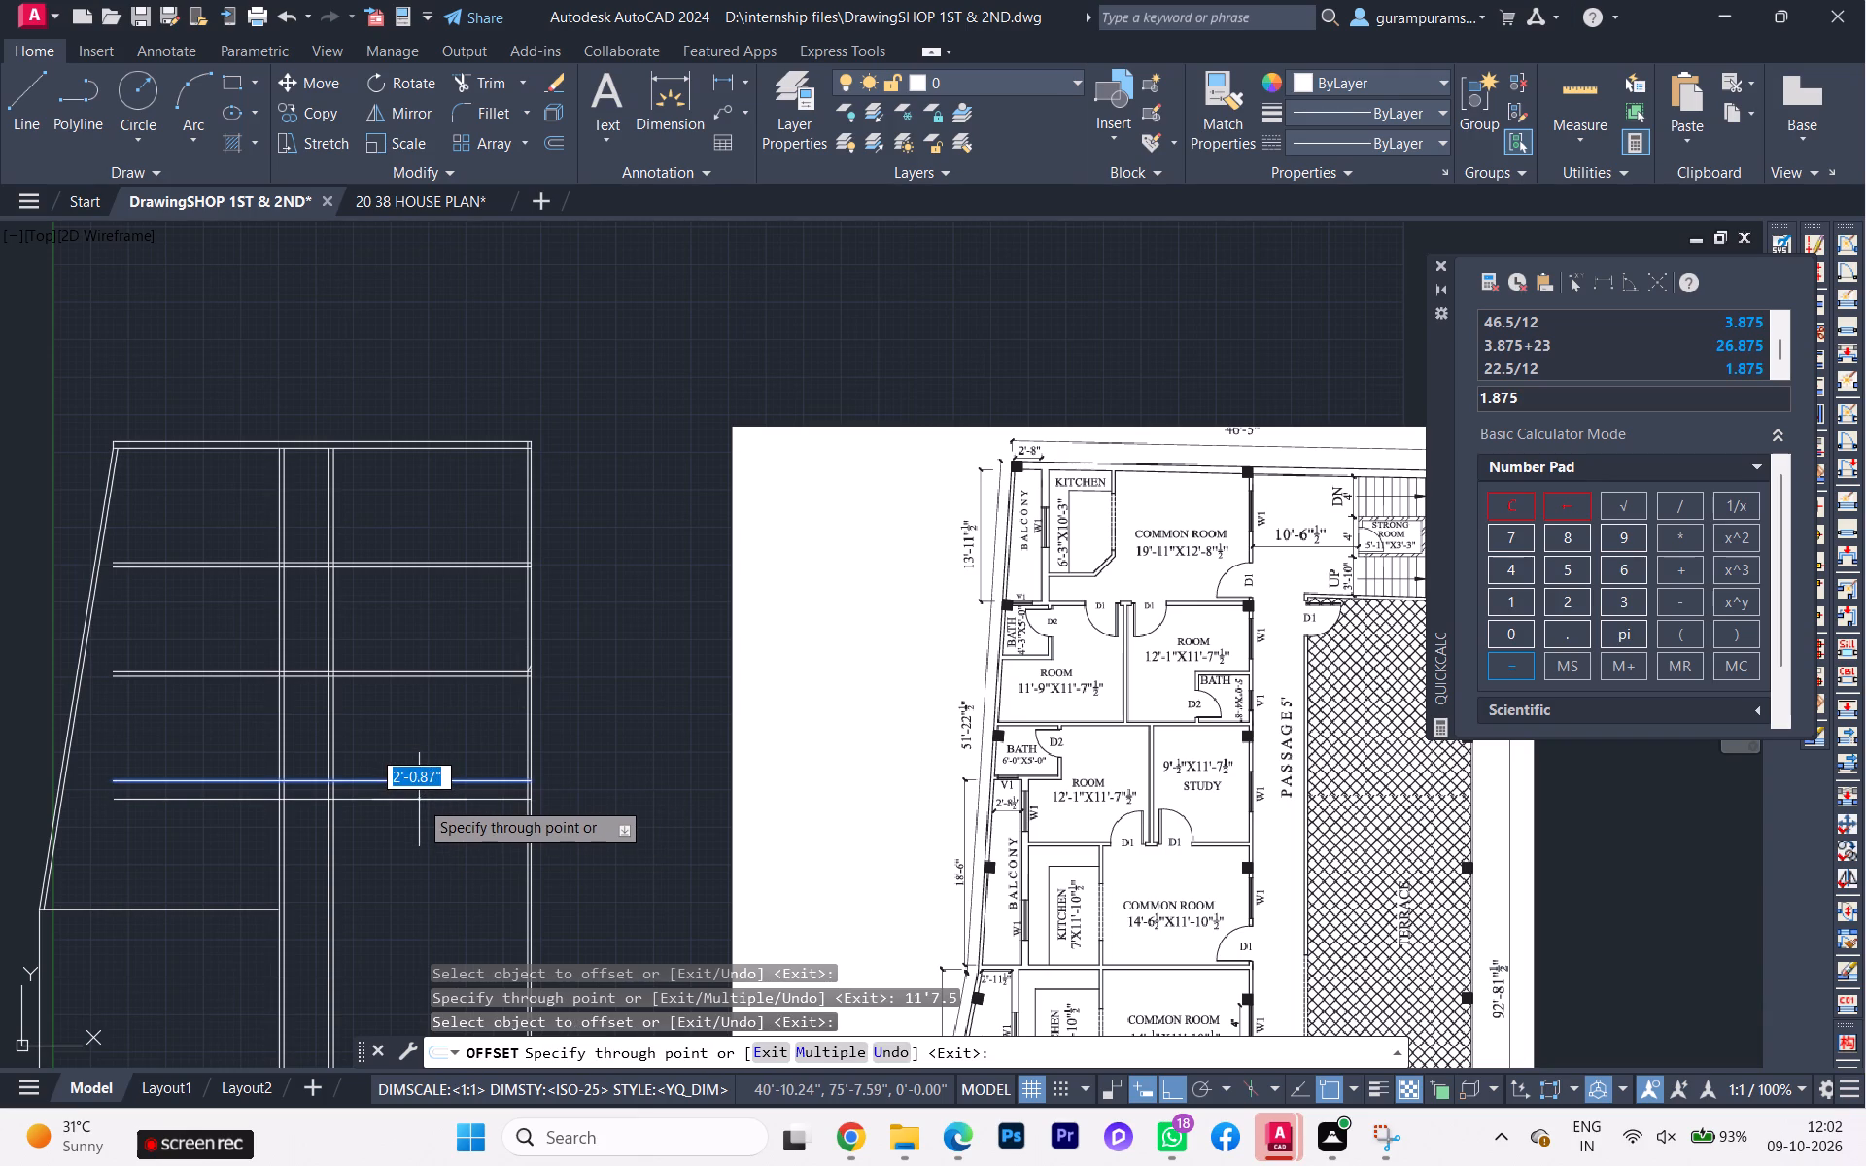
key("6")
key("Return")
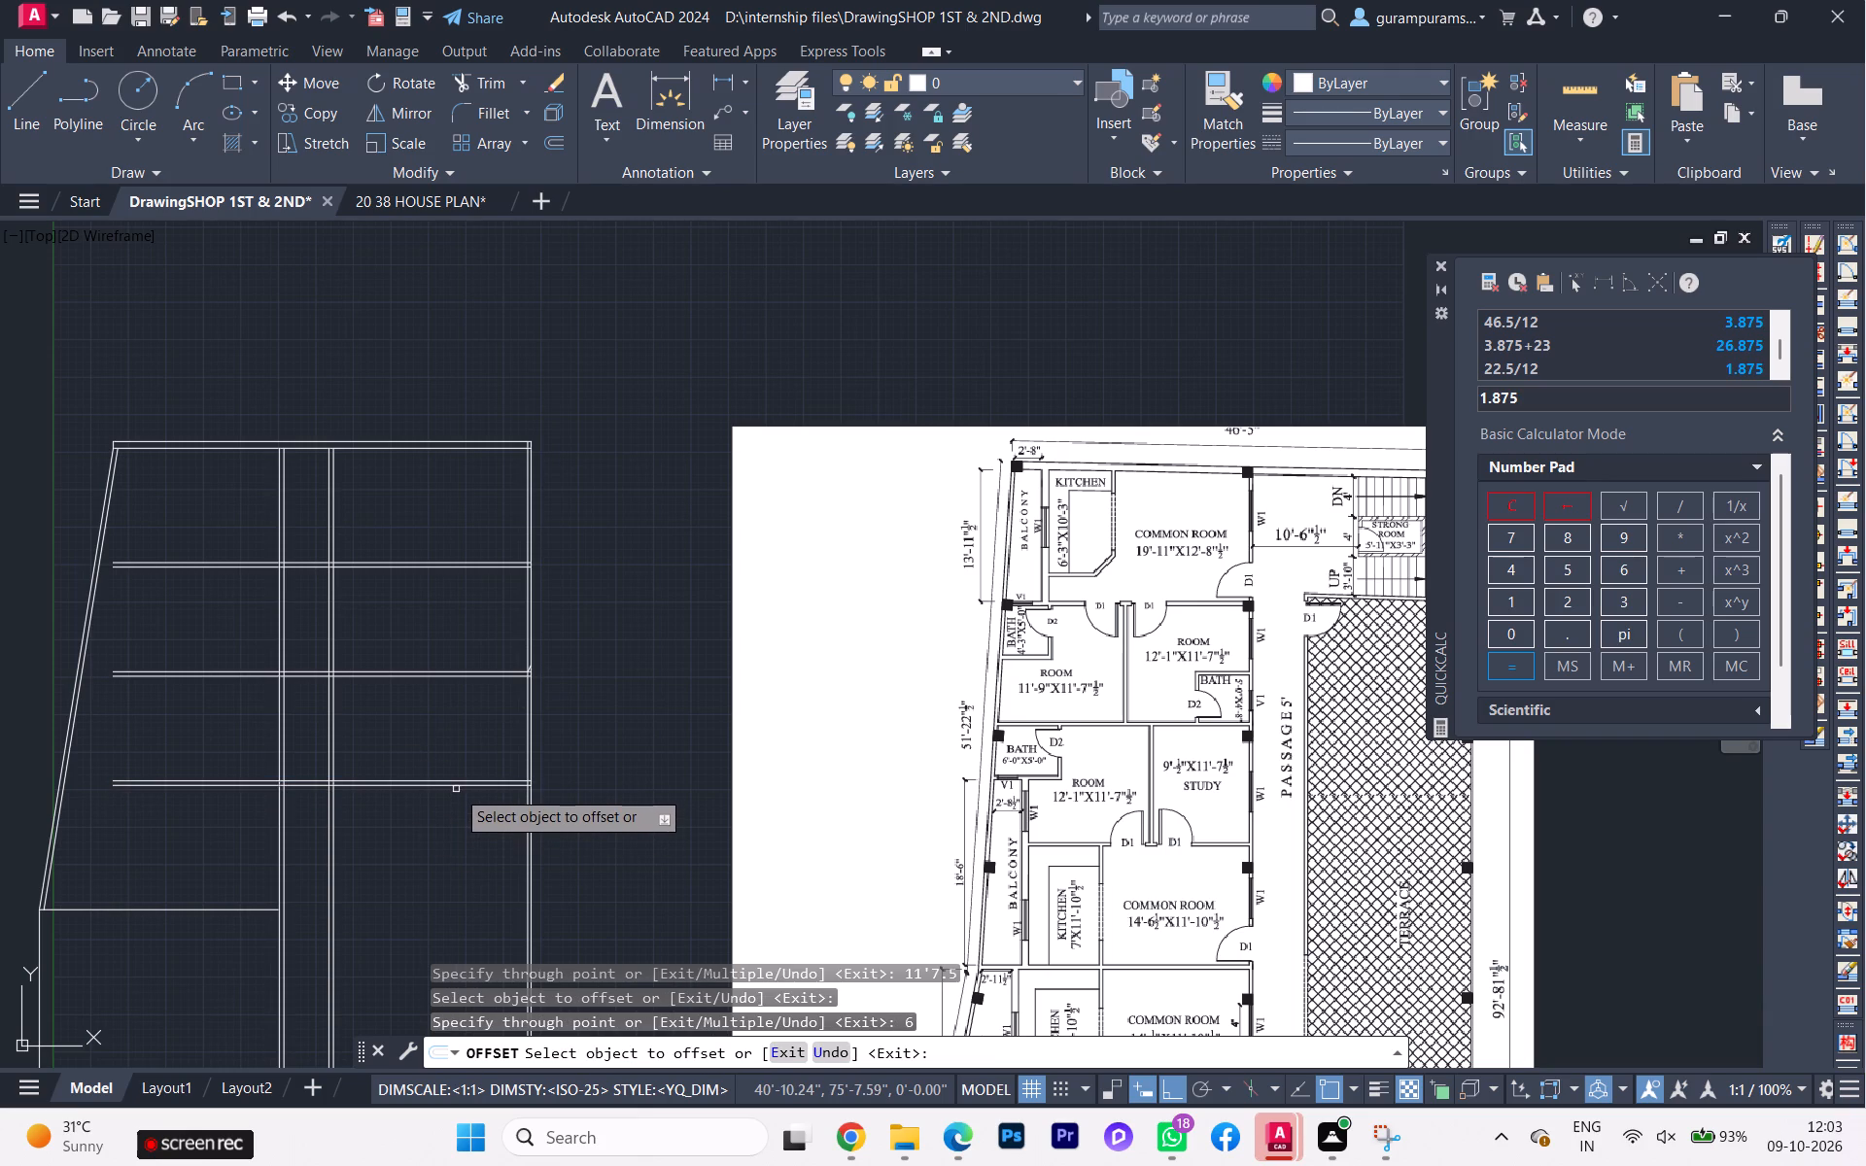
Offset the lowest cross wall's lower line 11'-10.5" downward for the second common room, then 6" more for its bottom wall.
left_click(459, 784)
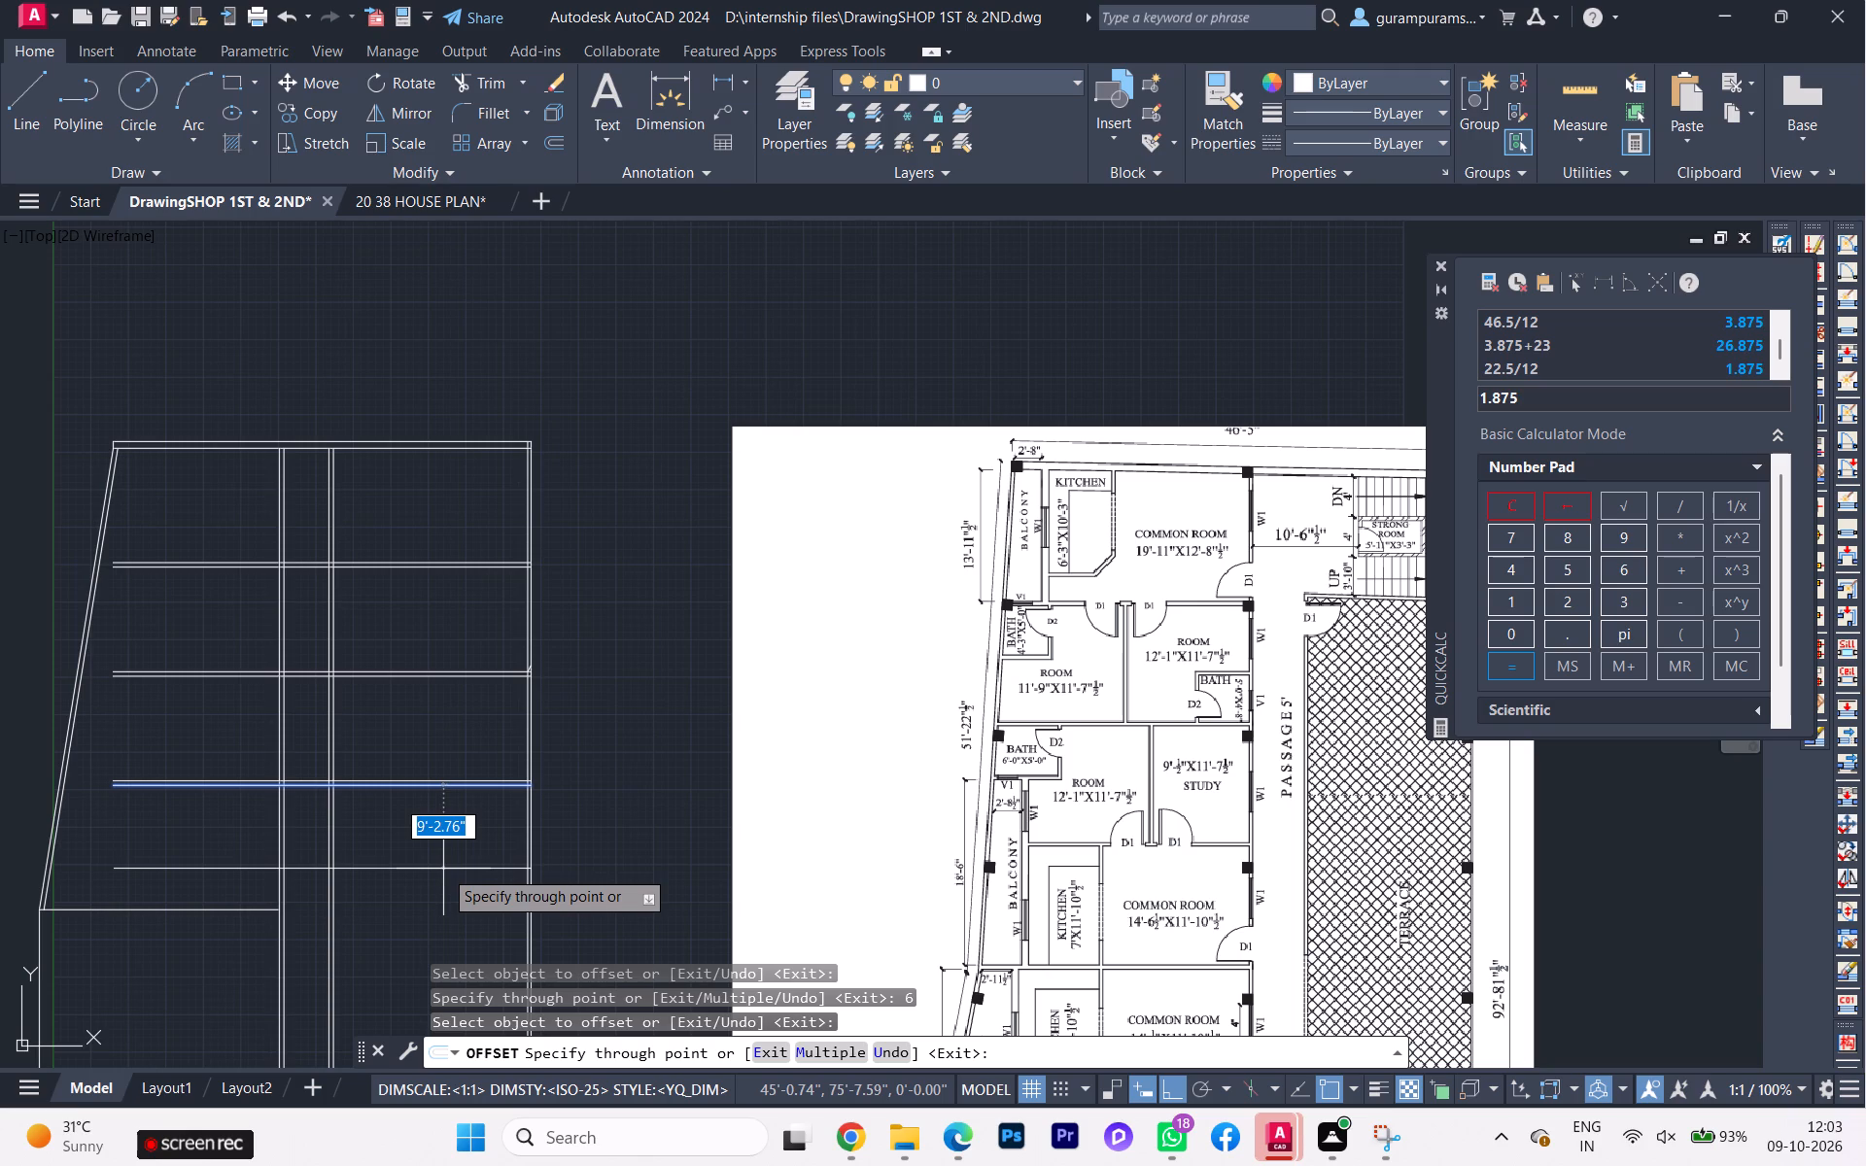
type("11'10")
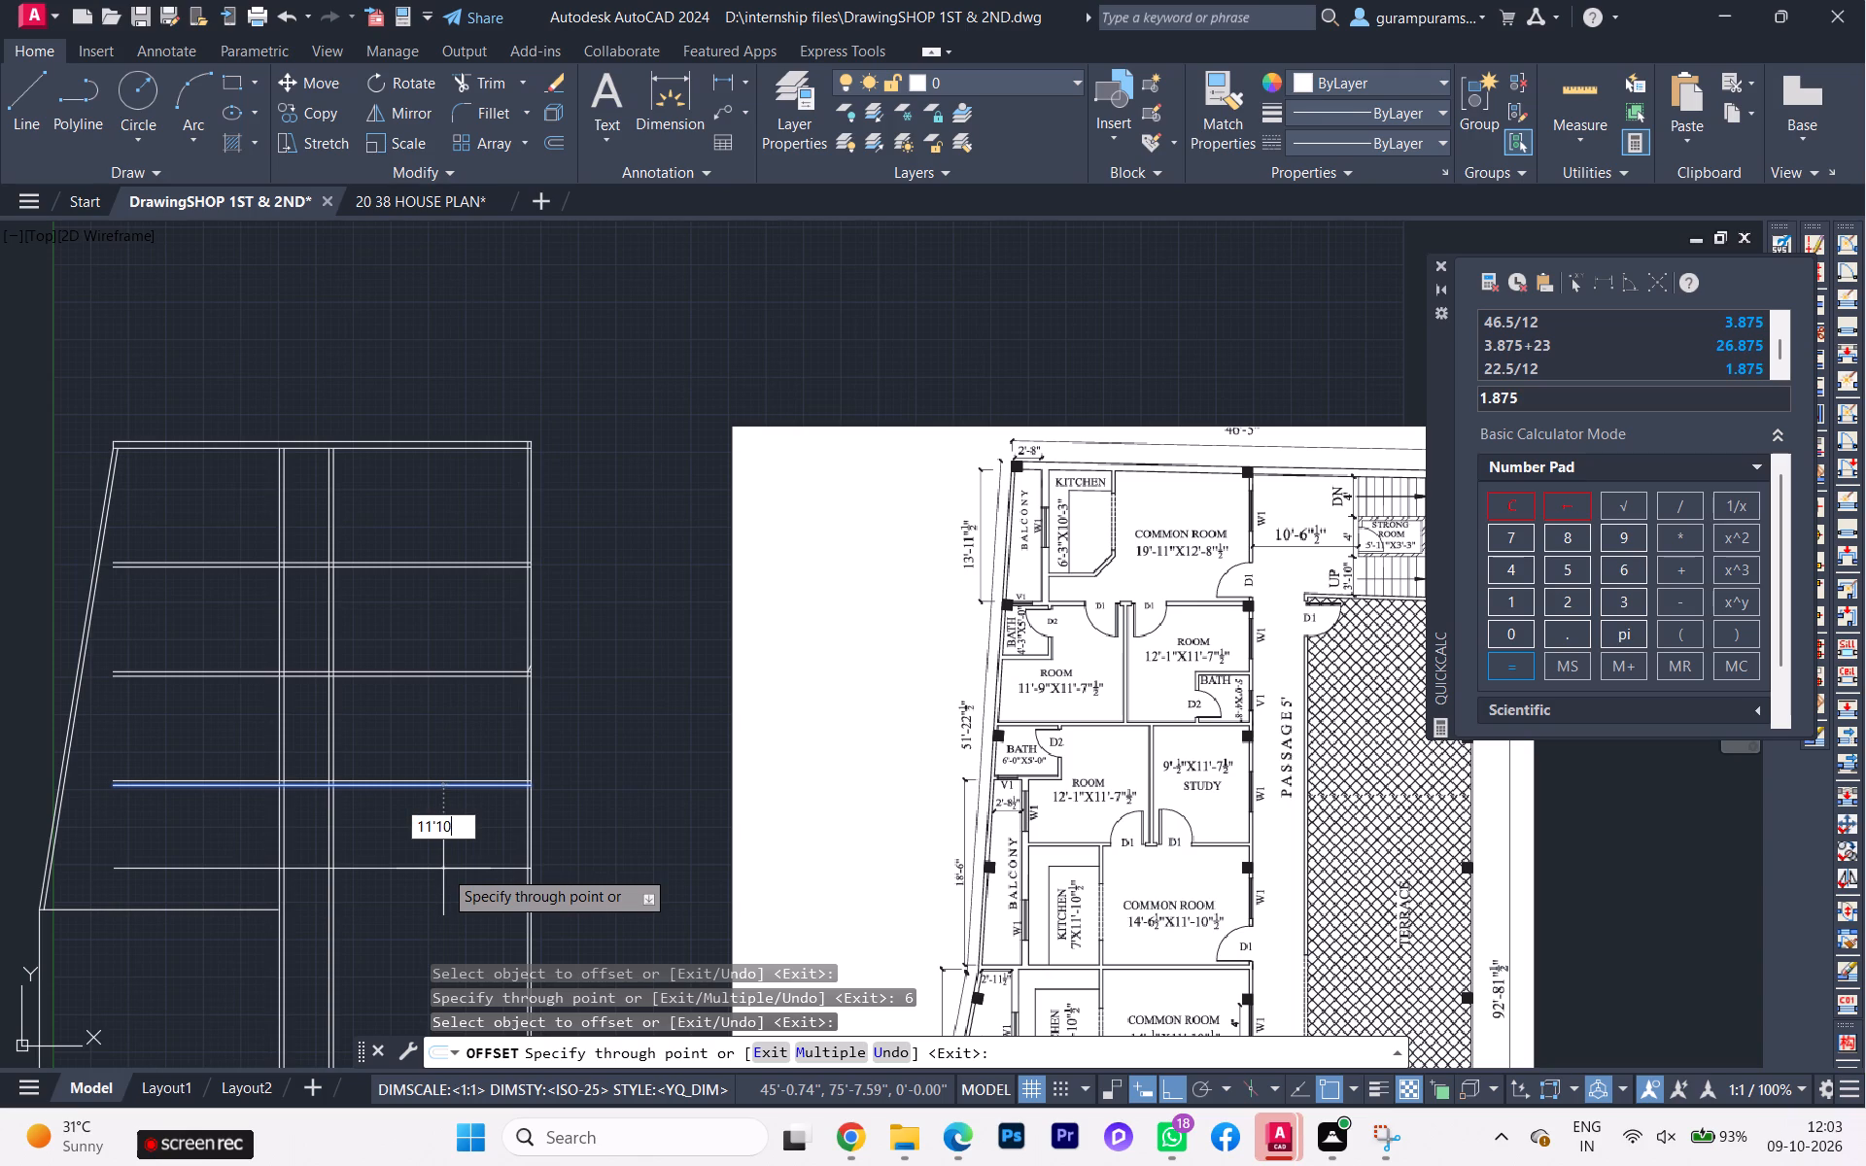
type(".5")
key("Return")
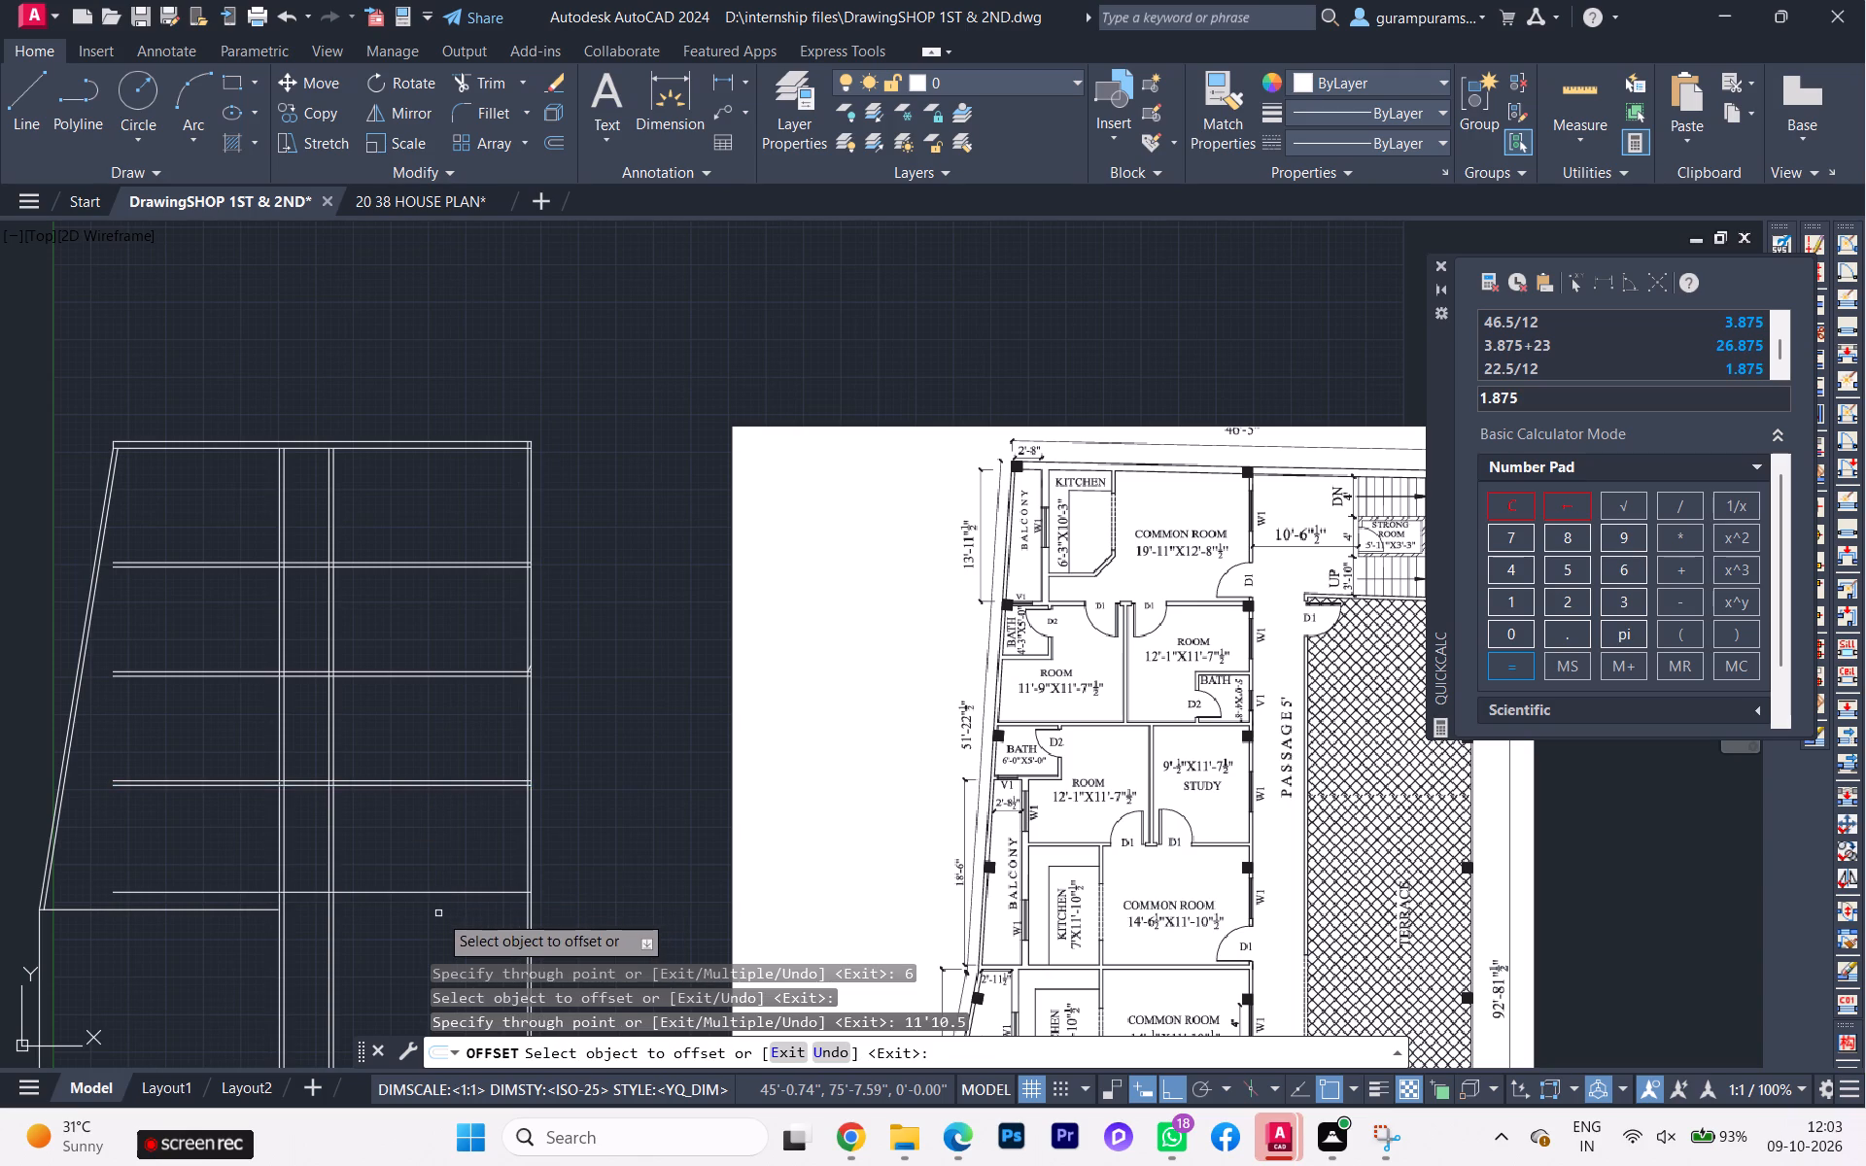
left_click(399, 894)
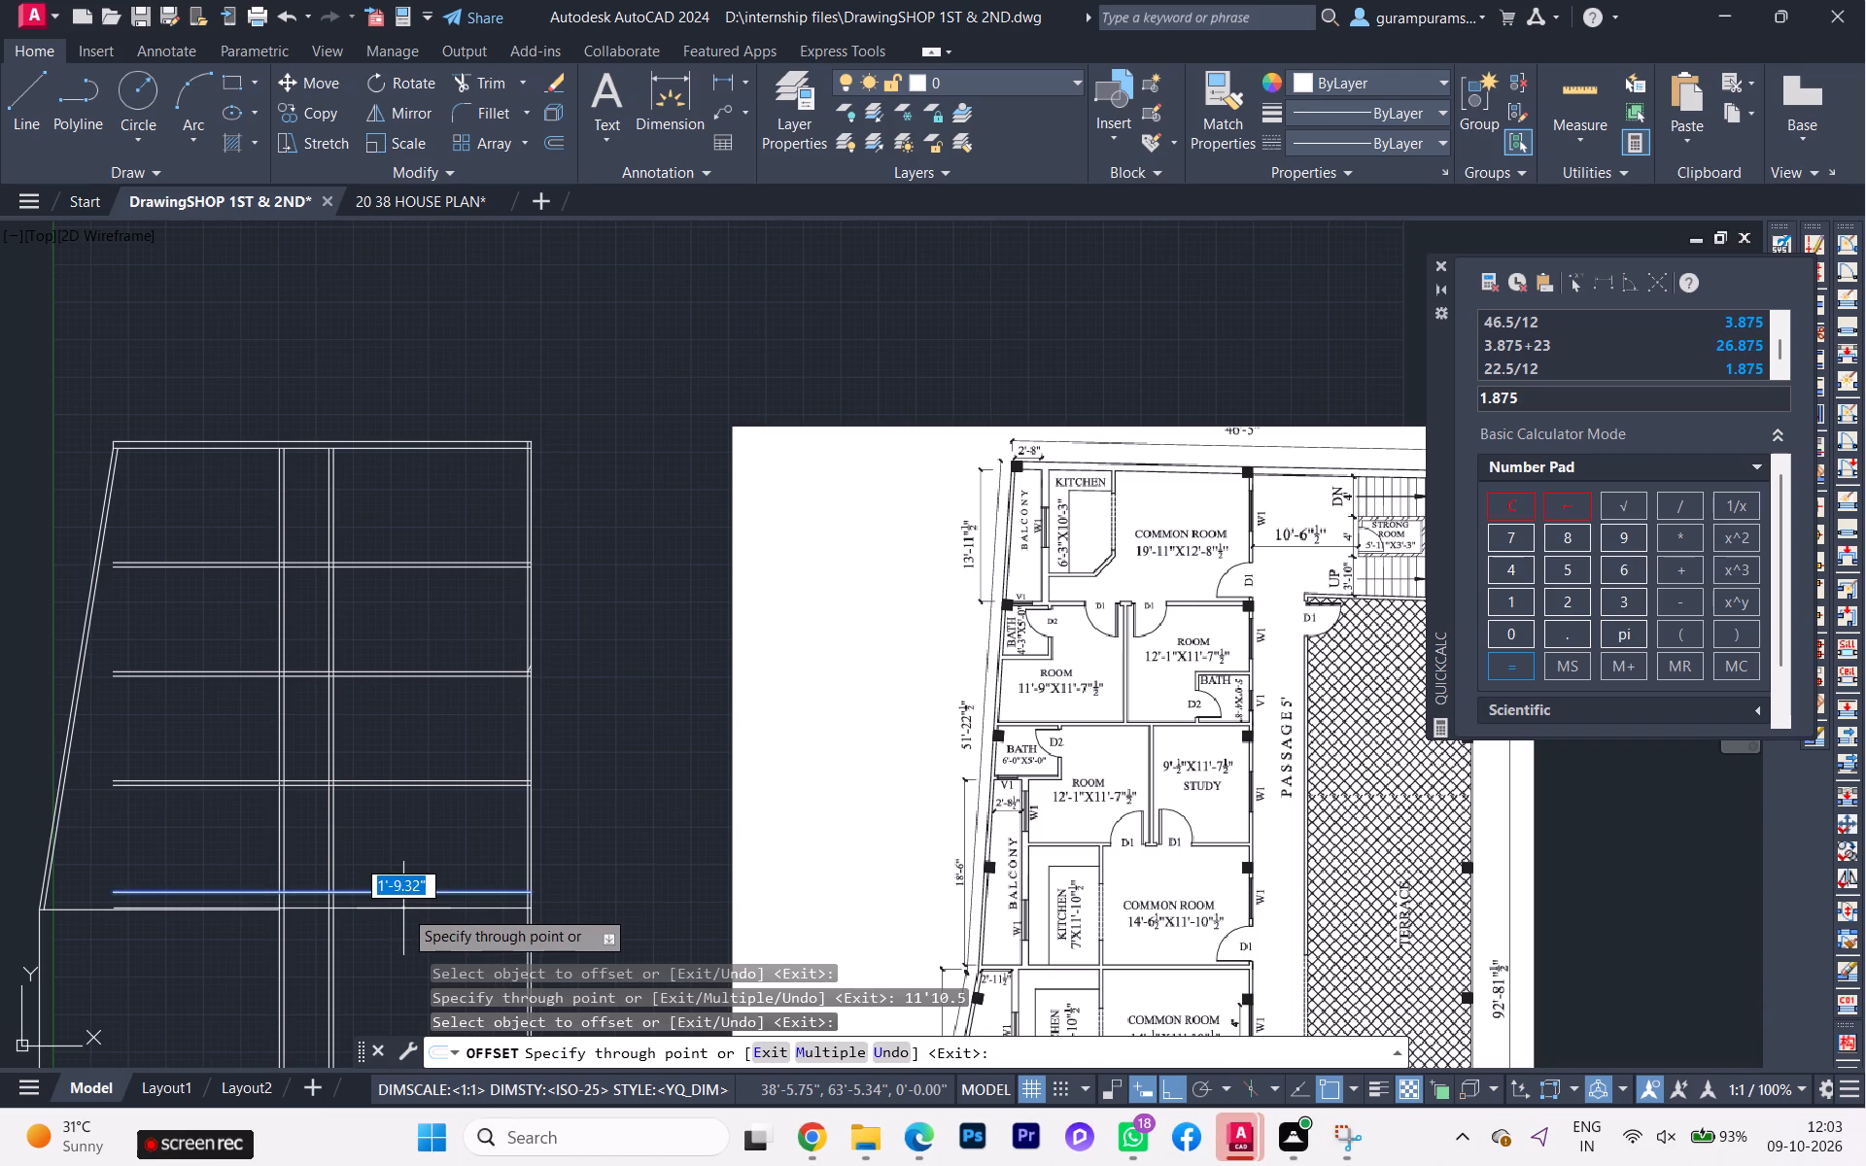
key("Return")
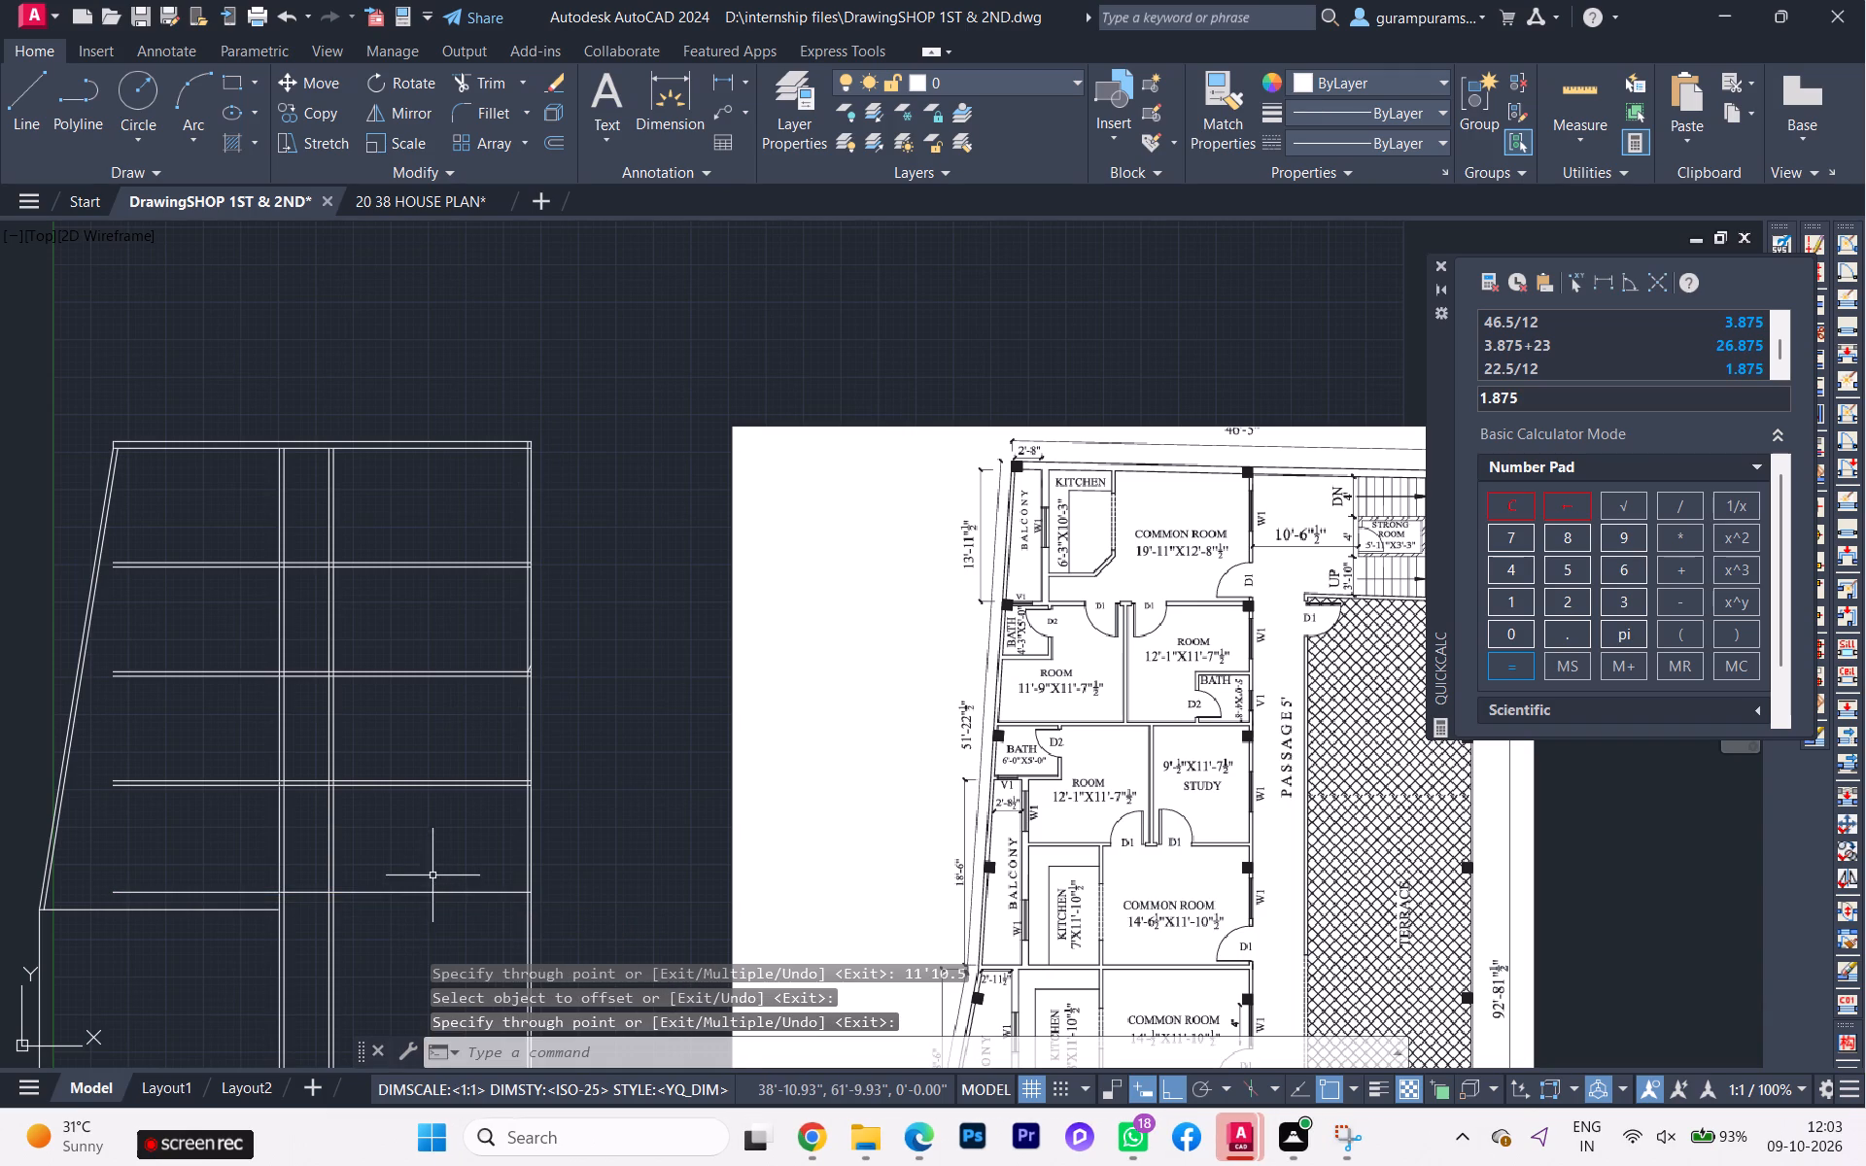
key("space")
key("space")
left_click(426, 895)
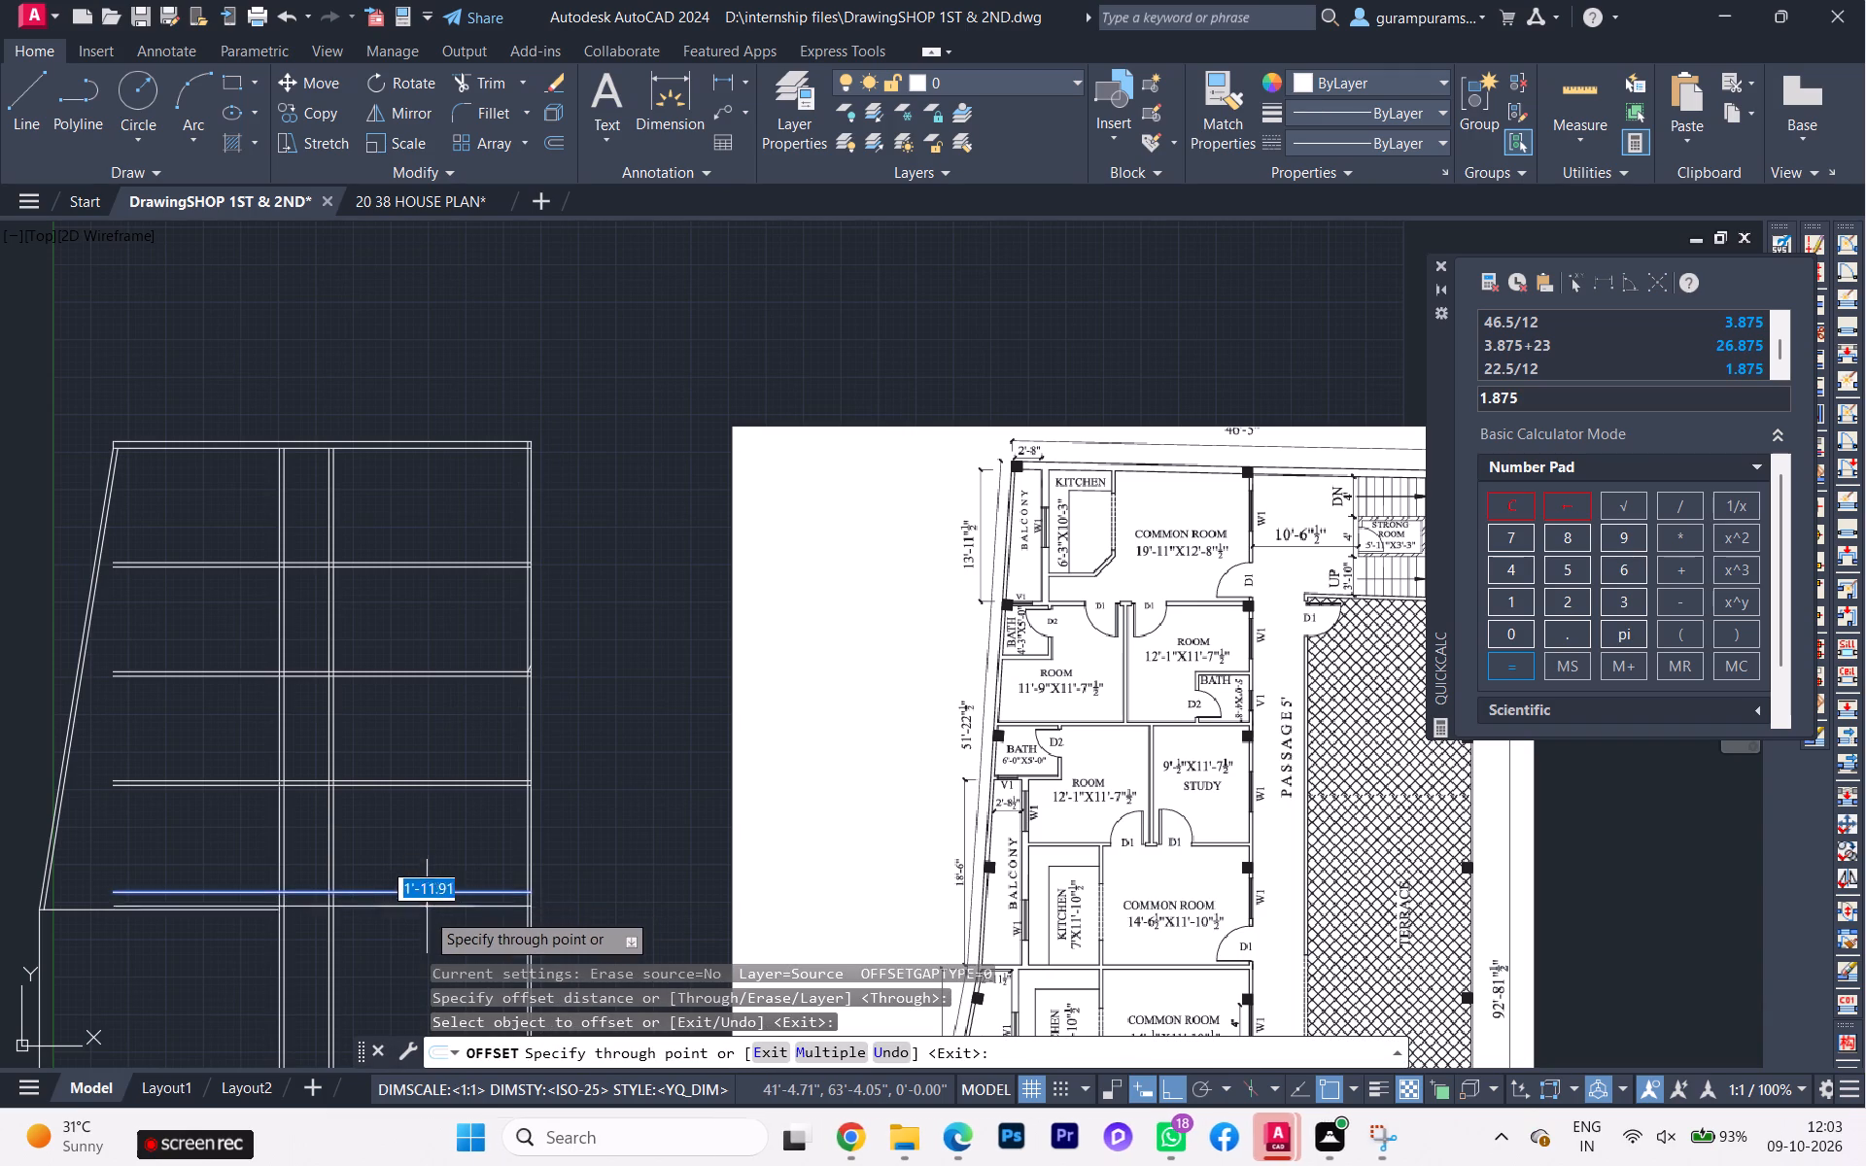
key("6")
key("Return")
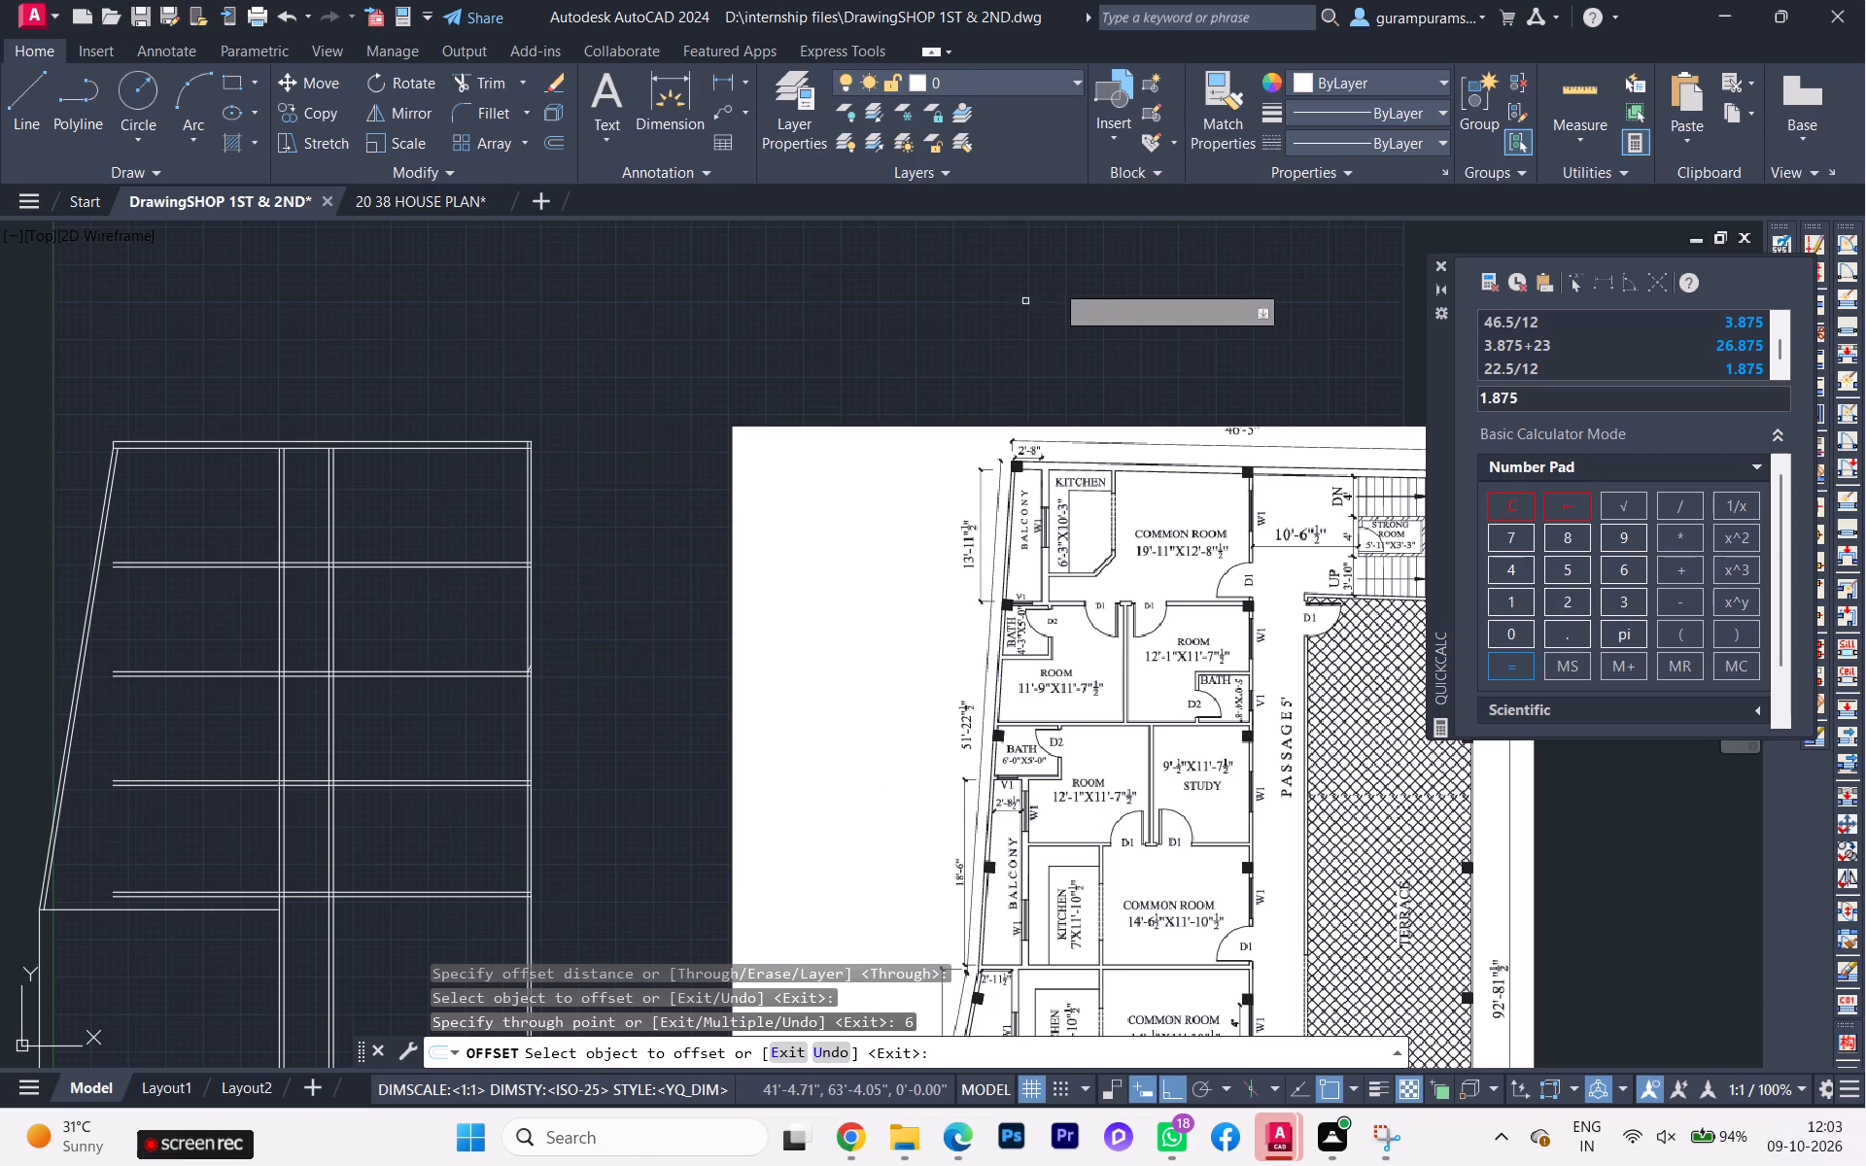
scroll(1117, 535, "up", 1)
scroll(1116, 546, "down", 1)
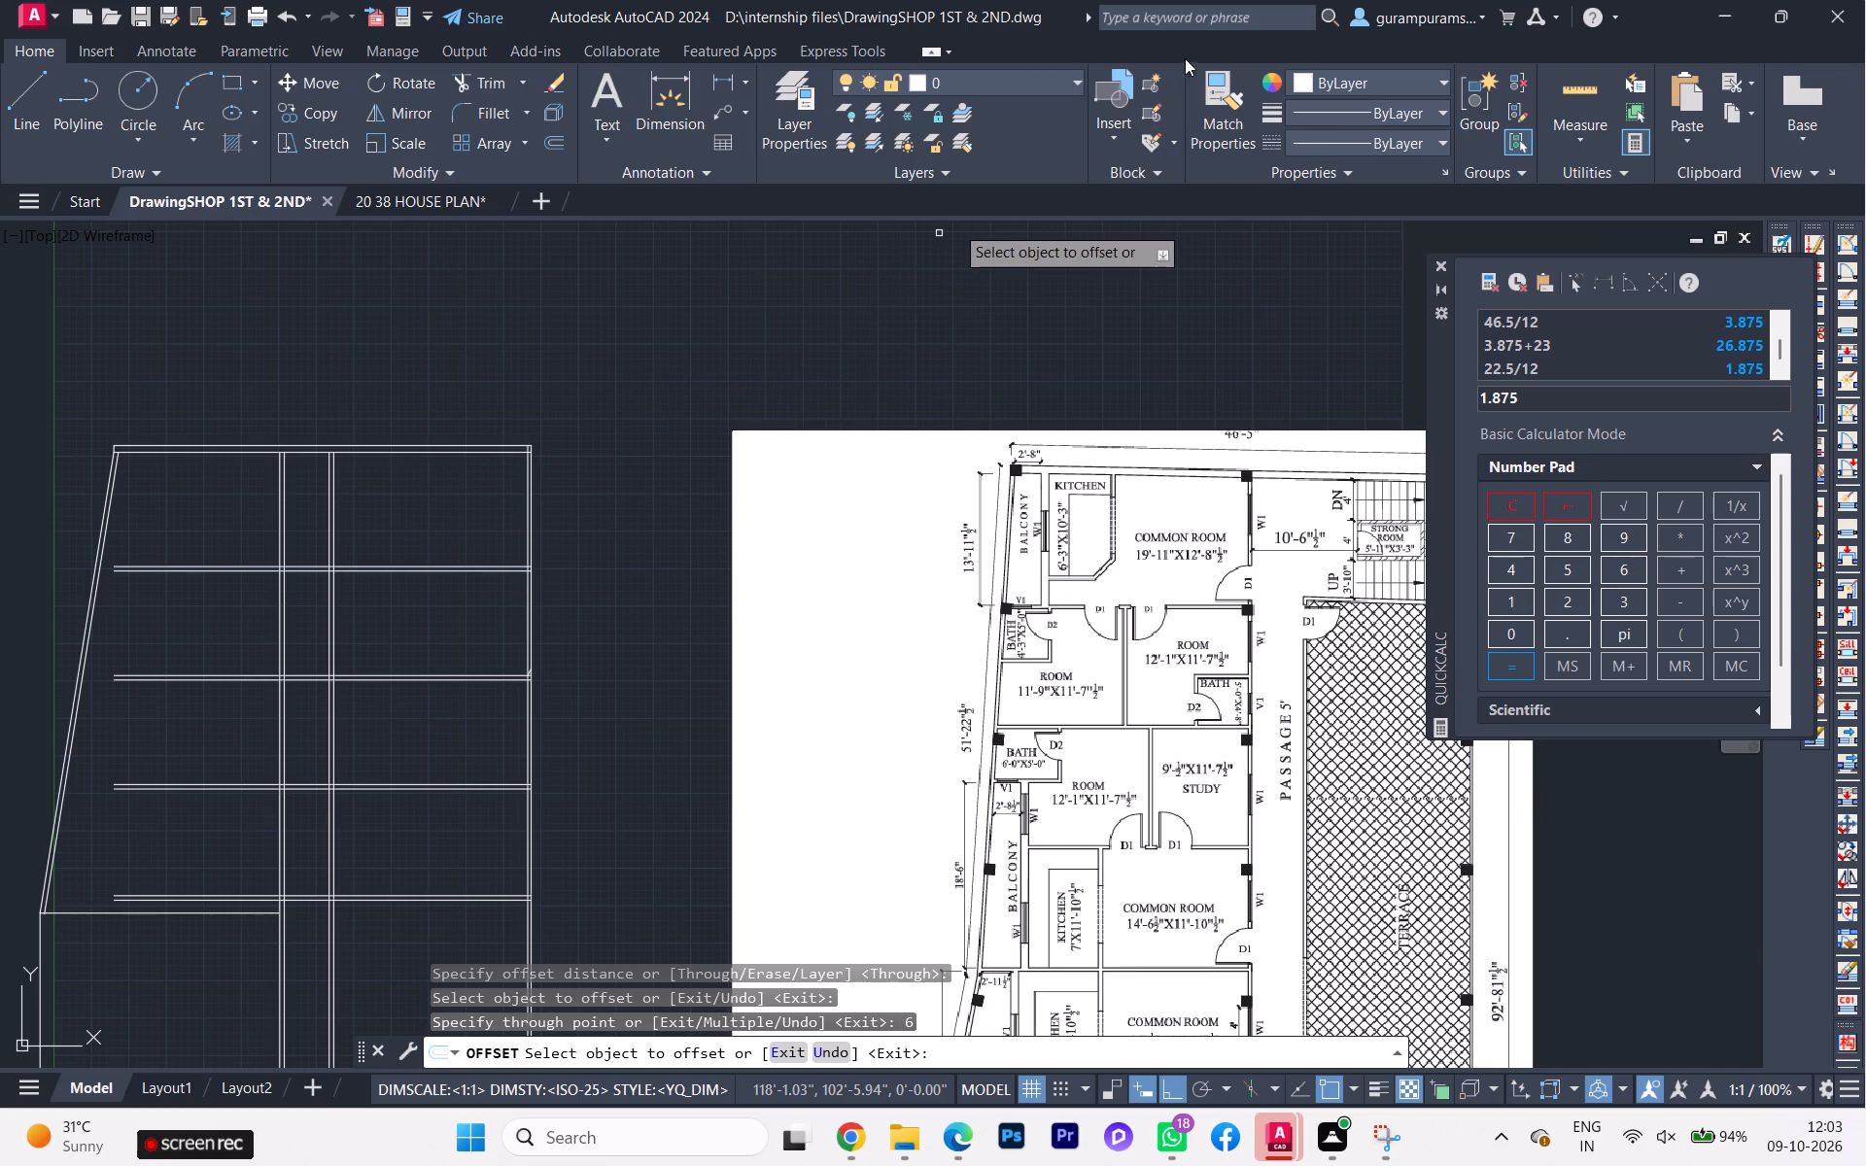
Quick-measure the rooms between the lower cross walls and the long vertical walls for comparison with the reference plan.
left_click(1557, 79)
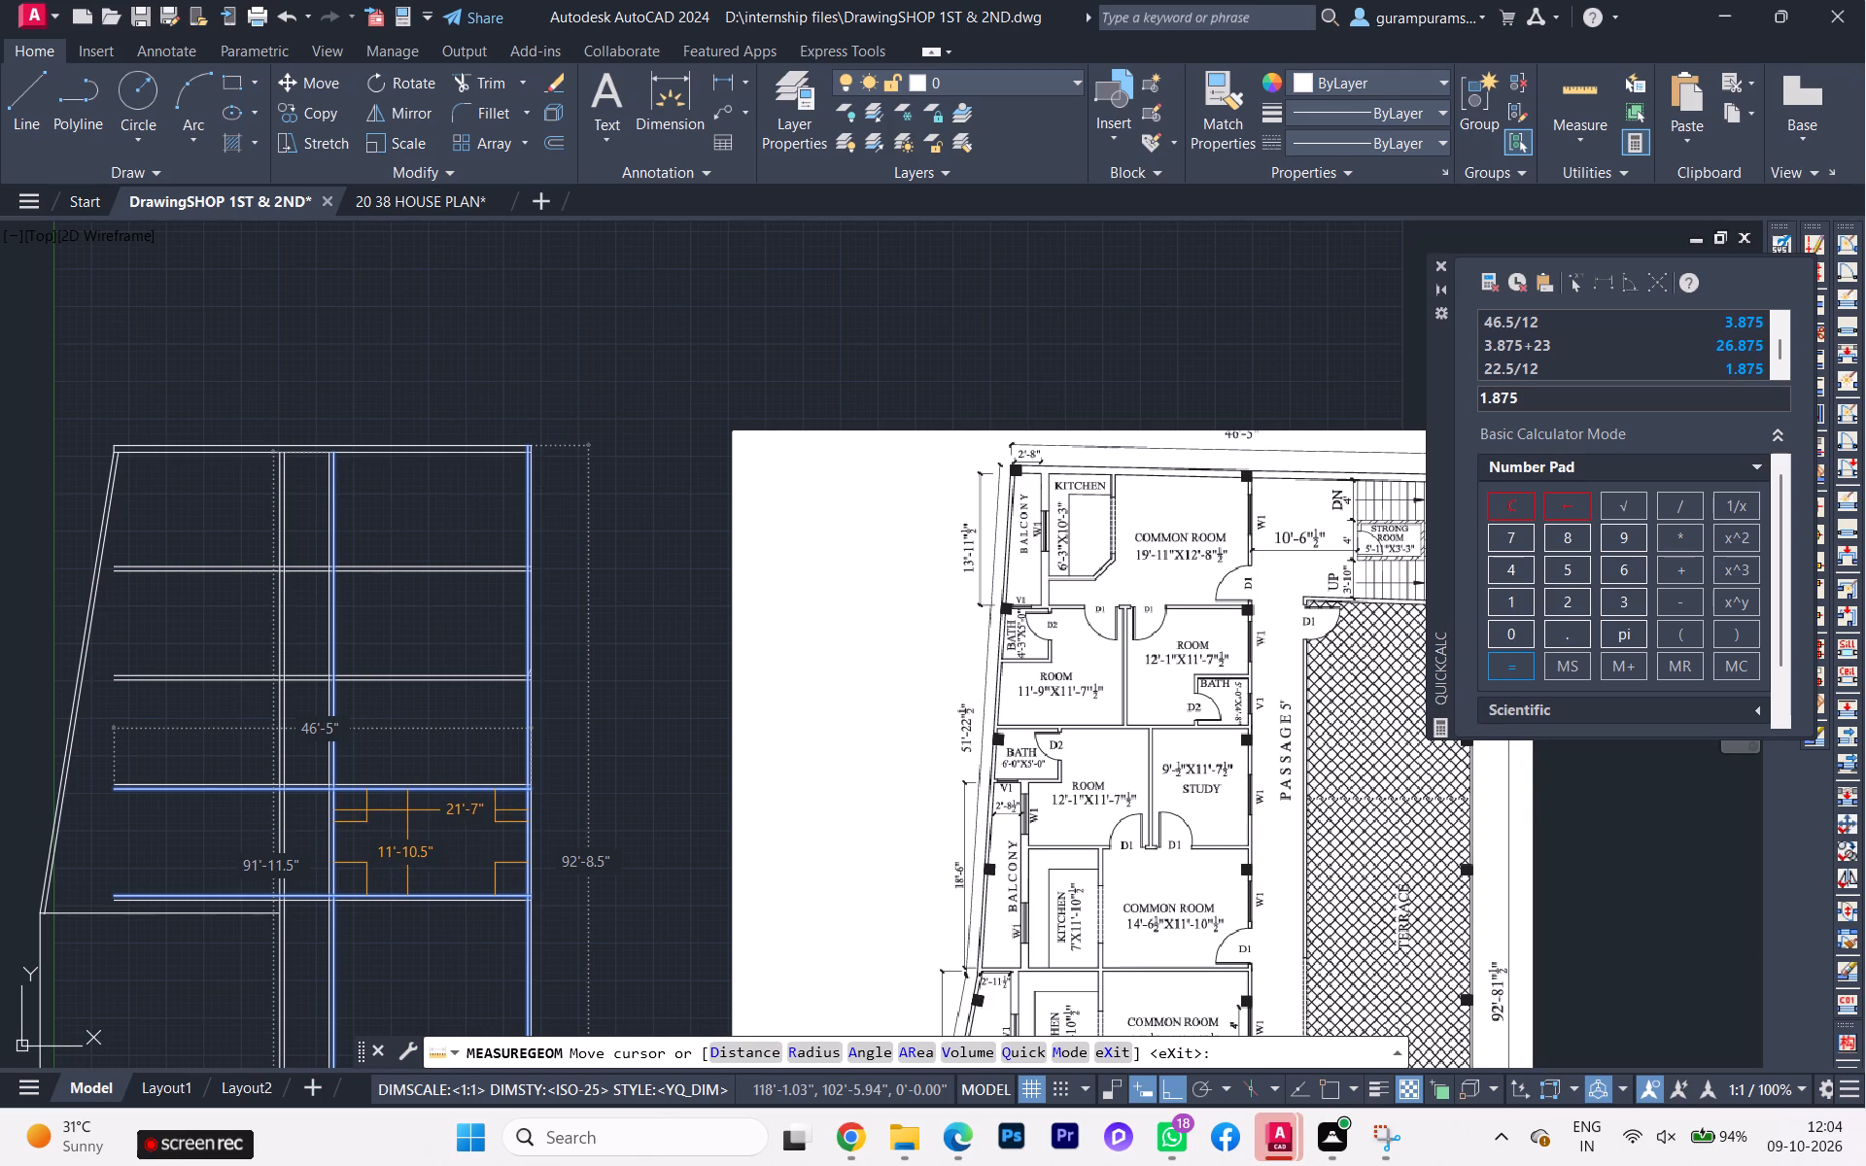
scroll(409, 829, "down", 1)
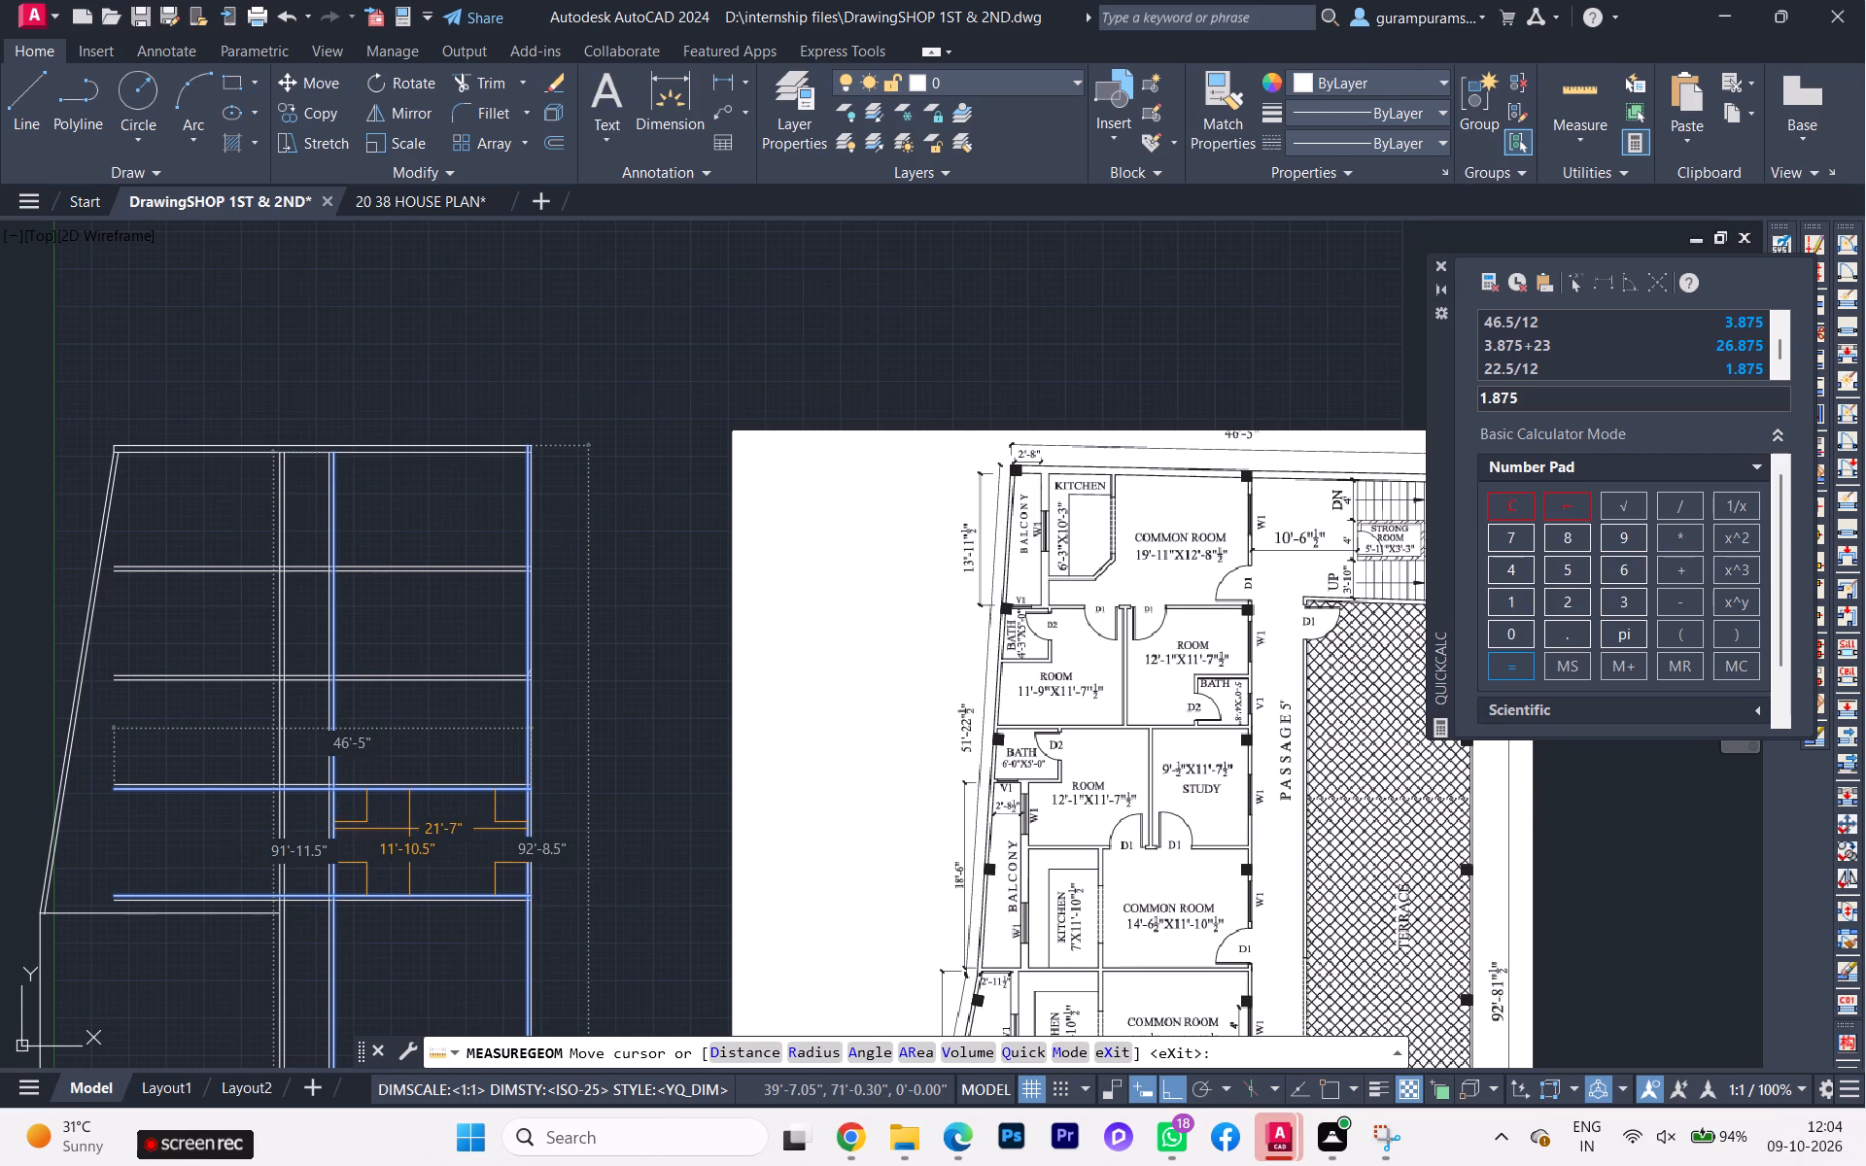
middle_click_drag(409, 828, 407, 719)
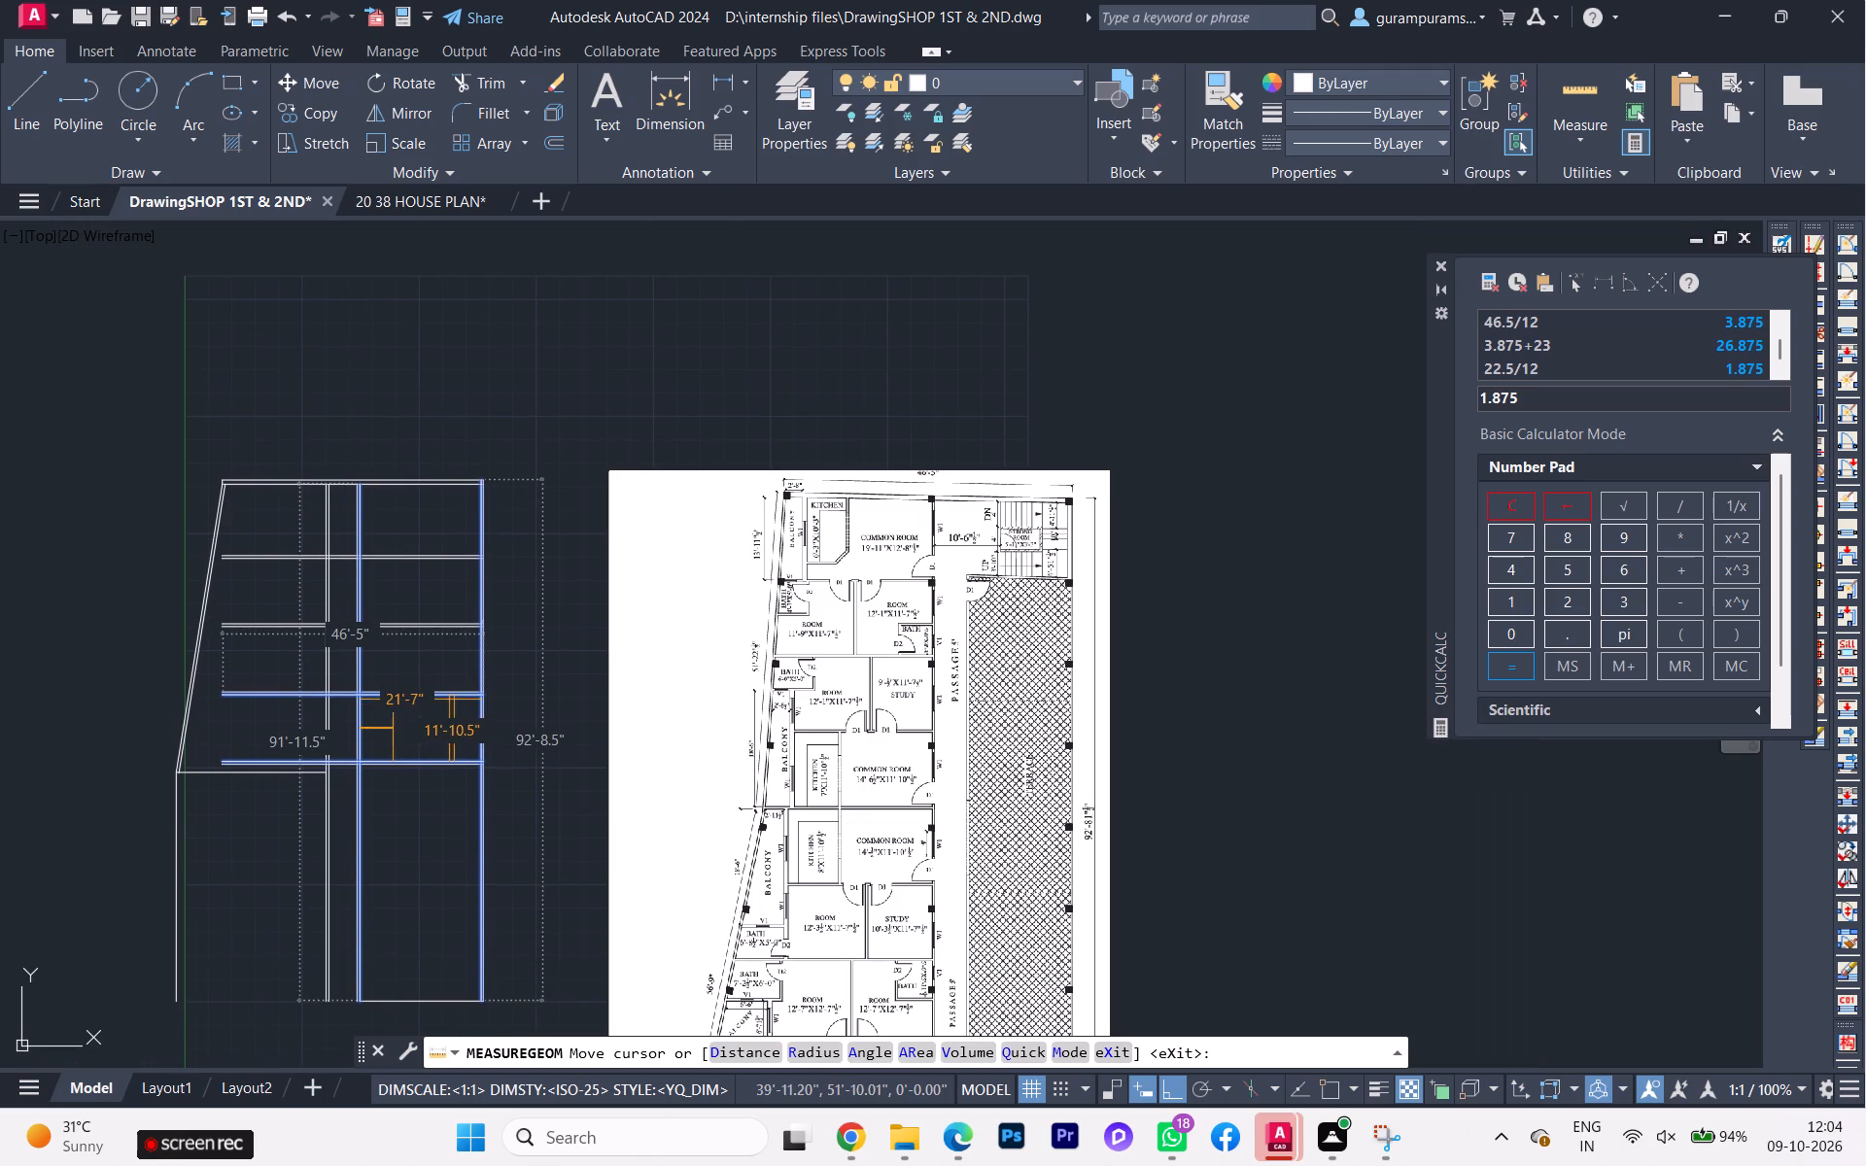
scroll(432, 712, "up", 1)
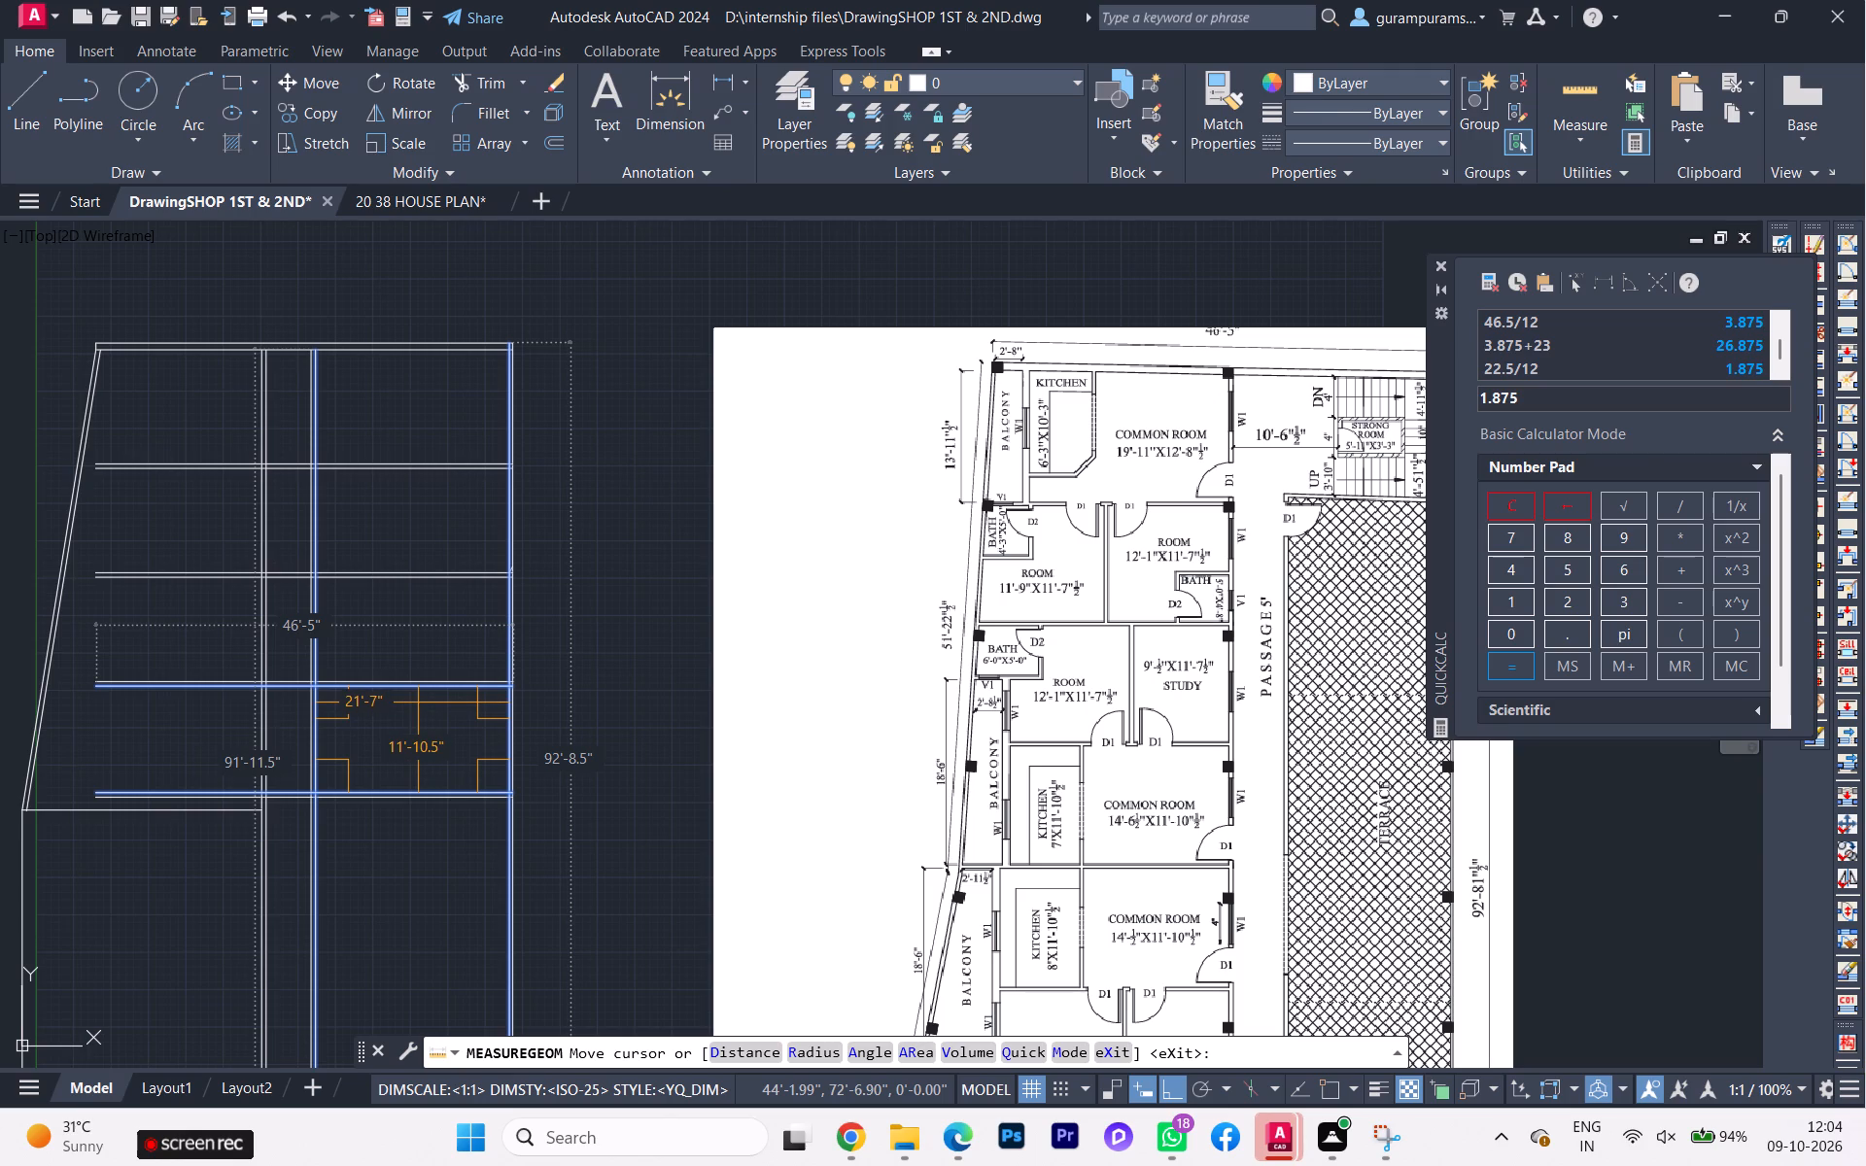
scroll(409, 710, "down", 1)
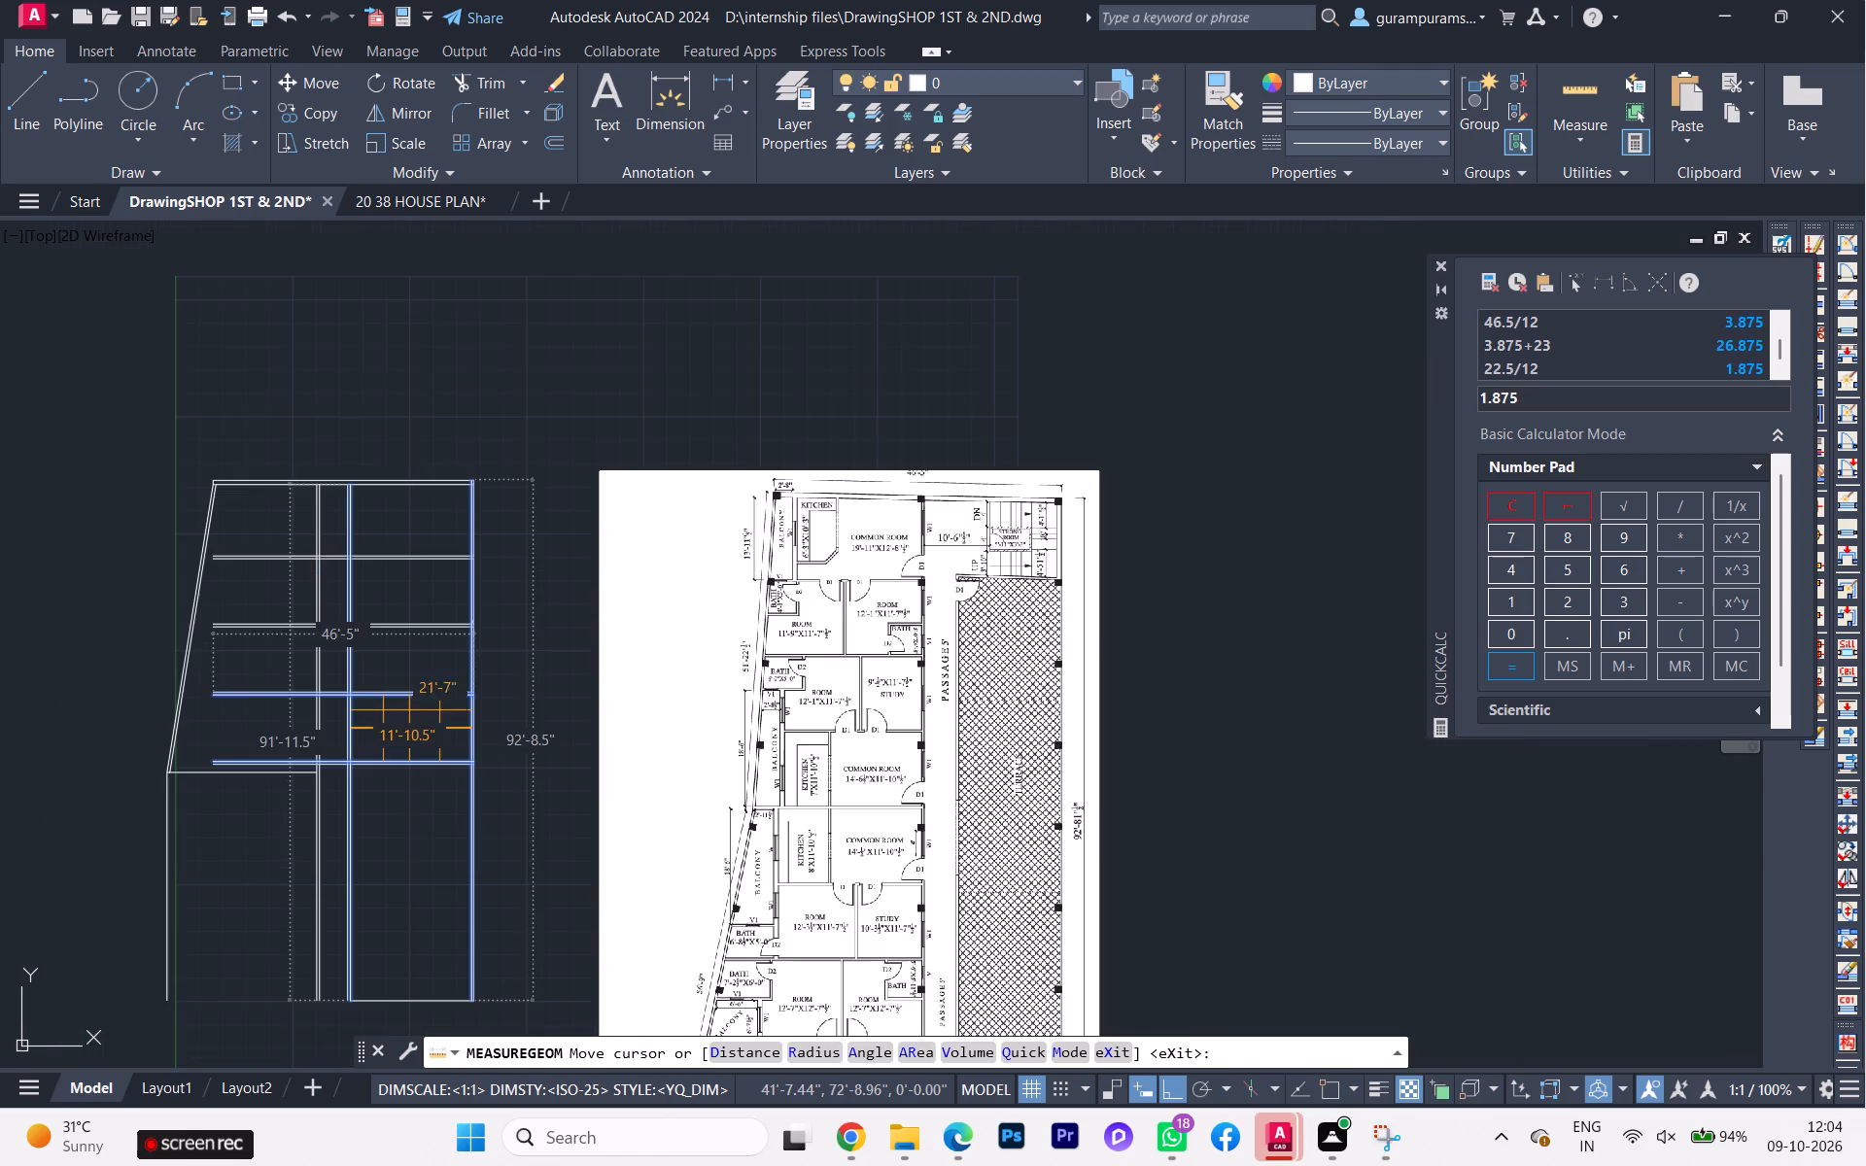
scroll(407, 711, "up", 2)
scroll(404, 713, "down", 1)
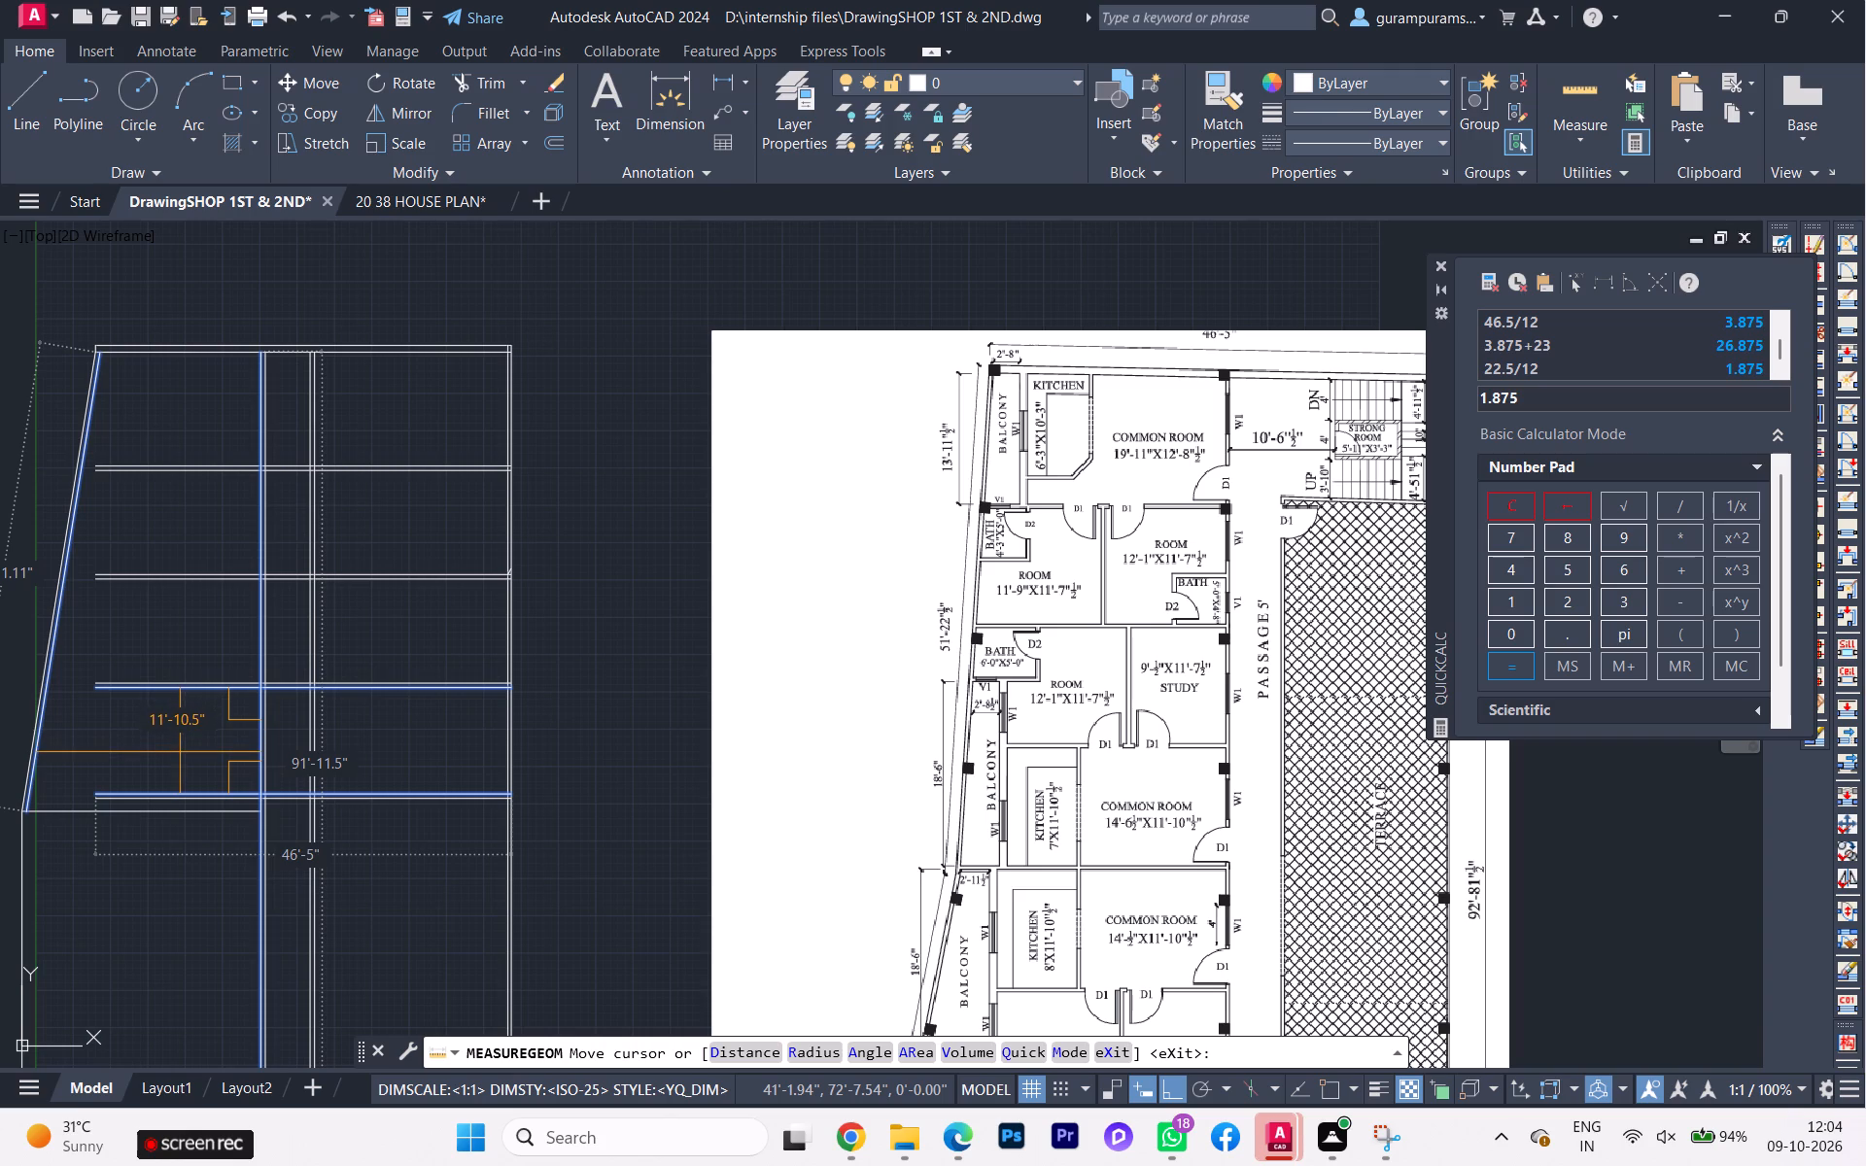
key("Escape")
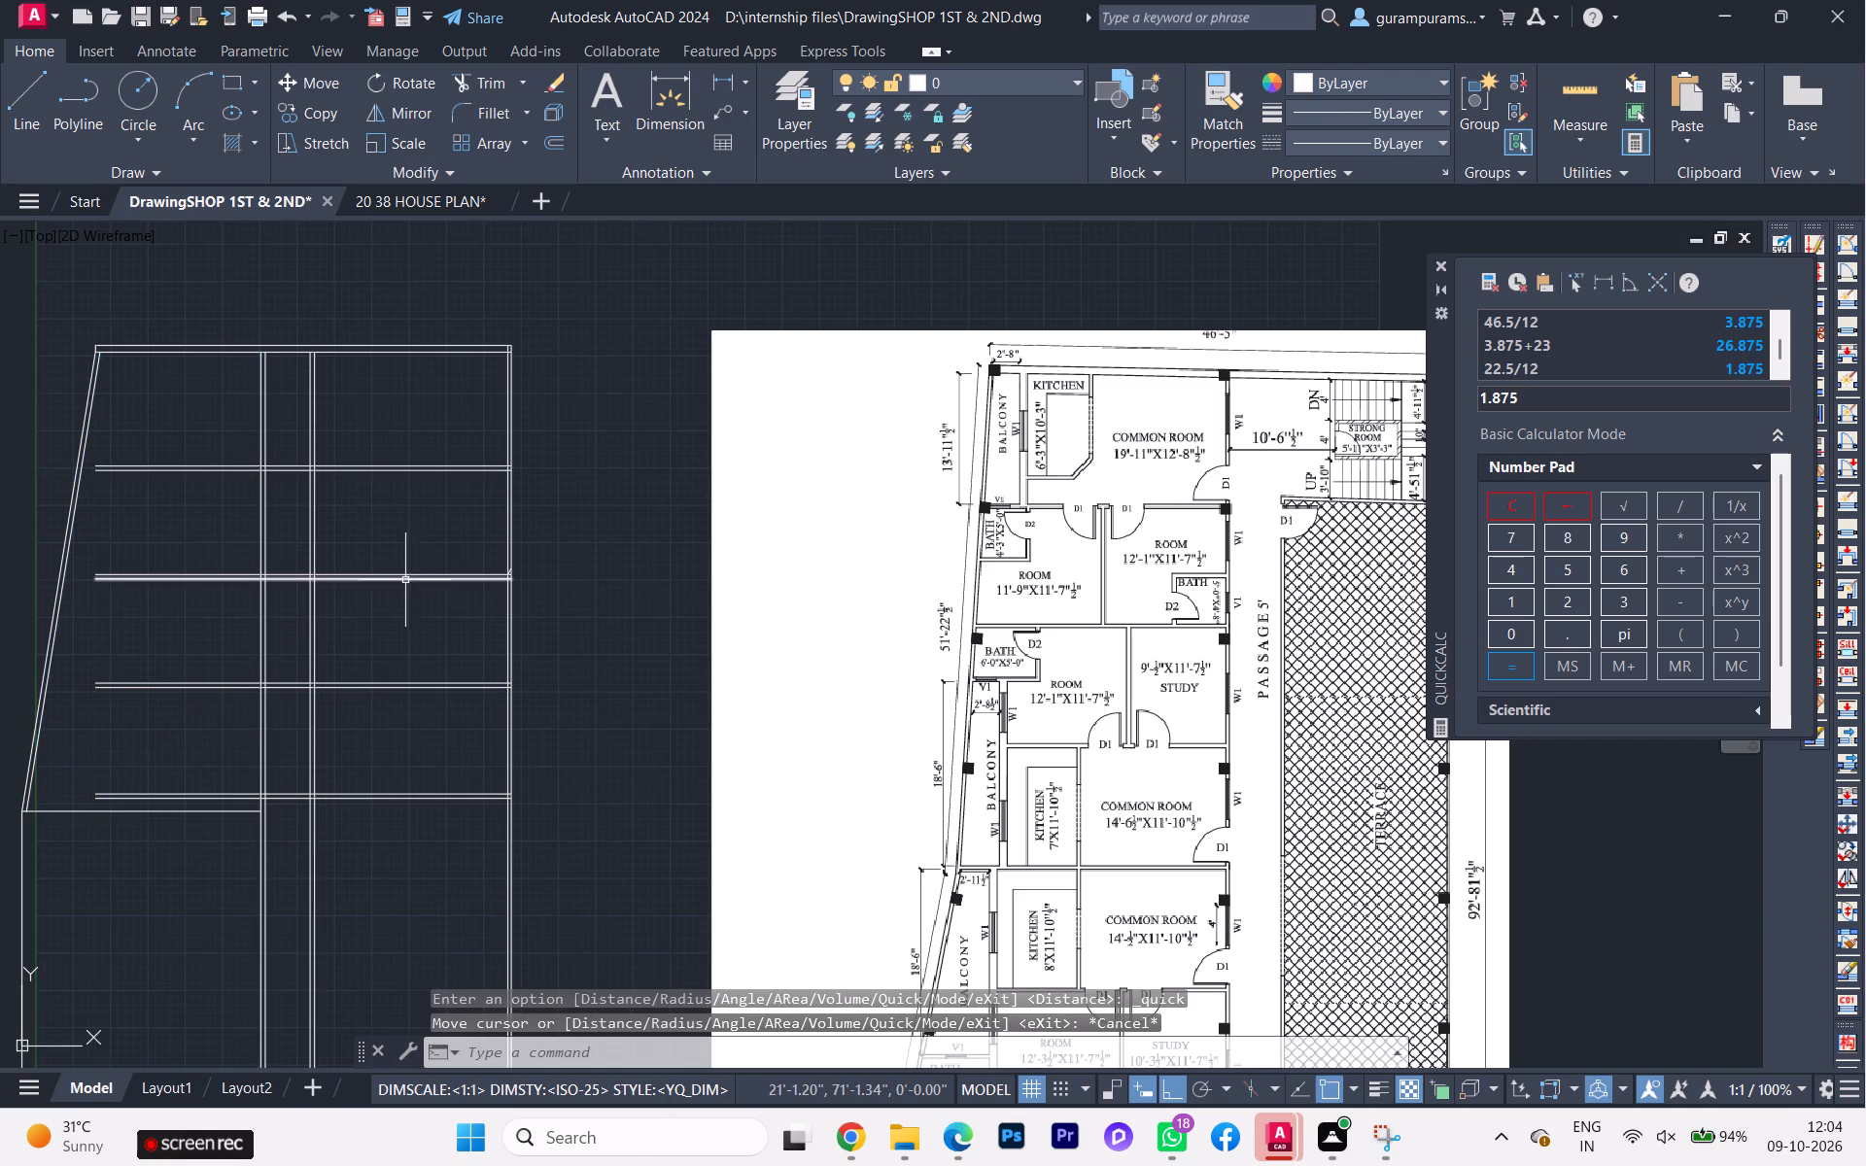
Trim the three lower cross walls across the terrace area and across the passage between the two long vertical interior walls.
key("t")
key("r")
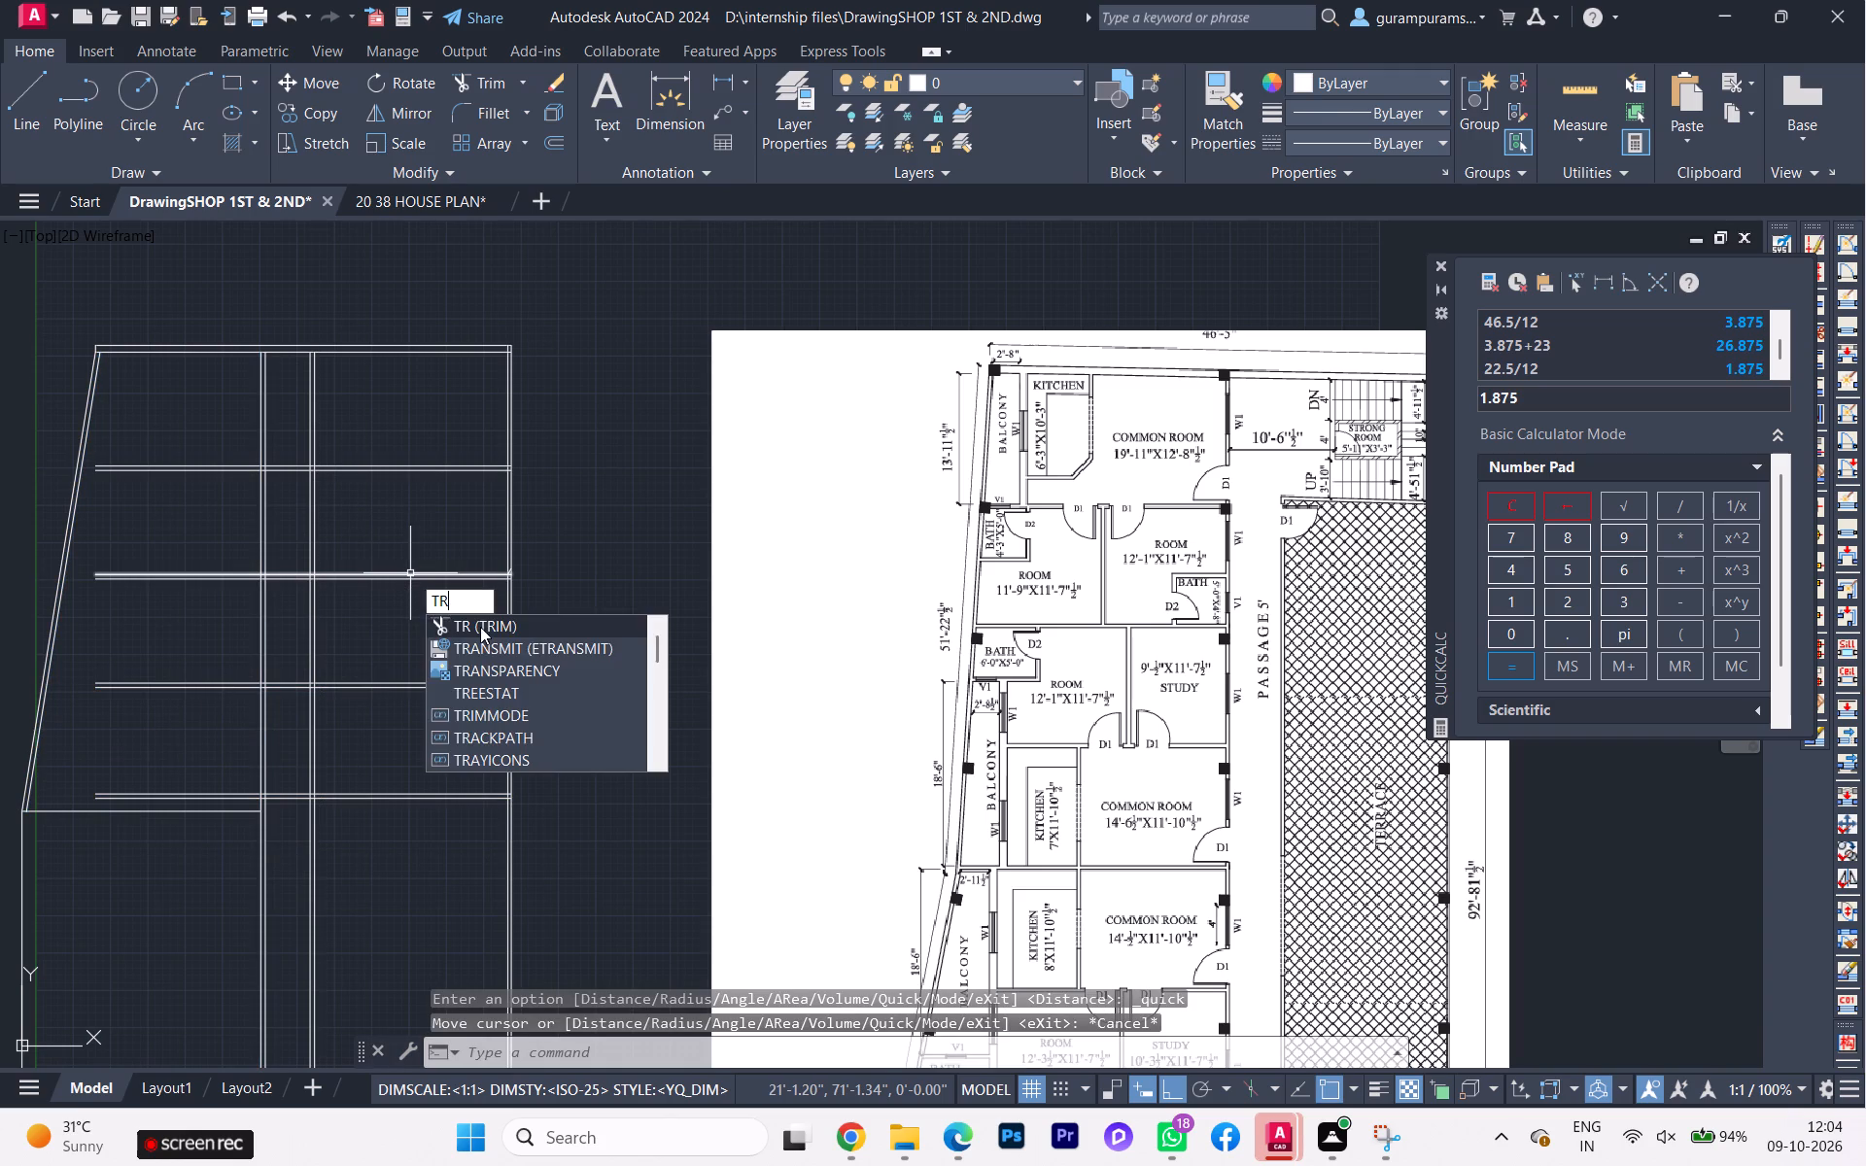
left_click(484, 626)
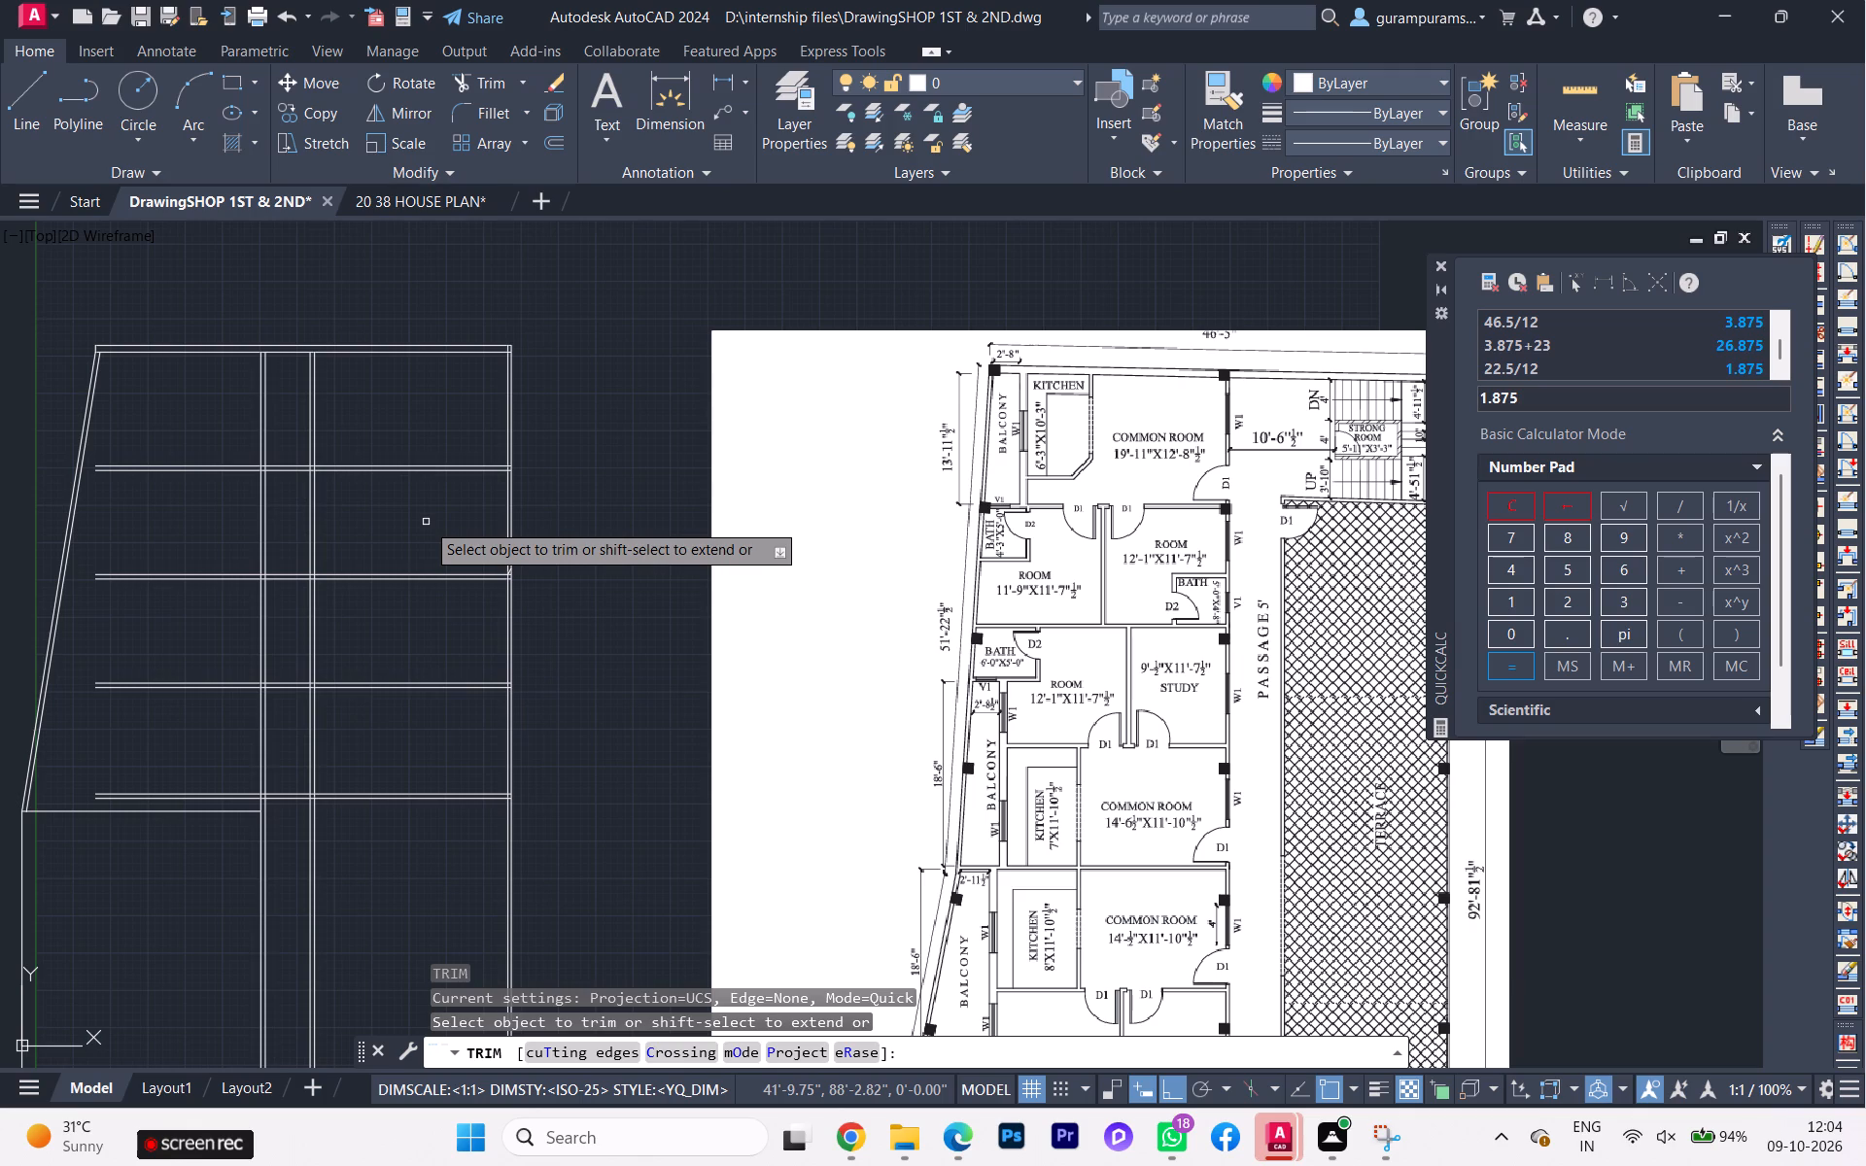
left_click(425, 523)
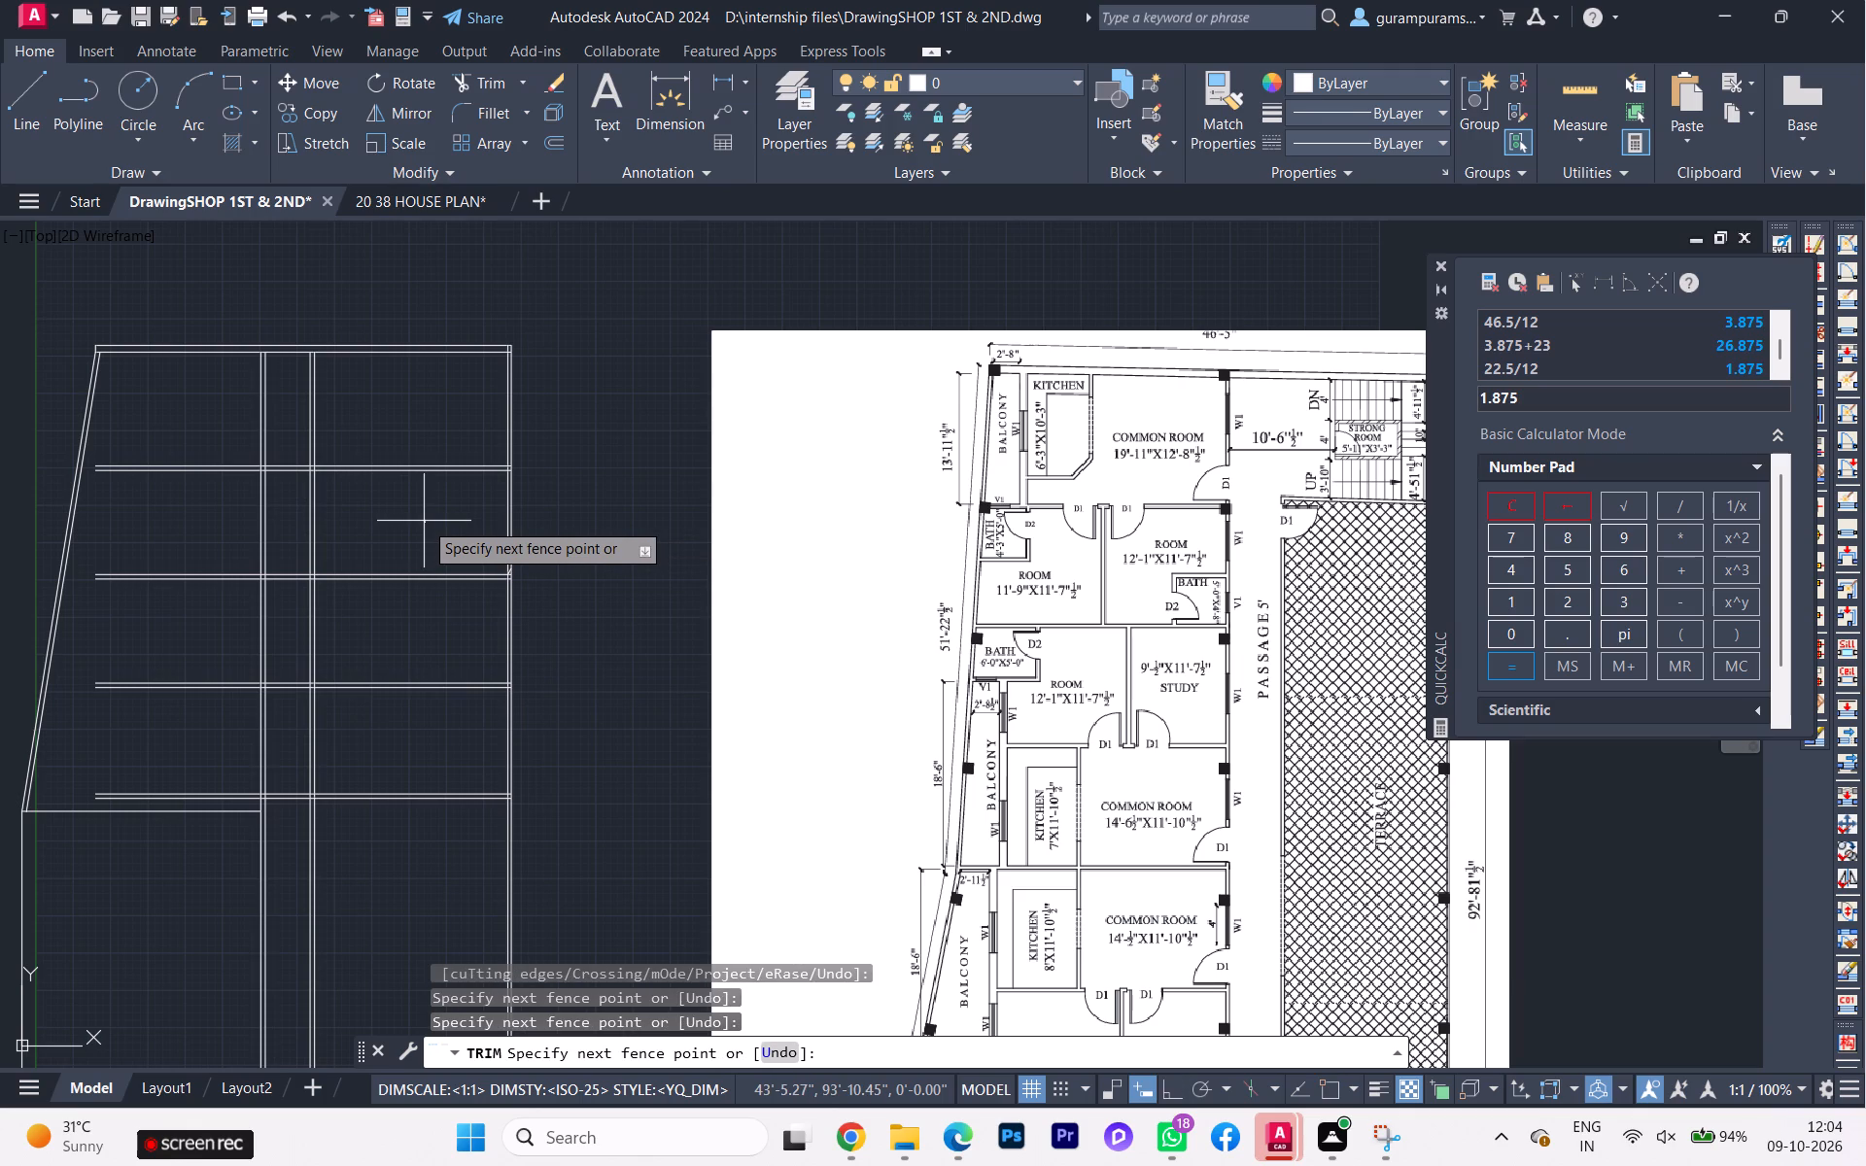
left_click(399, 862)
scroll(321, 805, "up", 1)
scroll(330, 795, "down", 1)
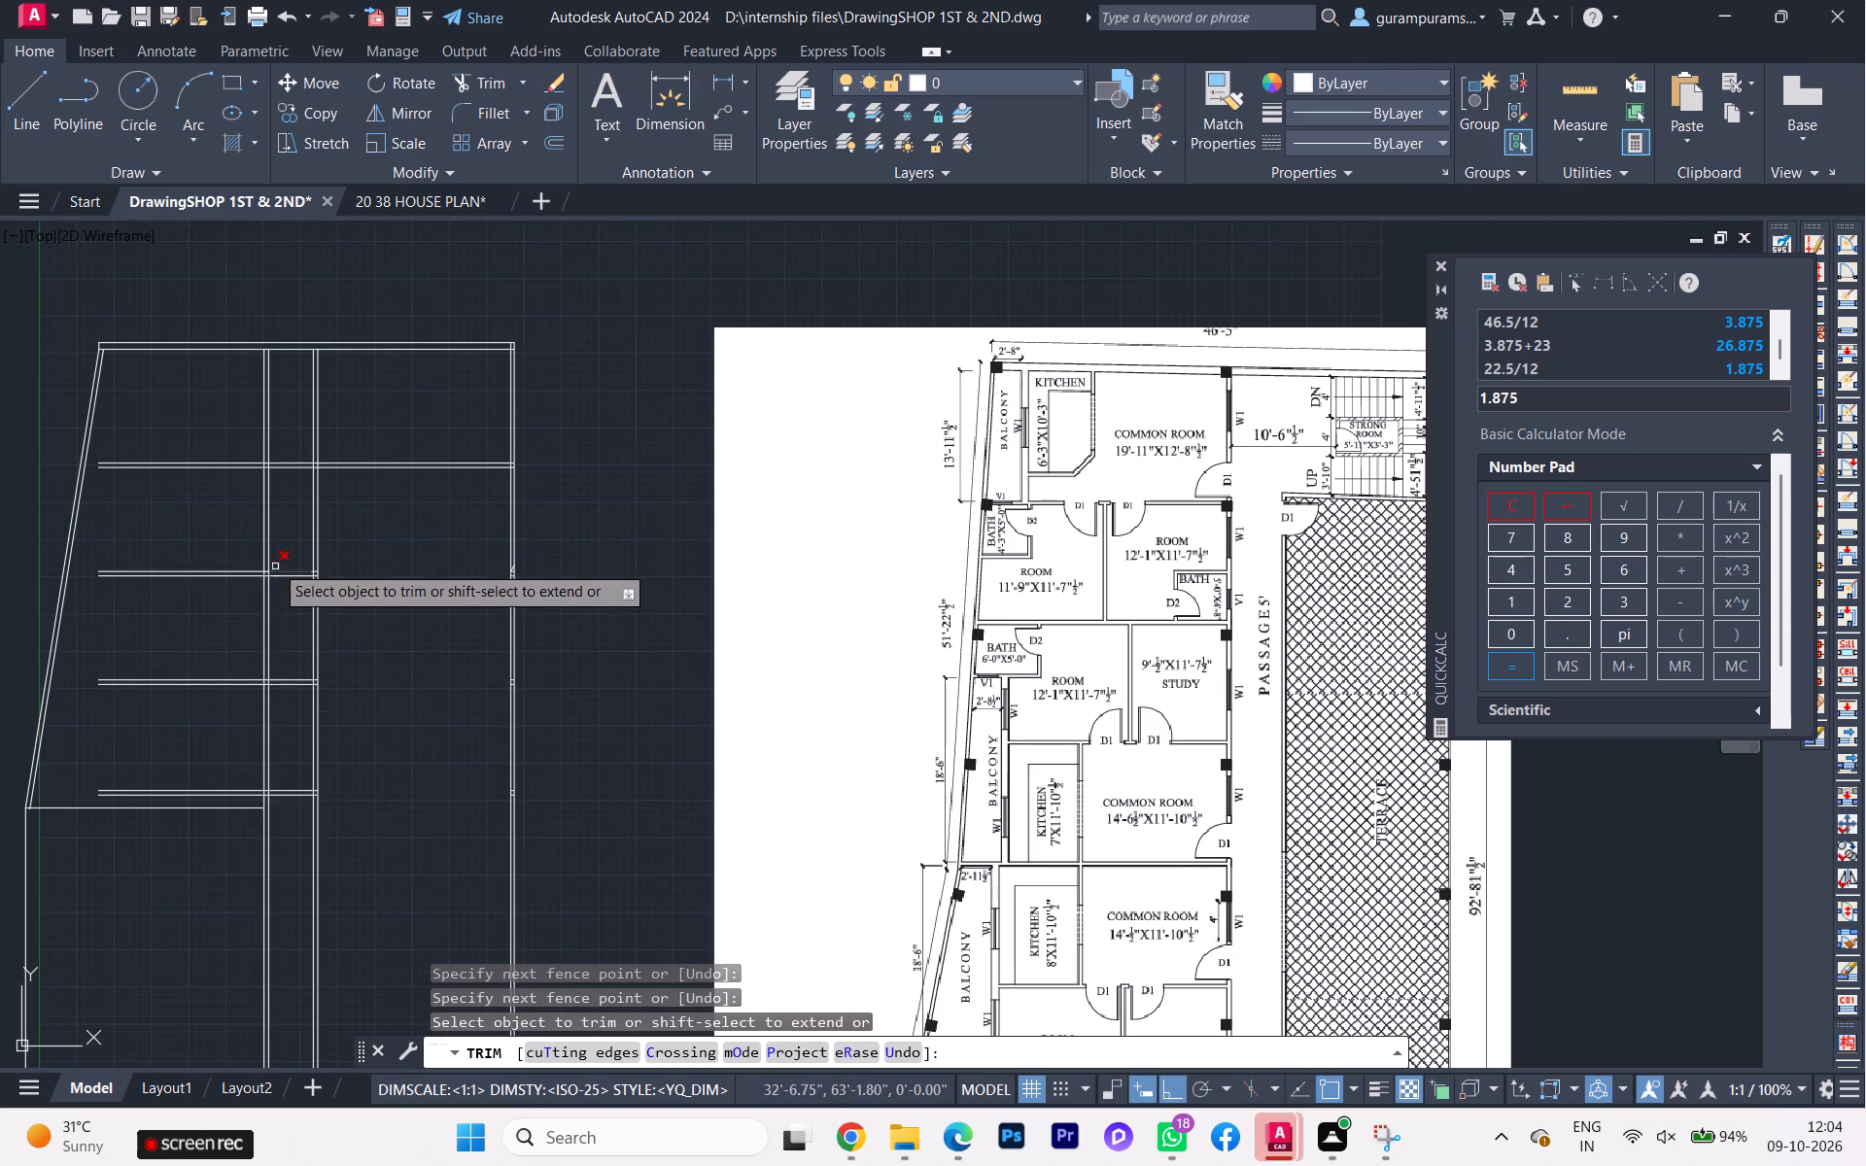
left_click(295, 542)
left_click(285, 850)
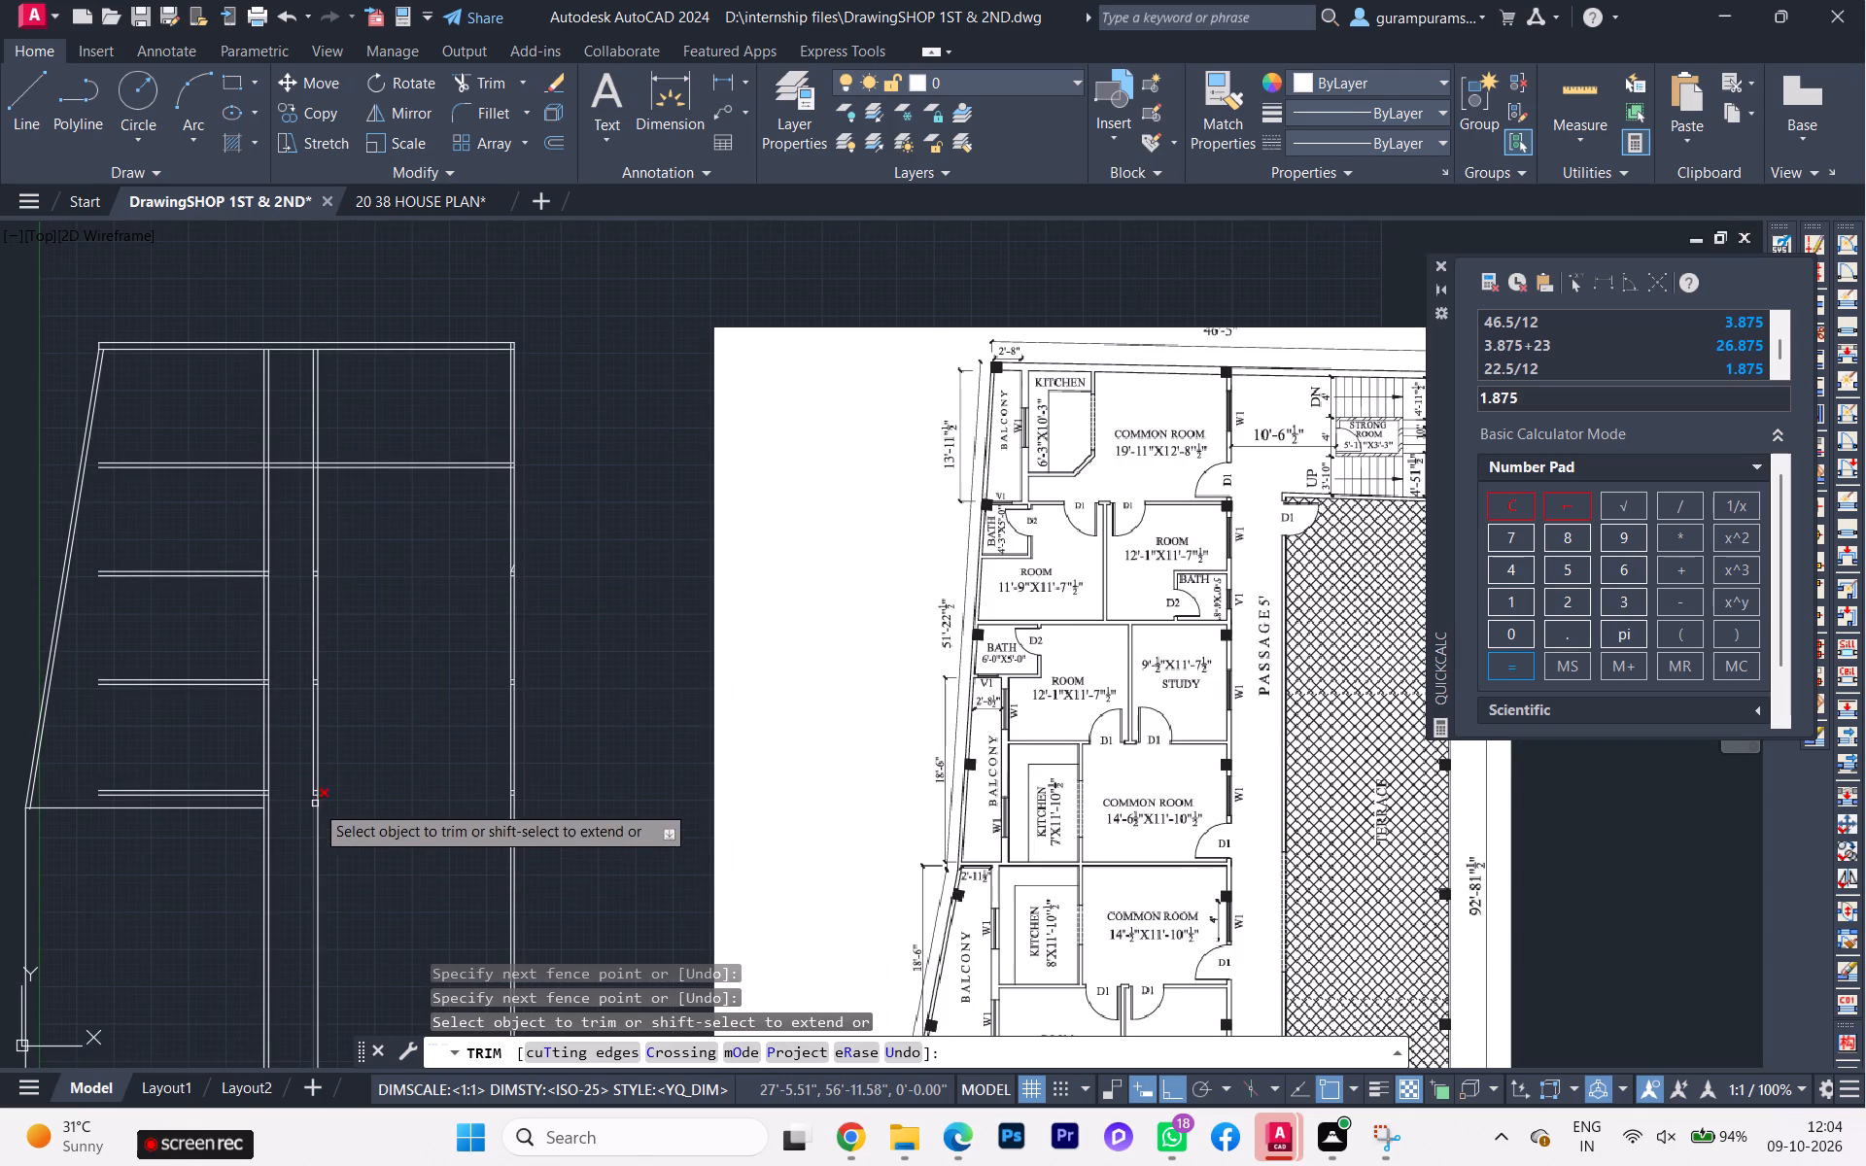
Trim the leftover segments of the three lower cross walls inside the thickness of the terrace-side passage wall.
scroll(318, 787, "up", 2)
scroll(308, 438, "up", 2)
scroll(319, 482, "down", 1)
middle_click_drag(322, 497, 324, 682)
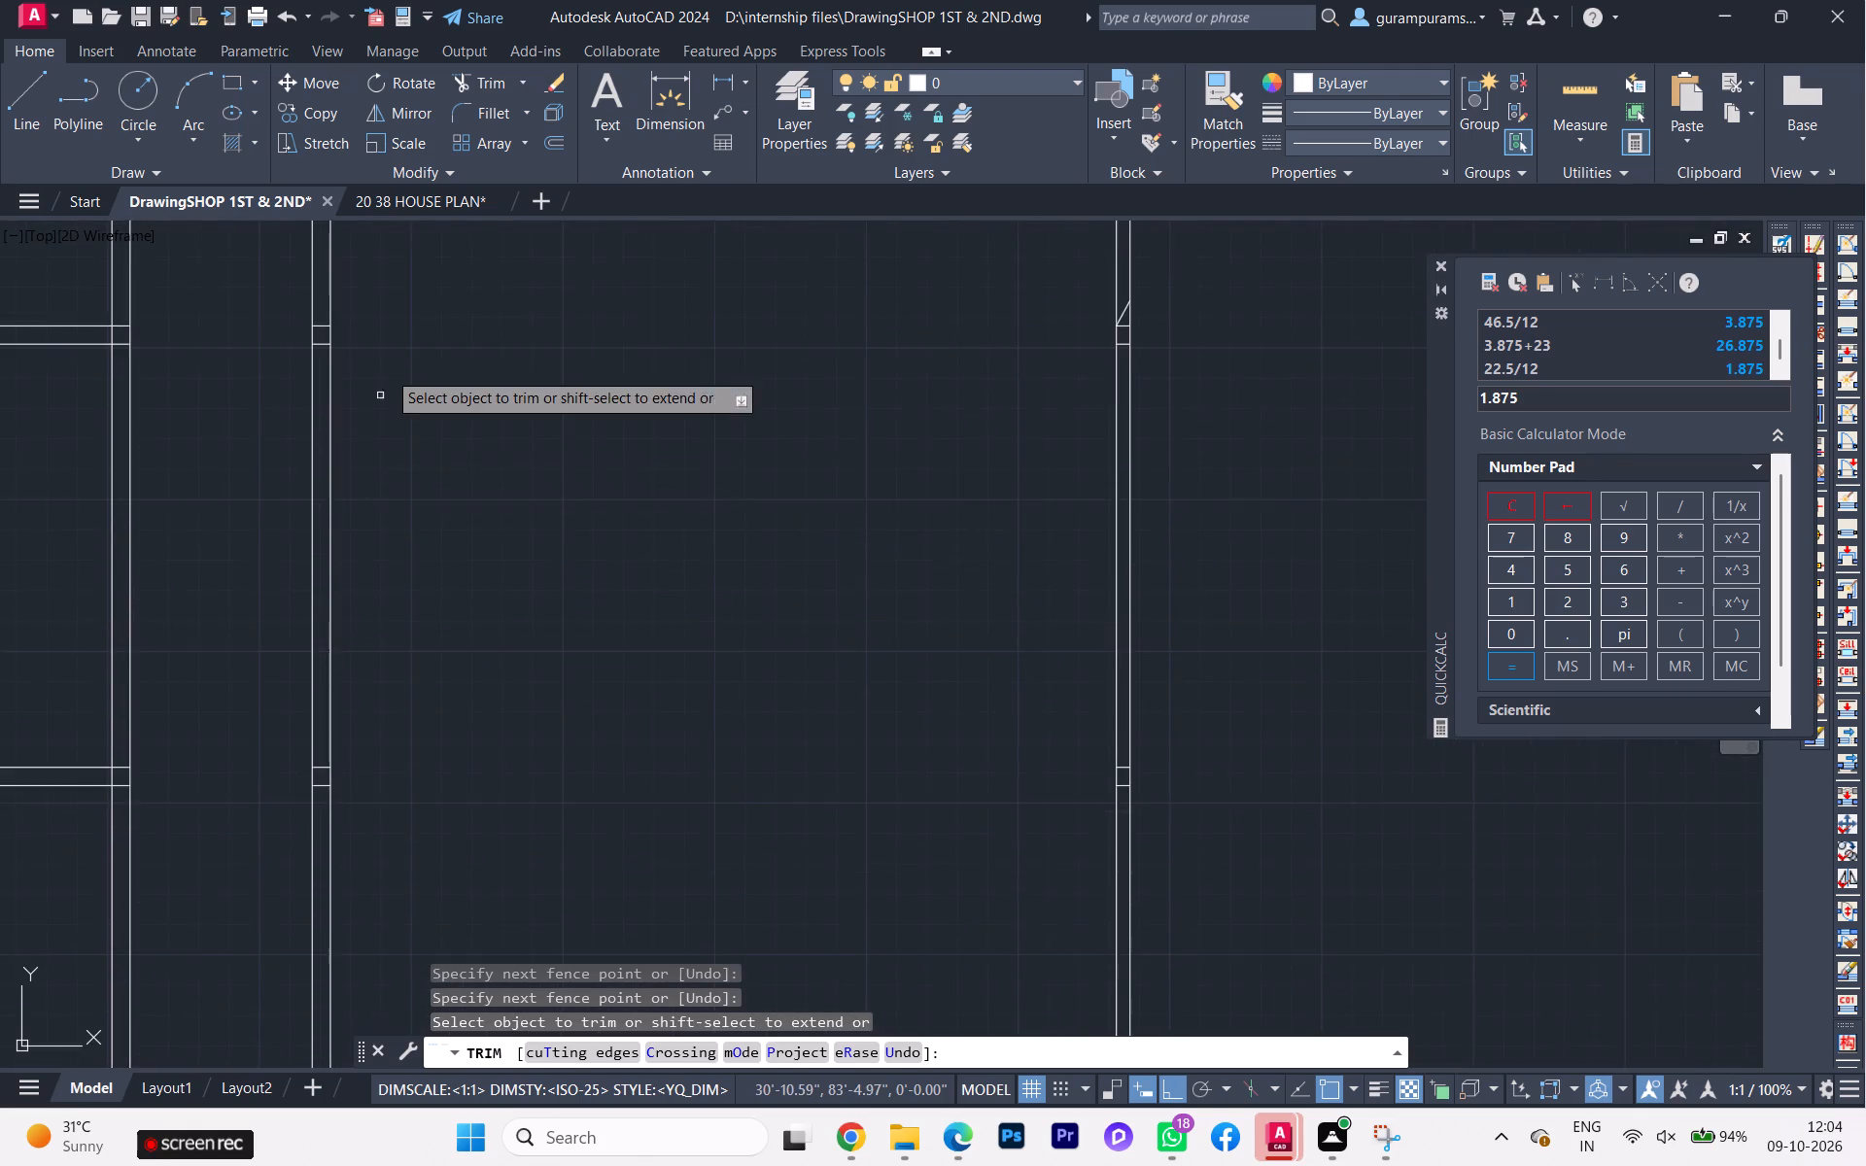
scroll(386, 342, "up", 3)
left_click(139, 339)
left_click(129, 376)
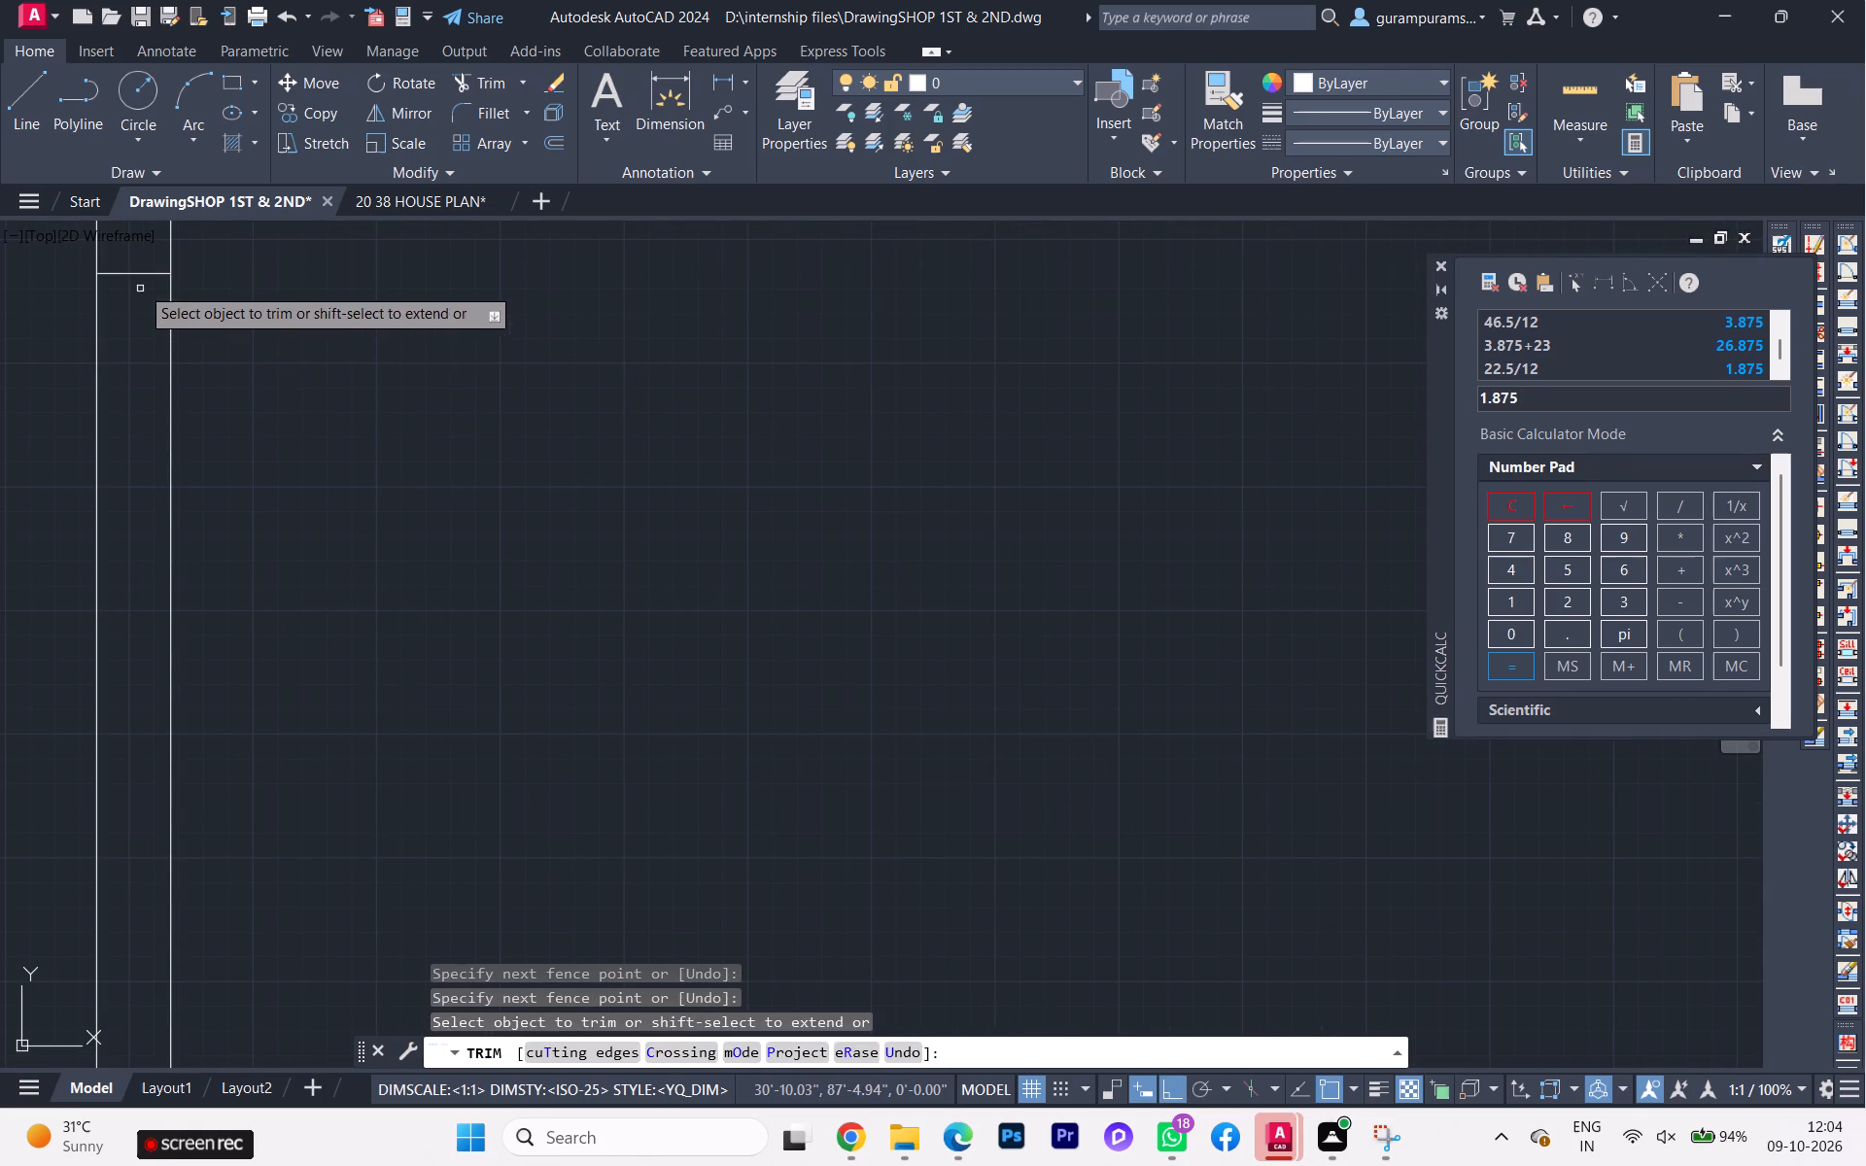
left_click(140, 285)
left_click(143, 254)
scroll(186, 468, "down", 3)
scroll(200, 482, "up", 1)
scroll(202, 482, "down", 1)
scroll(217, 890, "up", 4)
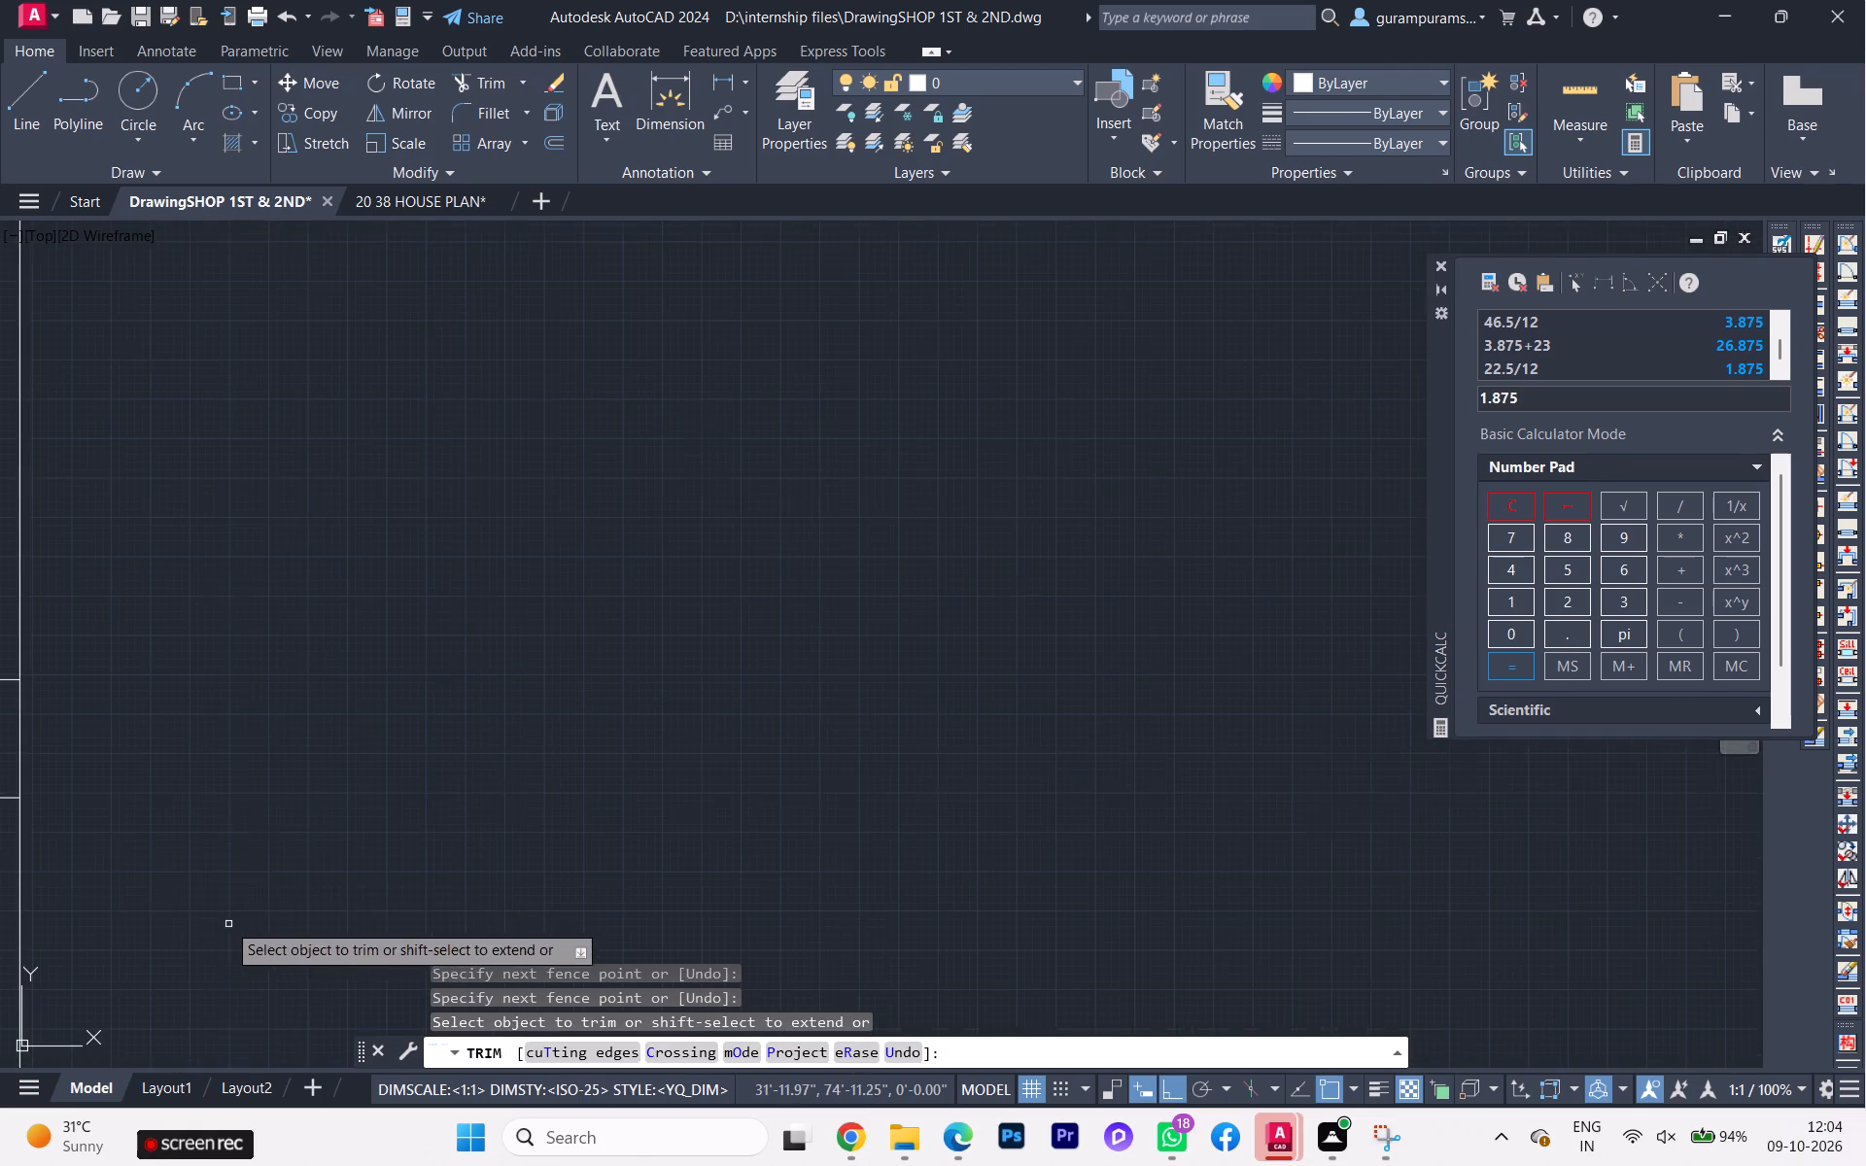
scroll(135, 782, "down", 3)
middle_click_drag(242, 767, 415, 679)
scroll(314, 756, "up", 3)
left_click(297, 638)
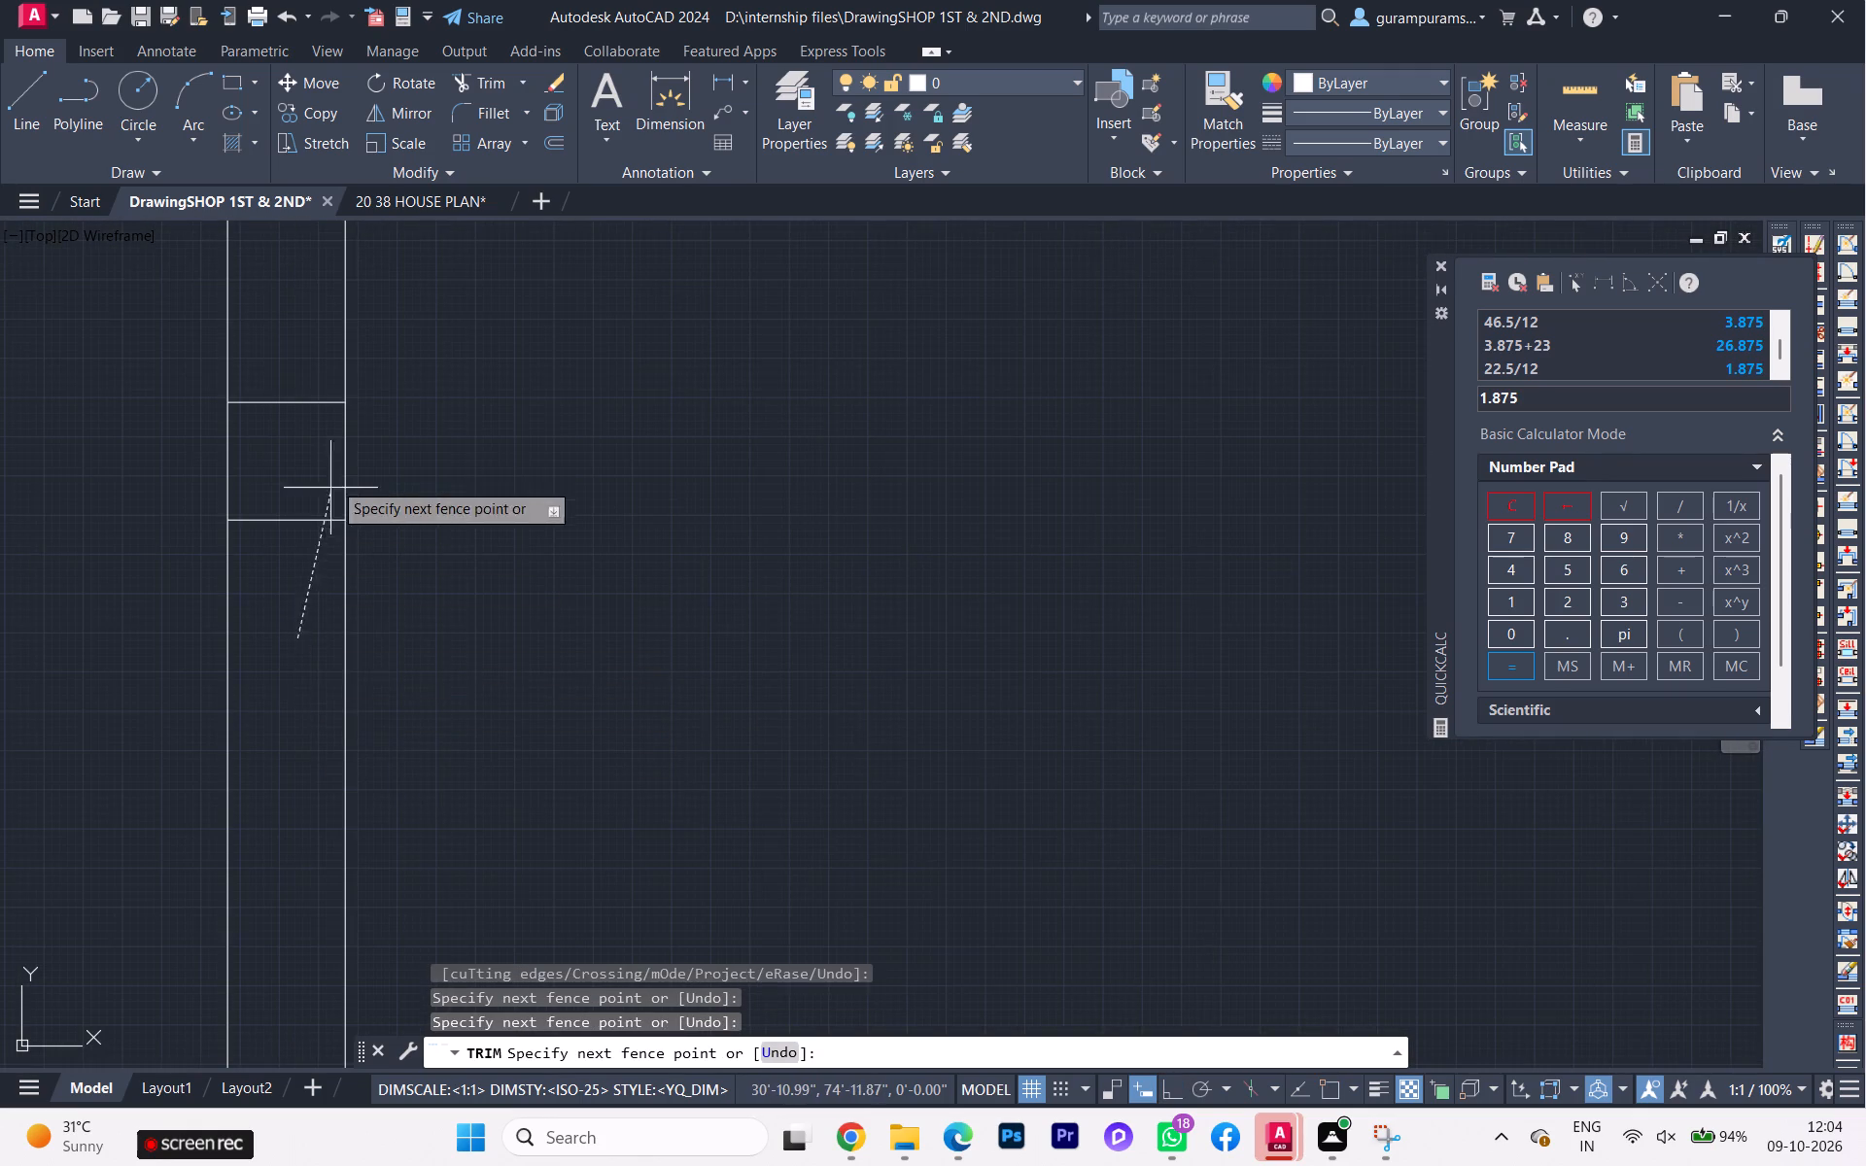
left_click(288, 388)
scroll(427, 593, "down", 5)
middle_click_drag(454, 718, 408, 350)
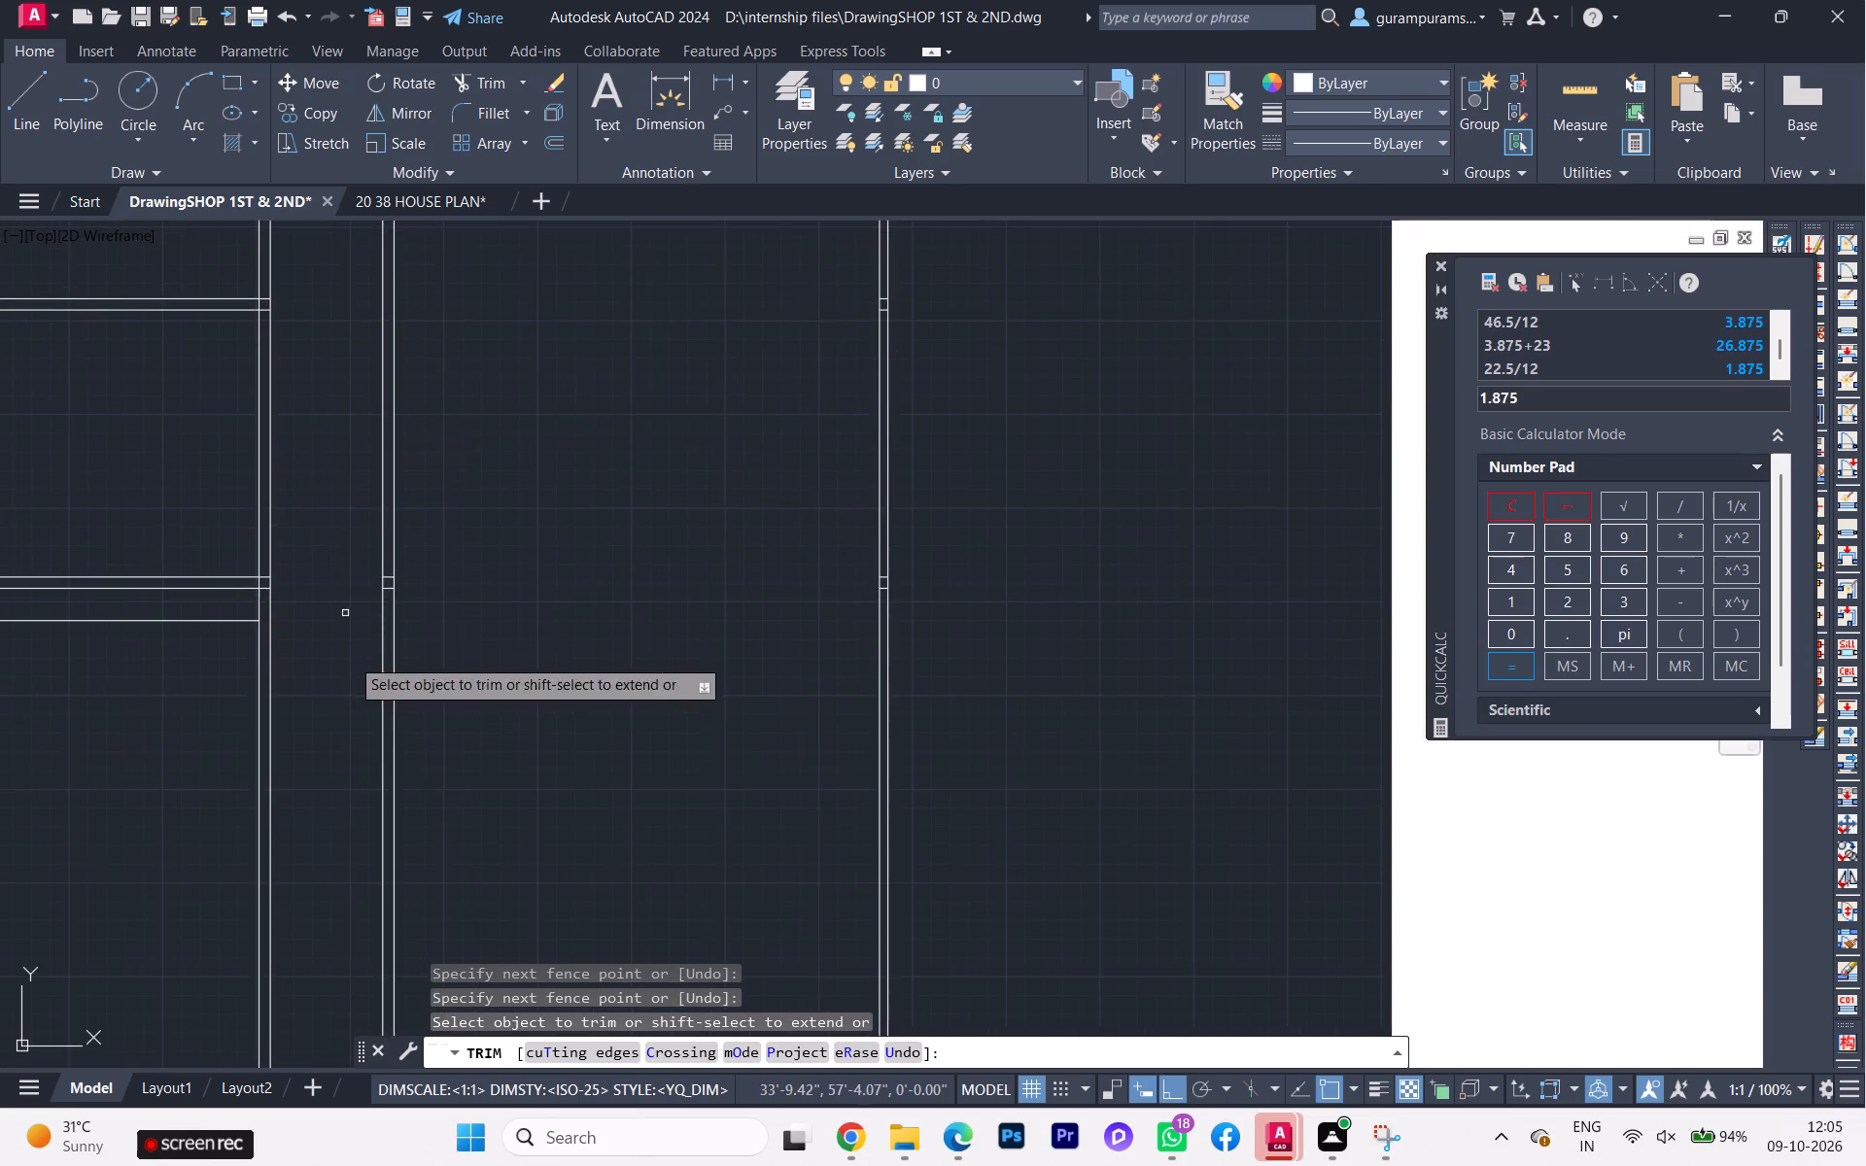
scroll(352, 677, "up", 3)
left_click(474, 357)
left_click(480, 237)
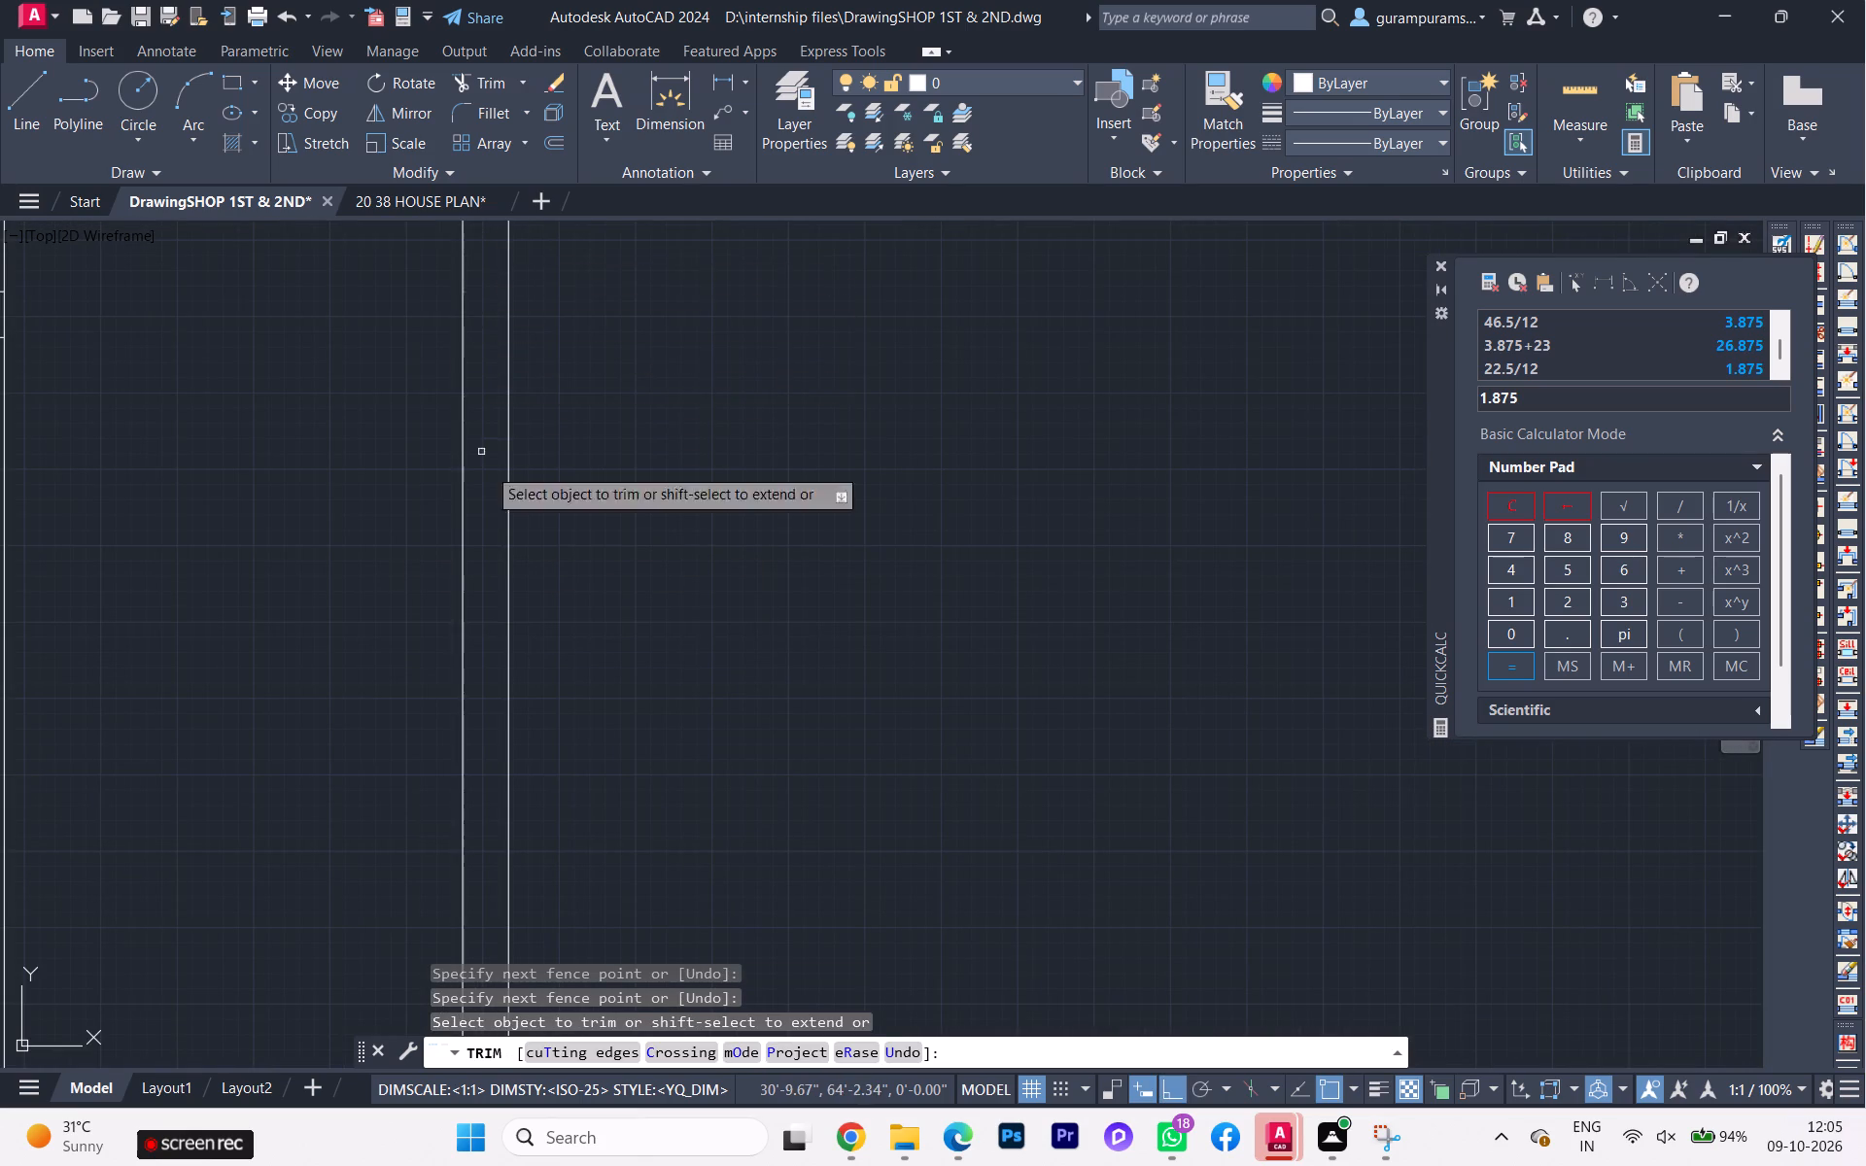
scroll(497, 488, "down", 2)
scroll(536, 600, "down", 4)
middle_click_drag(525, 677, 510, 574)
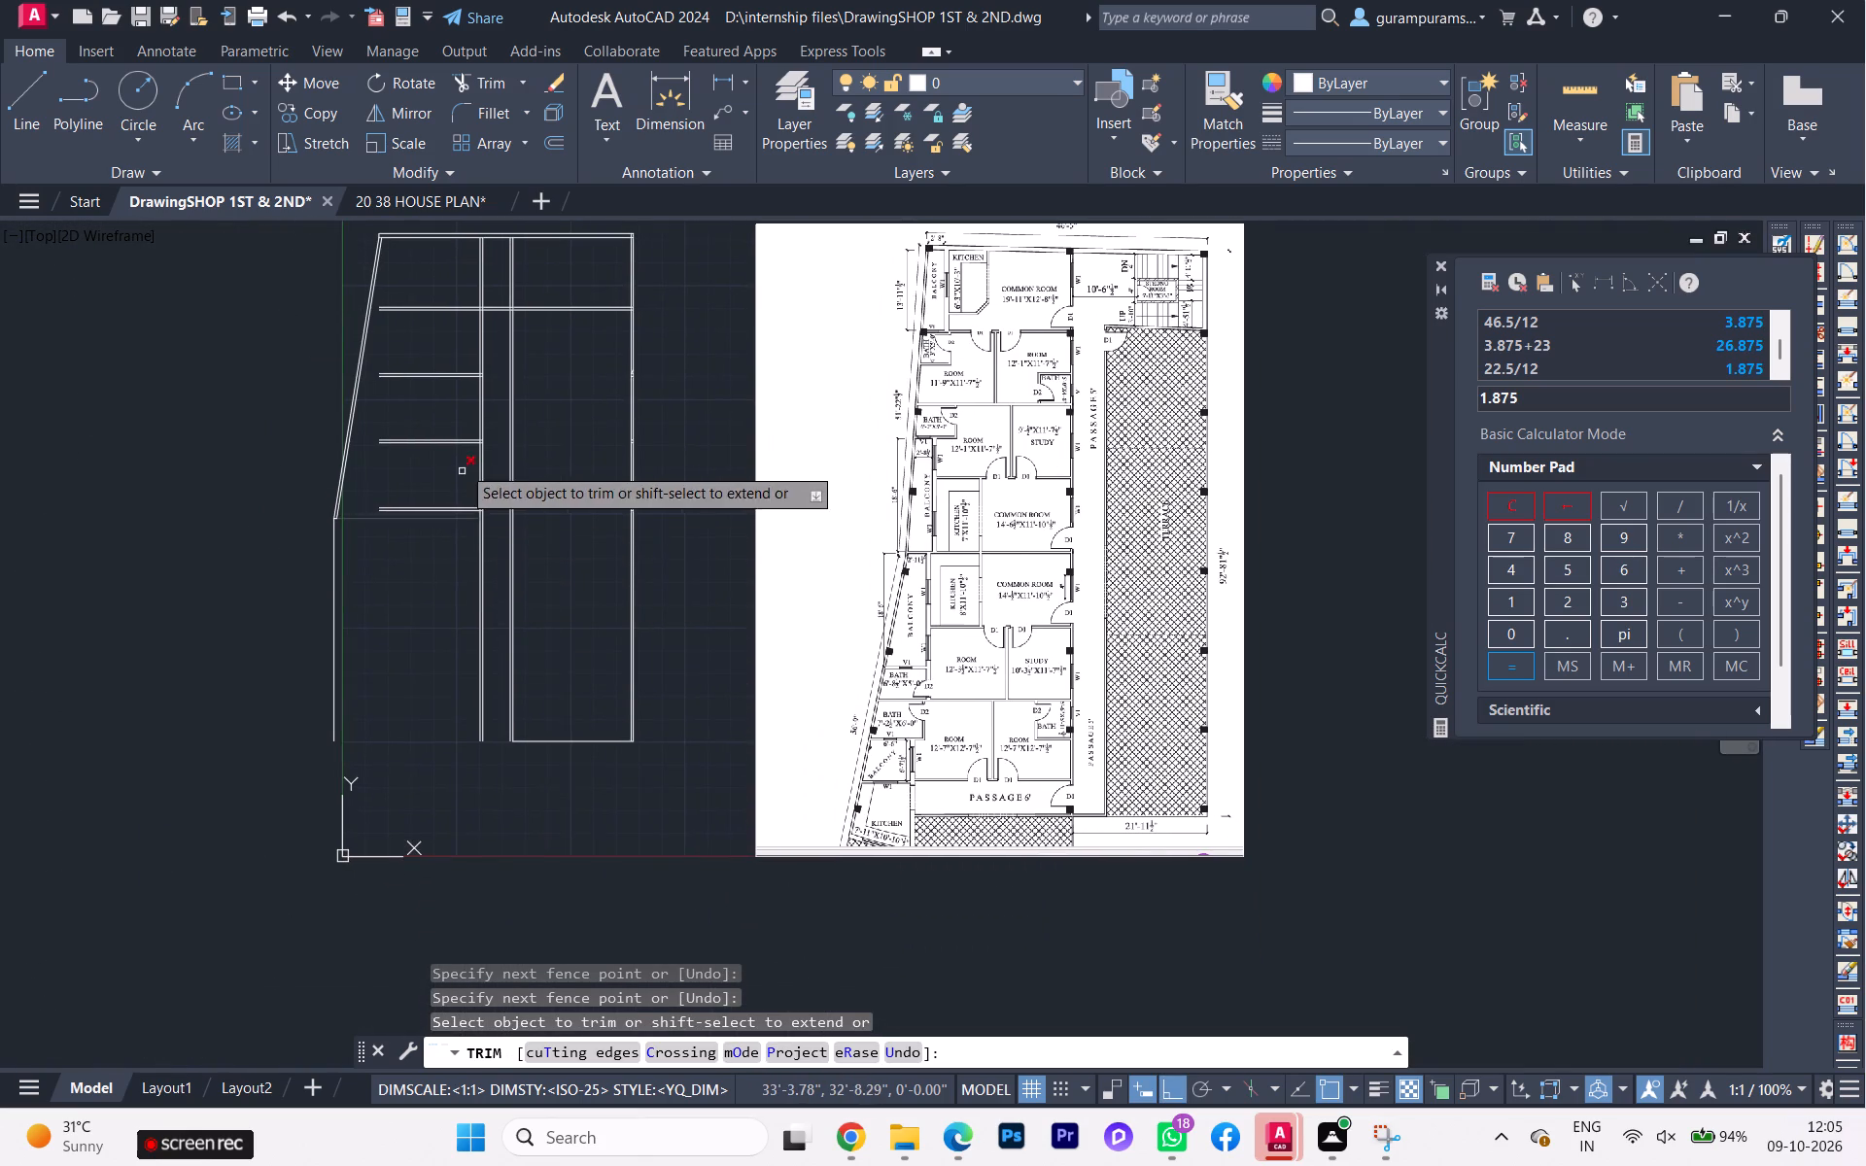
Trim the three lower cross walls' ends inside the room-side passage wall so they stop at its room face.
scroll(462, 465, "up", 3)
scroll(546, 675, "up", 2)
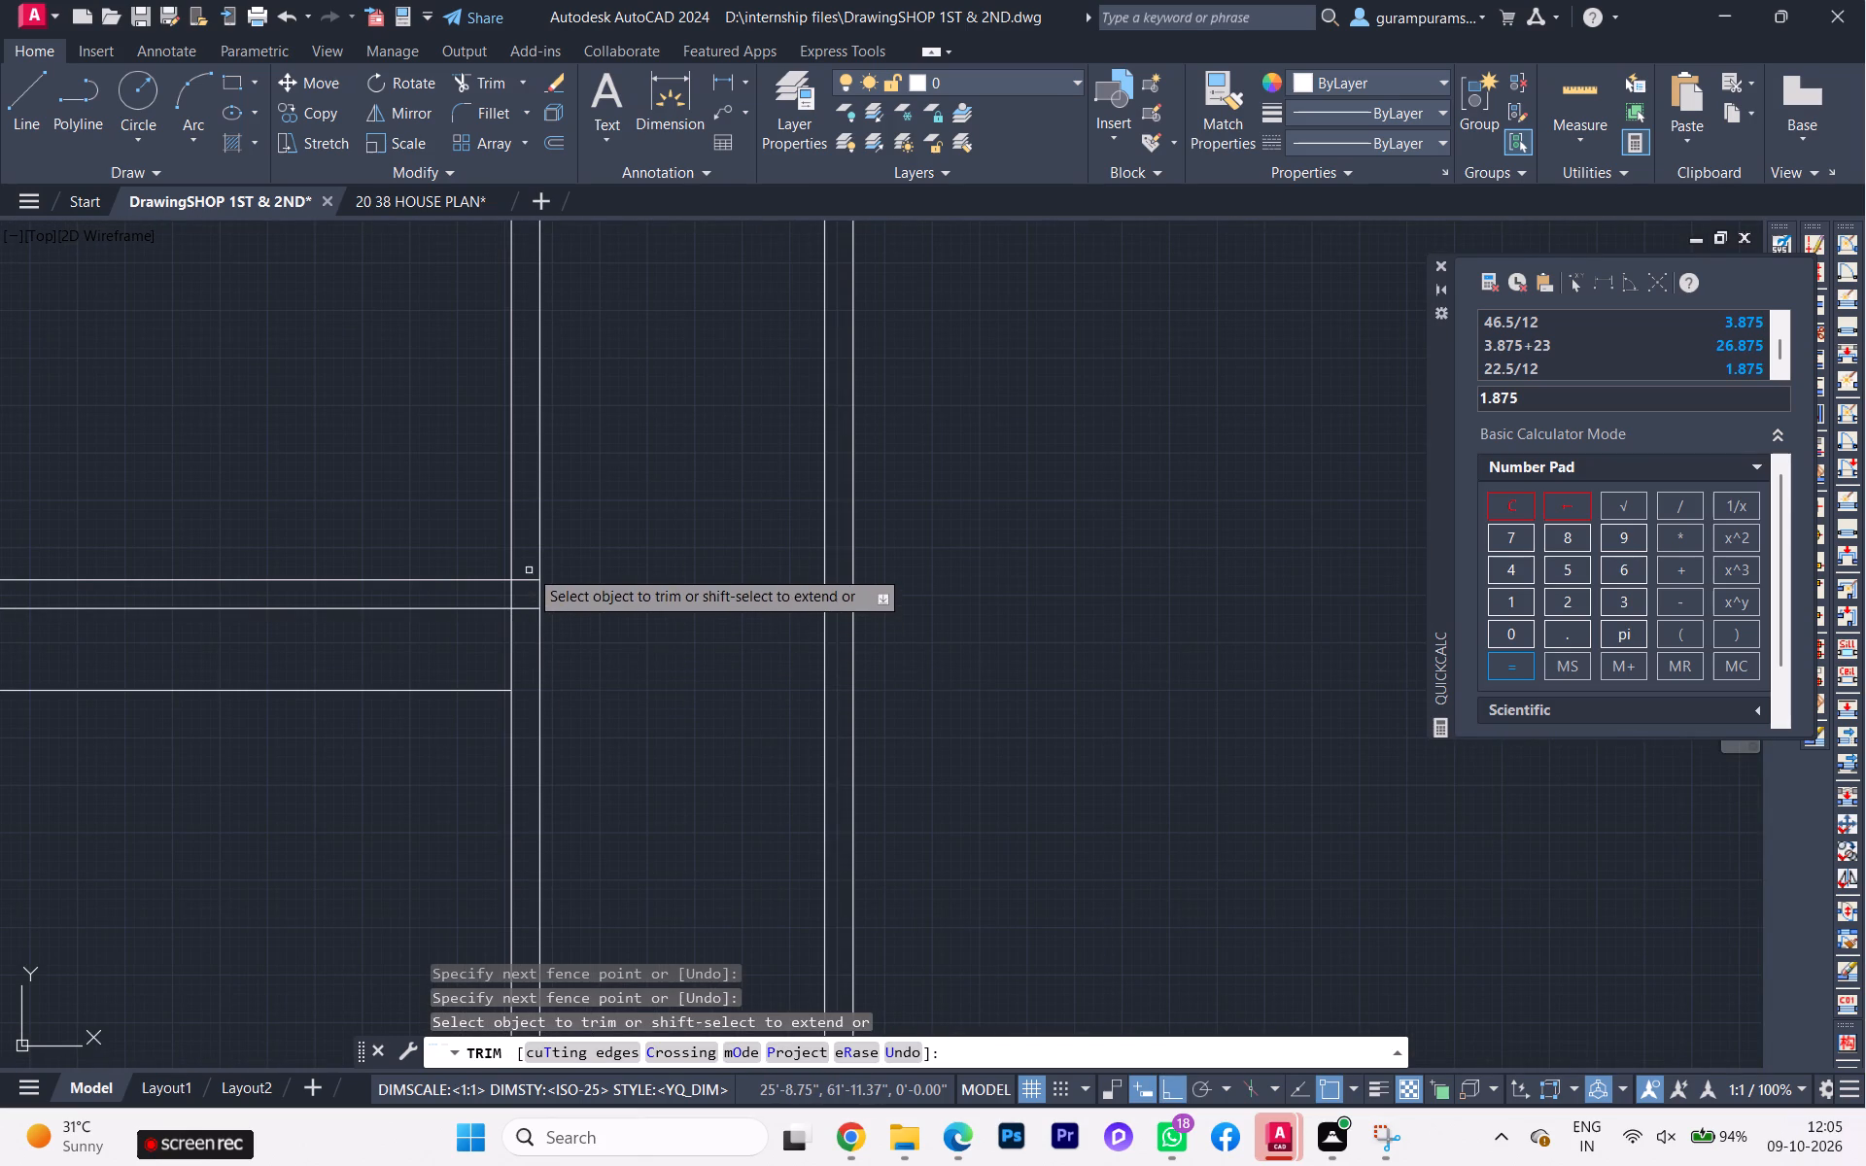
left_click(529, 568)
left_click(524, 628)
scroll(569, 548, "down", 1)
scroll(569, 548, "up", 1)
scroll(570, 548, "down", 1)
middle_click_drag(576, 578, 552, 777)
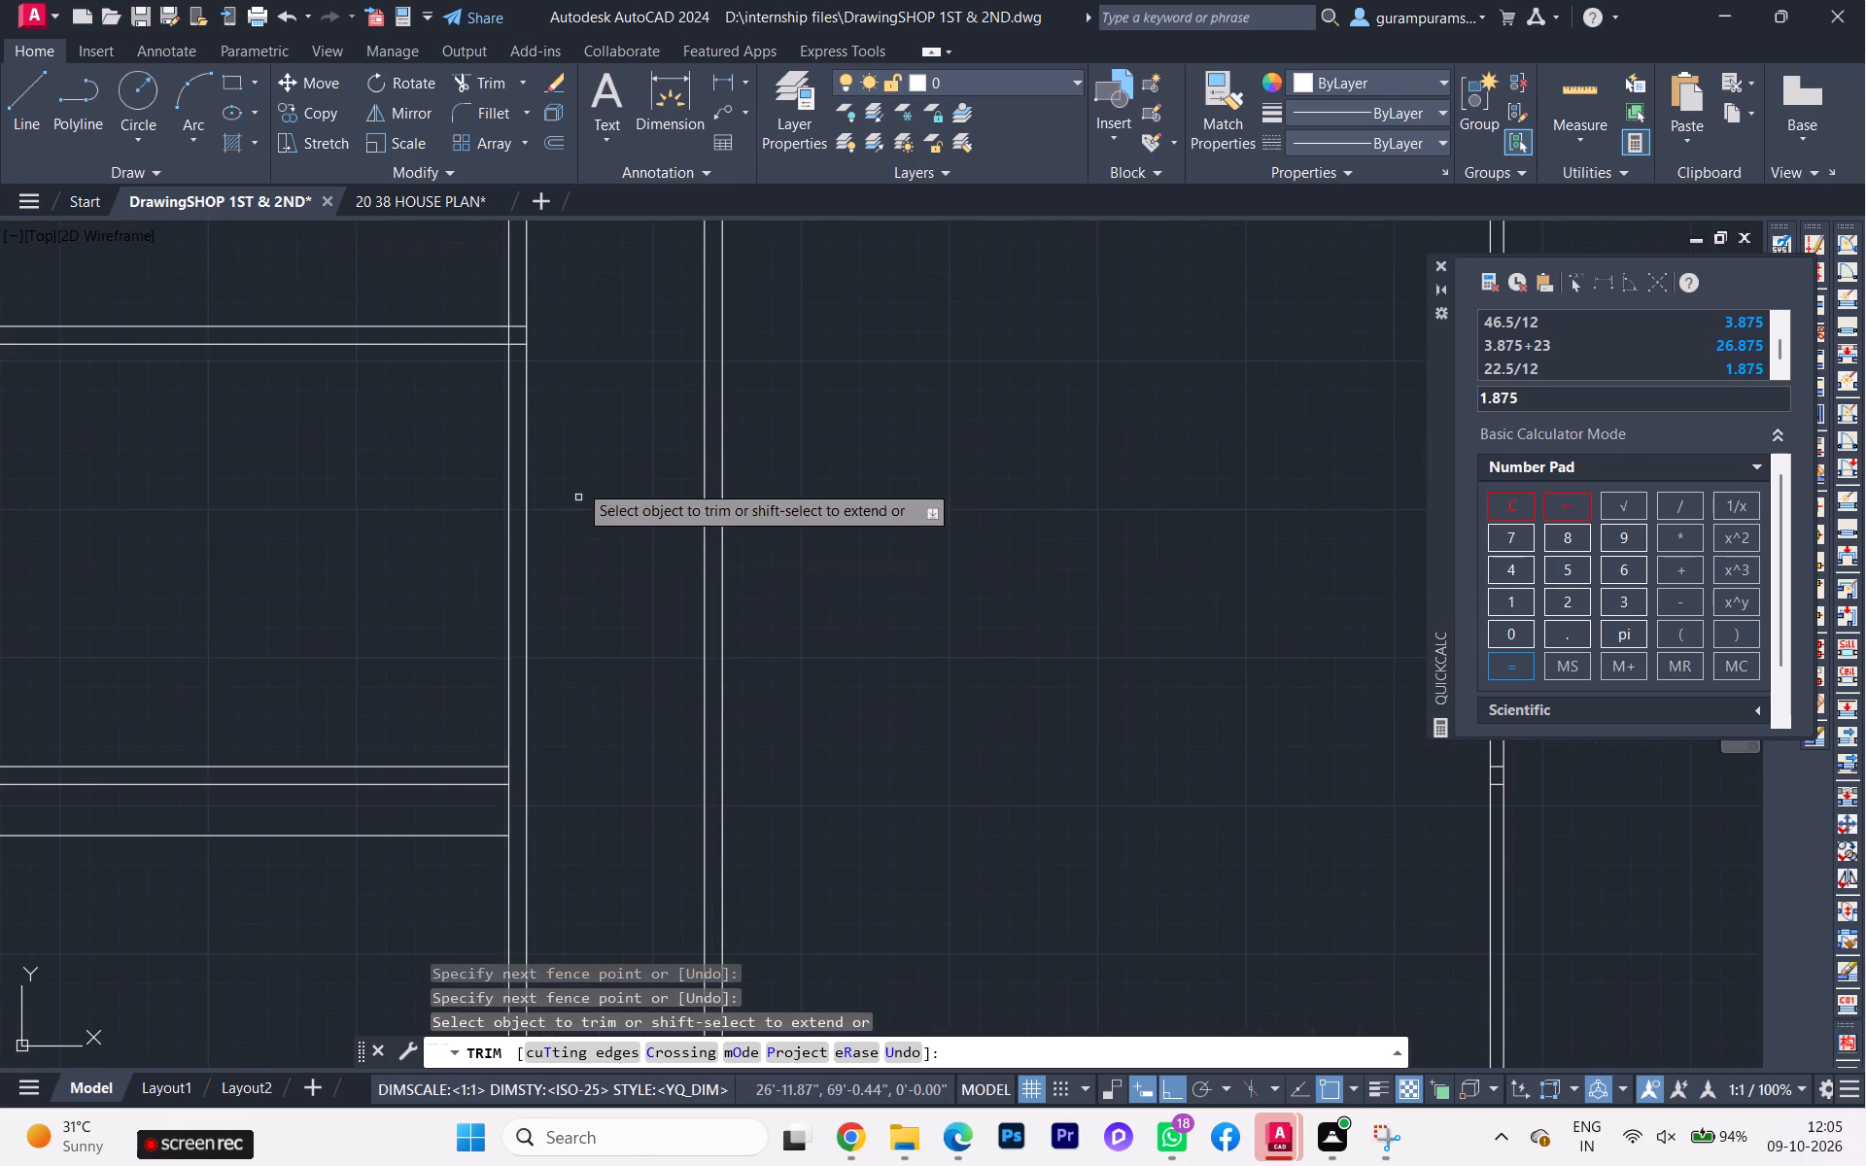
scroll(541, 381, "up", 2)
scroll(527, 336, "down", 1)
middle_click_drag(526, 342, 526, 427)
scroll(491, 368, "up", 2)
left_click(516, 355)
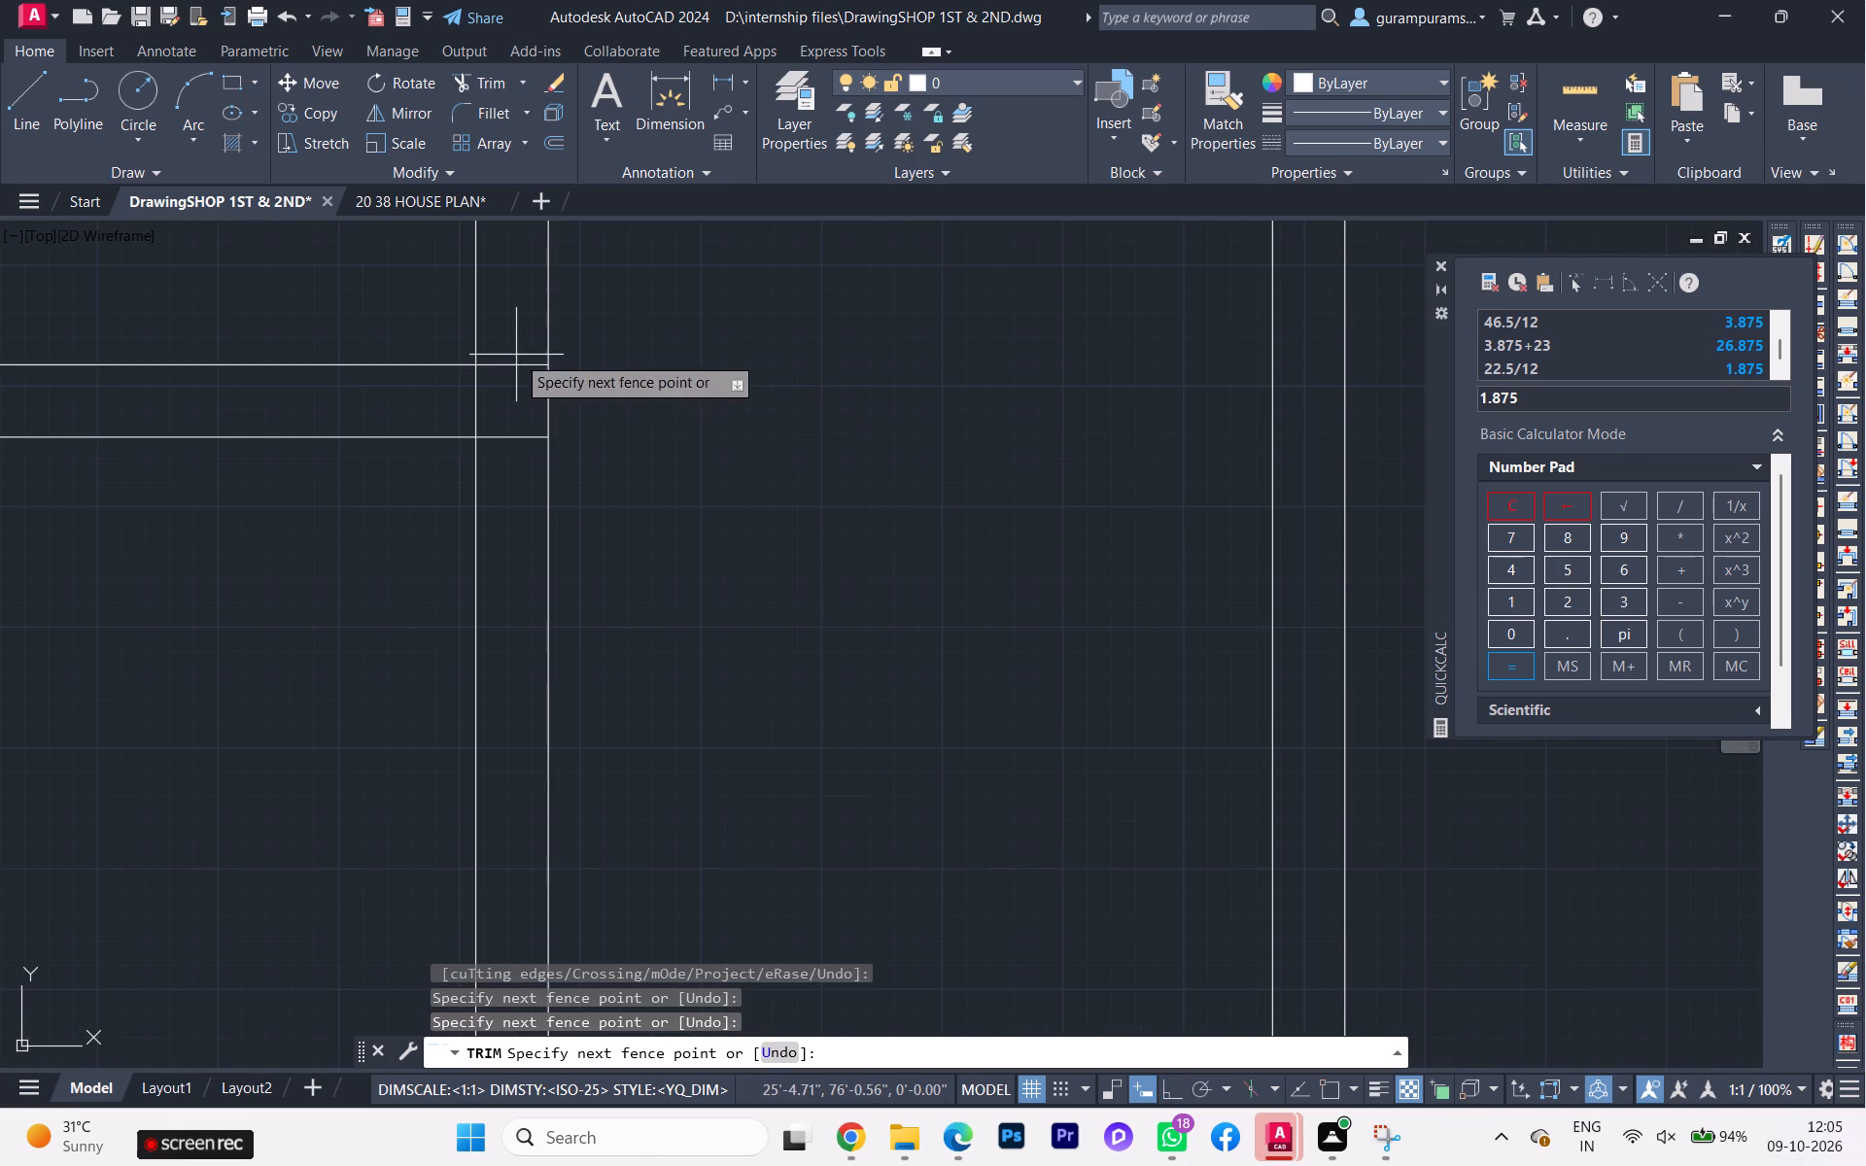
left_click(506, 456)
scroll(629, 445, "down", 4)
scroll(631, 461, "up", 1)
scroll(631, 461, "down", 2)
middle_click_drag(639, 472, 605, 687)
scroll(639, 480, "down", 1)
scroll(609, 573, "up", 4)
left_click(516, 608)
left_click(512, 702)
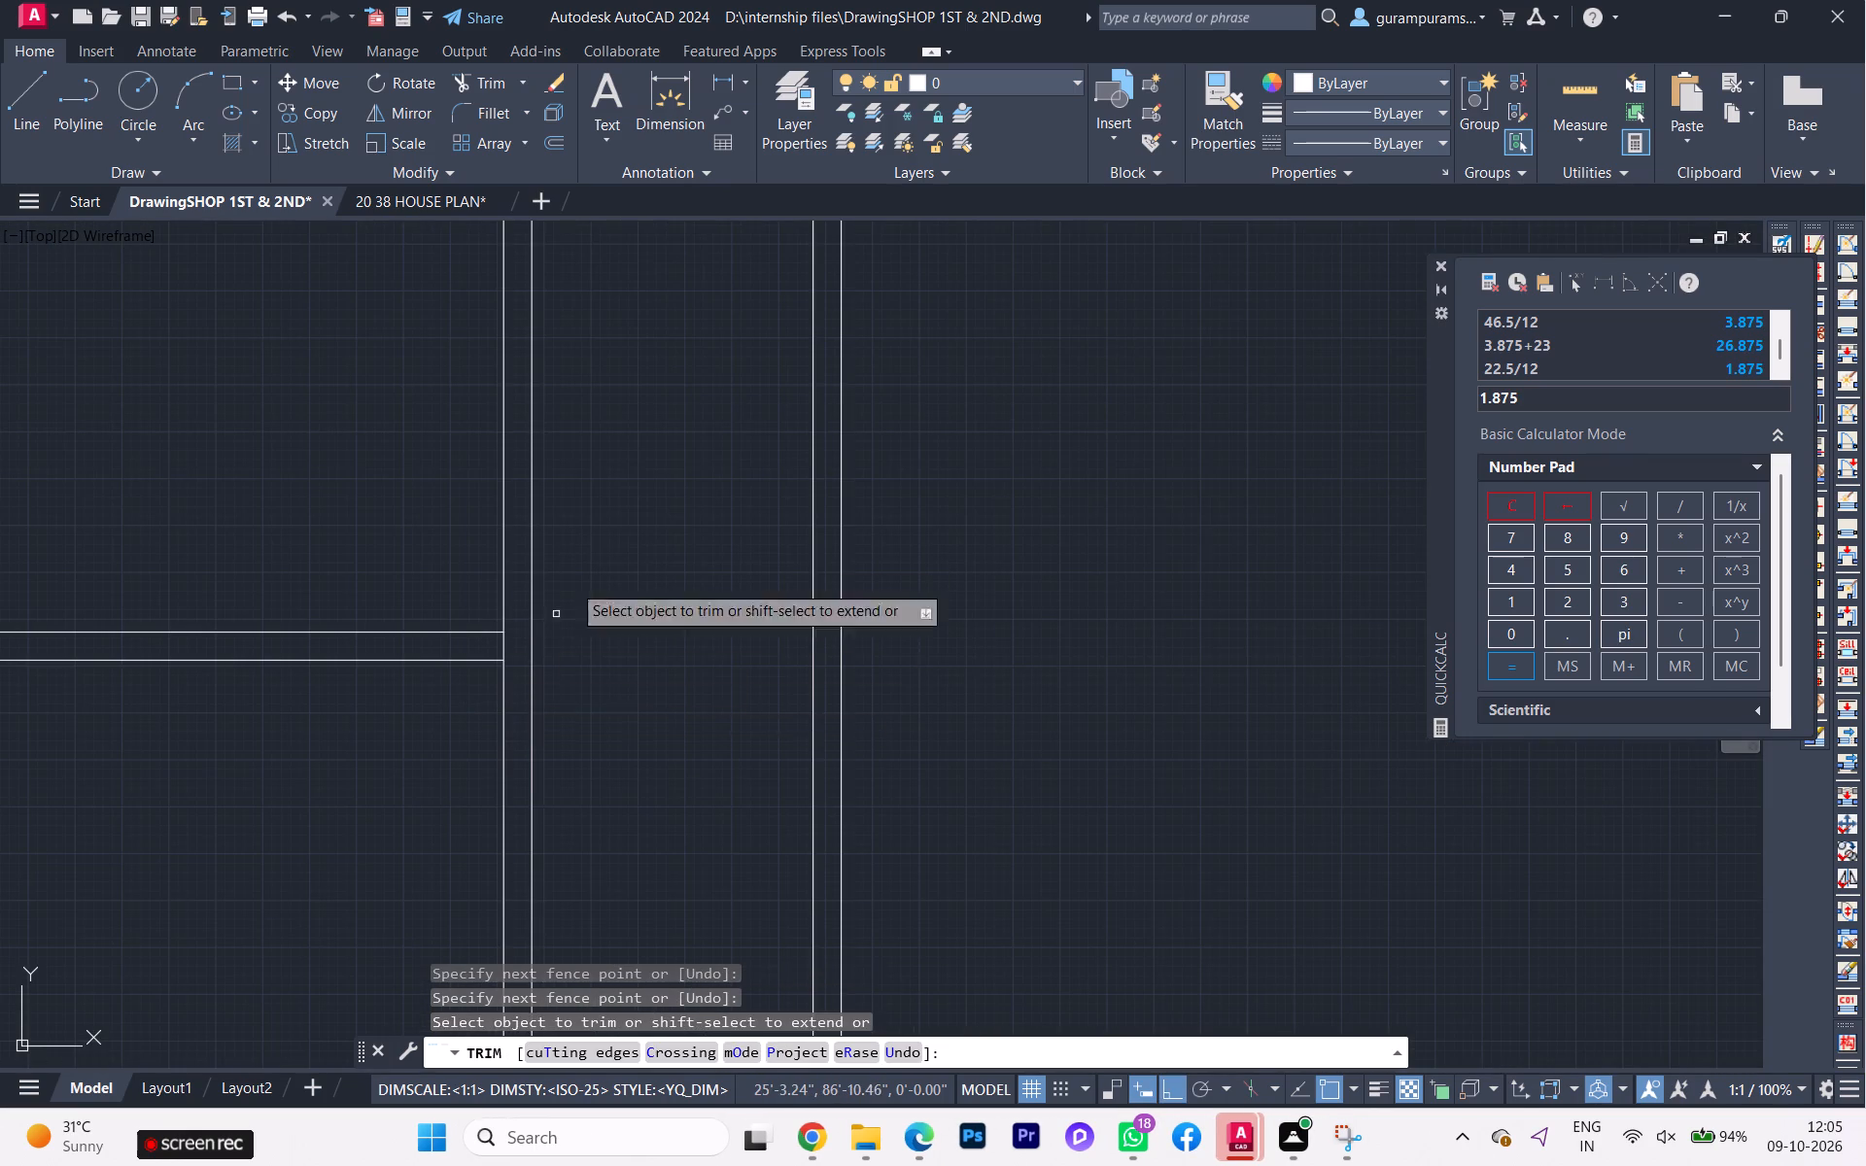
Review the trimmed cross walls and the outer terrace wall against the reference plan, leaving the Trim command.
scroll(598, 513, "down", 2)
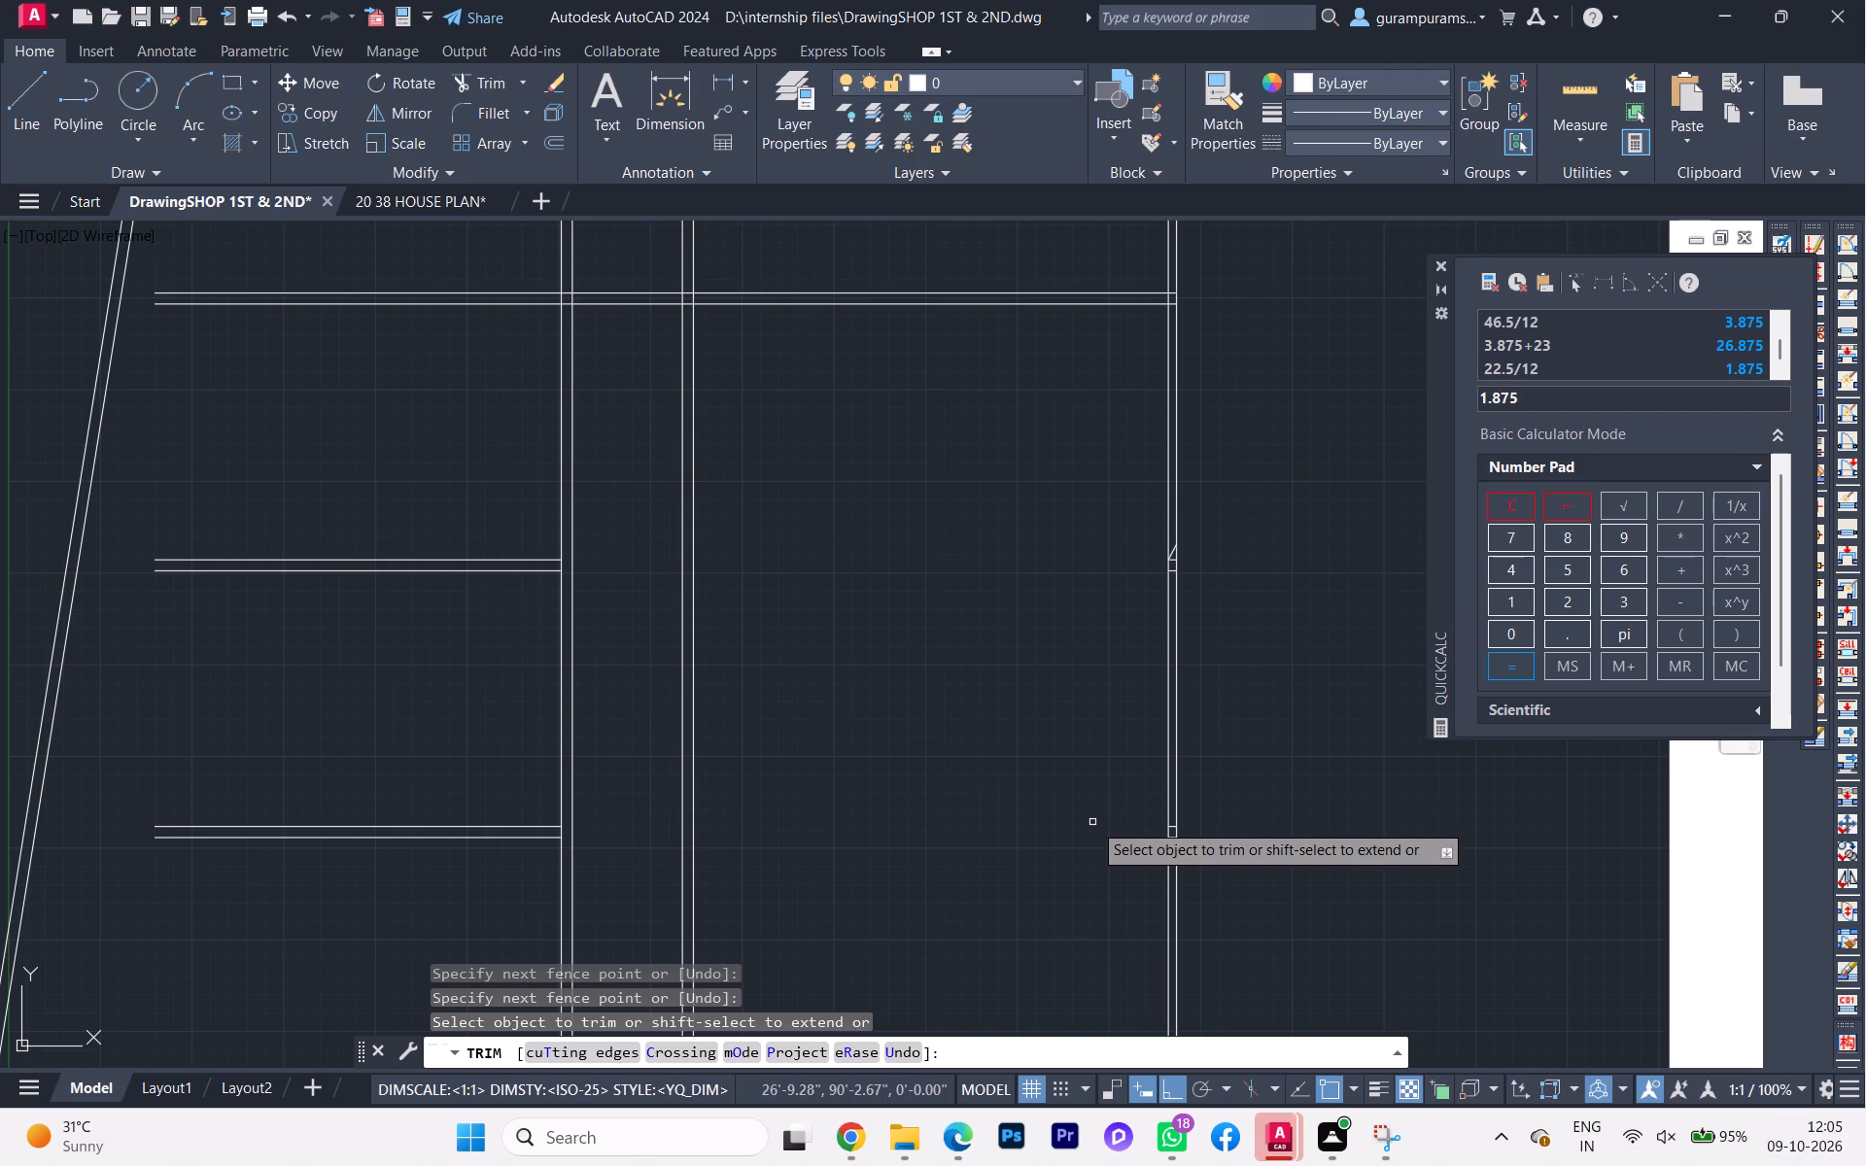
scroll(1092, 822, "down", 2)
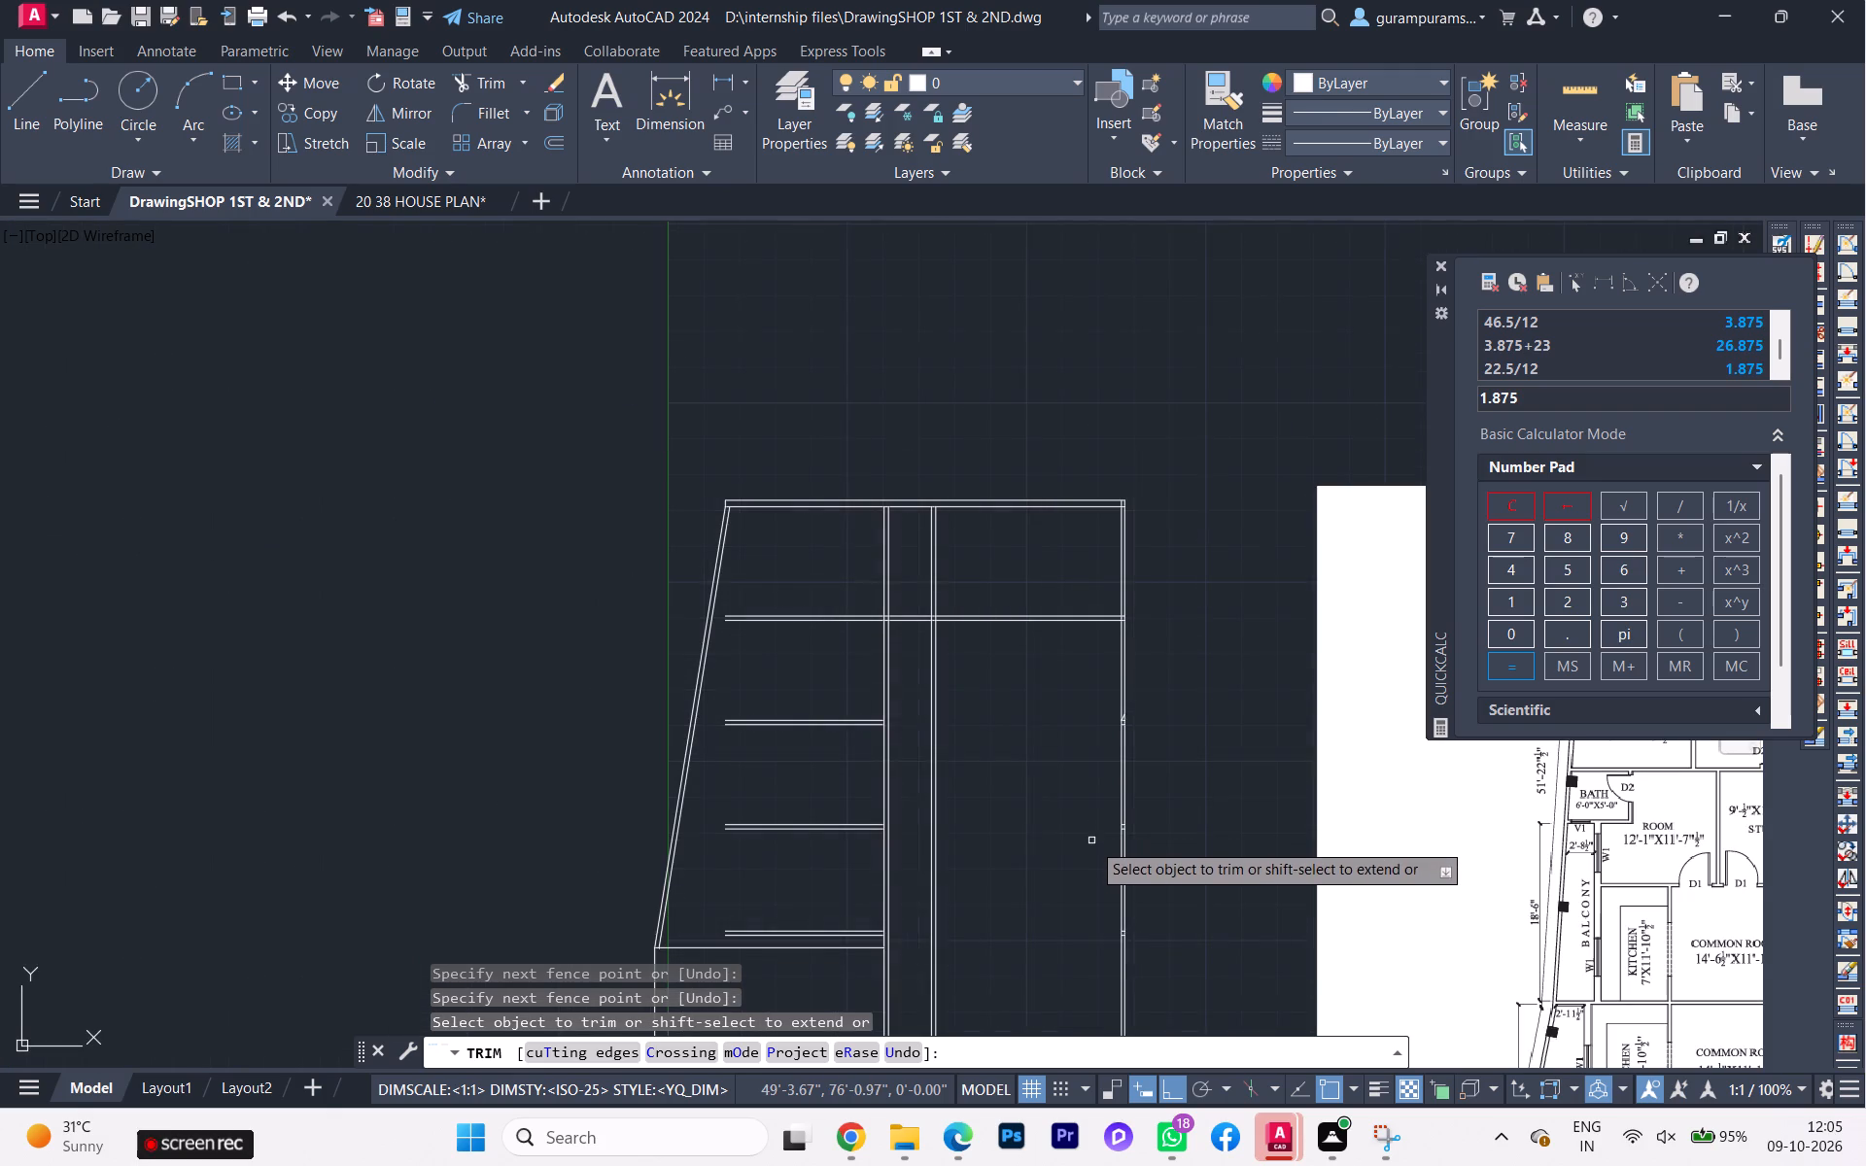
scroll(1091, 842, "up", 2)
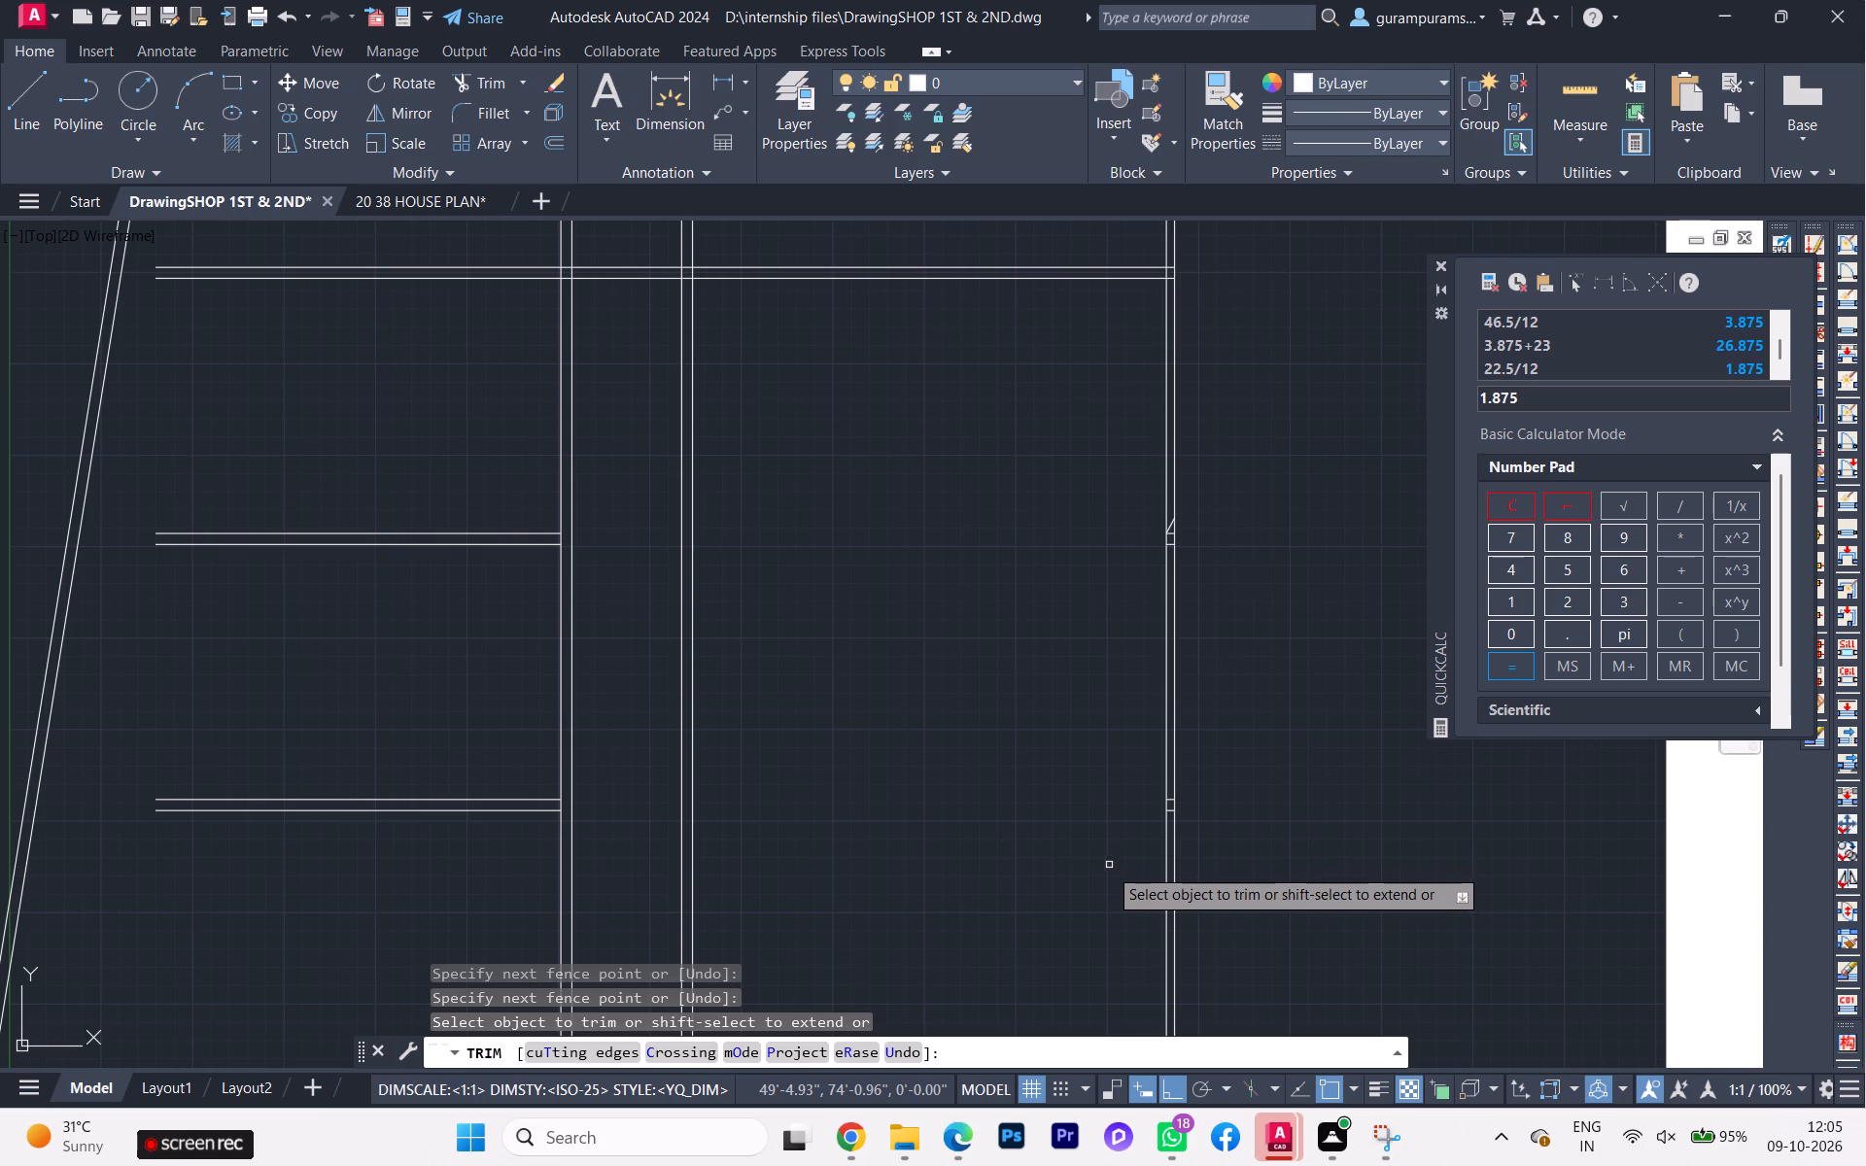
scroll(1088, 874, "down", 1)
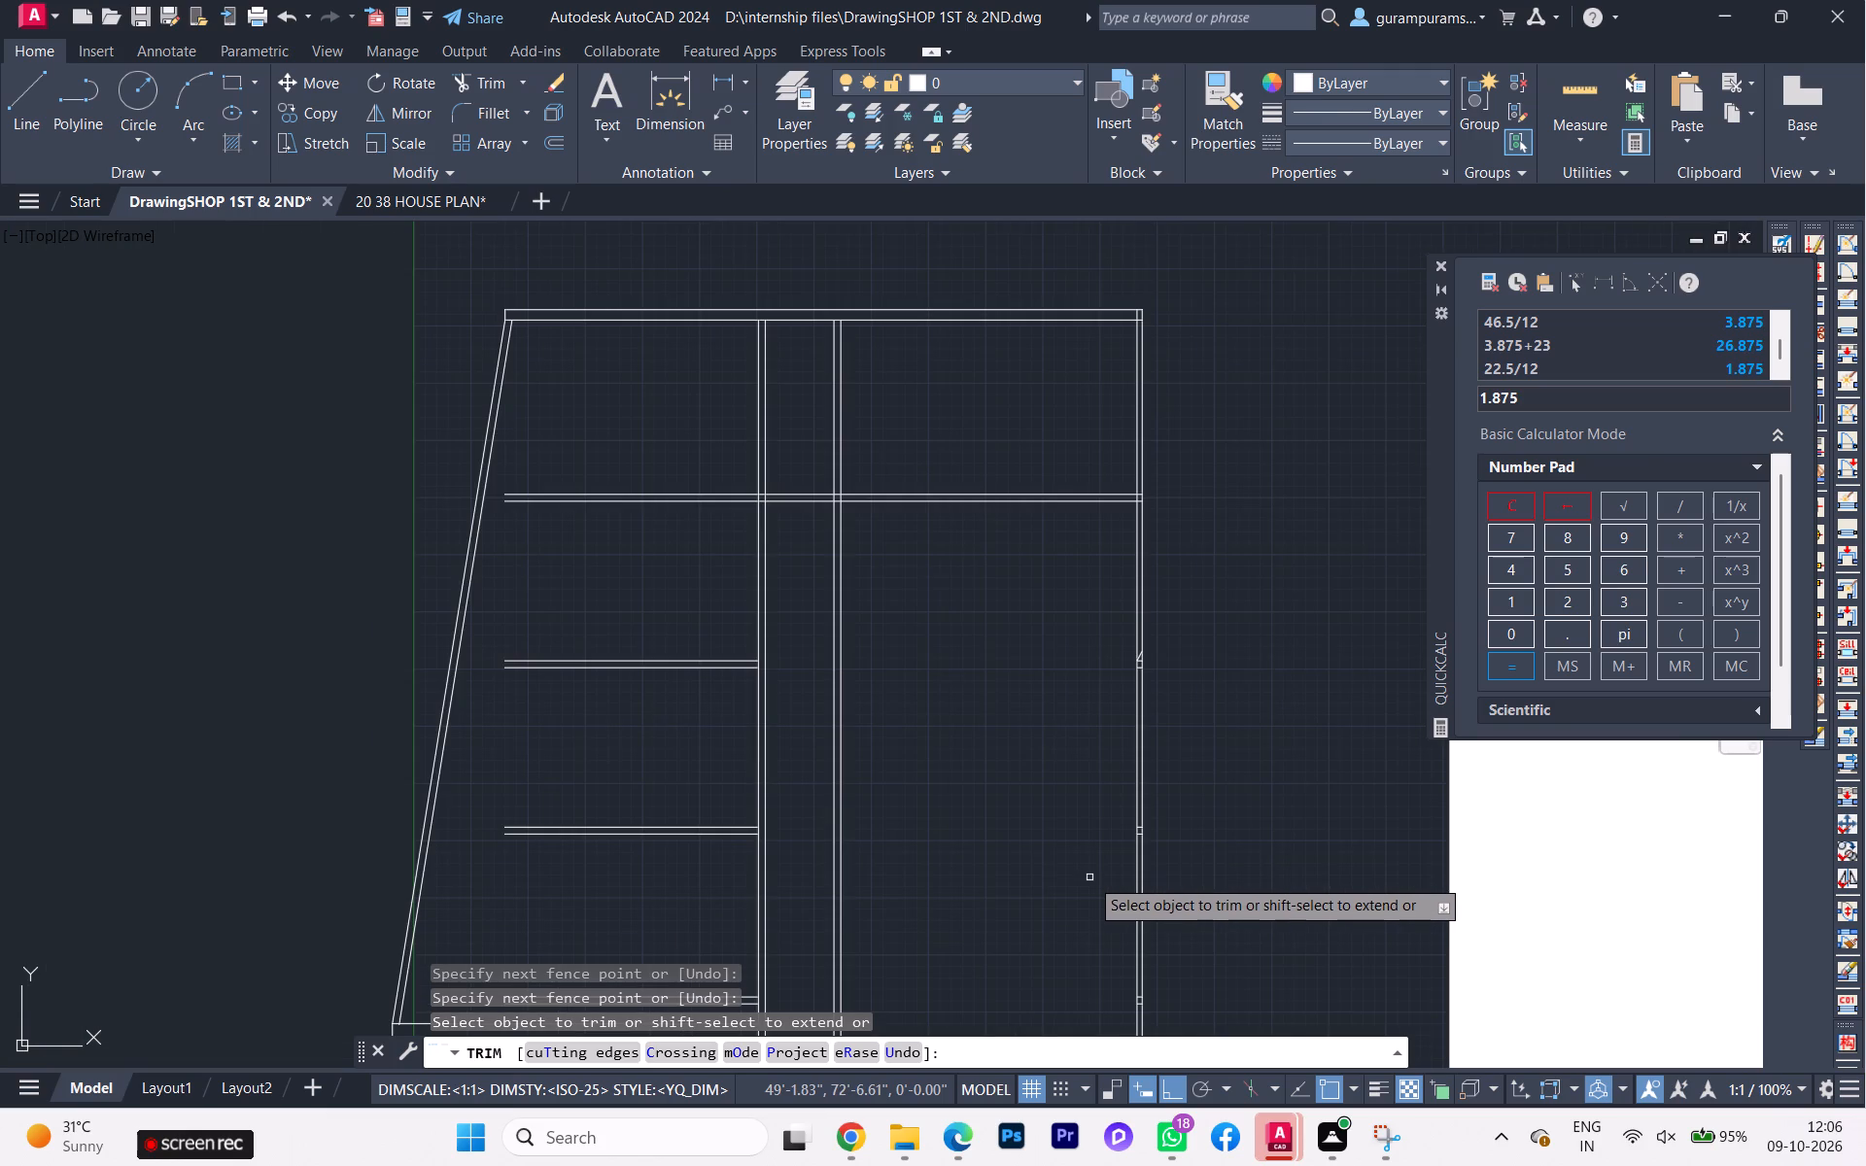
scroll(1412, 894, "up", 1)
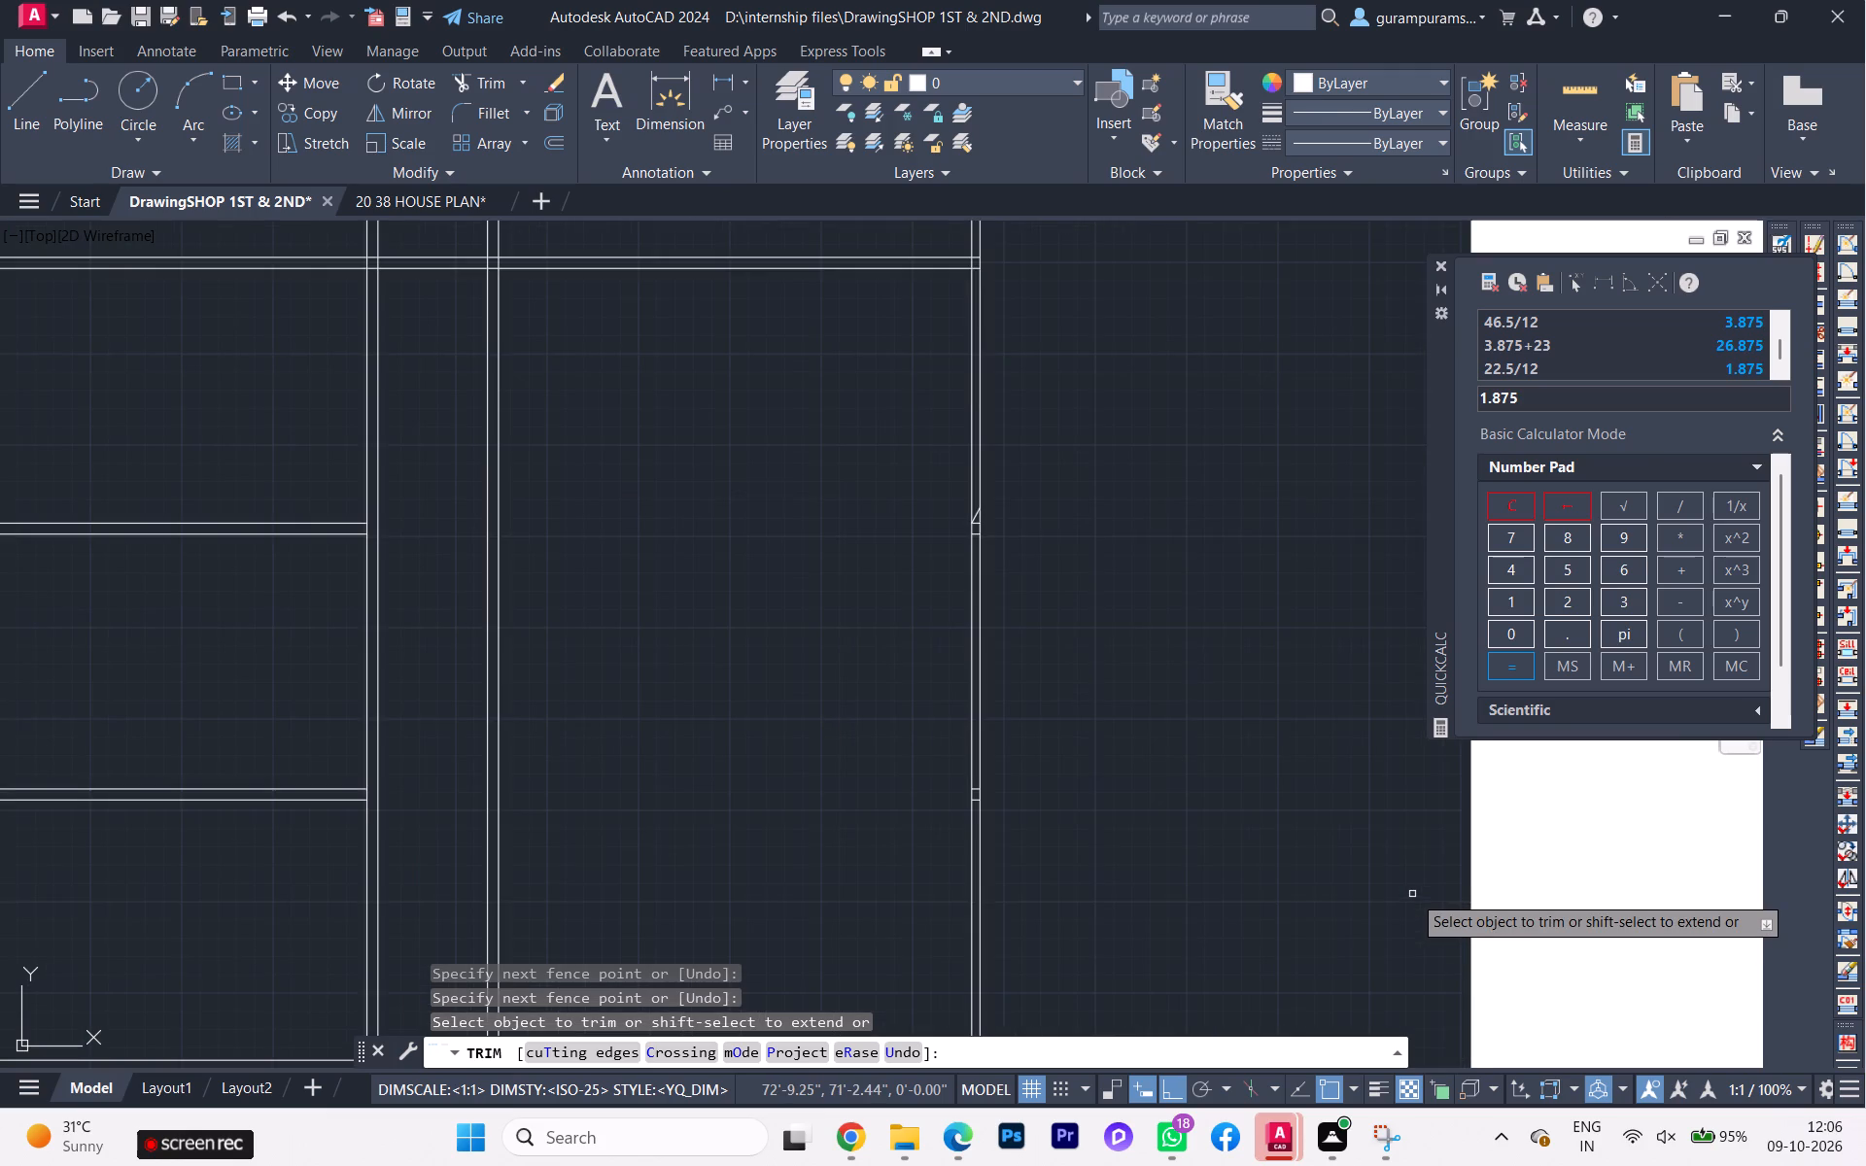
scroll(1412, 896, "down", 1)
scroll(1089, 933, "down", 1)
middle_click_drag(1089, 932, 858, 971)
scroll(745, 908, "up", 1)
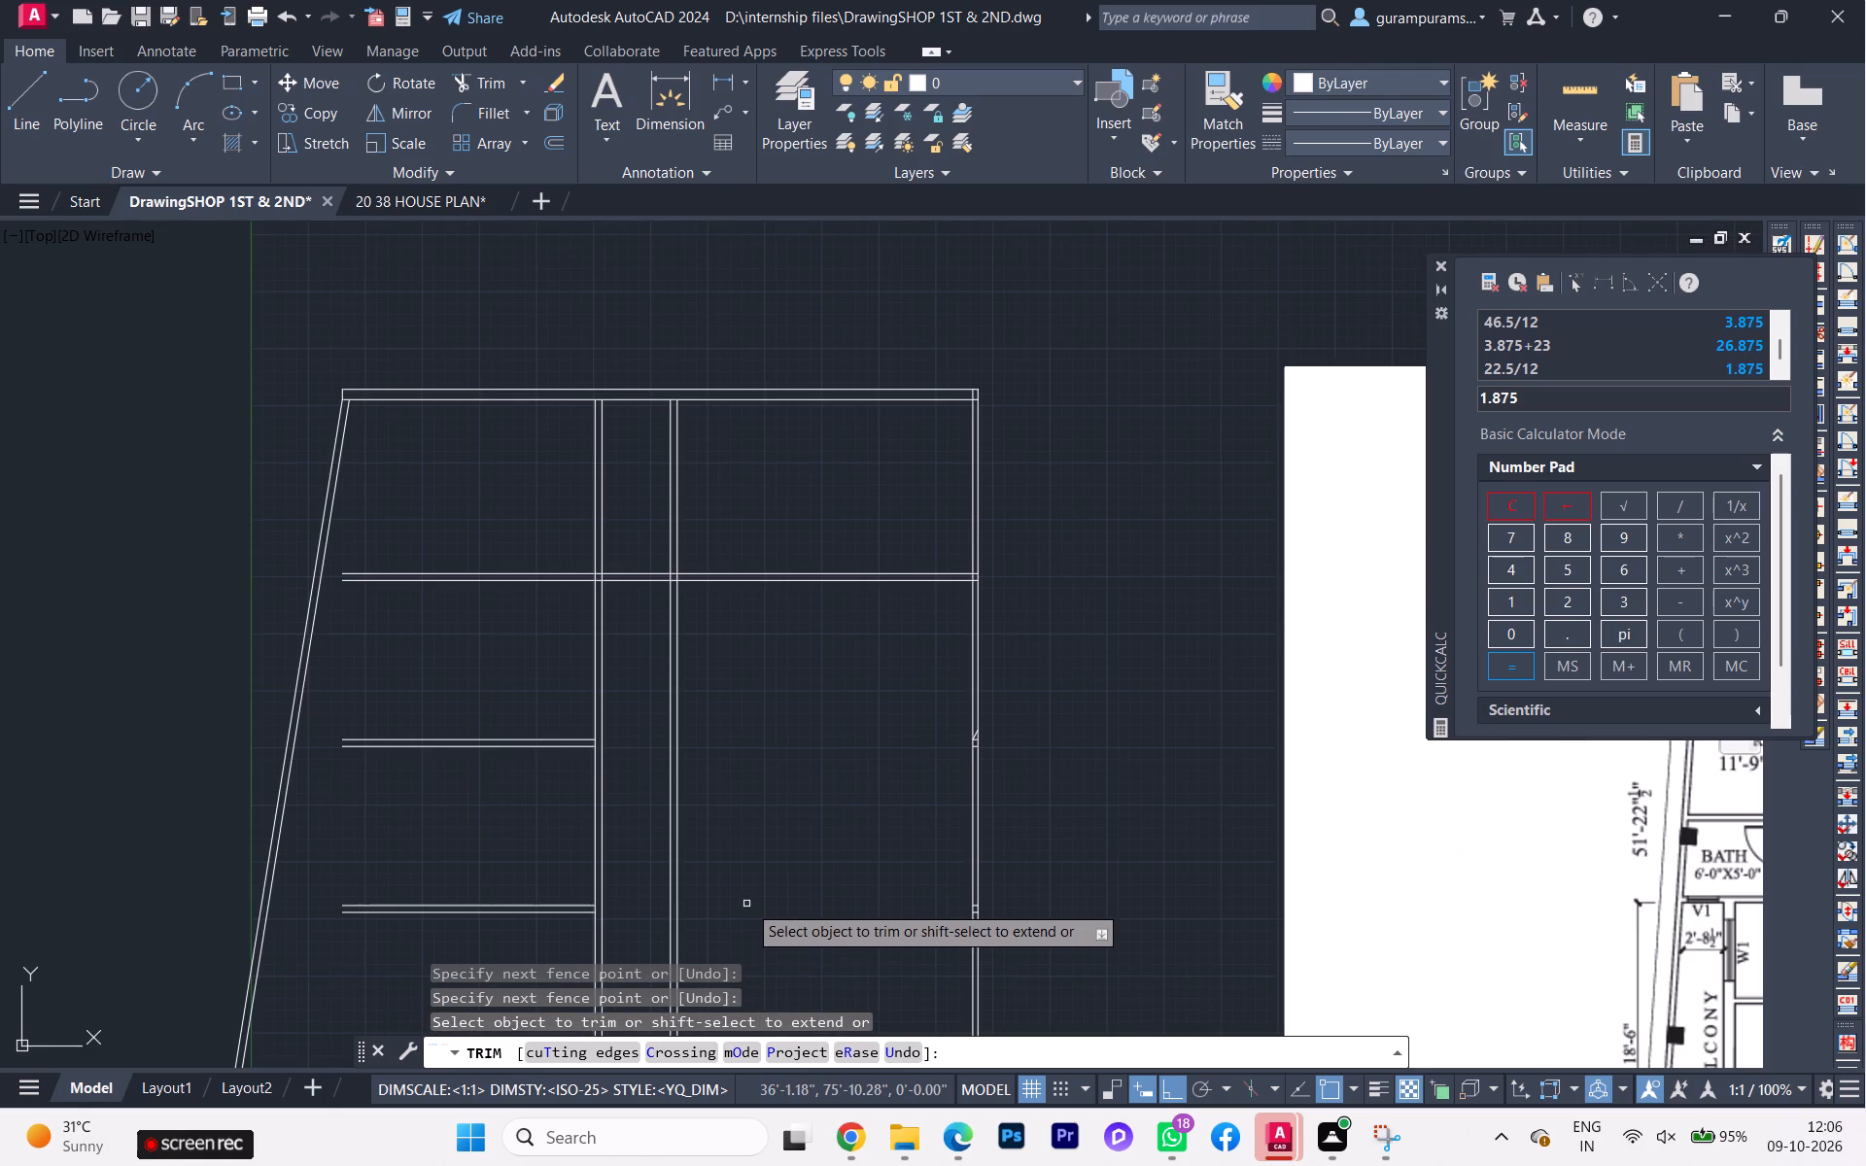
key("Escape")
scroll(858, 715, "down", 2)
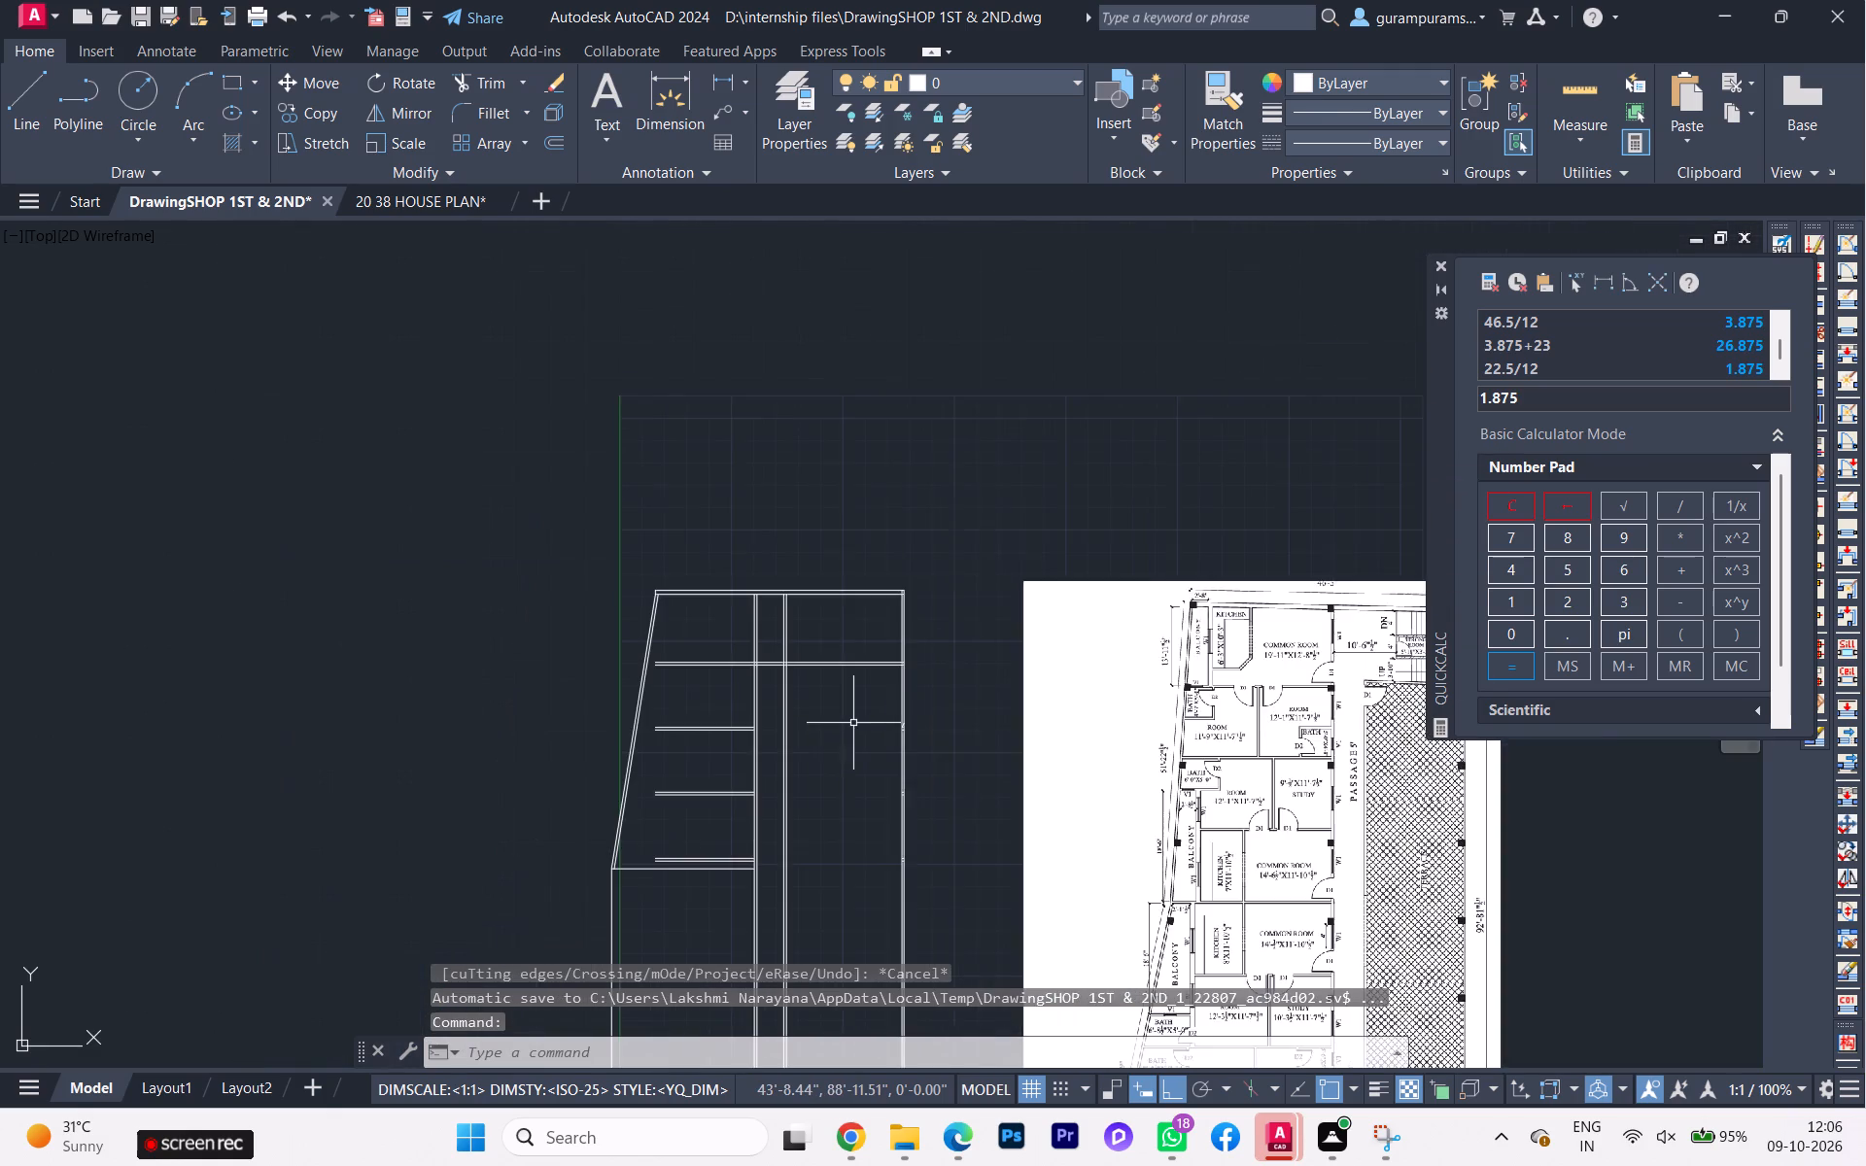
middle_click_drag(847, 721, 764, 625)
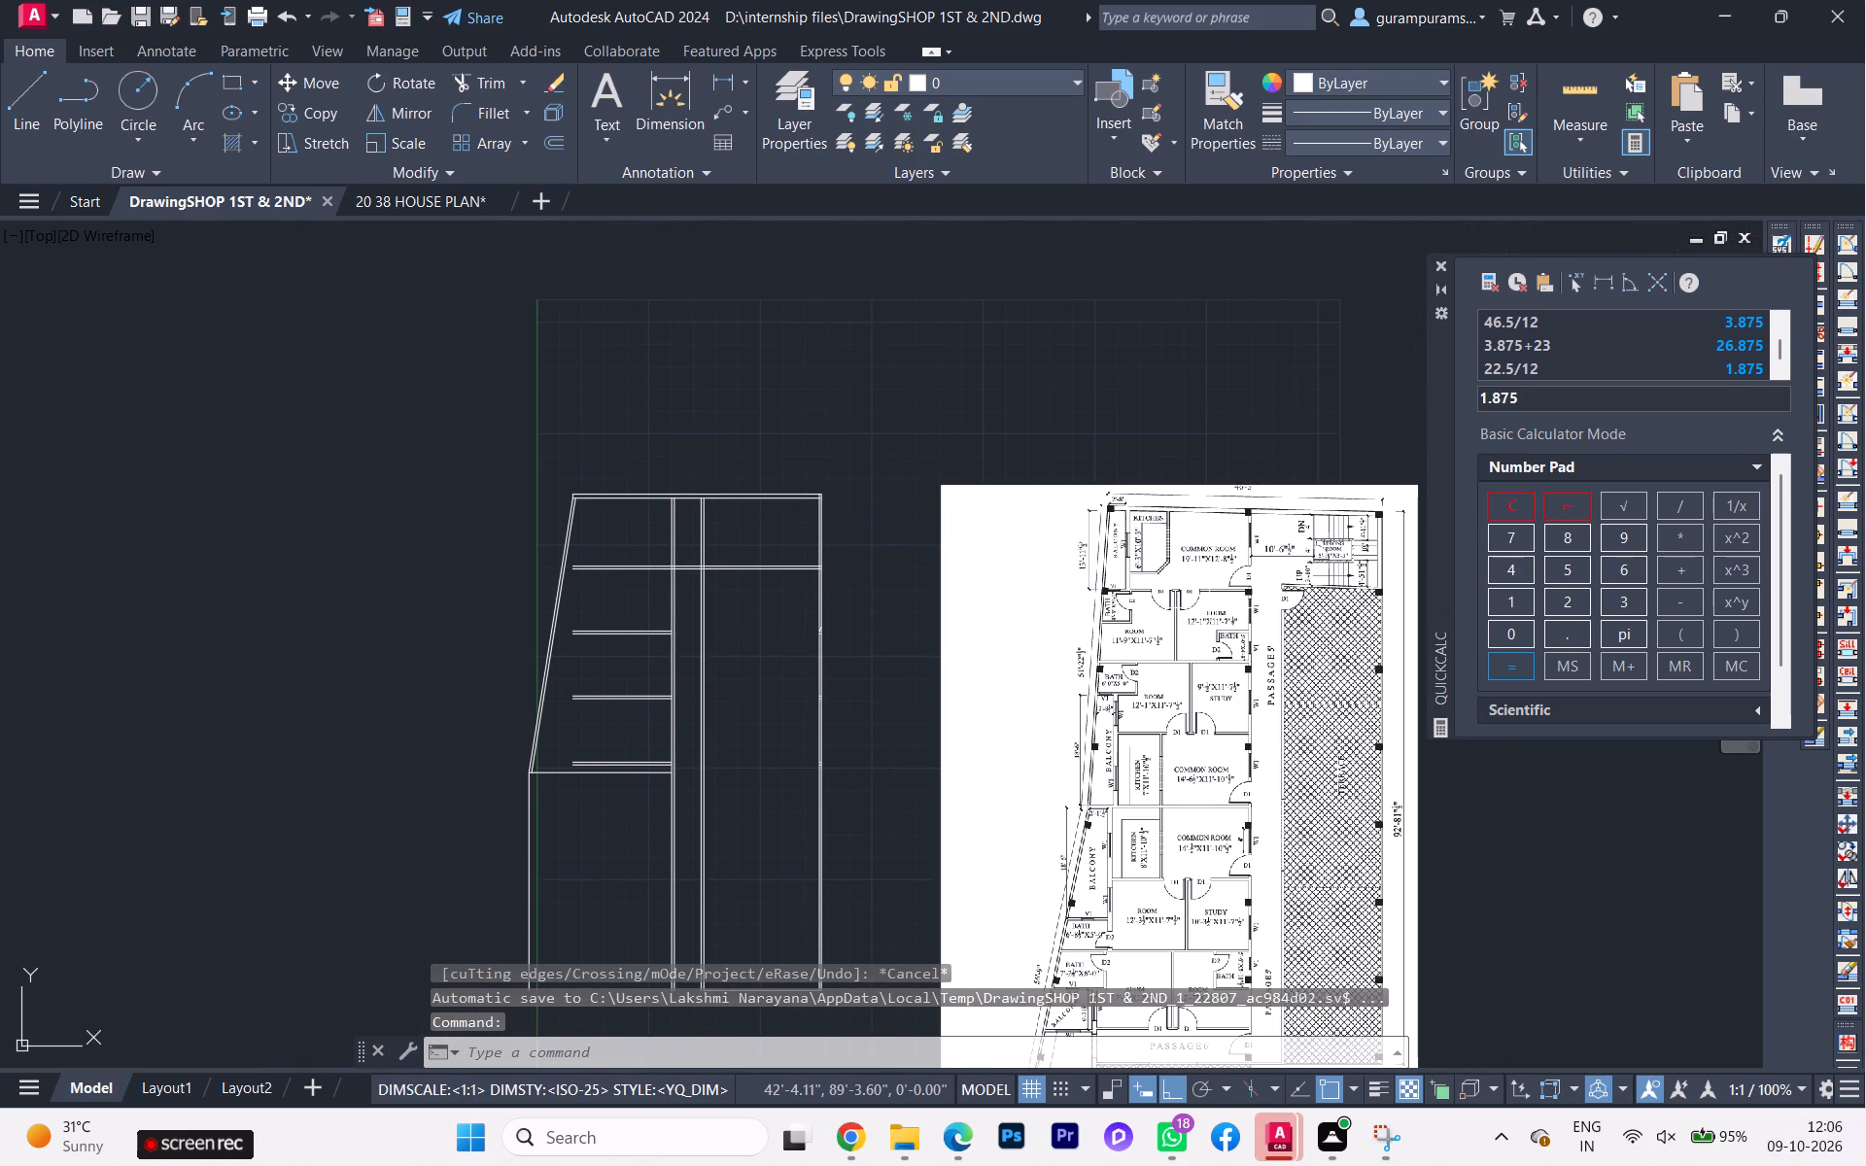
scroll(1209, 608, "up", 1)
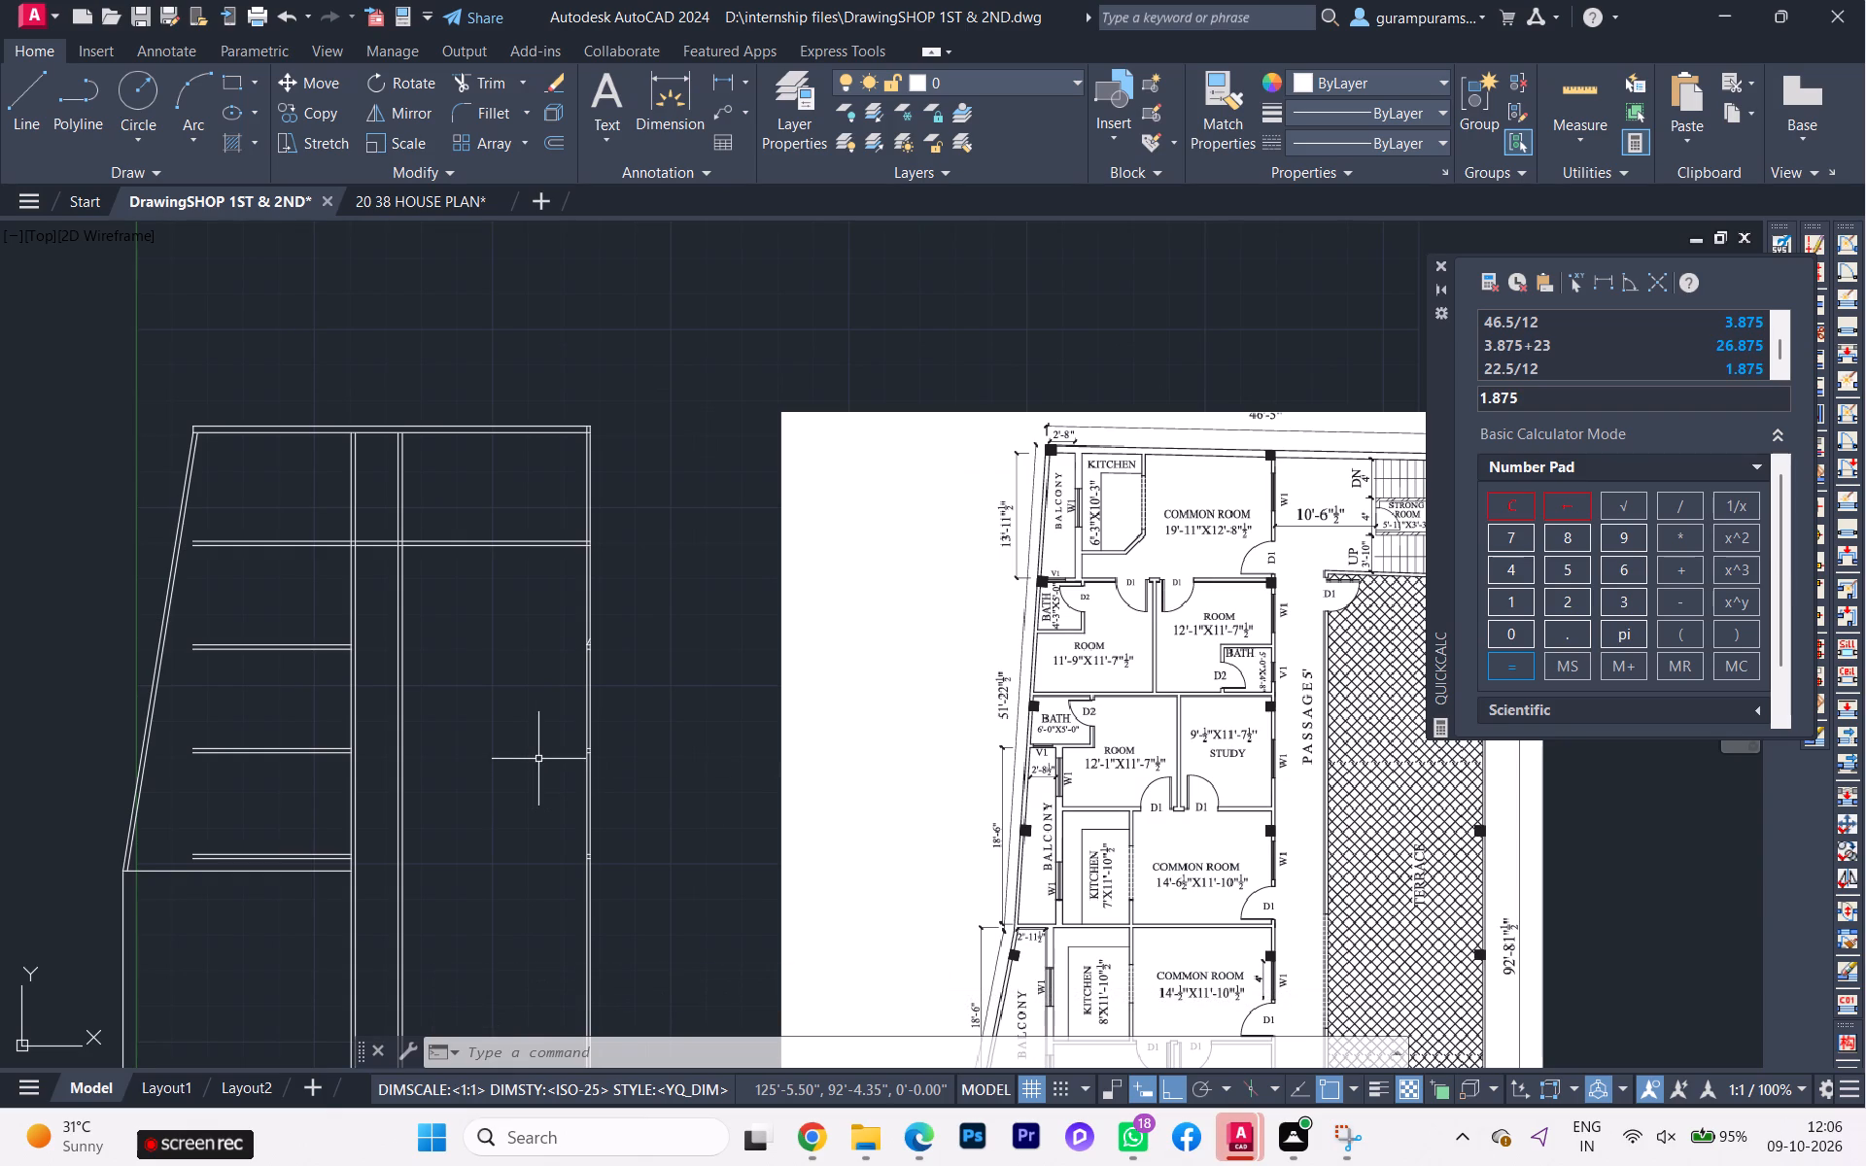
middle_click_drag(543, 756, 589, 801)
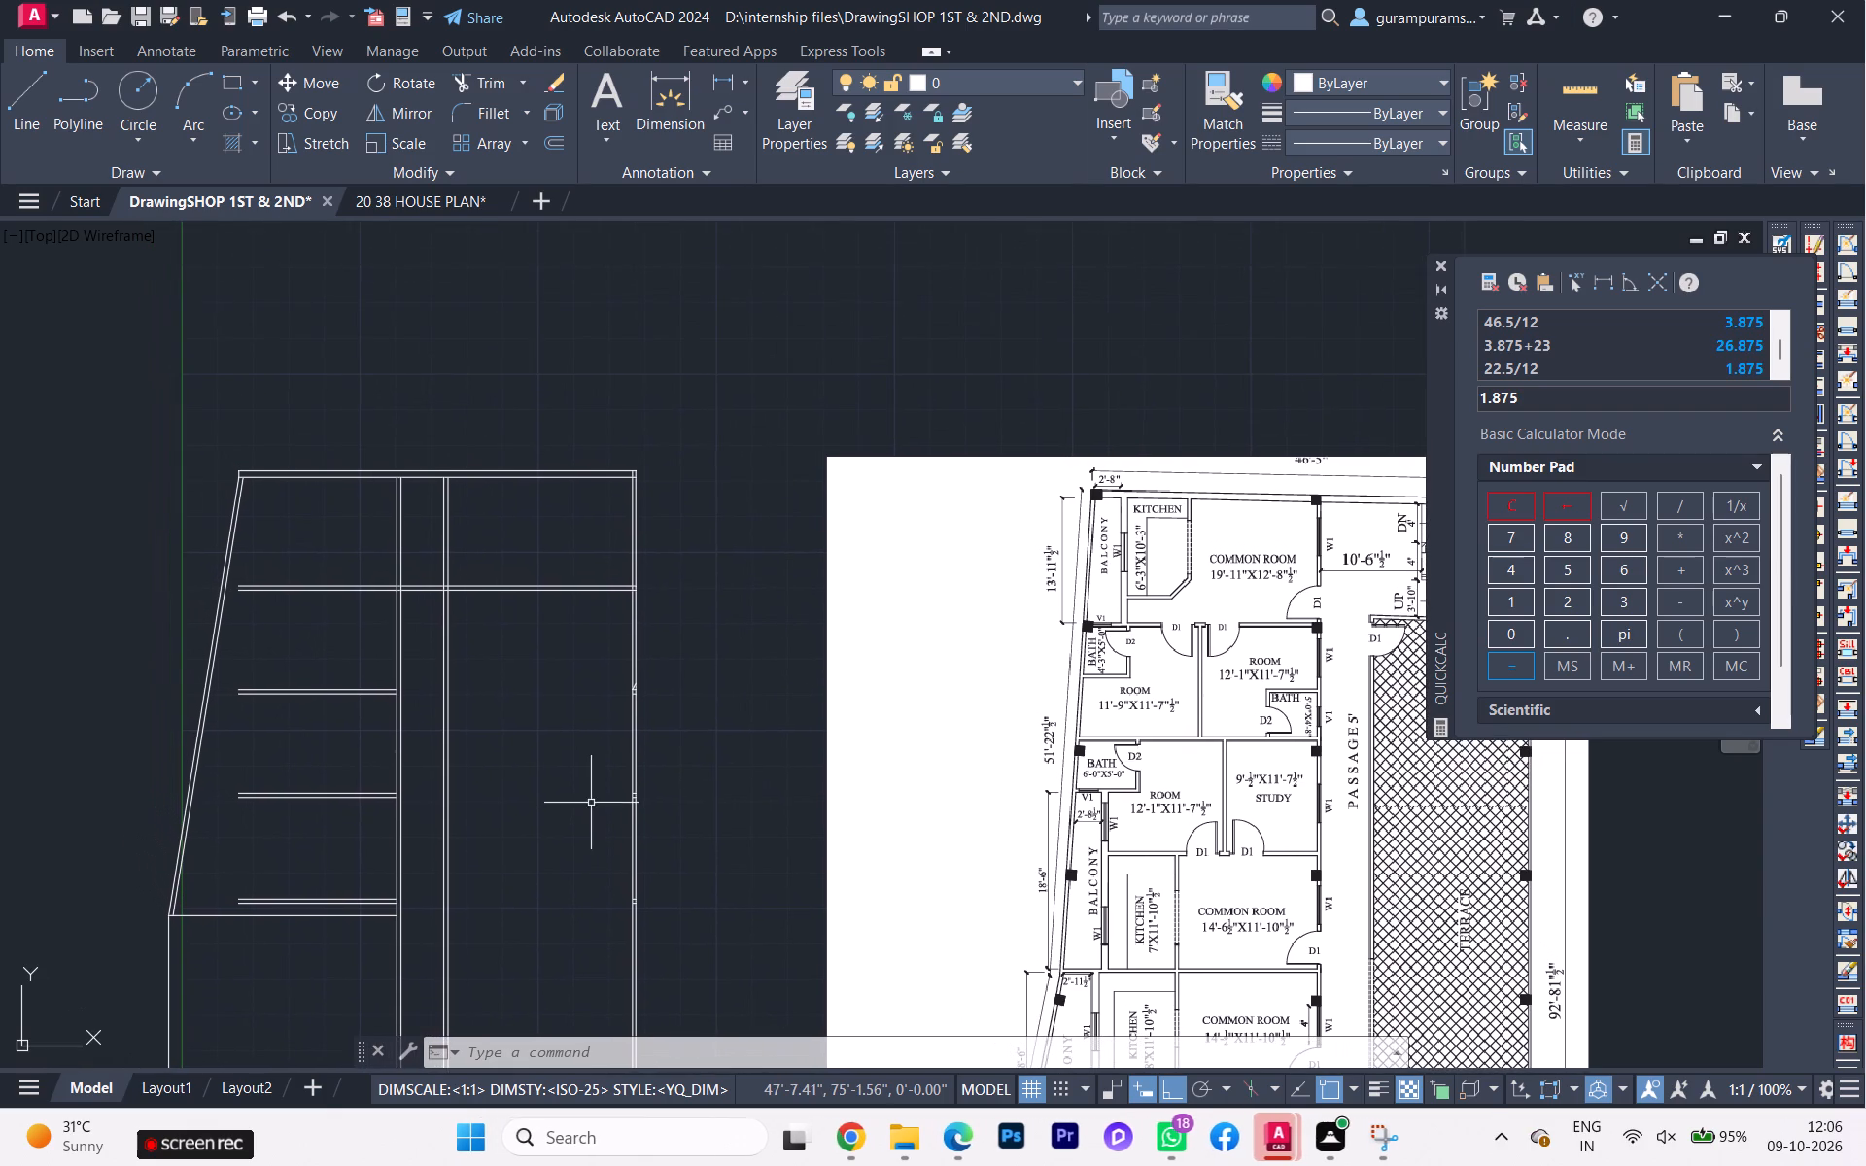
Trim the terrace-side passage wall between the top outer wall and the first cross wall.
key("t")
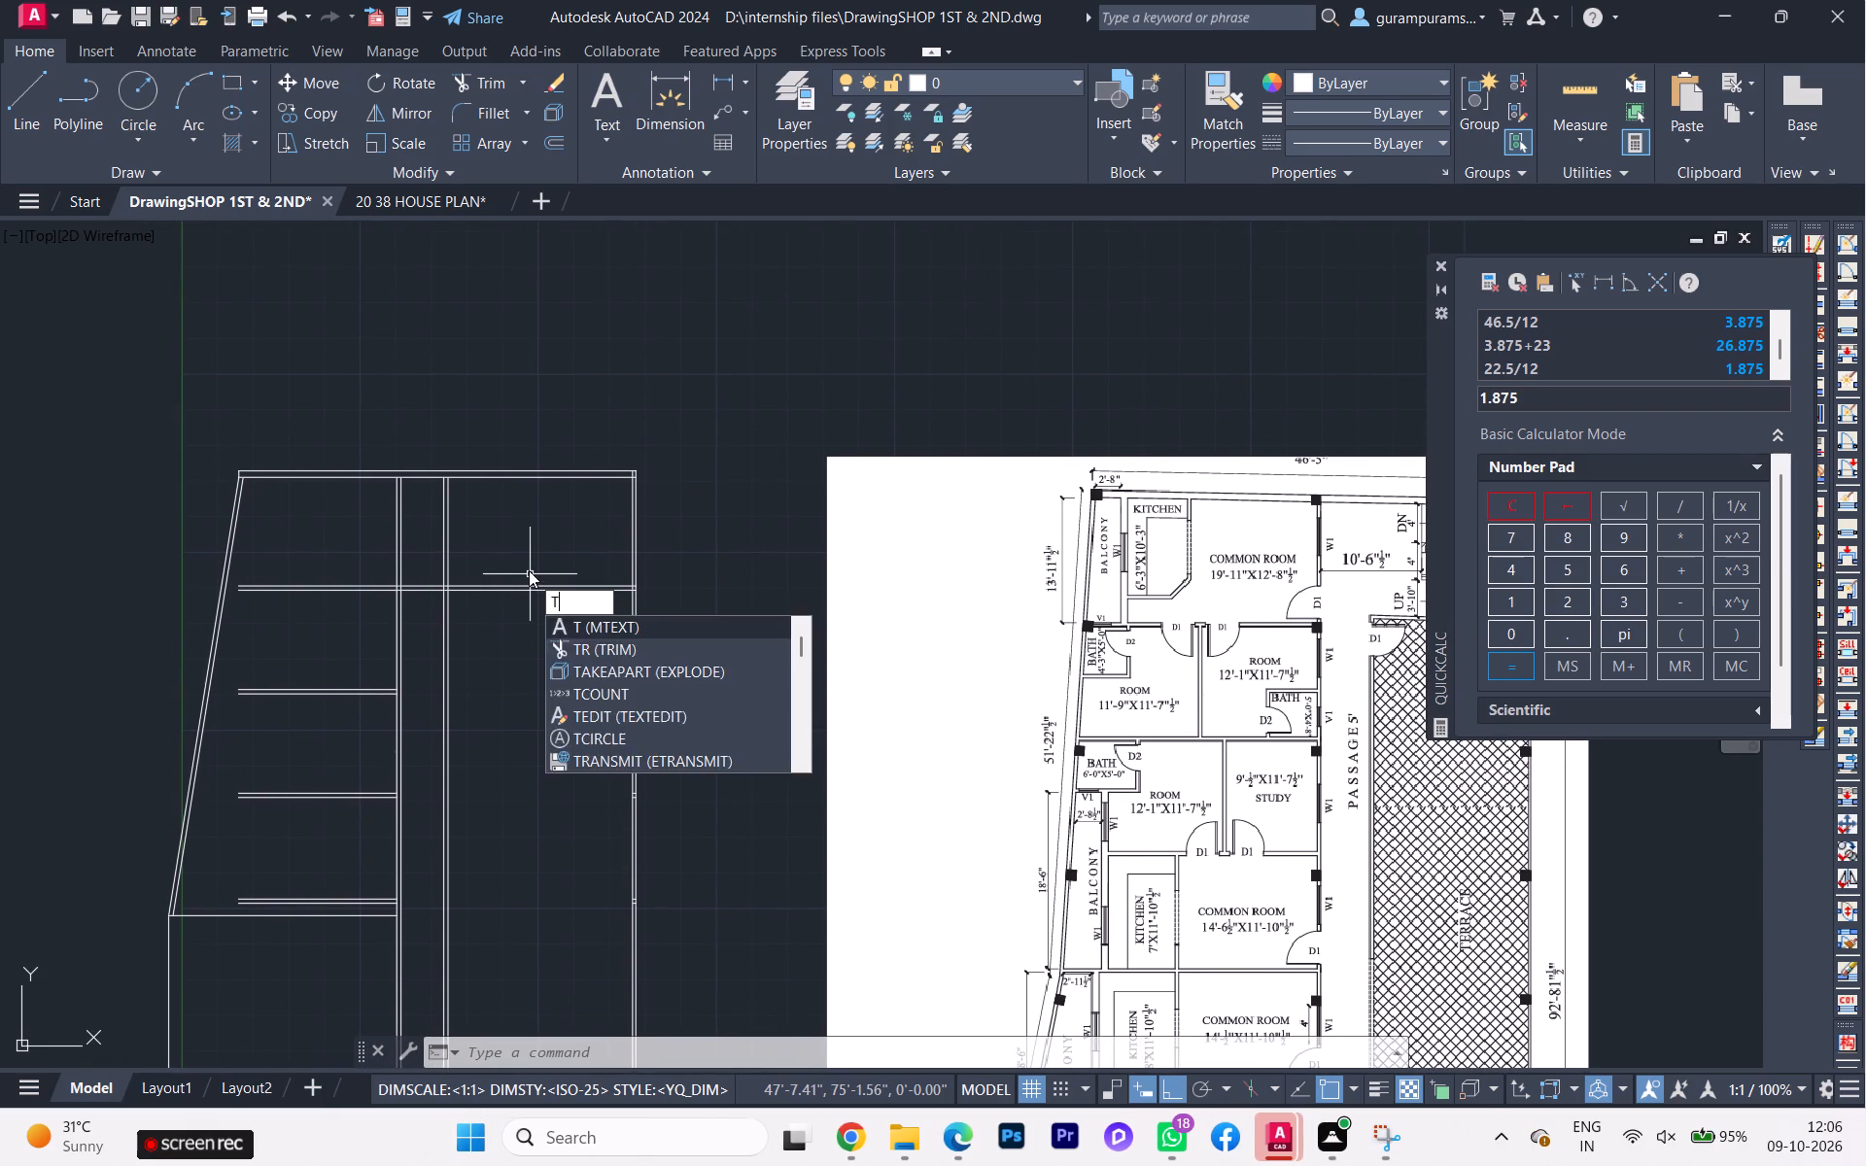
key("e")
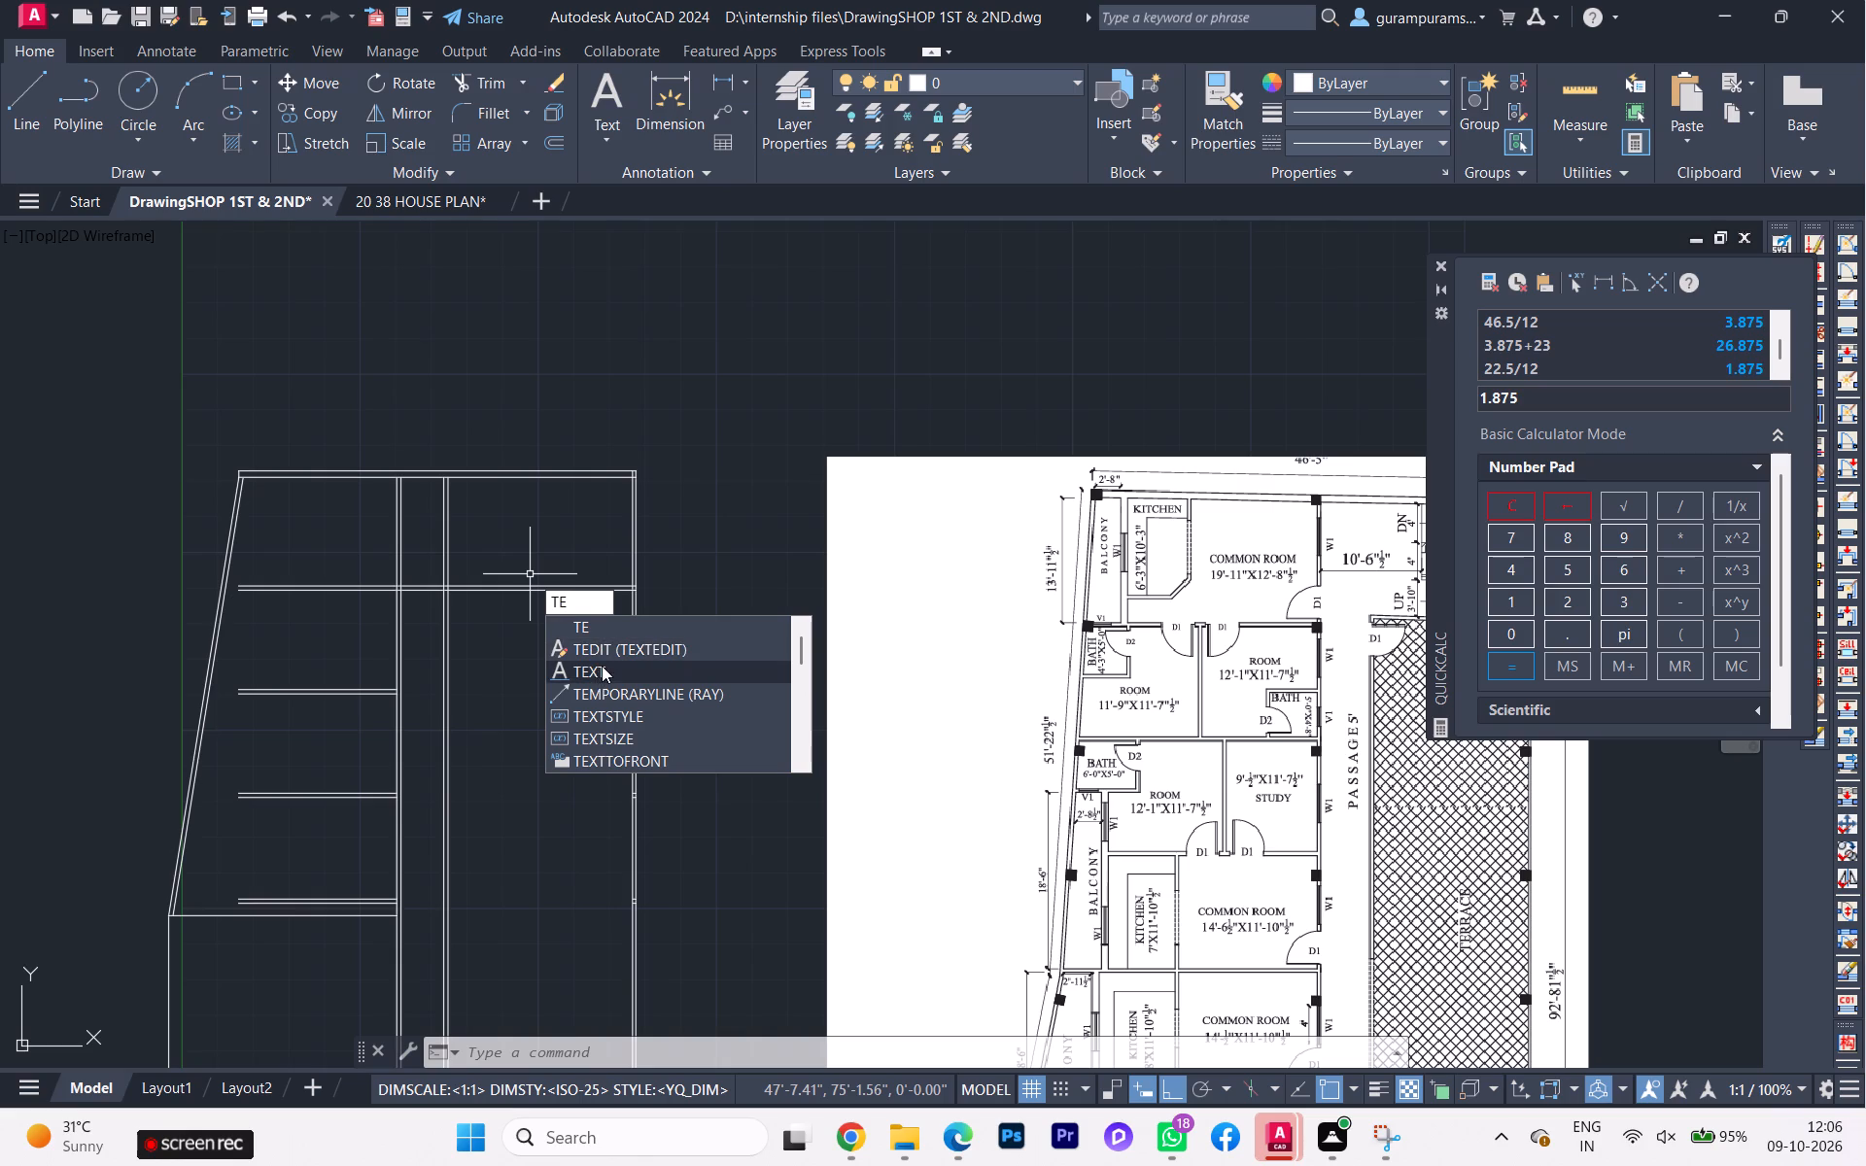
key("BackSpace")
left_click(612, 643)
left_click(464, 523)
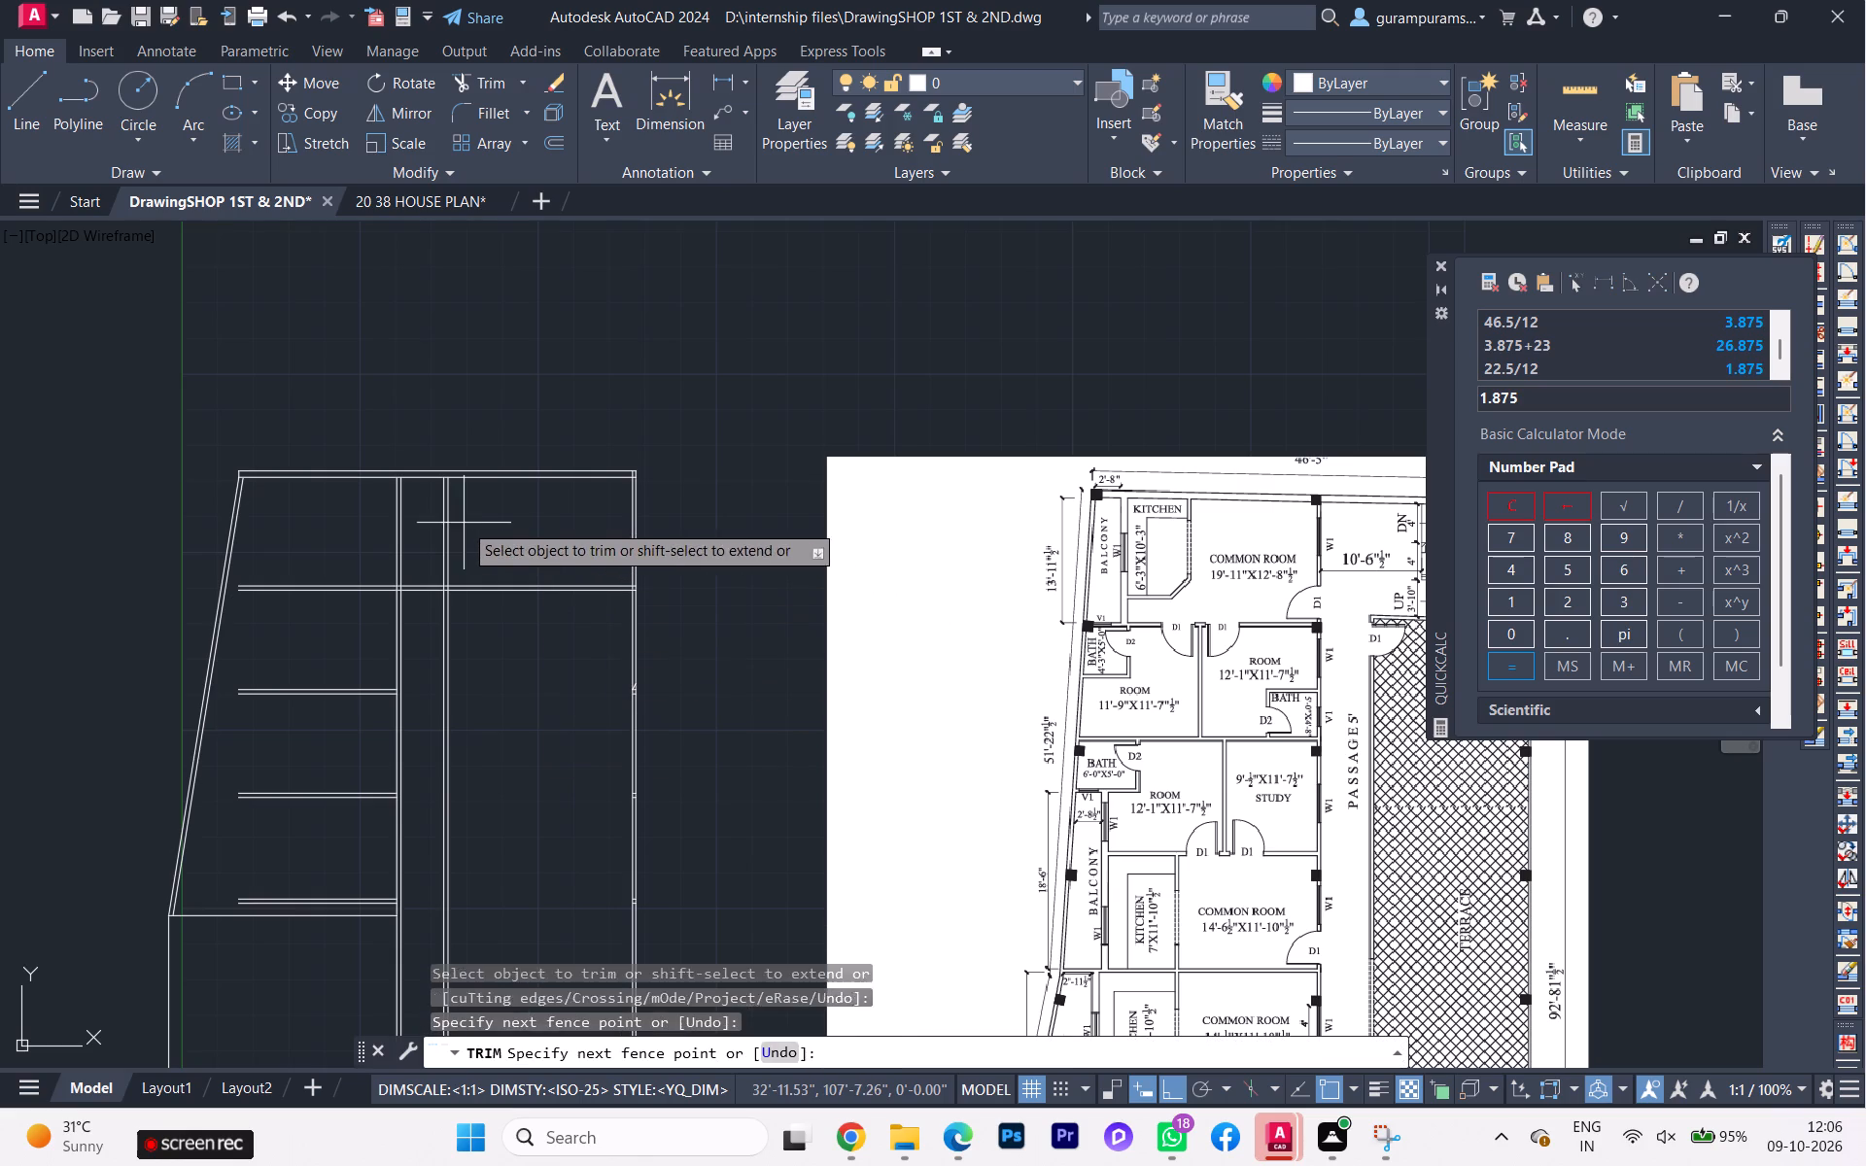
left_click(432, 532)
Calculate the sum of the whole-feet figures 4+4+3 for the staircase area of the reference plan.
scroll(522, 694, "down", 1)
middle_click_drag(523, 694, 475, 674)
scroll(993, 582, "up", 2)
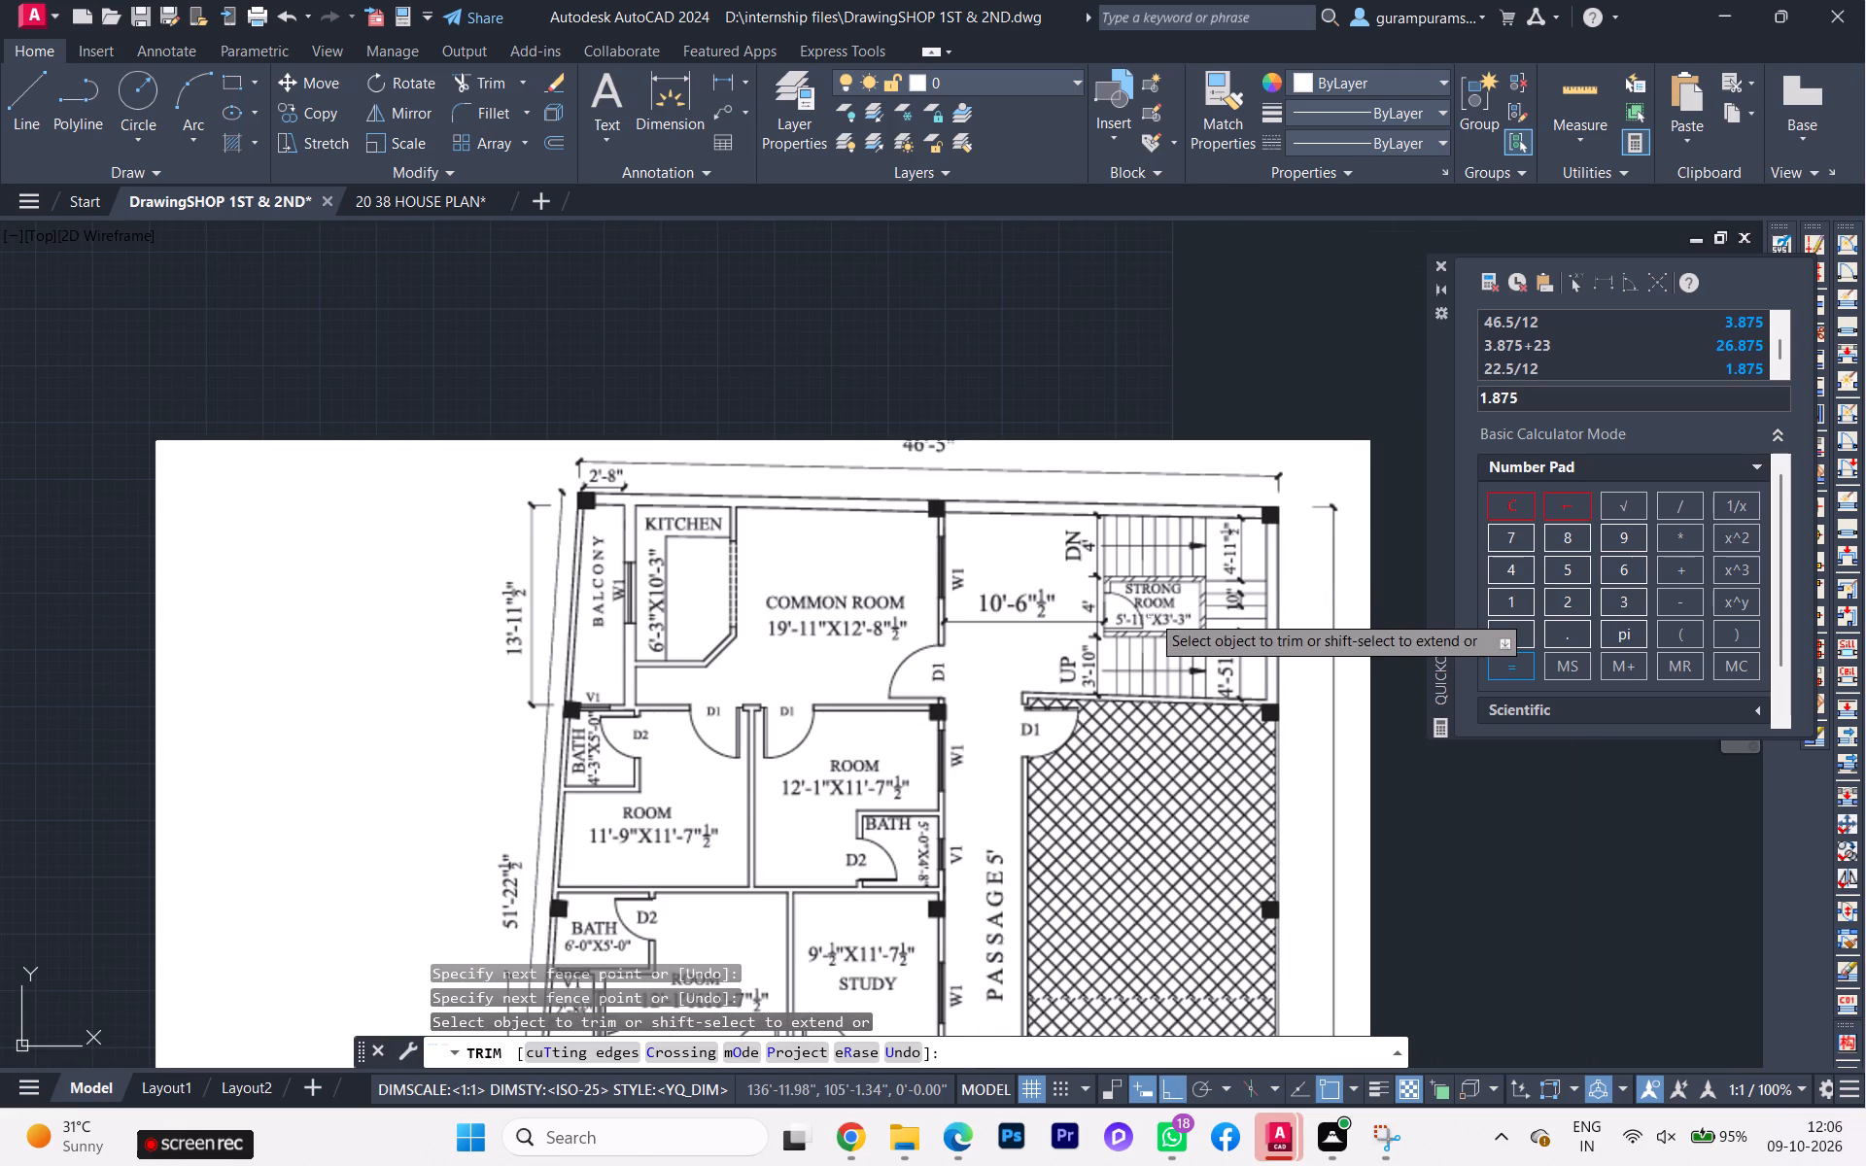
scroll(1174, 595, "up", 1)
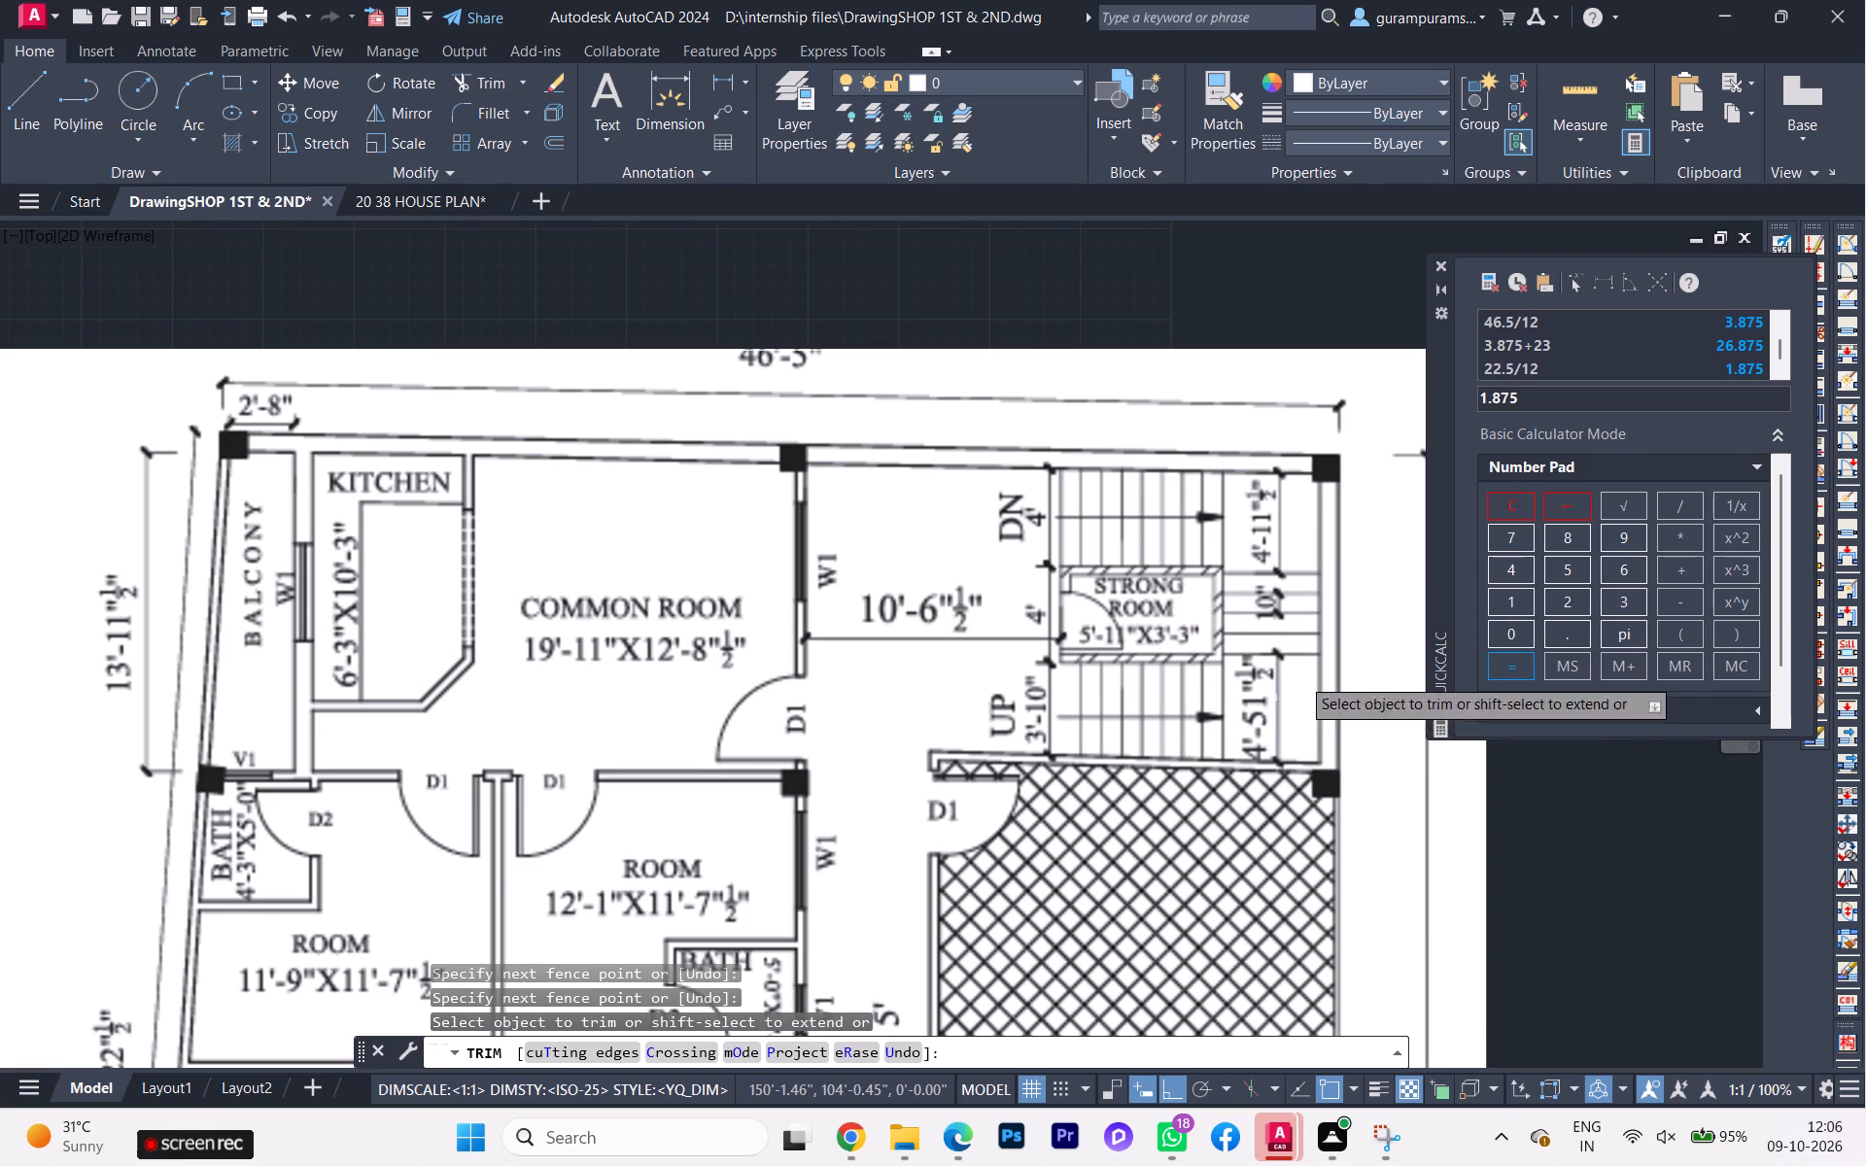
left_click(1517, 495)
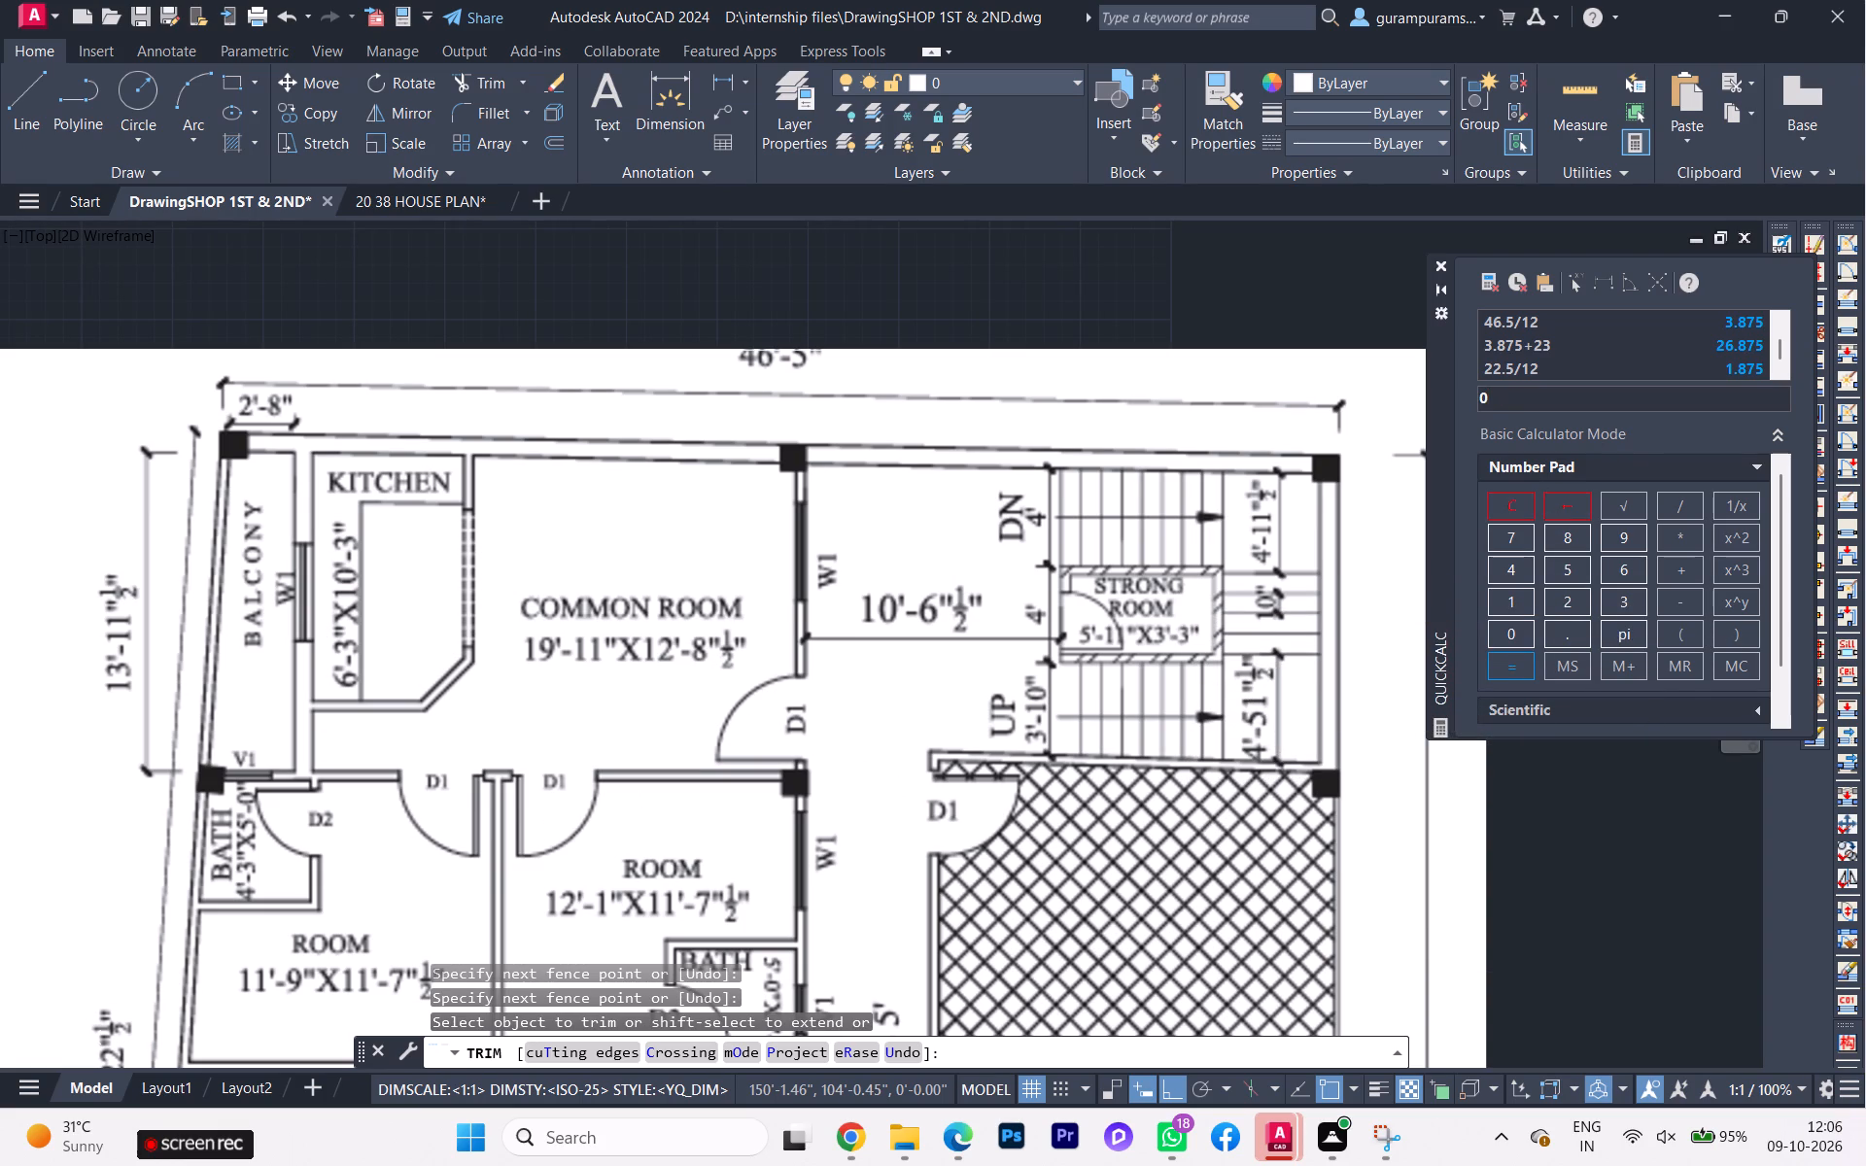
left_click(1511, 568)
left_click(1673, 572)
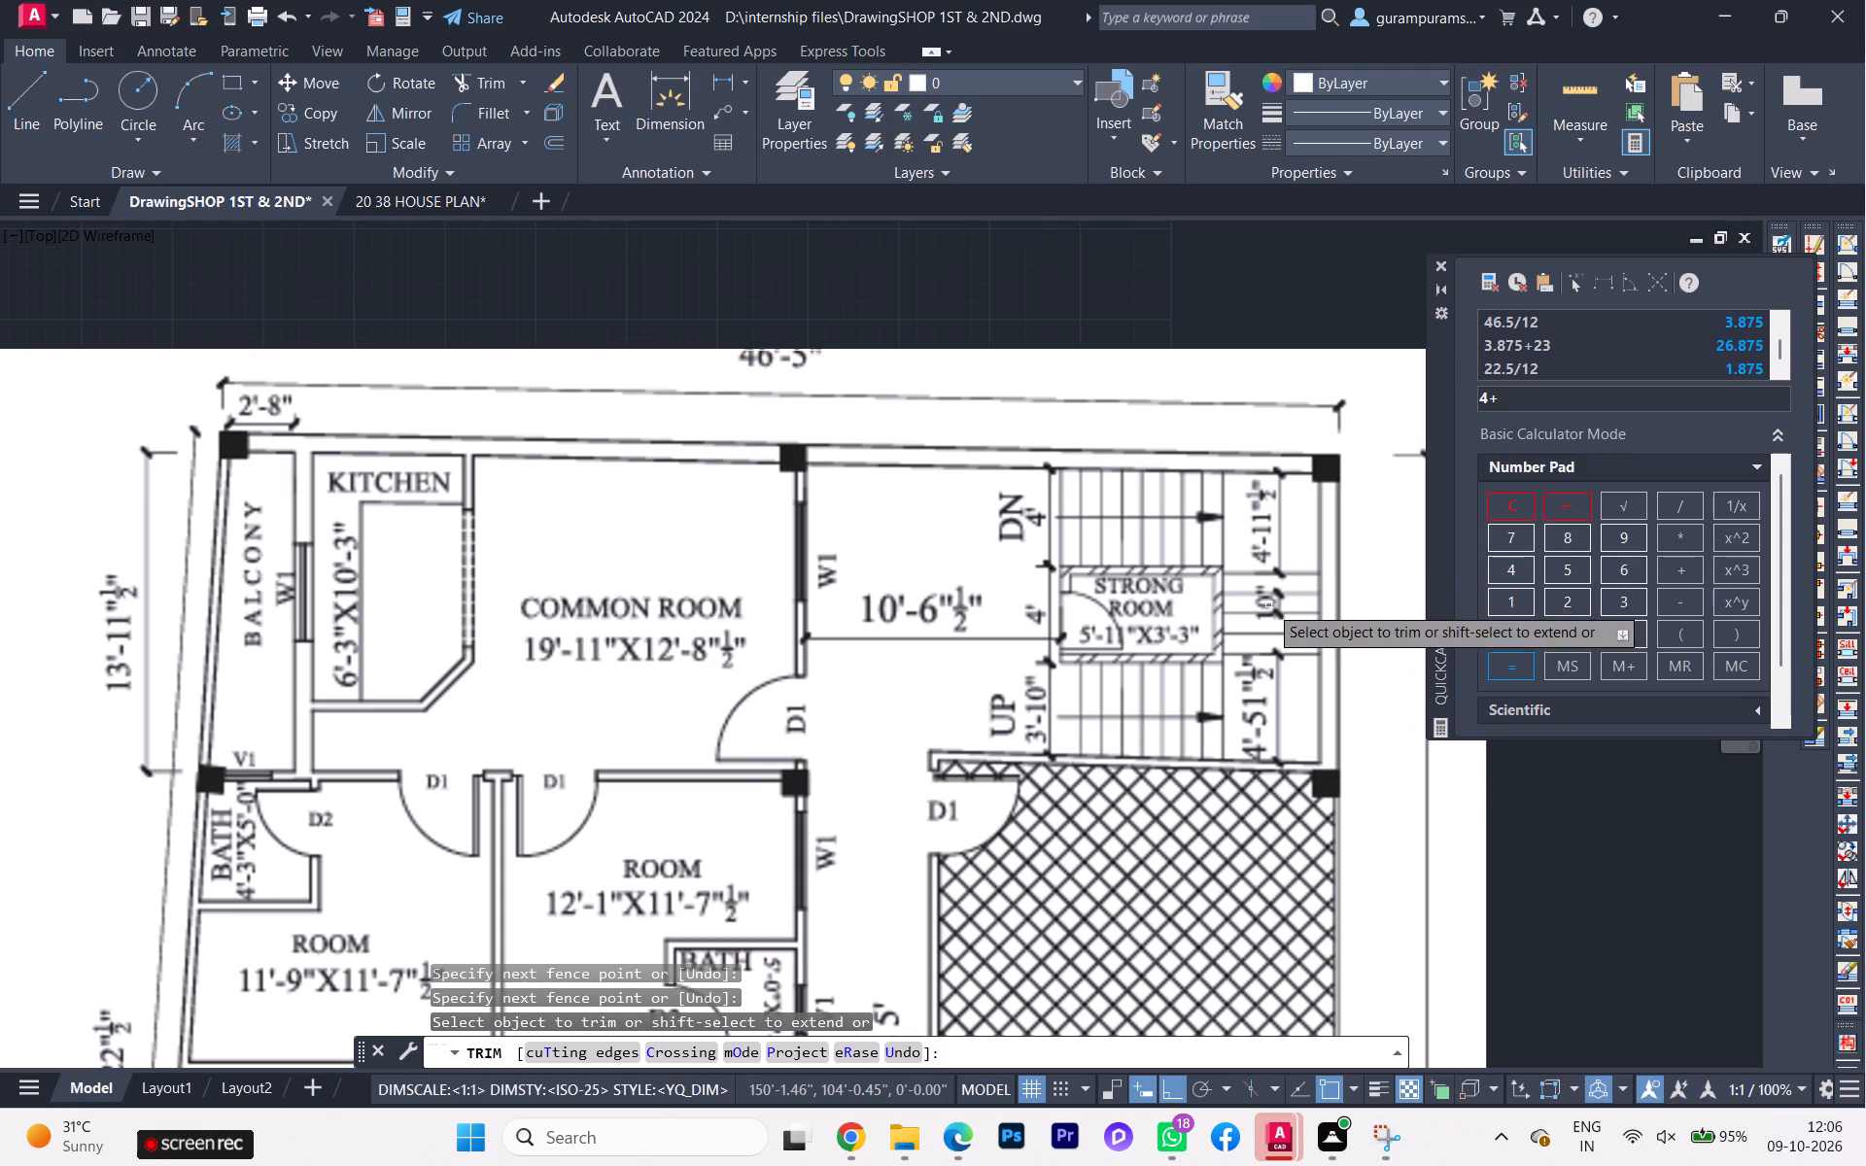
left_click(1512, 598)
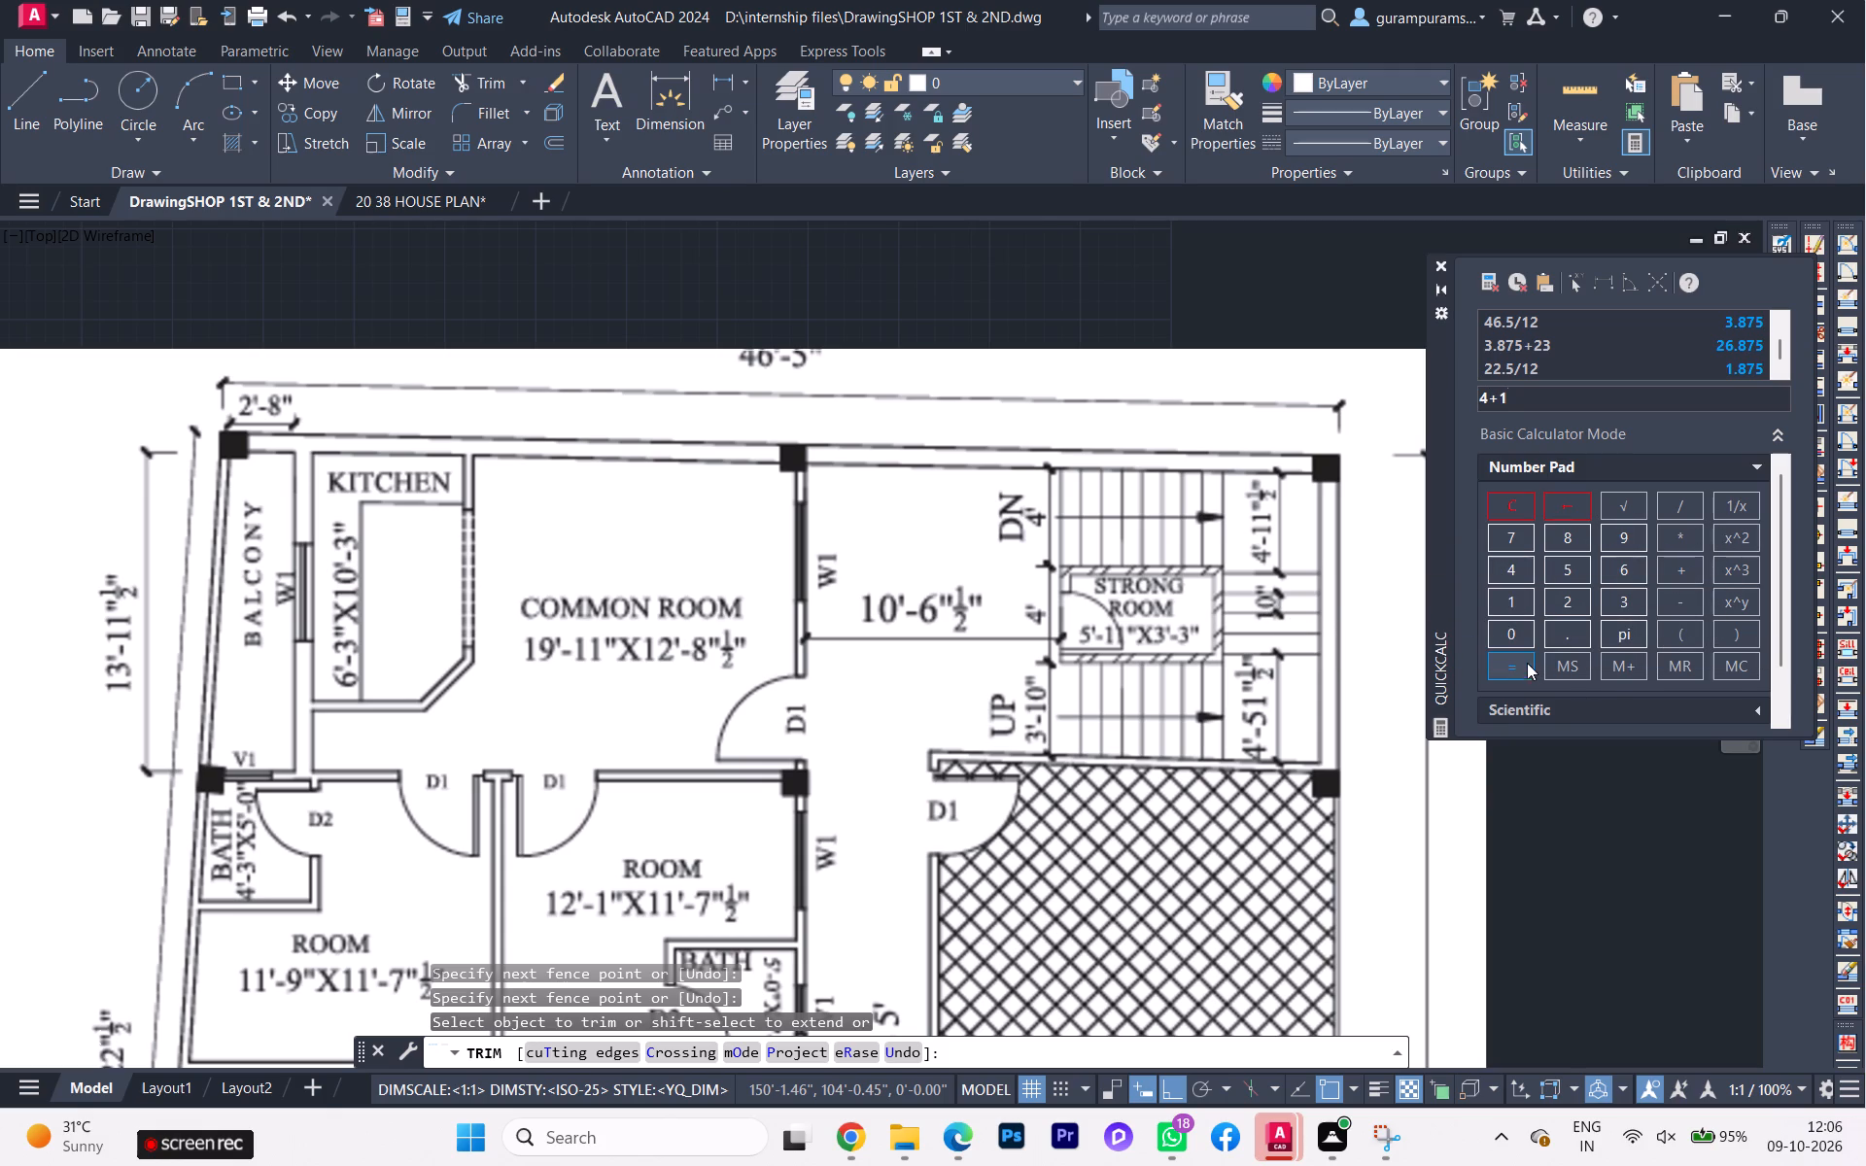
key("BackSpace")
left_click(1500, 558)
left_click(1612, 604)
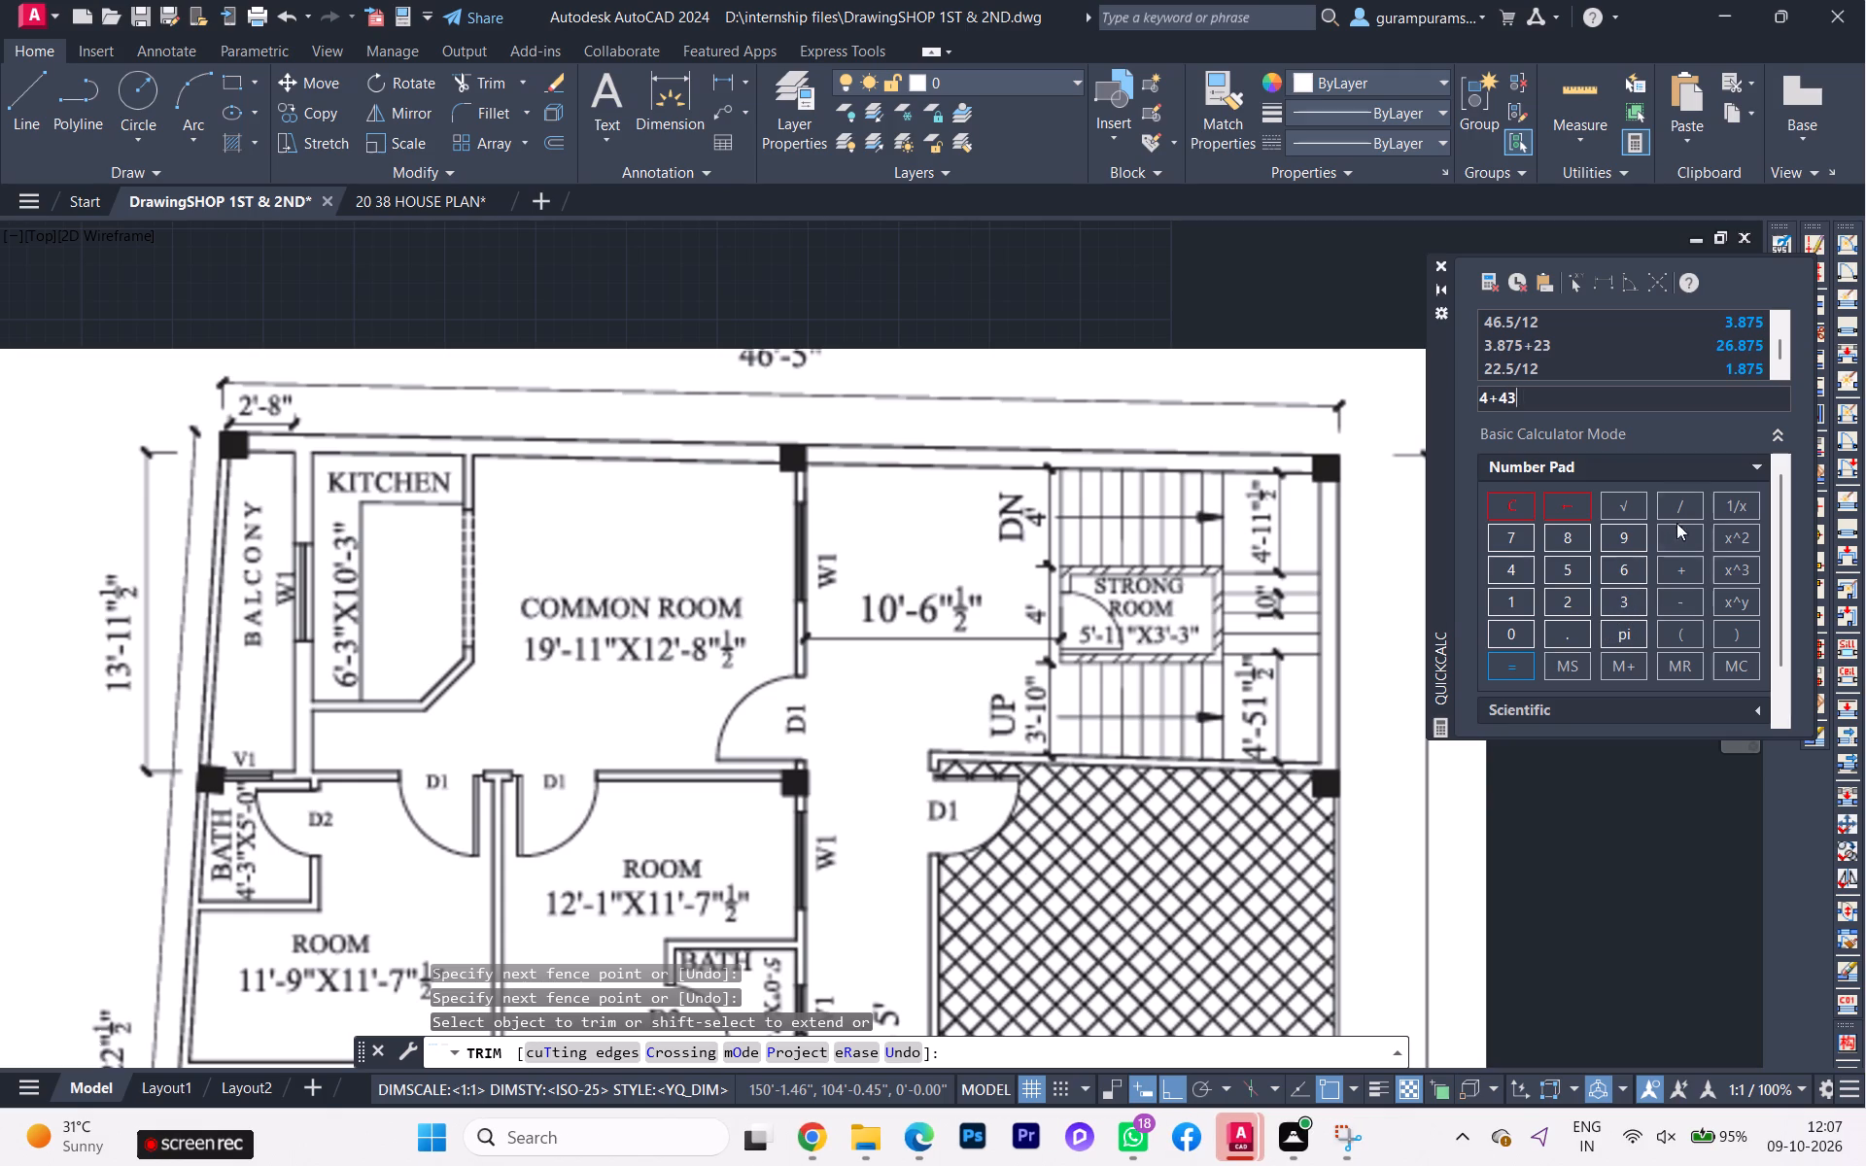
key("BackSpace")
left_click(1687, 578)
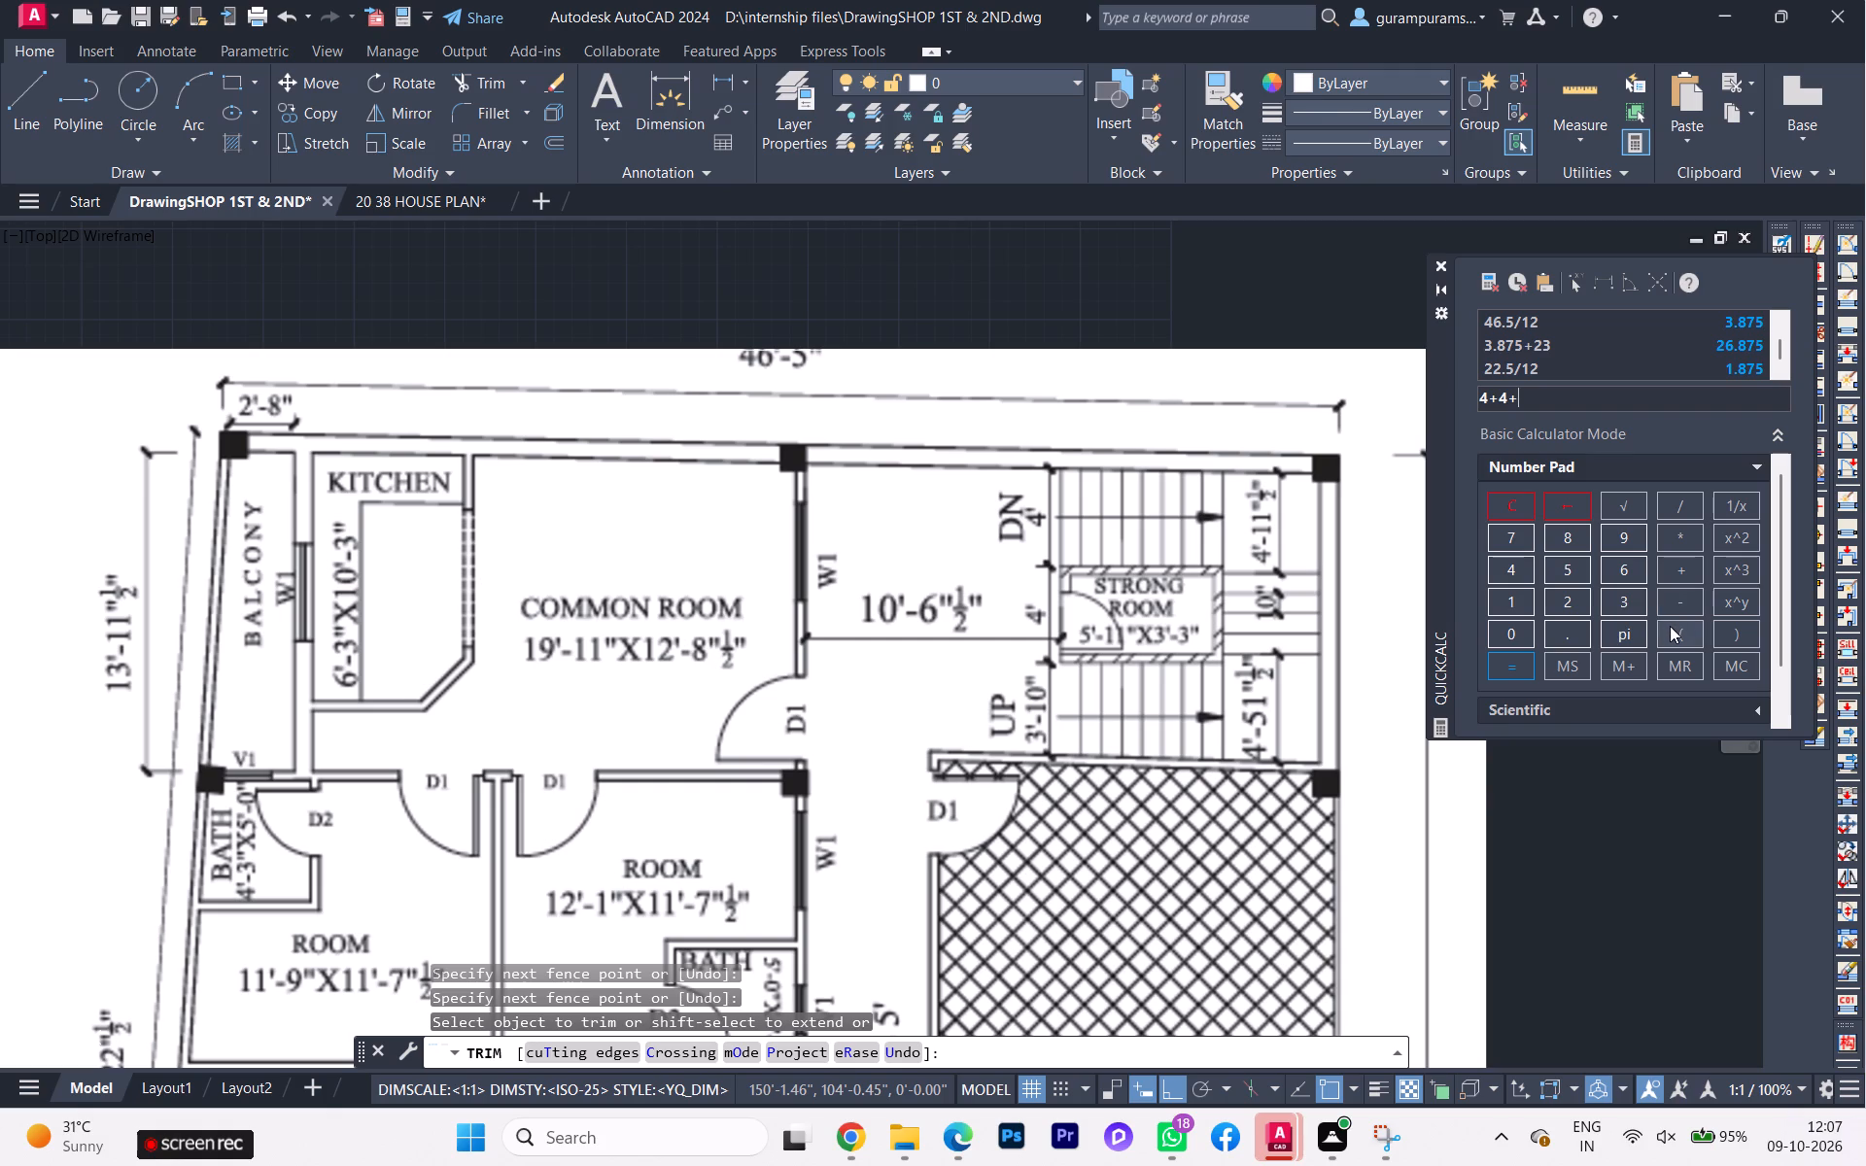
key("Return")
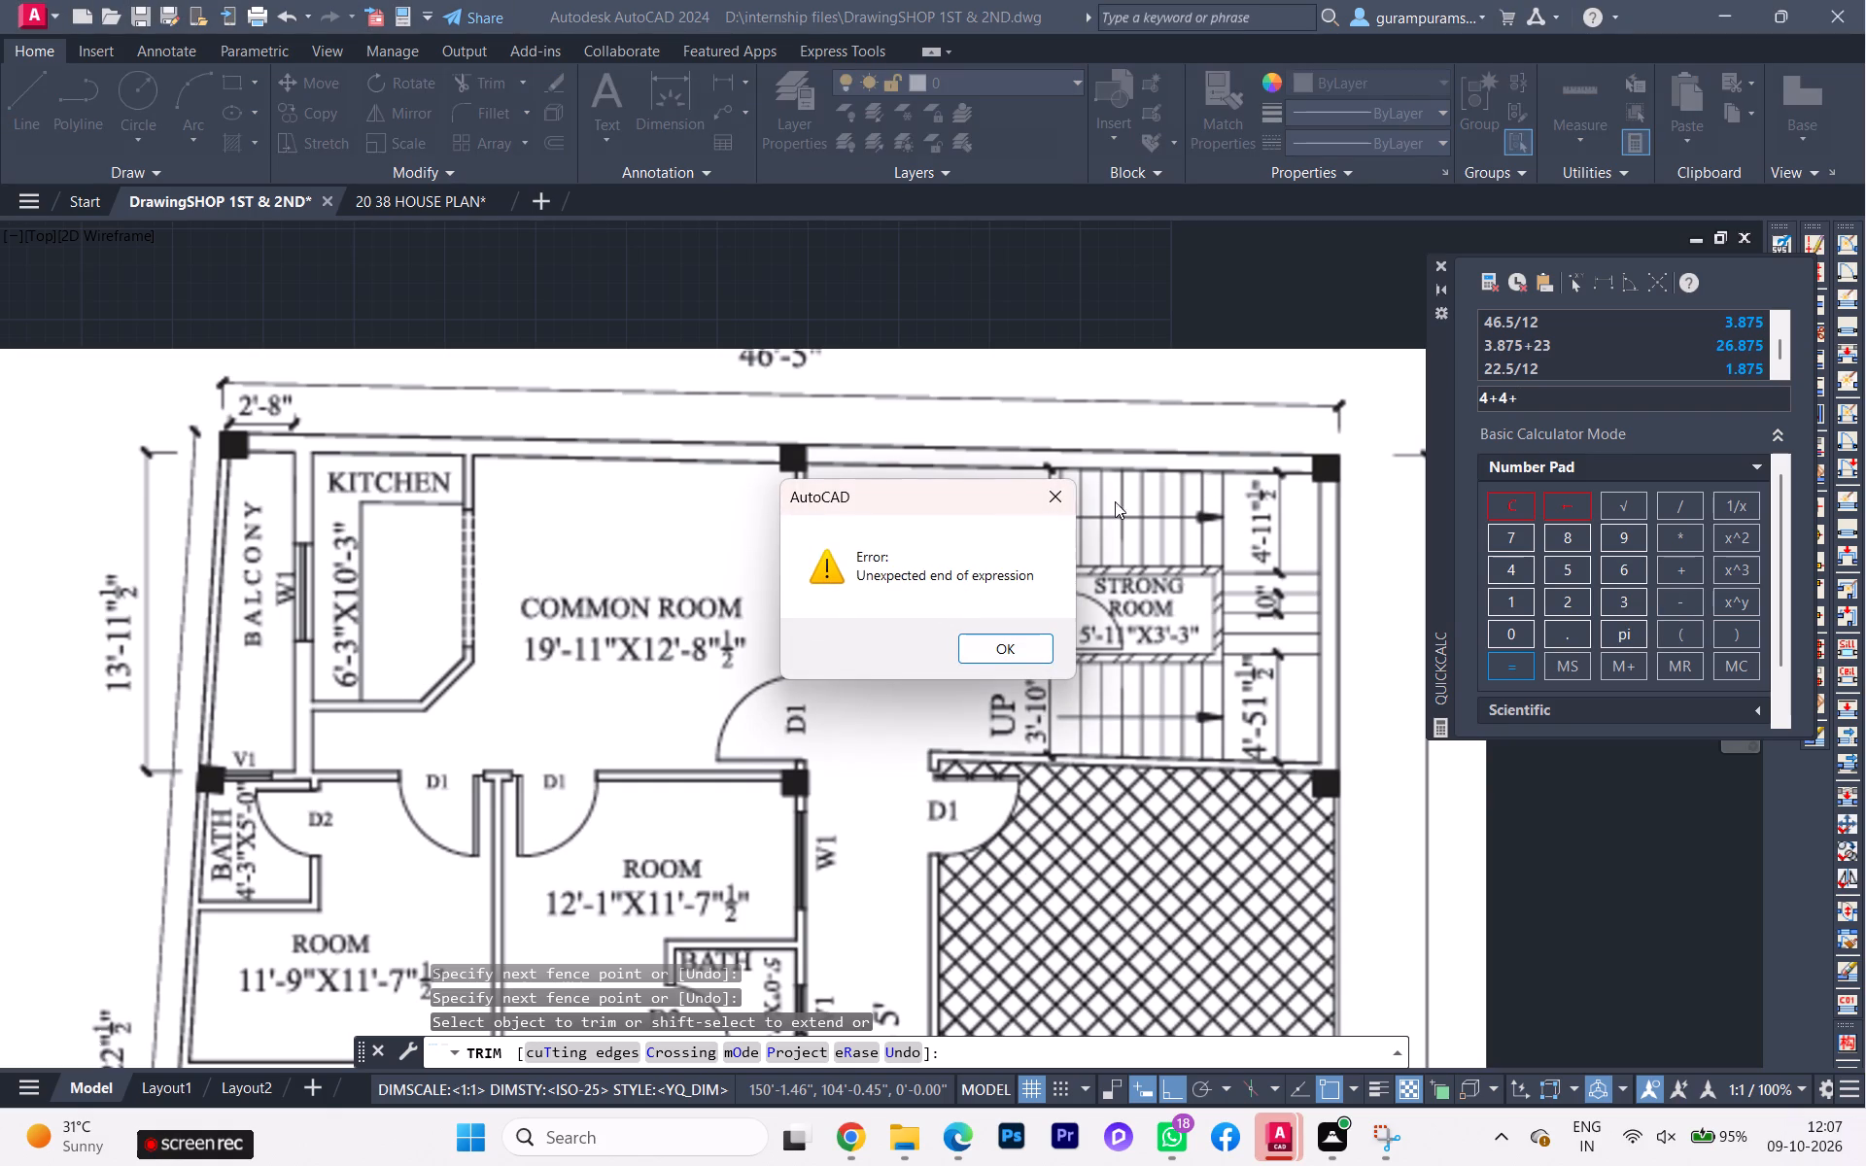
left_click(1066, 495)
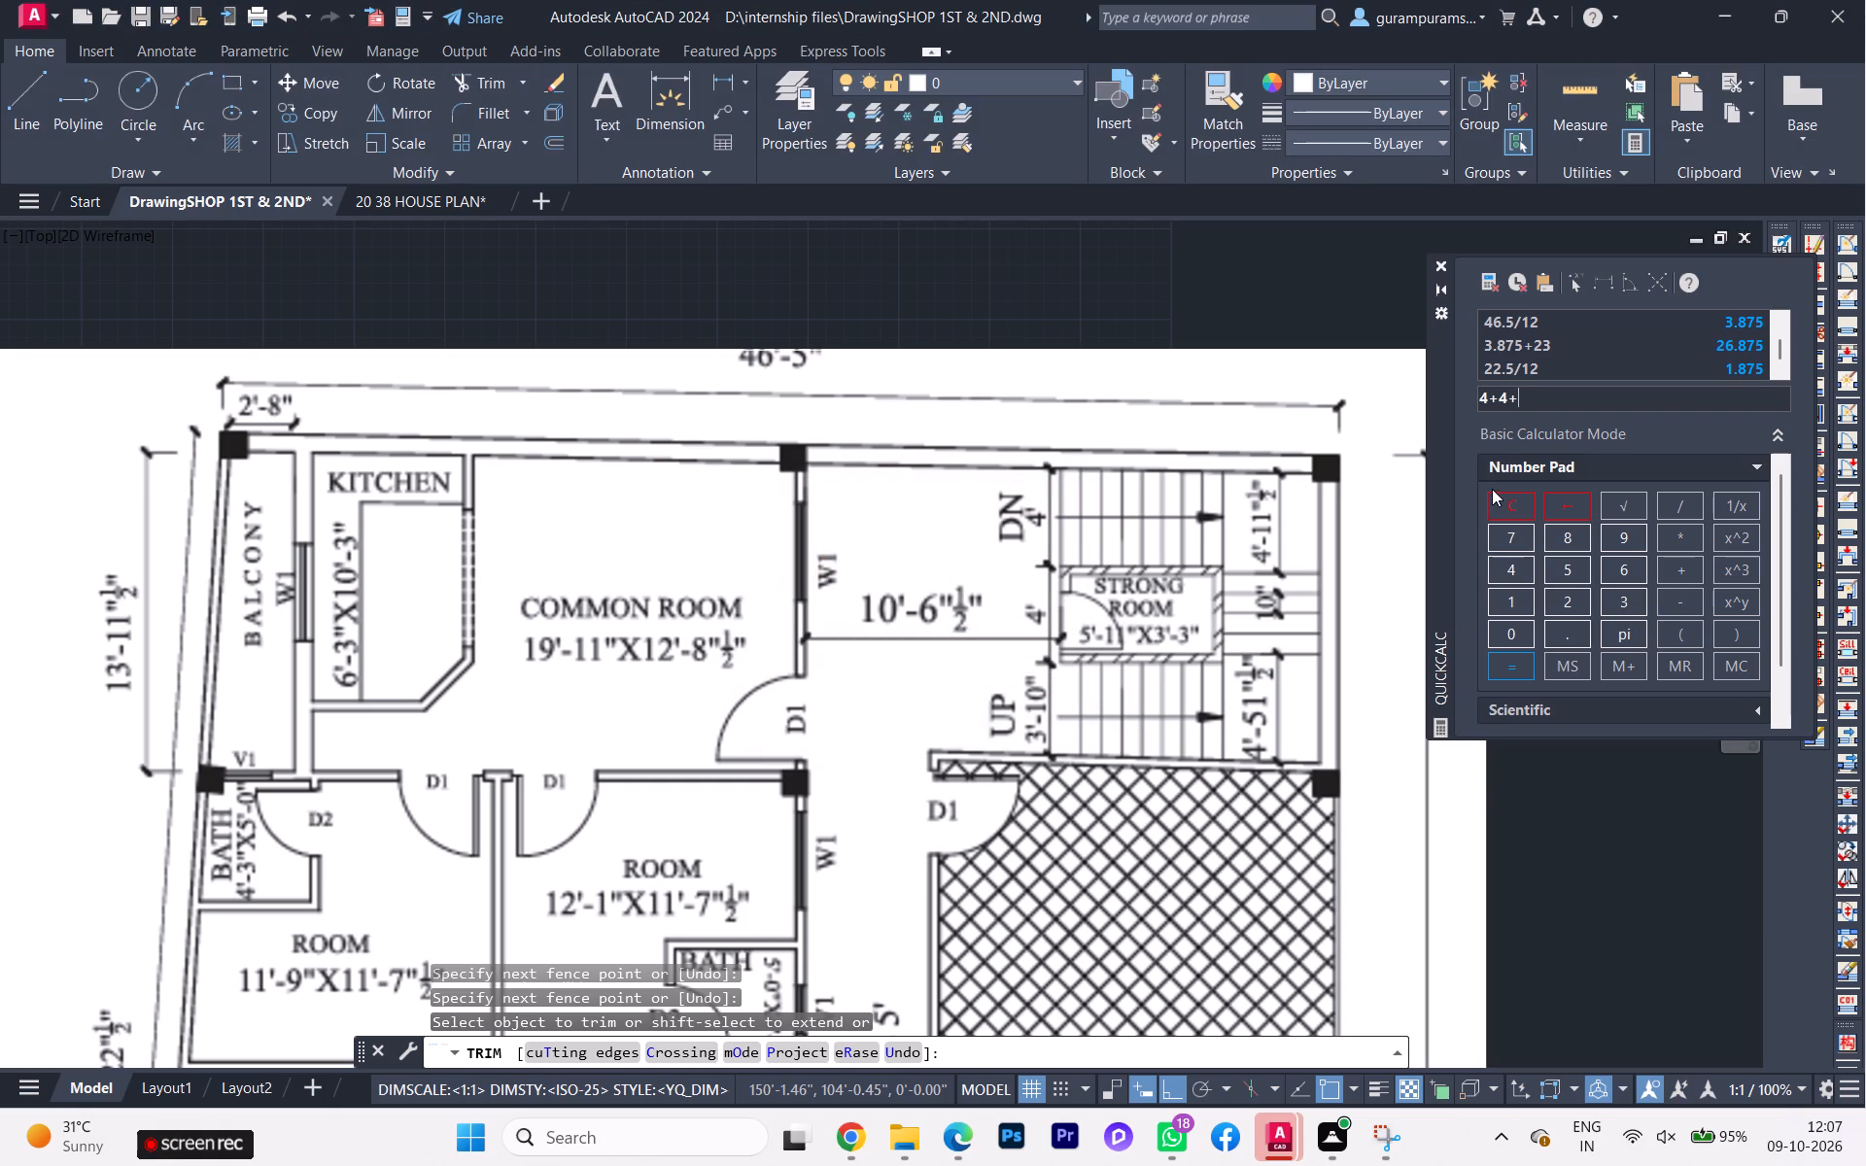
key("3")
left_click(1515, 664)
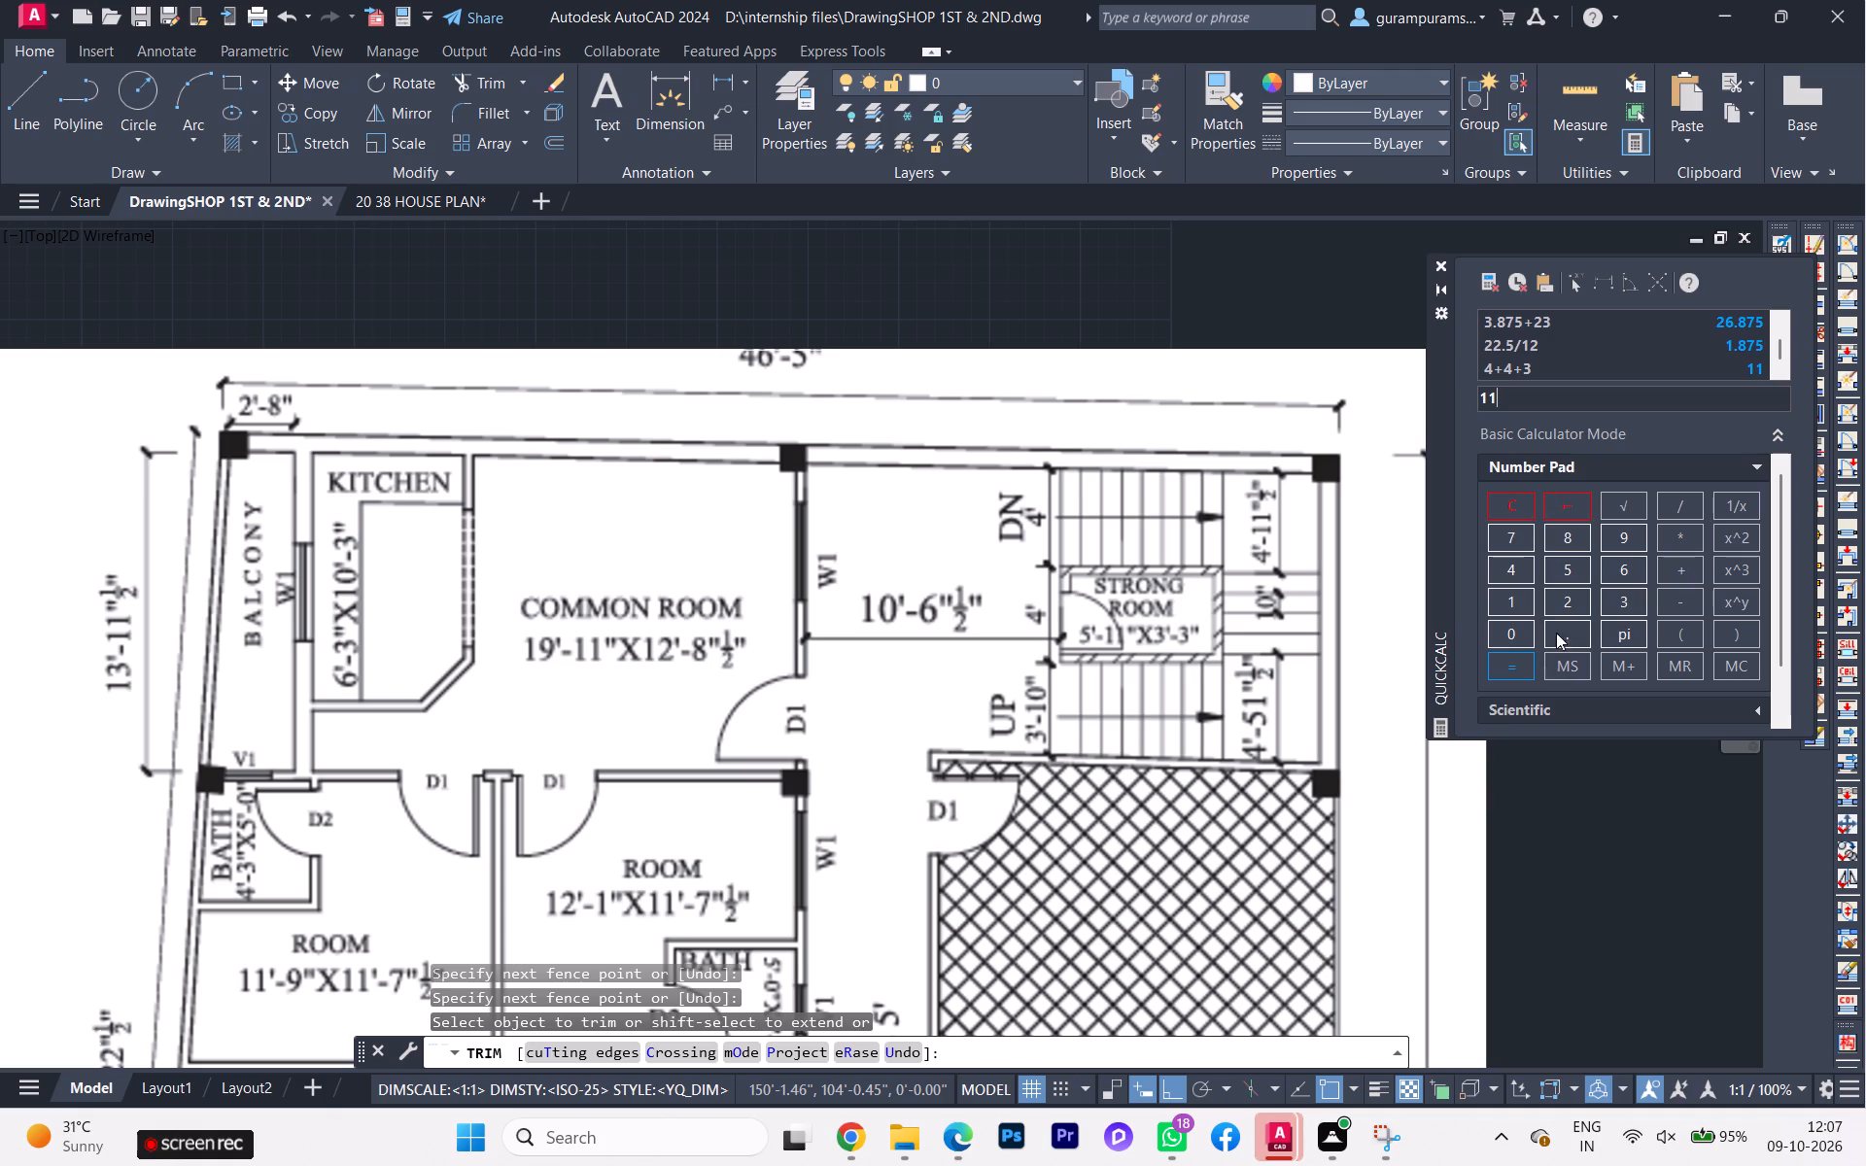
left_click(1503, 669)
left_click(1509, 503)
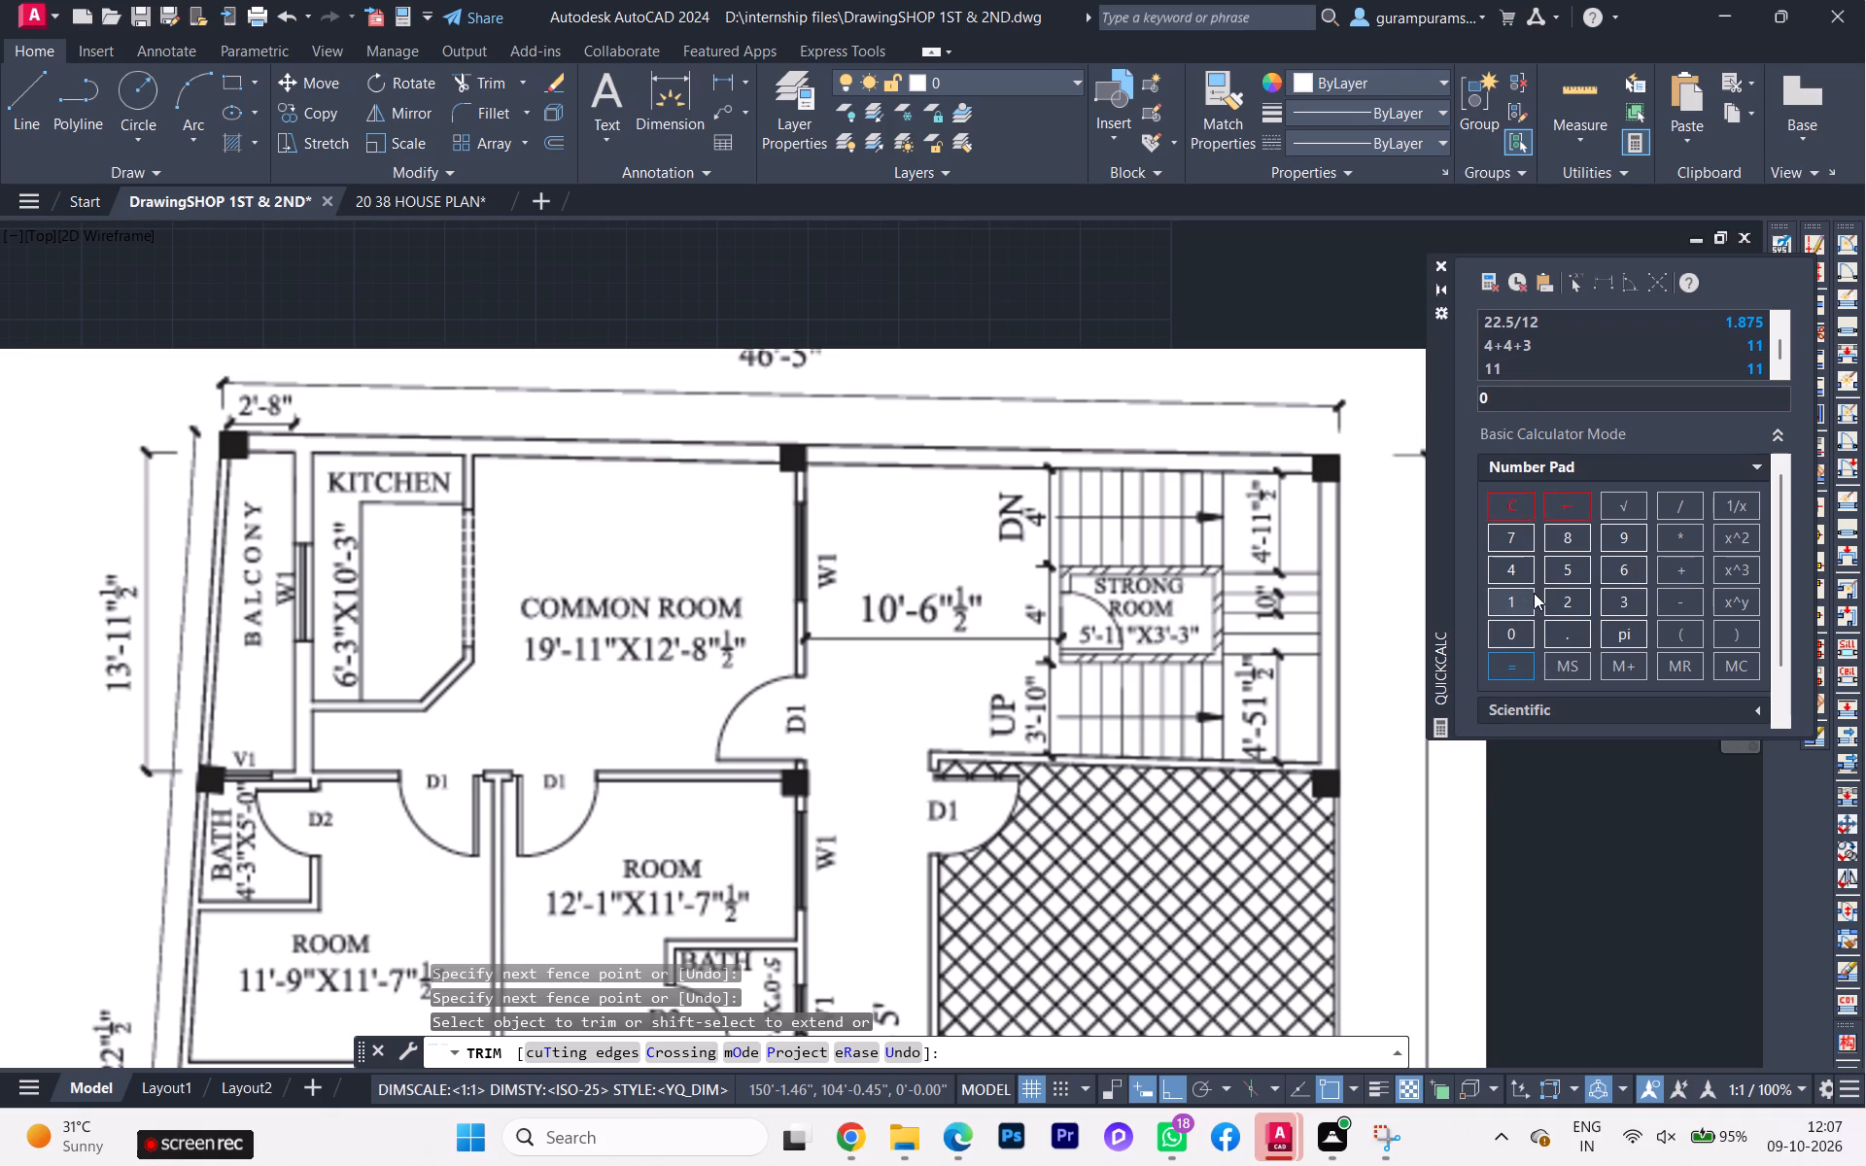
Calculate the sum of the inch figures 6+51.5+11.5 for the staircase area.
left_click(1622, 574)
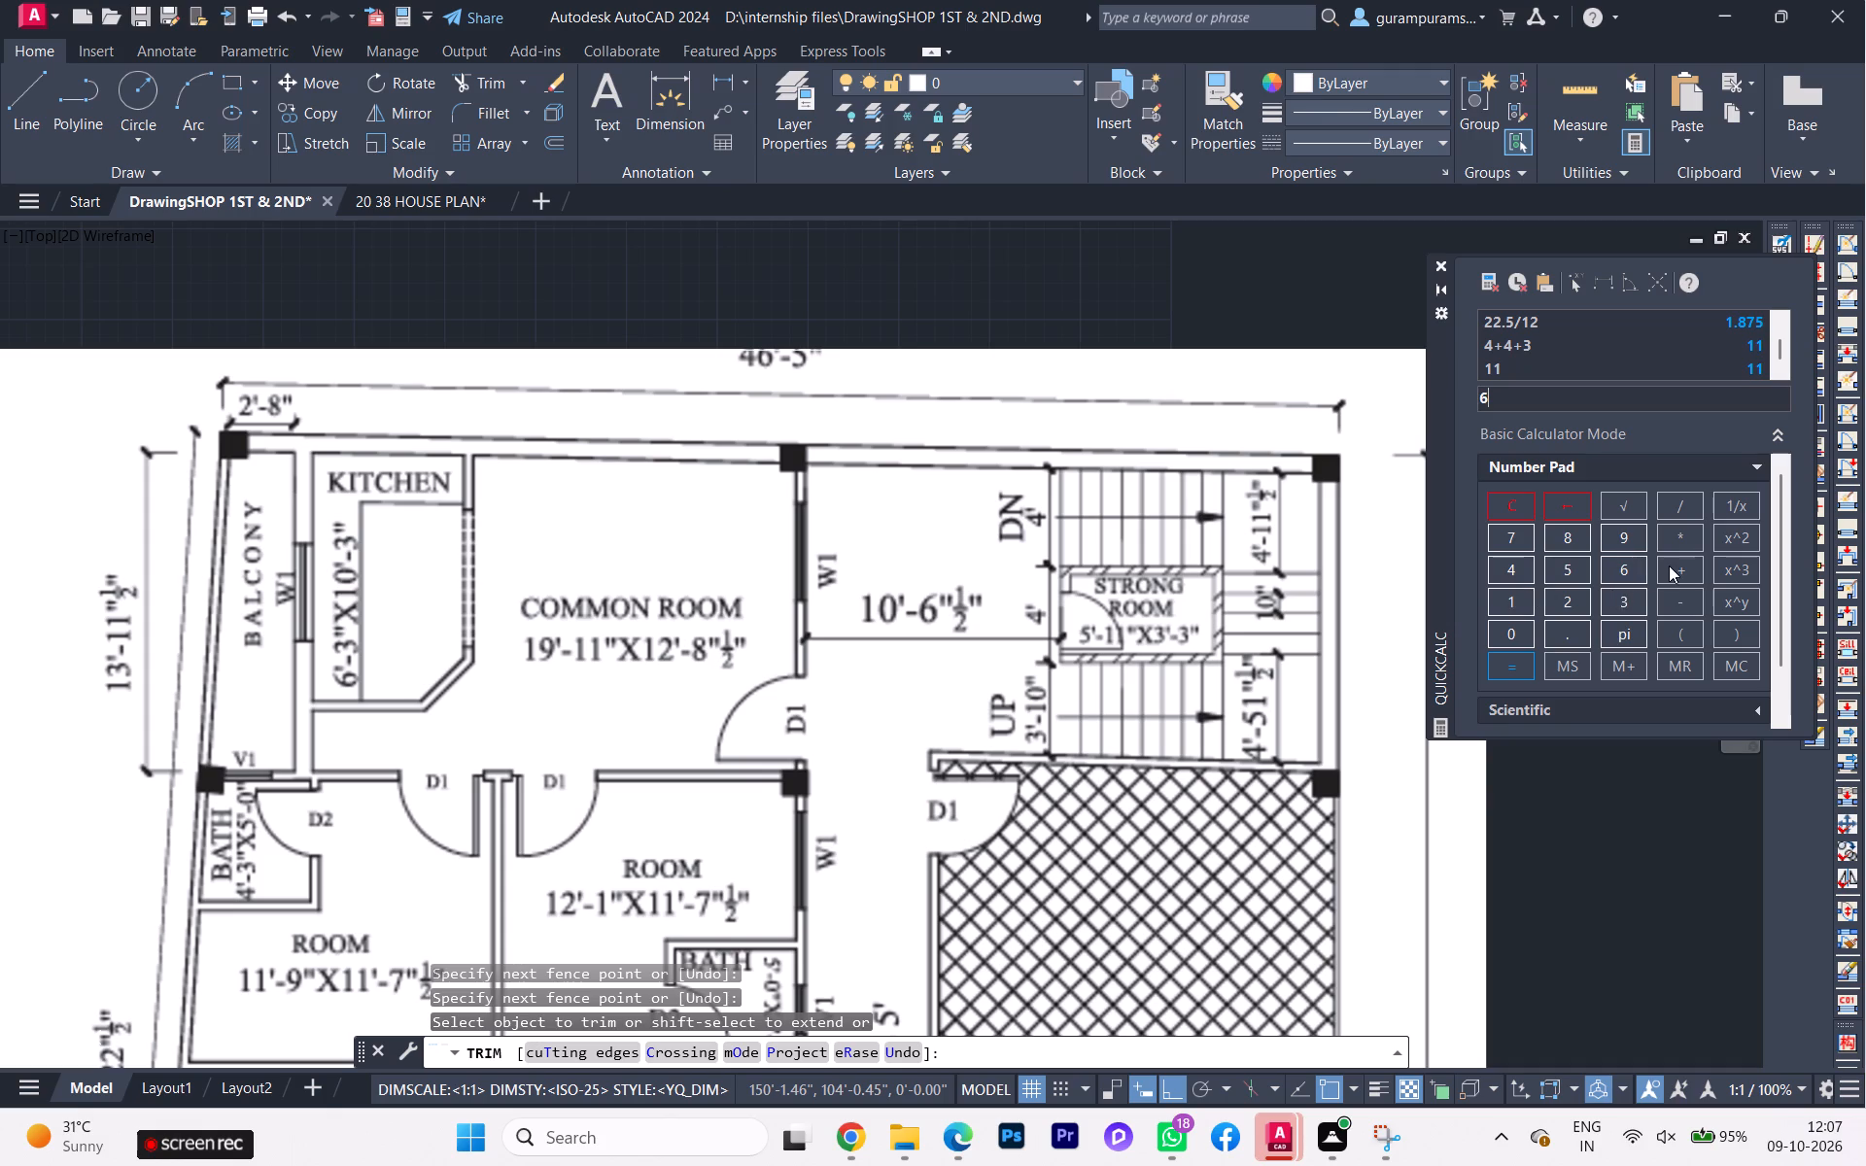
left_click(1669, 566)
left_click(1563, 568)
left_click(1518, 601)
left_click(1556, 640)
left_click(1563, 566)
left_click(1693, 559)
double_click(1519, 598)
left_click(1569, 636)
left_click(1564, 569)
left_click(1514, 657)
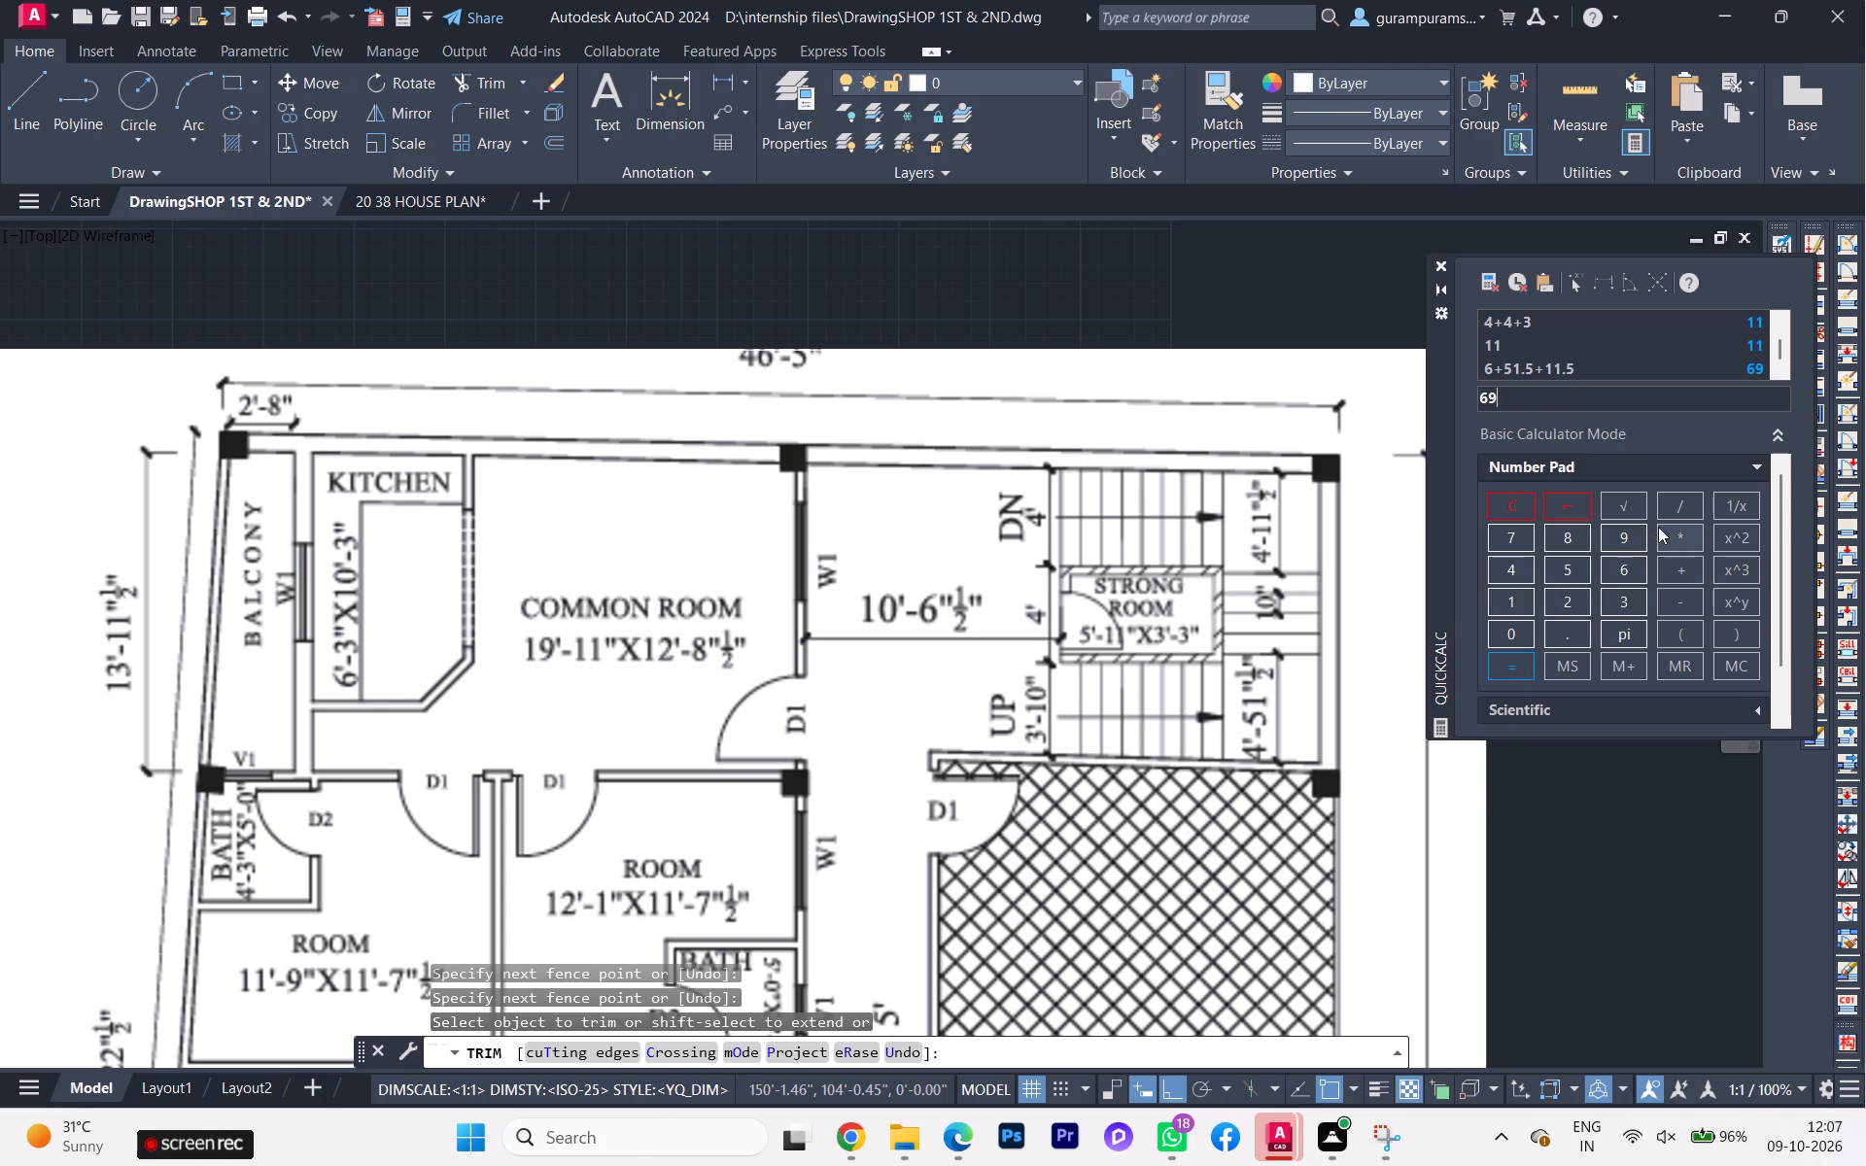
Correct the inch total to 67 and divide it by 12 to convert it to feet.
left_click(1682, 507)
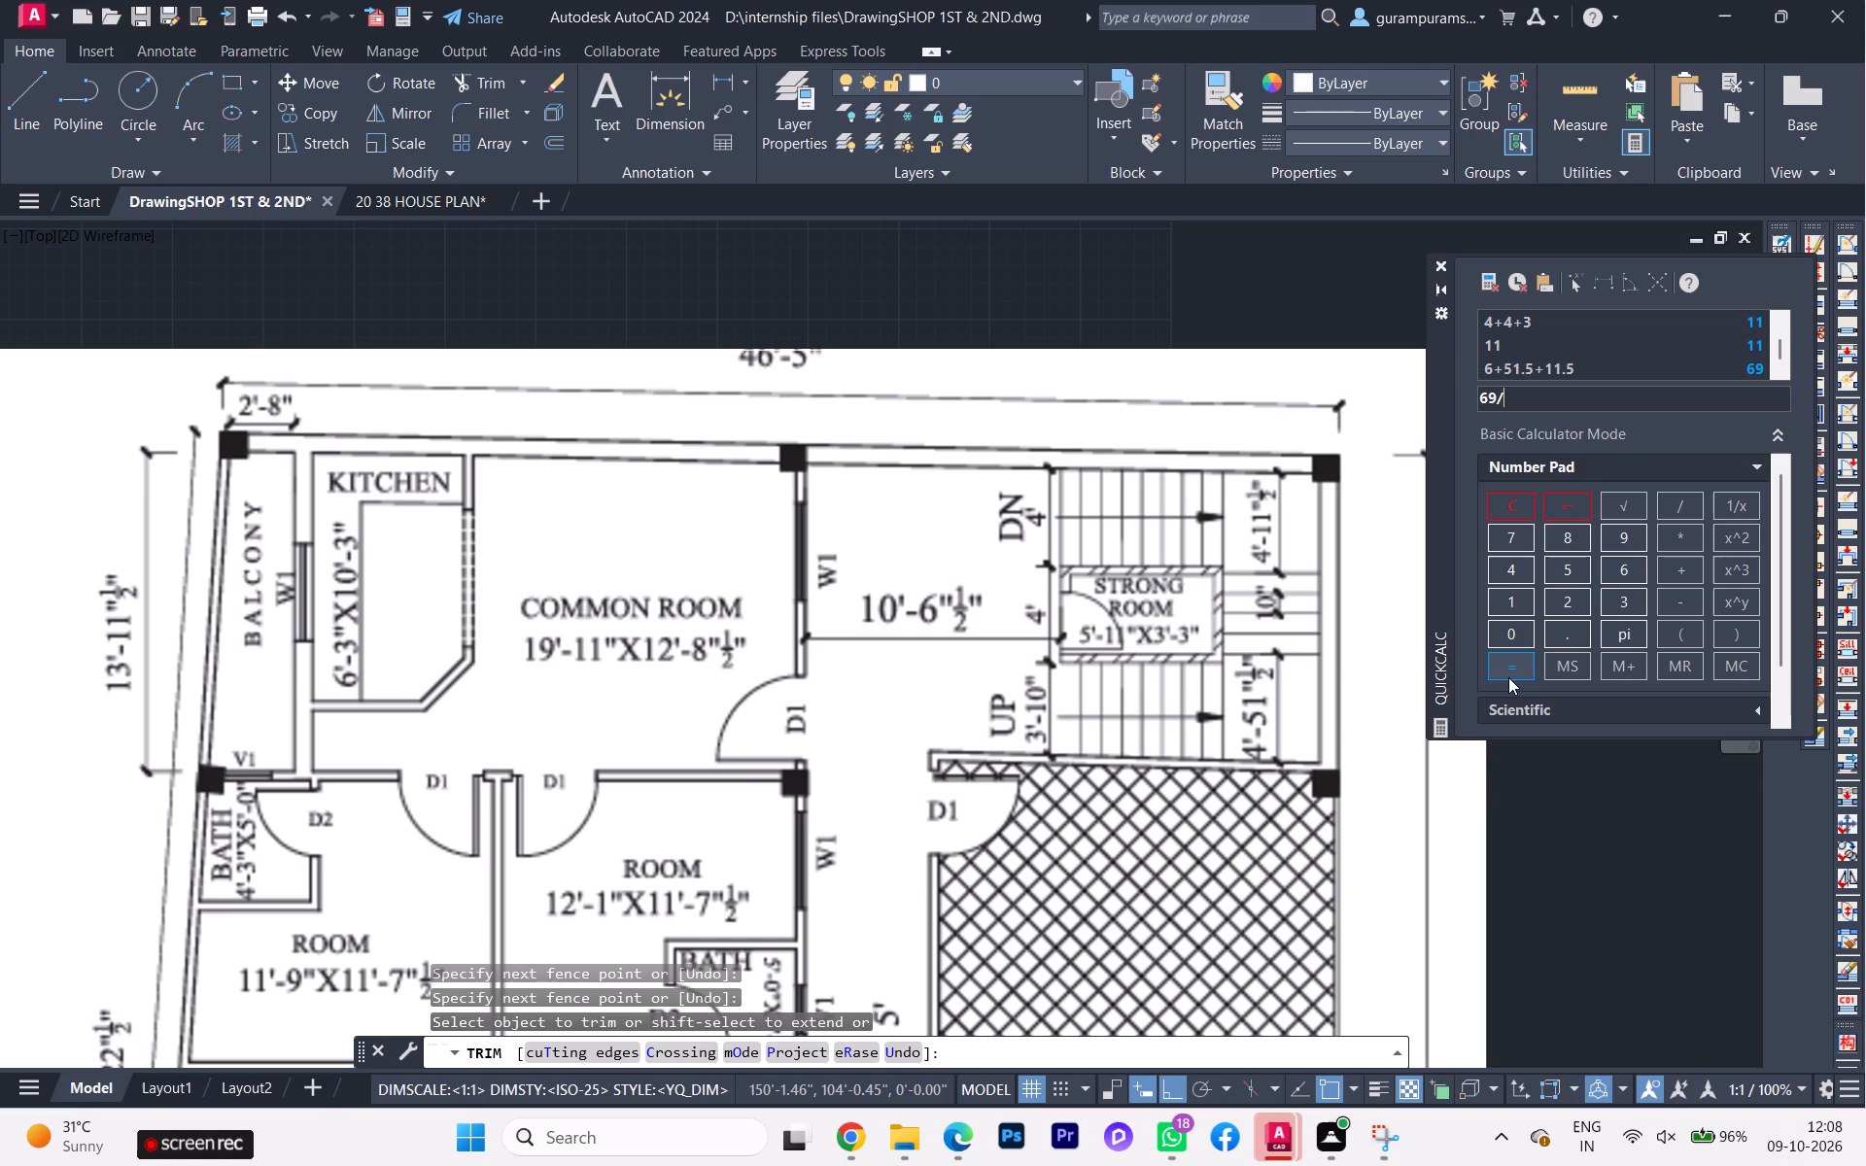
left_click(1494, 397)
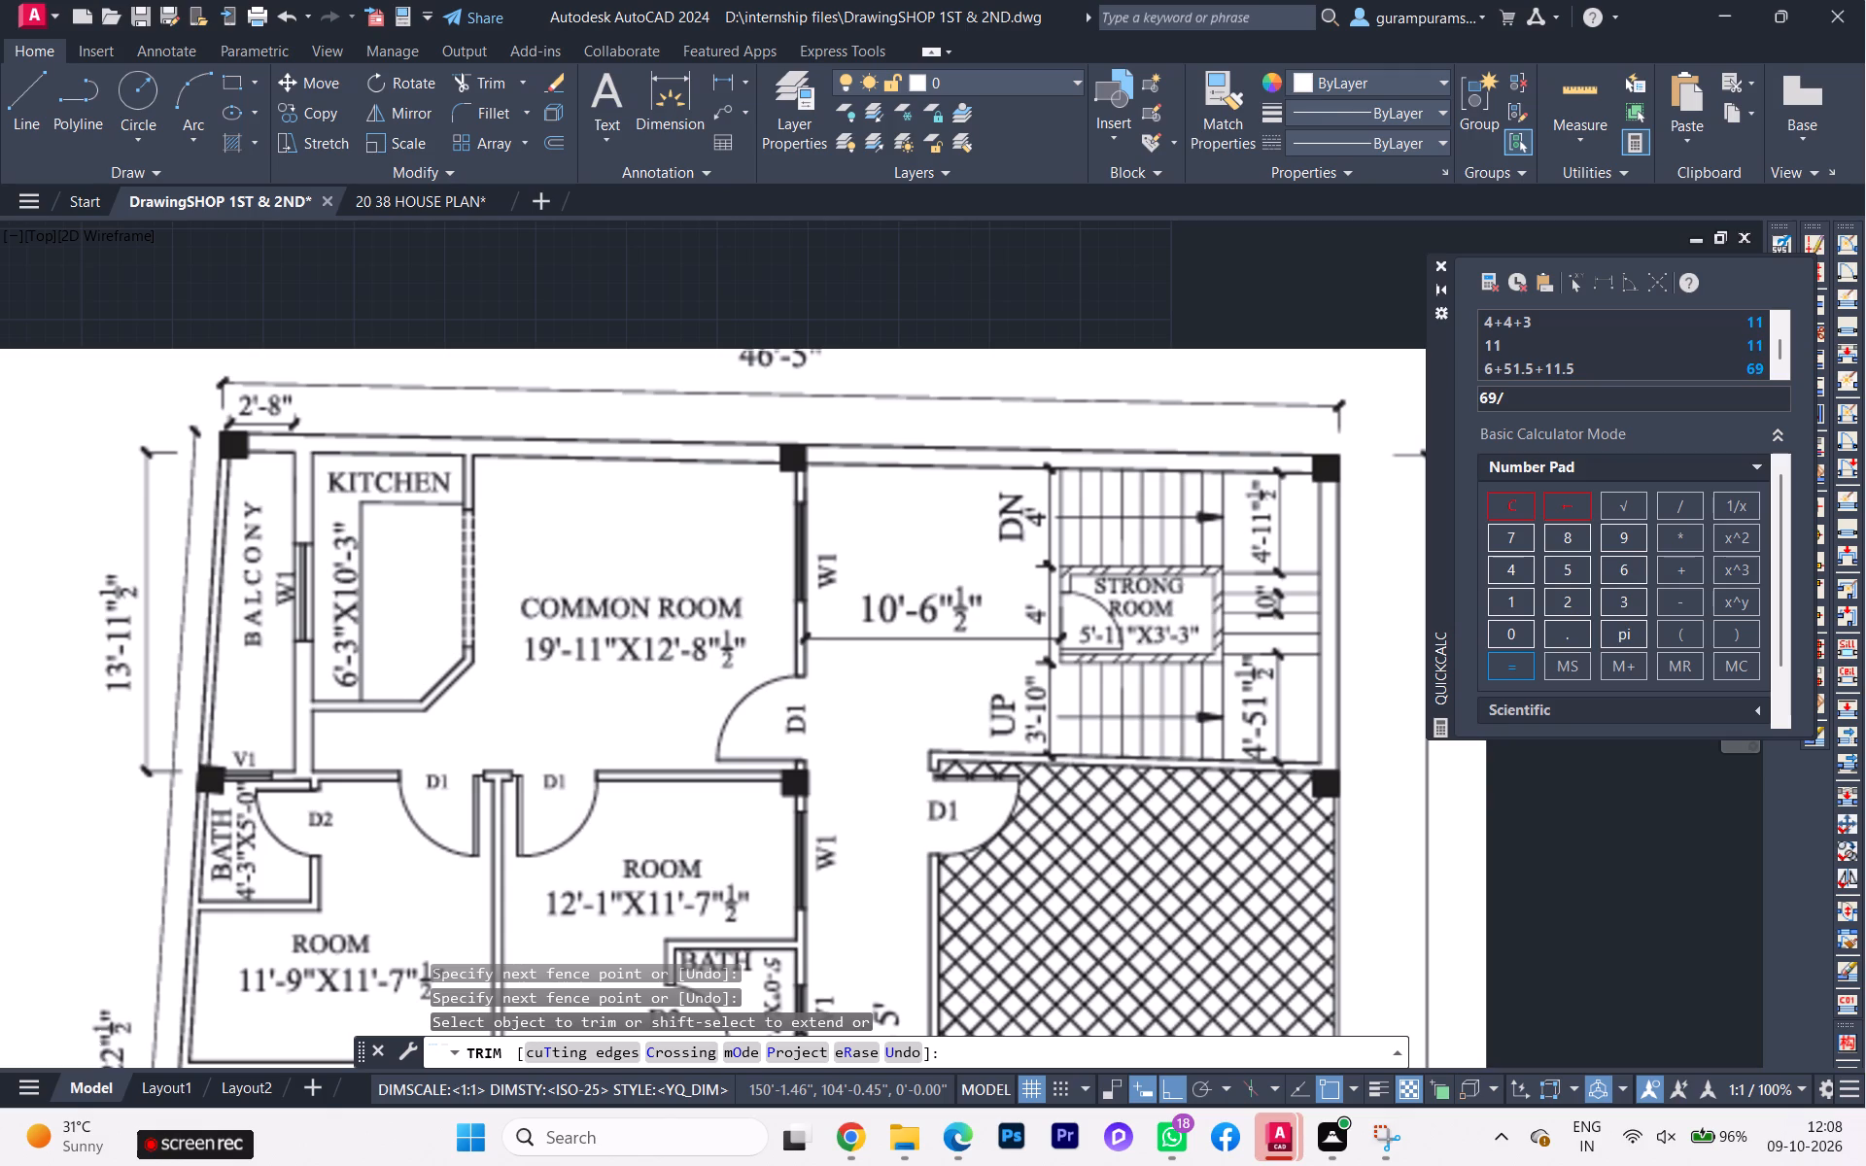
key("BackSpace")
key("7")
left_click(1540, 392)
type("12")
key("Return")
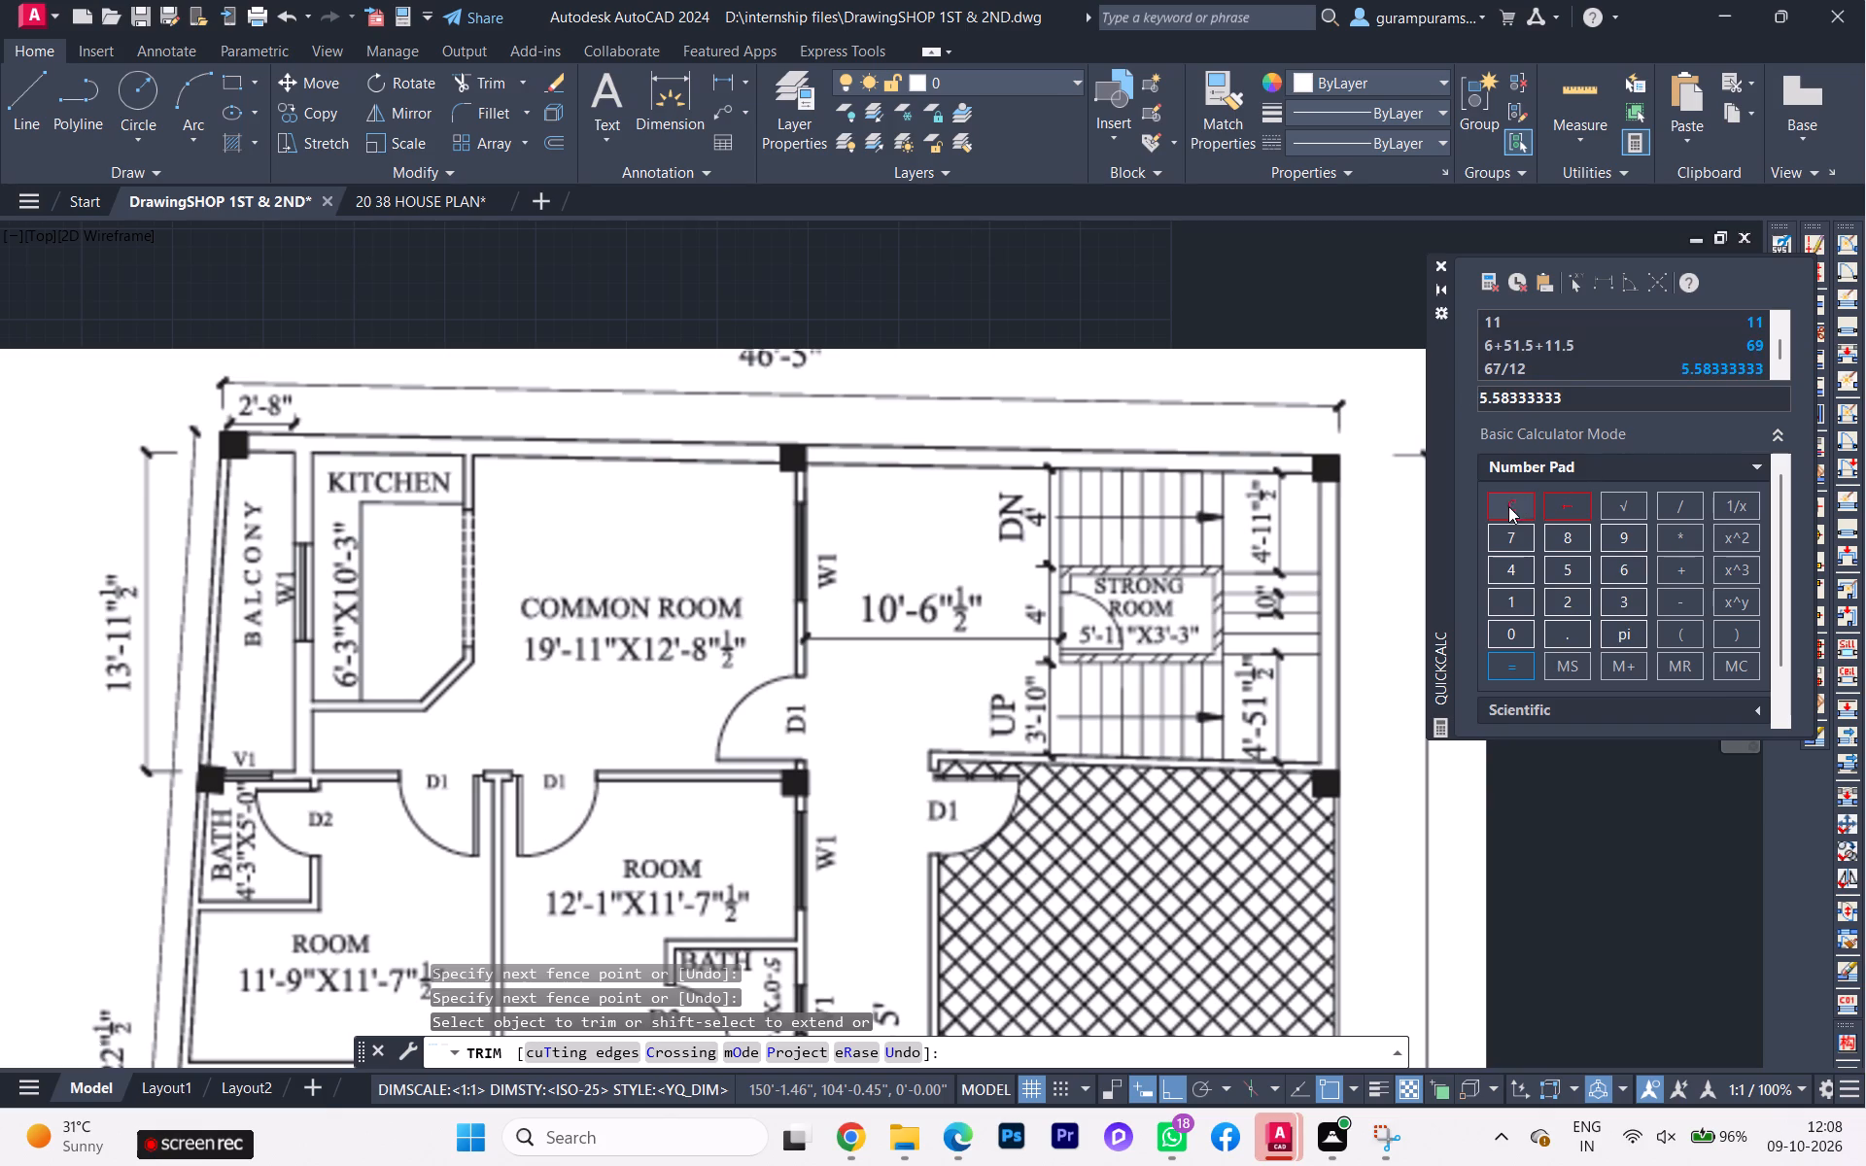
left_click(1513, 669)
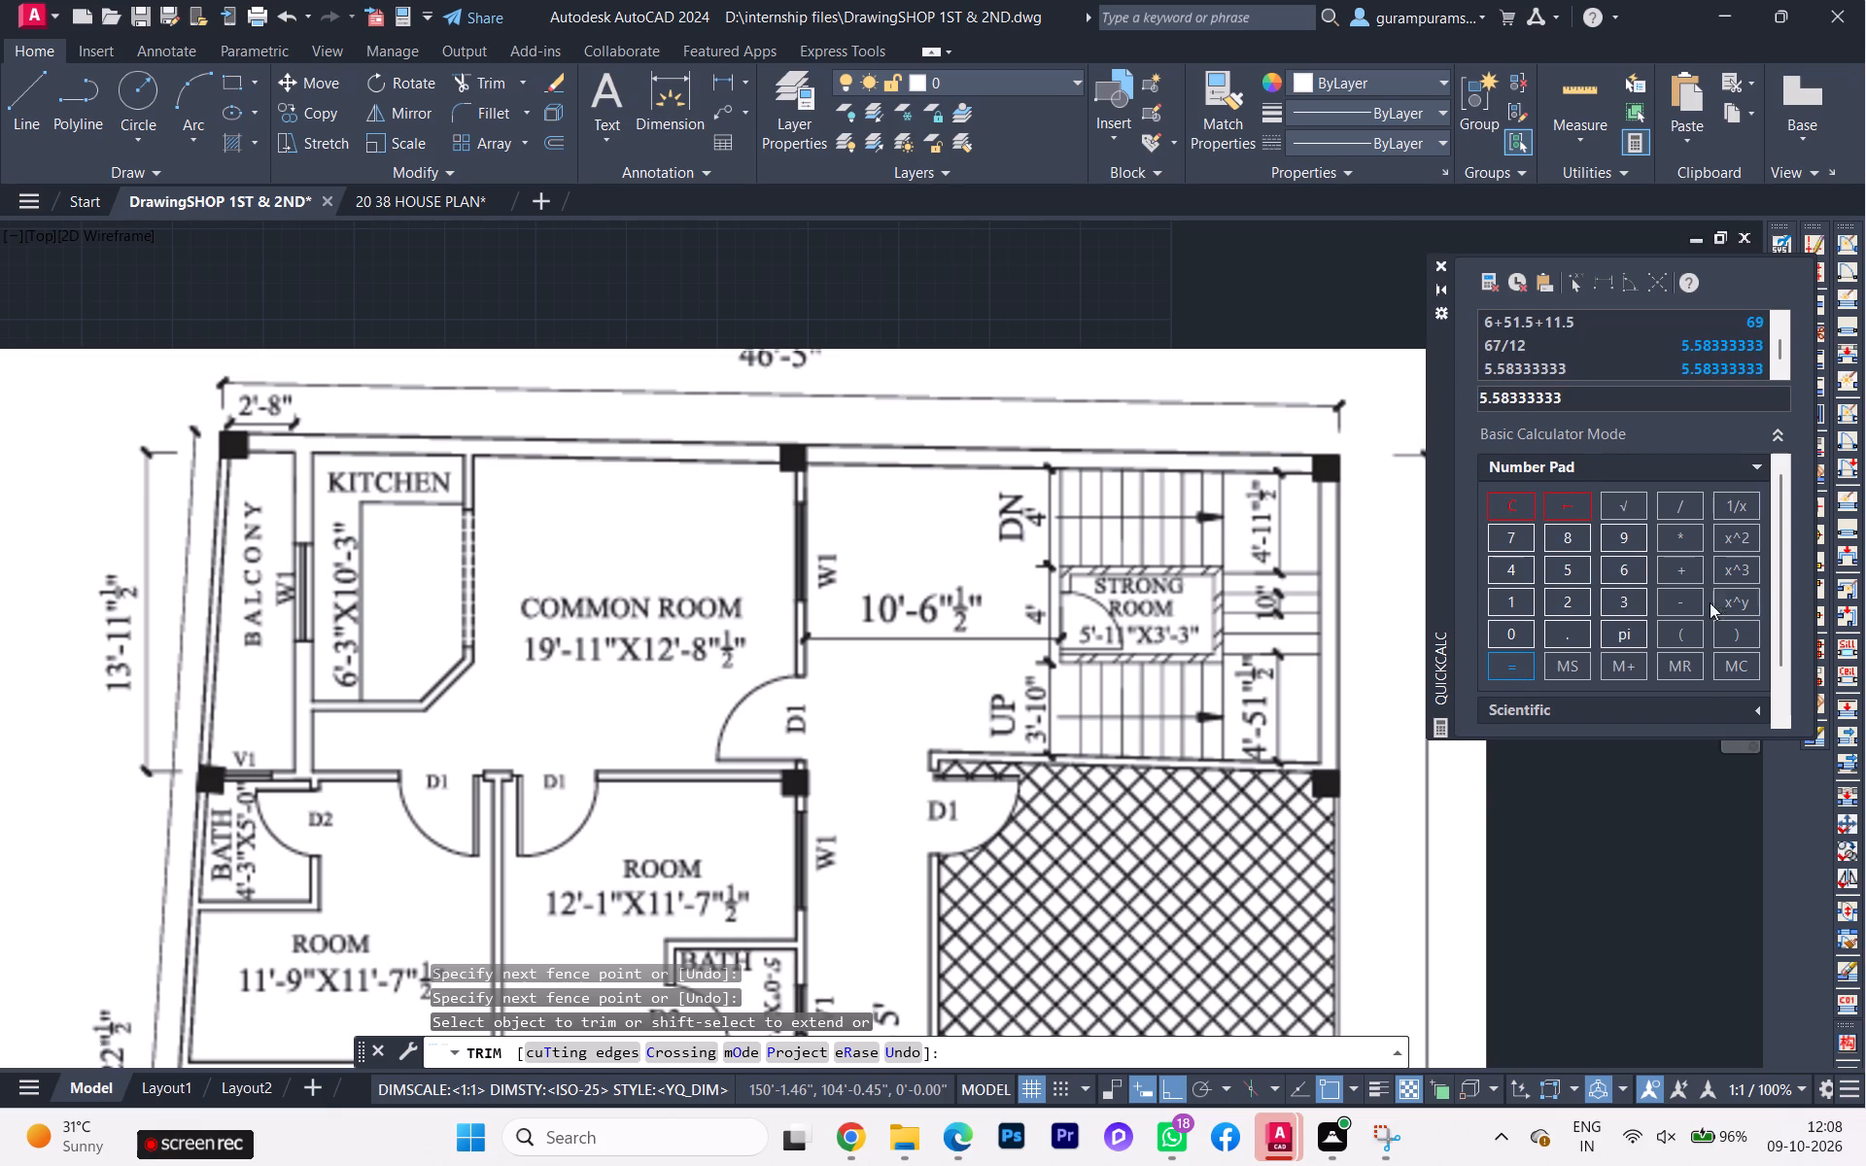
Add the 11 whole feet to the converted inches, 5.58333333+11, for the staircase area's total depth.
left_click(1680, 570)
double_click(1521, 593)
left_click(1689, 569)
key("BackSpace")
key("Return")
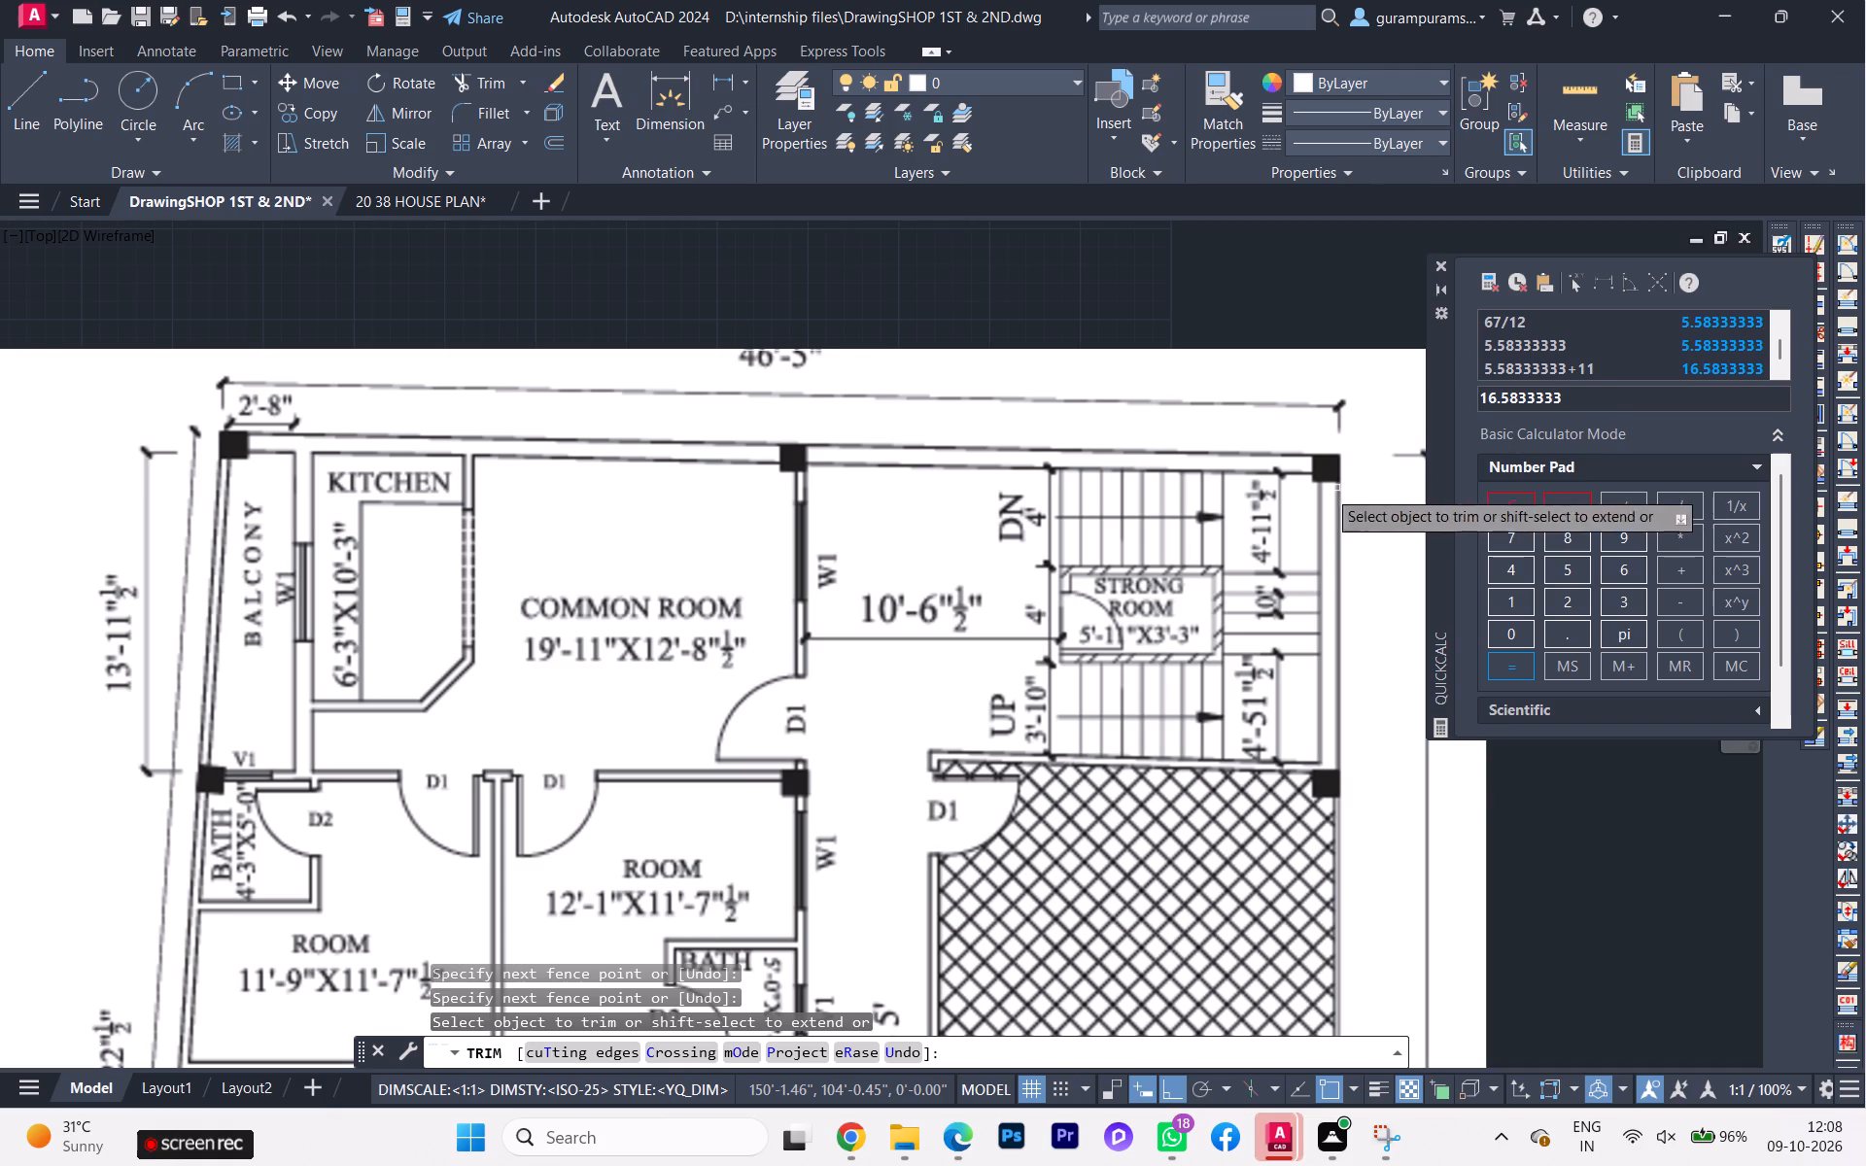
scroll(1262, 540, "down", 1)
middle_click_drag(1256, 519, 1266, 392)
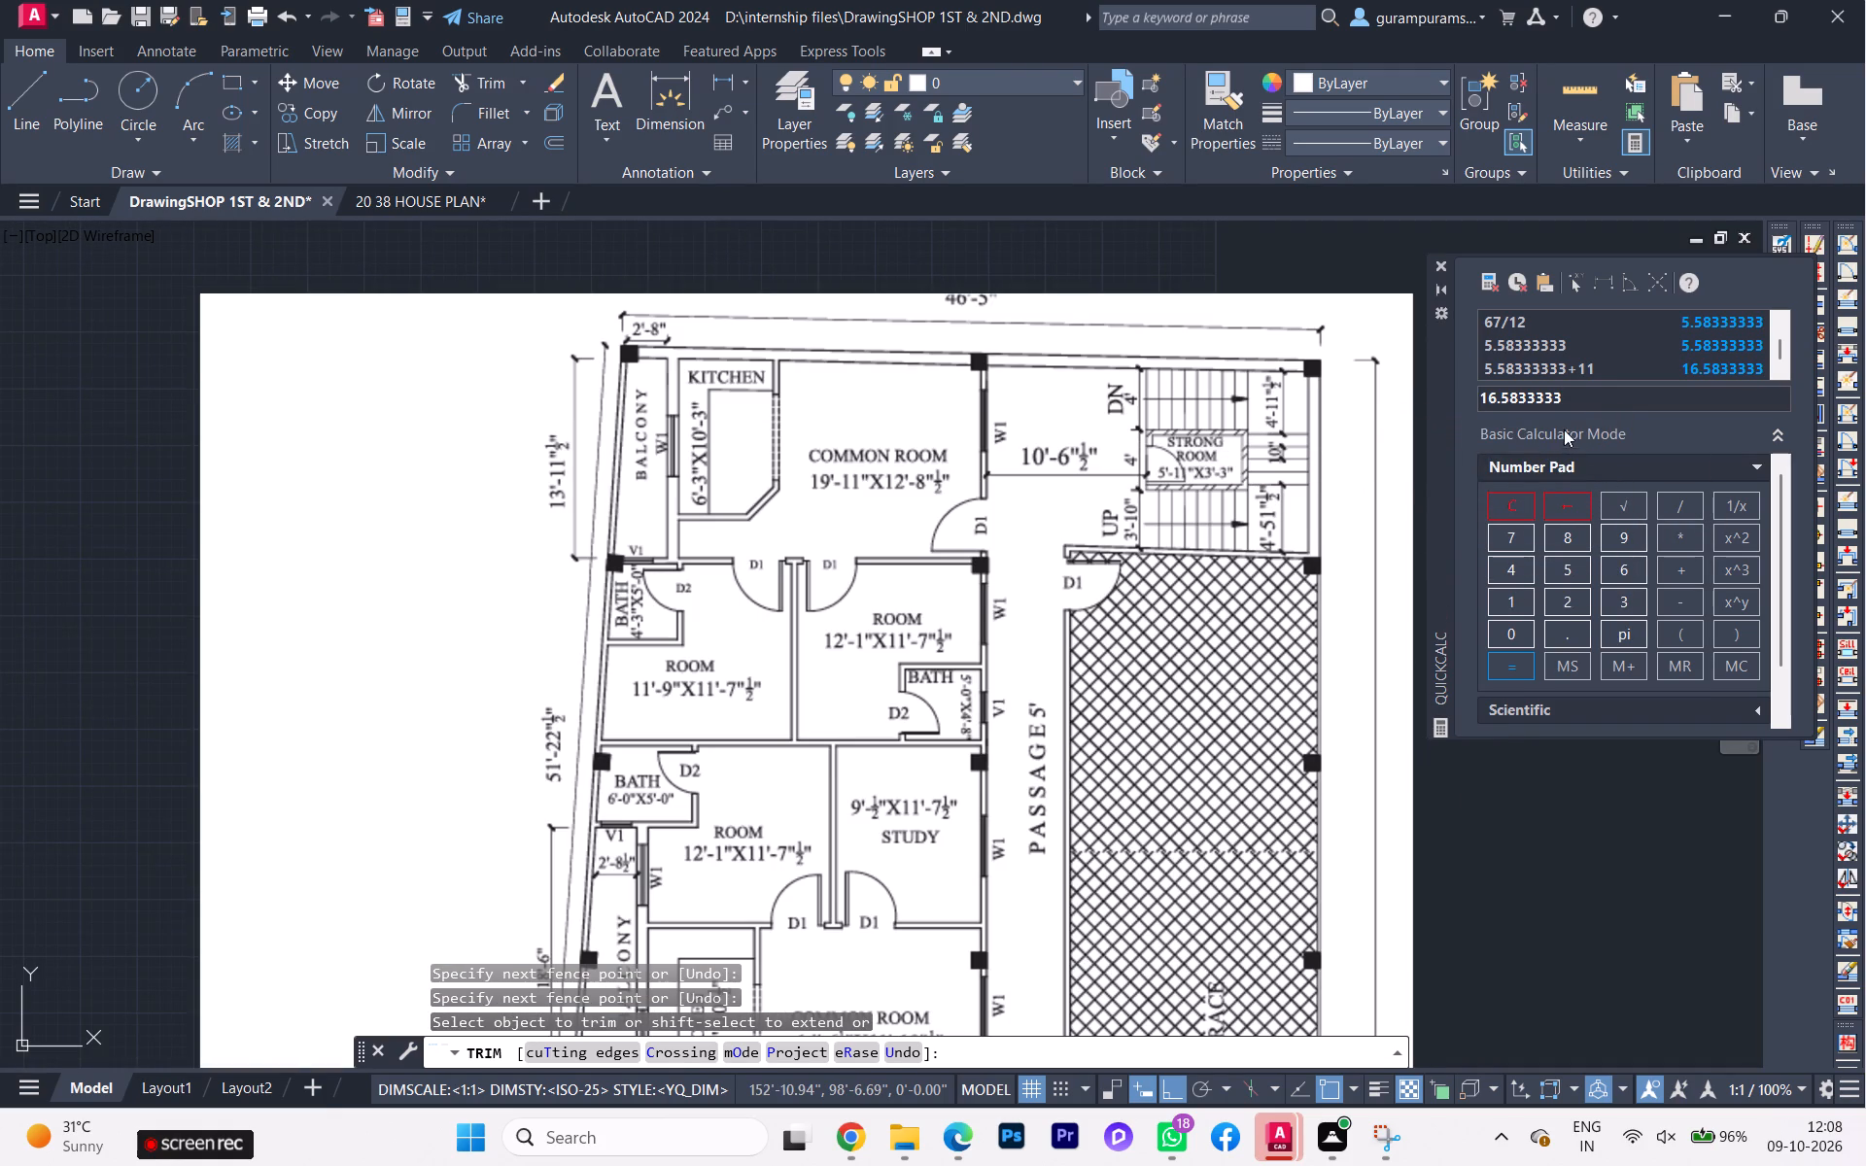
Expand the calculator's Scientific and Units Conversion sections.
left_click(1568, 702)
left_click(1561, 709)
left_click(1753, 708)
left_click(1753, 708)
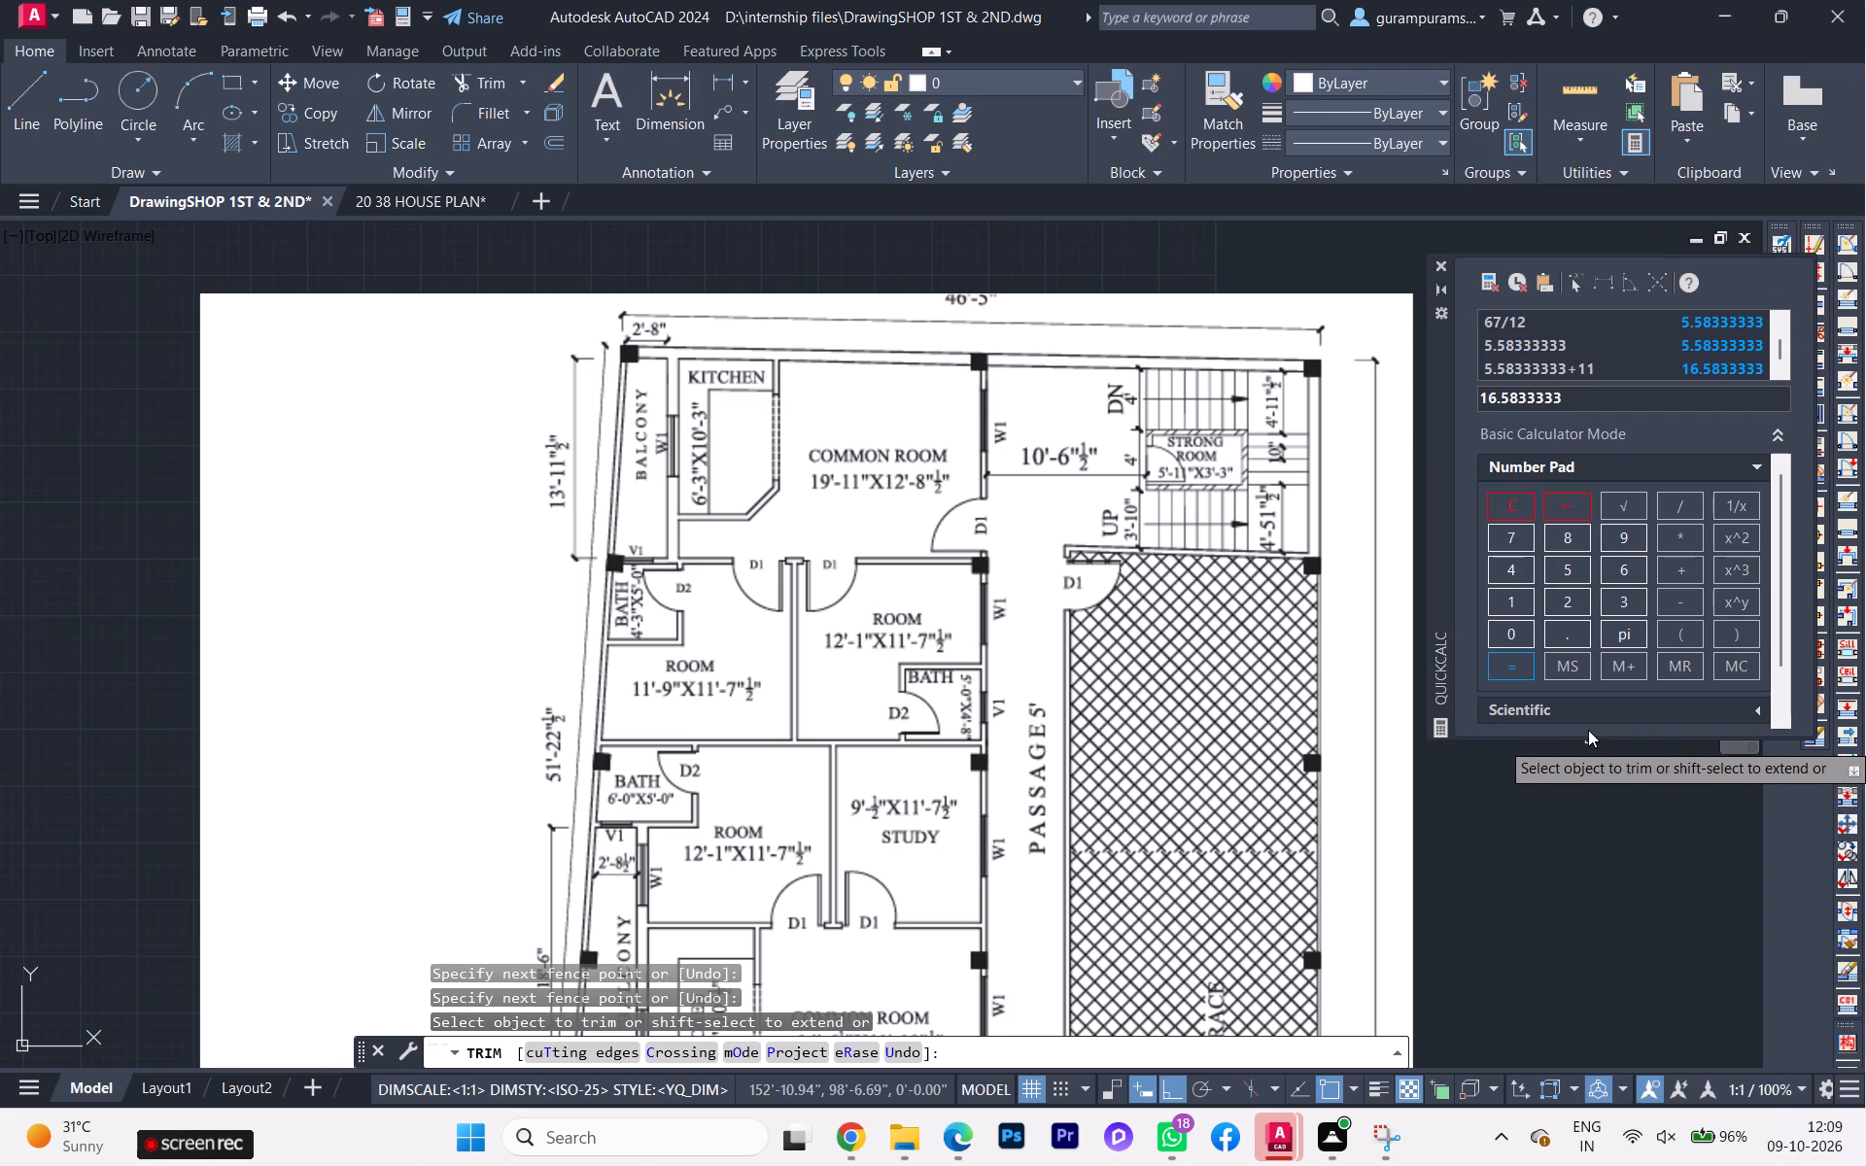
left_click_drag(1584, 733, 1588, 830)
scroll(1560, 710, "down", 3)
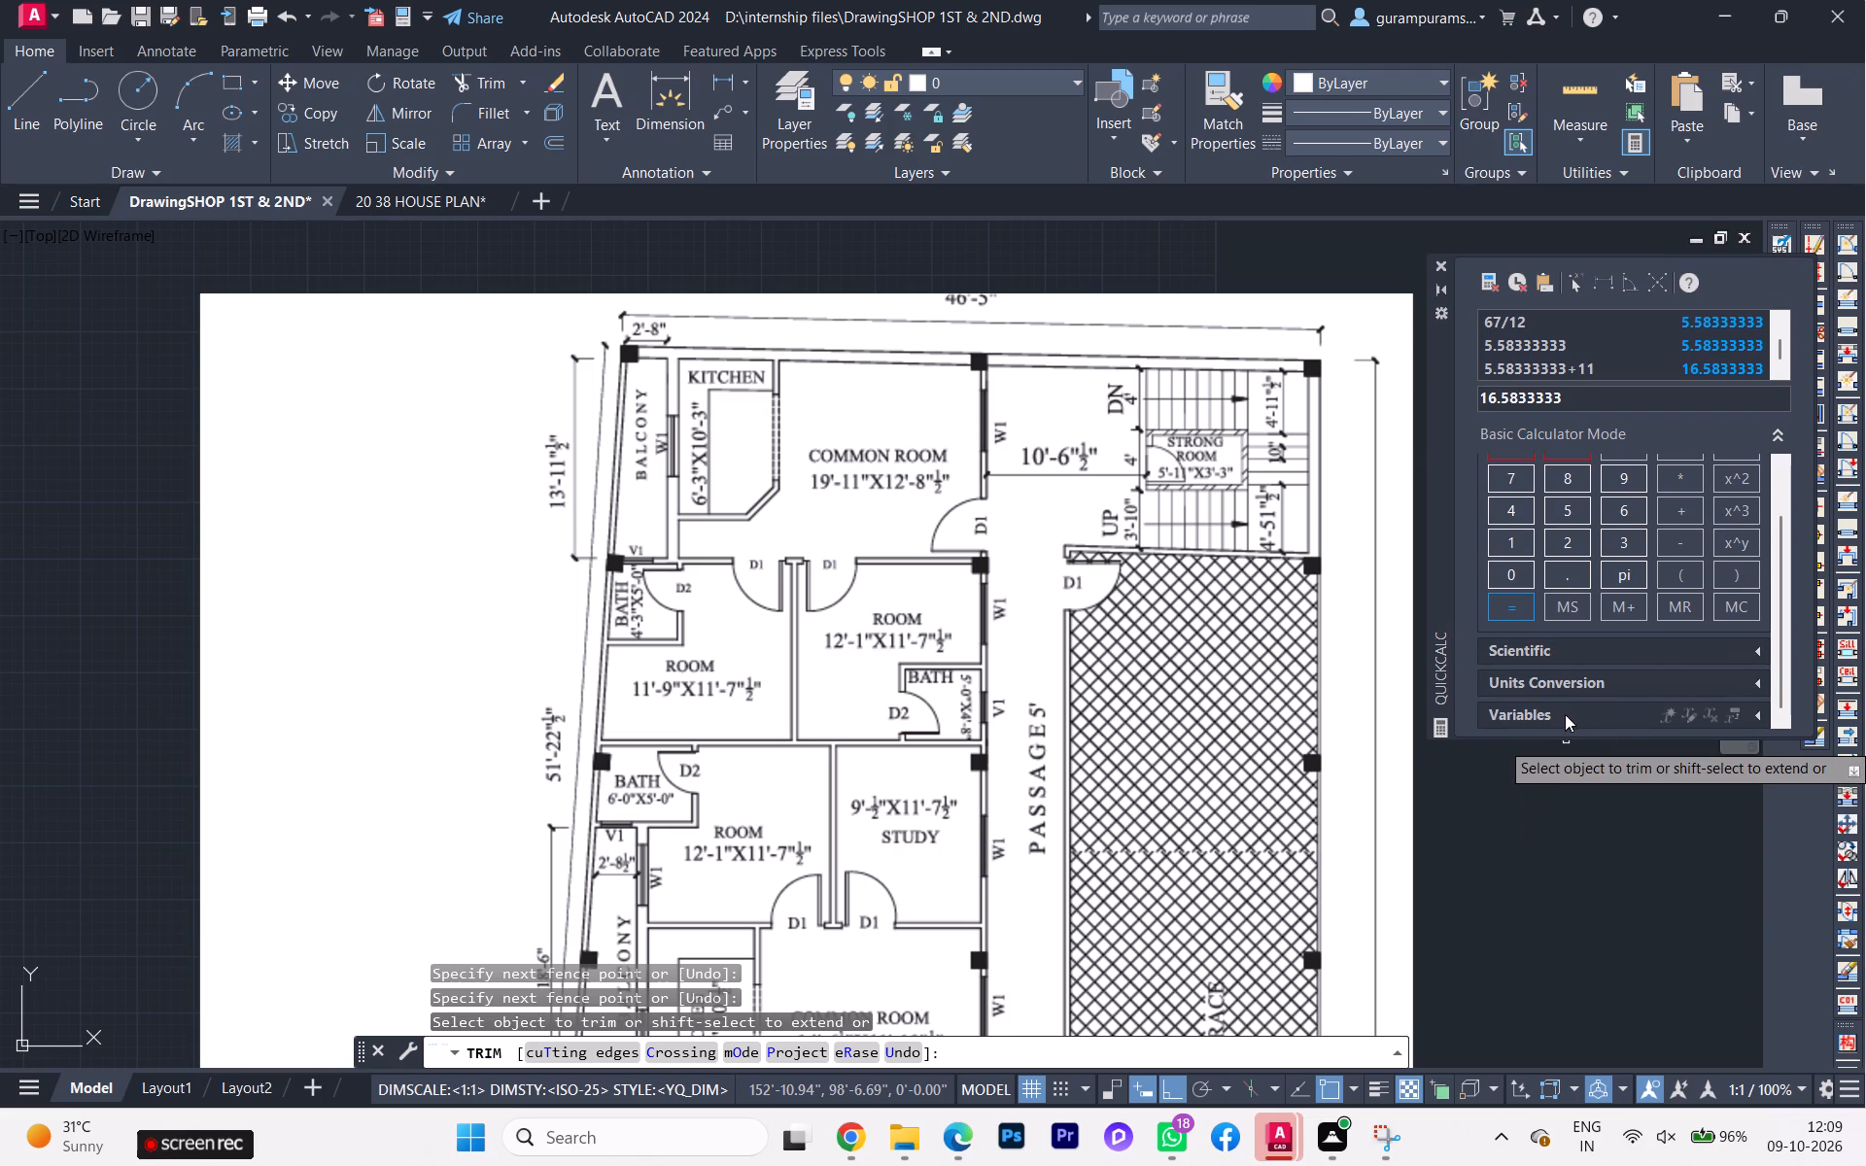
left_click(1670, 657)
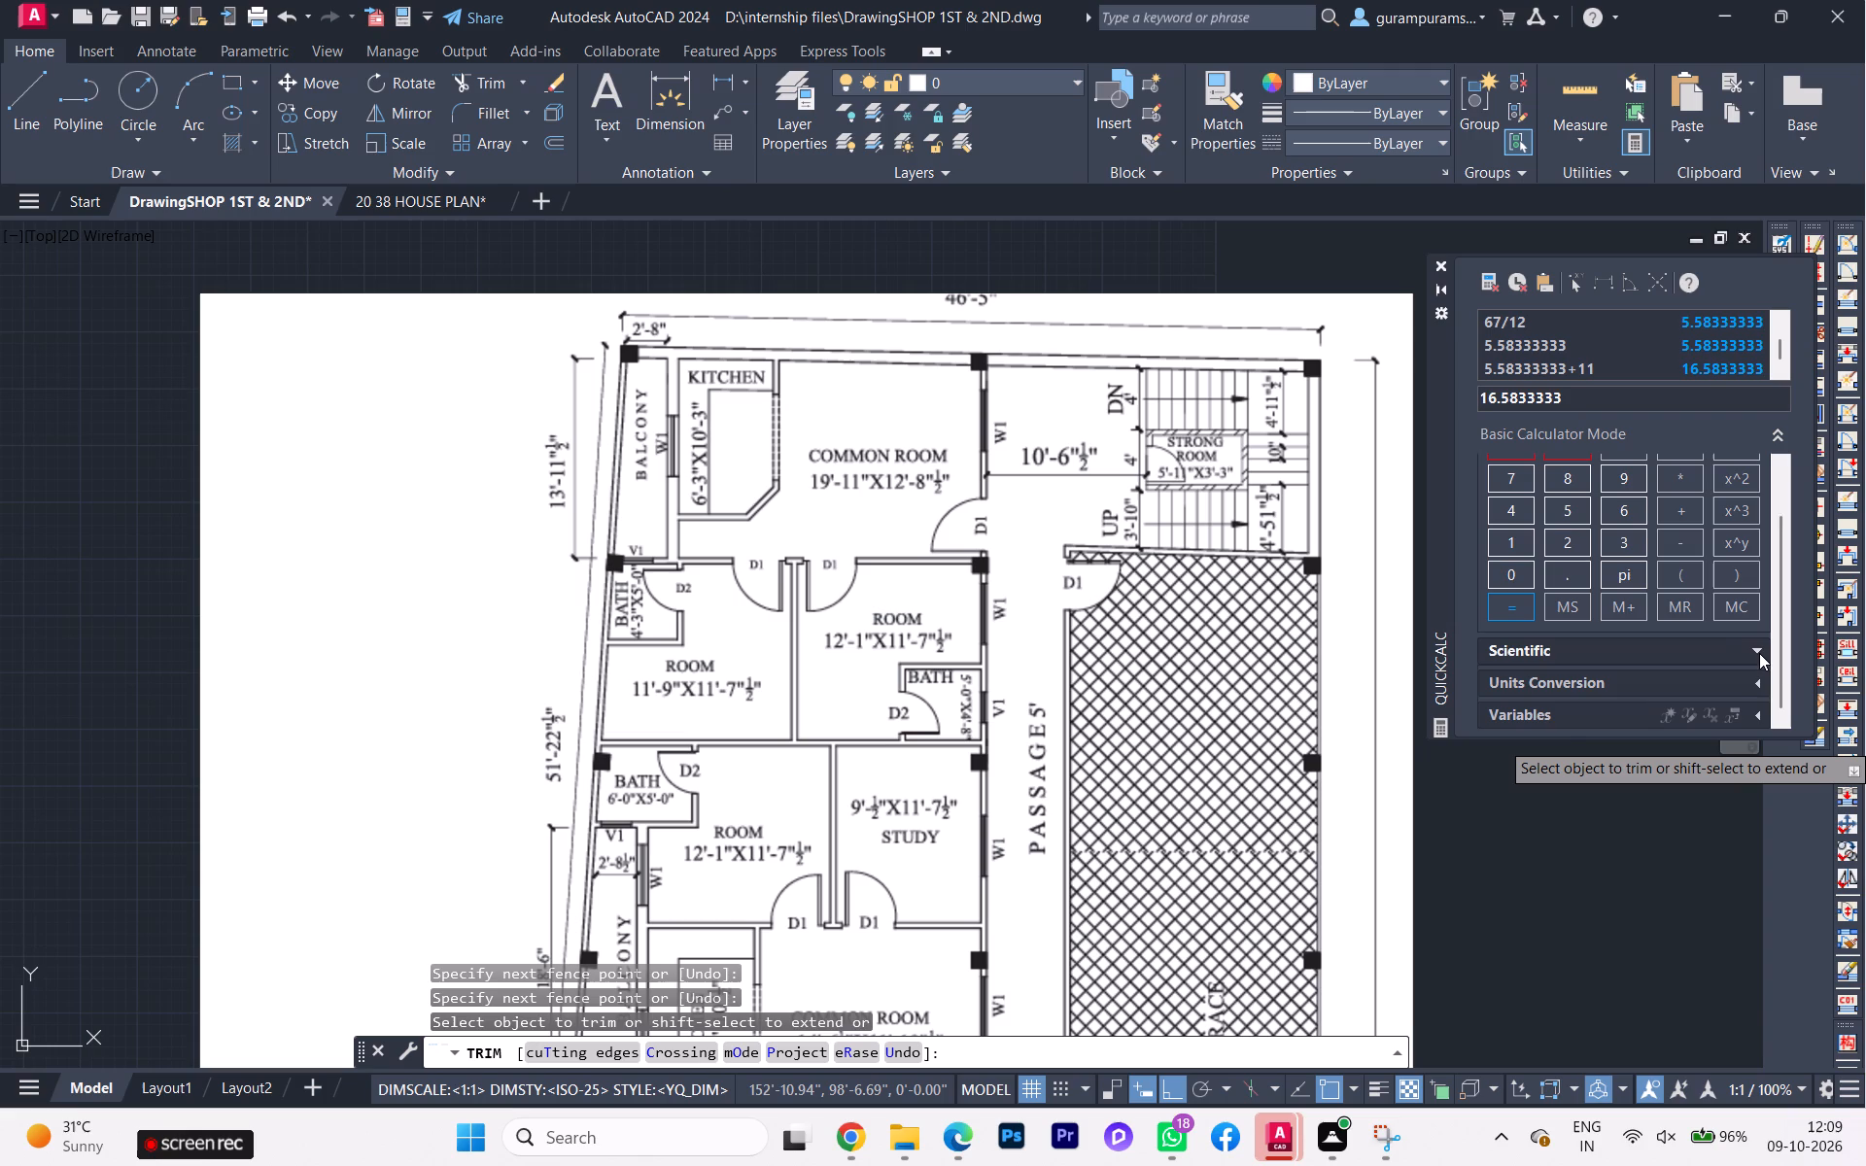
left_click(1759, 653)
scroll(1572, 696, "down", 2)
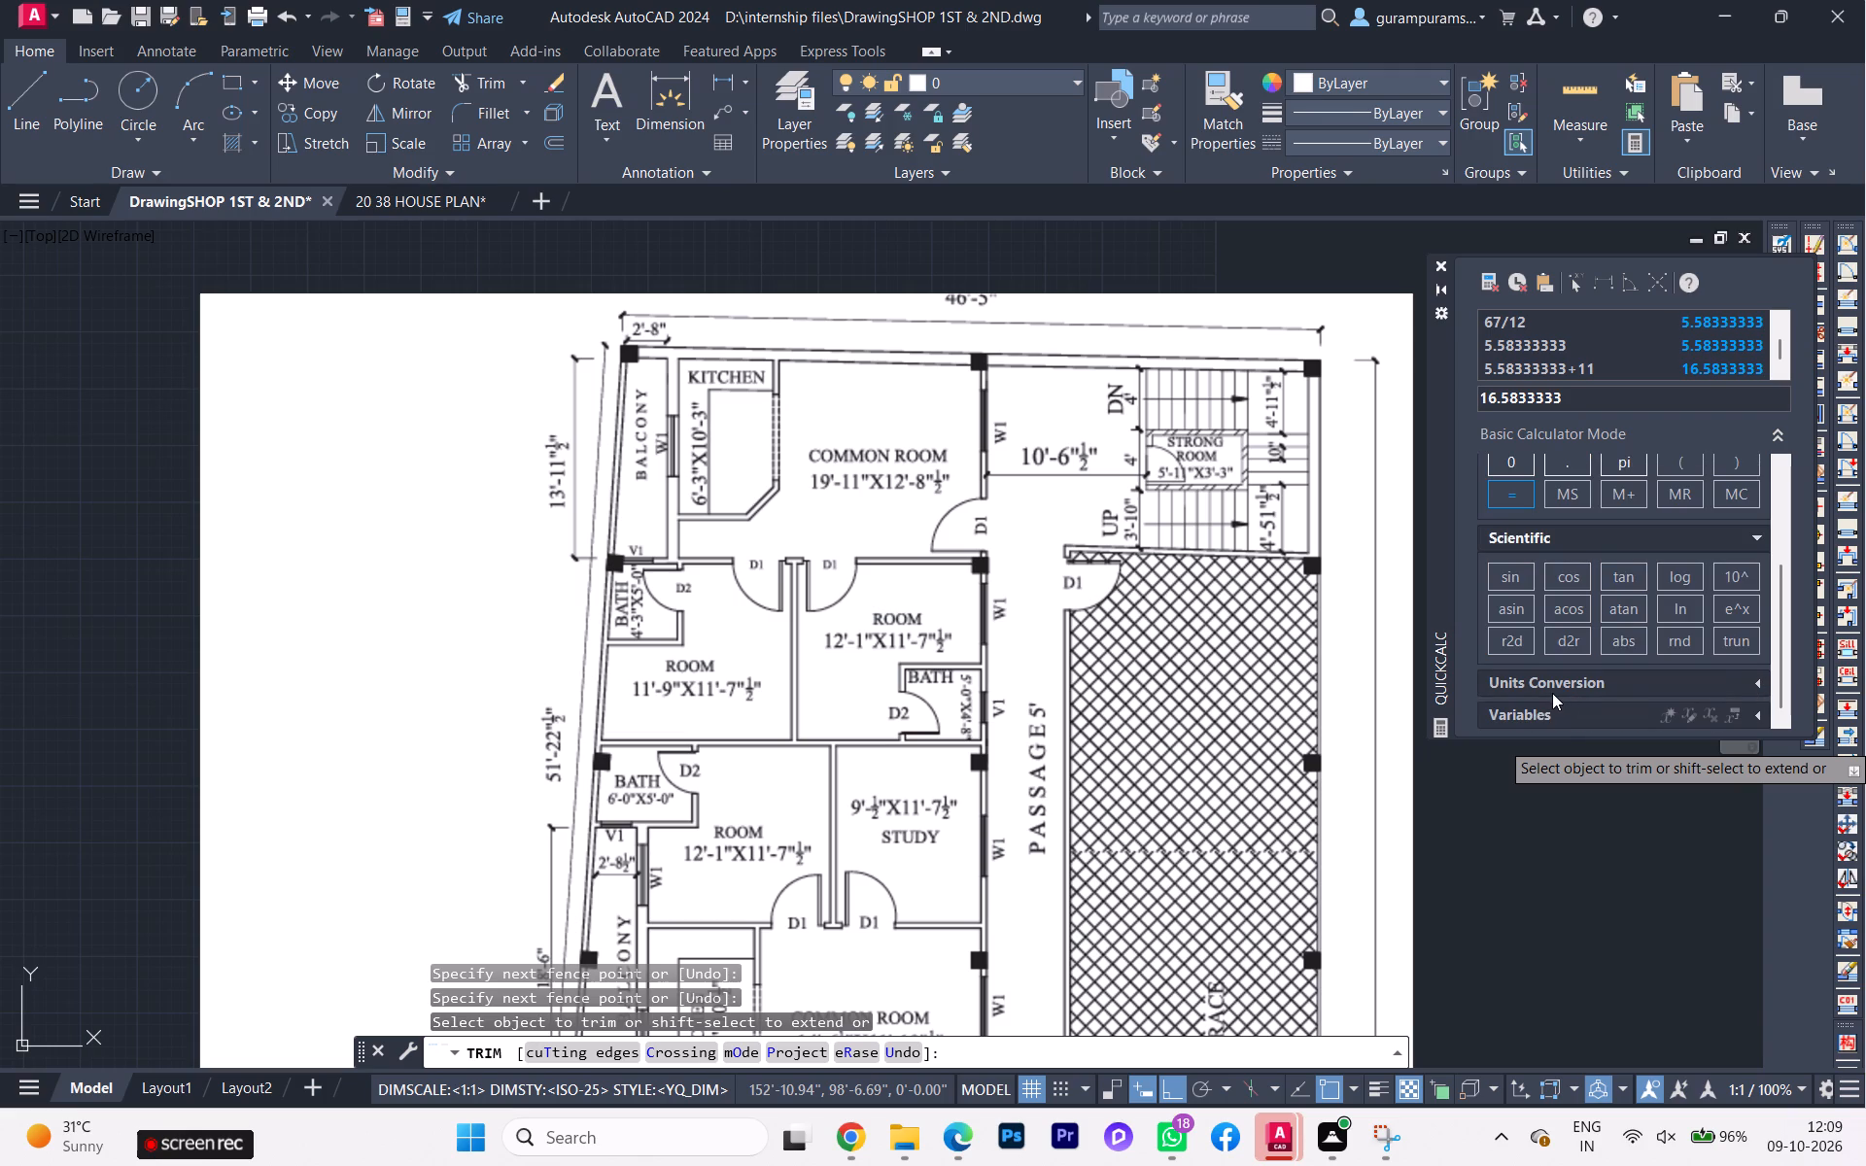
scroll(1552, 693, "down", 1)
left_click(1592, 681)
left_click(1753, 678)
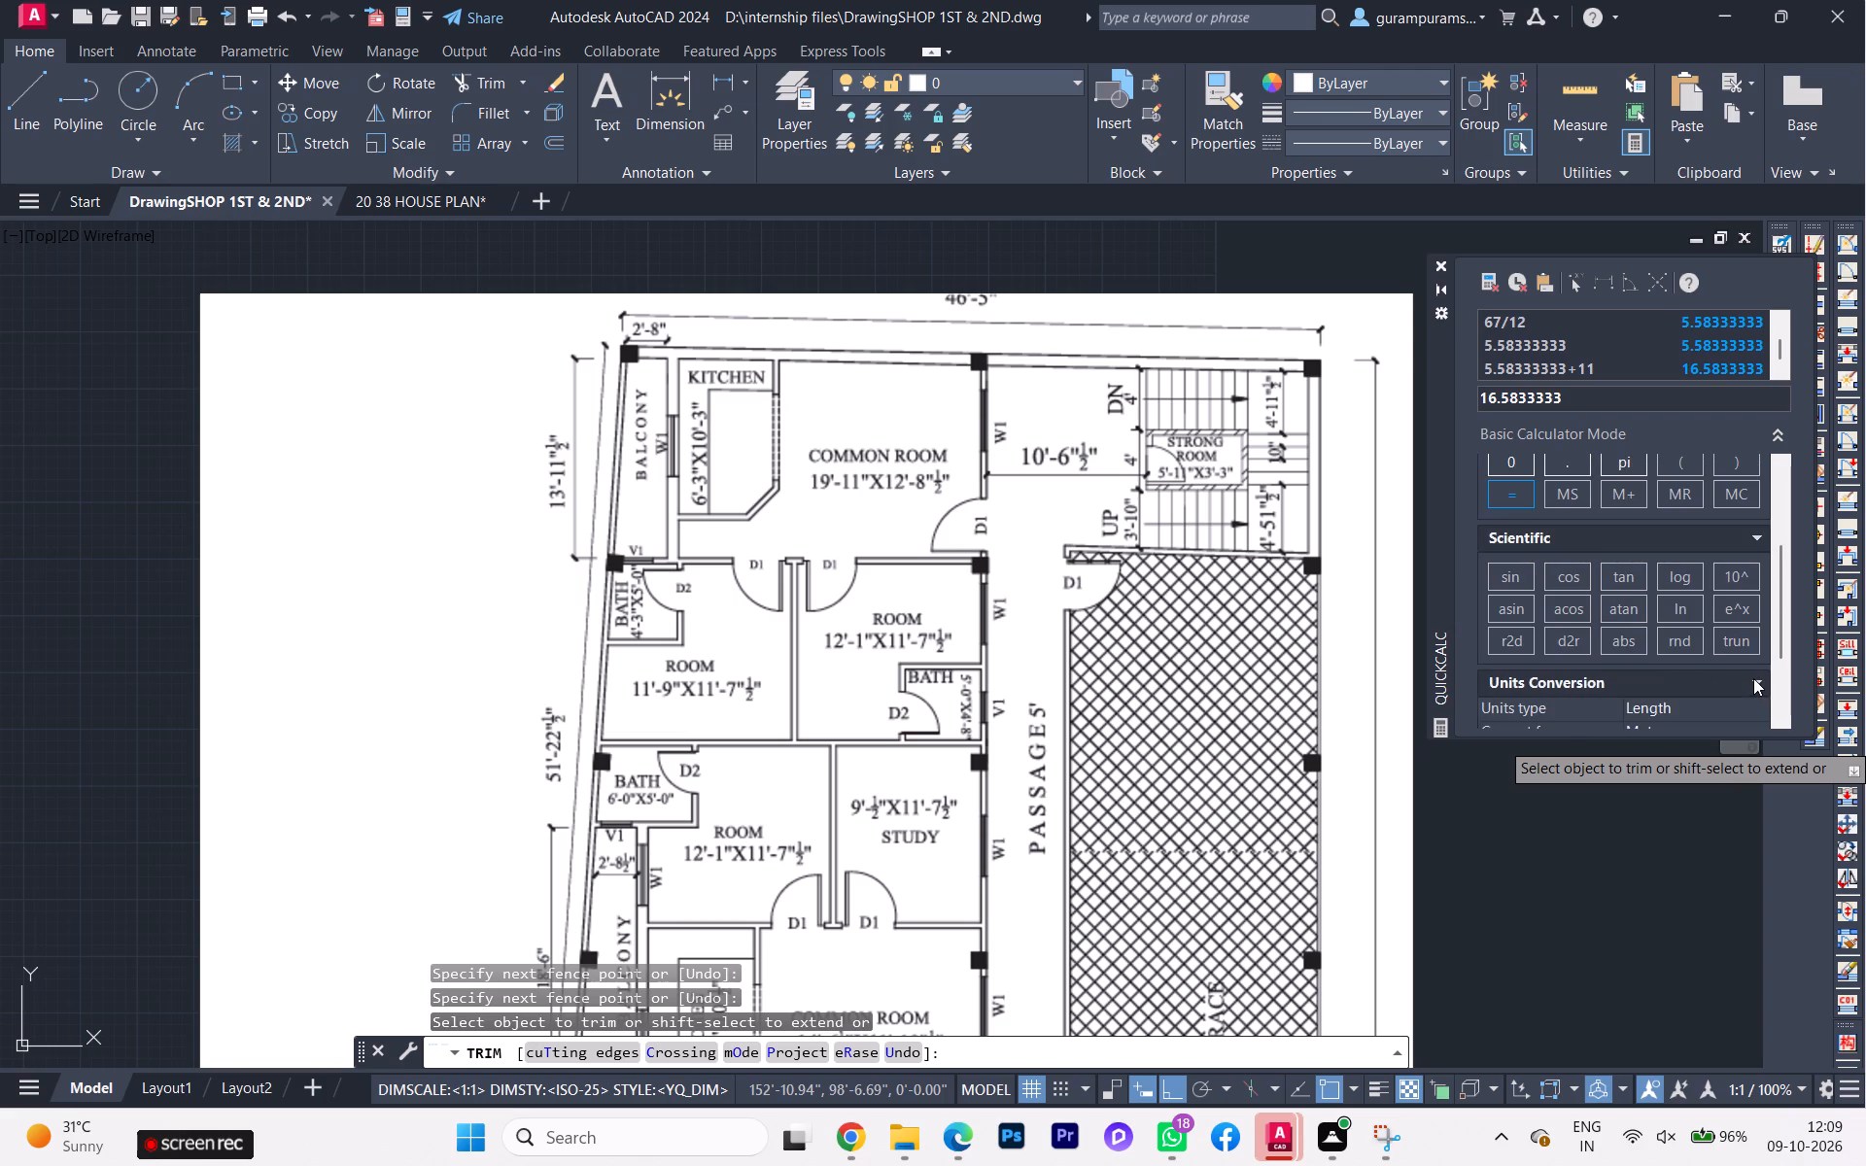
scroll(1611, 690, "down", 2)
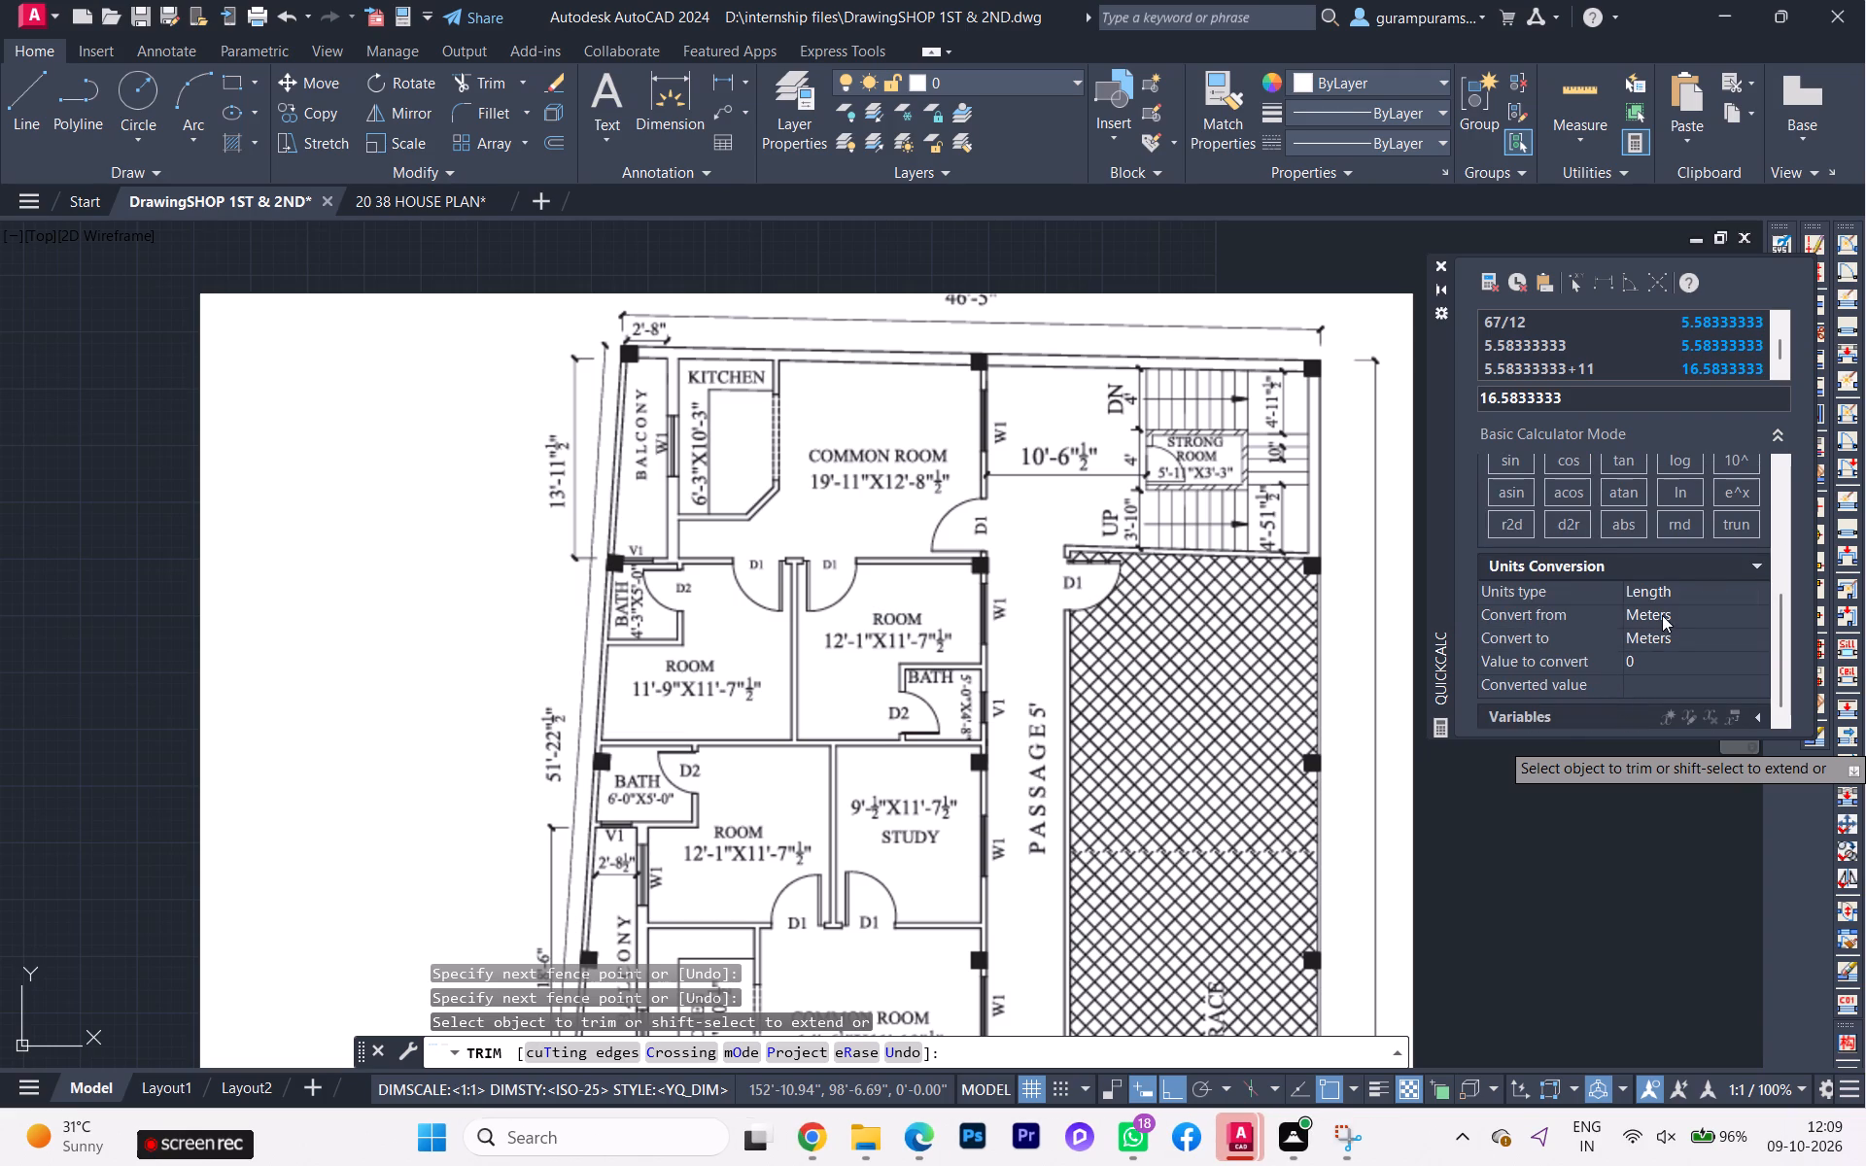
Set the calculator's length conversion to go from feet to inches.
left_click(1663, 614)
left_click(1755, 612)
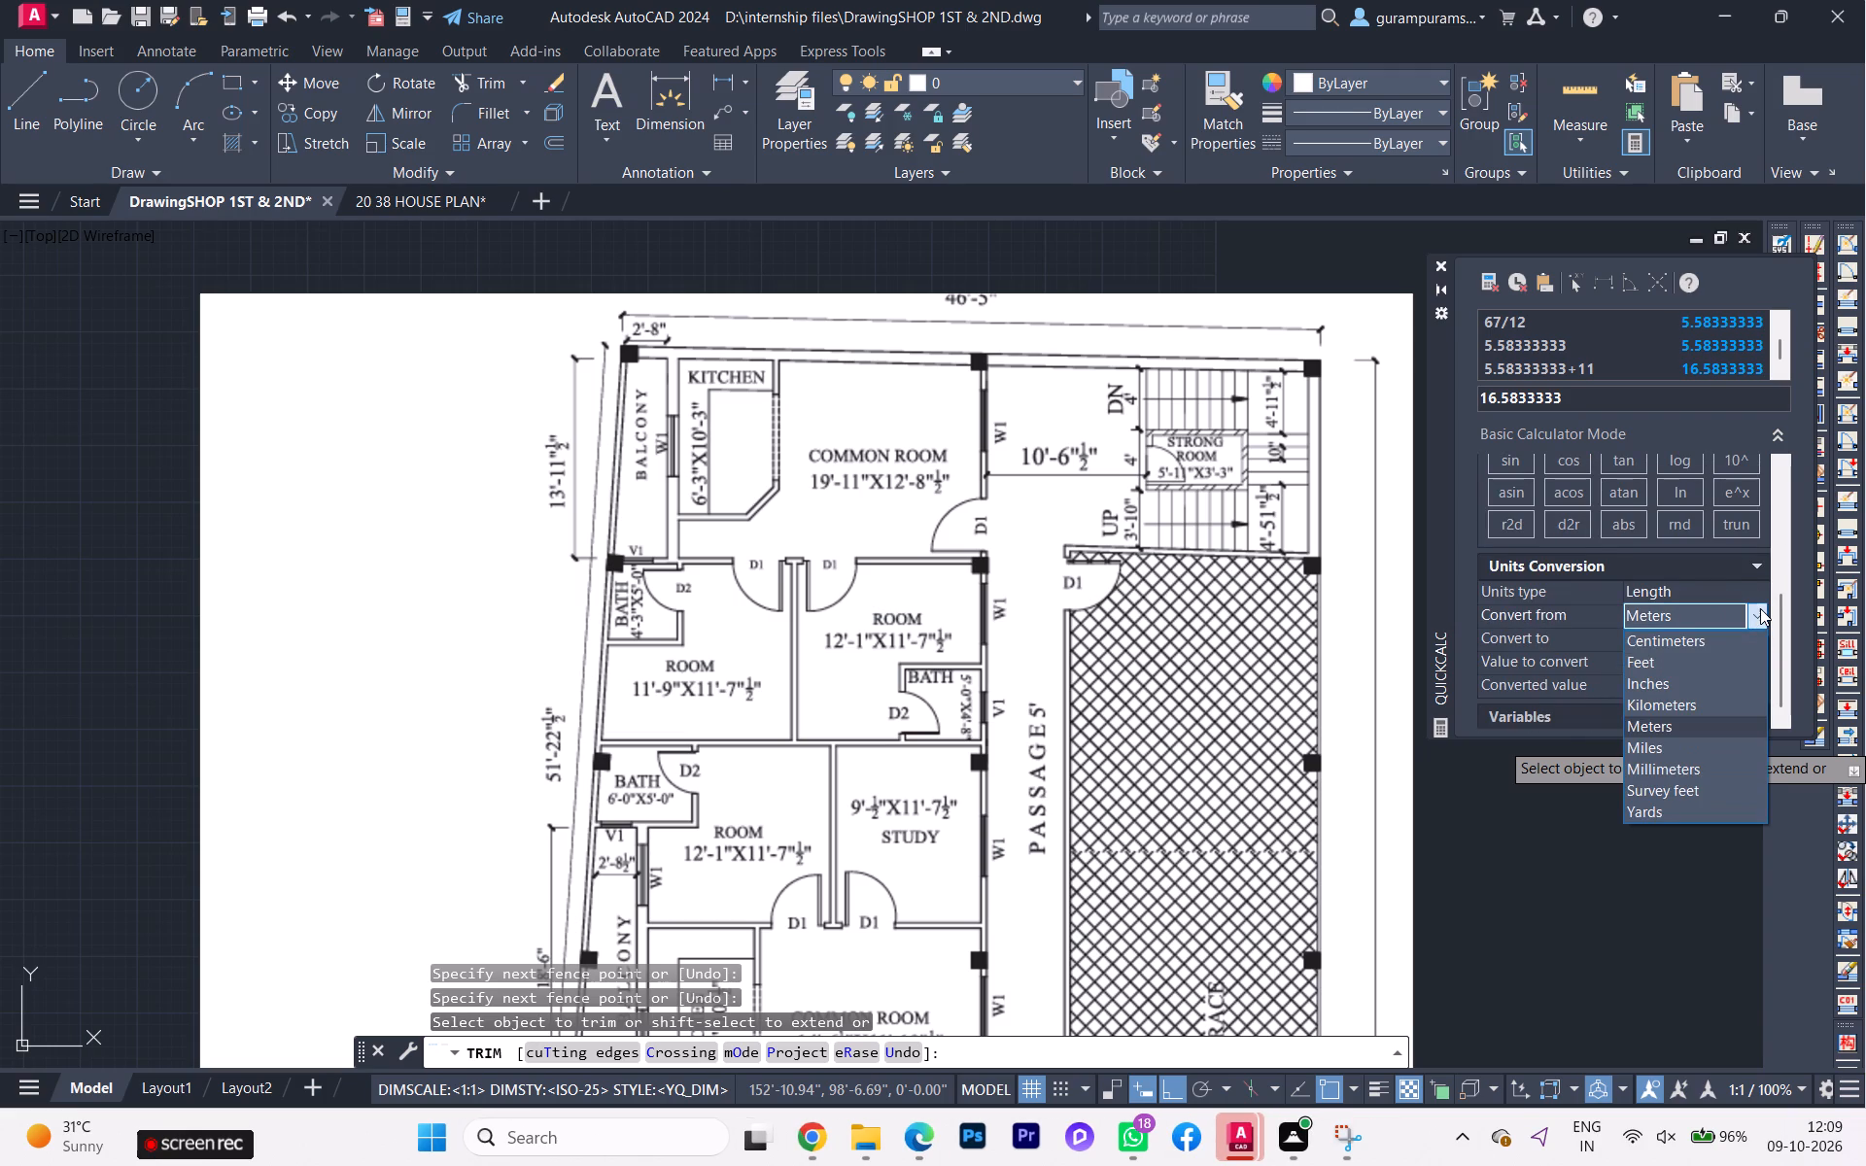
left_click(1666, 681)
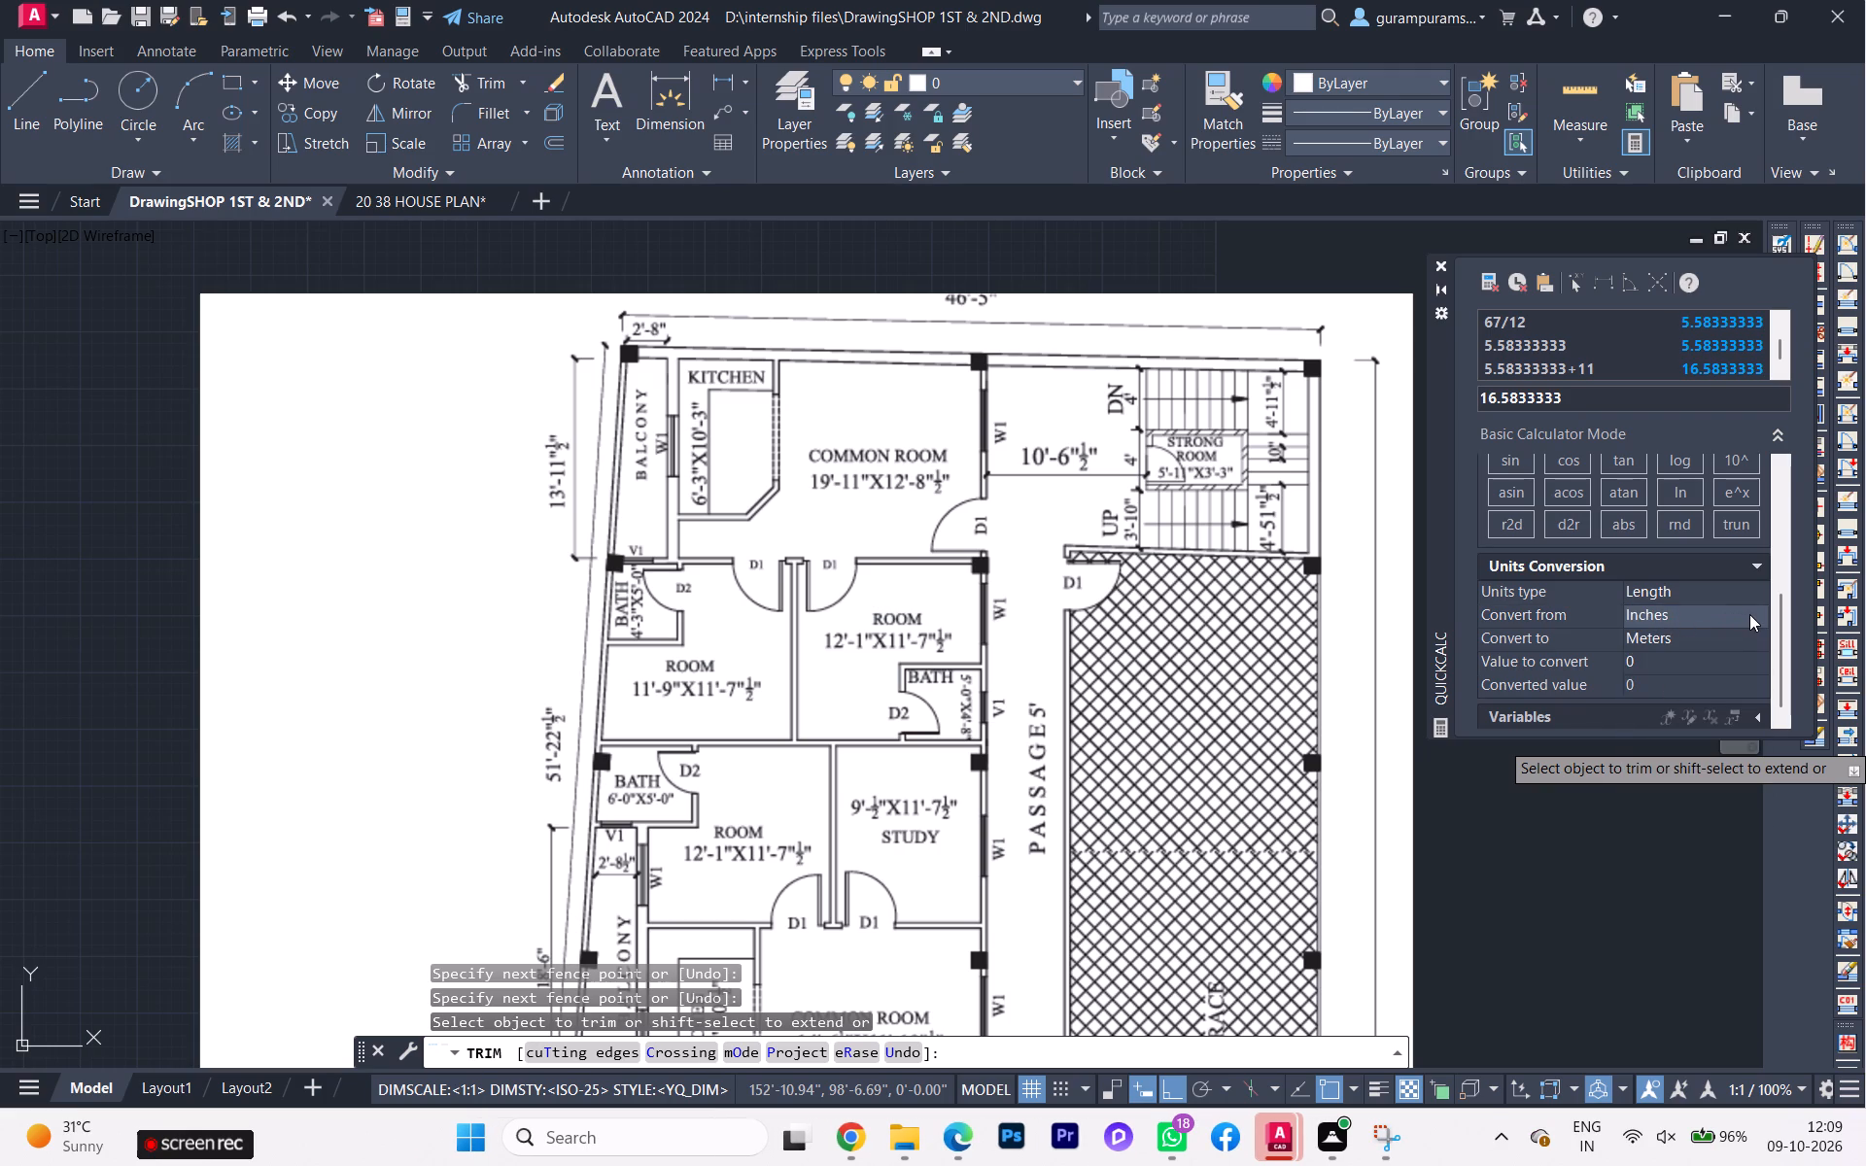
left_click(1675, 611)
left_click(1679, 616)
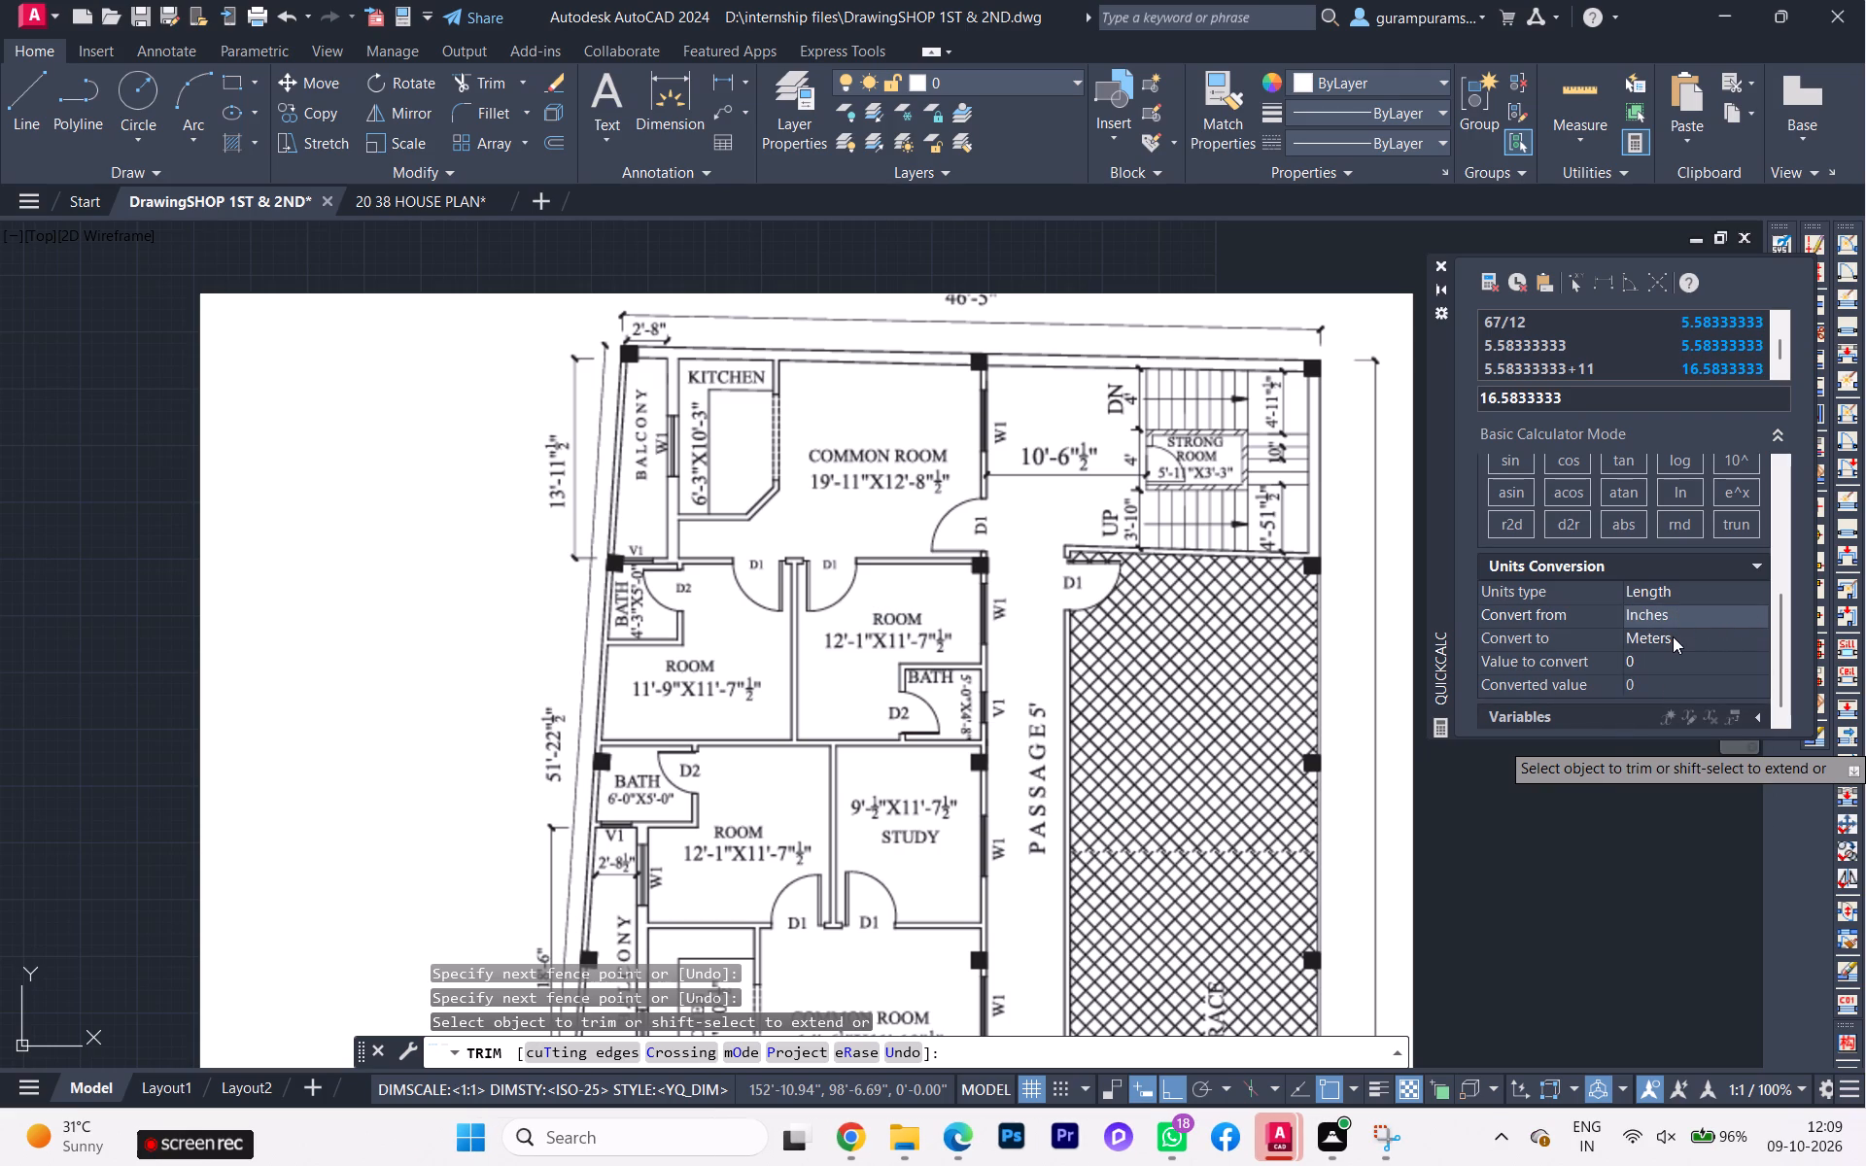
left_click(1673, 636)
left_click(1693, 610)
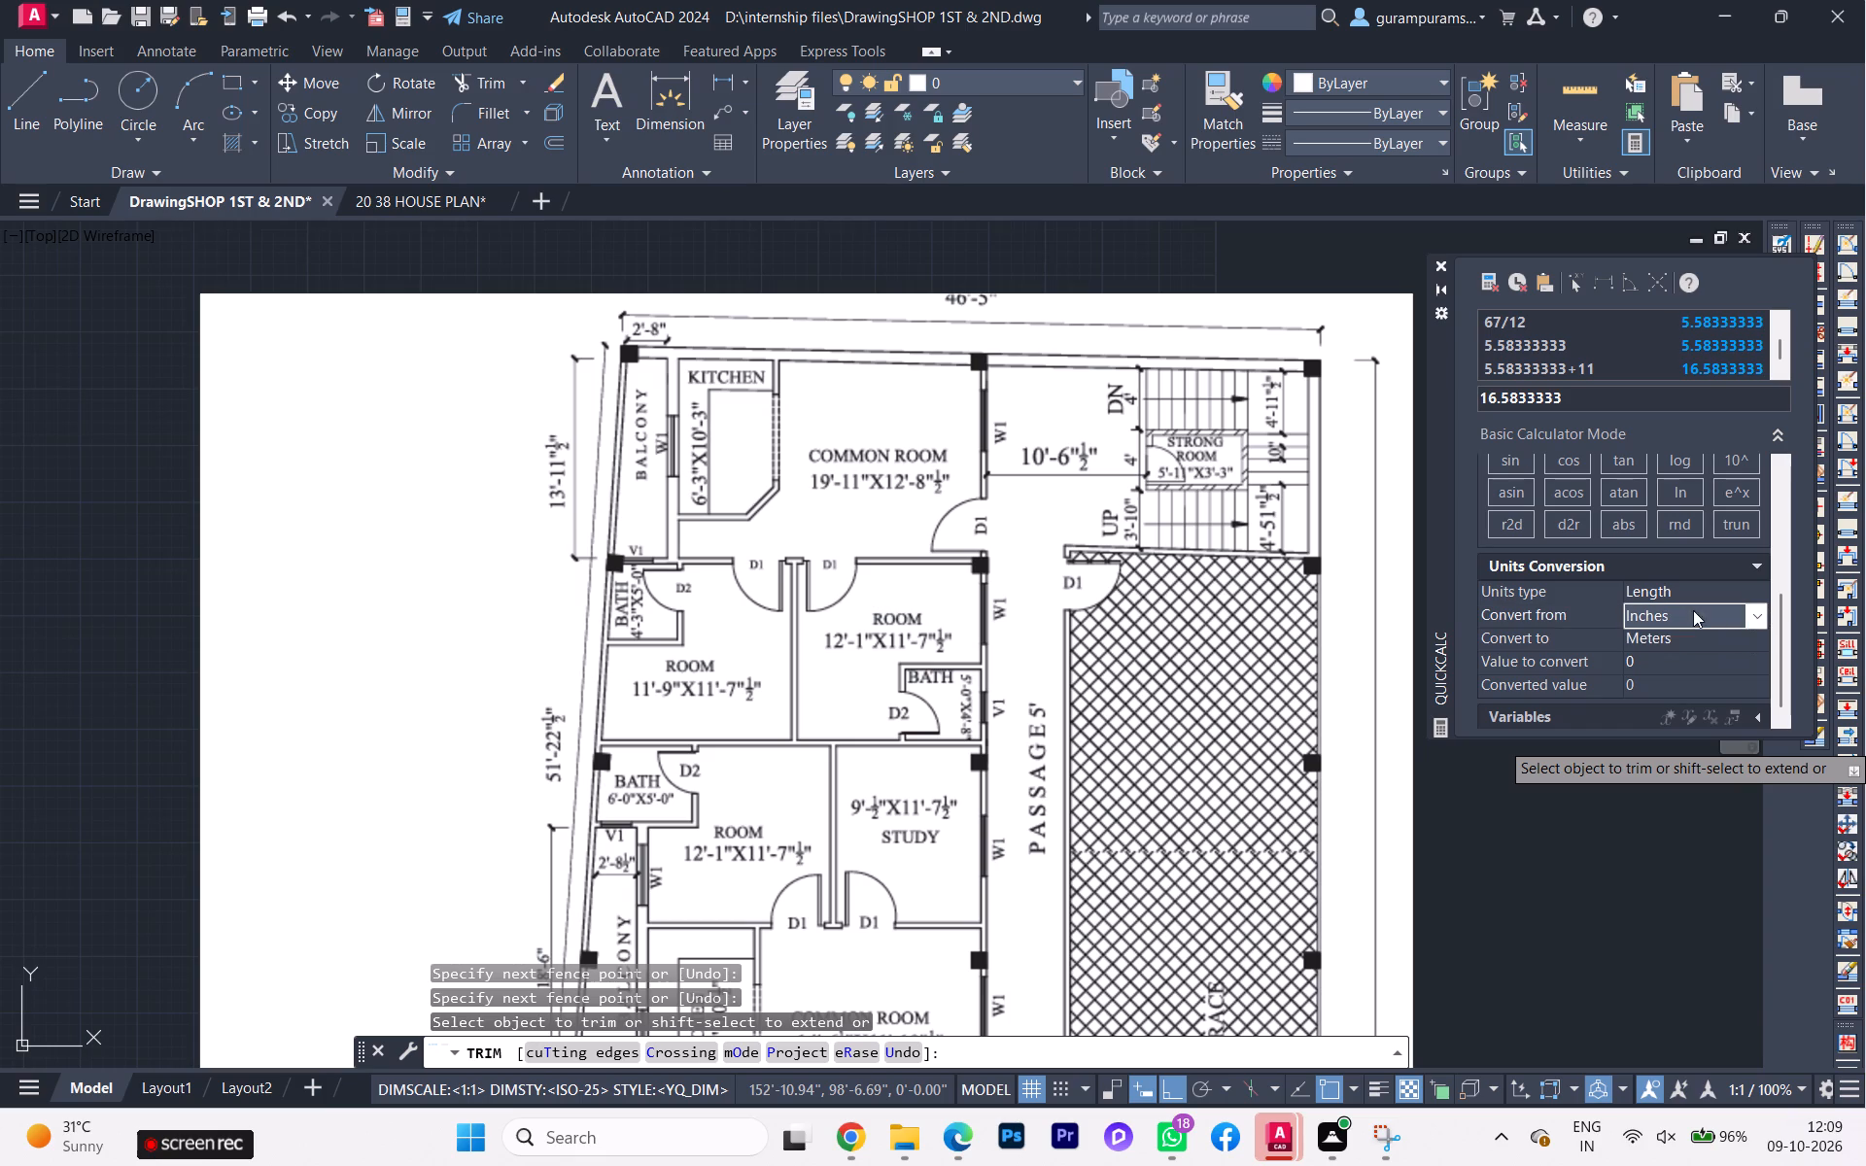
left_click(1760, 614)
left_click(1676, 660)
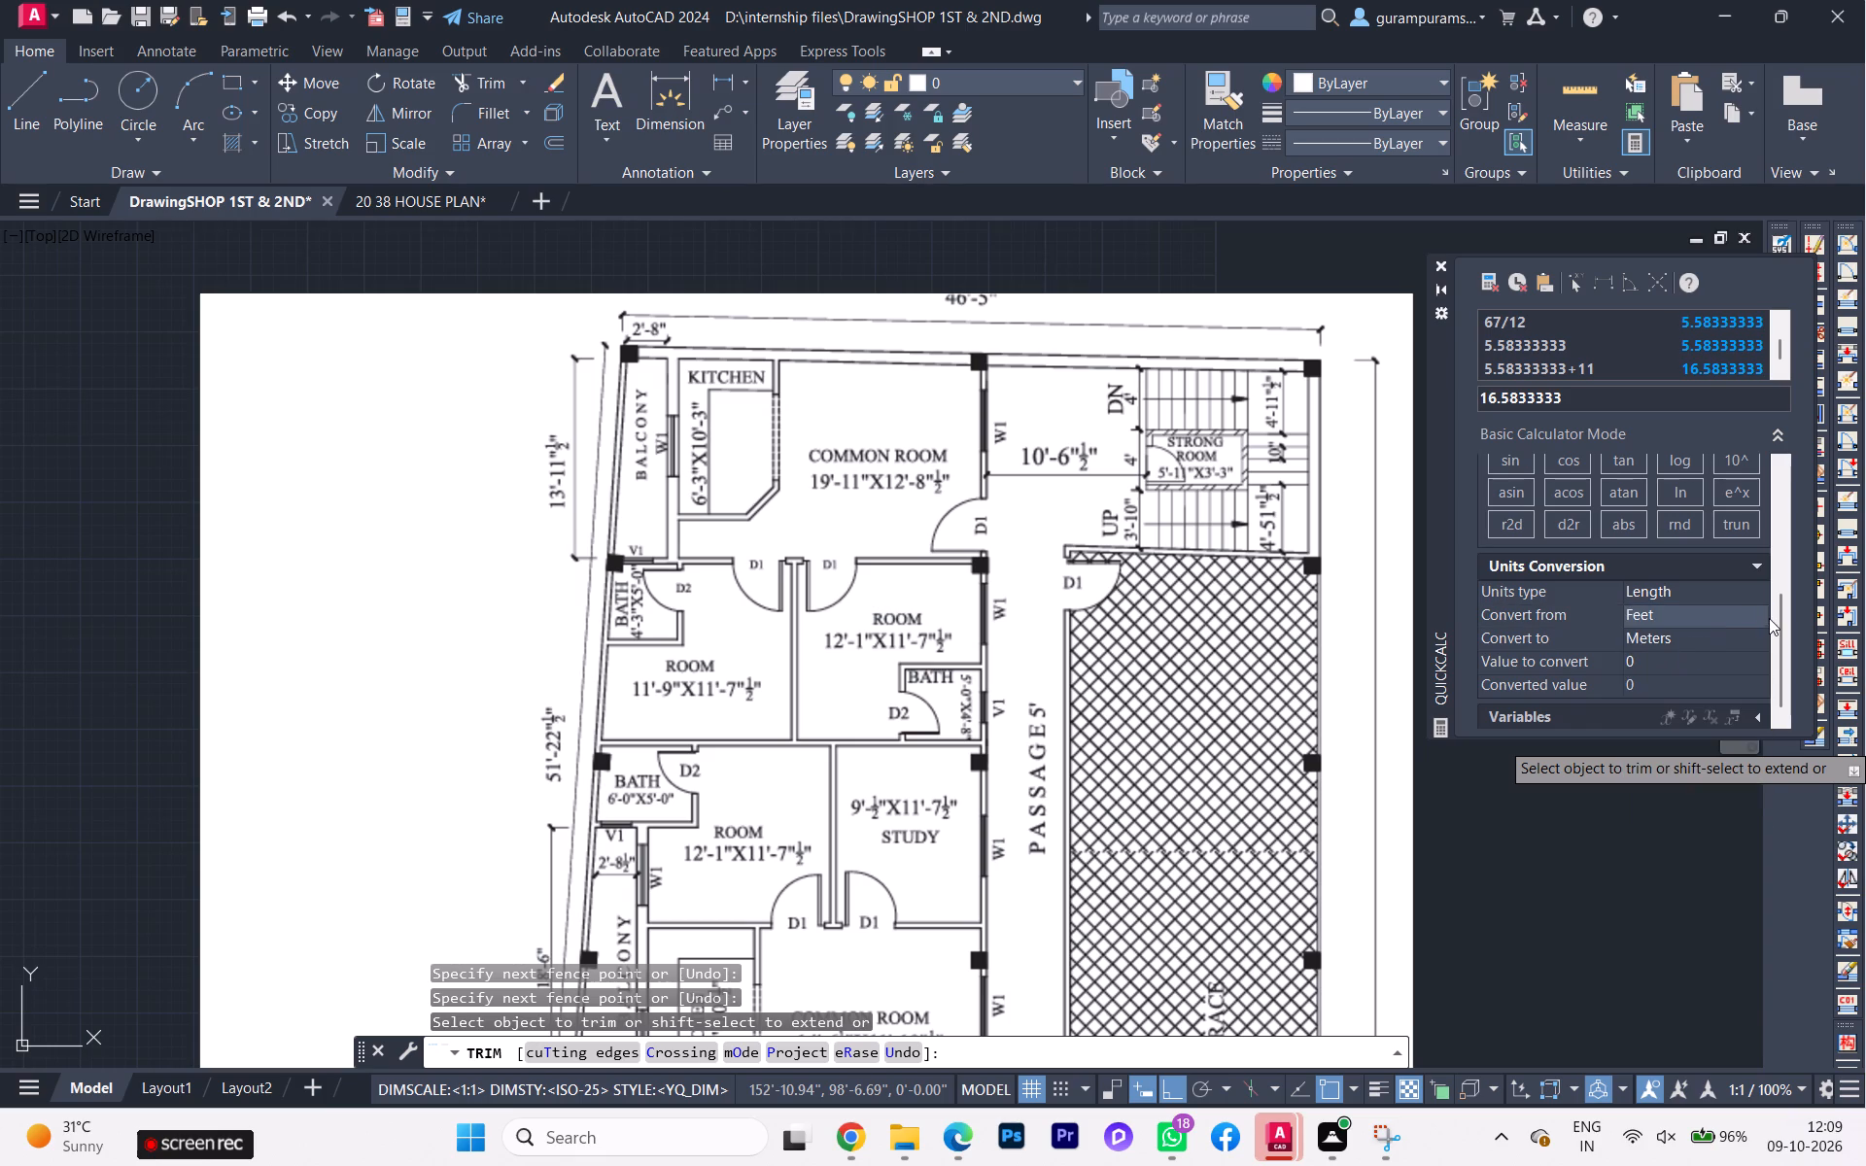
left_click(1718, 633)
left_click(1754, 633)
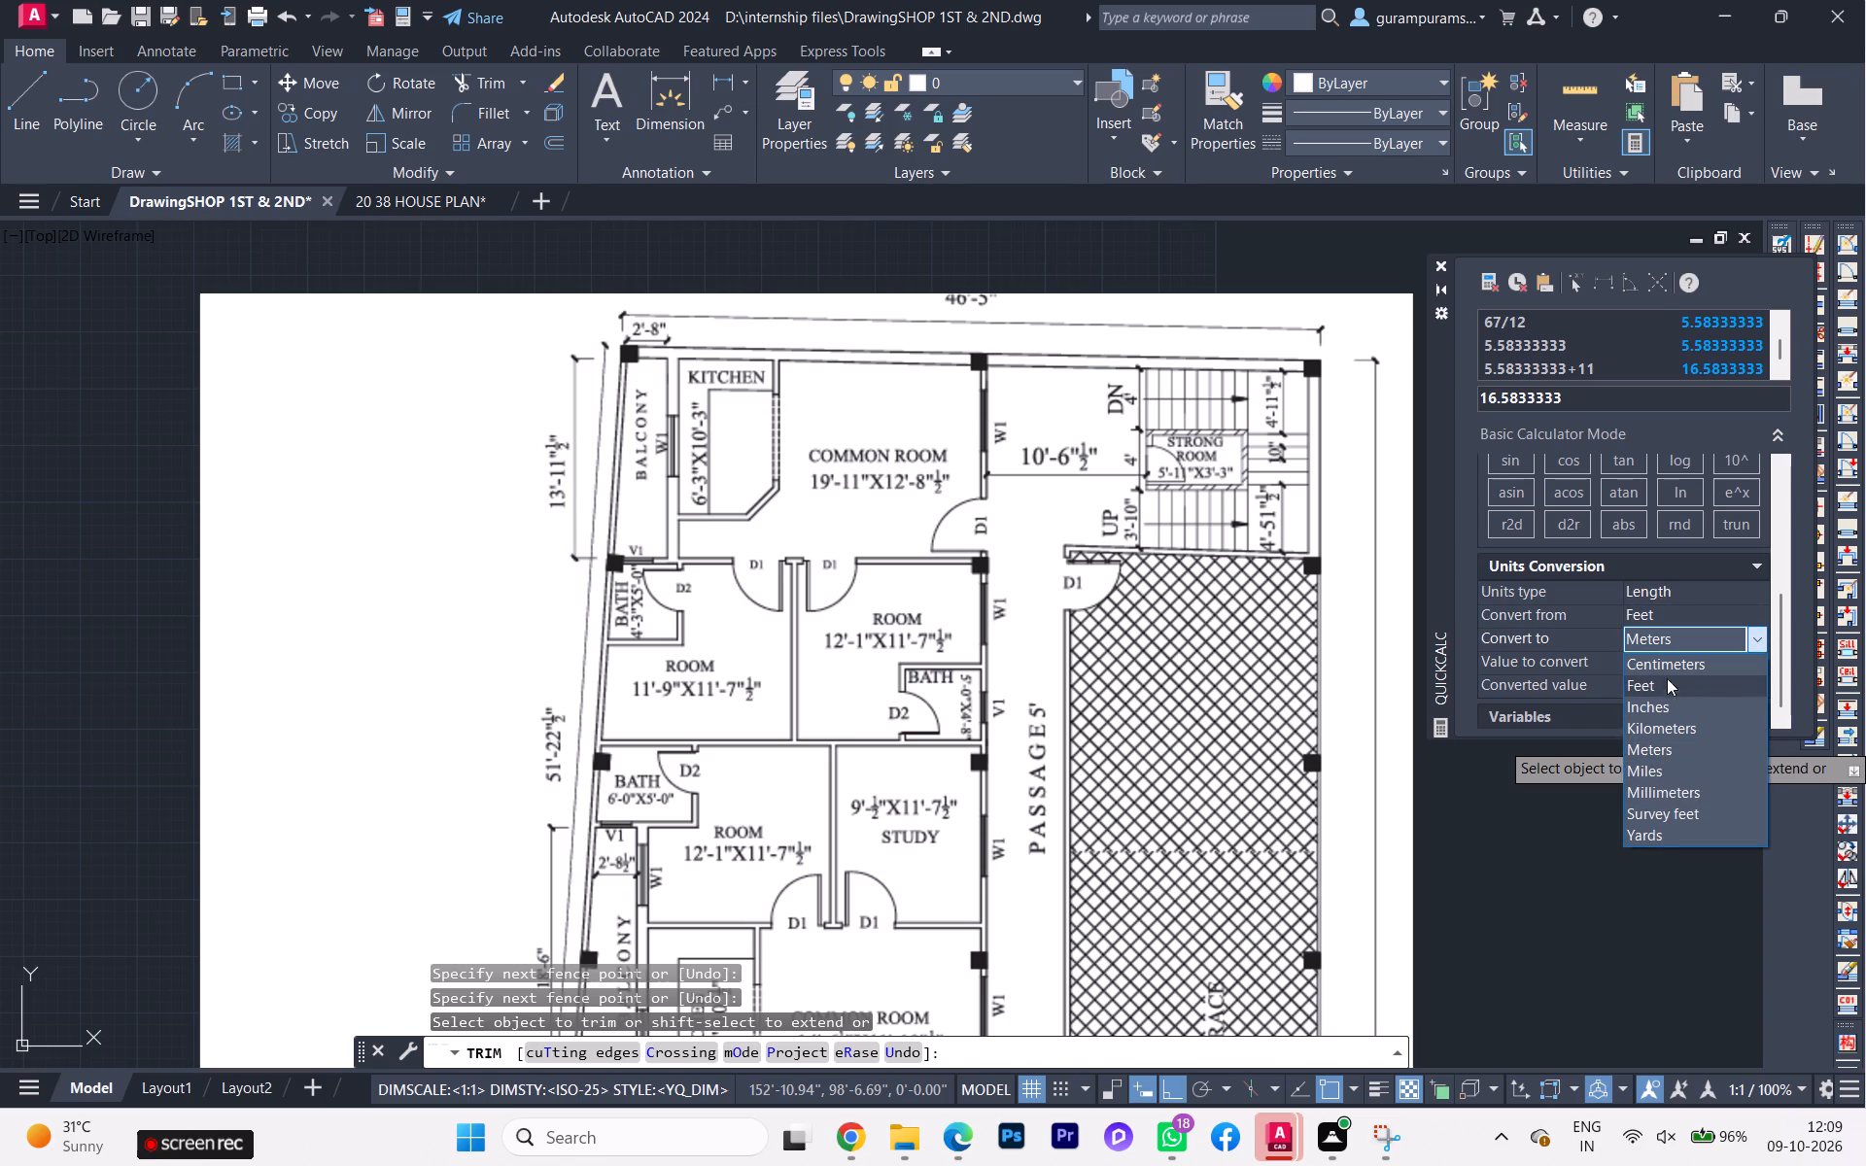
left_click(1646, 704)
Convert the staircase-area depth of 16.5833333 feet to inches.
scroll(1621, 632, "down", 2)
scroll(1619, 600, "up", 3)
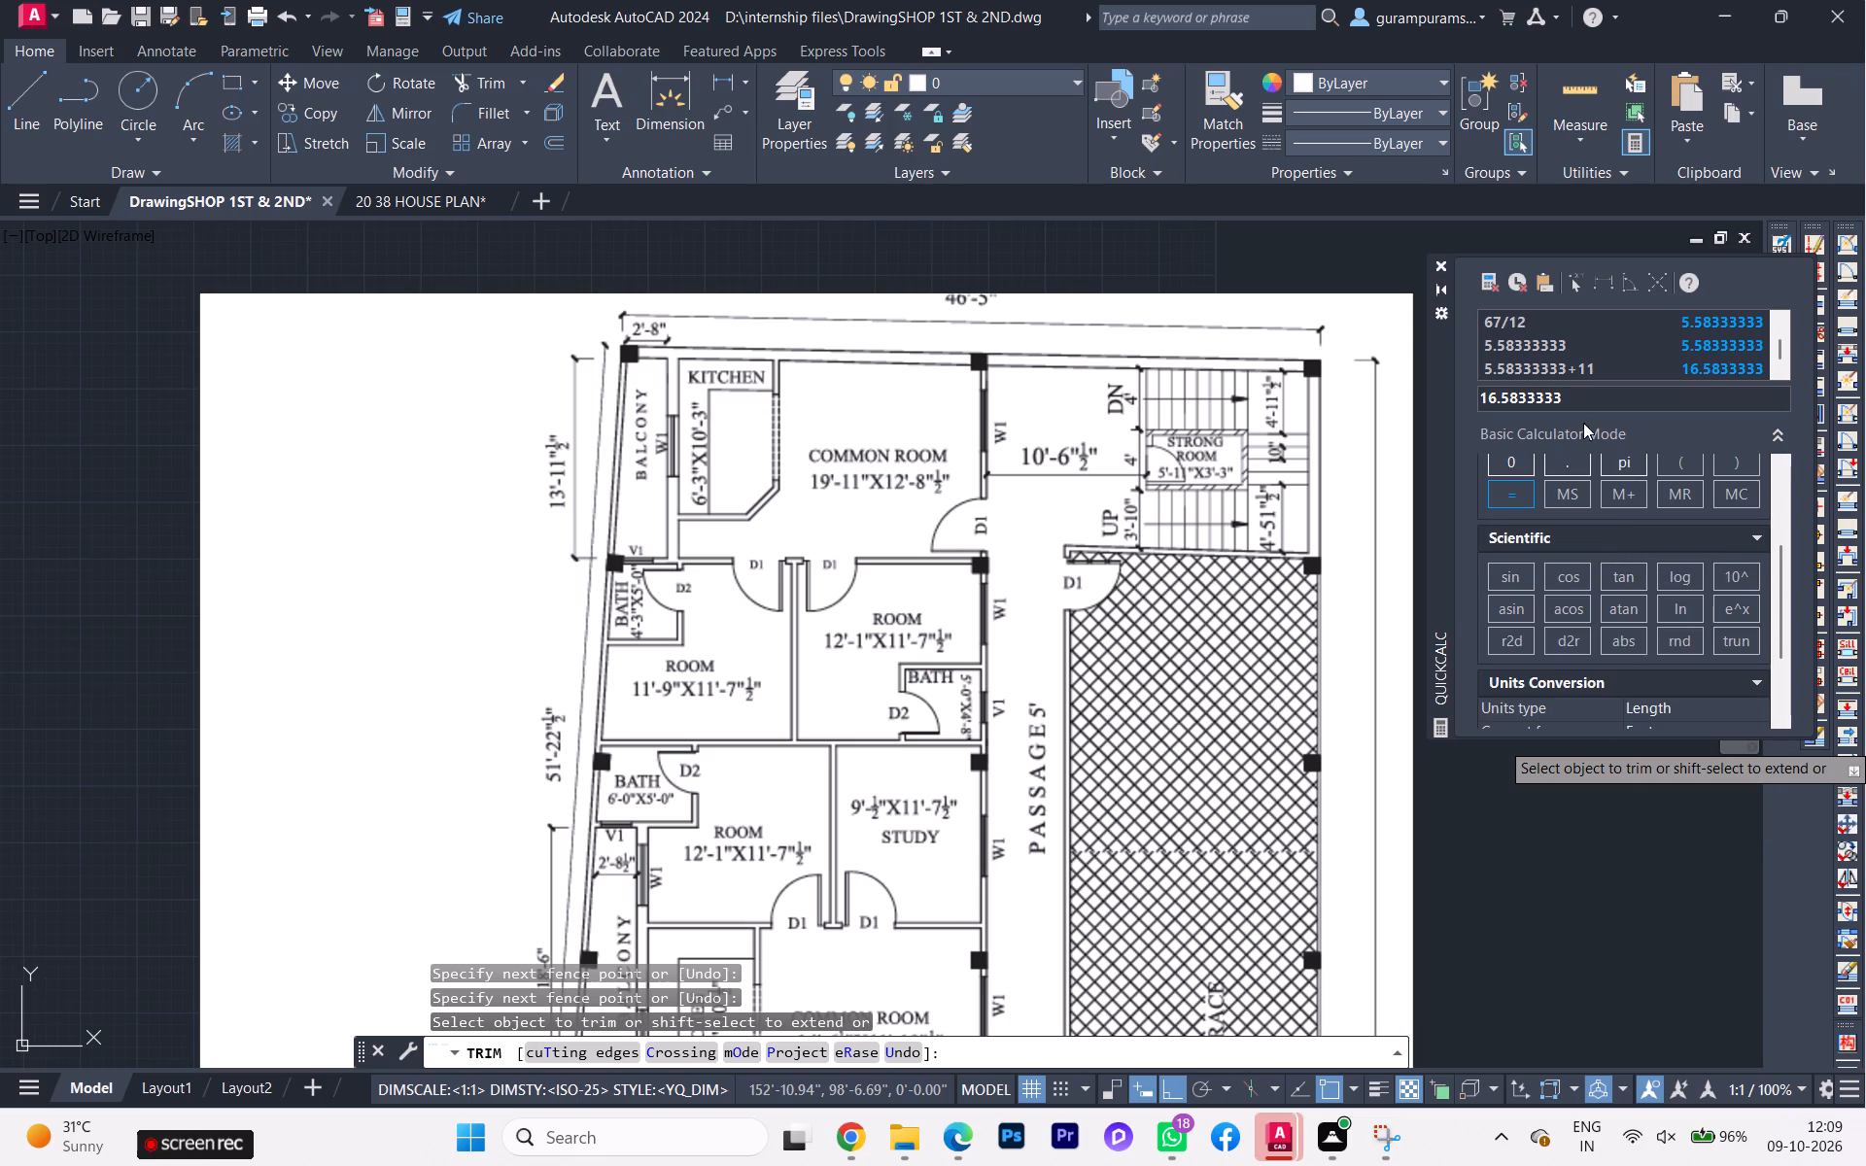
left_click(1503, 495)
scroll(1593, 594, "down", 2)
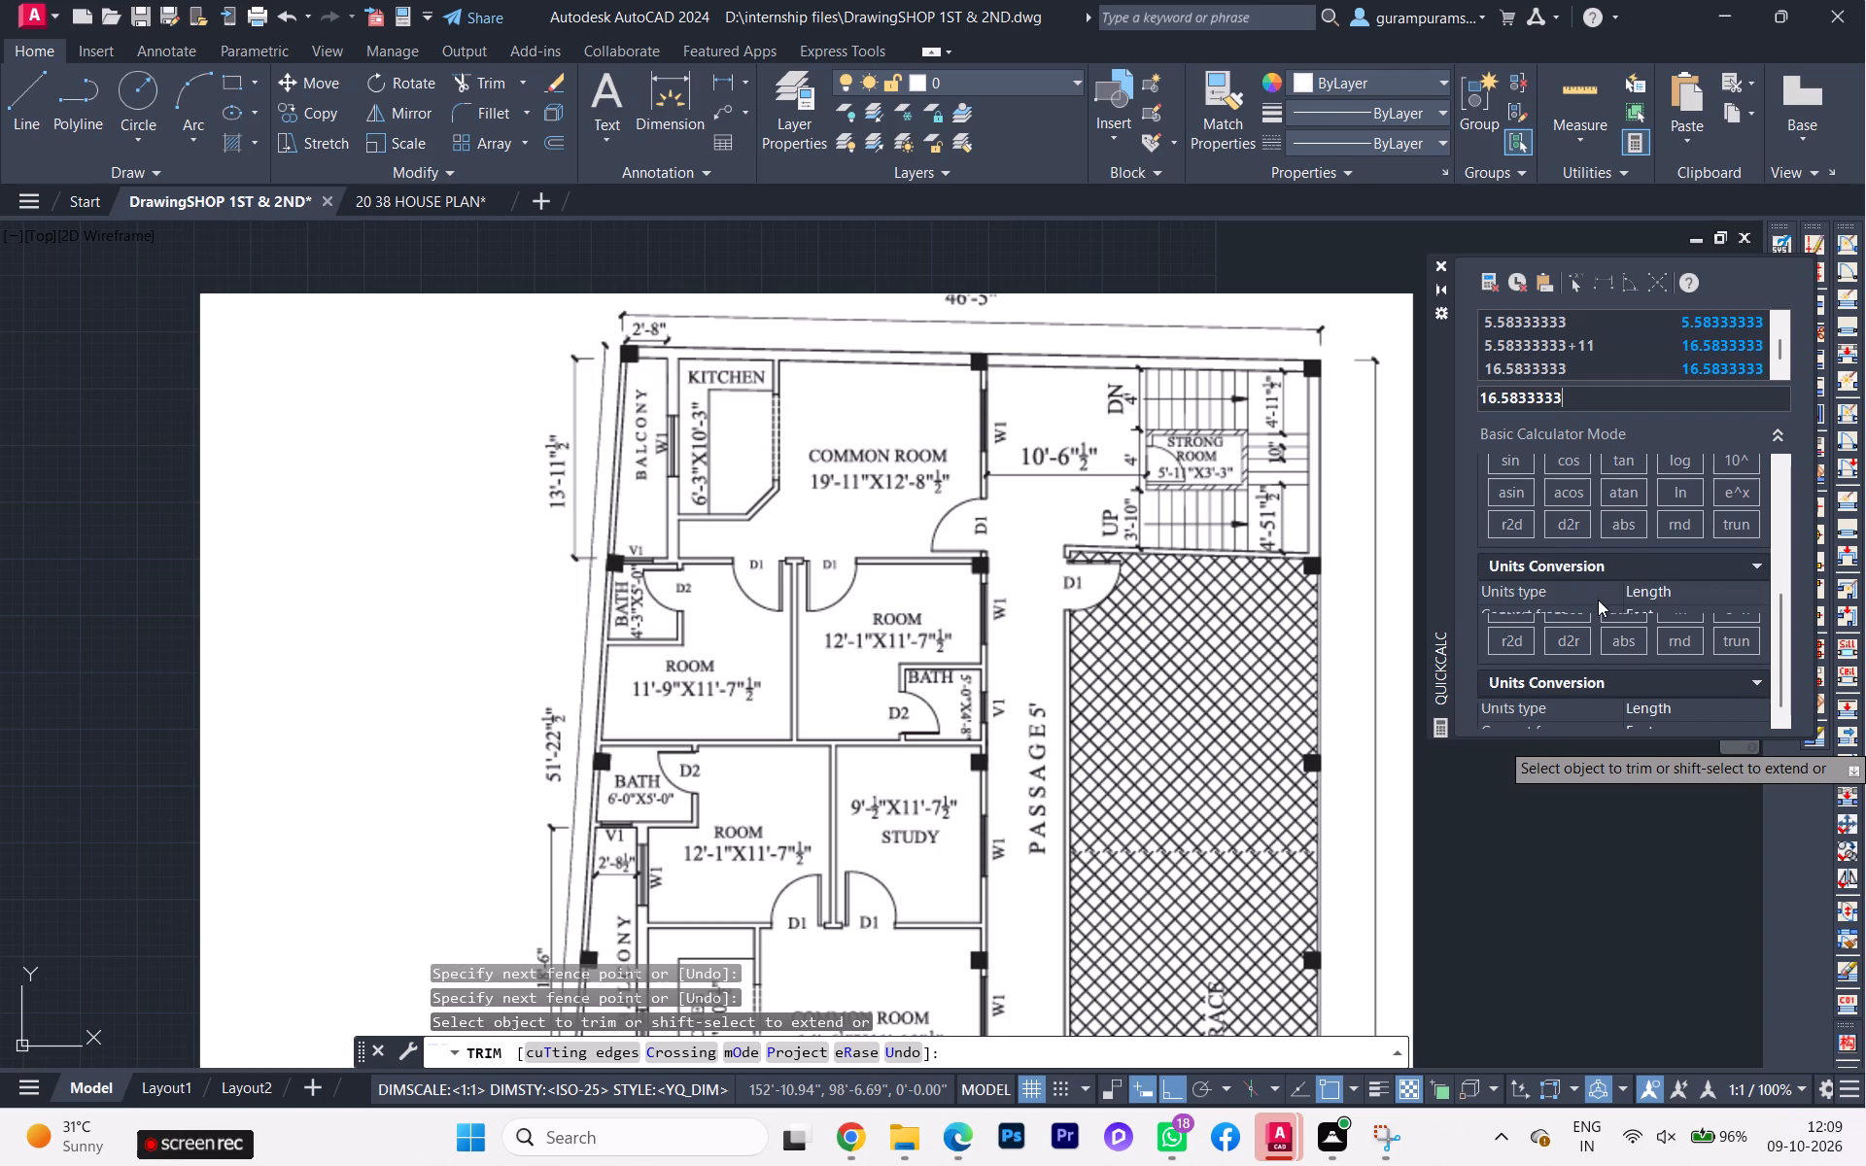
scroll(1631, 618, "down", 5)
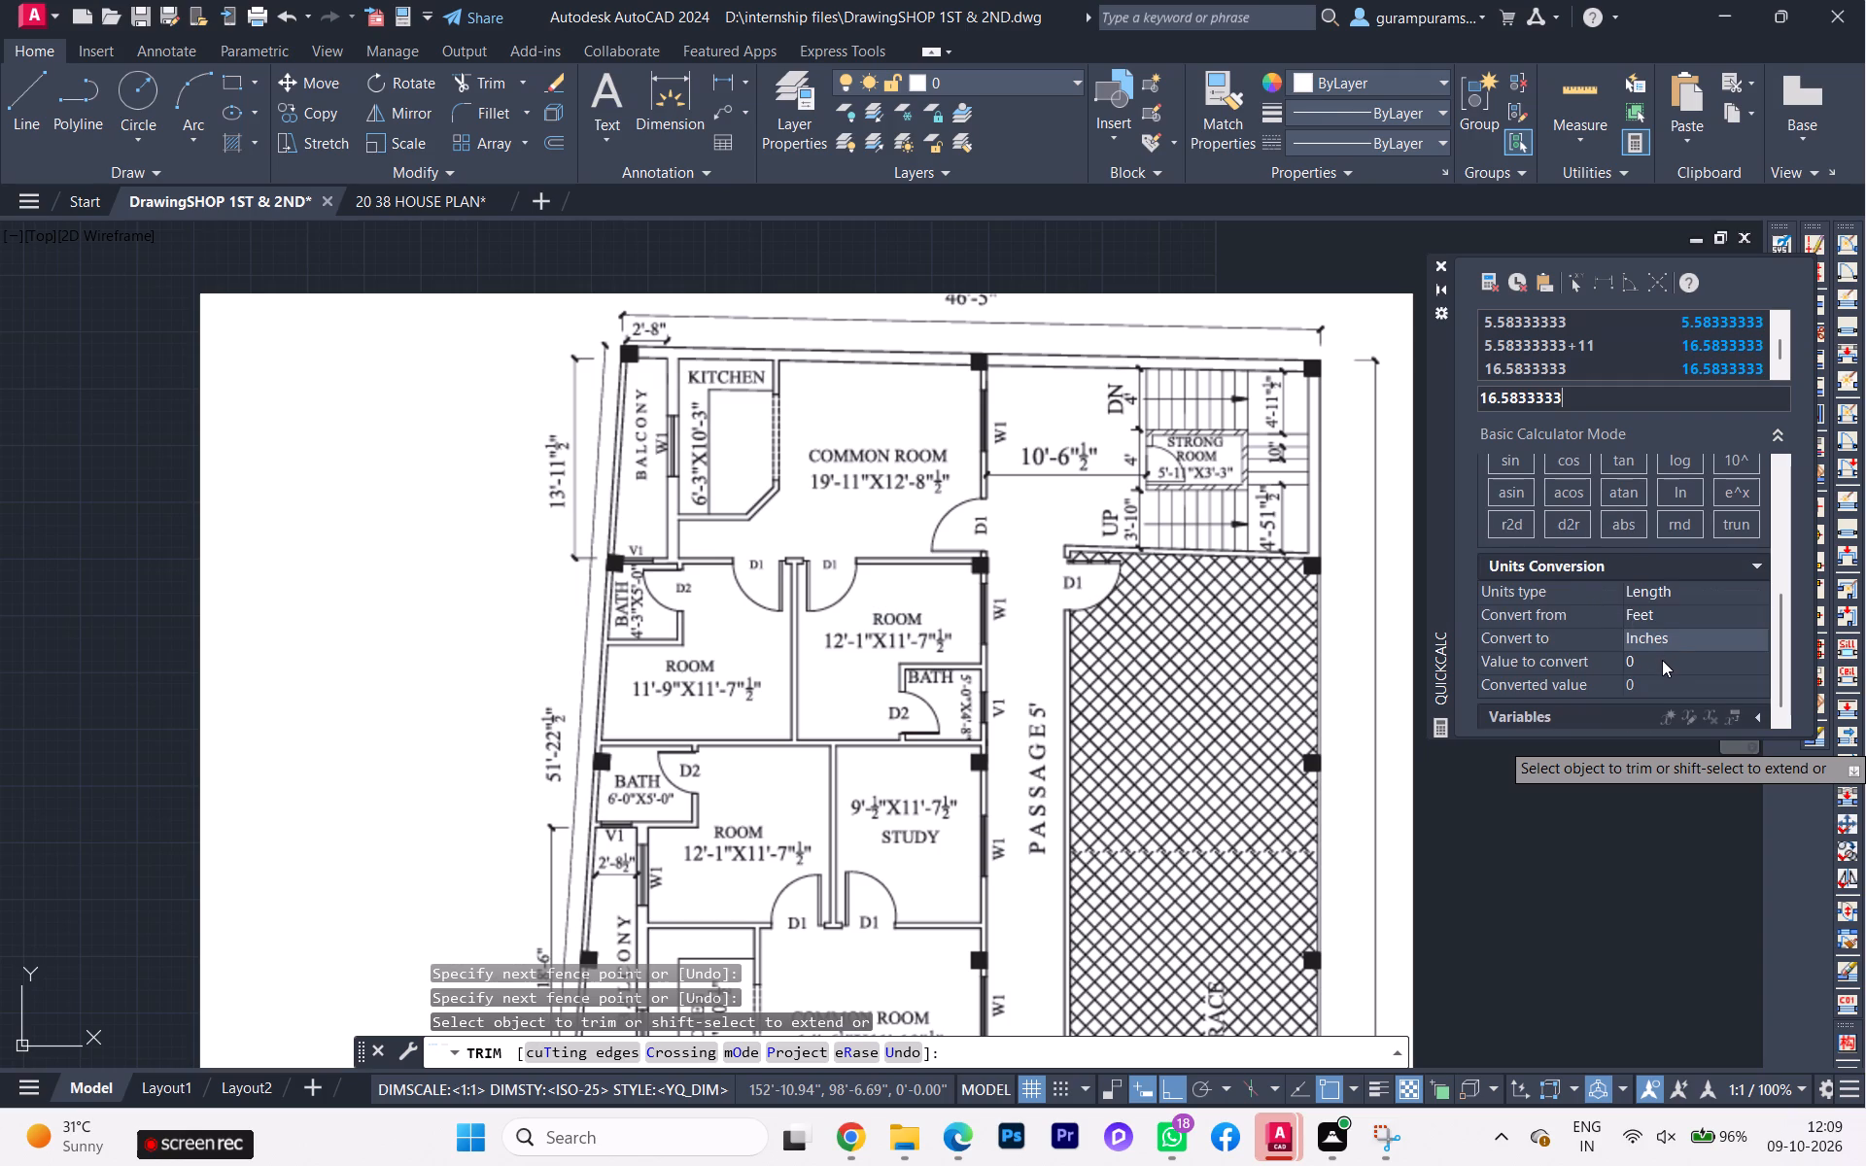
left_click(1661, 659)
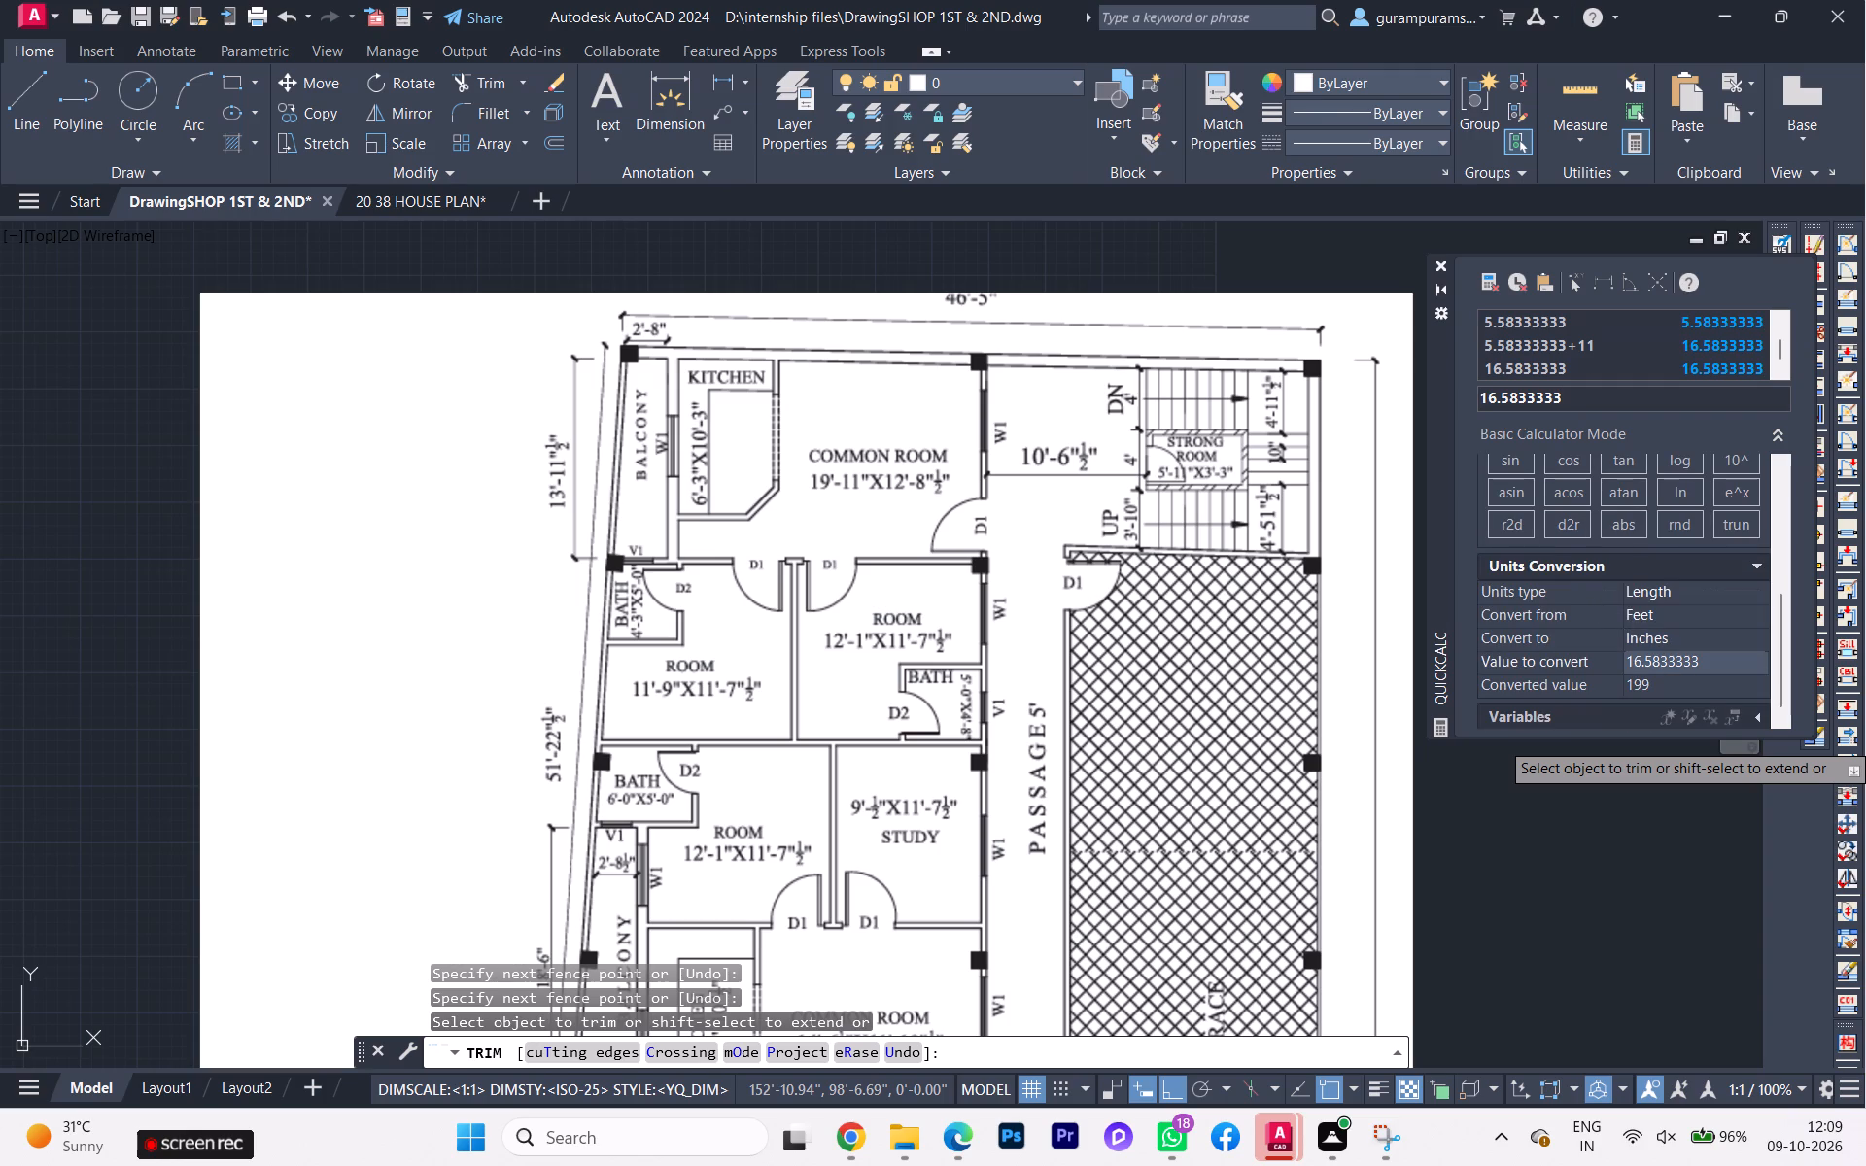
scroll(1661, 687, "down", 2)
left_click(1668, 679)
scroll(1670, 686, "down", 1)
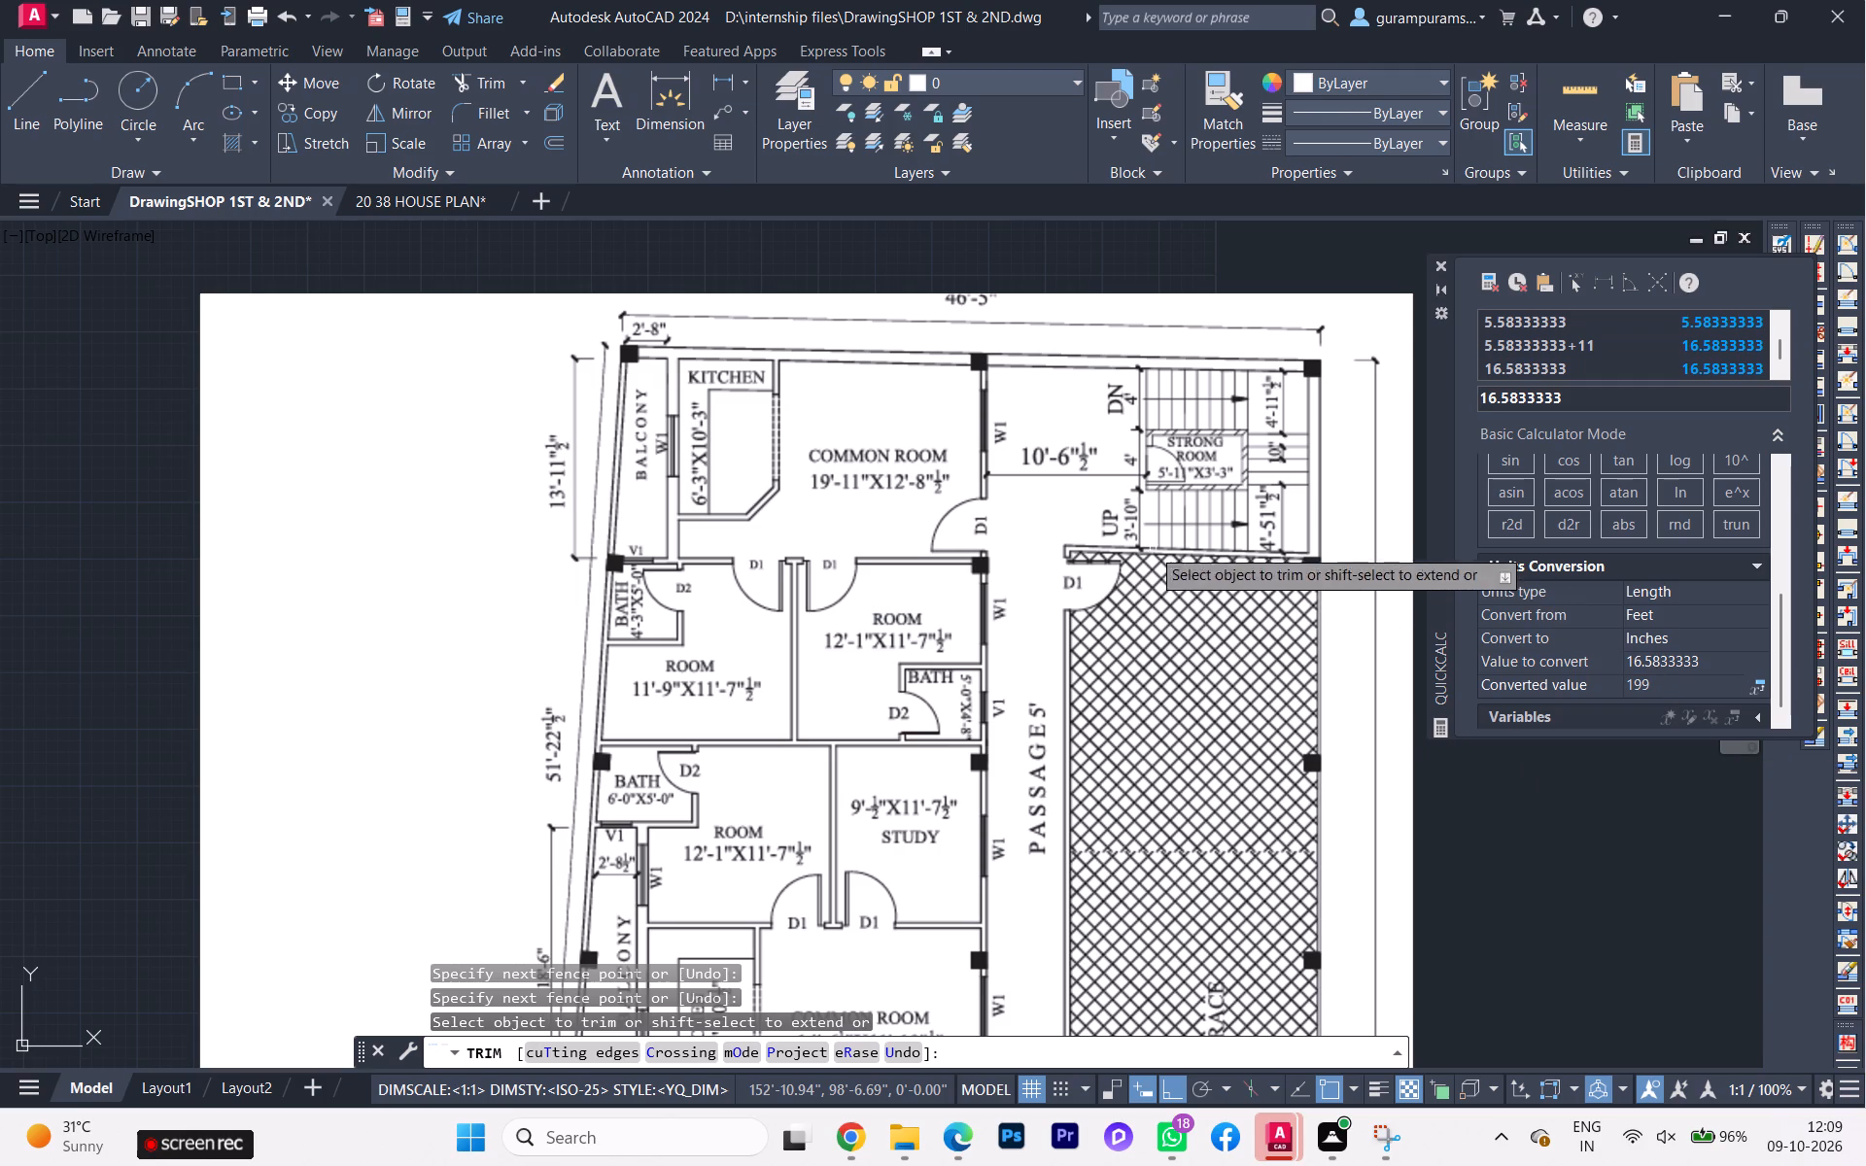
Trim the leftover horizontal wall-line pieces between the two lines of the plan's right-hand outer wall.
scroll(1042, 471, "down", 1)
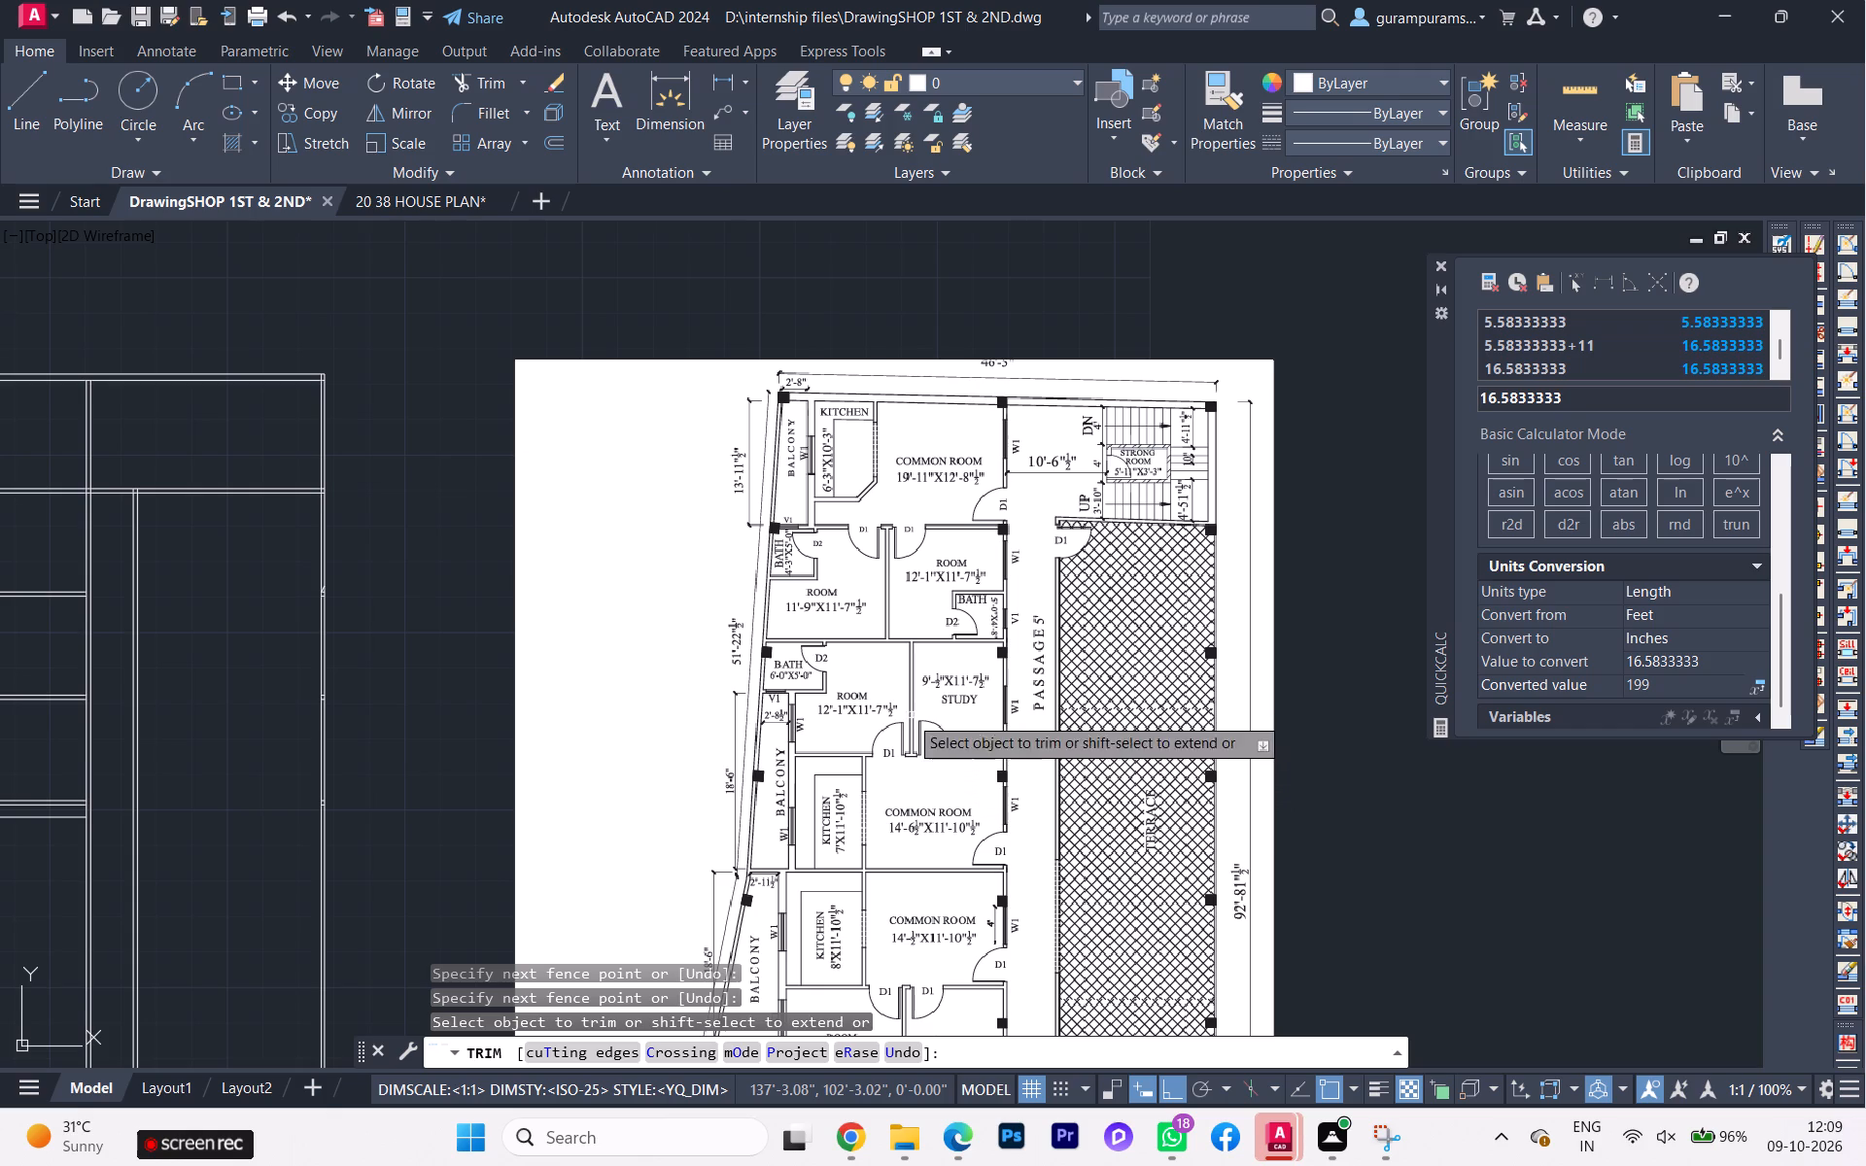
scroll(716, 716, "down", 1)
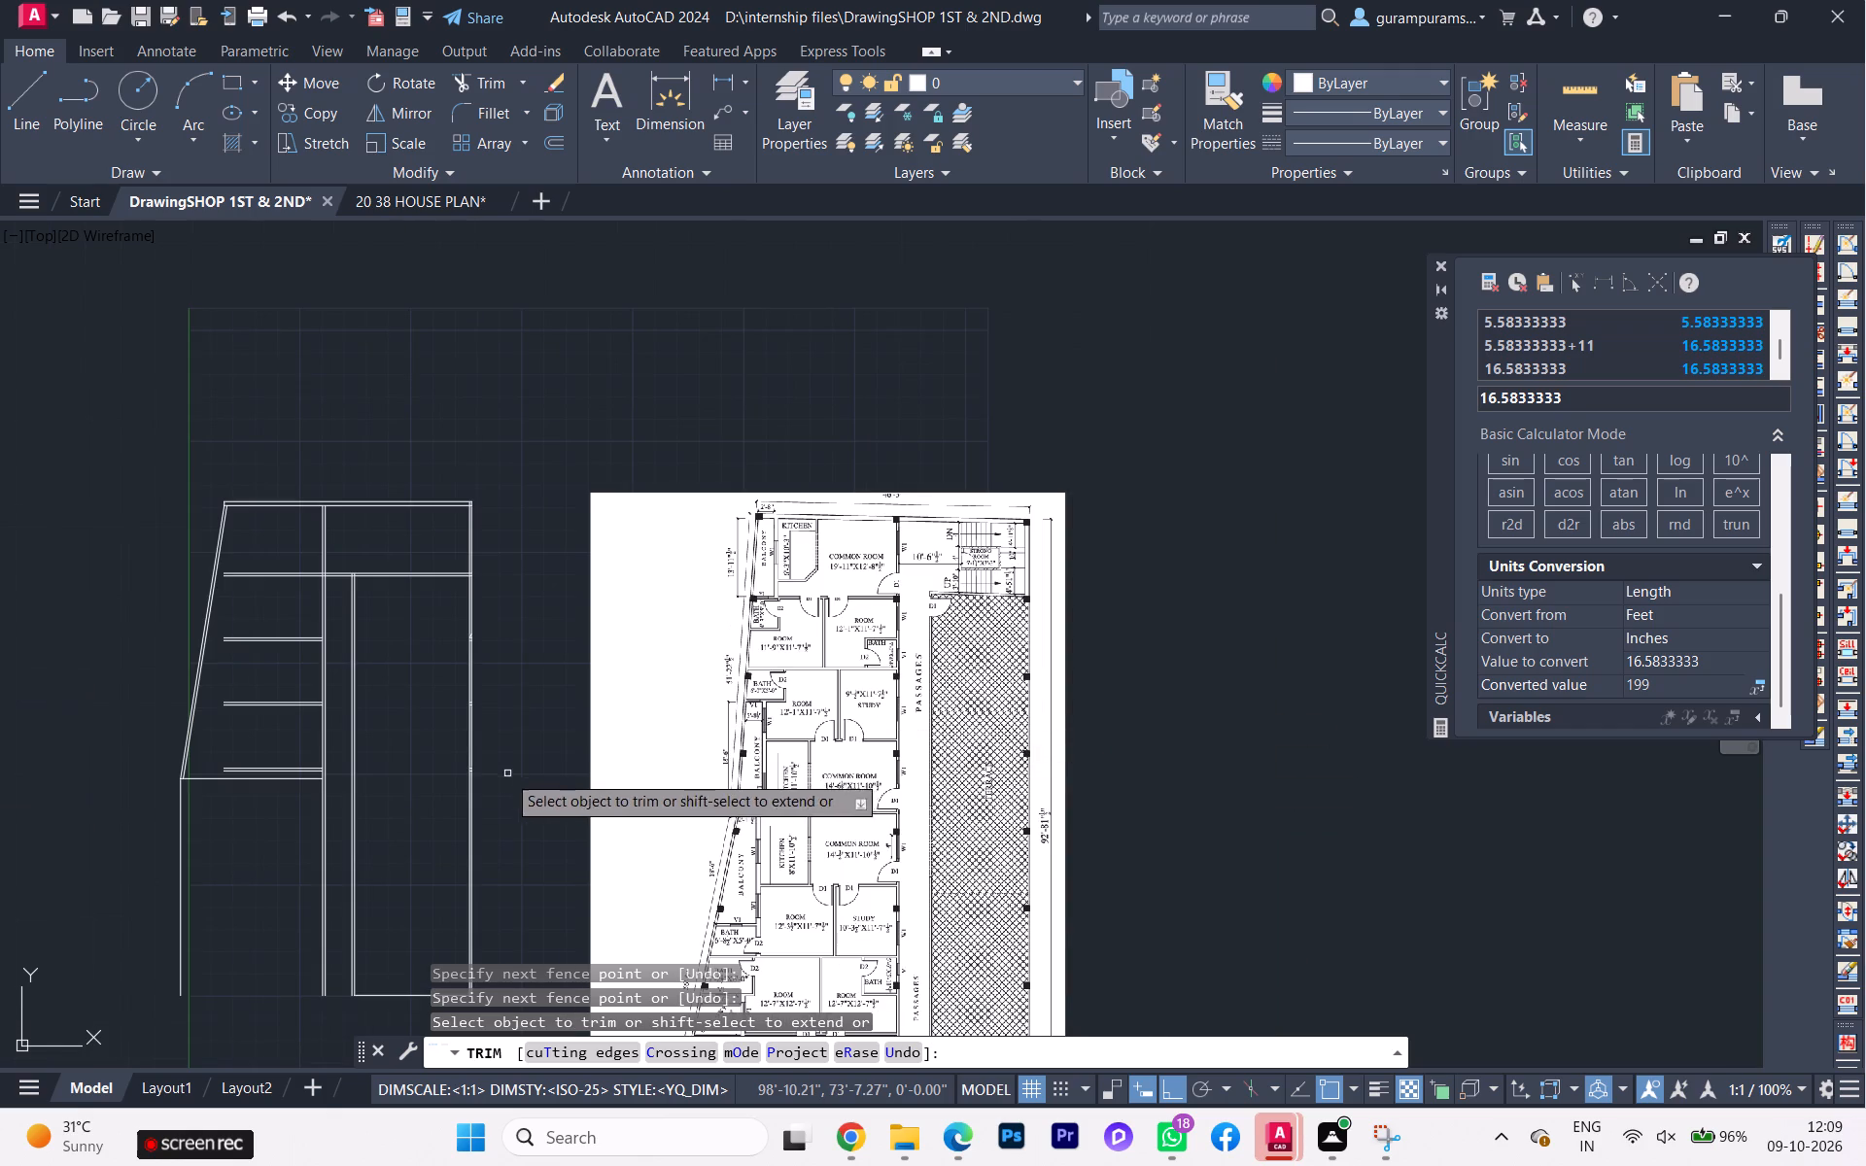
scroll(491, 746, "up", 1)
scroll(470, 564, "up", 4)
left_click(413, 606)
left_click(420, 627)
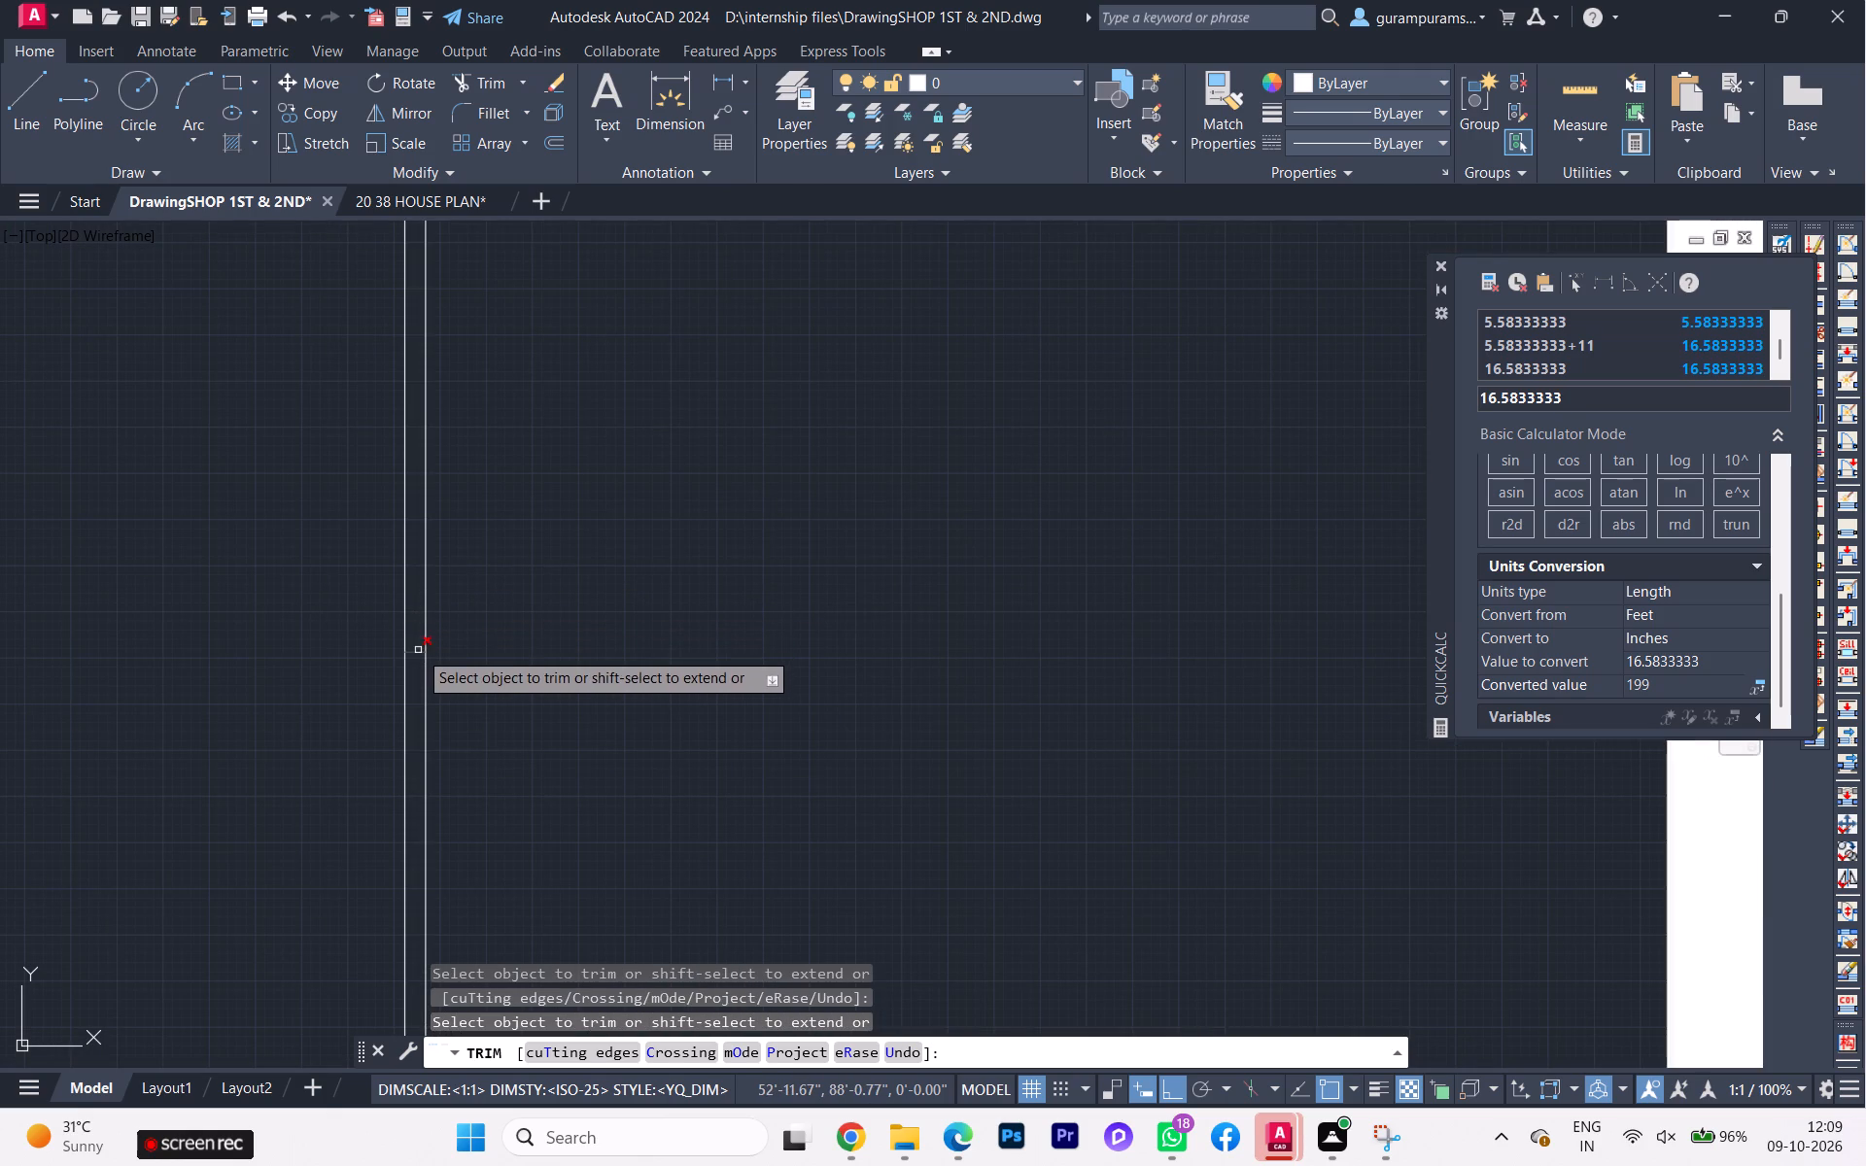
left_click(417, 656)
left_click(415, 635)
scroll(438, 739, "down", 1)
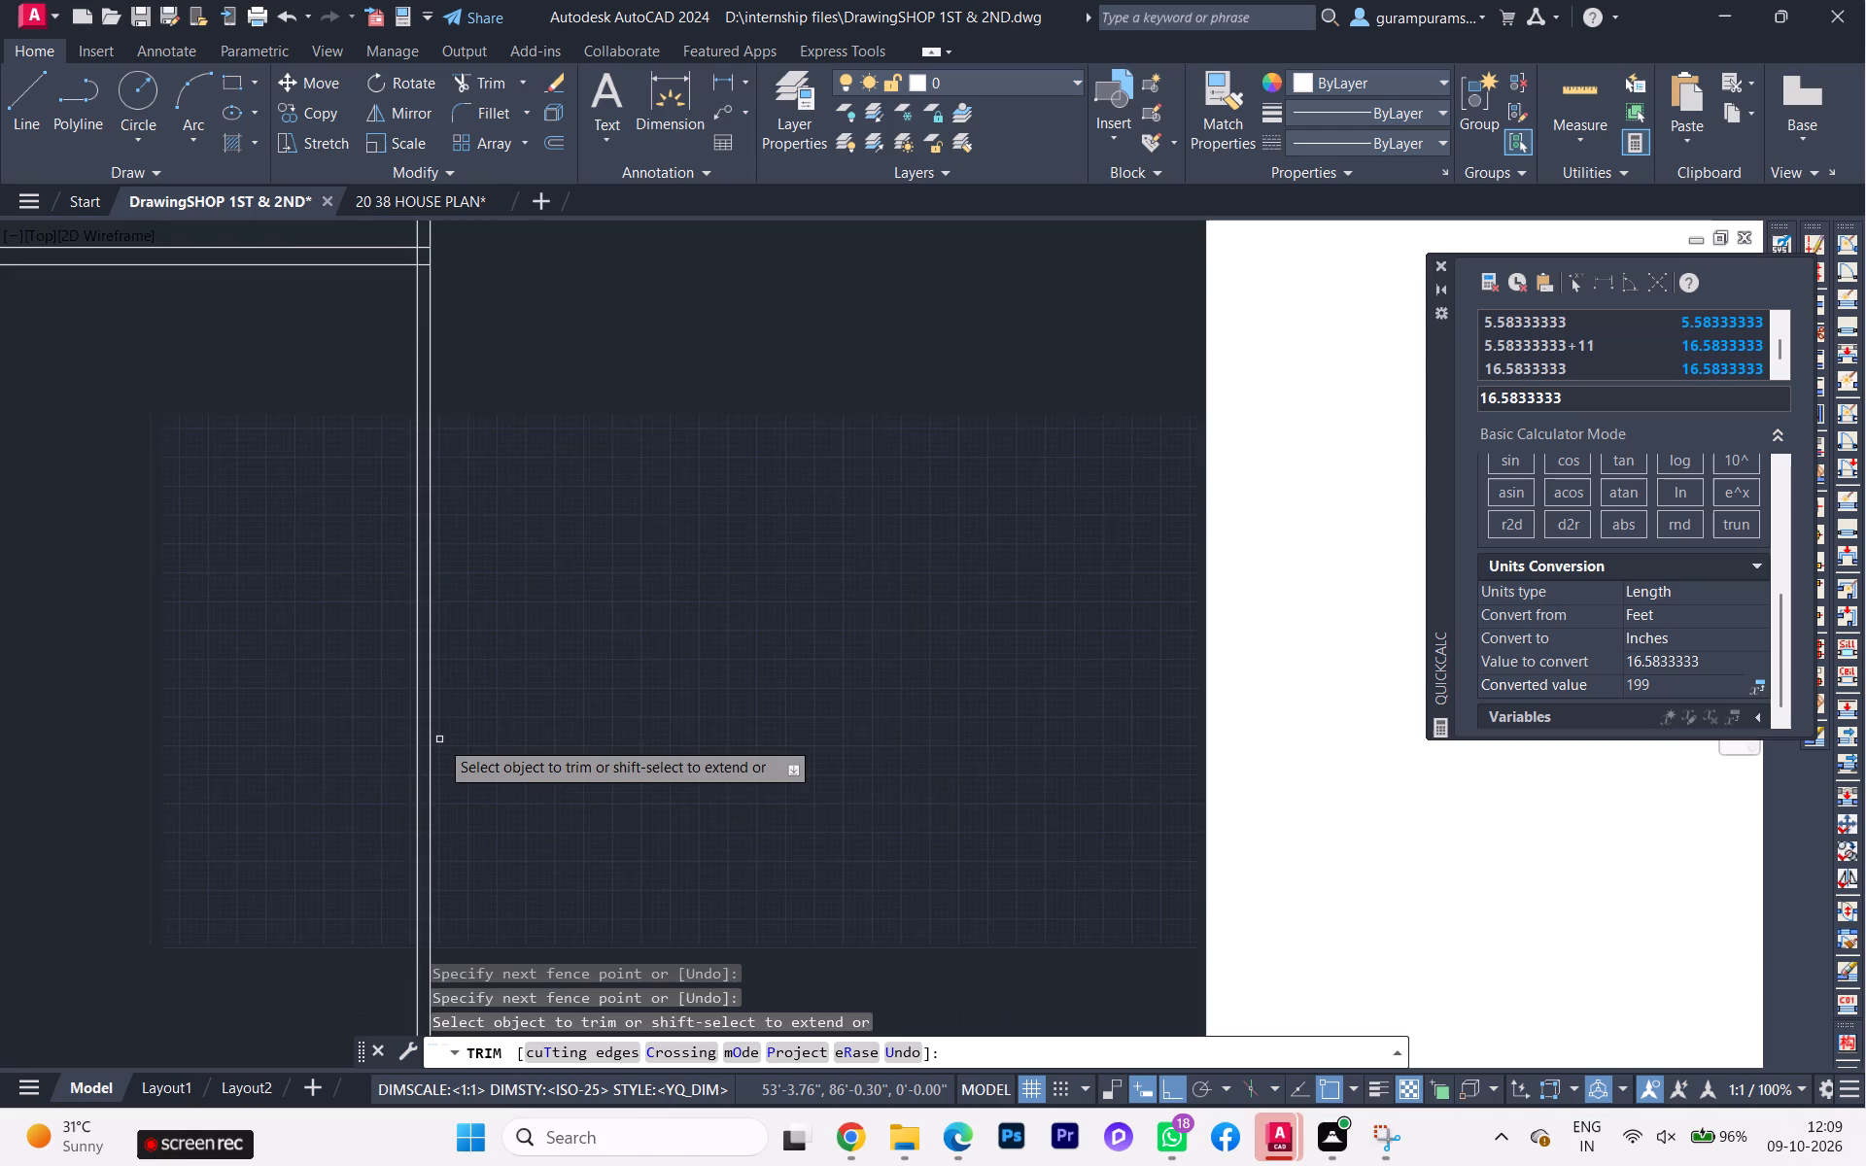
middle_click_drag(440, 738, 509, 545)
scroll(492, 887, "up", 4)
left_click(493, 917)
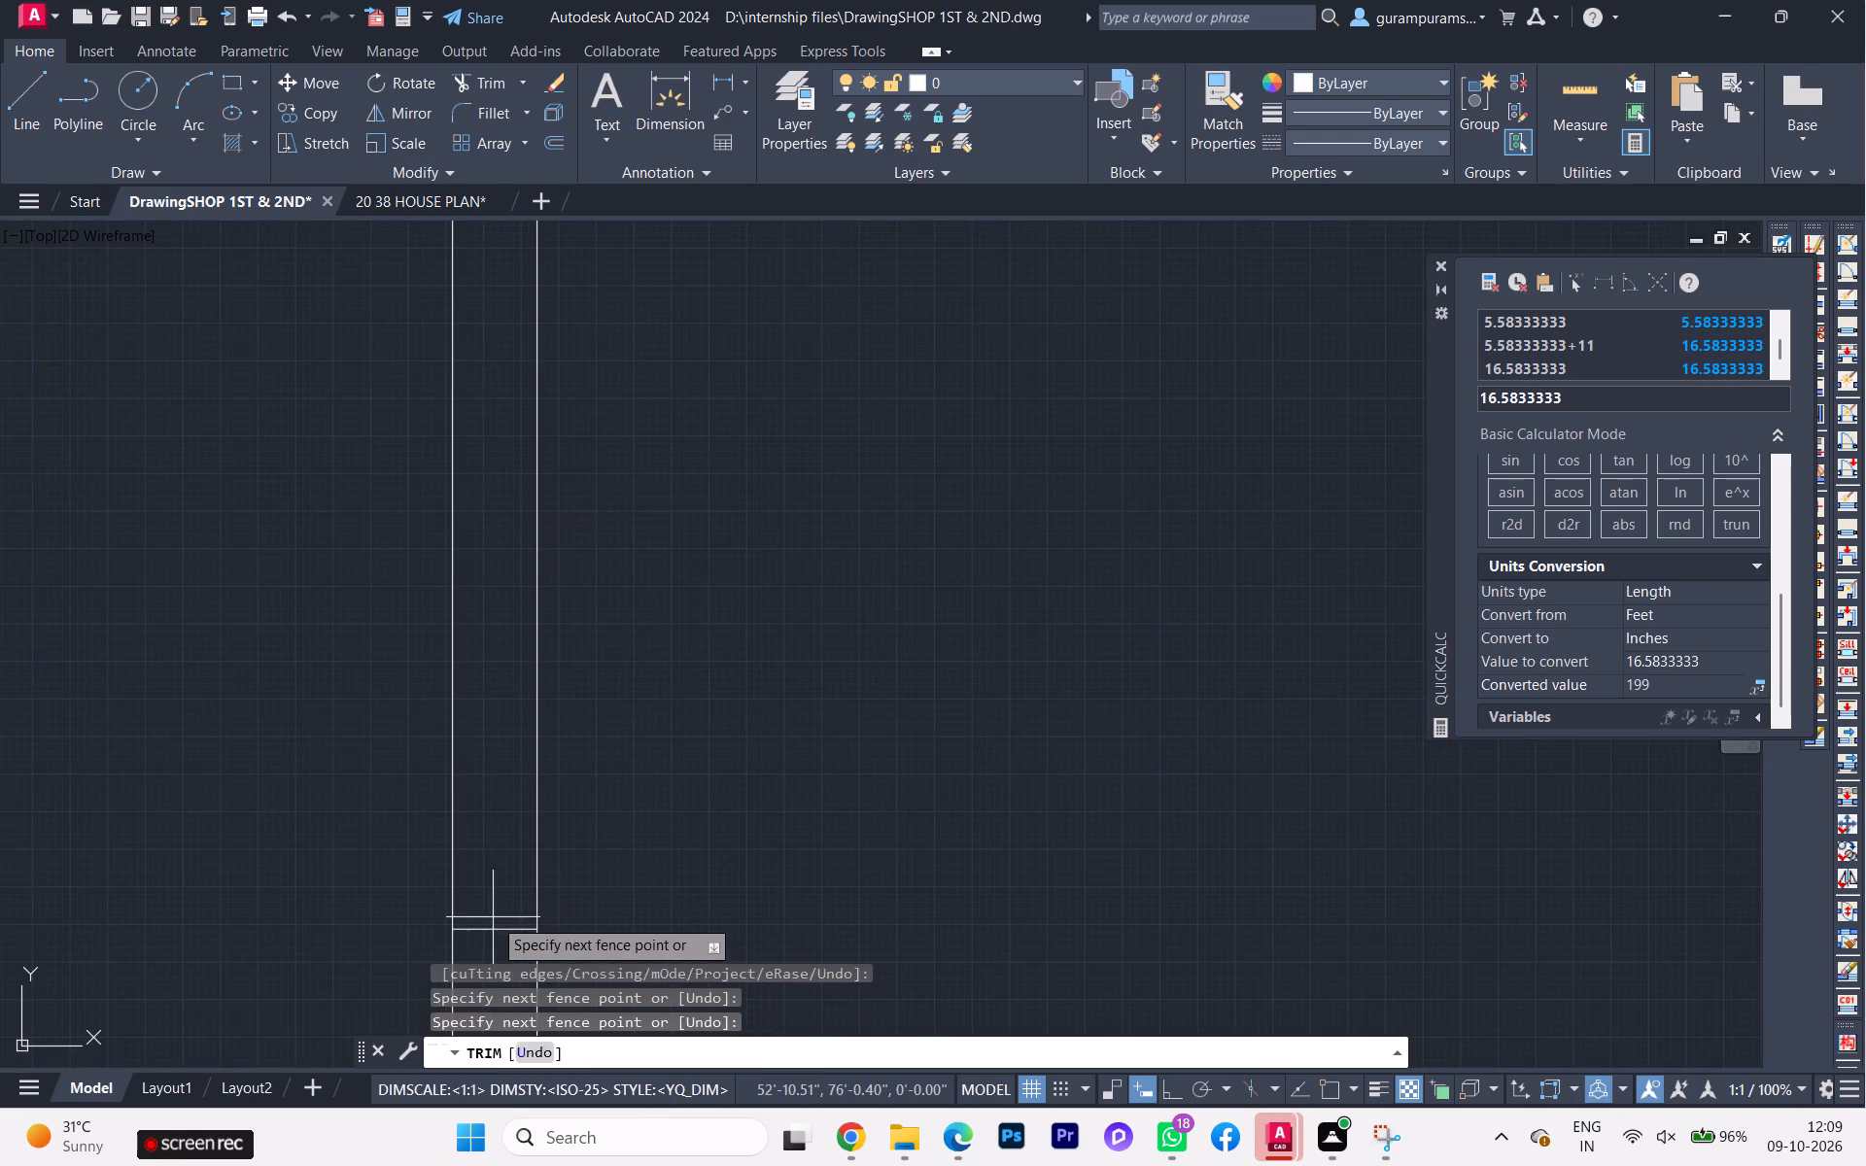
left_click(493, 942)
scroll(505, 929, "down", 1)
middle_click_drag(505, 915, 470, 523)
left_click(458, 600)
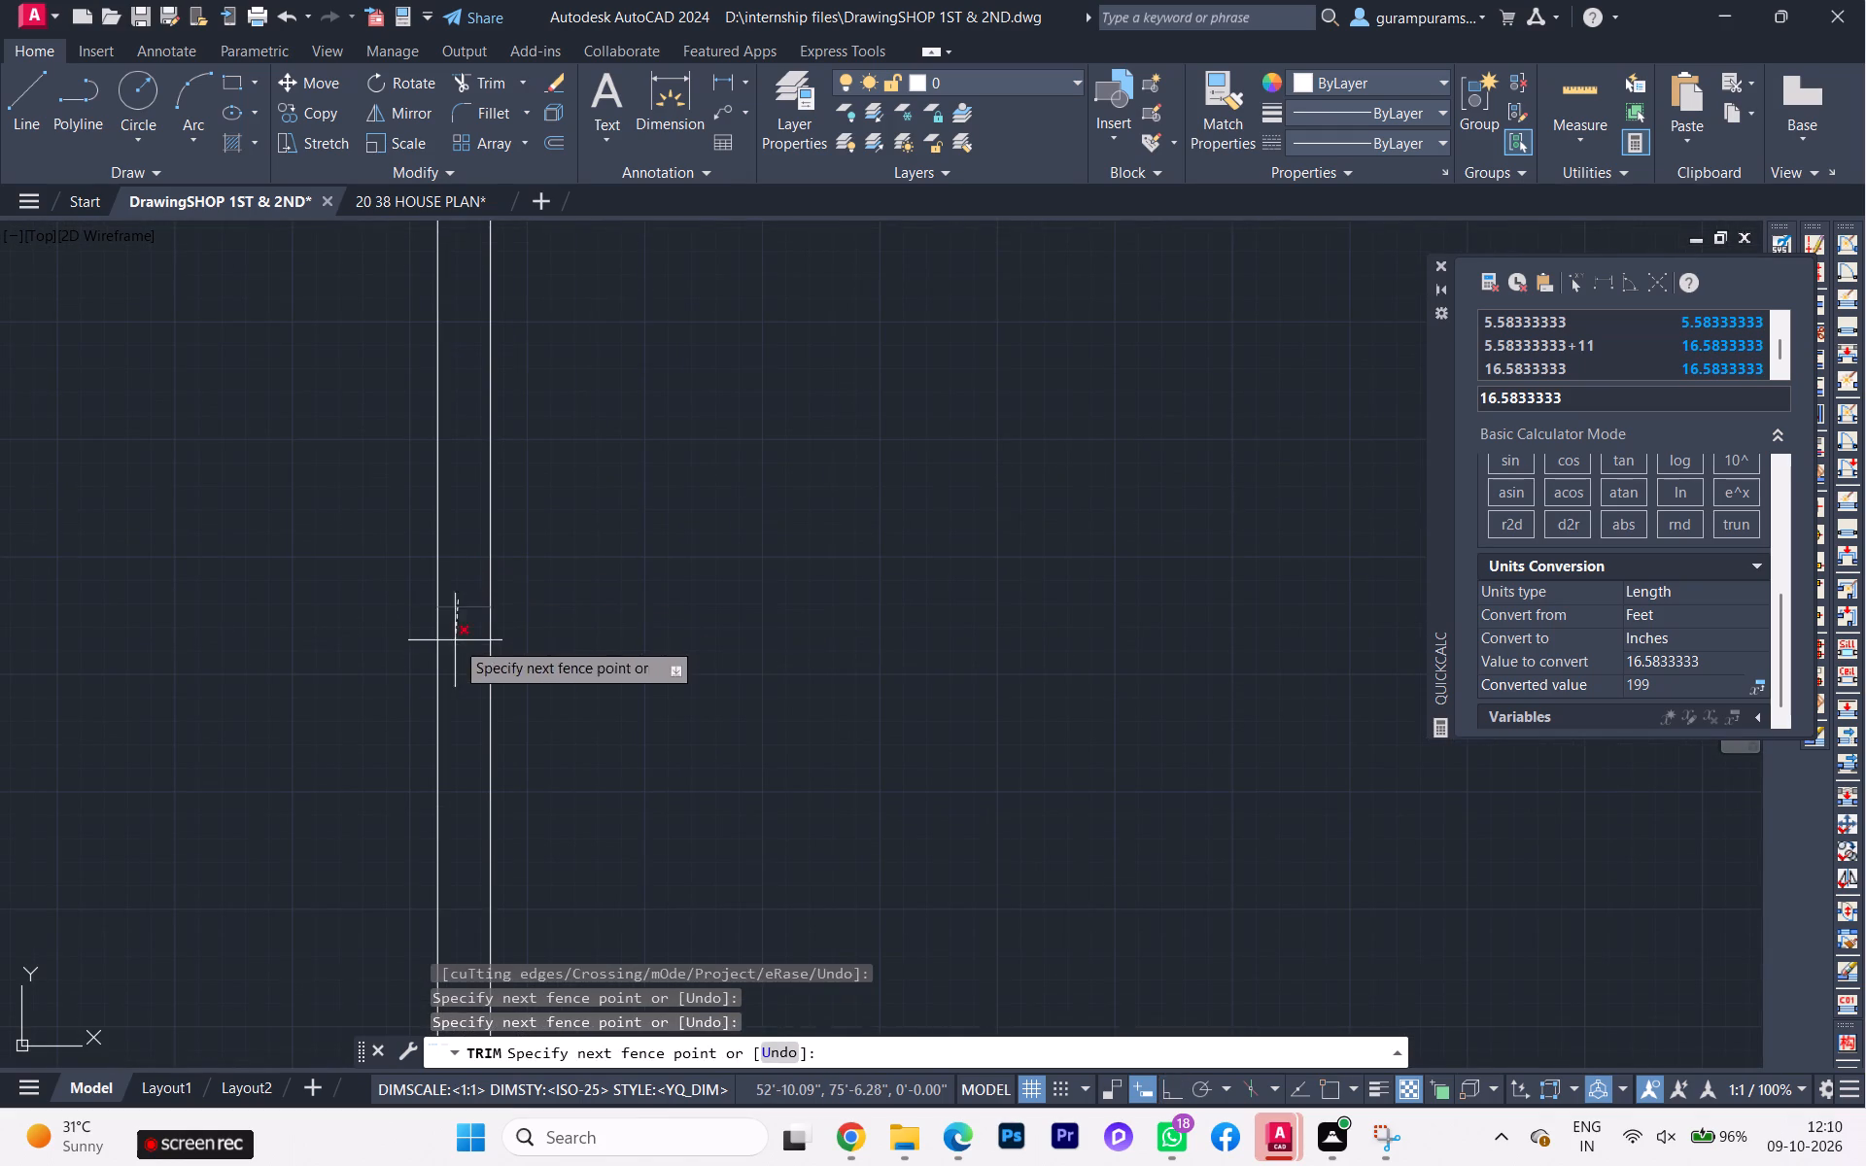
left_click(455, 640)
scroll(446, 713, "down", 1)
middle_click_drag(445, 714, 481, 398)
scroll(475, 771, "down", 3)
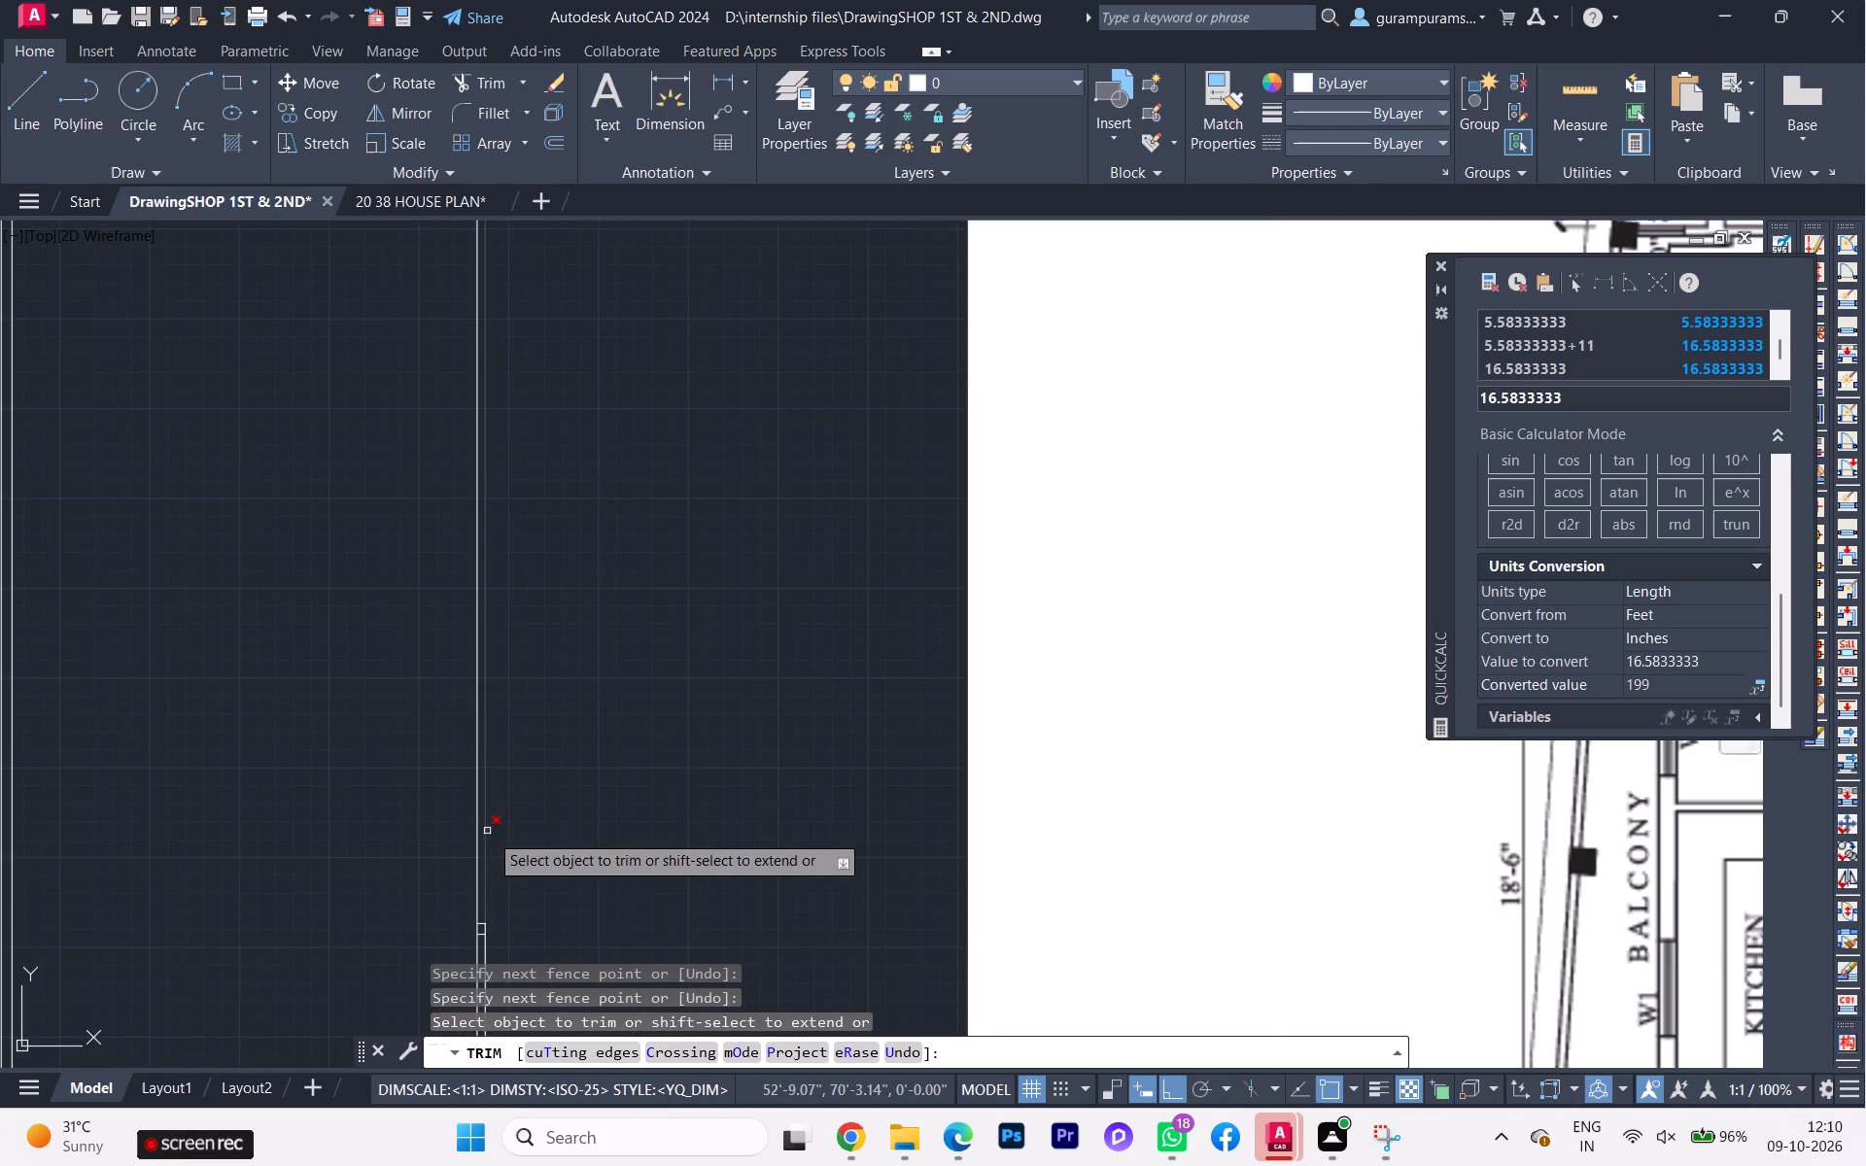
middle_click_drag(513, 919, 529, 547)
scroll(501, 572, "up", 4)
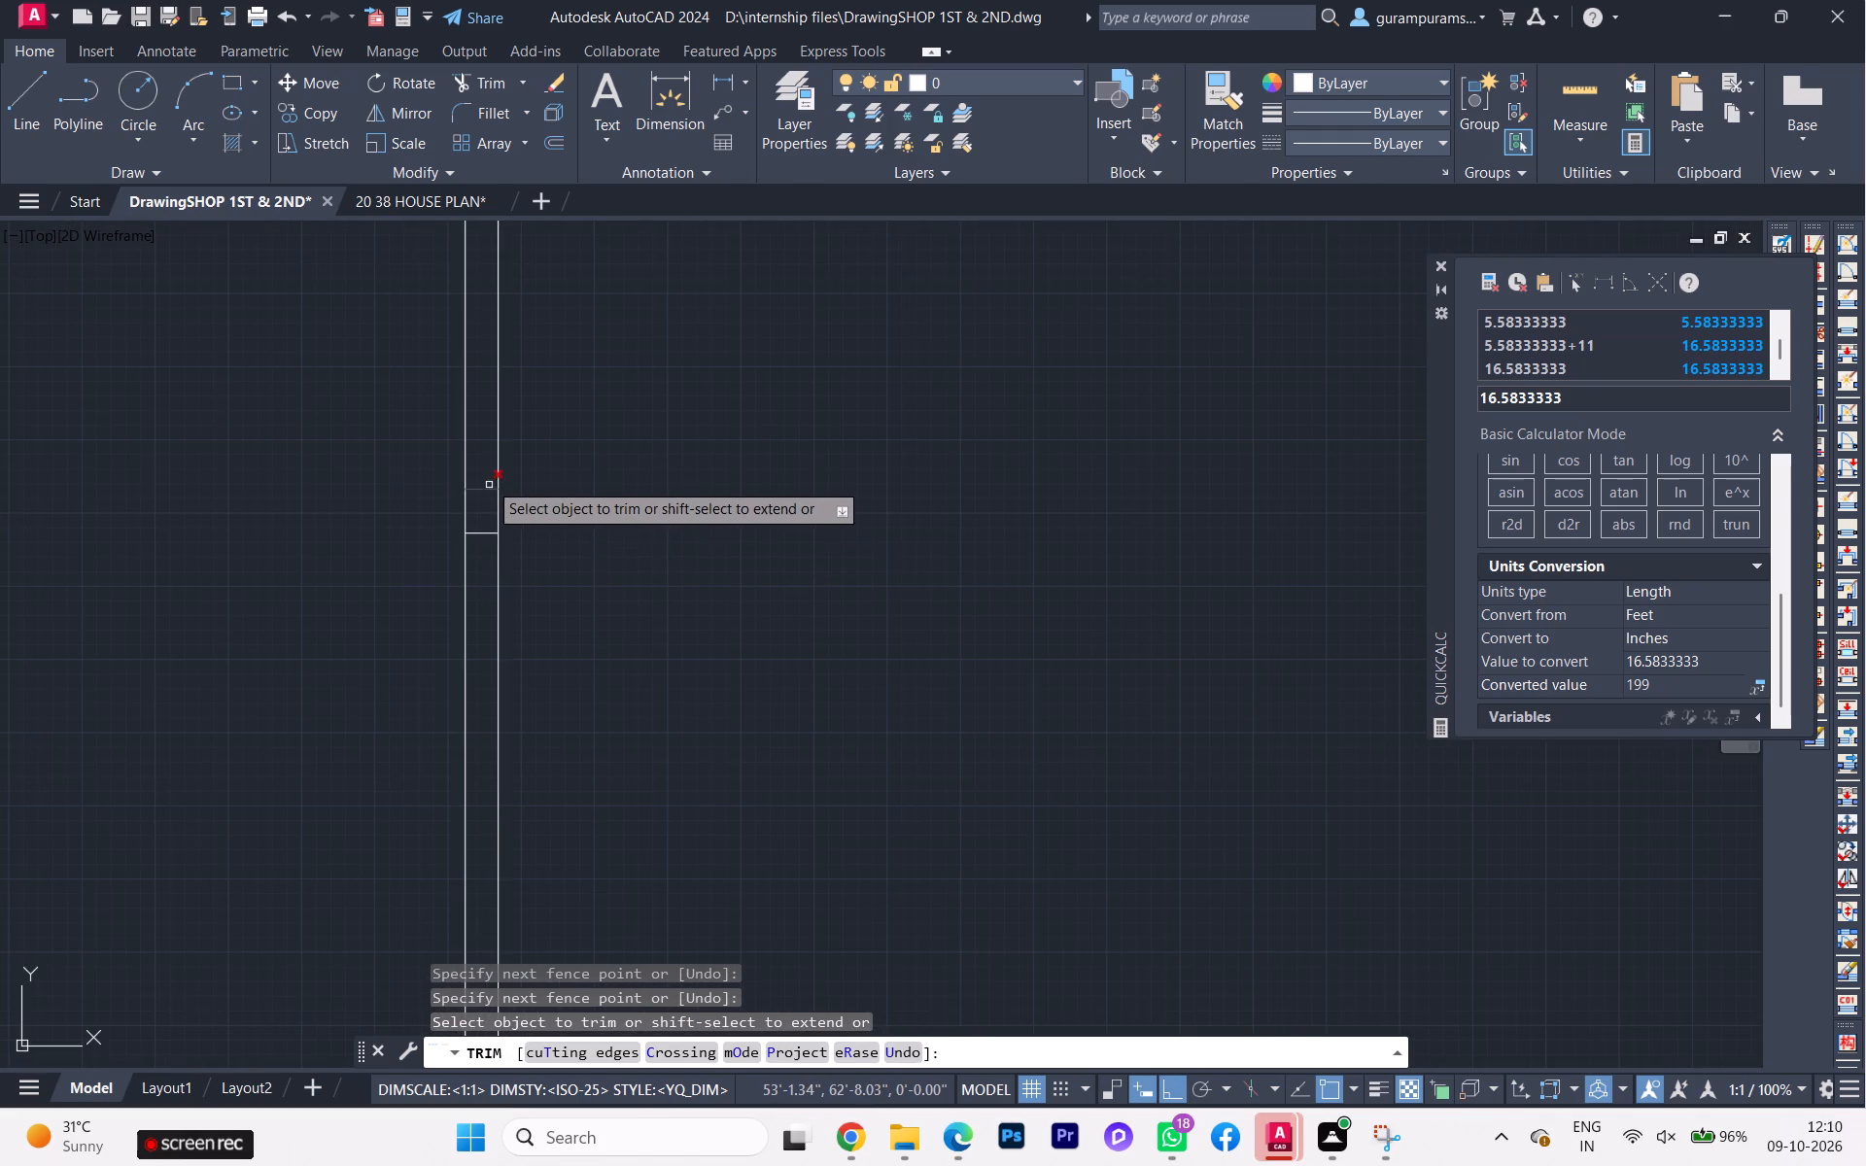
left_click(486, 475)
left_click(484, 549)
scroll(605, 601, "down", 3)
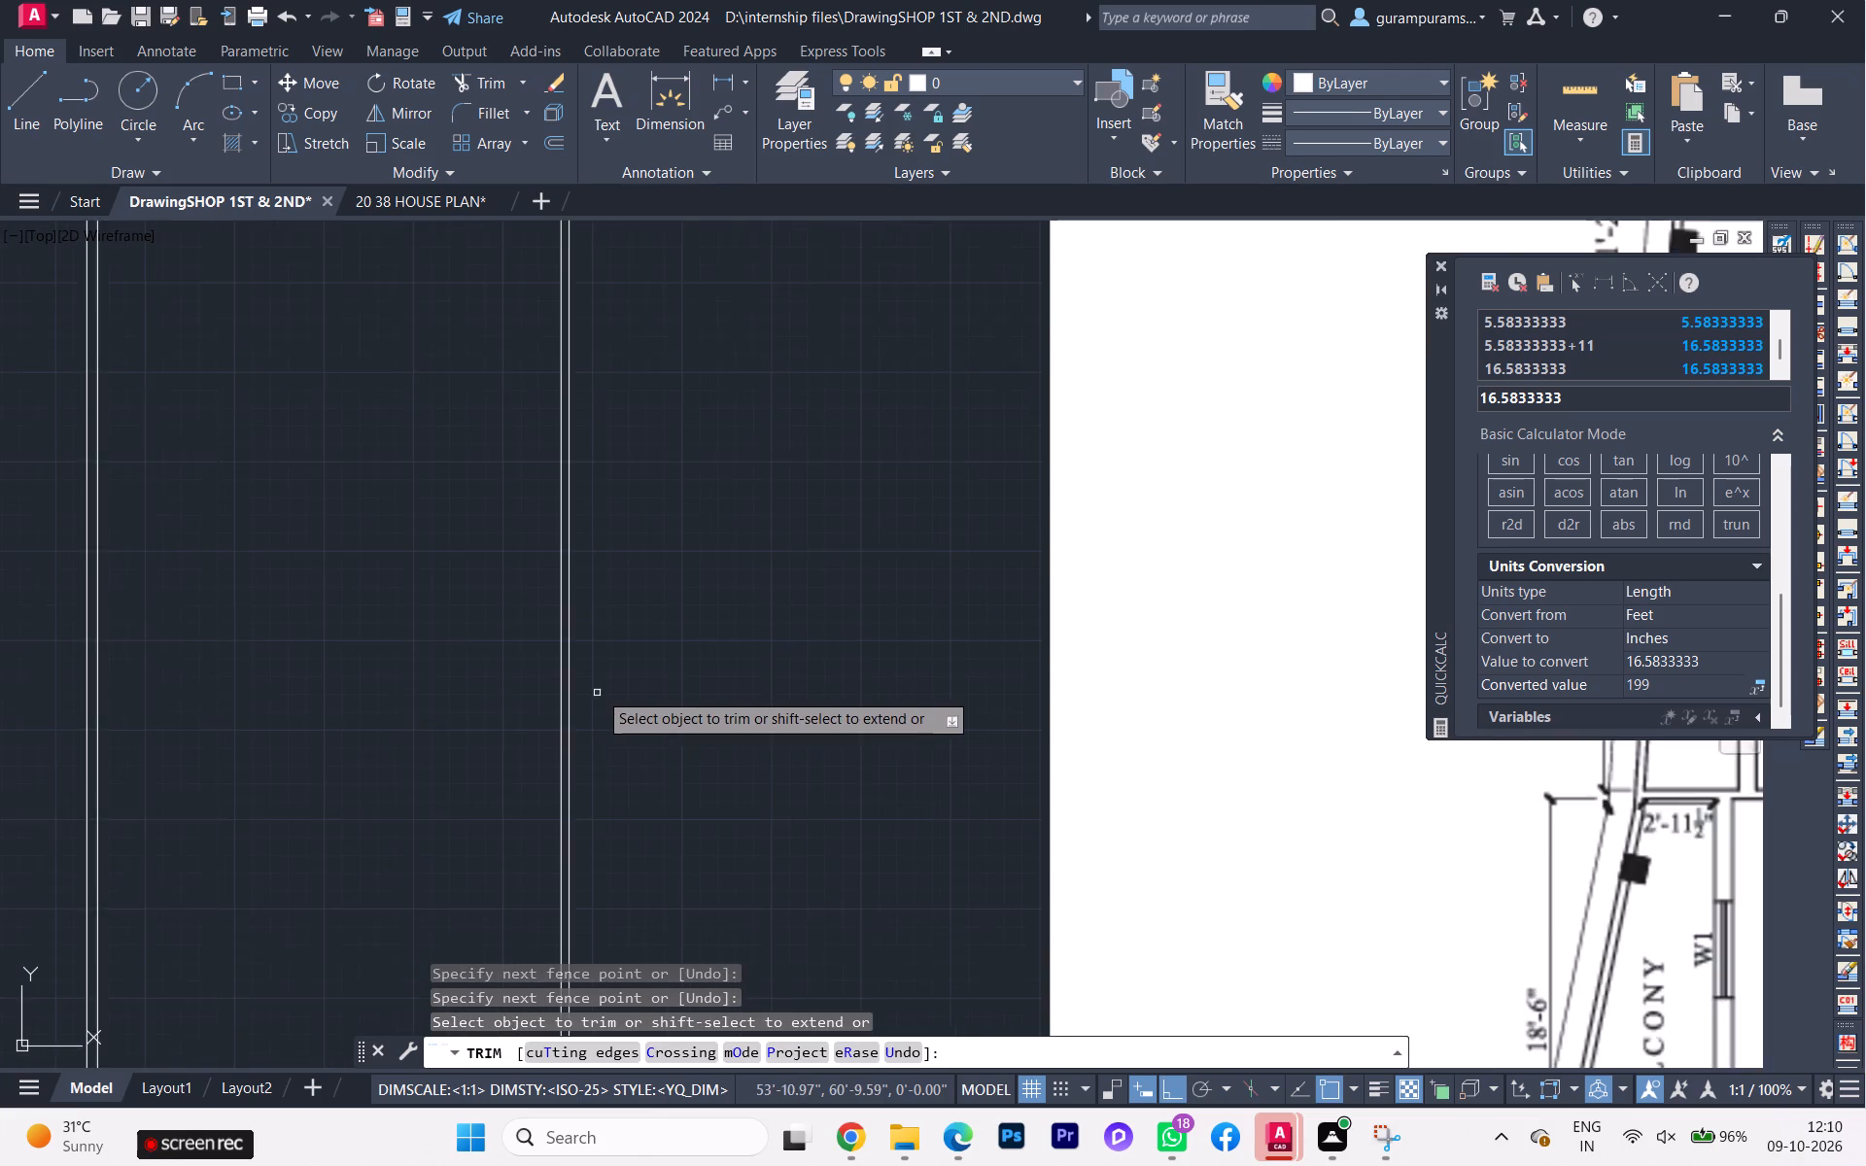
scroll(603, 697, "down", 2)
middle_click_drag(612, 723, 613, 678)
key("Escape")
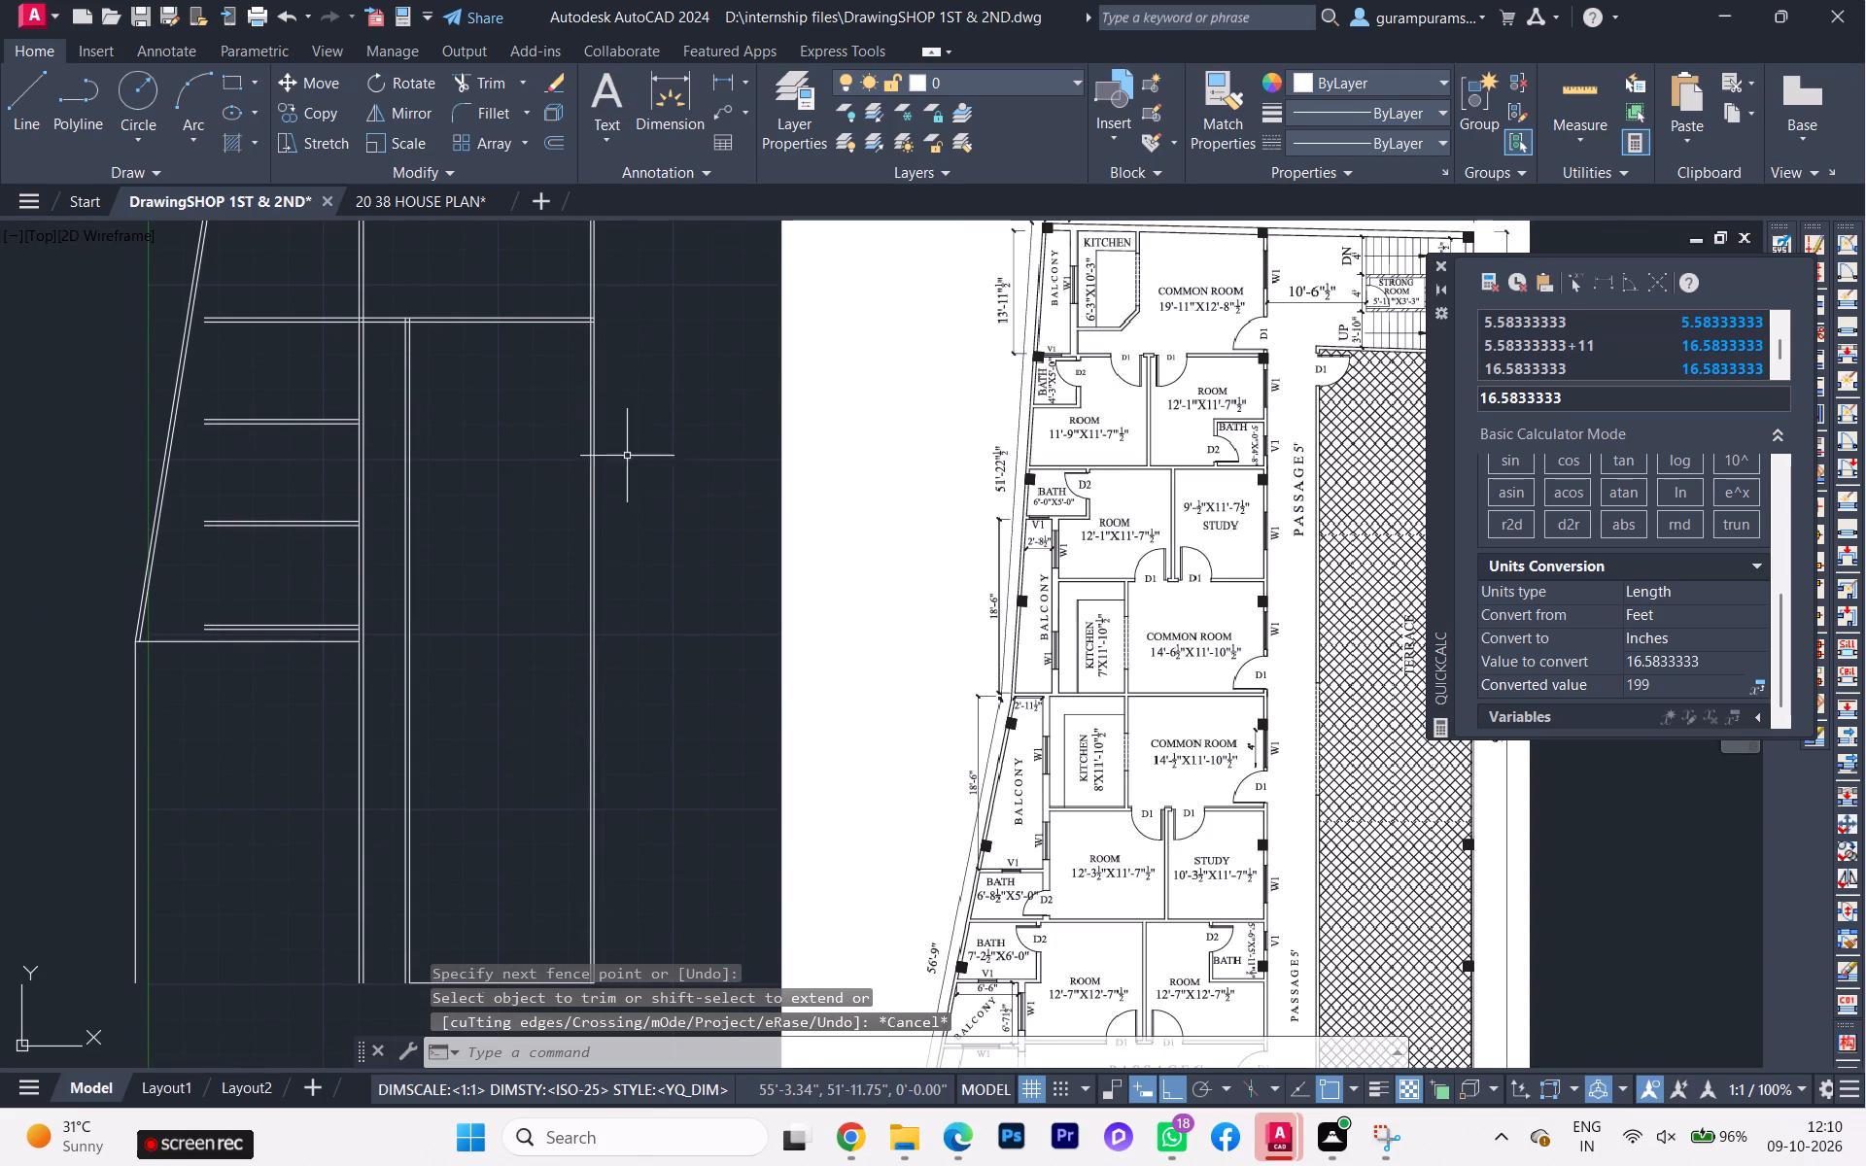
Offset the inner line of the top outer wall 199 inches down into the plan for the staircase-area depth.
scroll(492, 423, "down", 2)
middle_click_drag(502, 458, 518, 514)
scroll(490, 418, "up", 4)
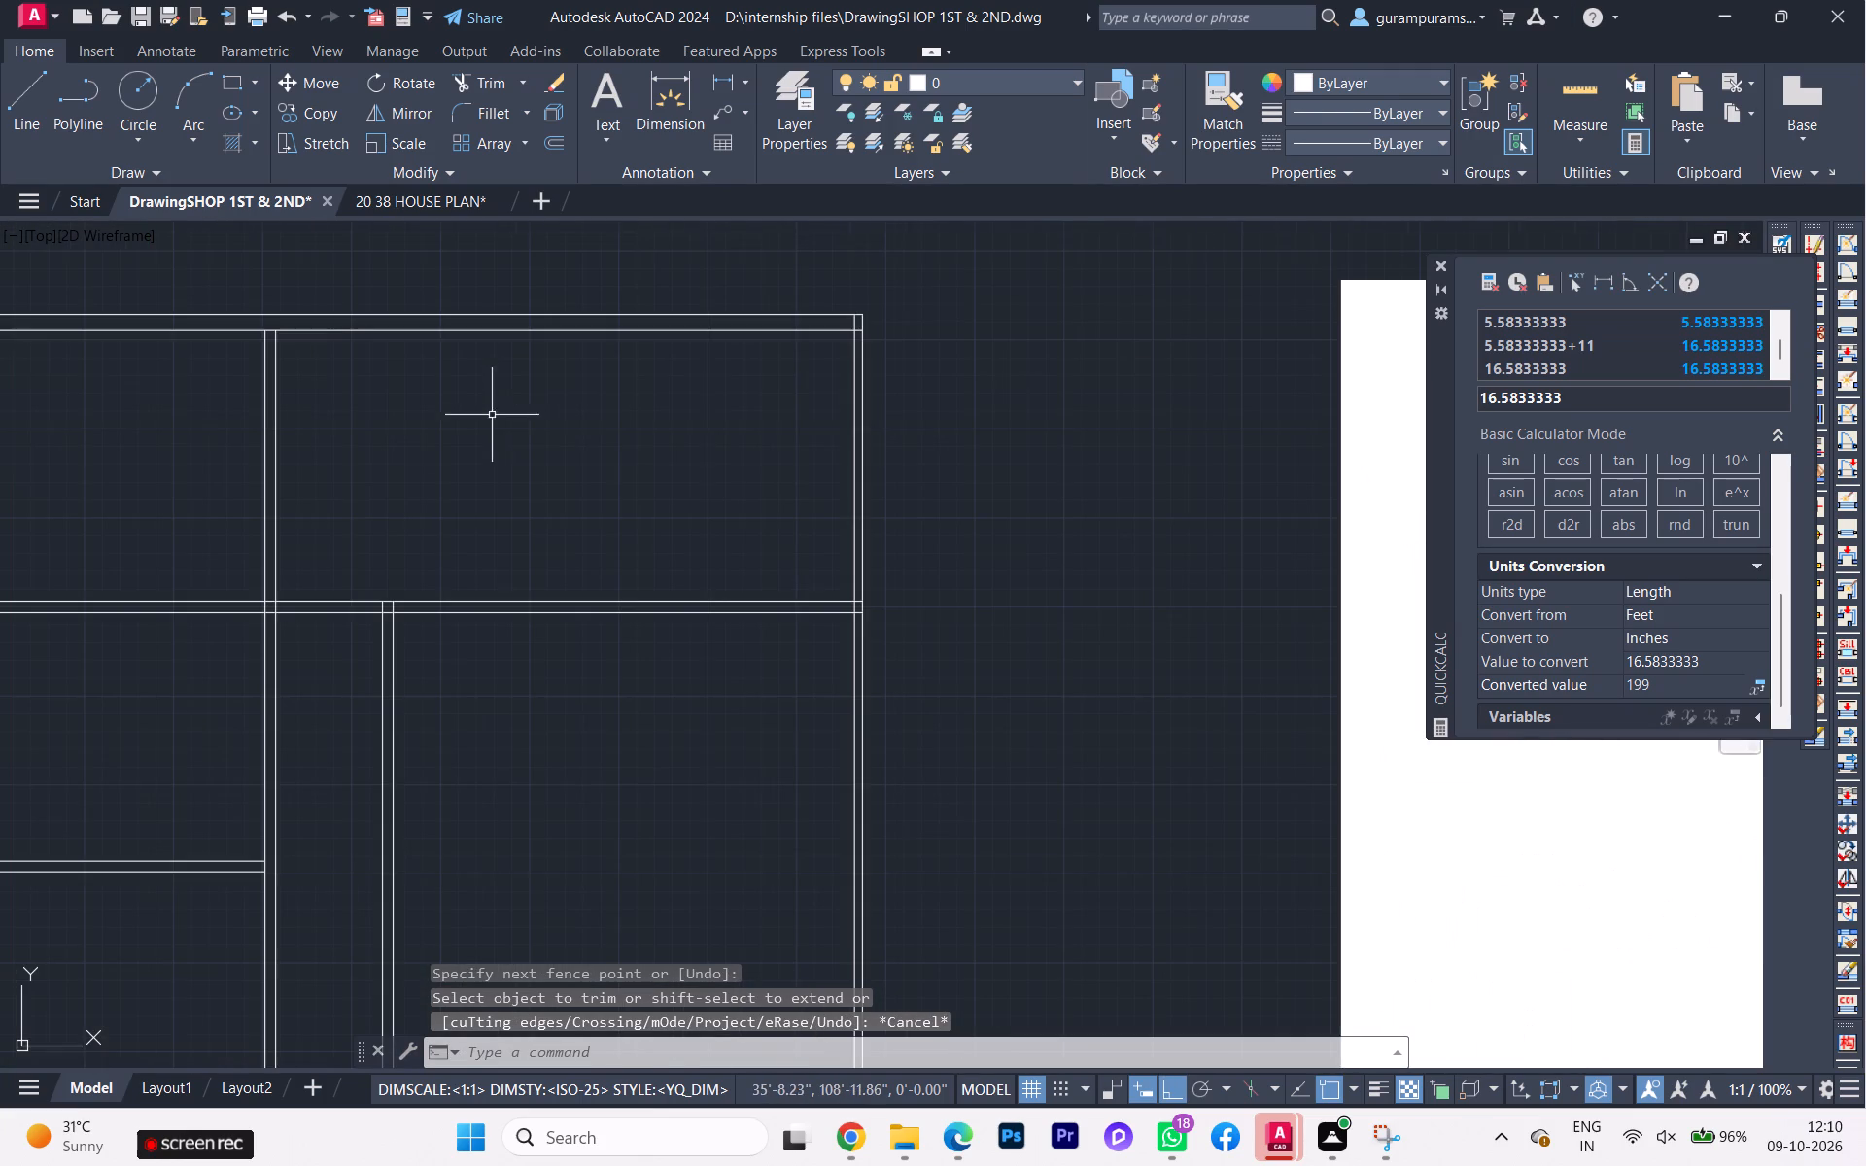
left_click(524, 417)
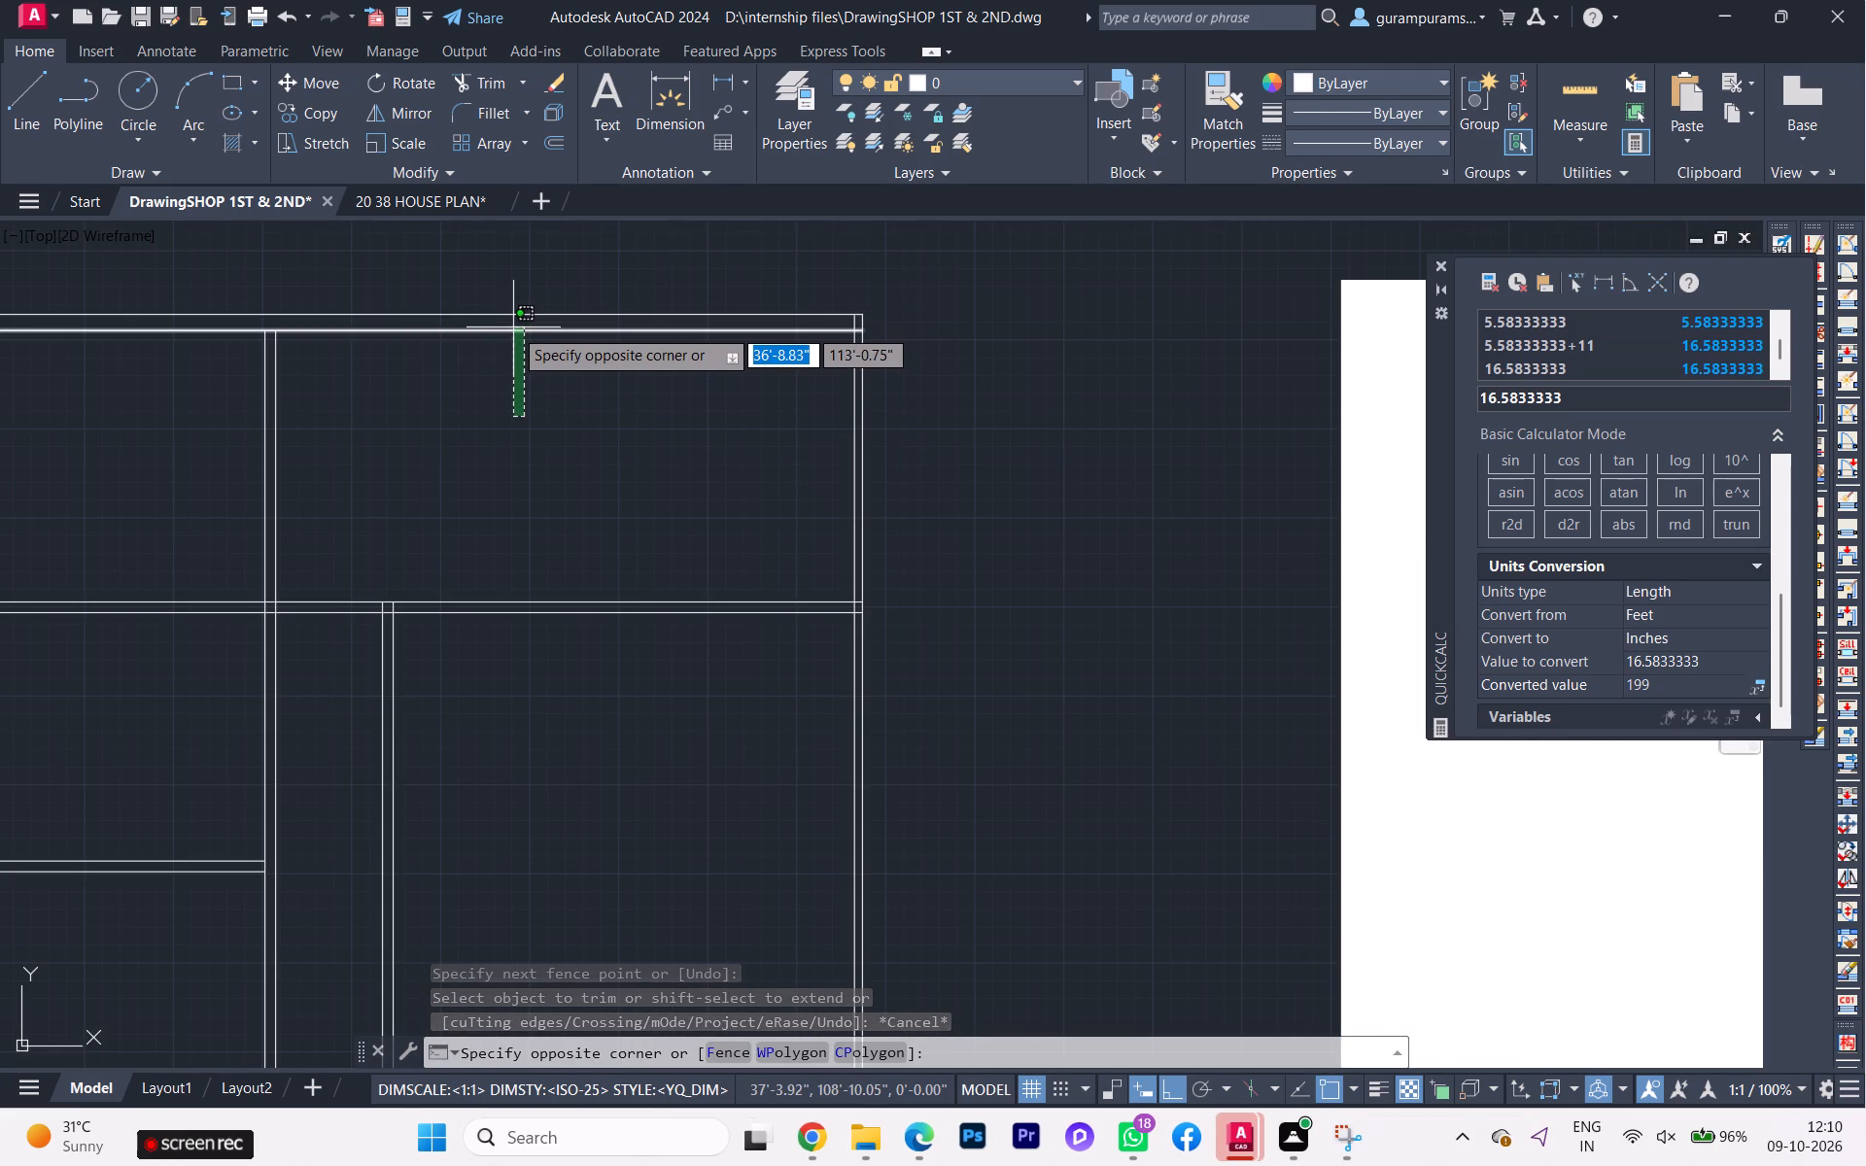
left_click(514, 325)
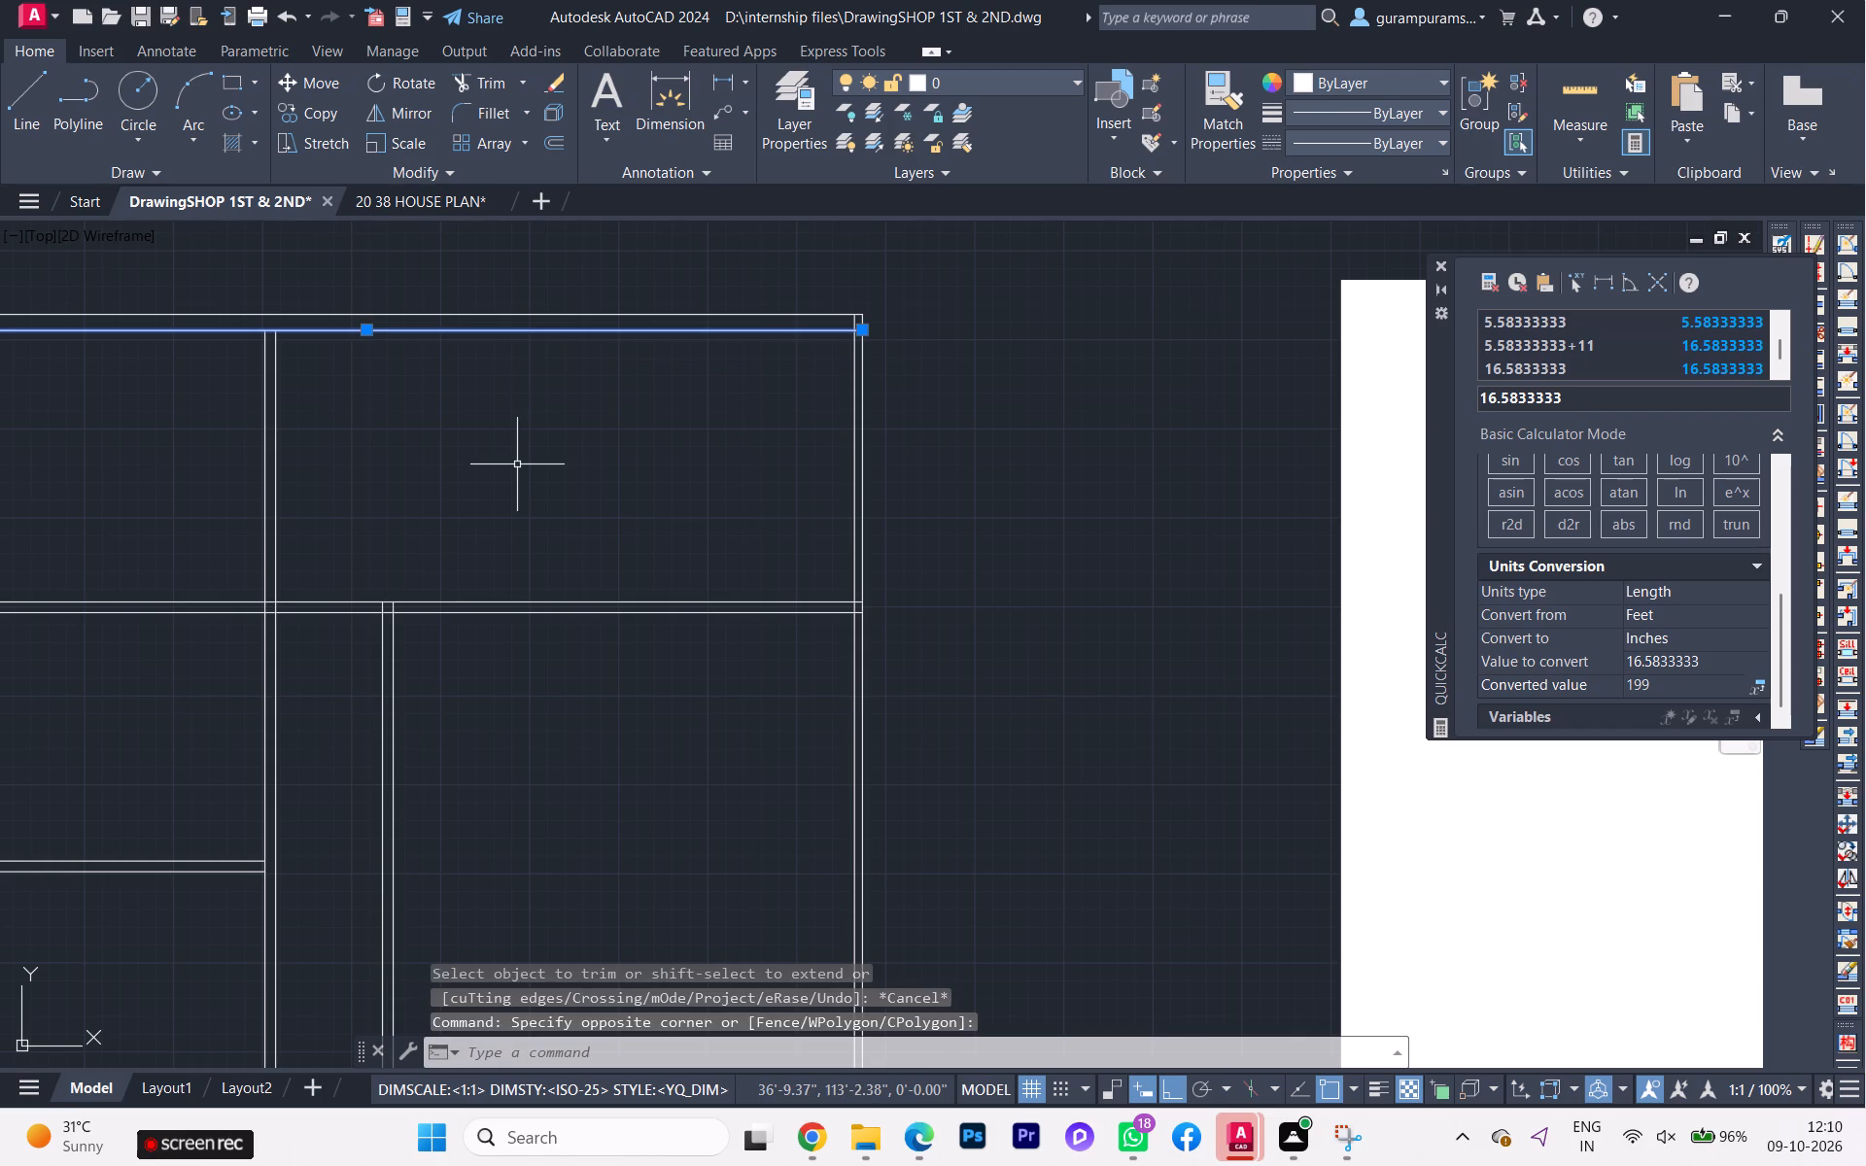
key("o")
key("Return")
key("space")
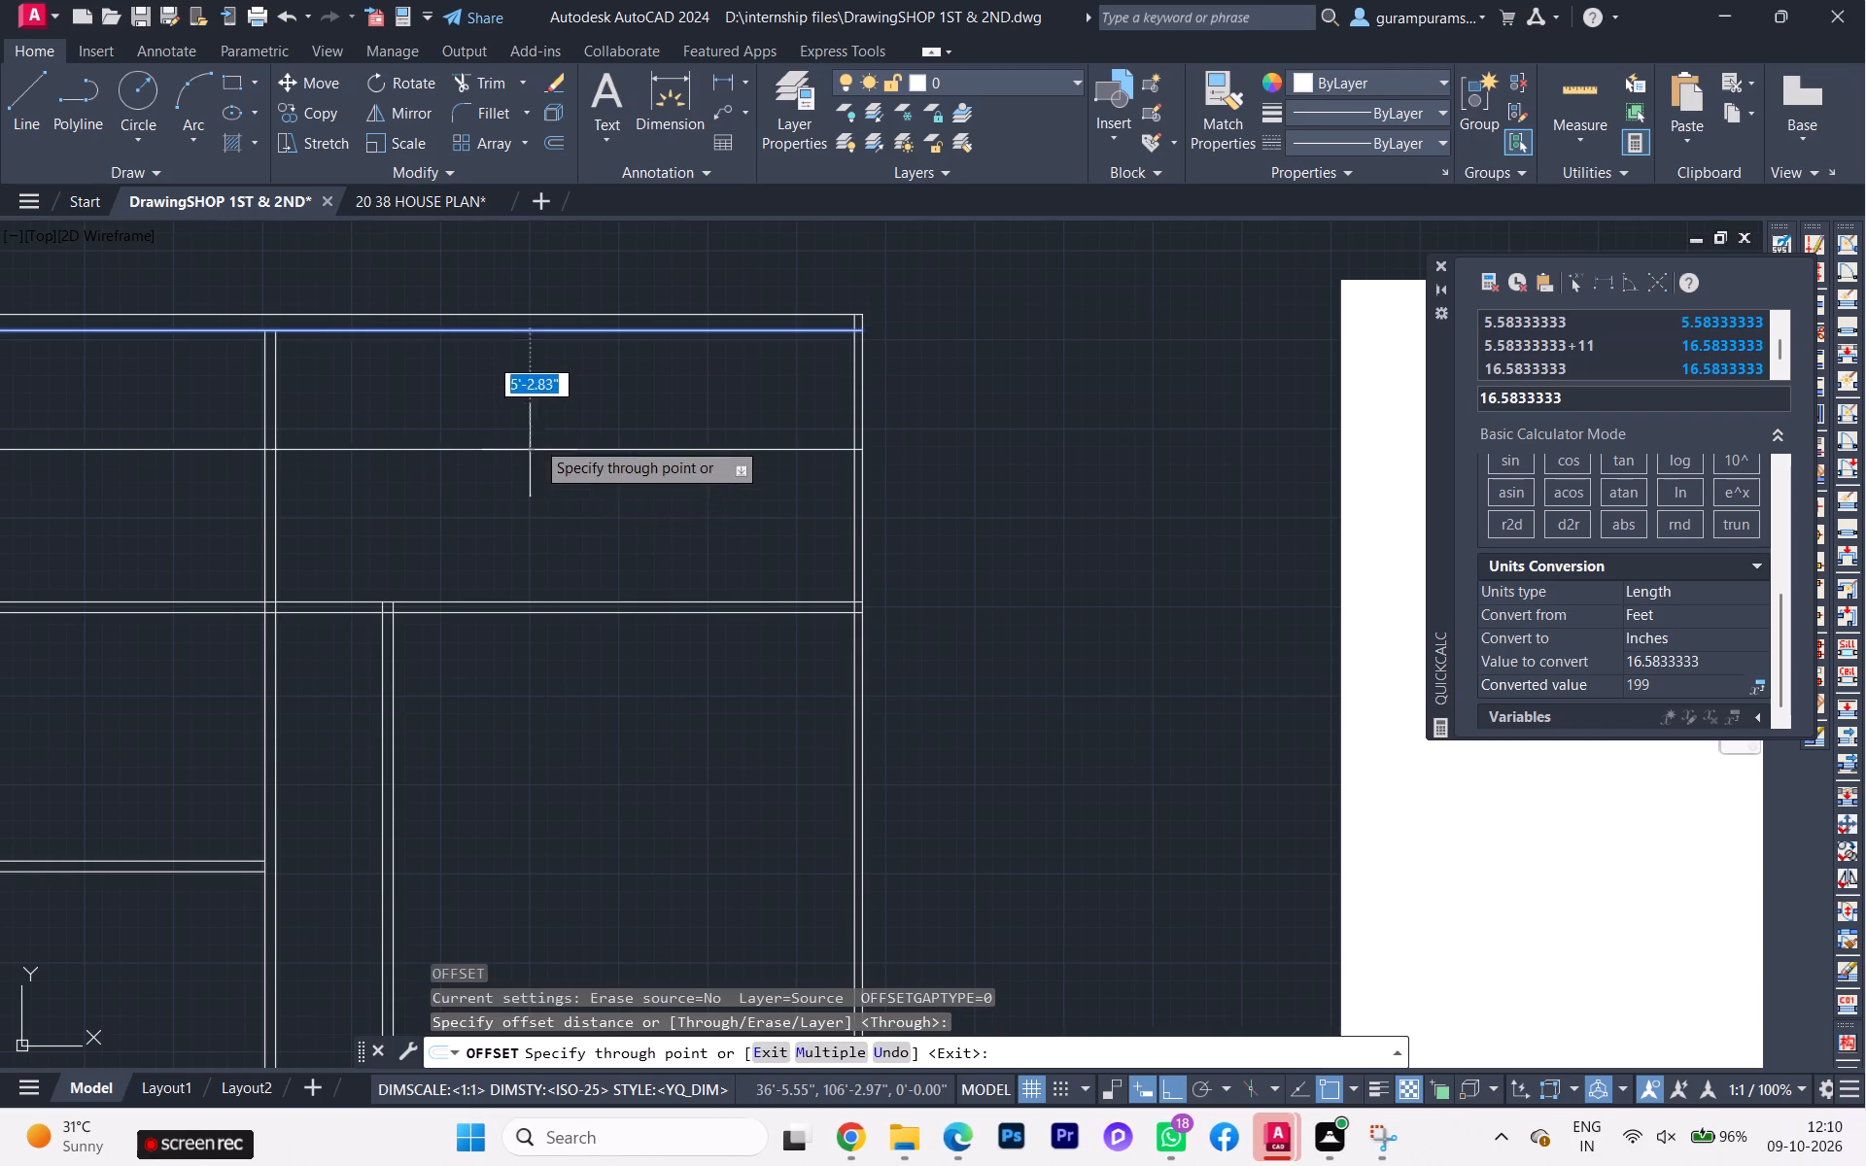
type("199")
key("Return")
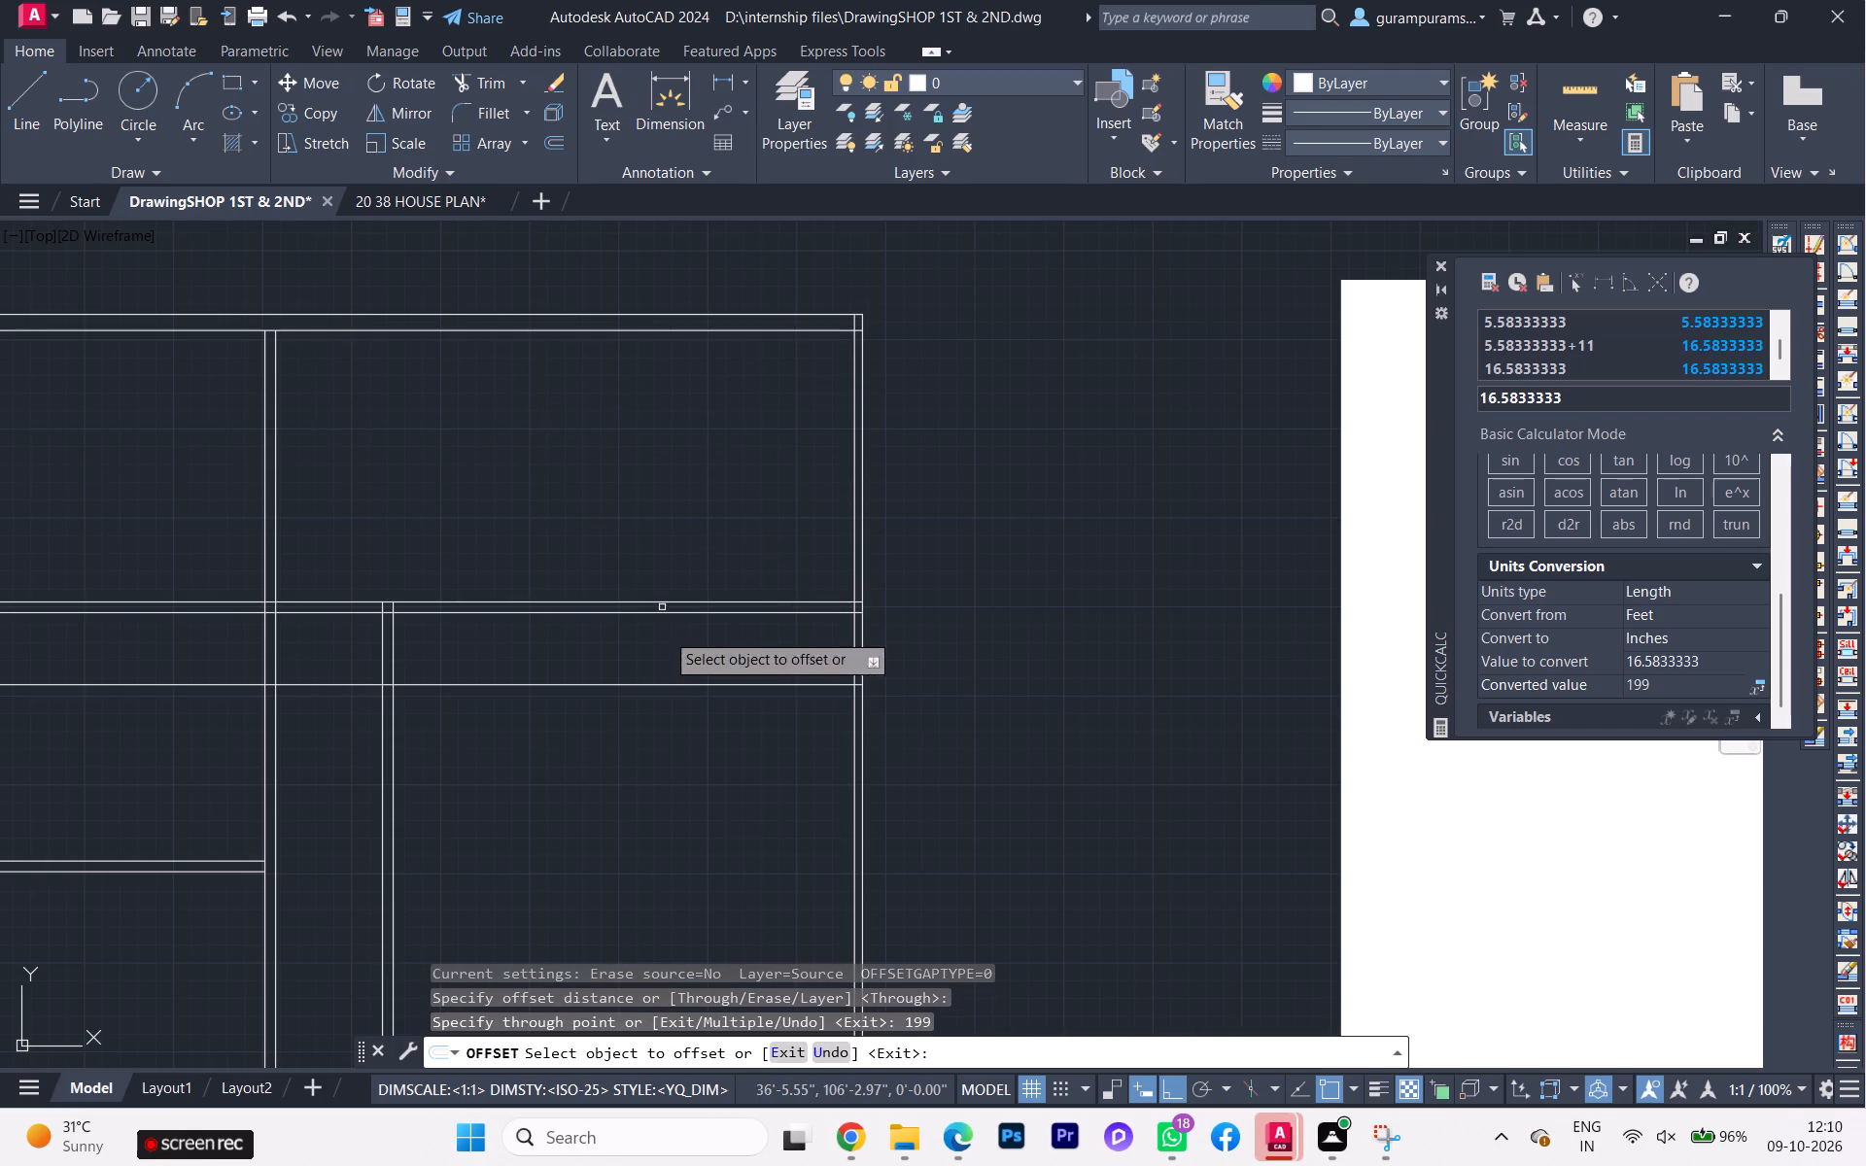
Undo the 199-inch offset of the top outer wall's inner line.
left_click(650, 682)
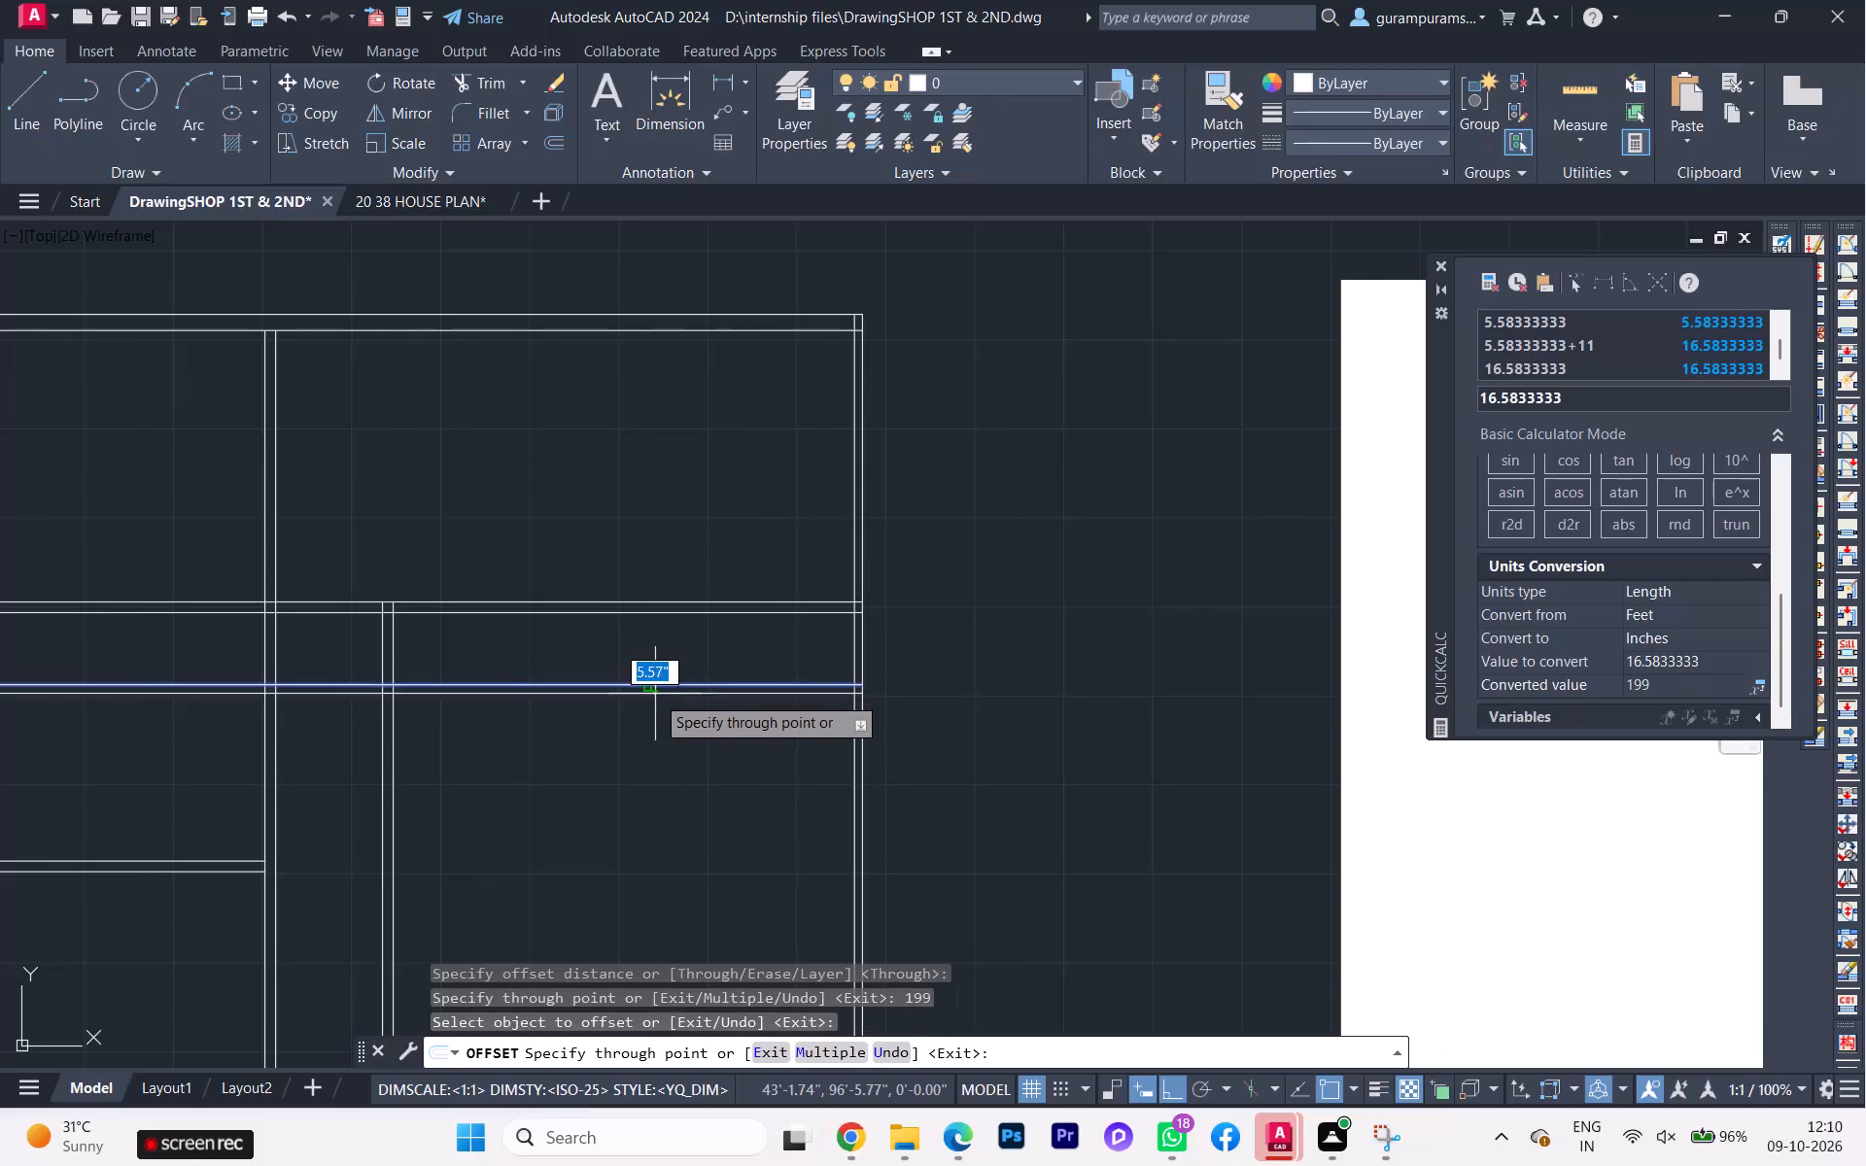
scroll(619, 713, "down", 2)
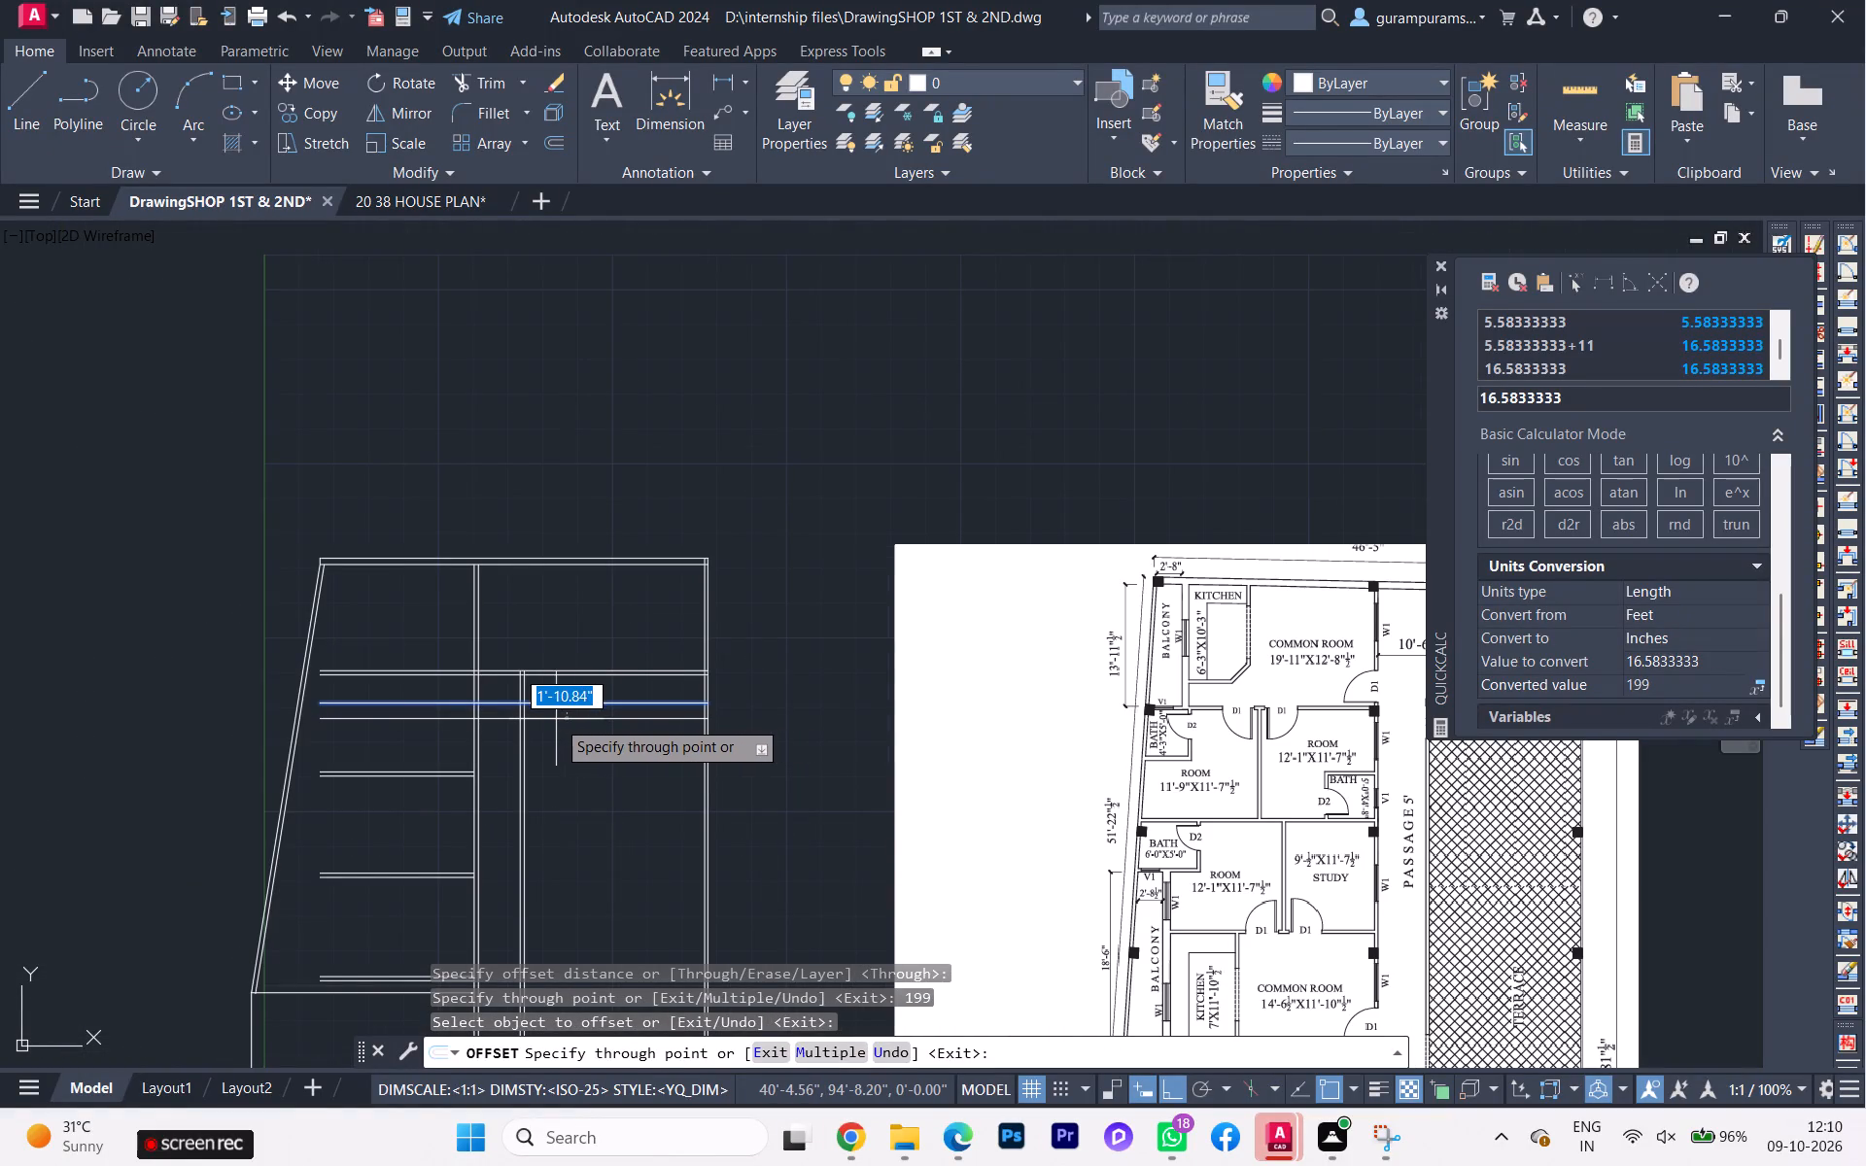
scroll(547, 720, "down", 1)
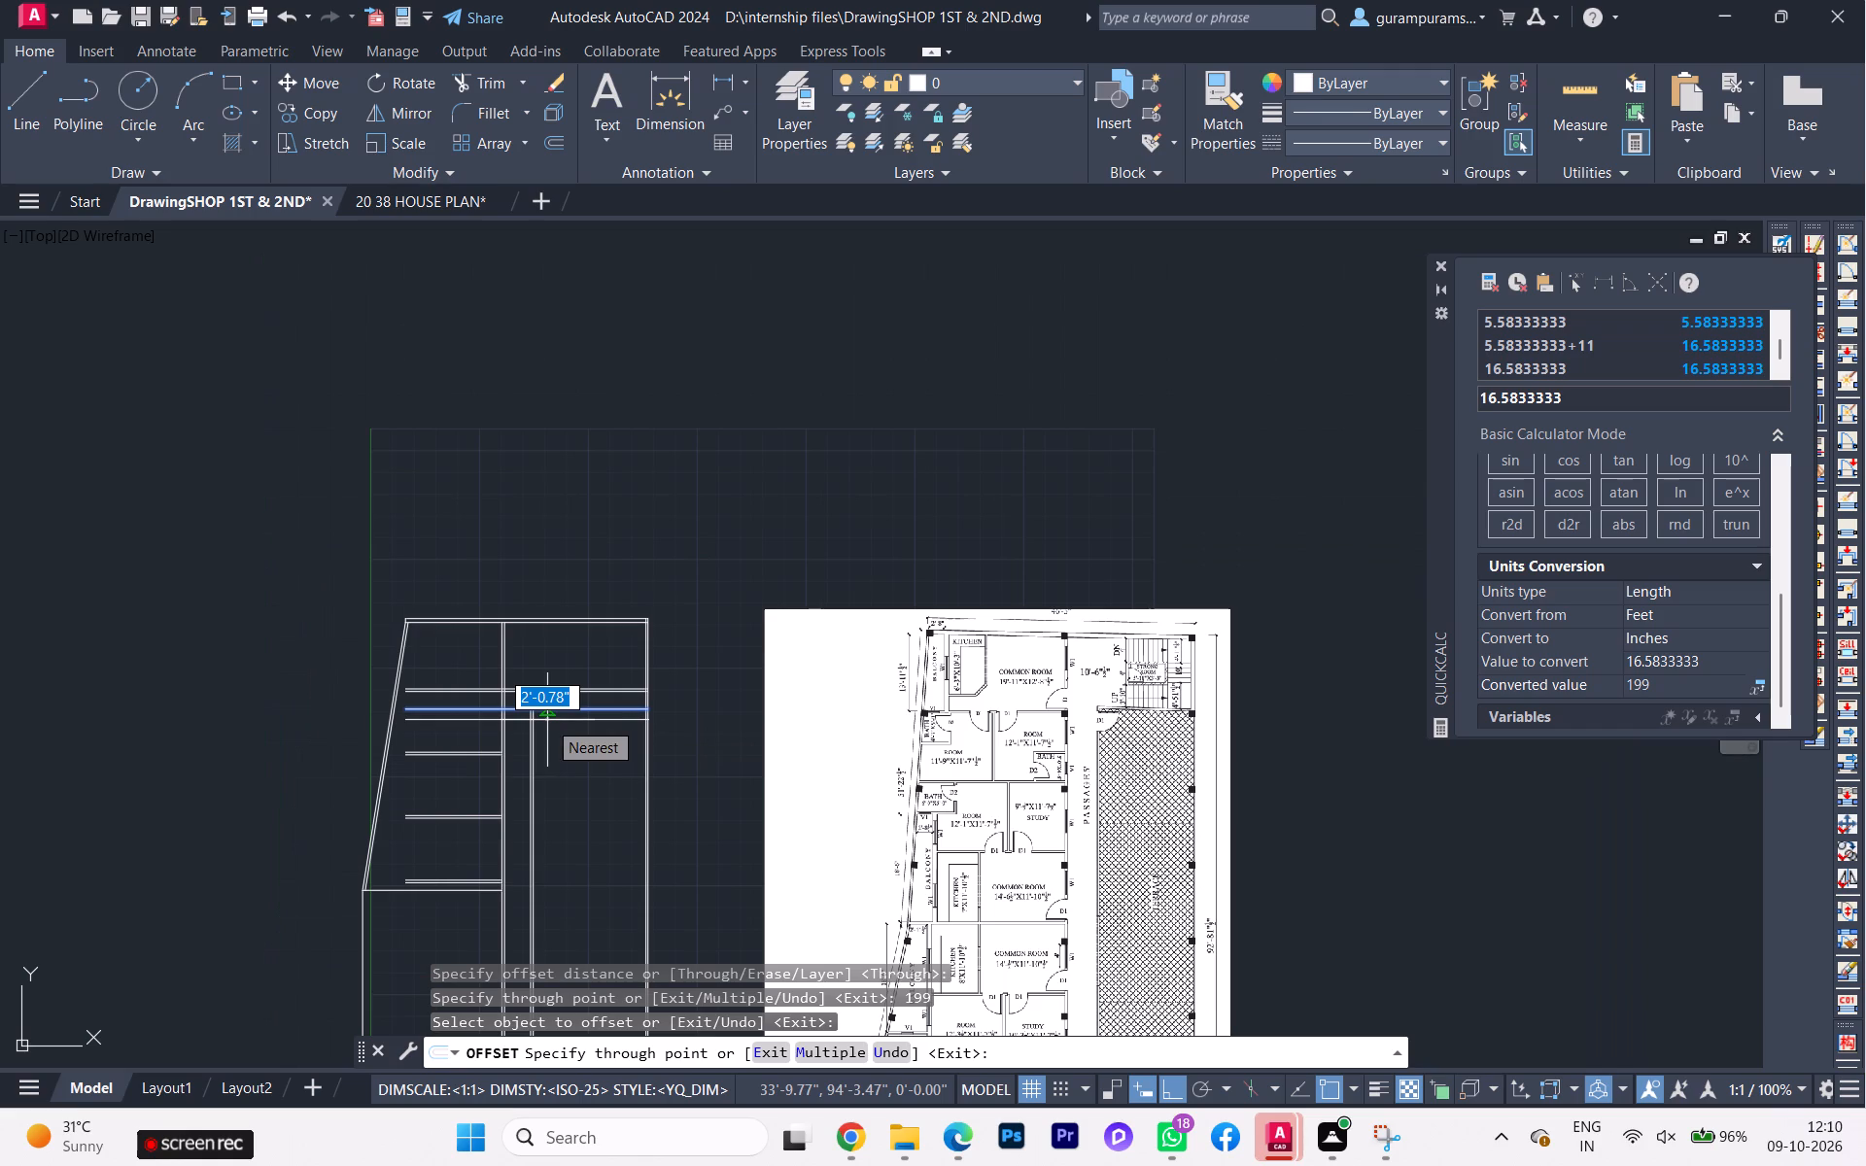
scroll(547, 720, "up", 1)
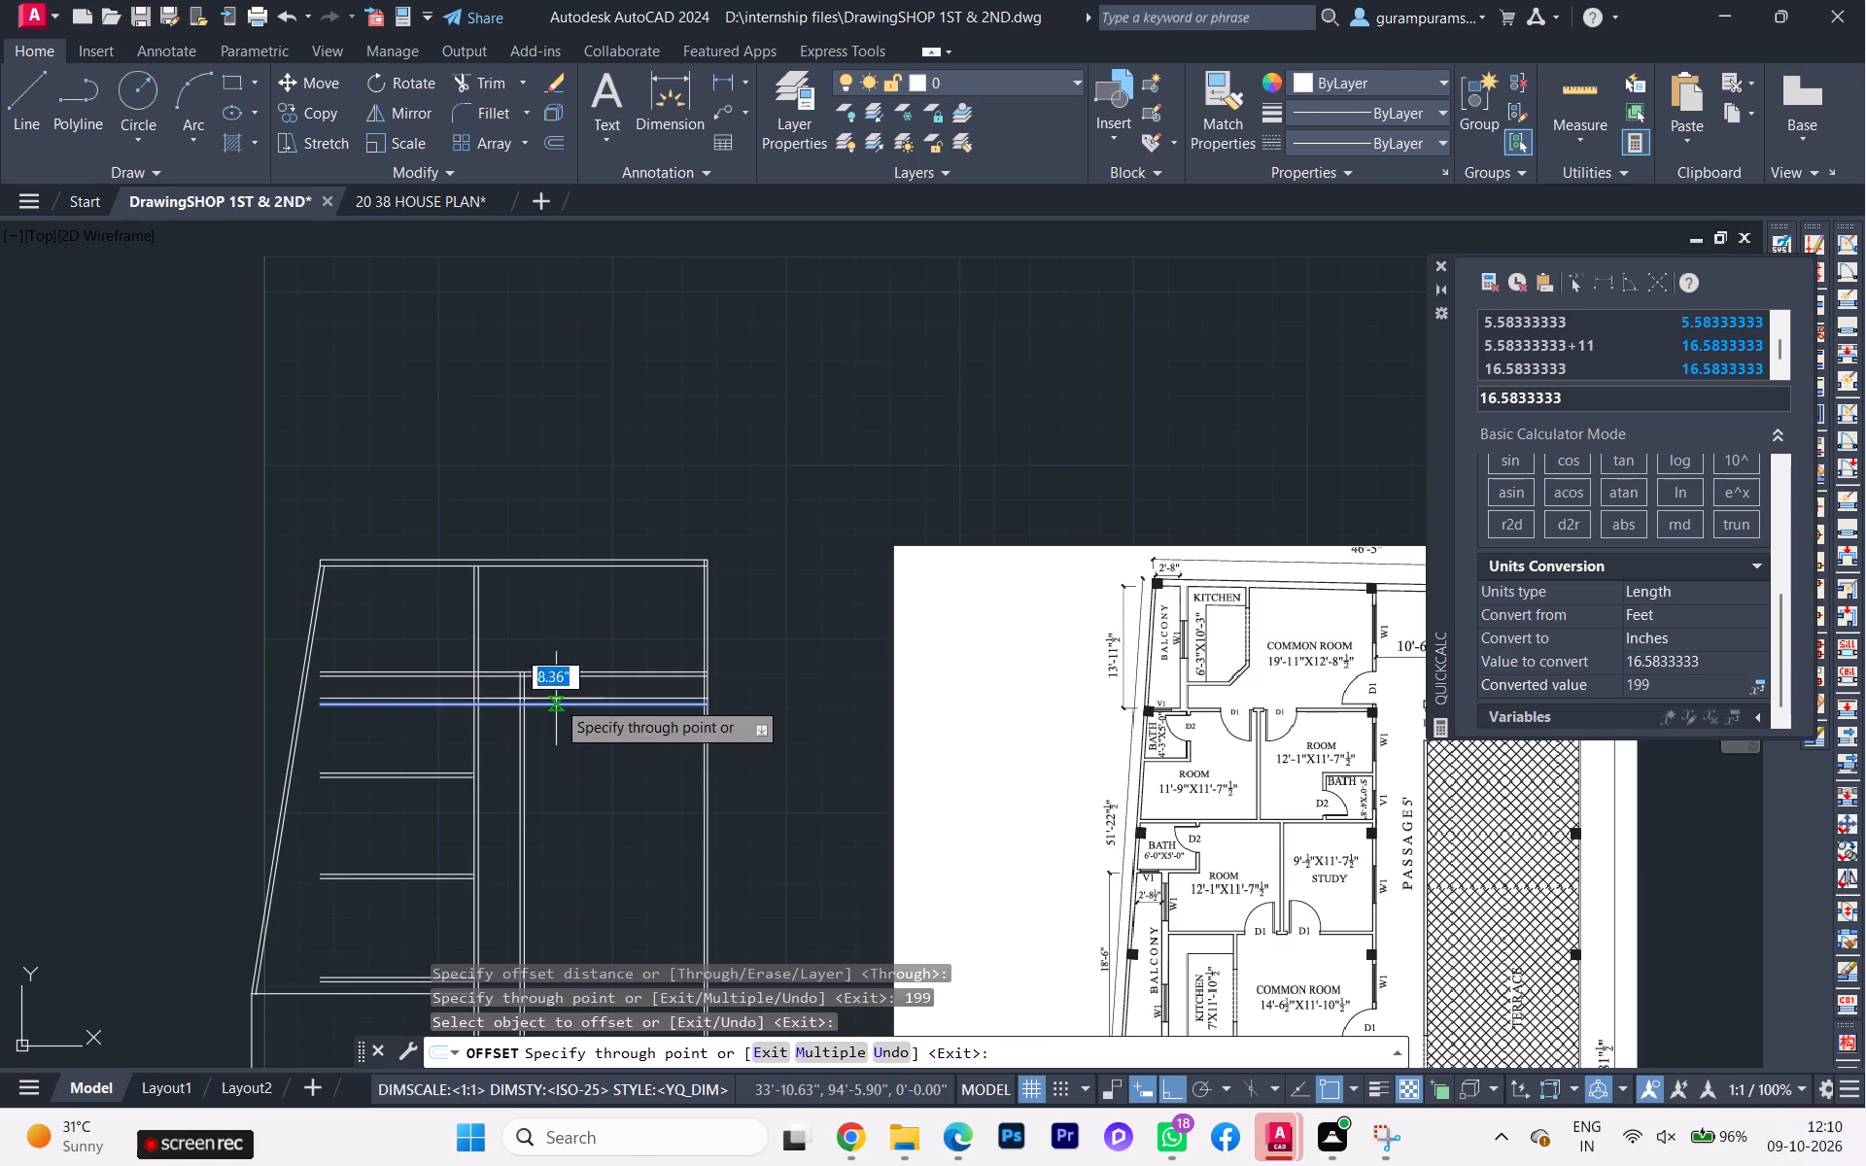
key("ctrl+z")
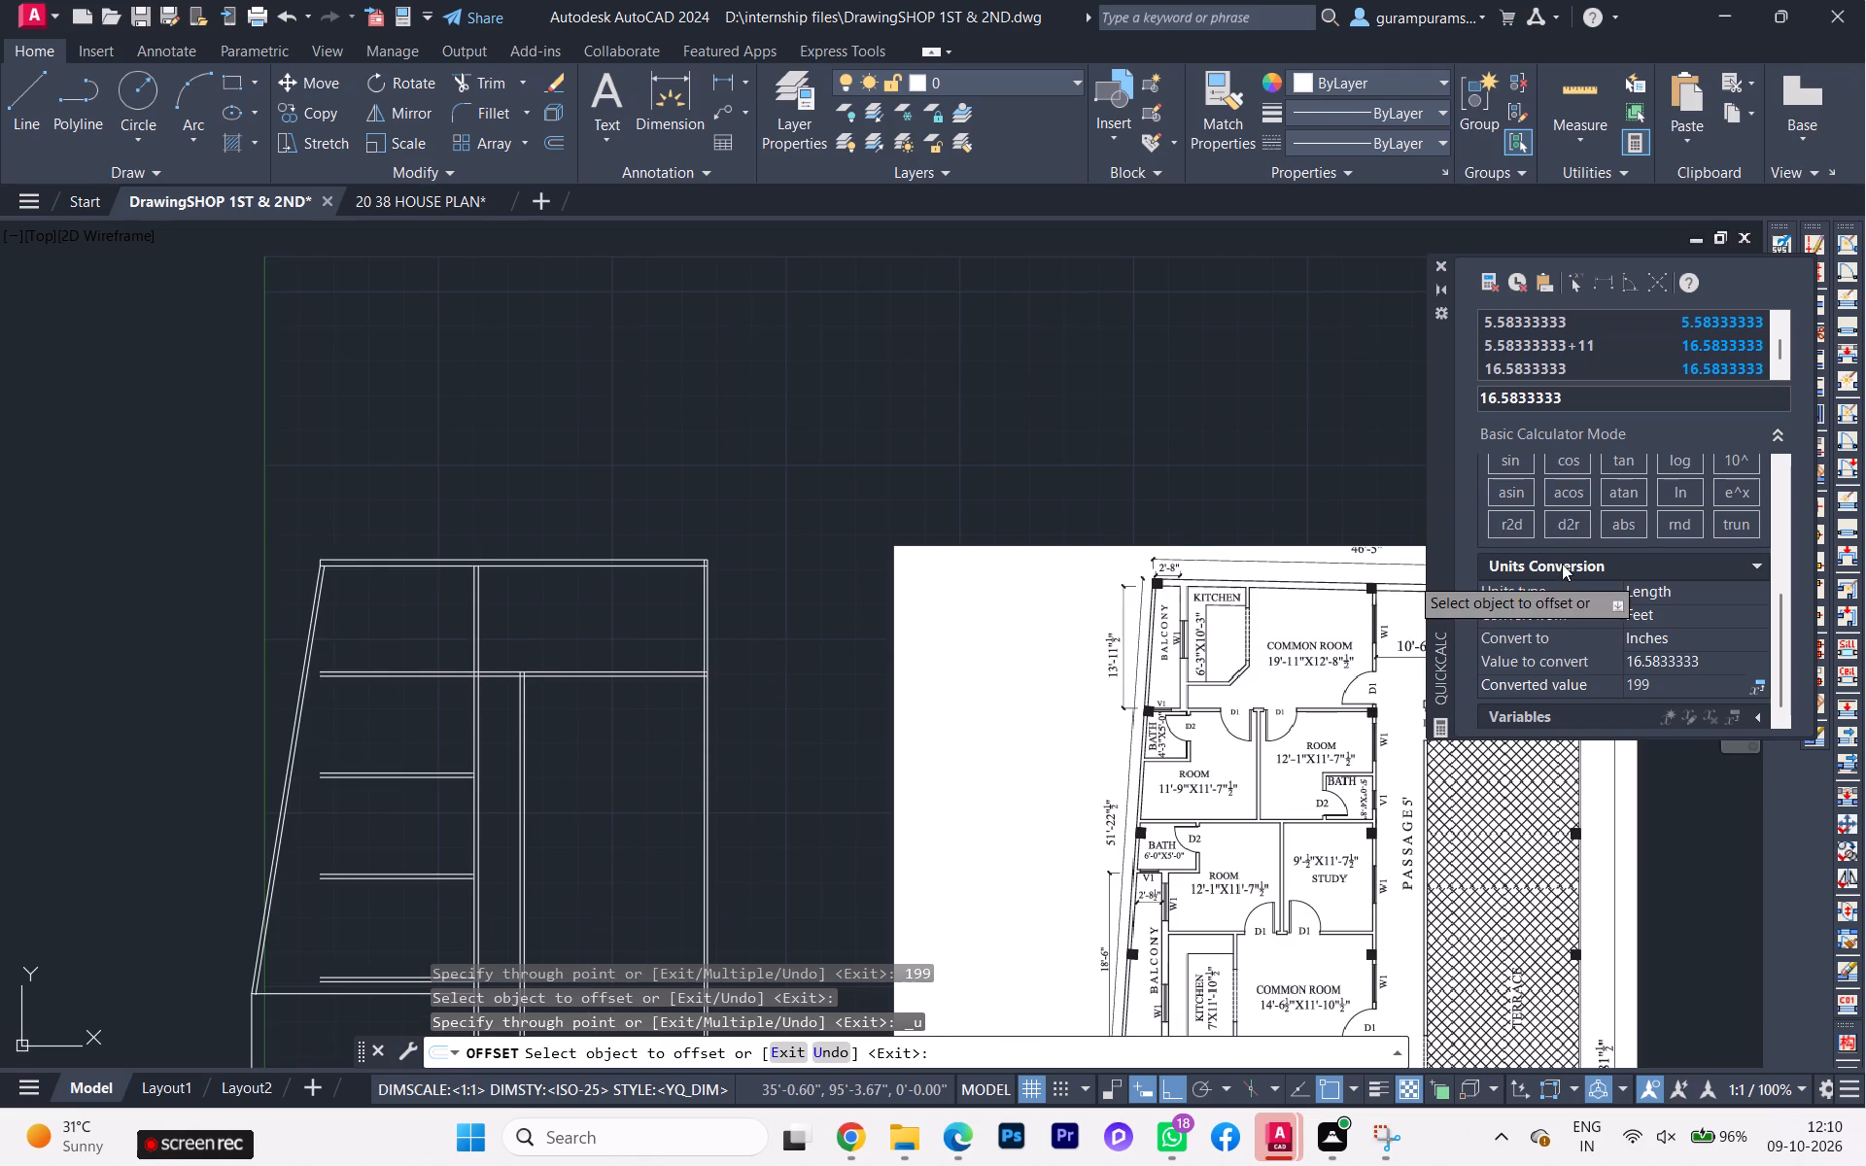
Examine the staircase and strong-room dimensions in the reference floor plan.
scroll(1391, 646, "down", 1)
scroll(1391, 646, "up", 2)
scroll(1343, 658, "down", 1)
middle_click_drag(1322, 671, 940, 651)
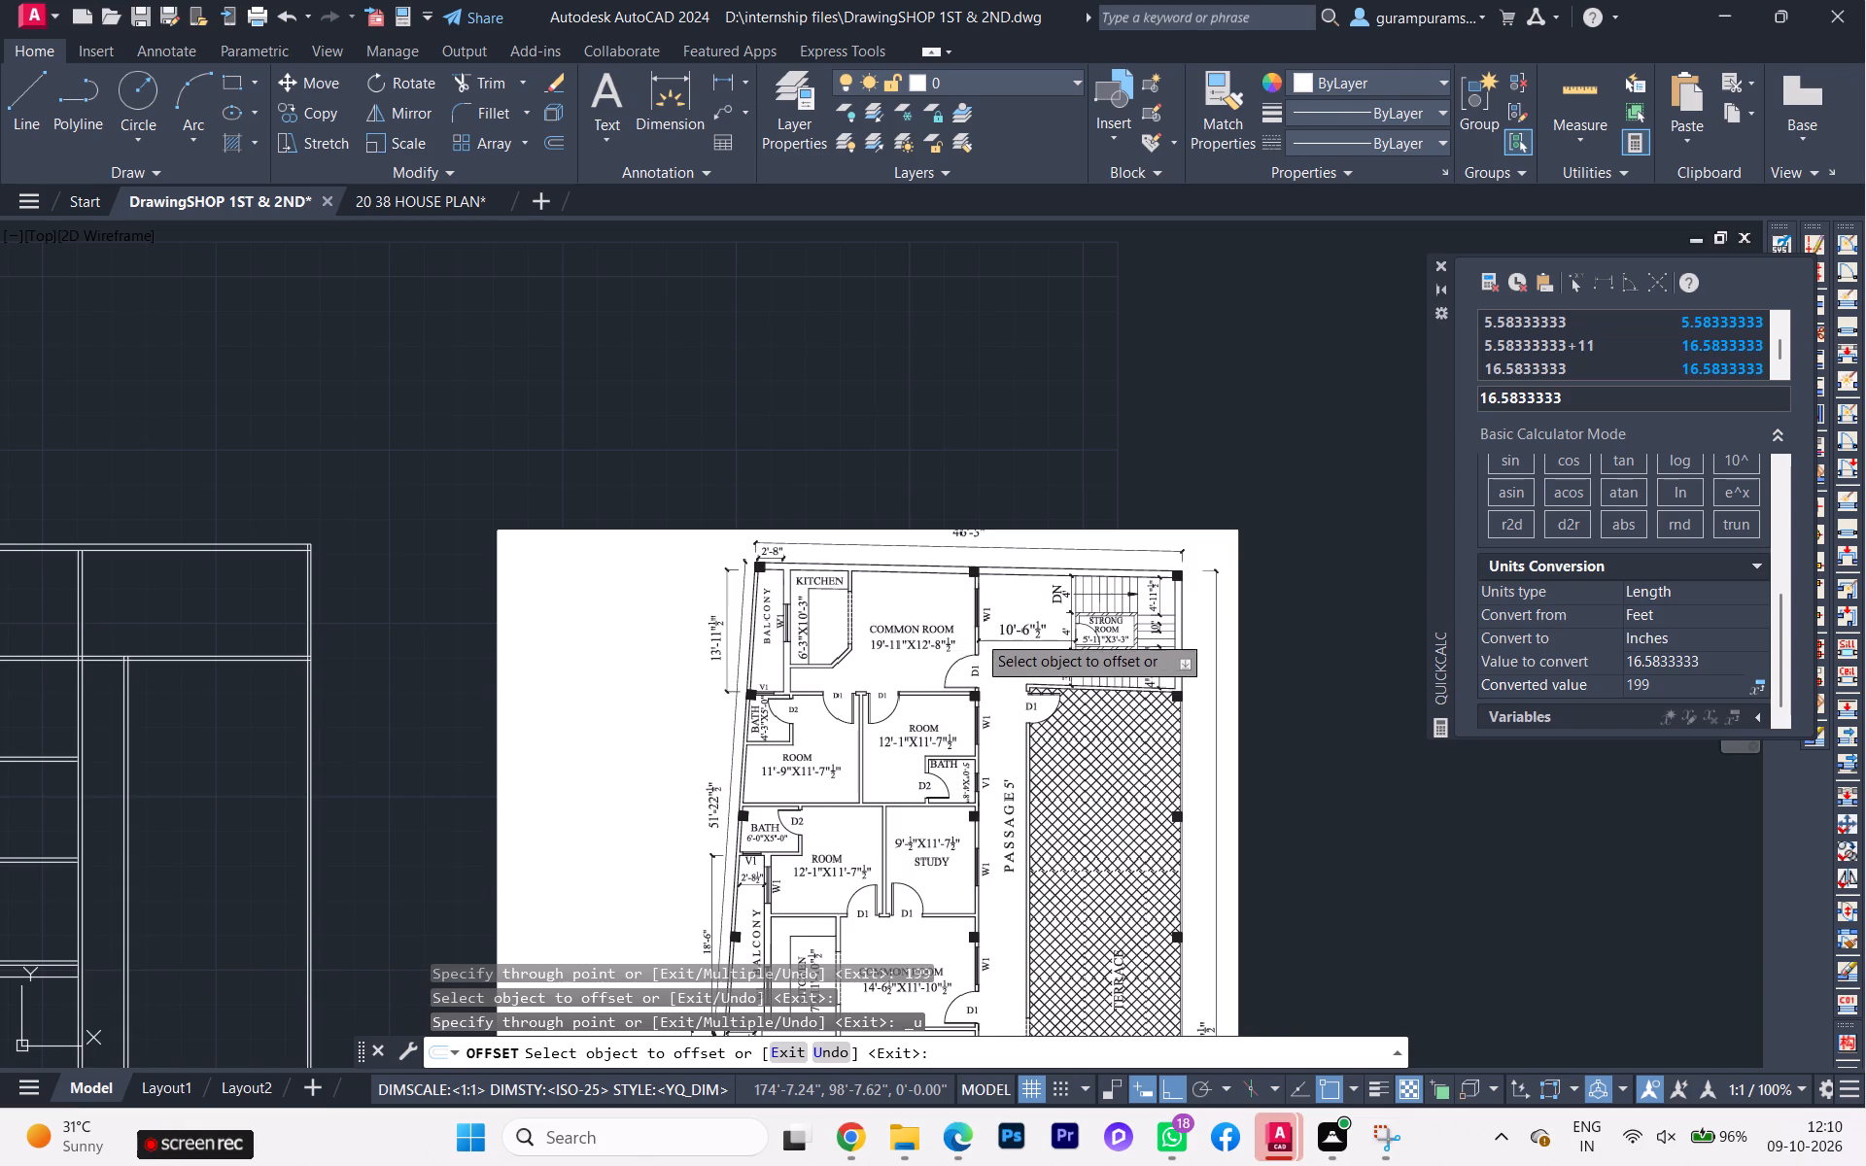
scroll(981, 634, "up", 2)
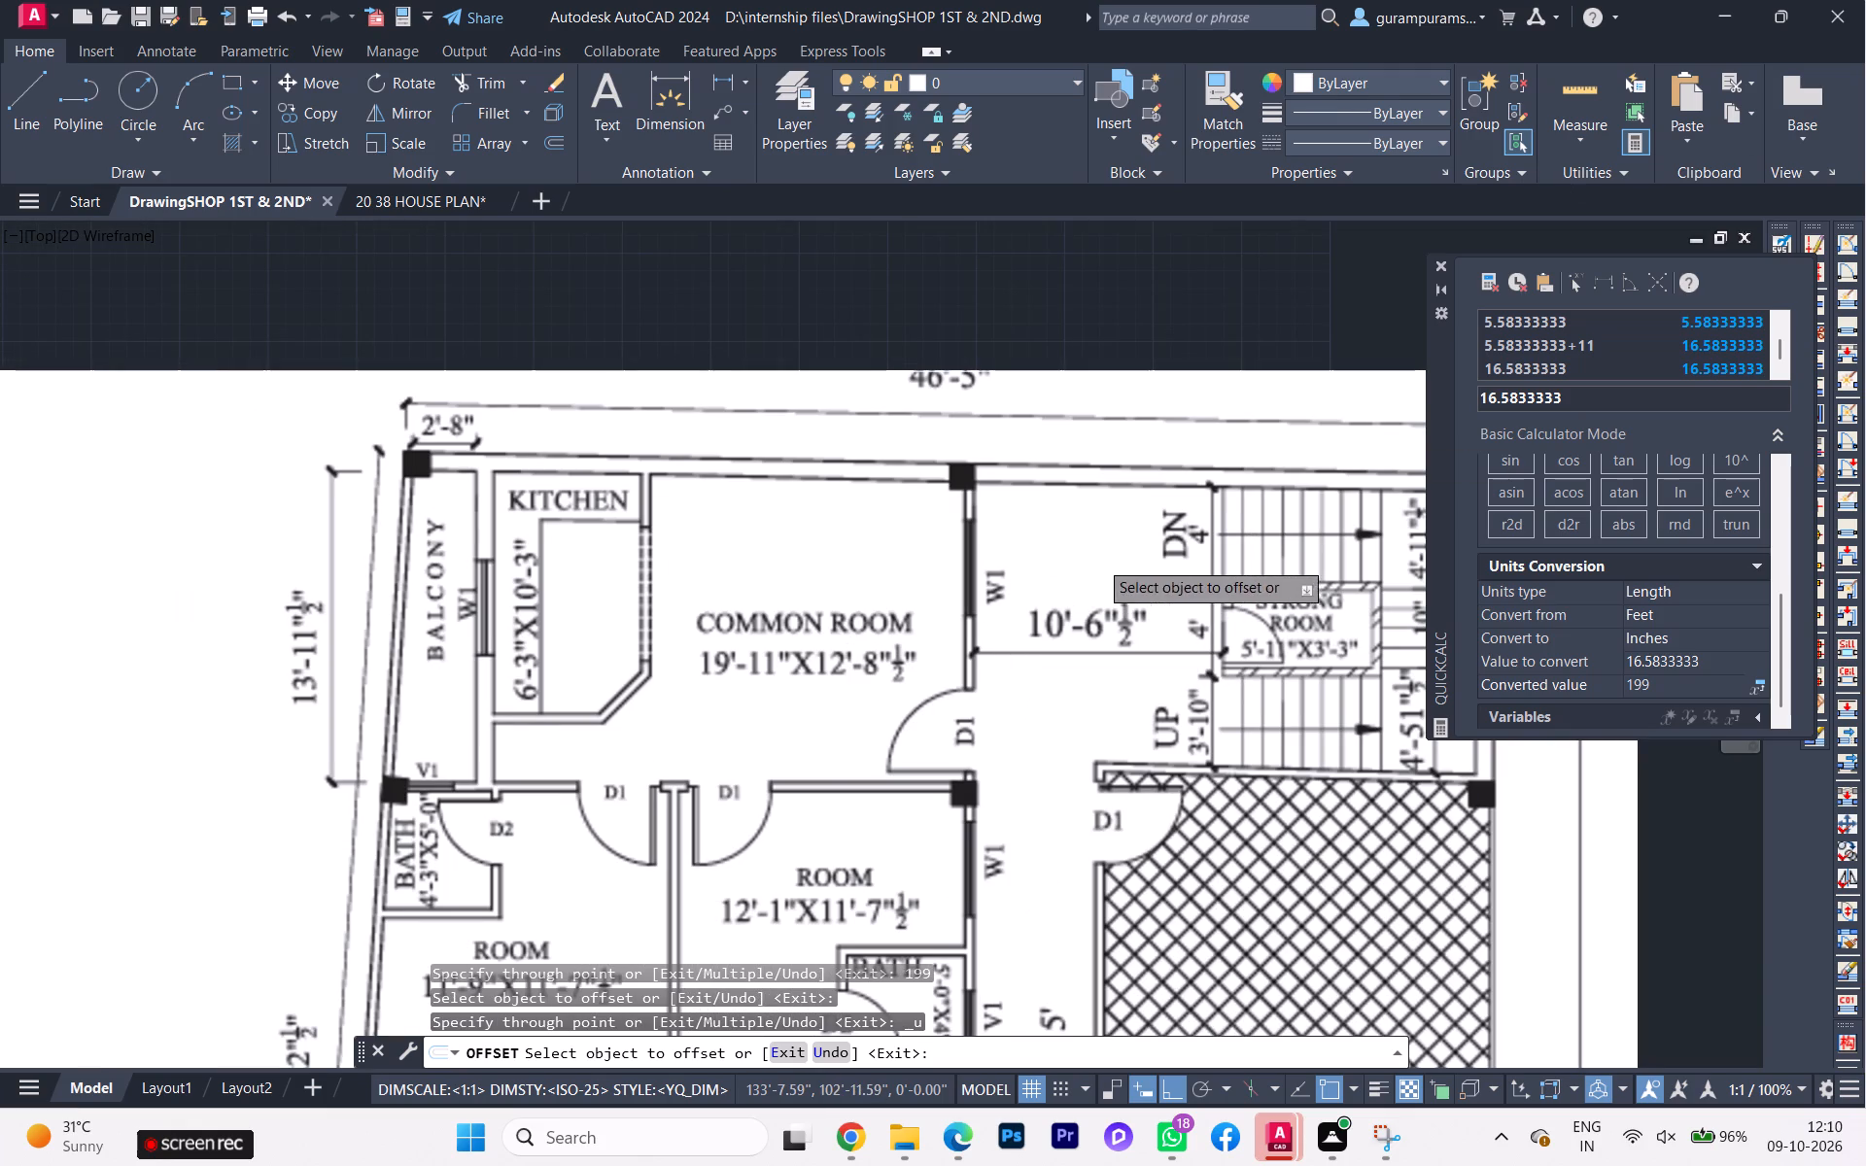
scroll(1206, 614, "down", 1)
scroll(1296, 638, "up", 2)
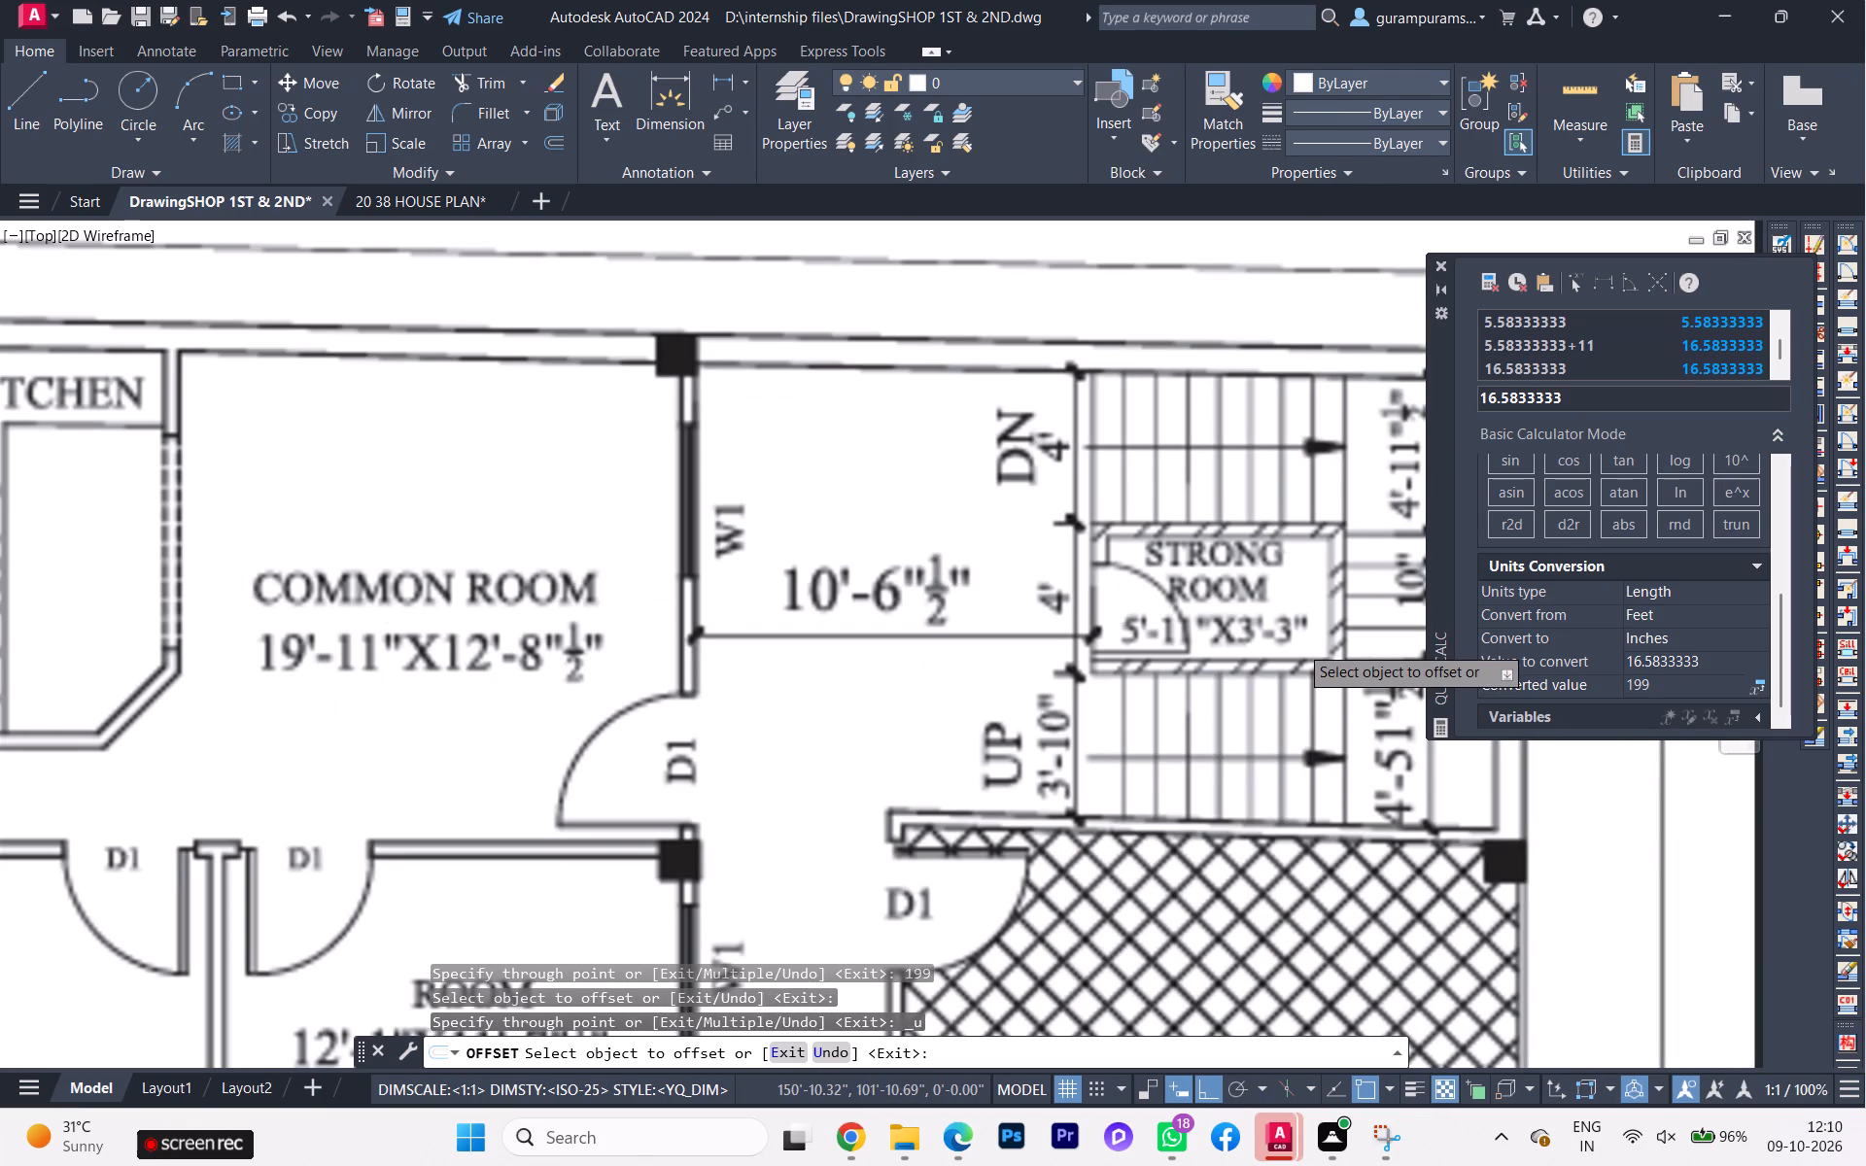
middle_click_drag(1298, 644, 1052, 639)
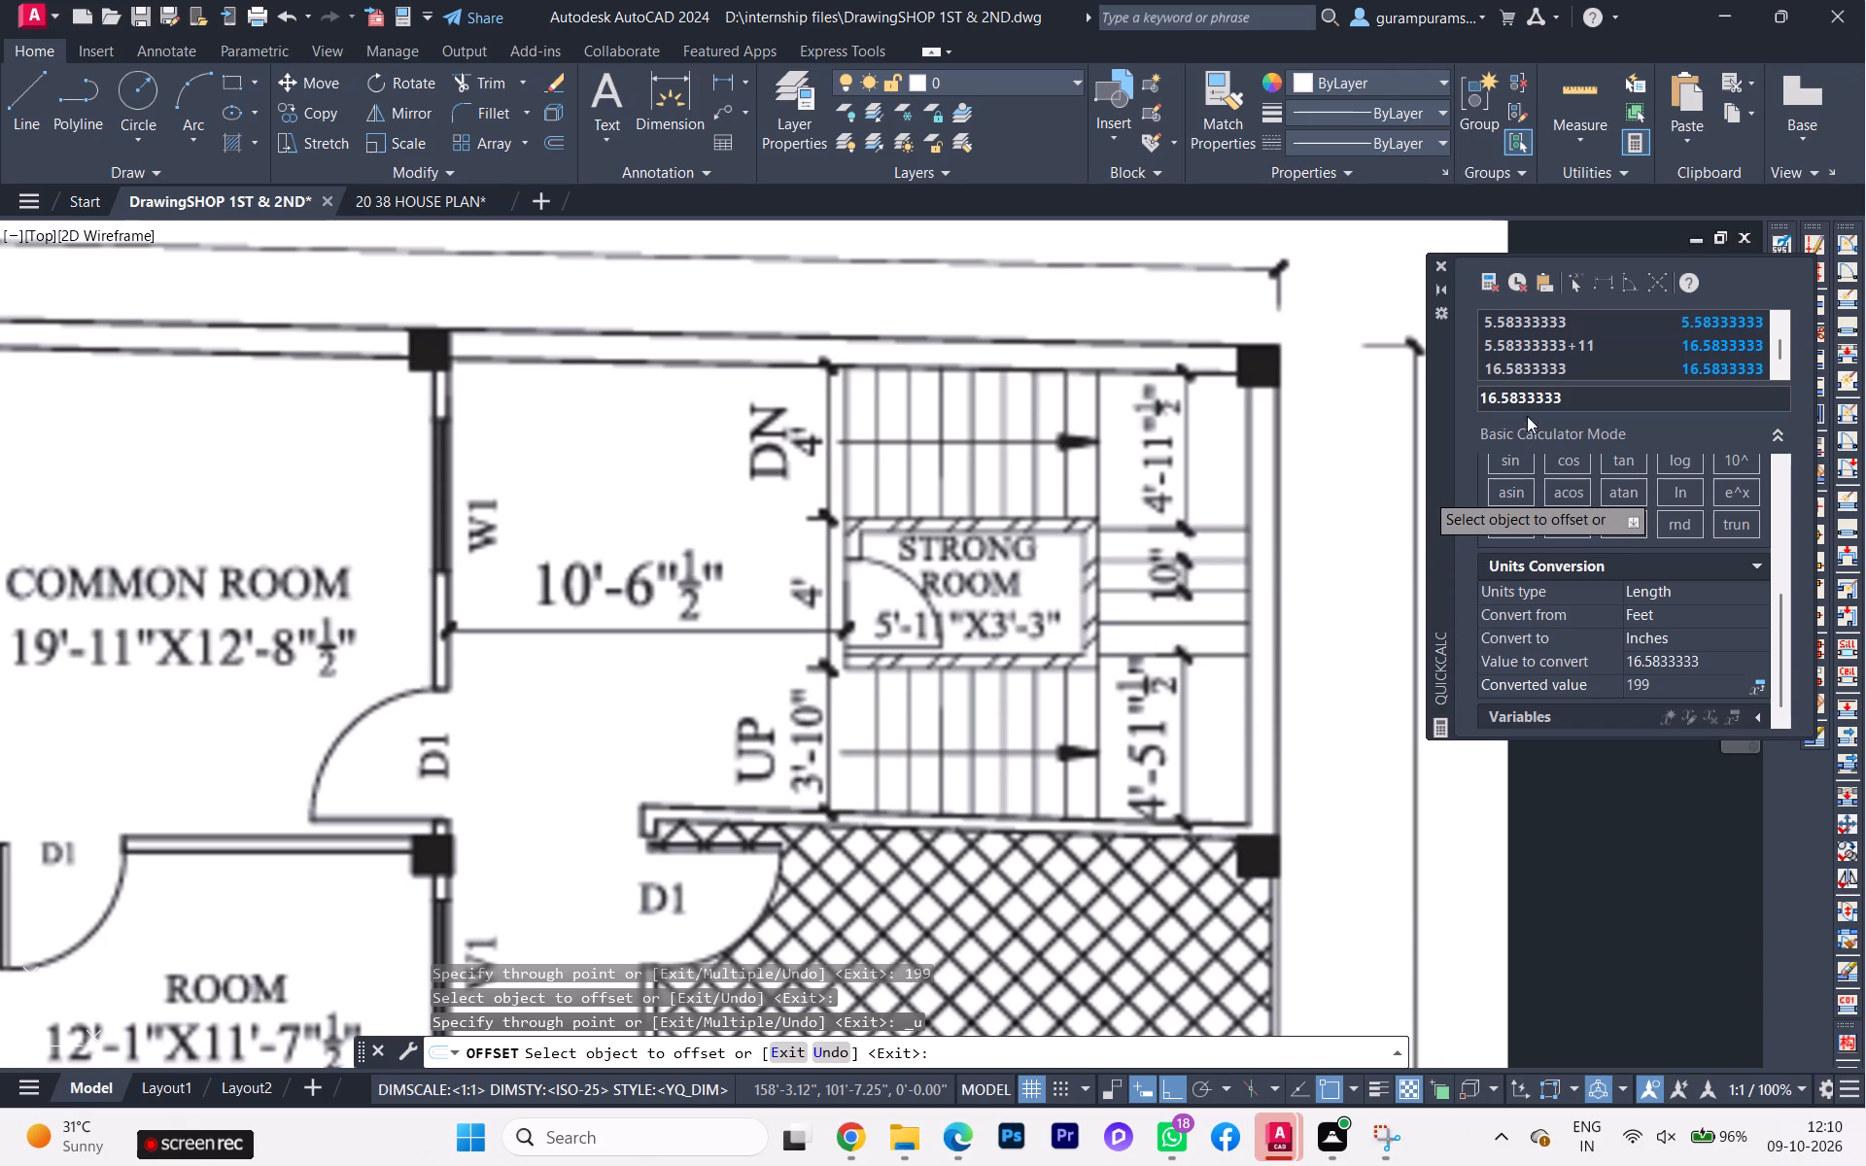
scroll(1525, 415, "up", 2)
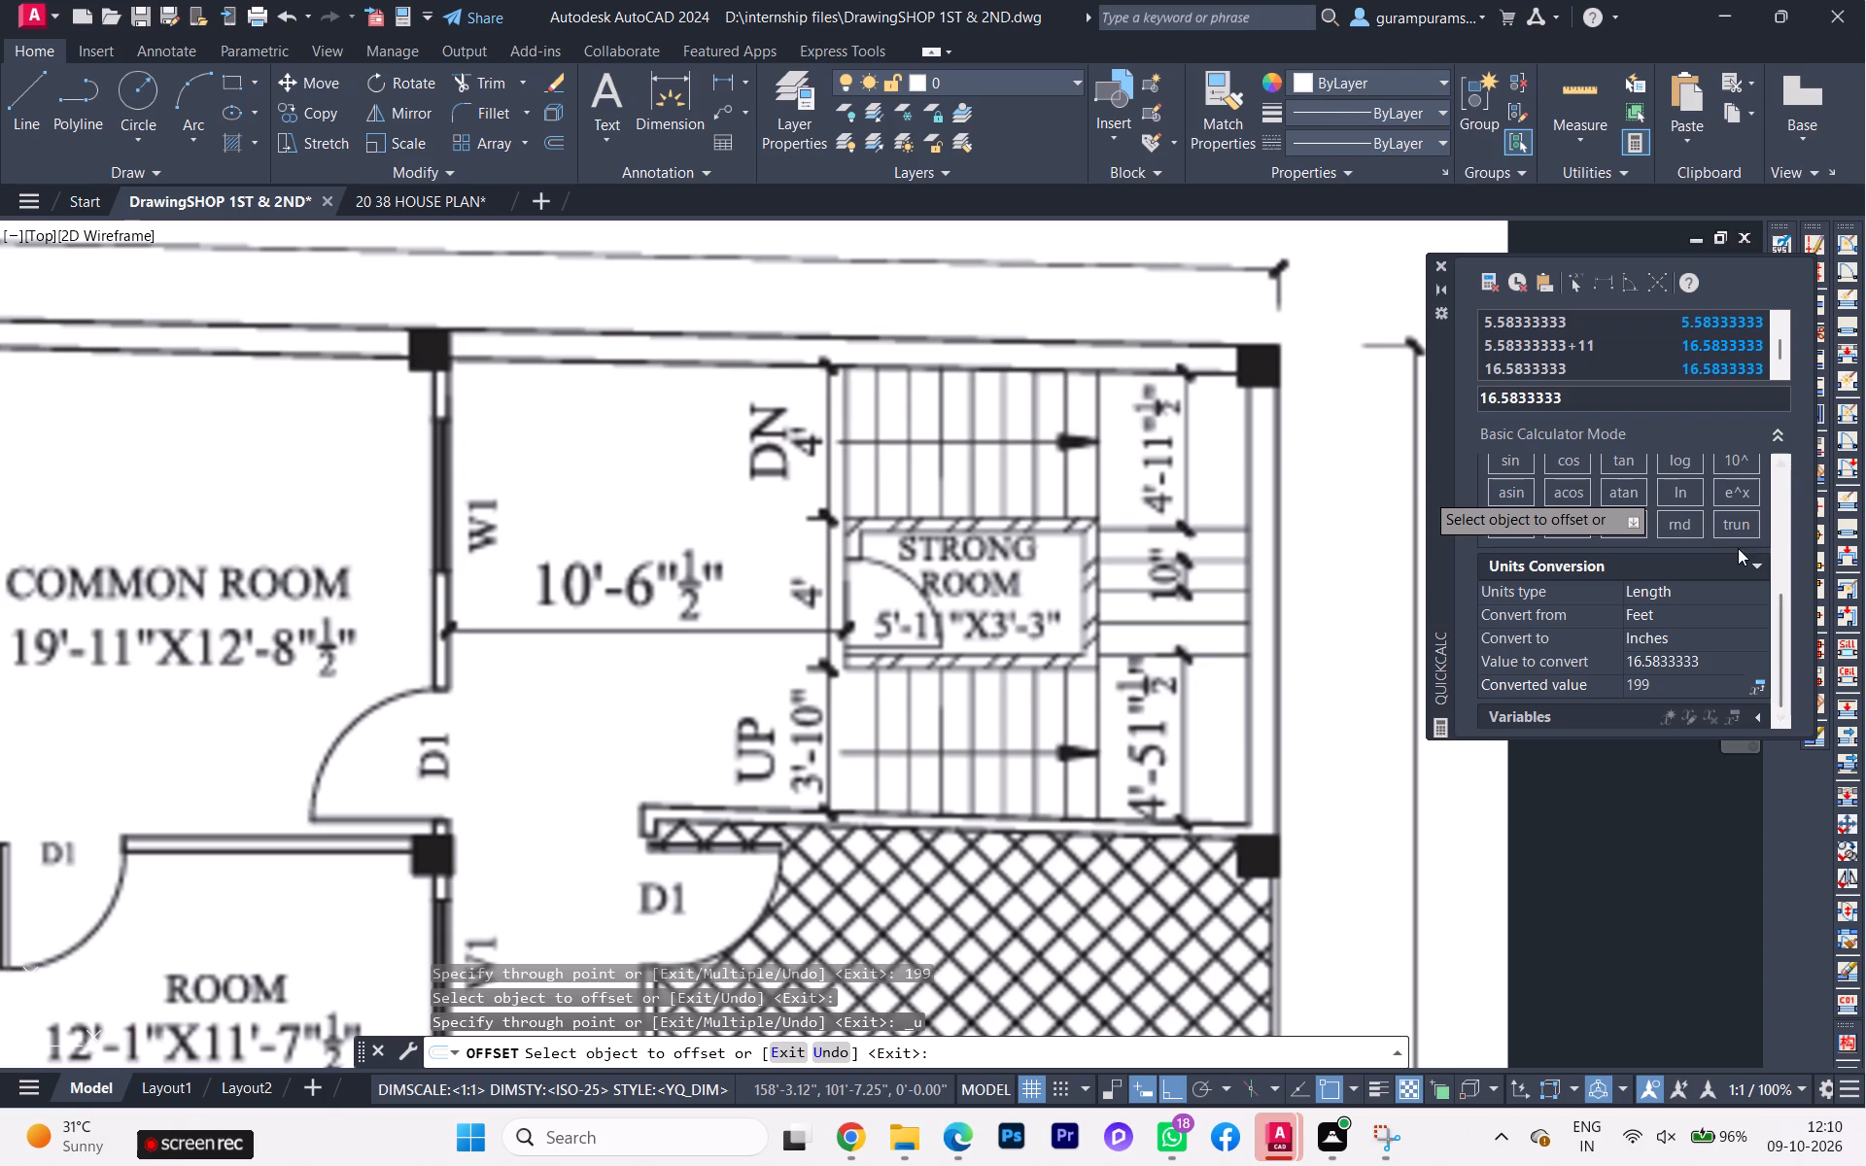
Collapse the calculator's Units Conversion section and clear the current entry.
left_click(1737, 557)
left_click(1750, 558)
left_click(1757, 561)
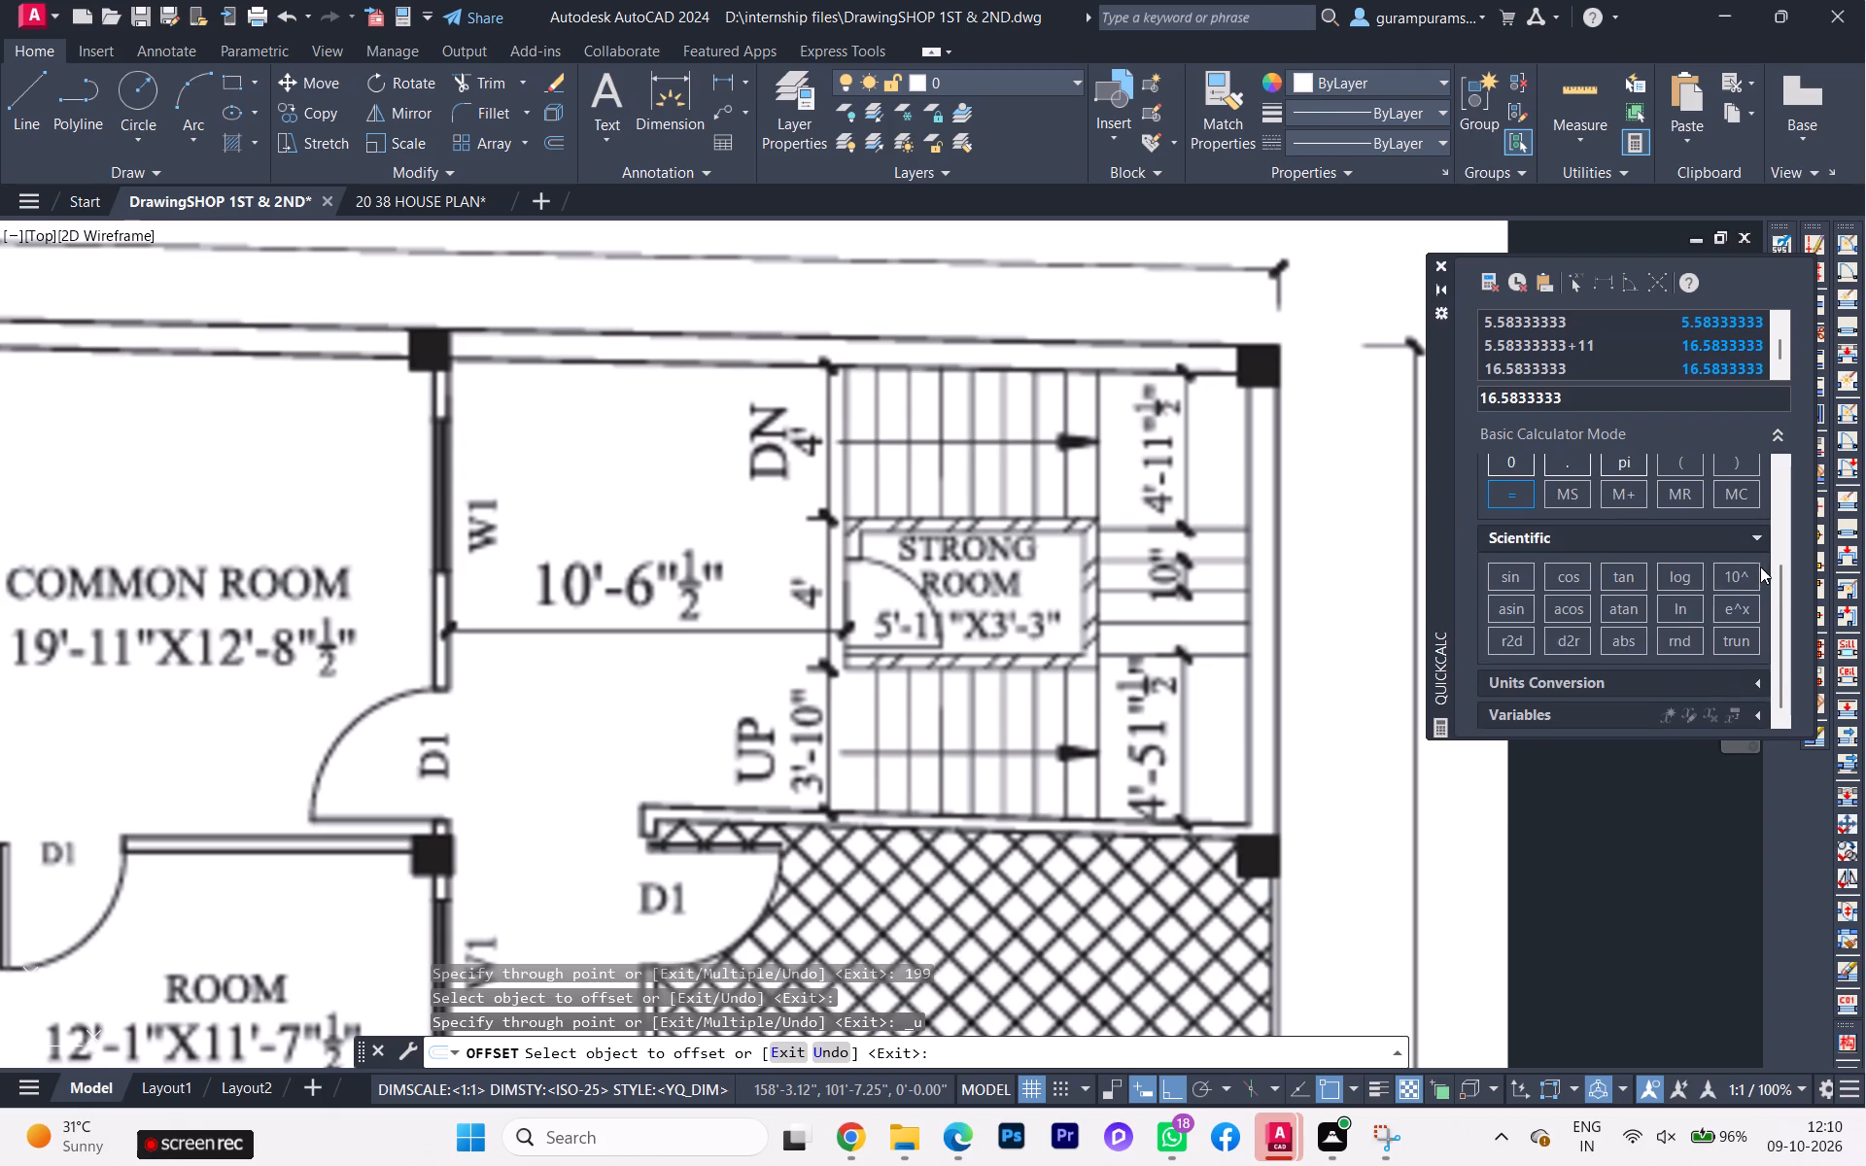
scroll(1632, 518, "down", 1)
scroll(1632, 517, "up", 8)
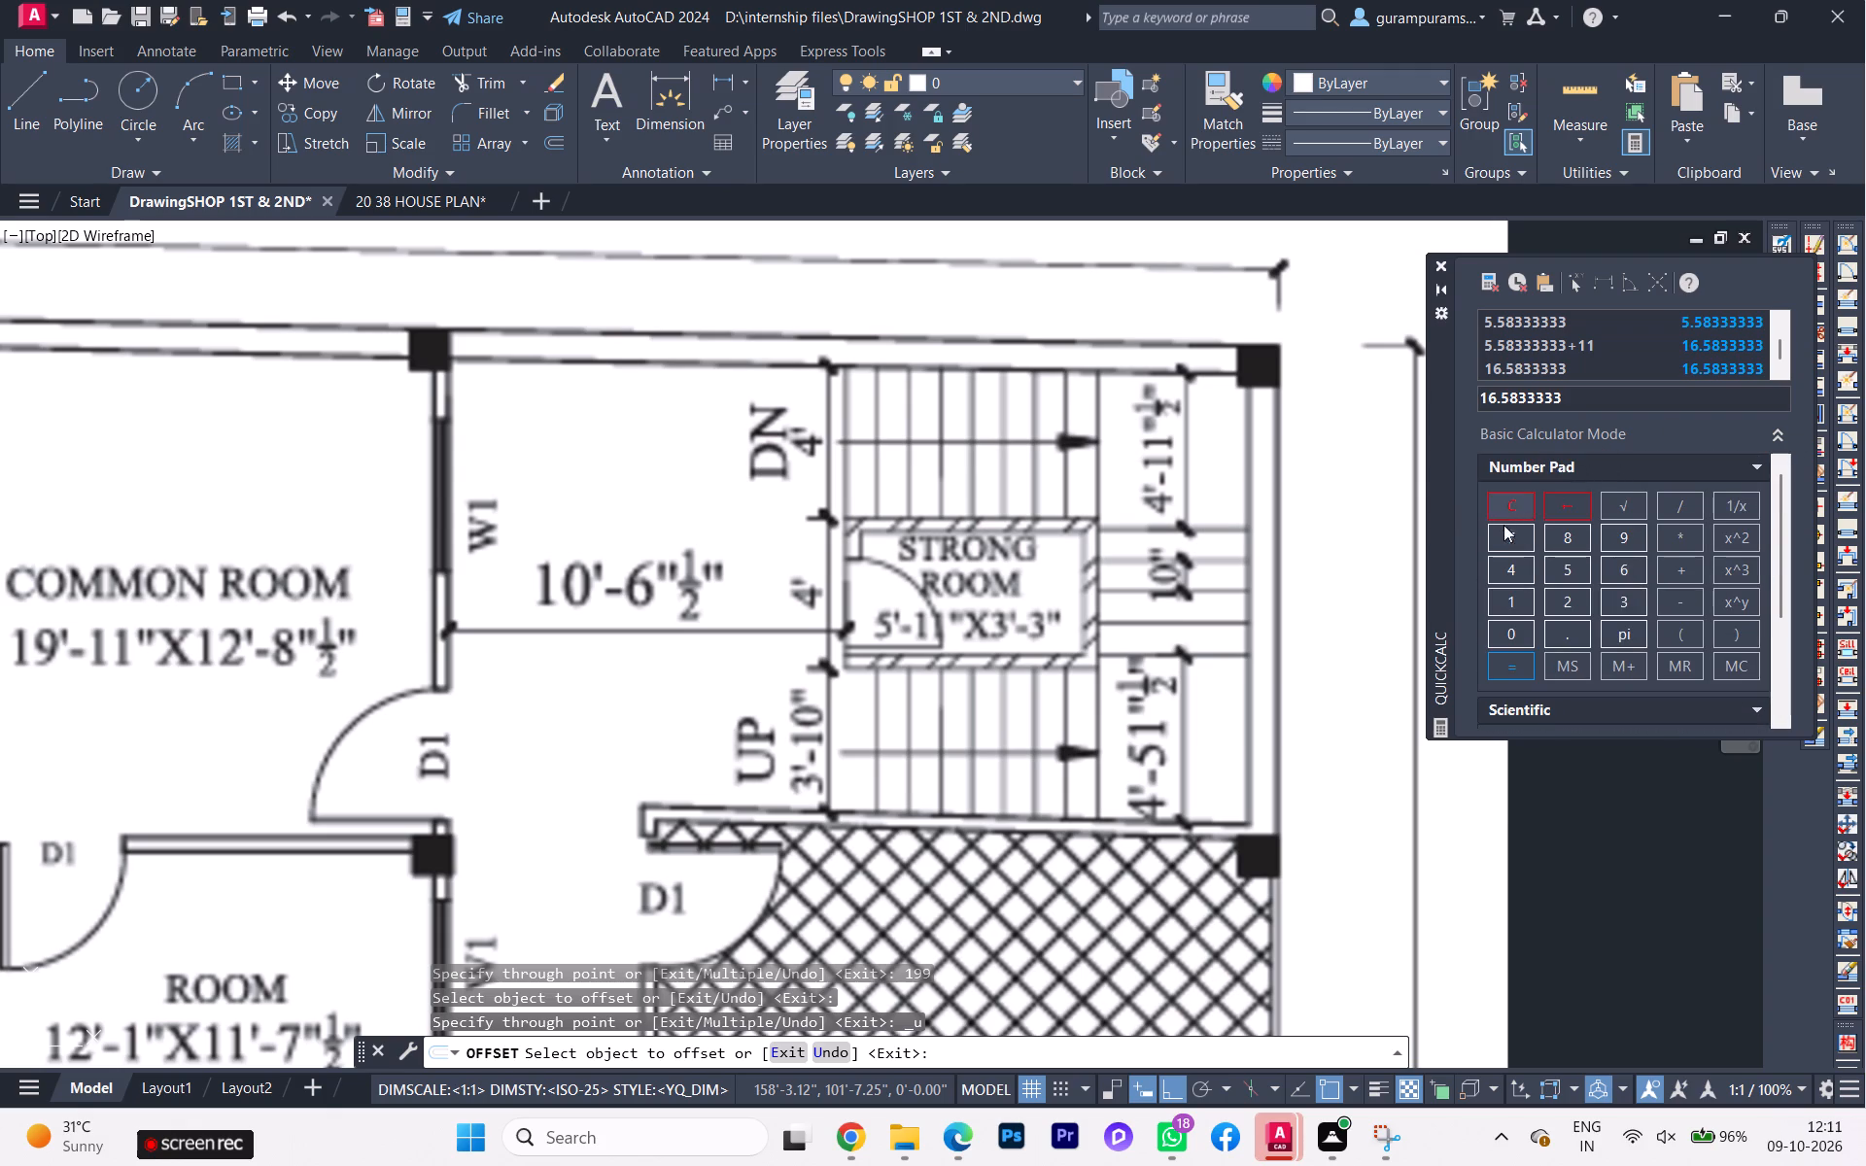
left_click(1505, 508)
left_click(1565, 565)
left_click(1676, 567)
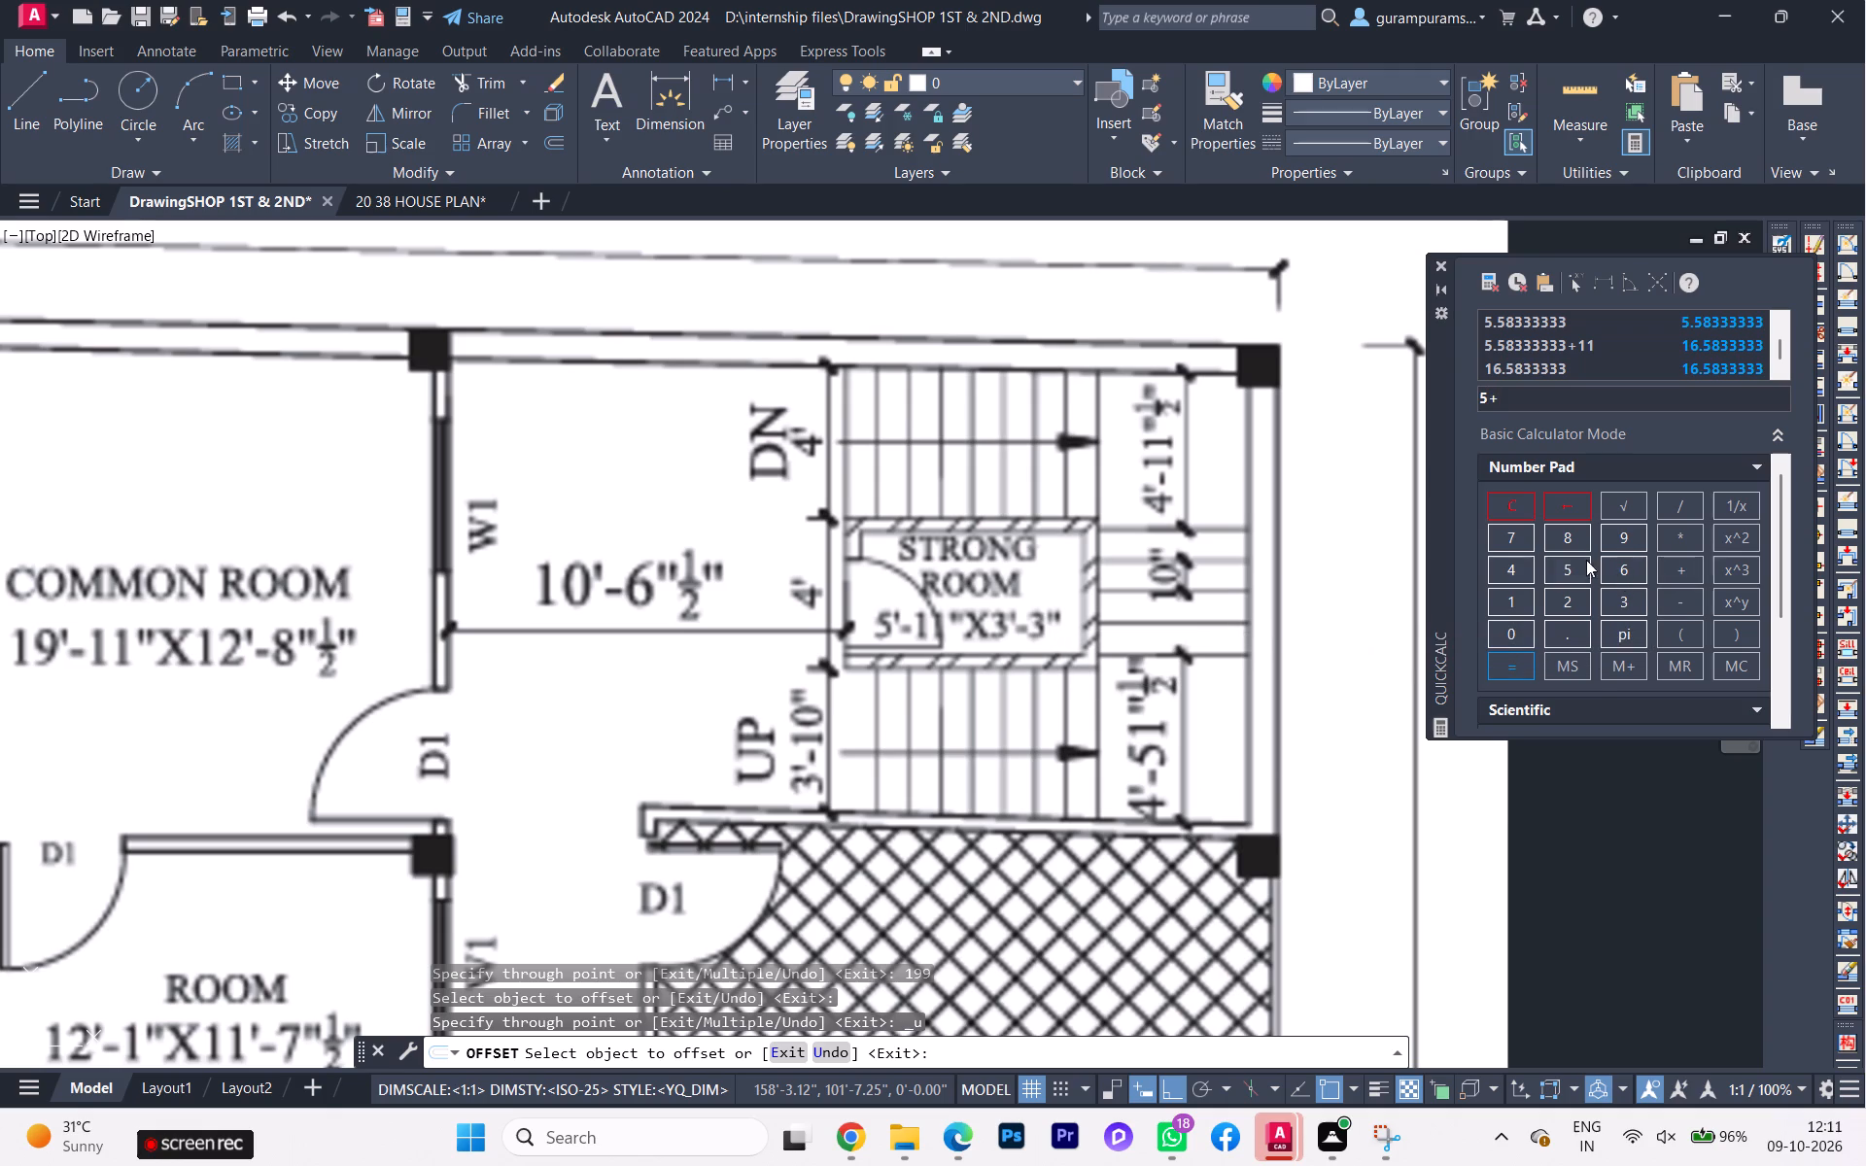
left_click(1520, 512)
Add the whole-foot values for the staircase-area depth in the calculator as 3+4+4+3.
left_click(1618, 607)
left_click(1679, 565)
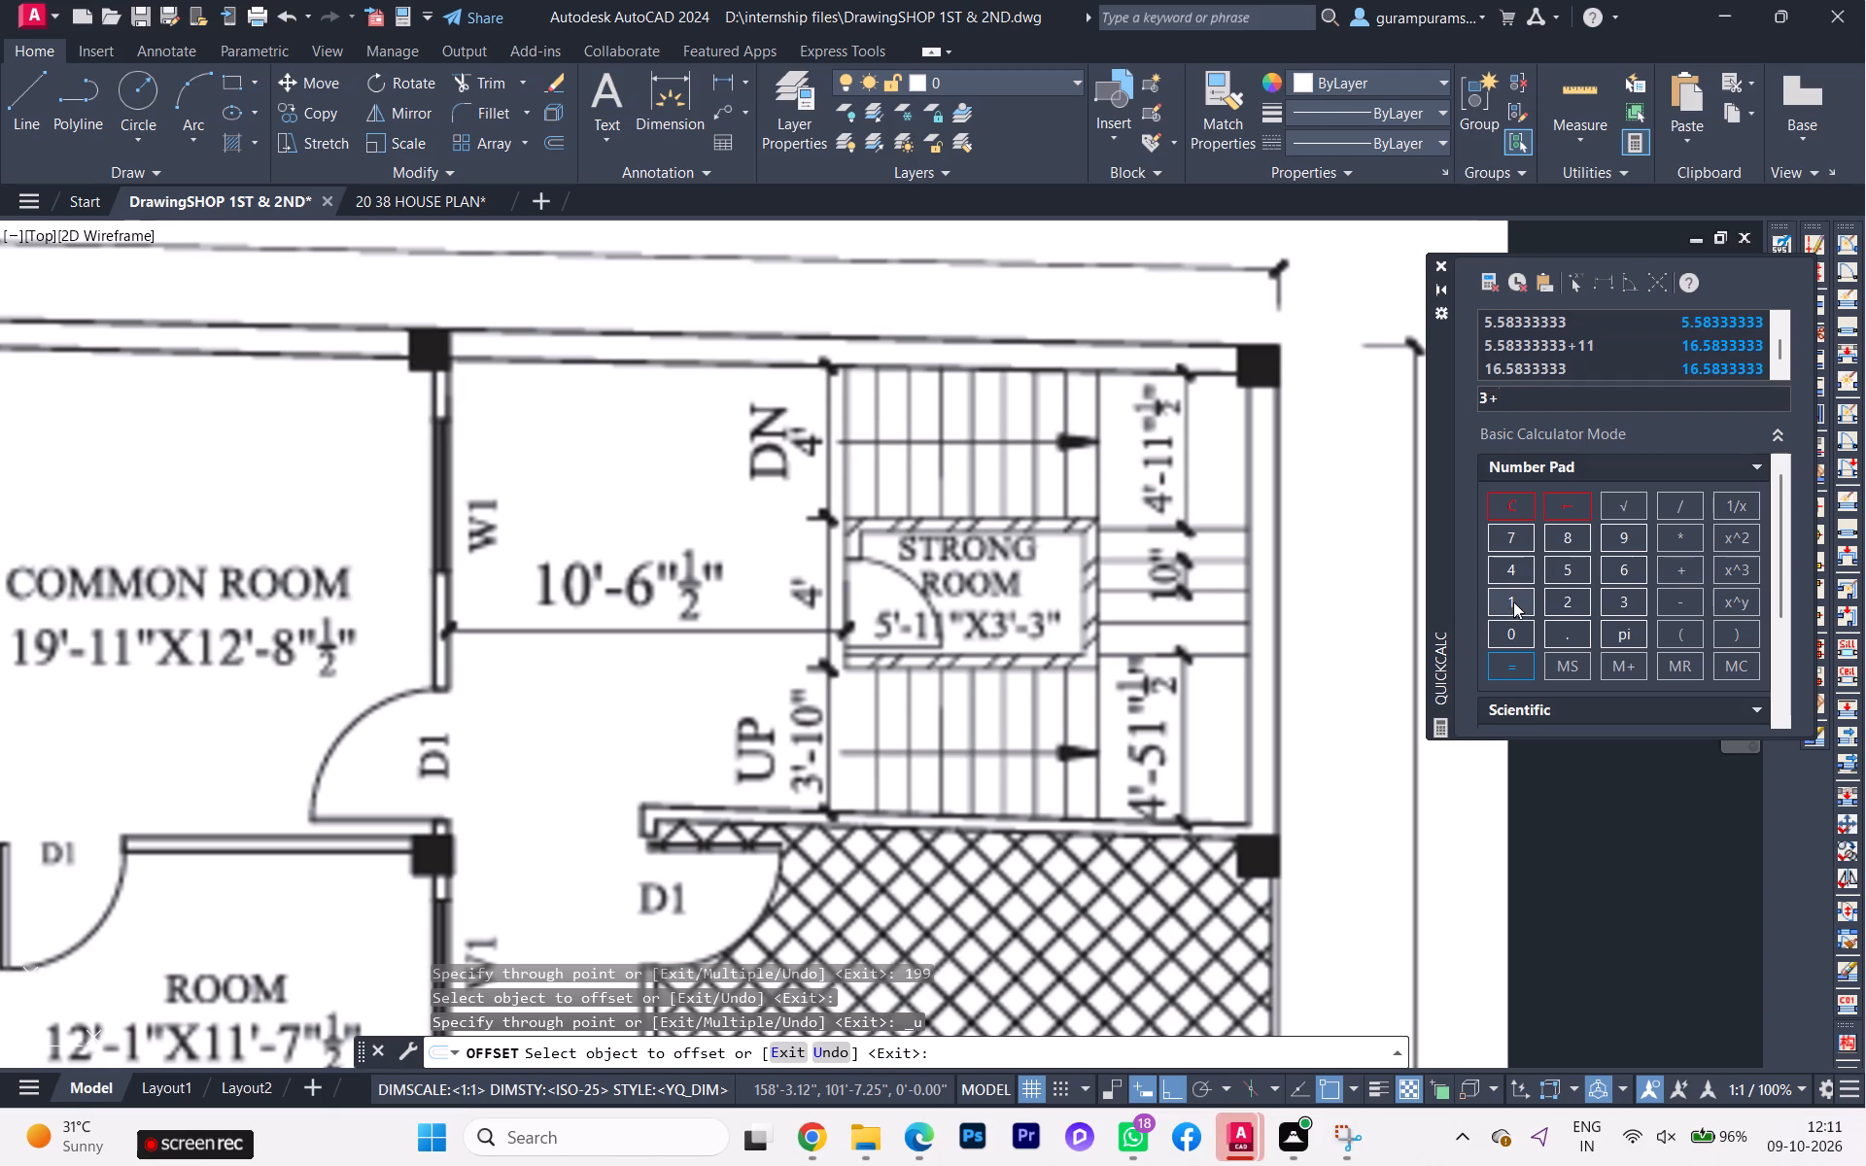
left_click(1503, 572)
left_click(1690, 570)
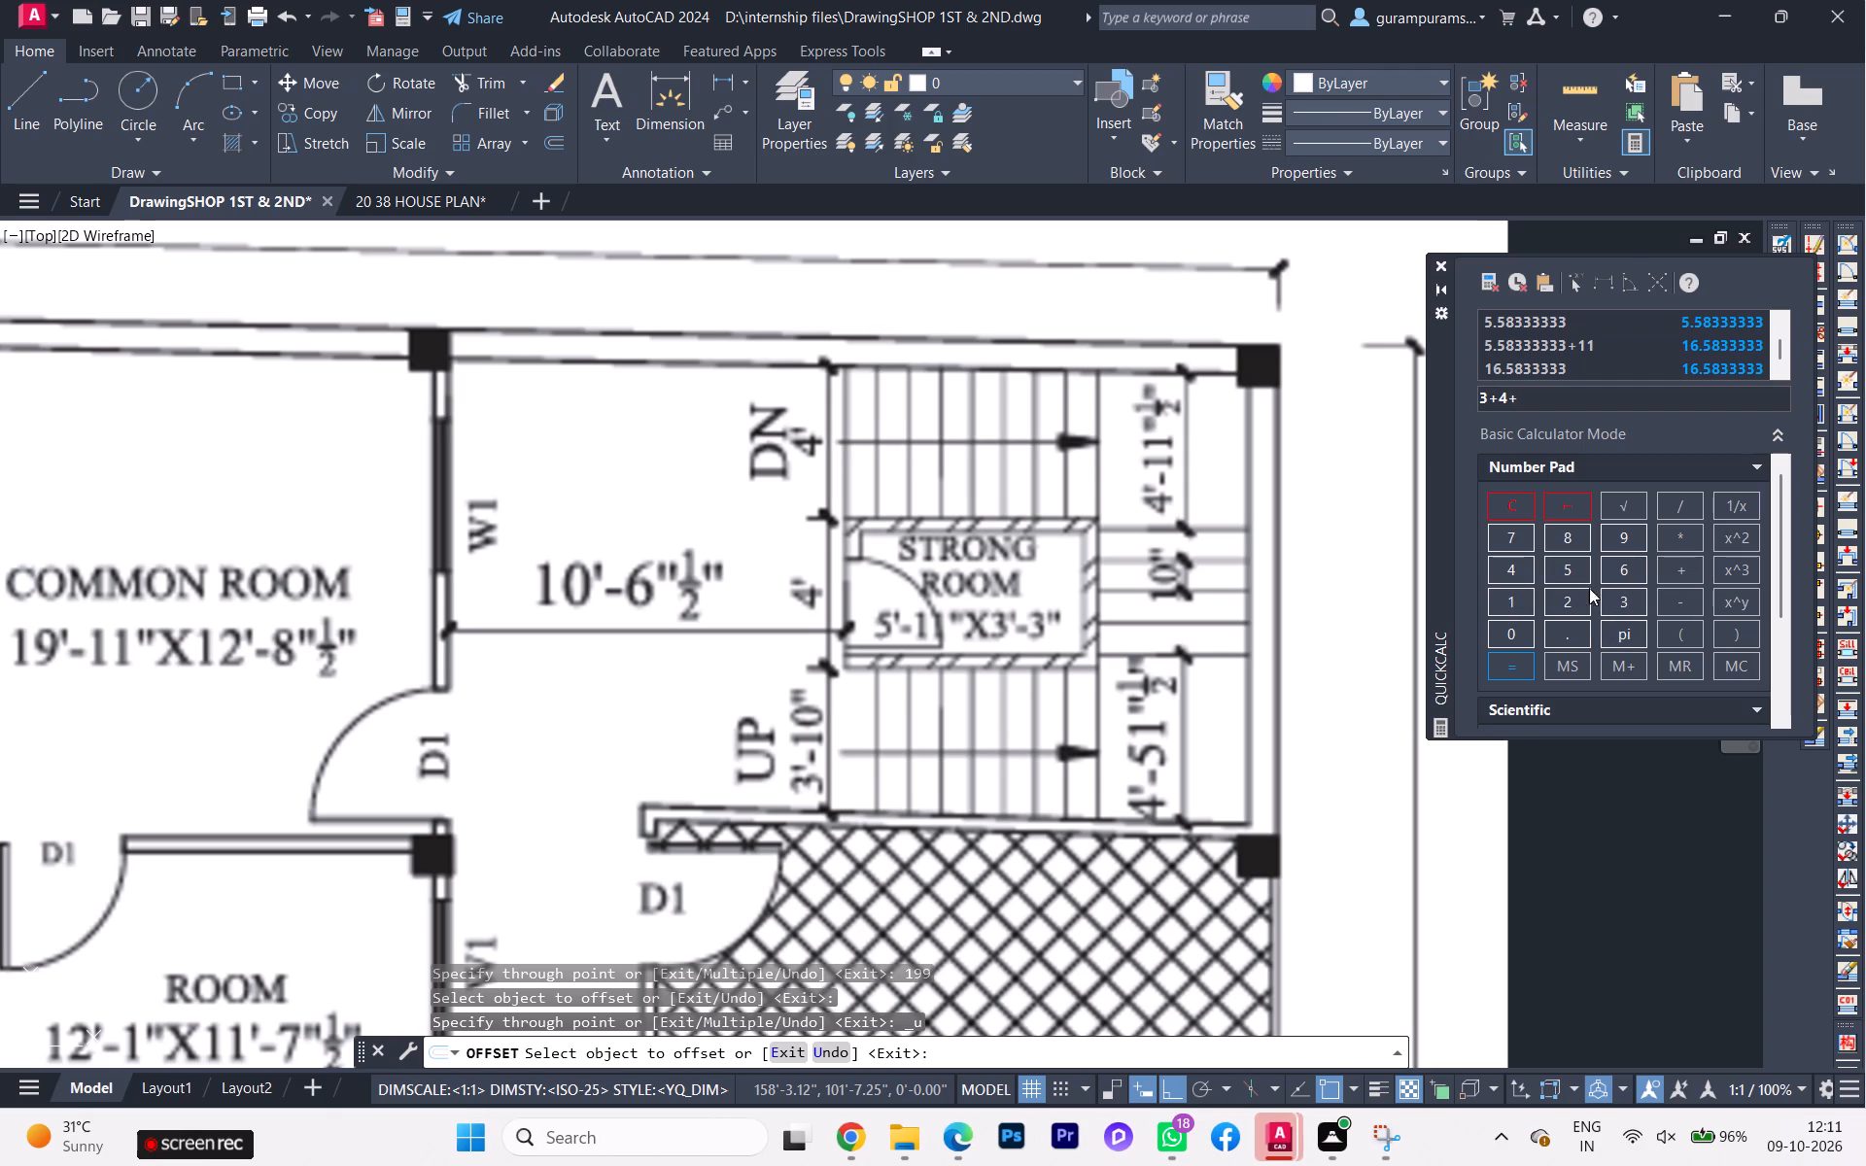
left_click(1520, 569)
left_click(1686, 570)
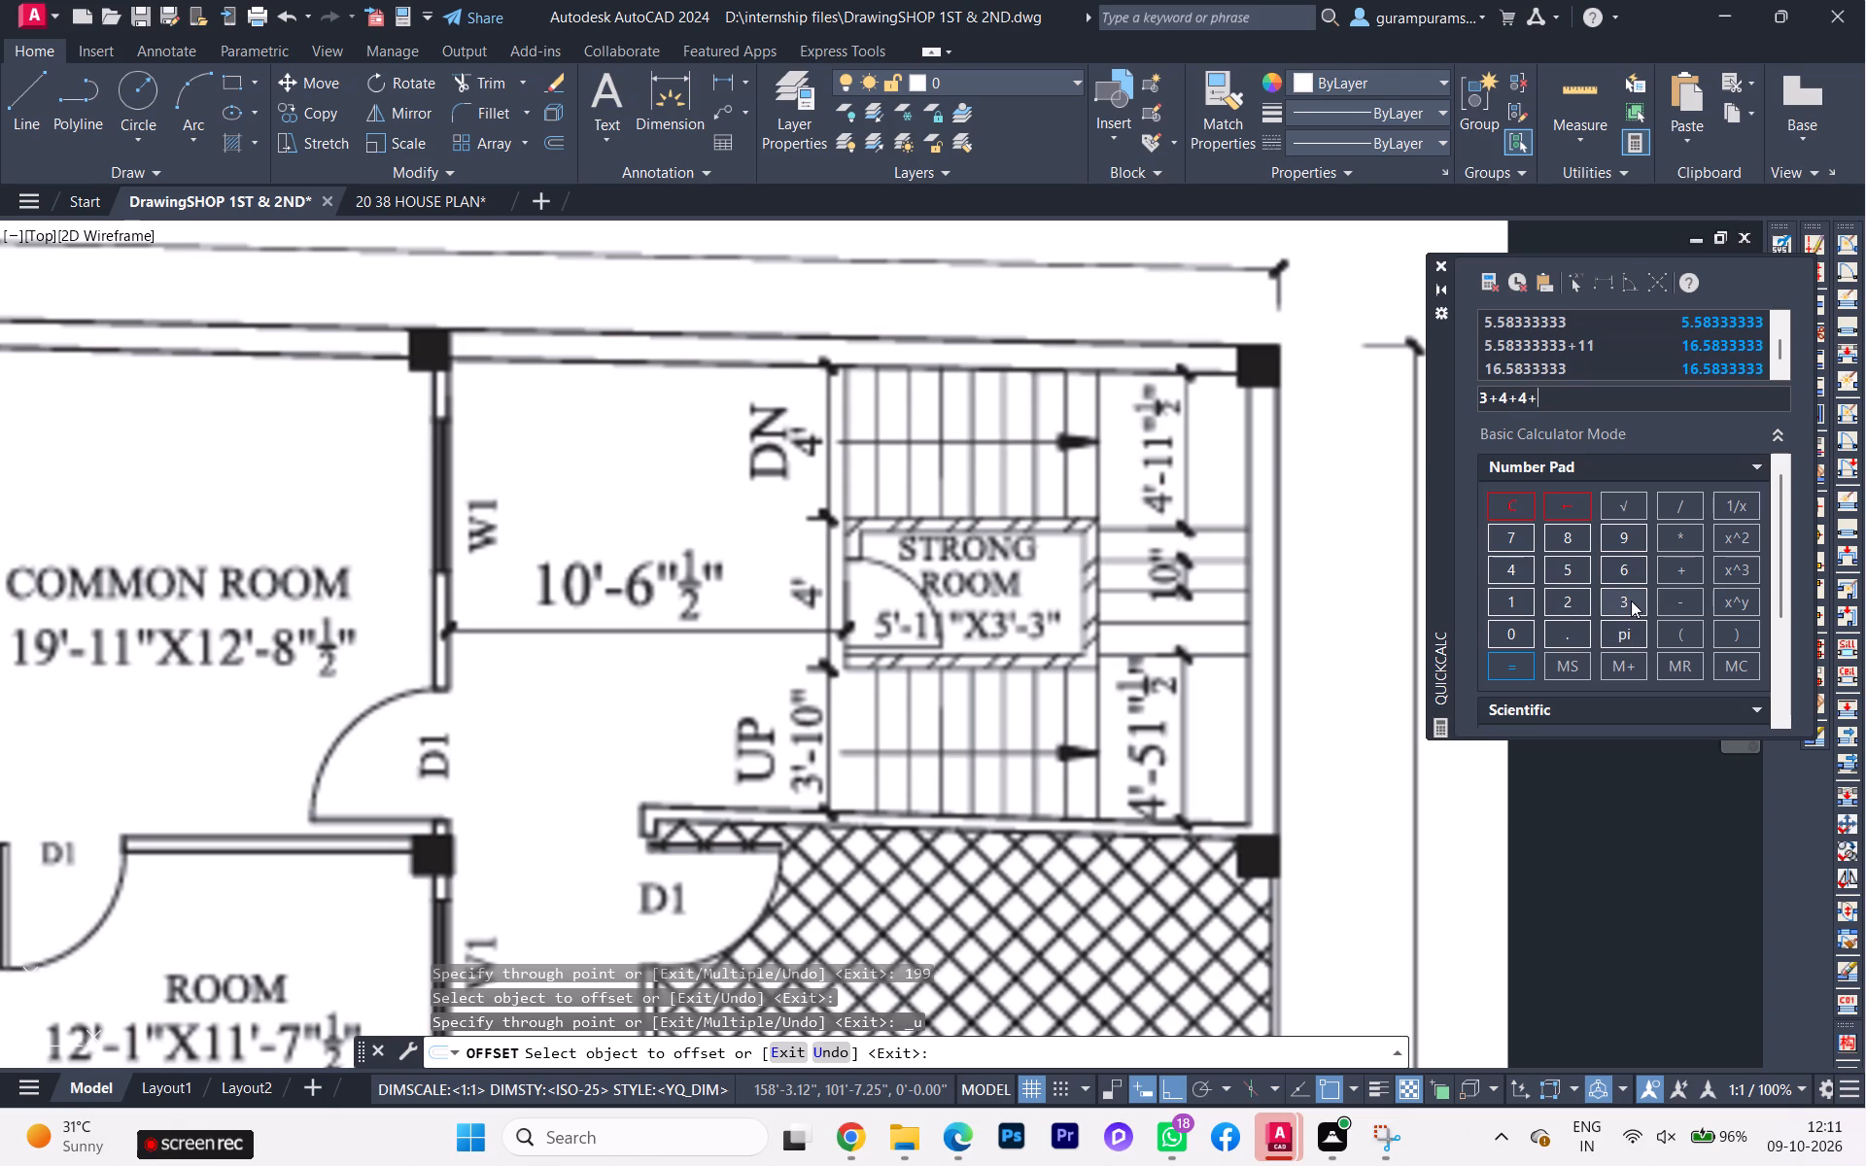
left_click(1631, 600)
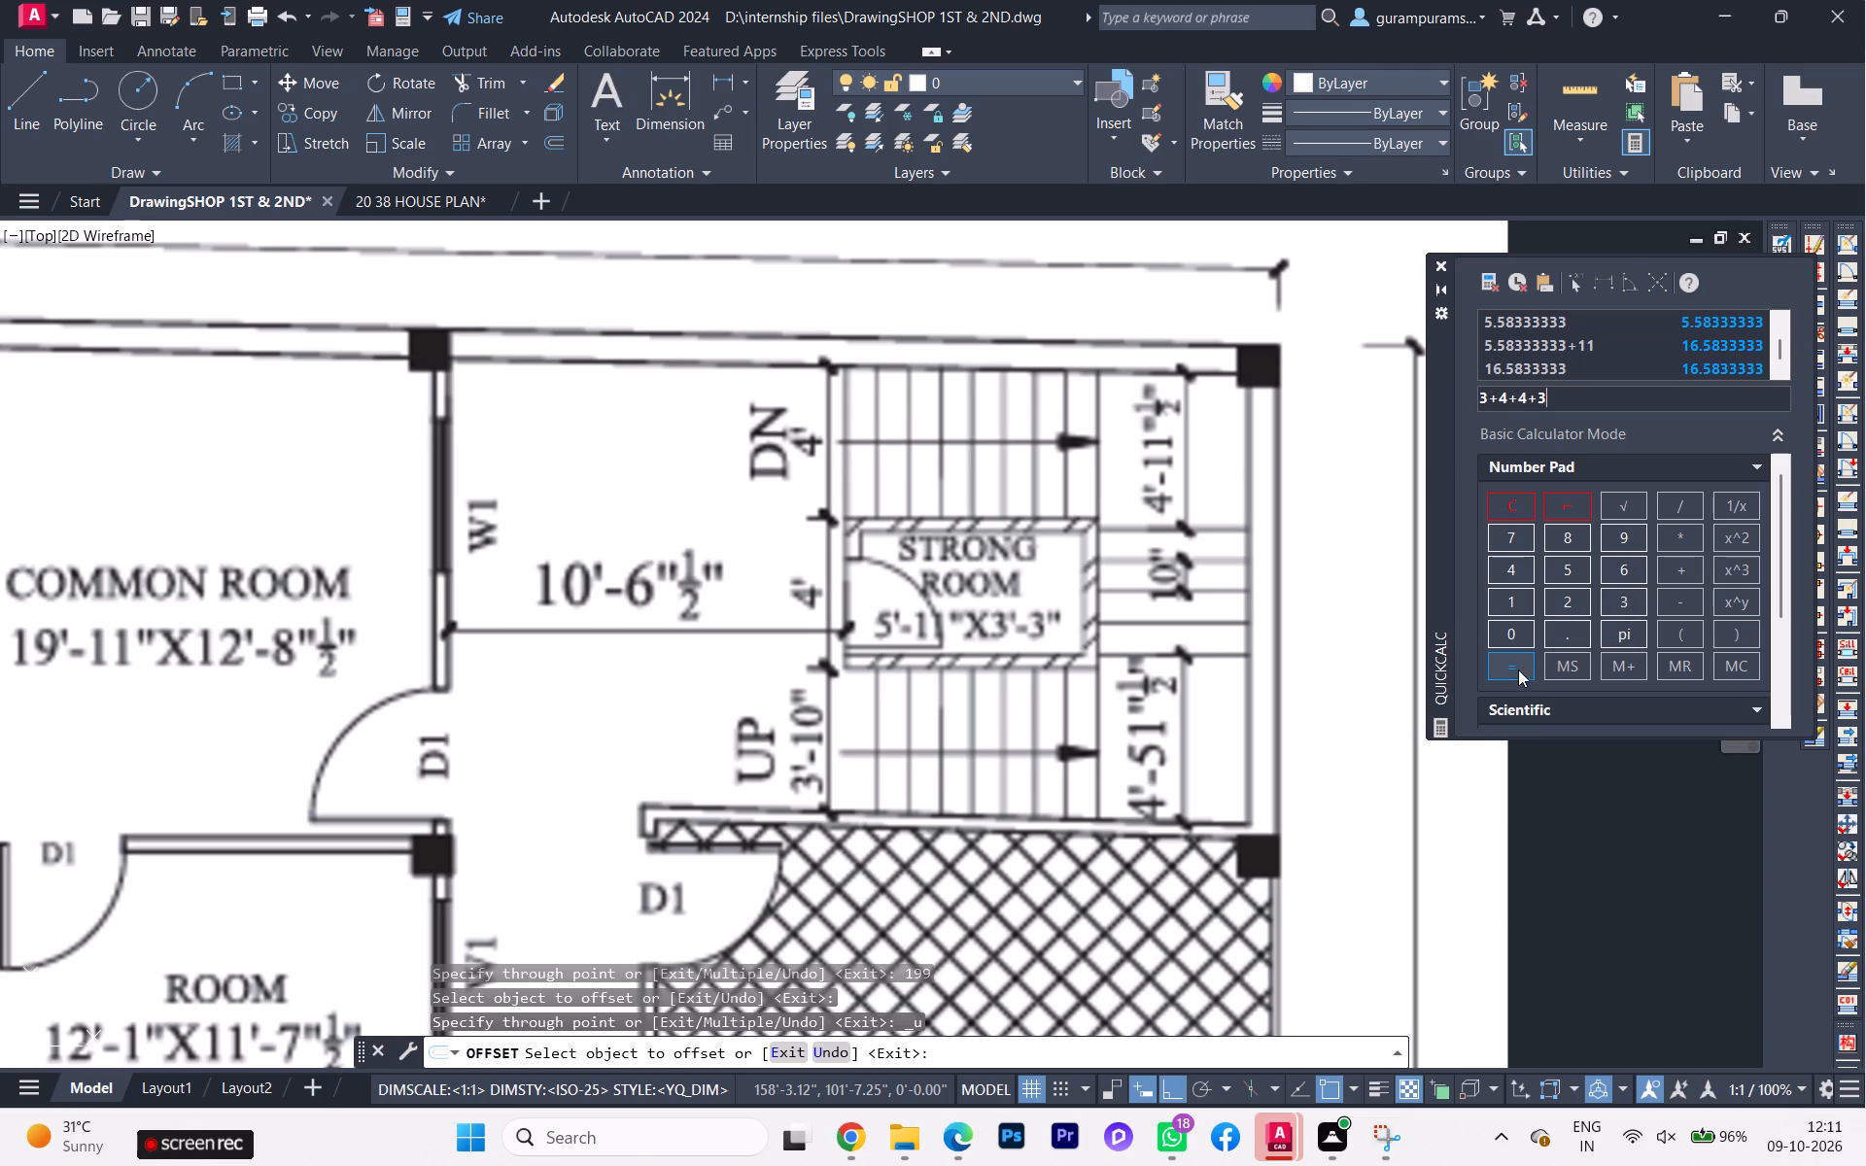
left_click(1509, 672)
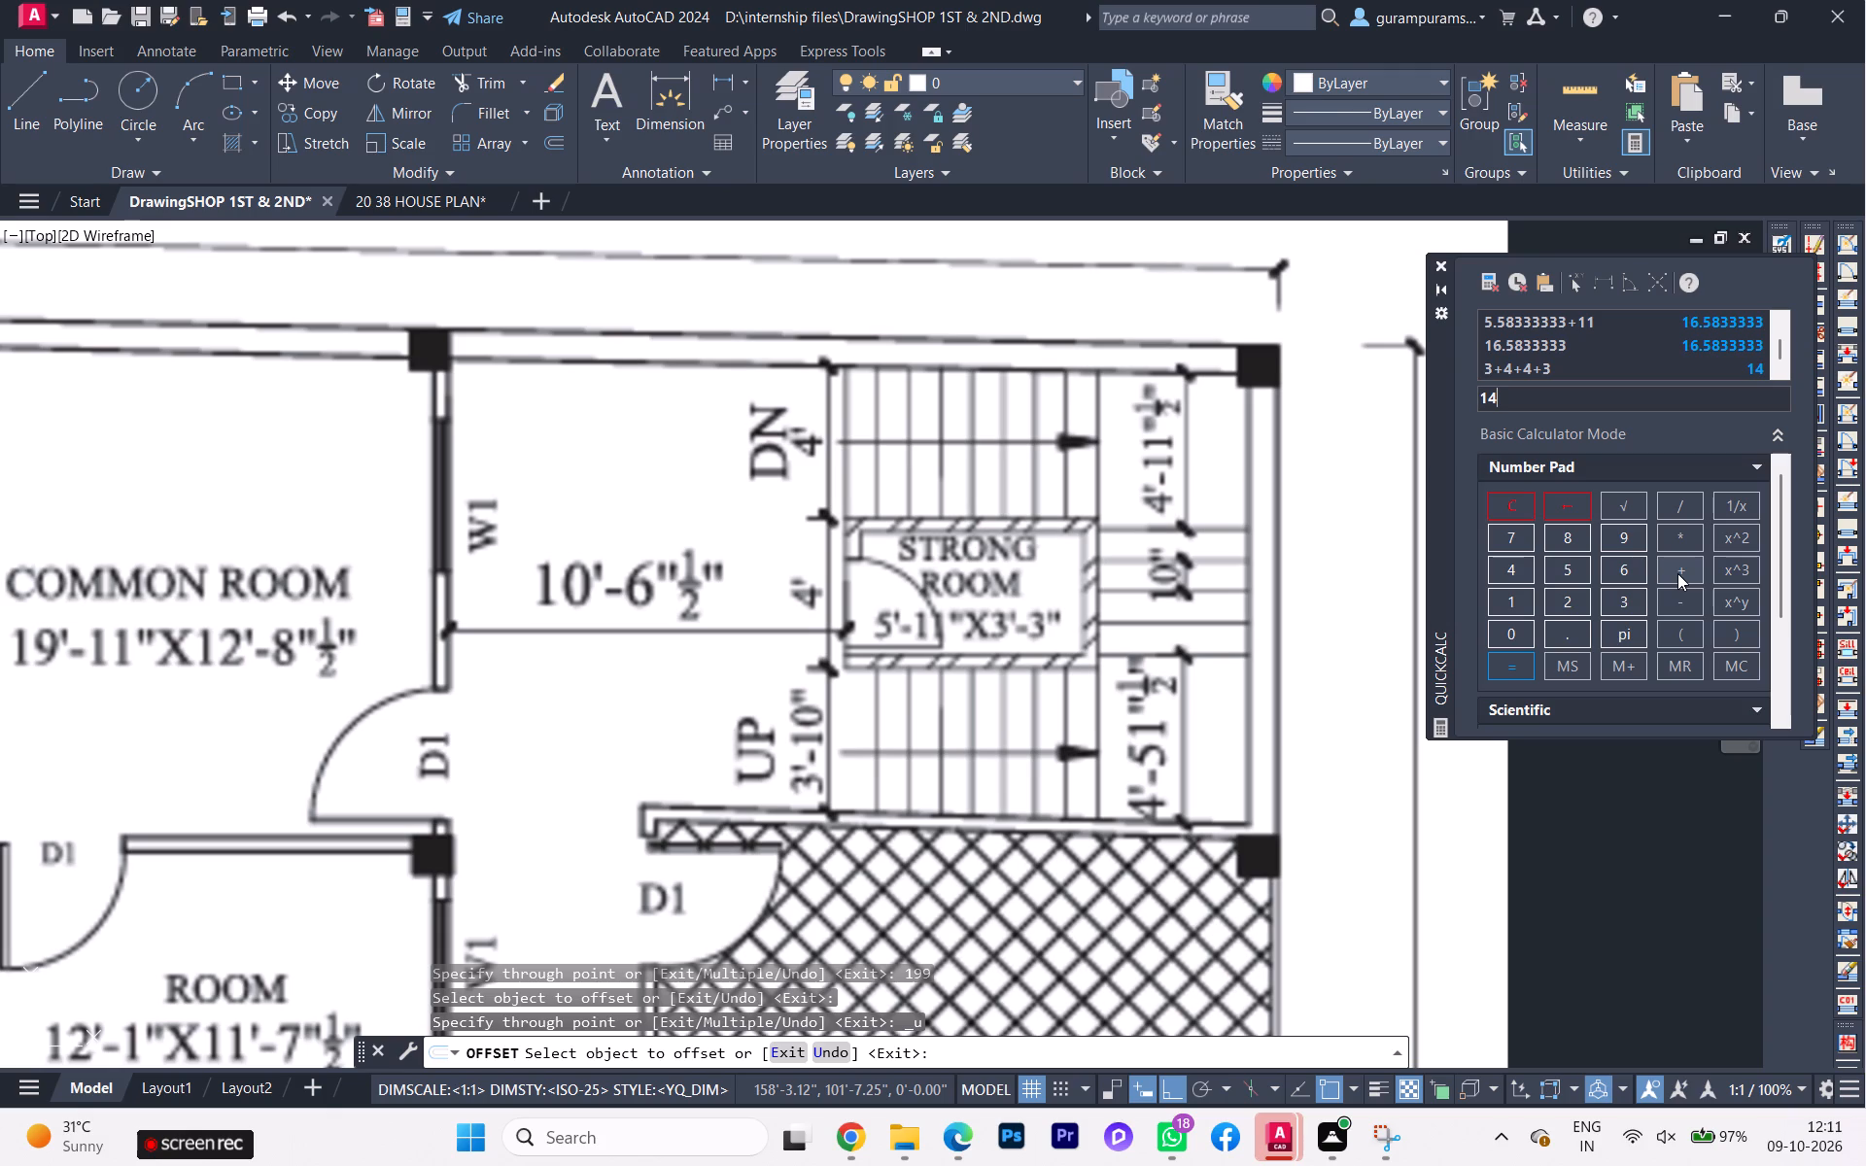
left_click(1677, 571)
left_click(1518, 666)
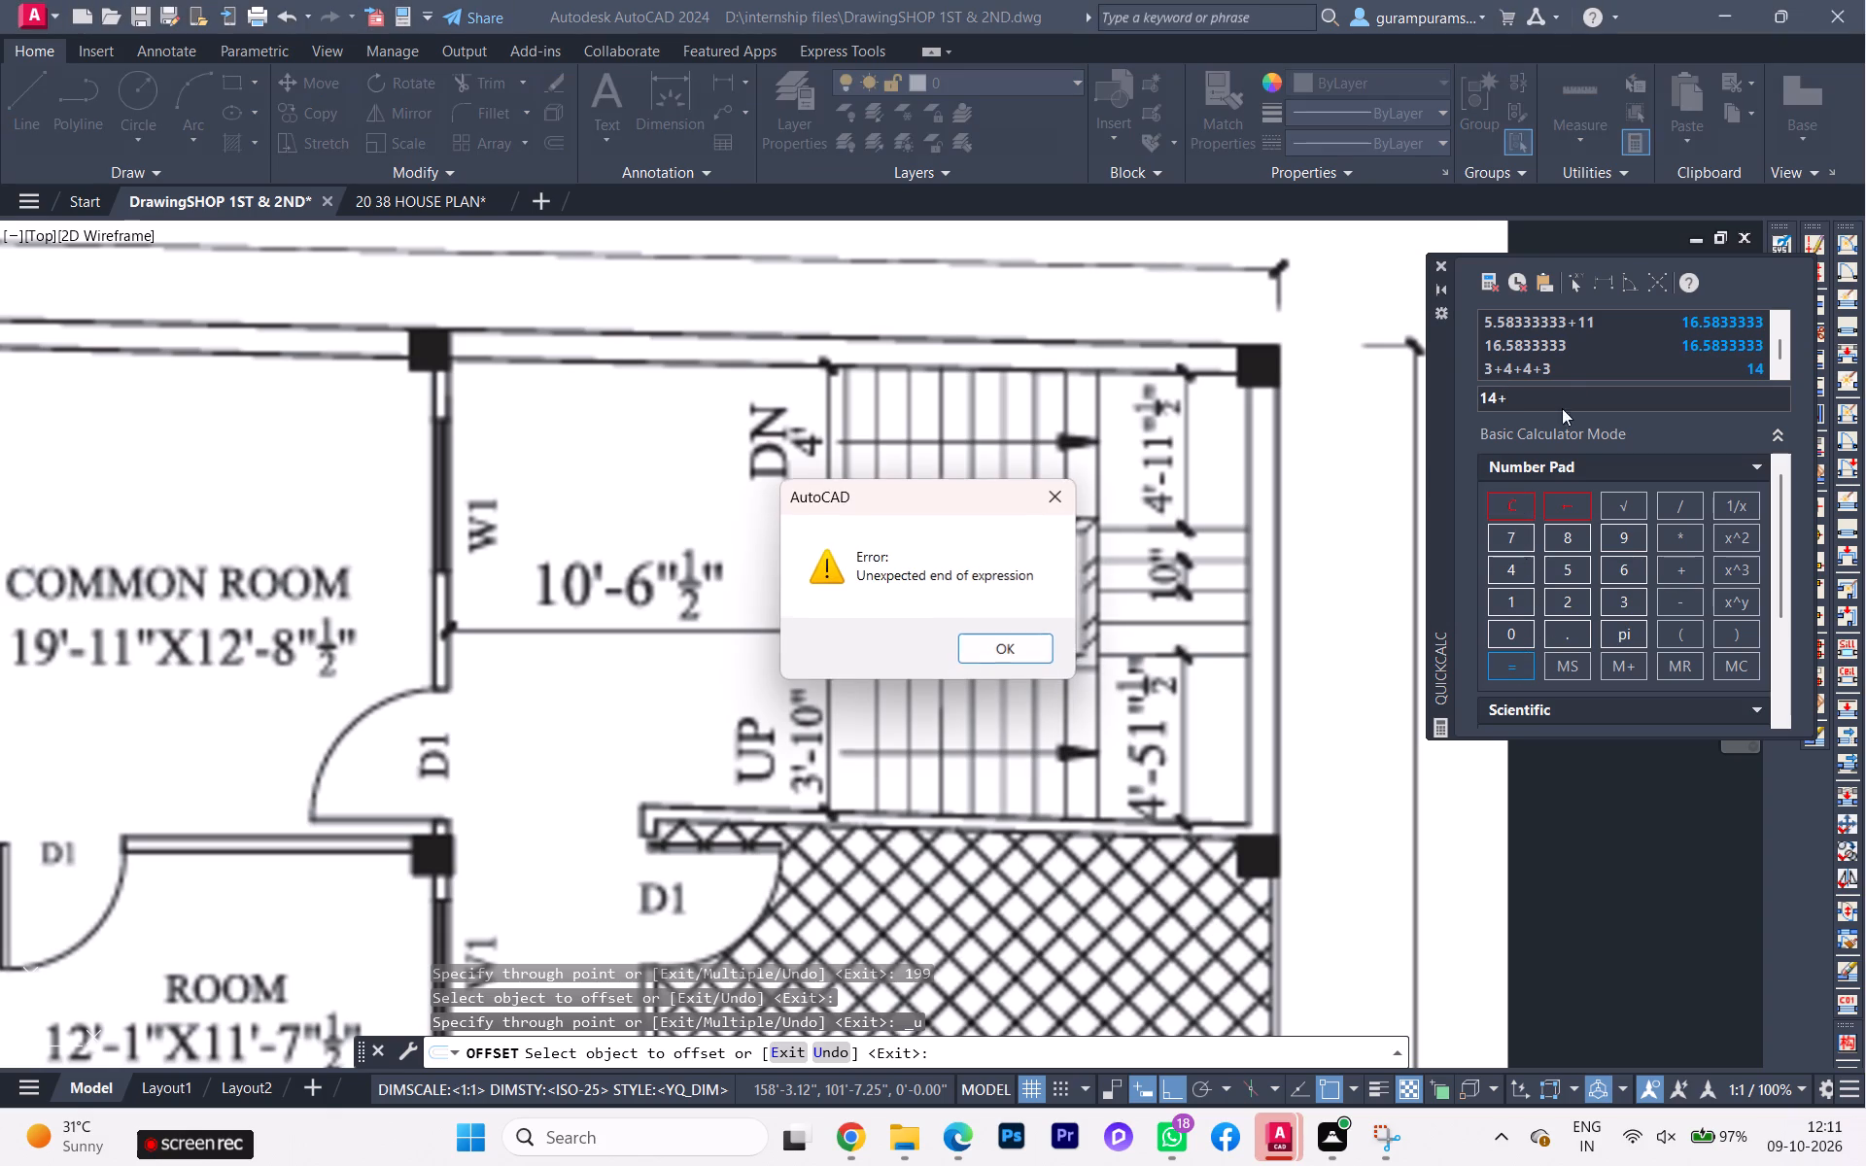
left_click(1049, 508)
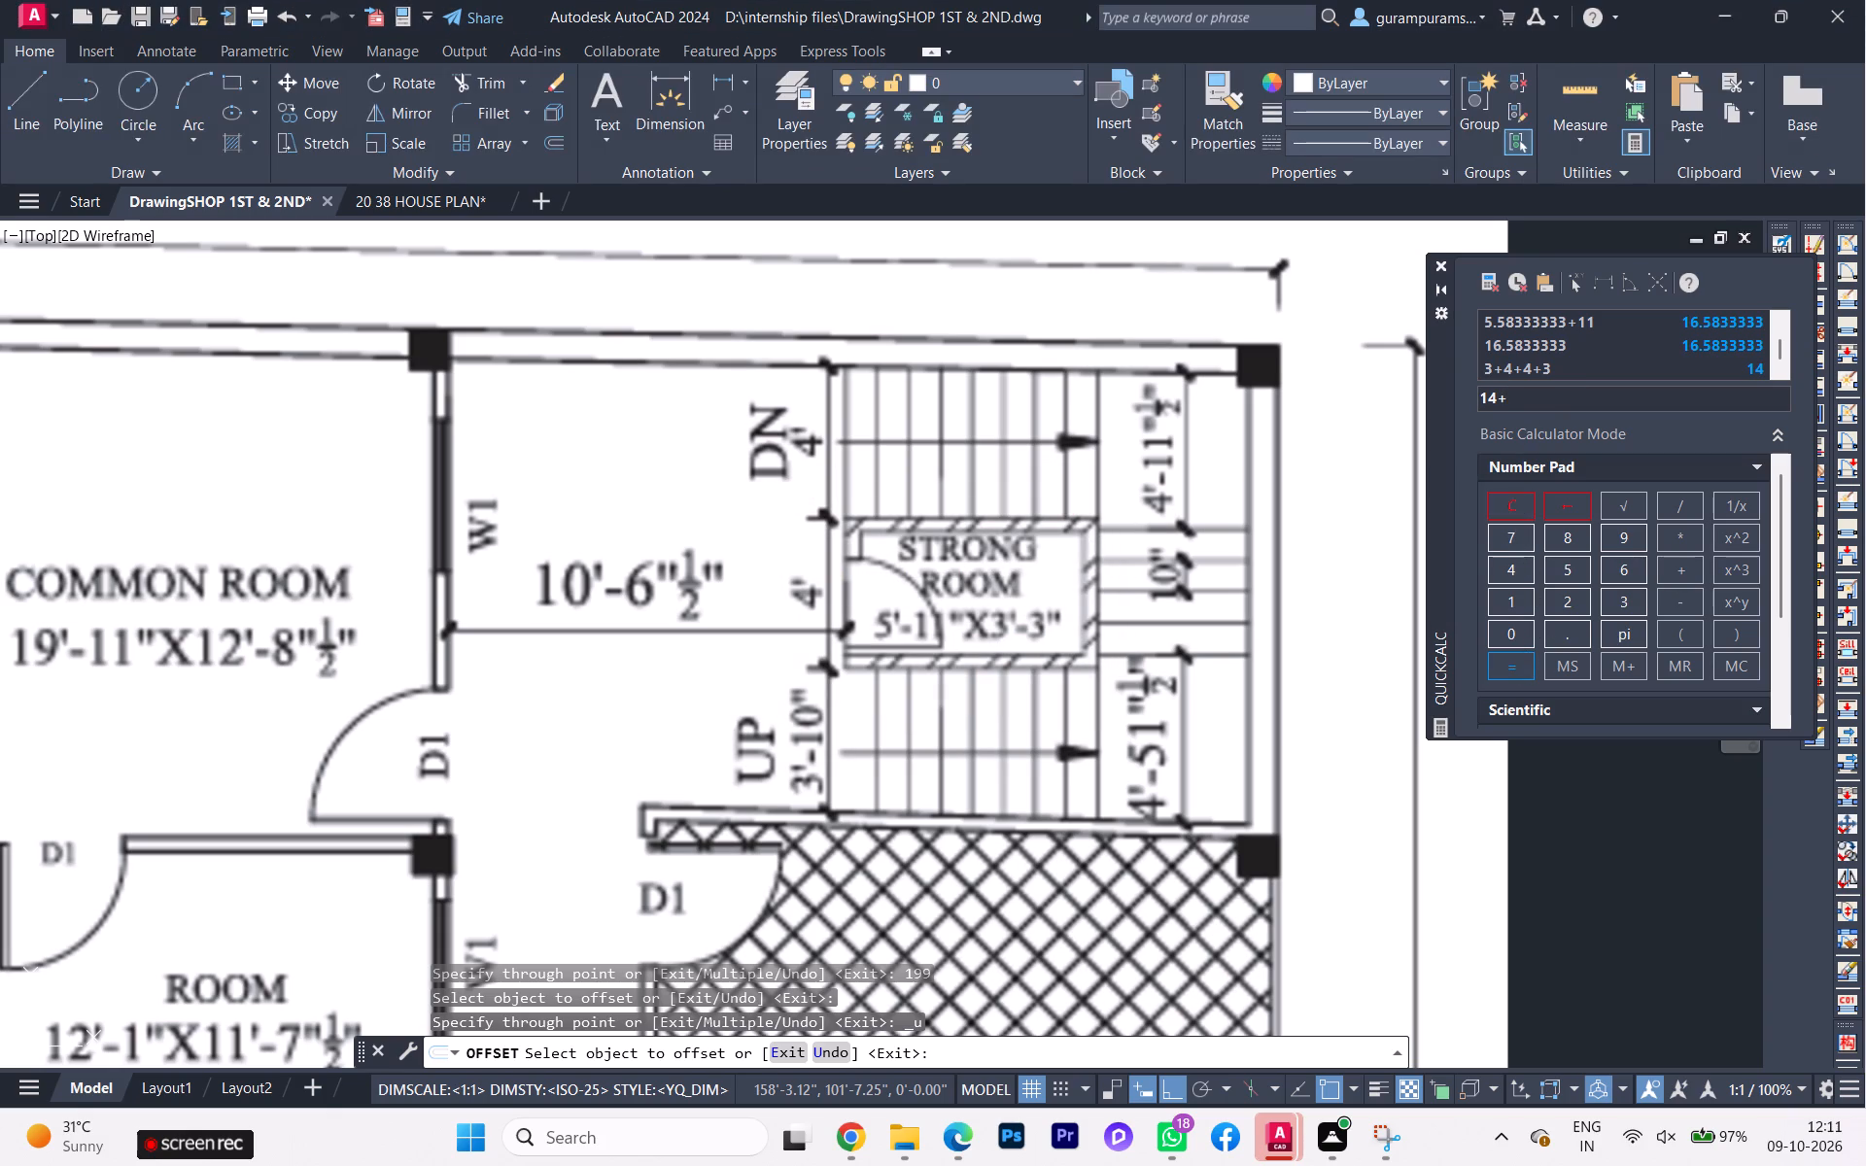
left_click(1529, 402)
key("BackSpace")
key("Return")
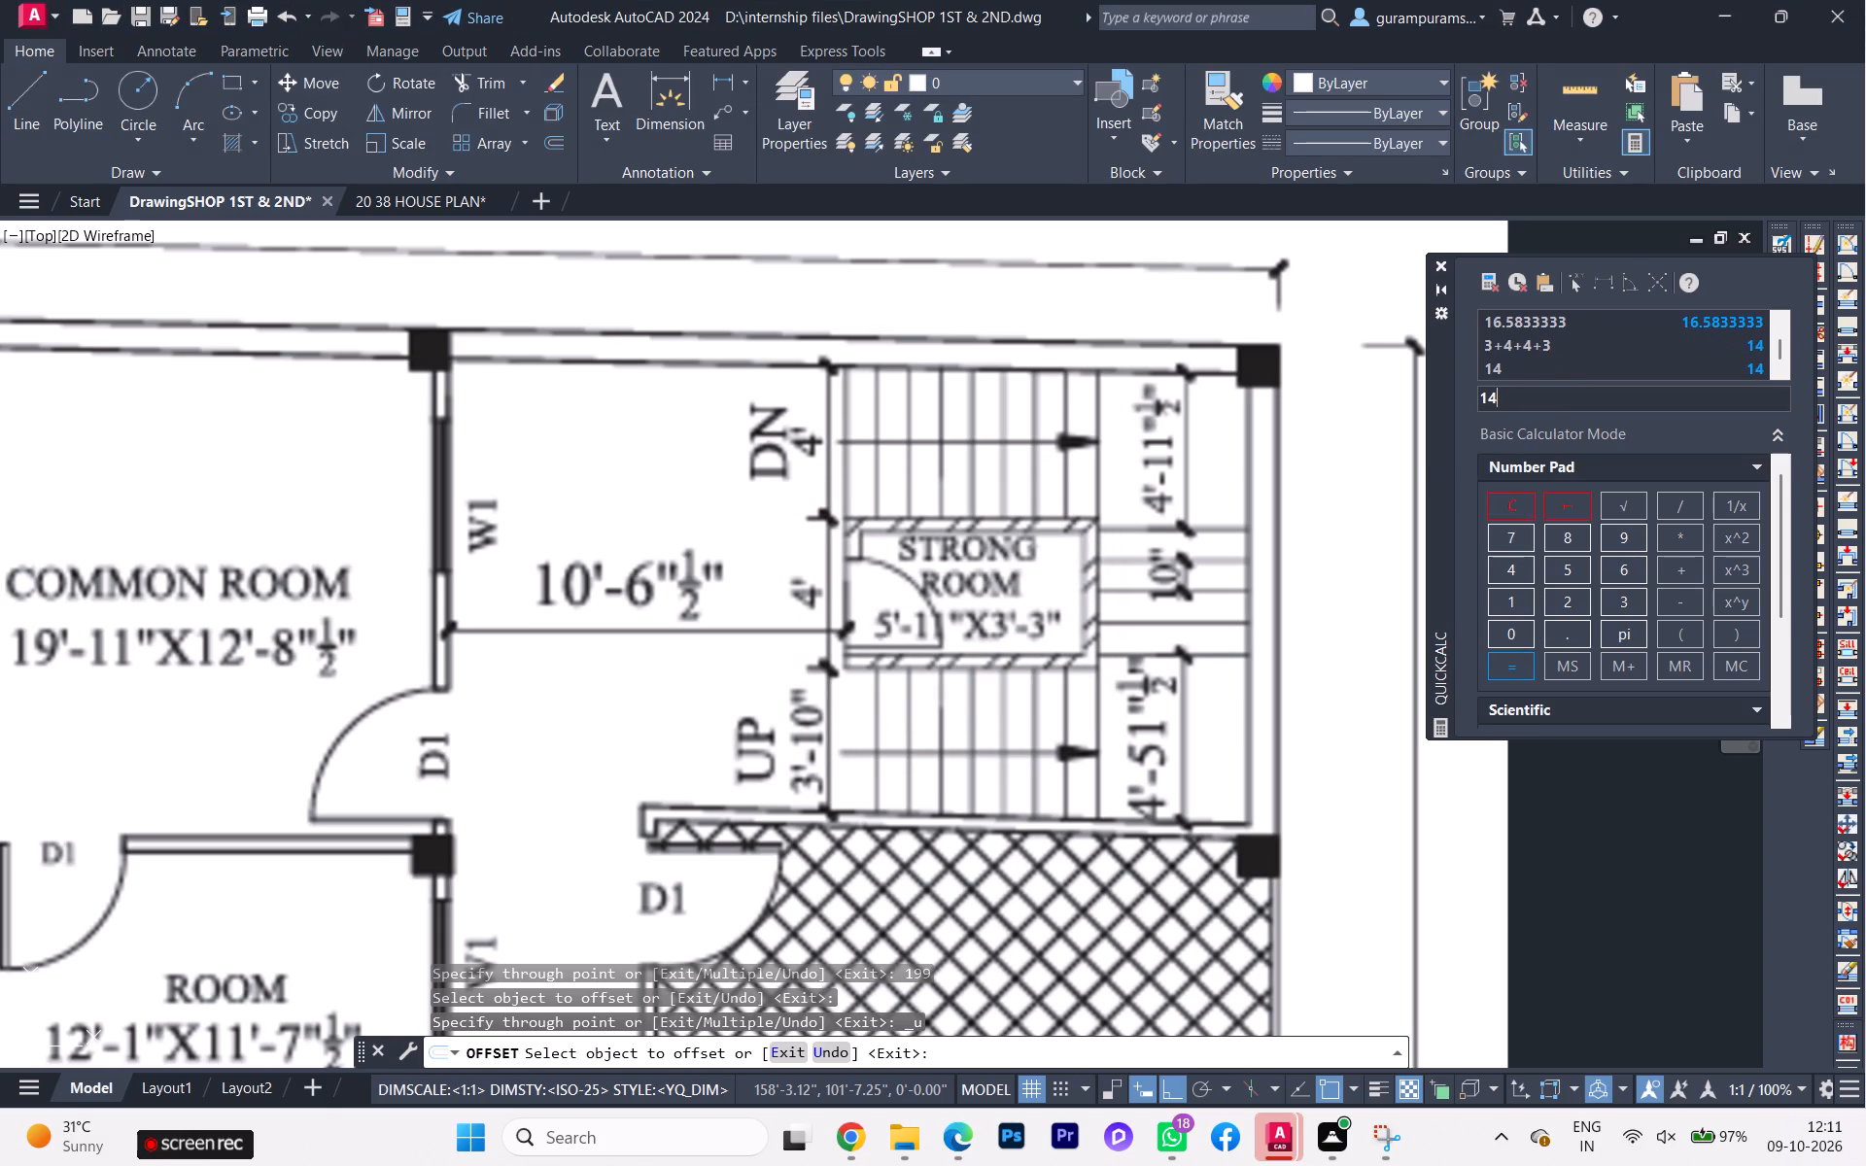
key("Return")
Clear the calculator and add the inch values for the staircase-area depth as 3+11.5+51.5.
left_click(1494, 496)
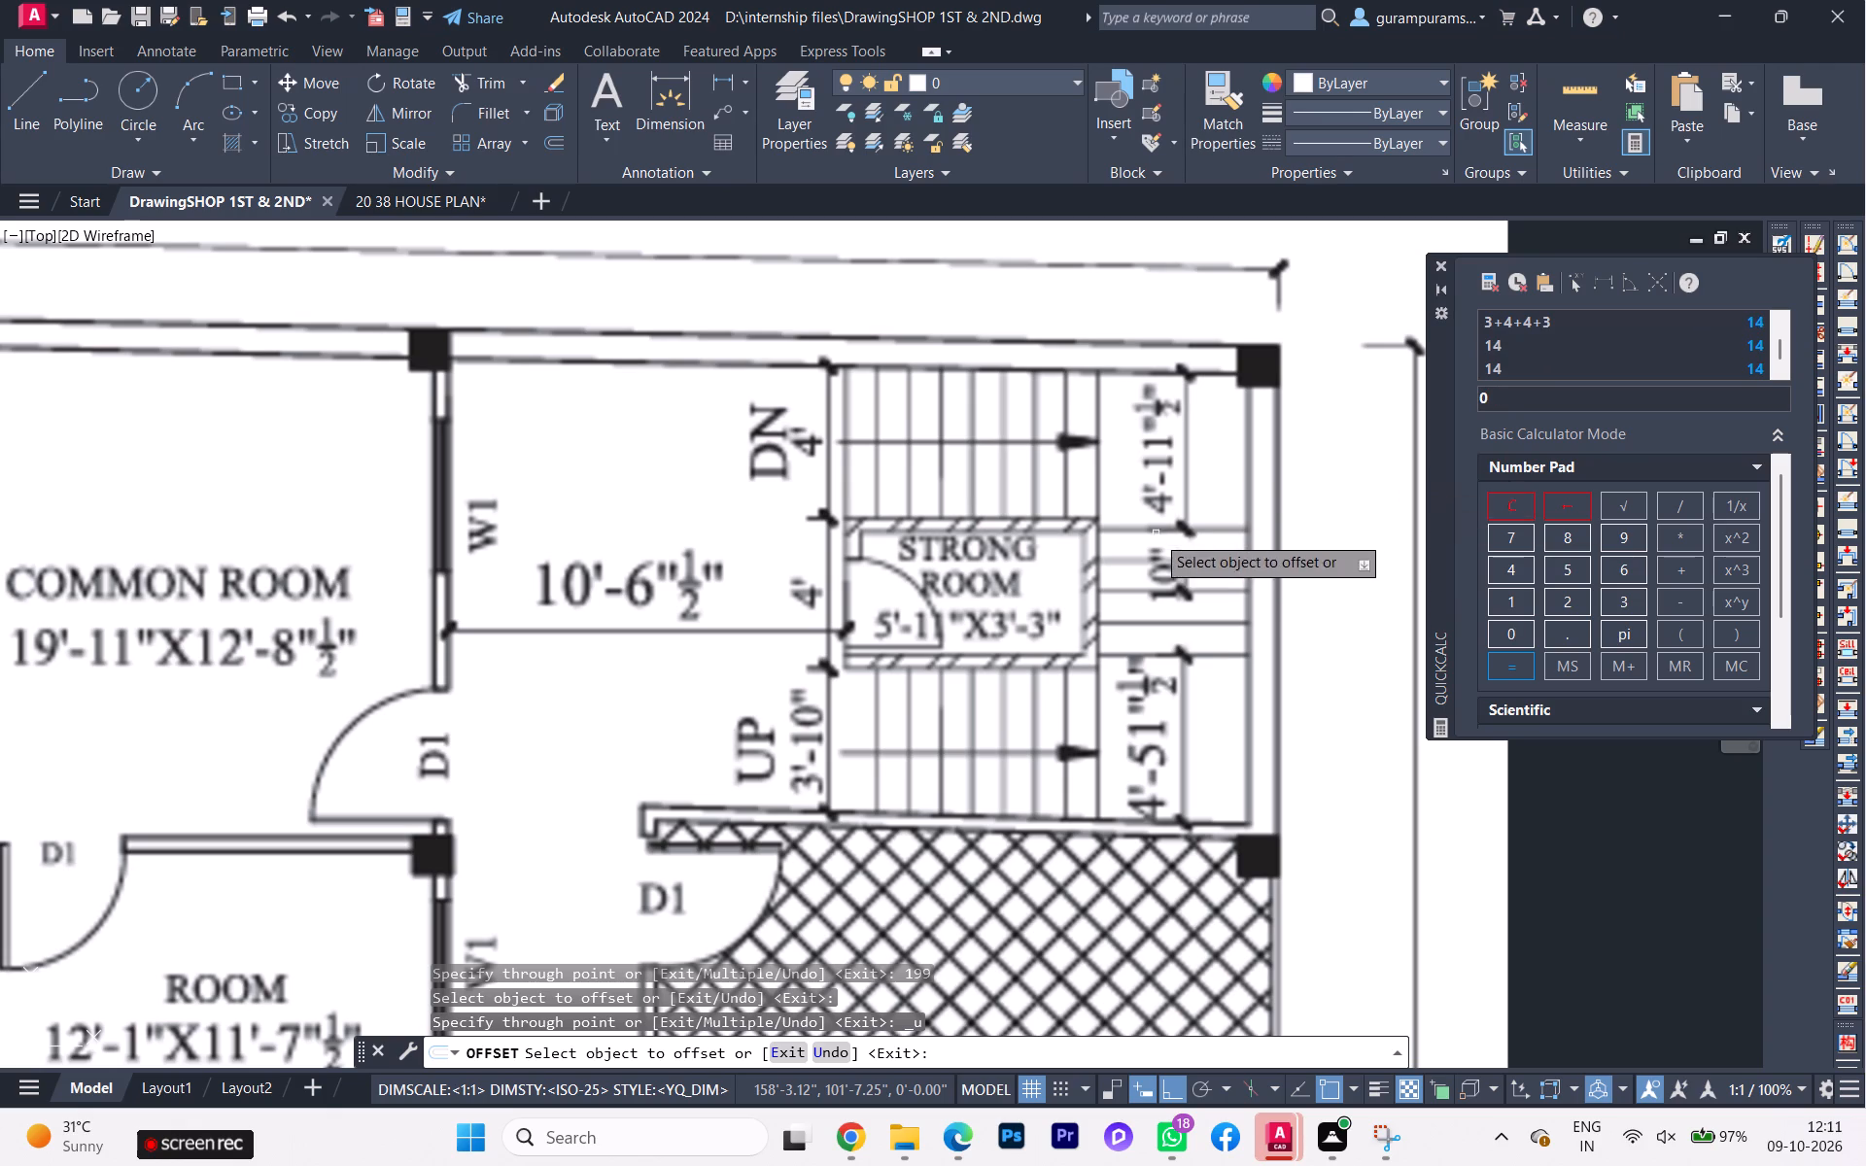
left_click(1631, 600)
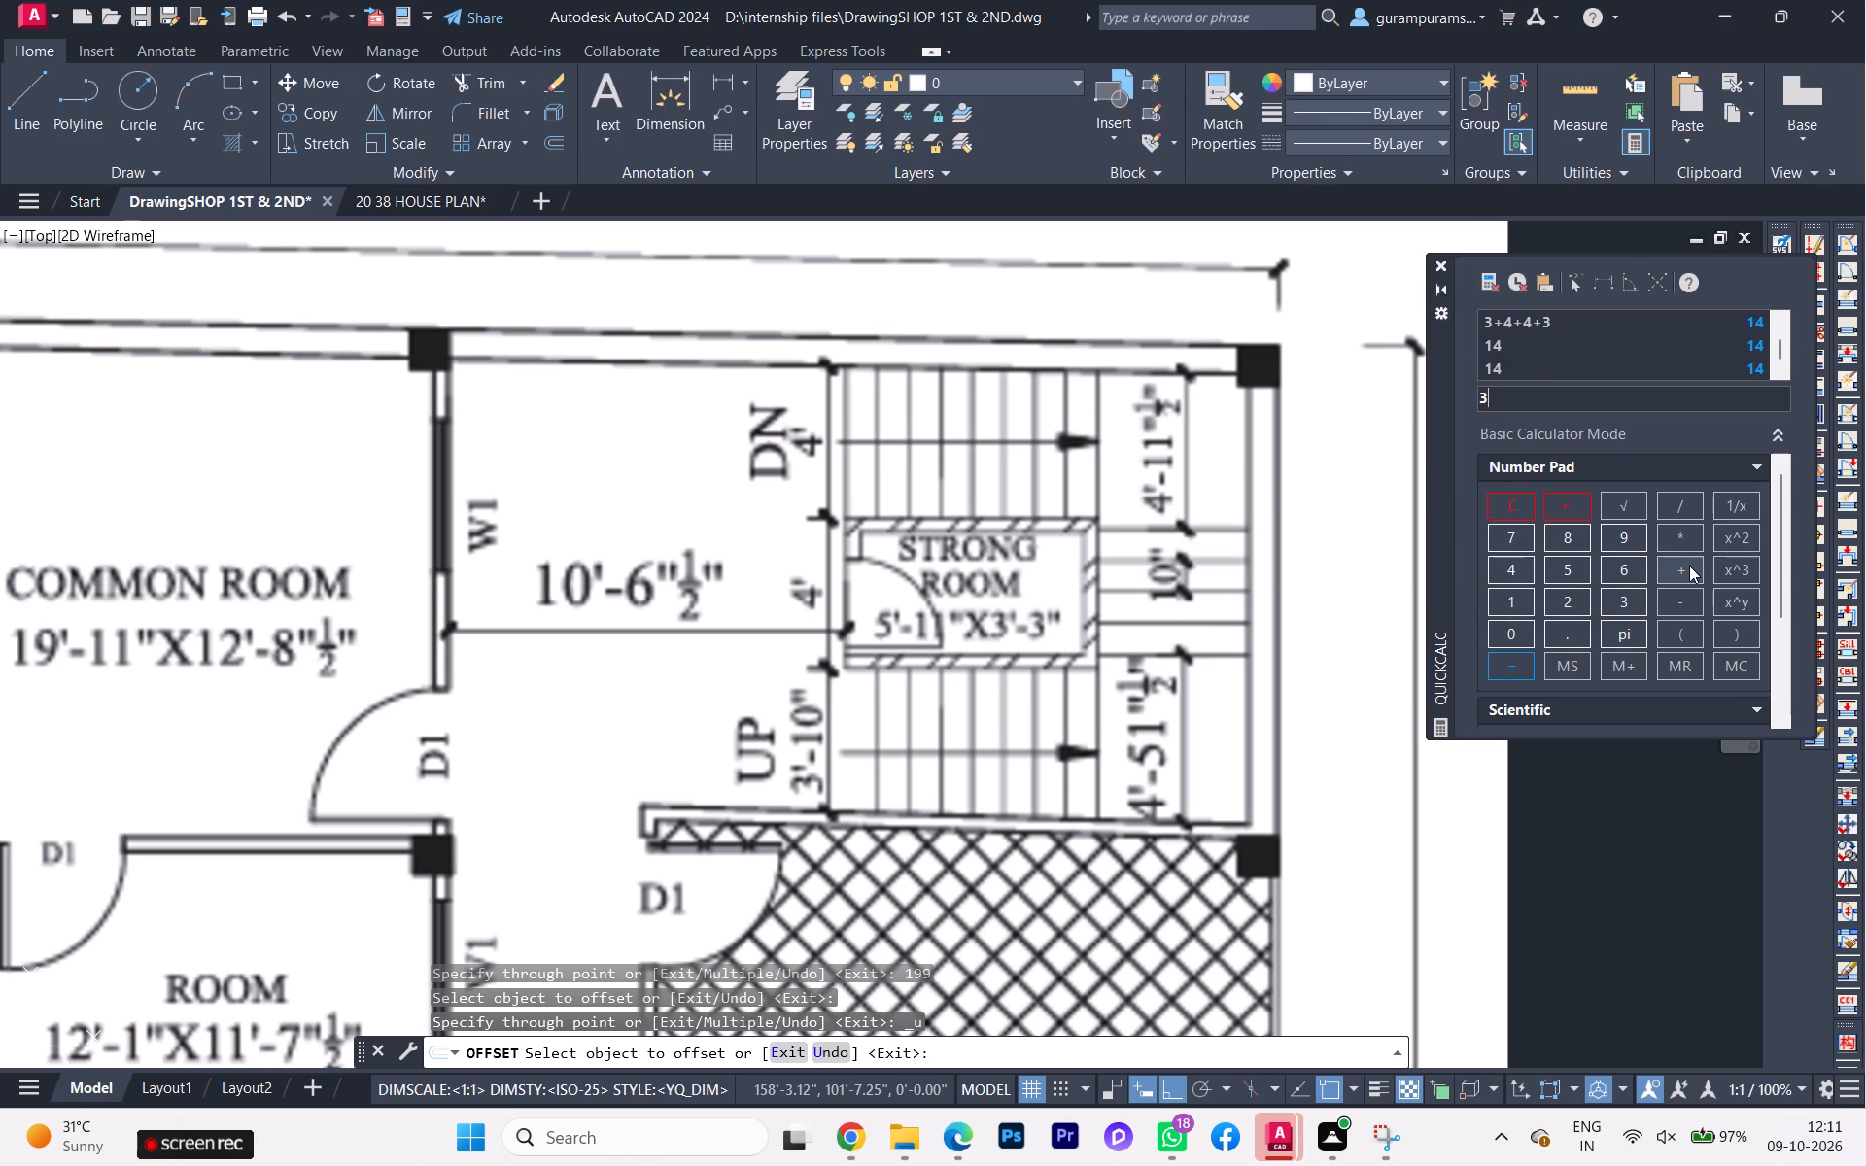
left_click(1689, 566)
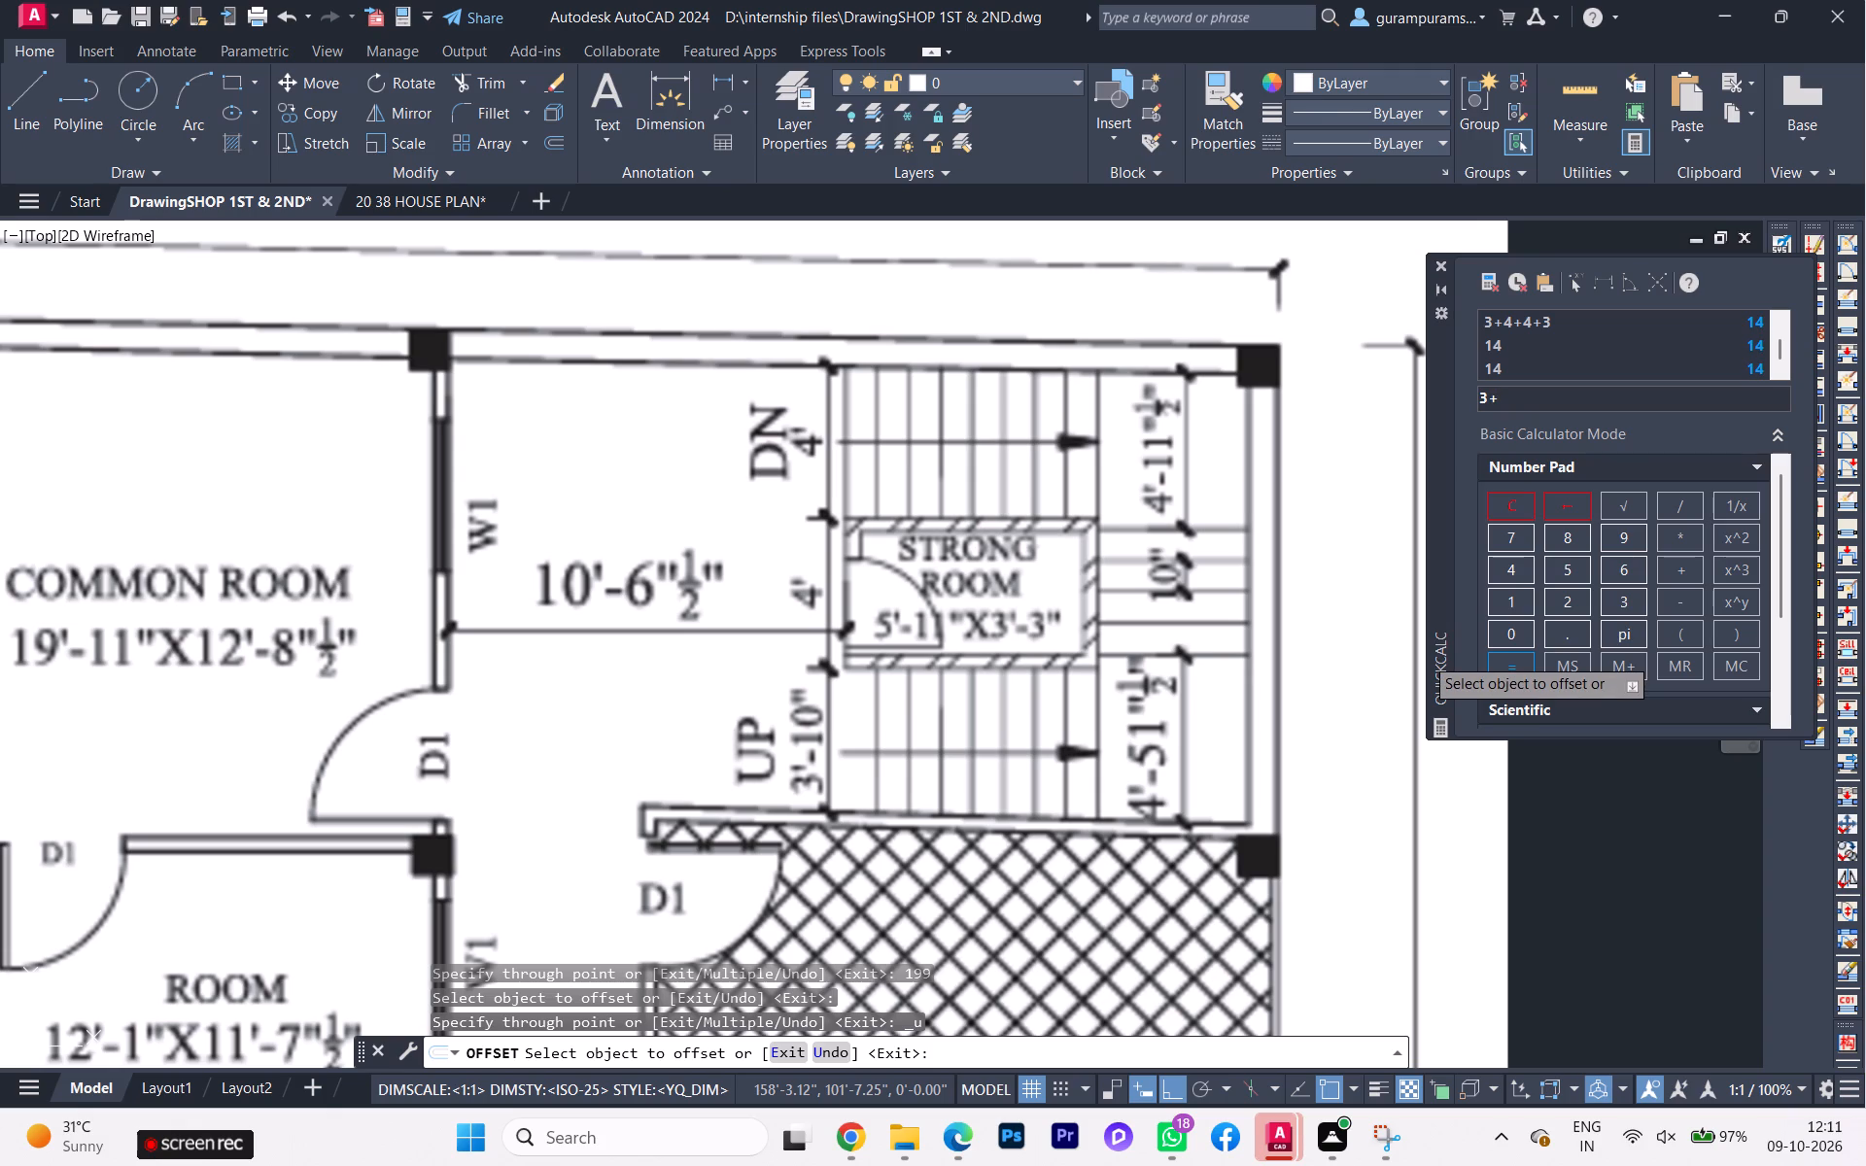
double_click(1525, 609)
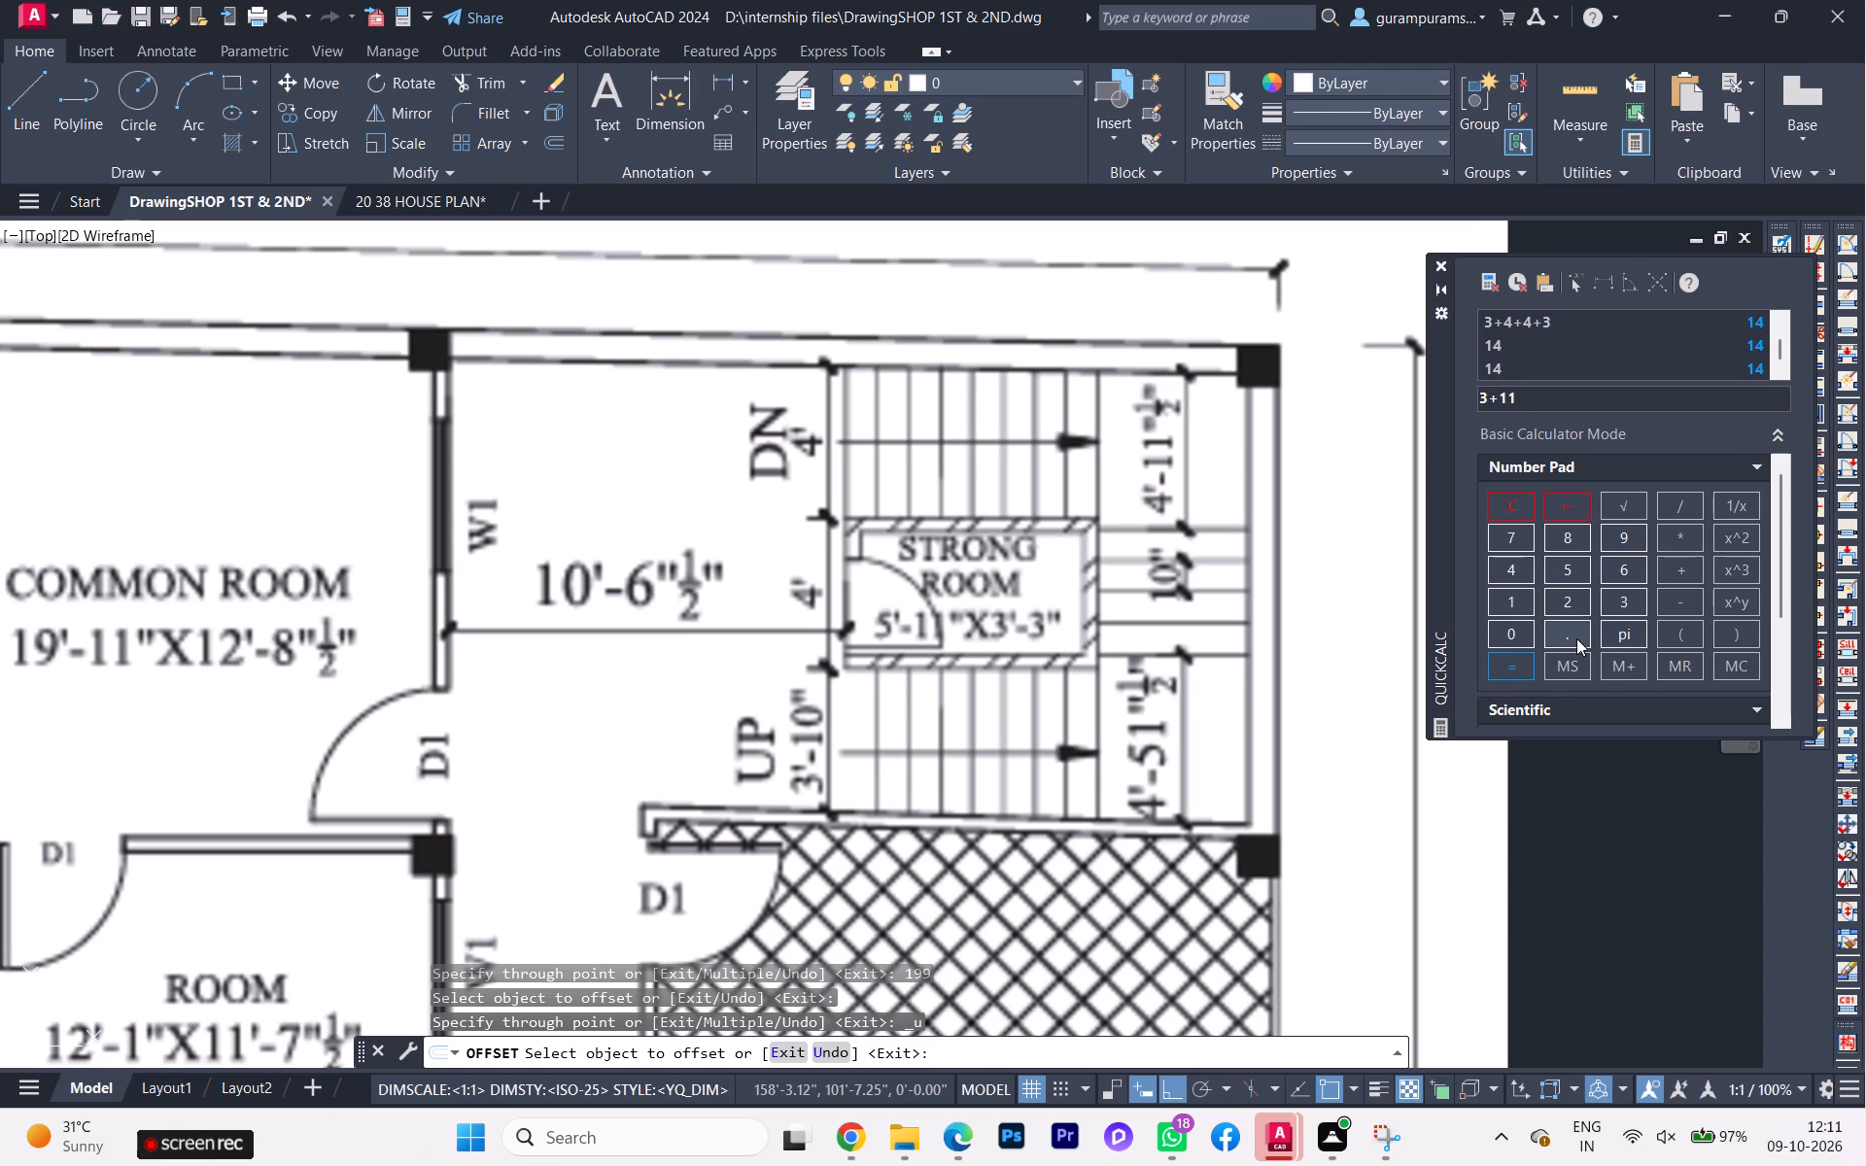
left_click(1575, 635)
left_click(1570, 566)
left_click(1691, 565)
left_click(1572, 563)
left_click(1516, 597)
left_click(1562, 633)
left_click(1551, 571)
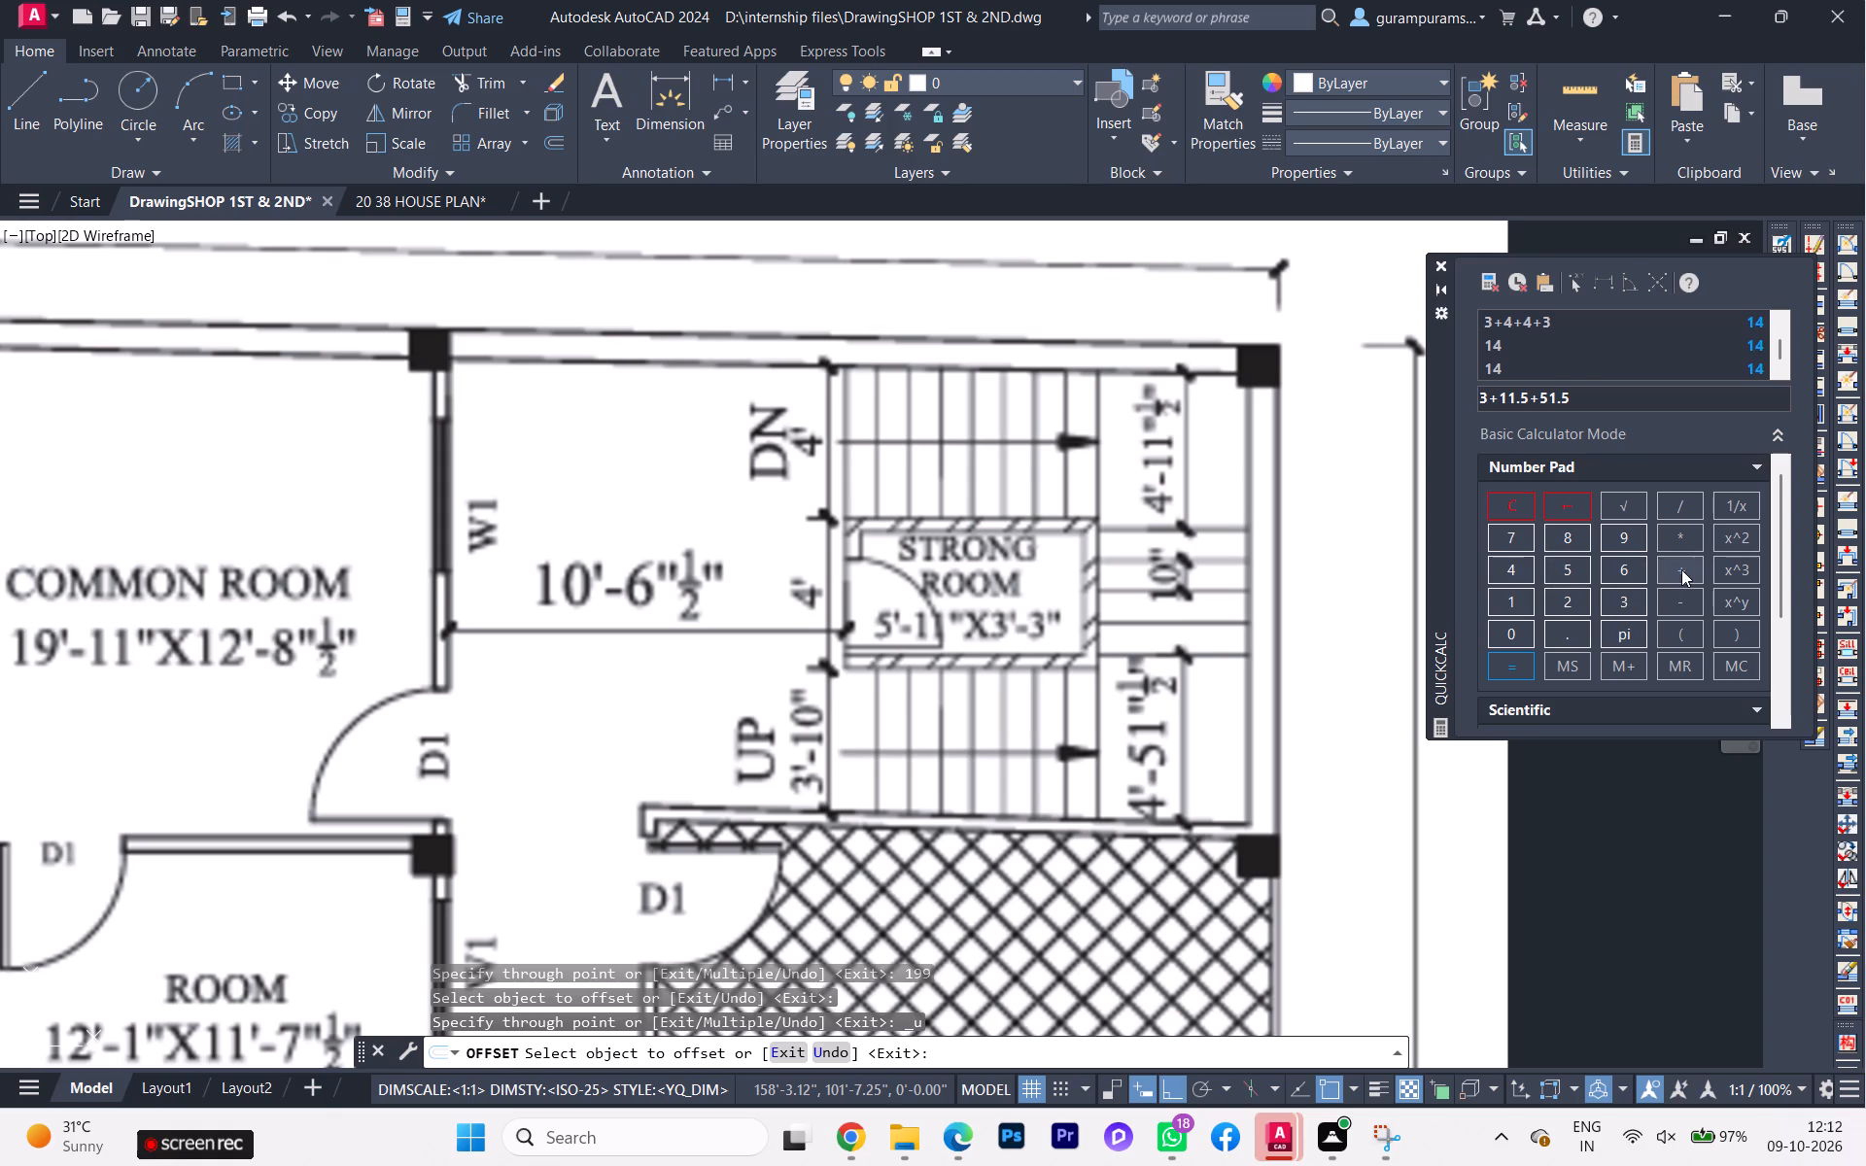
left_click(1681, 569)
key("BackSpace")
key("Return")
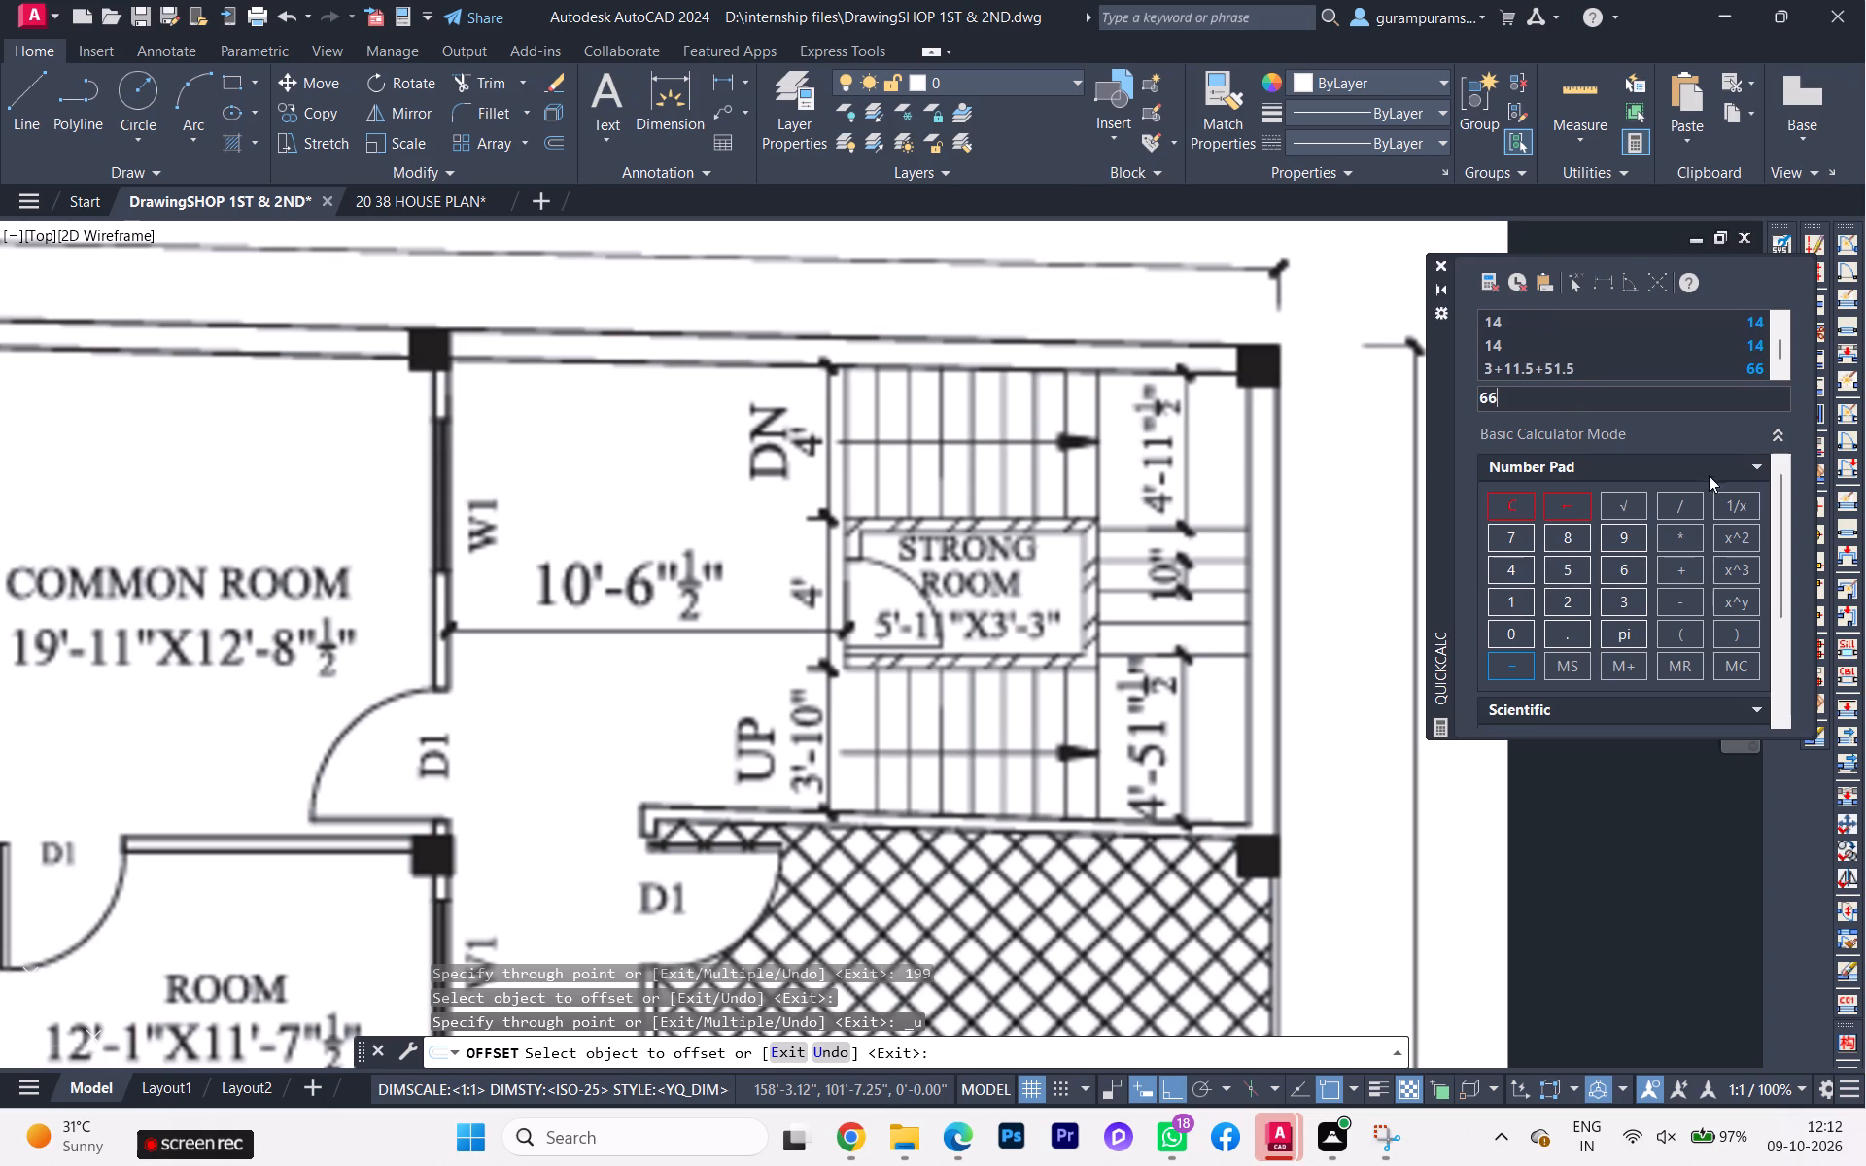
Divide the 66-inch sum by 12 to convert it to feet.
left_click(1688, 503)
left_click(1508, 600)
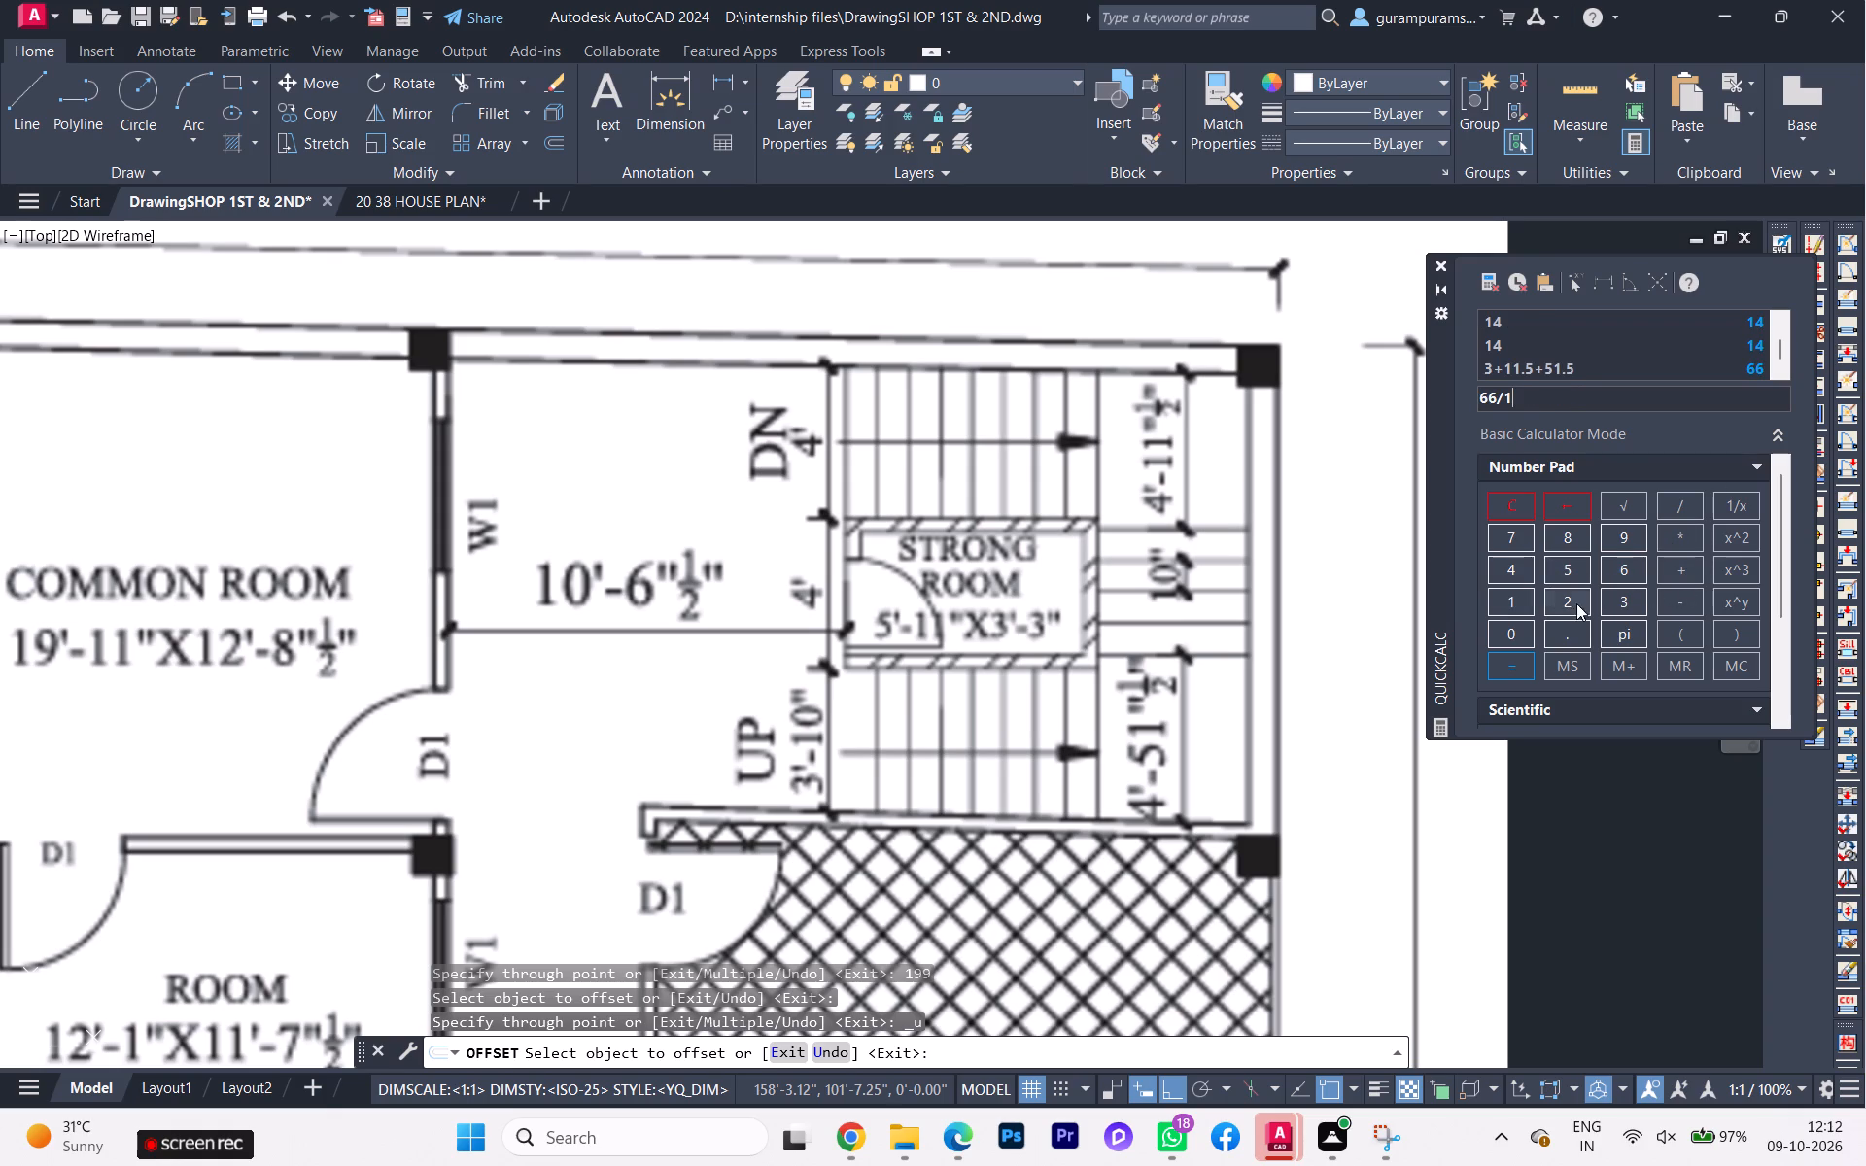
left_click(1564, 600)
left_click(1508, 657)
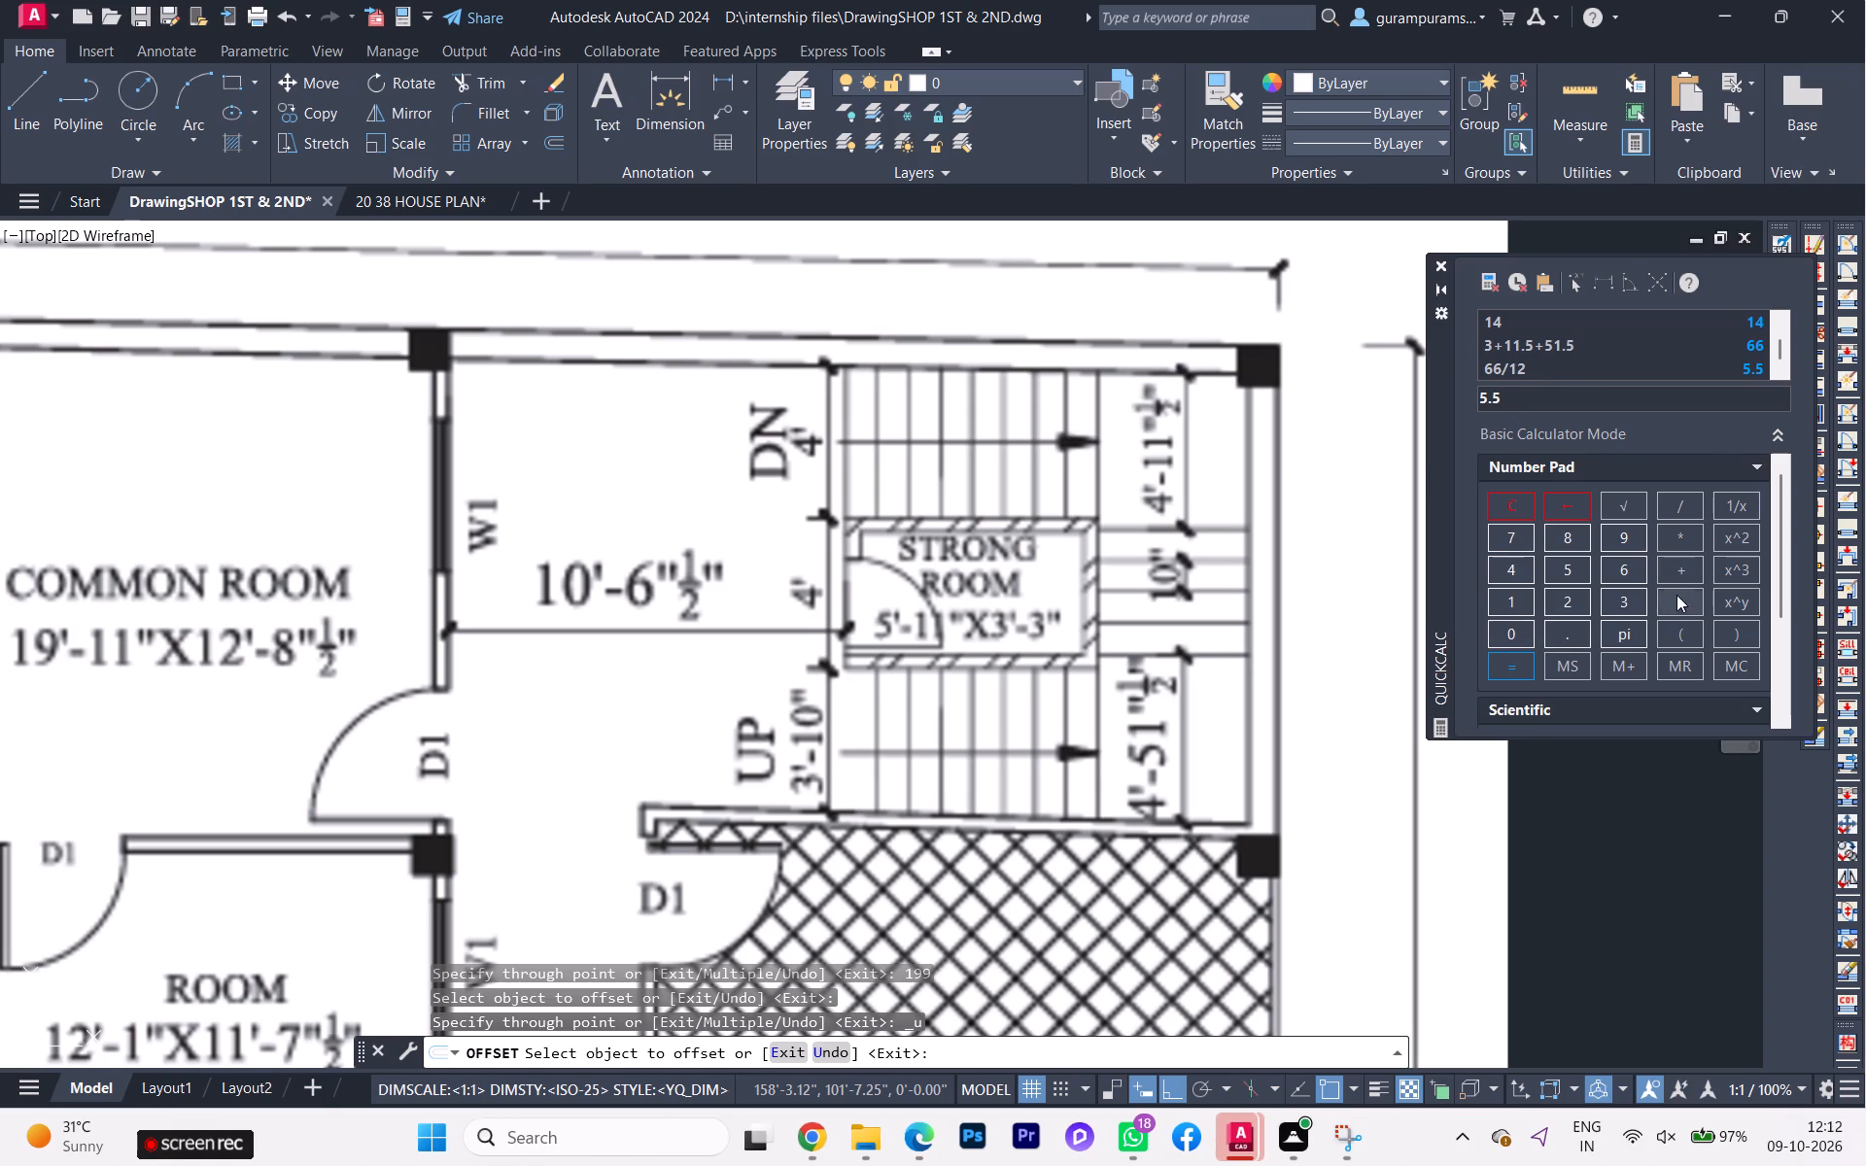
Add 14 to the 5.5-foot result in the calculator, and clear the entry.
left_click(1678, 565)
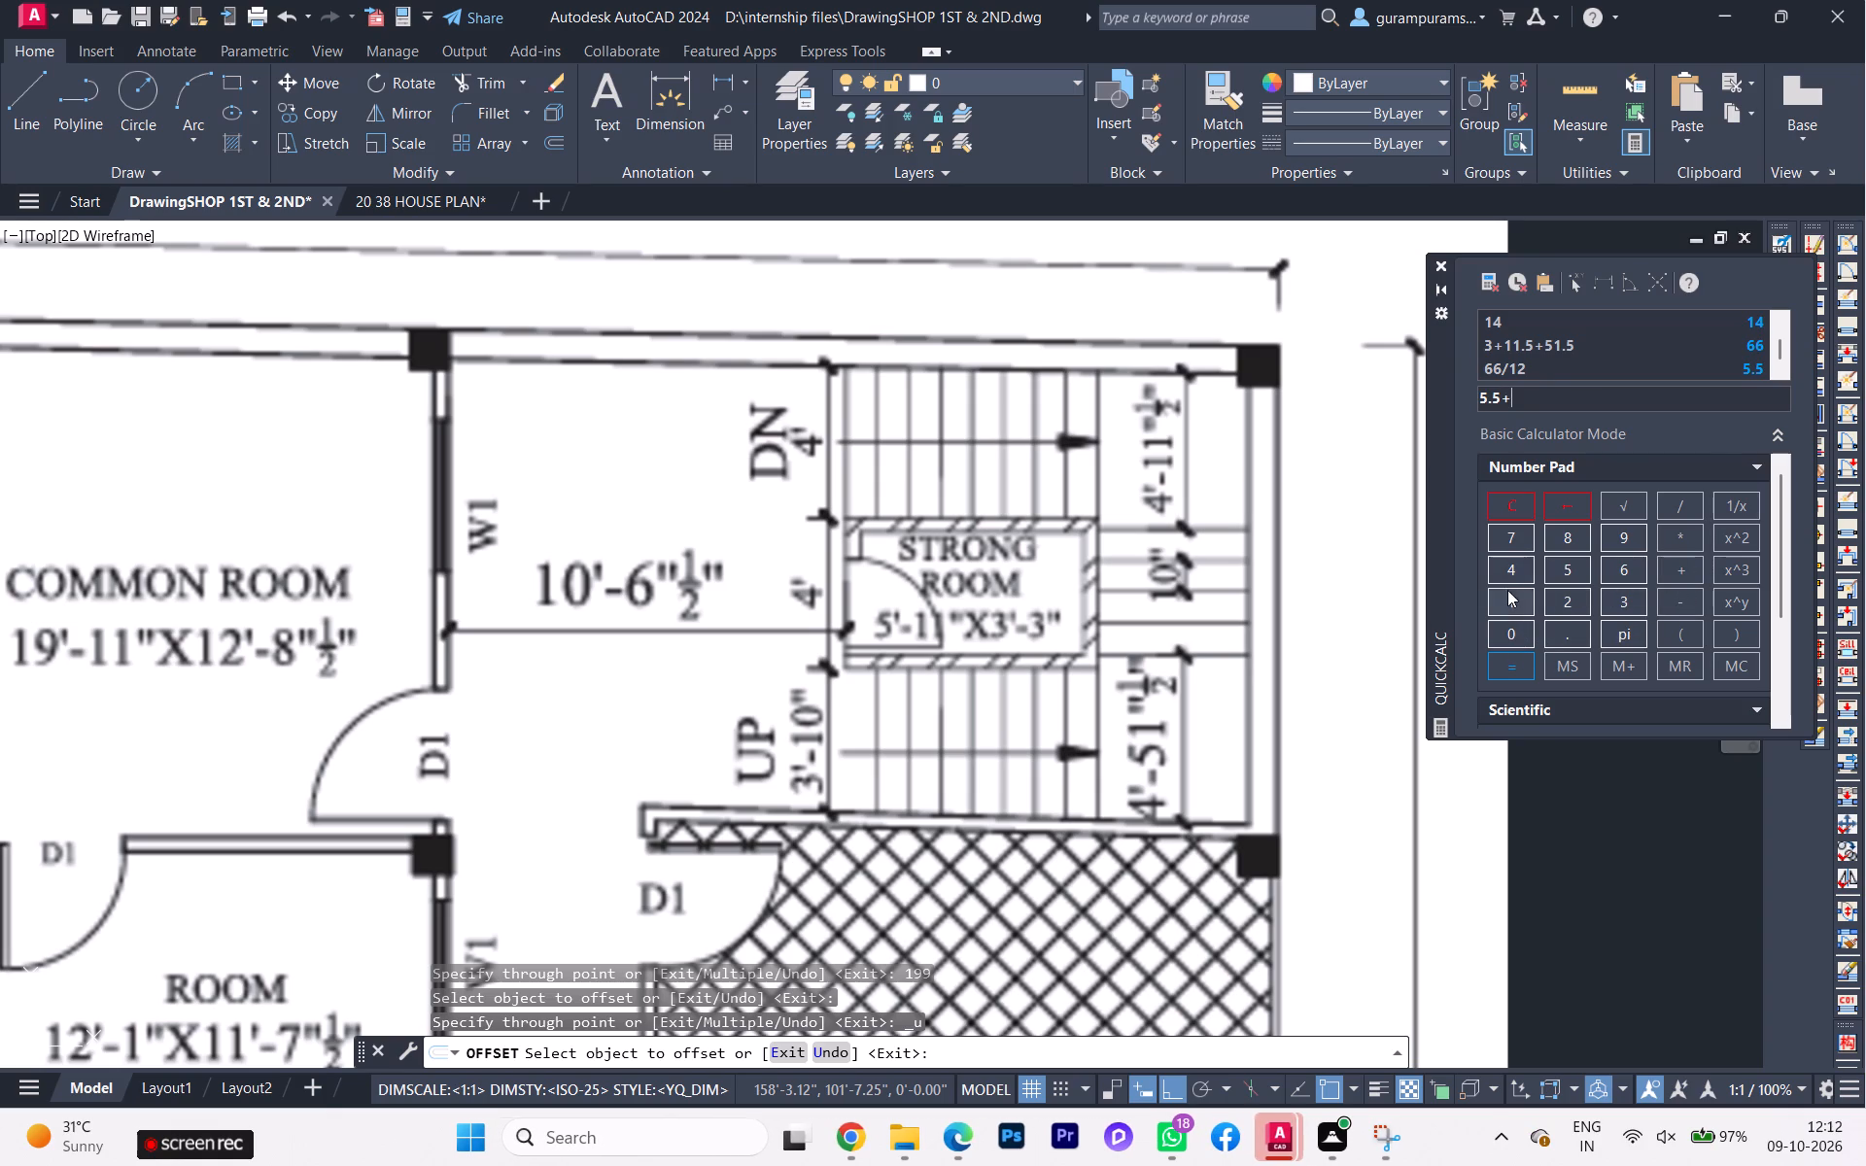
left_click(1507, 590)
left_click(1505, 571)
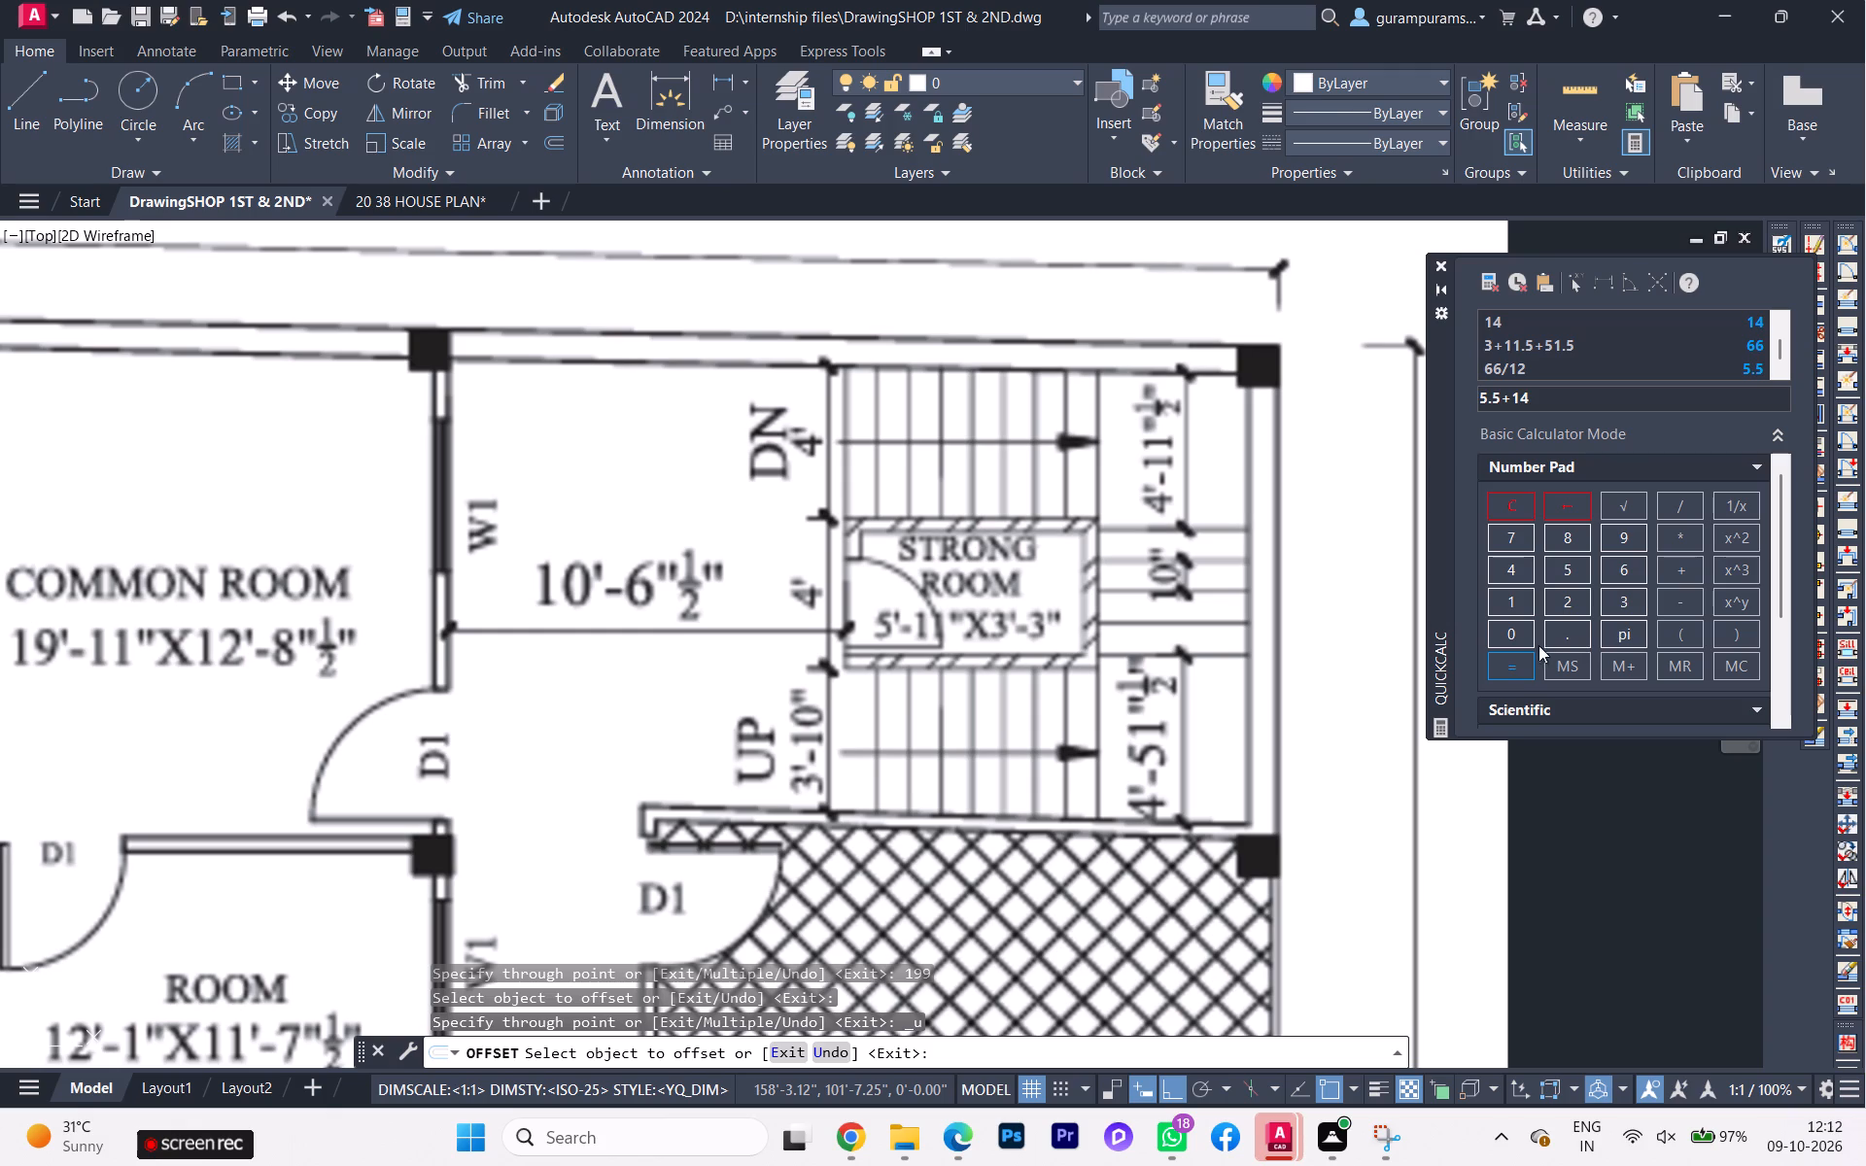
left_click(1525, 660)
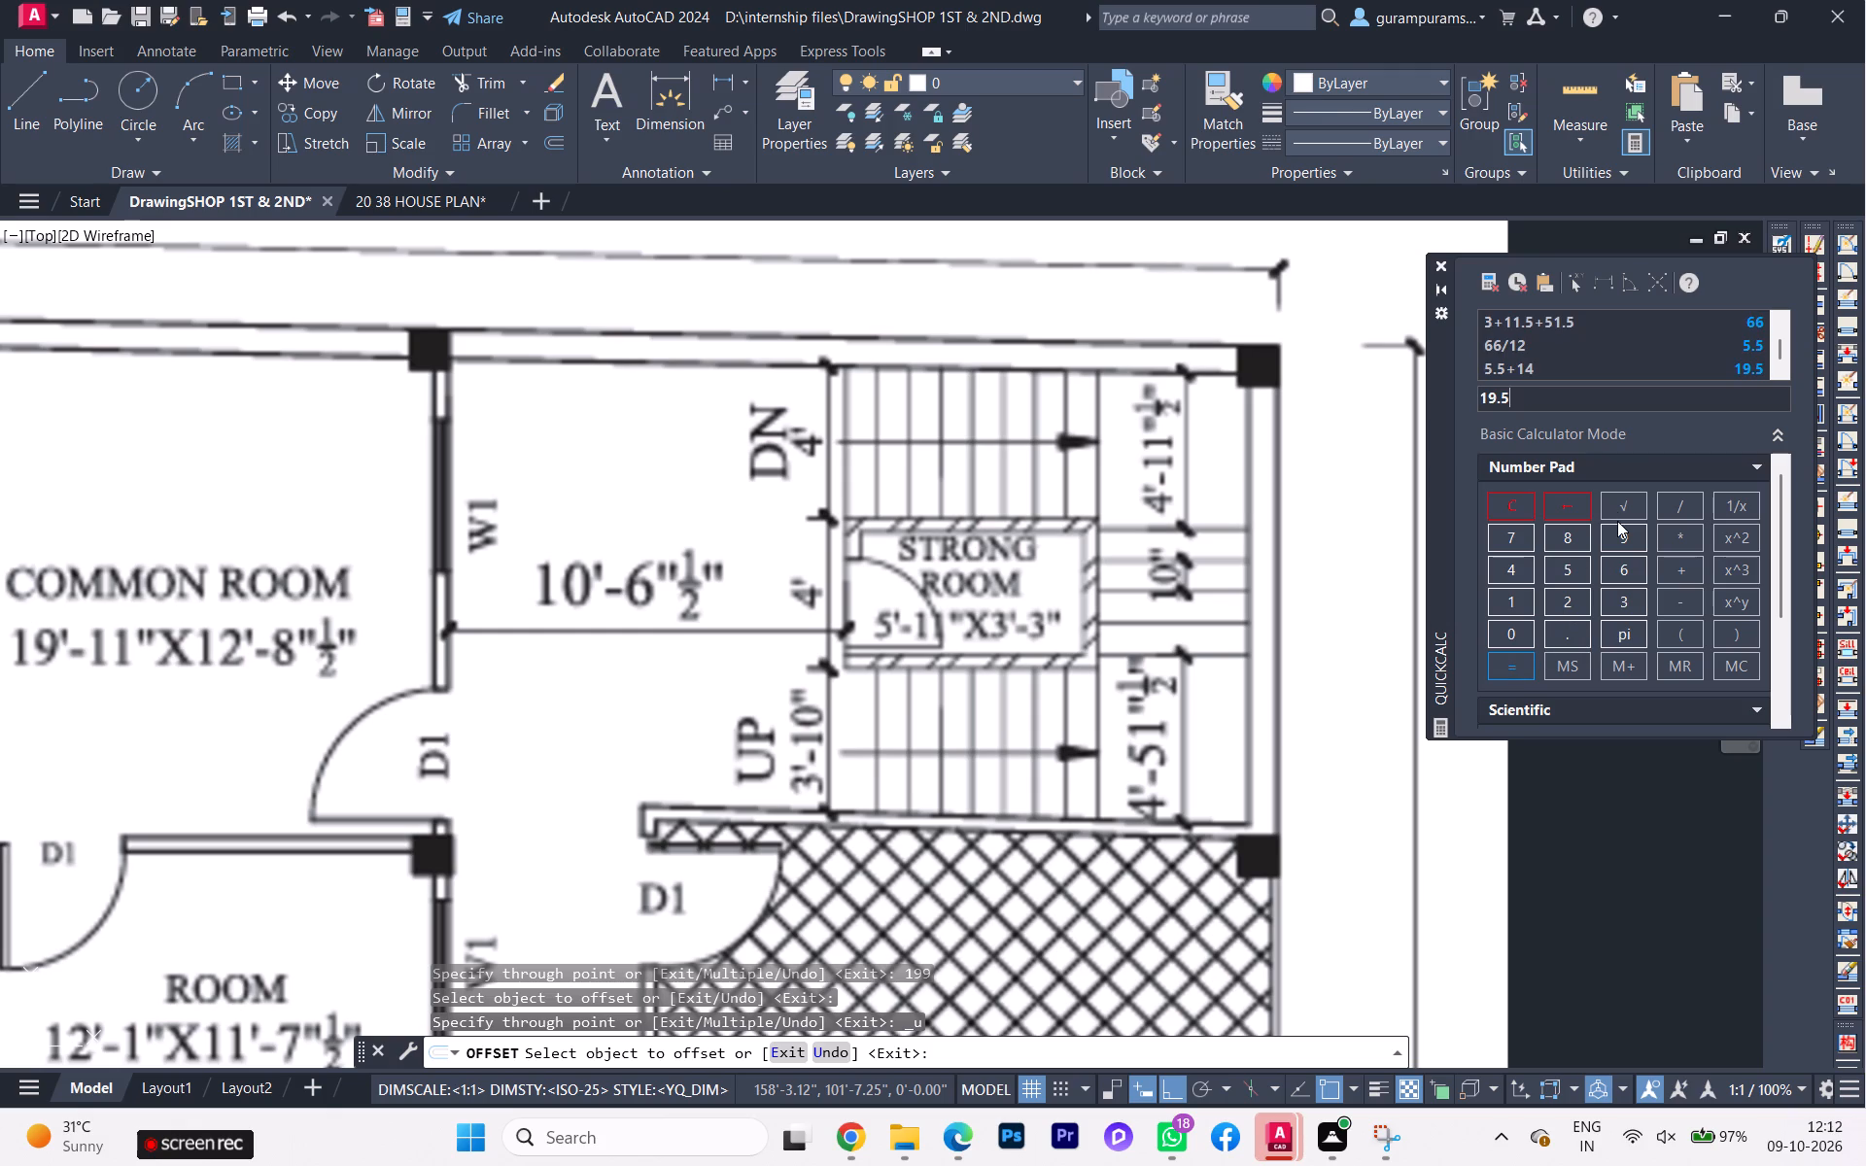
scroll(1640, 497, "up", 3)
left_click(1503, 505)
scroll(1745, 342, "up", 2)
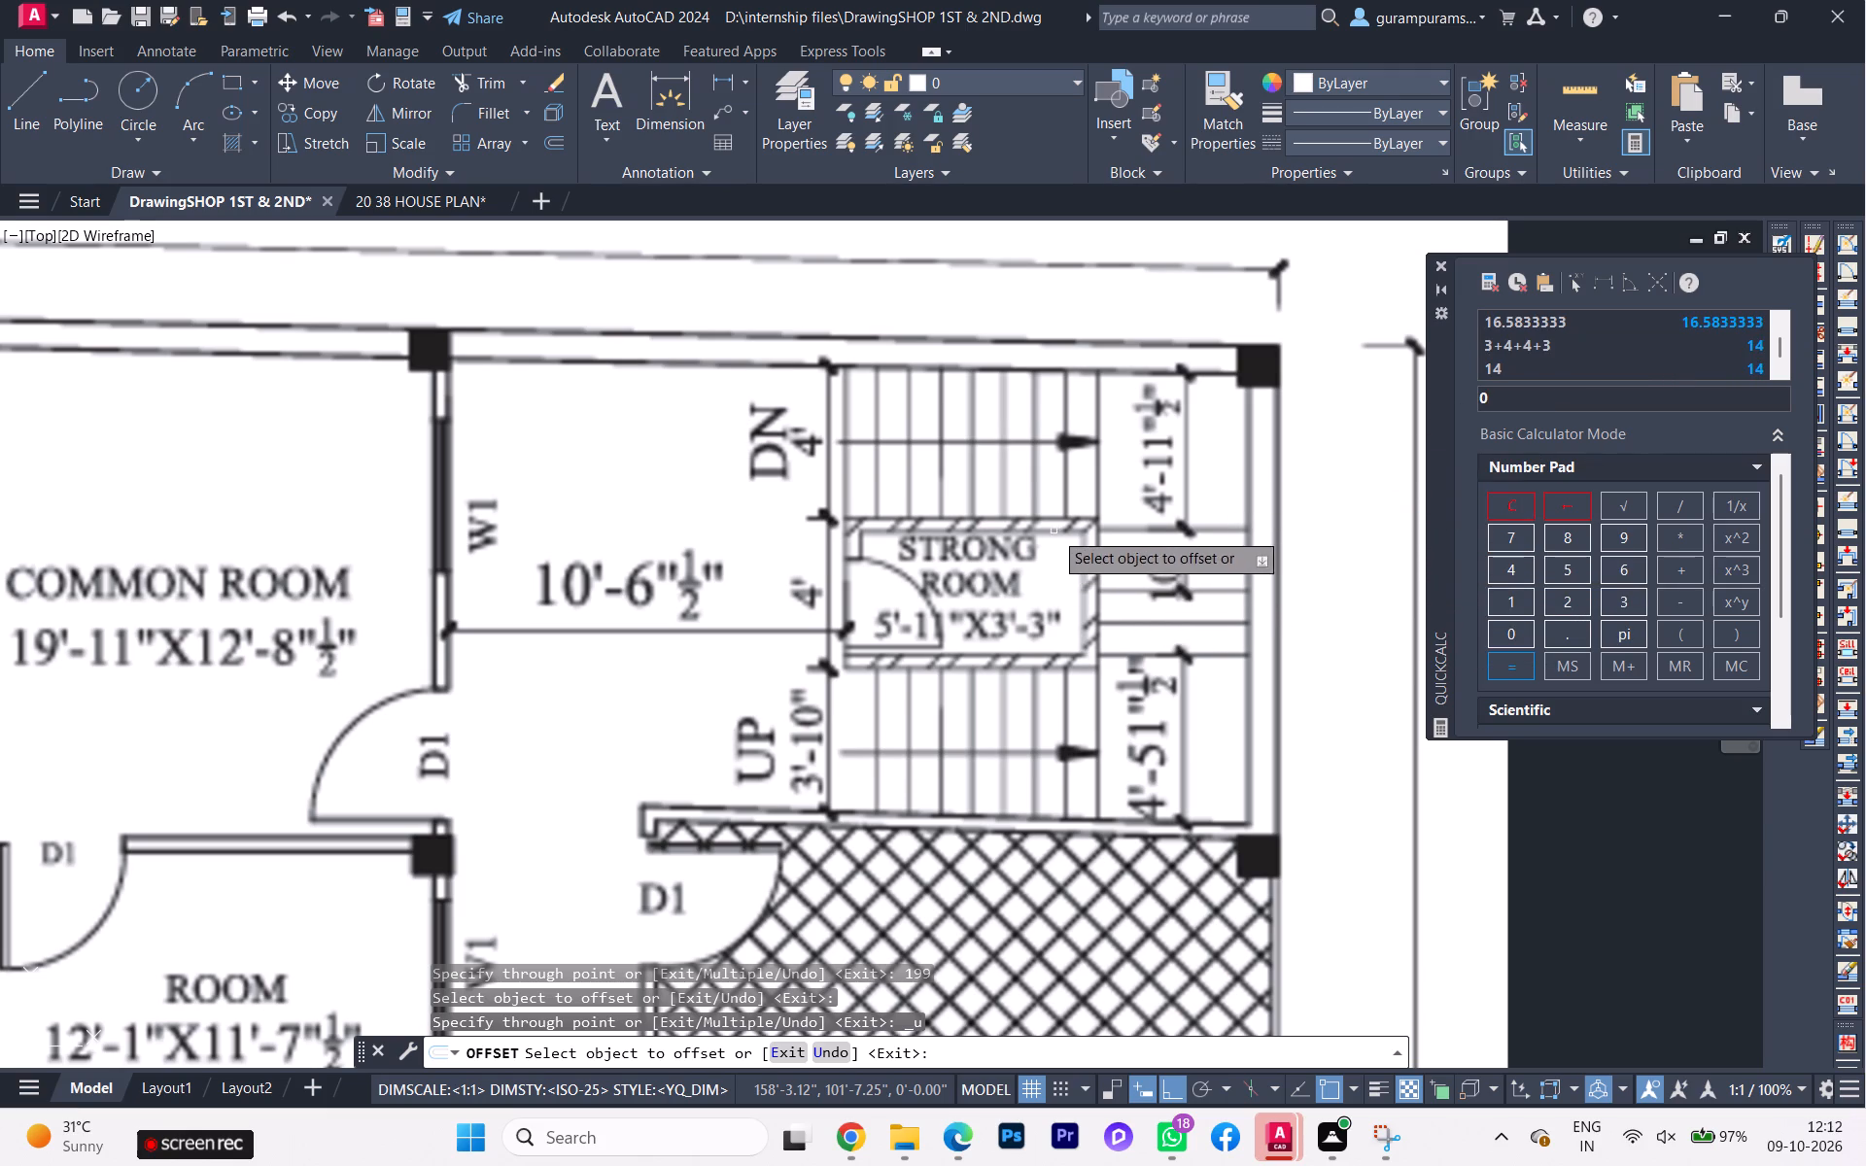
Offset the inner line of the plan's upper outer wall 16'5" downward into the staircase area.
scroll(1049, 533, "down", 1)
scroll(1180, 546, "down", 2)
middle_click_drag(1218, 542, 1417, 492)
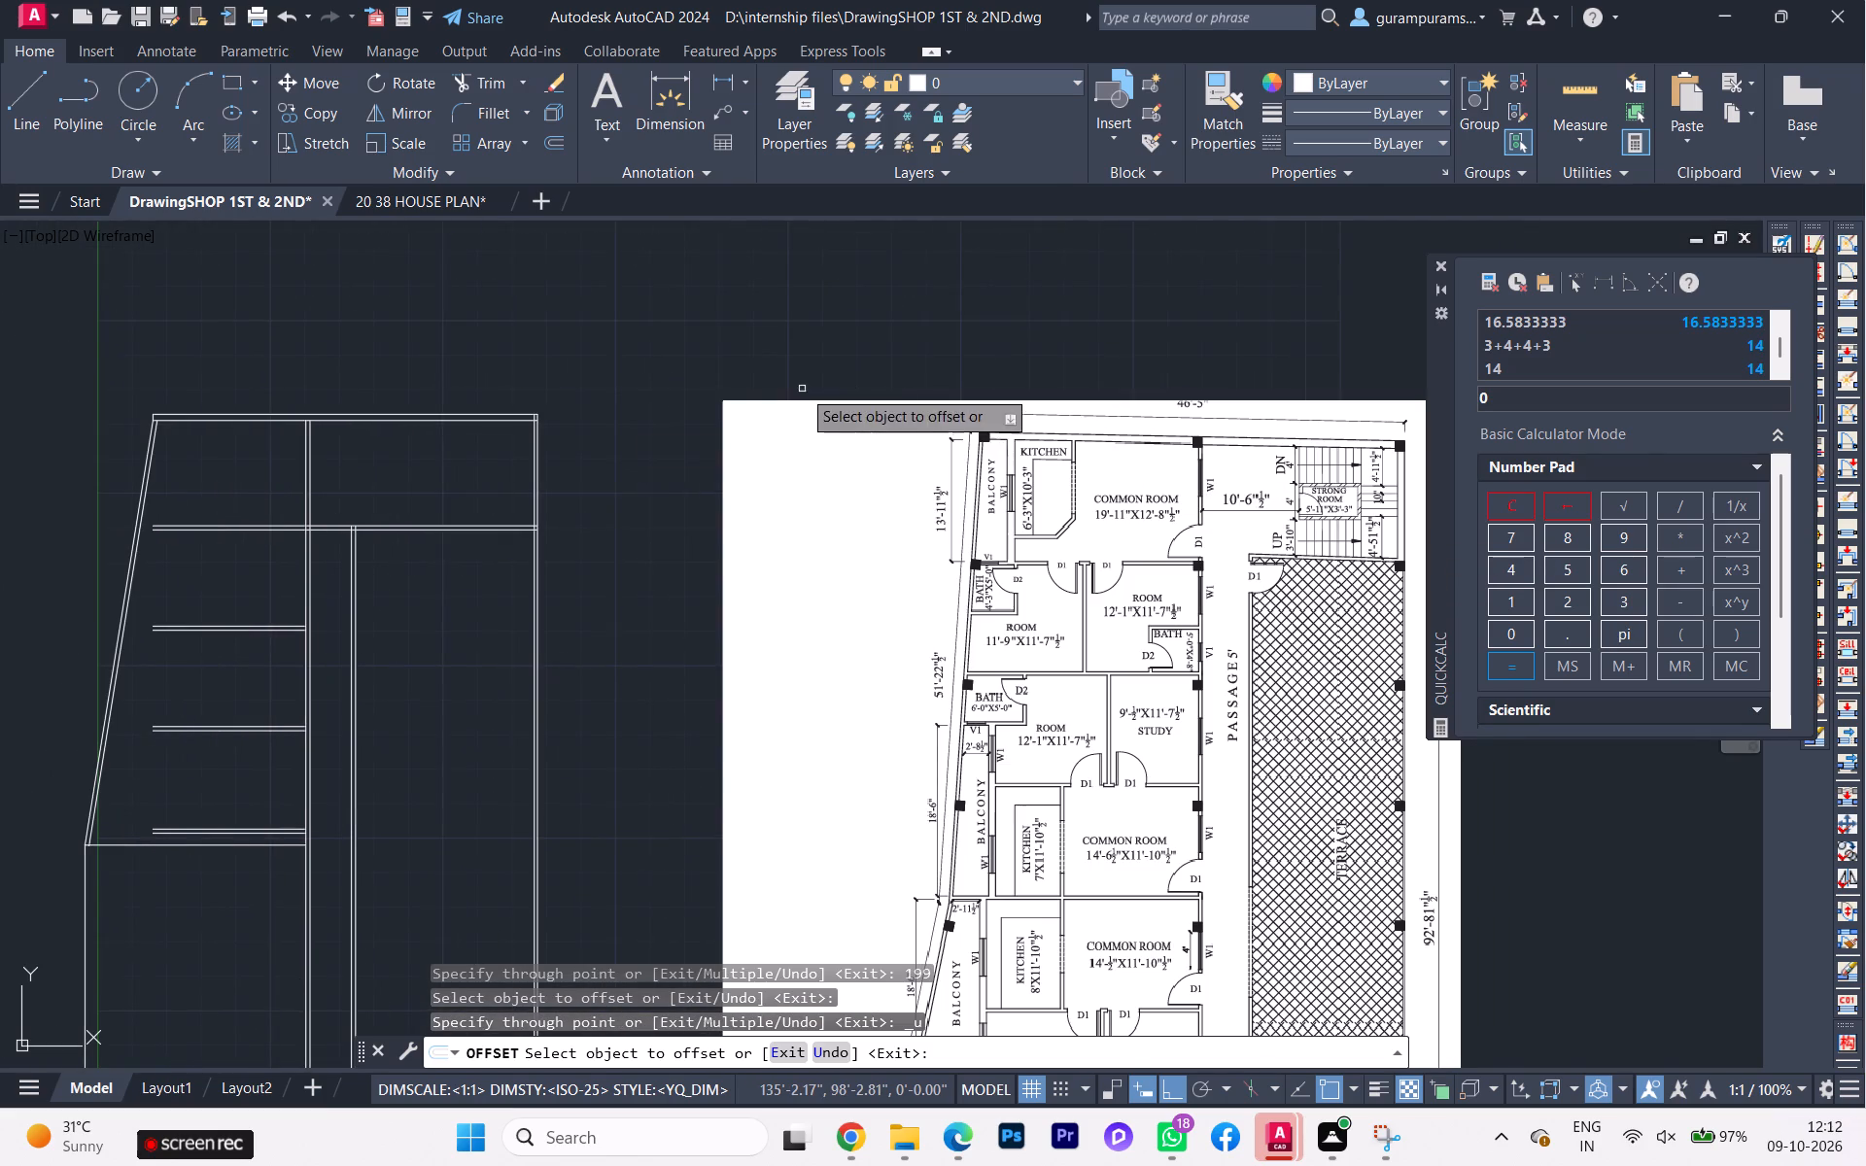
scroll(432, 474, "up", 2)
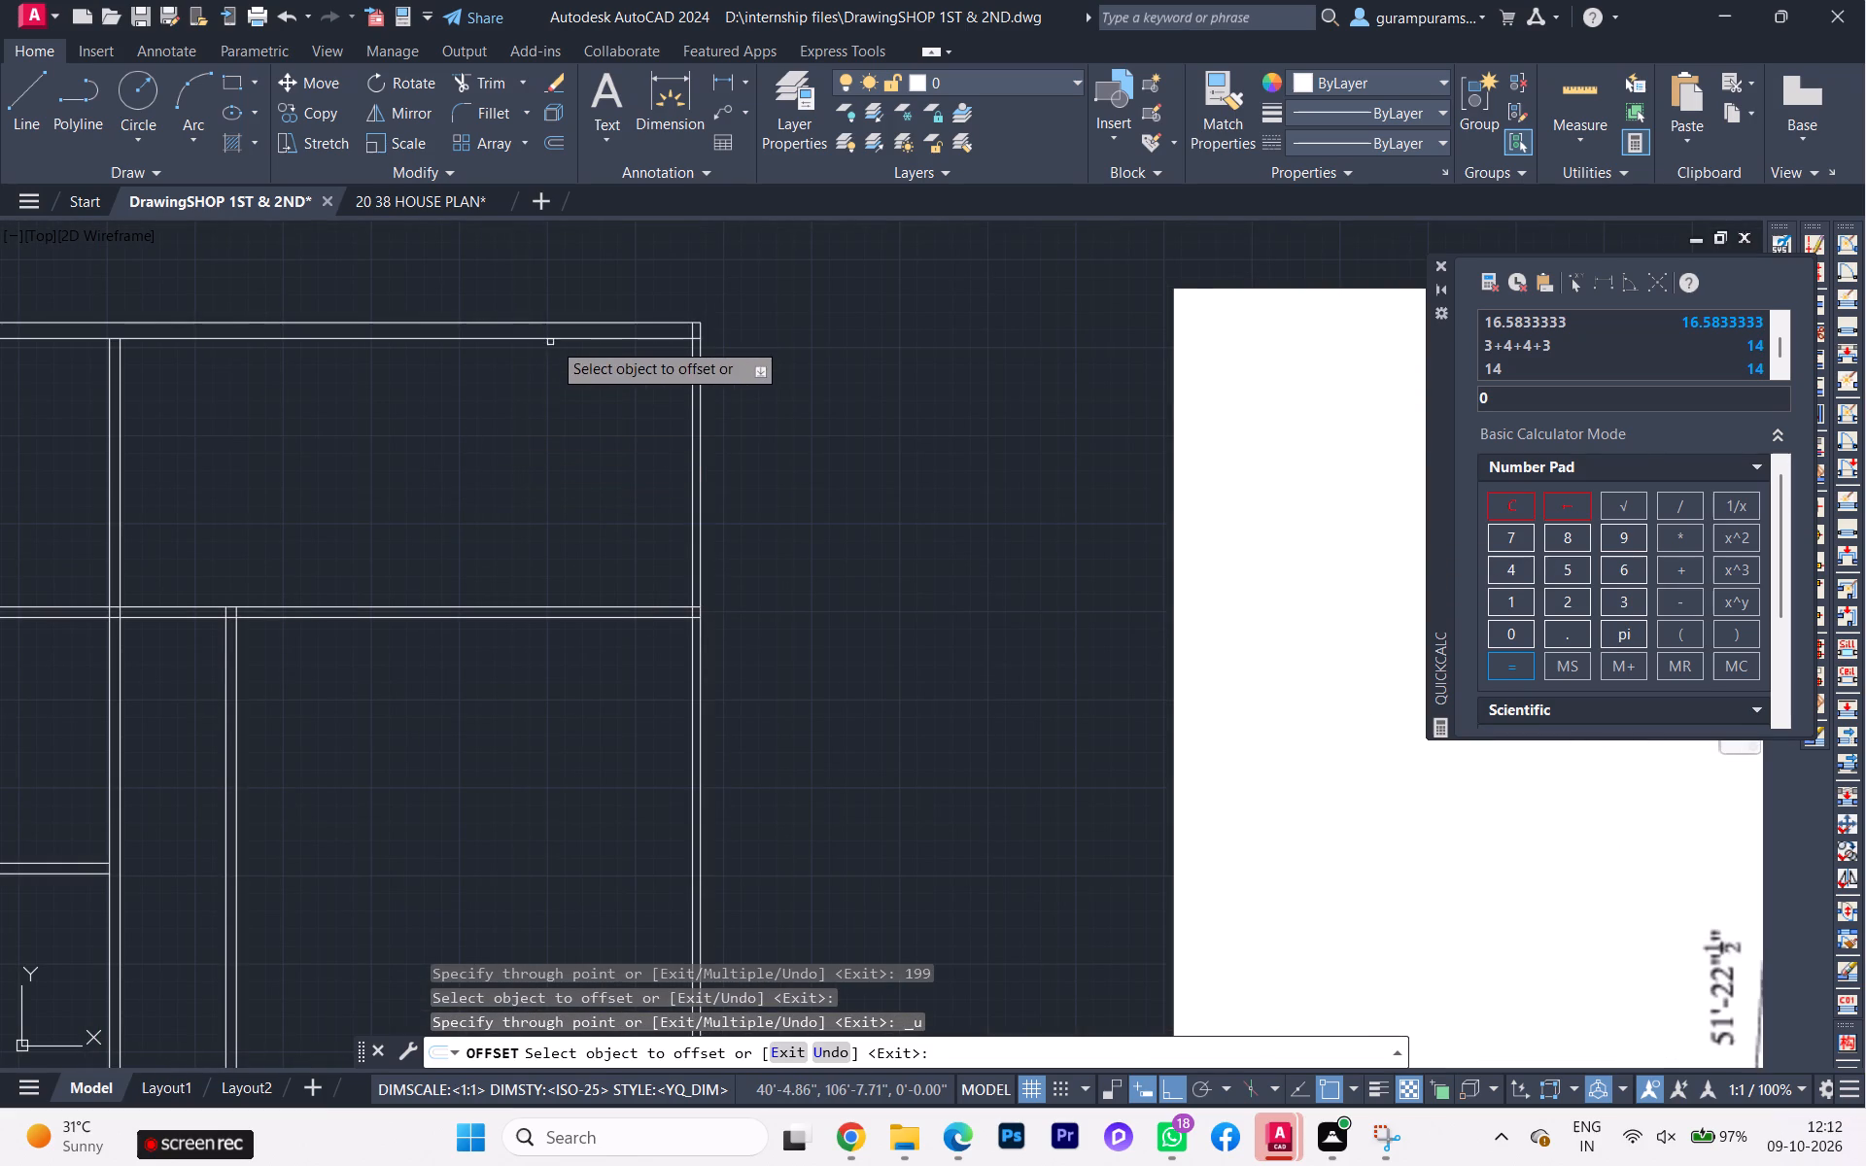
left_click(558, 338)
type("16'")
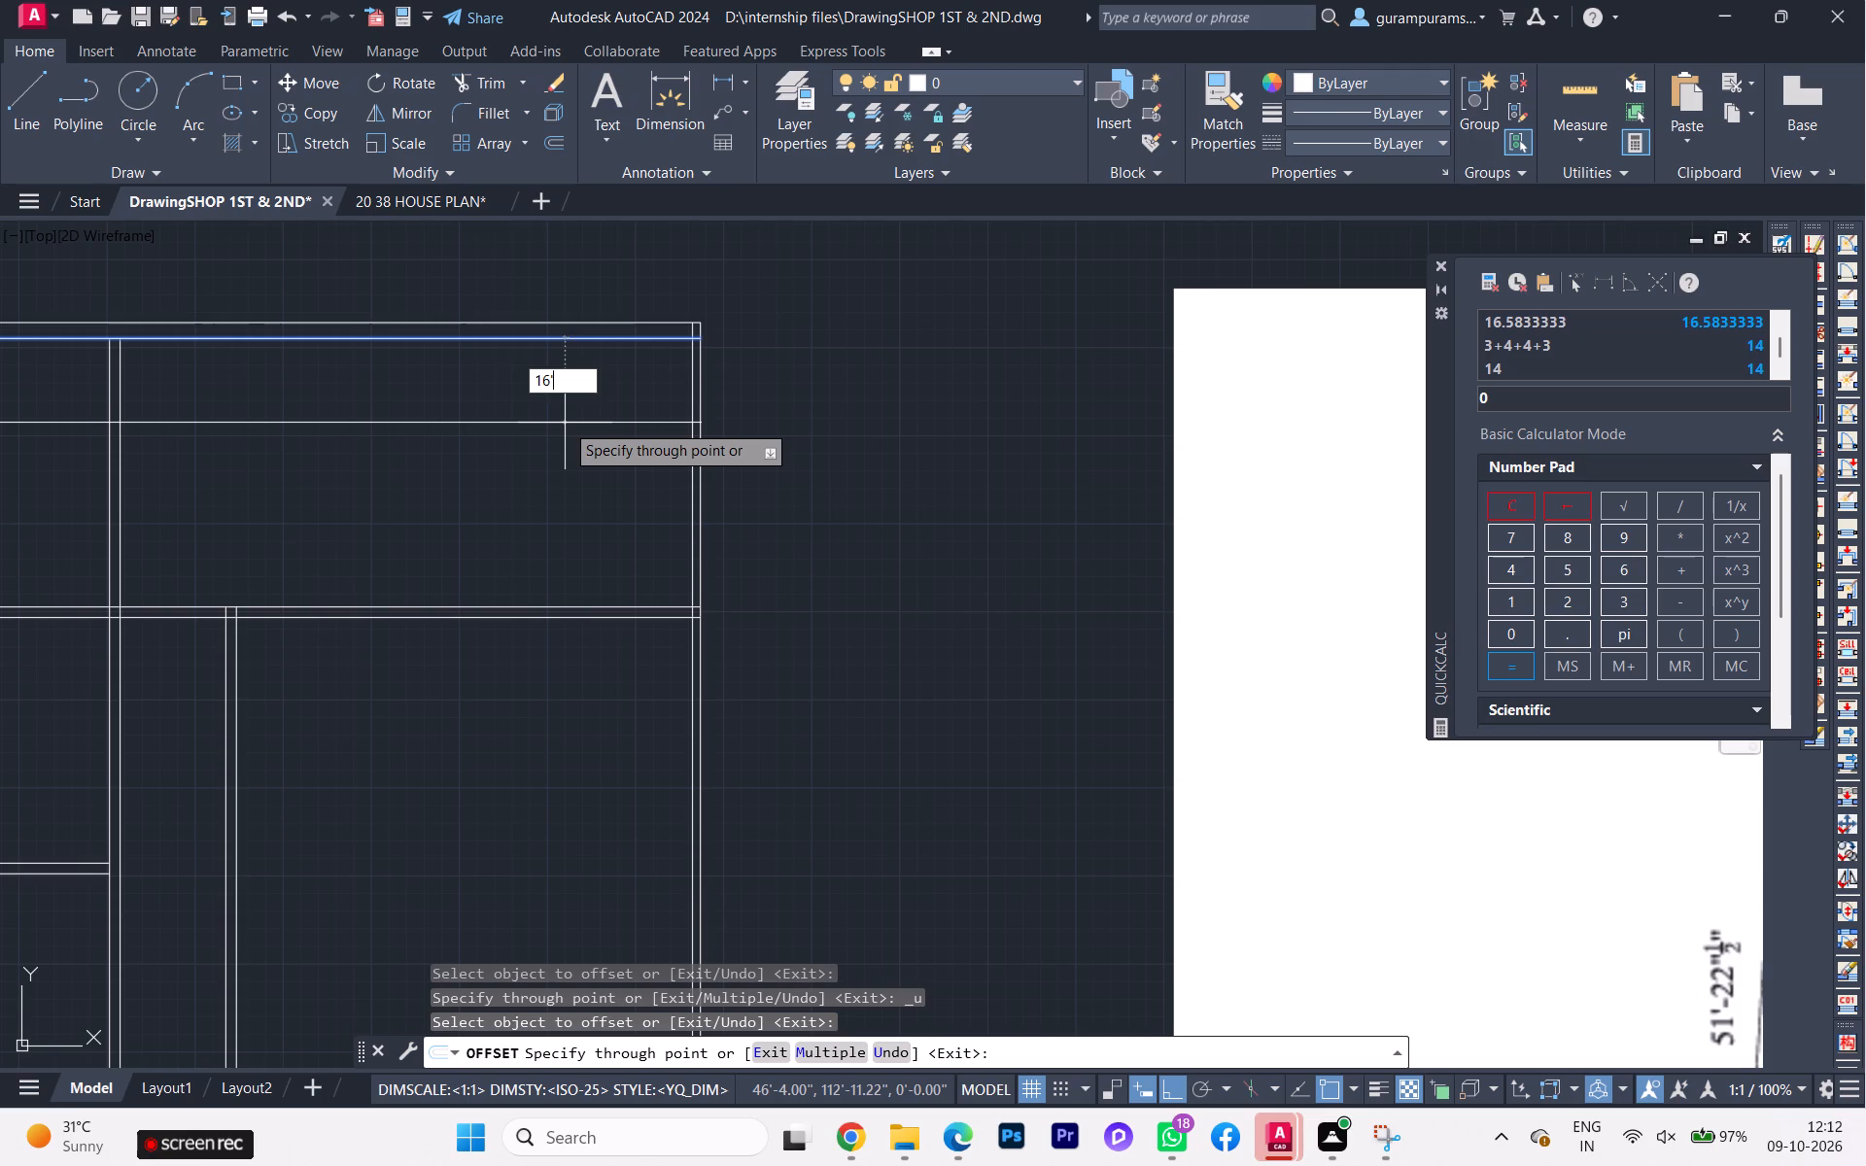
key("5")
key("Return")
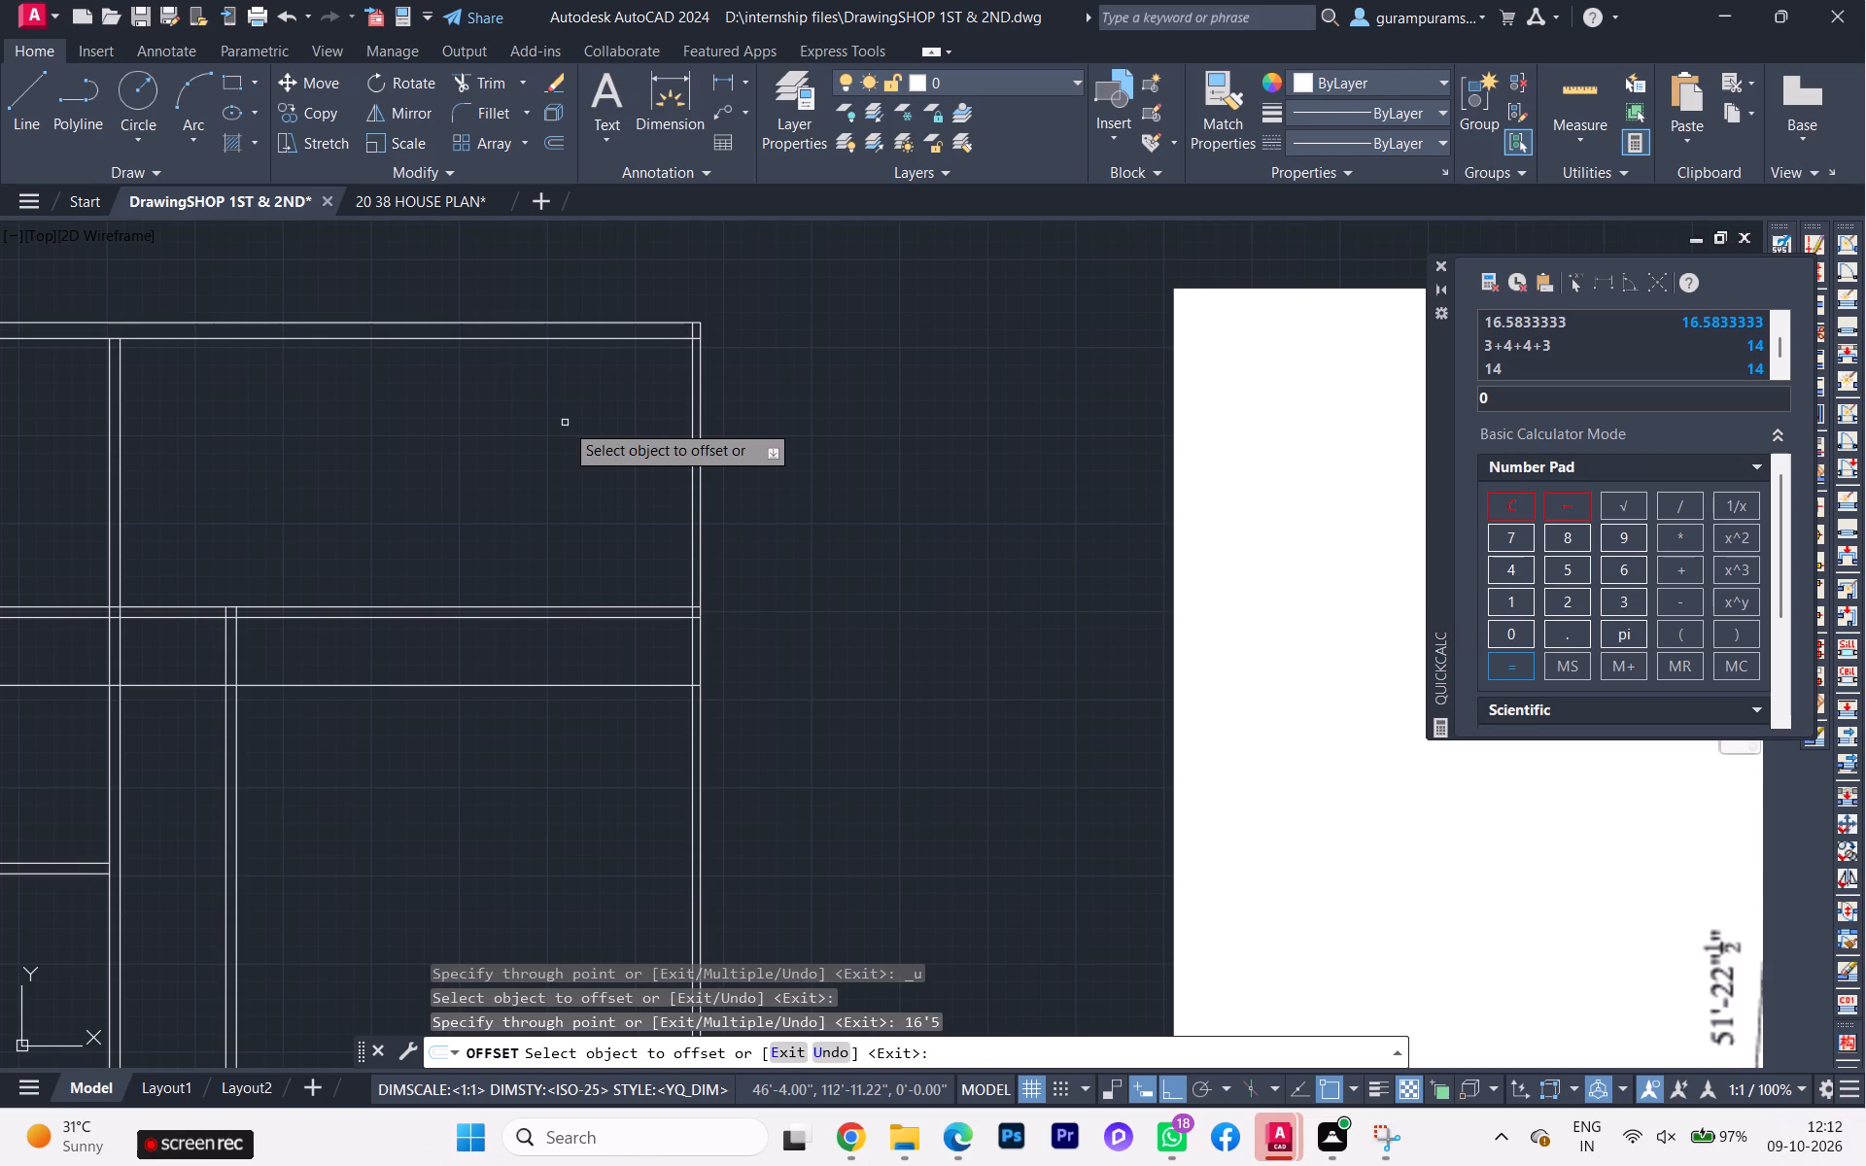
Examine the staircase, strong room and passage dimensions on the reference plan image.
scroll(650, 505, "down", 2)
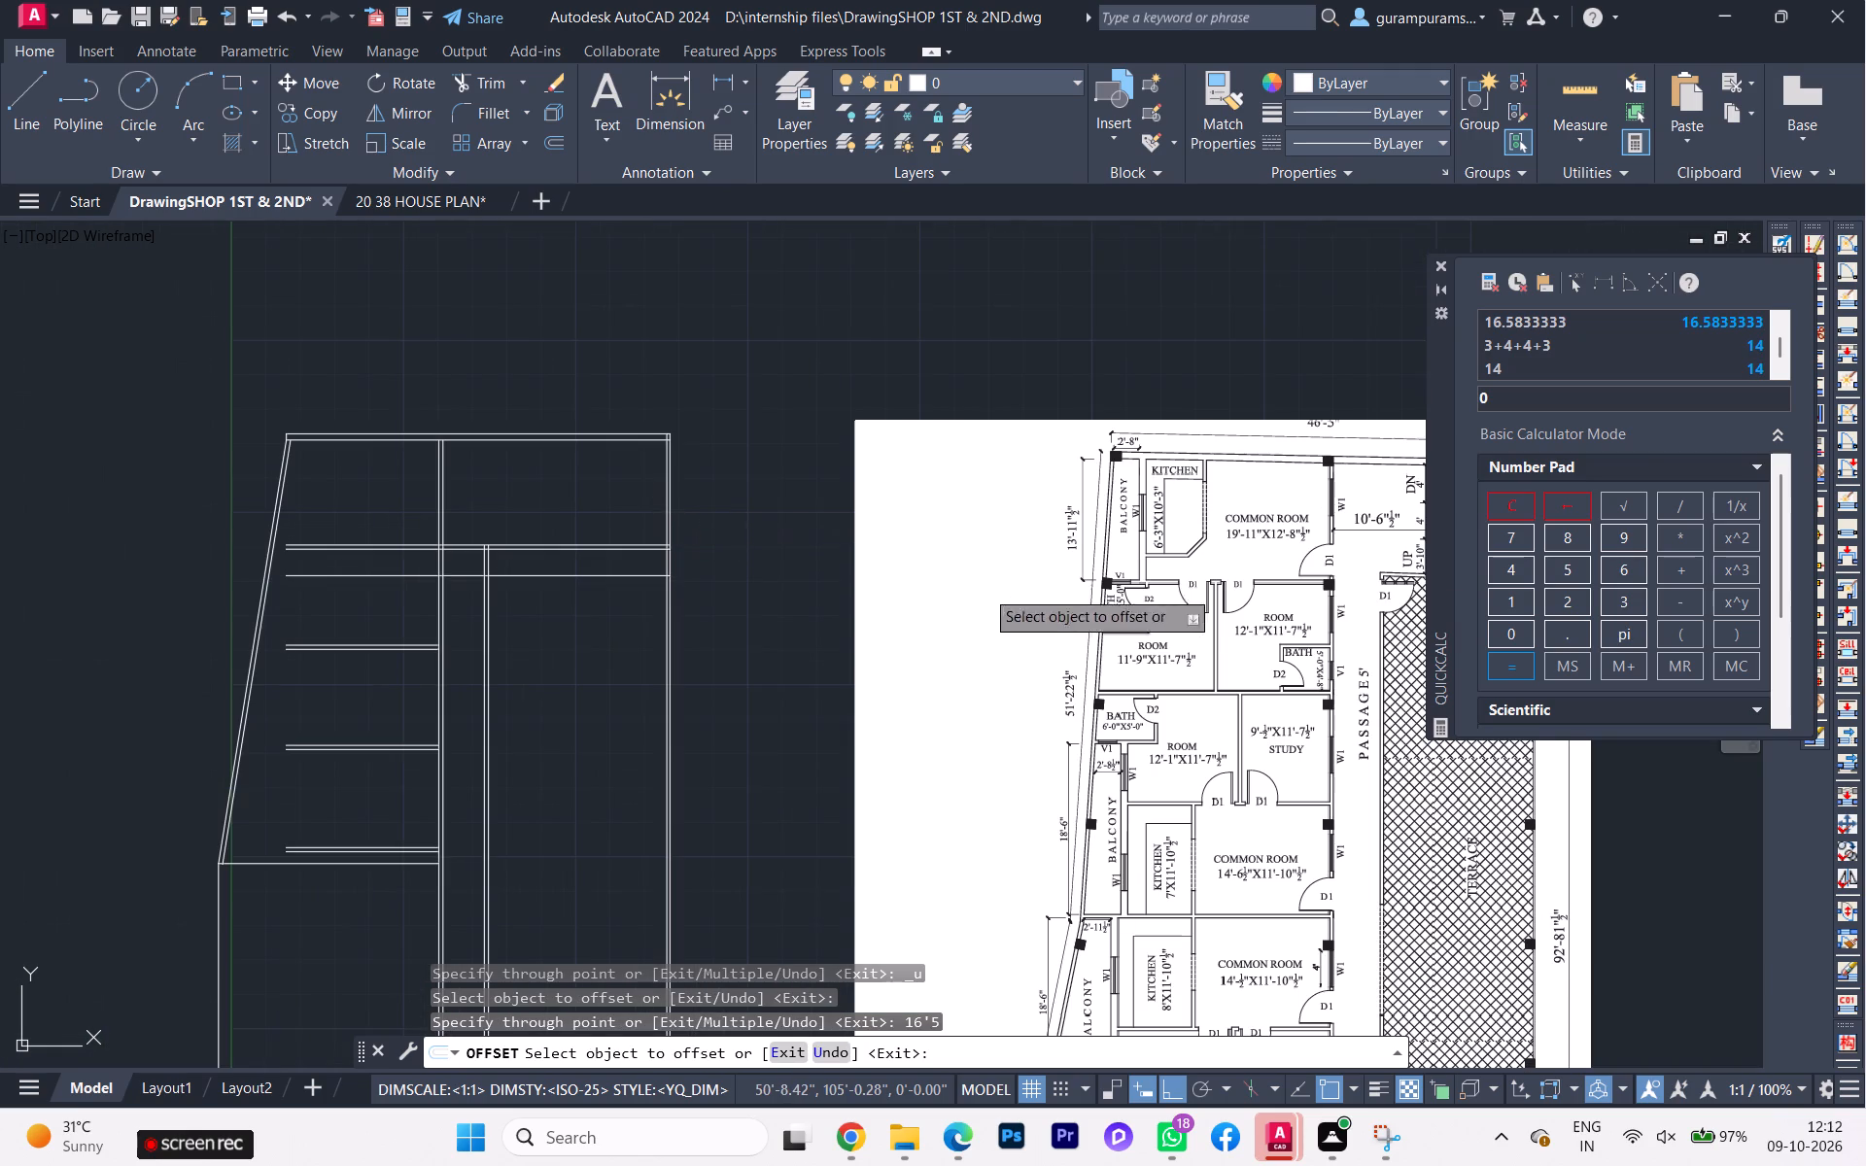
scroll(1397, 653, "up", 2)
scroll(1293, 538, "down", 2)
middle_click_drag(1246, 537, 1194, 539)
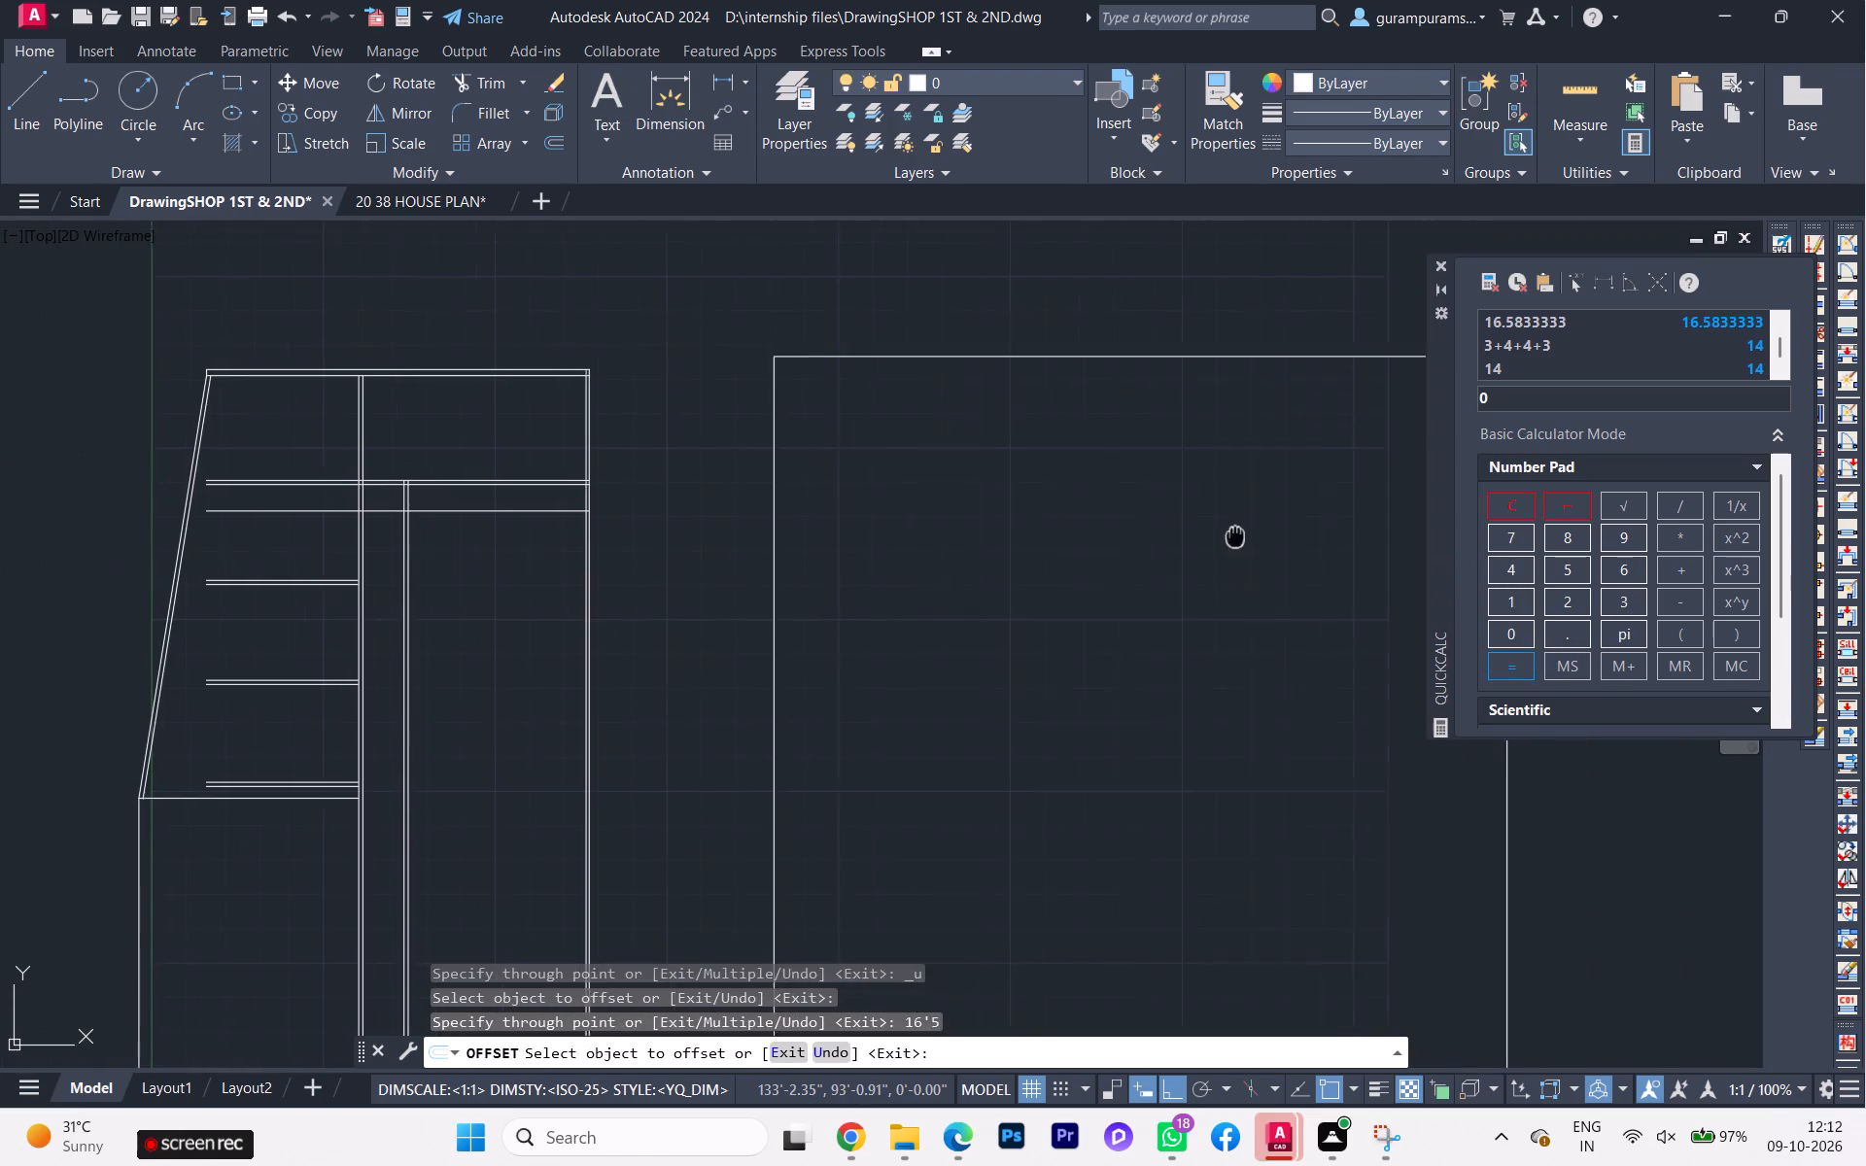
middle_click_drag(1194, 539, 898, 561)
scroll(1030, 517, "up", 3)
scroll(1057, 504, "down", 1)
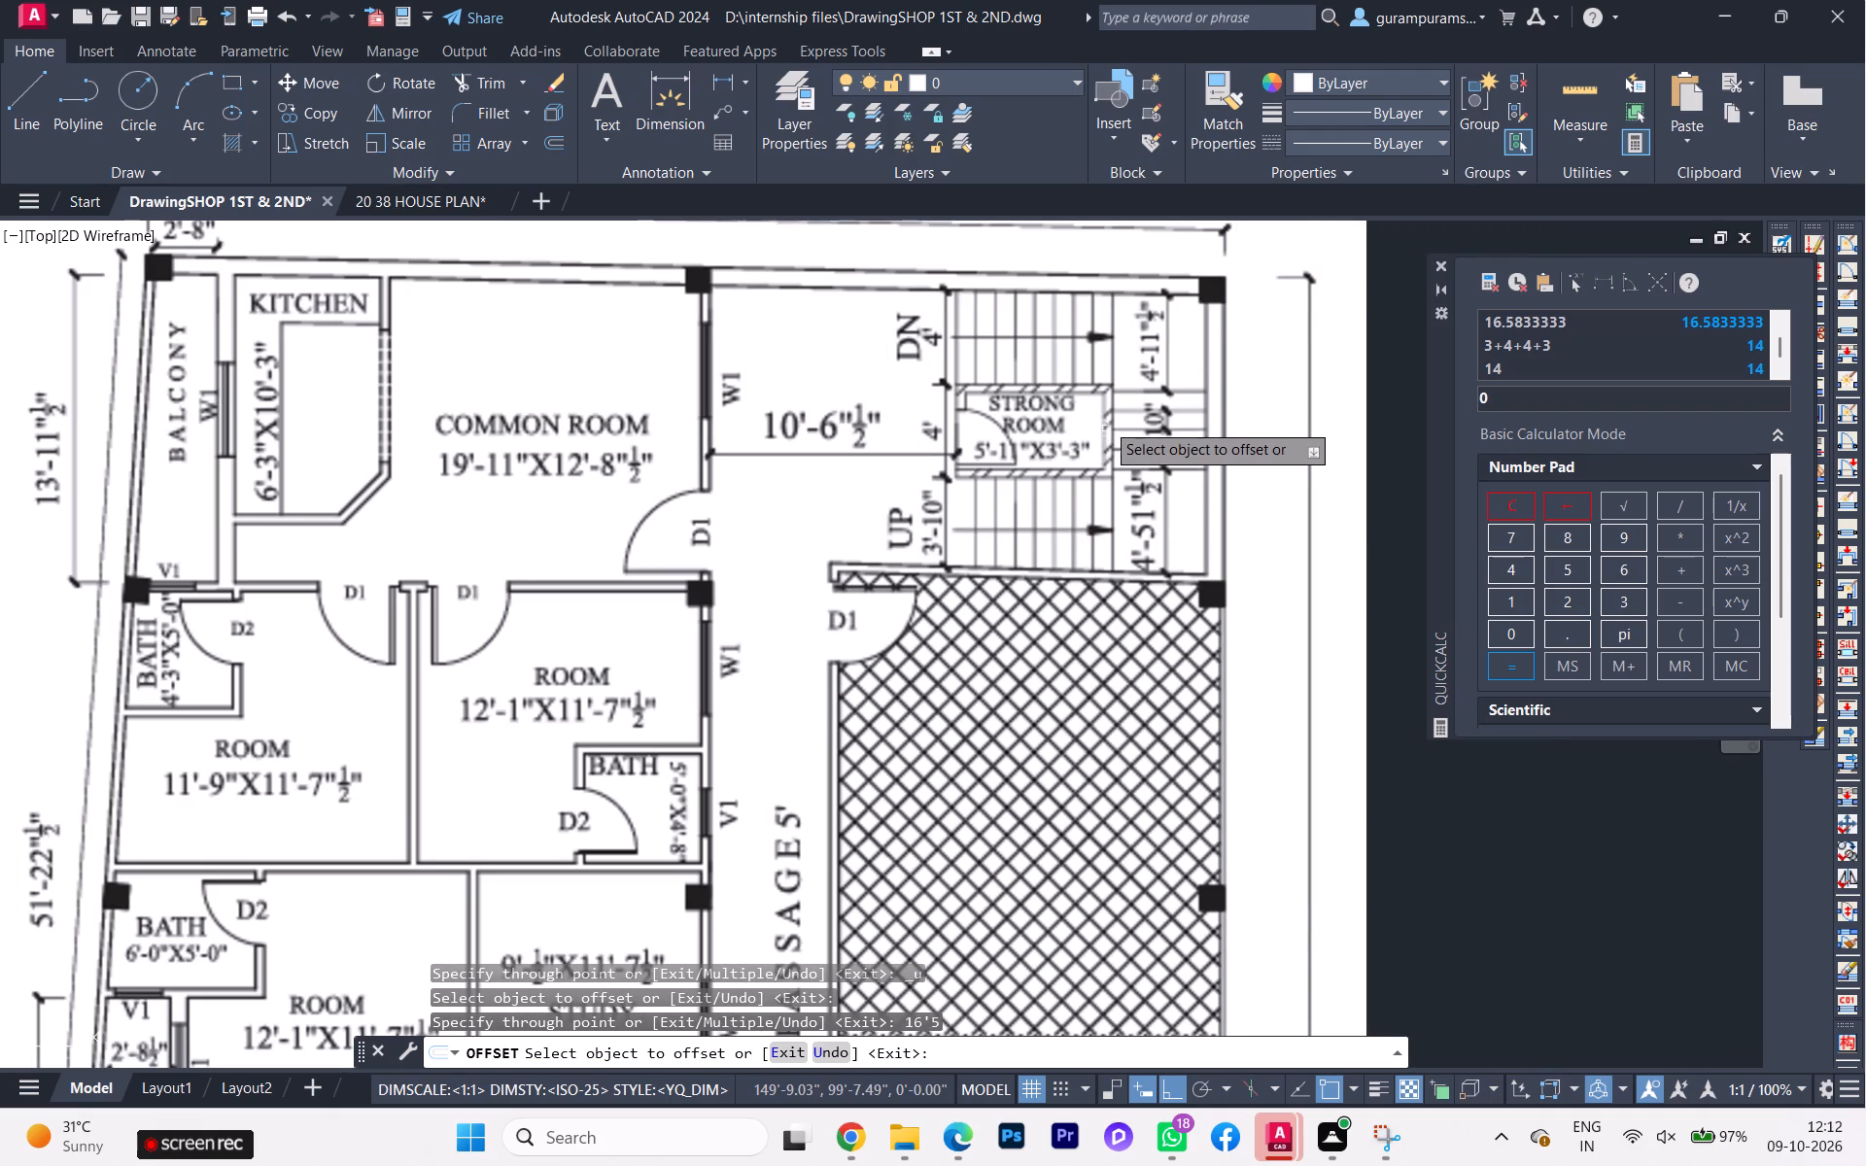
scroll(1124, 381, "up", 1)
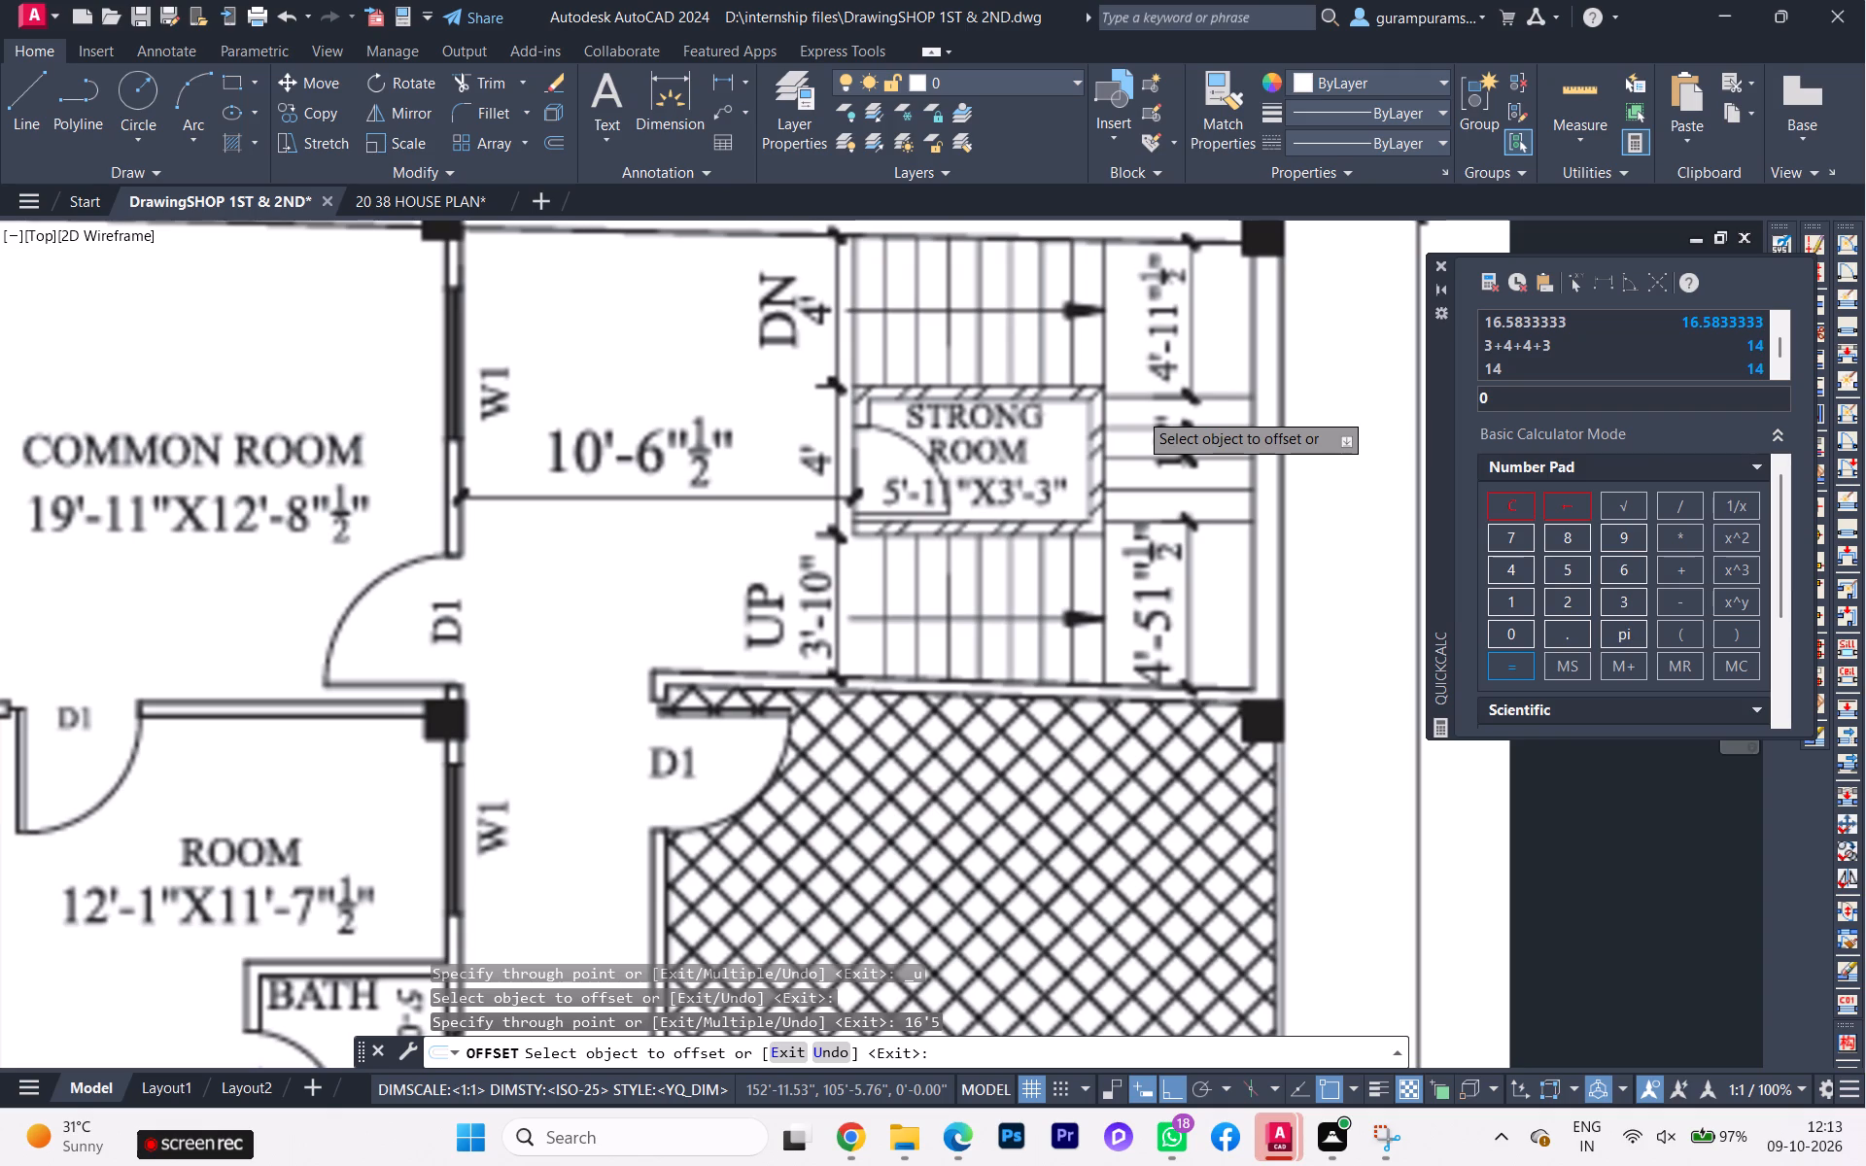
scroll(1036, 429, "down", 1)
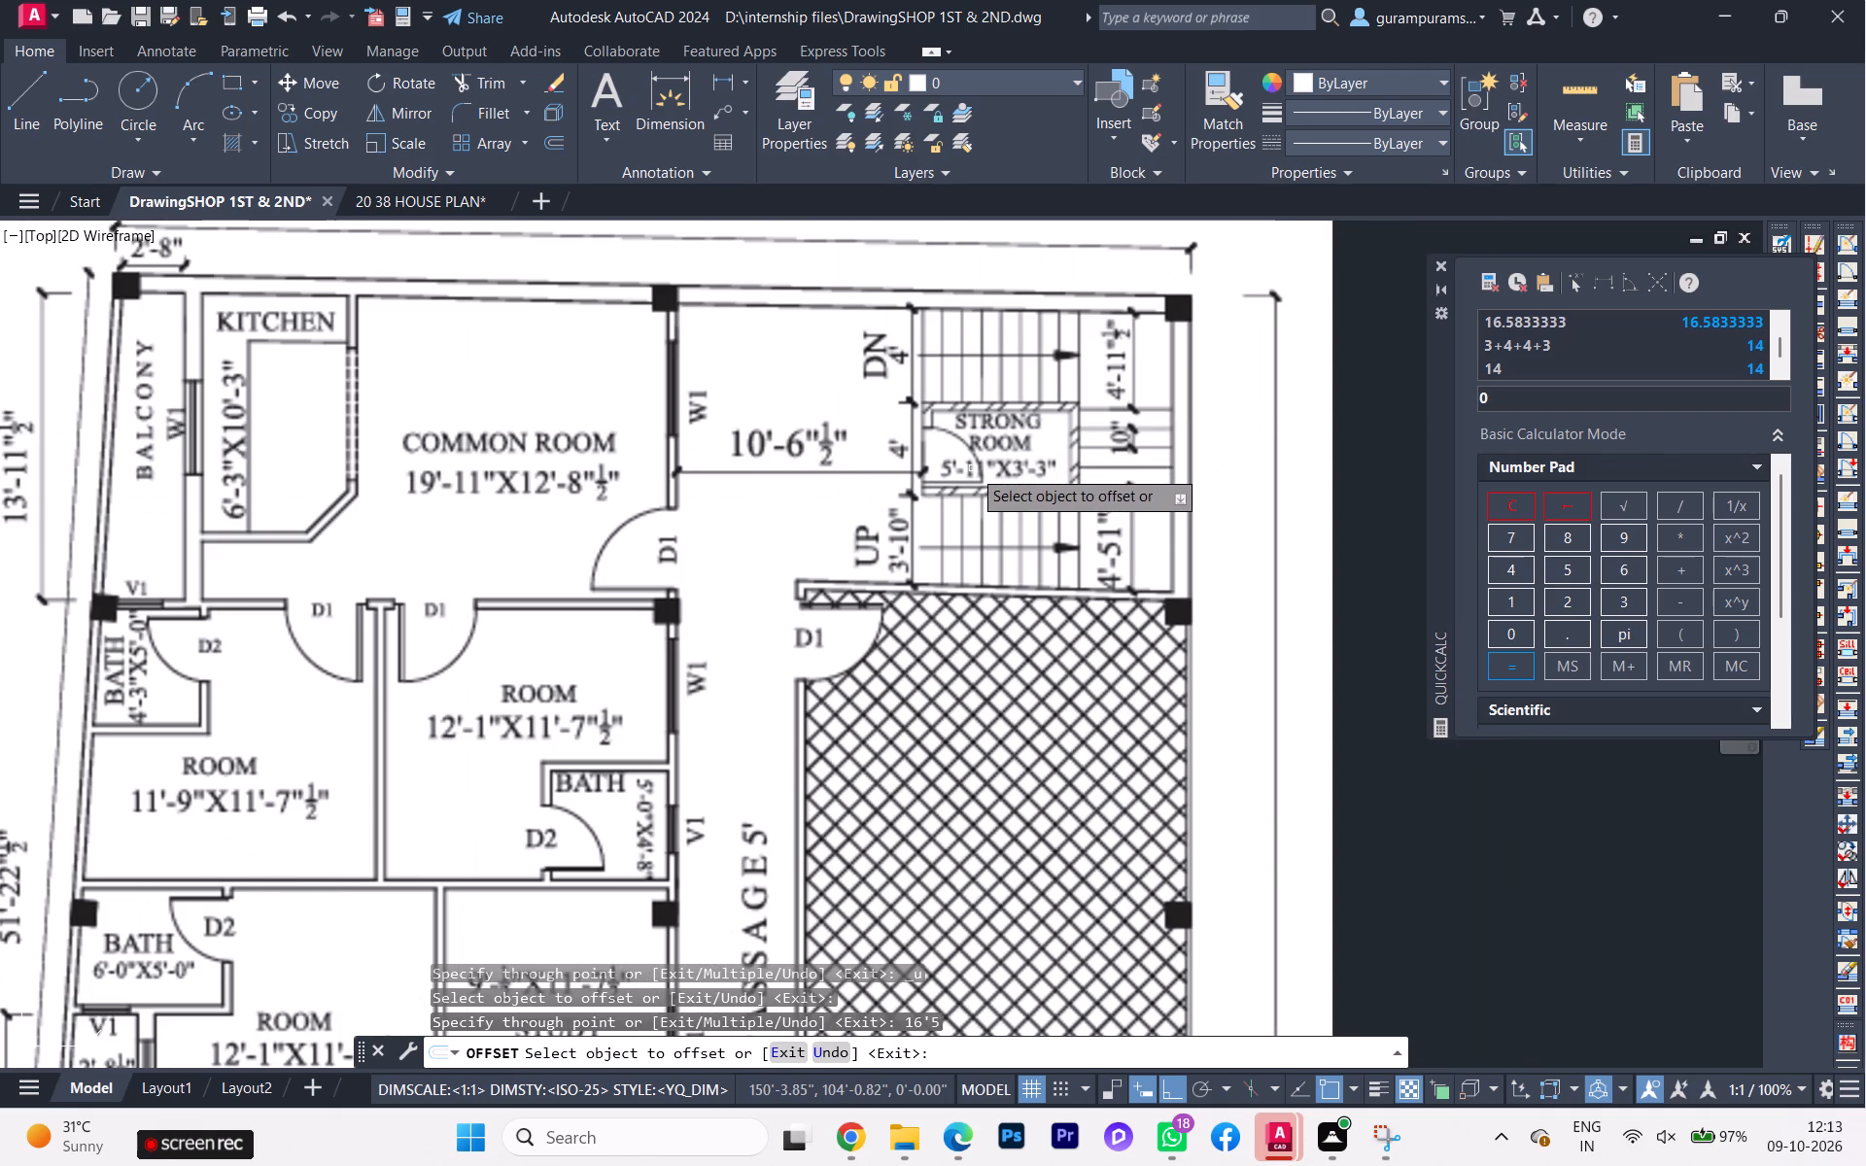
scroll(972, 467, "up", 1)
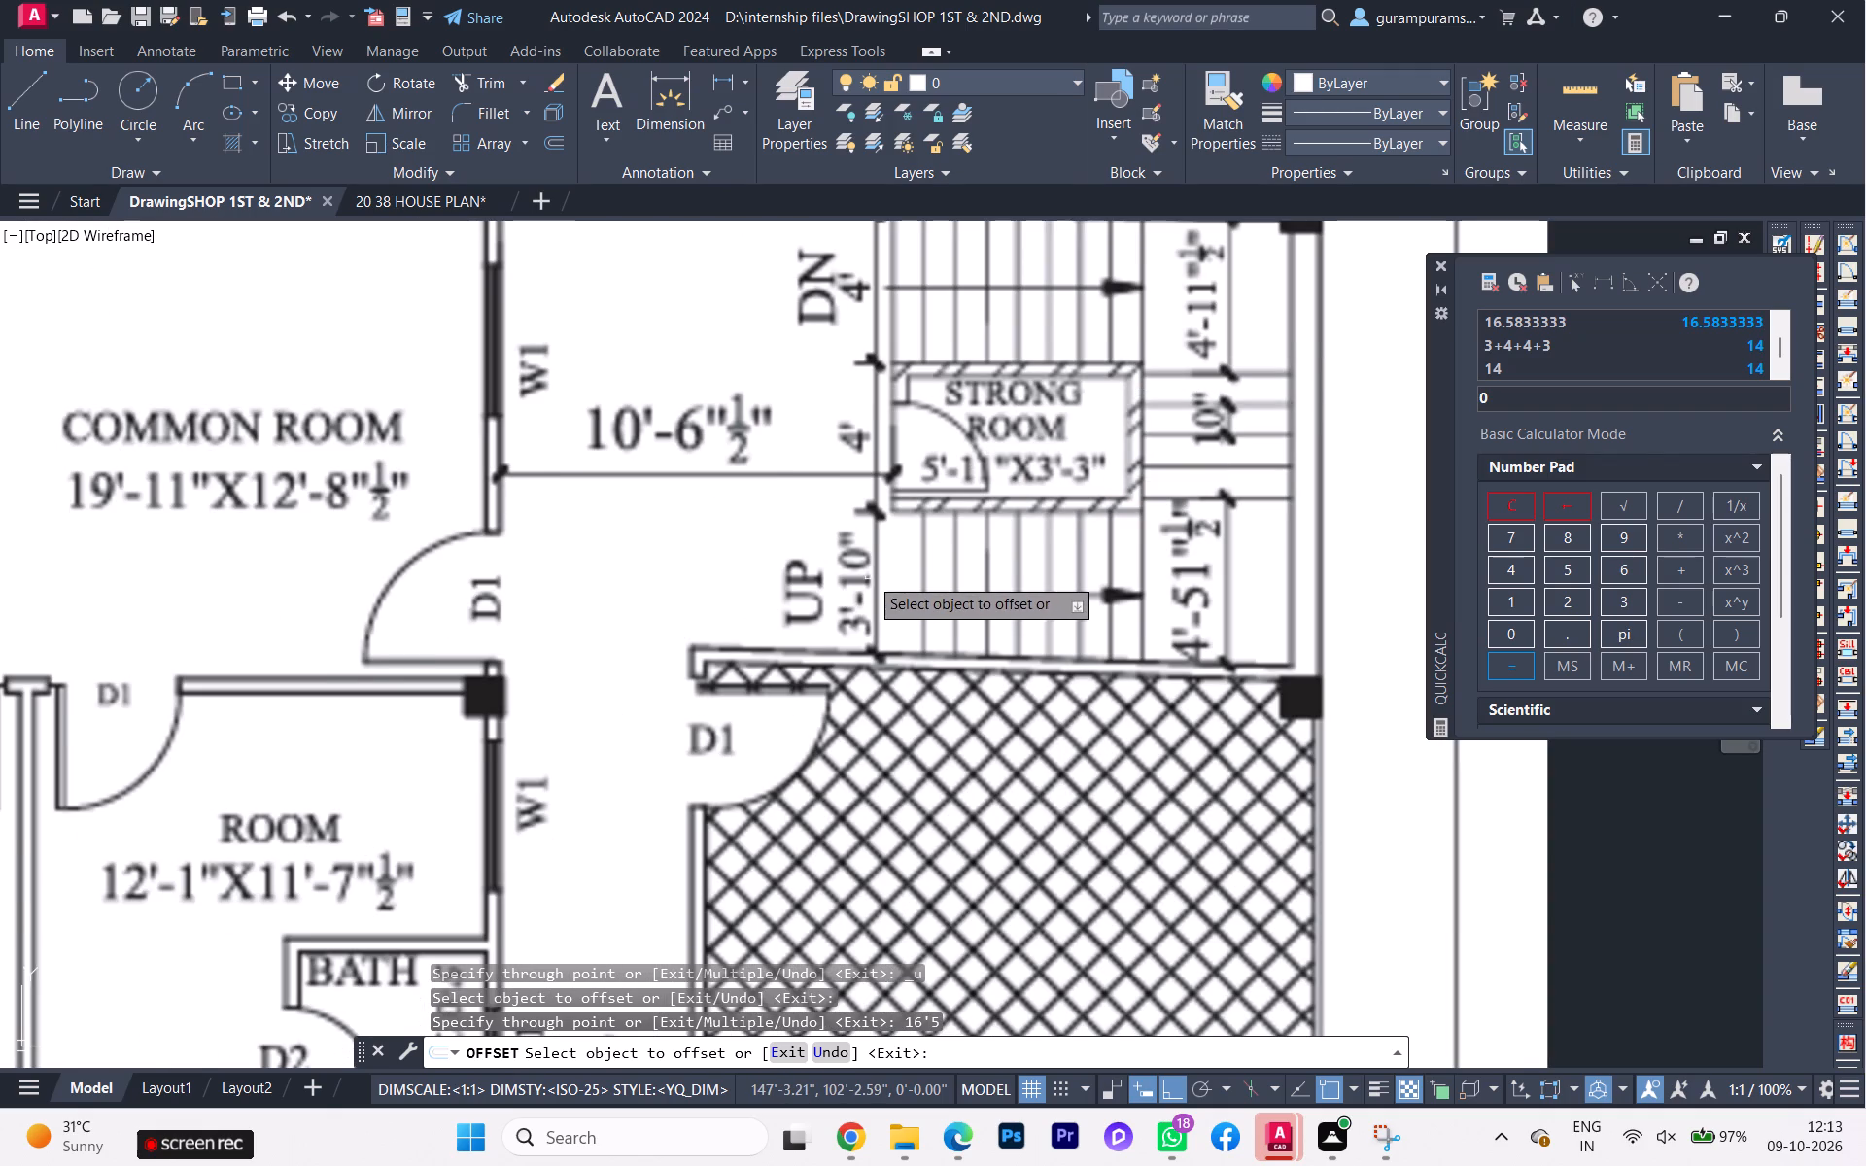
scroll(877, 583, "down", 1)
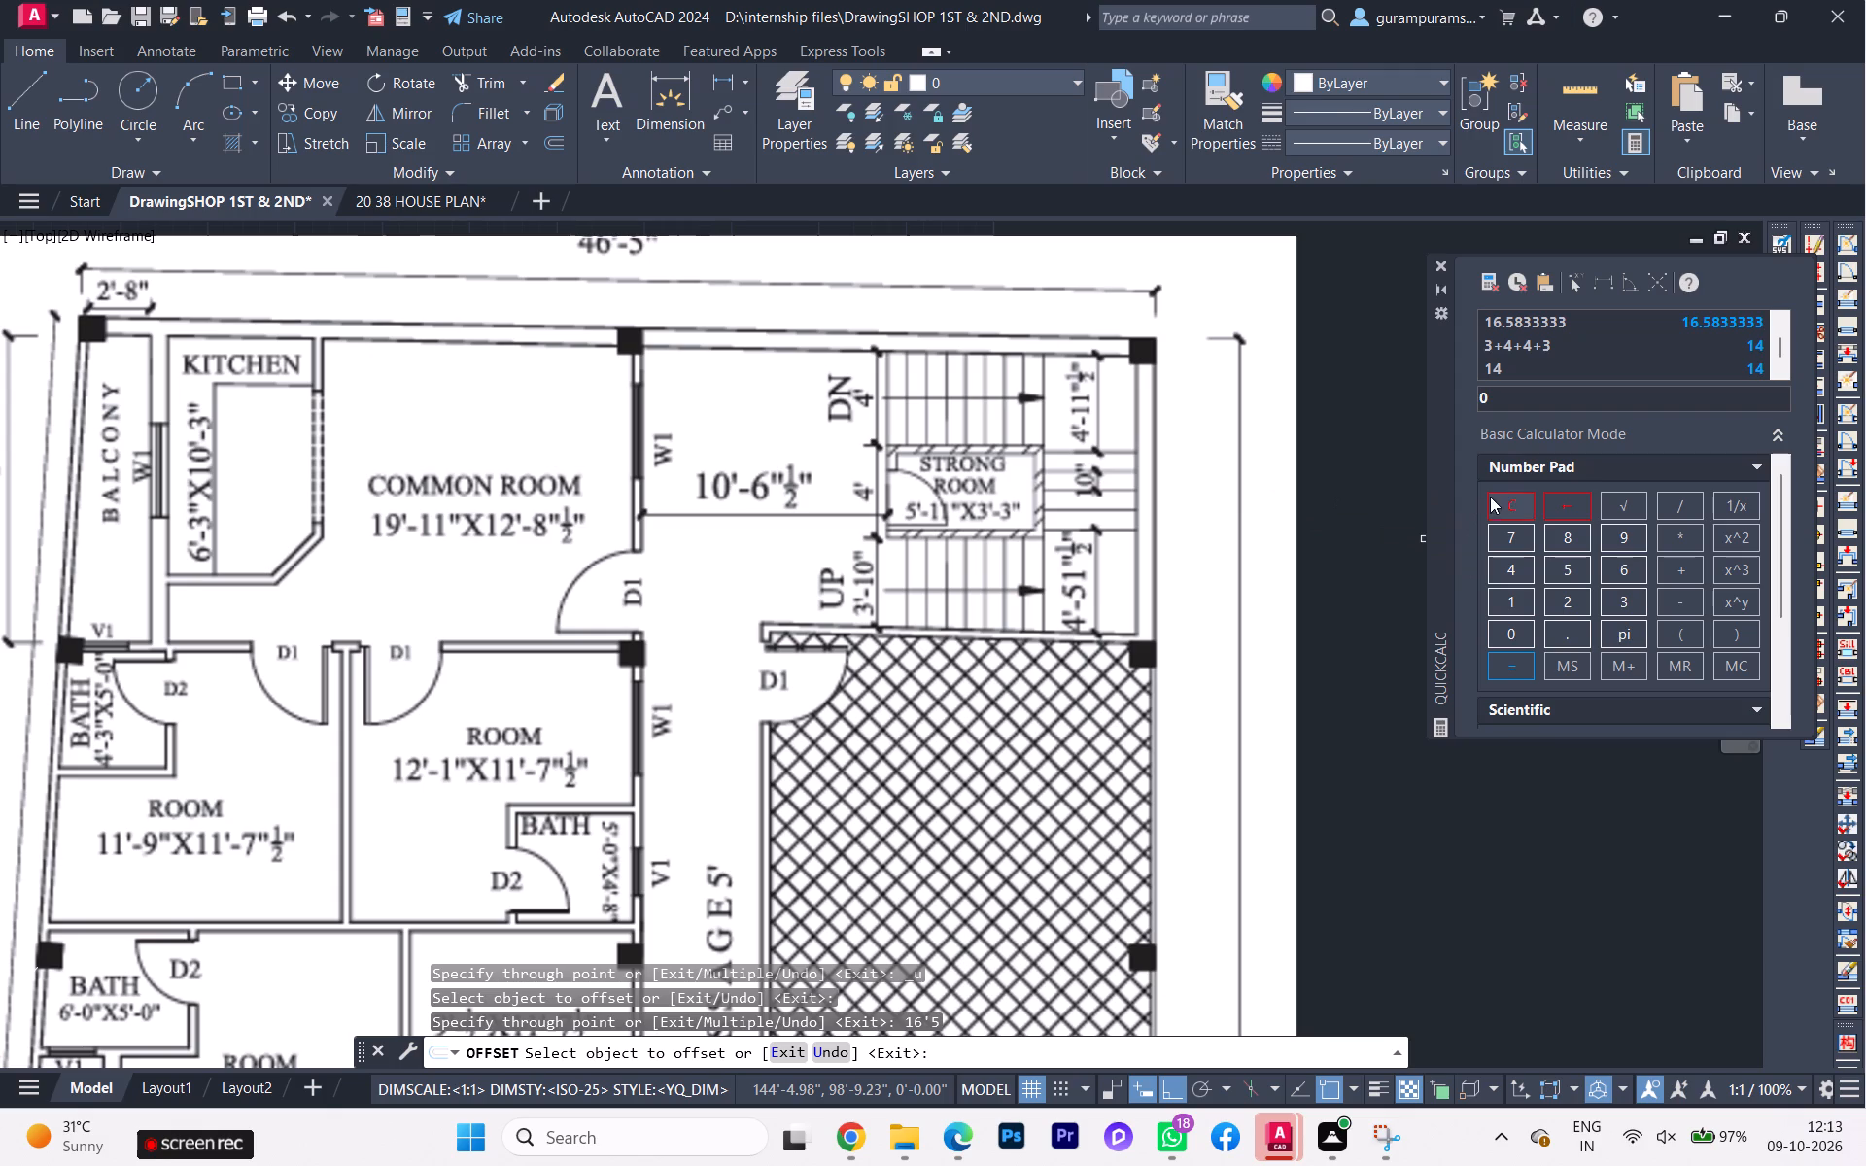
left_click(1490, 504)
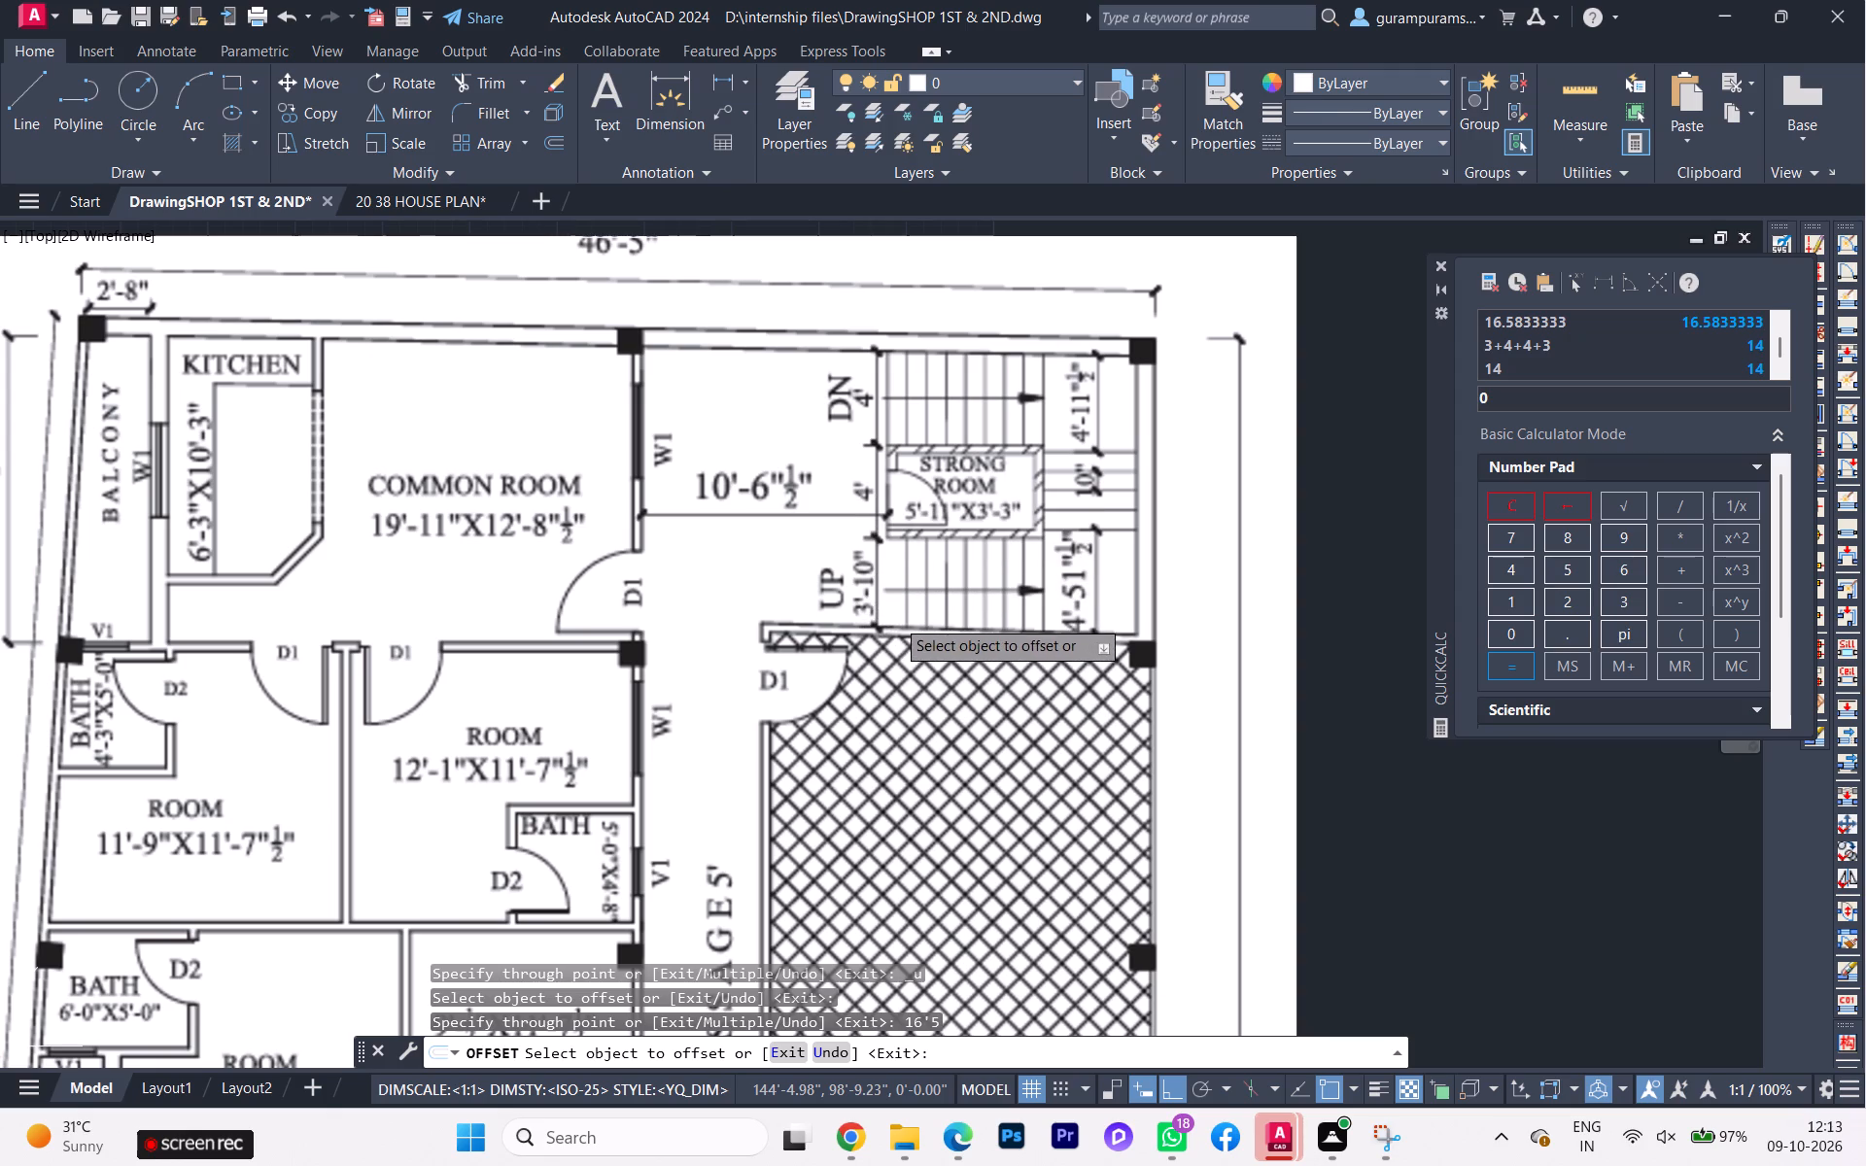
scroll(907, 624, "down", 1)
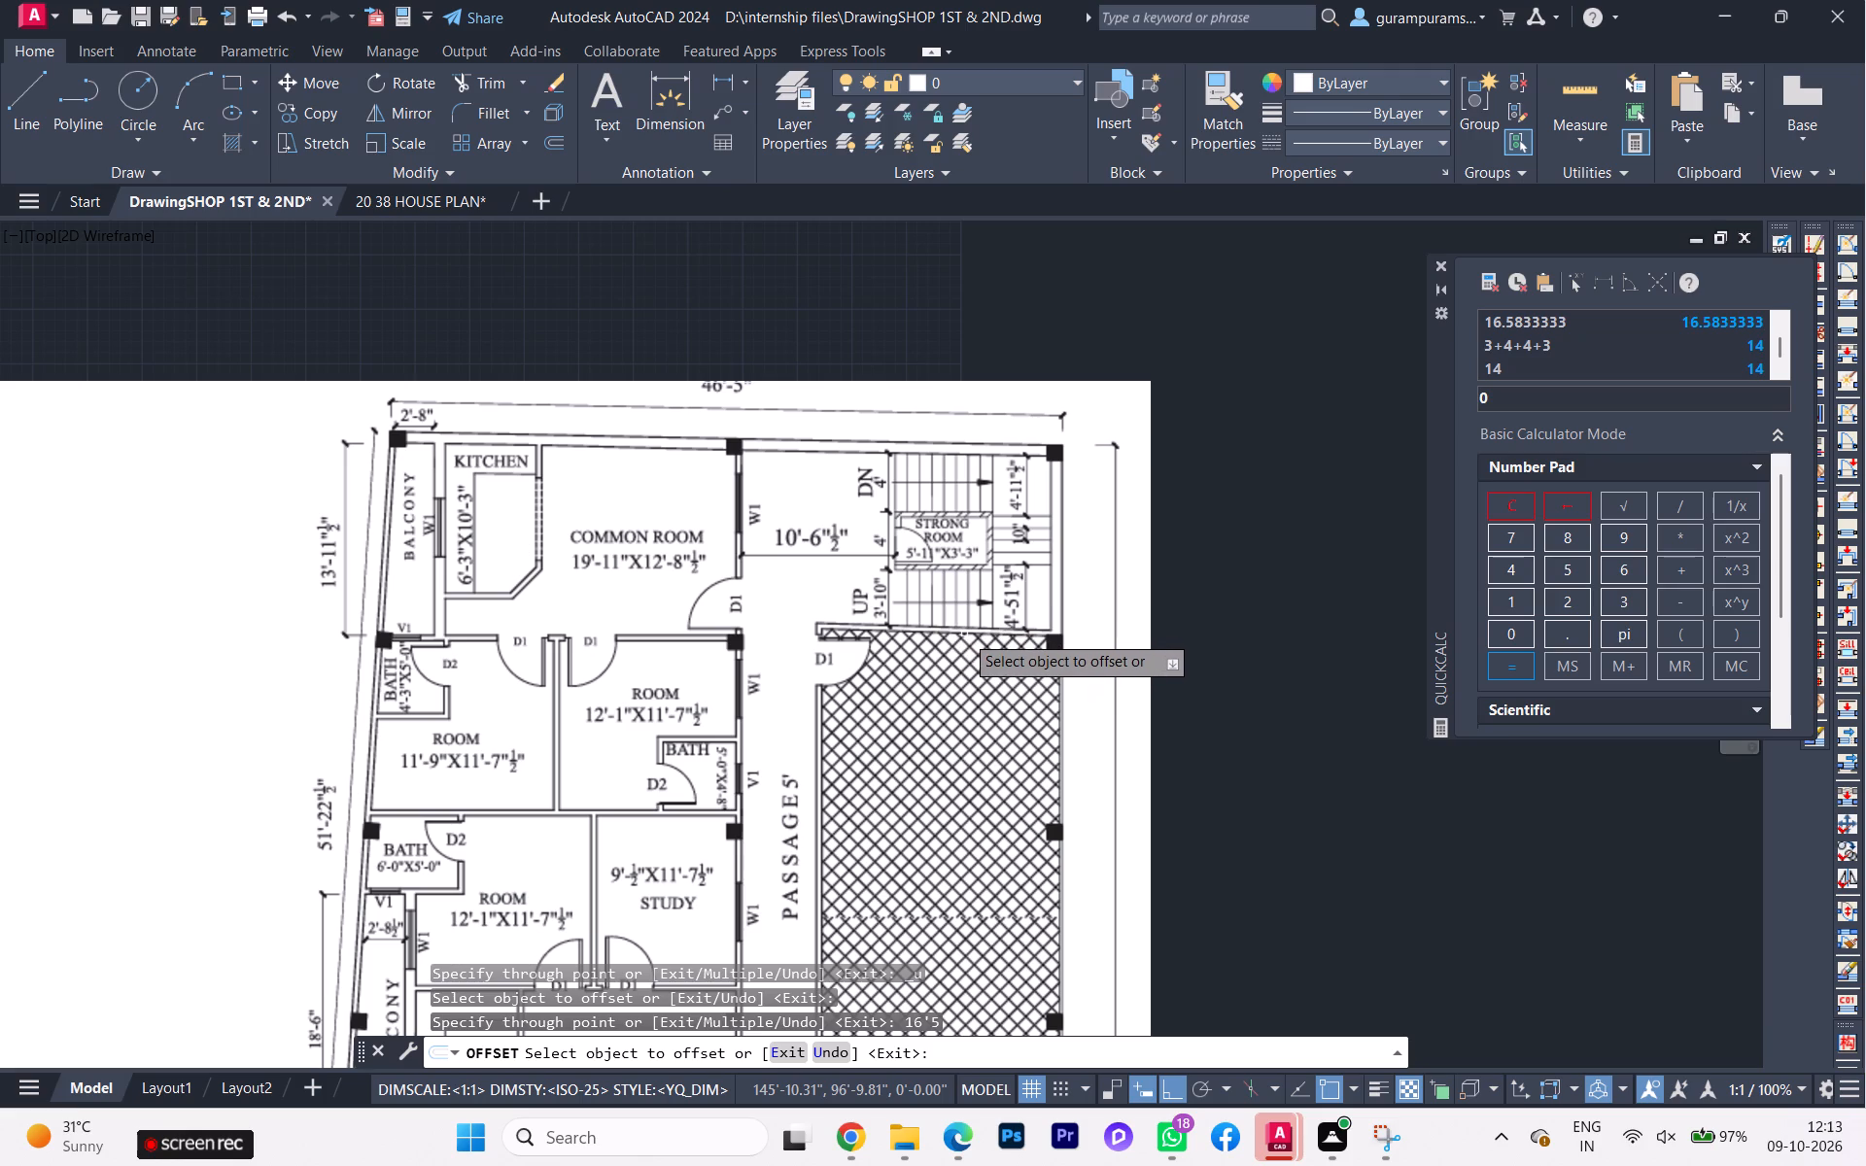
scroll(871, 624, "up", 1)
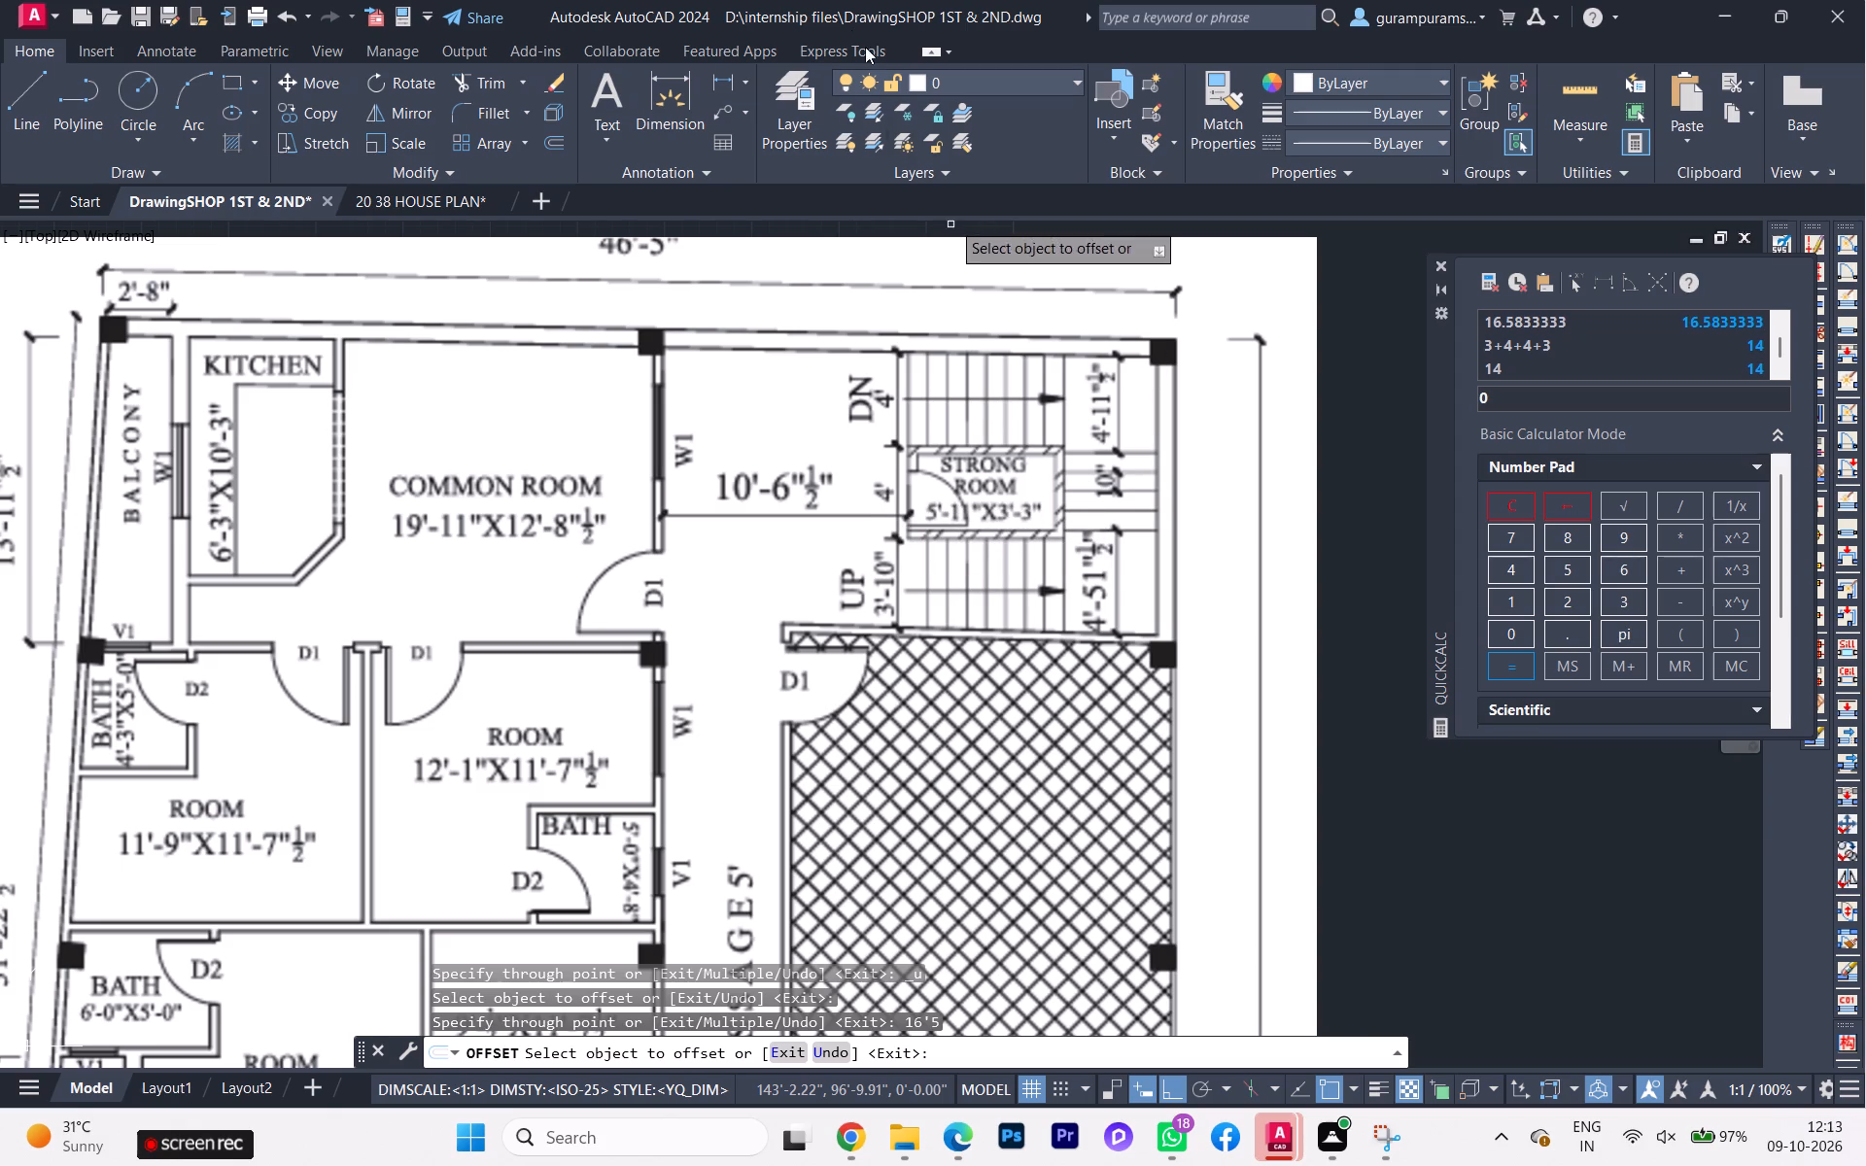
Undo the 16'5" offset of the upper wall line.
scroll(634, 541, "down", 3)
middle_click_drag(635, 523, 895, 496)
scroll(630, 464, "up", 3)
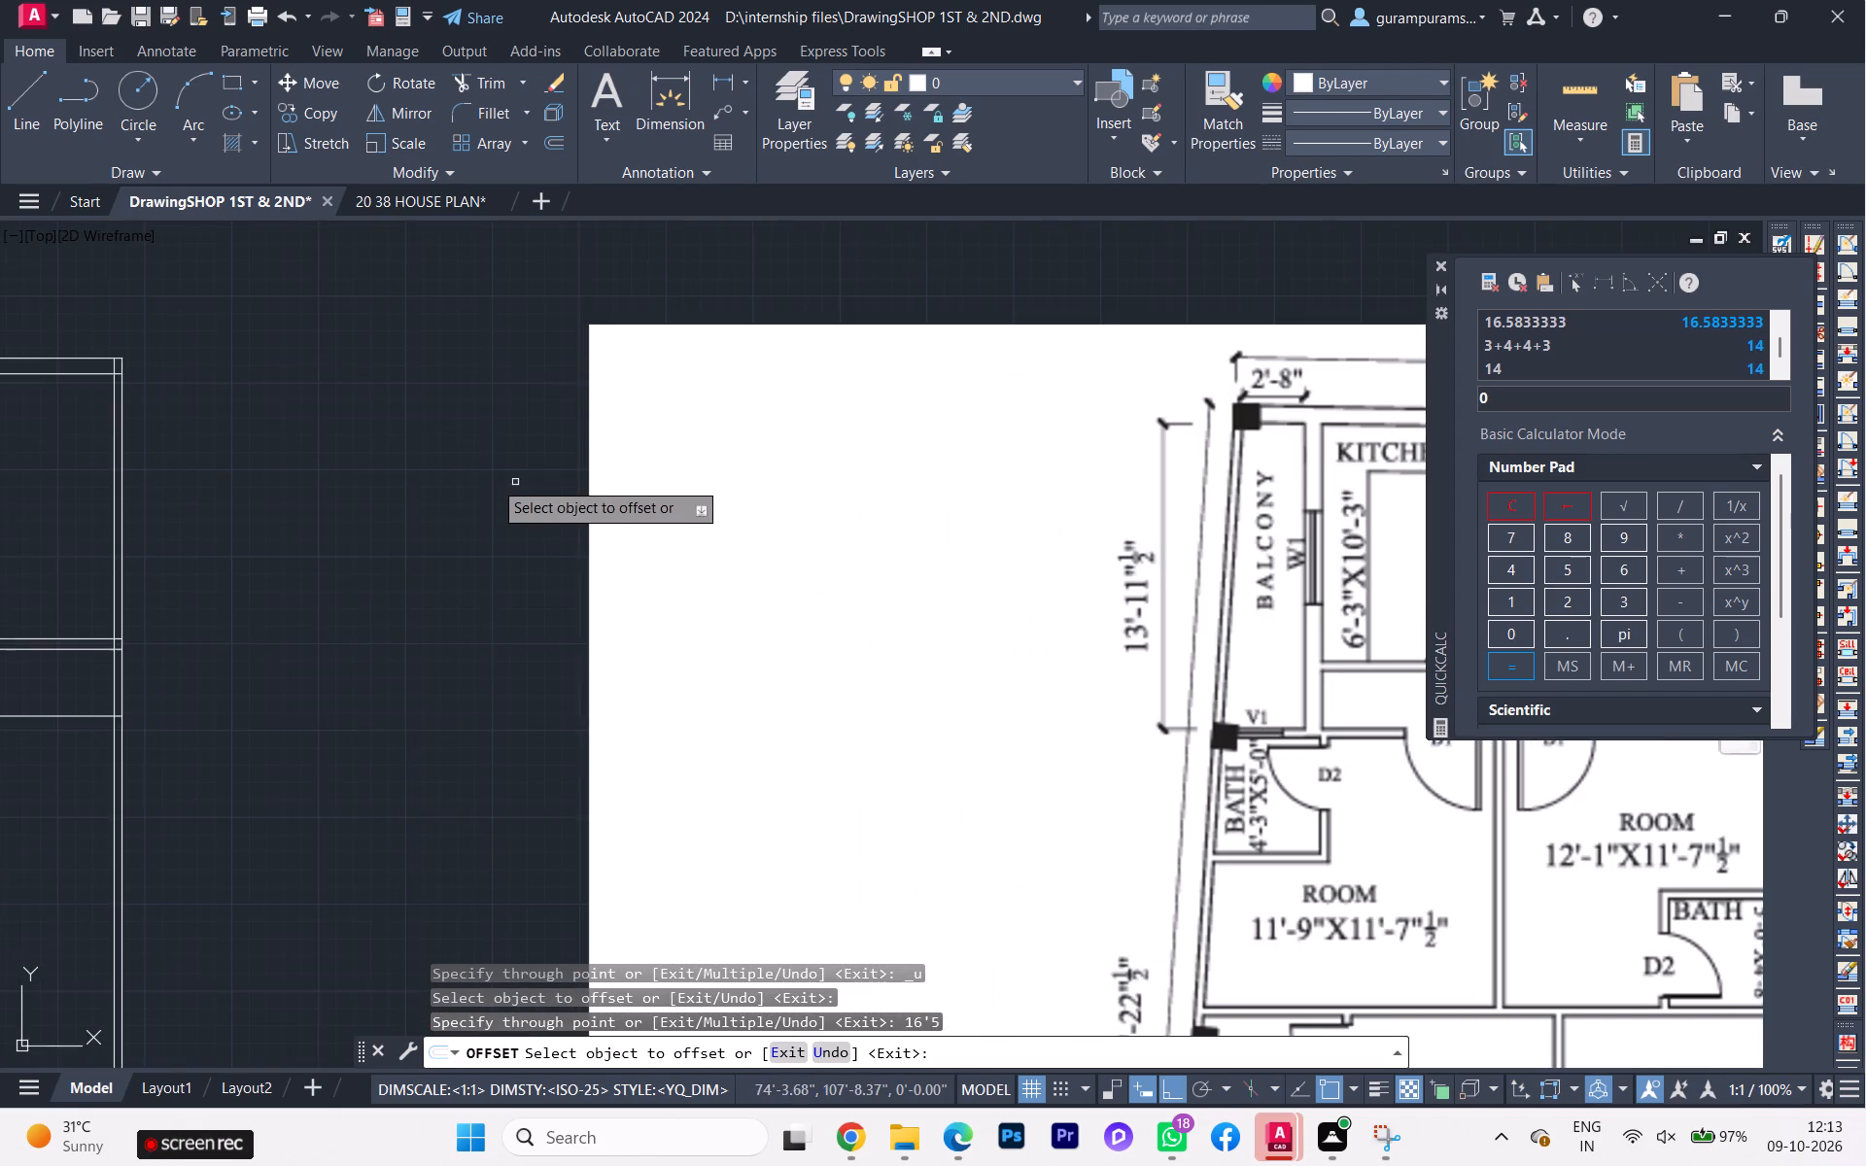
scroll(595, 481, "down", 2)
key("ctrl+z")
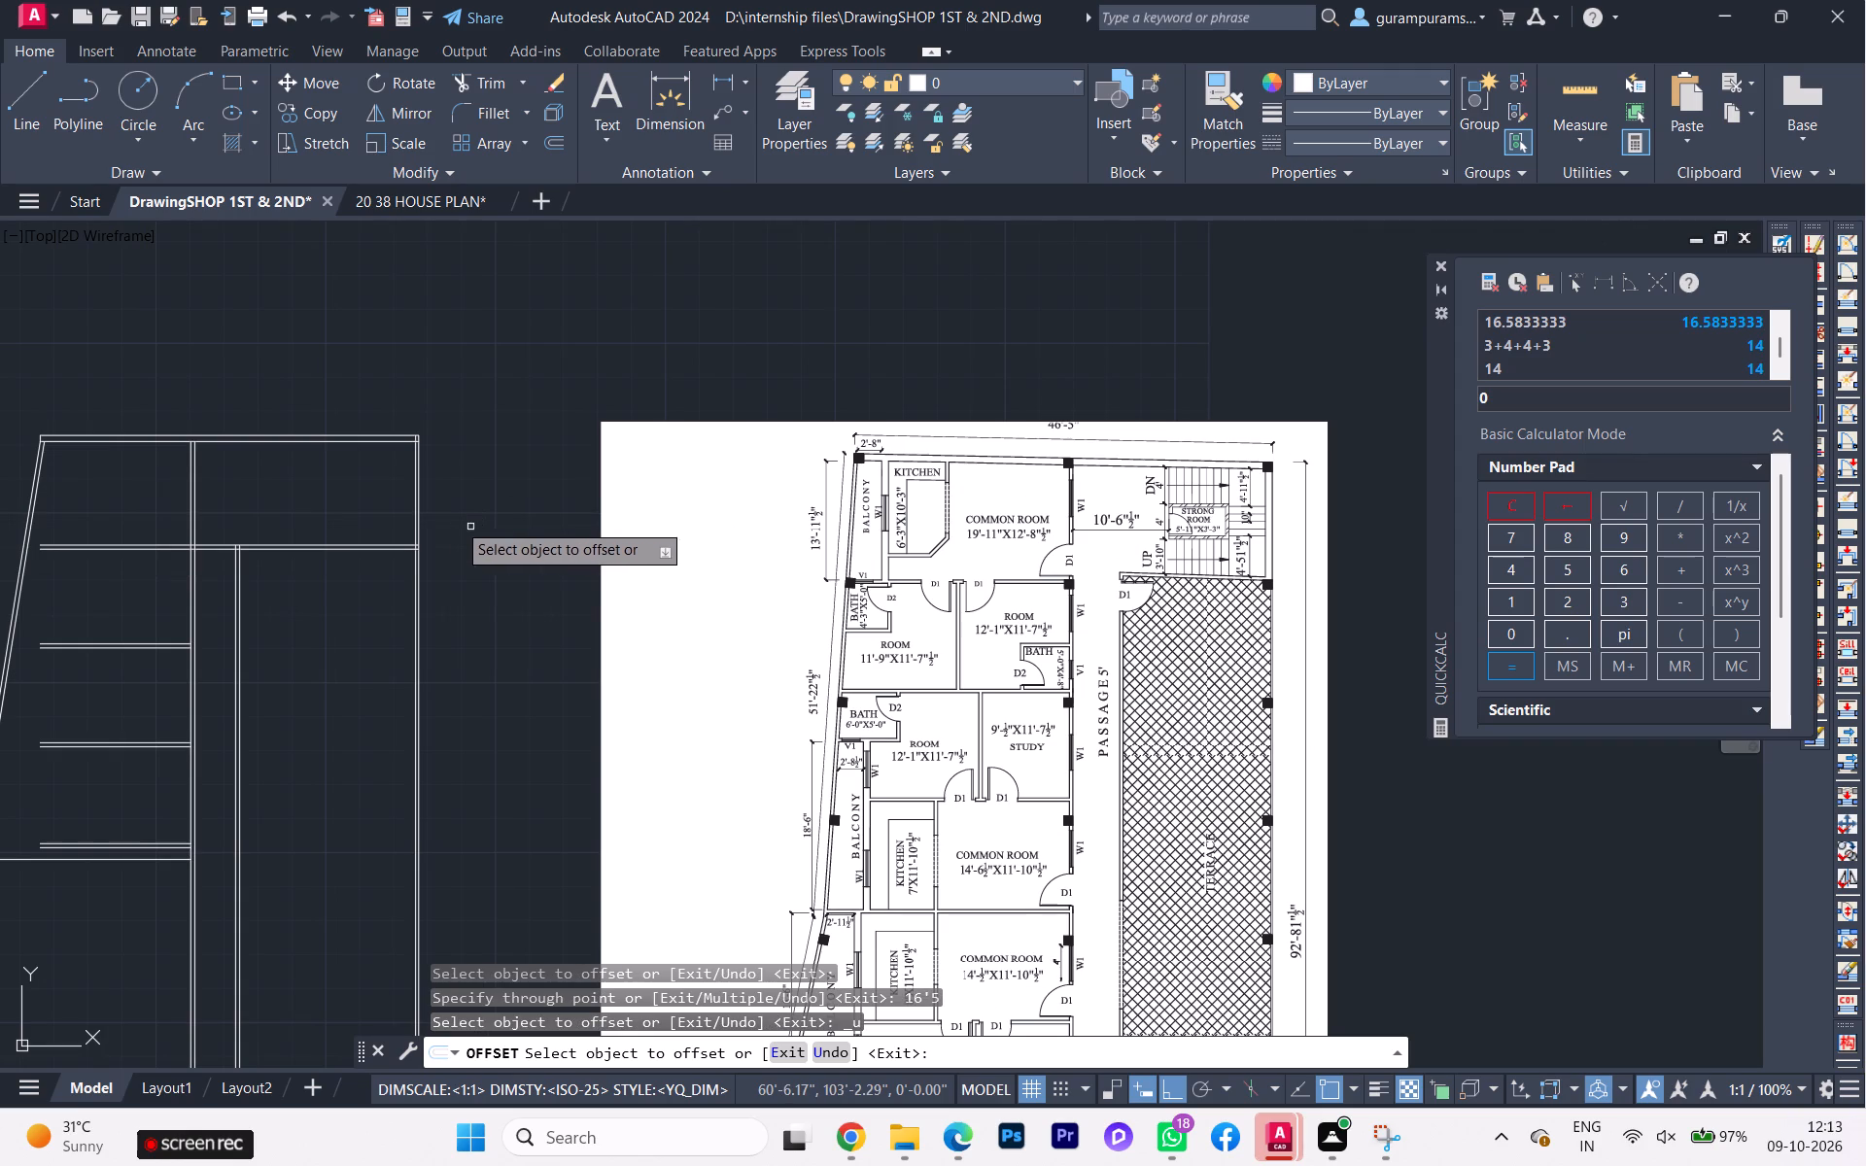
Offset the inner line of the upper outer wall 11'8" downward for the staircase-area wall.
left_click(338, 443)
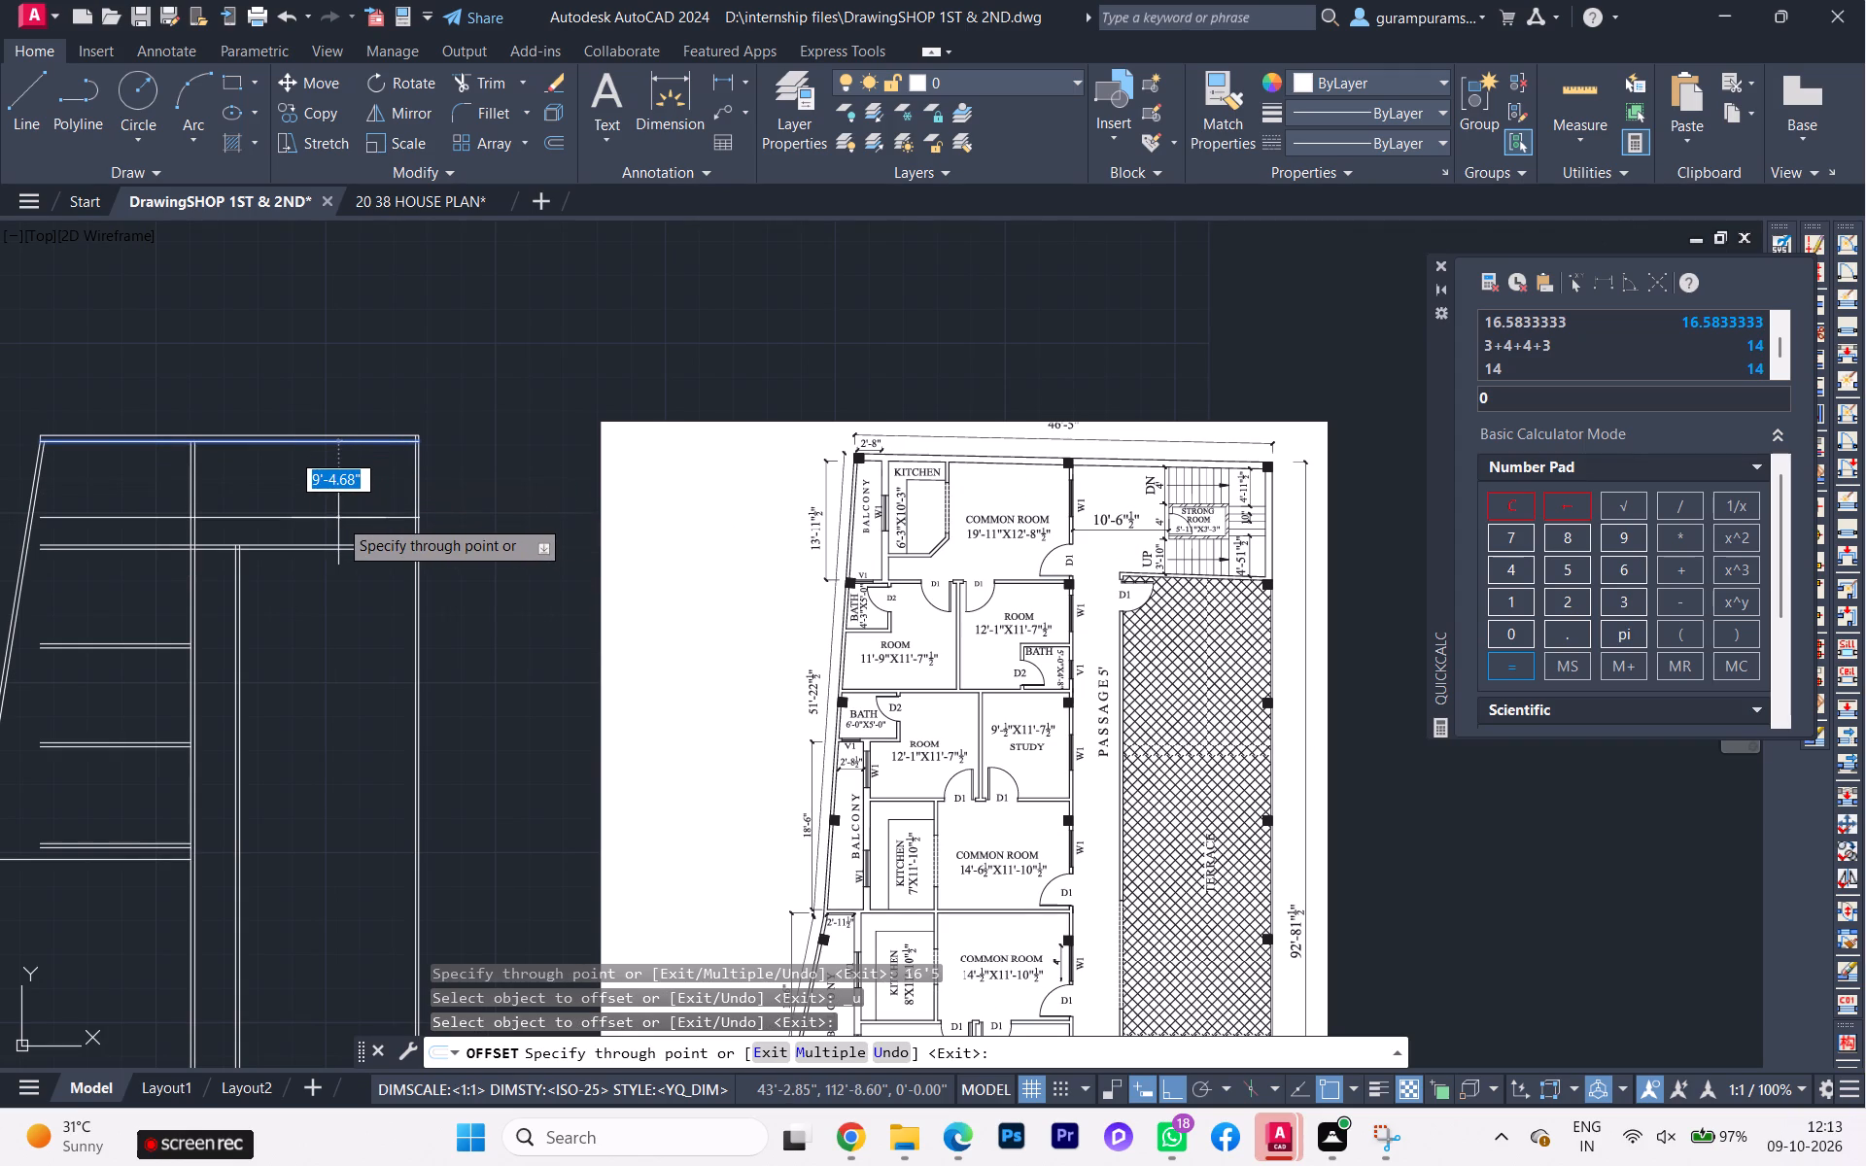
key("1")
key("1")
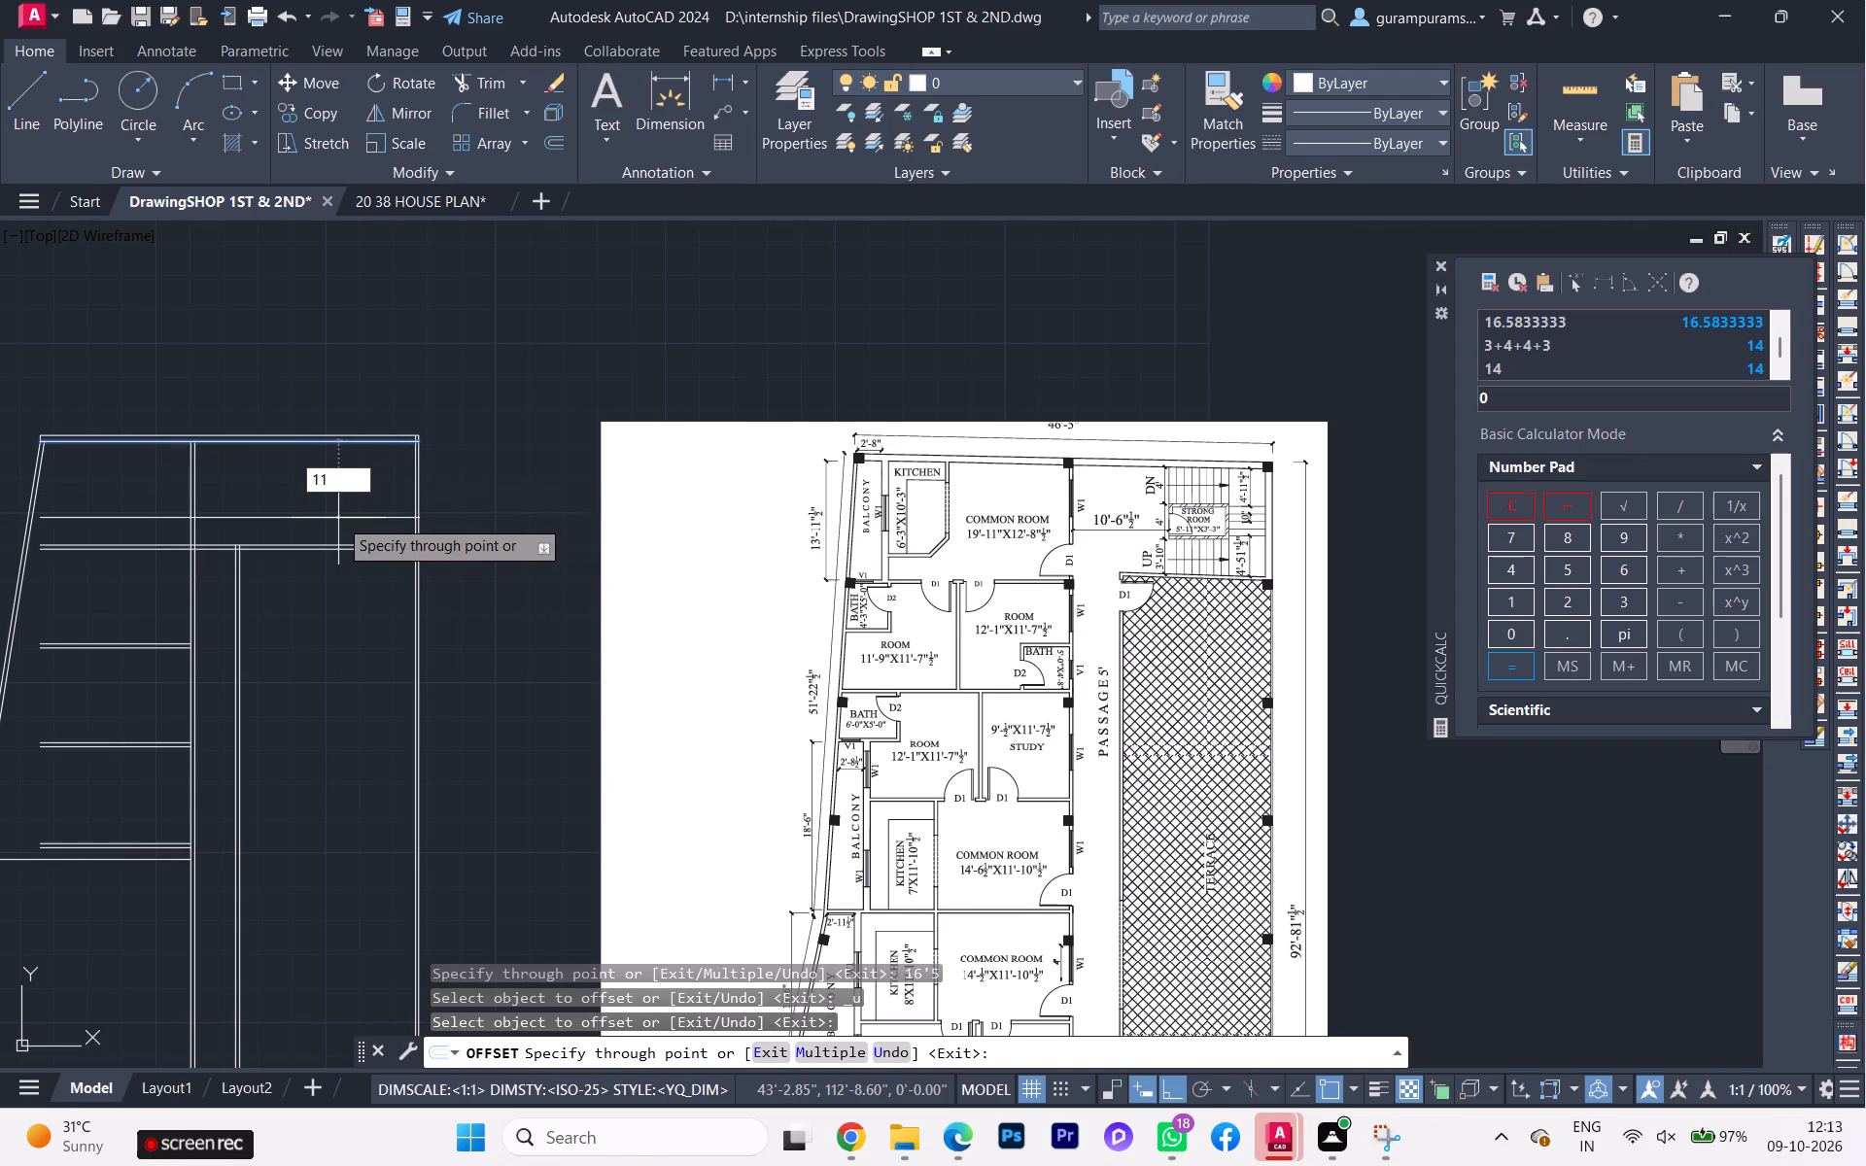
key("apostrophe")
key("8")
key("Return")
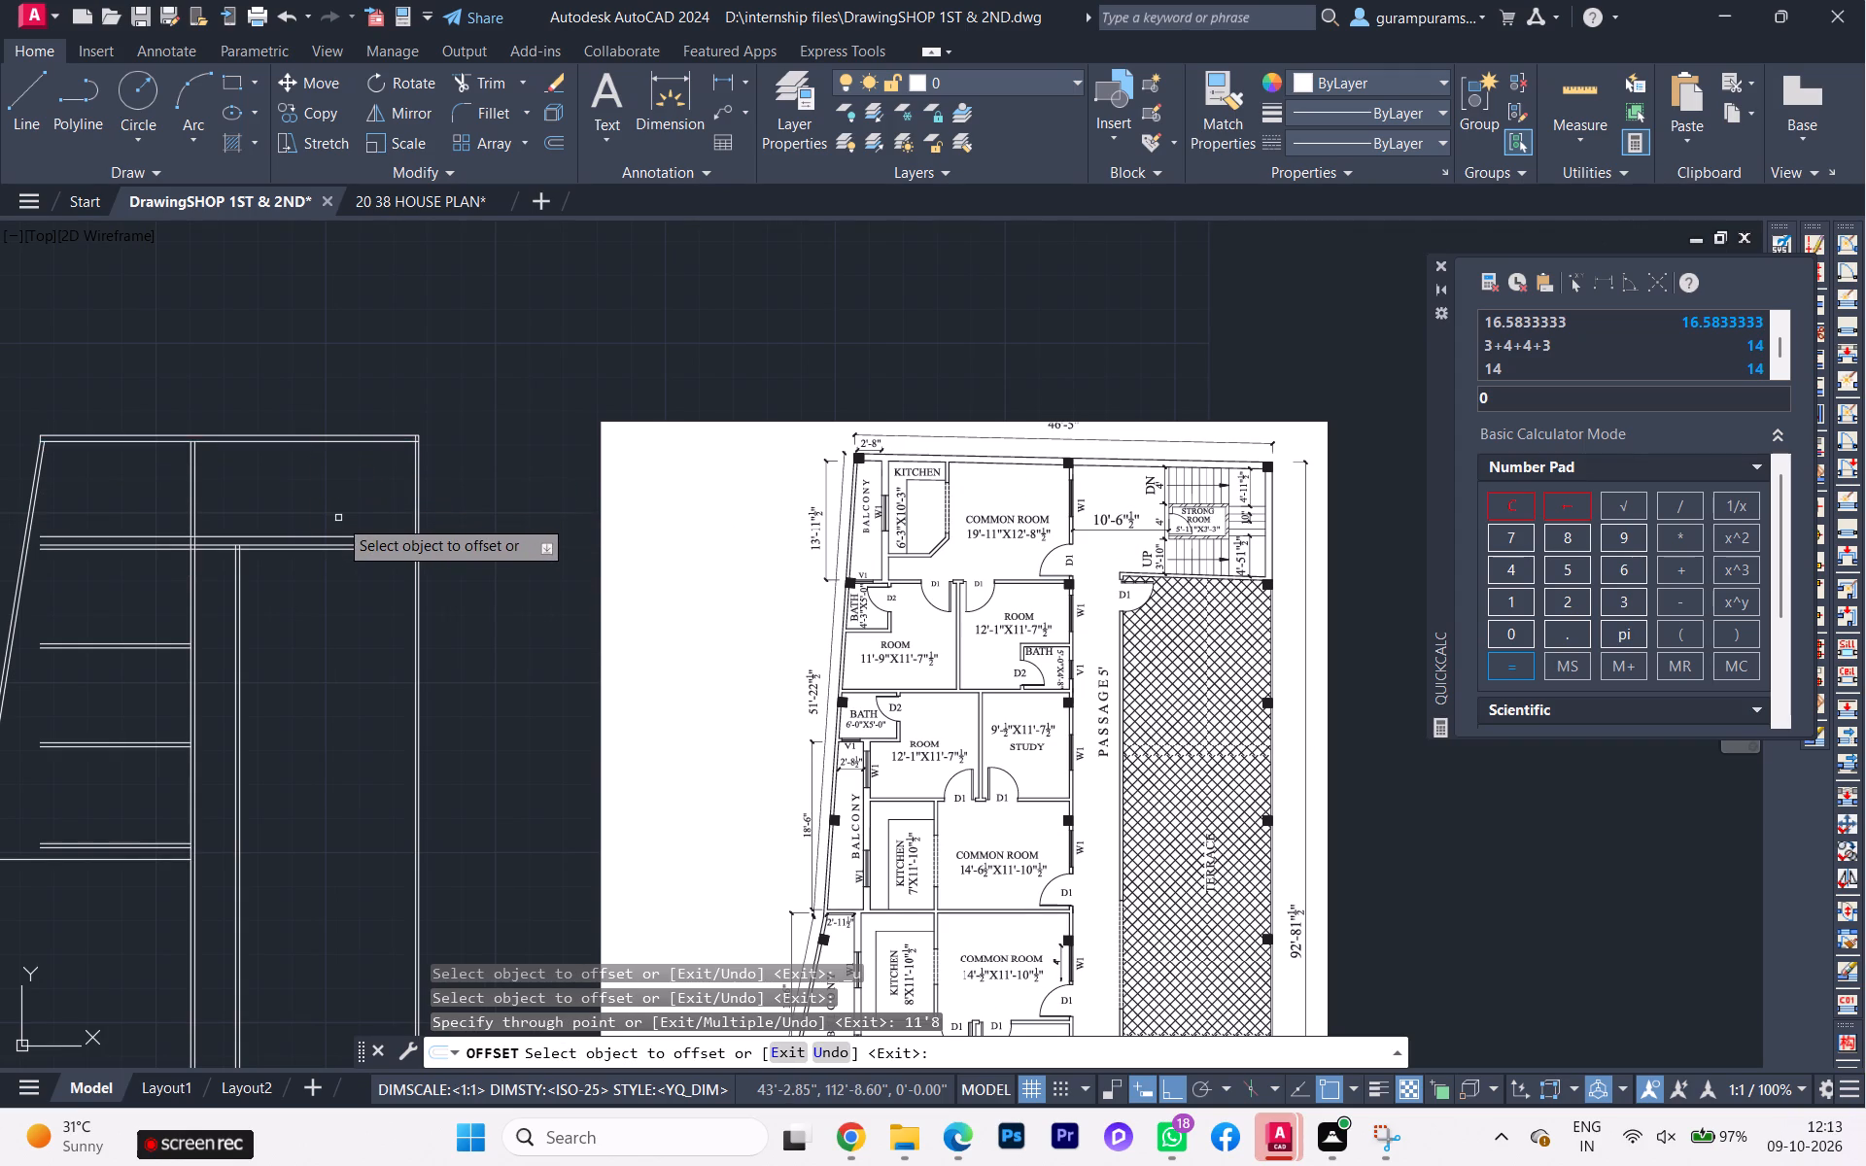
scroll(417, 488, "up", 1)
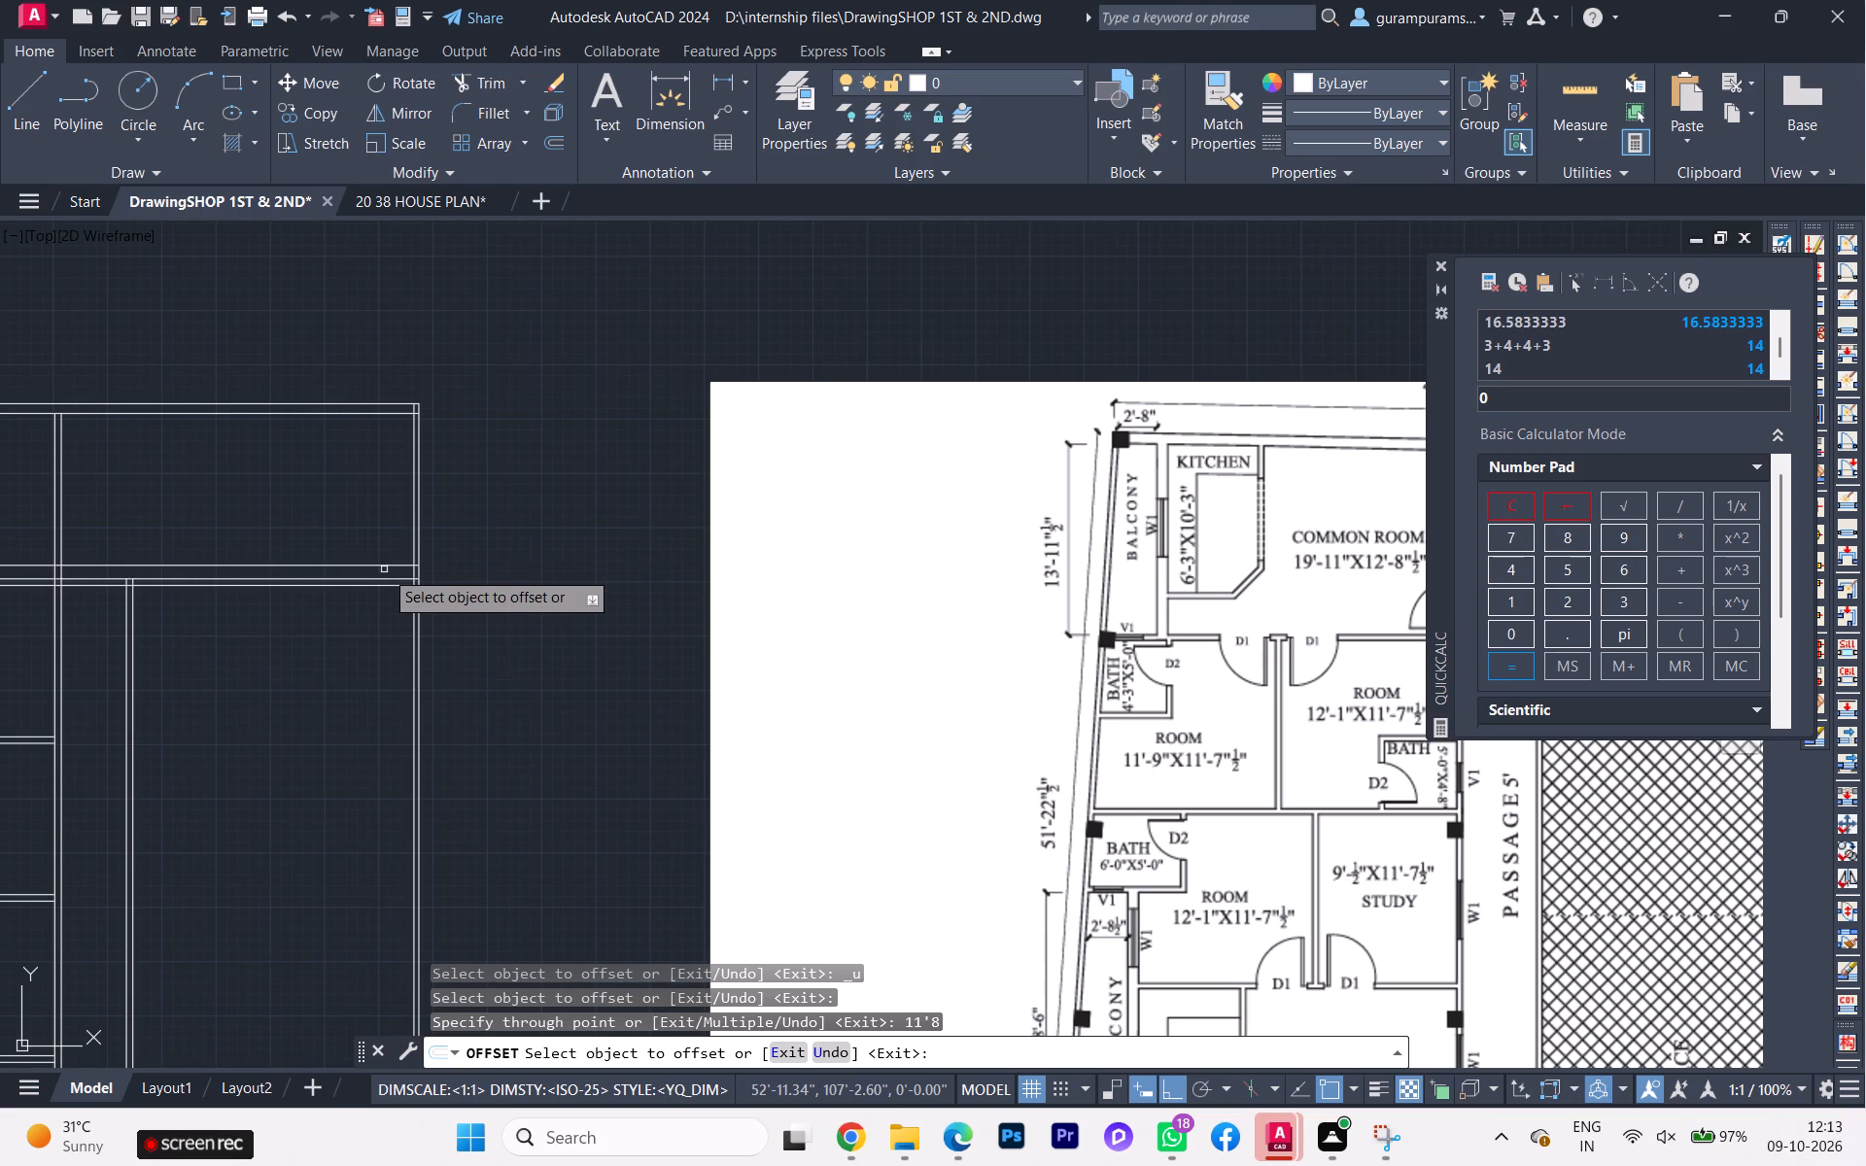
scroll(384, 566, "up", 1)
scroll(398, 568, "down", 1)
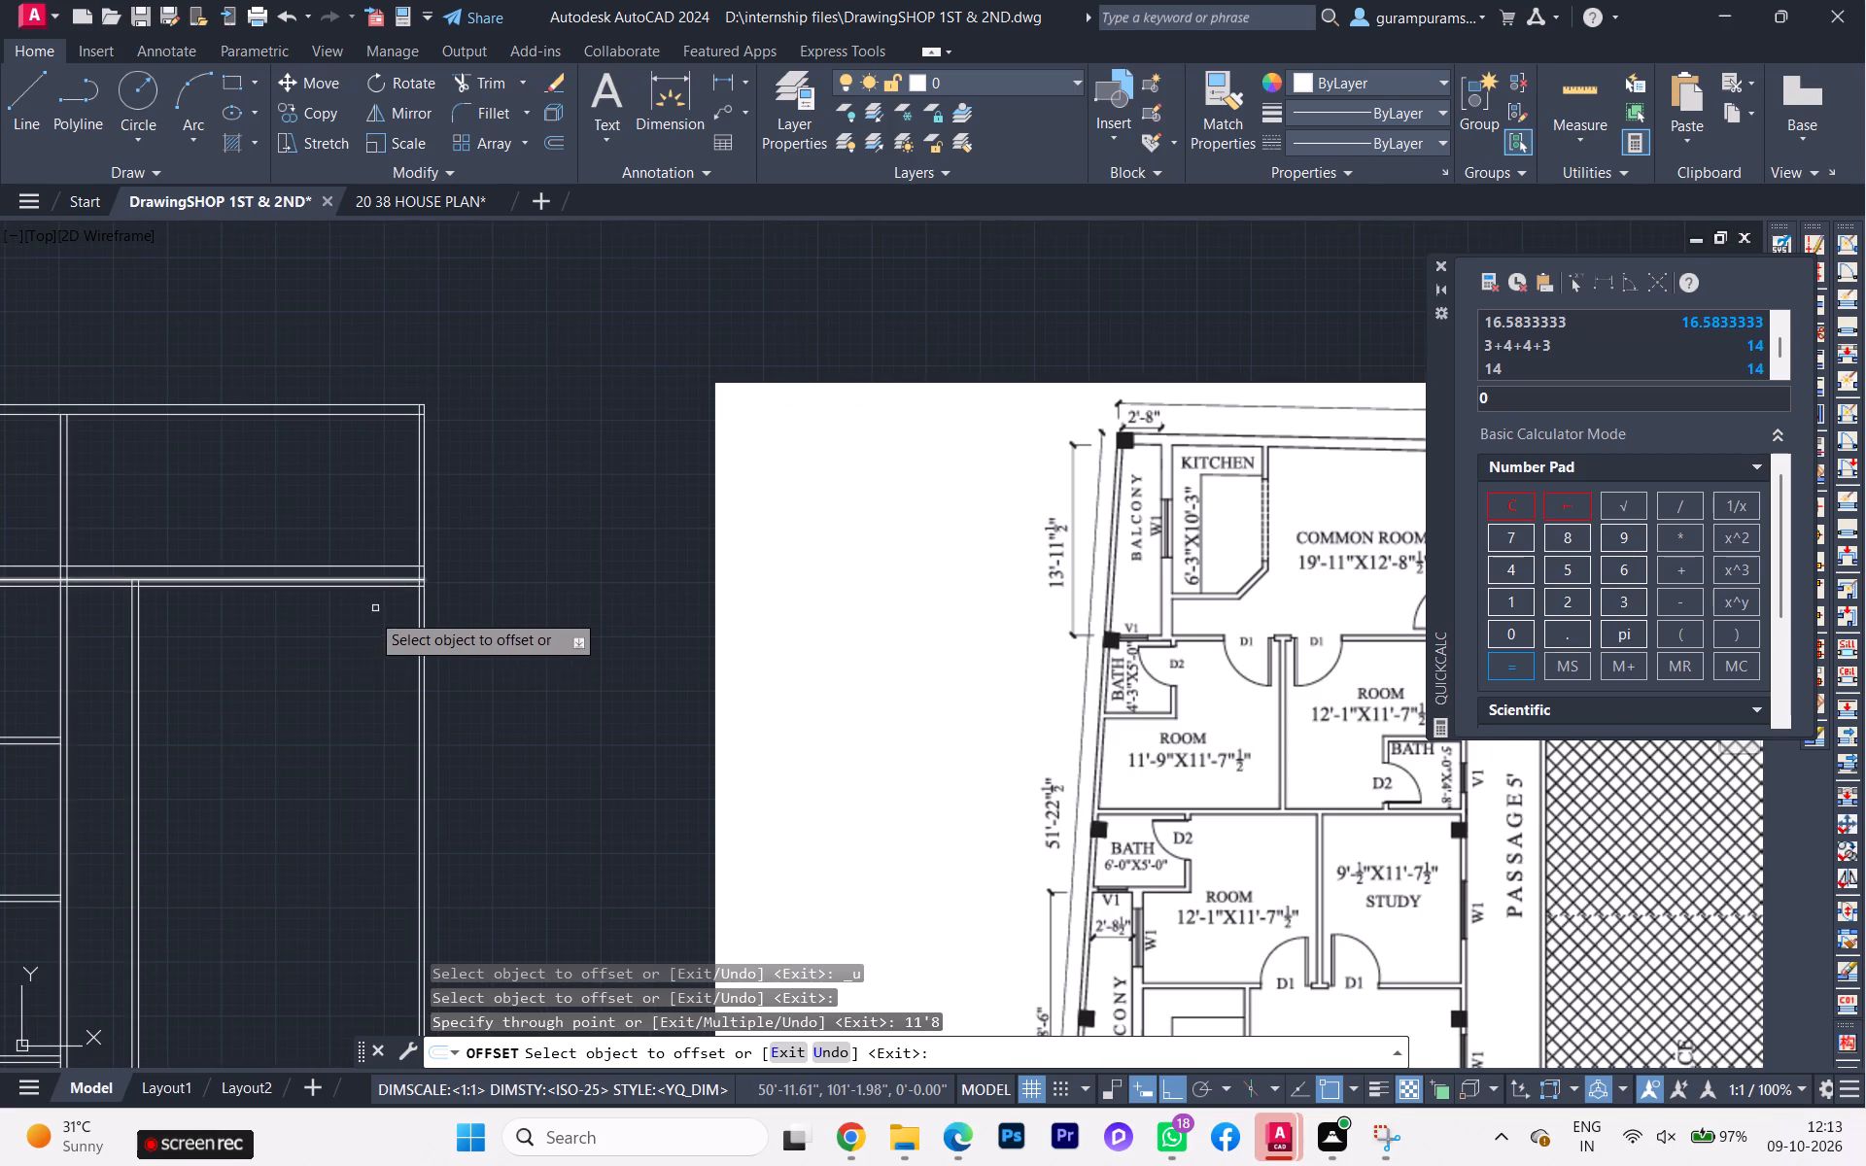
key("Escape")
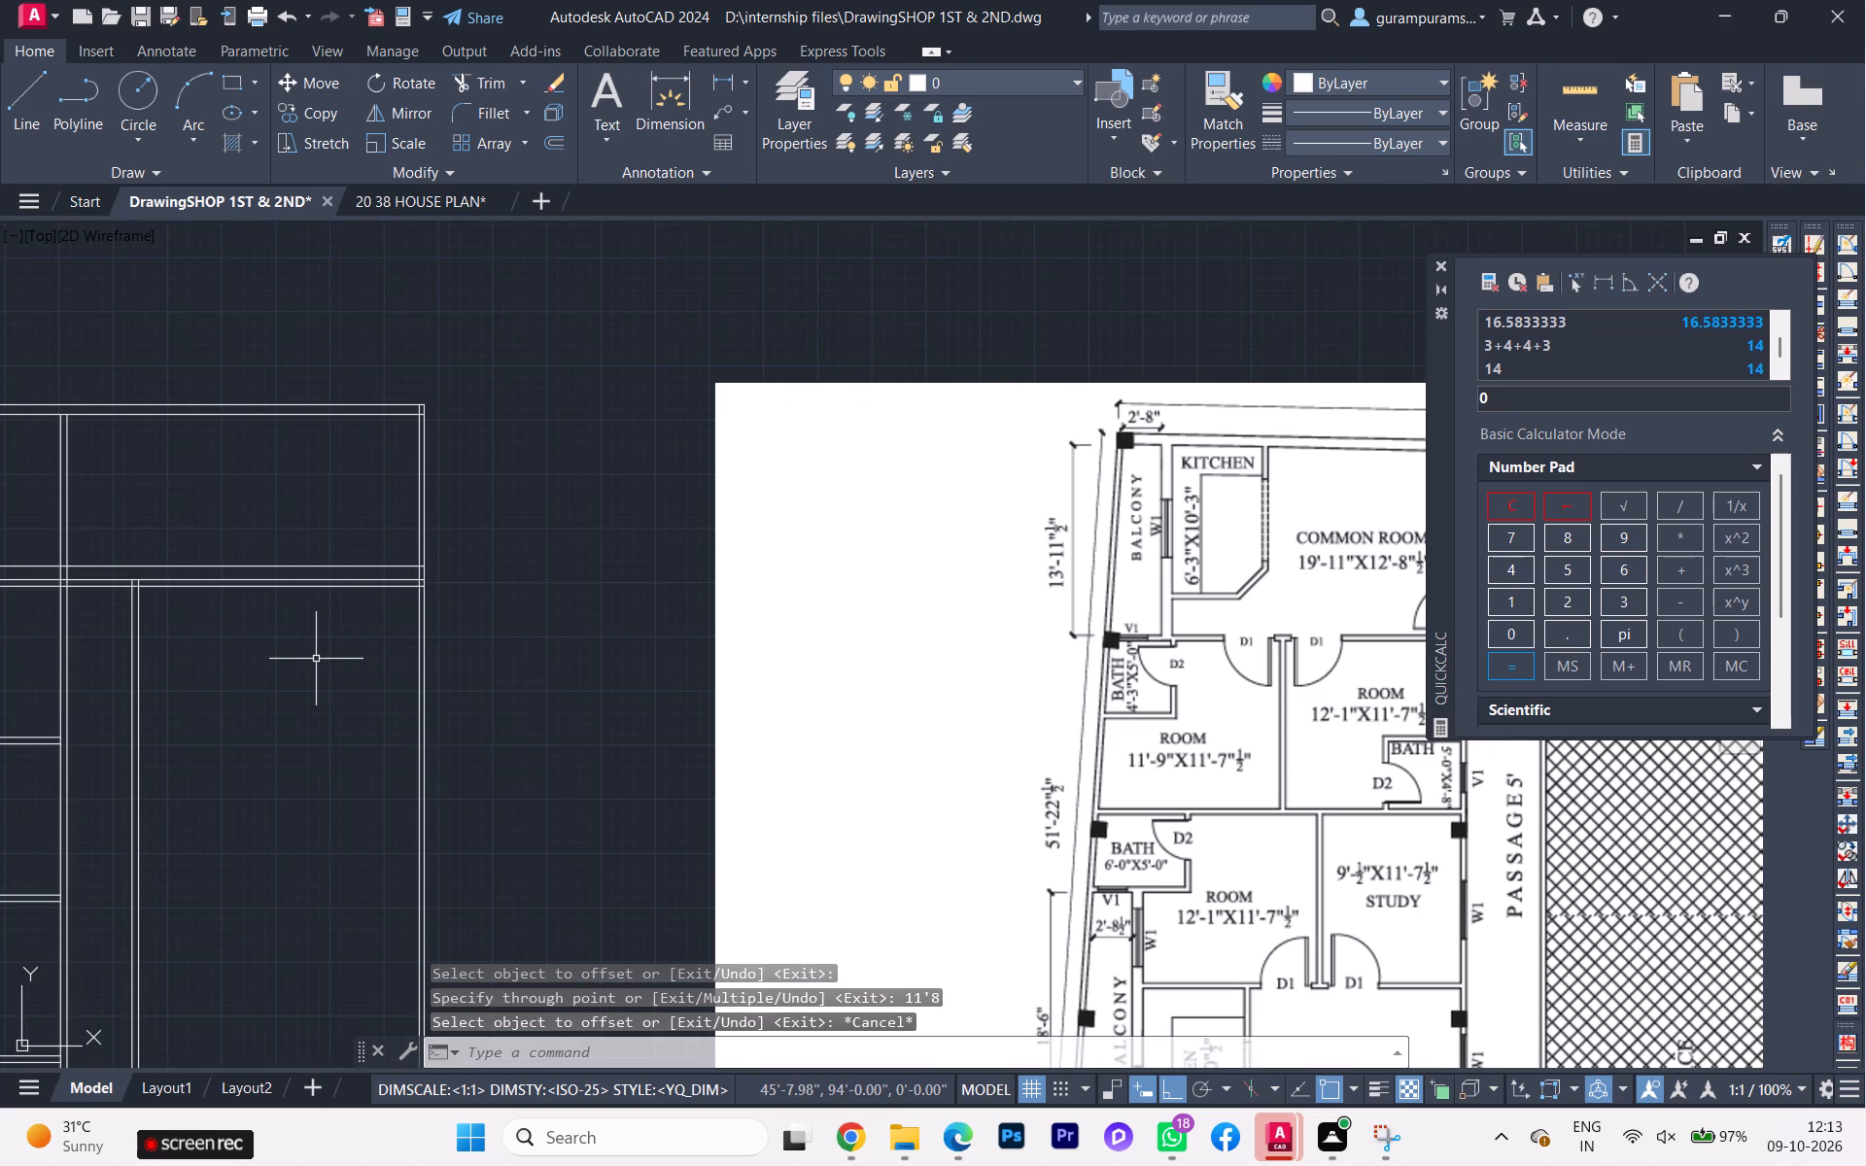
Trim the two old wall lines below the new offset line, between the inner passage wall and the outer wall.
key("r")
key("BackSpace")
key("t")
key("r")
key("Return")
left_click(254, 581)
left_click(254, 594)
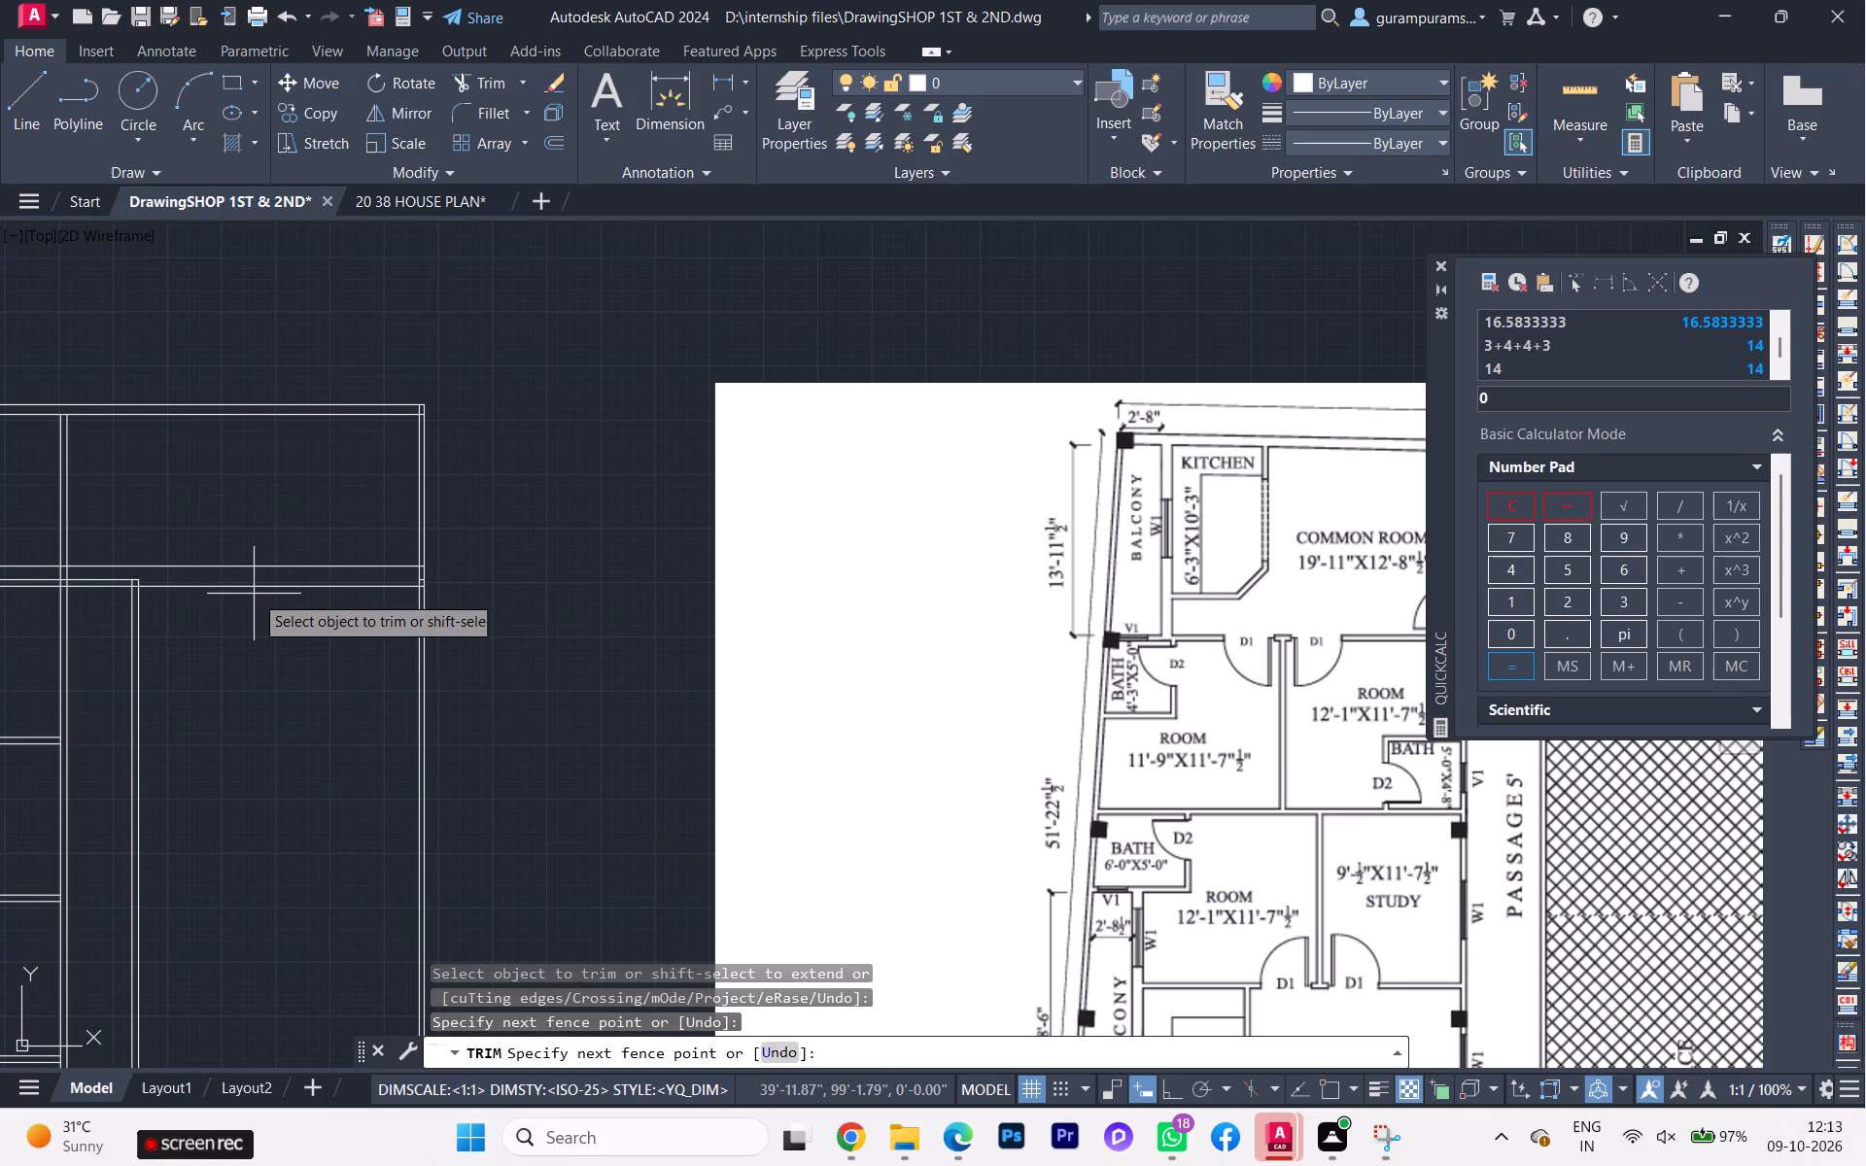
left_click(262, 583)
Trim the old wall lines across the passage, and the old and new horizontal lines crossing the common-room bay.
scroll(224, 592, "down", 1)
middle_click_drag(223, 593, 380, 619)
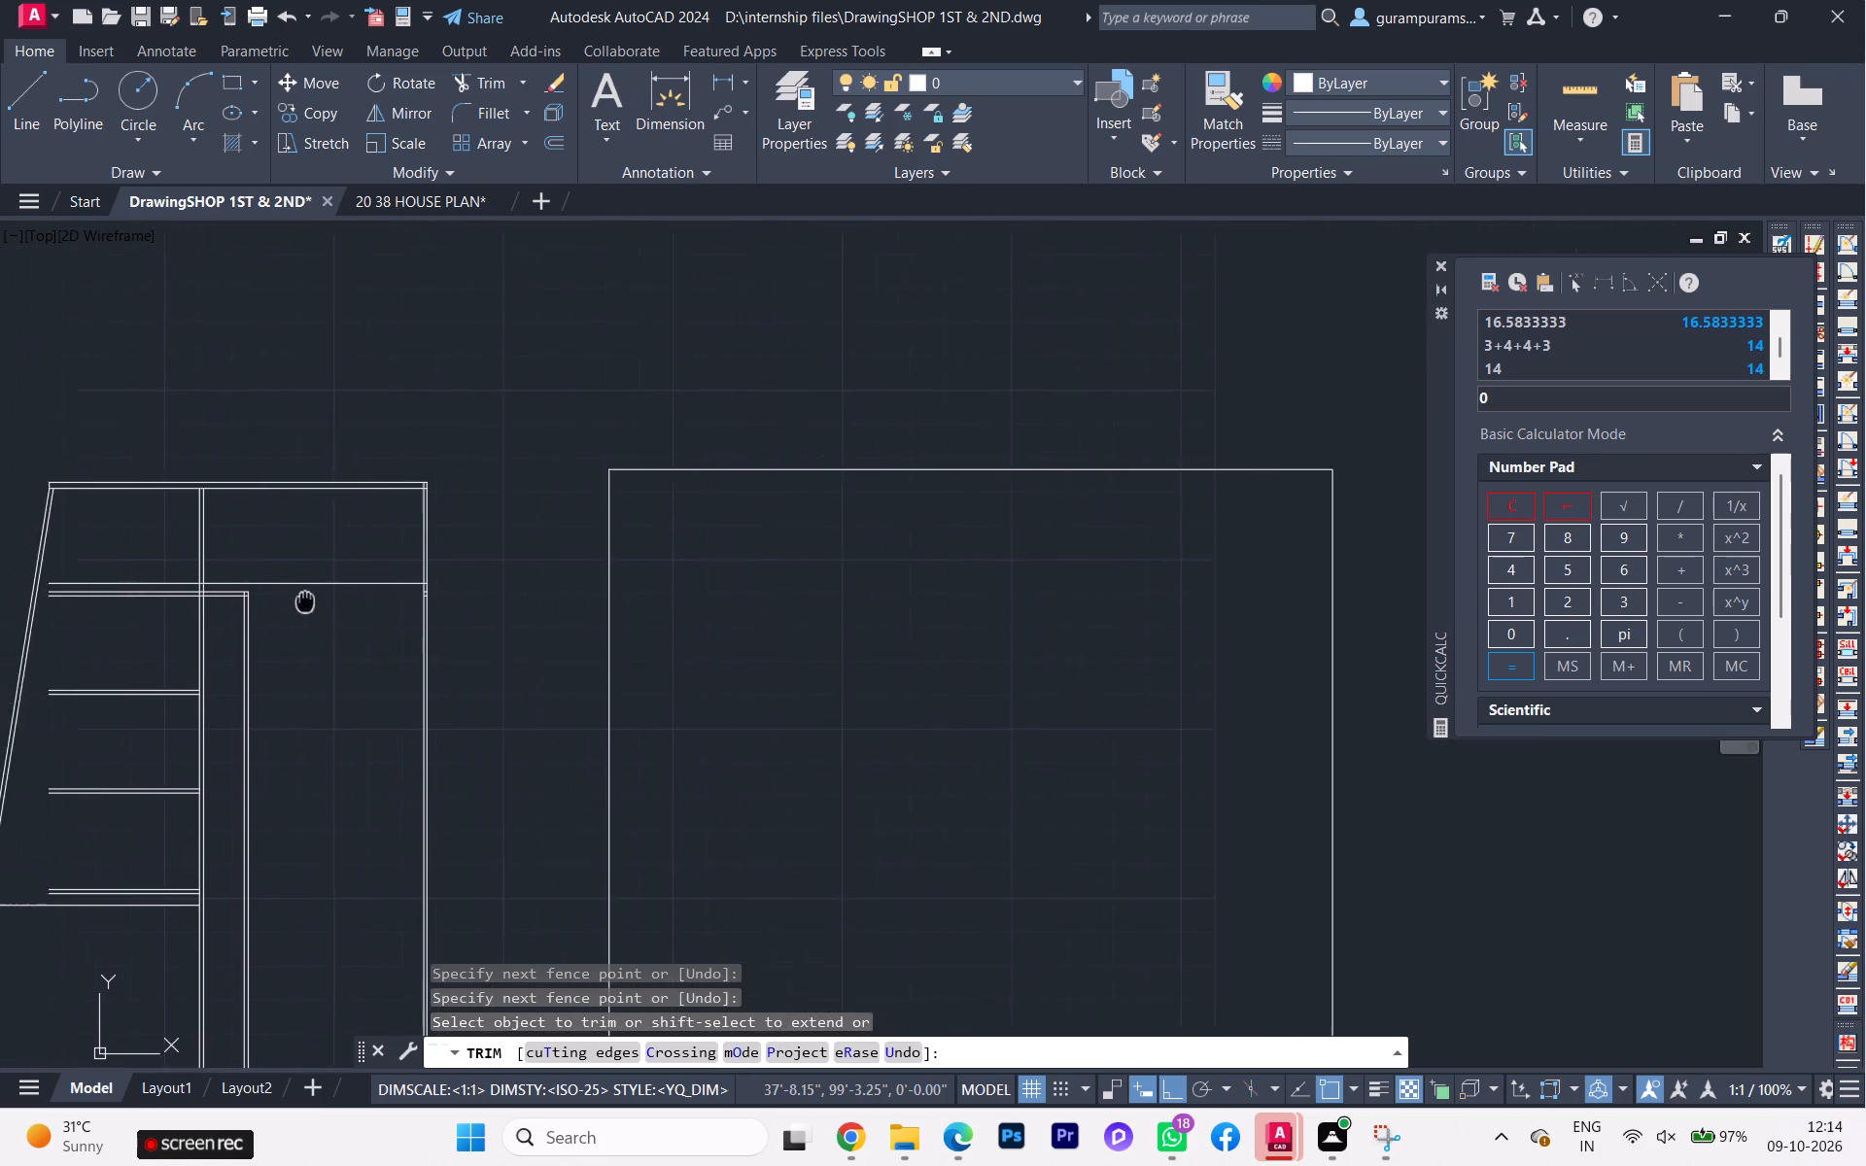
middle_click_drag(380, 619, 483, 638)
scroll(401, 650, "up", 2)
left_click(415, 635)
left_click(418, 597)
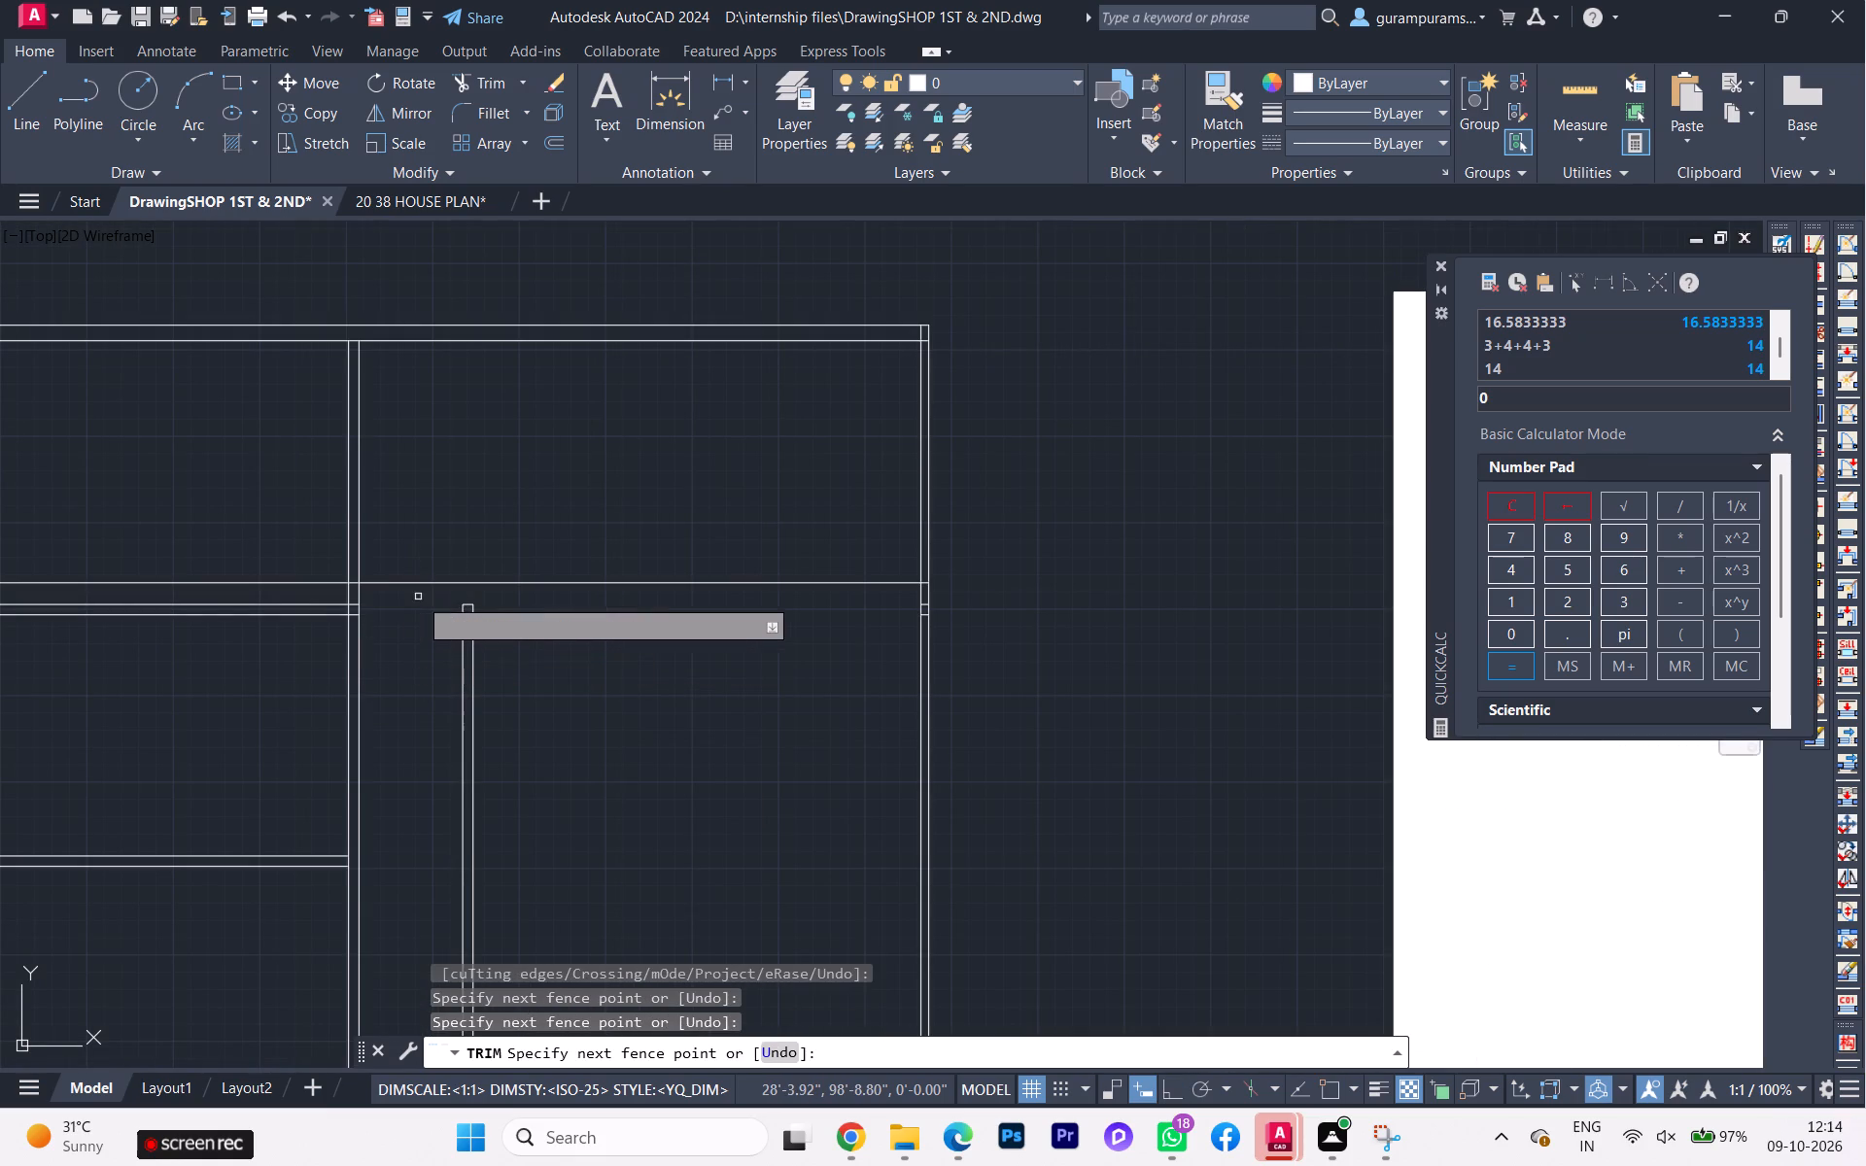
left_click(290, 628)
left_click(296, 557)
Trim the leftover horizontal line stubs inside the common-room wall and at the upper end of the passage wall.
scroll(329, 592, "up", 3)
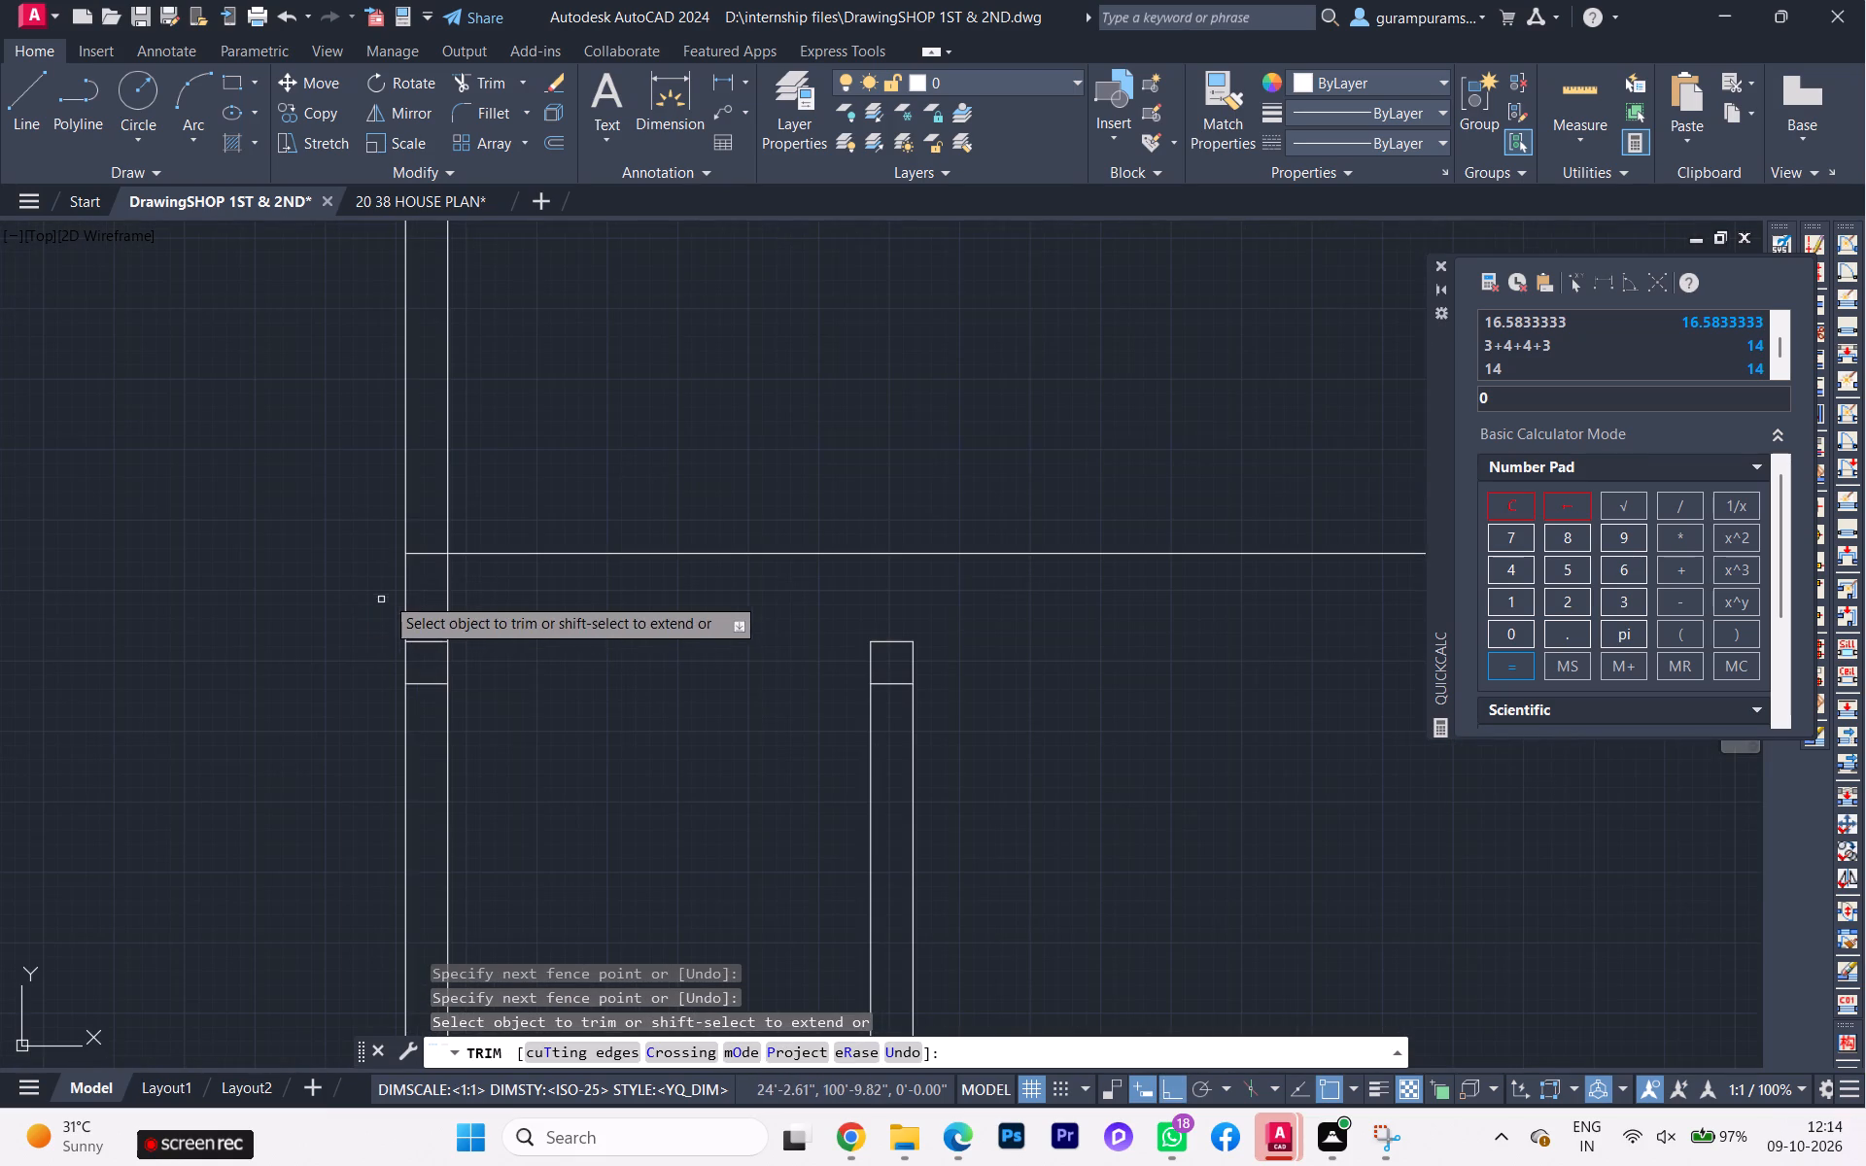
left_click(420, 546)
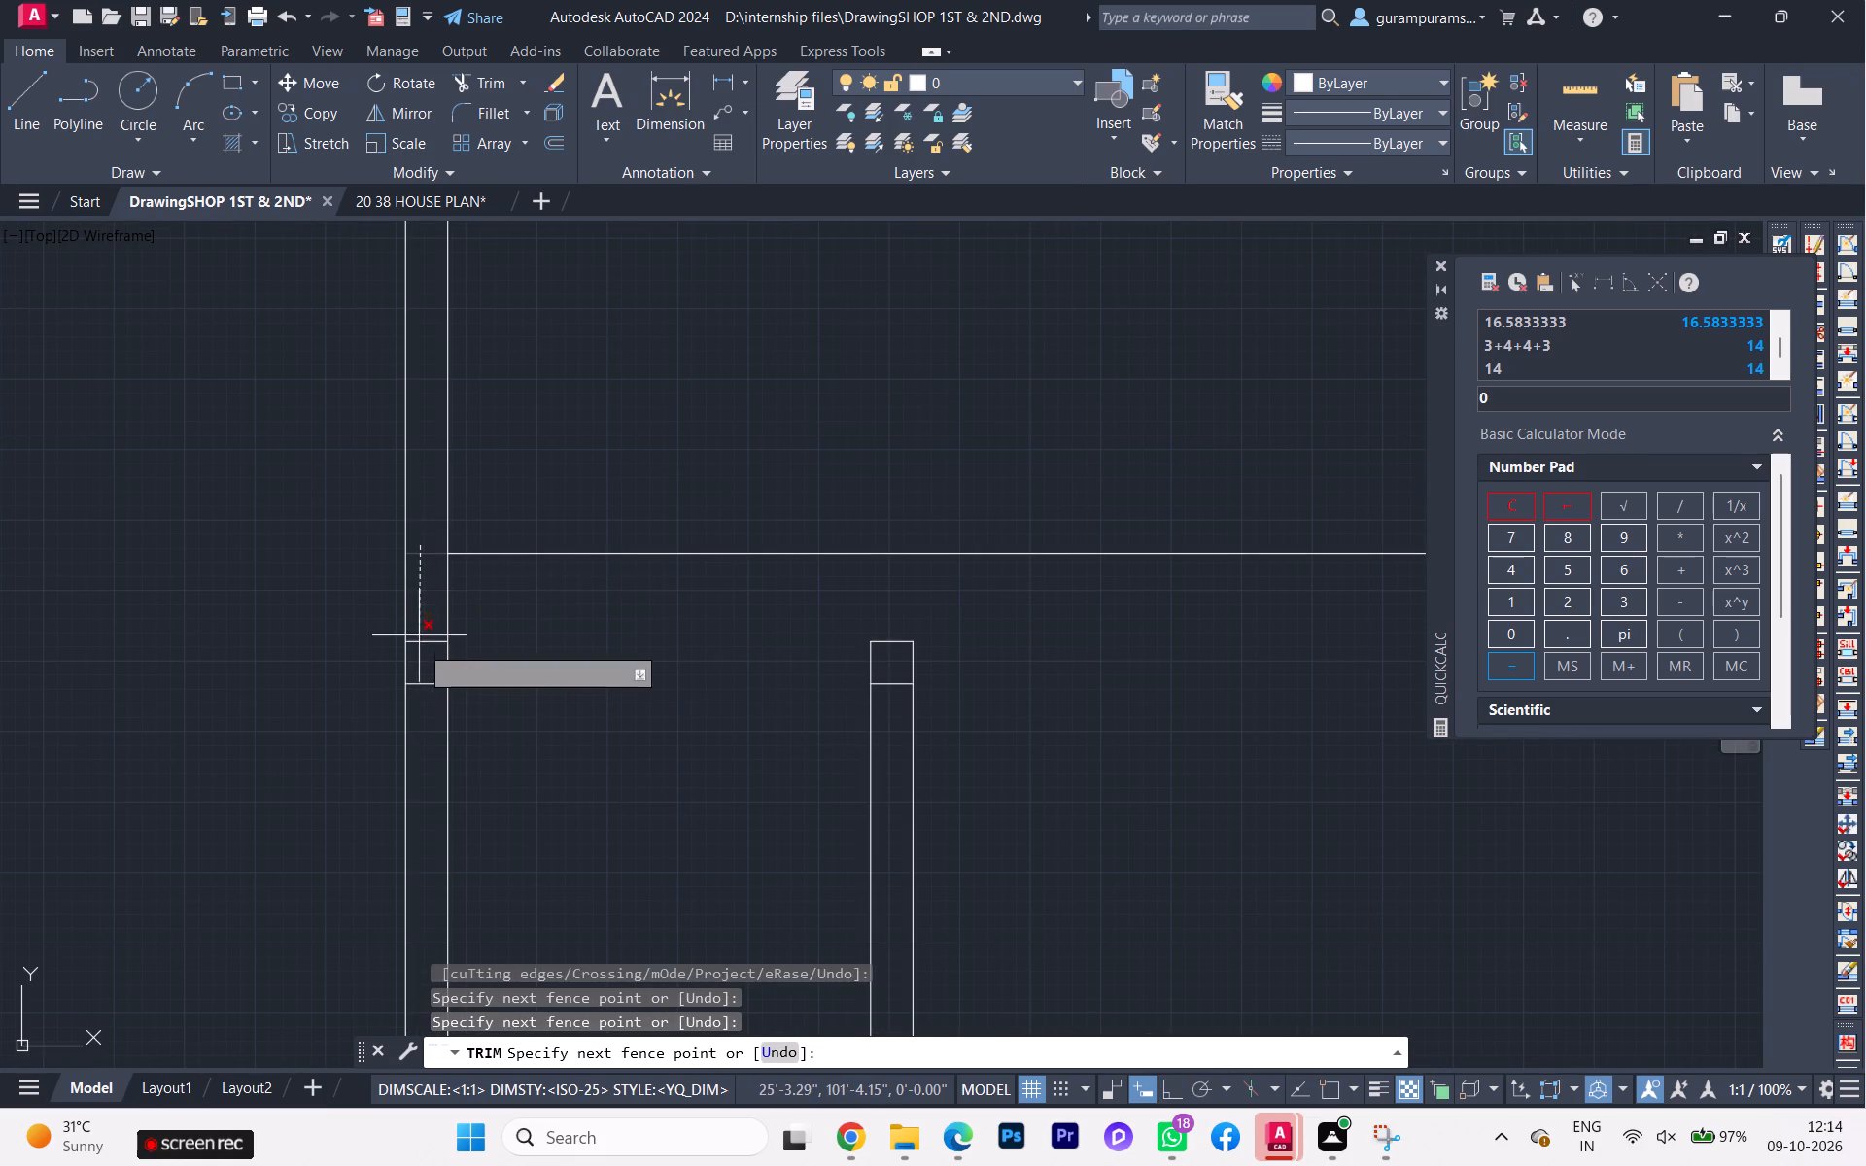
left_click(418, 692)
scroll(527, 713, "down", 3)
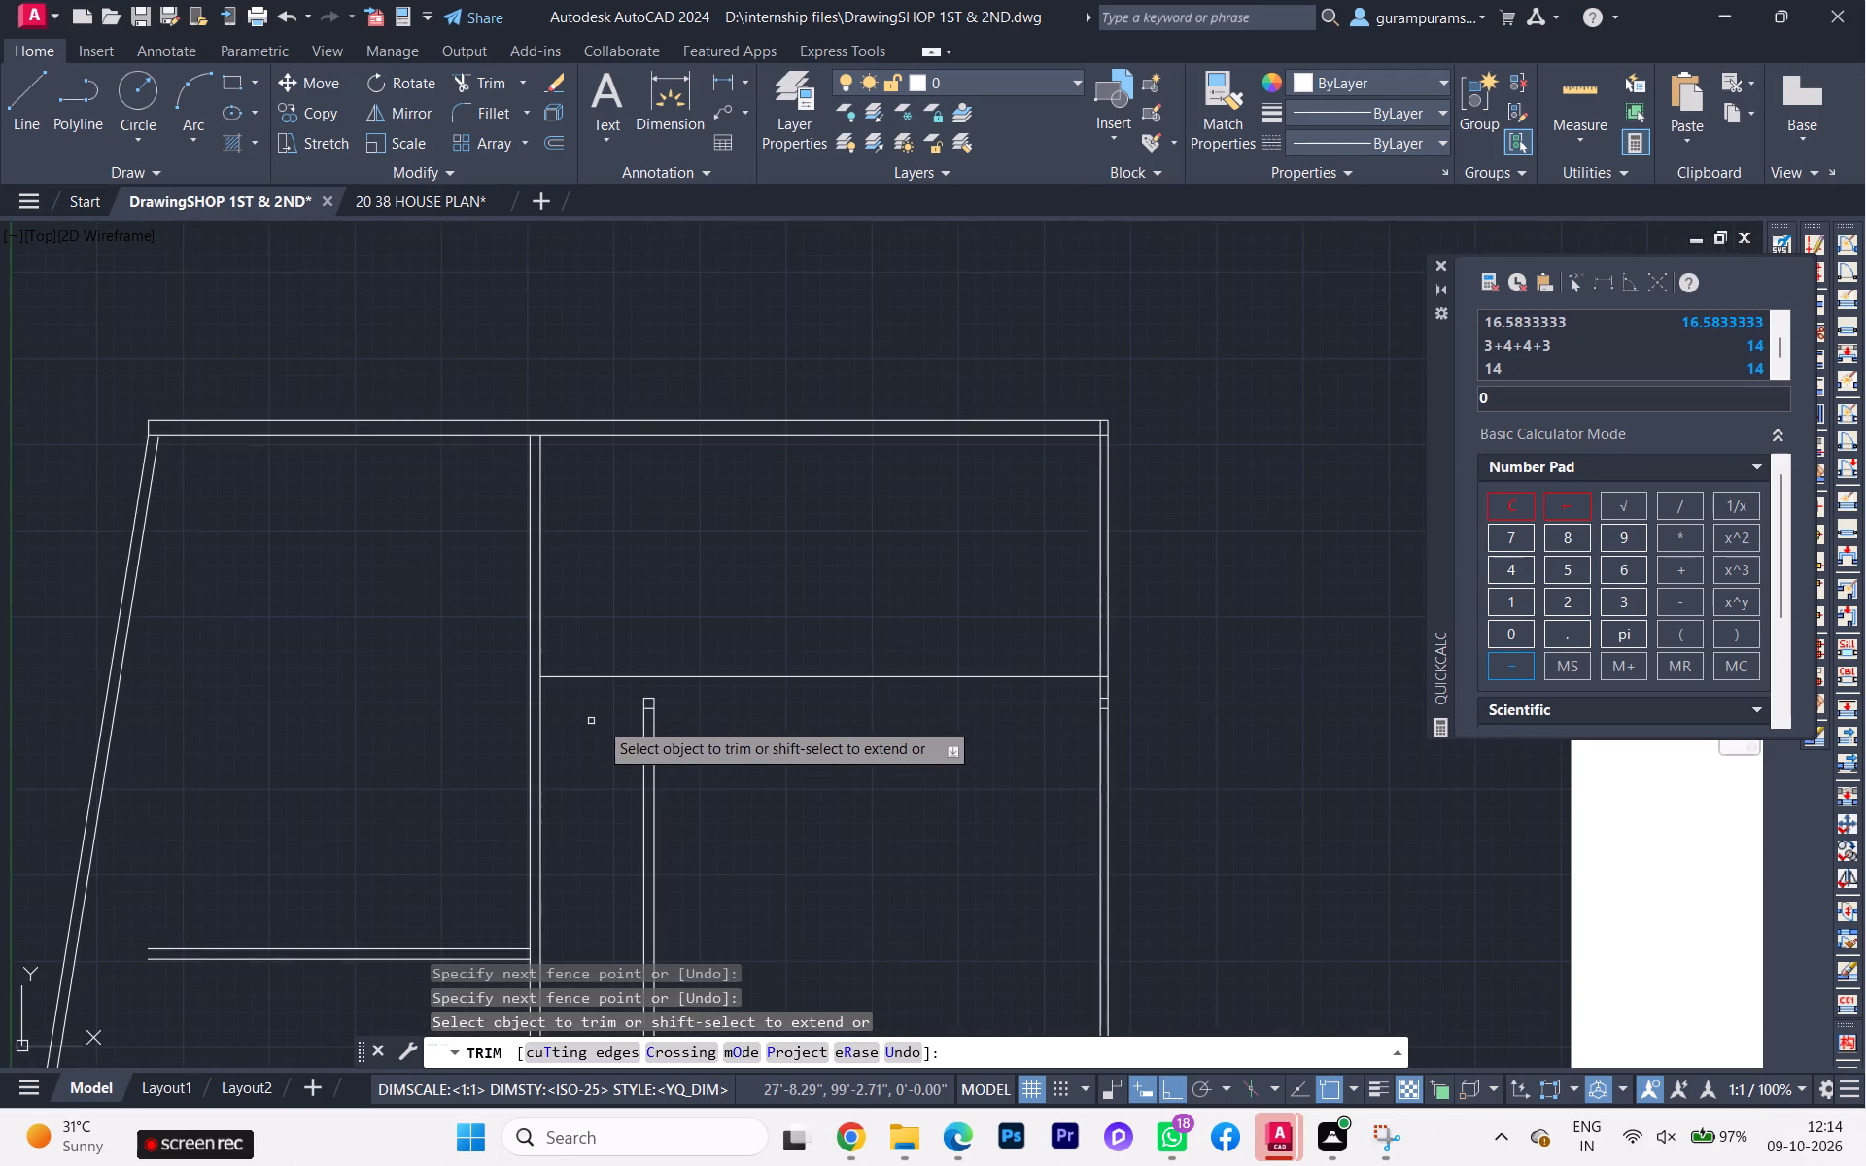
scroll(699, 720, "up", 2)
left_click(566, 697)
key("Escape")
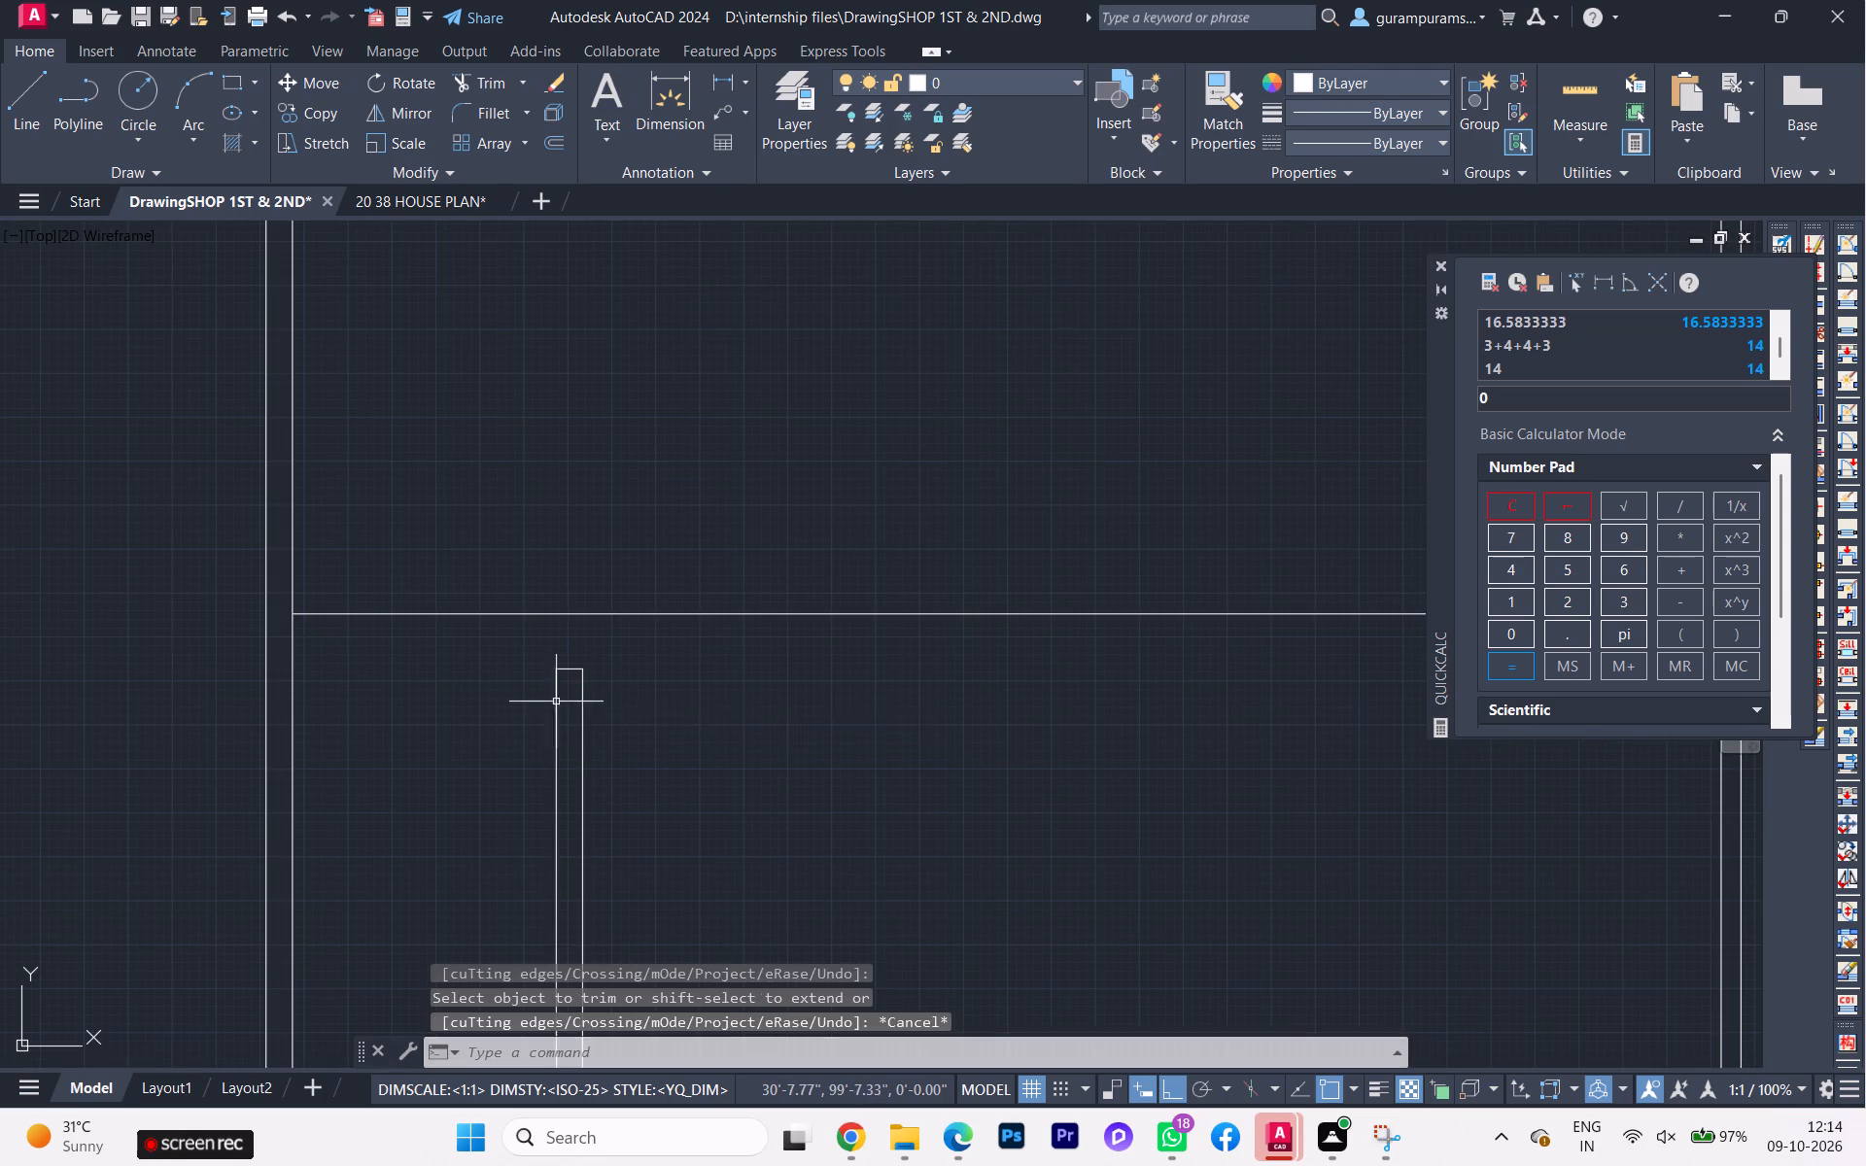
Trim the three leftover horizontal line stubs inside the outer wall beside the staircase area.
scroll(533, 727, "down", 2)
middle_click_drag(994, 749, 843, 755)
scroll(842, 755, "down", 1)
scroll(863, 718, "up", 3)
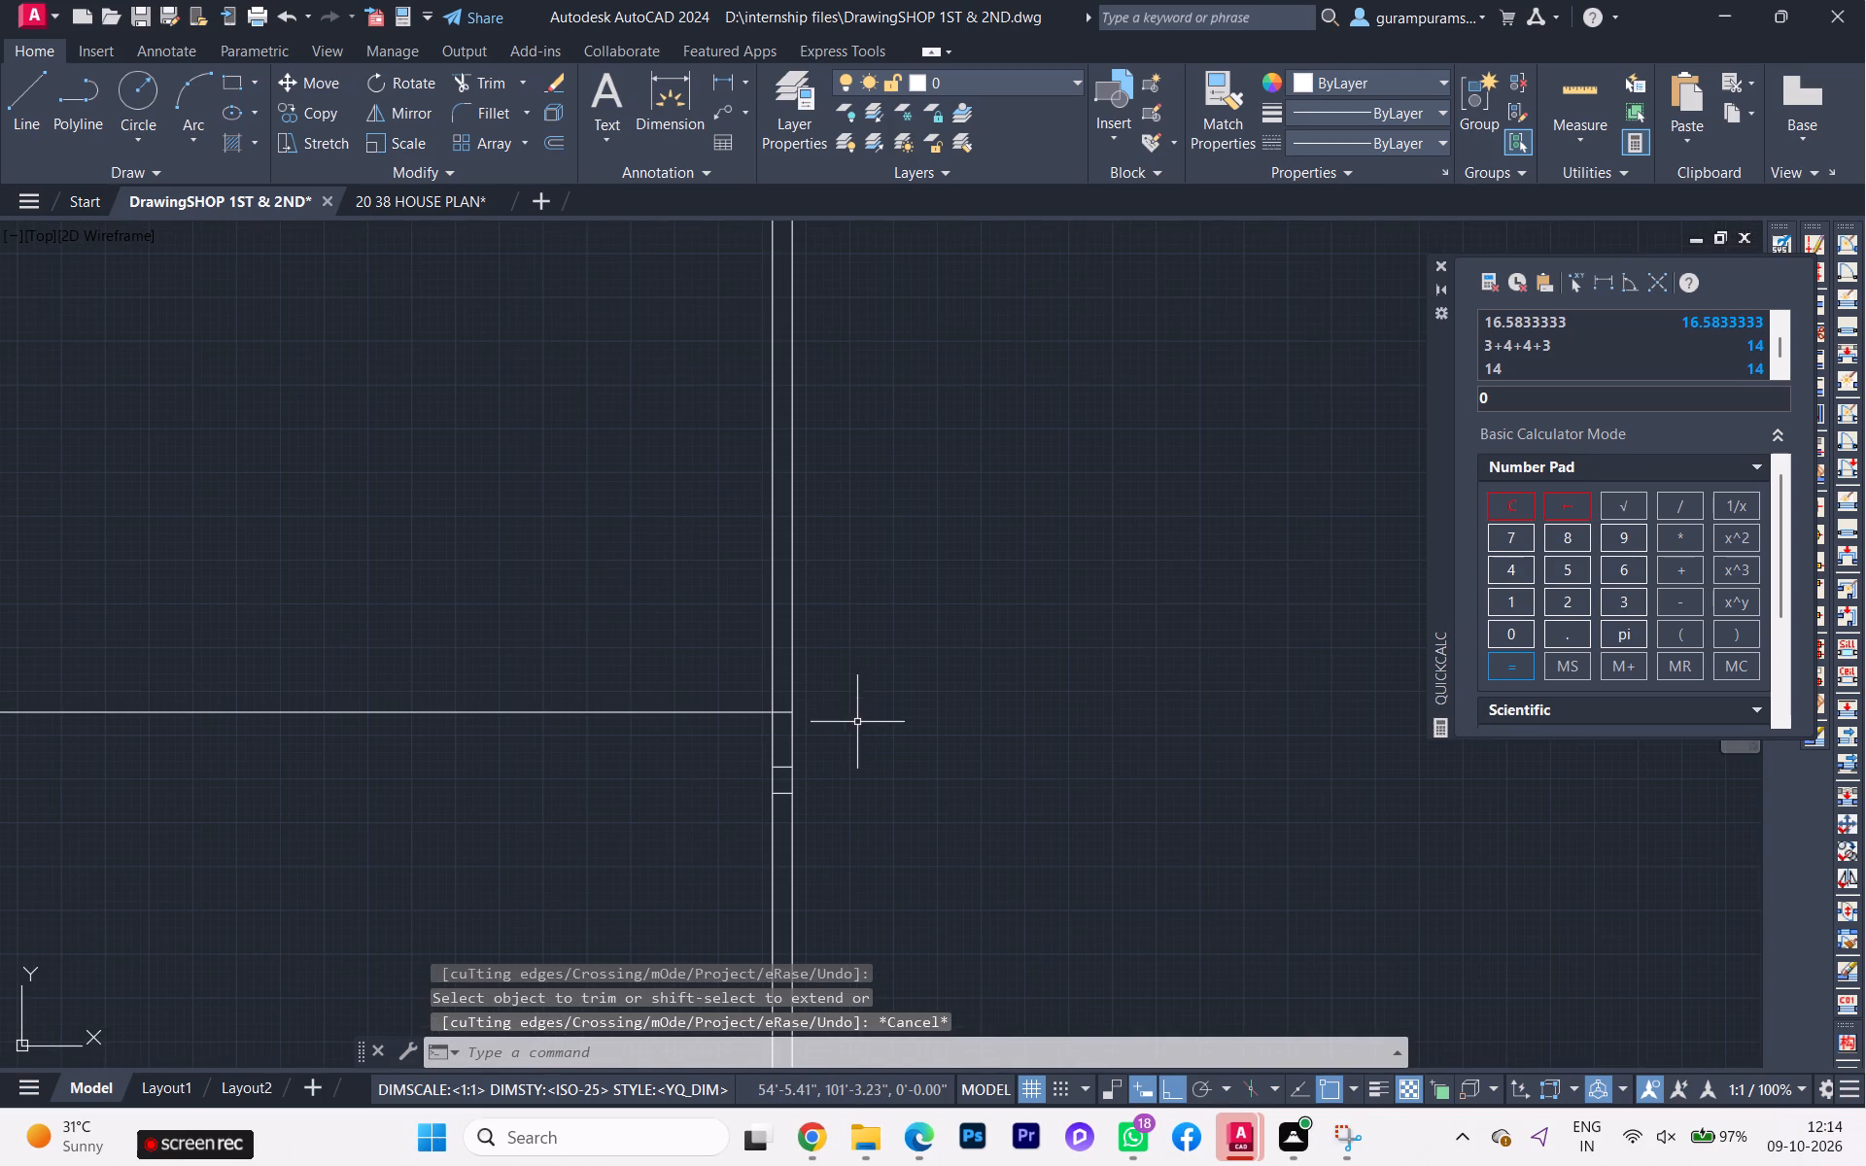
key("space")
scroll(793, 779, "up", 2)
left_click(759, 841)
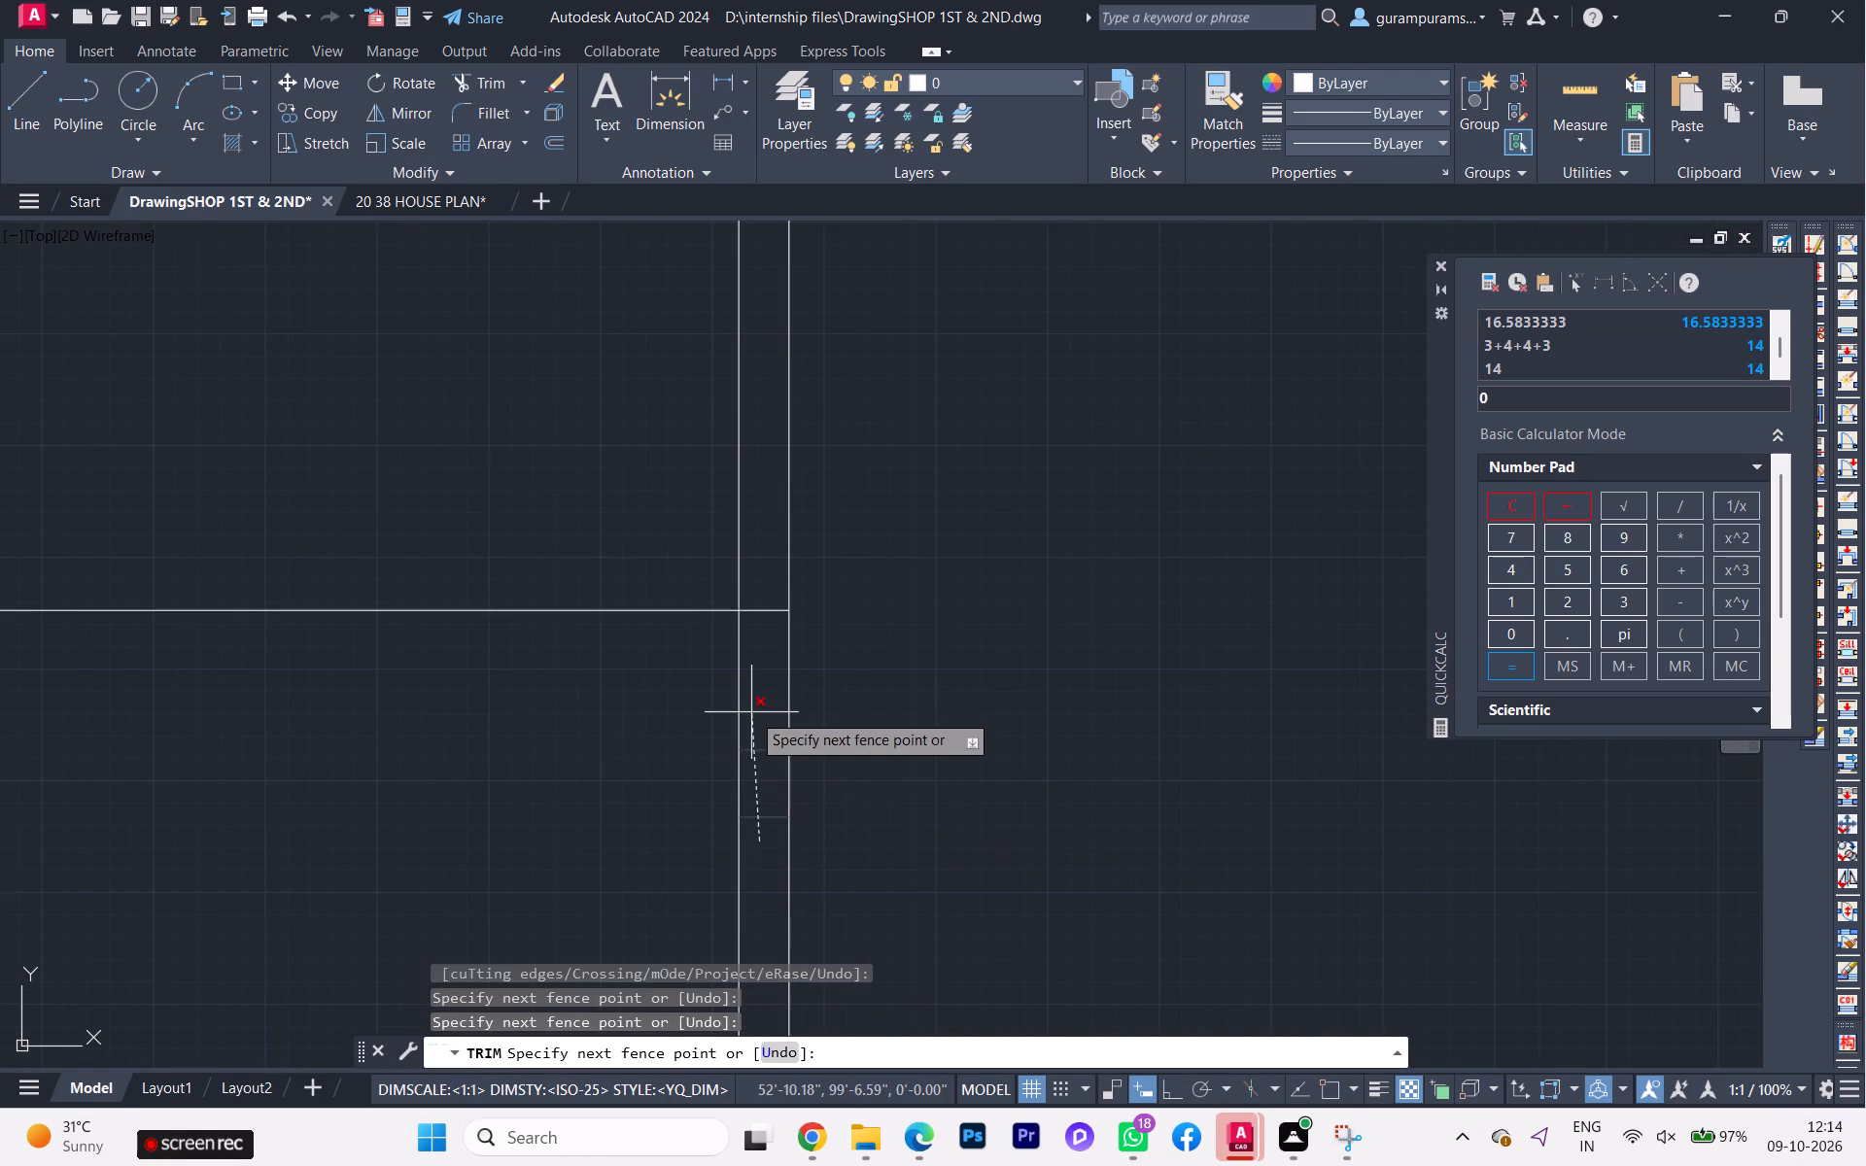
left_click(751, 712)
key("space")
key("space")
left_click(770, 692)
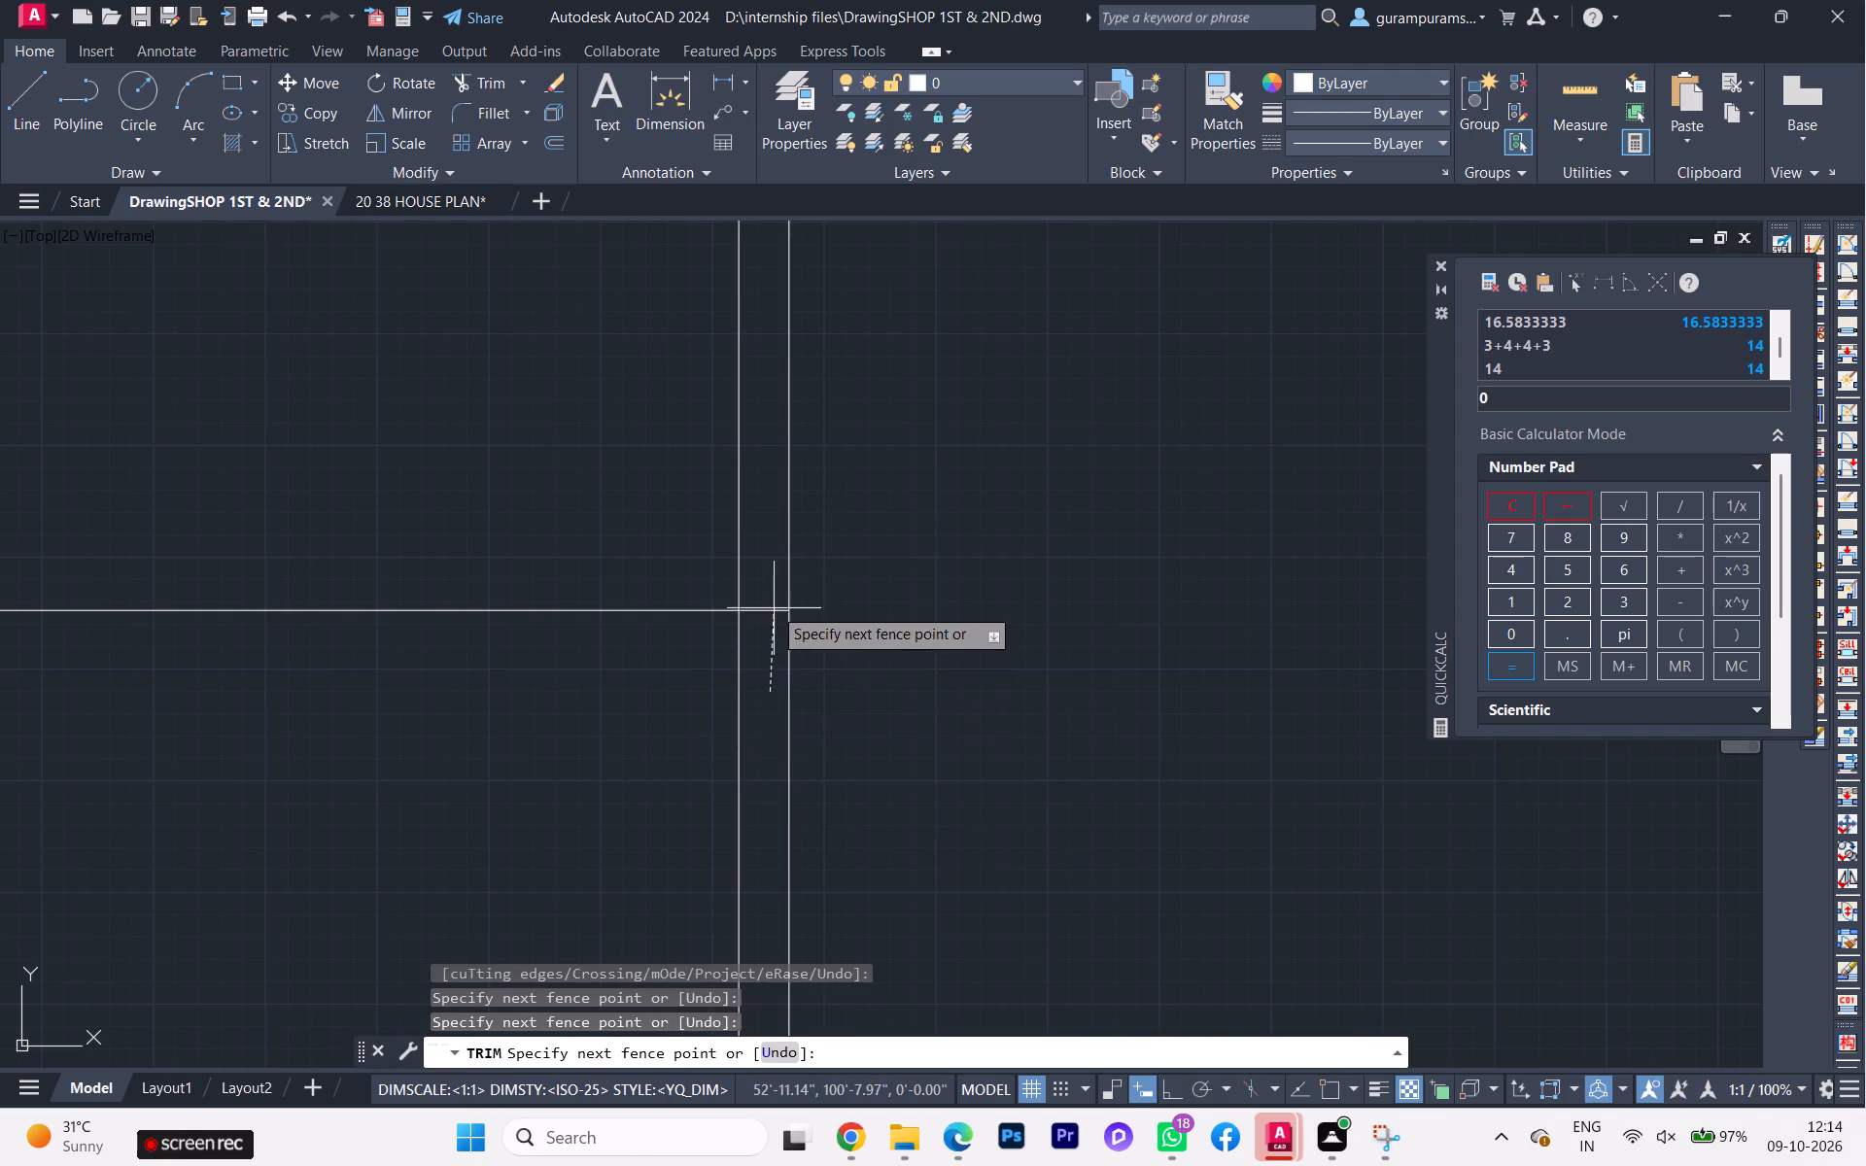
left_click(768, 599)
key("space")
Offset the staircase-area wall line 6" downward to form the wall's second face, checking the reference plan around the stairs and passage.
scroll(734, 716, "down", 3)
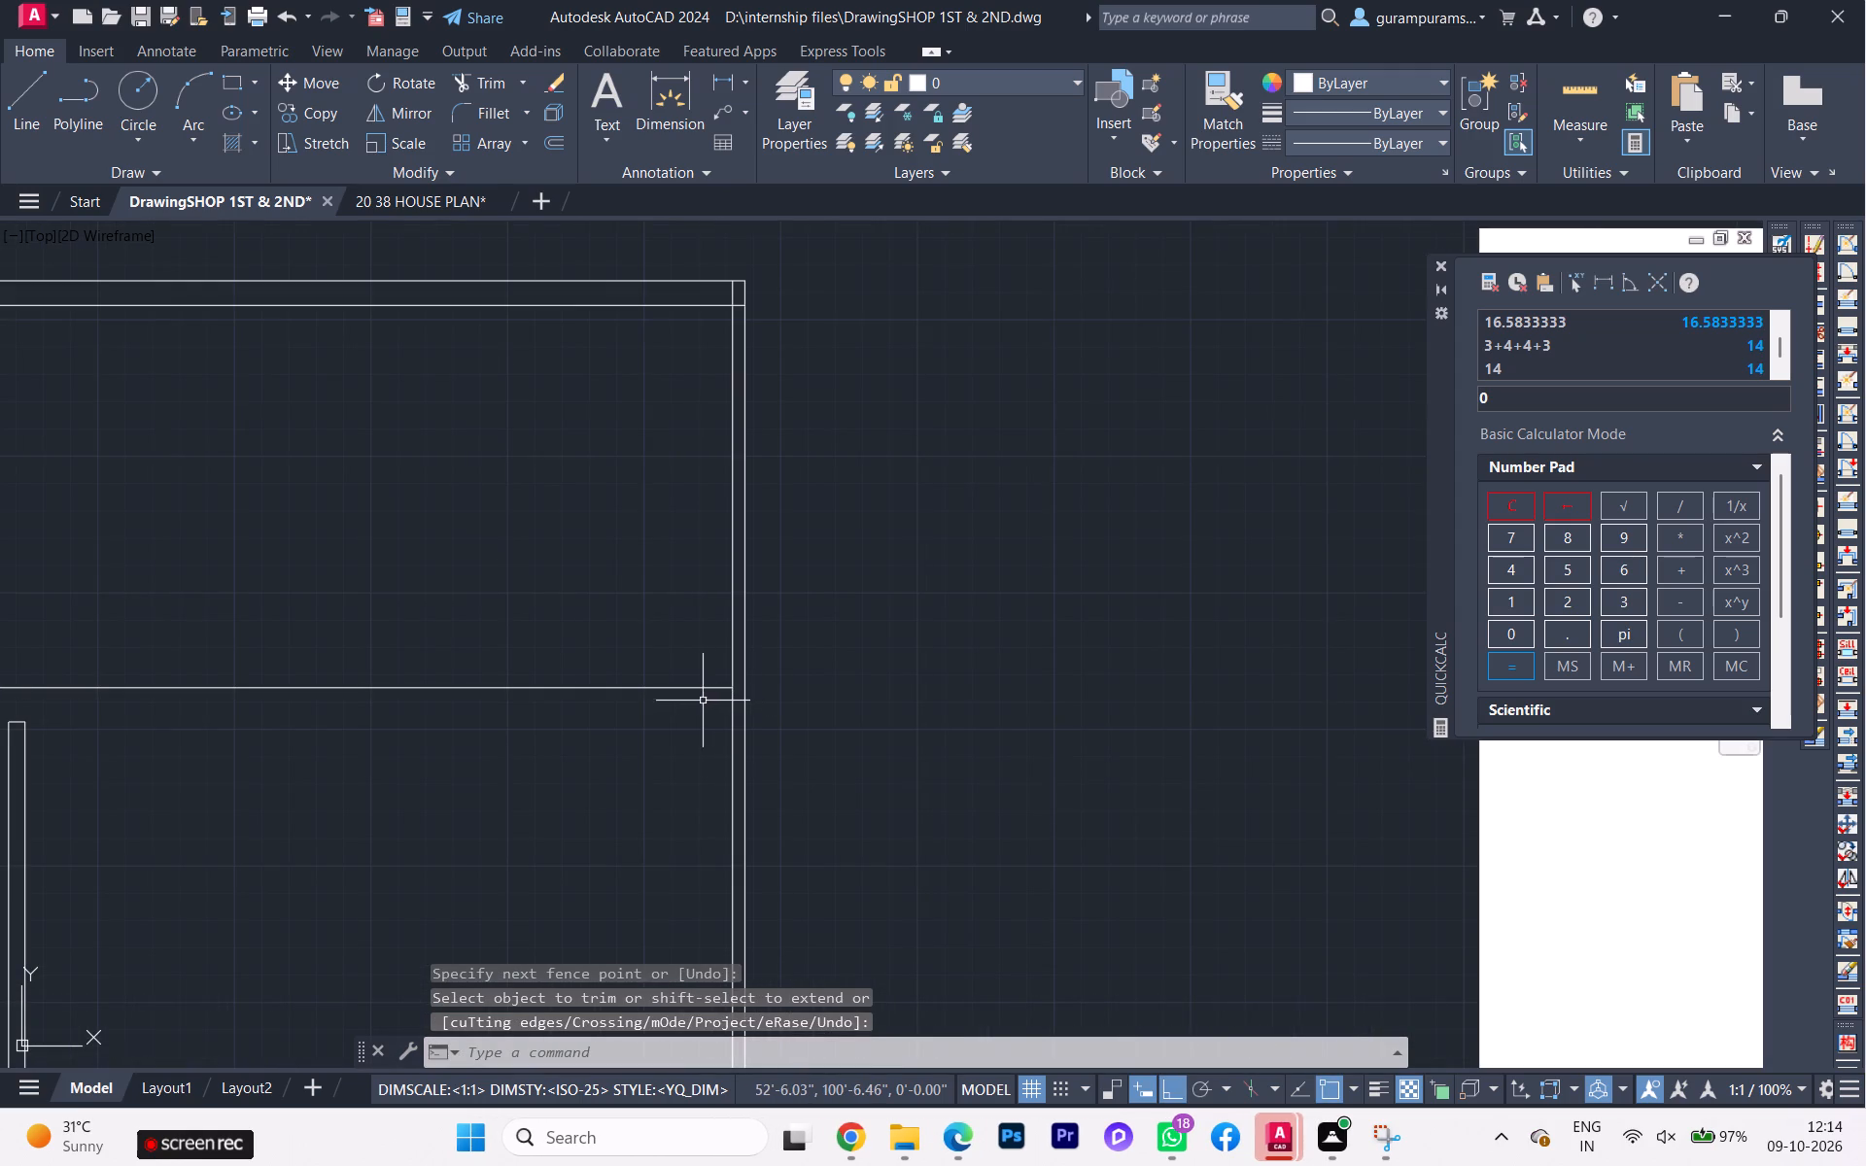
key("o")
key("Return")
scroll(658, 721, "down", 2)
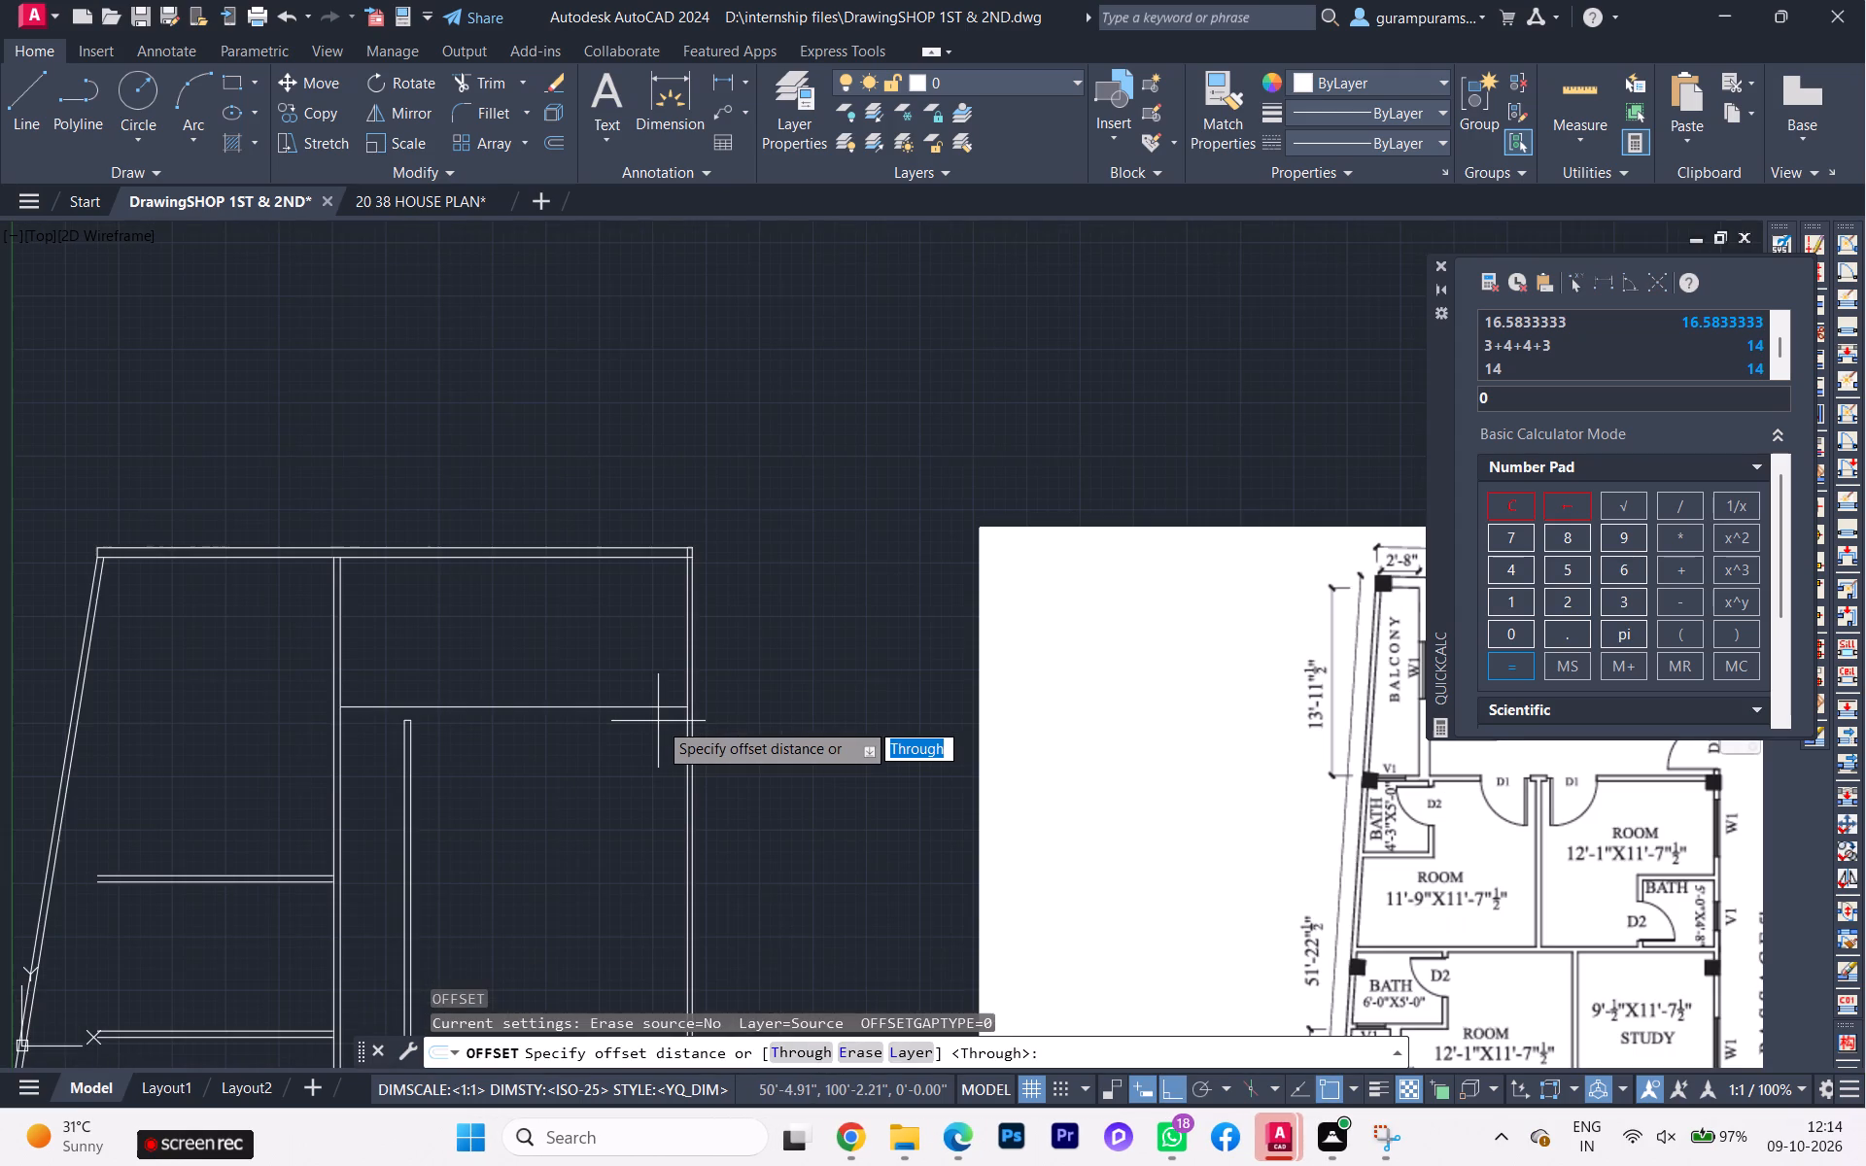
key("space")
scroll(656, 718, "up", 1)
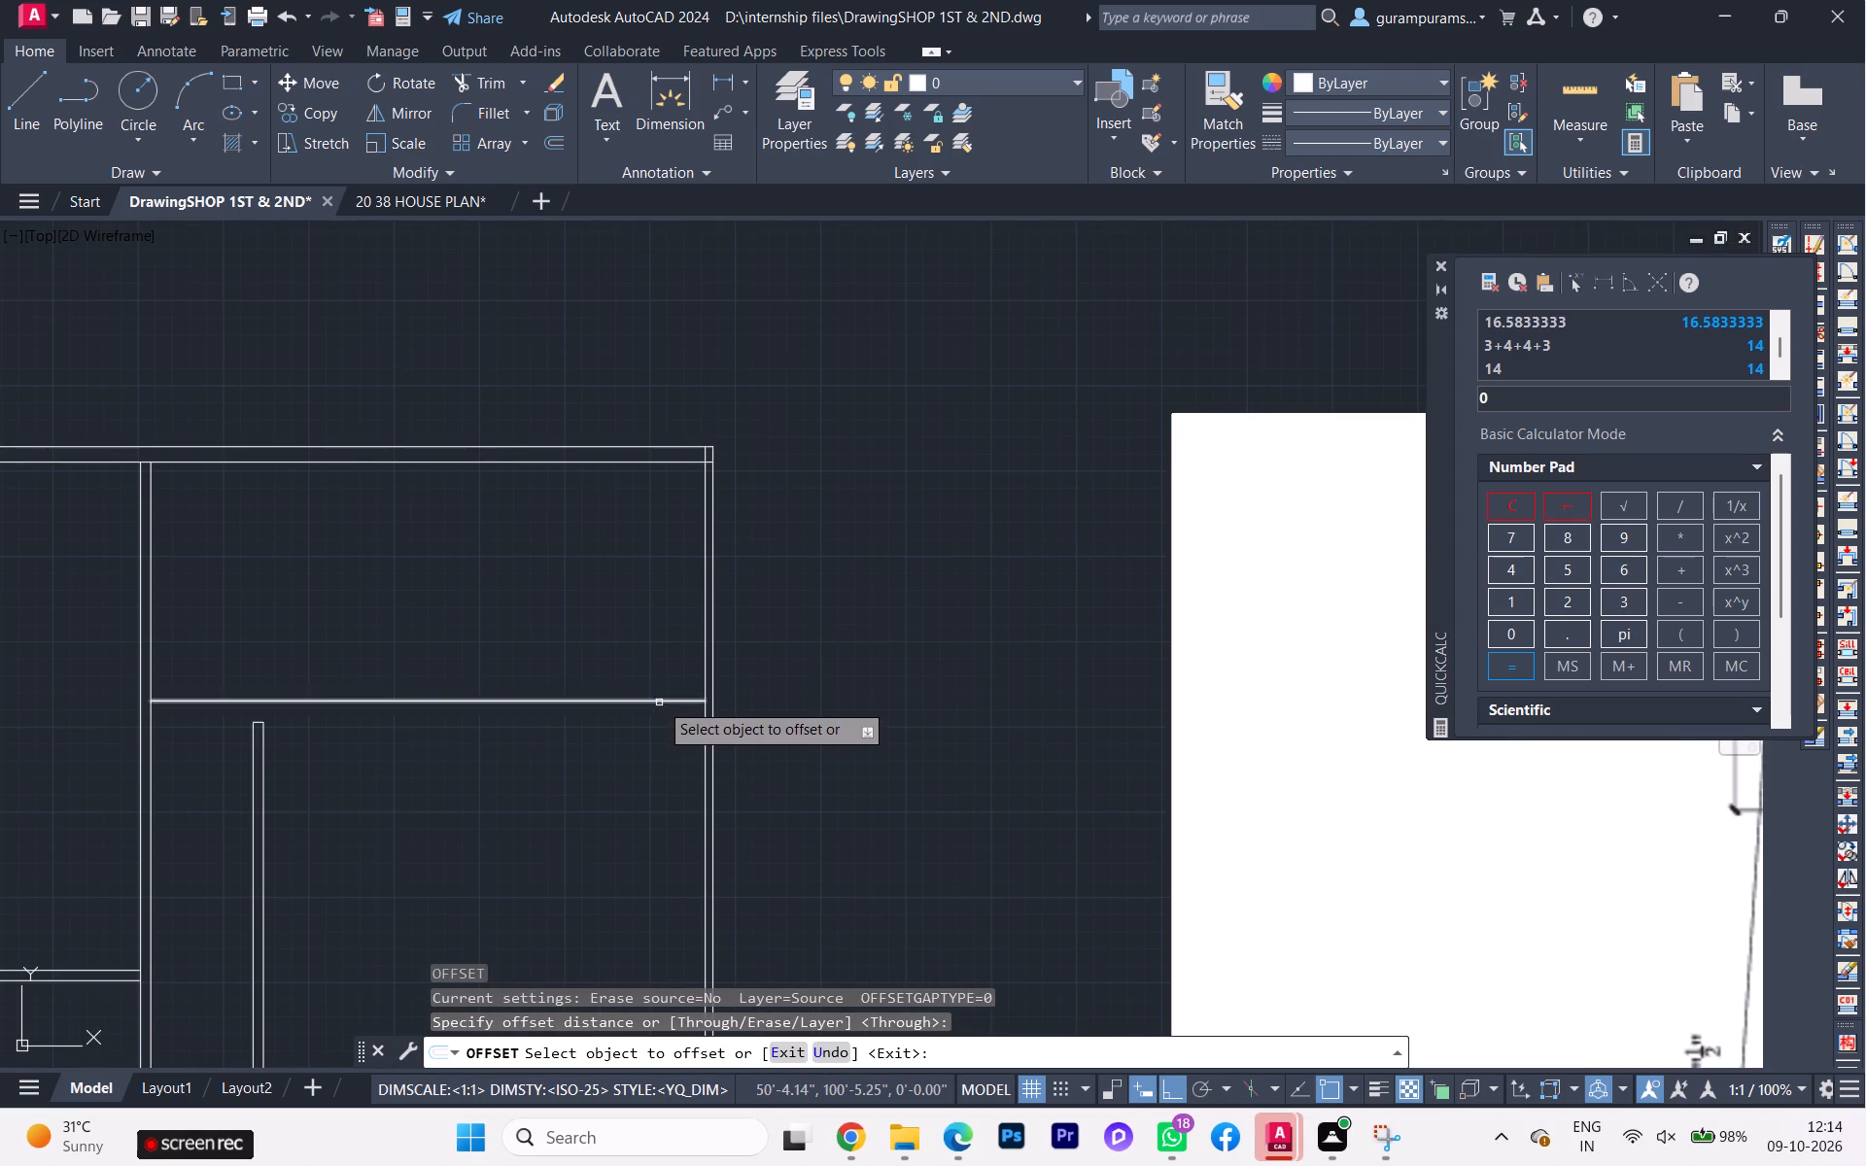
left_click(659, 702)
scroll(627, 716, "down", 2)
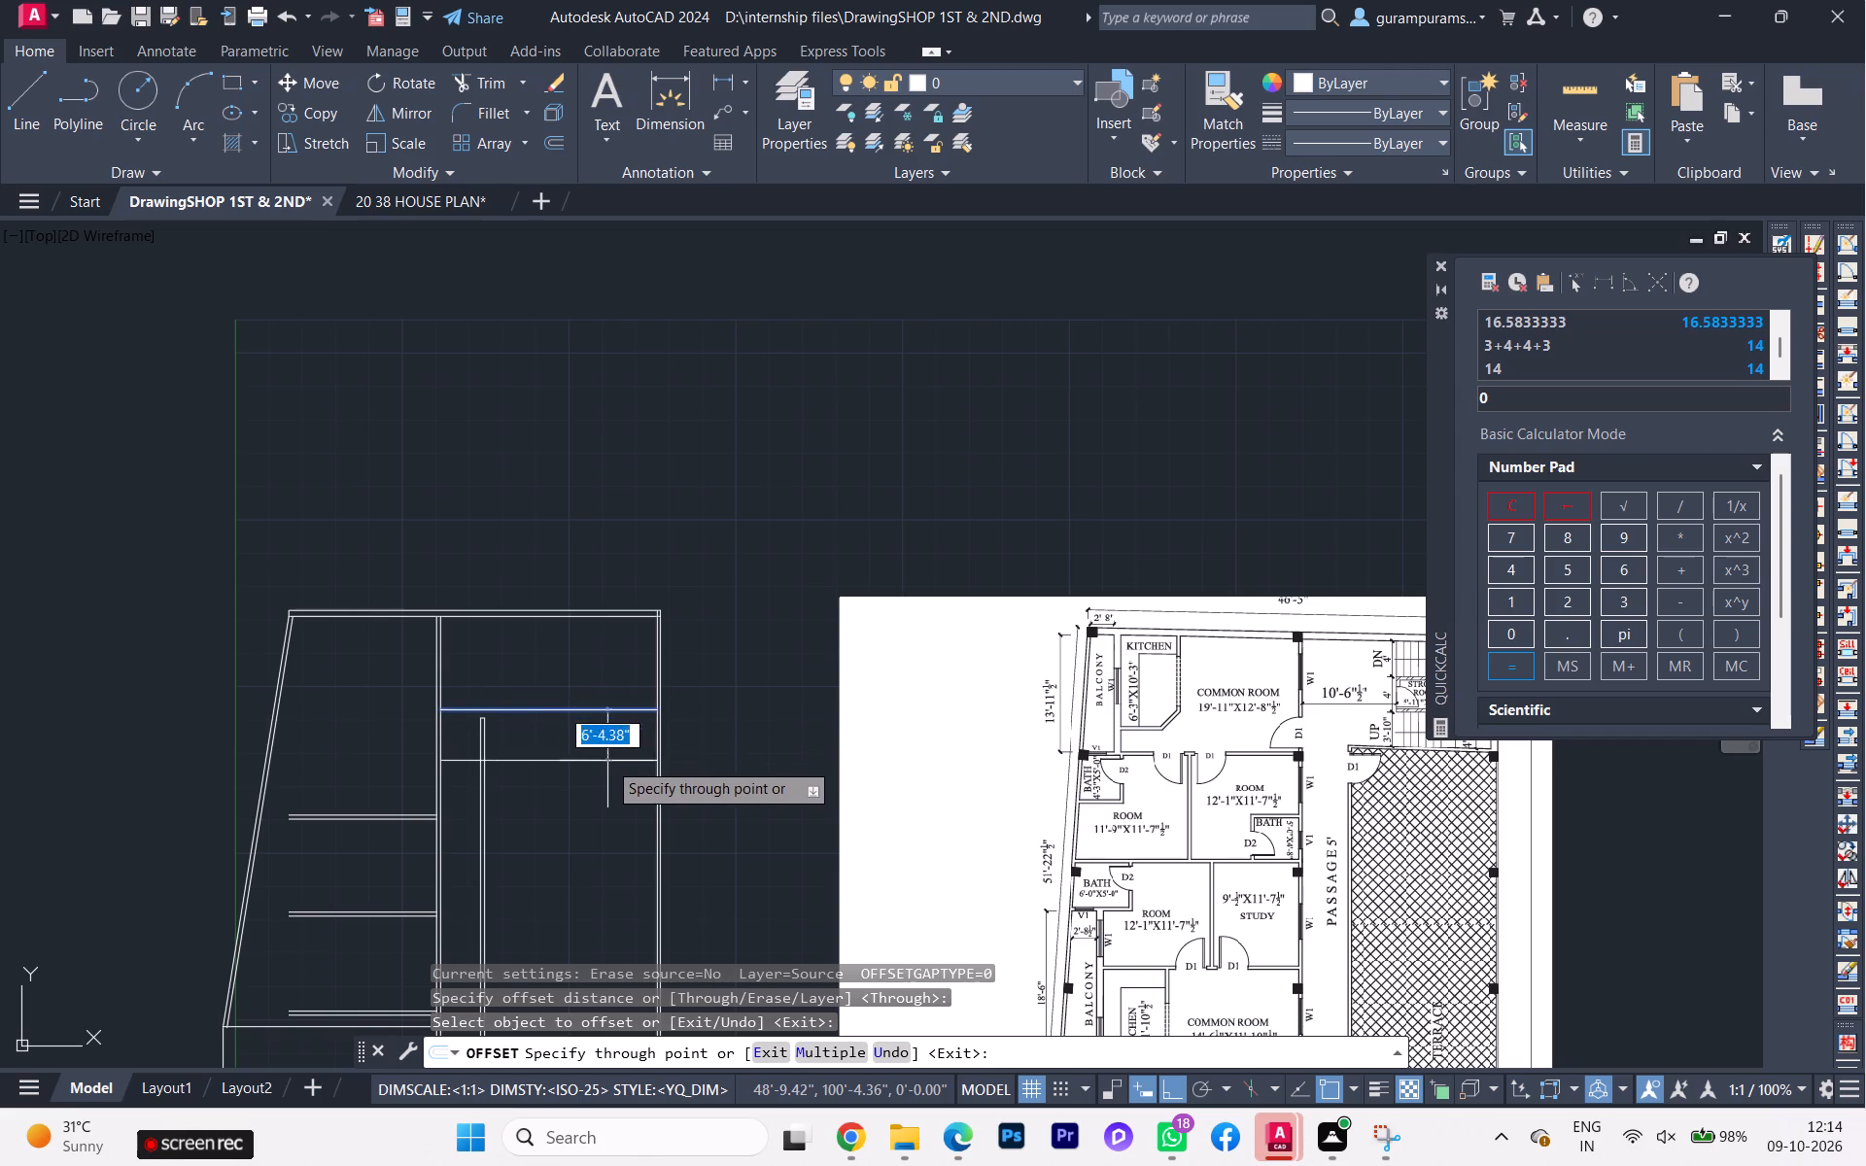
middle_click_drag(607, 761, 412, 724)
scroll(1046, 768, "up", 1)
scroll(1050, 767, "right", 1)
scroll(1050, 767, "left", 1)
scroll(1050, 767, "right", 1)
scroll(1050, 767, "left", 1)
scroll(1050, 767, "right", 1)
scroll(1050, 767, "left", 1)
scroll(1050, 767, "right", 1)
scroll(1050, 767, "left", 1)
scroll(1050, 767, "right", 1)
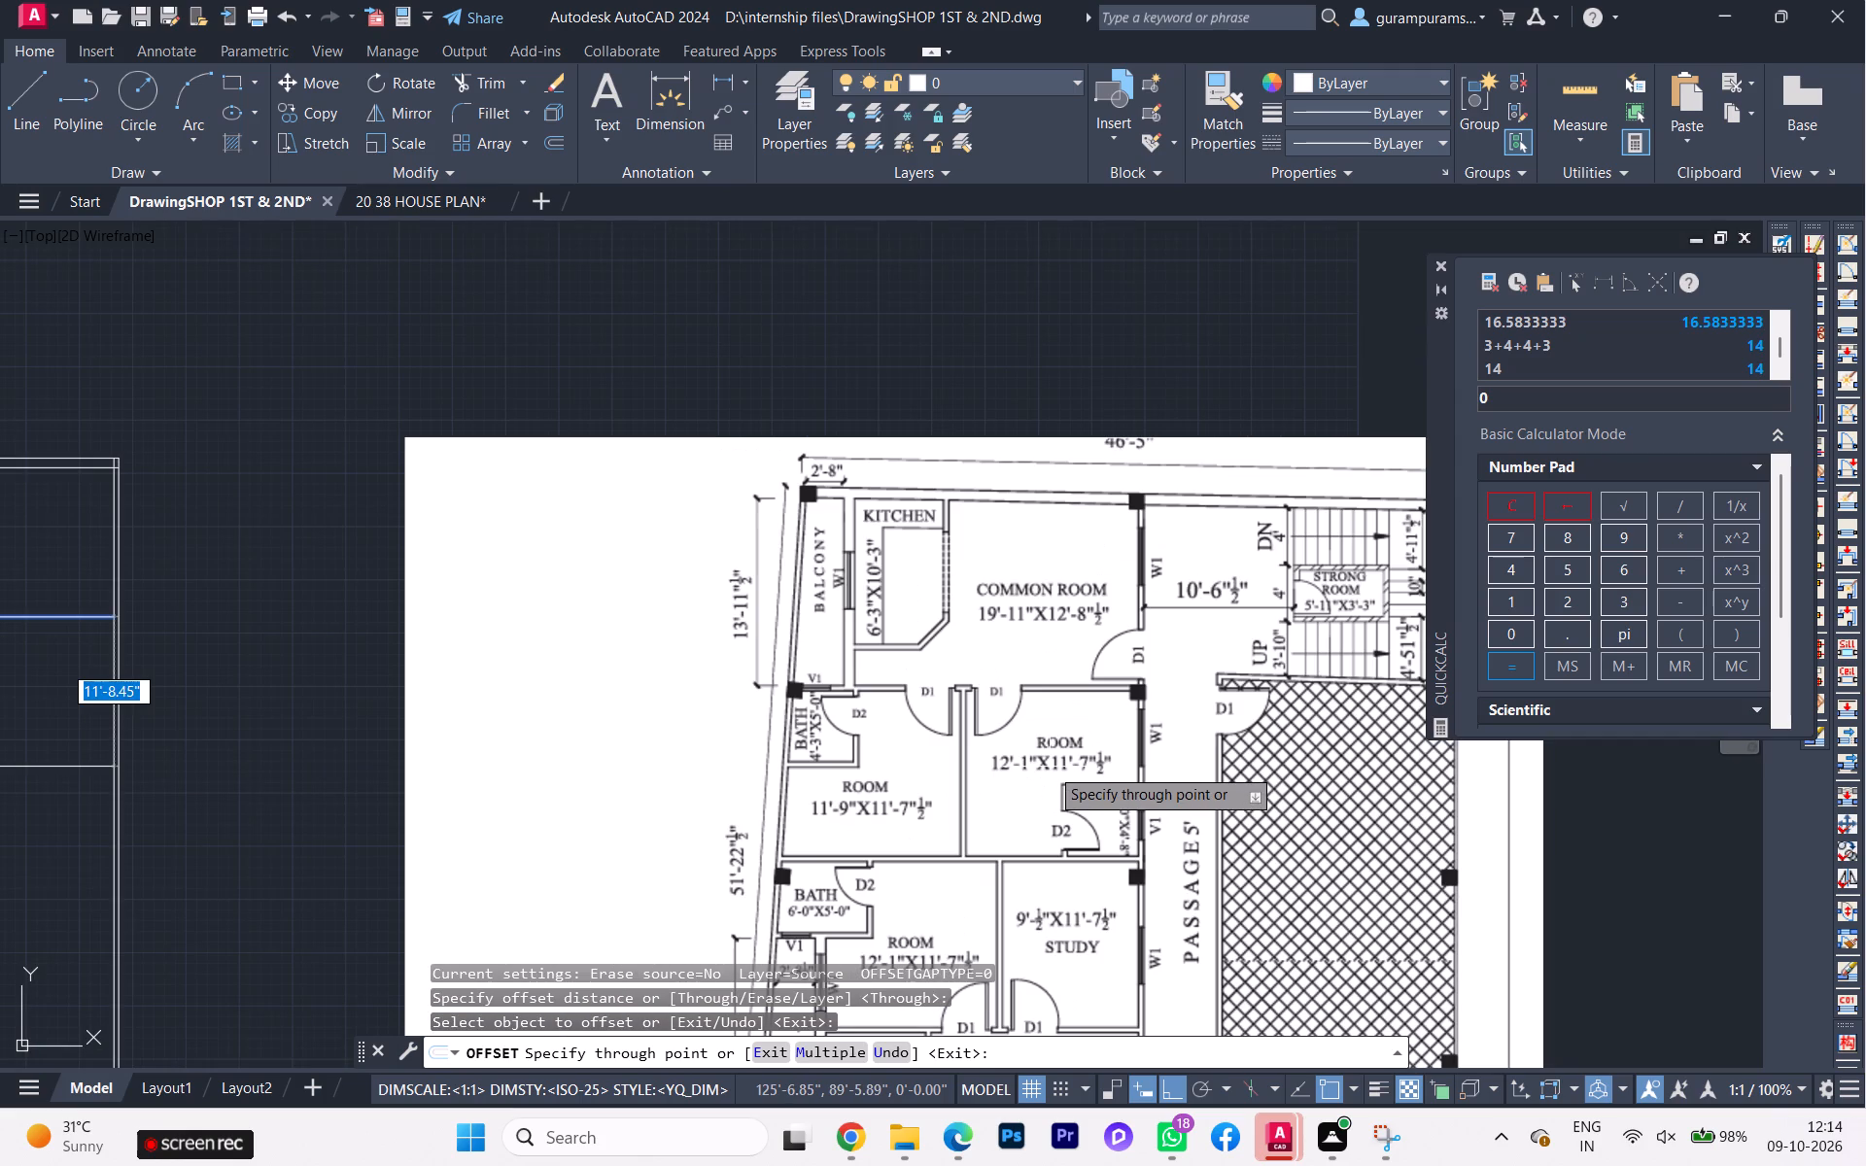
scroll(1050, 767, "left", 1)
scroll(1050, 767, "right", 1)
scroll(1050, 767, "left", 1)
scroll(1050, 767, "right", 1)
scroll(1050, 767, "left", 1)
scroll(1050, 767, "right", 1)
scroll(1050, 767, "left", 1)
scroll(1050, 767, "right", 1)
scroll(1050, 767, "left", 1)
scroll(1050, 767, "right", 1)
scroll(1050, 767, "left", 1)
scroll(1050, 767, "right", 1)
scroll(1050, 767, "left", 1)
scroll(1050, 767, "right", 1)
scroll(1050, 767, "left", 1)
scroll(1050, 767, "right", 1)
scroll(1050, 767, "left", 1)
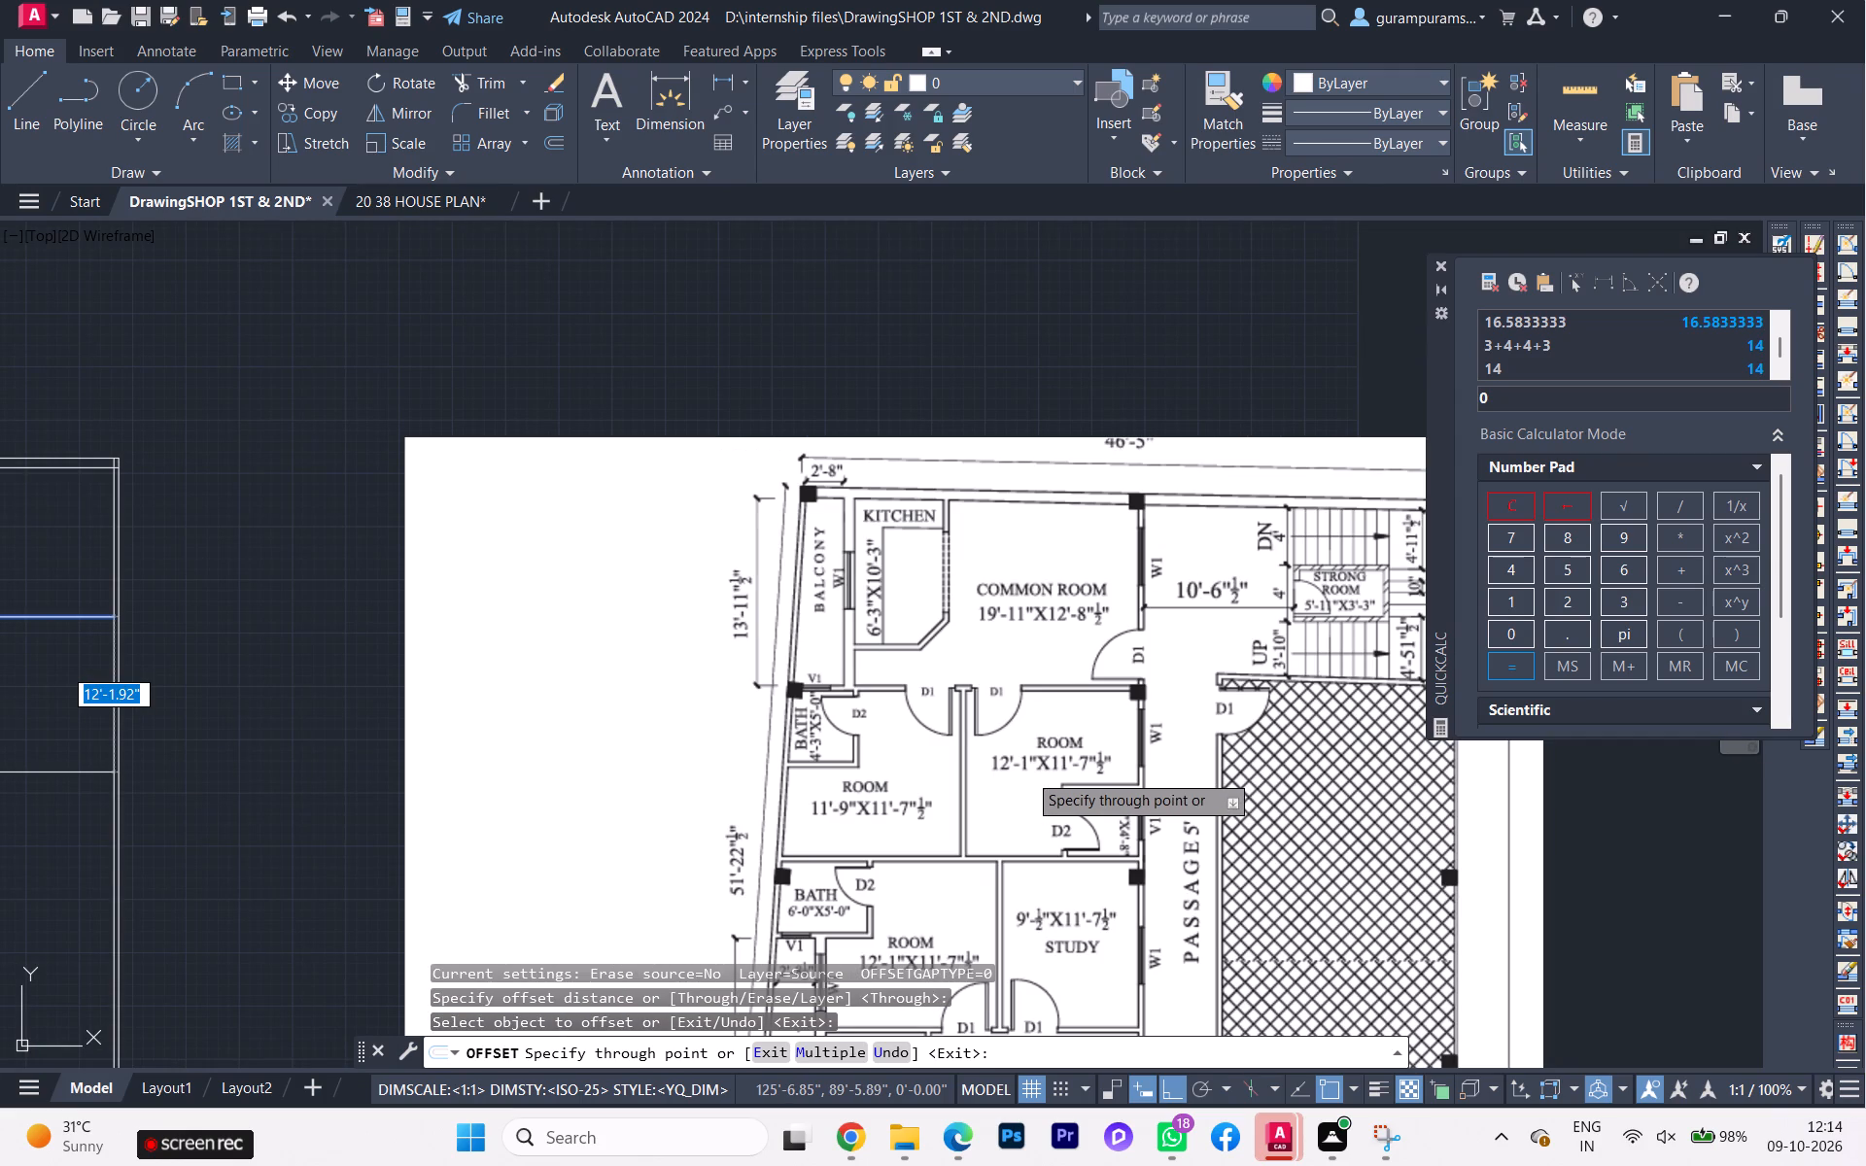
middle_click_drag(998, 771, 744, 755)
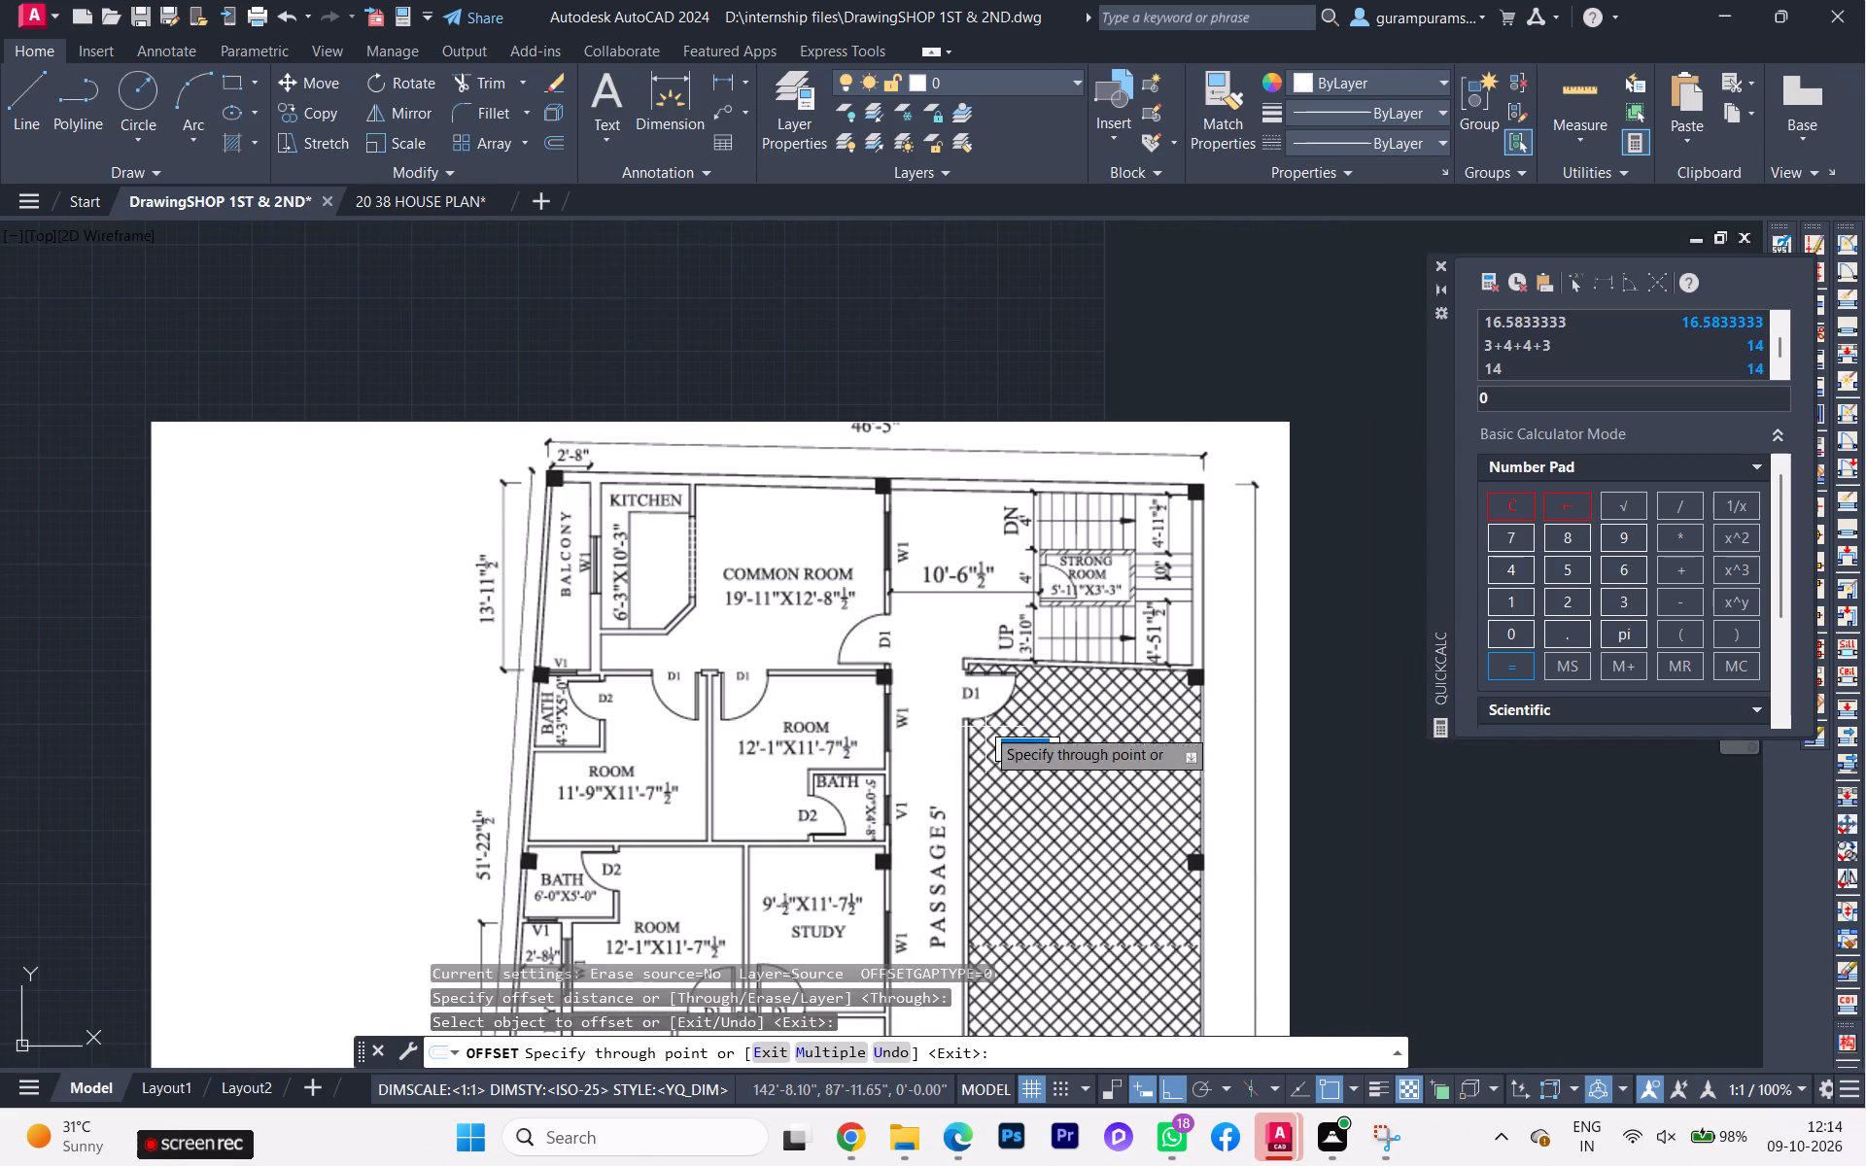
scroll(1017, 688, "up", 1)
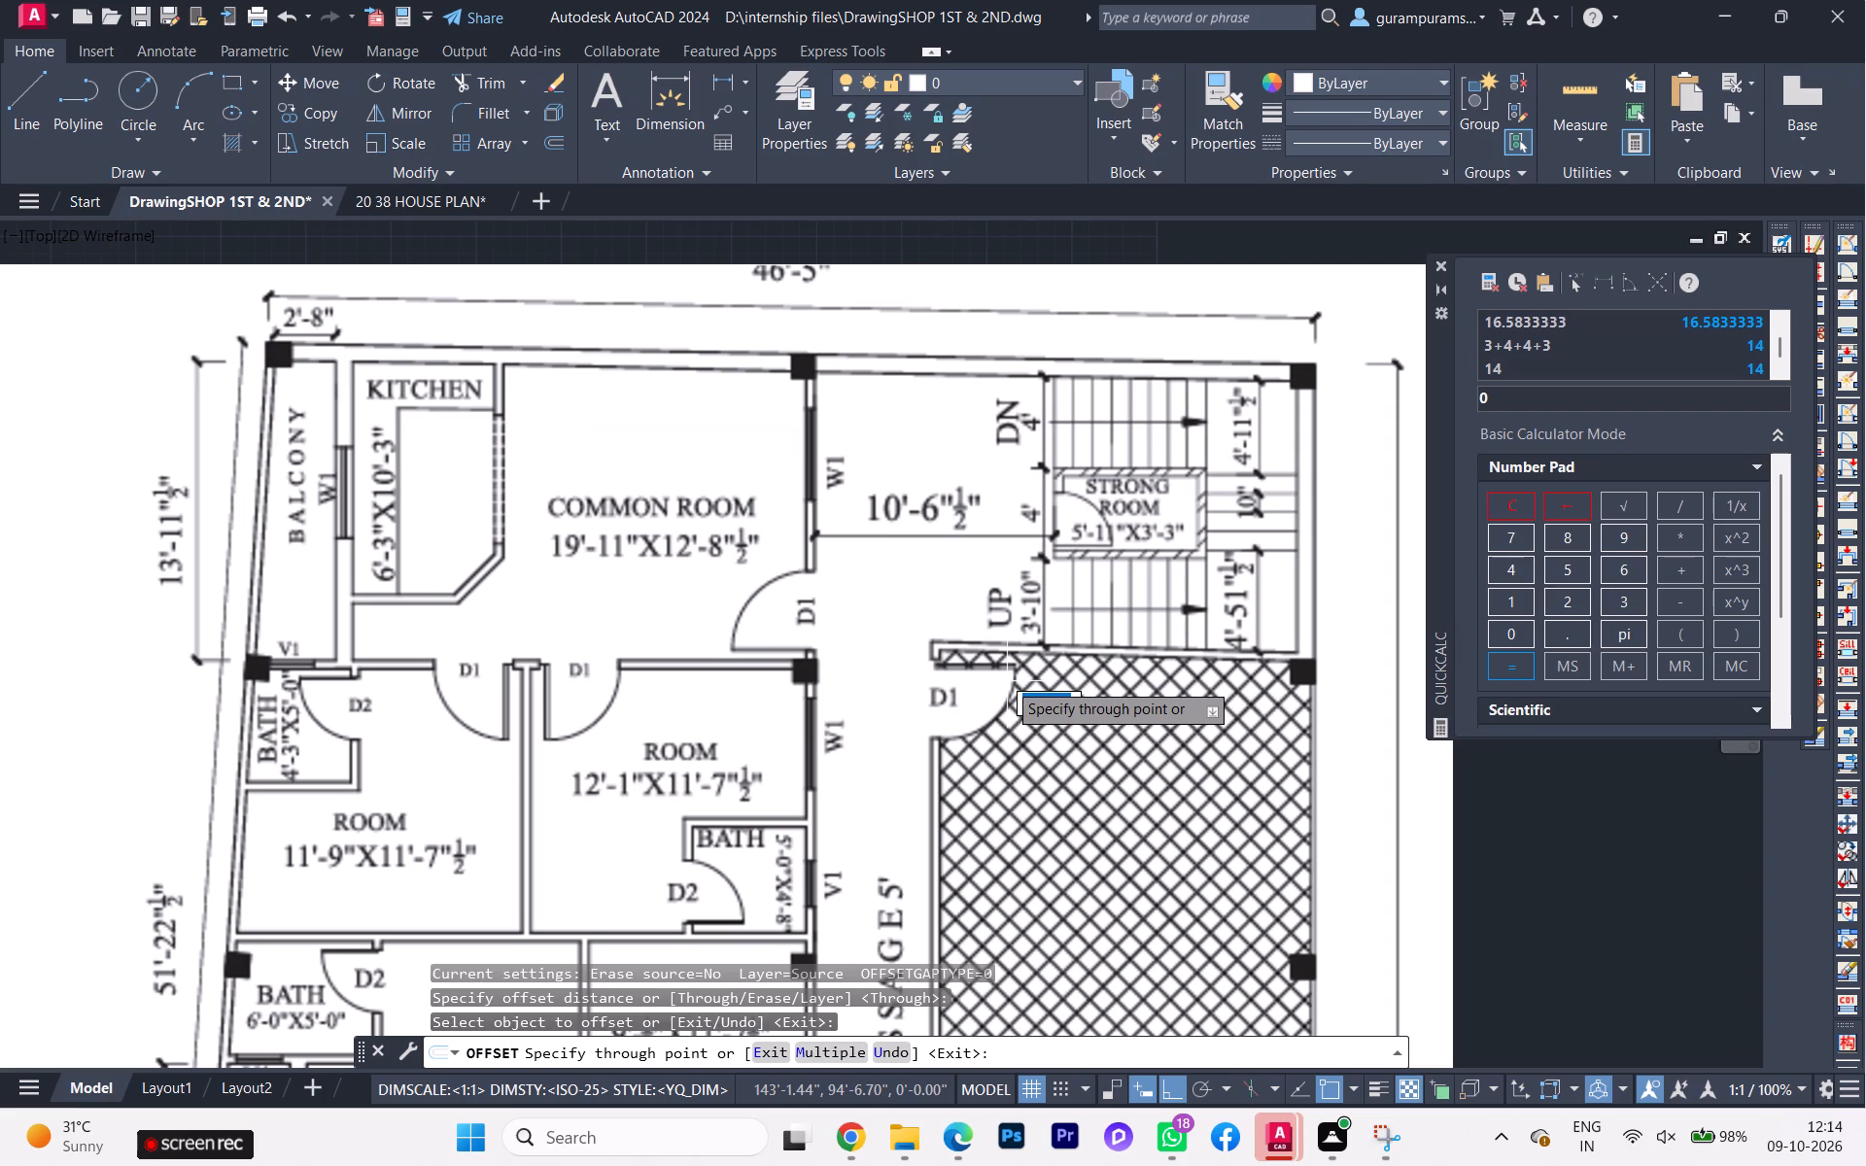
scroll(1007, 681, "down", 2)
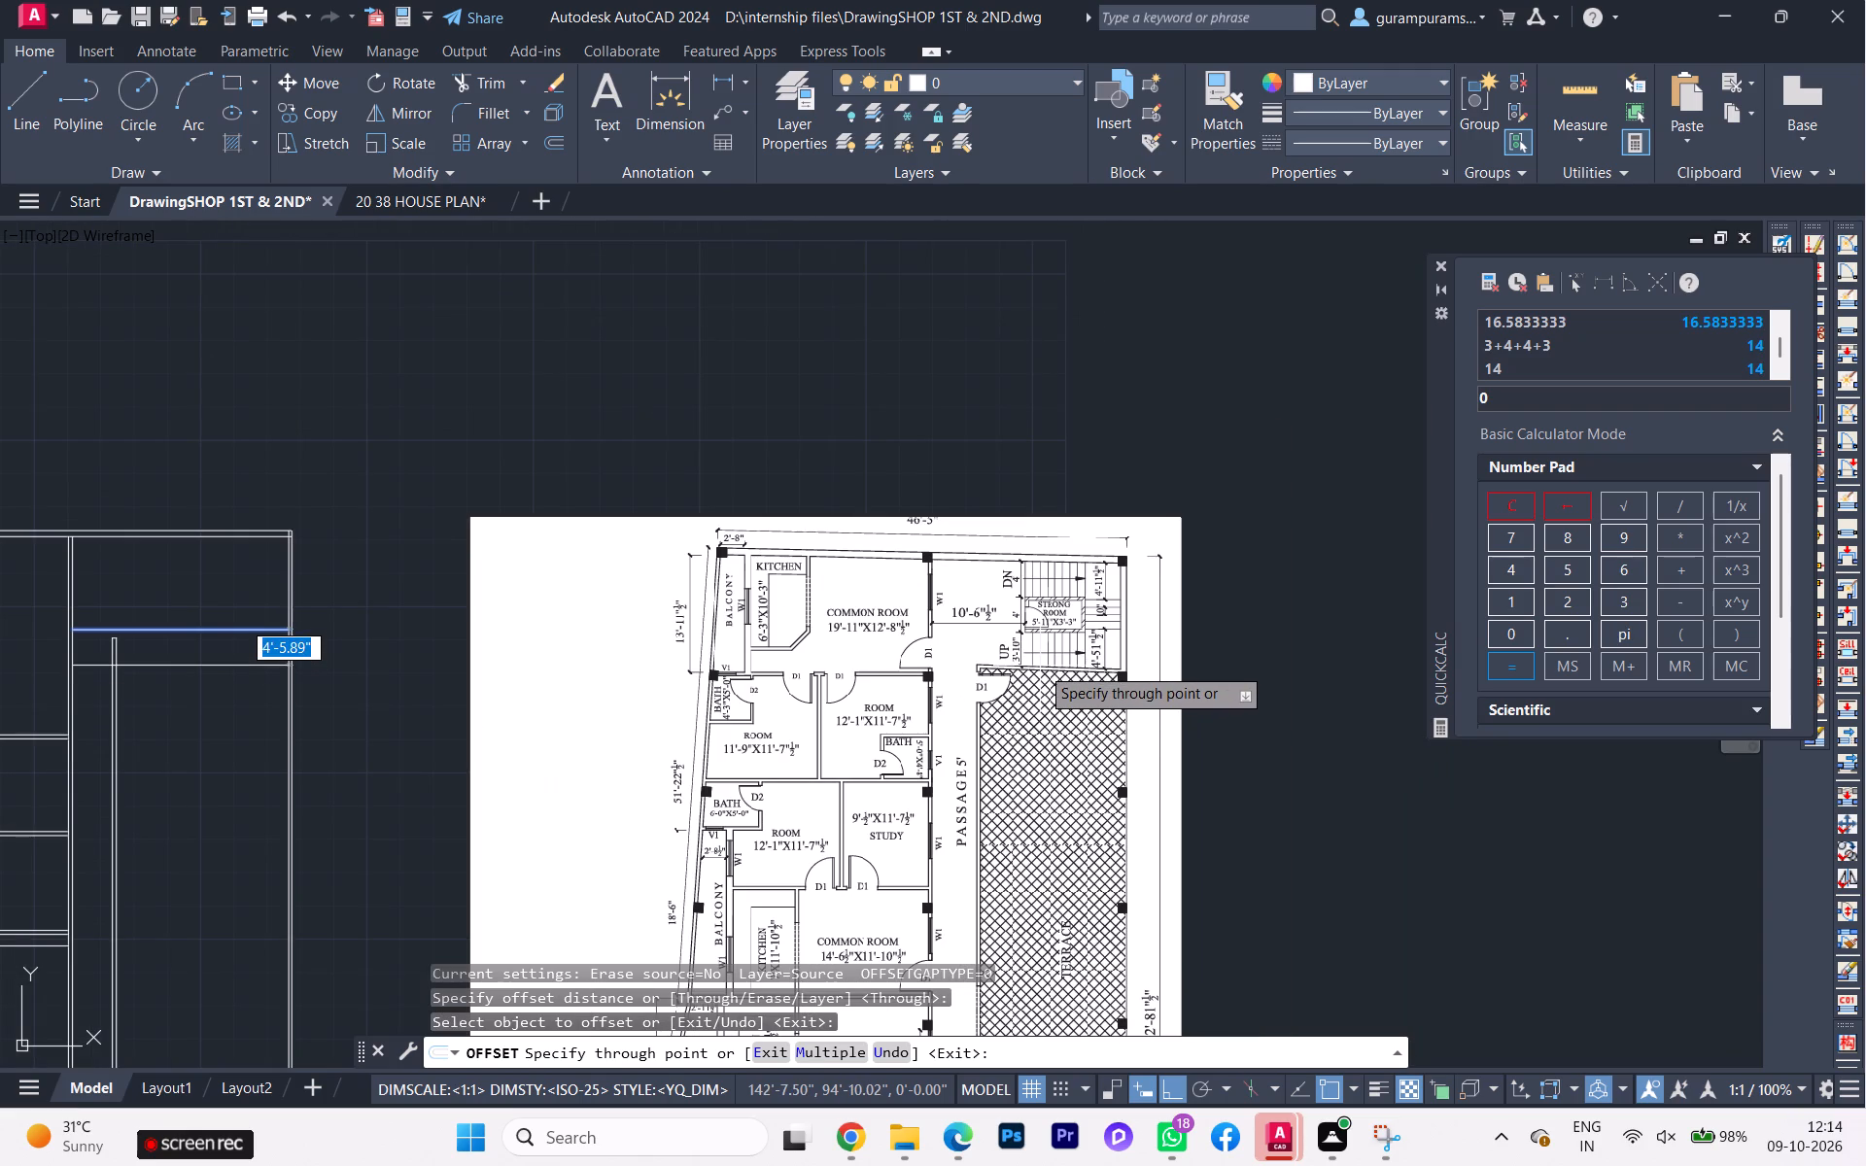
key("6")
key("Return")
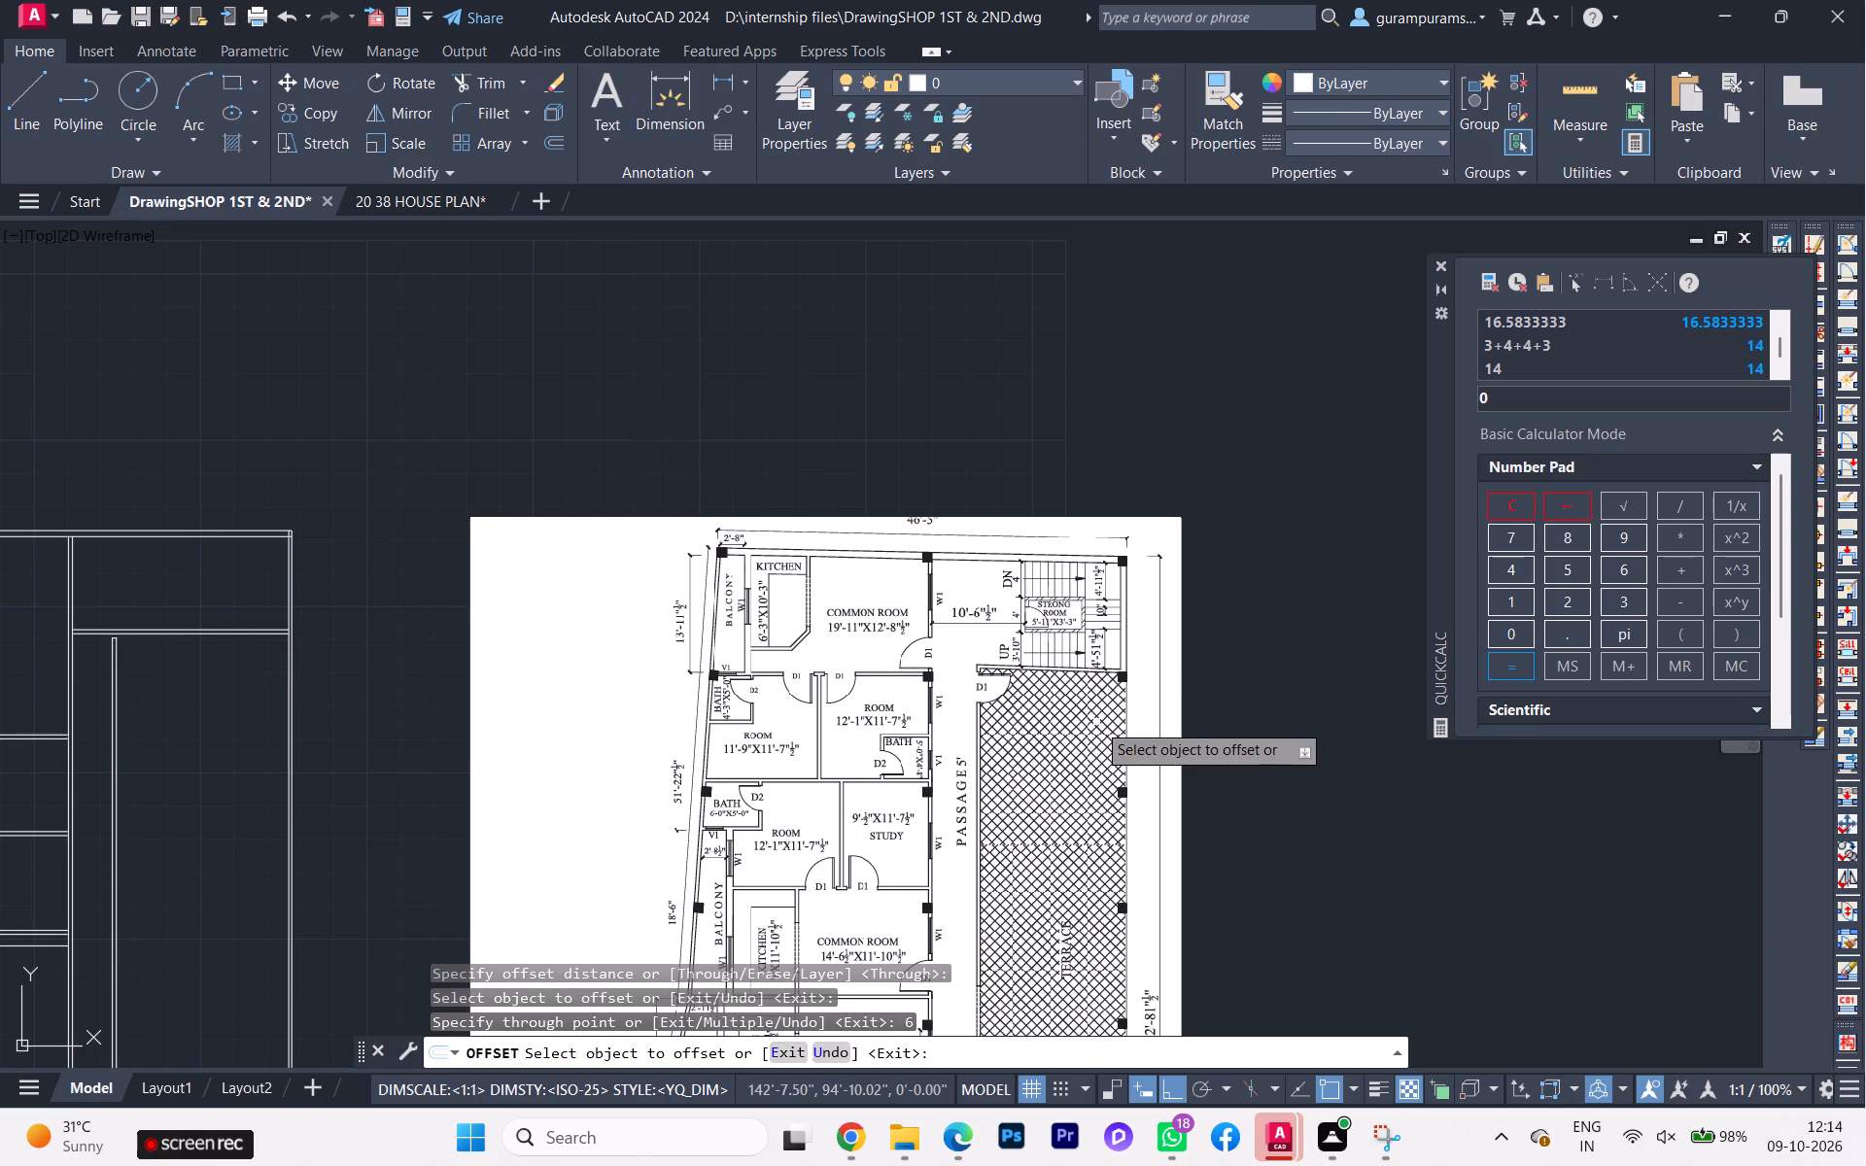
scroll(1029, 683, "up", 2)
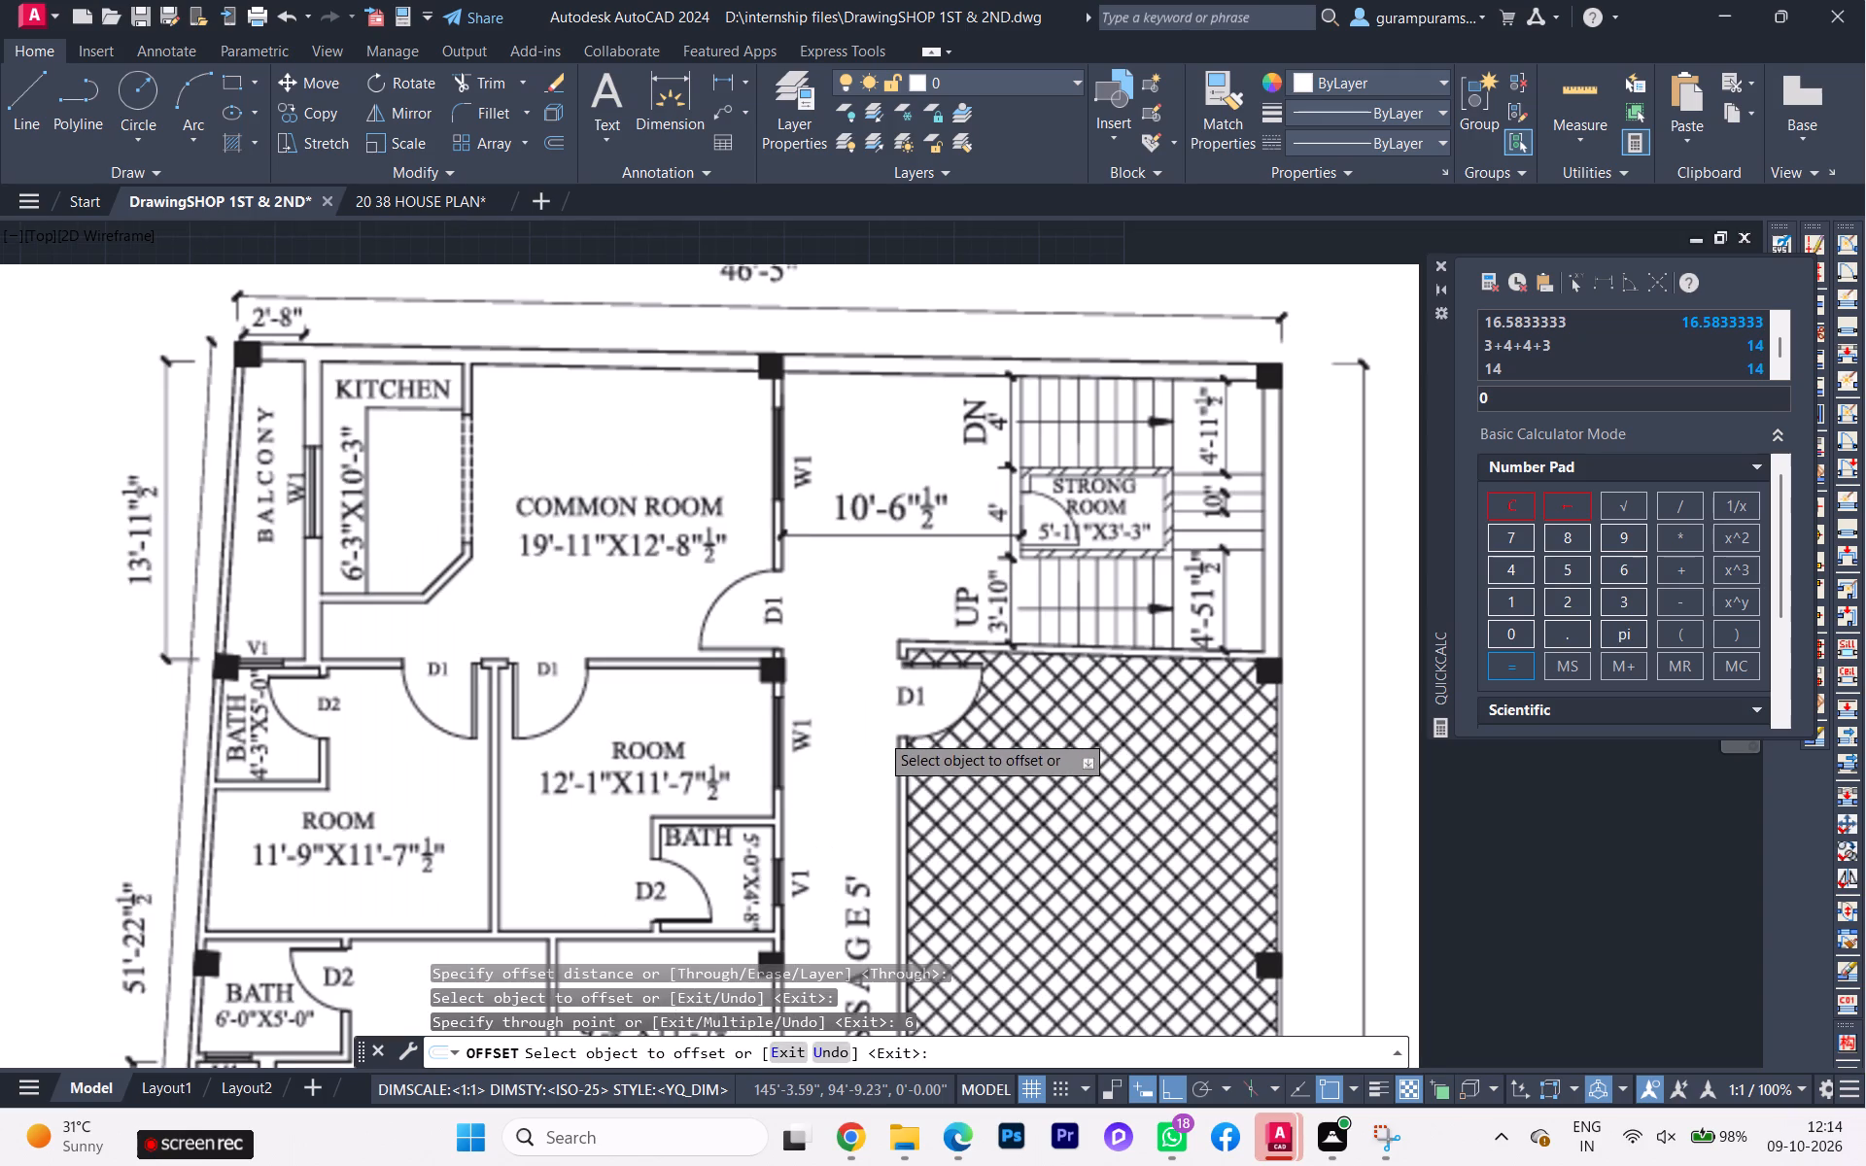
scroll(880, 735, "down", 1)
middle_click_drag(951, 726, 1456, 711)
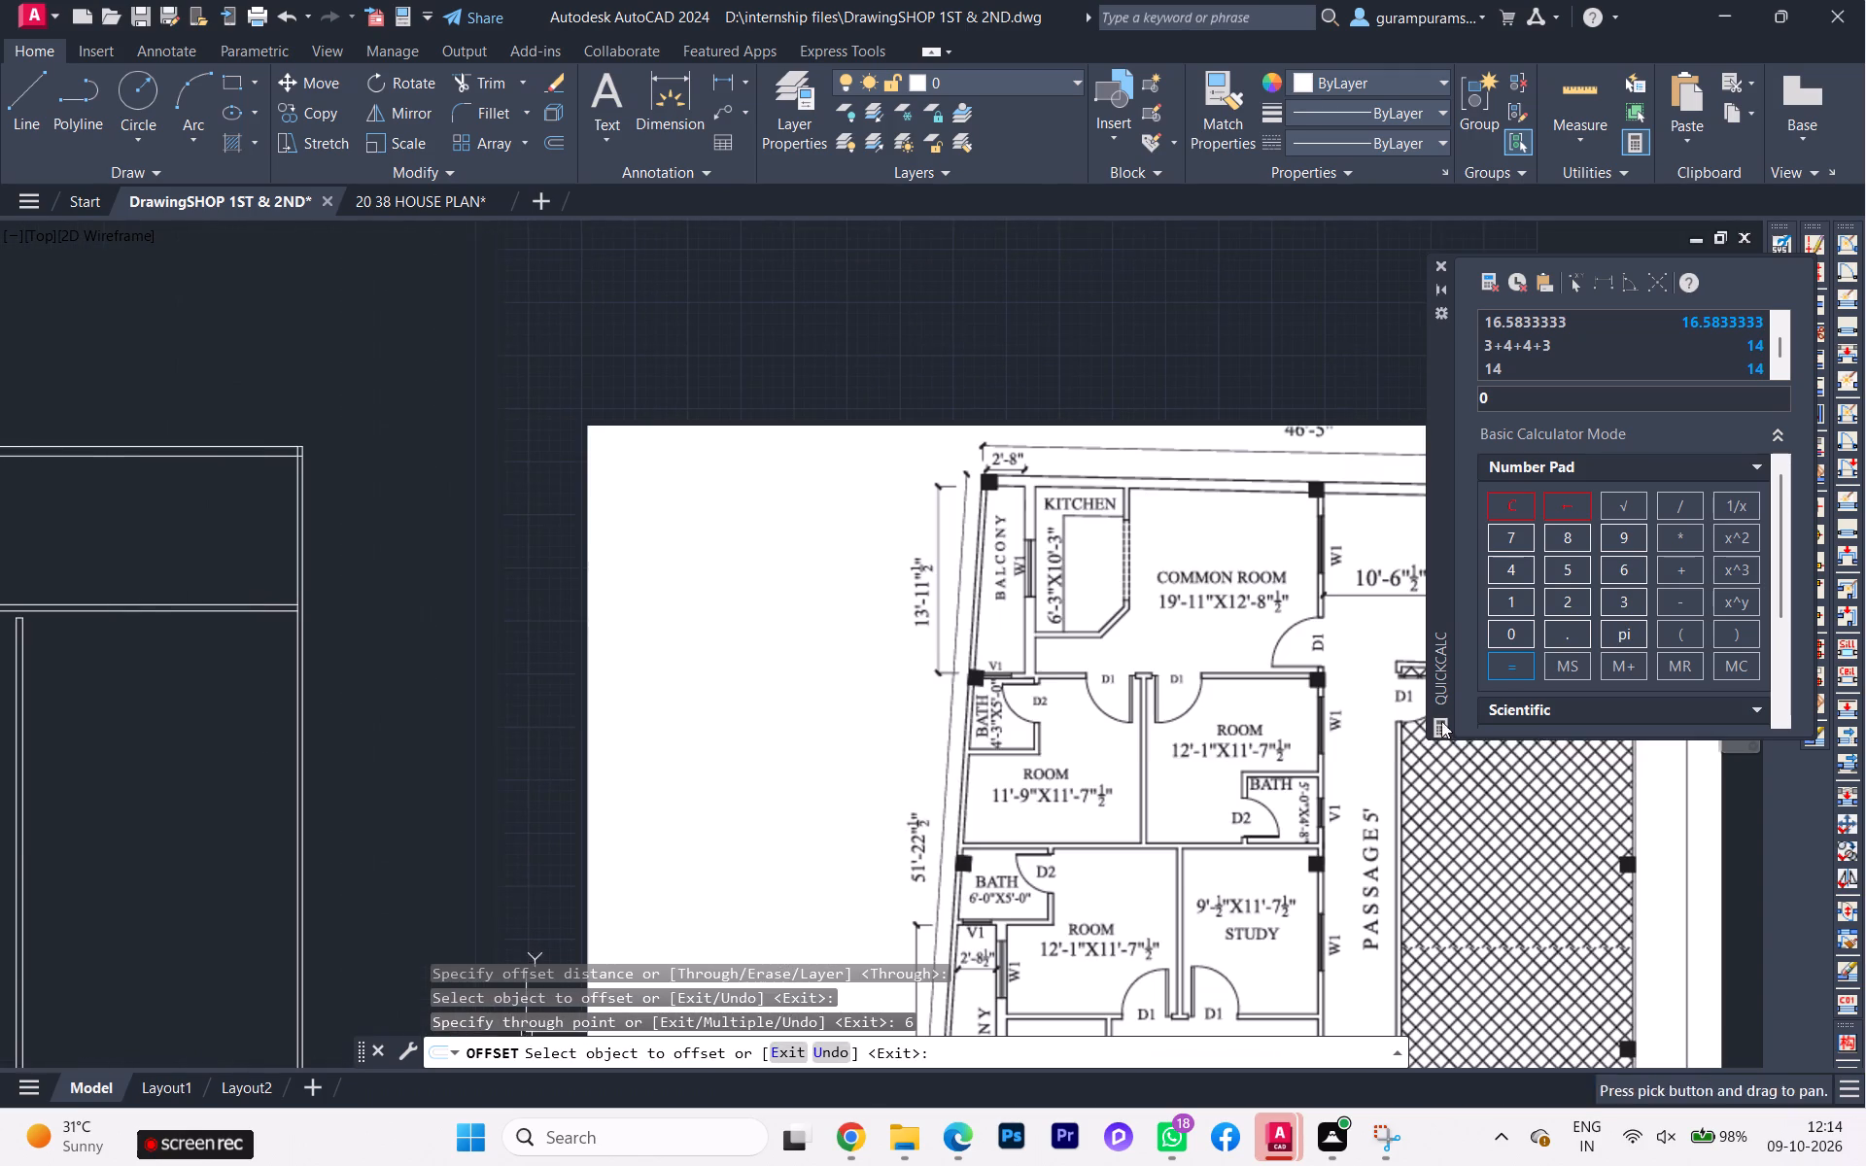
scroll(484, 669, "down", 1)
middle_click_drag(501, 682, 800, 716)
scroll(412, 684, "up", 2)
scroll(754, 696, "up", 2)
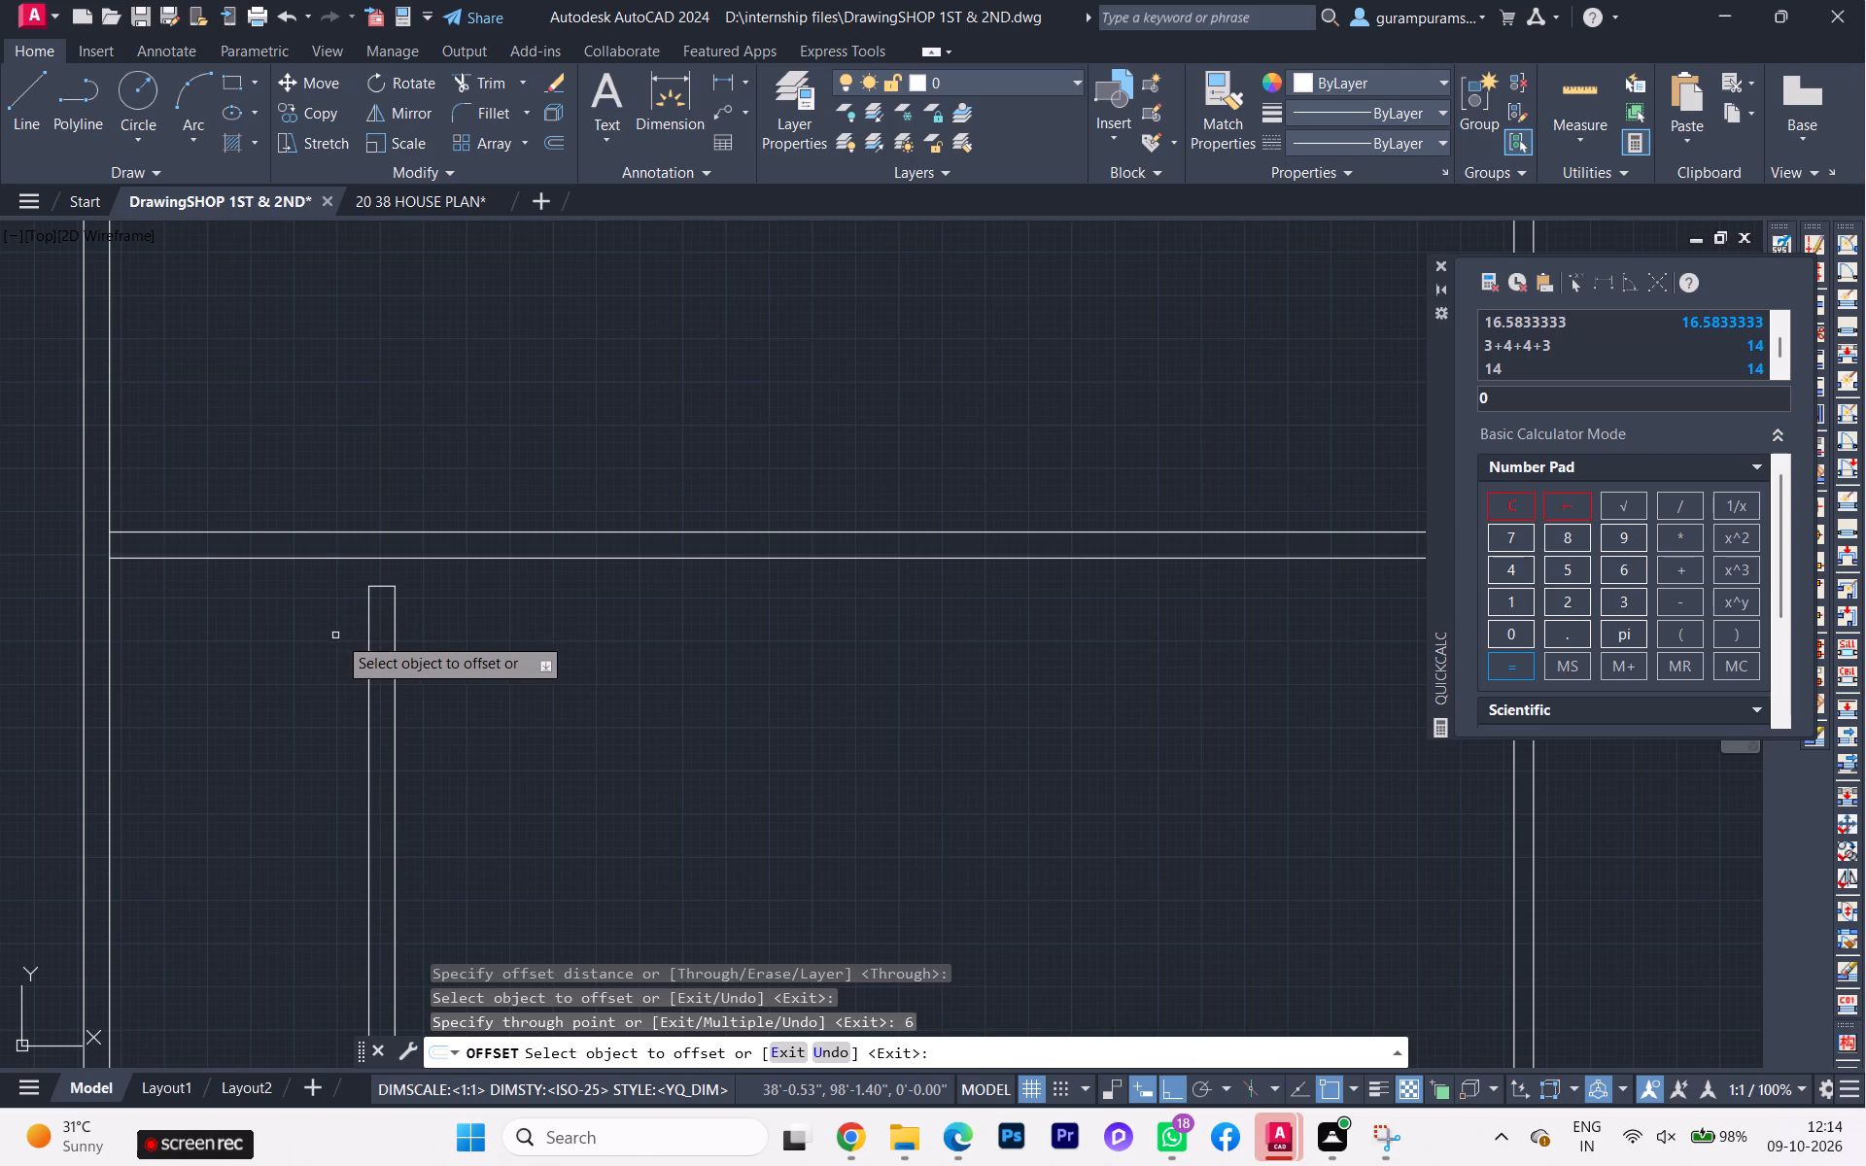
key("Escape")
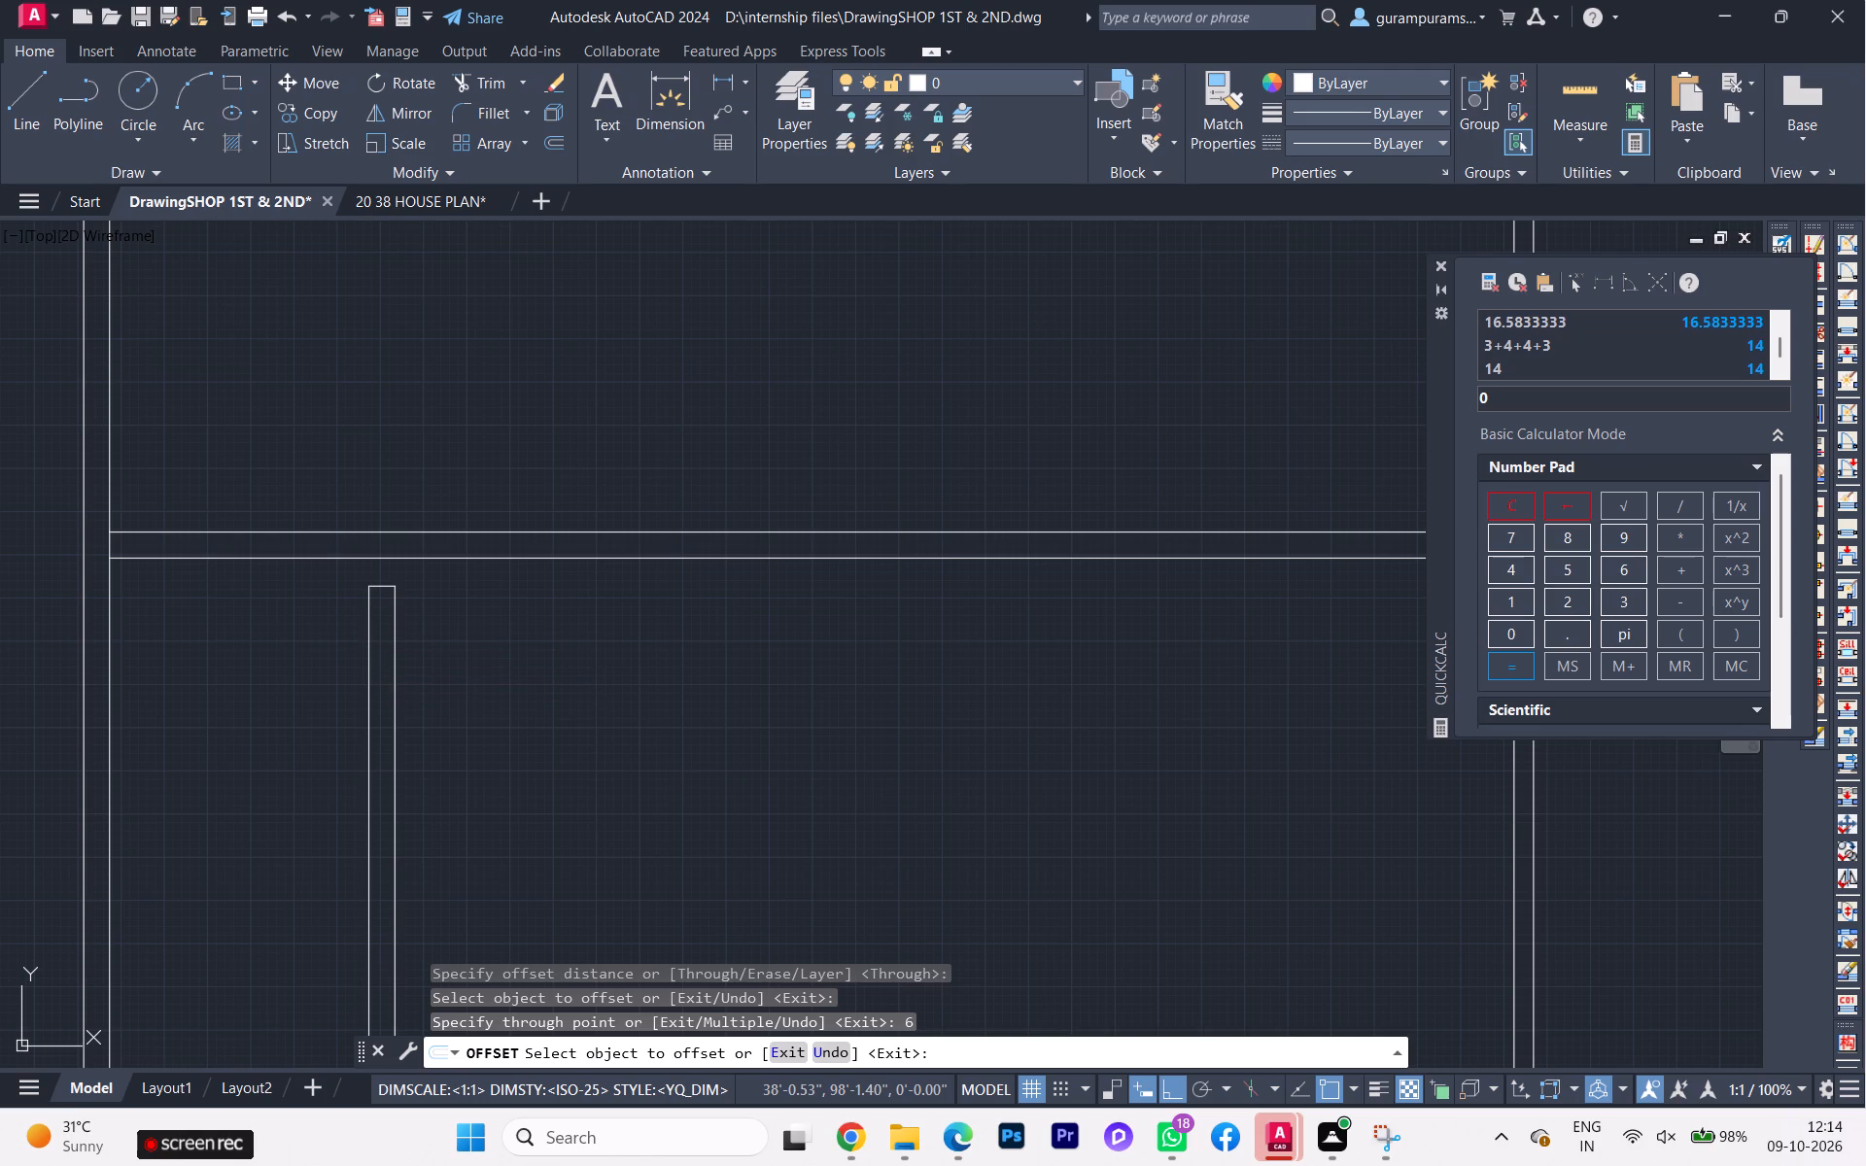
Extend both passage wall lines up to the upper line of the staircase-area wall.
scroll(689, 553, "down", 3)
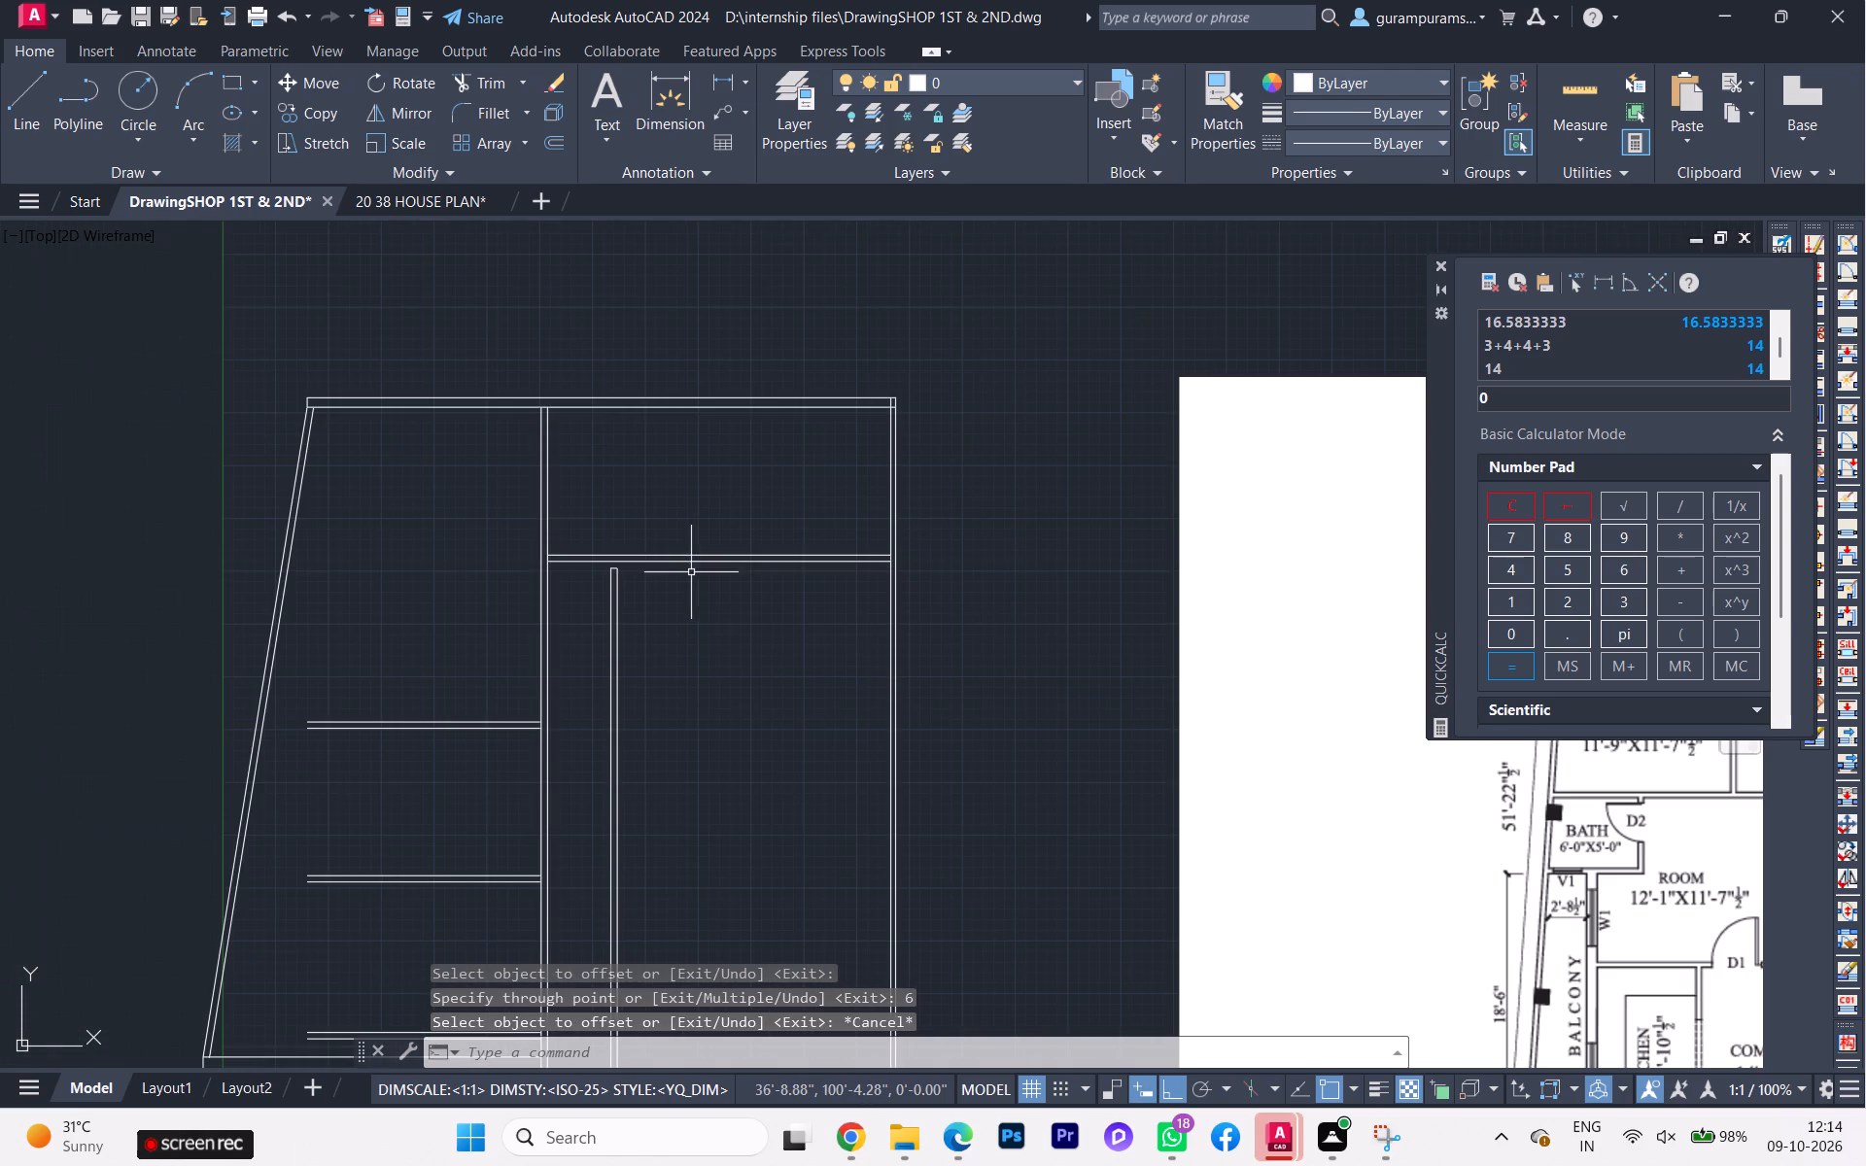
scroll(701, 633, "down", 1)
middle_click_drag(703, 638, 702, 629)
scroll(634, 592, "up", 3)
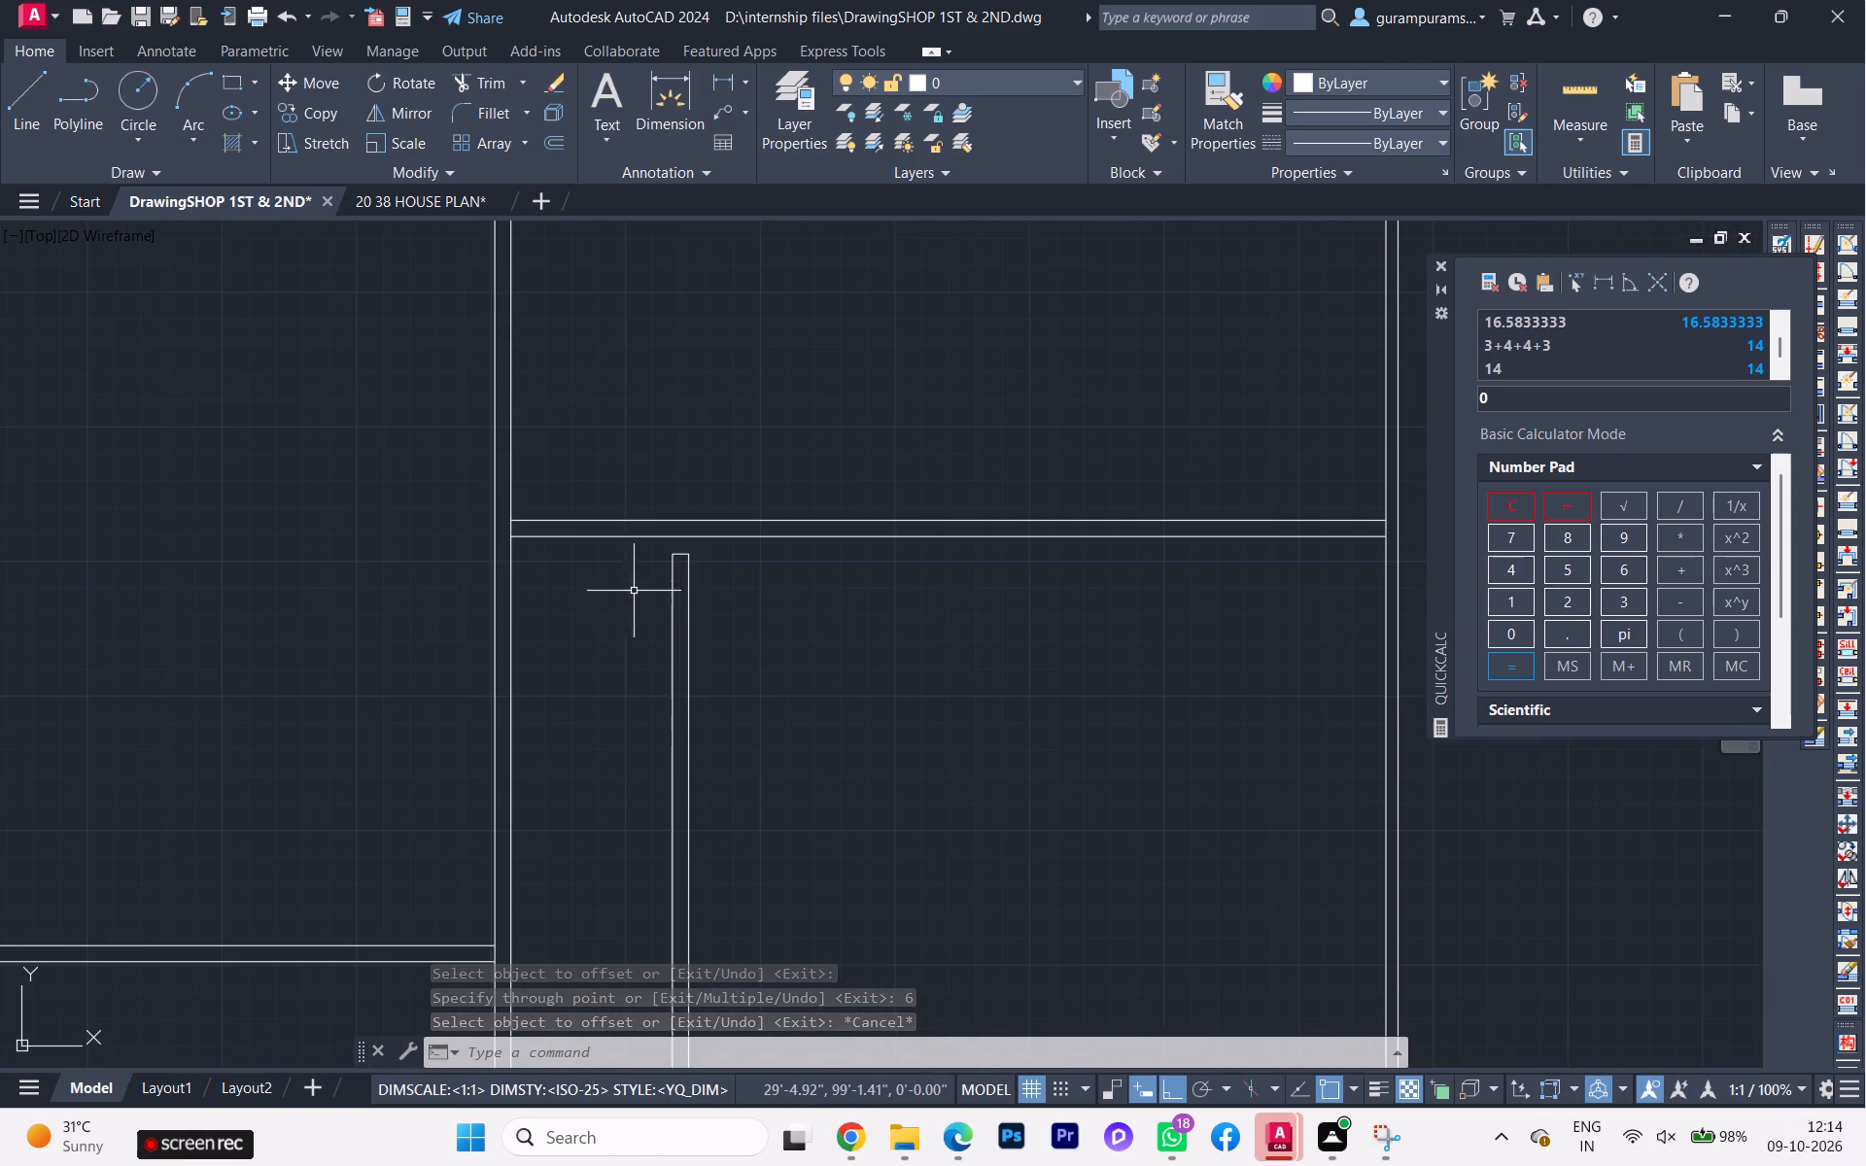
key("e")
key("x")
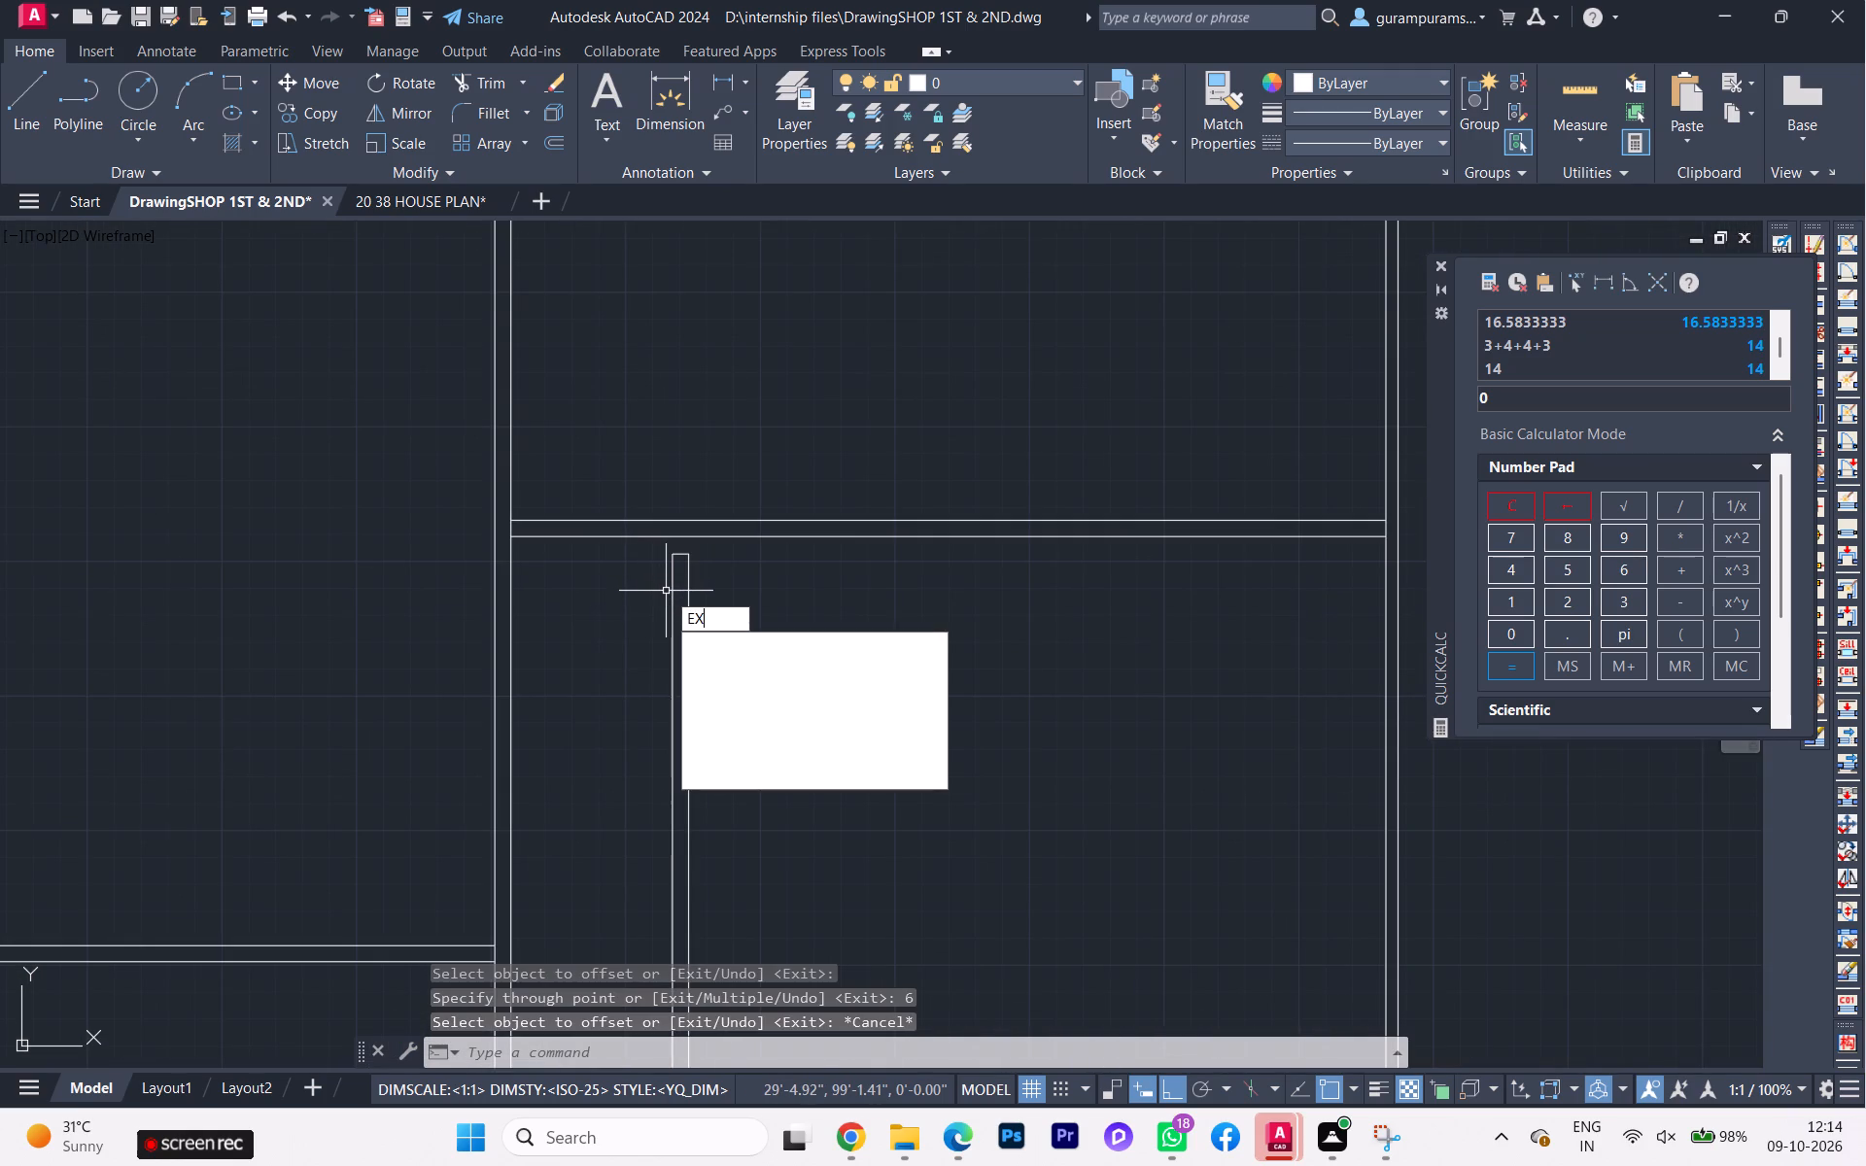
left_click(729, 643)
left_click(671, 575)
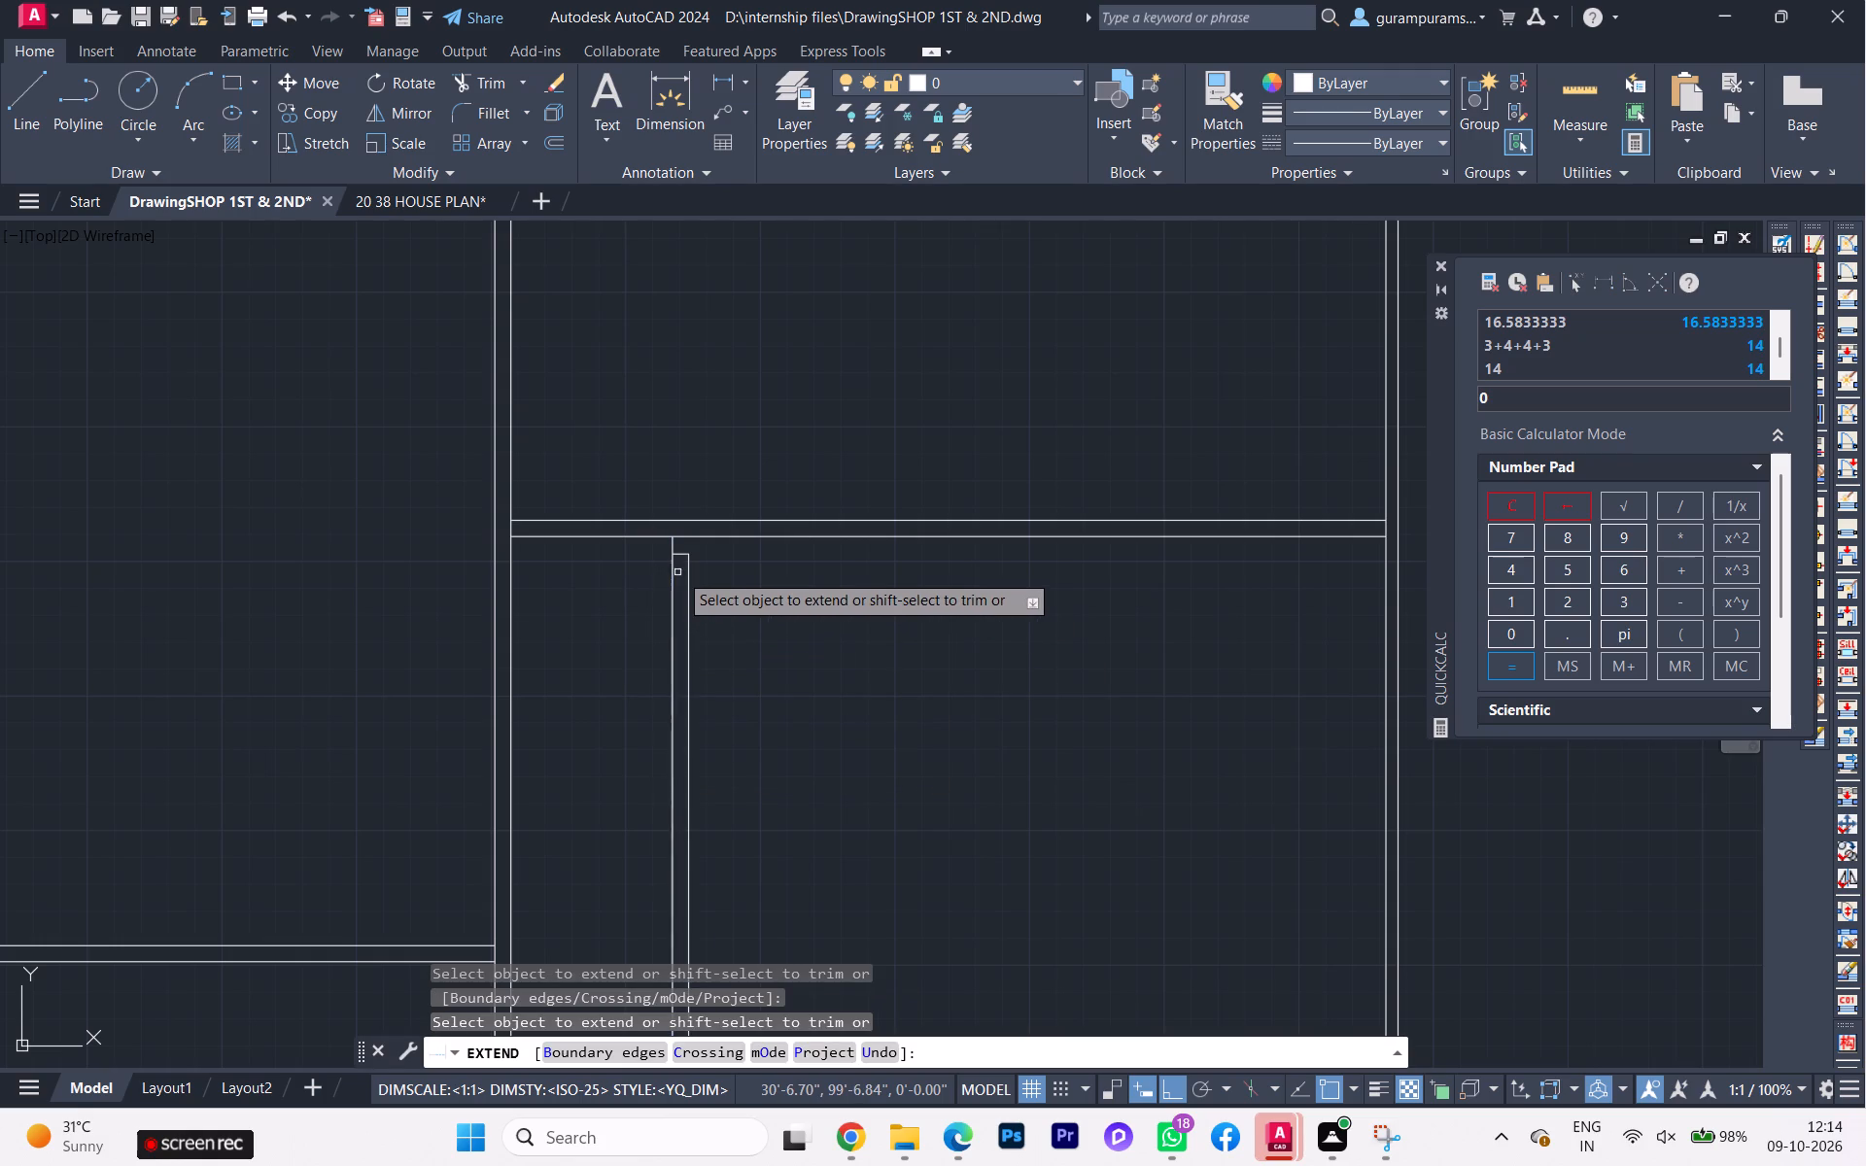
left_click(687, 566)
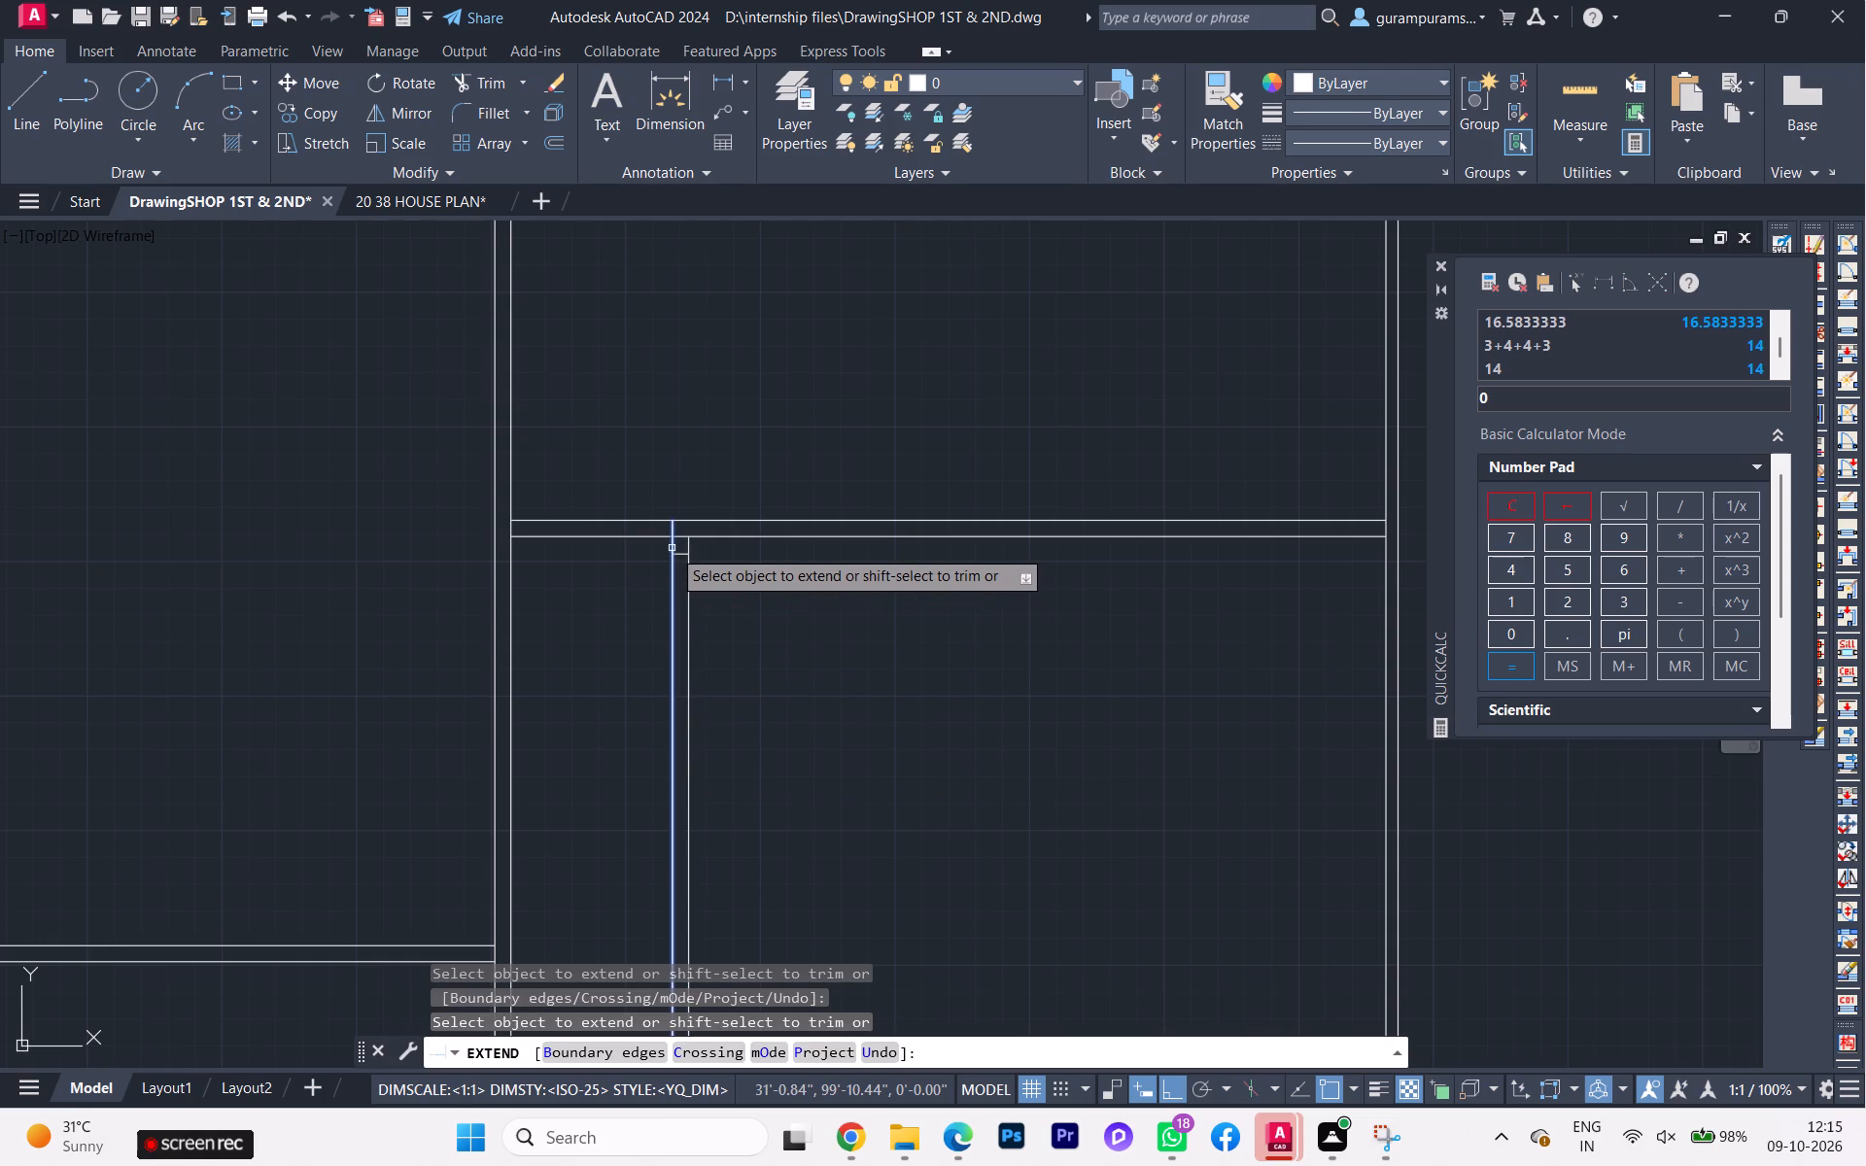
left_click(672, 548)
left_click(692, 549)
key("space")
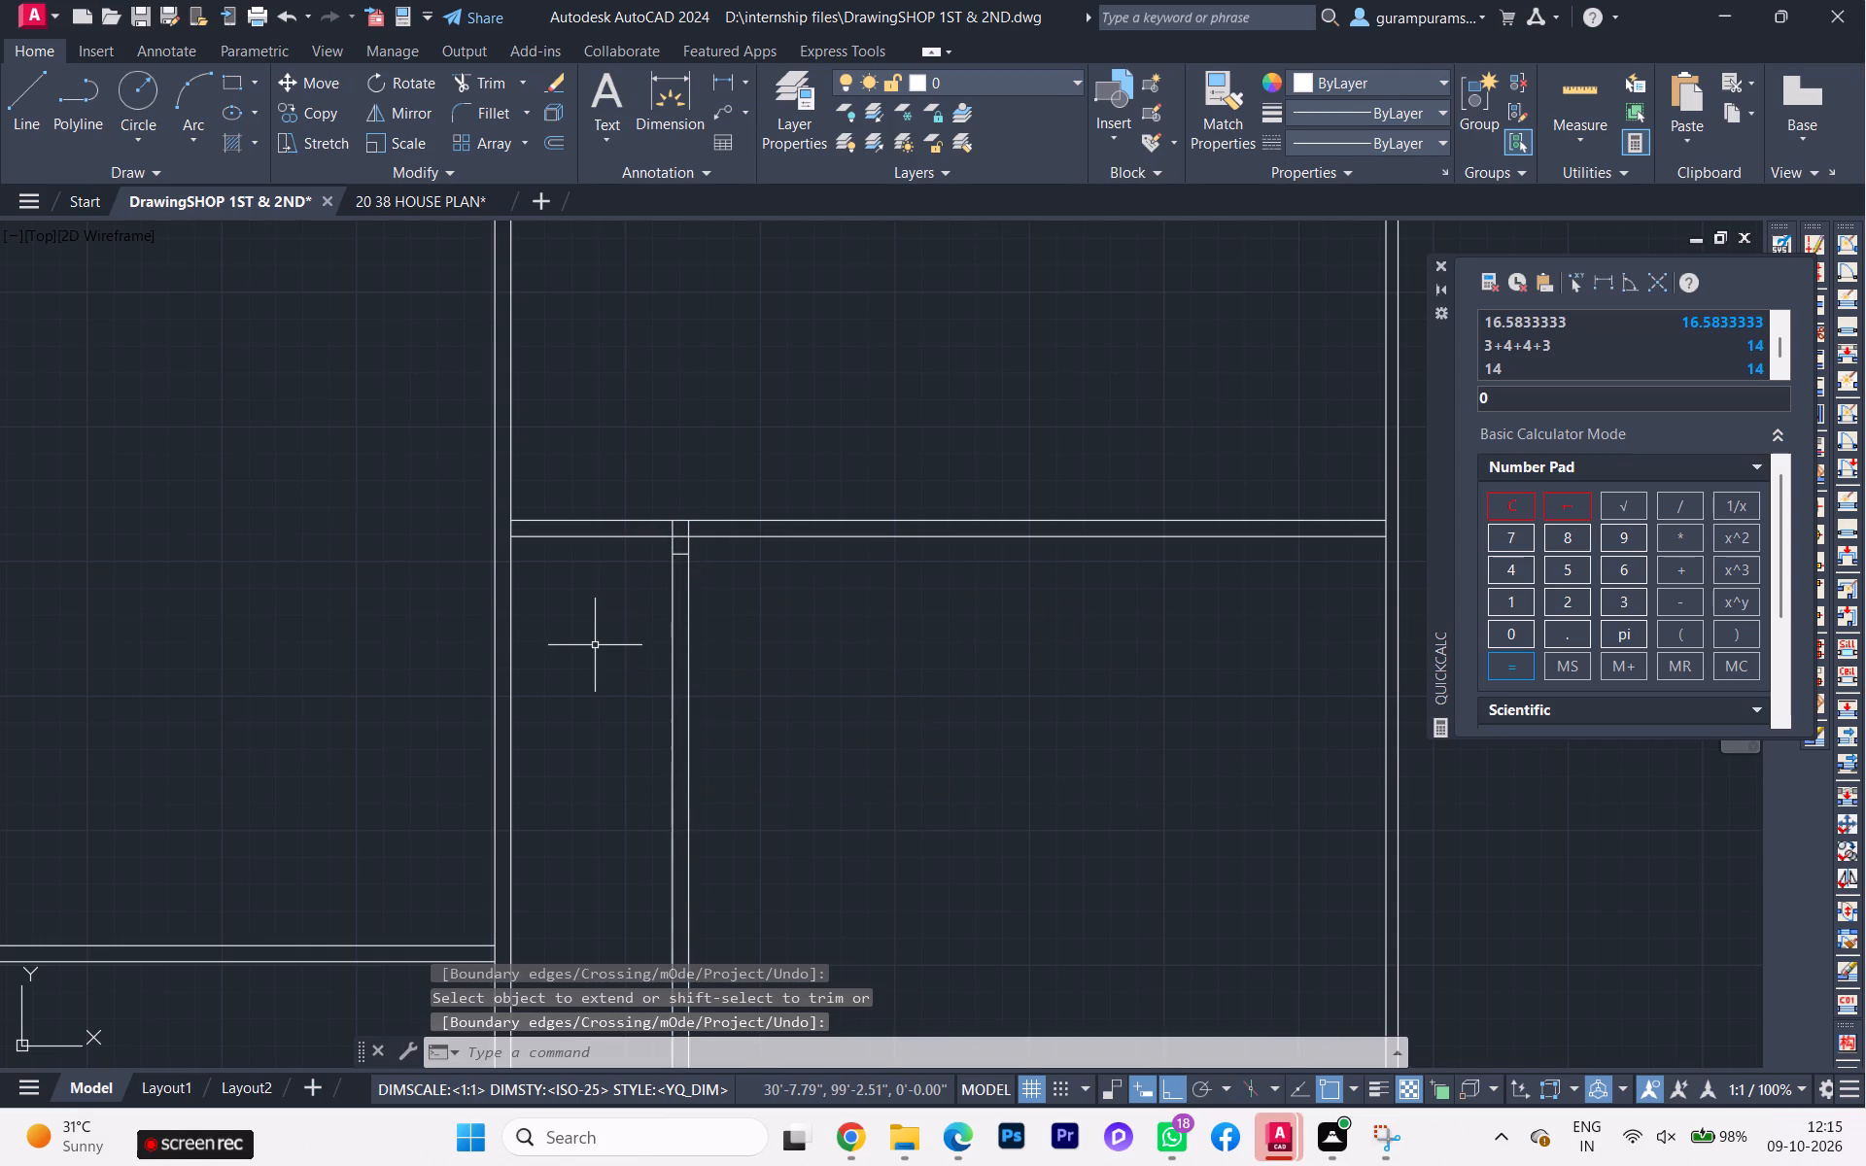
Trim the two staircase-area wall lines across the passage, between the common-room wall and the passage wall.
key("t")
key("r")
left_click(652, 703)
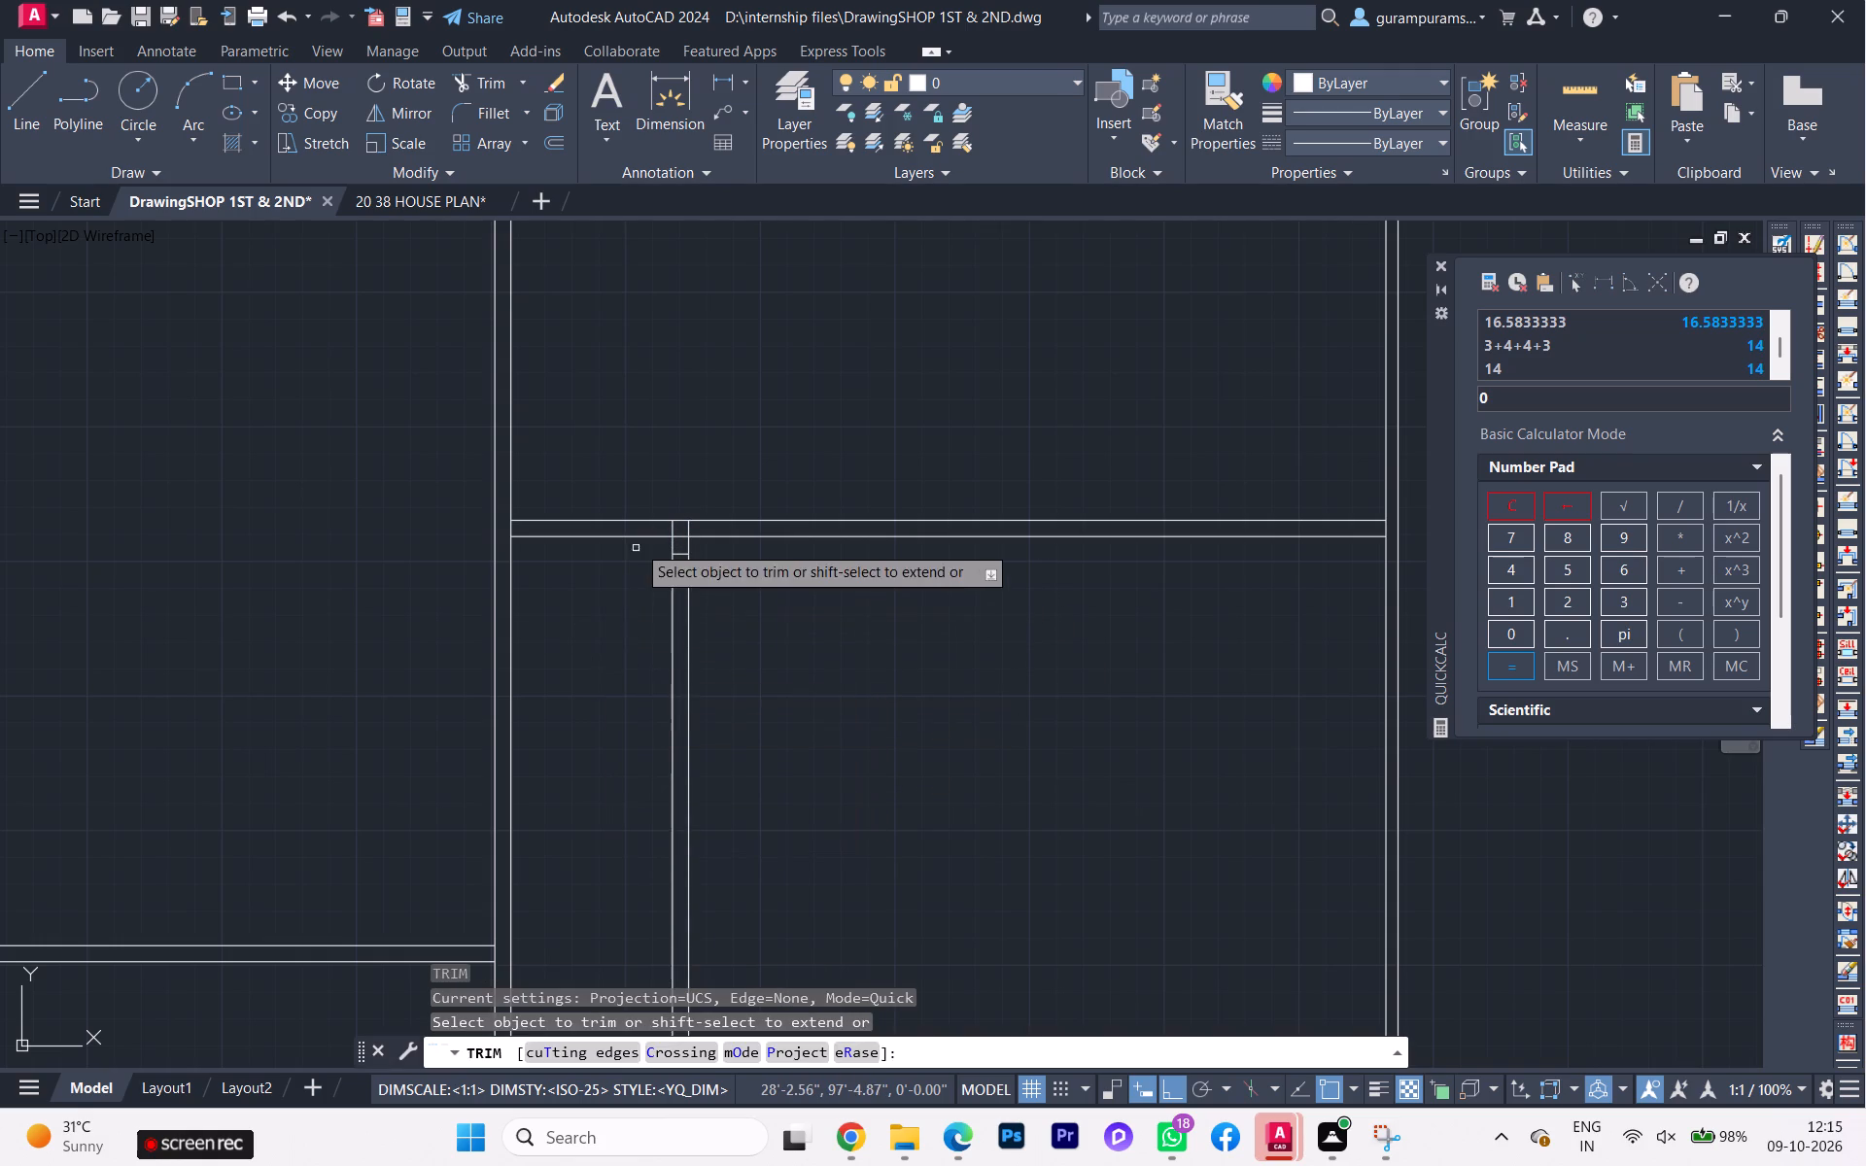
left_click(625, 477)
left_click(594, 600)
Trim the overlapping line segments inside the corner where the passage wall meets the staircase-area wall.
scroll(610, 654, "down", 3)
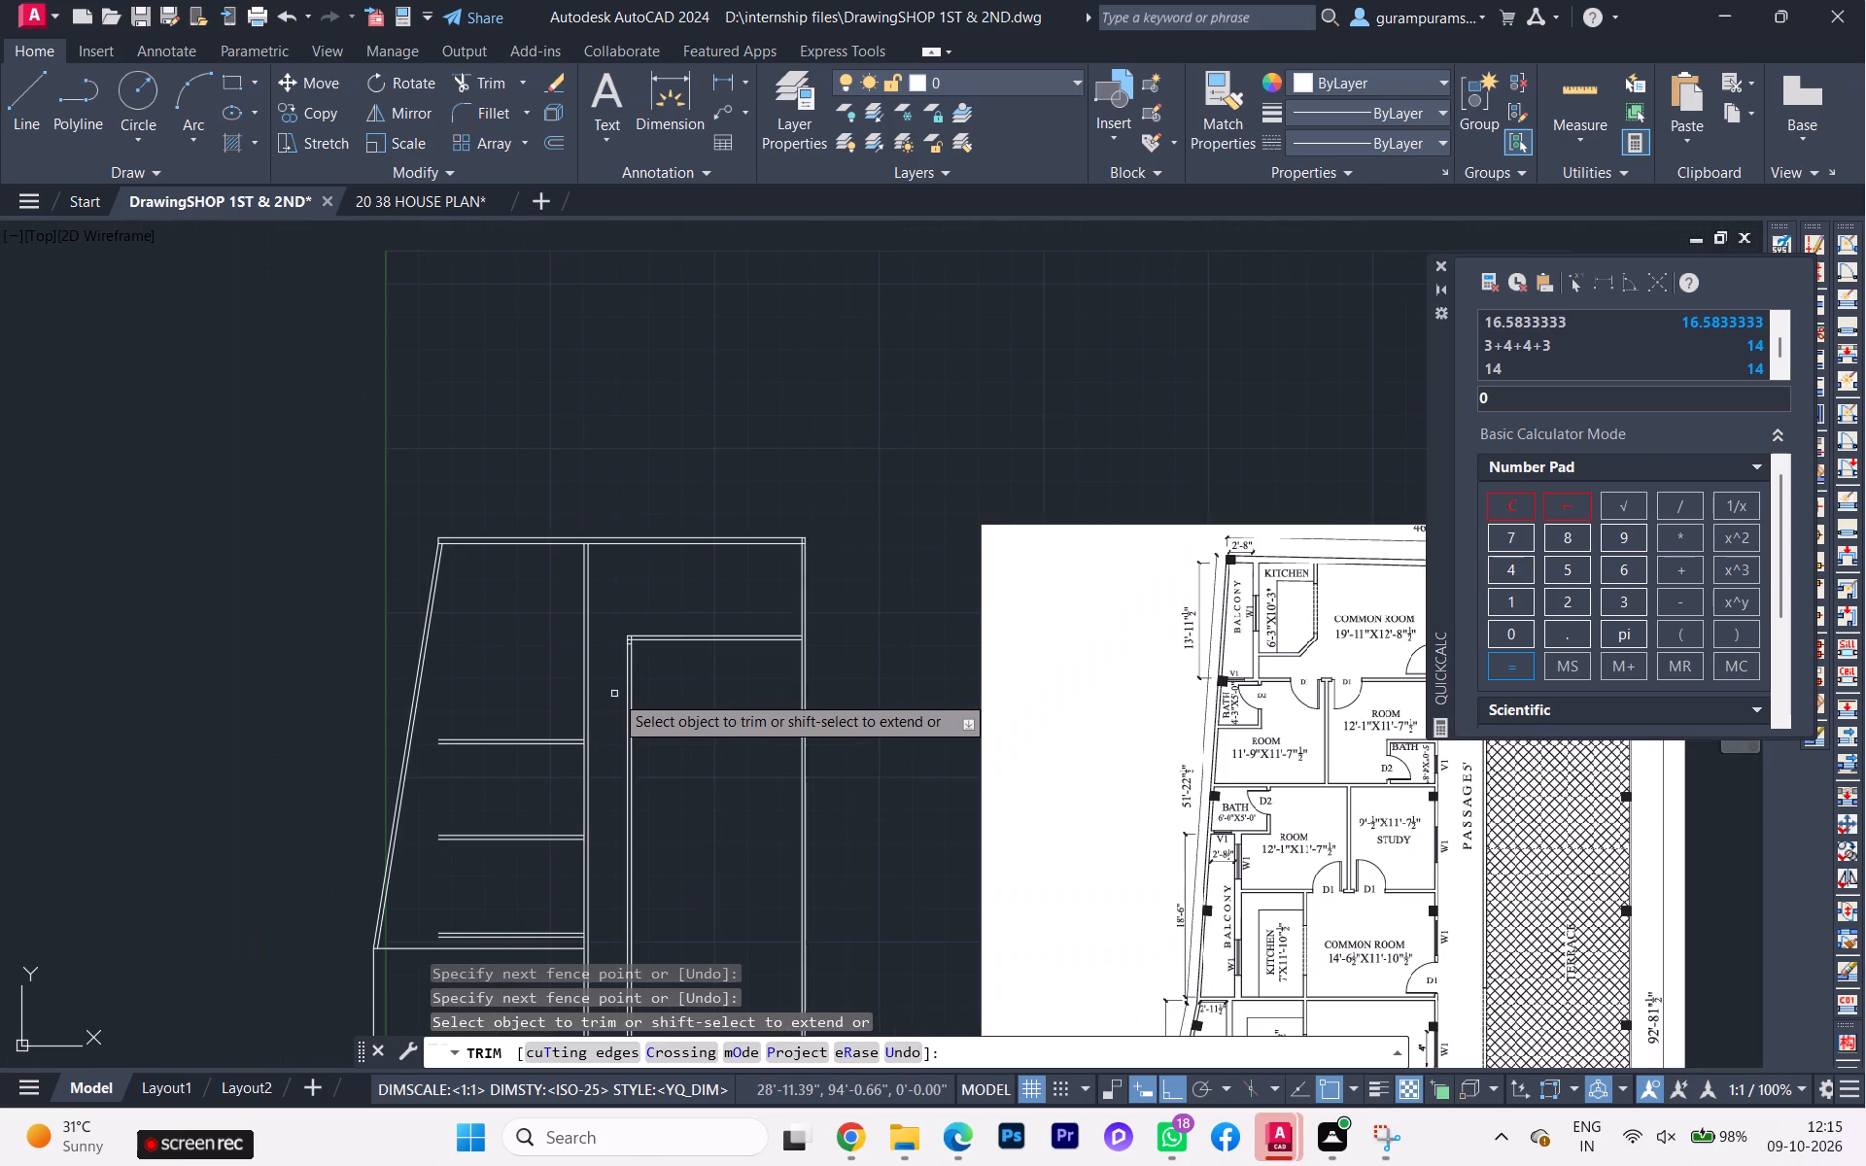
scroll(636, 647, "up", 6)
left_click(585, 536)
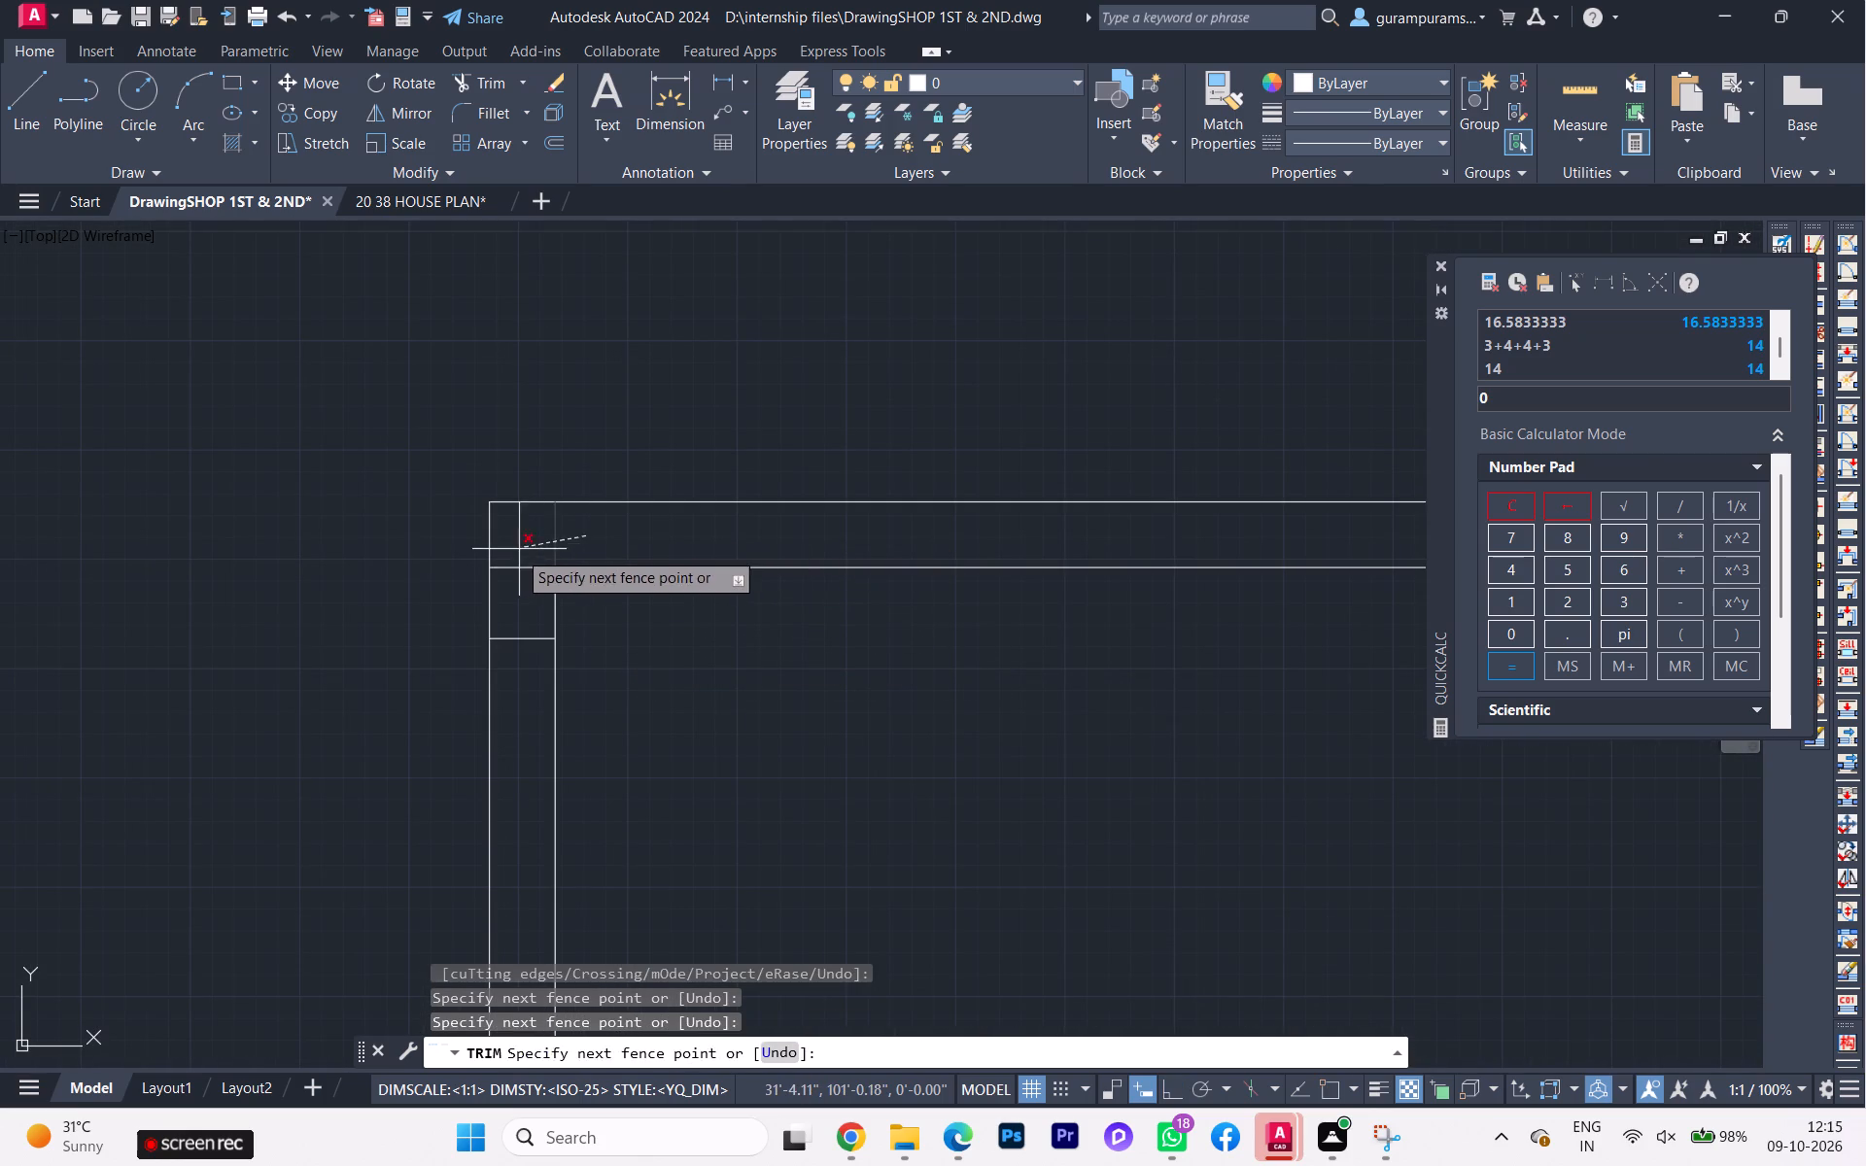
left_click_drag(514, 551, 514, 576)
left_click(515, 575)
left_click(515, 549)
scroll(723, 607, "down", 2)
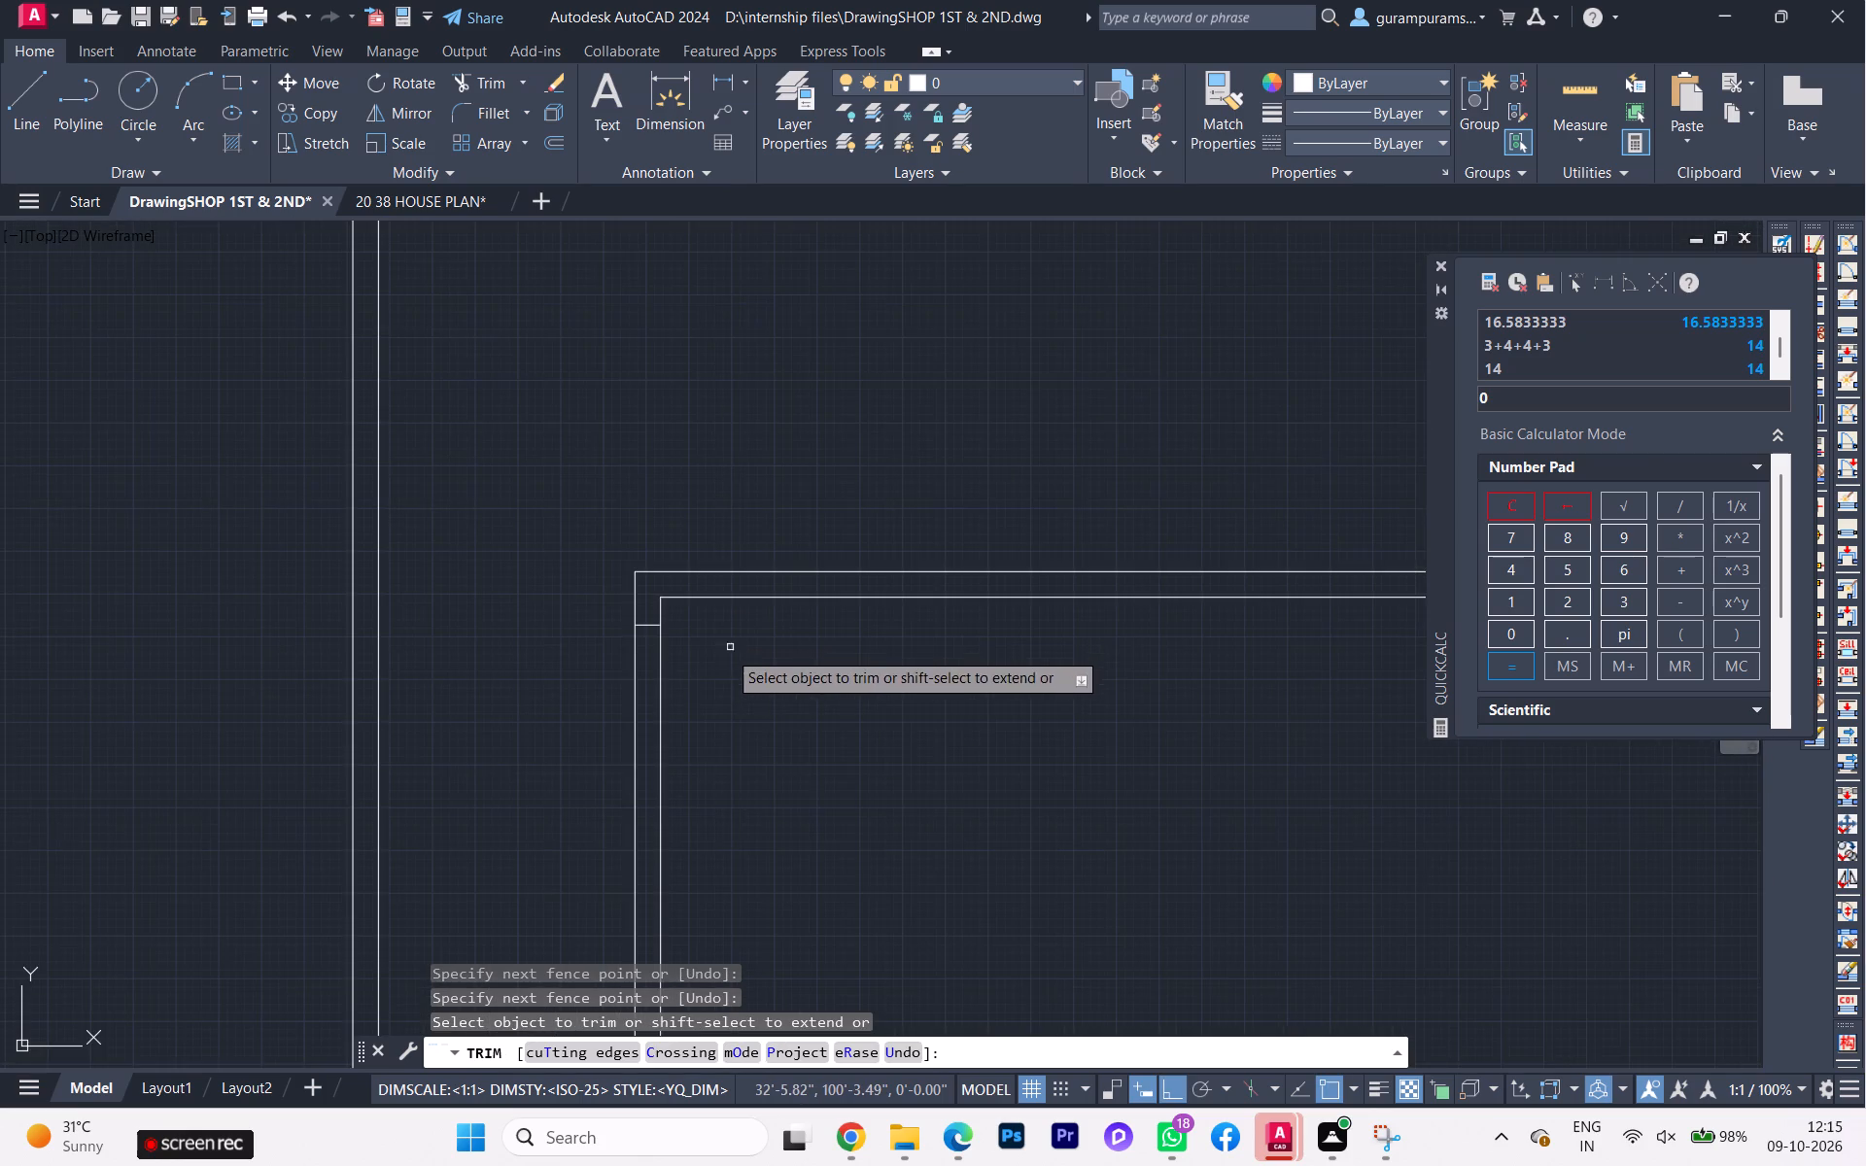
scroll(556, 685, "down", 1)
middle_click_drag(551, 683, 506, 605)
scroll(560, 662, "up", 1)
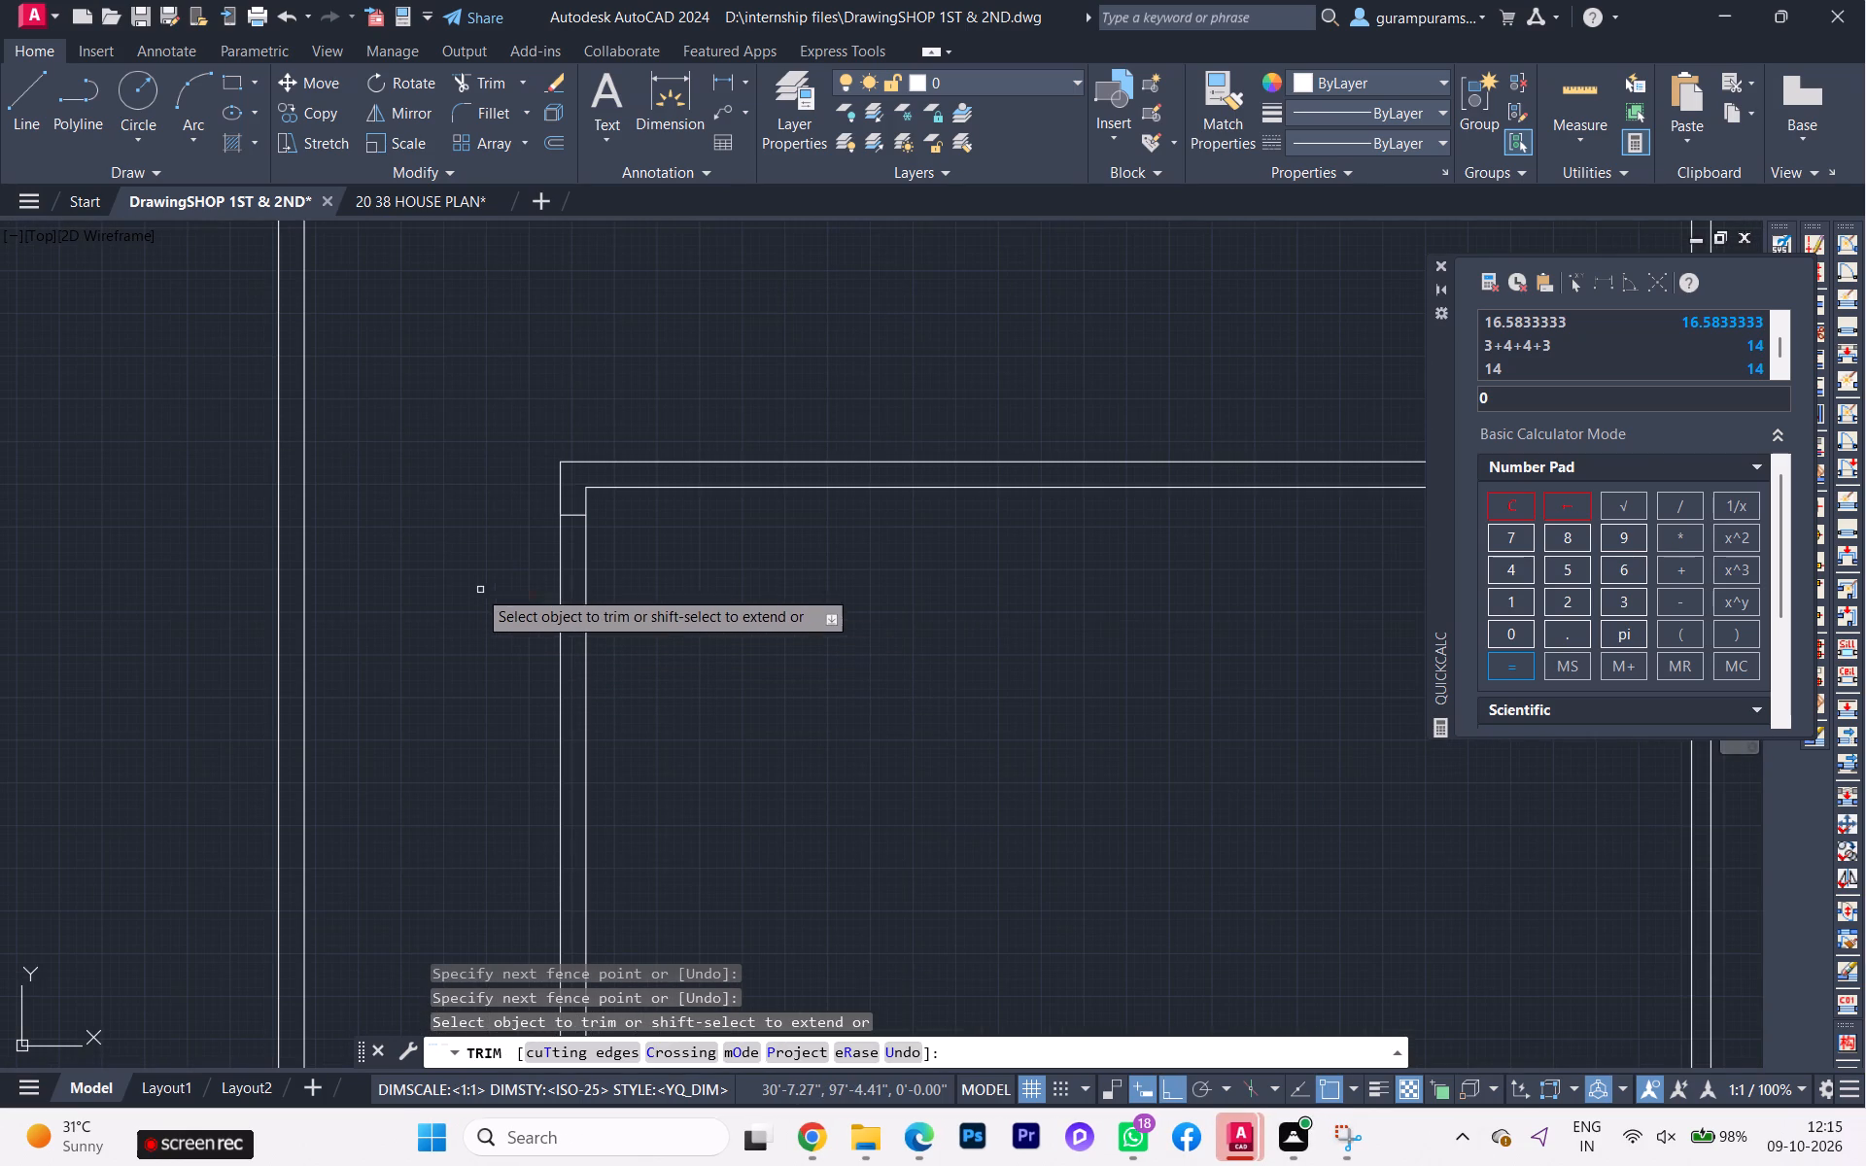
key("Escape")
Examine the redrawn outer, passage and staircase-area walls against the reference plan image.
scroll(420, 606, "down", 2)
scroll(807, 520, "down", 1)
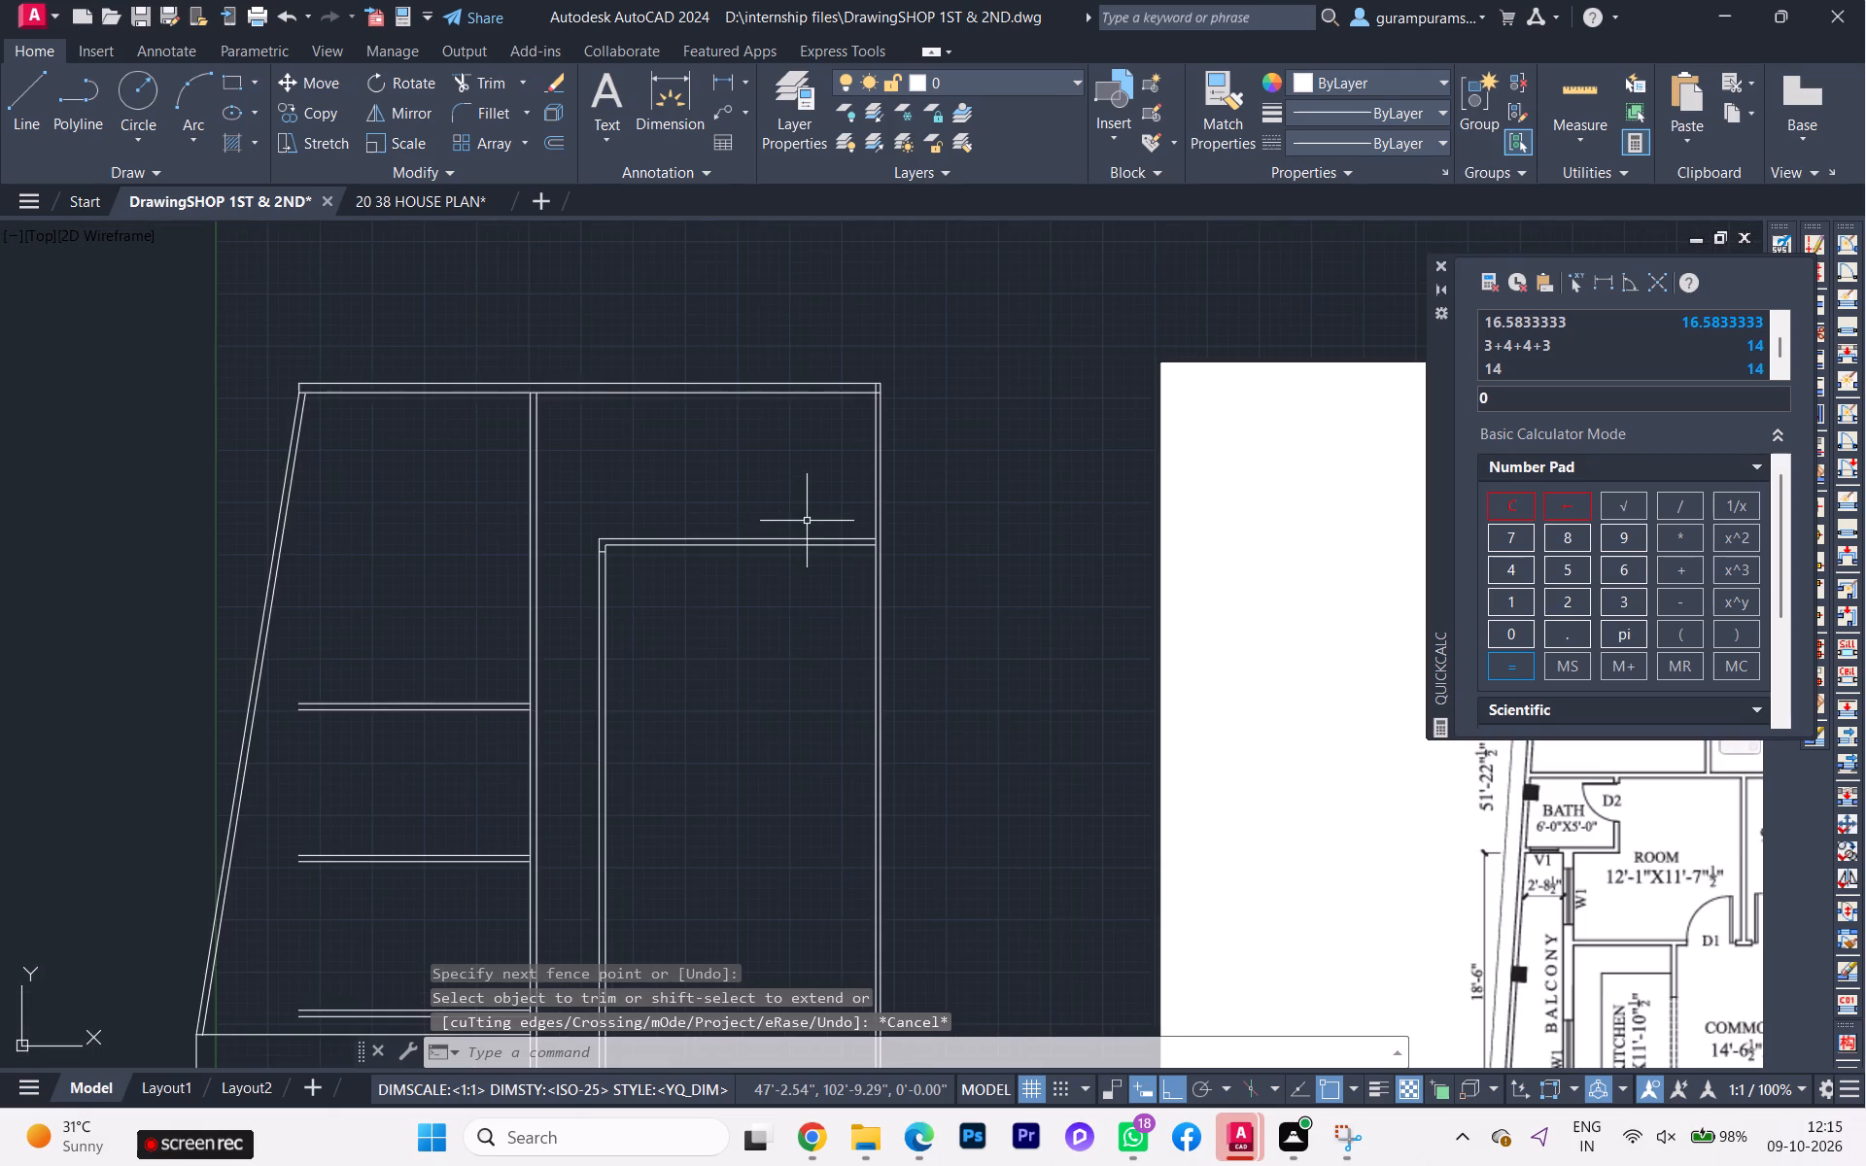
middle_click_drag(803, 523, 558, 626)
scroll(594, 576, "up", 1)
scroll(579, 582, "down", 1)
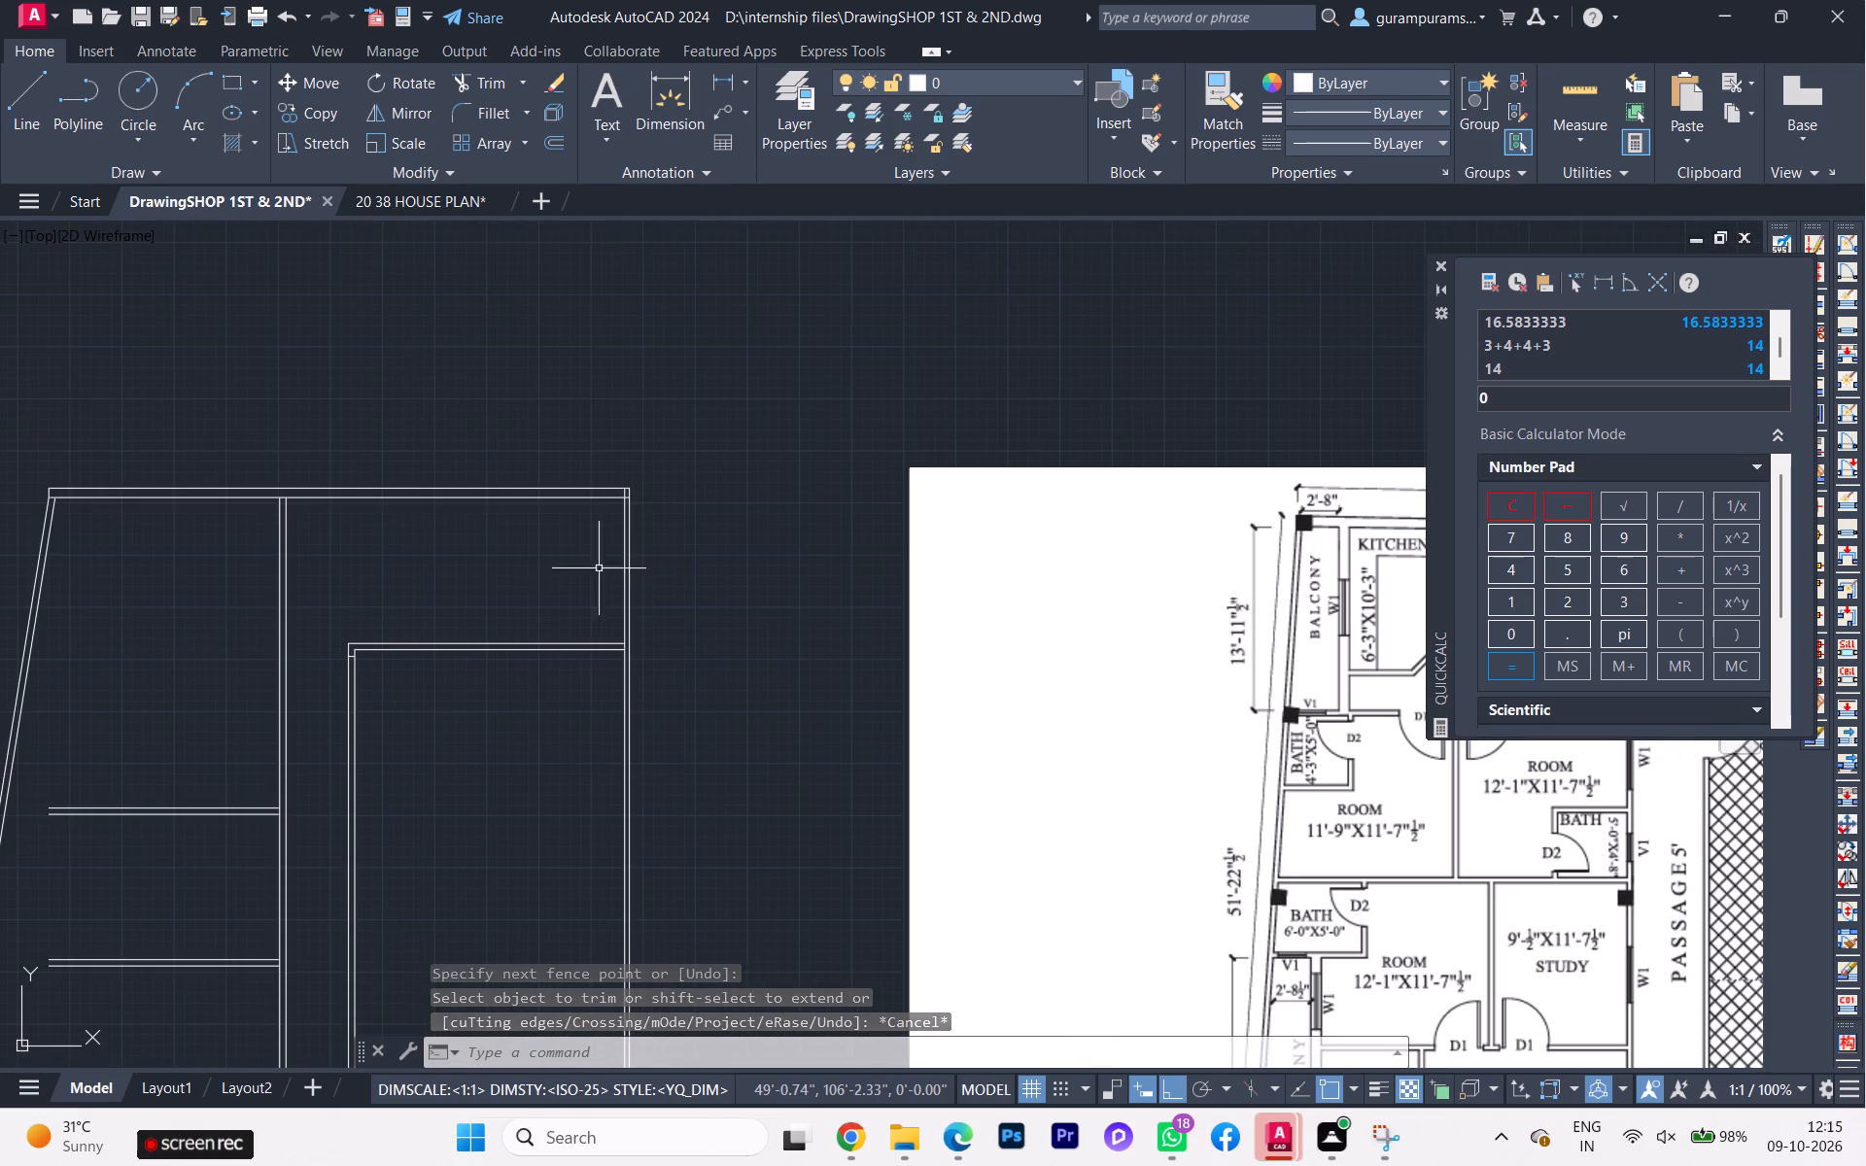
scroll(1298, 567, "down", 1)
middle_click_drag(1296, 570, 1175, 551)
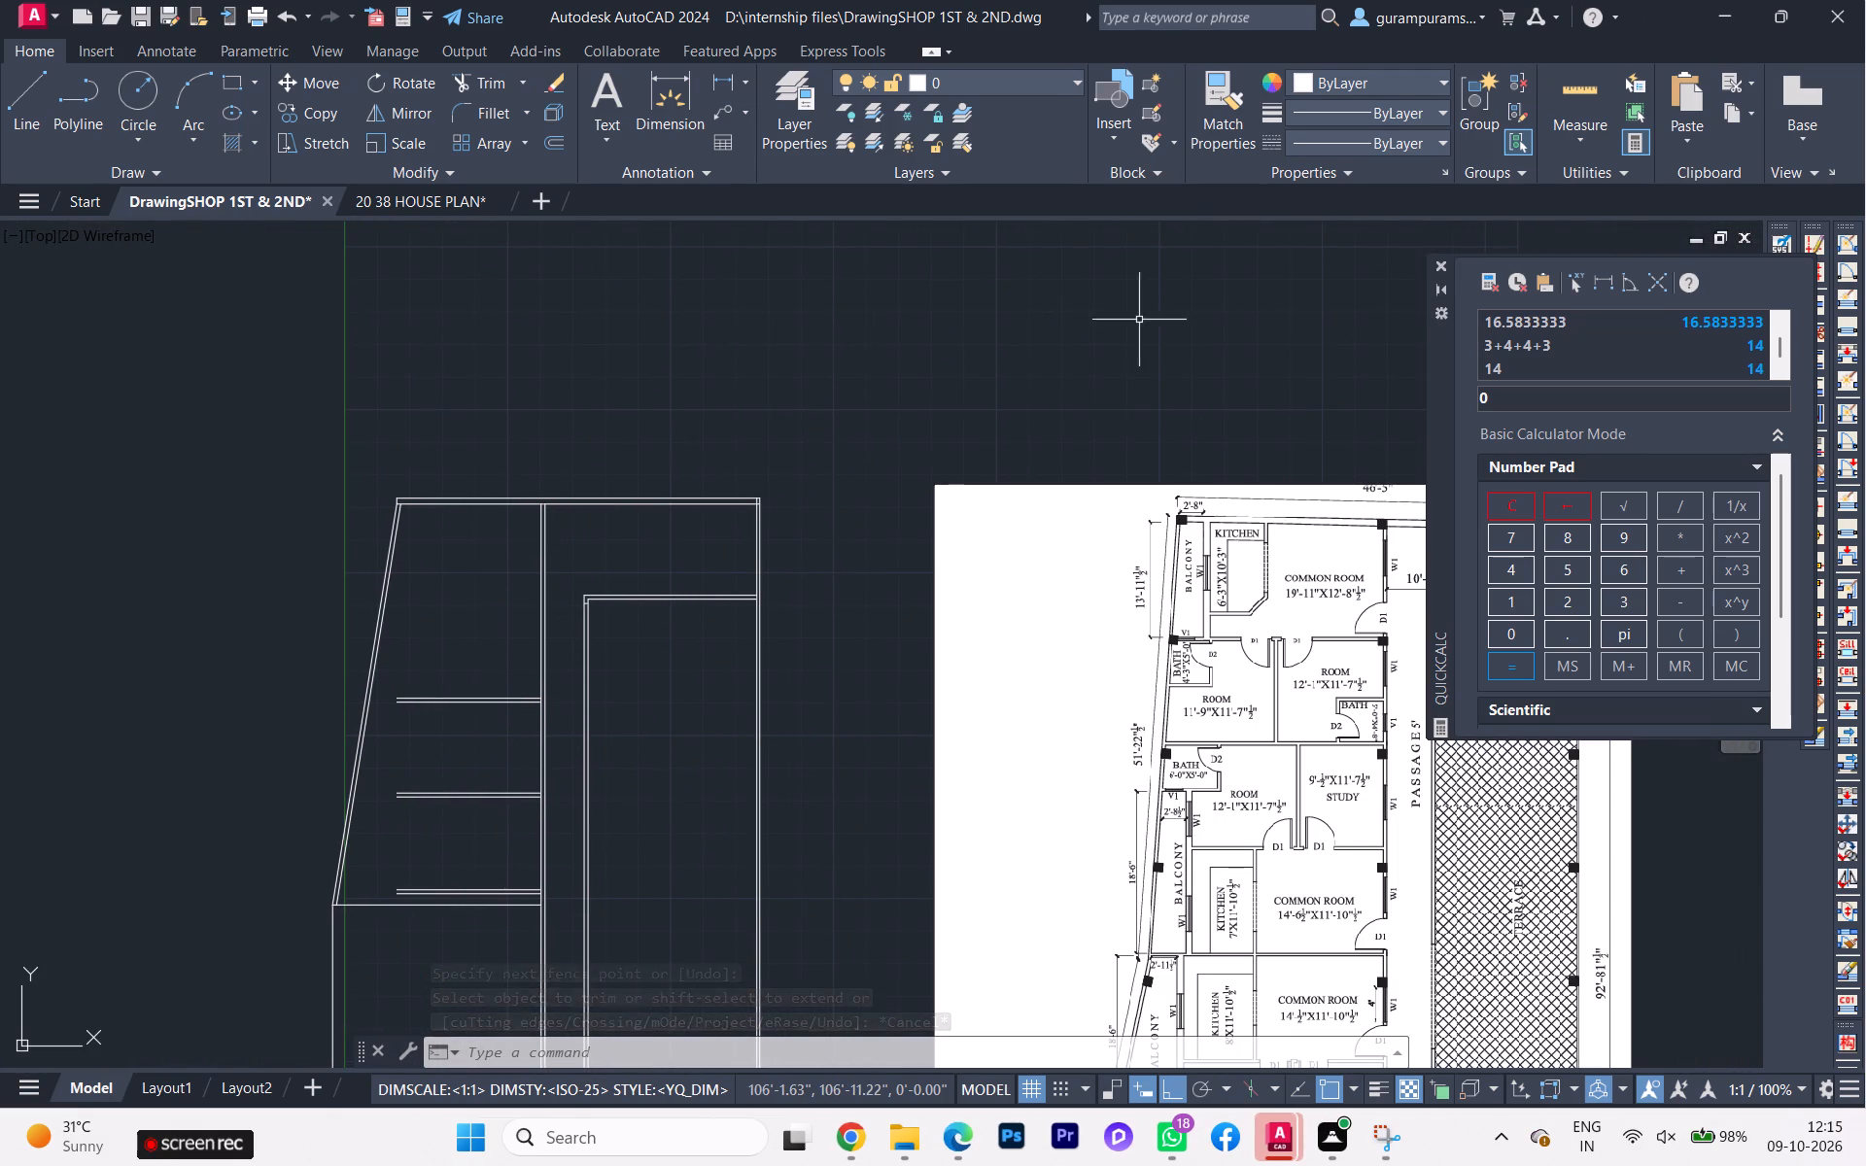
scroll(787, 661, "down", 1)
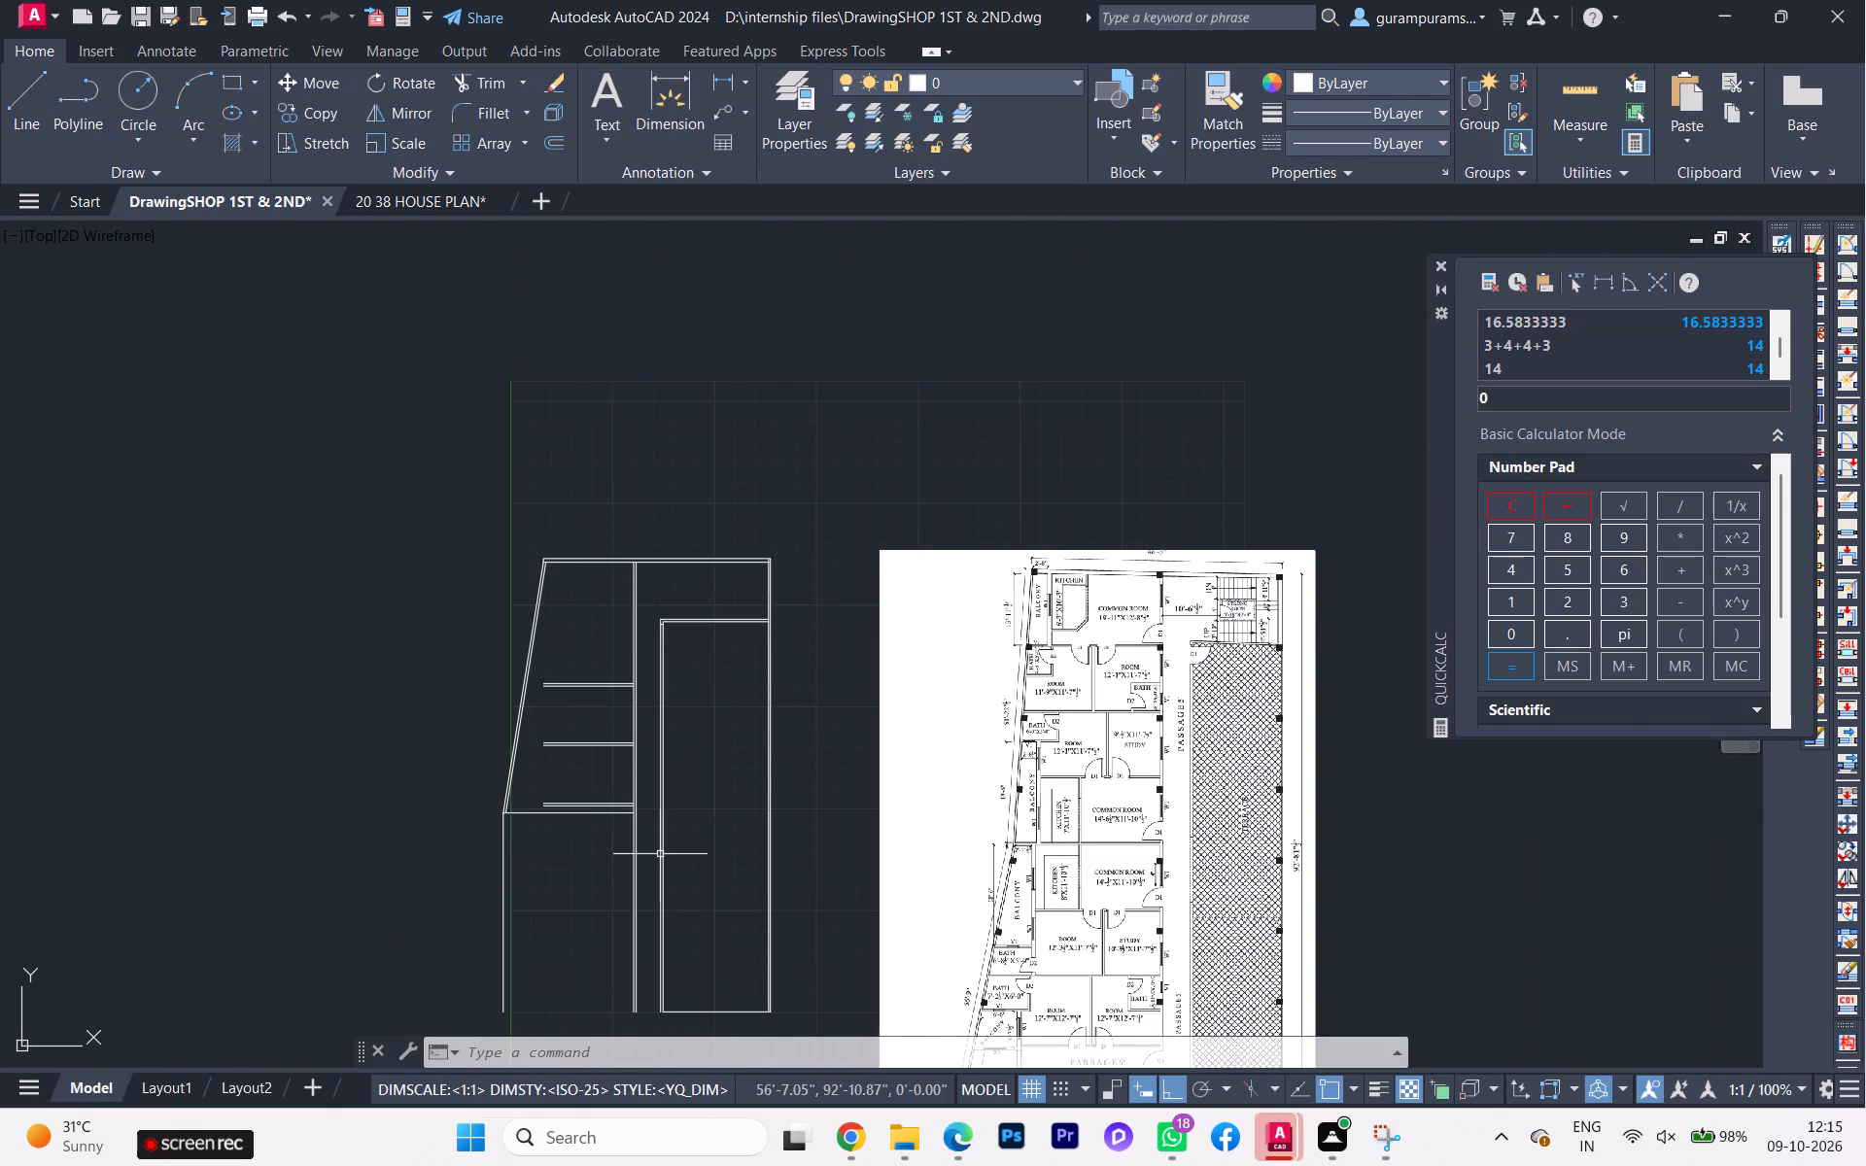
scroll(605, 794, "up", 1)
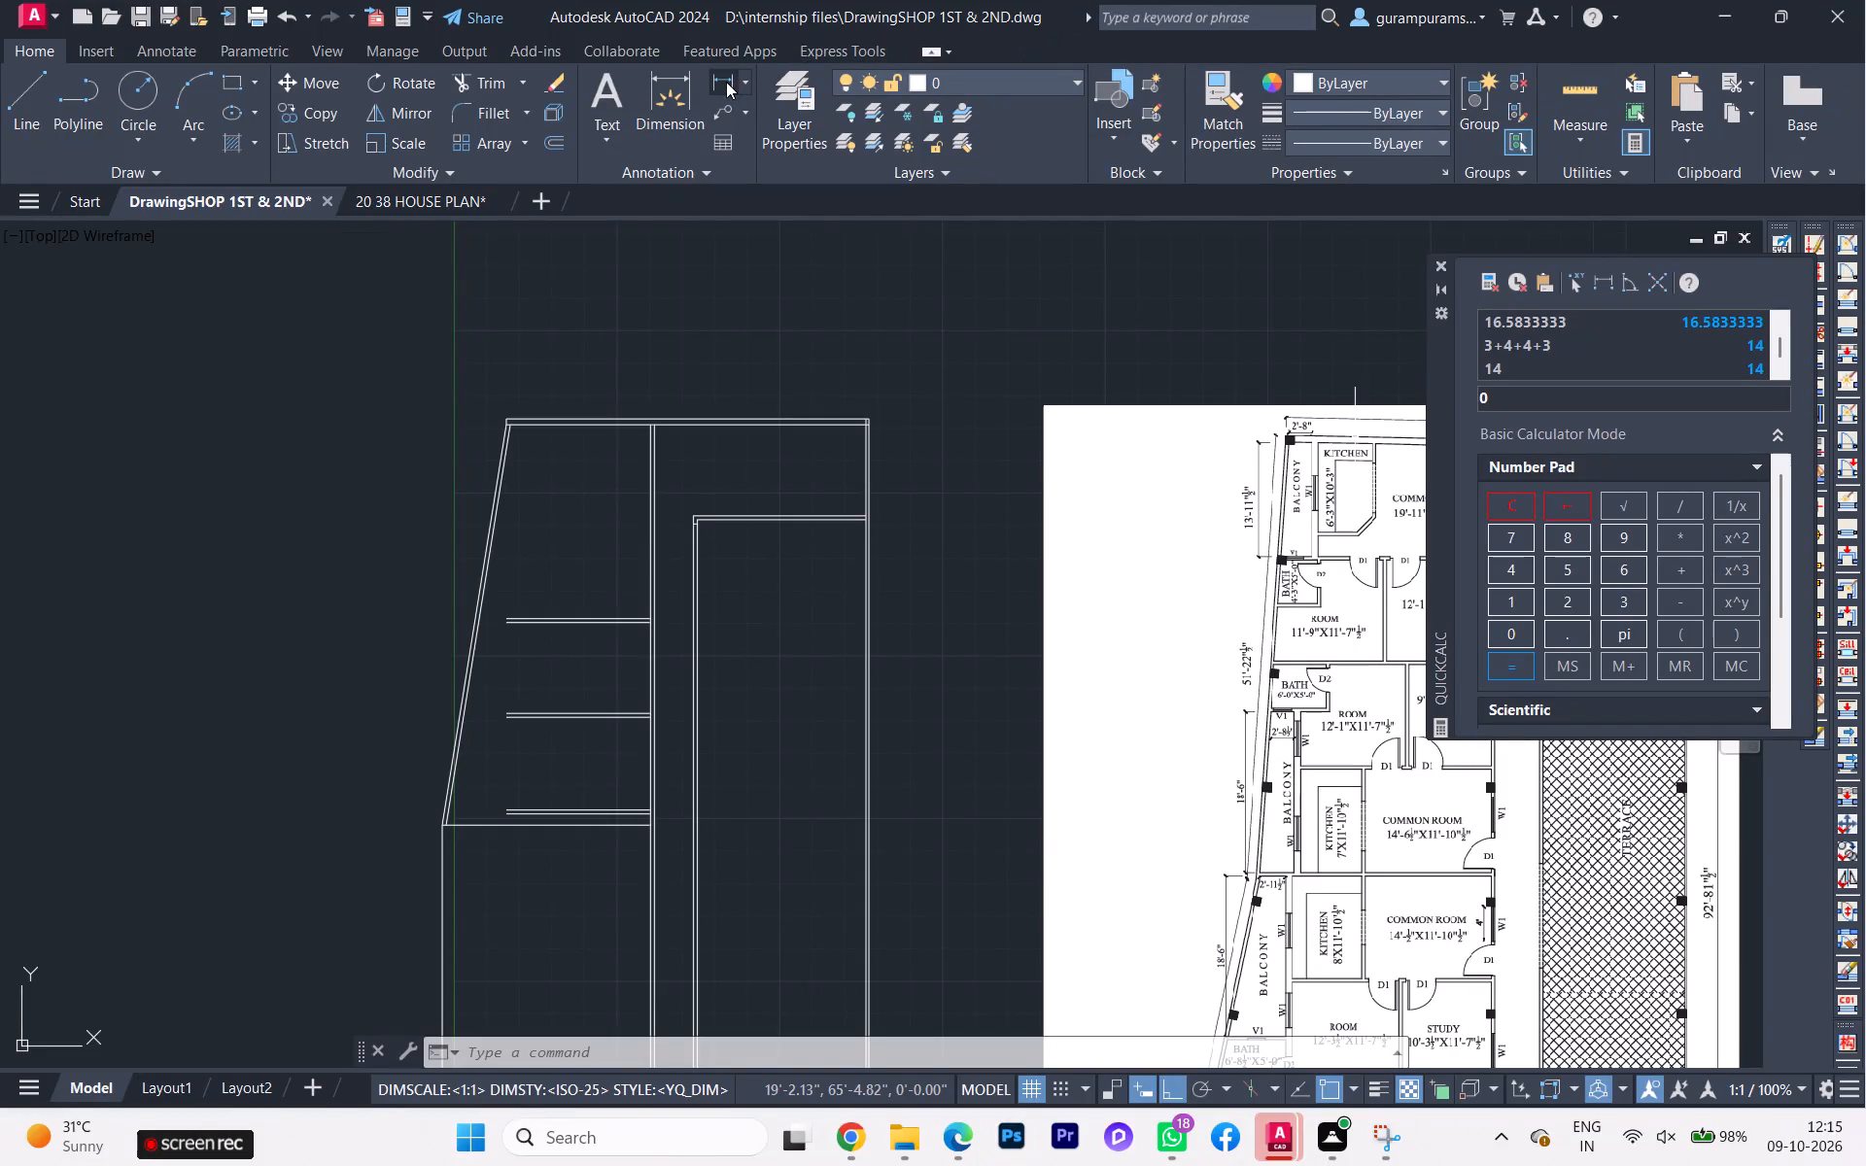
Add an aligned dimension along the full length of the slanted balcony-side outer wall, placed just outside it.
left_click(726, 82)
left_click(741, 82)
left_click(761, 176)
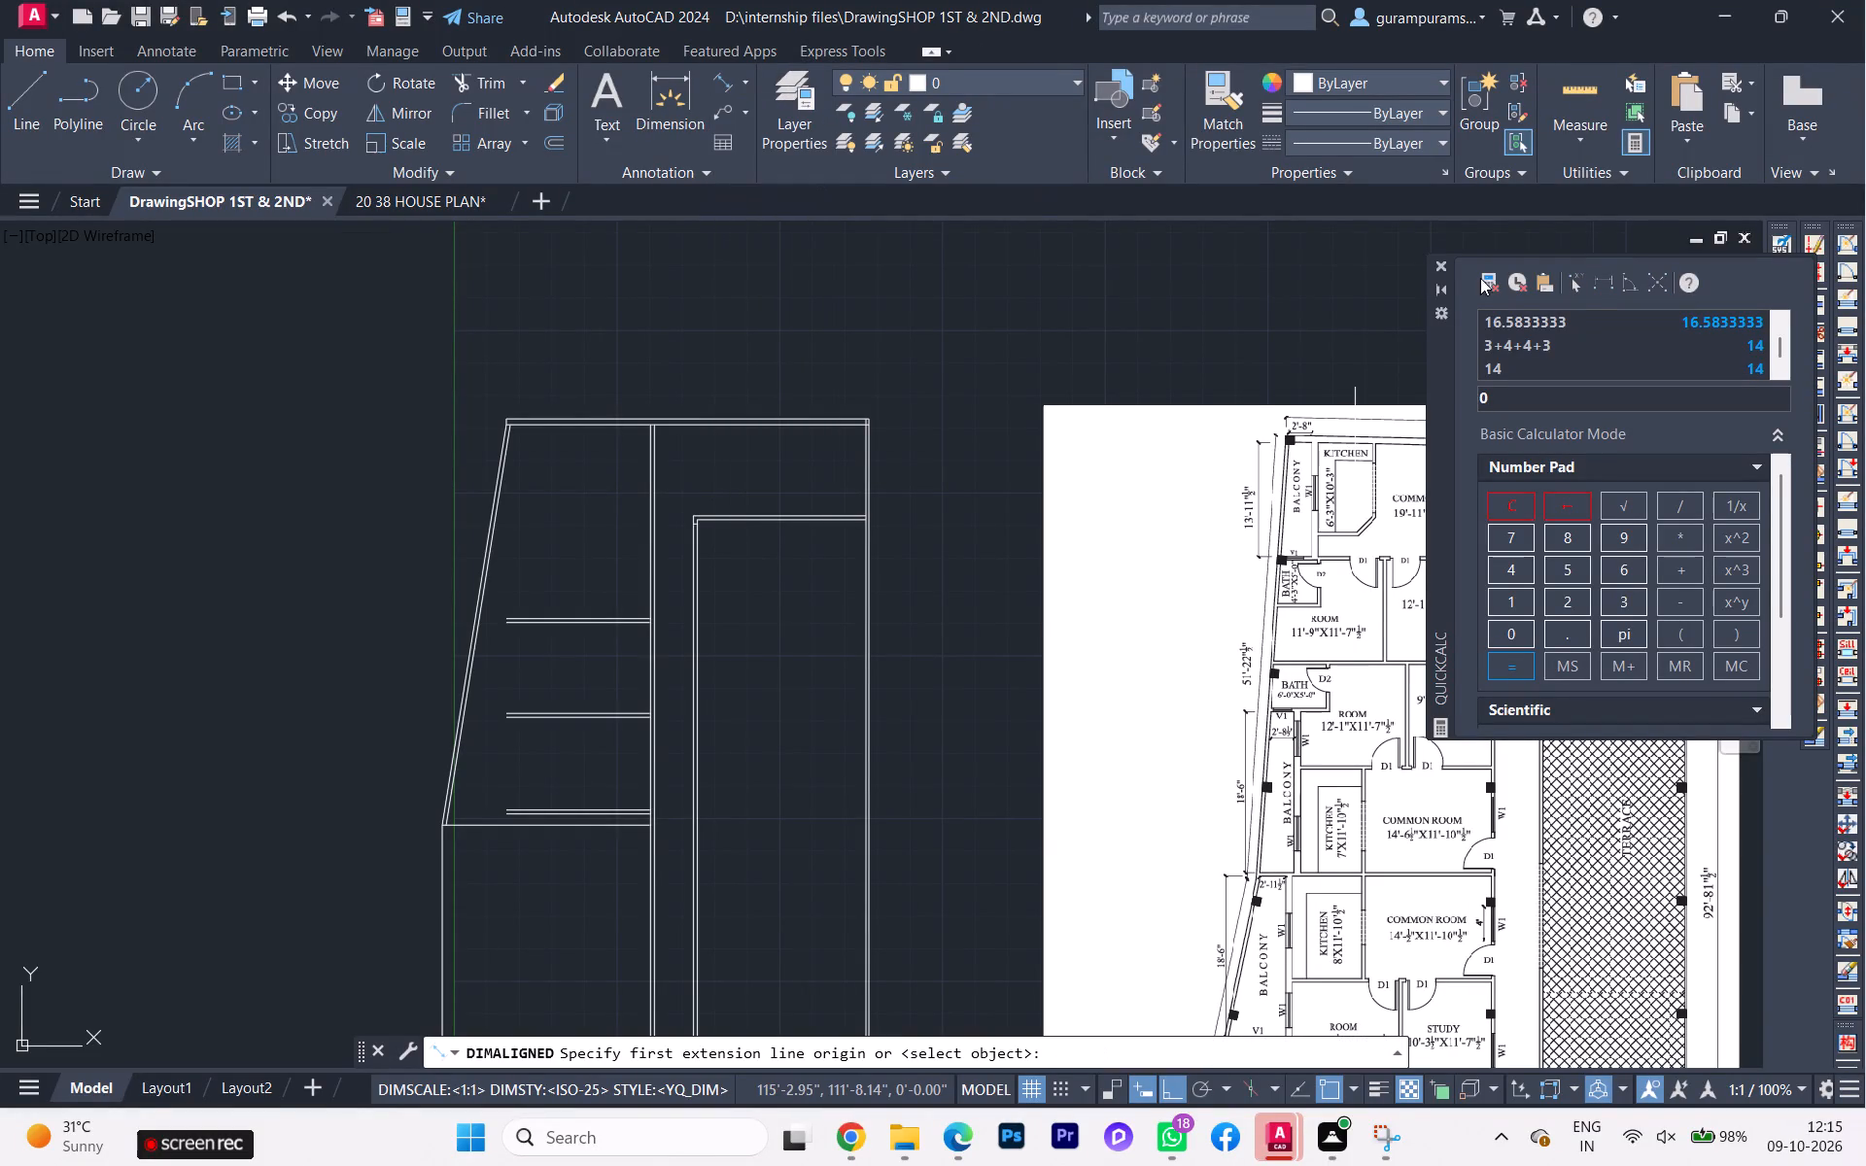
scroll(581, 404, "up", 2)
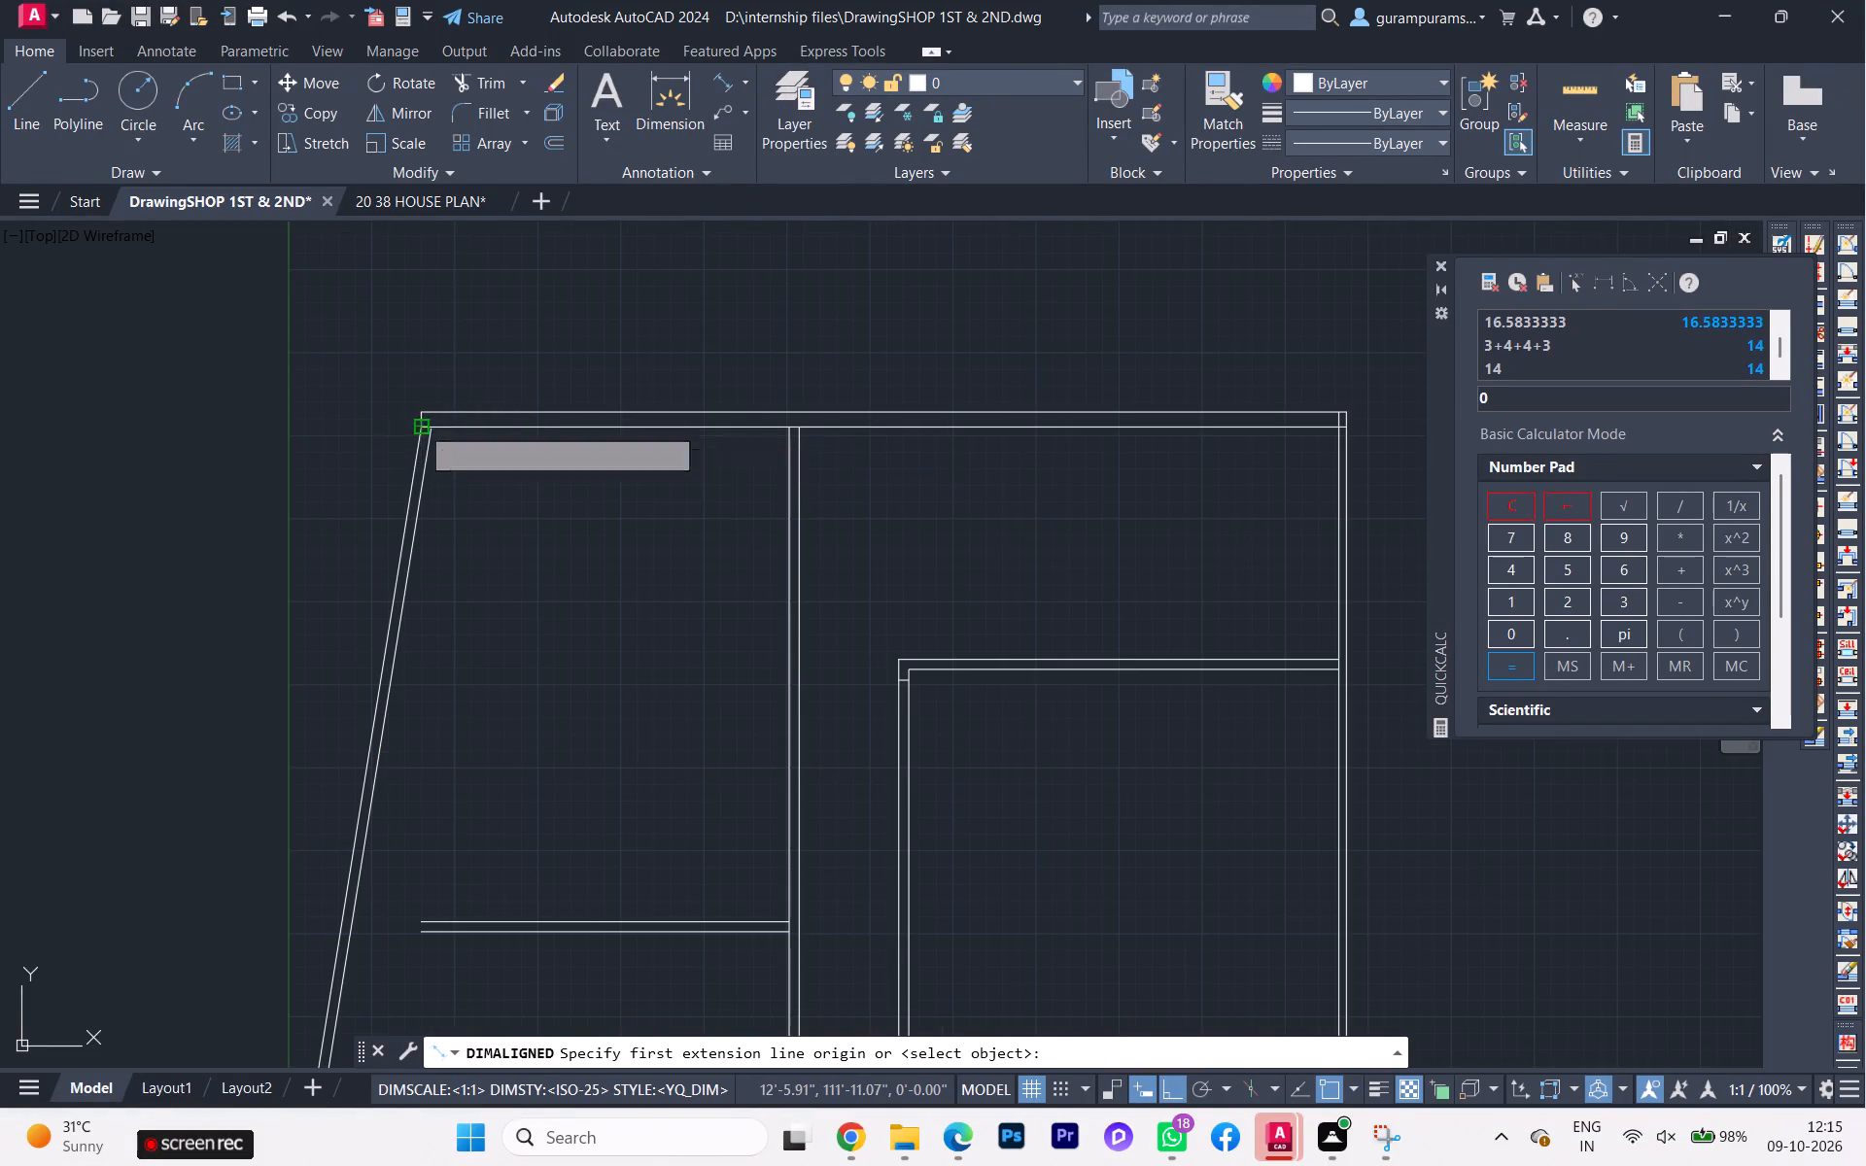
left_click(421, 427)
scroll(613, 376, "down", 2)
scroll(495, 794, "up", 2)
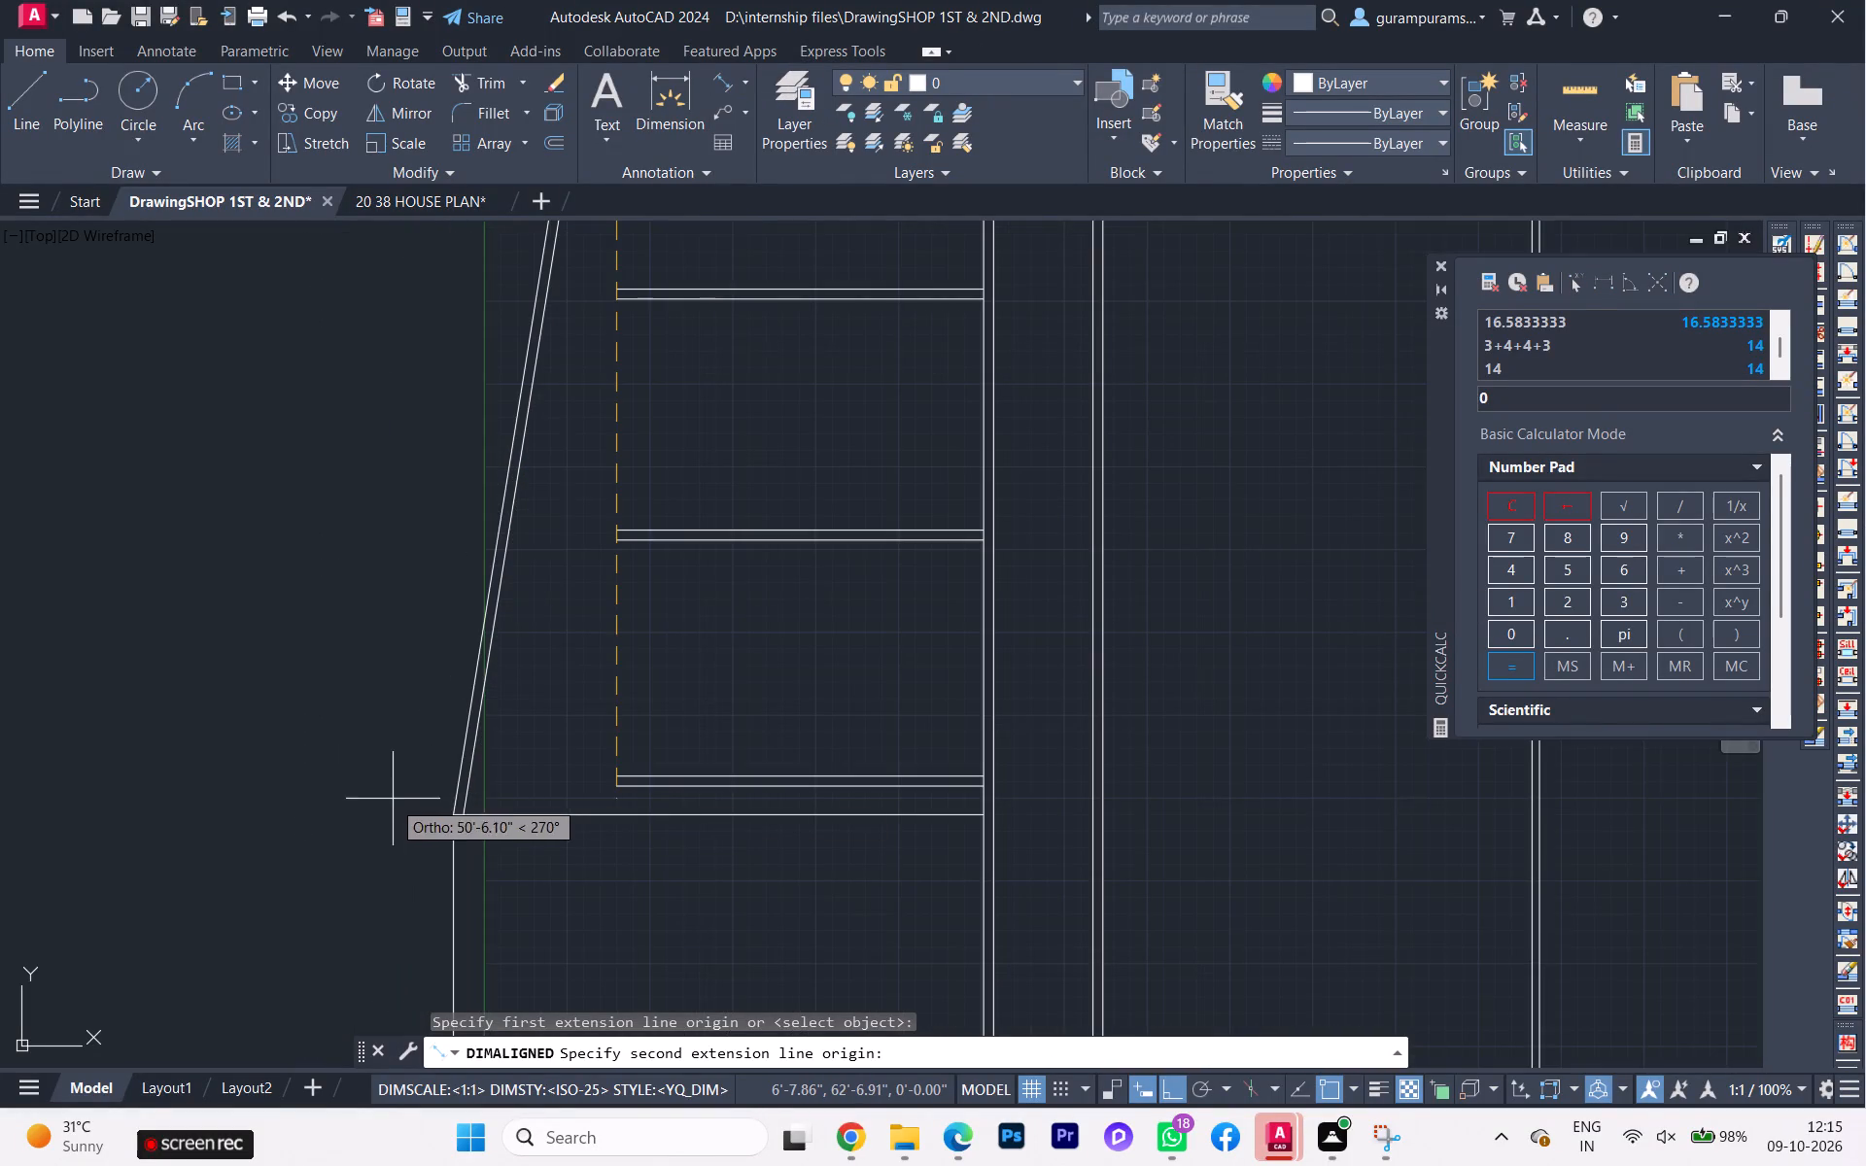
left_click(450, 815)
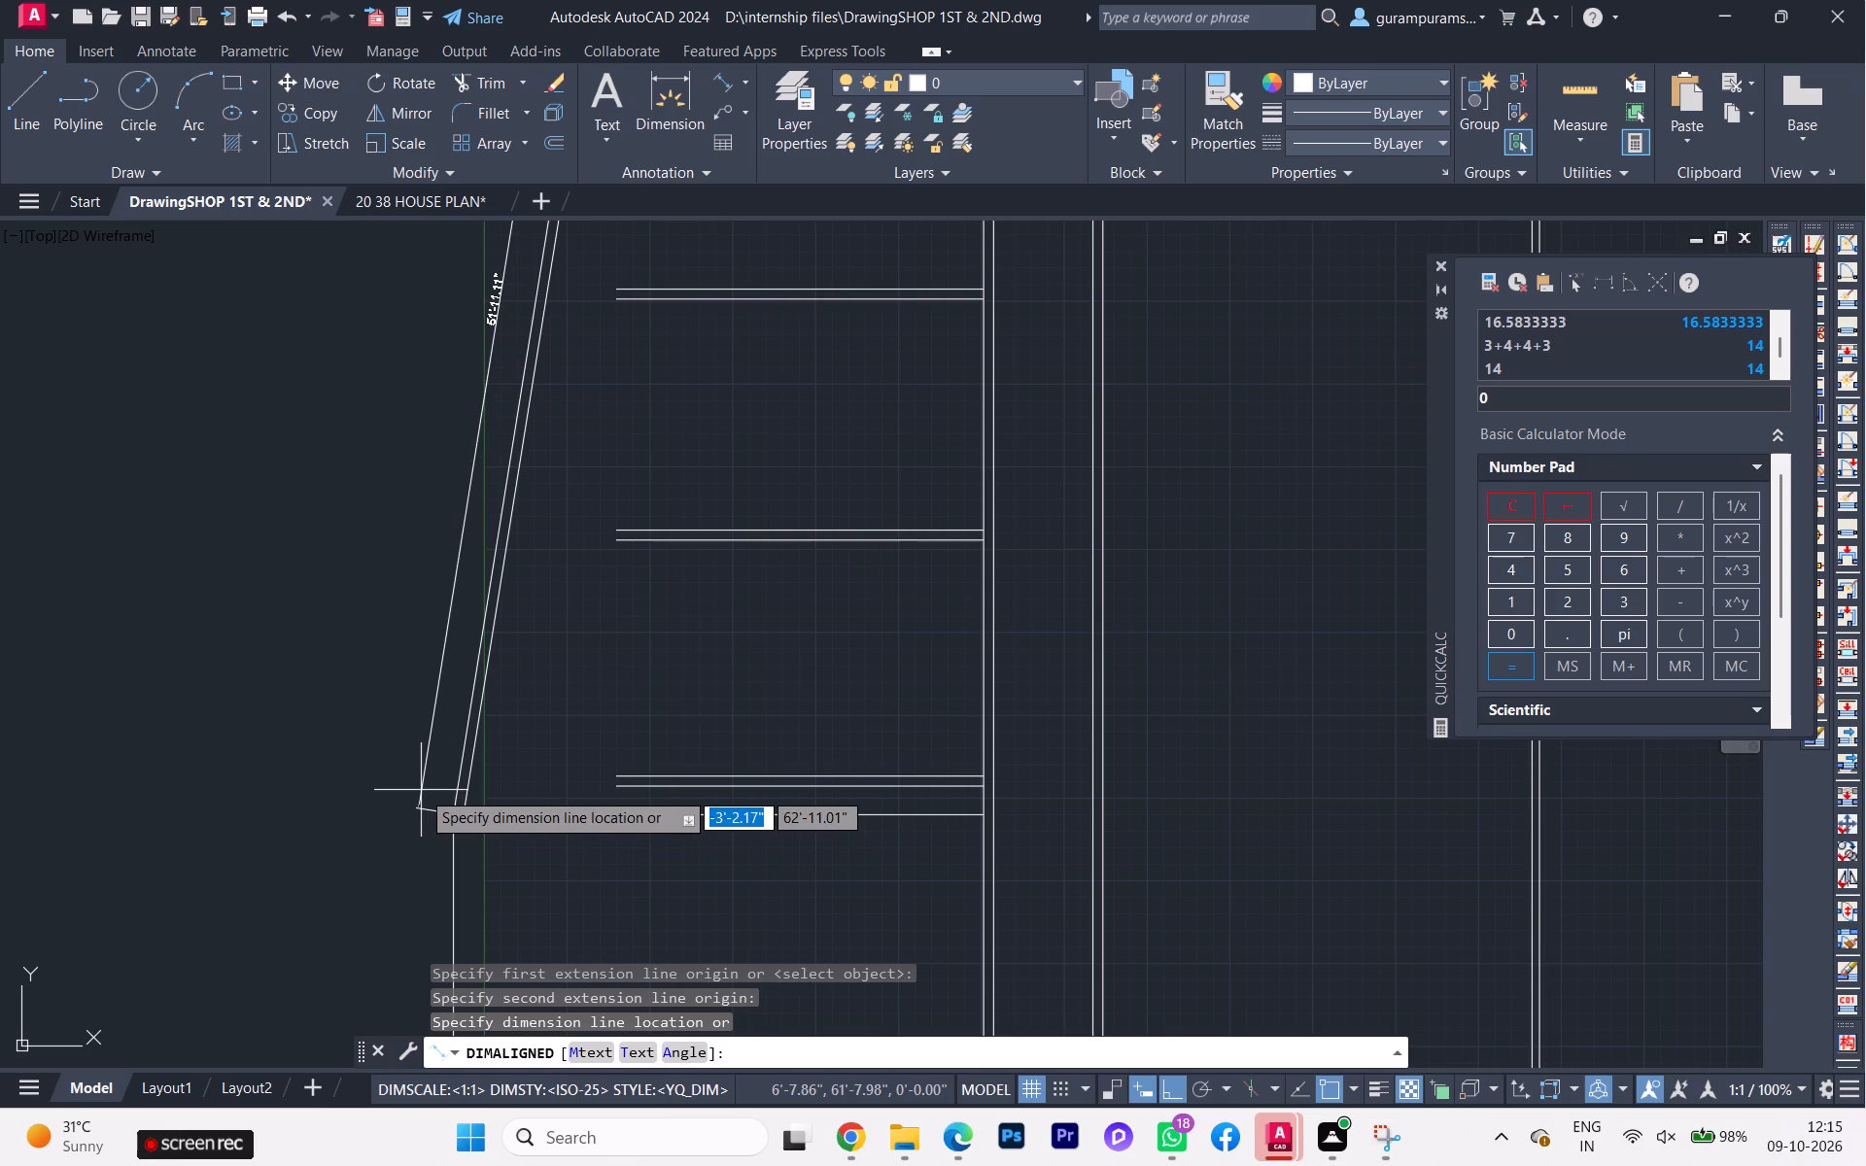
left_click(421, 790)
Compare the slanted outer wall's dimension and lower corner with the balcony-side dimensions on the reference plan.
scroll(529, 360, "up", 2)
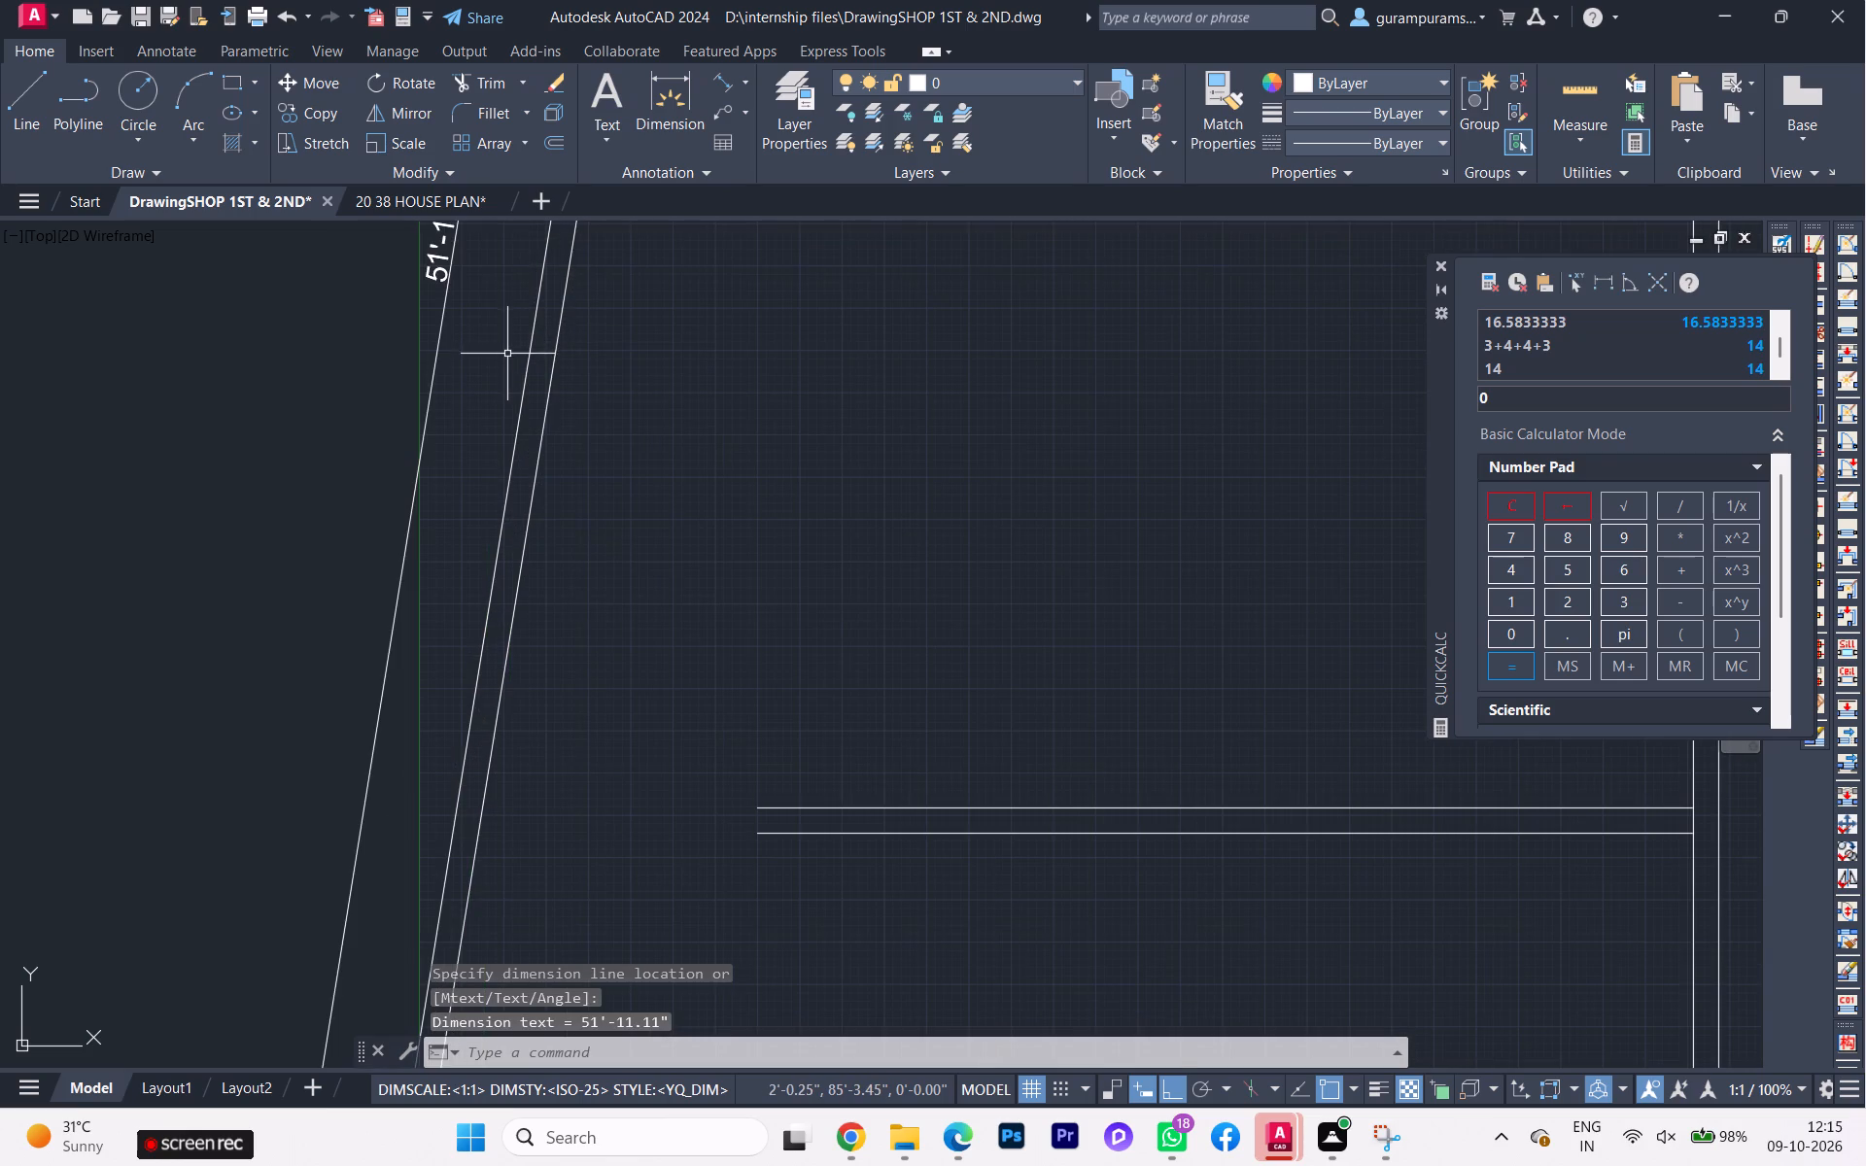
scroll(501, 384, "down", 2)
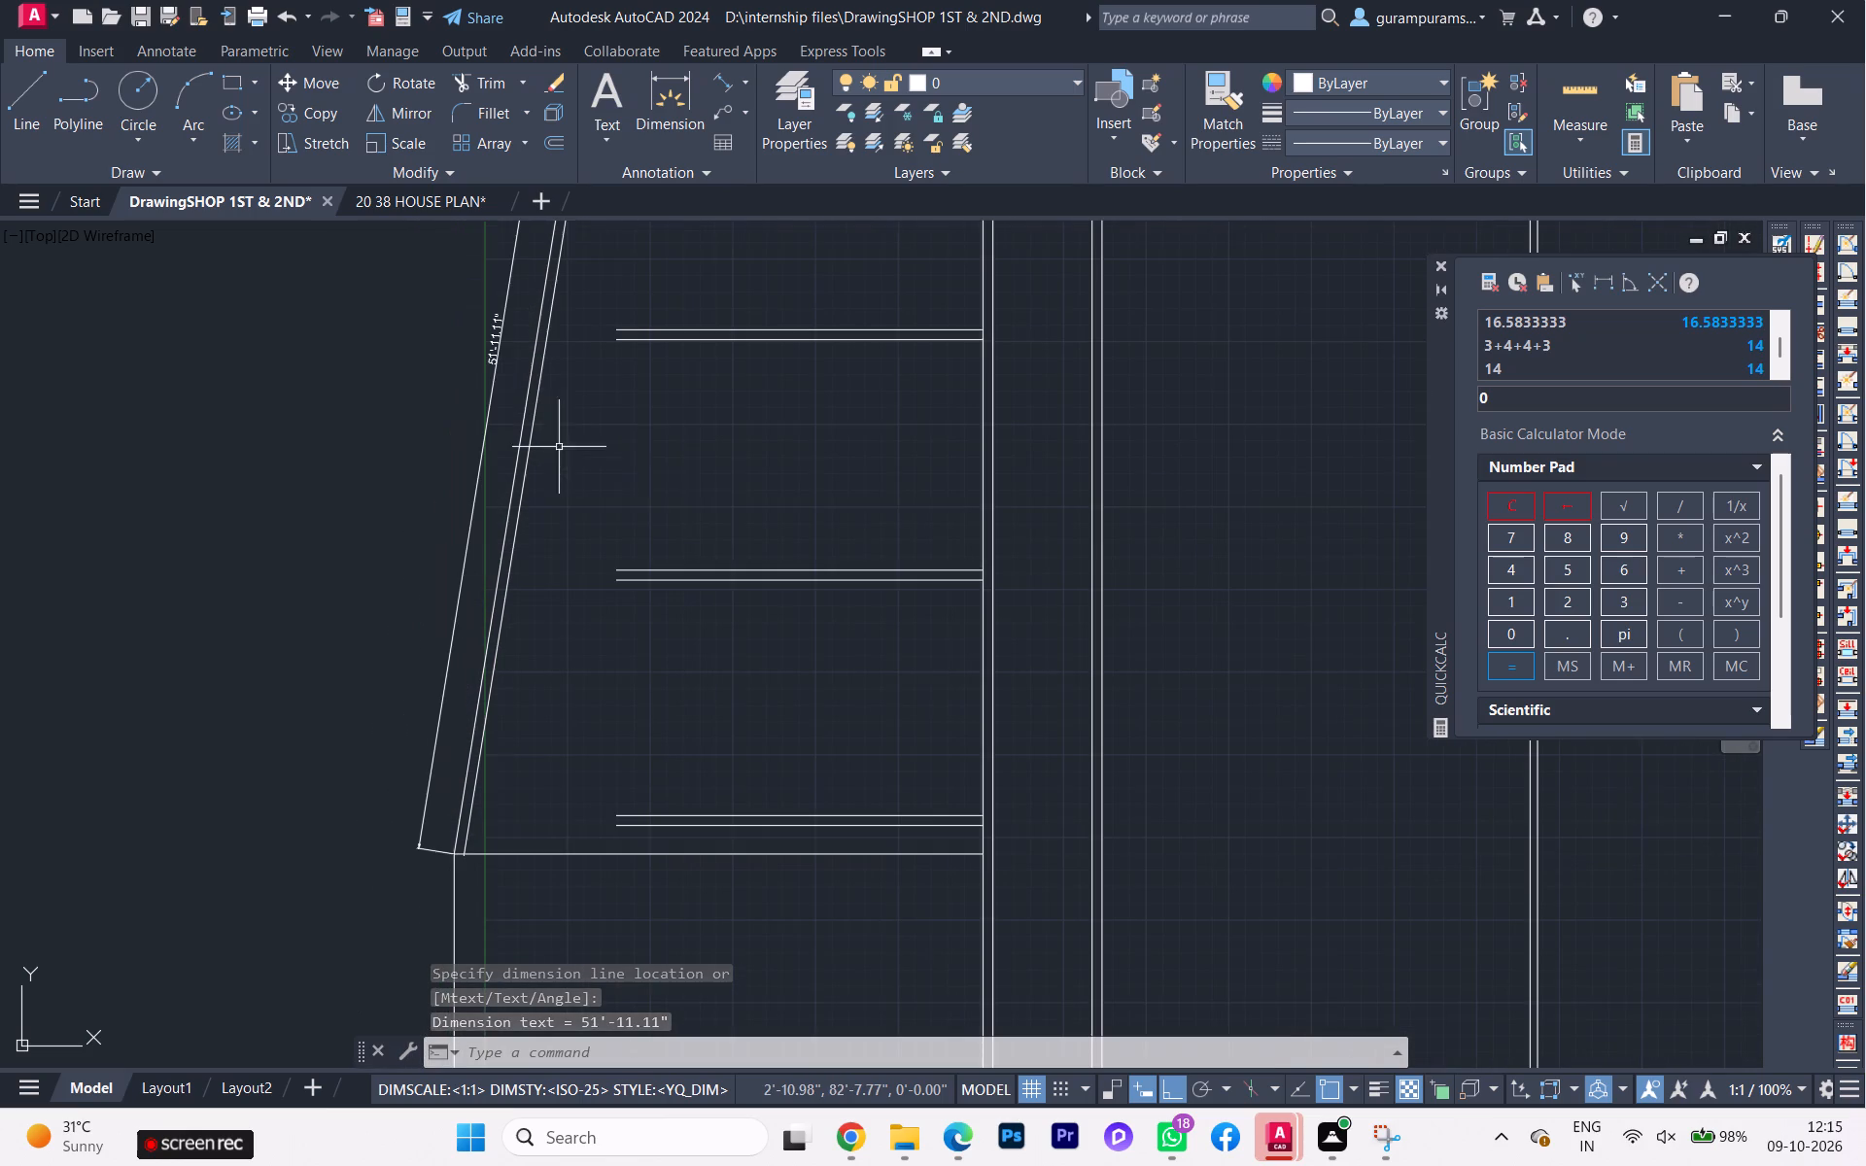
scroll(1171, 856, "down", 2)
middle_click_drag(1160, 844, 866, 861)
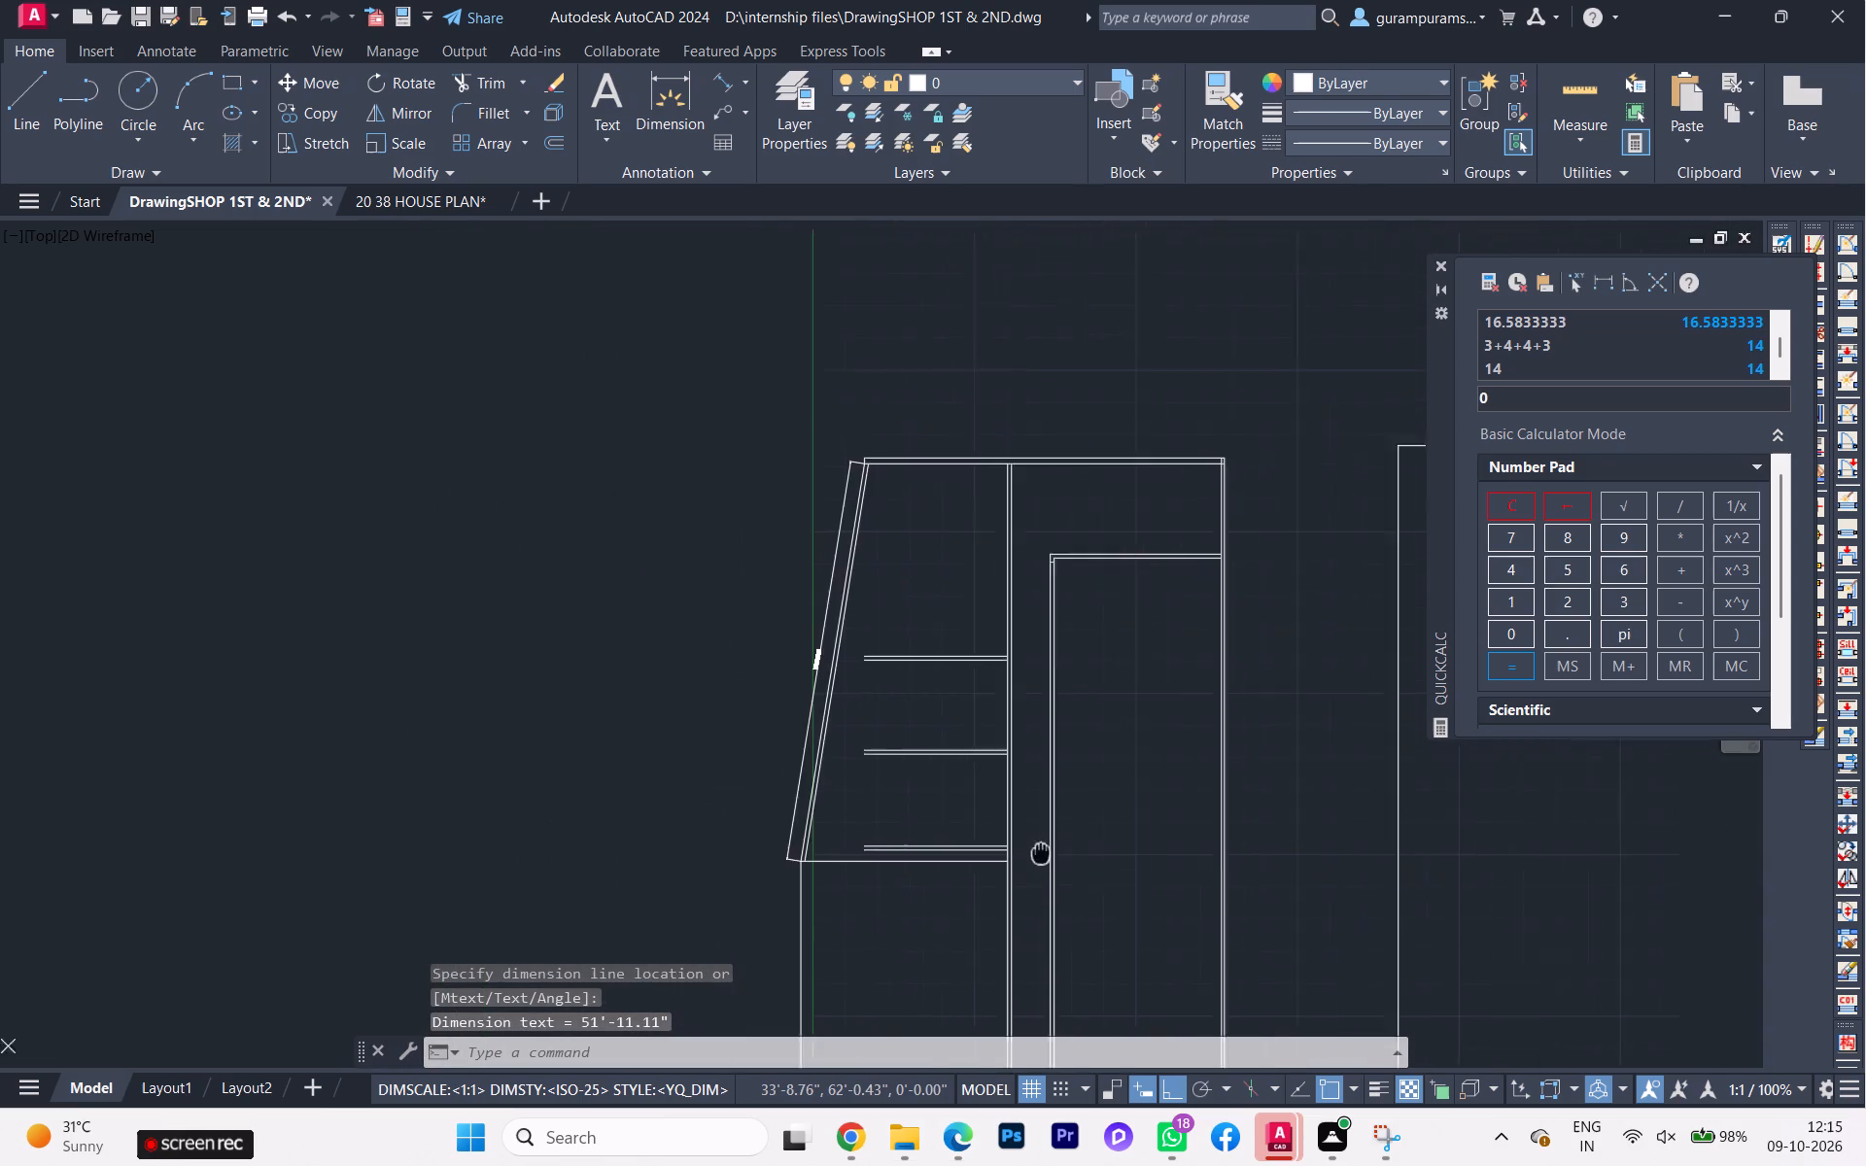
middle_click_drag(866, 861, 543, 894)
scroll(543, 895, "down", 1)
scroll(1119, 977, "up", 4)
scroll(855, 966, "down", 2)
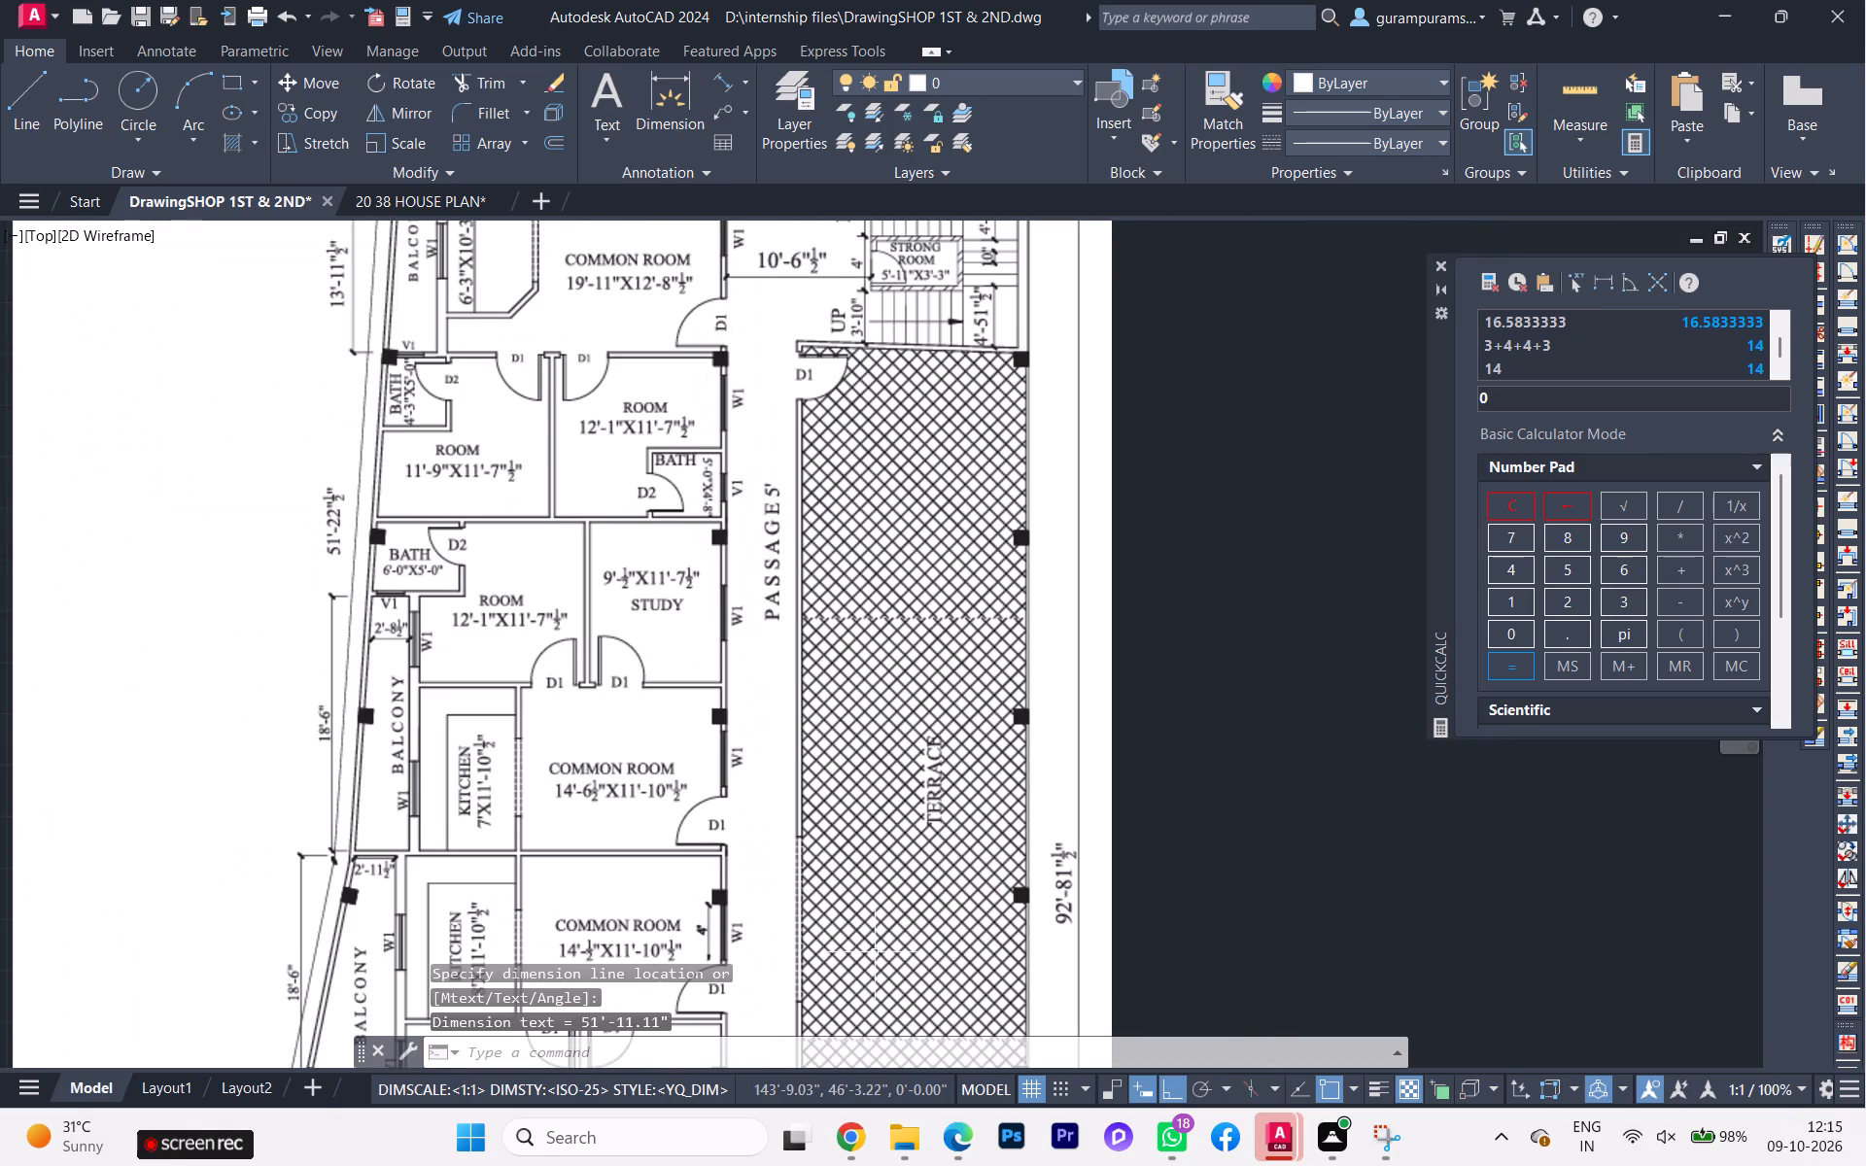
scroll(903, 948, "down", 1)
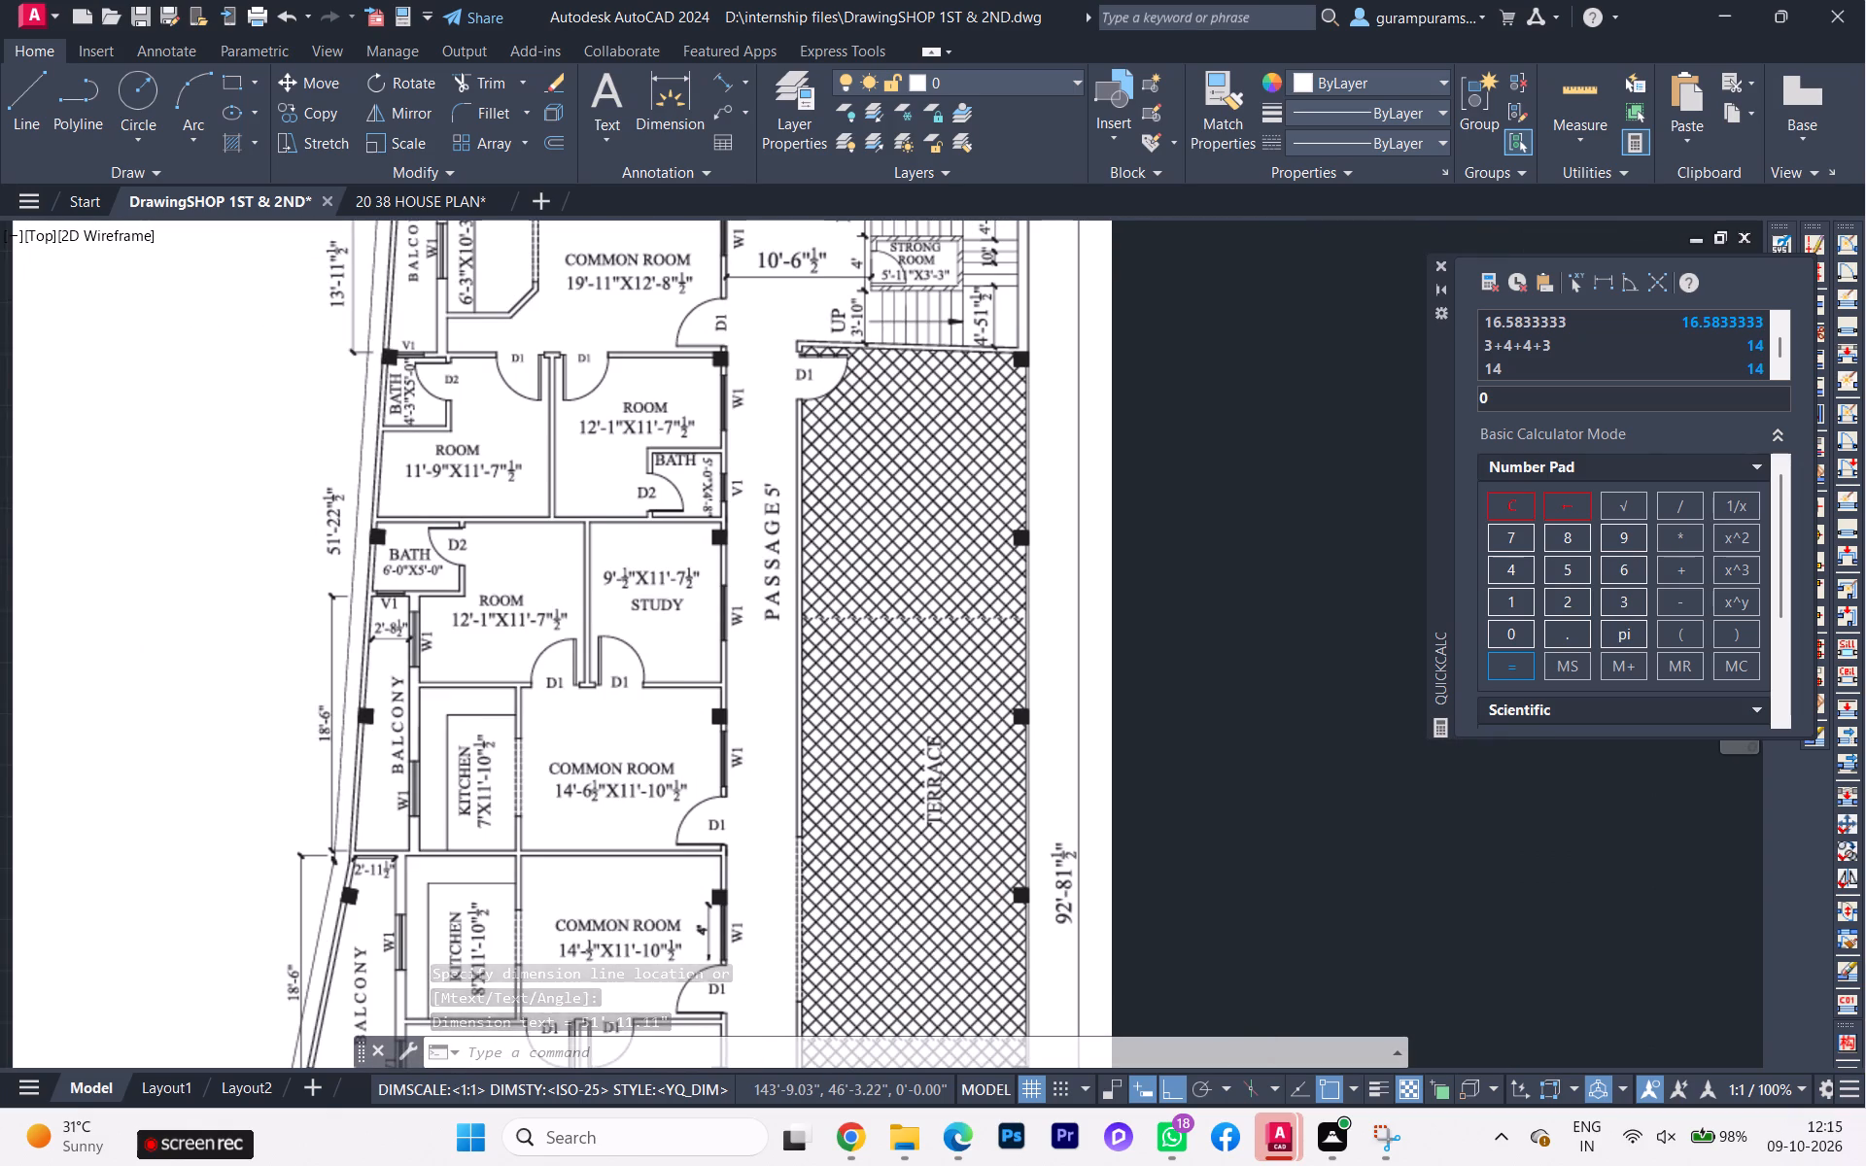
scroll(868, 860, "down", 1)
middle_click_drag(907, 840, 1121, 769)
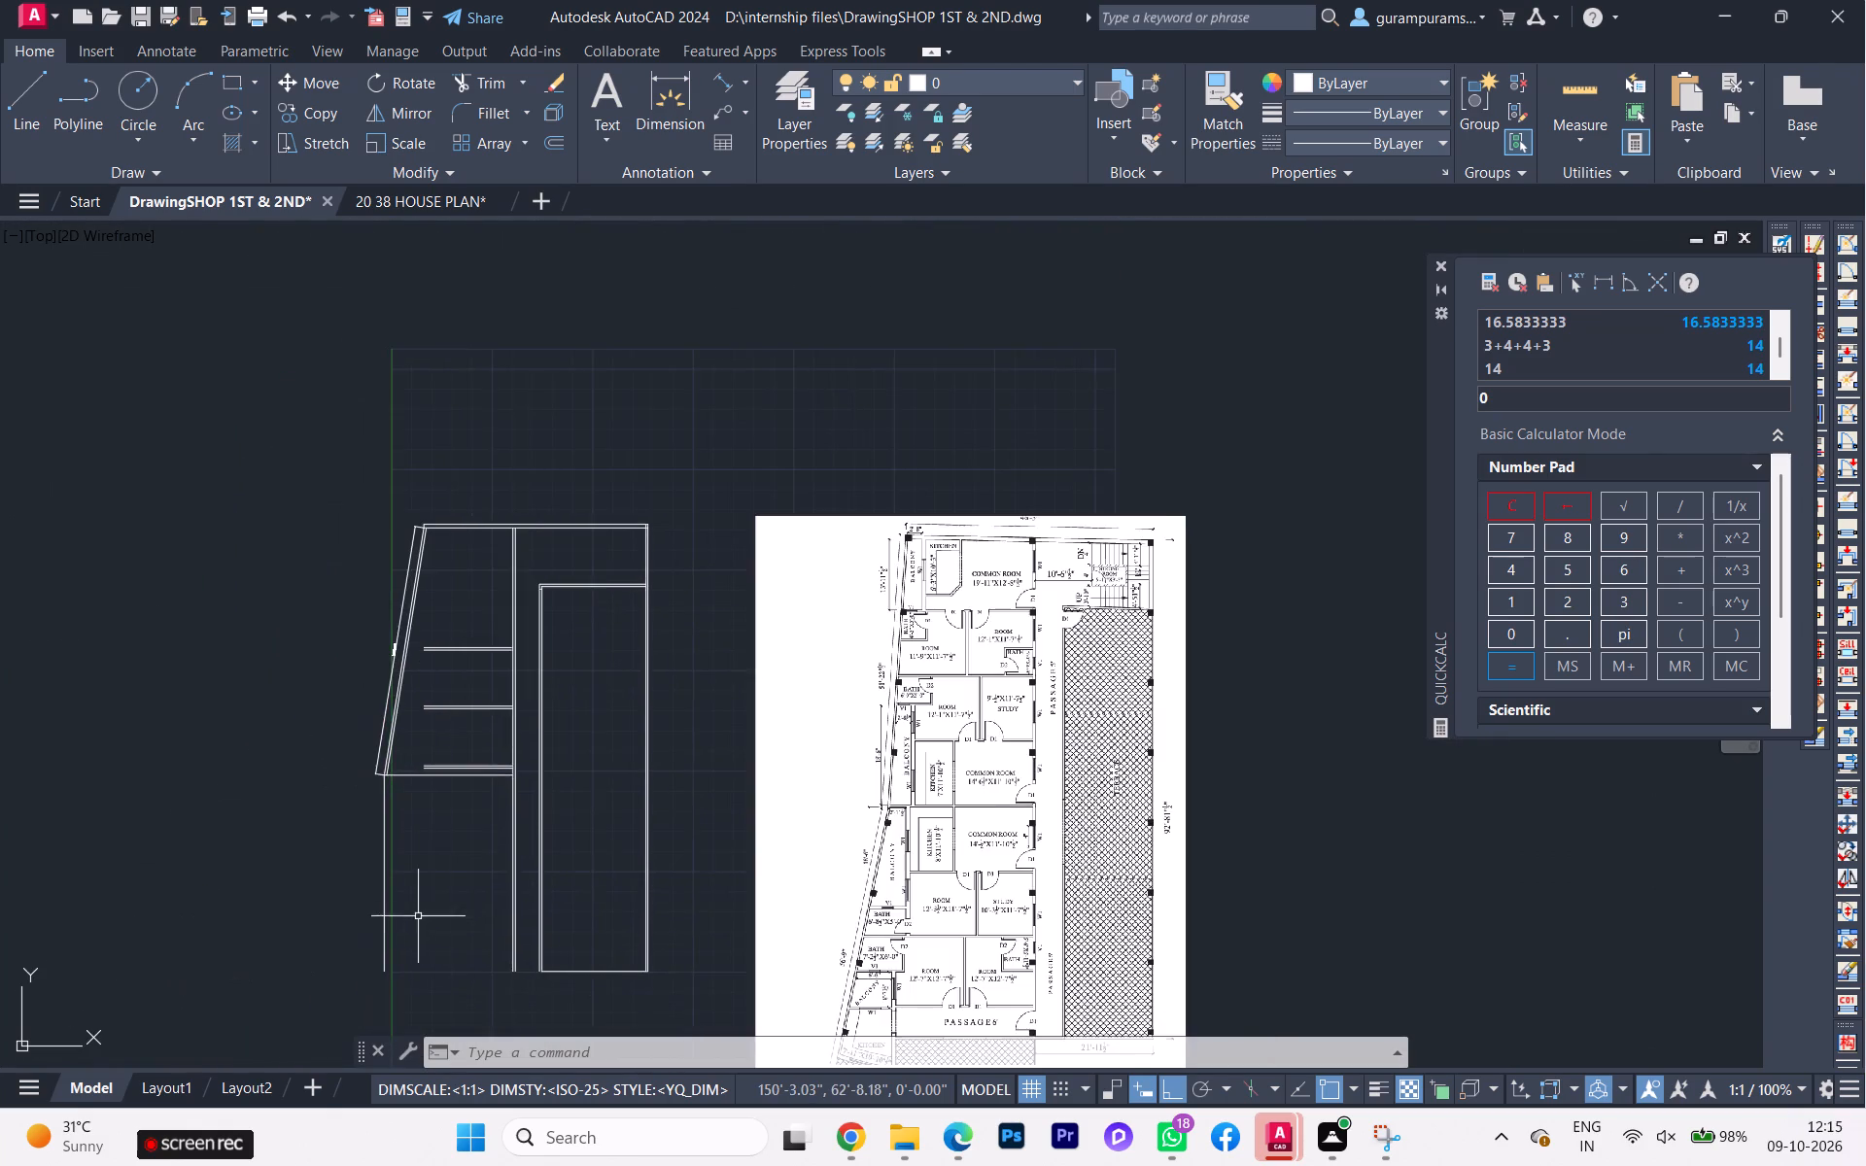
scroll(409, 900, "up", 3)
scroll(461, 698, "down", 1)
middle_click_drag(473, 708, 477, 718)
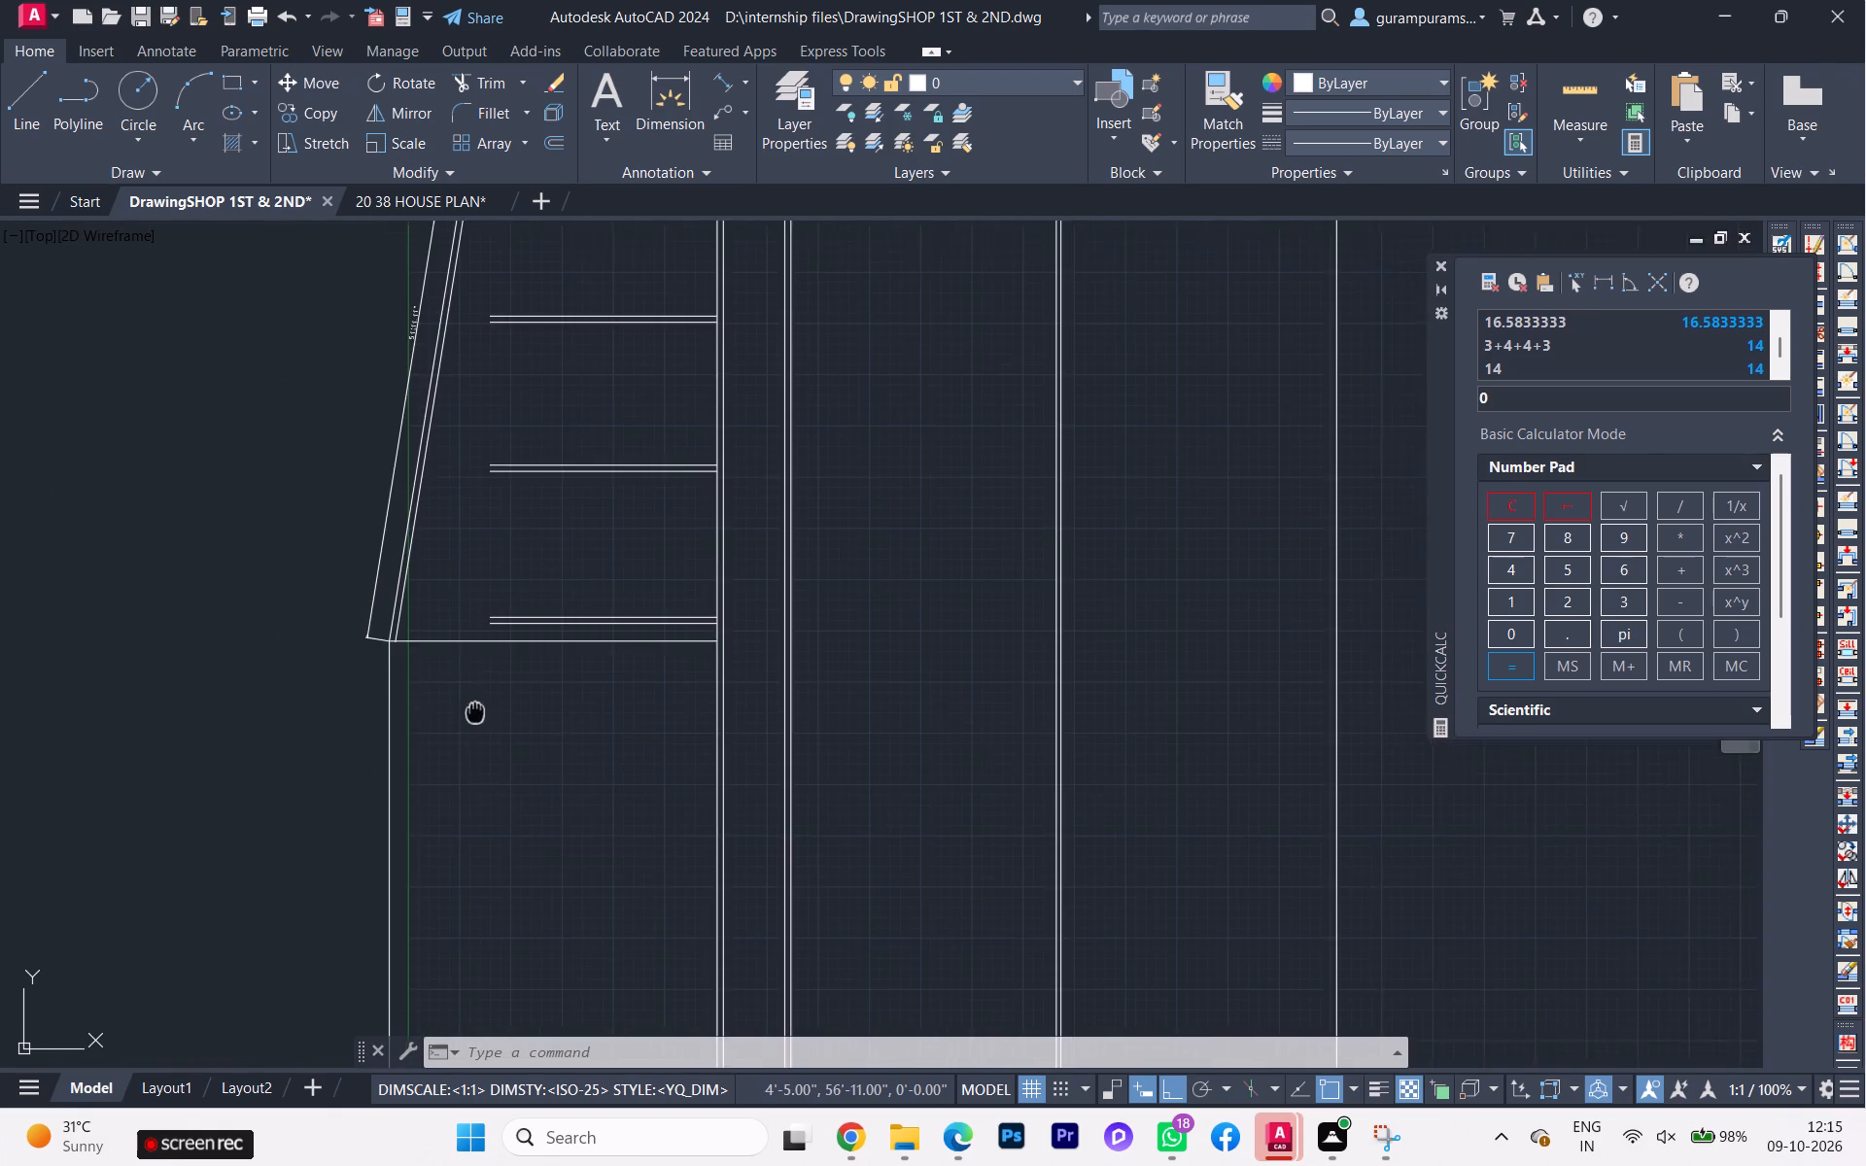
middle_click_drag(477, 718, 494, 959)
scroll(547, 922, "up", 1)
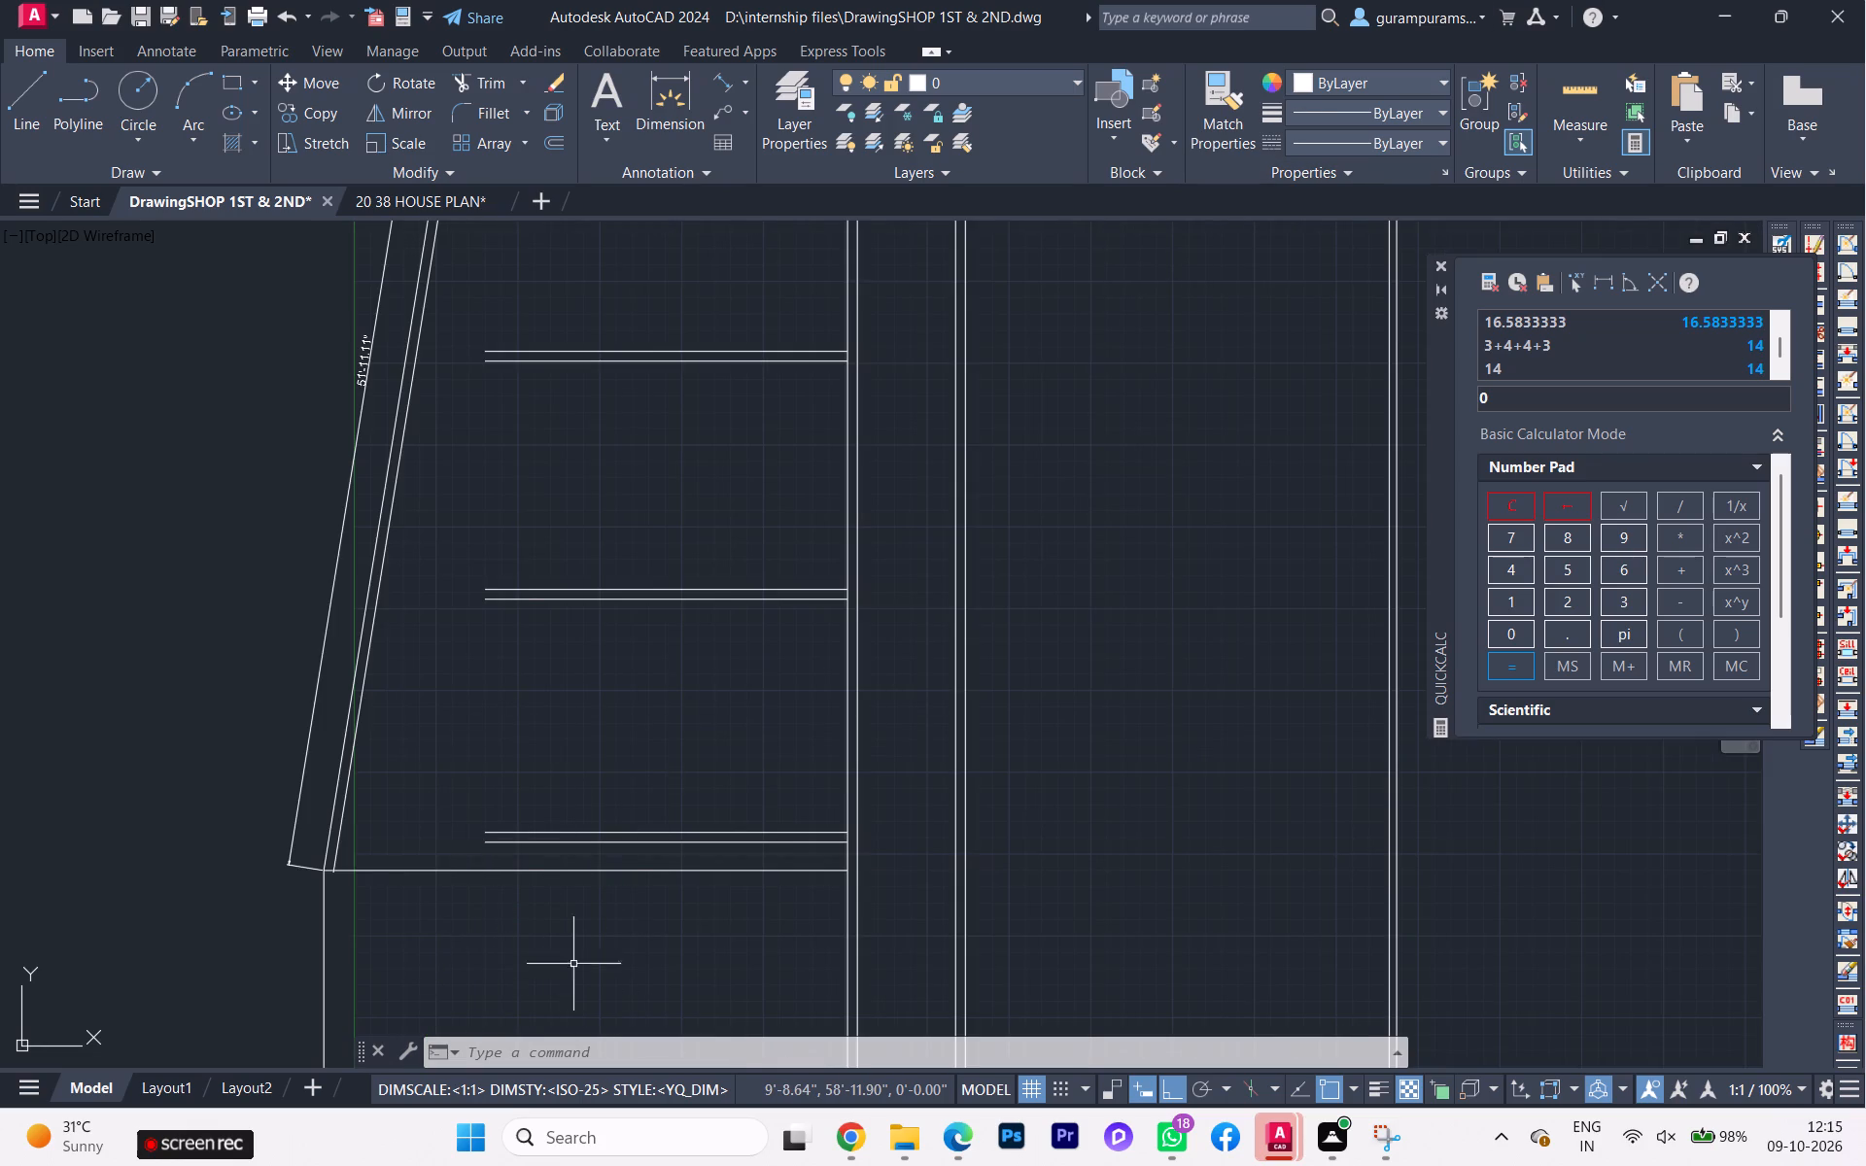
scroll(573, 913, "down", 1)
scroll(480, 563, "up", 2)
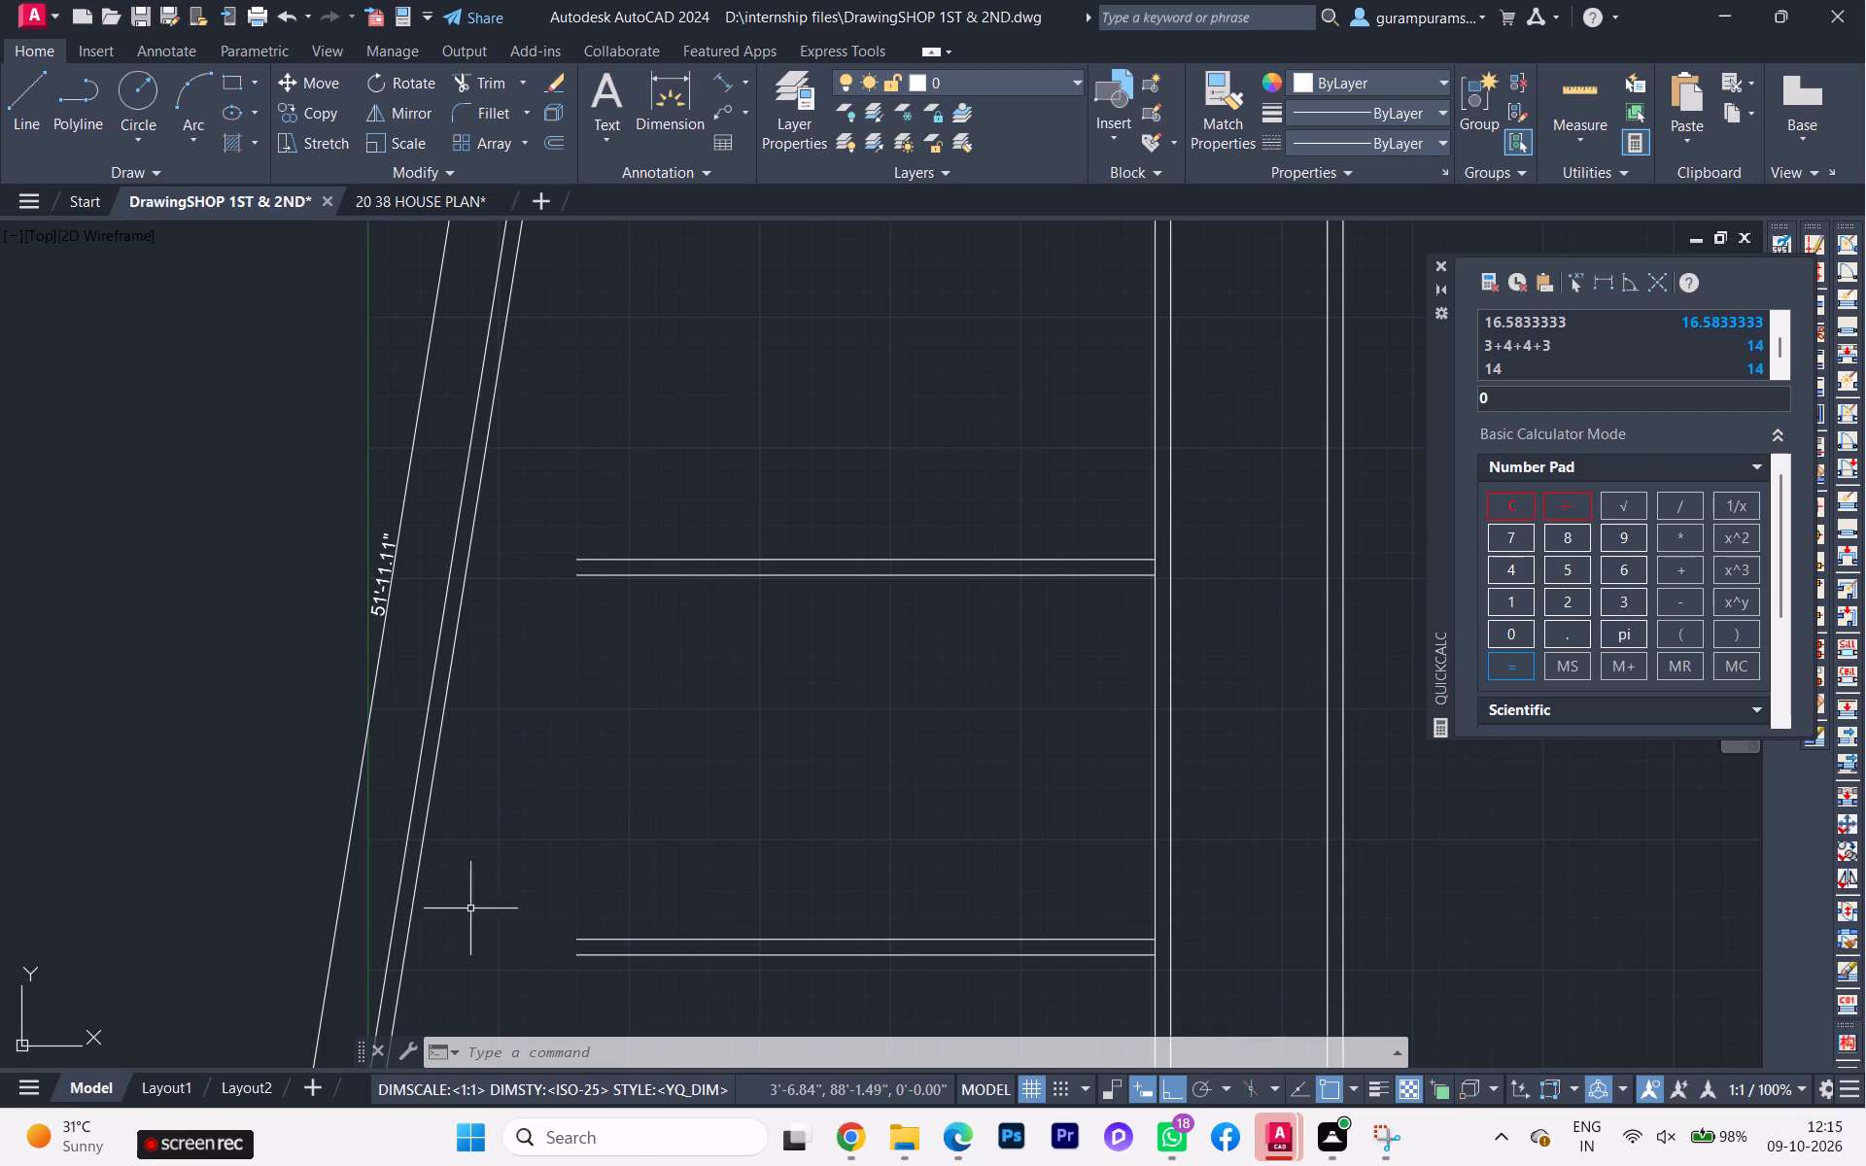
Erase both lines of the slanted balcony-side outer wall together with its aligned dimension.
scroll(471, 931, "down", 2)
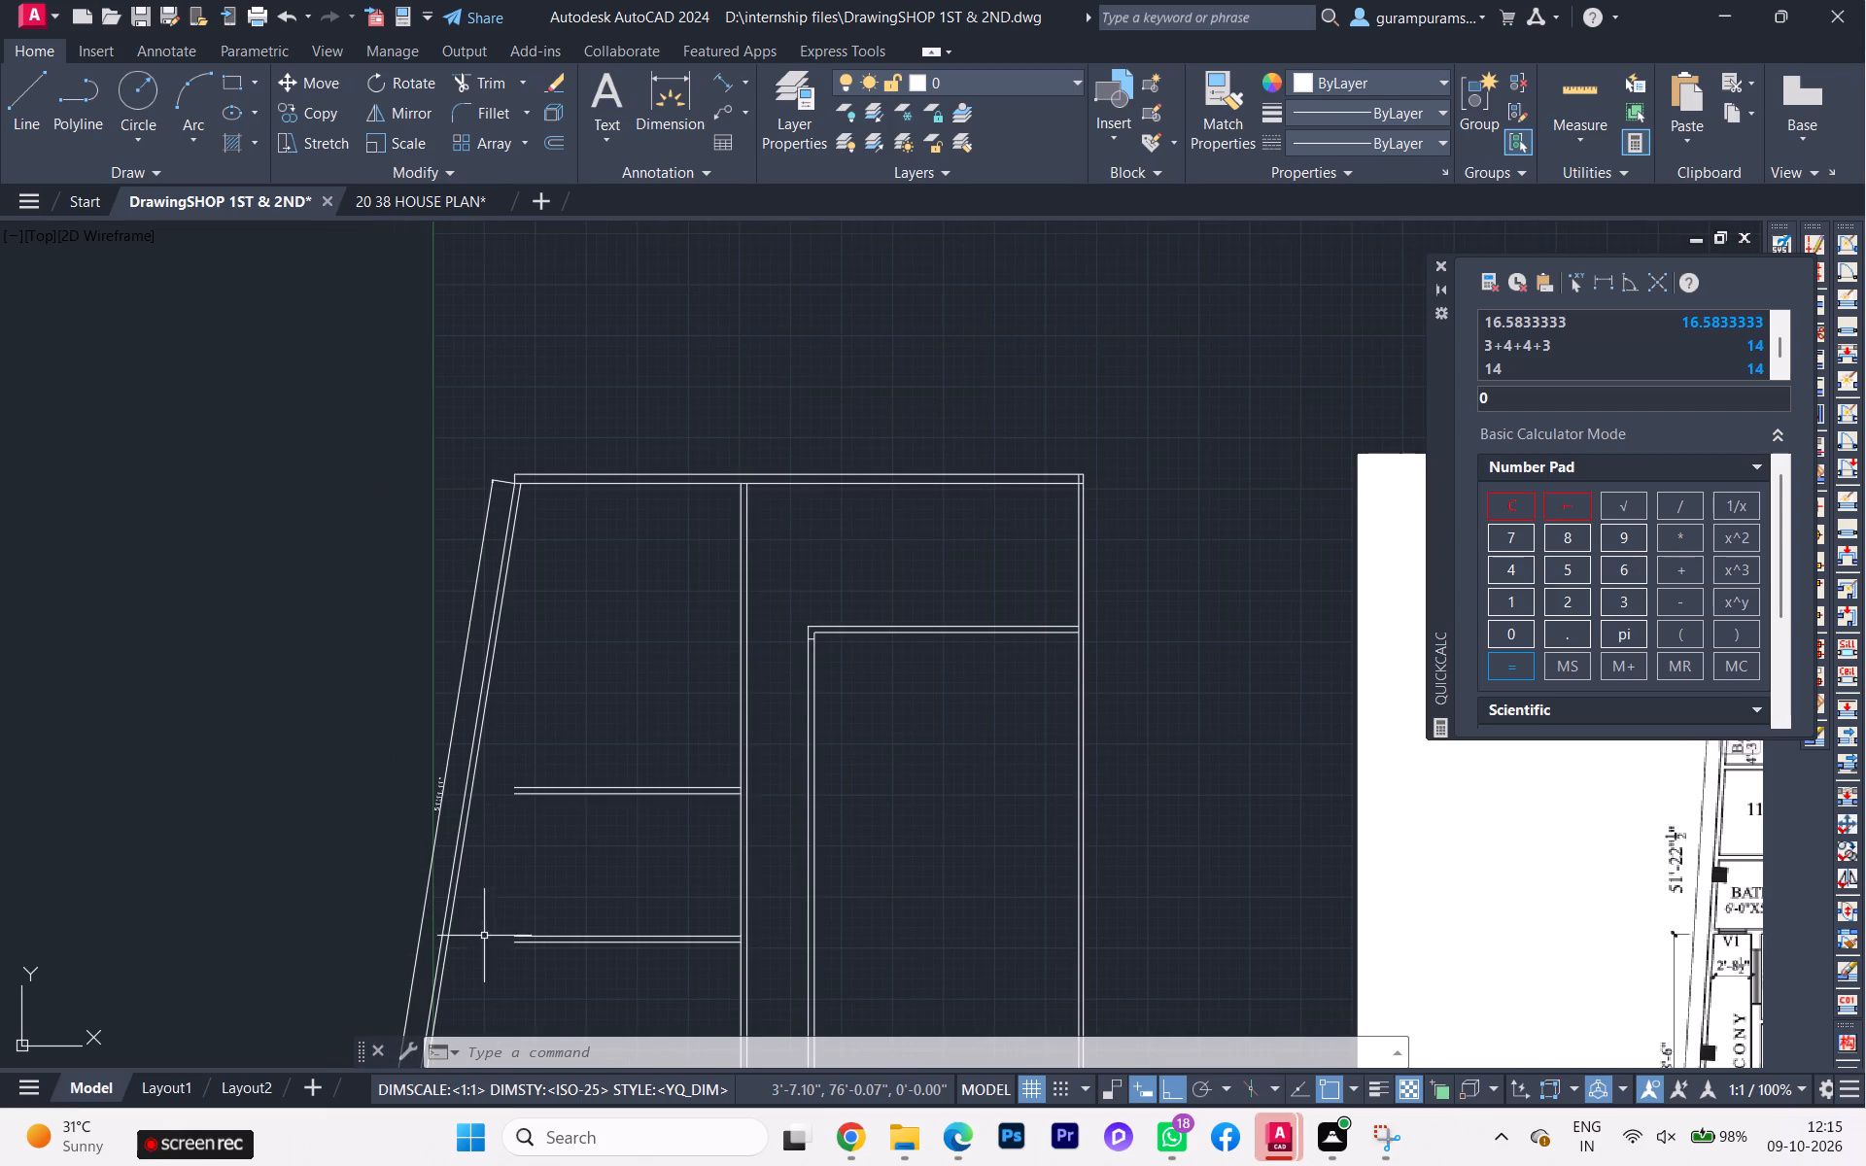
scroll(608, 543, "up", 1)
left_click(514, 631)
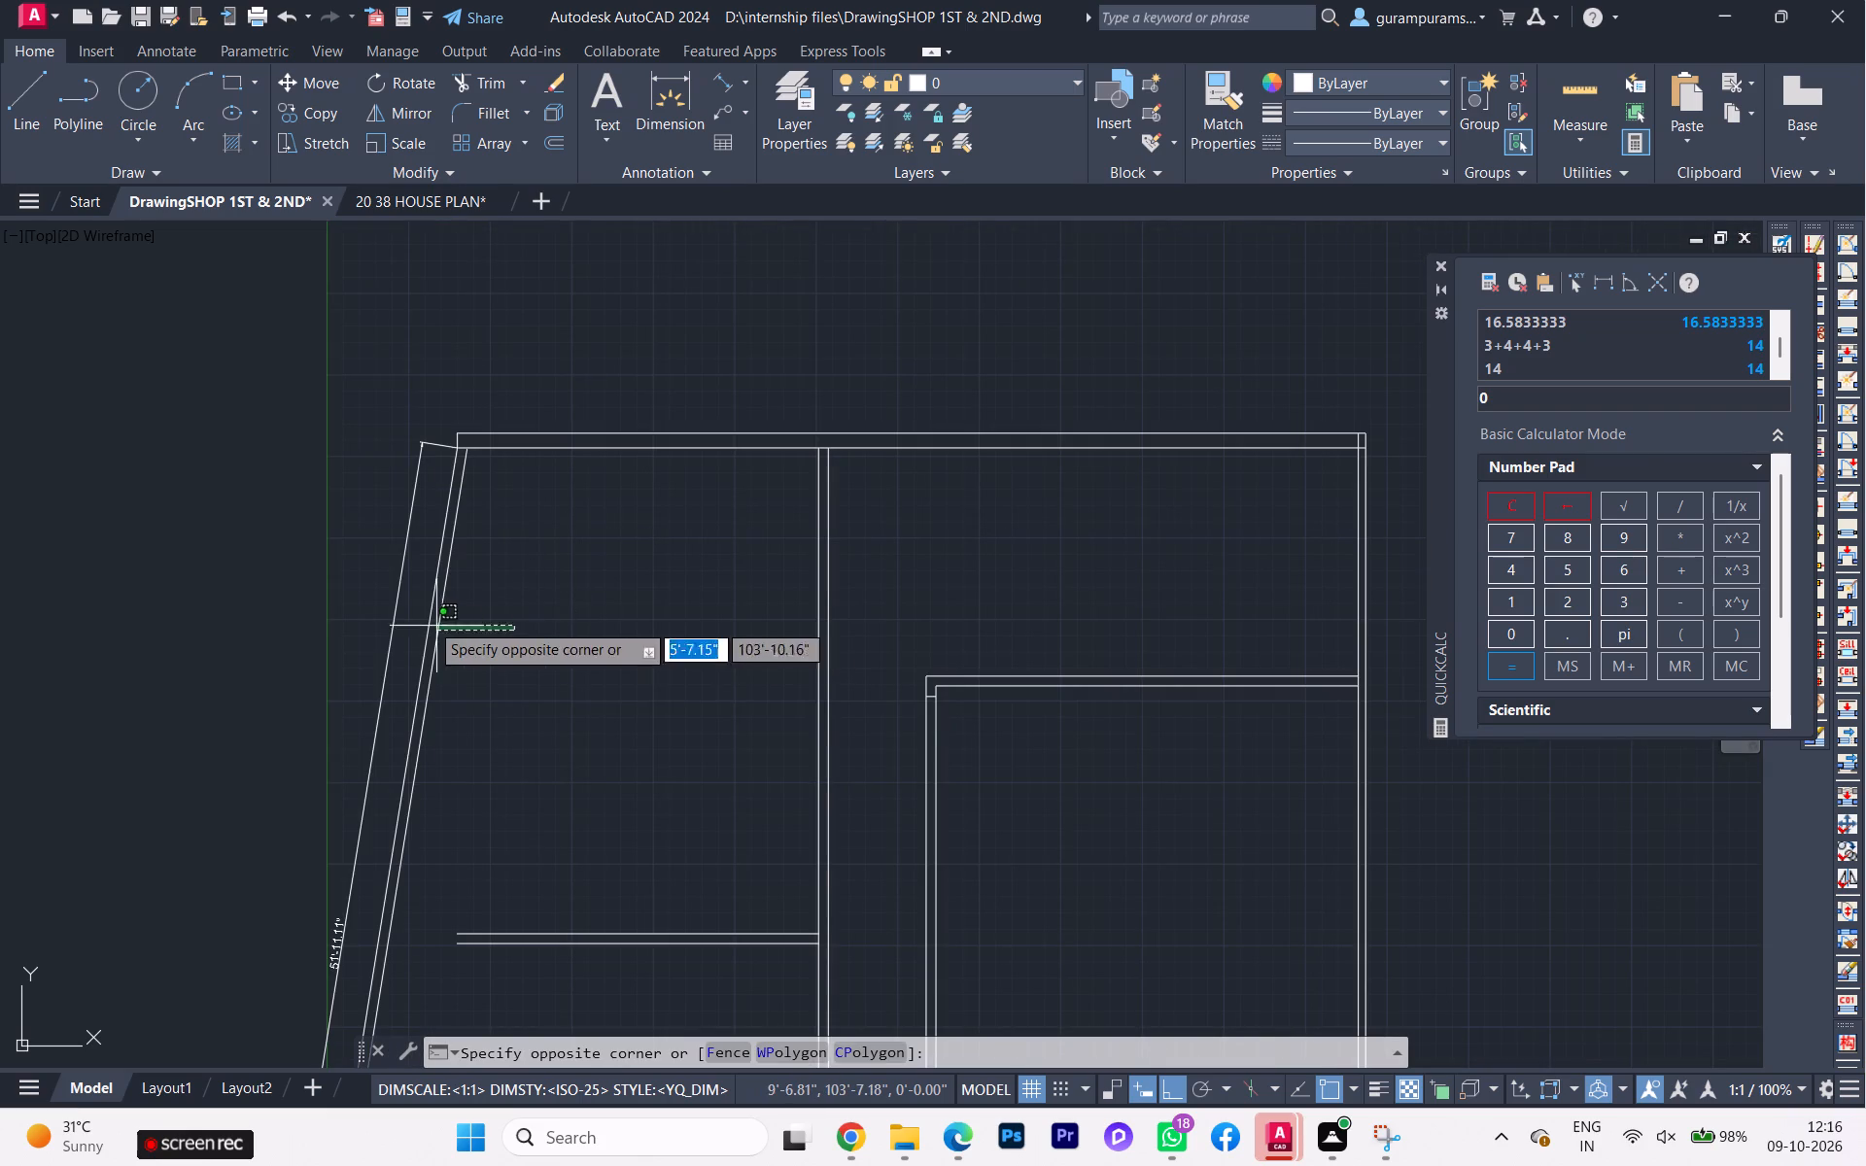
left_click(374, 601)
key("Delete")
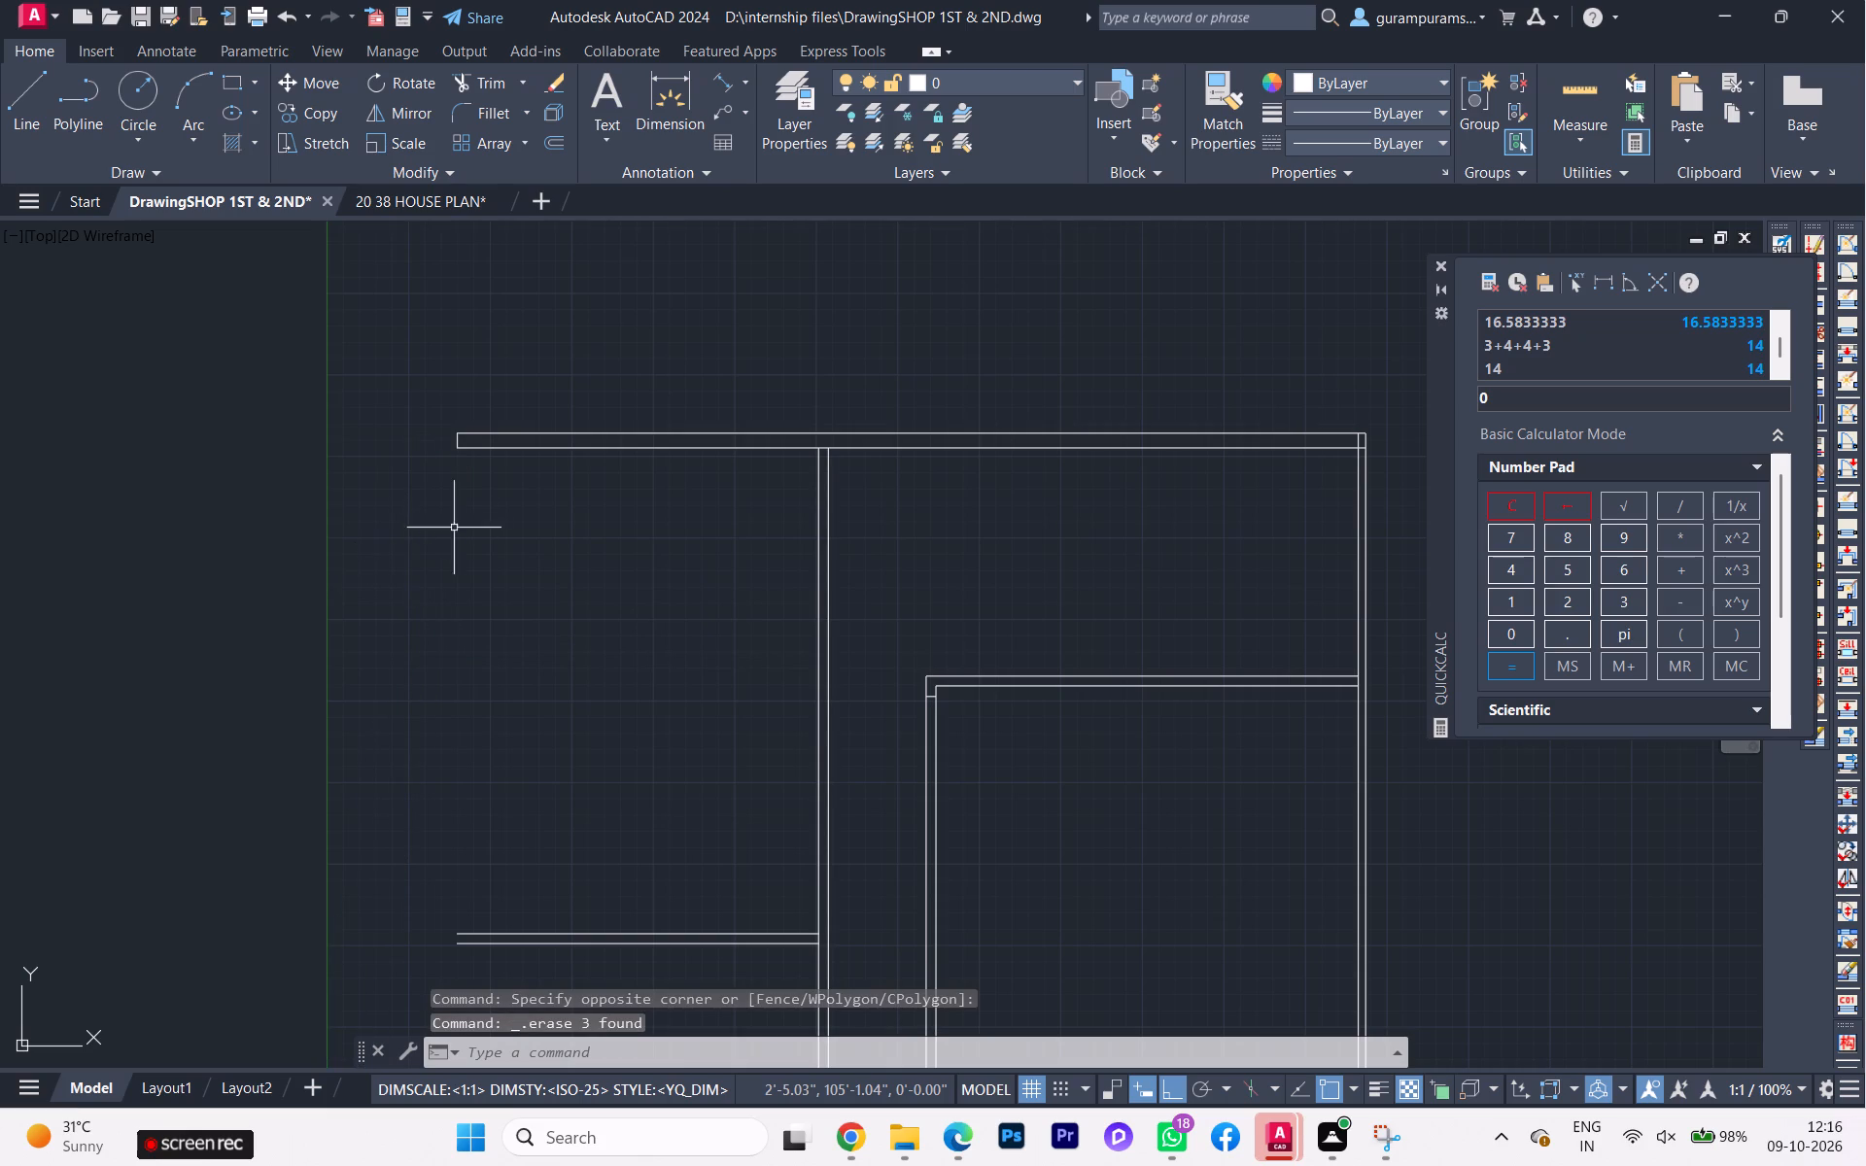
Draw a circle of radius 52'10.5" centred on the top wall's outer corner at the balcony side, checking the reference plan.
left_click(146, 112)
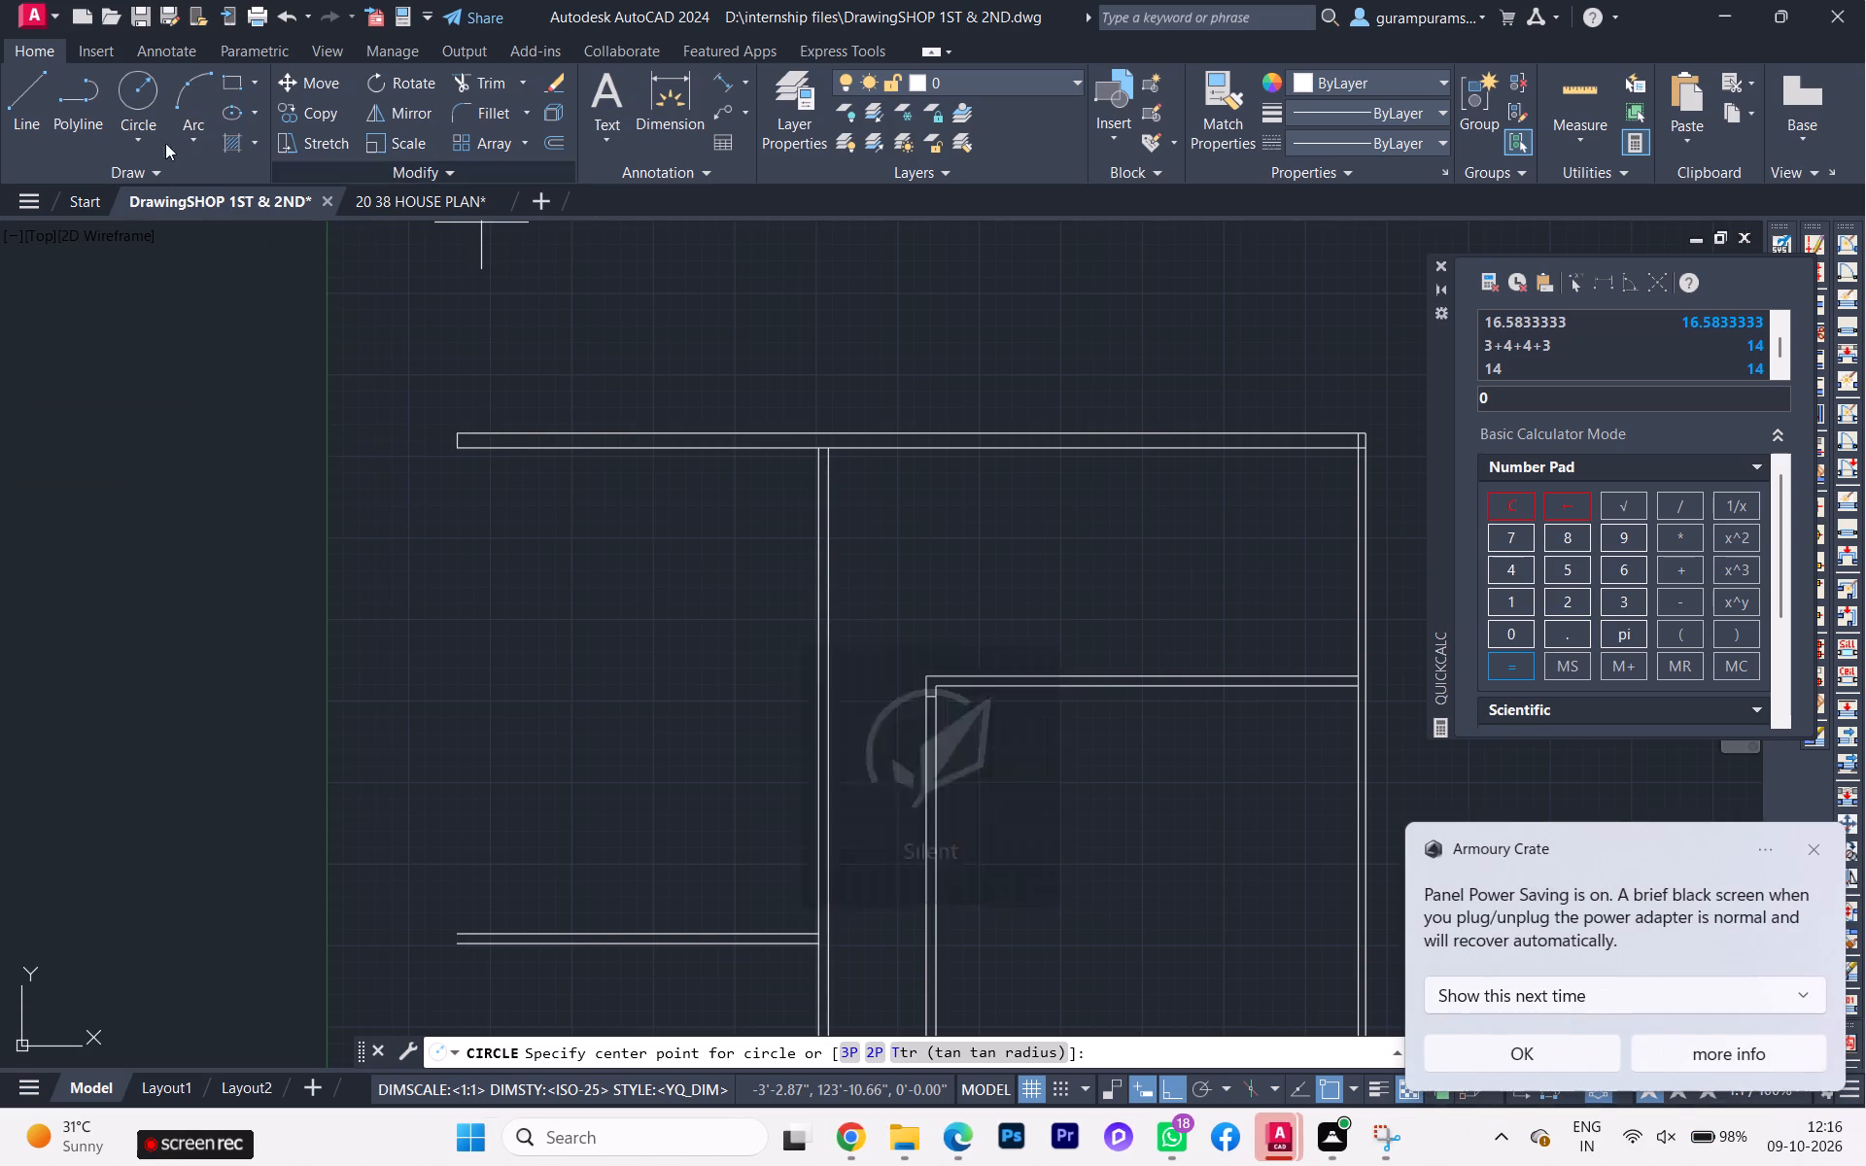
left_click(153, 101)
scroll(506, 554, "up", 1)
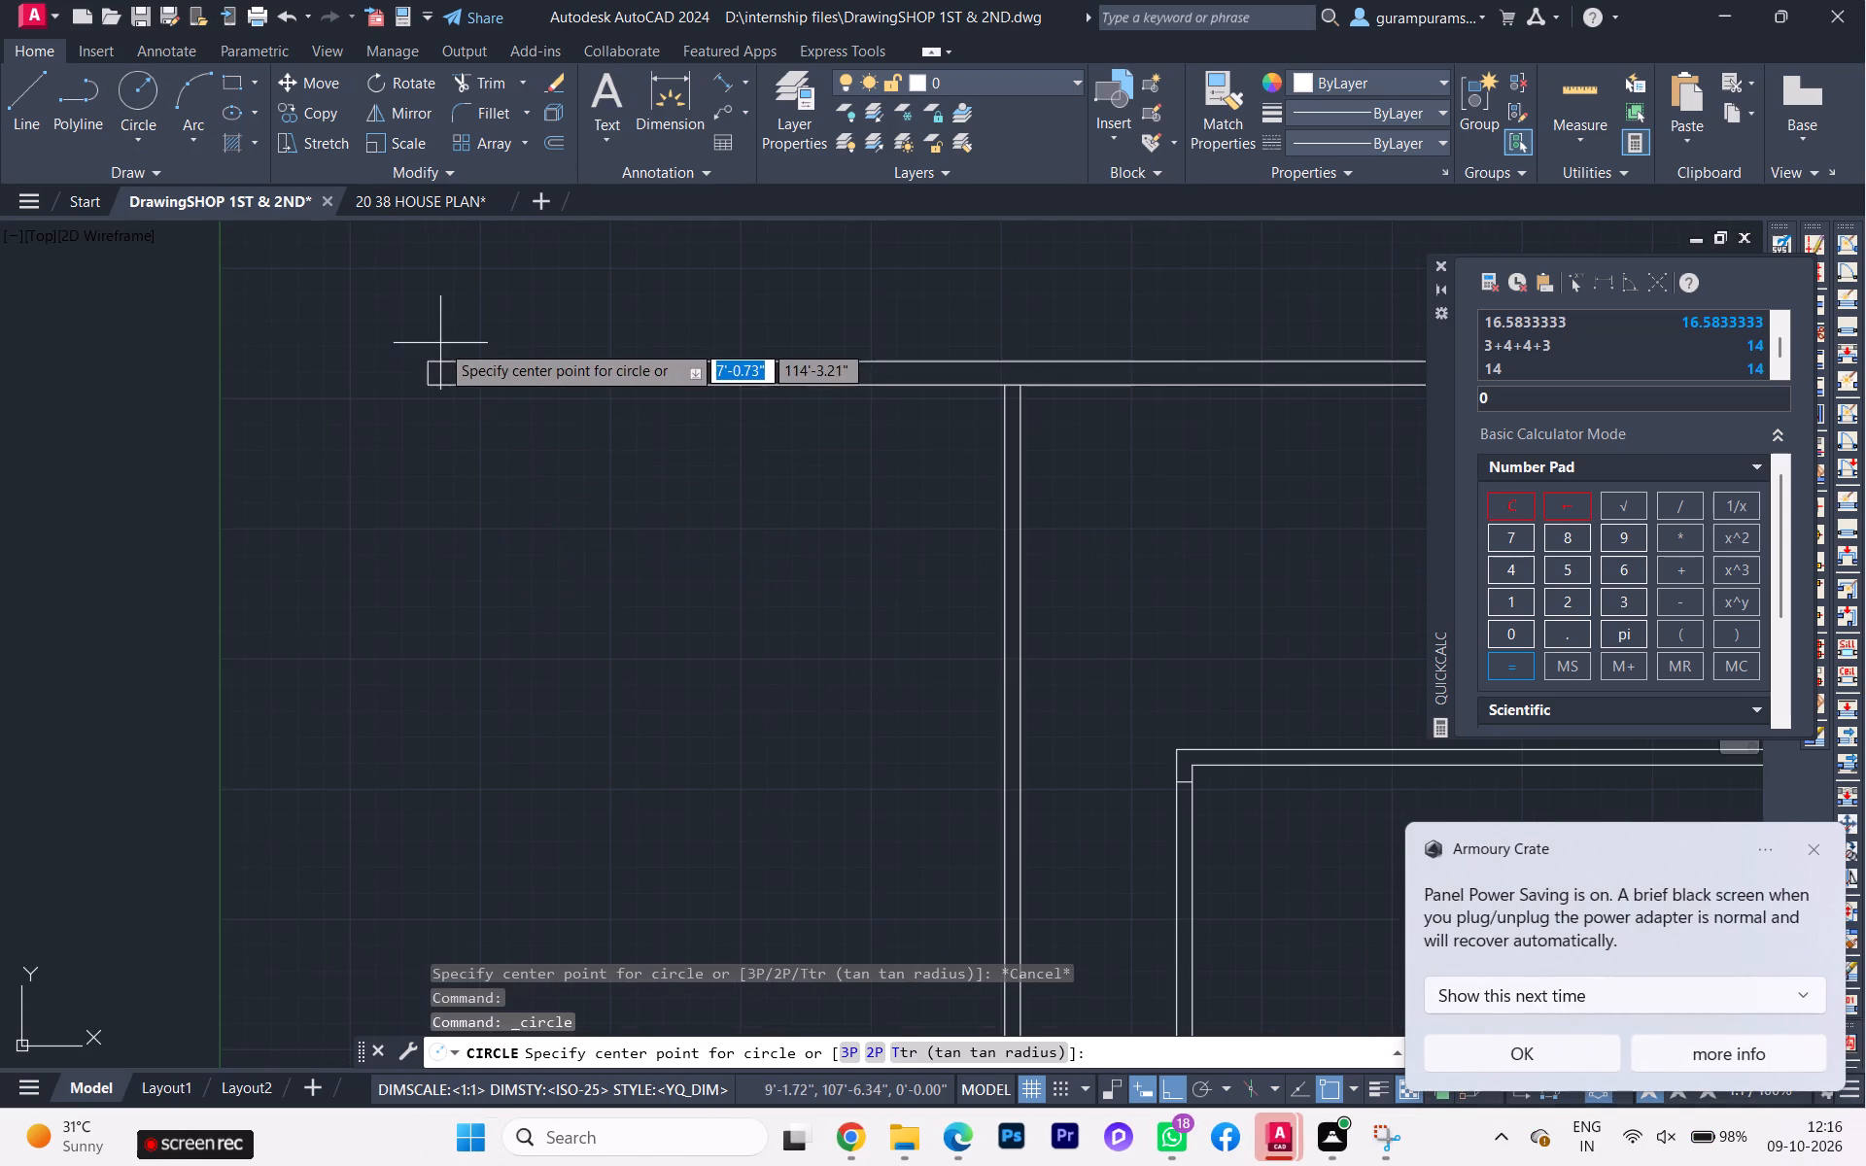
left_click(426, 359)
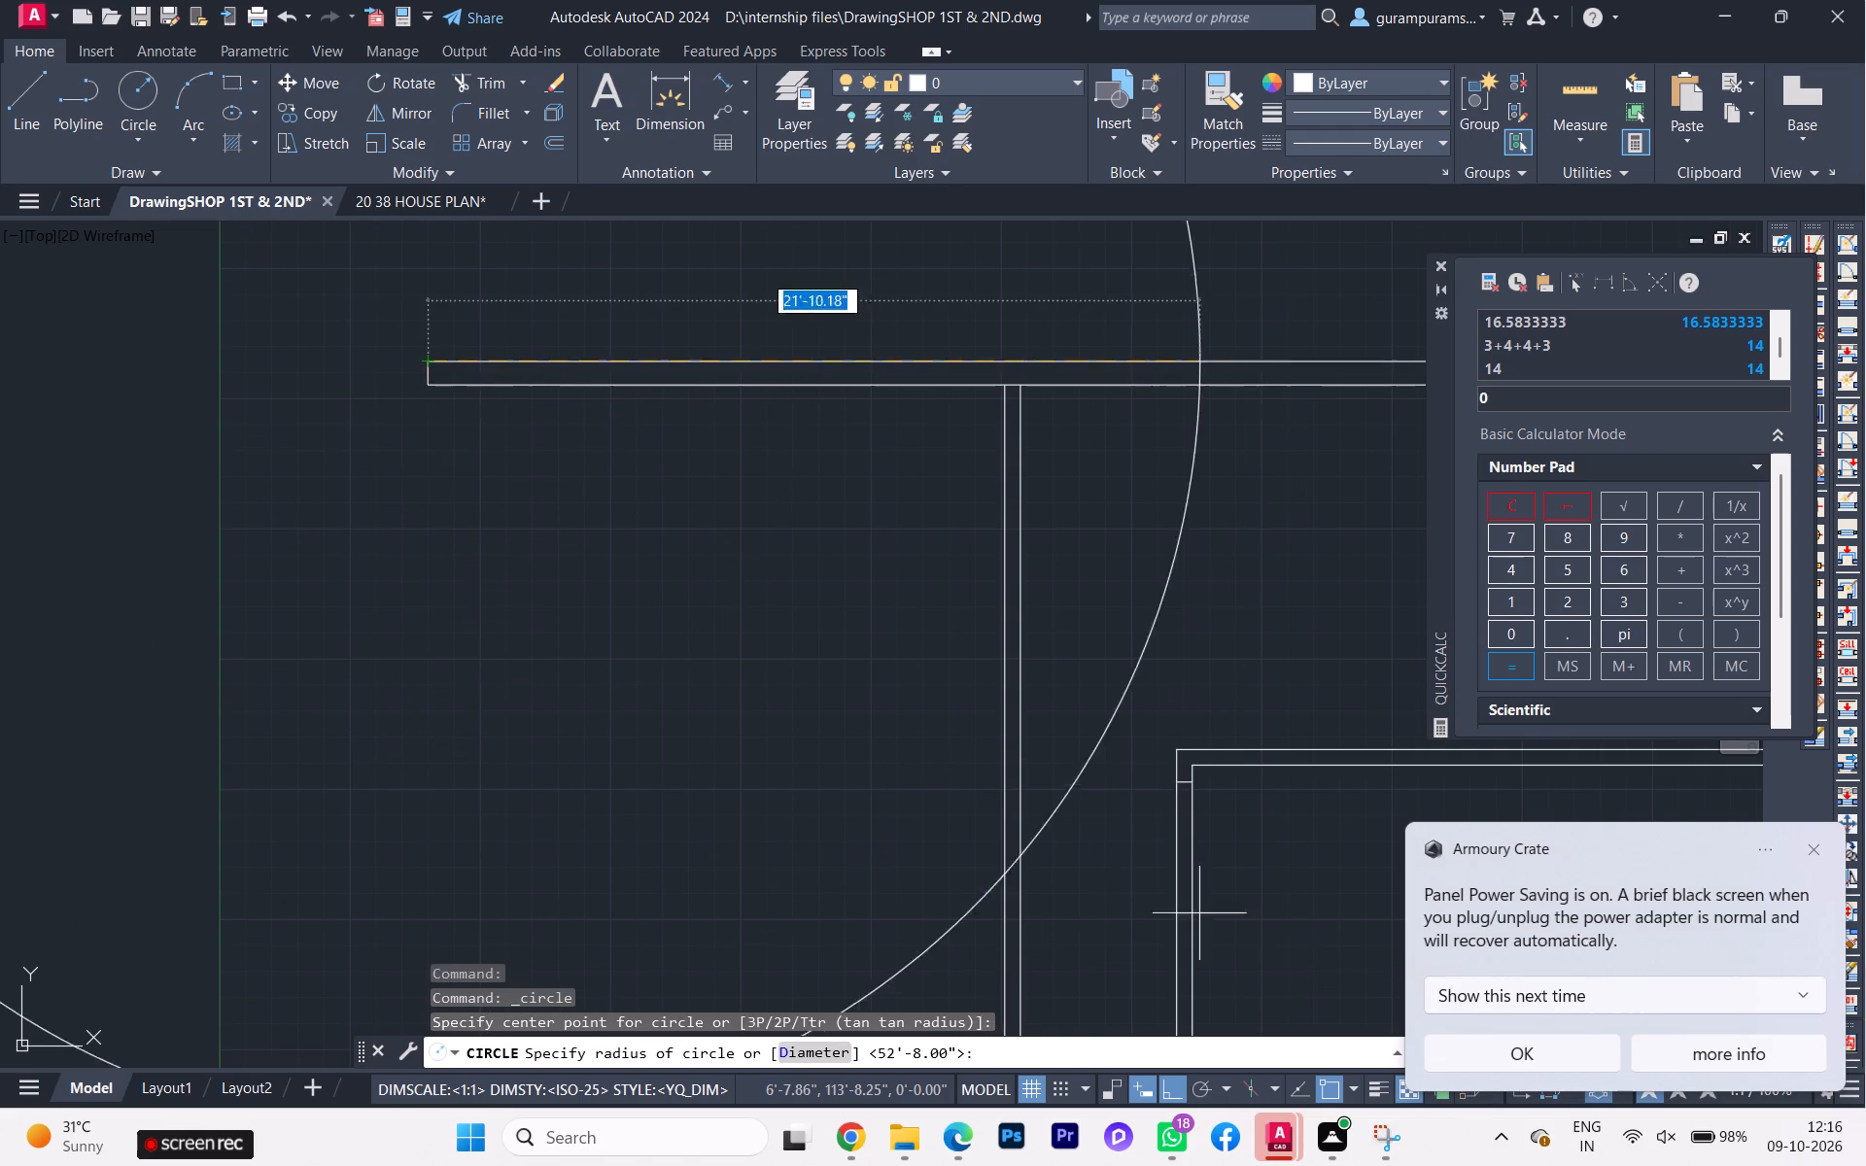
scroll(432, 857, "down", 2)
scroll(1470, 794, "down", 1)
middle_click_drag(1466, 797, 342, 889)
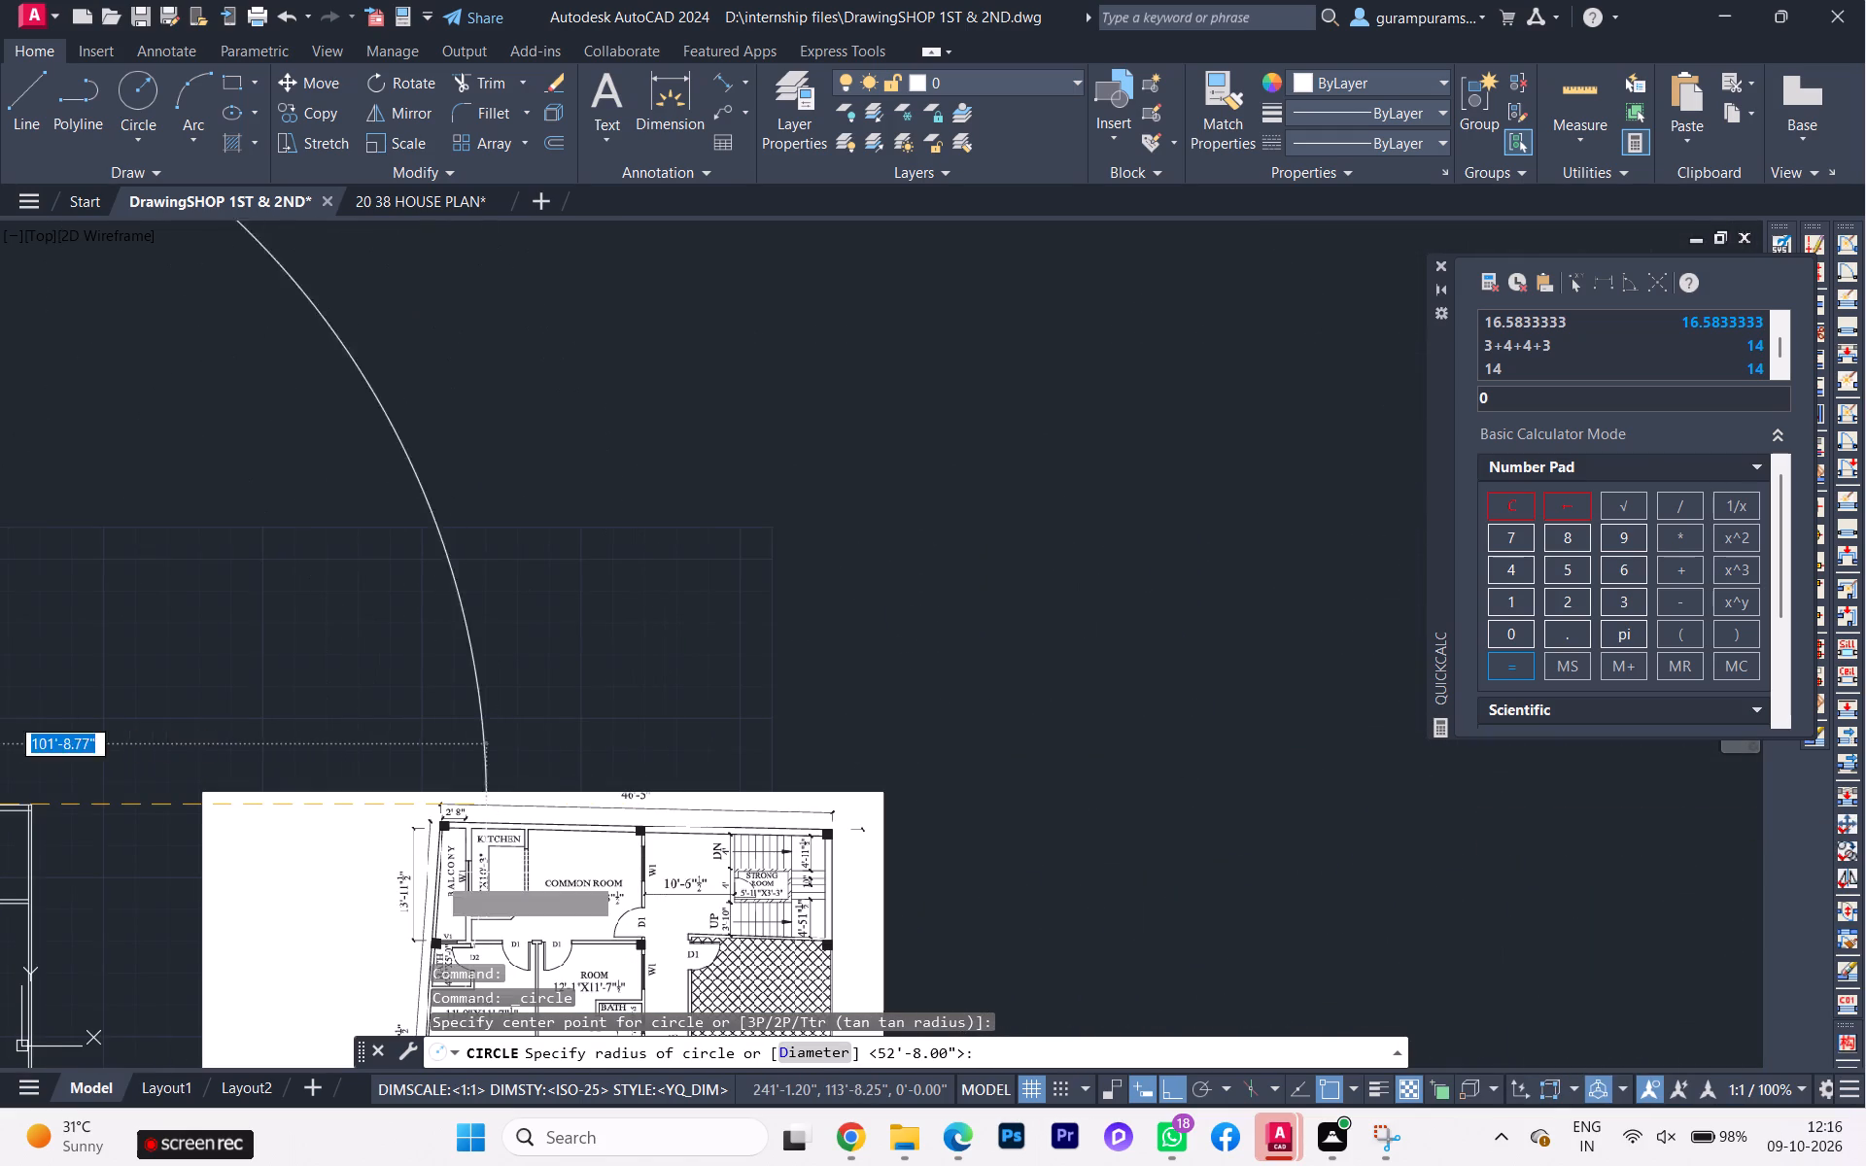
scroll(395, 849, "up", 3)
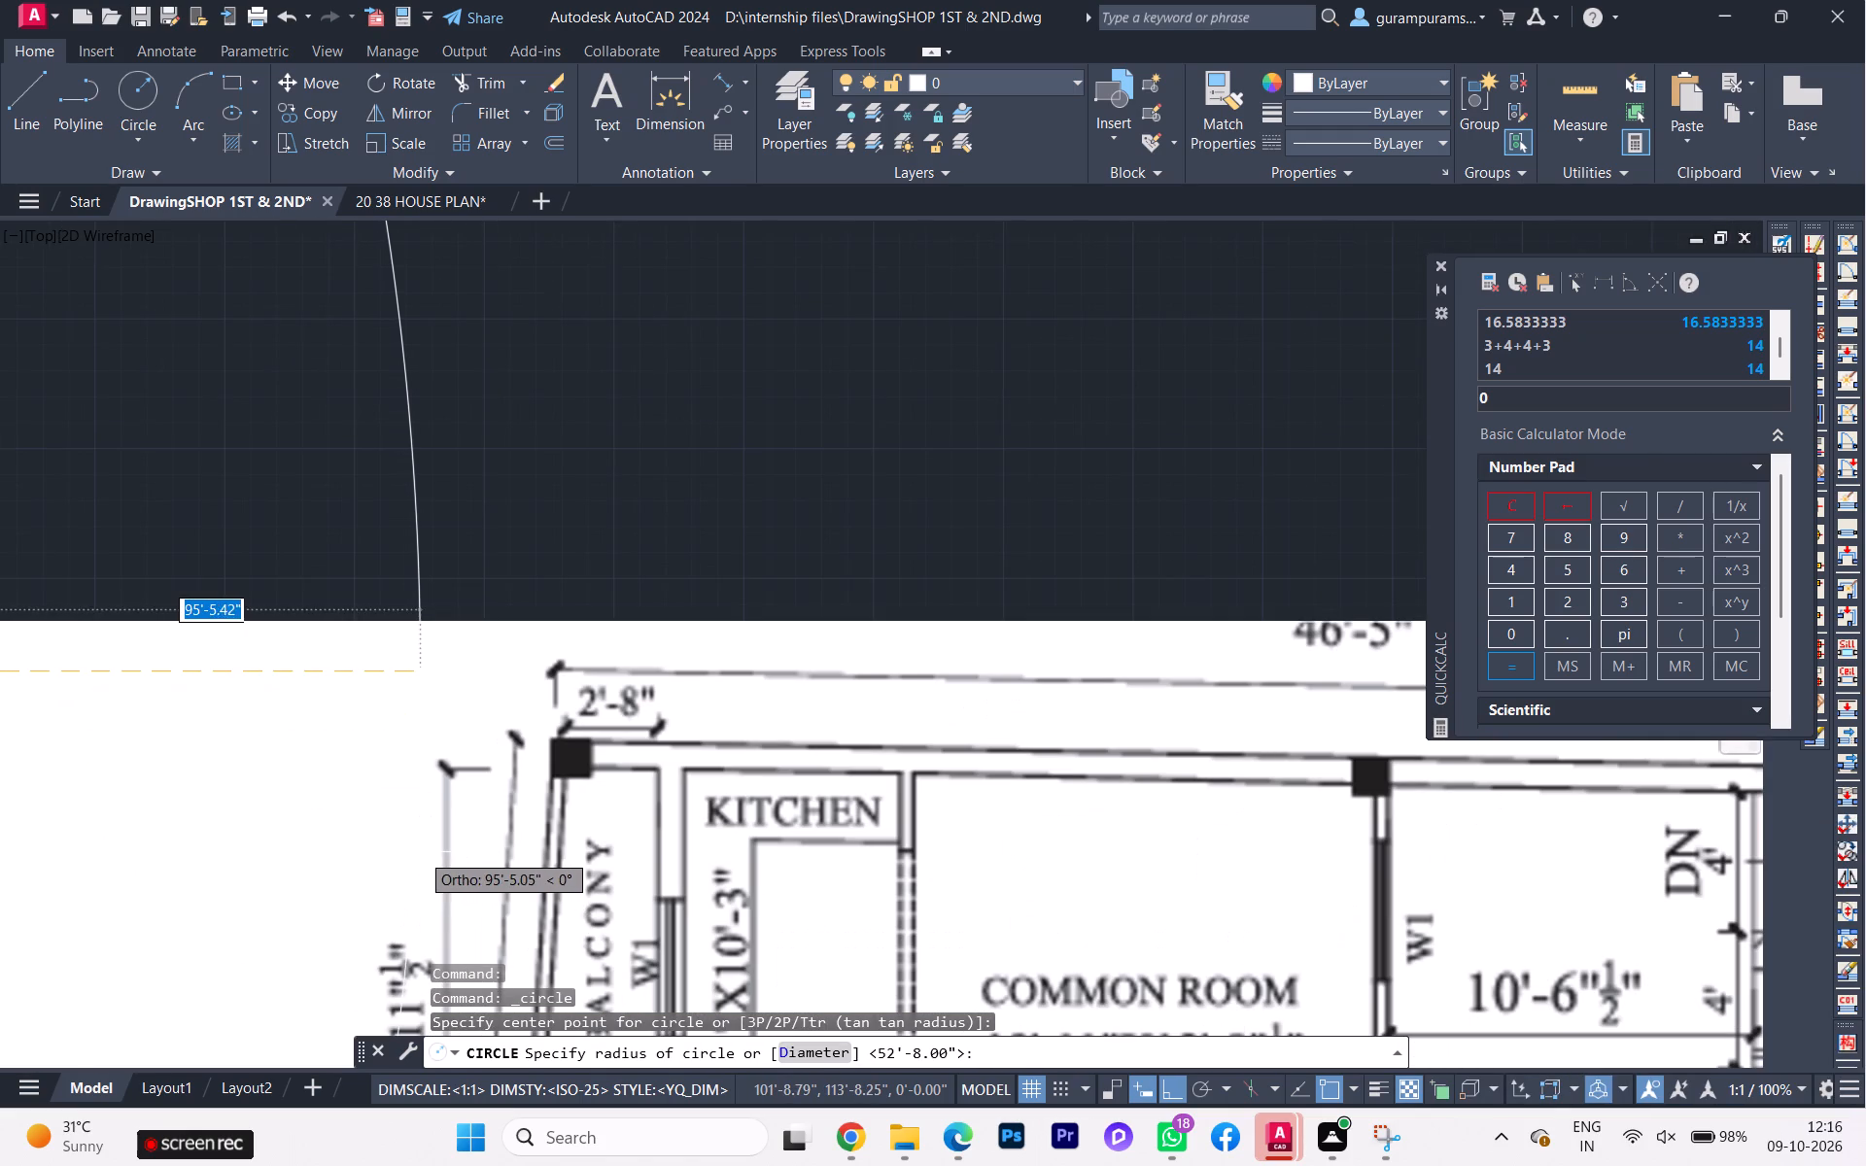
scroll(451, 835, "down", 1)
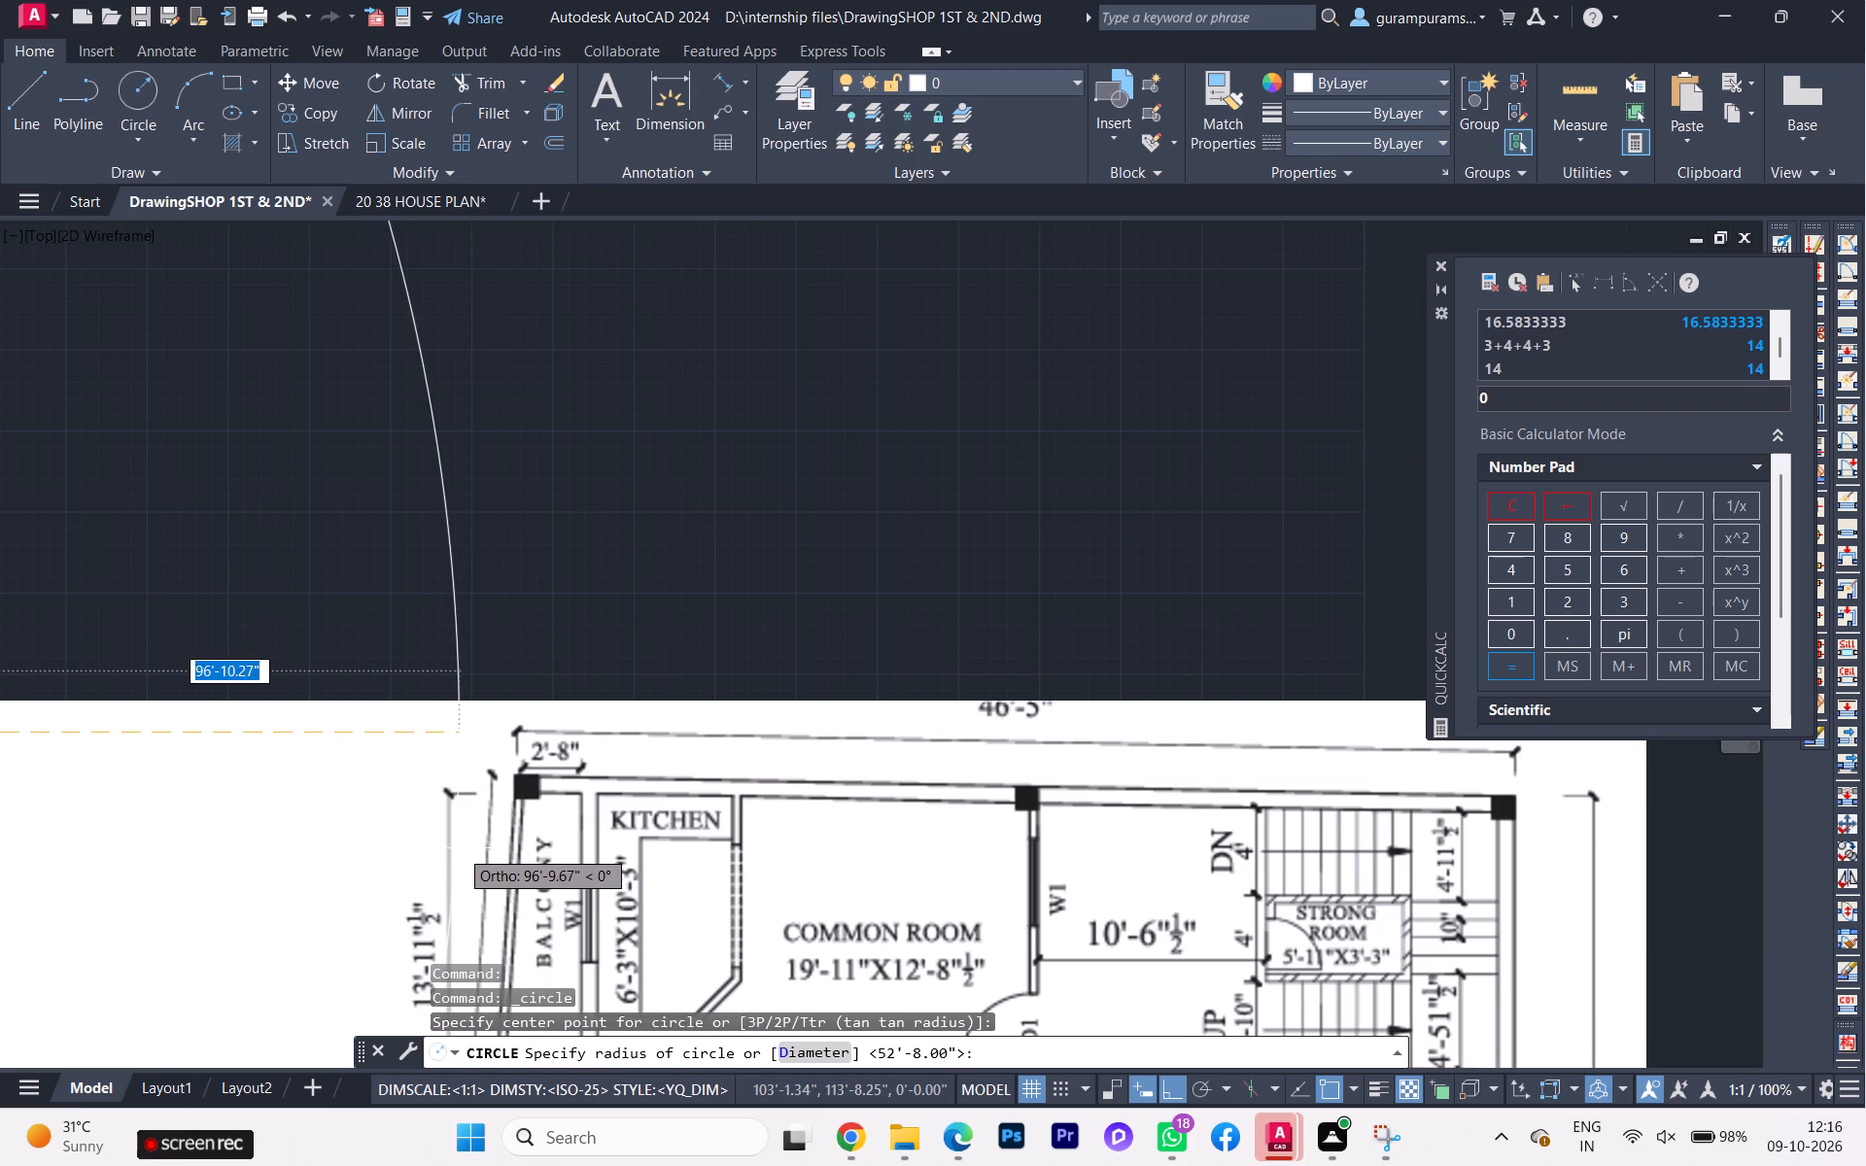
middle_click_drag(459, 847, 465, 714)
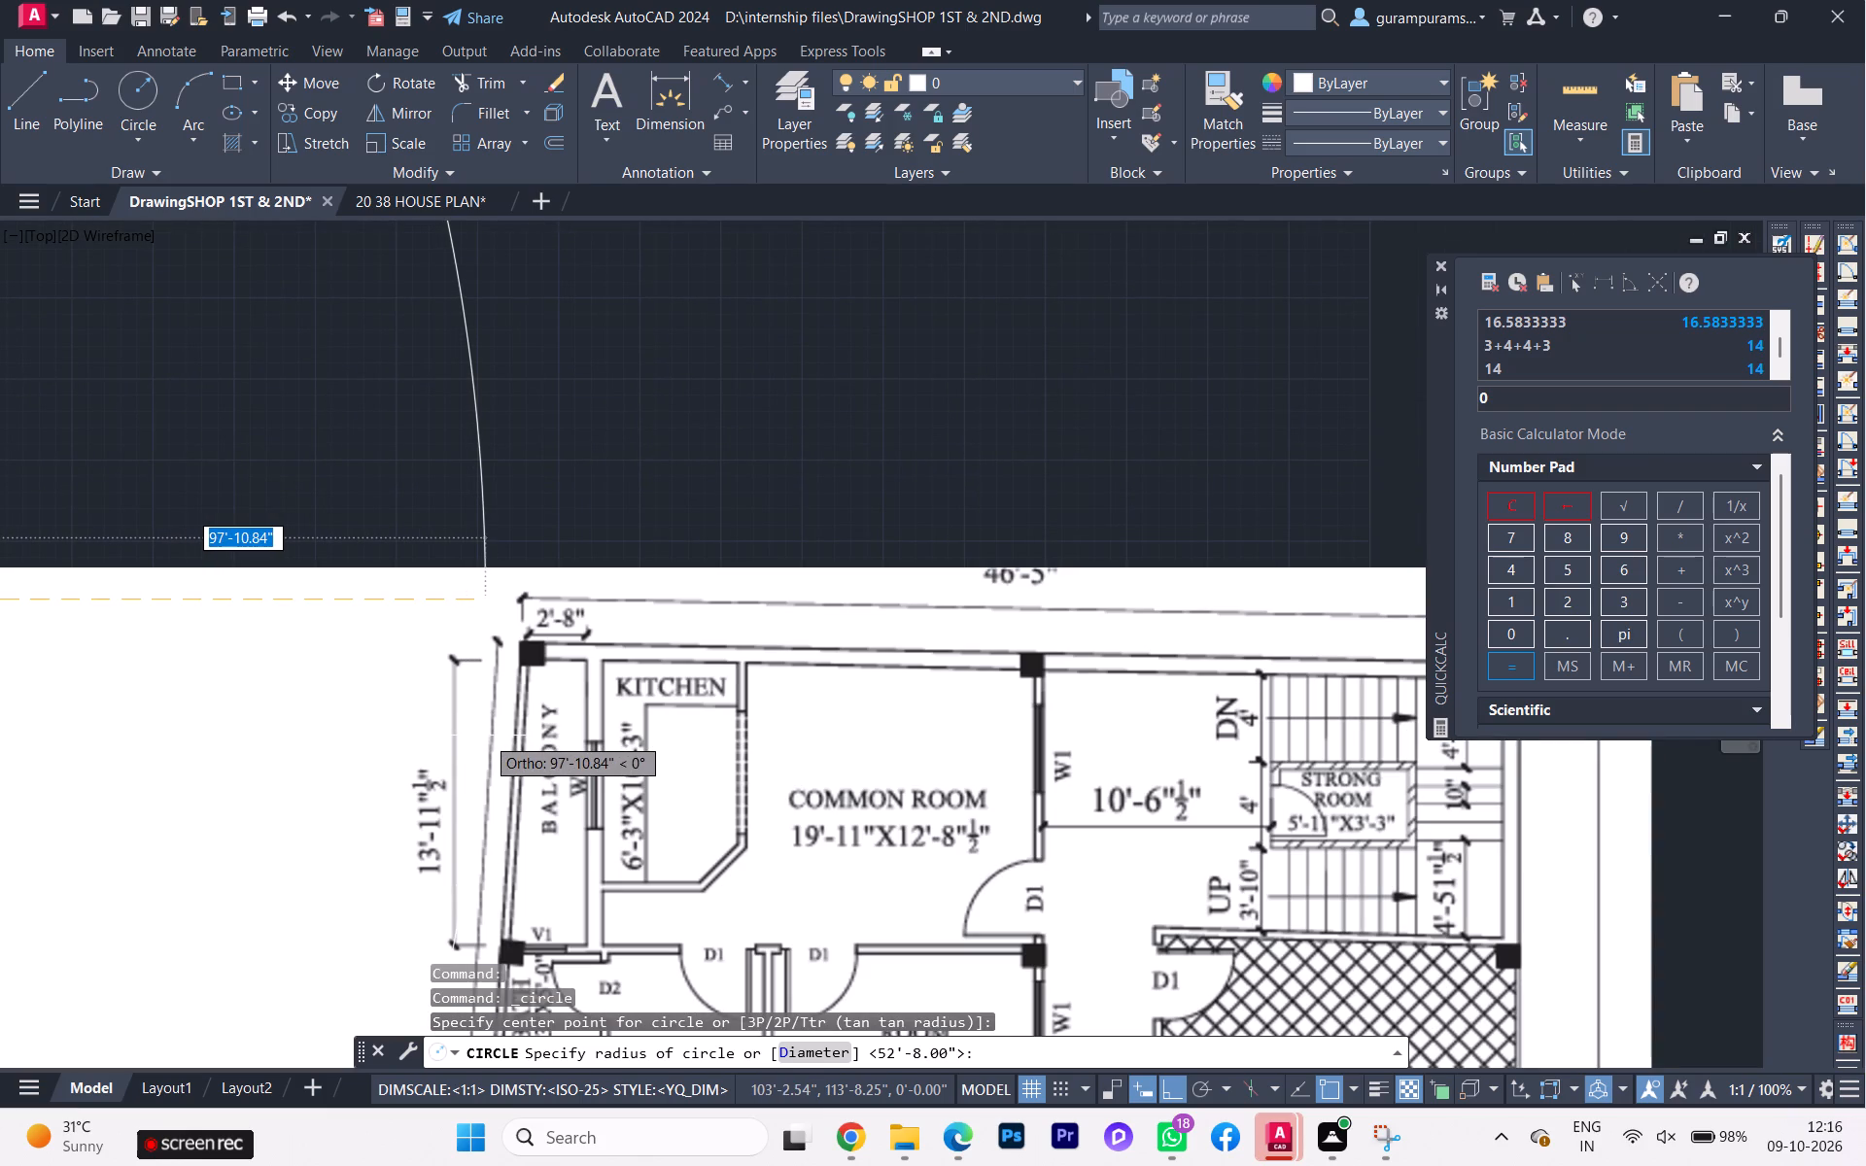
scroll(488, 744, "up", 1)
scroll(492, 752, "down", 2)
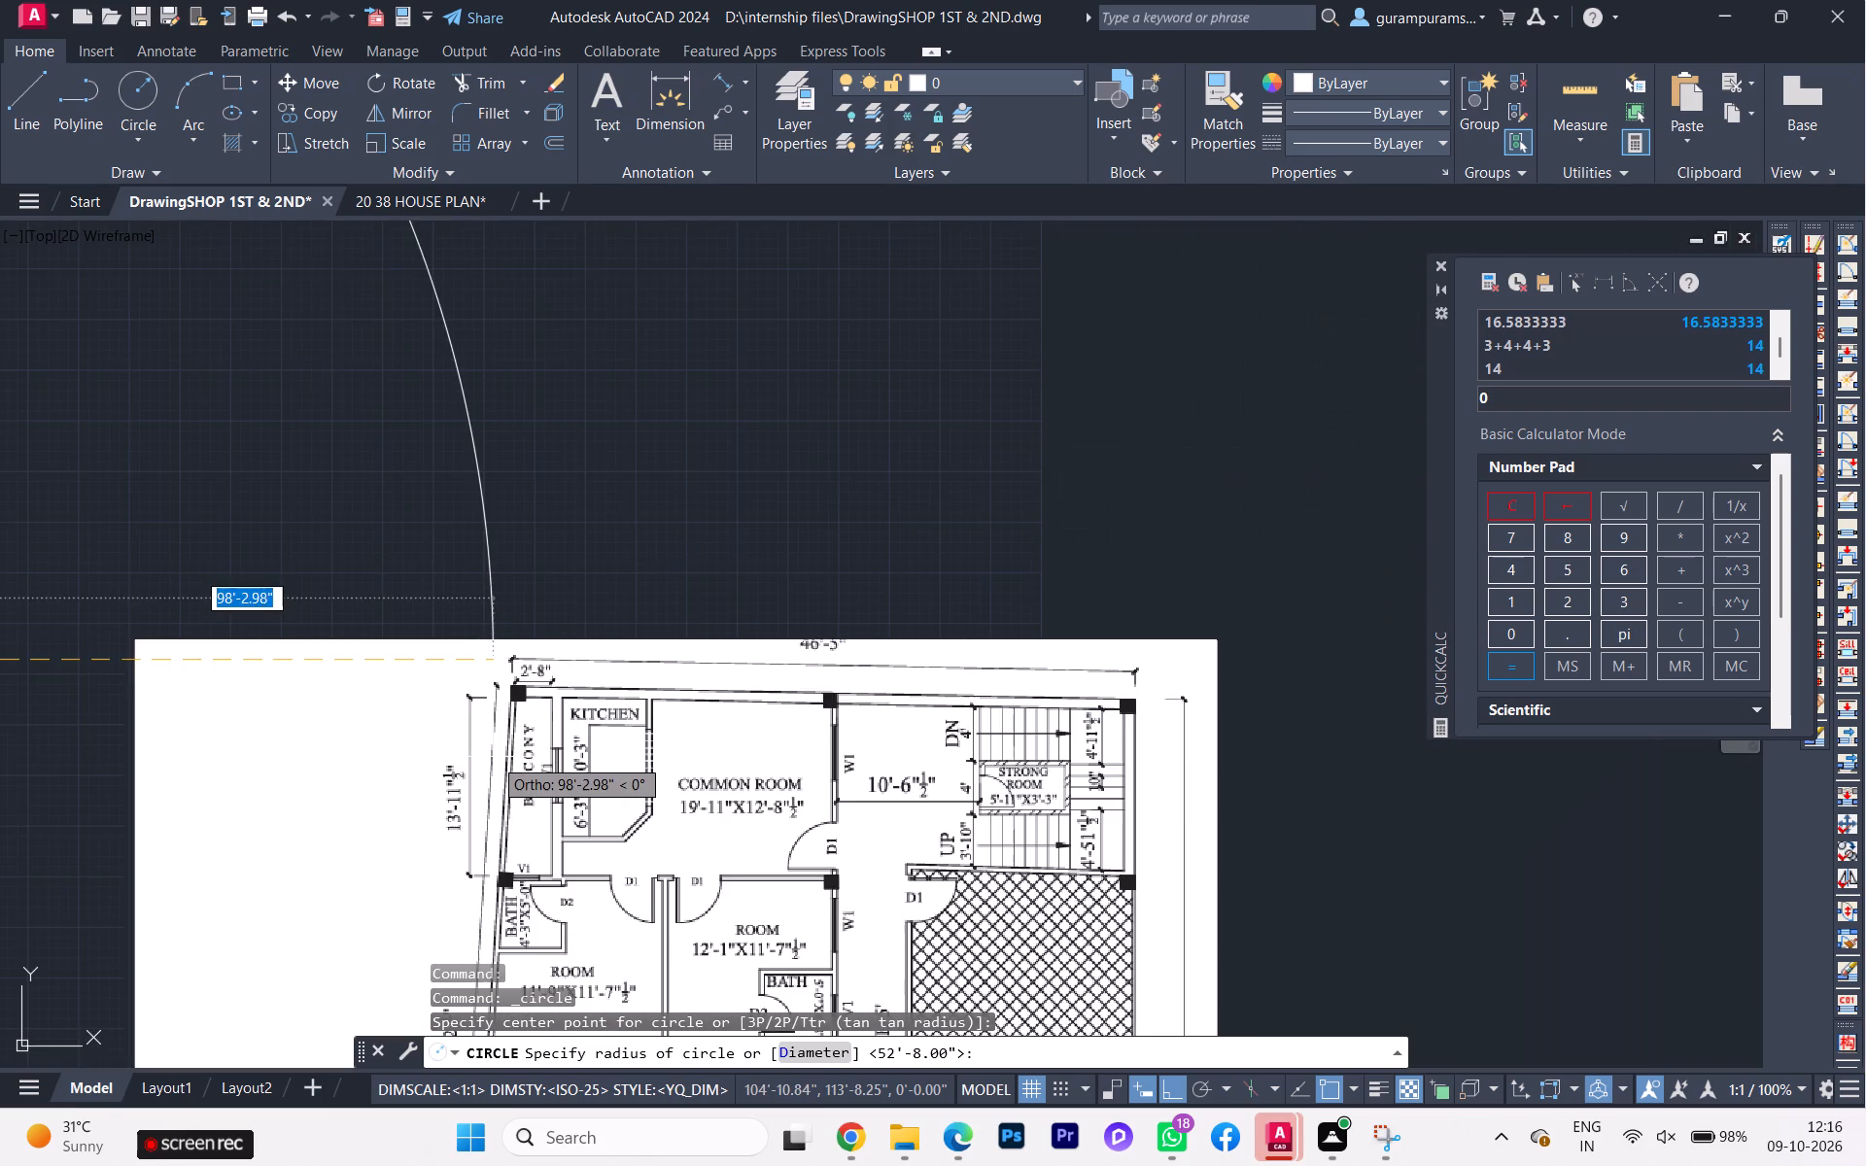
scroll(495, 753, "down", 2)
middle_click_drag(497, 760, 864, 627)
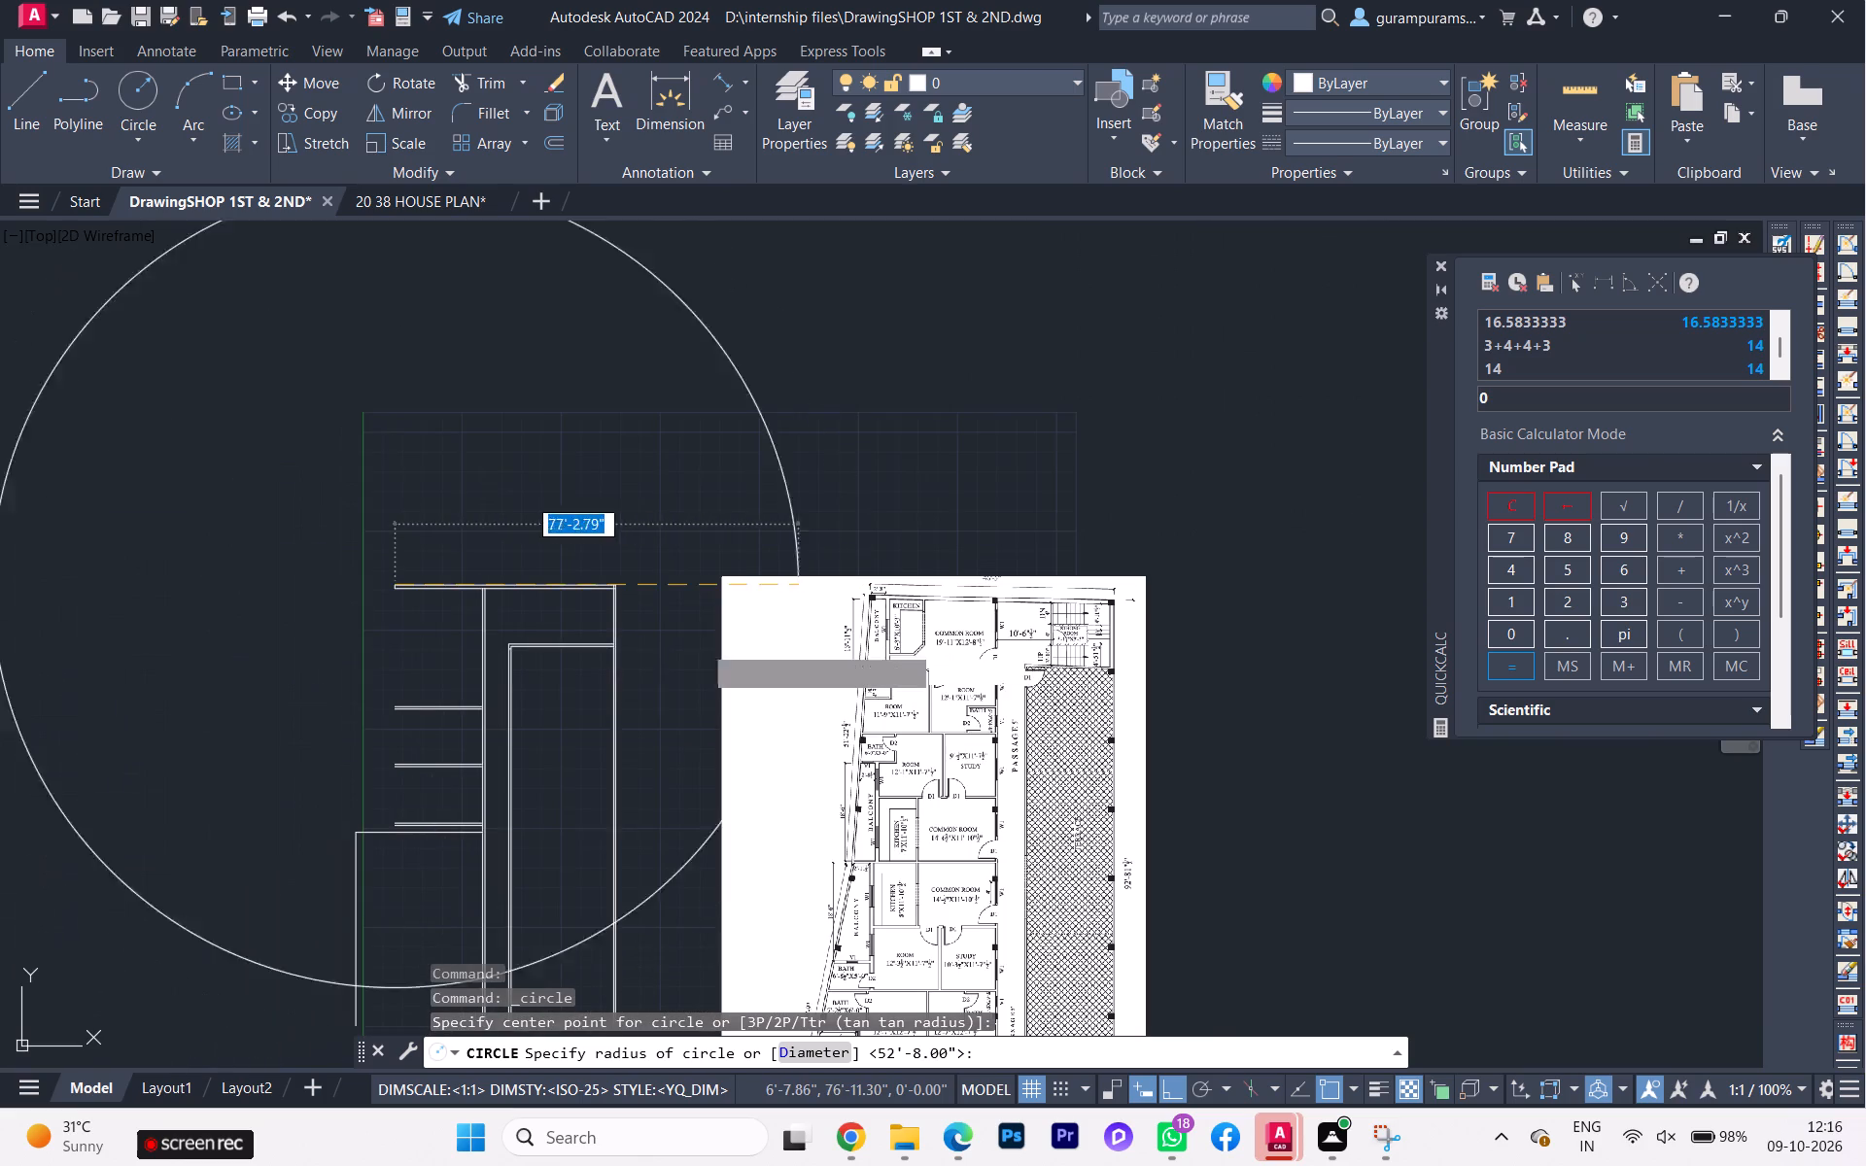
scroll(347, 800, "up", 1)
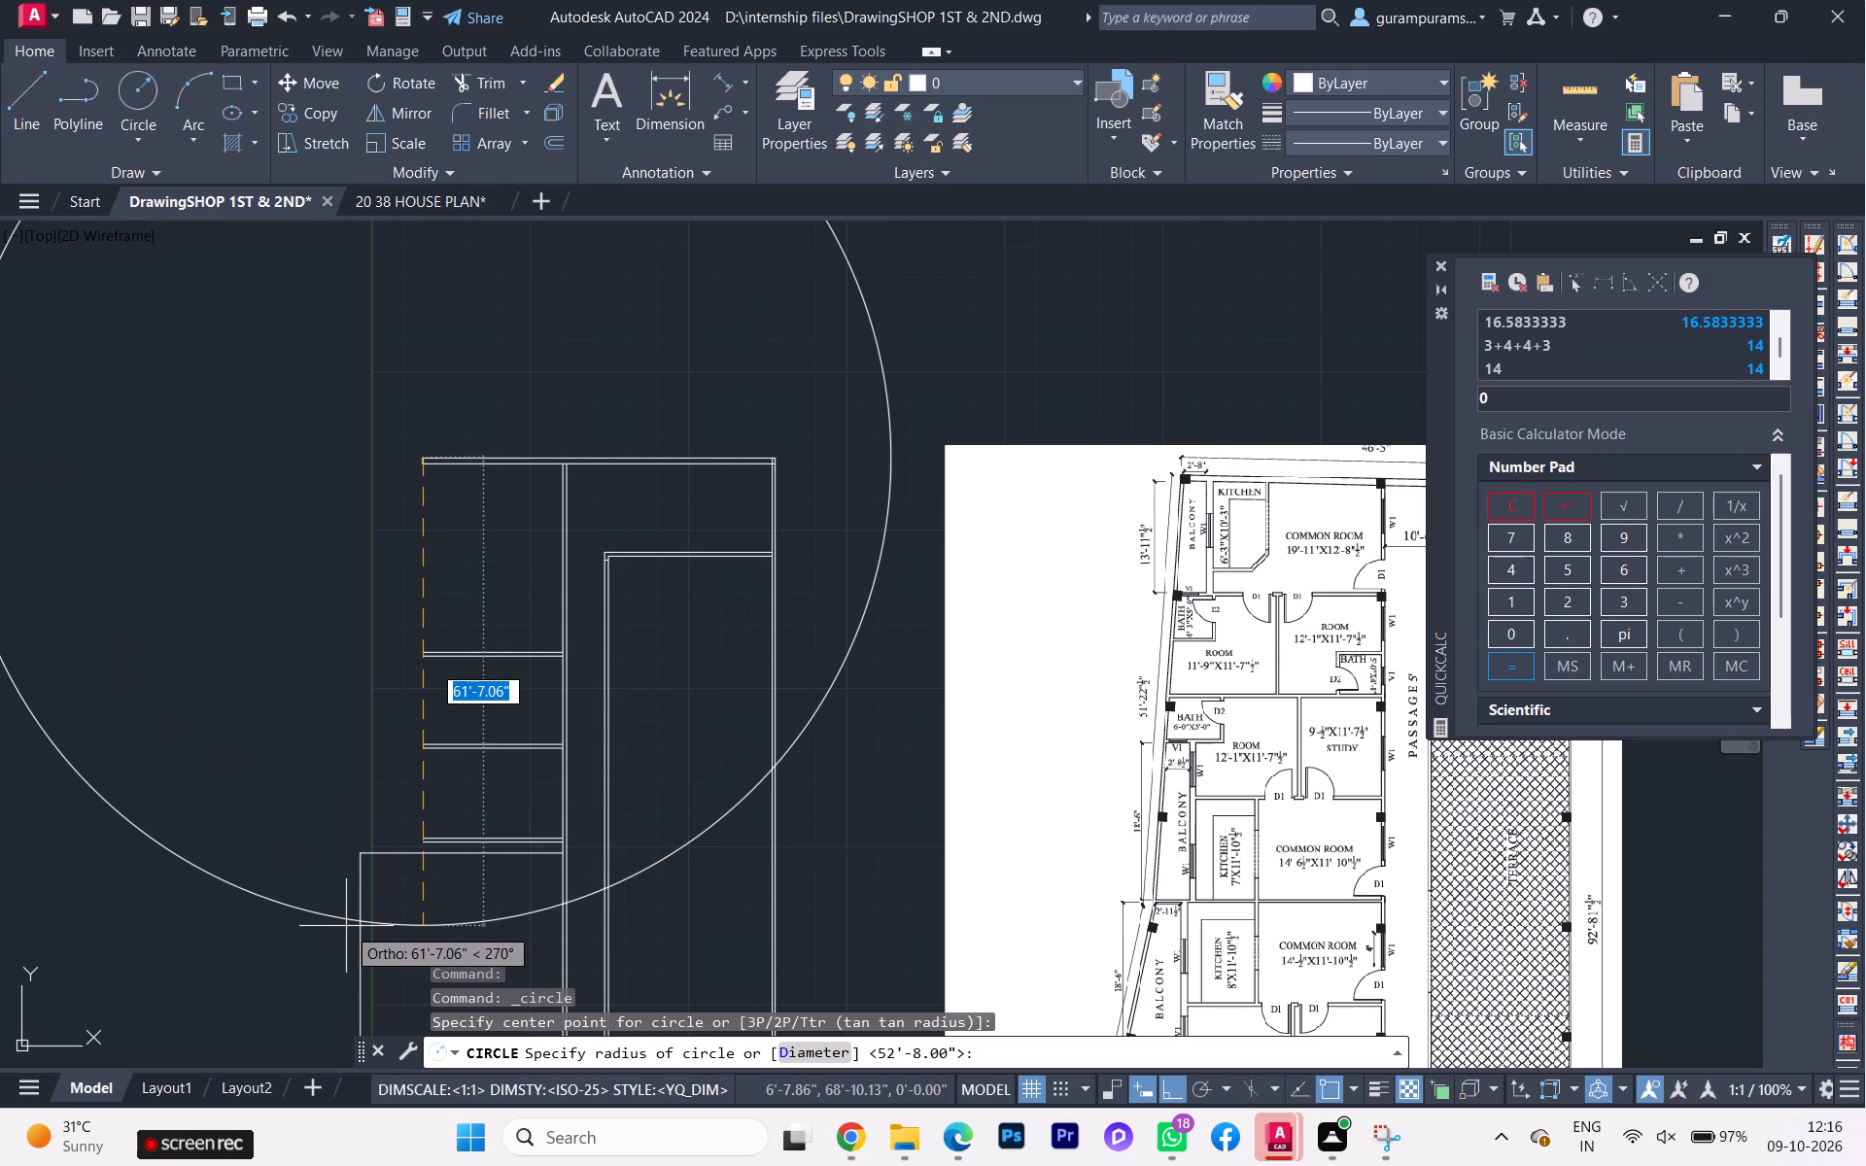
type("52'")
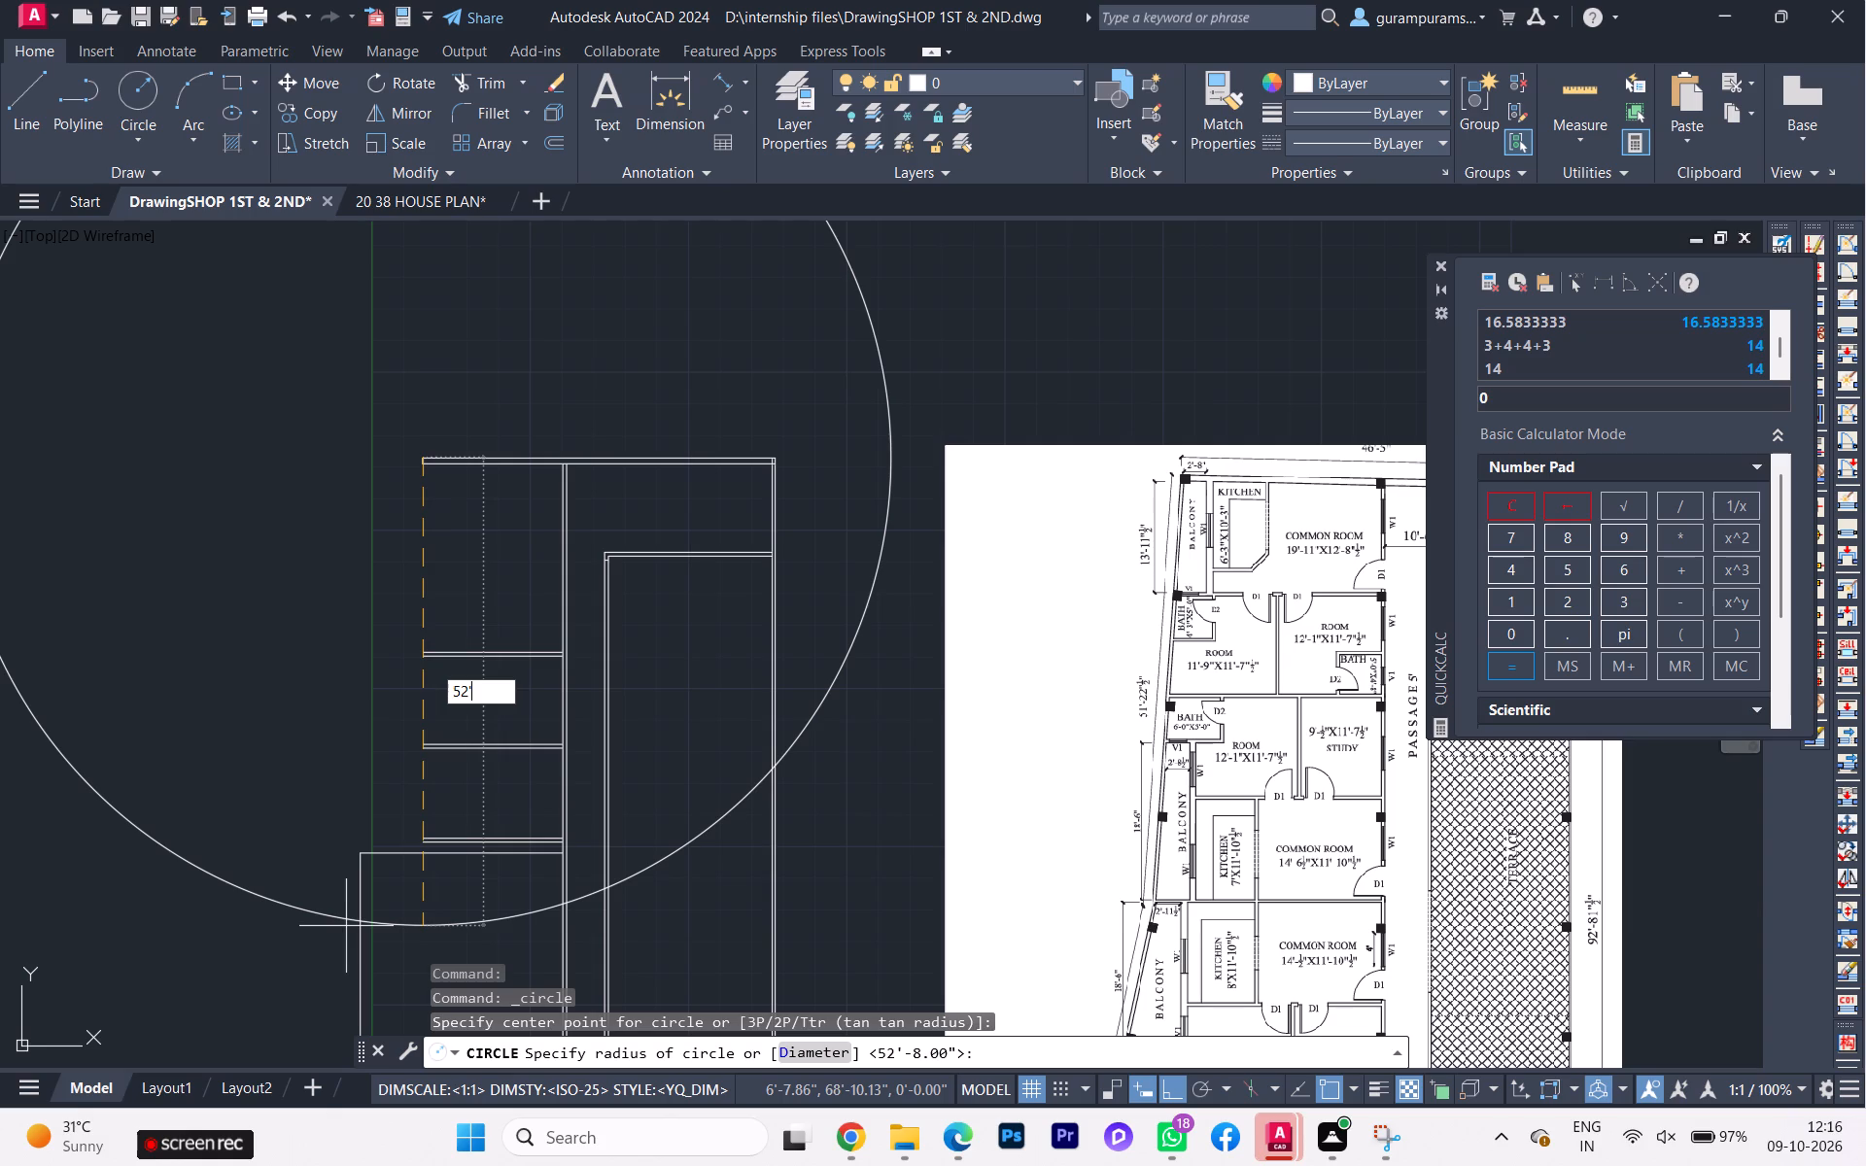
type("10.5")
key("Return")
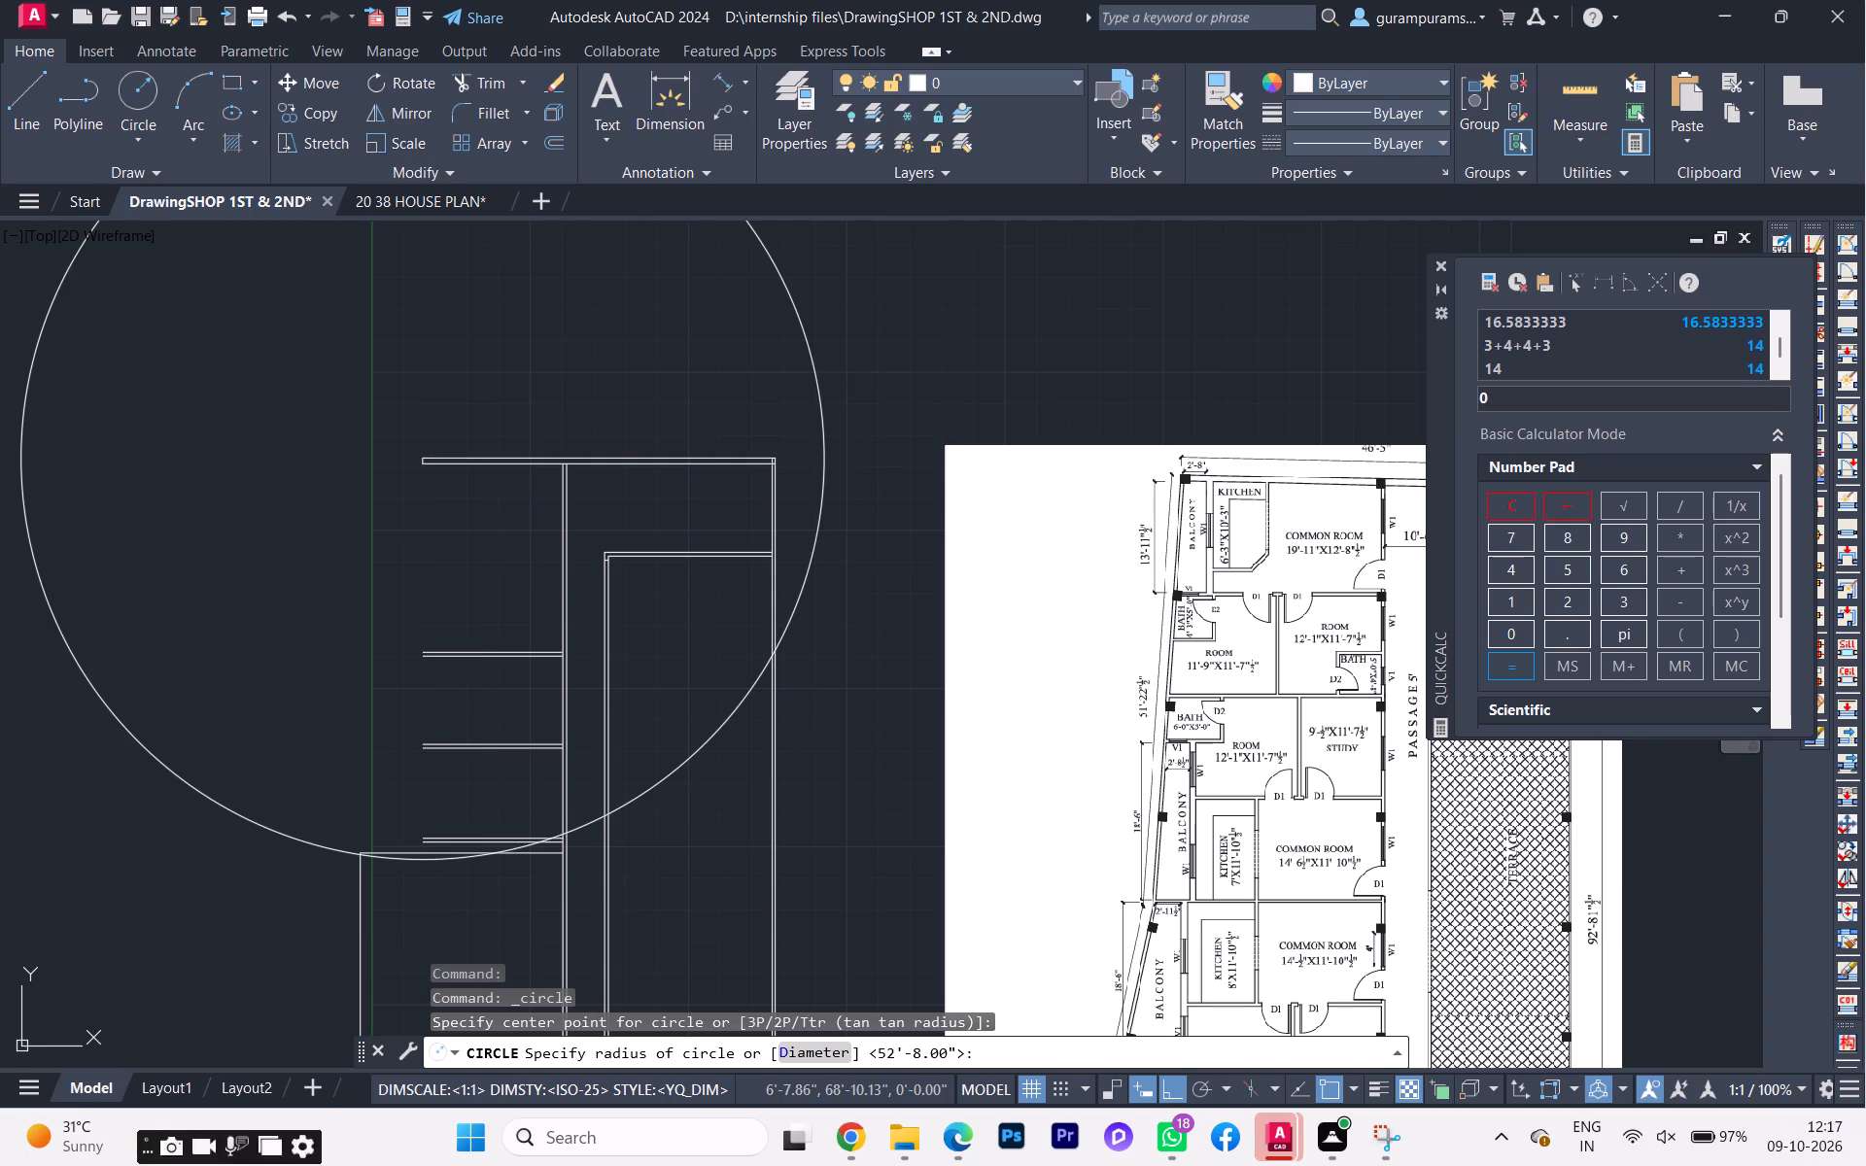
scroll(601, 965, "up", 1)
scroll(417, 852, "up", 1)
scroll(410, 910, "down", 2)
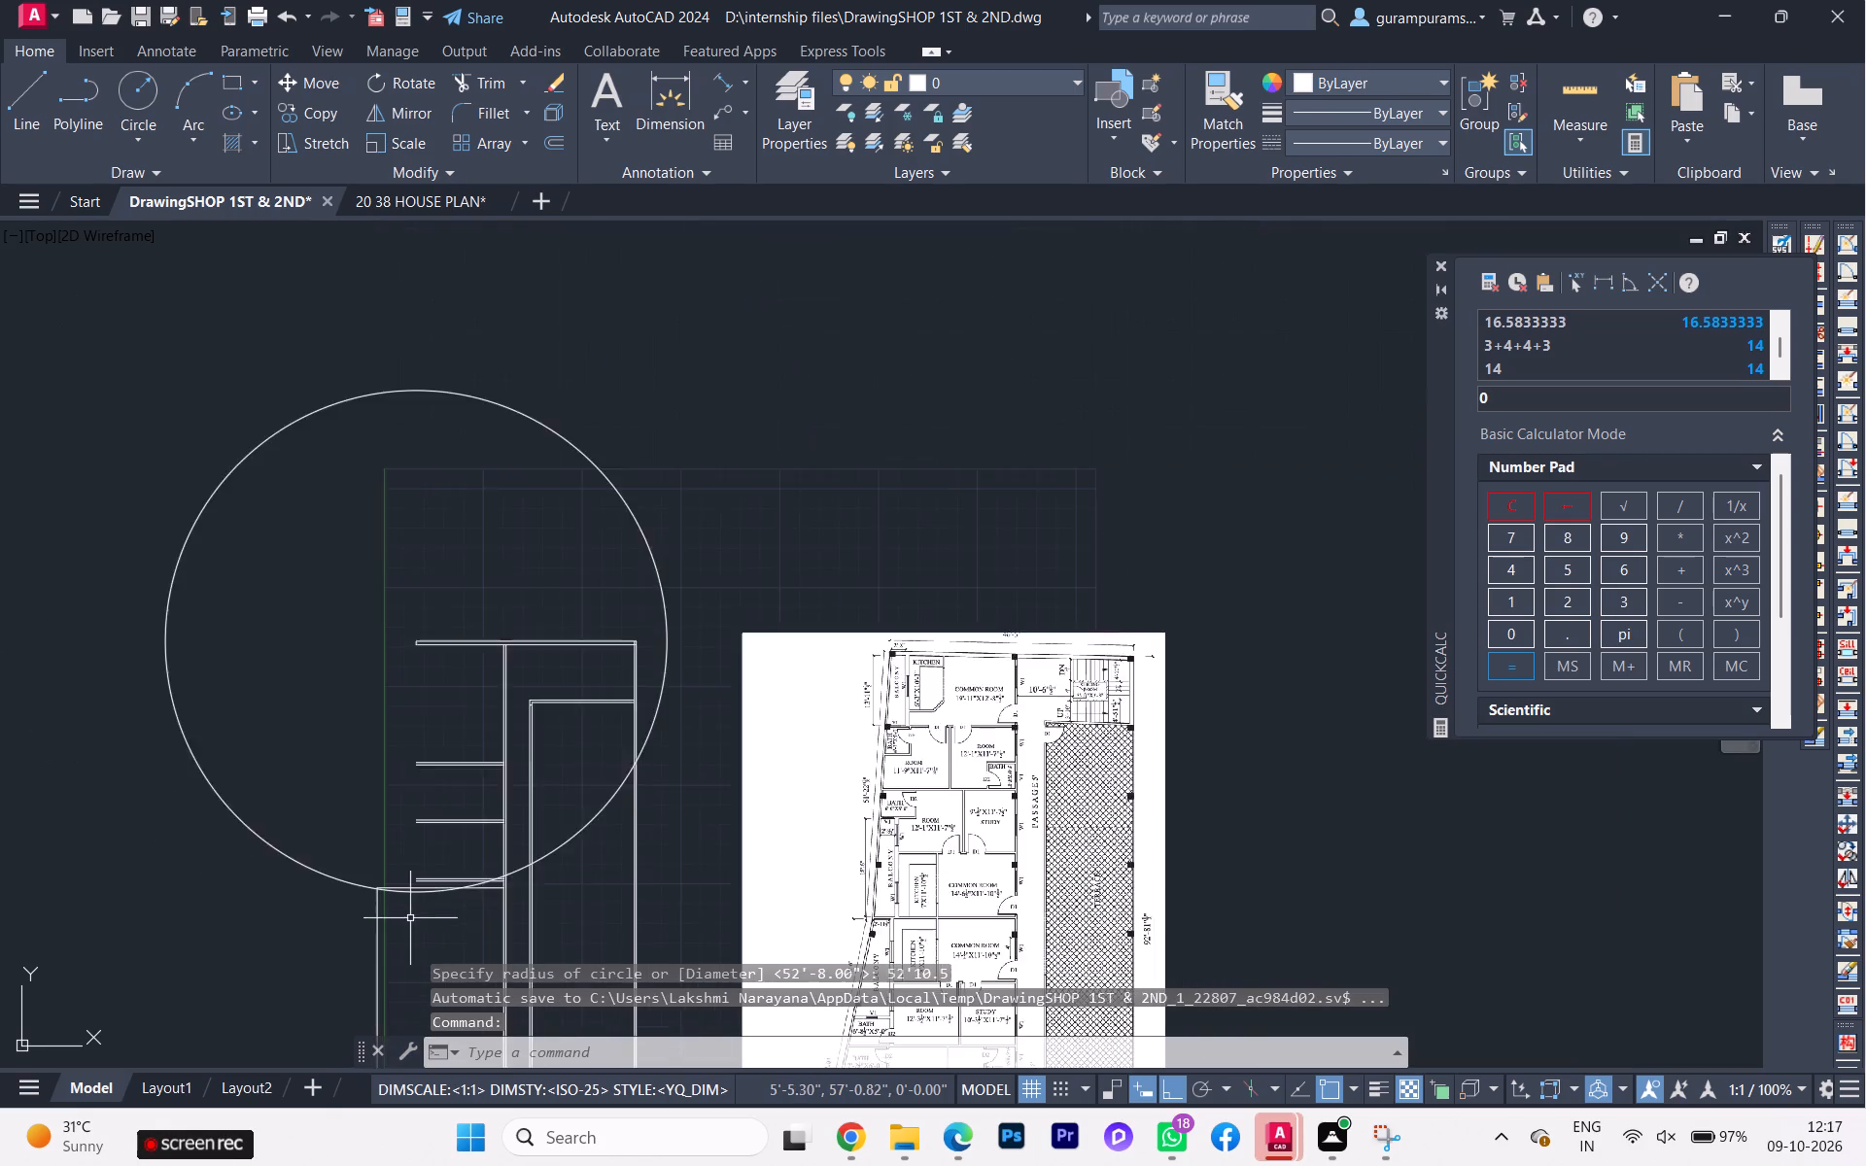
Draw a slanted line about 52'-2" long from the top wall's inner balcony-side corner to where the circle crosses the lower vertical wall line.
scroll(410, 922, "down", 1)
scroll(449, 758, "up", 1)
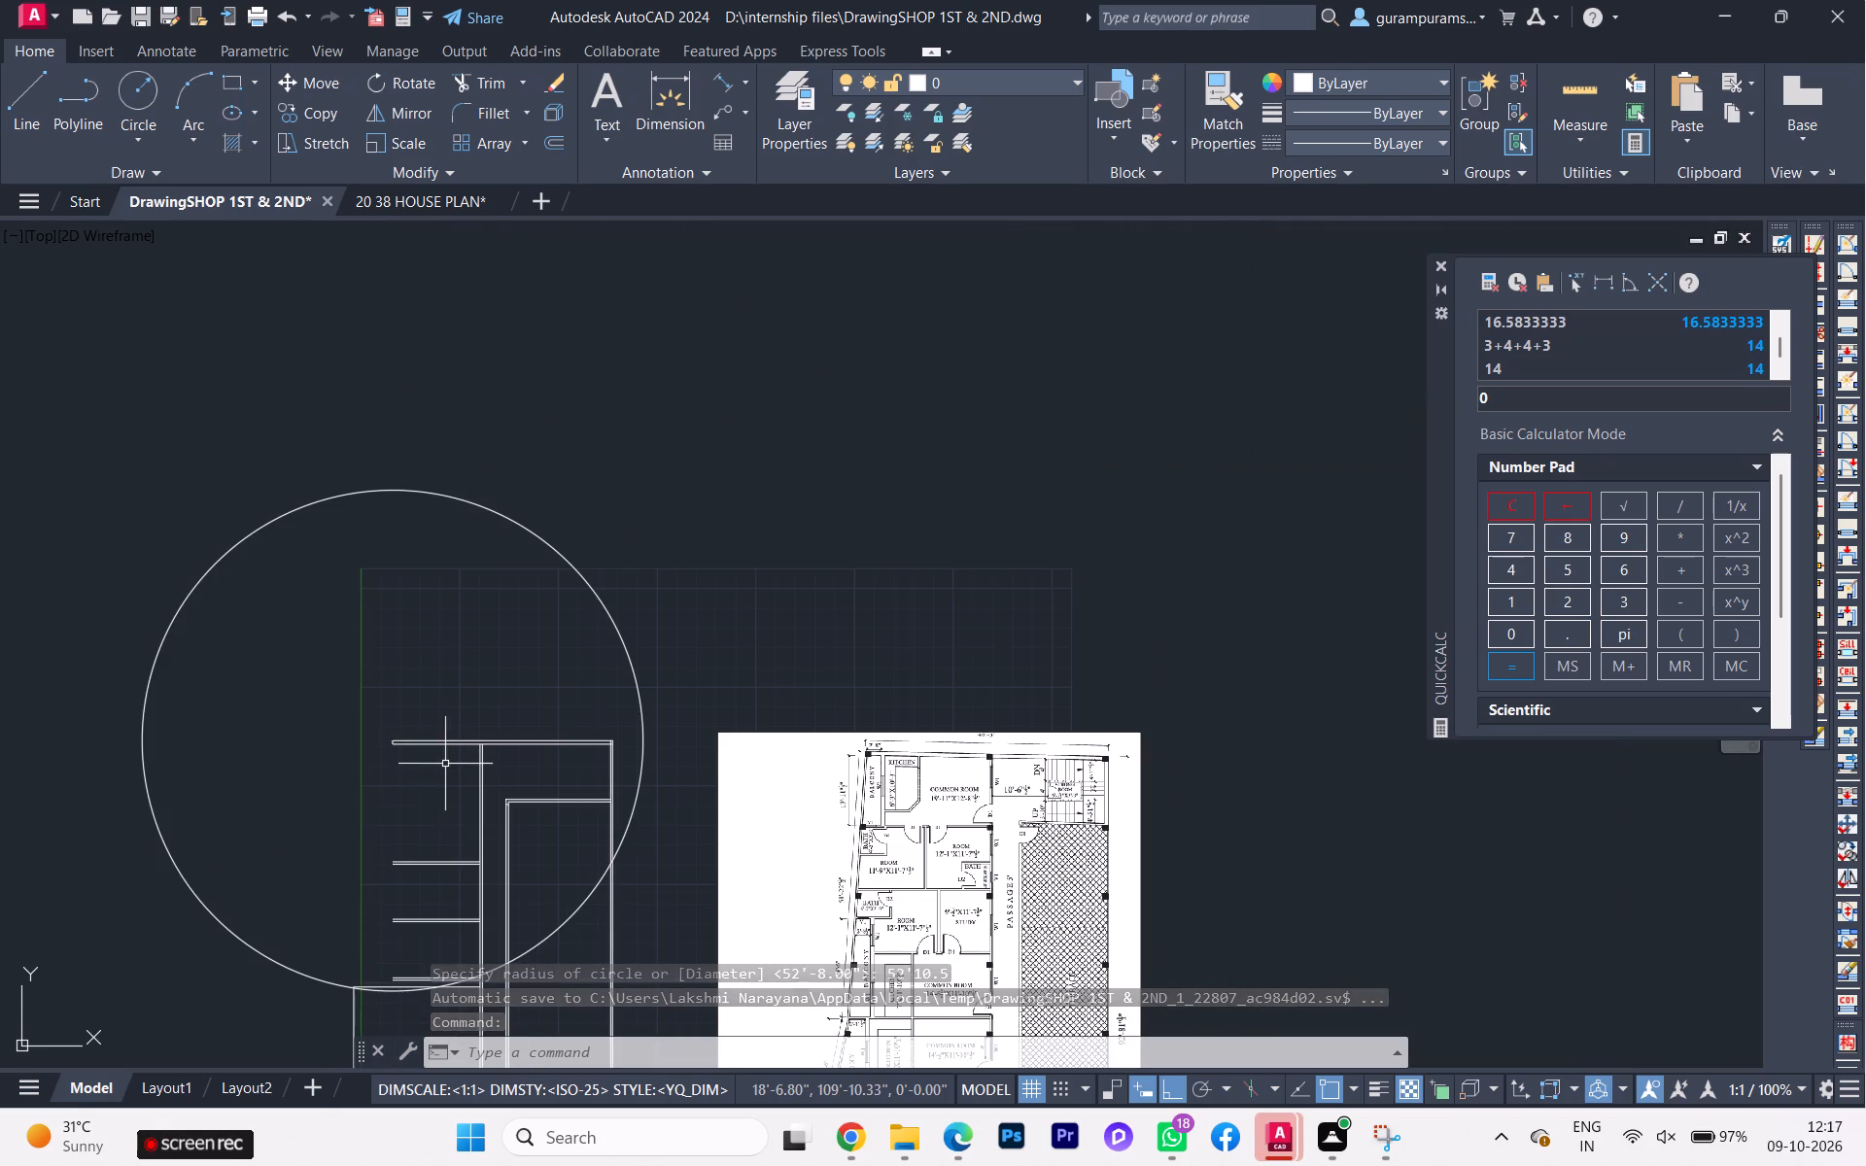
key("l")
key("Return")
scroll(388, 759, "up", 2)
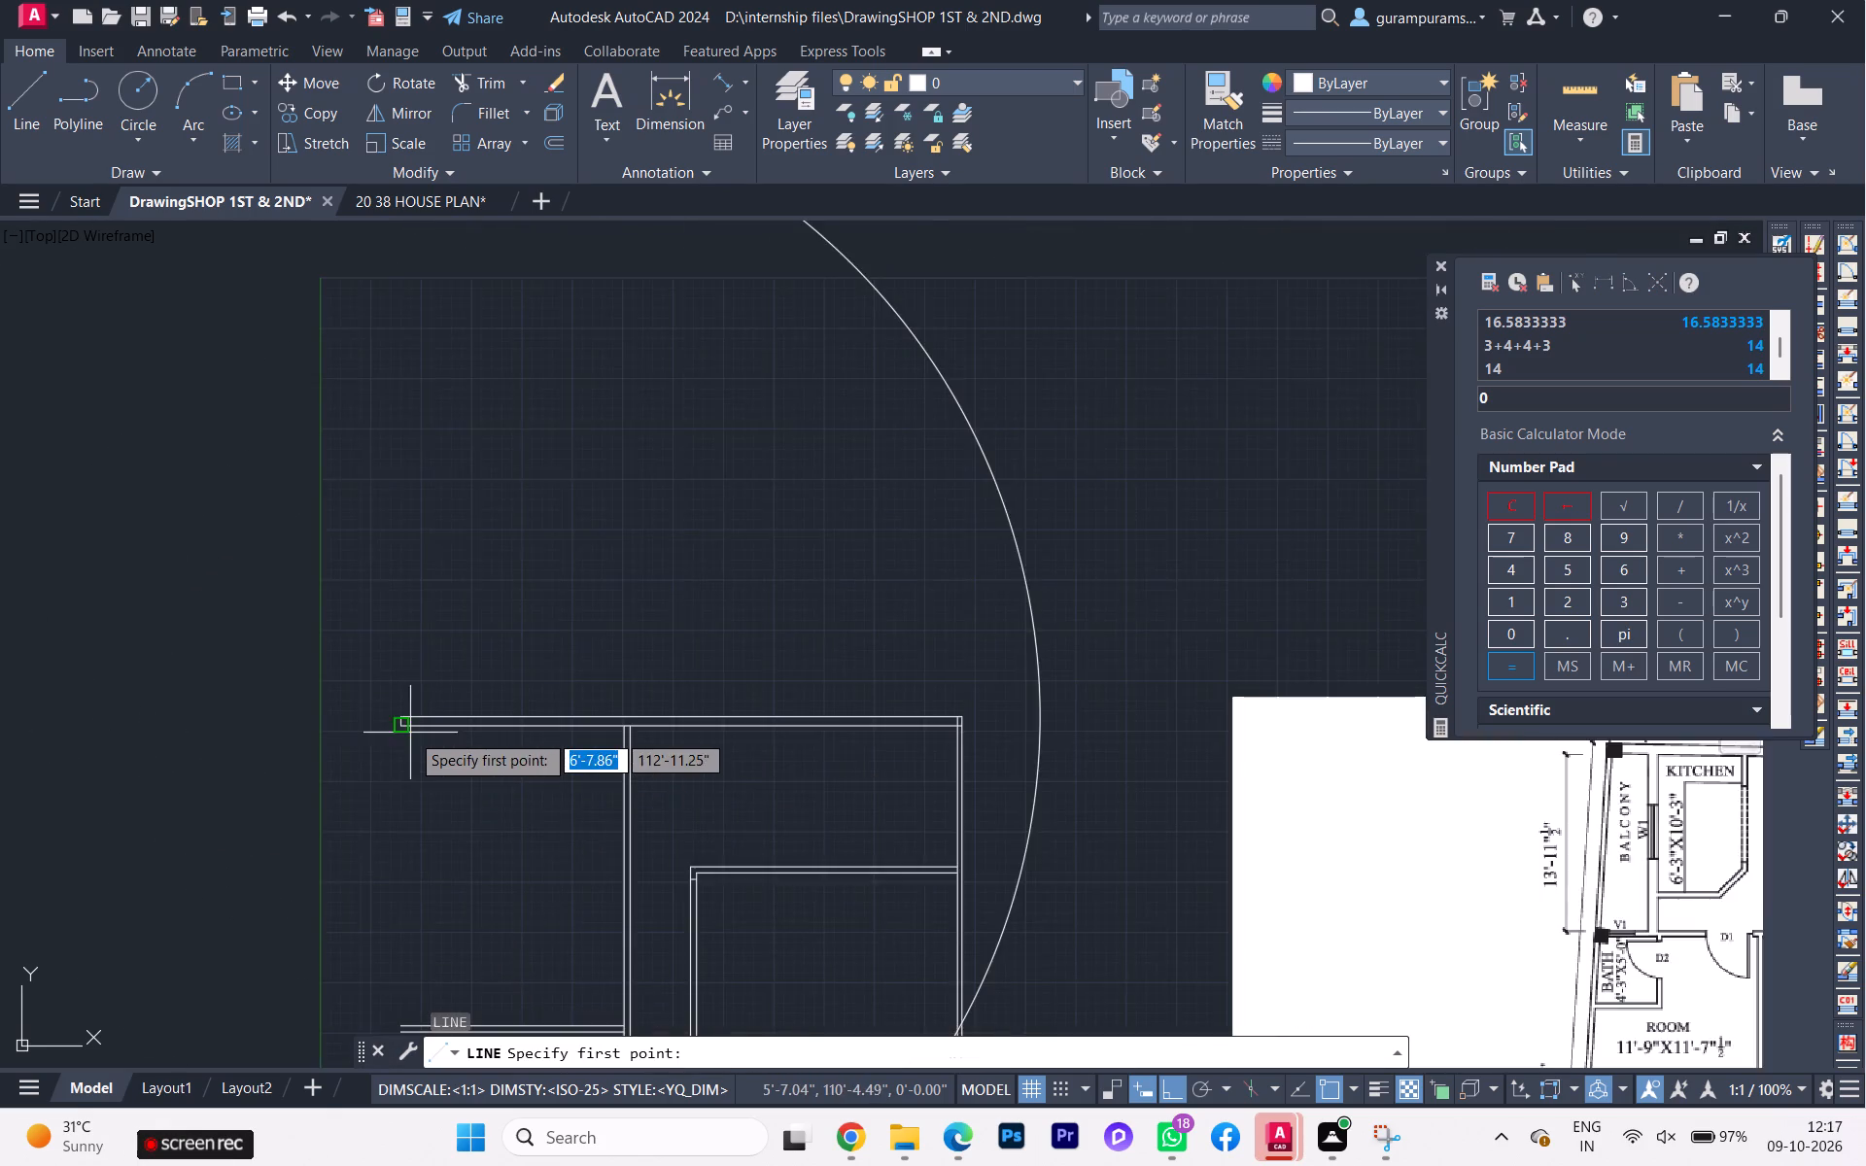
scroll(410, 733, "up", 2)
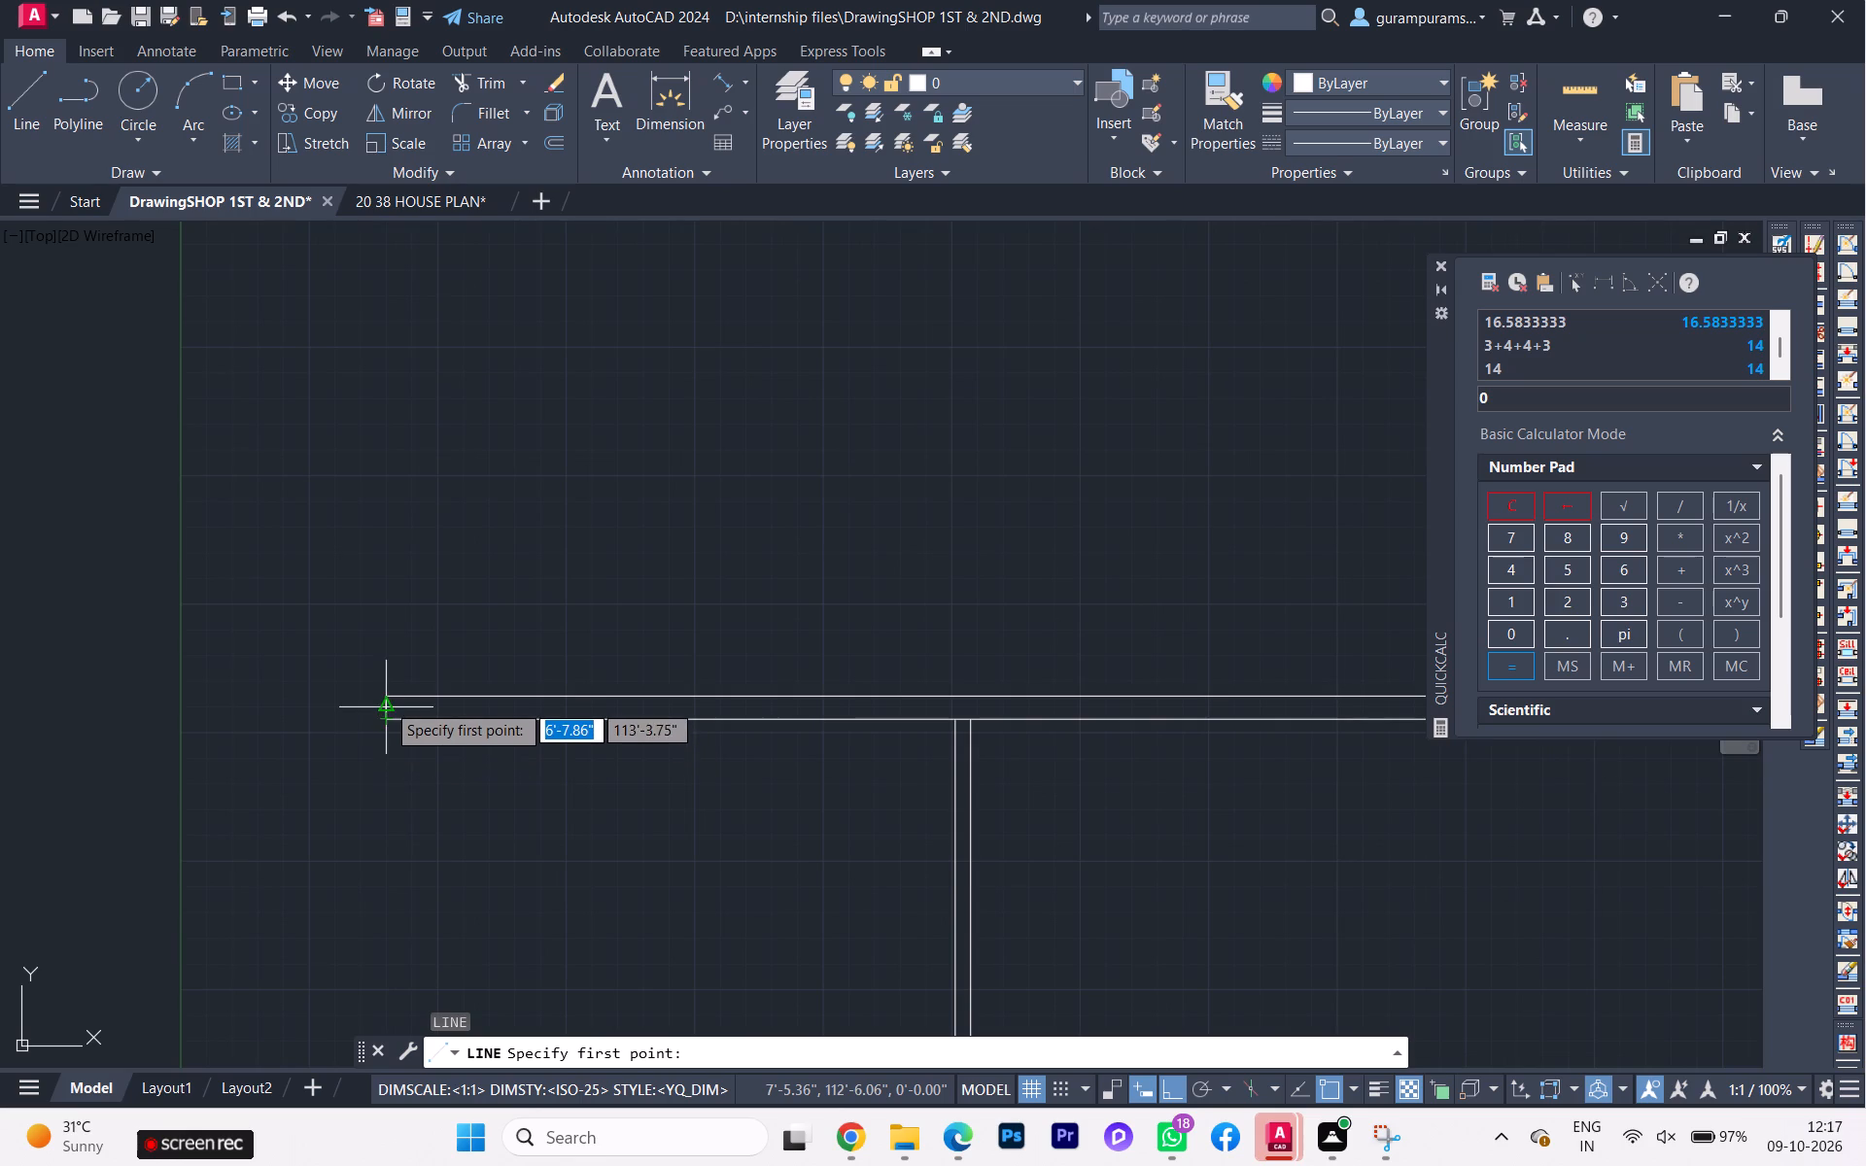
left_click(386, 724)
right_click_drag(384, 725, 376, 744)
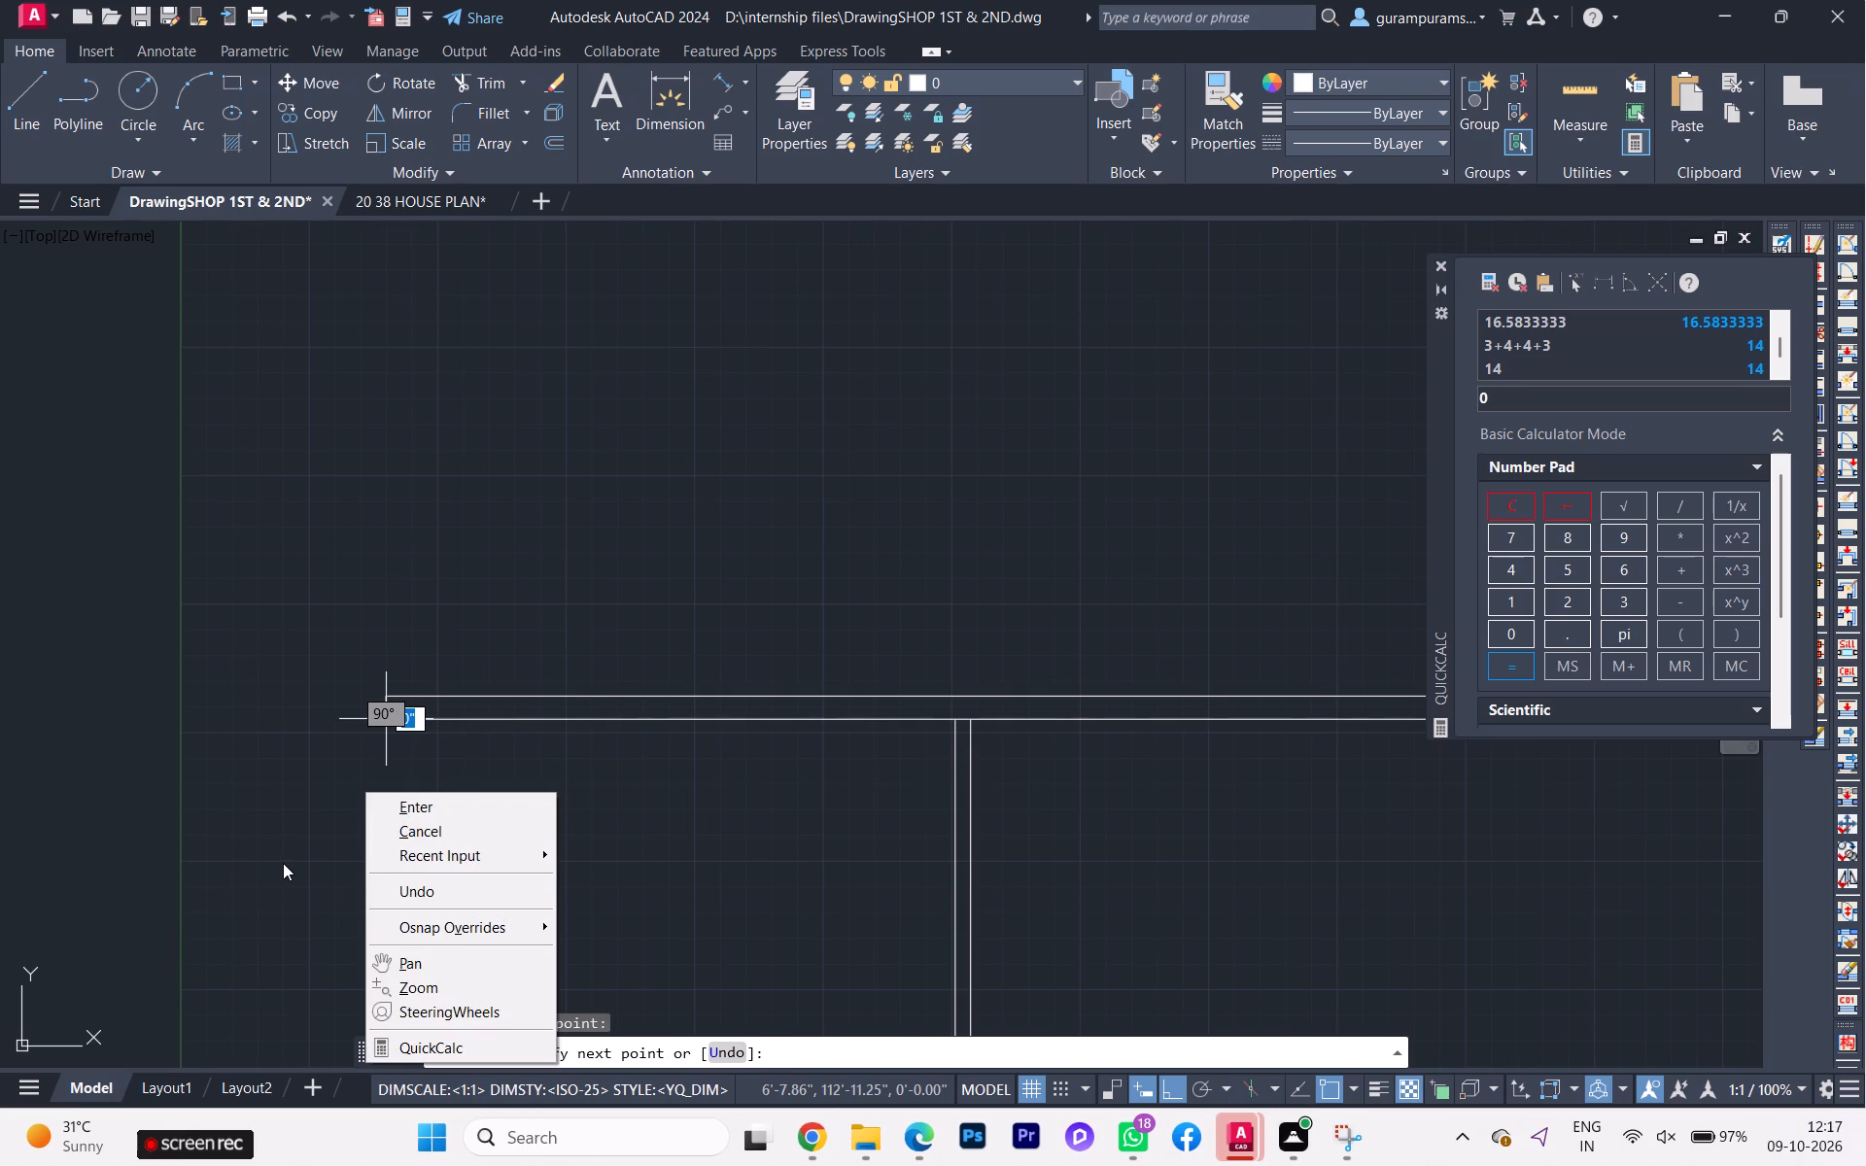
key("Escape")
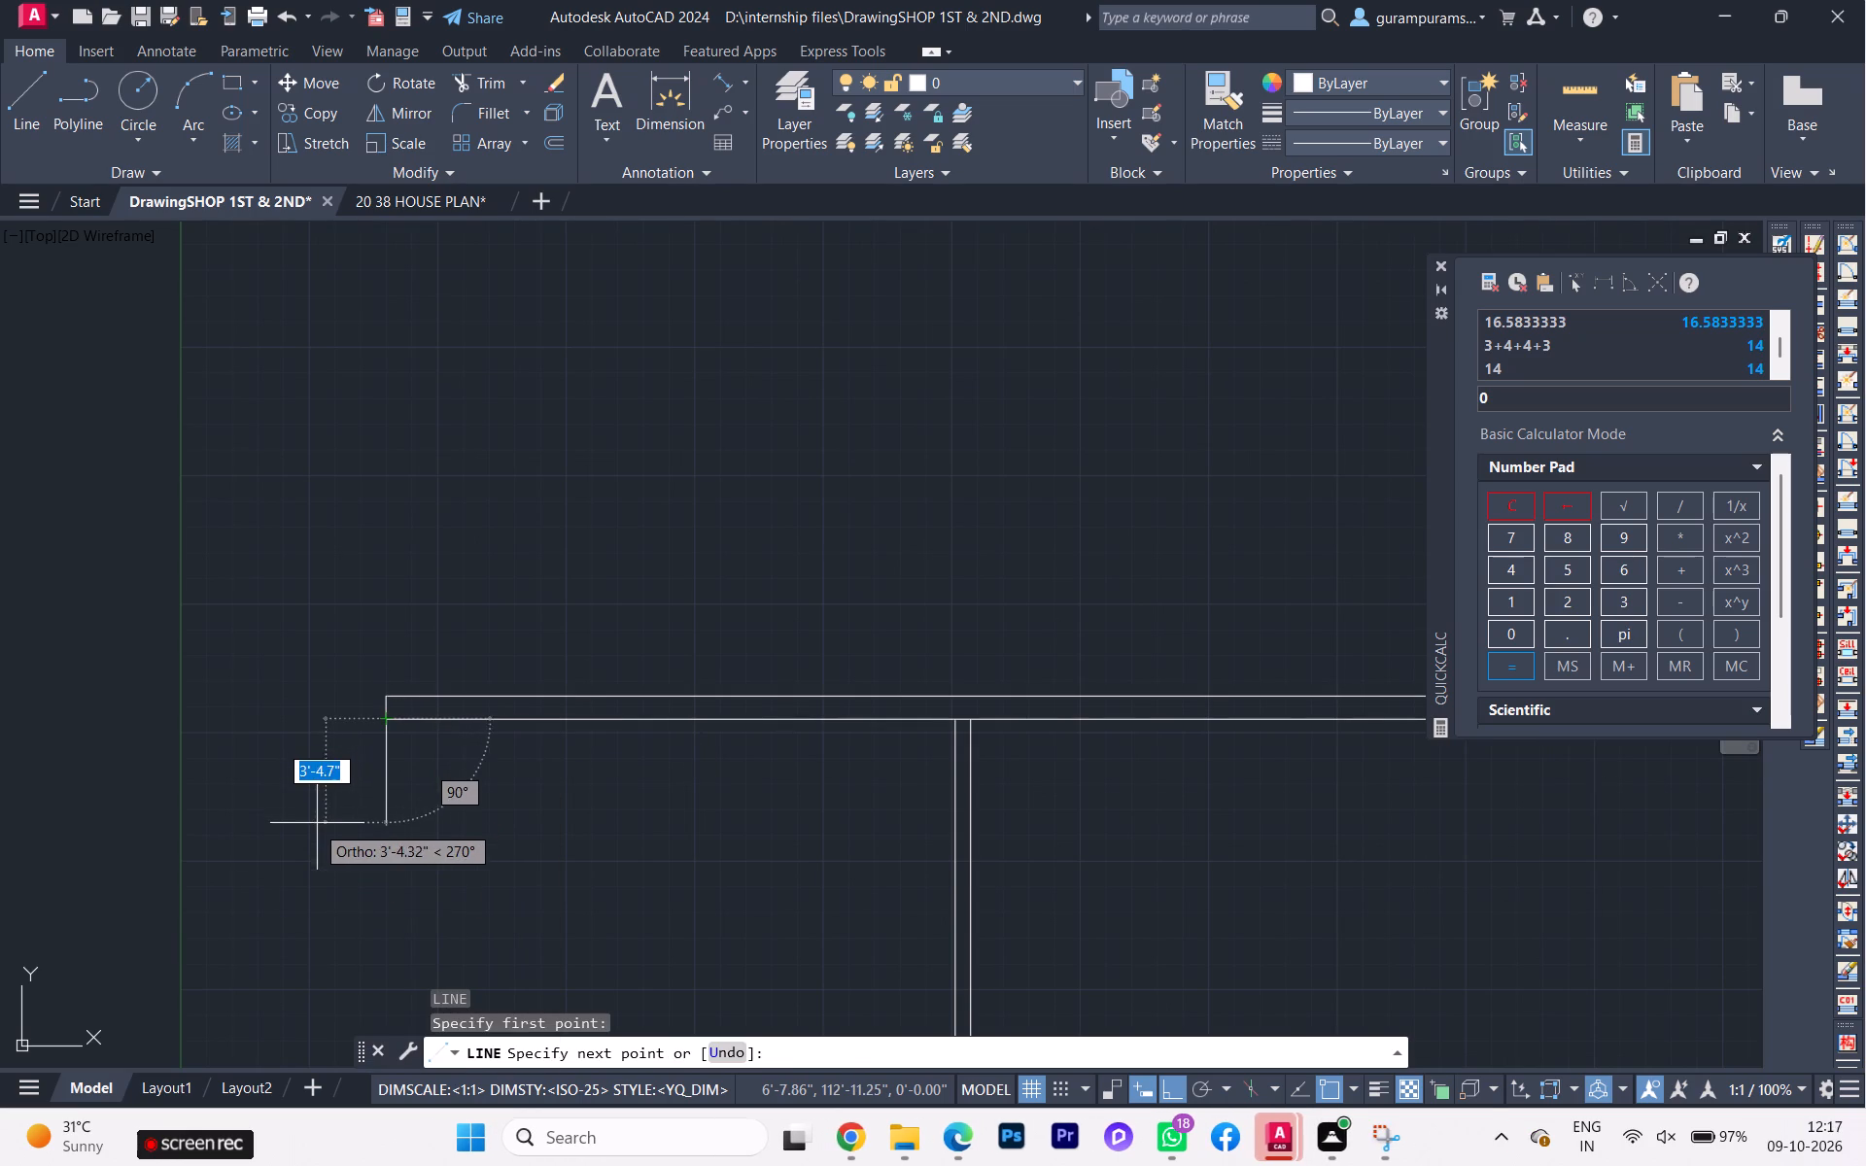
key("F8")
scroll(331, 851, "down", 2)
middle_click_drag(342, 831, 375, 492)
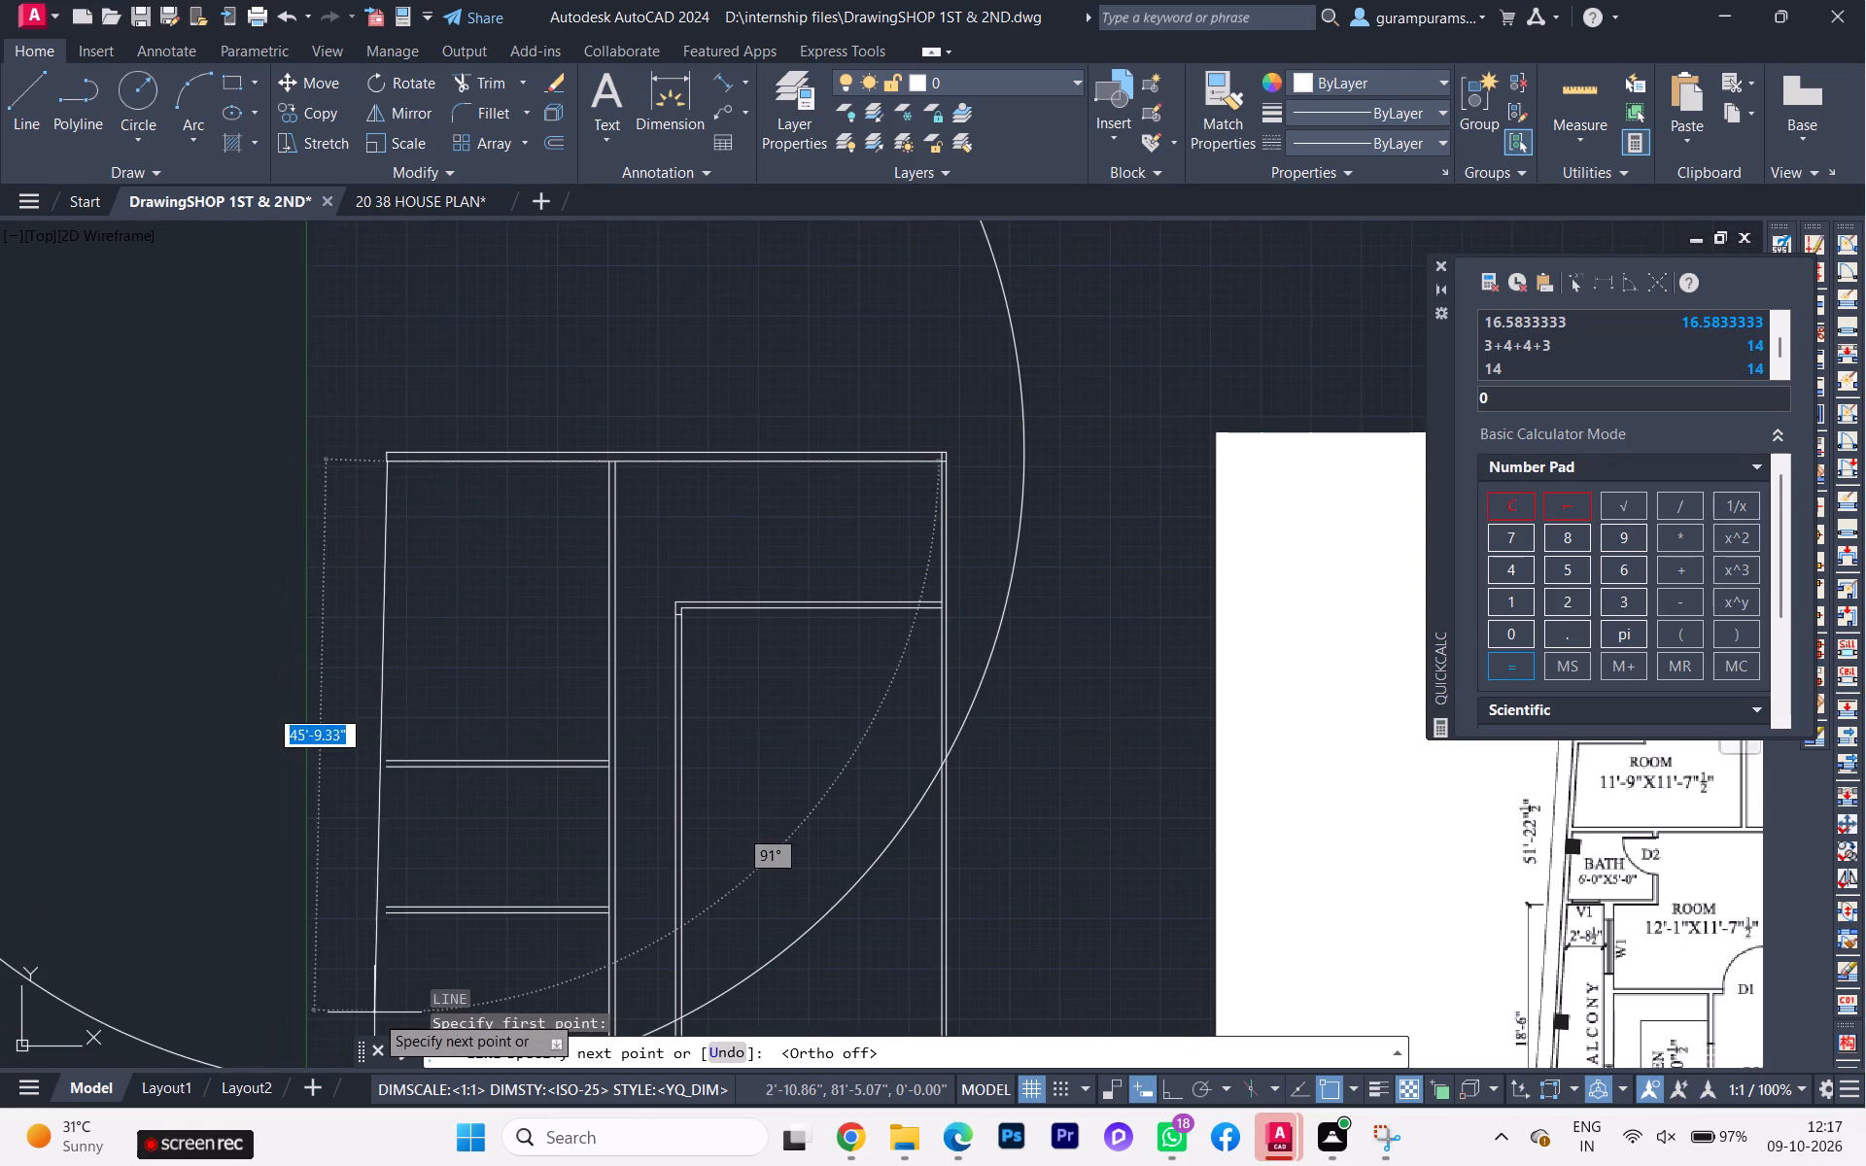
scroll(338, 907, "down", 2)
middle_click_drag(329, 854, 345, 755)
scroll(331, 844, "up", 6)
scroll(352, 995, "down", 2)
middle_click_drag(346, 911, 349, 858)
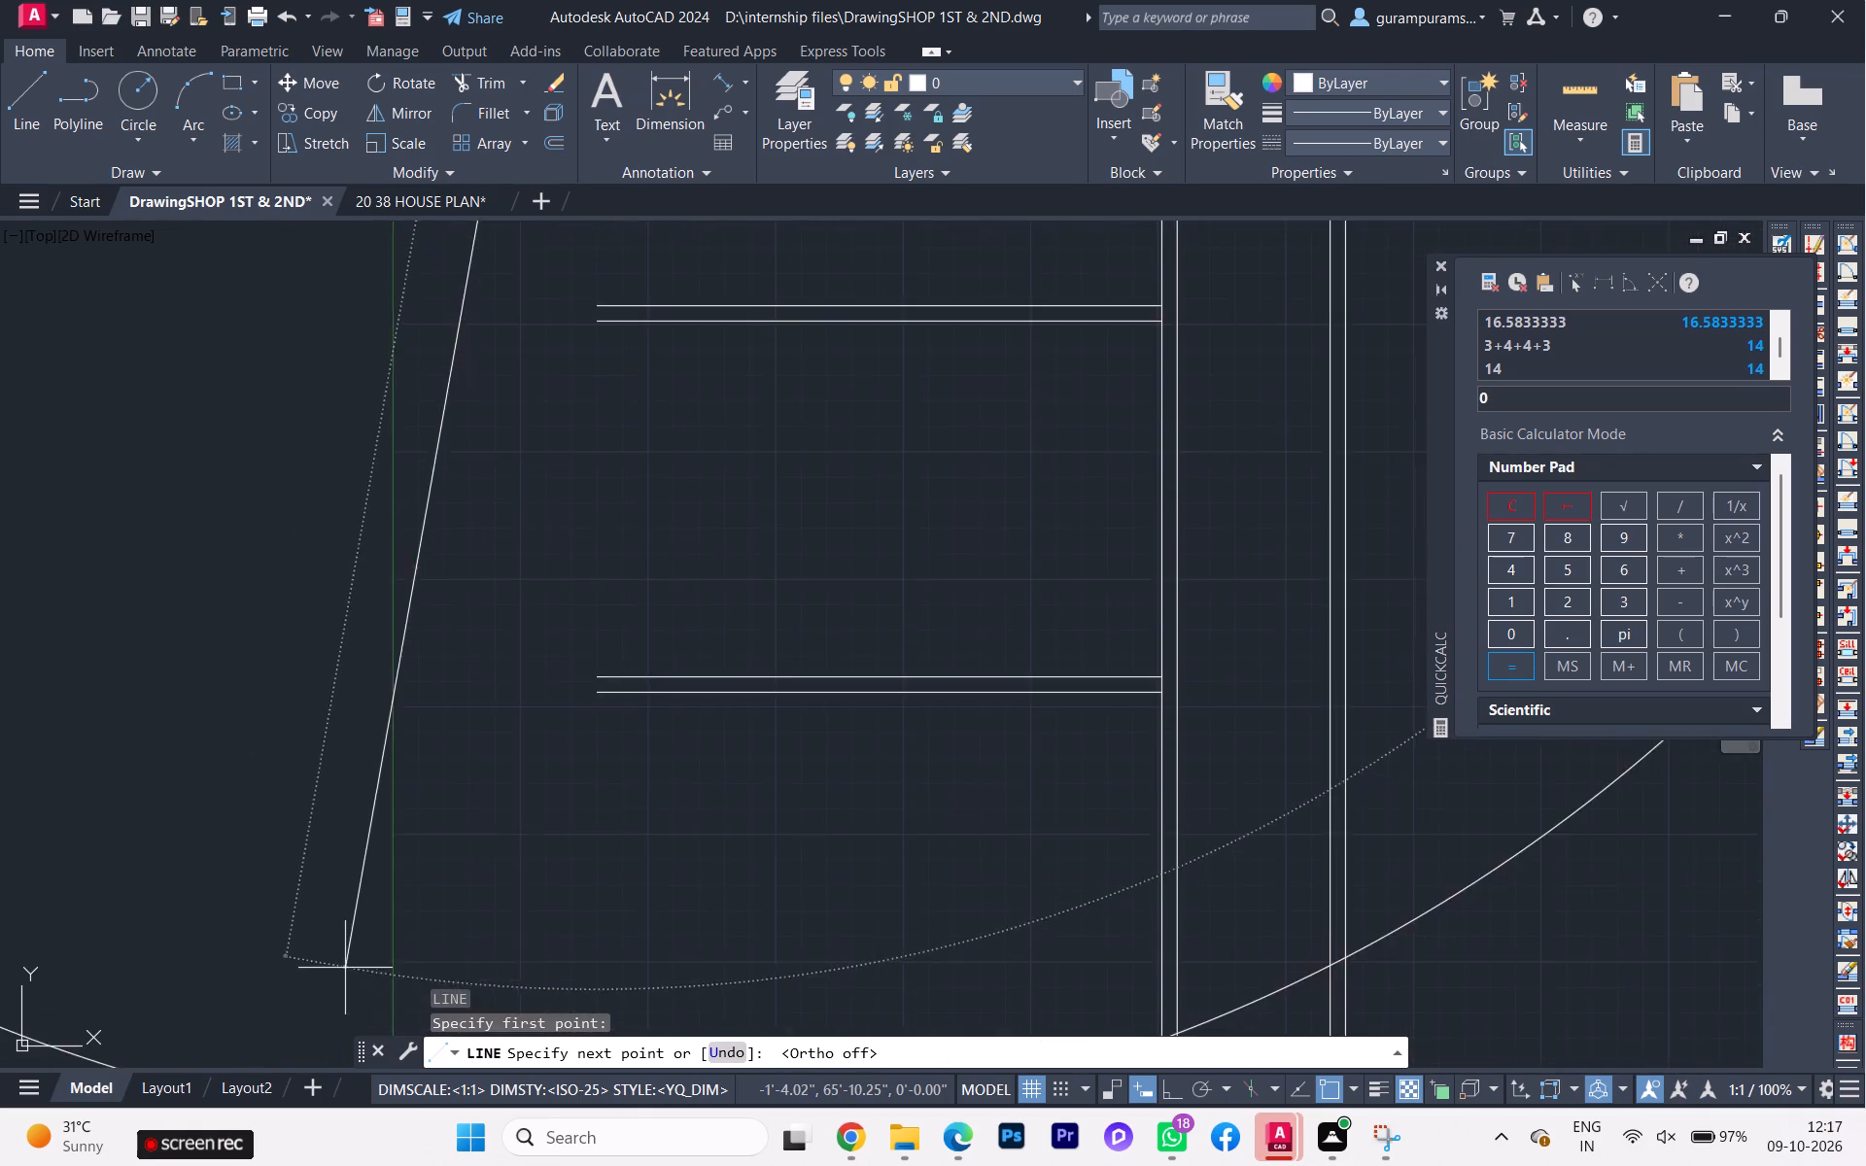
middle_click_drag(349, 858, 357, 520)
scroll(374, 745, "up", 4)
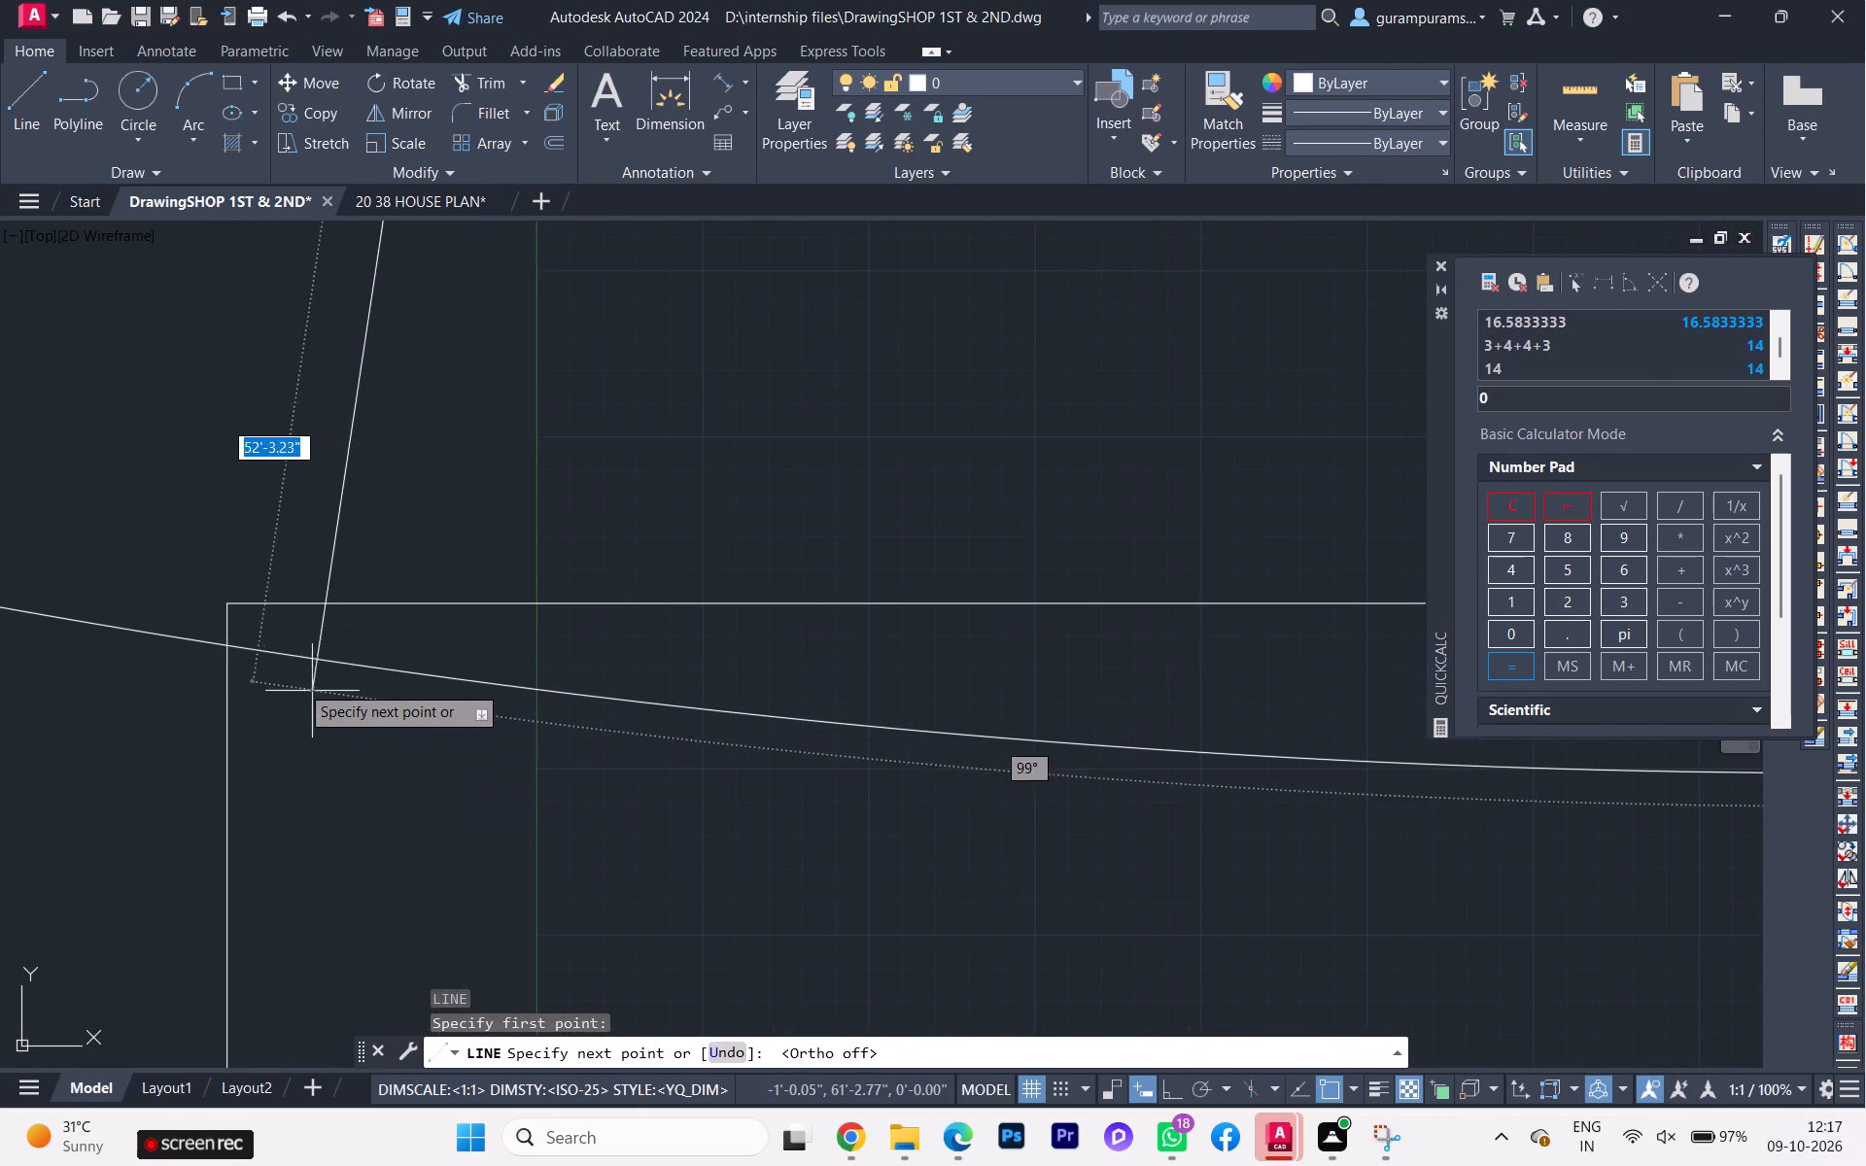
scroll(258, 658, "up", 1)
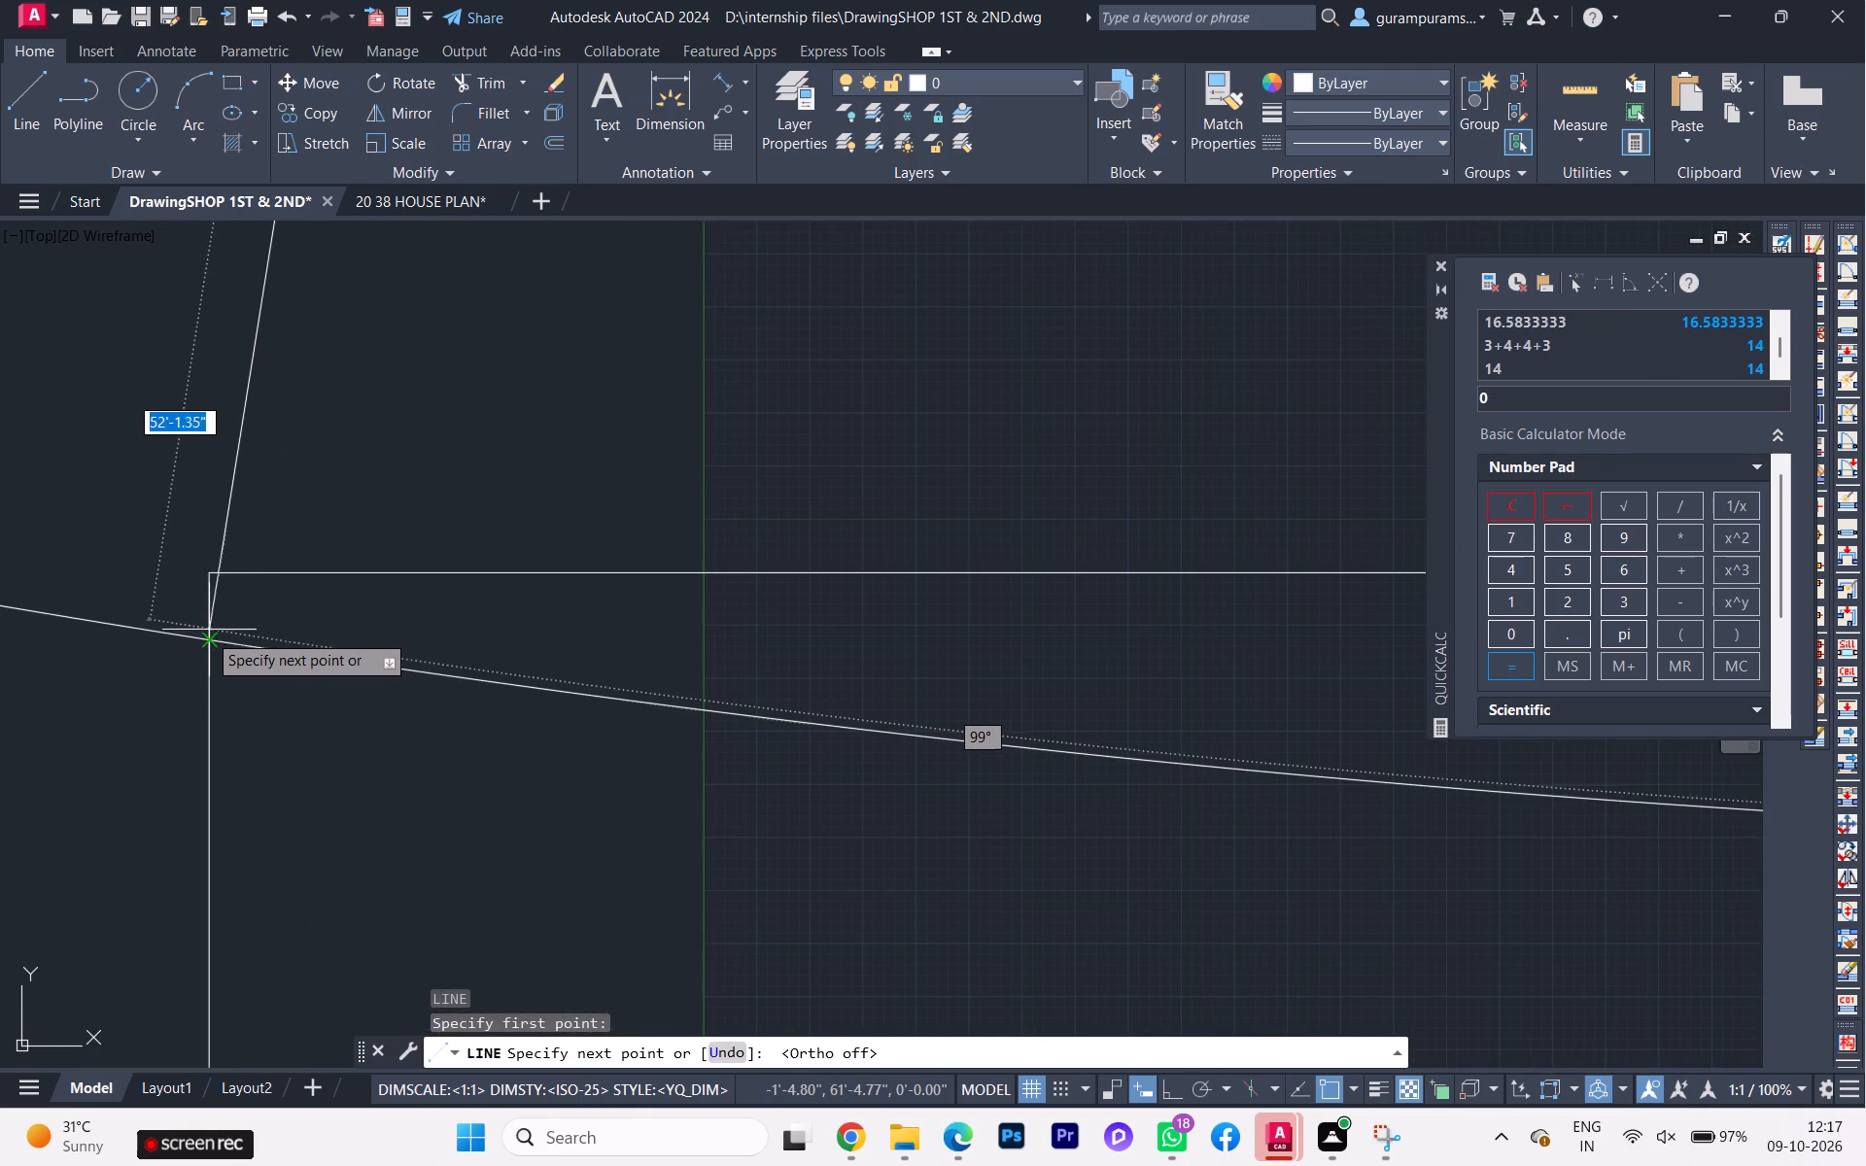
left_click(205, 643)
key("Escape")
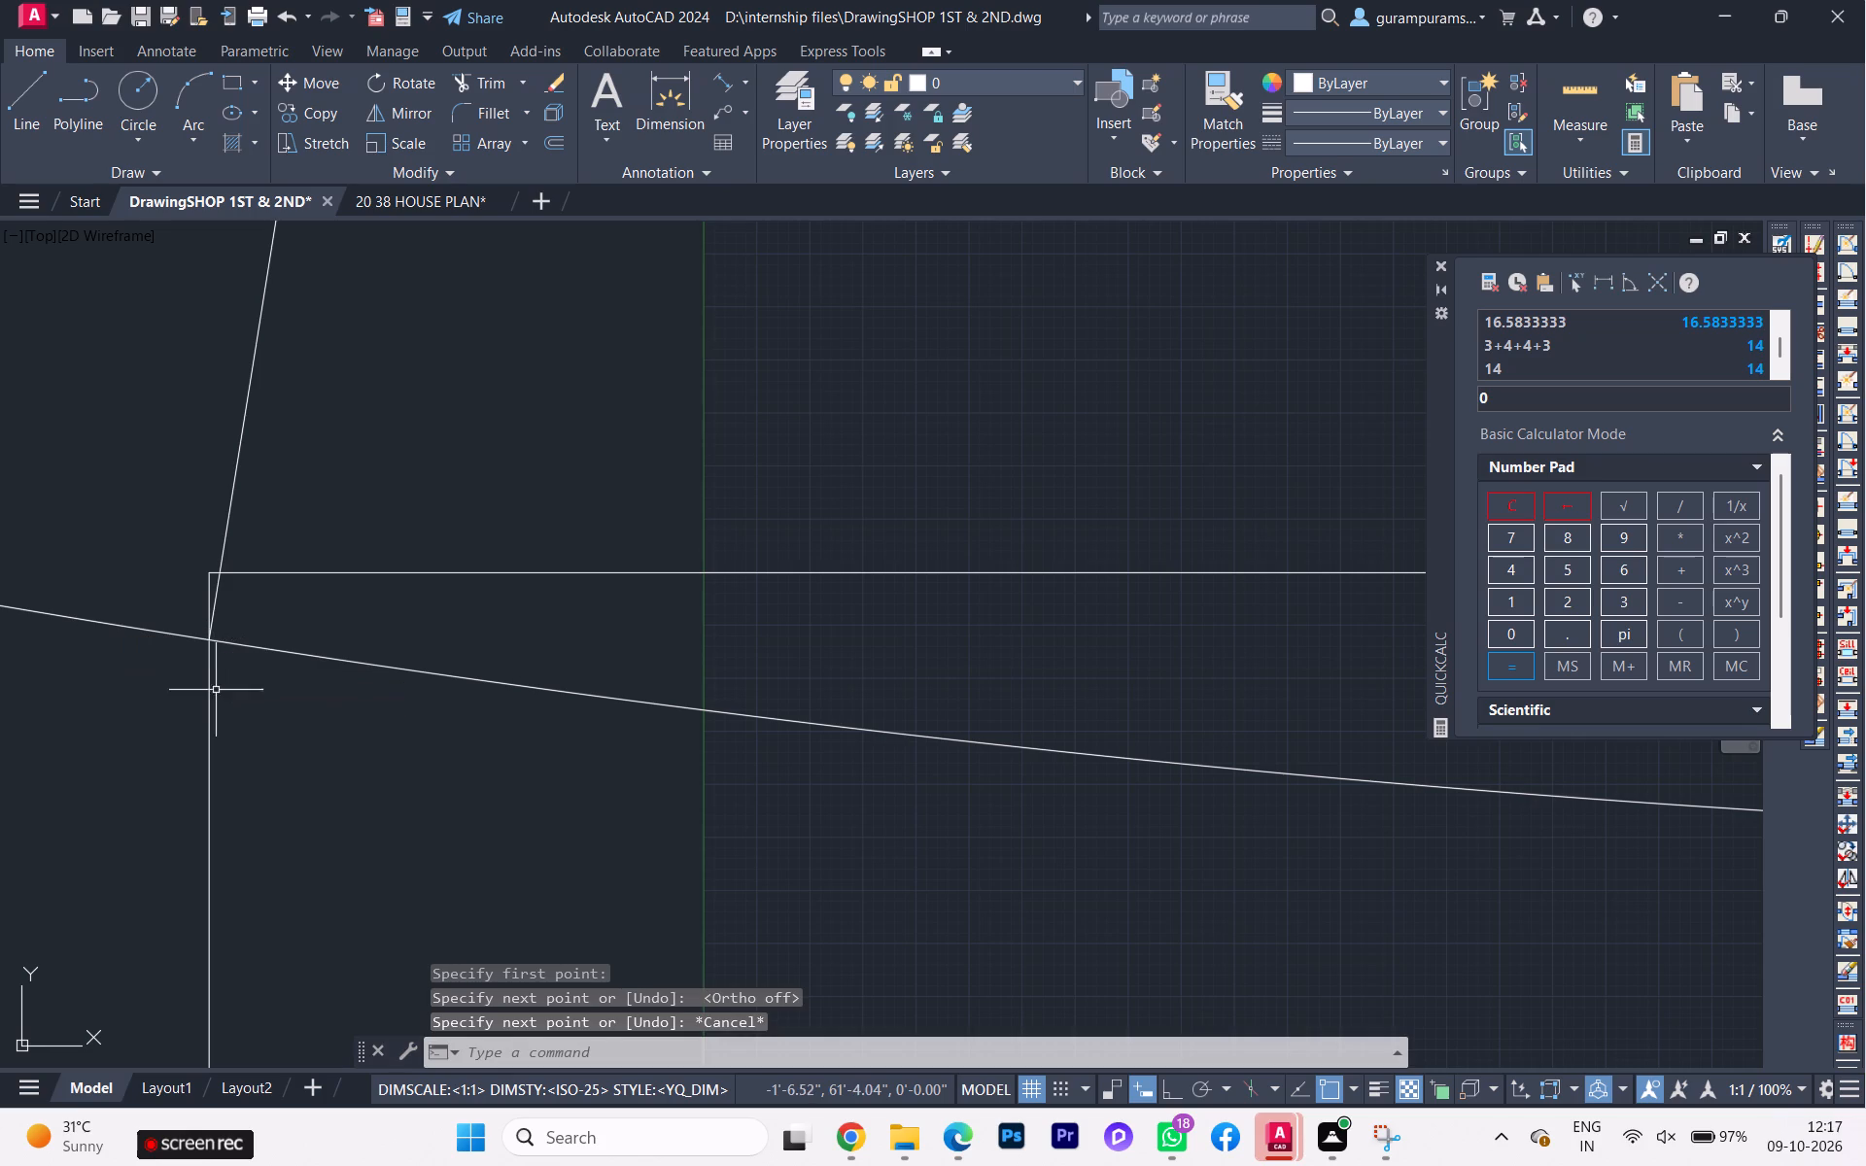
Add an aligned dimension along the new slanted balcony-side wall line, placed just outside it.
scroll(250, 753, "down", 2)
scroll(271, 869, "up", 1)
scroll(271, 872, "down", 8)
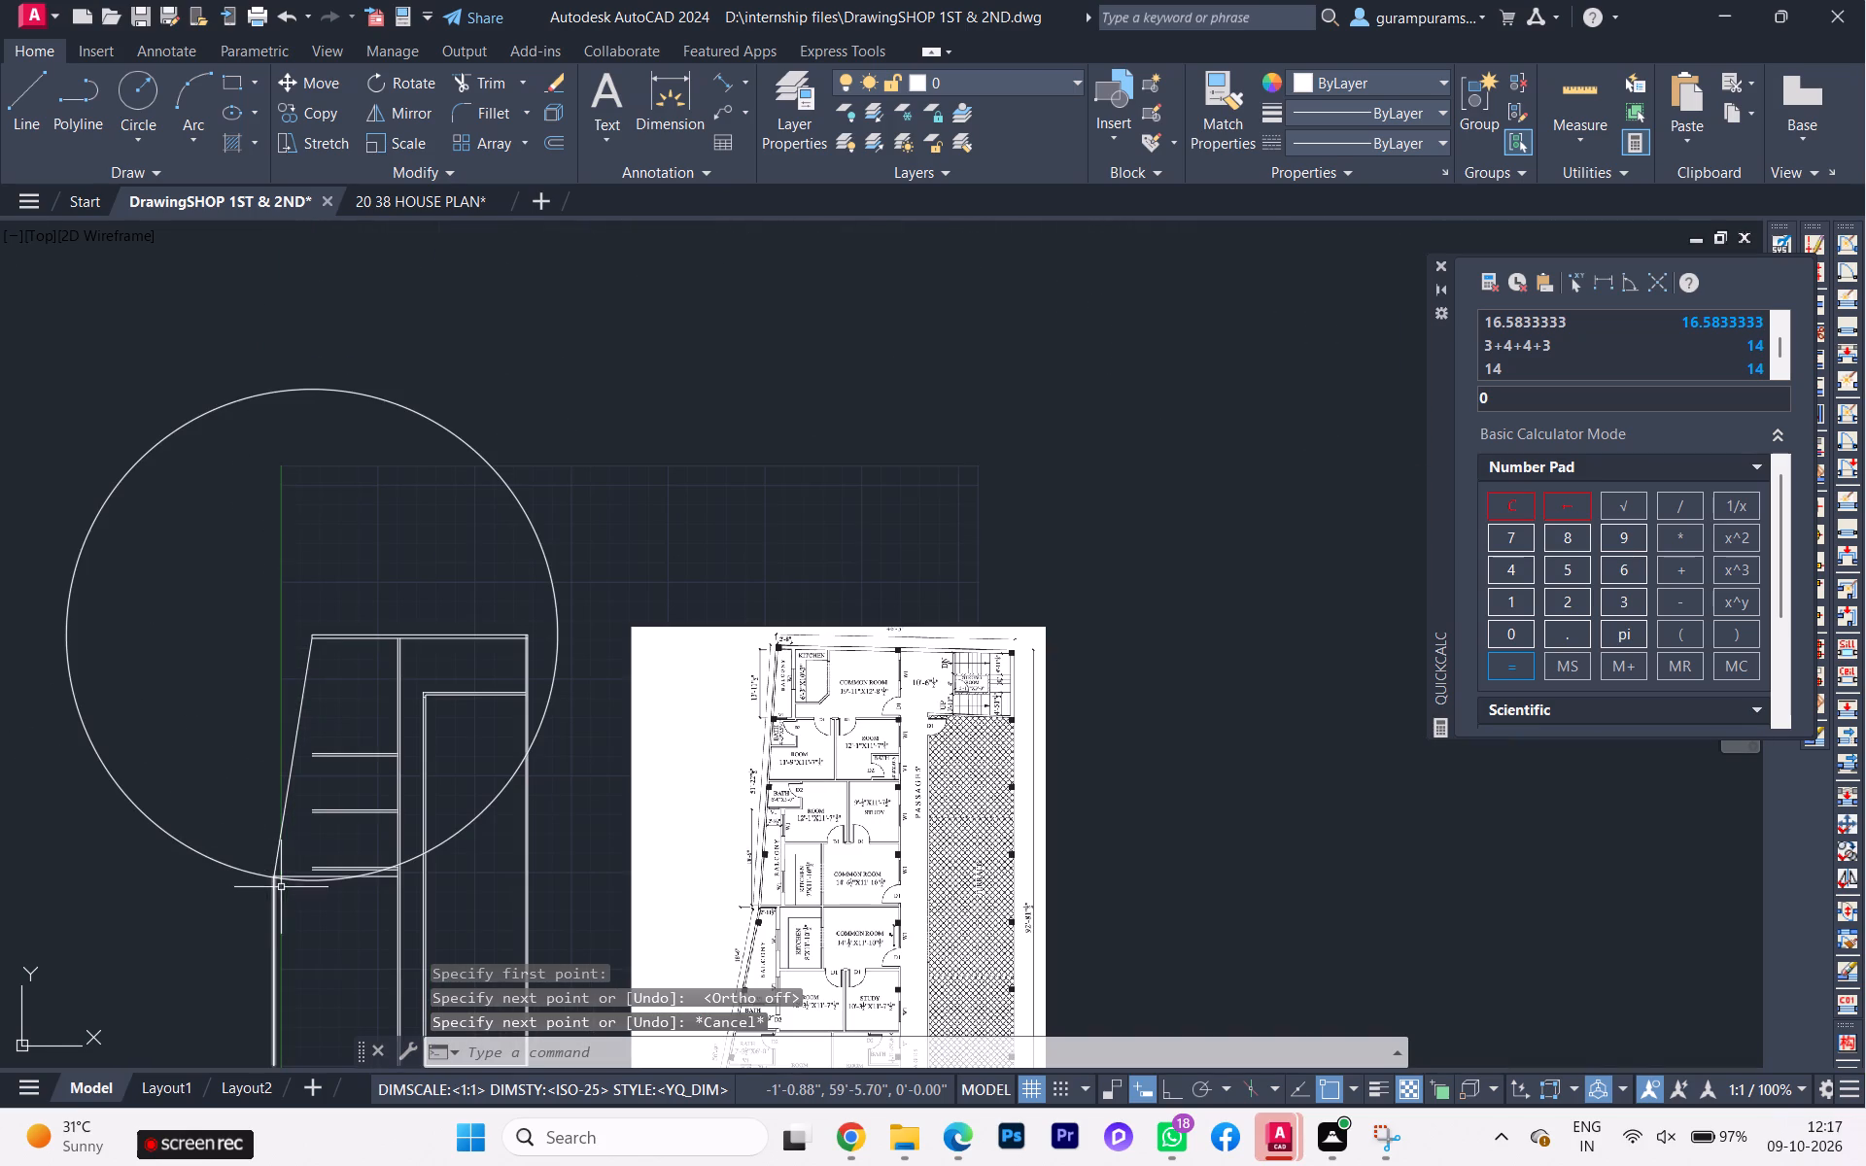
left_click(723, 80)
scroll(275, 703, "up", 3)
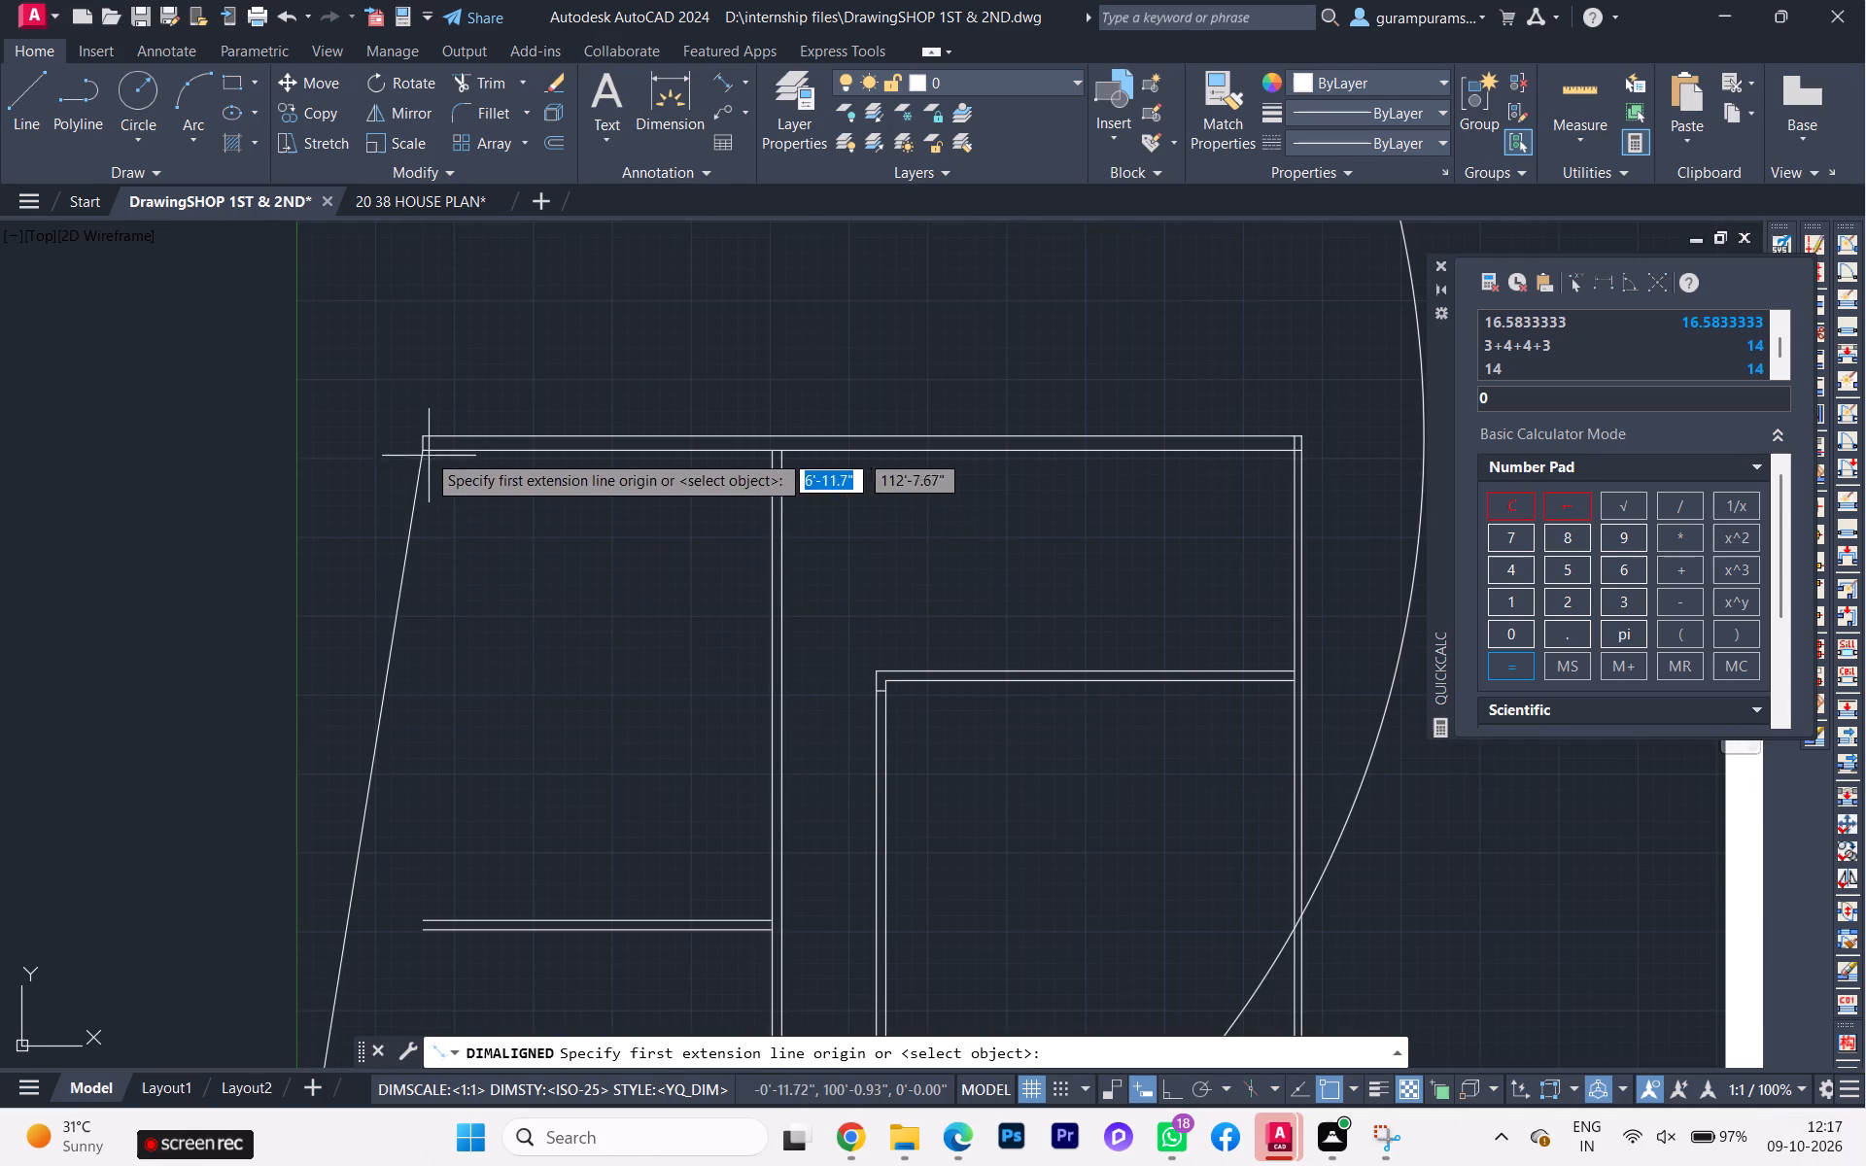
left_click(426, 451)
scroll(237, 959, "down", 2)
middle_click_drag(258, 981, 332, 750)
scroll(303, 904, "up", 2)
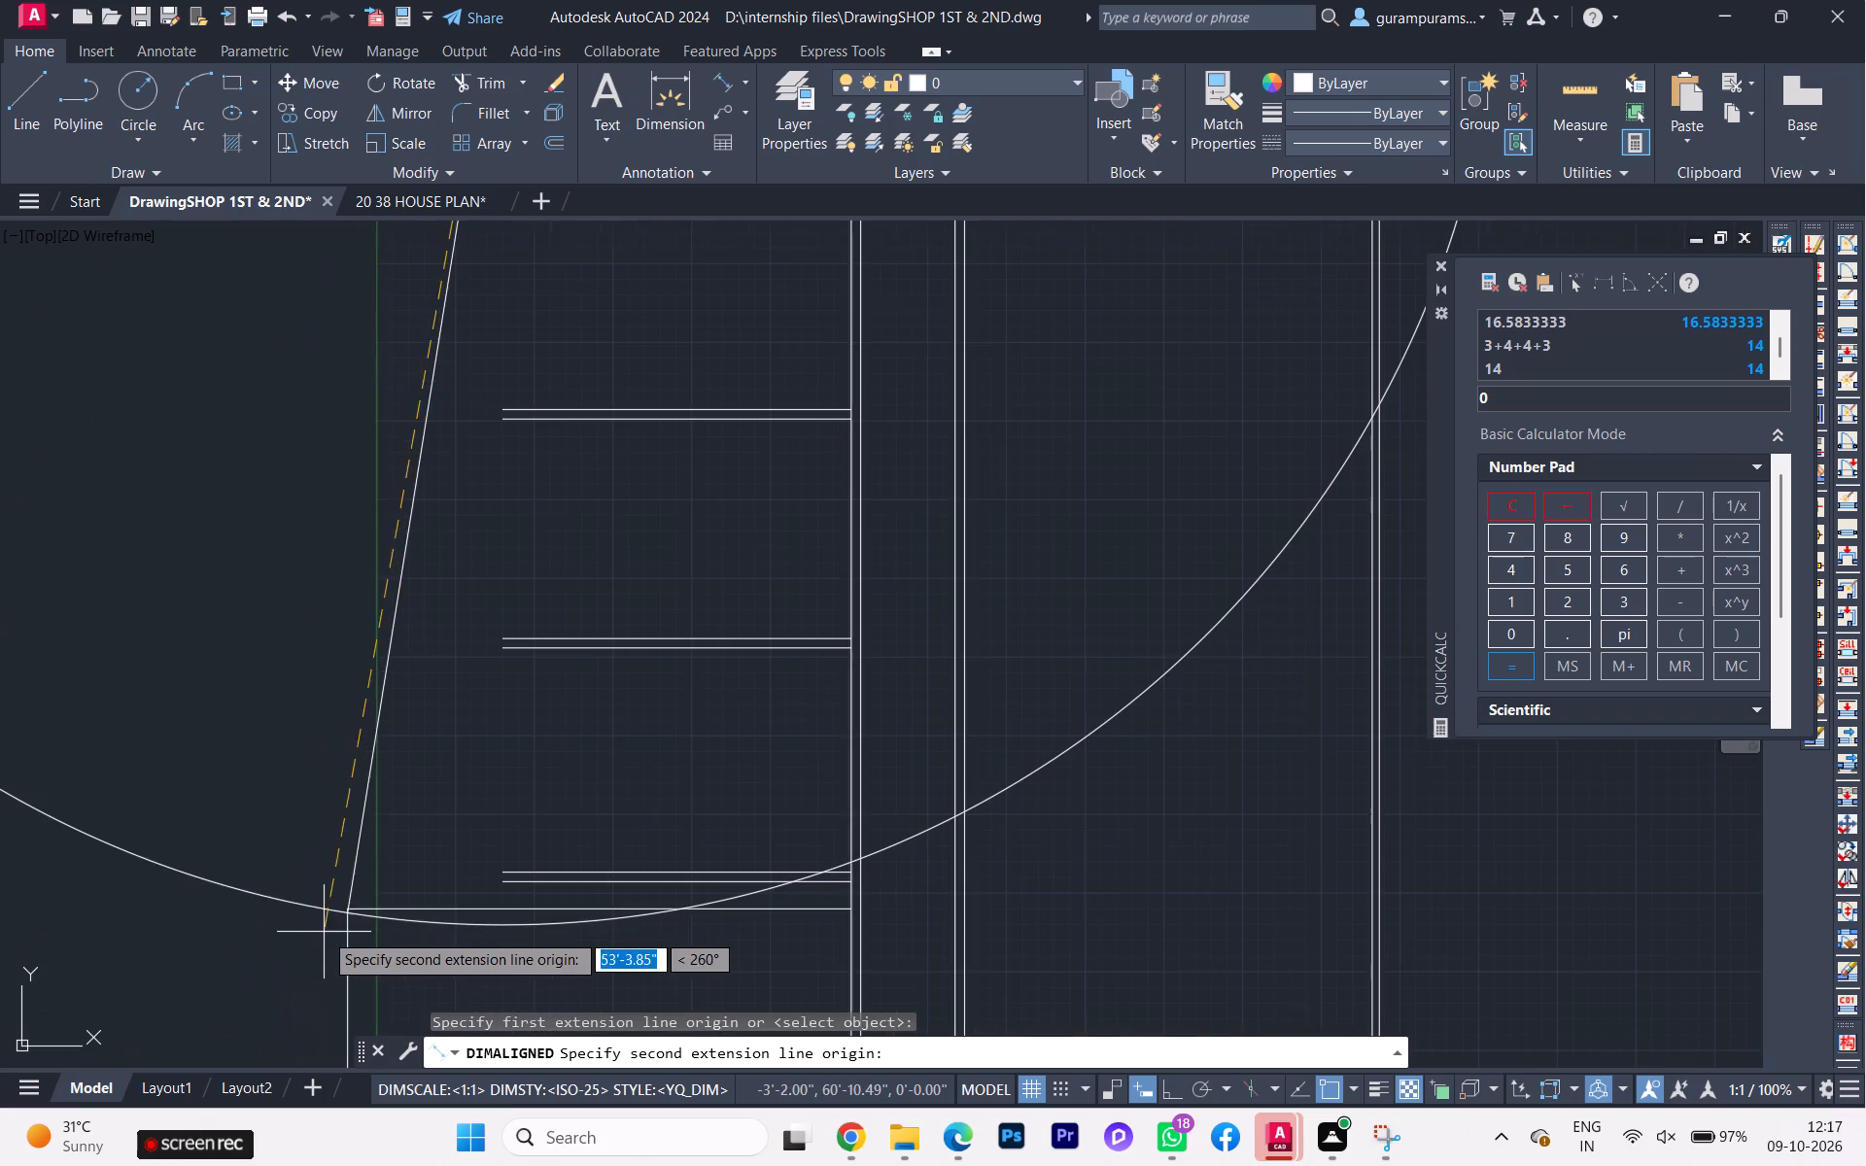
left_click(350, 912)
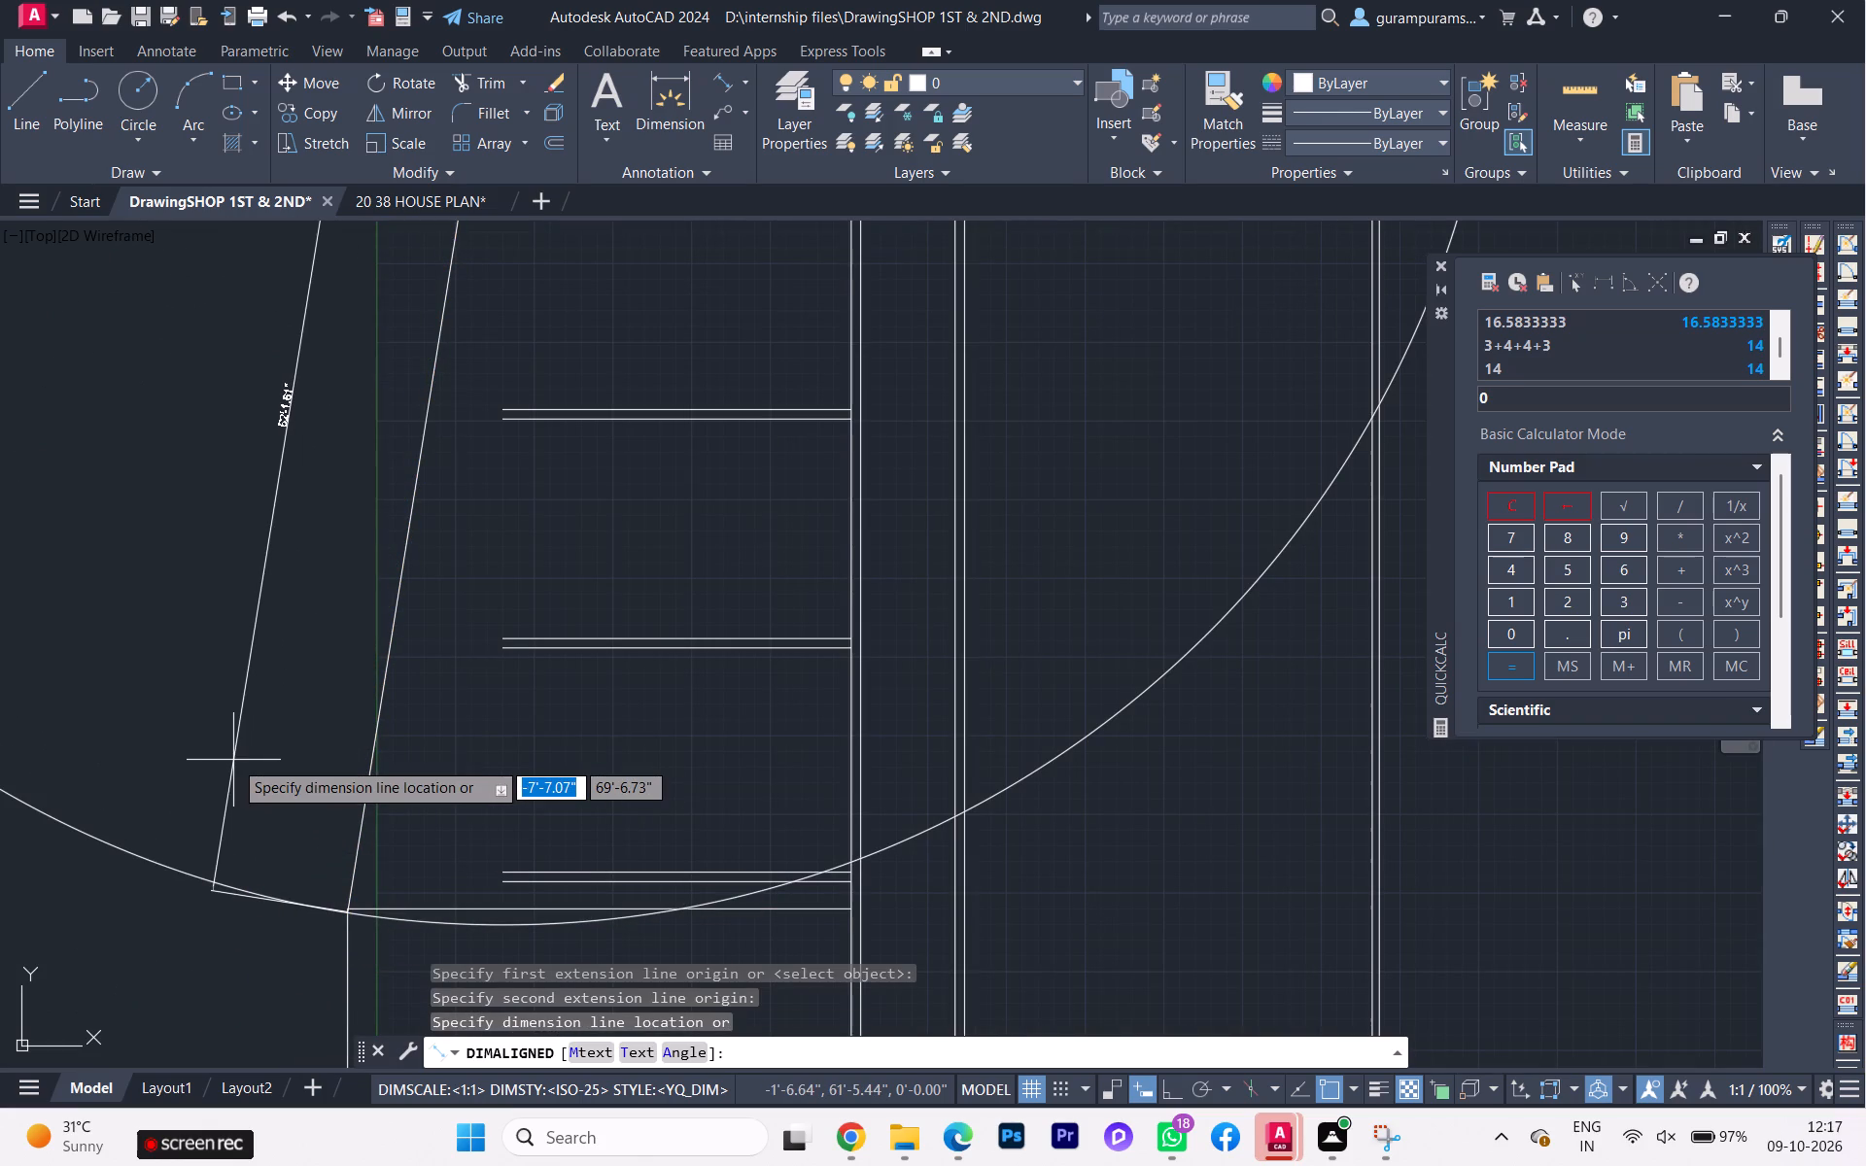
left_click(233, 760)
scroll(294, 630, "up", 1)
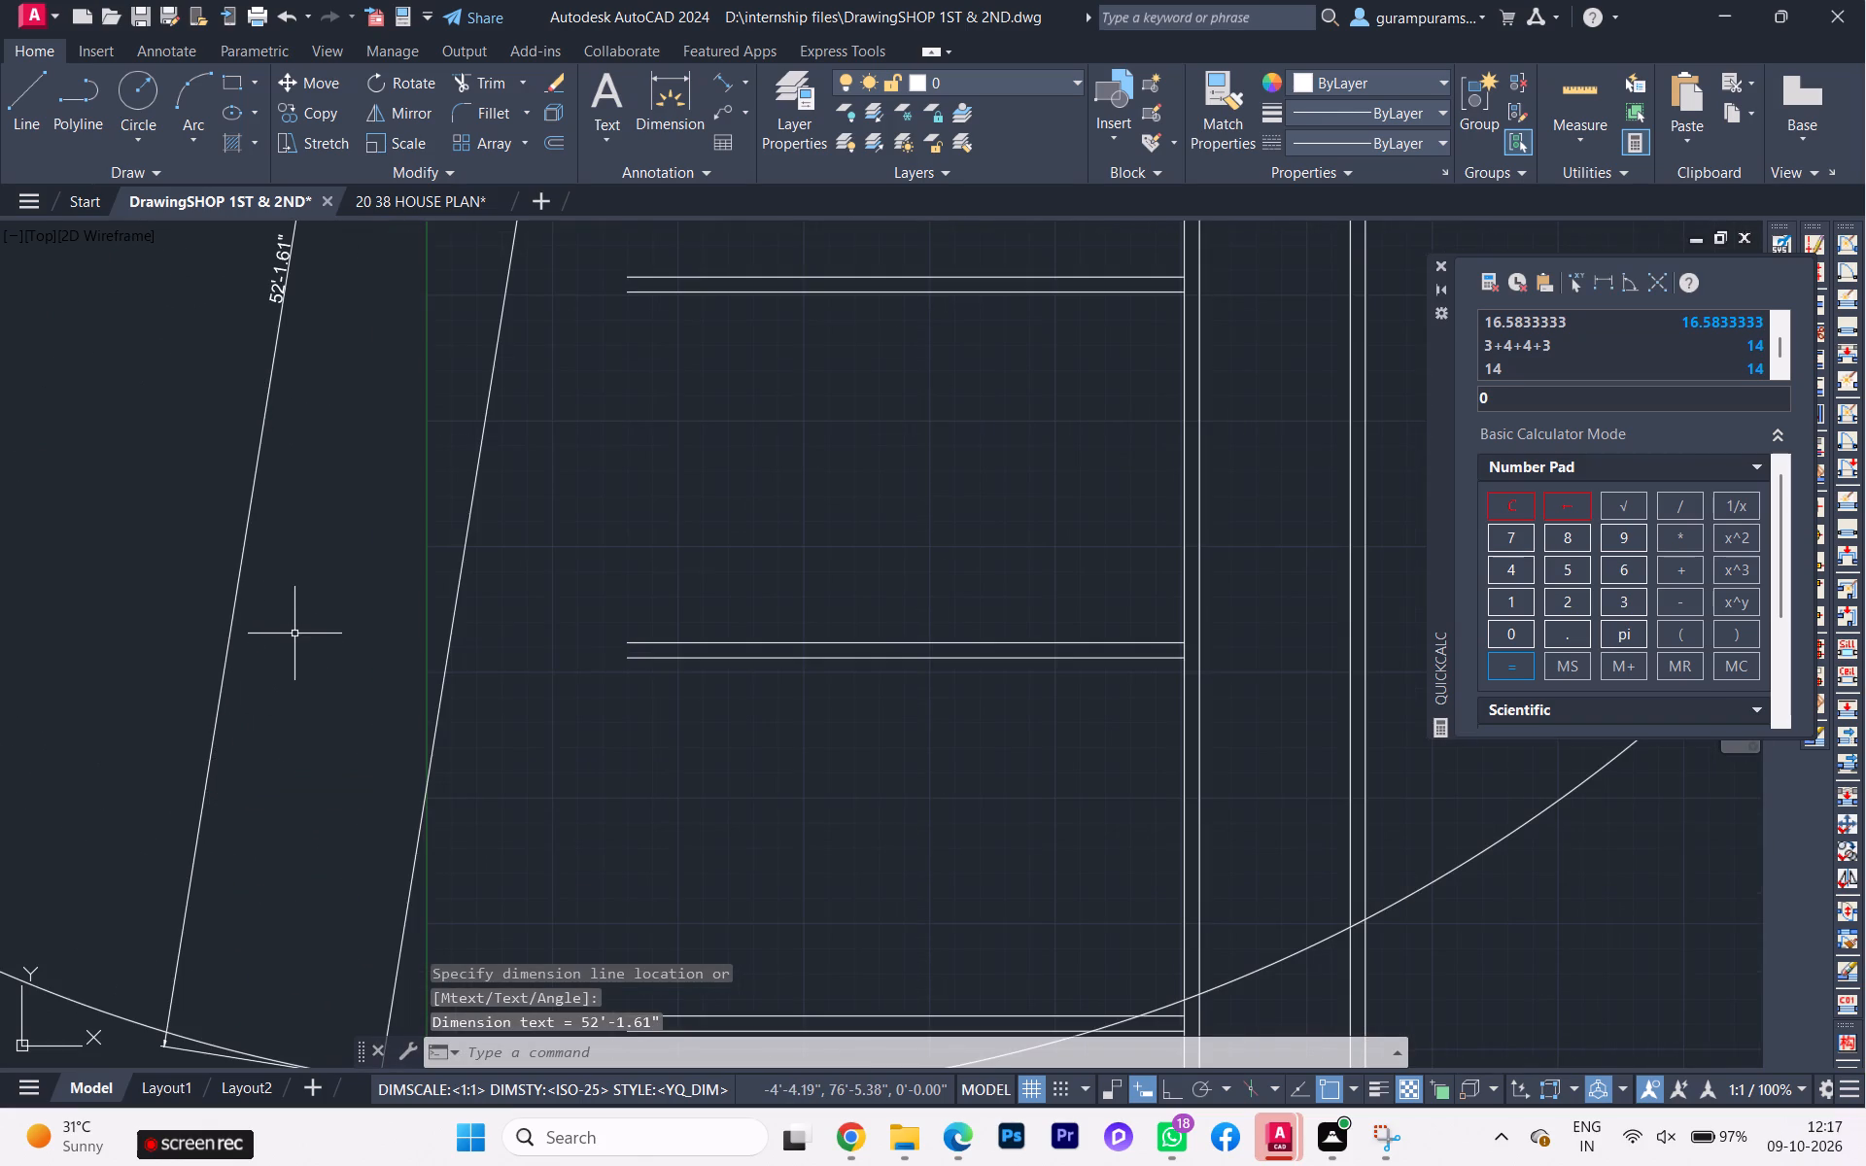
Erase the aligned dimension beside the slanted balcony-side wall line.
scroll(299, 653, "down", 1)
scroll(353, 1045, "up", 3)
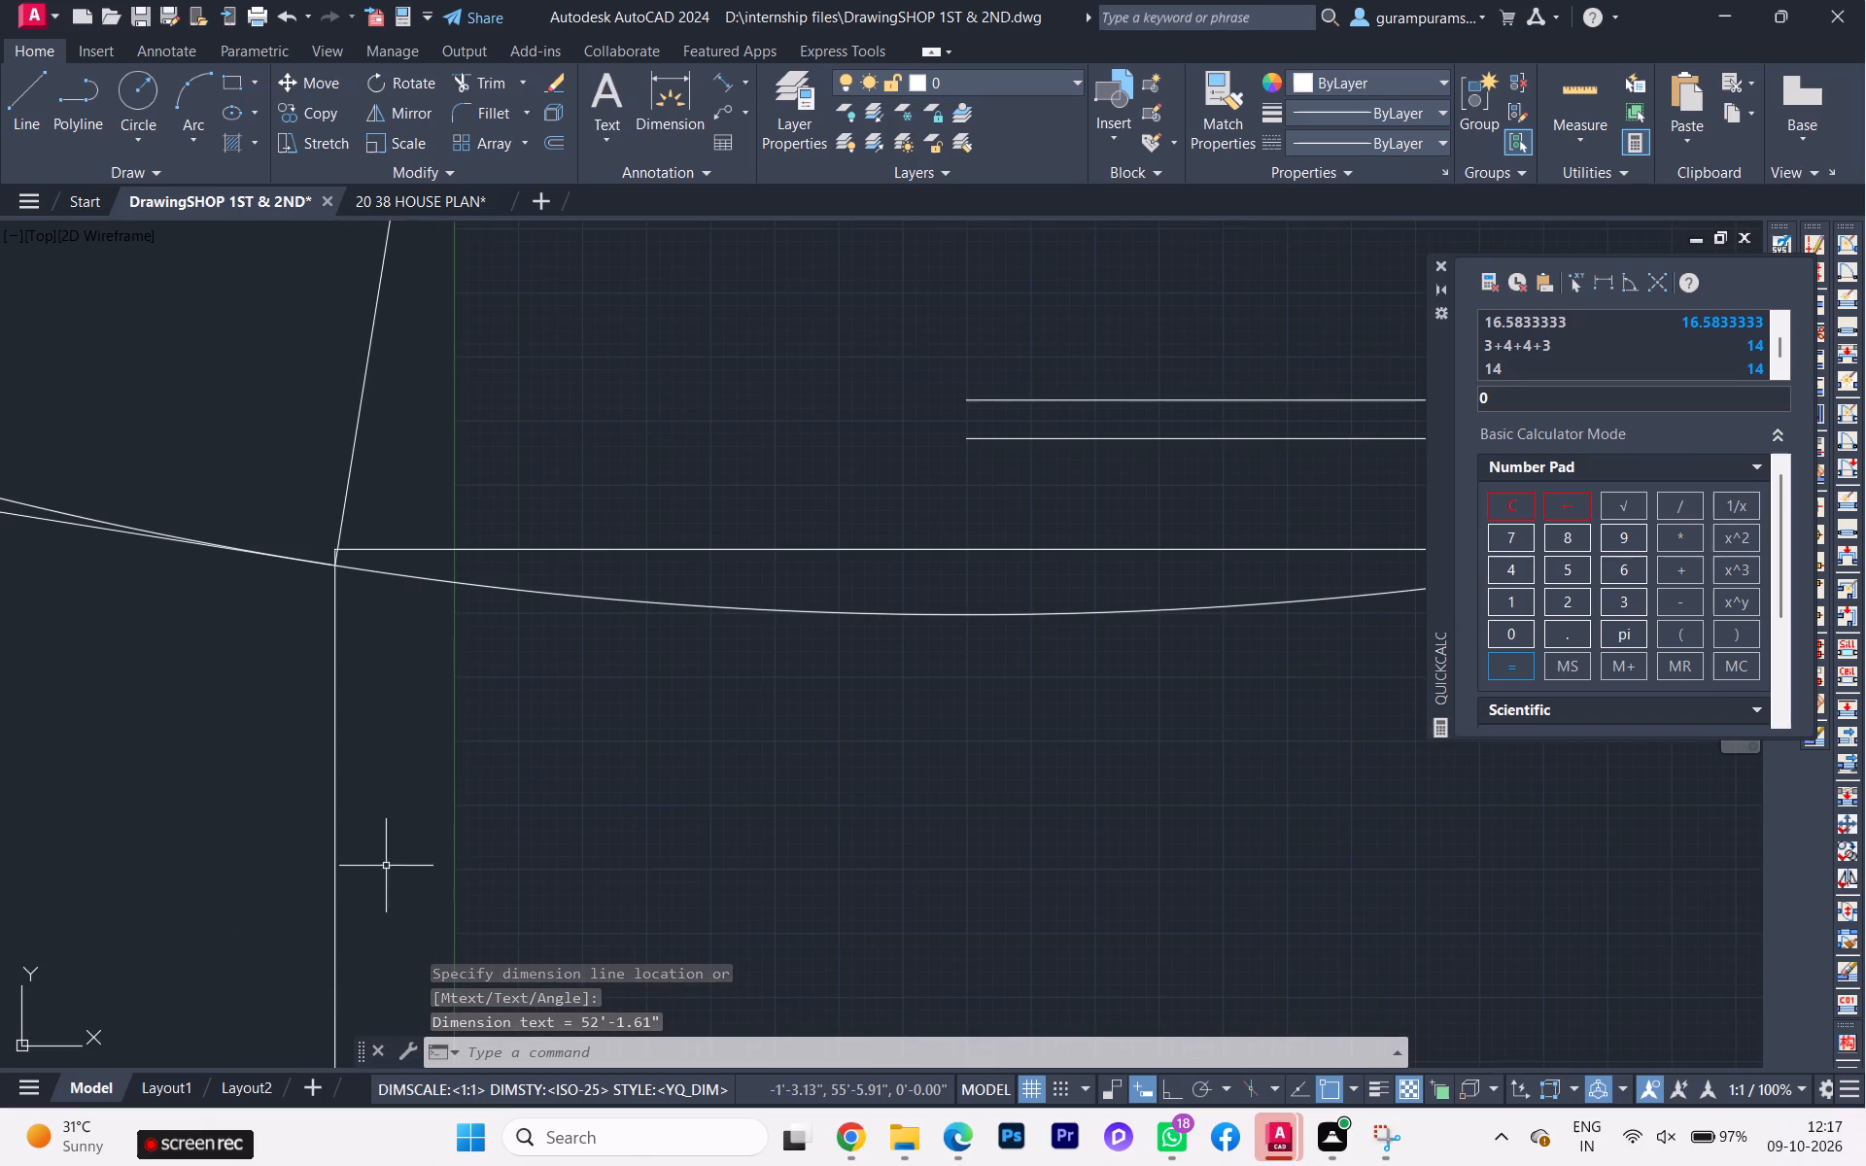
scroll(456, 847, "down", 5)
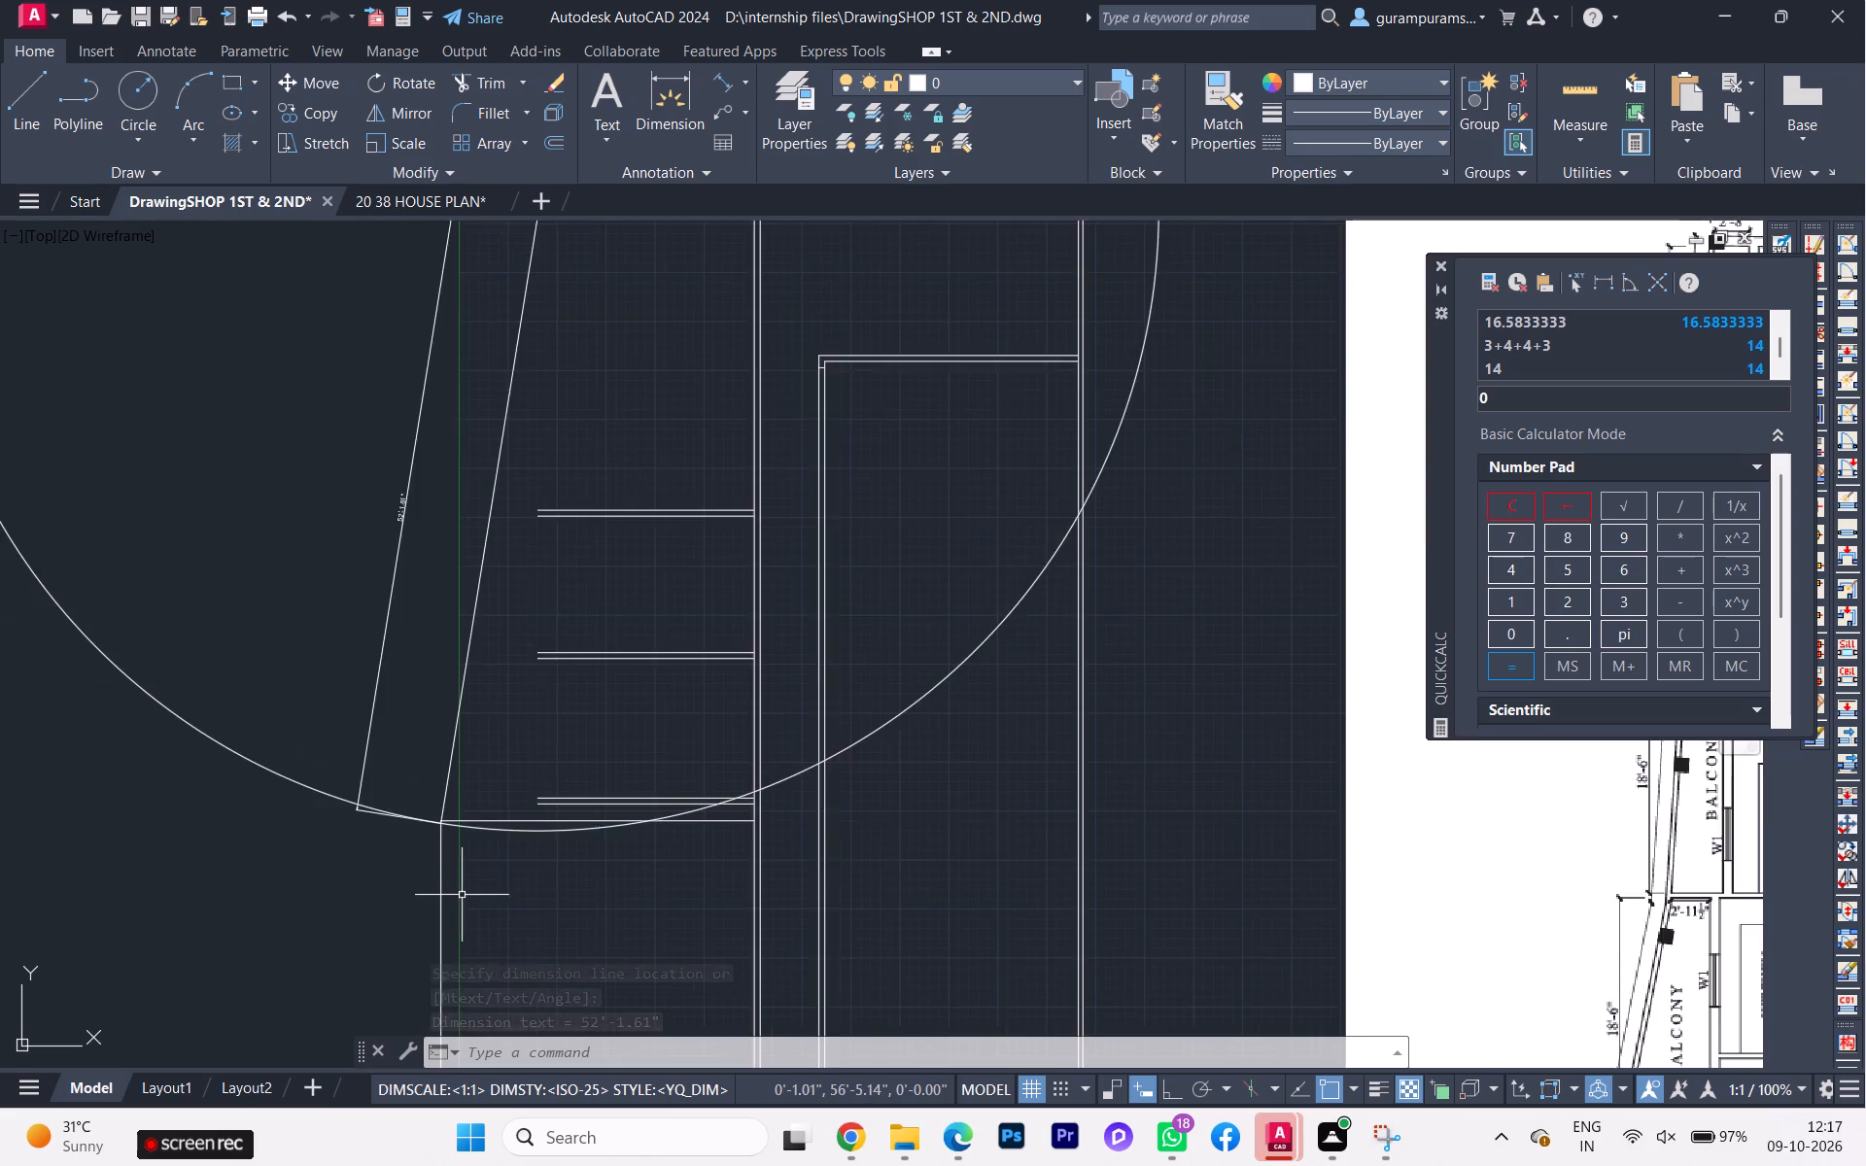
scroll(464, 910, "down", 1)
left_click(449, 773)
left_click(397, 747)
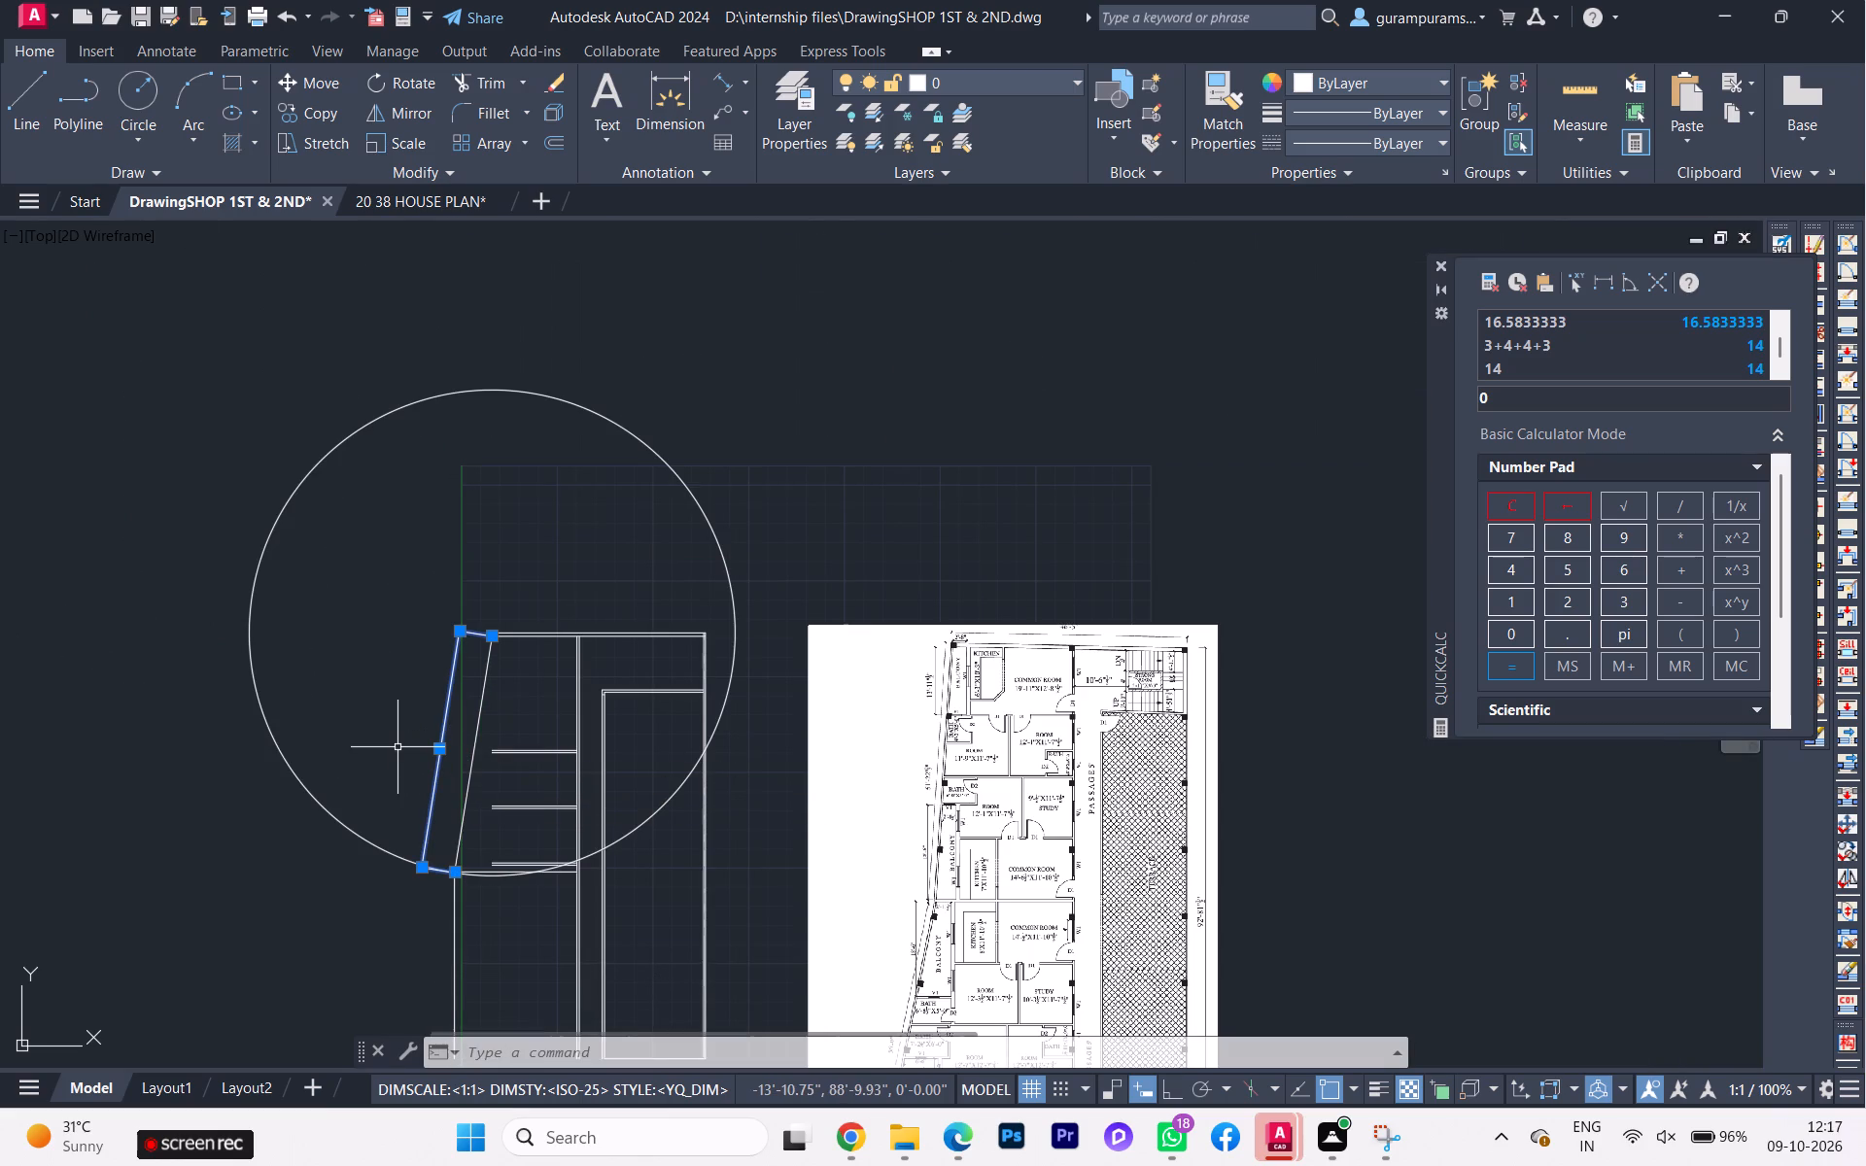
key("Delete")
Erase the construction circle centred on the top wall's balcony-side corner.
left_click(348, 792)
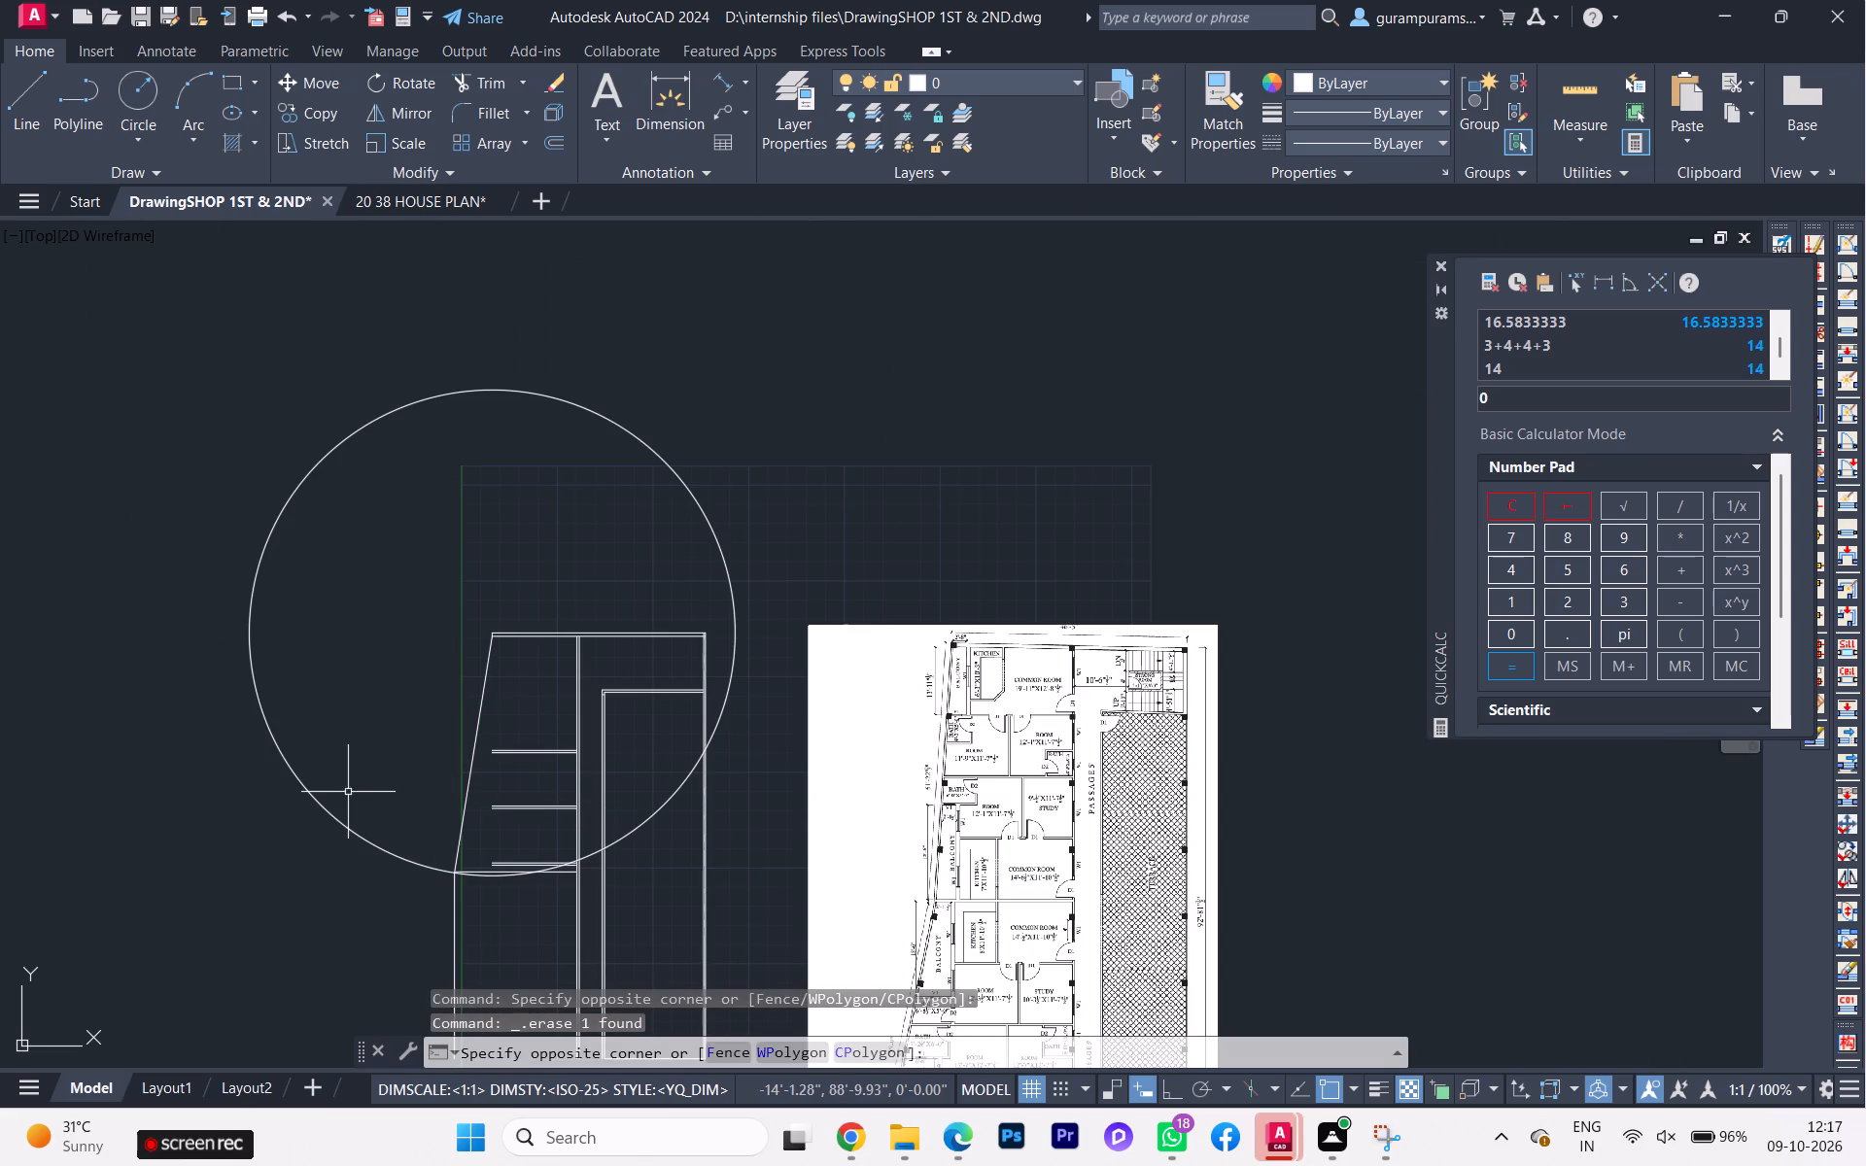
left_click(306, 797)
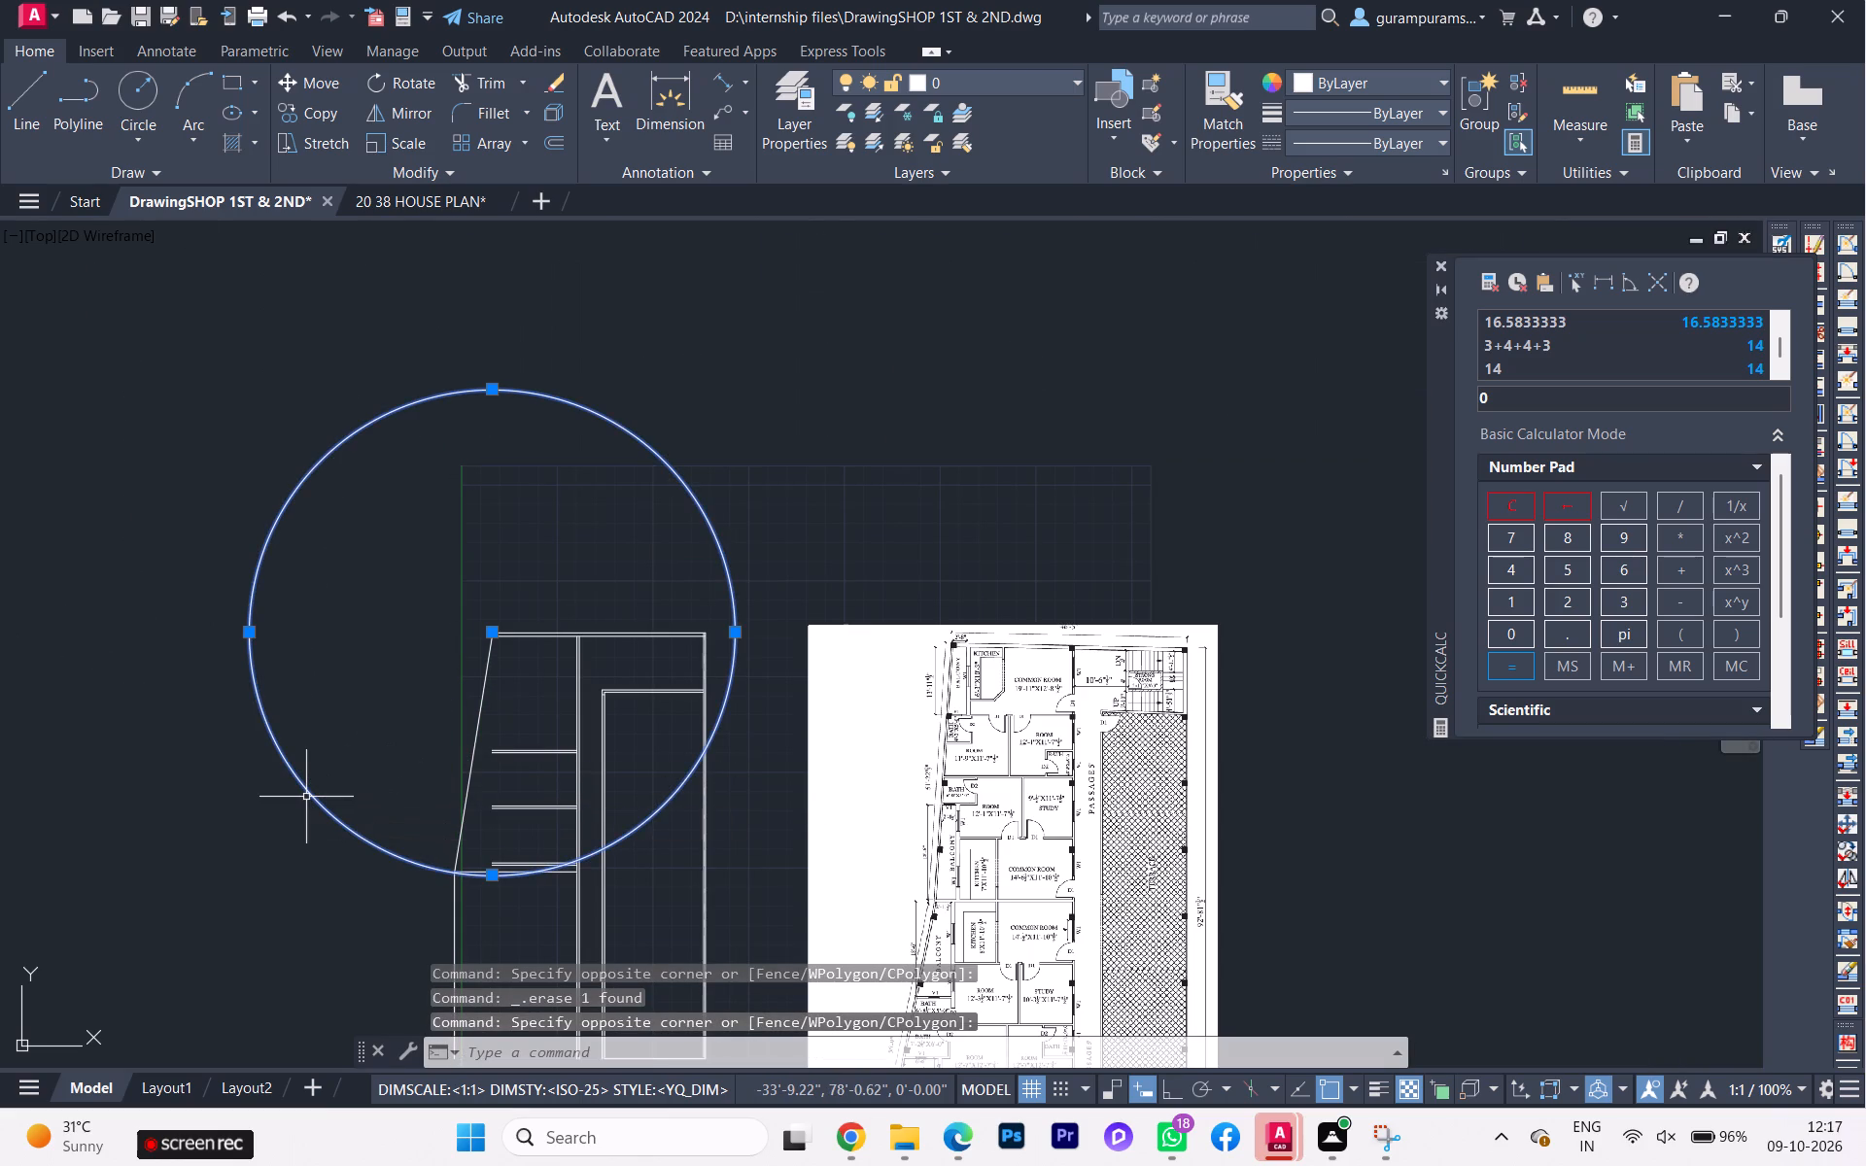
key("Delete")
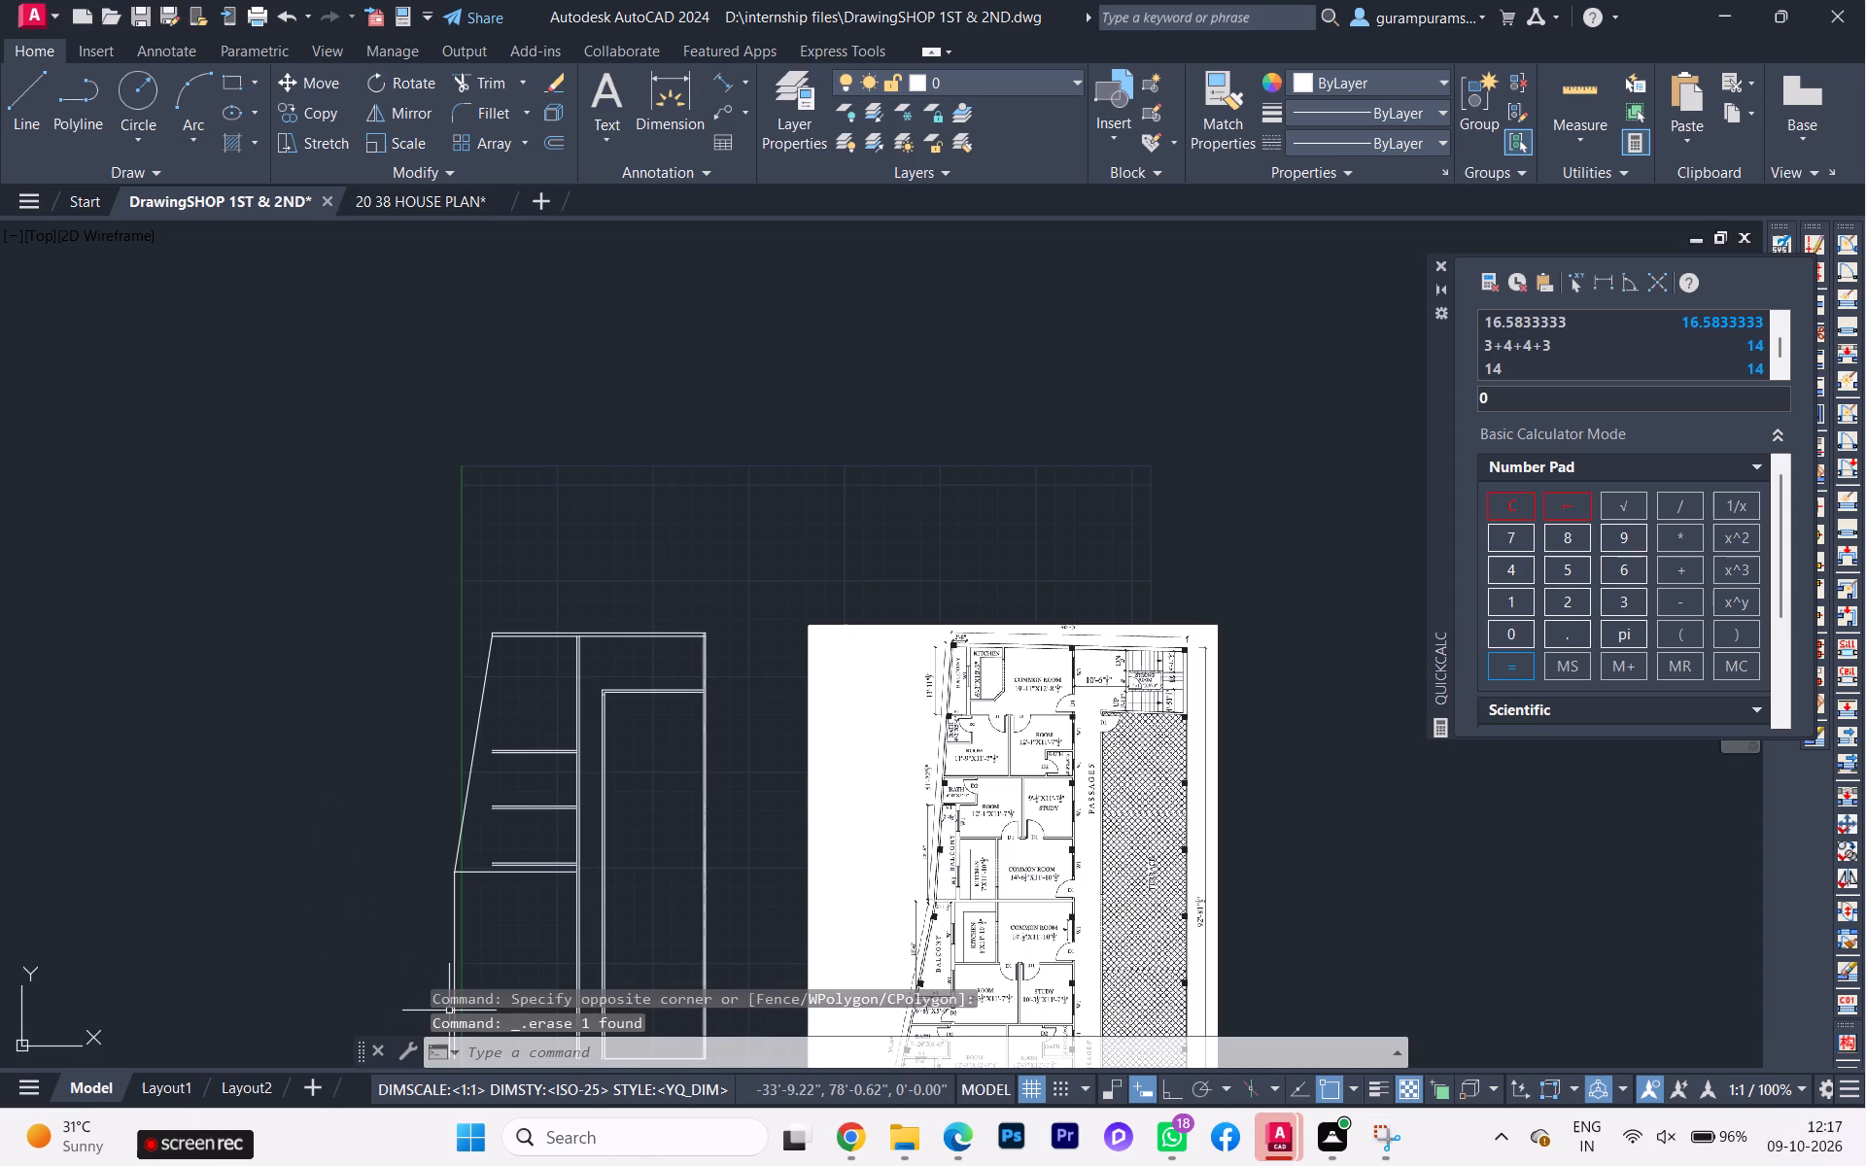
Compare the redrawn slanted outer wall and room walls with the balcony side of the reference plan.
scroll(536, 947, "down", 1)
middle_click_drag(536, 947, 502, 704)
scroll(574, 754, "up", 1)
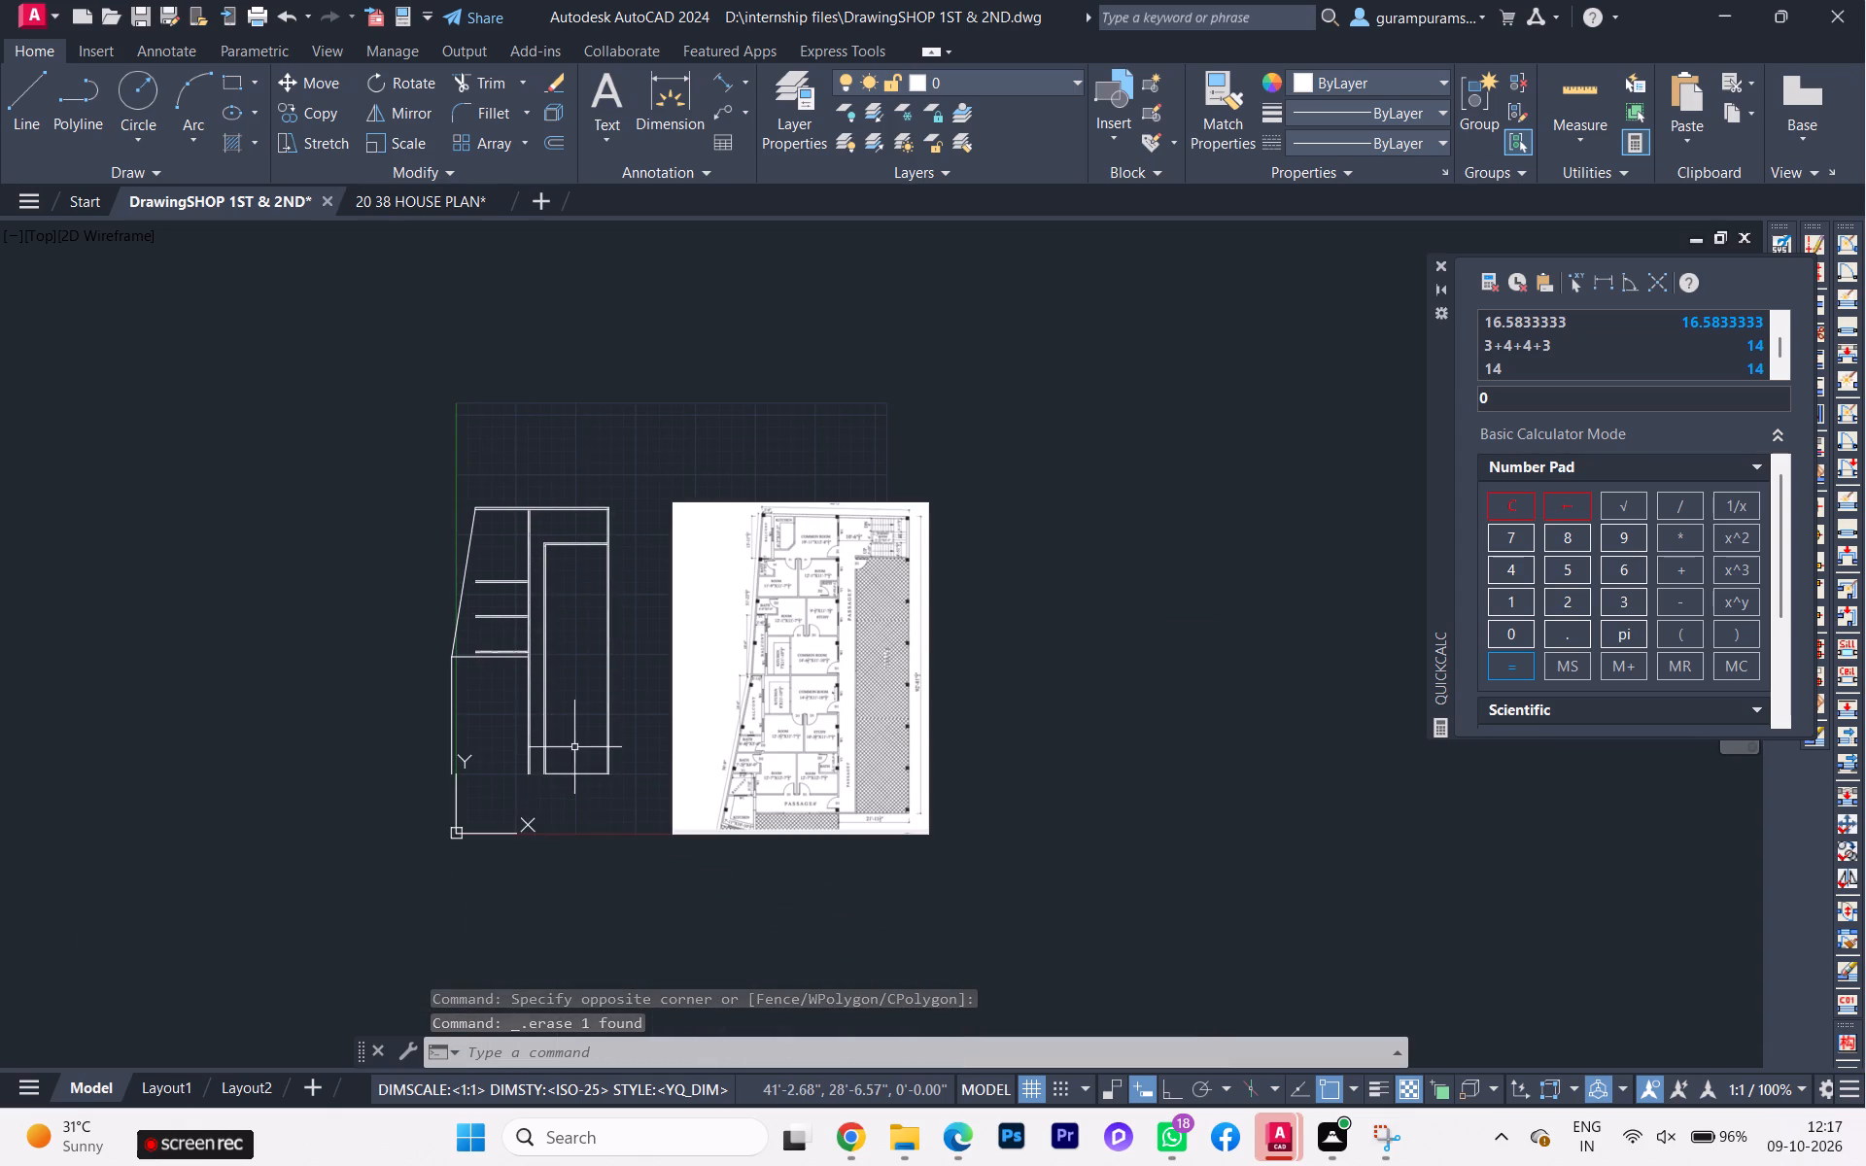
scroll(574, 758, "up", 2)
scroll(546, 747, "down", 1)
scroll(433, 758, "down", 1)
middle_click_drag(433, 757, 388, 901)
scroll(509, 559, "up", 1)
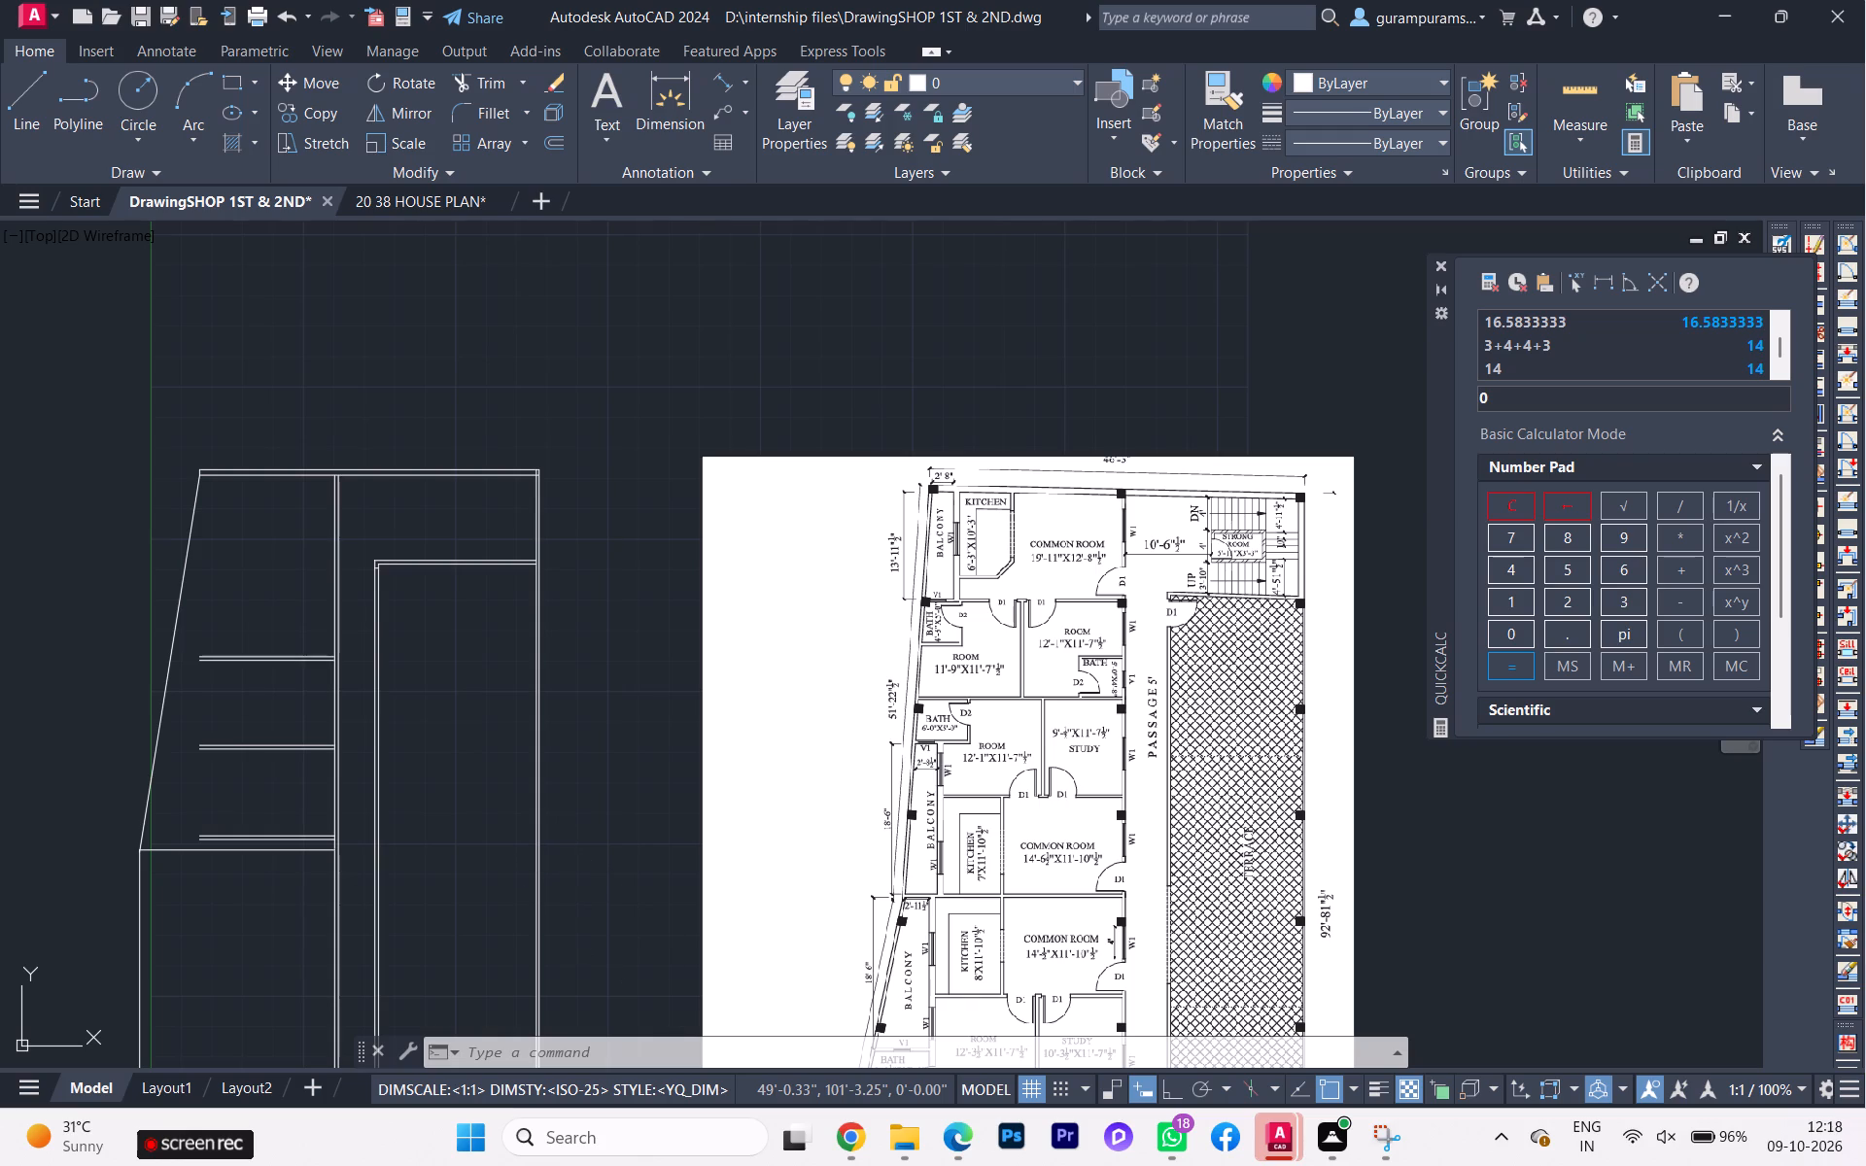
scroll(805, 926, "down", 3)
middle_click(798, 966)
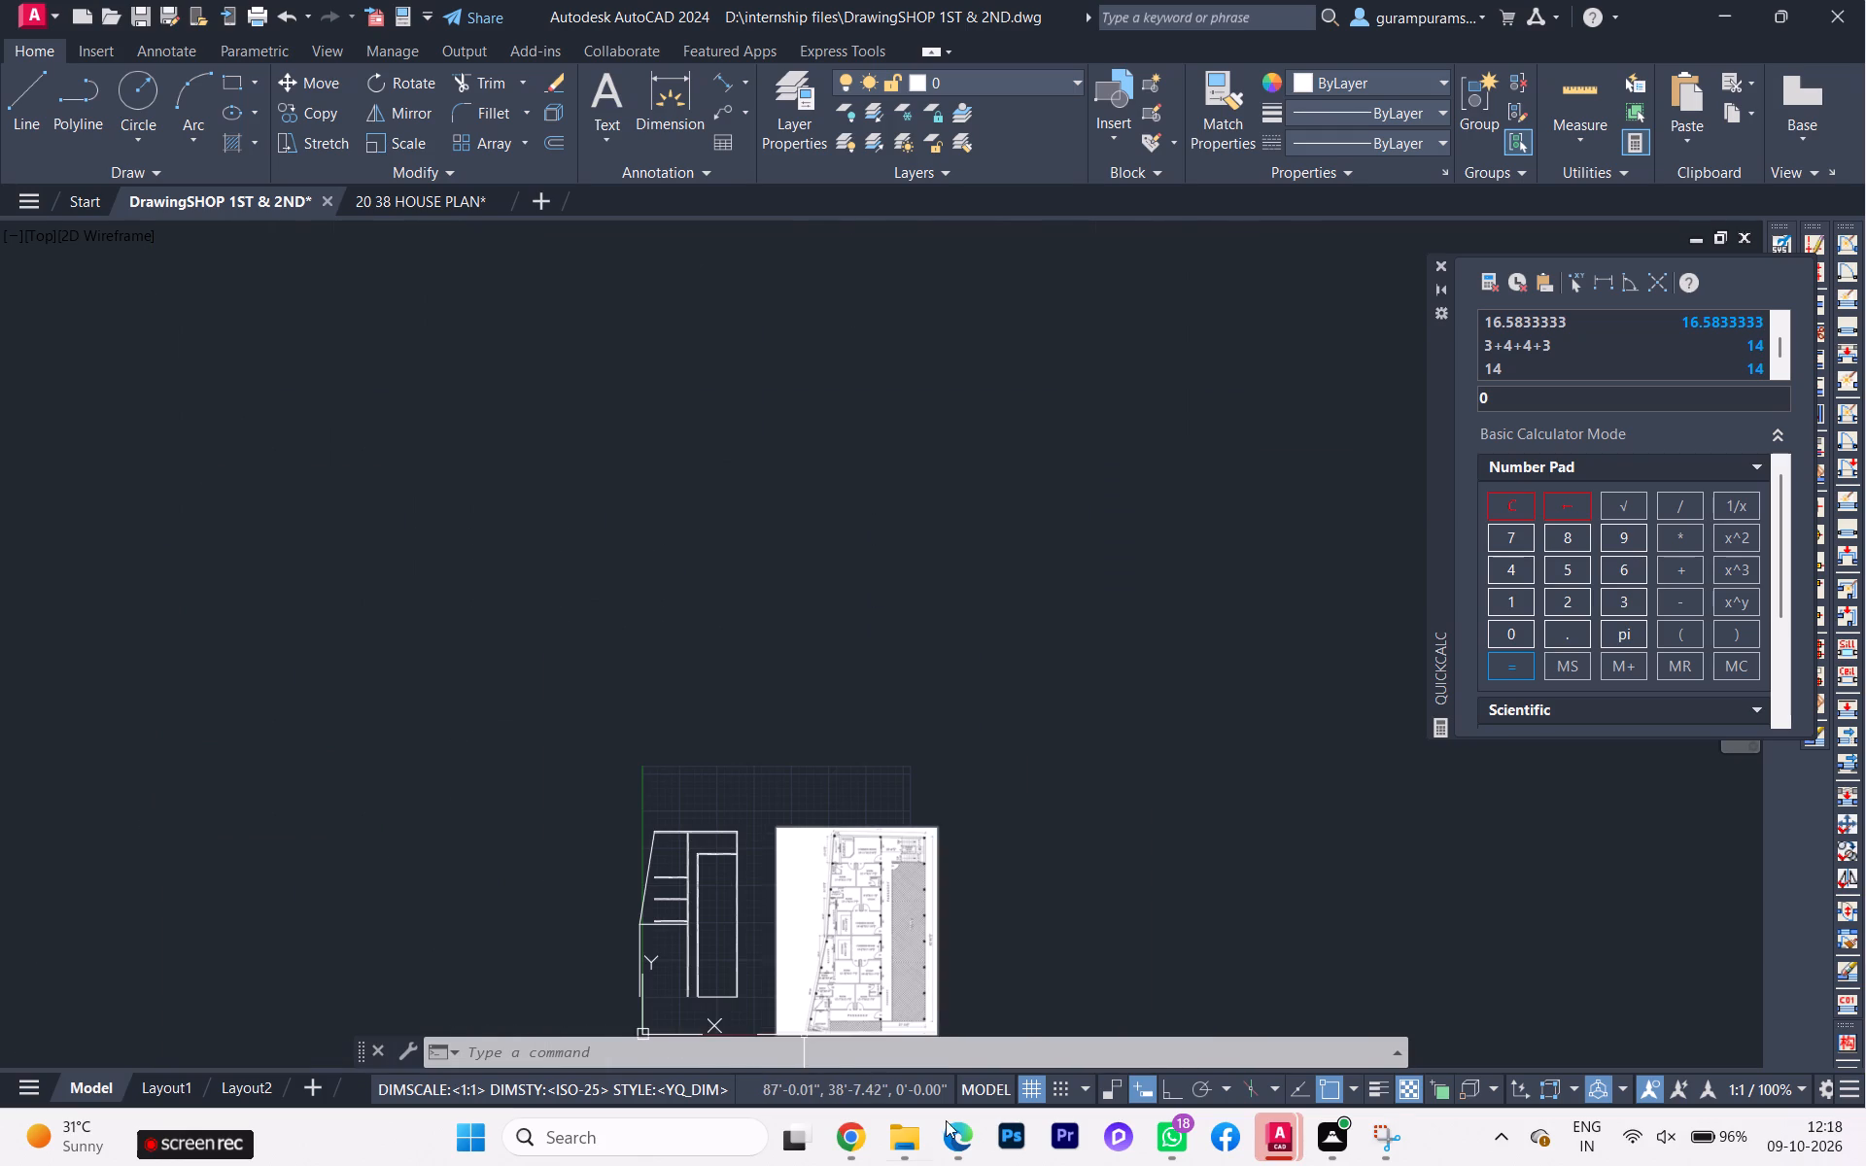
Switch to Microsoft Edge and examine the lower balconies, kitchen and terrace of the 1st and 2nd floor plan in the workbook PDF.
left_click(954, 1123)
scroll(850, 937, "down", 6)
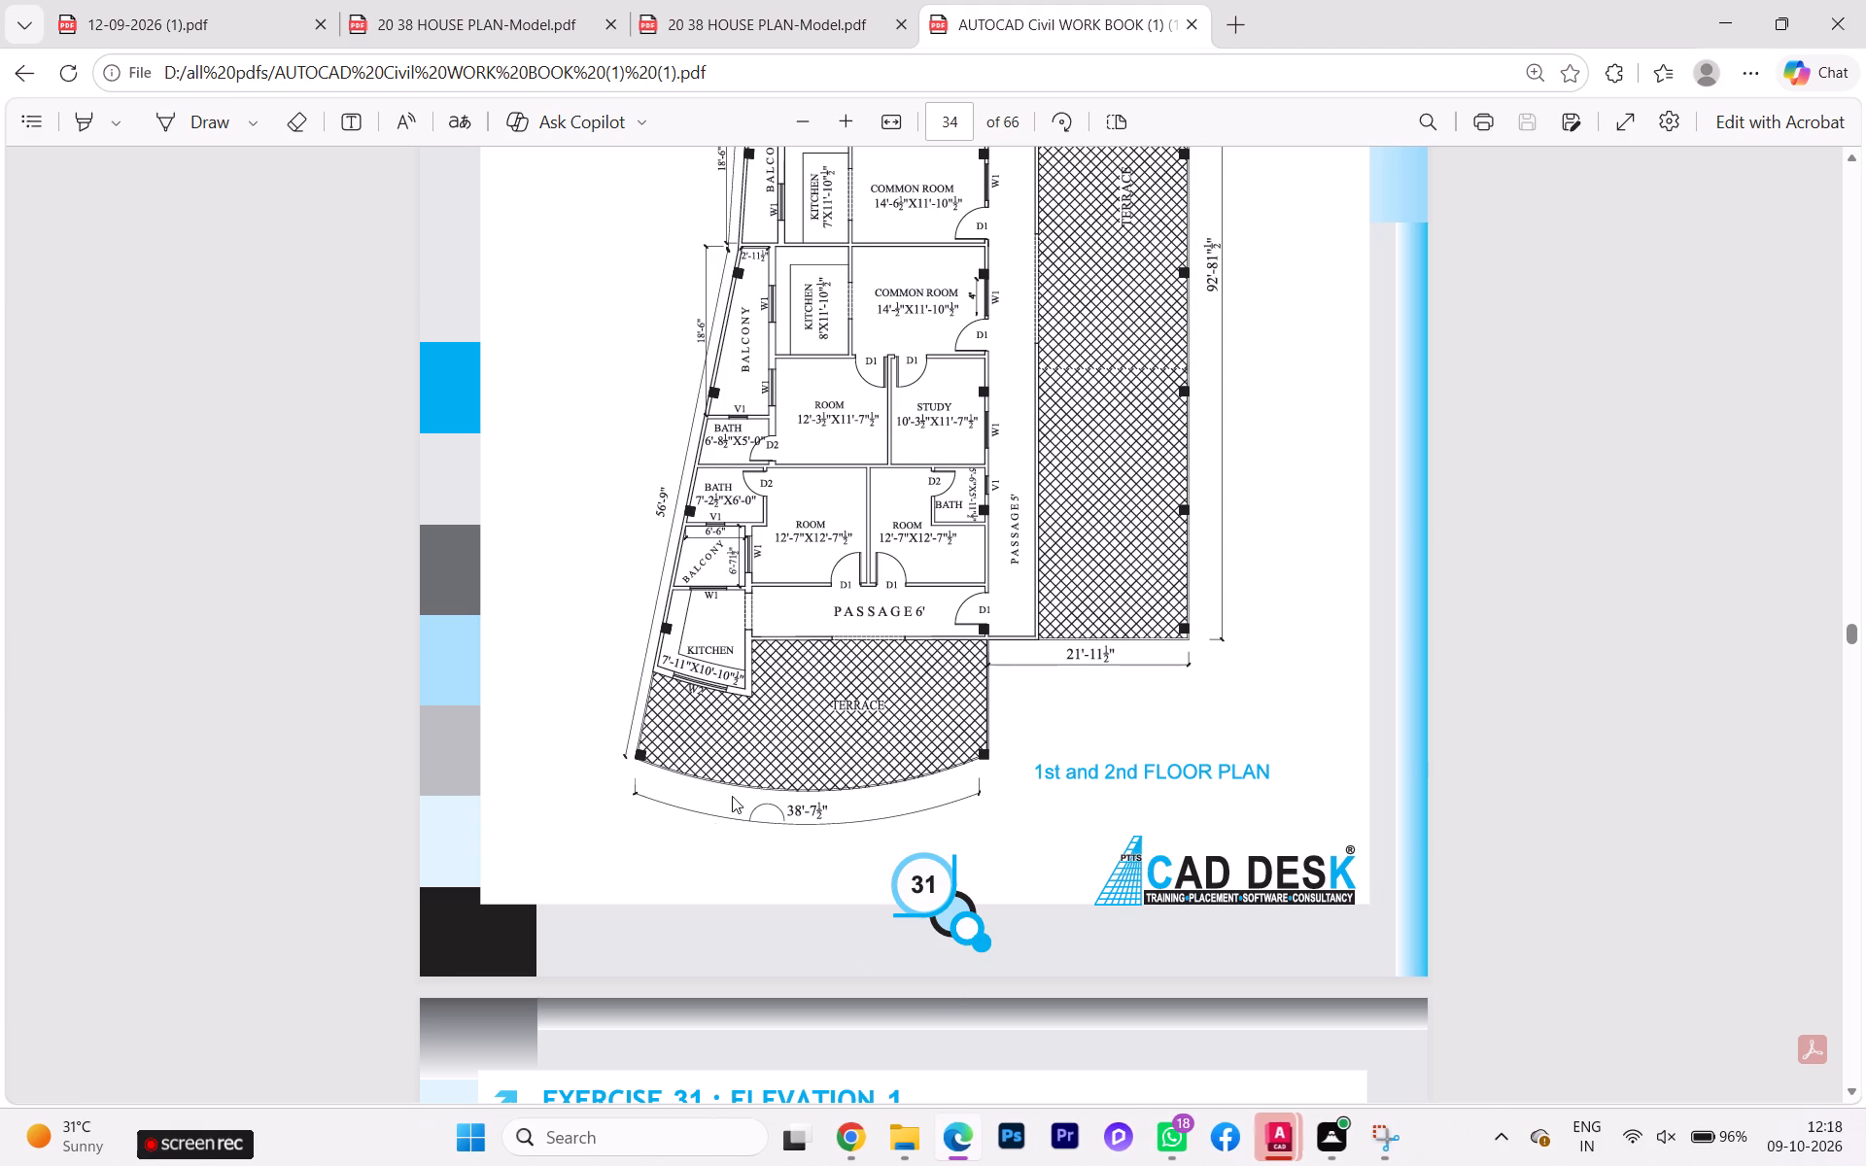
scroll(763, 781, "up", 1)
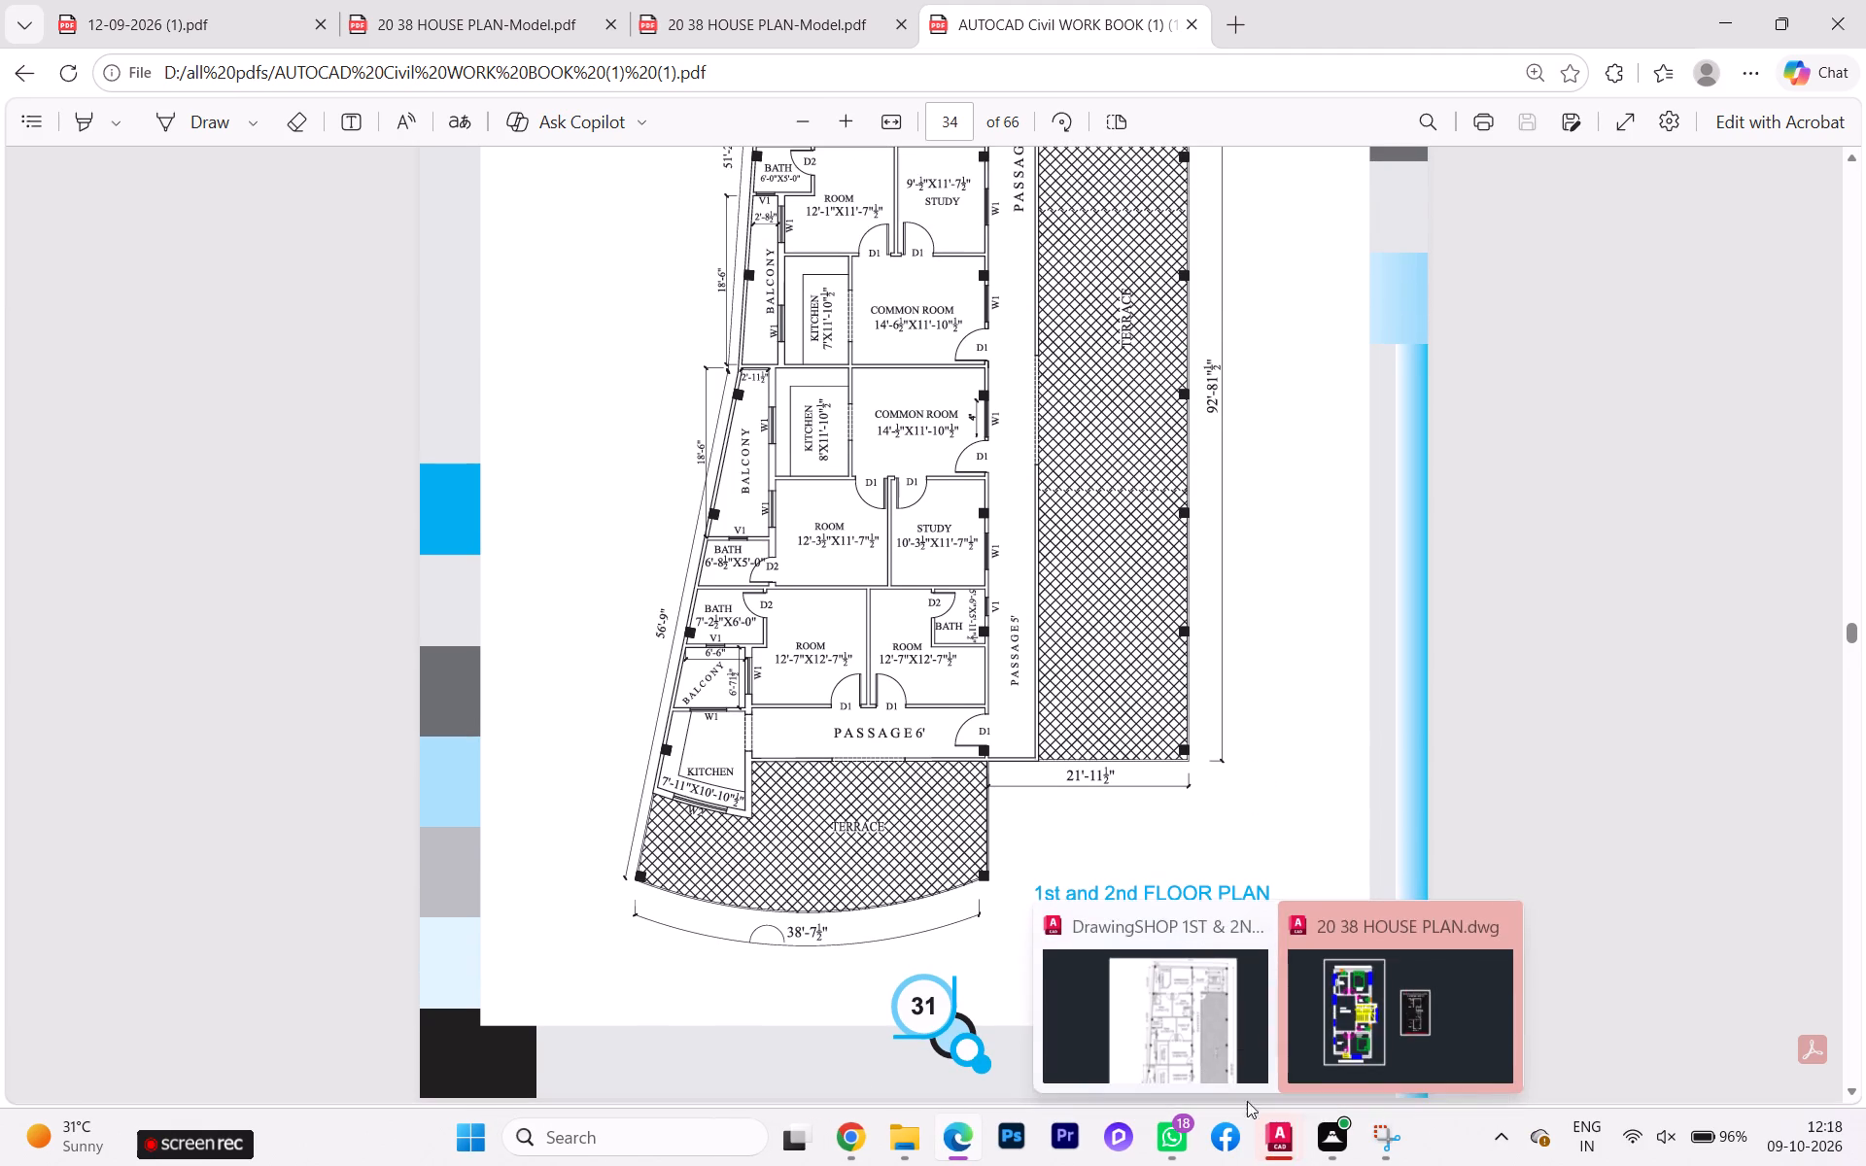
Return to DrawingSHOP 1ST & 2ND in AutoCAD and examine the reference plan's upper rooms and balcony dimensions against the drawn walls.
left_click(1098, 1052)
scroll(714, 915, "up", 1)
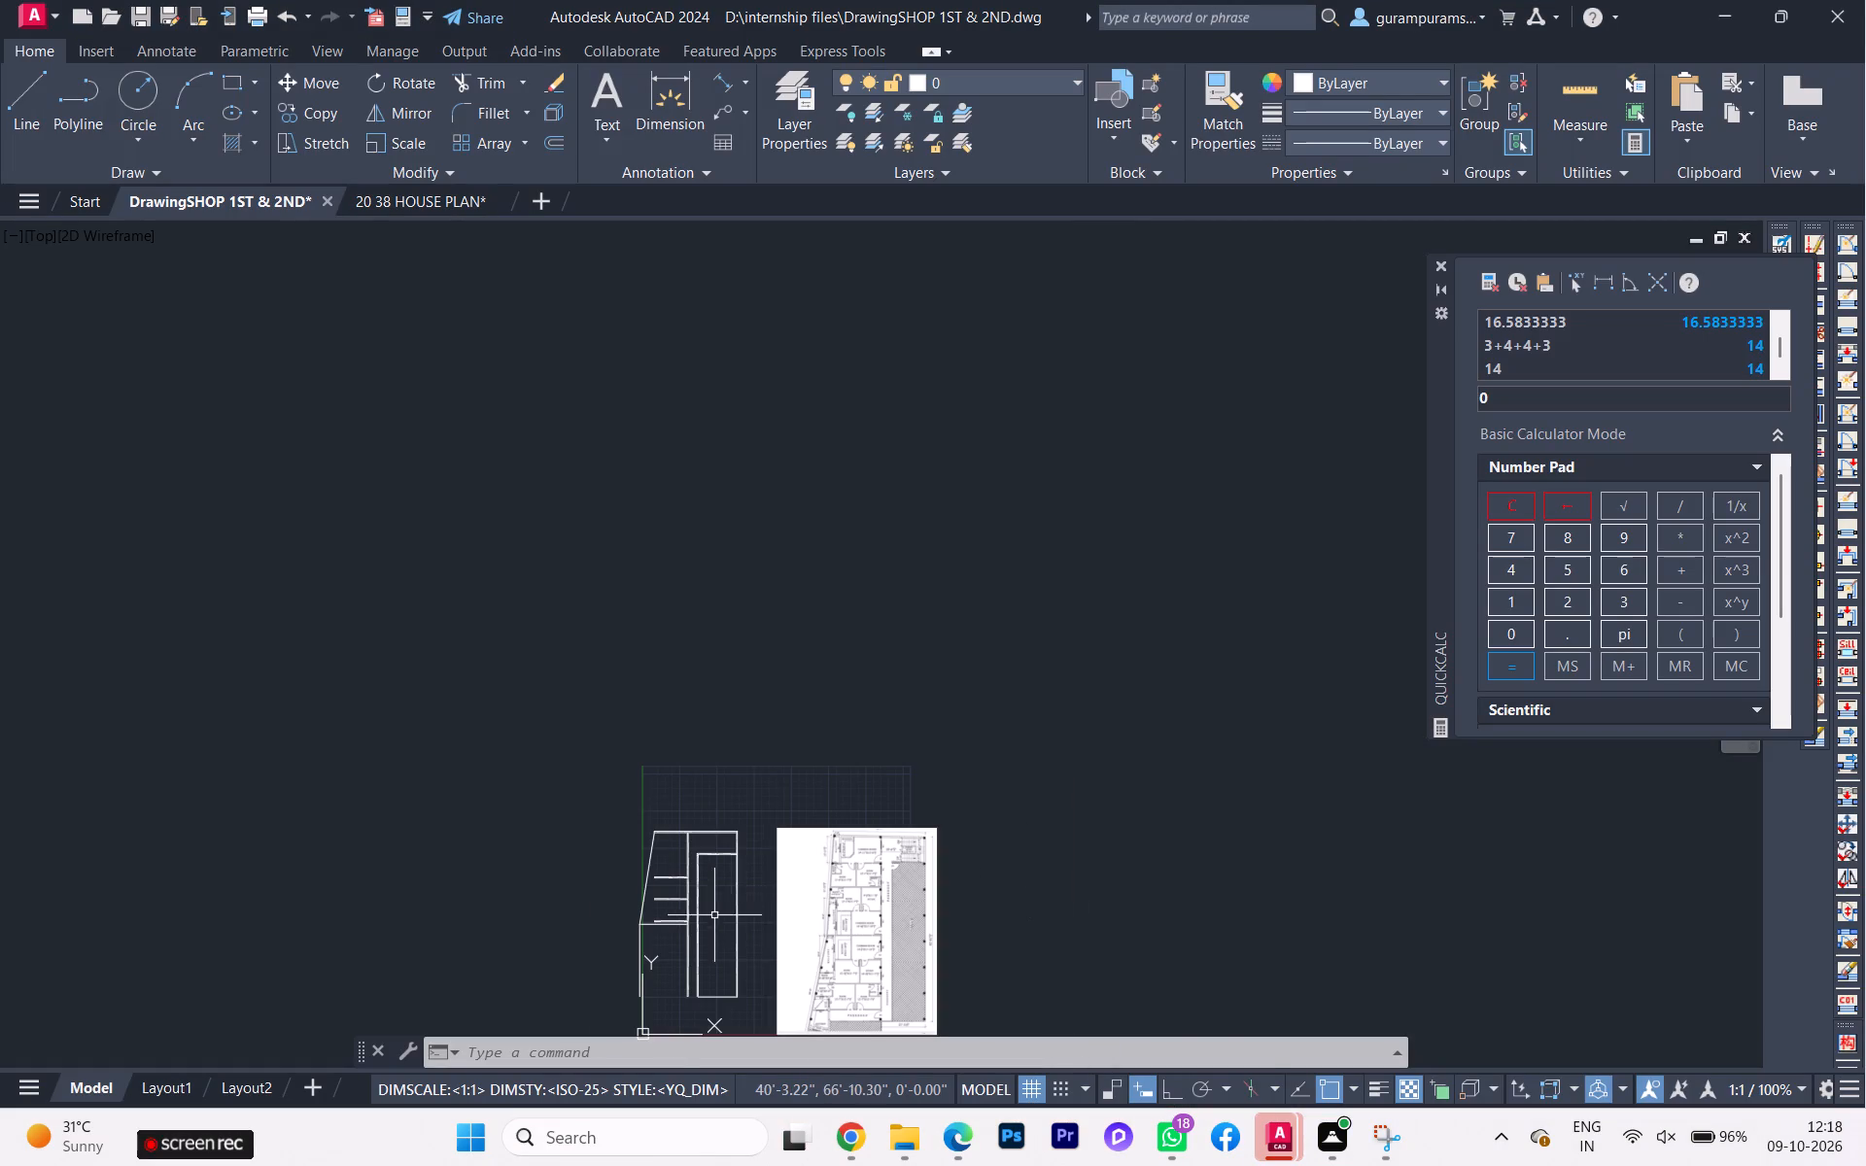
scroll(714, 915, "up", 2)
scroll(761, 939, "down", 2)
middle_click_drag(762, 939, 713, 732)
scroll(652, 619, "up", 2)
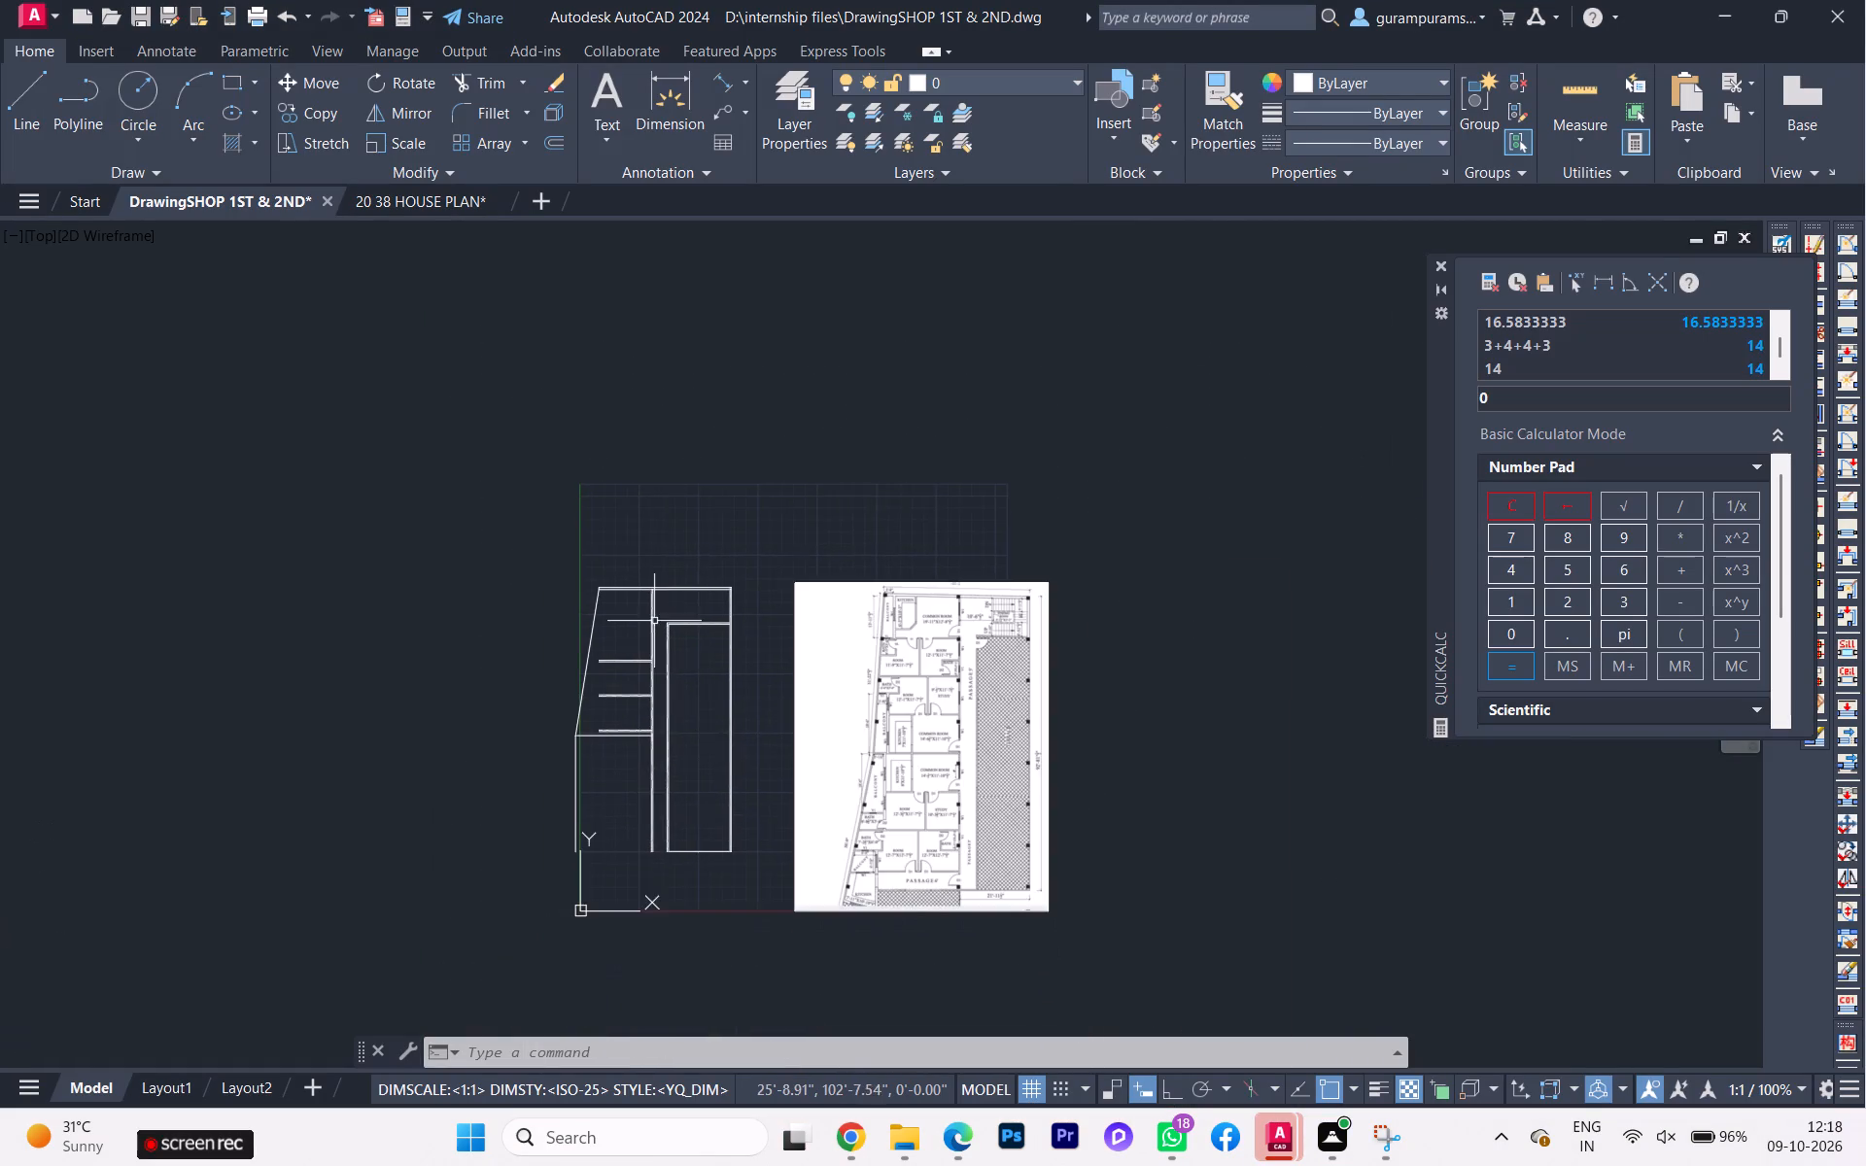
scroll(652, 619, "up", 1)
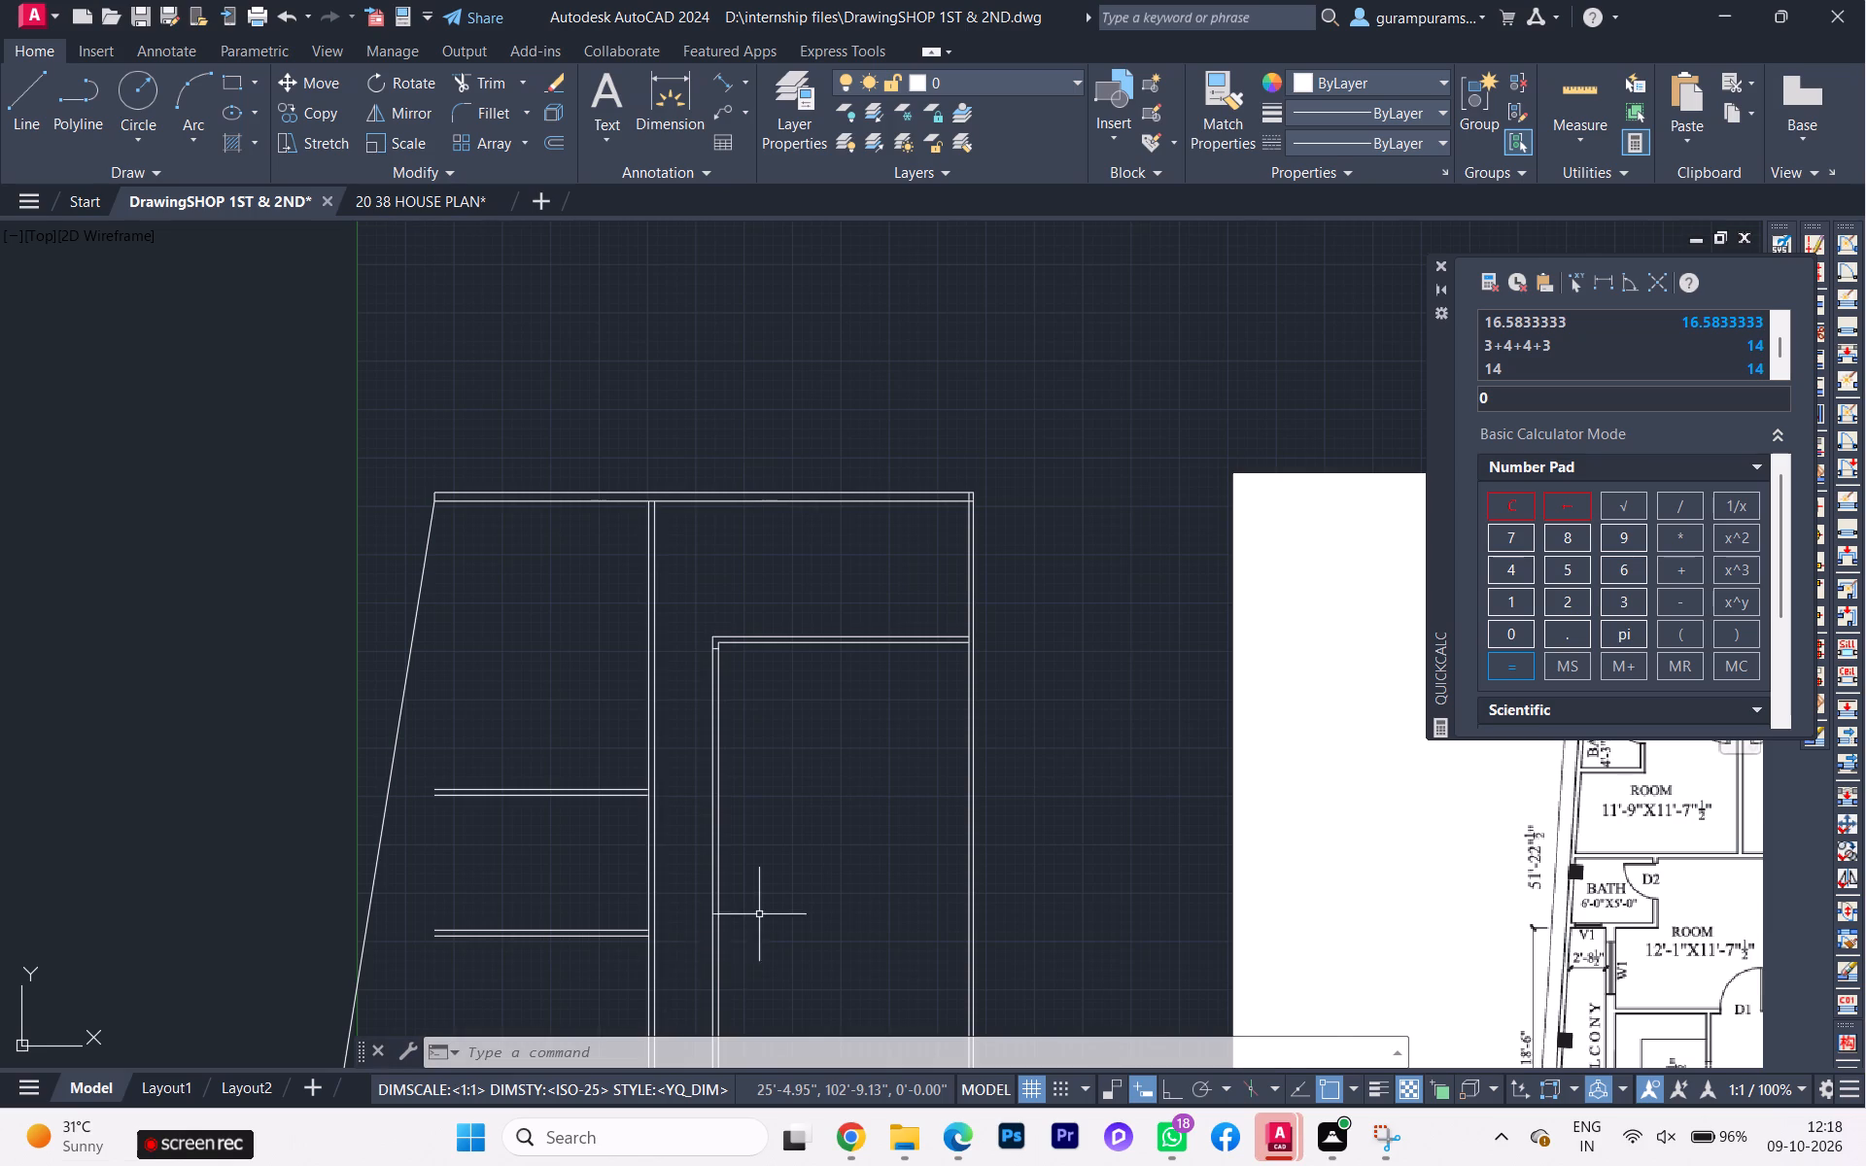
scroll(762, 901, "down", 2)
middle_click_drag(757, 891, 786, 724)
scroll(1019, 656, "up", 2)
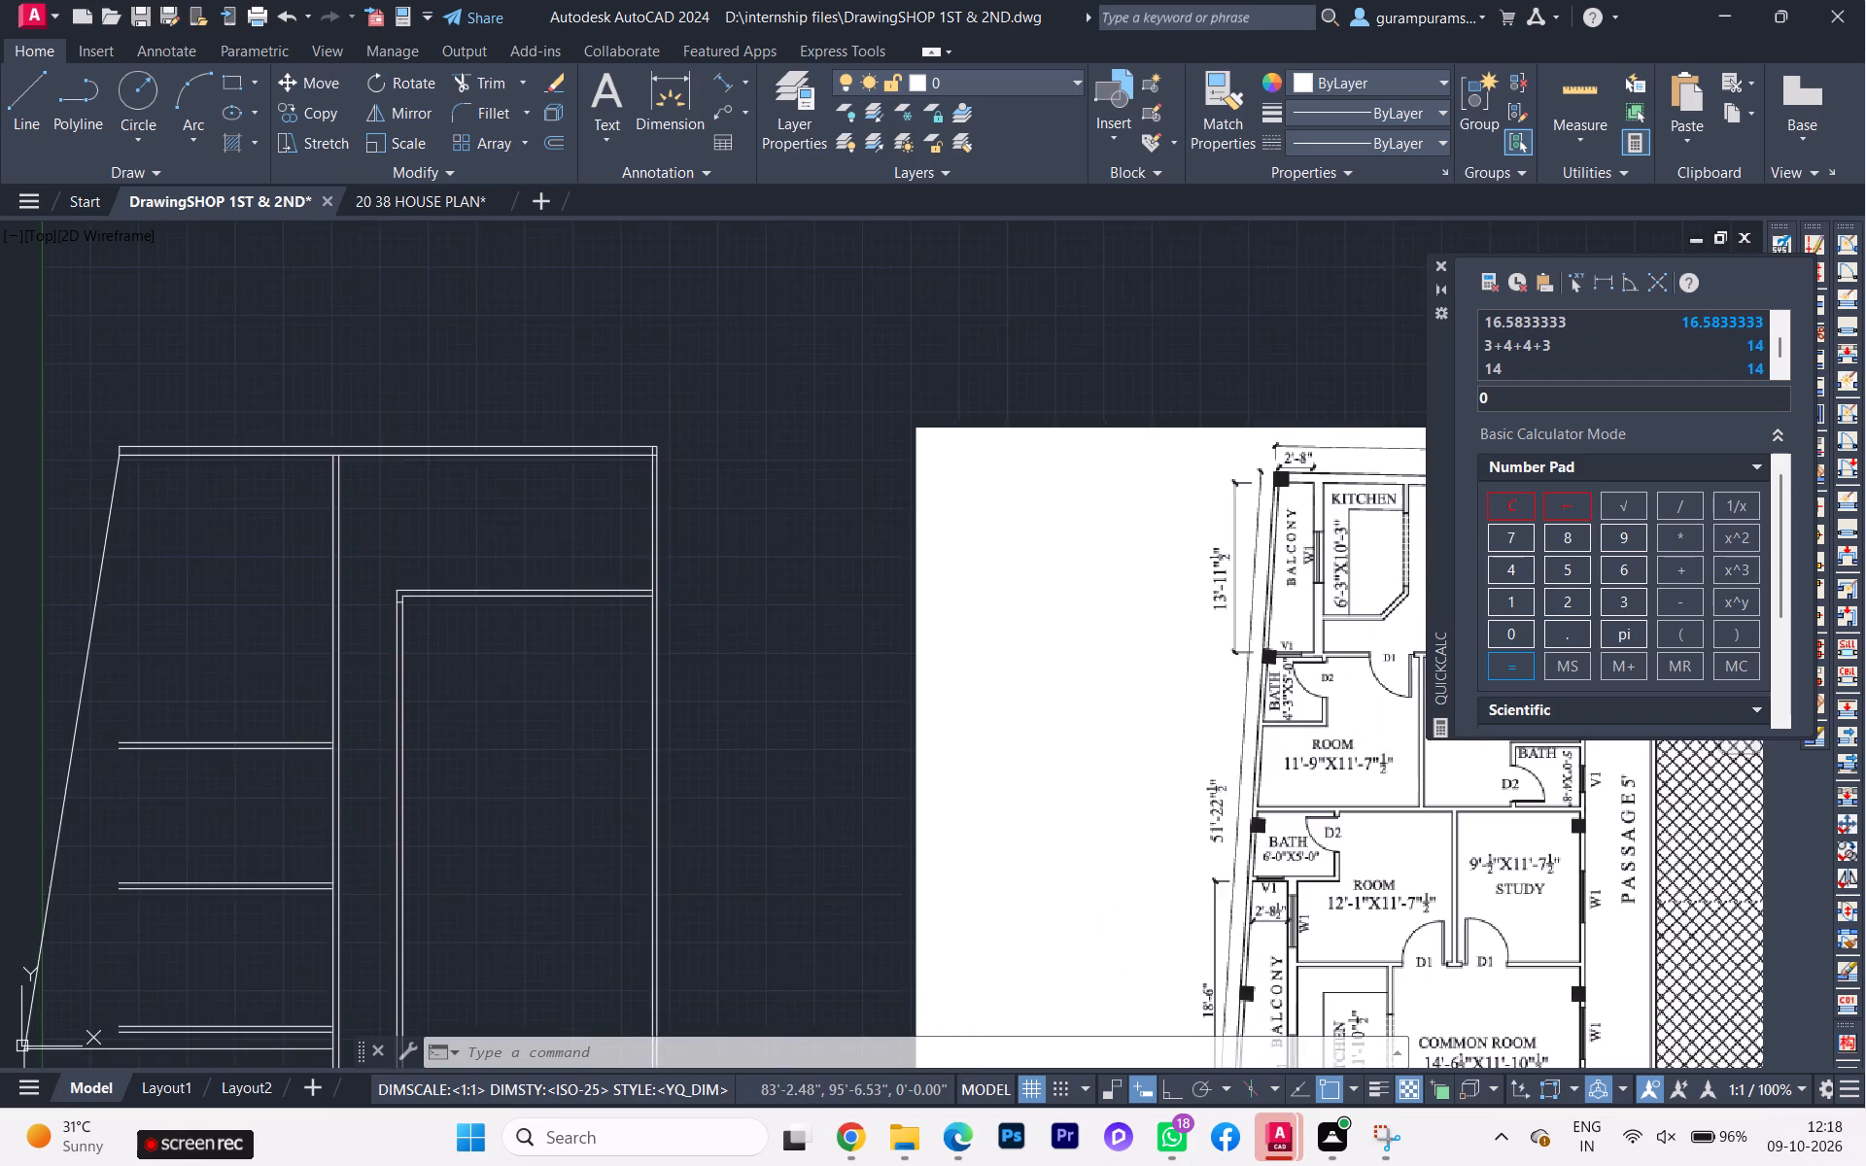
scroll(820, 629, "up", 1)
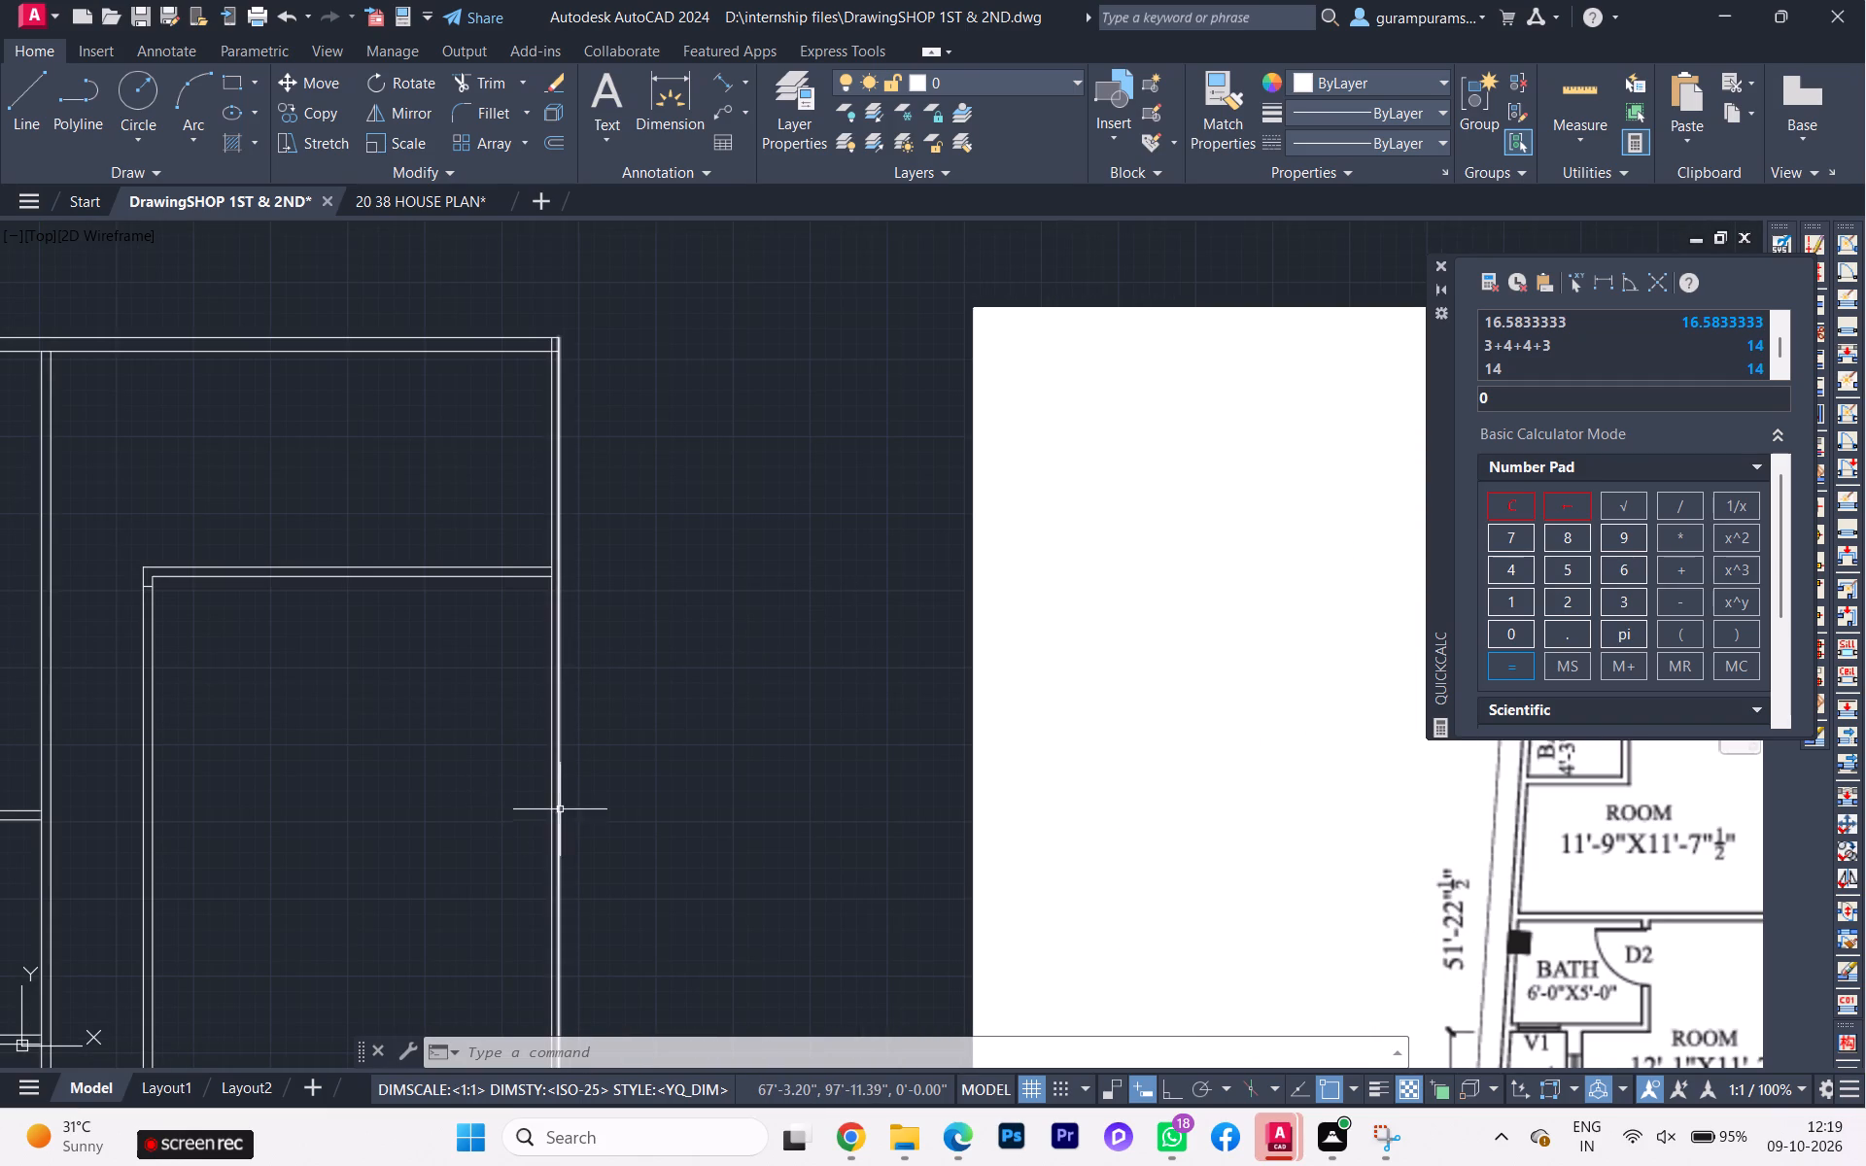
scroll(569, 879, "down", 2)
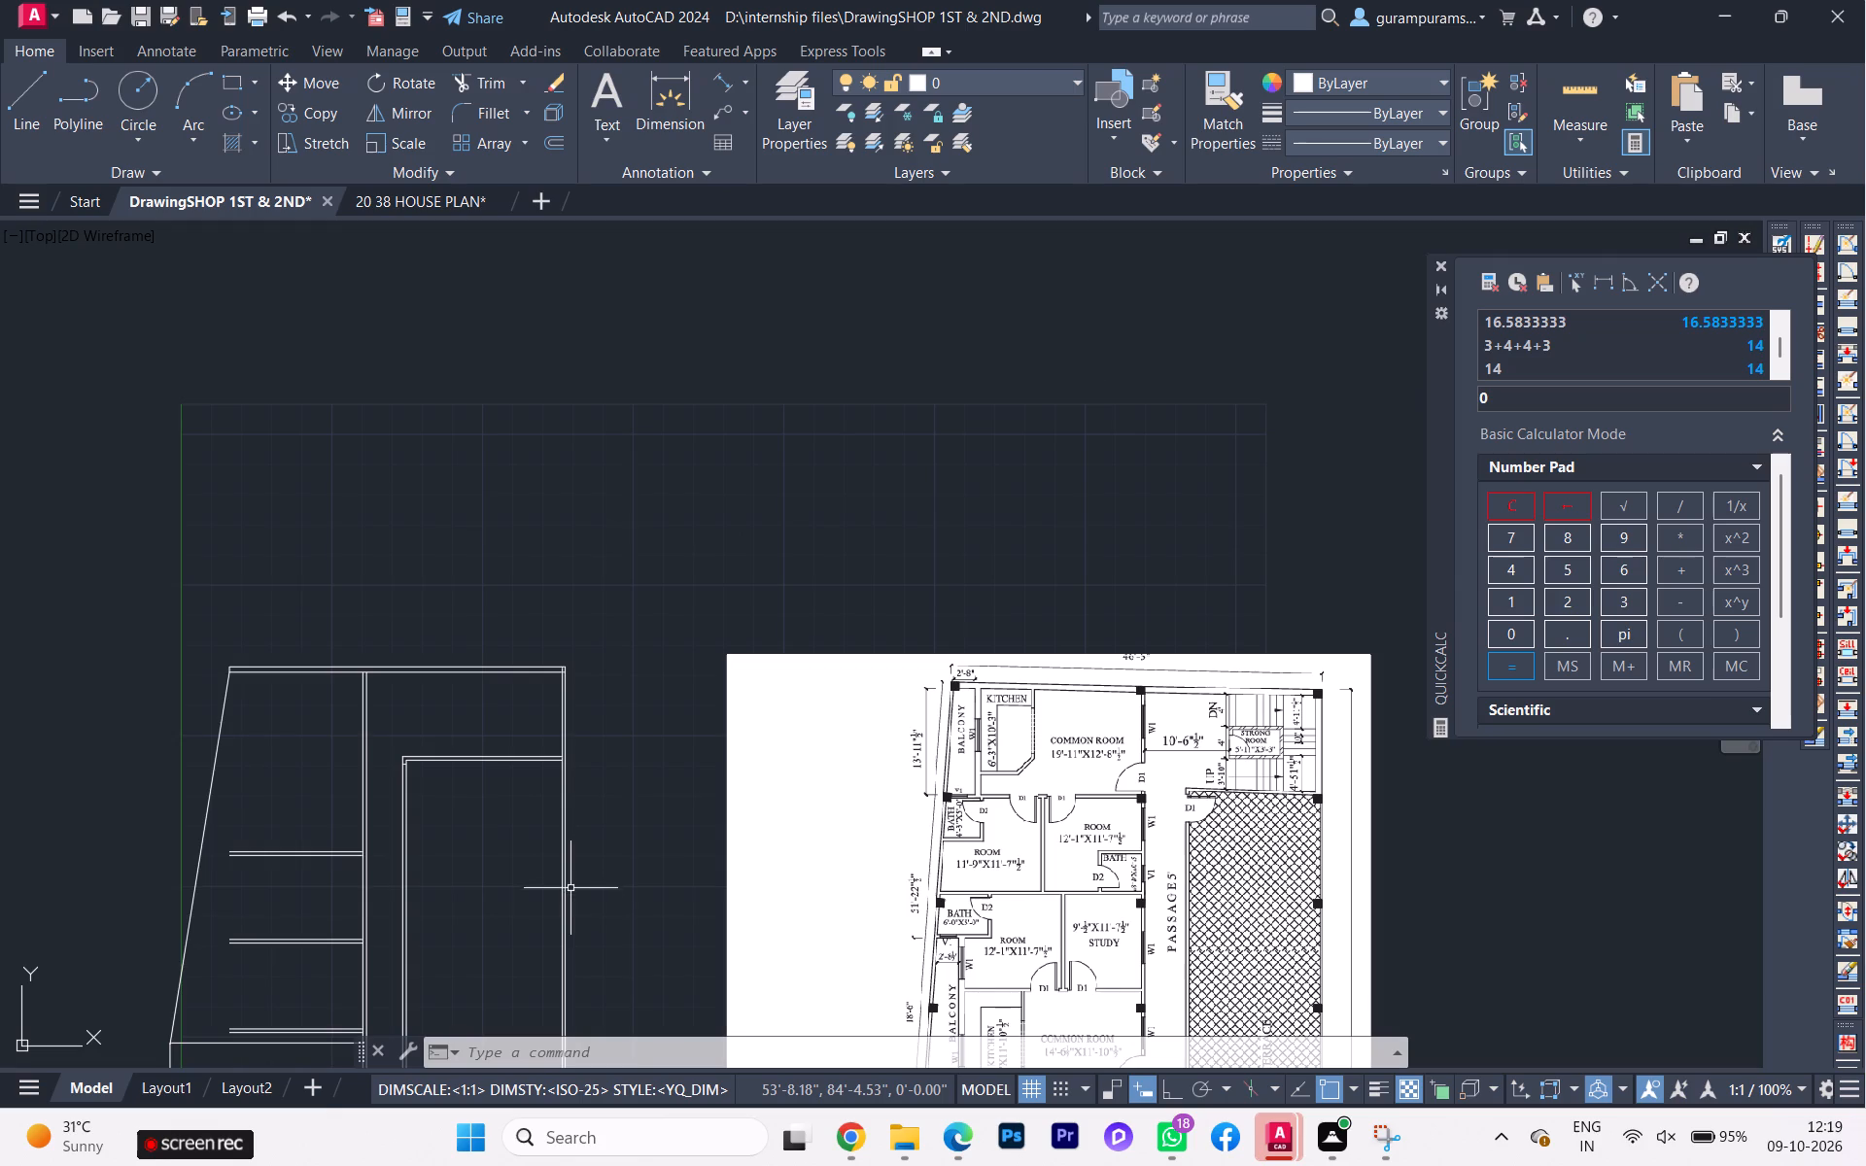
scroll(763, 869, "up", 1)
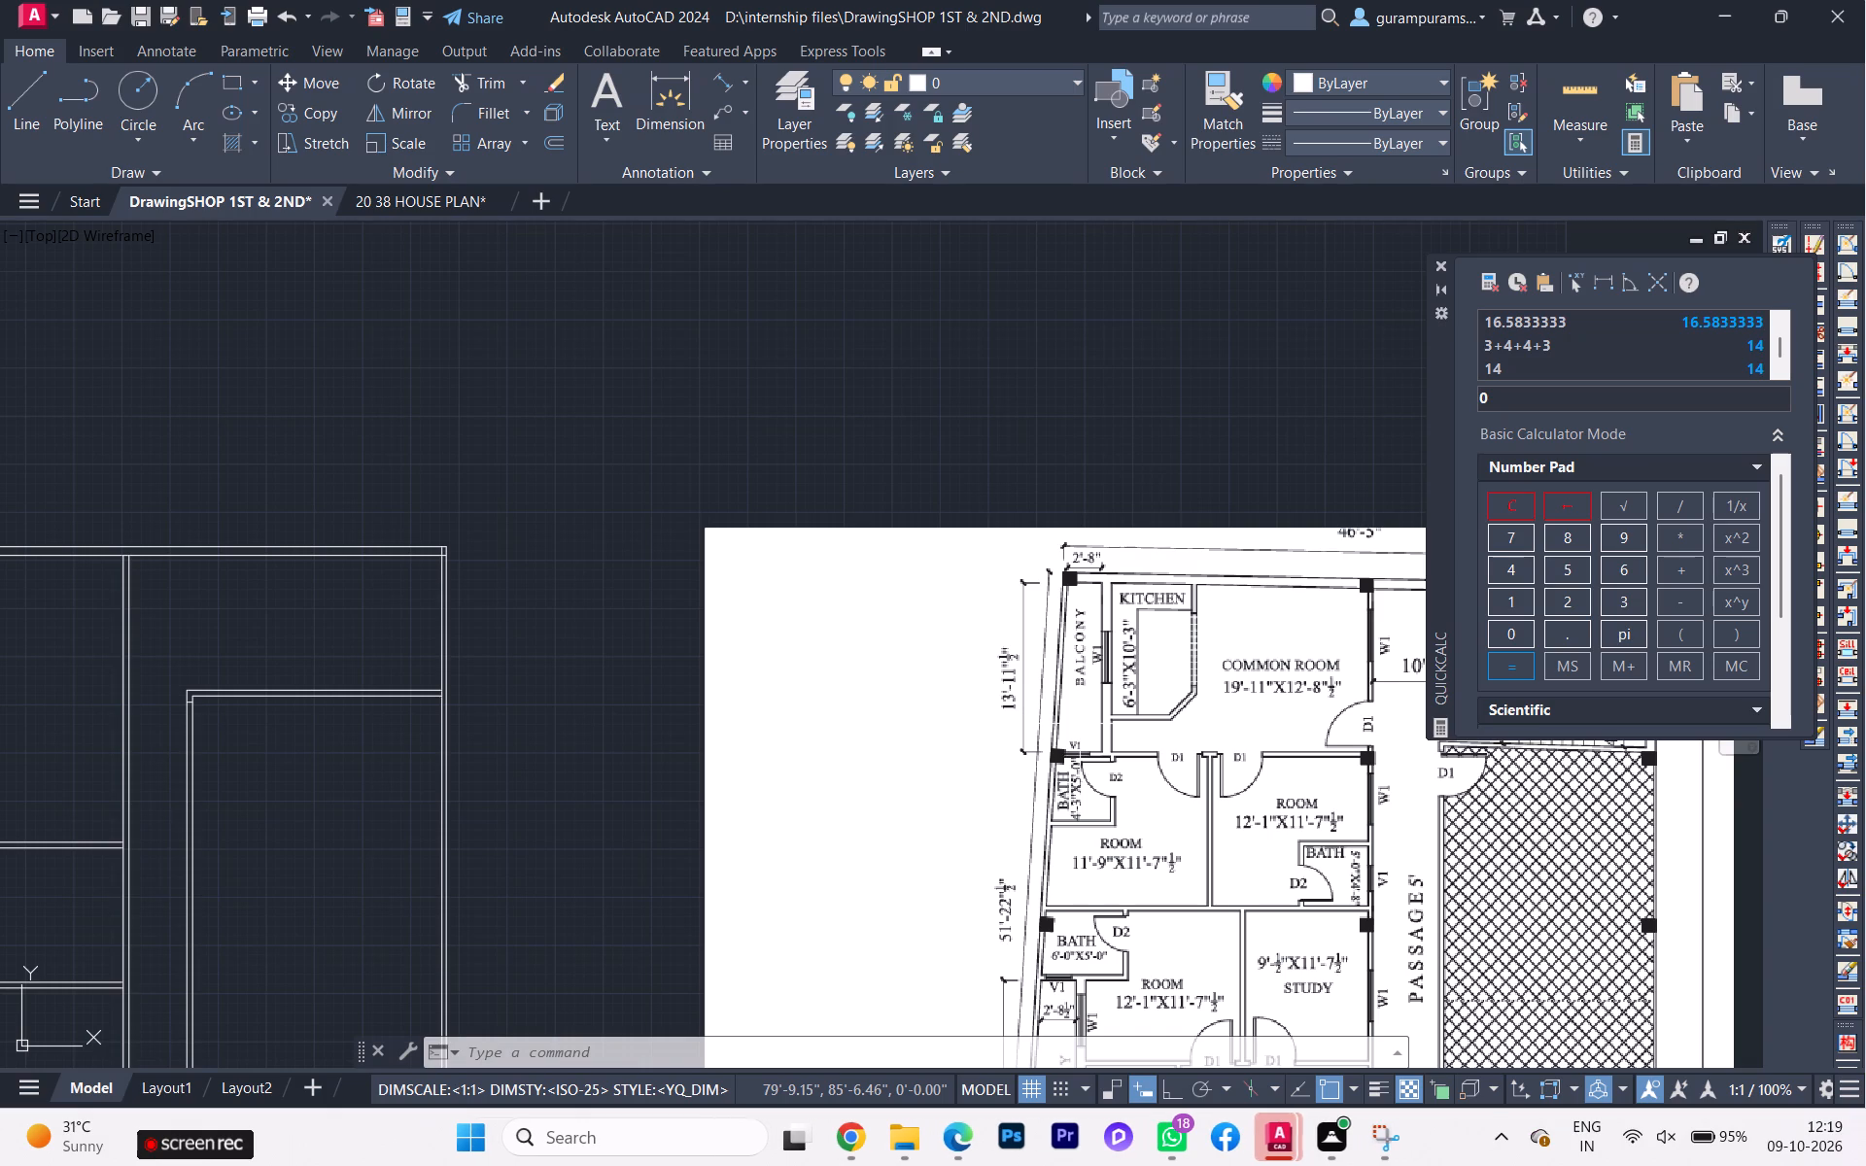
middle_click_drag(1111, 760, 931, 556)
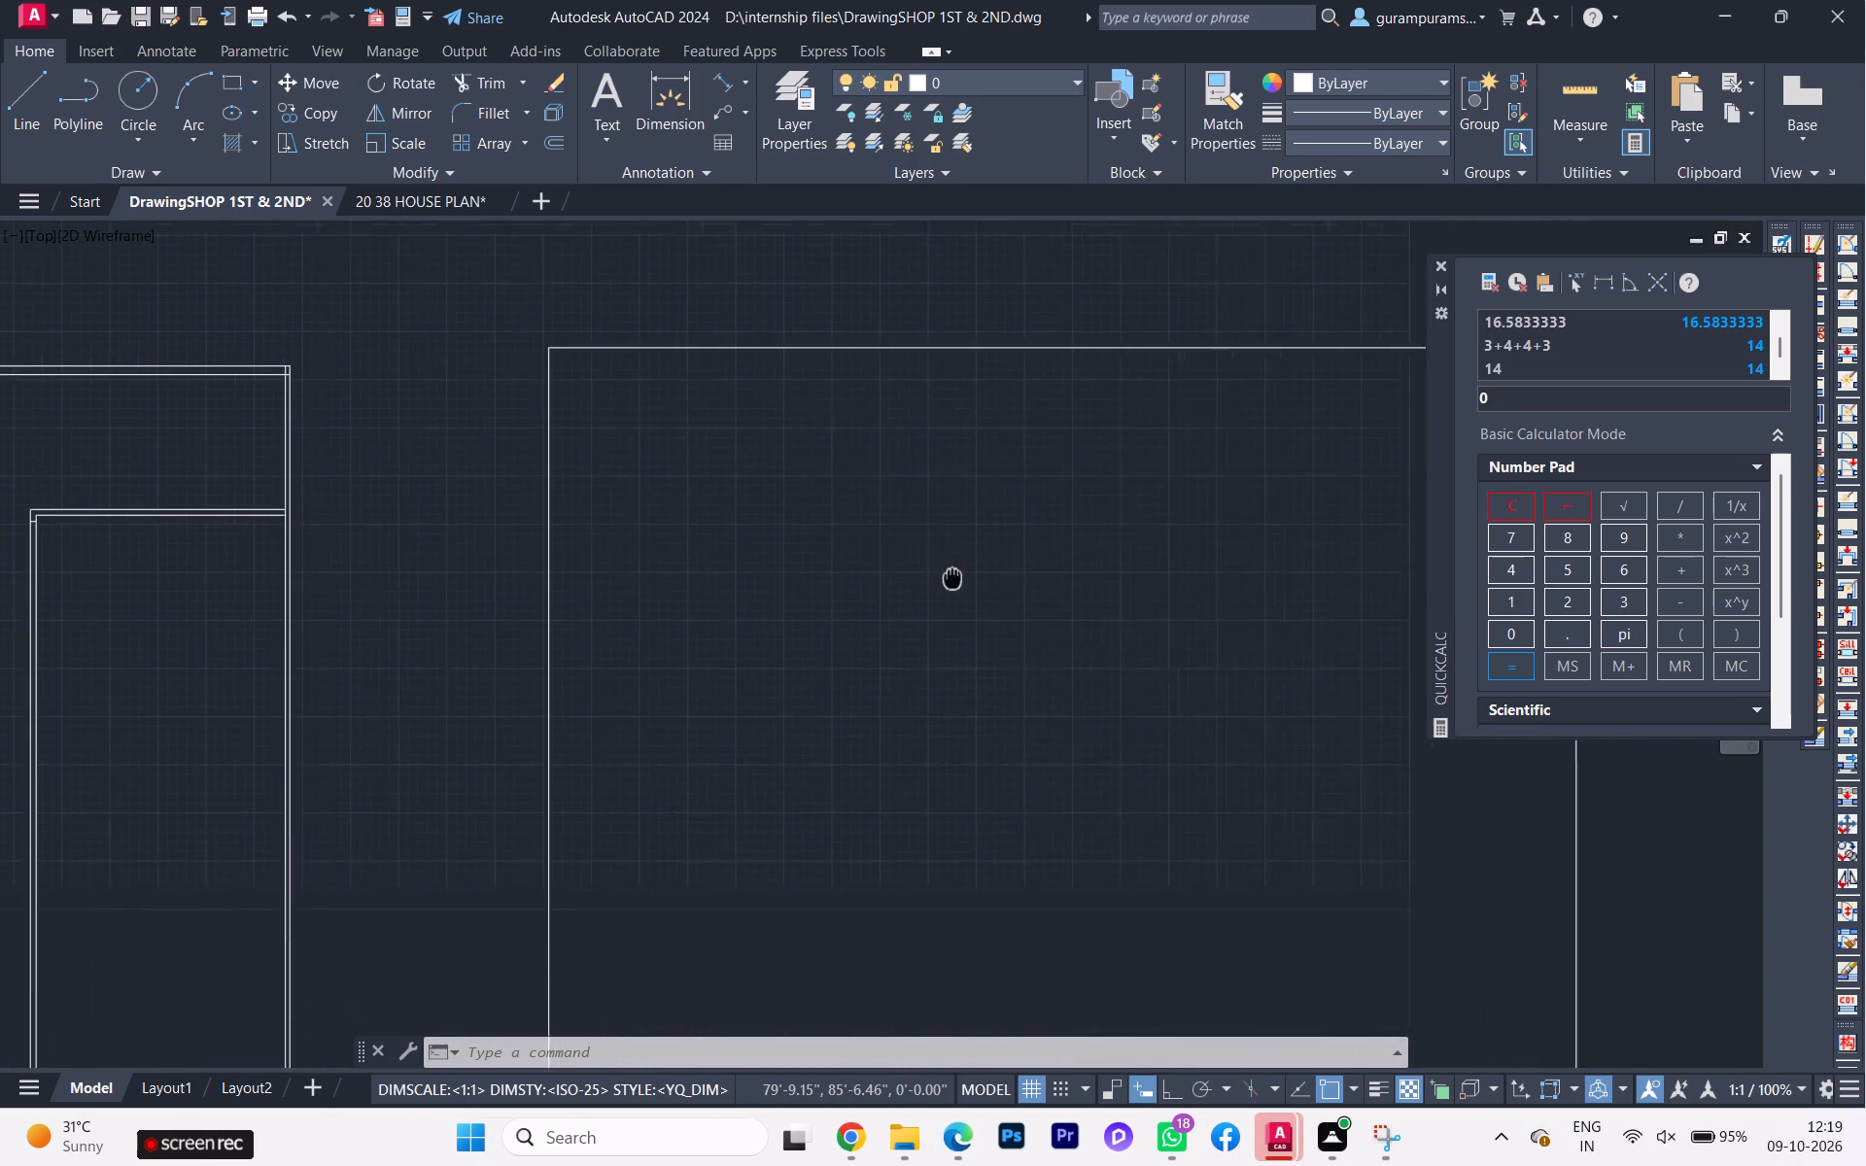
middle_click_drag(931, 556, 928, 553)
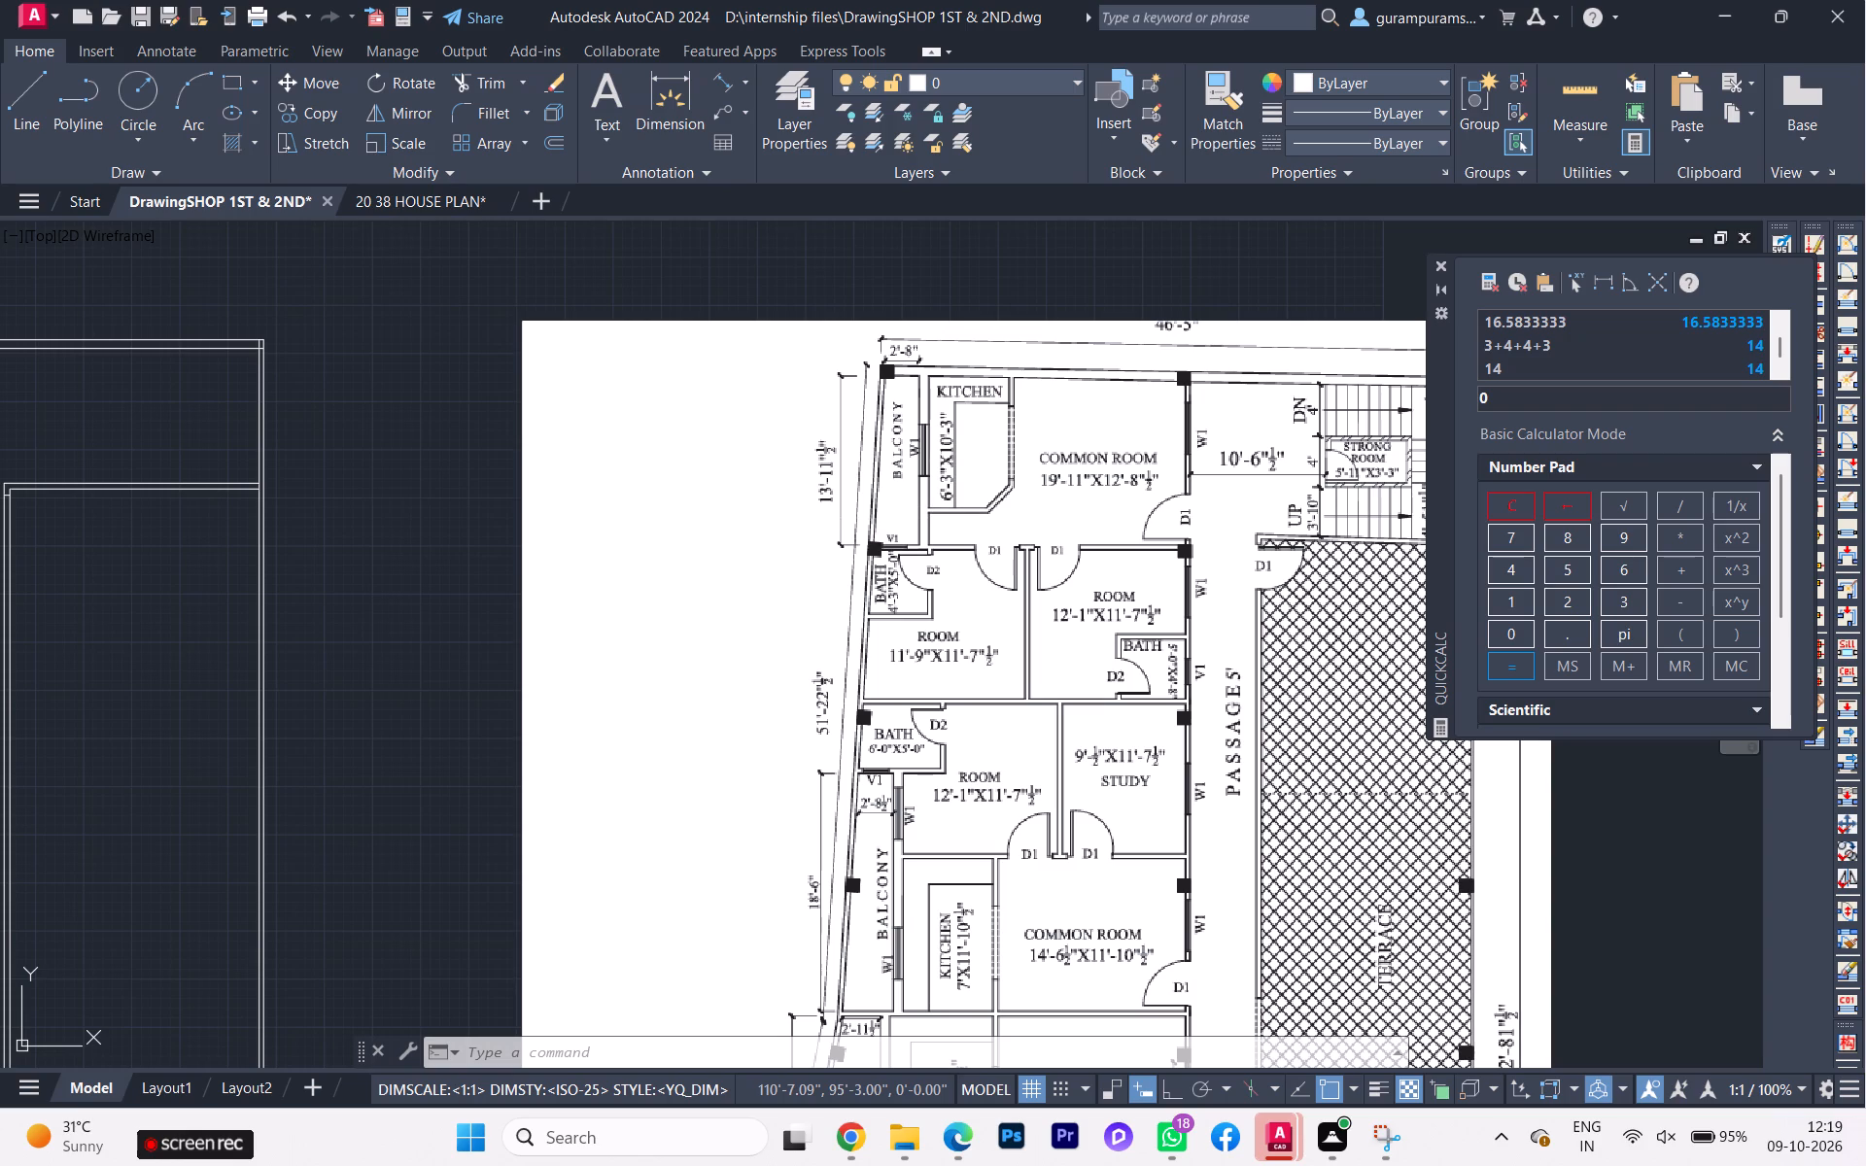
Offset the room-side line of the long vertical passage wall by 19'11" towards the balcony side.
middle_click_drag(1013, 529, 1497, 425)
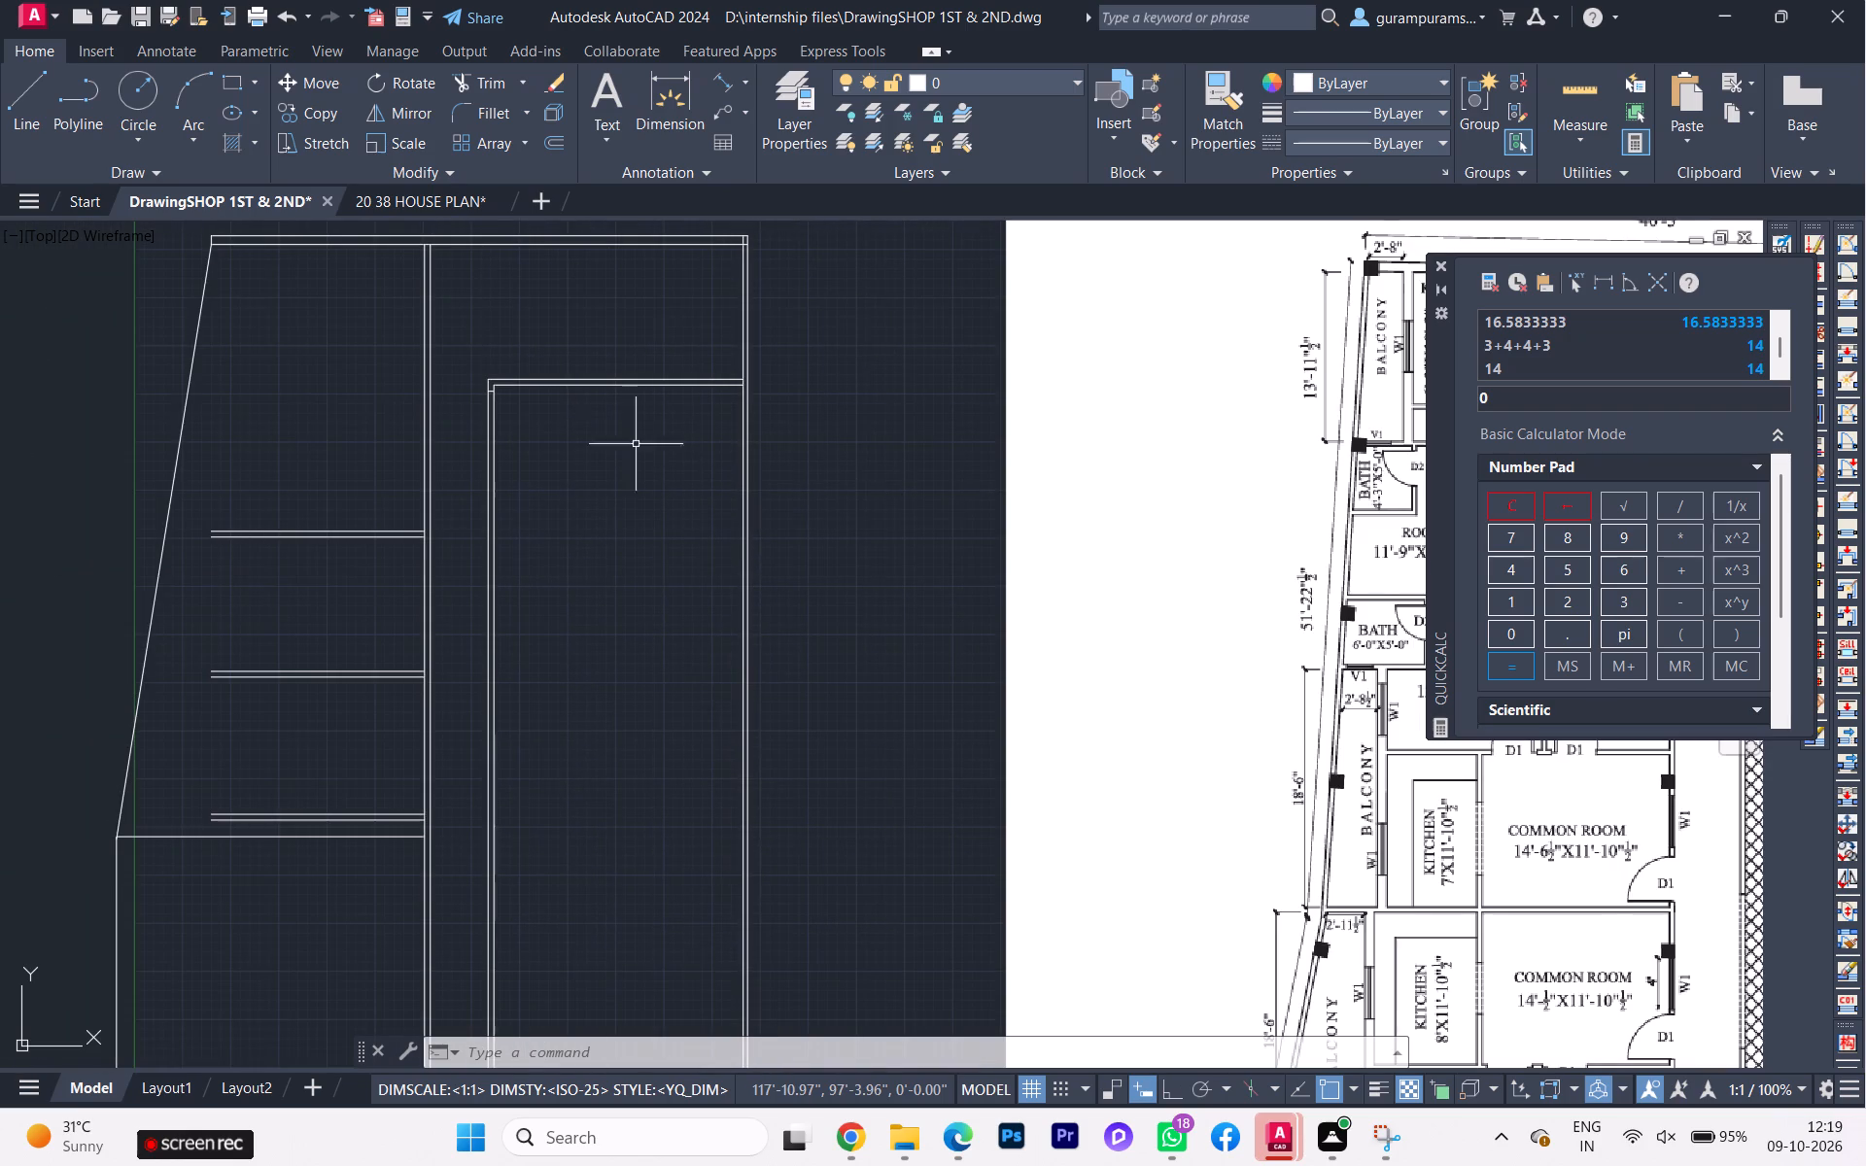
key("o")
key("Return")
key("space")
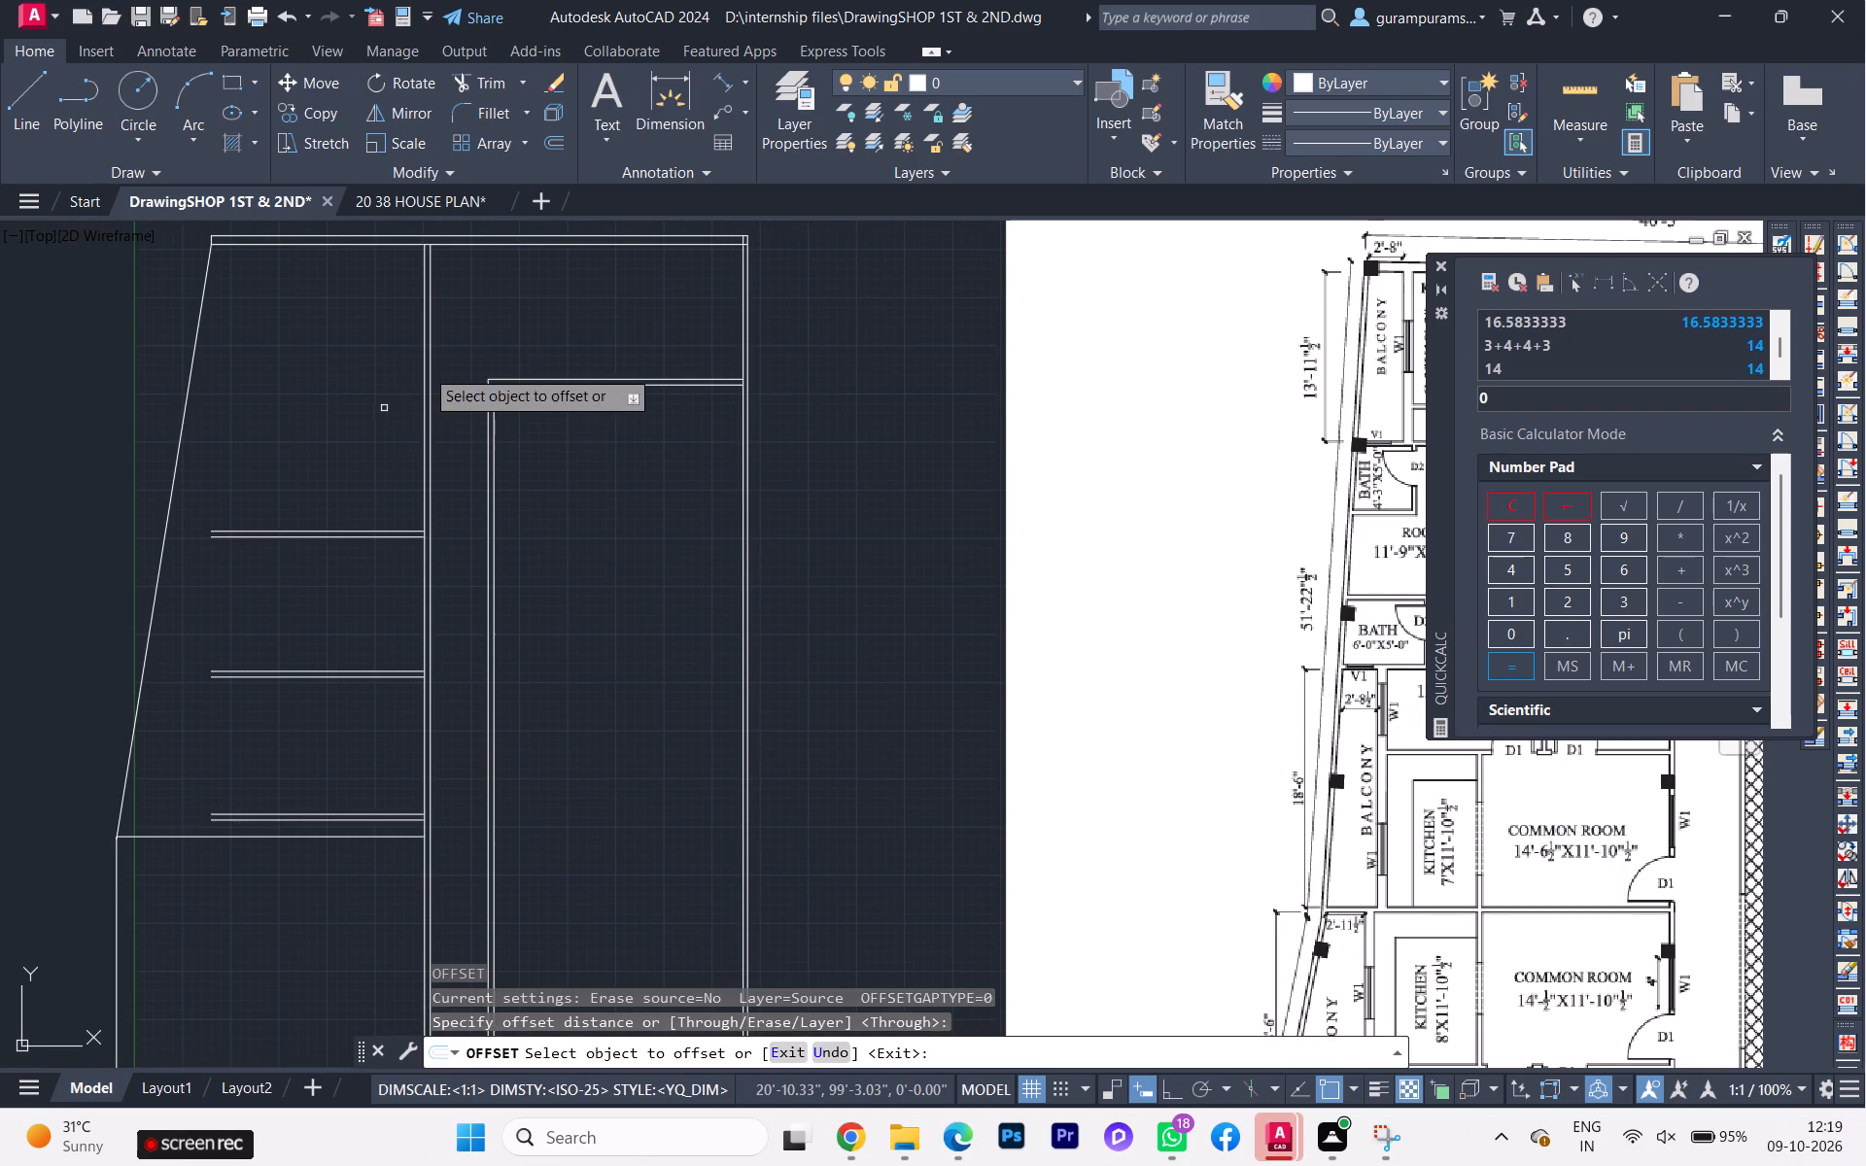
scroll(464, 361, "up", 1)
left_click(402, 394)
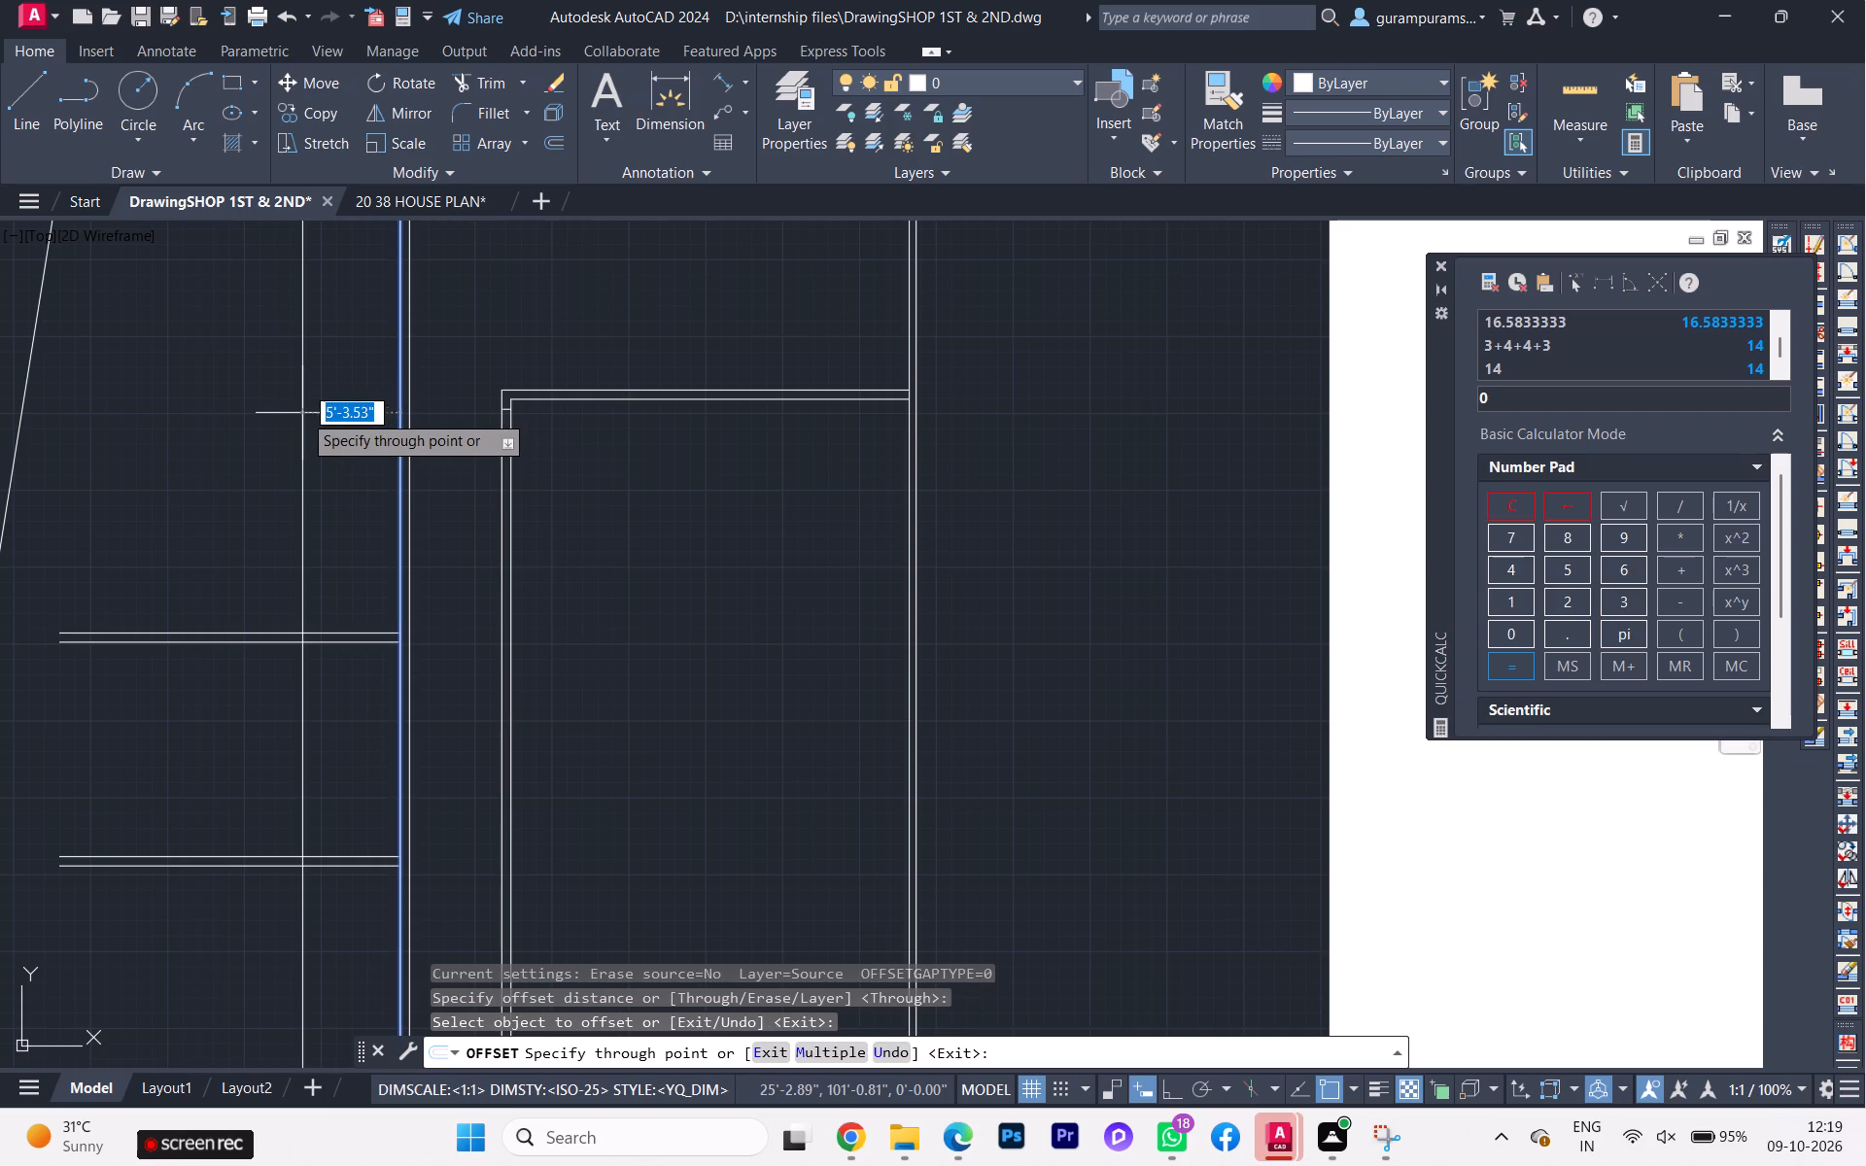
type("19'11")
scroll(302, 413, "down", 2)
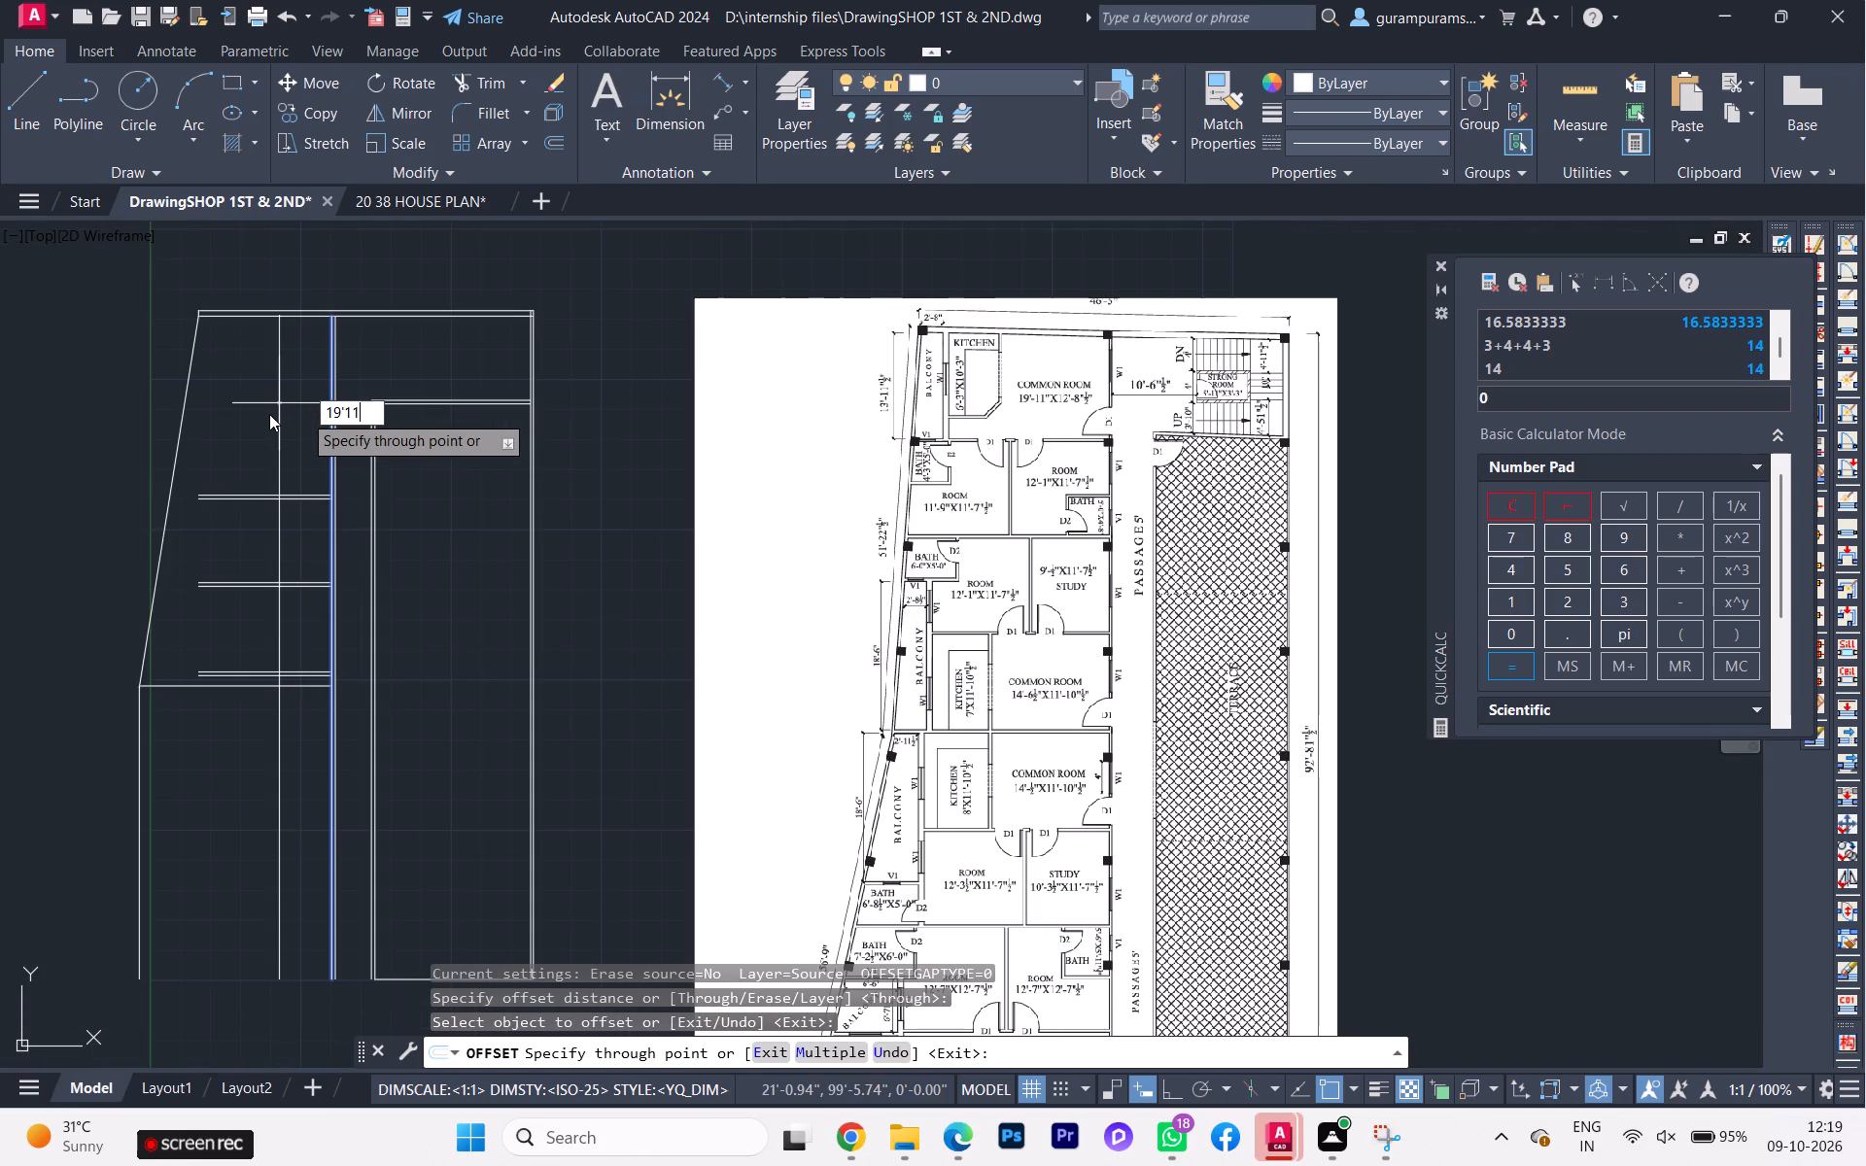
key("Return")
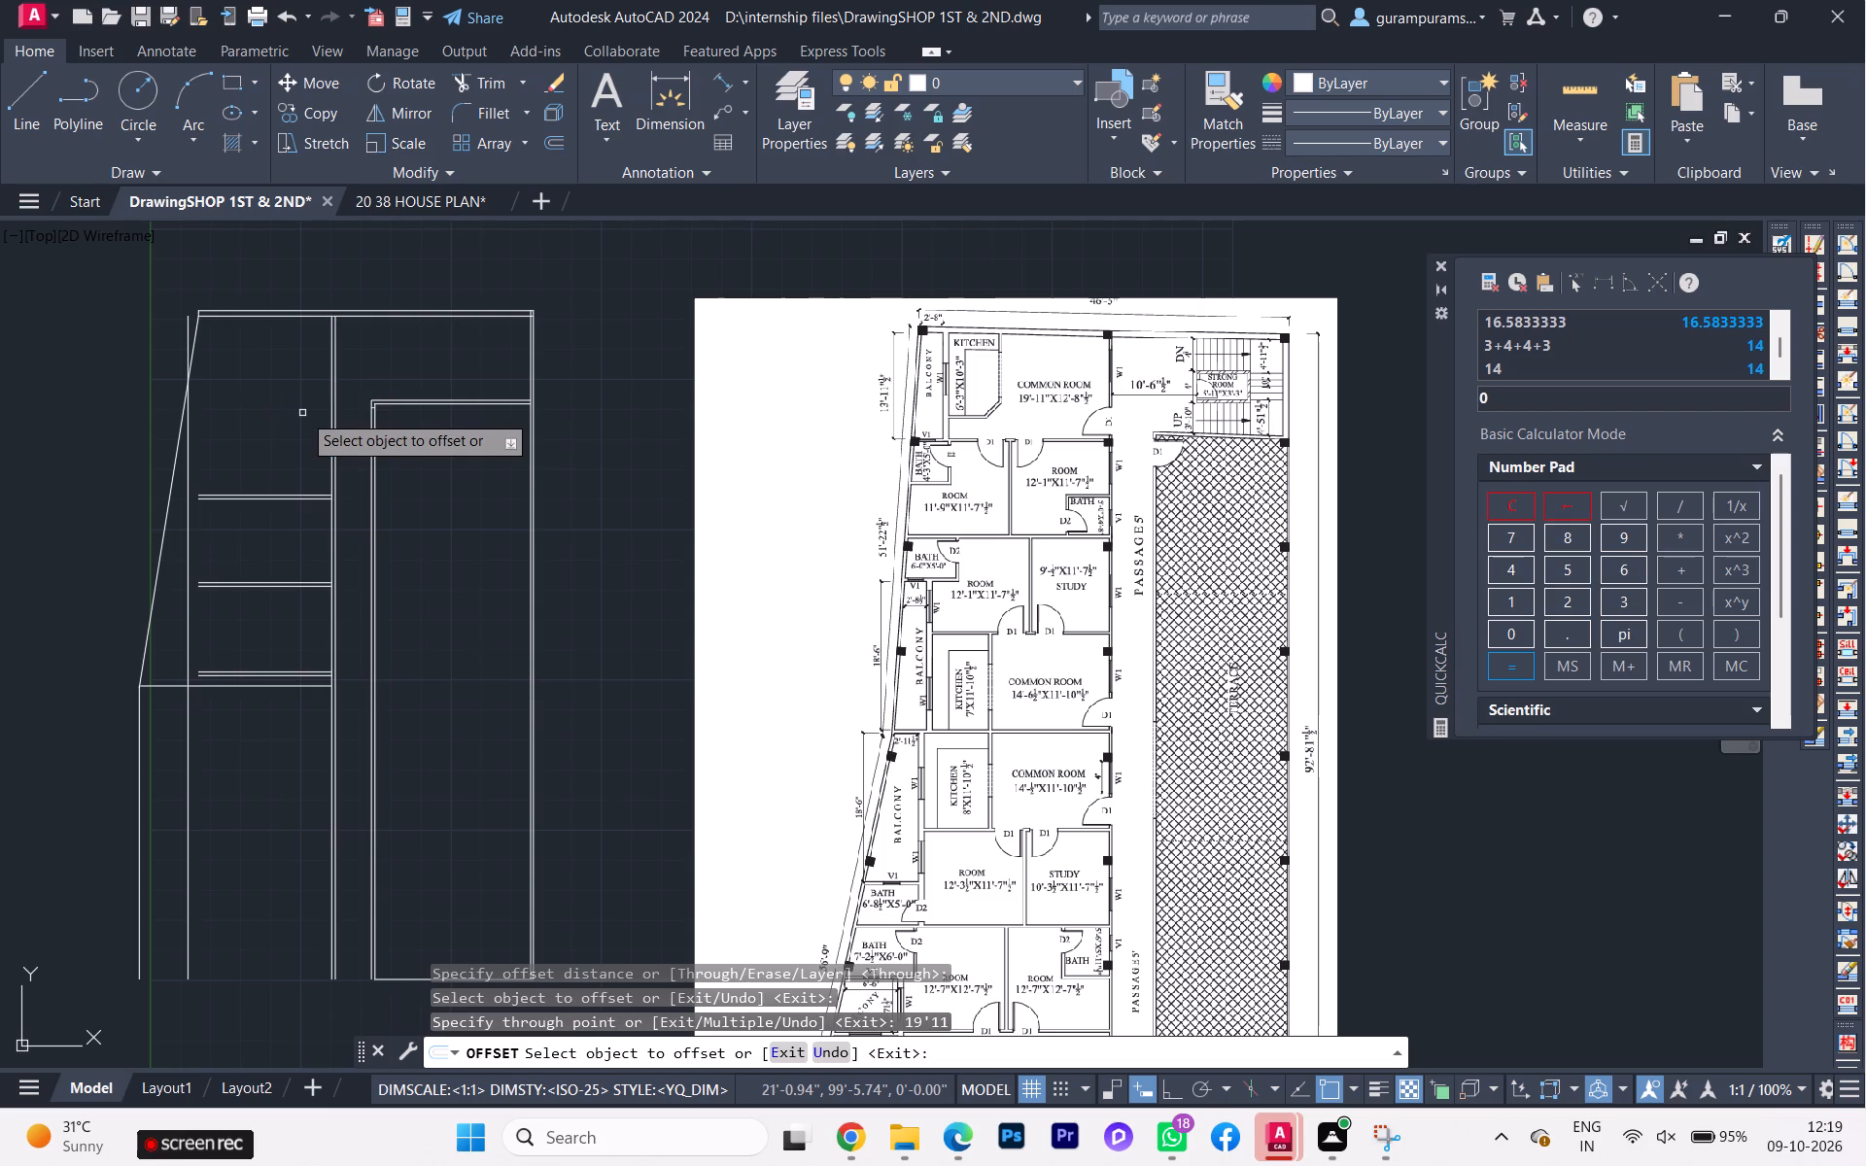
Compare the offset balcony-side line and drawn room walls with the reference plan's rooms, balconies and lower passage.
scroll(191, 419, "up", 1)
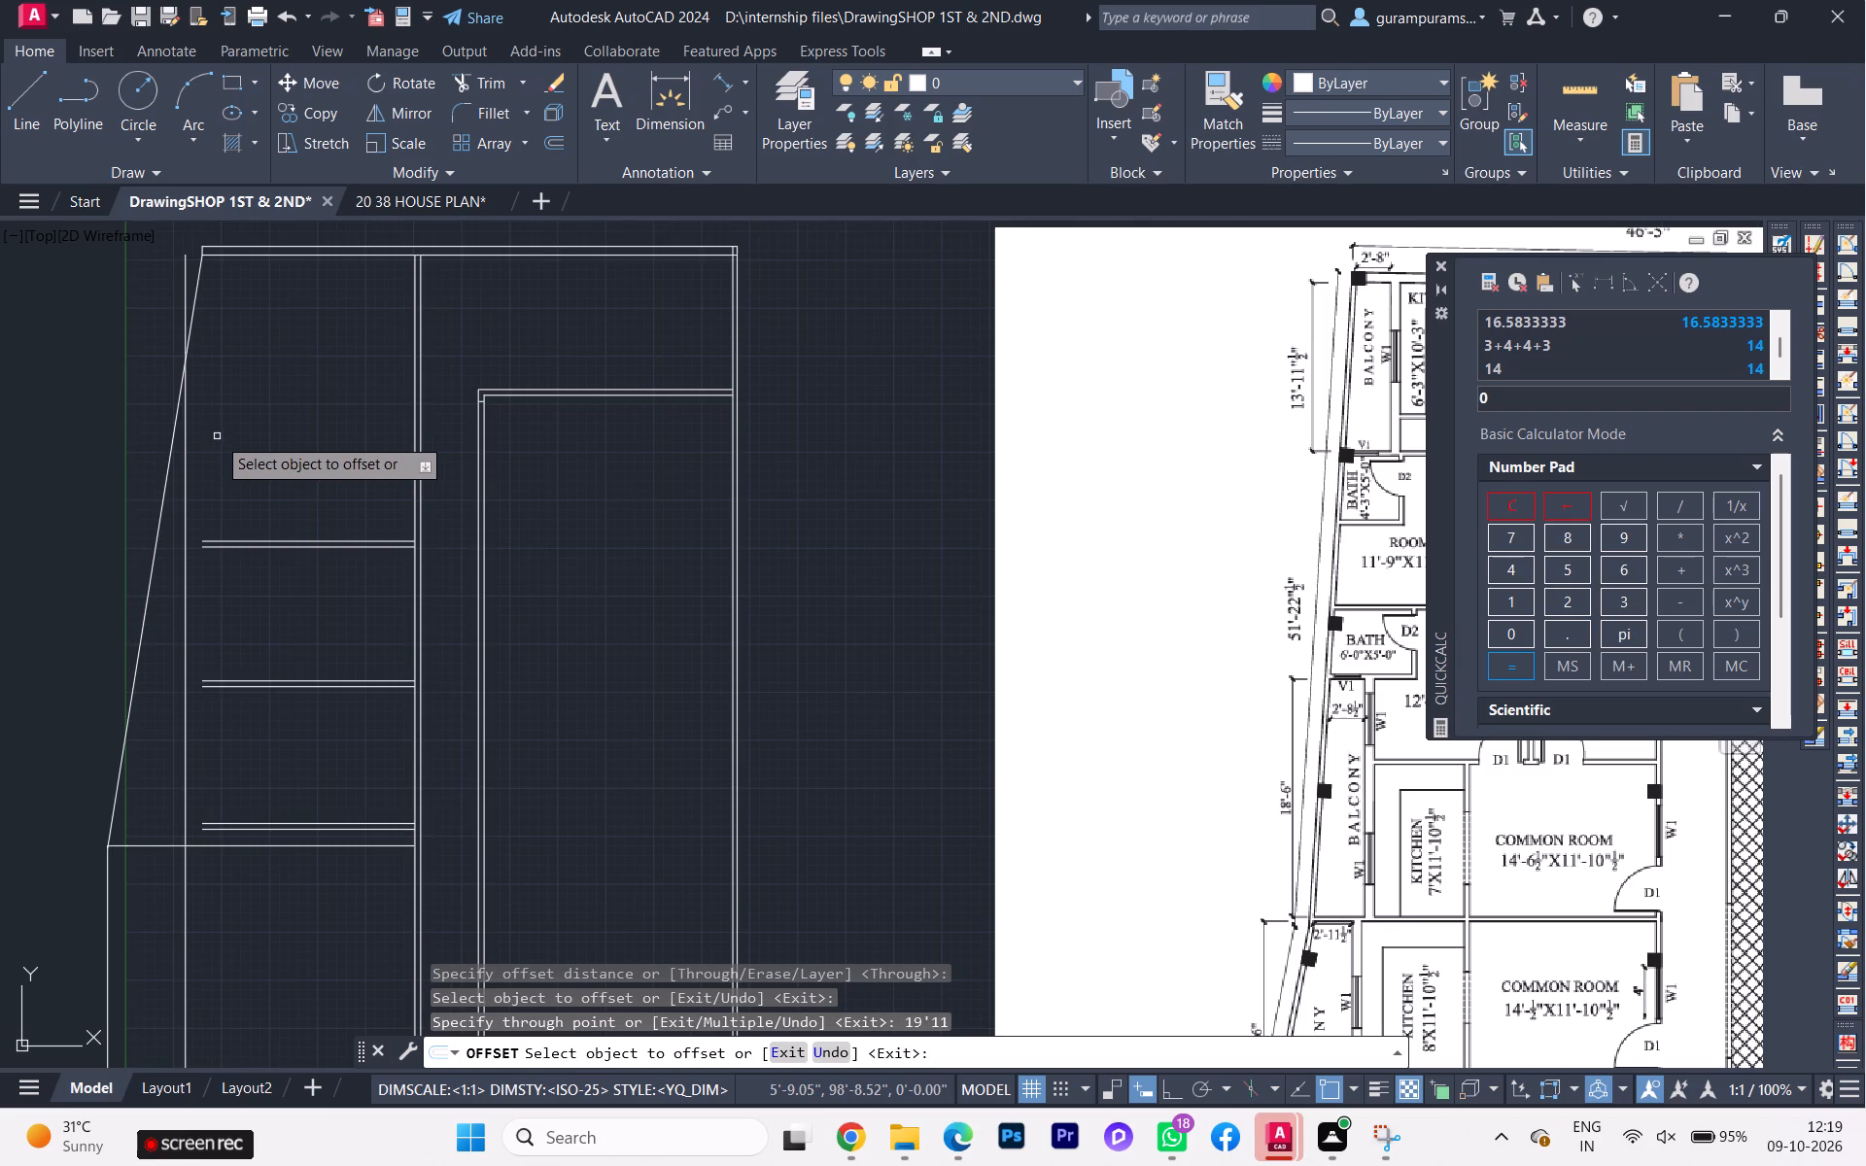
scroll(216, 440, "down", 1)
scroll(1123, 410, "up", 1)
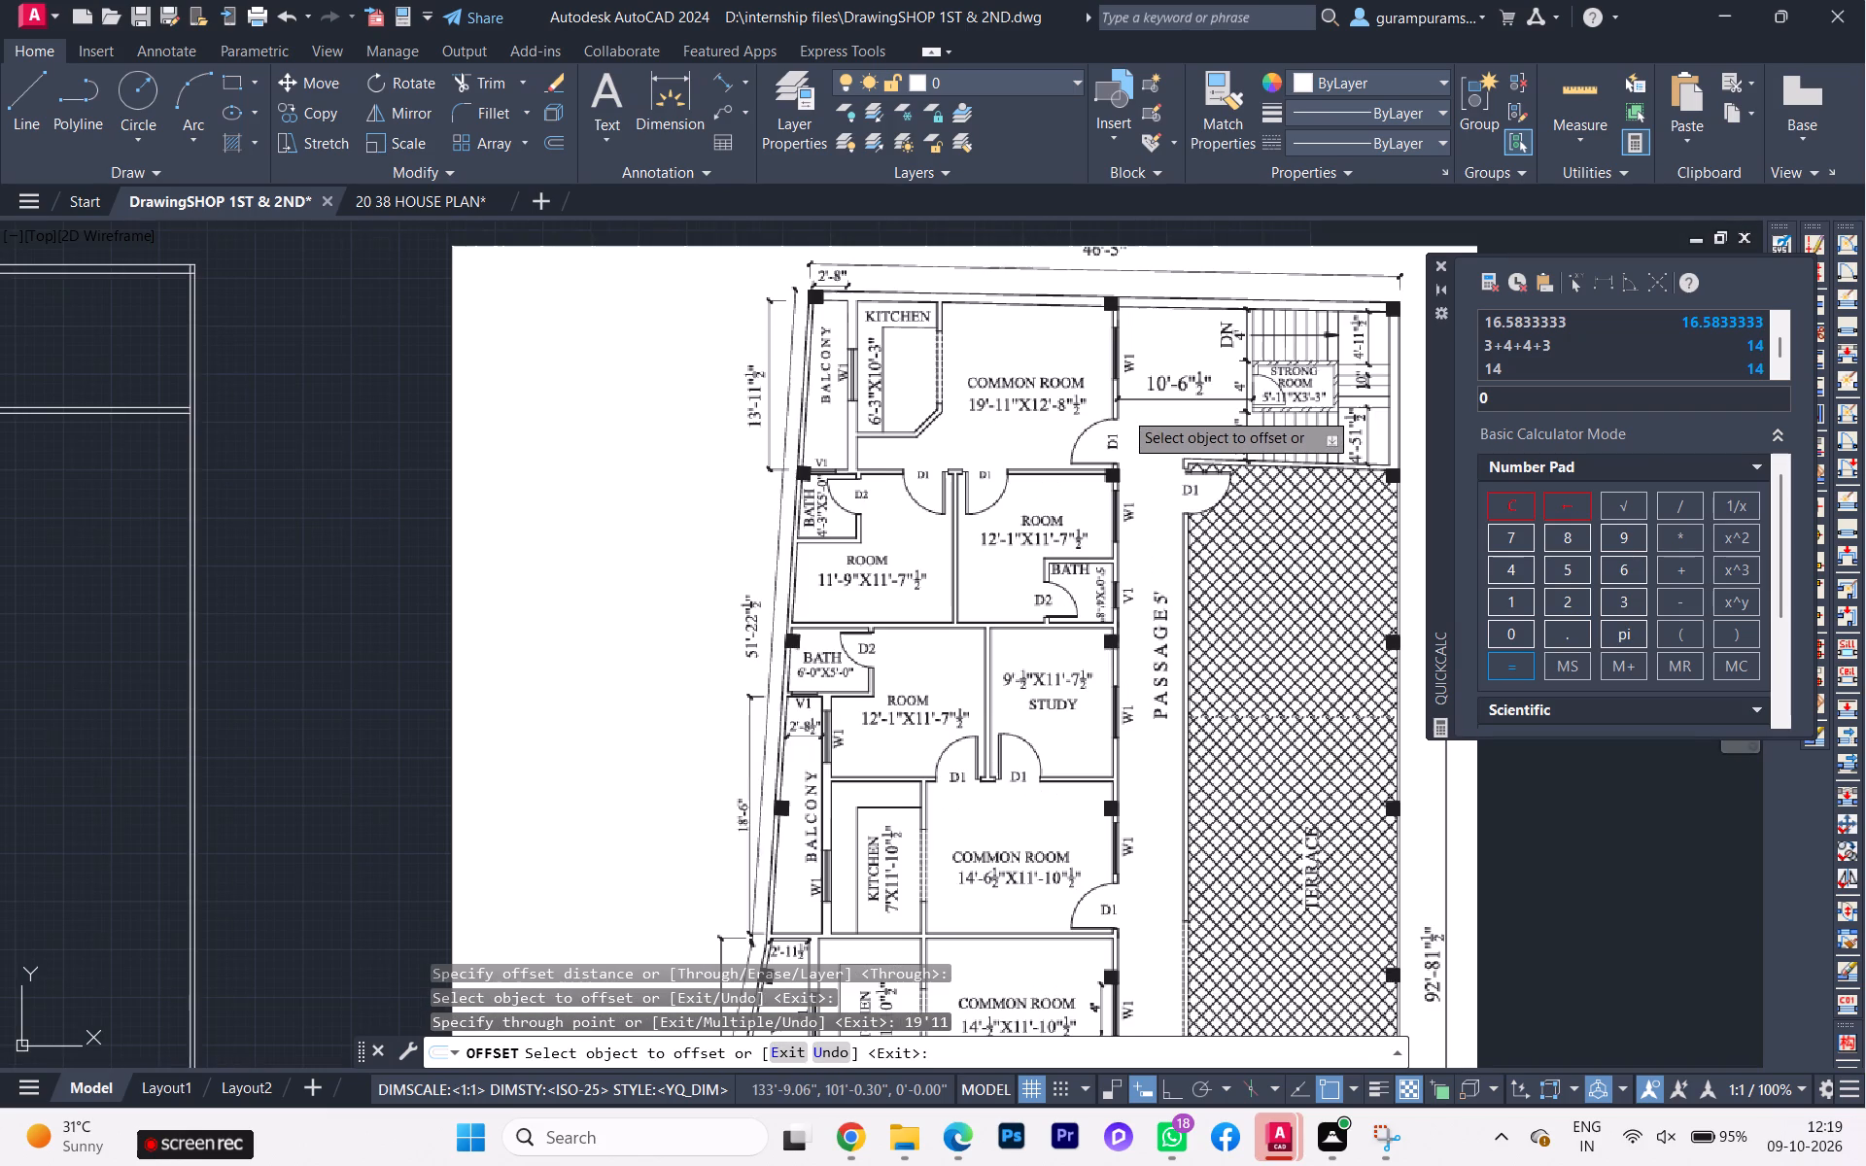
scroll(1122, 419, "down", 1)
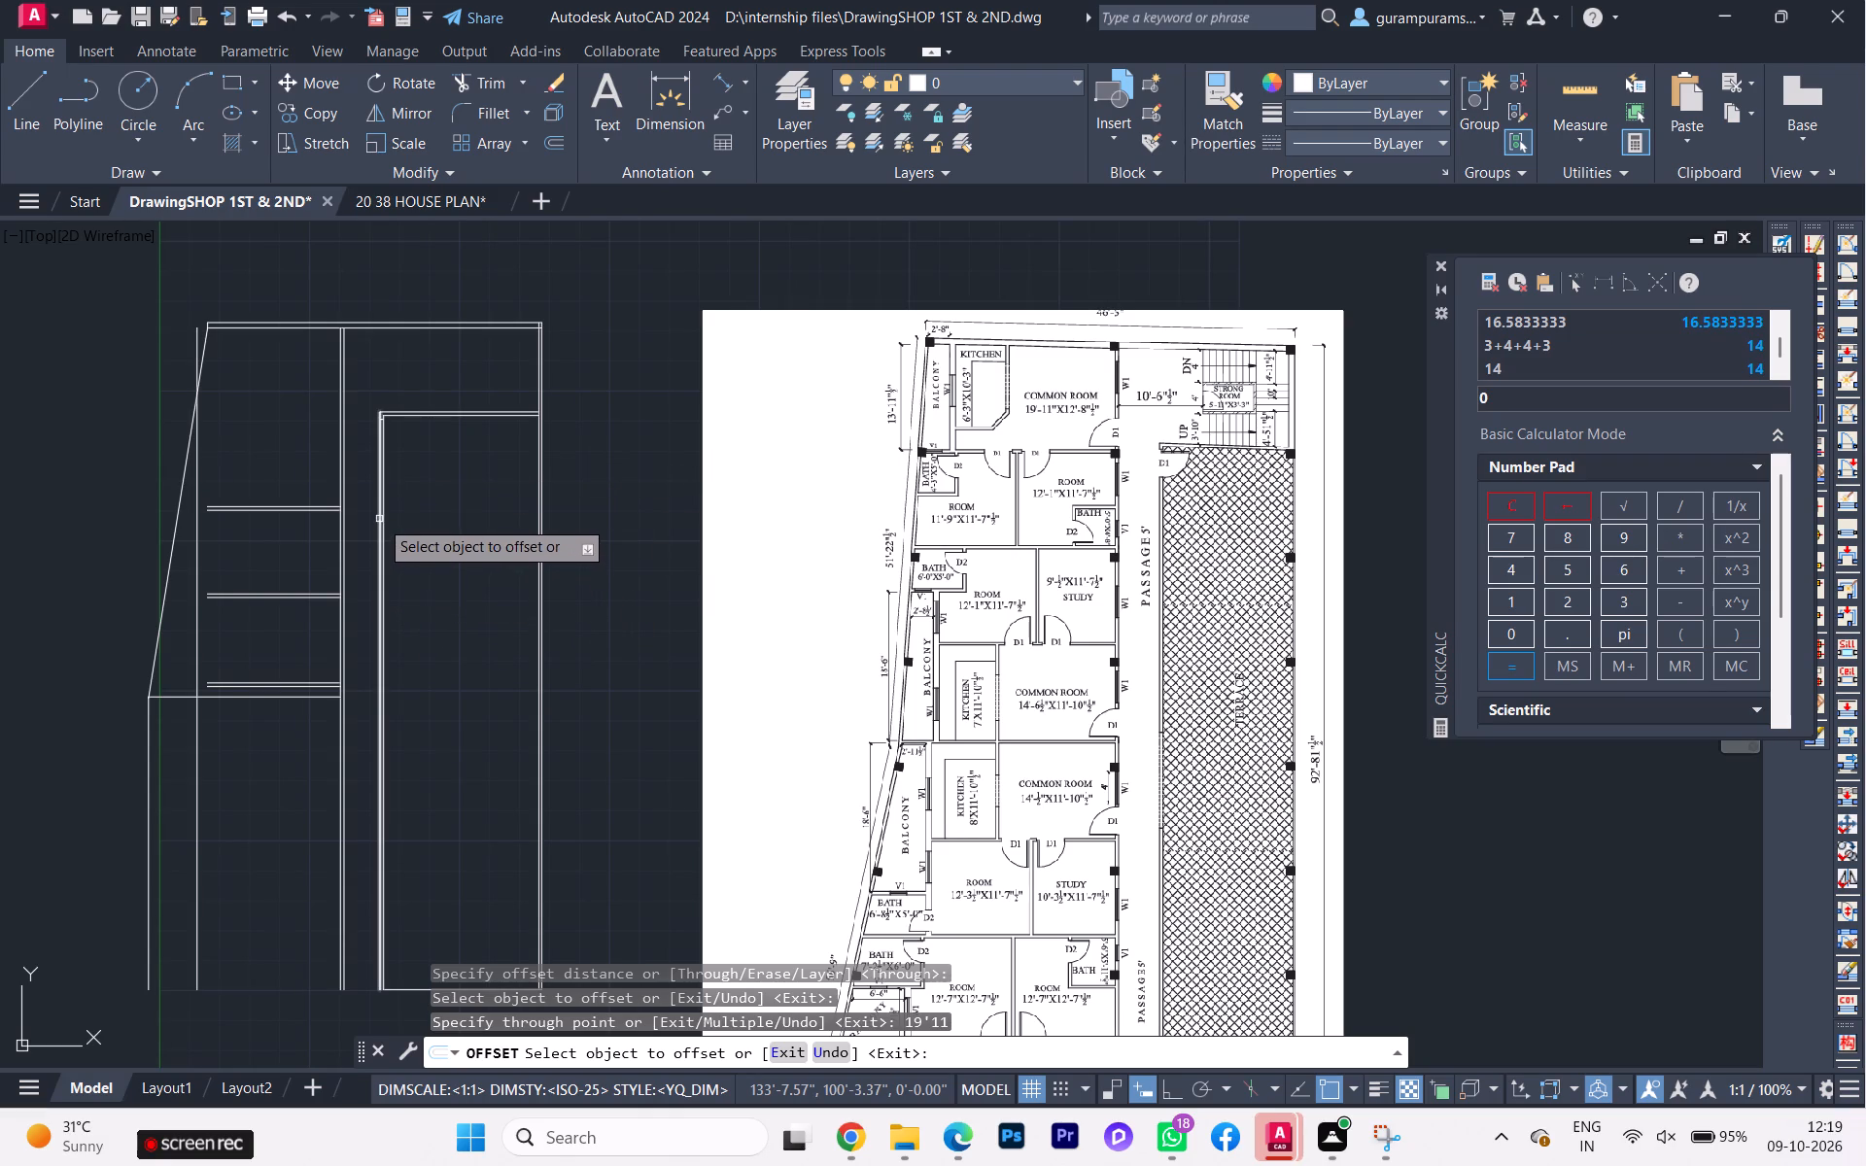
scroll(1151, 405, "up", 1)
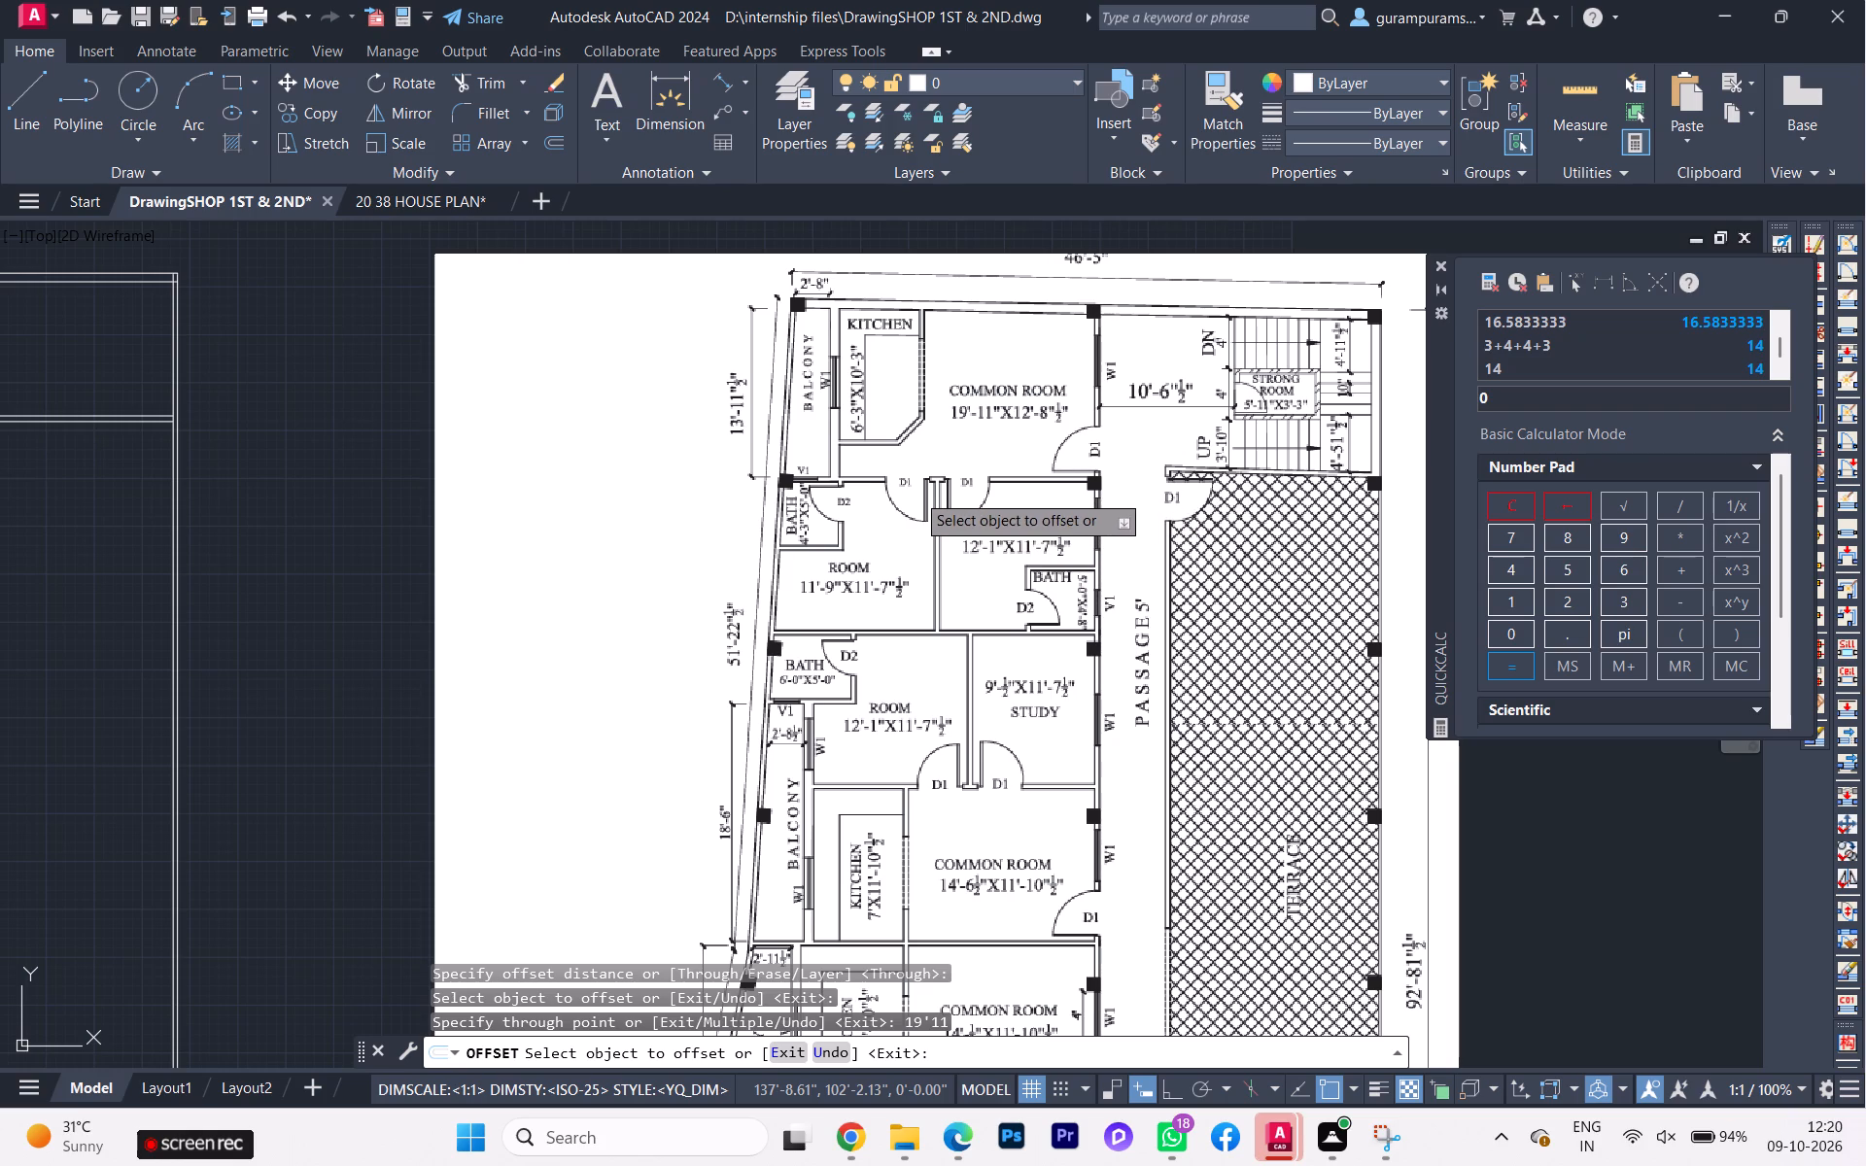
scroll(1260, 703, "down", 2)
middle_click_drag(1260, 703, 1235, 588)
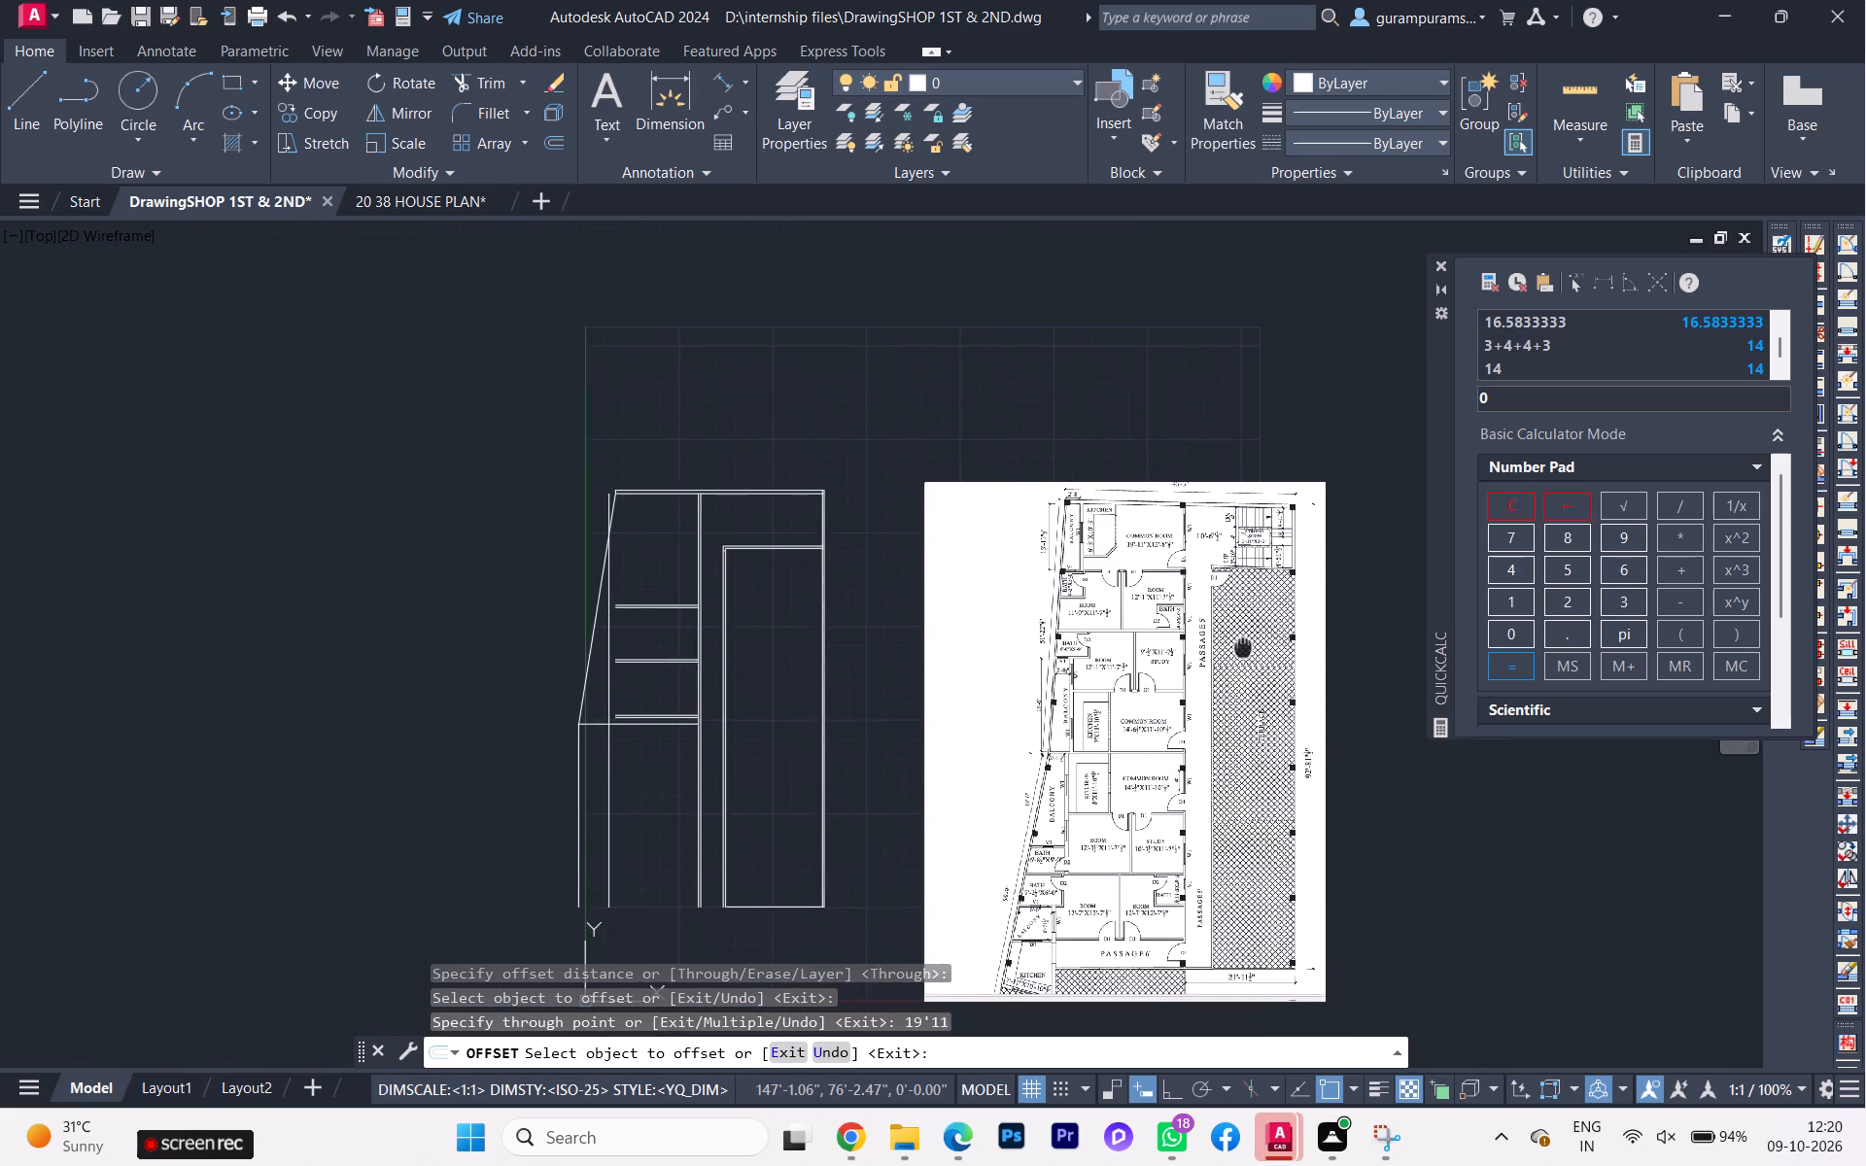
middle_click_drag(1235, 588, 1225, 542)
scroll(1235, 737, "up", 1)
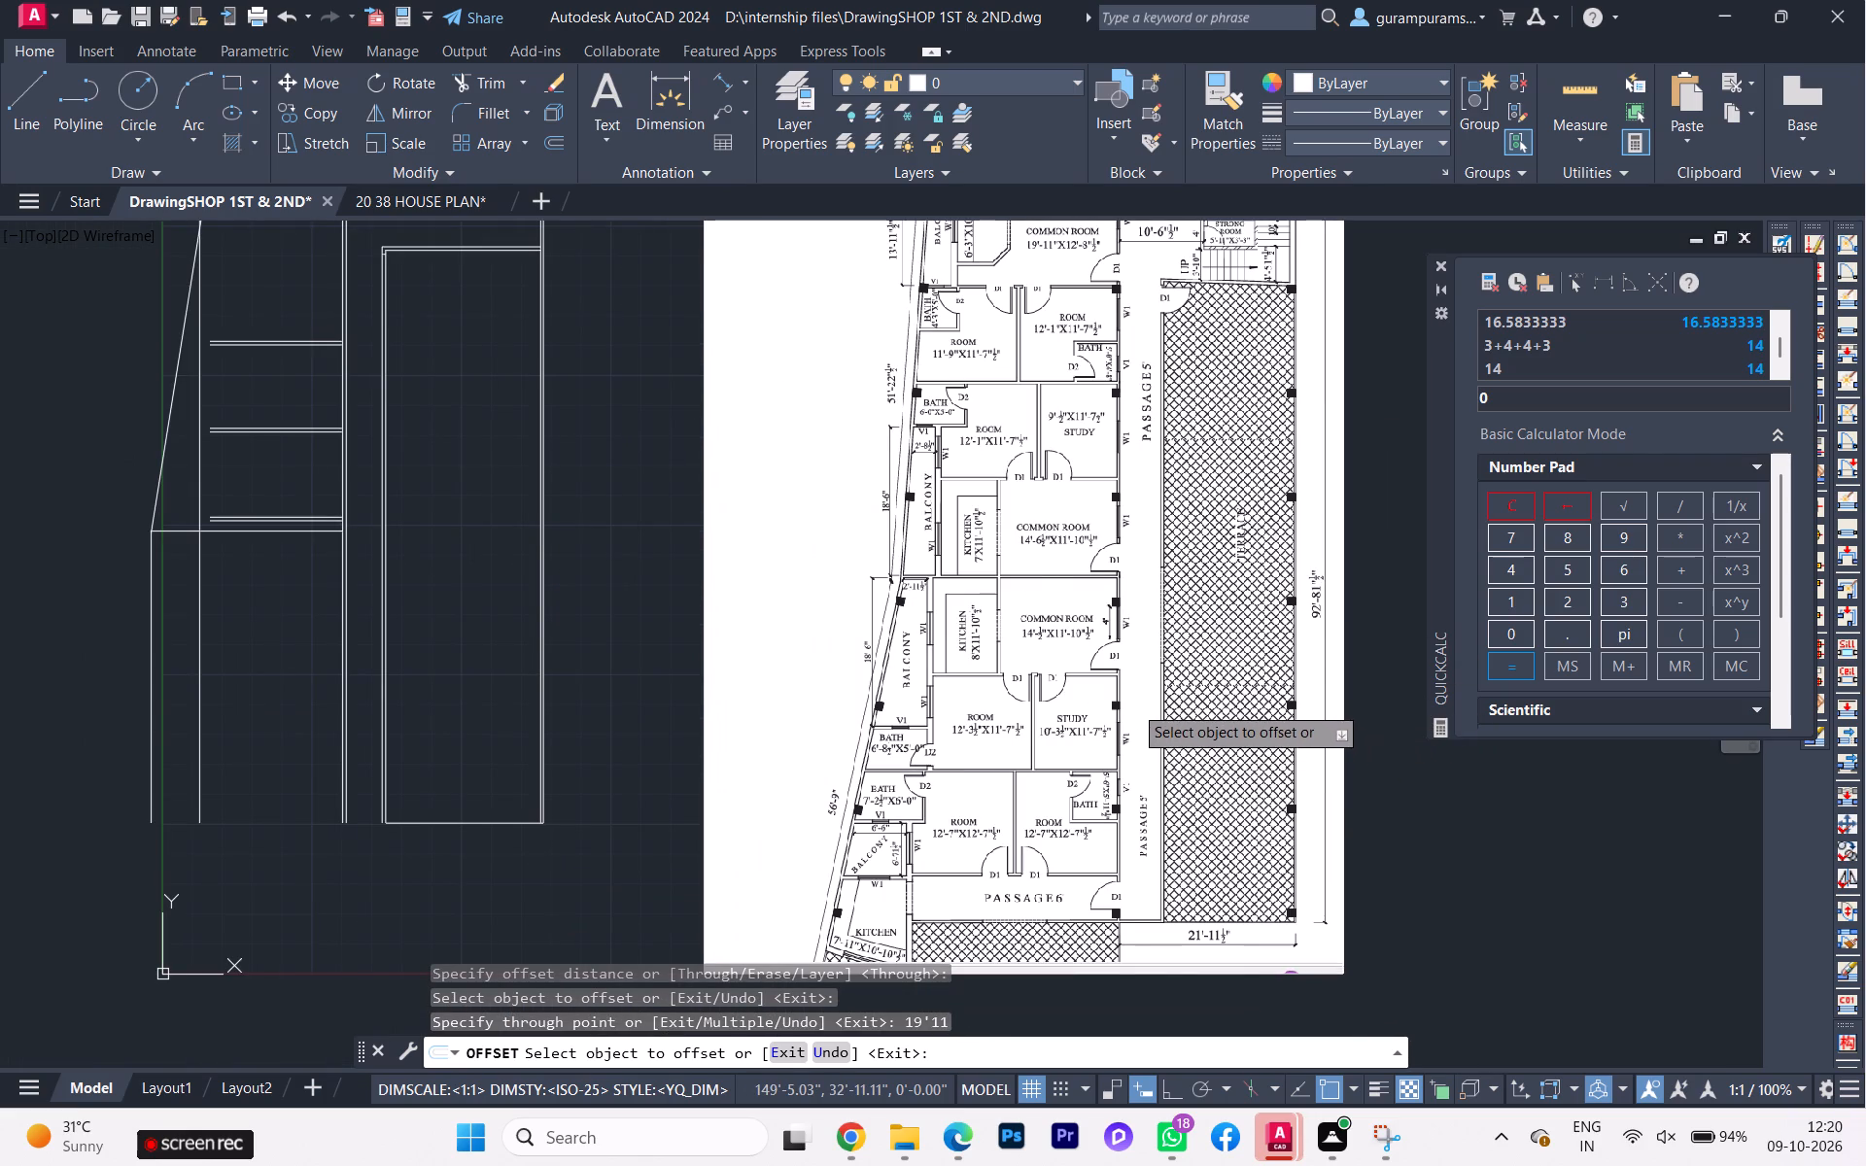
scroll(1134, 703, "down", 1)
scroll(1101, 466, "up", 1)
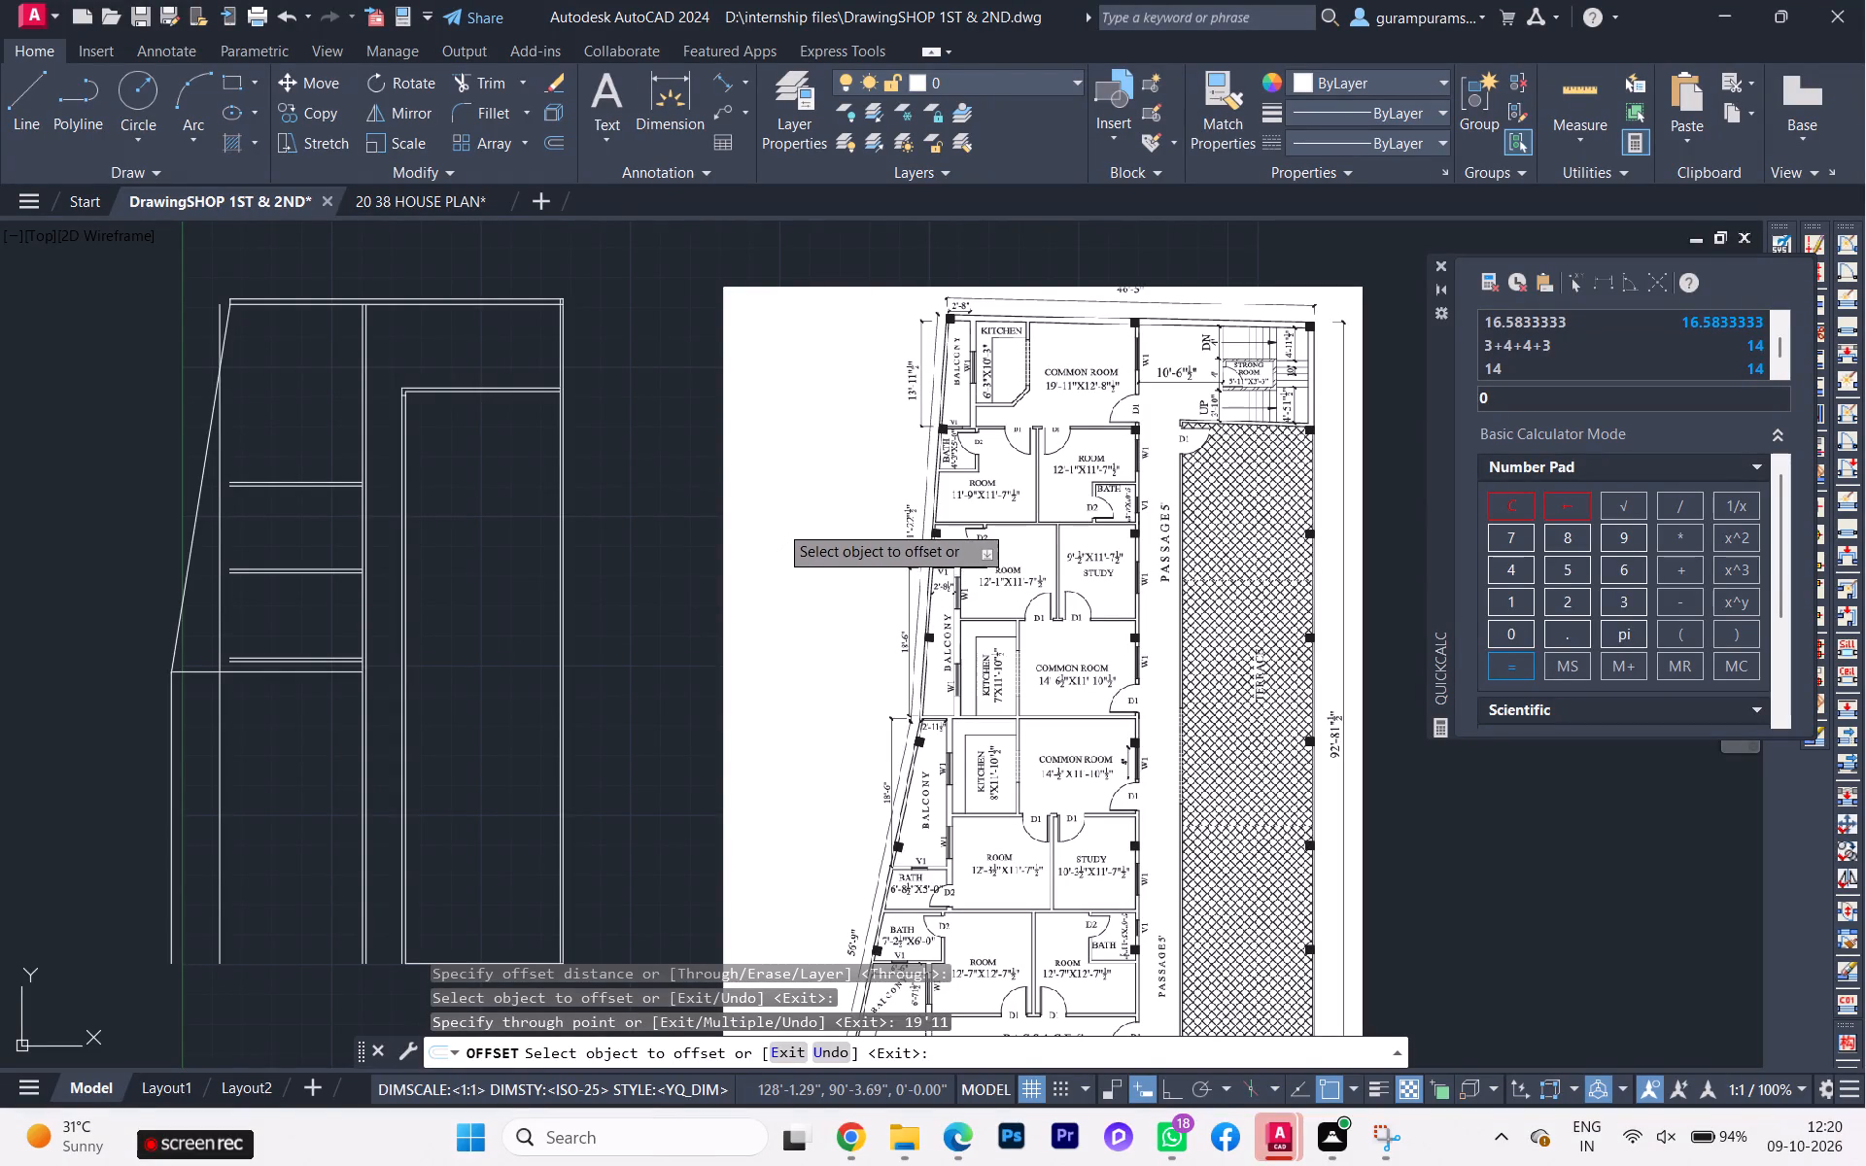
scroll(1051, 451, "up", 2)
scroll(1093, 429, "down", 1)
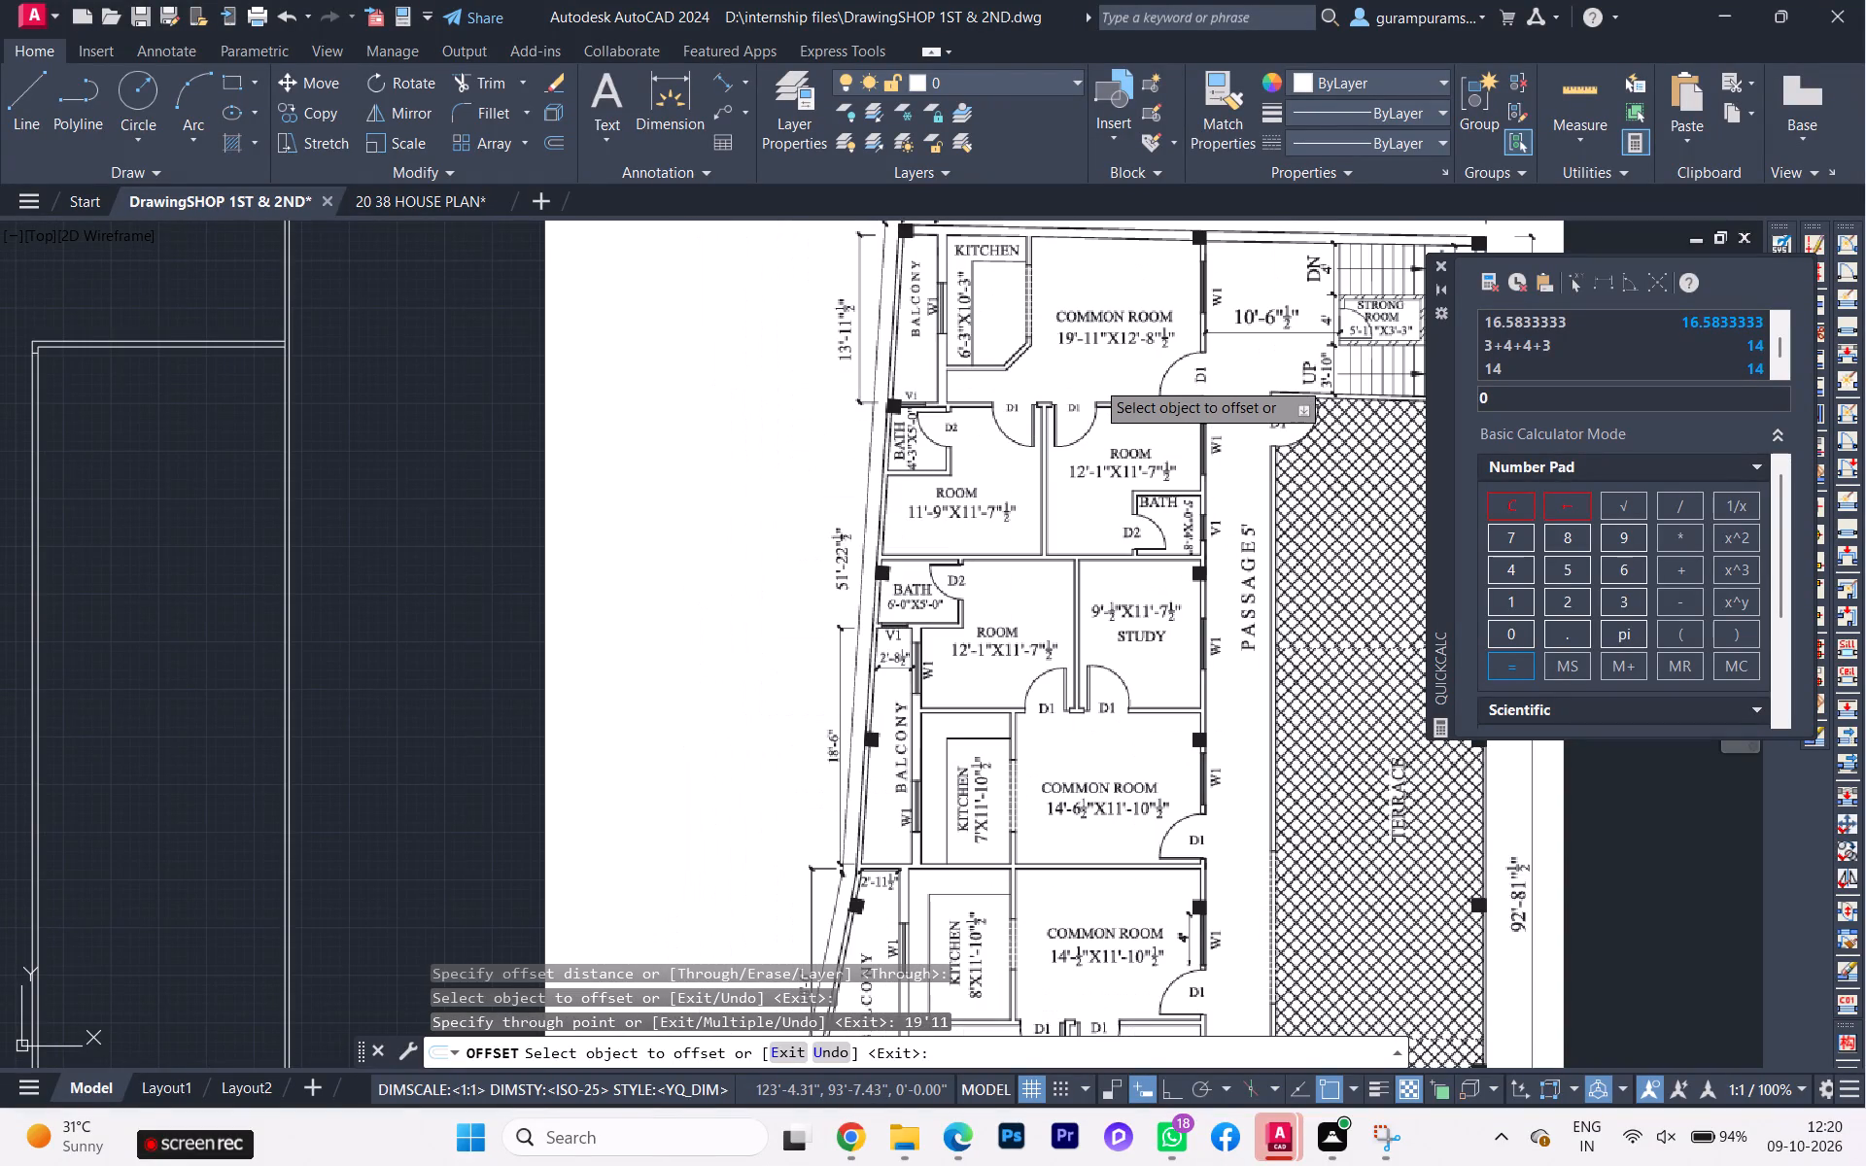
scroll(1095, 378, "down", 2)
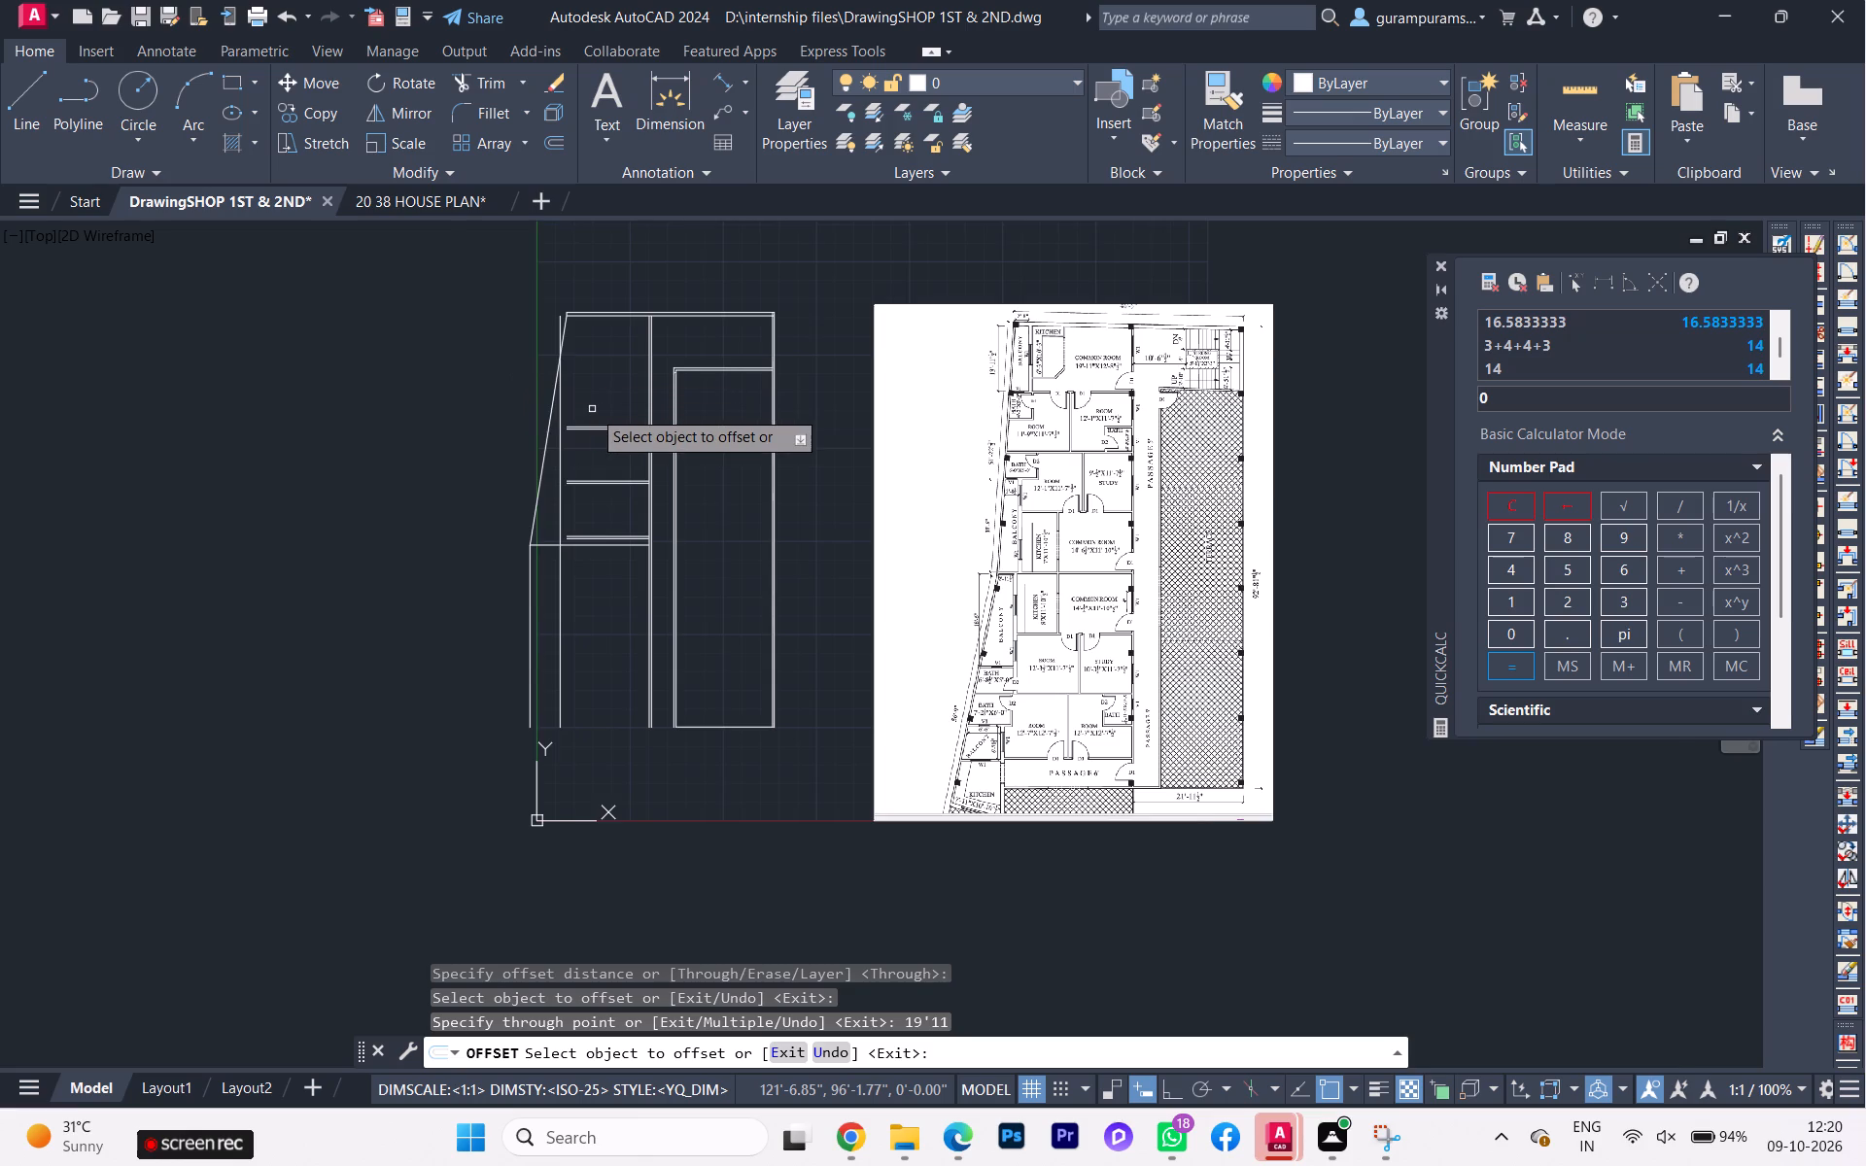
scroll(592, 409, "up", 2)
scroll(593, 410, "down", 1)
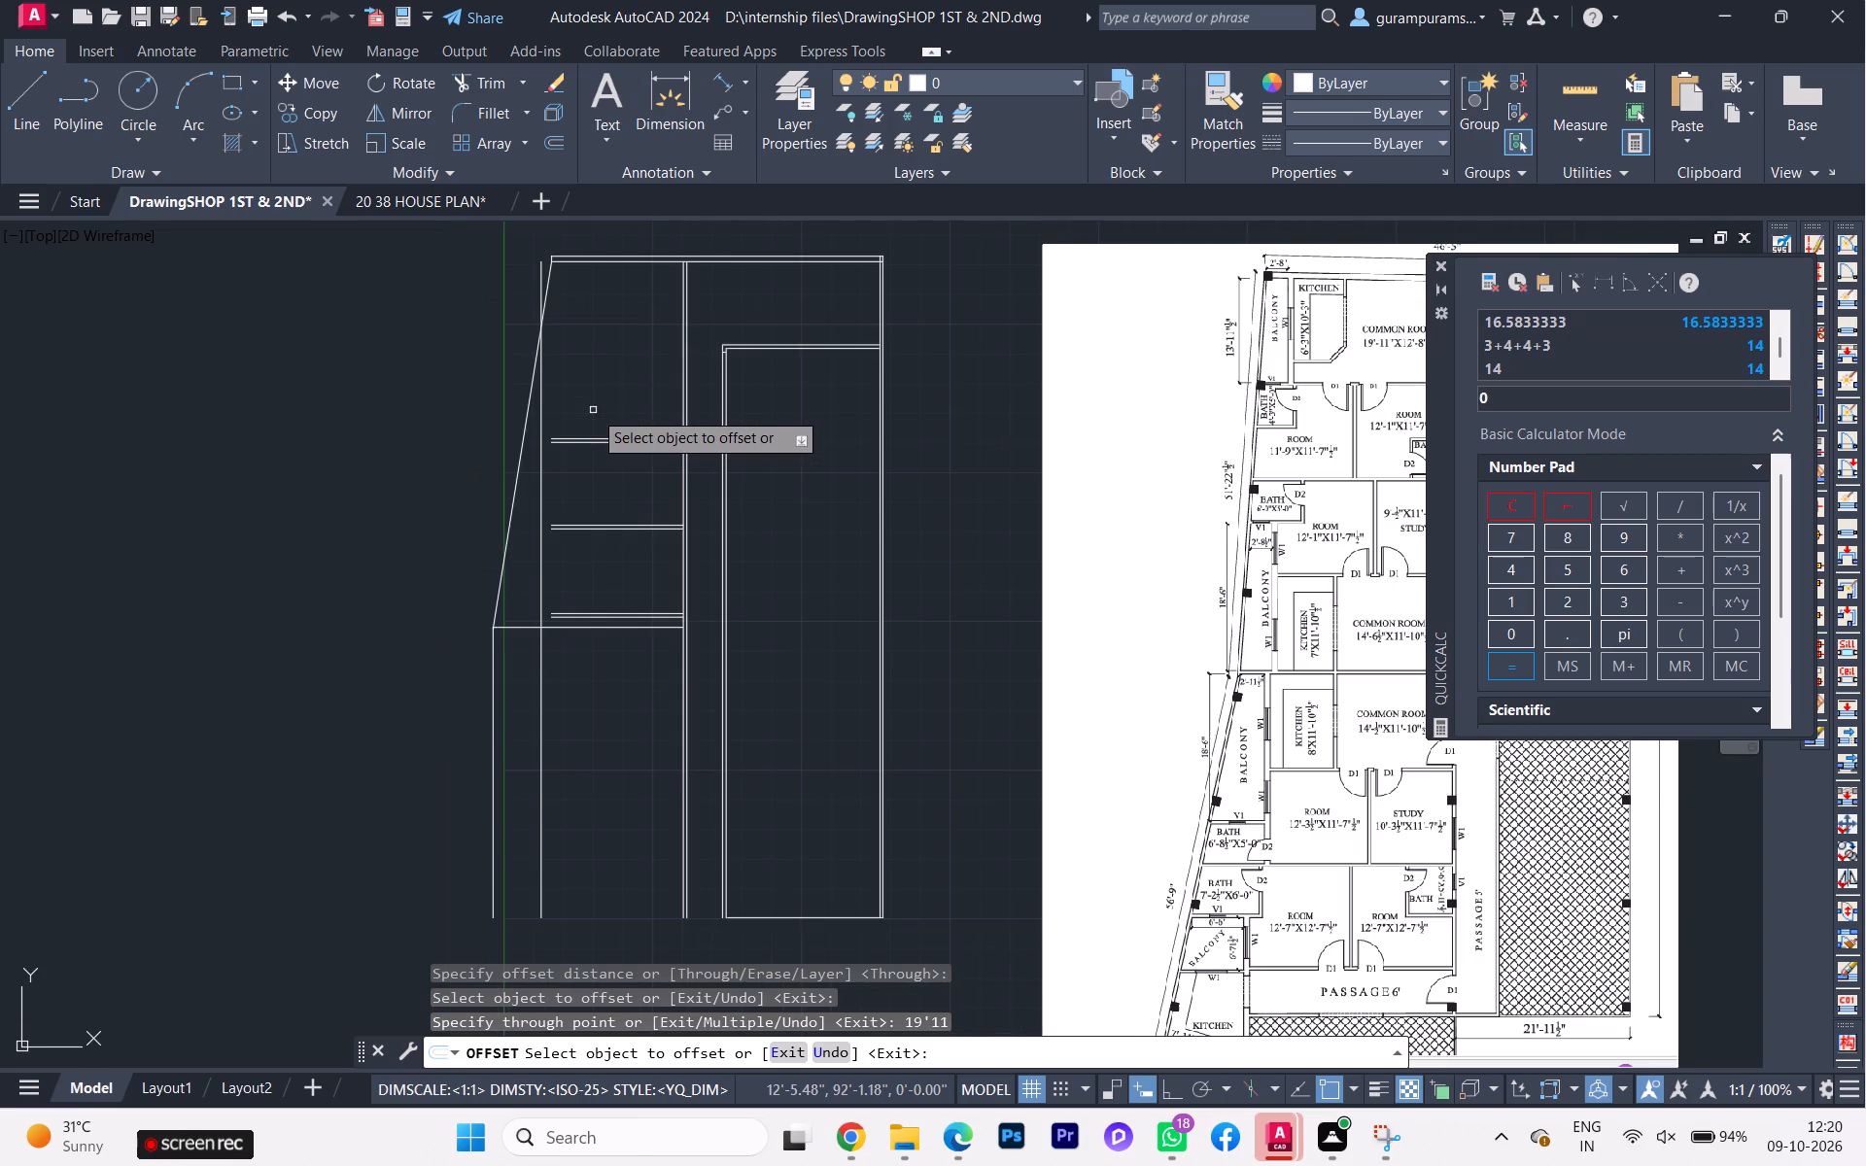
scroll(1337, 411, "up", 1)
scroll(1337, 411, "down", 1)
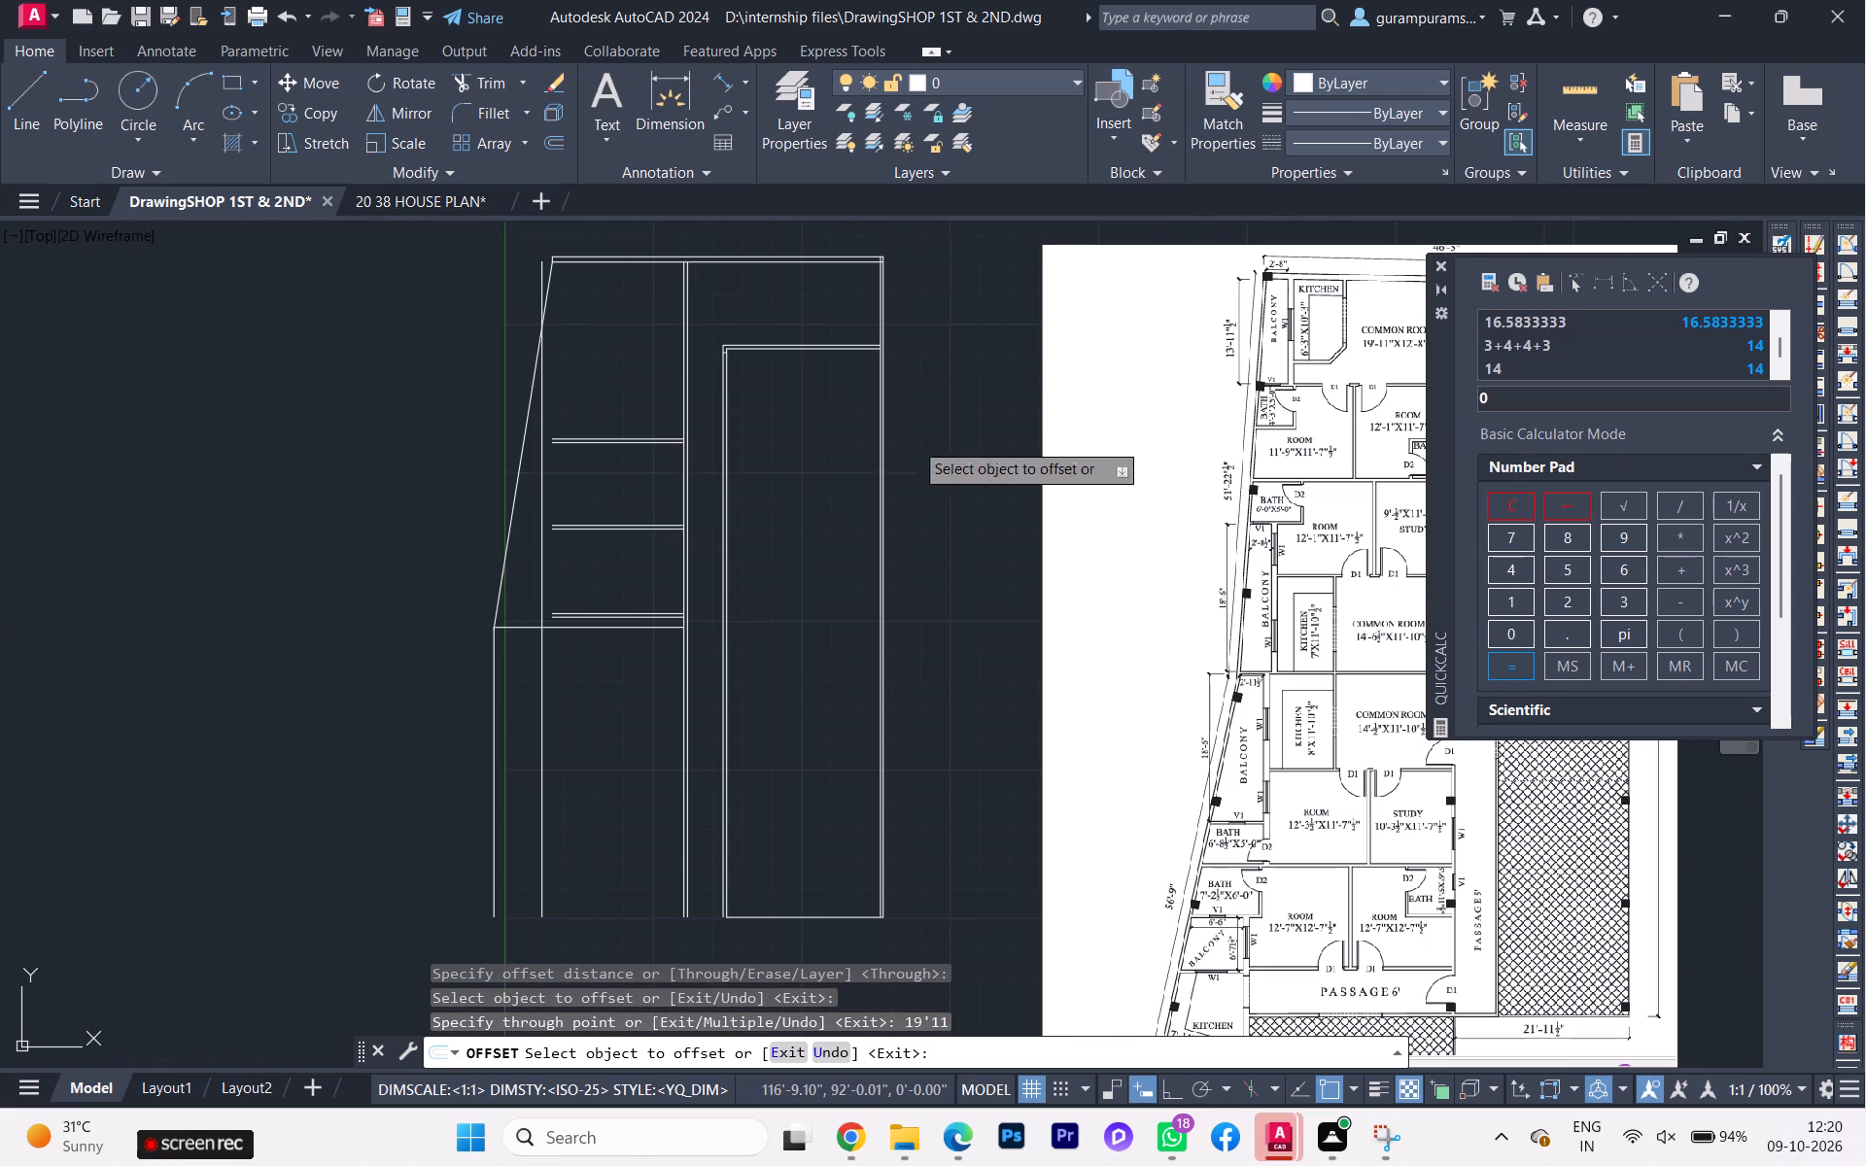
key("space")
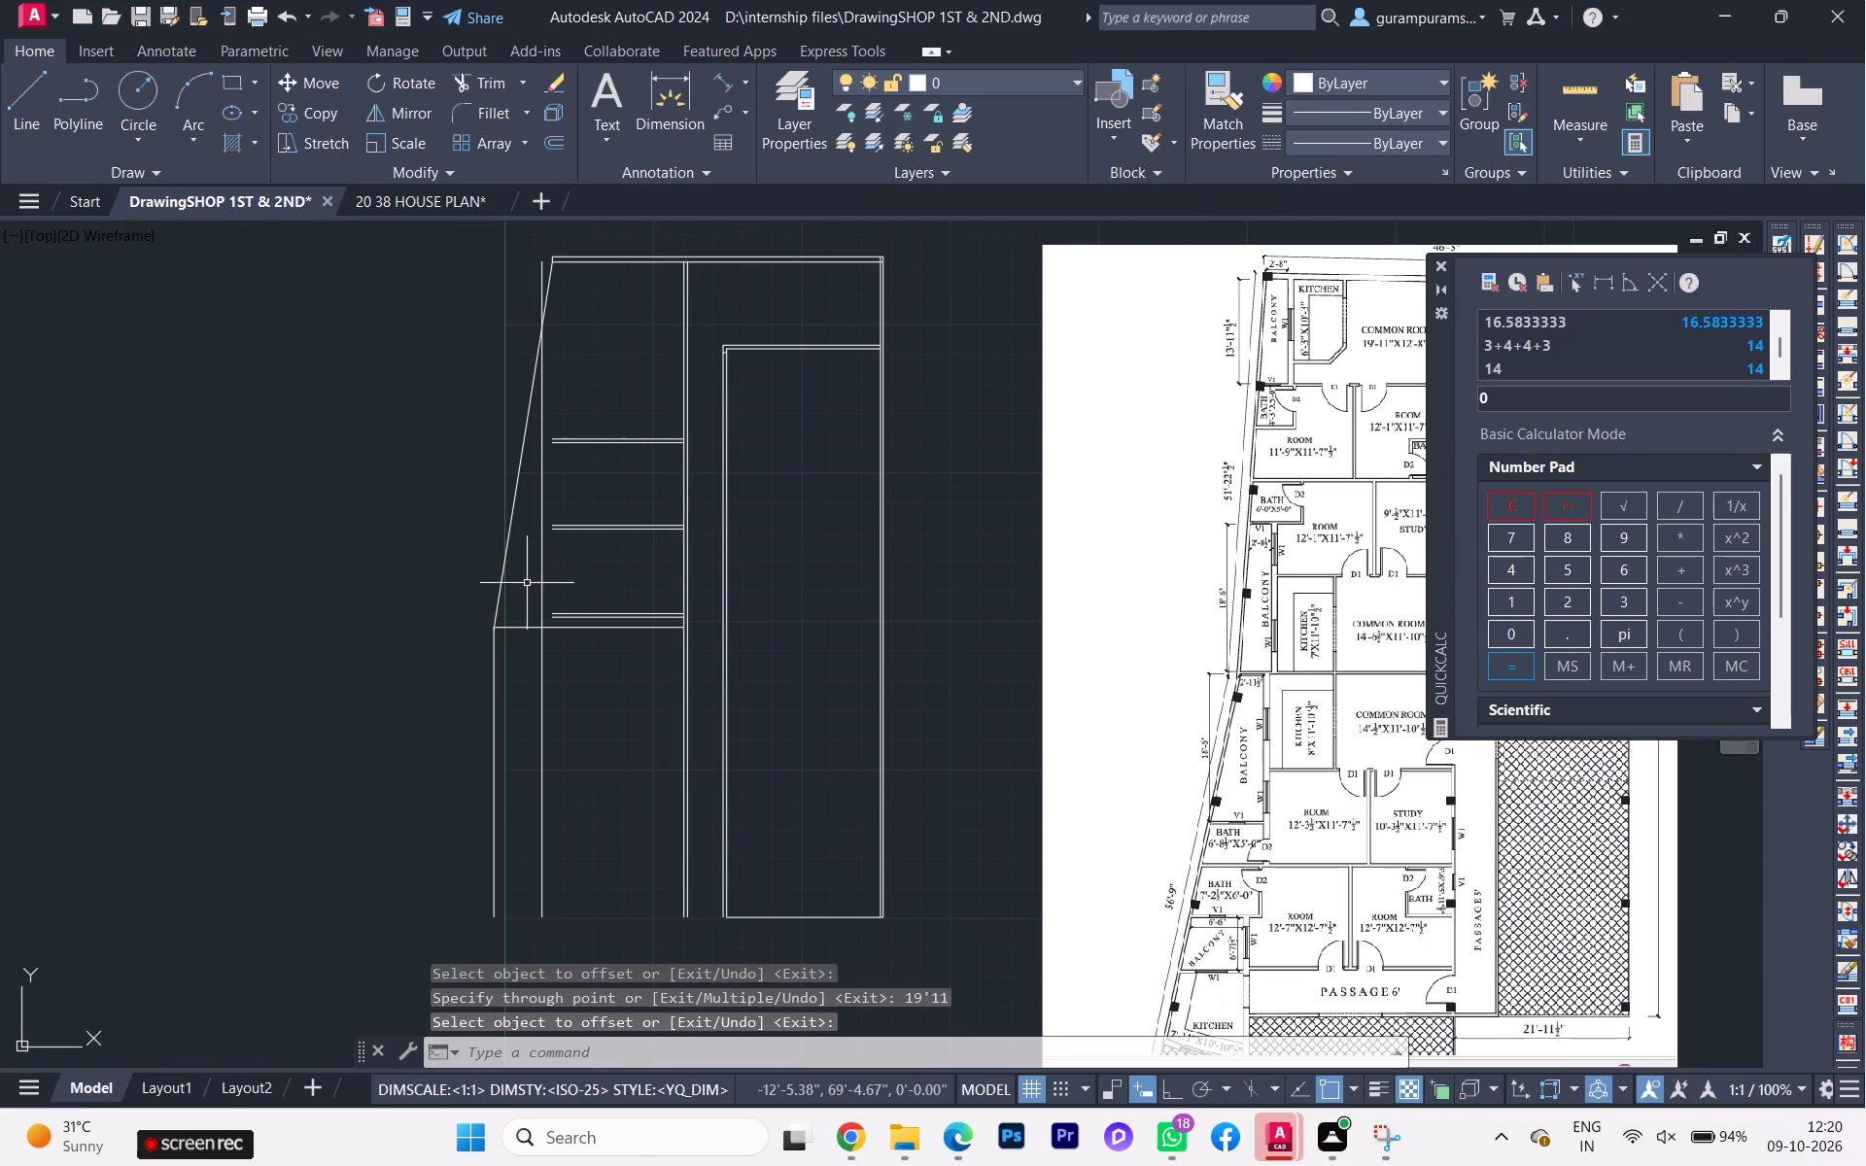
Erase the slanted outer wall line on the balcony side.
left_click(525, 582)
left_click(478, 547)
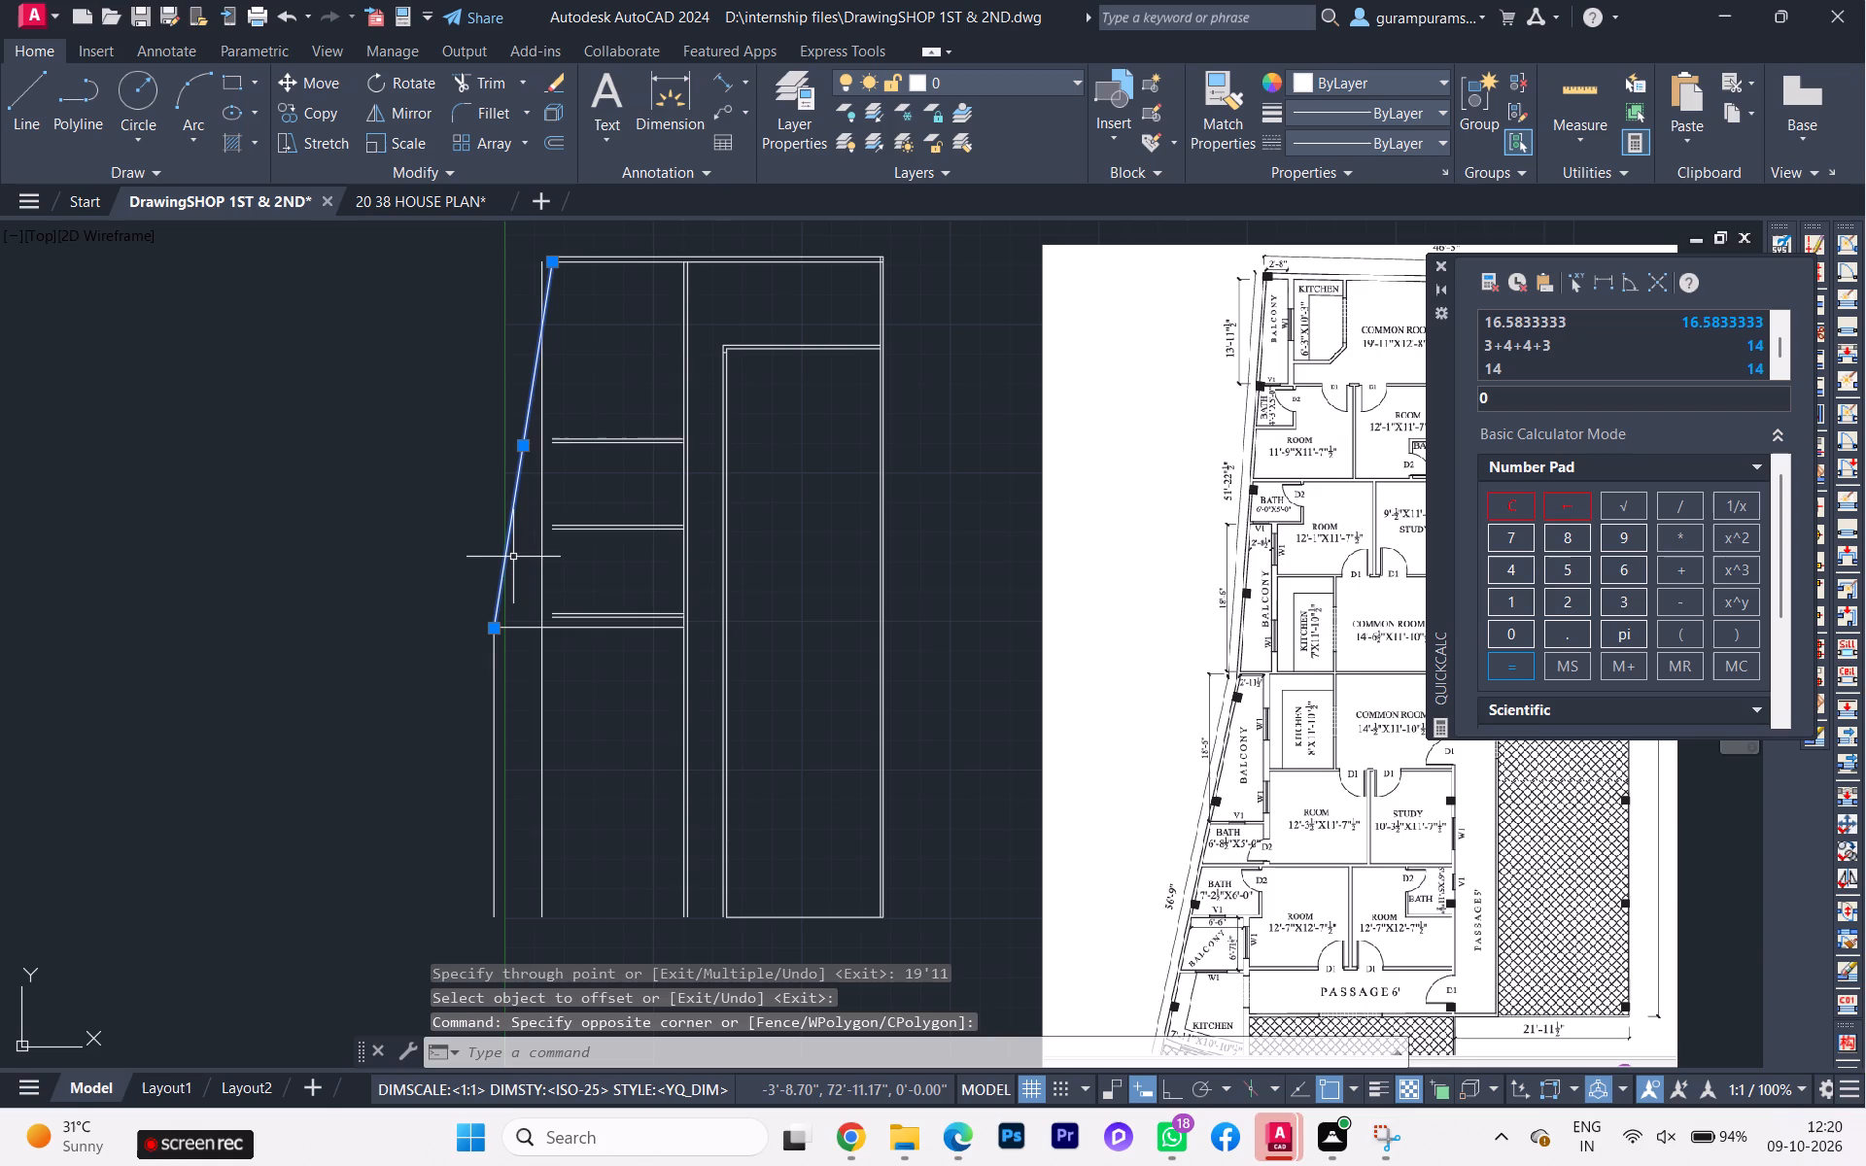
key("Delete")
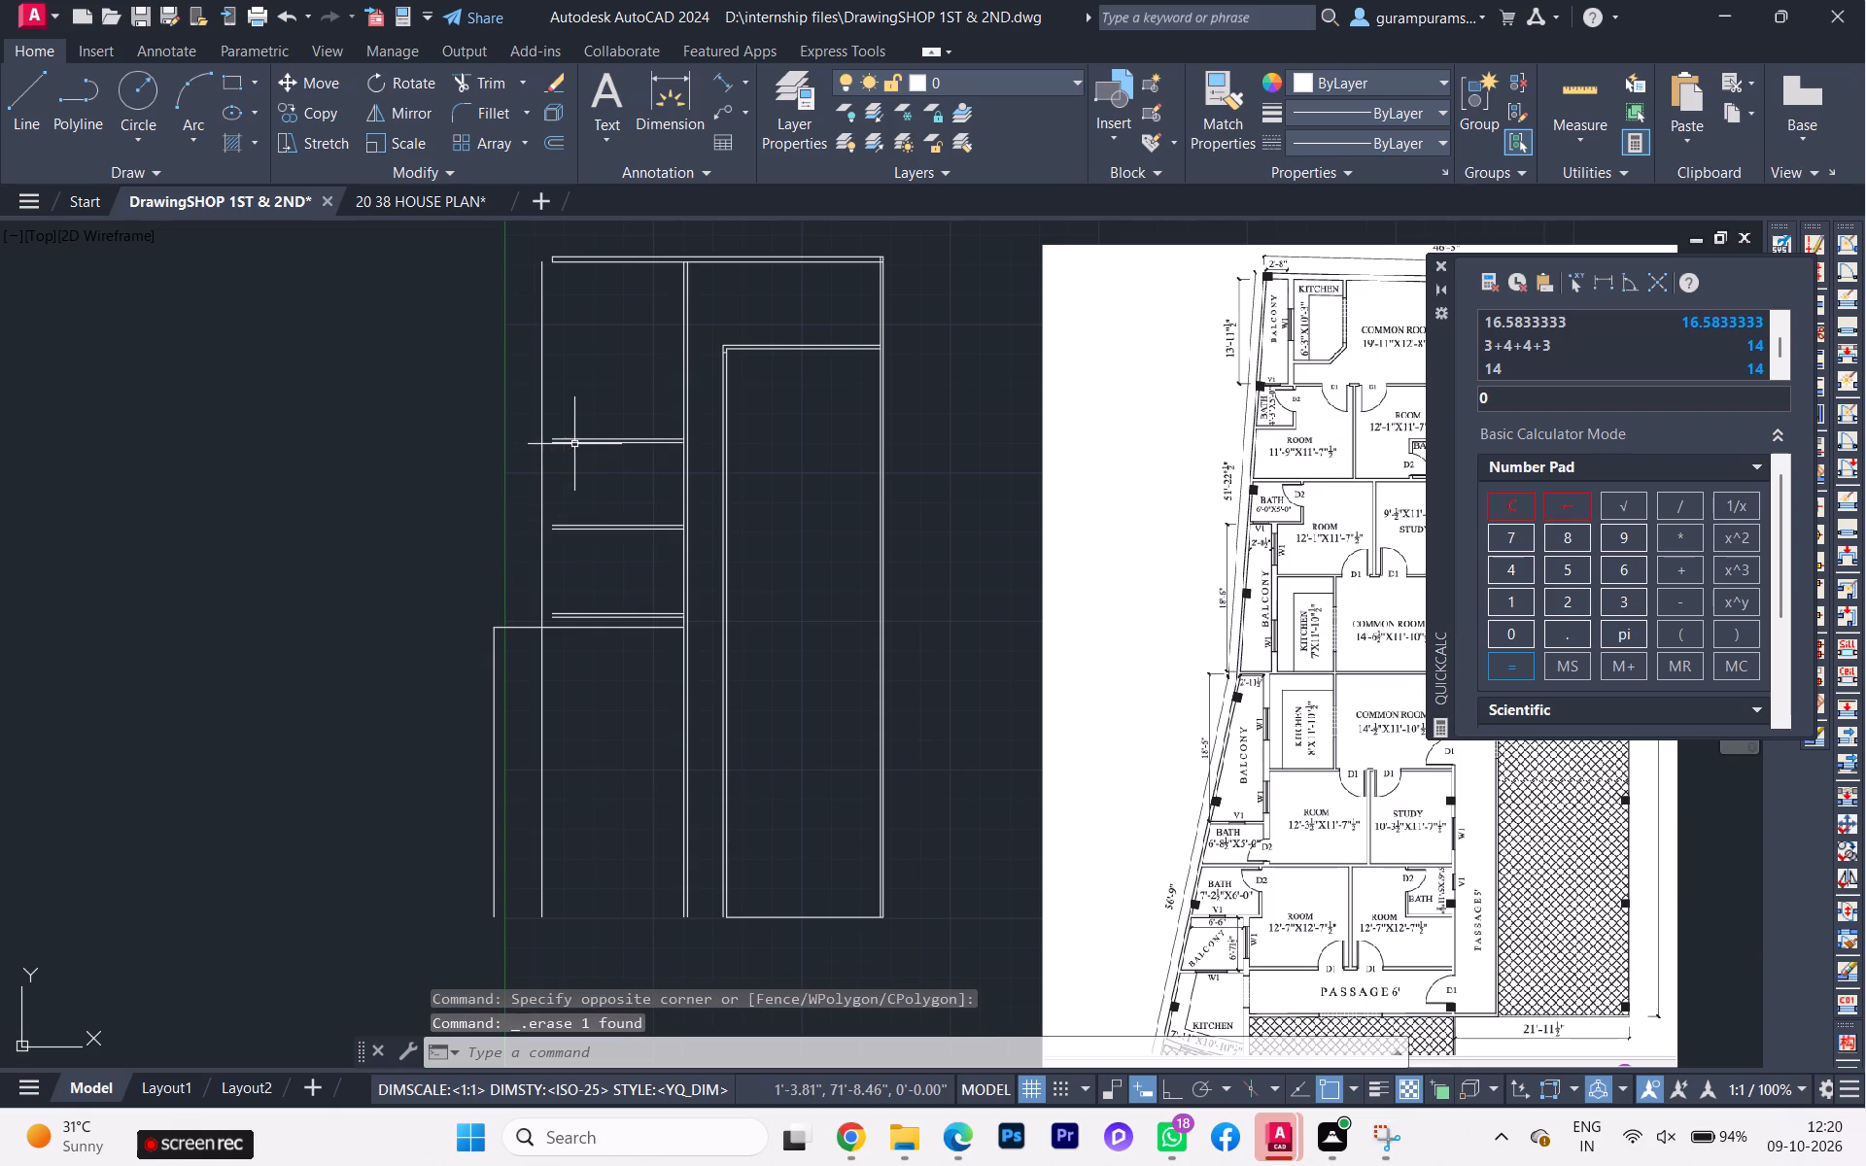
Examine the upper common room, passage, staircase and strong room dimensions in the reference plan.
key("o")
key("Return")
key("space")
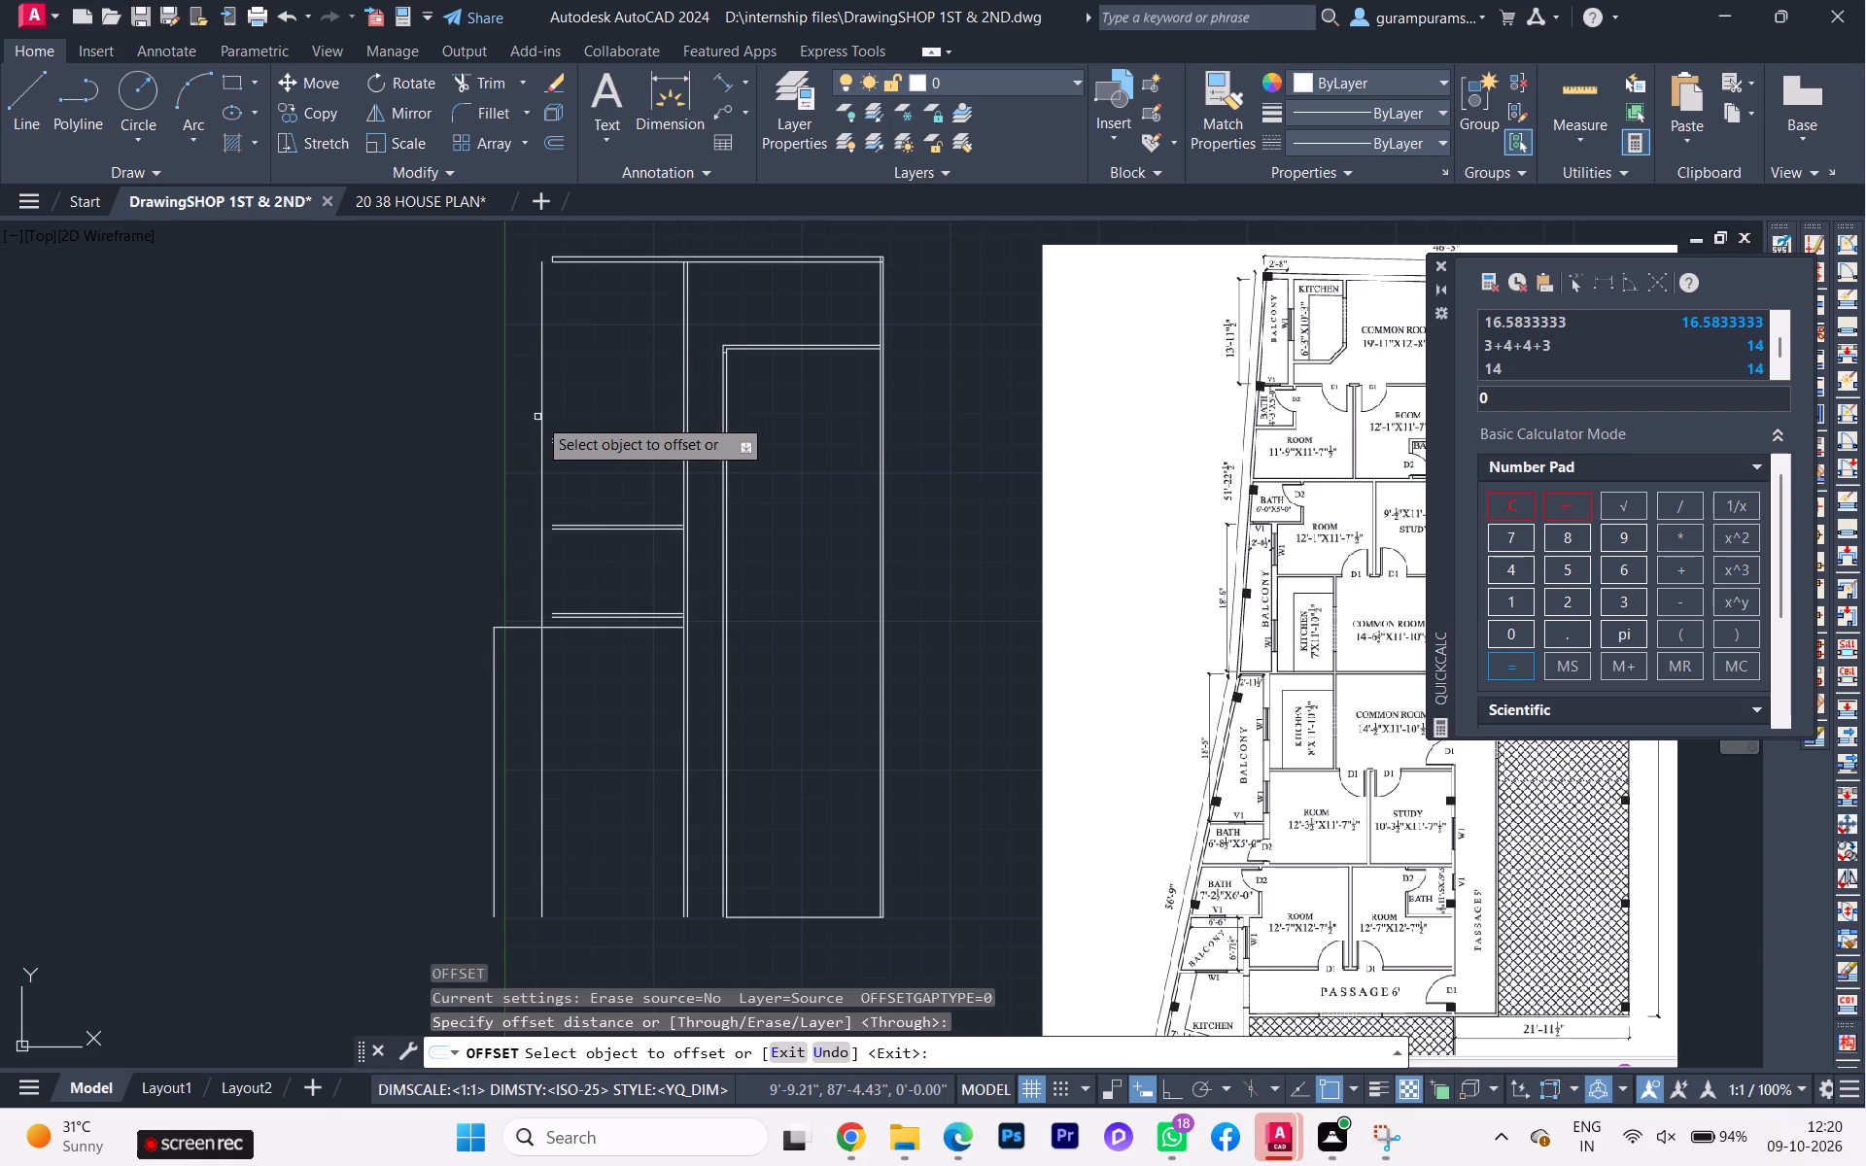
scroll(639, 419, "down", 1)
middle_click_drag(639, 419, 389, 425)
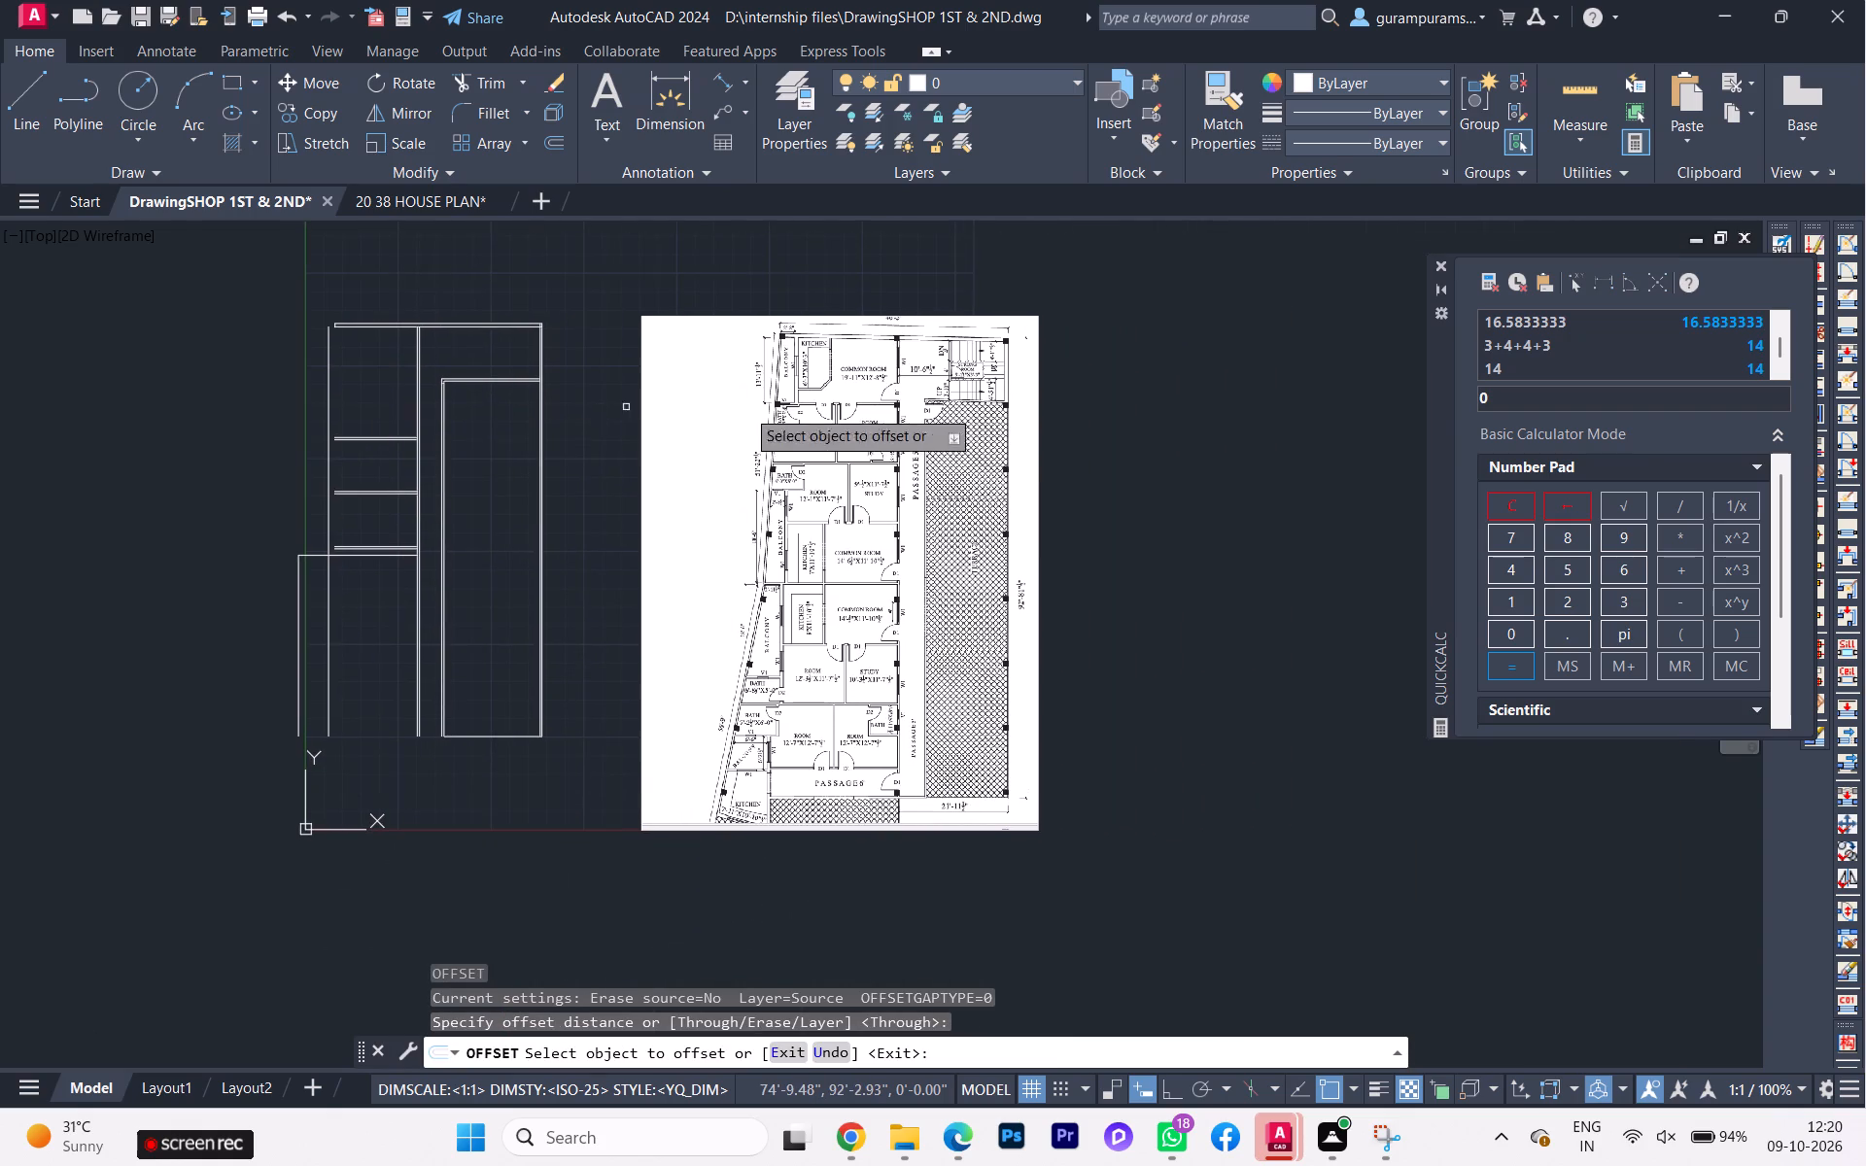
scroll(915, 409, "up", 1)
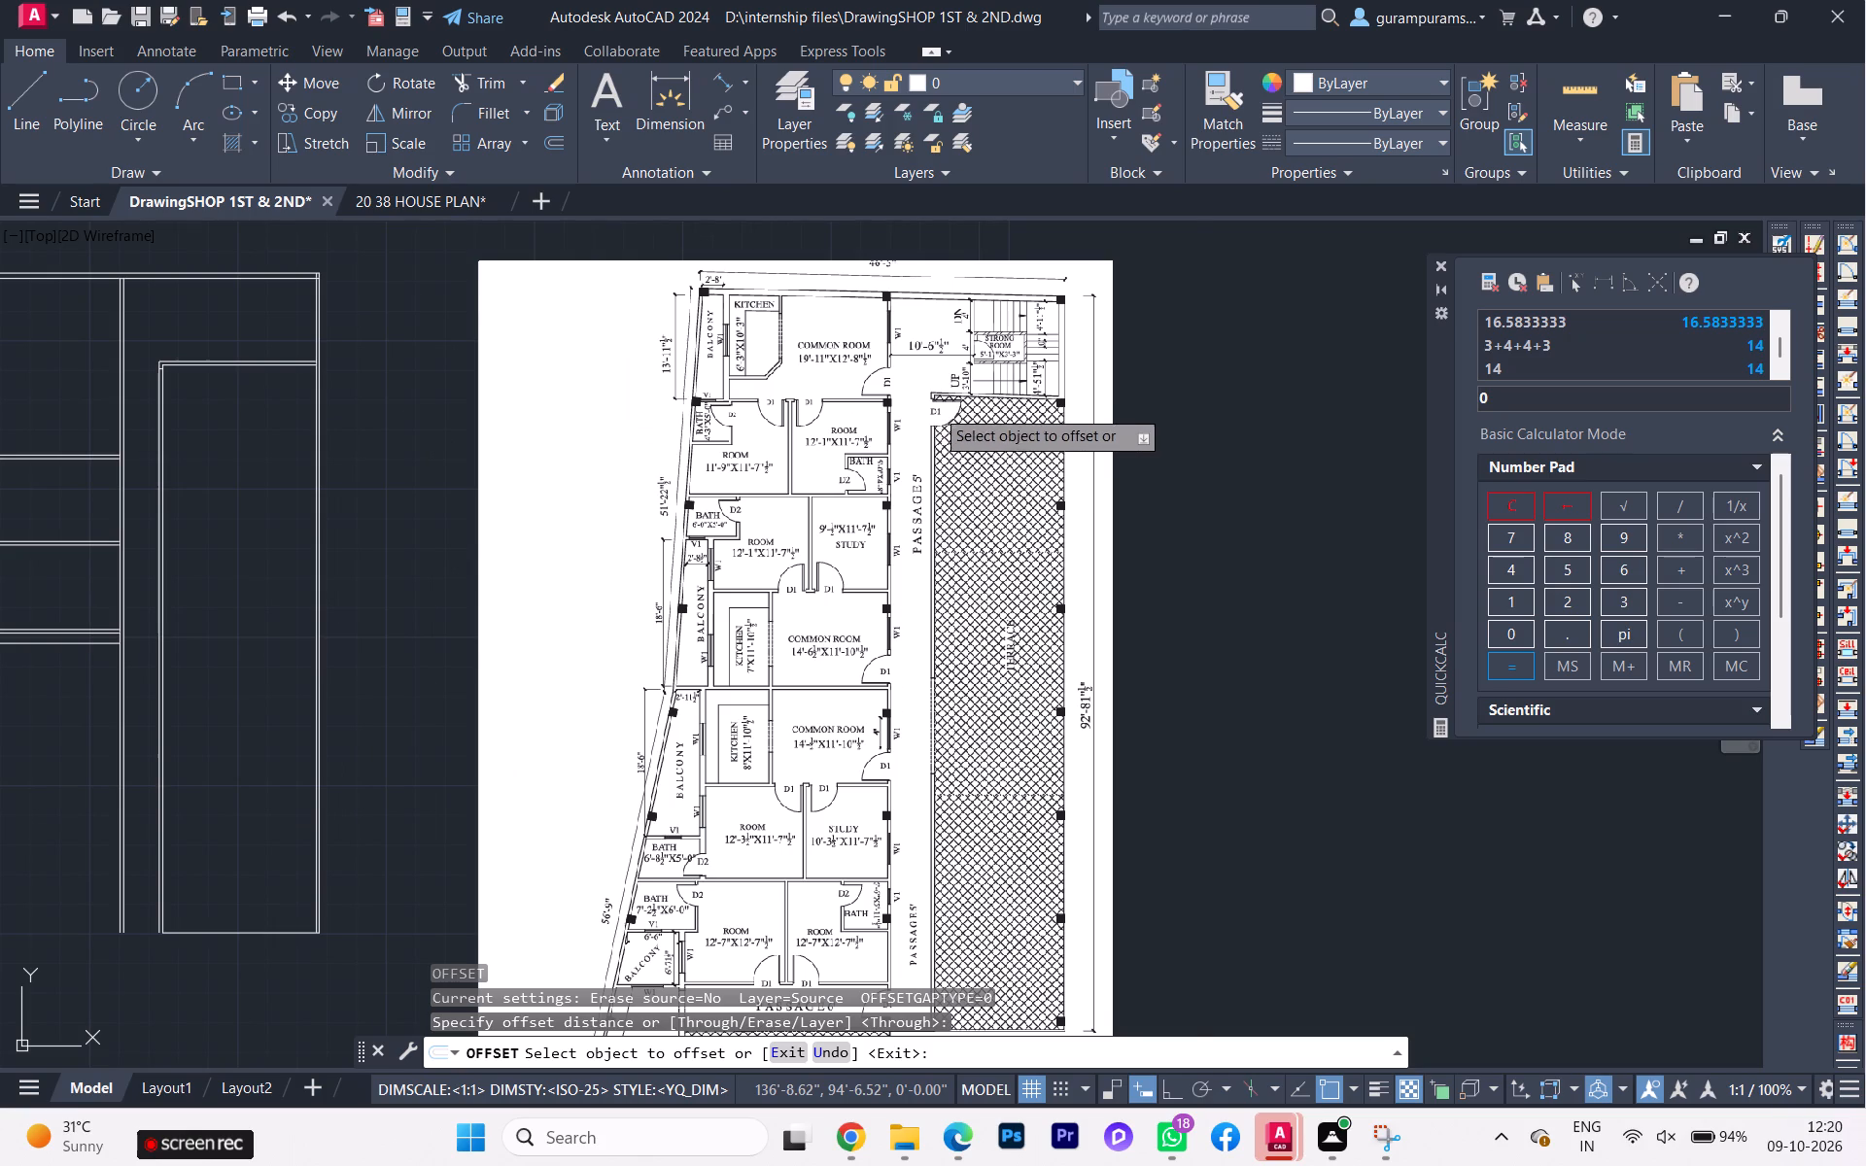
scroll(972, 389, "up", 1)
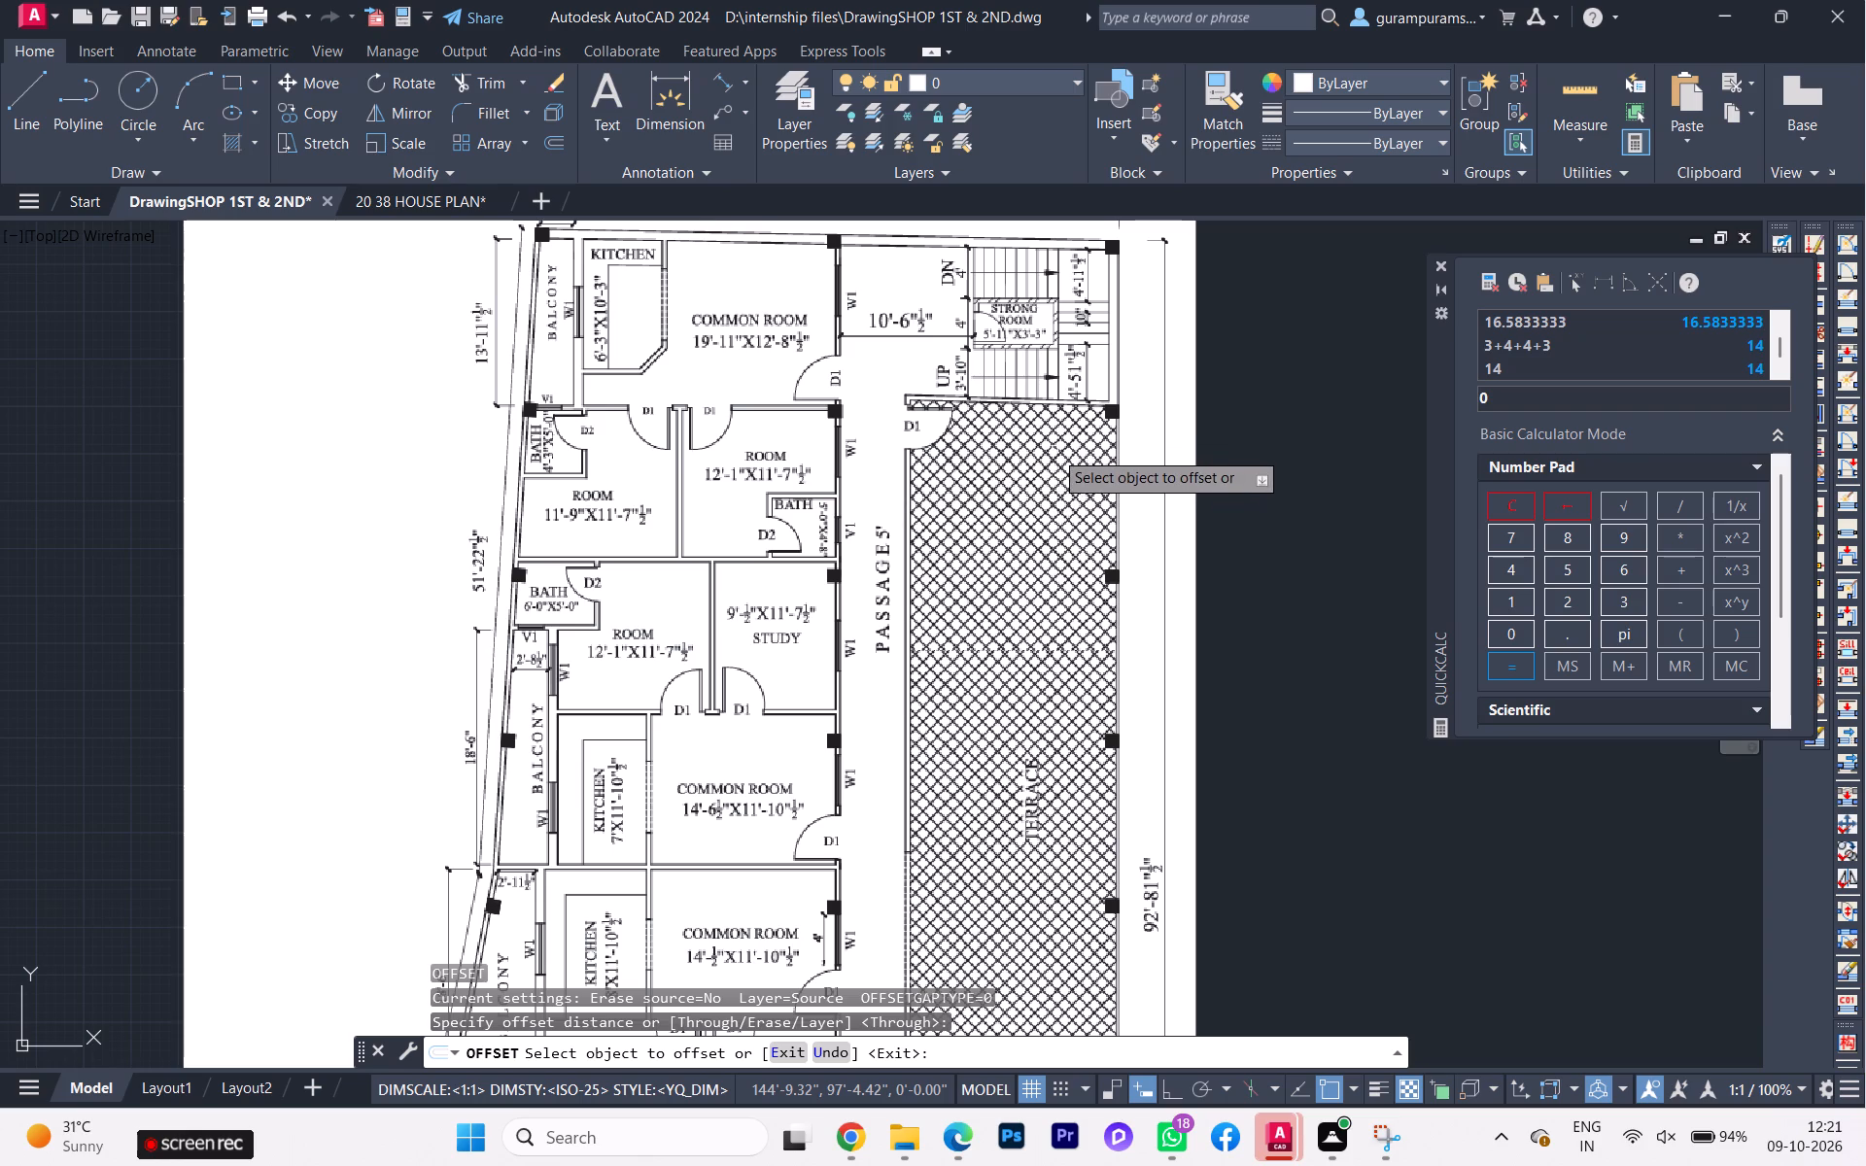
scroll(1083, 342, "up", 1)
scroll(1086, 338, "down", 1)
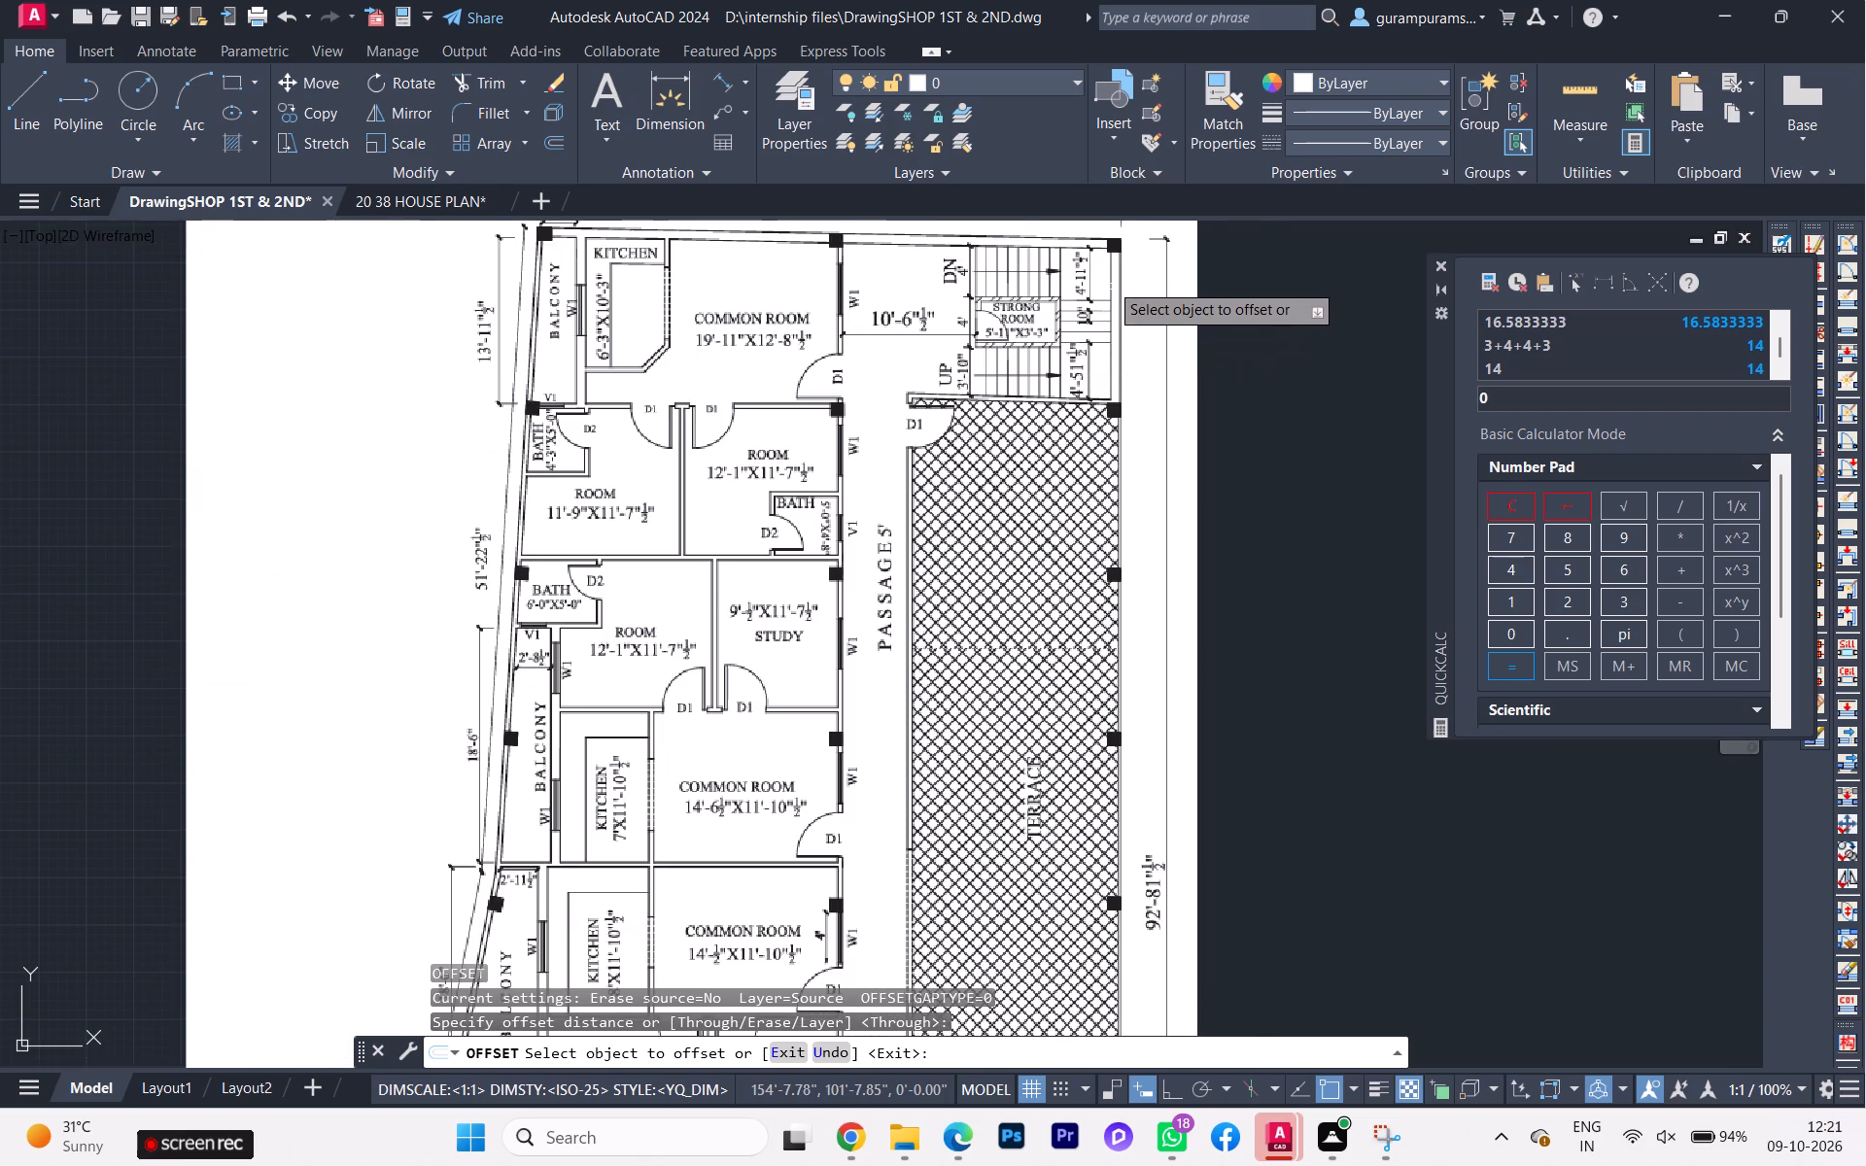
scroll(1104, 278, "up", 2)
scroll(1044, 307, "down", 1)
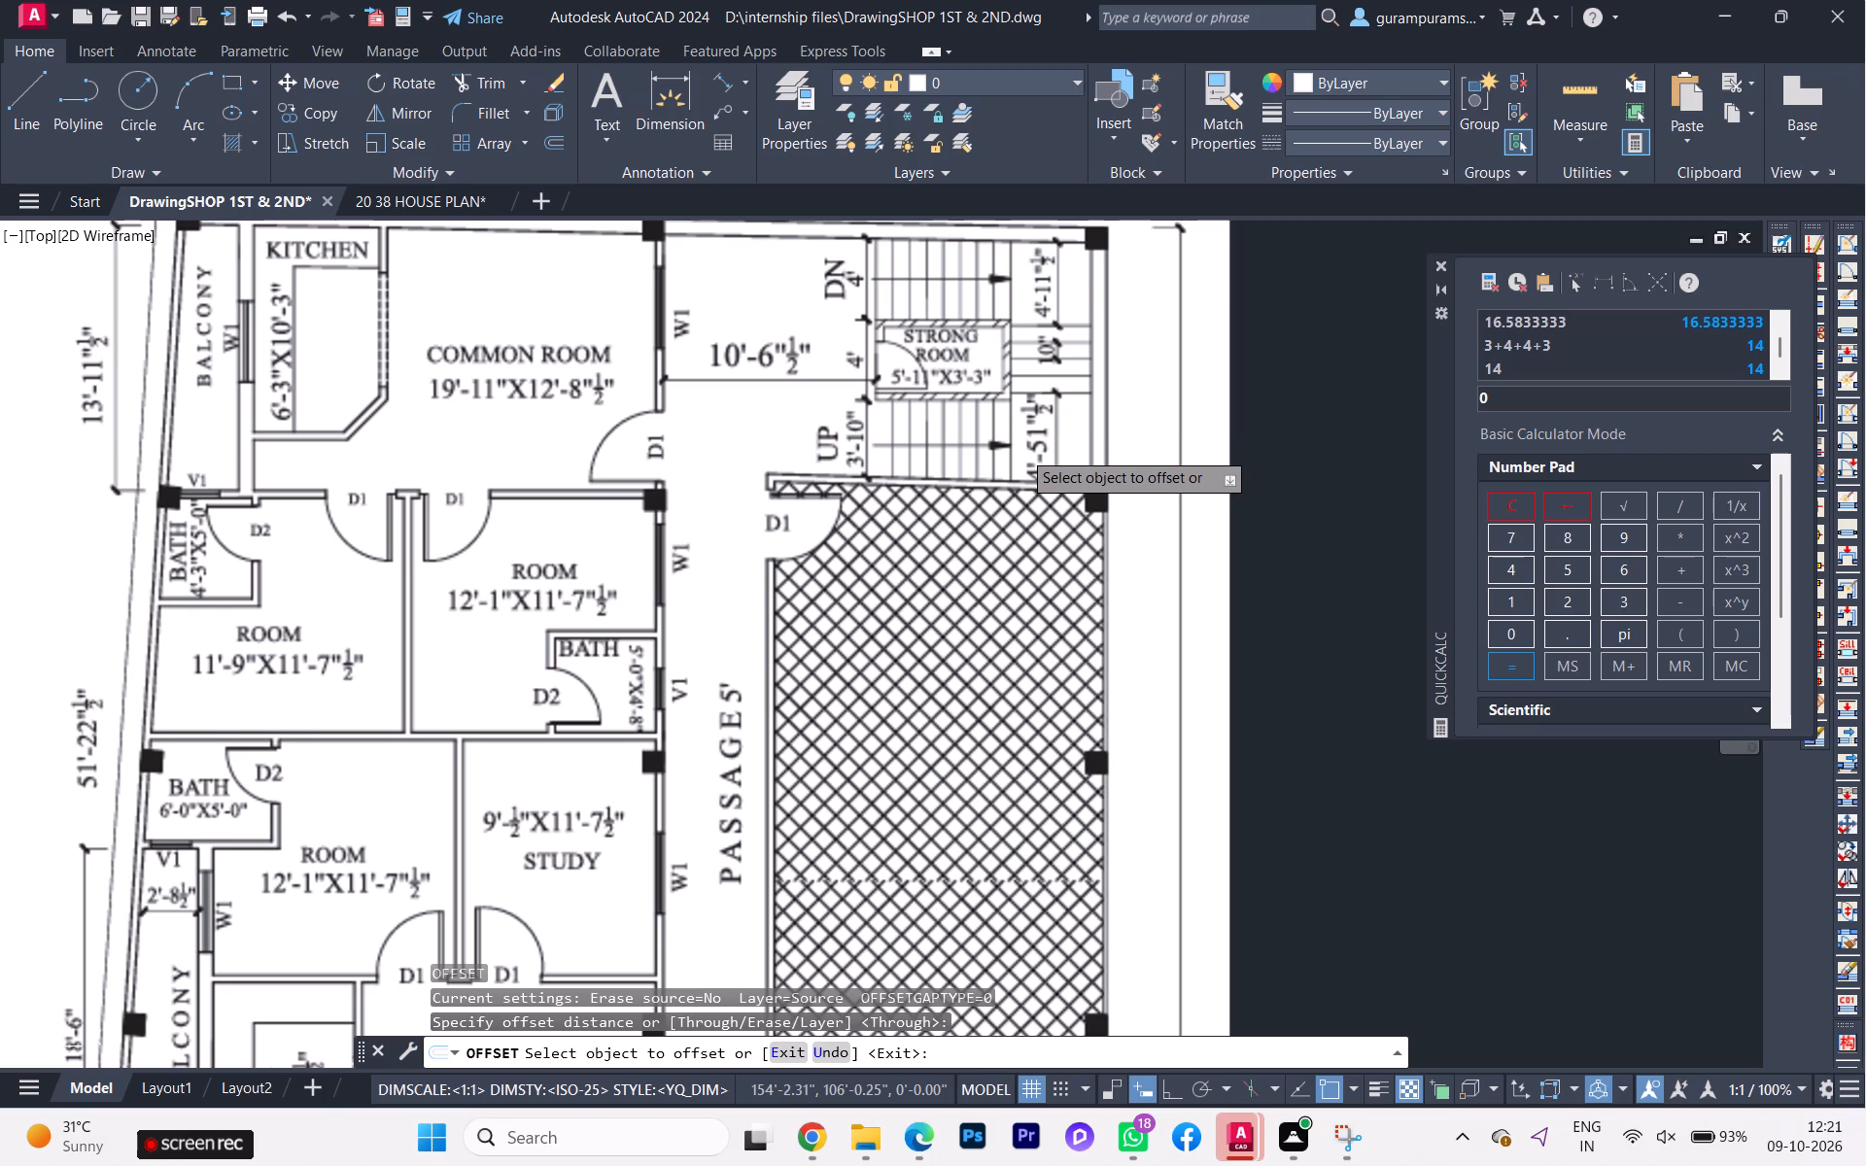
scroll(950, 345, "up", 1)
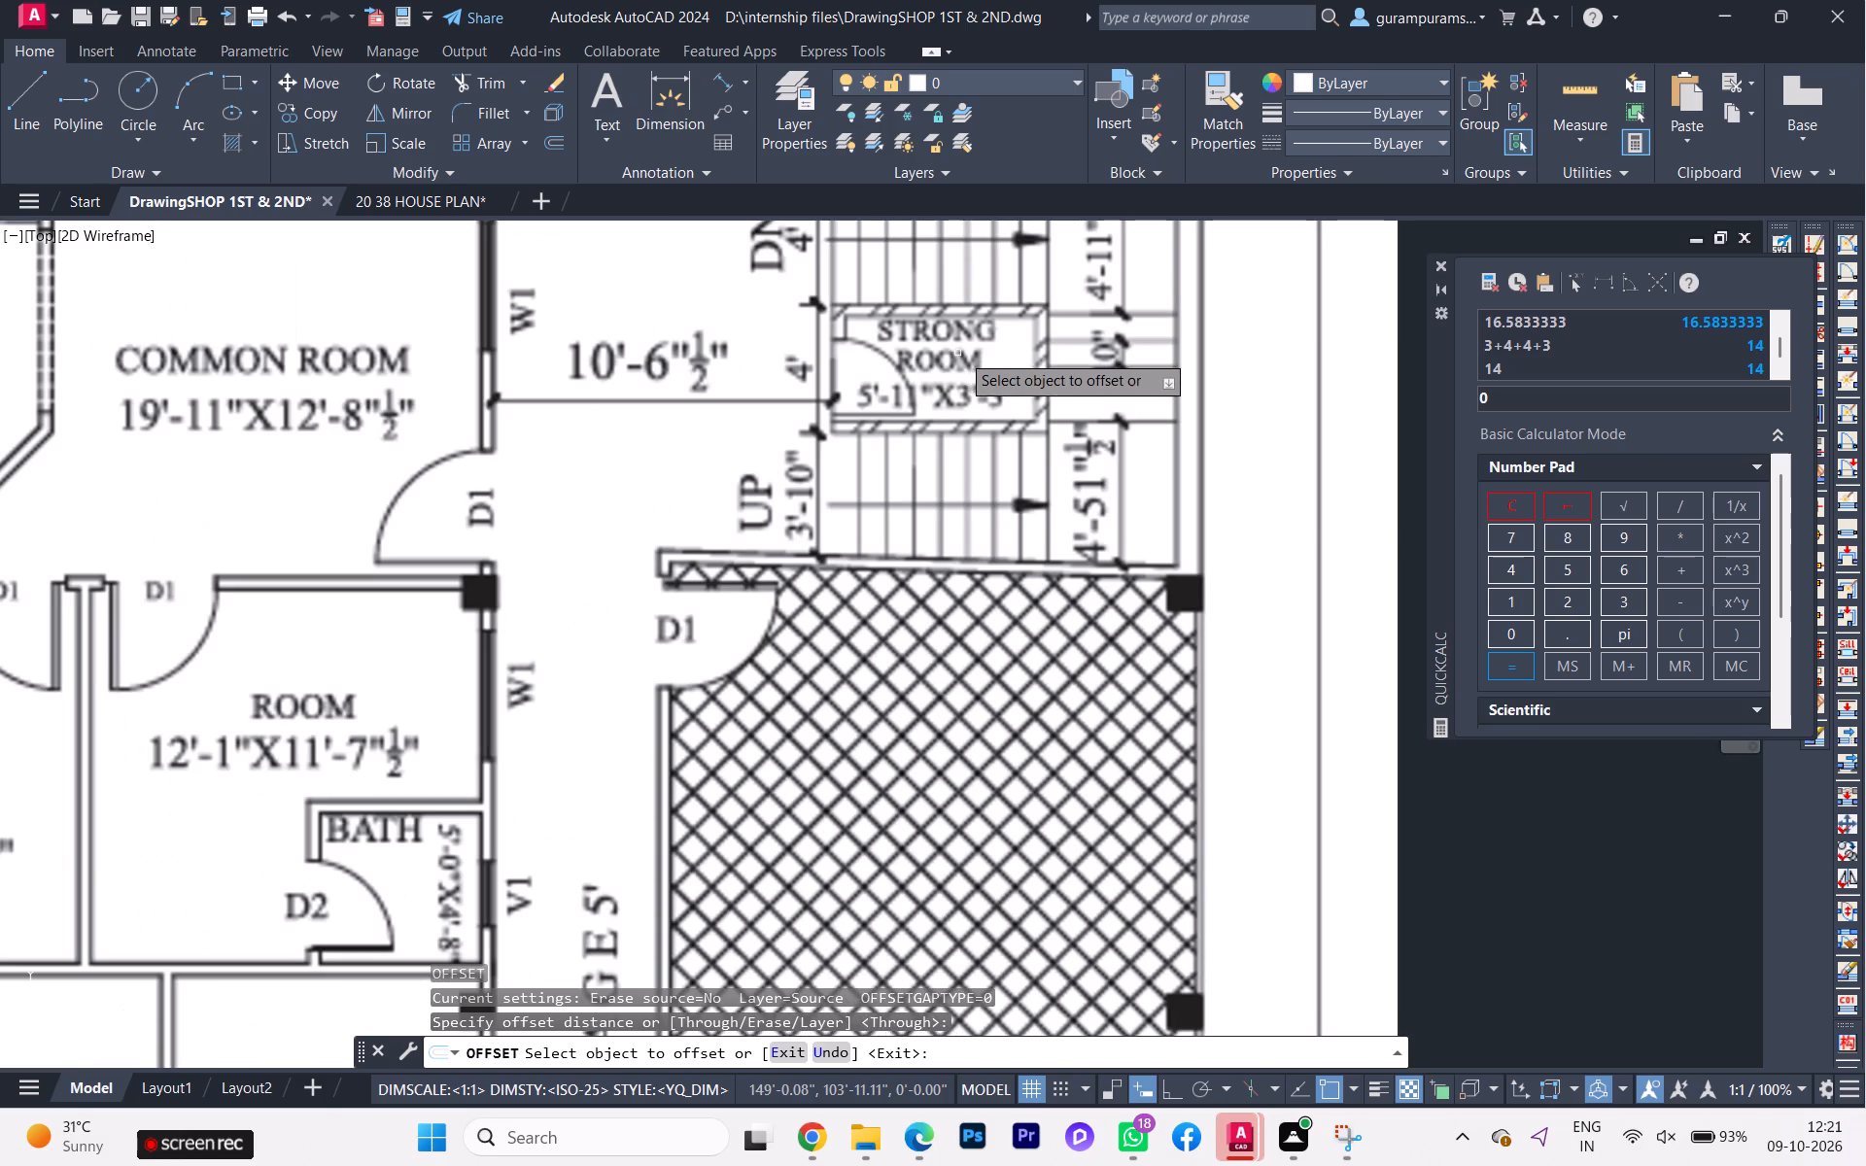
scroll(962, 391, "down", 1)
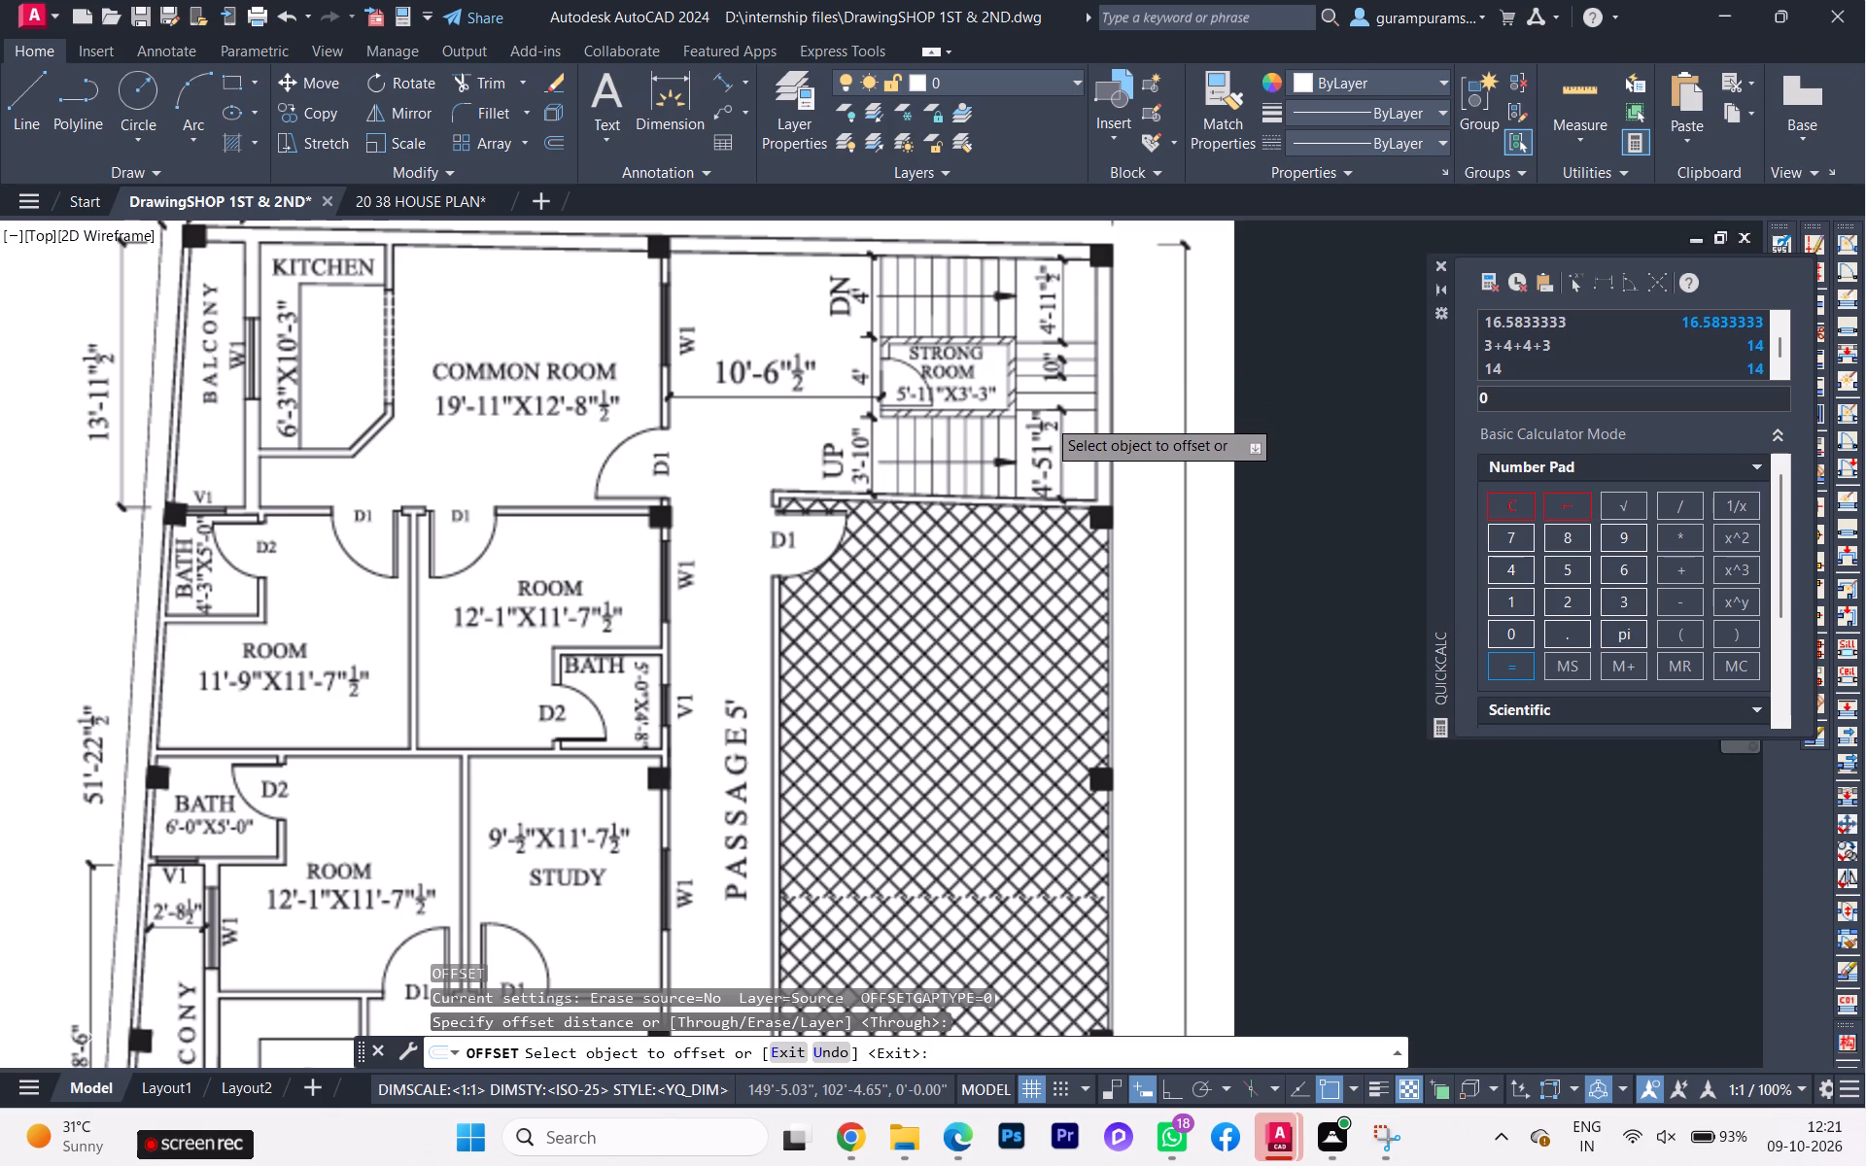
Examine the reference plan's lower passage, rooms and terrace width dimension against the drawn walls.
scroll(963, 532, "down", 2)
middle_click_drag(929, 553, 830, 157)
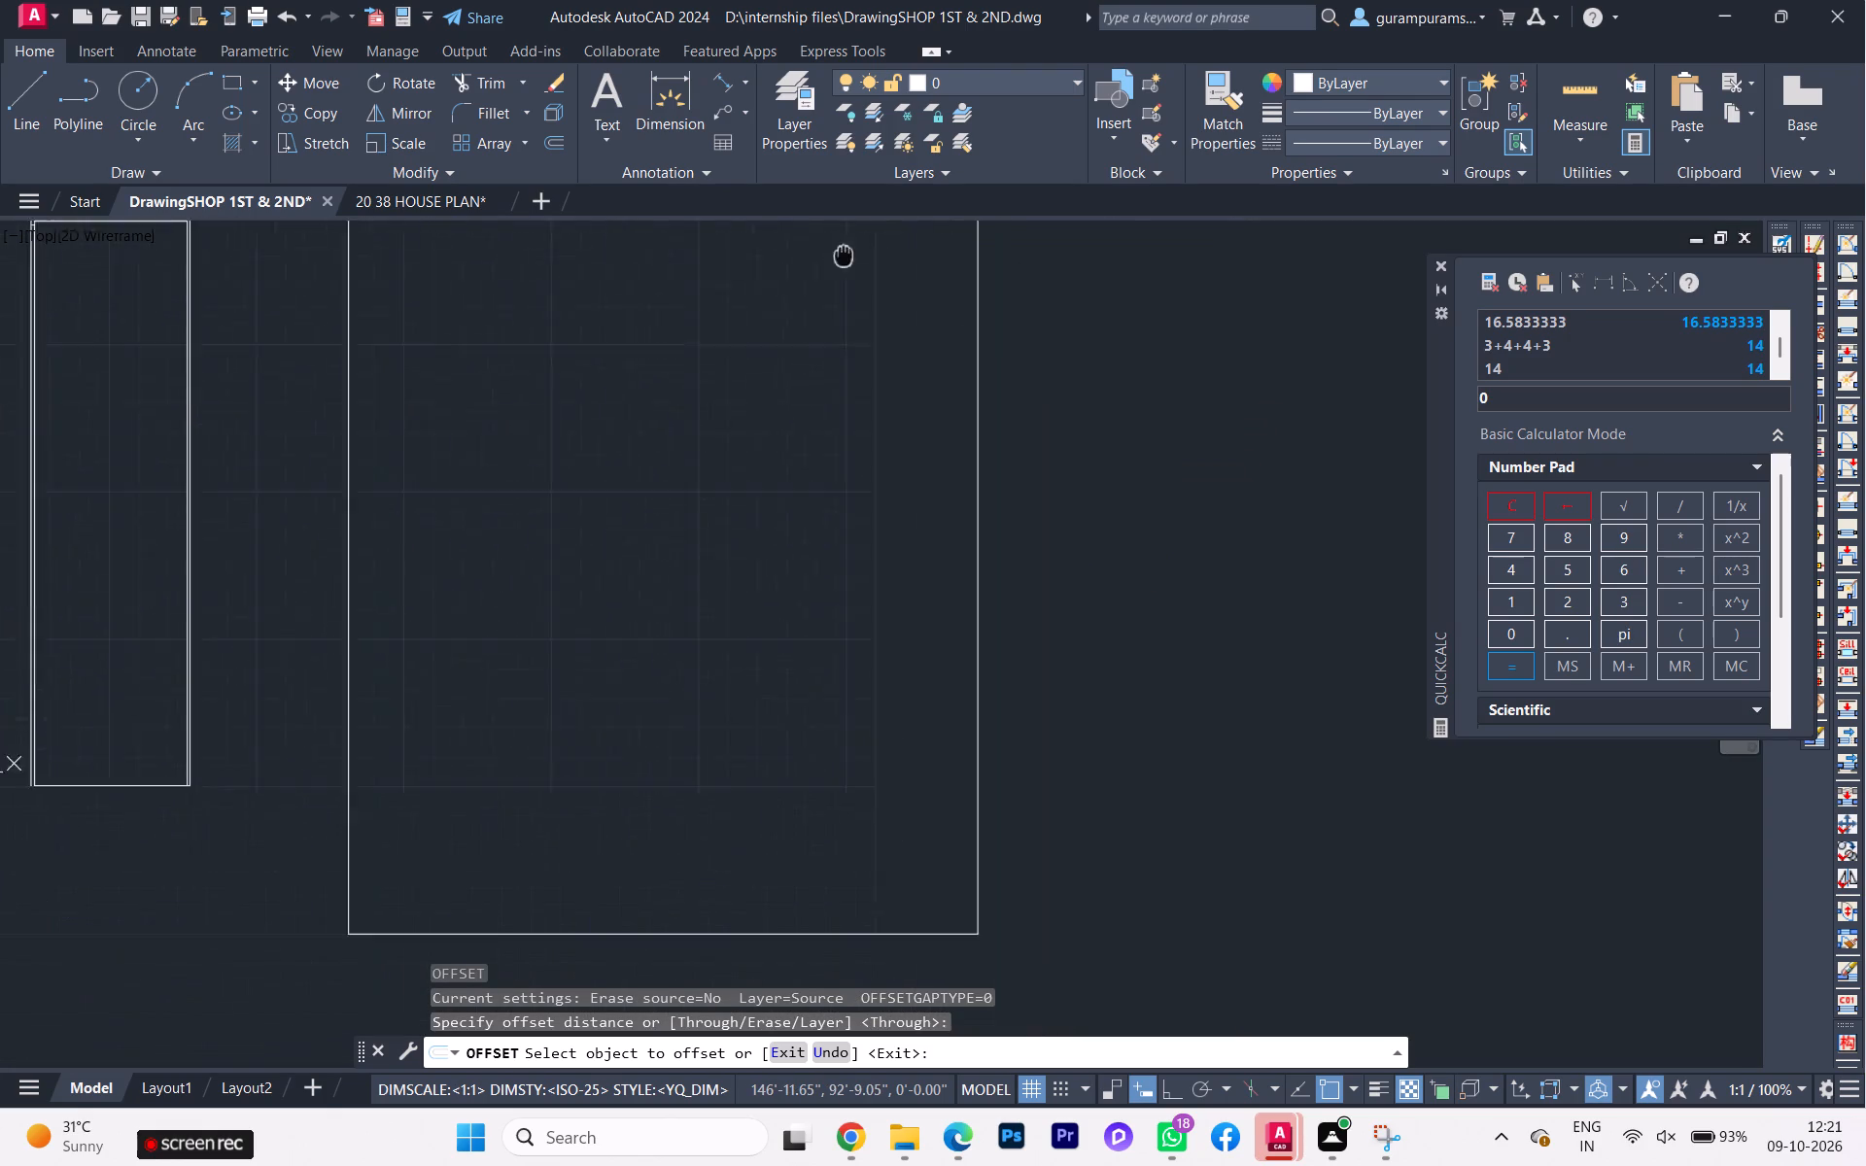
middle_click_drag(830, 157, 830, 121)
scroll(768, 720, "up", 2)
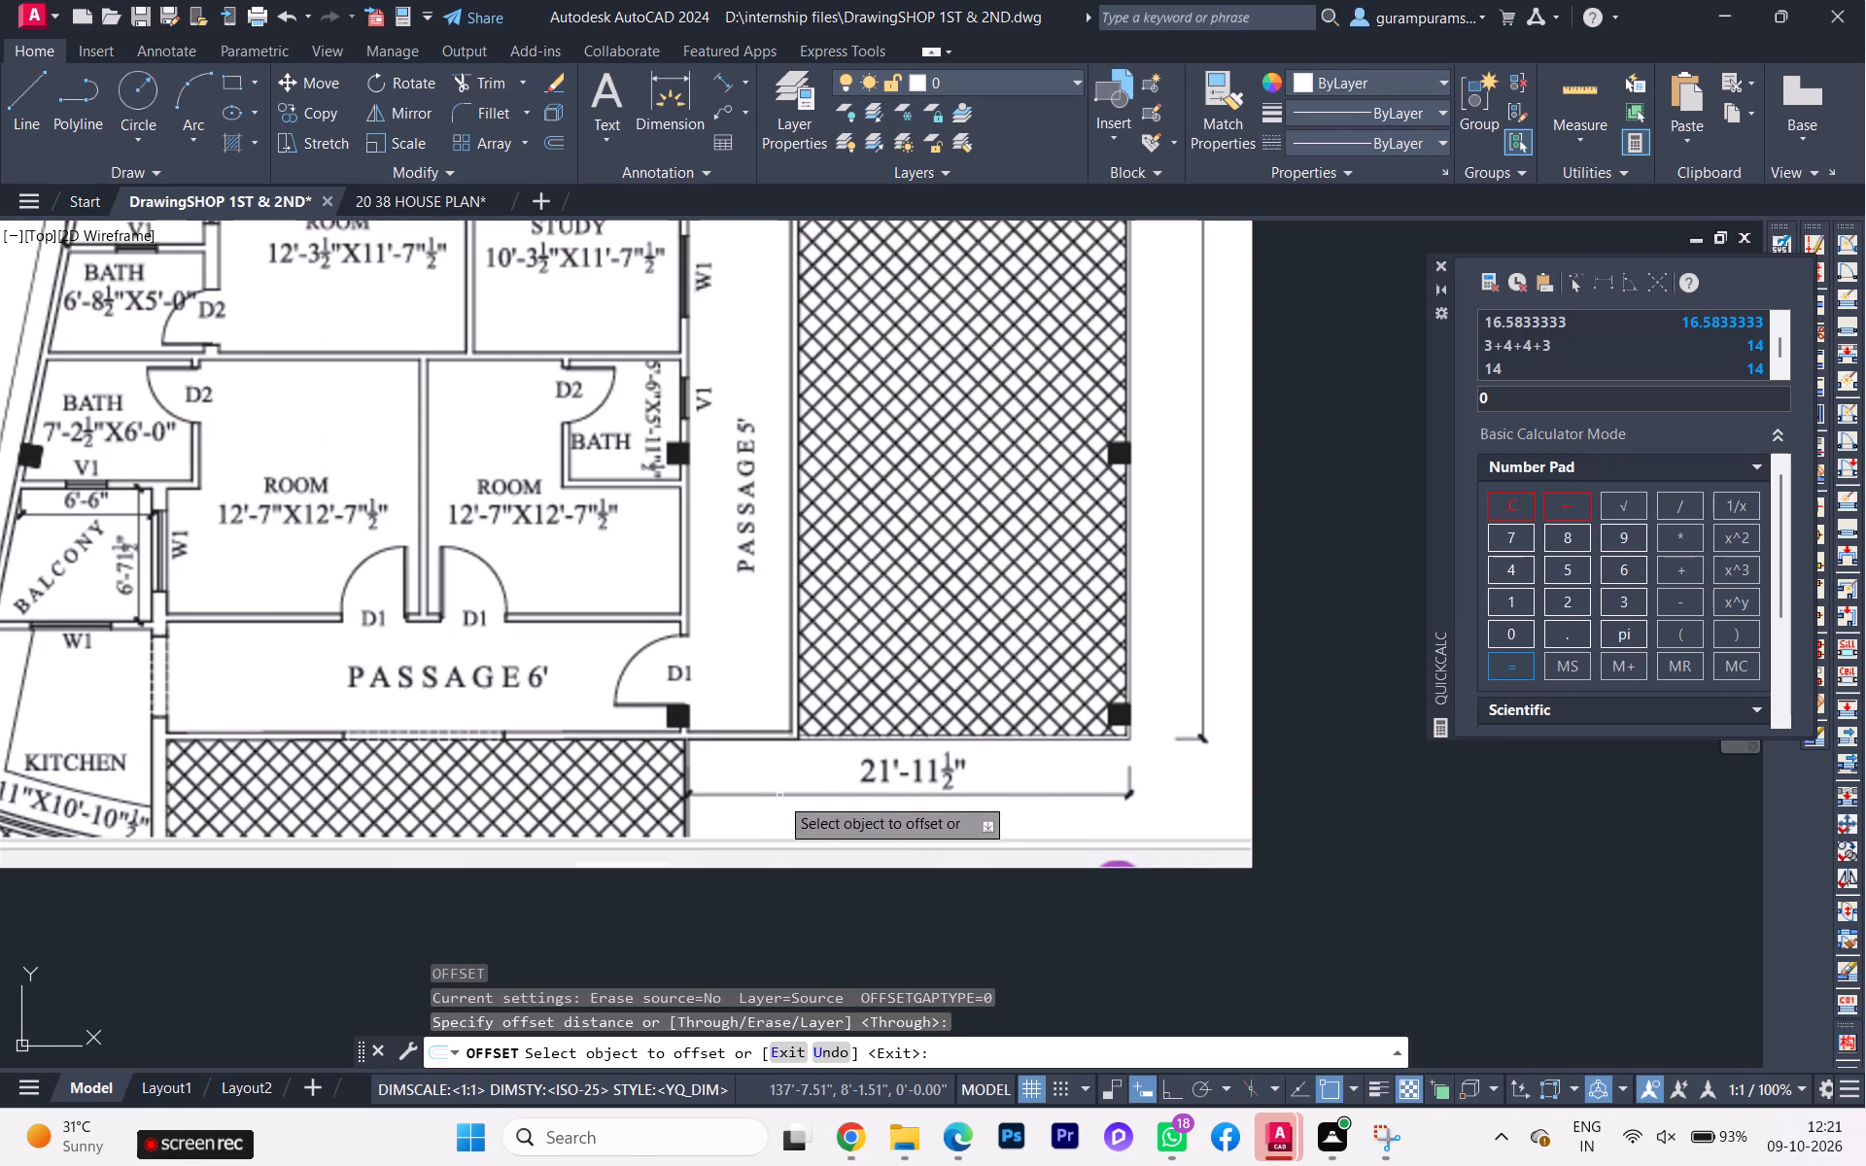
scroll(781, 802, "down", 1)
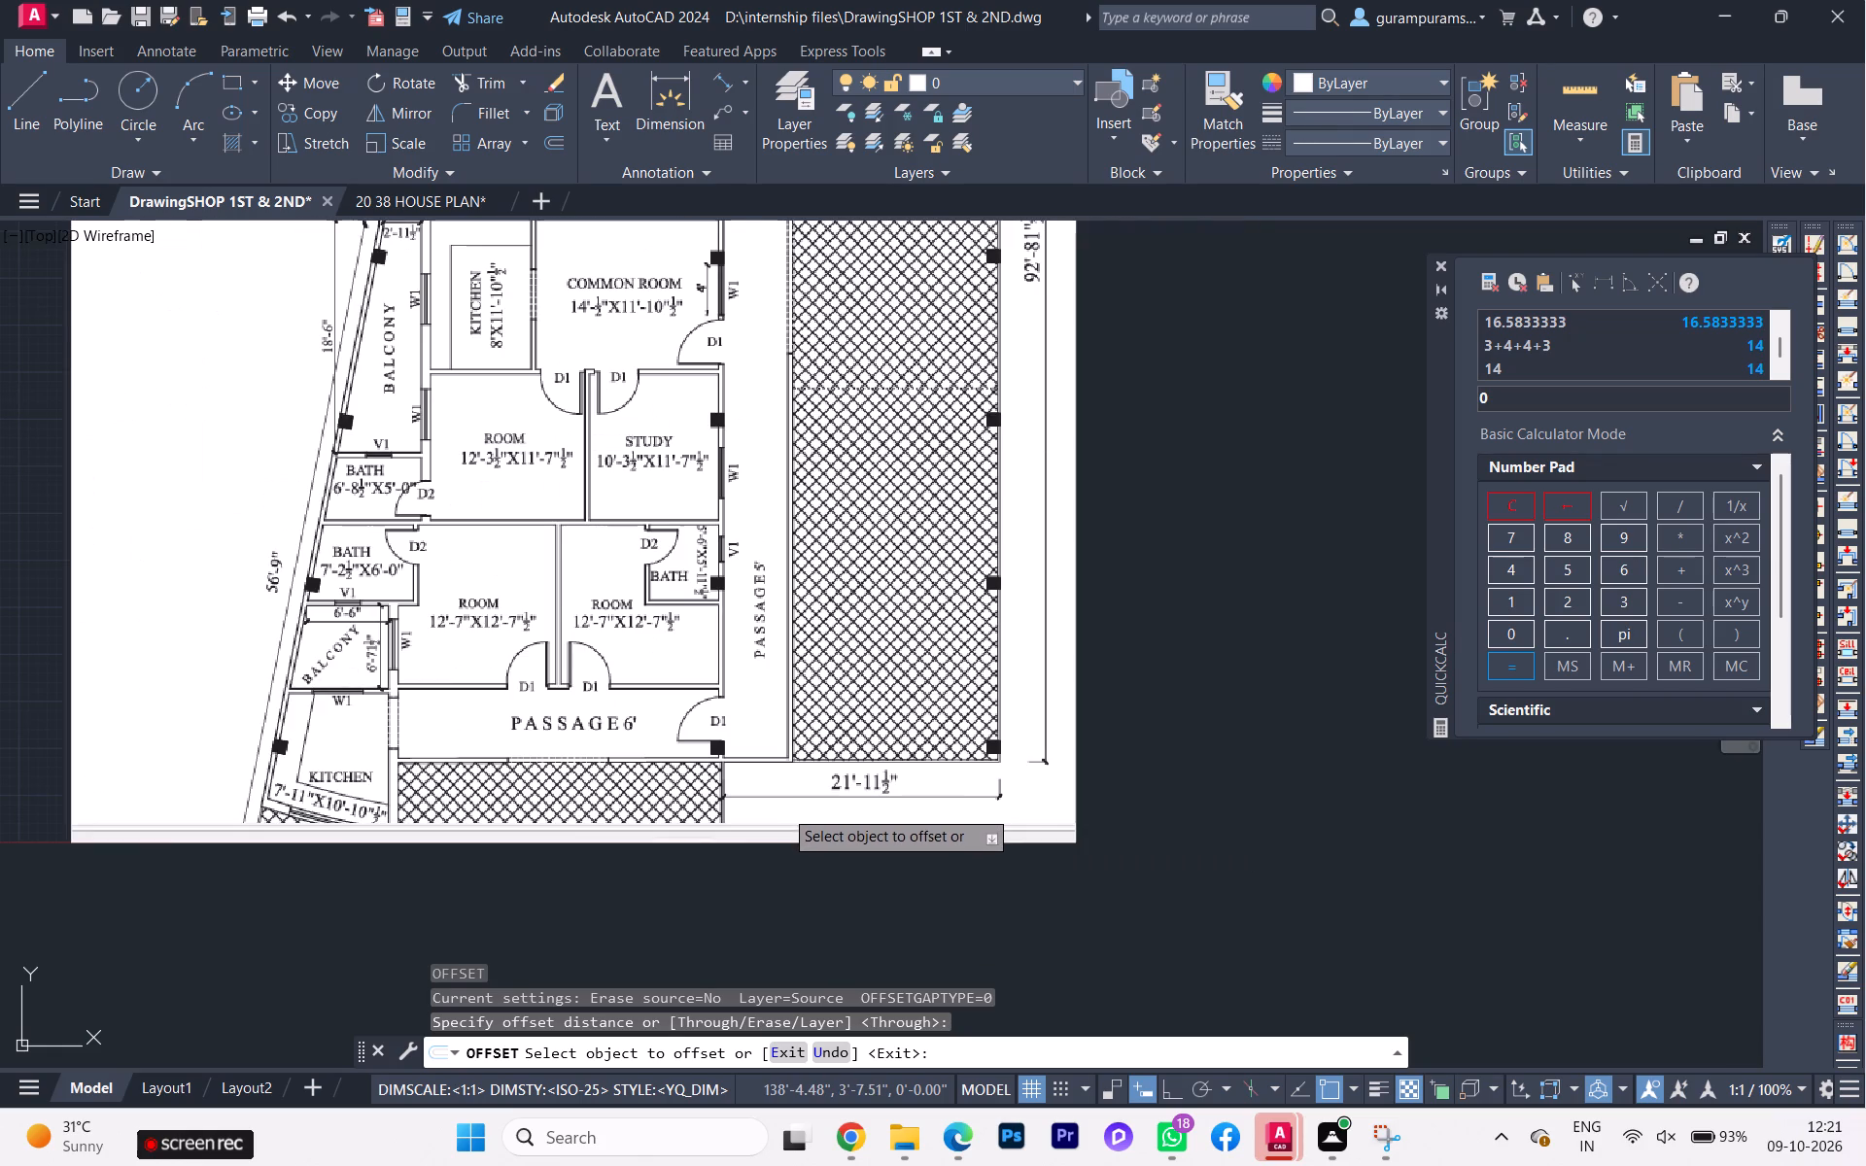
scroll(789, 806, "down", 3)
scroll(398, 629, "up", 2)
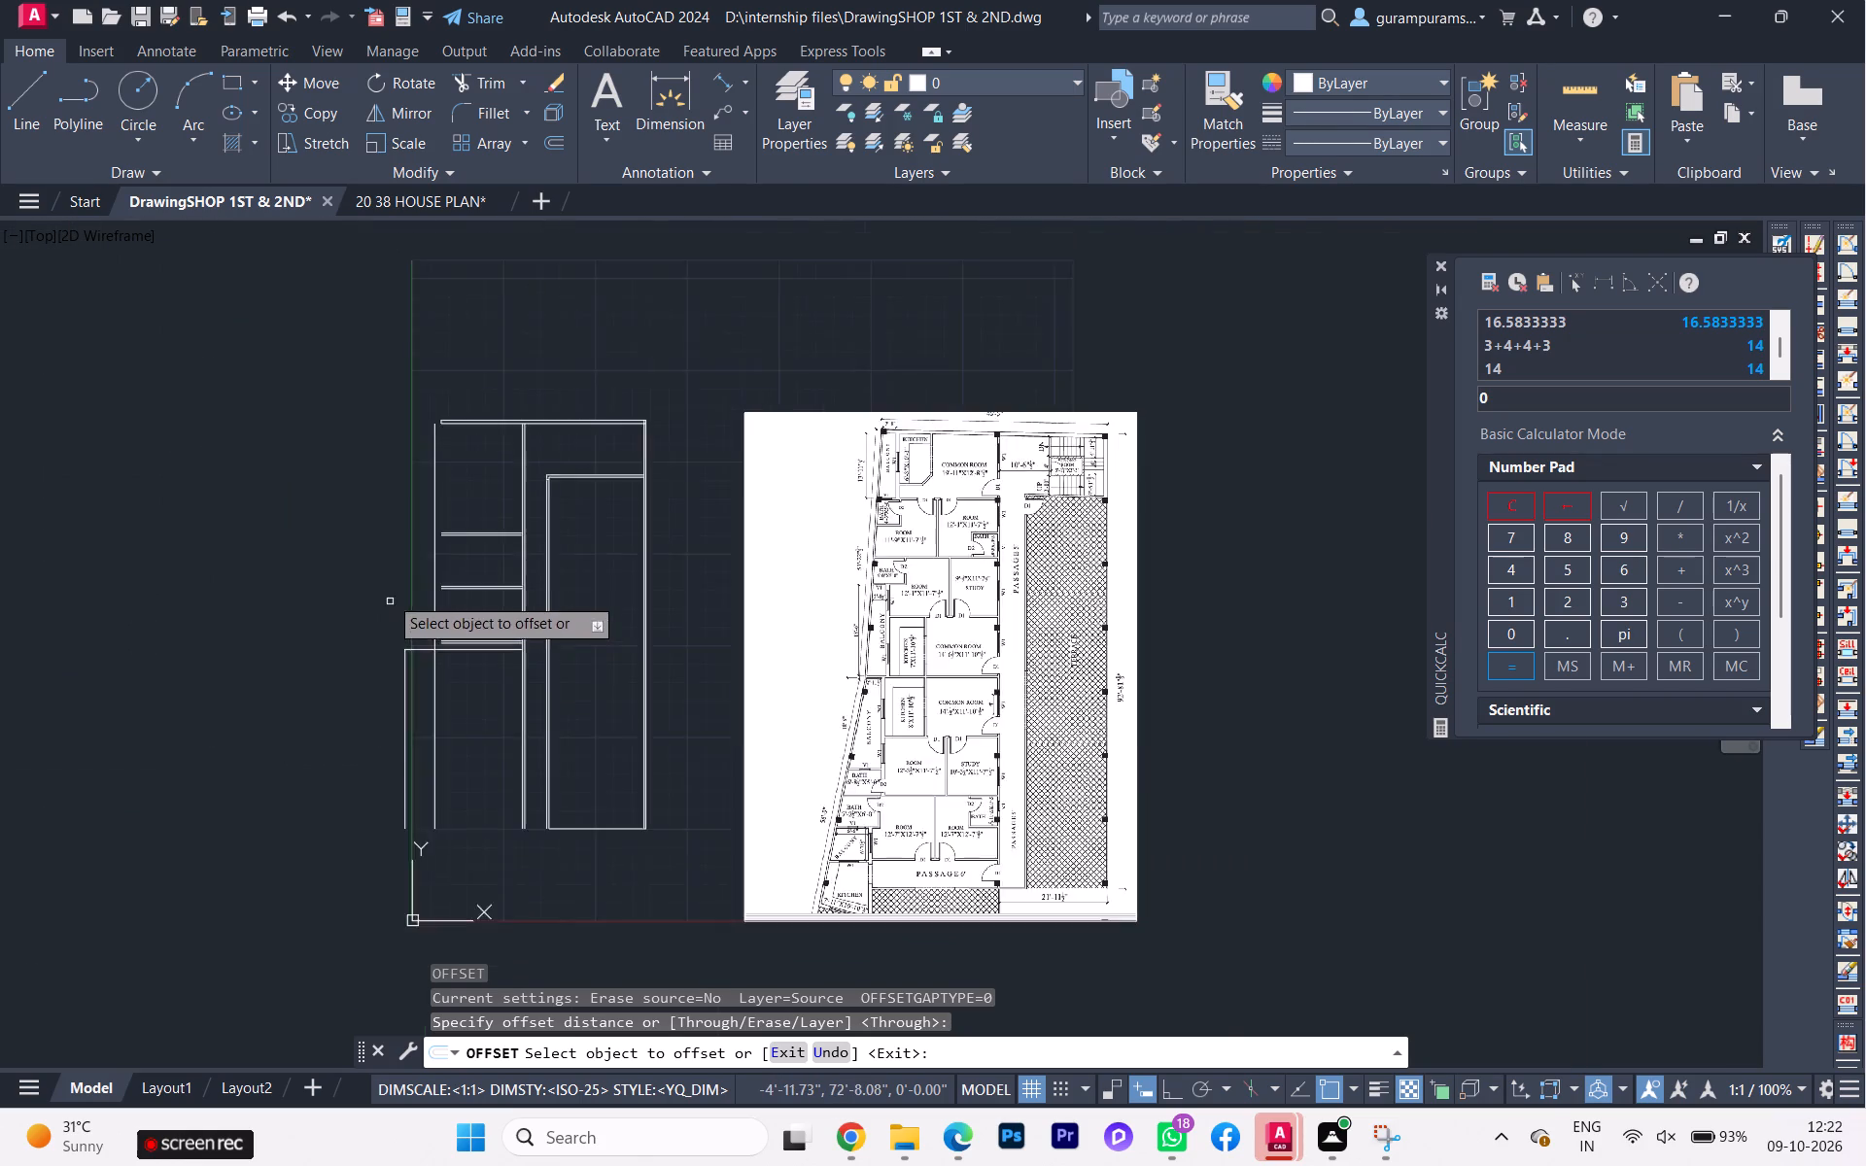
scroll(652, 577, "up", 1)
scroll(663, 602, "down", 1)
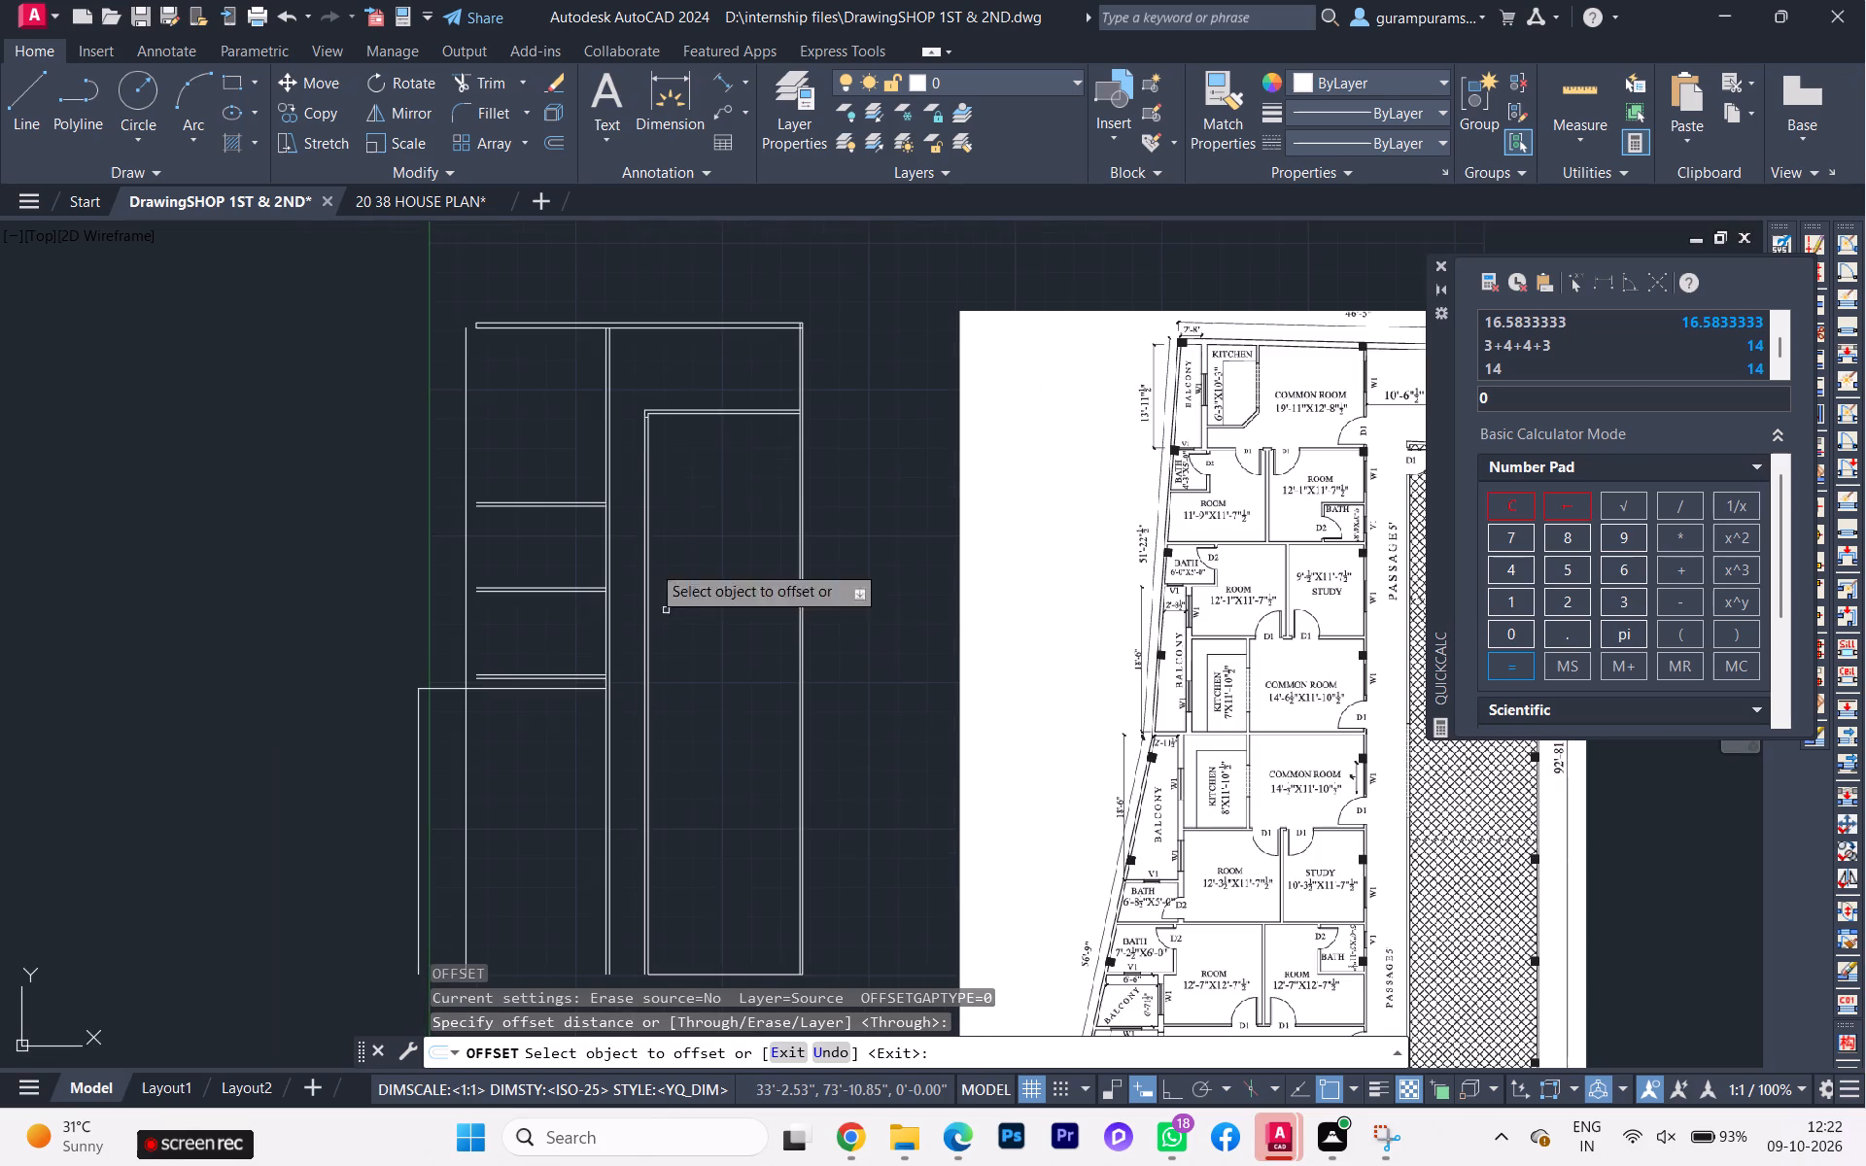
key("Escape")
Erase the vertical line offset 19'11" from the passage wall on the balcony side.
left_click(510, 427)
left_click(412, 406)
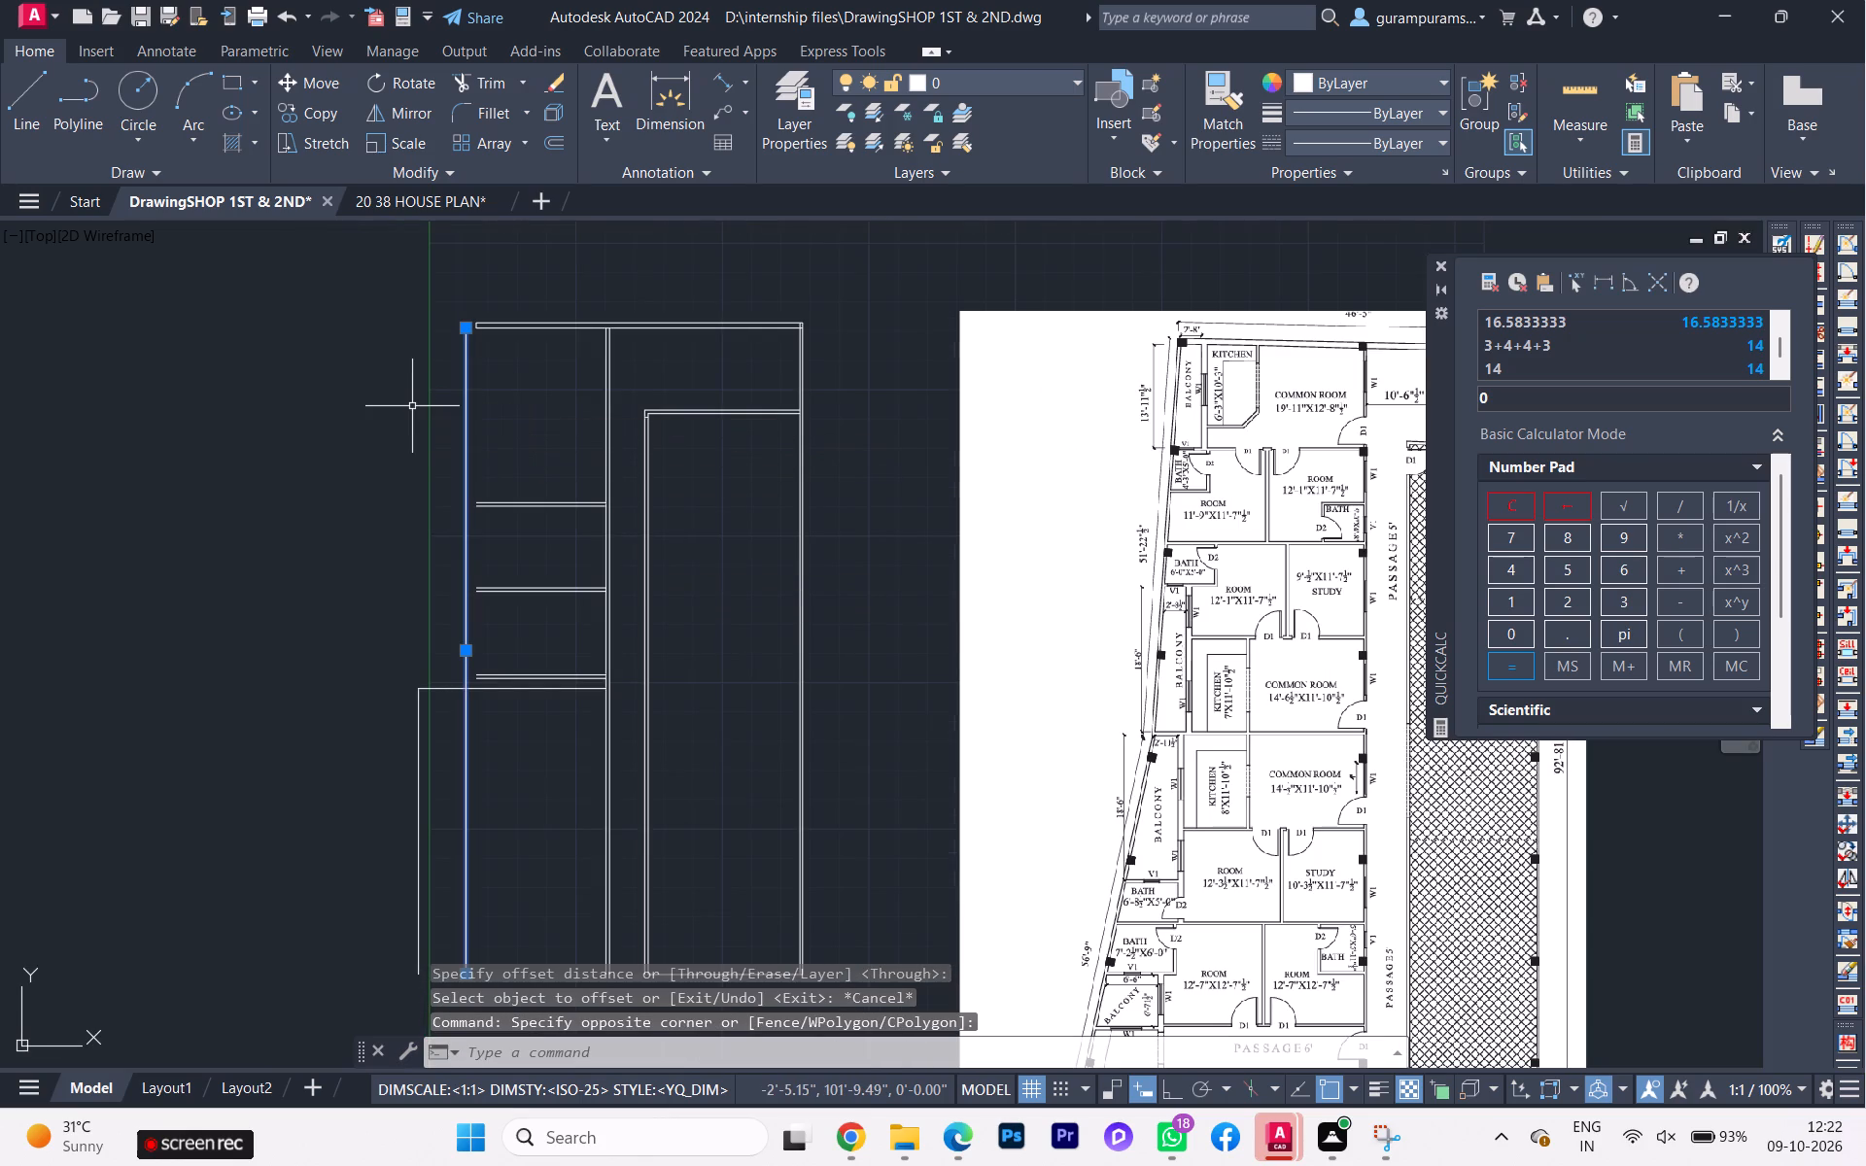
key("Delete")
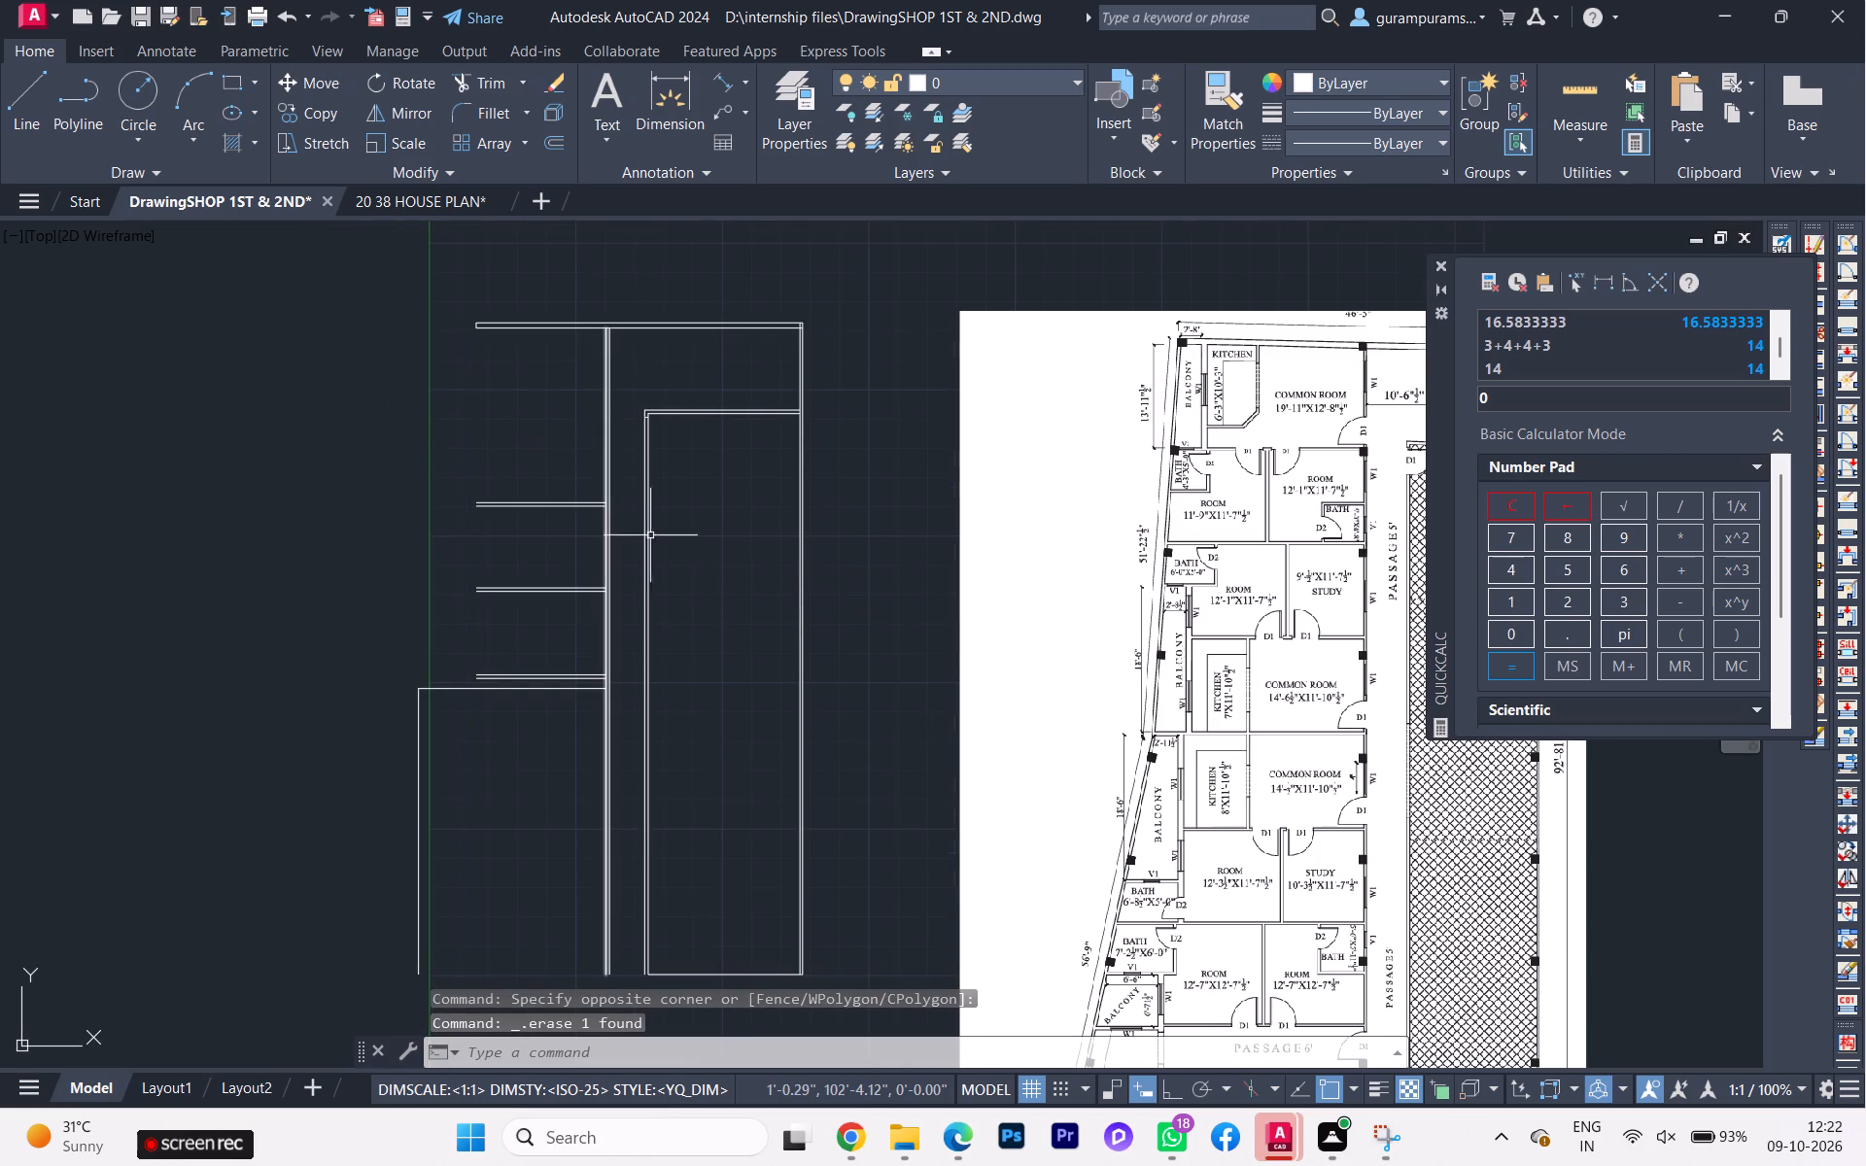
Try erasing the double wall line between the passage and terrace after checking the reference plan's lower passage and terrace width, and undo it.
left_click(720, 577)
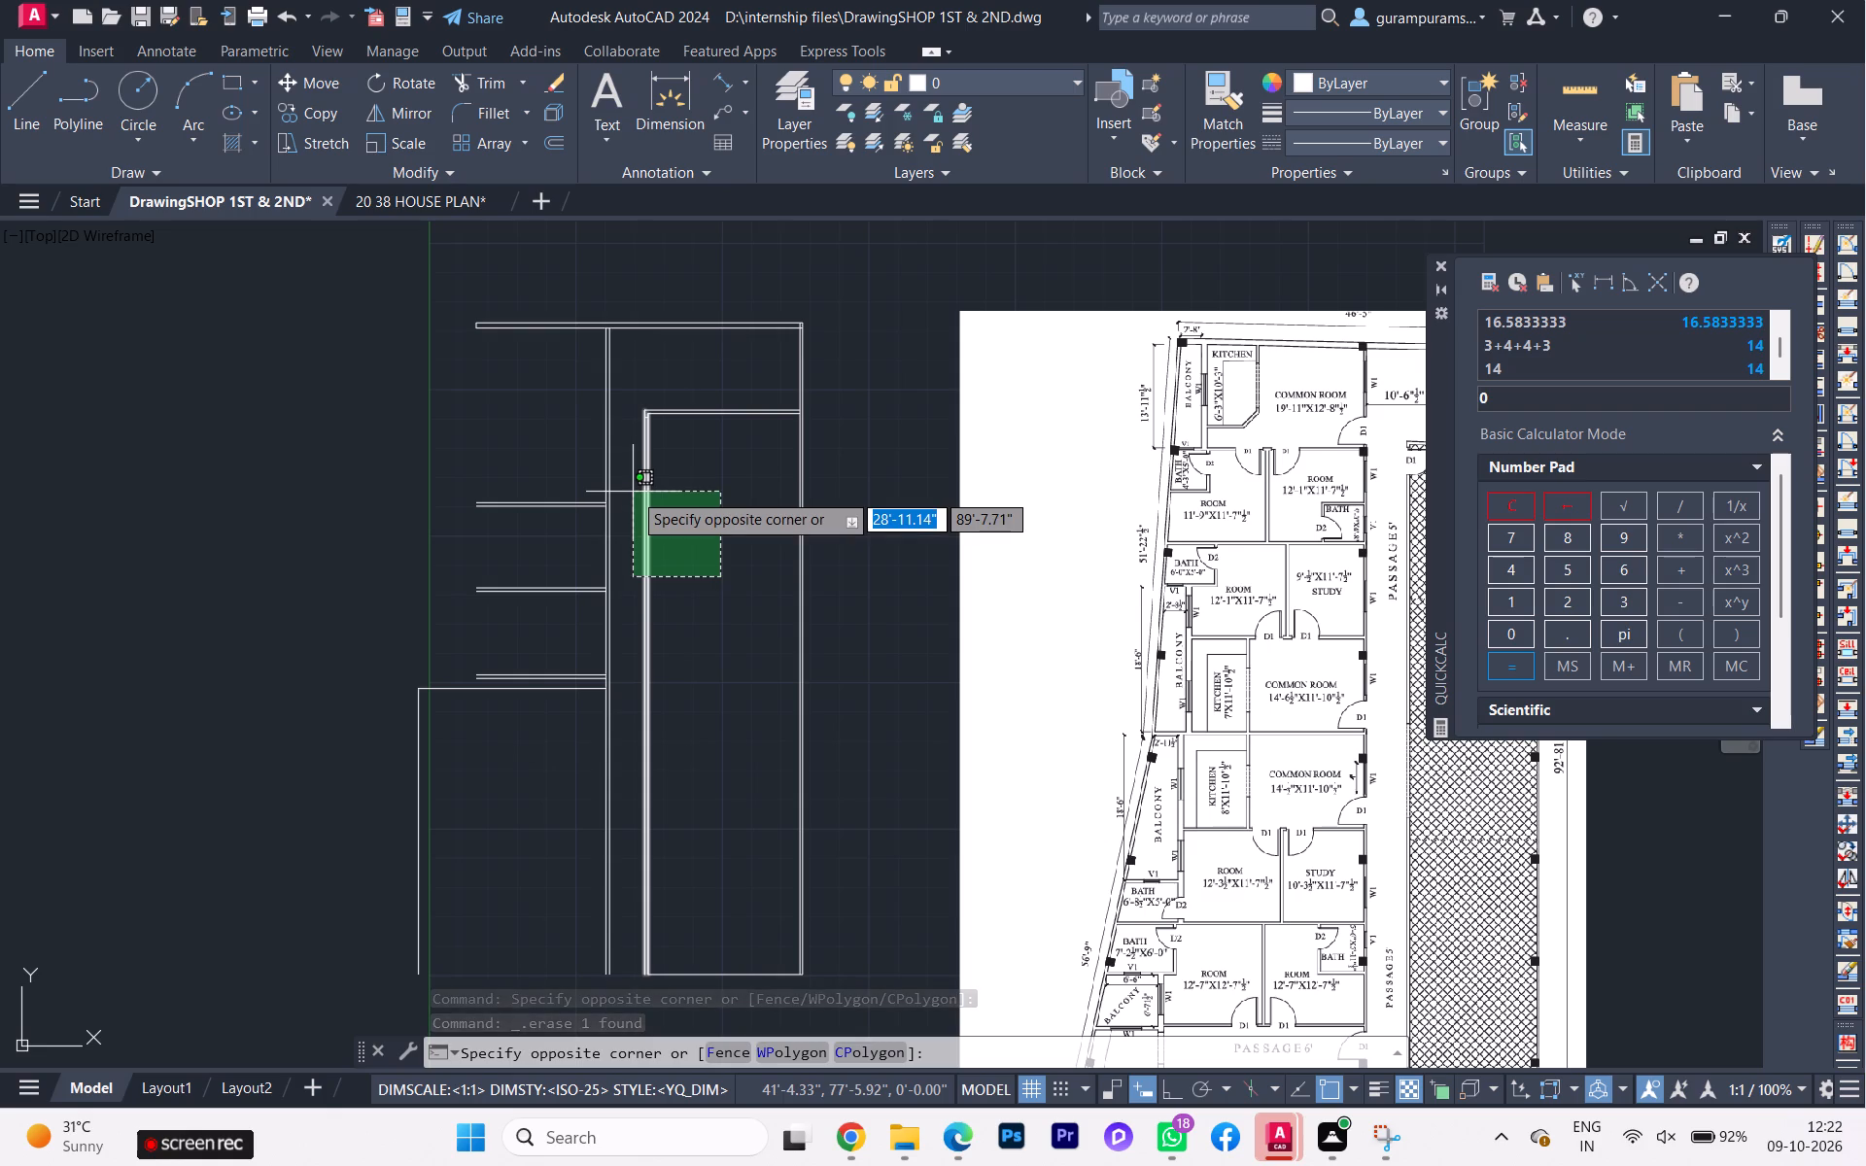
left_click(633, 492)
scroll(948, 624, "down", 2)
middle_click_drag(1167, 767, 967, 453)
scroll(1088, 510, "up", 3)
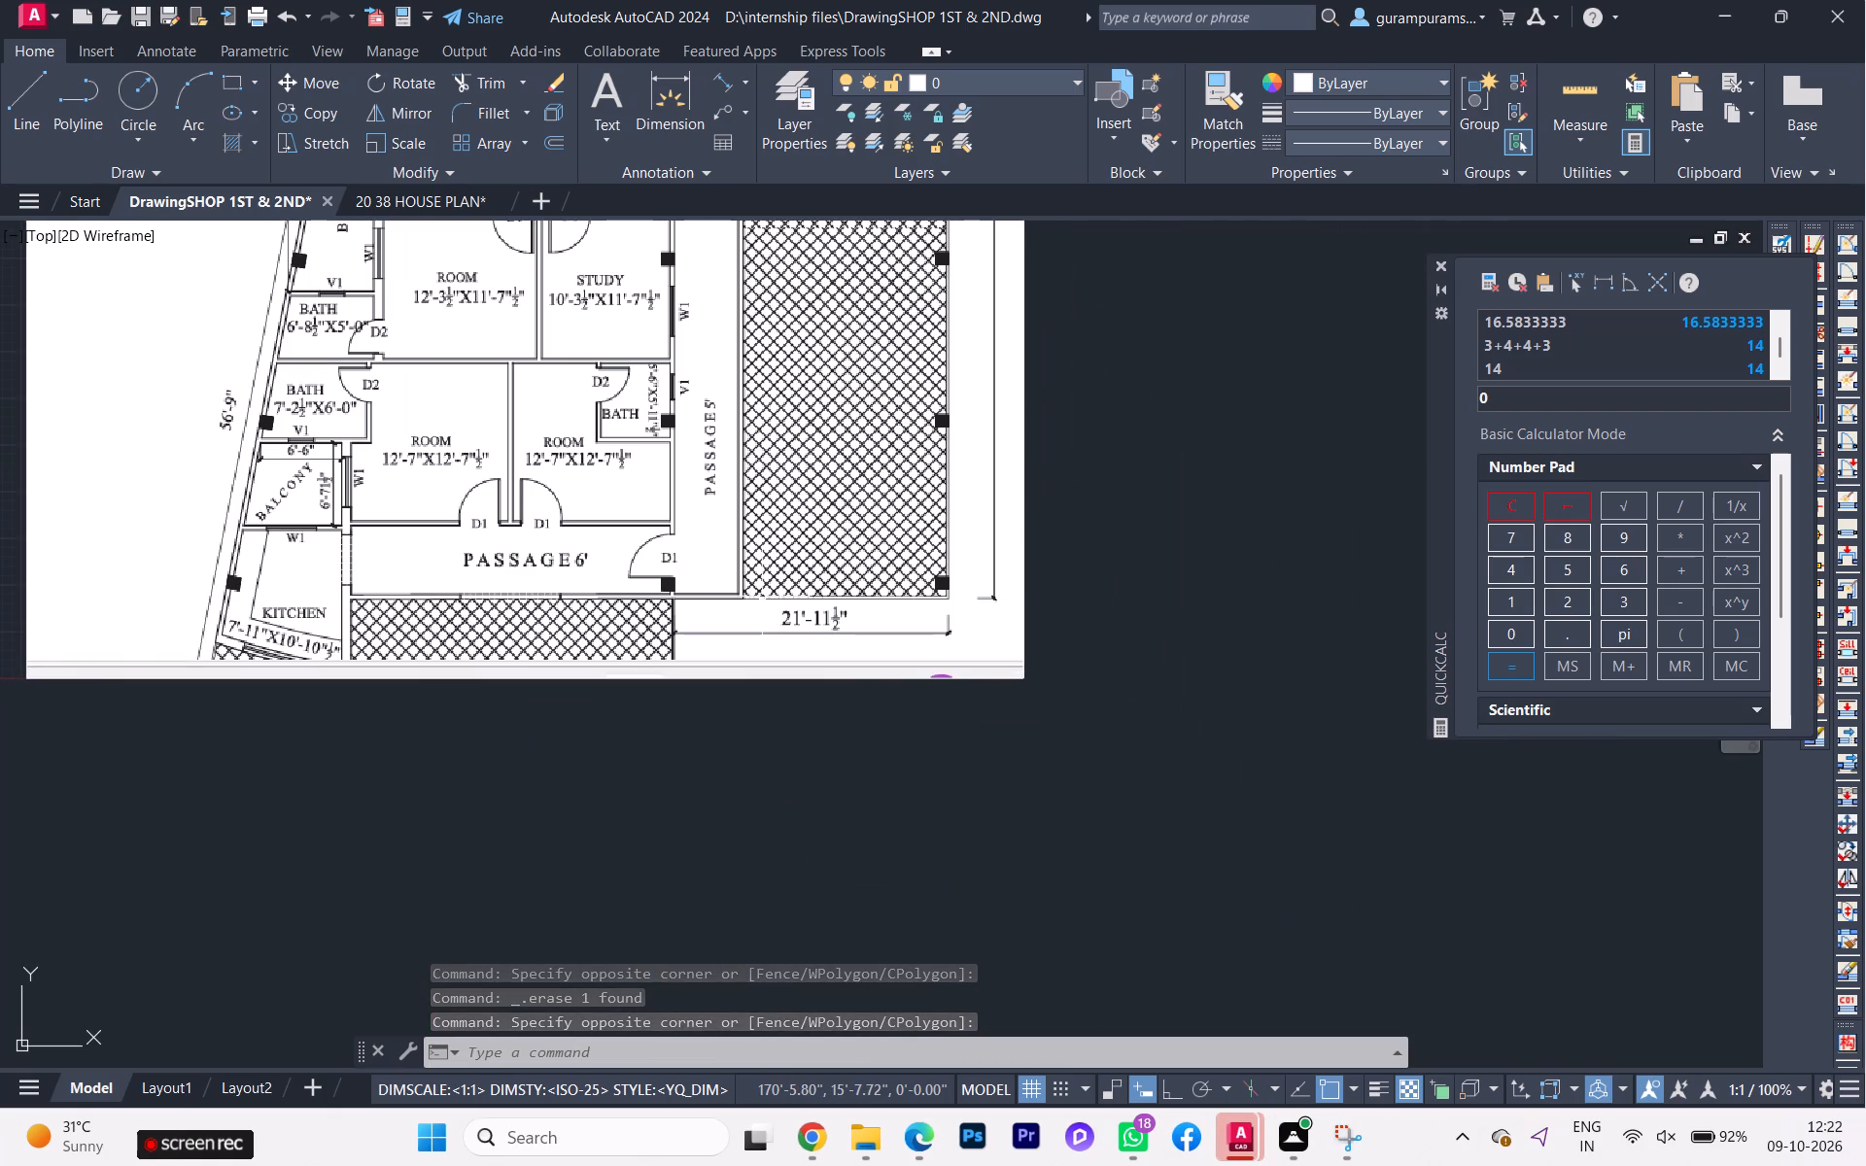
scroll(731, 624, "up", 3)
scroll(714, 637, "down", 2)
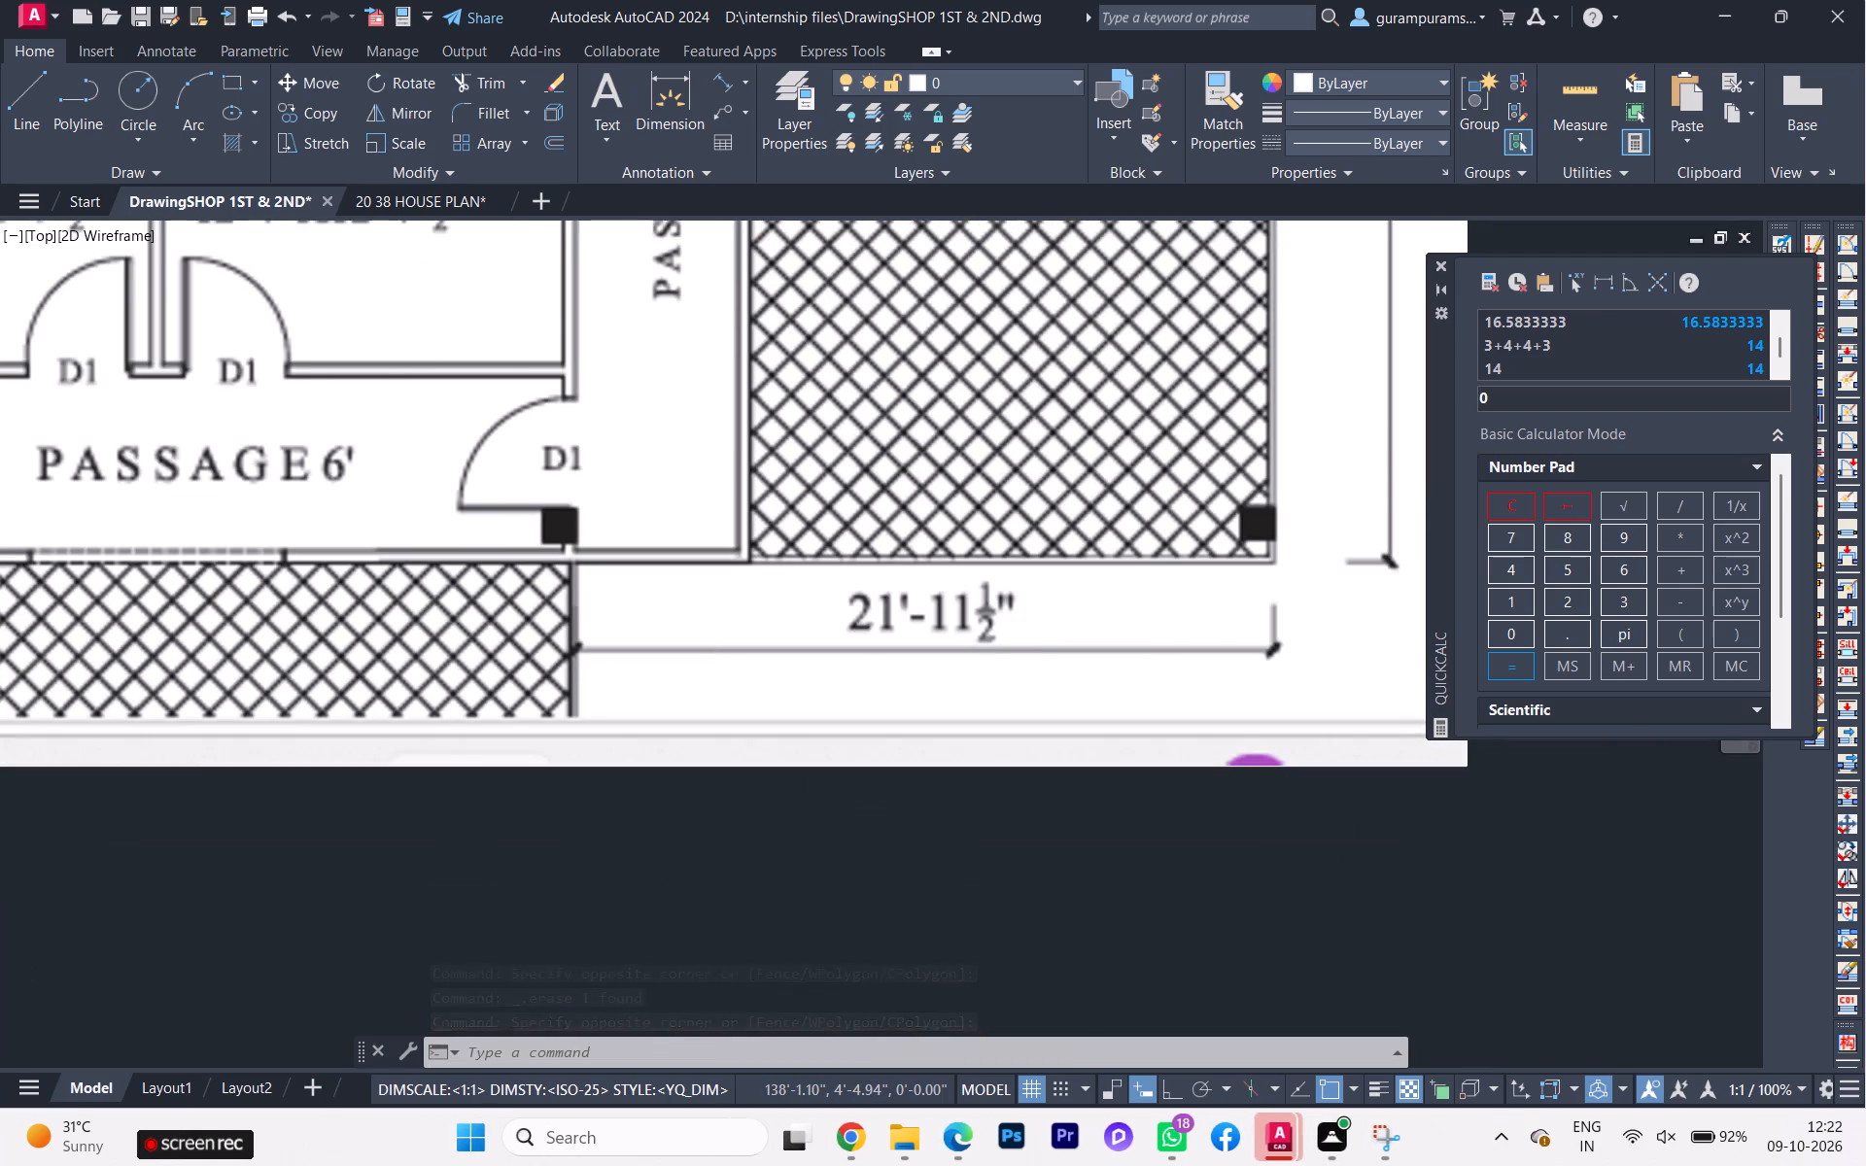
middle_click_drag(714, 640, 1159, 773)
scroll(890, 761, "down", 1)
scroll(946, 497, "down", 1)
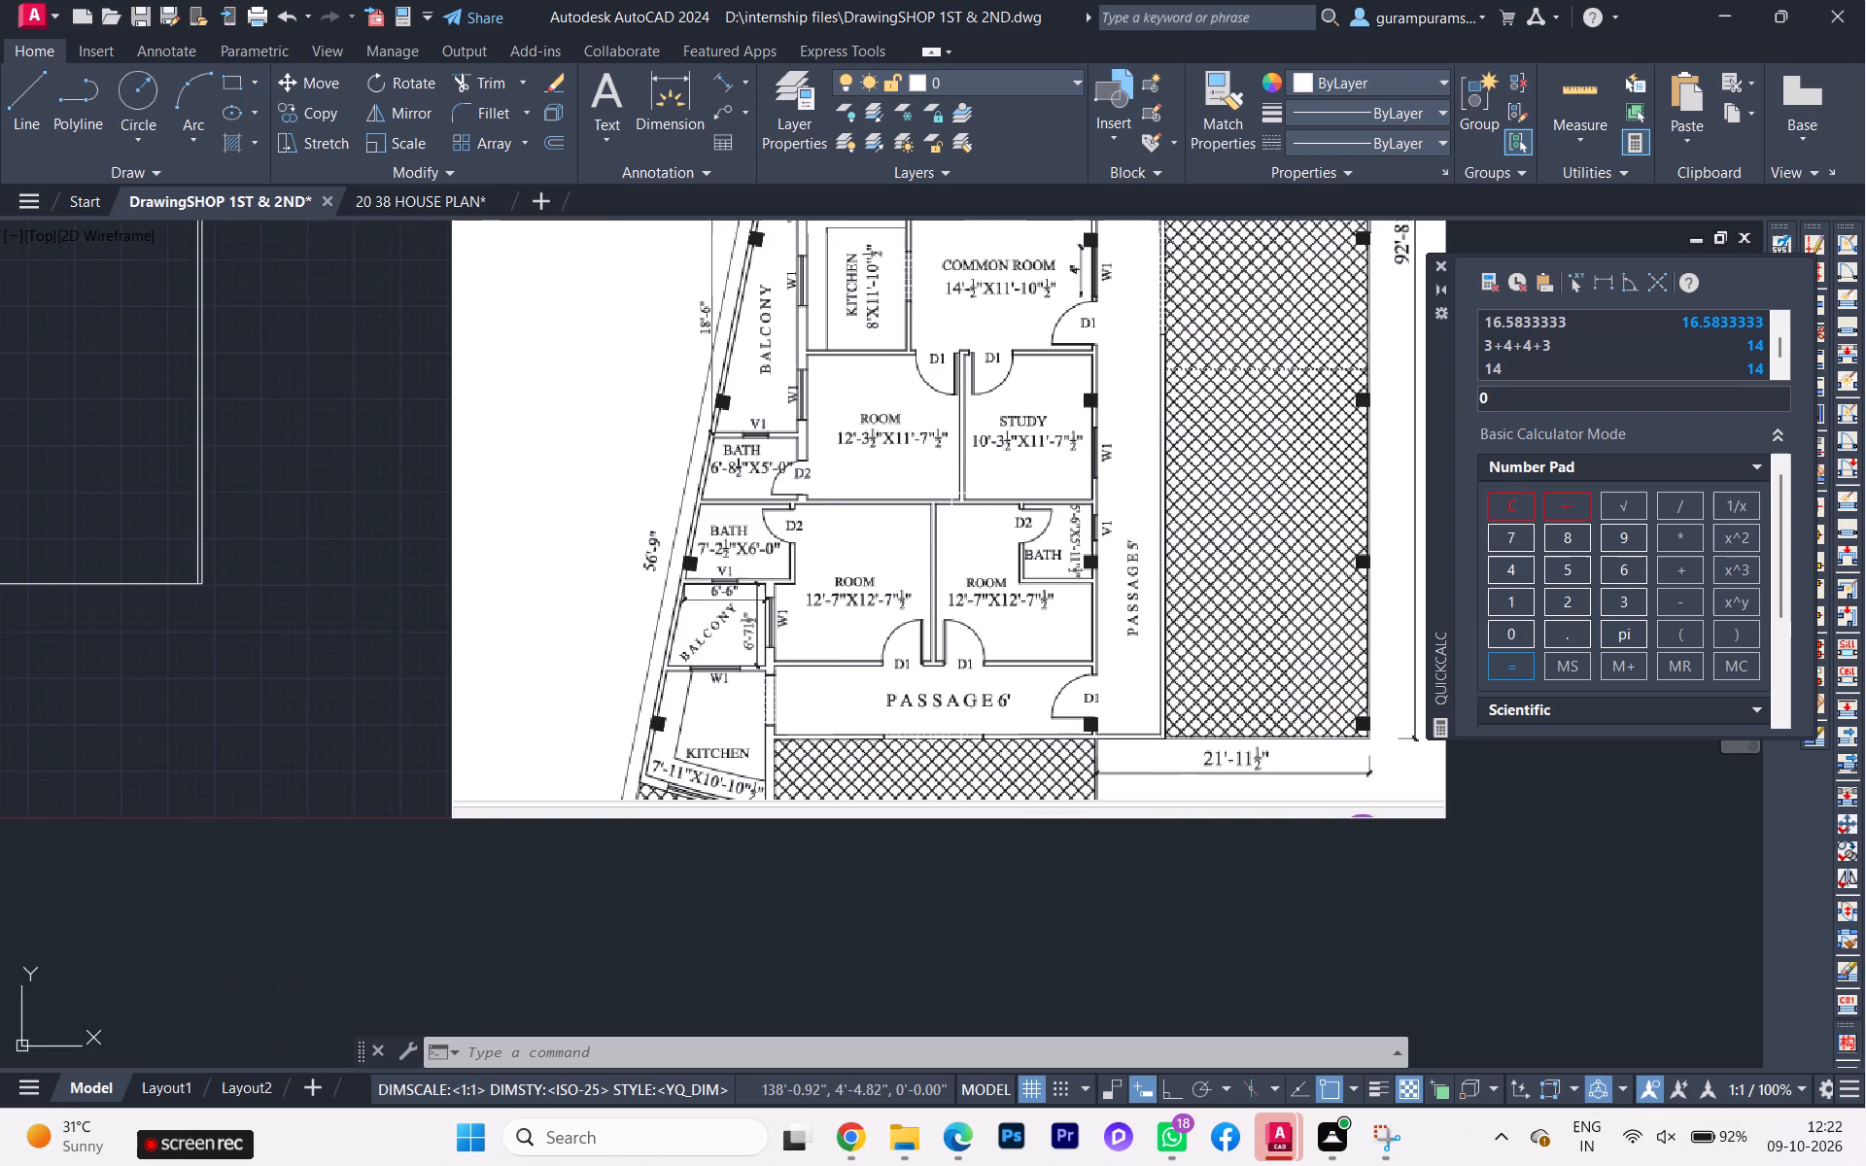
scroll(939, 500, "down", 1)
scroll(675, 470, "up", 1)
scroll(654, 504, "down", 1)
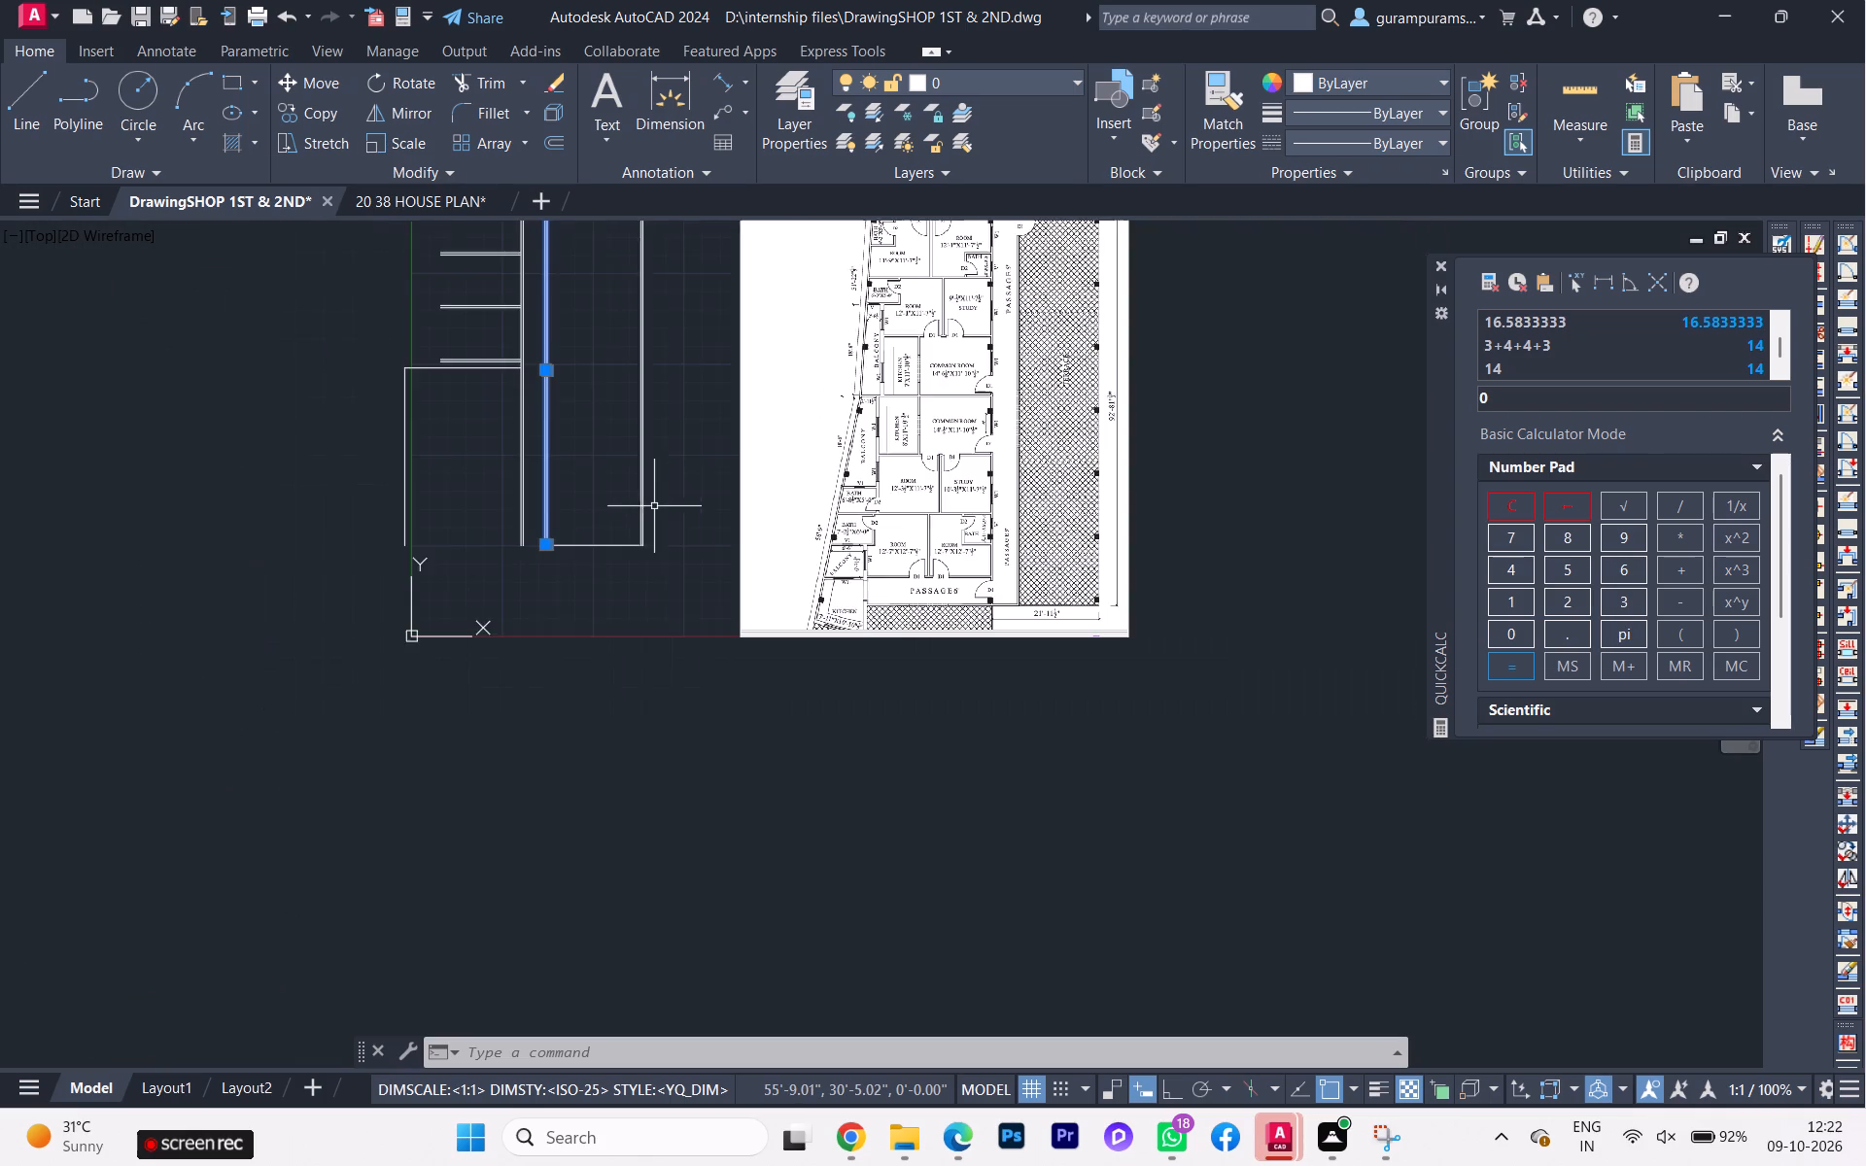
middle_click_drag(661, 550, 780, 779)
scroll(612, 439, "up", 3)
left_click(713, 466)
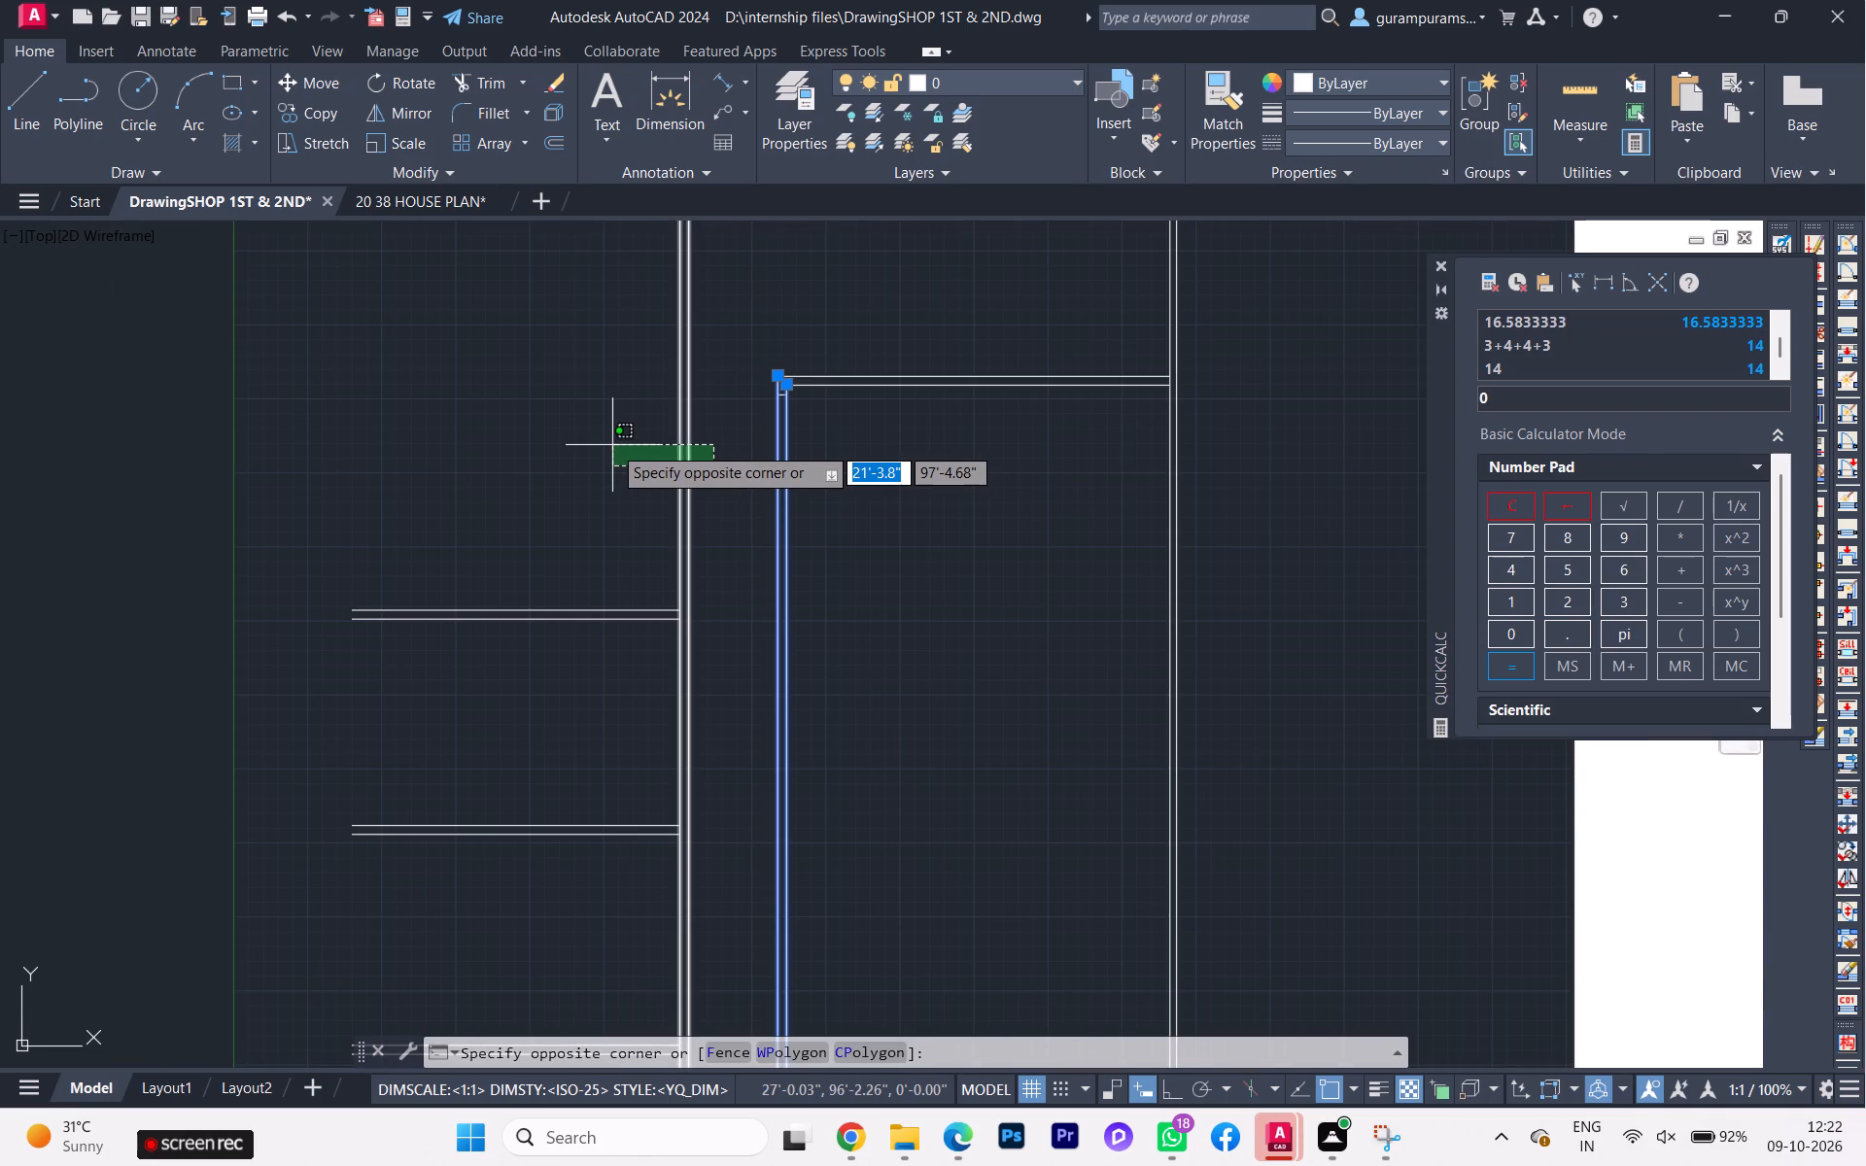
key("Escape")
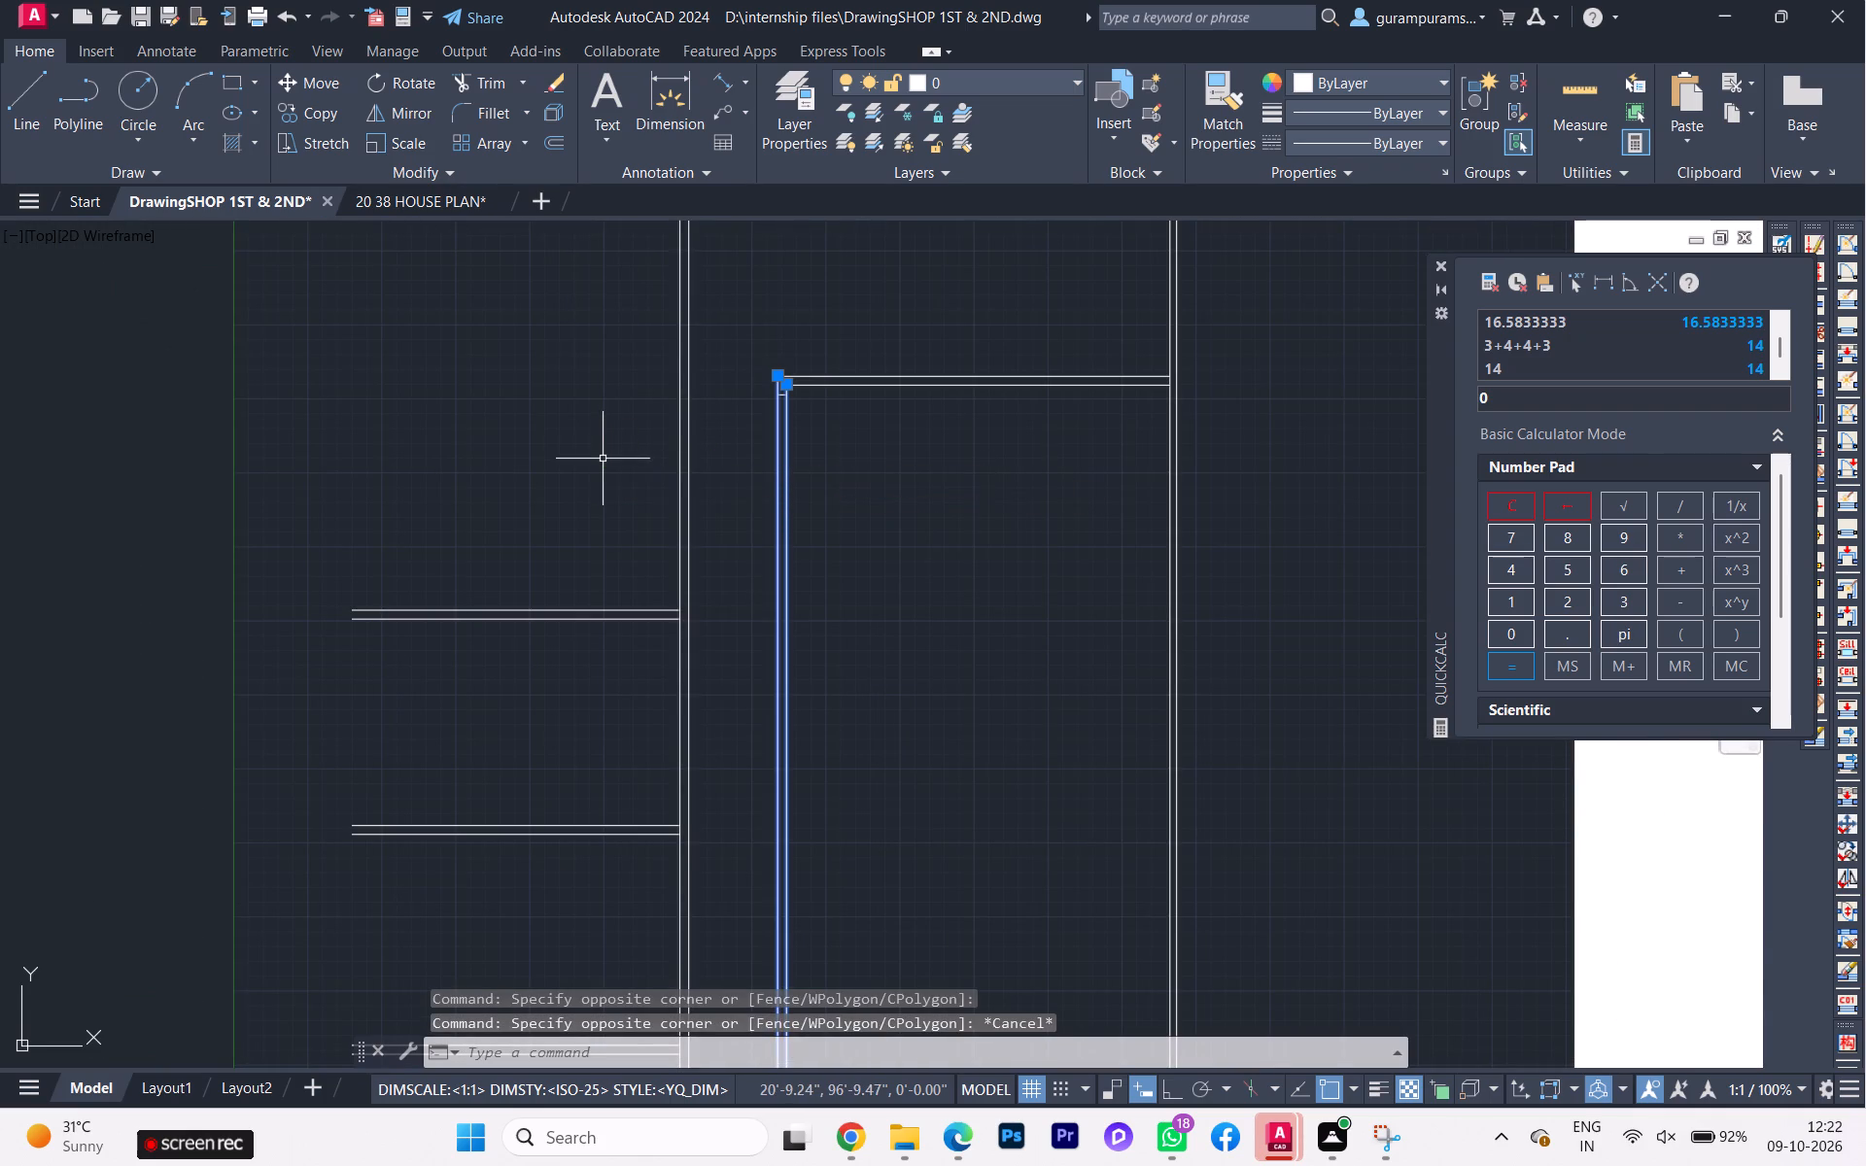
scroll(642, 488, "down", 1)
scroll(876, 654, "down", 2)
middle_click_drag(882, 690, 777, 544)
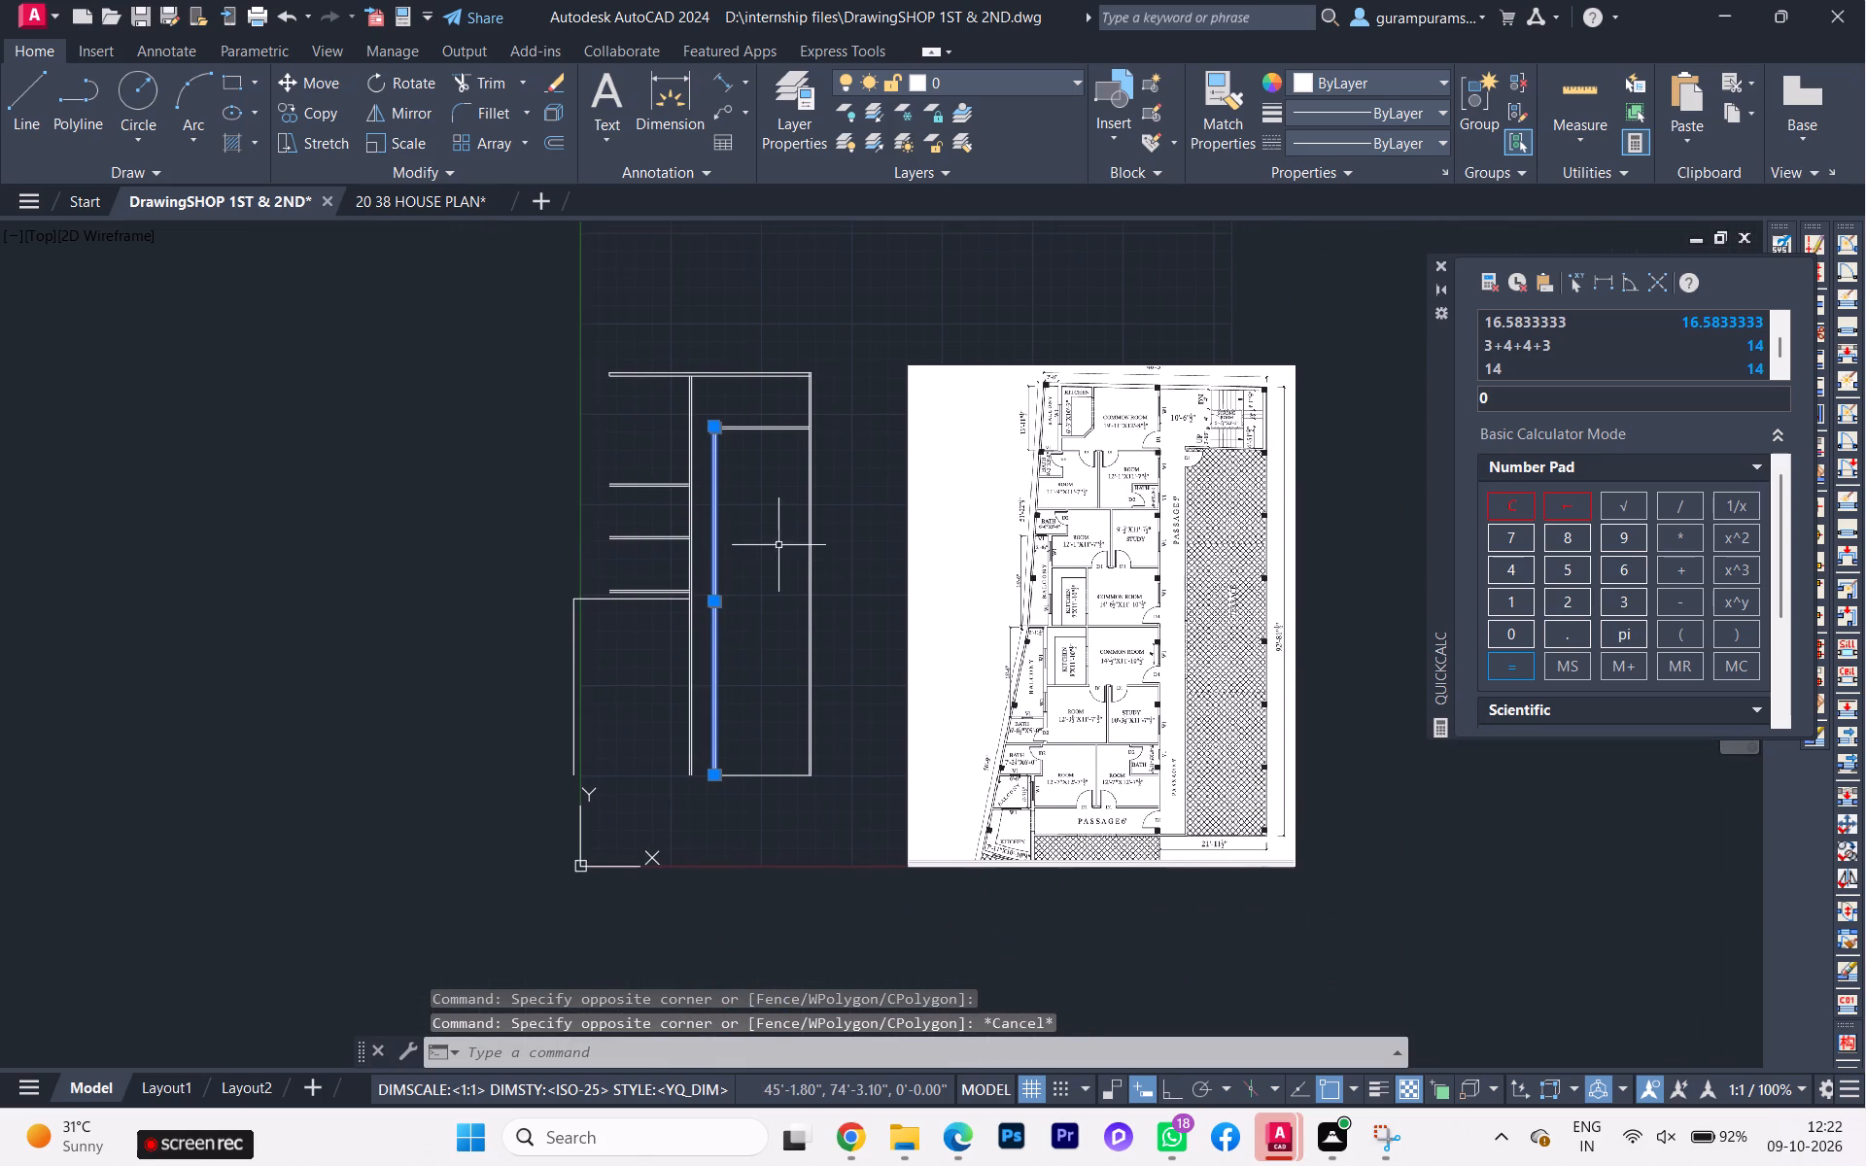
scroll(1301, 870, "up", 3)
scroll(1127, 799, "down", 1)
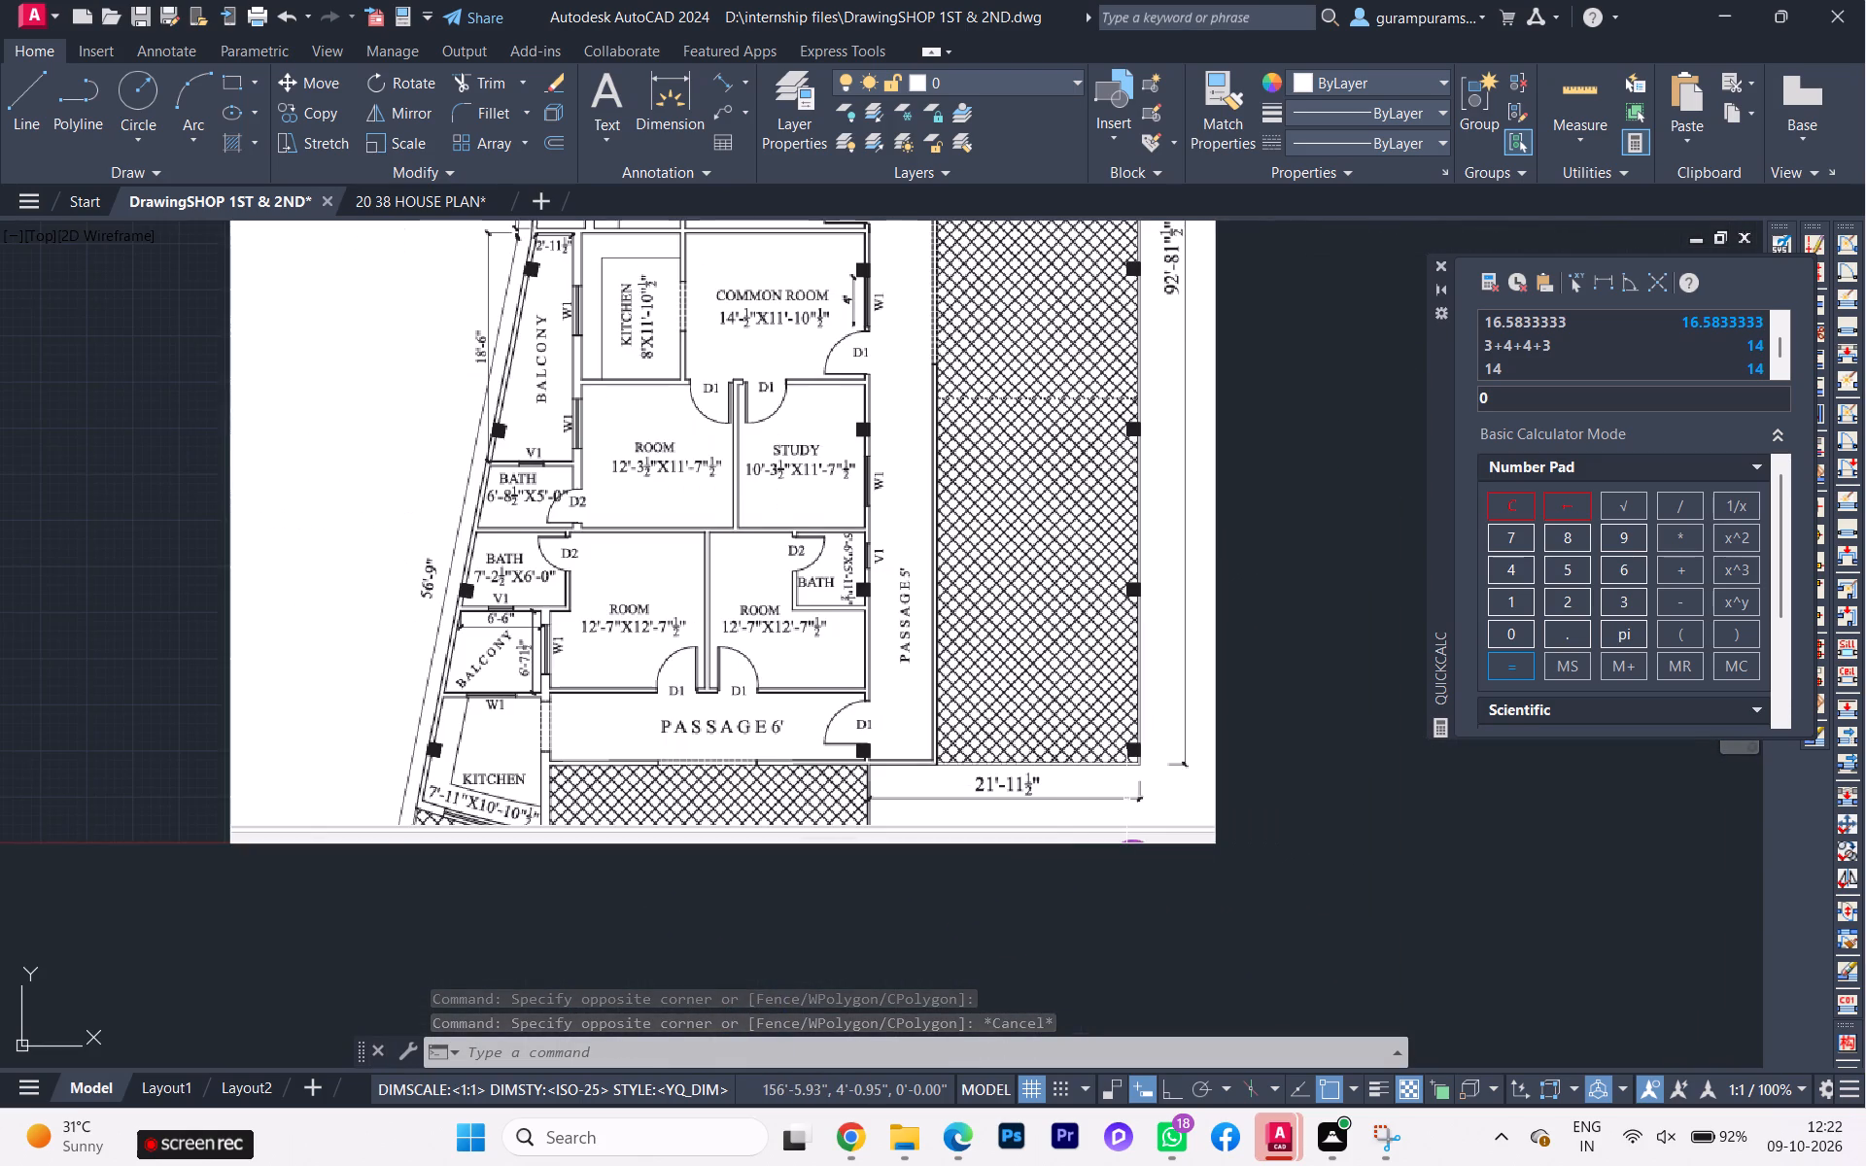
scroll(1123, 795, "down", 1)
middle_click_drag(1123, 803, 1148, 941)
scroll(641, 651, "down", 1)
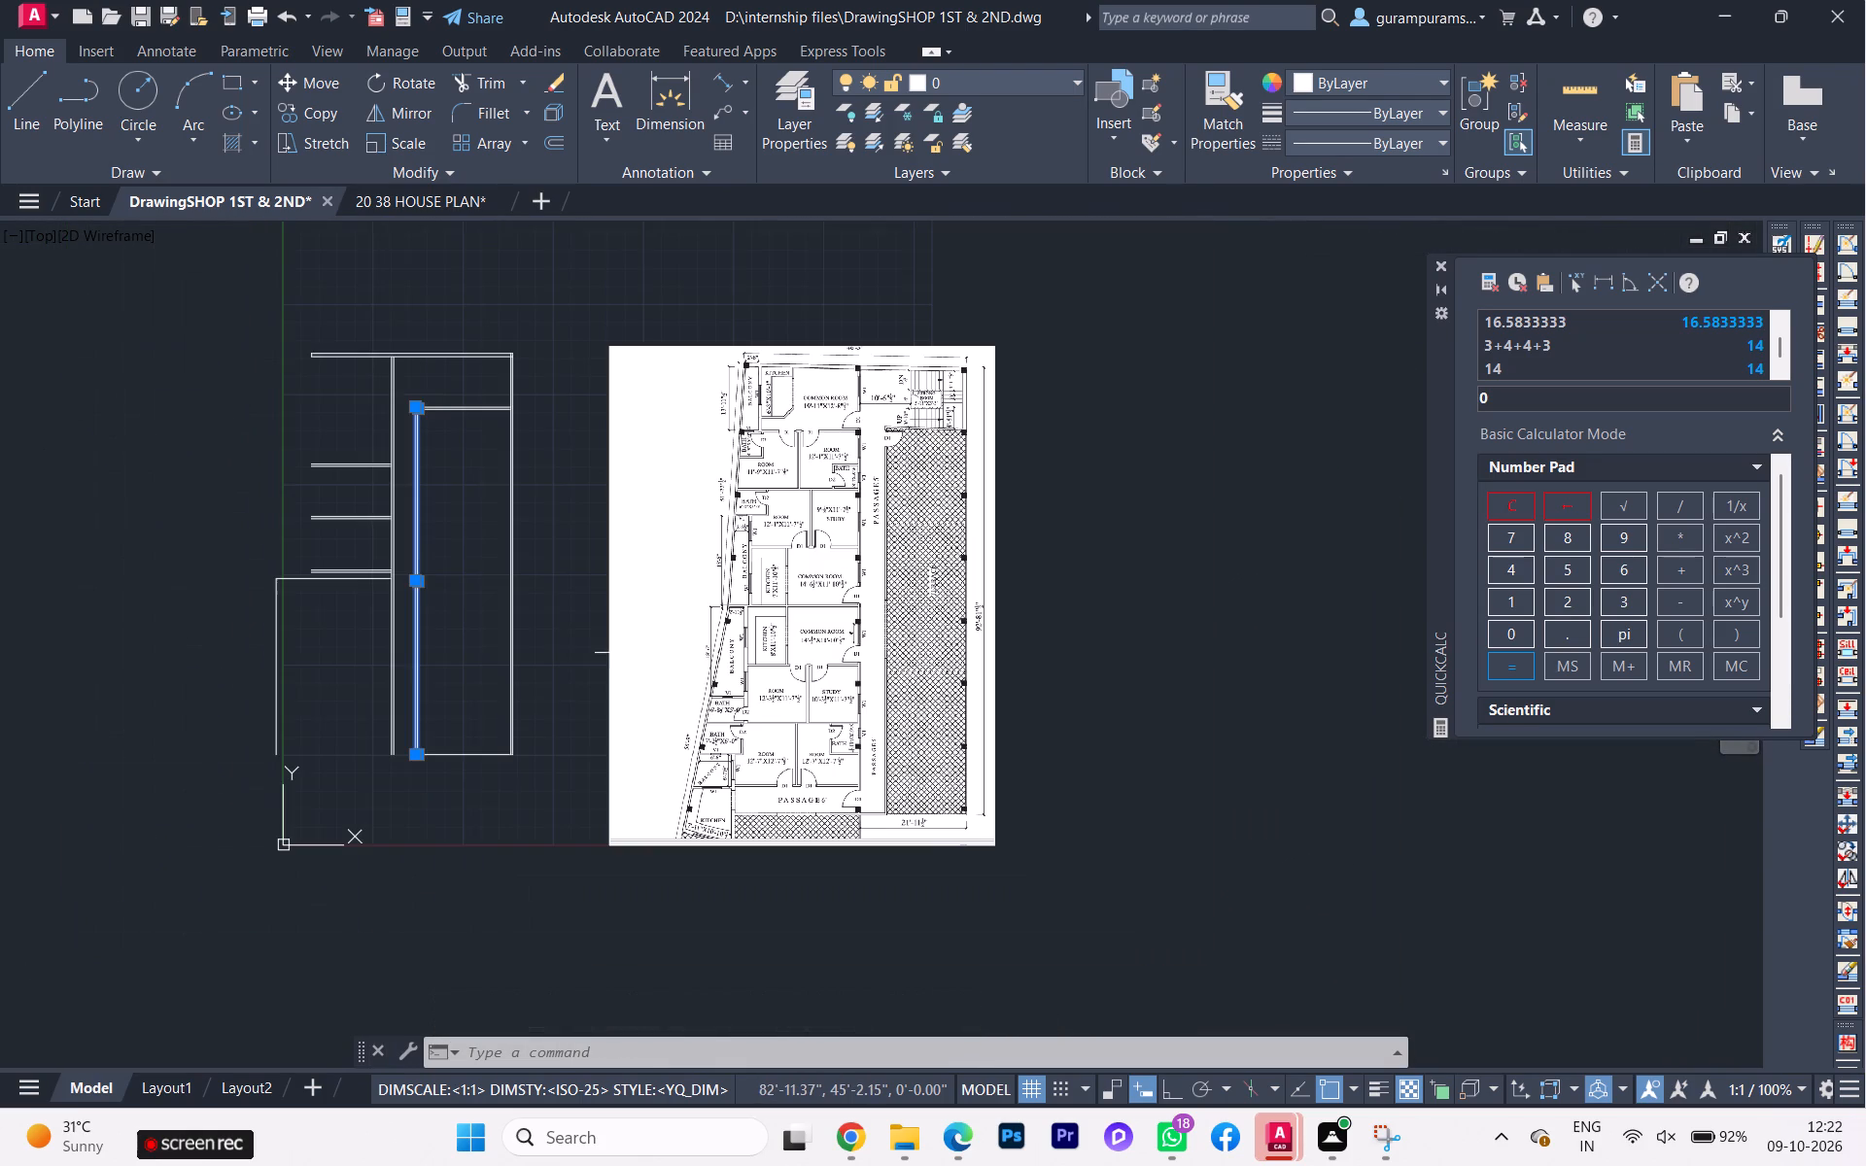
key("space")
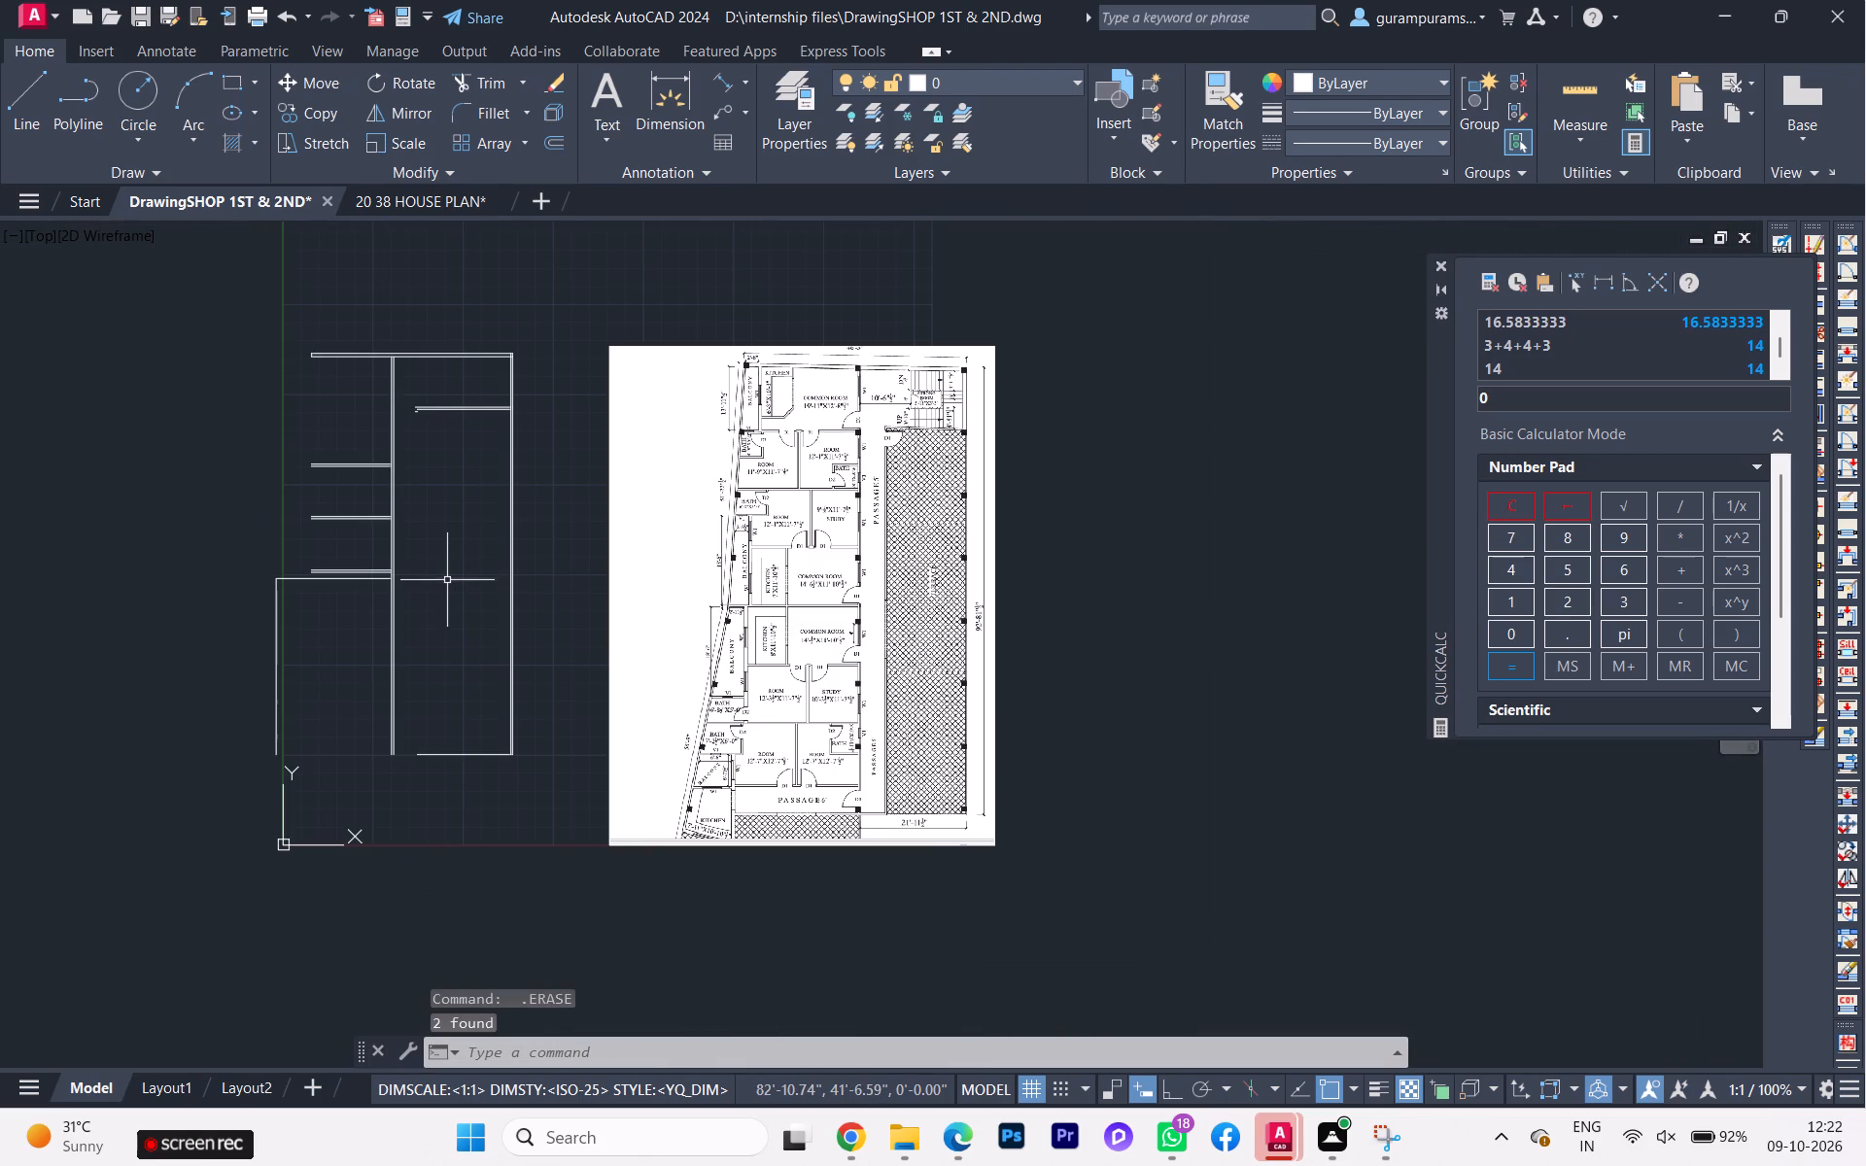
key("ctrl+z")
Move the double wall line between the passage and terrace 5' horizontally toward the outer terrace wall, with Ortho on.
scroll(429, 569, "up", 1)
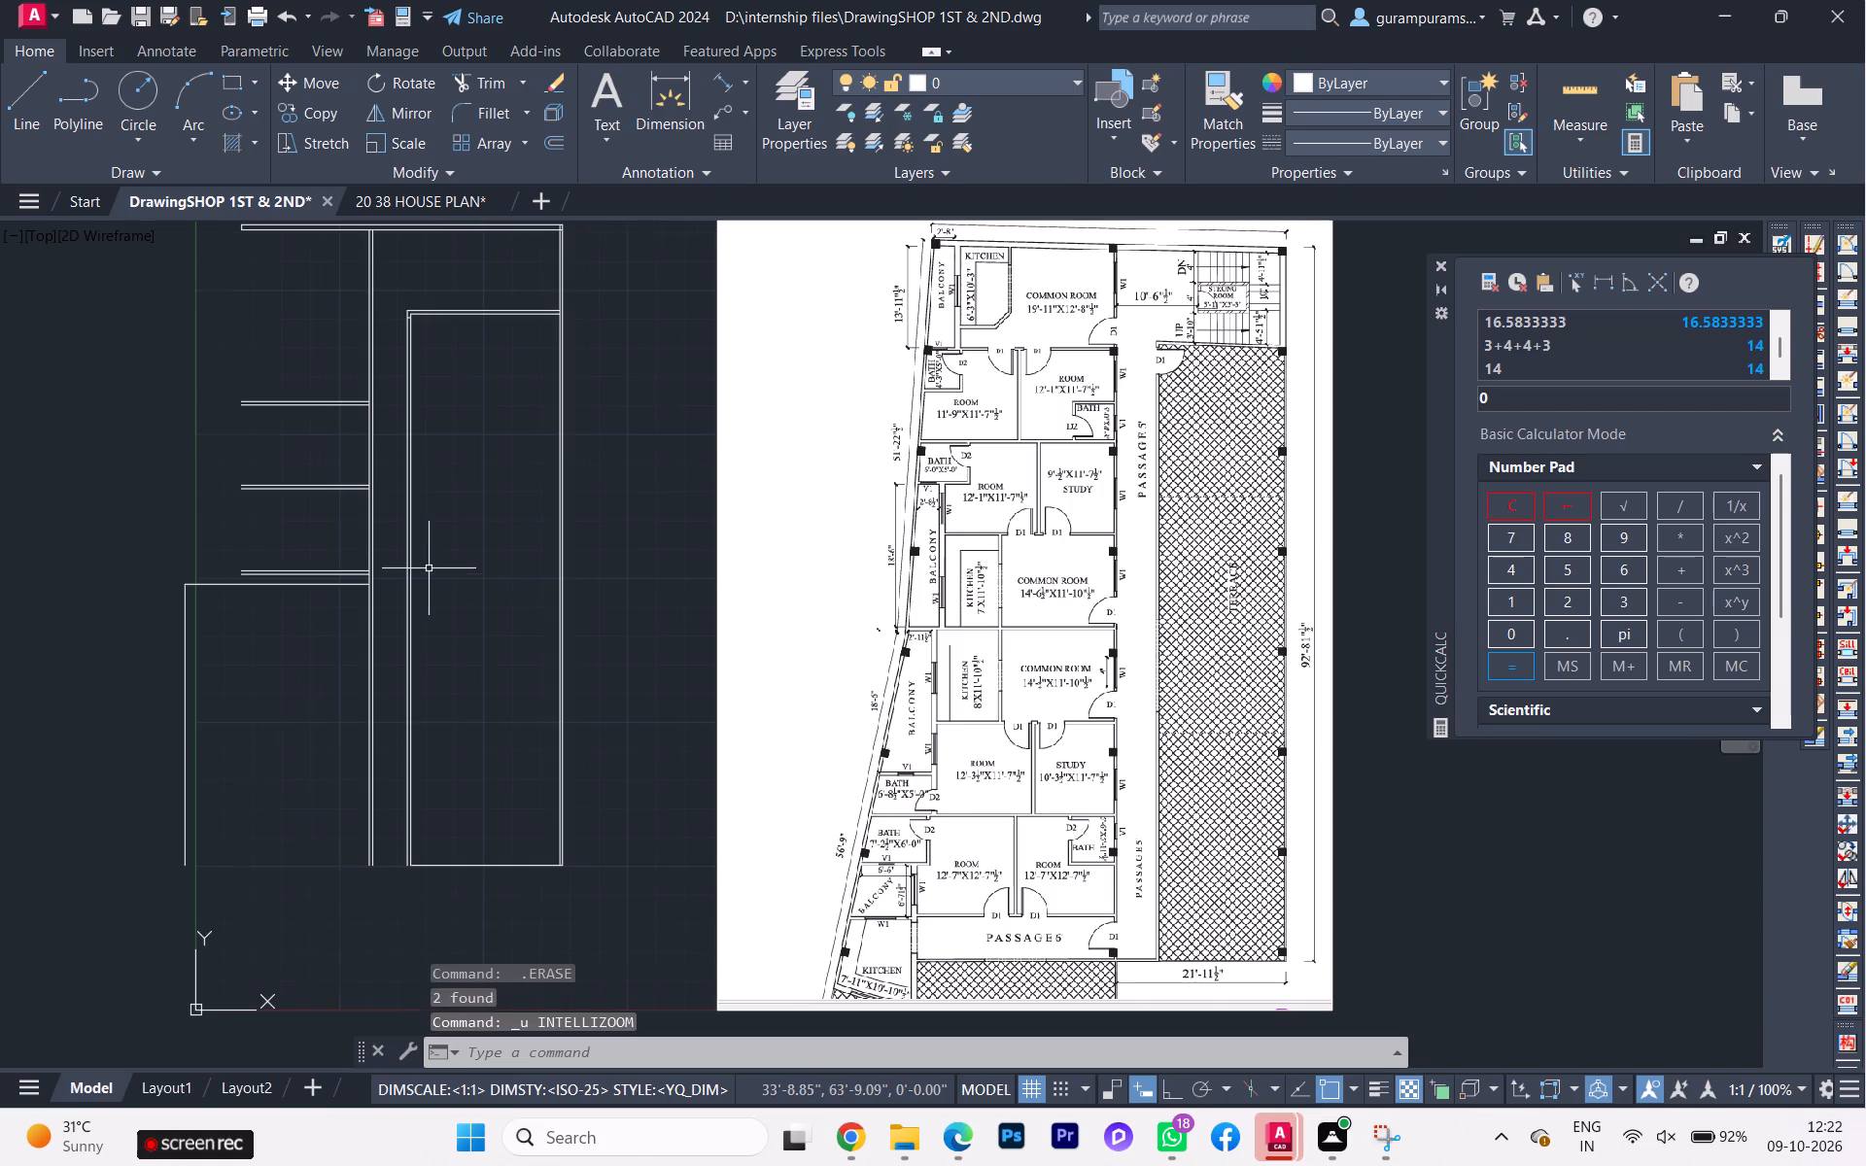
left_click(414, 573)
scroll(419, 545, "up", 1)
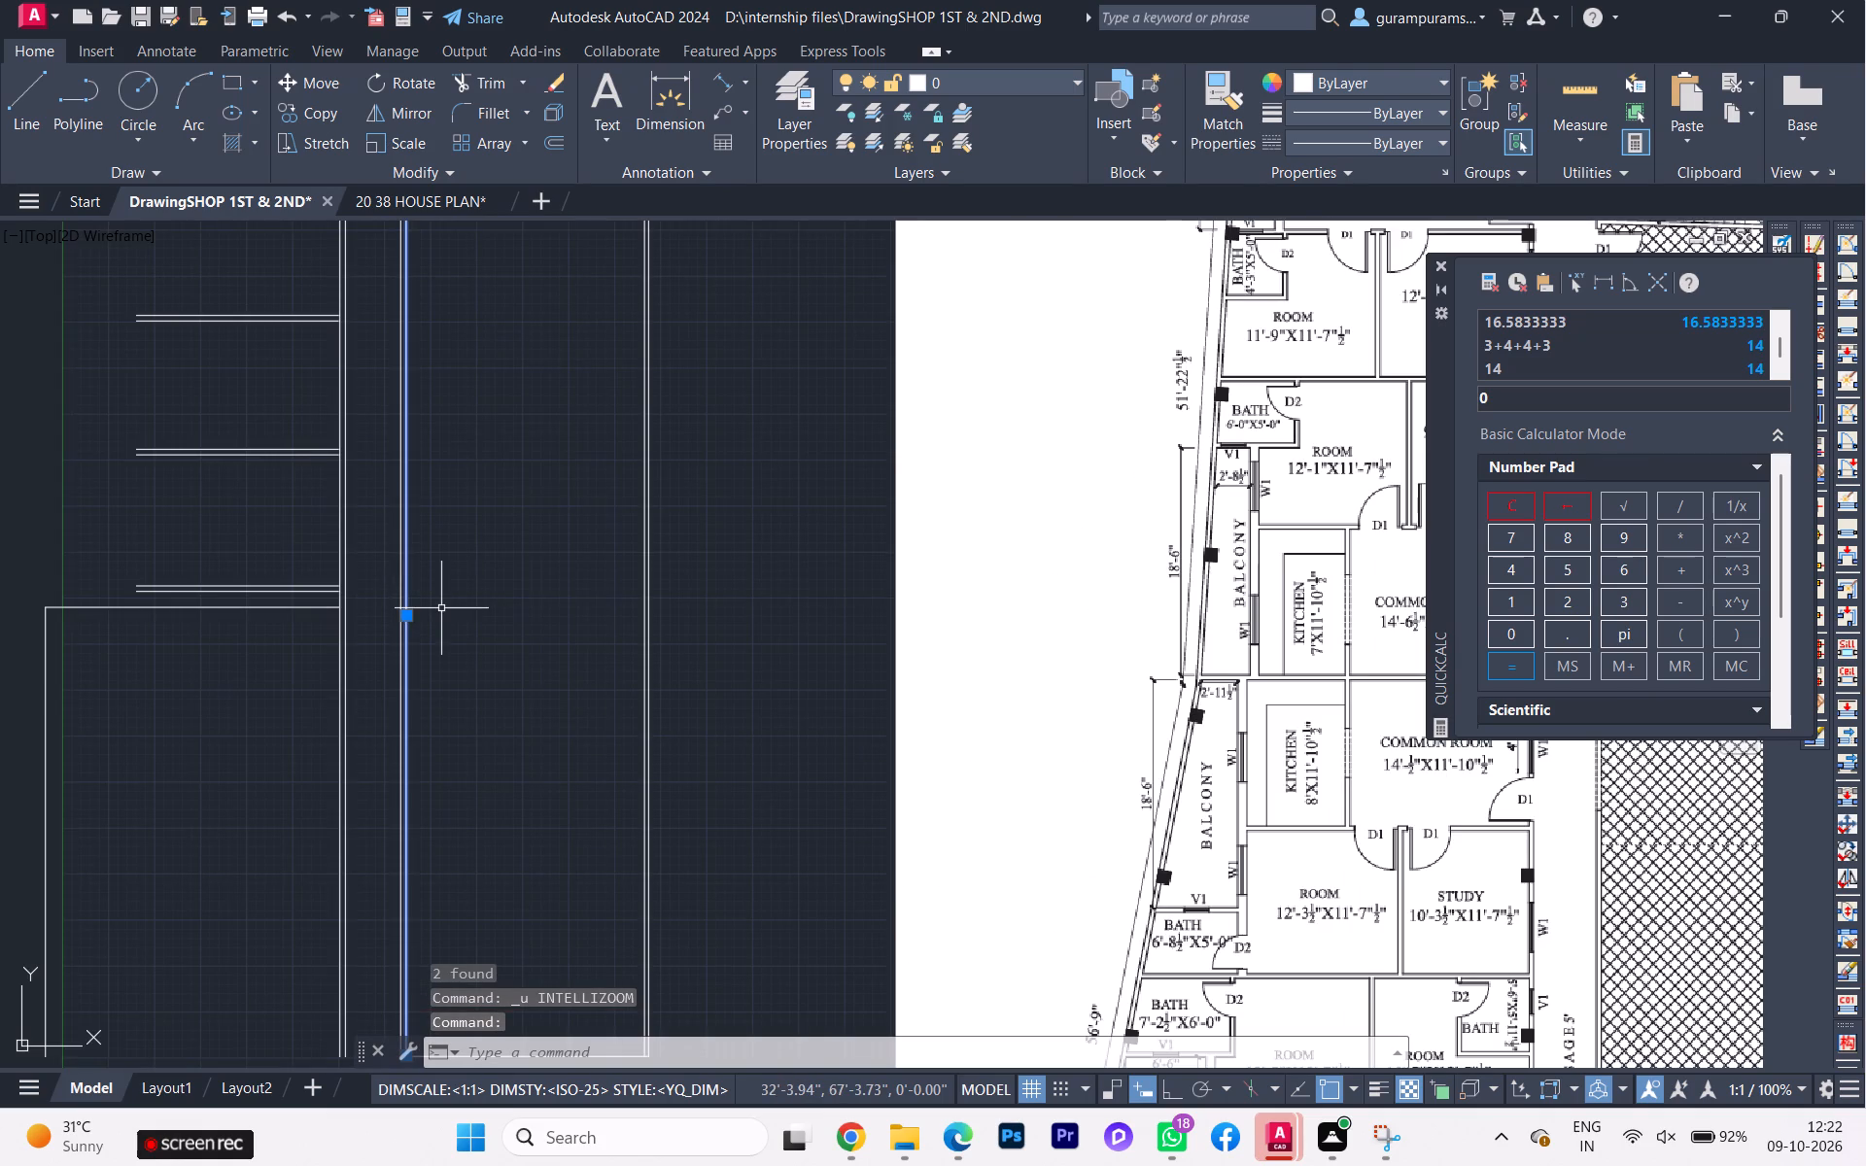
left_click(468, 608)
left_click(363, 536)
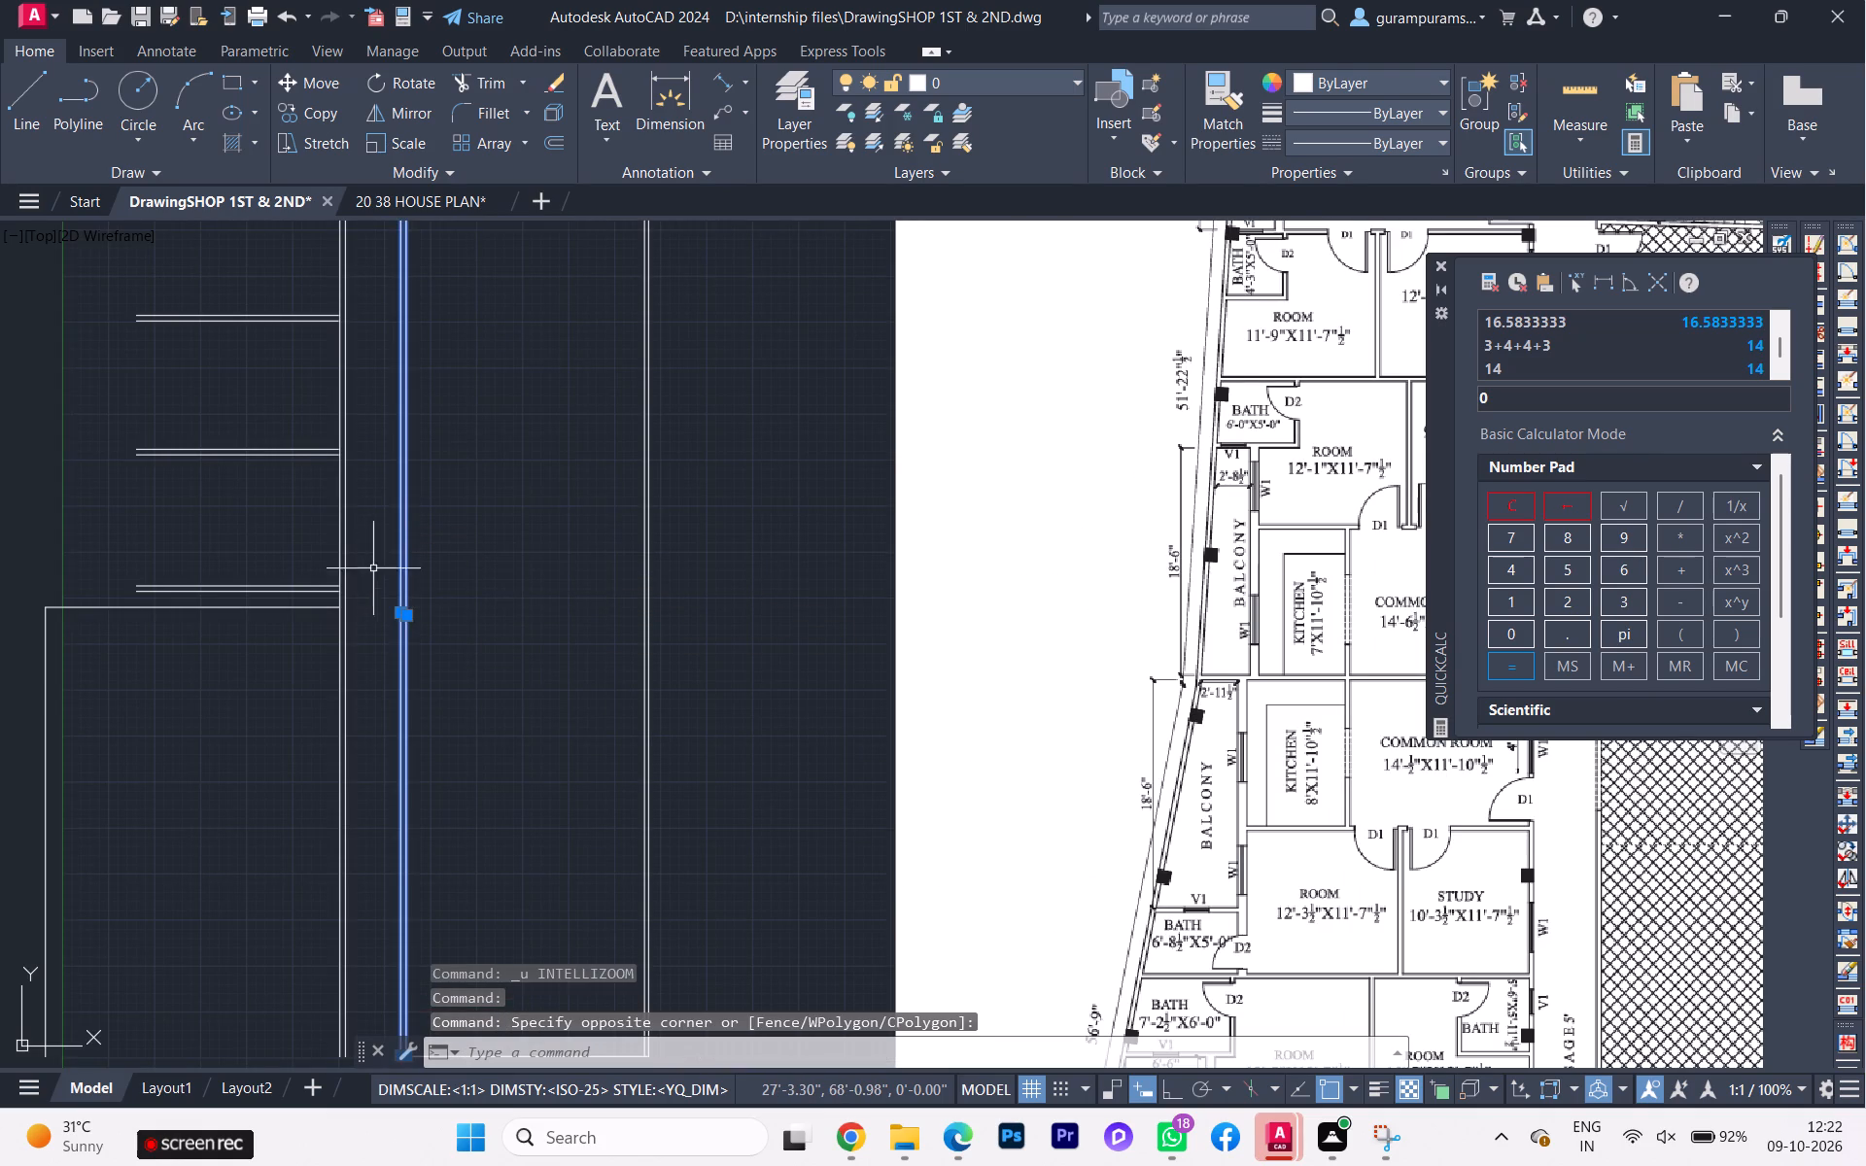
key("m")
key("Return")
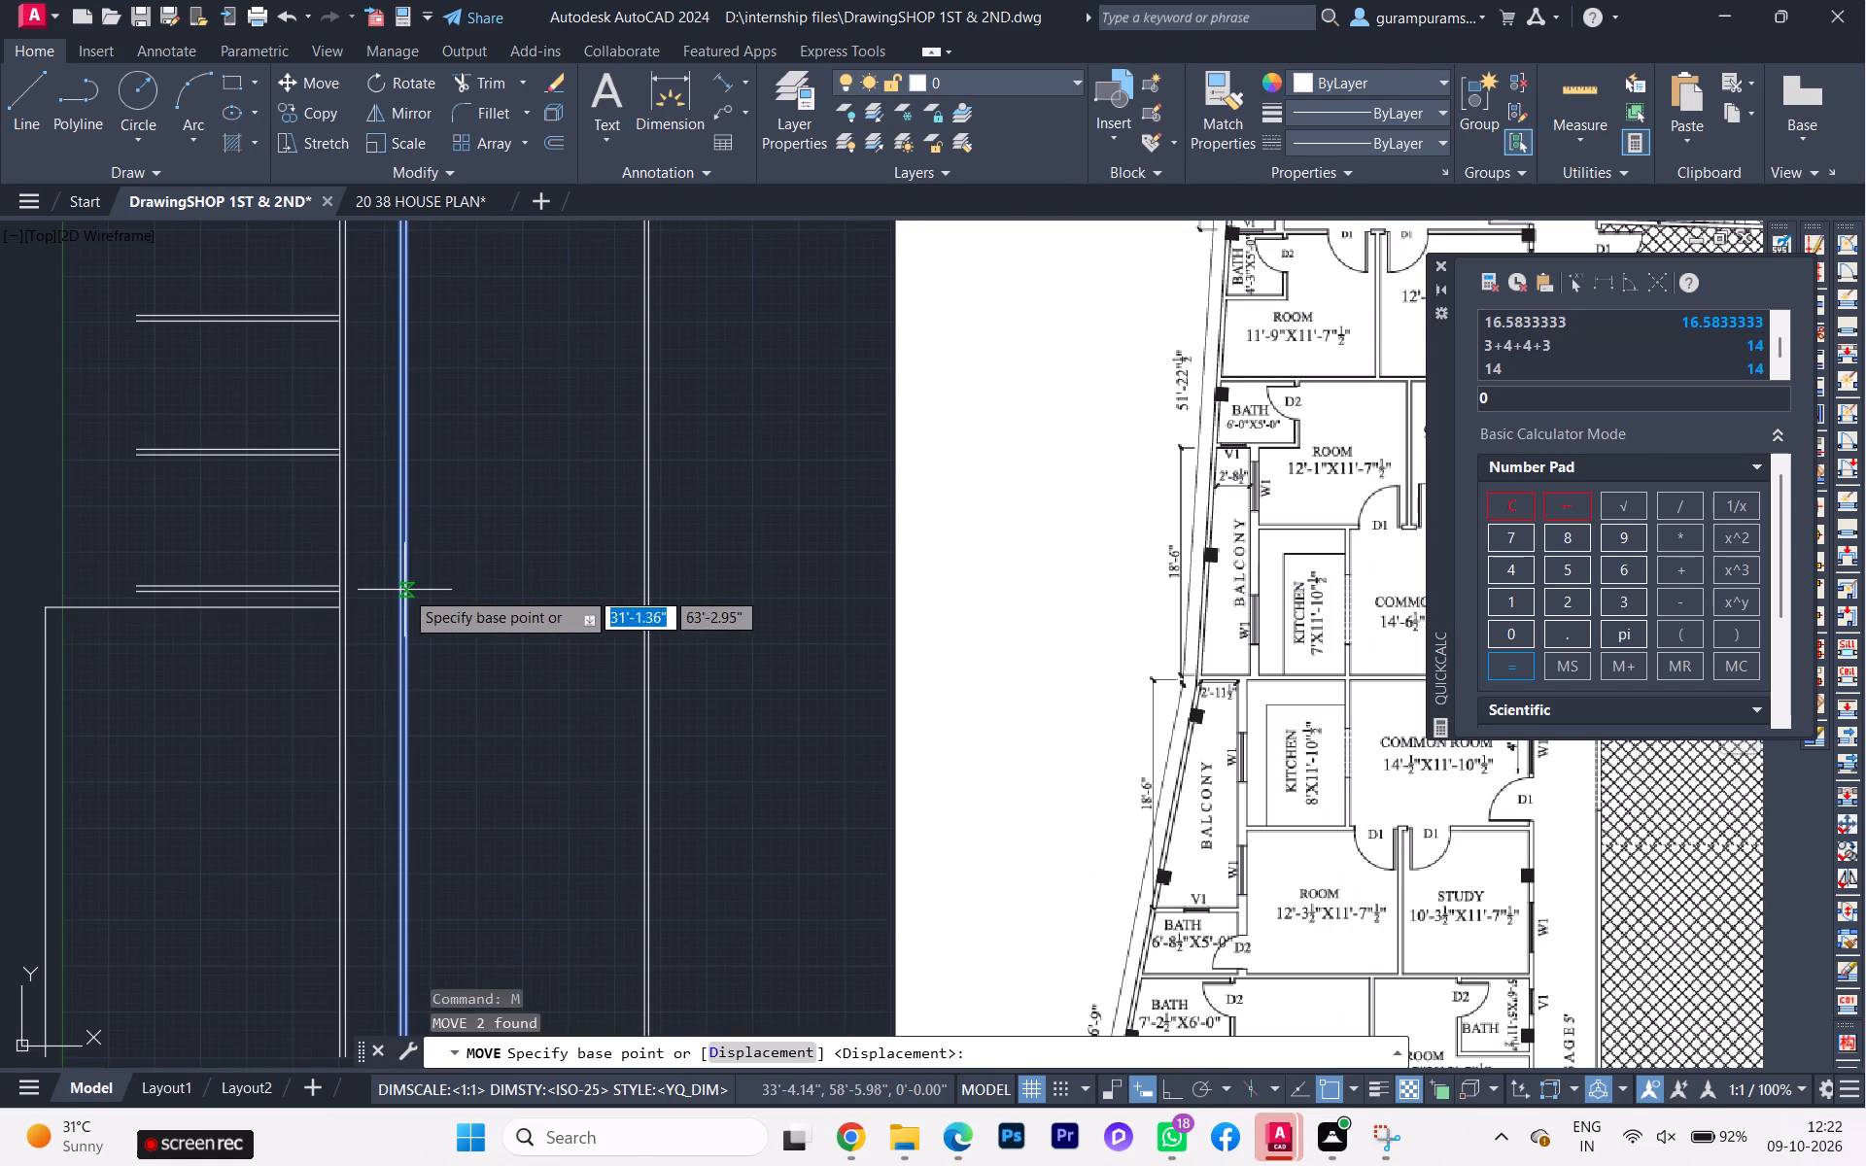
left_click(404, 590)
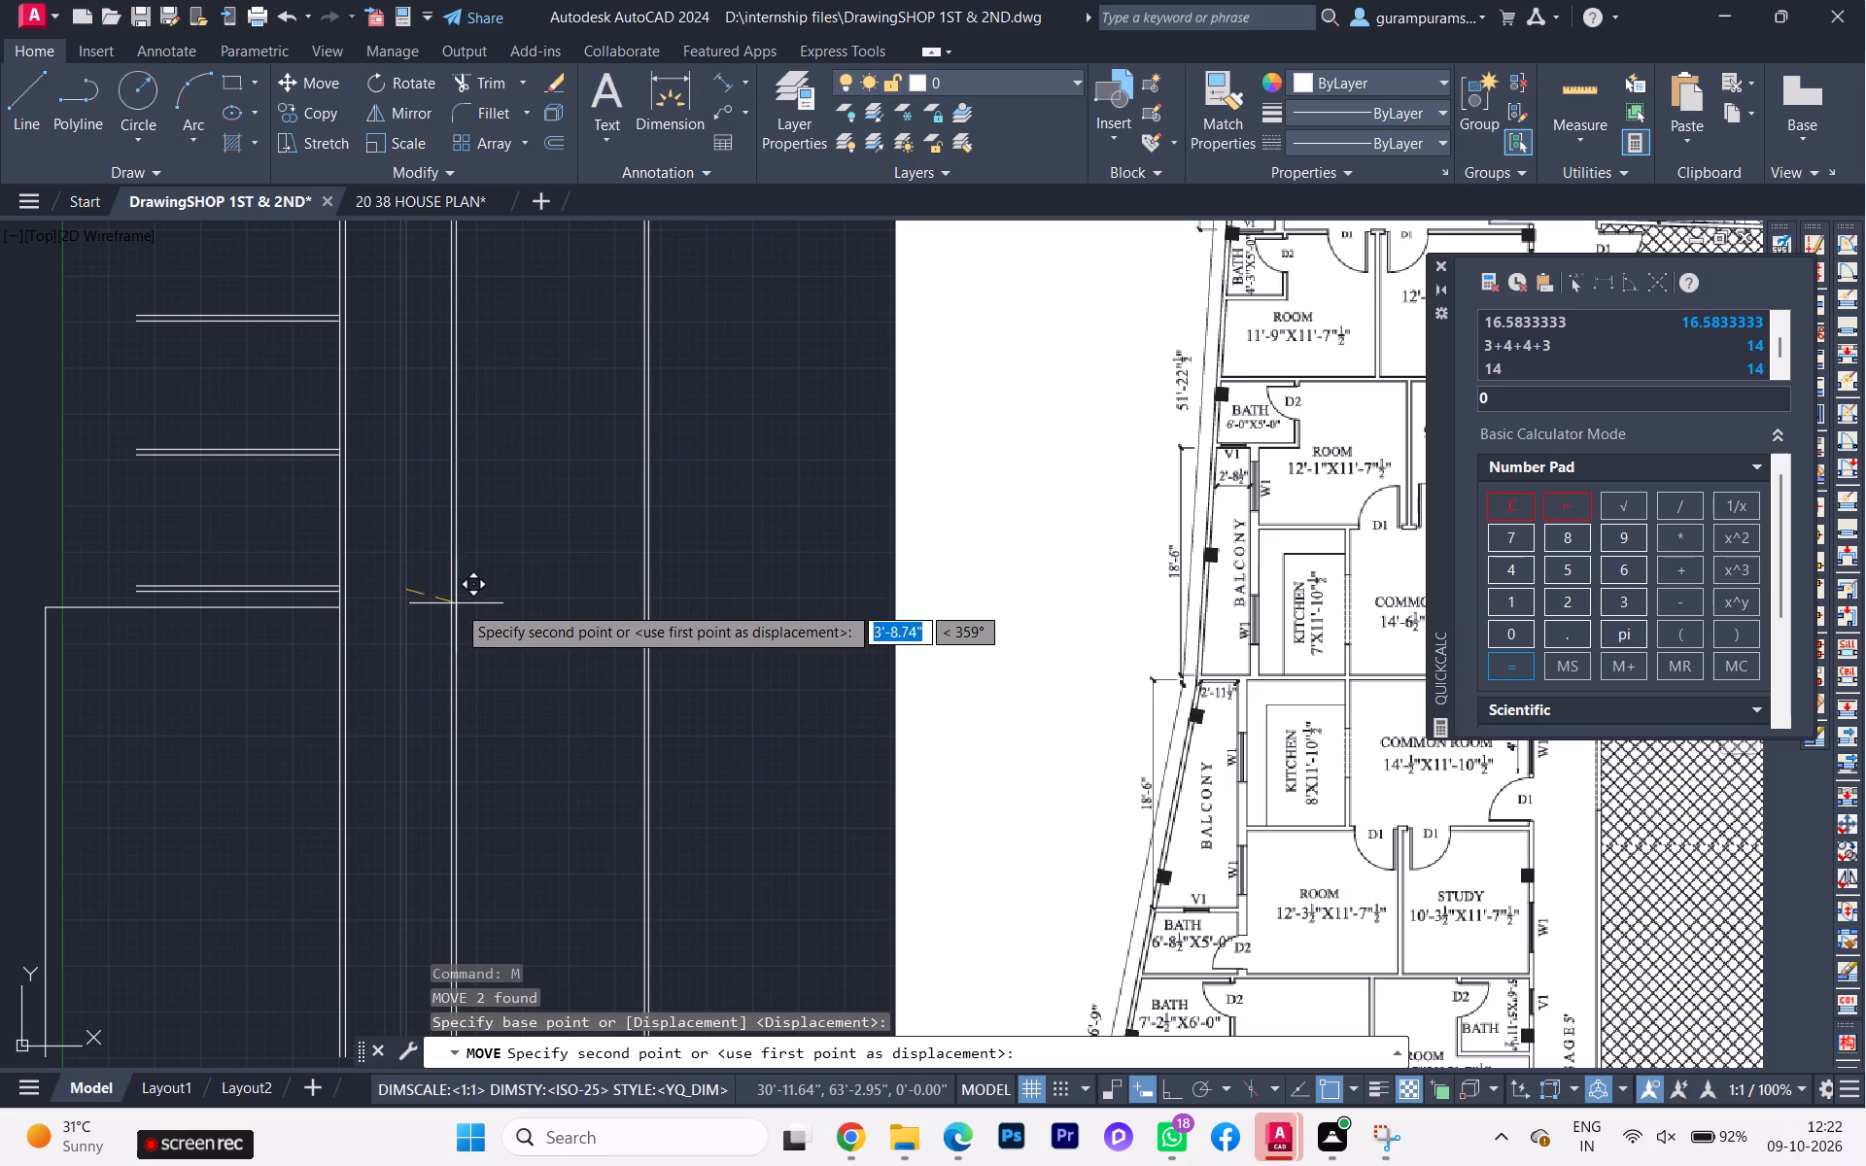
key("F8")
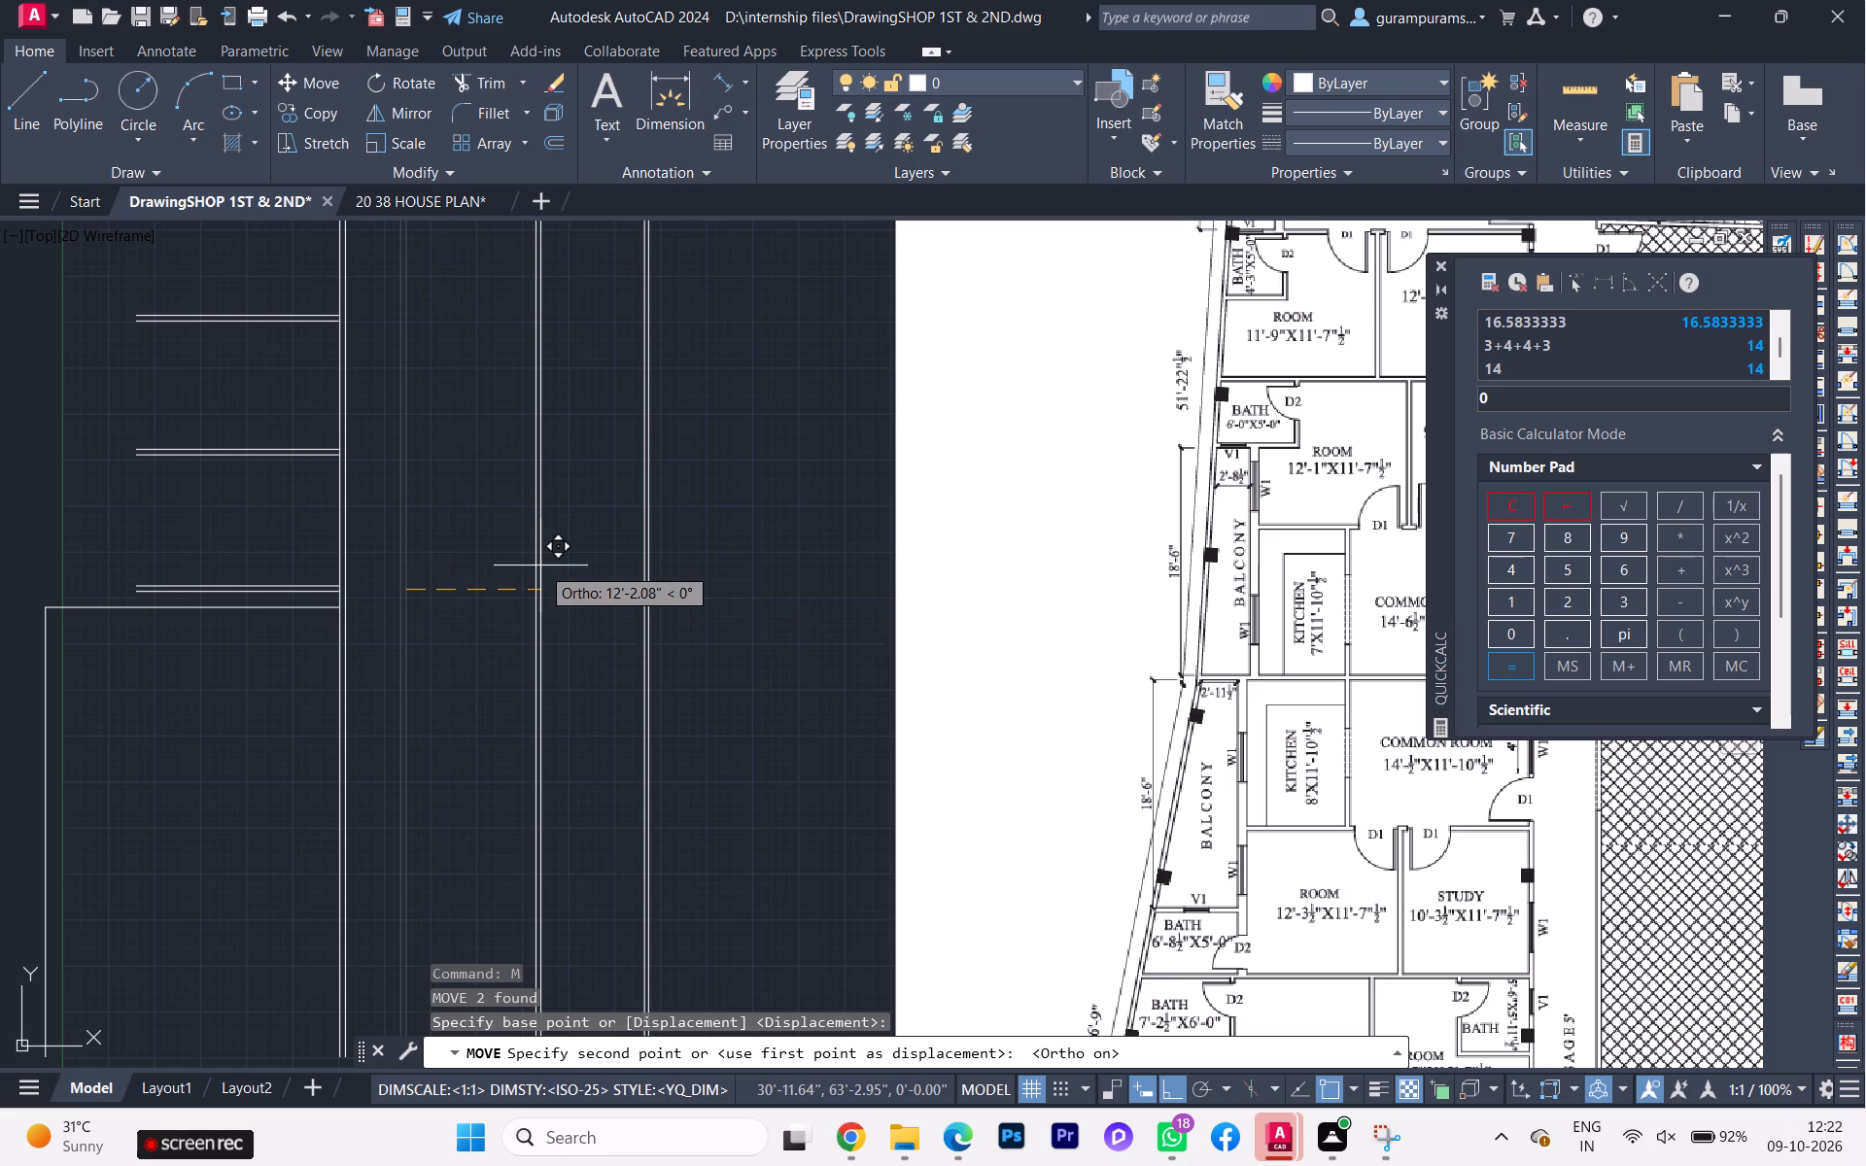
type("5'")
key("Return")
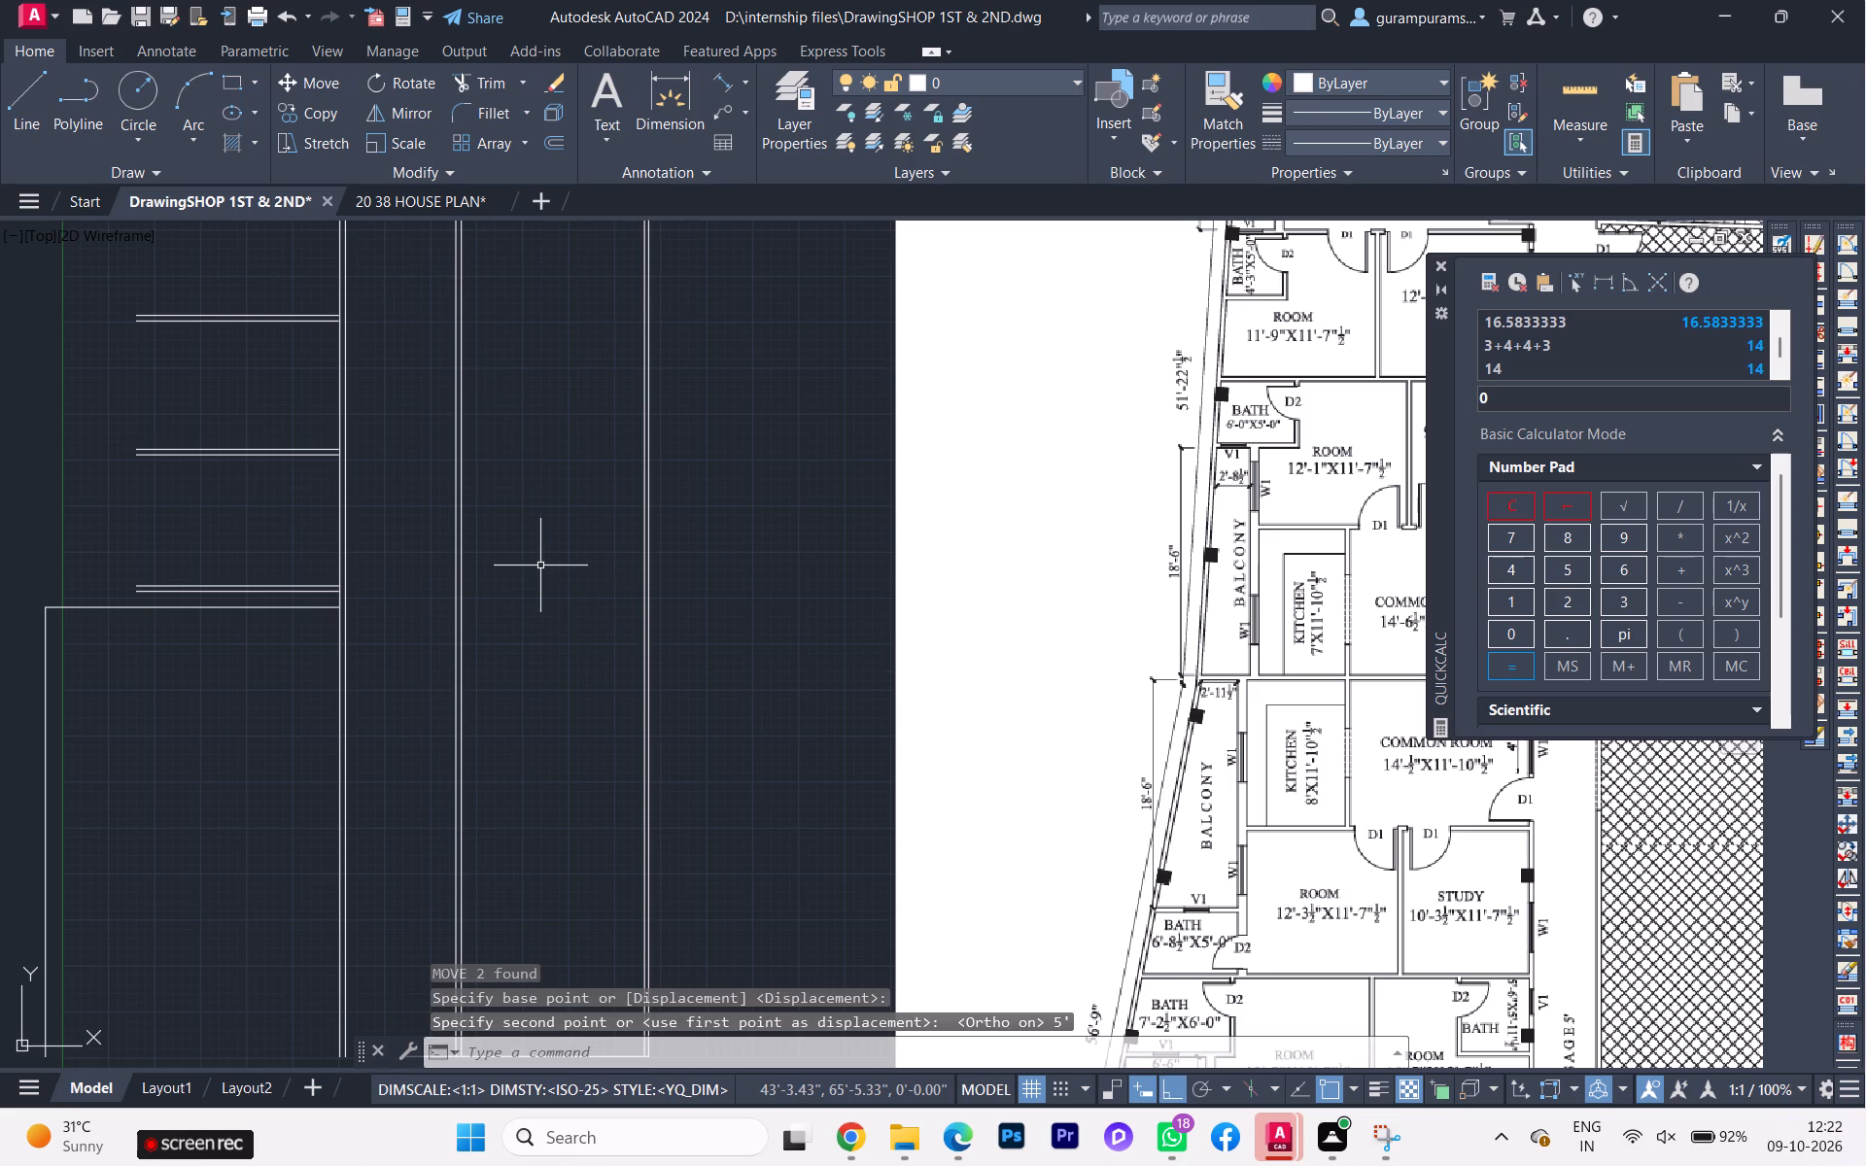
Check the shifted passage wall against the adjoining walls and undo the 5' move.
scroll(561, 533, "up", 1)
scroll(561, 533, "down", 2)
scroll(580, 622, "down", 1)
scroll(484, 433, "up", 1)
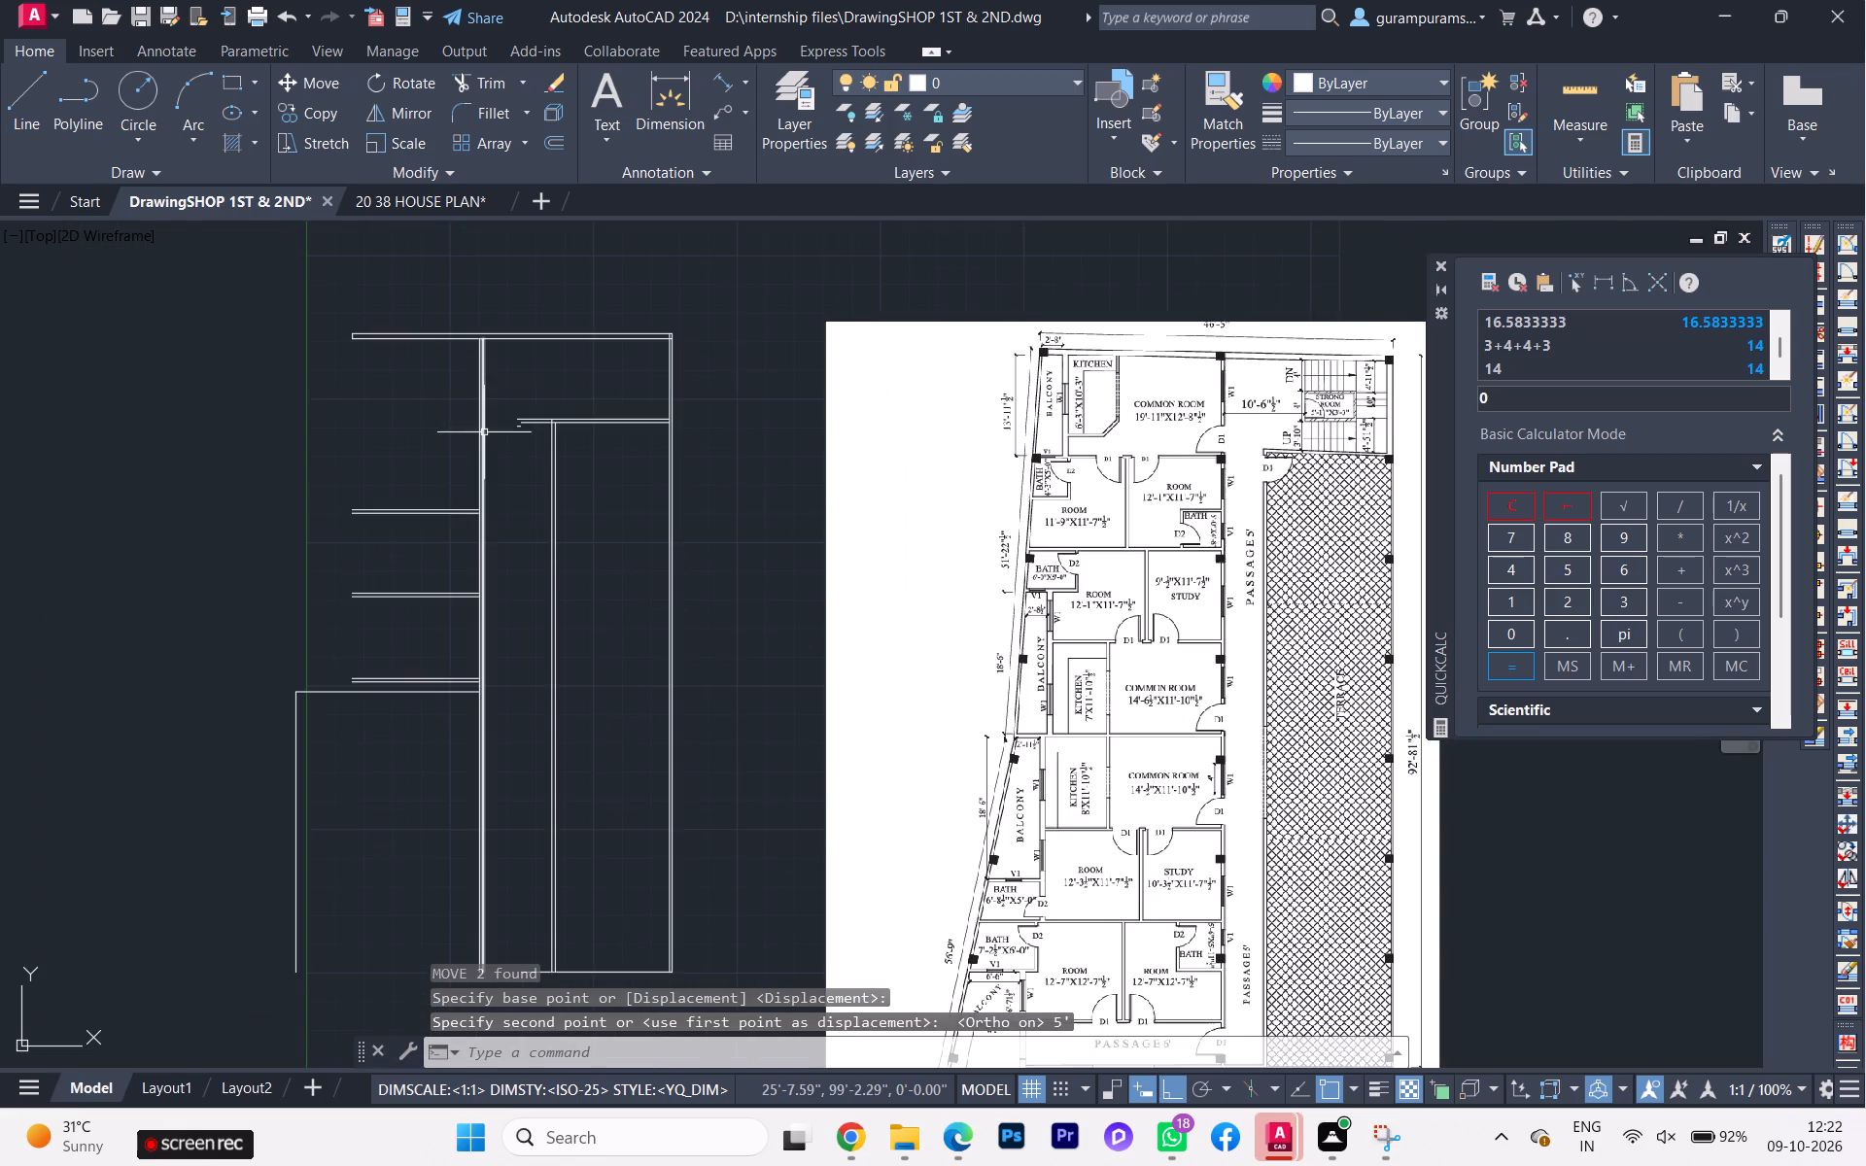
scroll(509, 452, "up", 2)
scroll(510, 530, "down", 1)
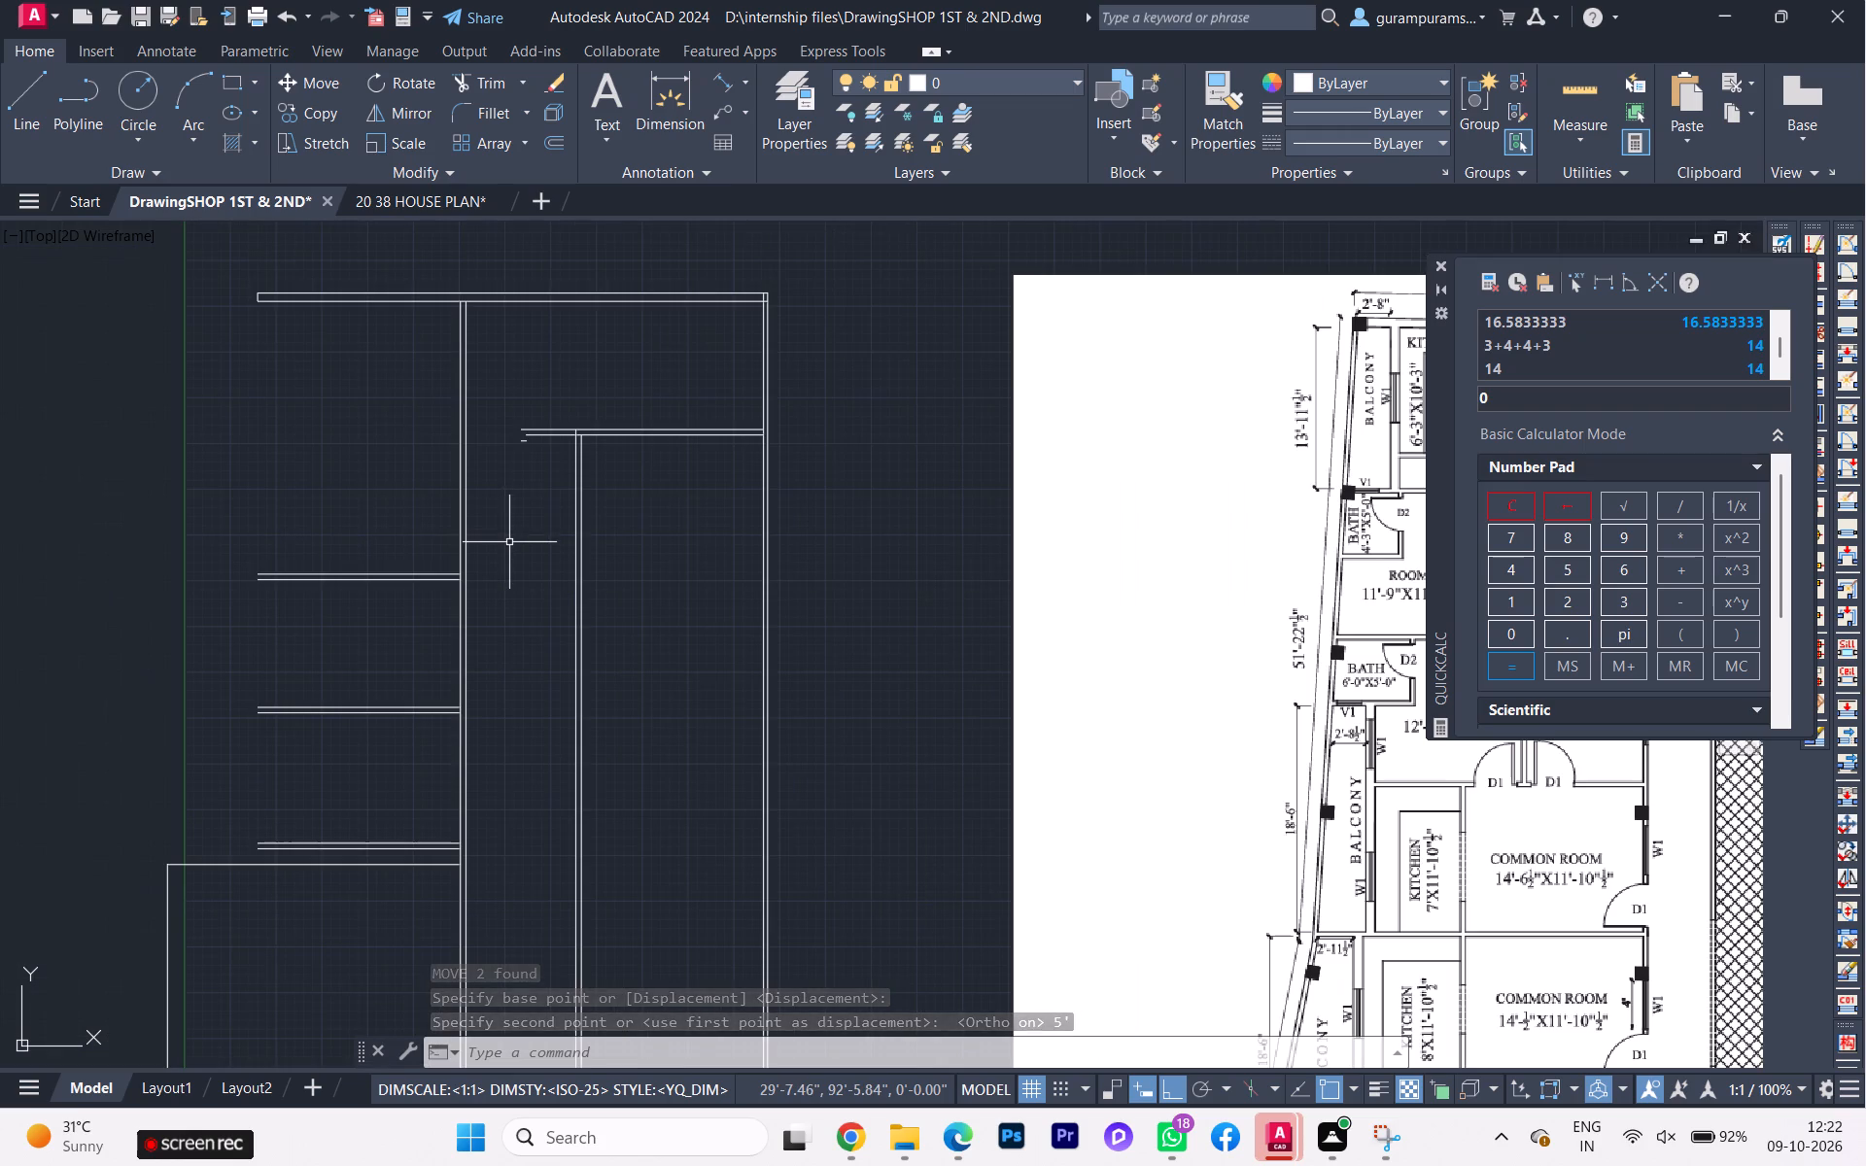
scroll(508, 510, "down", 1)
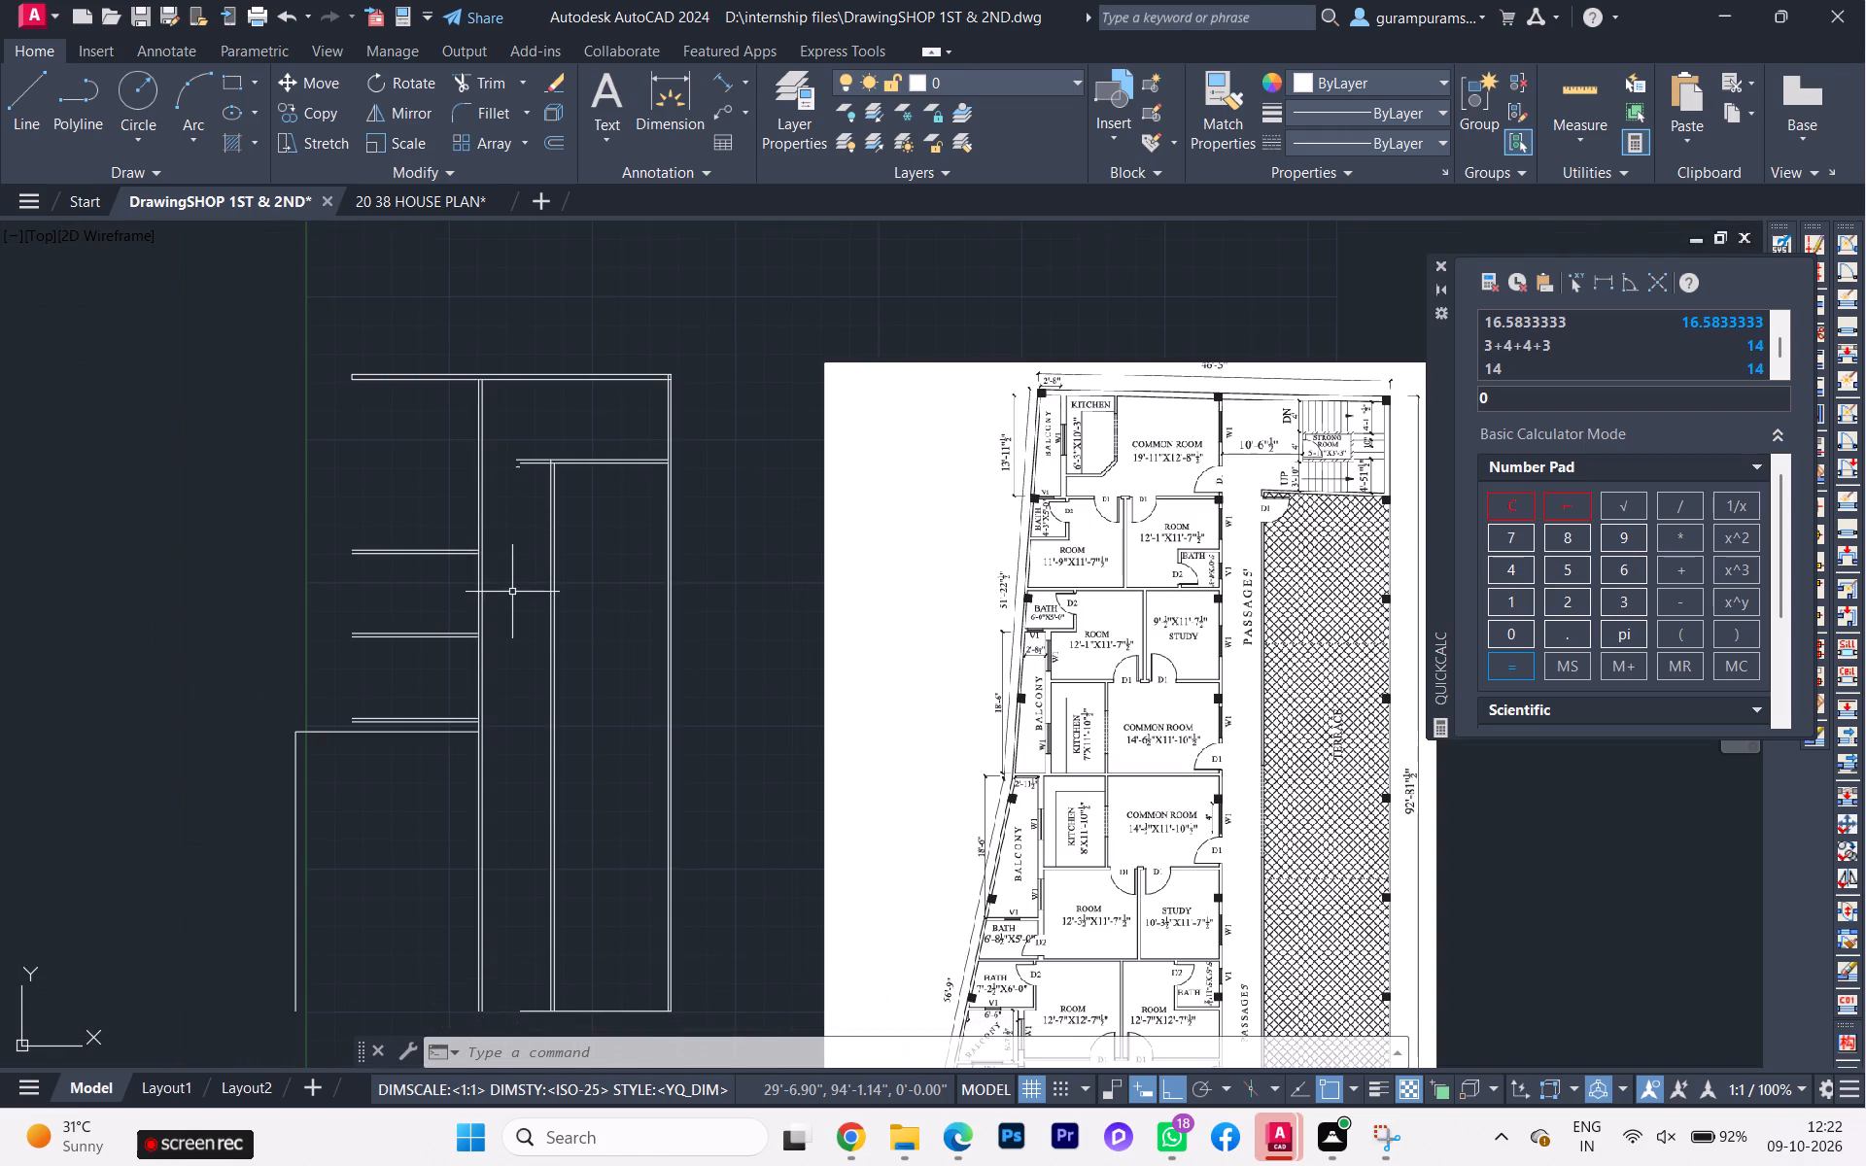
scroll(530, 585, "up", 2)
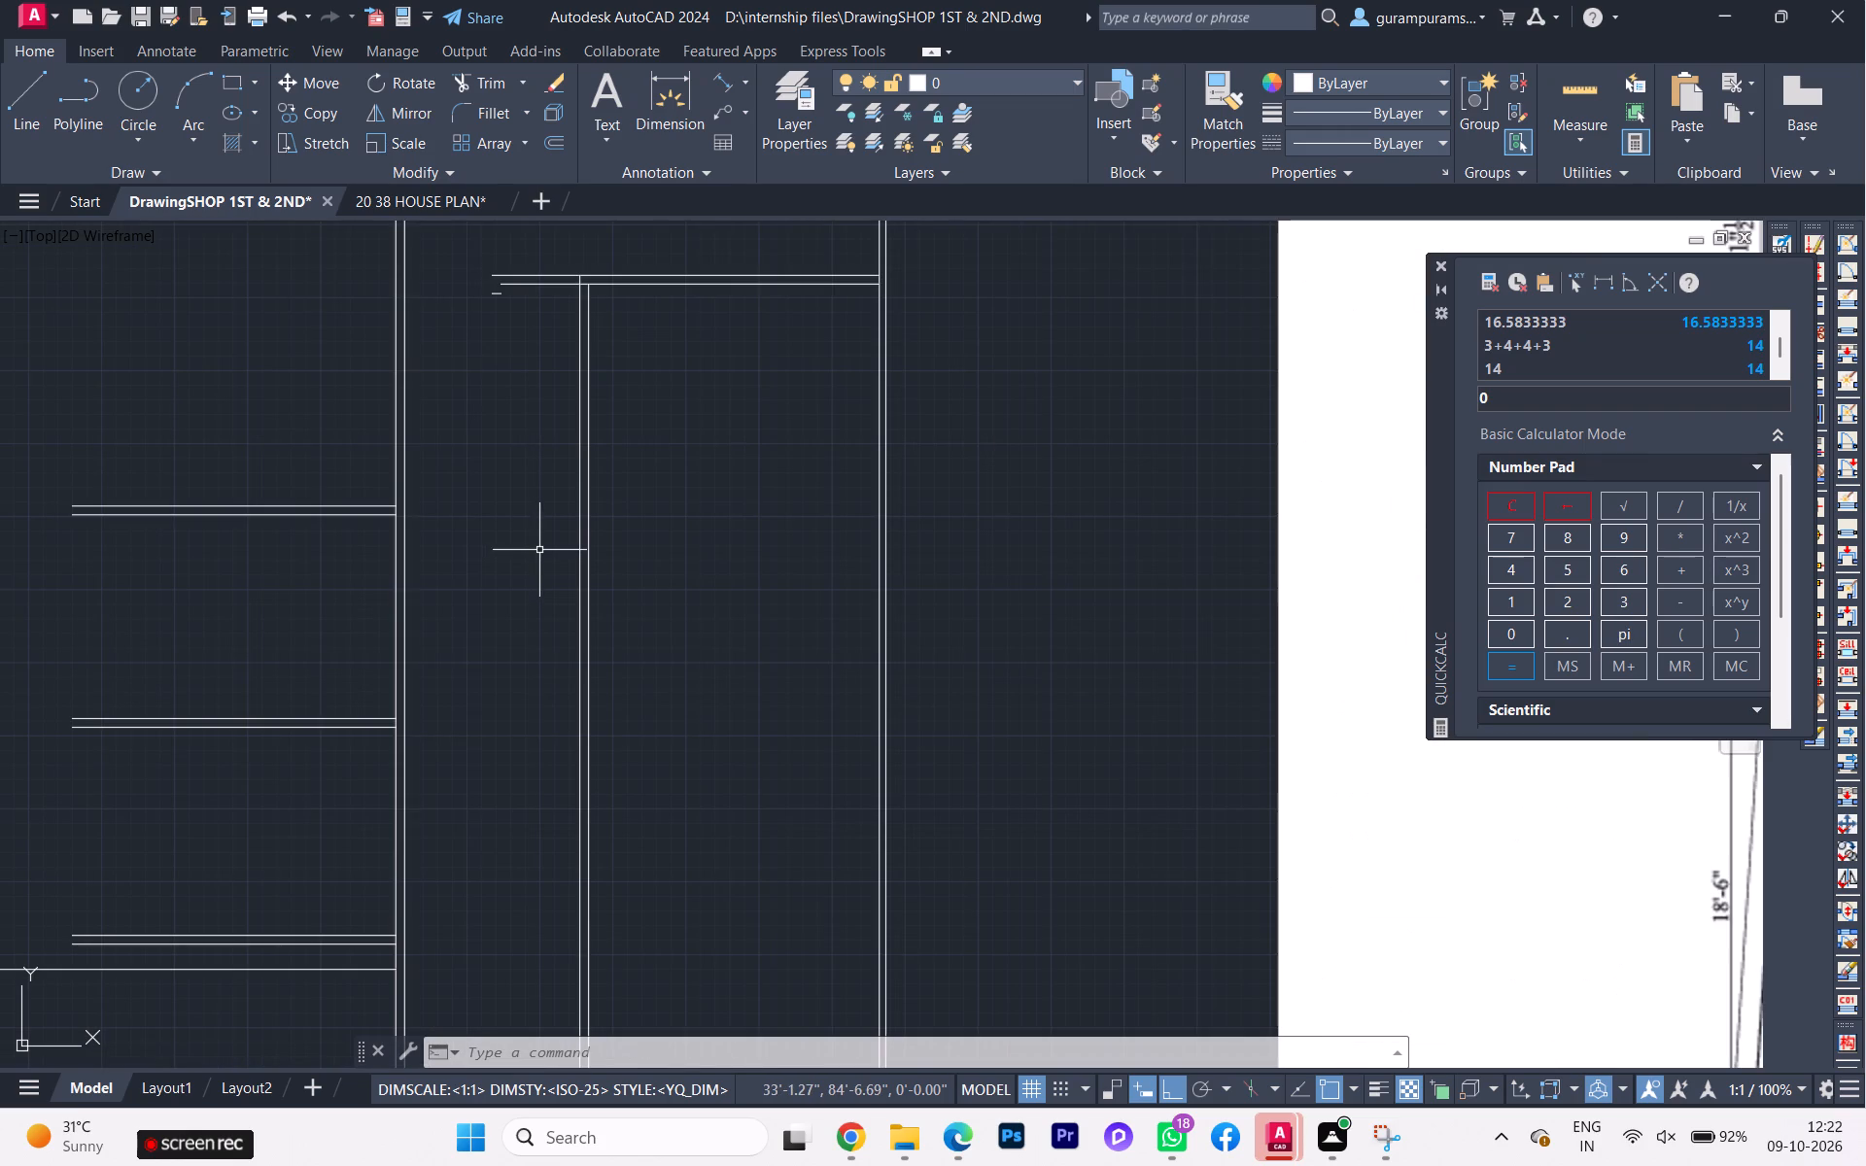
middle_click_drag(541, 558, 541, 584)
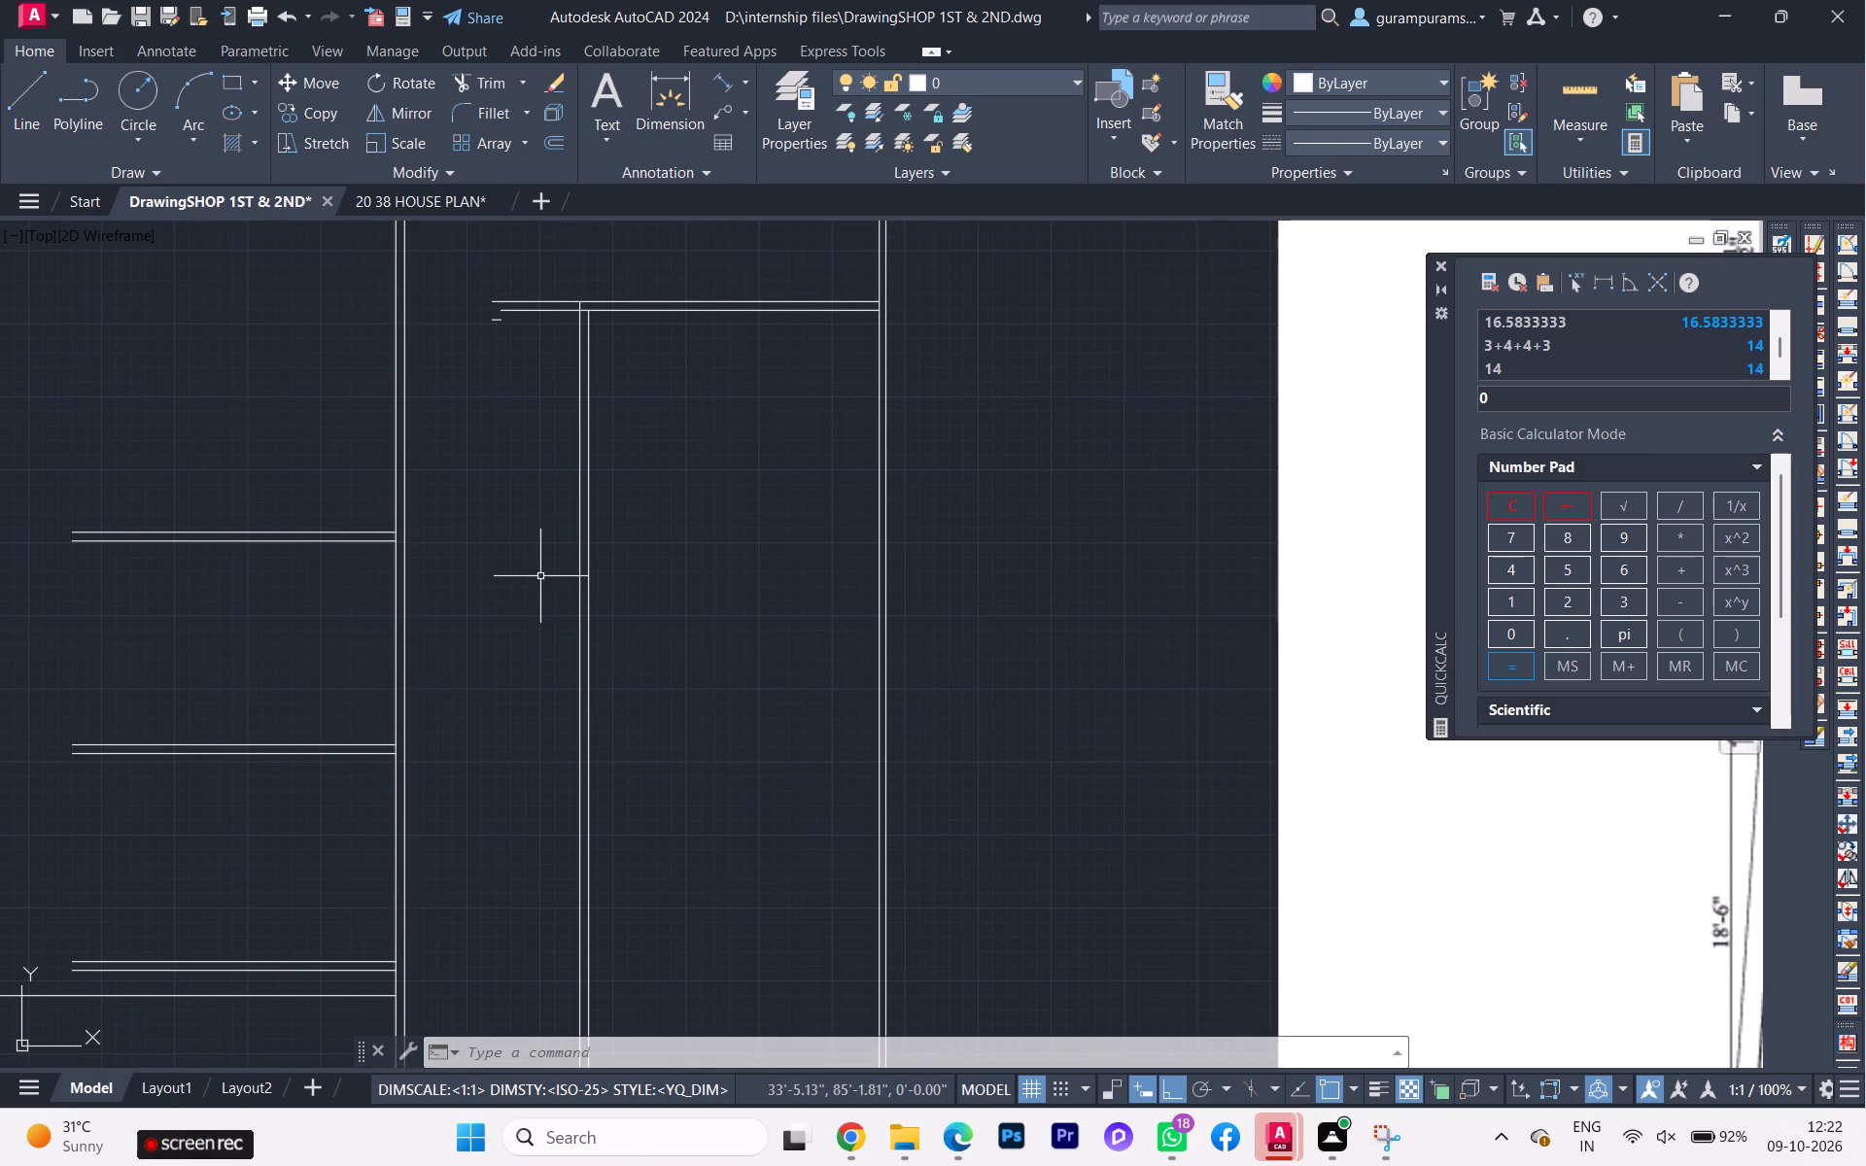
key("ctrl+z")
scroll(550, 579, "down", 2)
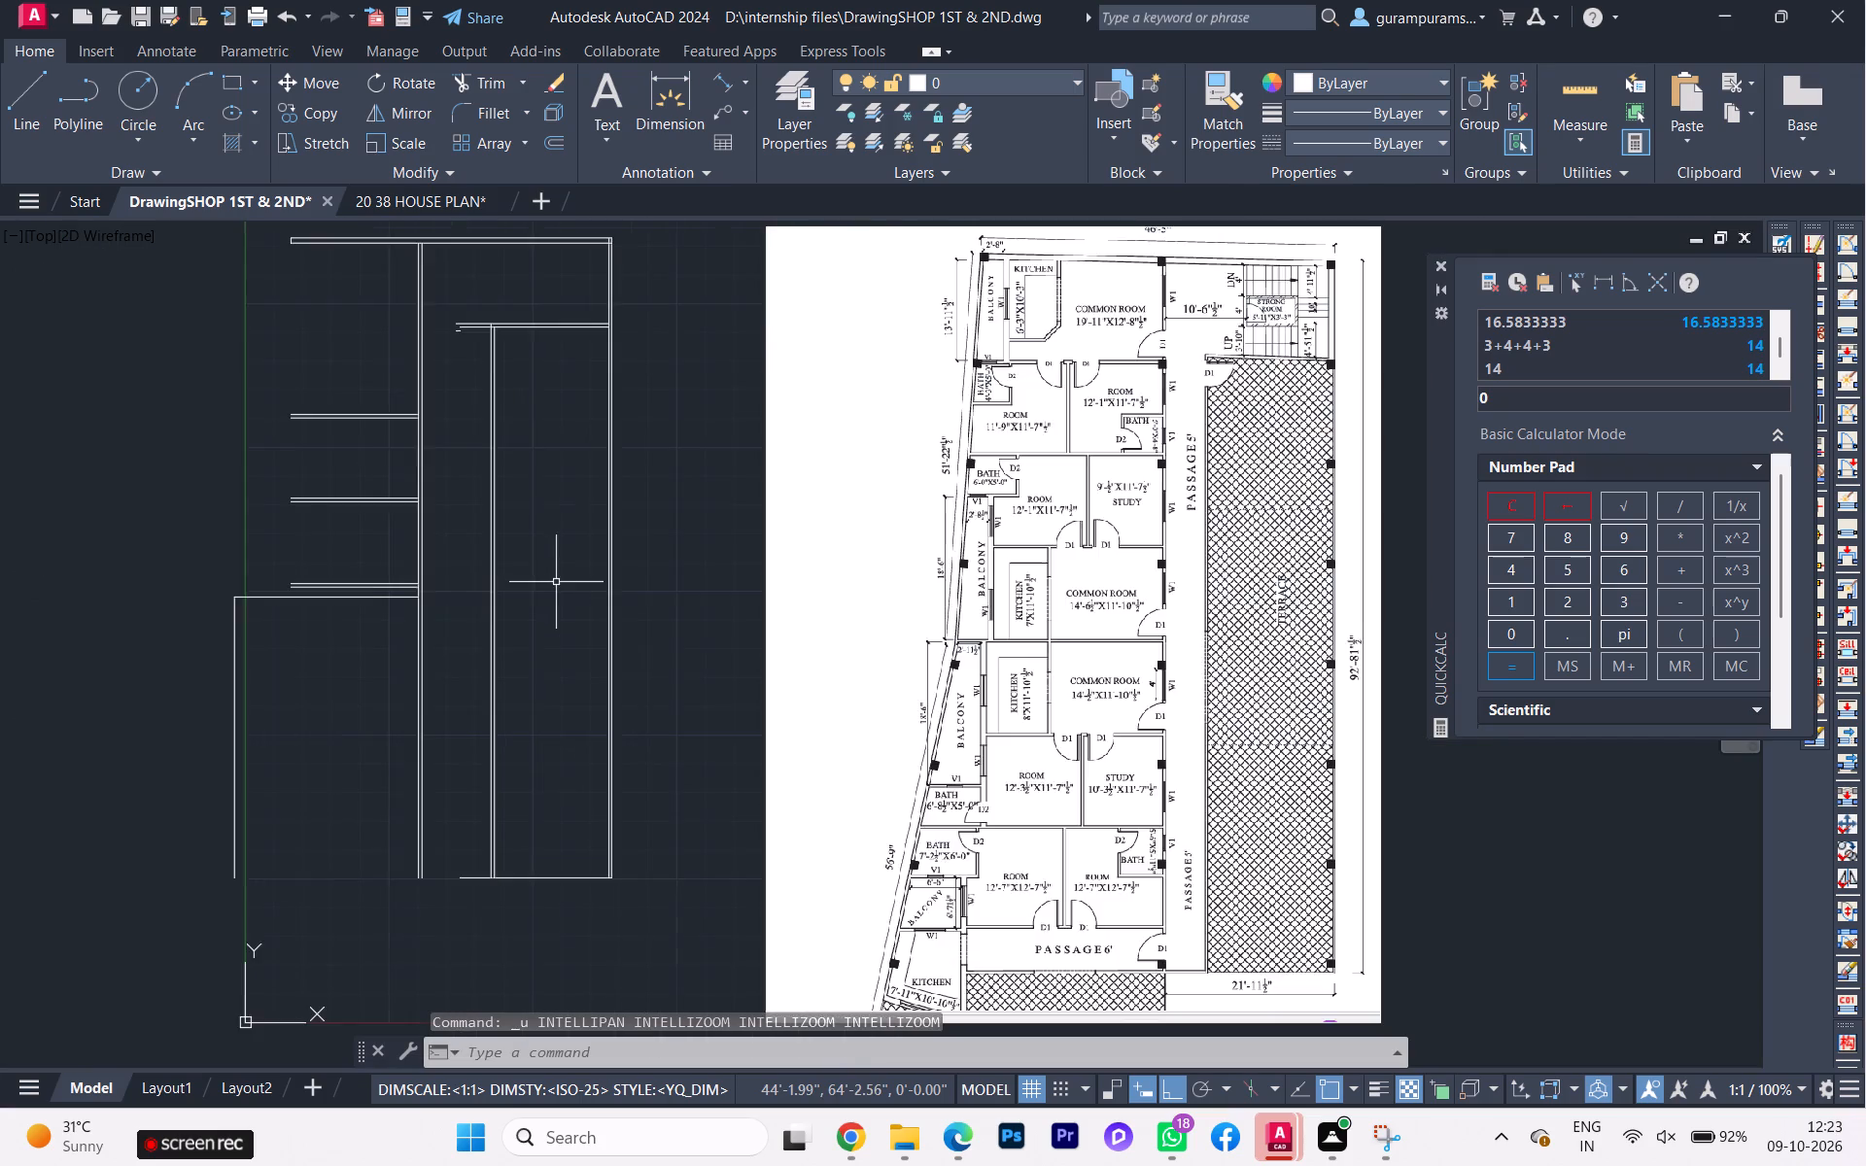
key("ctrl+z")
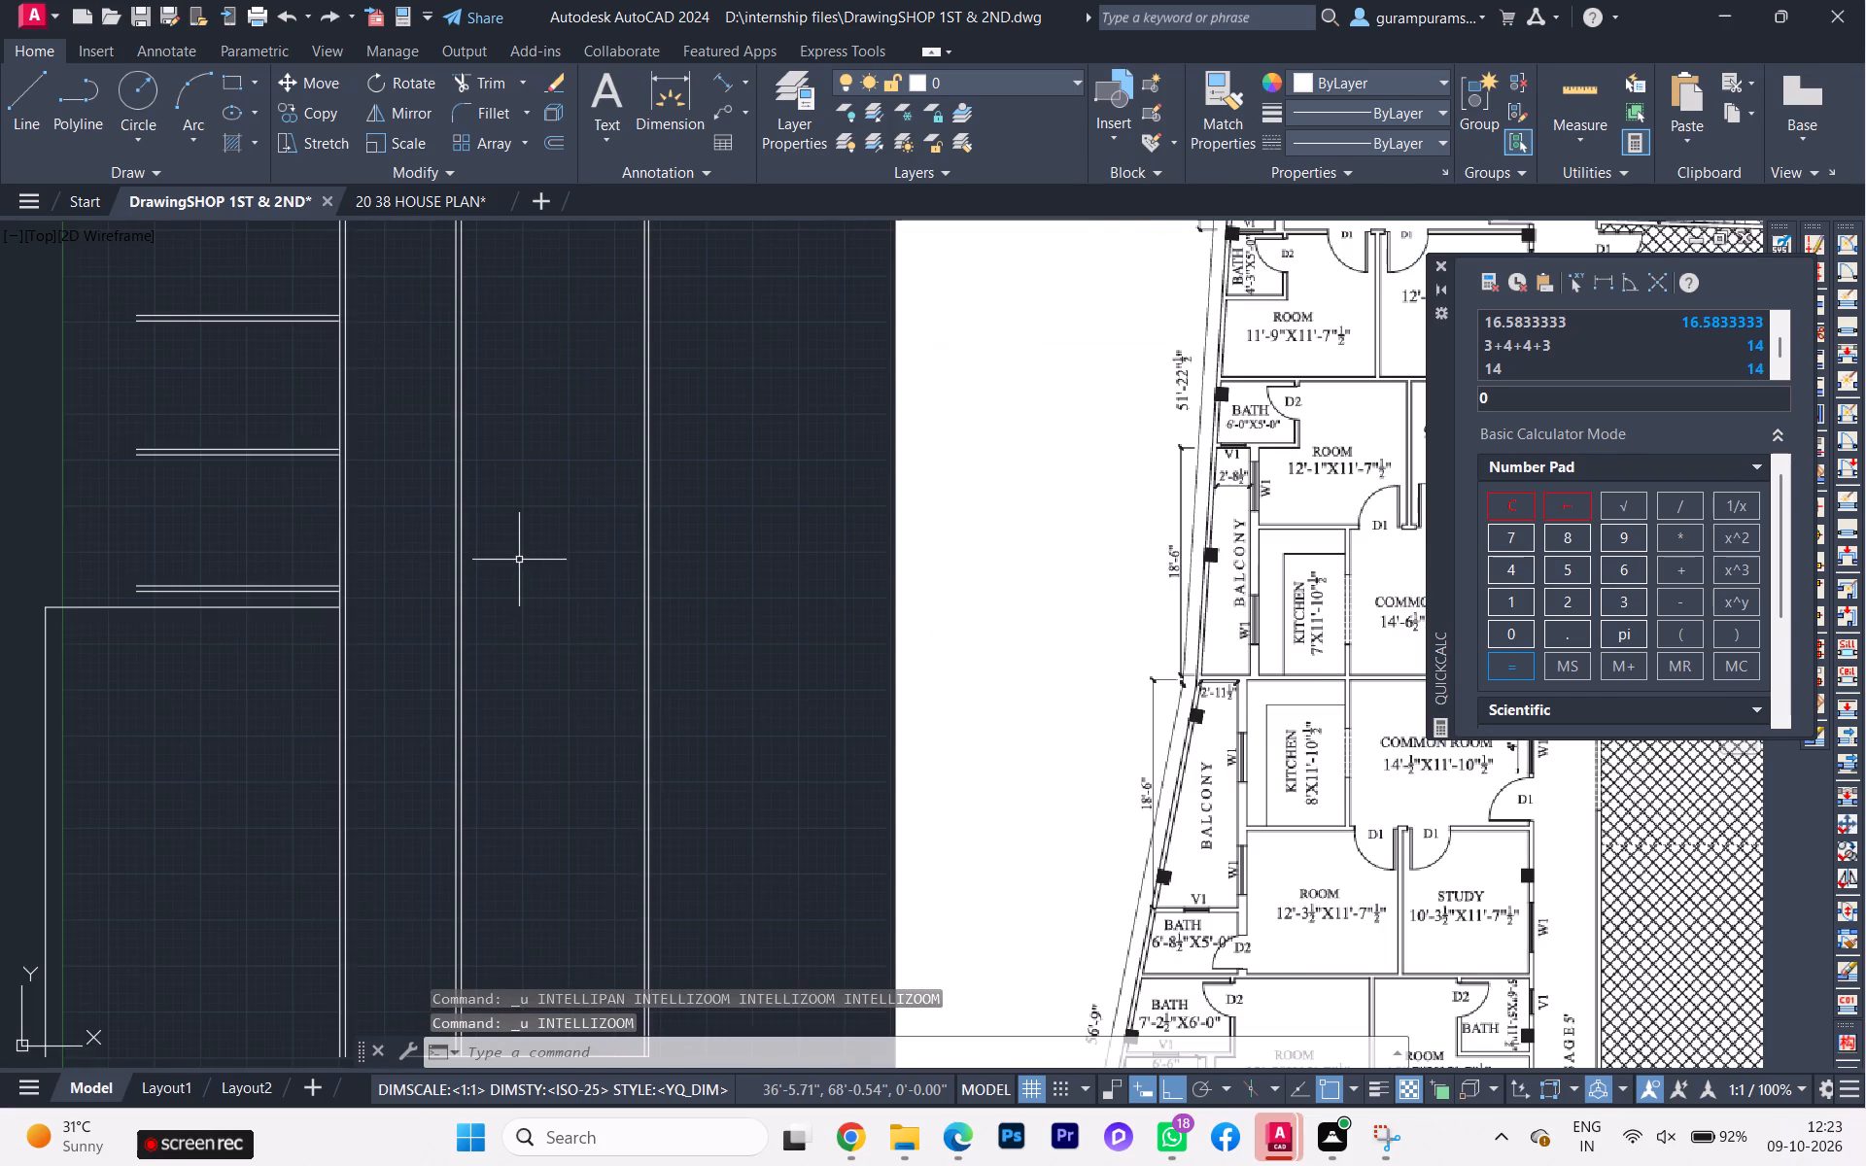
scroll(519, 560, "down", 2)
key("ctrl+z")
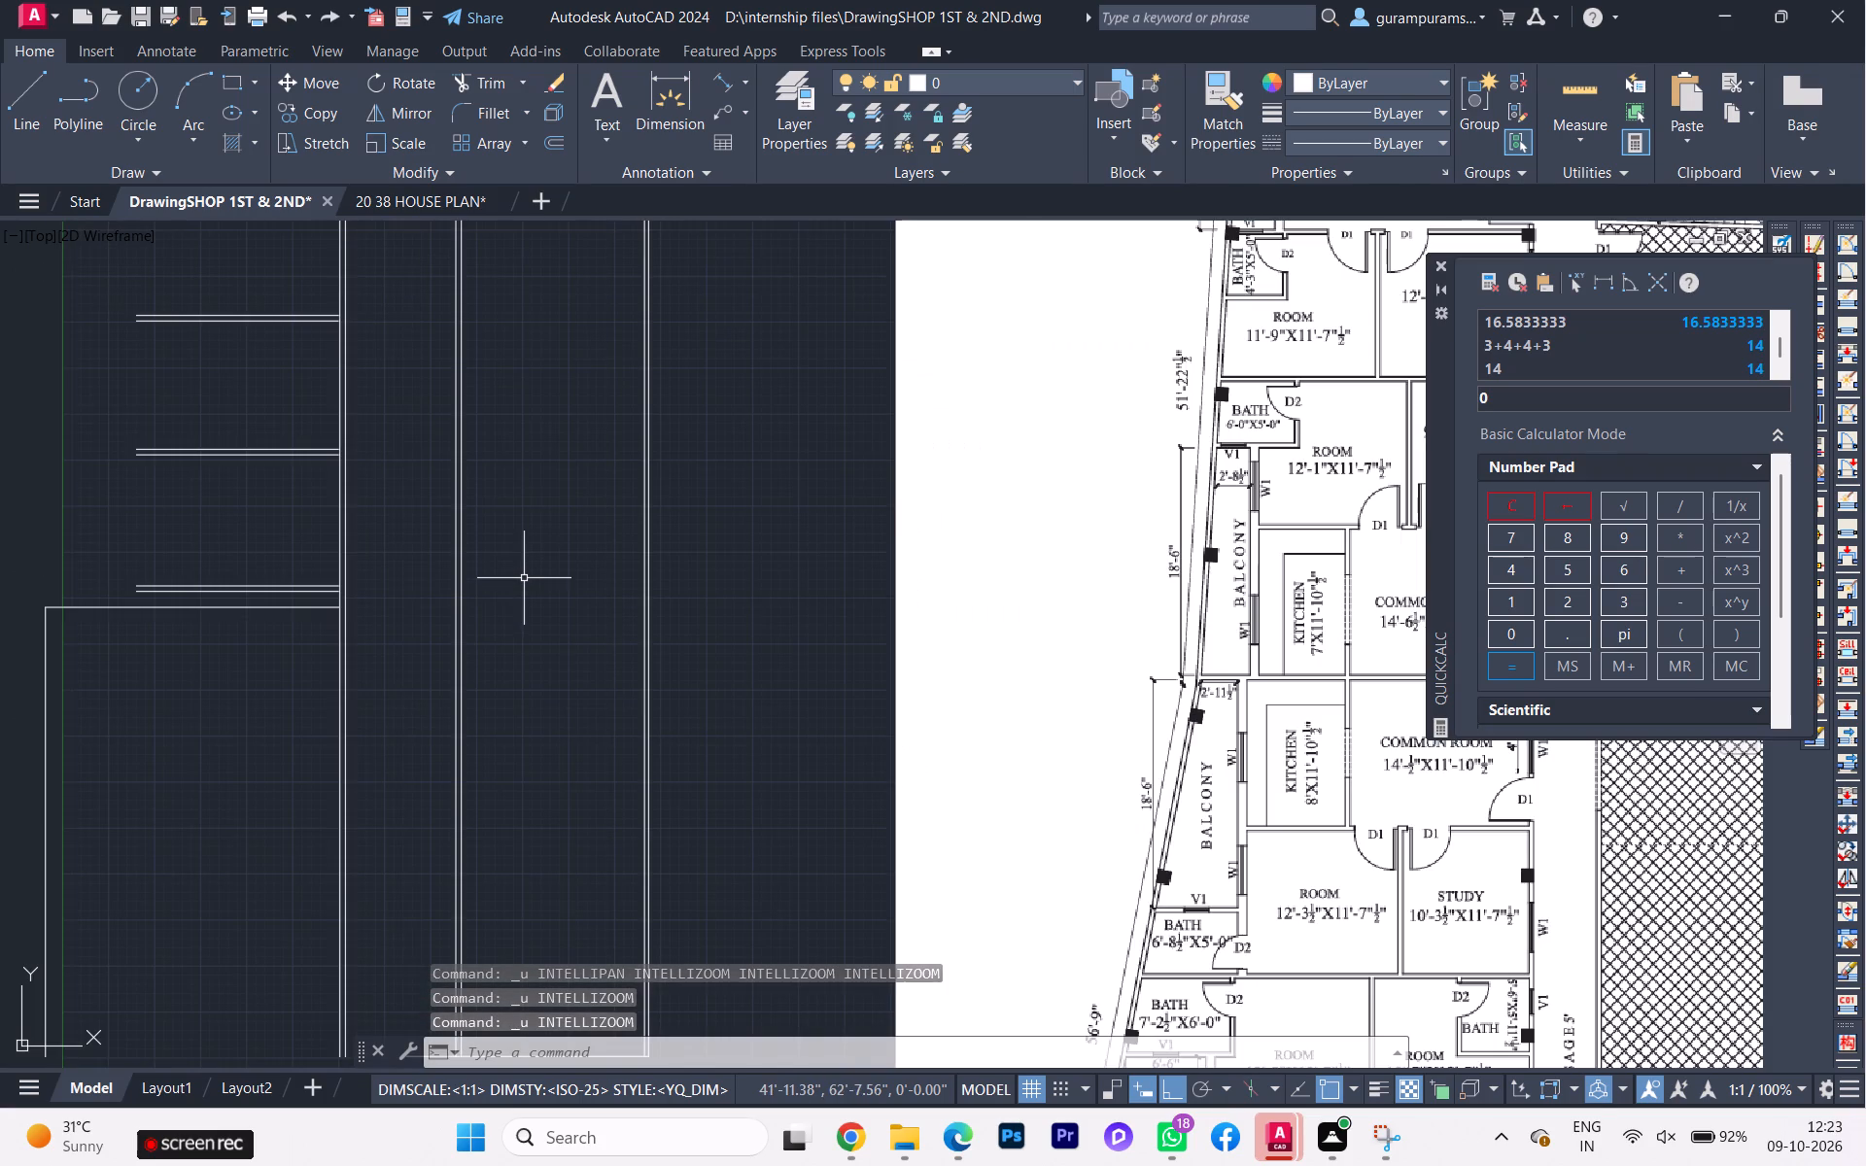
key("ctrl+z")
Trim the short leftover line crossing the double wall just below the terrace's upper corner beside the passage.
scroll(525, 575, "down", 1)
middle_click_drag(527, 583, 543, 632)
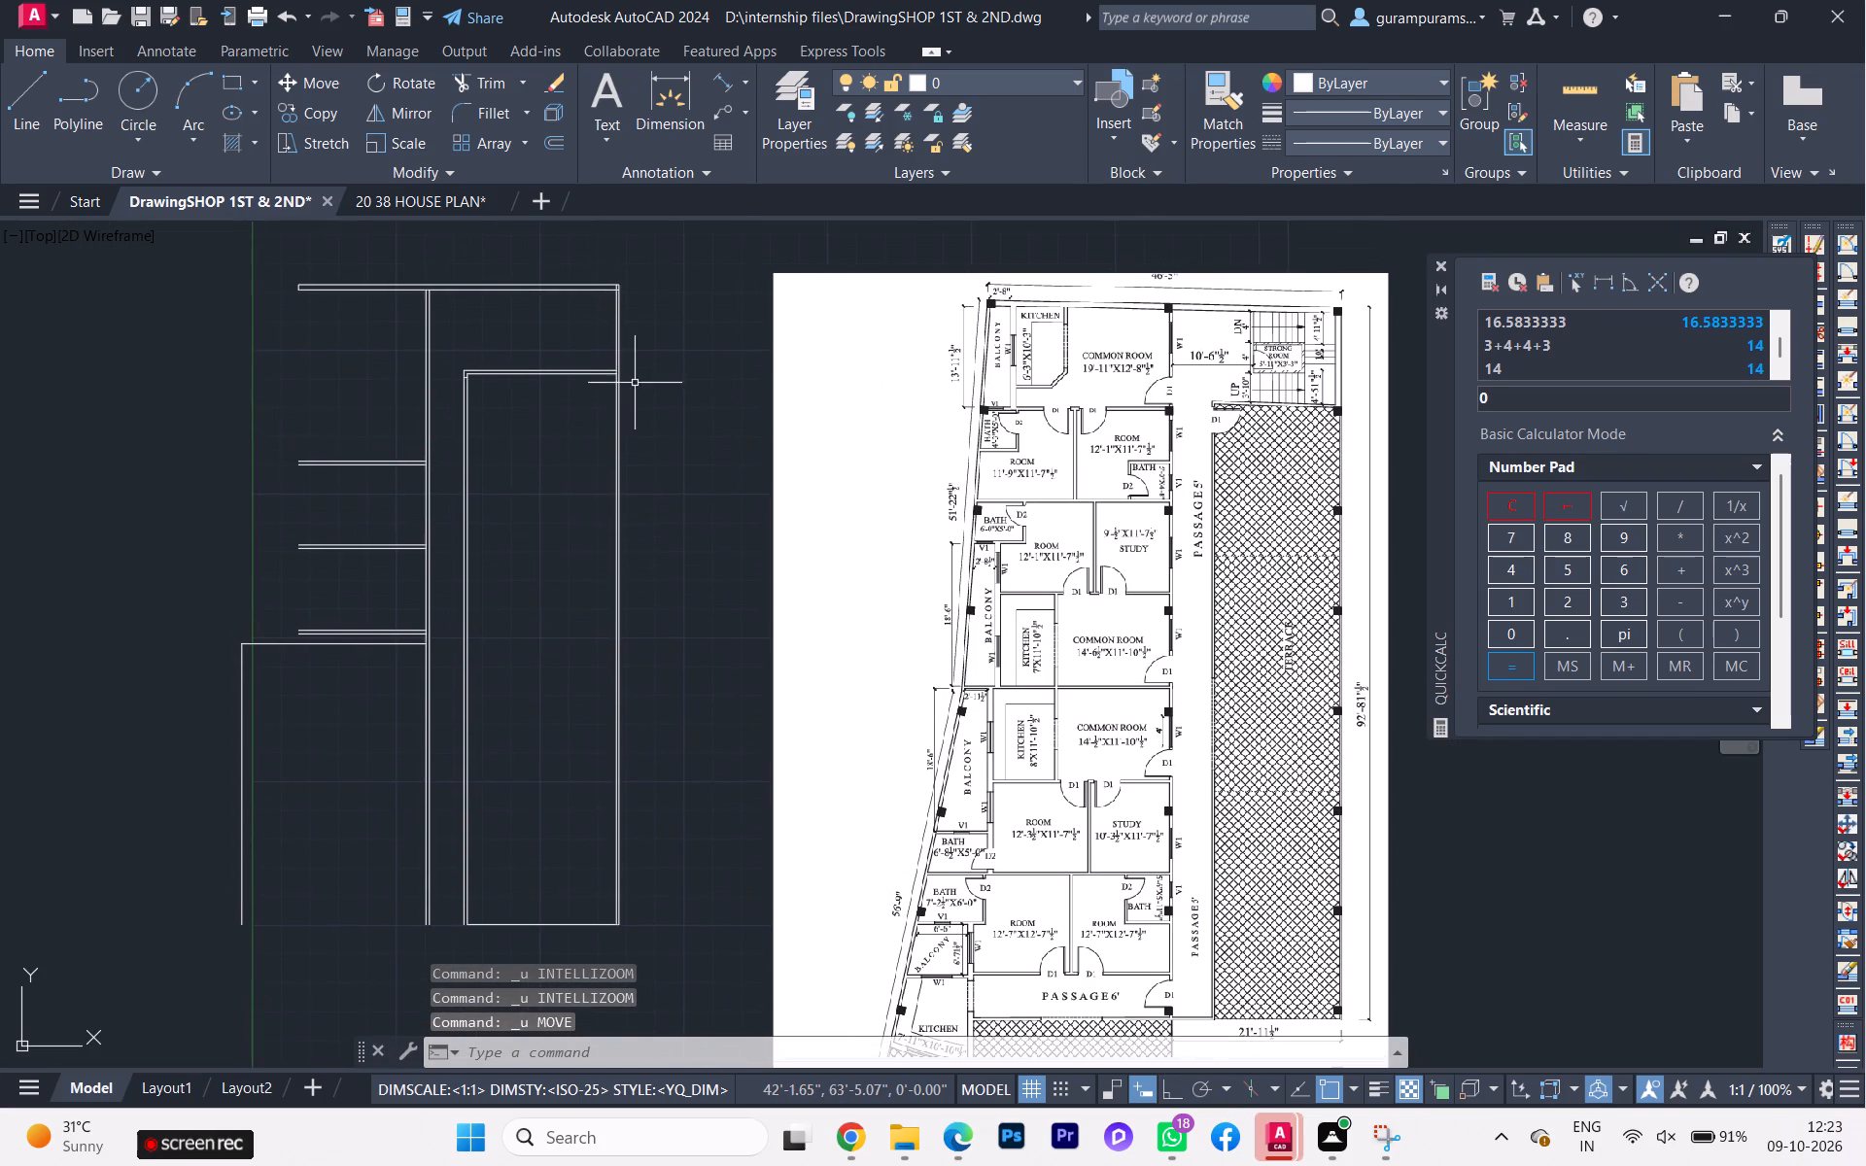
scroll(467, 314, "up", 3)
scroll(511, 523, "up", 1)
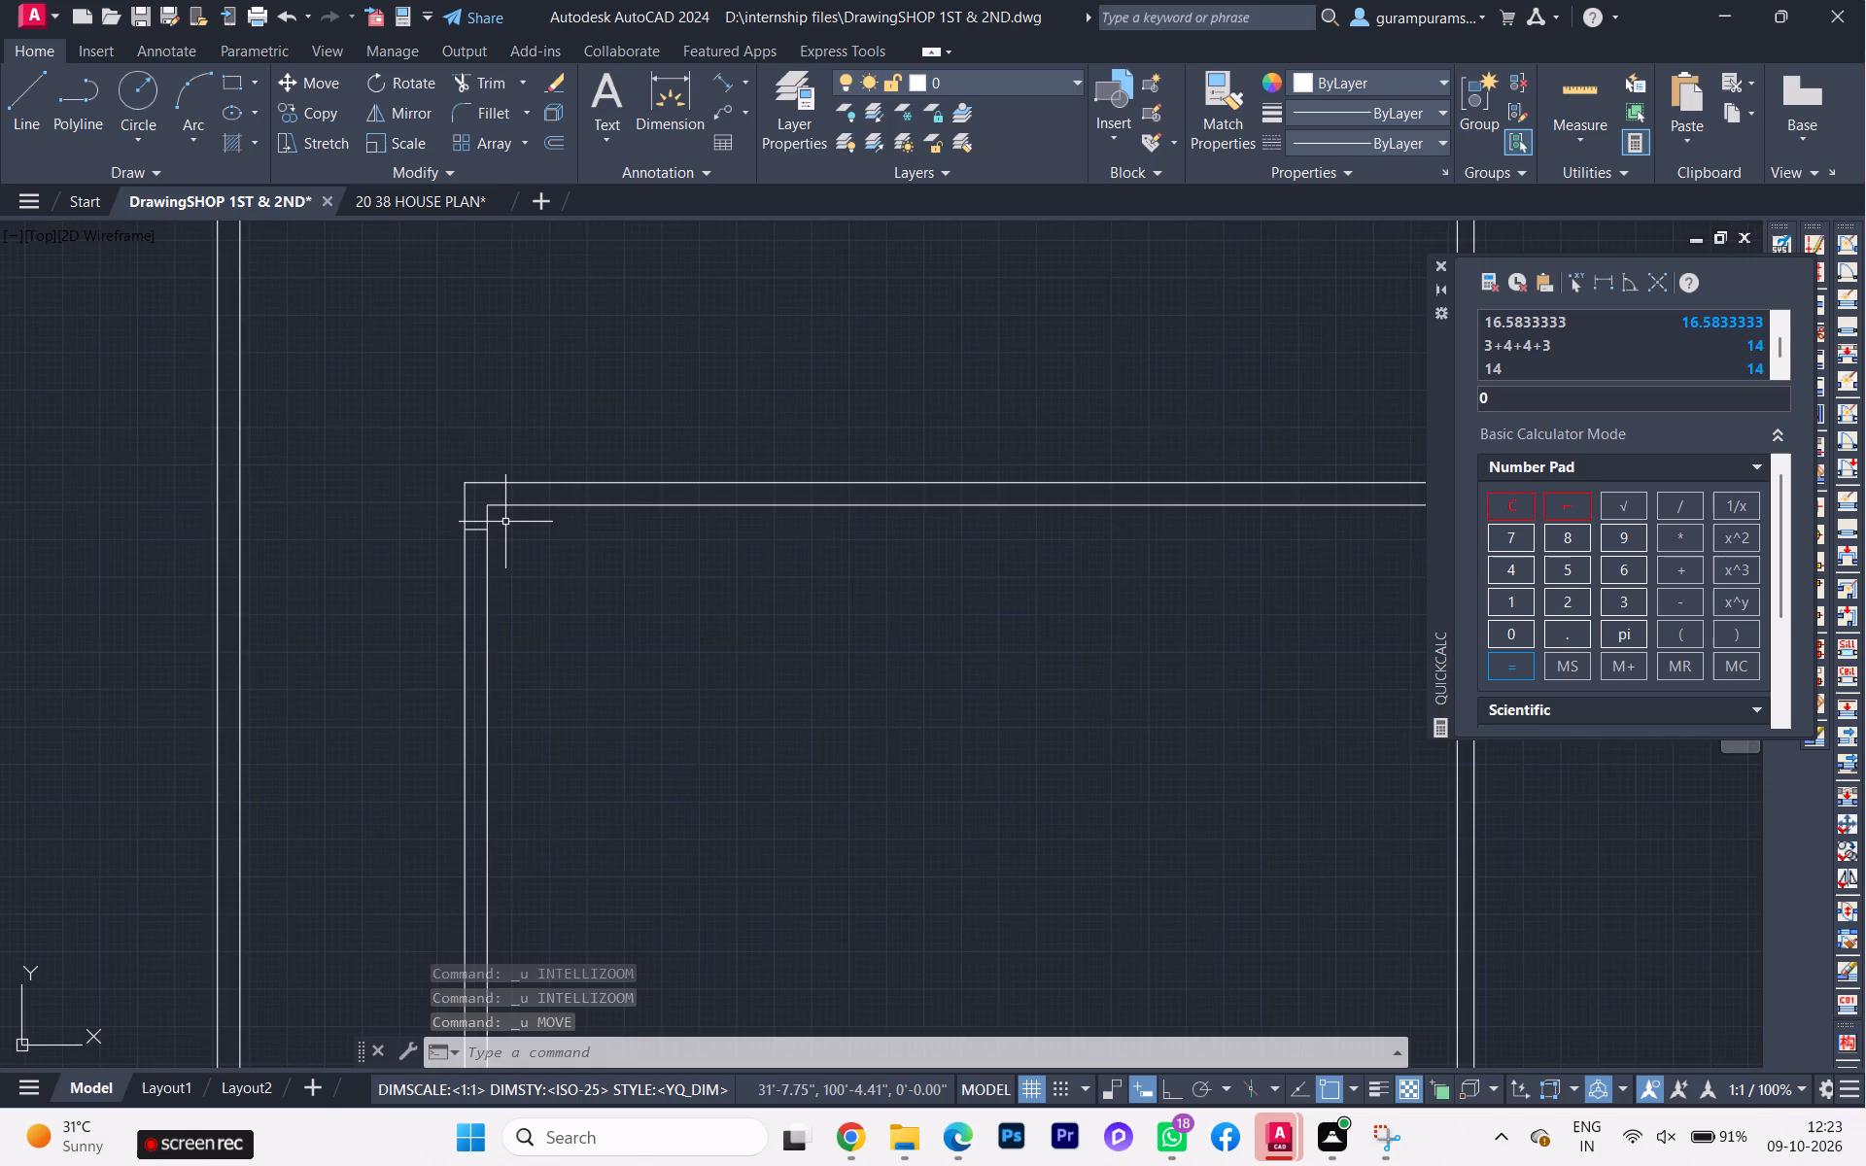
scroll(504, 522, "up", 1)
key("t")
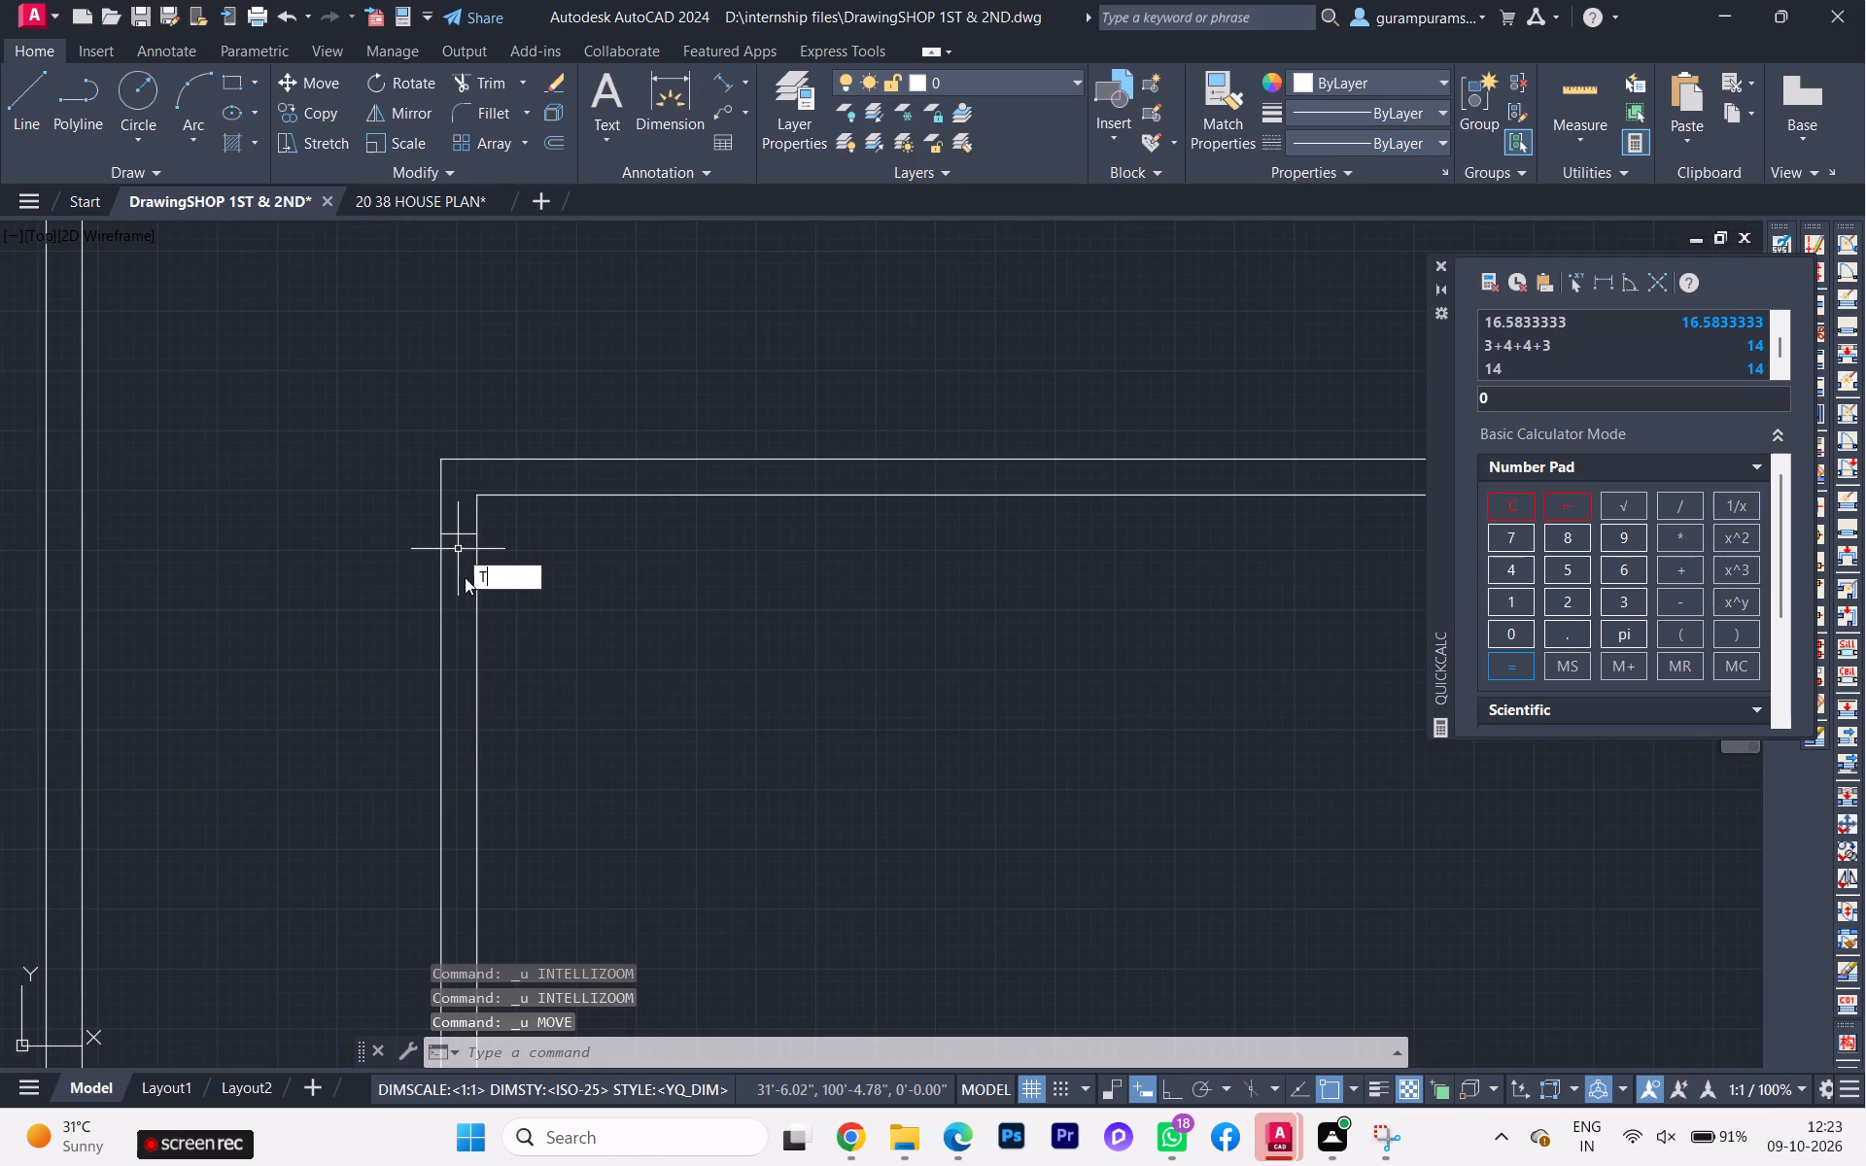
left_click(530, 616)
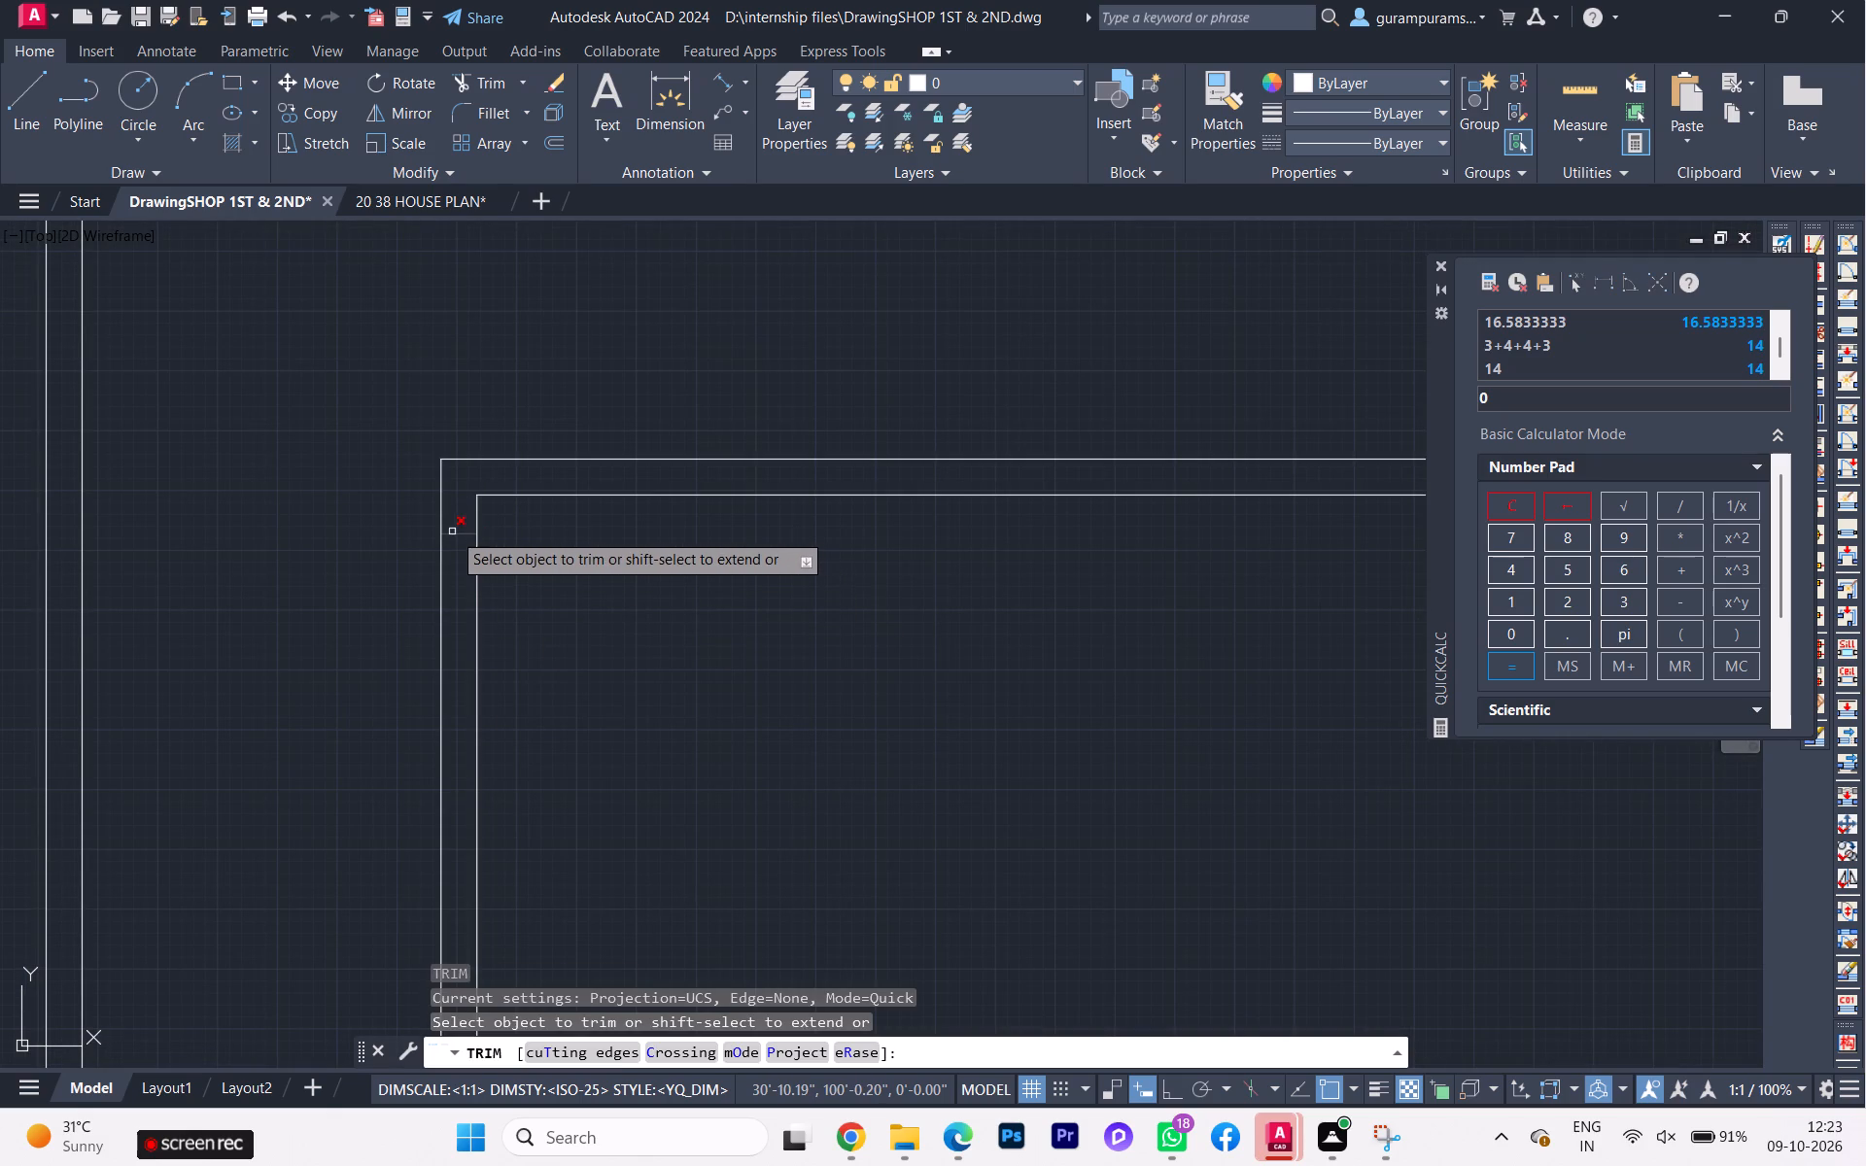
left_click(452, 532)
key("Escape")
Move both double-line passage walls and the three balcony-side double cross walls 5' toward the outer terrace wall, with Ortho switched on.
scroll(463, 546, "down", 1)
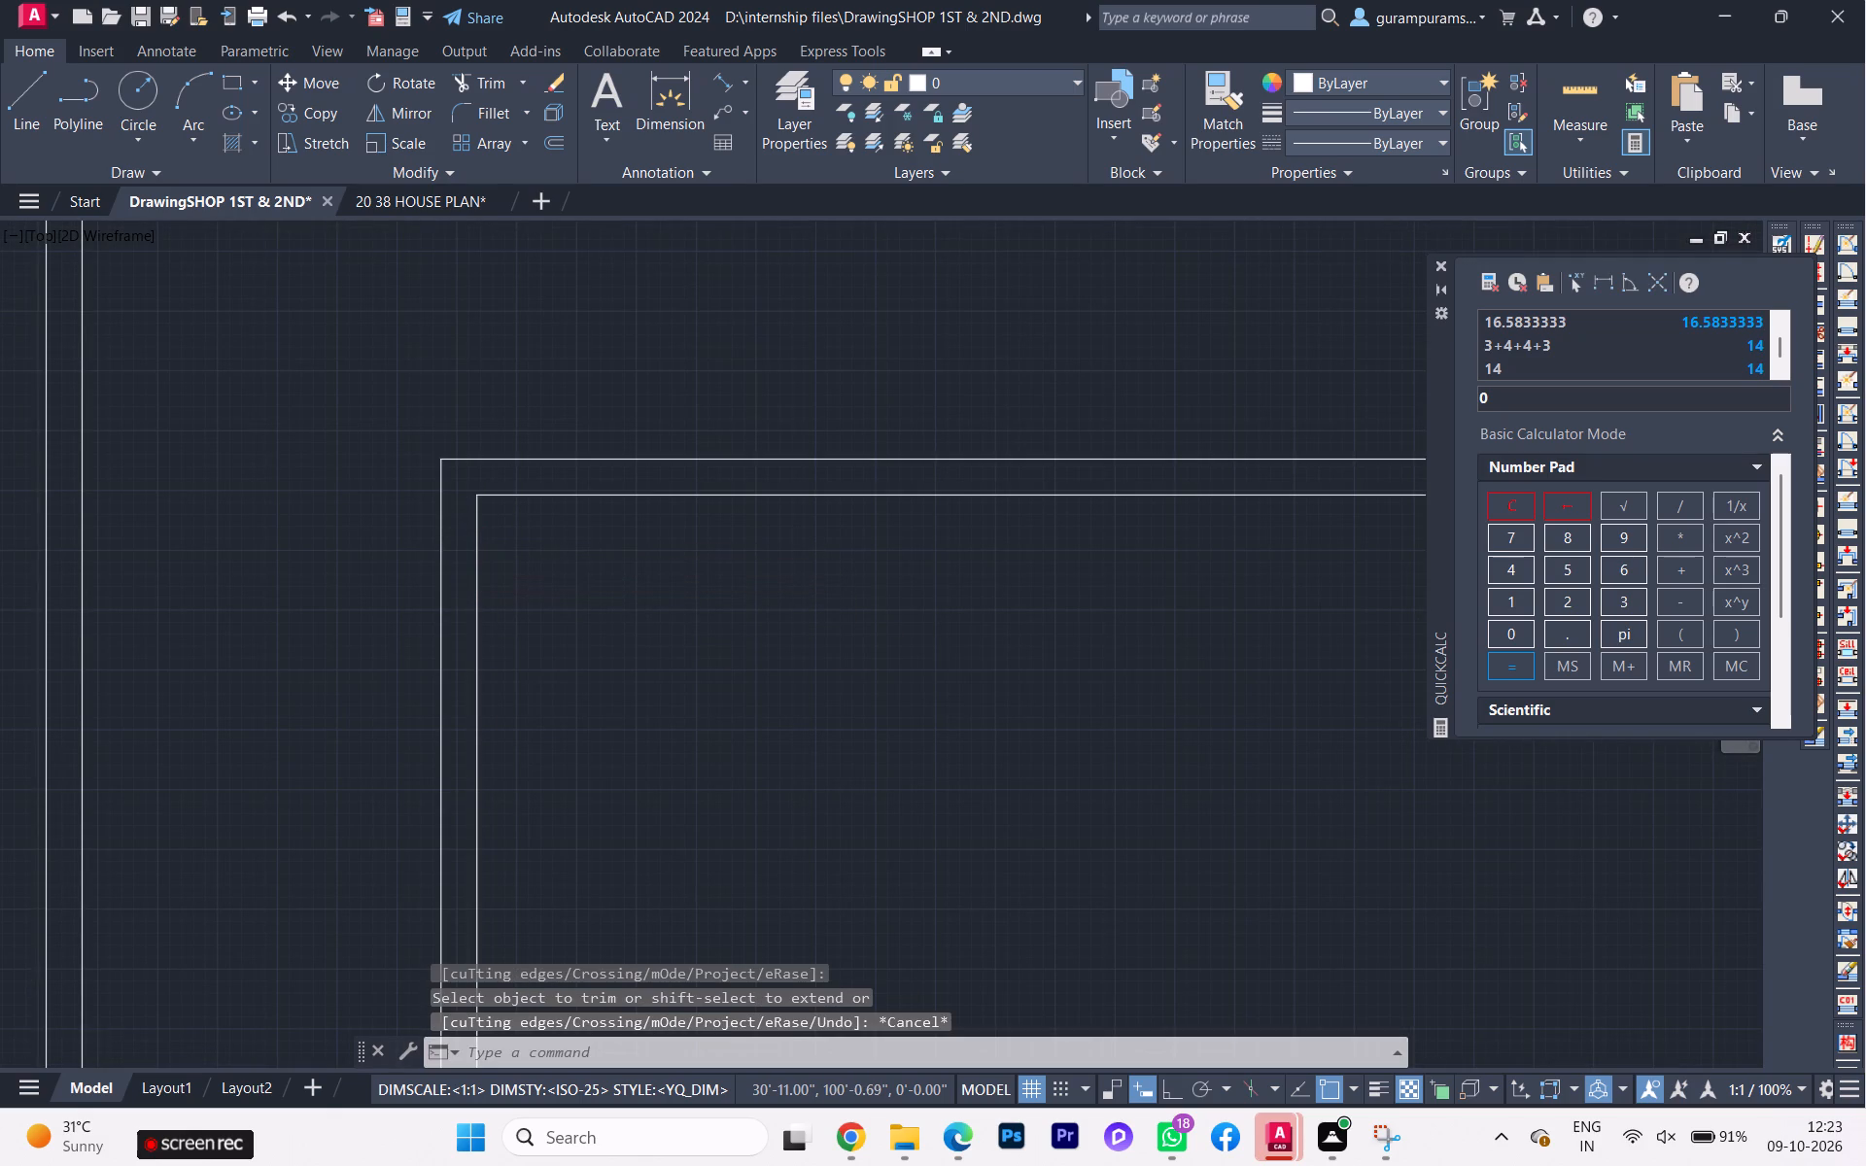
scroll(463, 546, "down", 2)
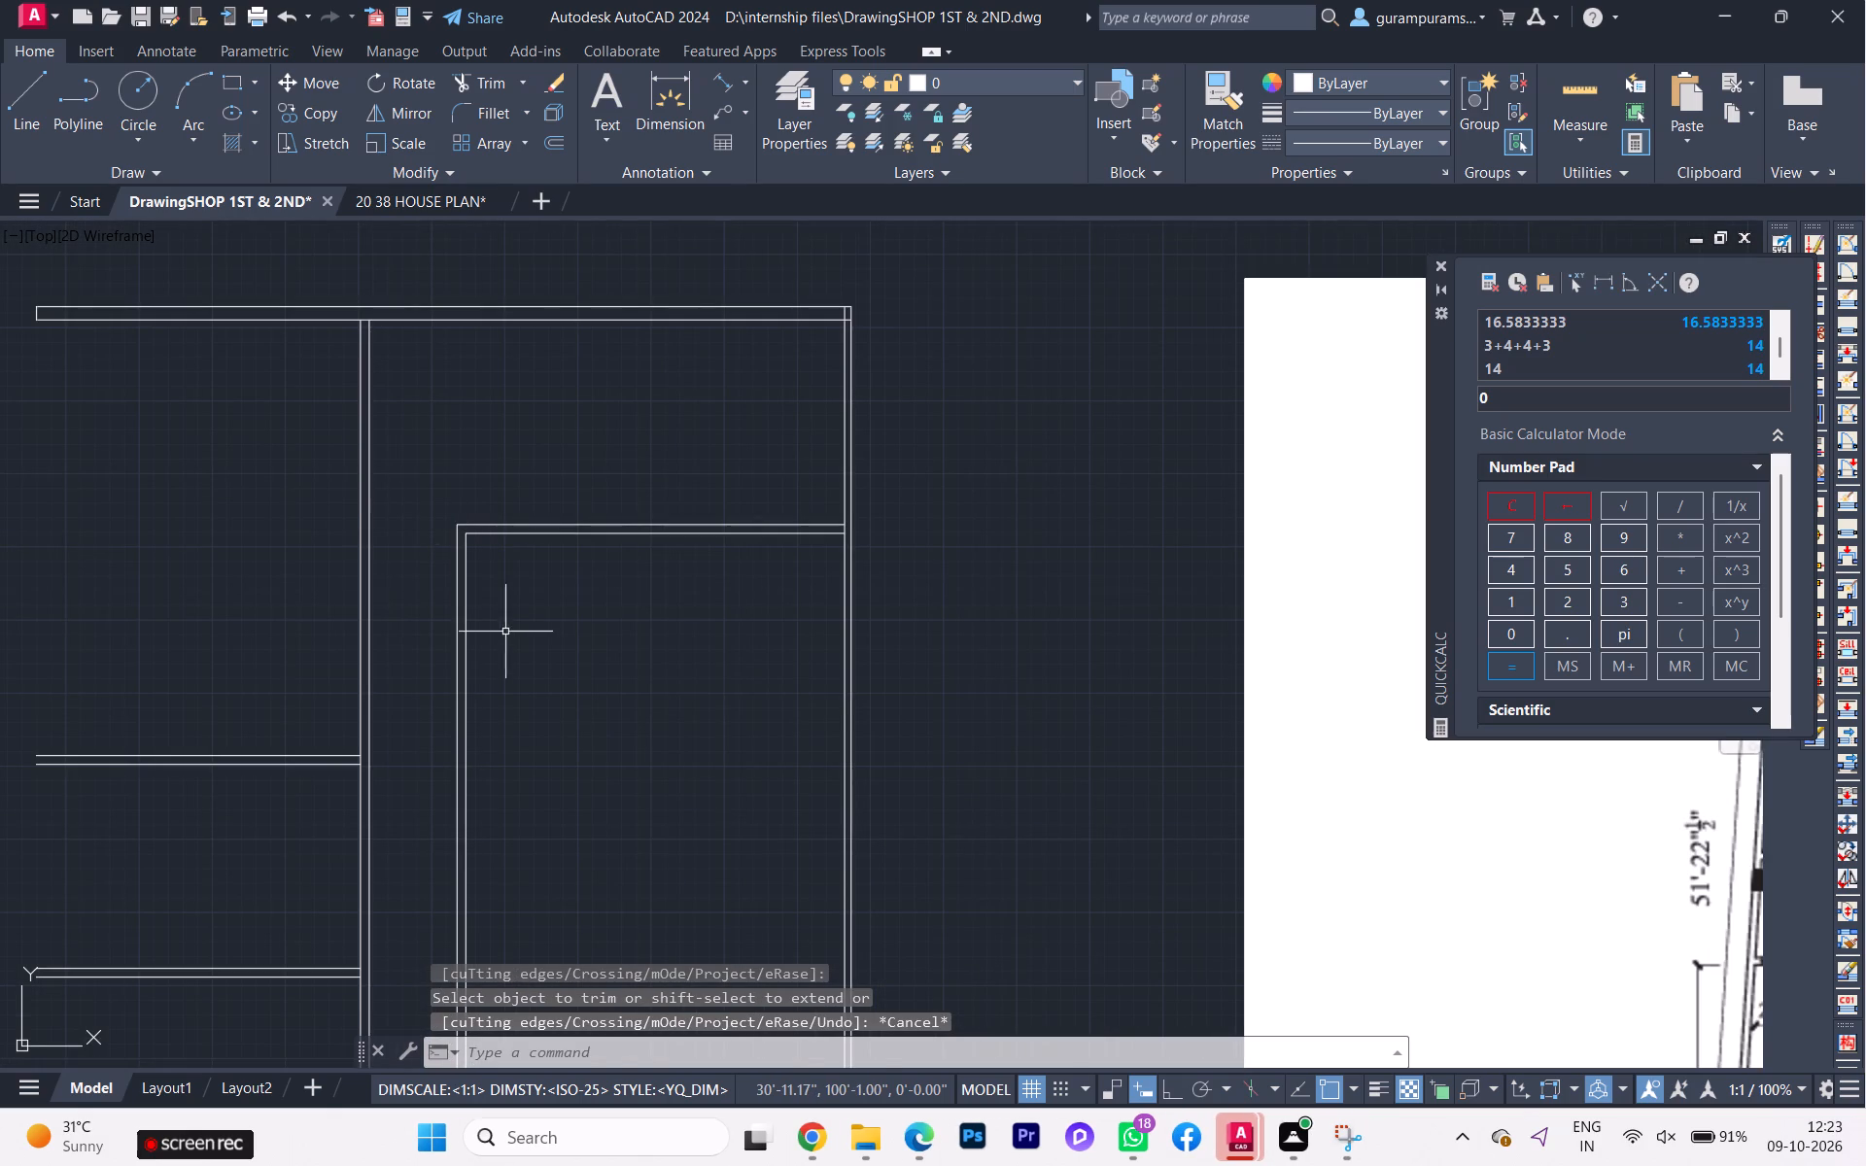
left_click(526, 666)
left_click(273, 603)
scroll(459, 673, "down", 2)
middle_click_drag(490, 693, 489, 601)
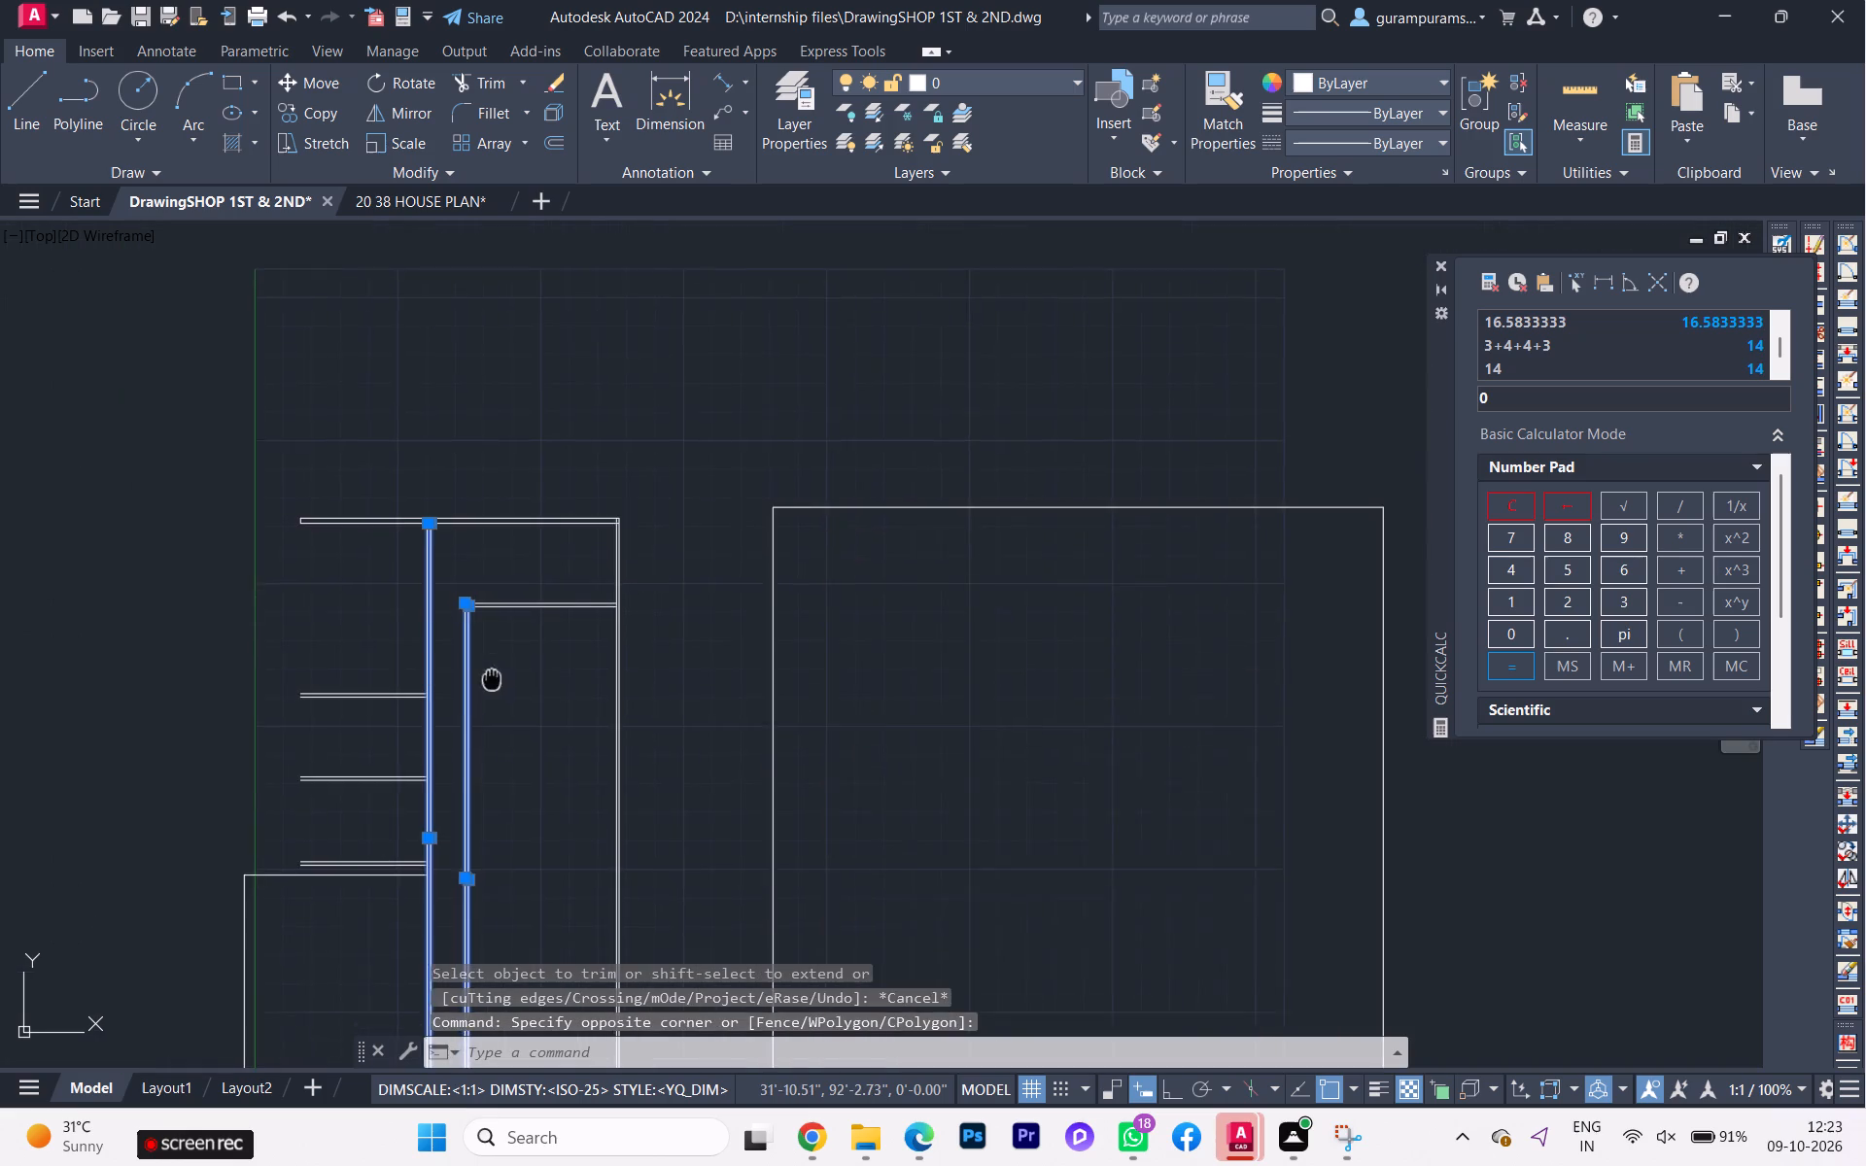
middle_click_drag(489, 601, 486, 567)
left_click(259, 520)
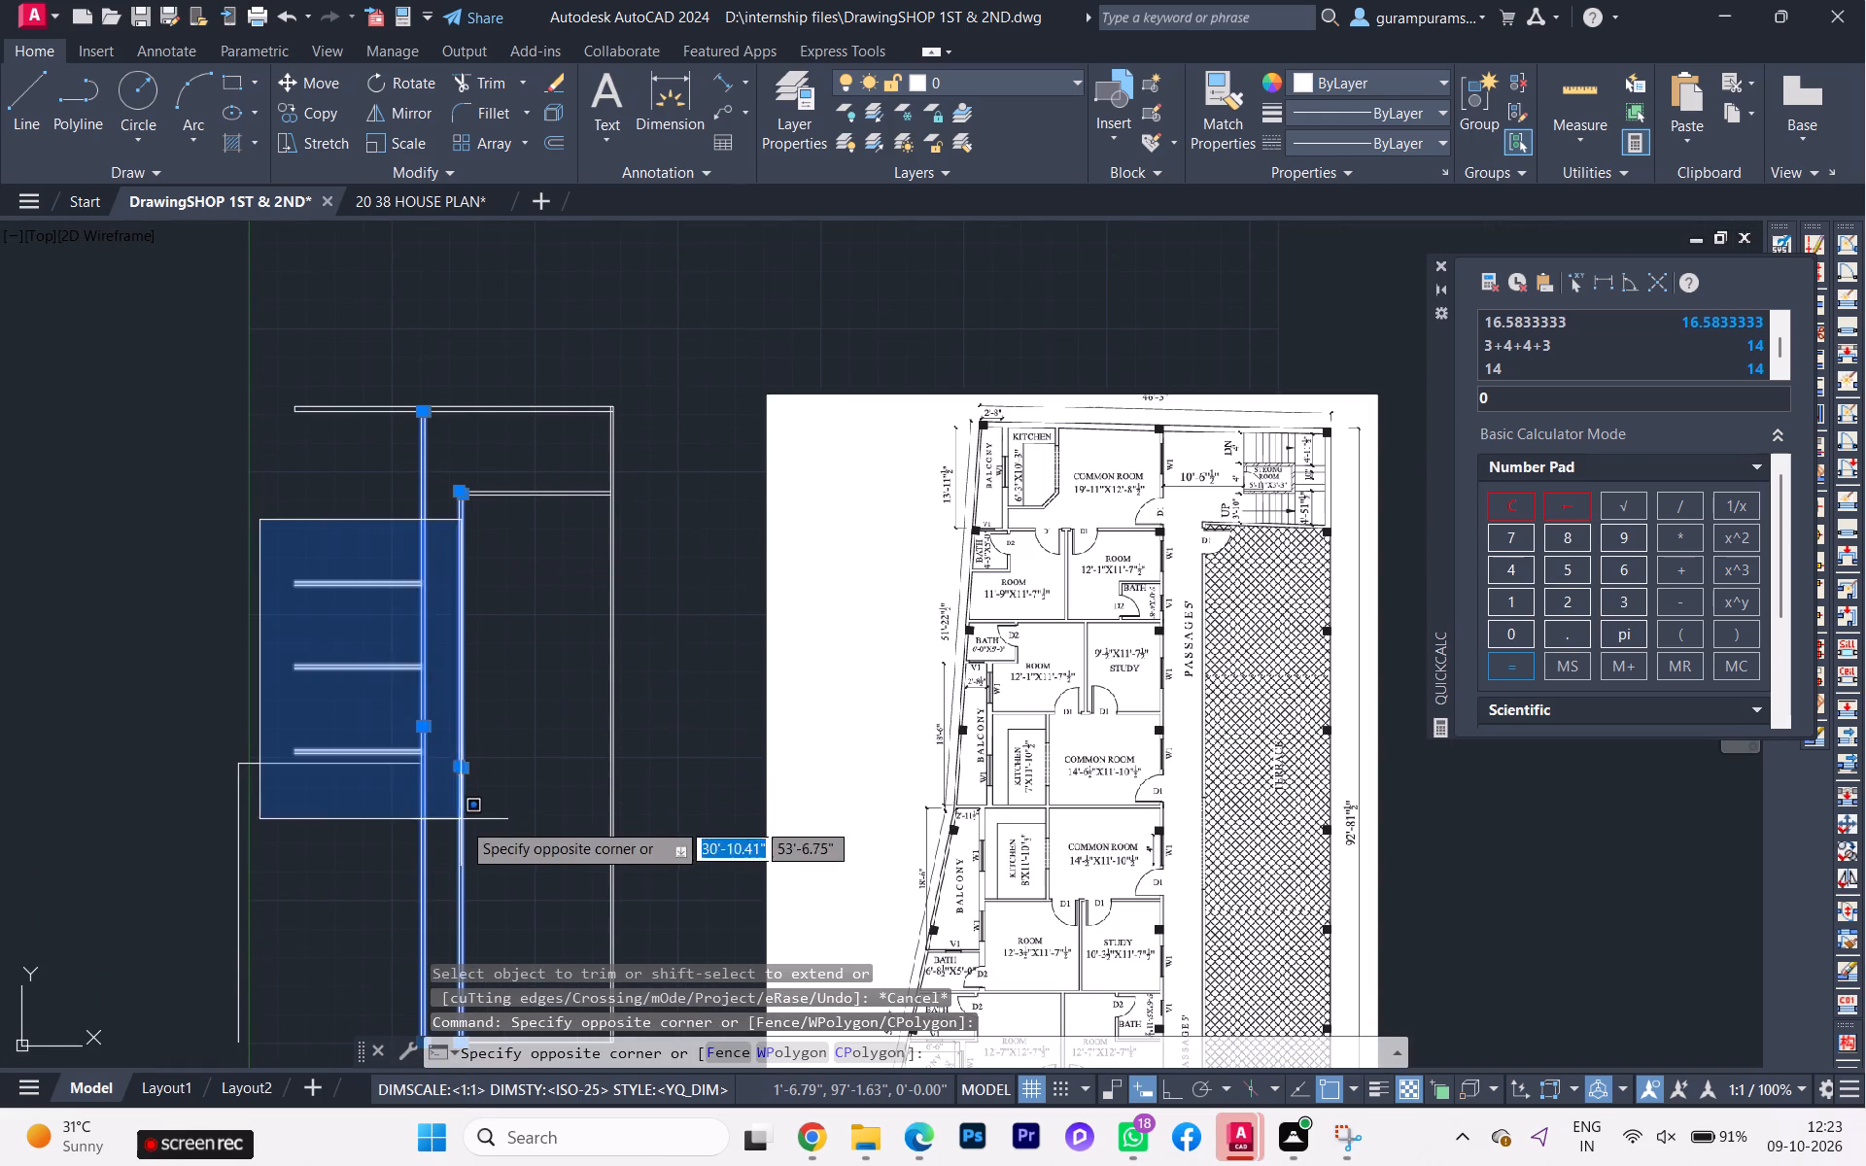
left_click(468, 828)
scroll(457, 787, "down", 1)
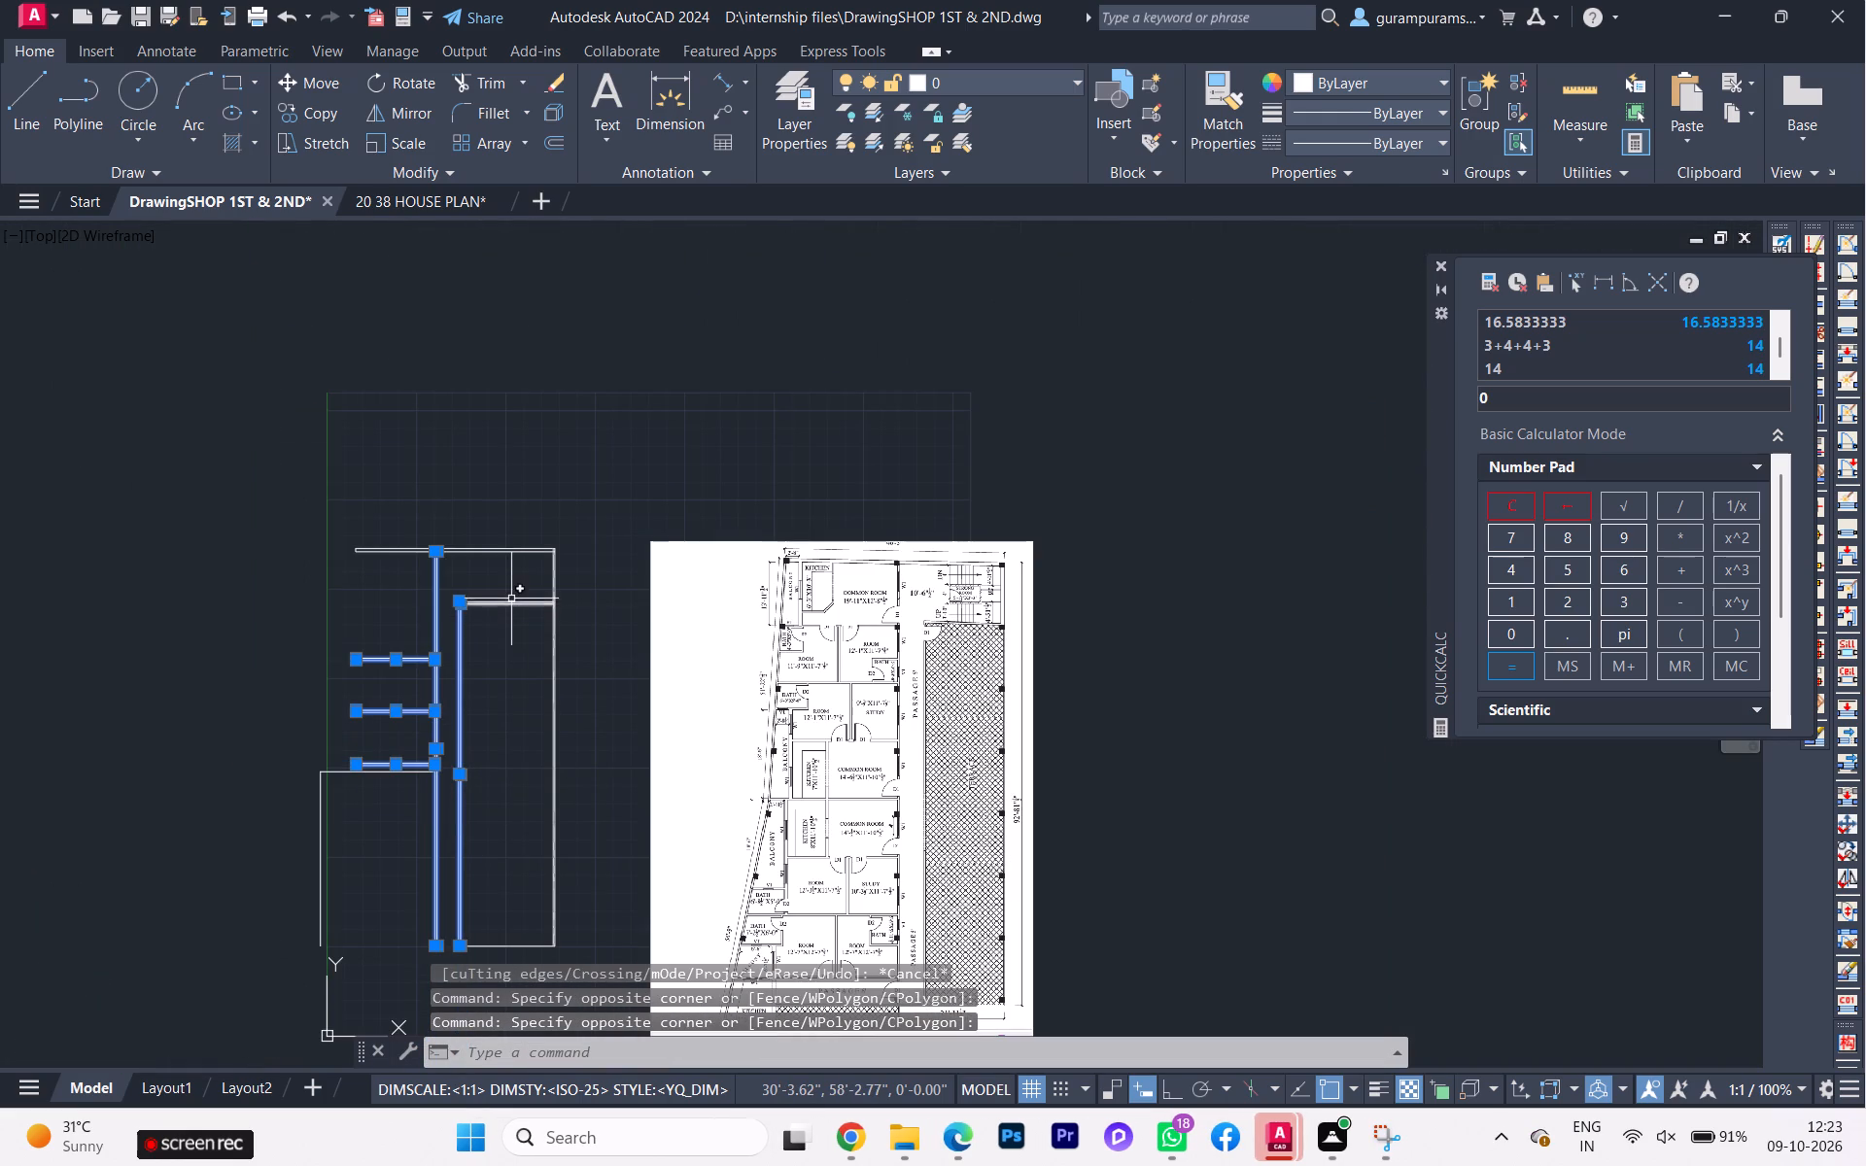
key("m")
key("Return")
left_click(489, 648)
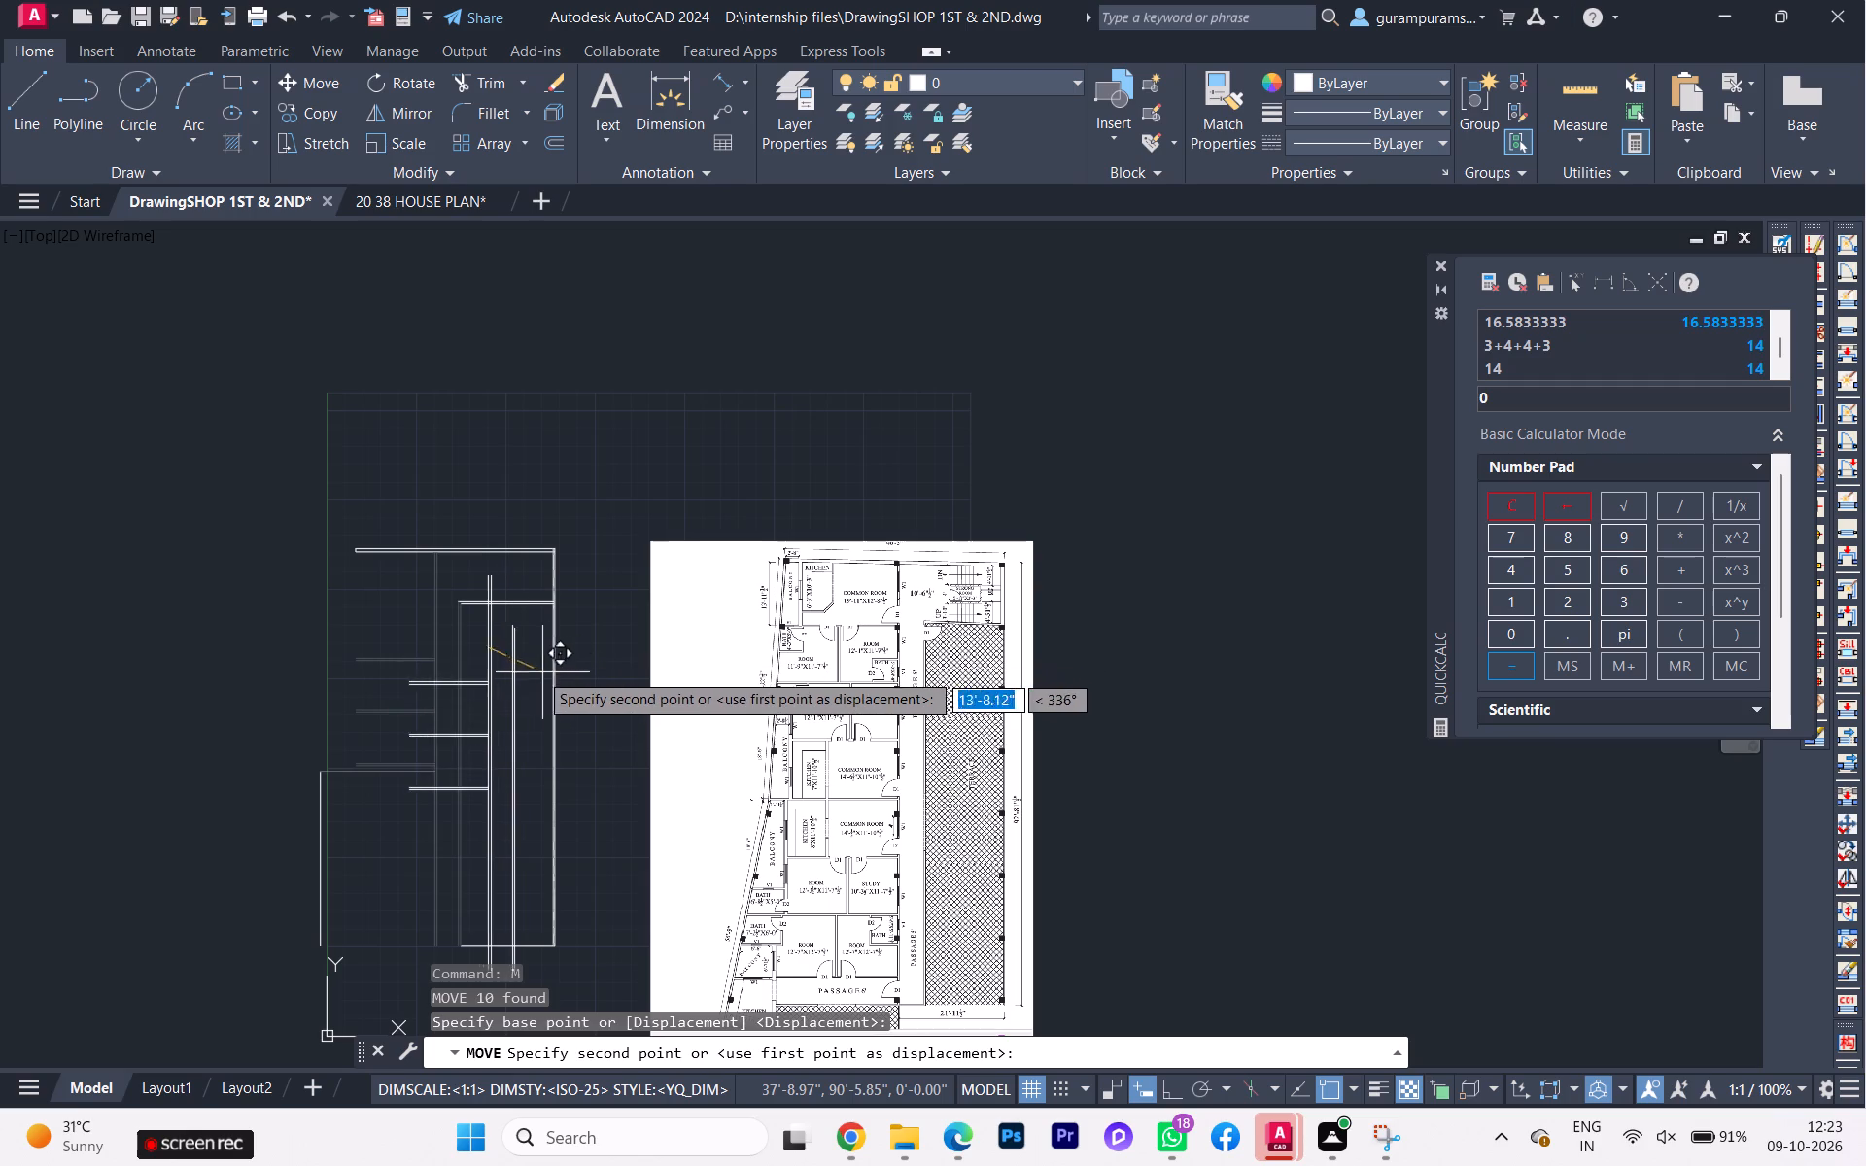
key("F8")
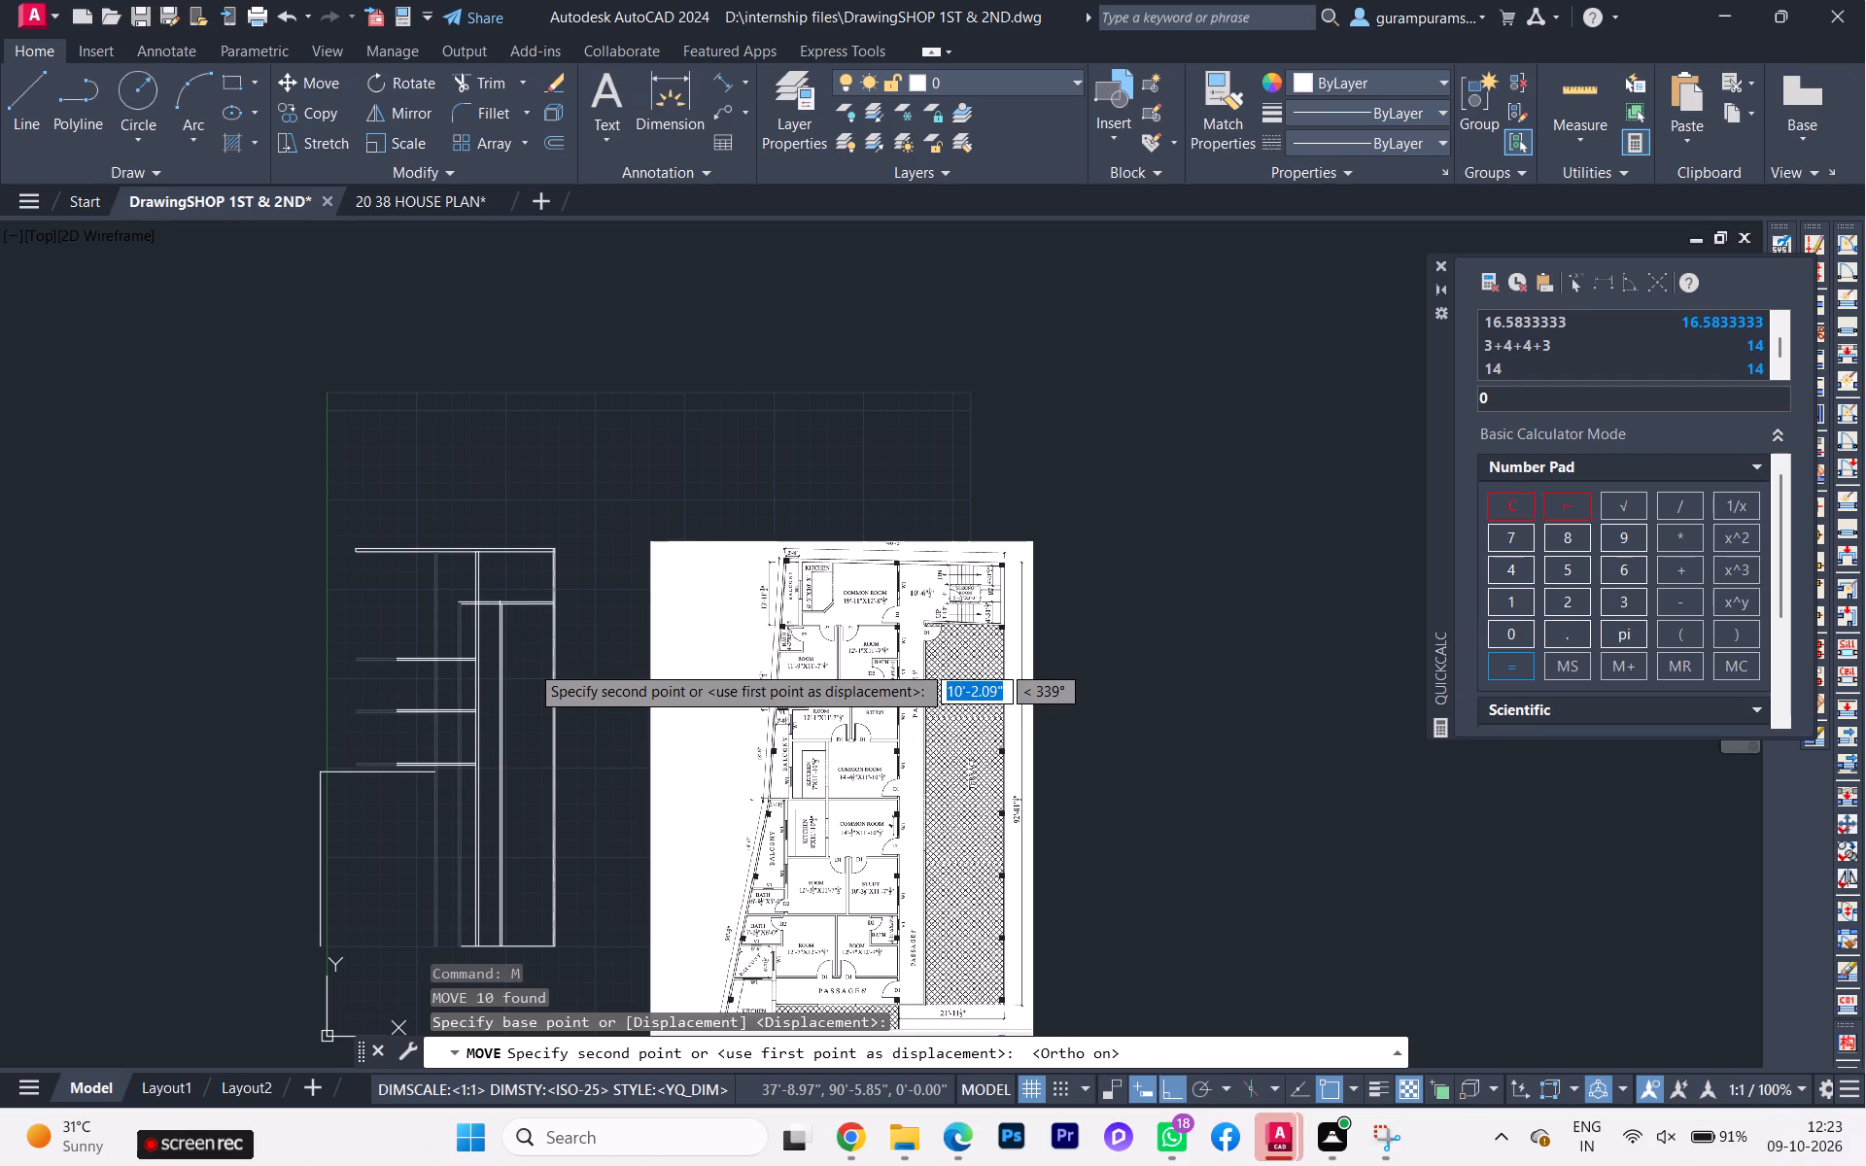
type("5'")
key("Return")
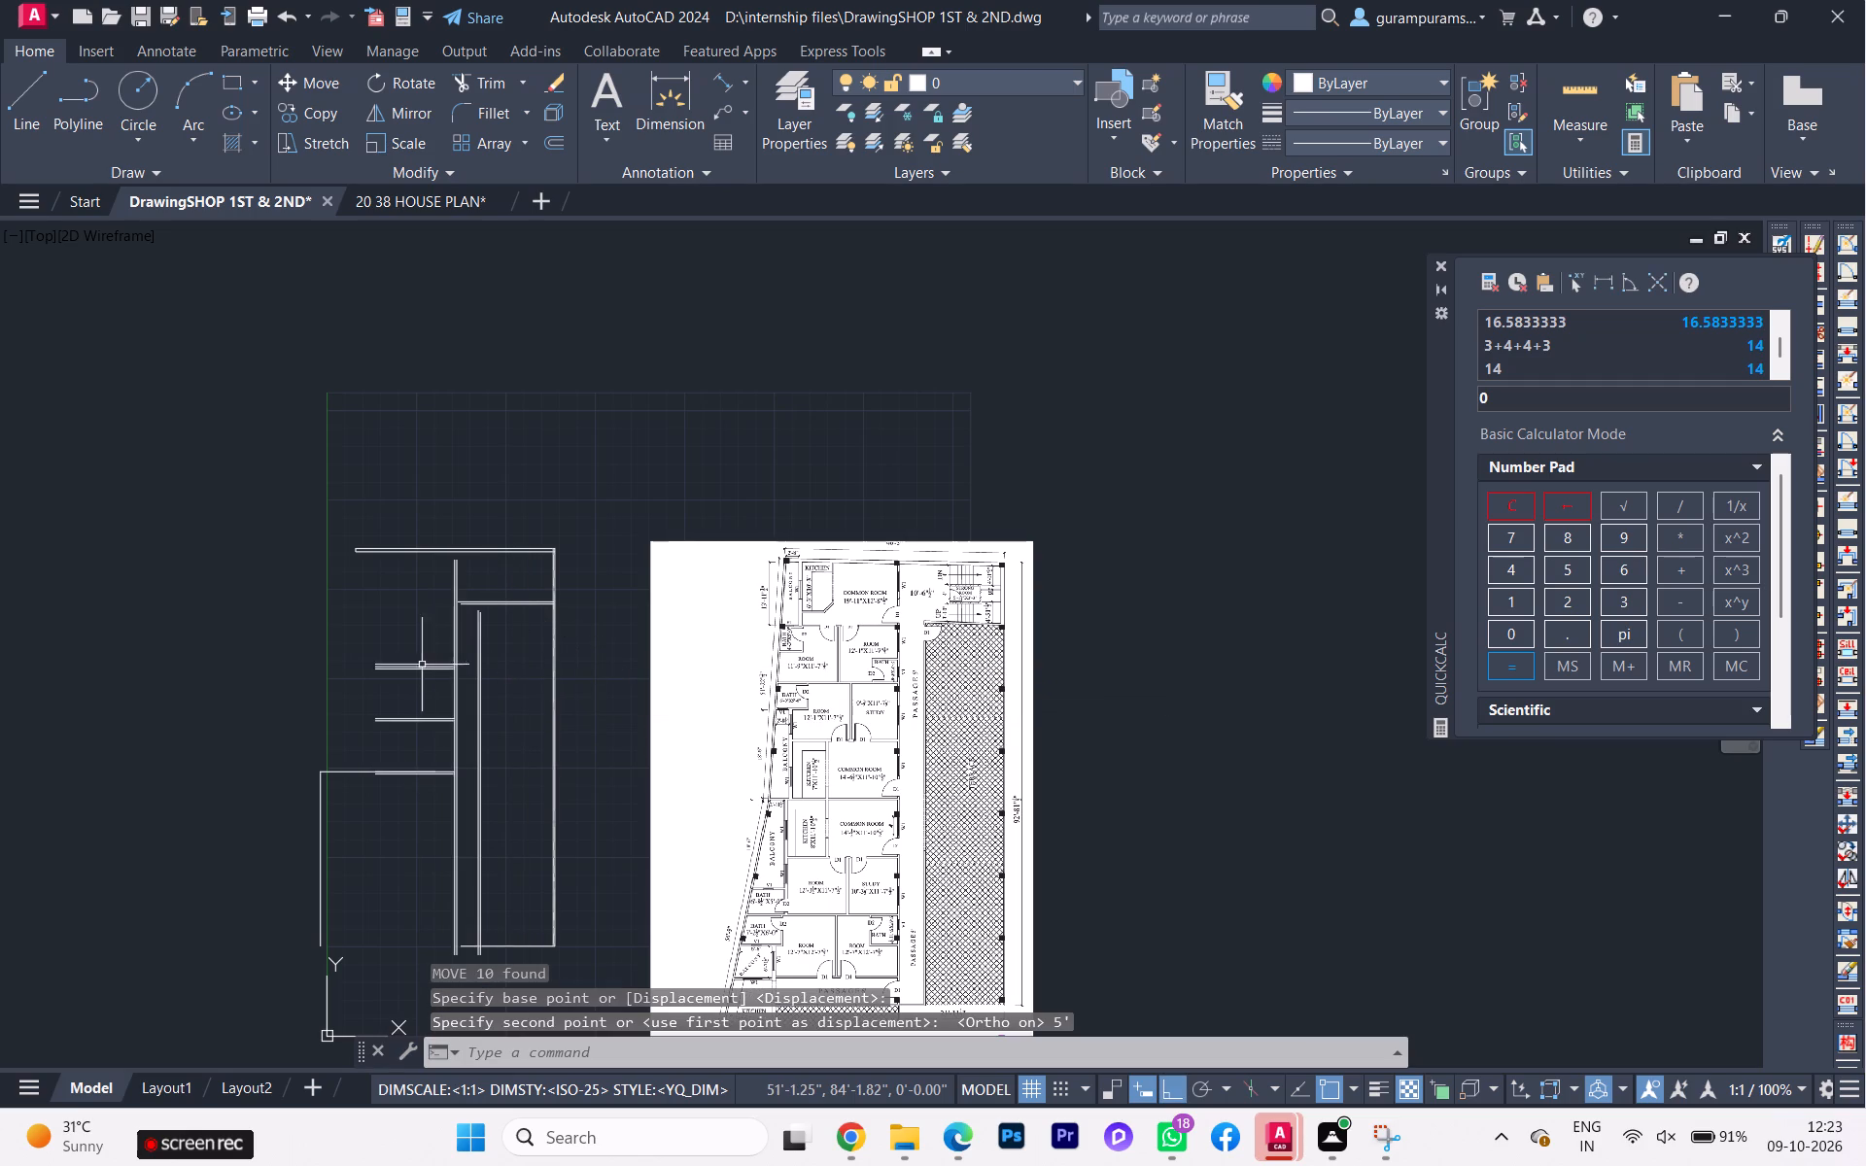
scroll(493, 654, "up", 1)
key("Escape")
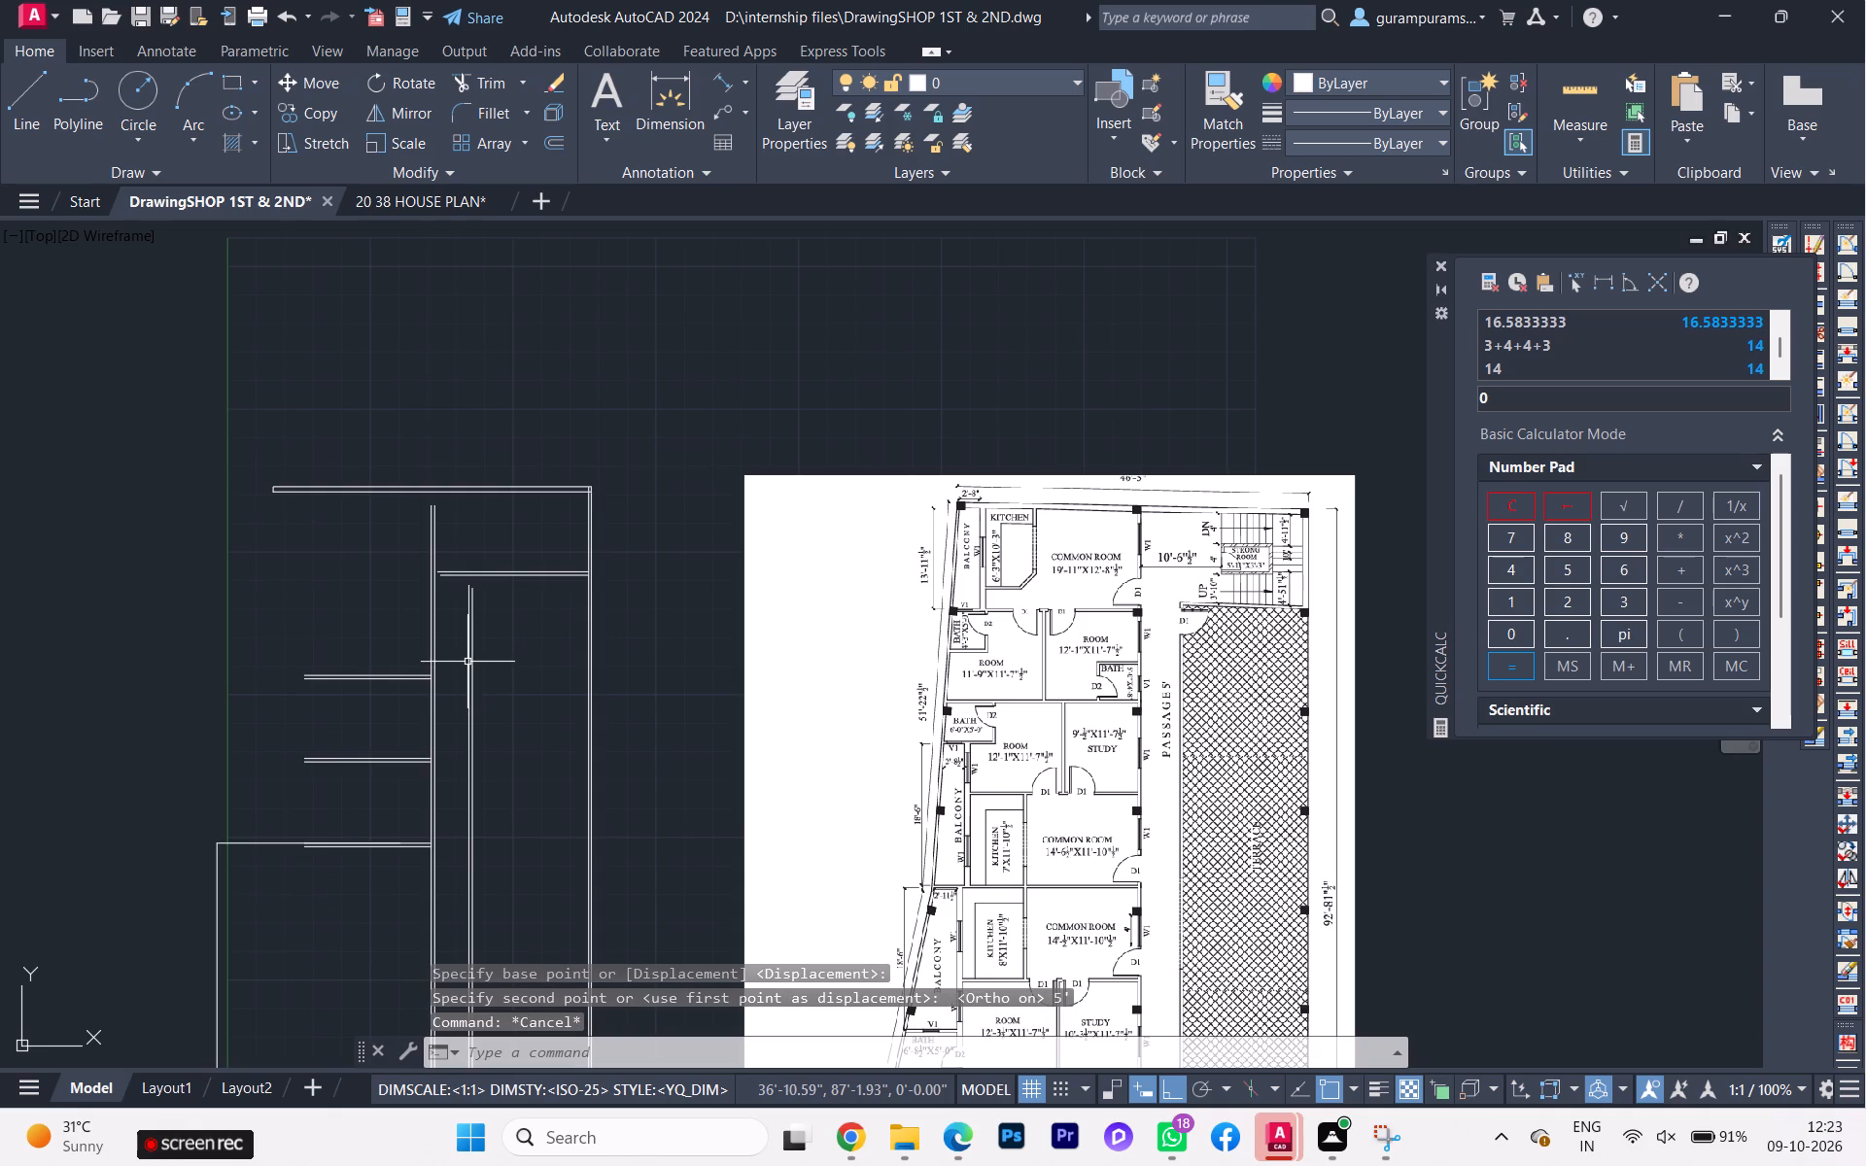
Extend the two lines of the passage–terrace wall up to the terrace's upper double wall.
key("e")
key("x")
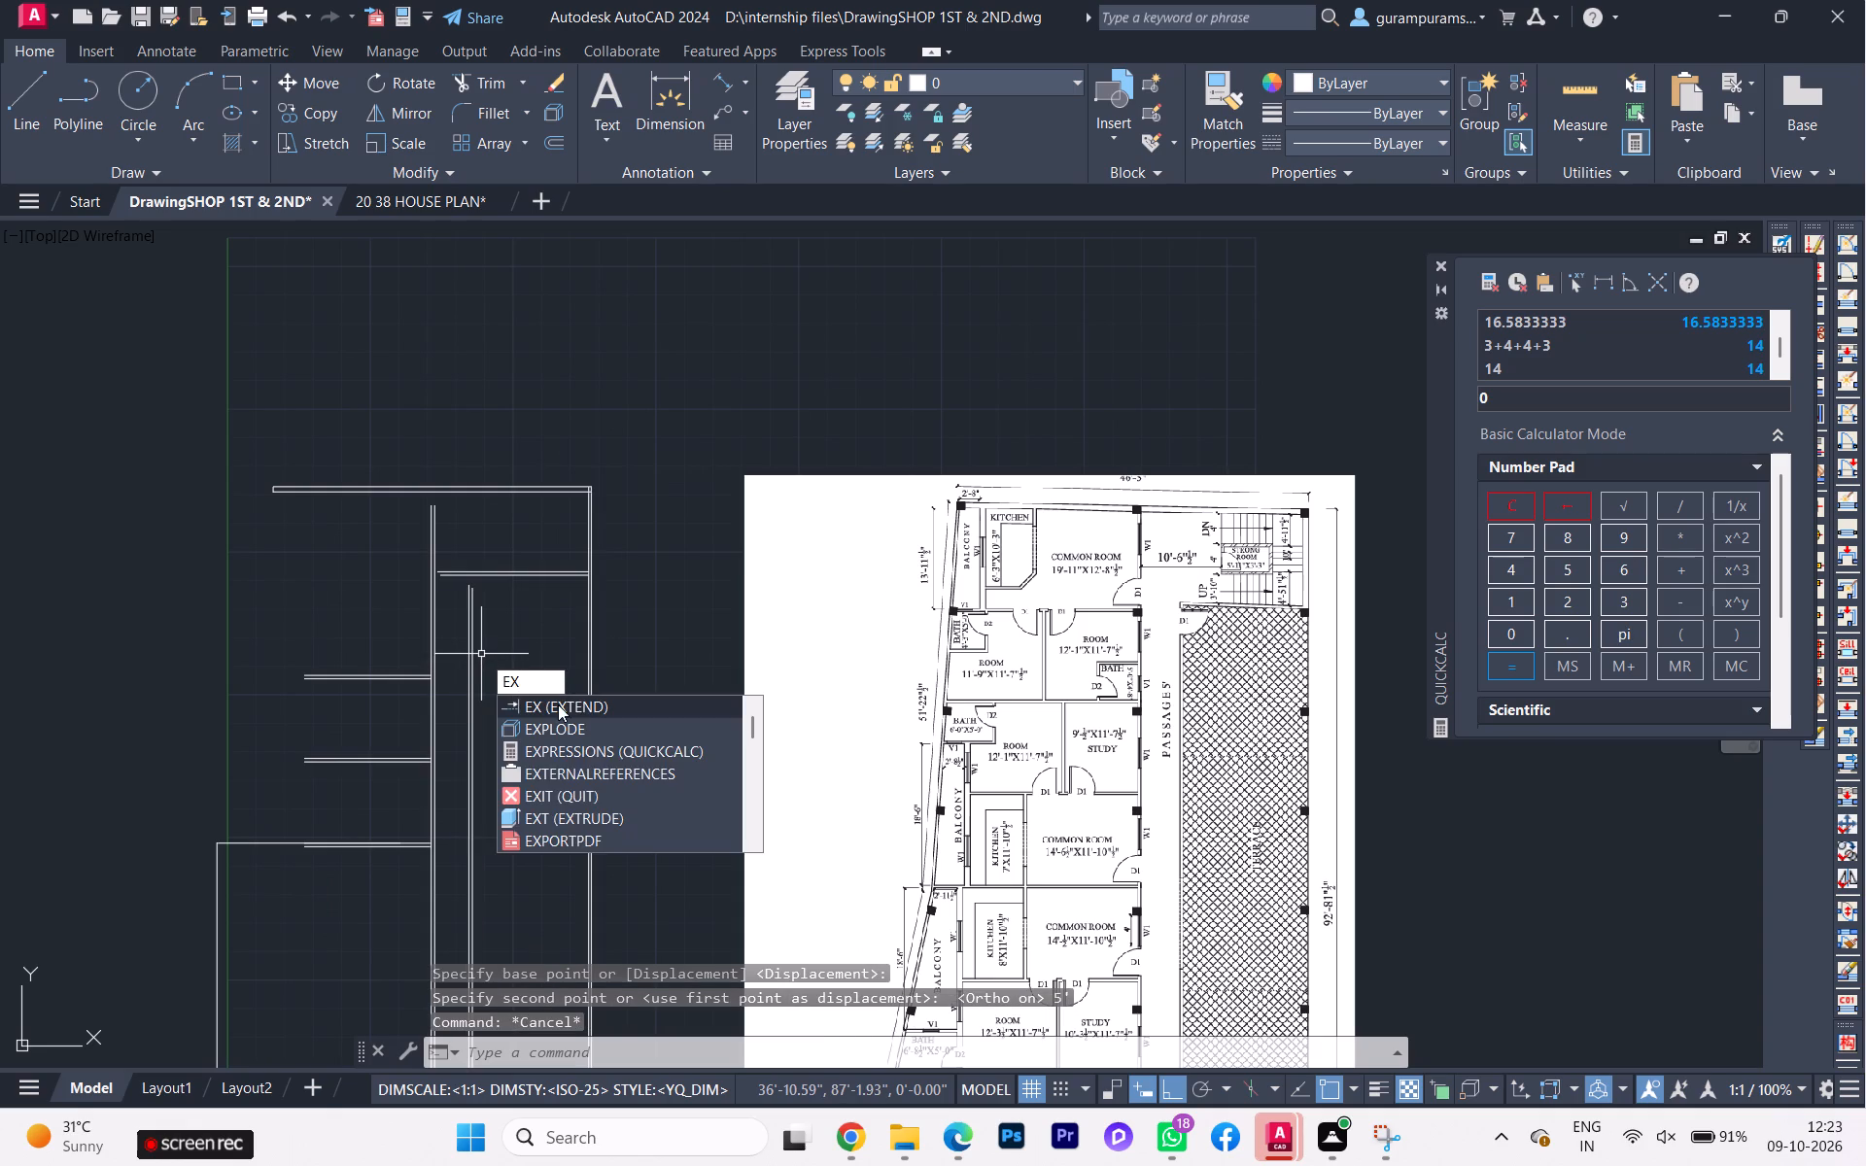
left_click(557, 710)
scroll(516, 616, "up", 2)
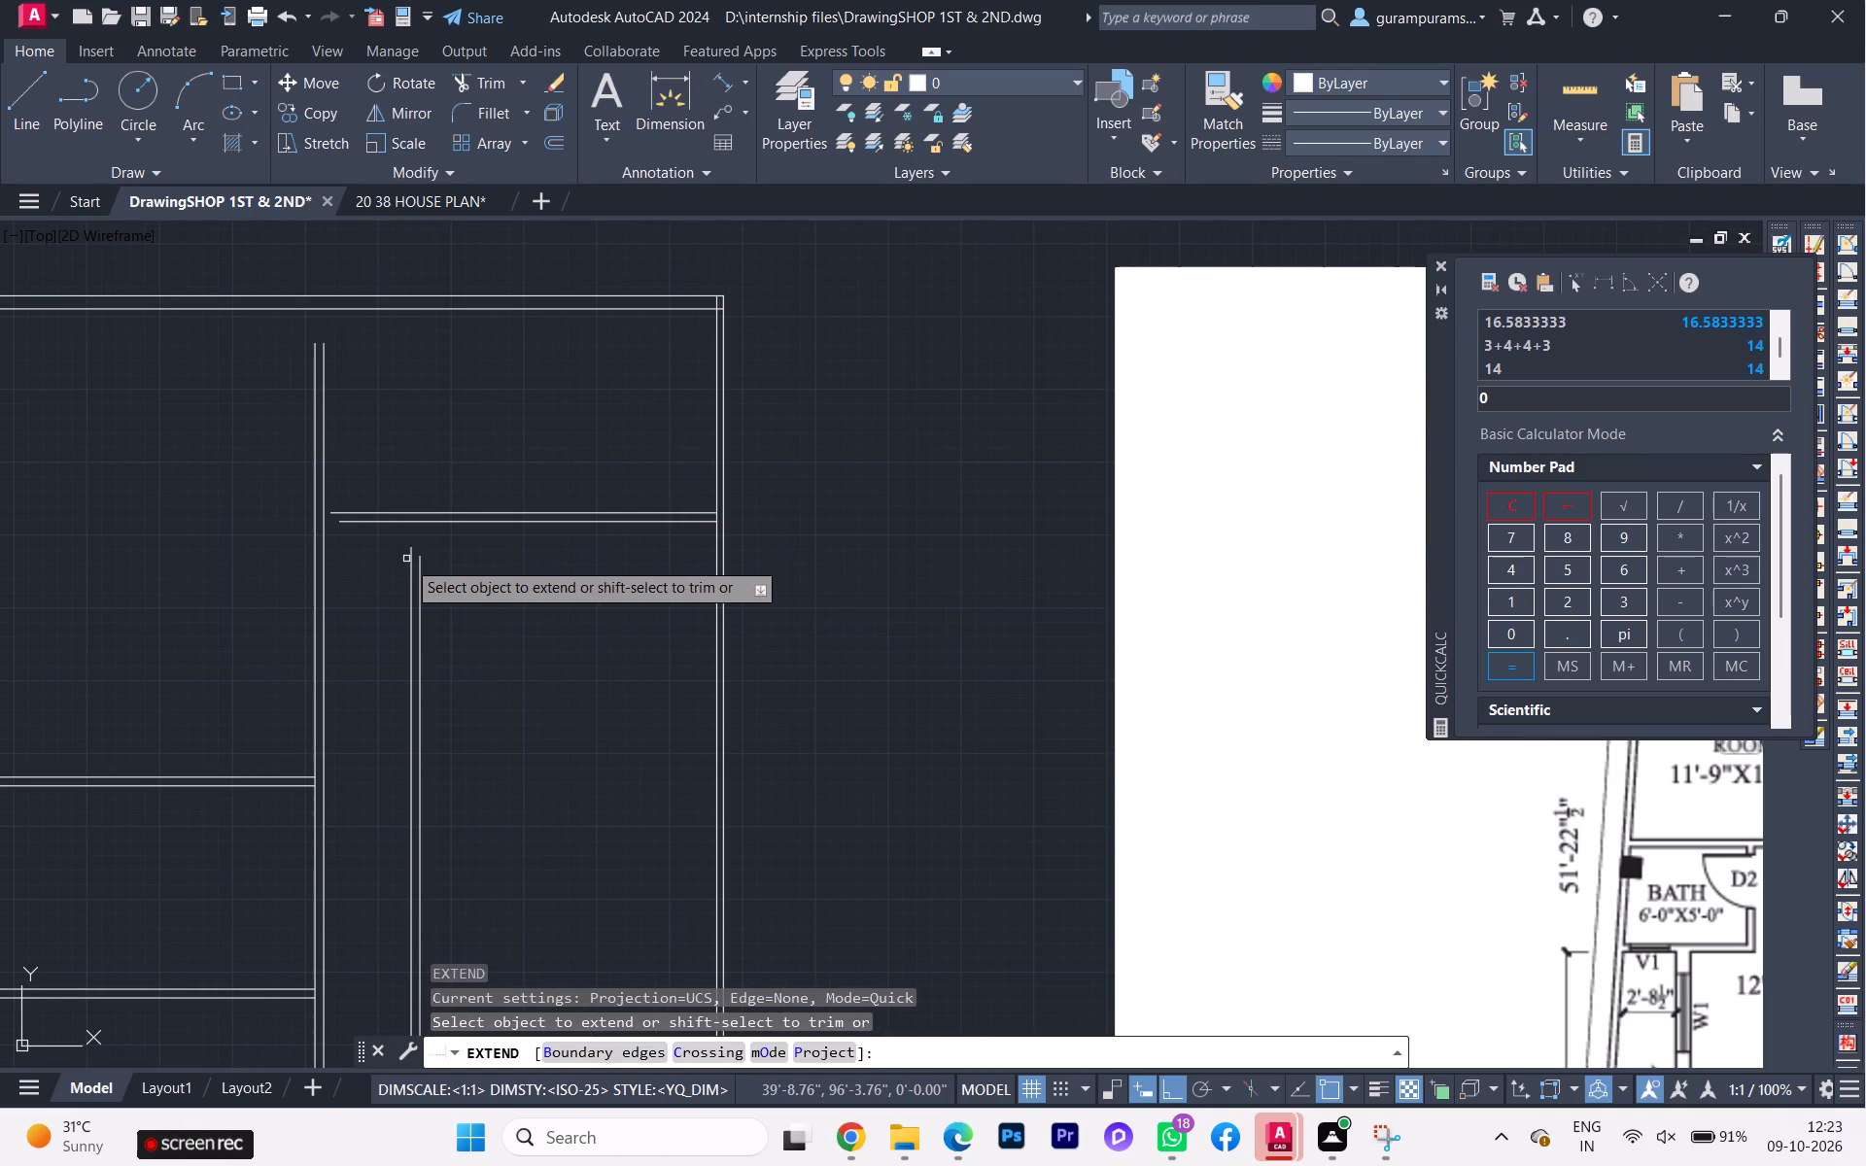
left_click(412, 556)
left_click(422, 564)
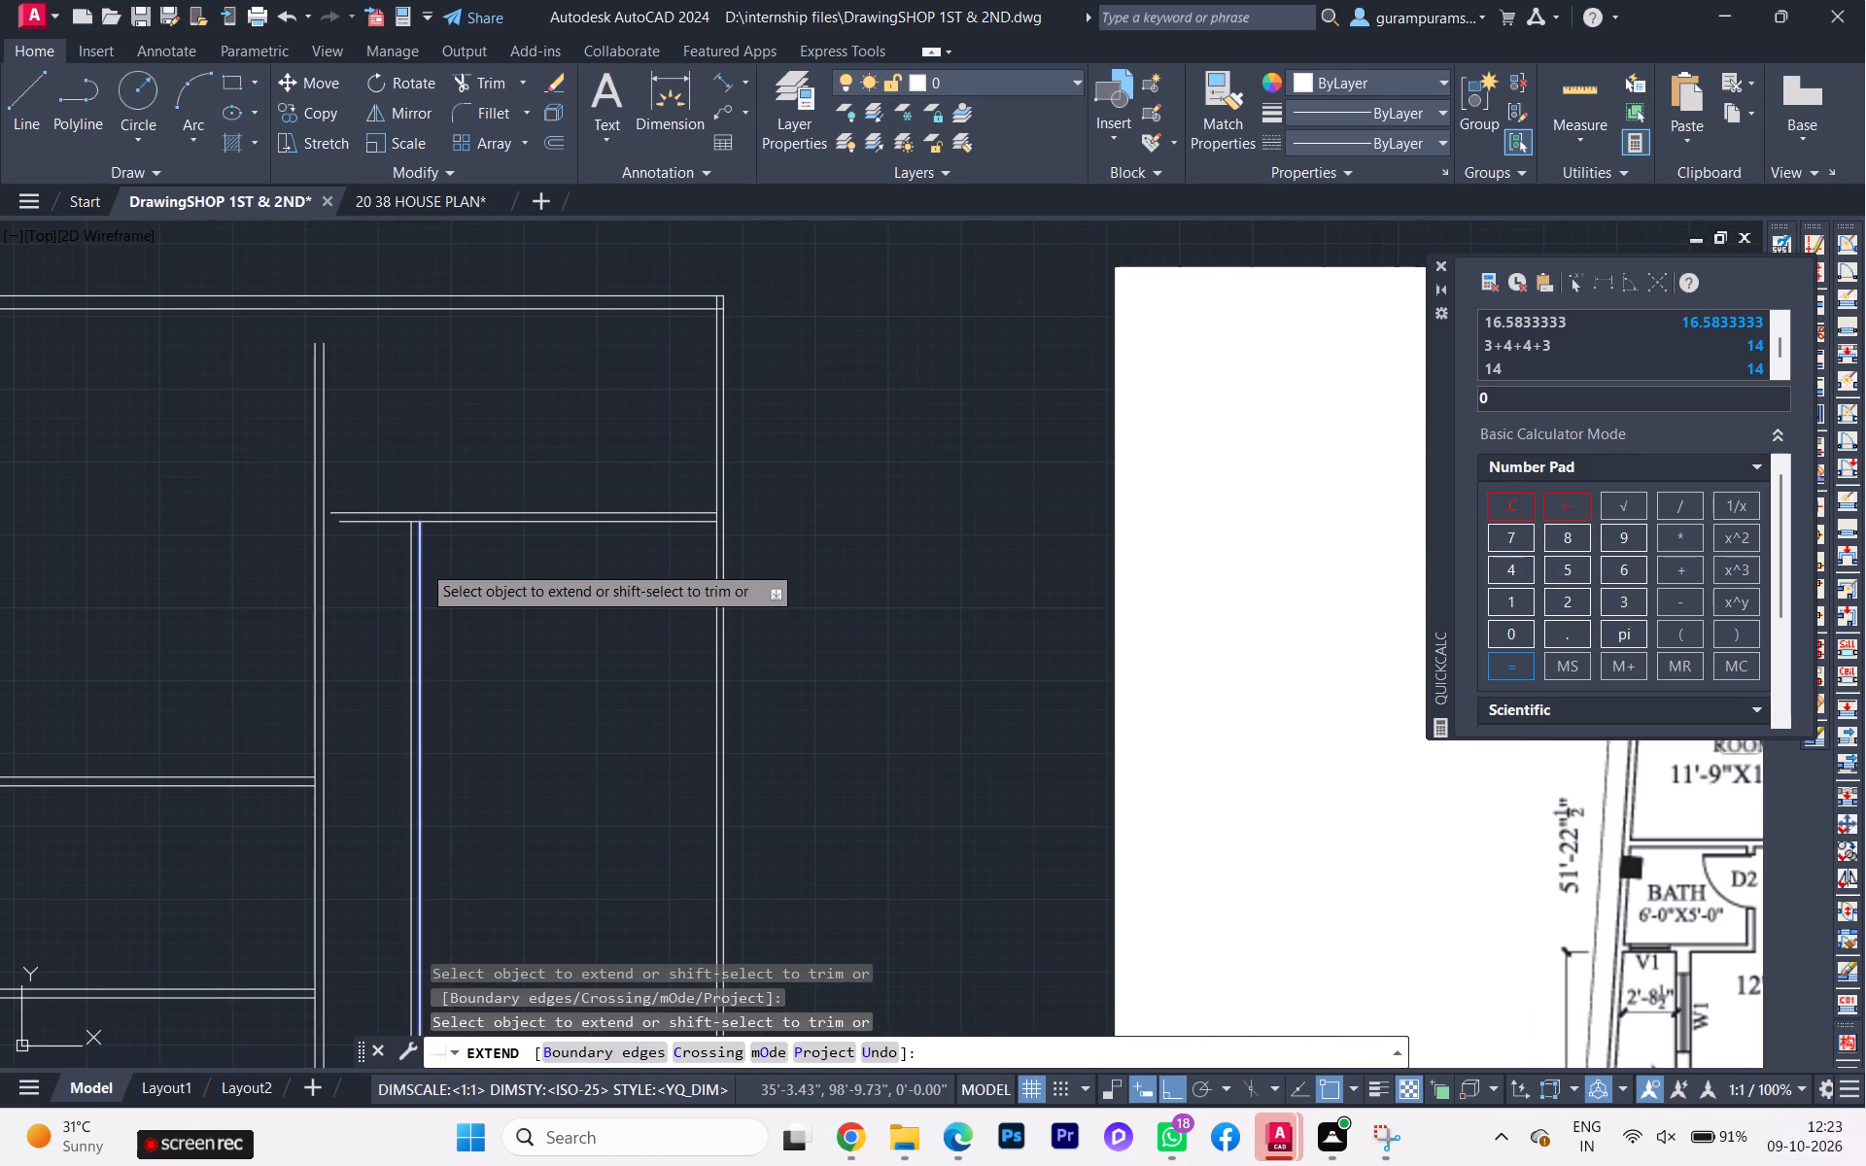
left_click(407, 531)
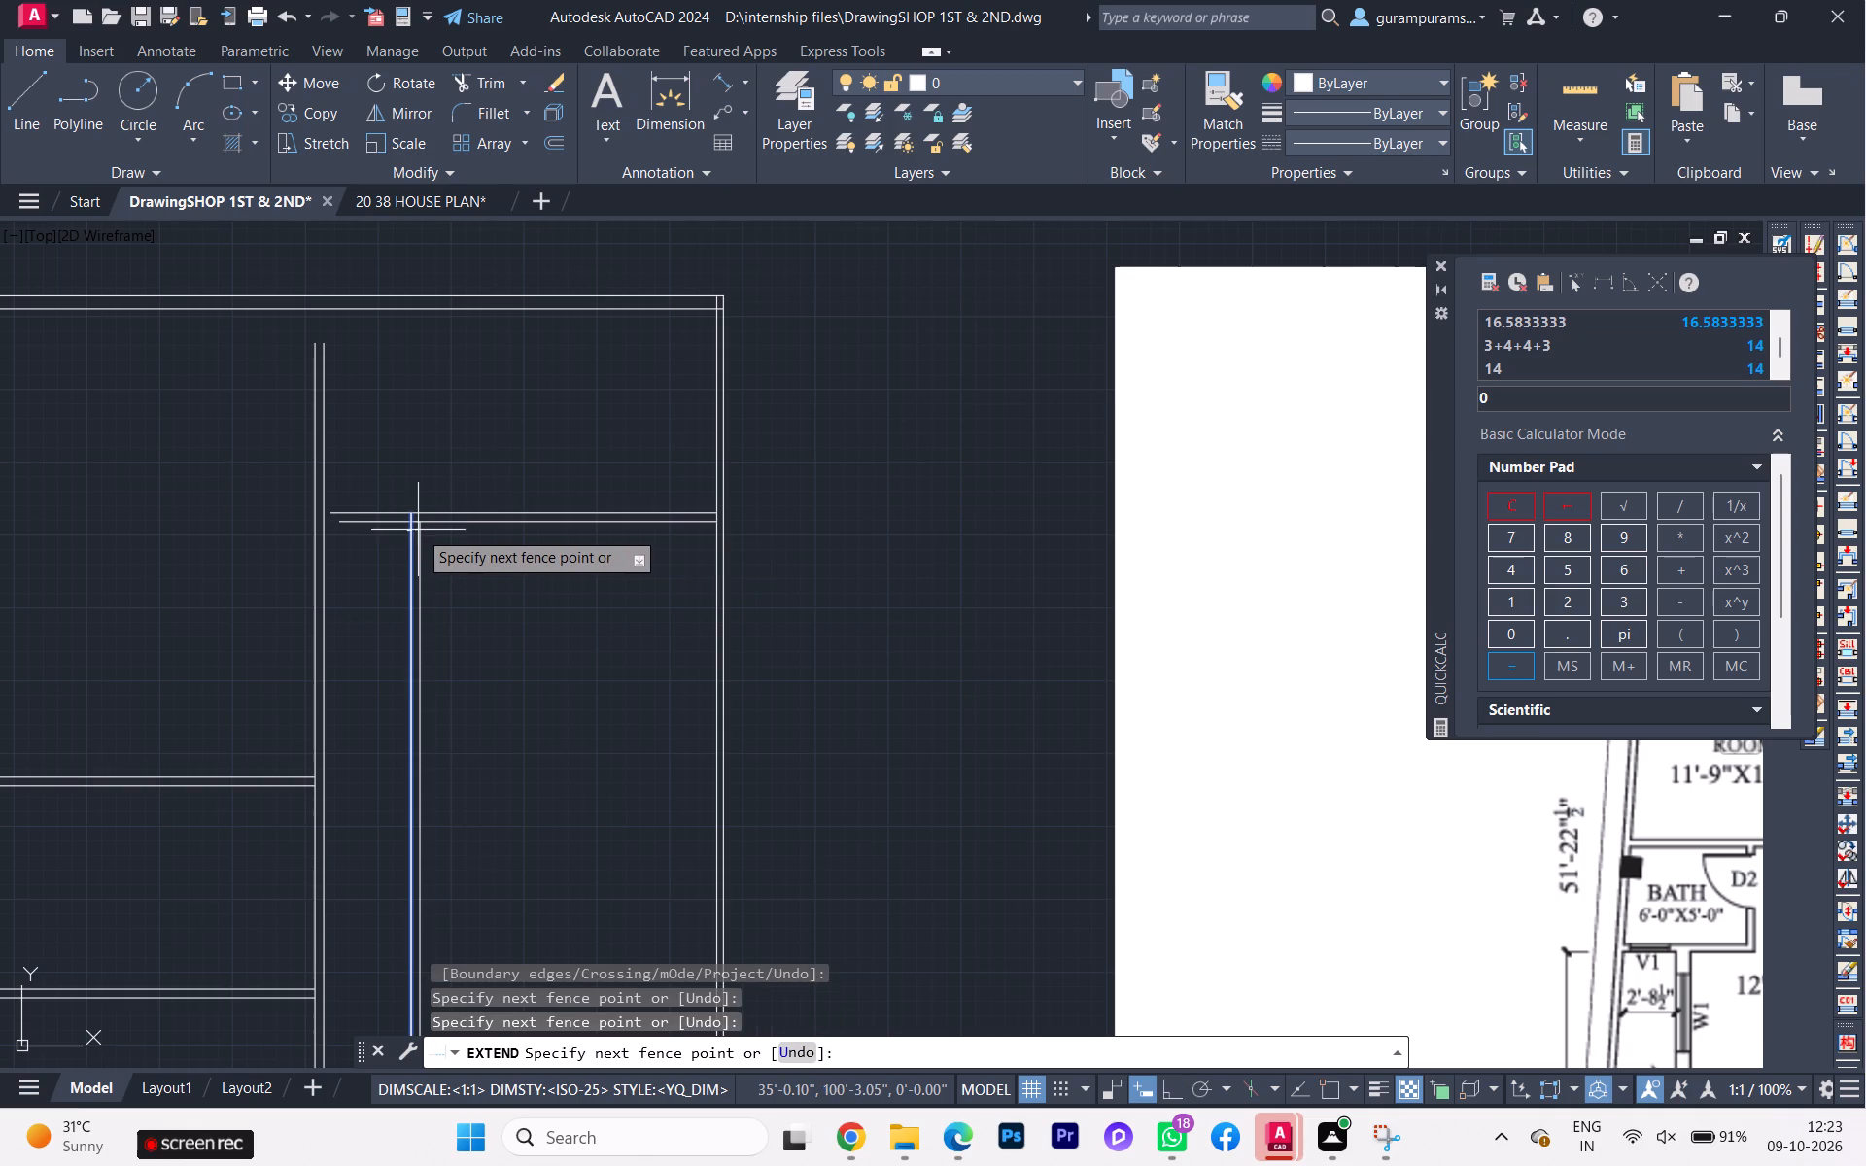
left_click(434, 541)
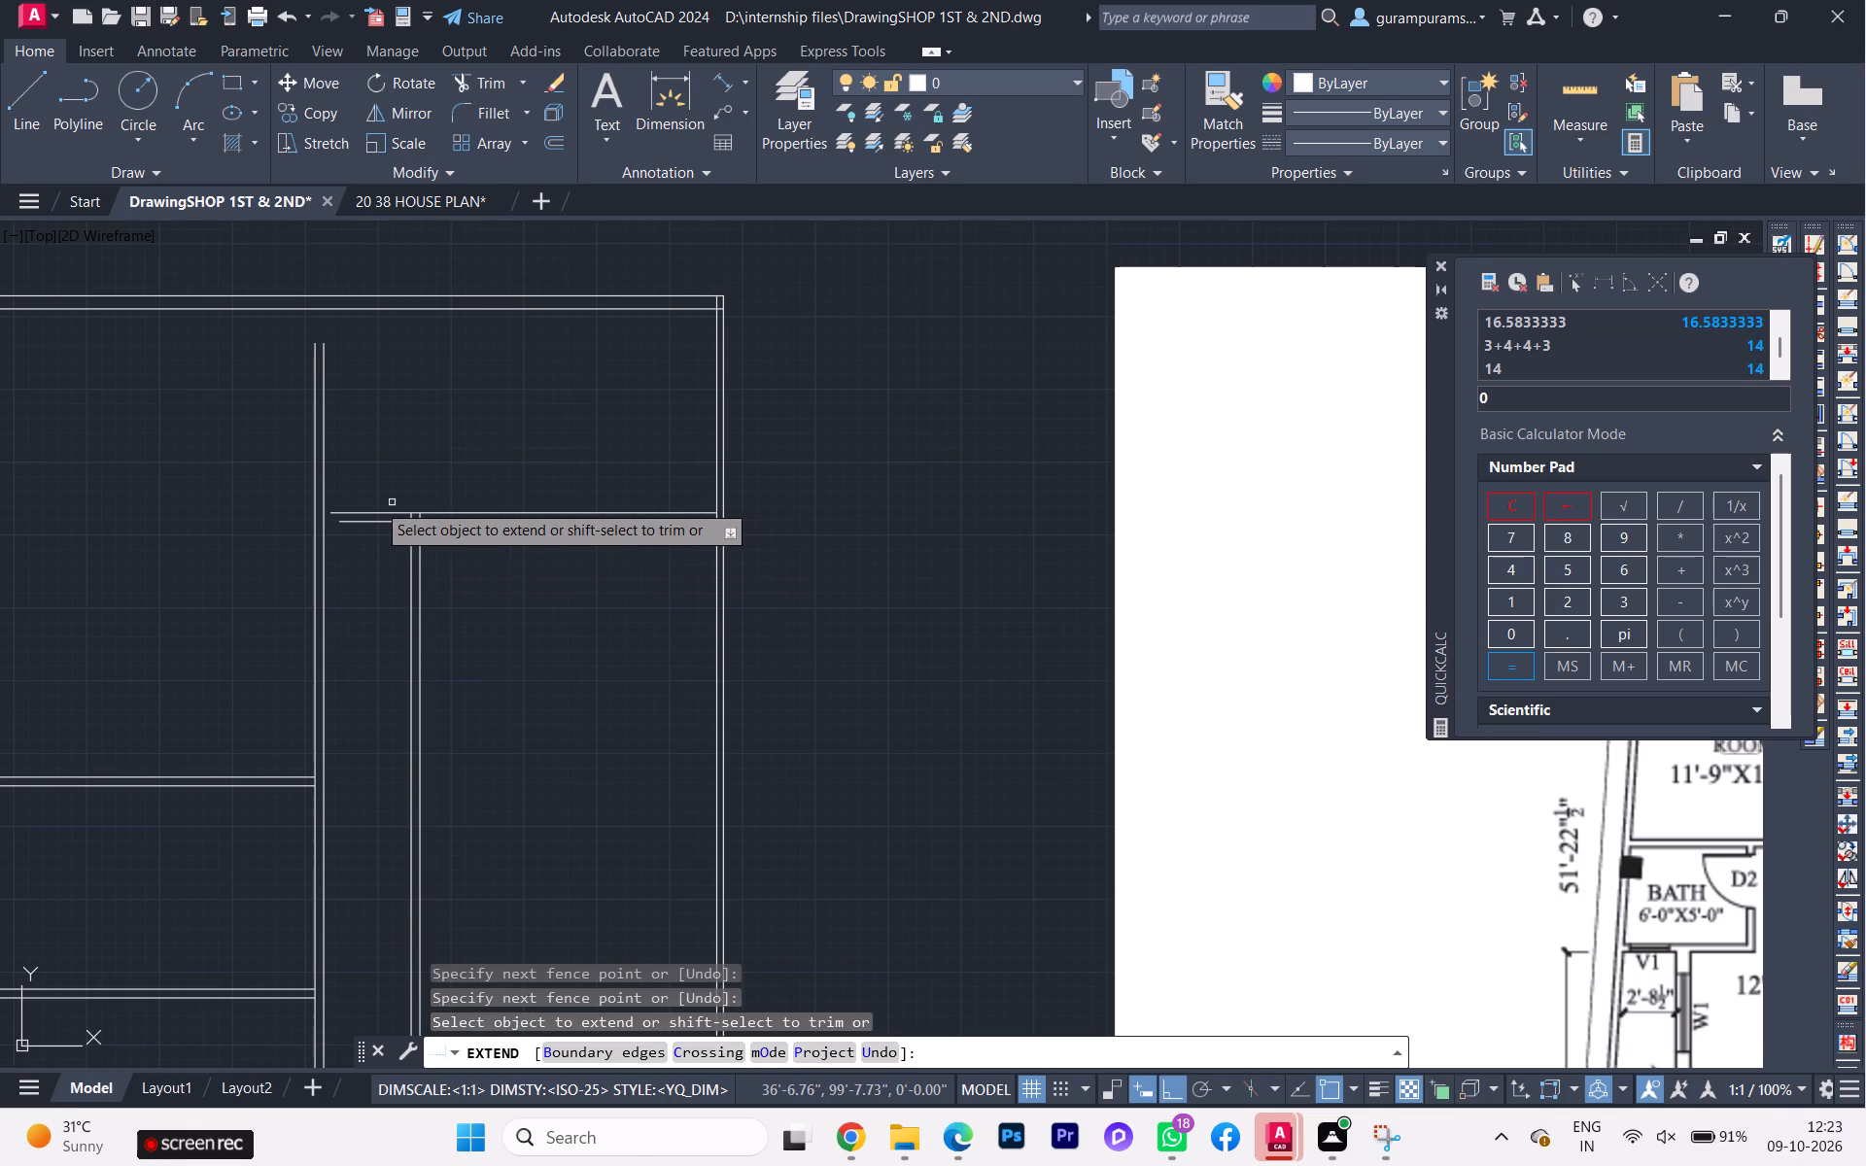
key("Escape")
Trim the terrace's upper double wall lines where they overhang the passage–terrace wall on the passage side.
key("t")
key("r")
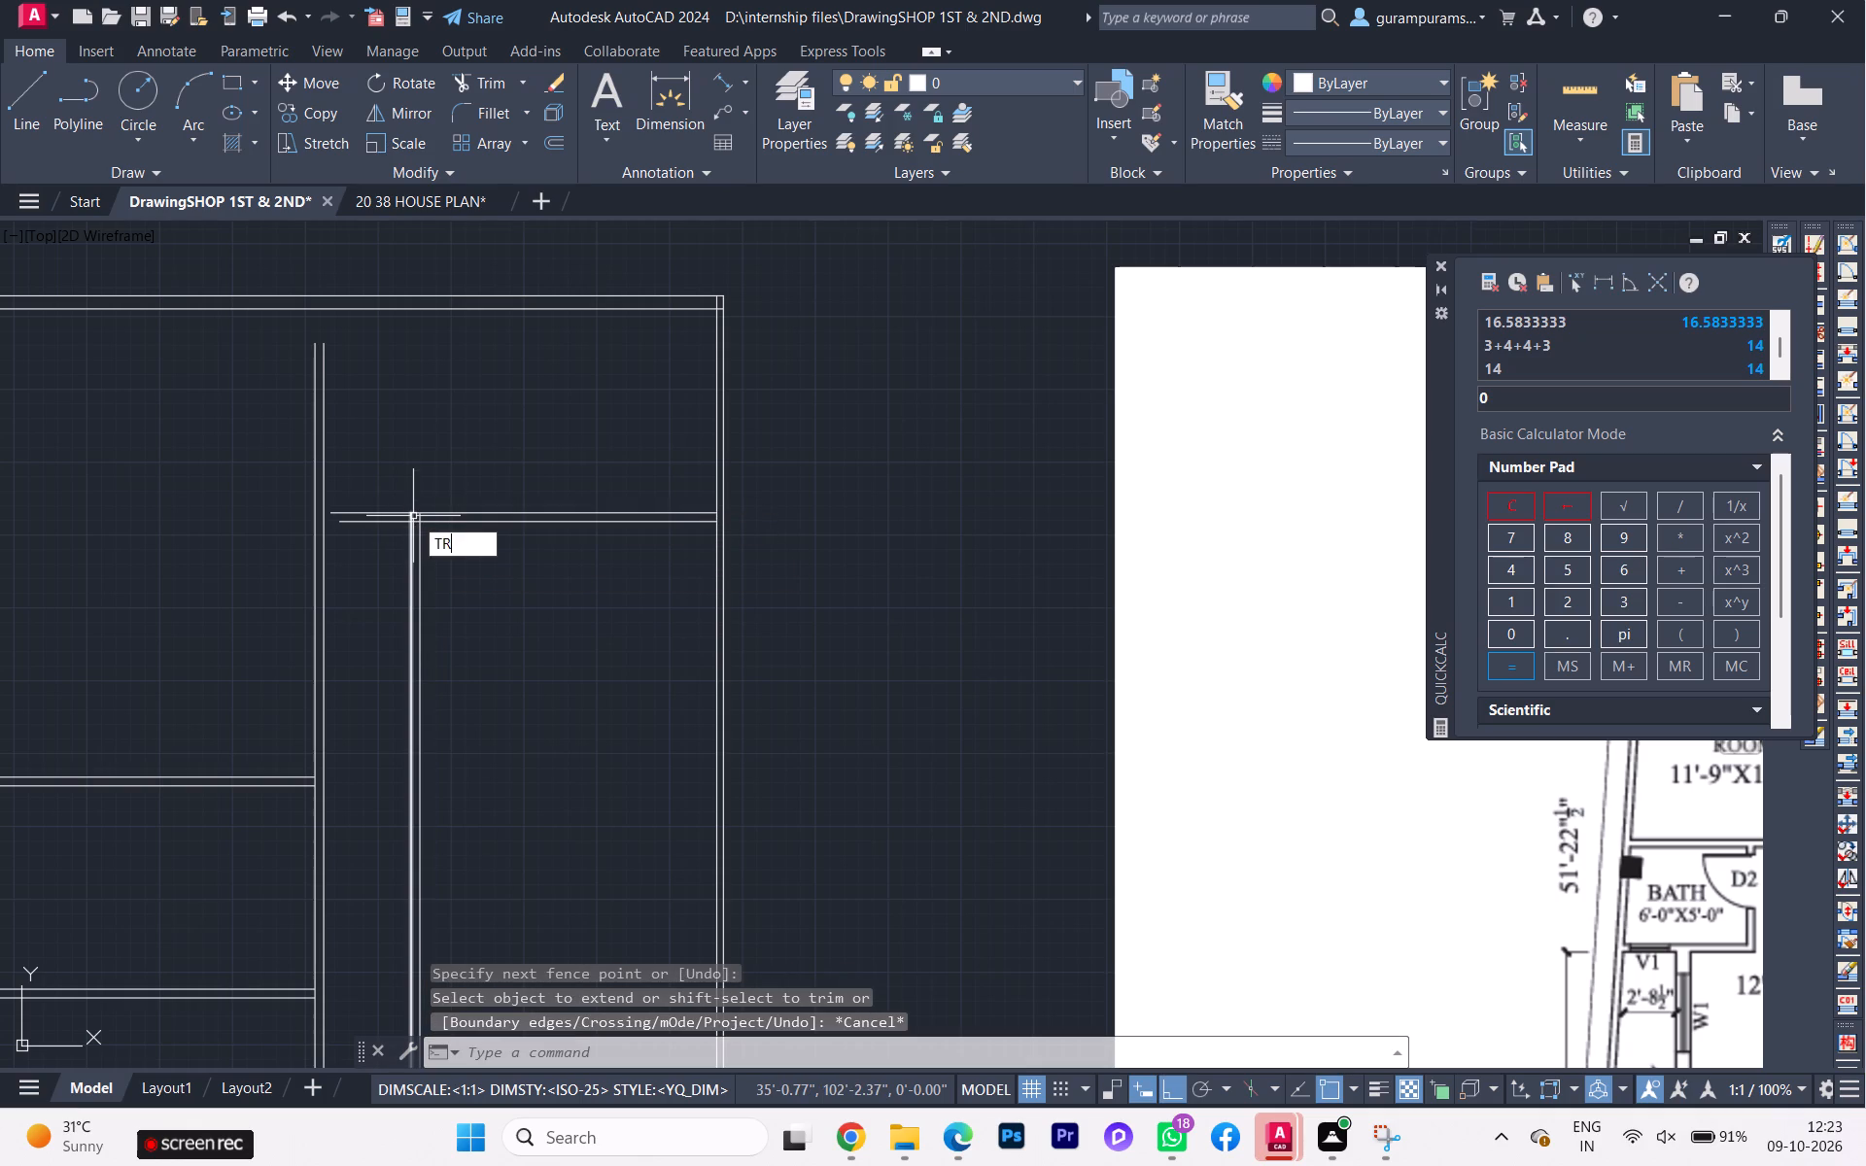
left_click(554, 563)
left_click(368, 471)
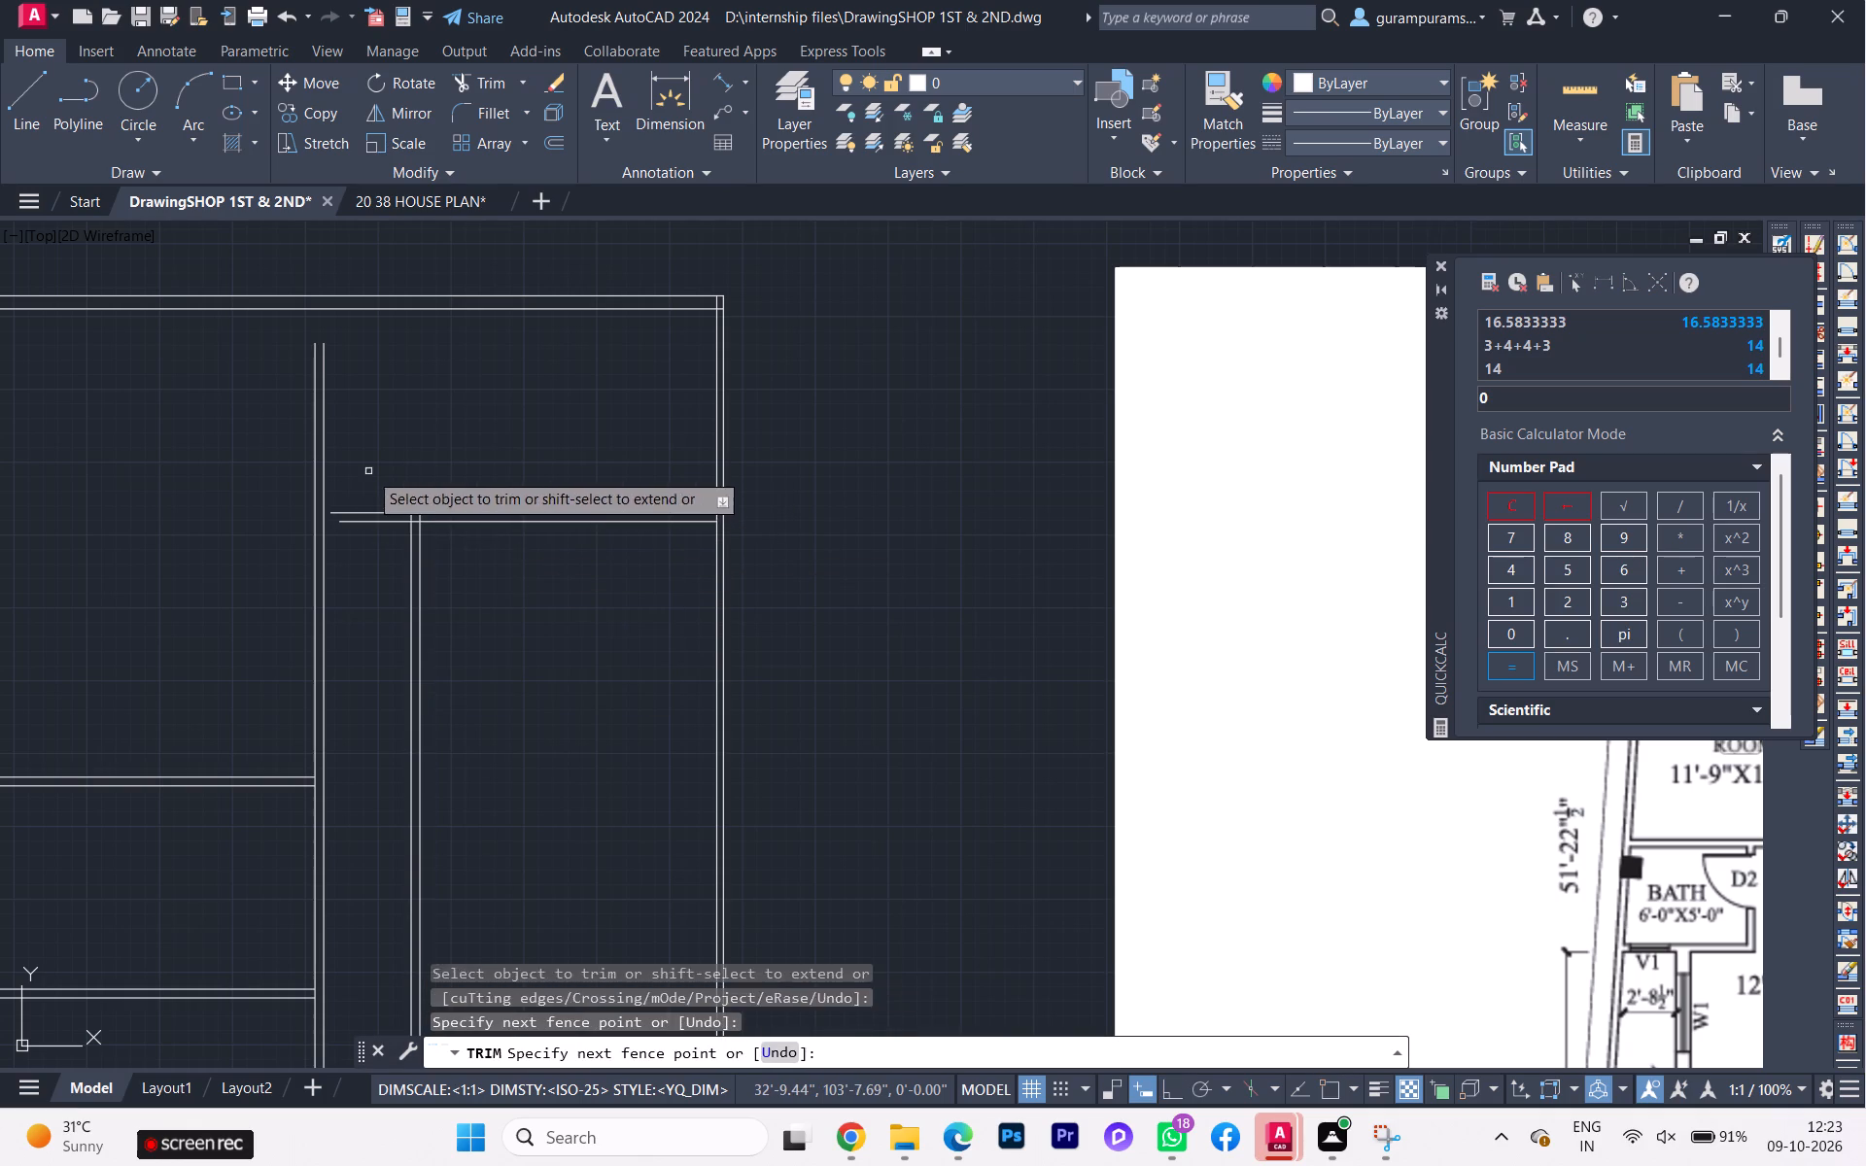
left_click(357, 566)
Trim the terrace's bottom line where it overhangs the passage–terrace wall into the passage.
scroll(498, 606, "down", 3)
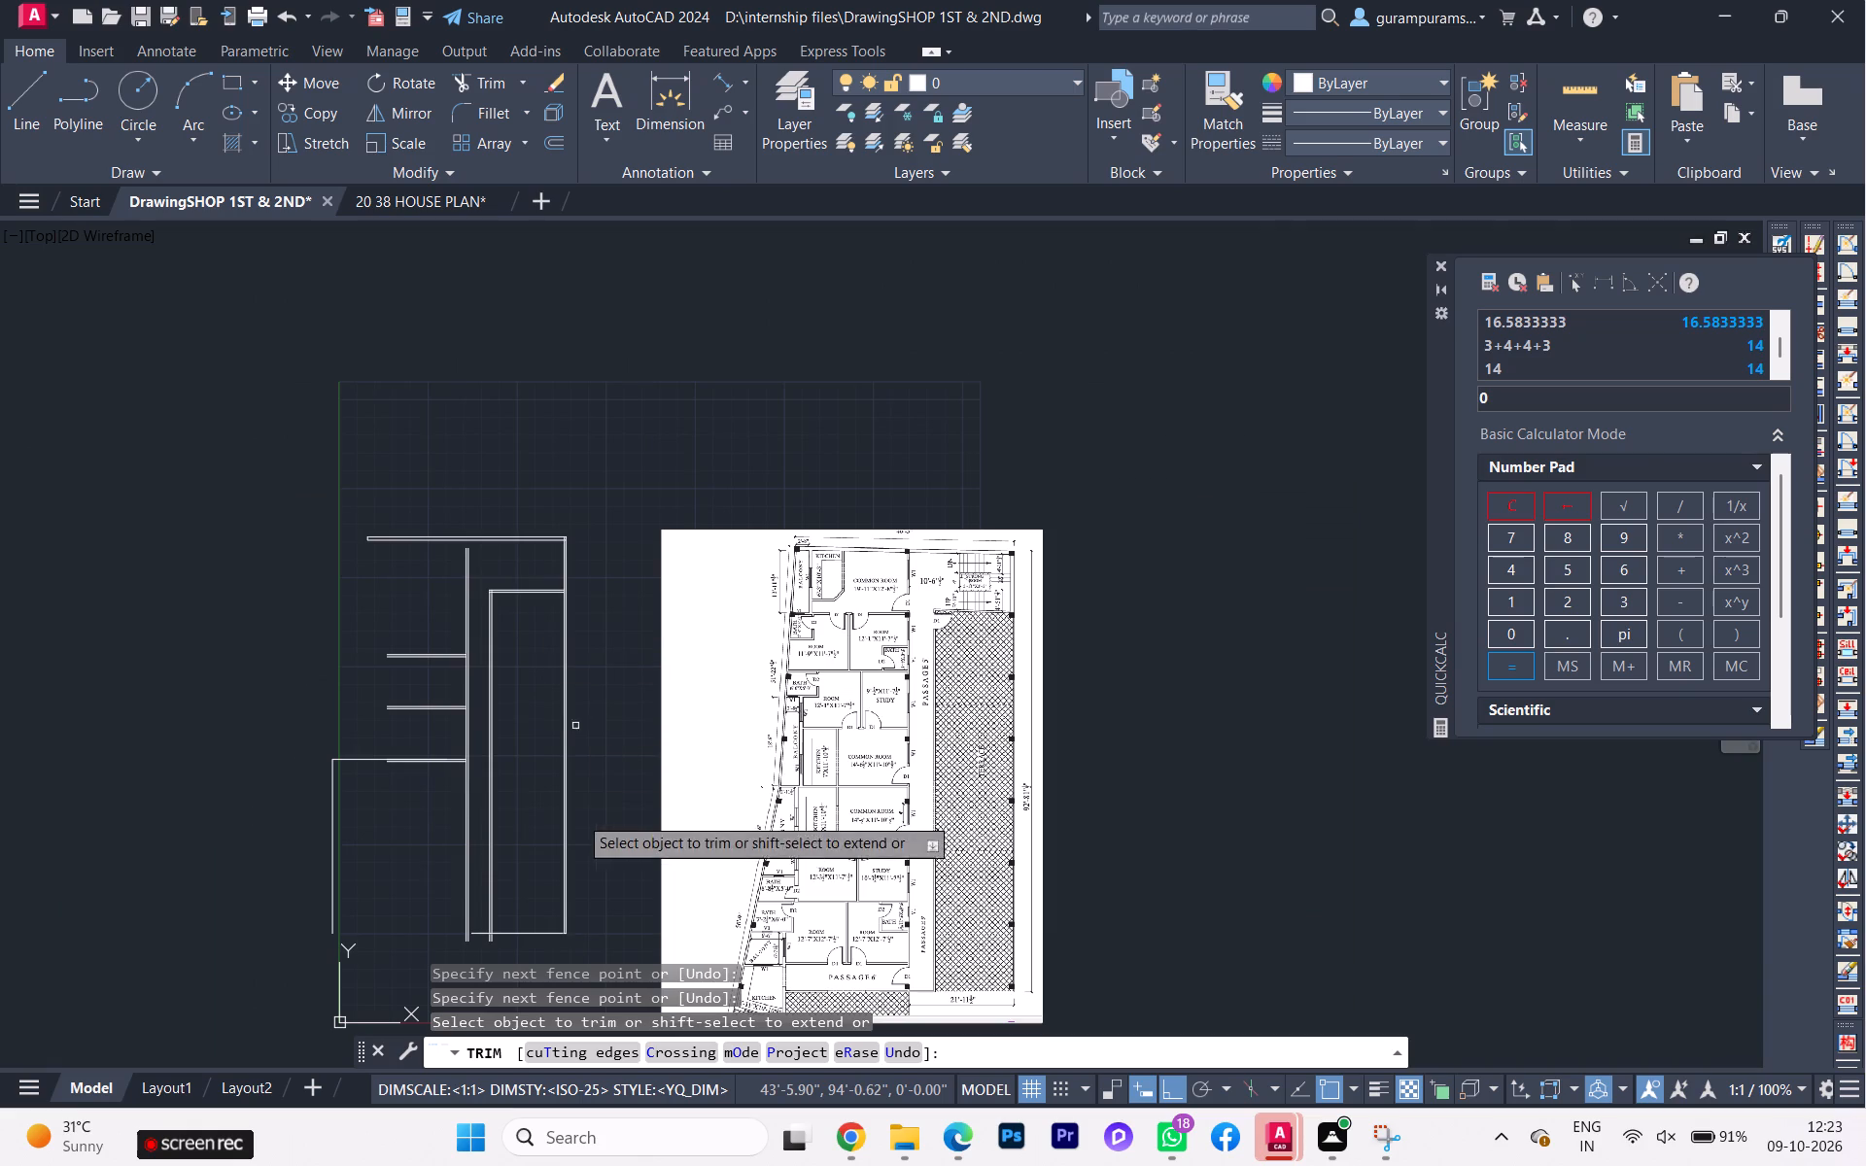
scroll(482, 914, "up", 3)
scroll(474, 875, "down", 1)
middle_click_drag(484, 835, 490, 438)
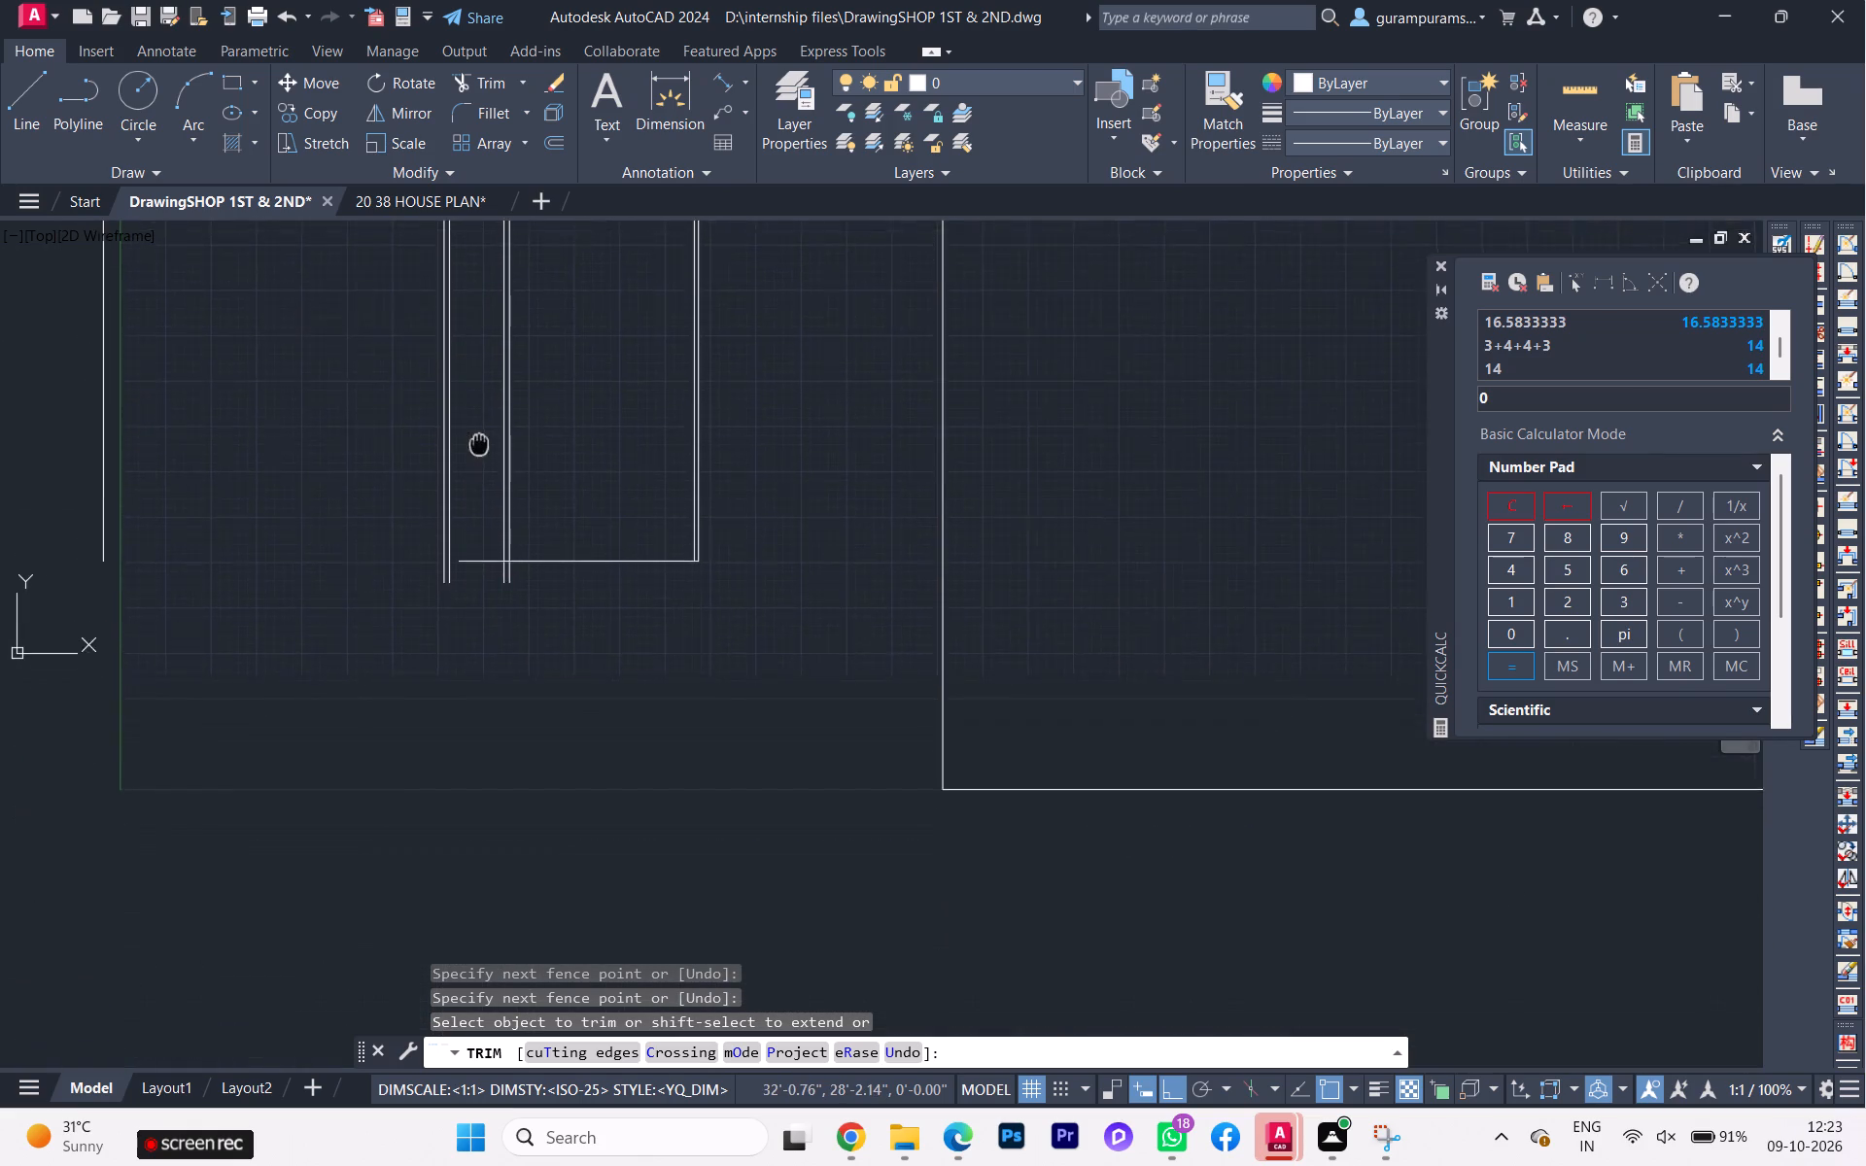
scroll(525, 633, "up", 1)
scroll(525, 632, "down", 1)
scroll(525, 631, "up", 2)
left_click(401, 411)
left_click(433, 520)
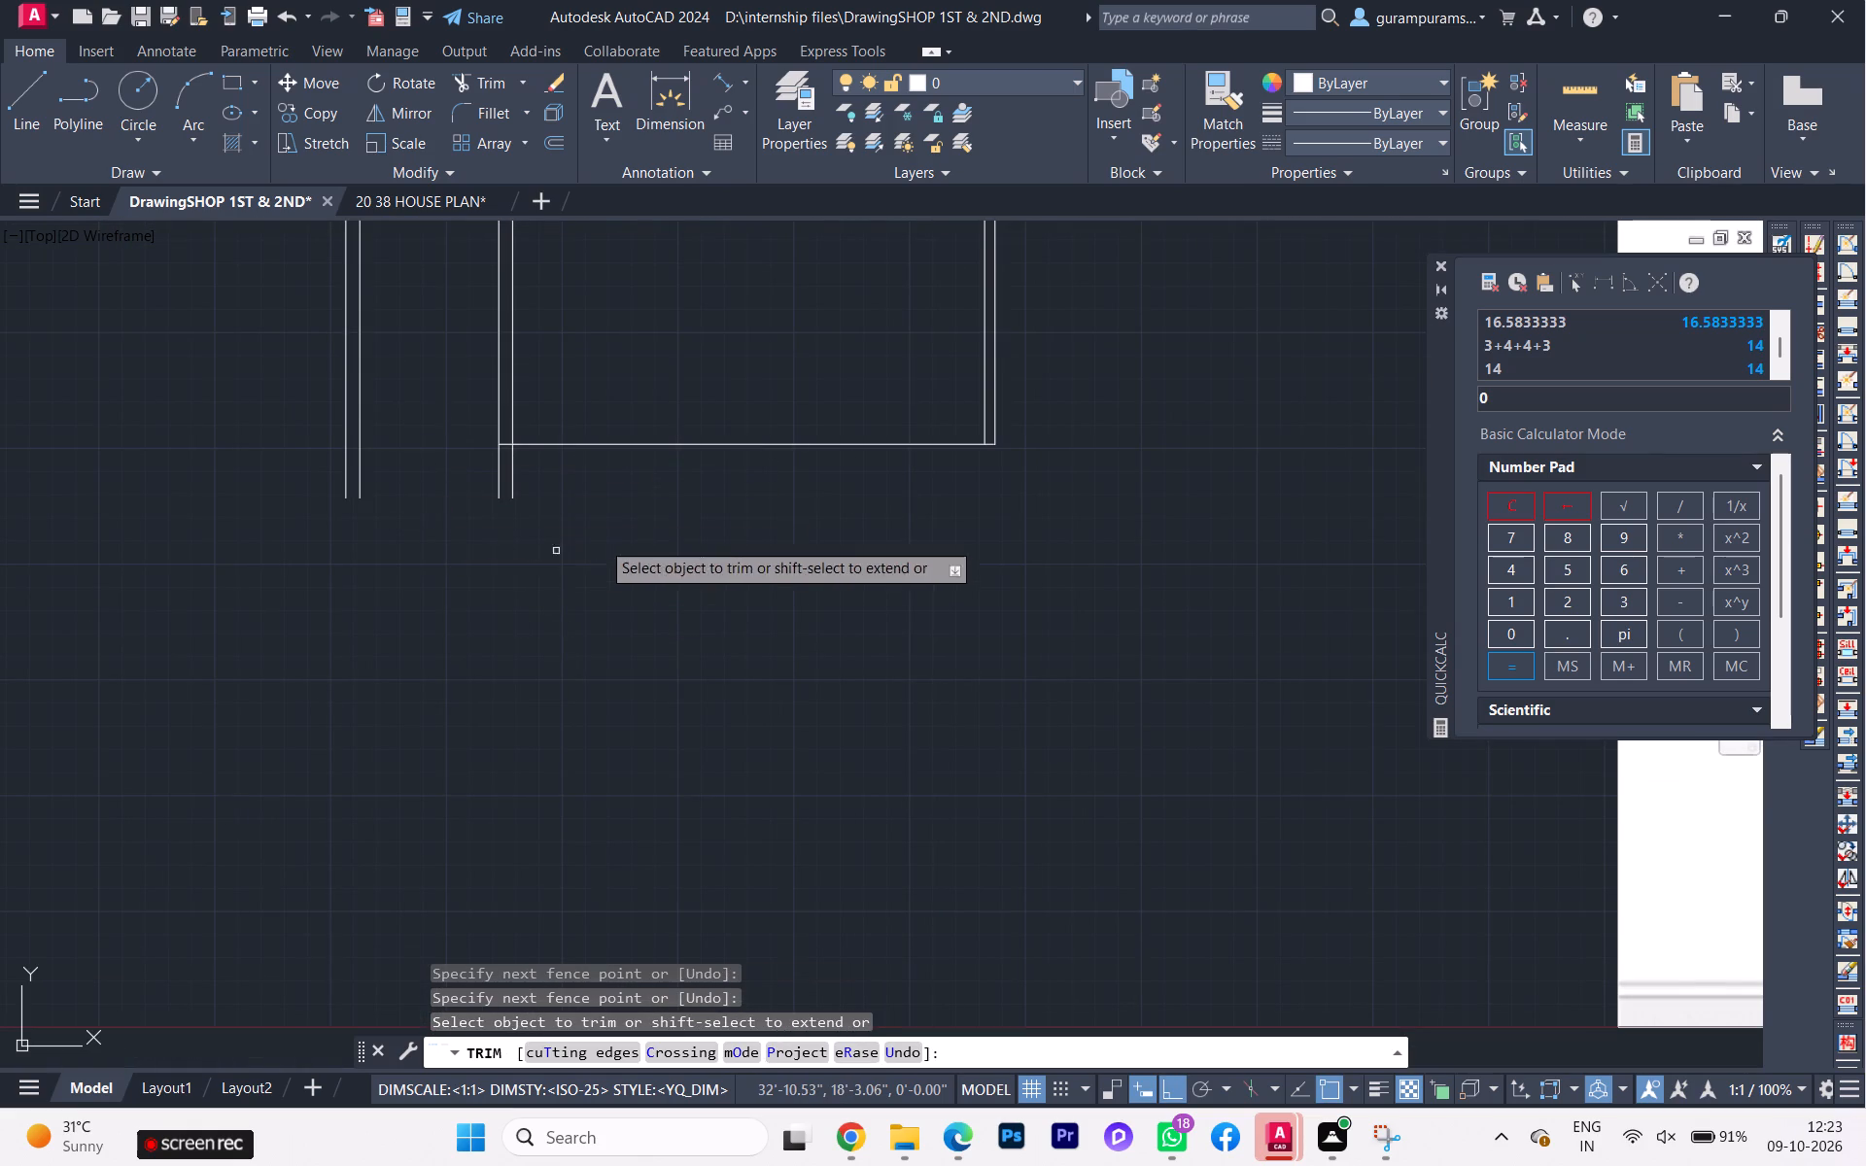
Compare the shifted passage, terrace and balcony-side walls with the reference floor plan.
scroll(720, 556, "down", 9)
scroll(974, 584, "up", 1)
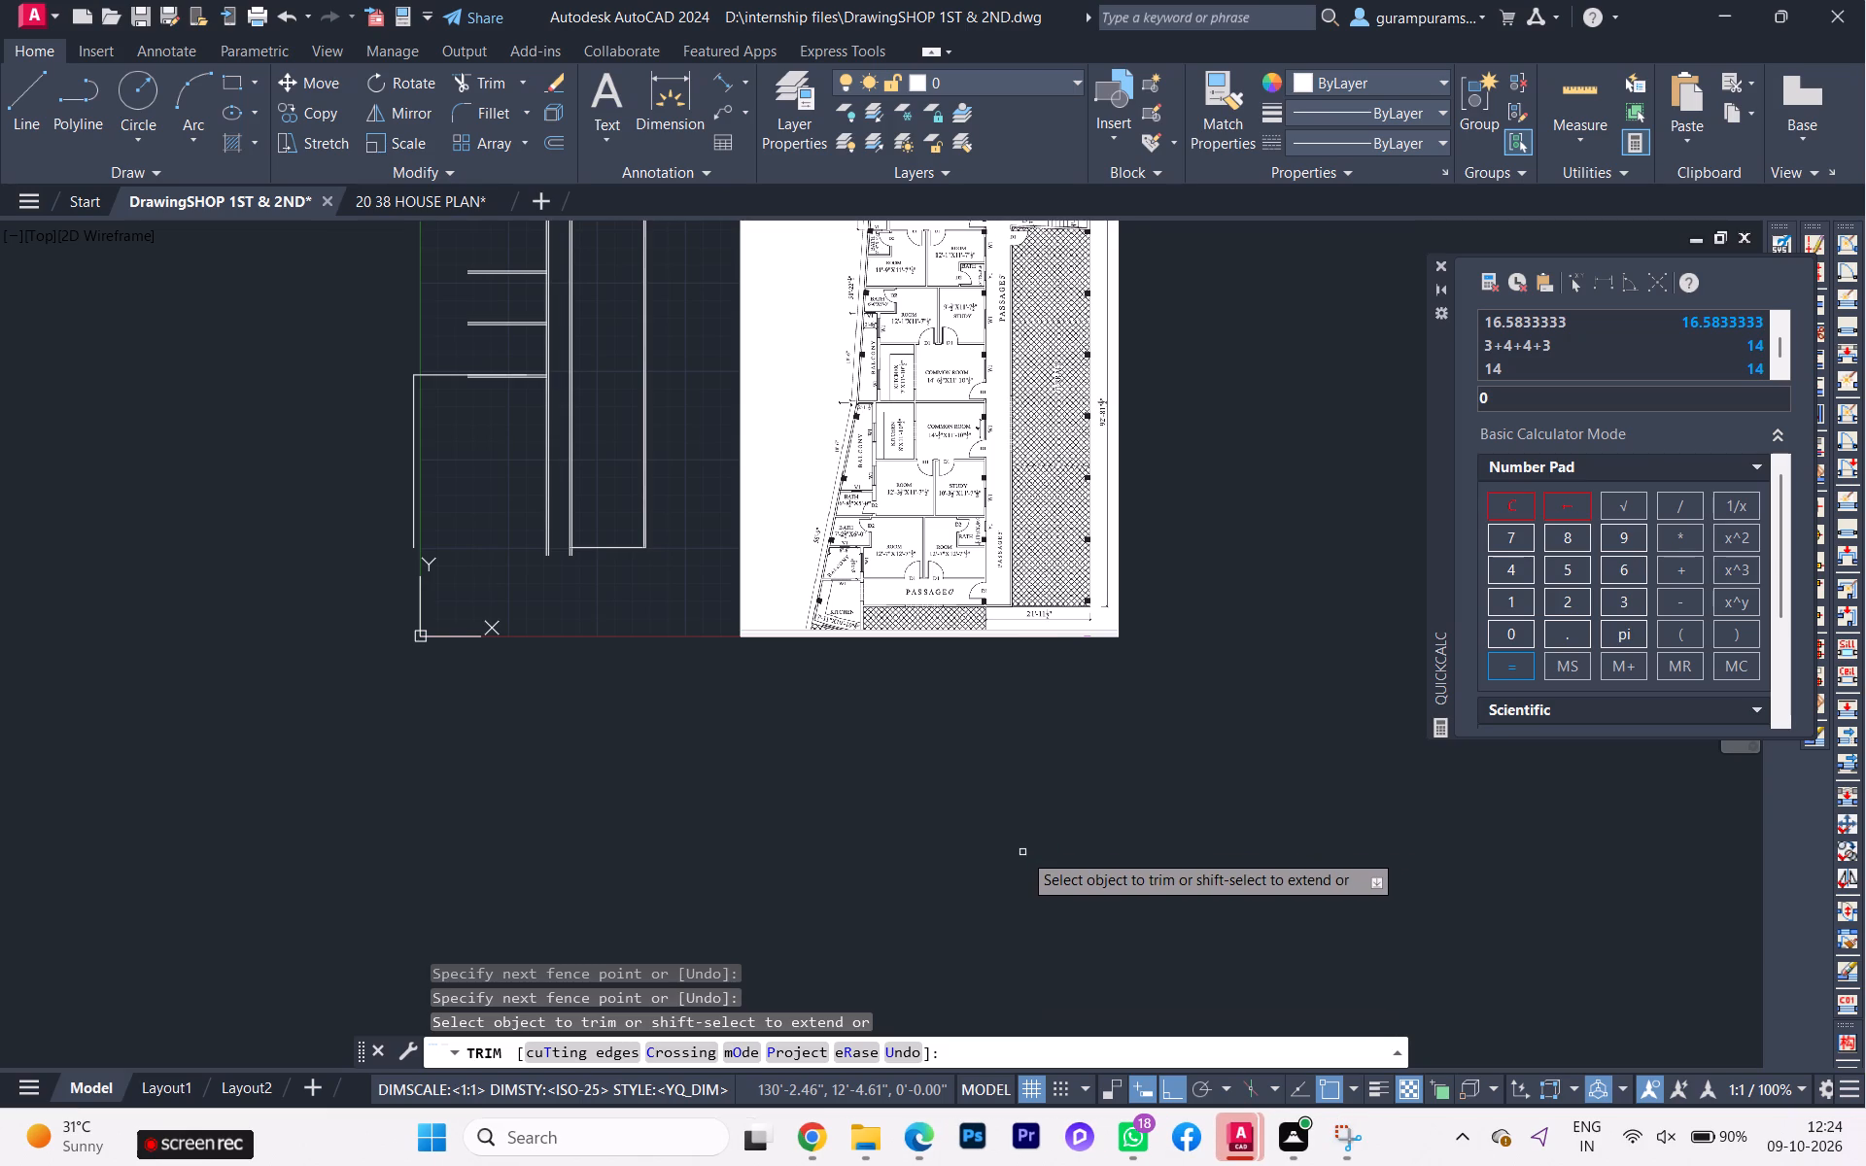
scroll(1040, 830, "down", 1)
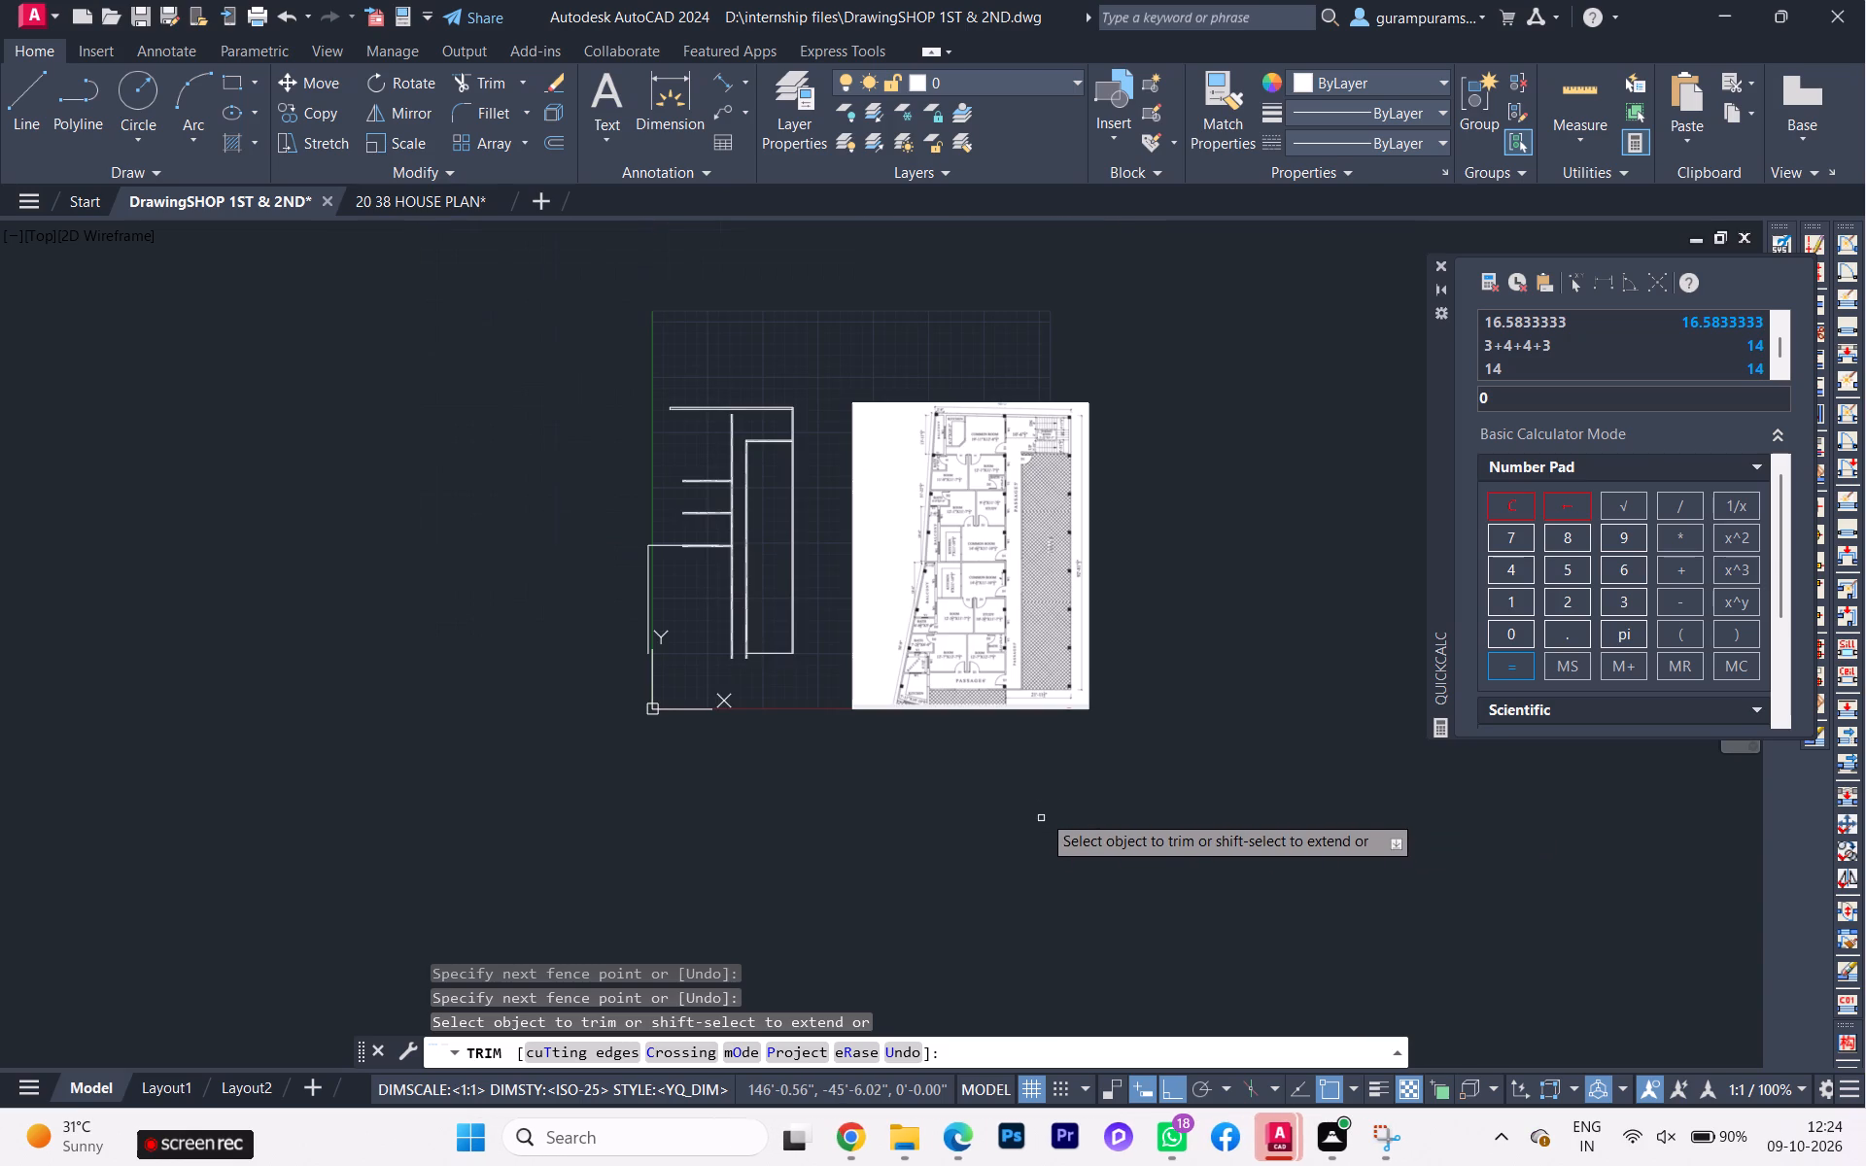
scroll(759, 509, "up", 2)
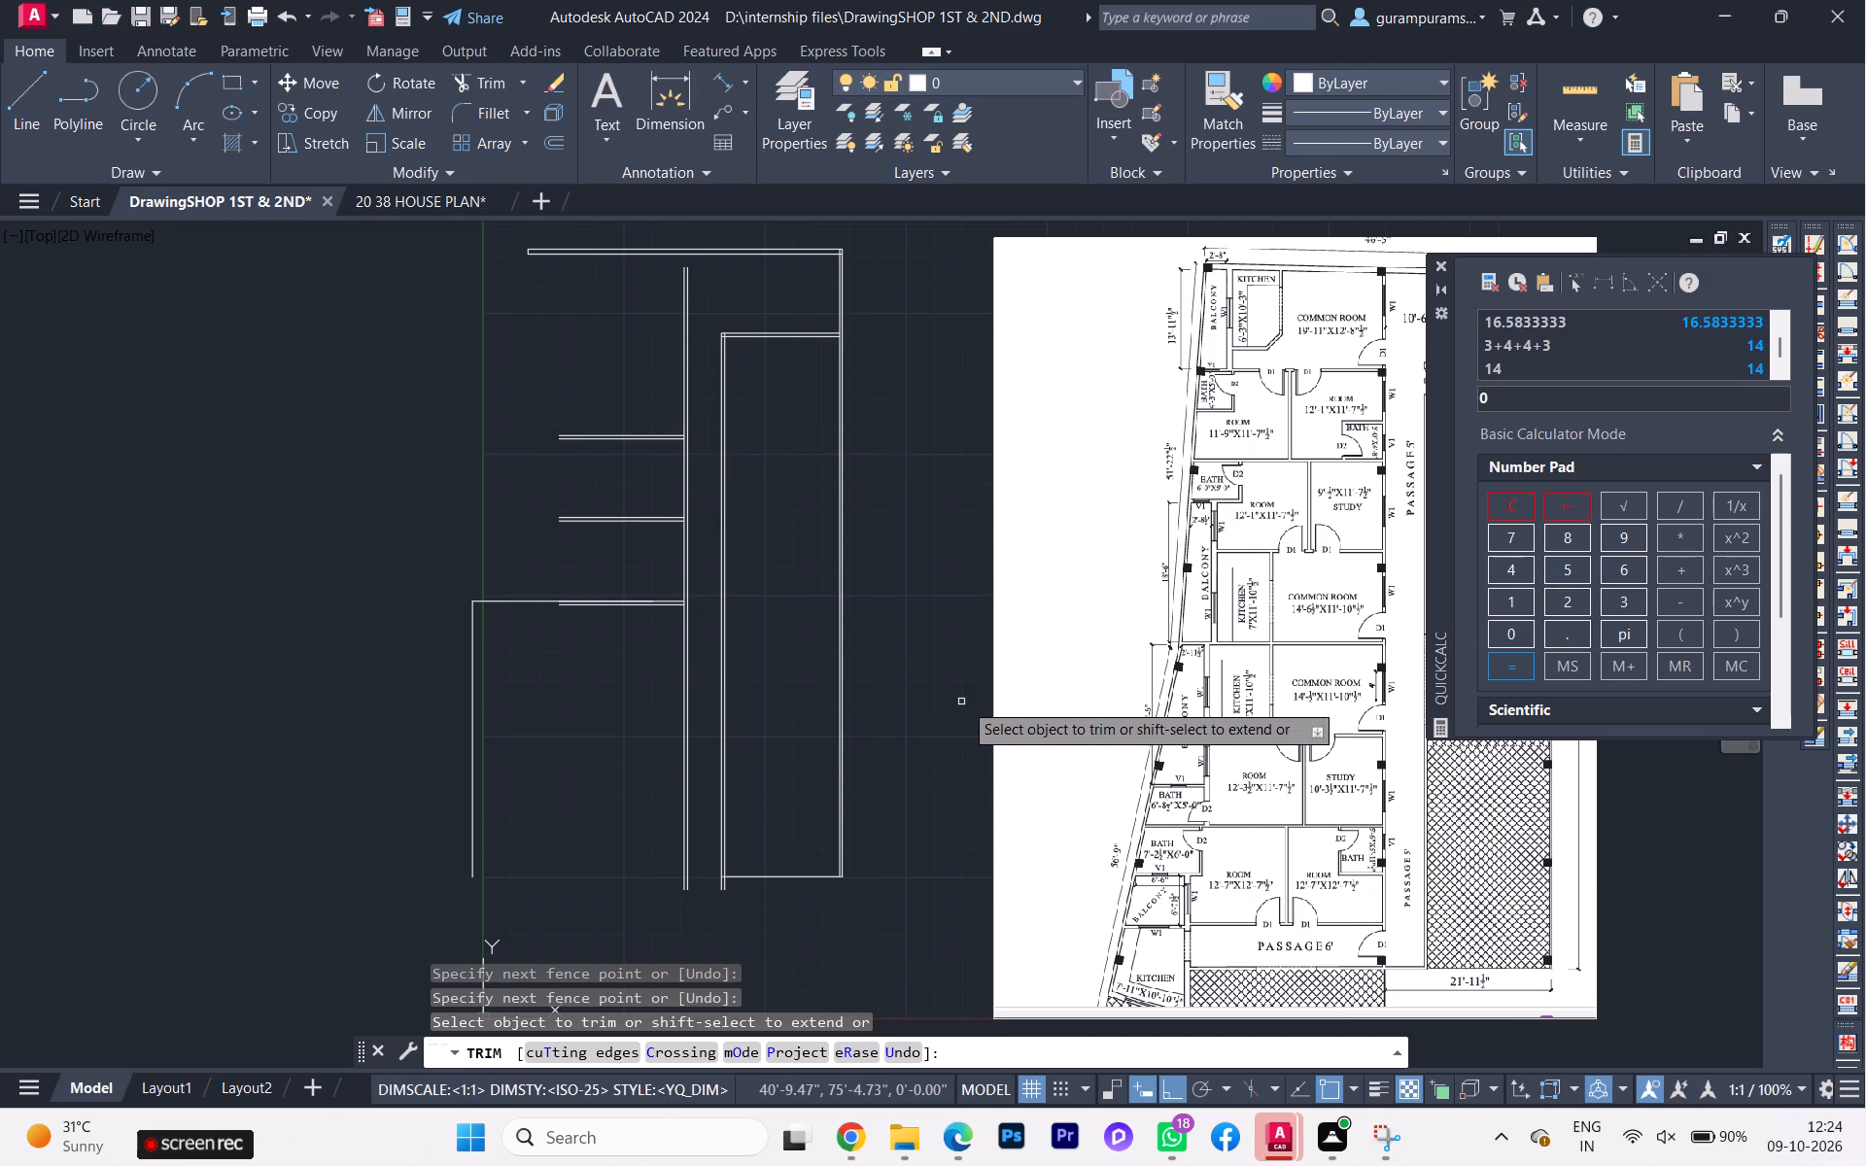
scroll(960, 691, "down", 1)
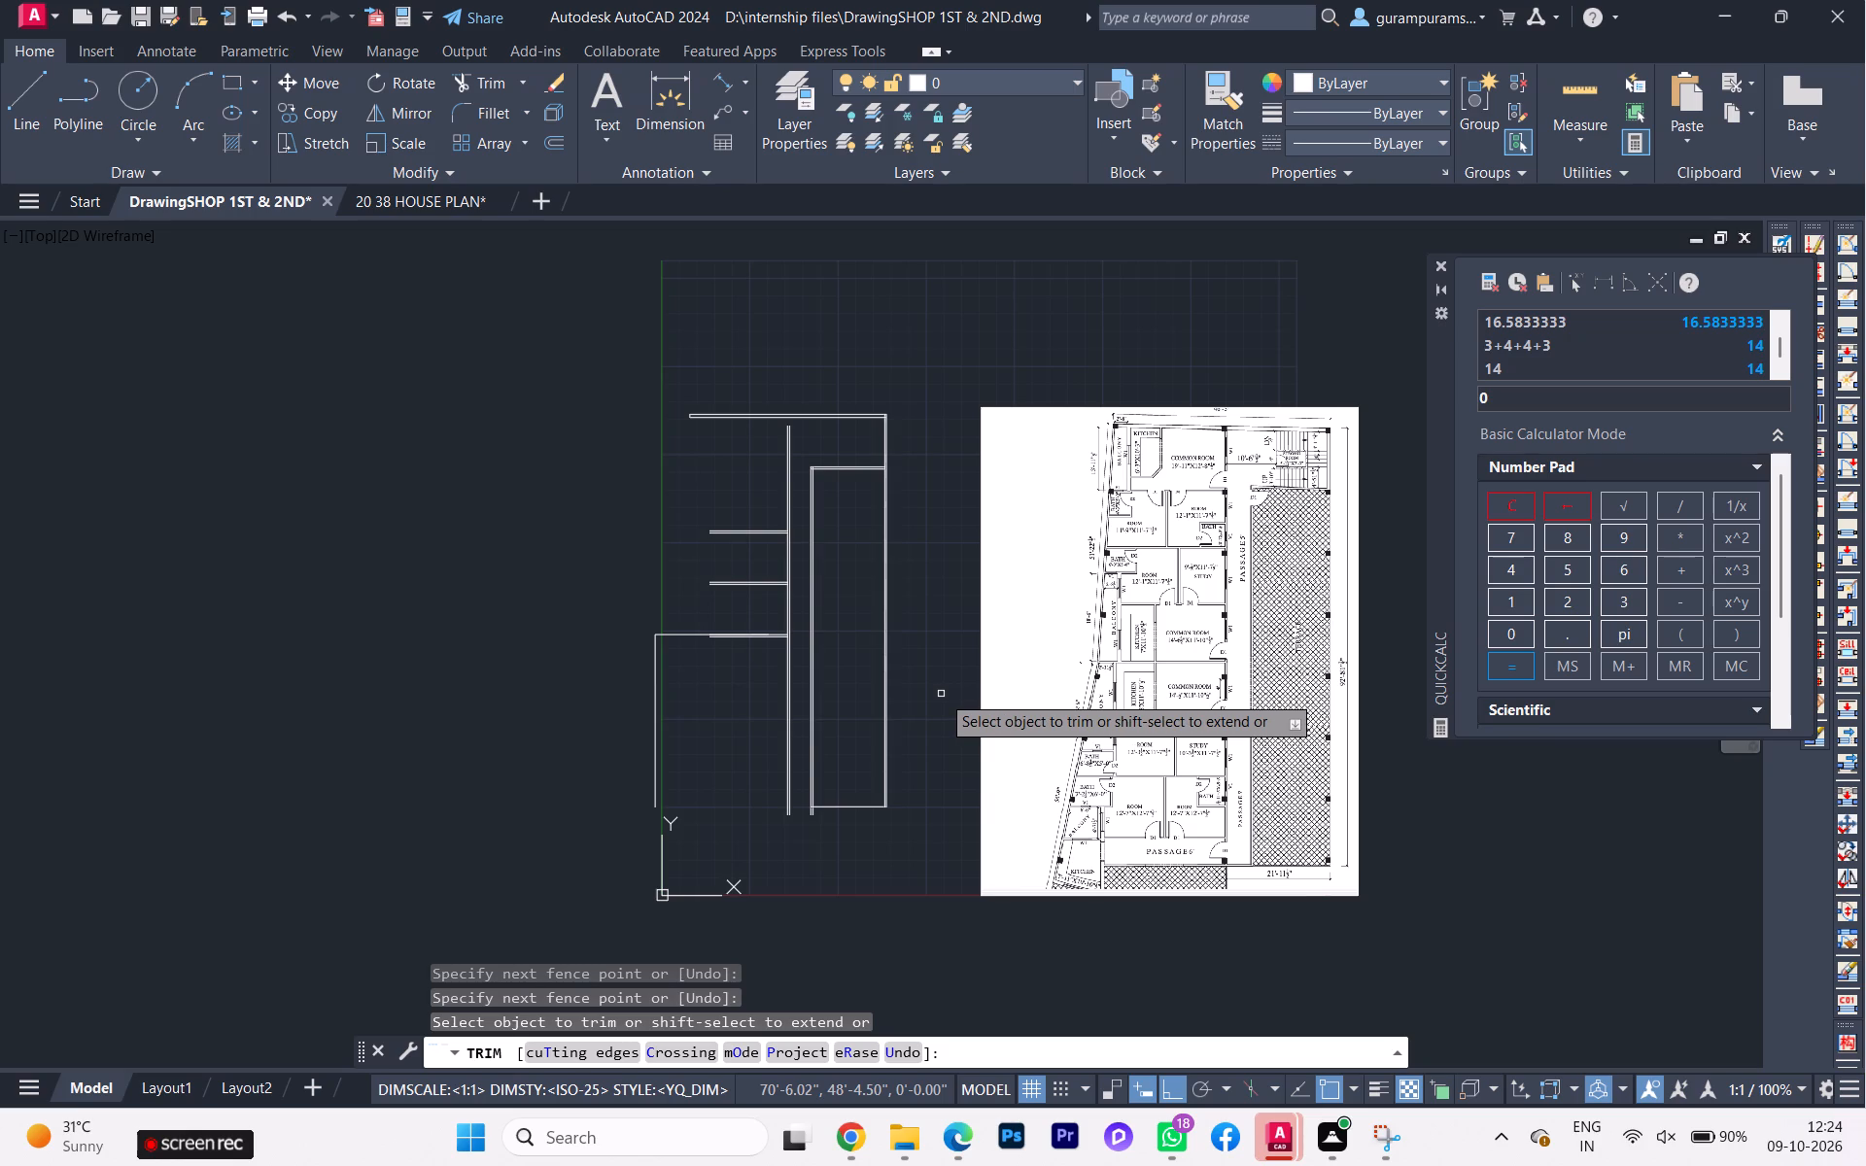
scroll(874, 595, "up", 2)
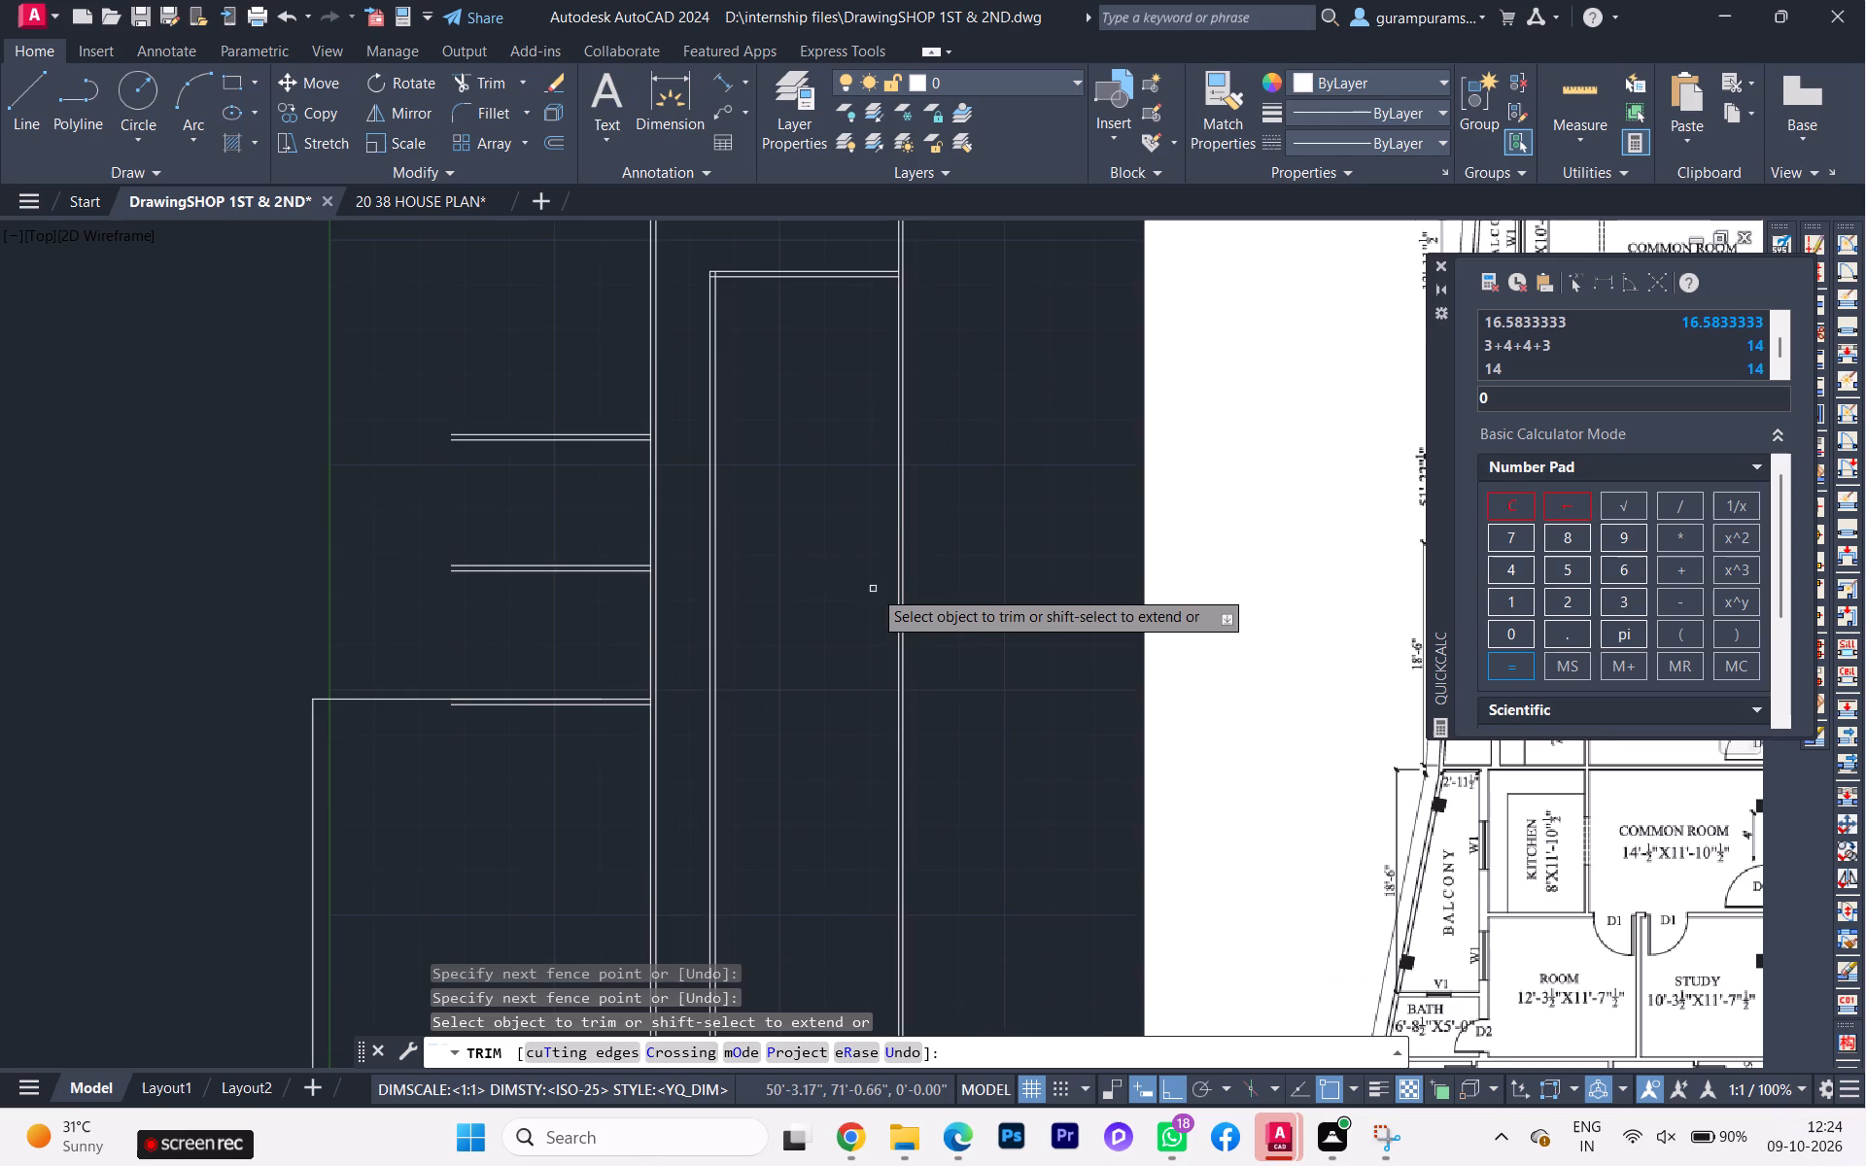
scroll(863, 627, "down", 2)
Extend both lines of the room-side passage wall up to the top outer wall.
scroll(802, 437, "up", 2)
scroll(823, 517, "up", 1)
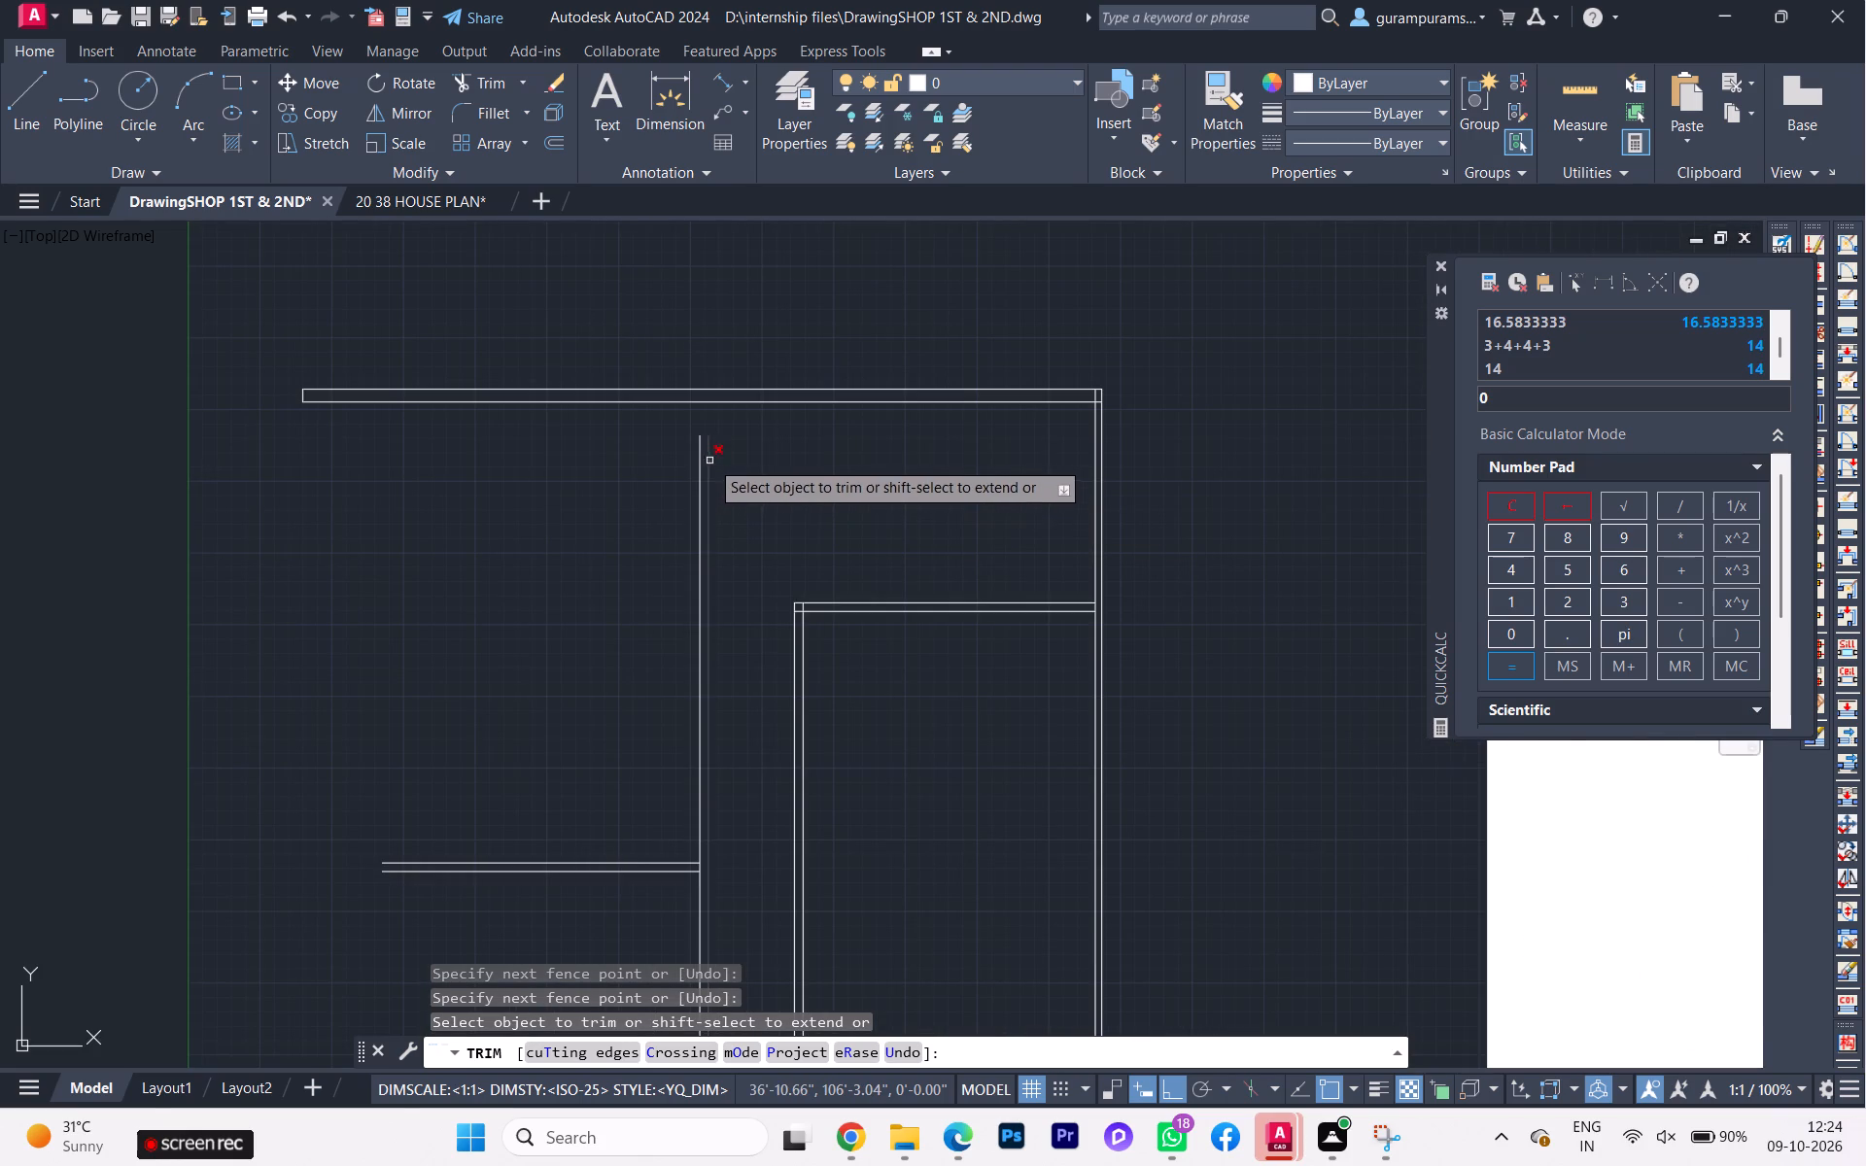
key("Escape")
key("e")
key("x")
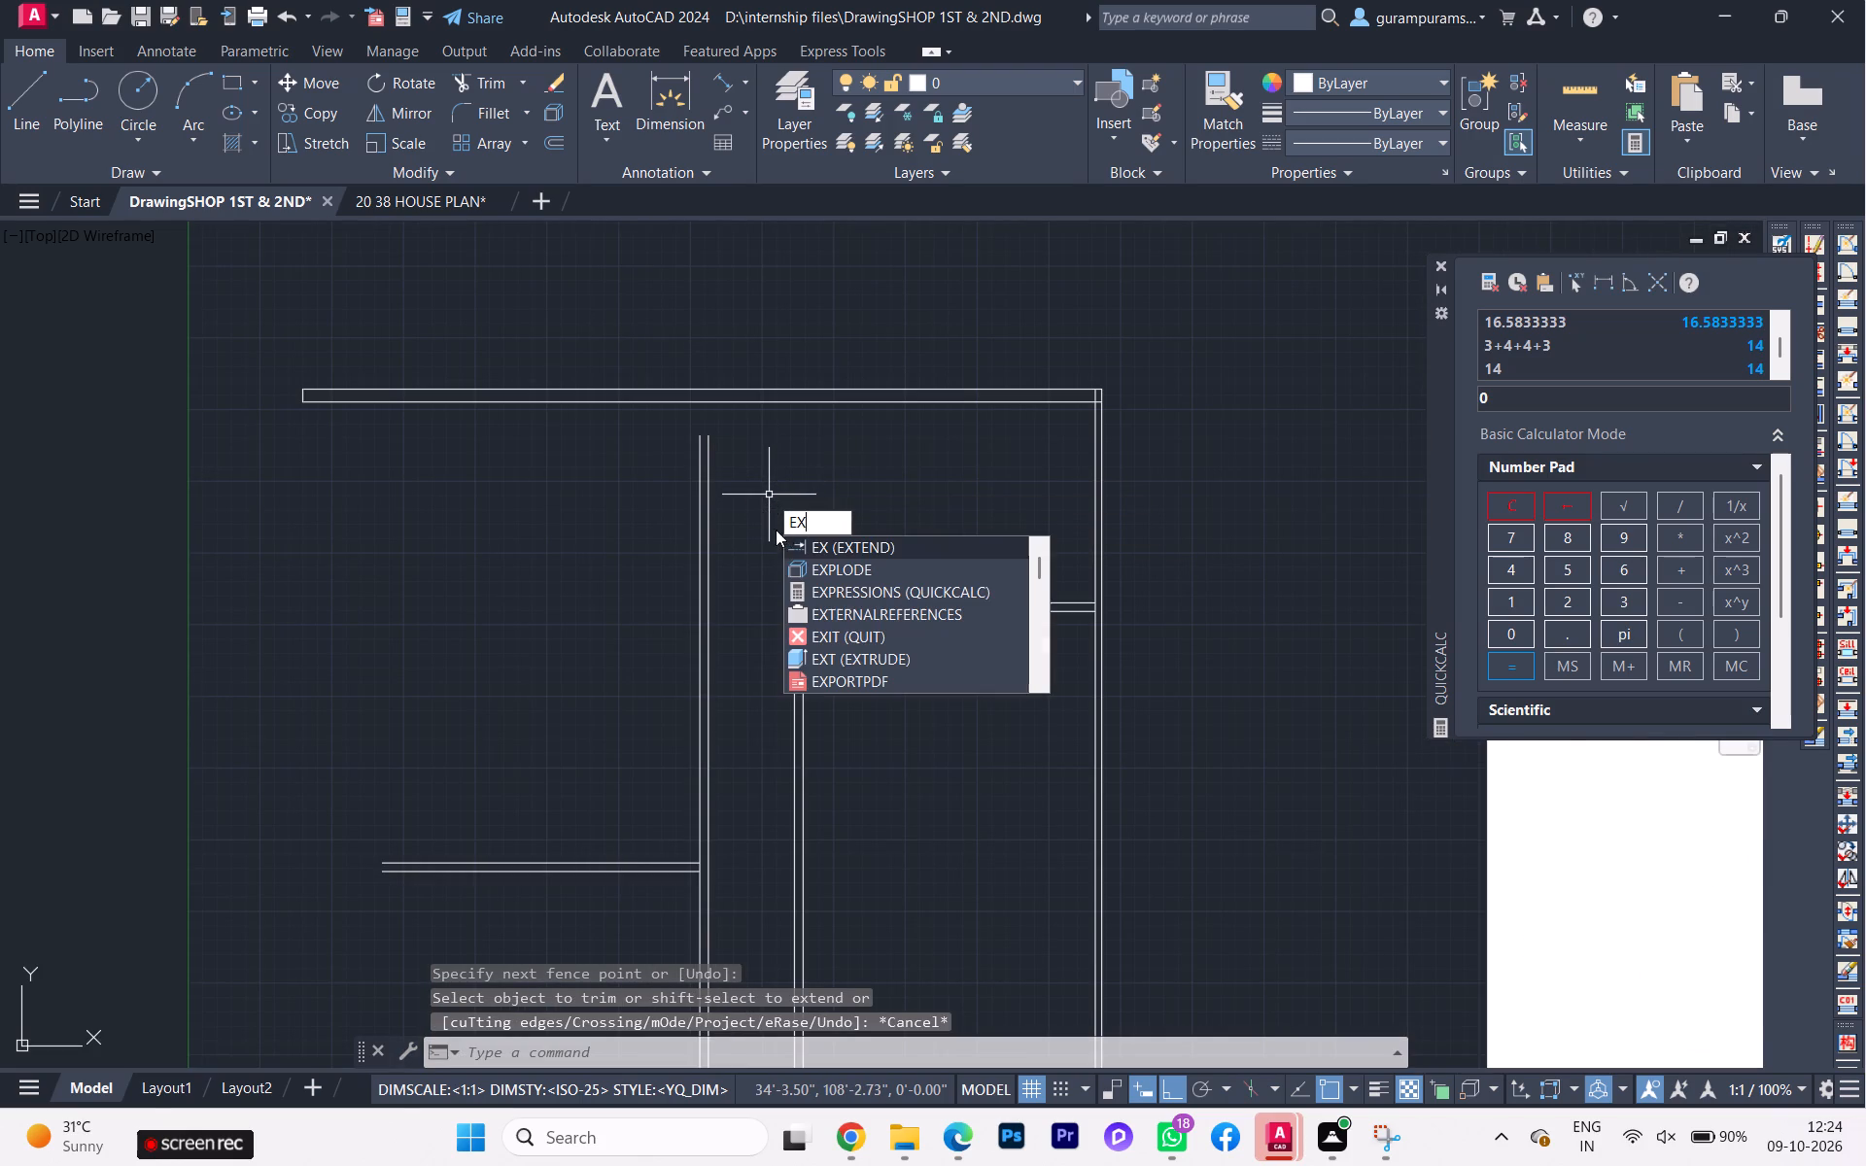
left_click(825, 547)
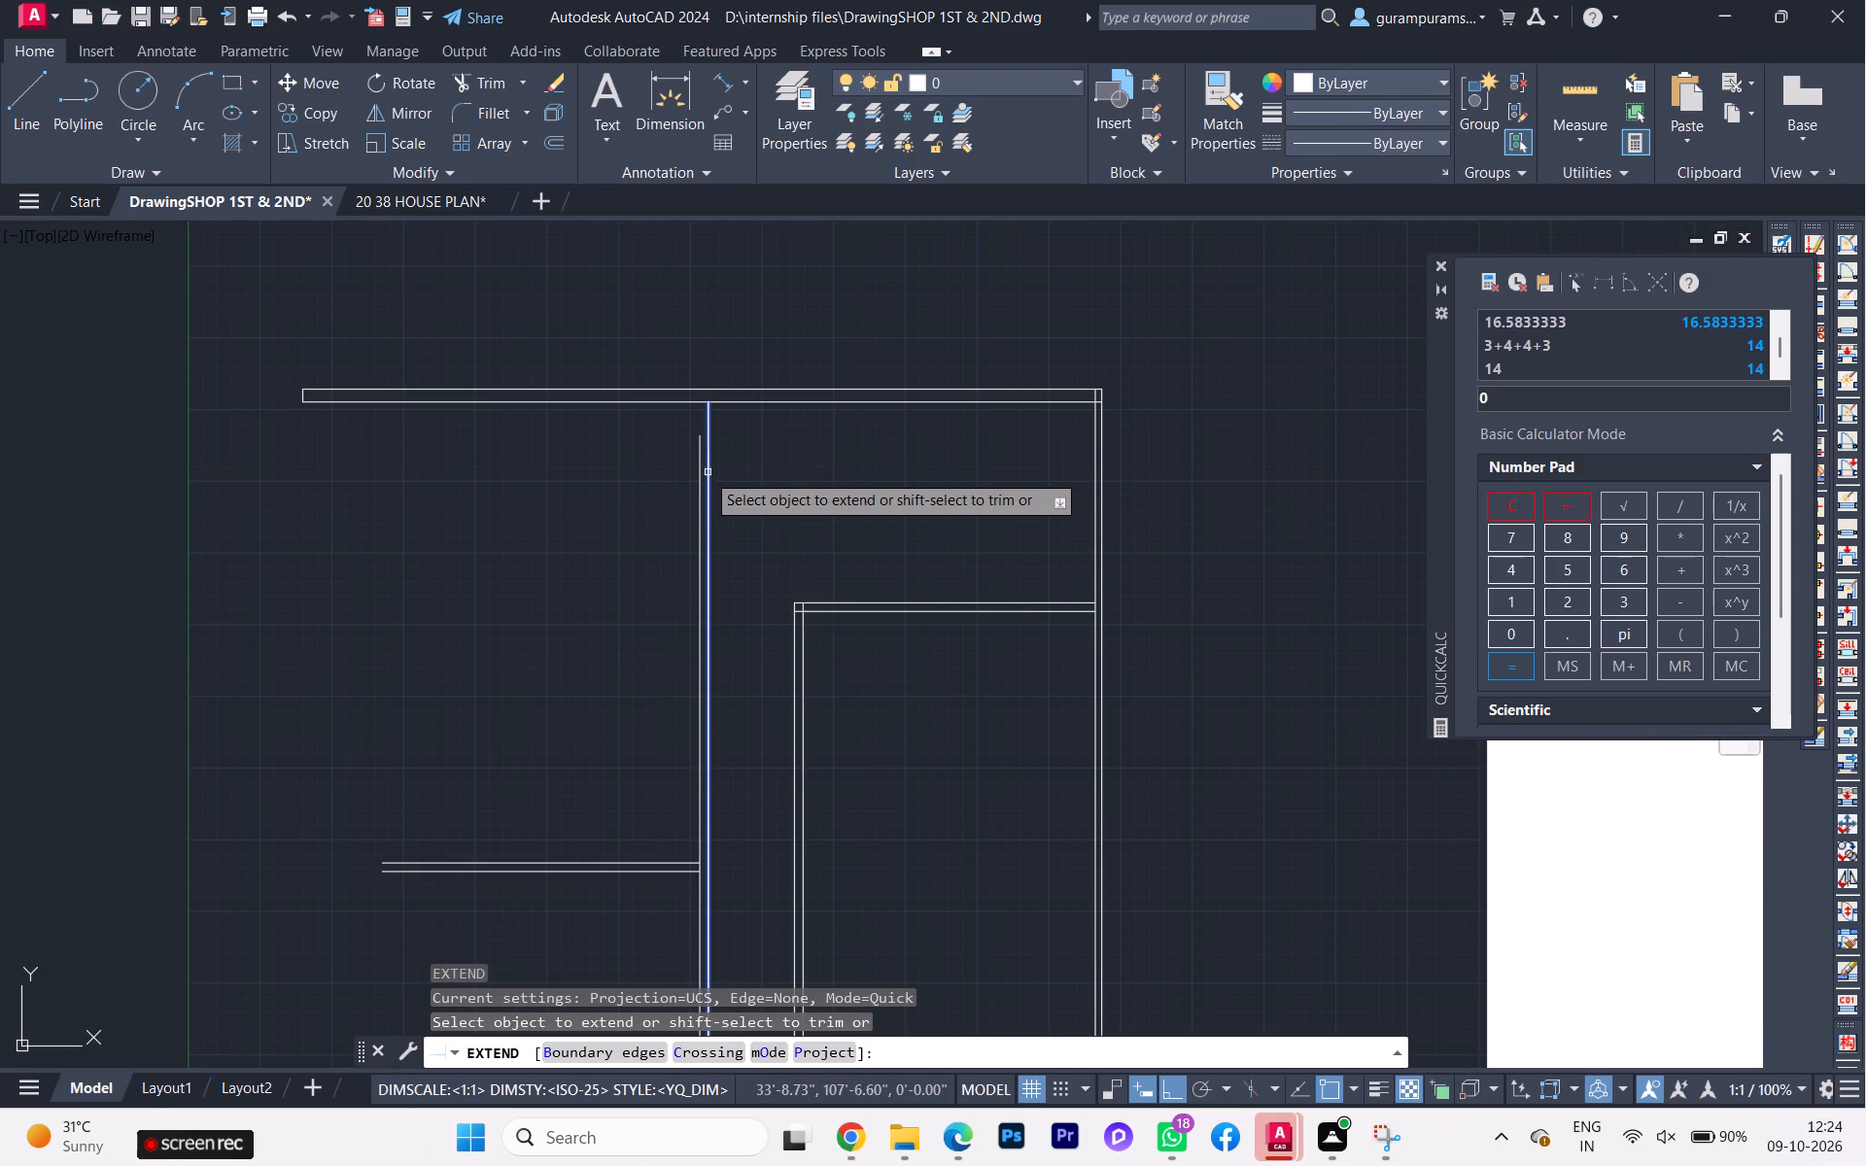
left_click(706, 472)
left_click(697, 474)
key("Escape")
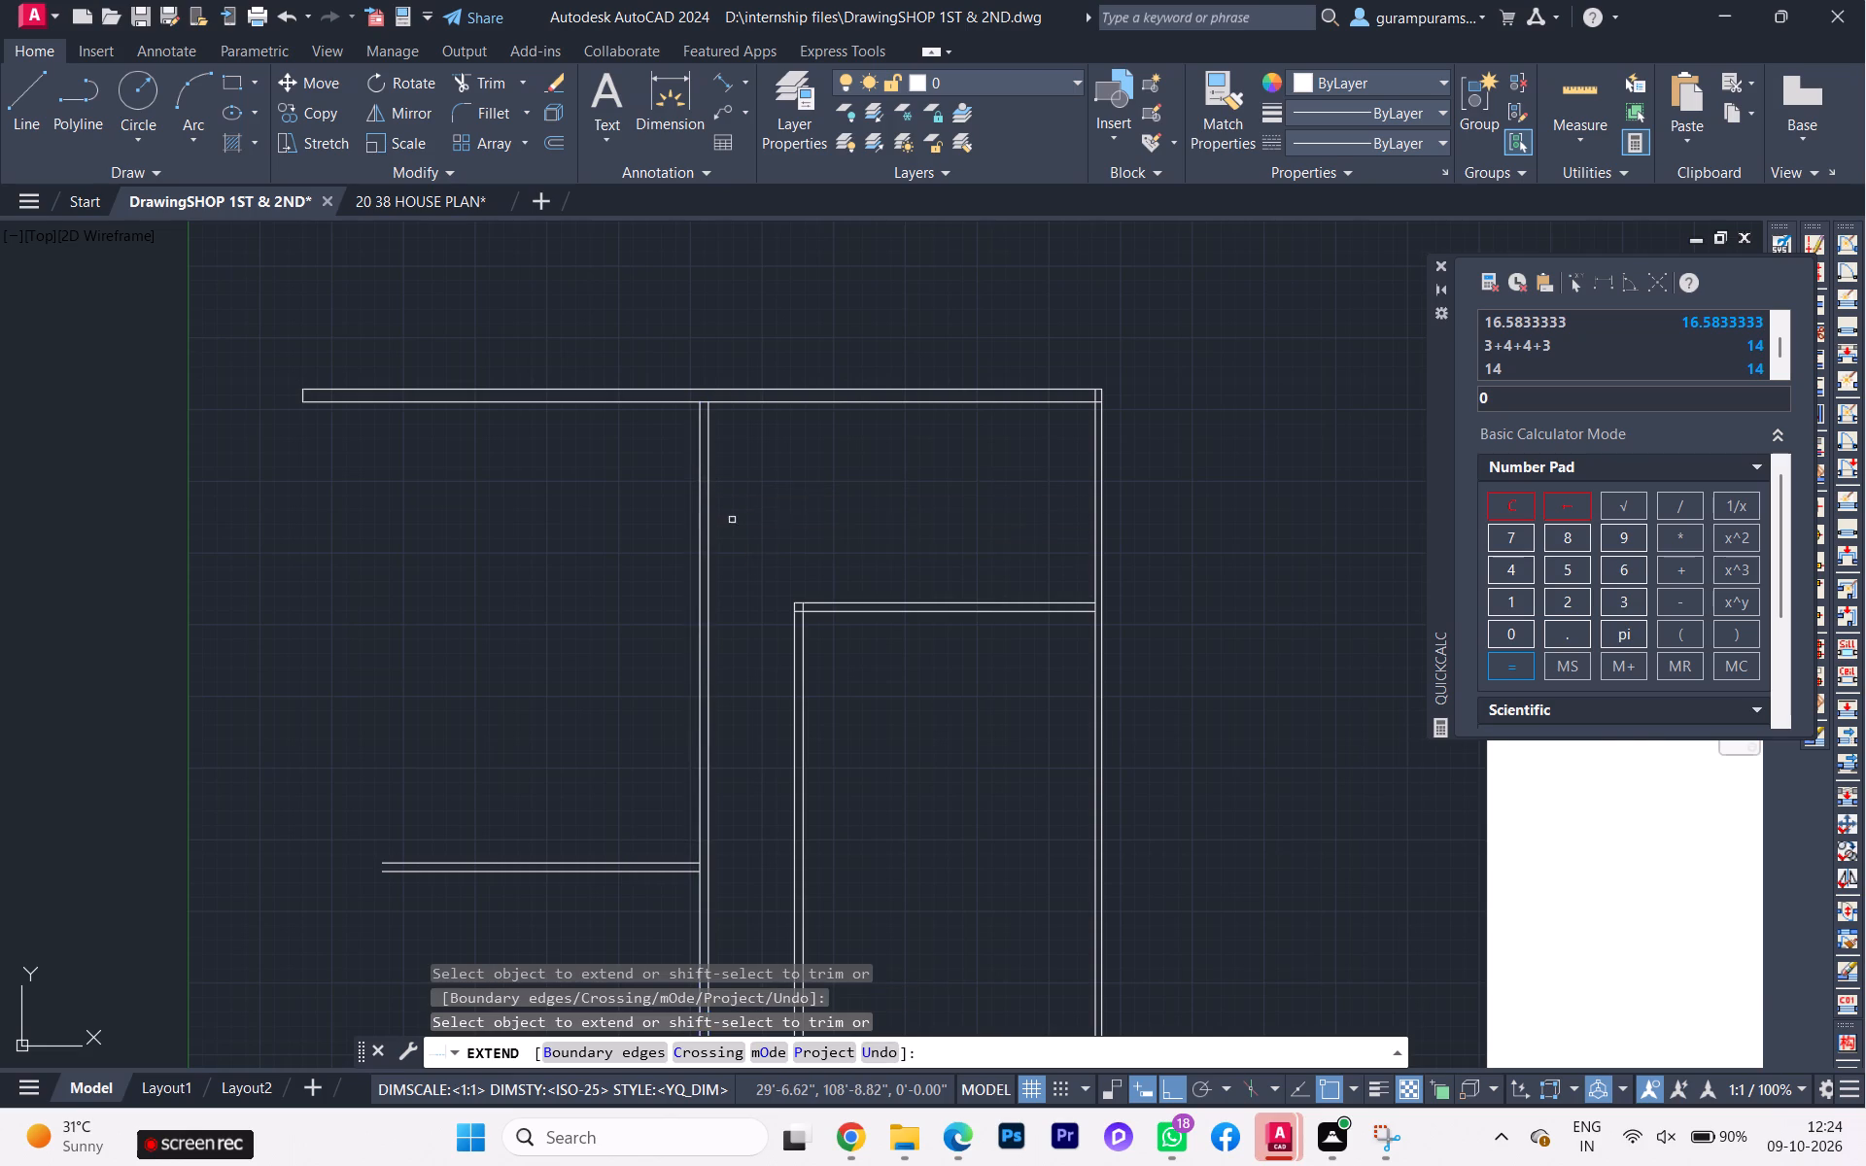
Examine the reference plan's upper rooms, balcony, passage and staircase dimensions against the drawn walls.
scroll(754, 536, "down", 1)
scroll(1054, 637, "down", 1)
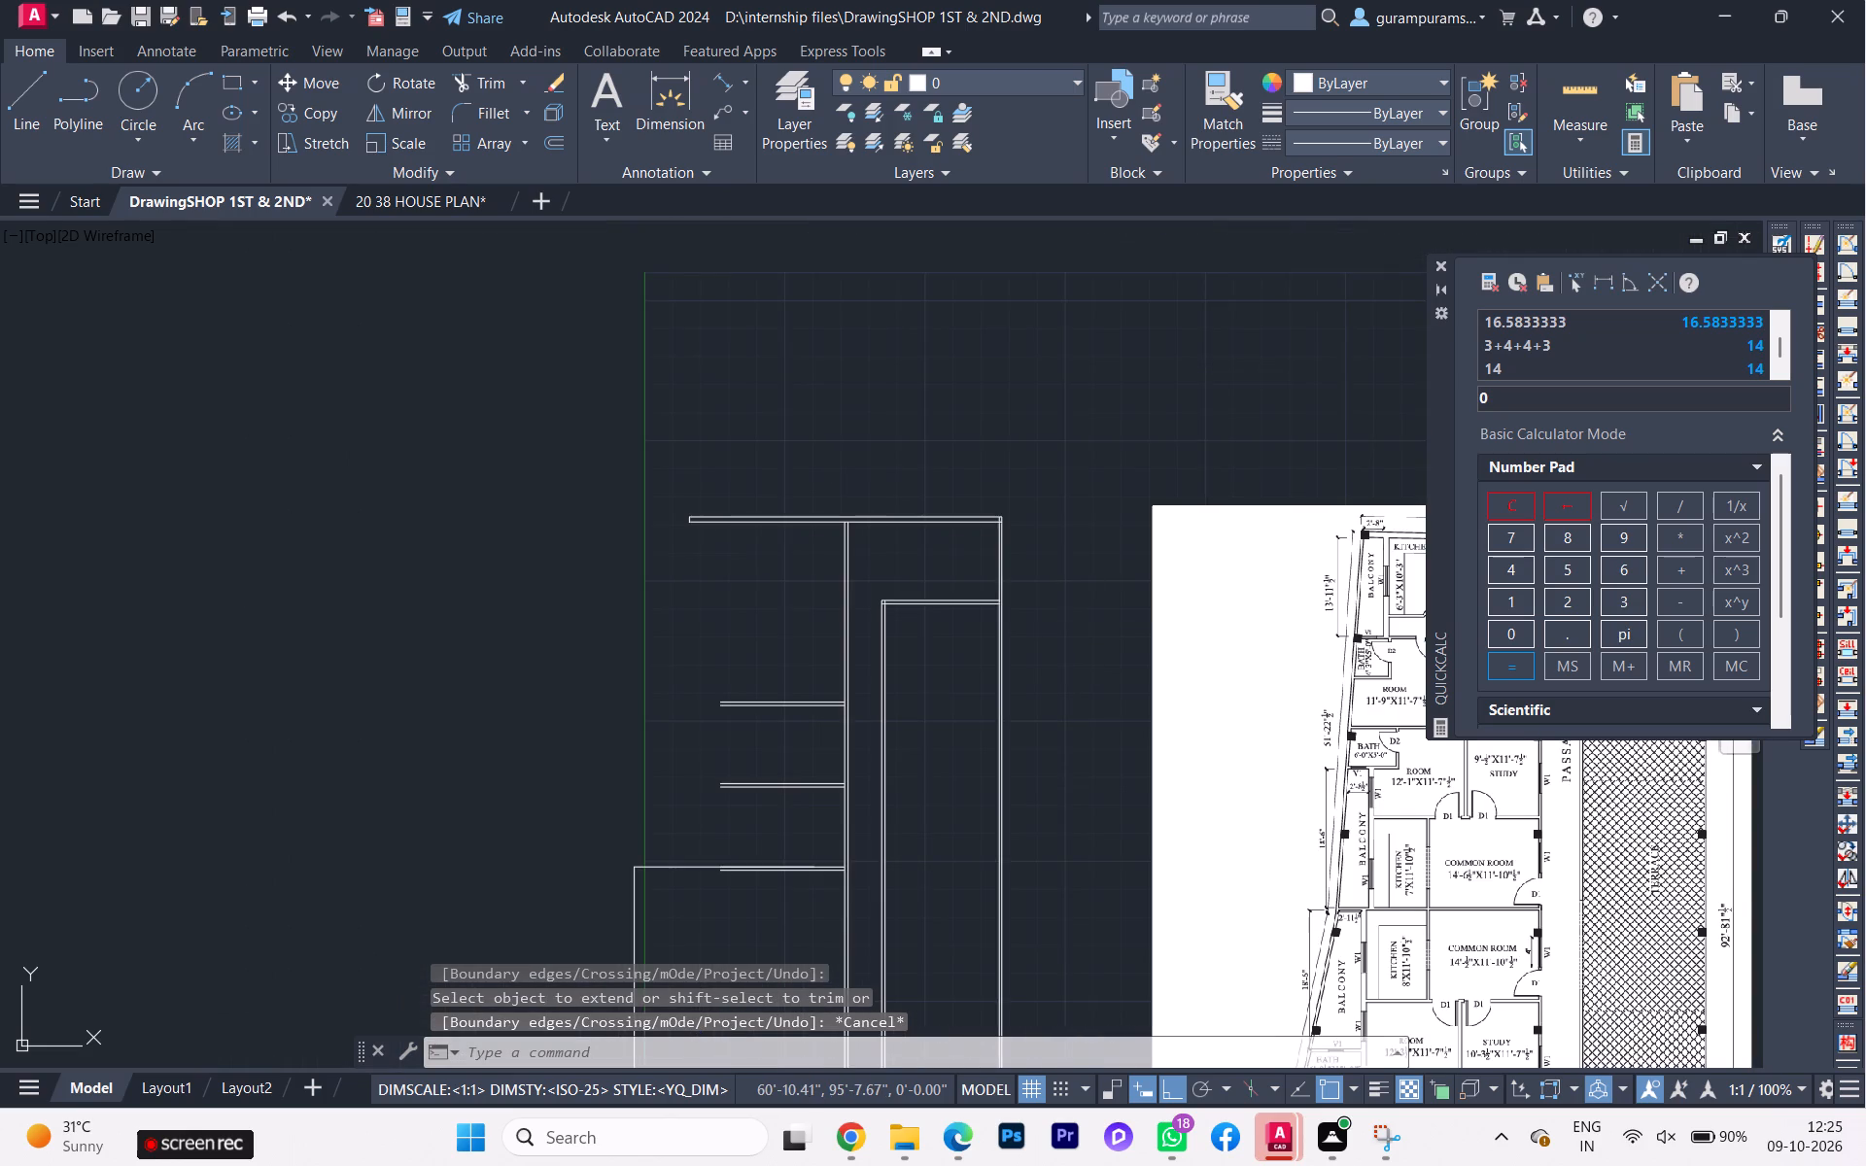
middle_click_drag(1286, 607, 991, 534)
scroll(1238, 525, "up", 2)
scroll(1236, 533, "down", 1)
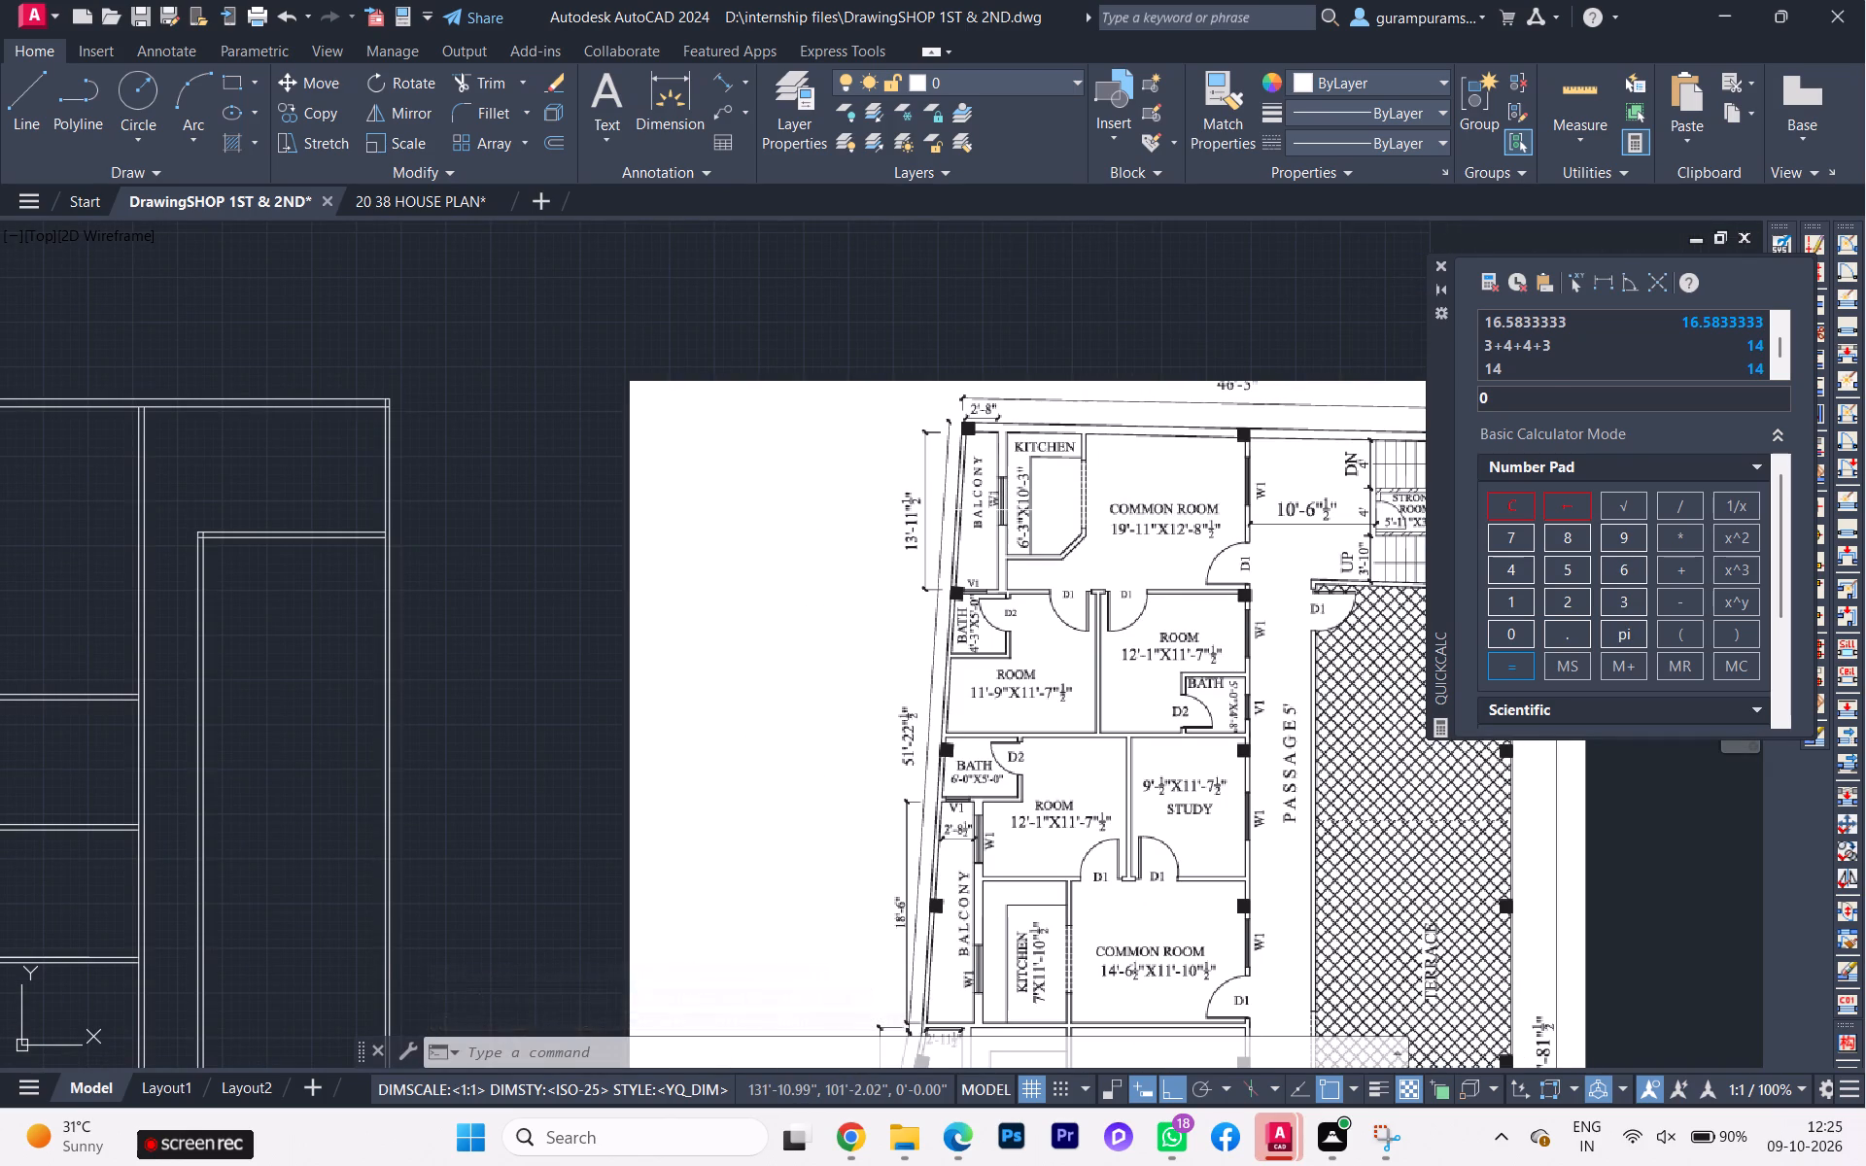
scroll(1598, 338, "up", 1)
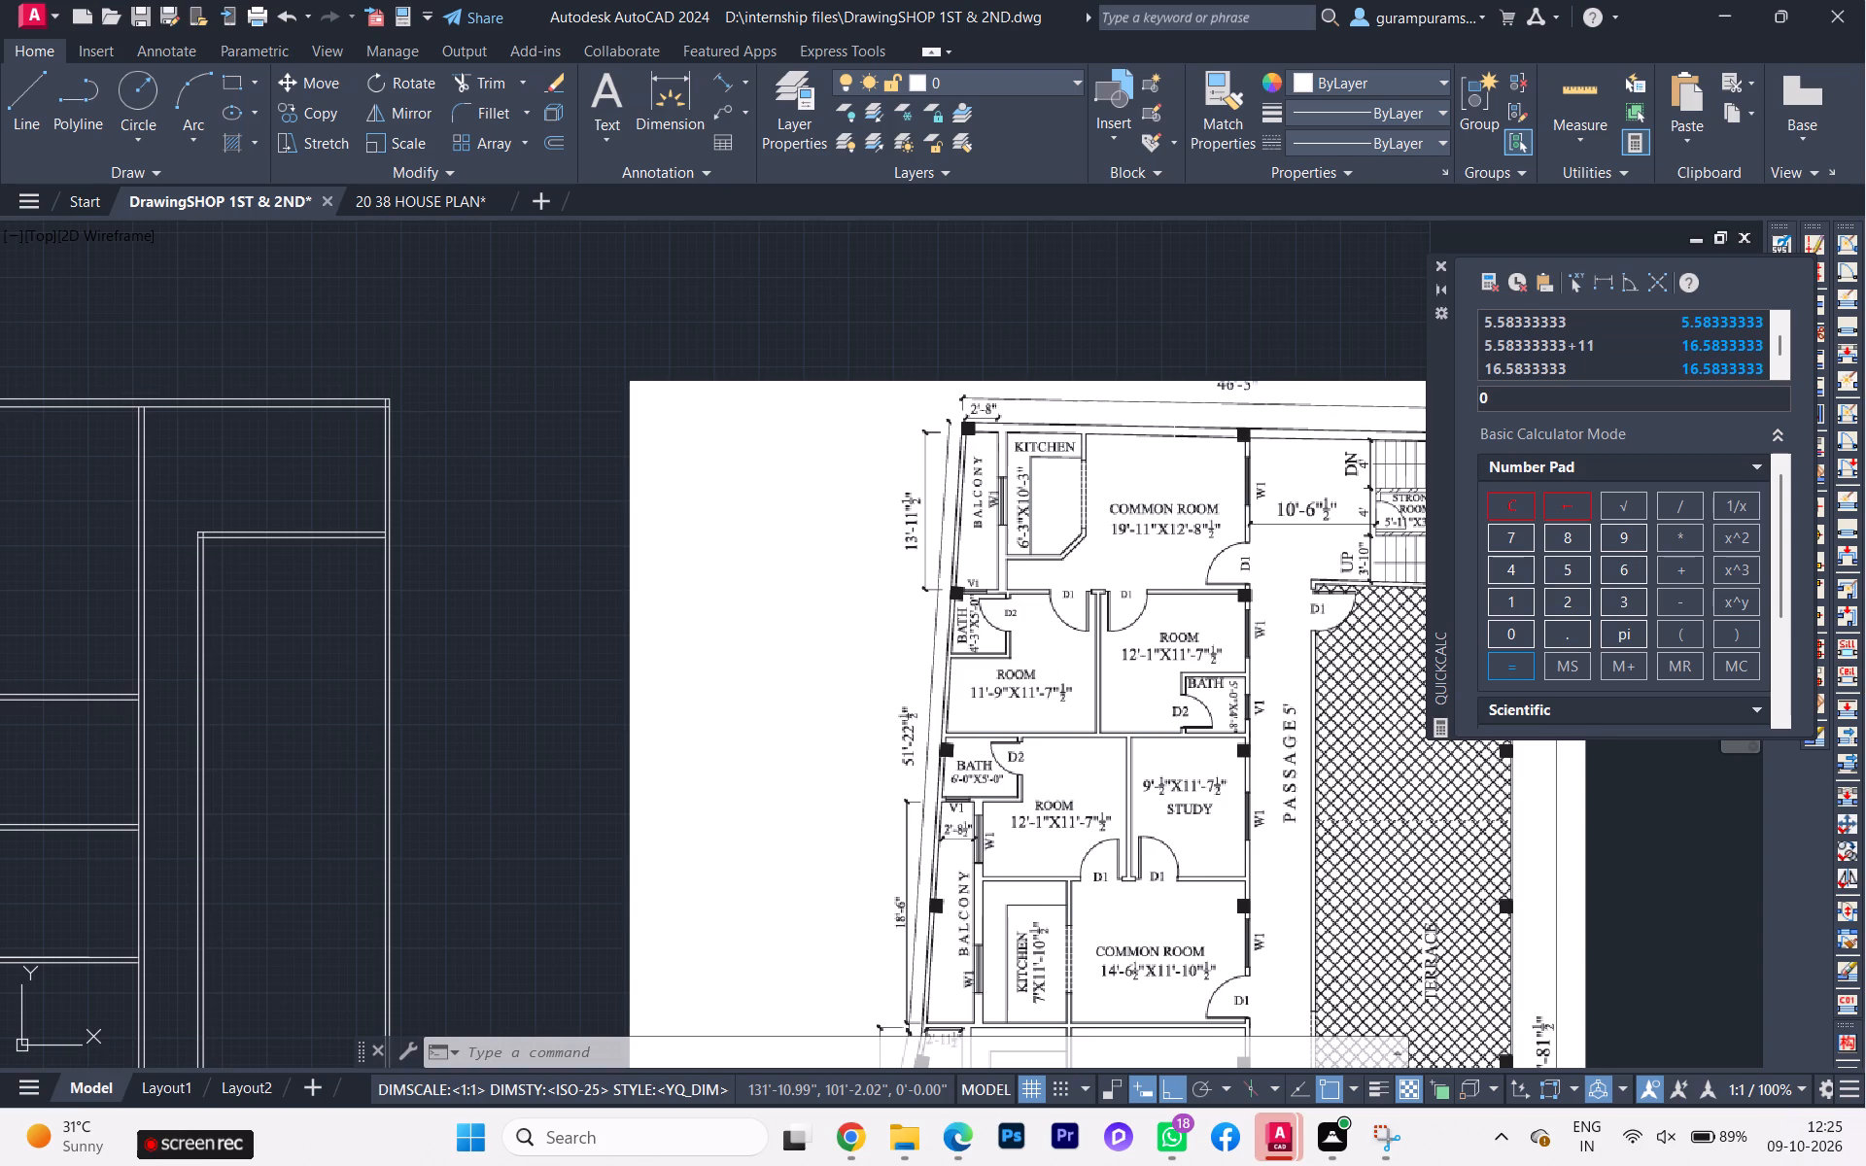
scroll(1176, 464, "down", 1)
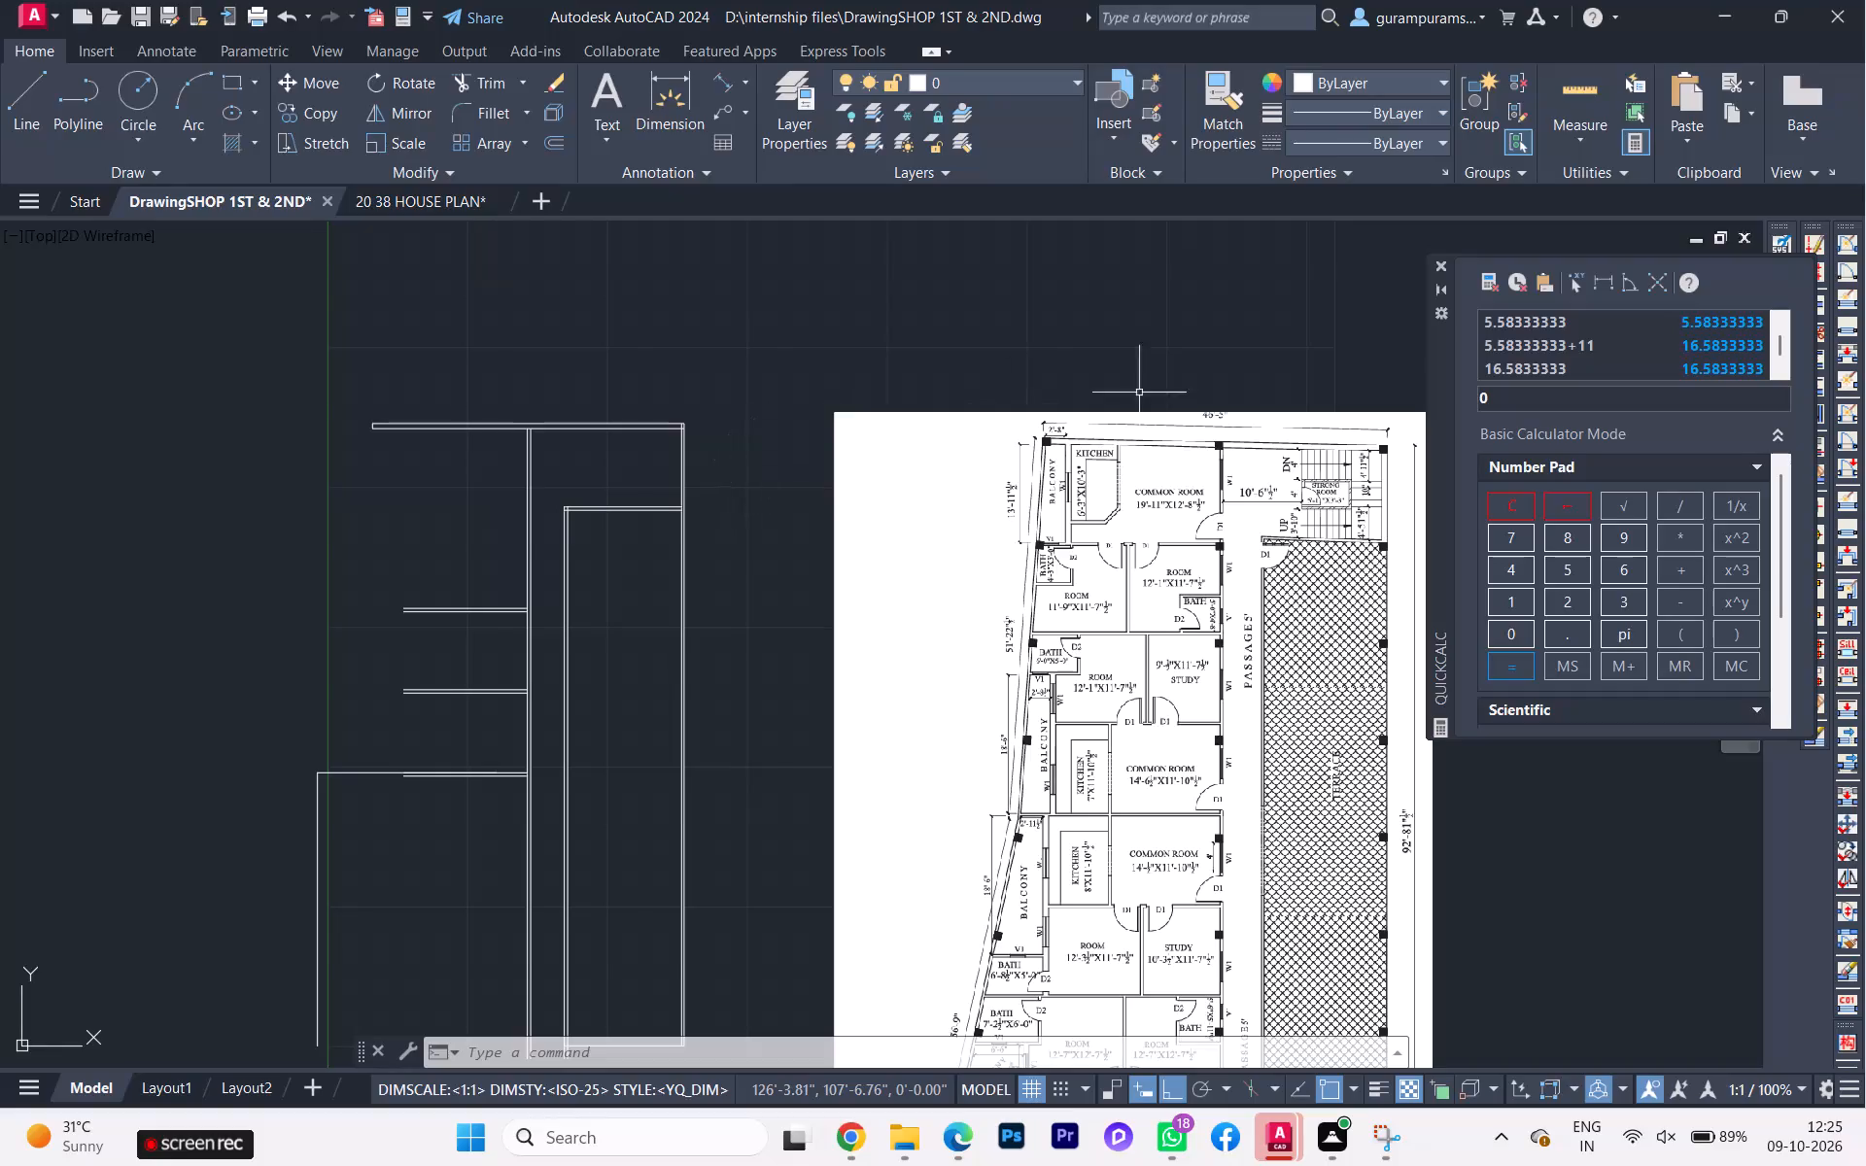
scroll(1201, 469, "up", 1)
scroll(1198, 472, "down", 1)
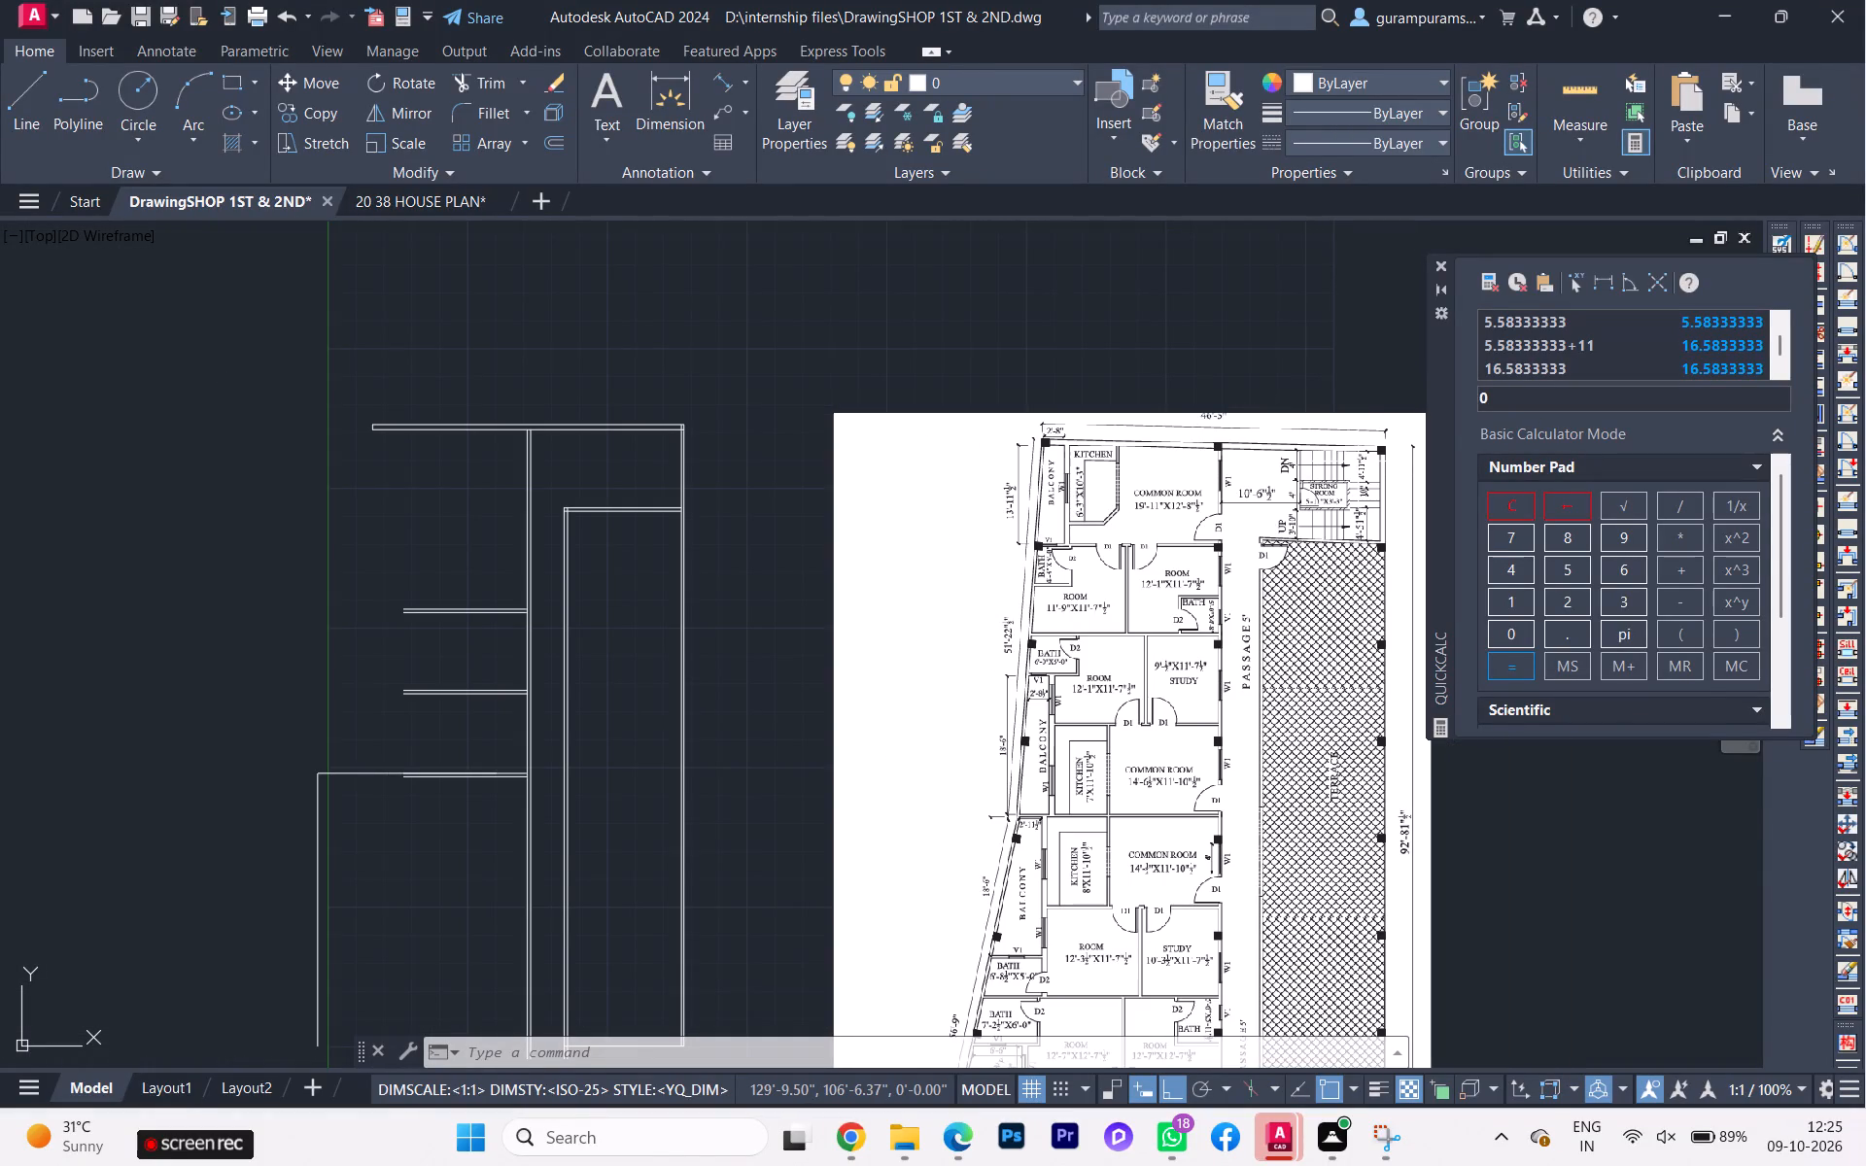
scroll(1345, 479, "up", 1)
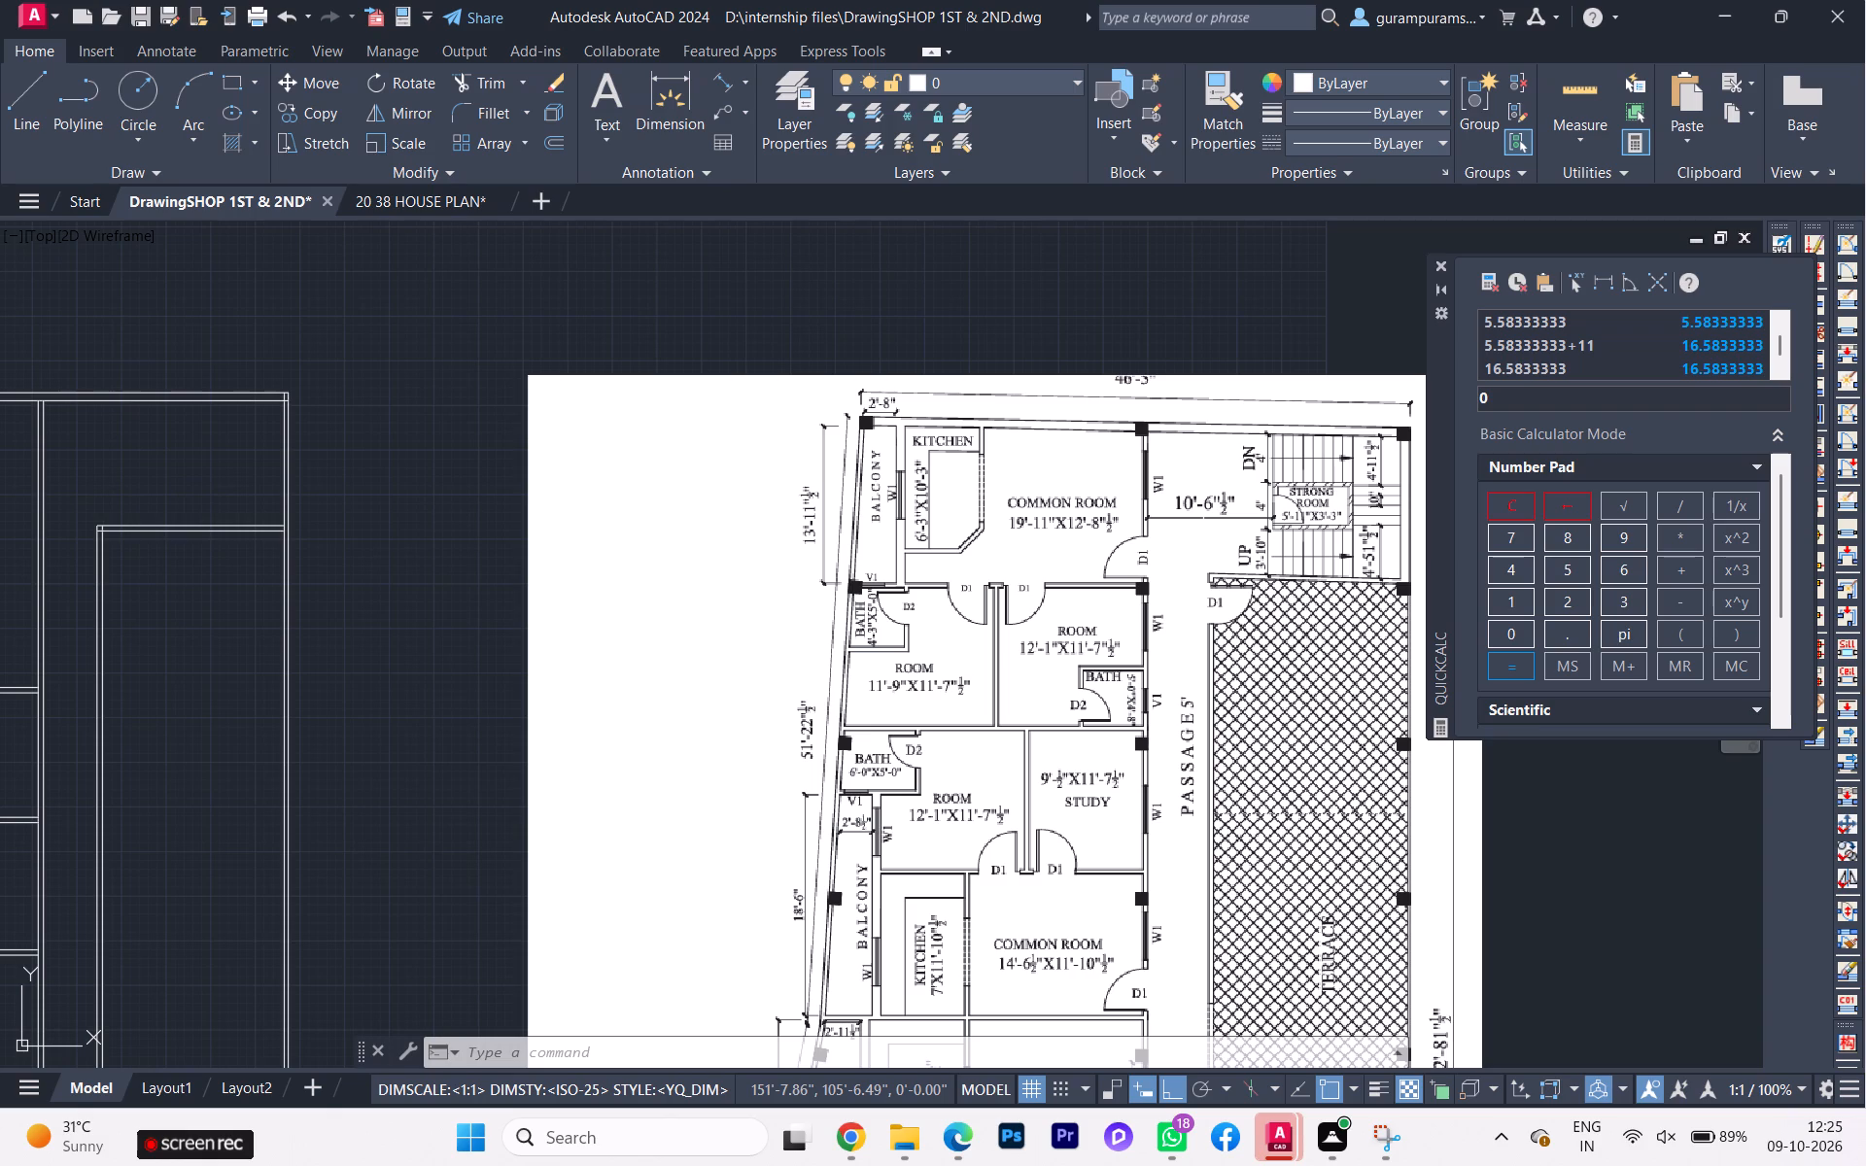
middle_click_drag(1202, 525, 1220, 526)
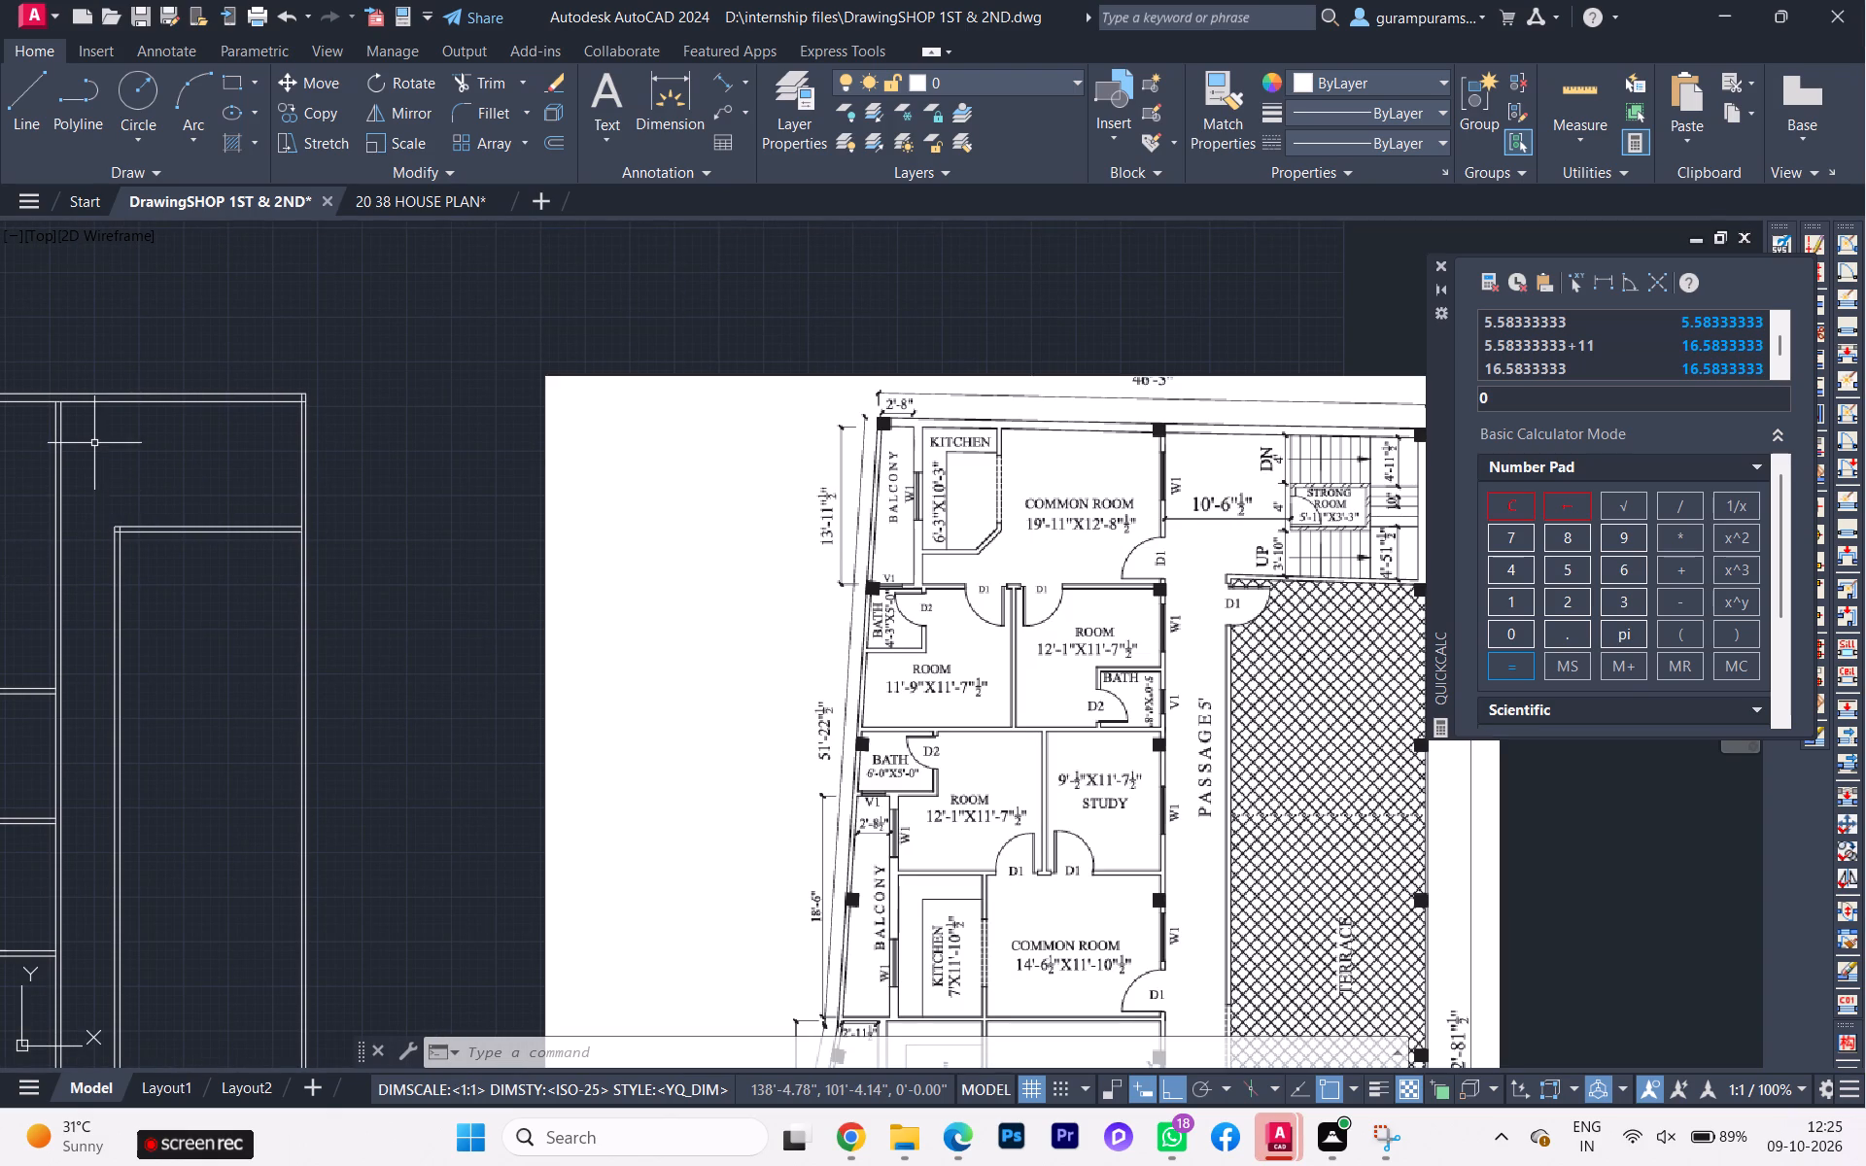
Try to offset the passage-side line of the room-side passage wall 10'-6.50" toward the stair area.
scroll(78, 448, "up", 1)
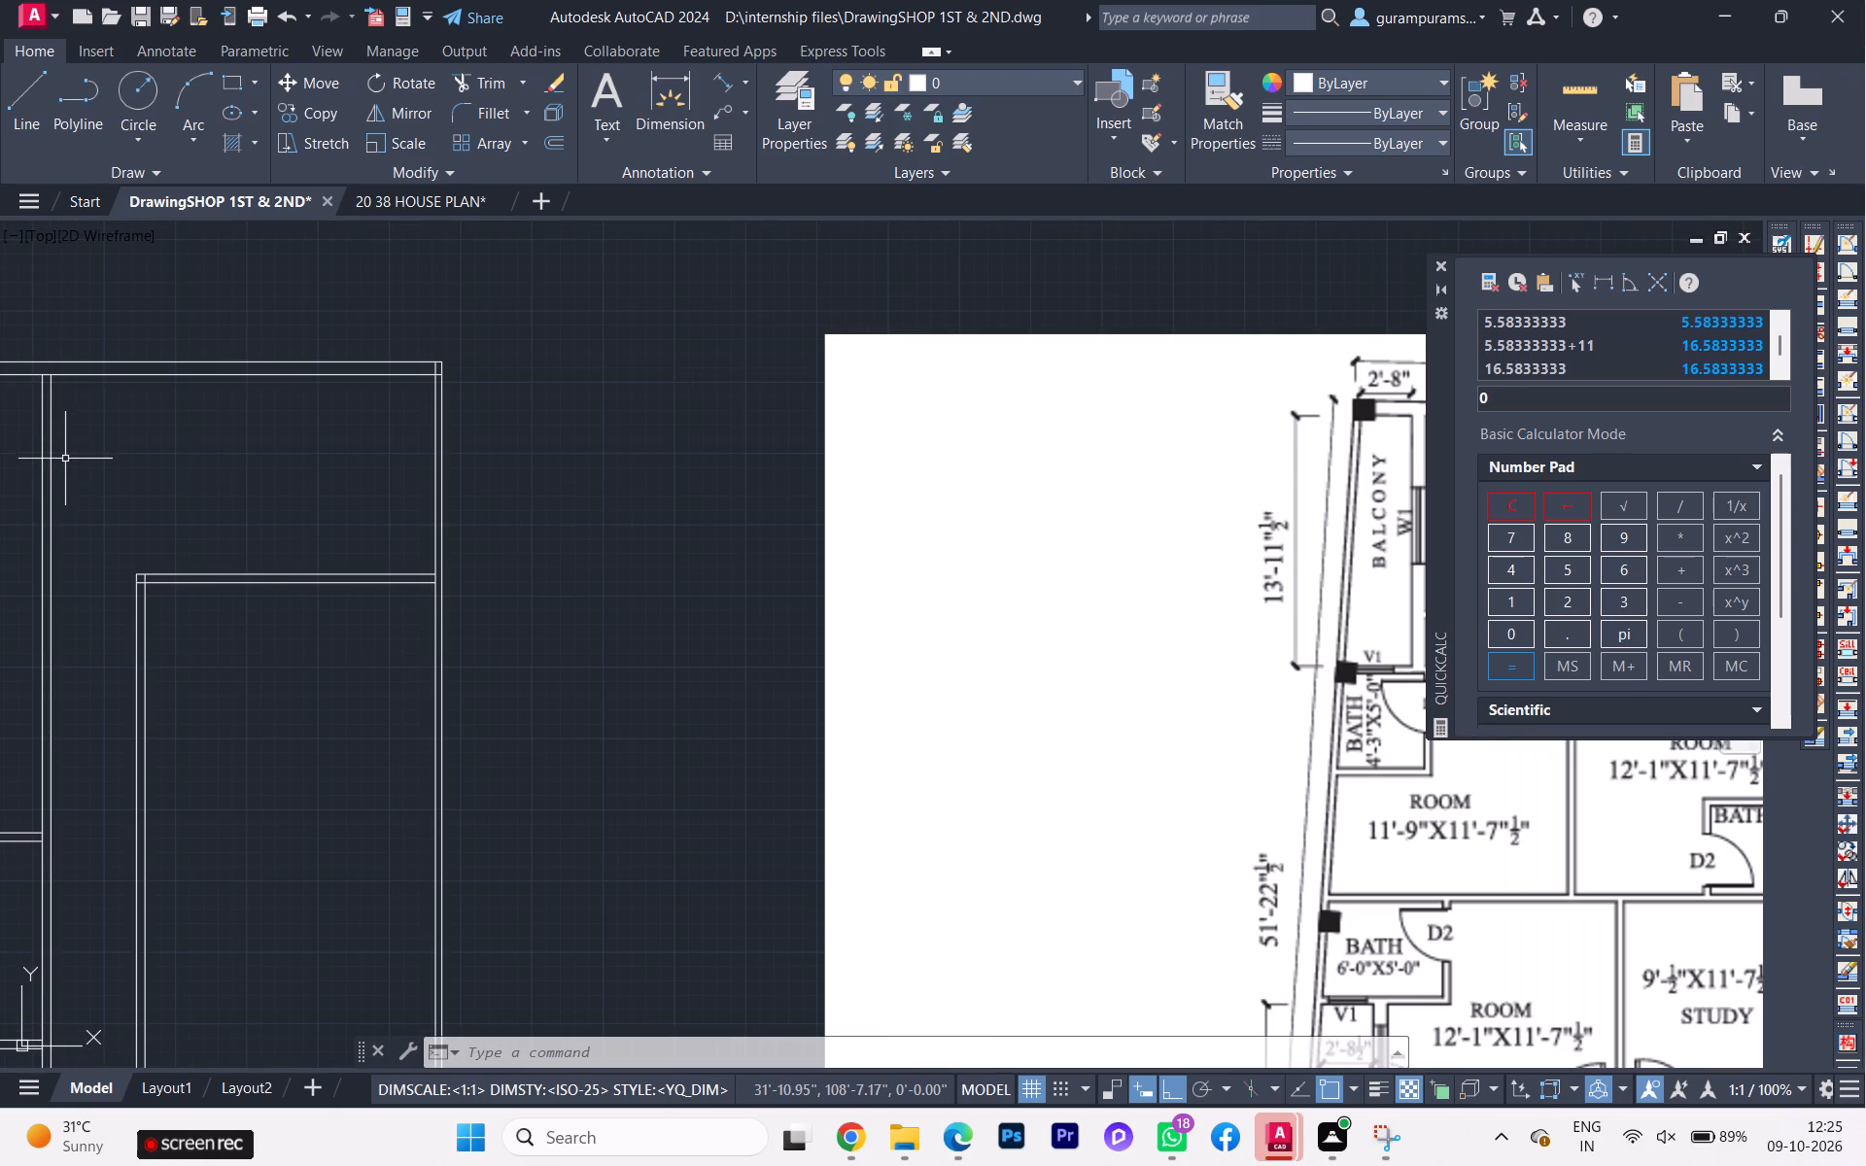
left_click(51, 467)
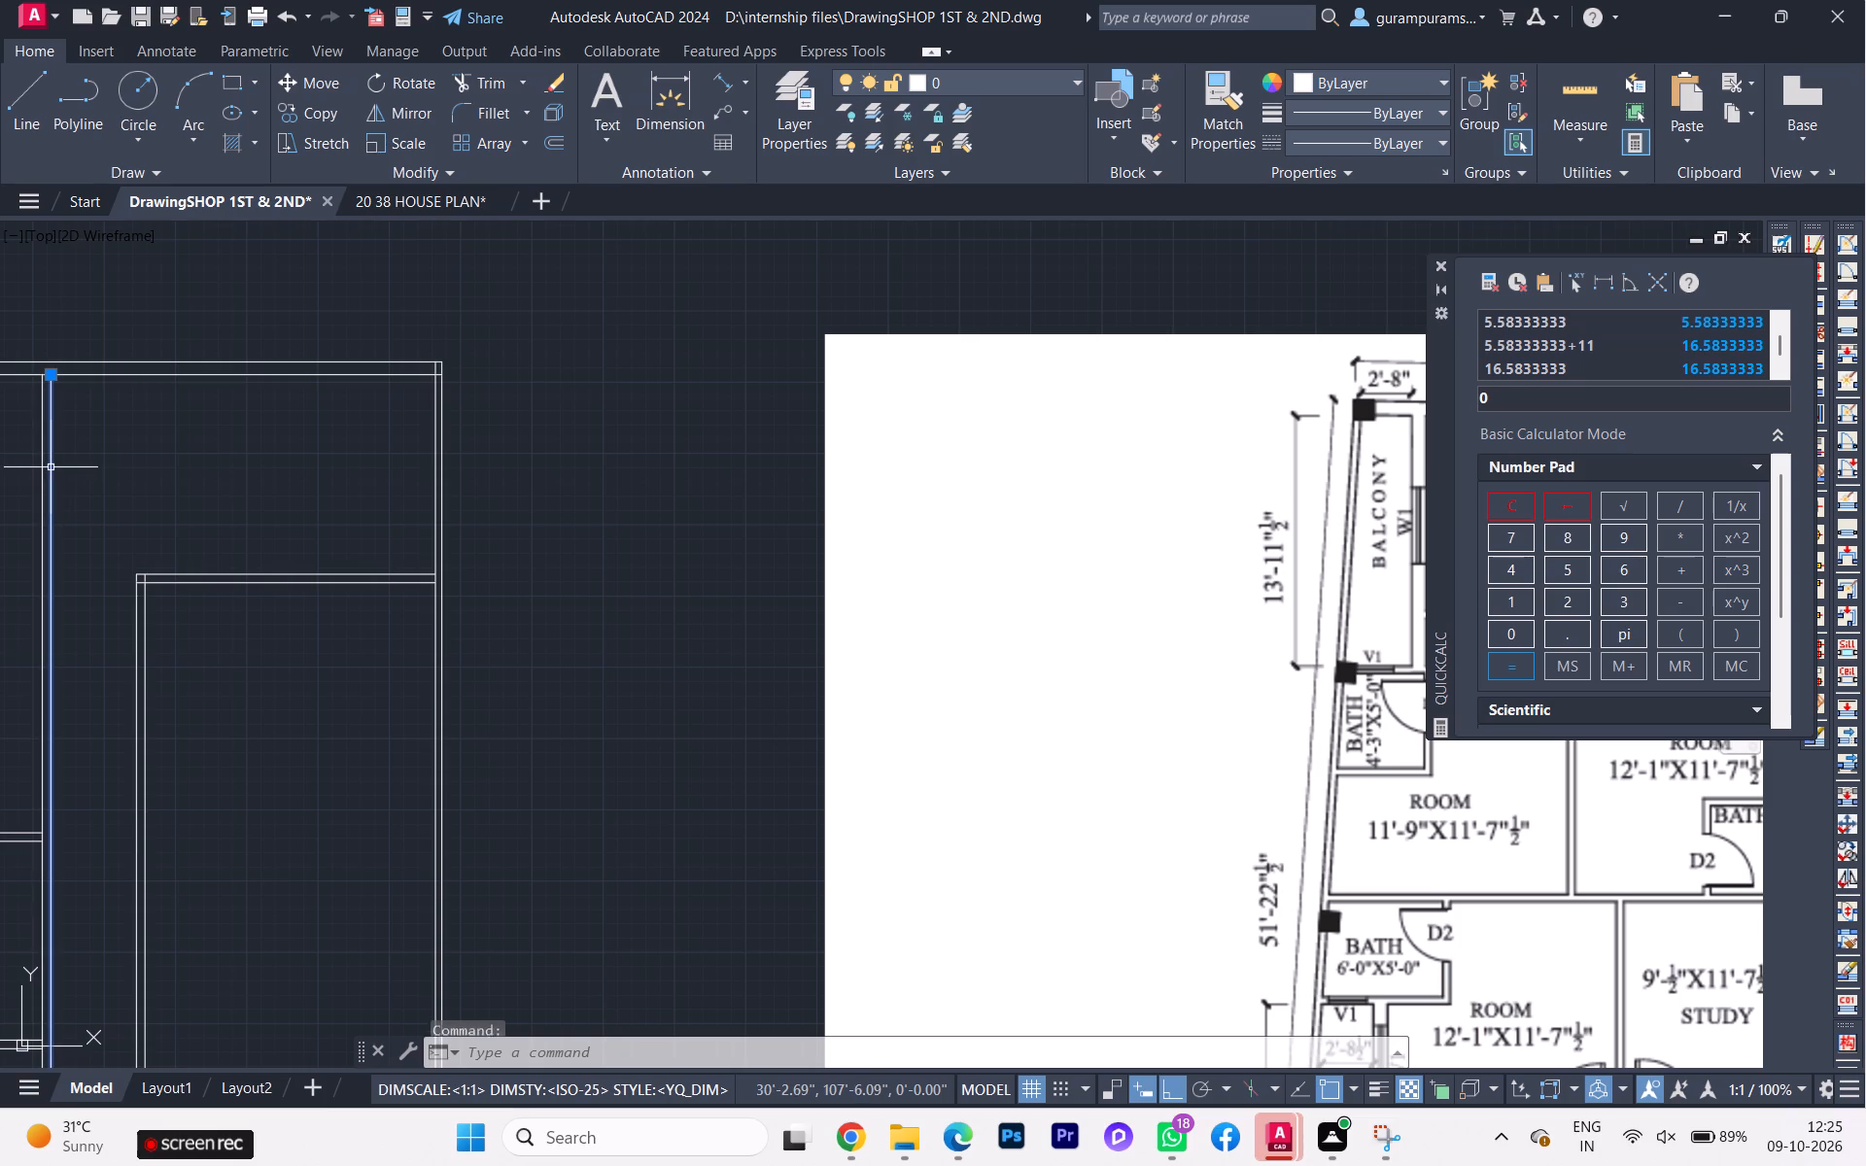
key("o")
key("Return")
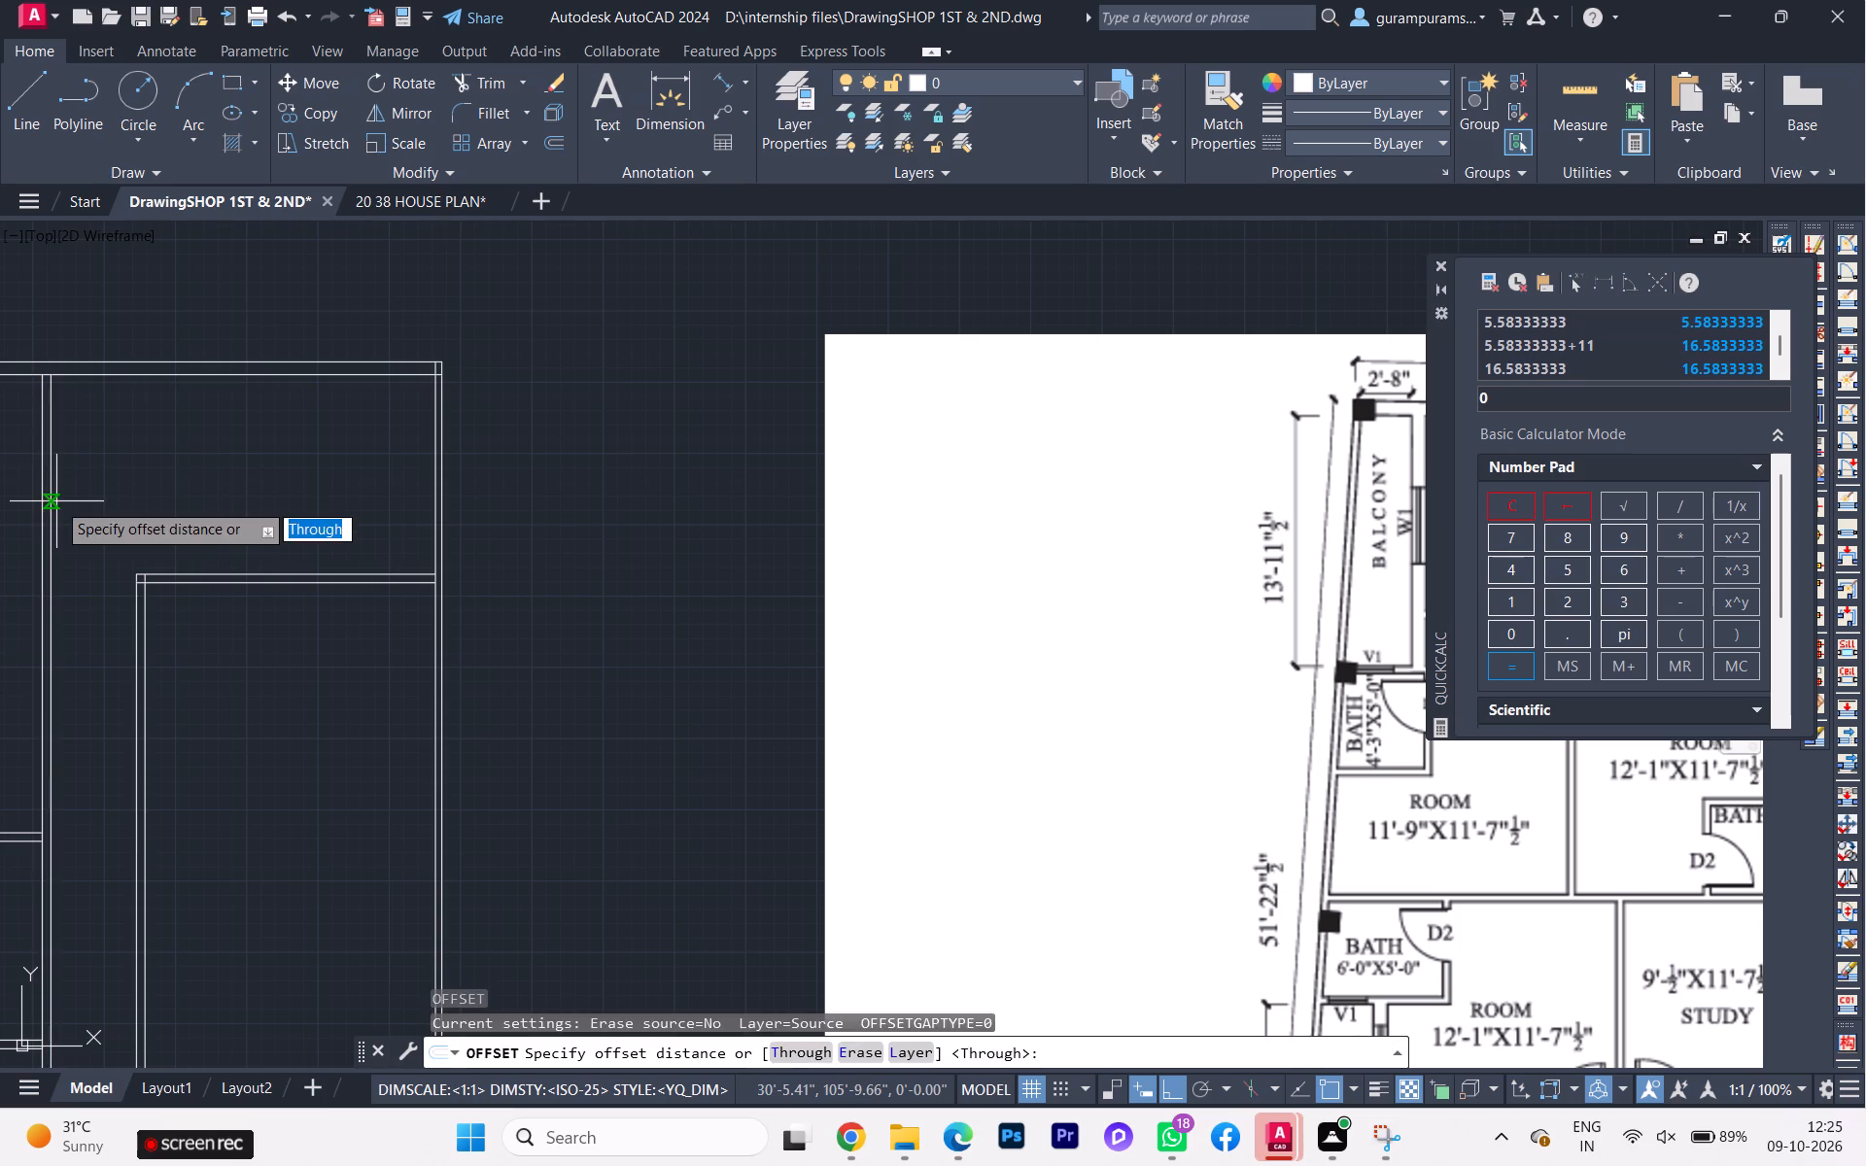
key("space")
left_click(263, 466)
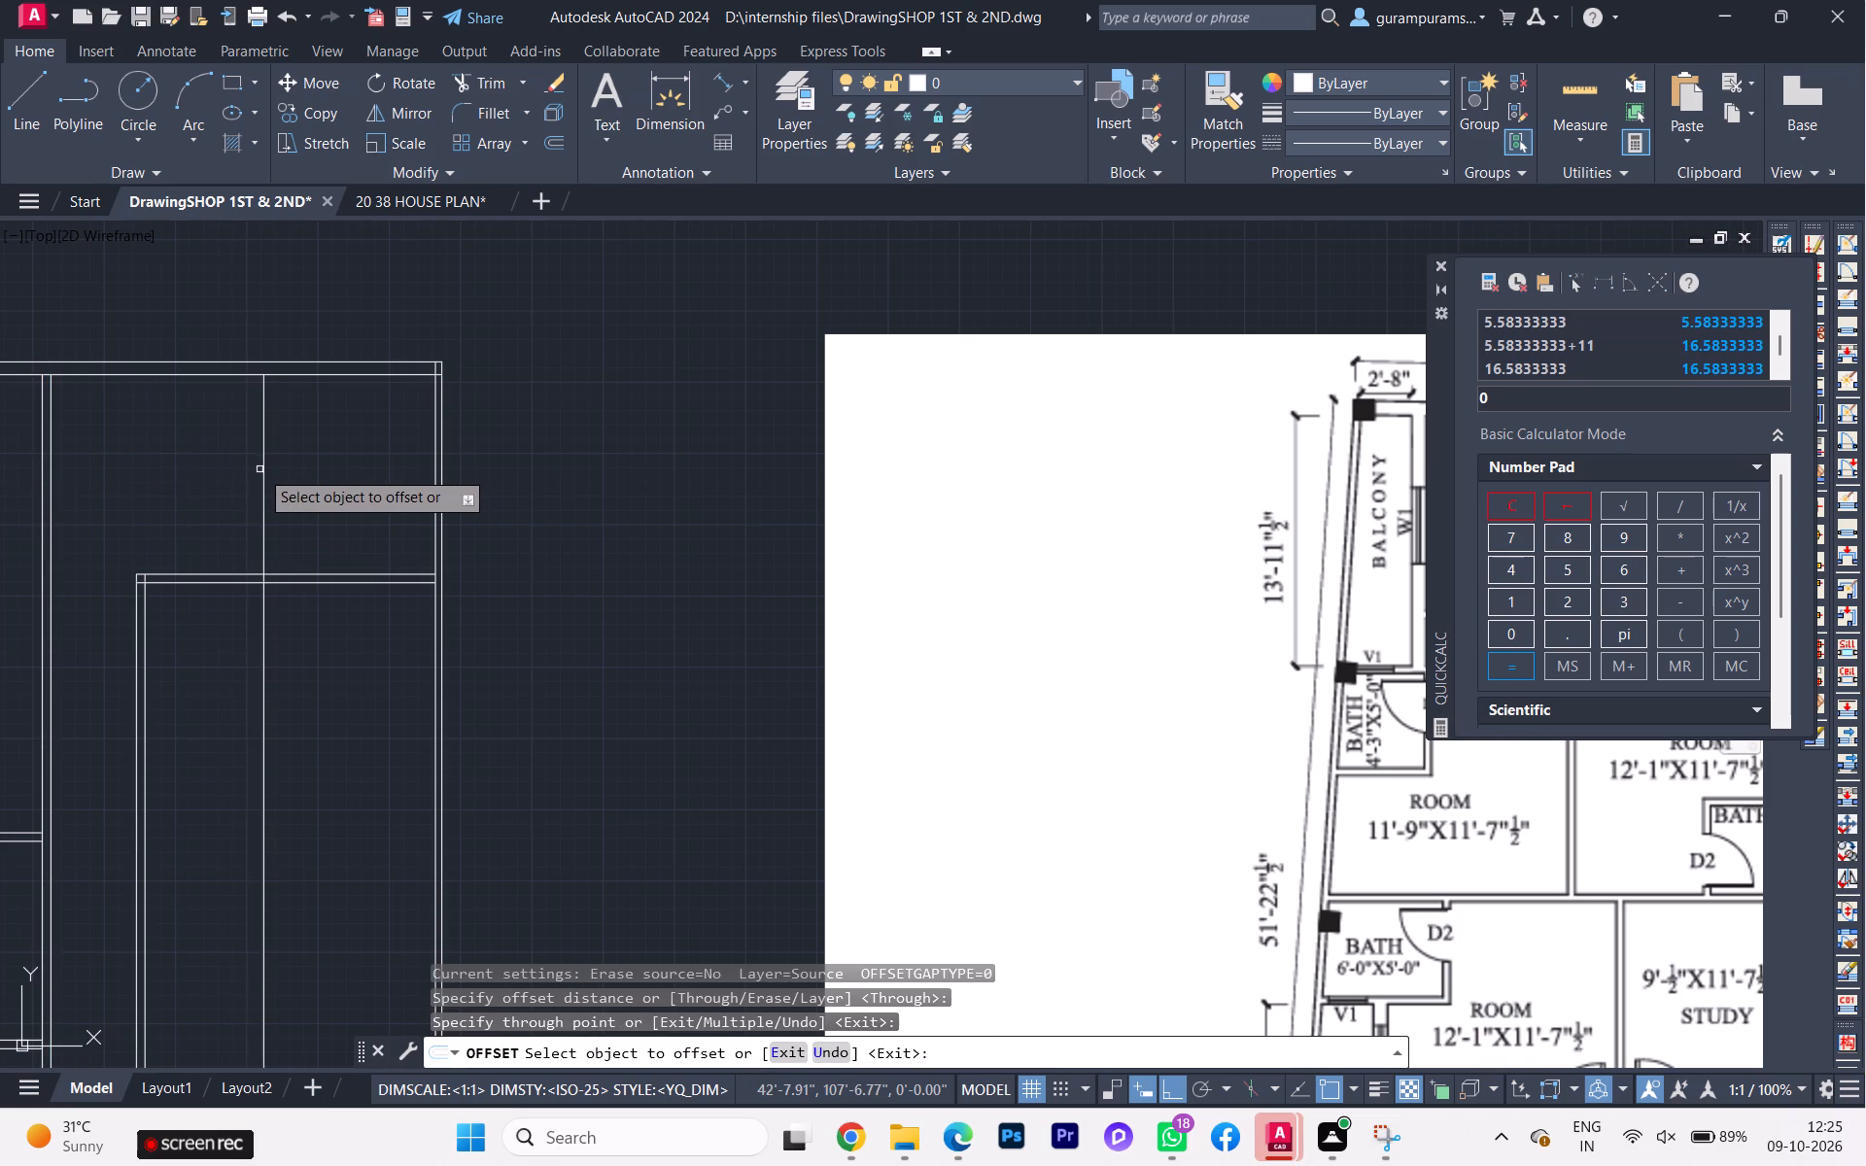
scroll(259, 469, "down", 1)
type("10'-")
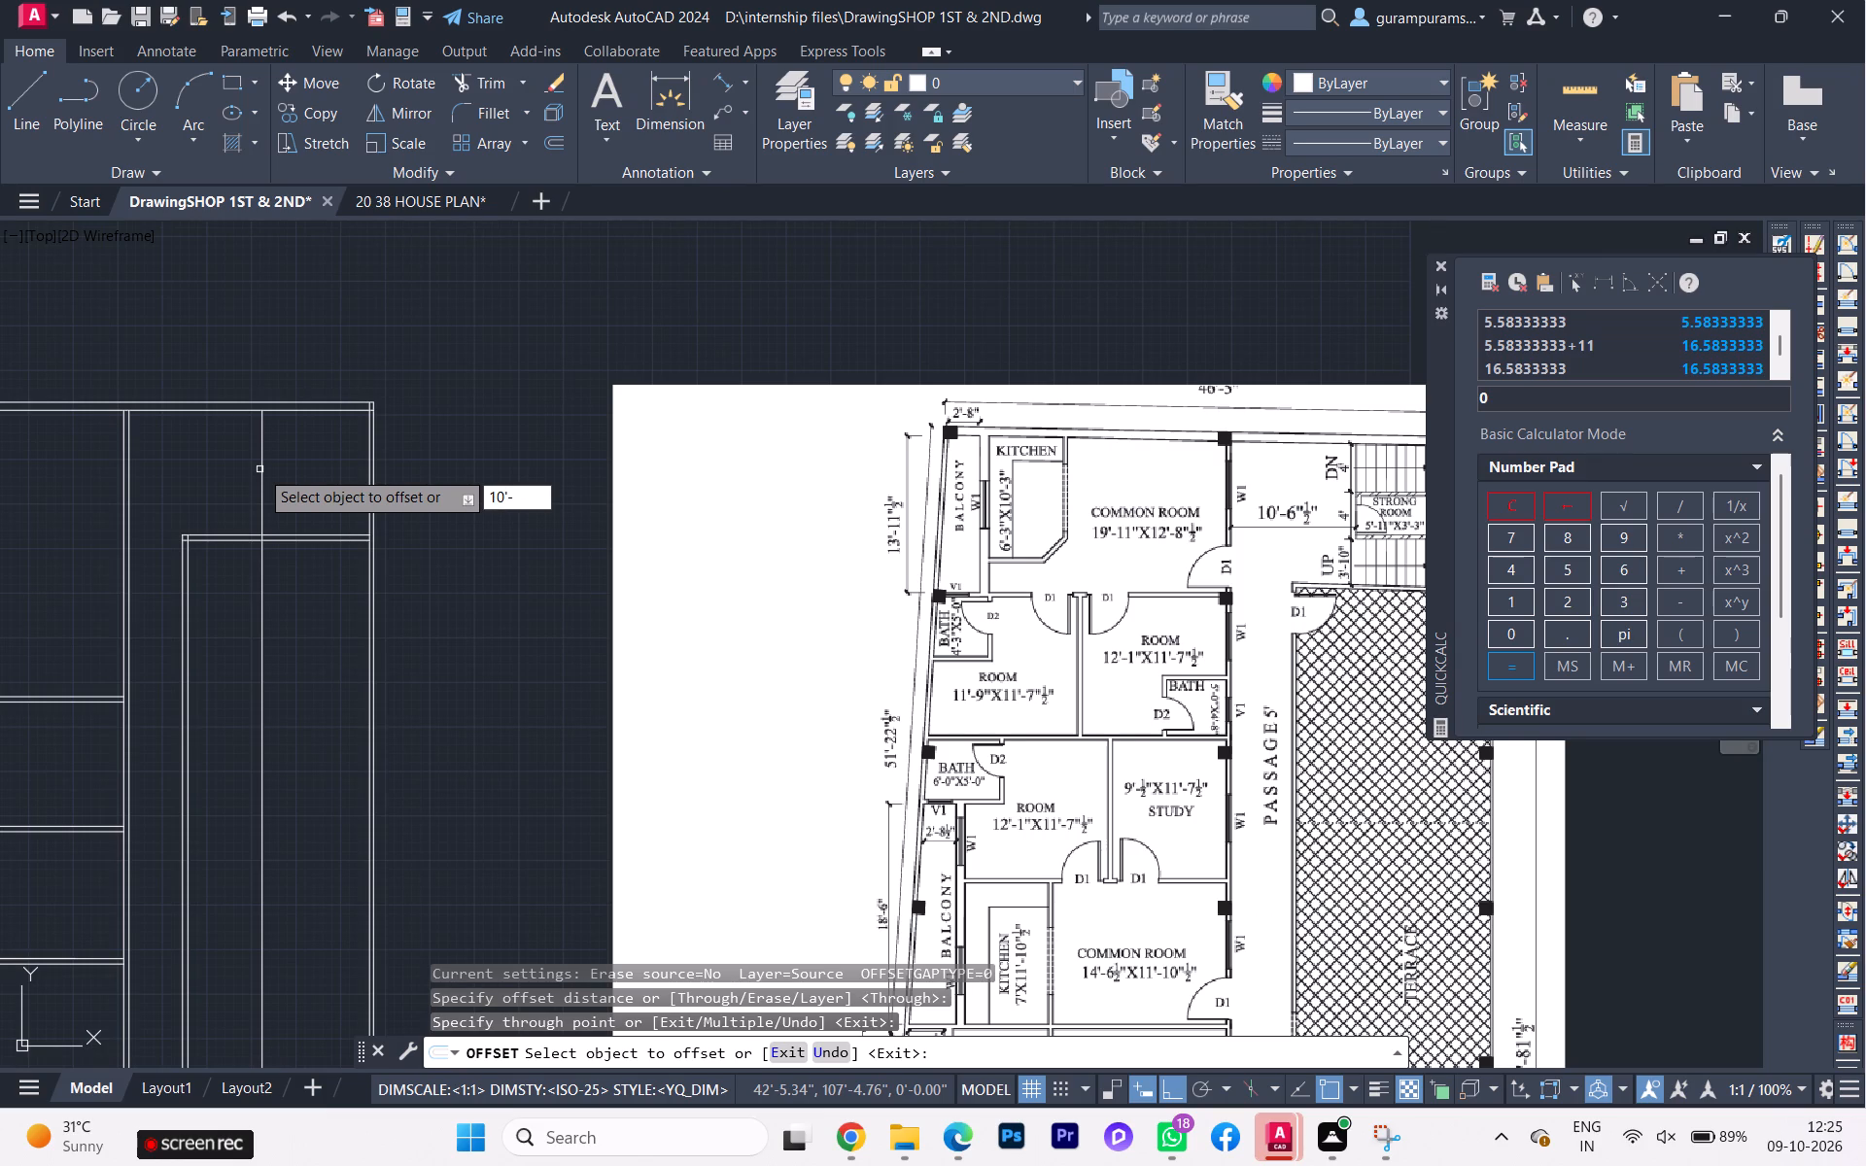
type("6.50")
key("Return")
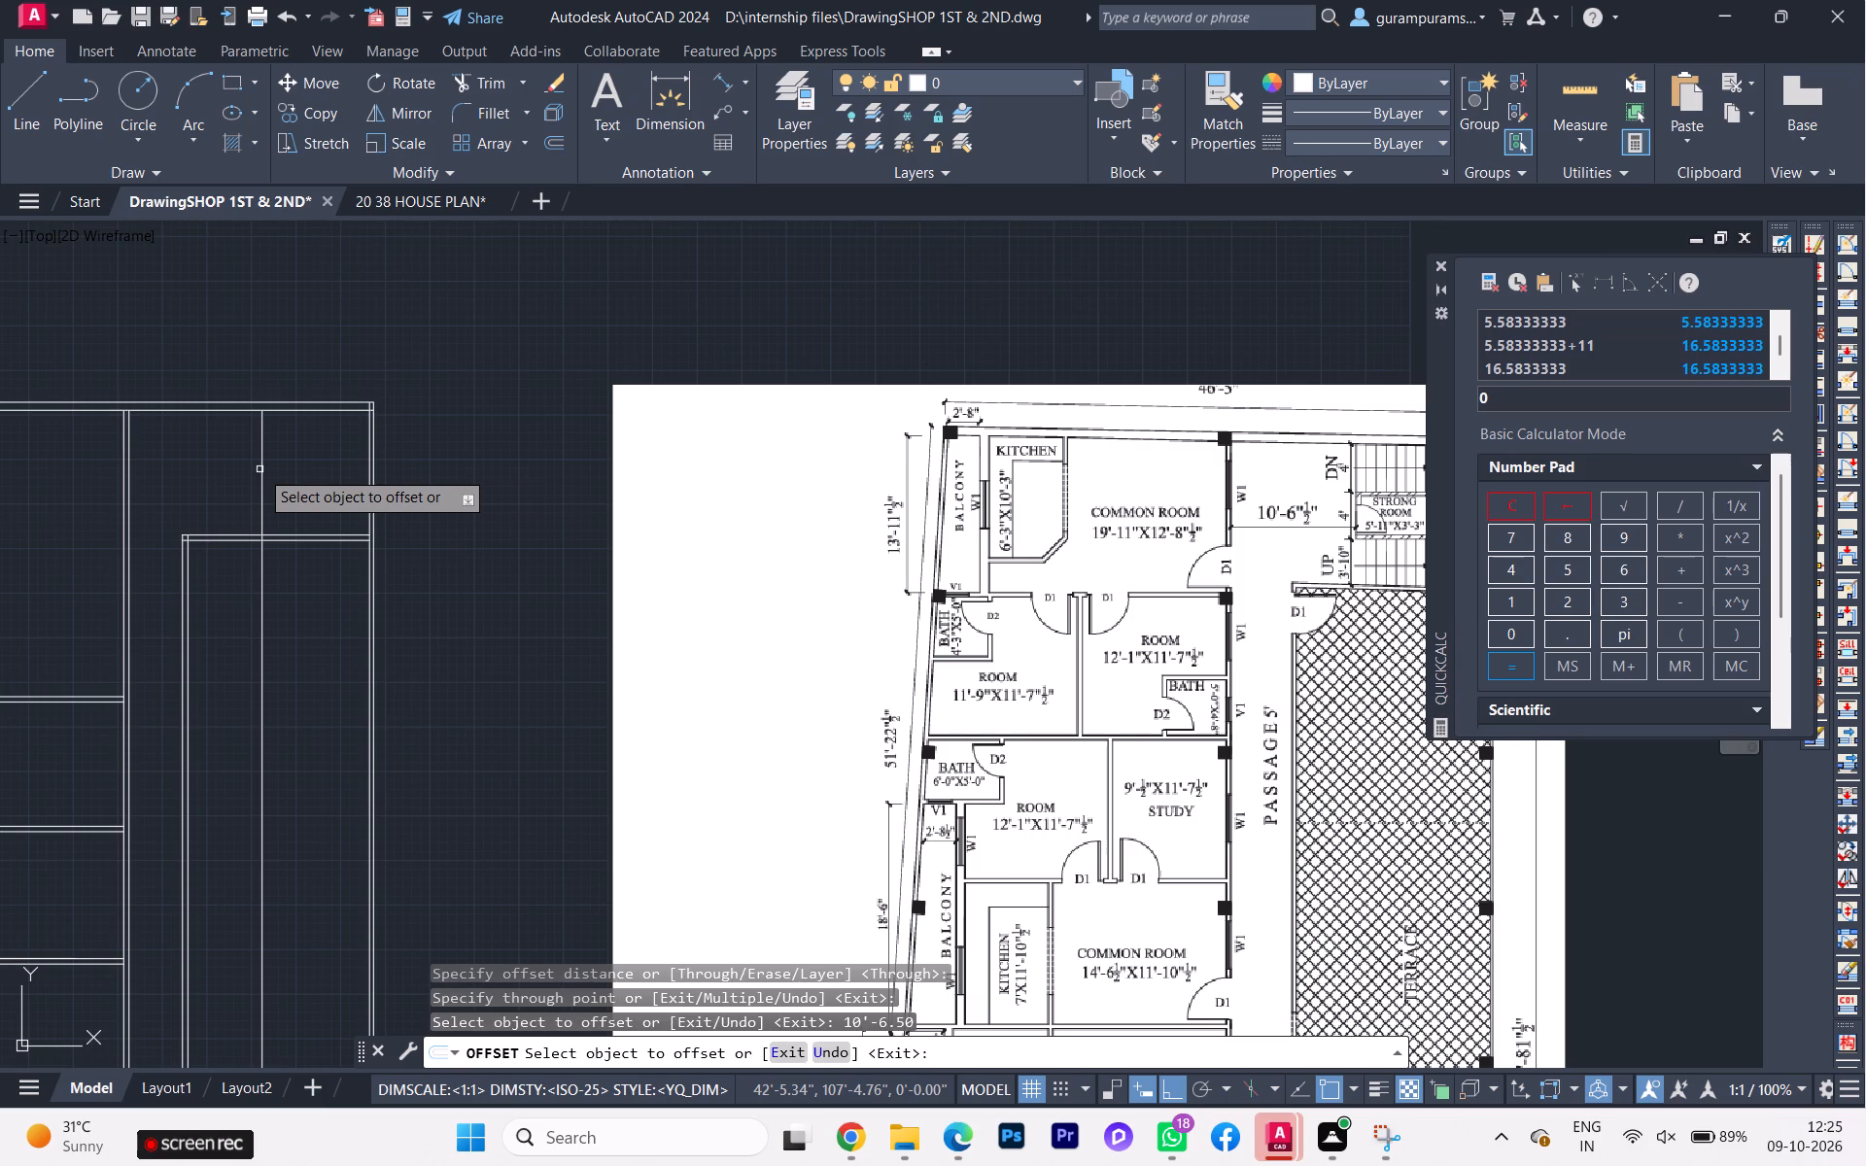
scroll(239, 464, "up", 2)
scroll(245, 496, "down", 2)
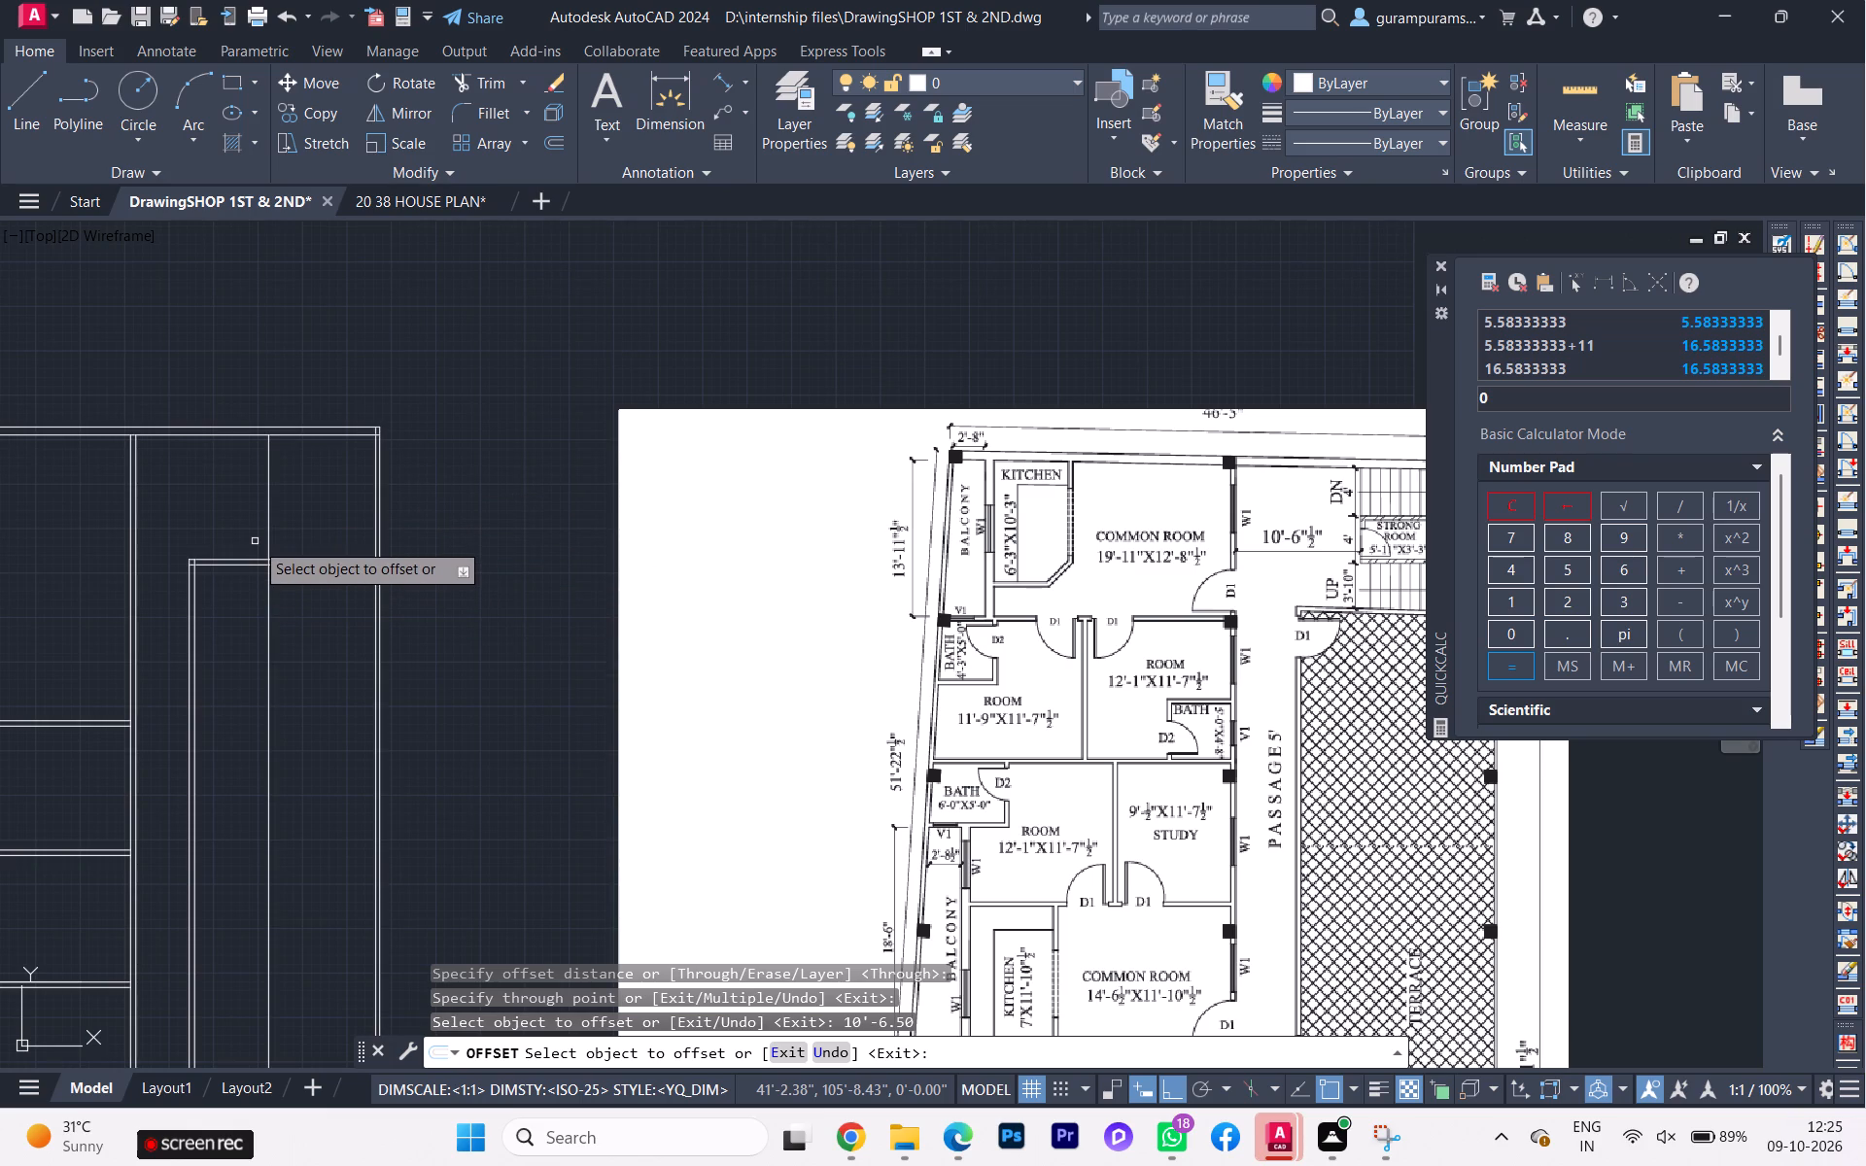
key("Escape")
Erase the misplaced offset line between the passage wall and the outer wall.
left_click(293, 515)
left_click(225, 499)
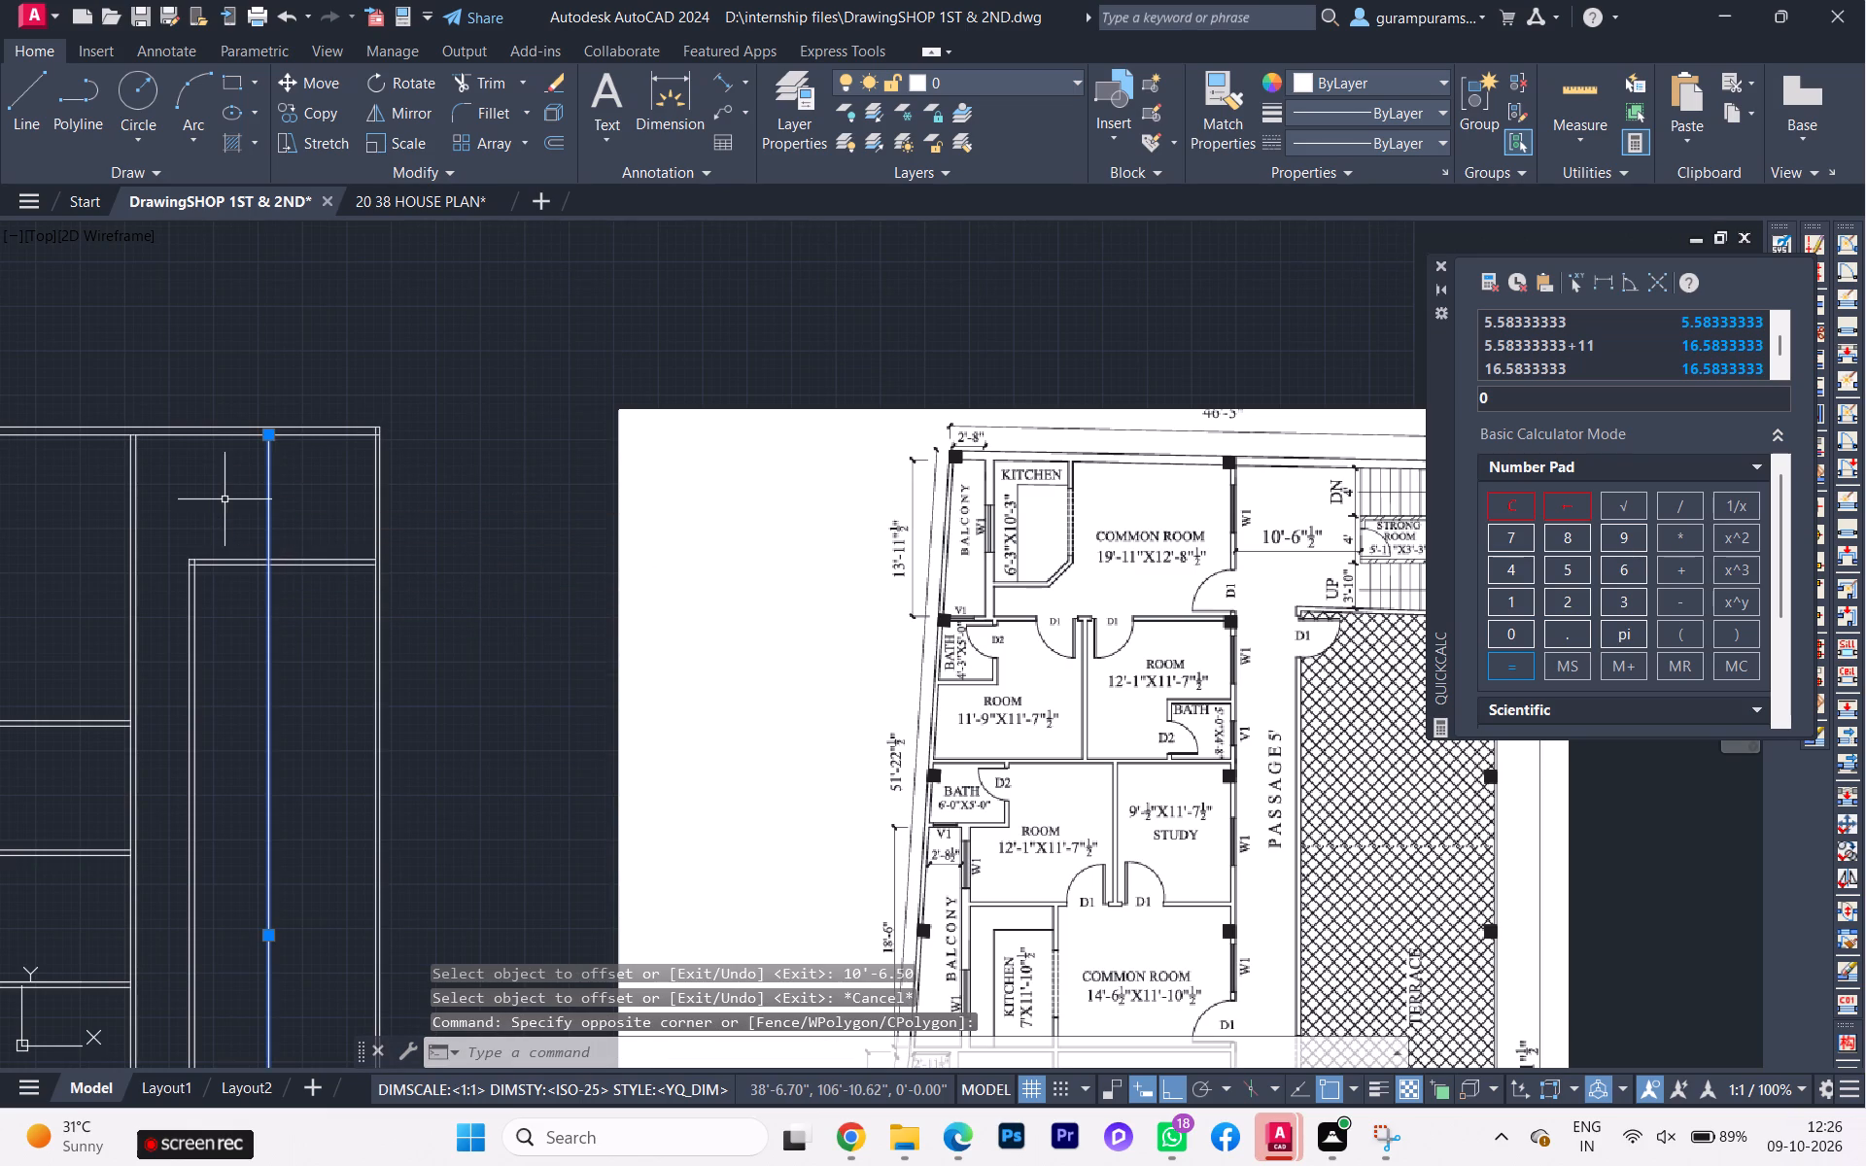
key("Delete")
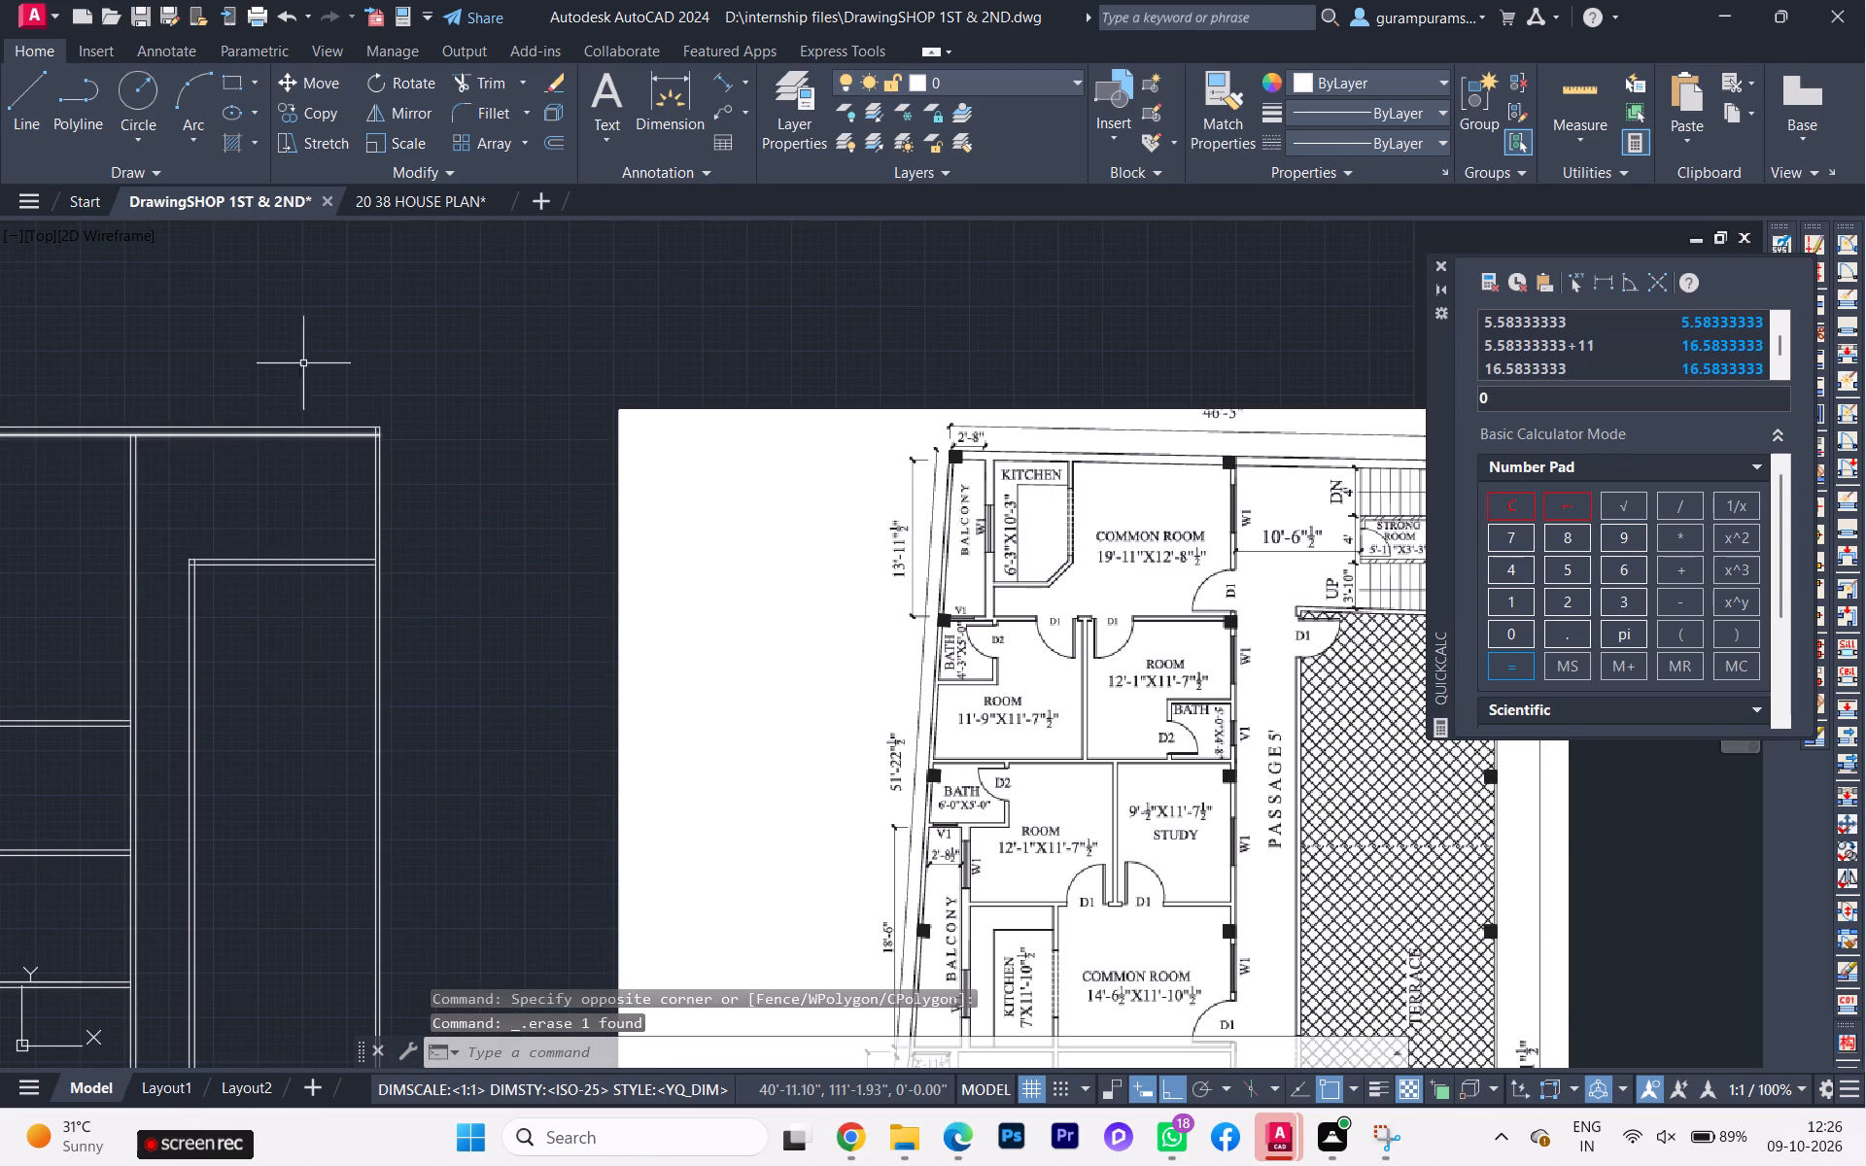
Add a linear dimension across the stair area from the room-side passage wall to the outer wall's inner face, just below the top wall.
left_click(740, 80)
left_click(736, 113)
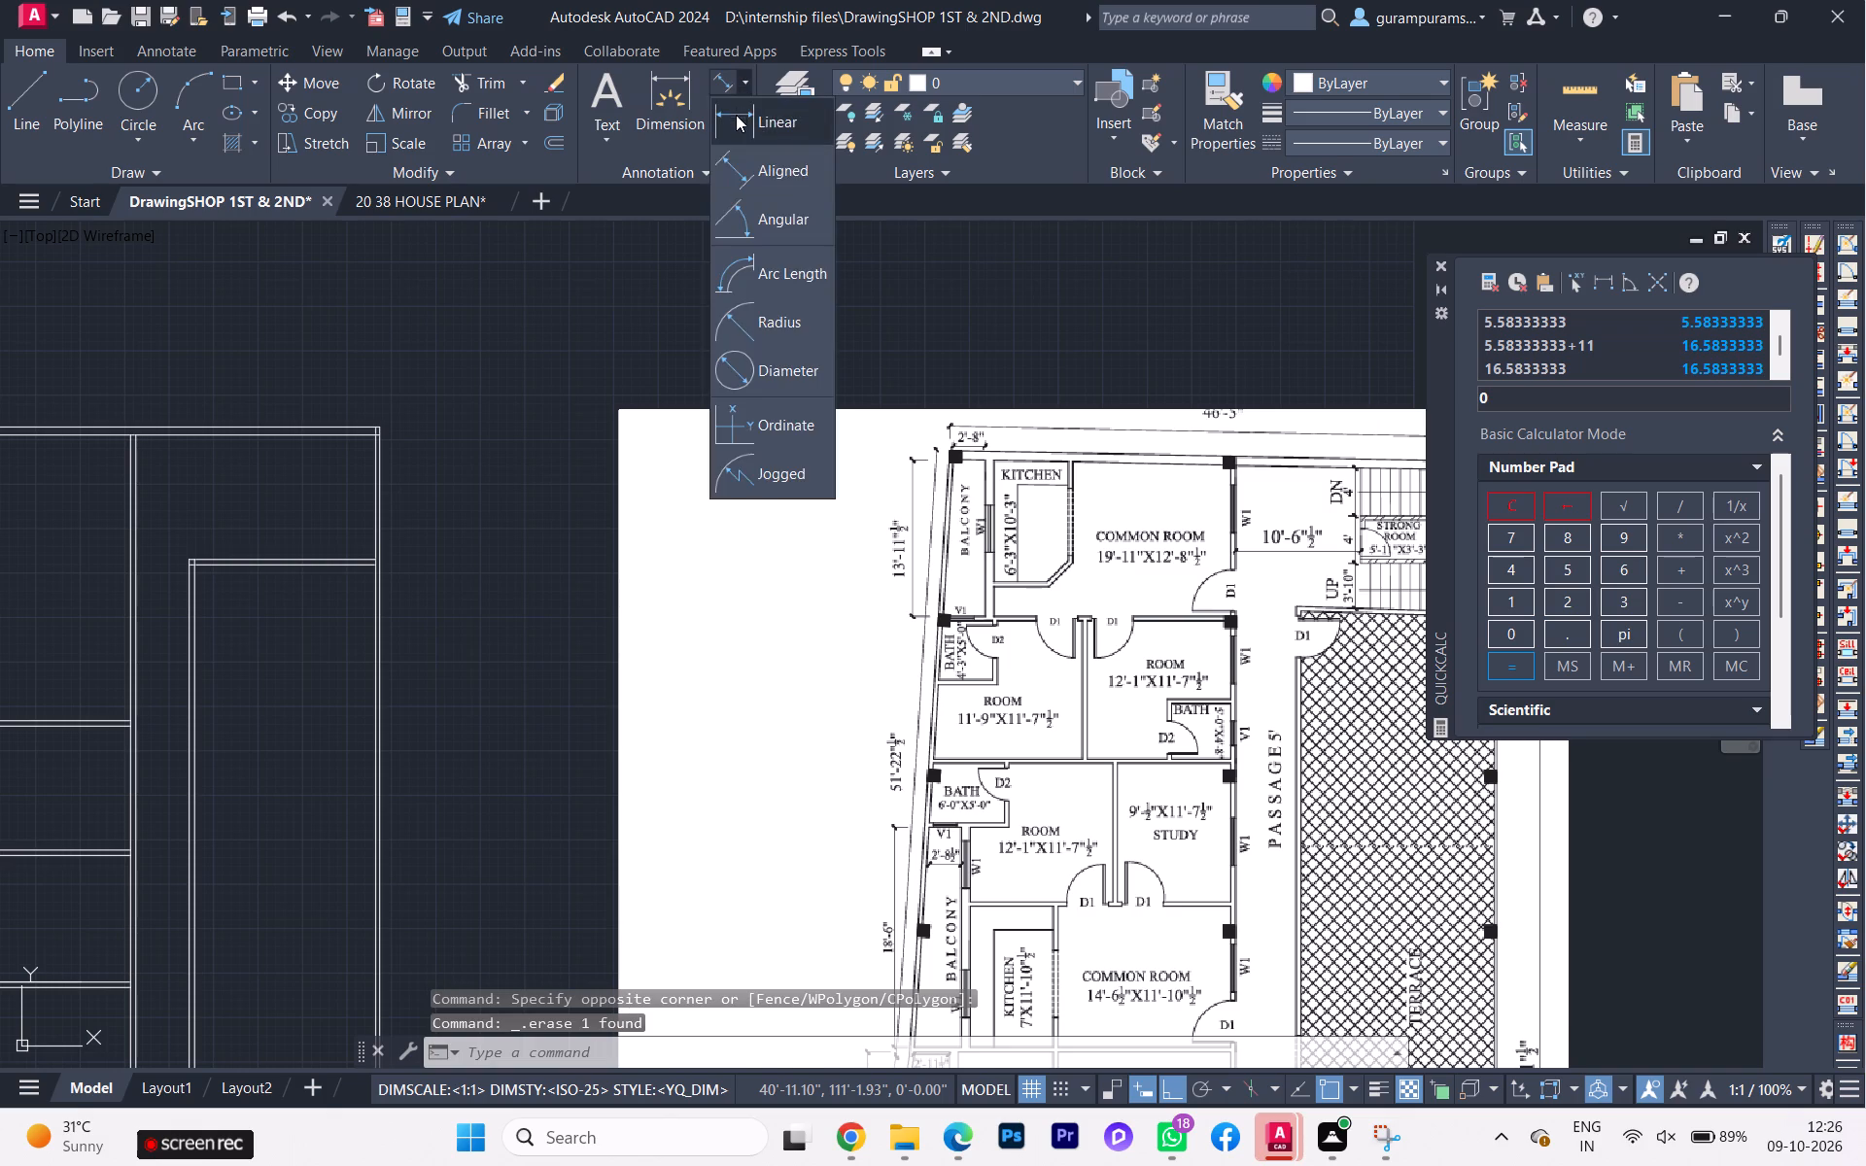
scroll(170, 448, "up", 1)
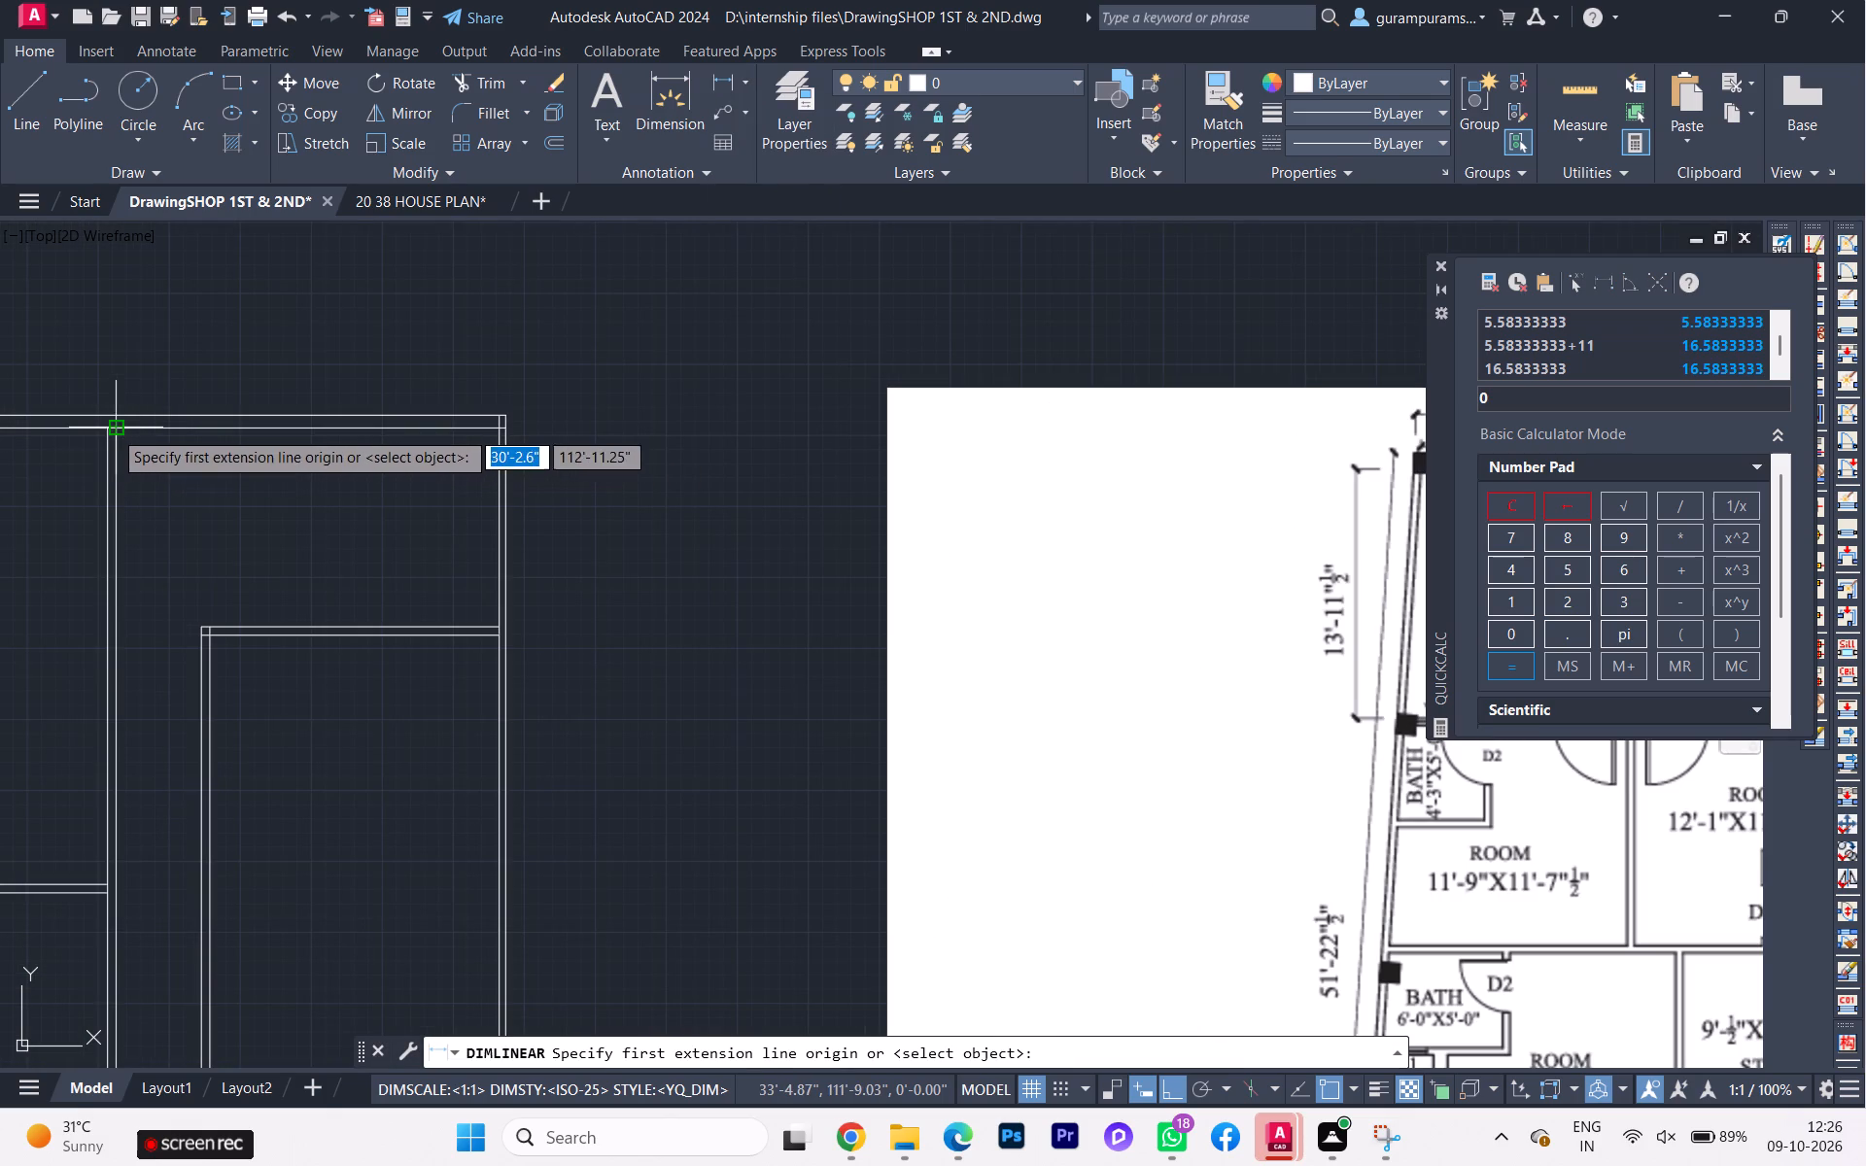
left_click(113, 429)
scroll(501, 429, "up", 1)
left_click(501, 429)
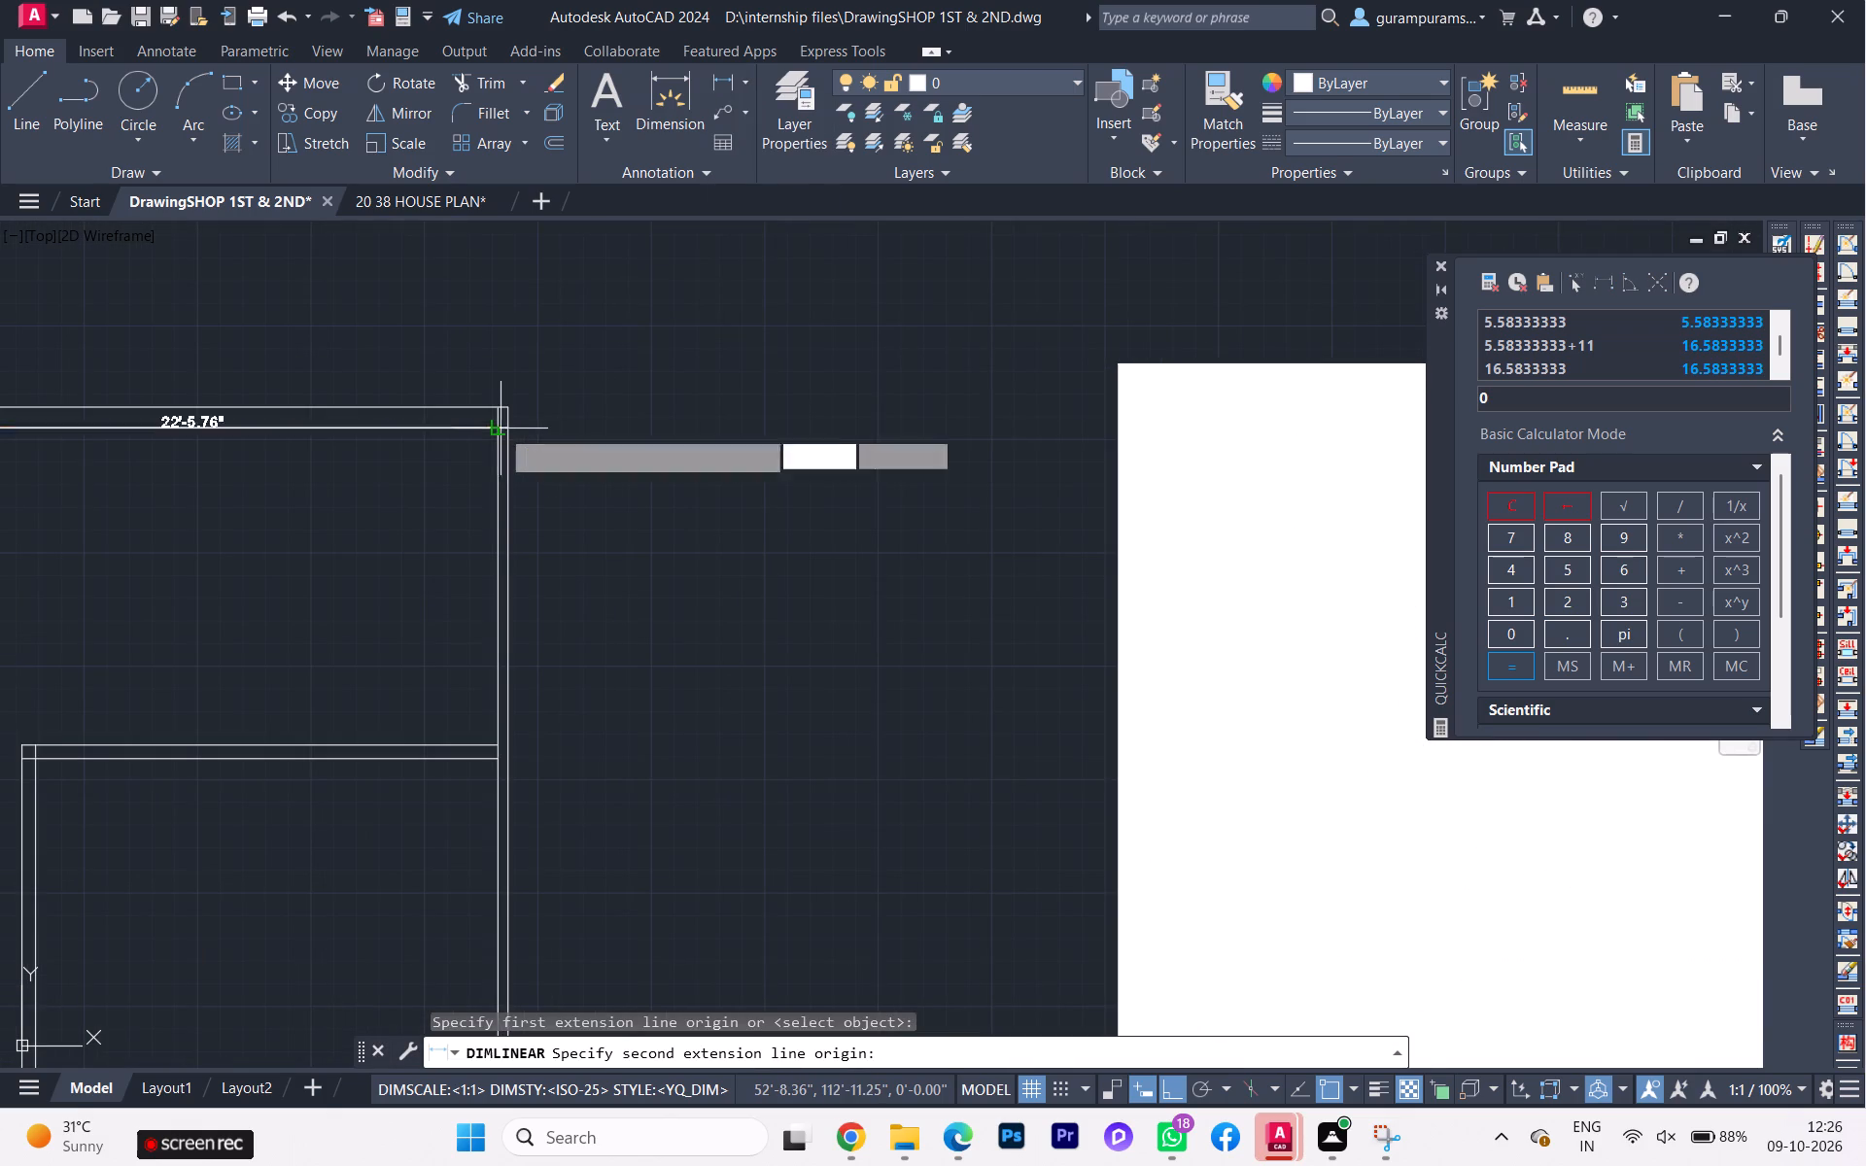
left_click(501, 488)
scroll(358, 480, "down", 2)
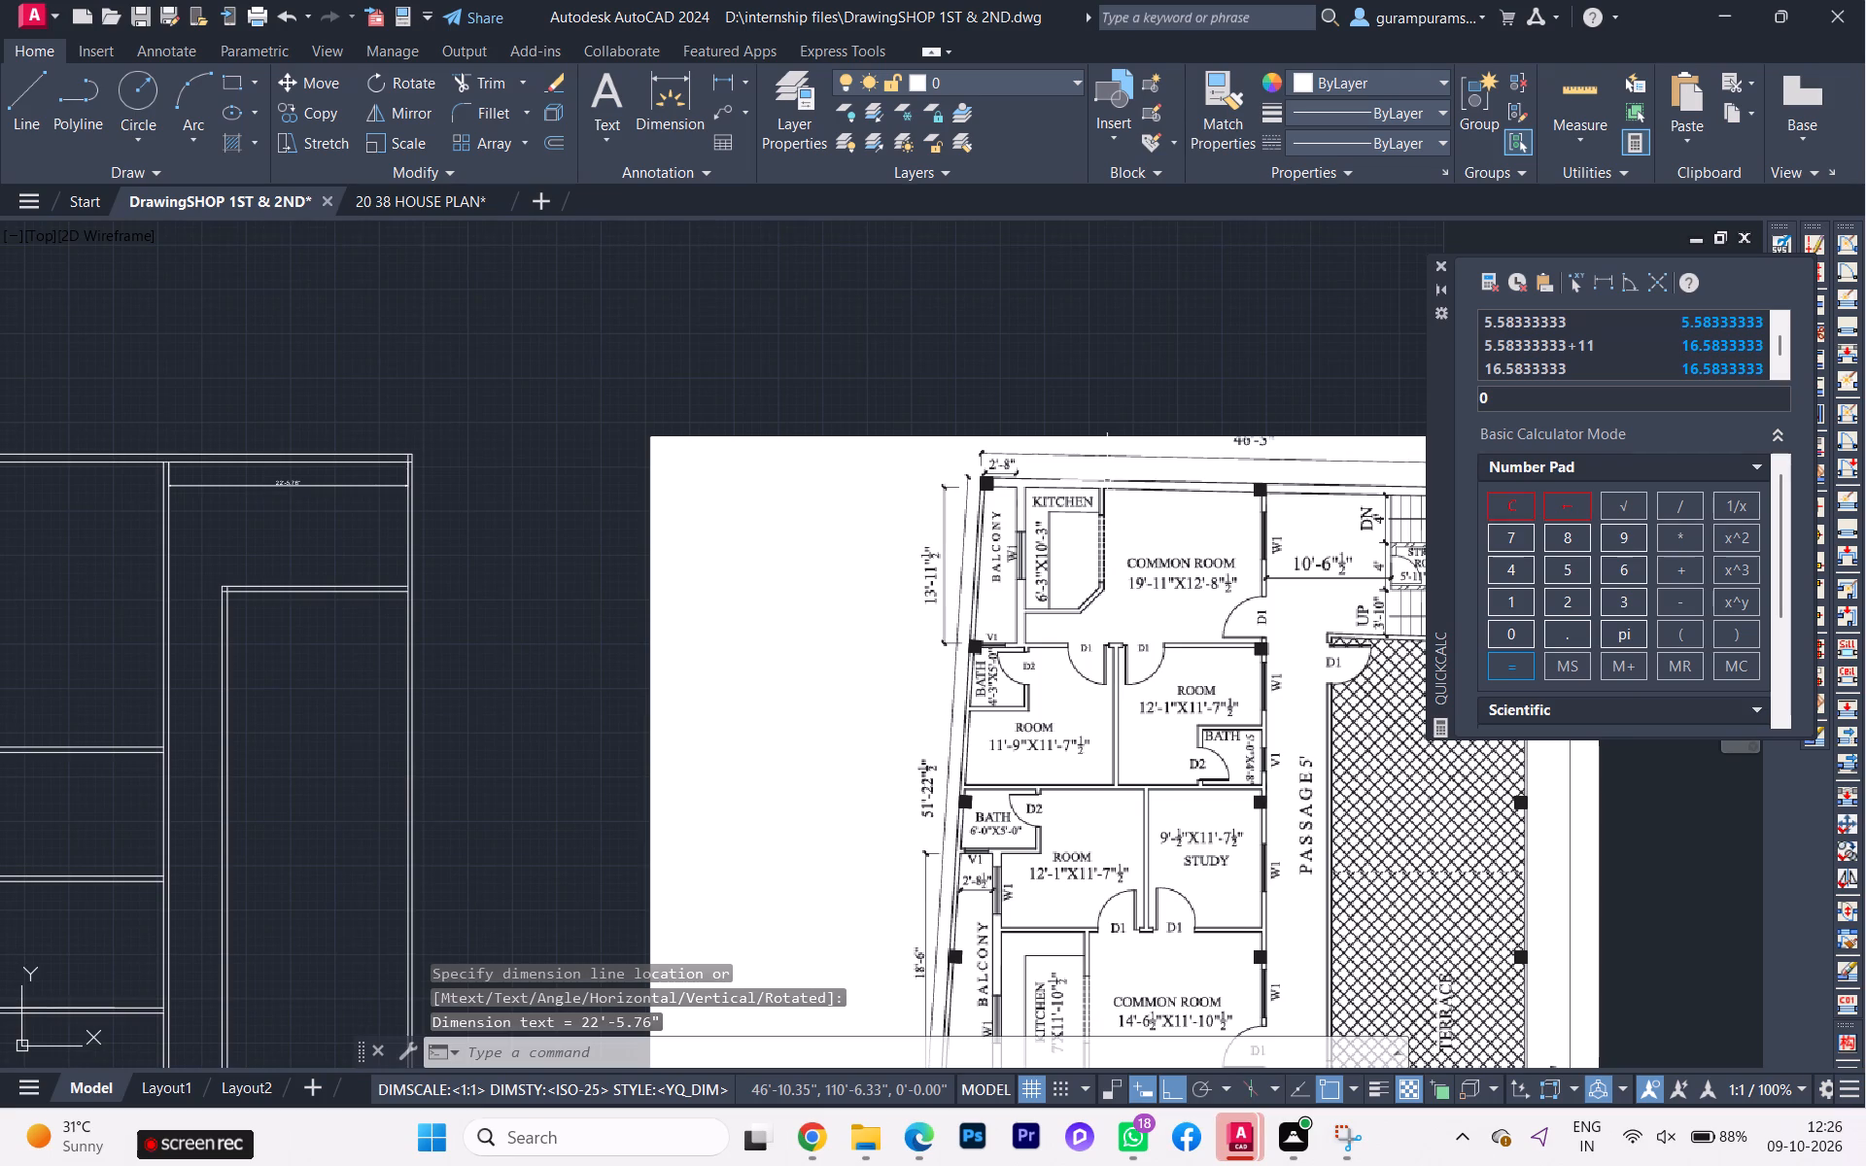
Examine the staircase, strong room and passage dimensions on the reference plan.
middle_click_drag(1107, 480, 847, 465)
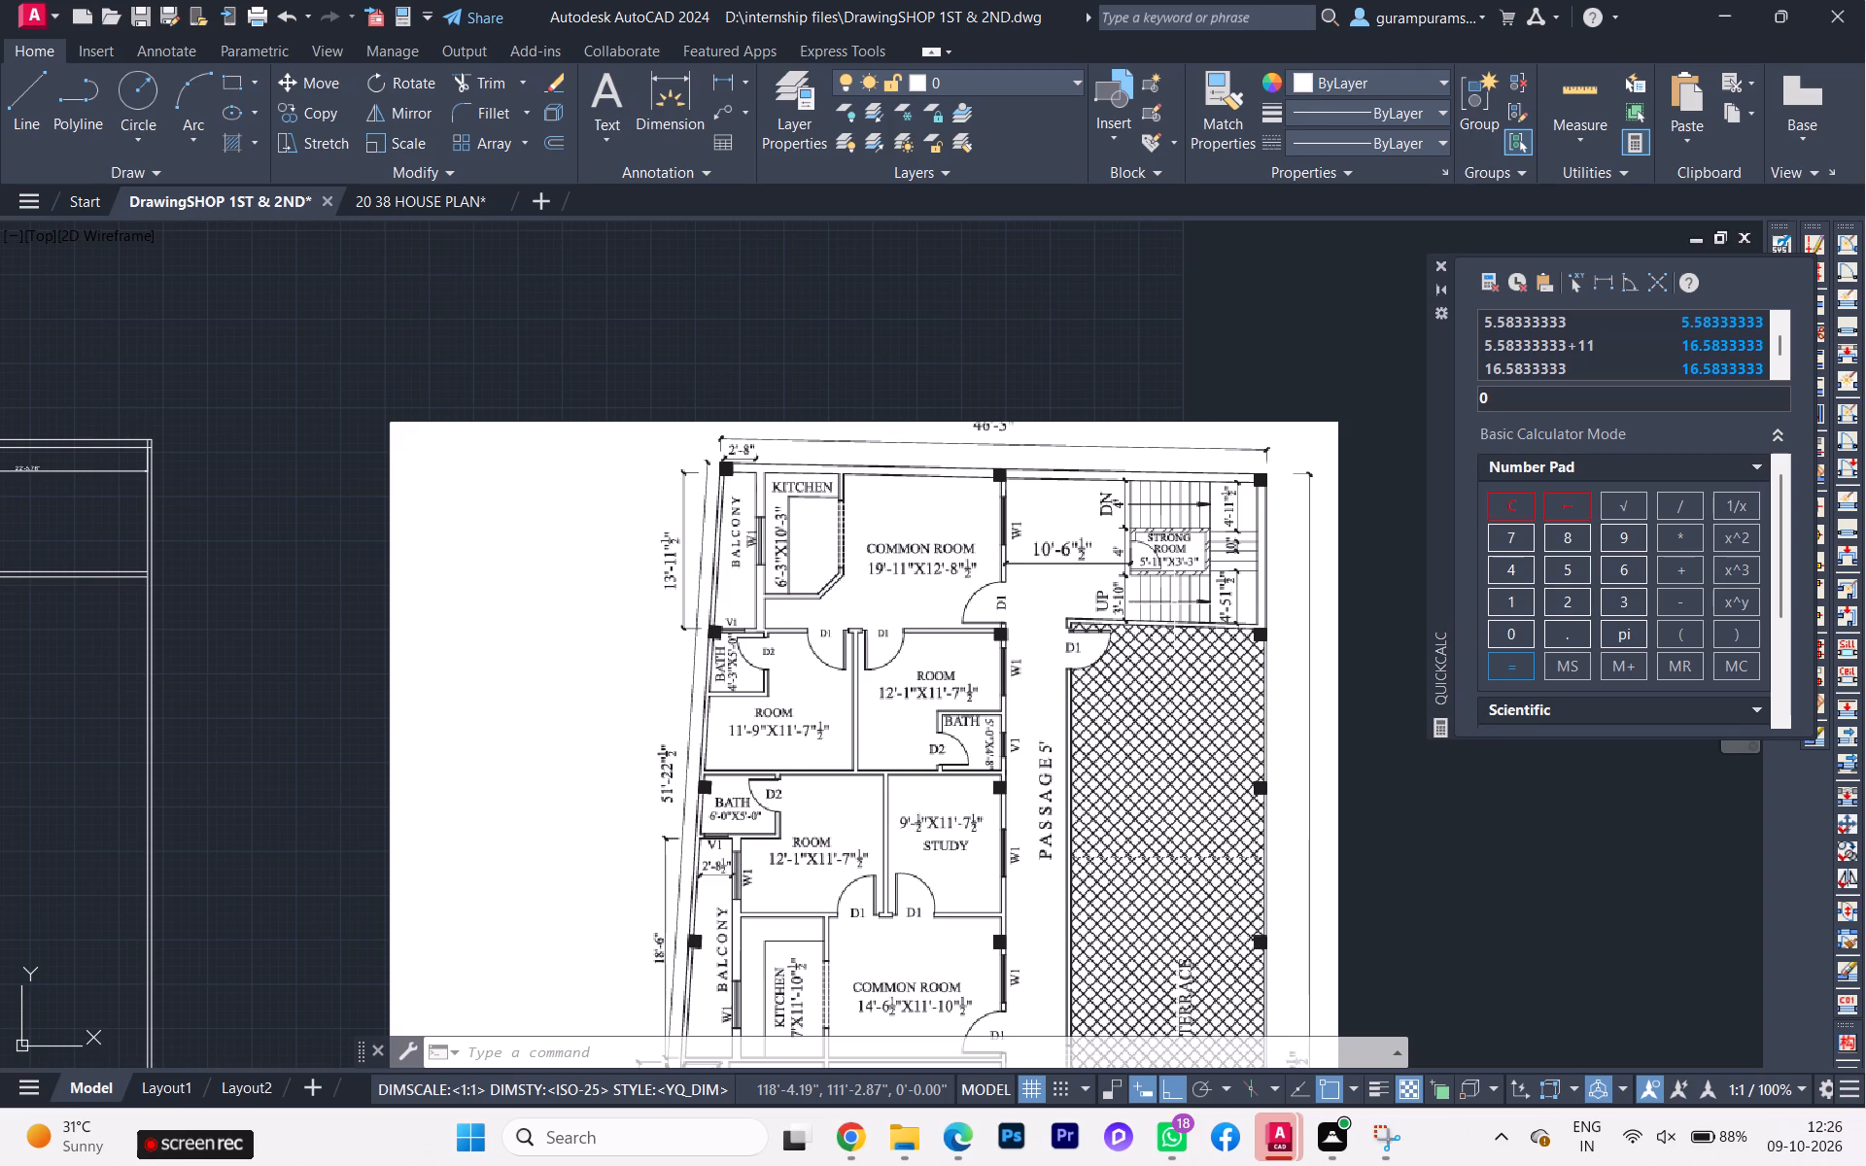
scroll(1169, 603, "up", 1)
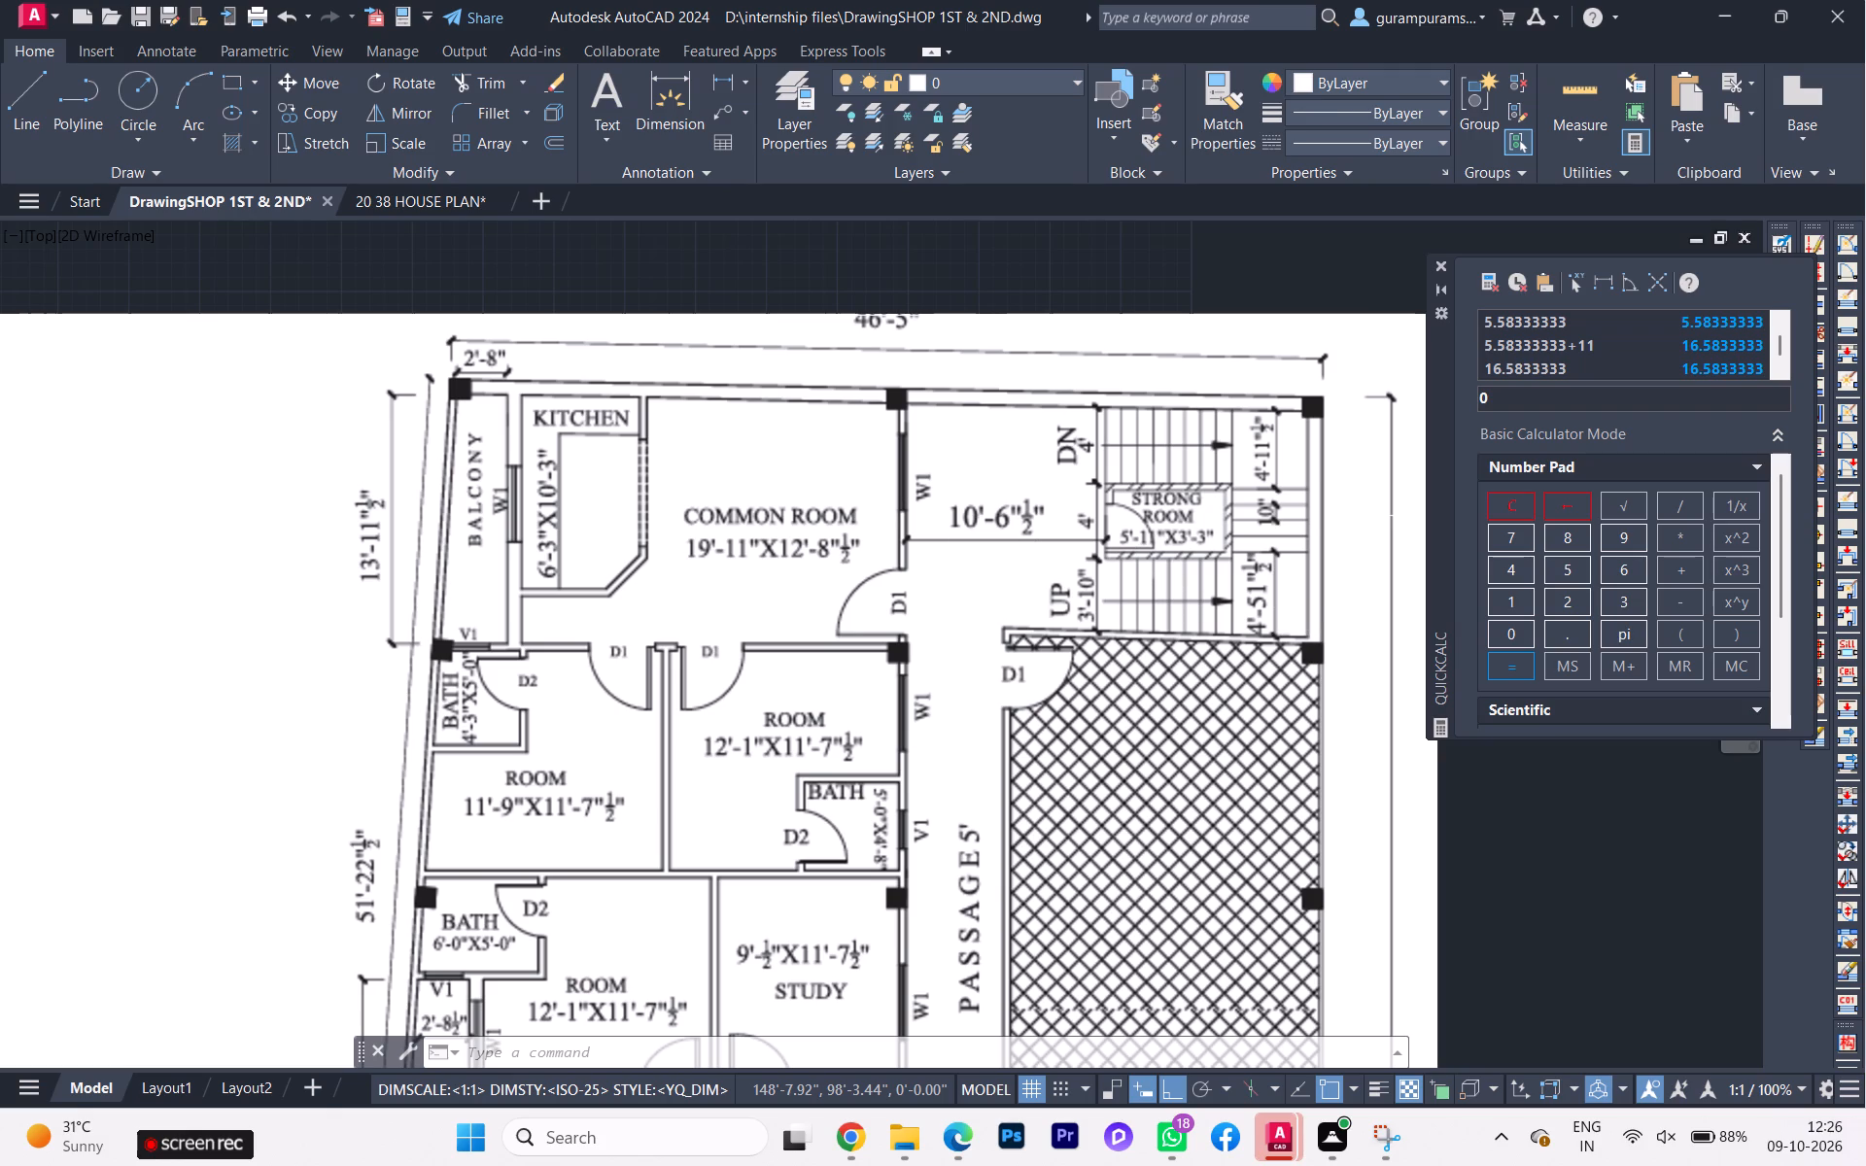
scroll(1087, 546, "down", 2)
middle_click_drag(1043, 553, 1047, 549)
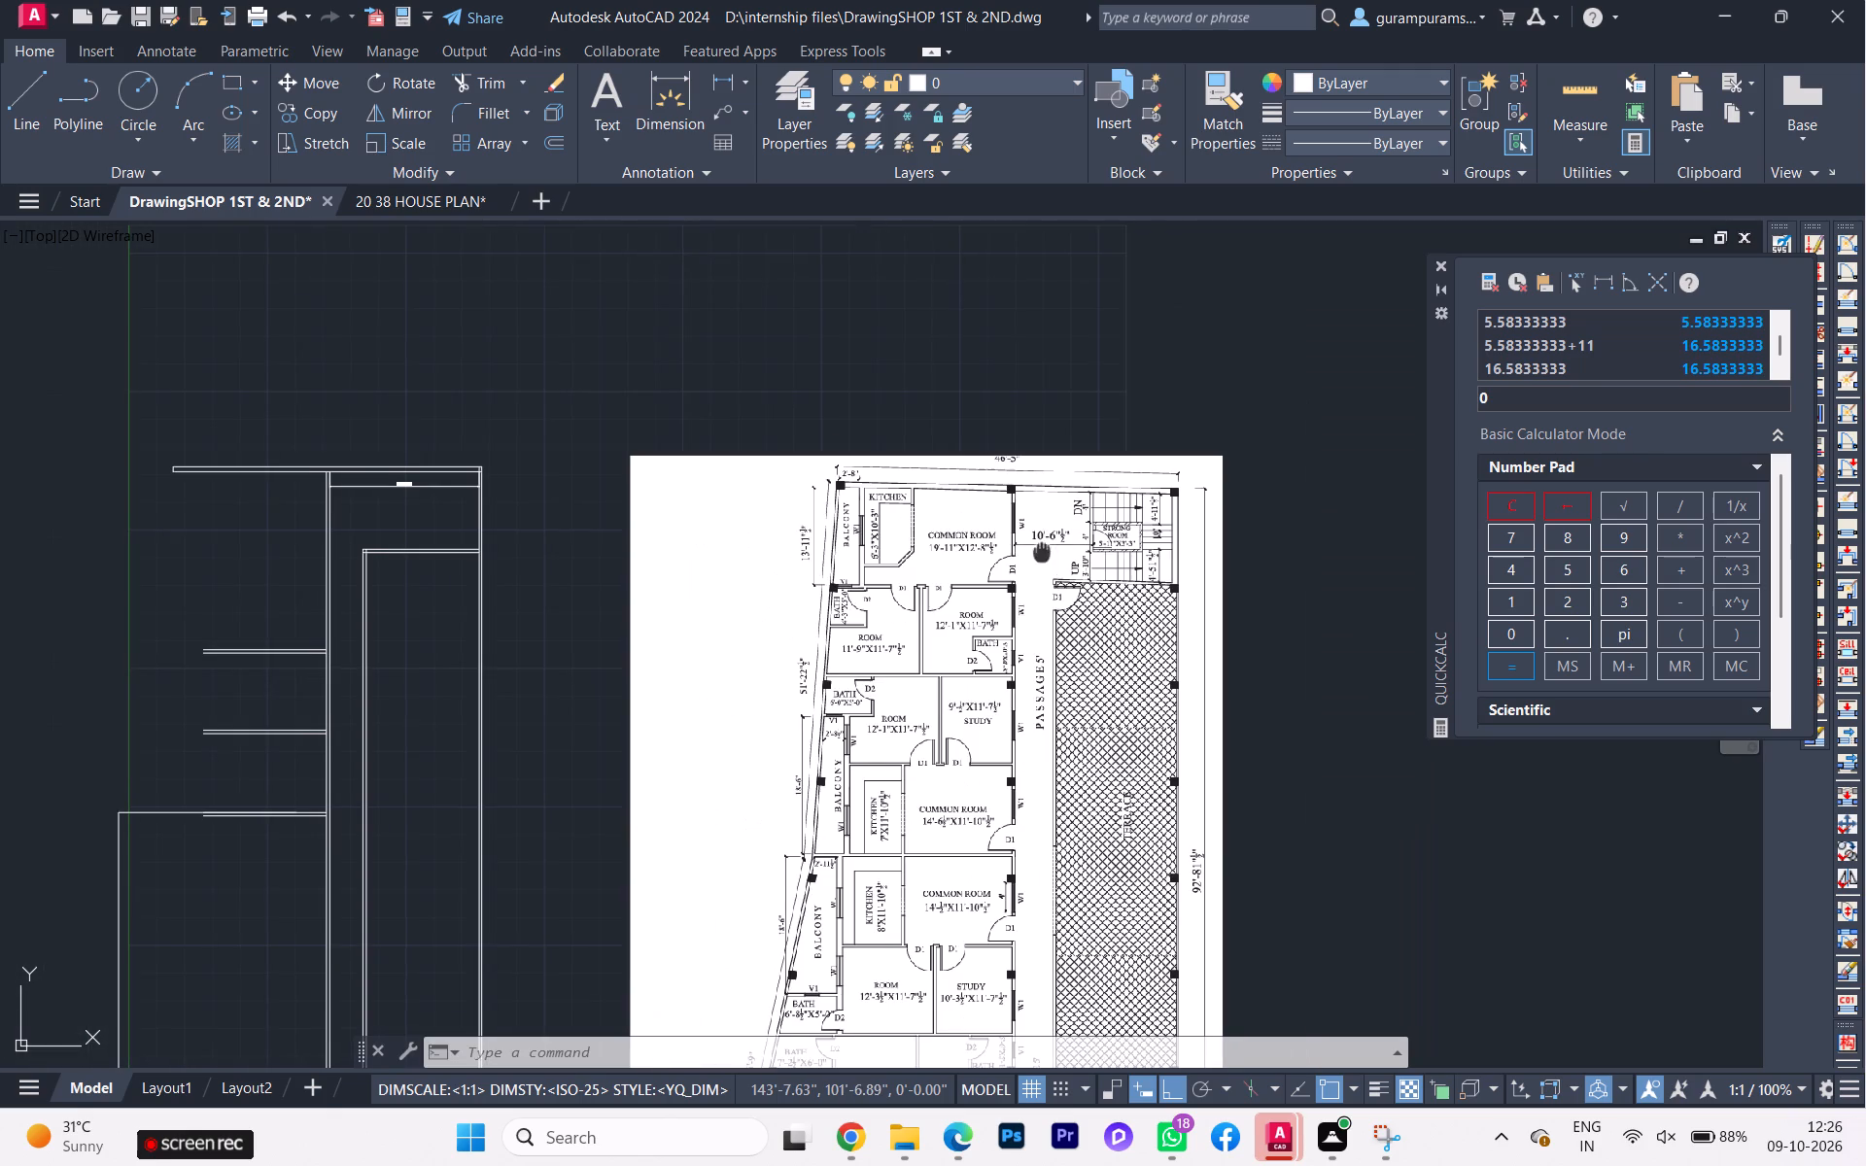
middle_click_drag(1047, 549, 1070, 538)
scroll(959, 516, "up", 1)
scroll(960, 538, "down", 1)
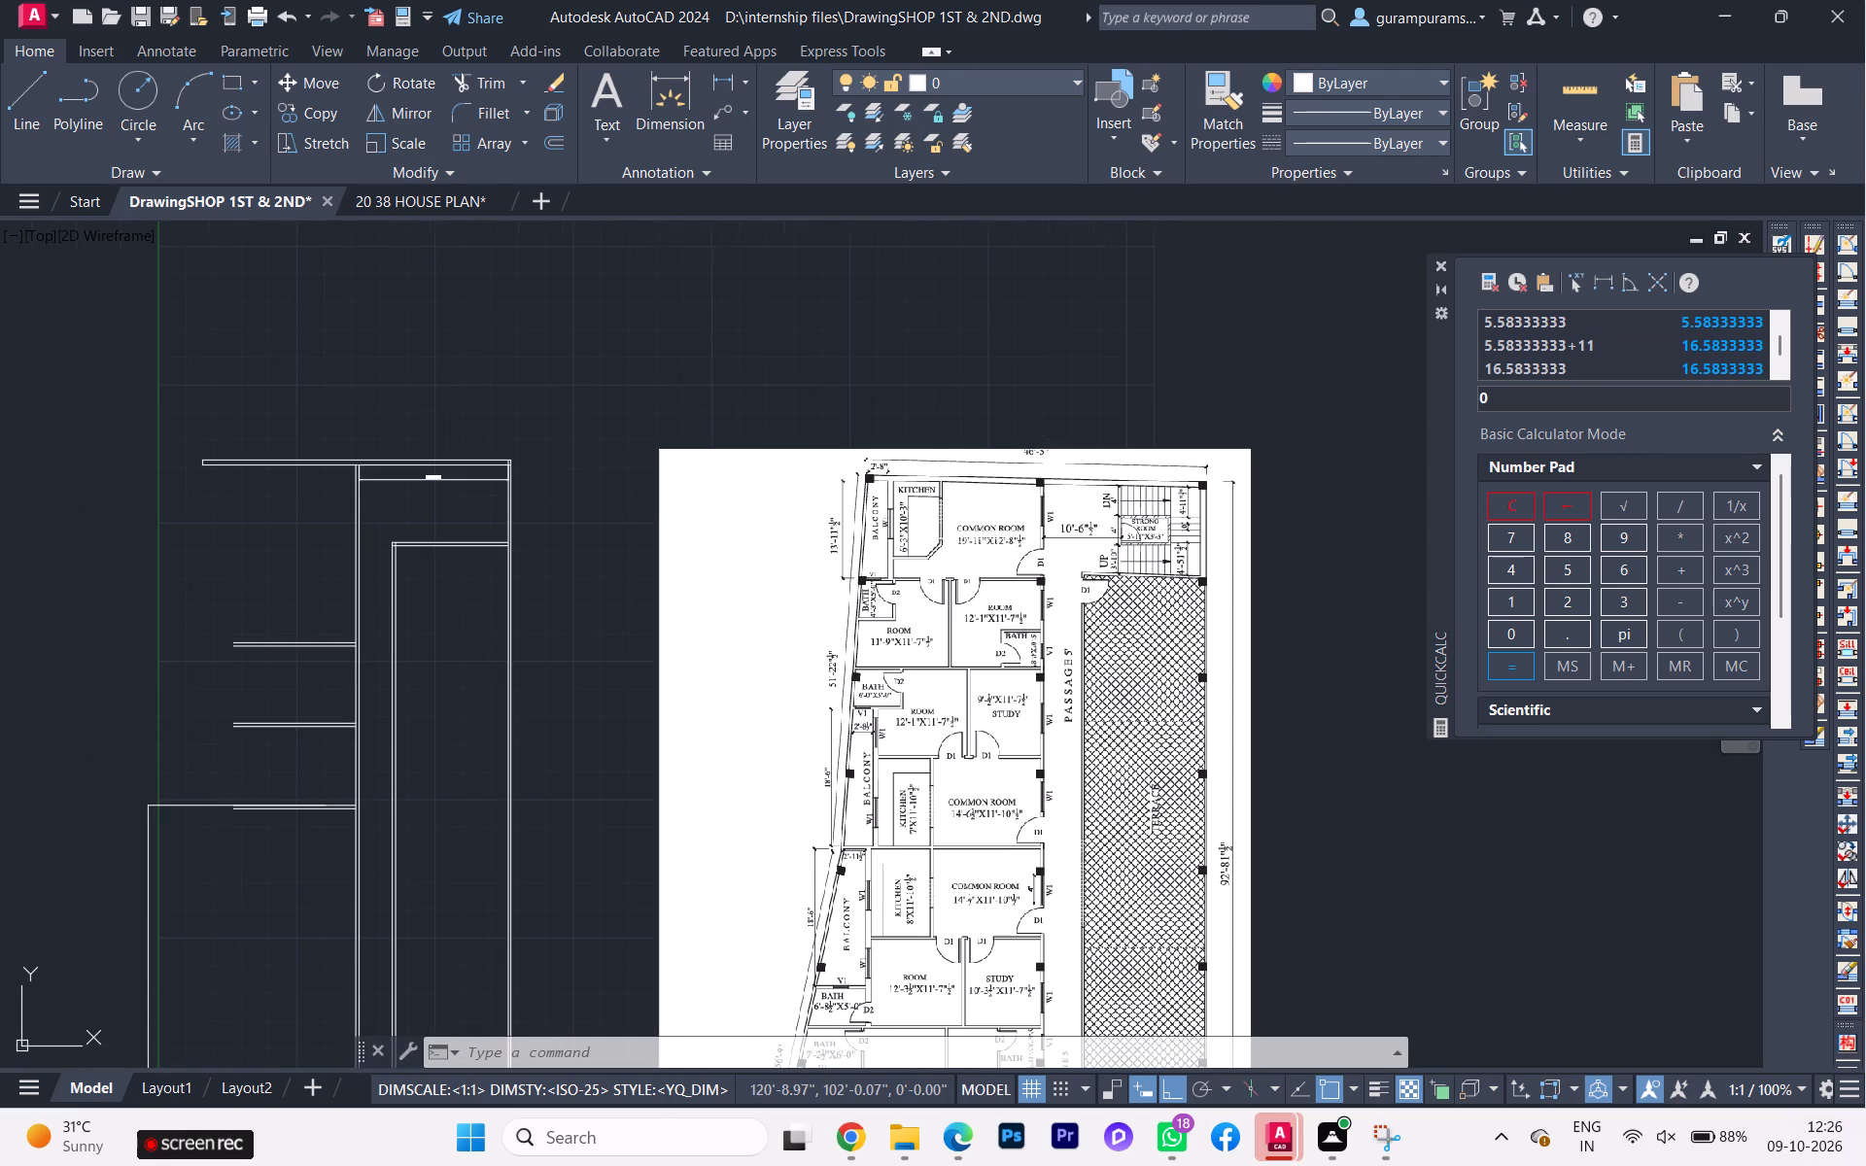
scroll(1180, 535, "up", 2)
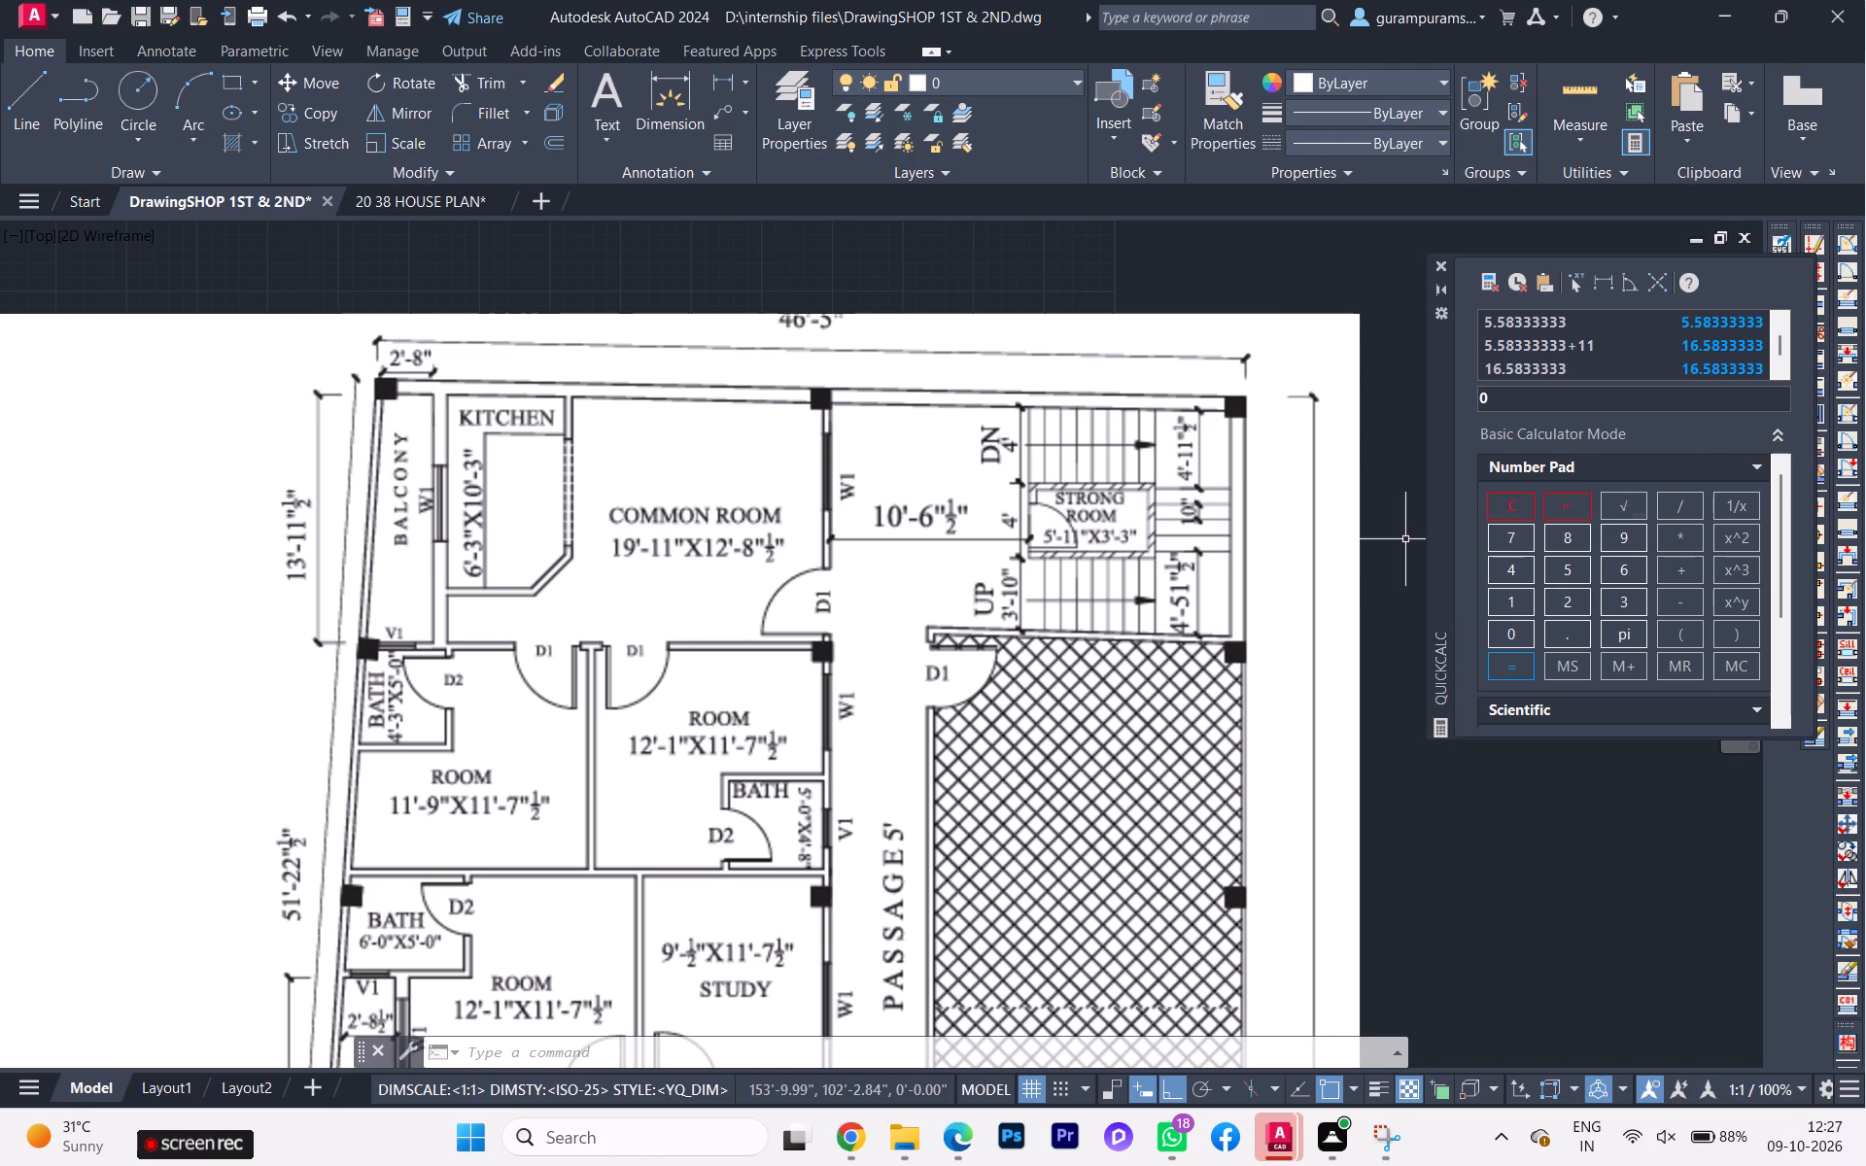
scroll(1099, 556, "down", 1)
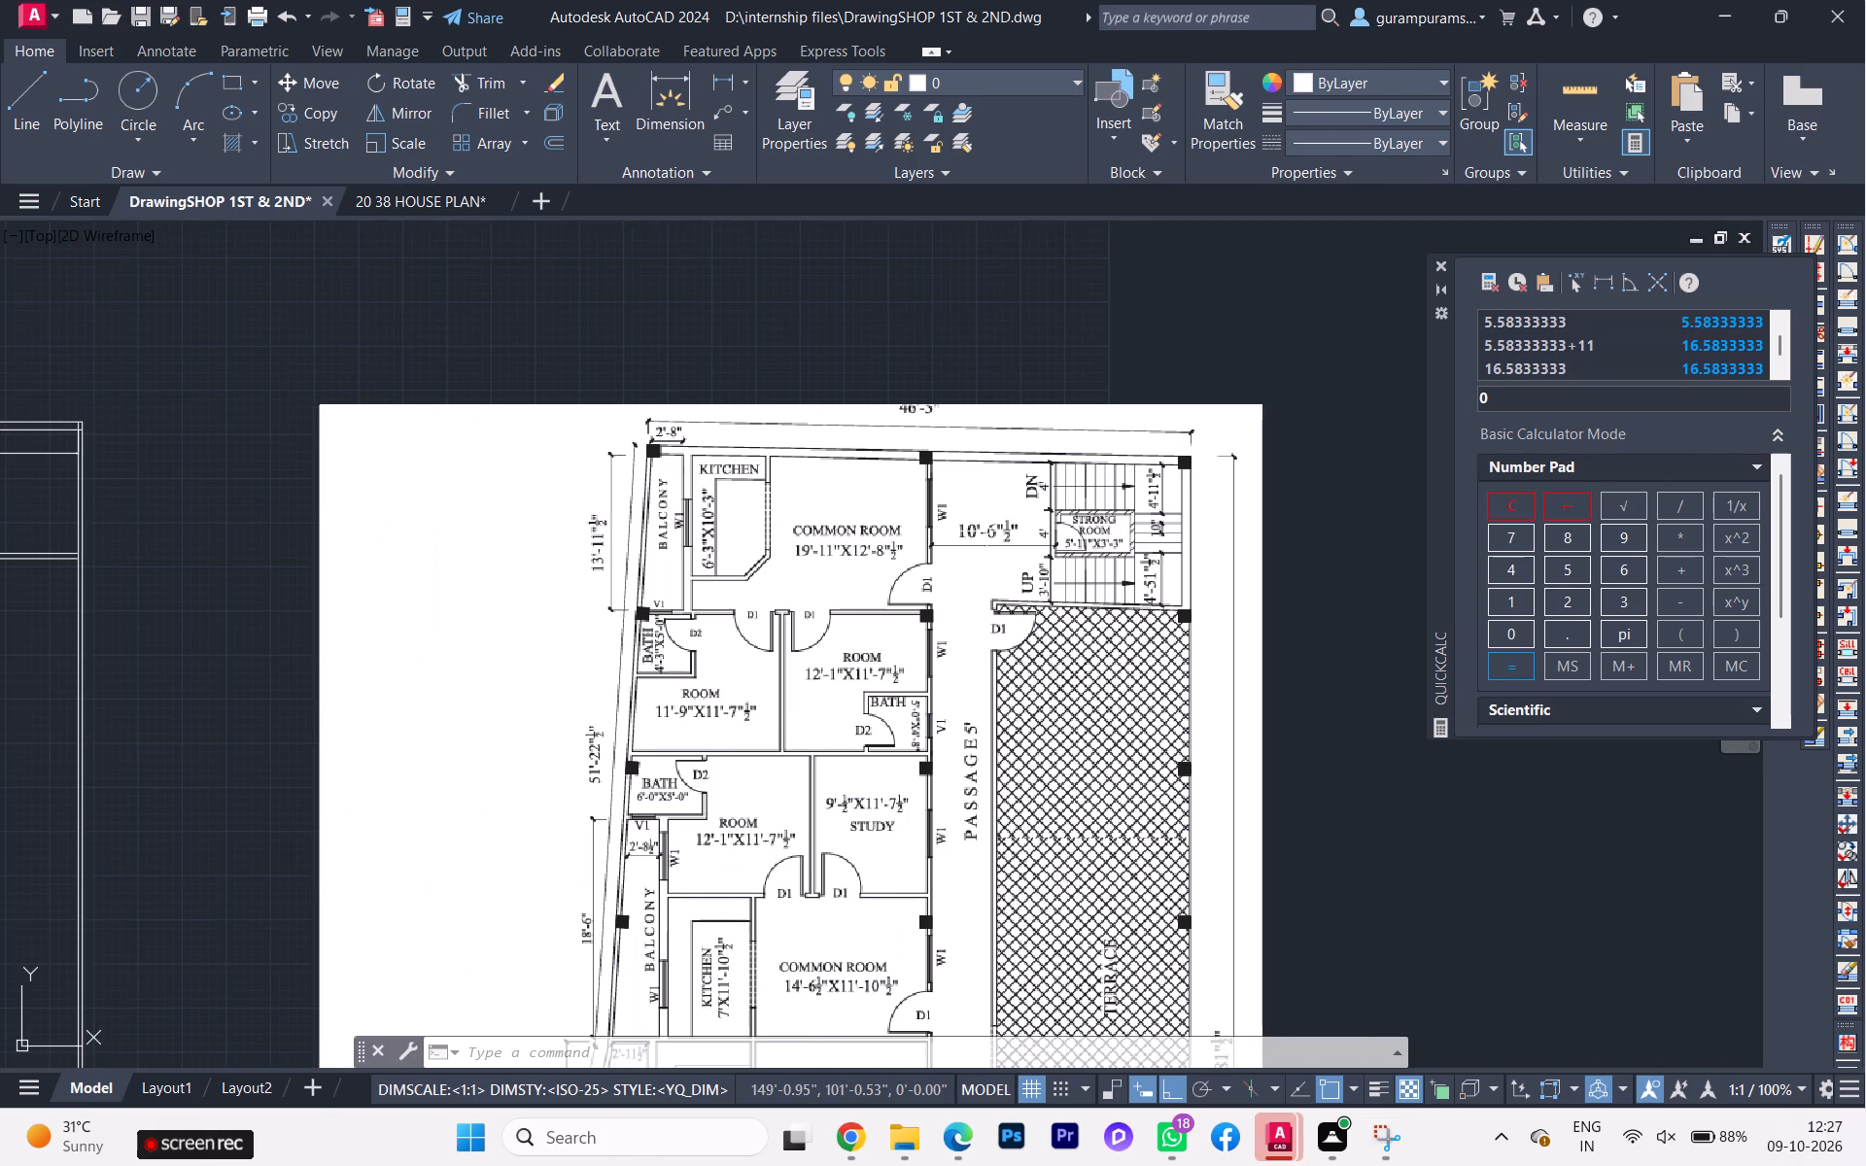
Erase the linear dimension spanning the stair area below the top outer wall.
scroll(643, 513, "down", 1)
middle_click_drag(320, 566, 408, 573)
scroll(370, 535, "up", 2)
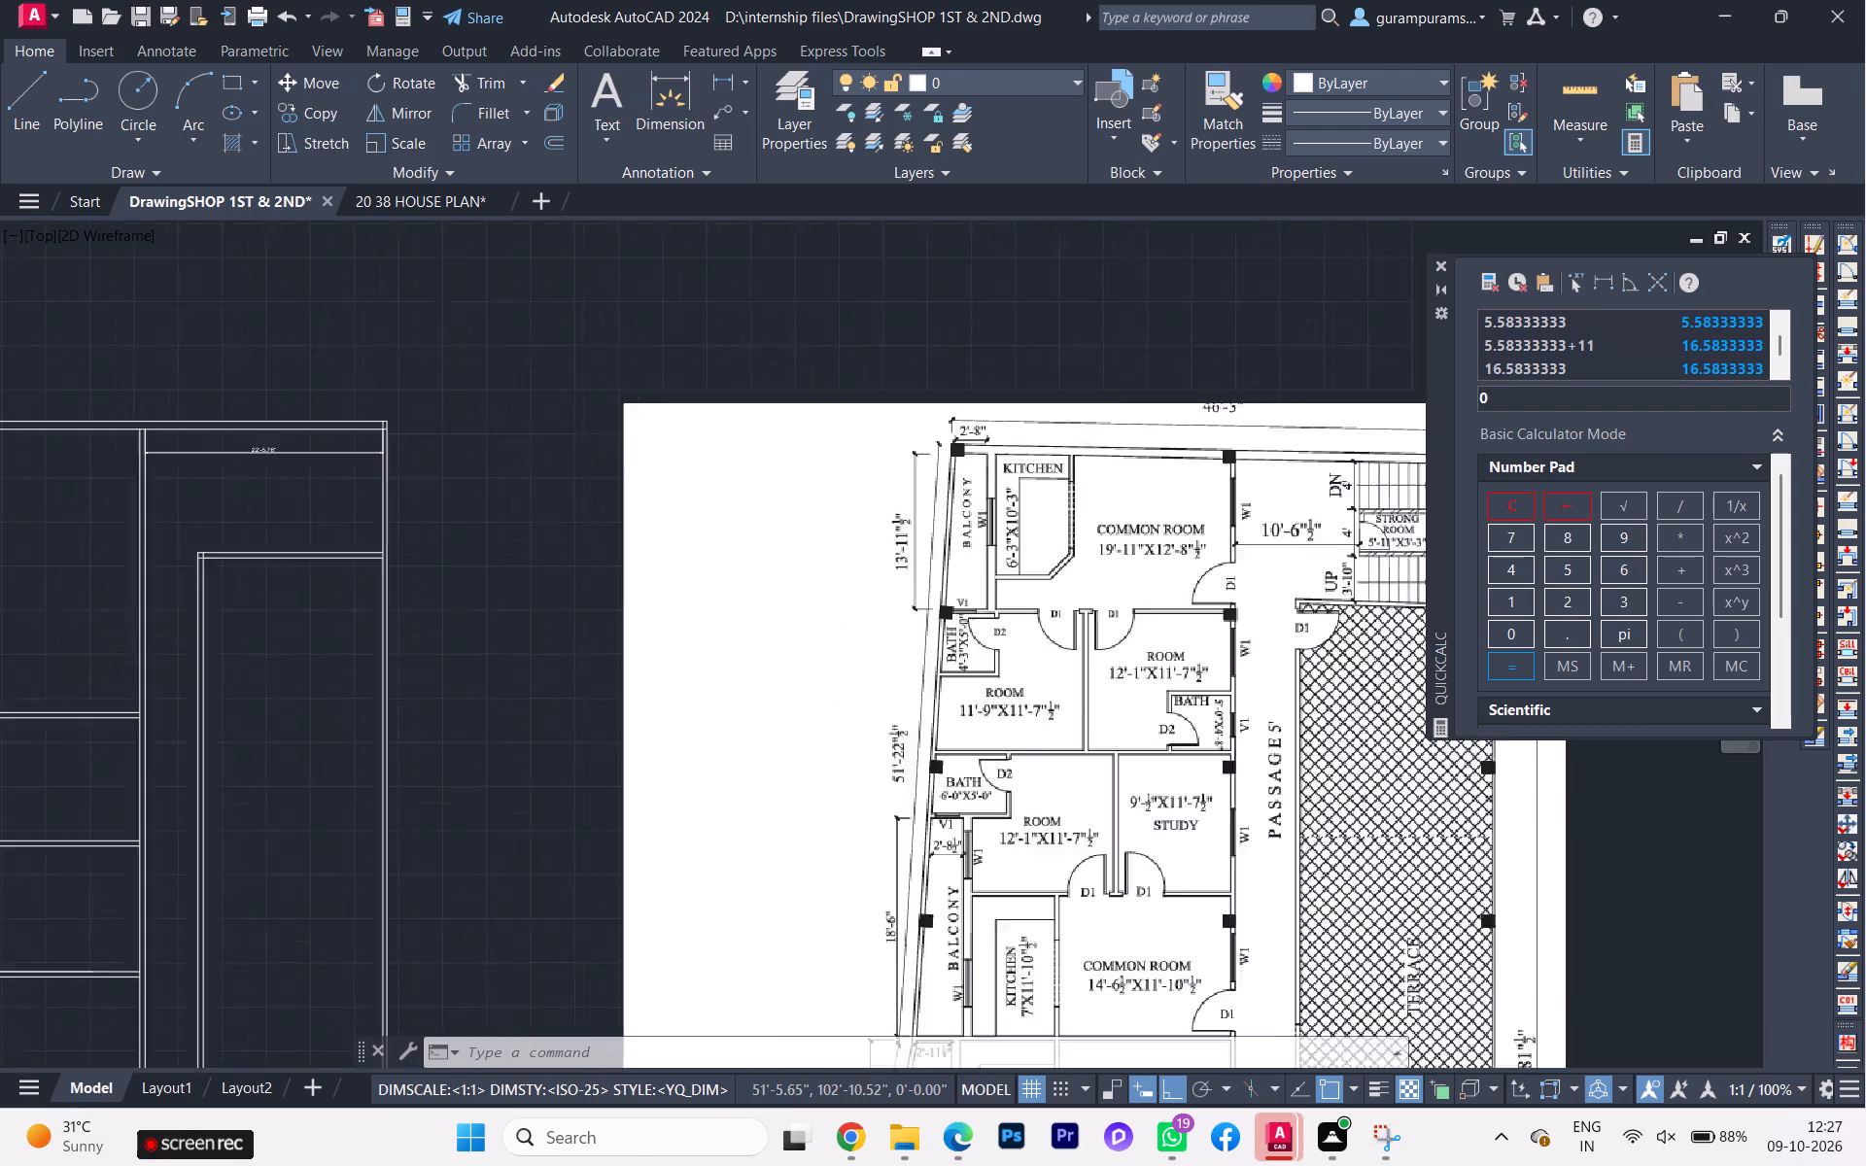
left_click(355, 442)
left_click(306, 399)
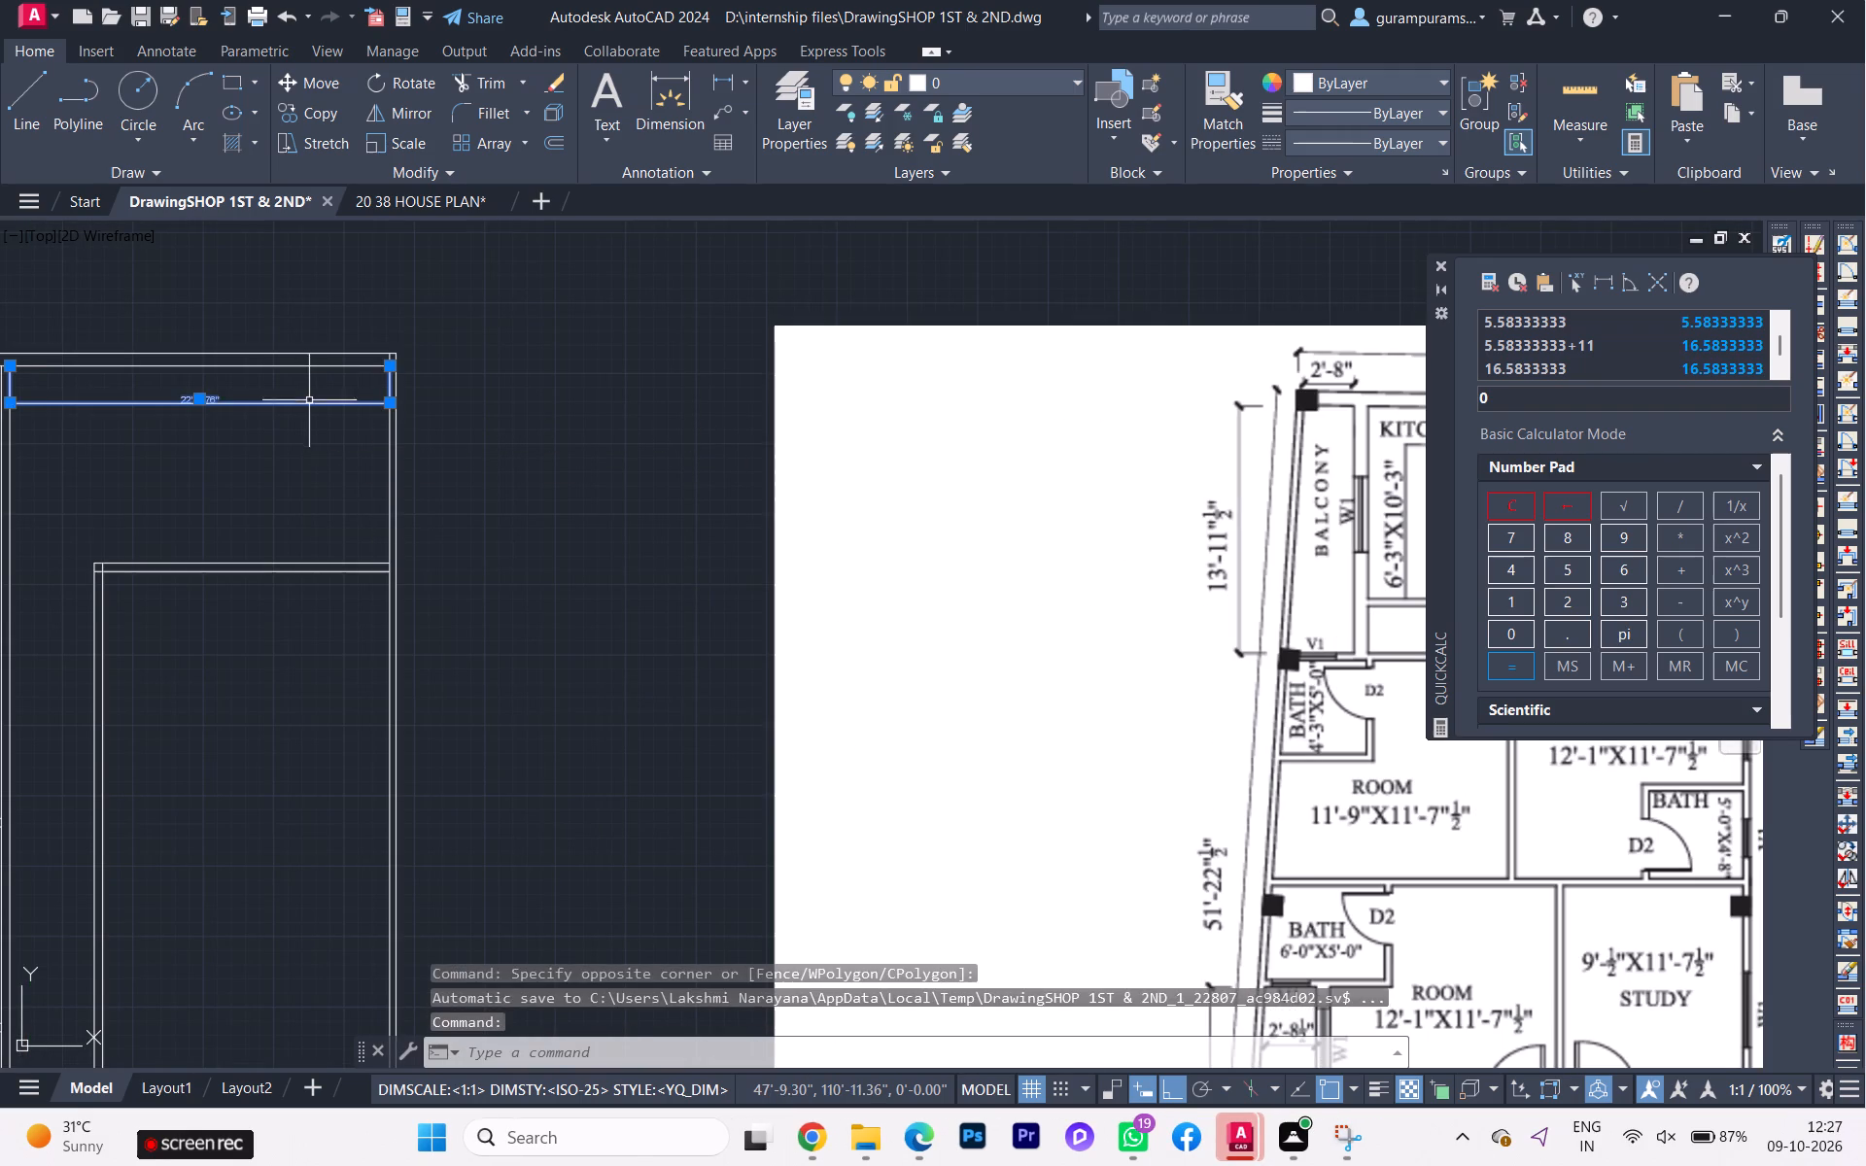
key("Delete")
Offset the inner line of the terrace-side outer wall about 4'-6" inward, through a freehand point in the stair area.
key("o")
key("Return")
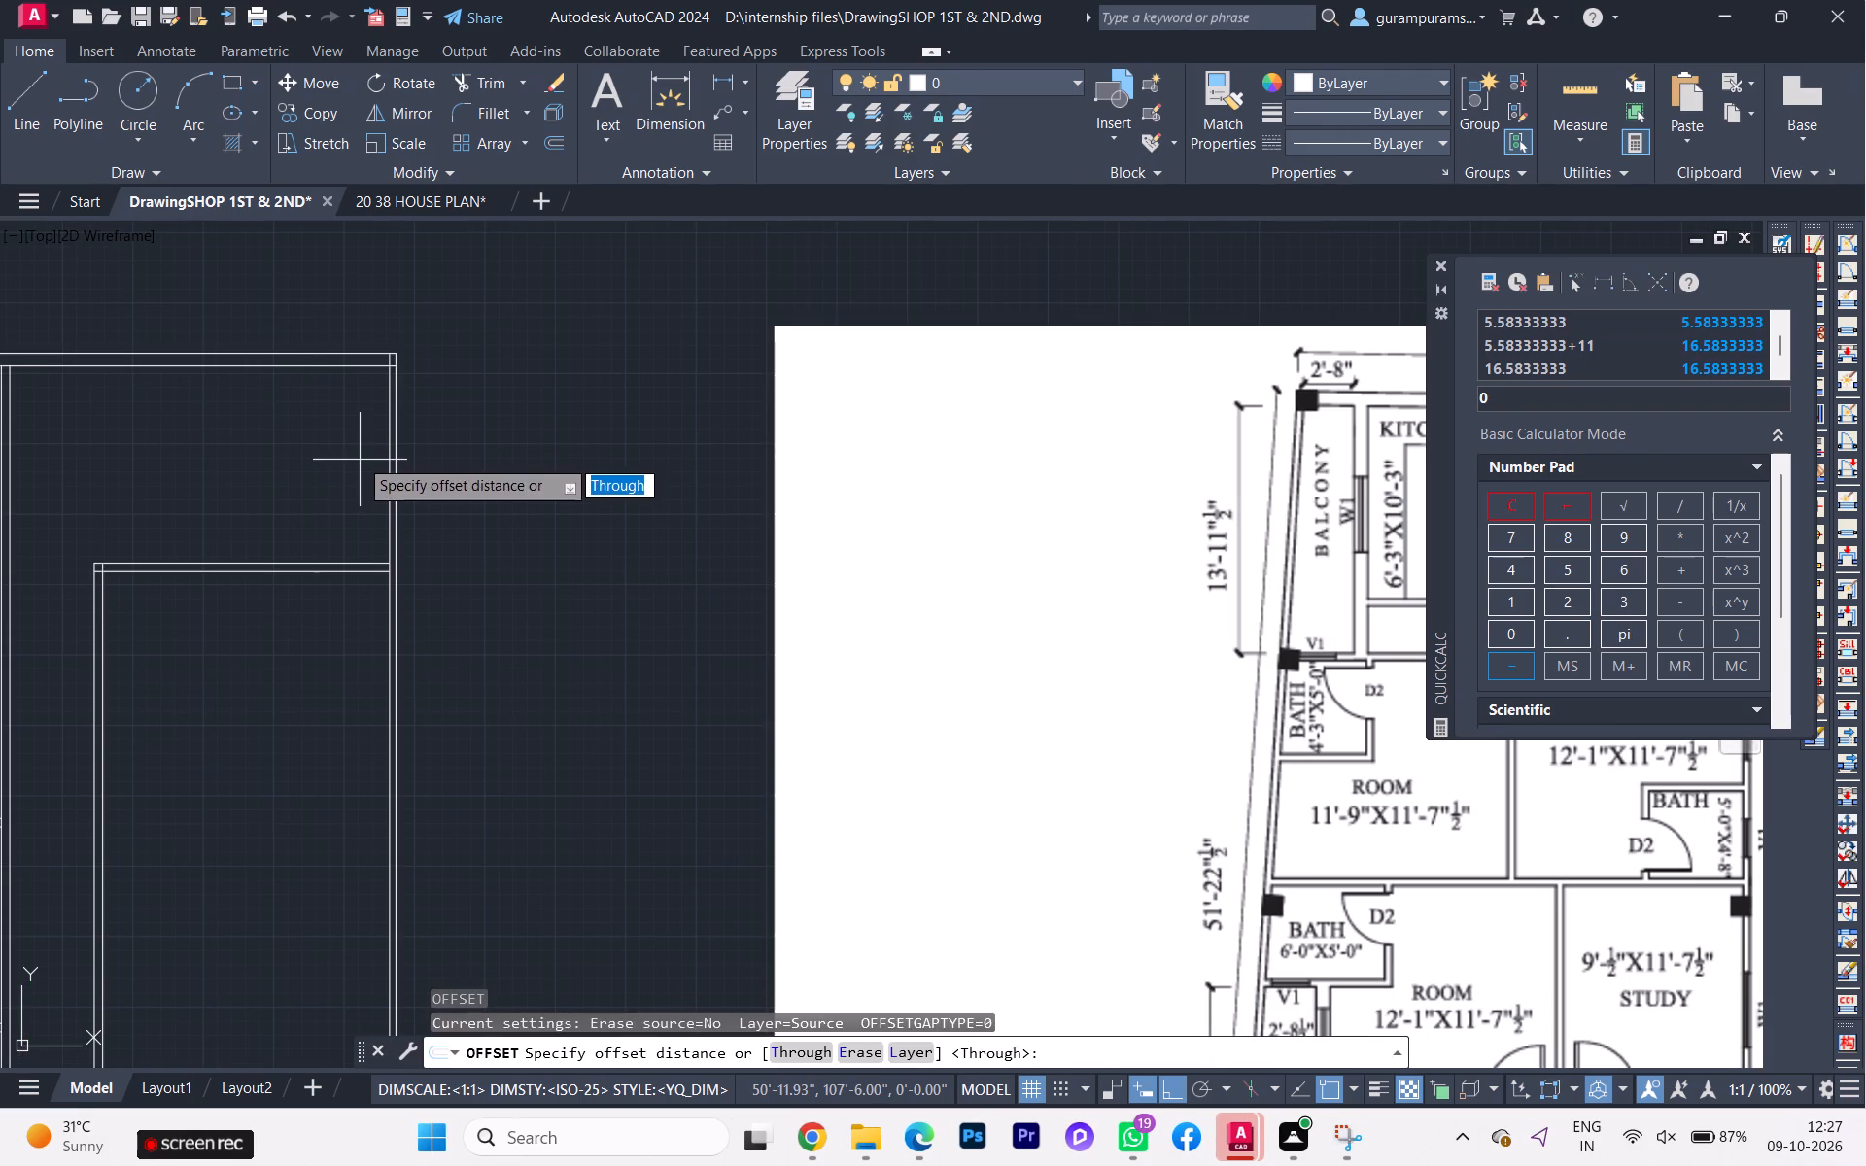
key("space")
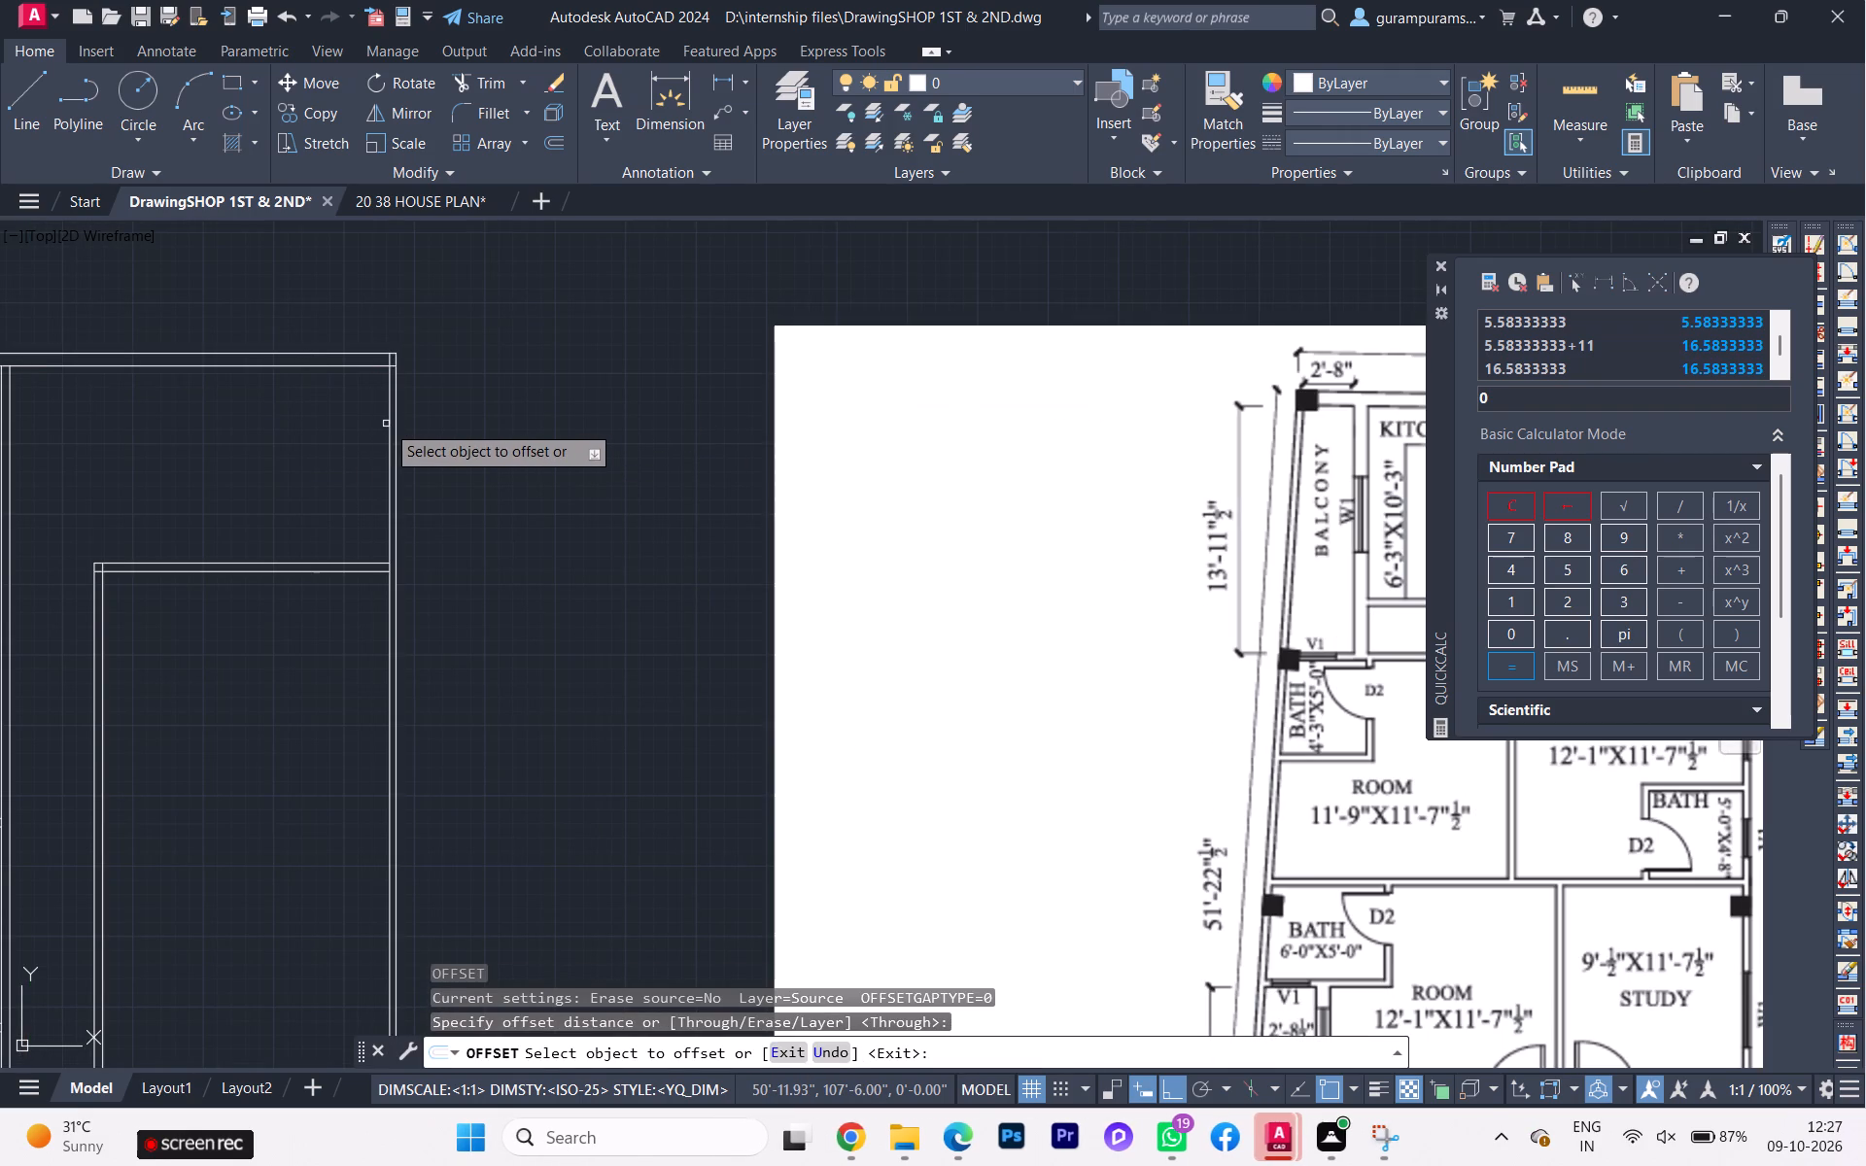
left_click(389, 422)
scroll(311, 441, "down", 2)
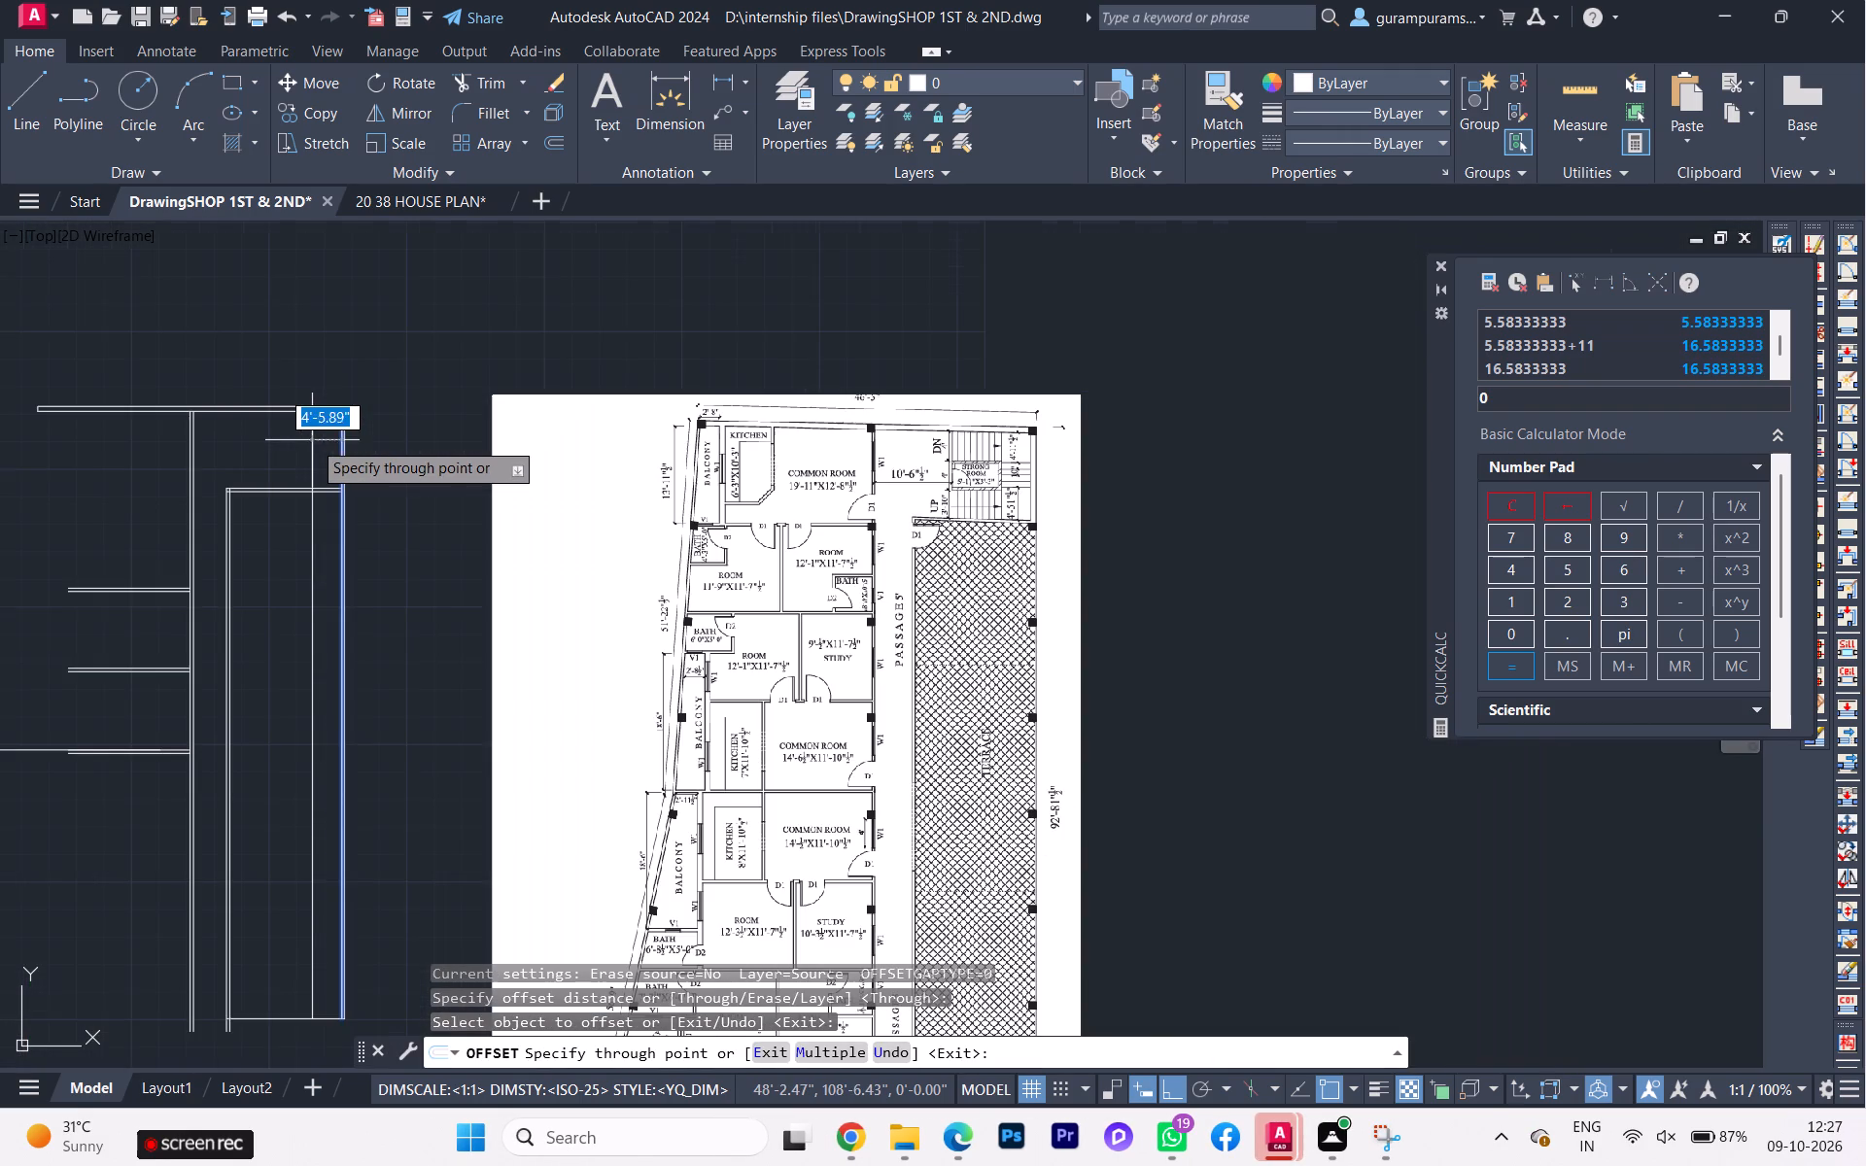
scroll(312, 440, "up", 1)
left_click(312, 440)
scroll(312, 441, "down", 1)
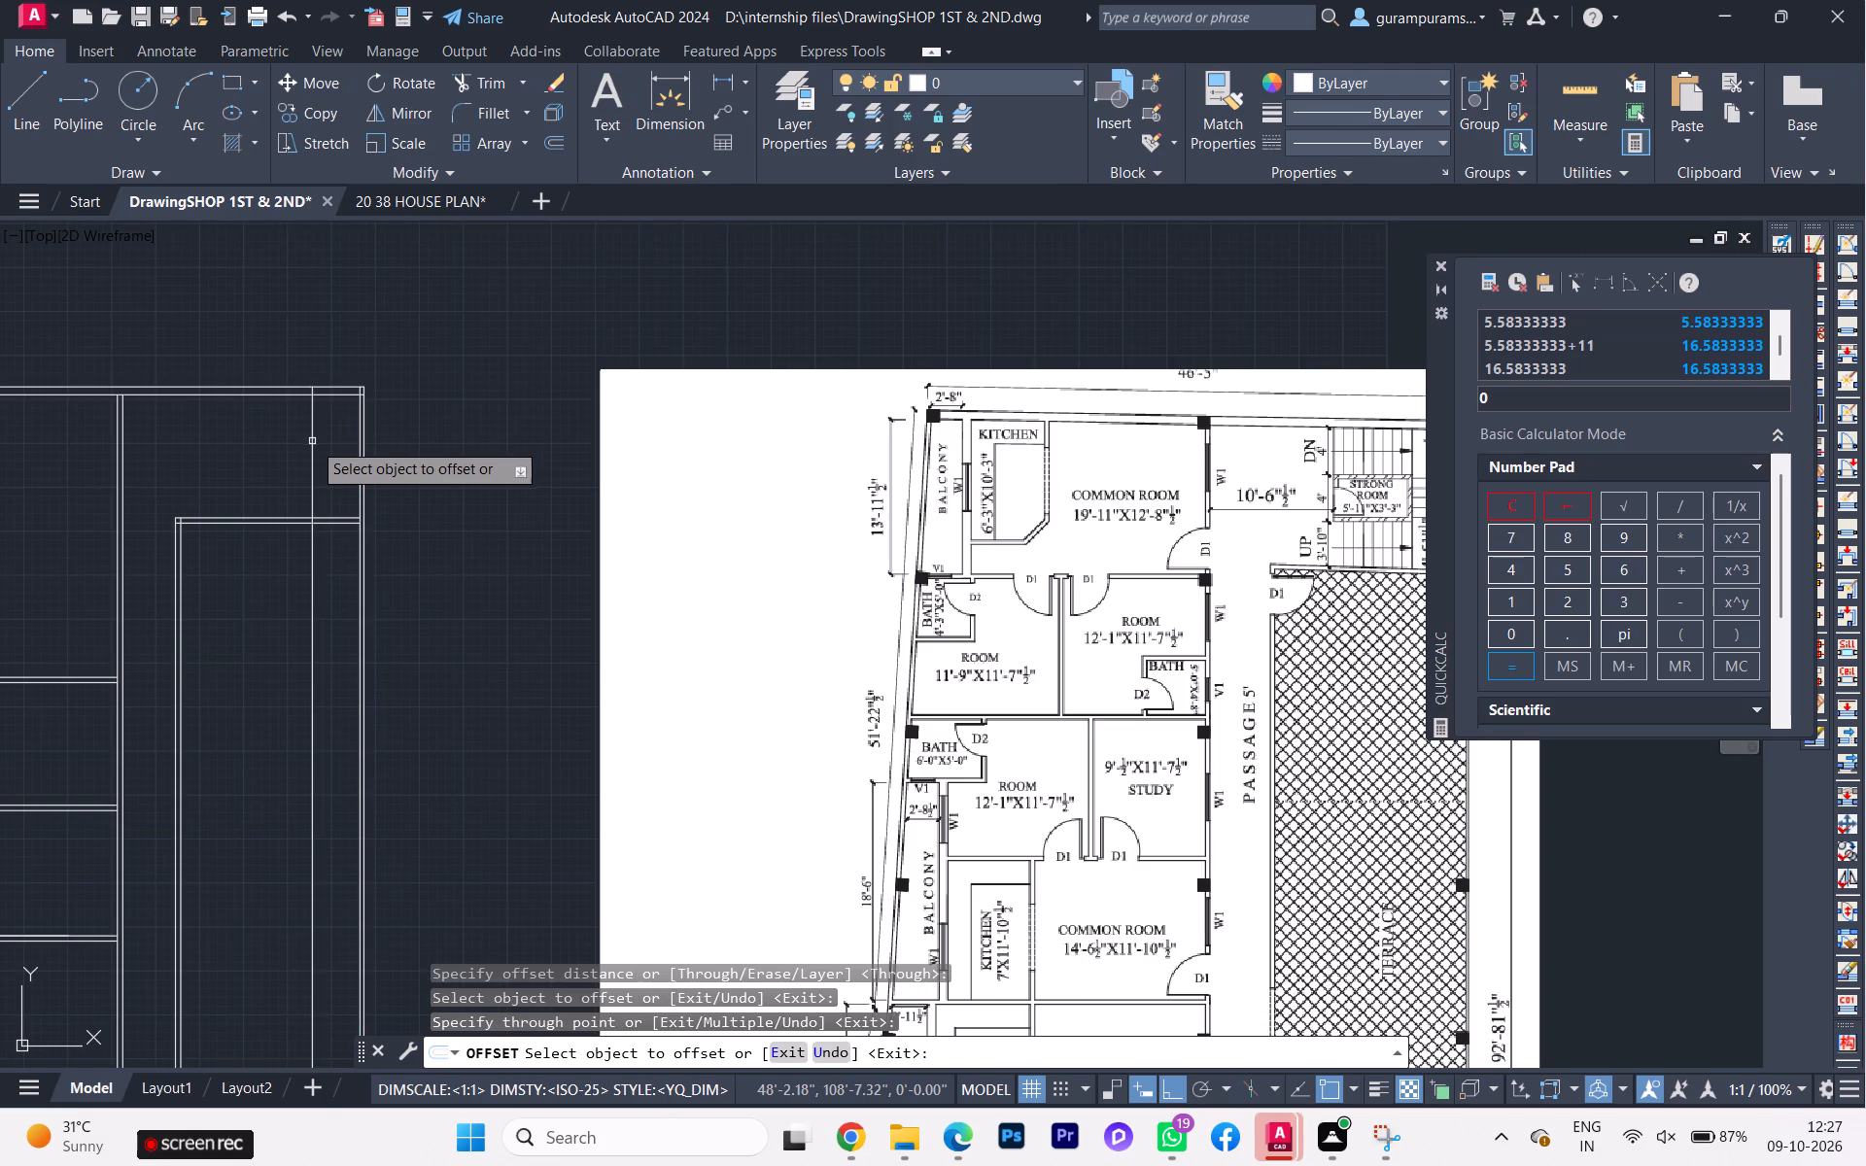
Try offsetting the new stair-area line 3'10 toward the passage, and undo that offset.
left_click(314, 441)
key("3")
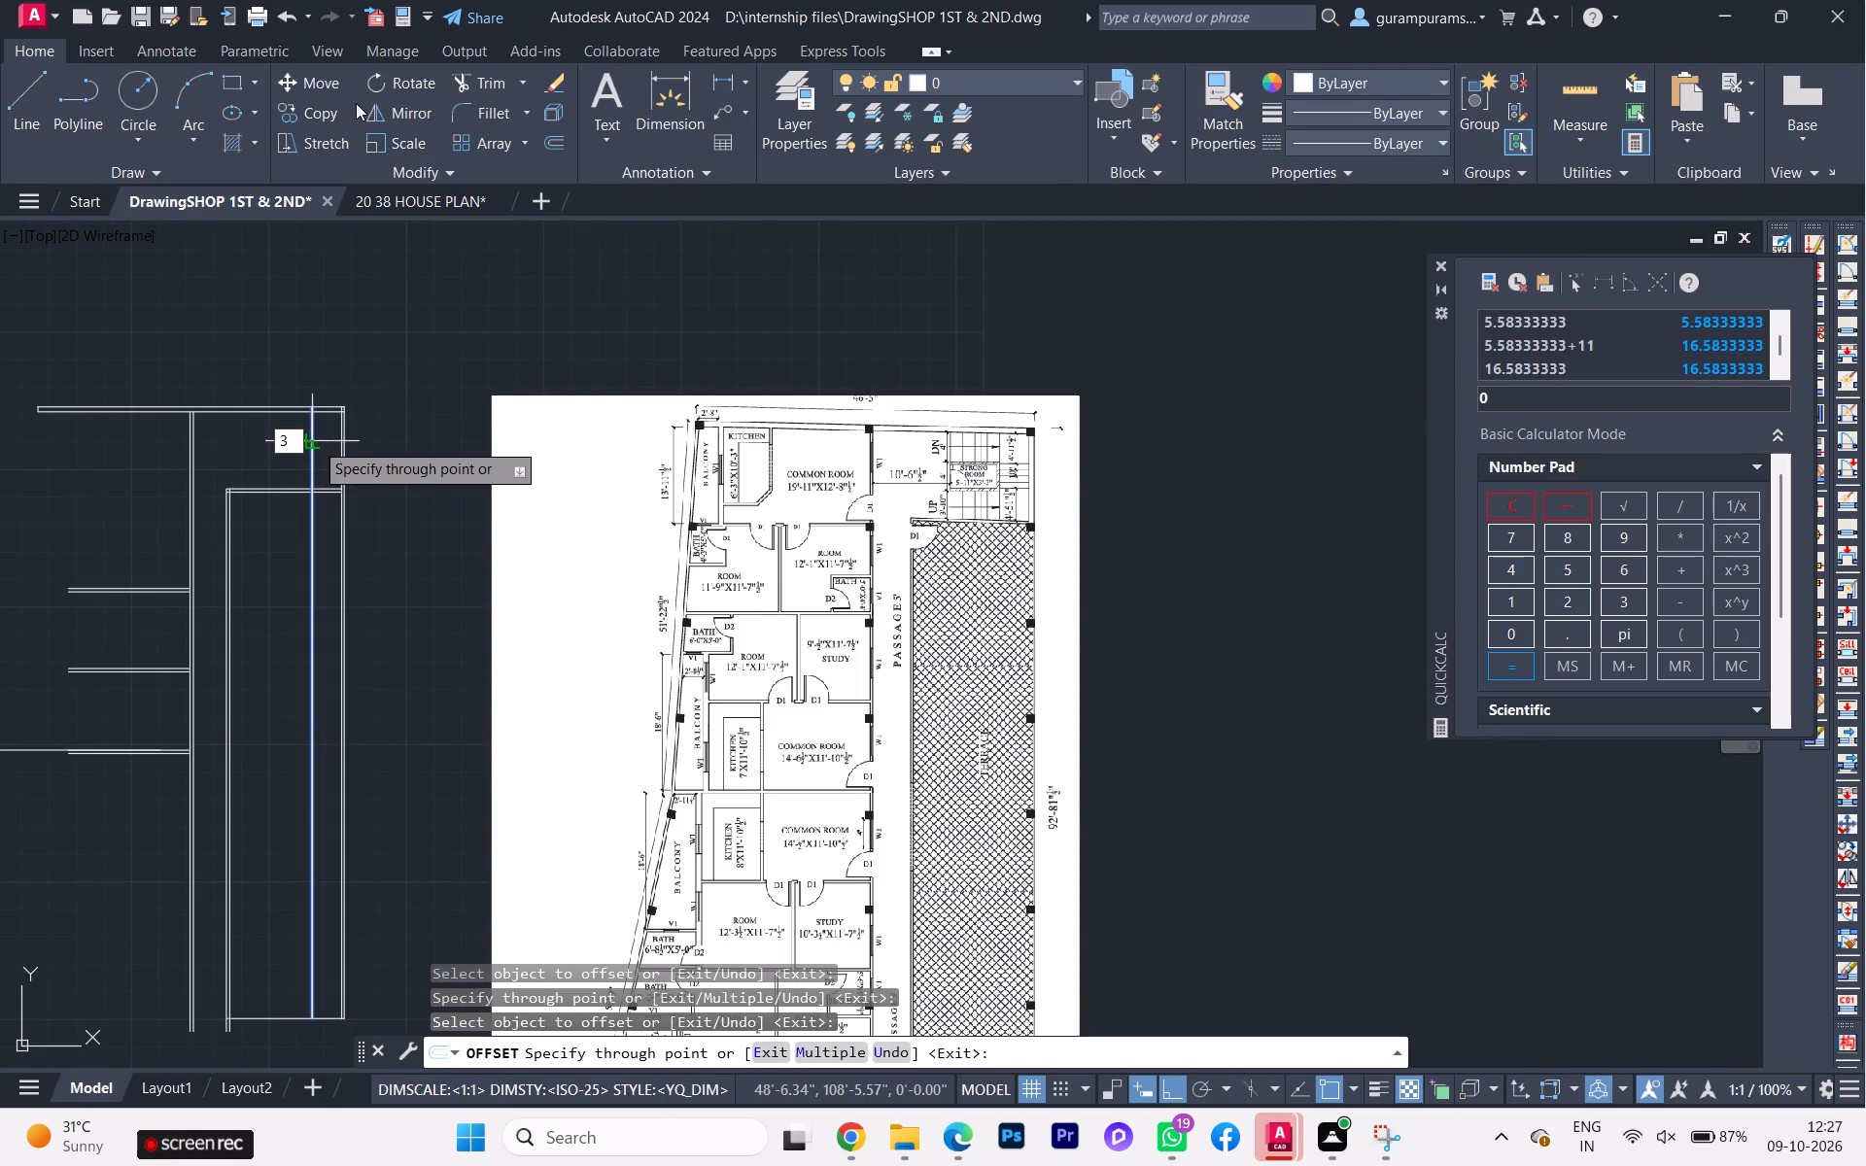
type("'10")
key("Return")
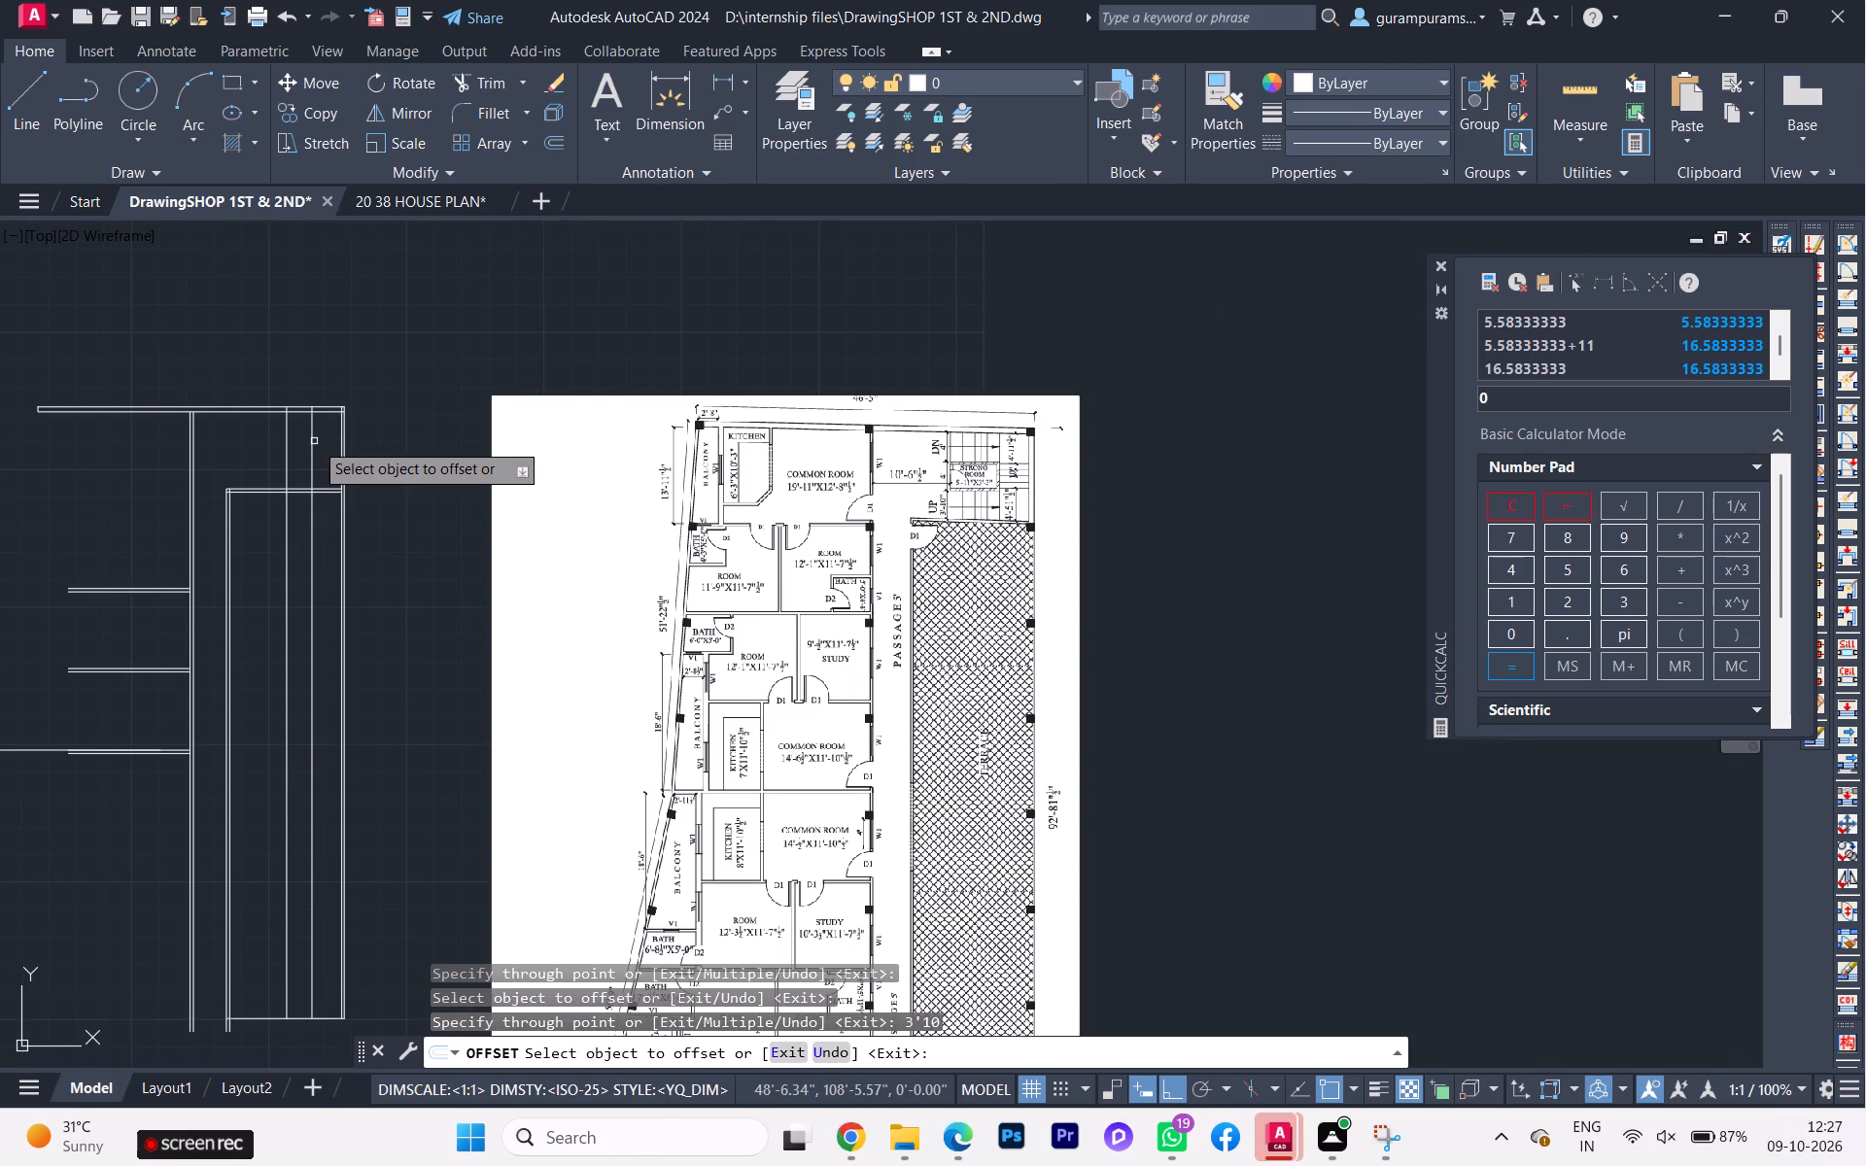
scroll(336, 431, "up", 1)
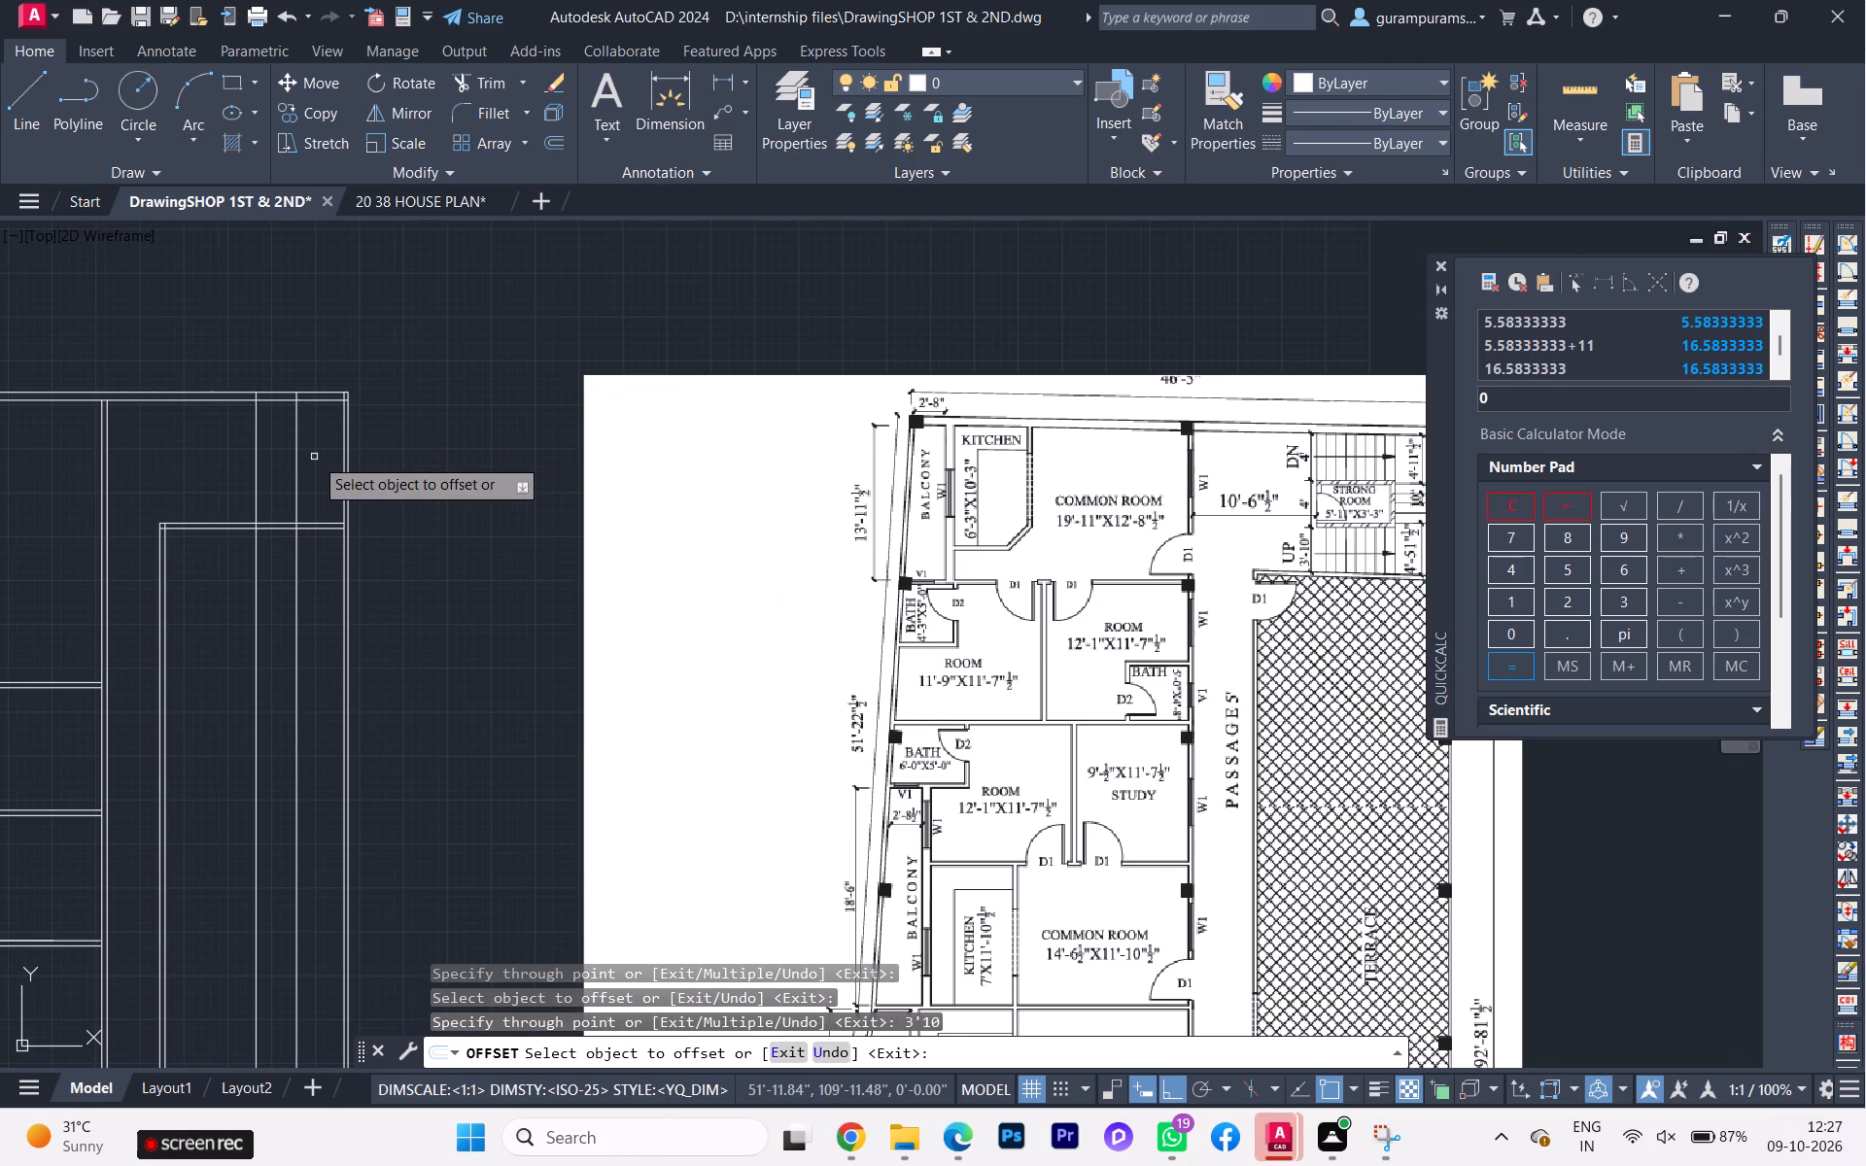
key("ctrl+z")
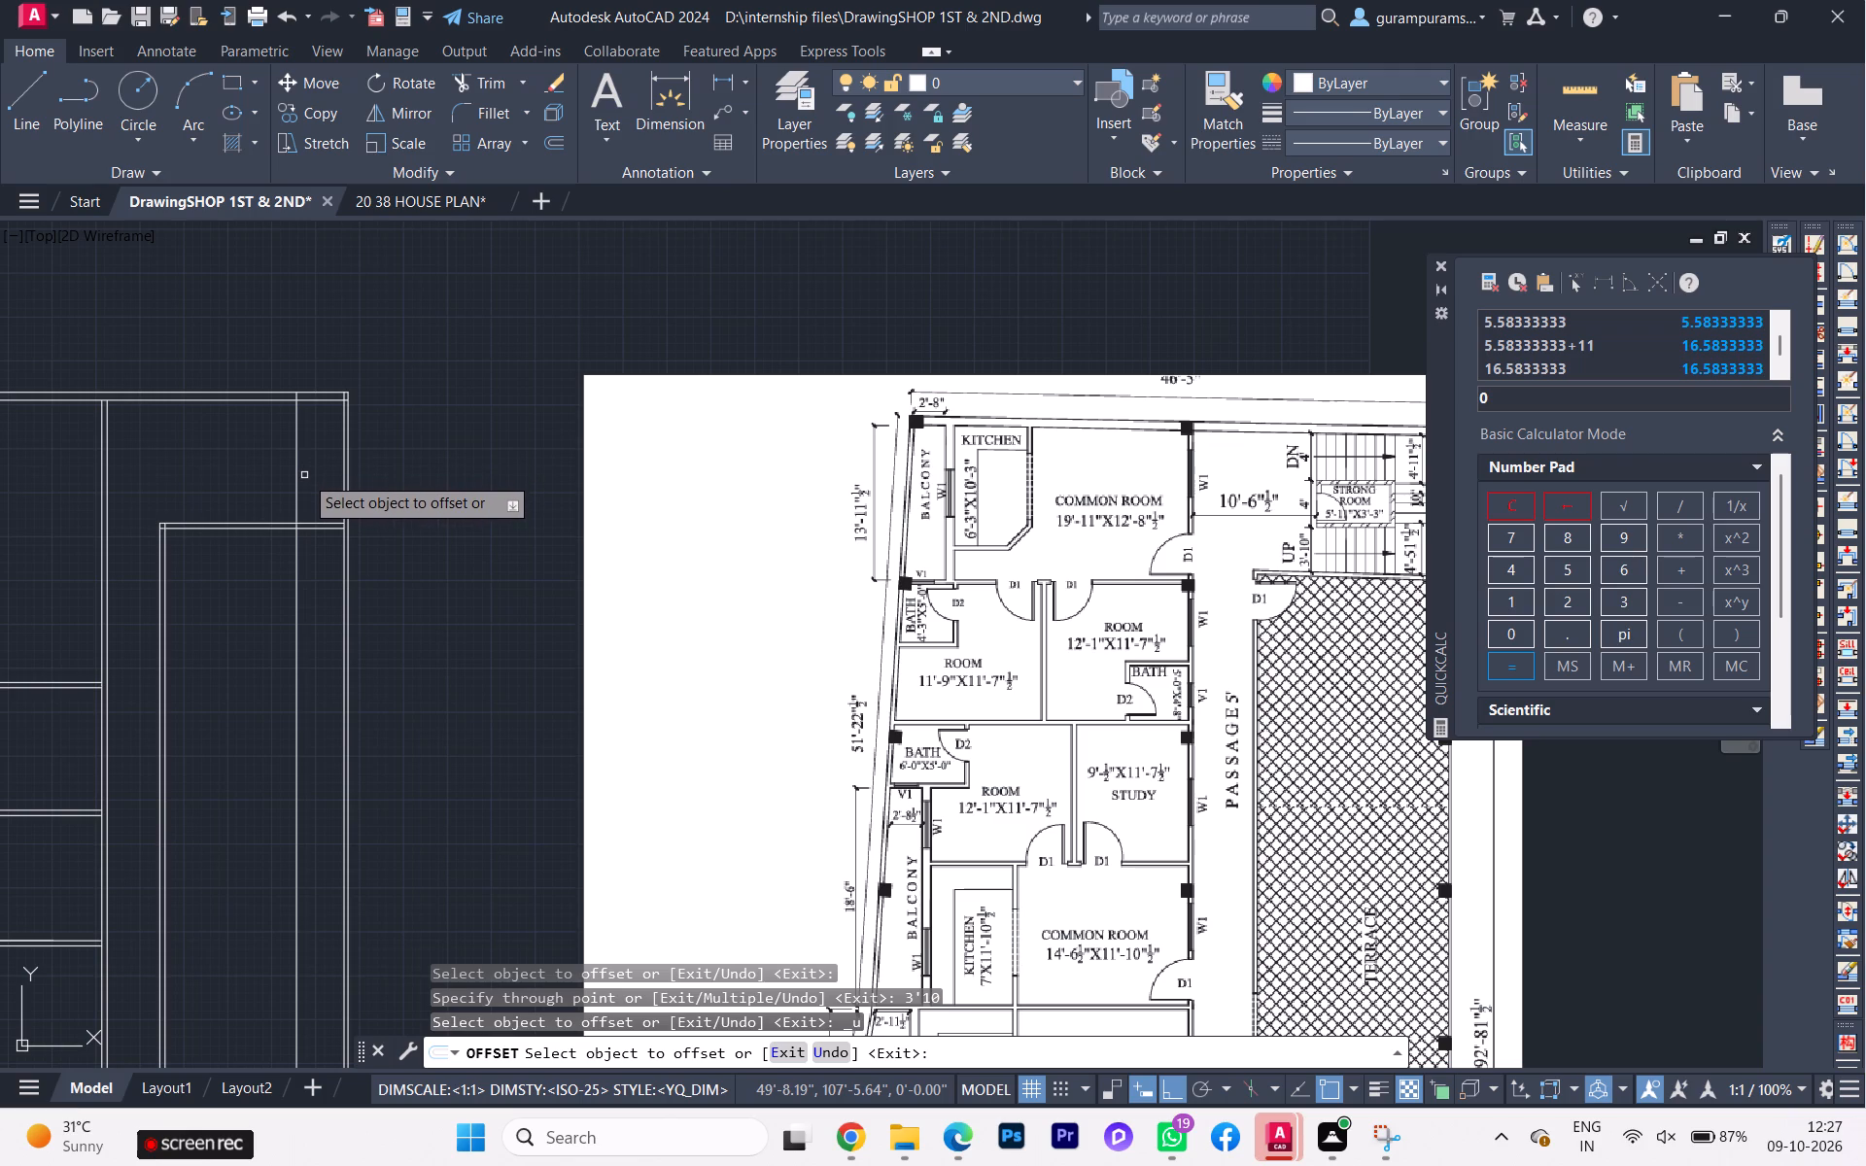
Offset the new vertical stair-area line 6" toward the passage.
left_click(297, 482)
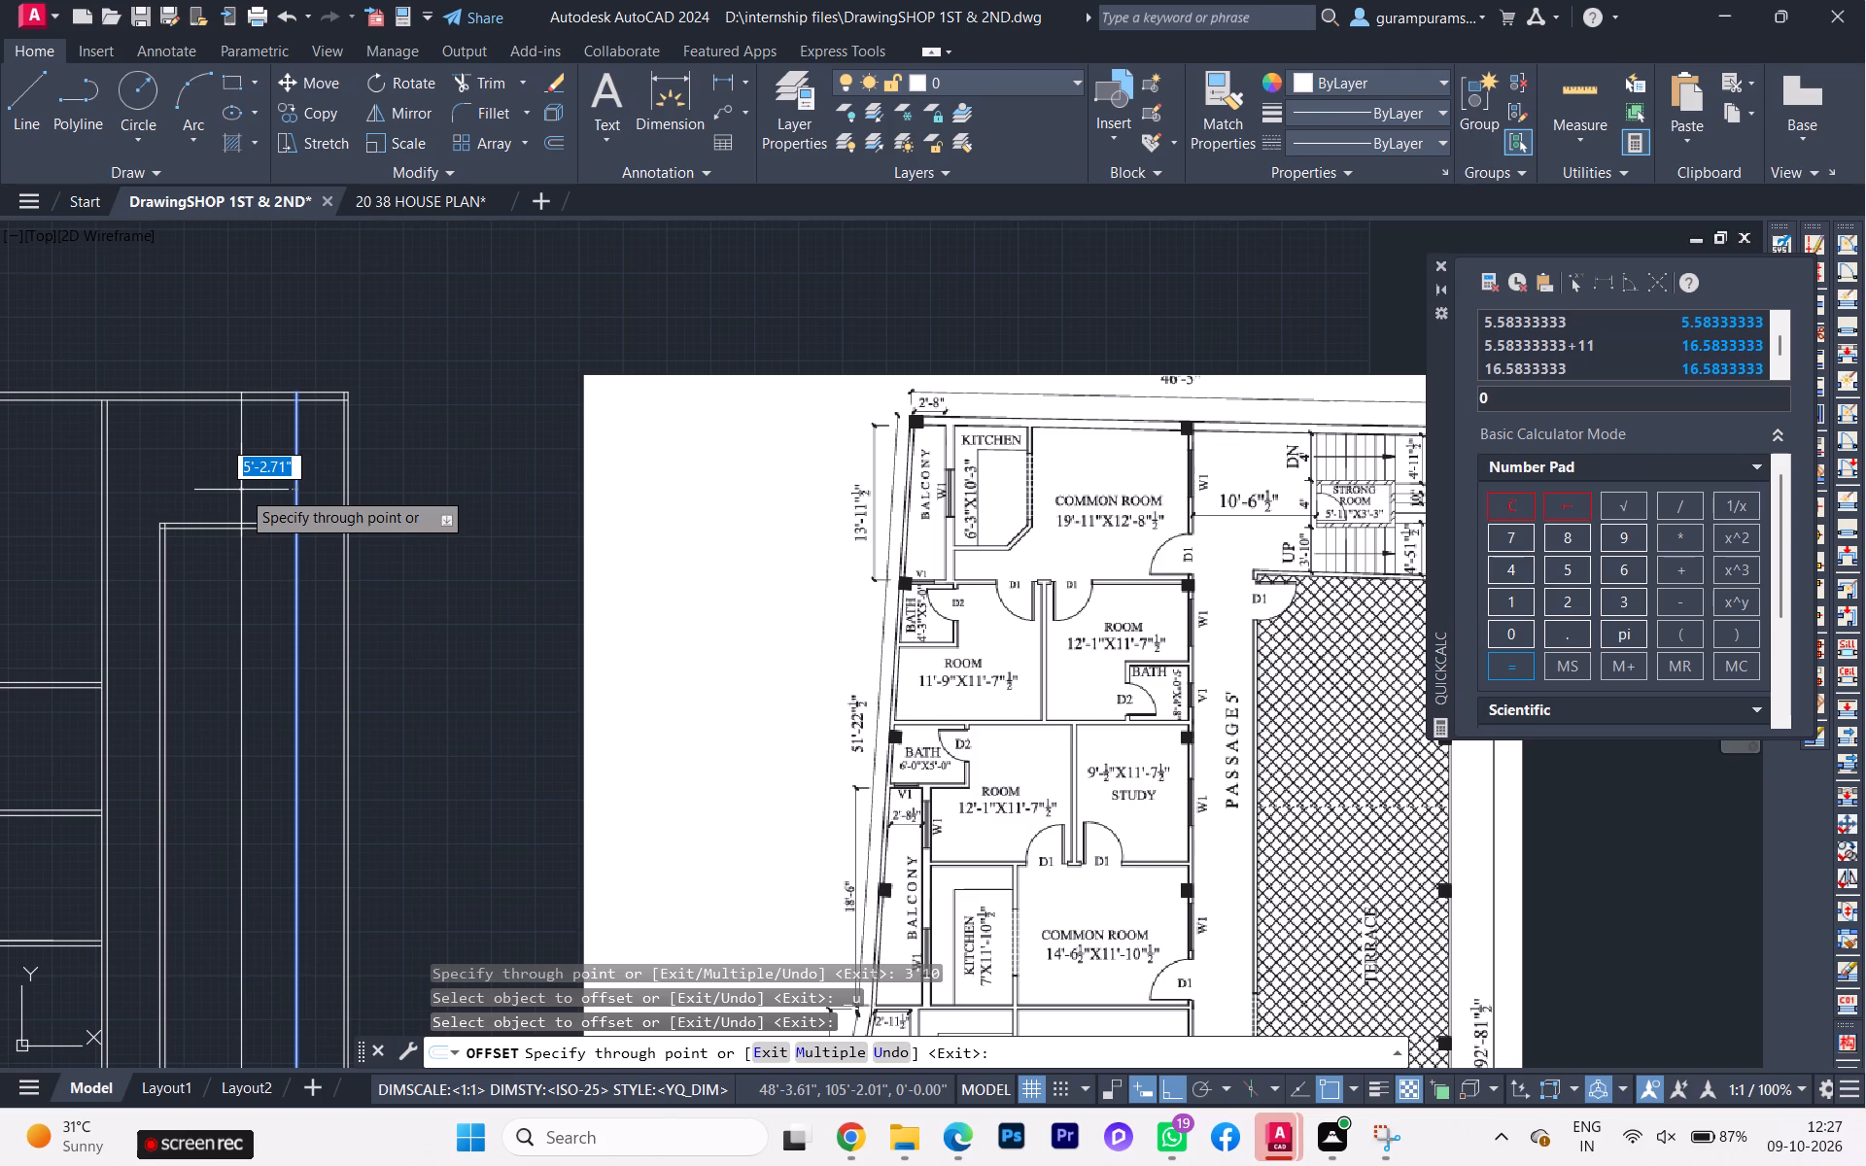
key("6")
key("Return")
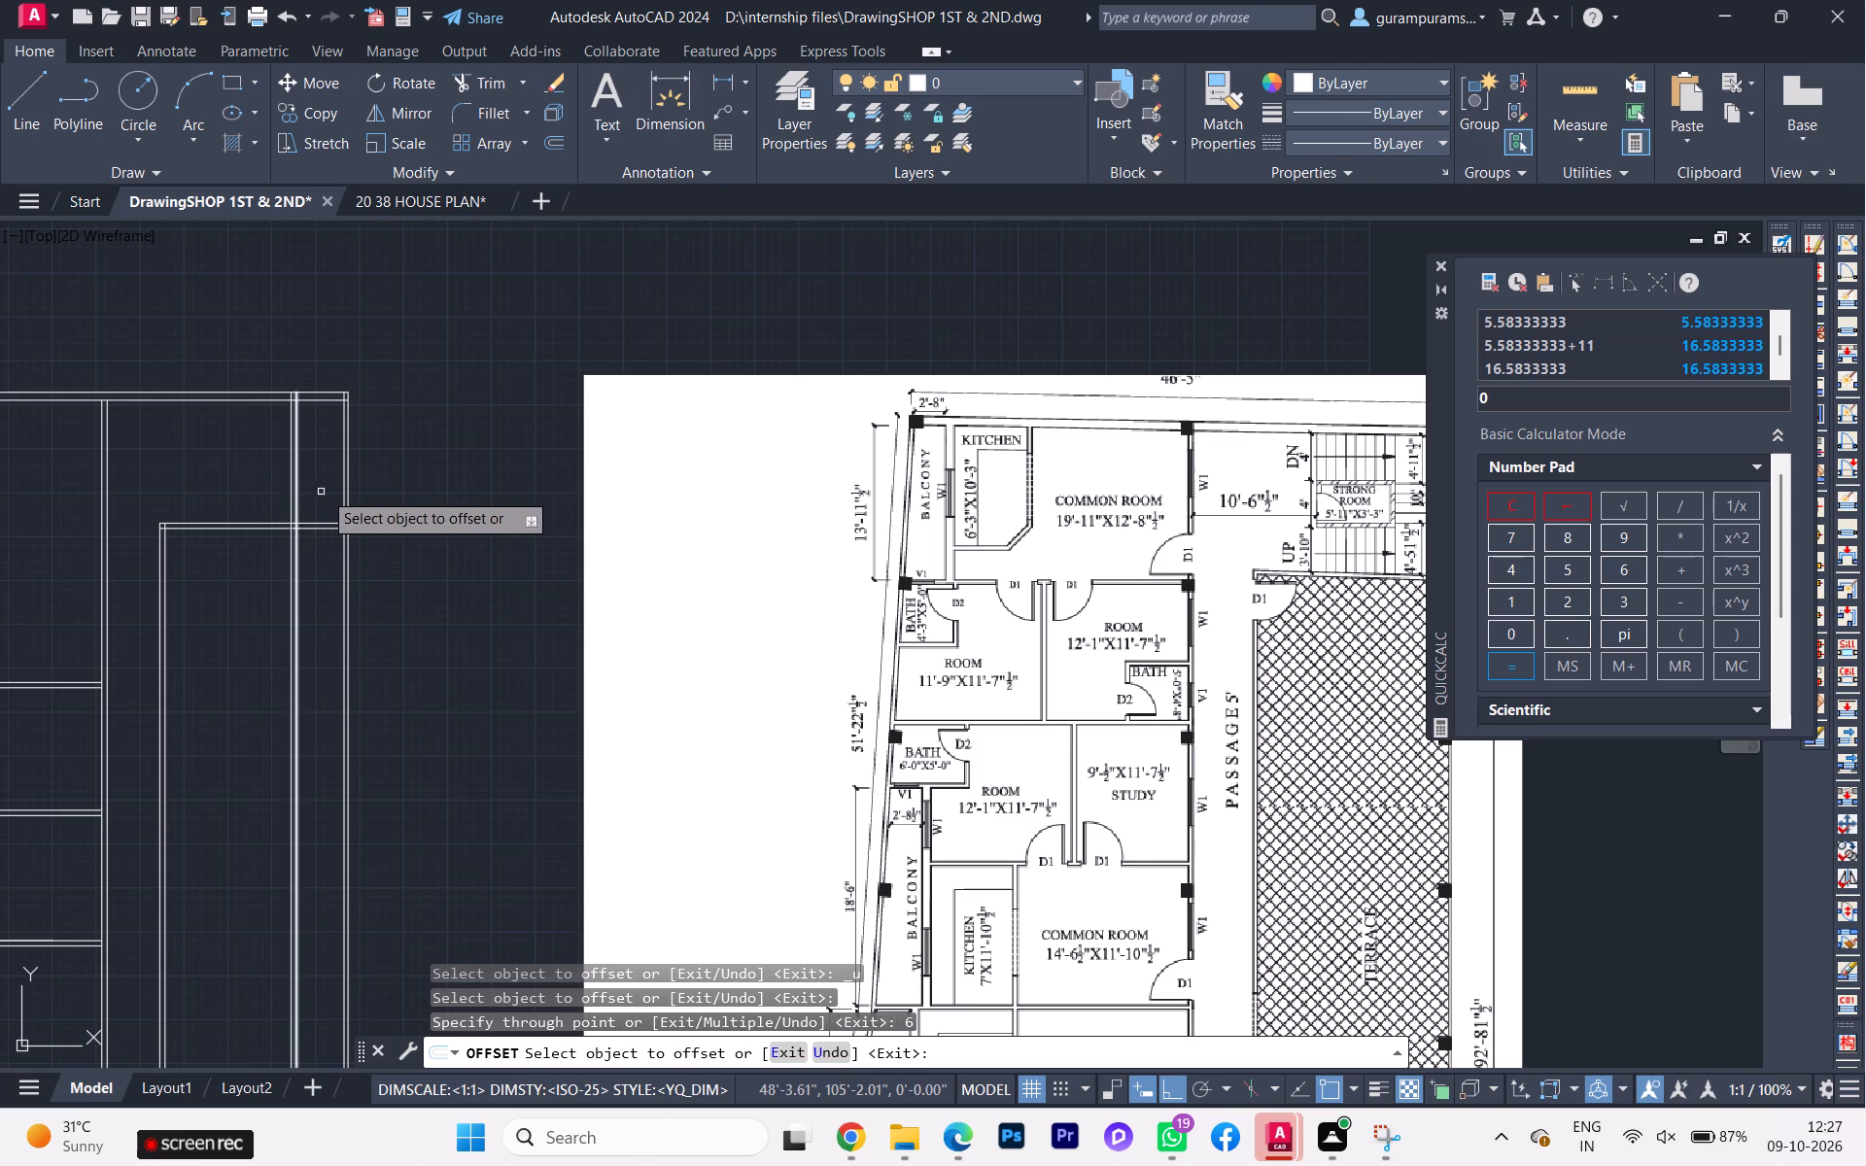
Offset the inner line of the top outer wall outward through a freehand point above the plan.
left_click(318, 401)
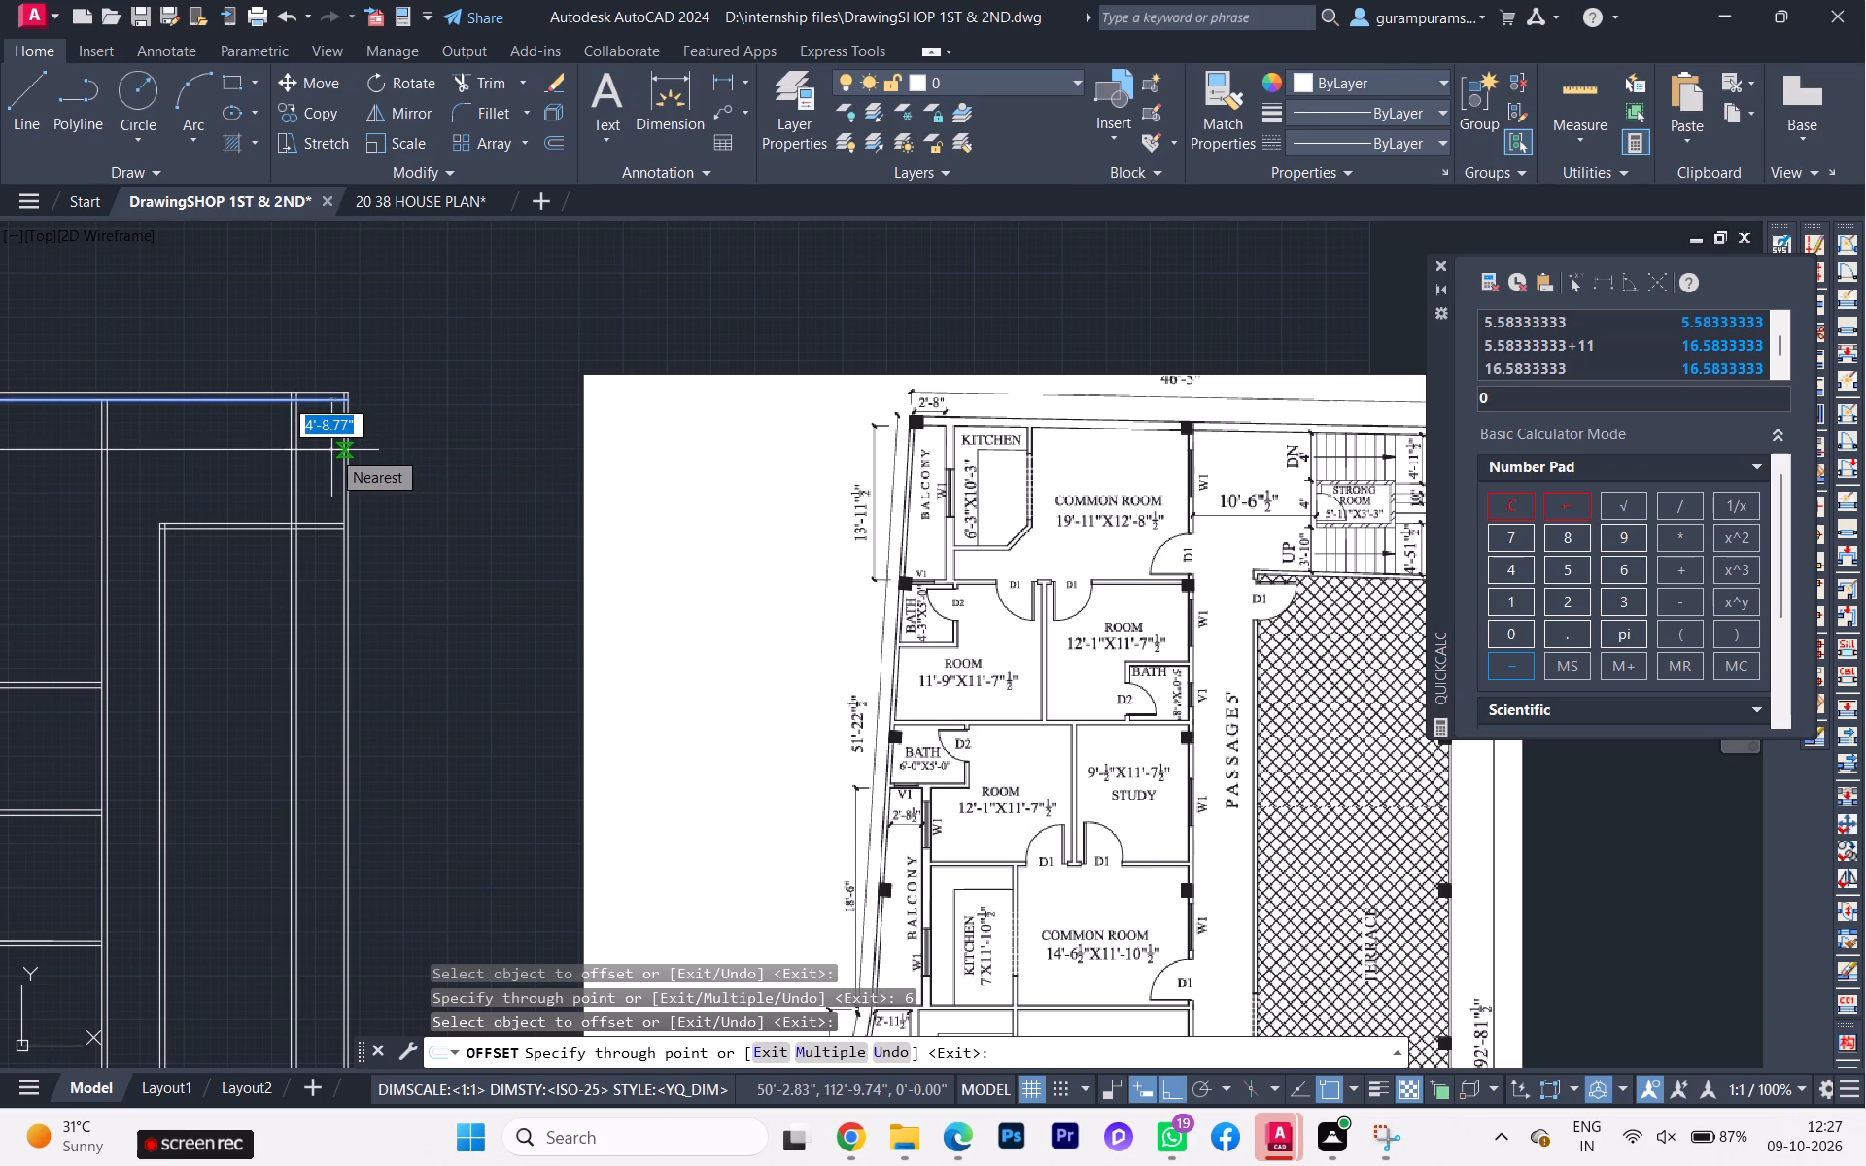
key("4")
left_click(298, 343)
key("apostrophe")
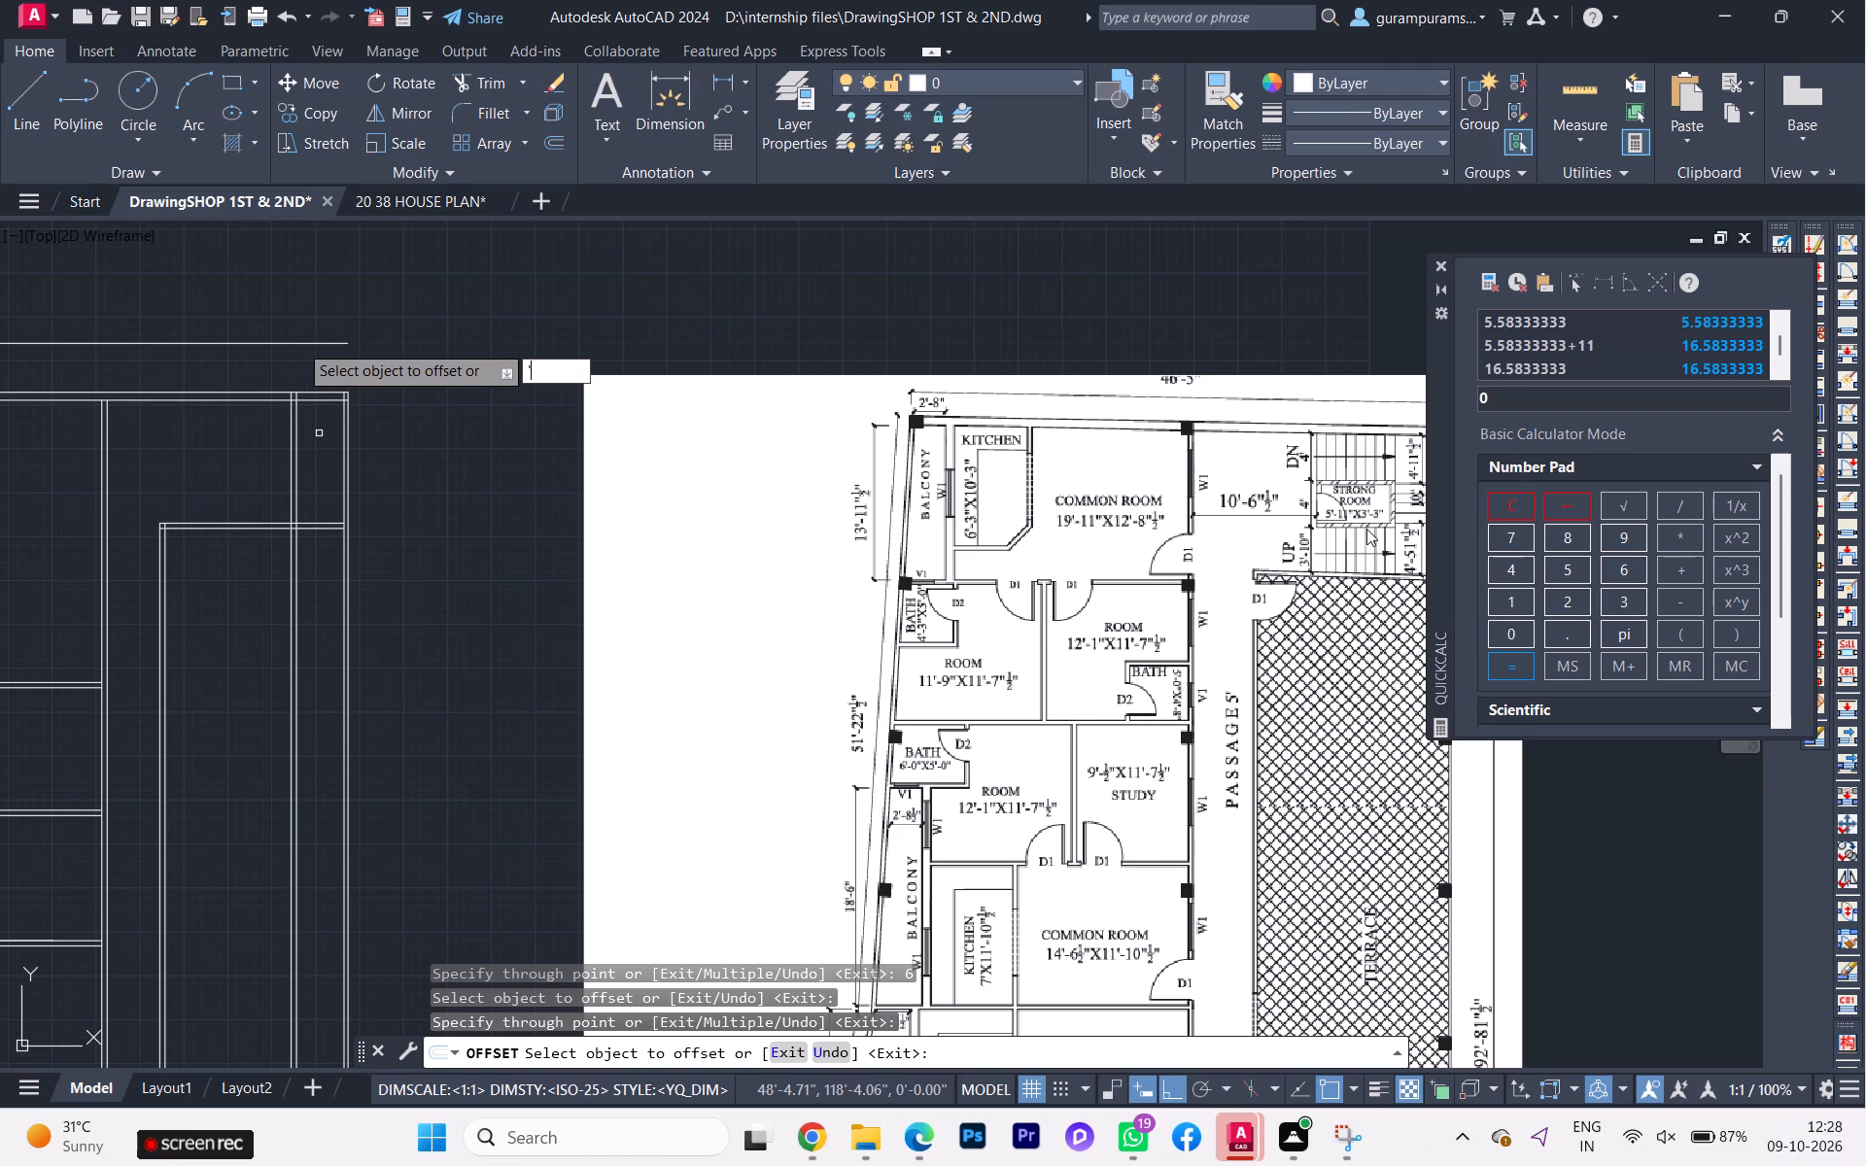
Examine the staircase and strong room dimensions in the reference plan.
scroll(1366, 529, "up", 2)
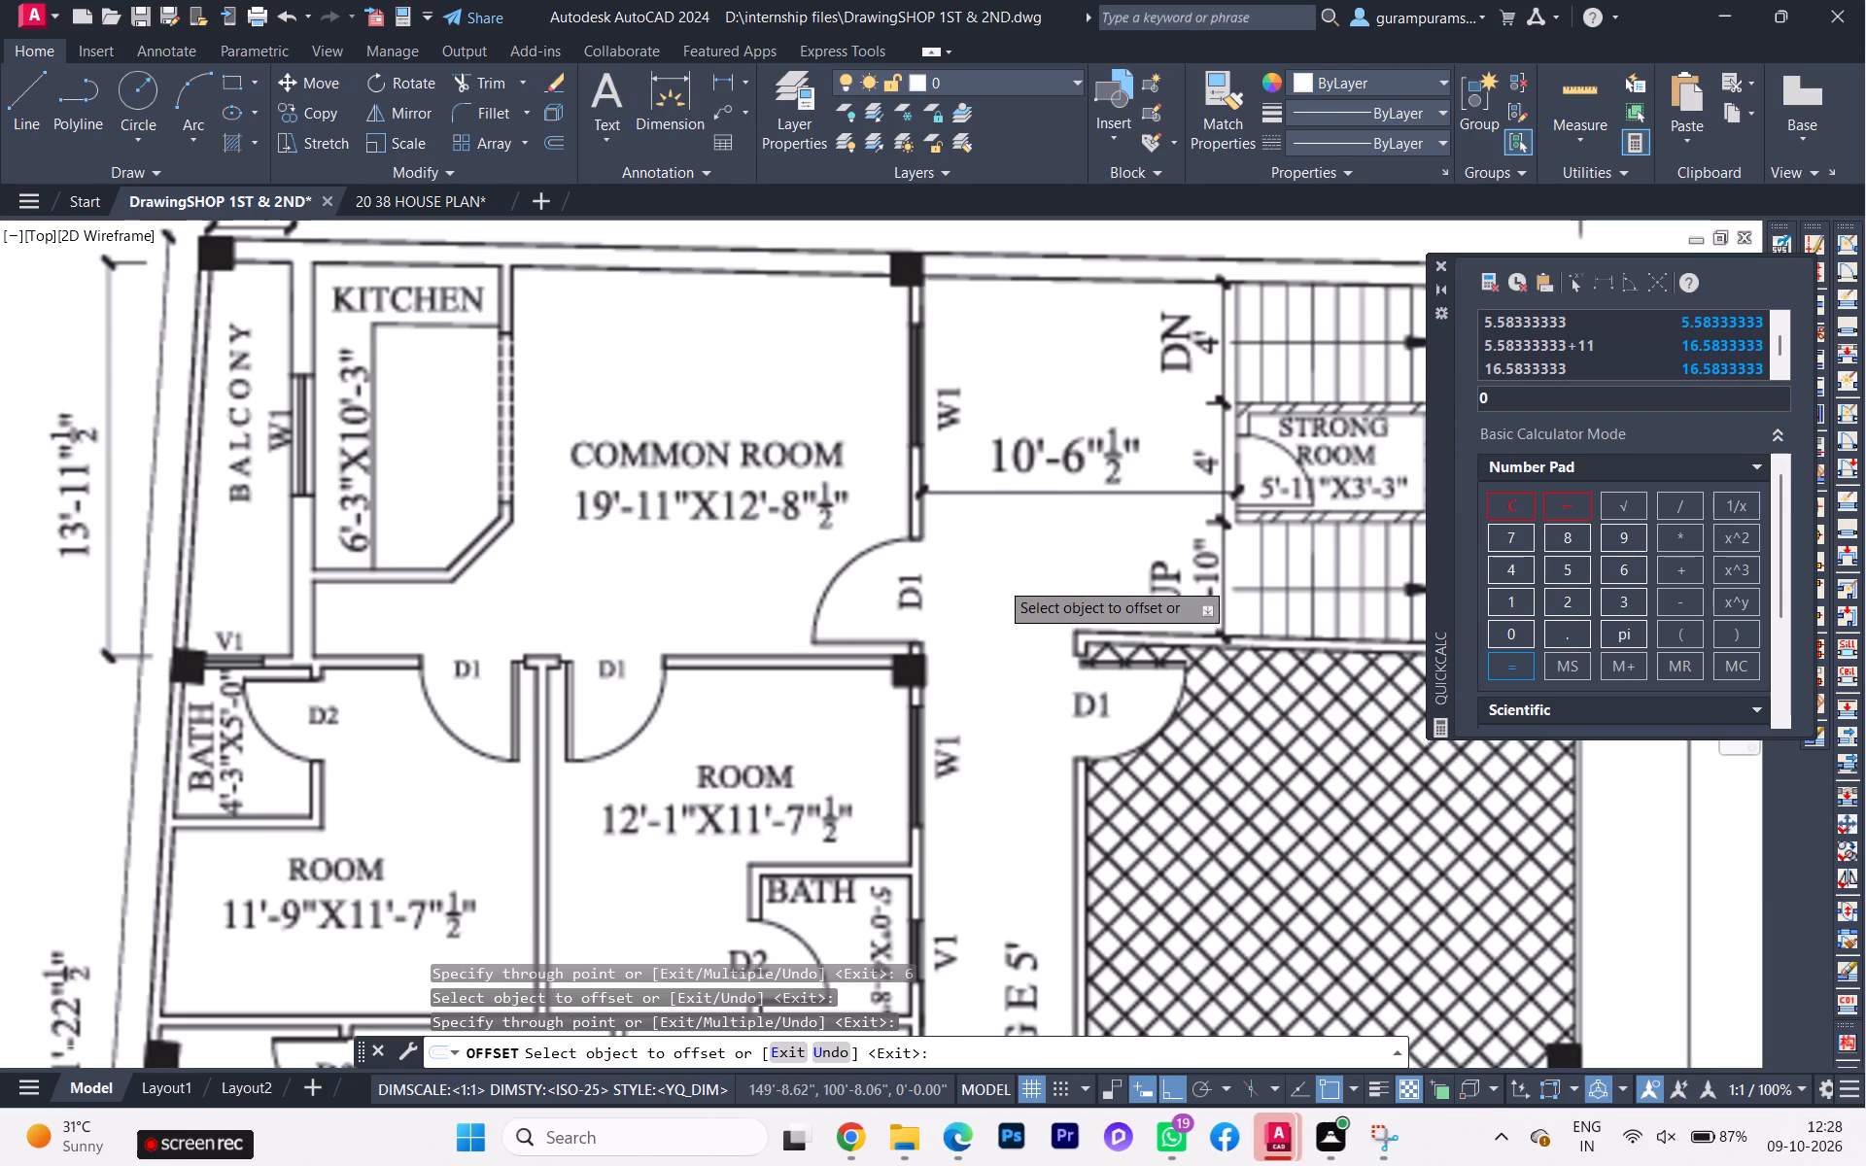
scroll(999, 580, "down", 1)
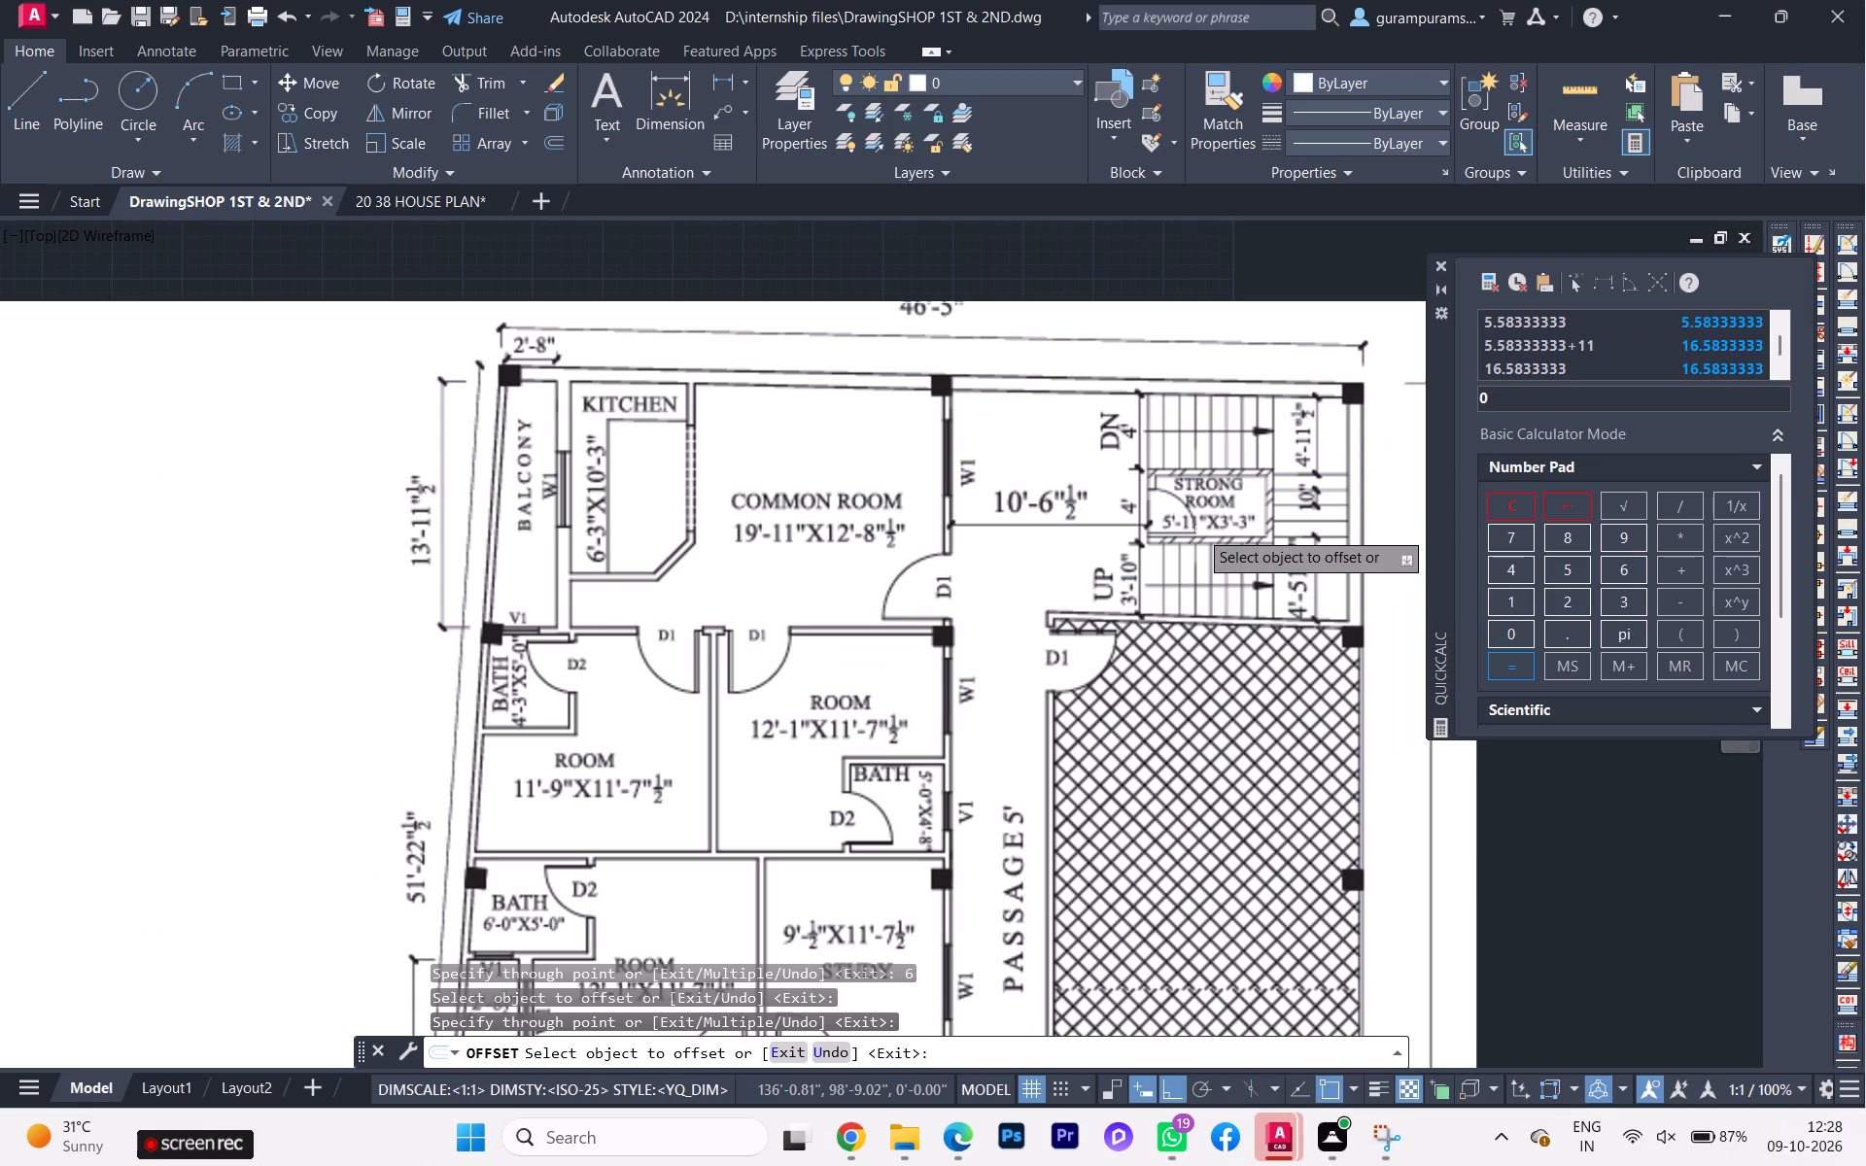
scroll(1159, 532, "up", 1)
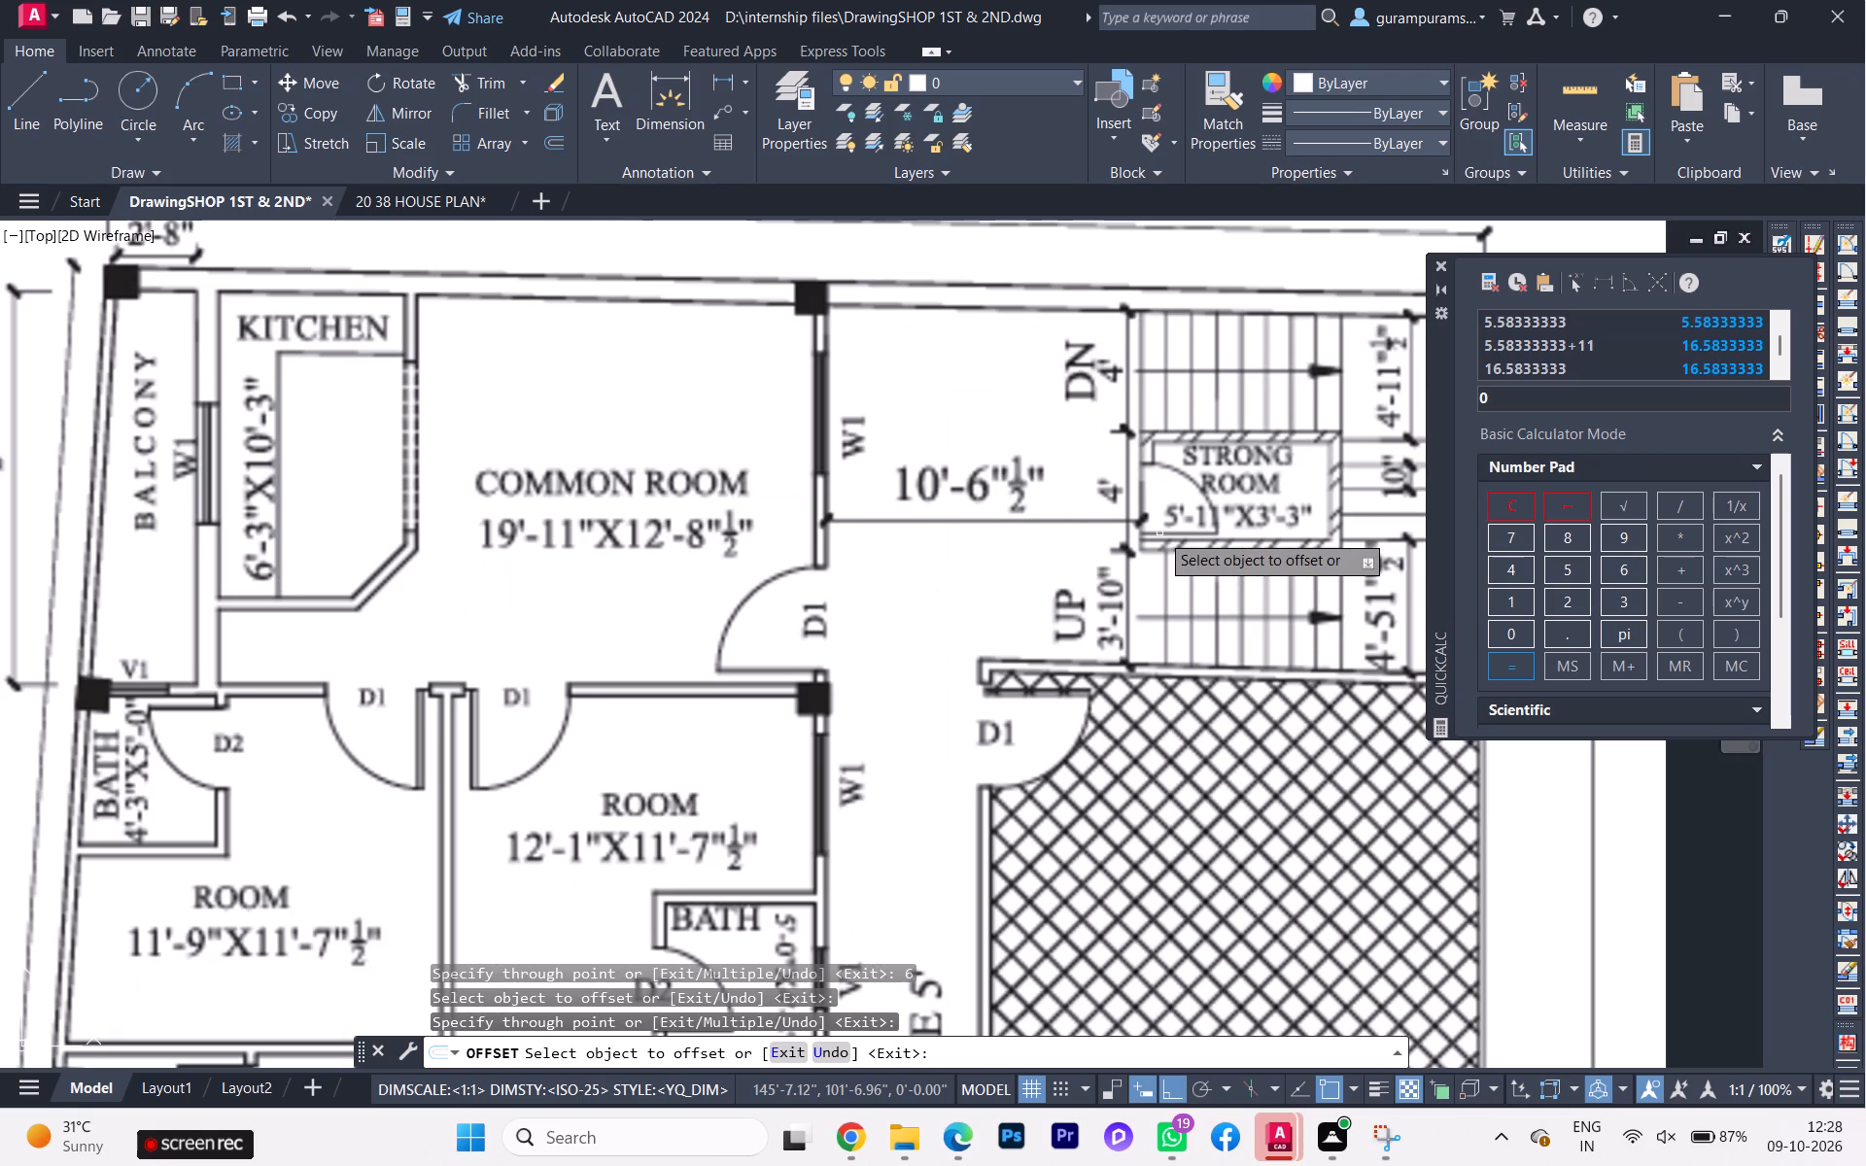
scroll(1161, 541, "down", 2)
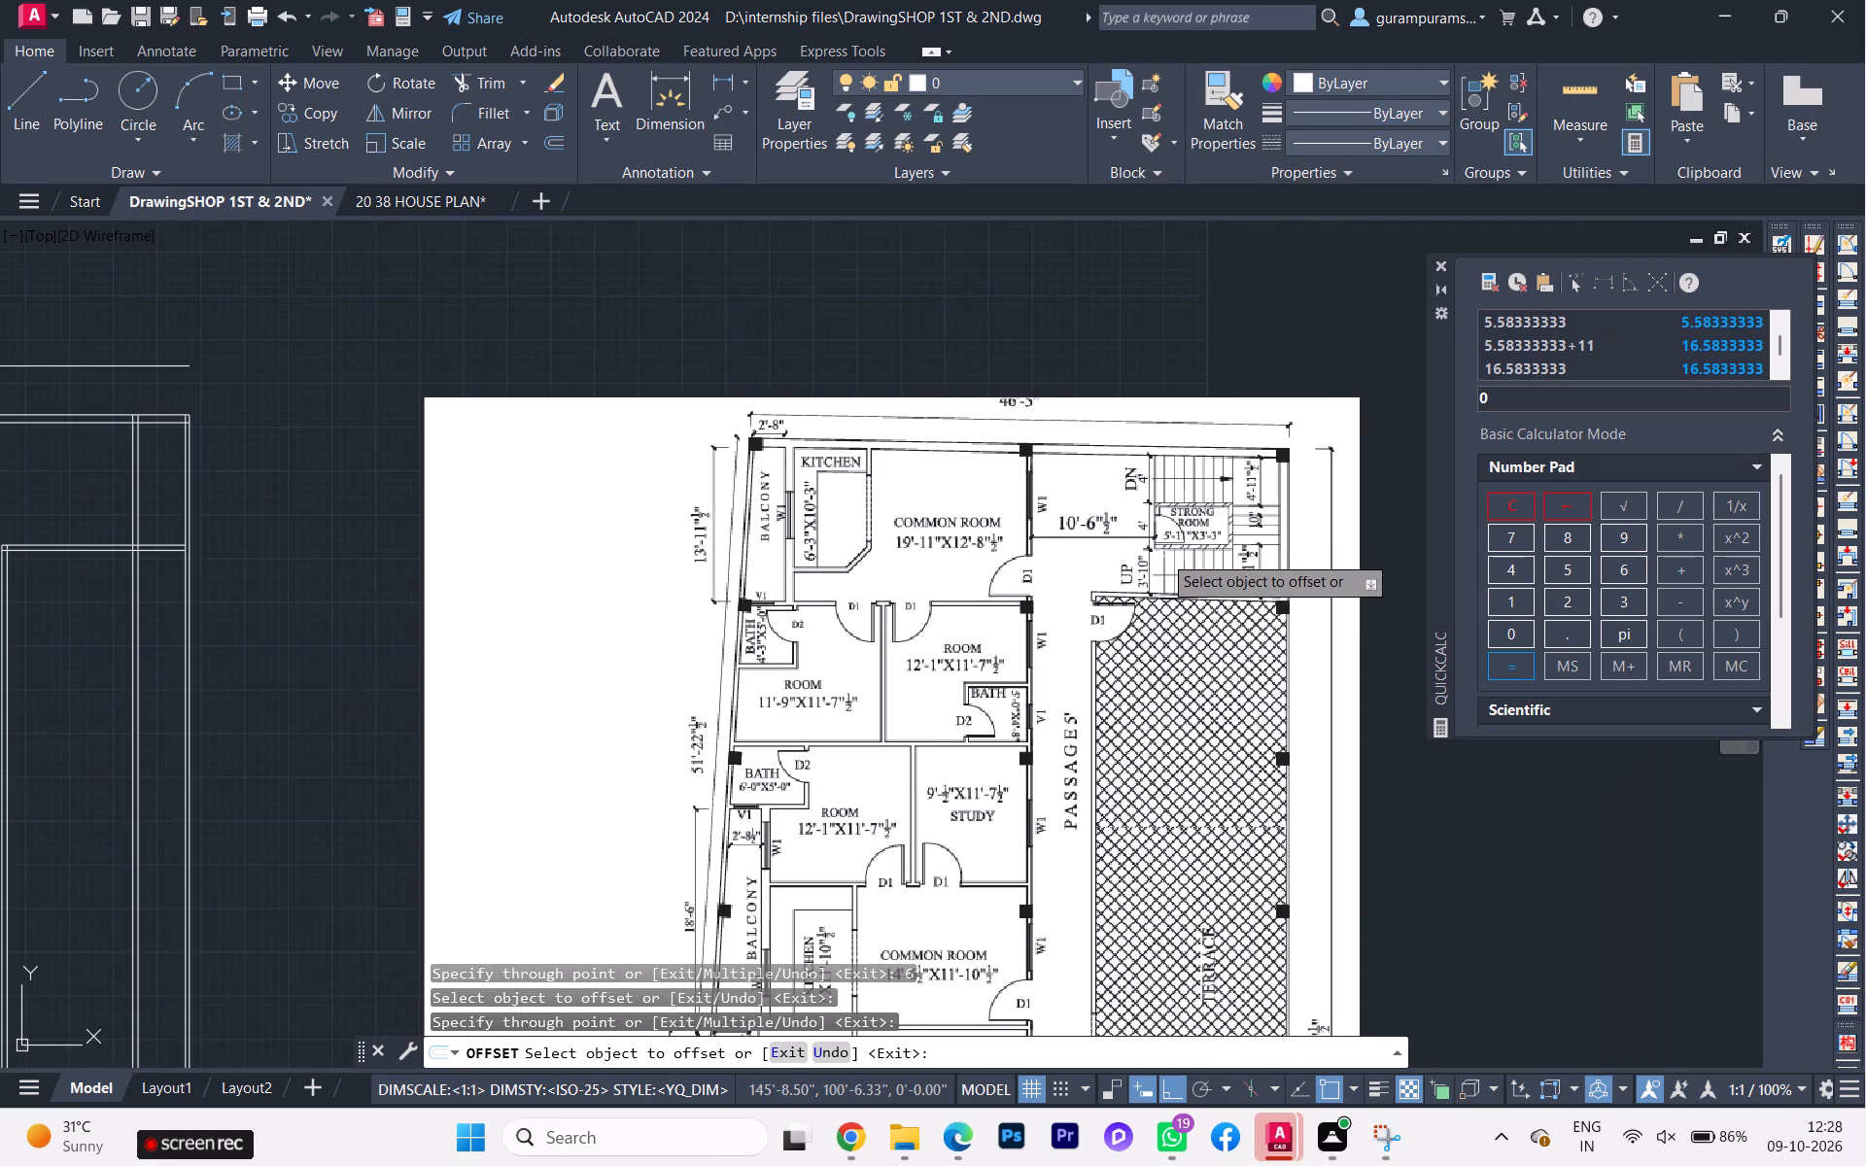
scroll(1166, 574, "down", 1)
scroll(1157, 579, "up", 1)
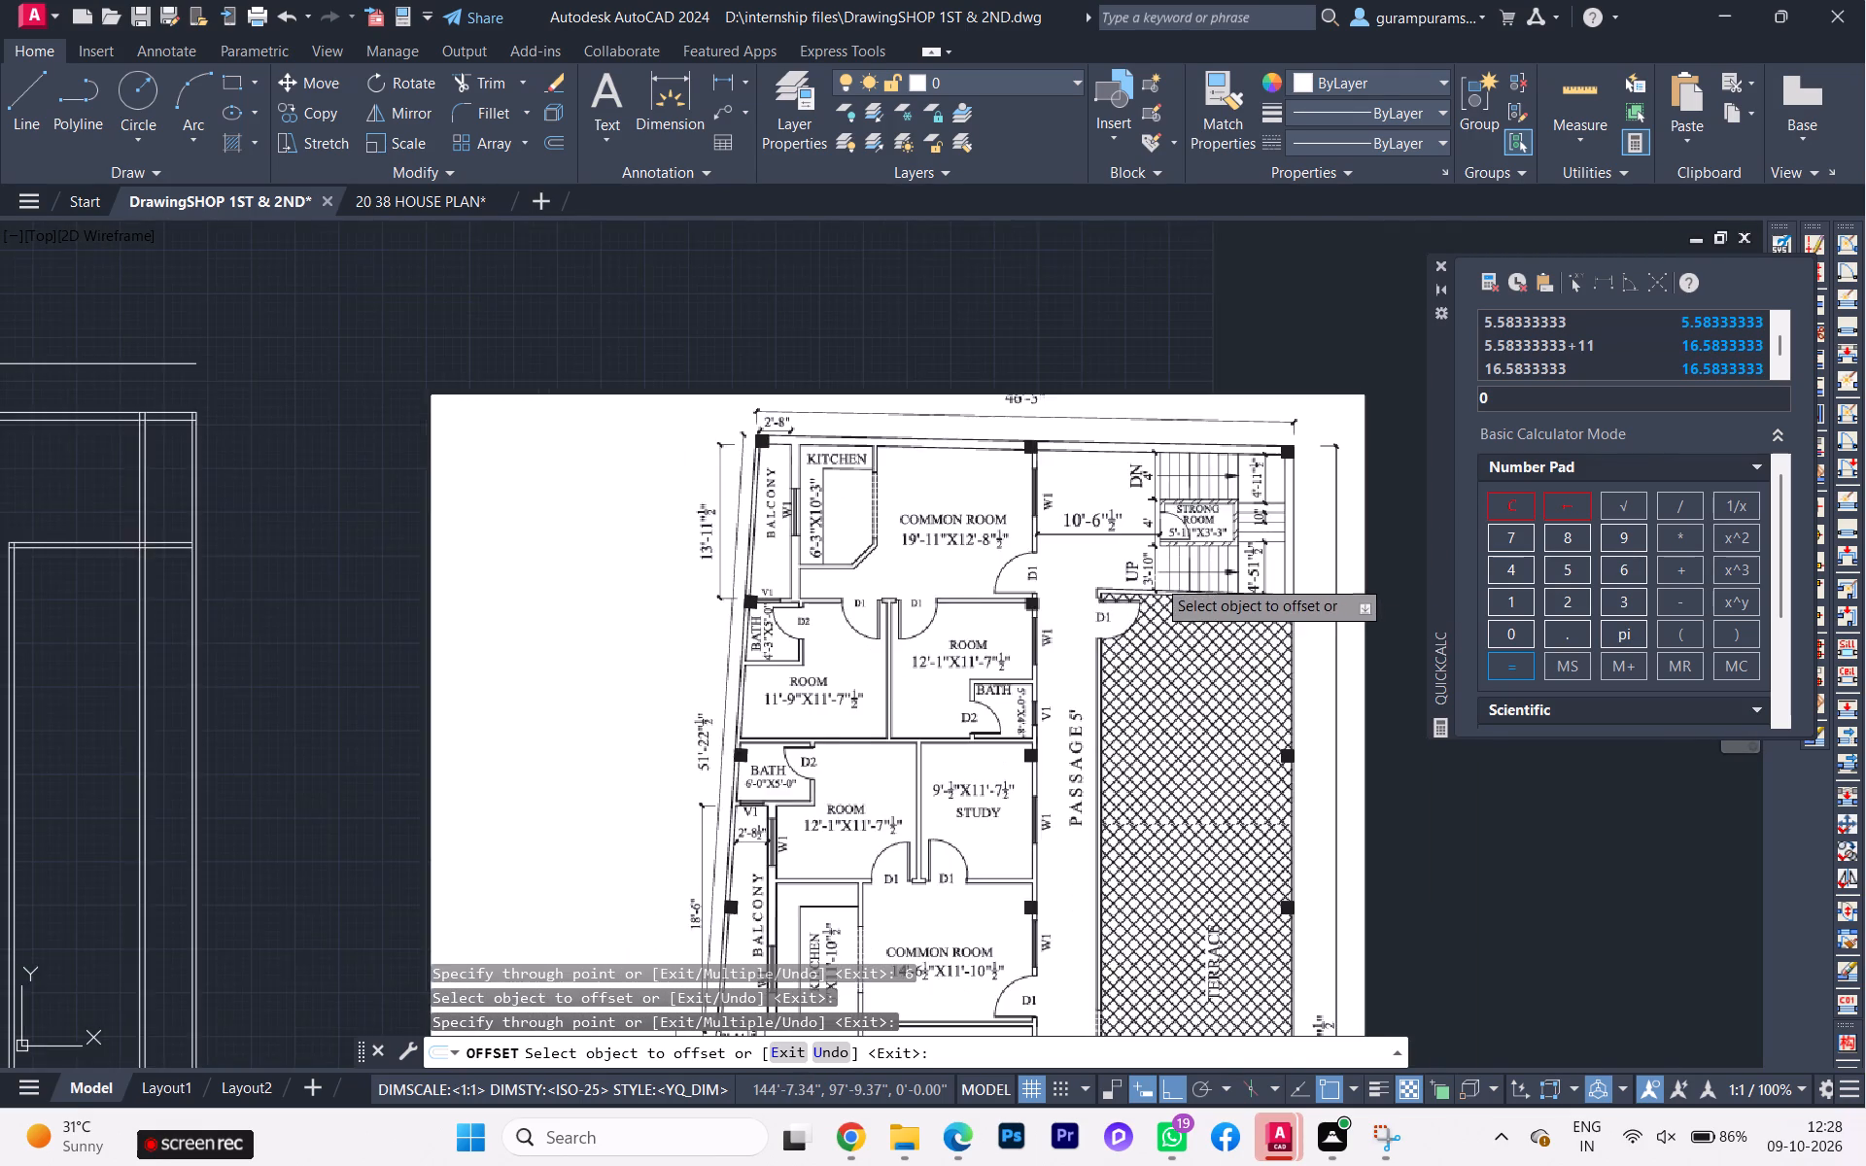
scroll(1157, 578, "up", 1)
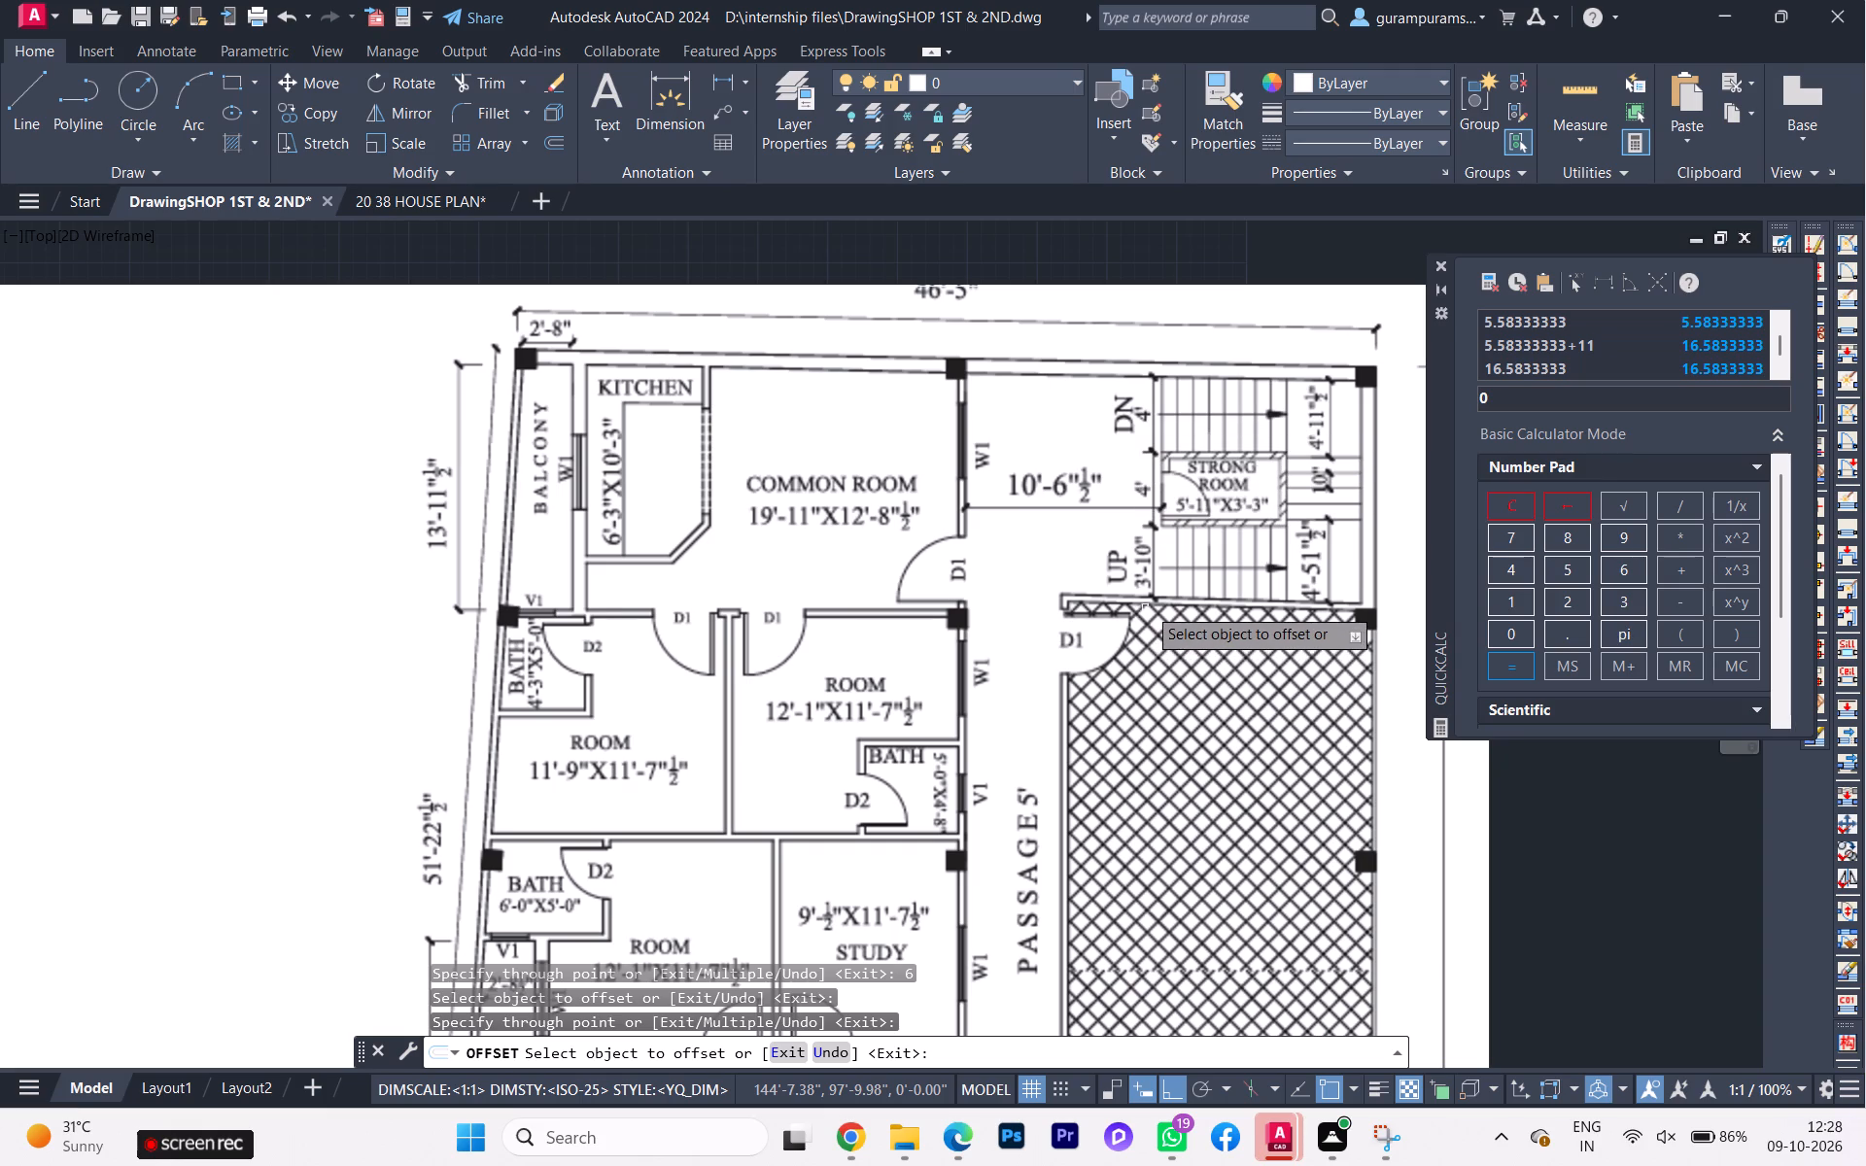
scroll(1155, 601, "down", 1)
scroll(486, 576, "down", 2)
Offset the inner line of the top outer wall 11'10" inward as the stair area's lower wall line.
middle_click_drag(449, 587, 459, 583)
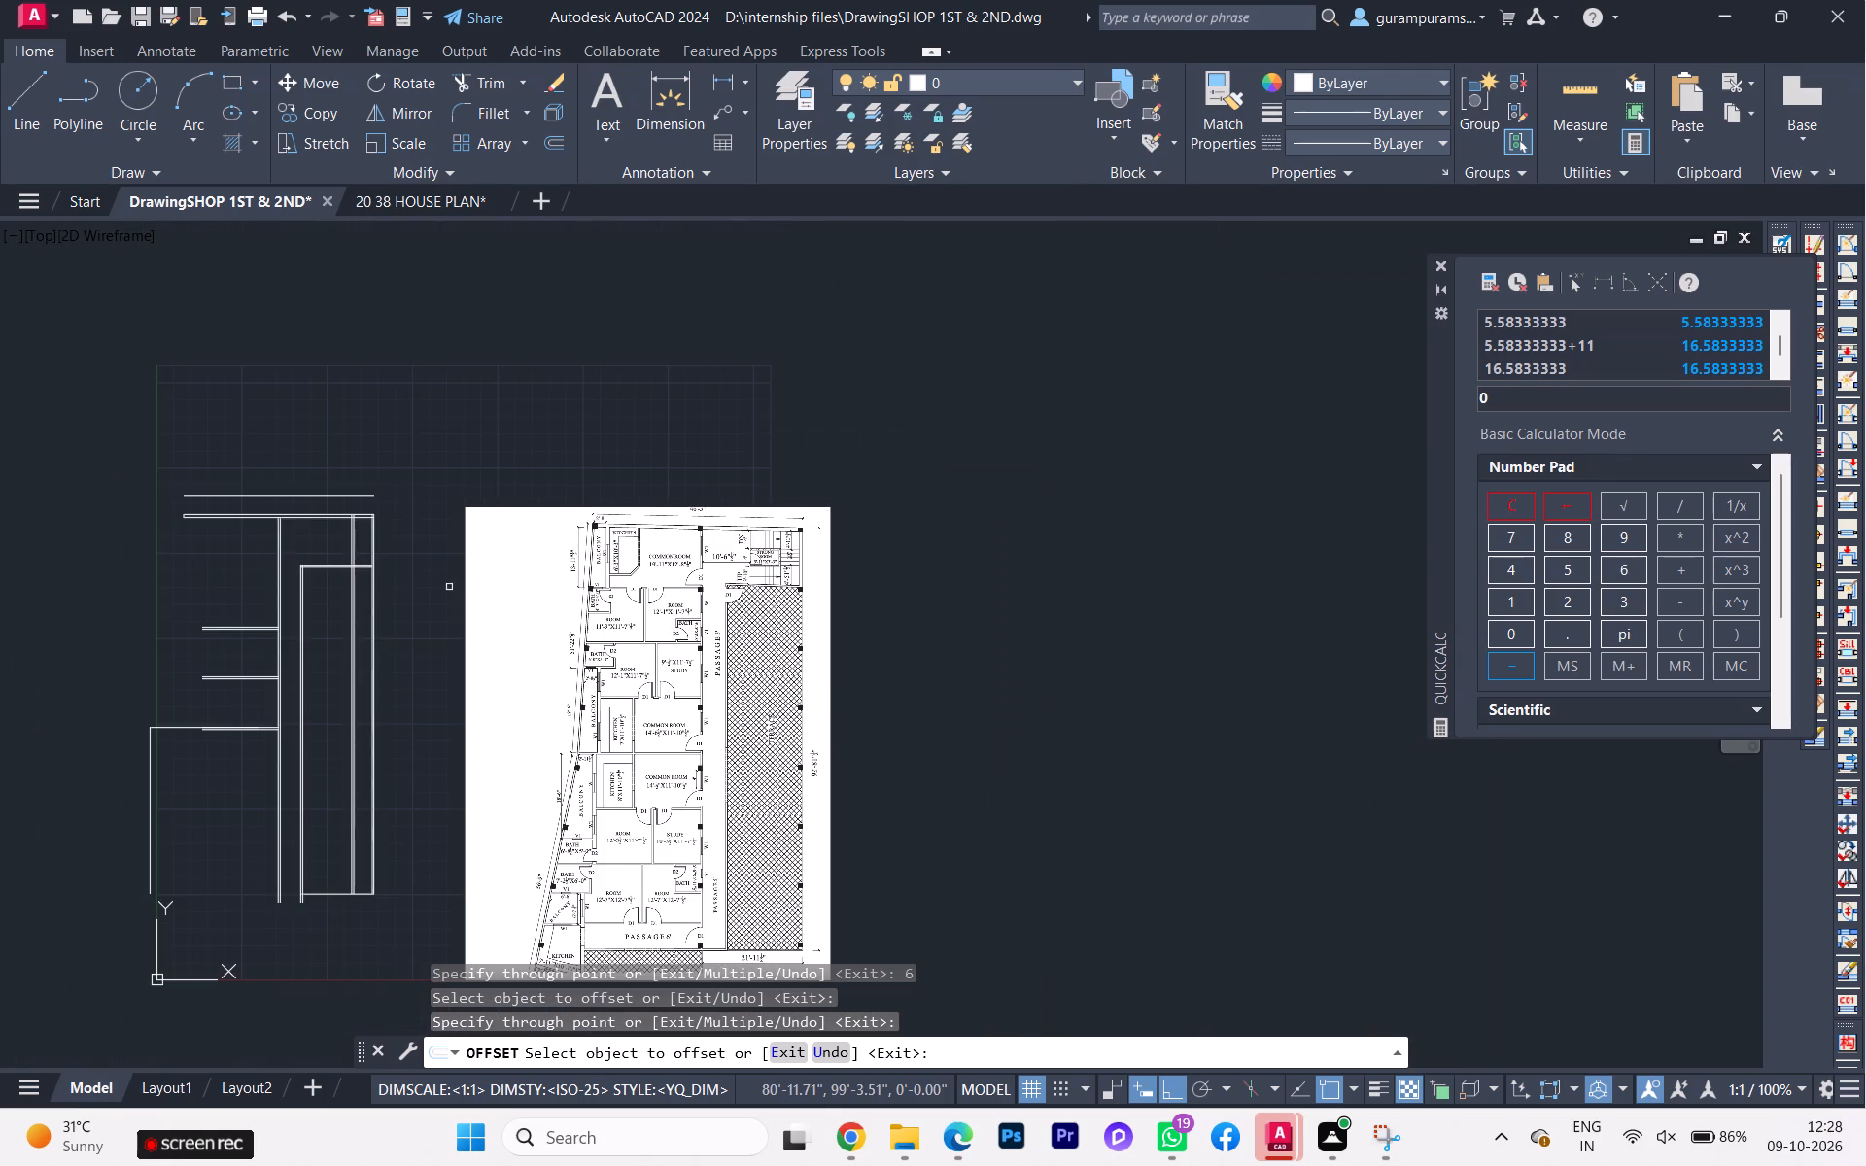
middle_click_drag(459, 583, 549, 562)
scroll(479, 517, "up", 2)
left_click(352, 454)
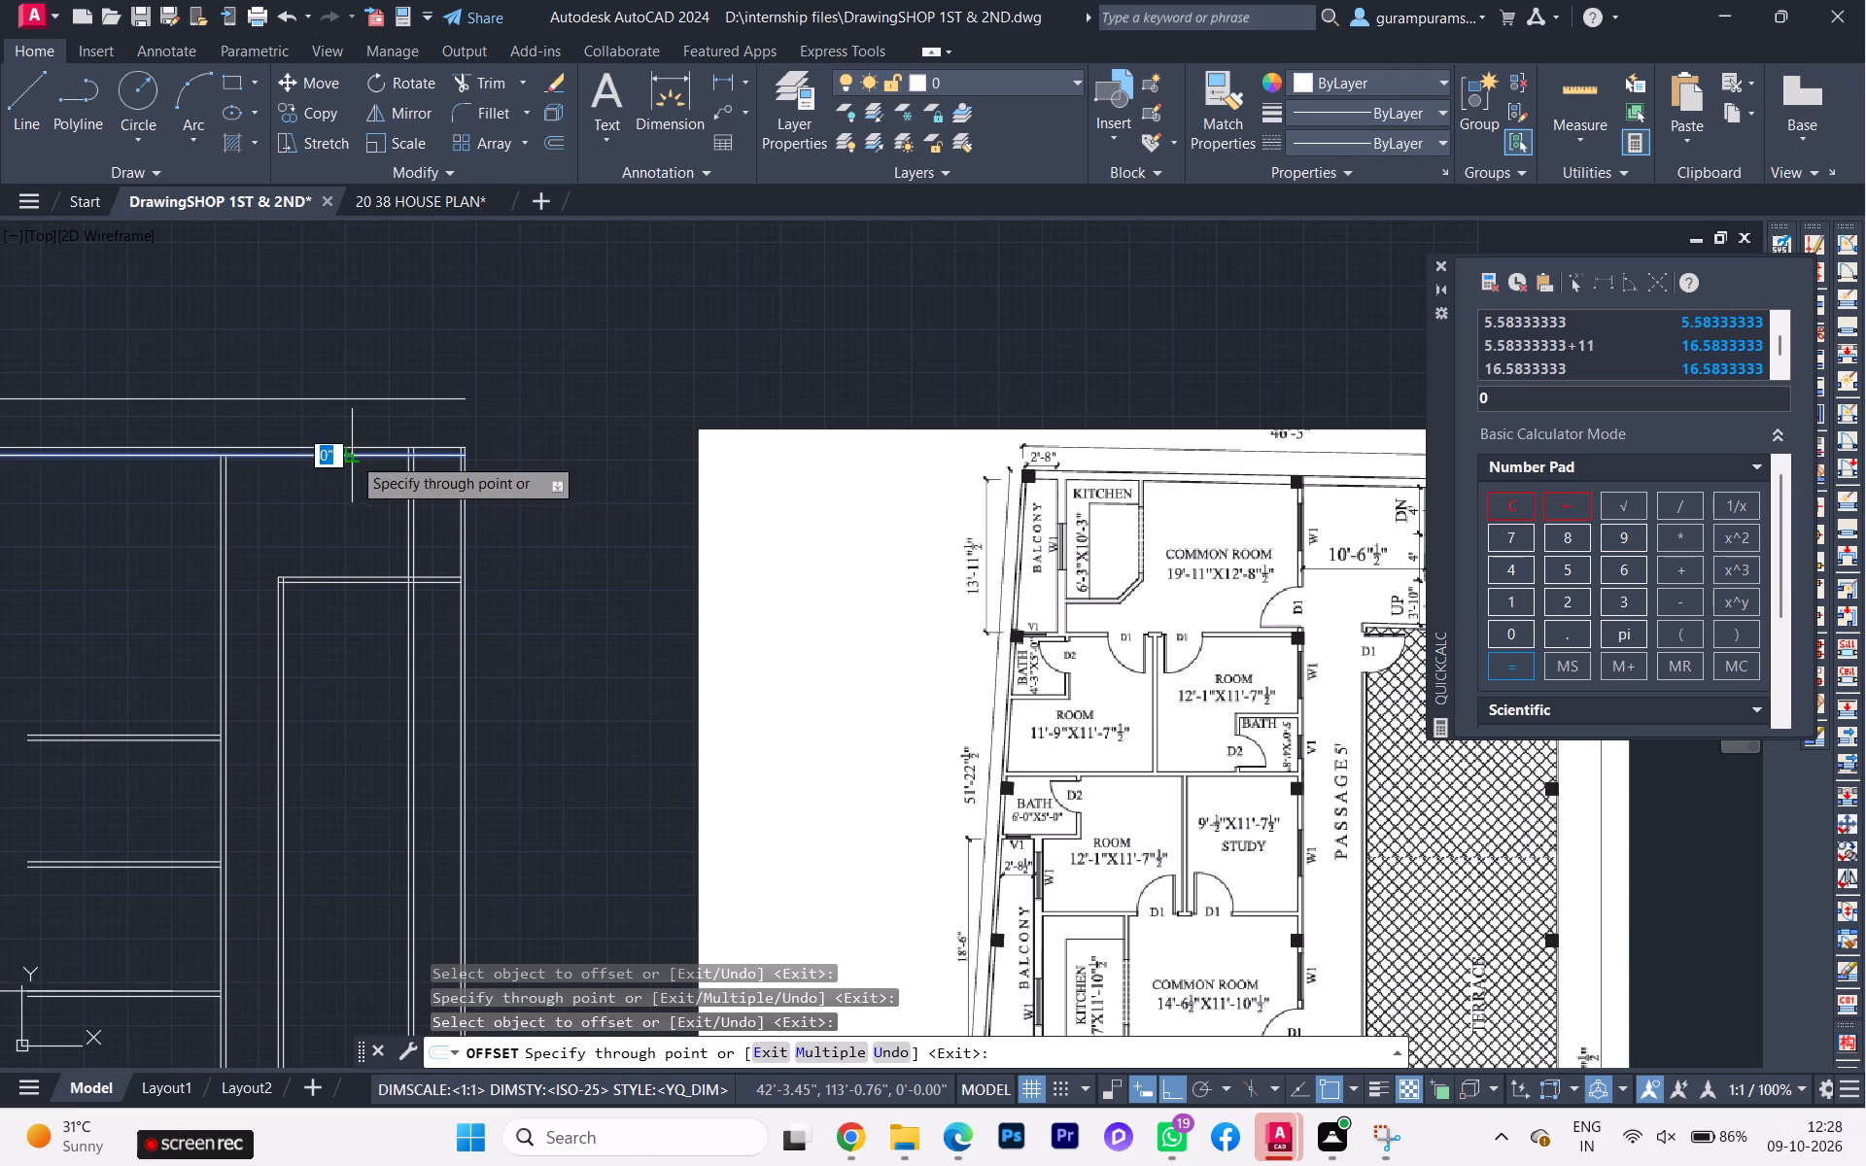
type("11'10")
key("Return")
Offset the new horizontal stair-area line 6" toward the terrace for the wall thickness.
scroll(220, 629, "up", 1)
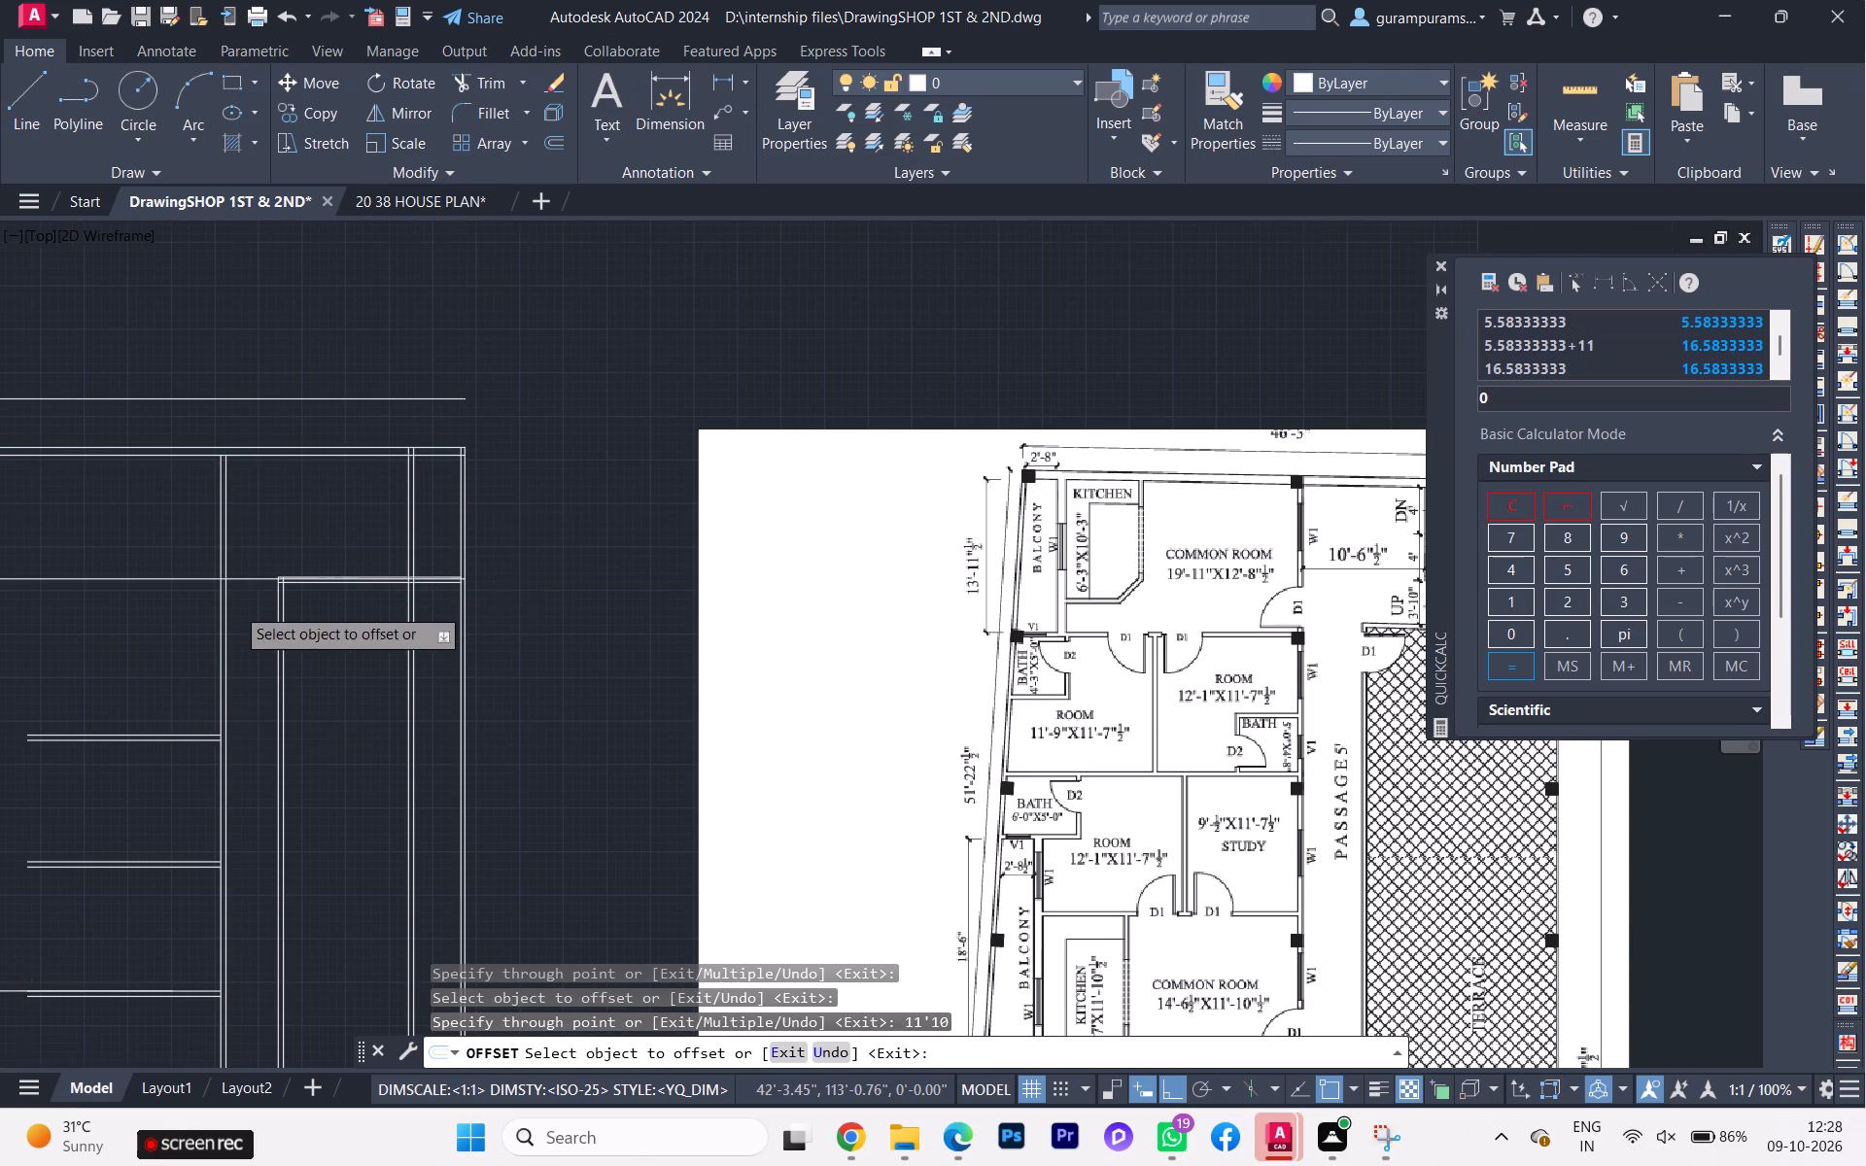
scroll(235, 604, "up", 1)
left_click(294, 518)
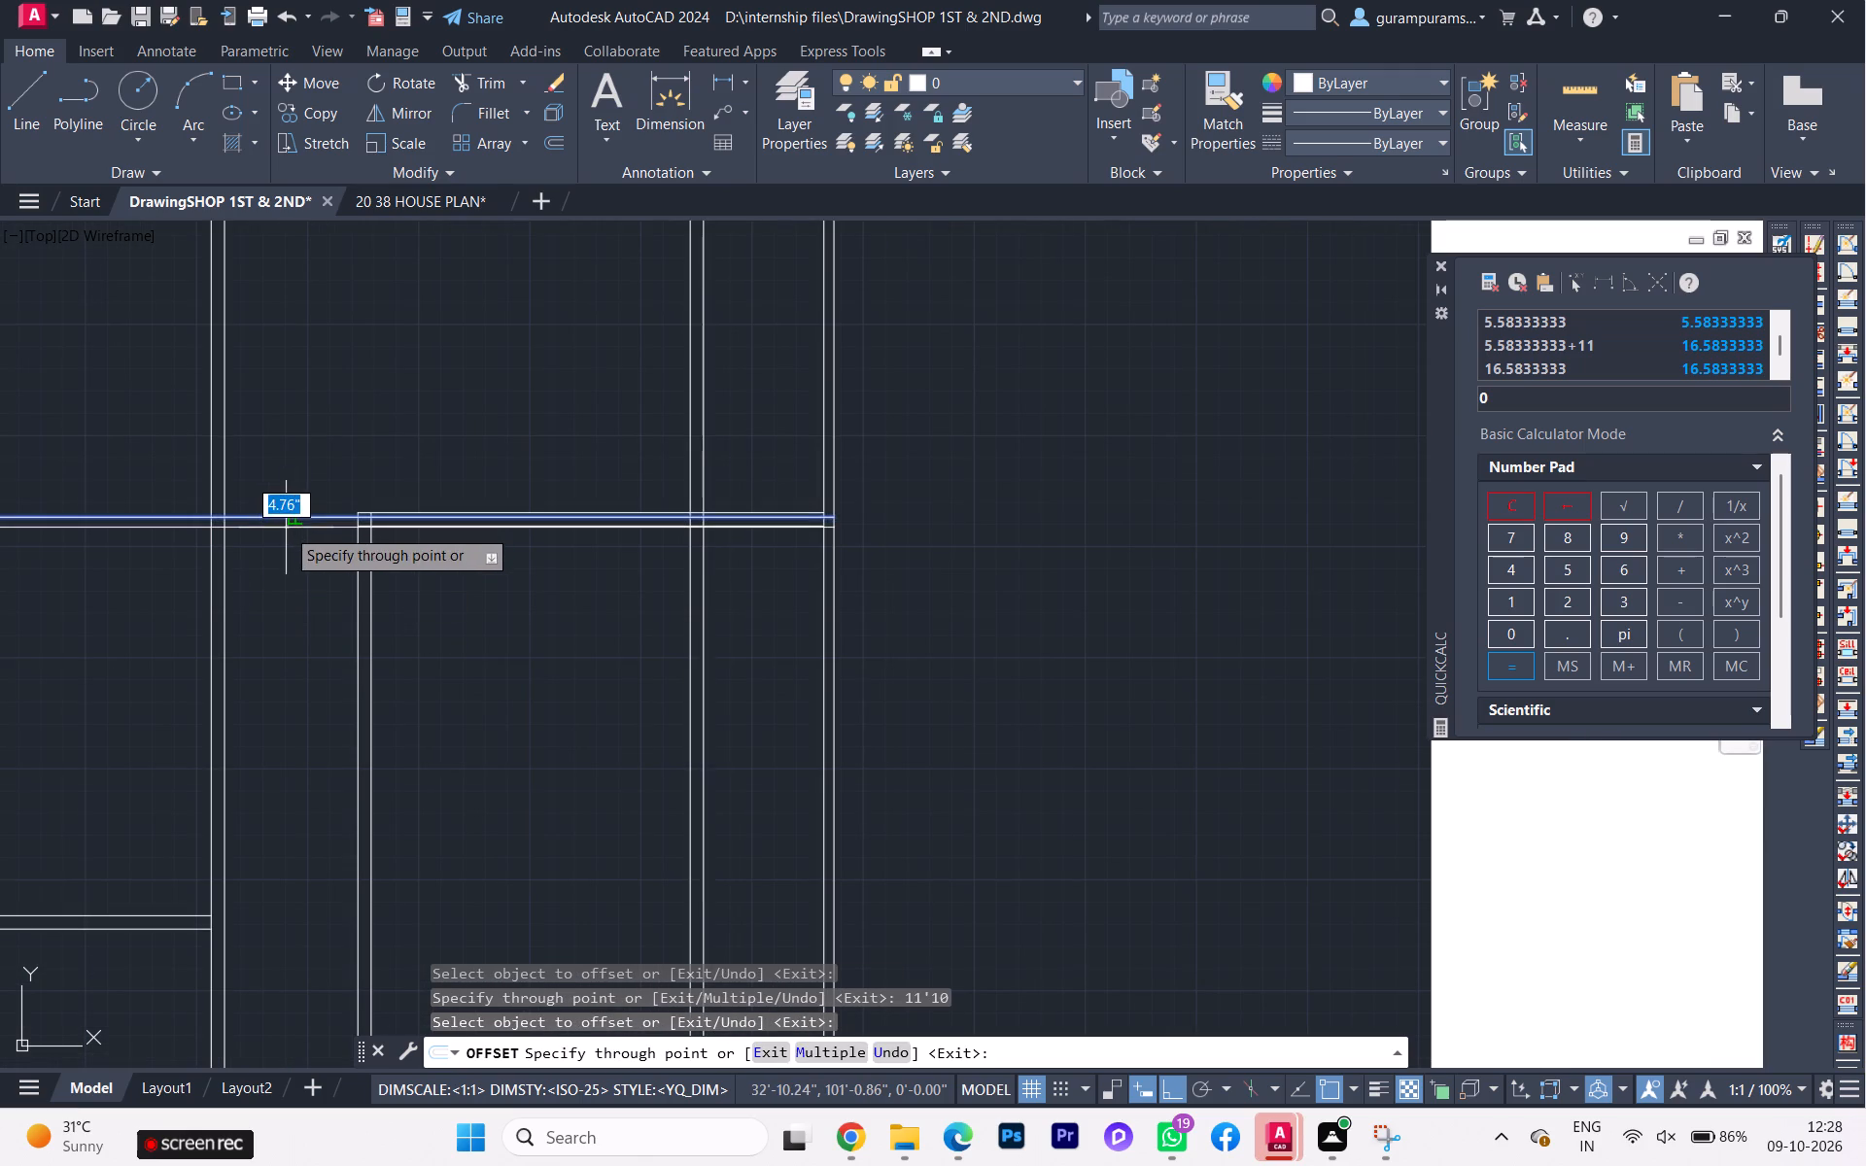
key("6")
key("Return")
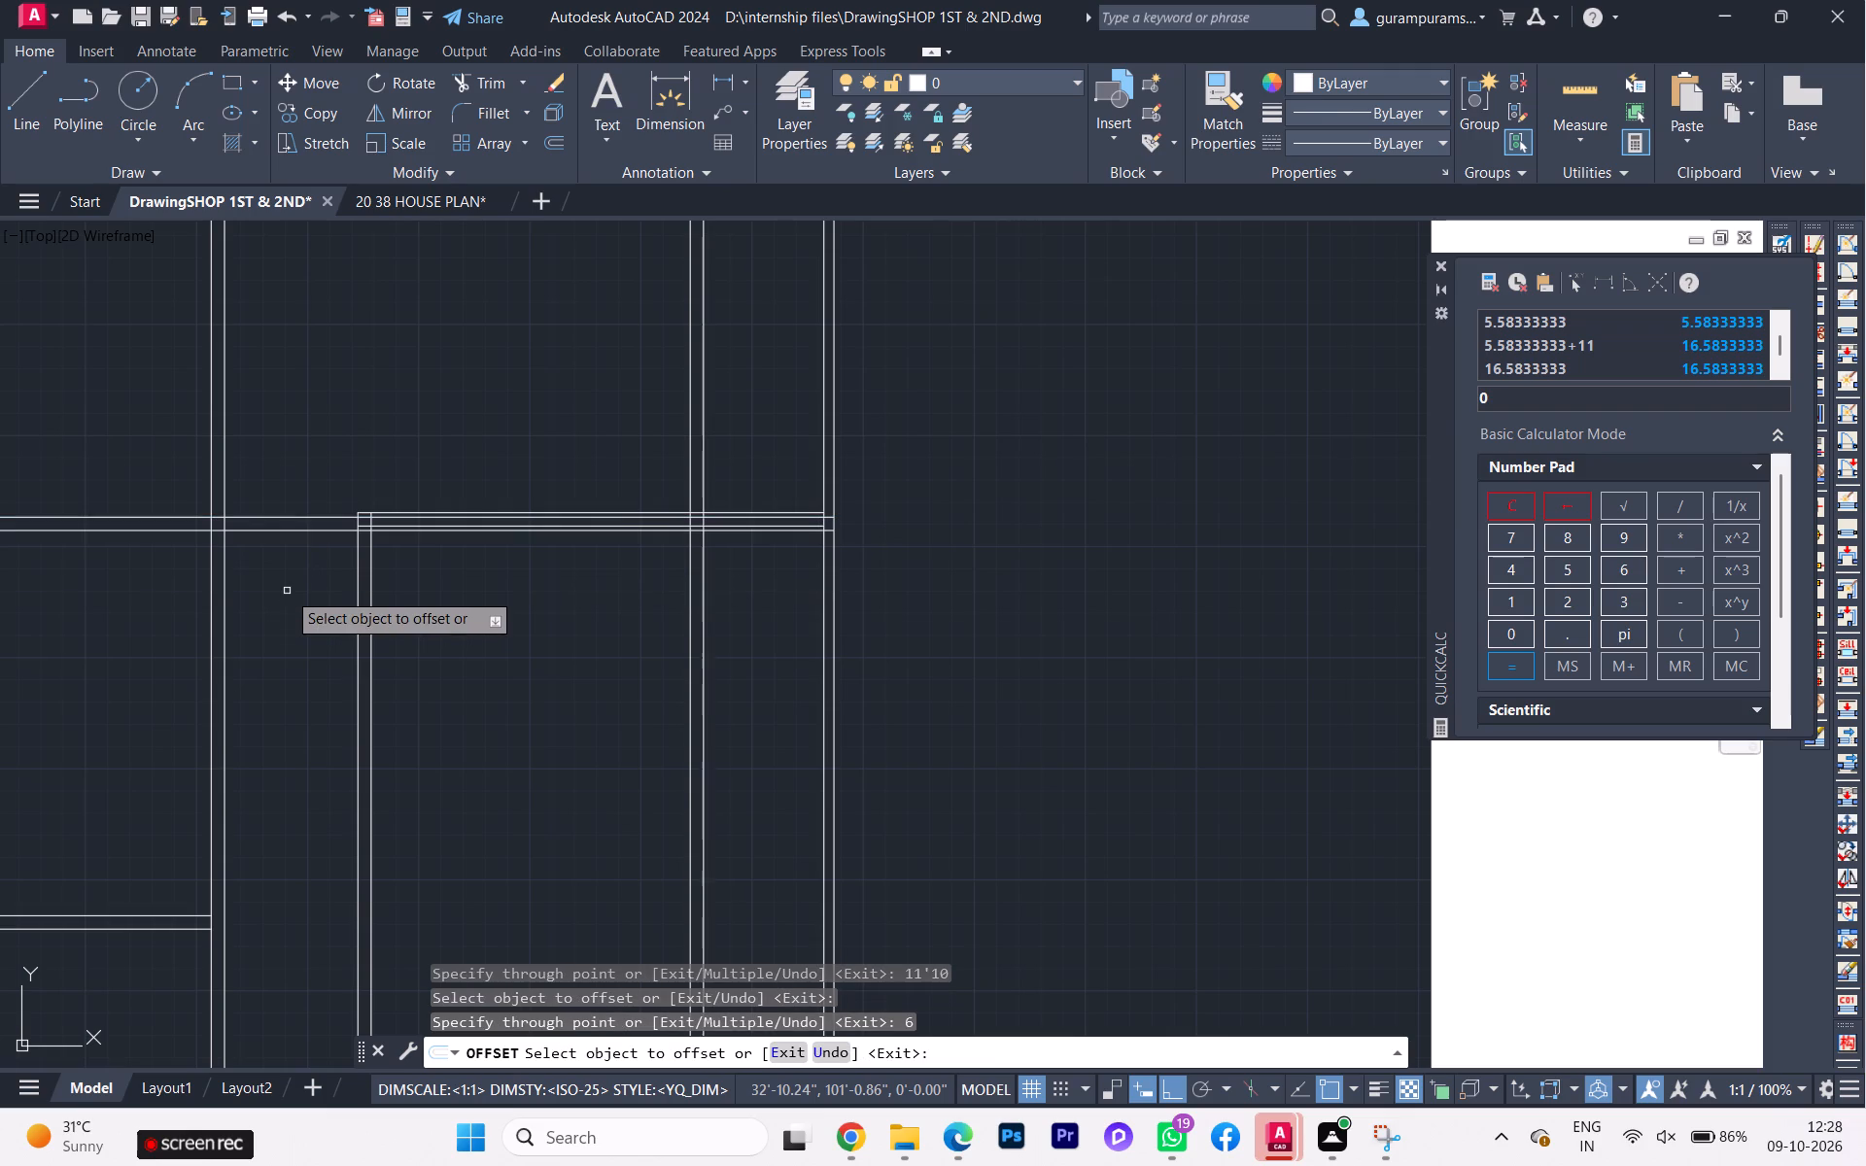
key("Escape")
Trim the old terrace wall's upper horizontal line and the vertical stubs projecting above the new stair wall.
scroll(375, 520, "up", 3)
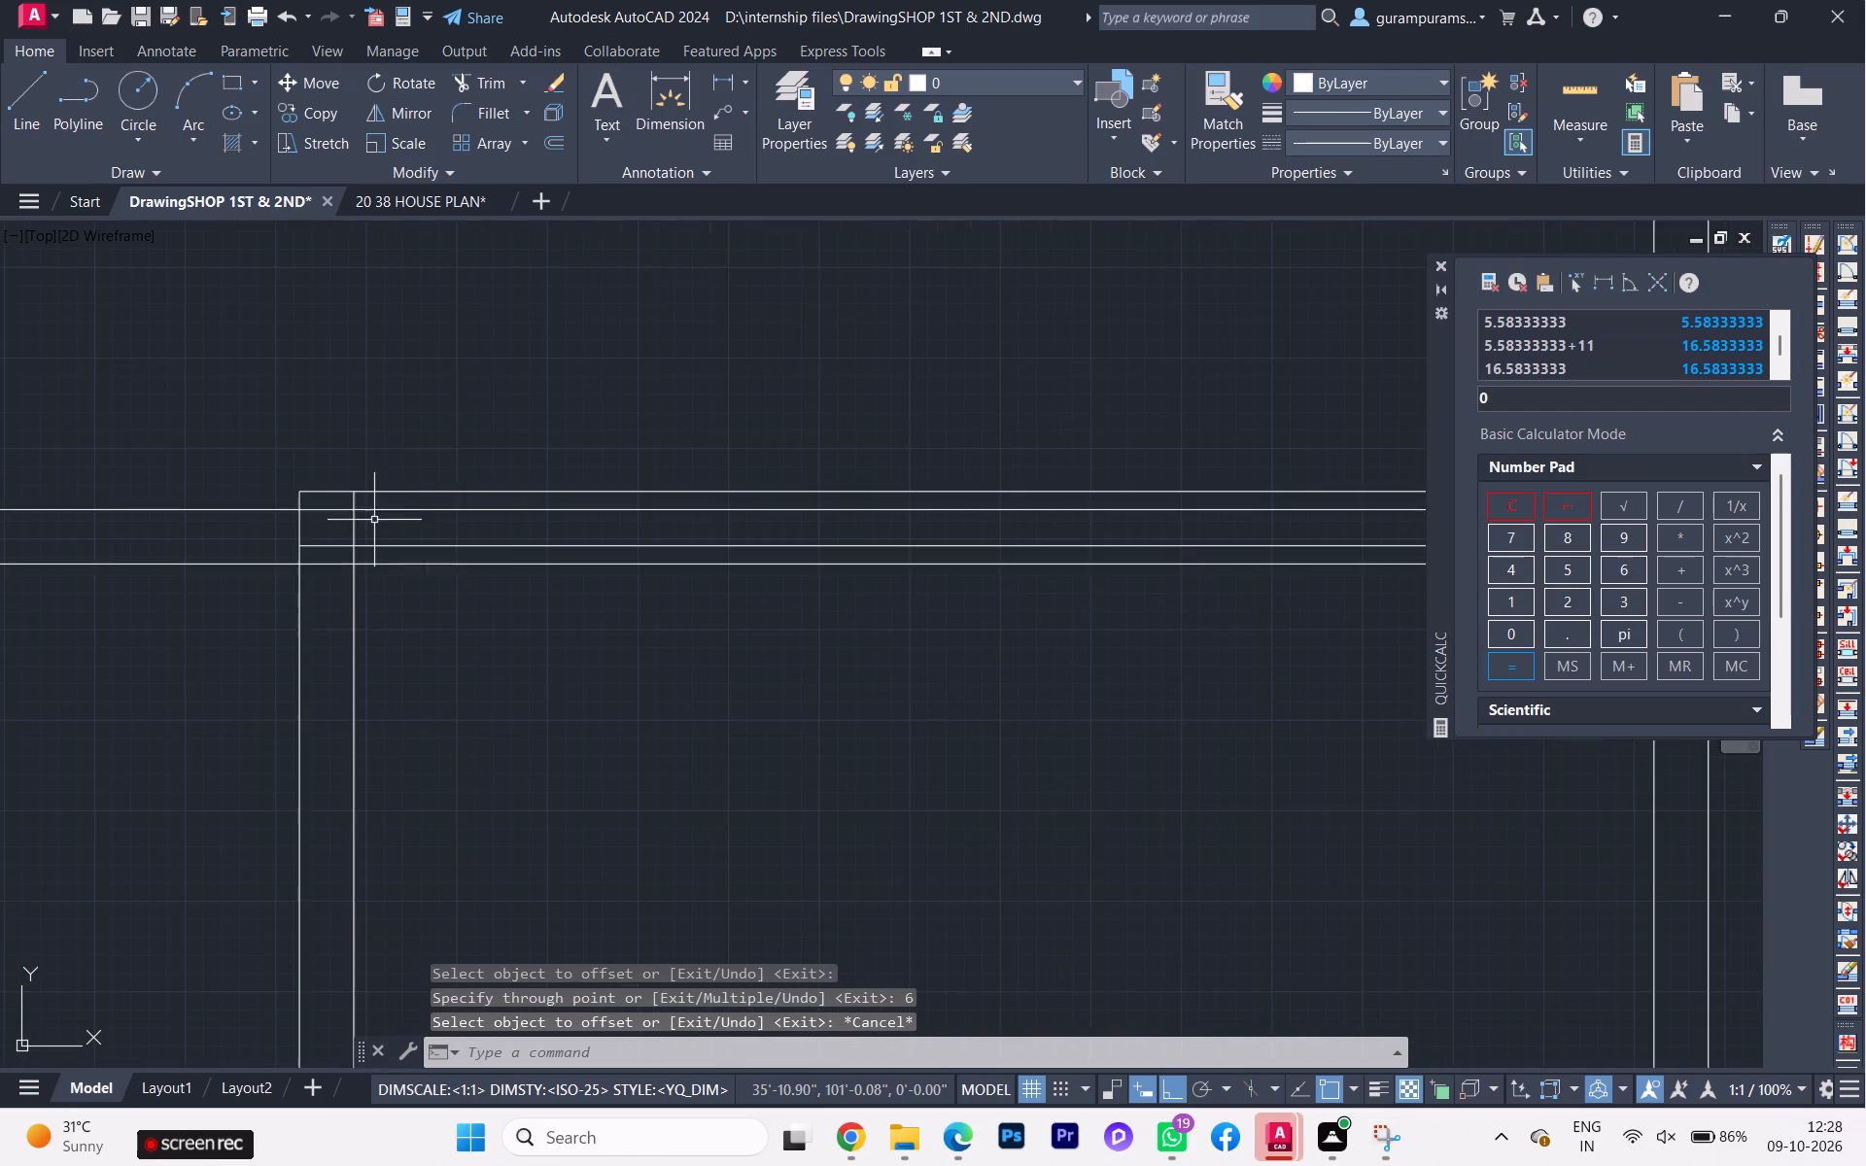
scroll(361, 497, "up", 1)
type("TR")
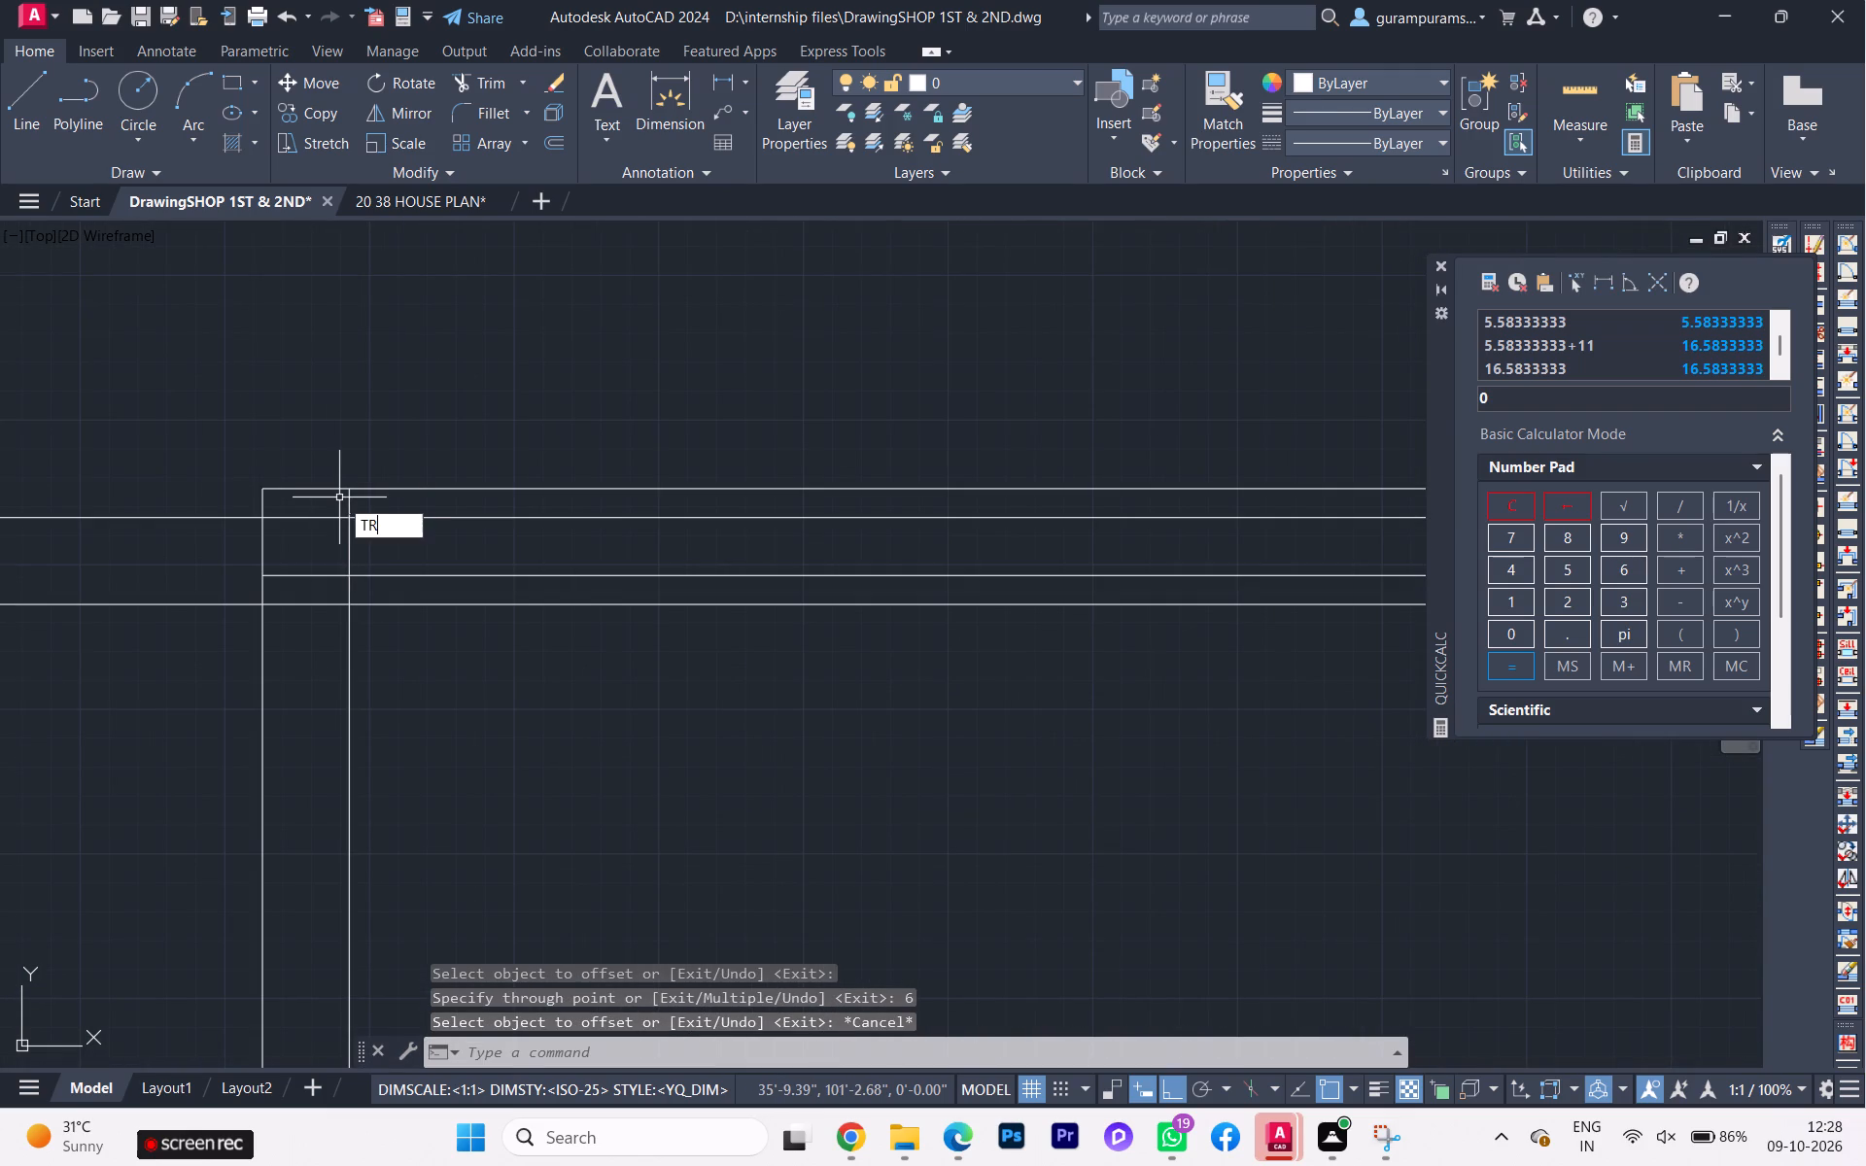
left_click(437, 549)
left_click(452, 491)
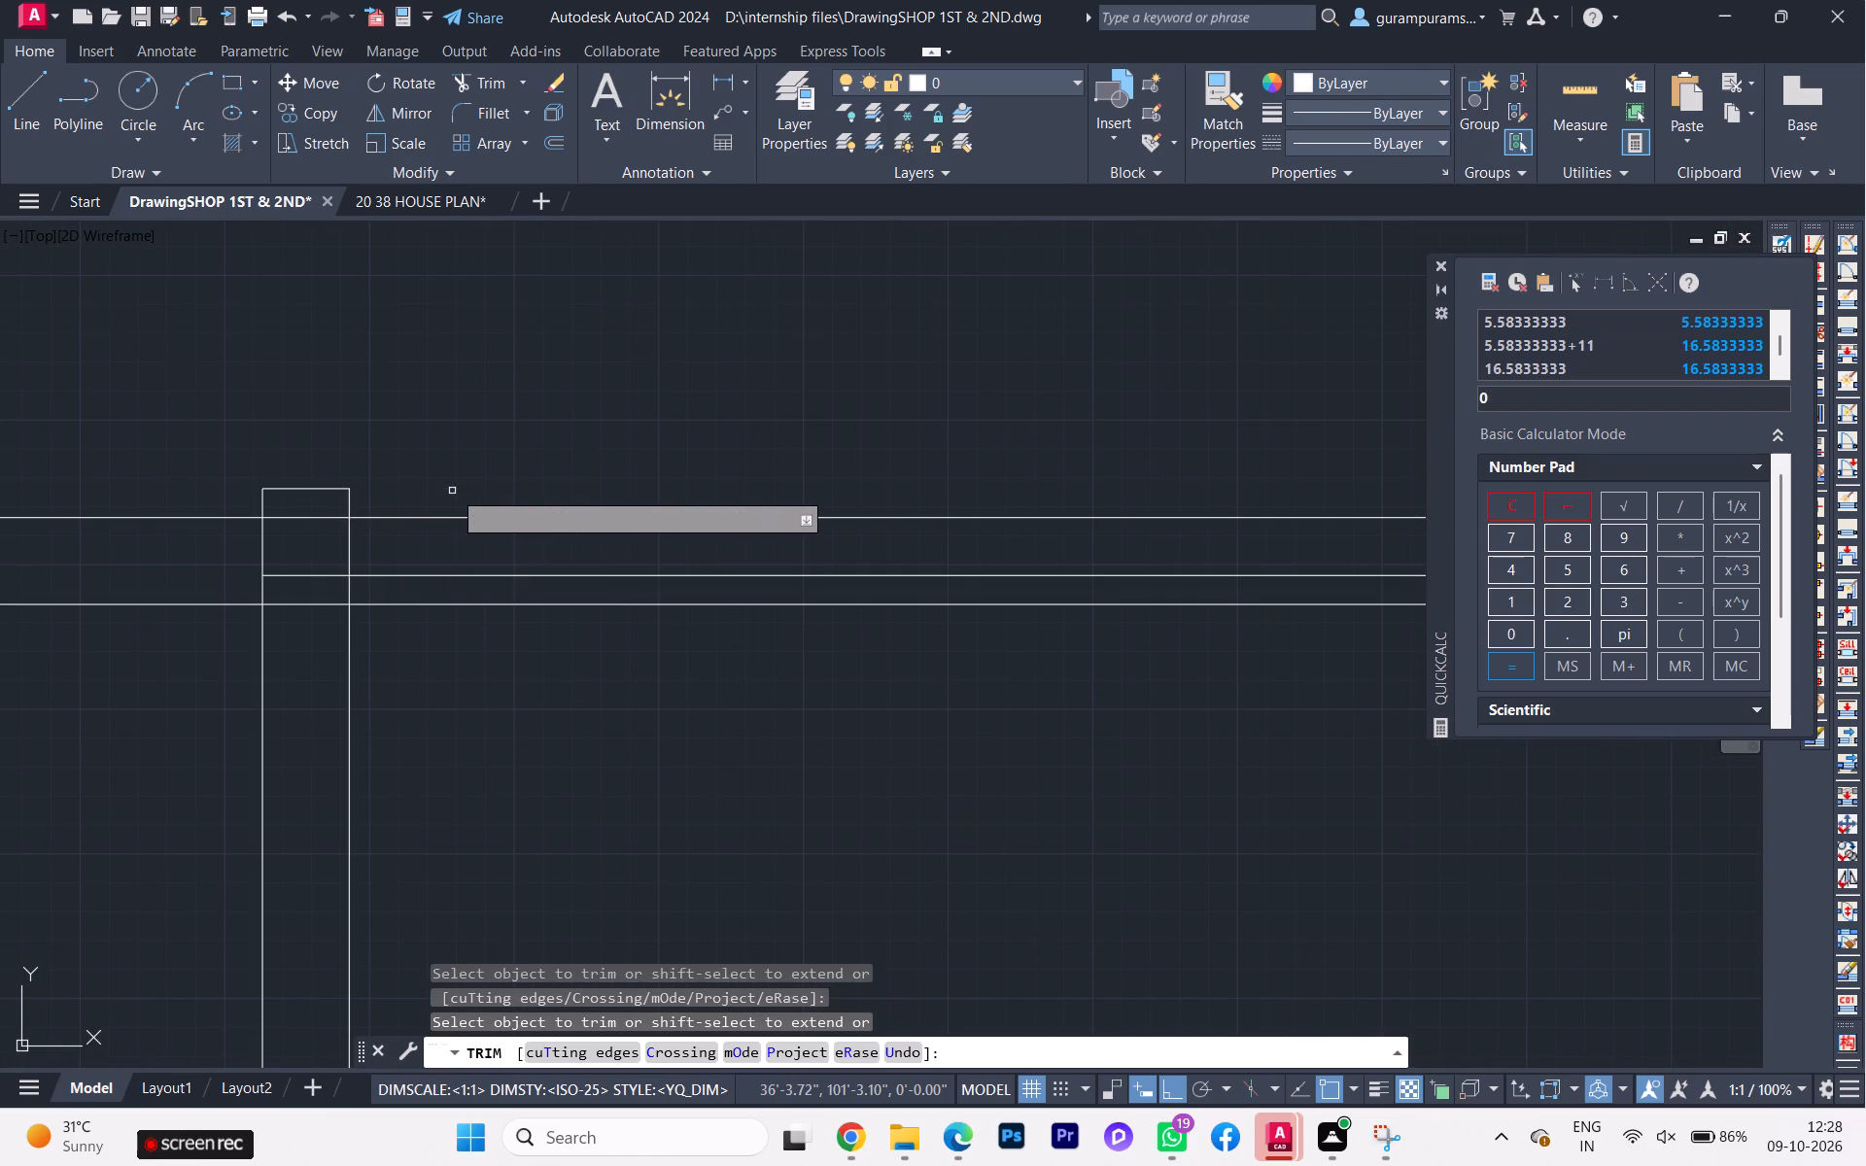
left_click(355, 488)
left_click(280, 494)
left_click(270, 498)
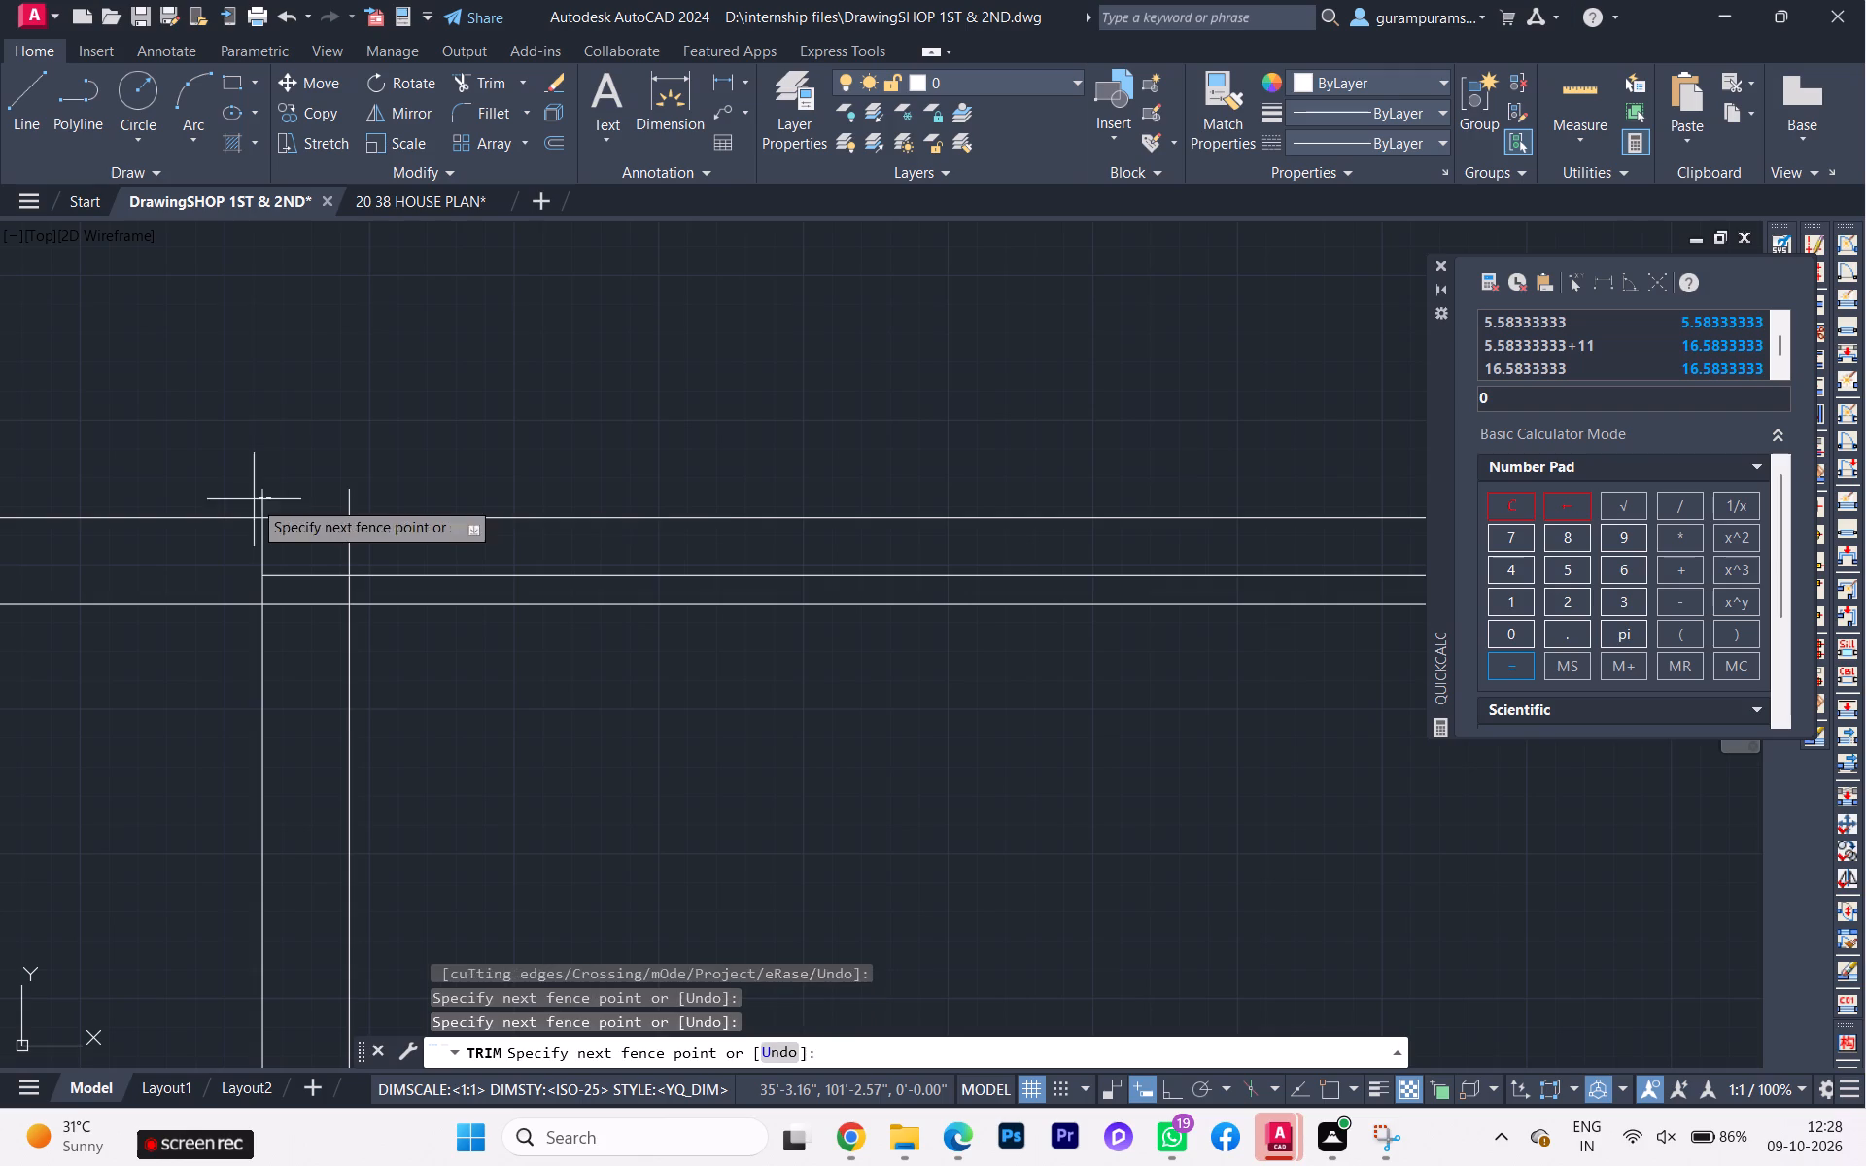
left_click(253, 499)
left_click(369, 499)
left_click(325, 501)
Trim the terrace wall's vertical ends and the old lower horizontal line lying between the two new stair wall lines.
scroll(275, 491, "down", 2)
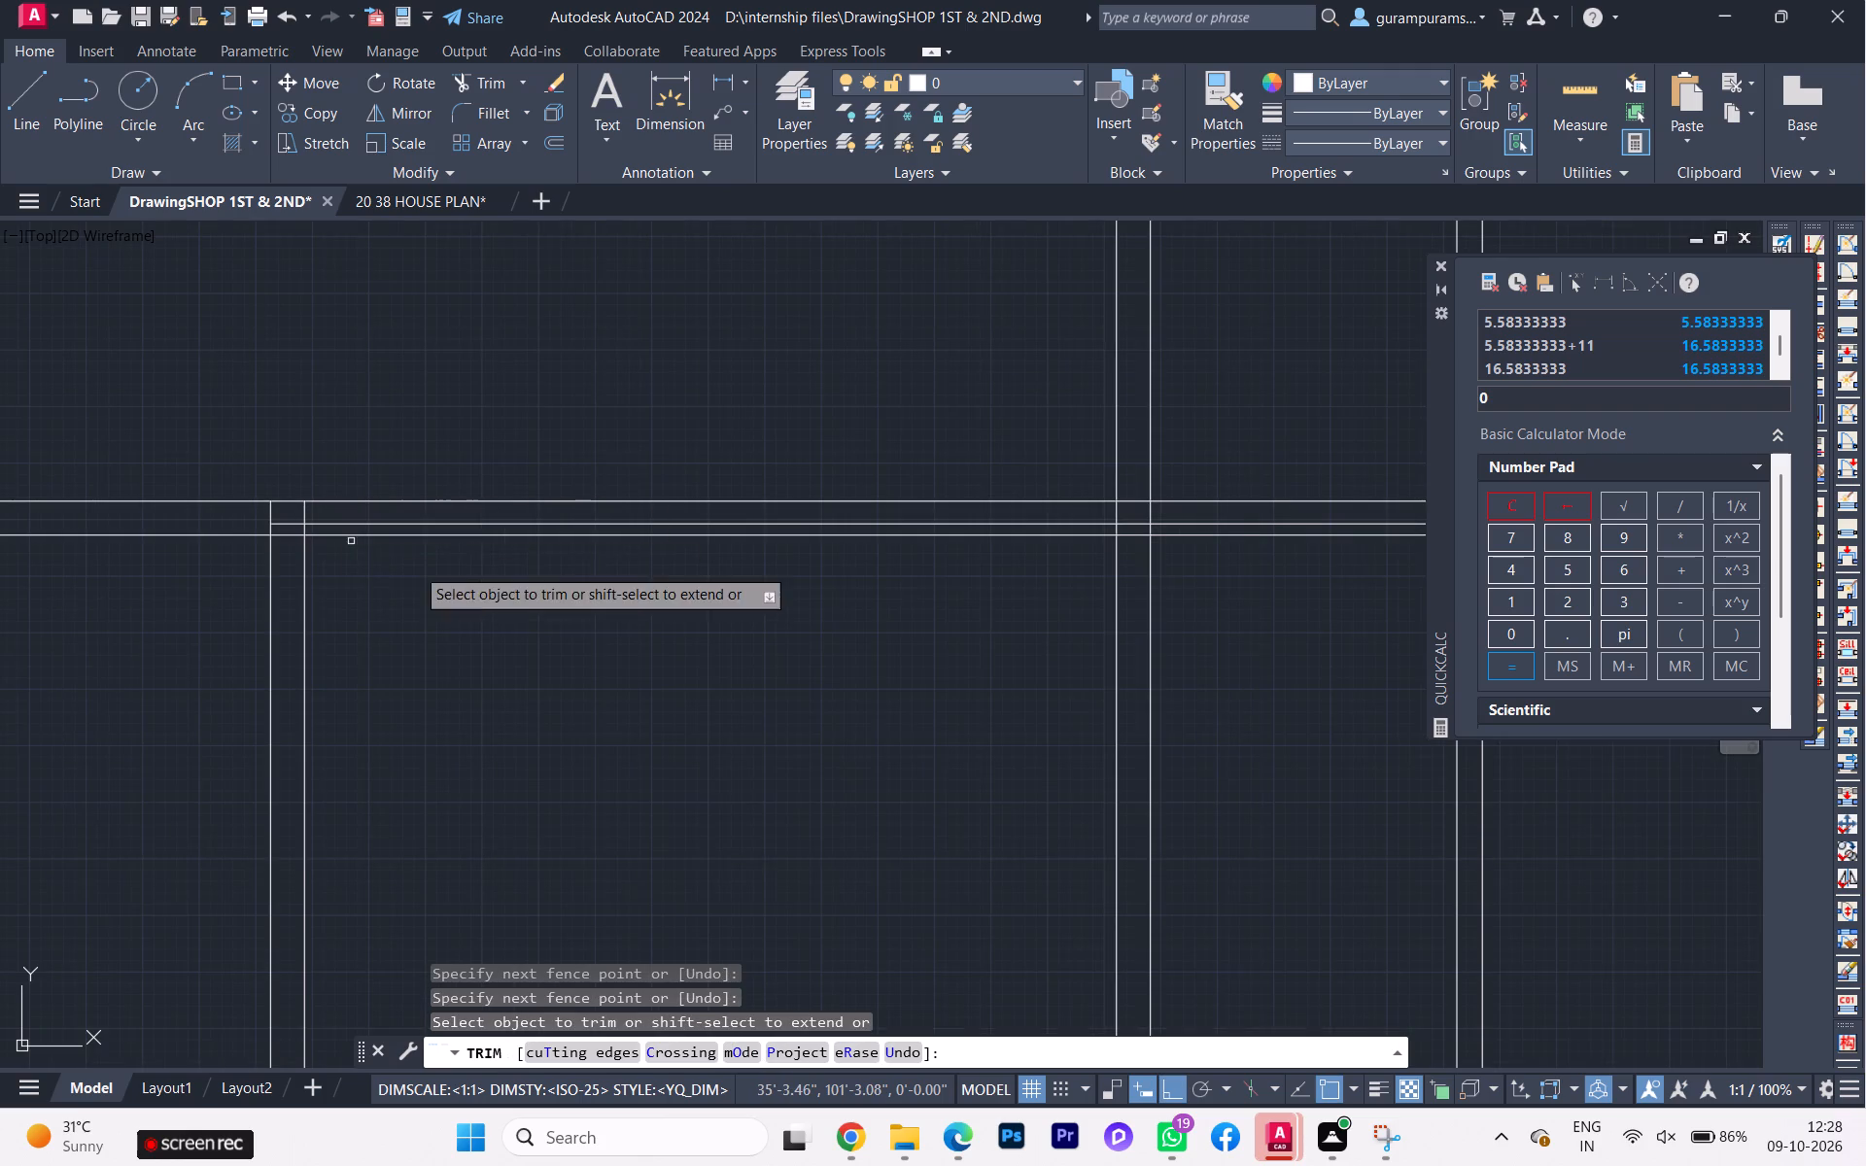
scroll(280, 499, "up", 2)
scroll(427, 536, "down", 1)
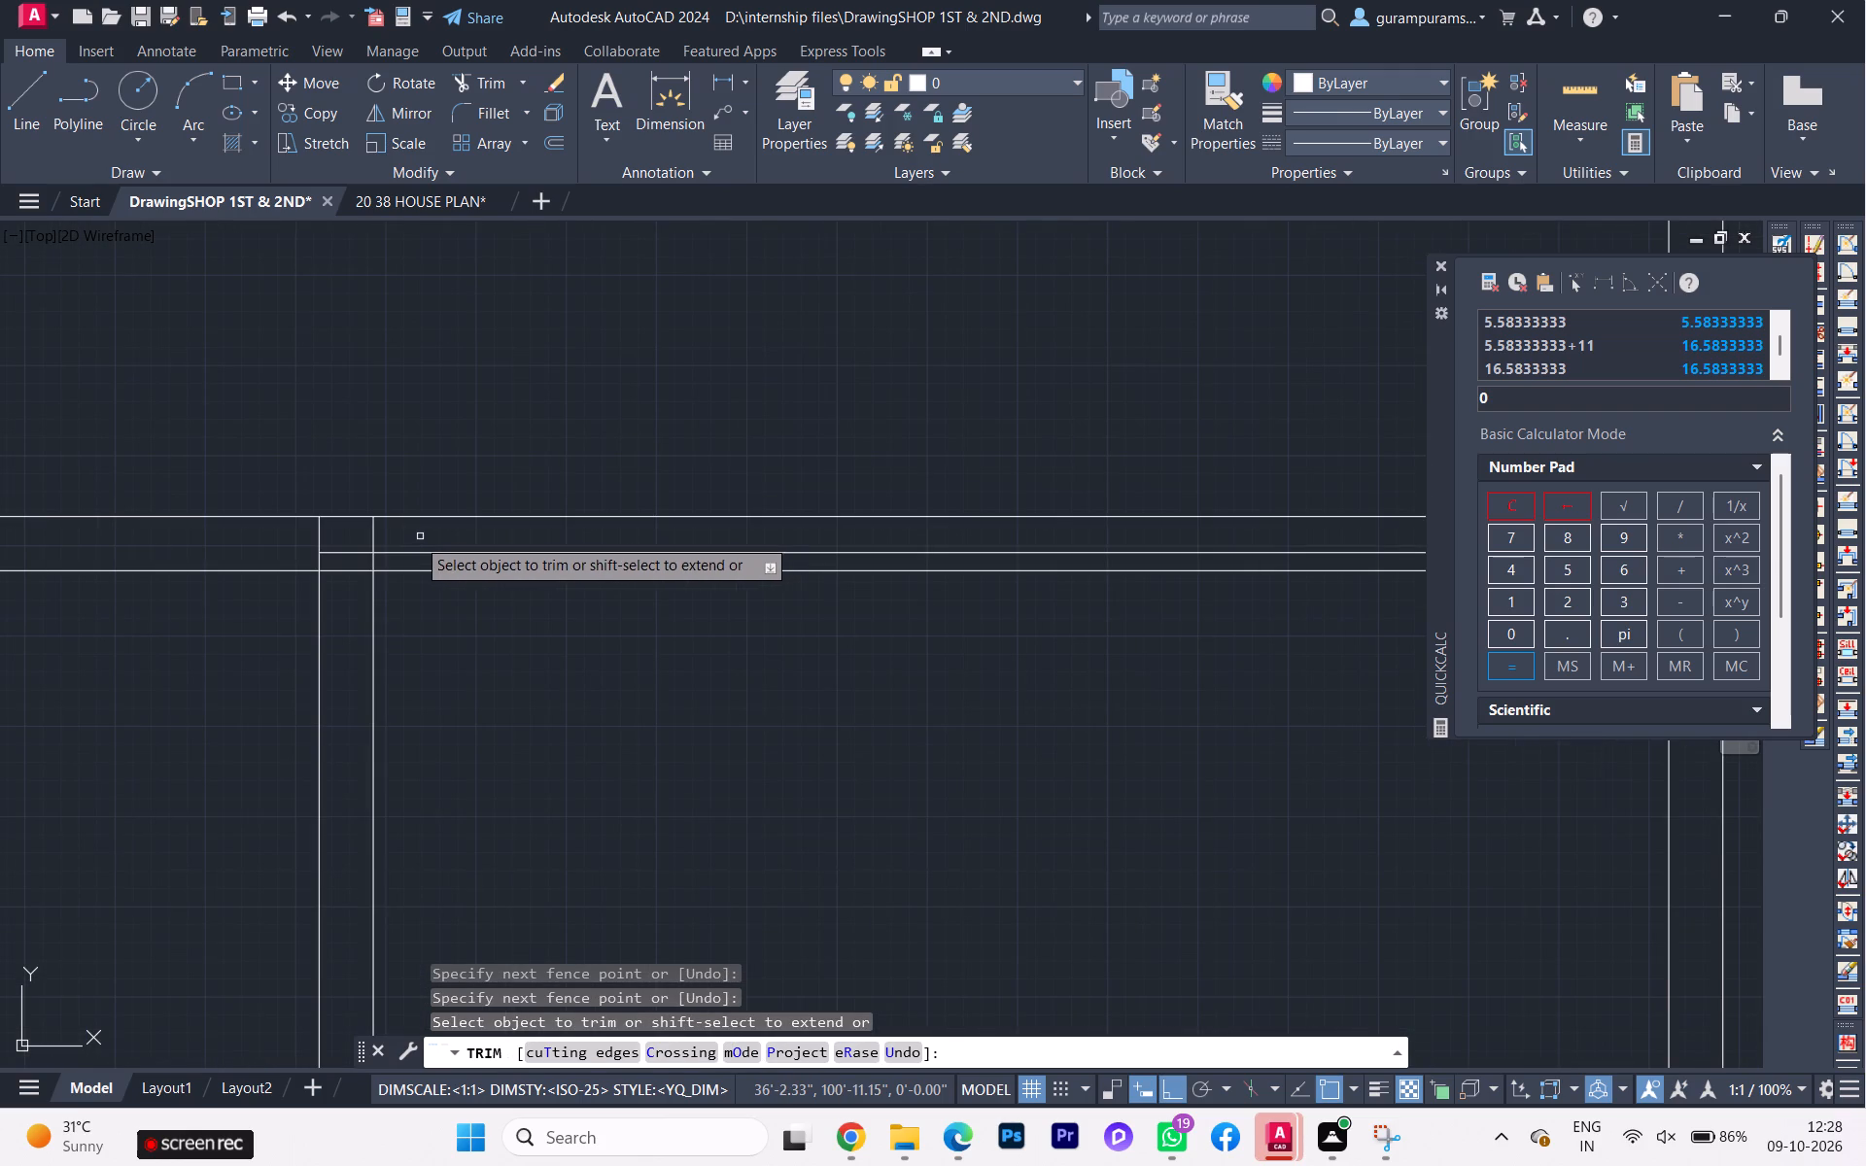
left_click(416, 537)
left_click(307, 532)
scroll(376, 544, "up", 1)
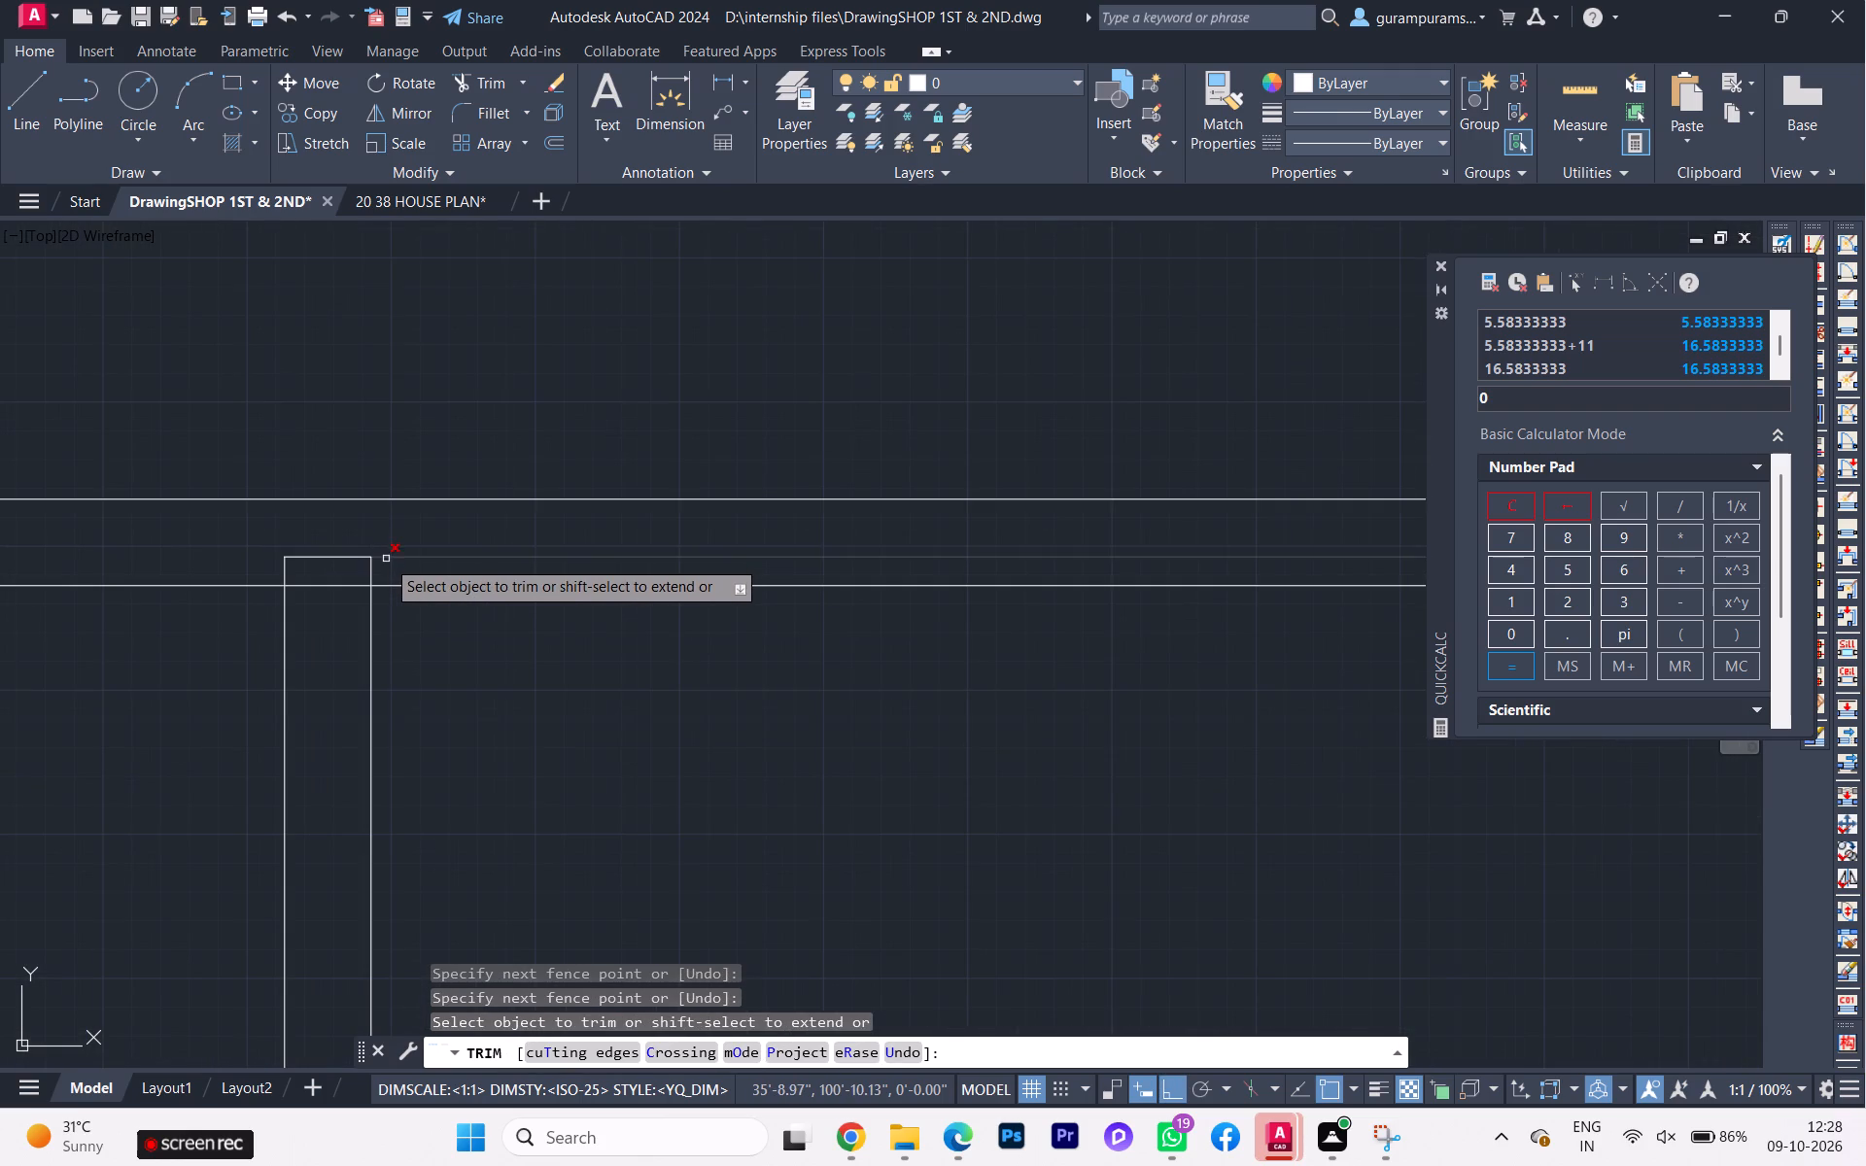
left_click(386, 559)
left_click(377, 562)
left_click(279, 557)
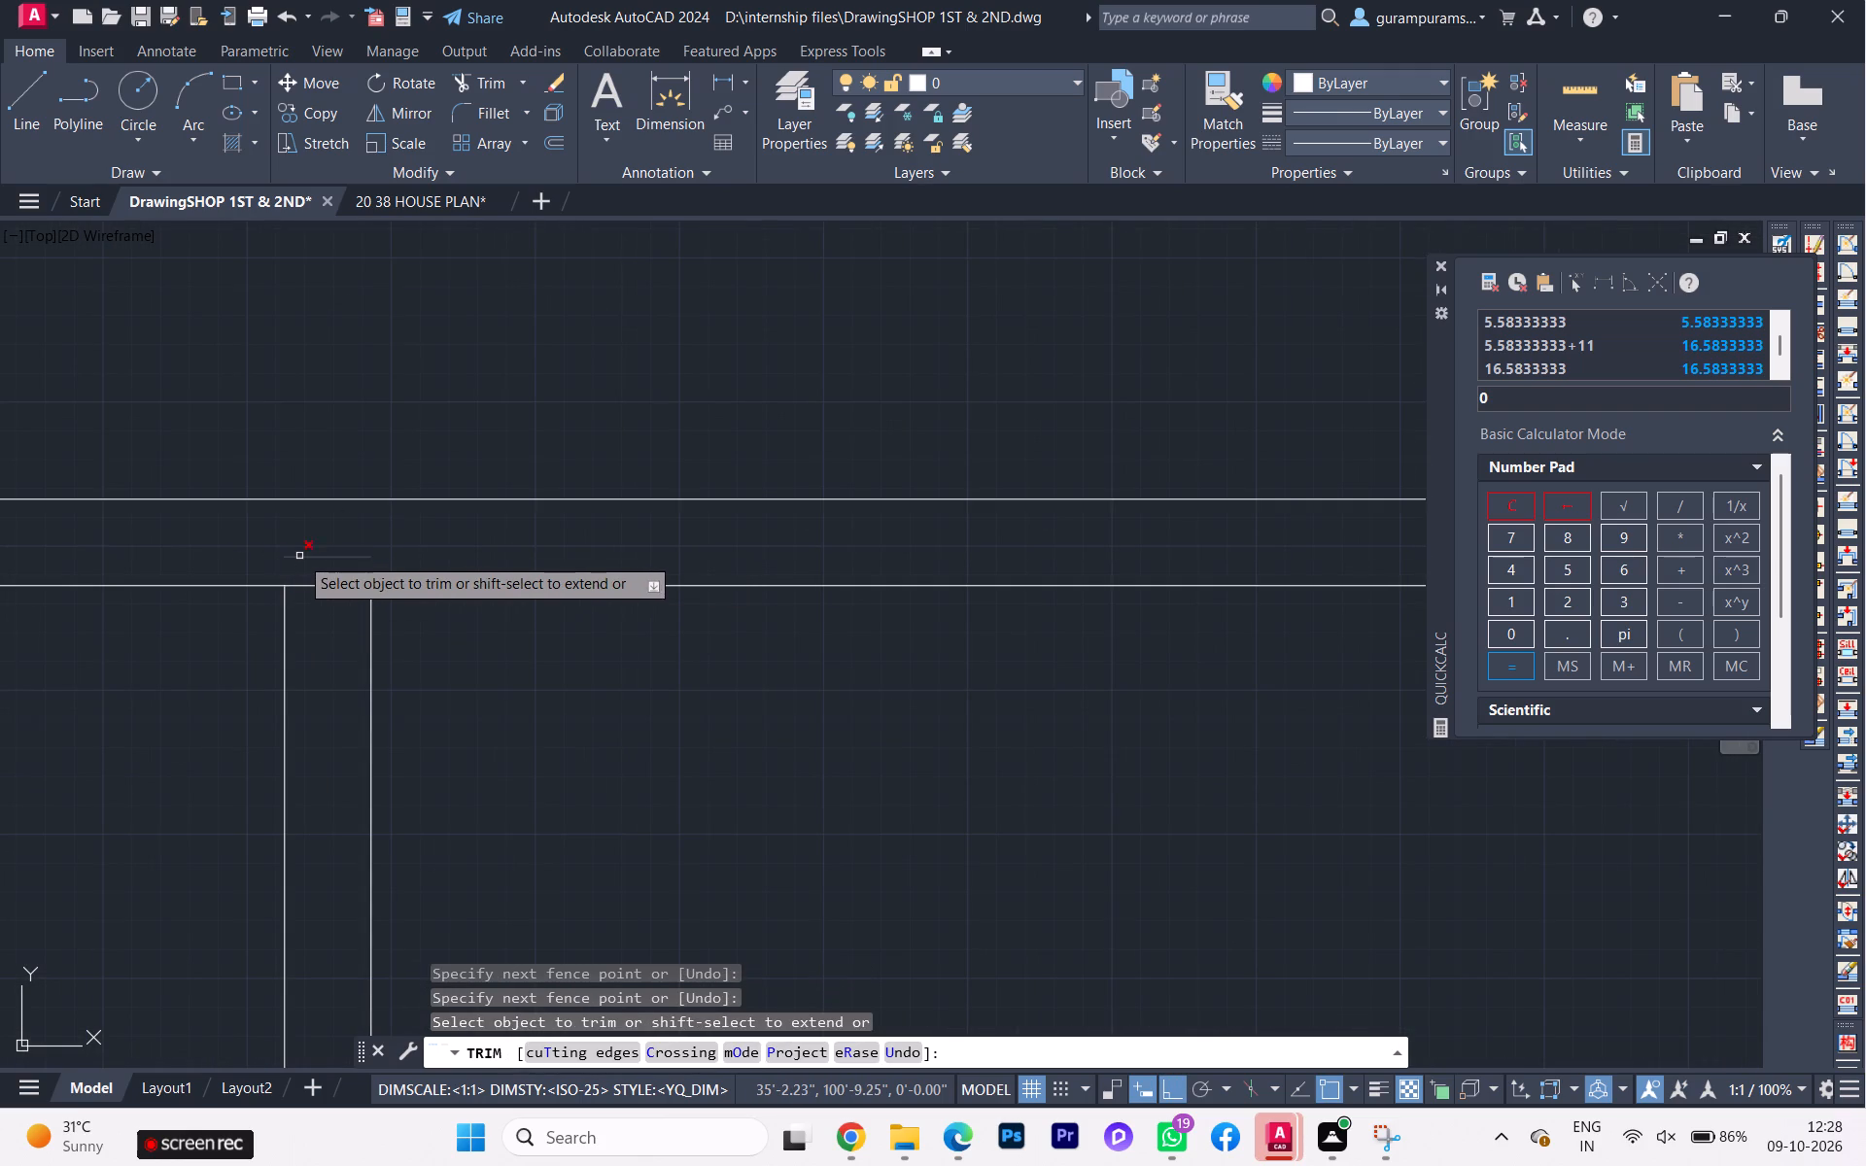
left_click(299, 556)
Trim both new stair wall lines on the room side back to the passage wall.
scroll(289, 566, "down", 2)
scroll(787, 548, "down", 1)
scroll(1045, 599, "down", 2)
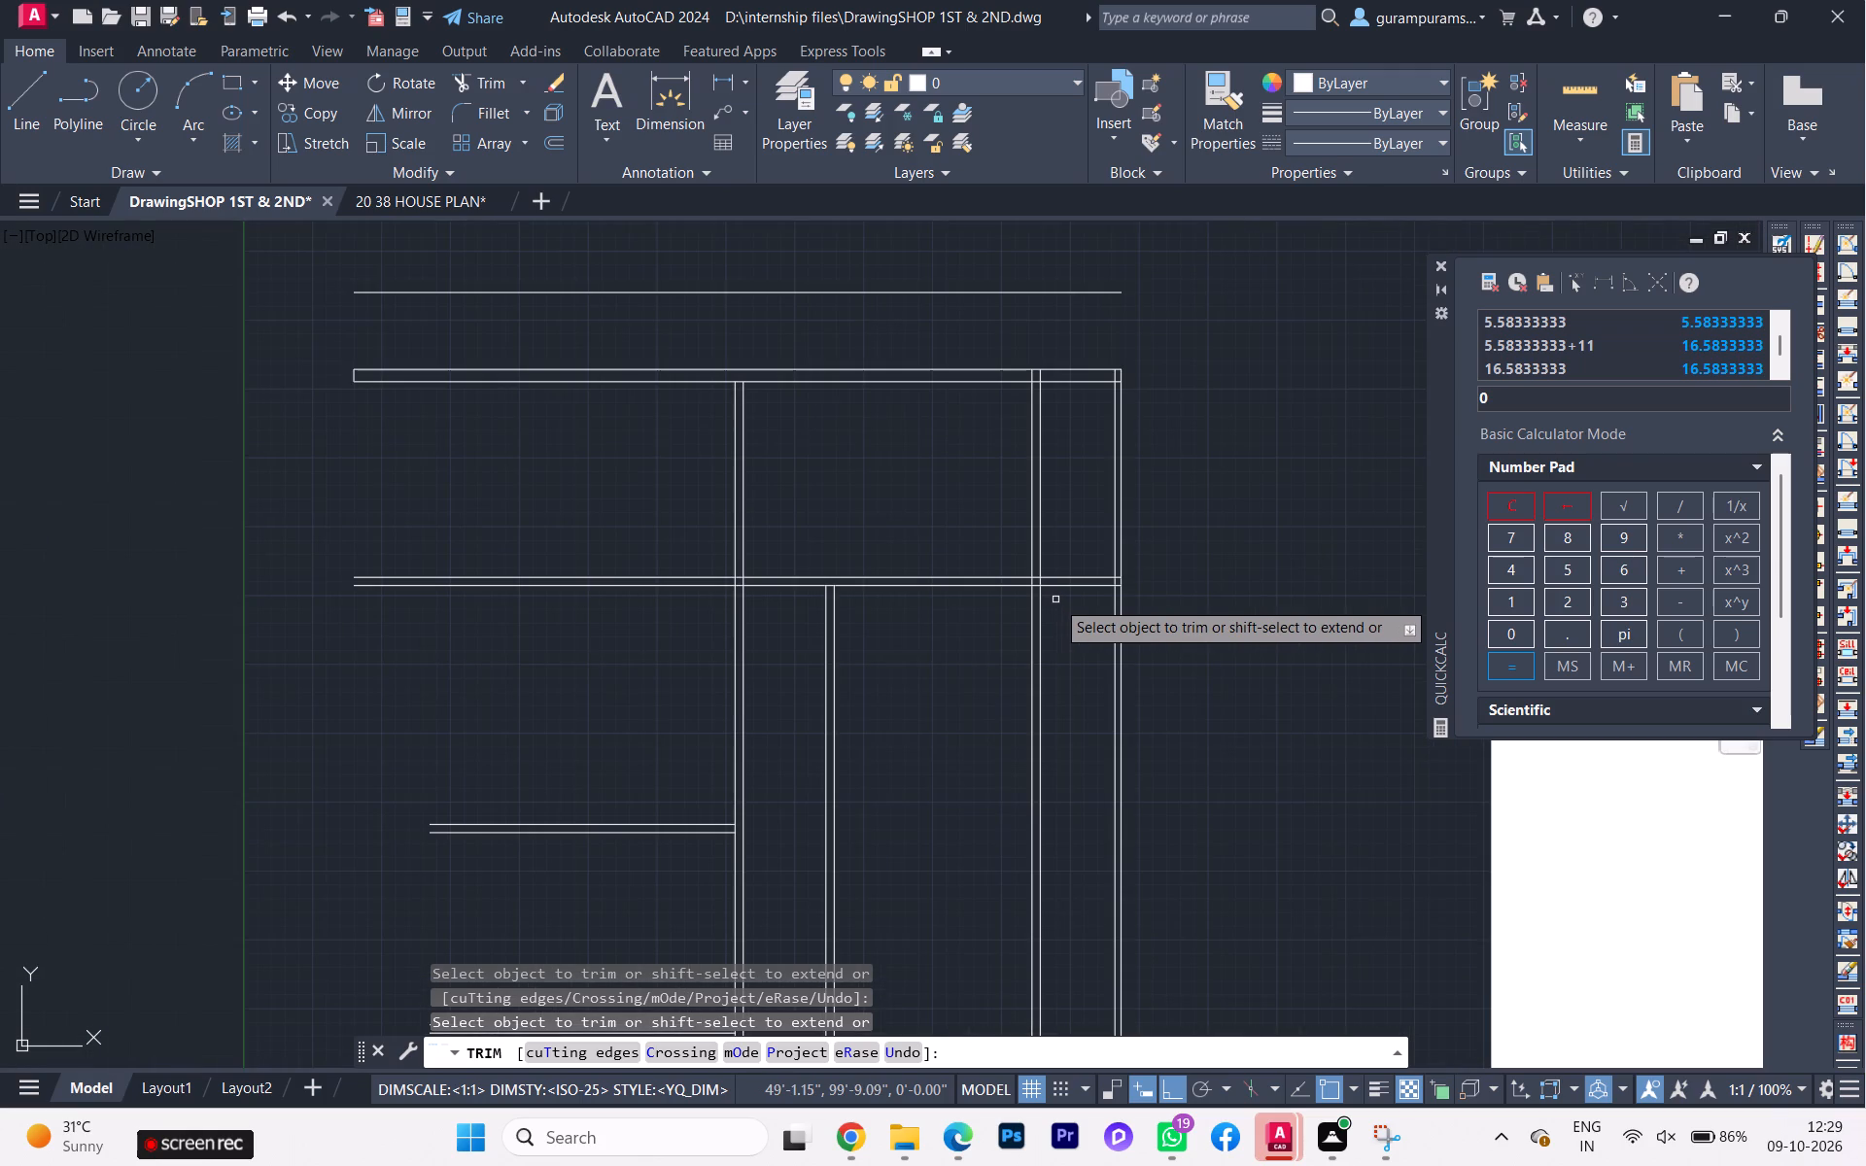
scroll(1072, 515, "up", 1)
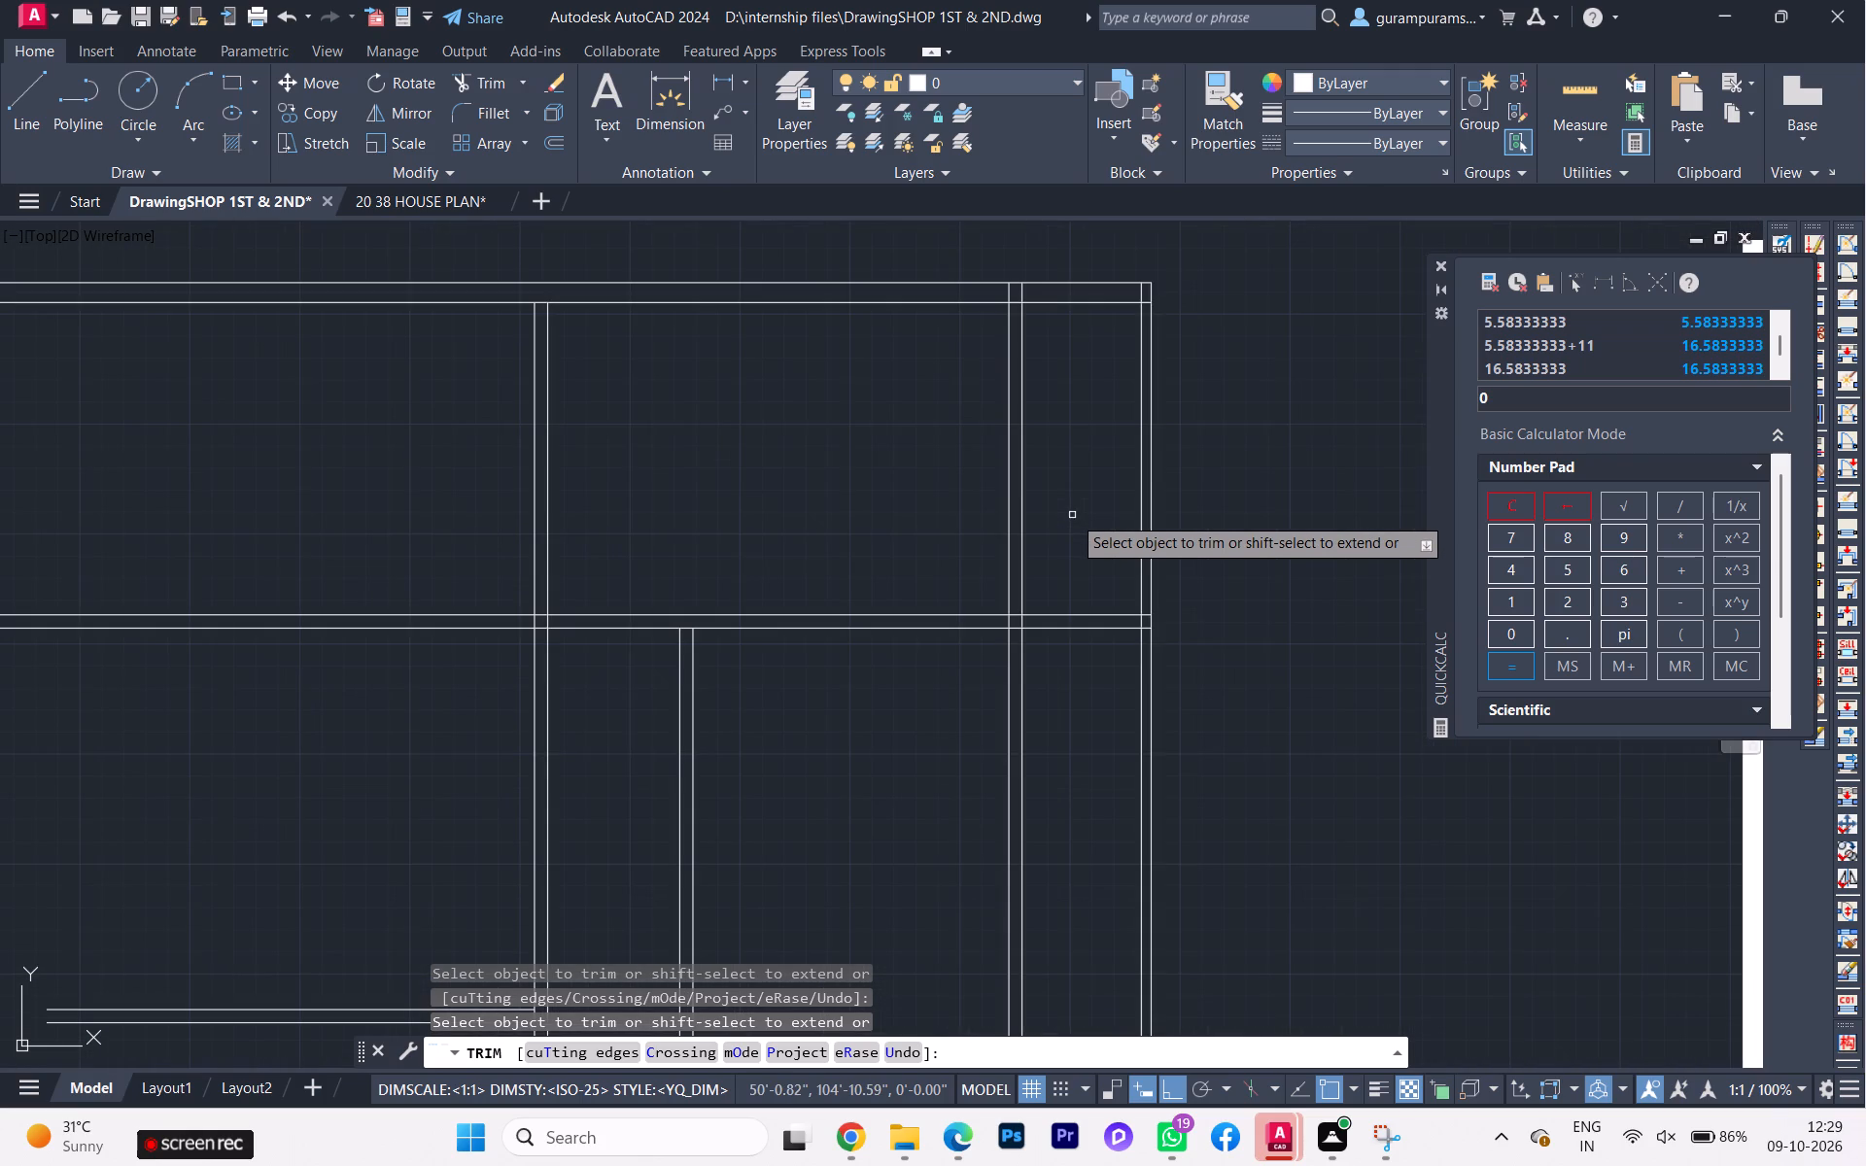
scroll(1082, 527, "down", 2)
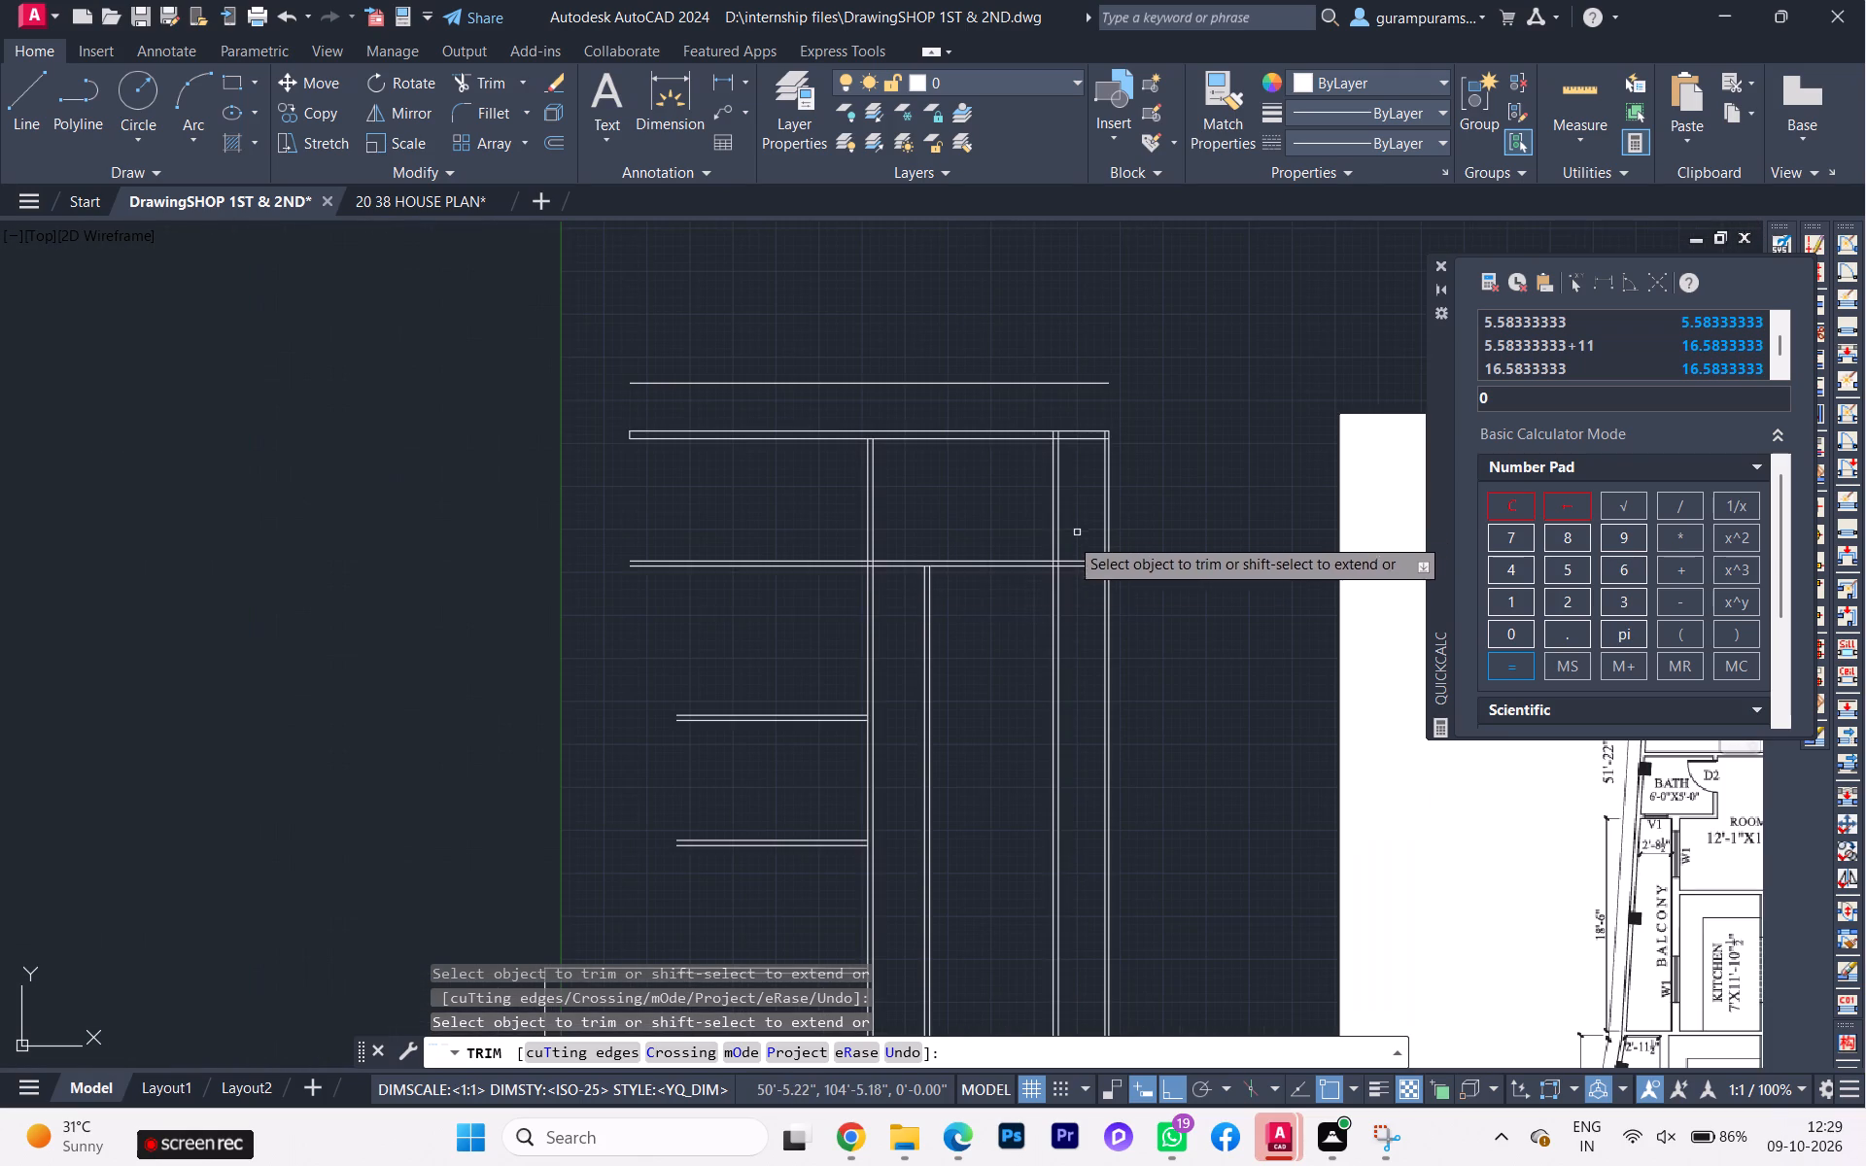
scroll(759, 600, "up", 1)
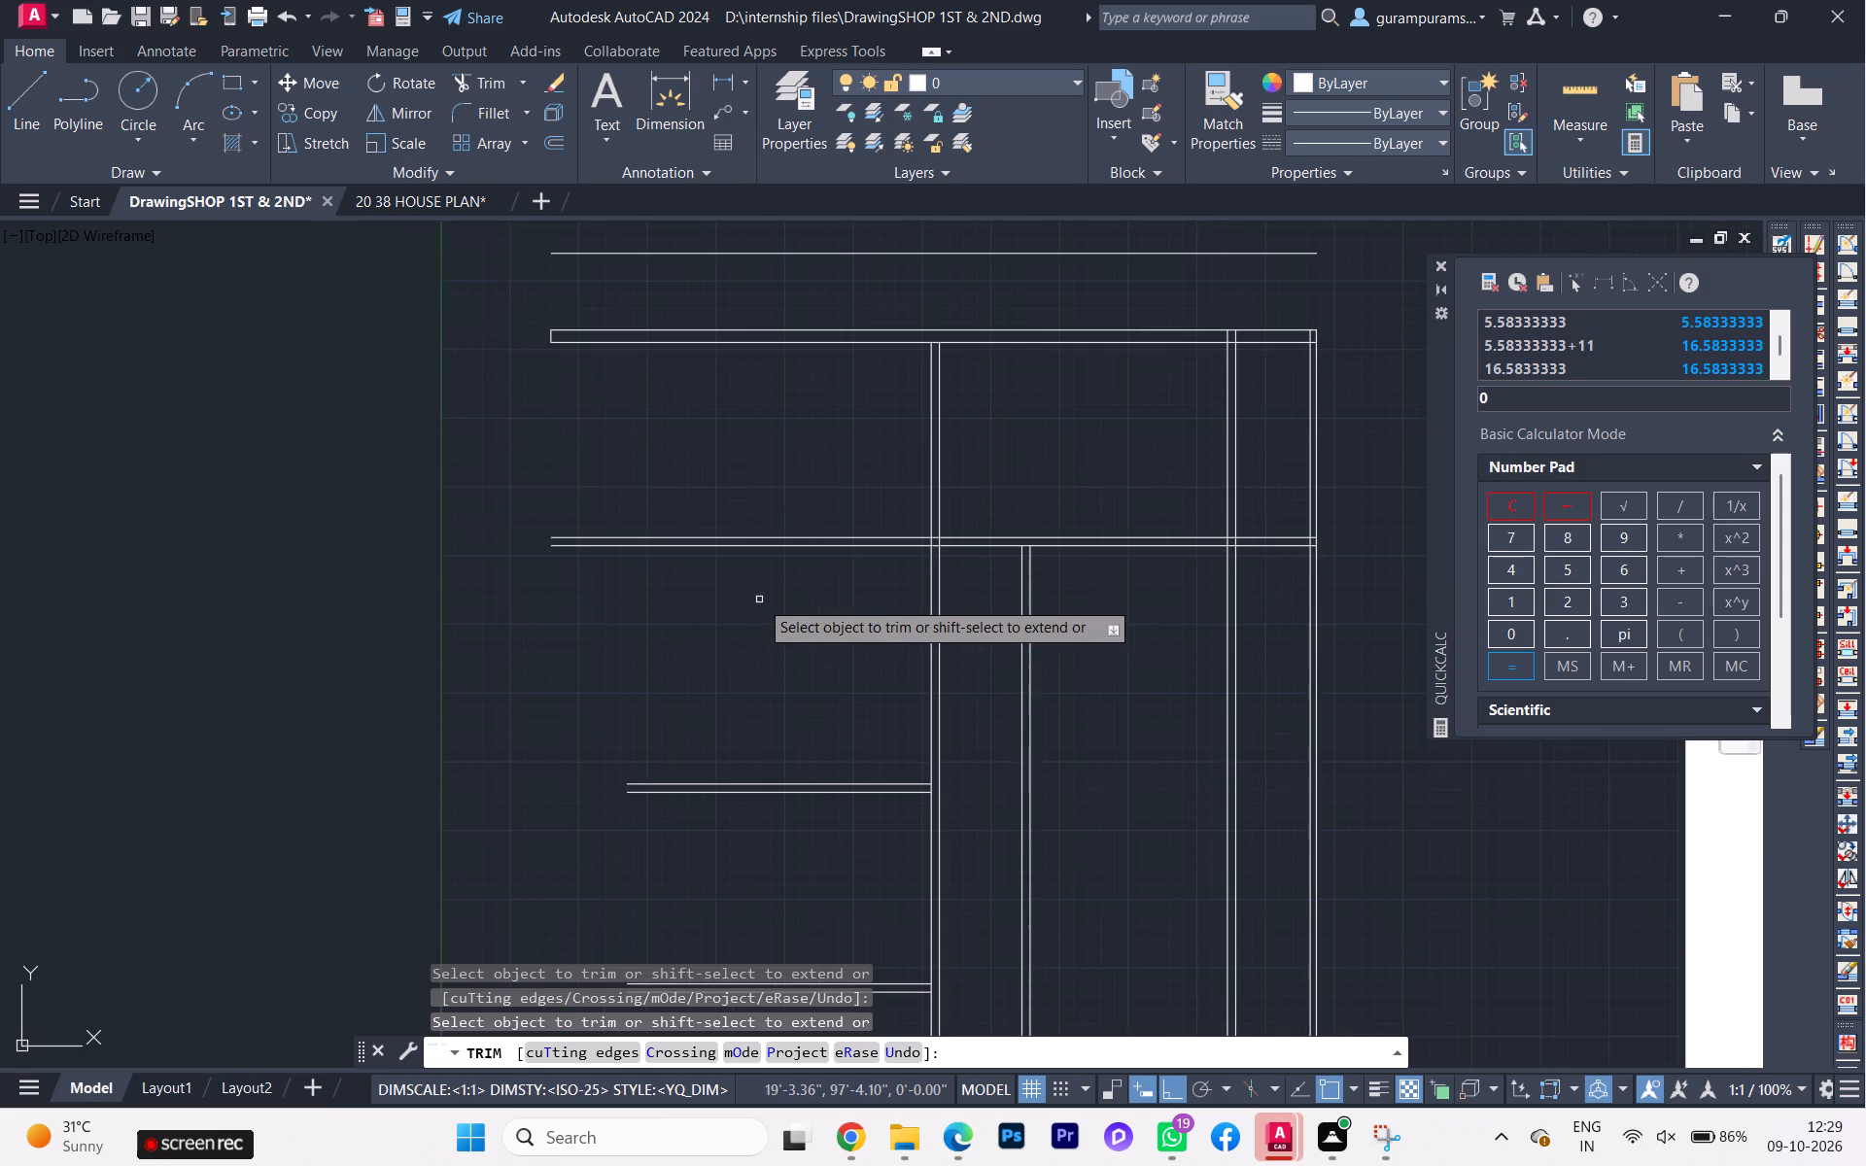
left_click(747, 600)
left_click(743, 502)
scroll(332, 532, "down", 1)
scroll(329, 533, "up", 1)
scroll(328, 534, "down", 2)
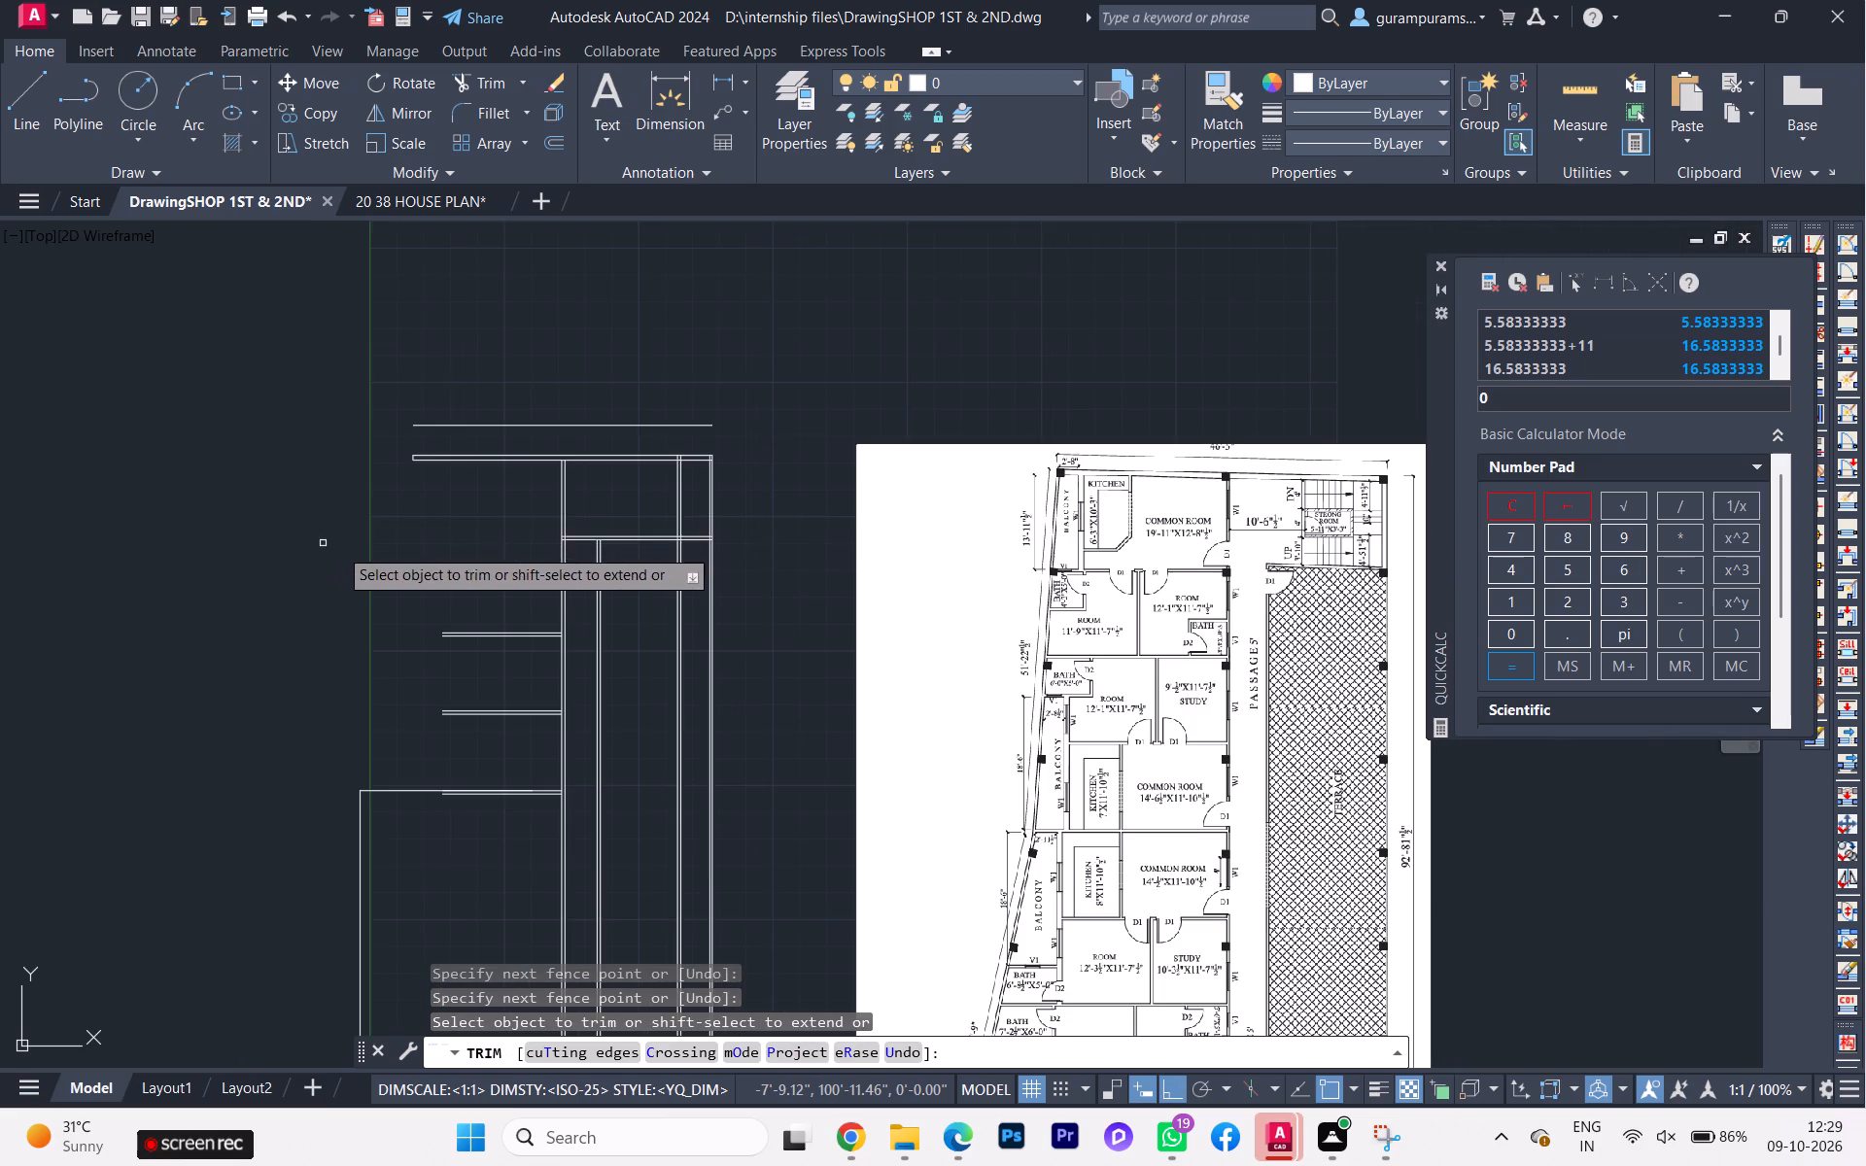
scroll(695, 518, "up", 2)
scroll(695, 518, "down", 1)
scroll(696, 557, "up", 2)
scroll(685, 572, "down", 2)
middle_click_drag(686, 591, 683, 635)
scroll(668, 502, "up", 2)
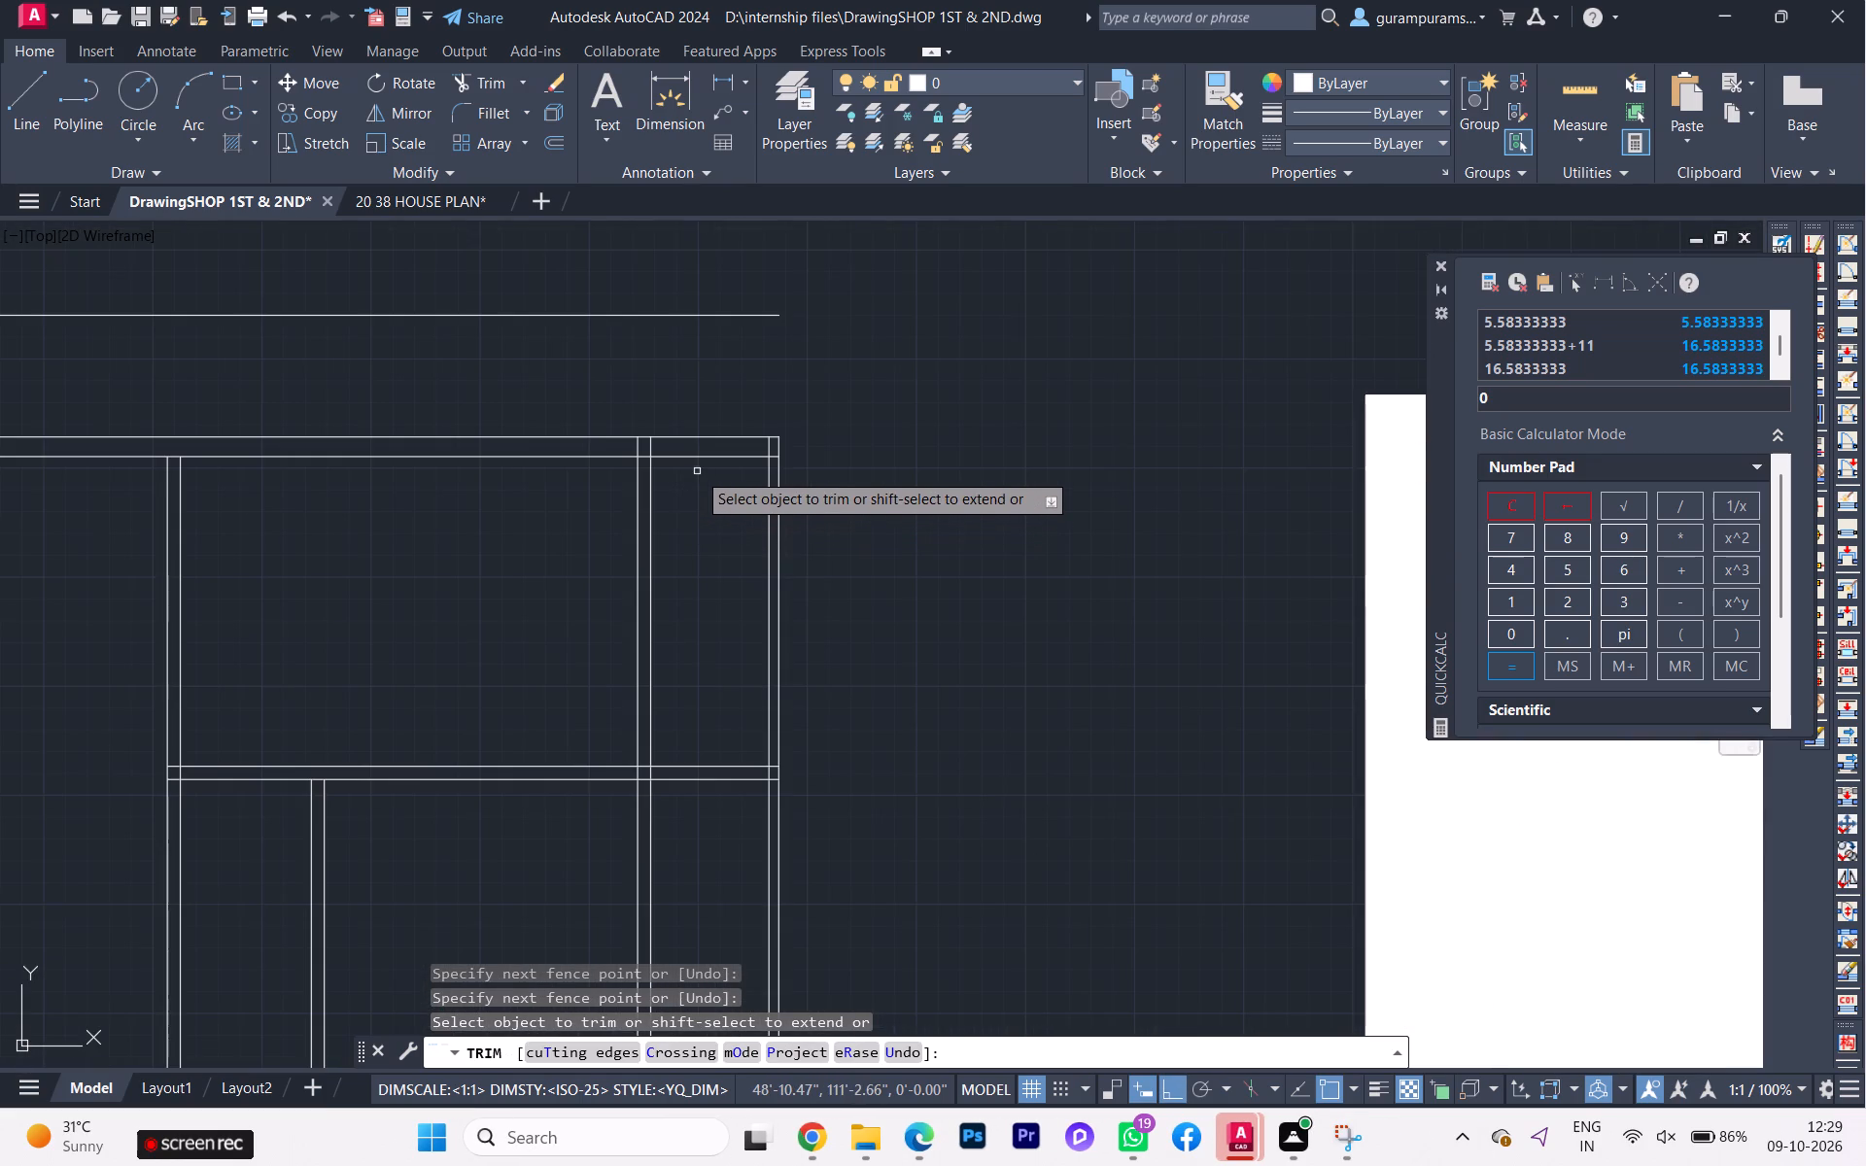
key("Escape")
Offset the inner line of the top outer wall 4' into the stair area for the upper stair flight.
key("o")
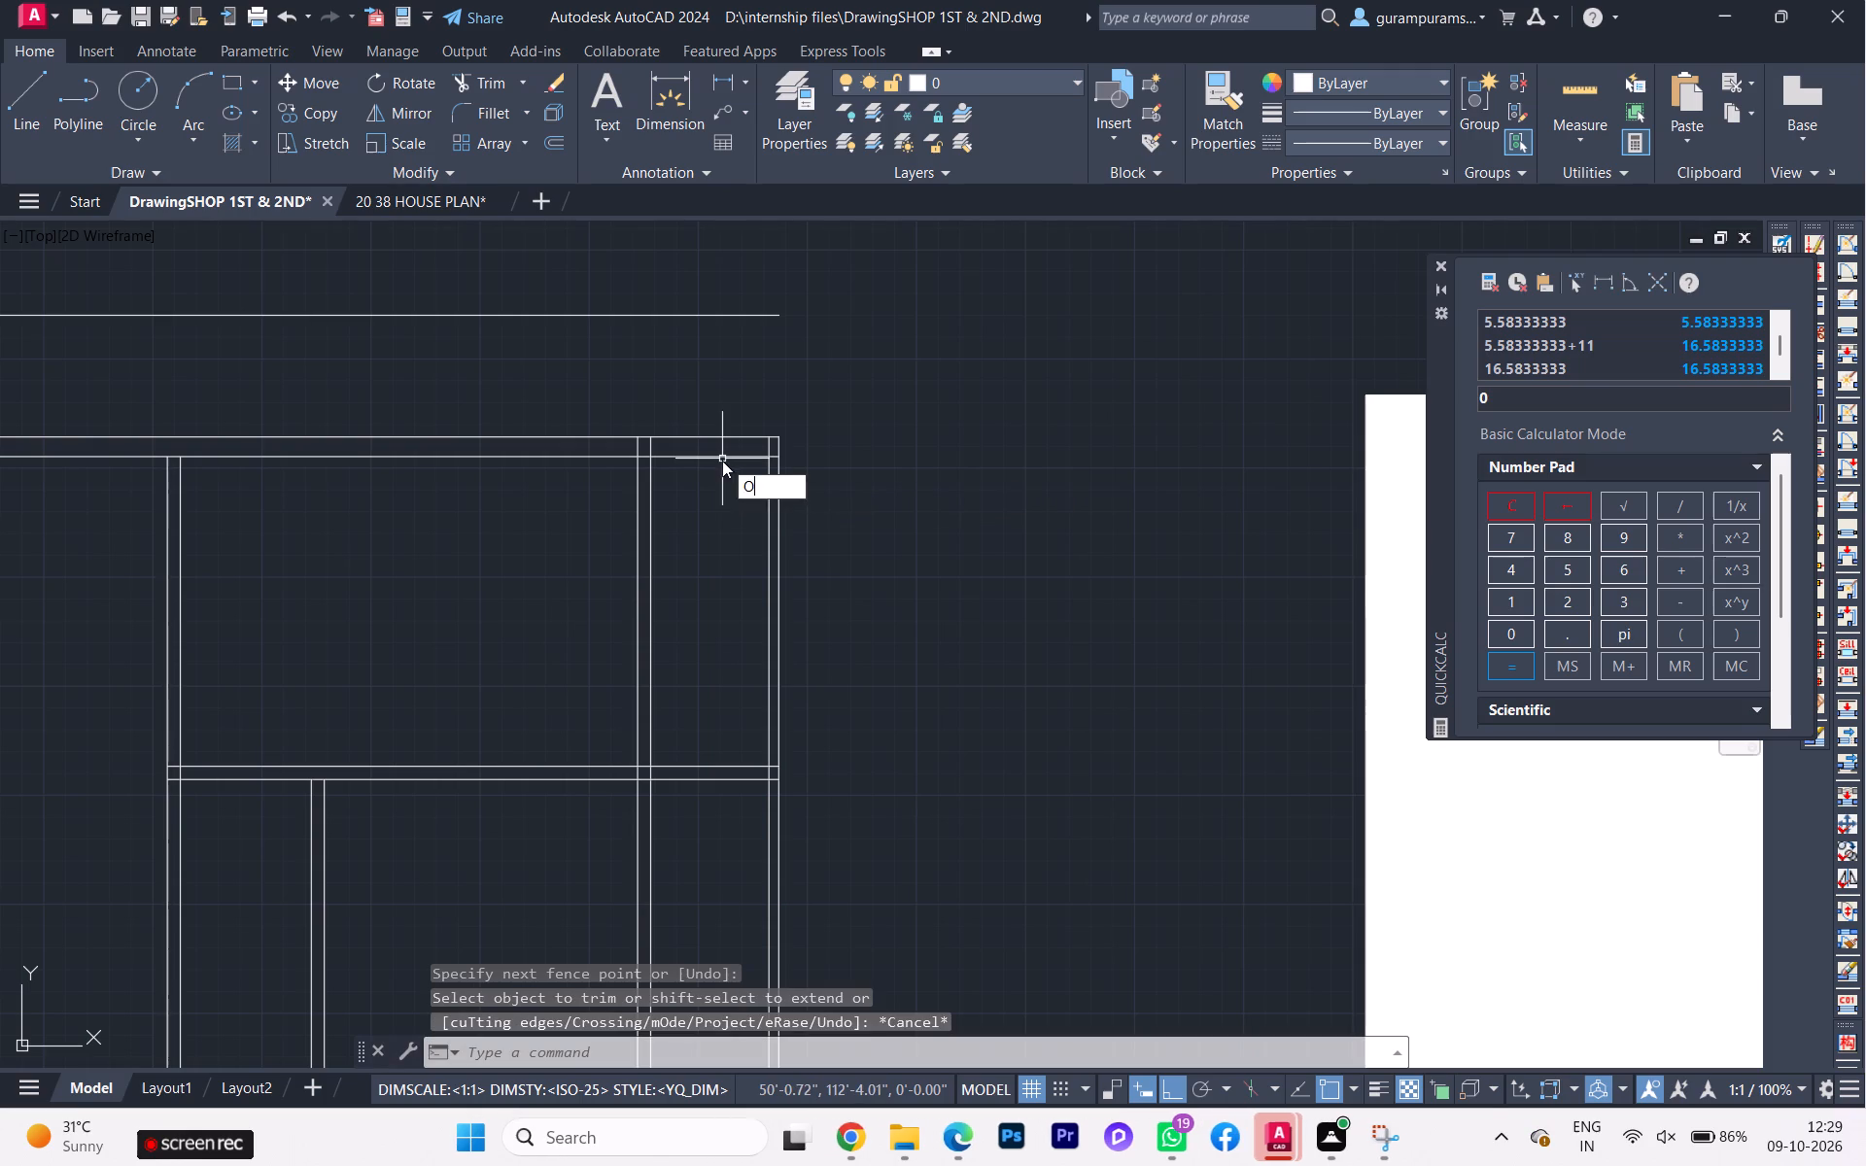
key("Return")
key("space")
left_click(720, 458)
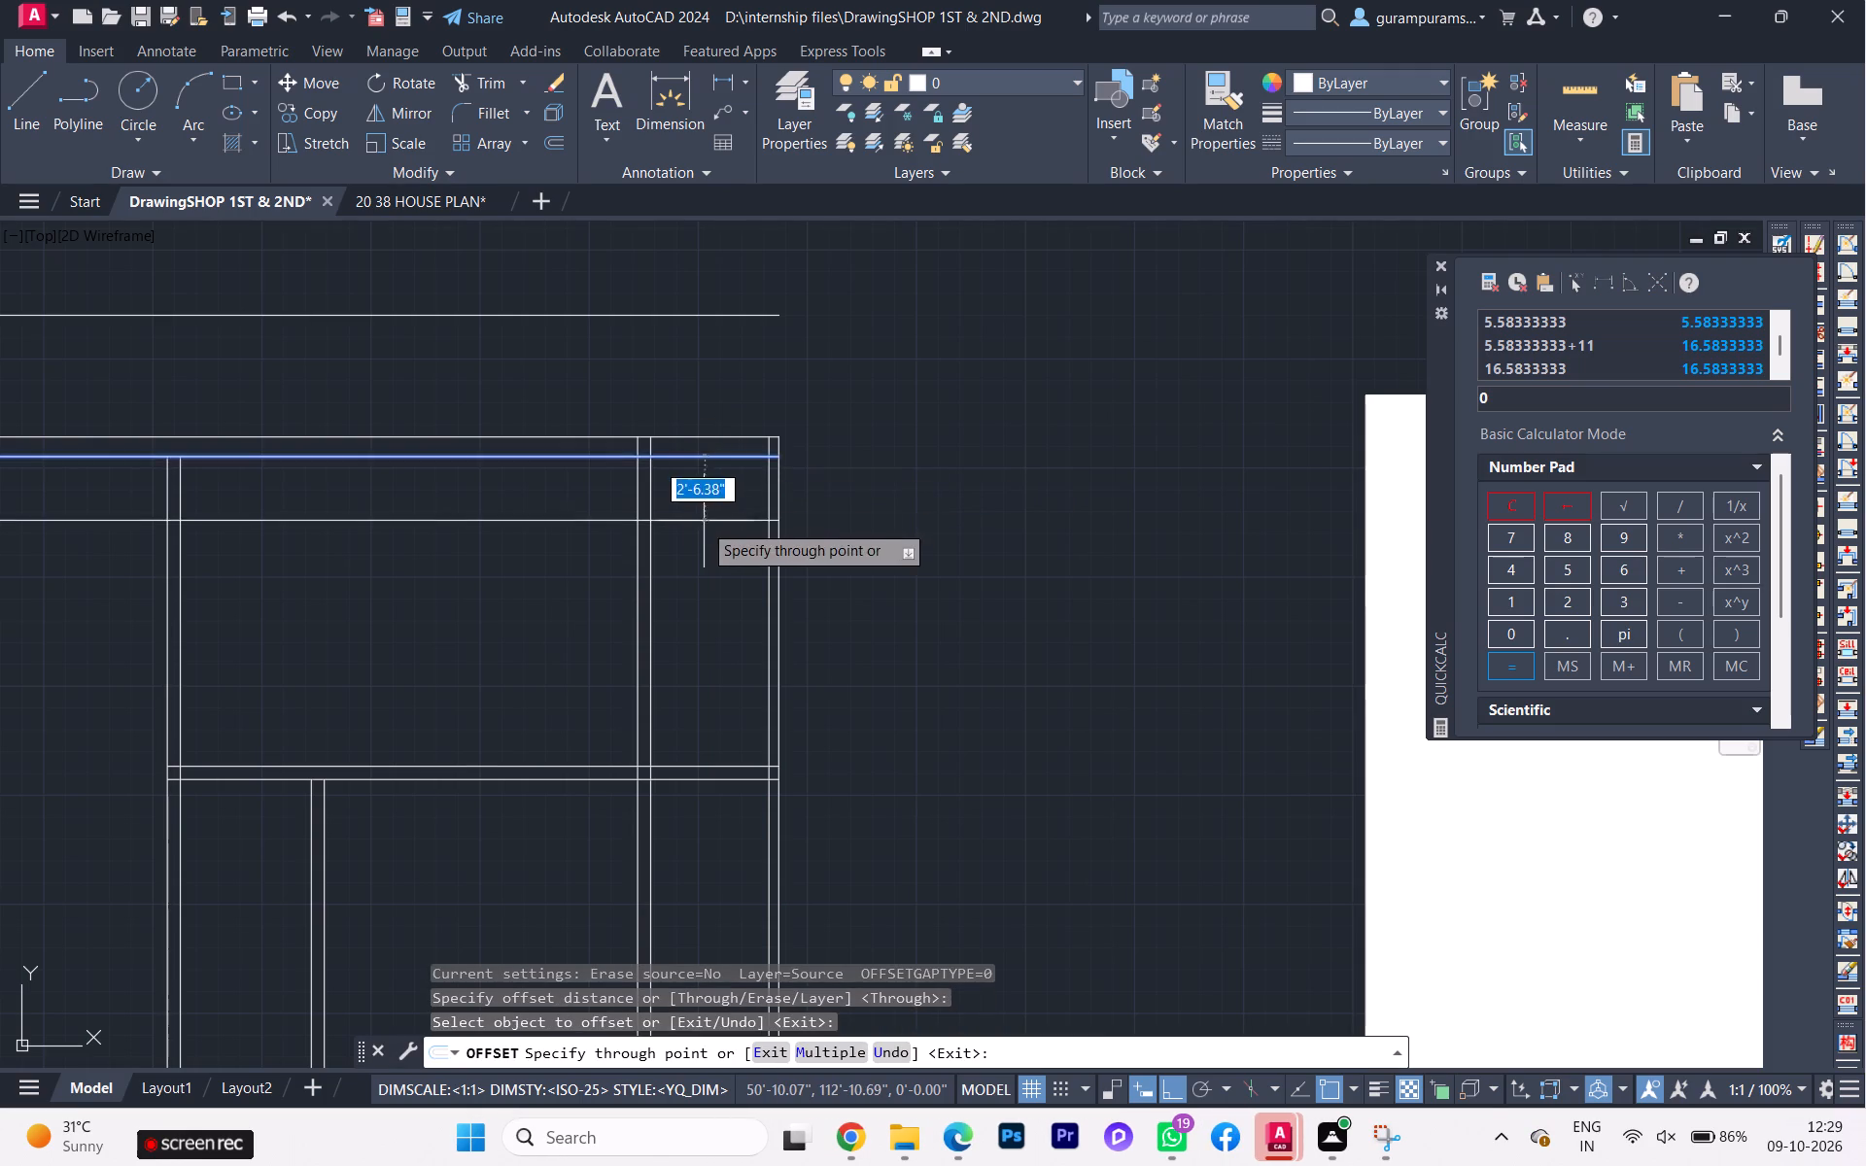
scroll(618, 401, "down", 2)
scroll(618, 401, "up", 1)
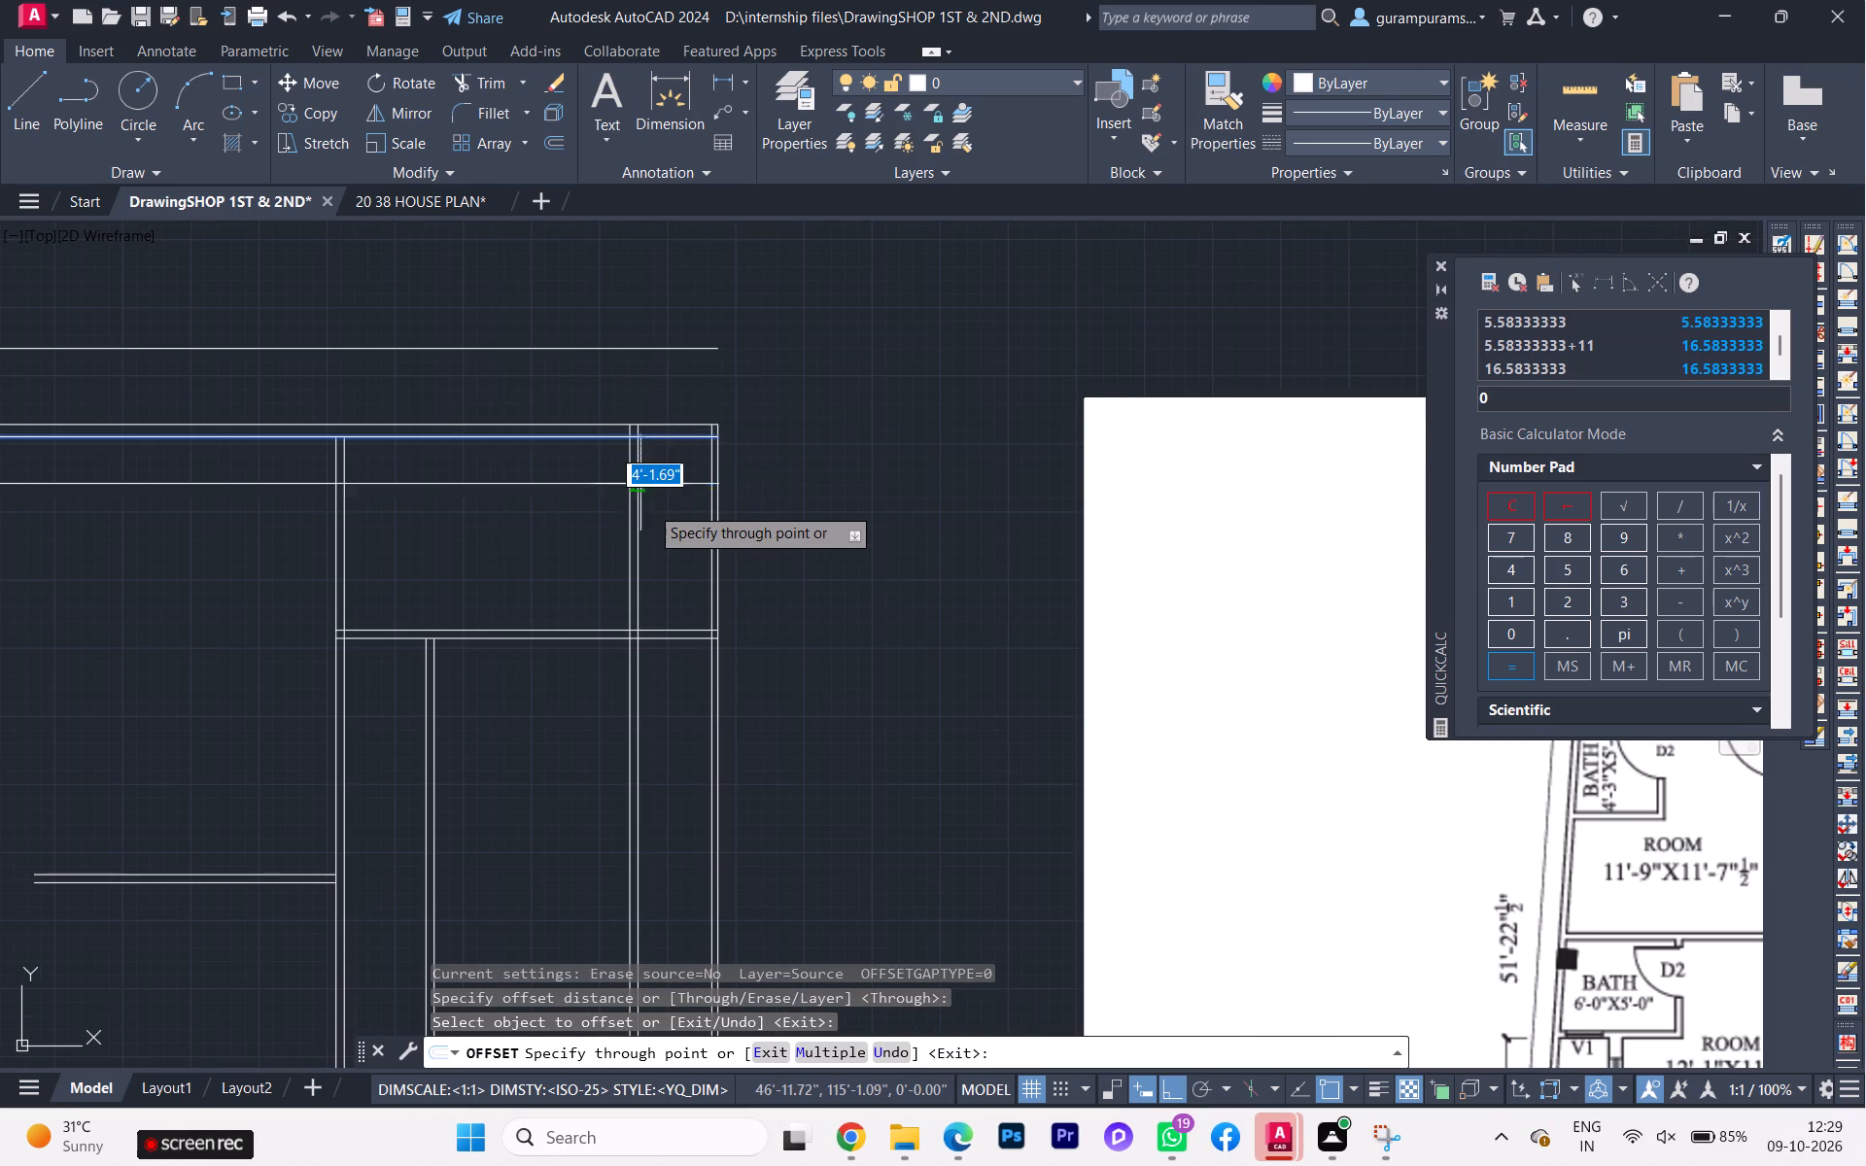
type("4'")
key("Return")
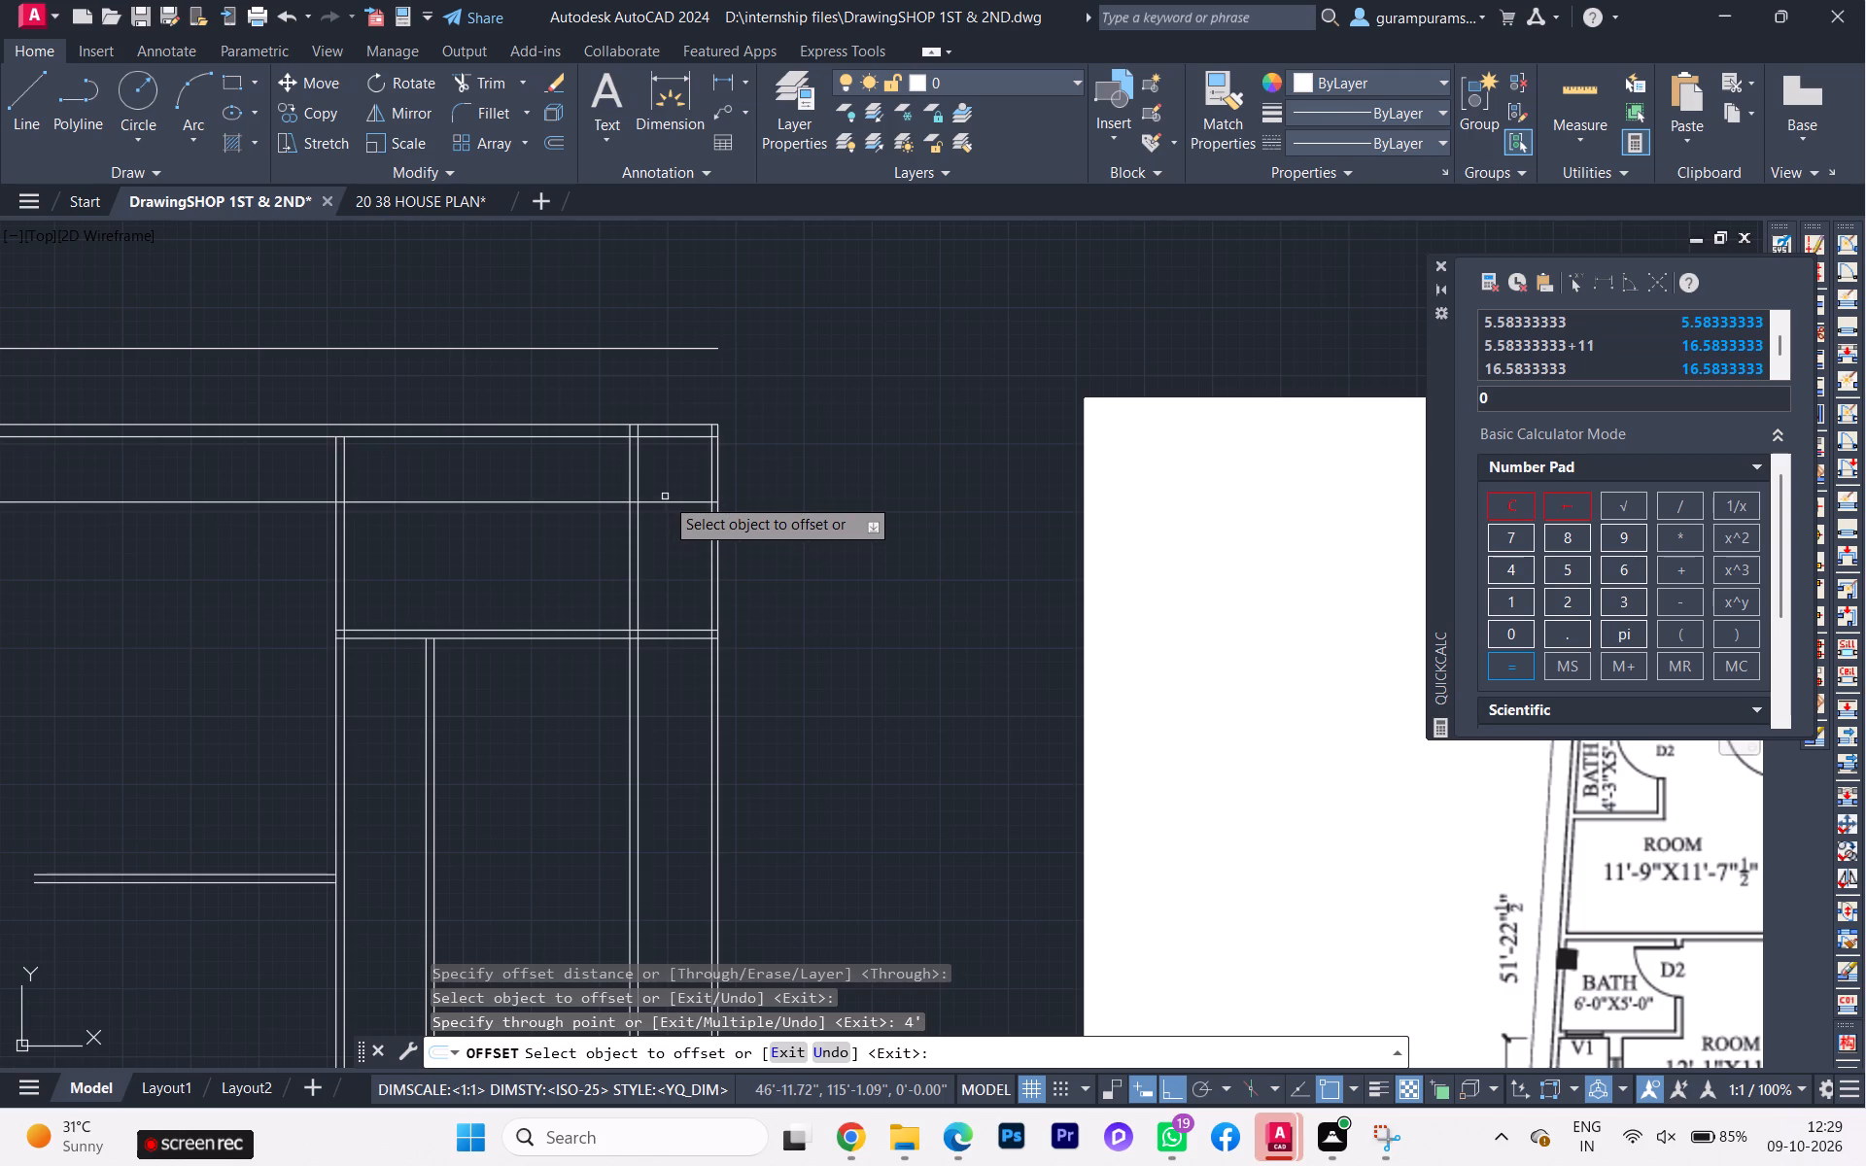
Offset the new 4' flight line another 4' toward the stair area's lower wall for the strong room.
left_click(663, 503)
key("4")
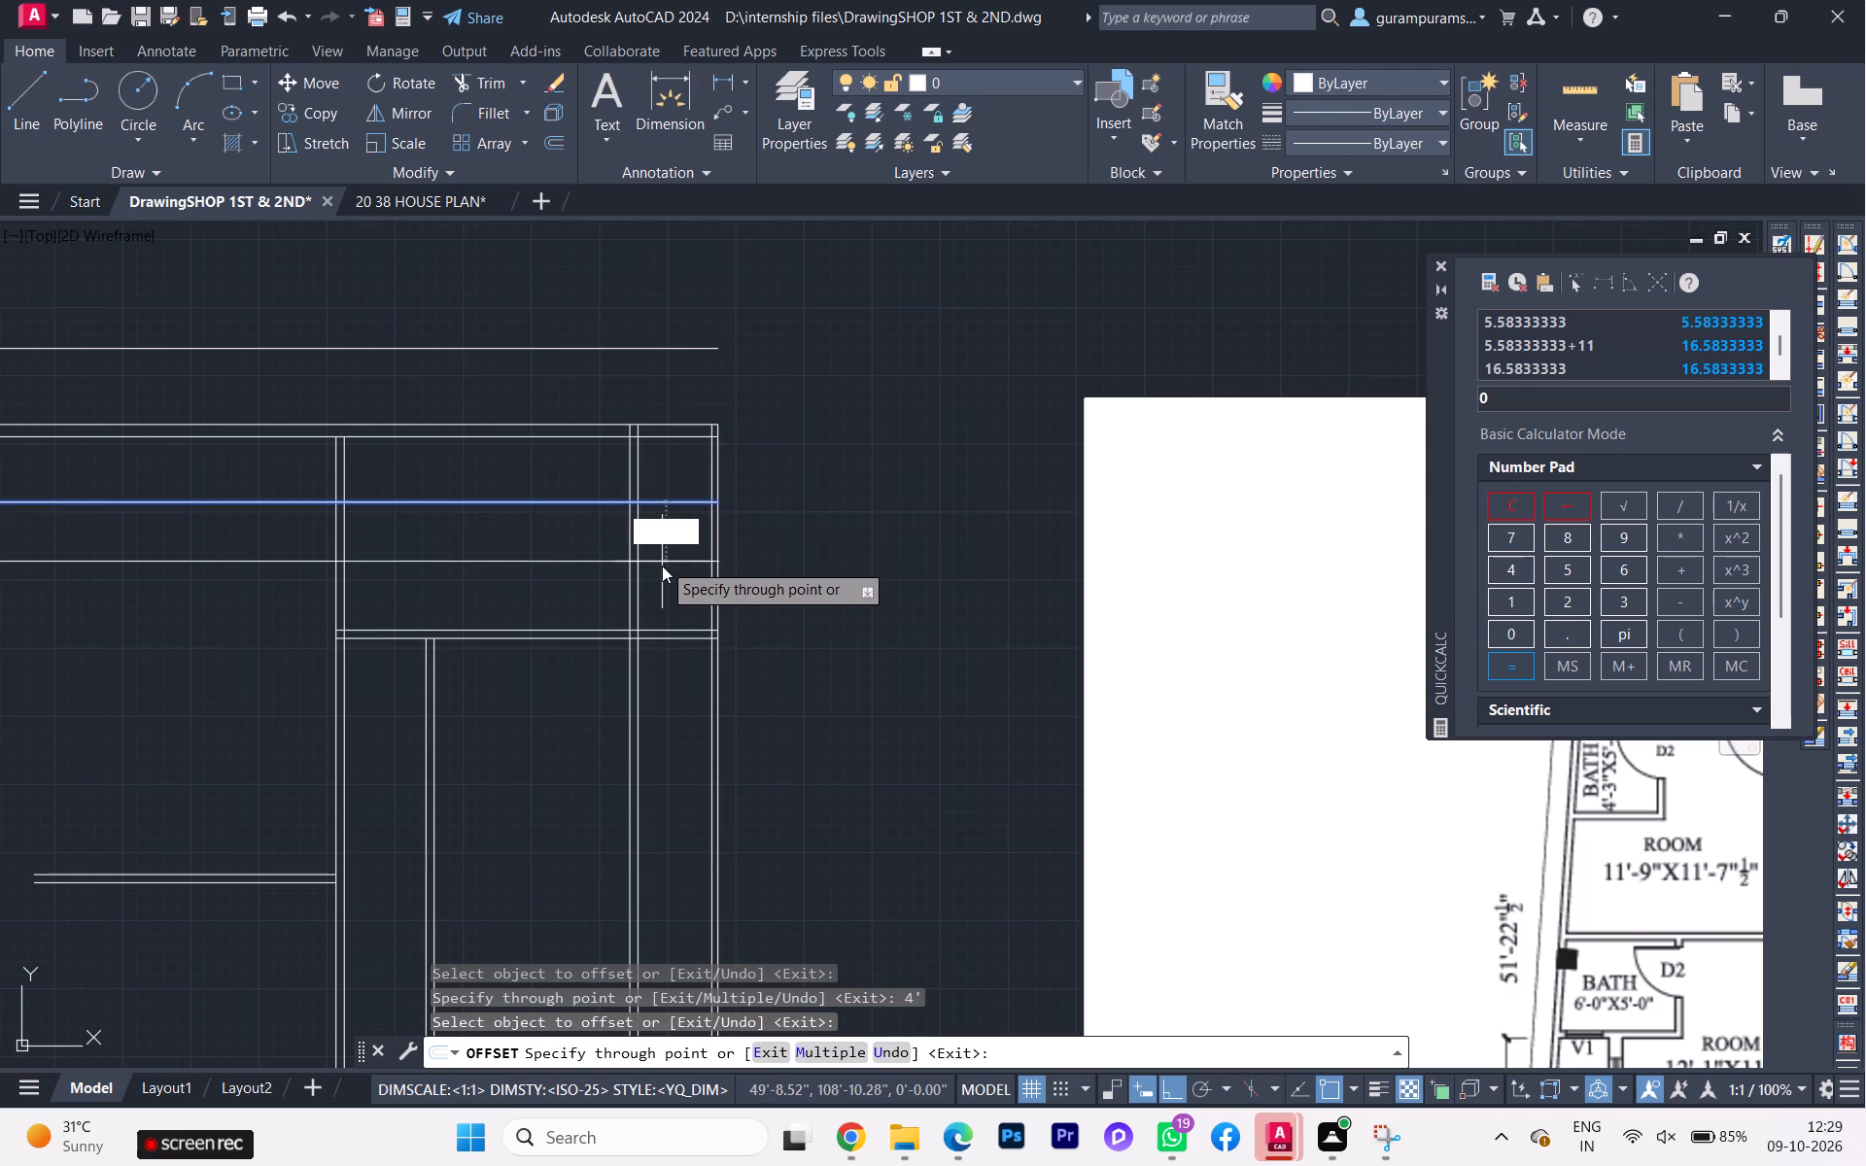
key("apostrophe")
key("Return")
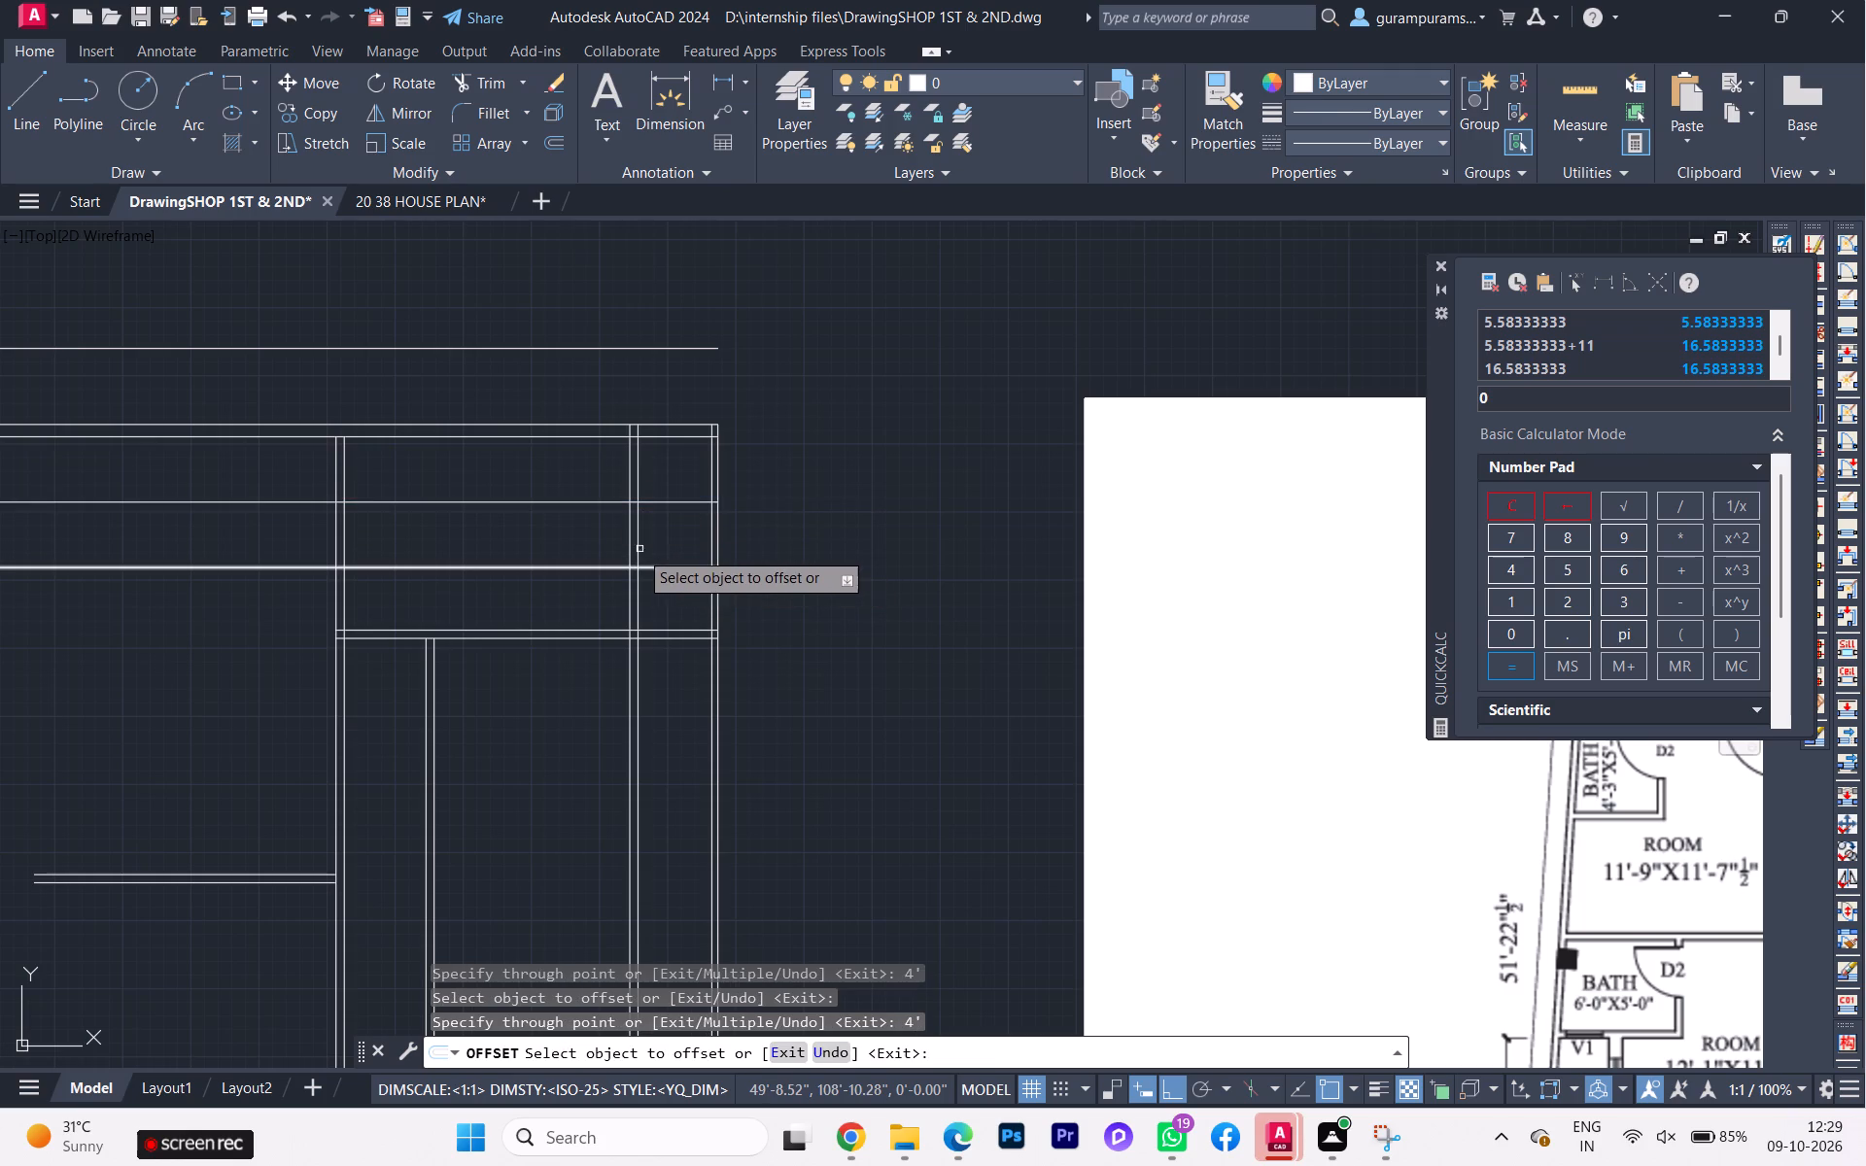
Measure the vertical gap between the lower 4' flight line and the stair area's lower wall with a linear dimension.
left_click(736, 94)
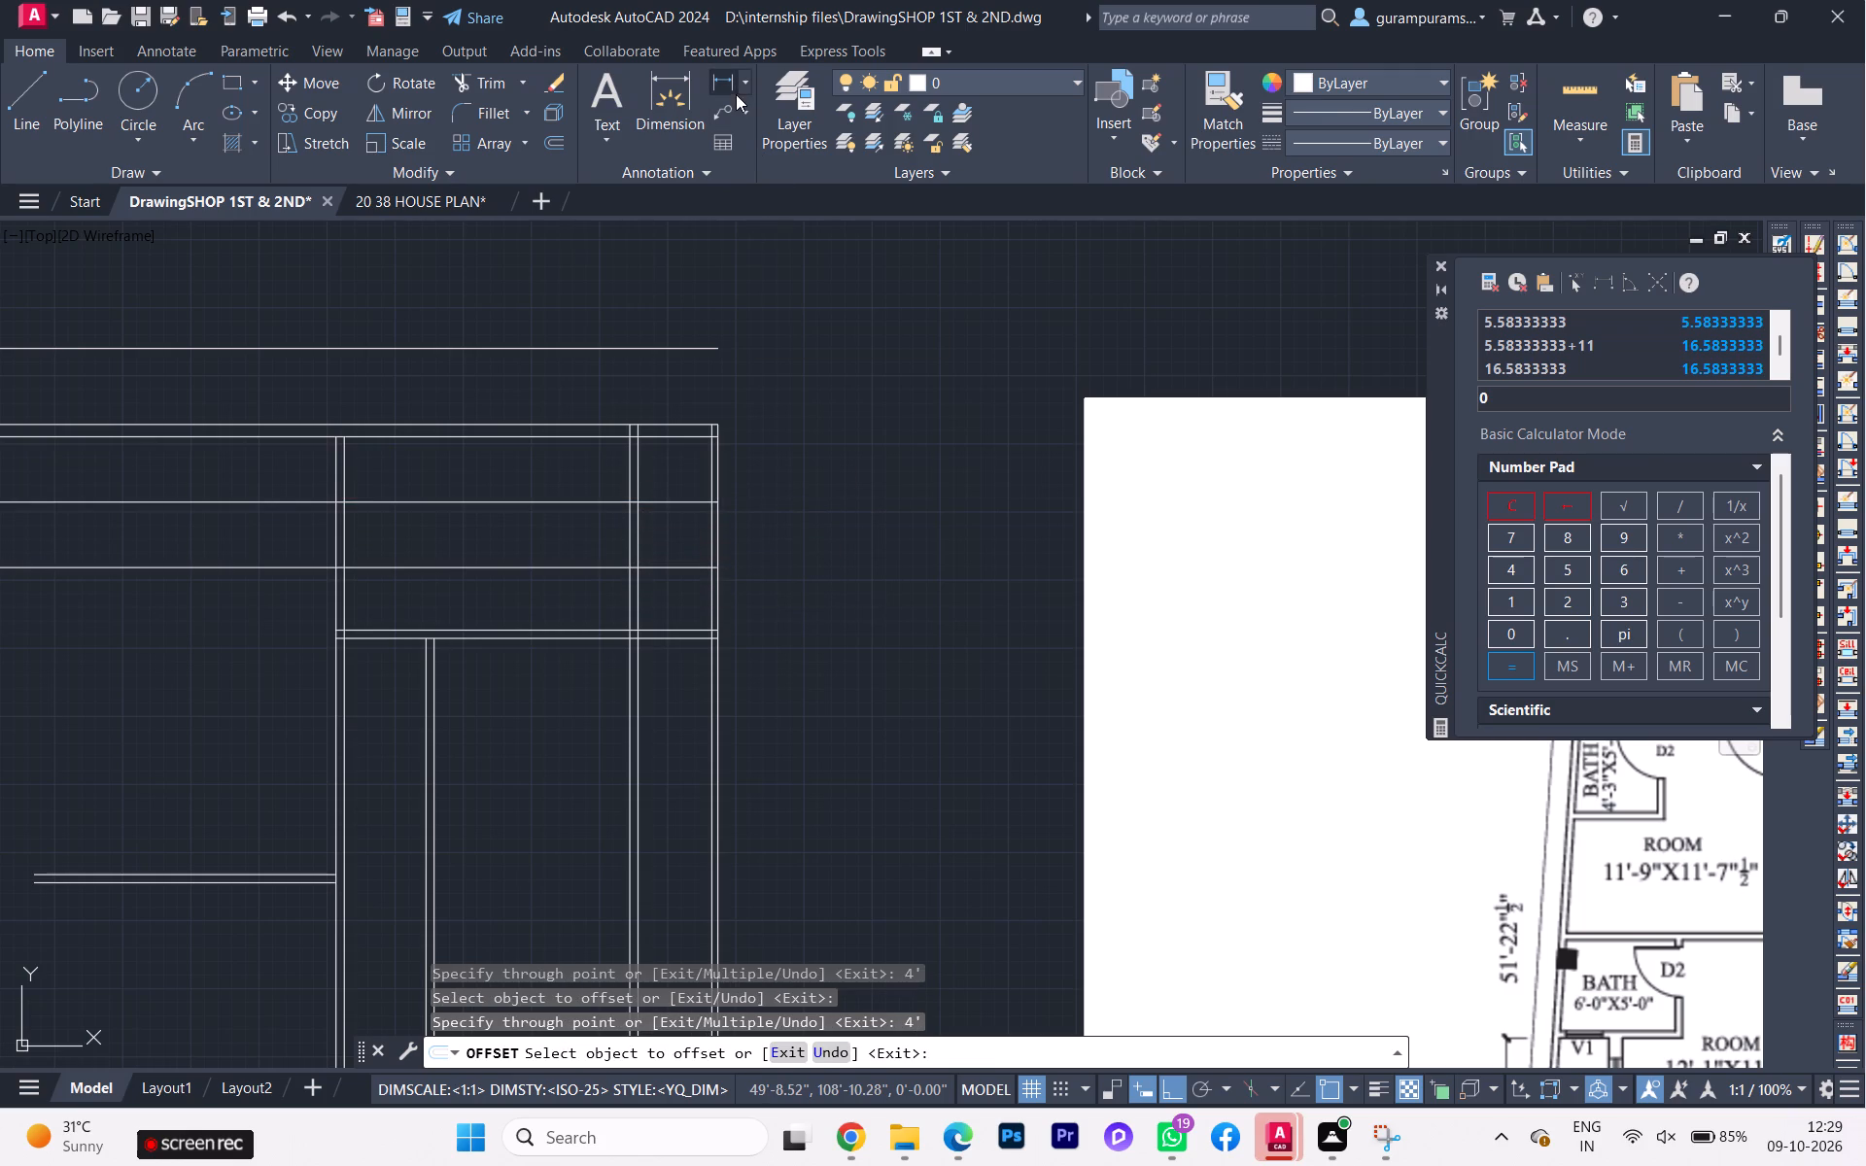
scroll(582, 597, "up", 3)
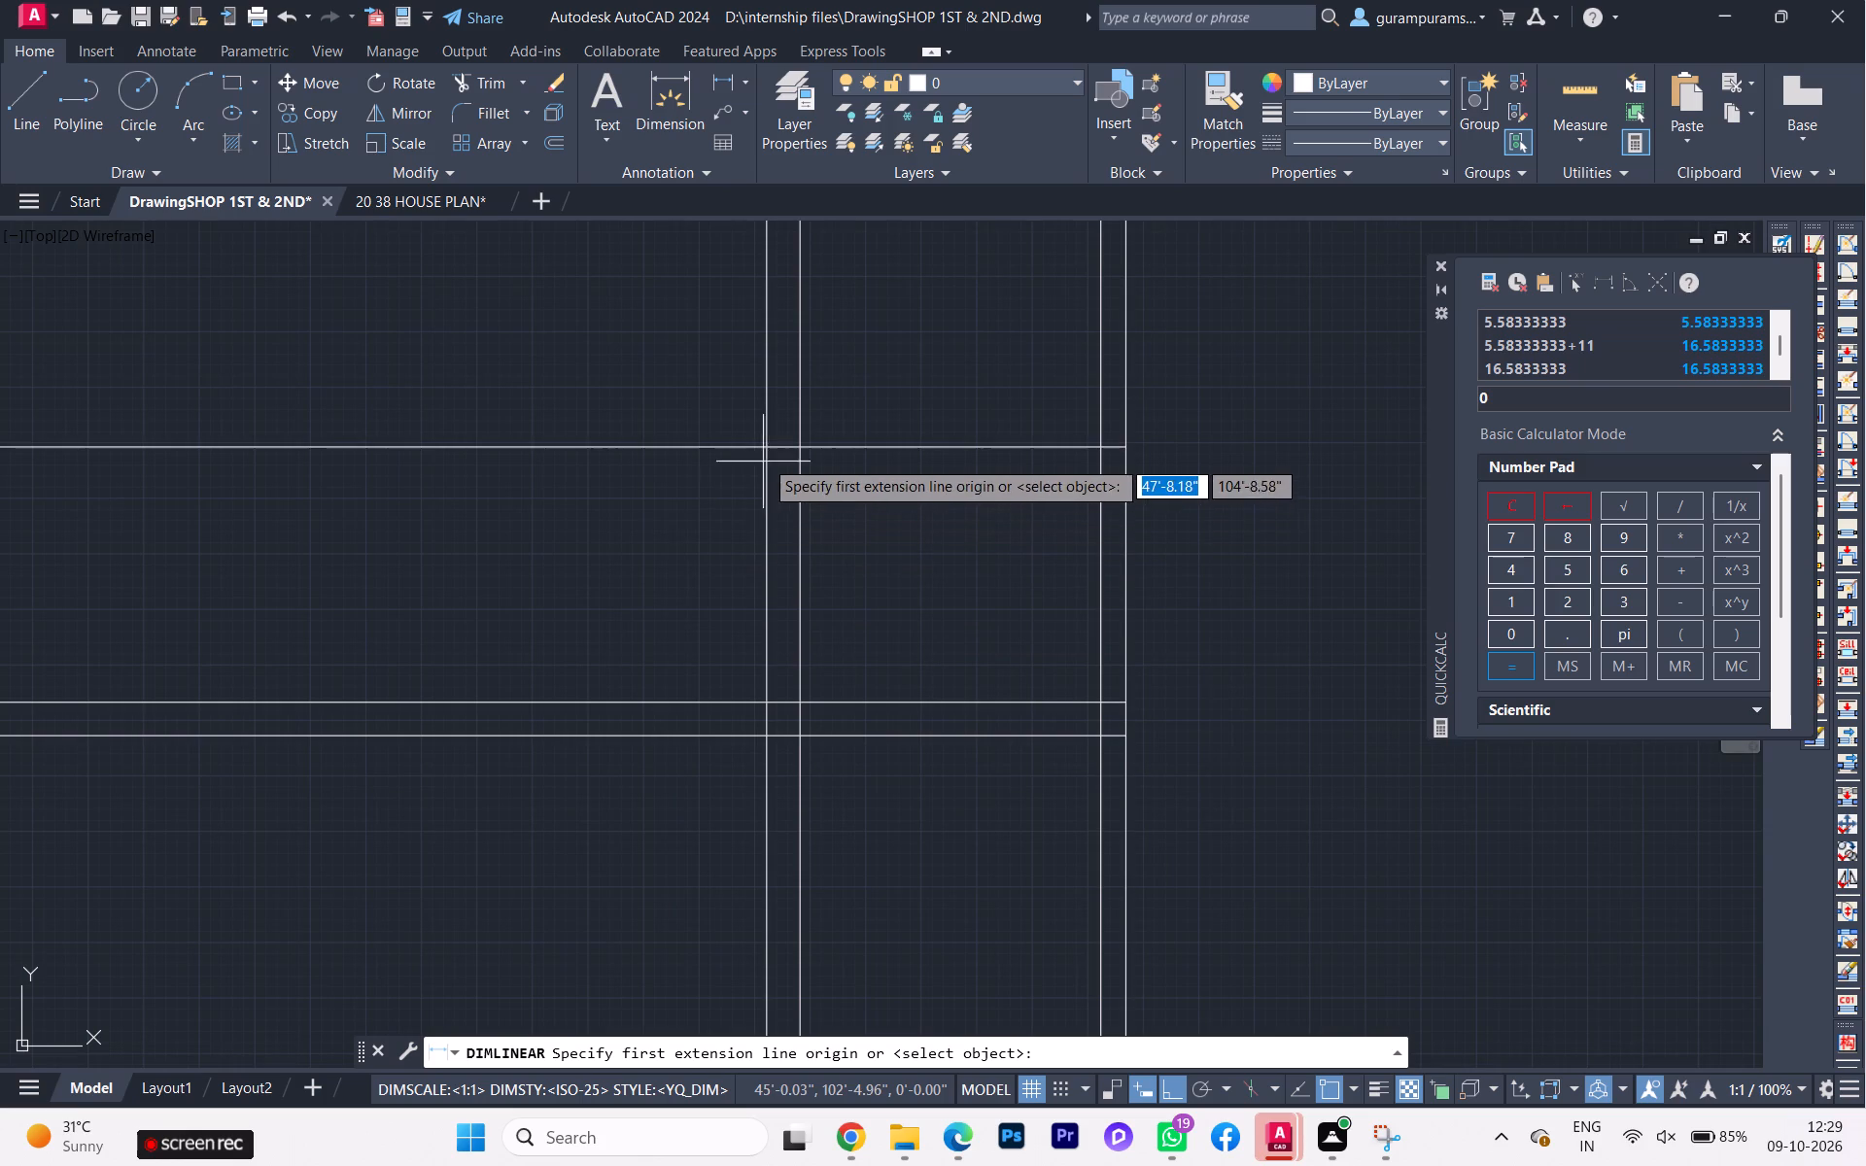
left_click(766, 454)
left_click(773, 698)
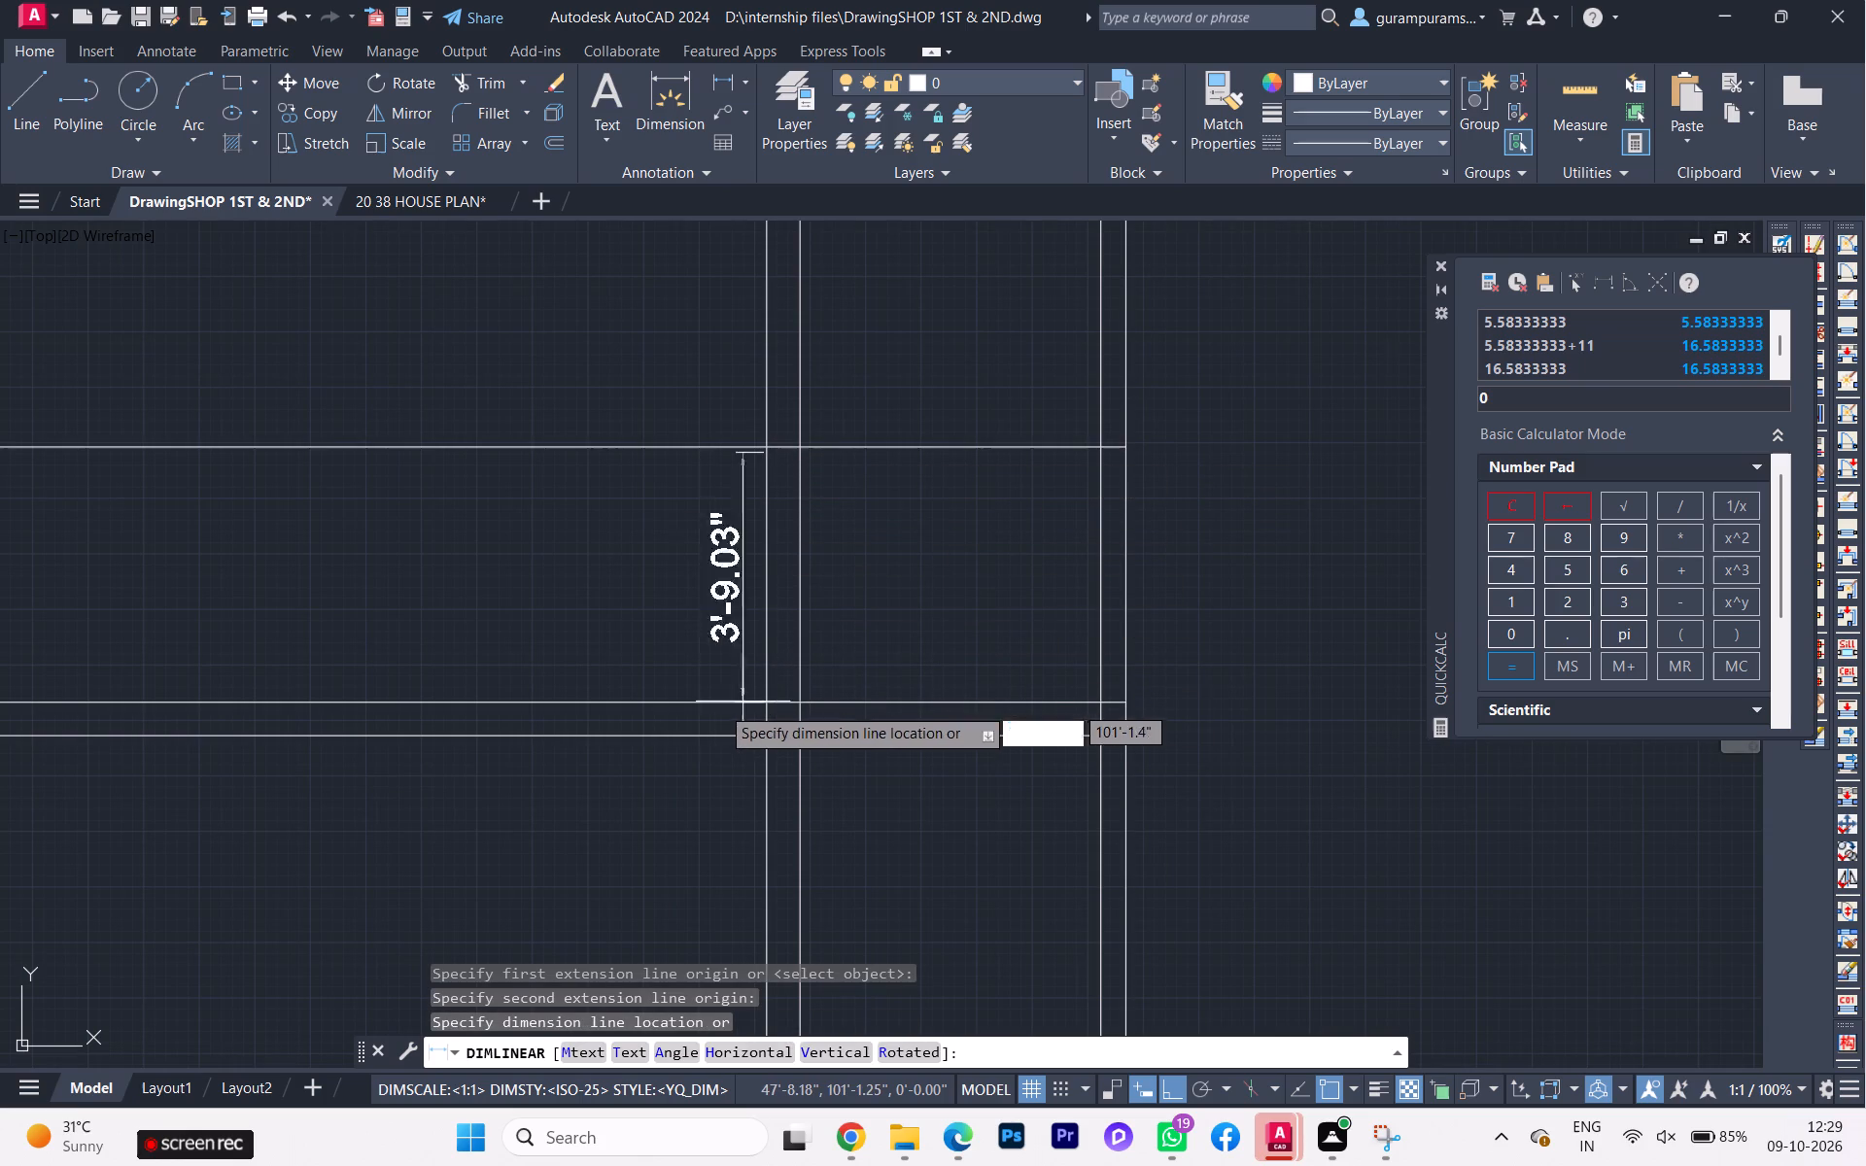
key("Escape")
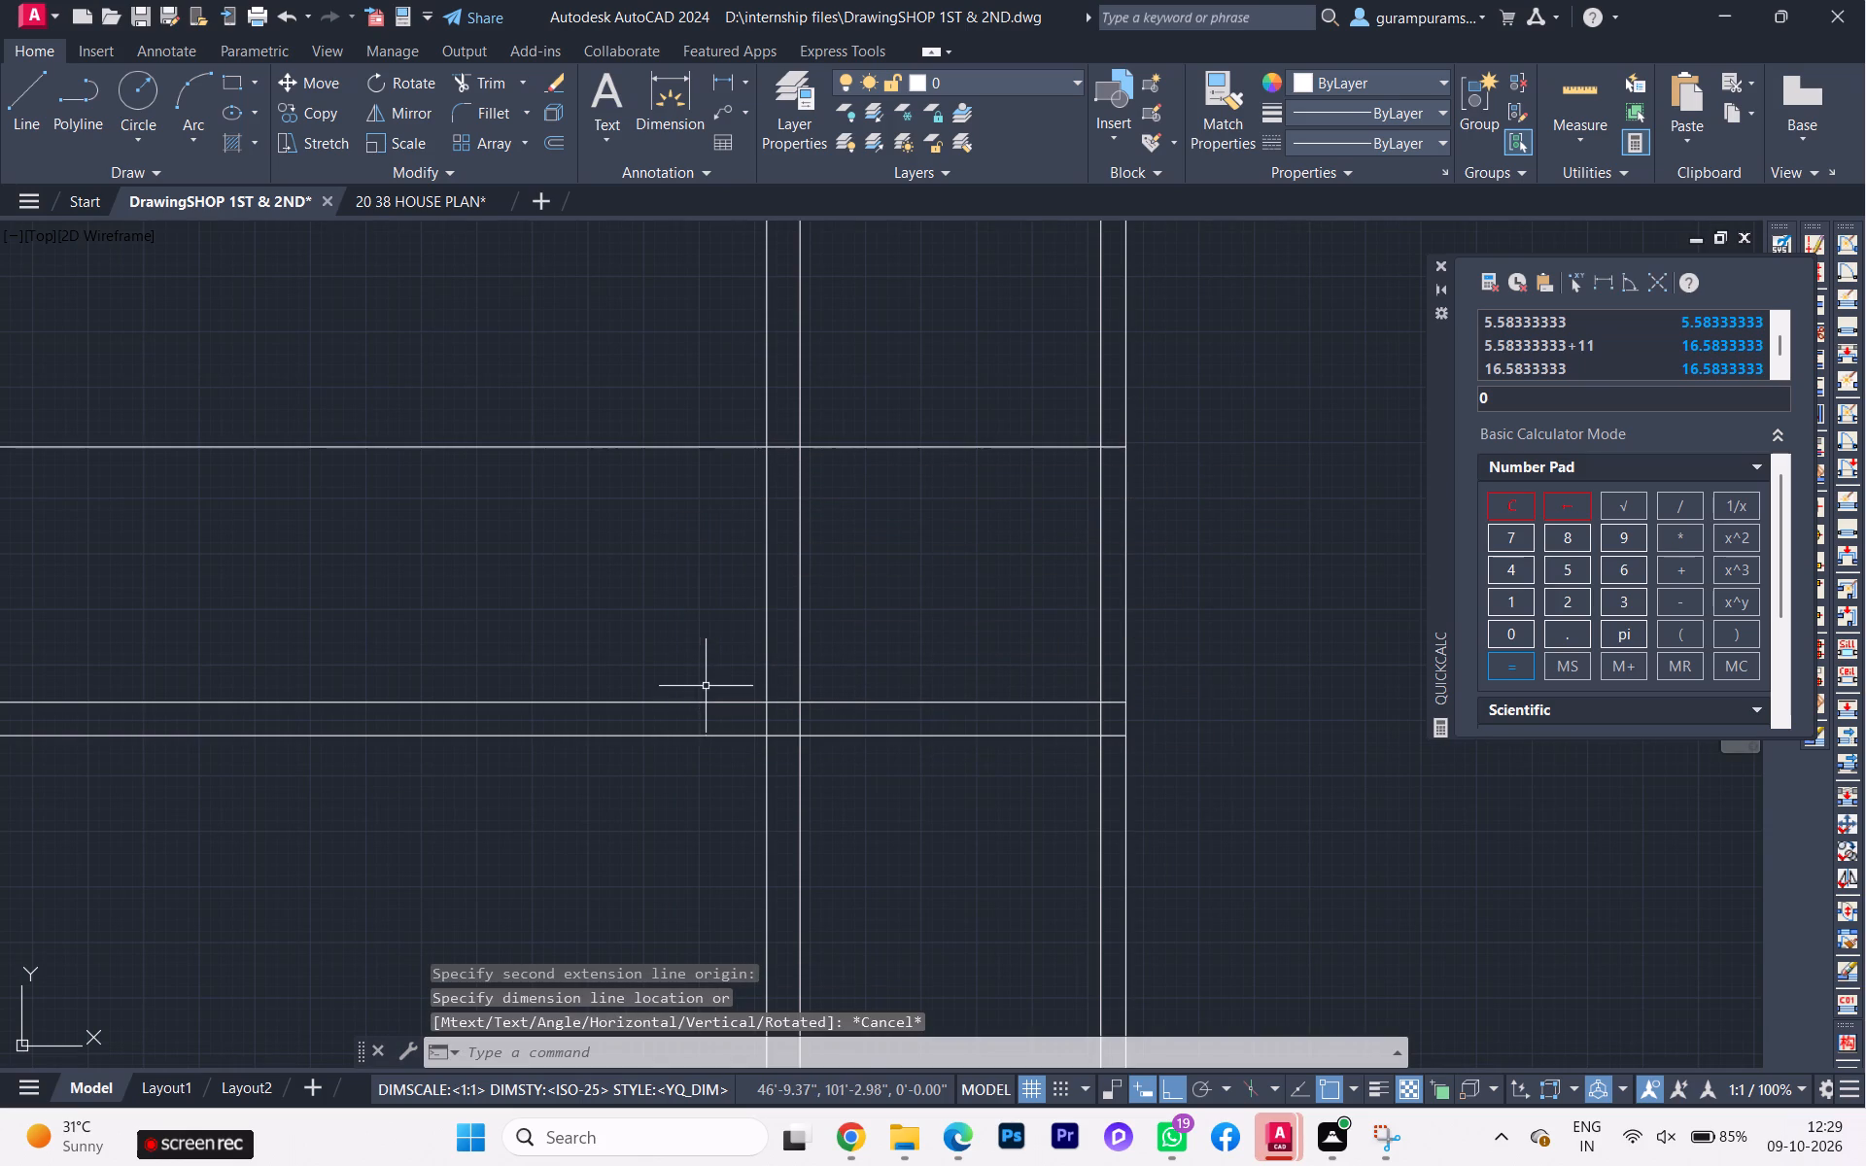
Trim the vertical wall lines where they cross the thickness of the top outer wall, including at its right corner.
scroll(720, 655, "down", 3)
scroll(720, 655, "up", 1)
scroll(796, 419, "down", 1)
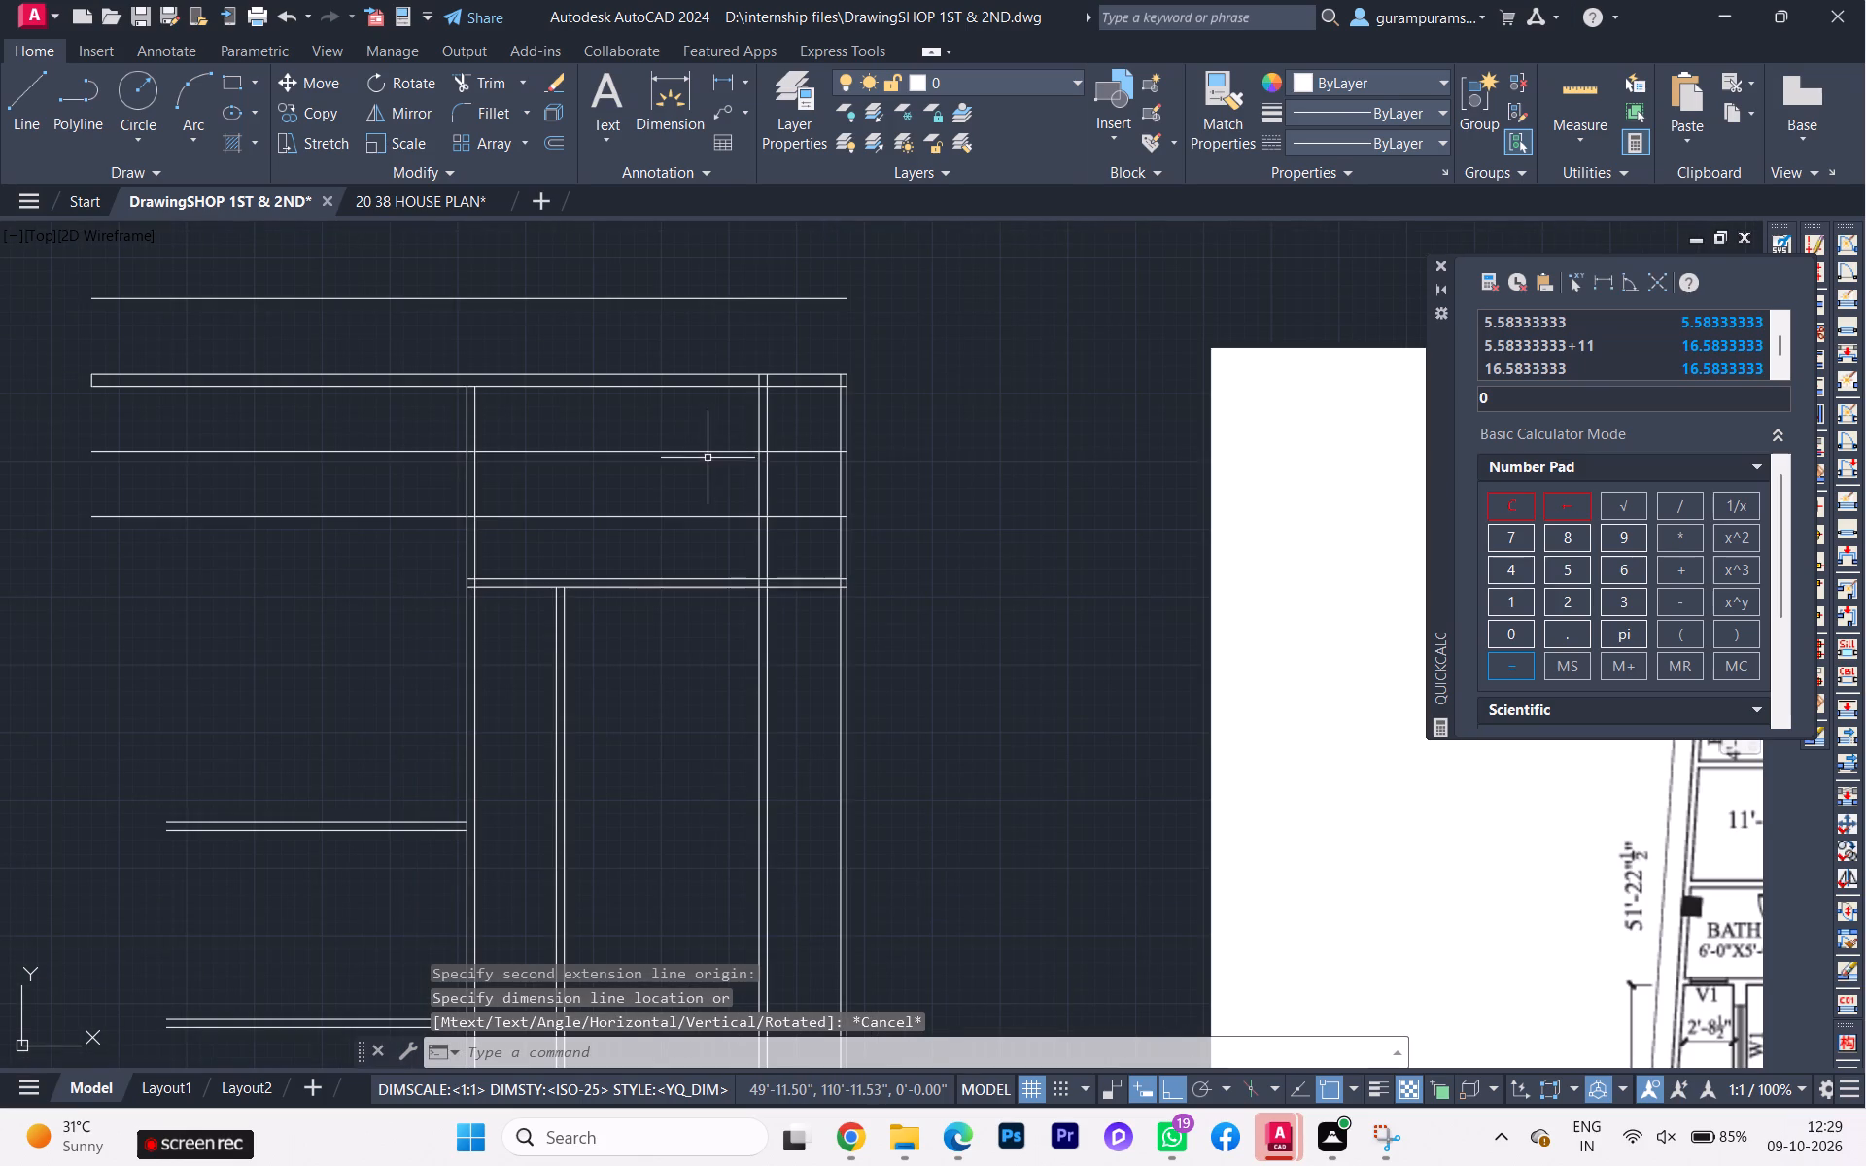
key("t")
key("r")
key("Return")
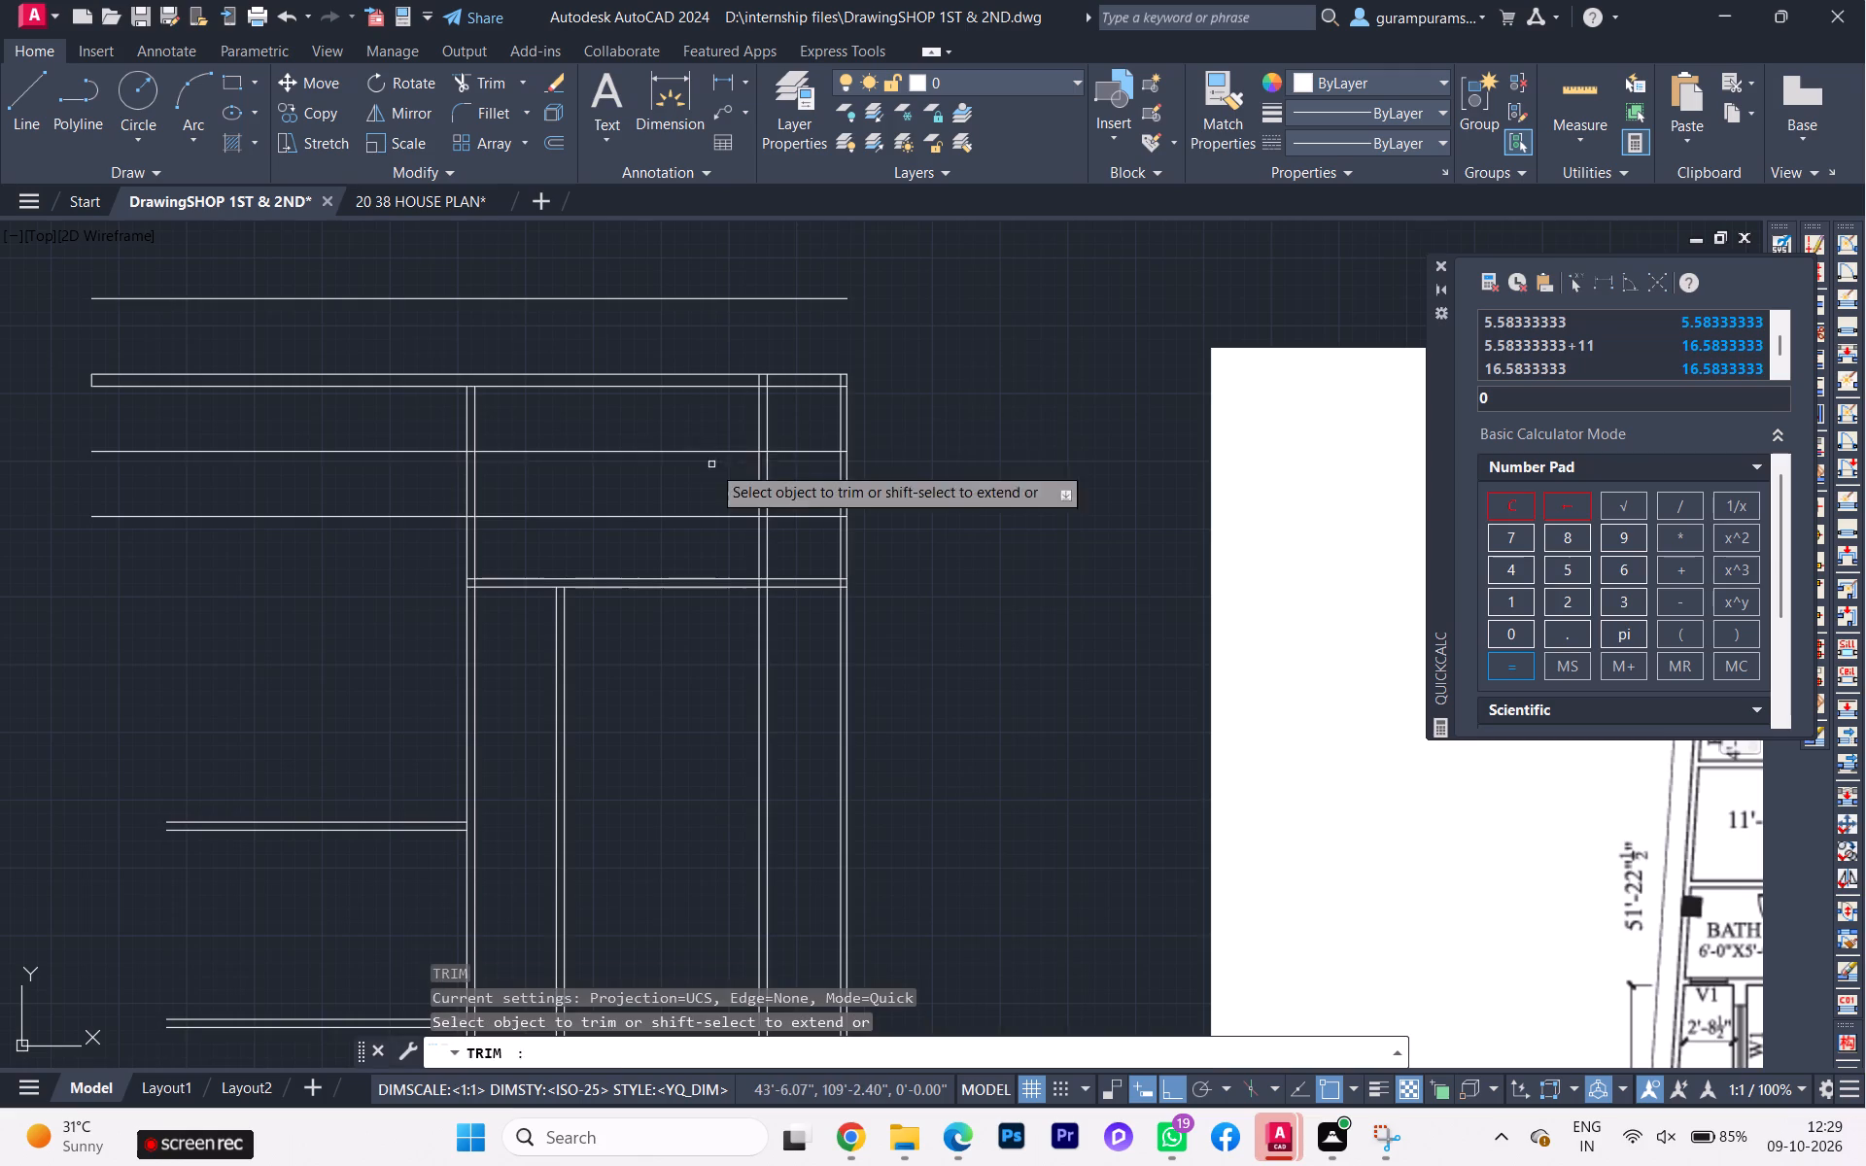
scroll(759, 384, "up", 2)
left_click(776, 368)
left_click(741, 376)
left_click(791, 369)
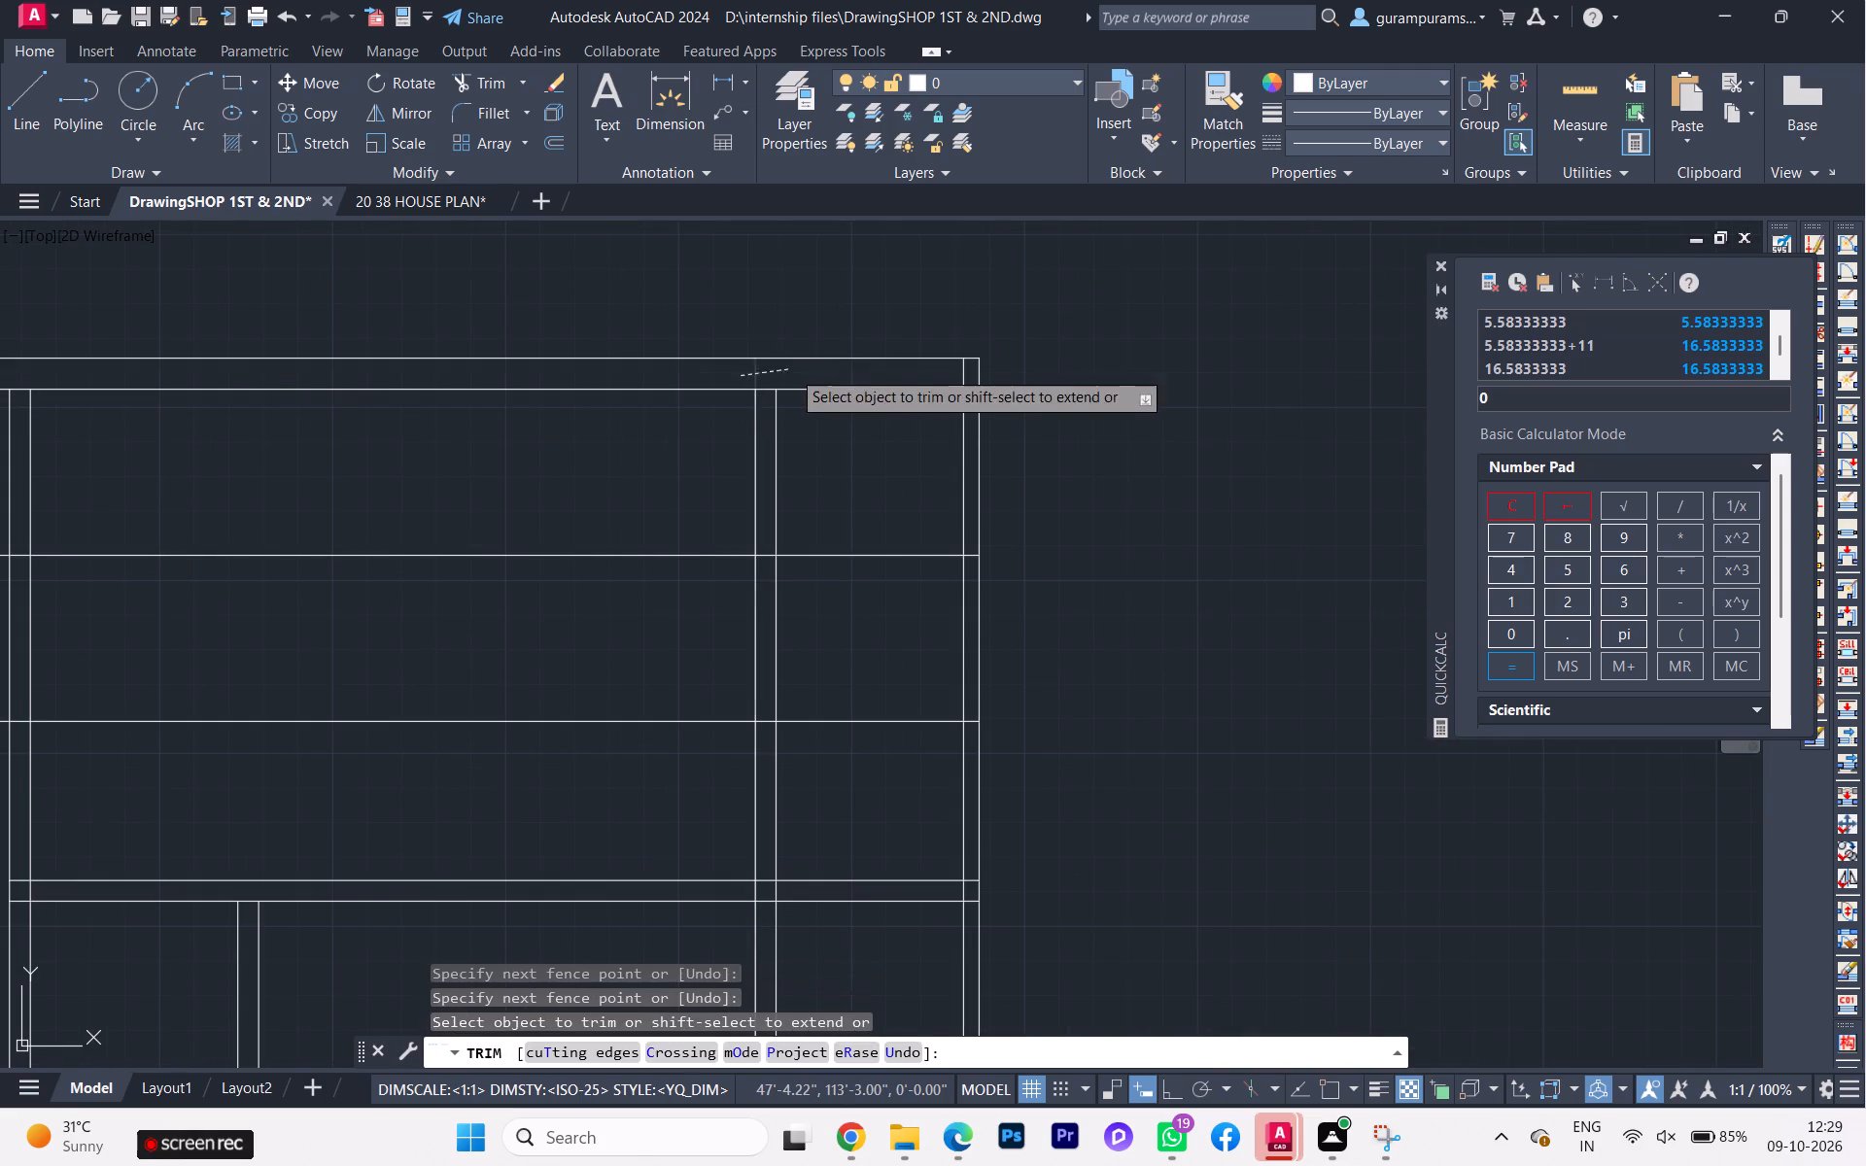
left_click(975, 370)
left_click(960, 372)
left_click(971, 388)
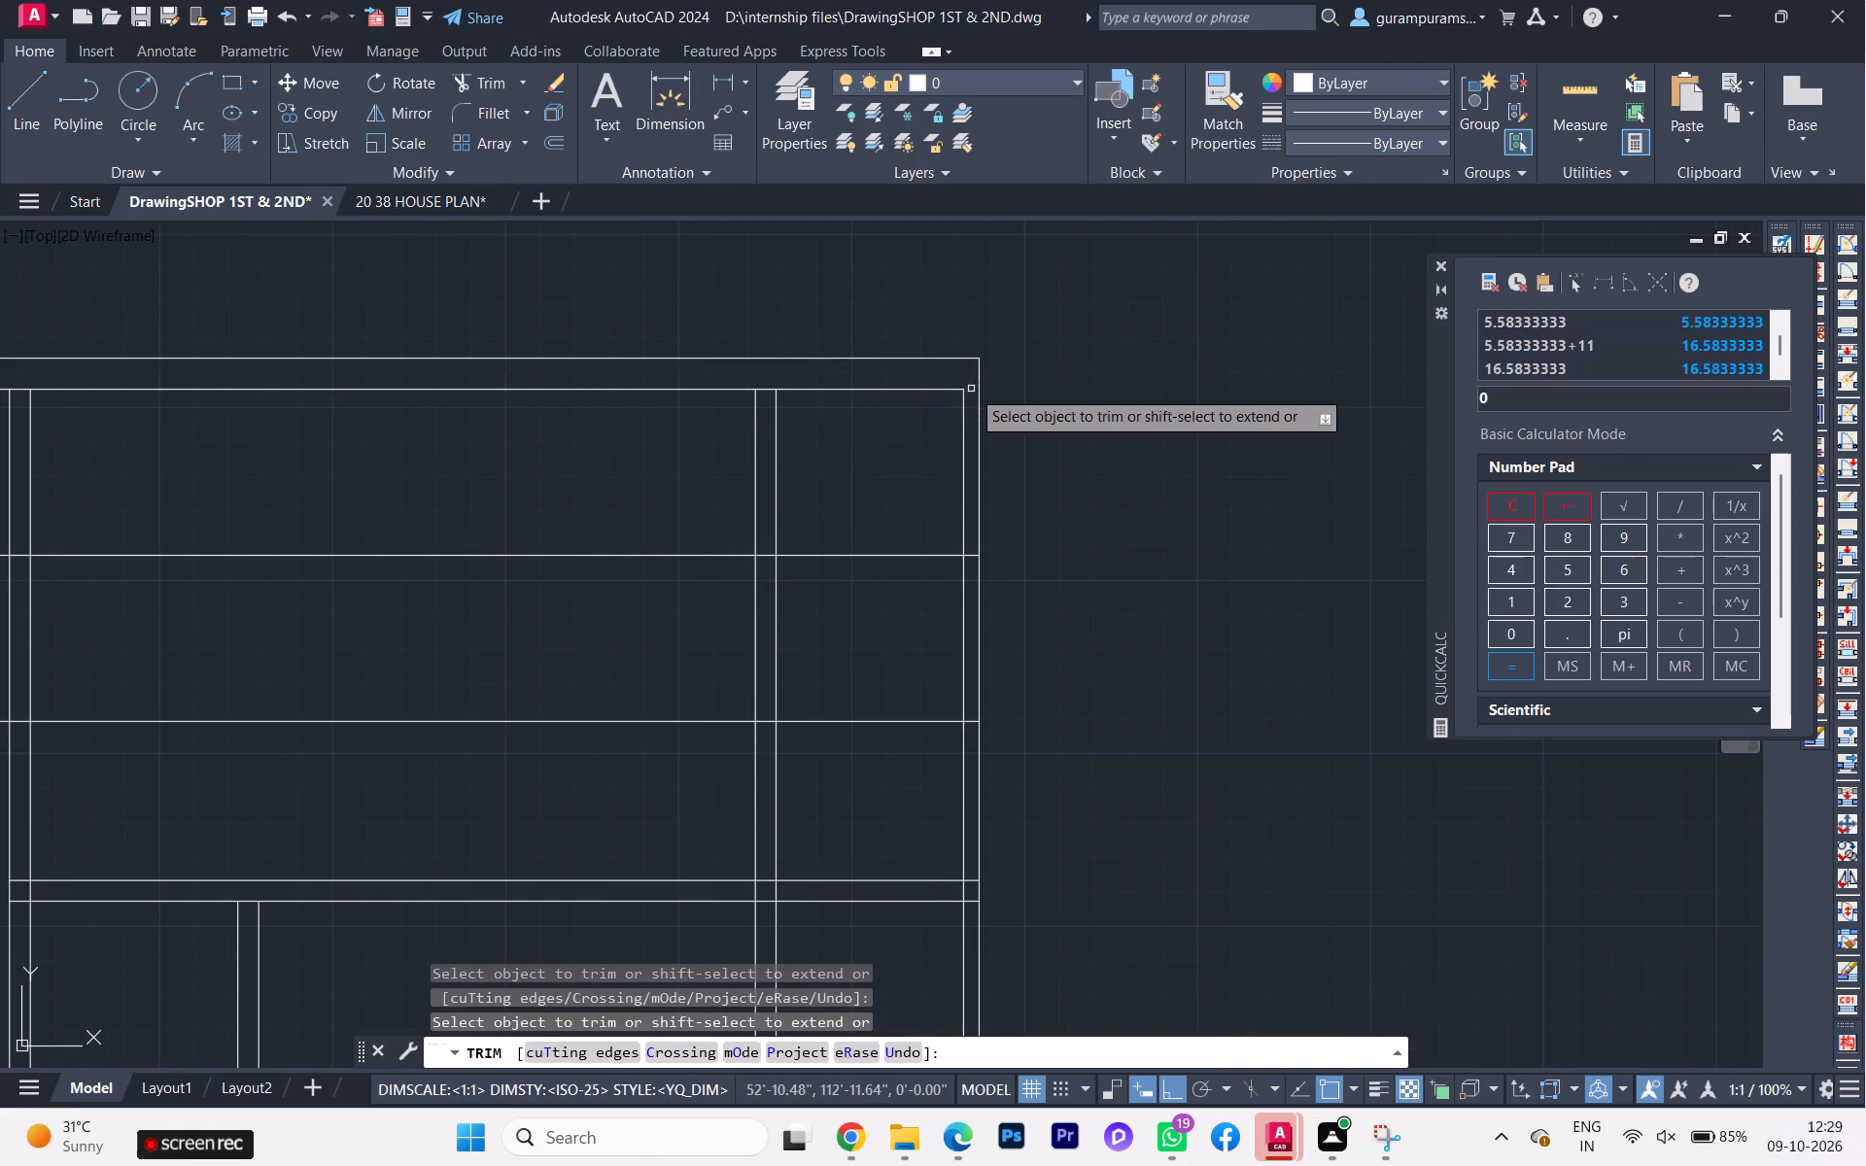
Trim the two 4' flight lines back to the inner line of the right outer wall.
scroll(973, 570, "up", 2)
left_click(973, 581)
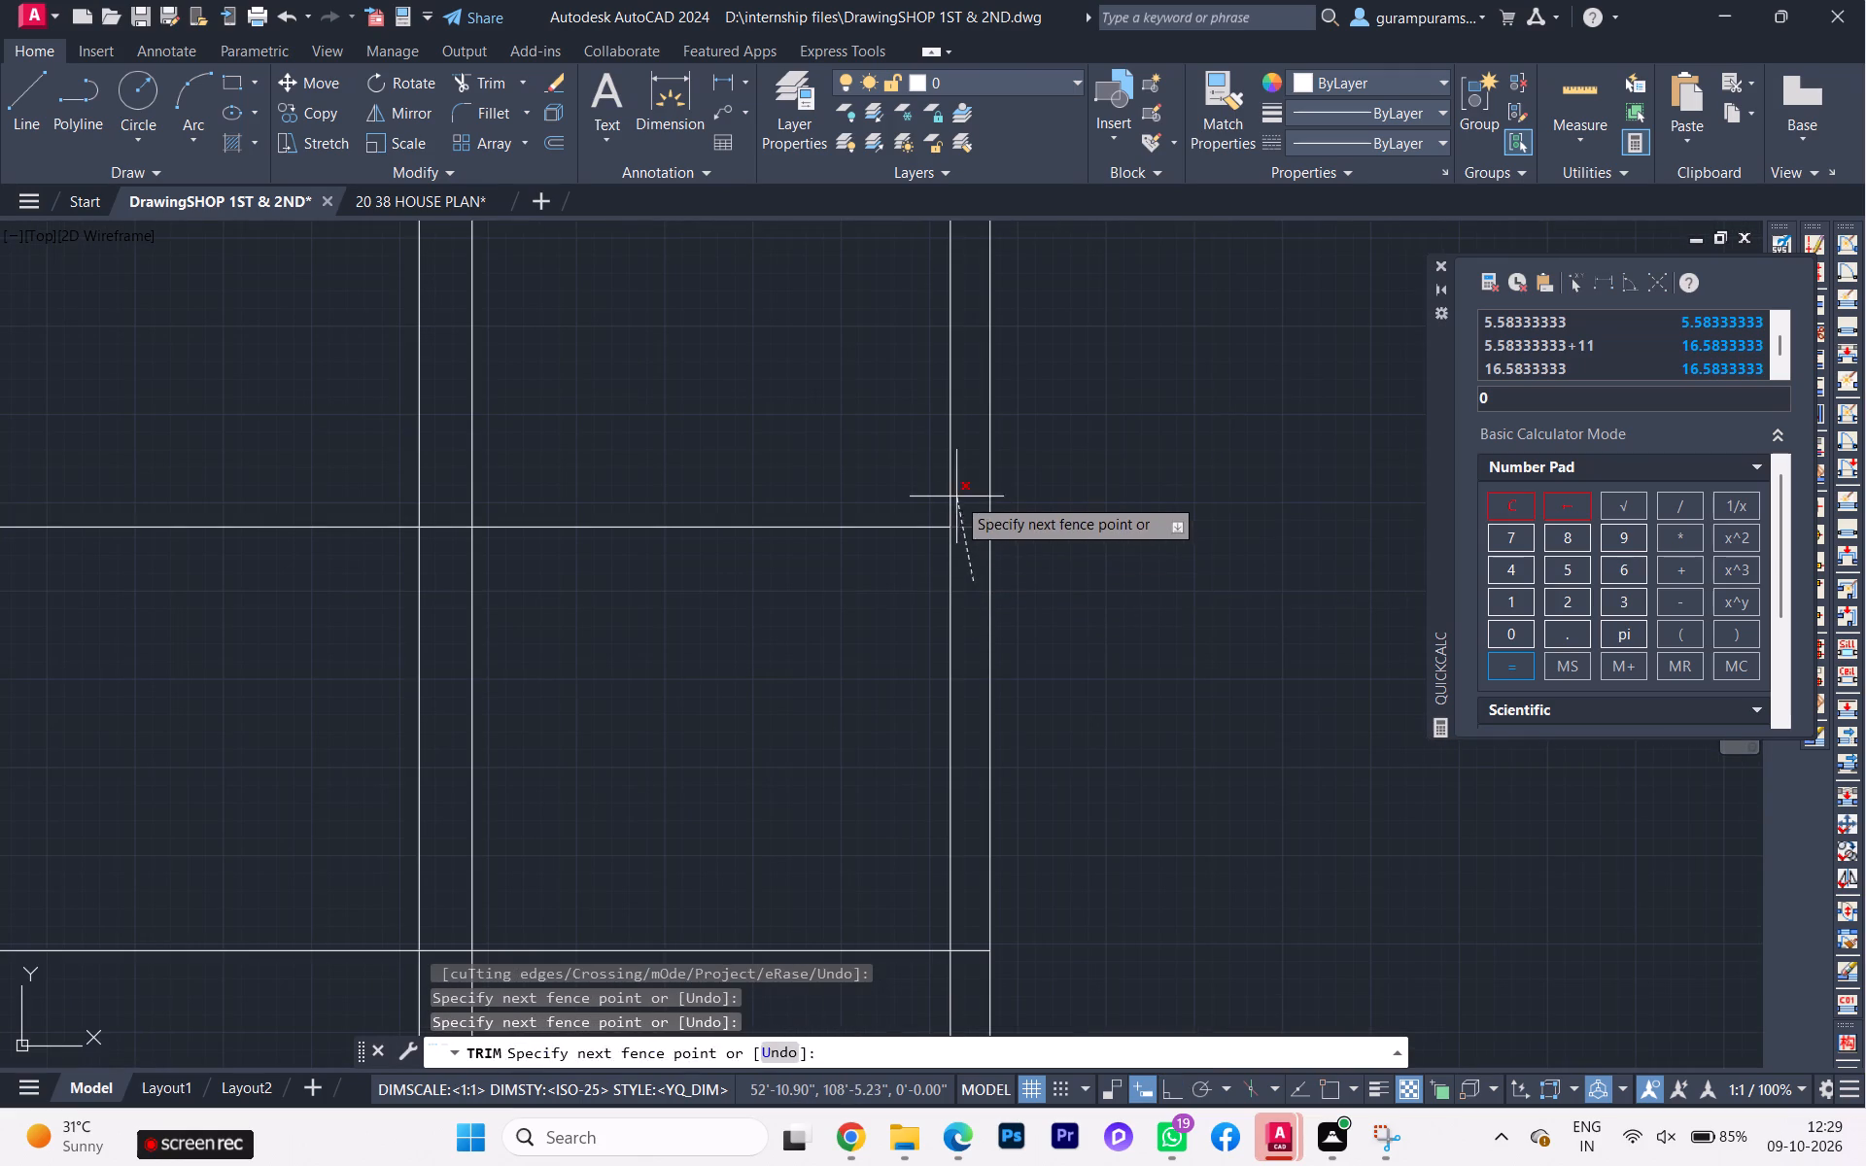
left_click(956, 497)
scroll(971, 573, "down", 2)
scroll(972, 714, "down", 1)
middle_click_drag(973, 717, 959, 656)
scroll(957, 682, "up", 4)
left_click(957, 632)
left_click(940, 497)
Trim the overlapping inner lines where the stair area's lower wall meets the right outer wall.
scroll(947, 584, "down", 3)
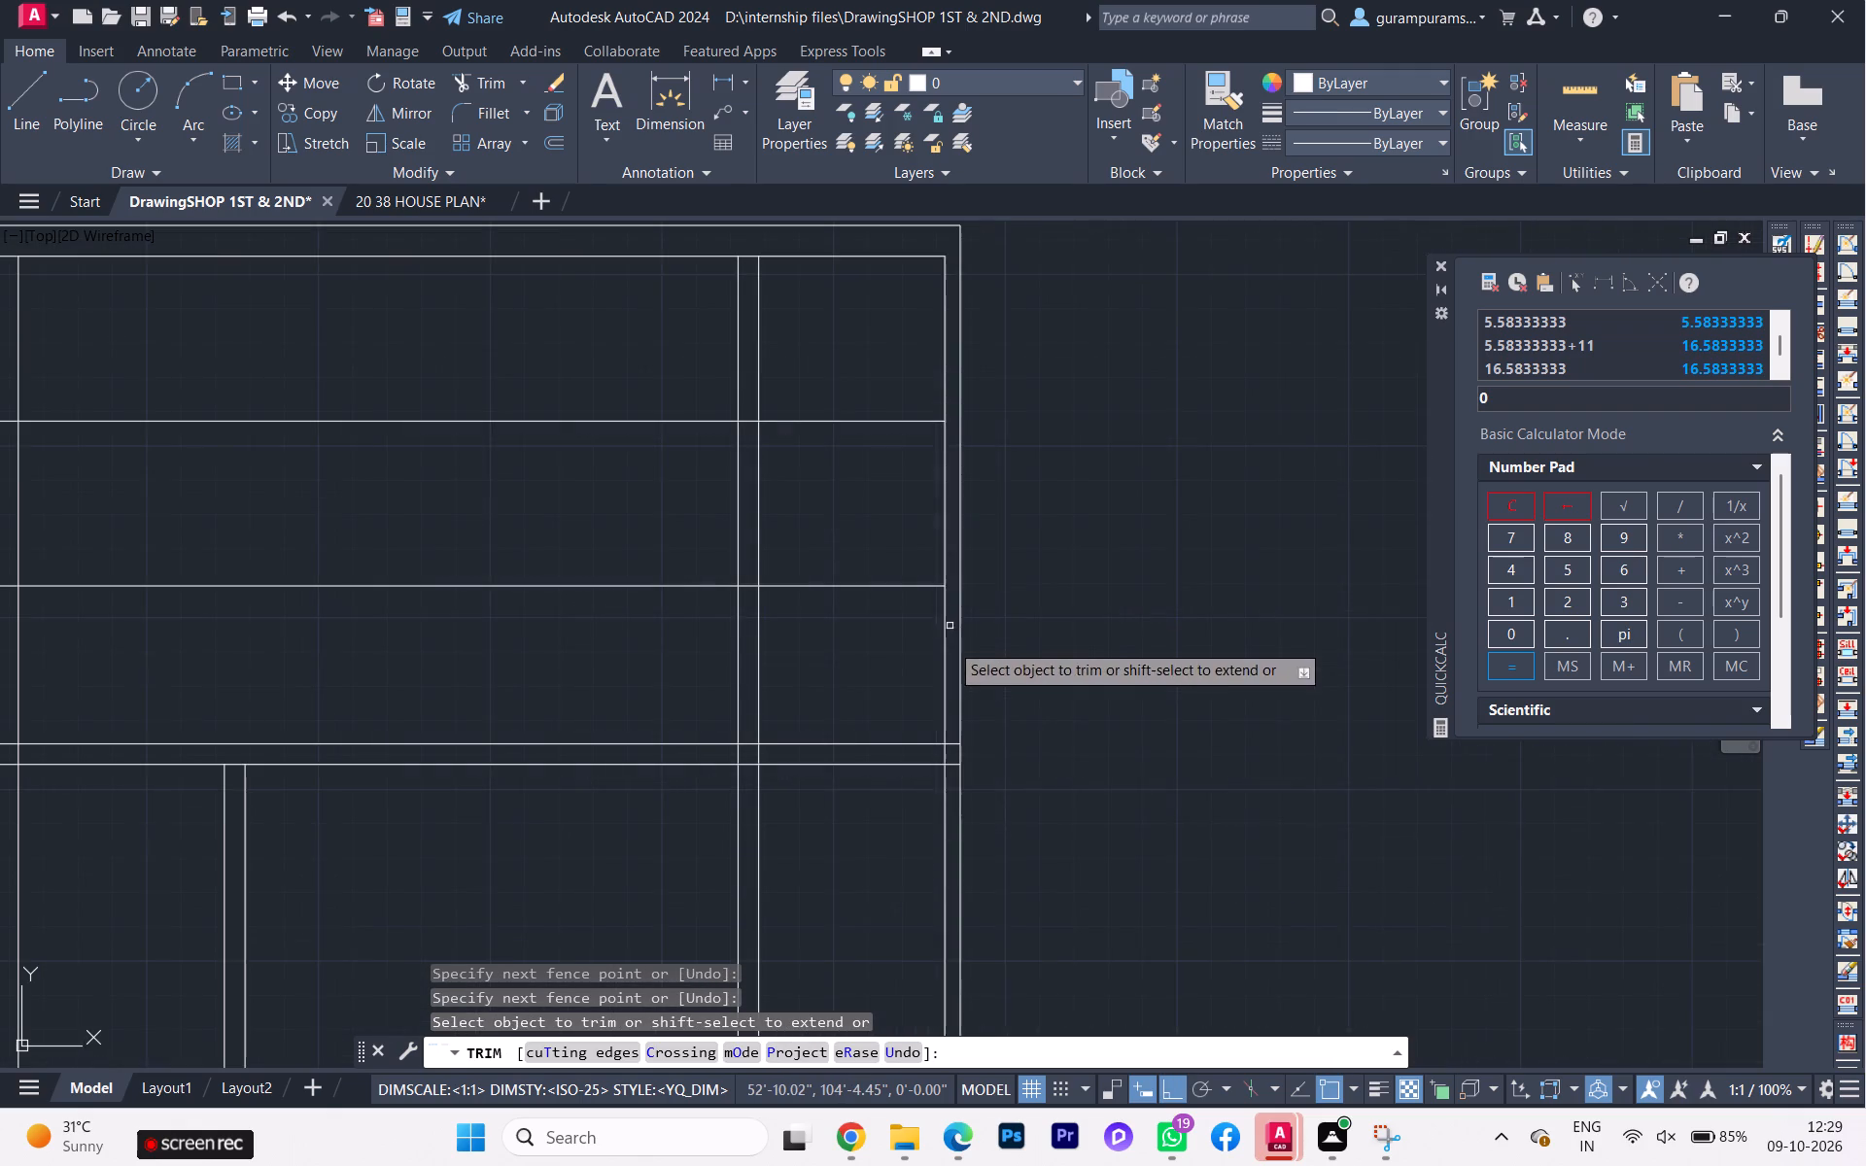
scroll(923, 790, "up", 3)
left_click(1041, 582)
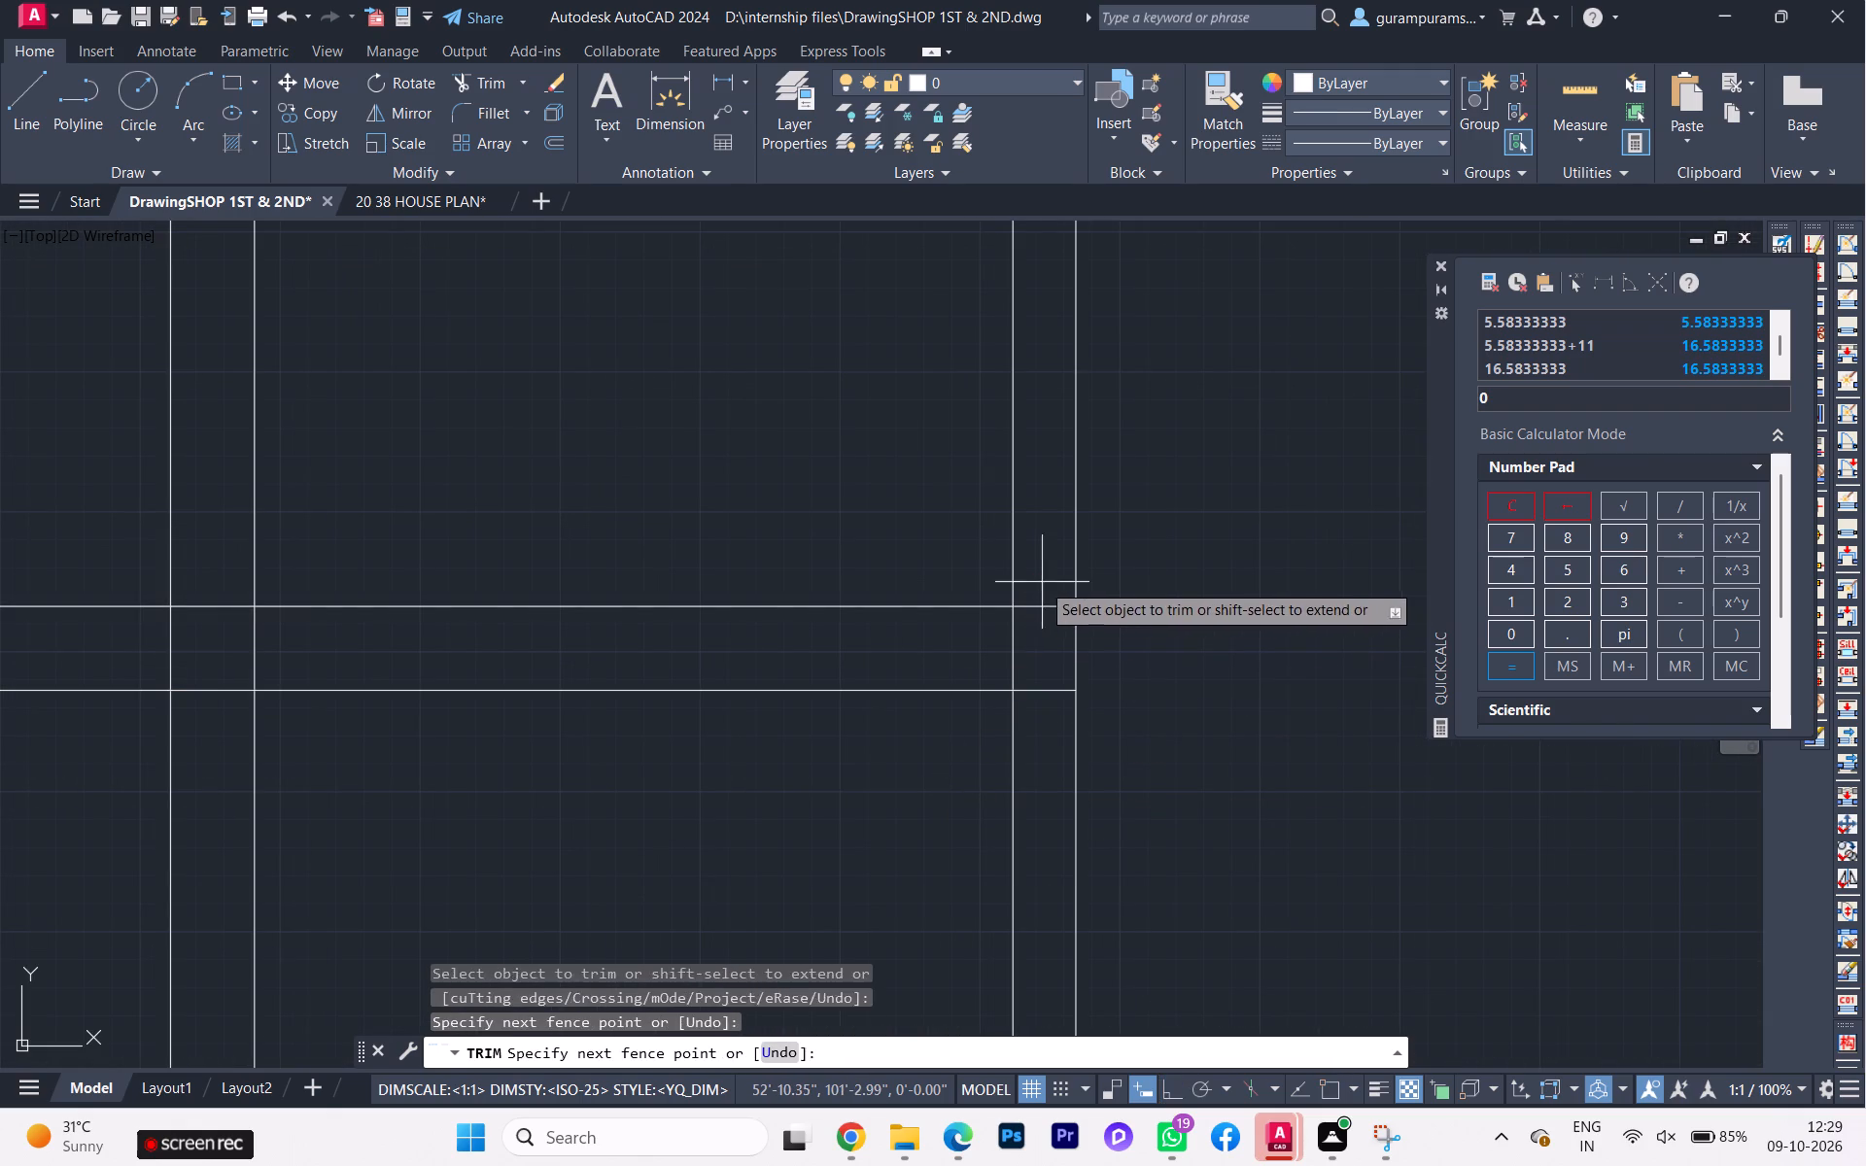
left_click(1032, 647)
left_click(1002, 662)
left_click(1023, 652)
Trim the vertical line pair near the right outer wall across the stair's lower wall and remove its portion below it.
scroll(1008, 651, "down", 2)
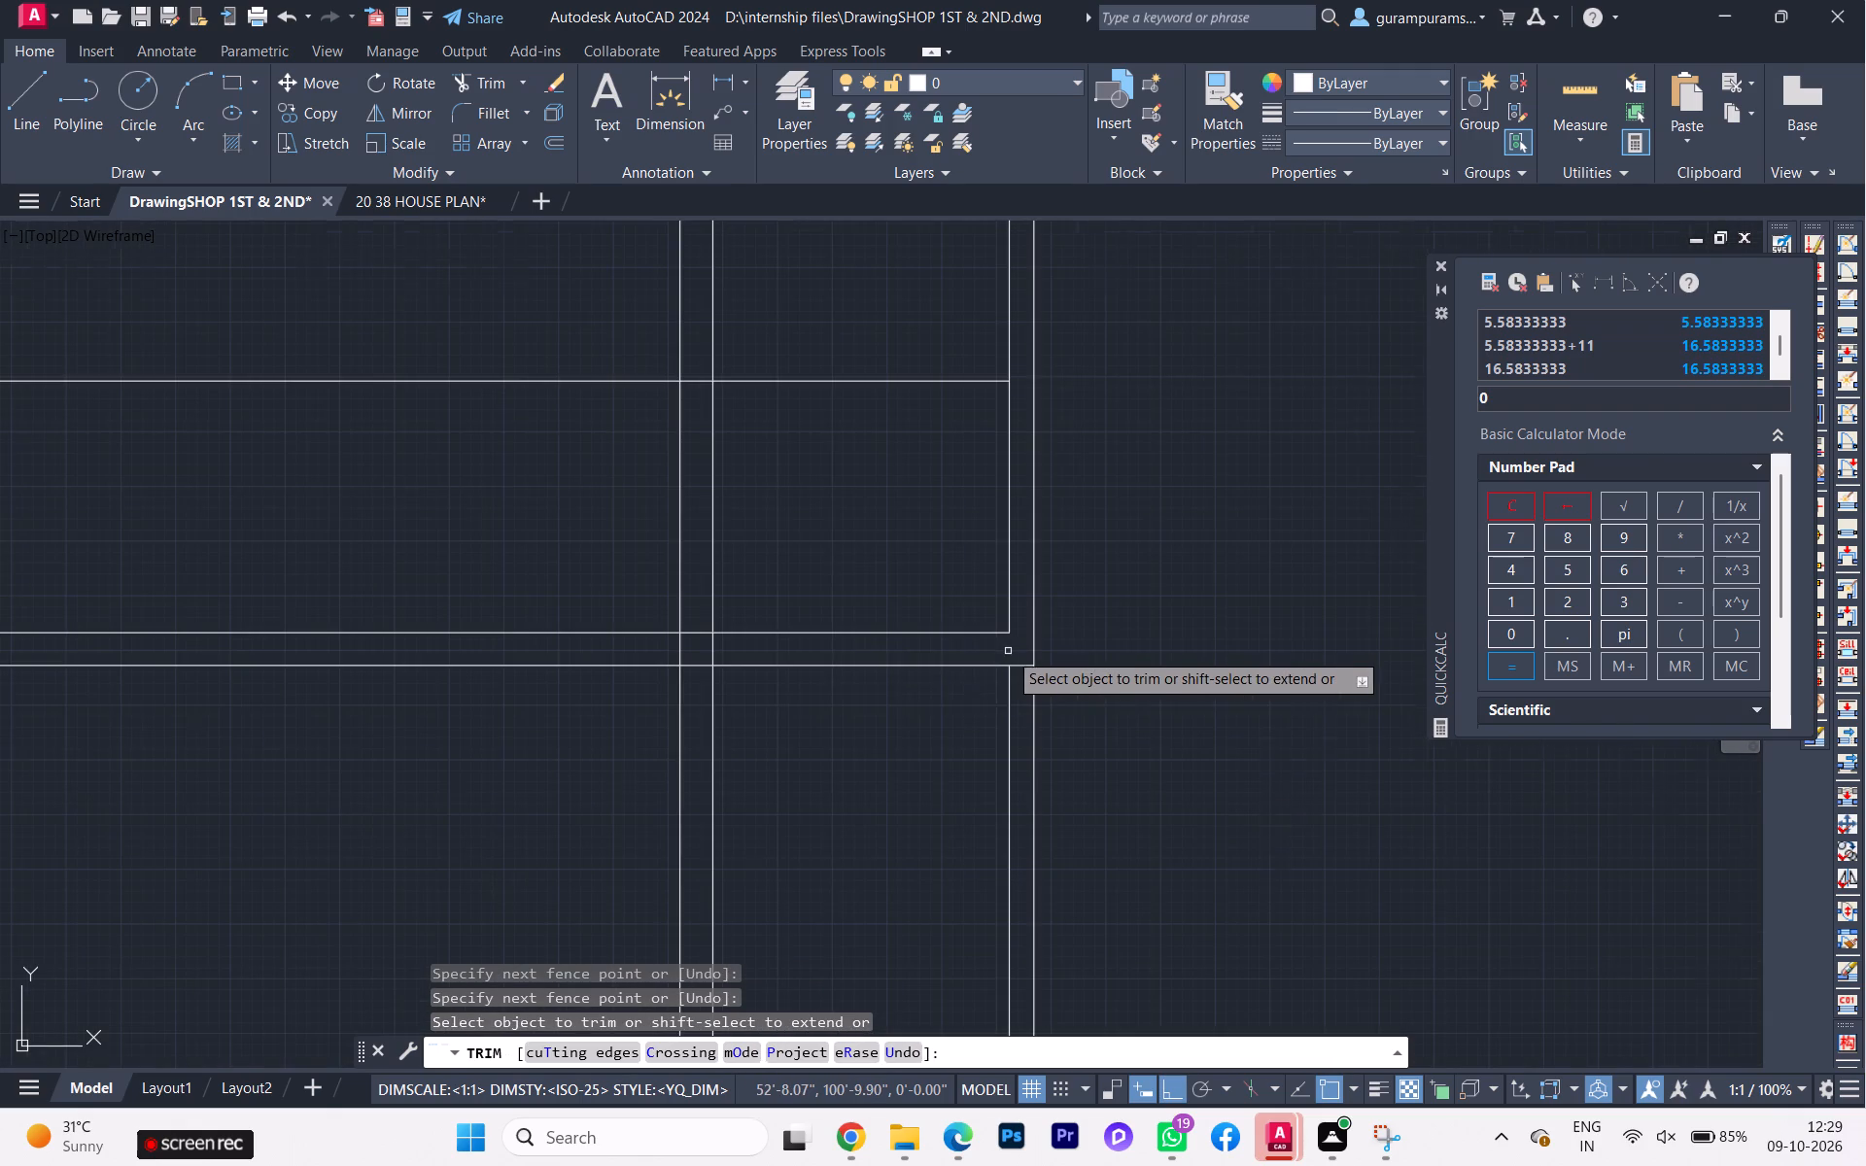
left_click(649, 657)
left_click(761, 650)
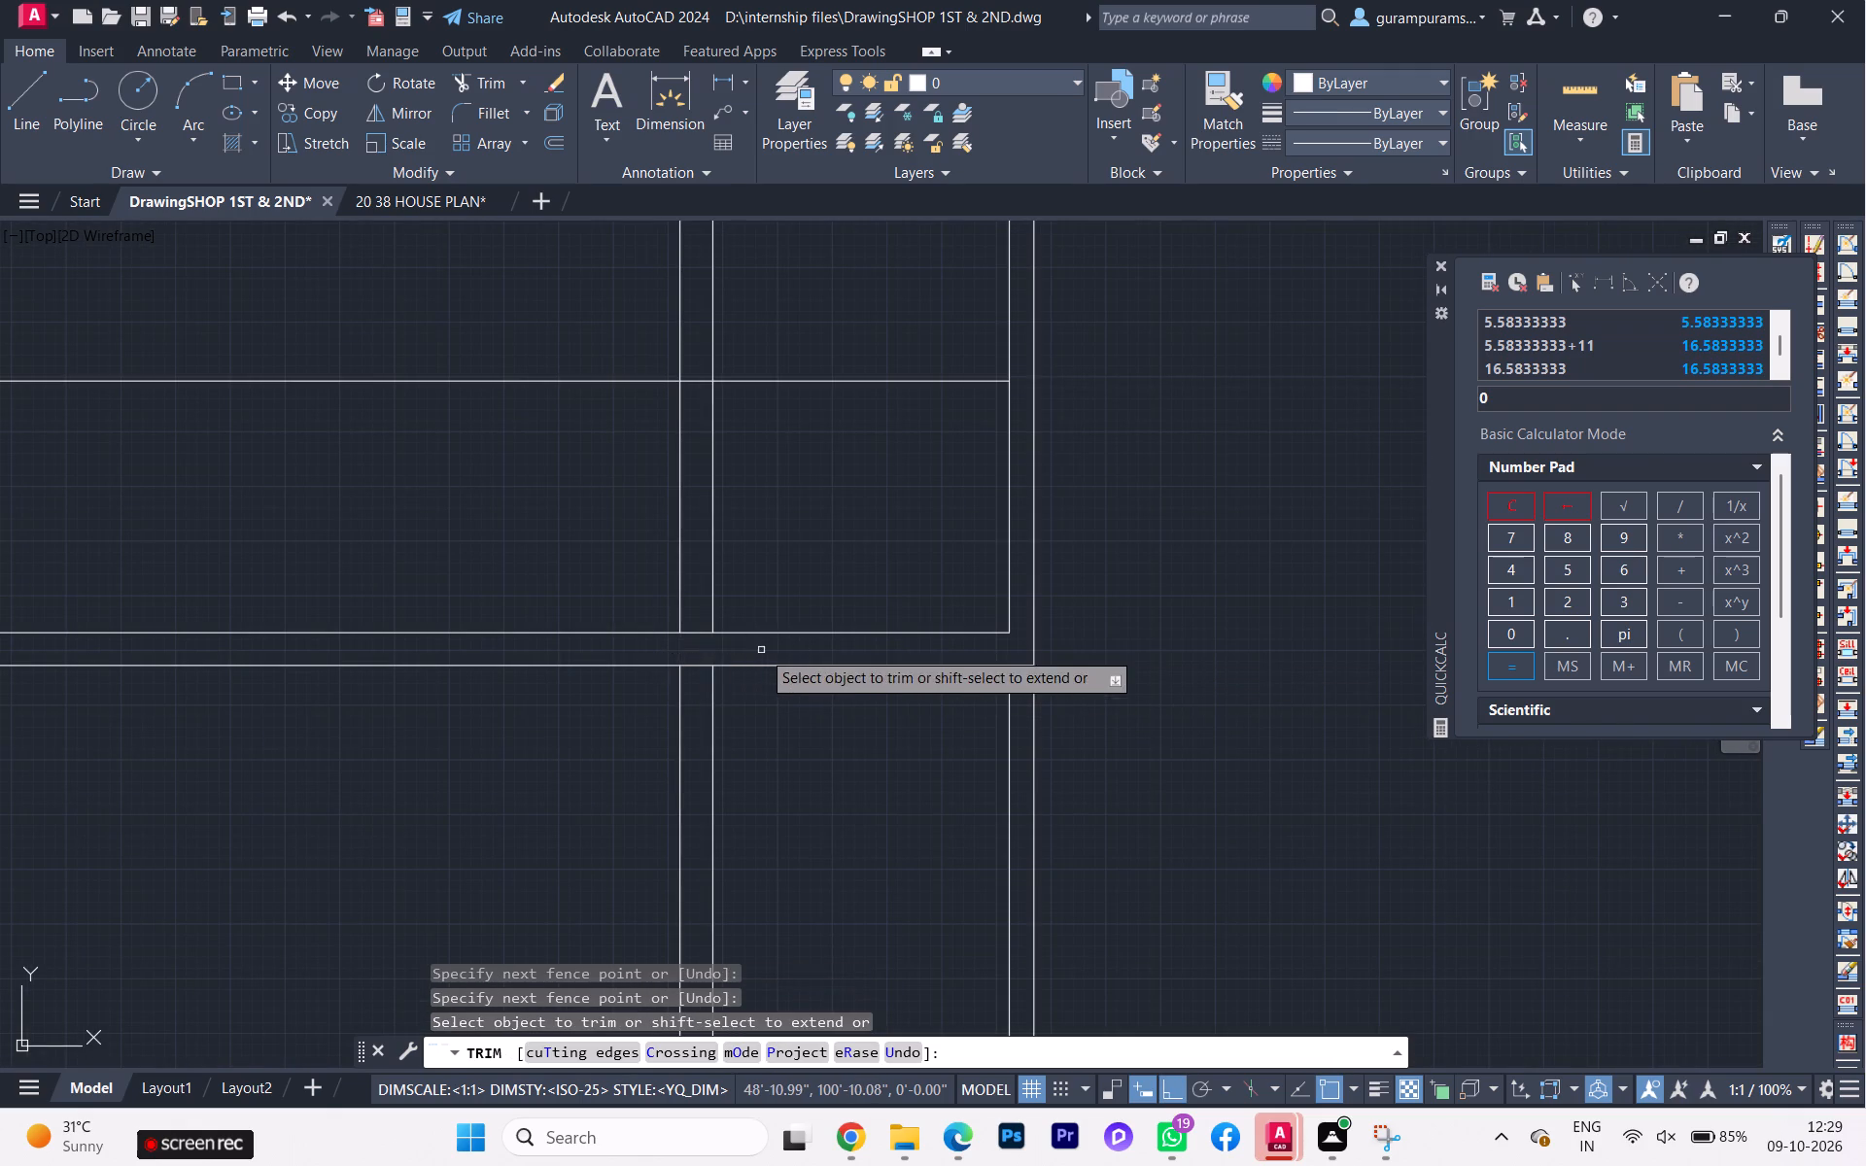
scroll(699, 690, "down", 1)
left_click(747, 733)
left_click(586, 751)
Trim the two flight lines on the room side and clear the stair lines crossing the passage wall's thickness.
scroll(605, 739, "down", 2)
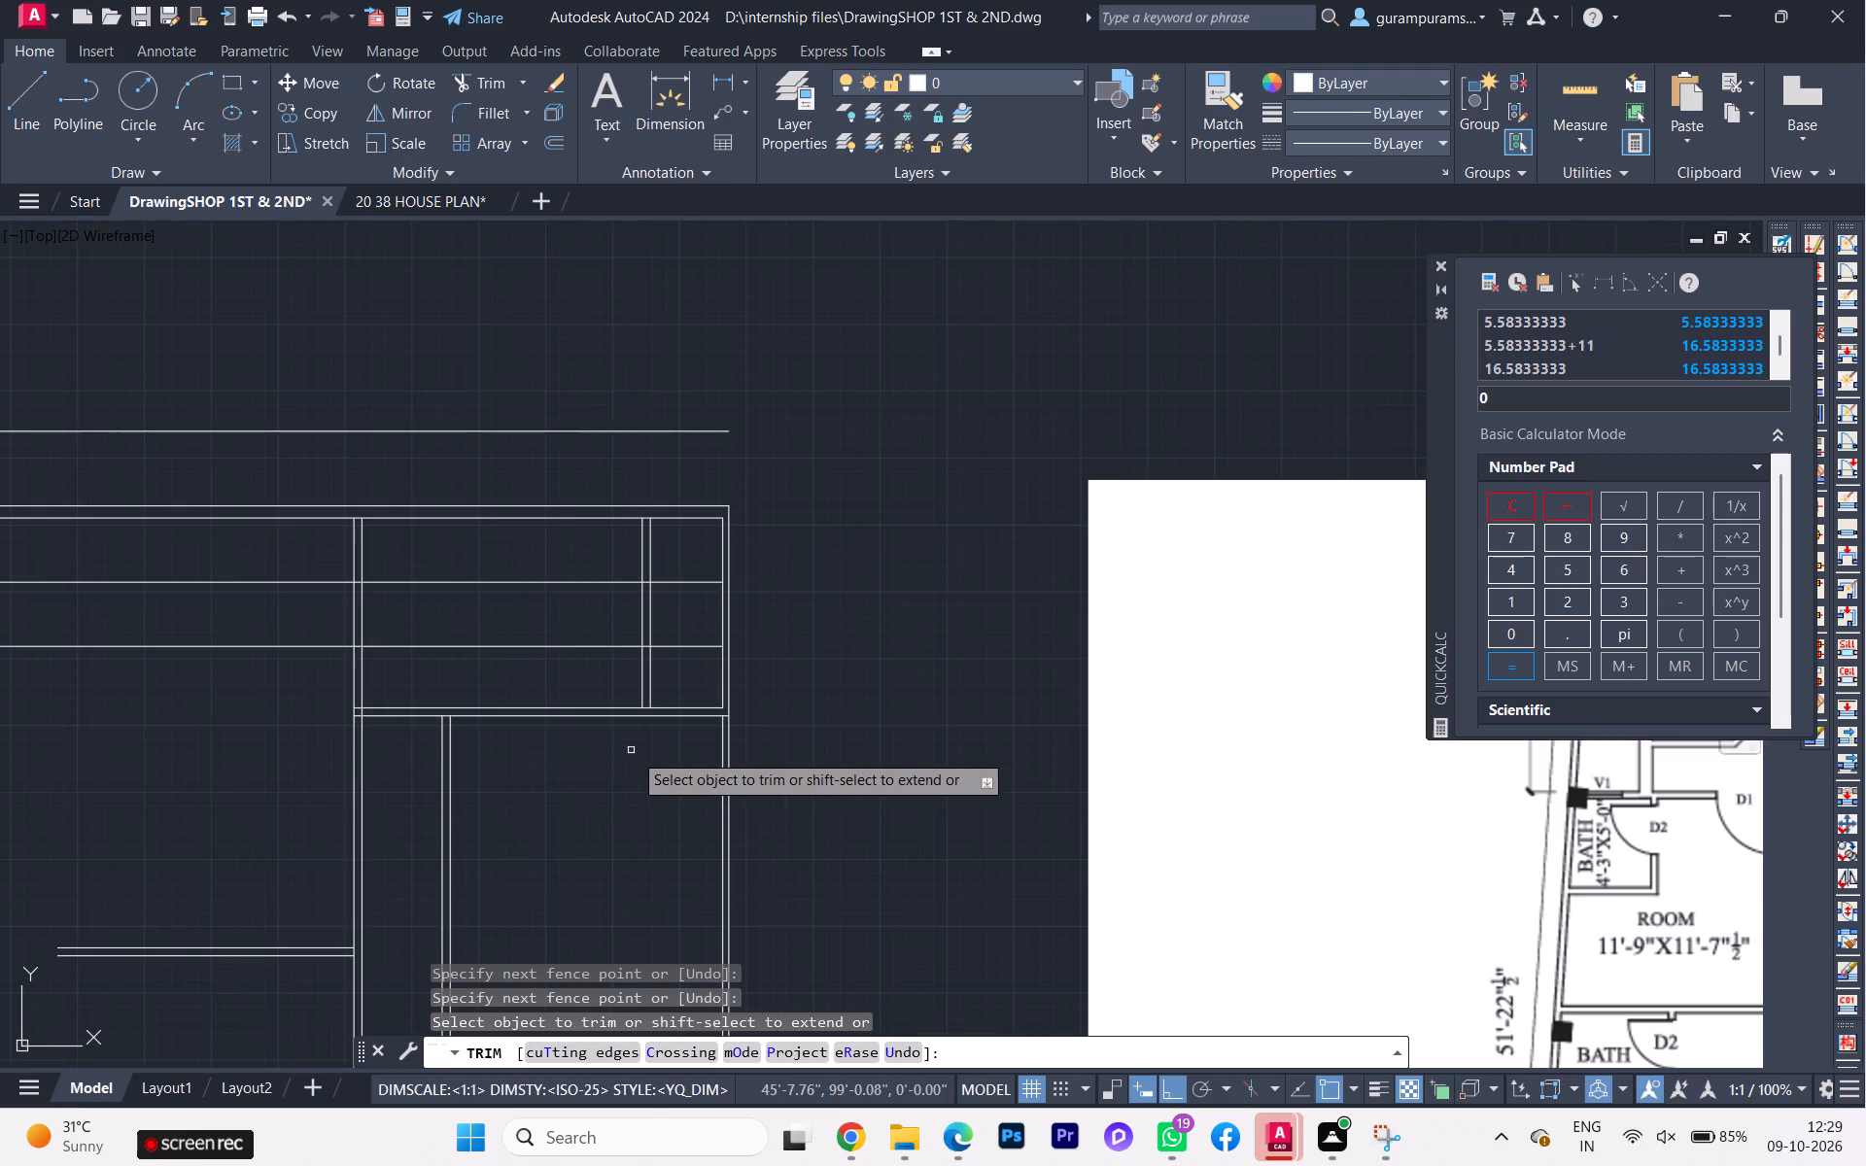
left_click_drag(246, 692, 244, 682)
left_click(274, 571)
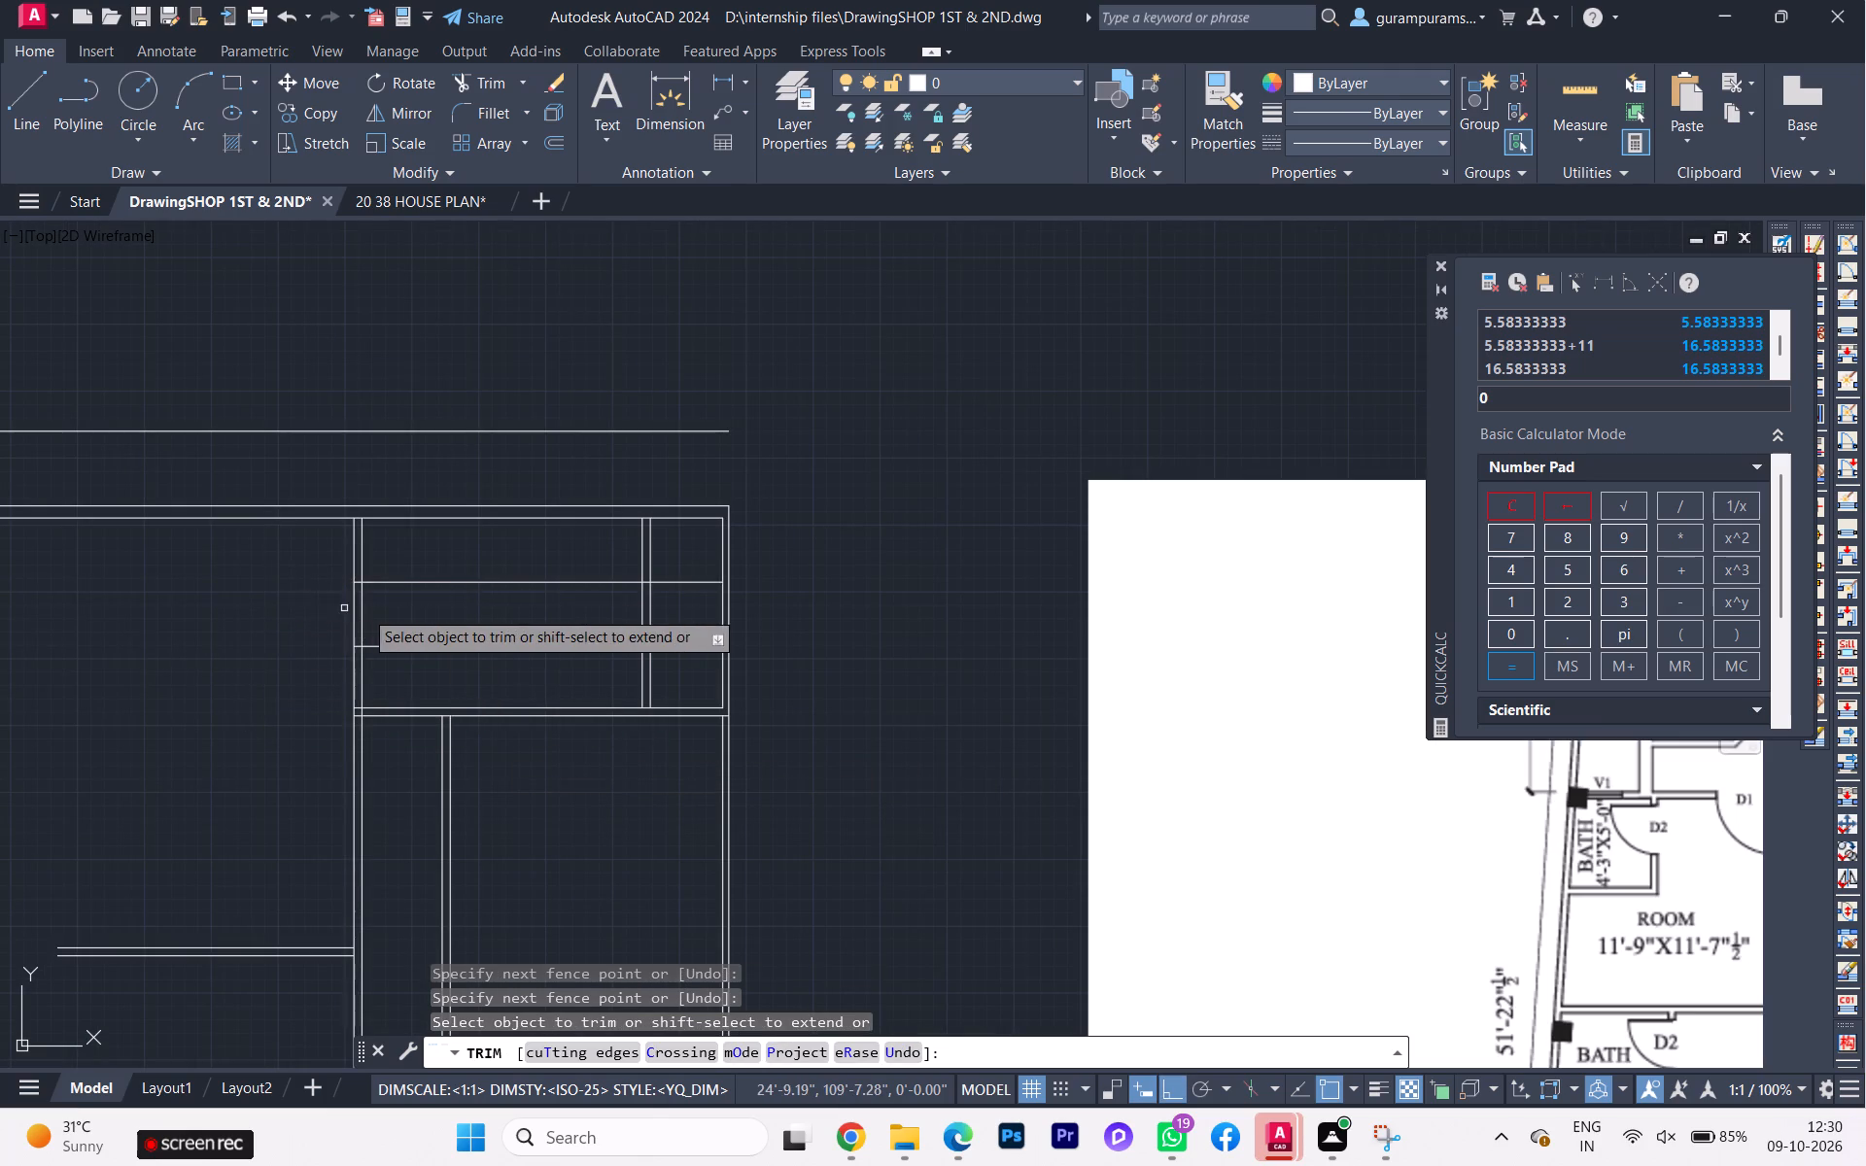
scroll(364, 611, "up", 2)
left_click(347, 530)
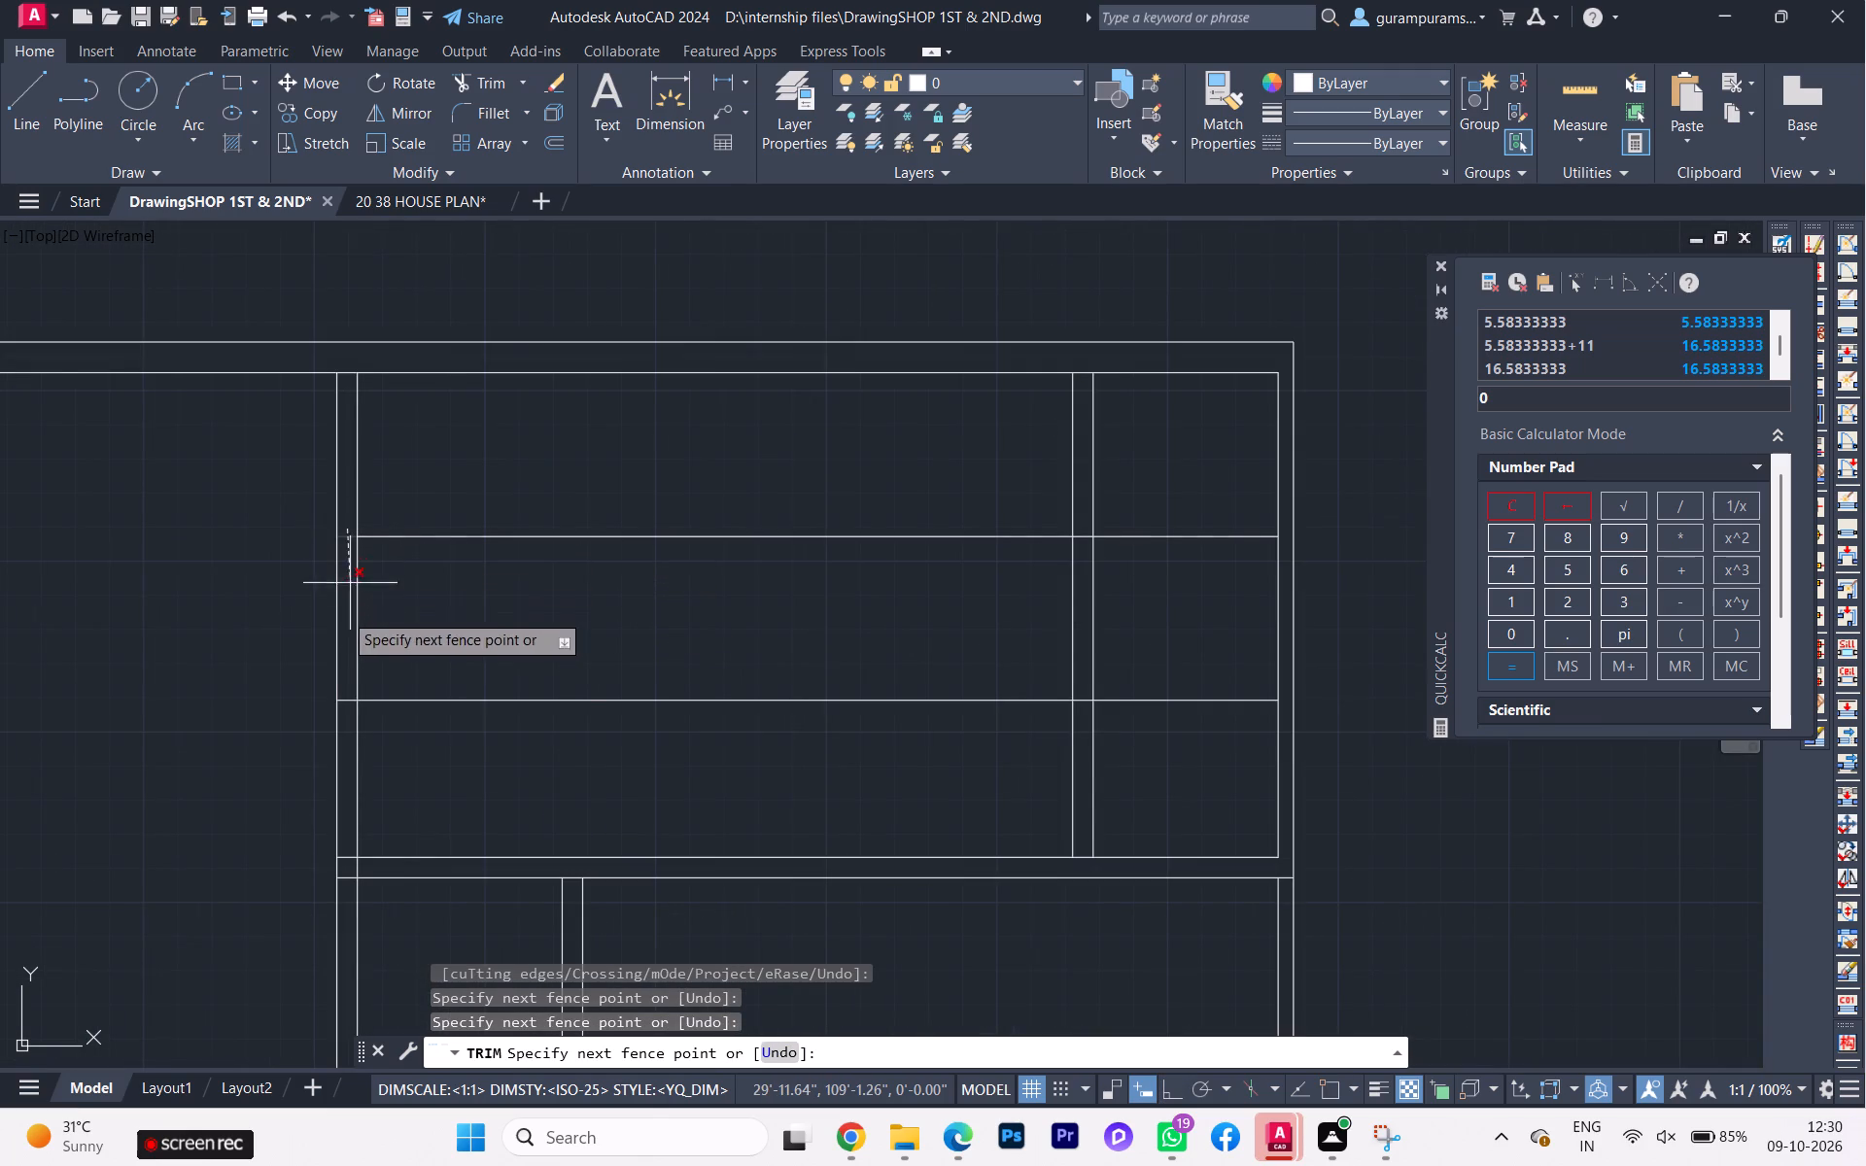
left_click(346, 869)
key("Escape")
Examine the reference plan's stair and strong room dimensions against the drawn stair area.
scroll(345, 721, "down", 2)
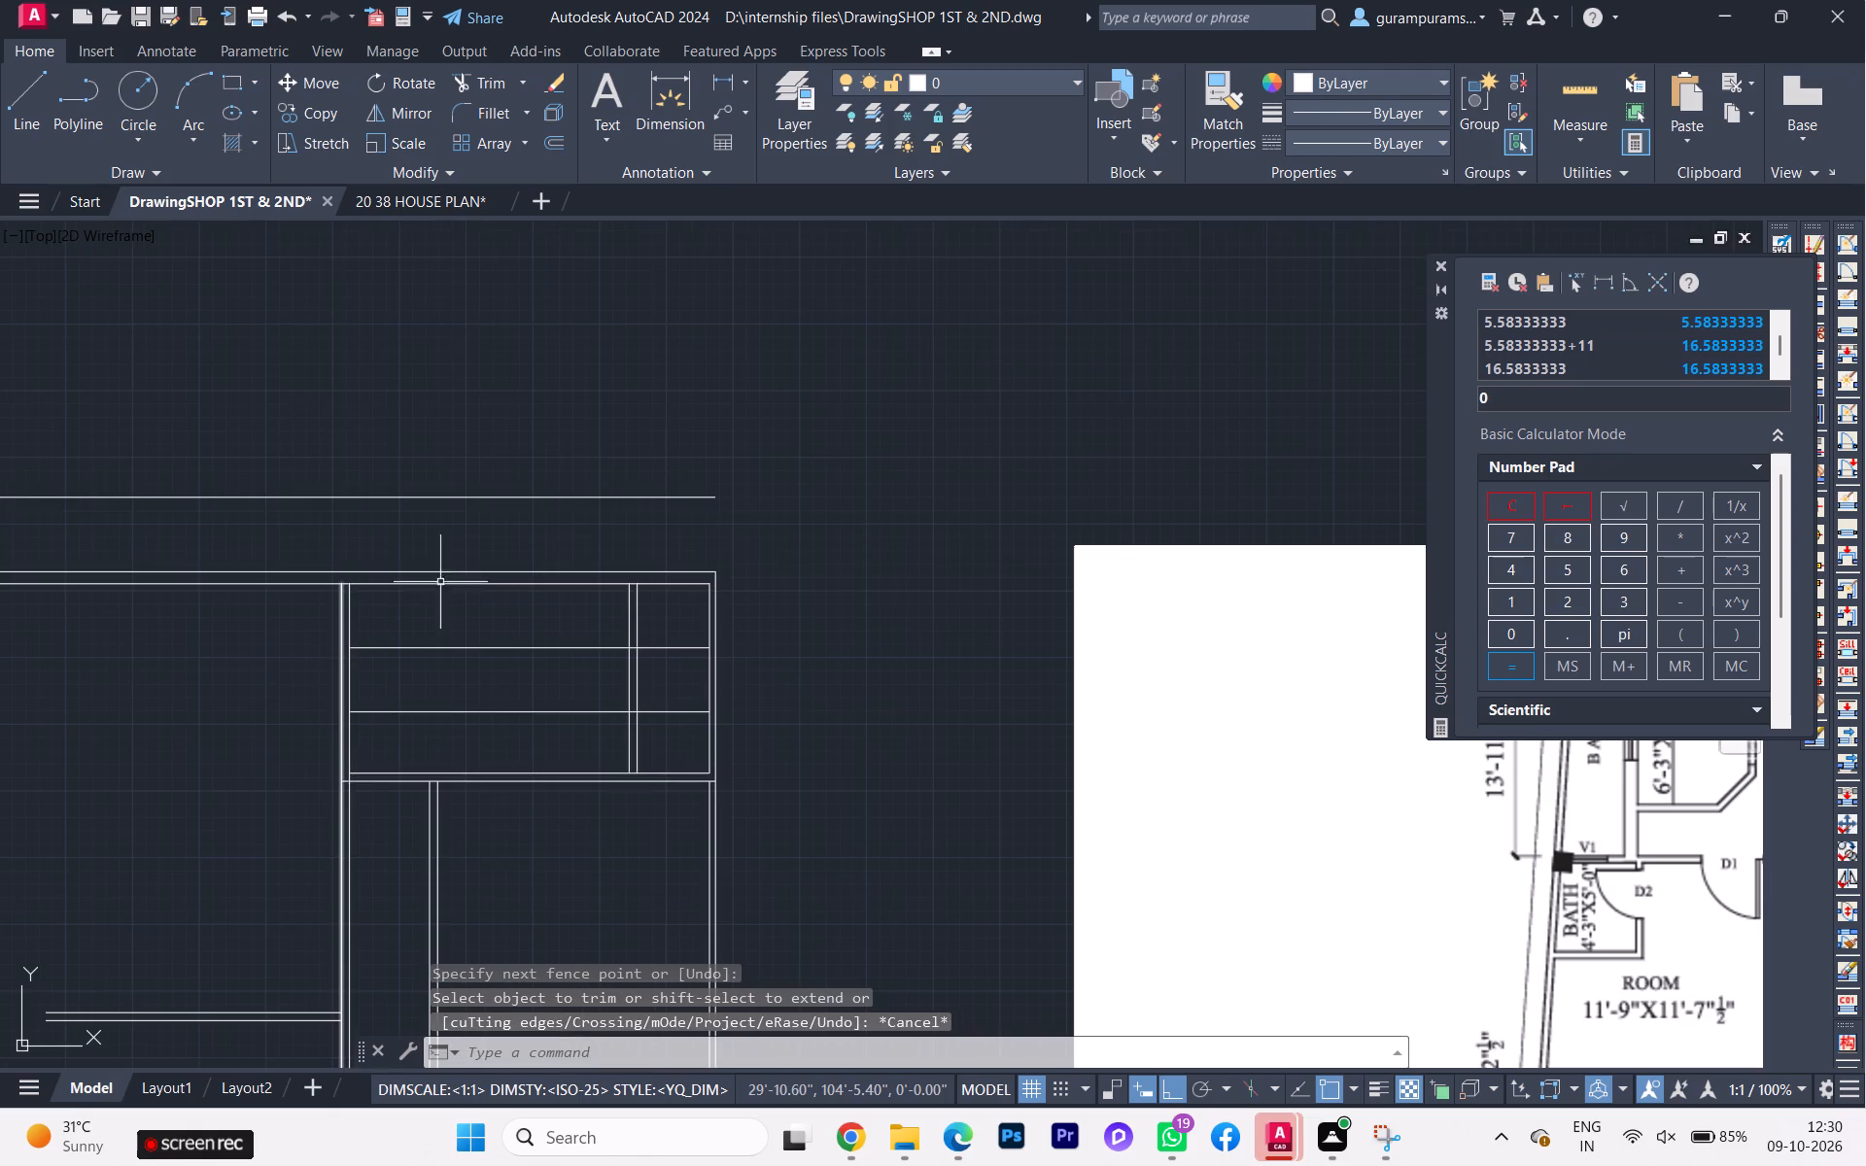
scroll(733, 536, "up", 1)
scroll(733, 536, "down", 3)
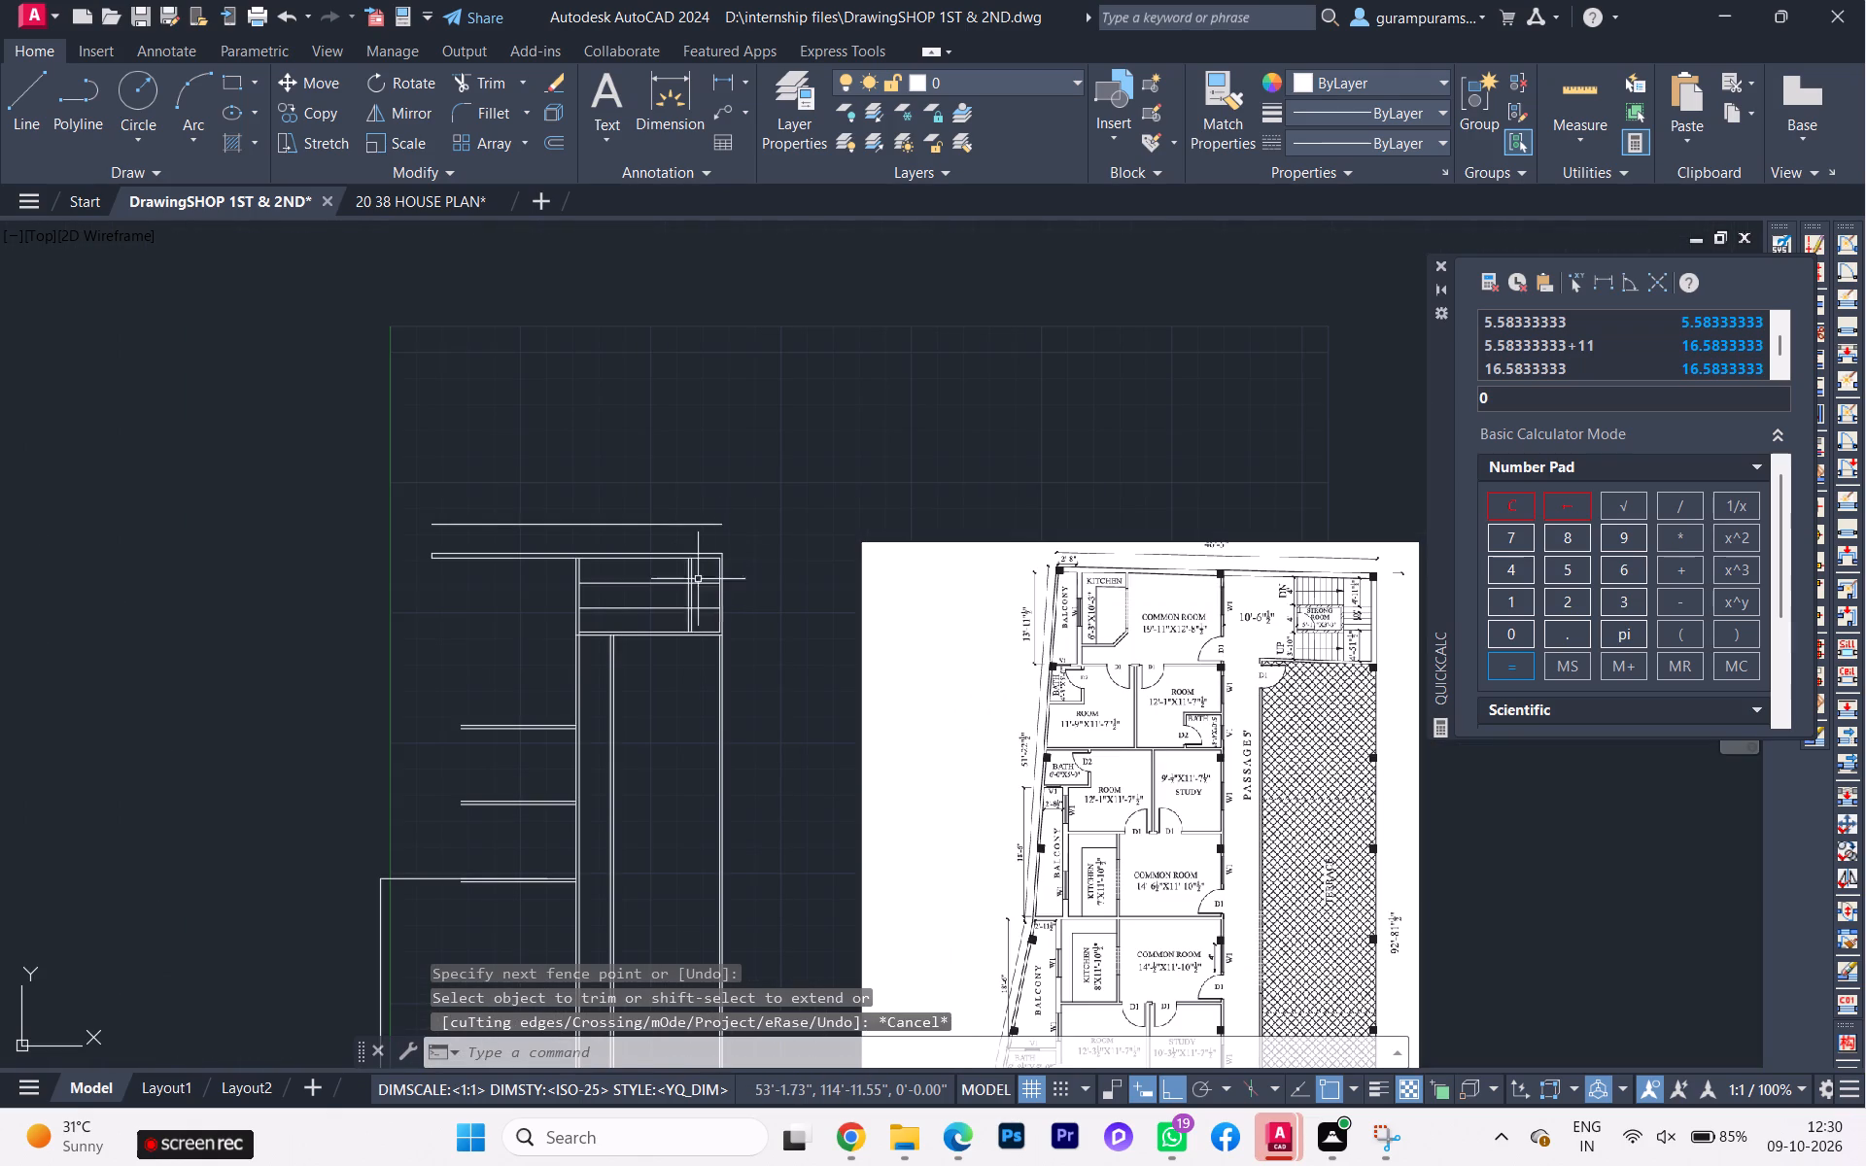
scroll(682, 631, "up", 1)
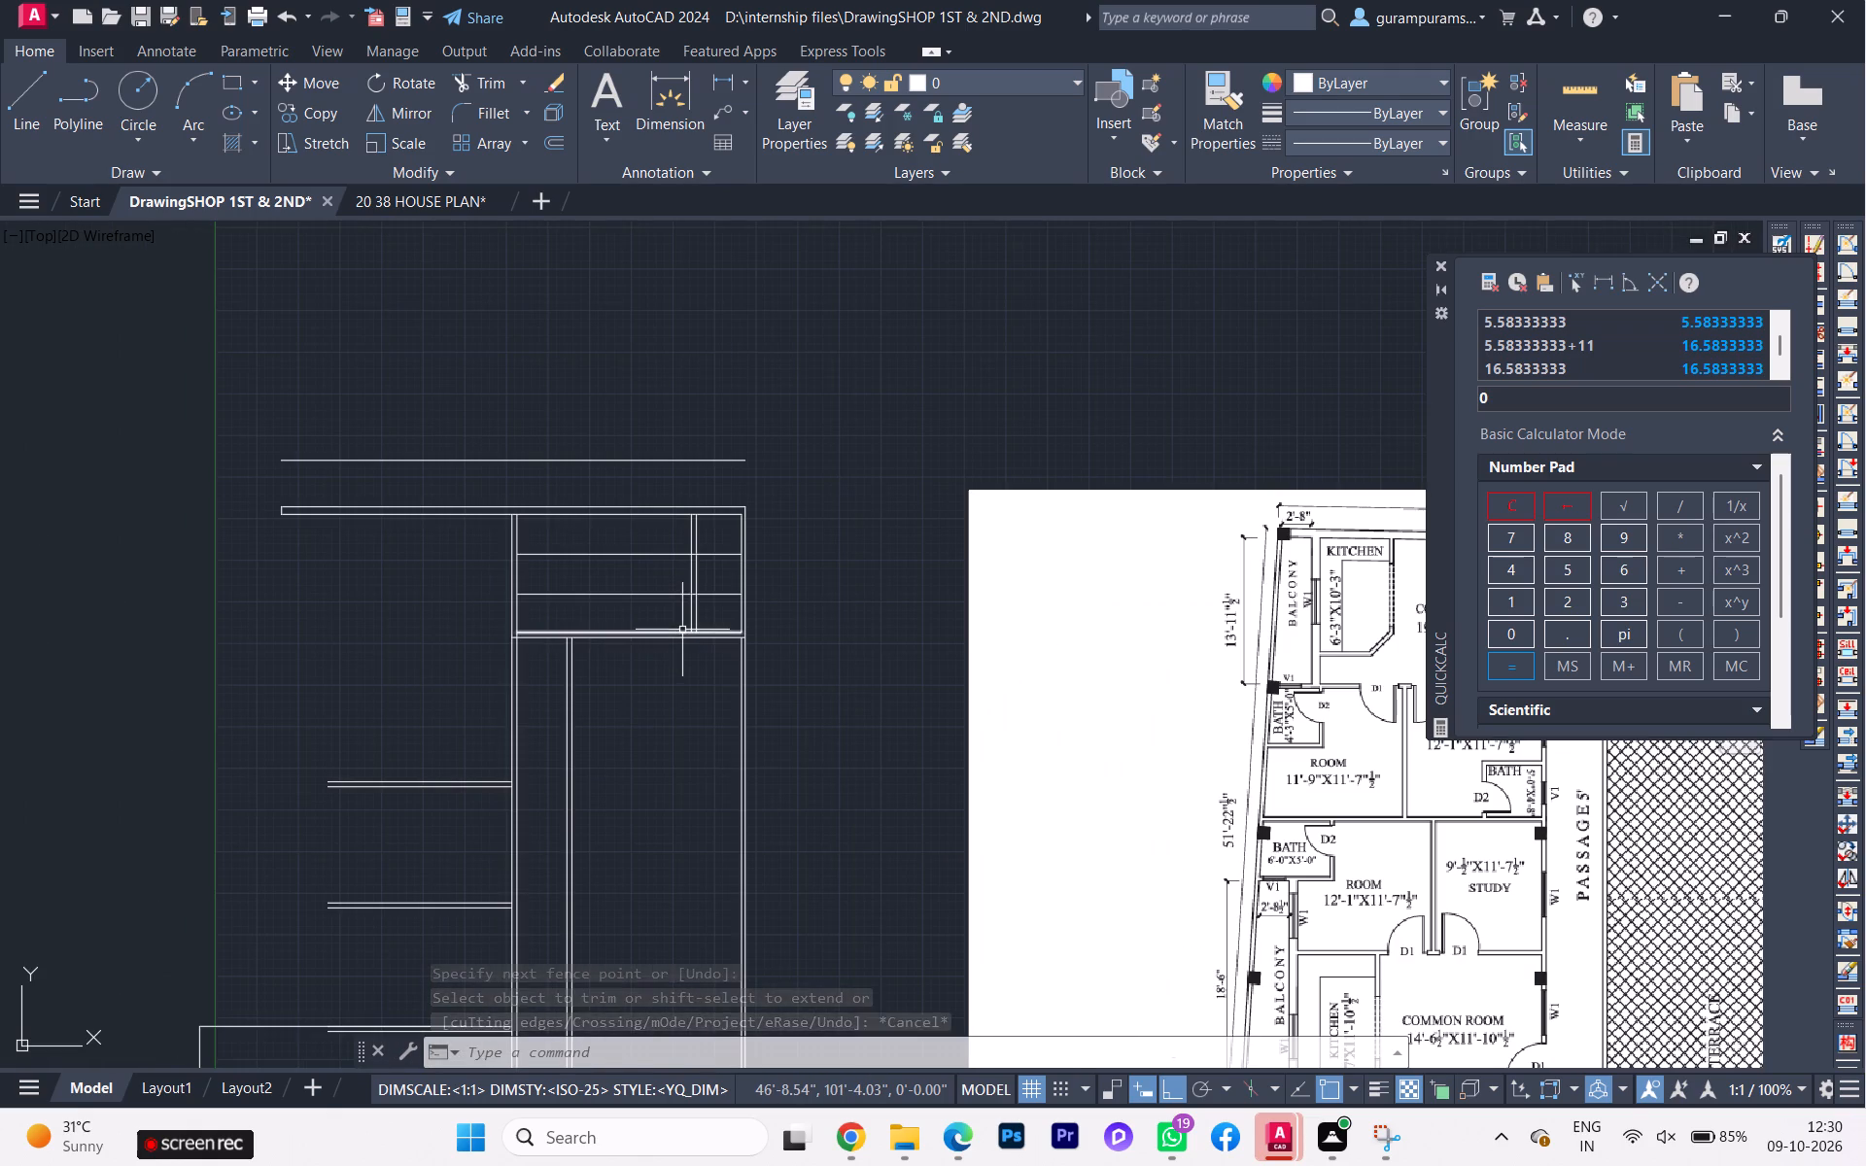
scroll(689, 648, "up", 1)
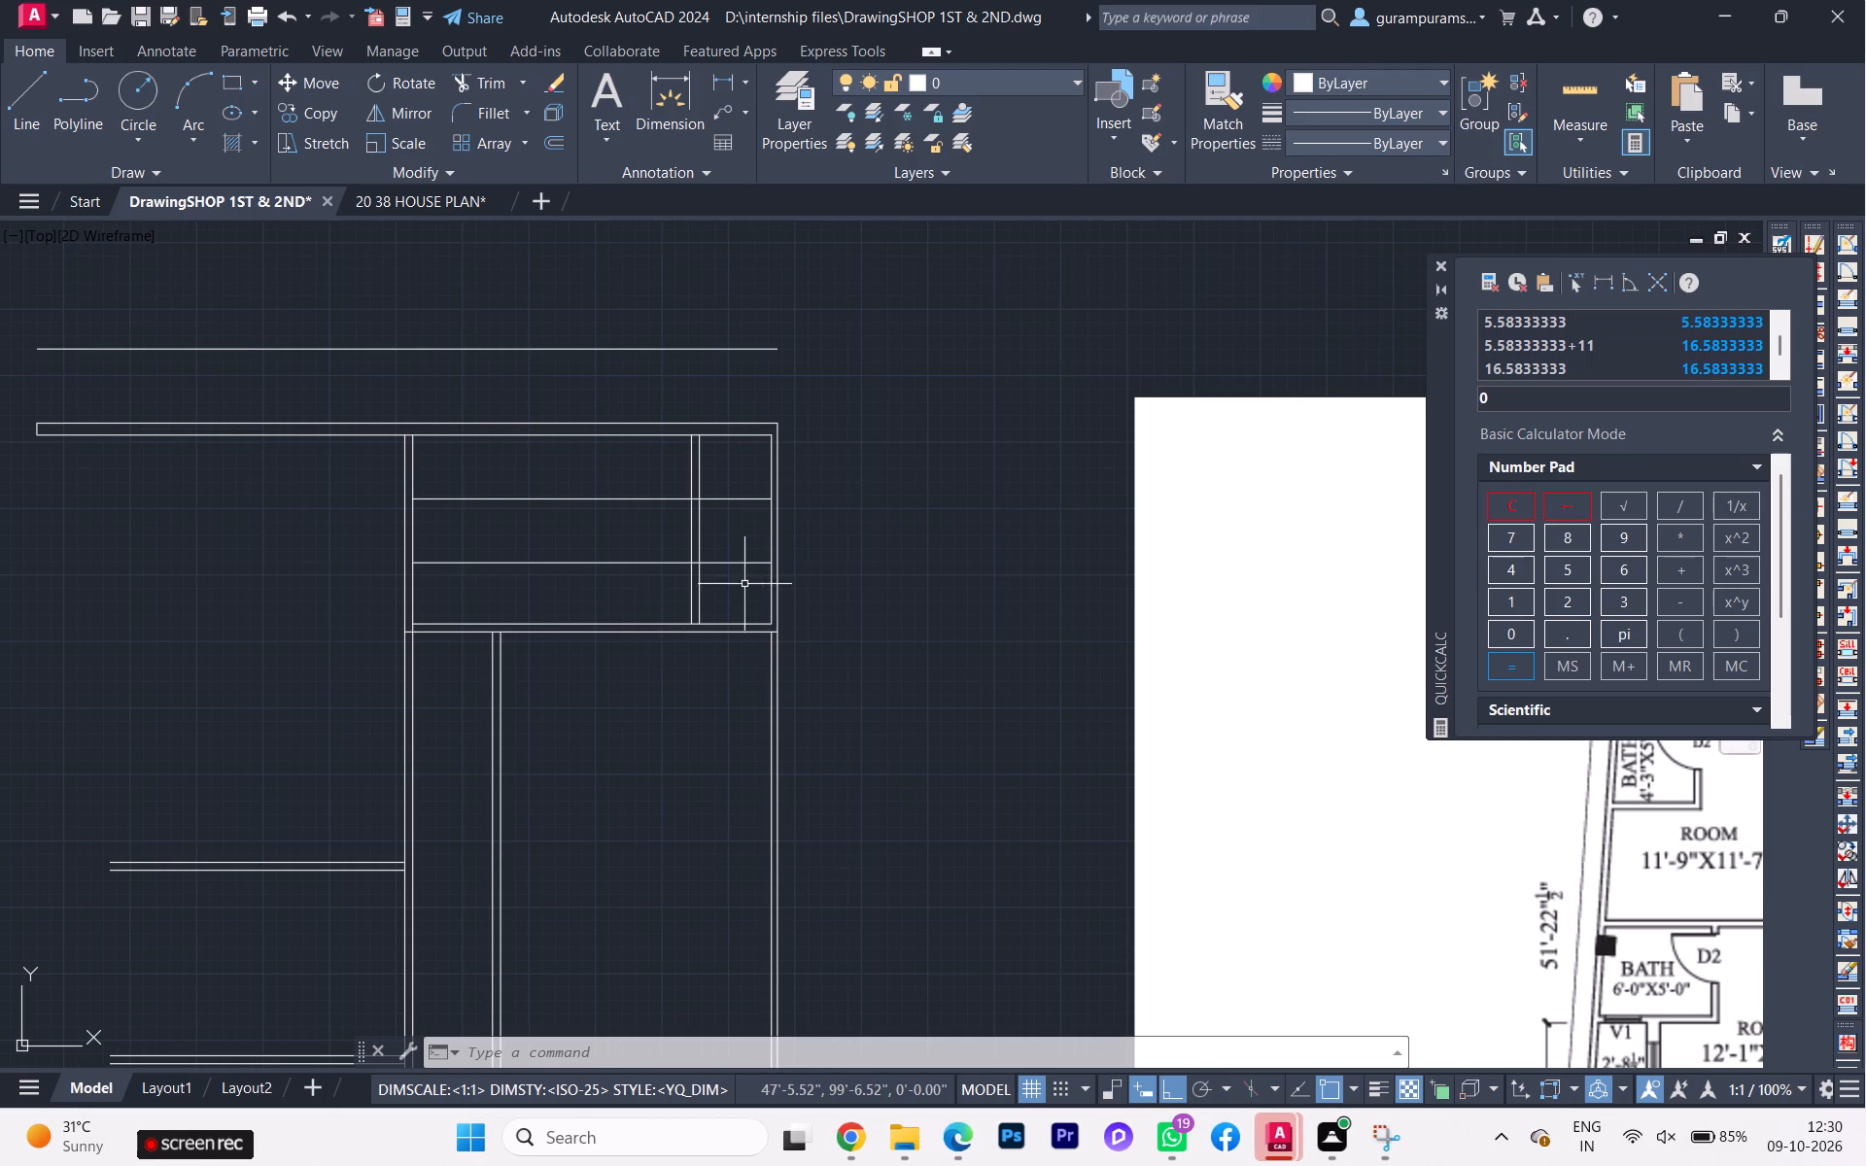
middle_click_drag(813, 583, 471, 577)
scroll(1256, 602, "down", 1)
middle_click_drag(1257, 602, 666, 506)
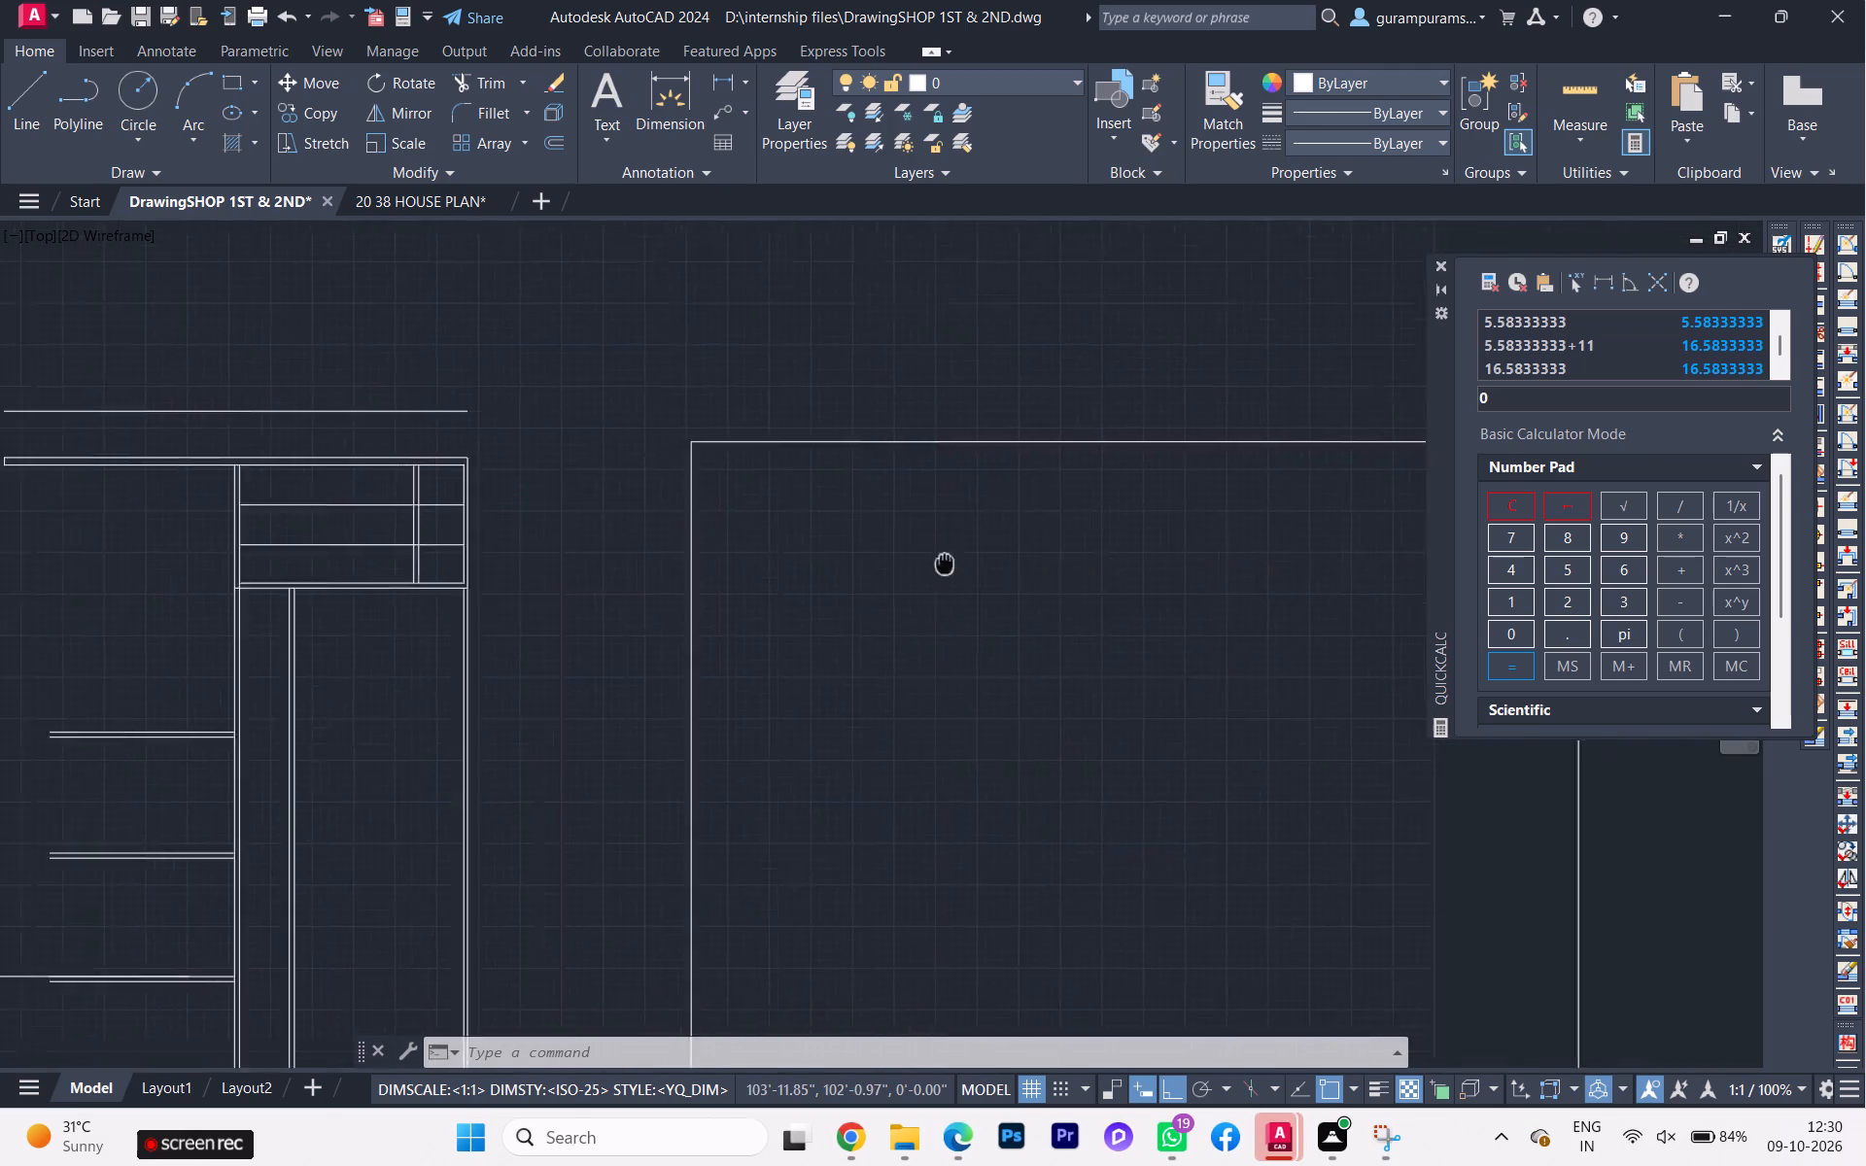
middle_click_drag(666, 506, 608, 493)
scroll(1003, 487, "up", 3)
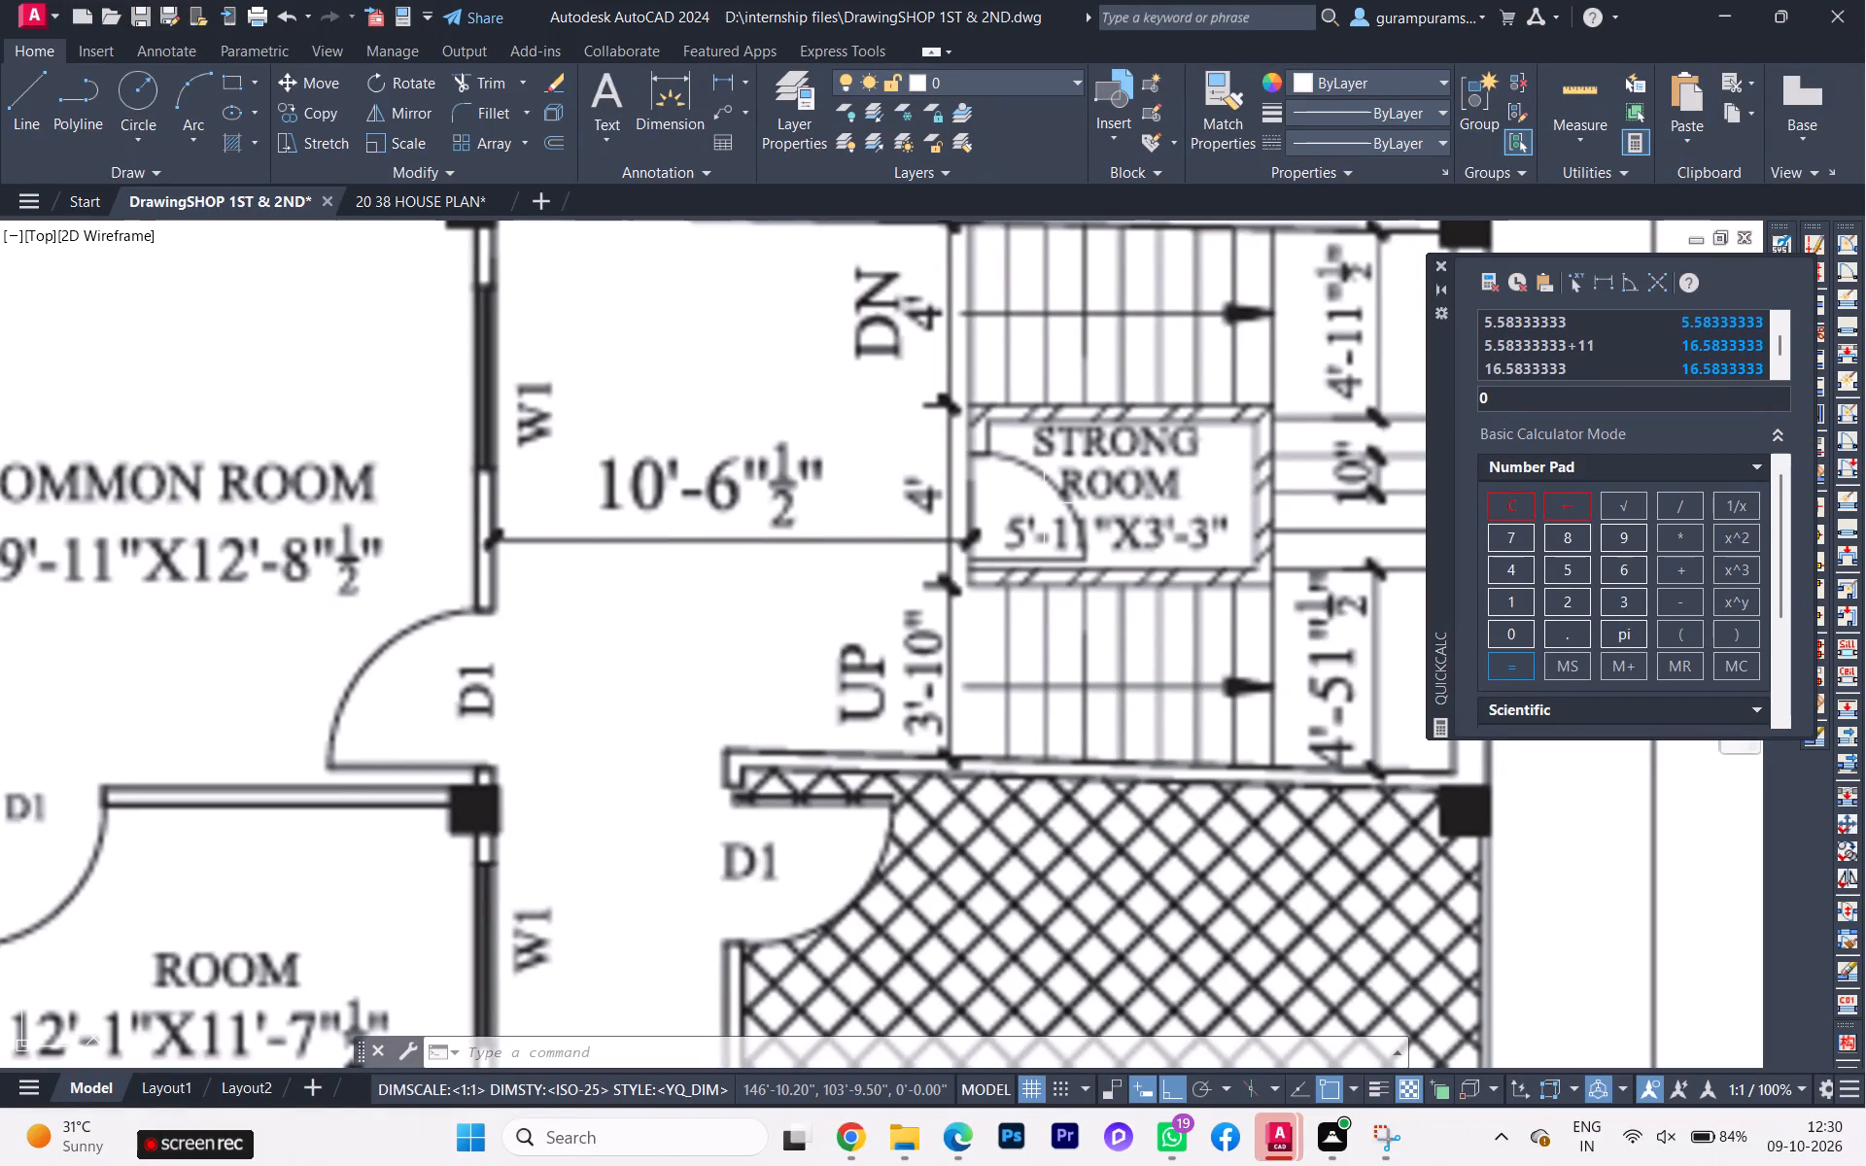
scroll(1044, 503, "down", 2)
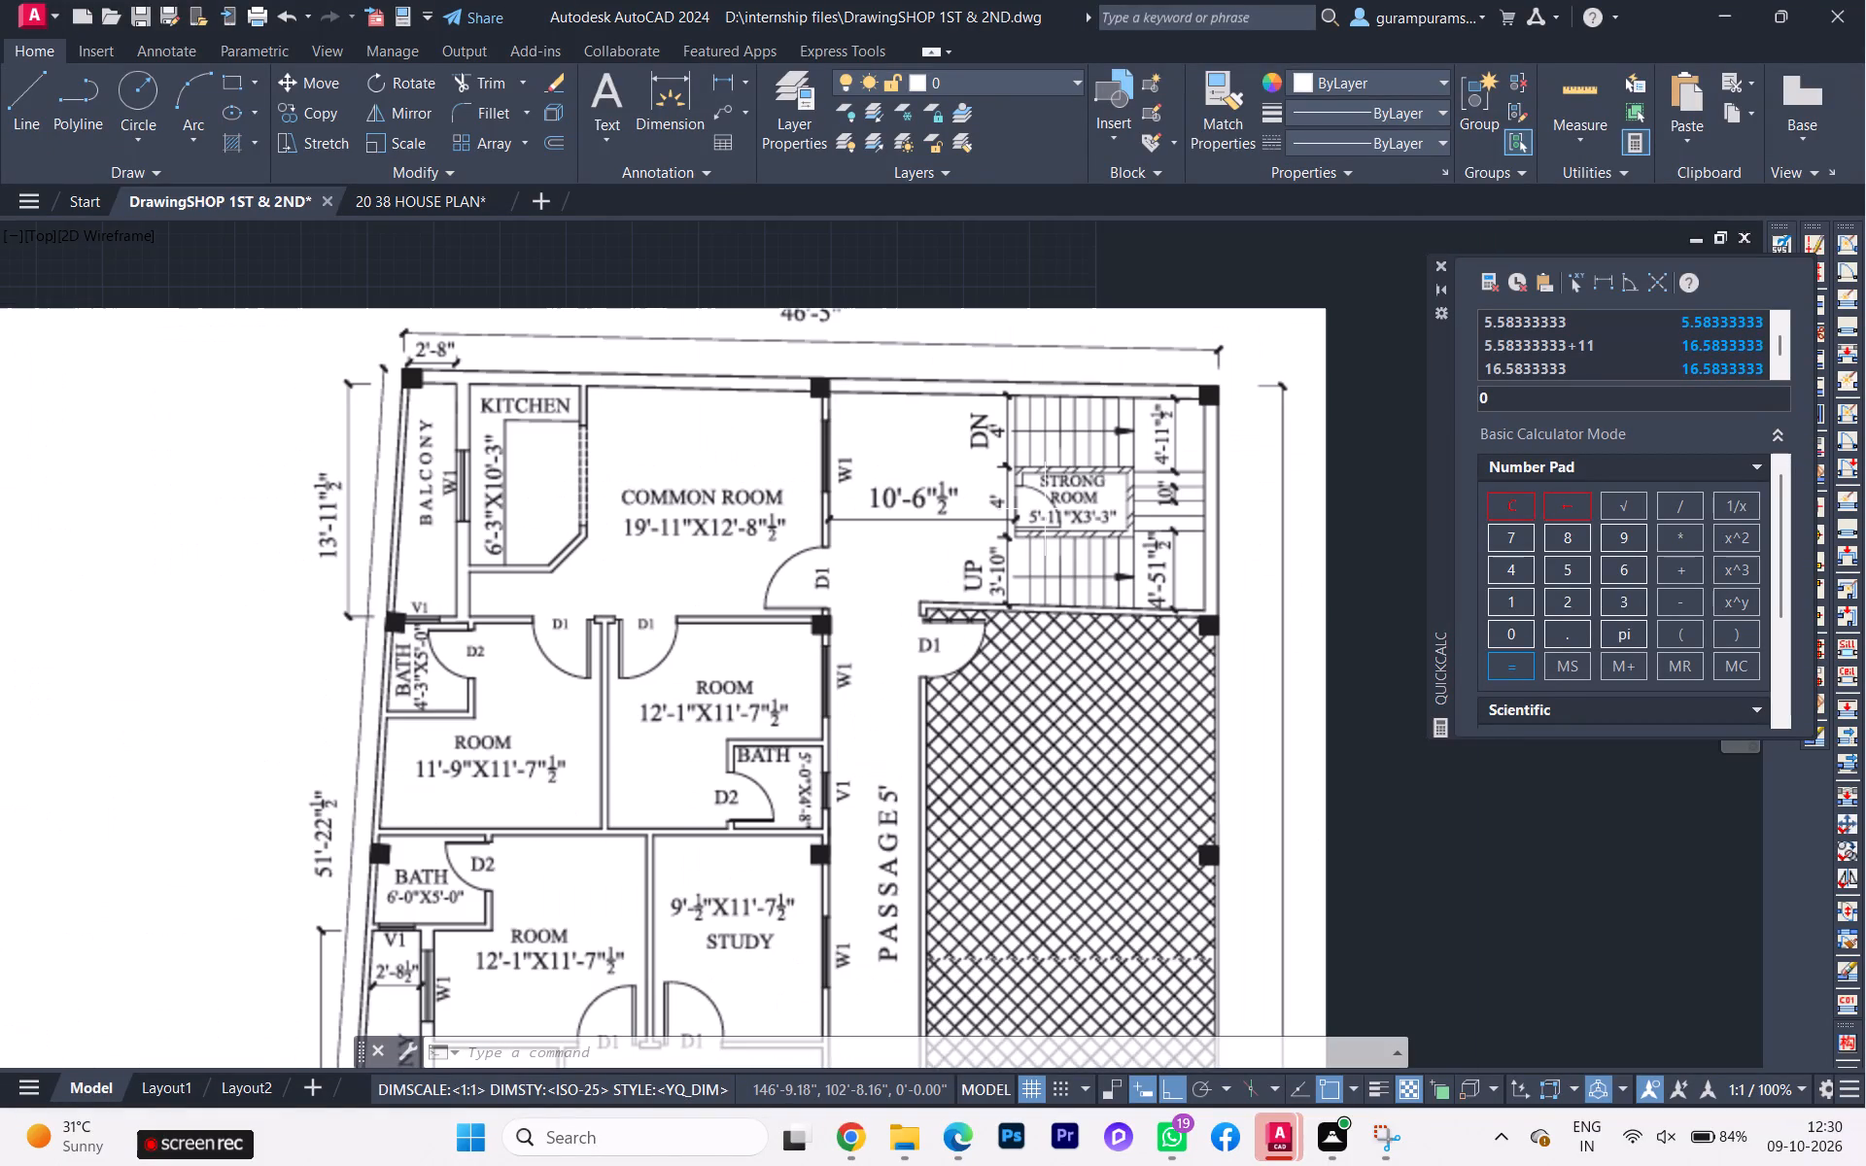
middle_click_drag(1045, 509, 1209, 495)
scroll(1211, 498, "down", 1)
scroll(1211, 498, "up", 1)
scroll(1210, 500, "down", 1)
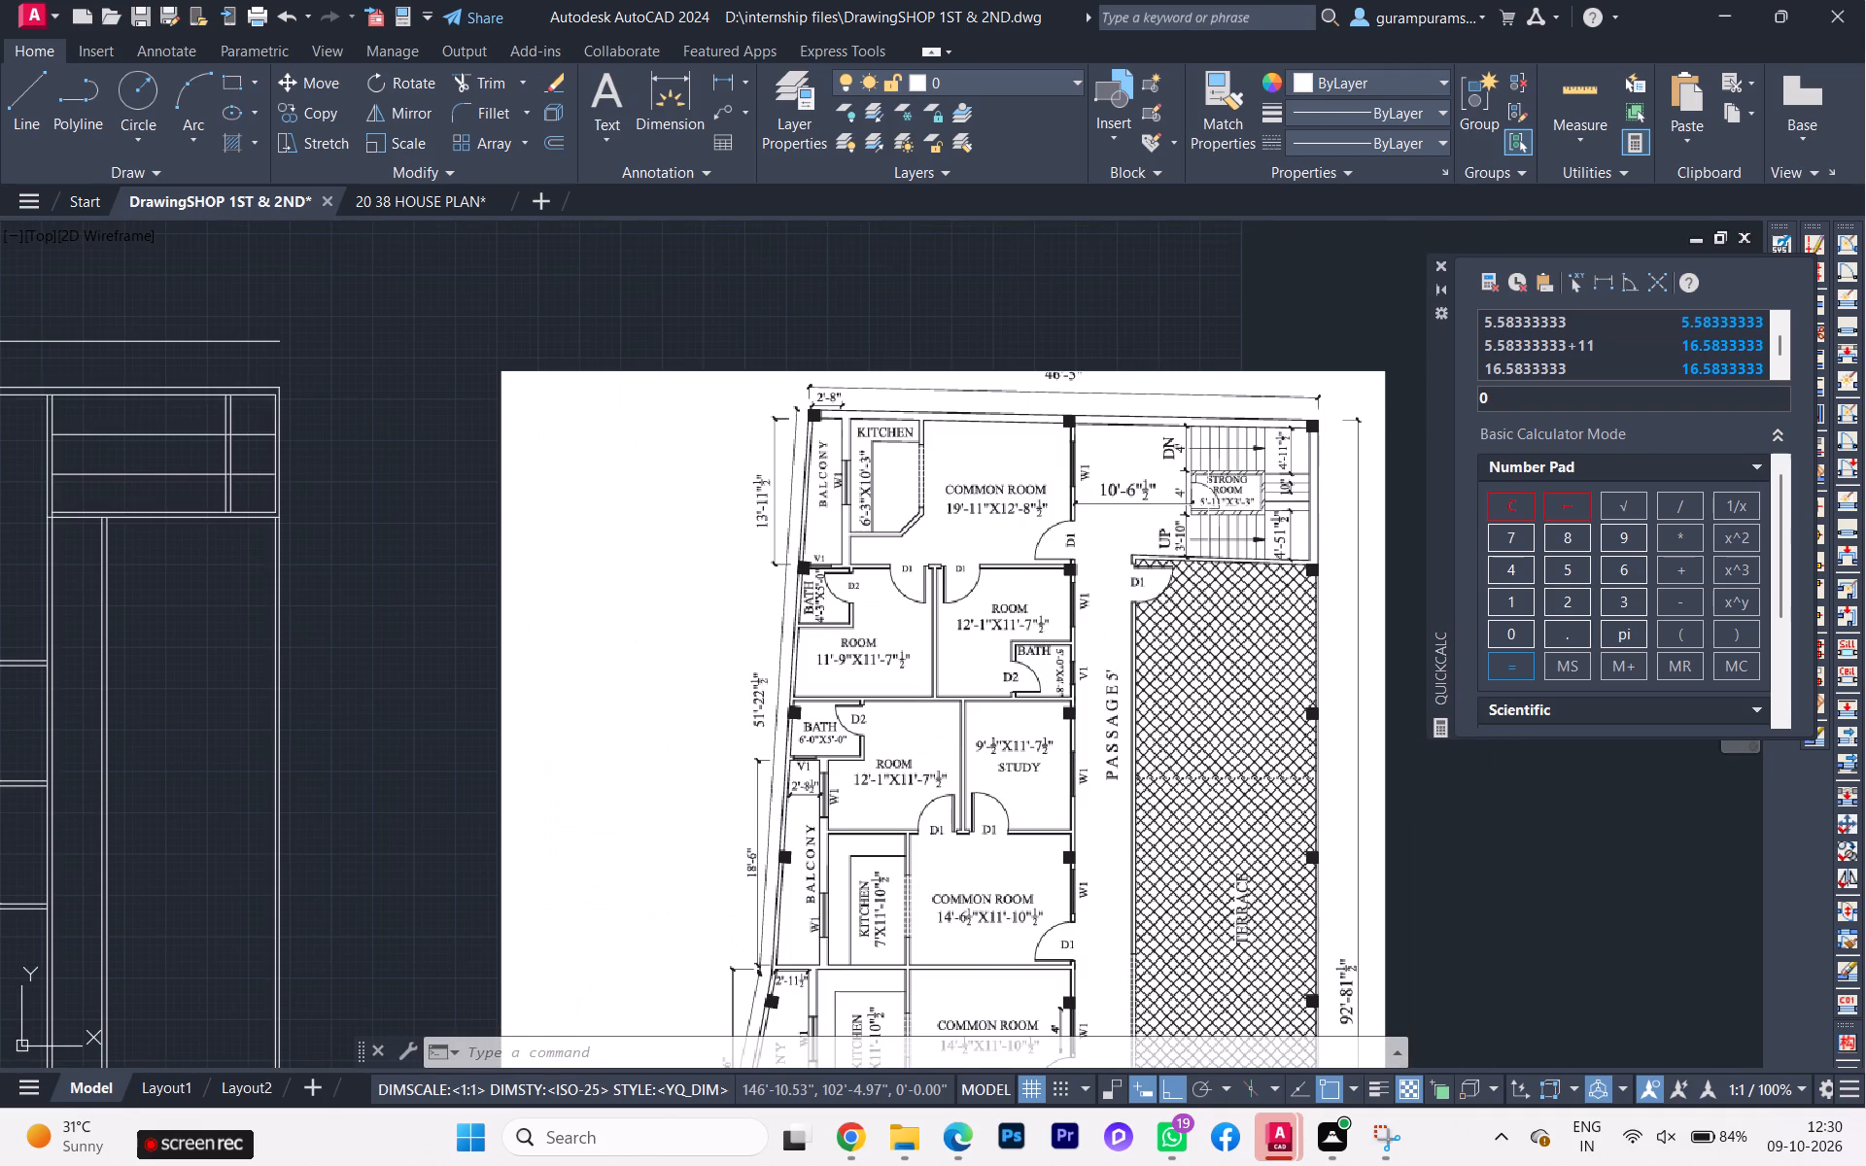
scroll(1207, 507, "up", 2)
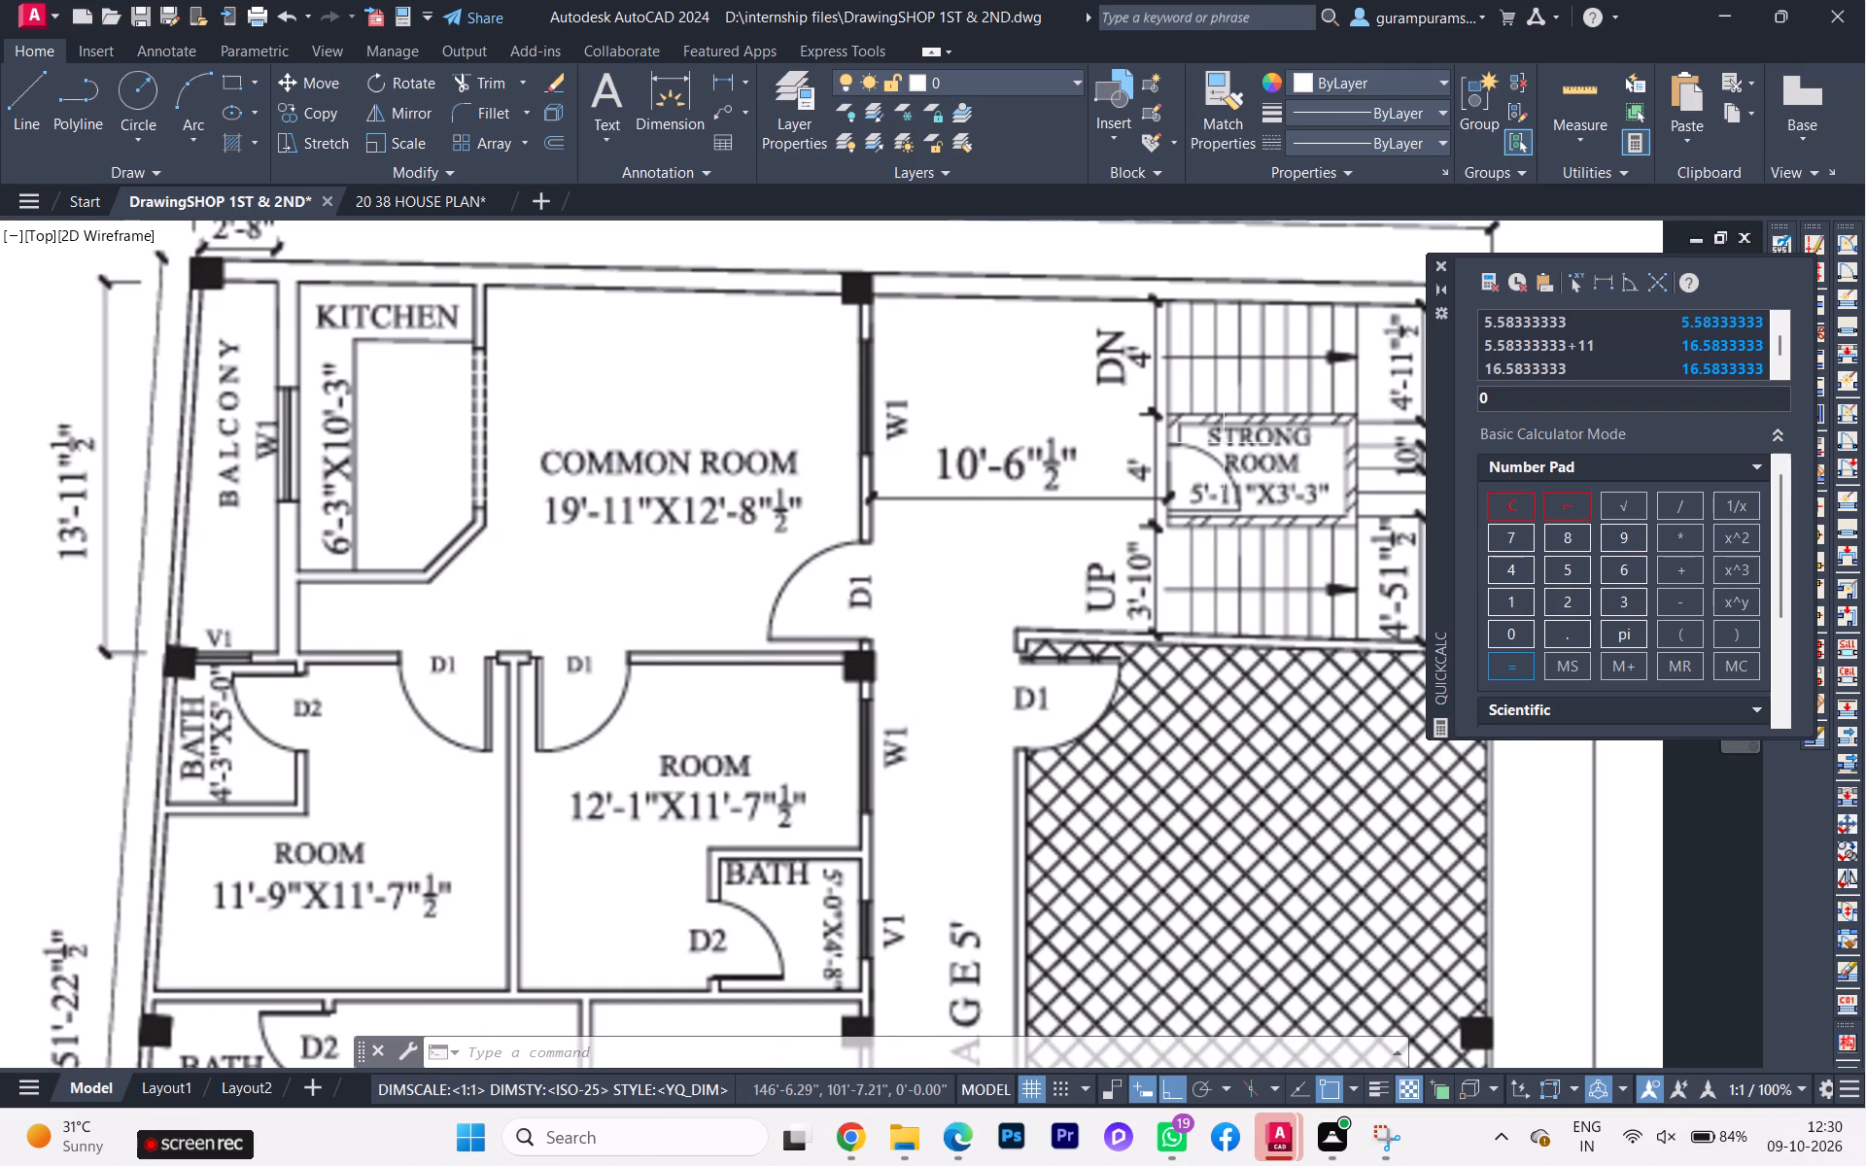
scroll(1220, 456, "down", 1)
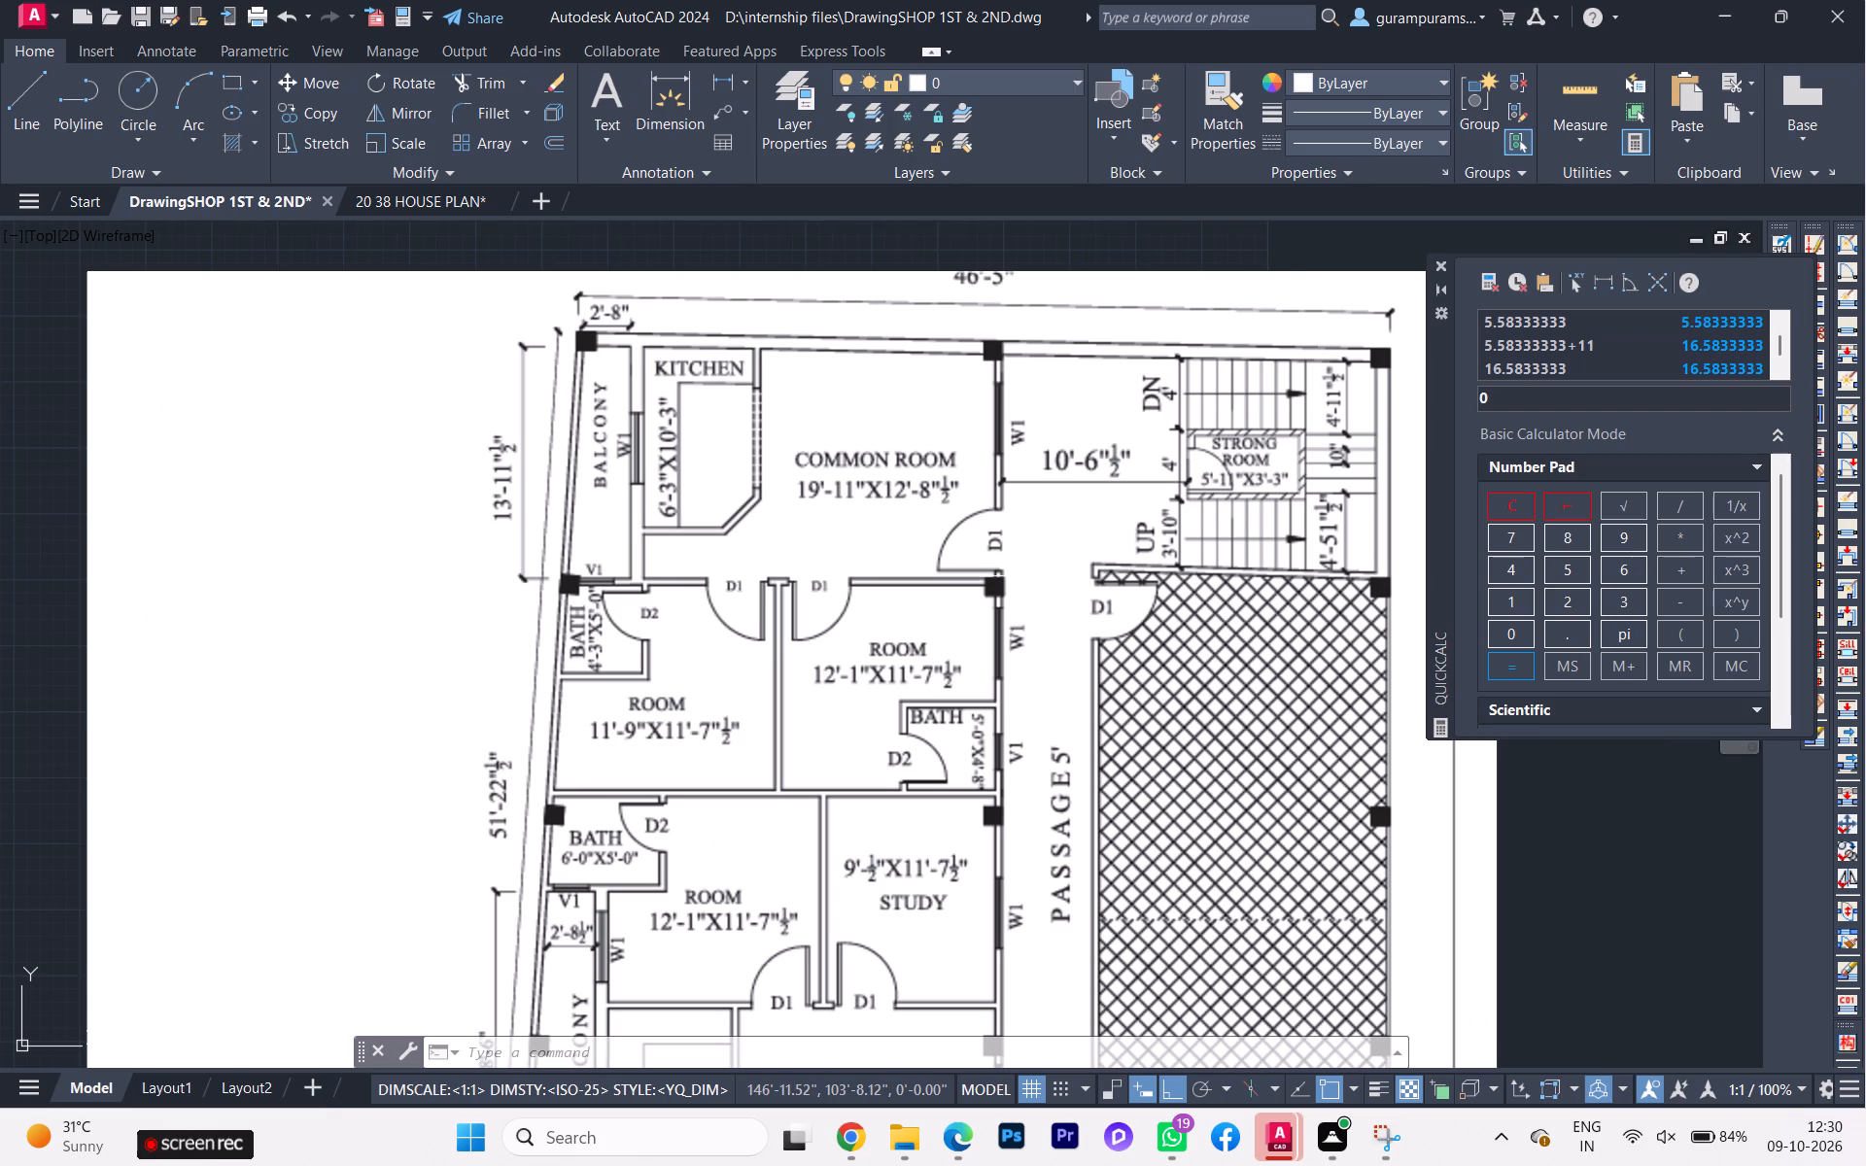
scroll(991, 615, "down", 1)
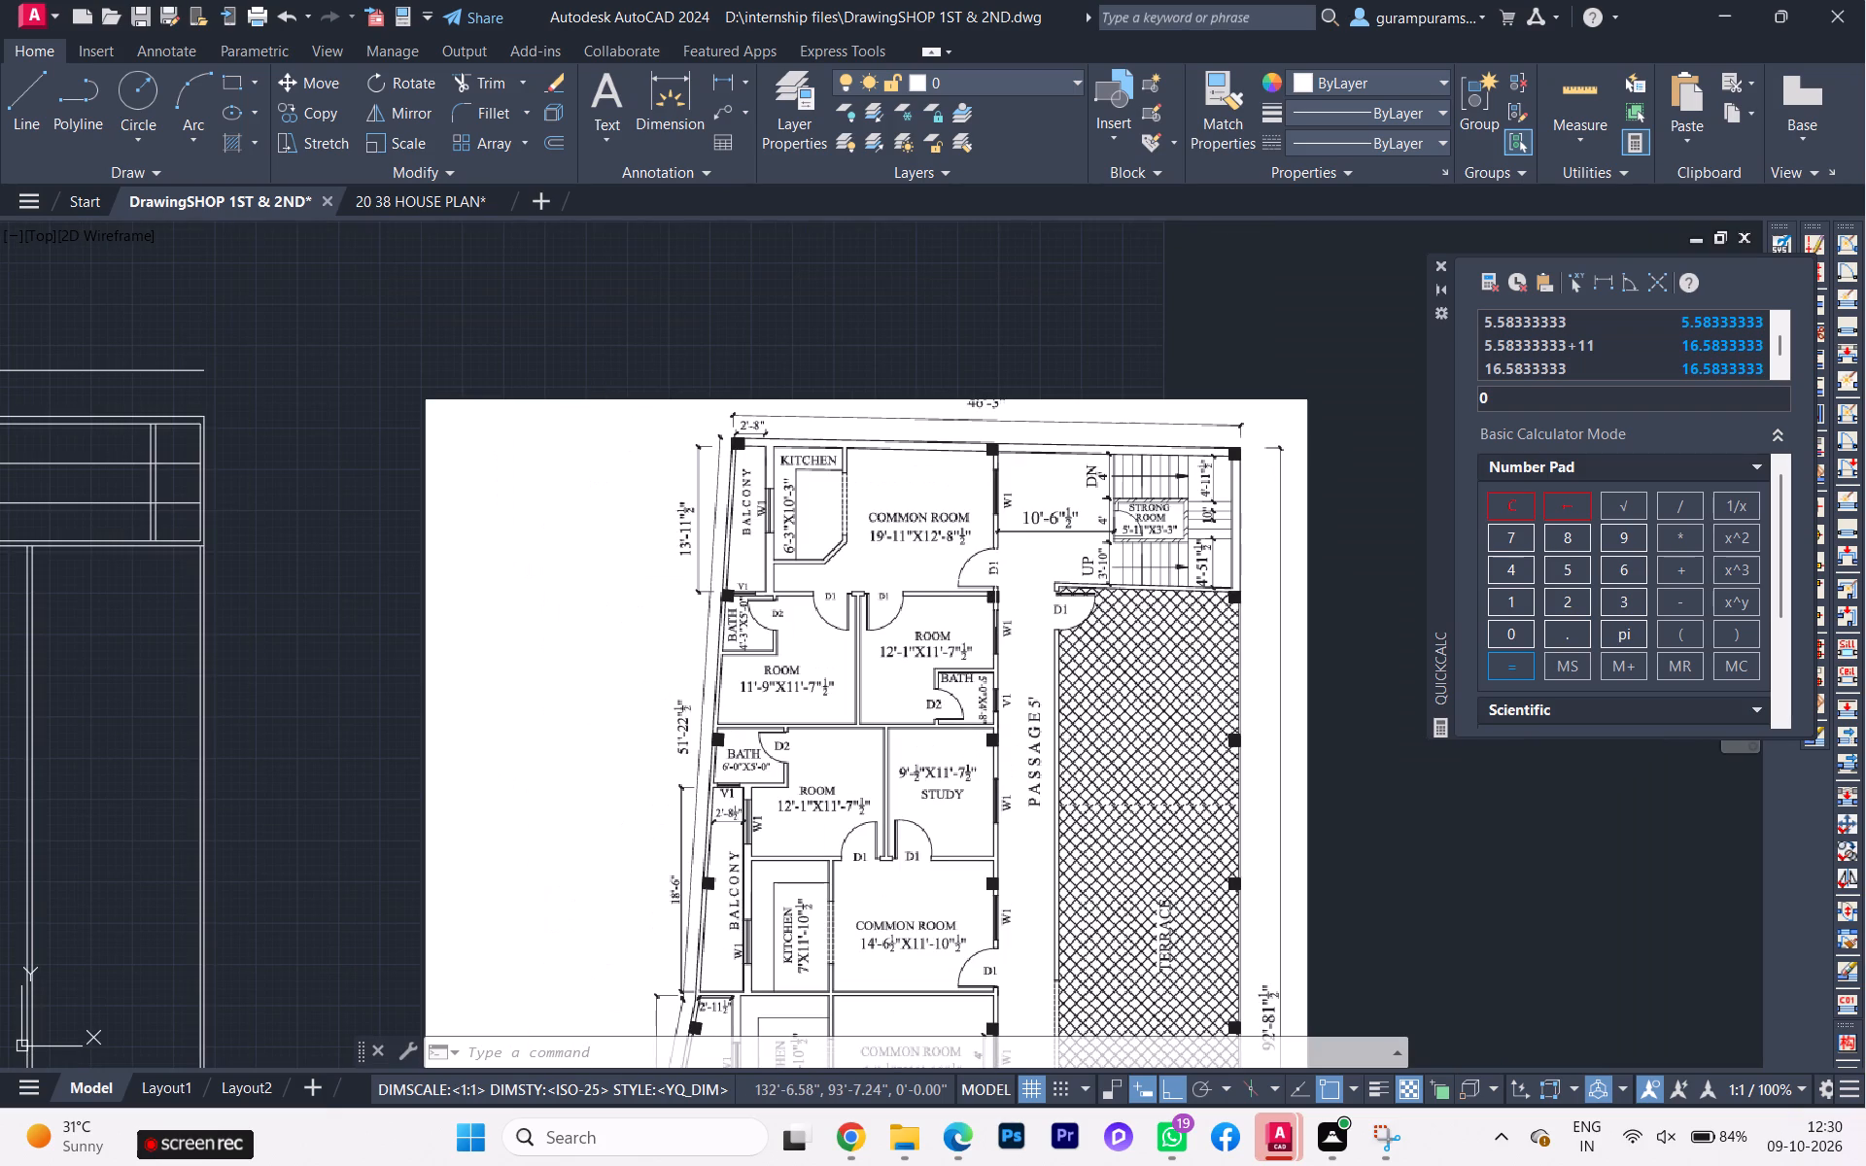
Draw a vertical line tracked 10'6.50" from the passage wall's stair-side face, ending at the top outer wall's inner line.
middle_click_drag(995, 580, 1296, 537)
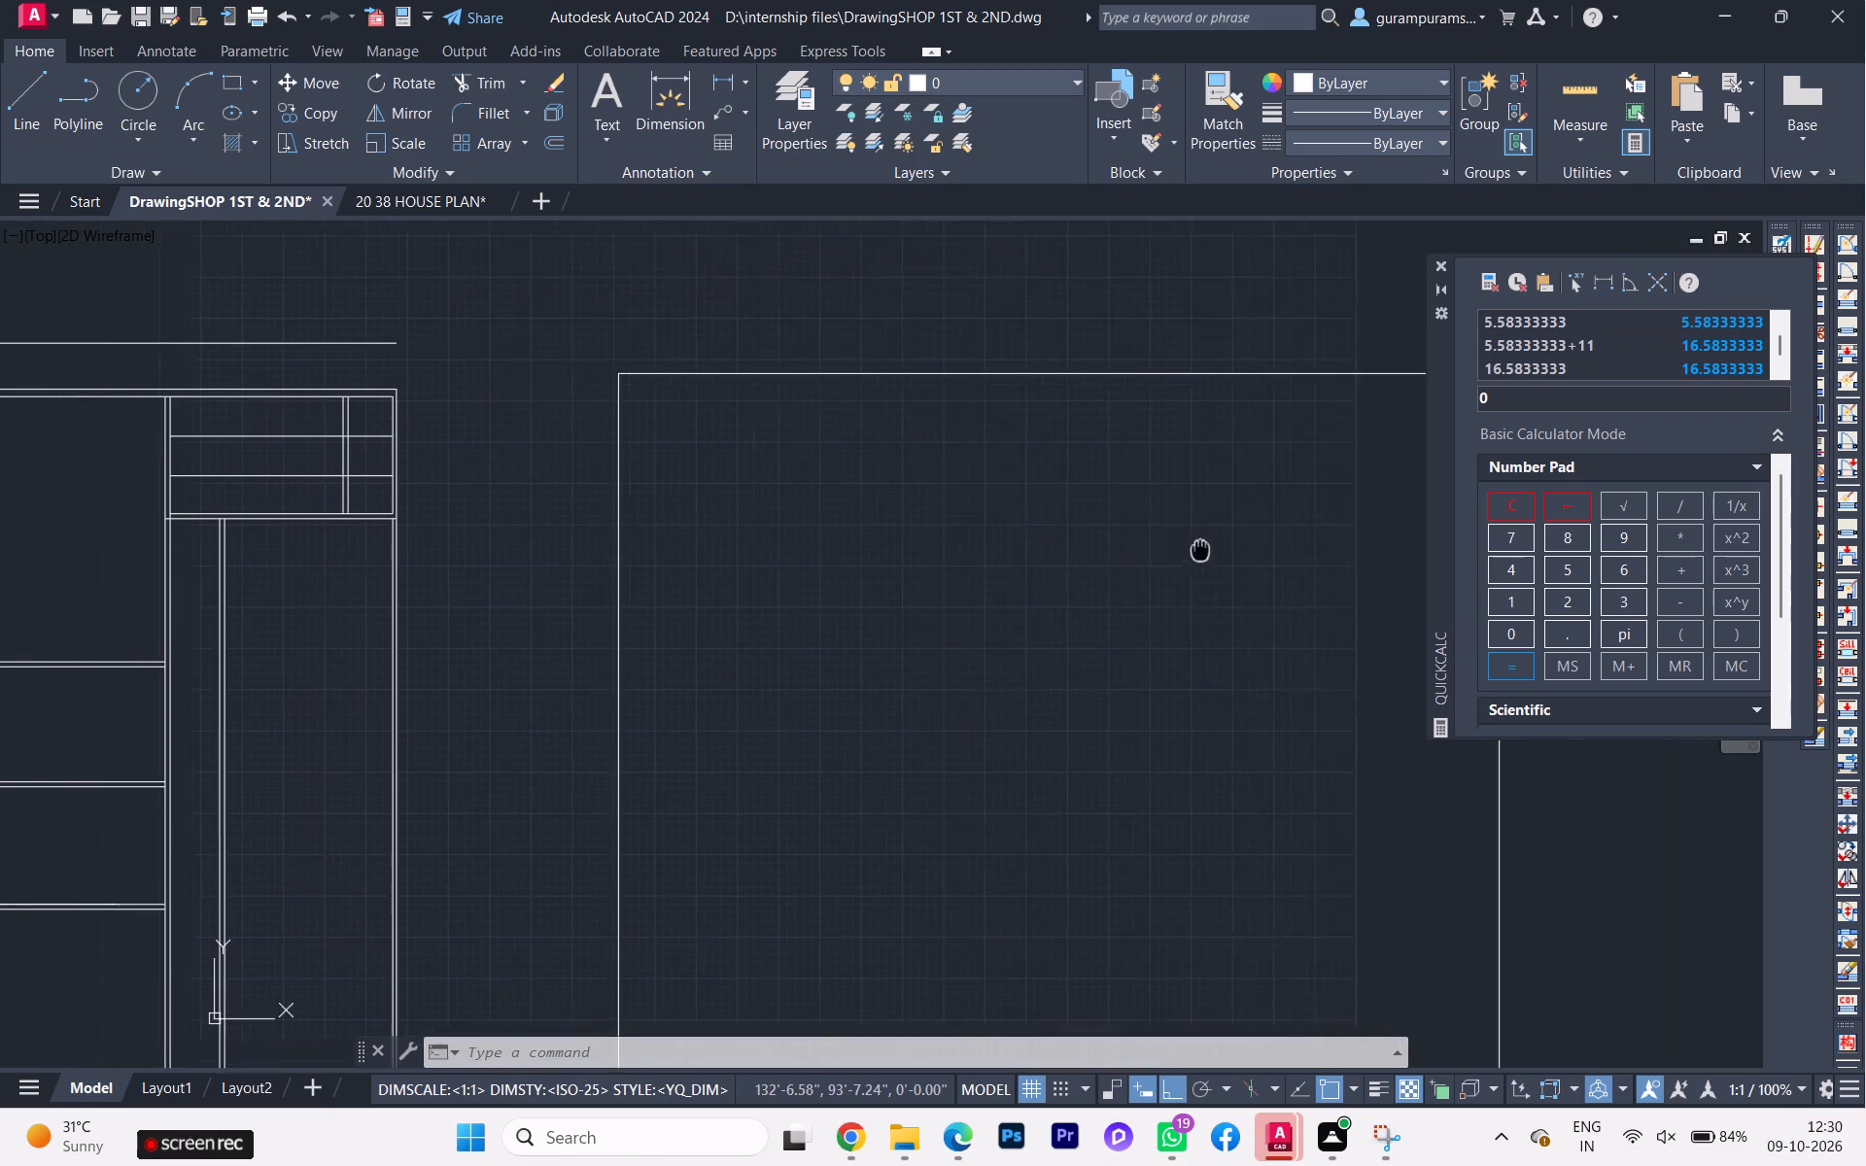
middle_click_drag(1296, 537, 1310, 537)
key("l")
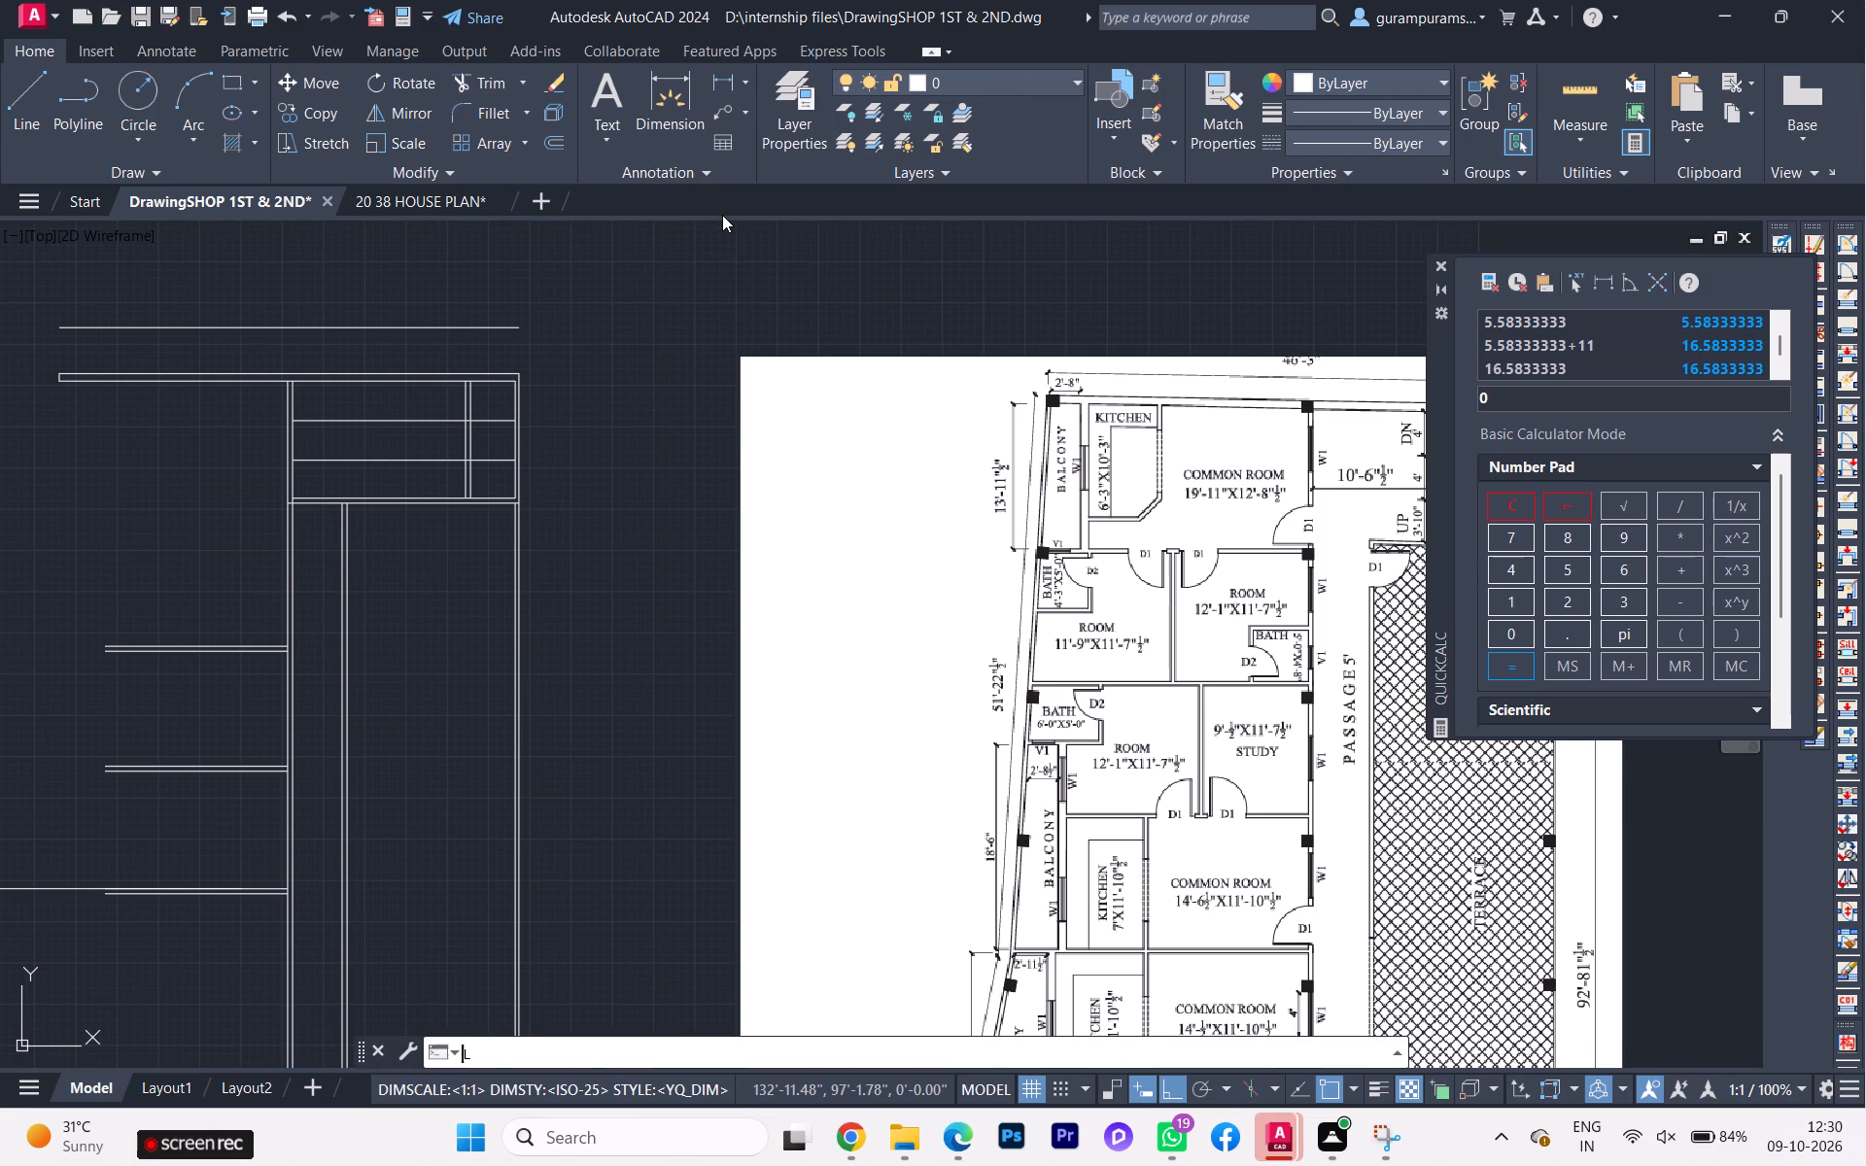
key("Return")
key("t")
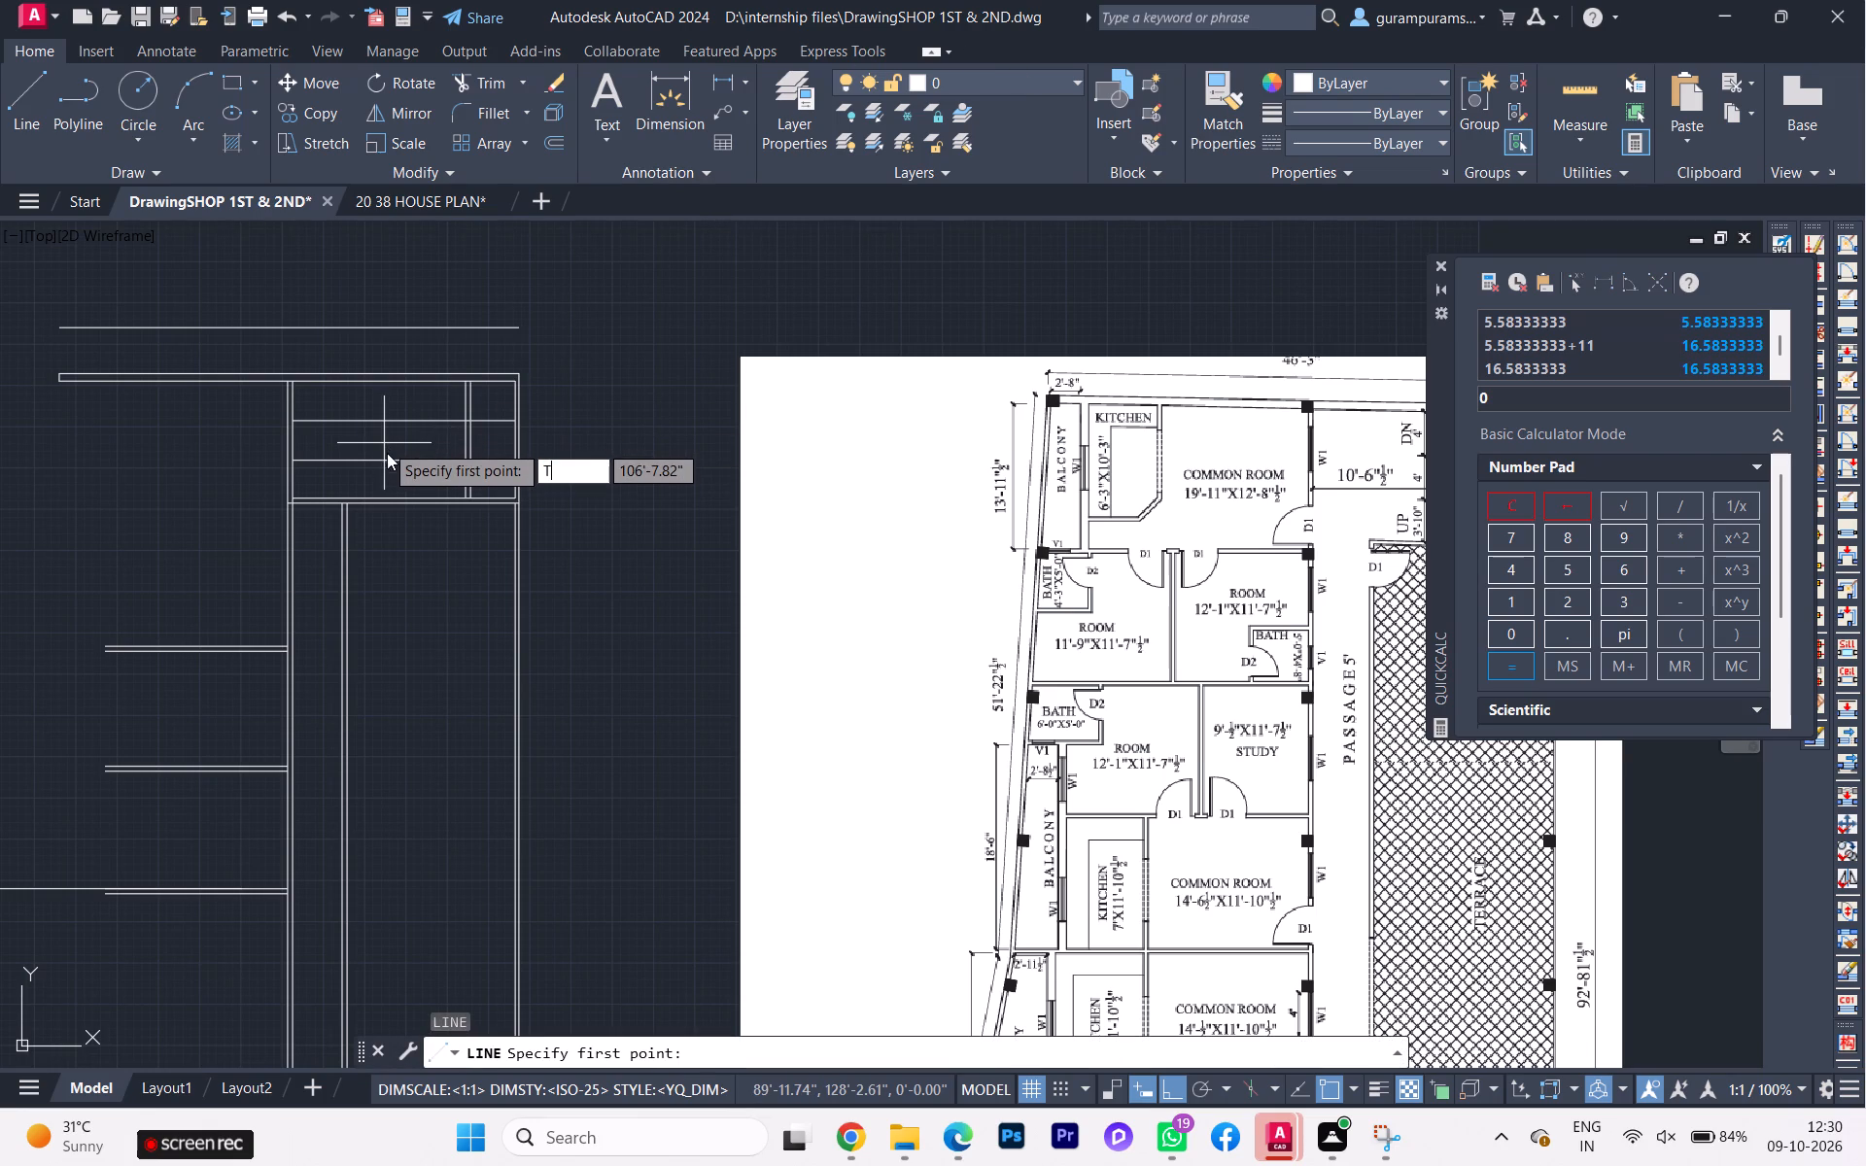
key("k")
key("Return")
scroll(287, 443, "up", 2)
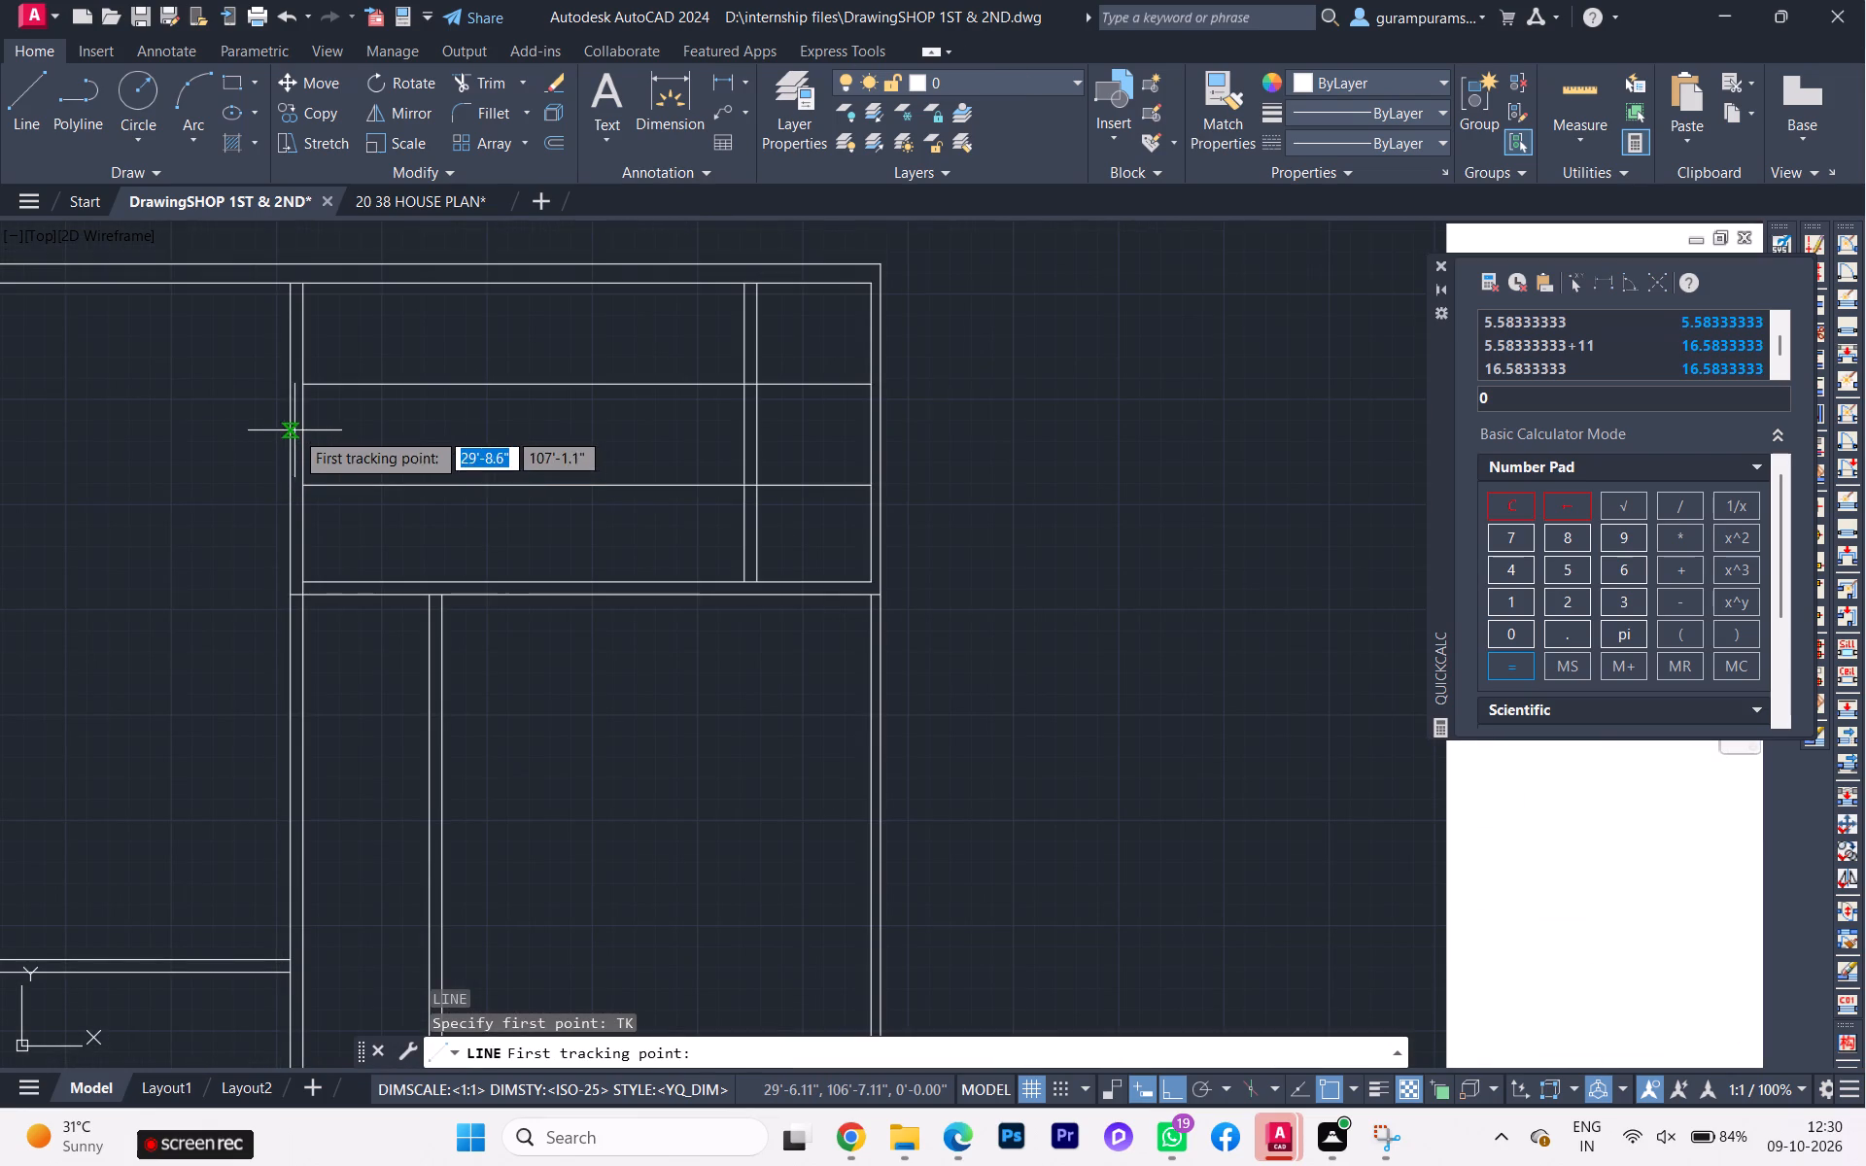
left_click(302, 425)
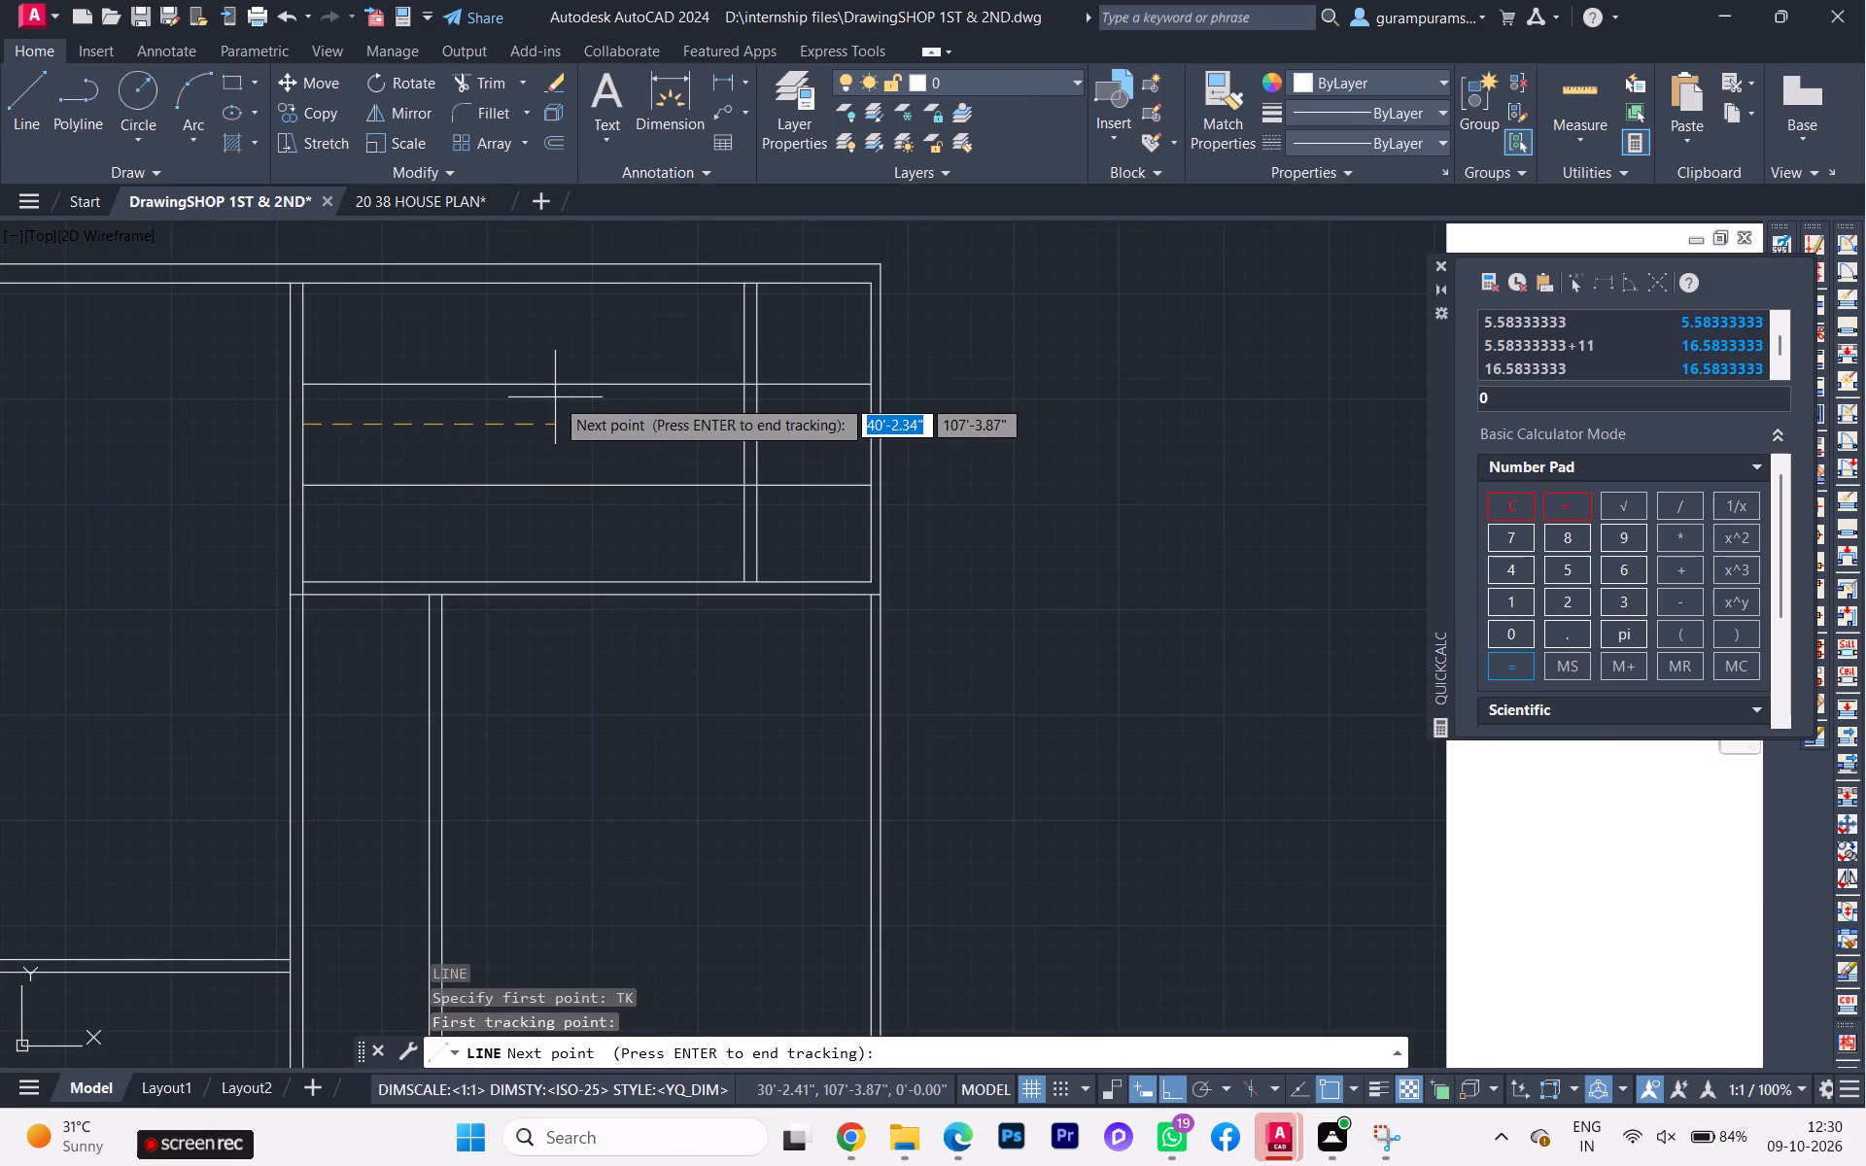
type("10'6.50")
key("Return")
key("Return")
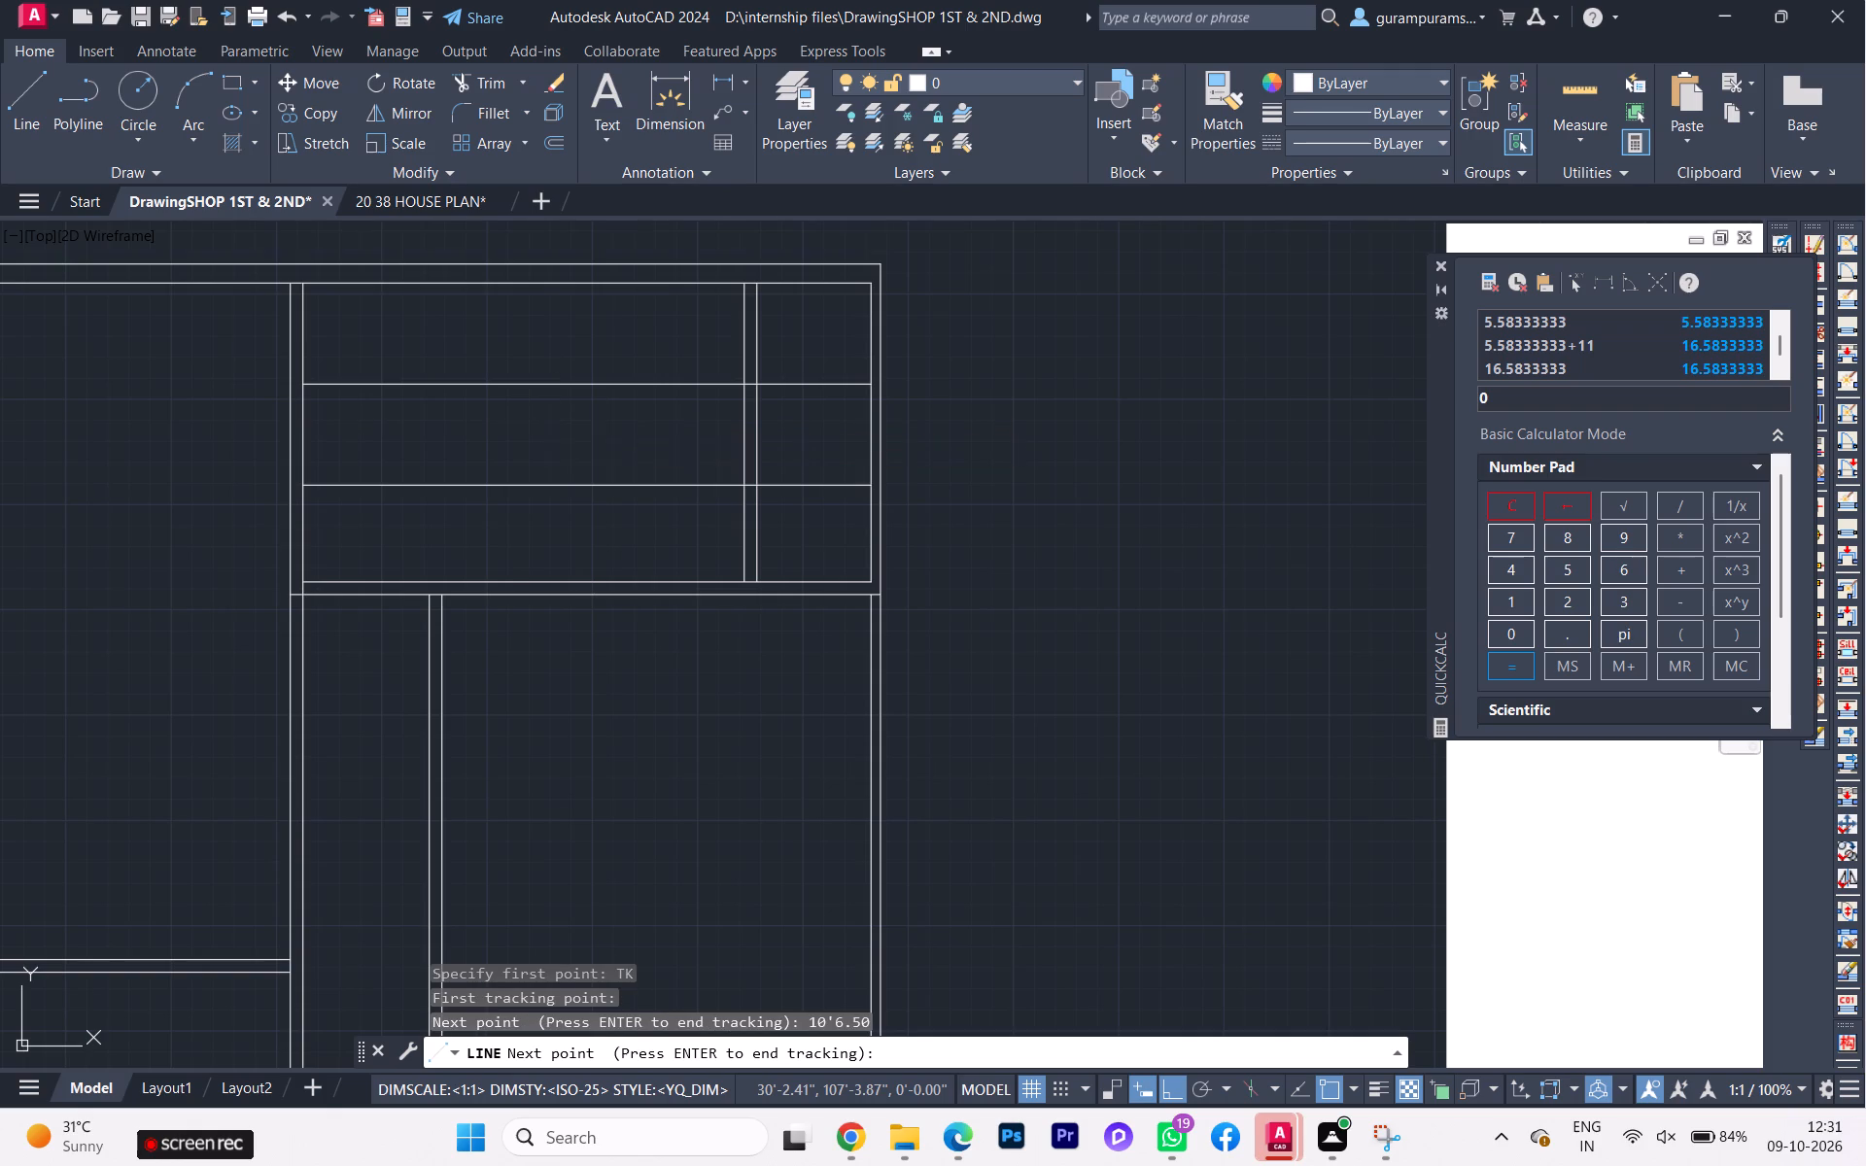
left_click(576, 287)
key("Escape")
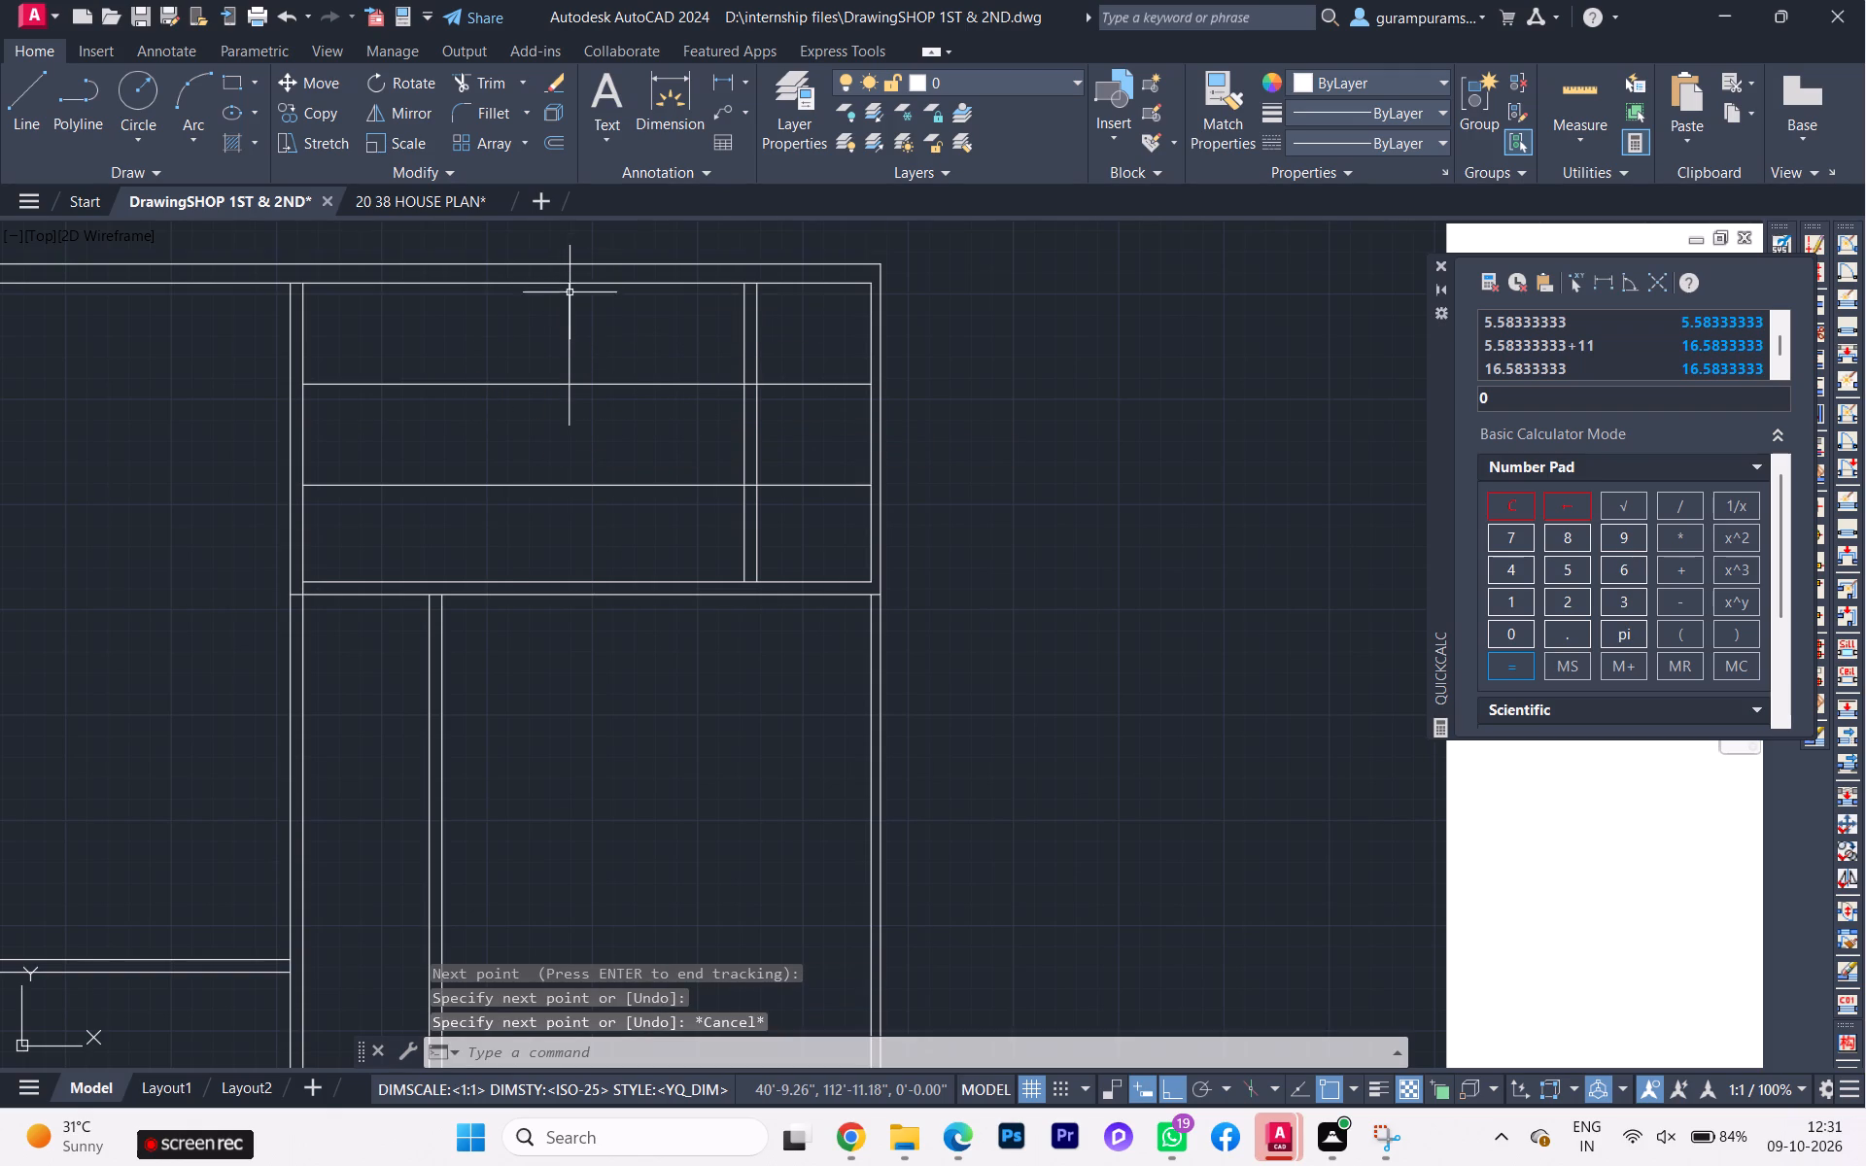
Shorten the new vertical line in the stair area so its lower end meets the upper flight line.
scroll(575, 309, "up", 1)
left_click(562, 325)
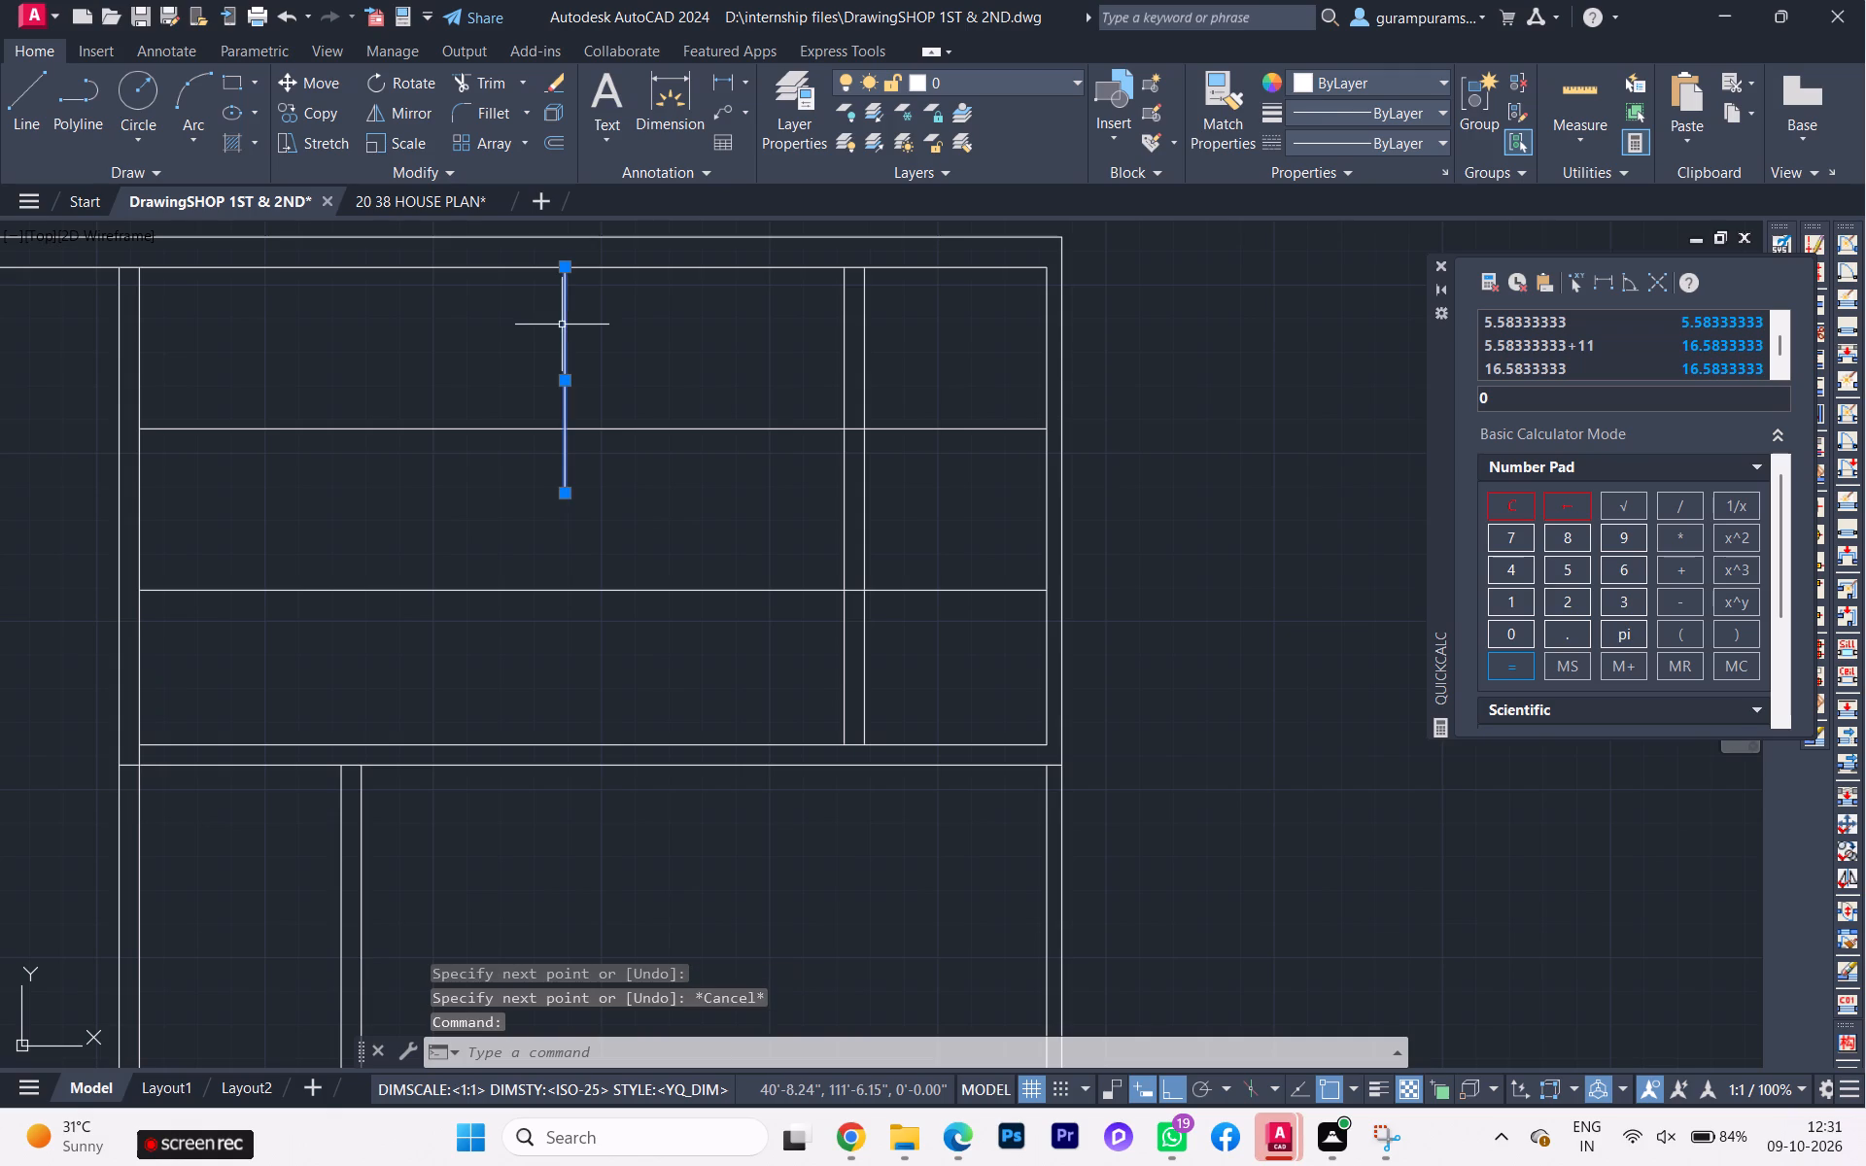
left_click(565, 491)
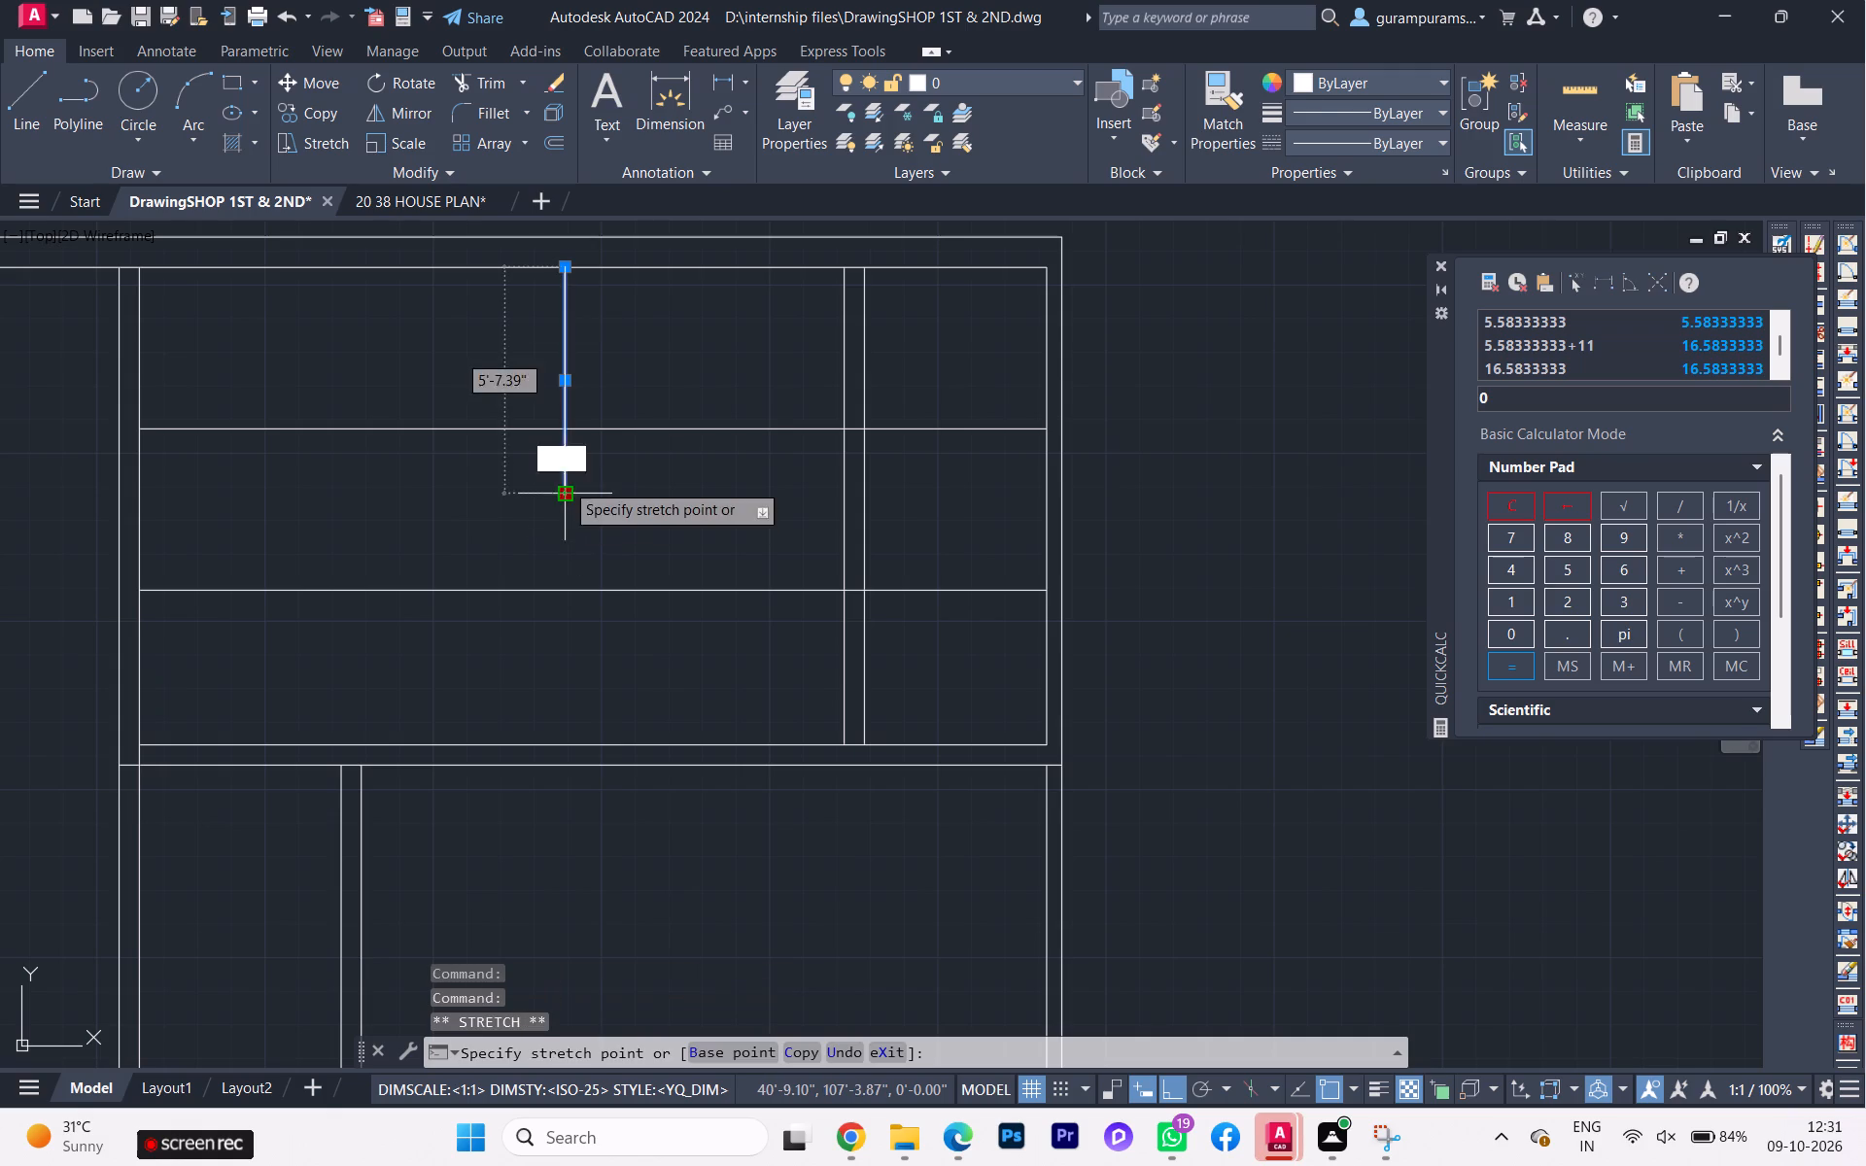
left_click(559, 426)
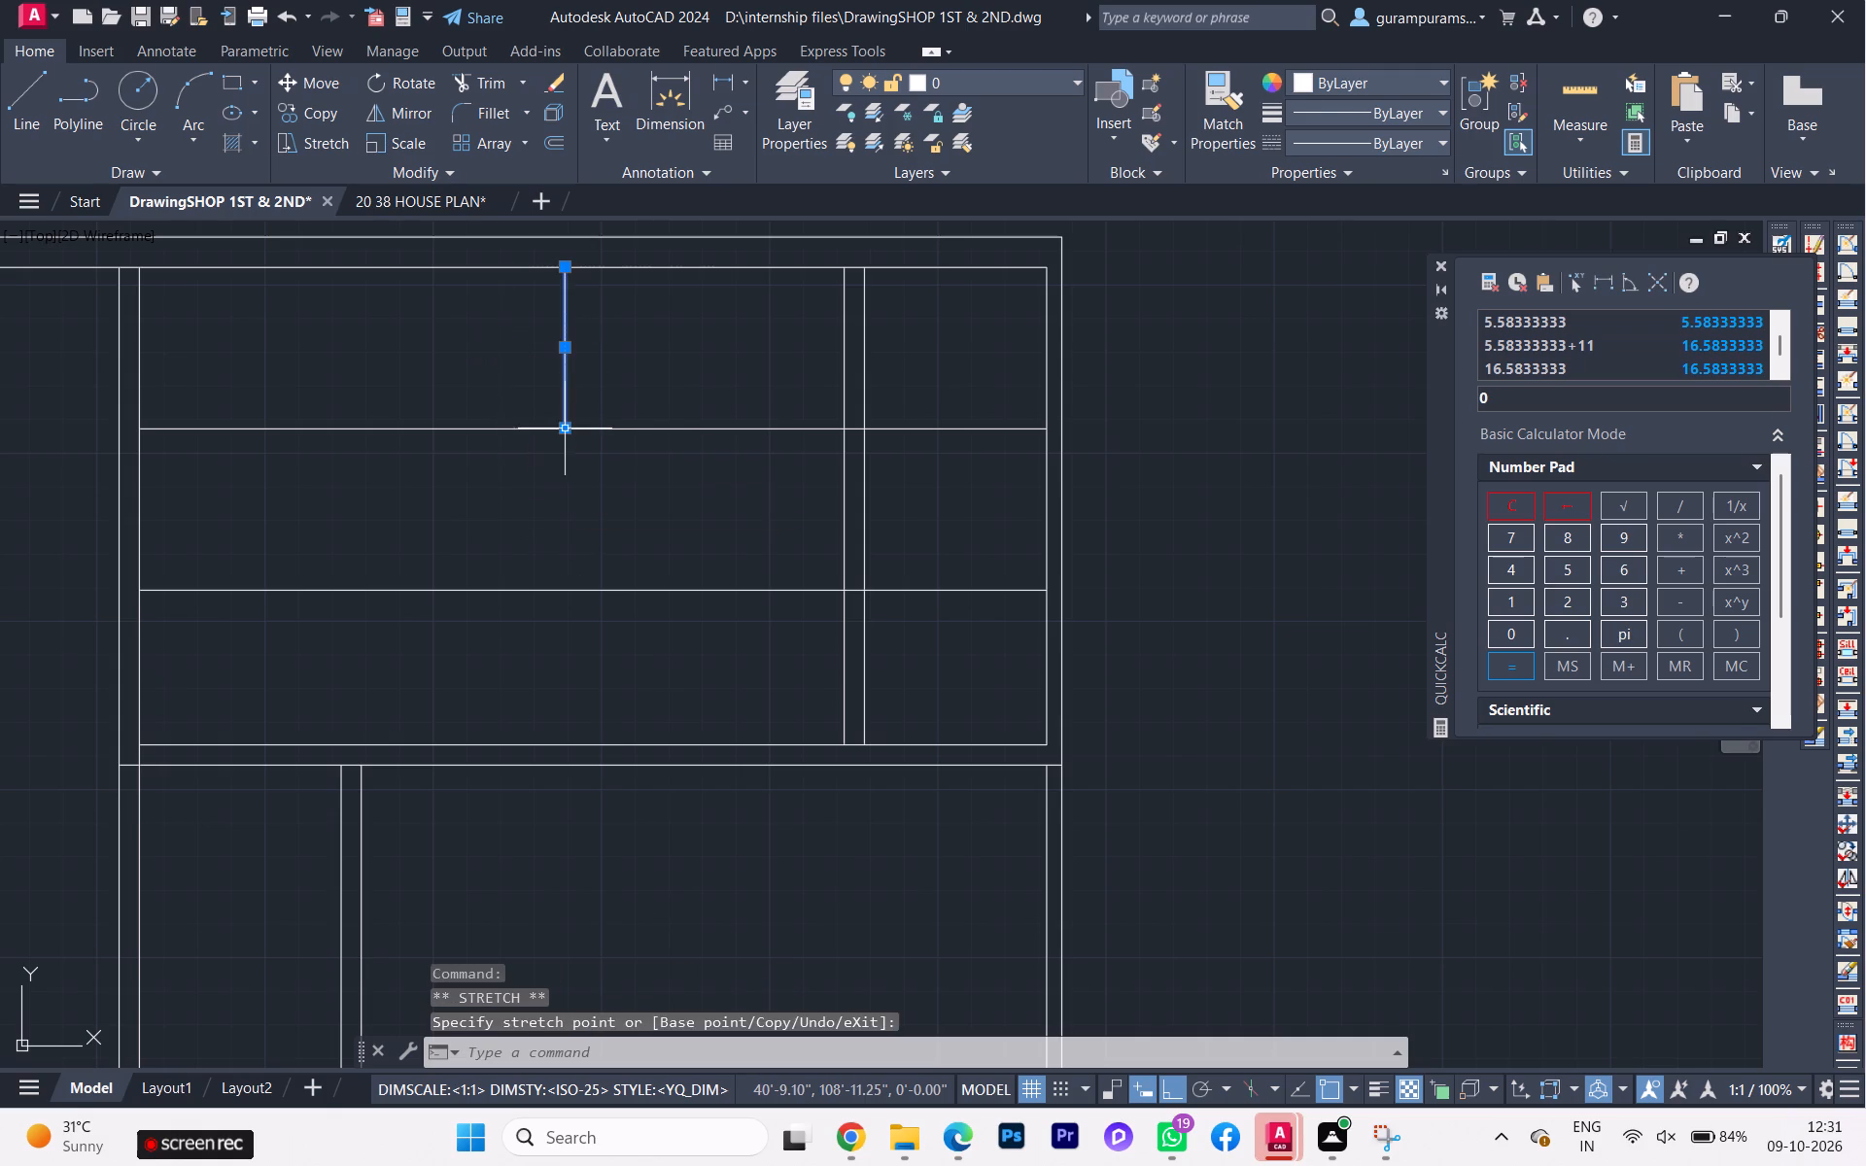
key("Escape")
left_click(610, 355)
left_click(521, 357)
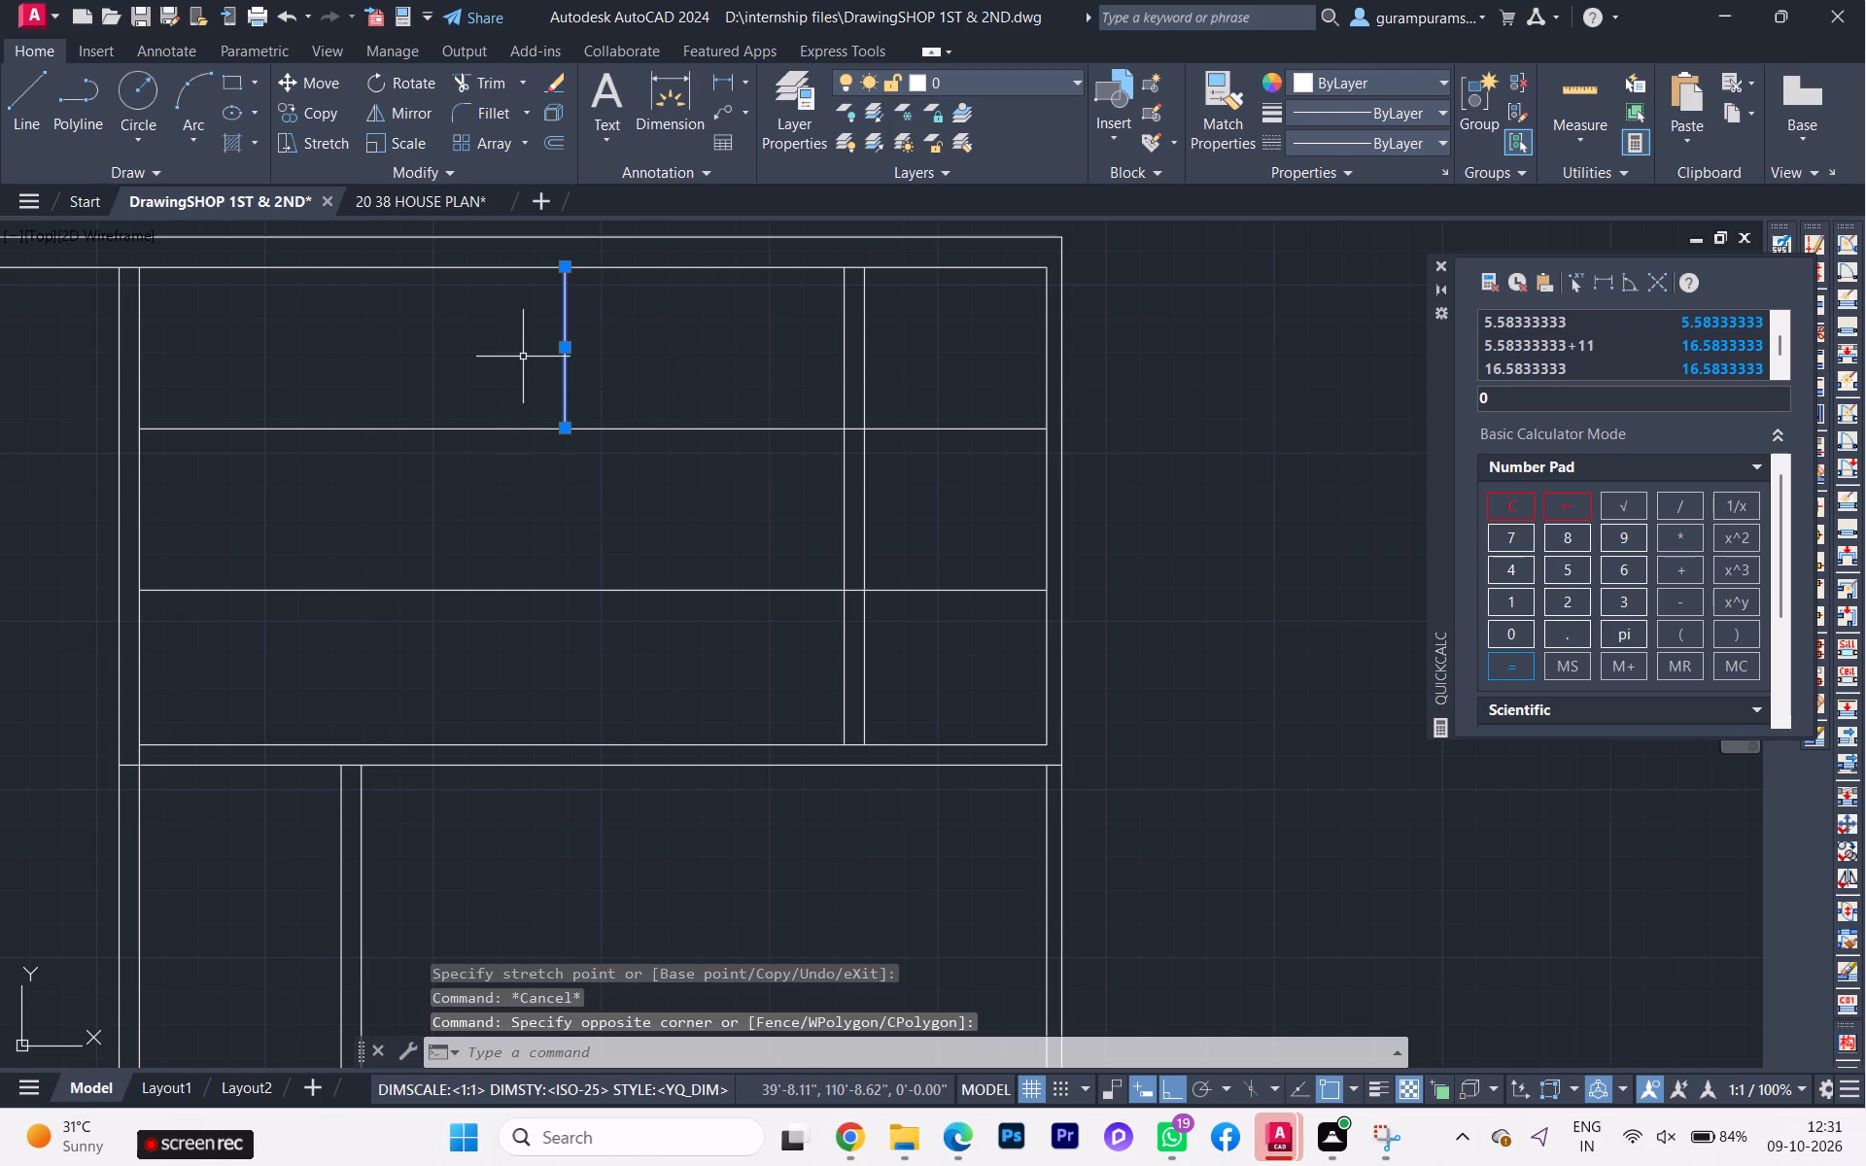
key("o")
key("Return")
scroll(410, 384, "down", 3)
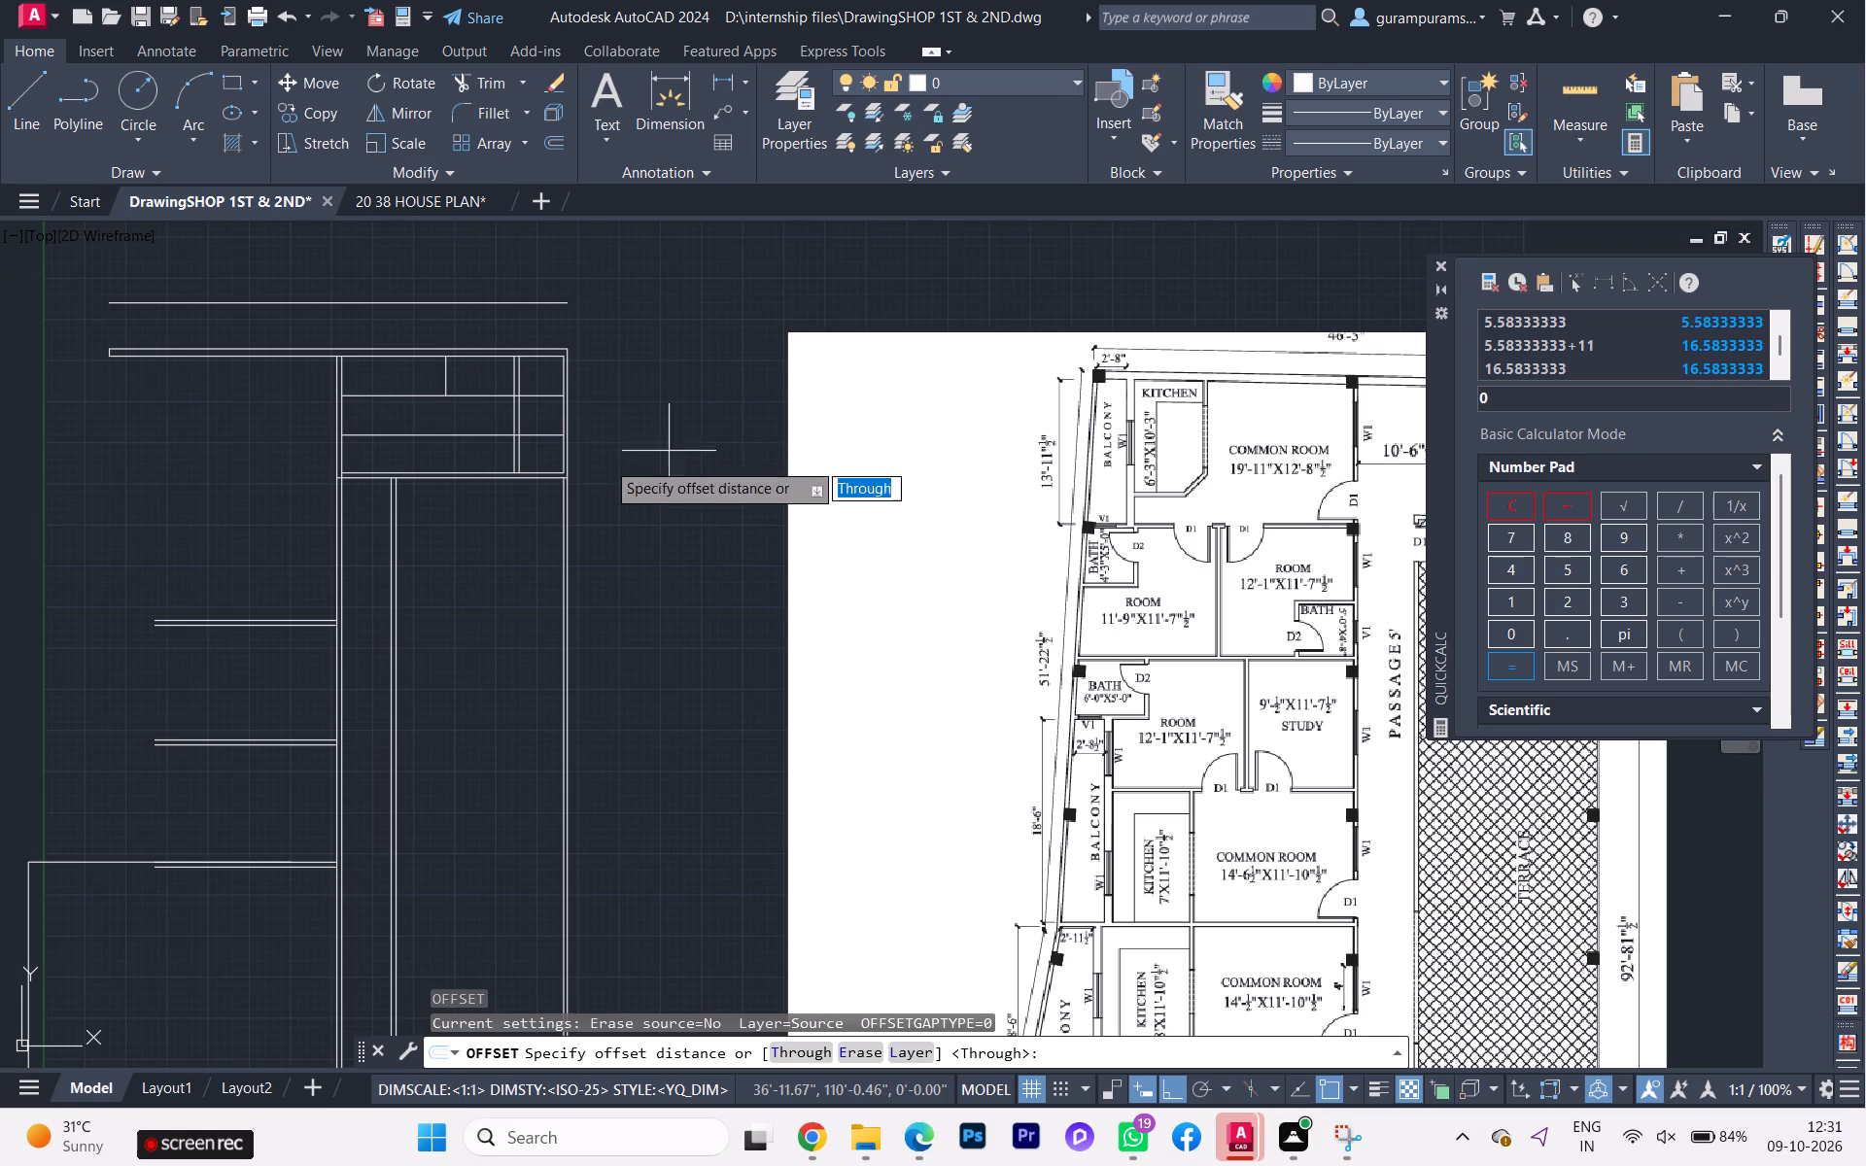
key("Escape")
Copy the short vertical tread line as an array of 9 items spaced 10" apart toward the outer wall, checking the reference plan's stair.
scroll(496, 375, "up", 2)
left_click(461, 369)
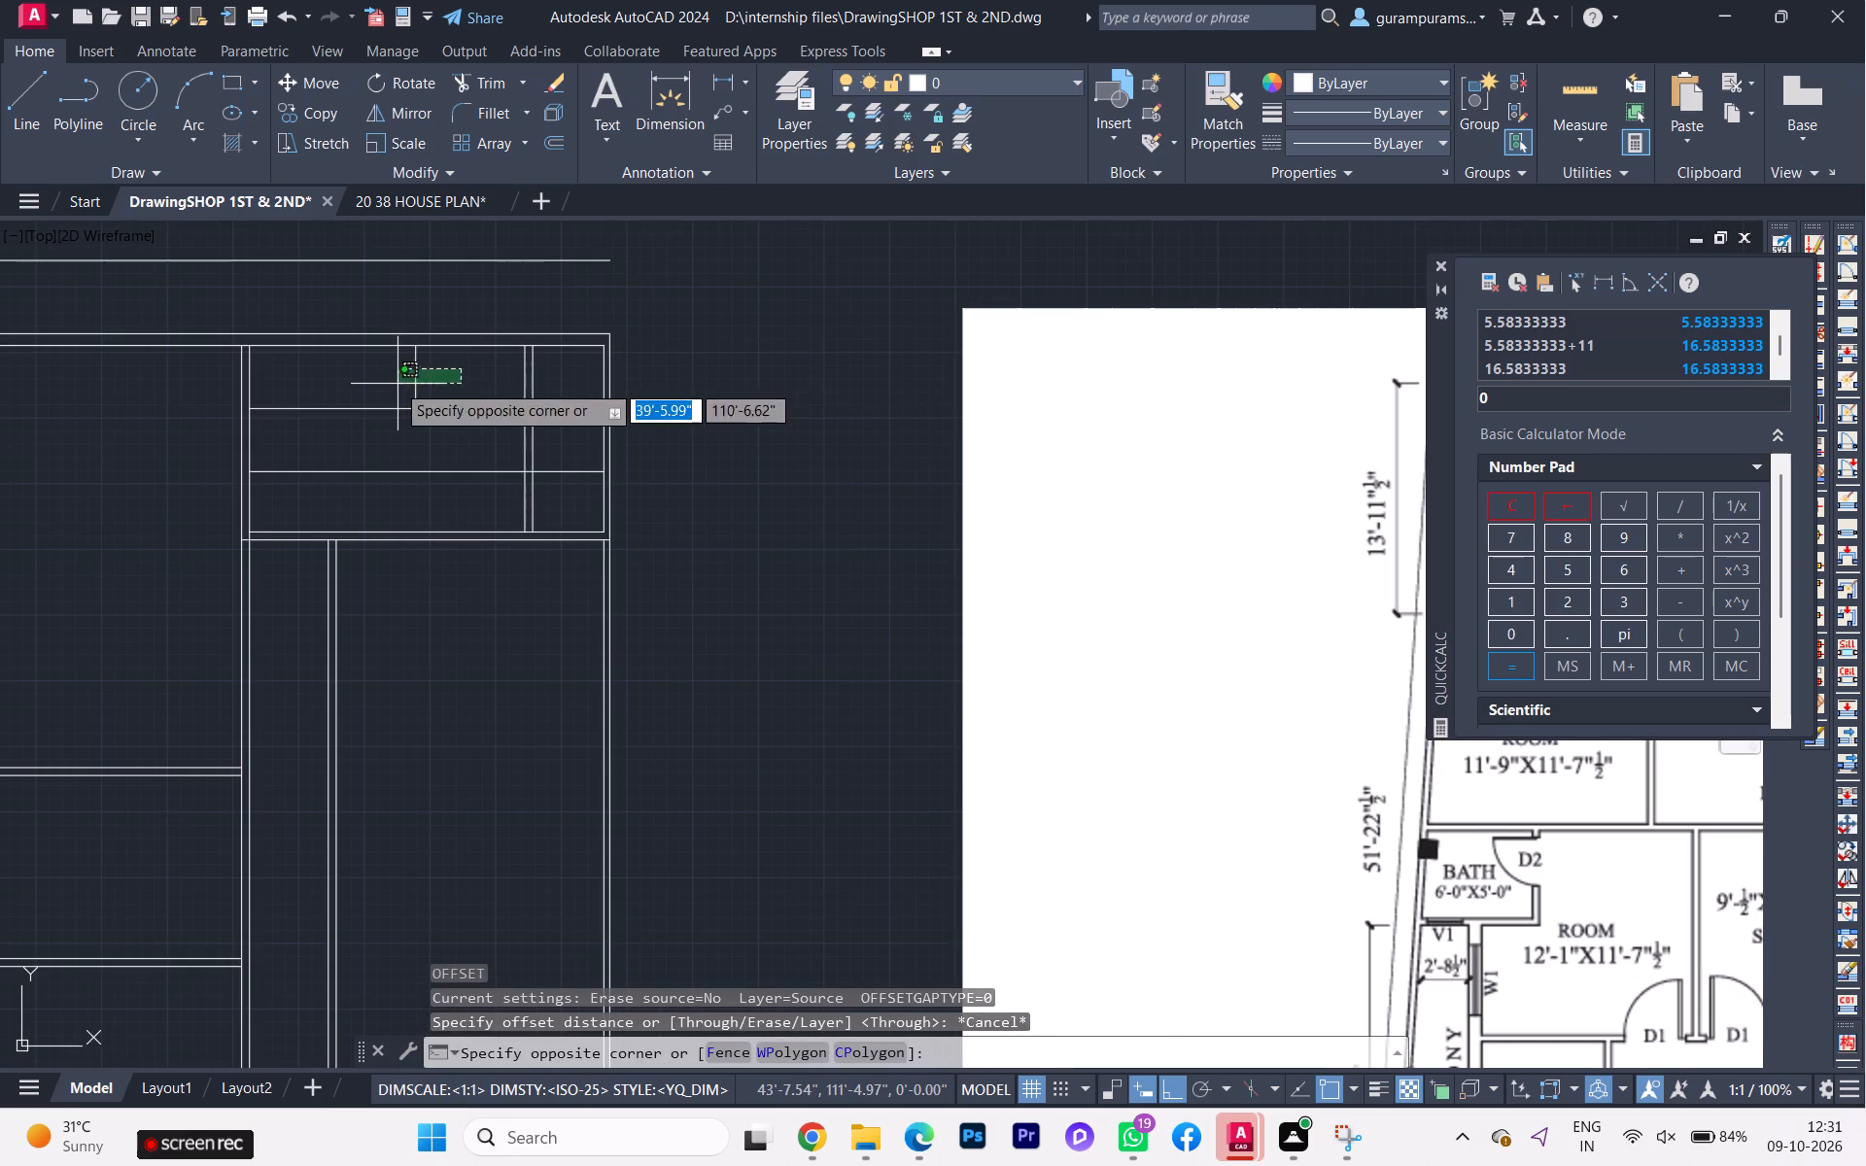
left_click(396, 383)
type("CO")
key("Return")
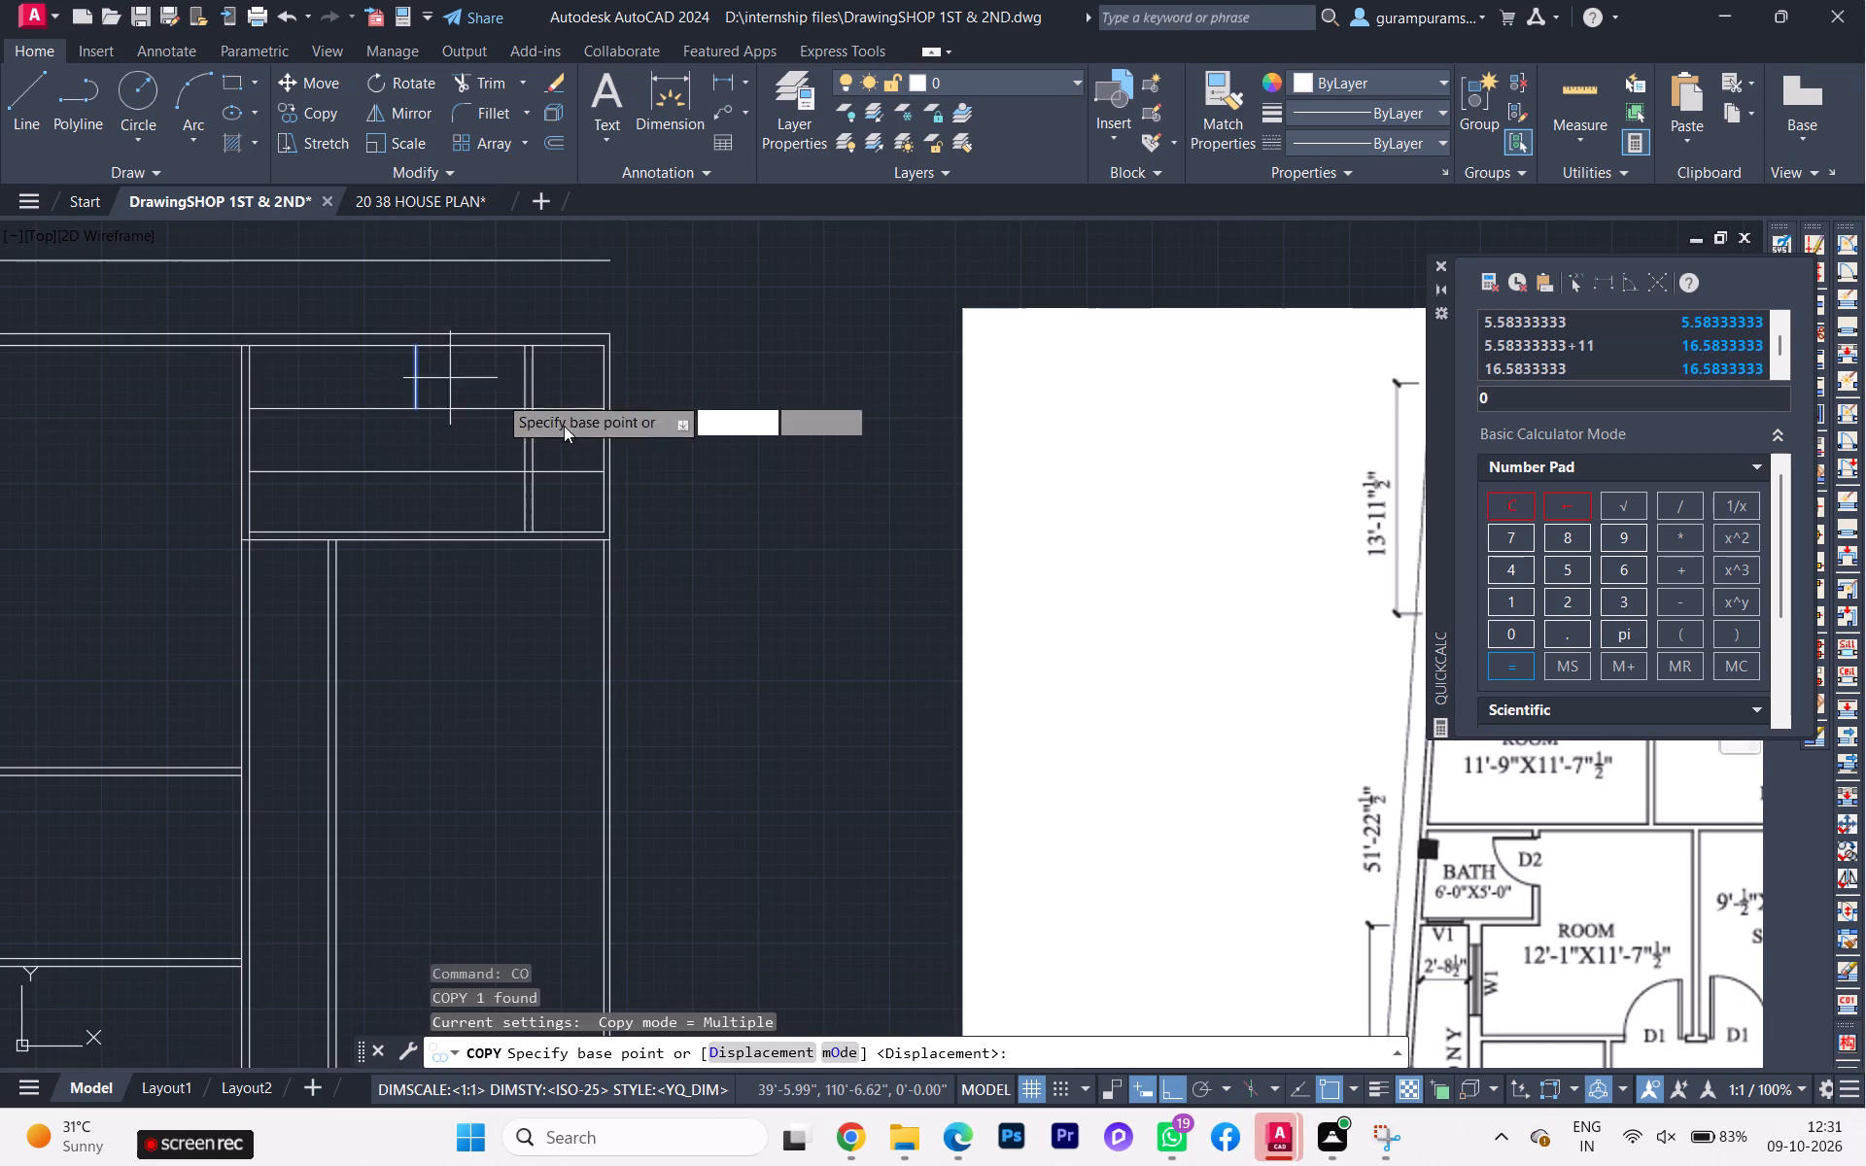
scroll(485, 628, "down", 3)
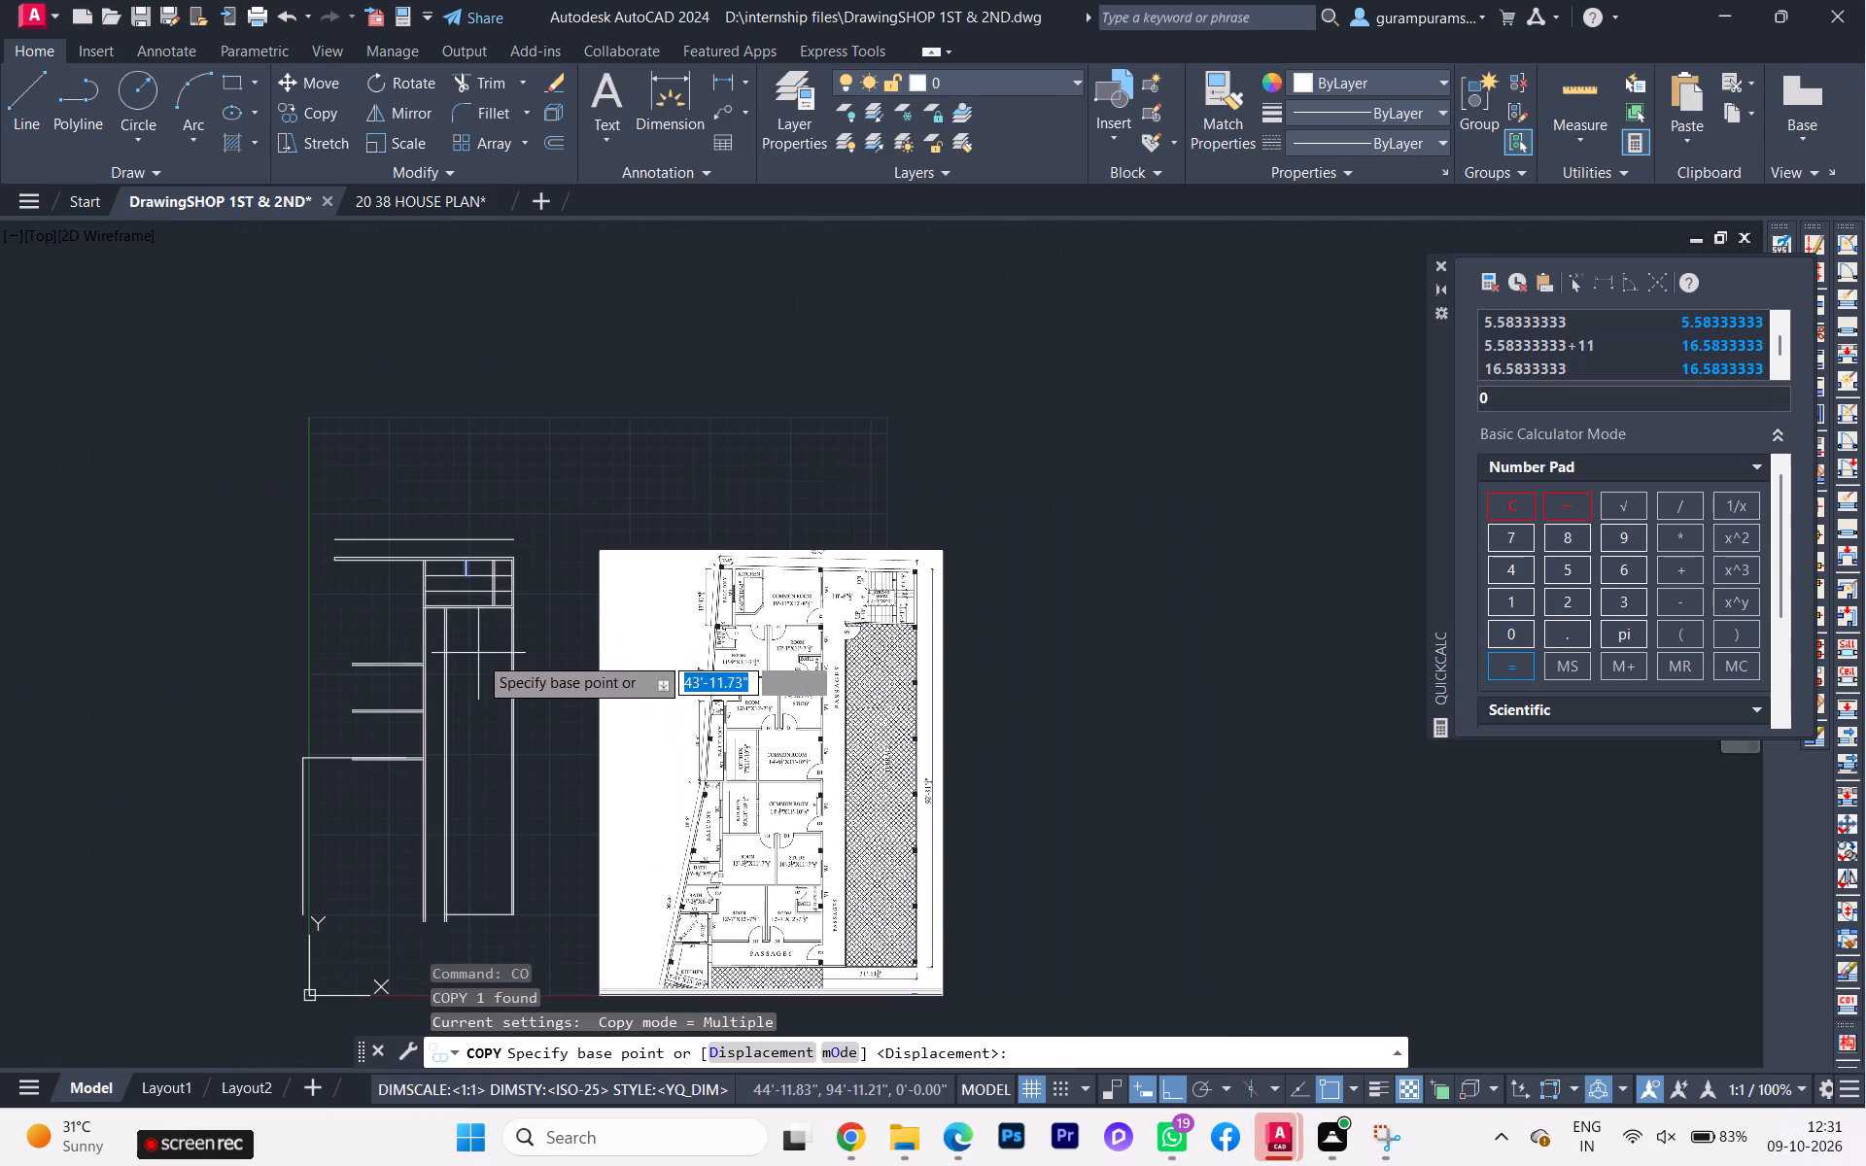
scroll(483, 662, "up", 1)
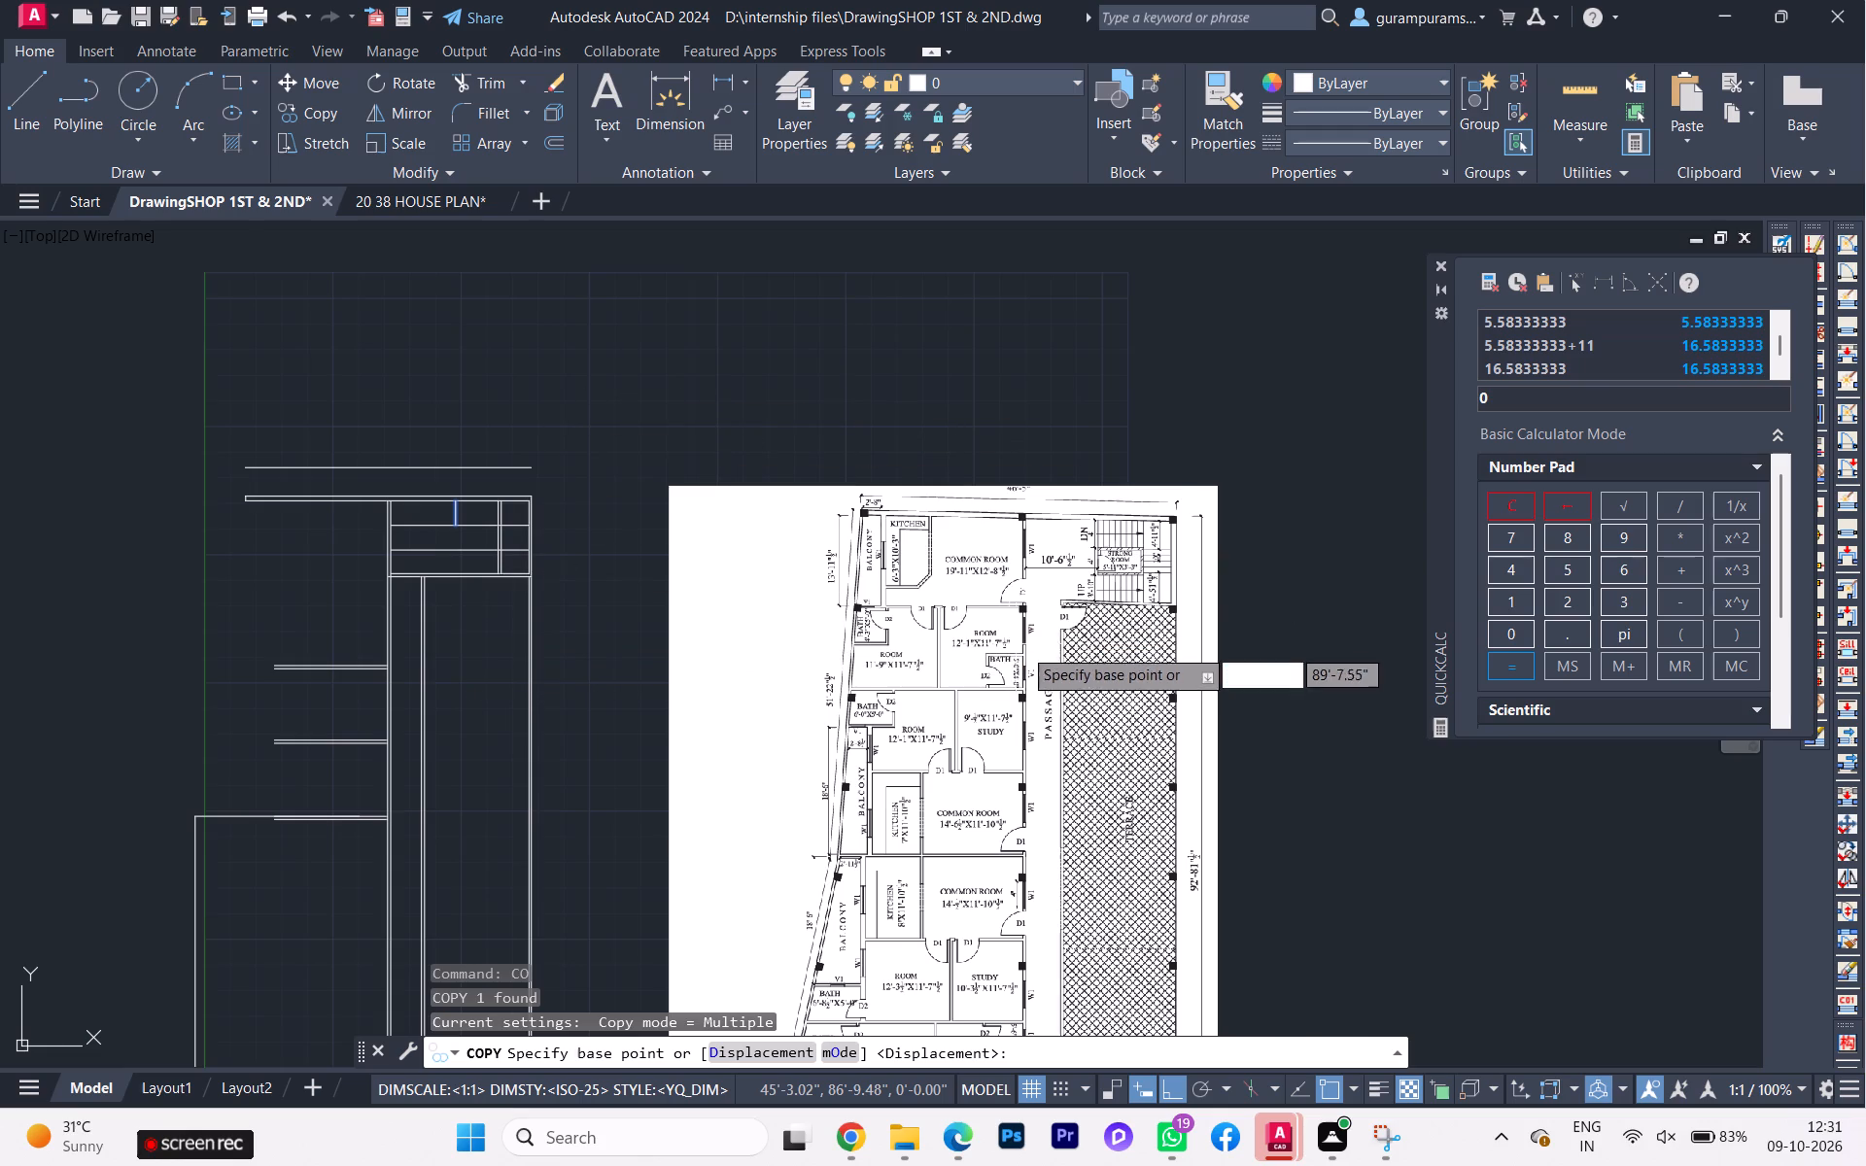
scroll(1023, 643, "up", 1)
scroll(1153, 604, "up", 1)
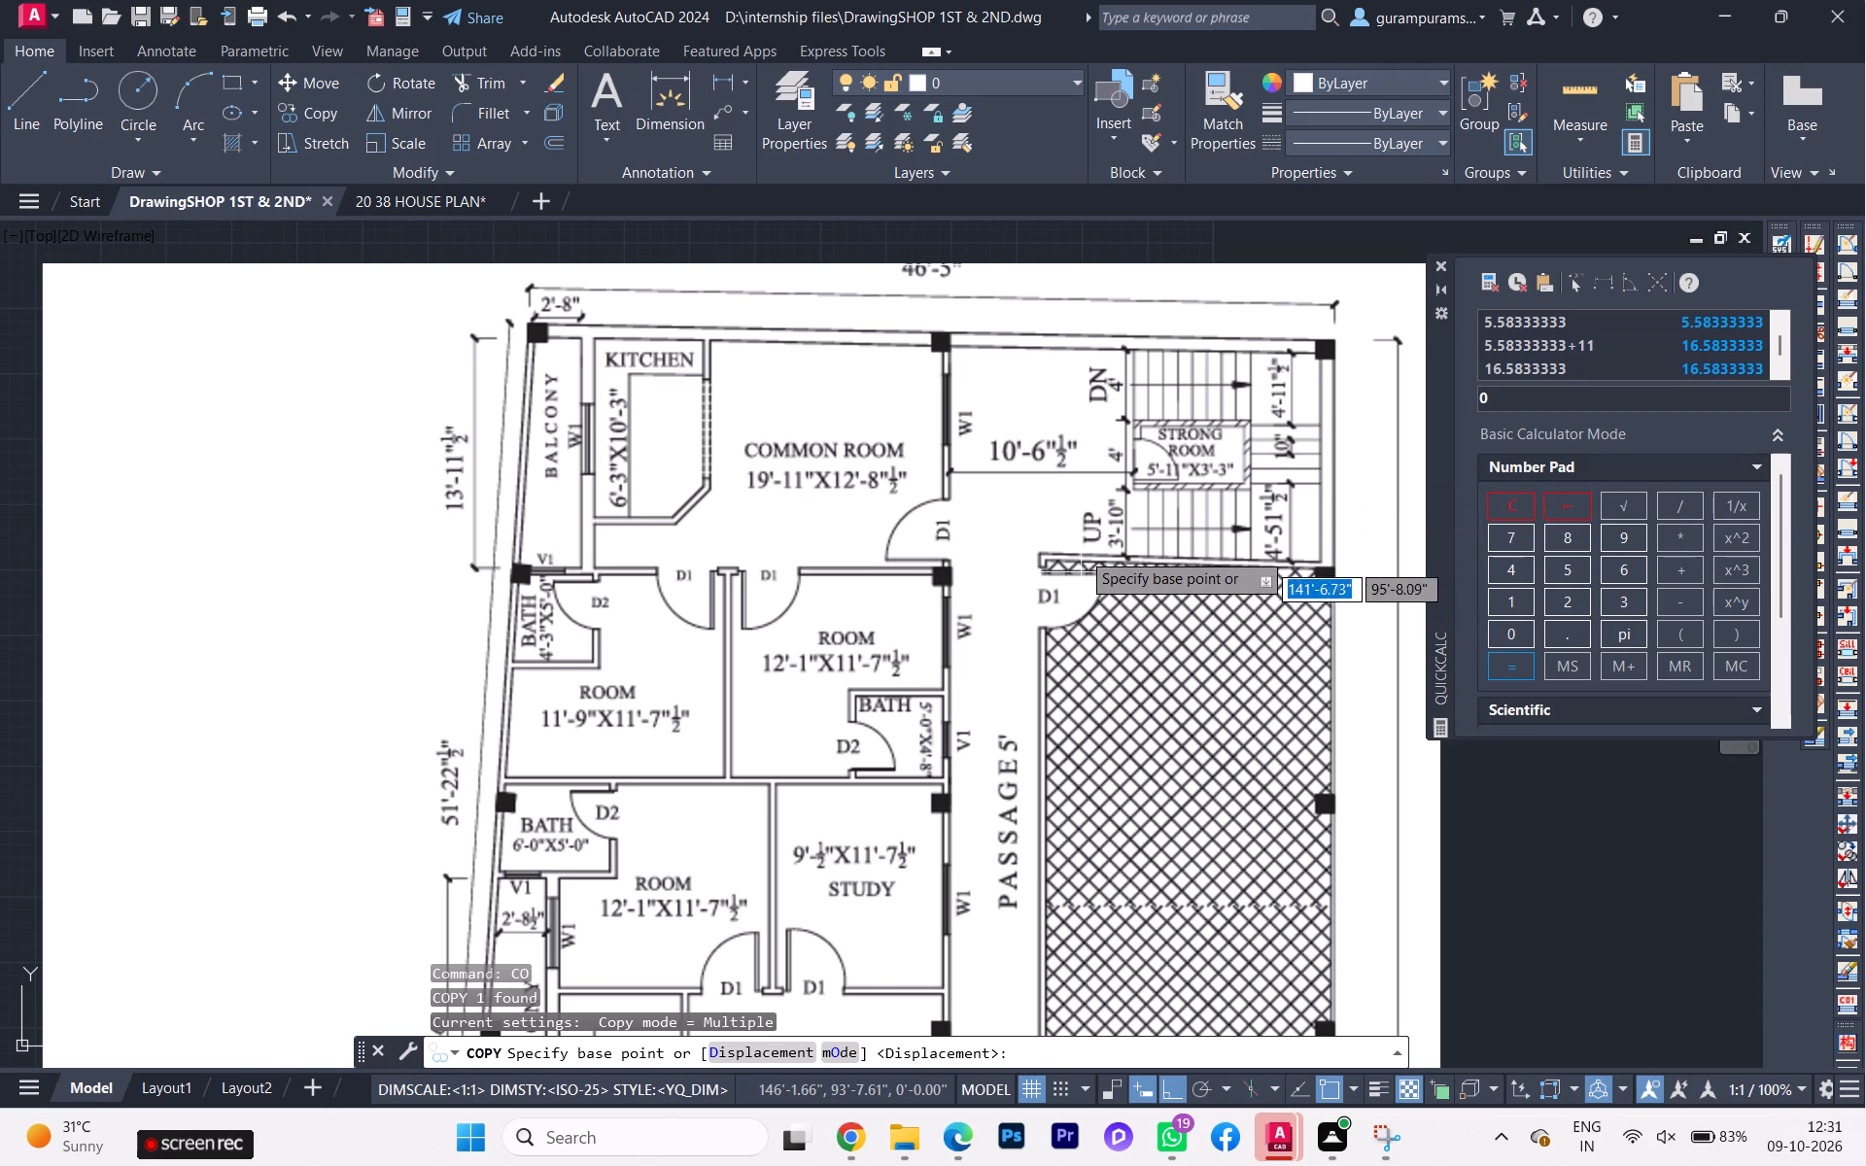
scroll(1058, 528, "down", 1)
scroll(1097, 504, "up", 2)
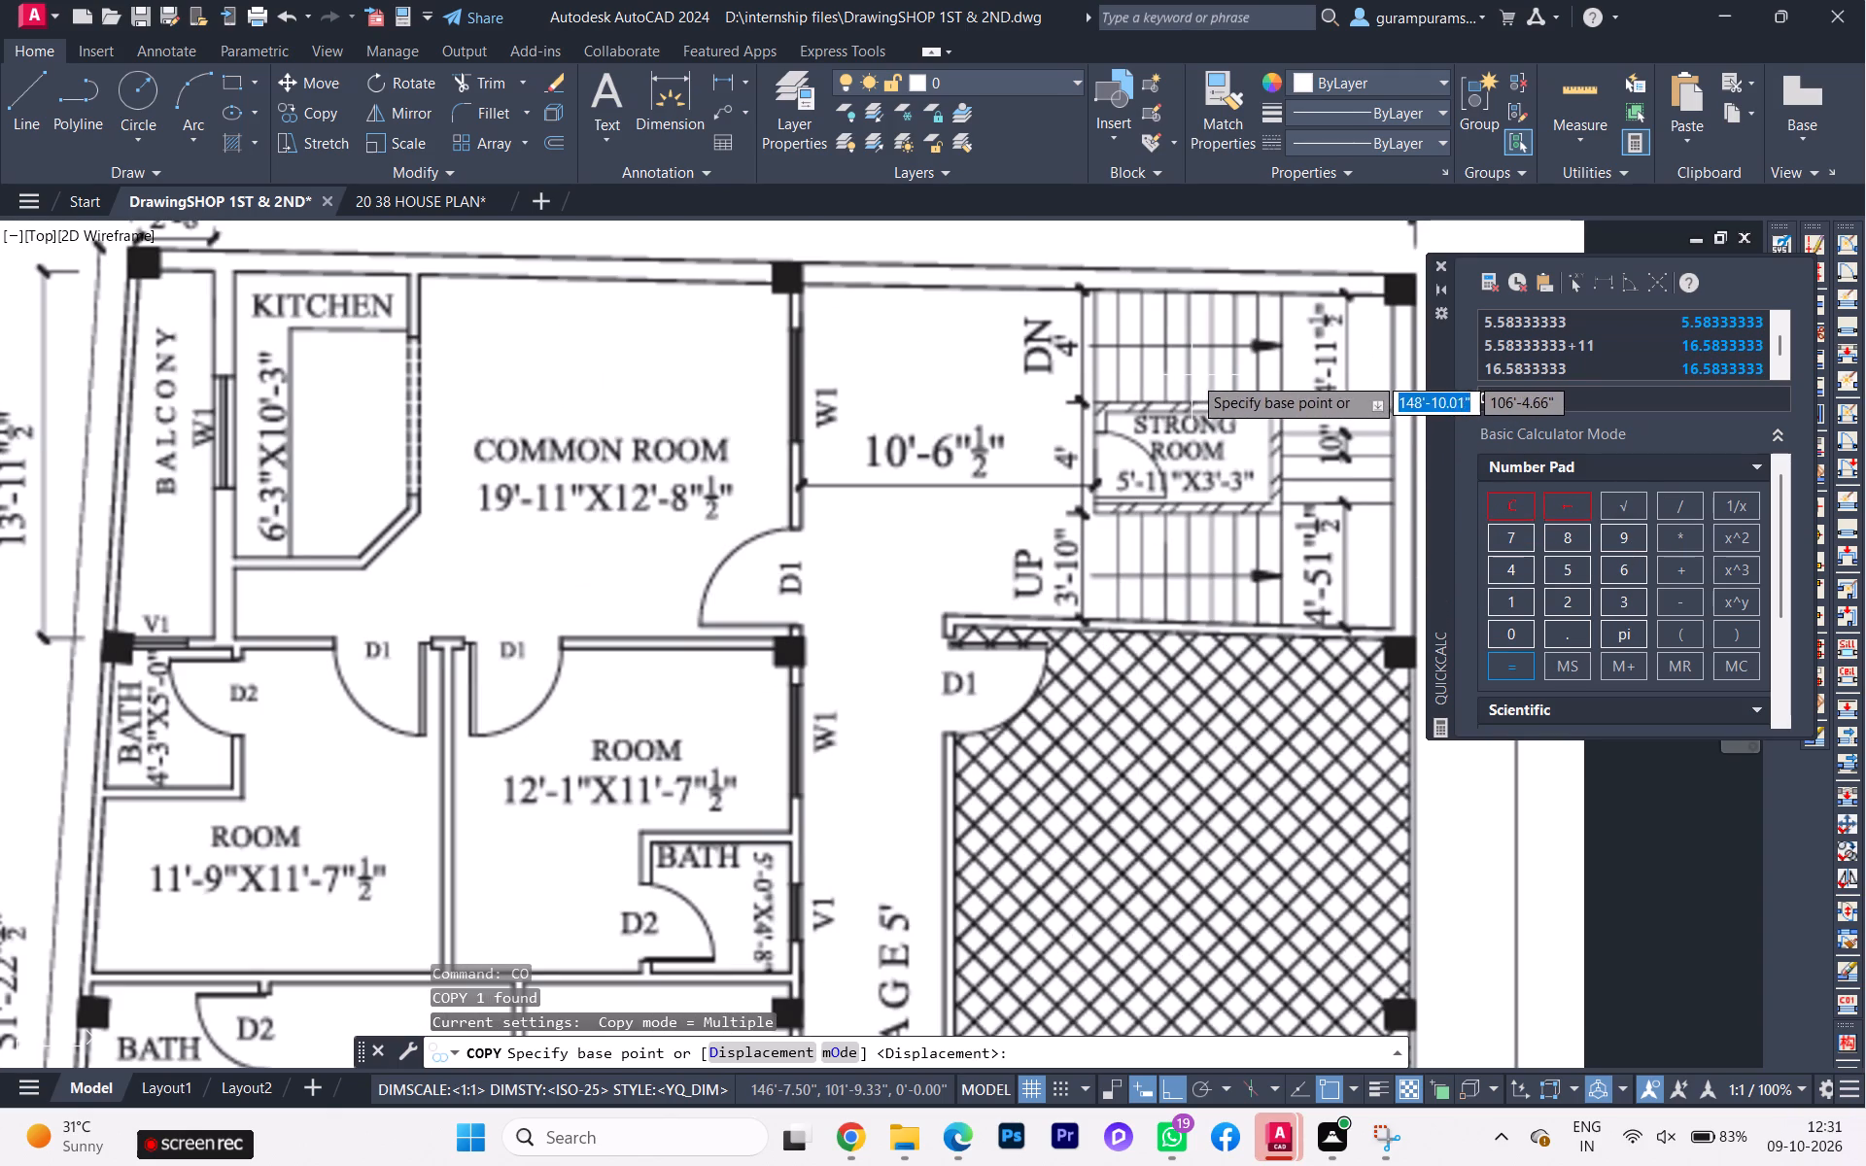
scroll(1178, 383, "down", 1)
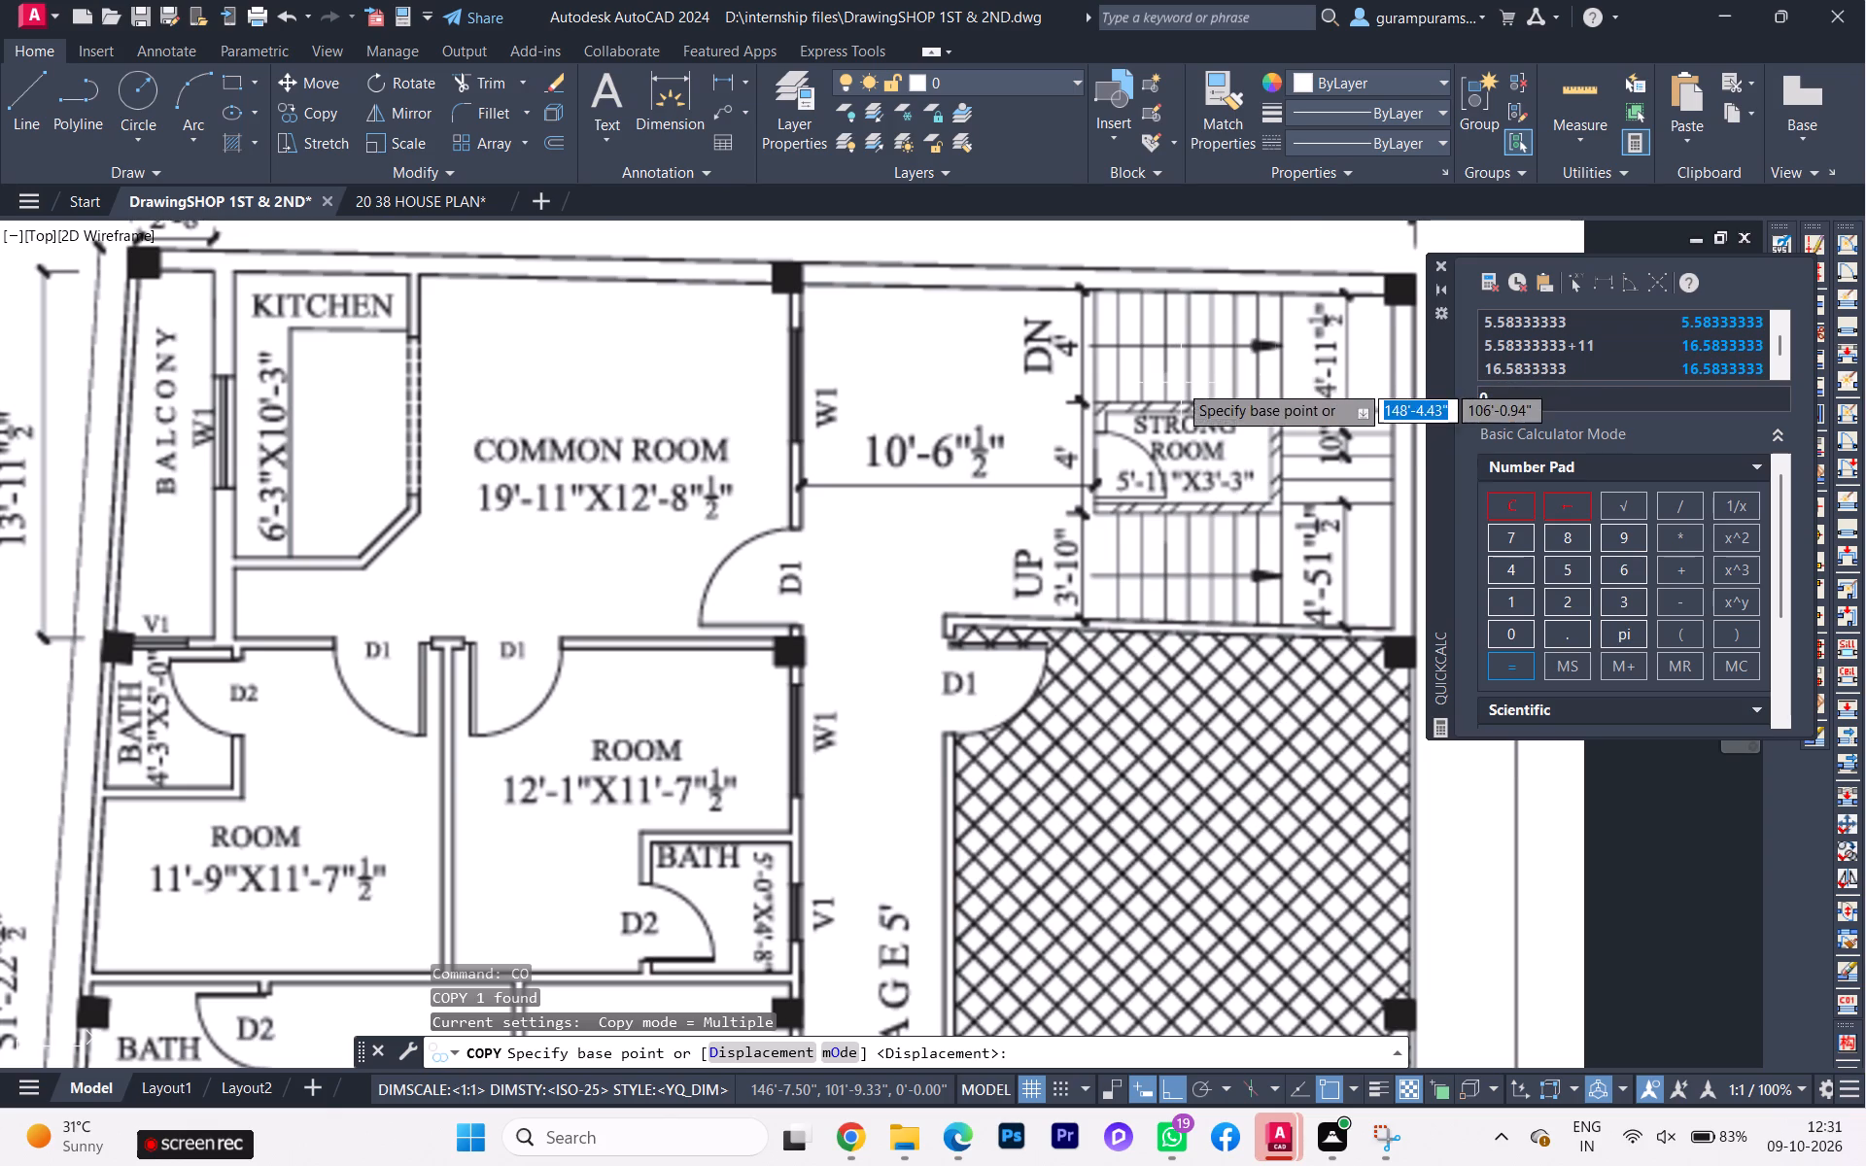
scroll(955, 442, "down", 1)
scroll(706, 499, "down", 1)
middle_click_drag(544, 537, 548, 537)
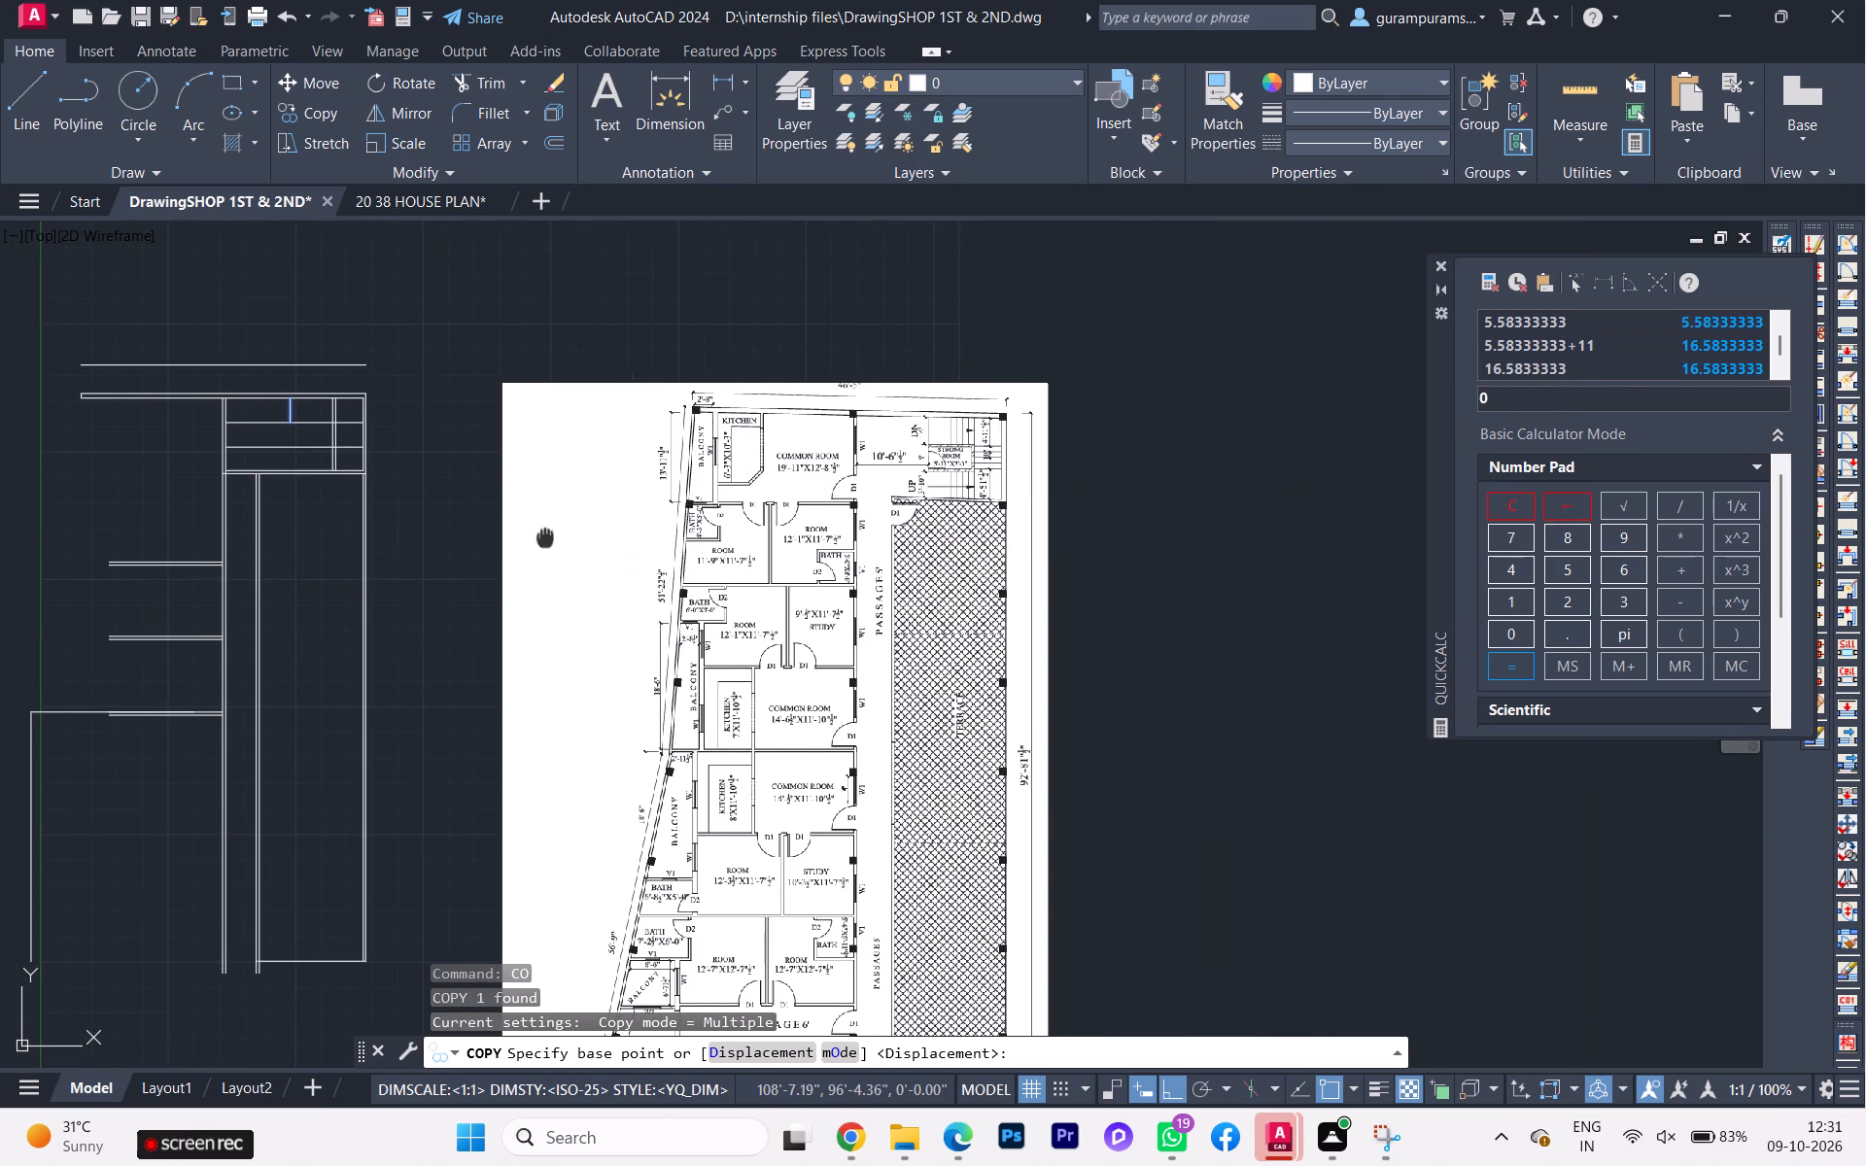
middle_click_drag(548, 537, 763, 547)
scroll(574, 439, "up", 3)
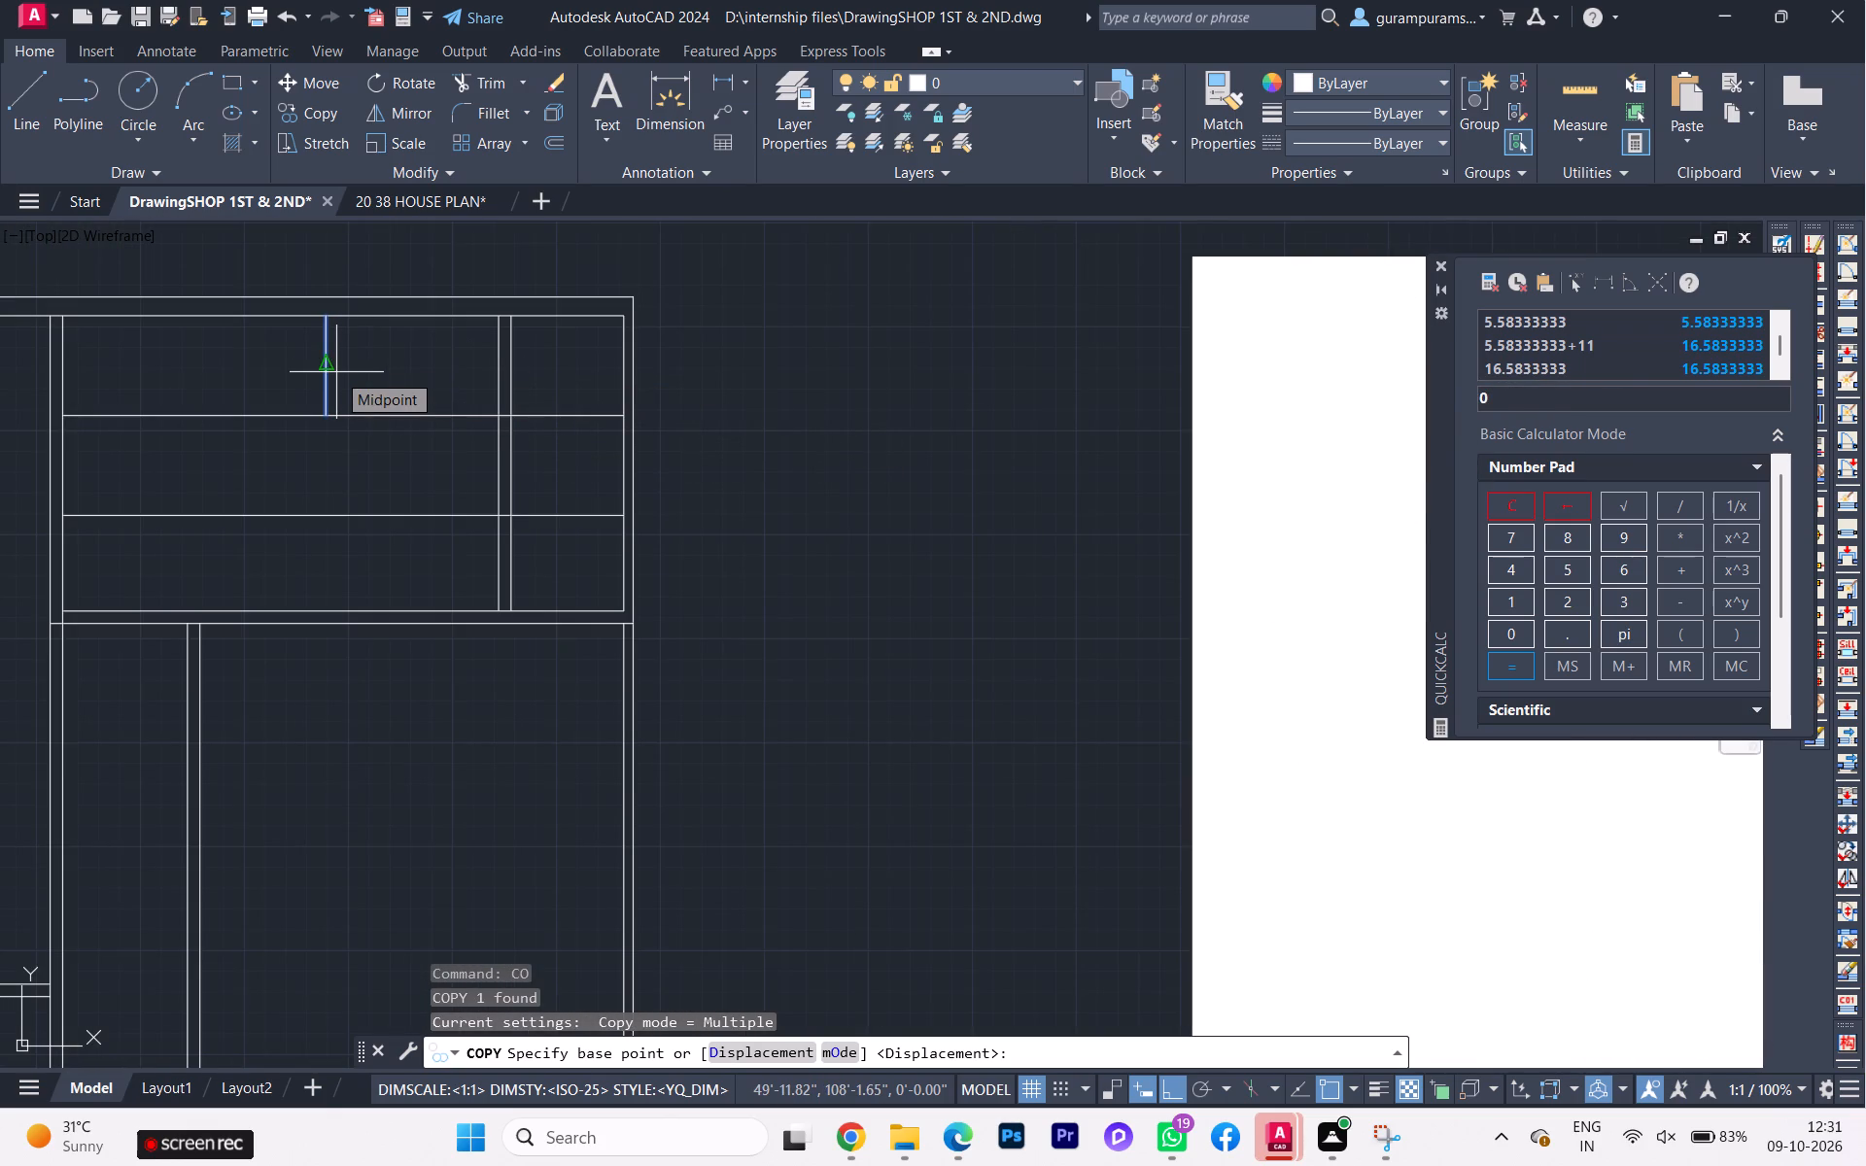
left_click(326, 418)
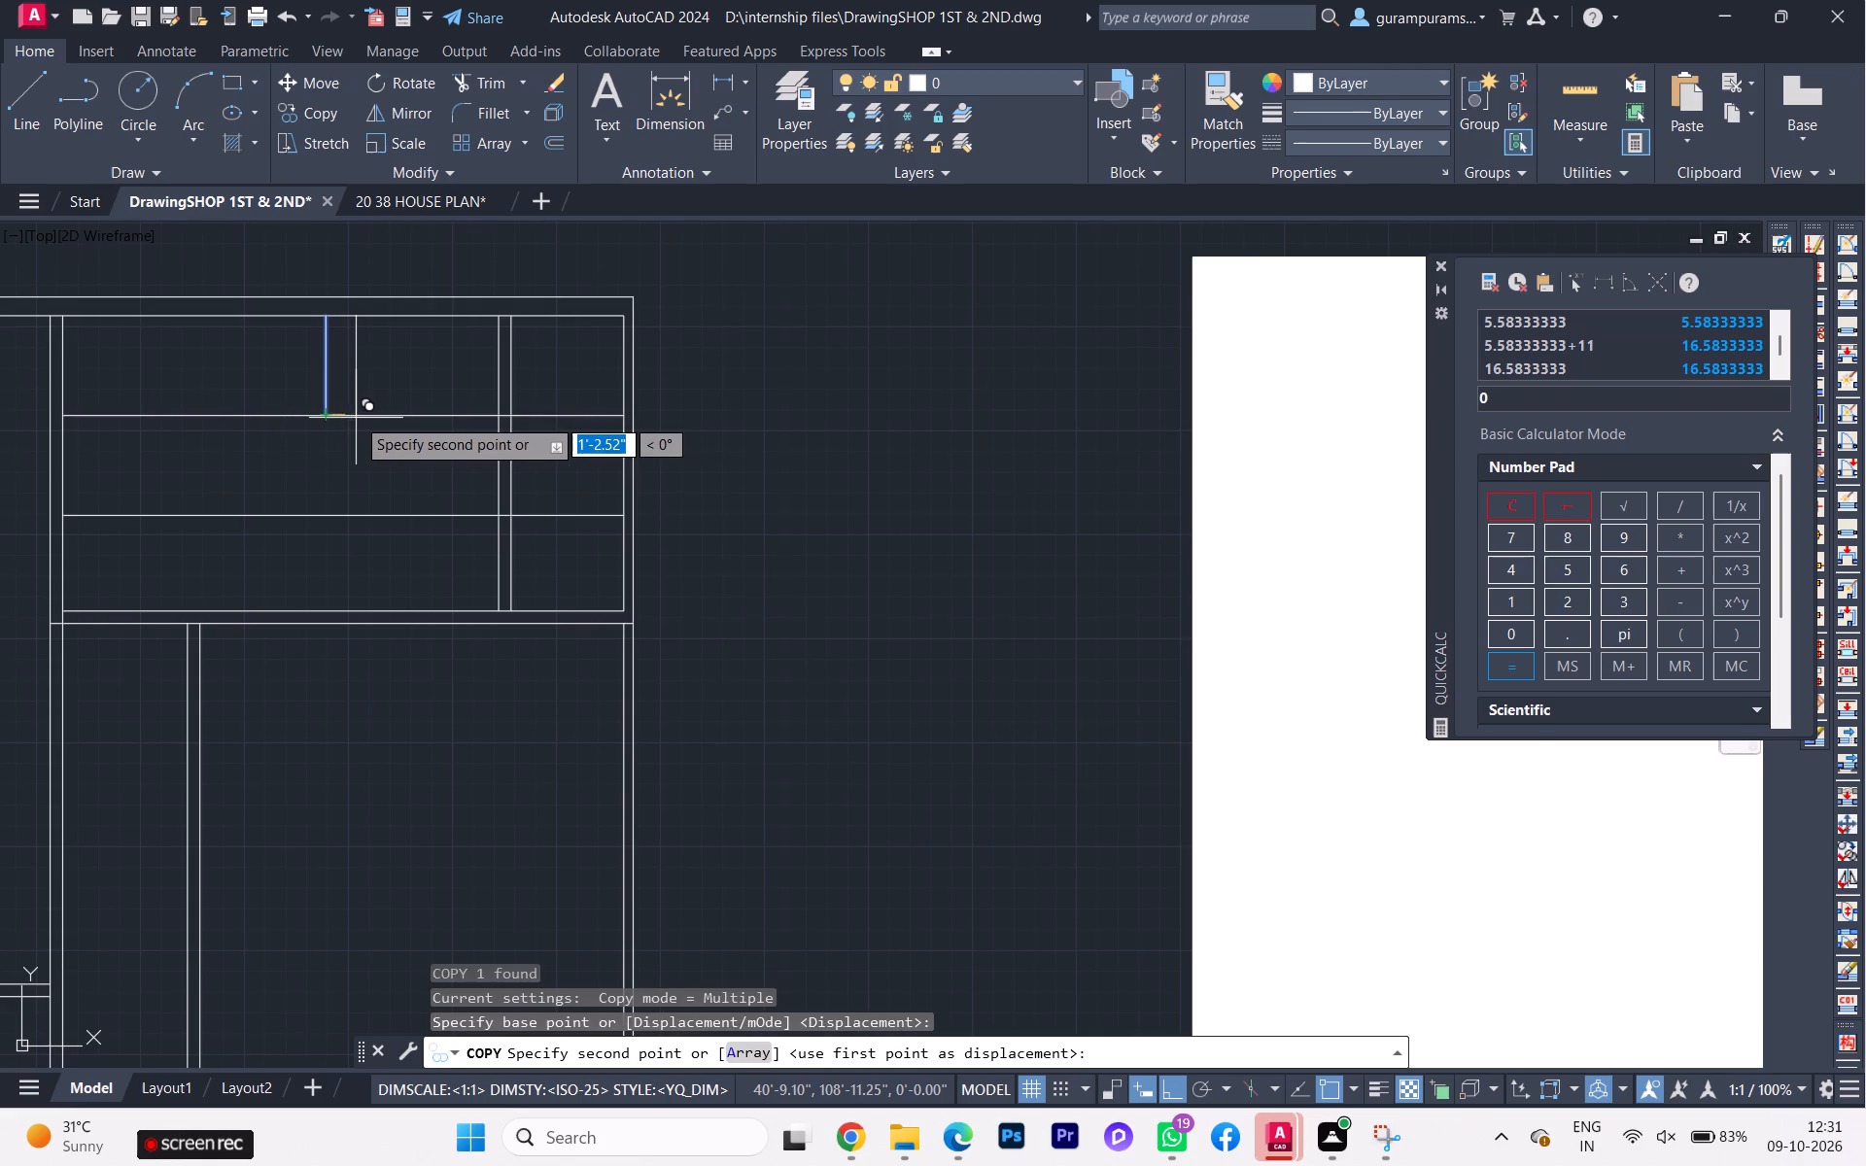
key("a")
key("Return")
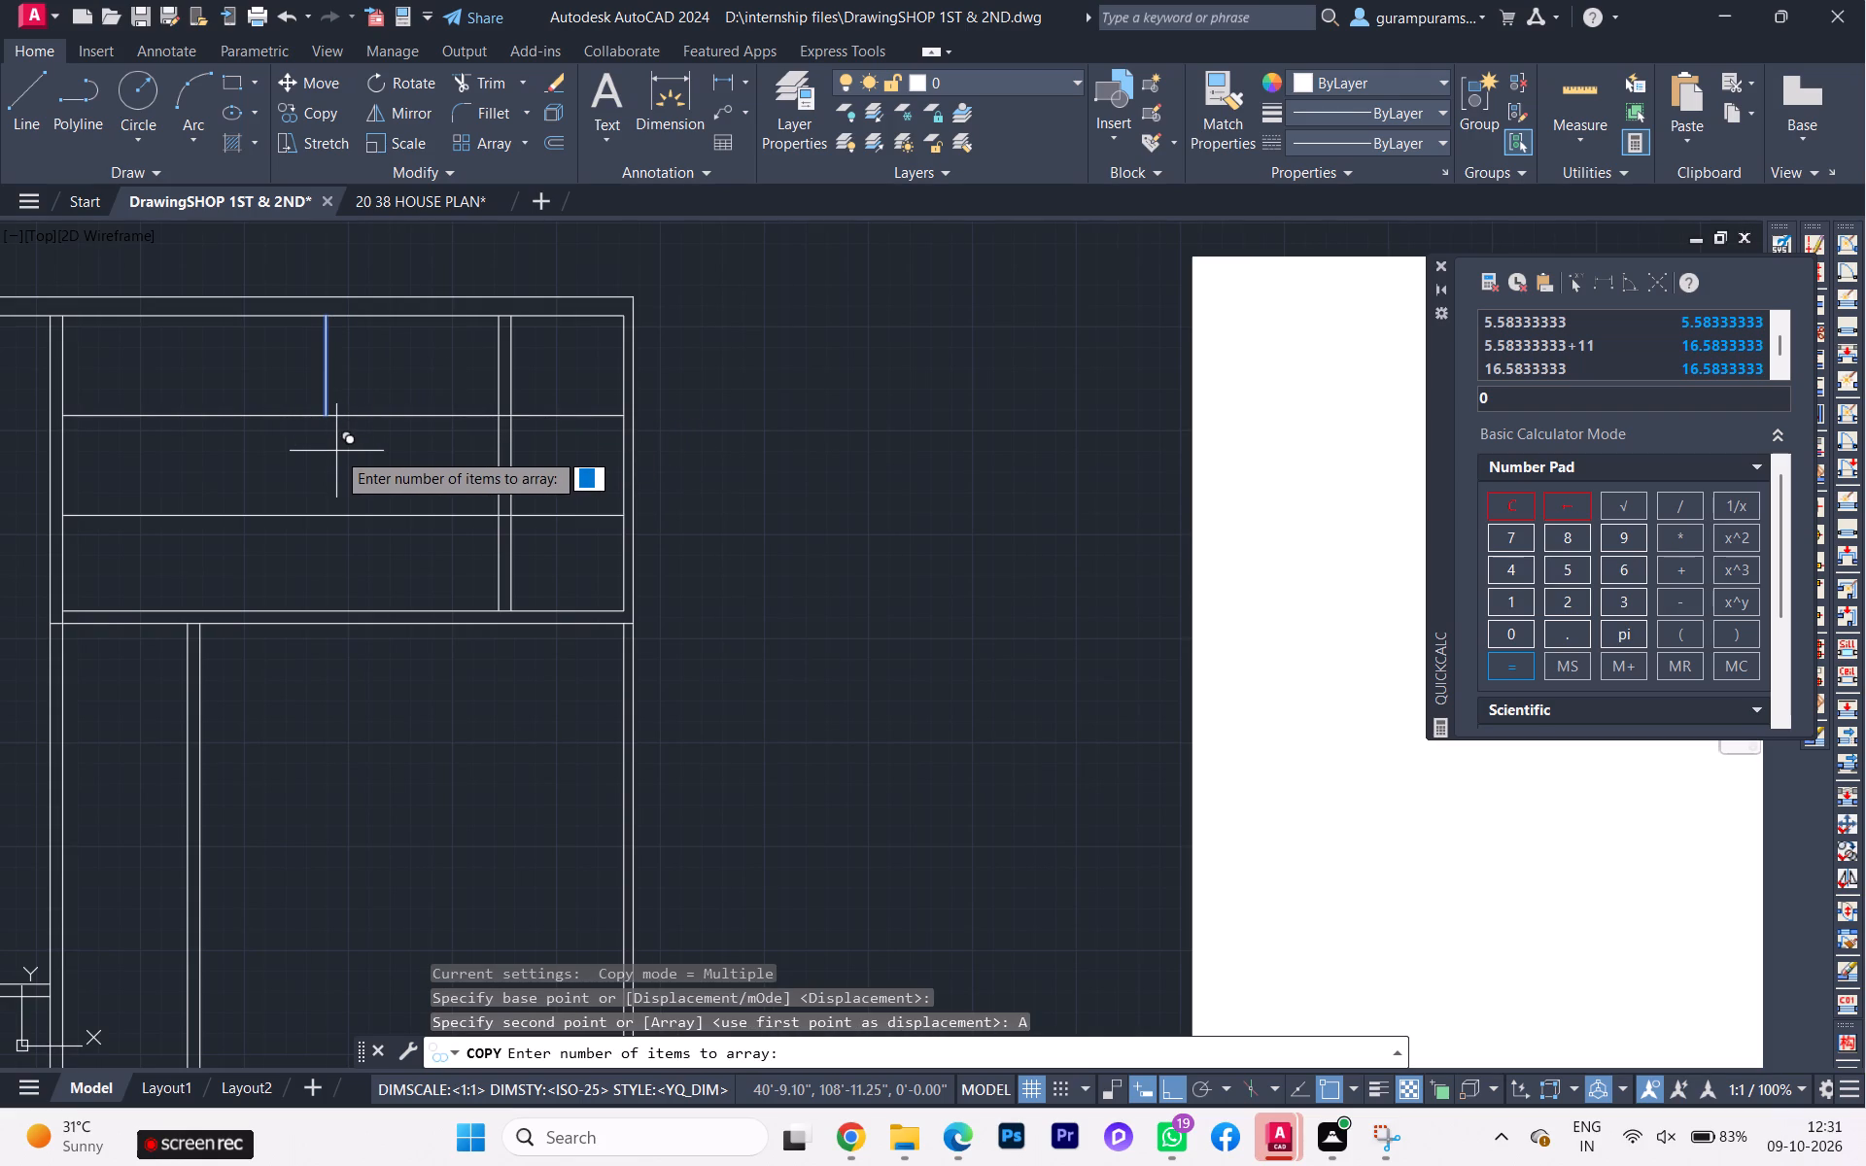
key("9")
key("Return")
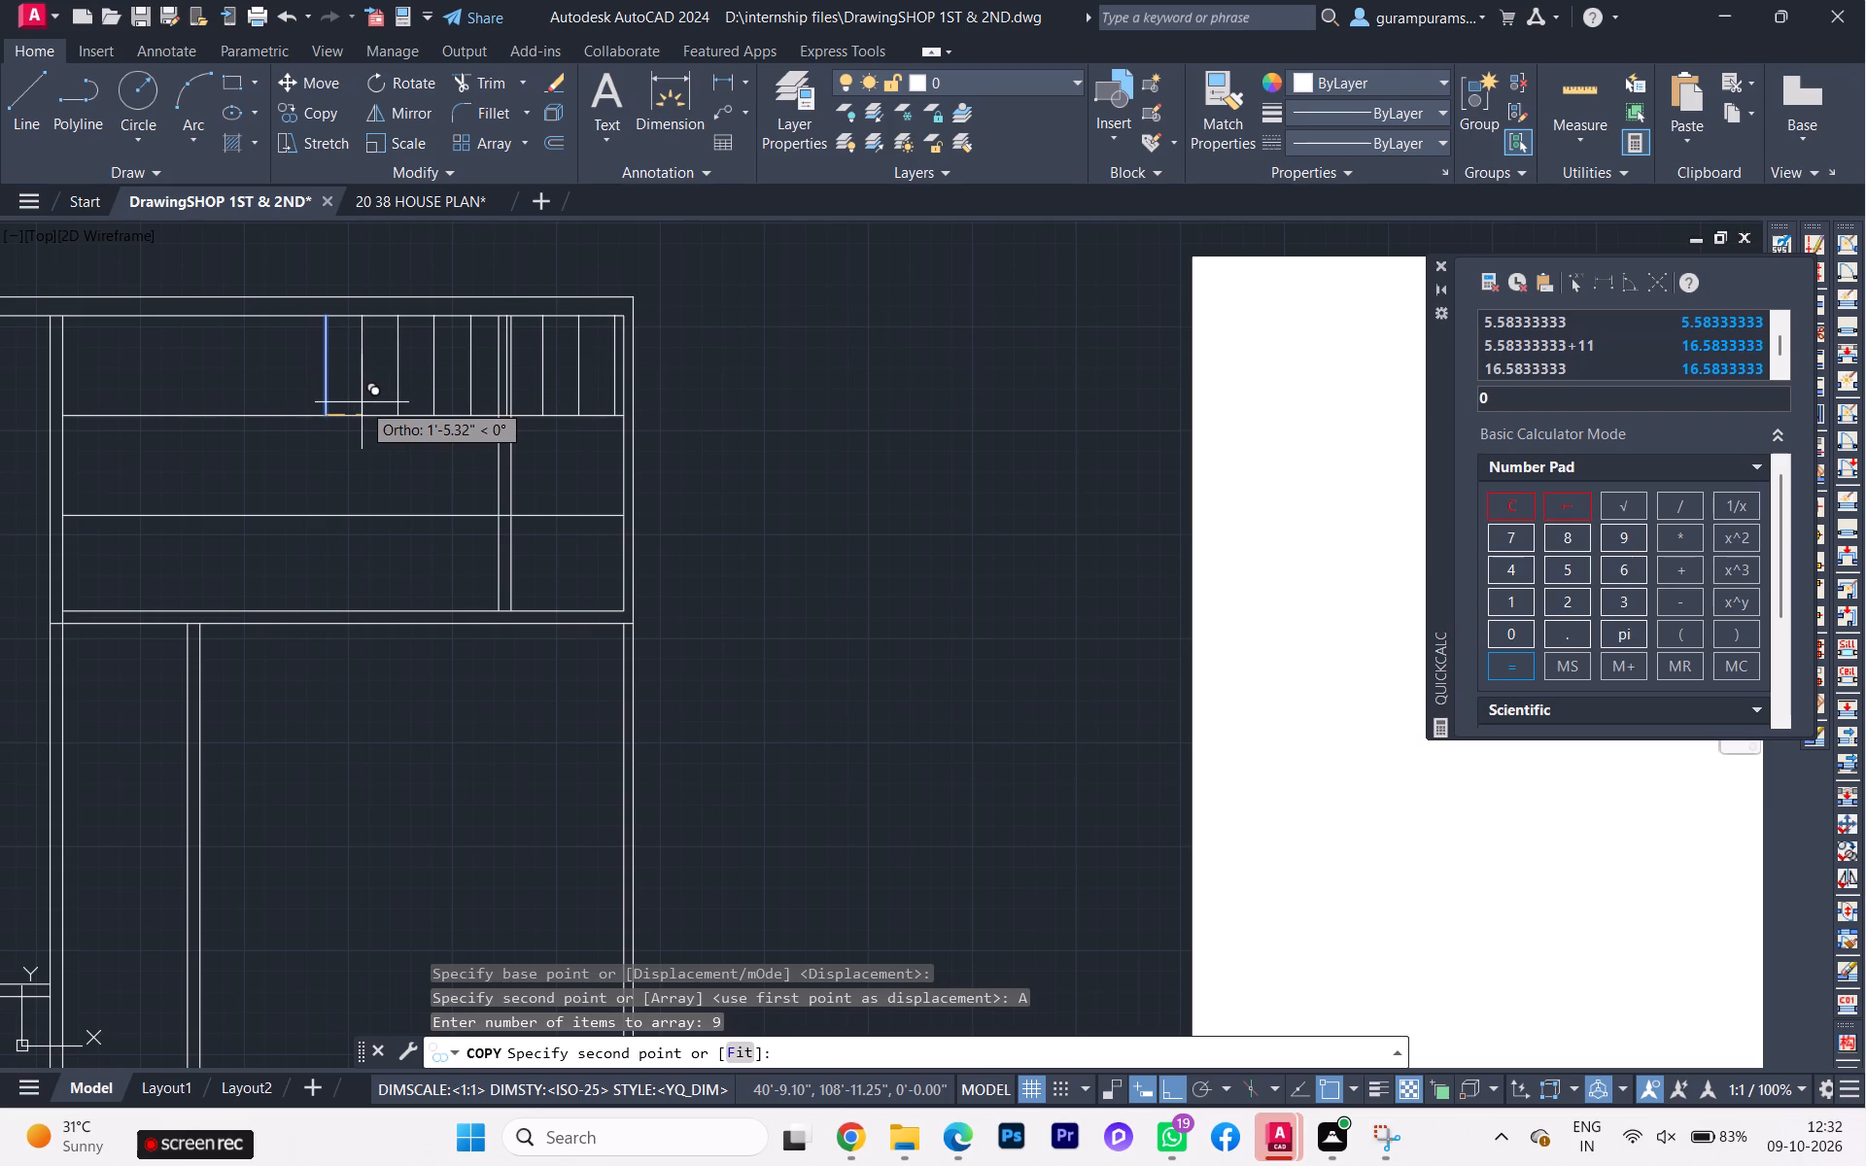
scroll(362, 402, "up", 1)
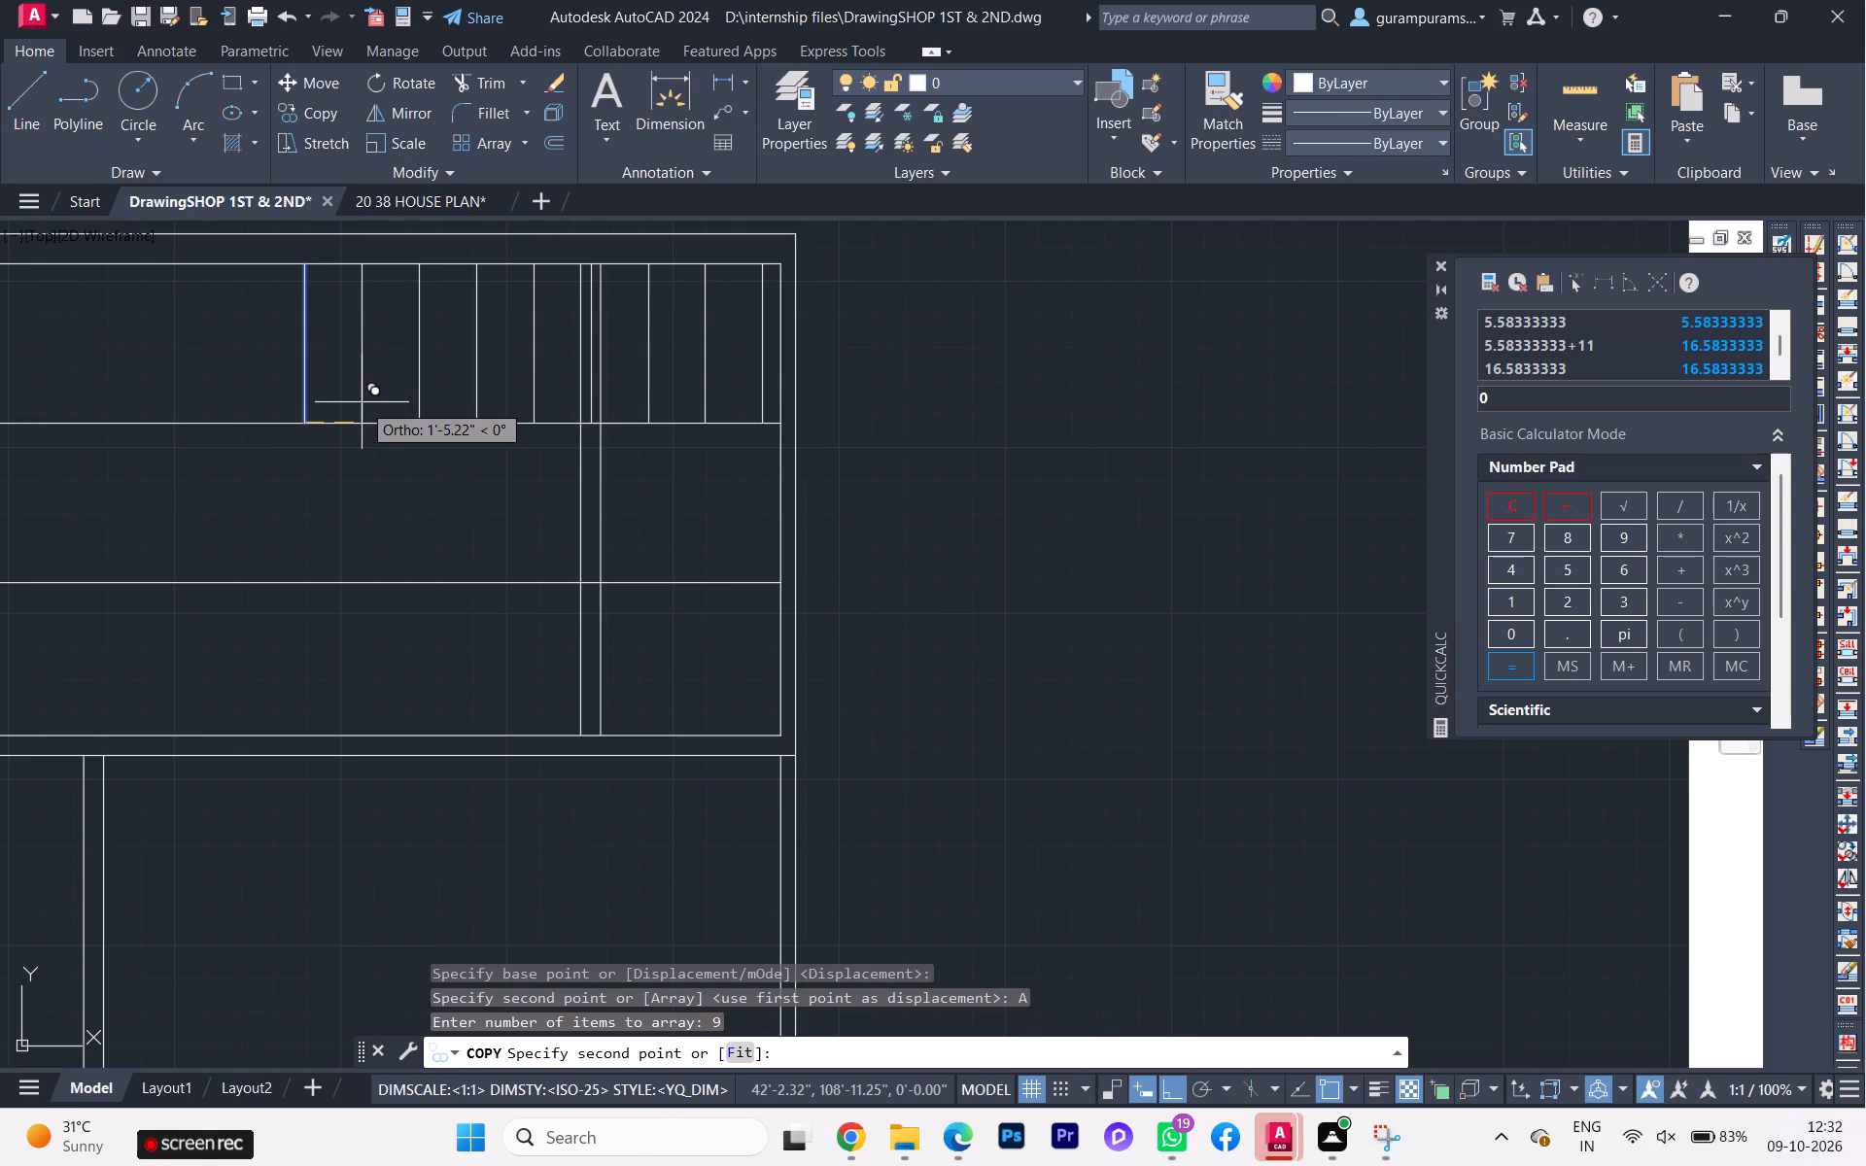
type("10")
key("shift+quotedbl")
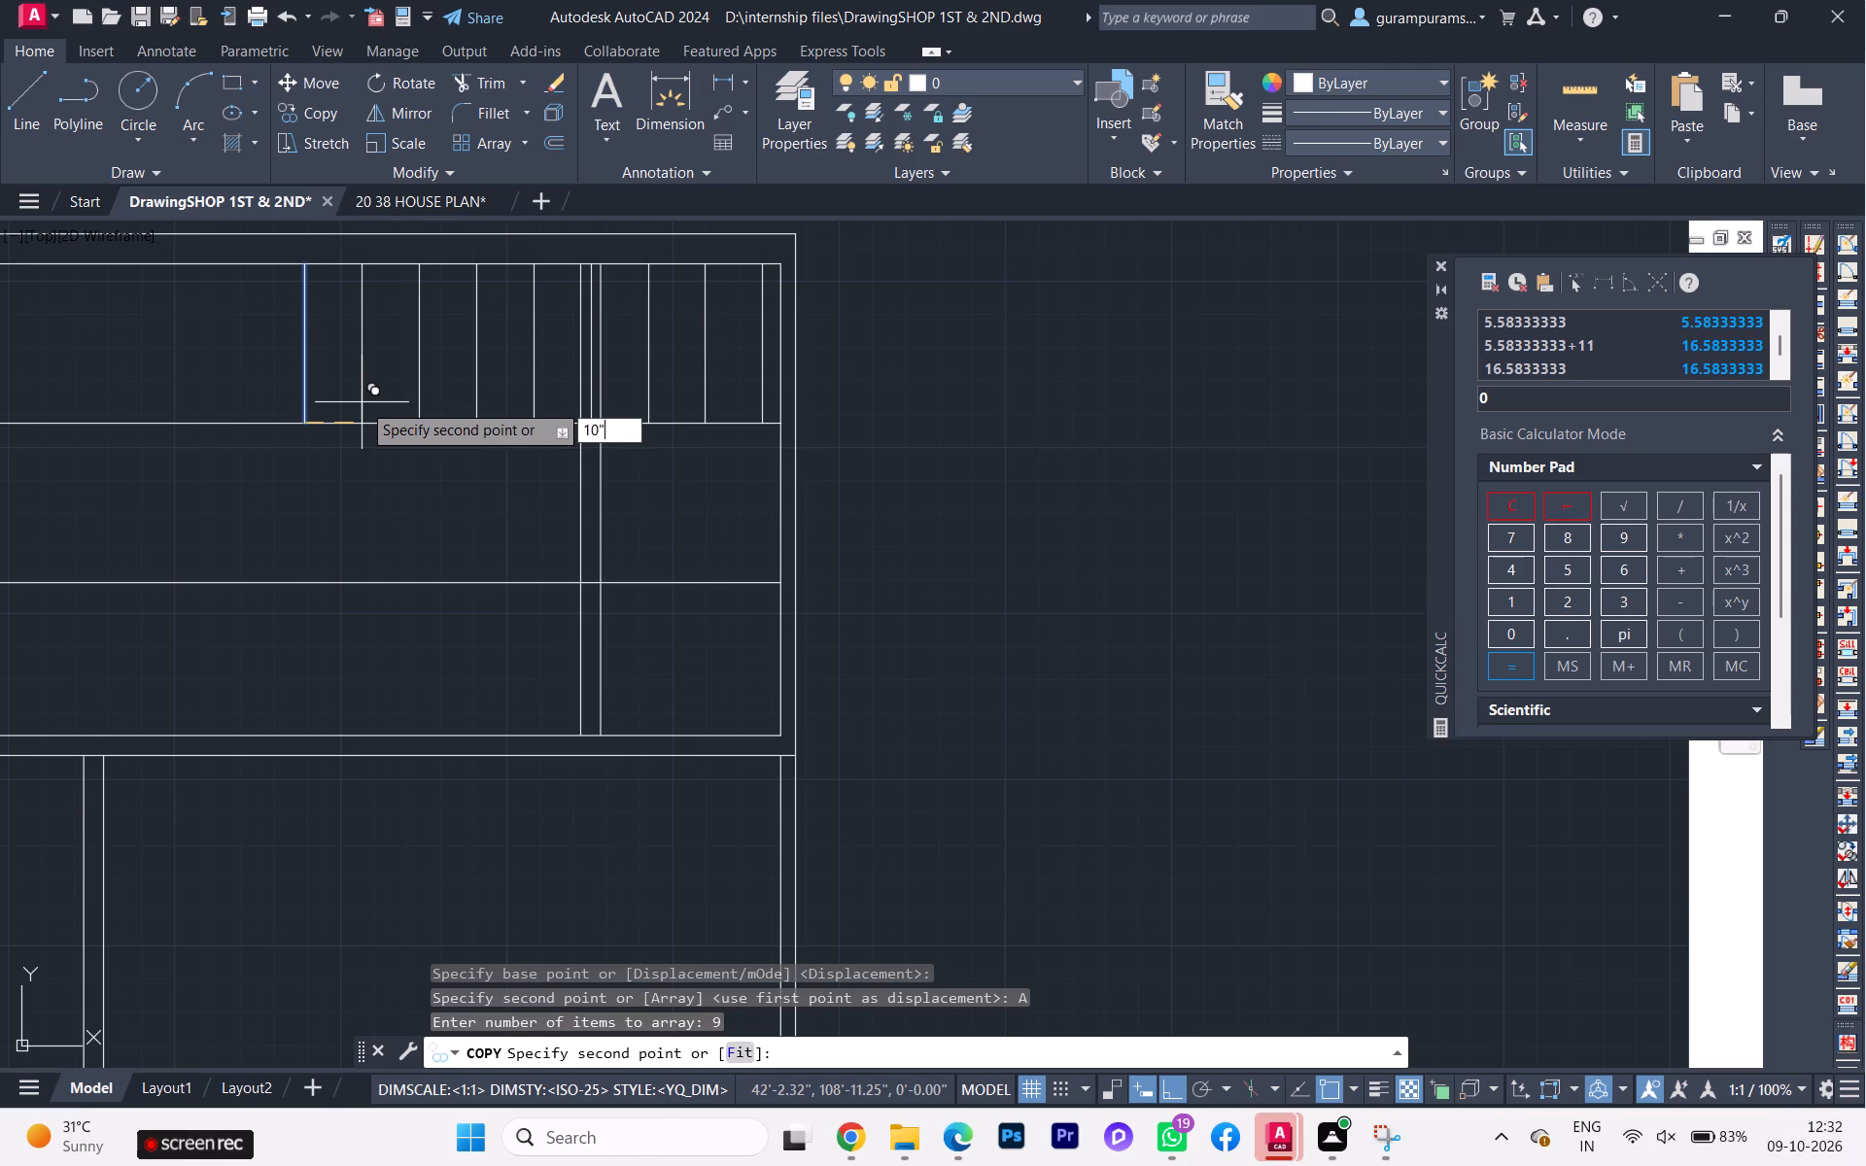
key("Return")
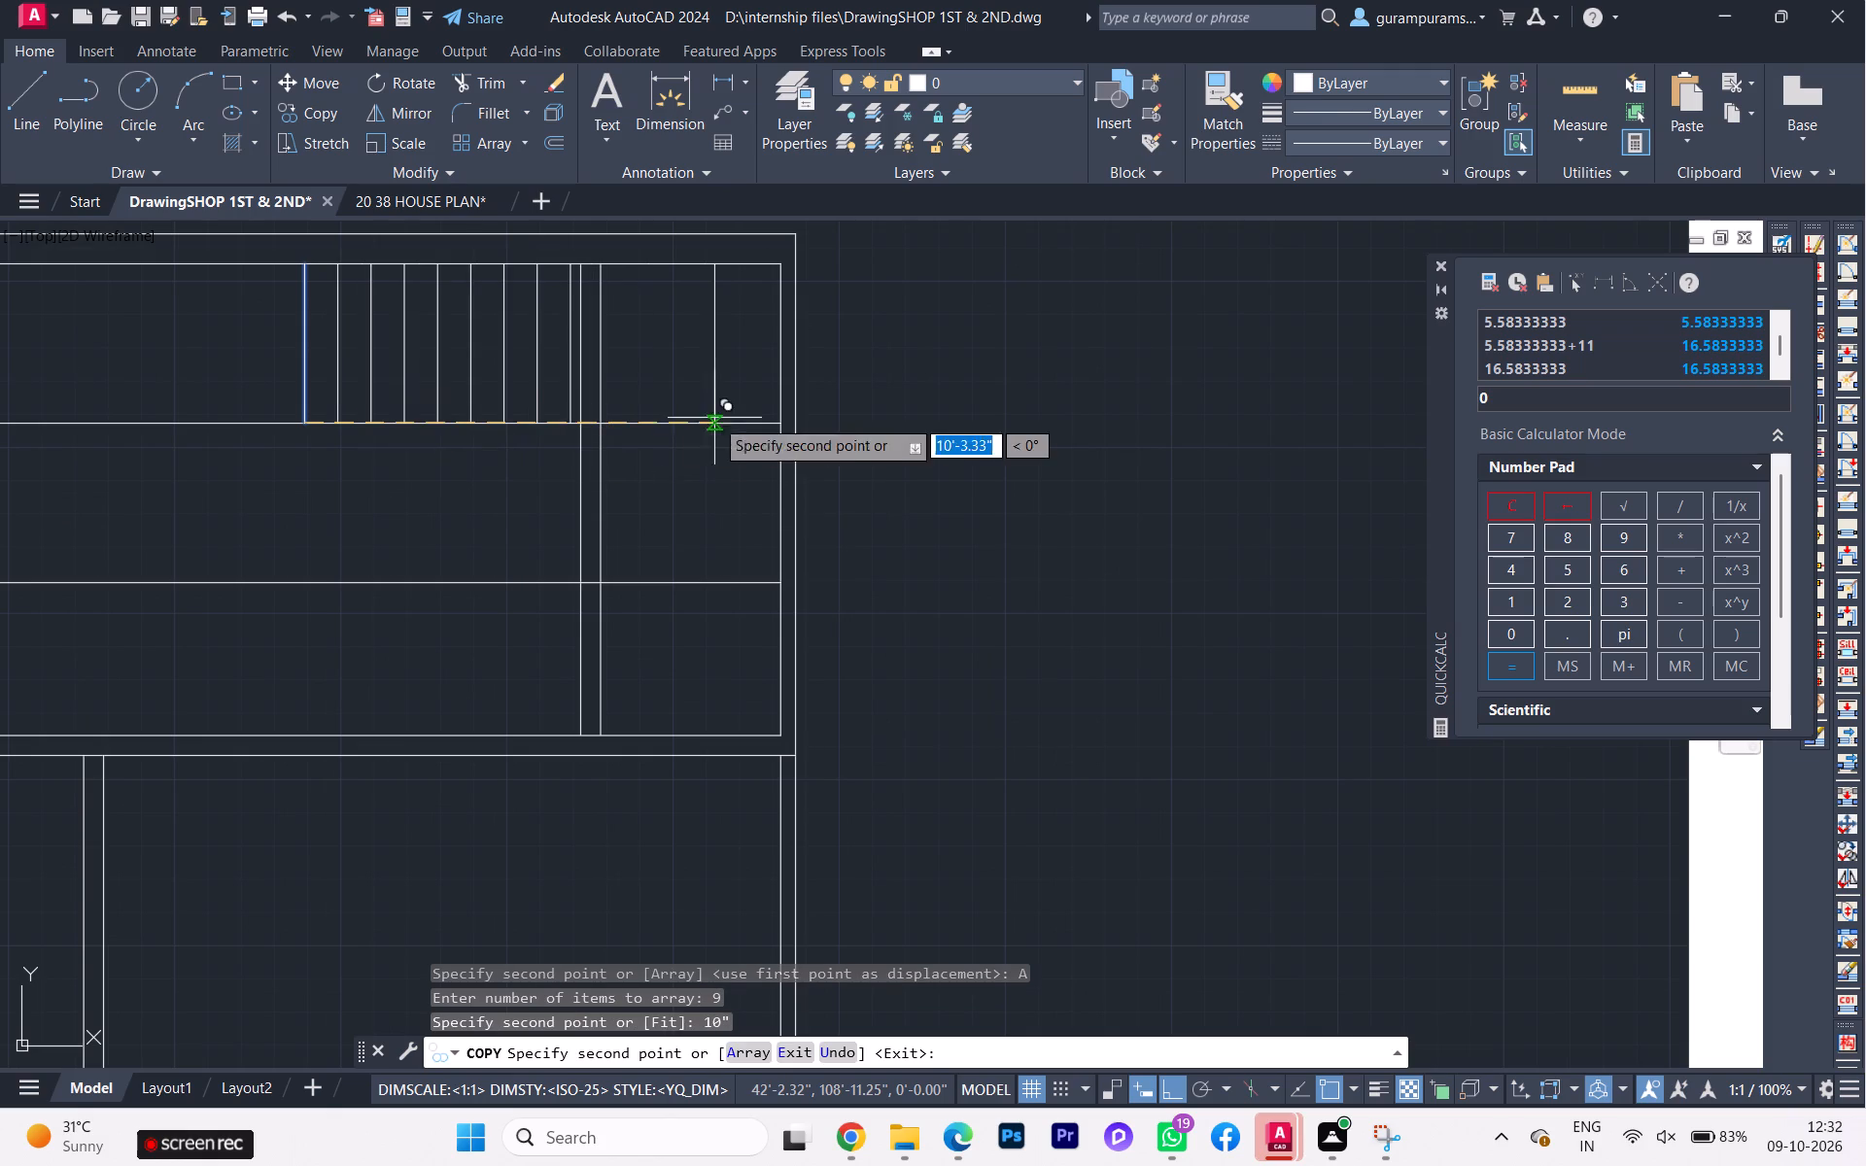
scroll(662, 425, "up", 1)
scroll(668, 485, "down", 2)
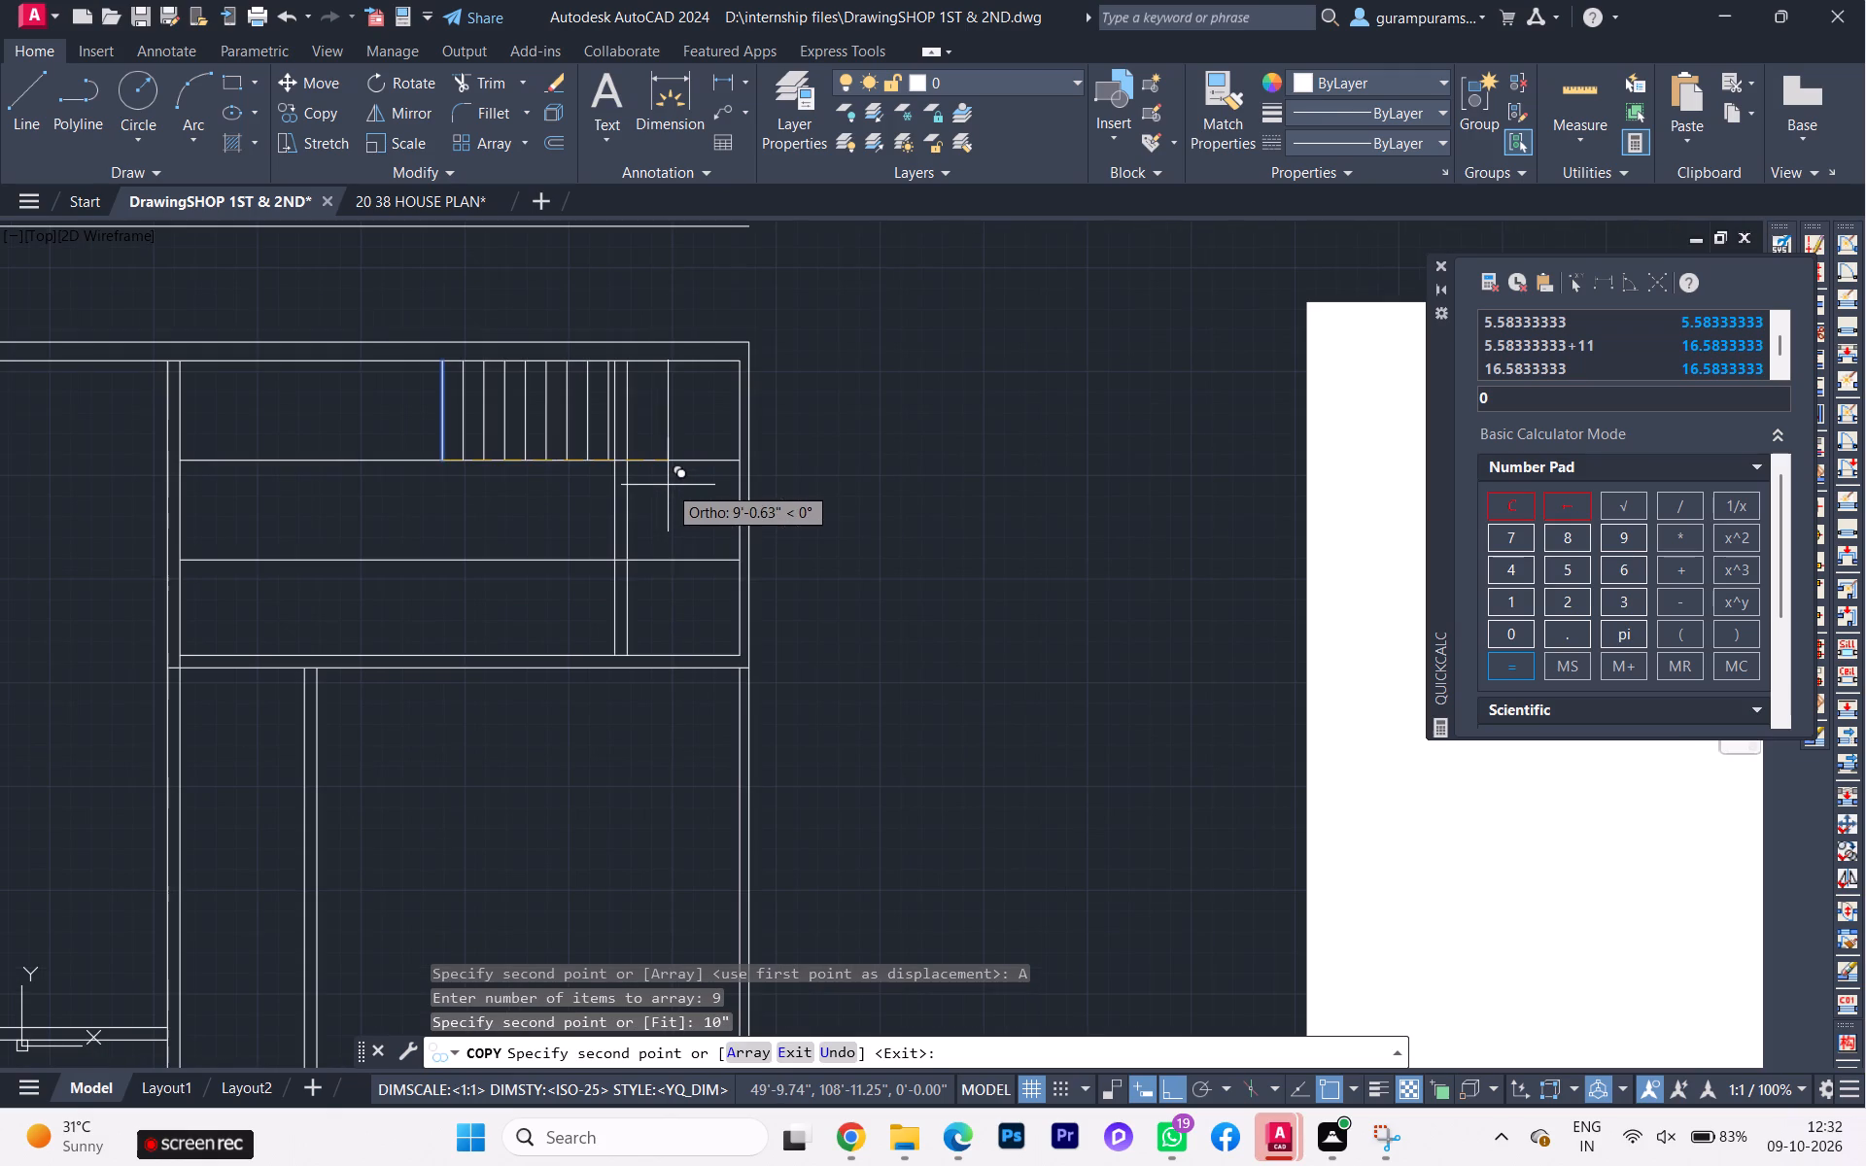
key("Escape")
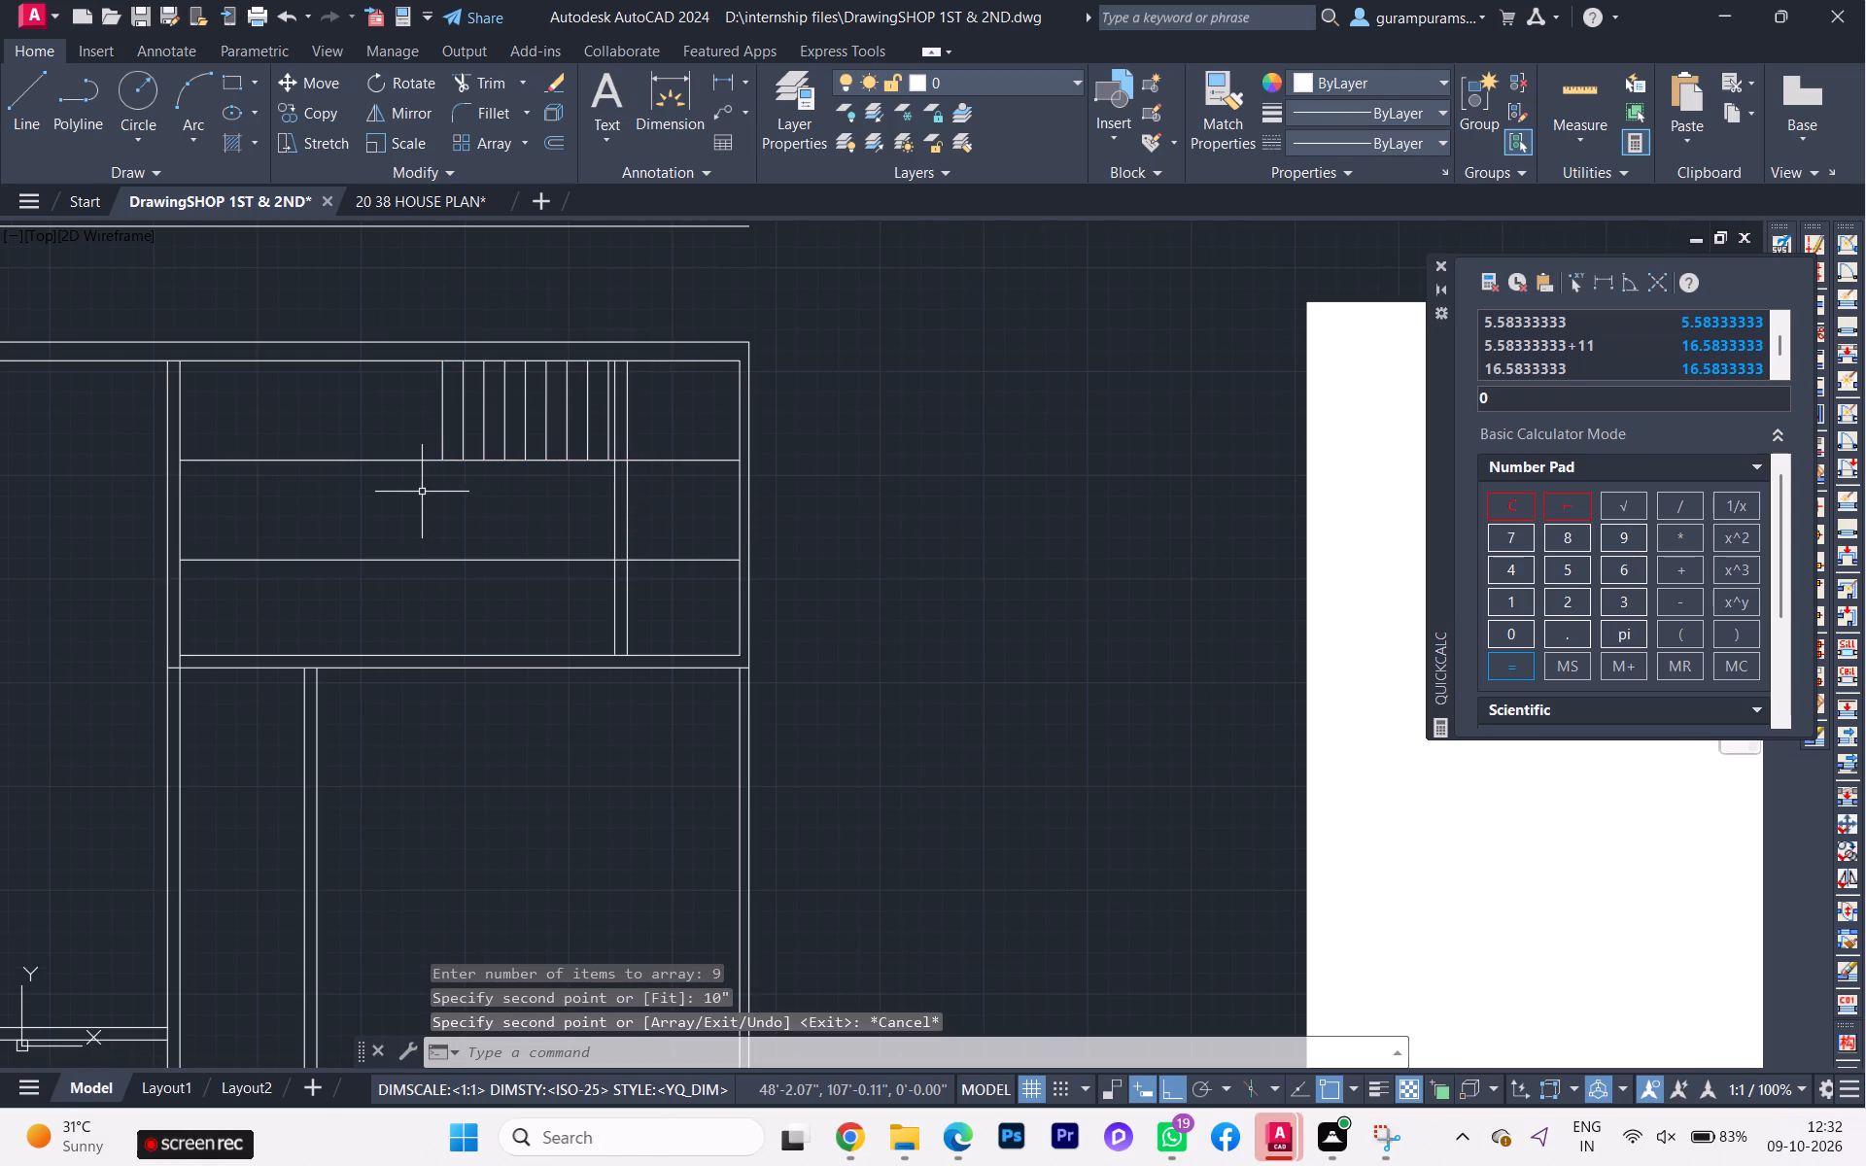
Measure the horizontal distance from the passage wall's stair-side face to the first tread line using a linear dimension.
scroll(420, 489, "up", 1)
left_click(723, 72)
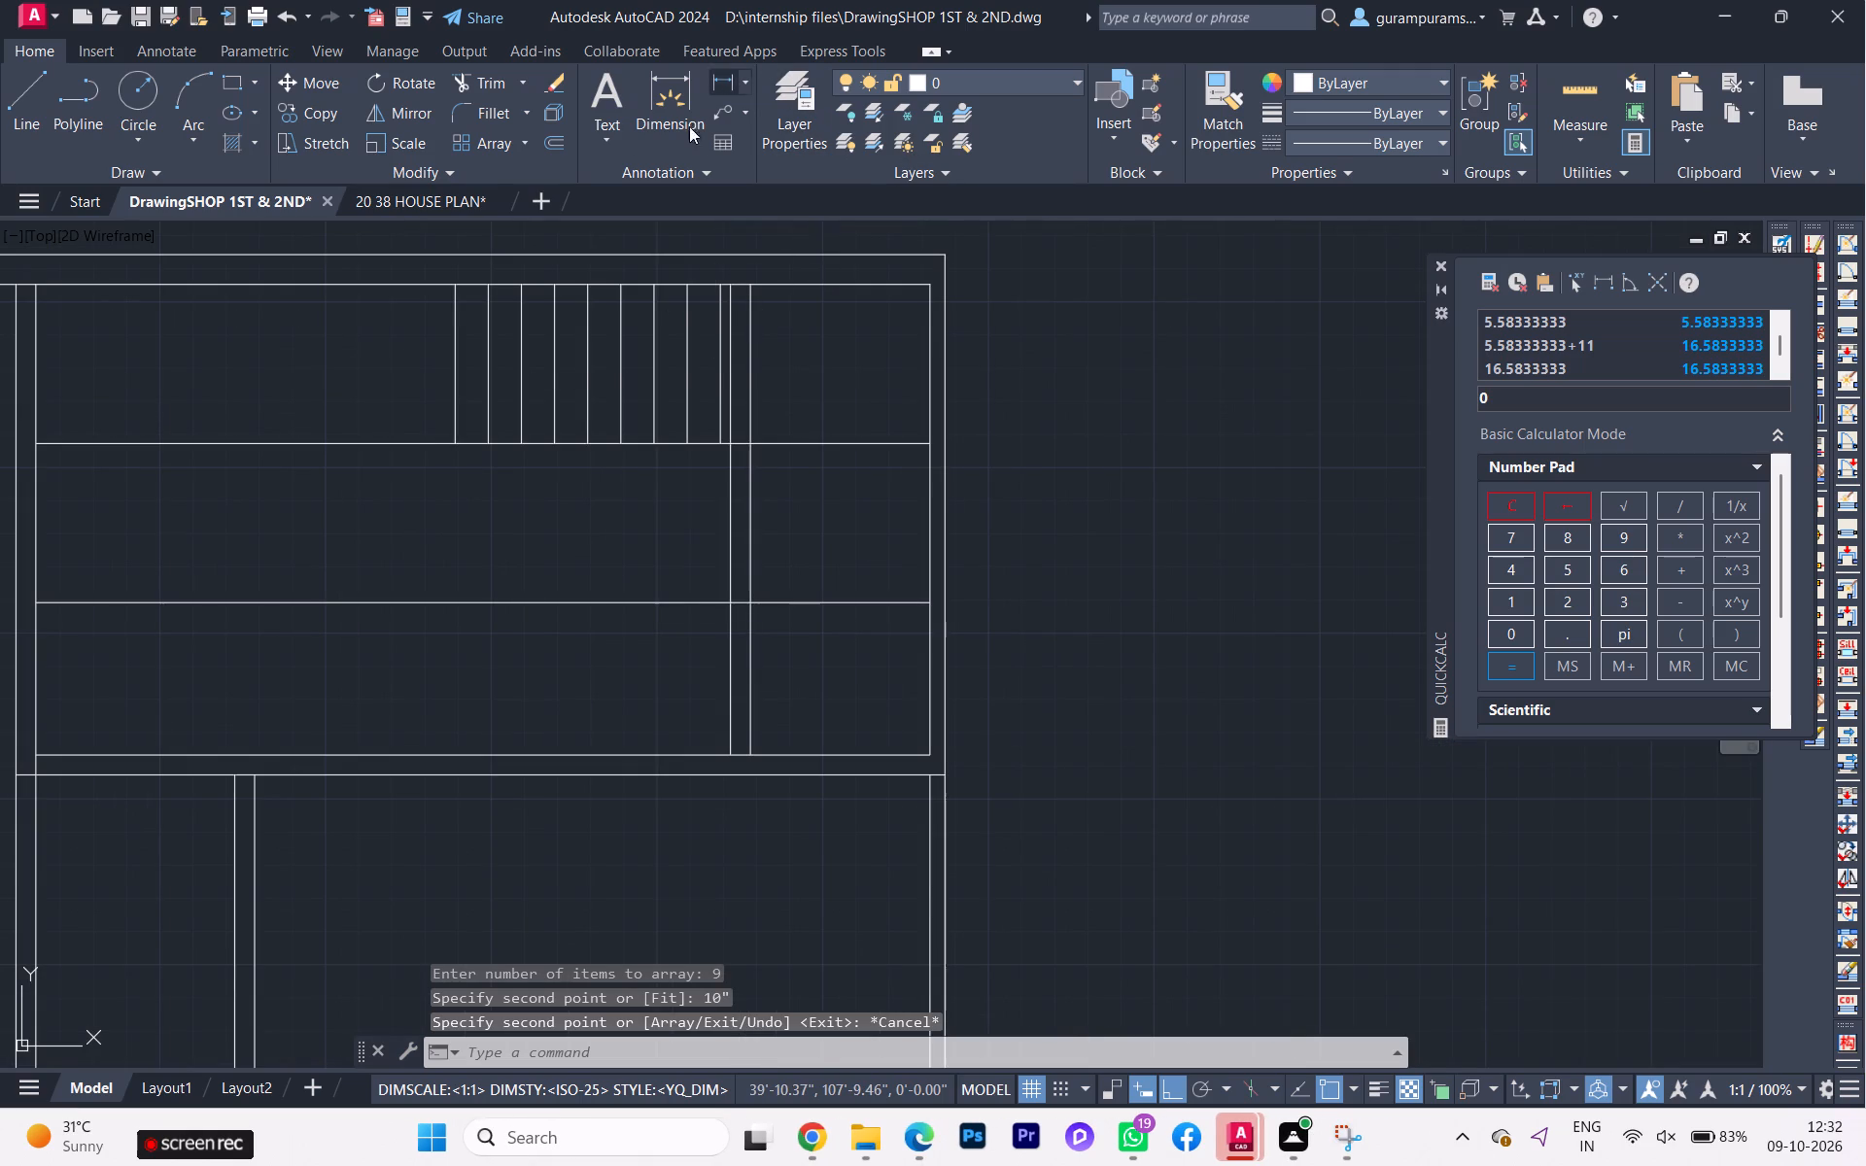
scroll(404, 339, "down", 1)
scroll(171, 371, "up", 1)
left_click(179, 357)
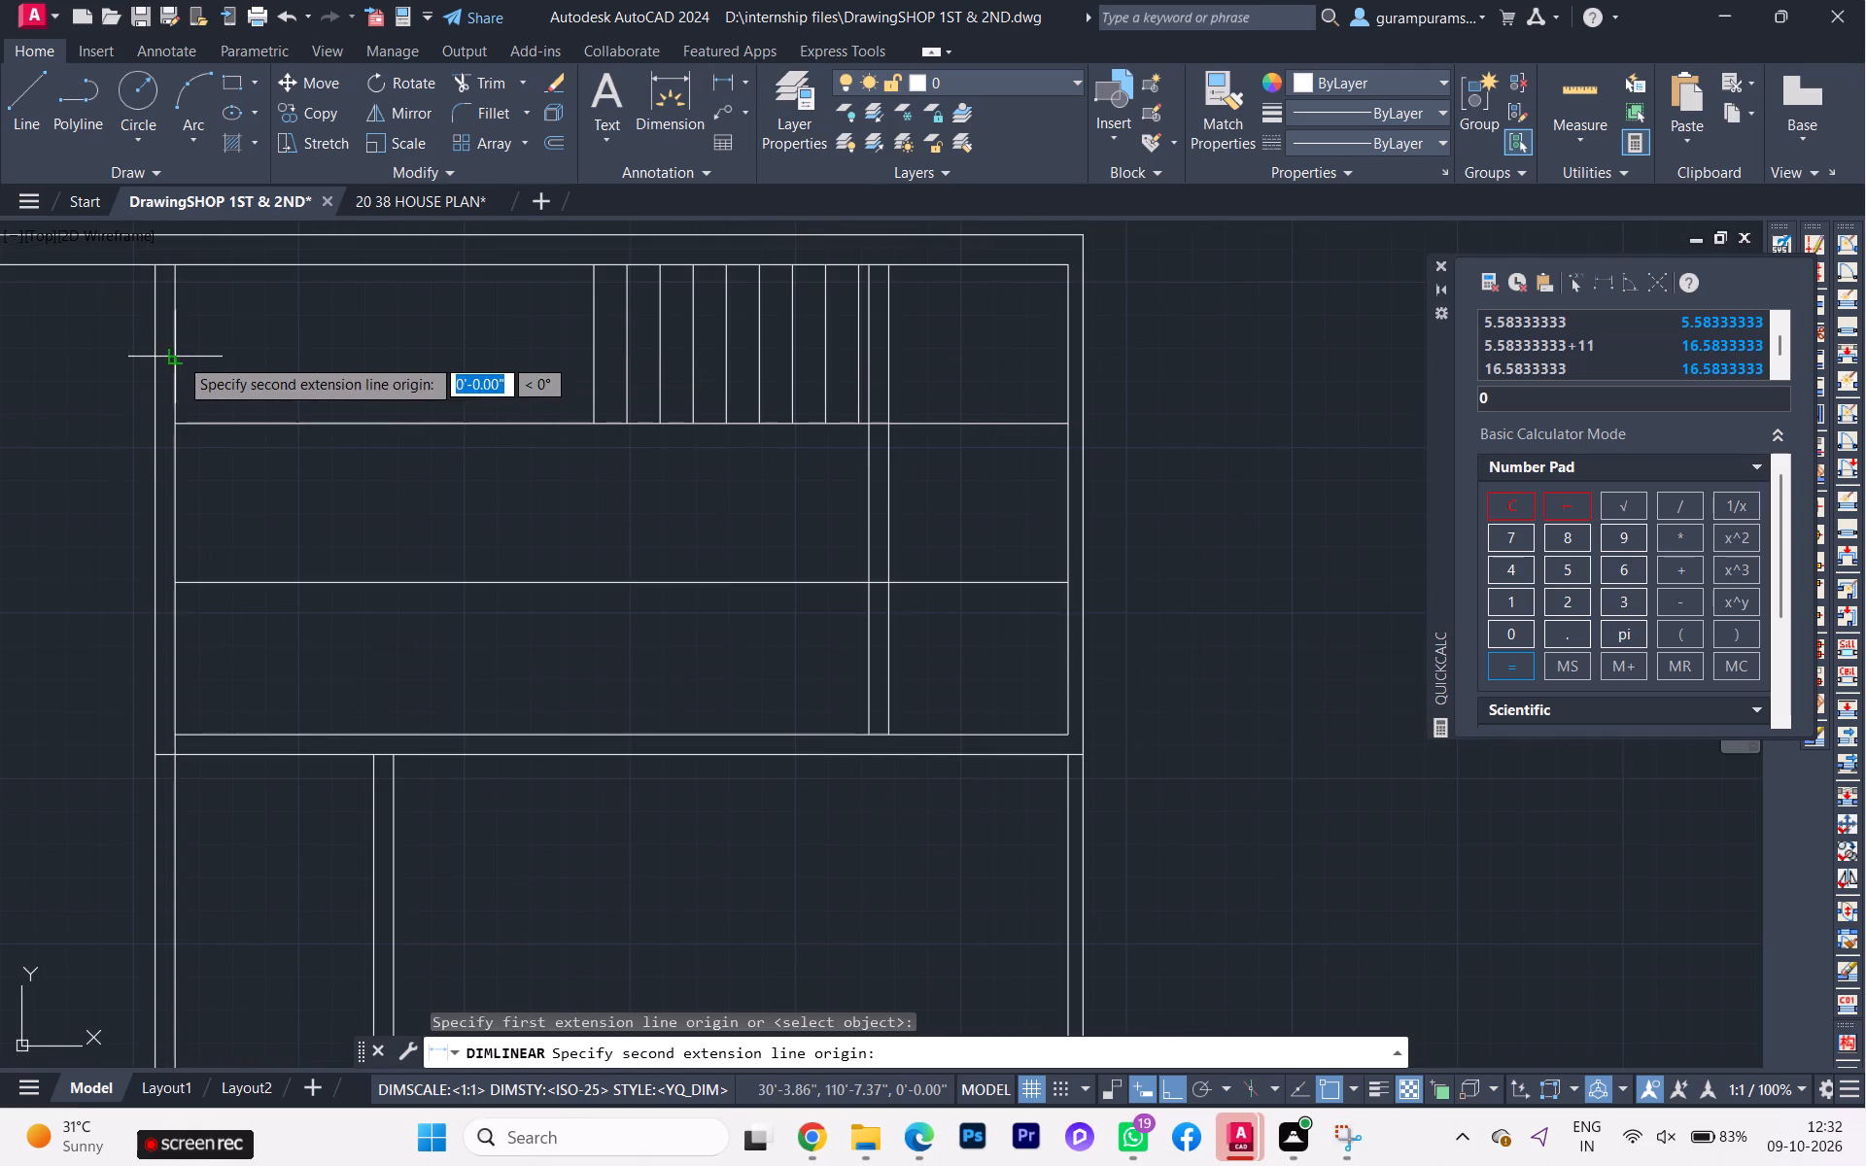
left_click(589, 355)
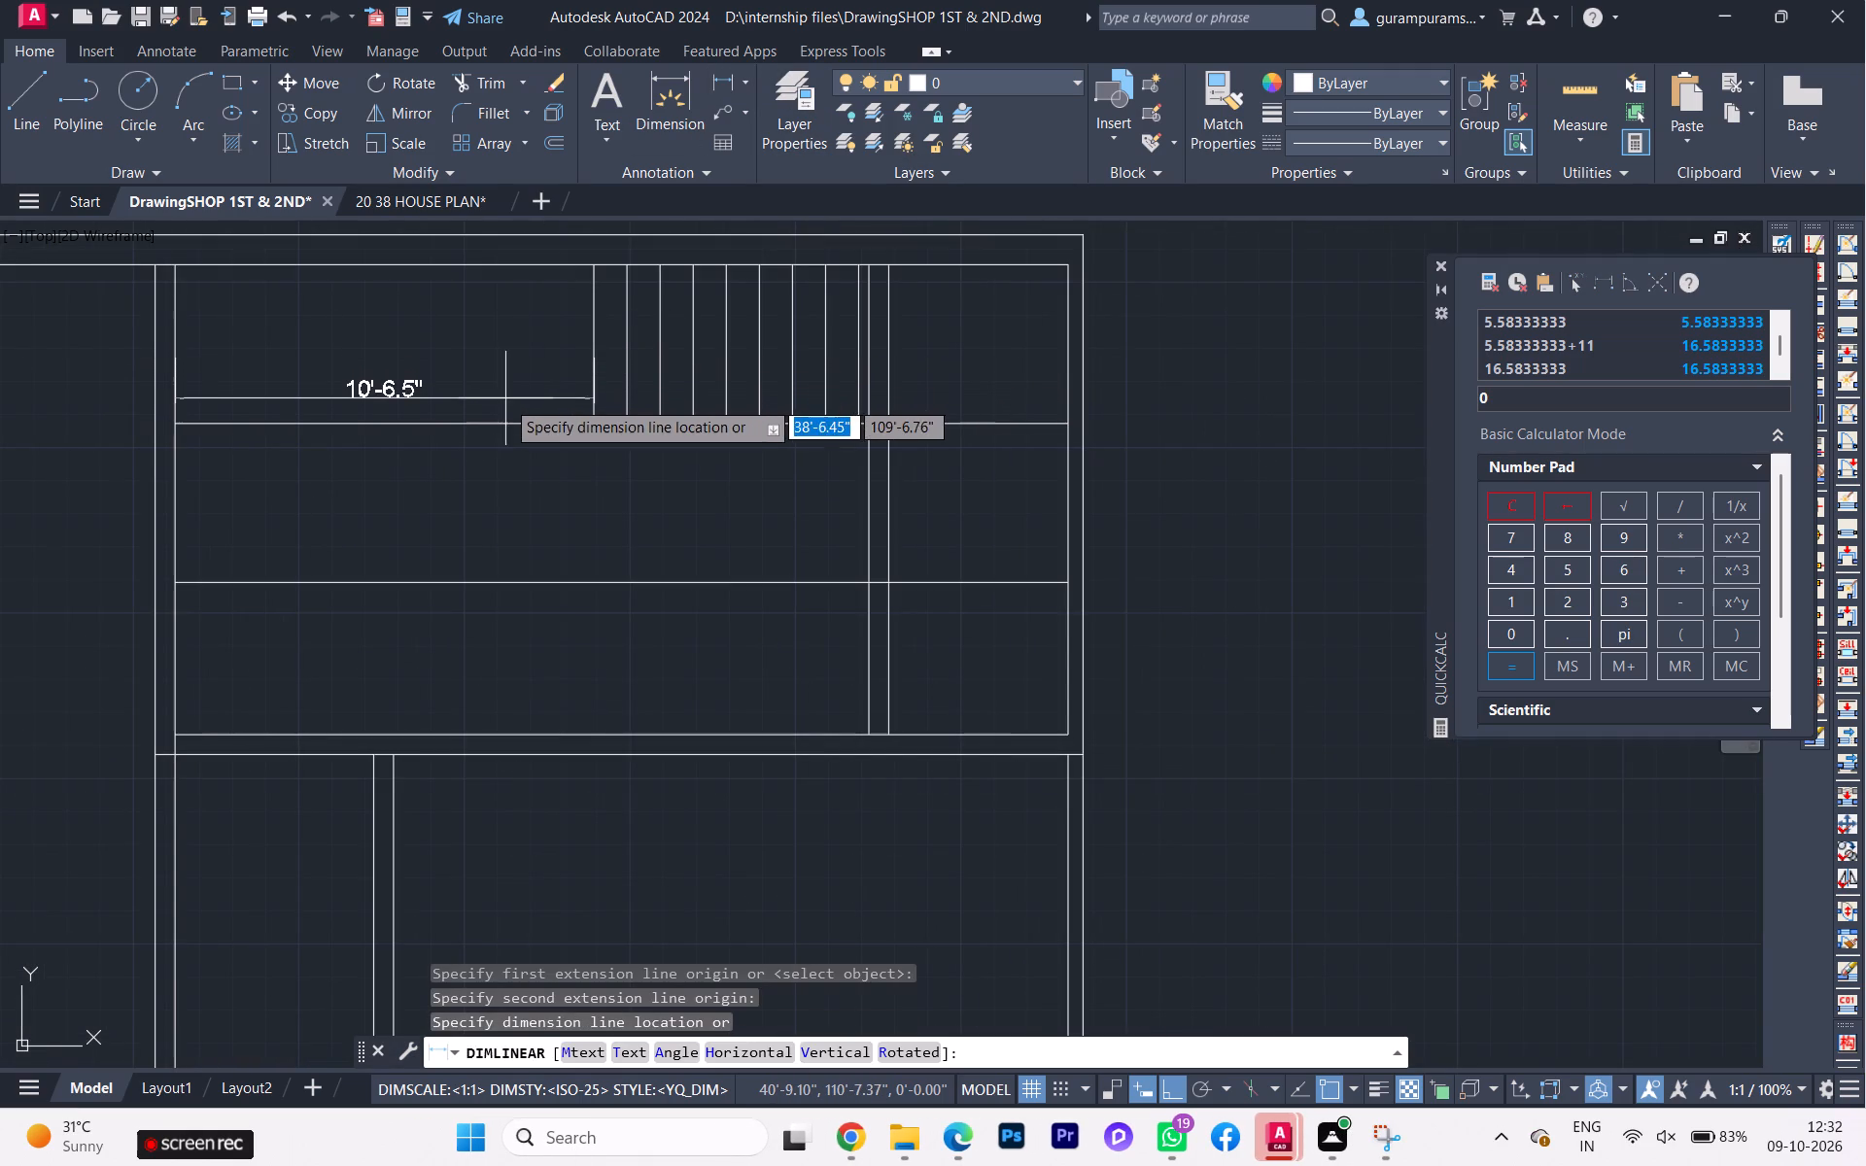
key("Escape")
key("Escape")
Delete the pair of full-height vertical lines crossing the stair area beside the last tread line.
scroll(382, 474, "down", 2)
middle_click_drag(1038, 600, 651, 515)
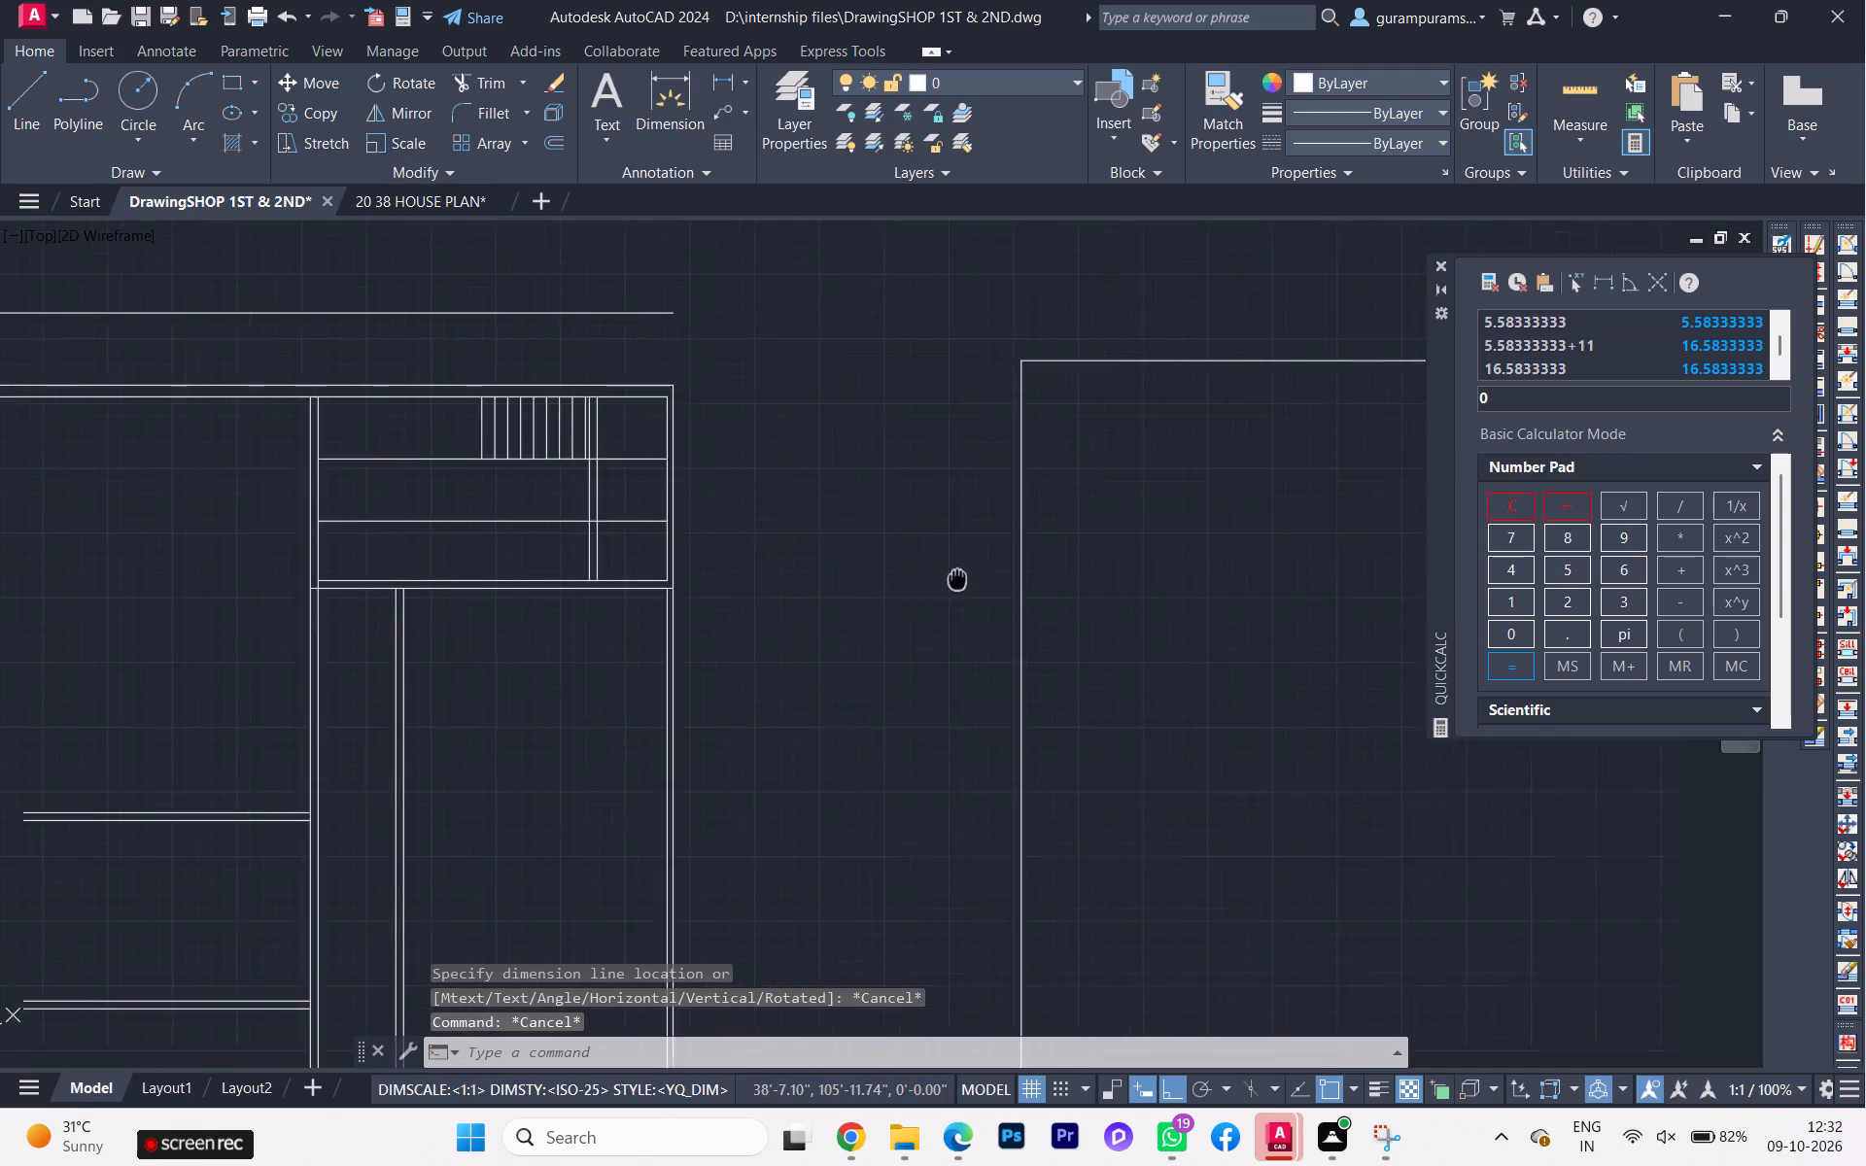
middle_click_drag(651, 515, 397, 497)
scroll(1088, 552, "down", 1)
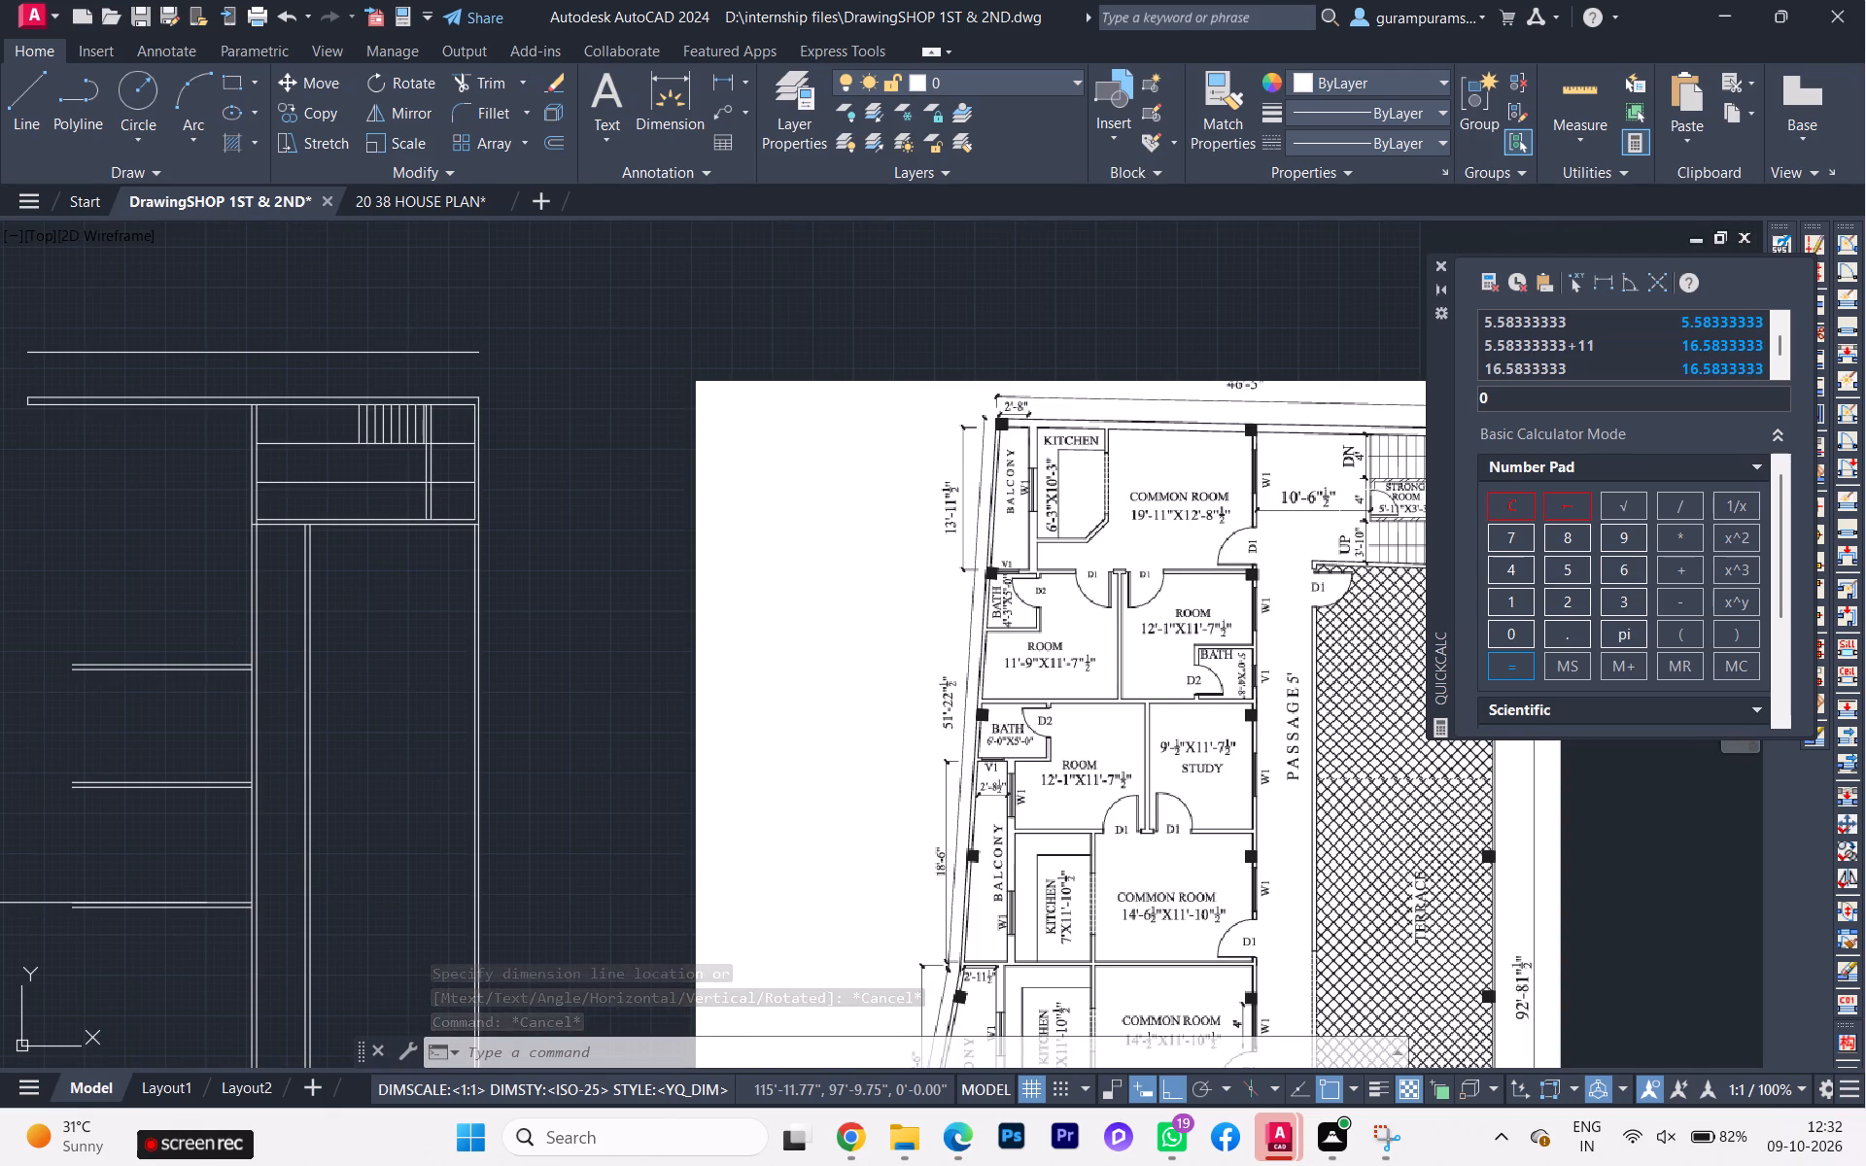
scroll(1339, 490, "up", 1)
scroll(1344, 499, "down", 1)
scroll(444, 432, "up", 1)
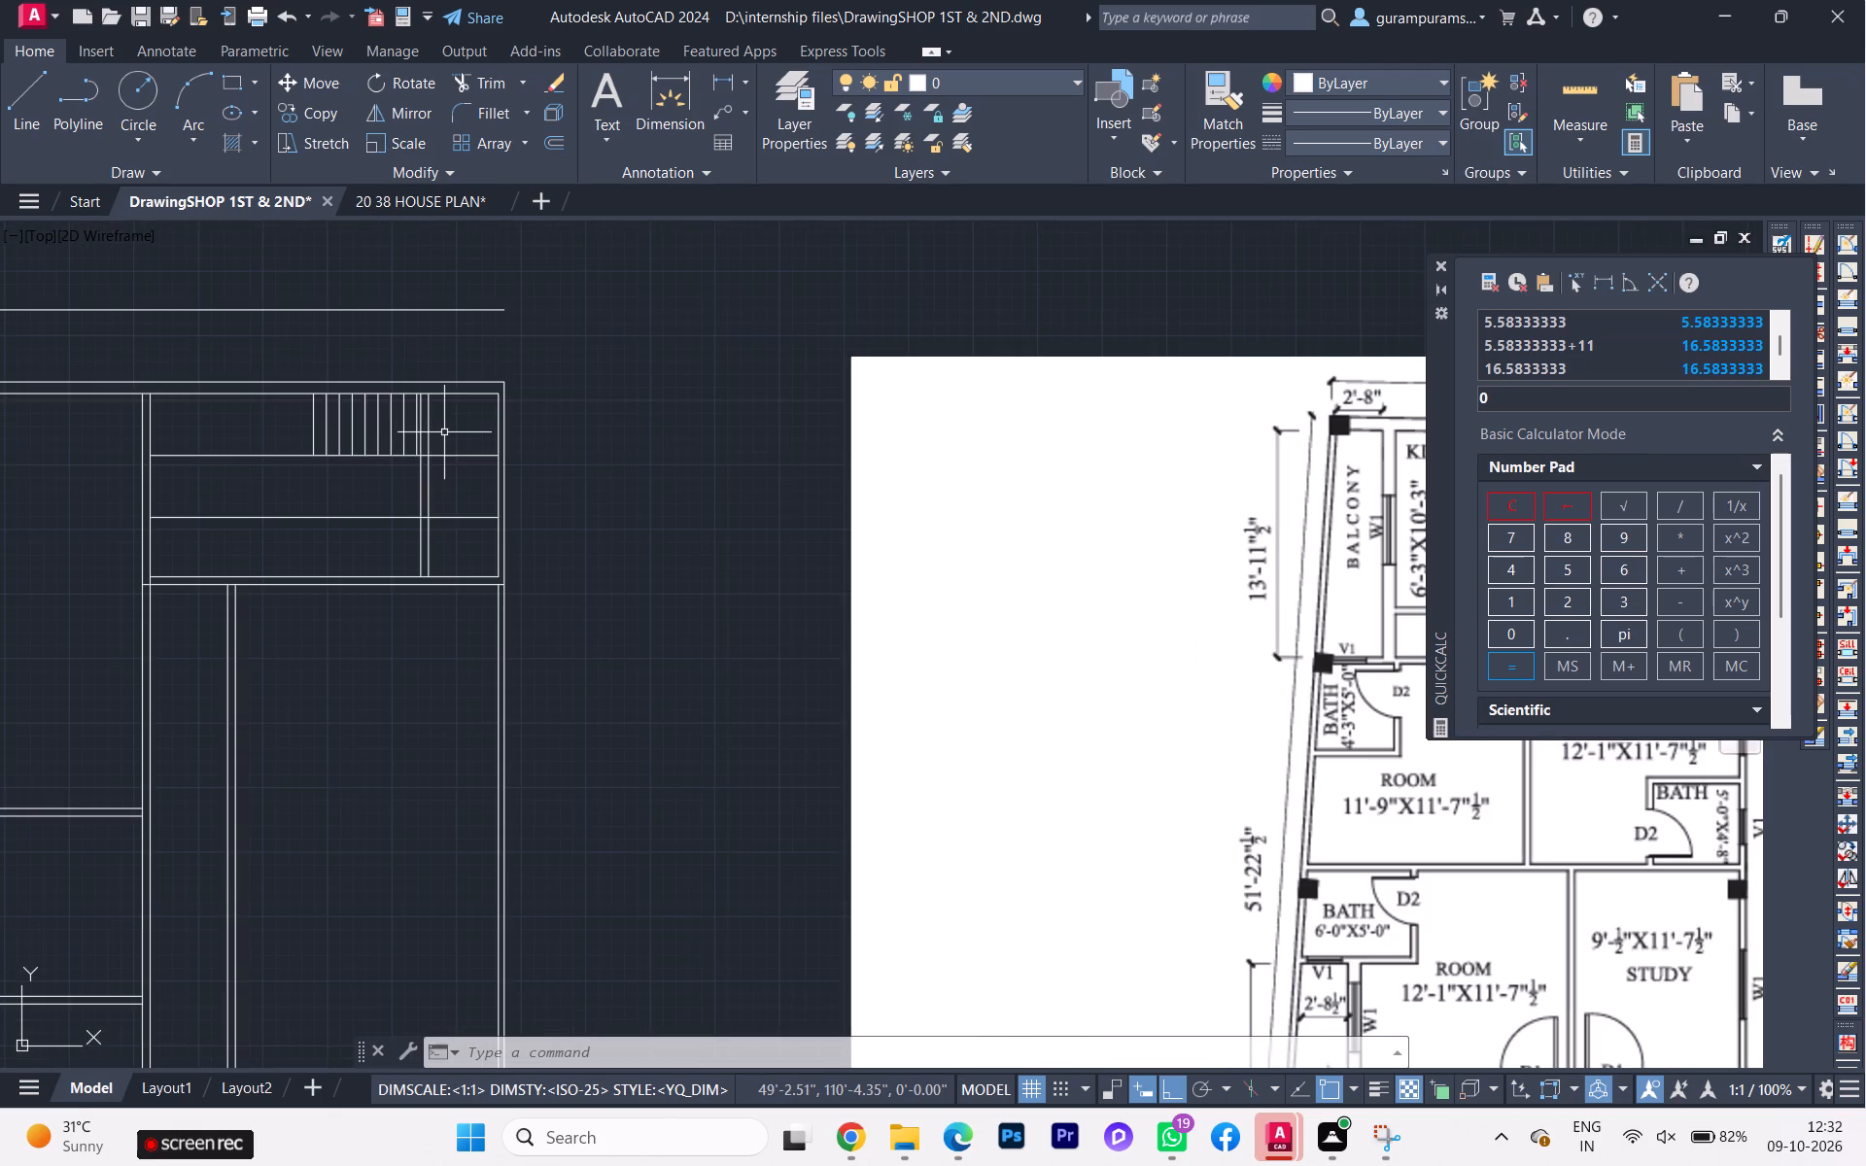
scroll(444, 432, "up", 3)
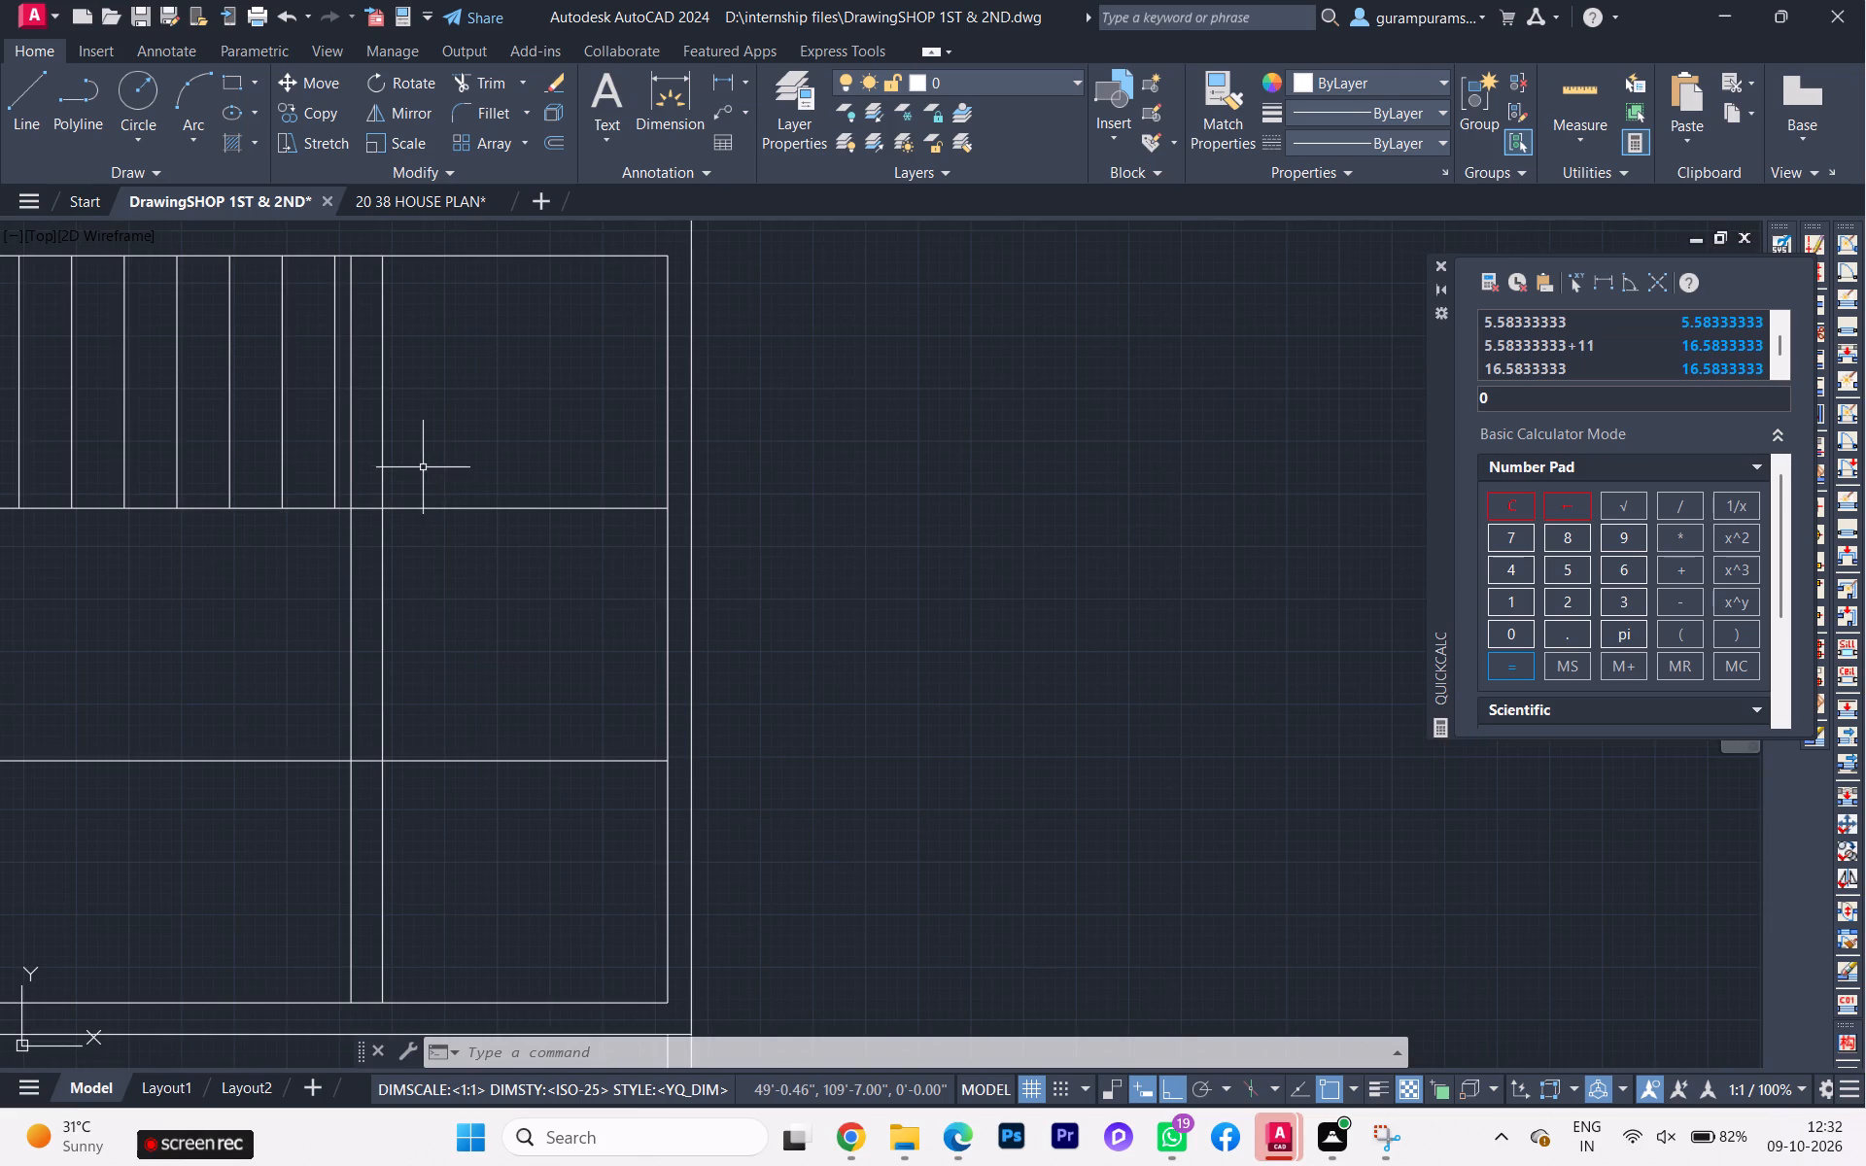
left_click(388, 664)
left_click(345, 658)
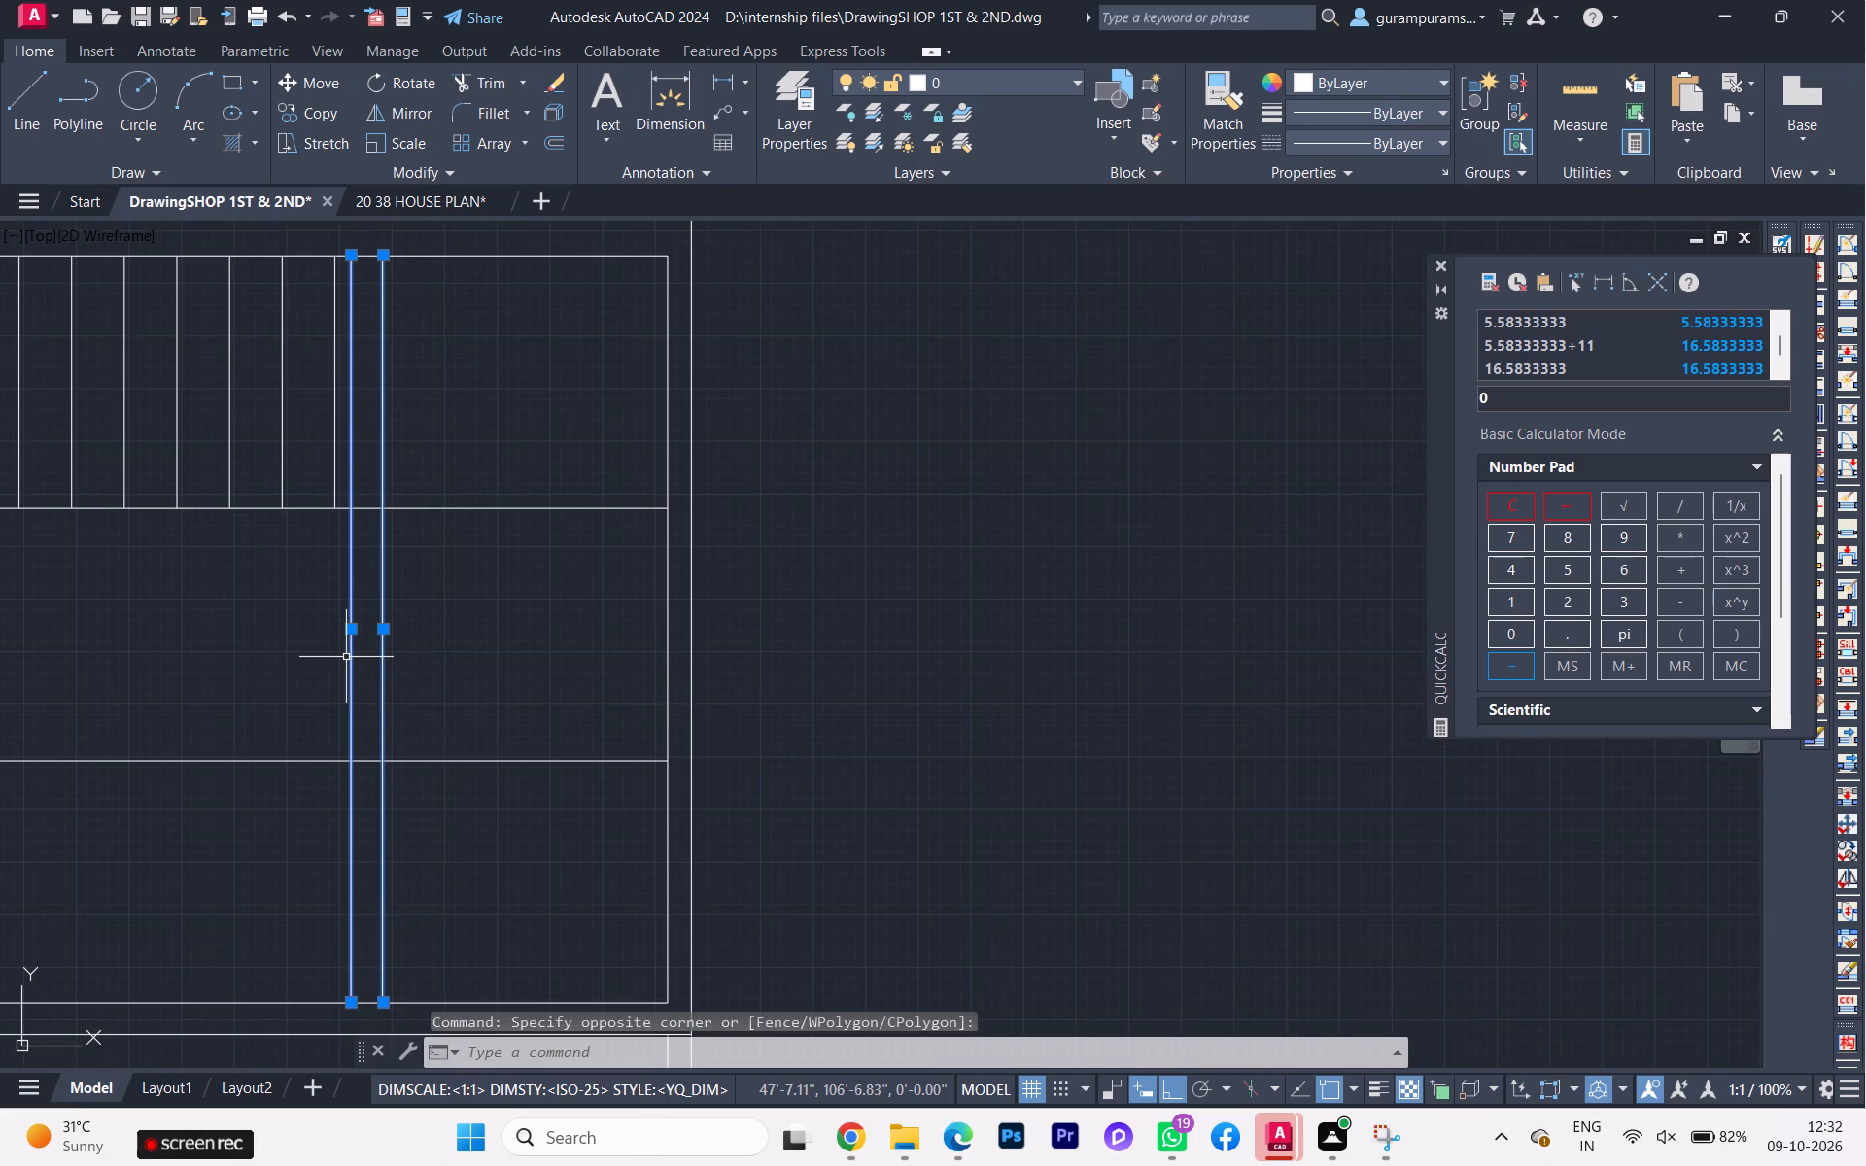
key("Delete")
Mirror the upper flight's nine tread lines into the lower flight about a horizontal line midway between the flights, keeping the originals.
scroll(350, 655, "down", 1)
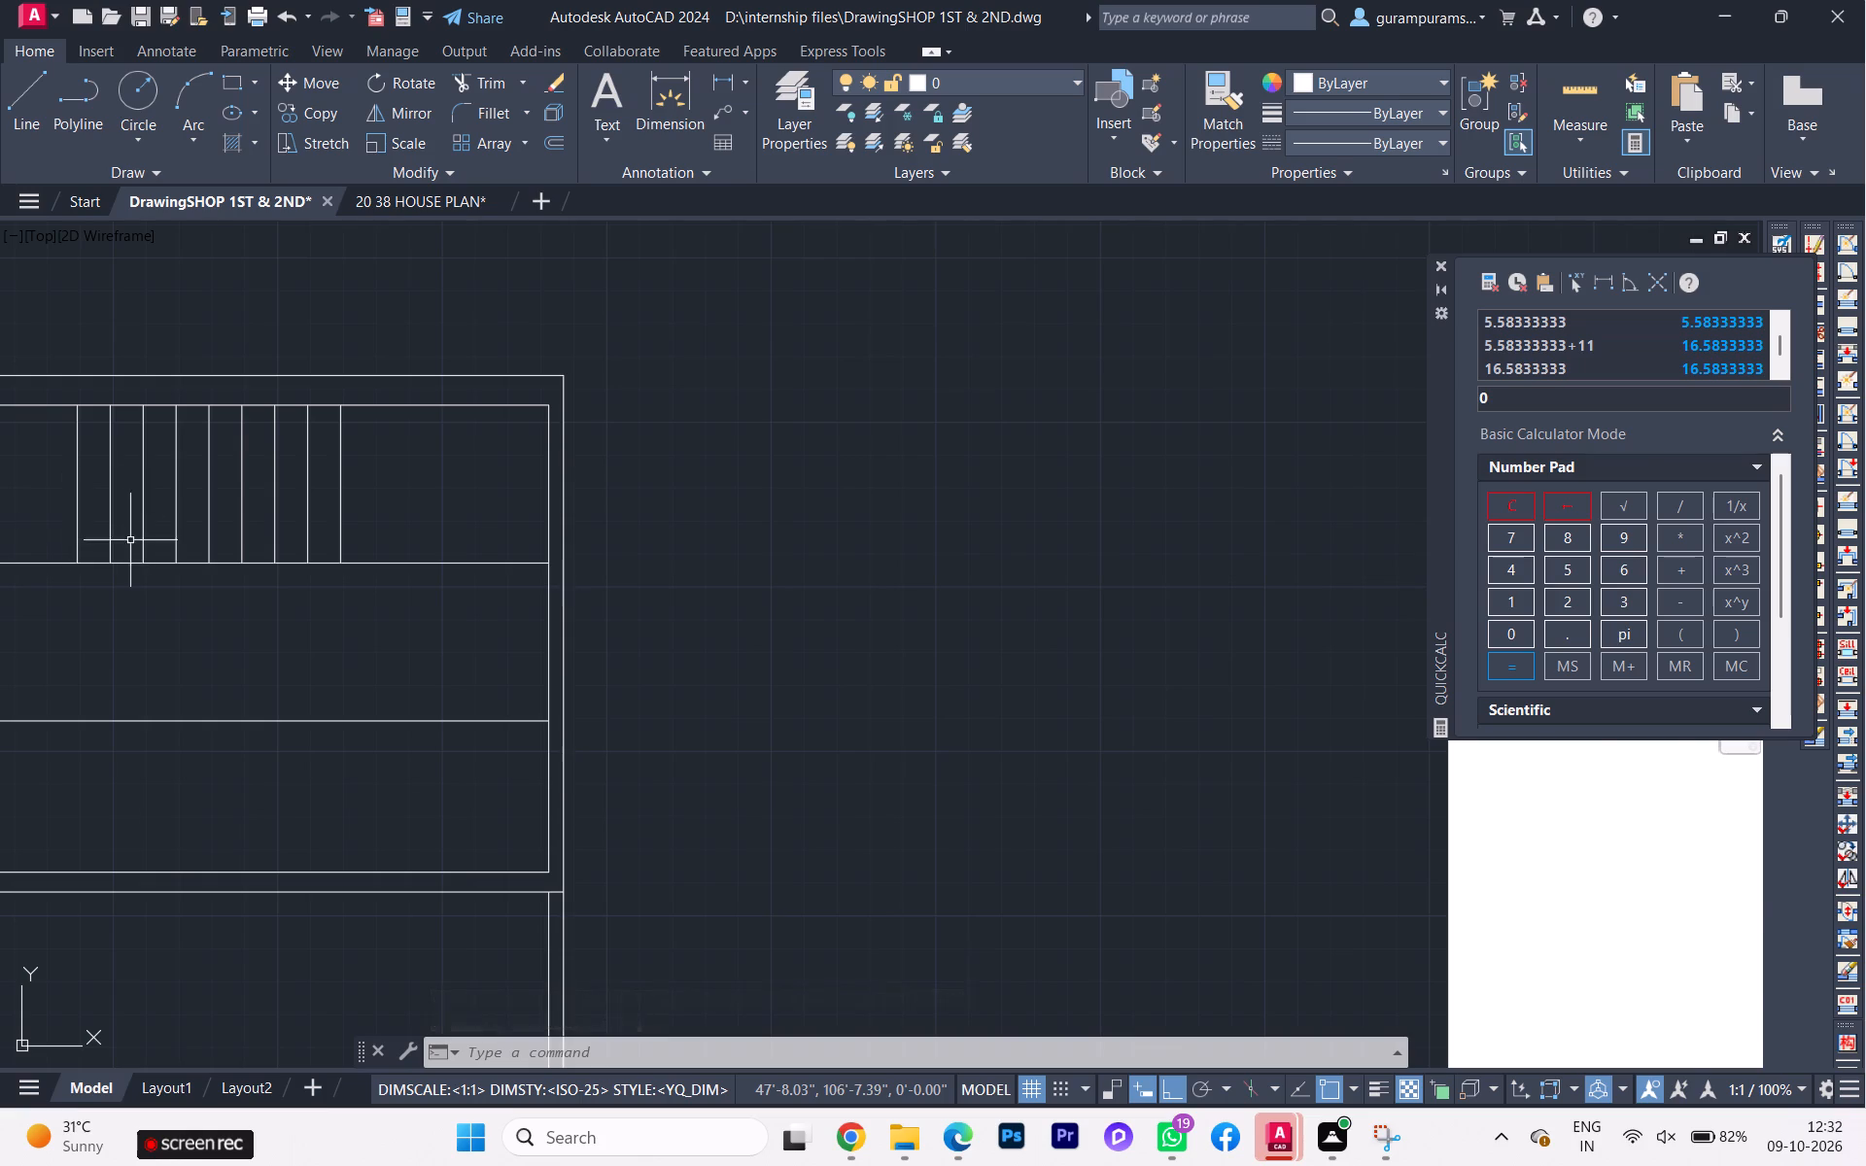
scroll(136, 557, "down", 1)
scroll(319, 637, "down", 1)
middle_click_drag(331, 630, 530, 585)
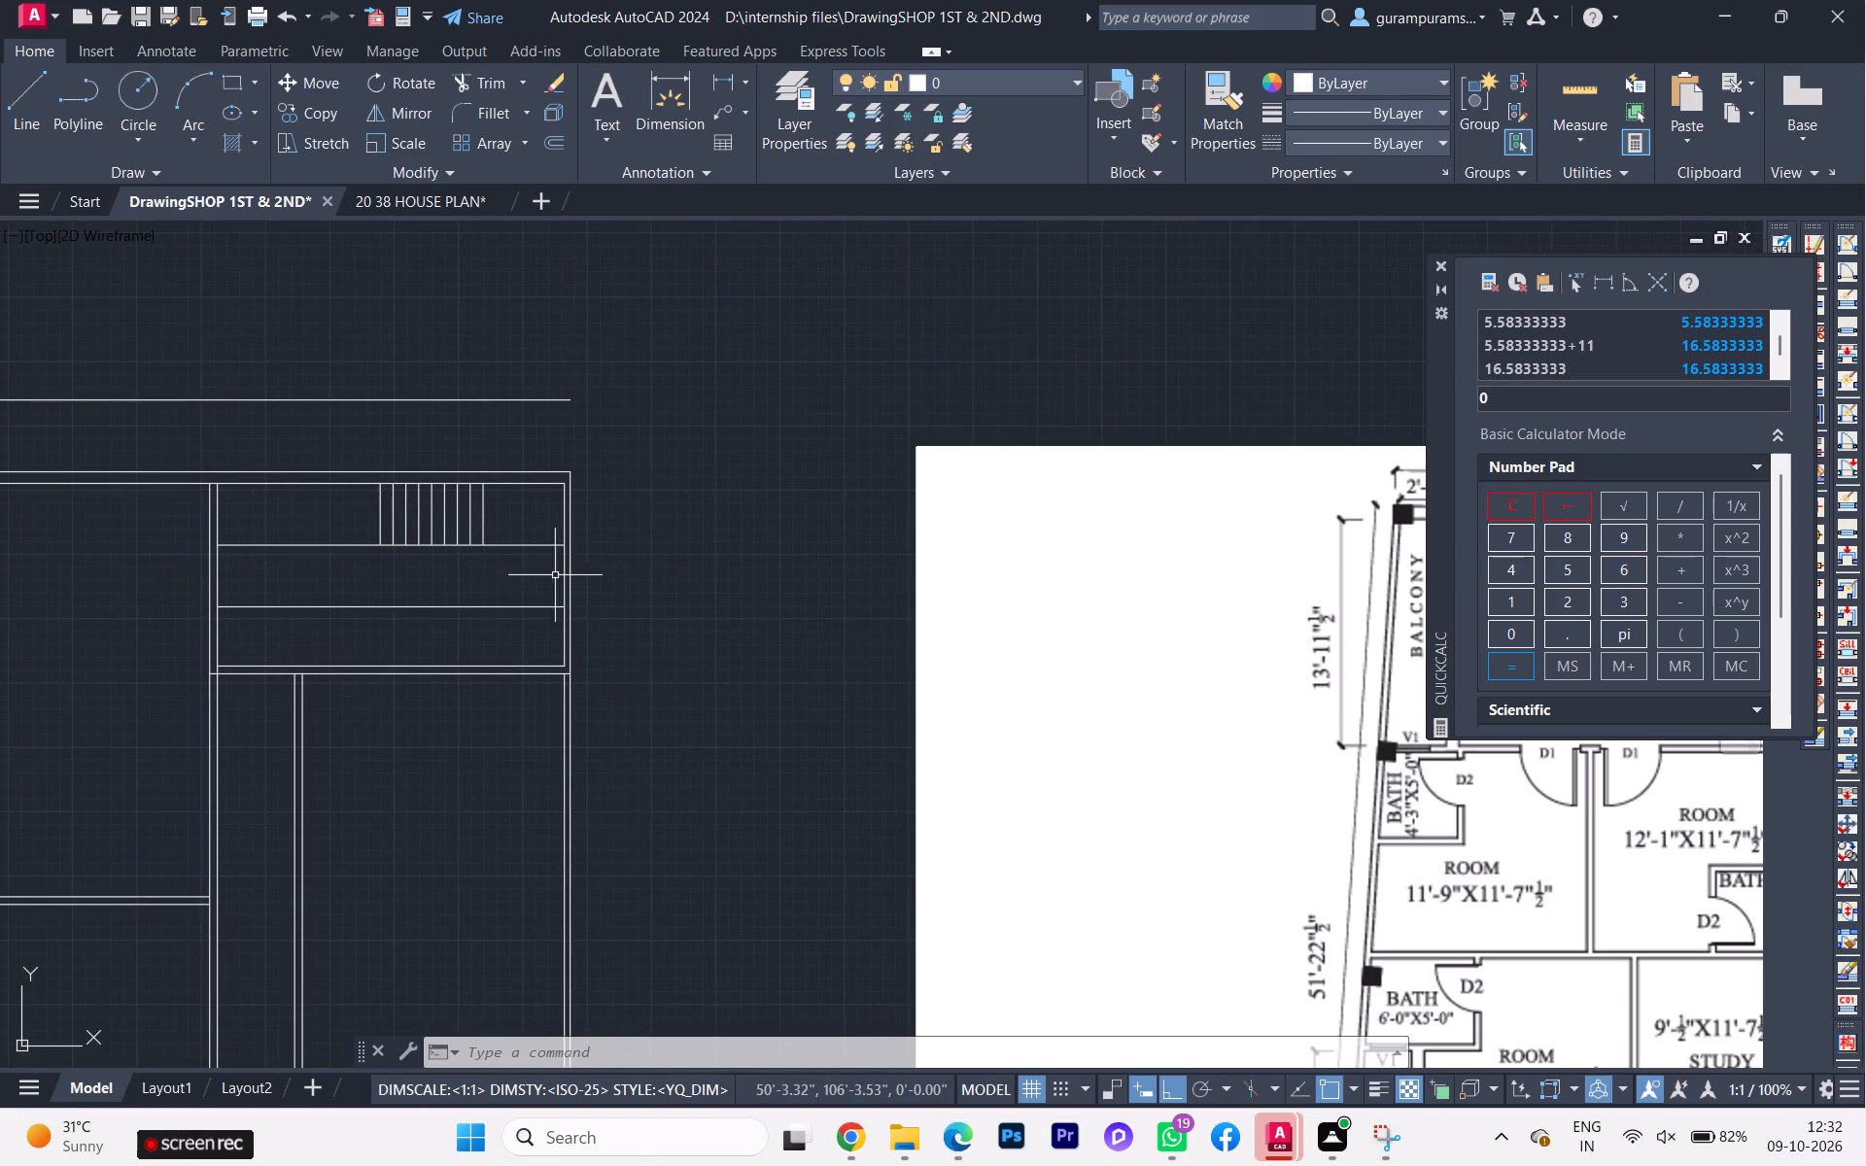
scroll(512, 519, "up", 3)
left_click(511, 516)
scroll(180, 472, "down", 2)
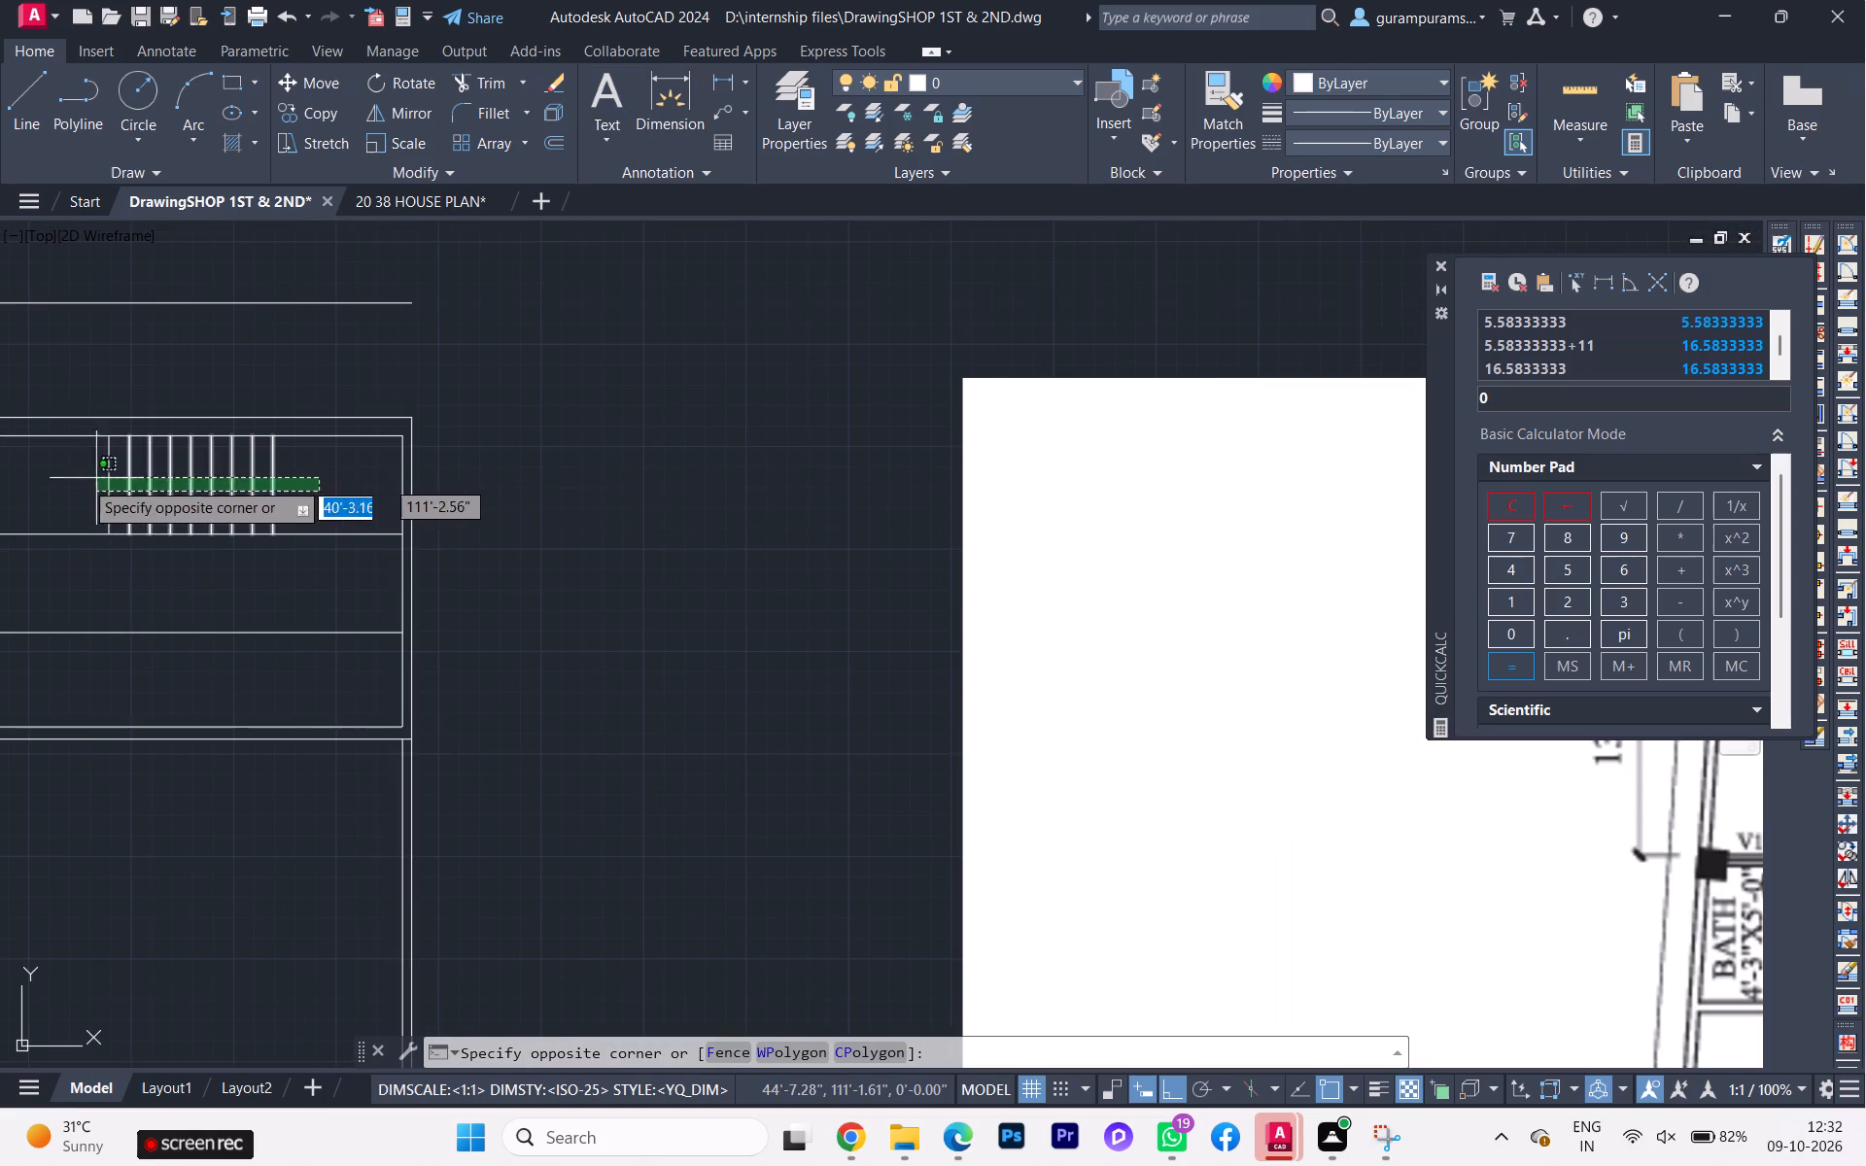
left_click(68, 483)
left_click(415, 111)
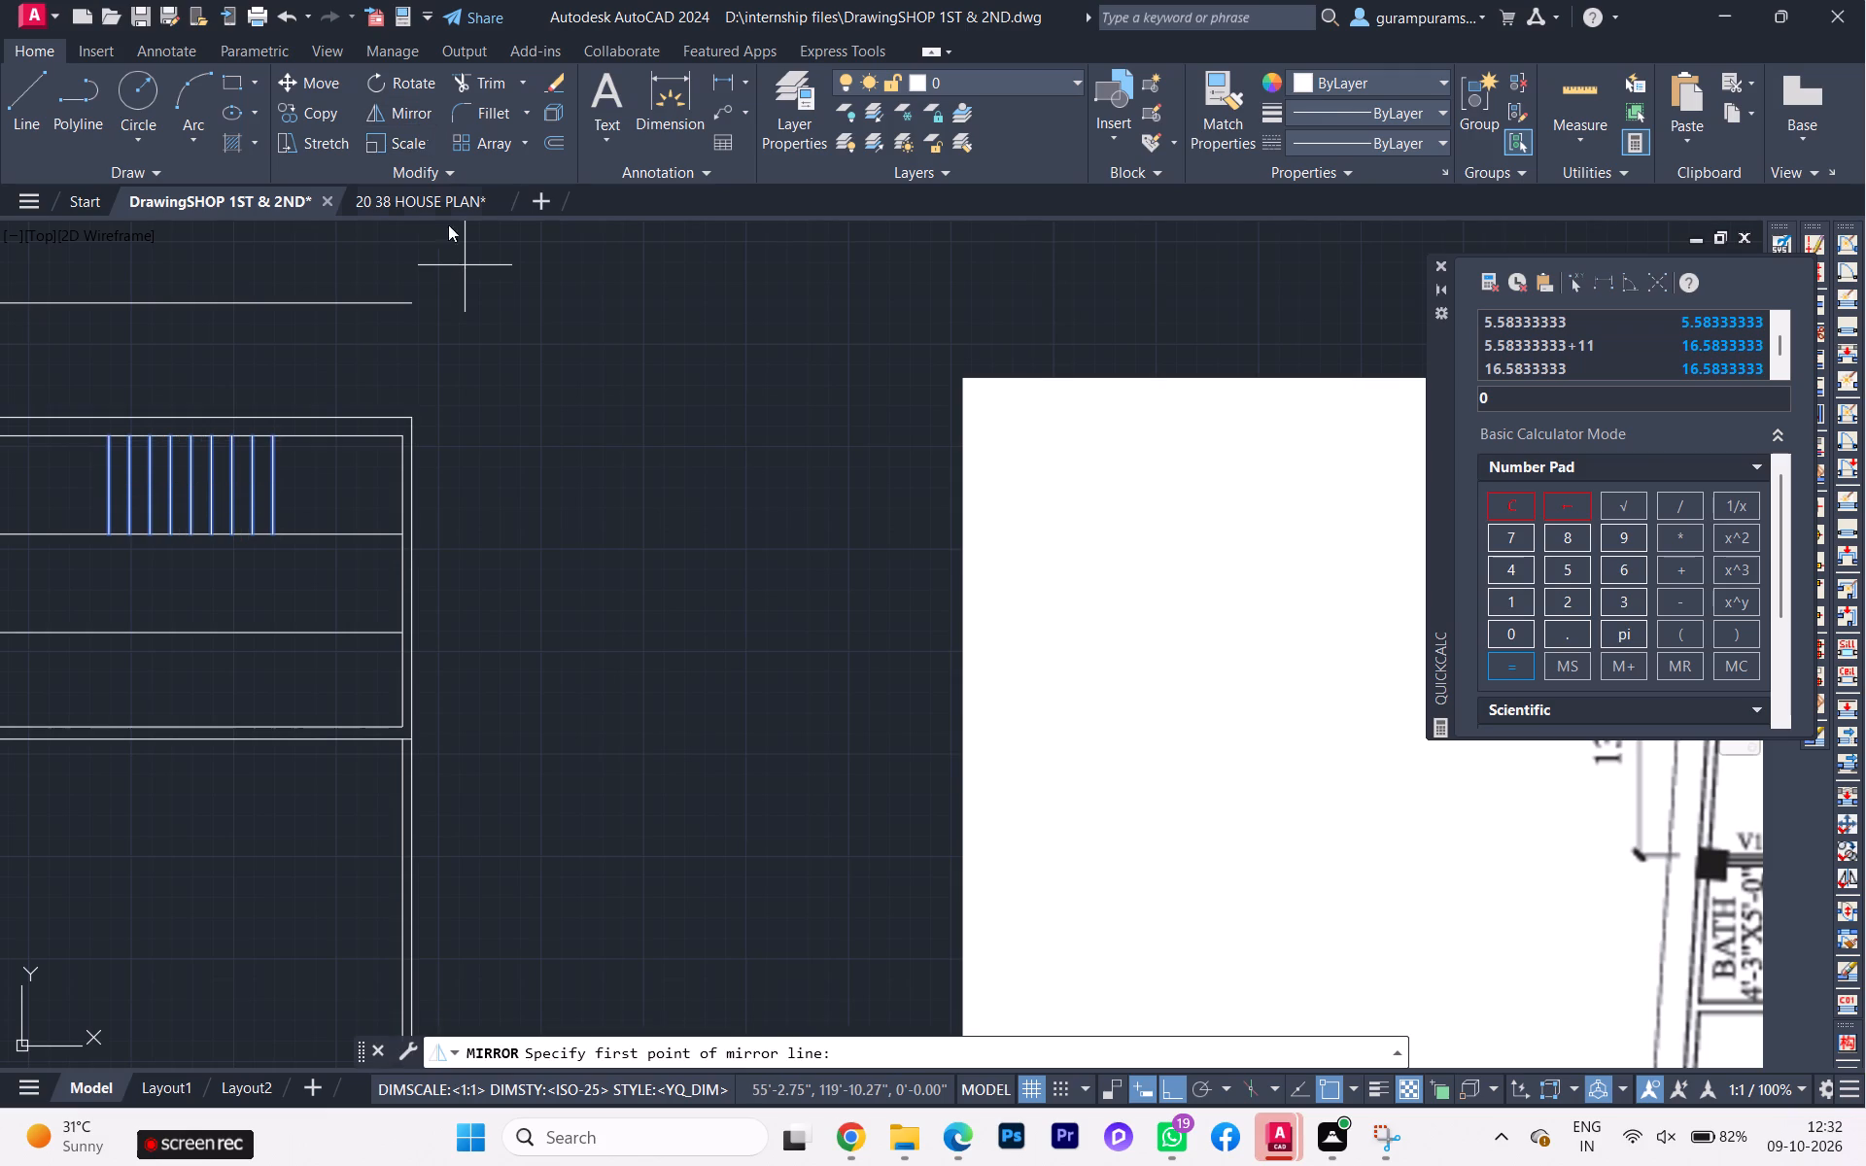
middle_click_drag(405, 516, 628, 478)
scroll(610, 563, "up", 1)
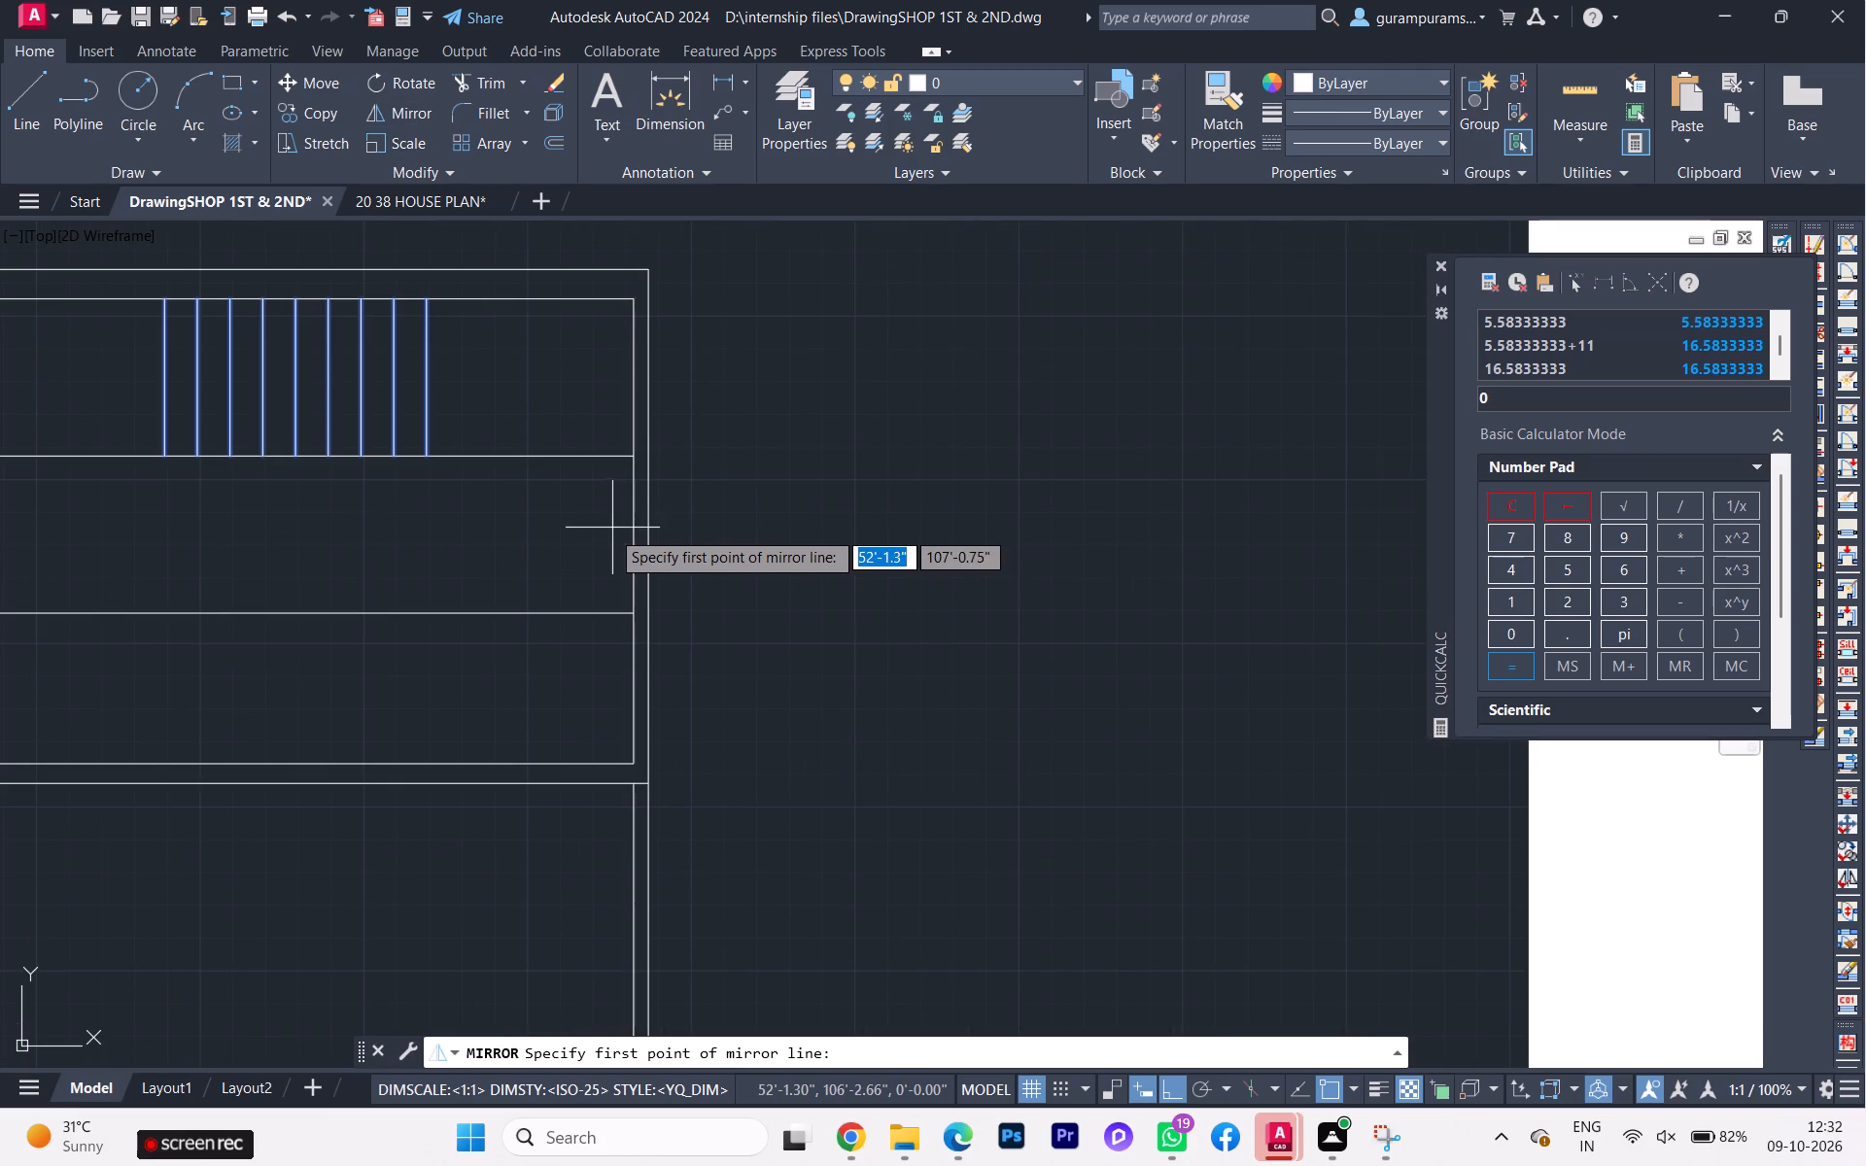
left_click(630, 532)
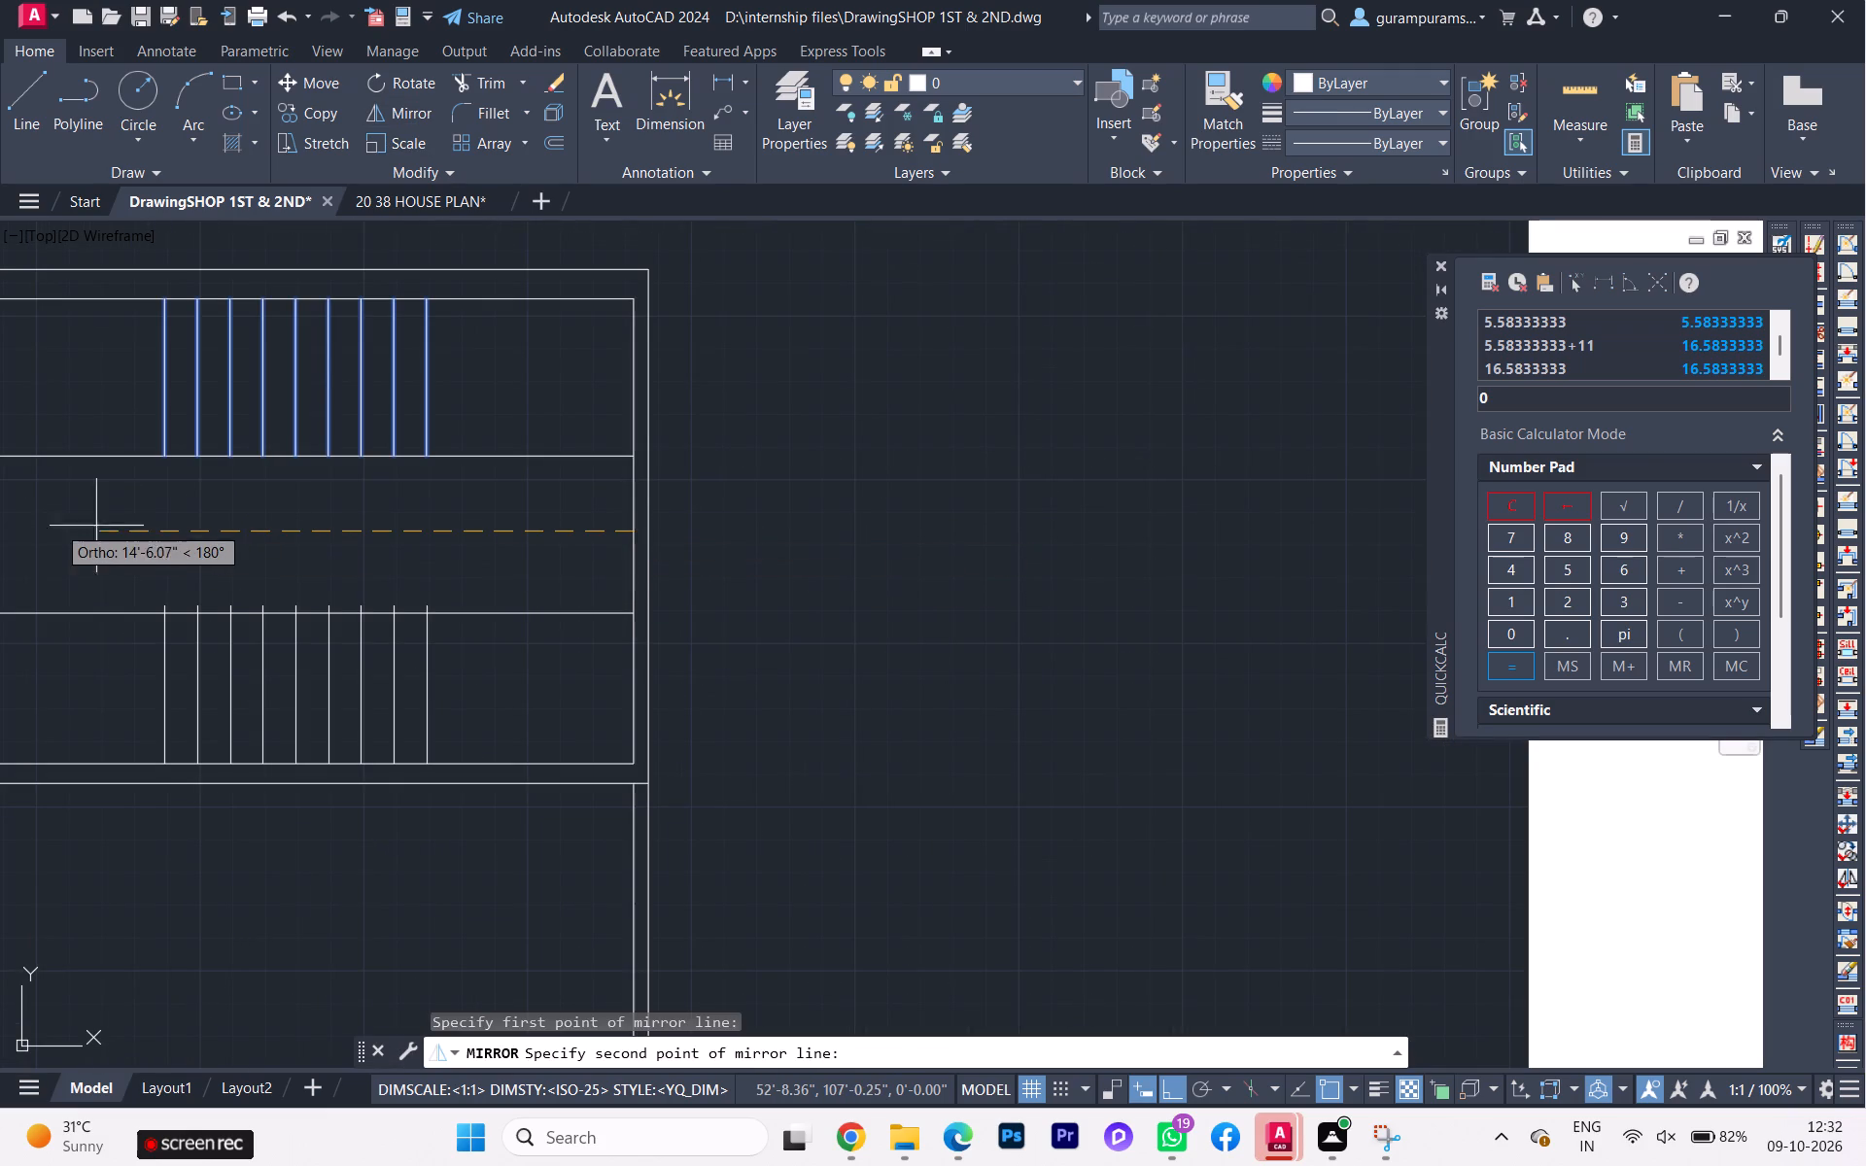
left_click(33, 522)
left_click_drag(94, 600, 33, 522)
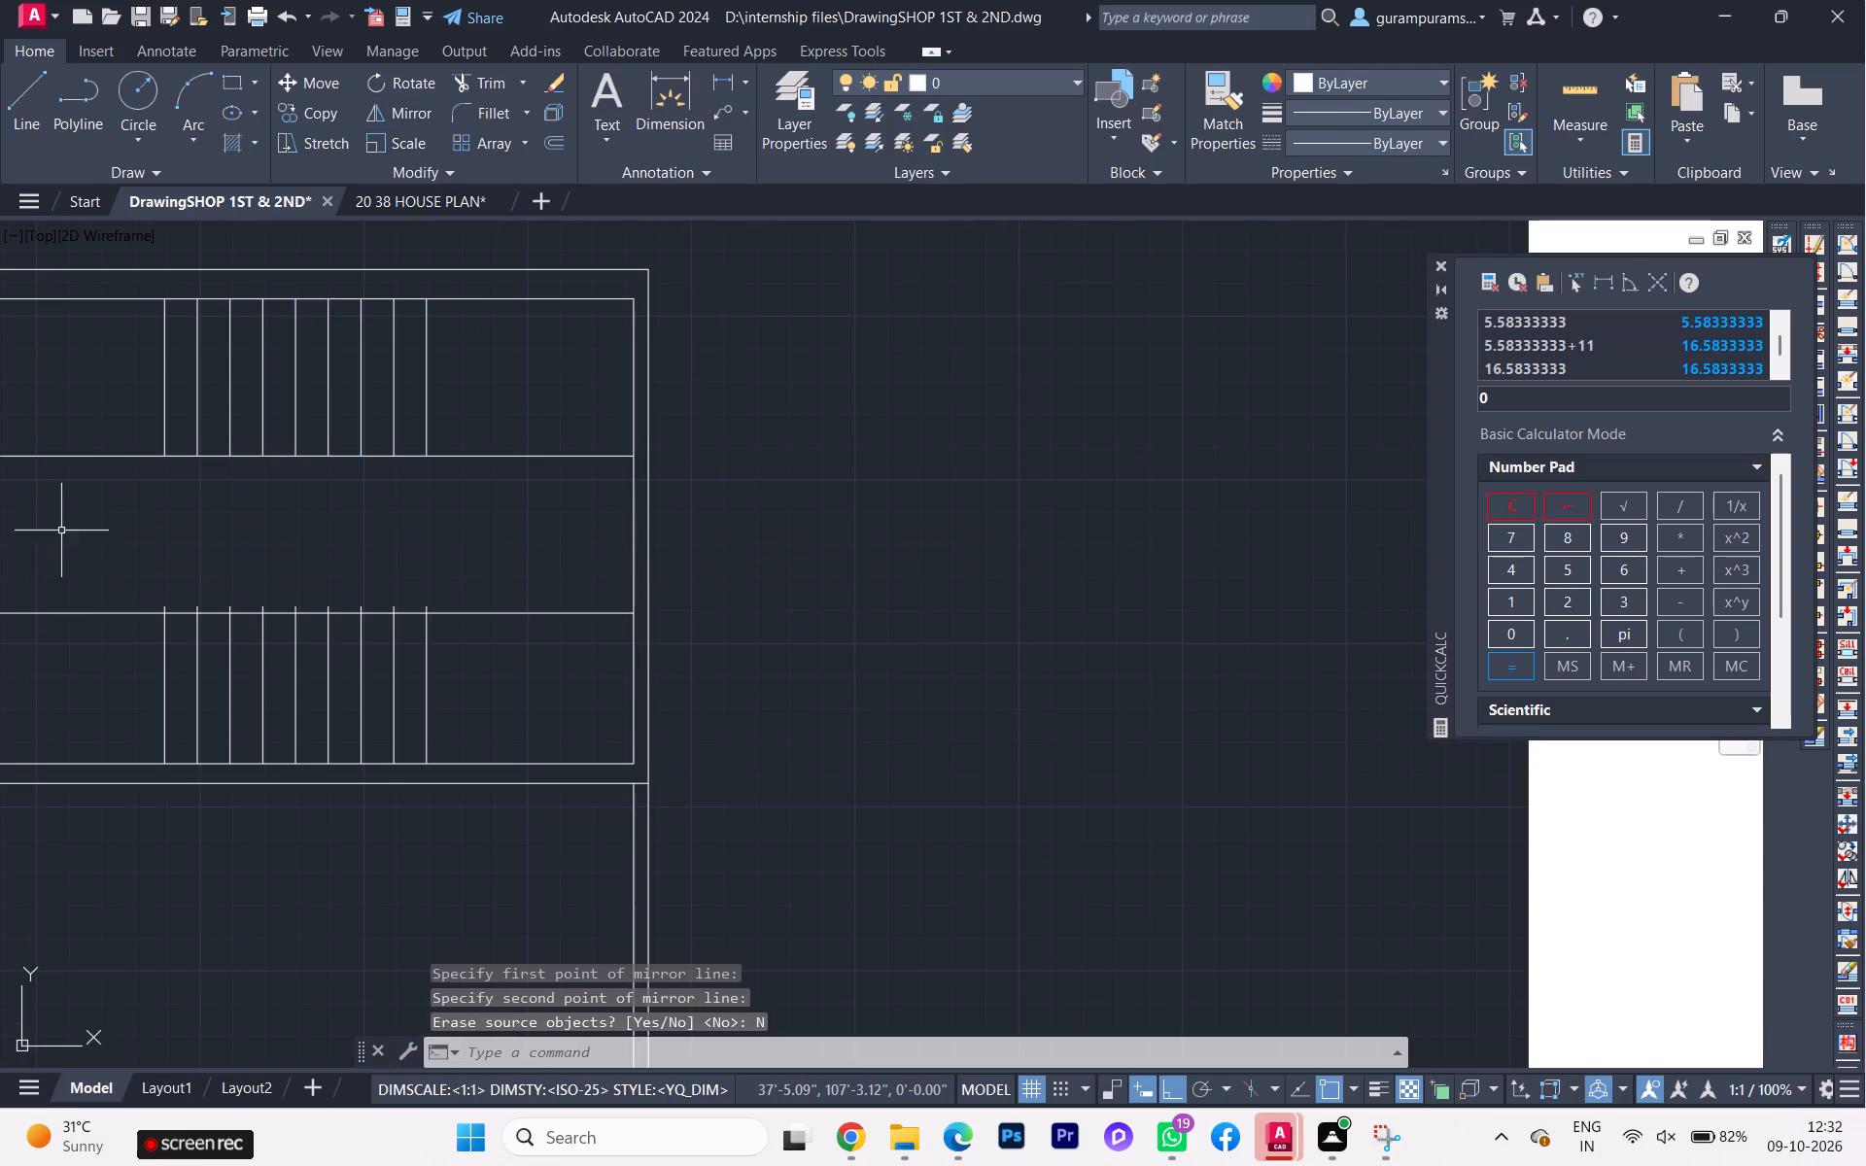
scroll(455, 714, "up", 1)
scroll(457, 694, "down", 2)
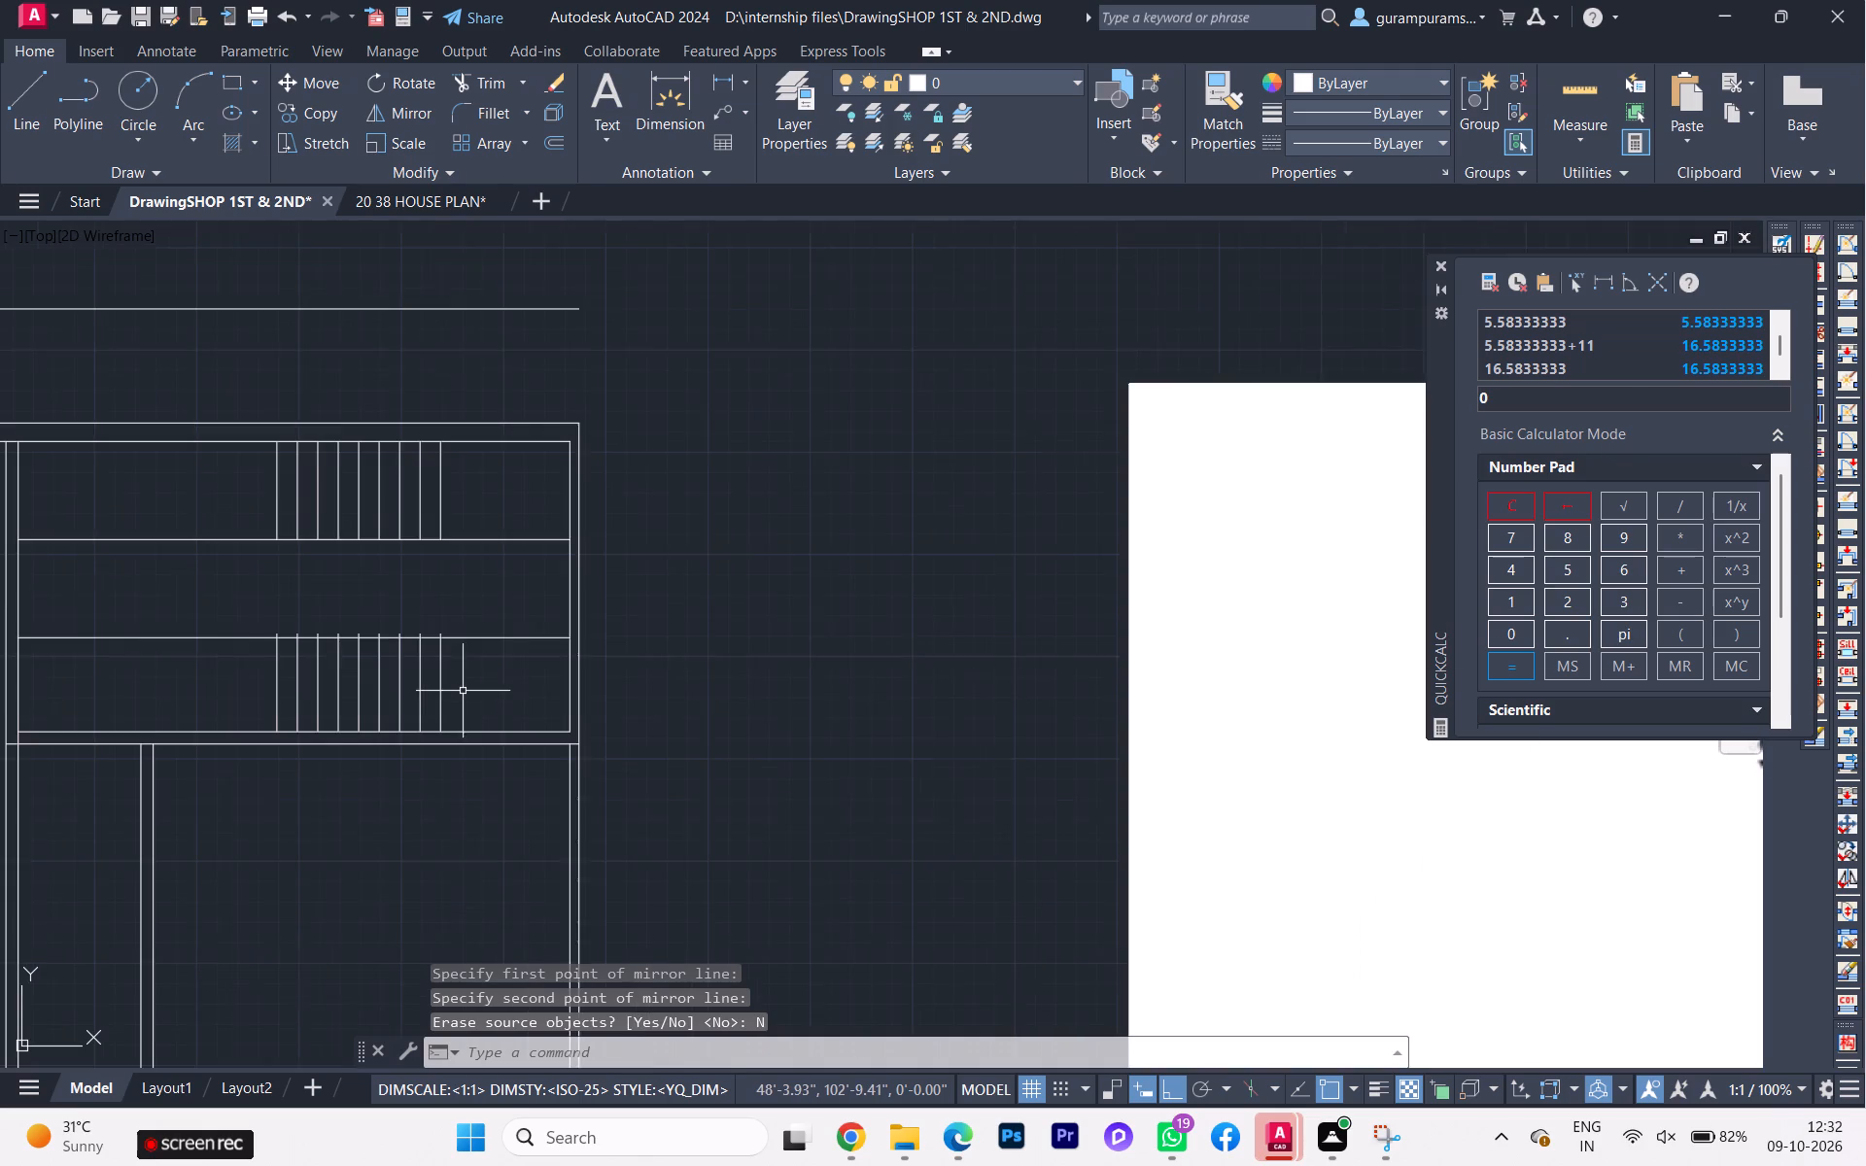
Trim the upper ends of the mirrored tread lines that project above the lower flight's top line.
middle_click_drag(463, 691, 564, 655)
scroll(405, 647, "down", 1)
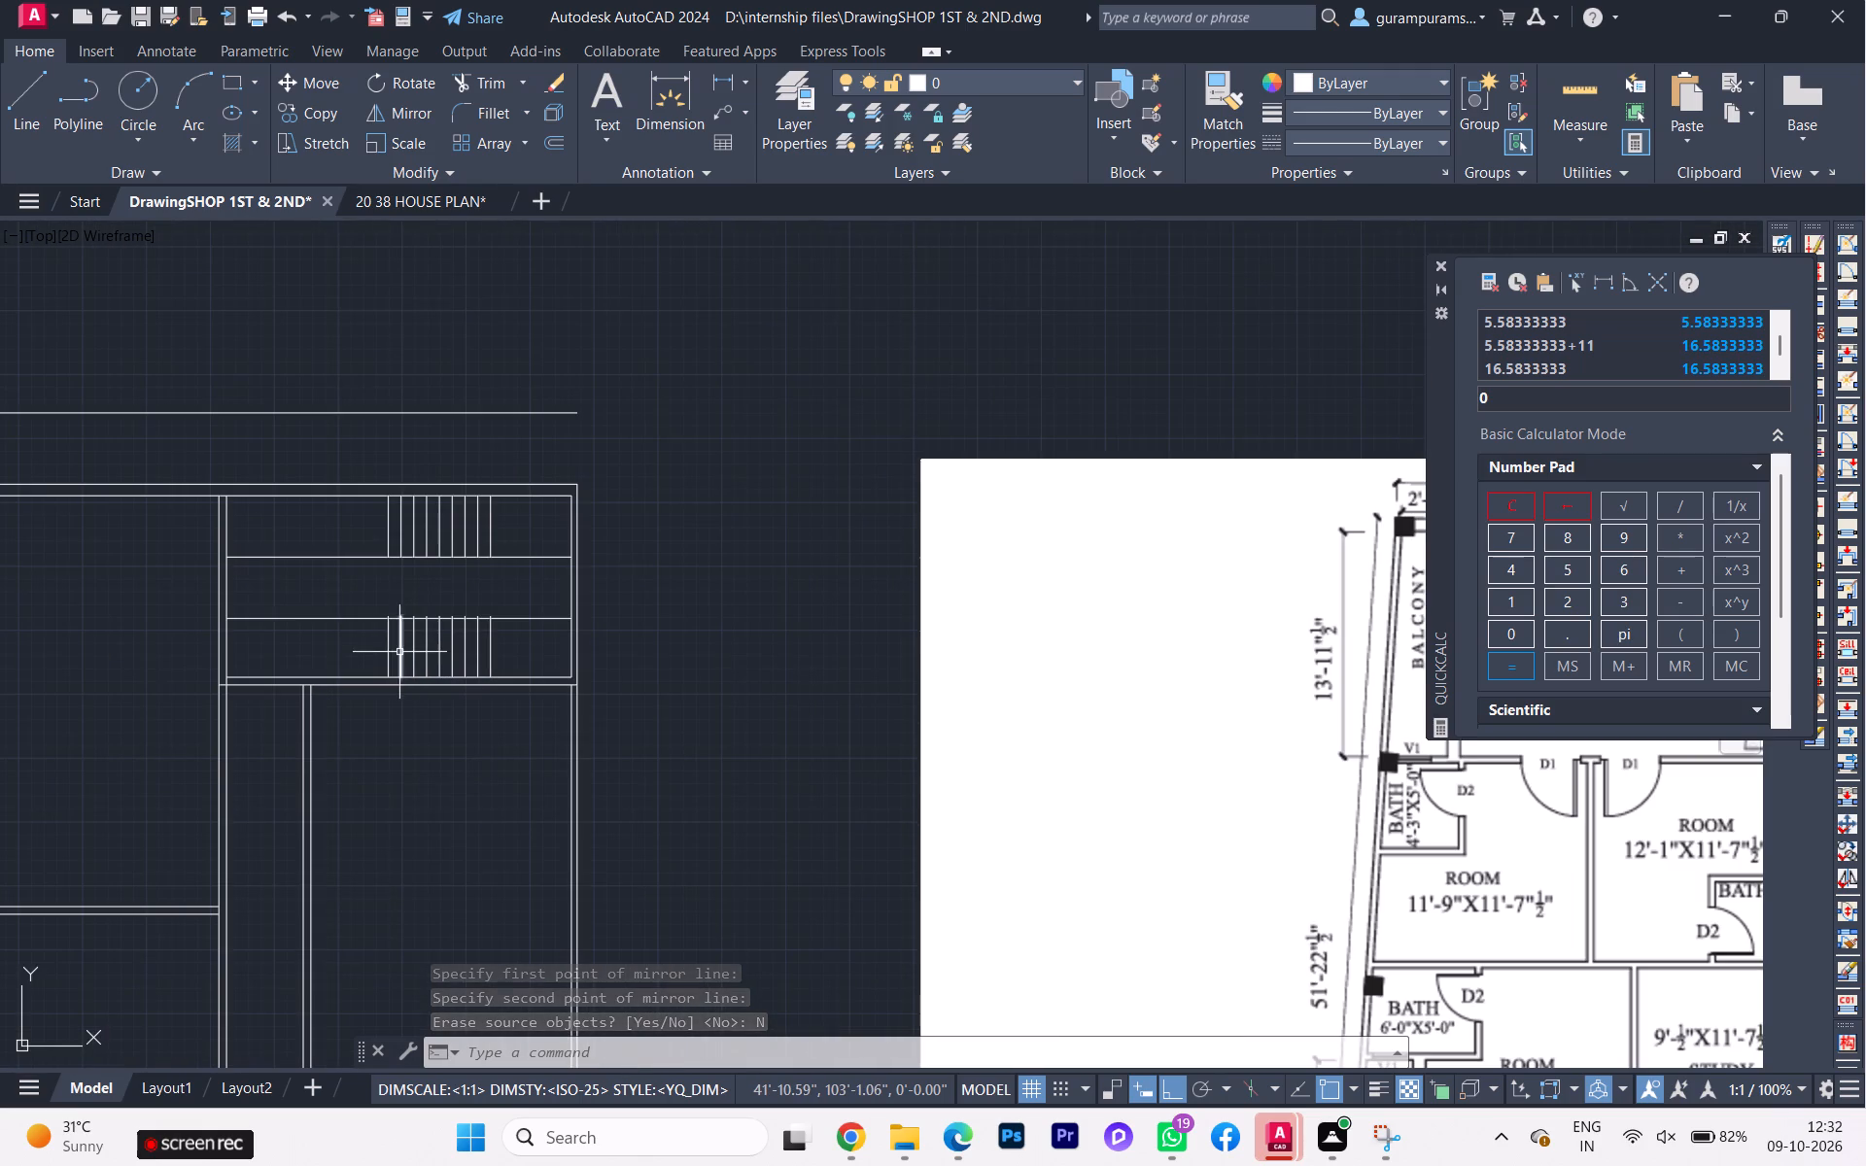
scroll(375, 619, "up", 3)
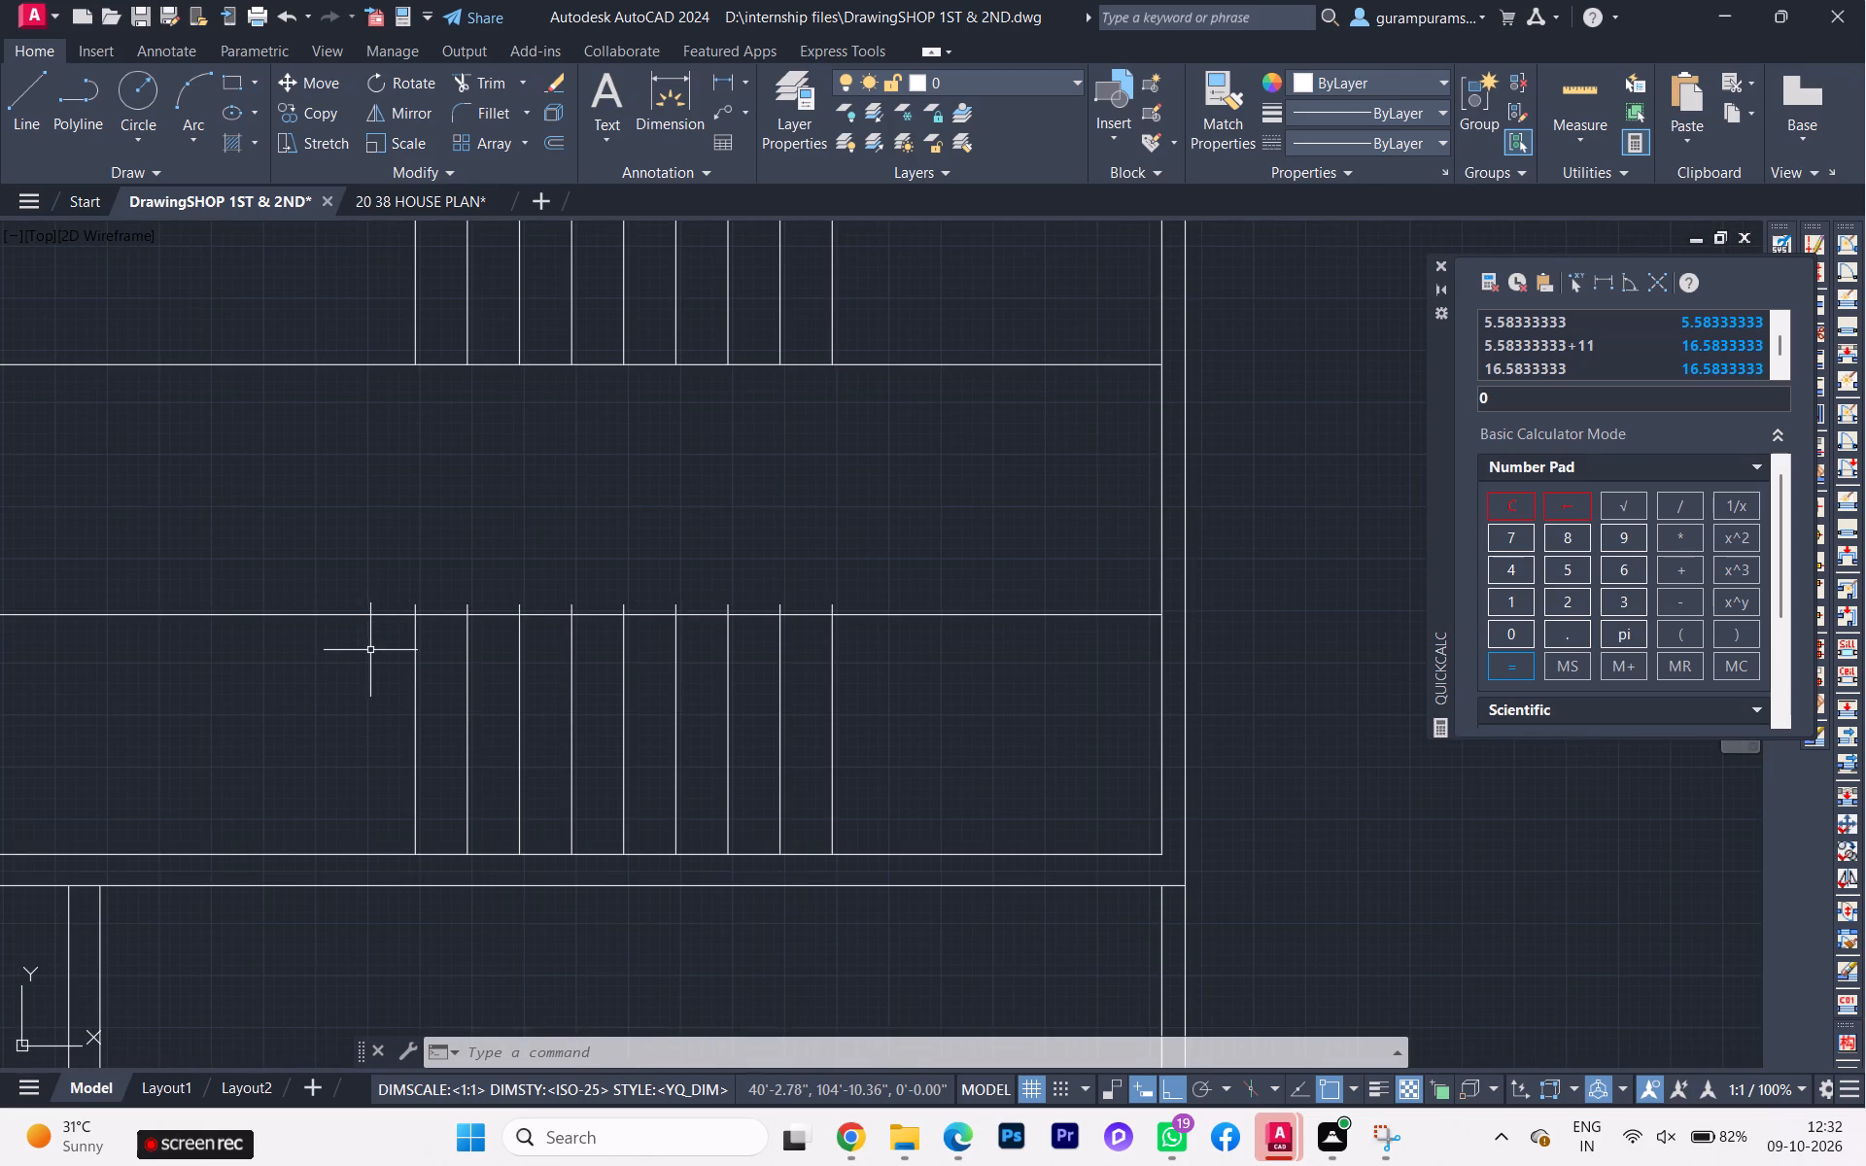
key("t")
key("r")
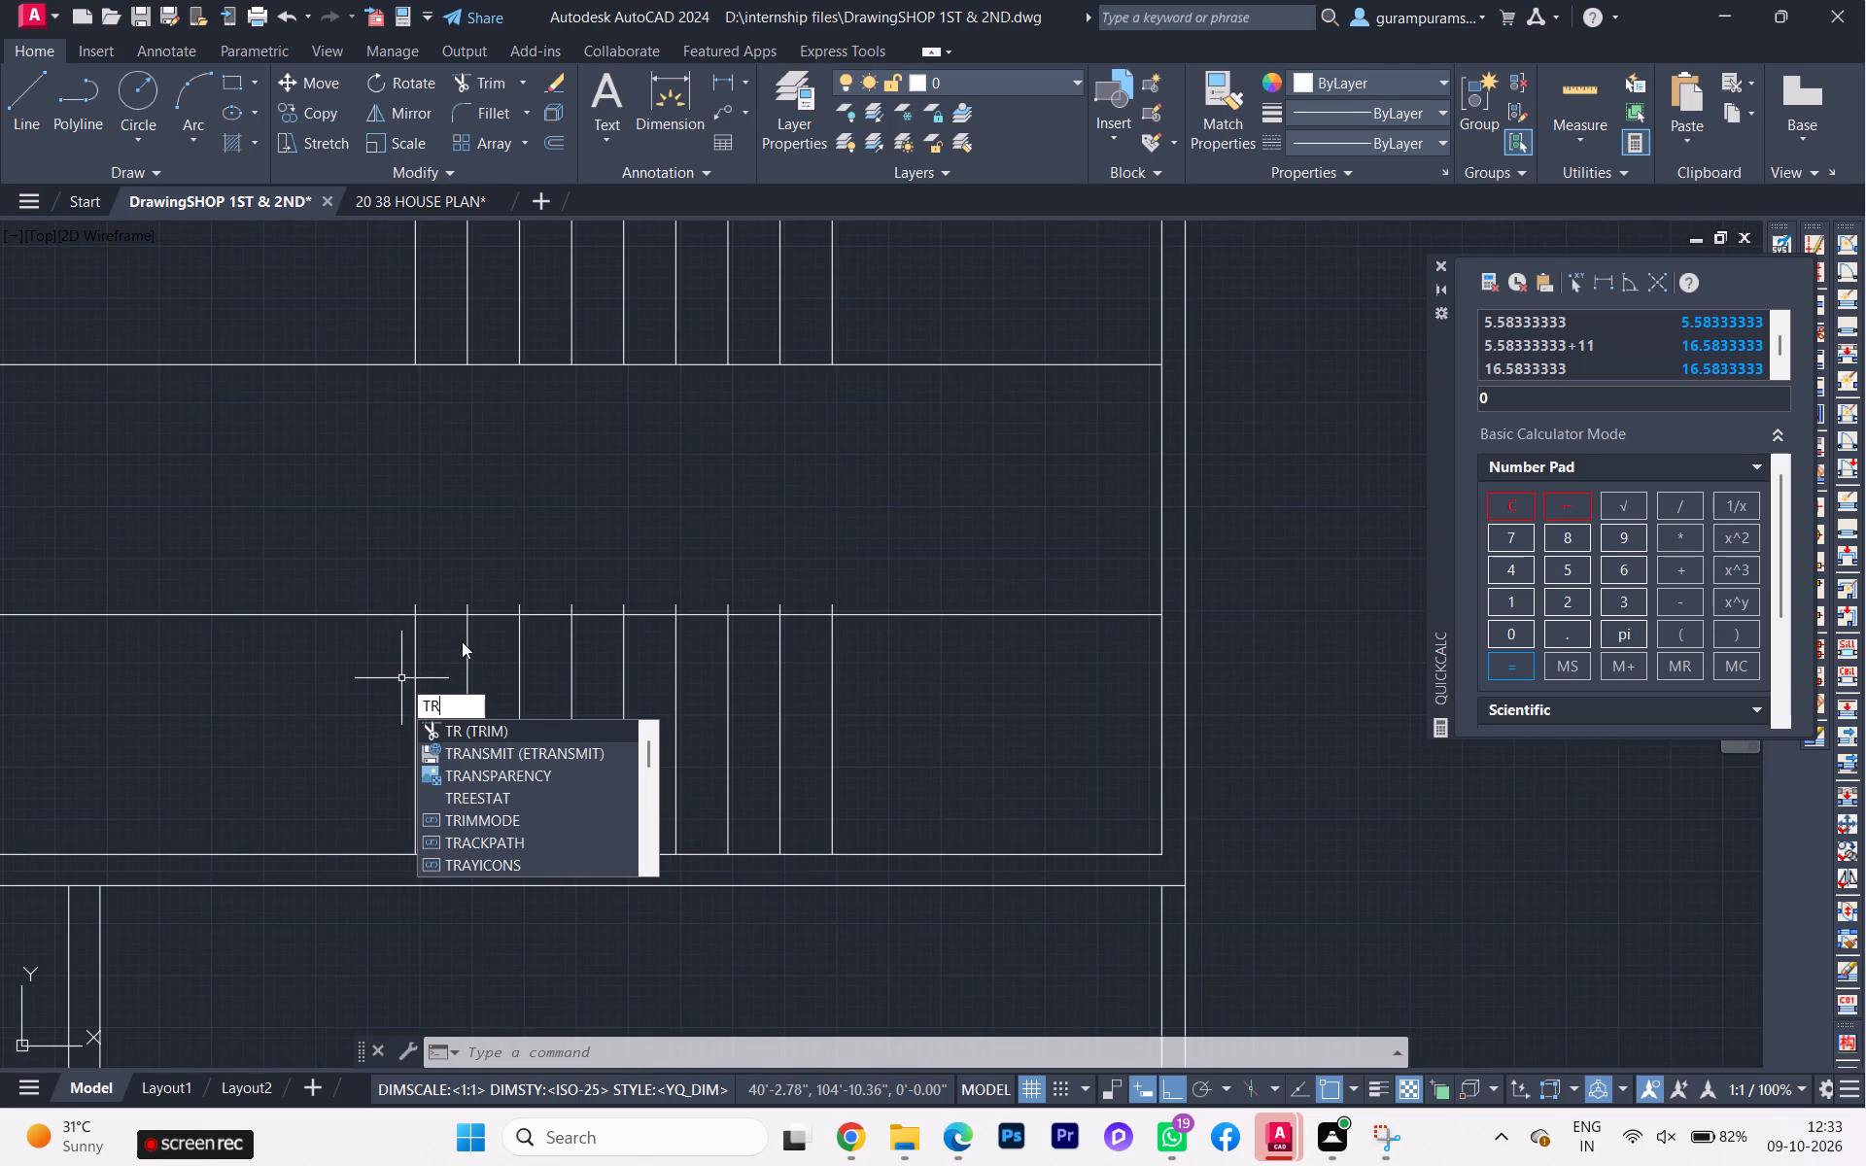
left_click(473, 736)
scroll(432, 608, "up", 2)
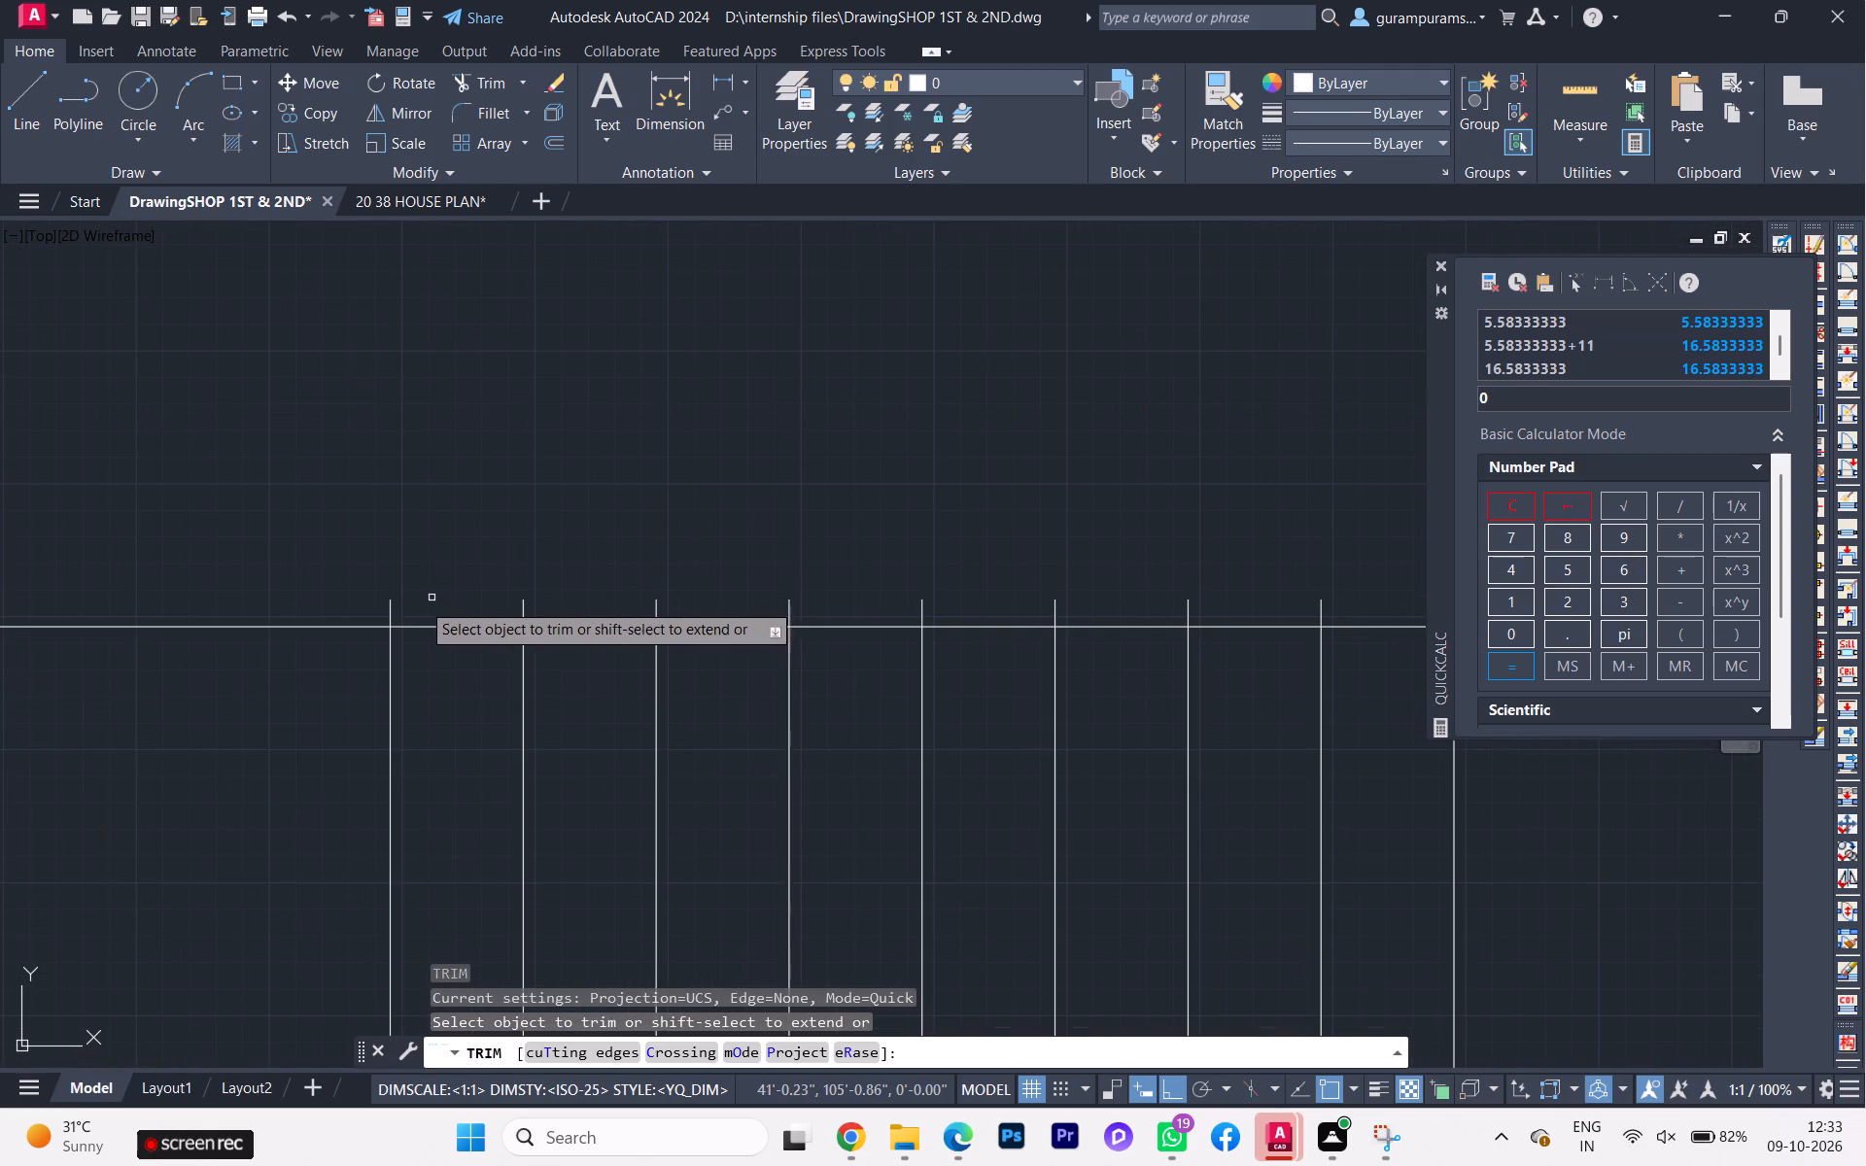
left_click(346, 605)
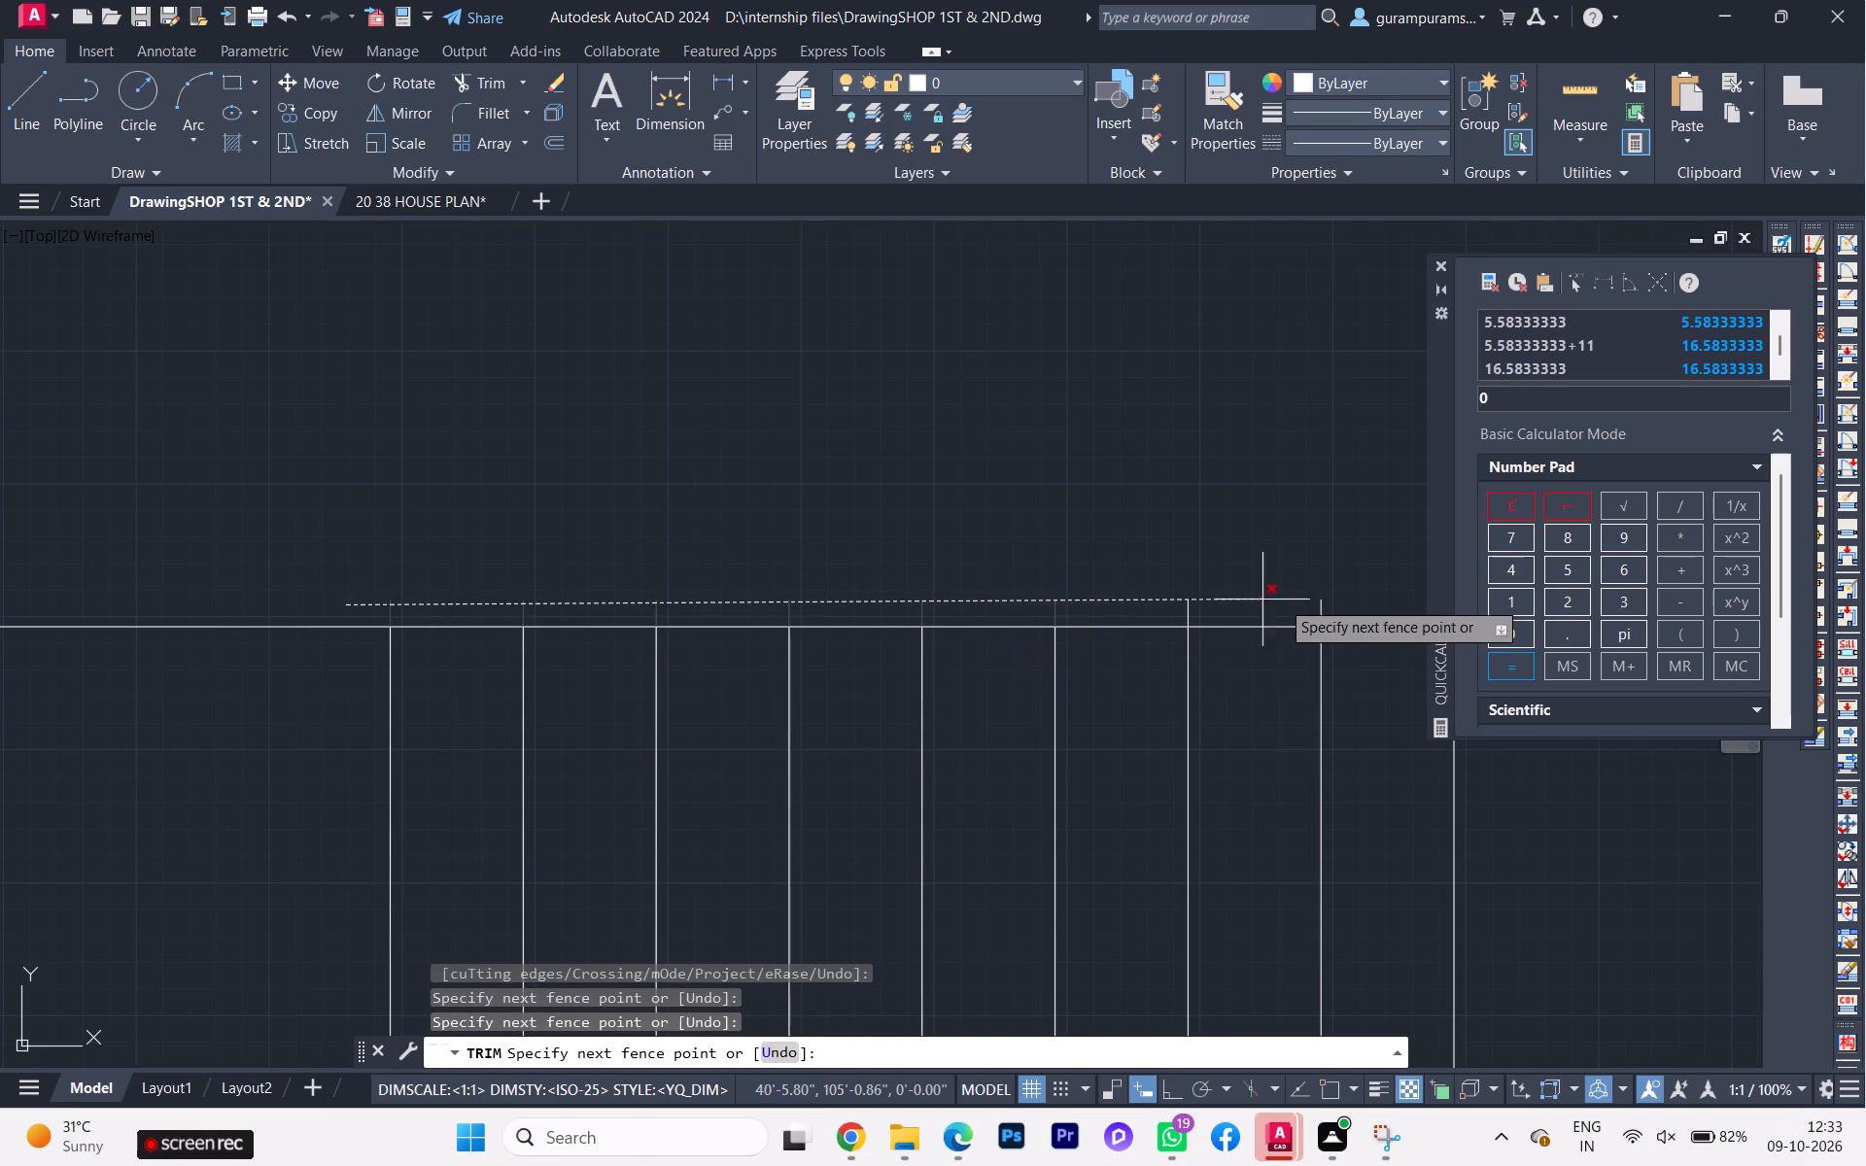
left_click(1330, 603)
scroll(743, 566, "down", 1)
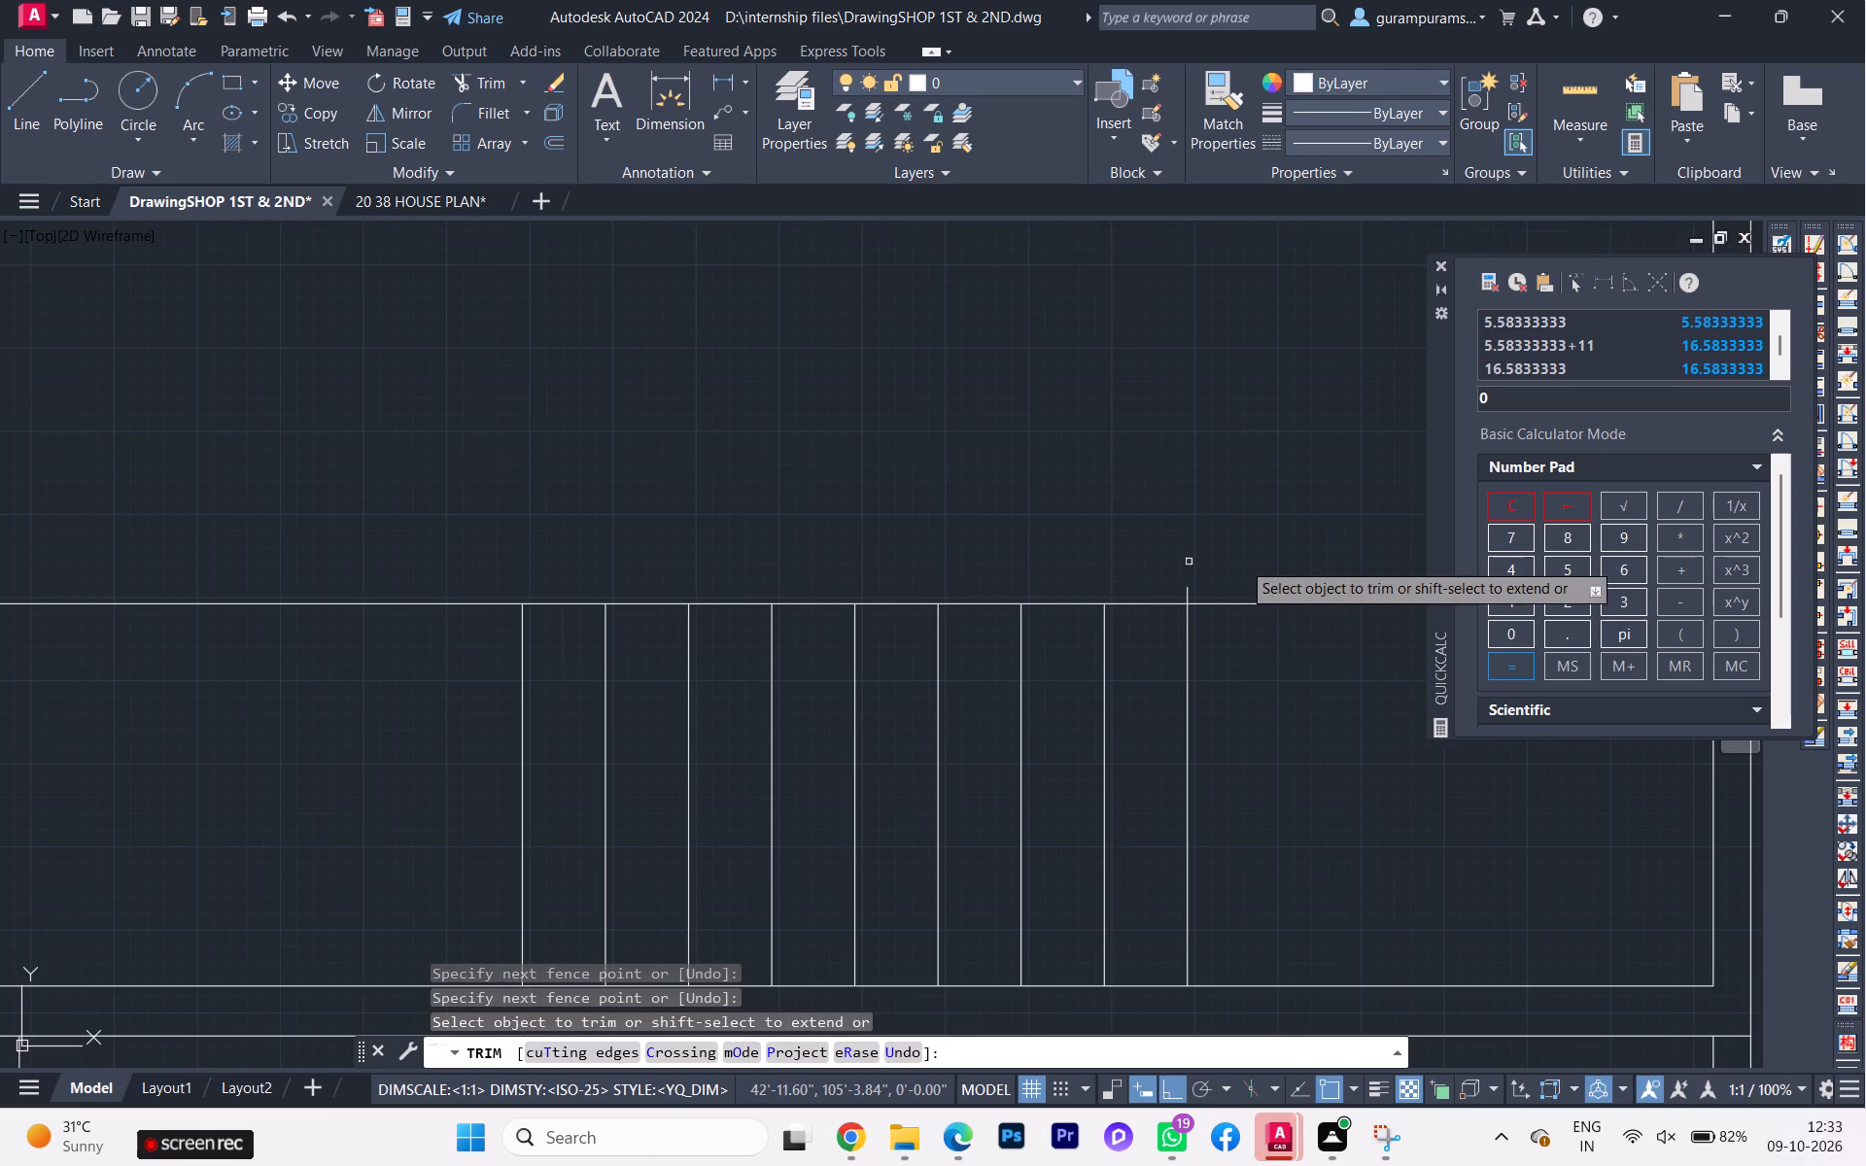
left_click(1206, 584)
left_click(1172, 592)
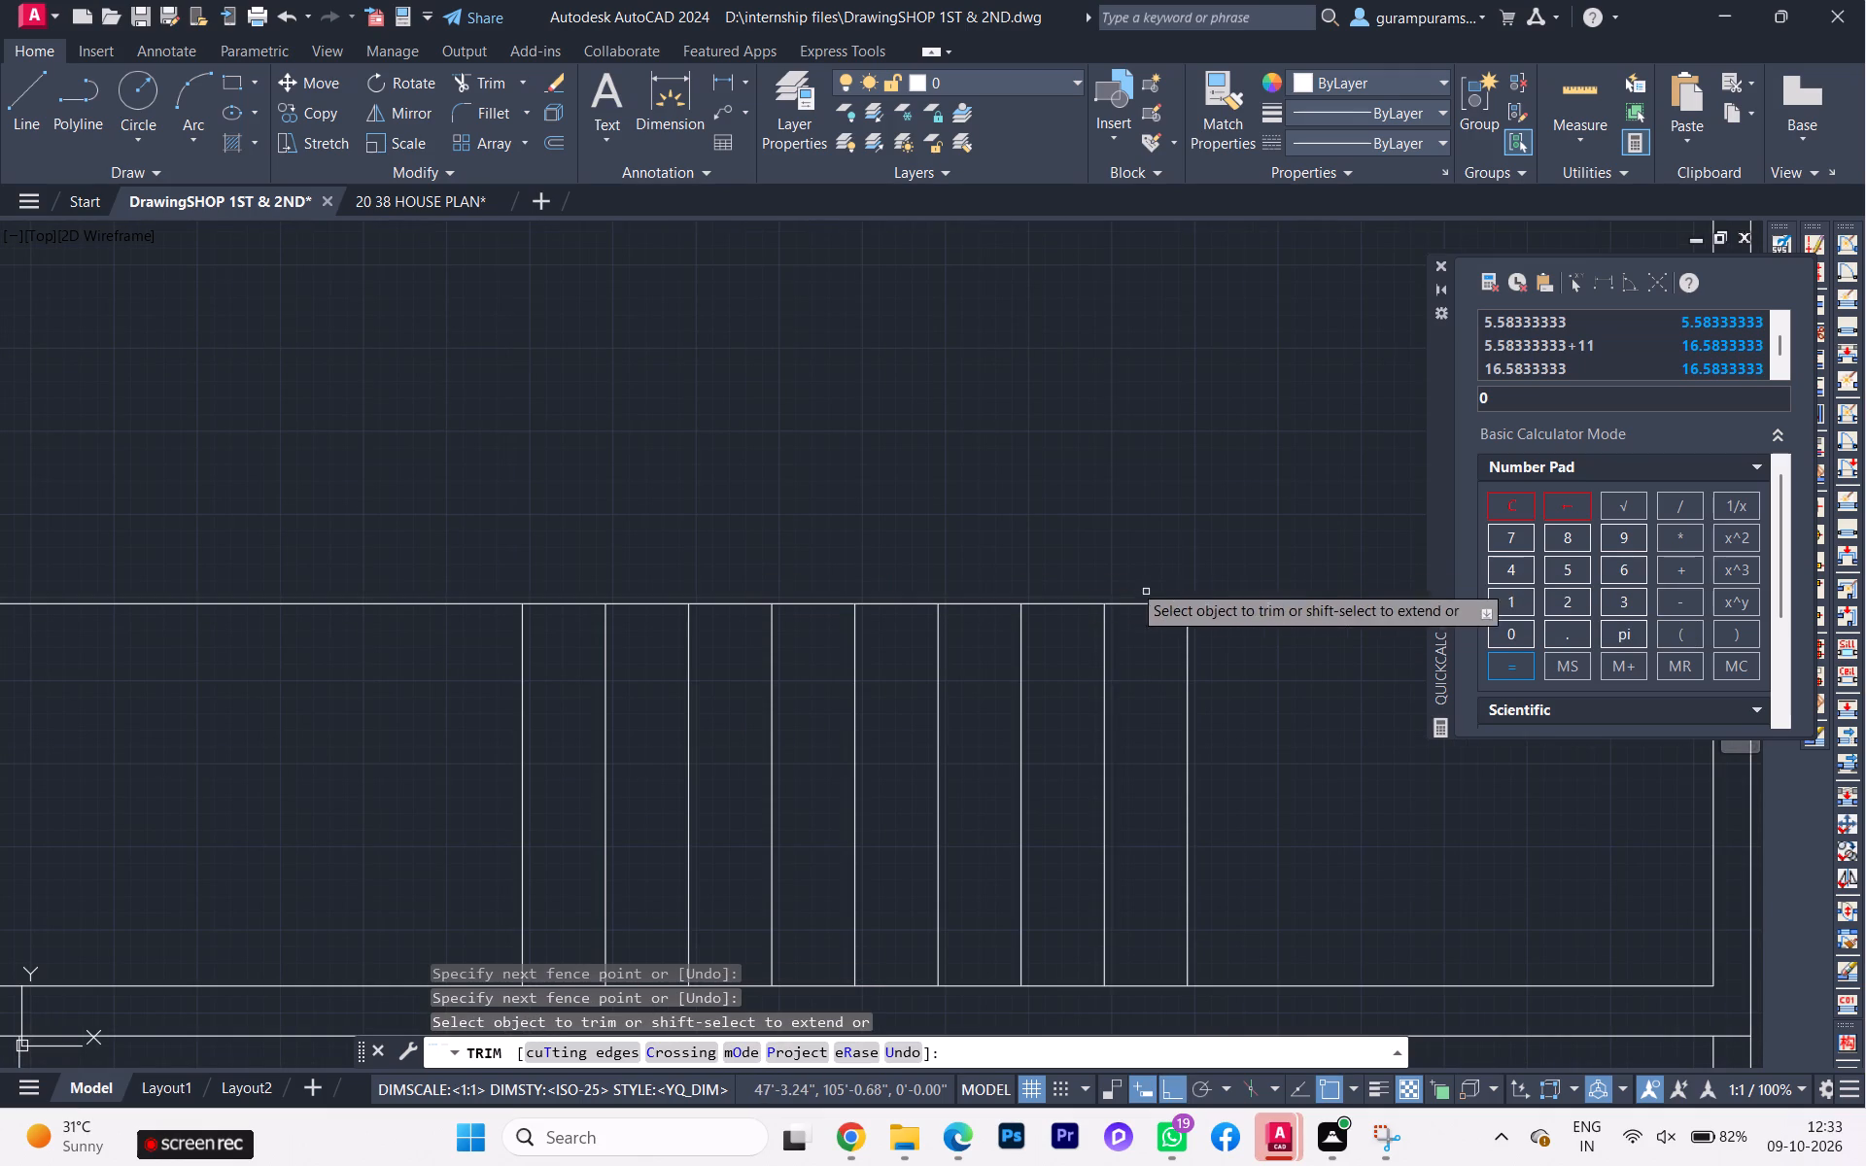
key("Escape")
scroll(695, 576, "down", 1)
scroll(586, 590, "down", 1)
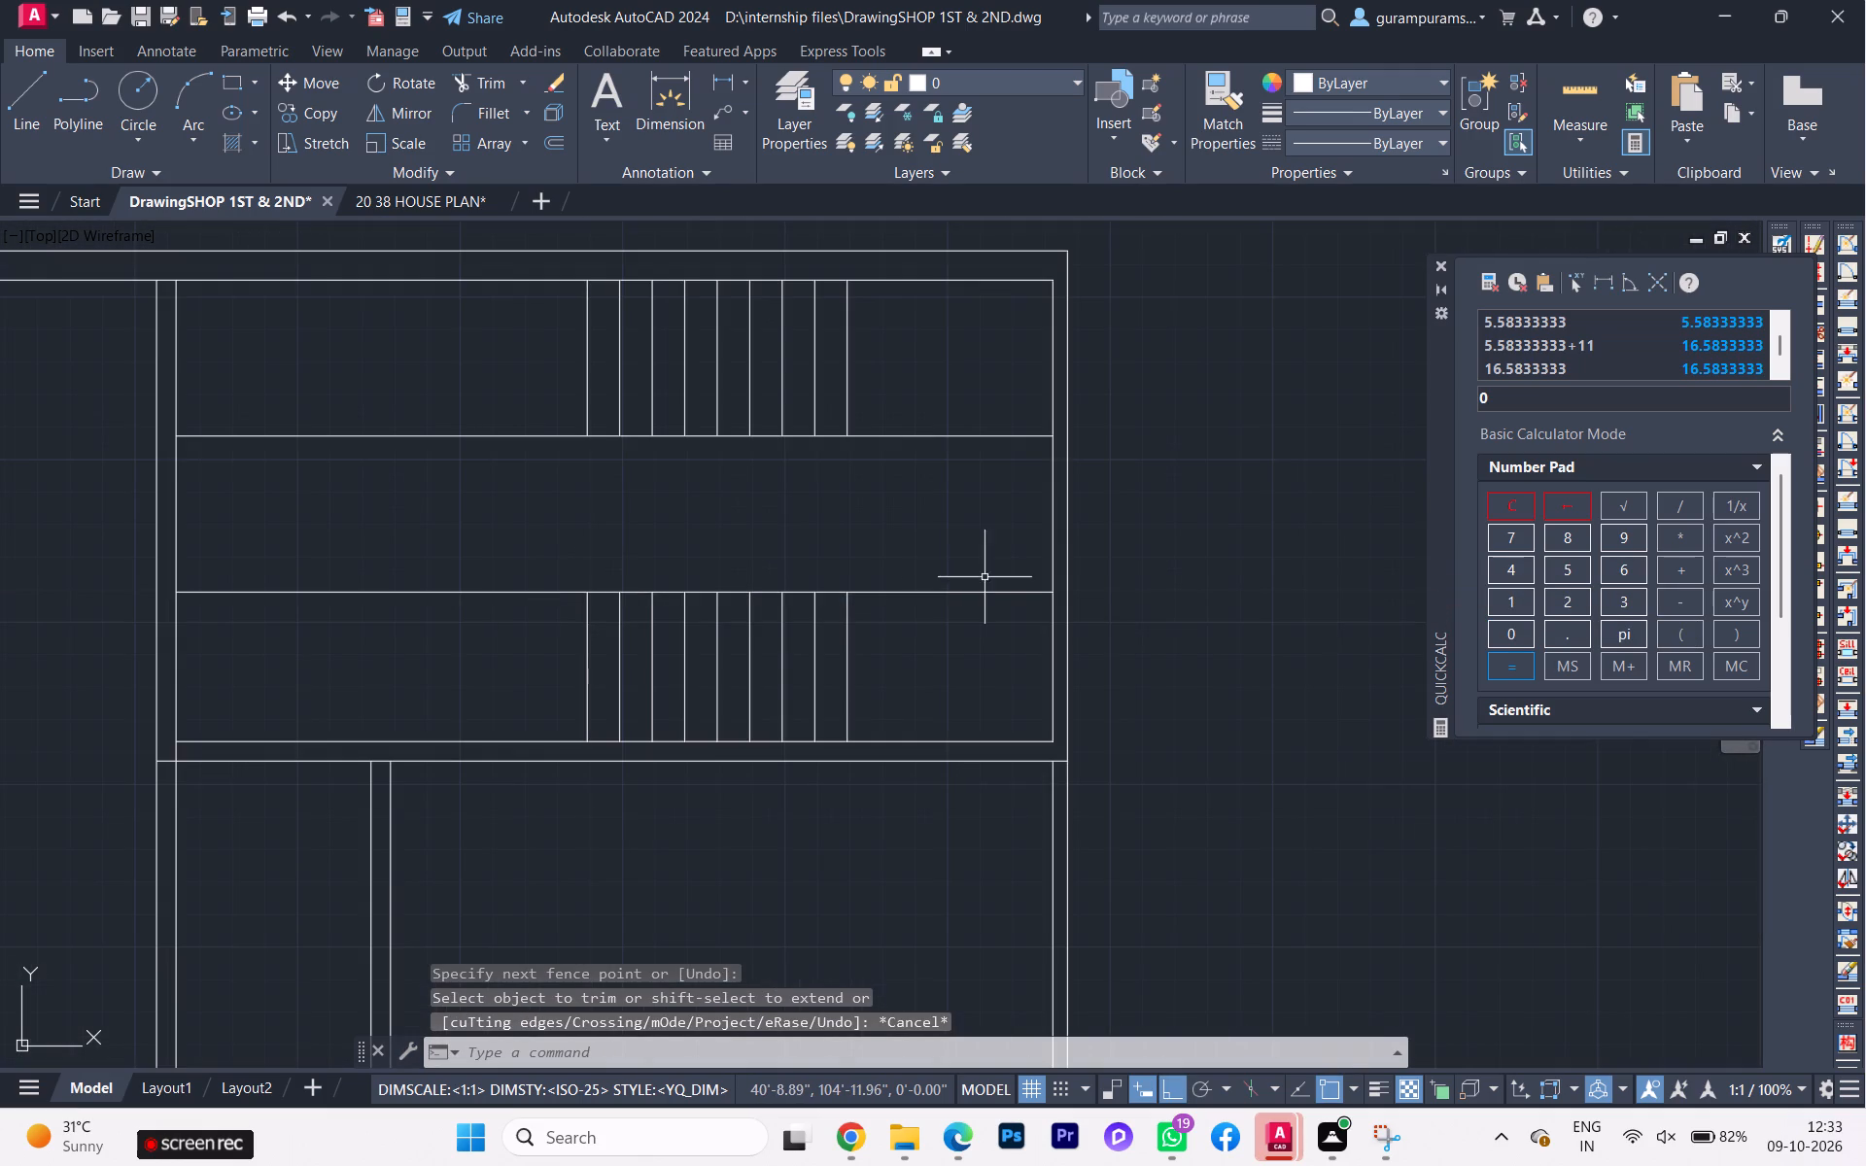
Add a horizontal linear dimension from the upper flight's last tread line to the inner face of the outer wall.
middle_click_drag(956, 621, 847, 649)
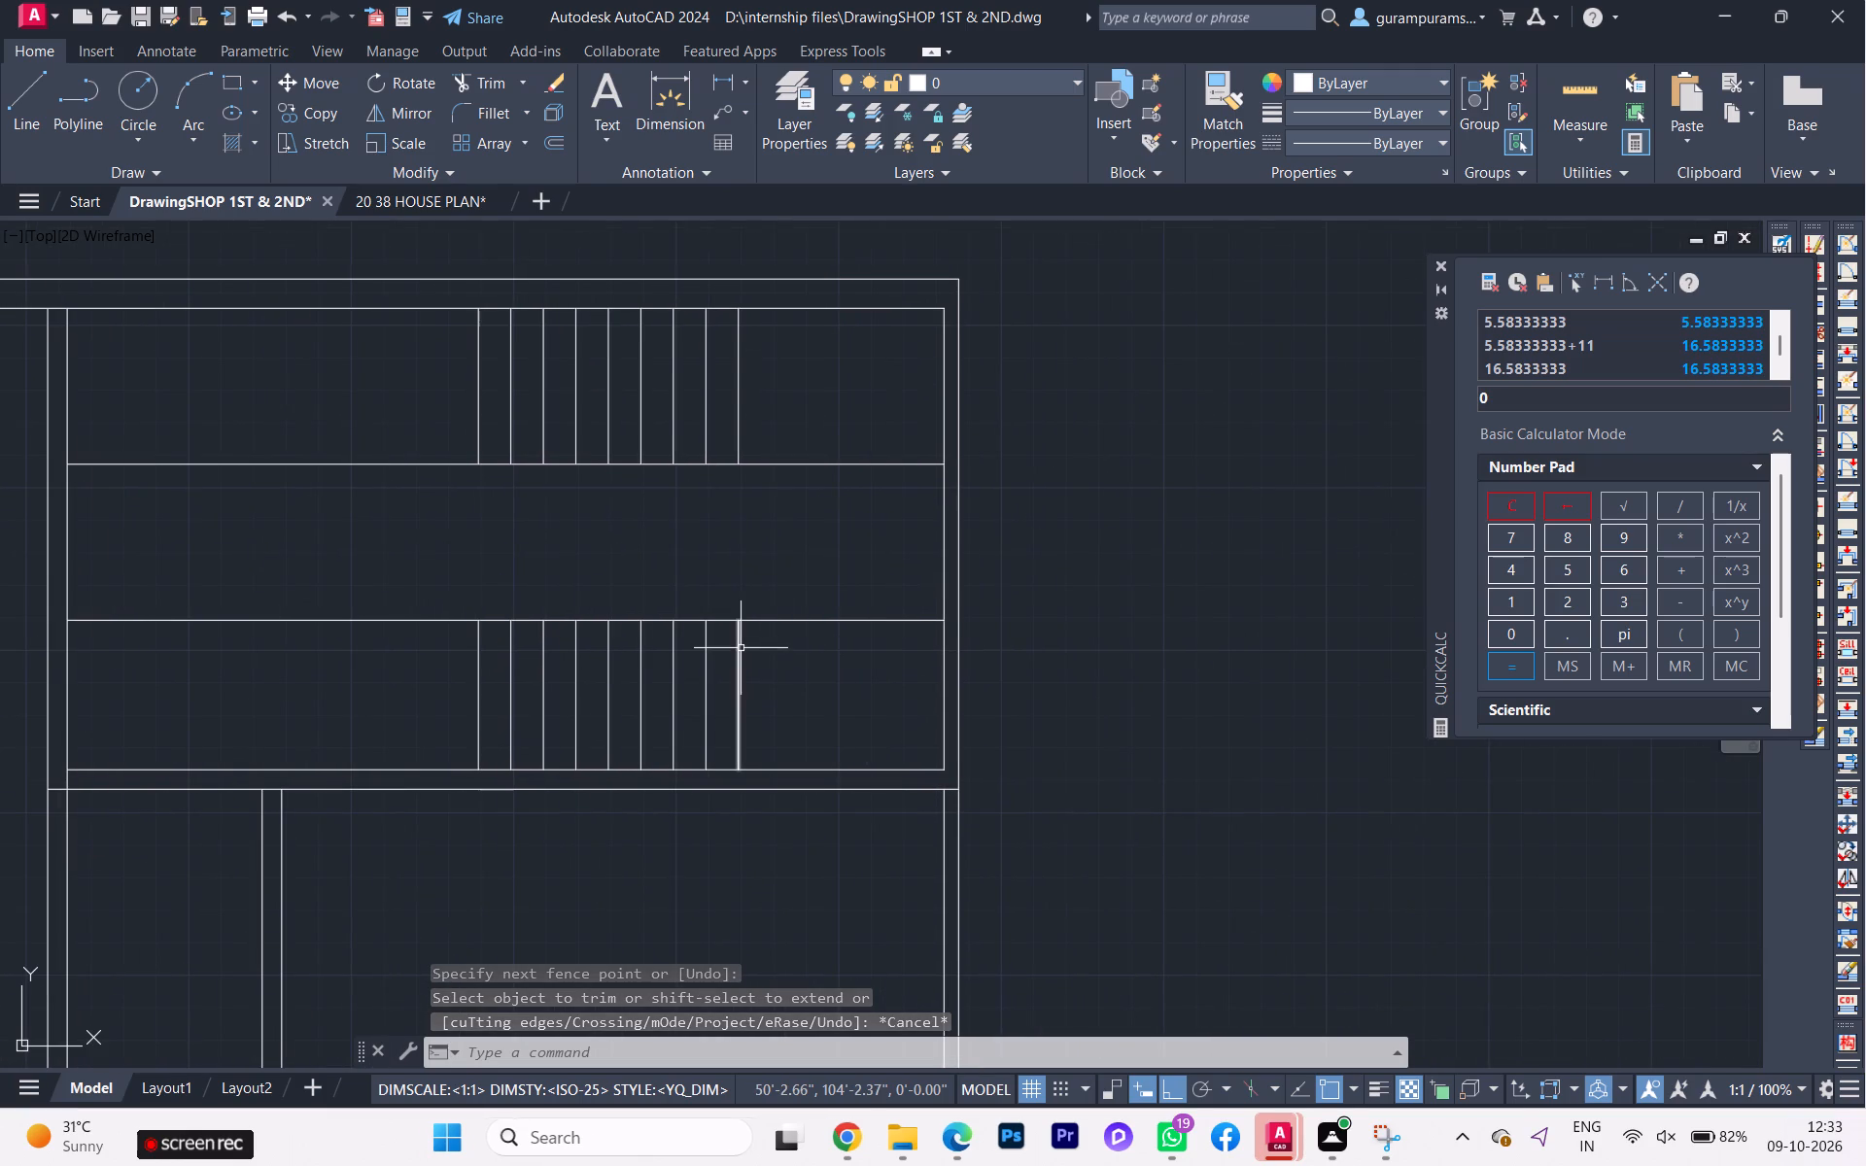
scroll(769, 639, "down", 1)
scroll(840, 472, "up", 1)
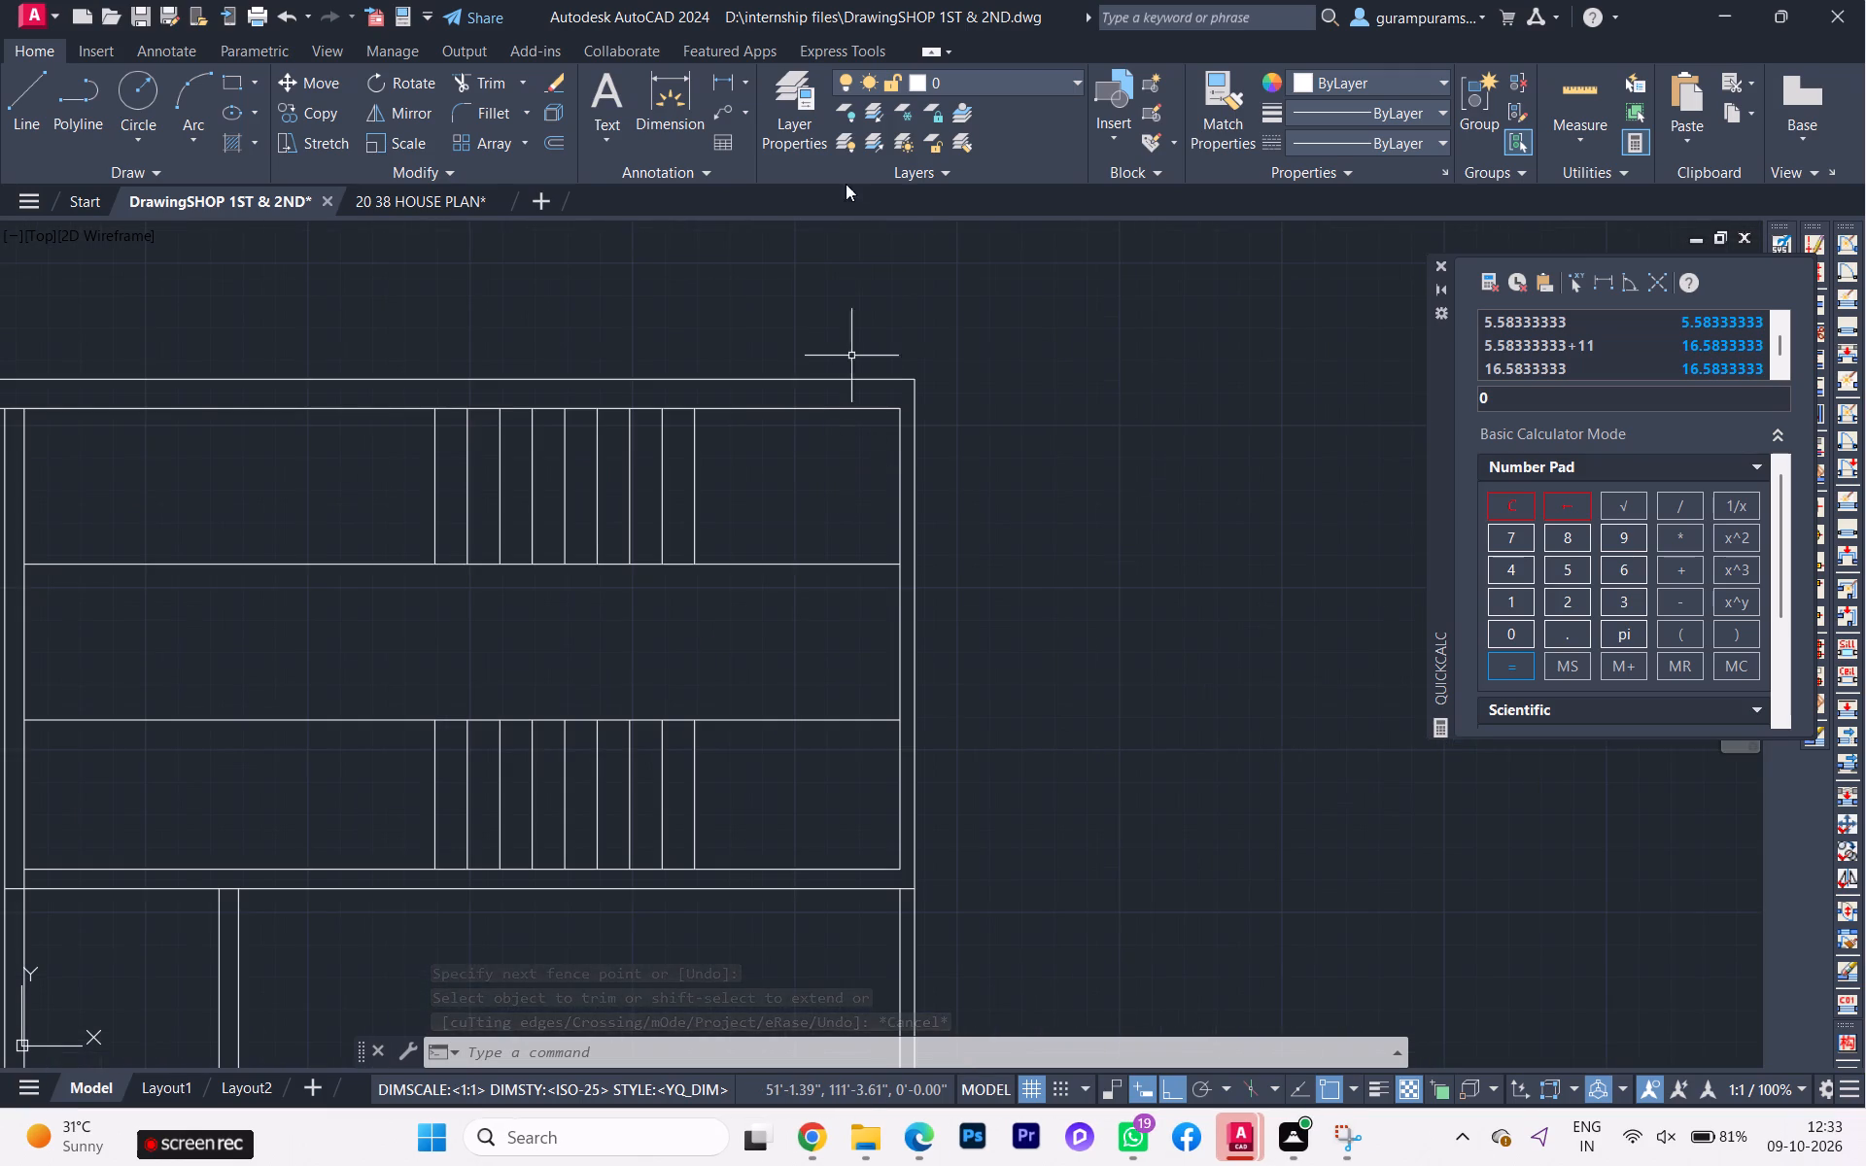
left_click(714, 78)
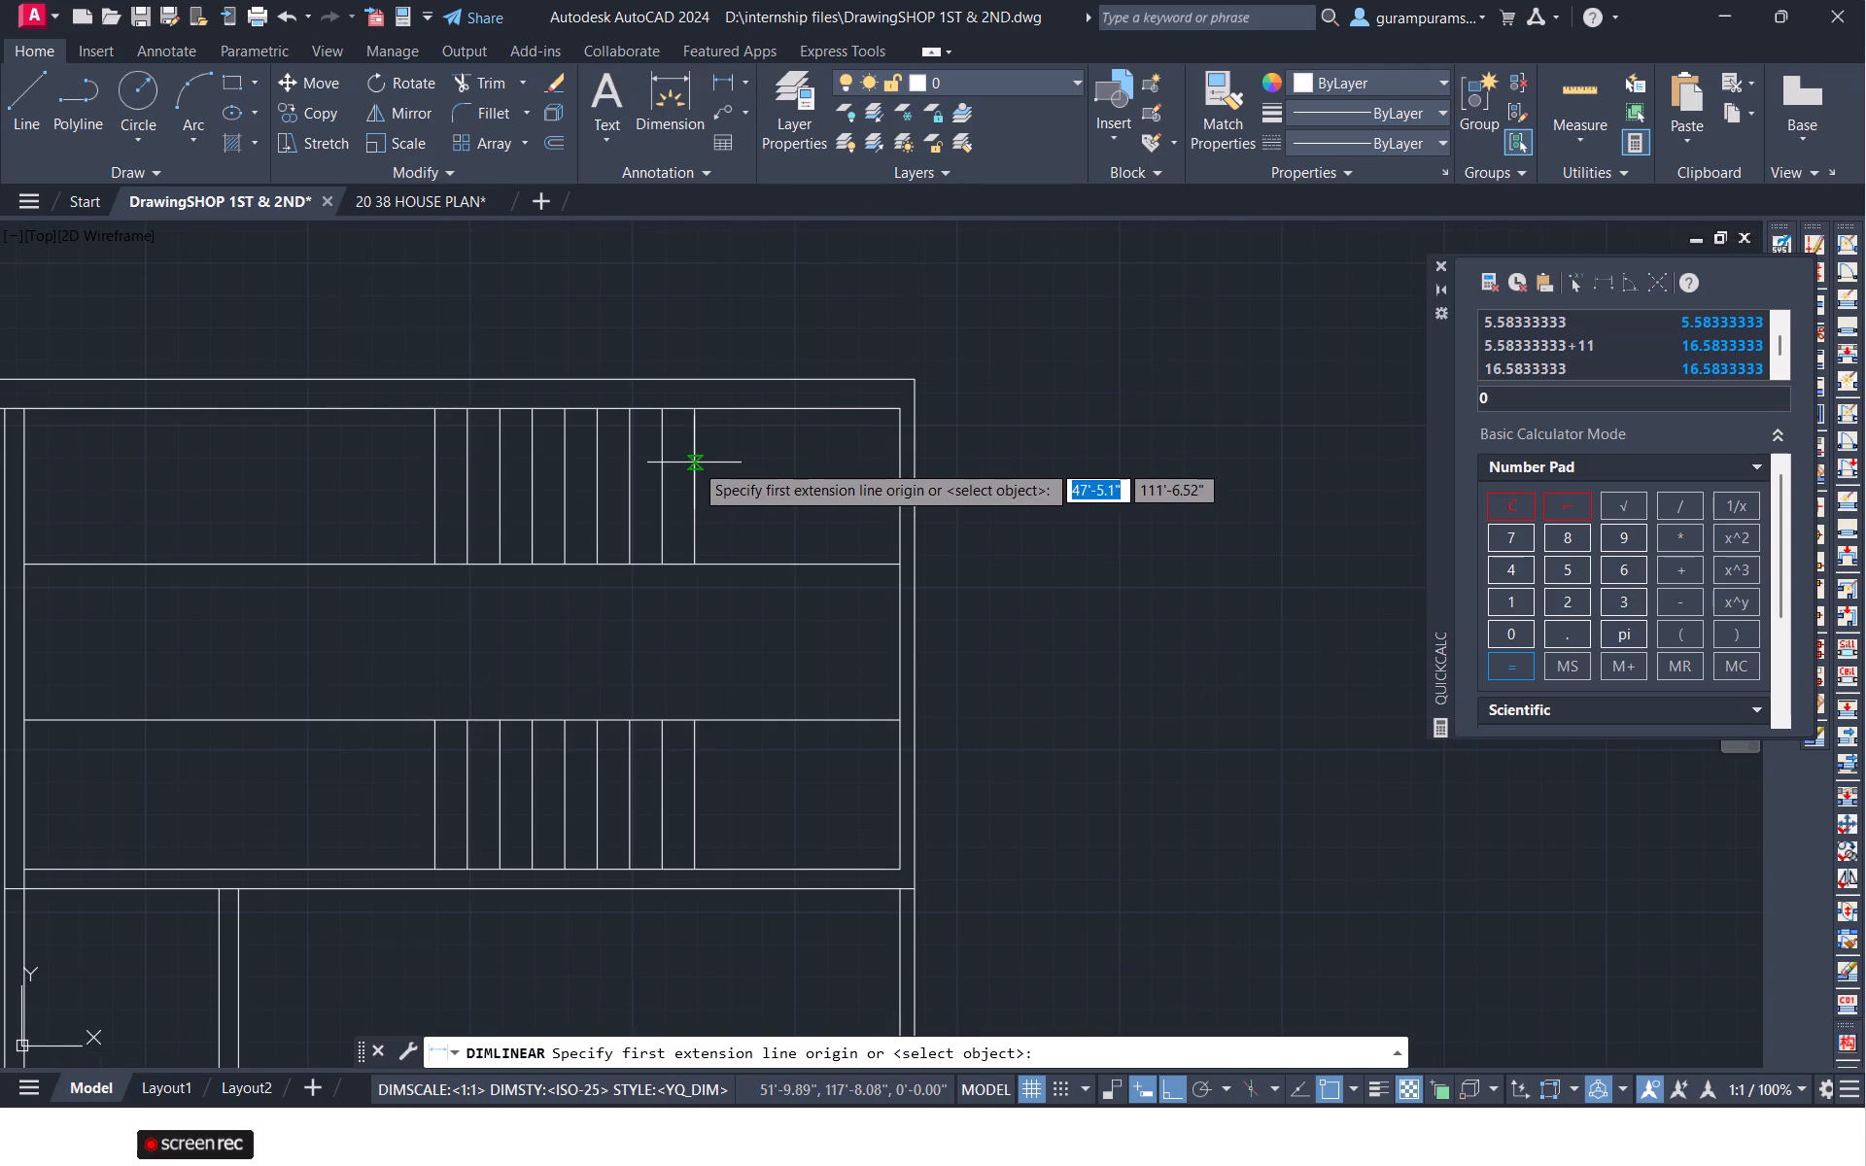
left_click(694, 463)
left_click(899, 458)
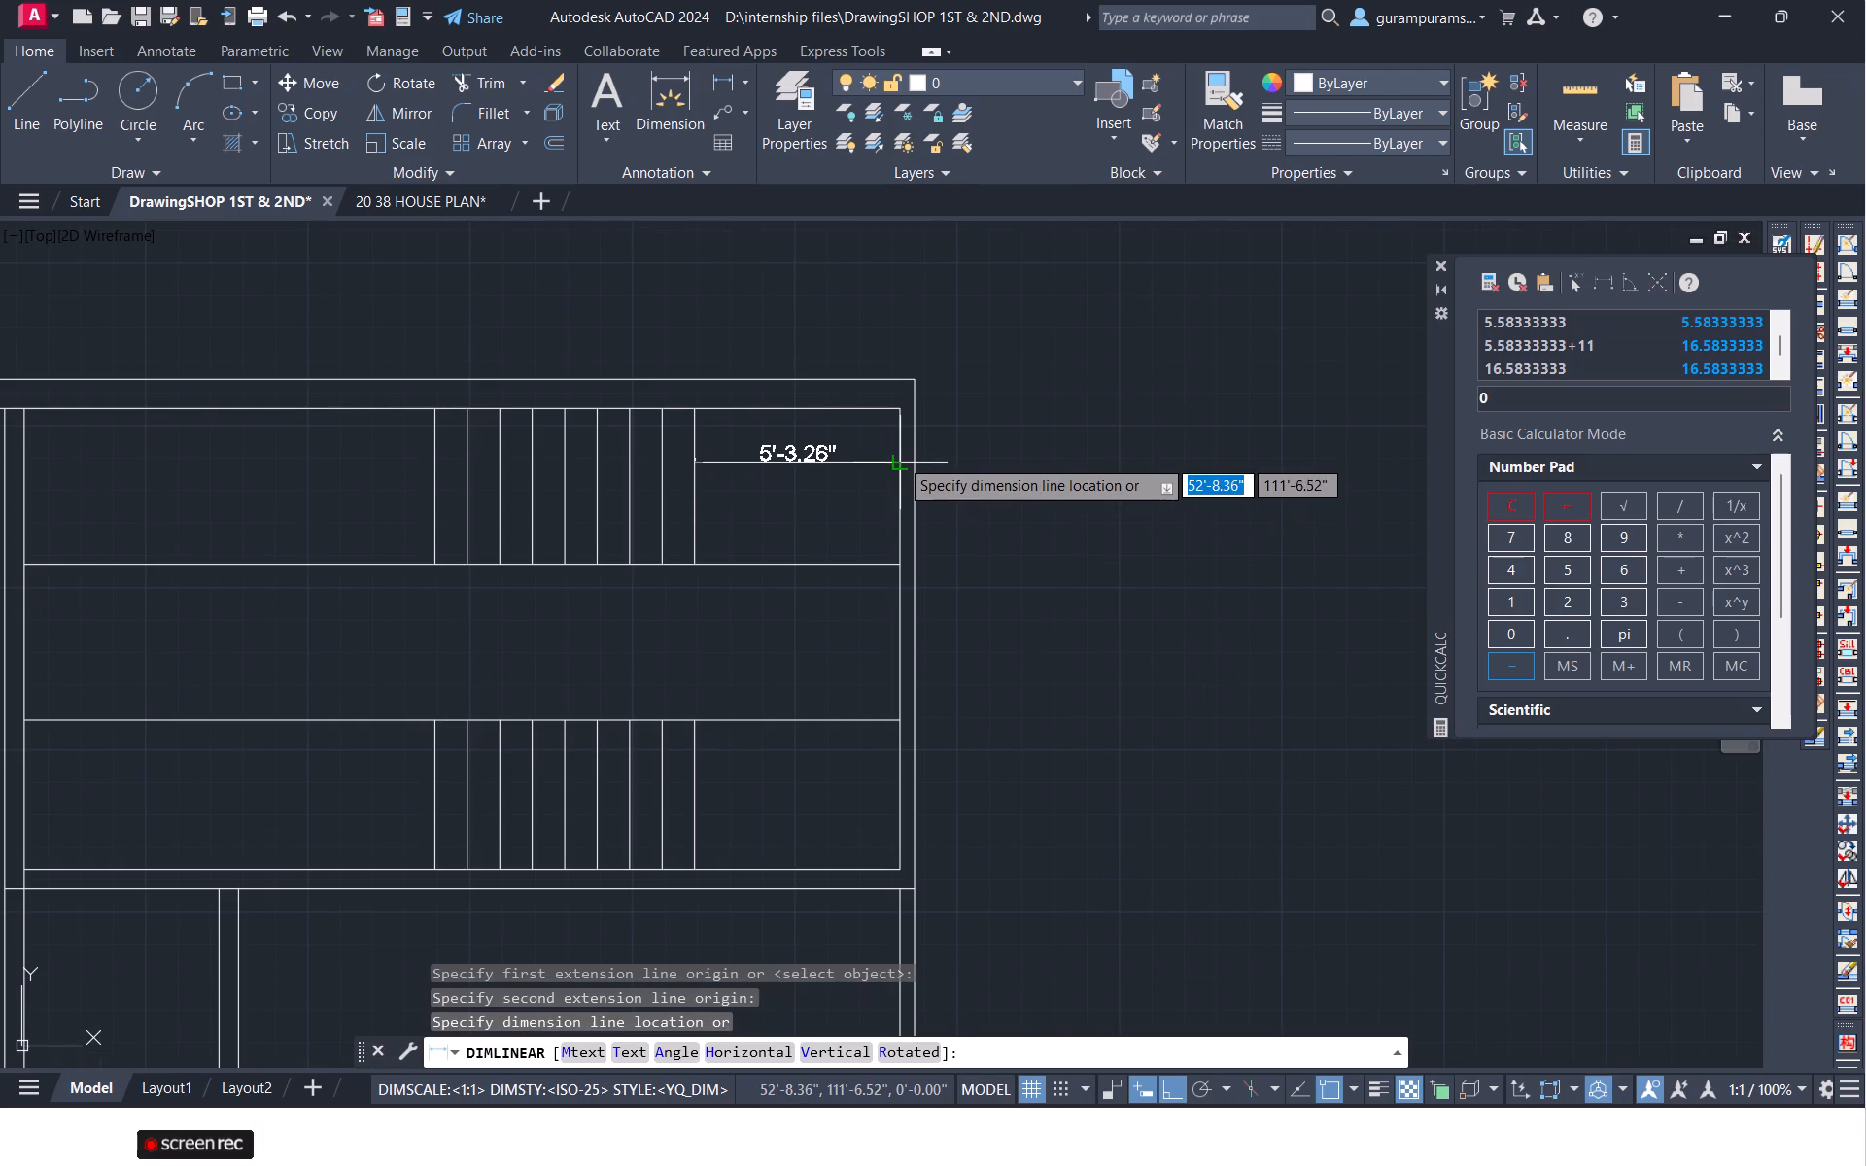
left_click(882, 460)
key("Escape")
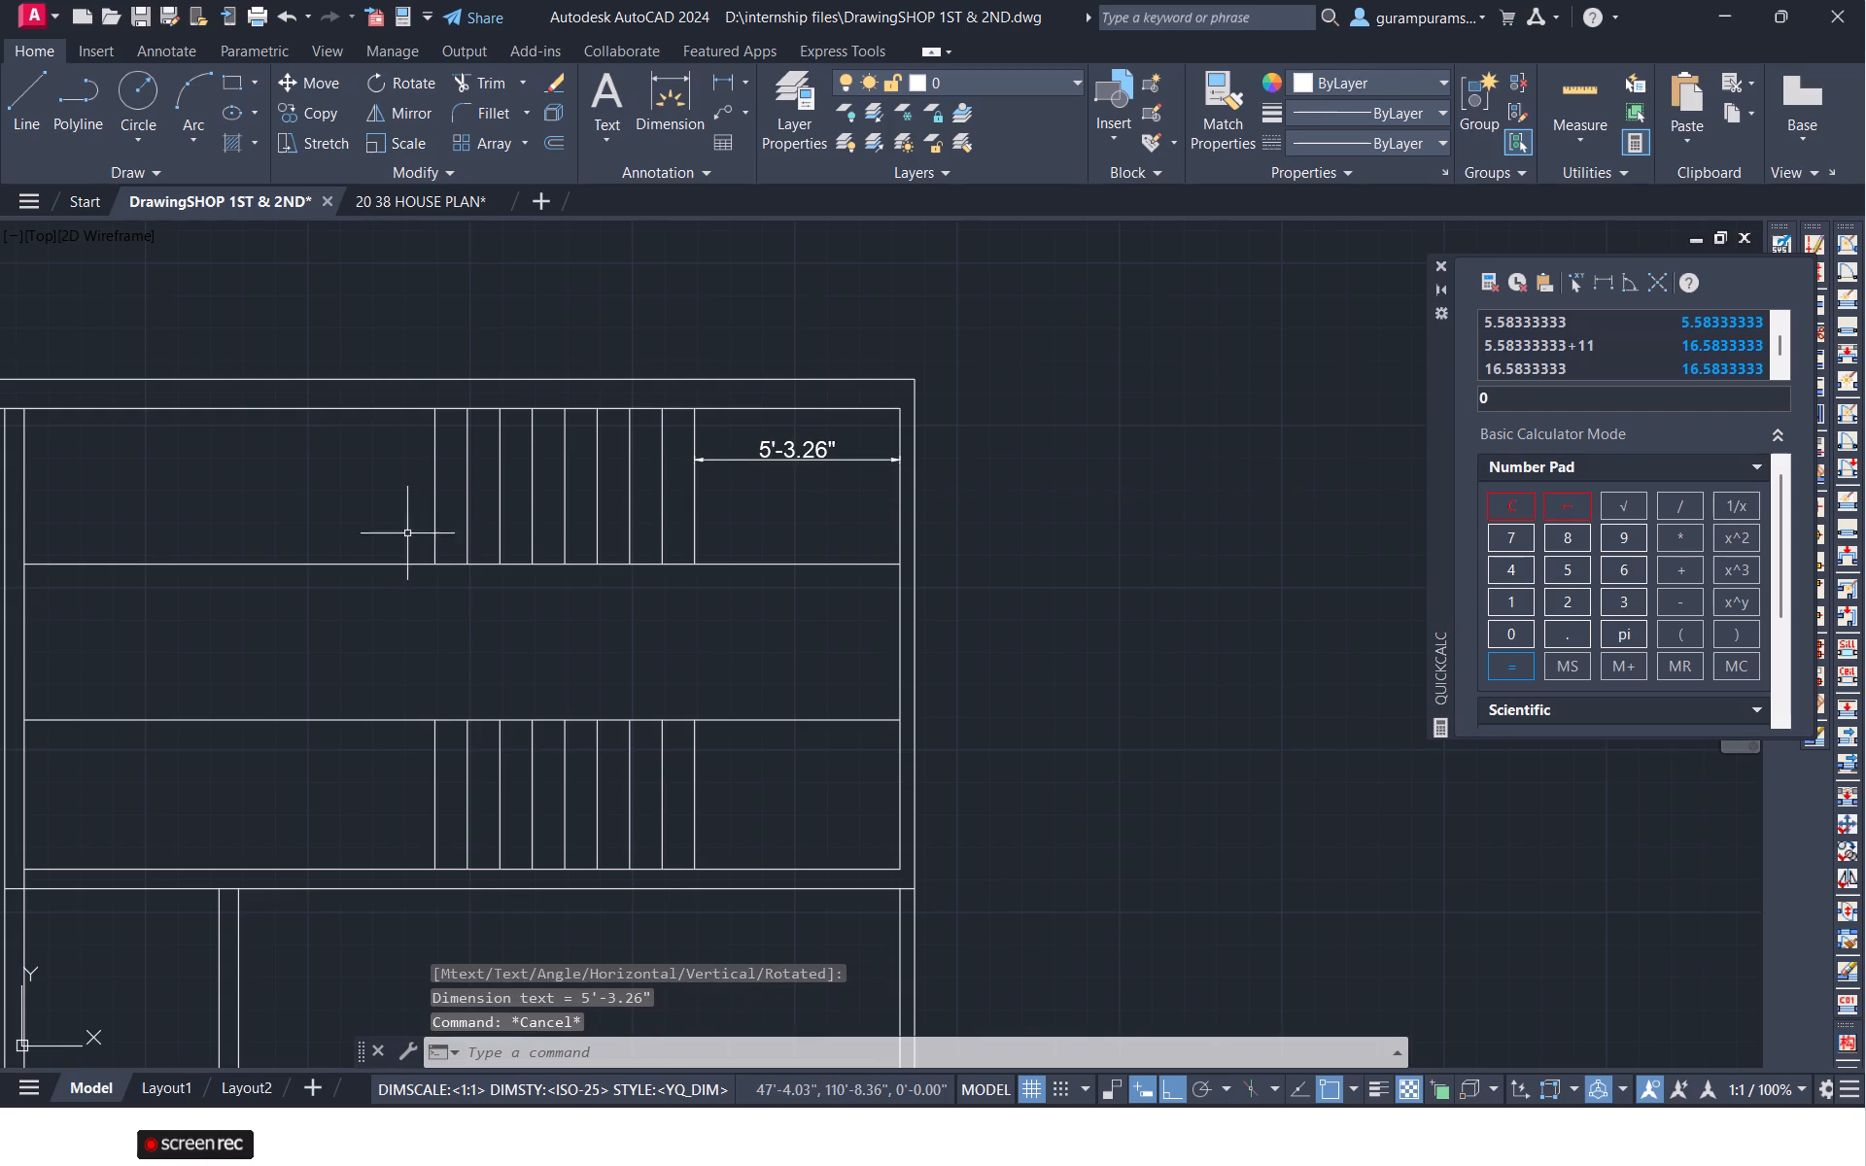
Examine the stair landing, tread and strong room dimensions on the reference plan.
scroll(324, 542, "down", 1)
scroll(224, 595, "down", 1)
scroll(1270, 550, "up", 1)
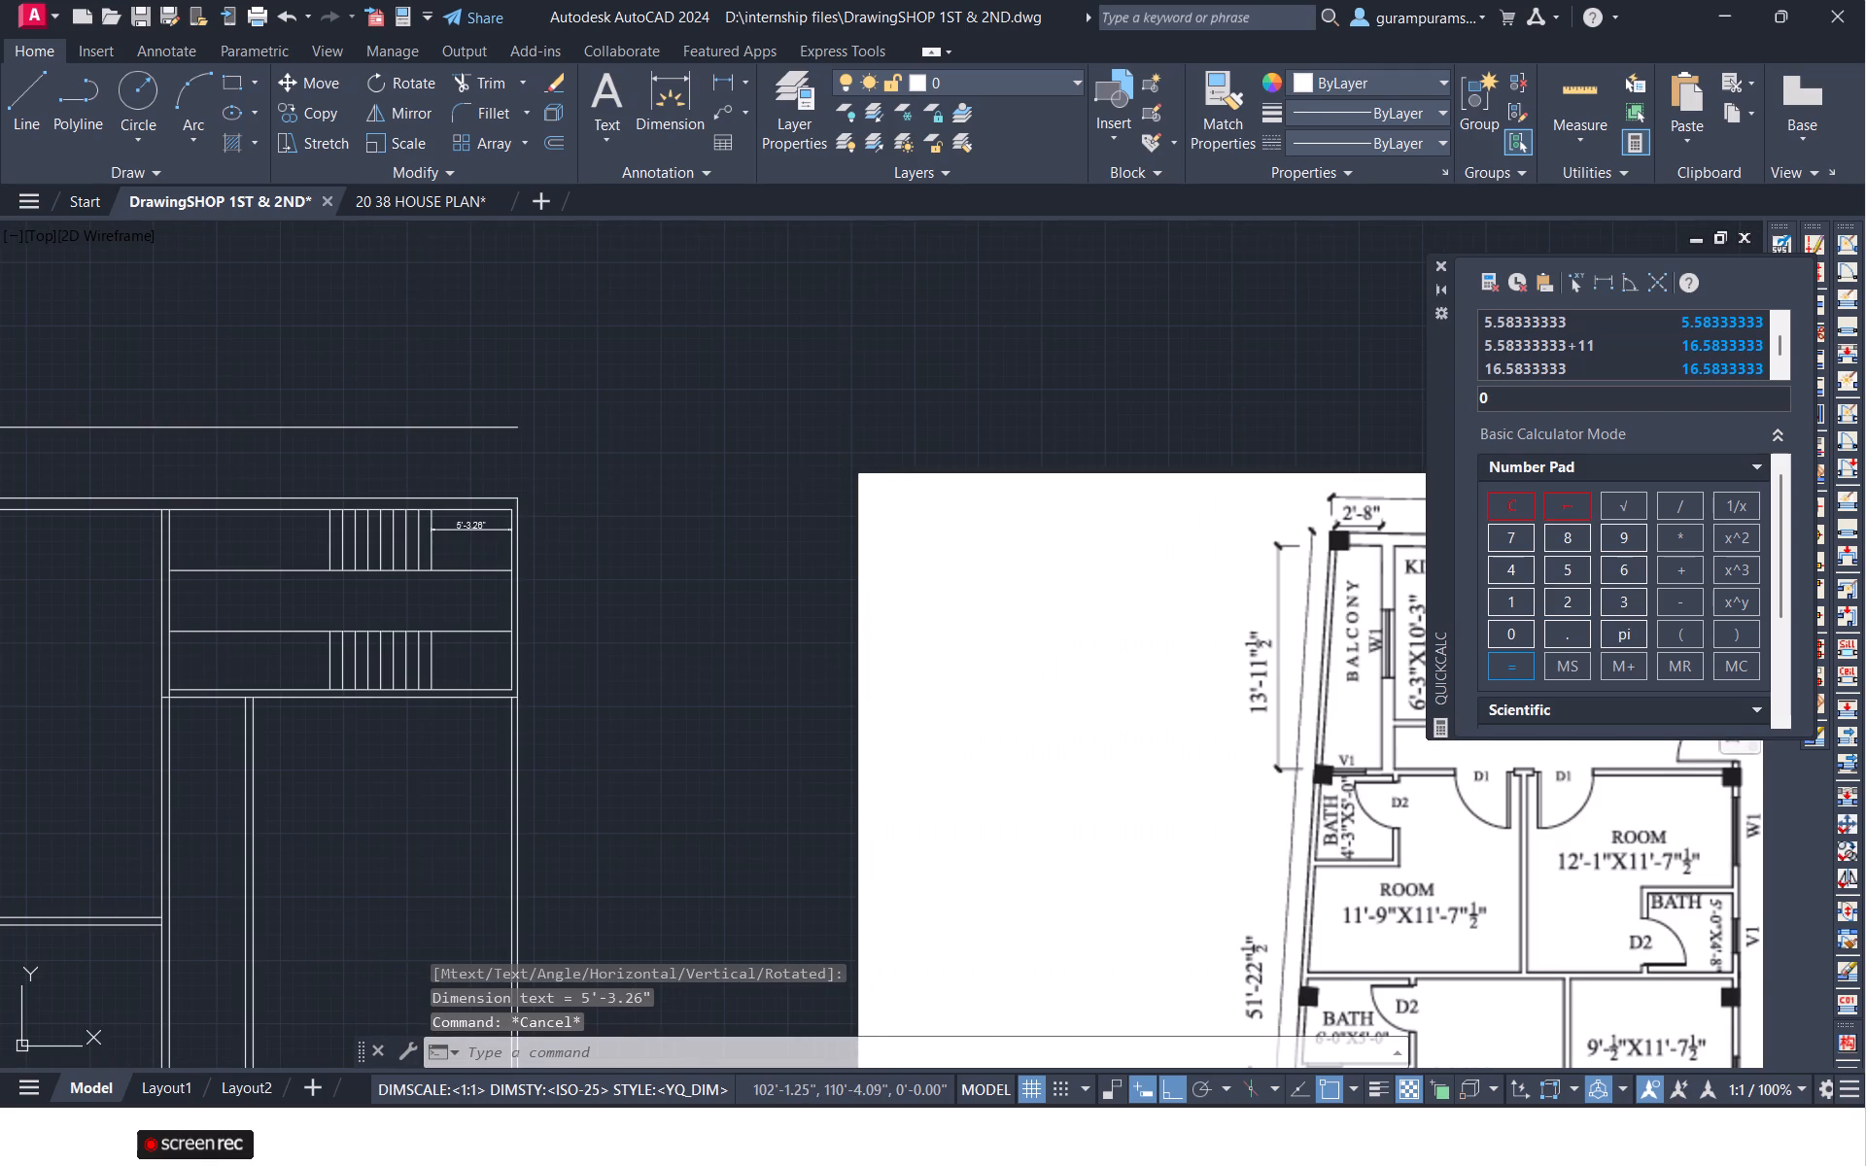
scroll(1160, 591, "down", 2)
middle_click_drag(1149, 590, 692, 577)
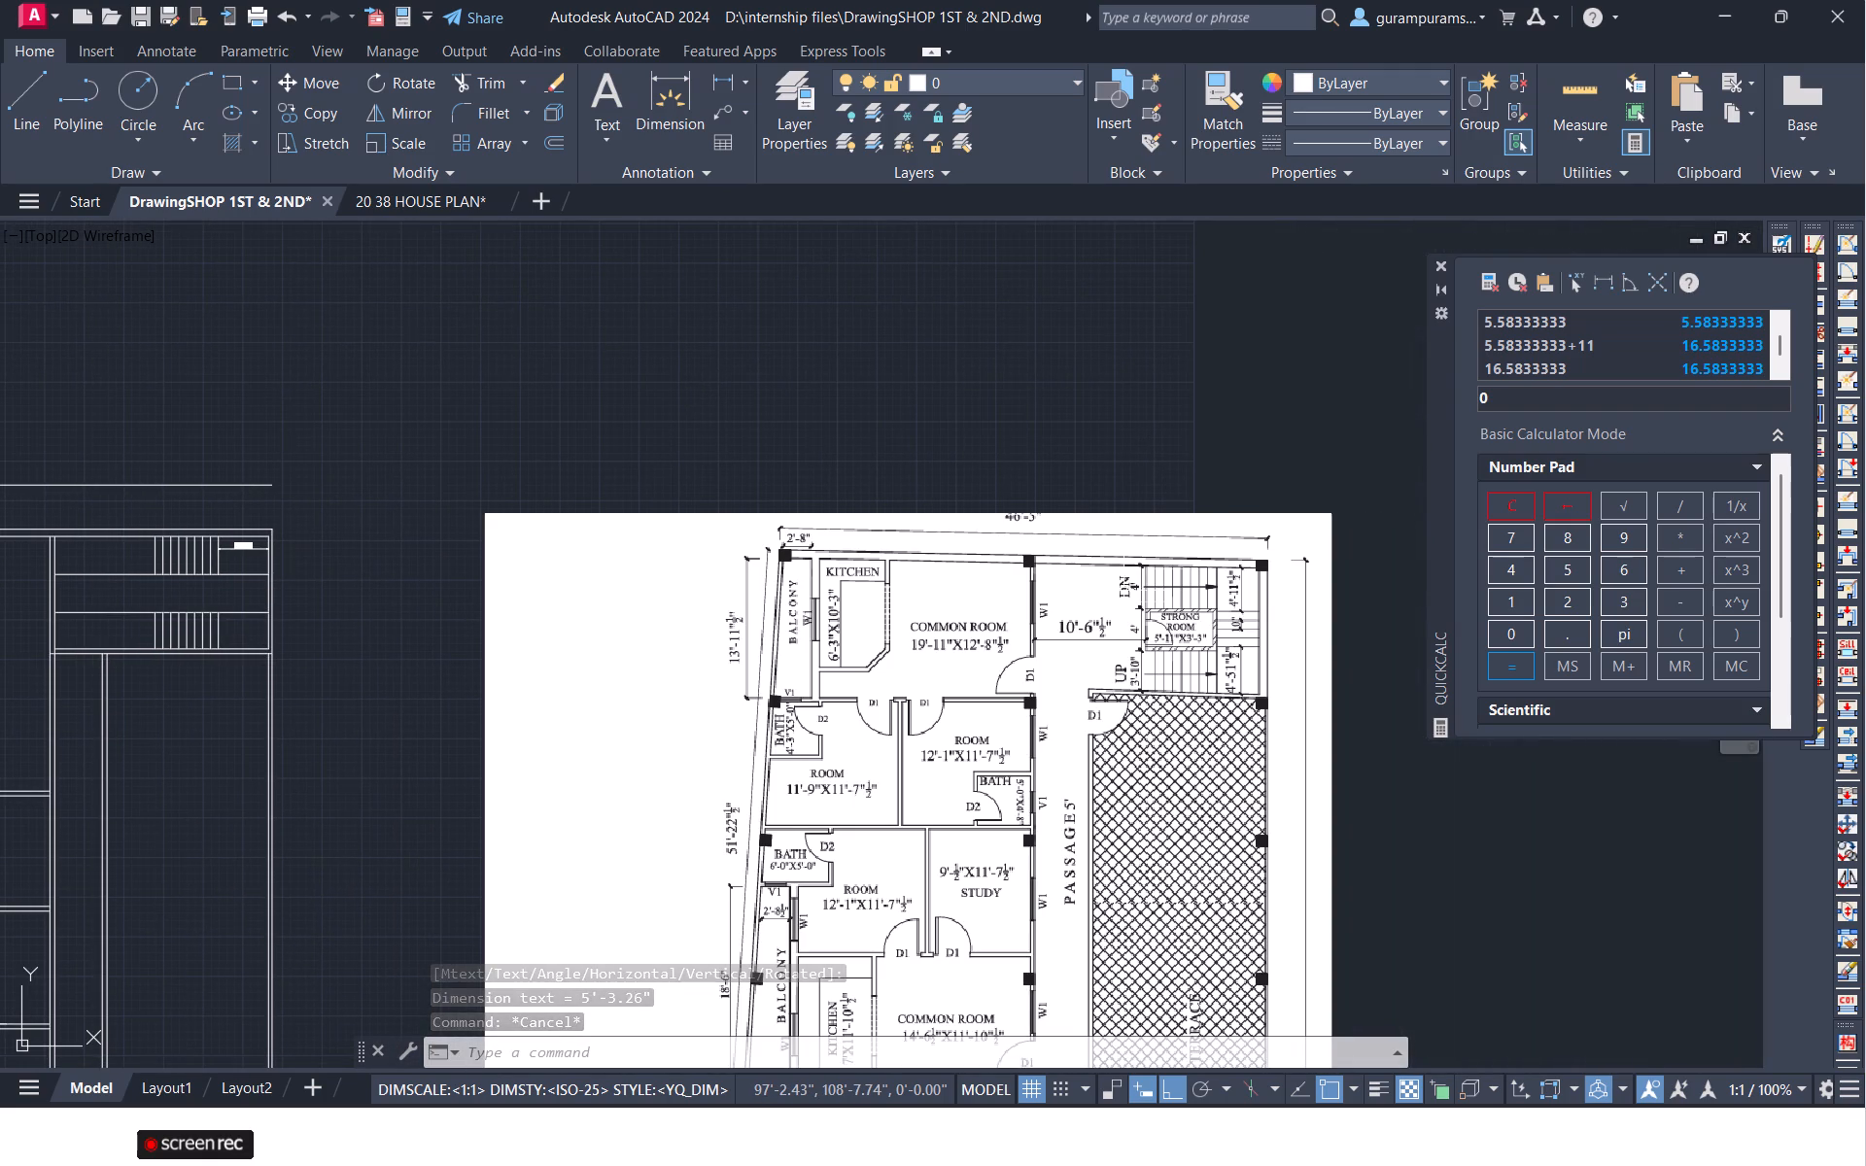
scroll(1227, 665, "up", 1)
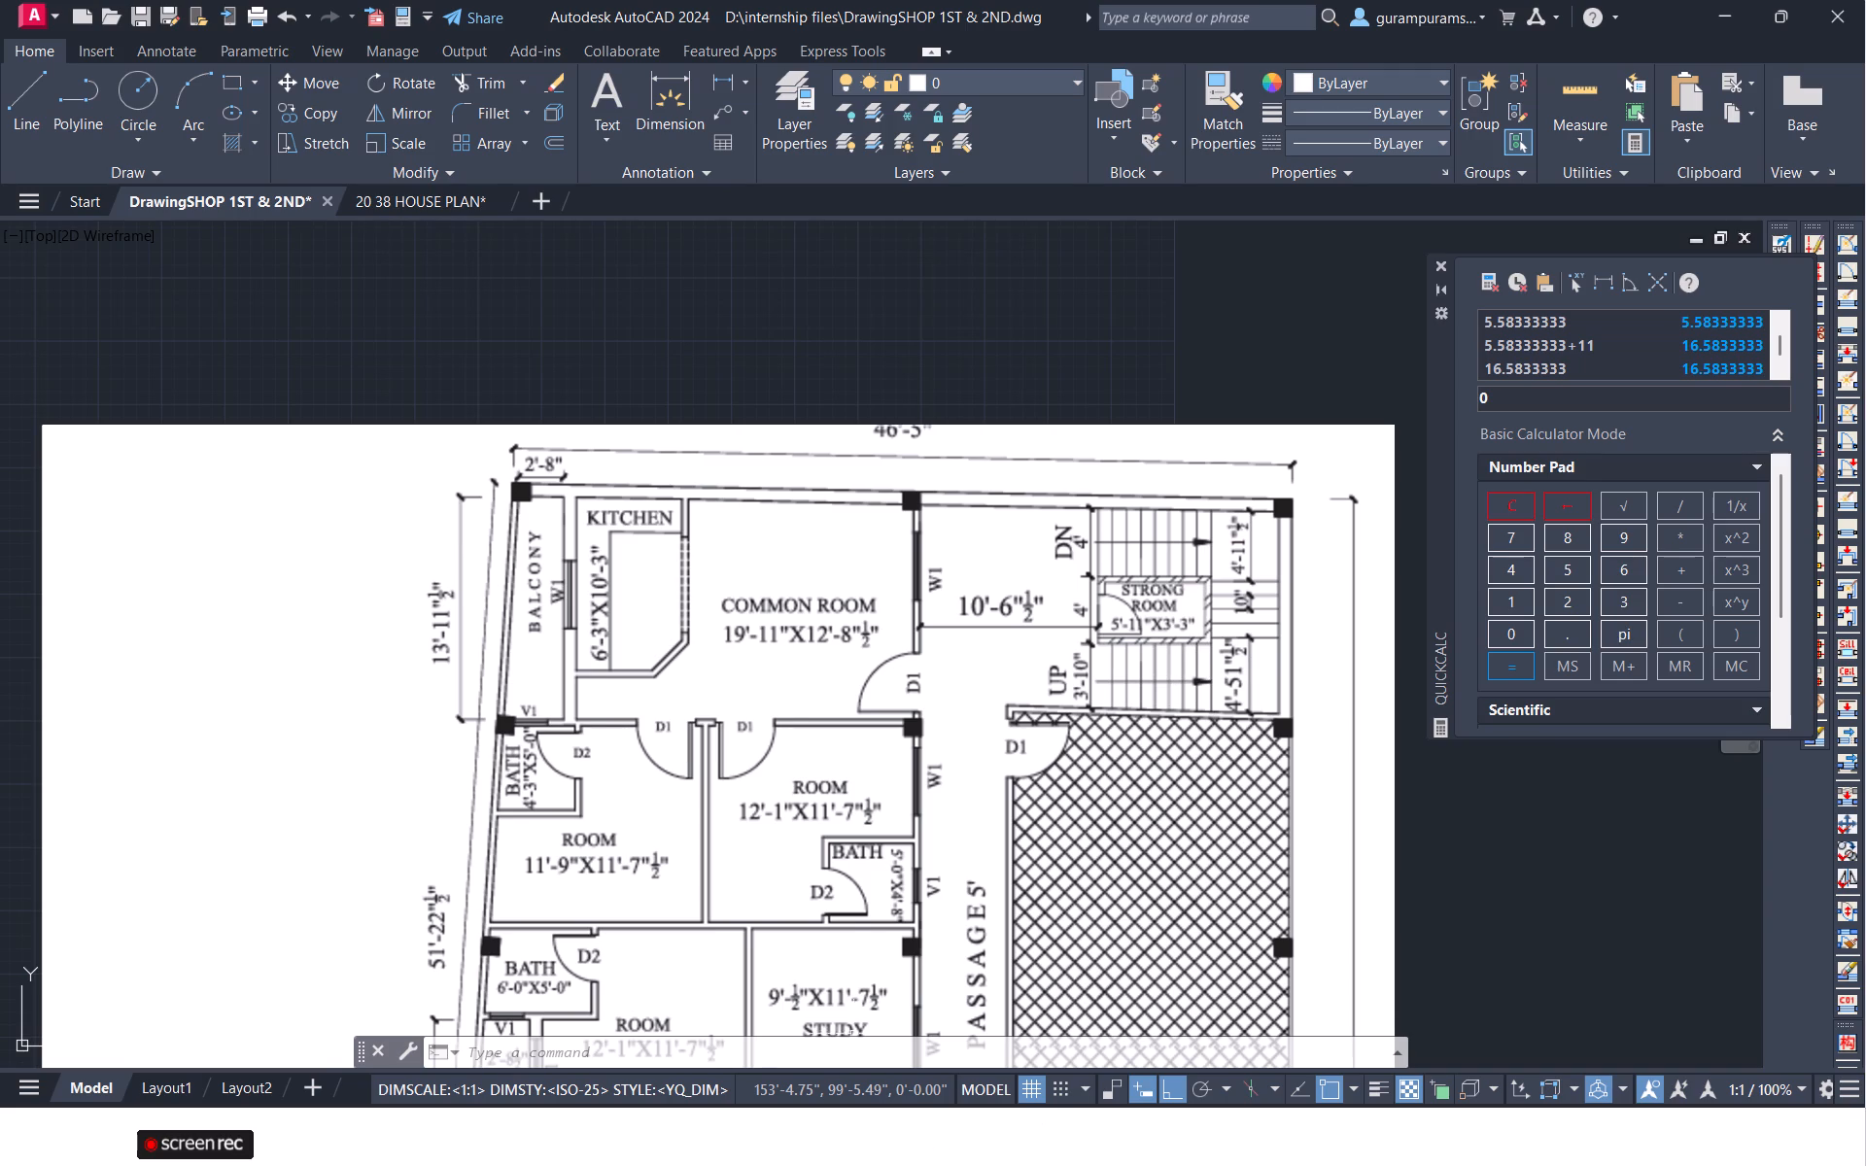
key("Escape")
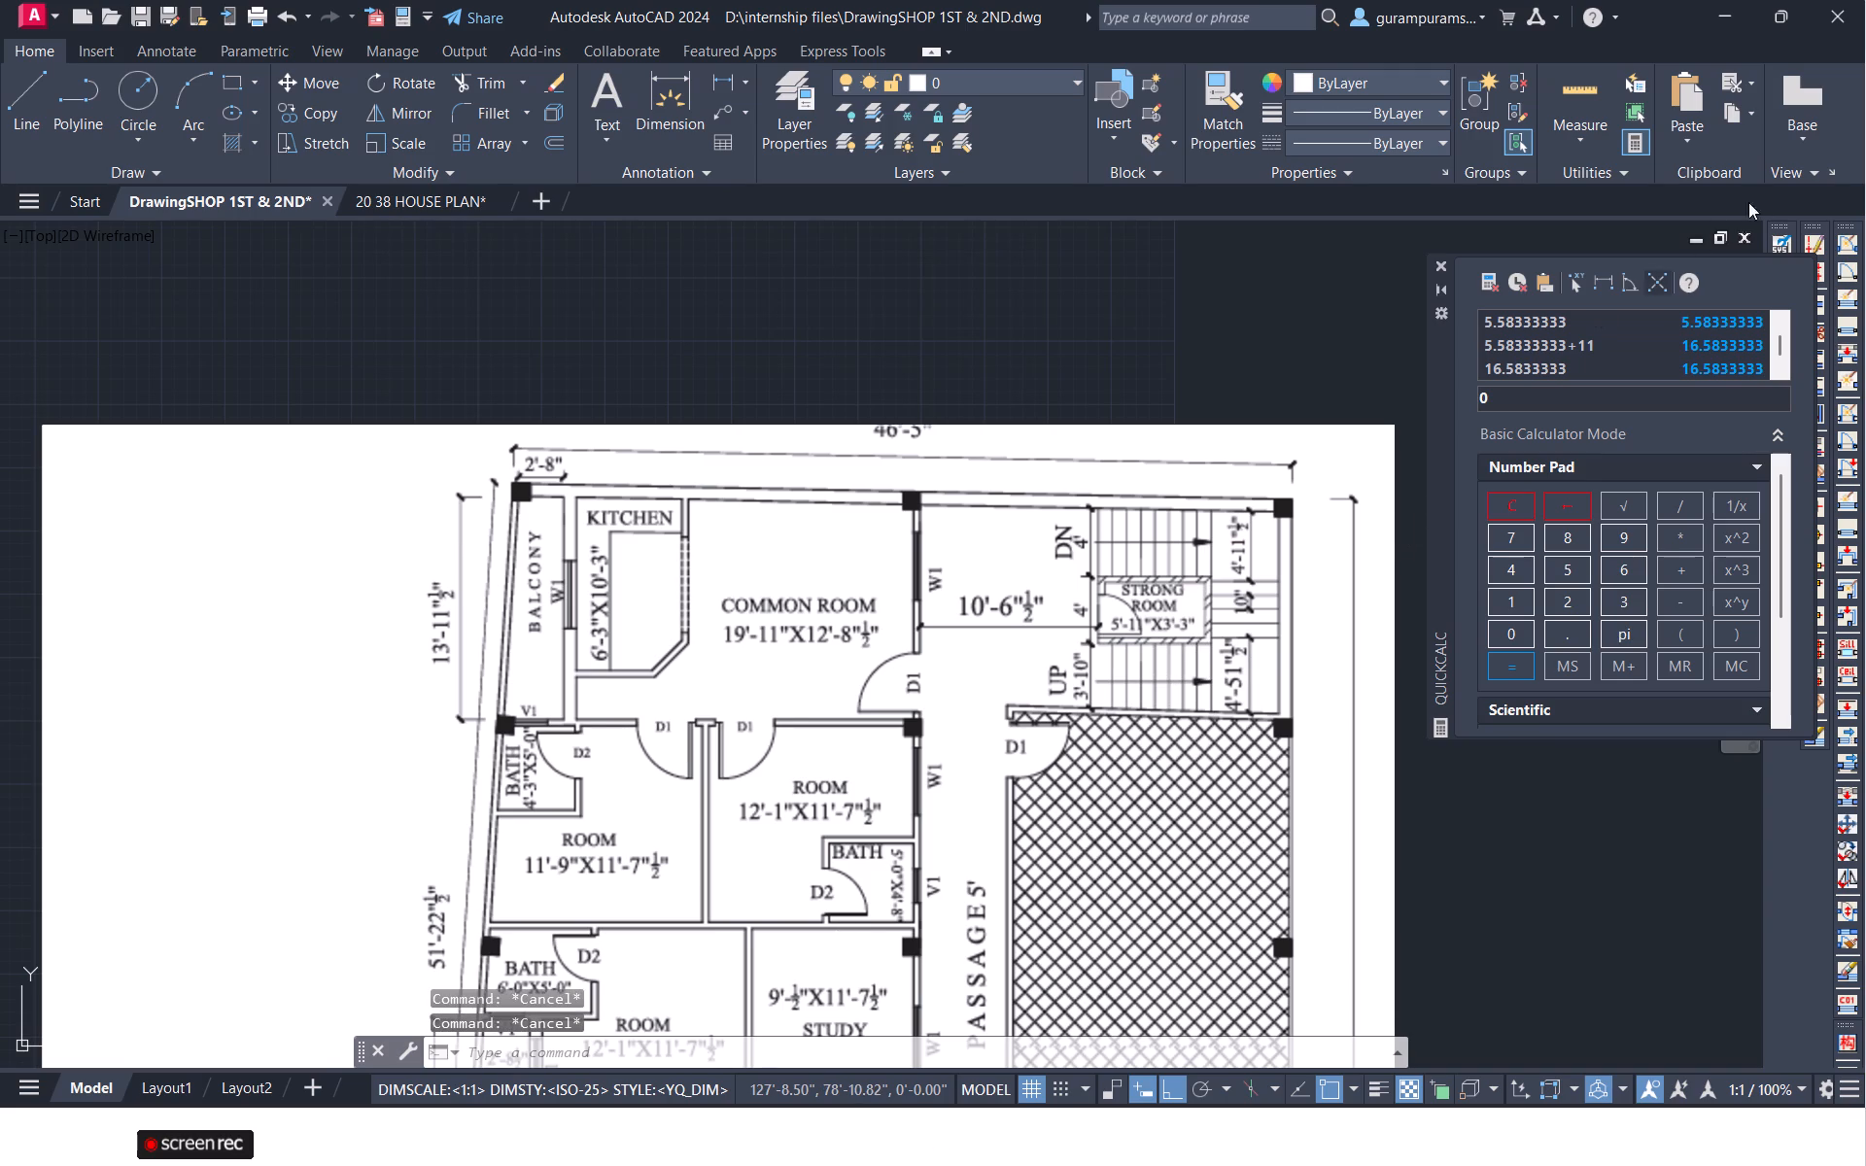
Review the reference plan's rooms, balconies, passages and terrace against the walls drawn so far.
left_click(1794, 24)
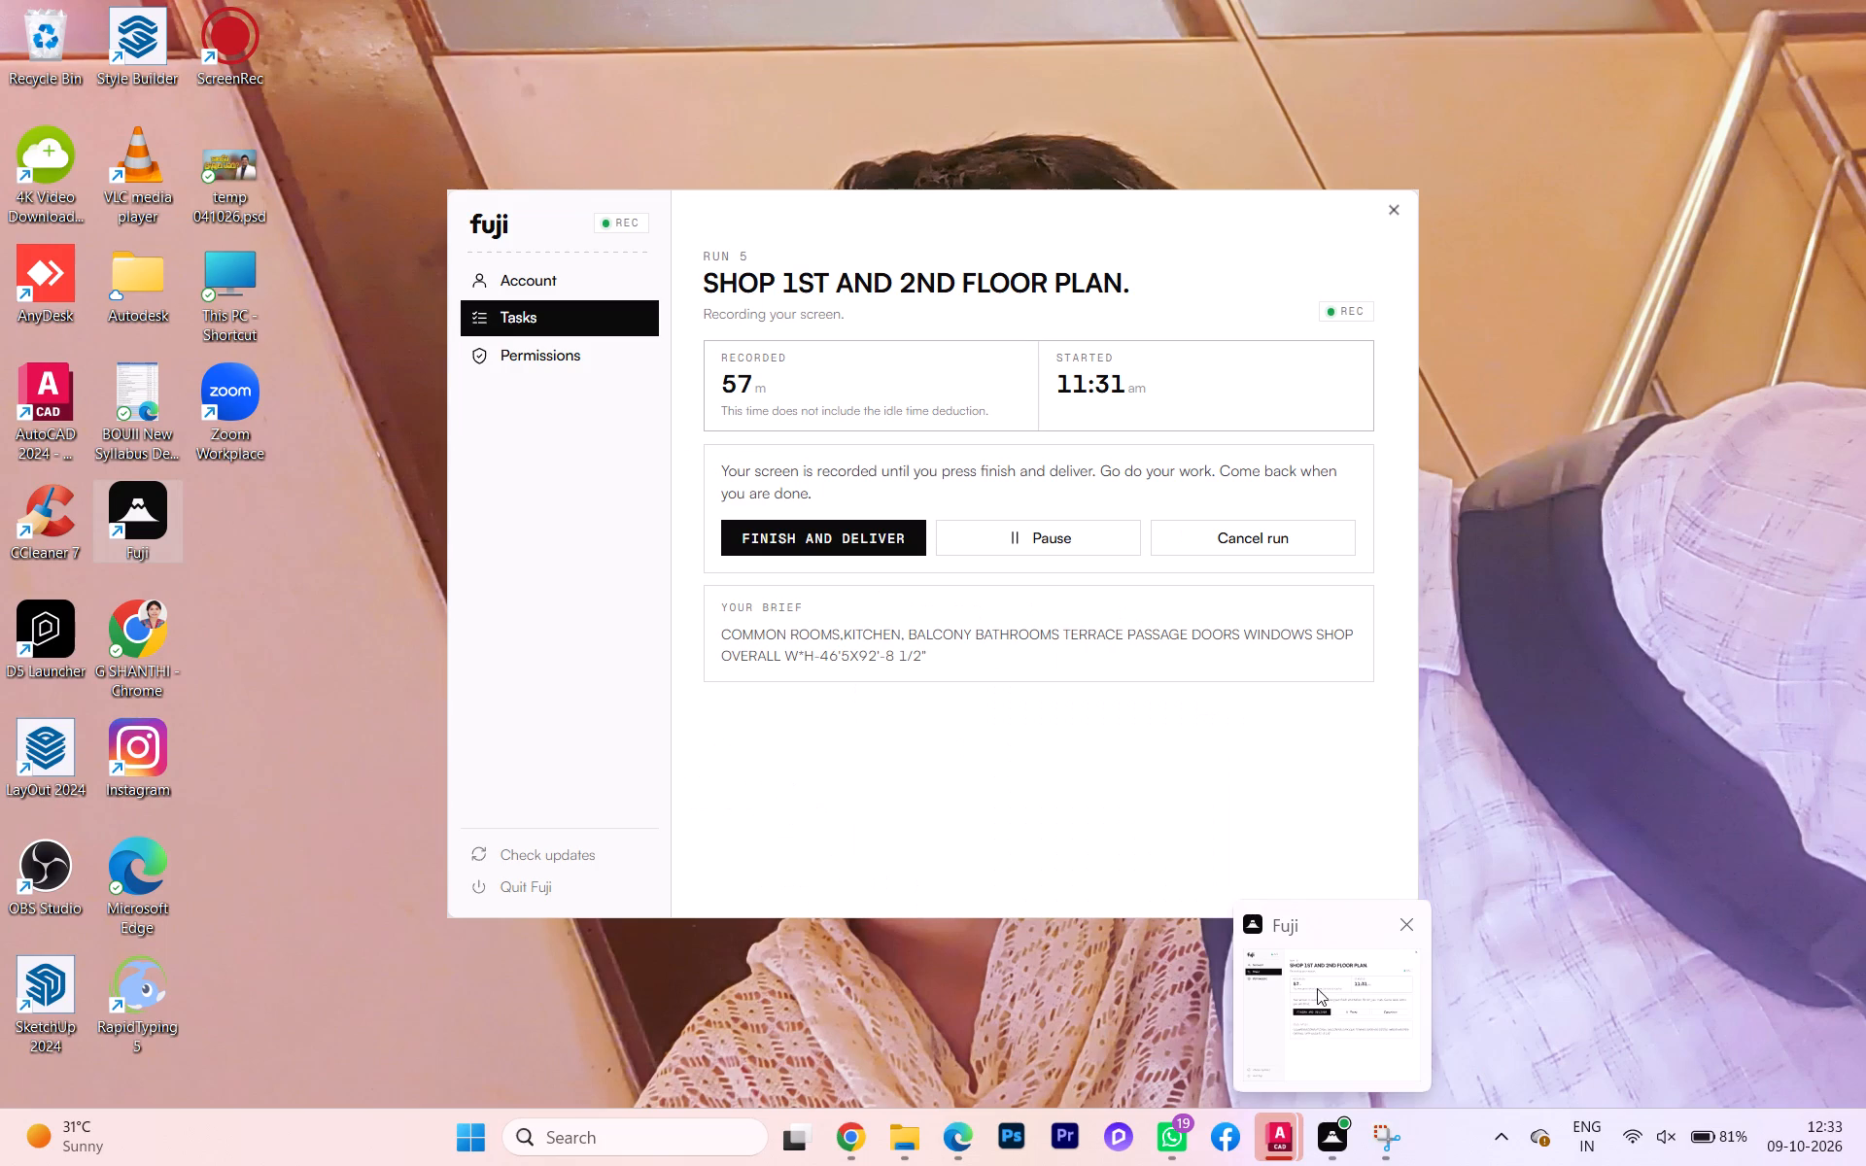
scroll(889, 902, "down", 1)
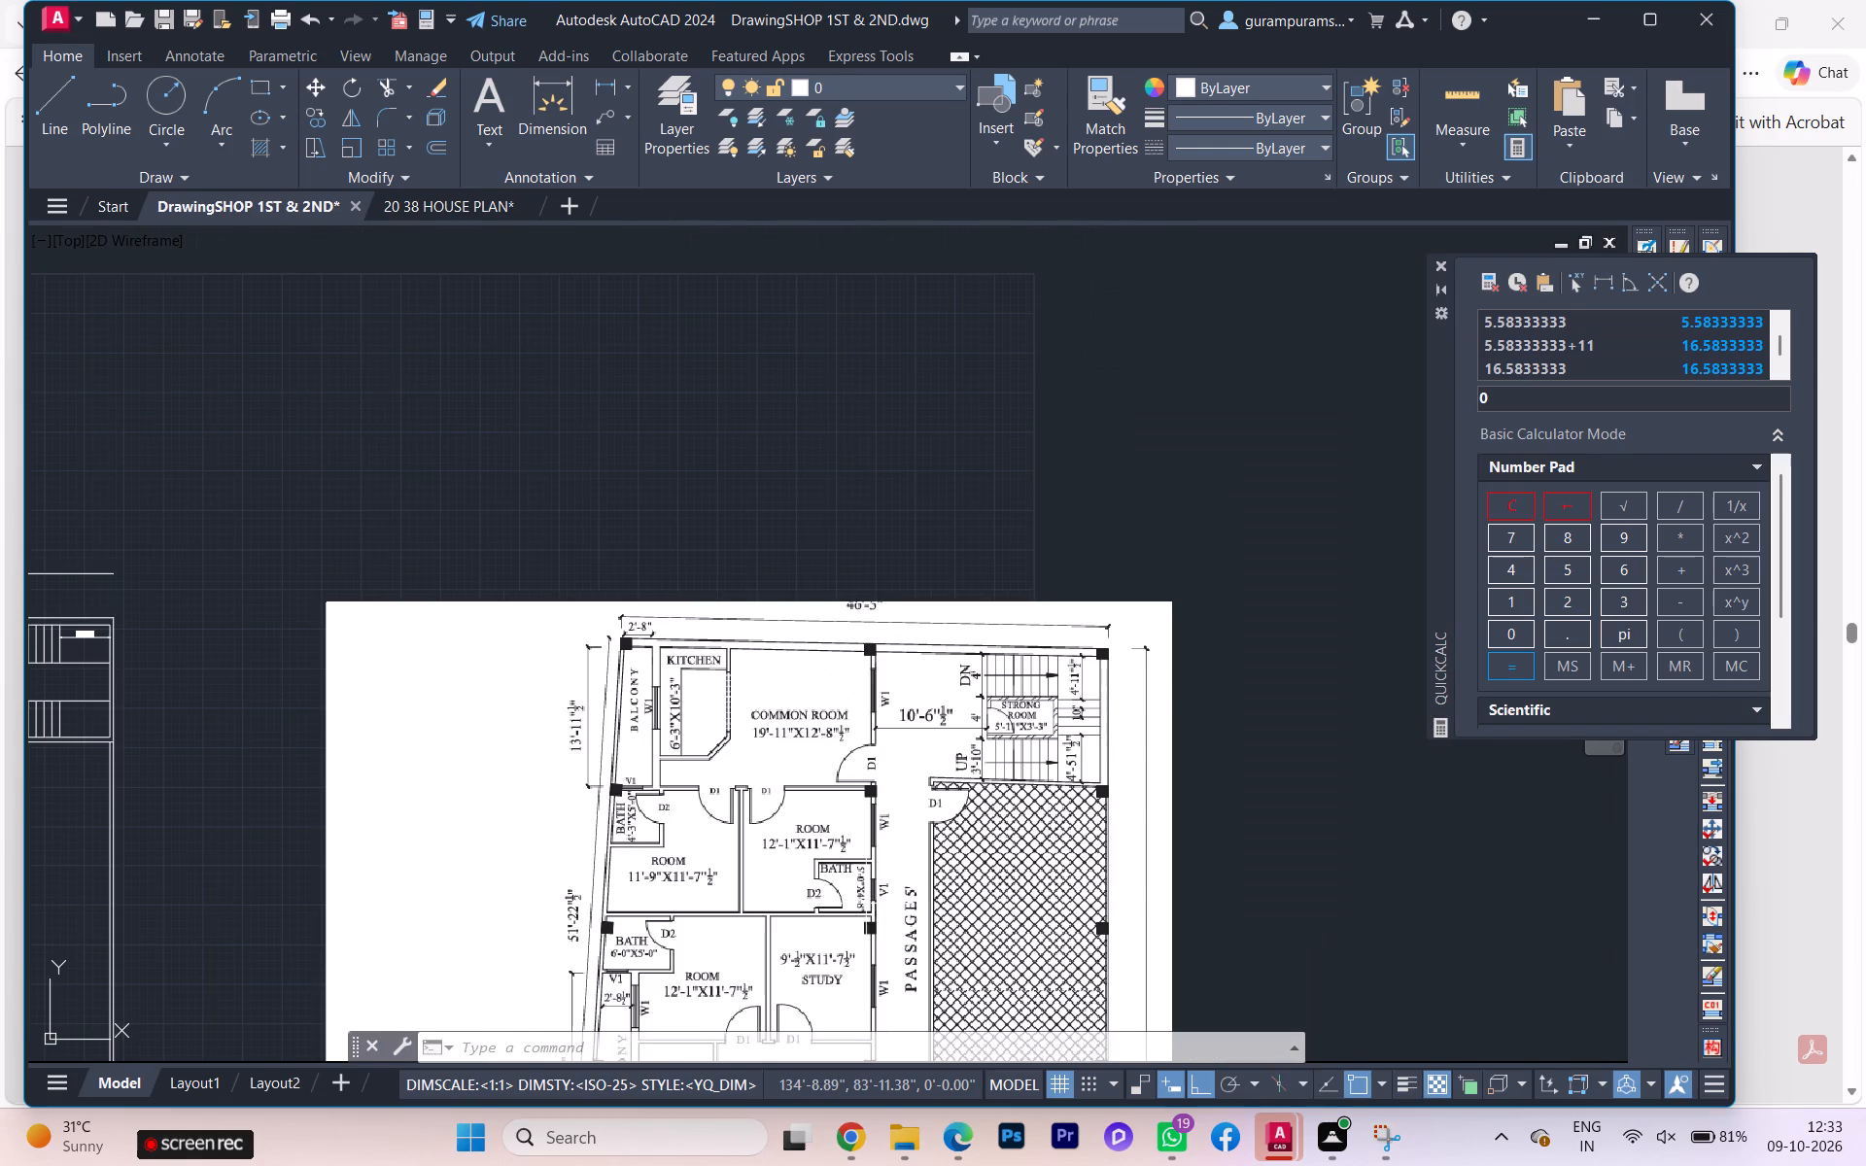
scroll(881, 883, "down", 1)
middle_click_drag(887, 857, 991, 600)
scroll(890, 913, "up", 2)
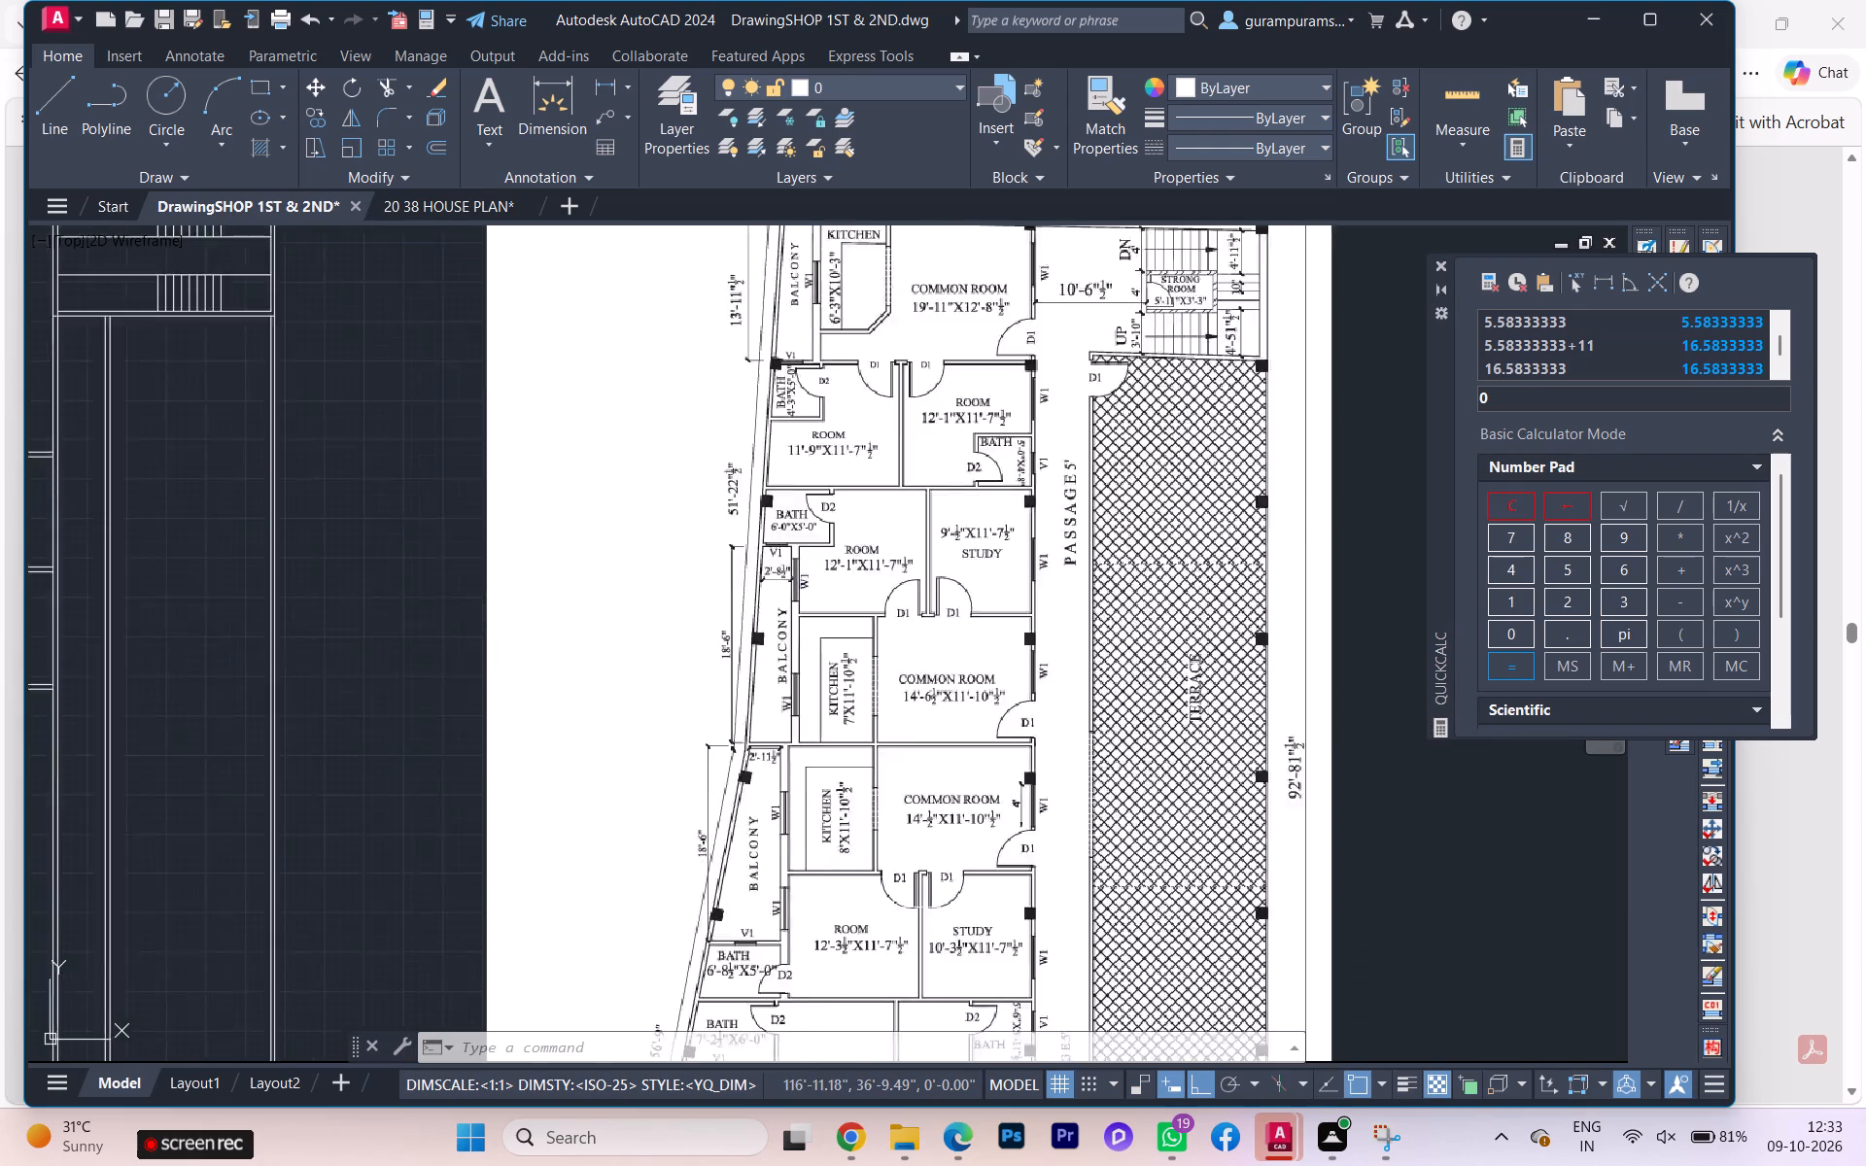
scroll(916, 900, "down", 1)
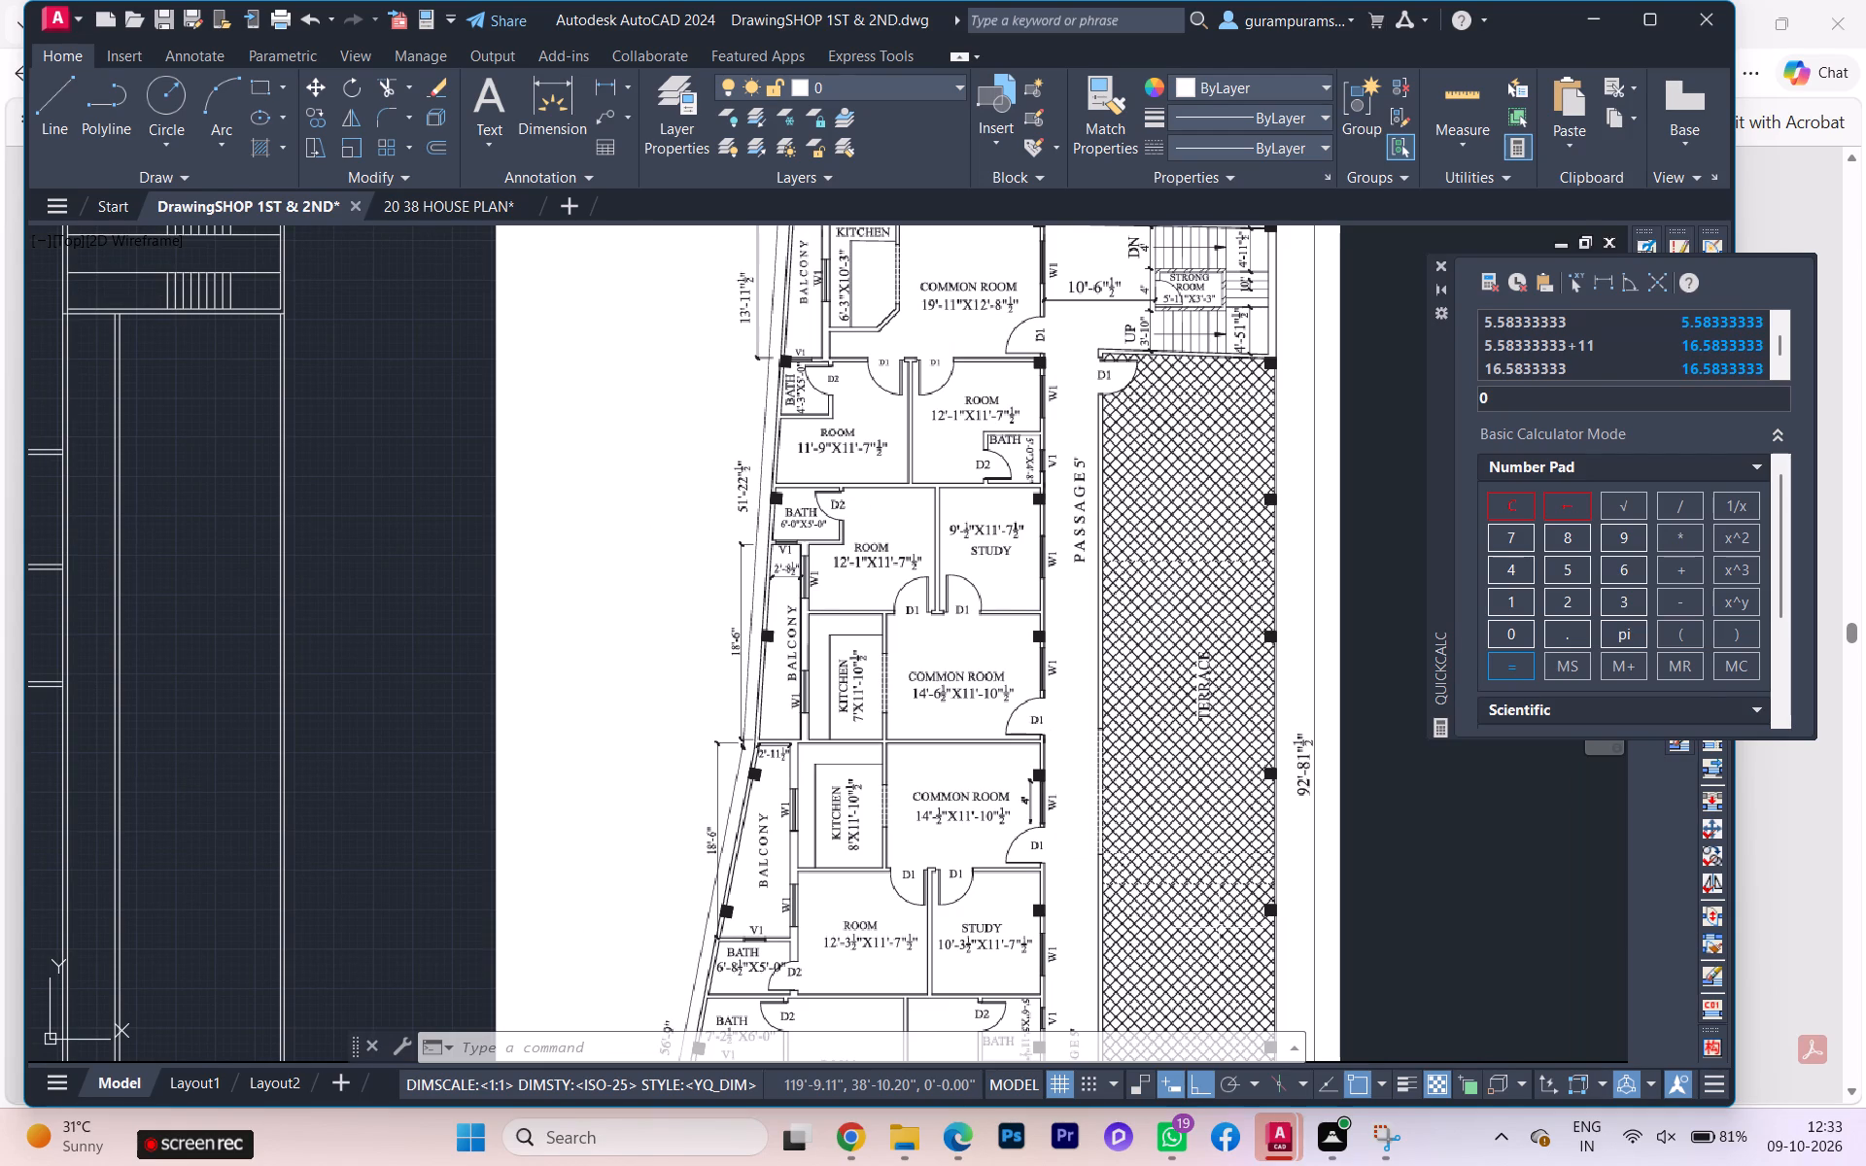
scroll(1221, 942, "down", 1)
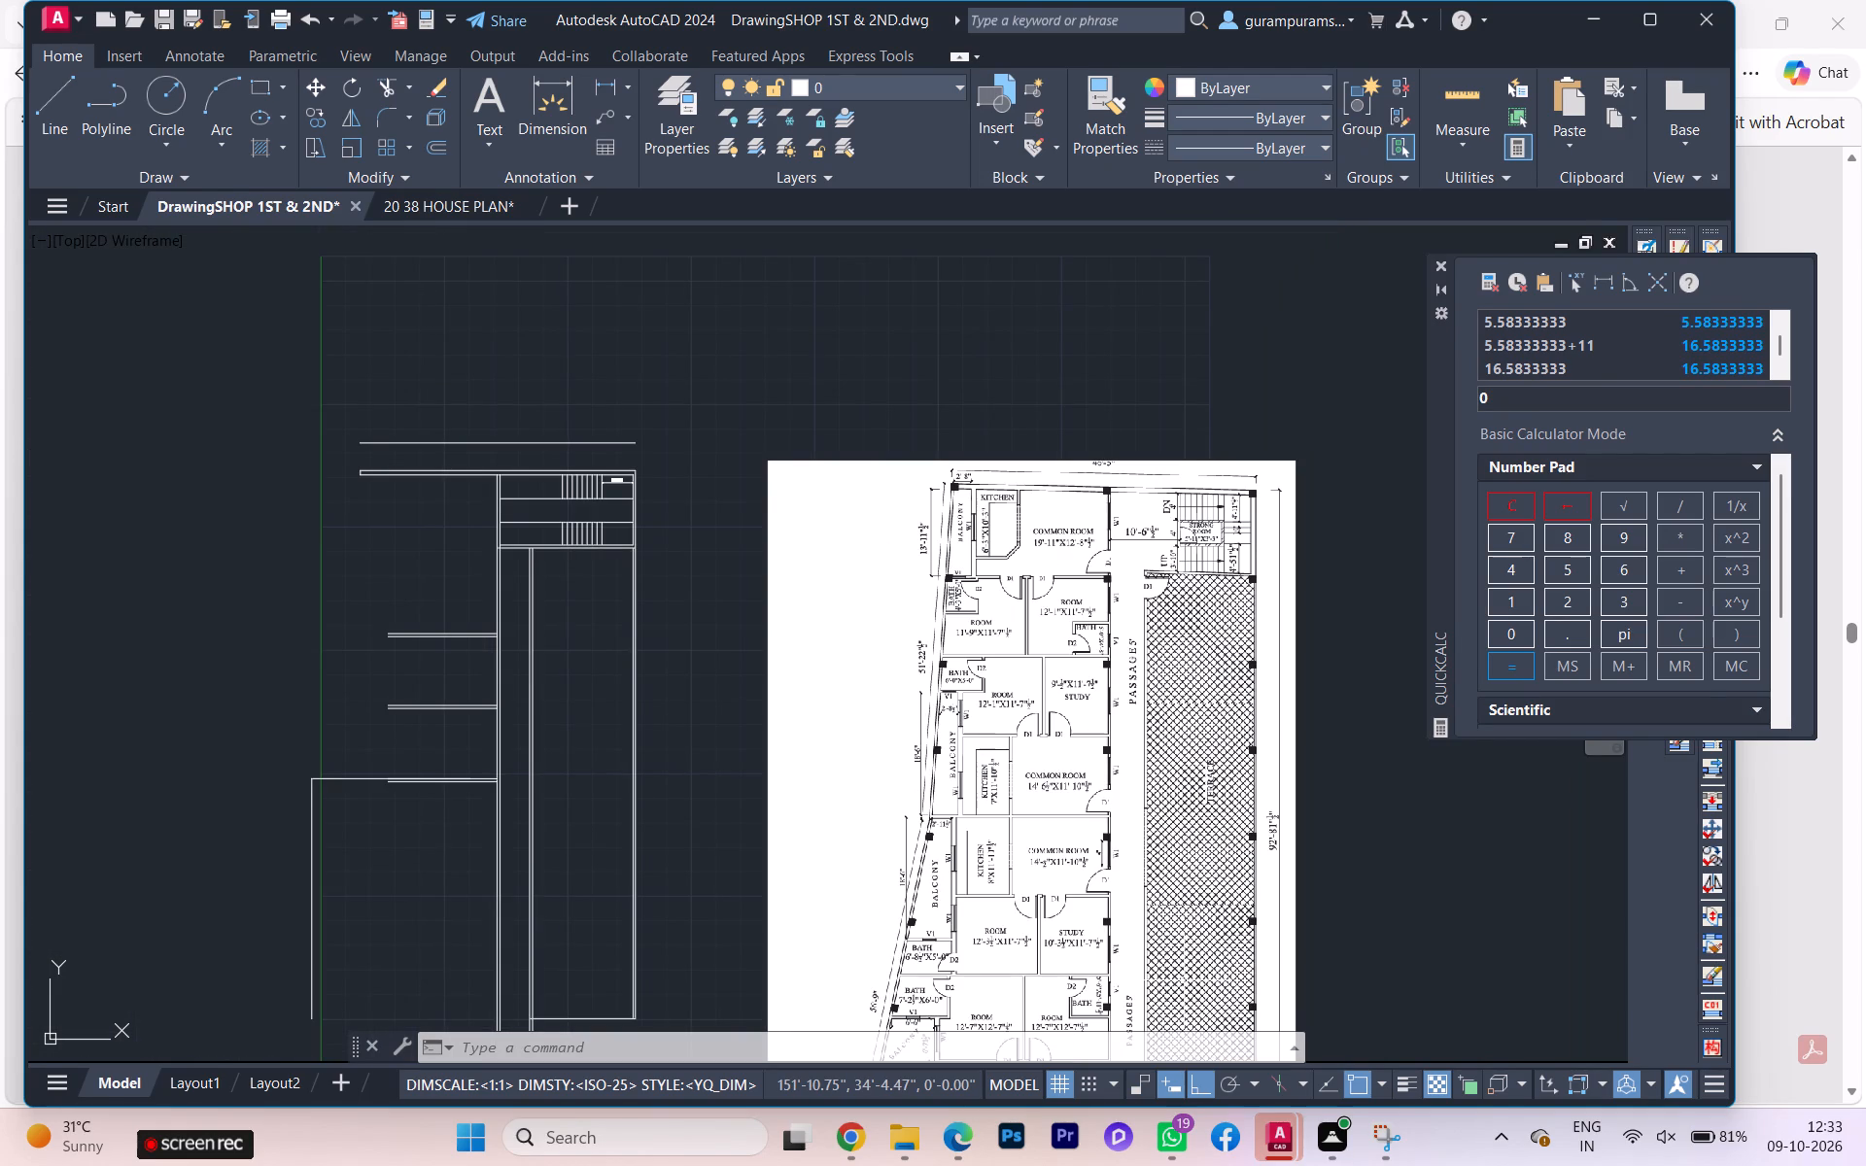
middle_click_drag(1182, 981, 1129, 724)
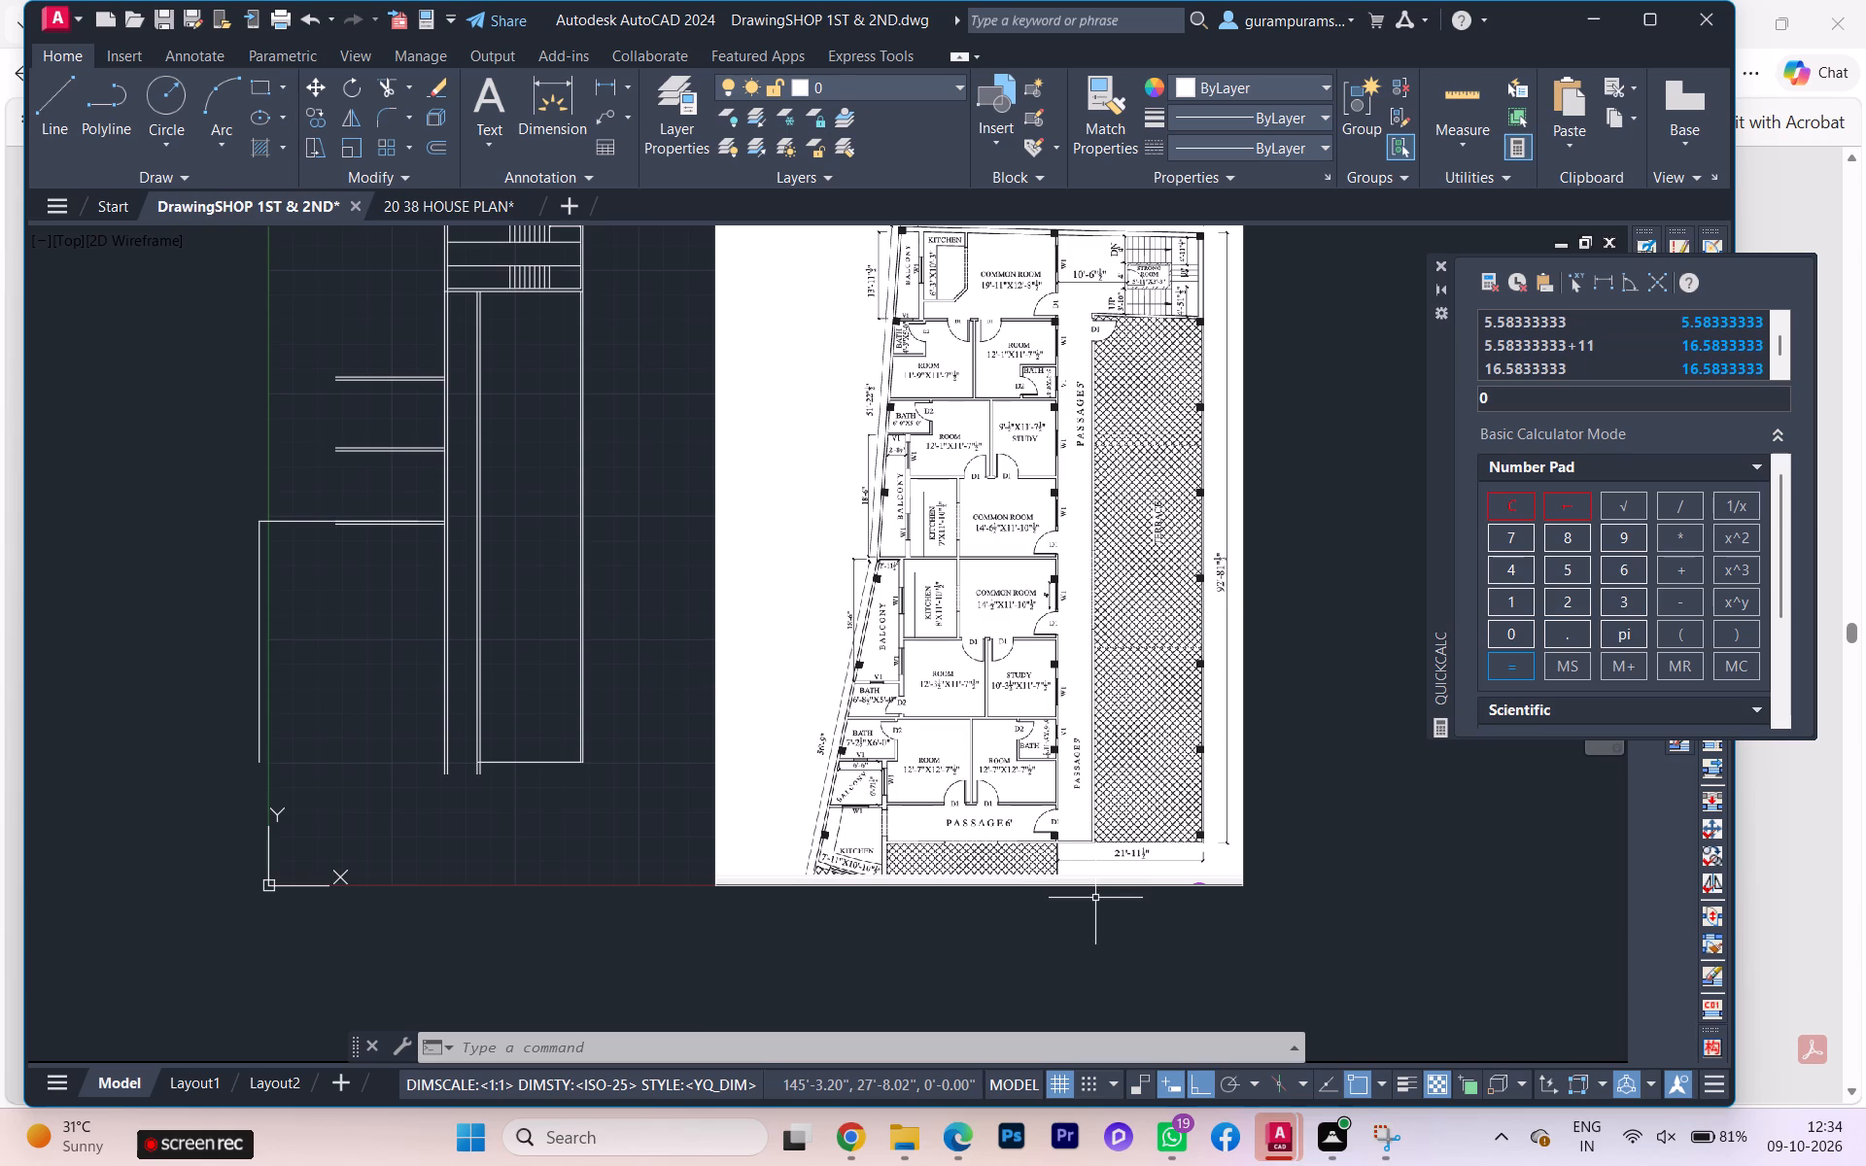
scroll(1095, 900, "down", 1)
middle_click(1090, 902)
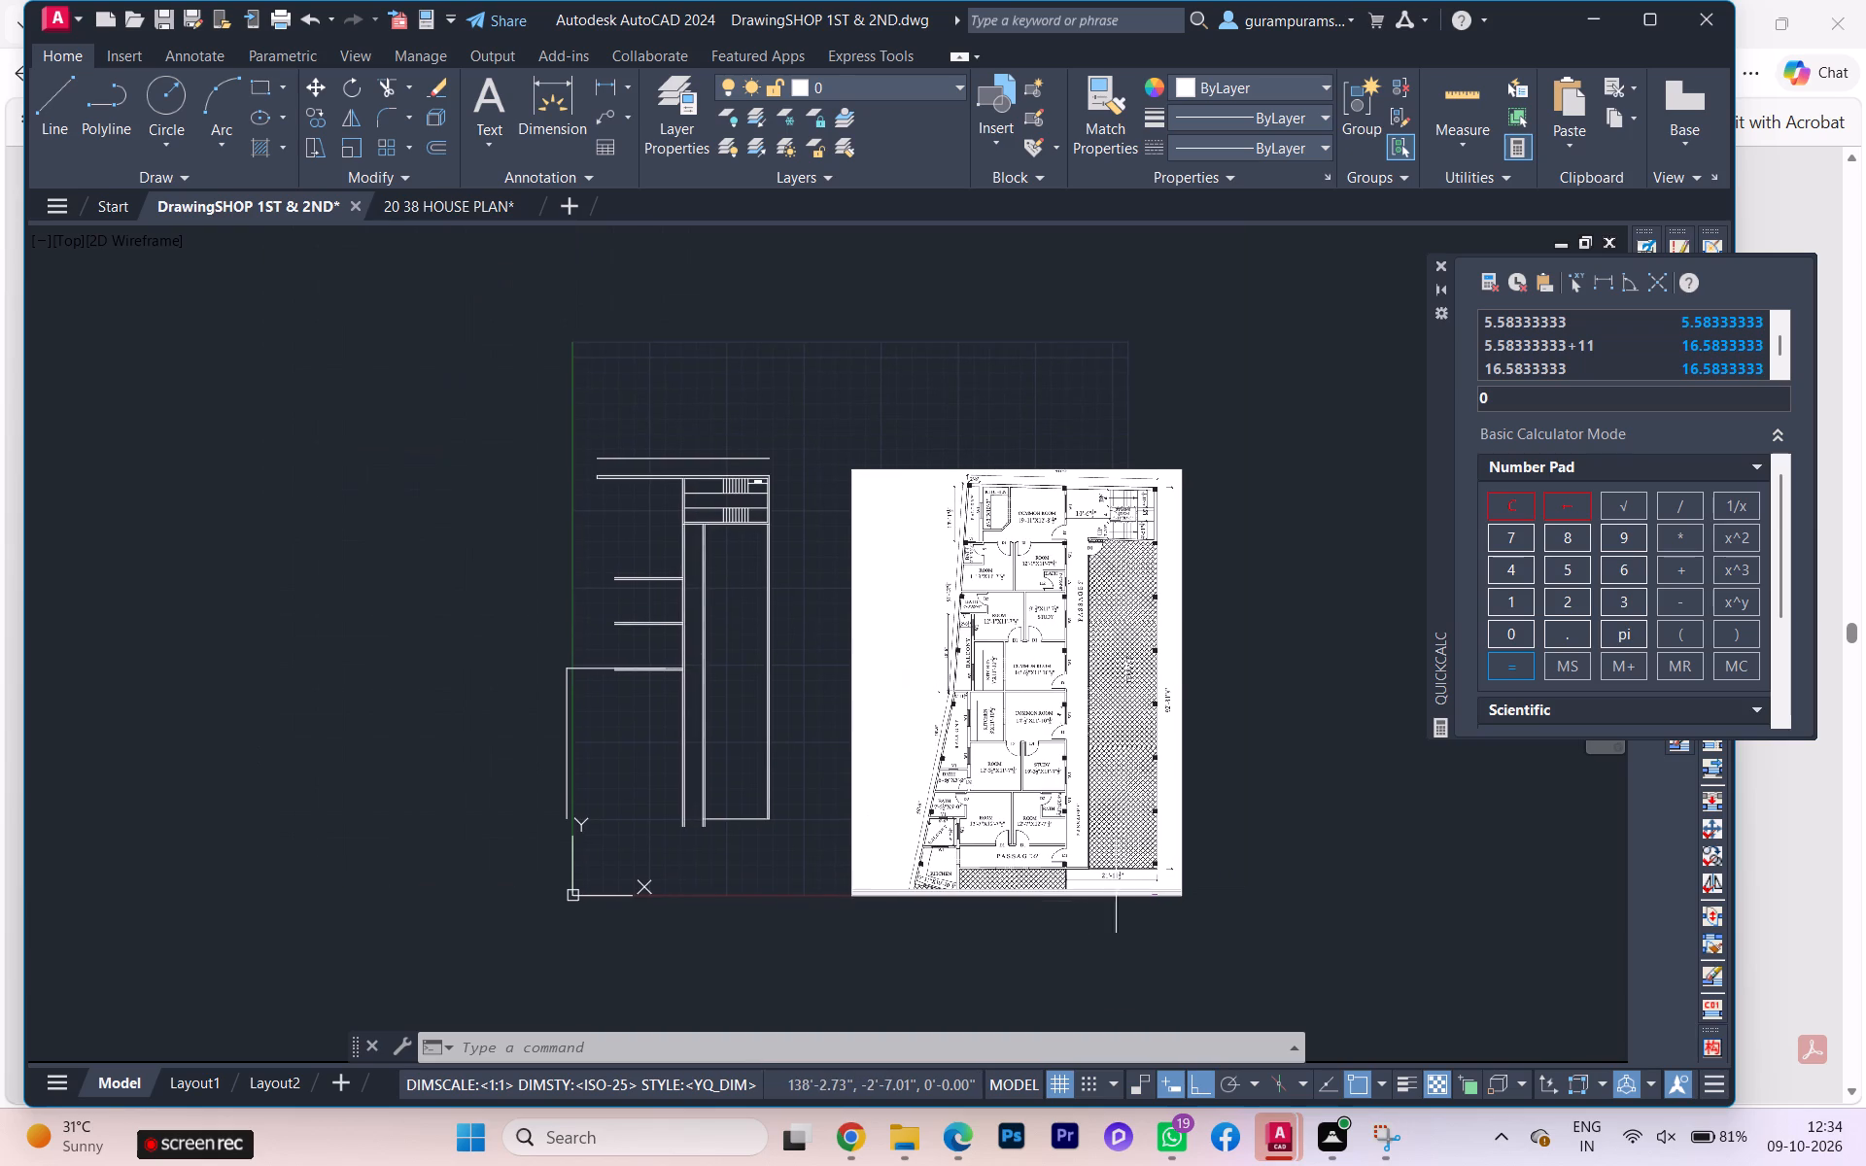
scroll(1220, 732, "up", 2)
scroll(1142, 775, "down", 1)
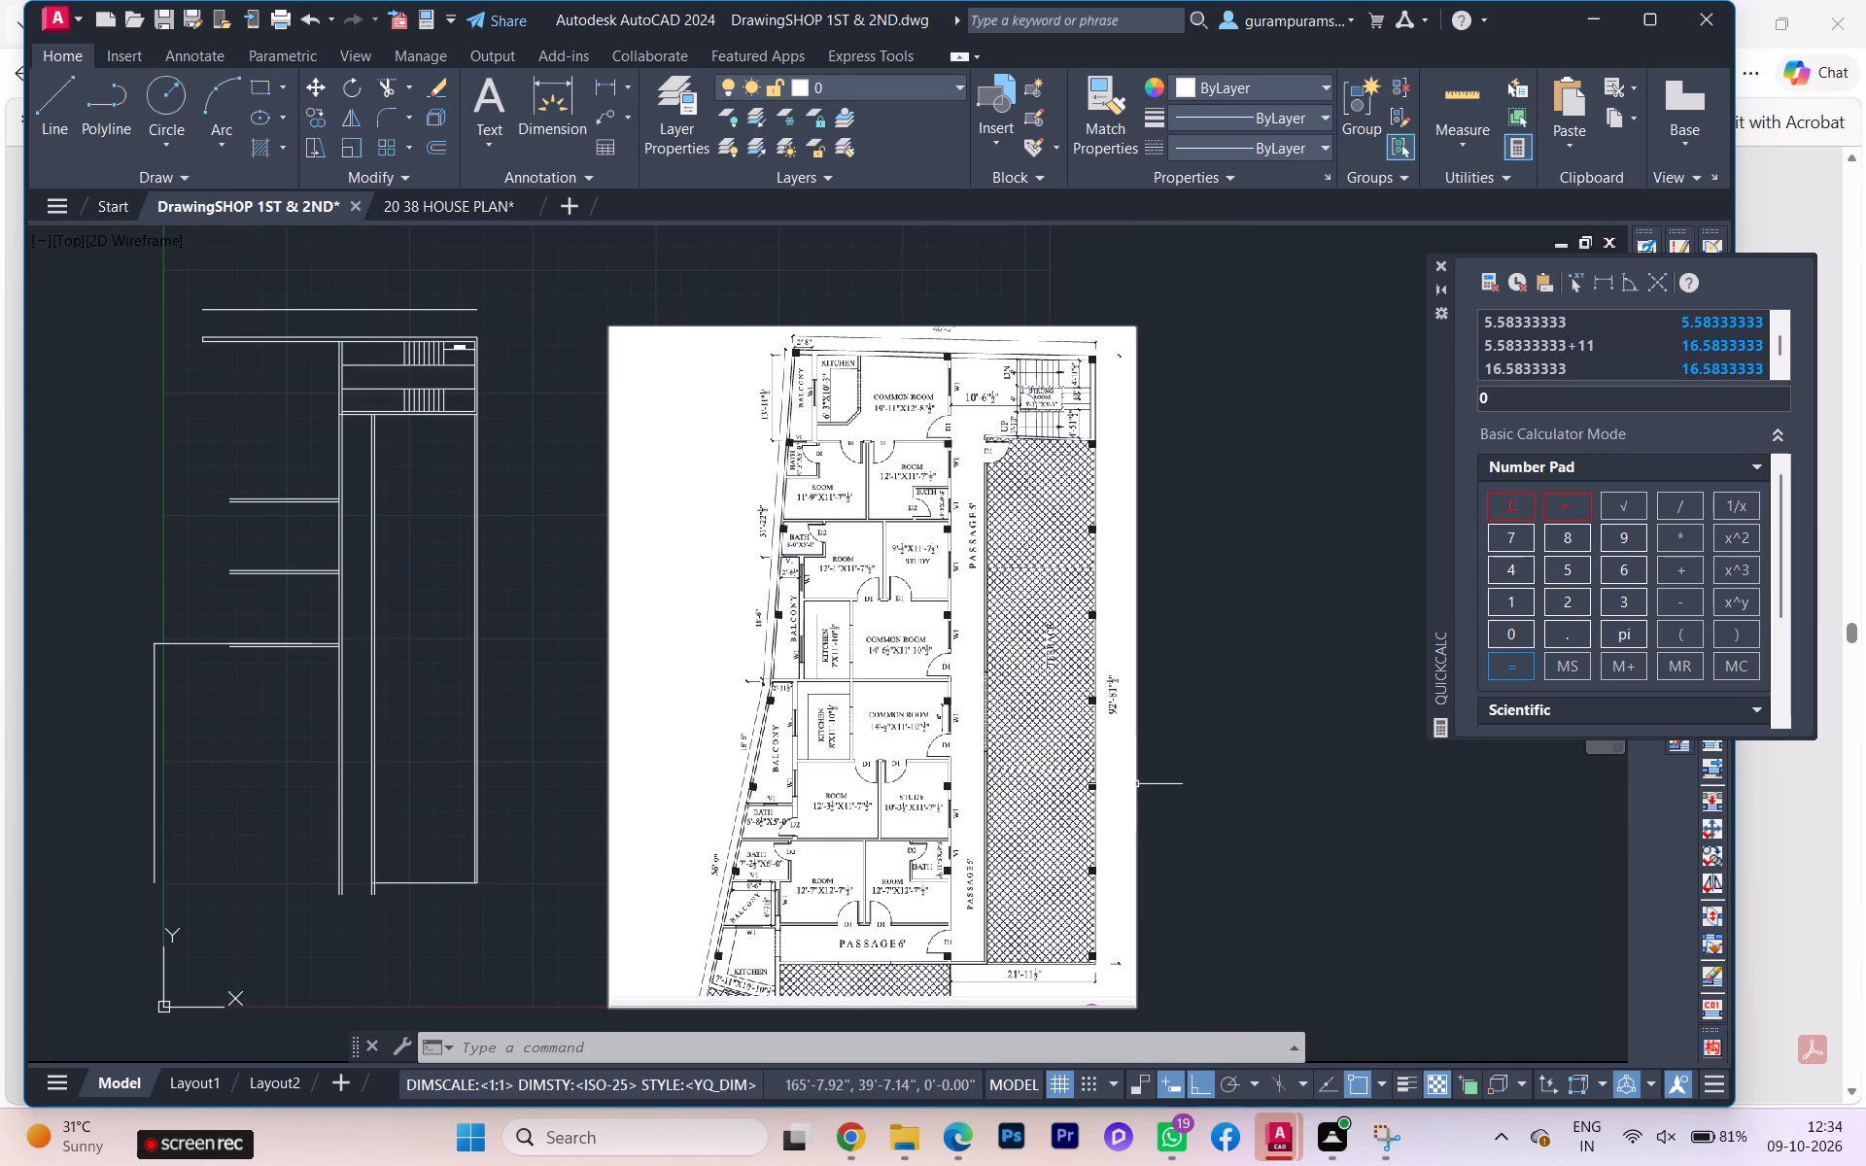
scroll(1132, 805, "up", 1)
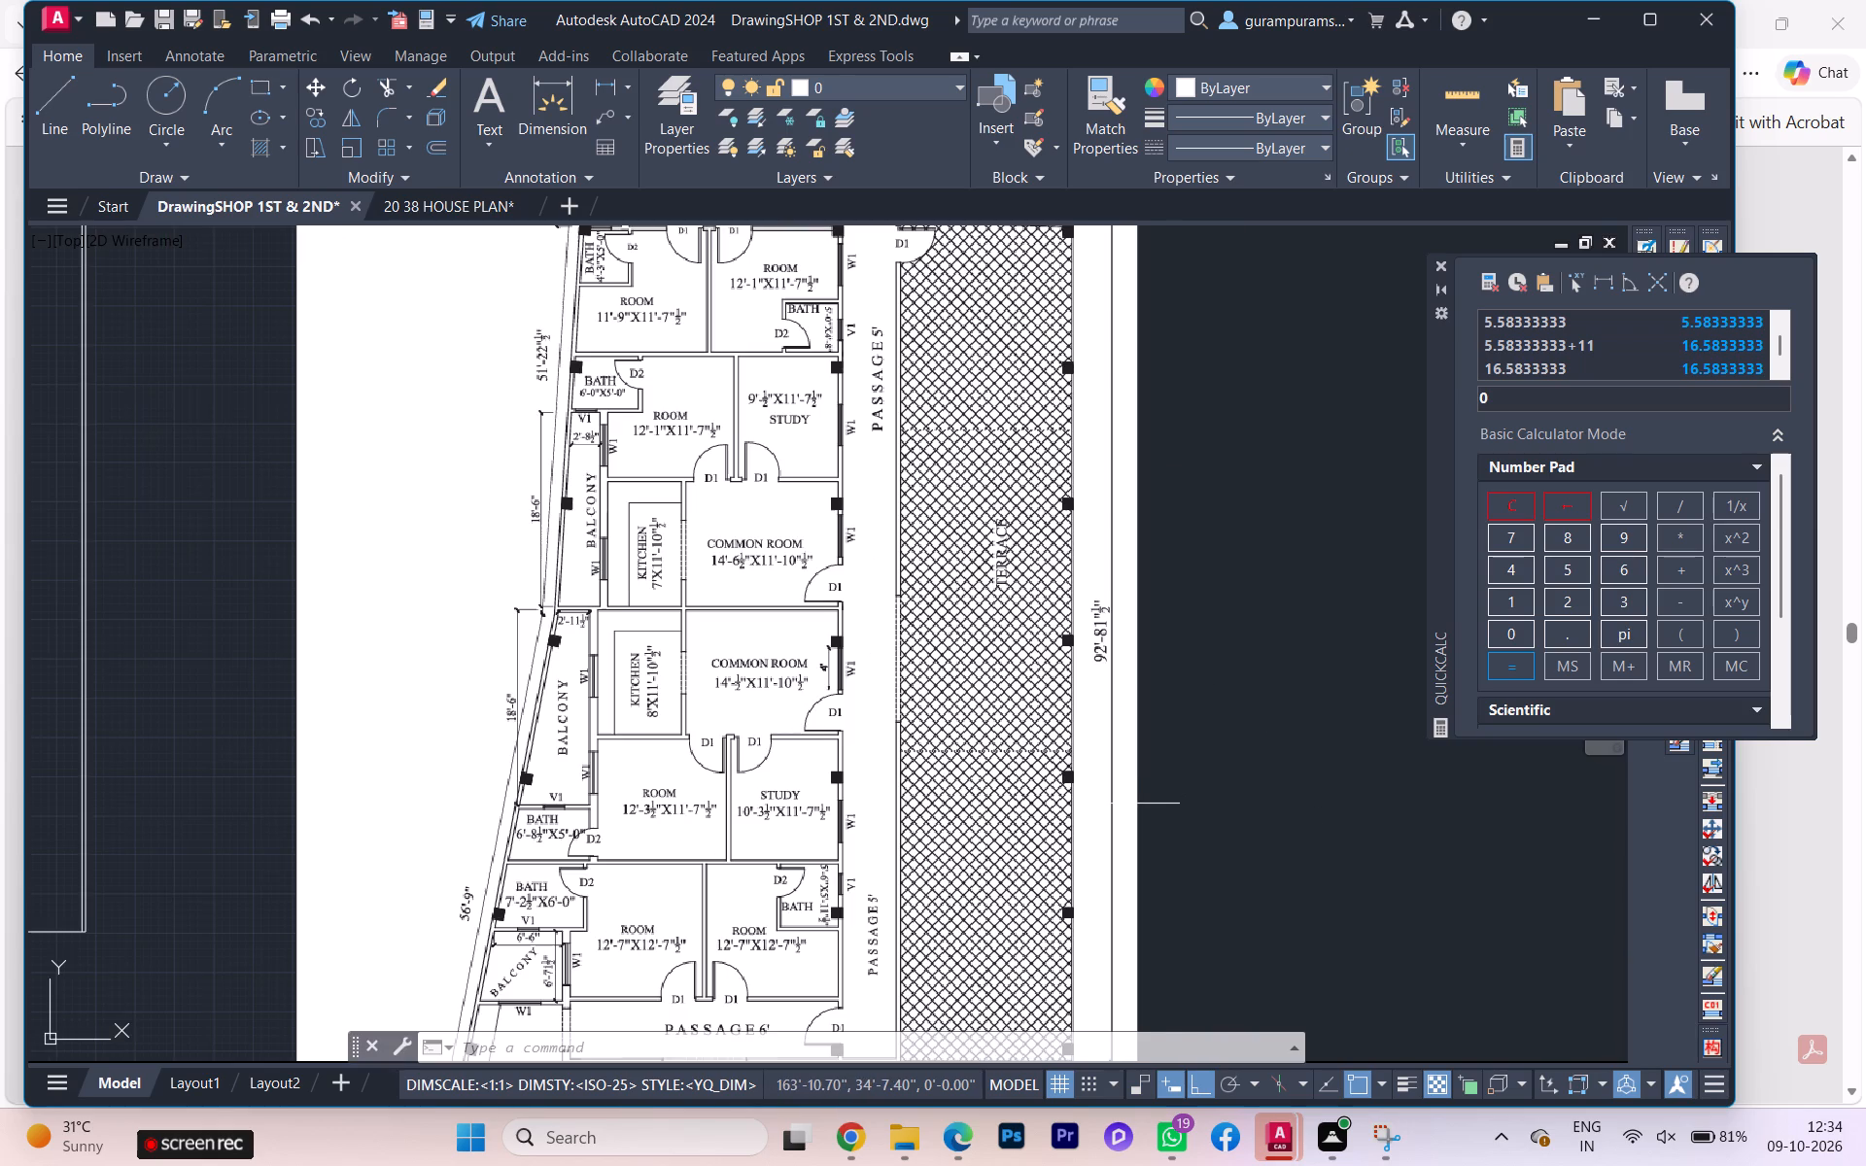
scroll(1130, 811, "down", 1)
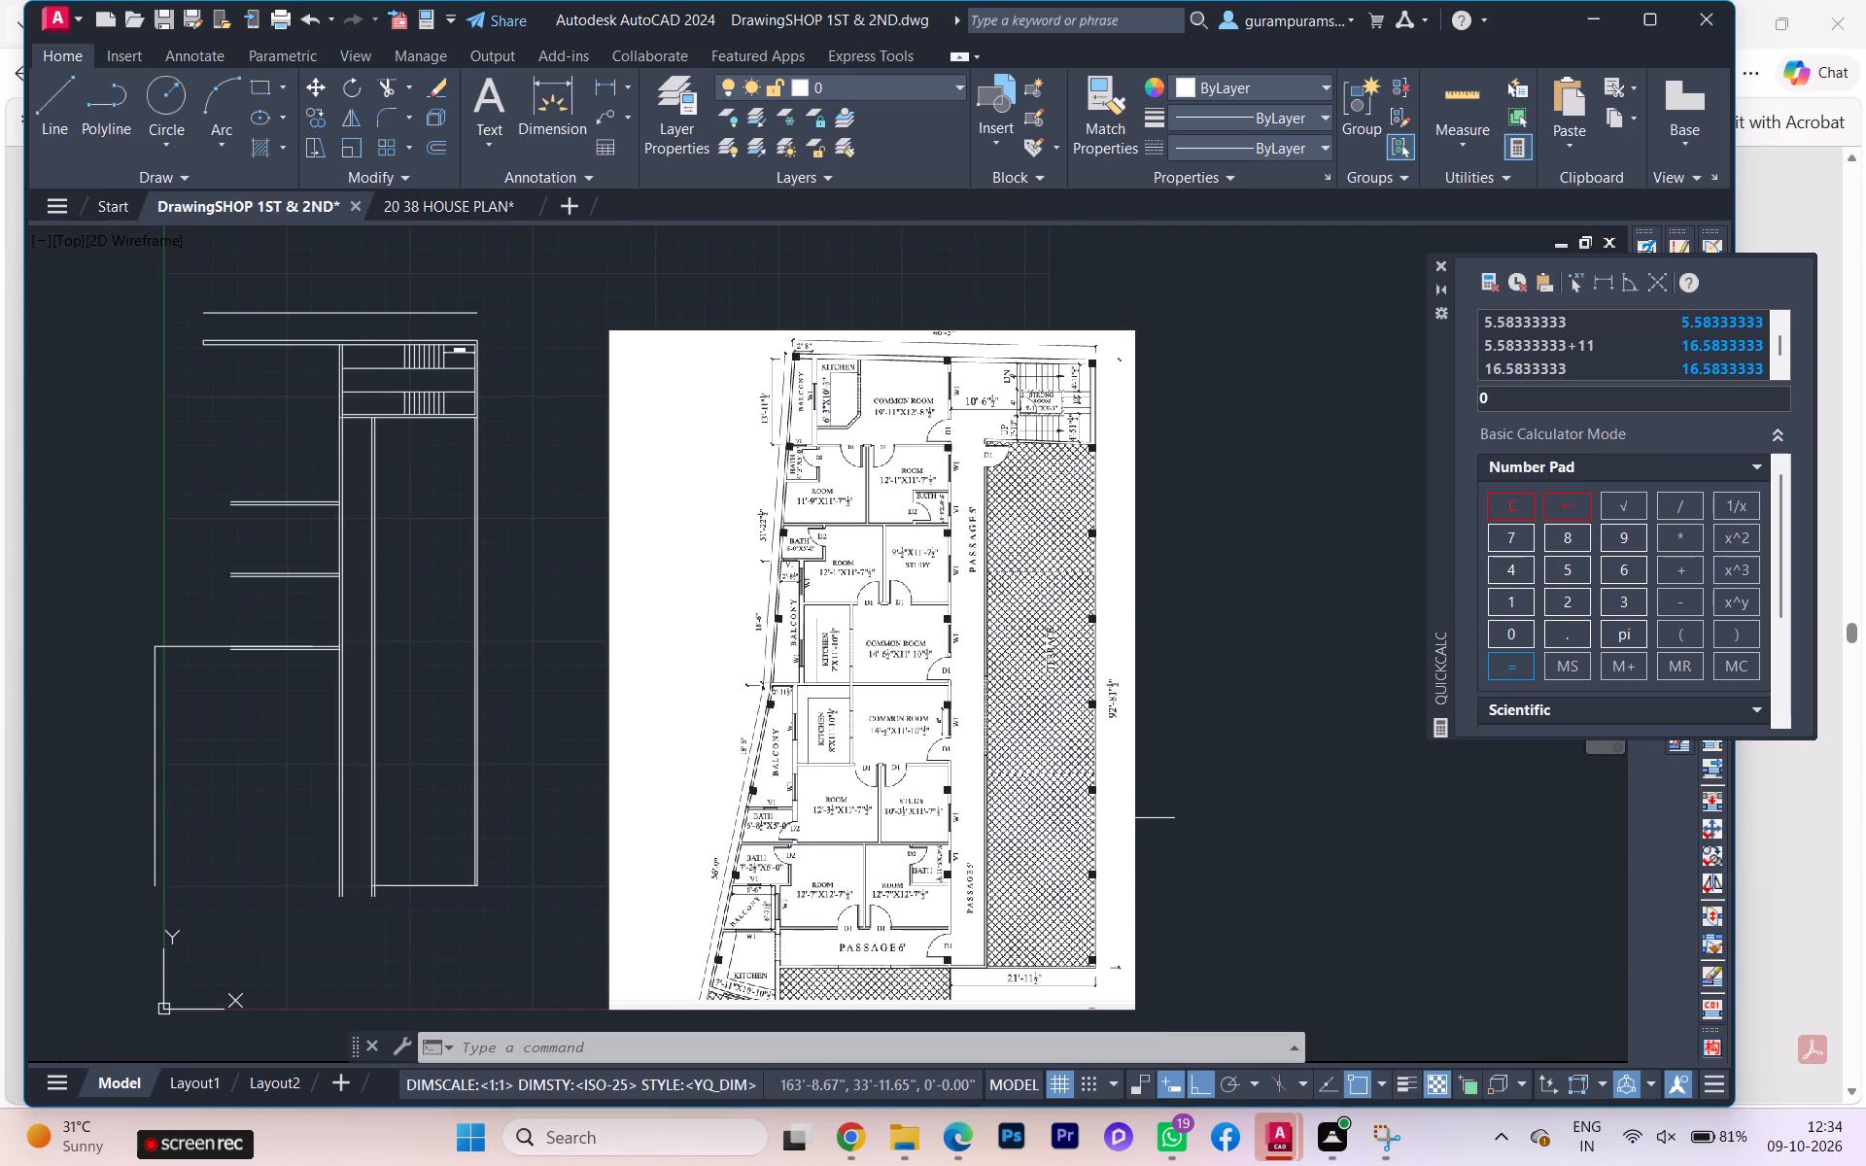
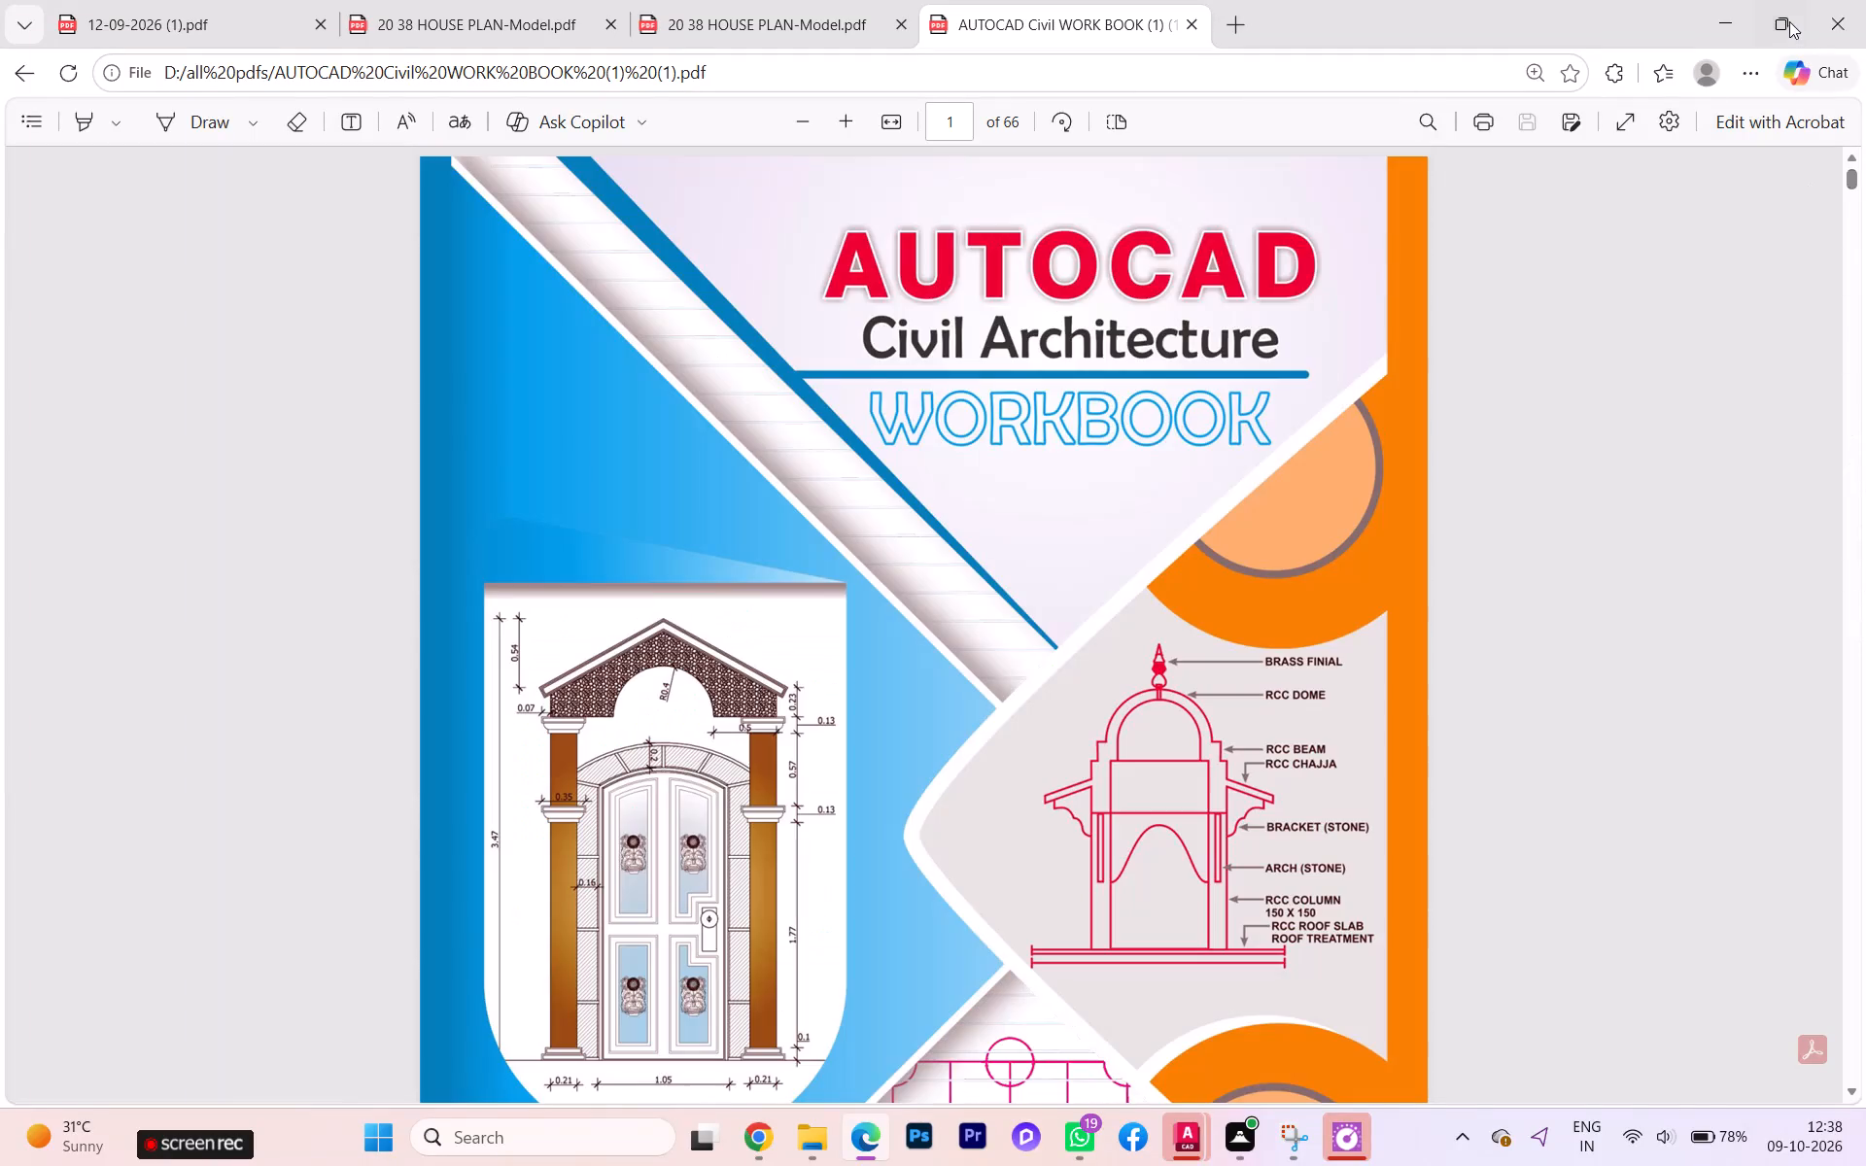
Examine the AutoCAD civil workbook's opening exercises on the line, relative polar coordinate and circle commands.
scroll(937, 570, "down", 15)
scroll(1068, 608, "down", 6)
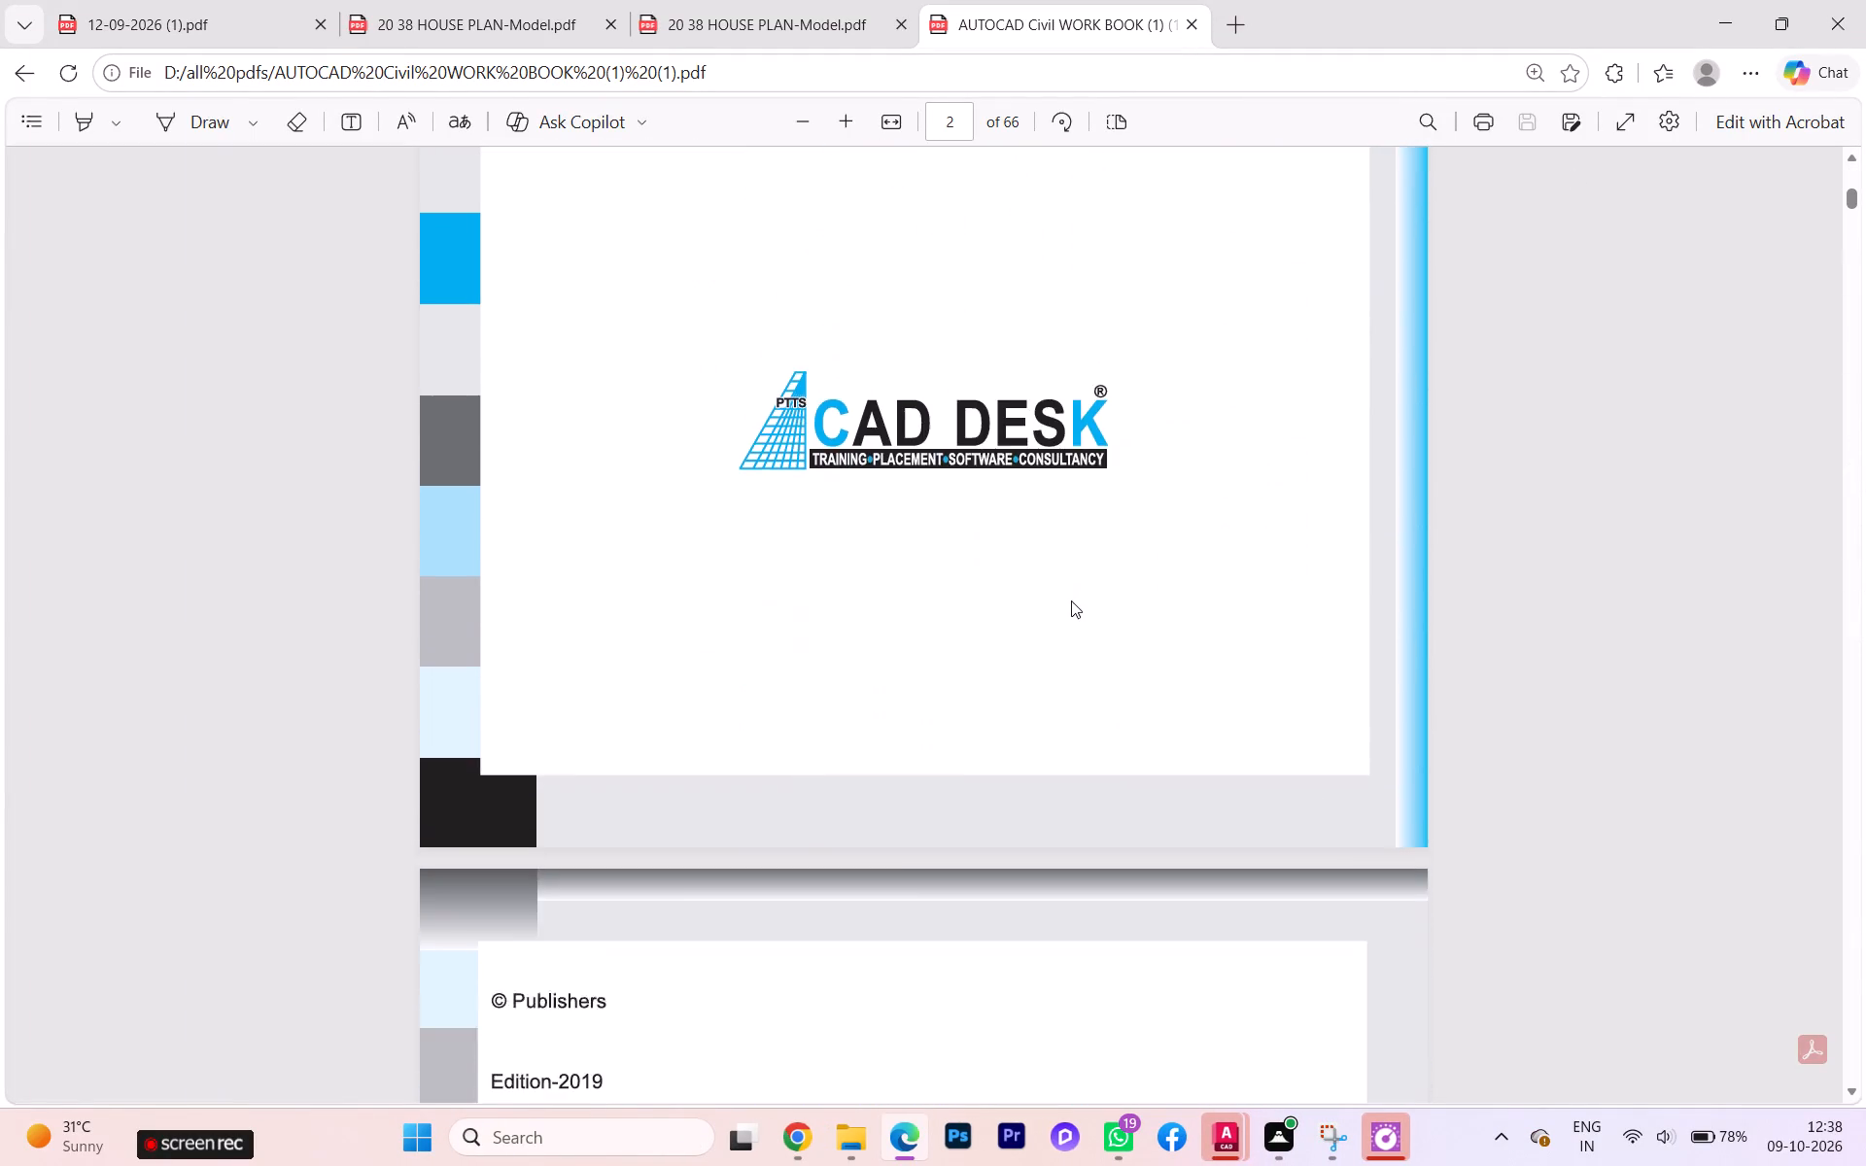
scroll(1071, 600, "down", 4)
scroll(1041, 653, "up", 1)
scroll(1041, 653, "down", 3)
scroll(1040, 676, "up", 4)
scroll(1040, 676, "down", 11)
scroll(1042, 691, "up", 2)
scroll(1042, 691, "down", 8)
scroll(1041, 674, "up", 3)
scroll(1041, 674, "down", 4)
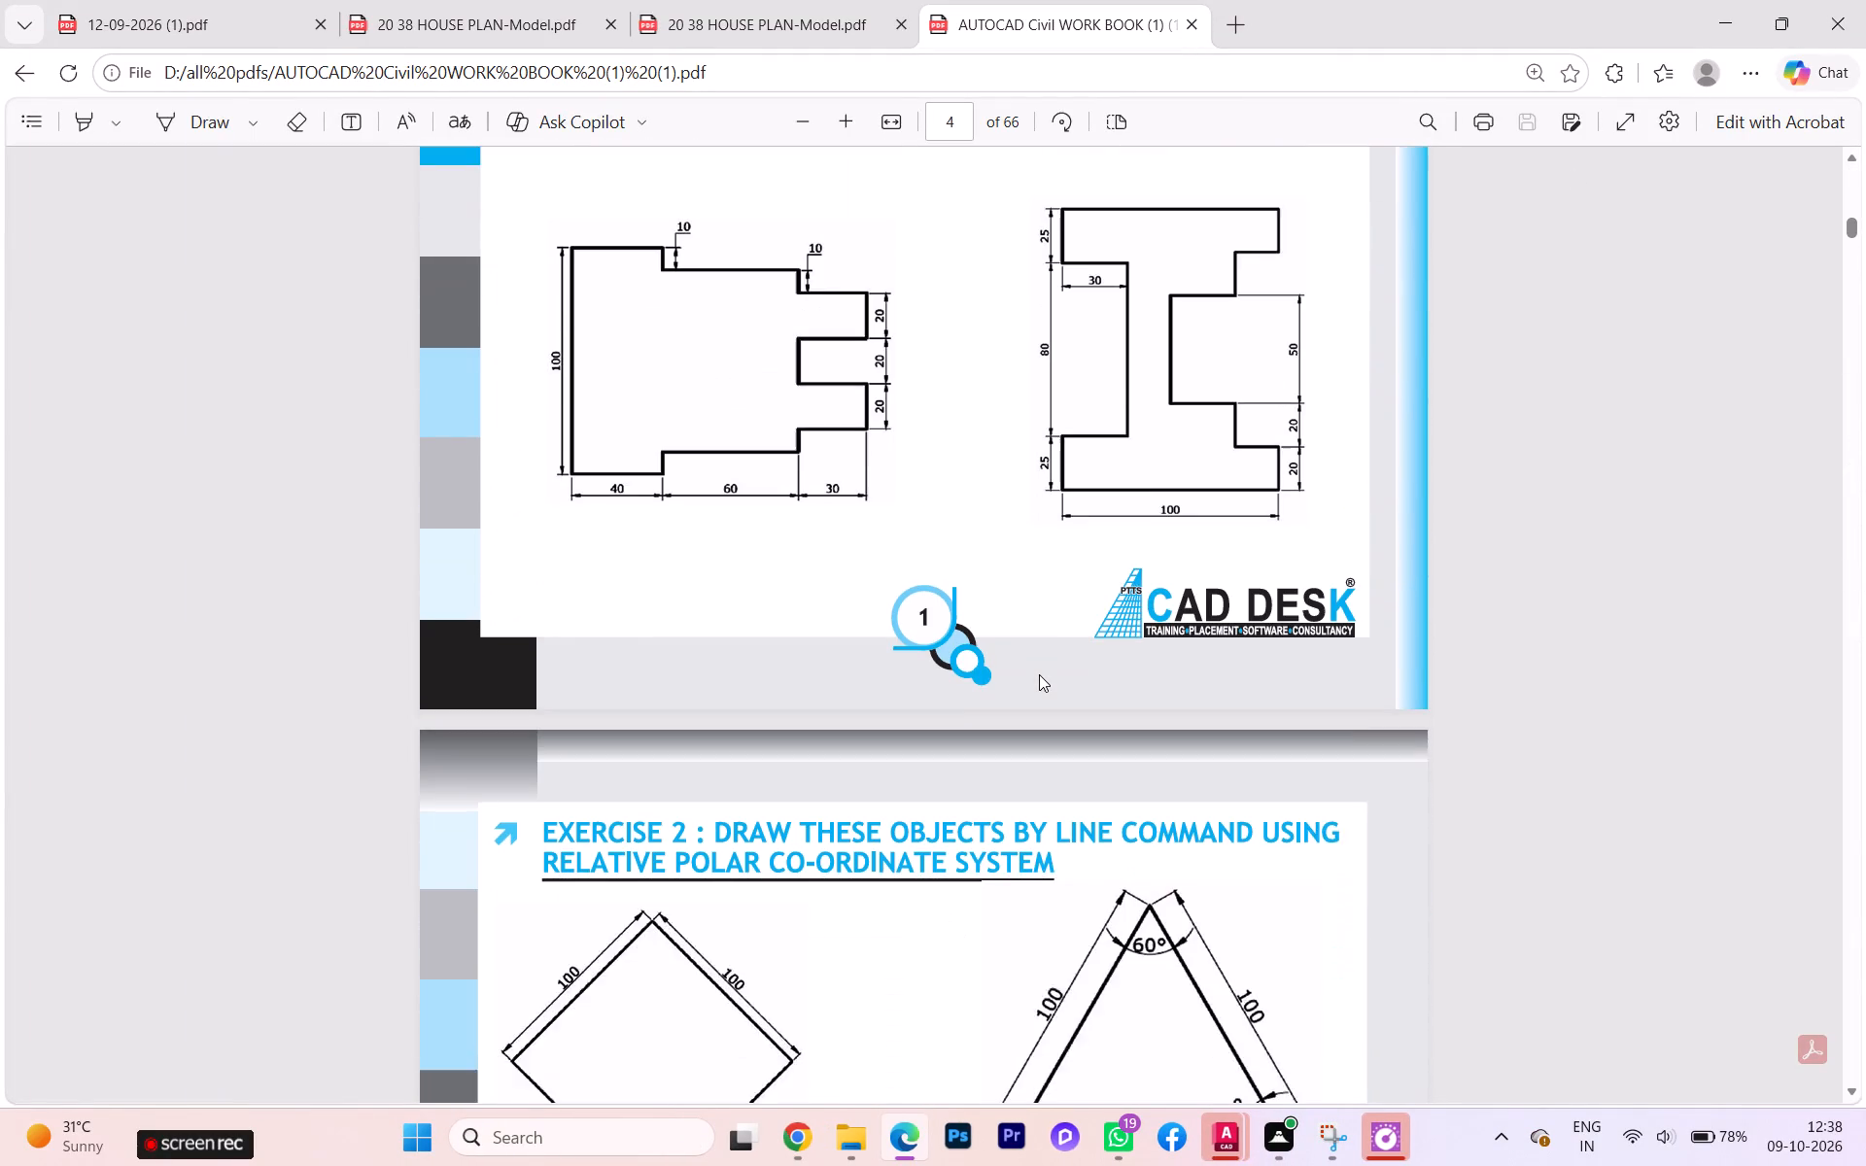
scroll(1039, 674, "down", 2)
scroll(1039, 674, "up", 1)
scroll(1039, 674, "down", 2)
scroll(1048, 673, "up", 2)
scroll(1048, 673, "down", 2)
scroll(1048, 673, "up", 1)
scroll(1048, 673, "down", 2)
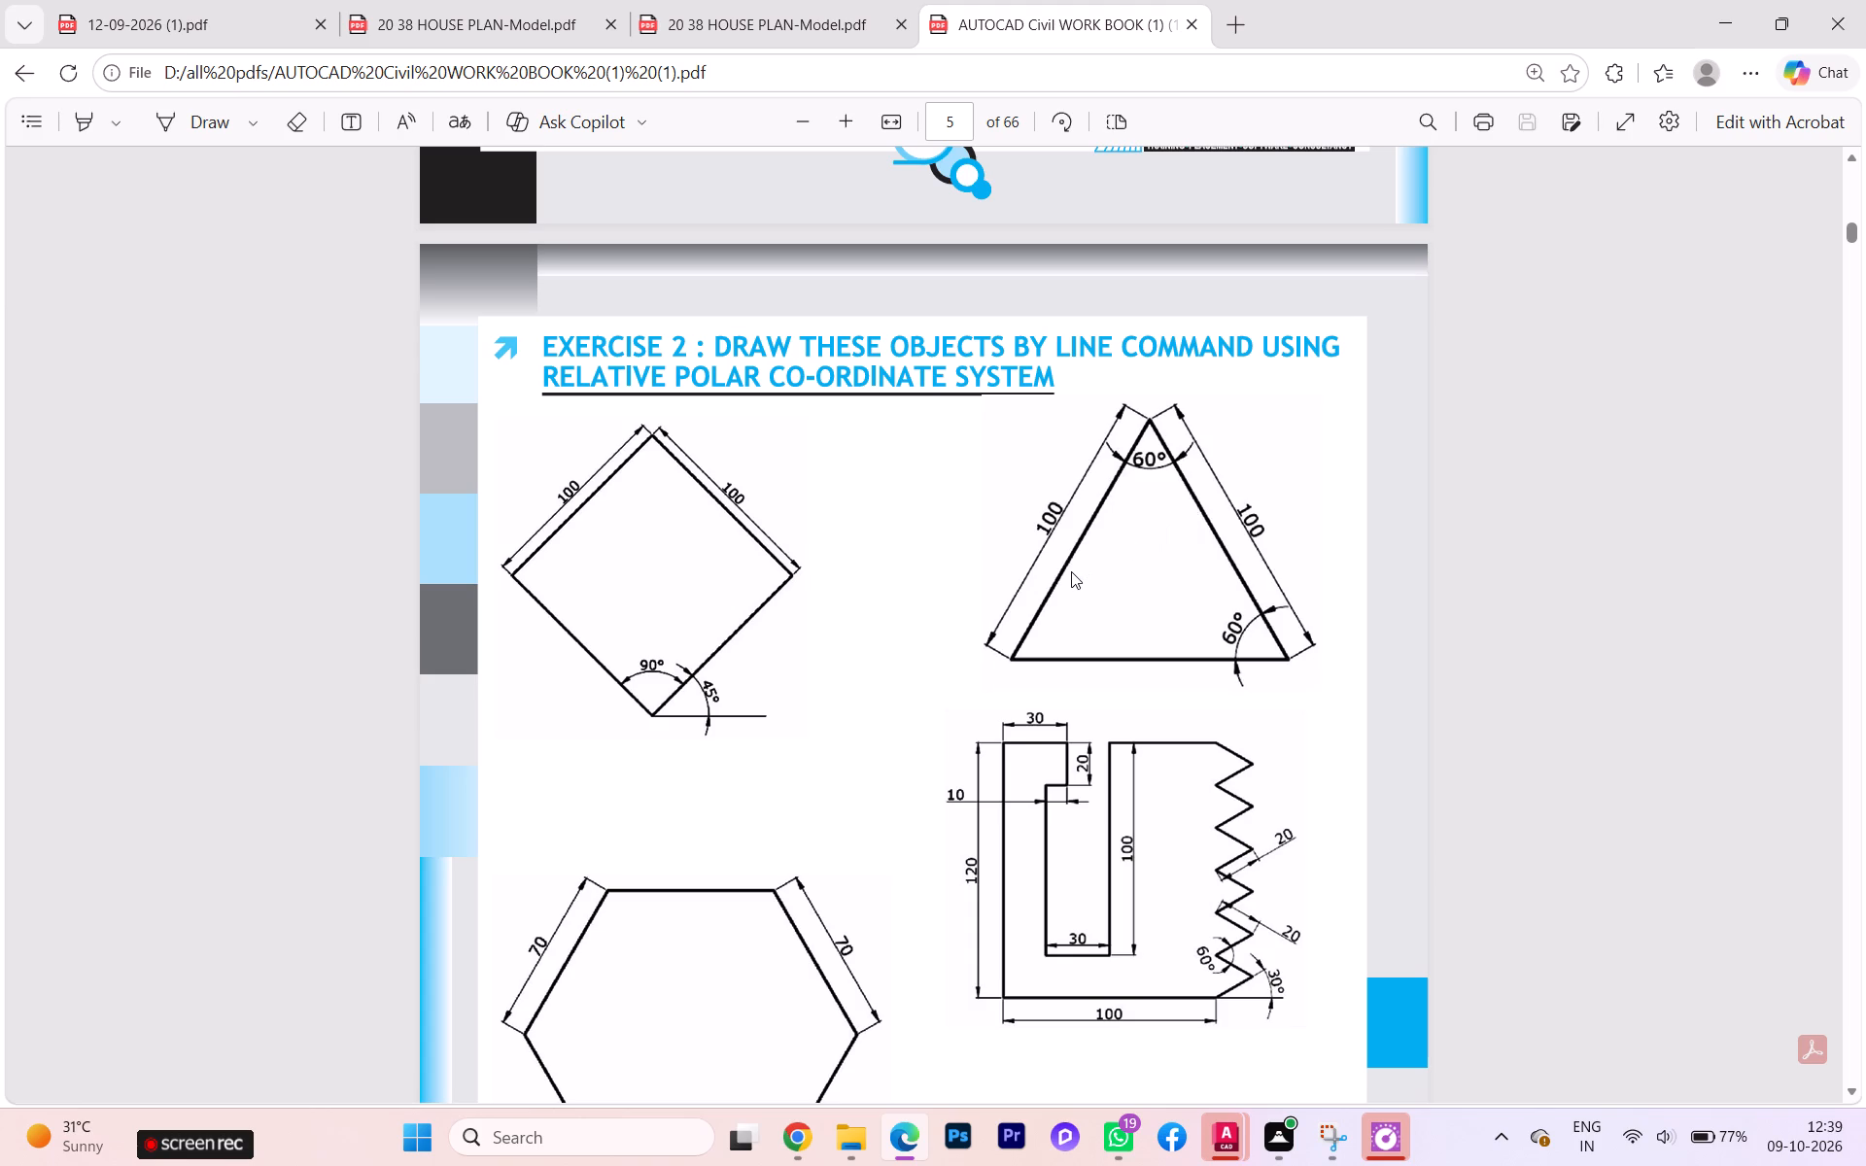
scroll(1071, 575, "down", 3)
scroll(1094, 578, "up", 2)
scroll(1110, 566, "down", 2)
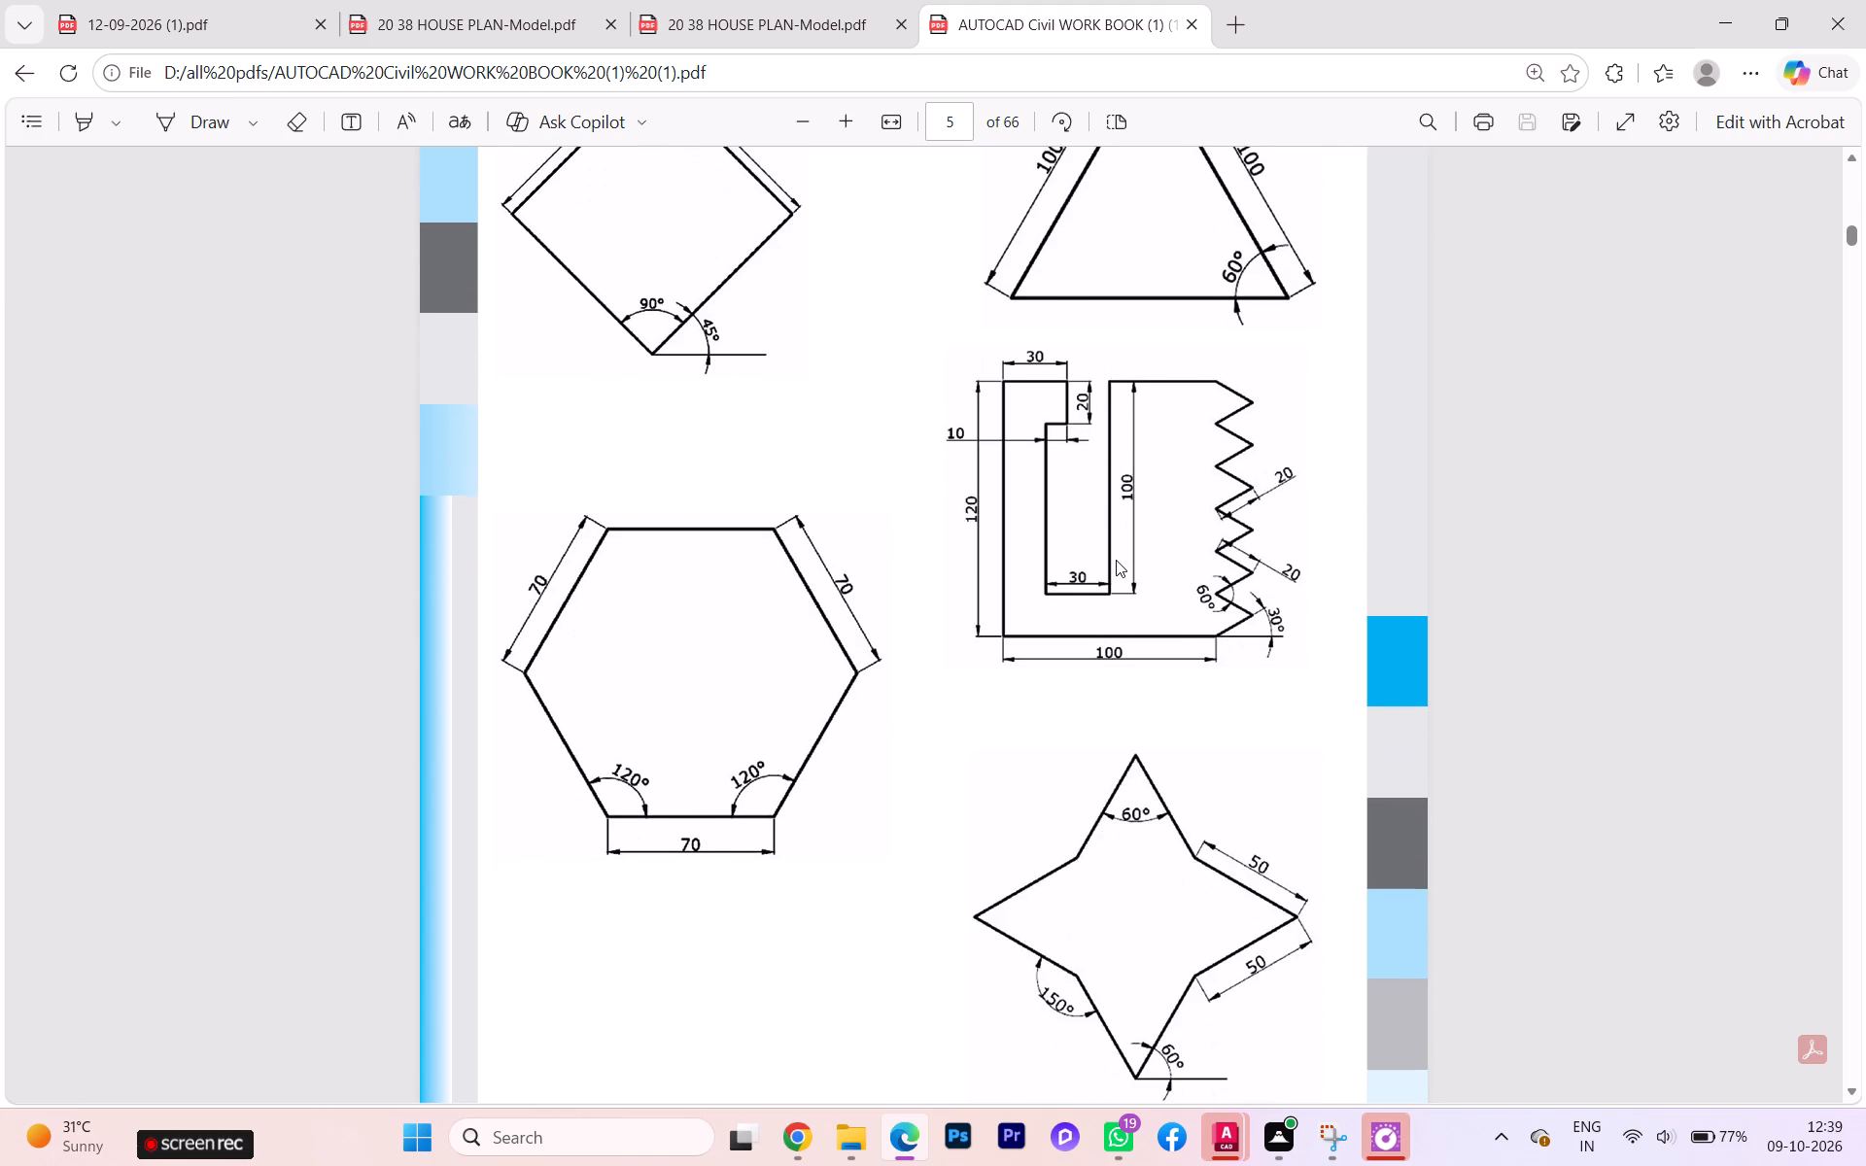
scroll(1117, 559, "down", 1)
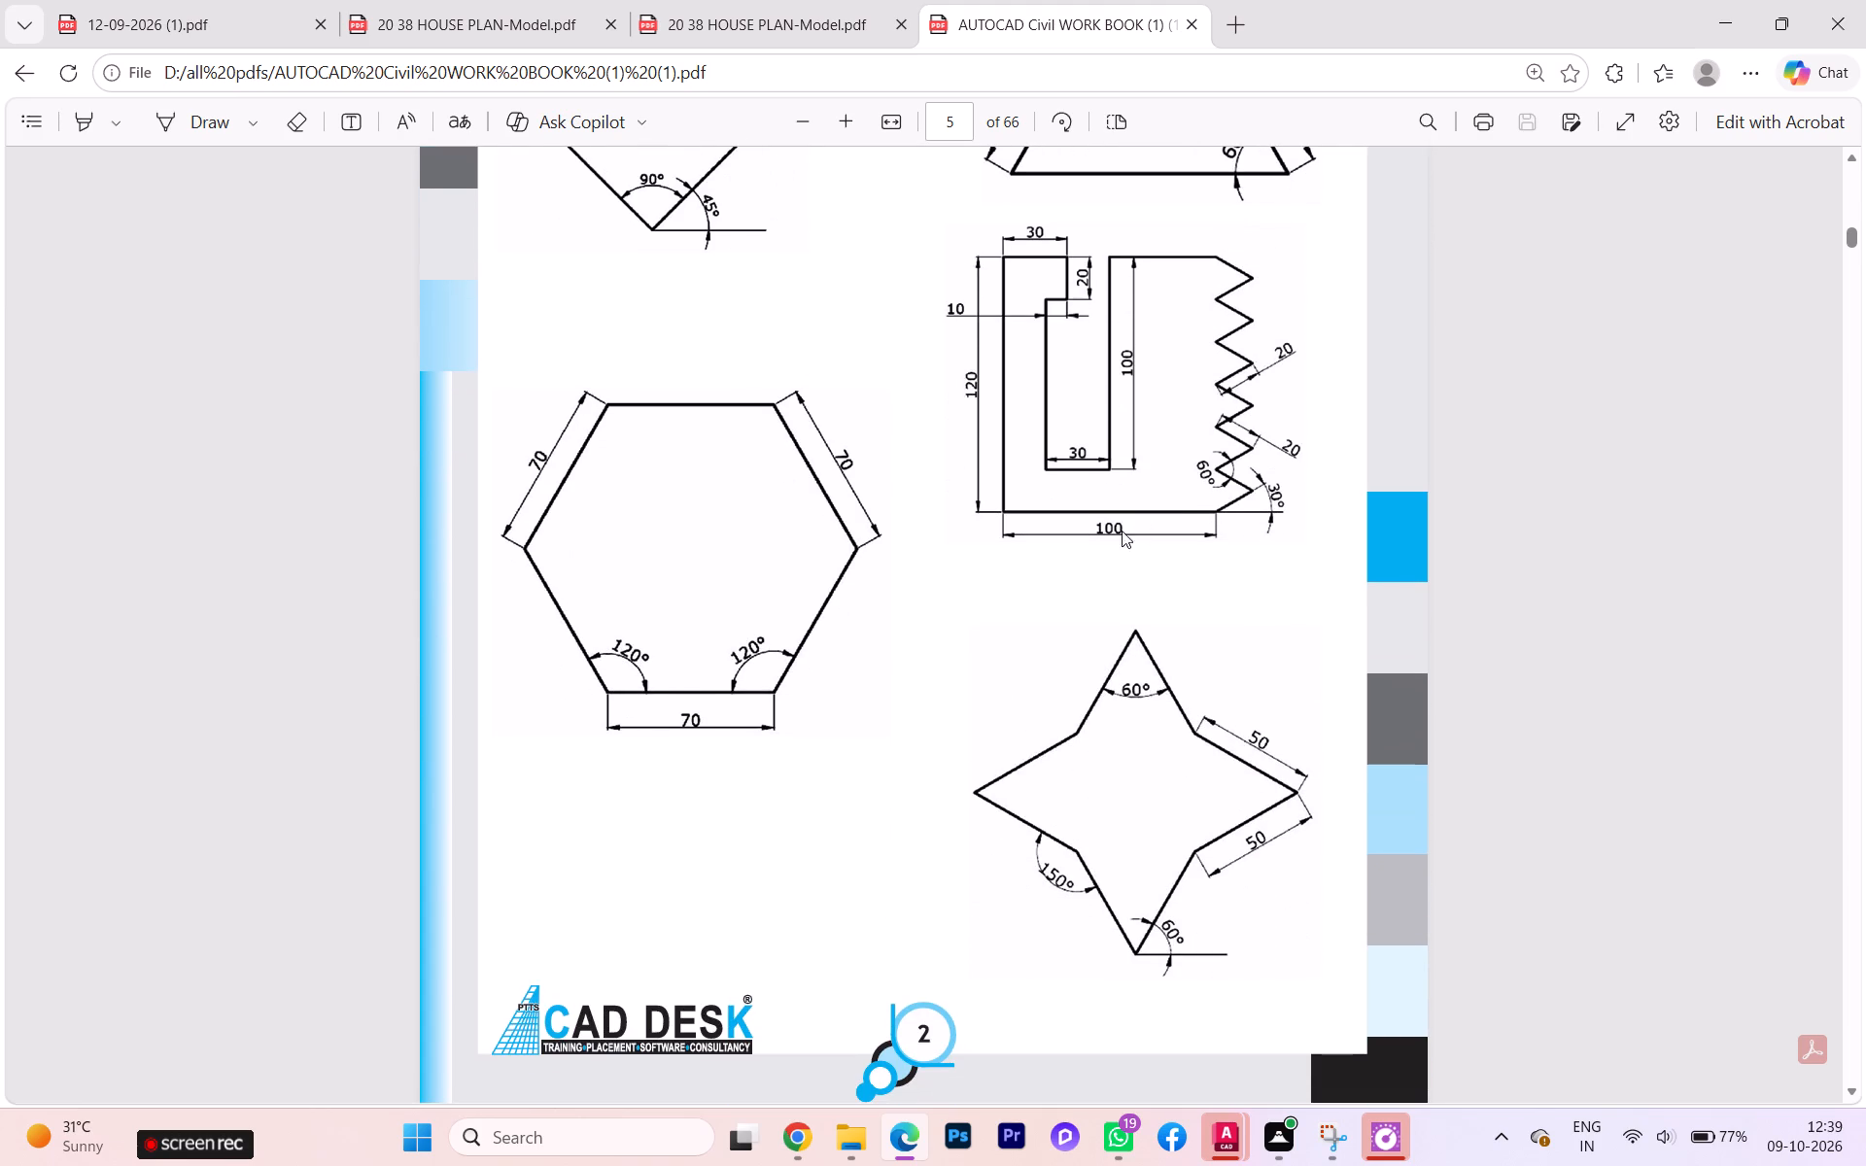
scroll(1069, 615, "down", 2)
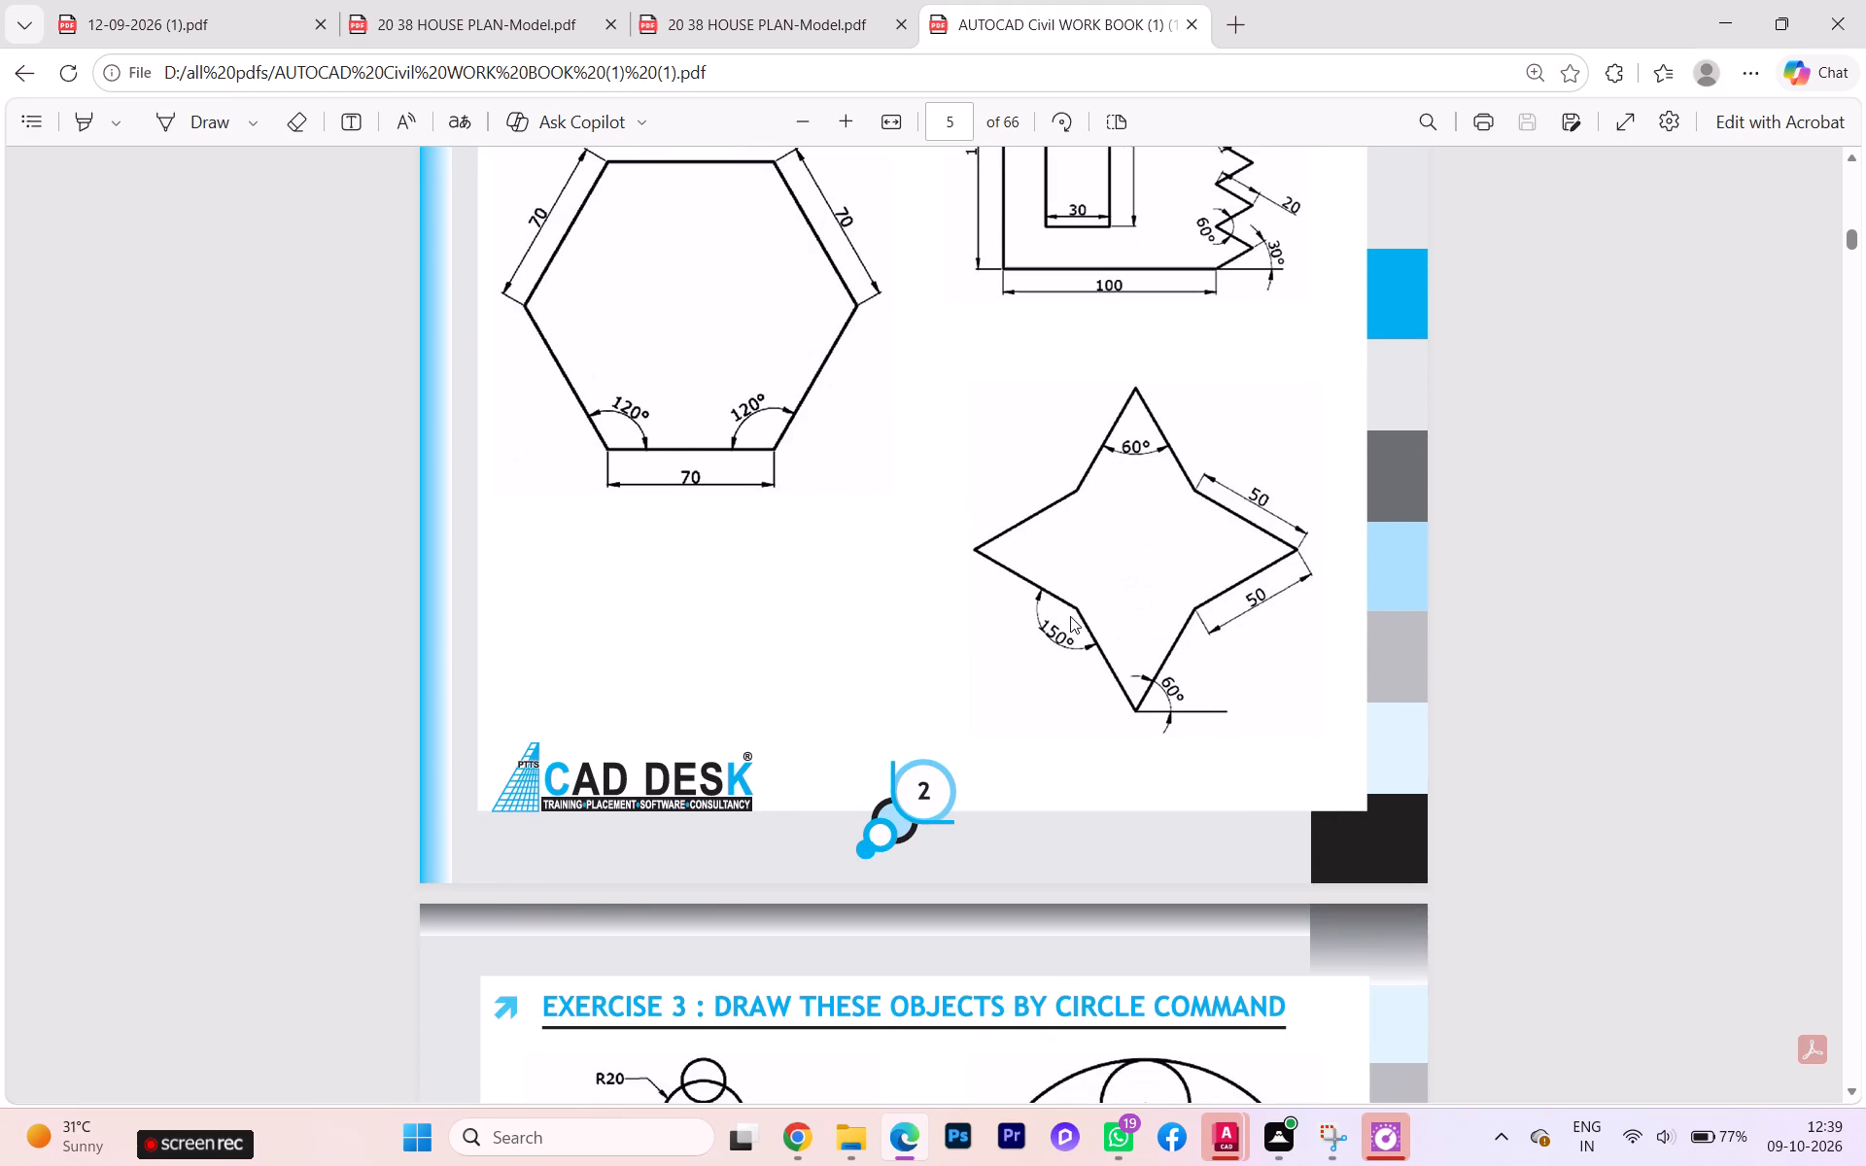
scroll(1066, 622, "down", 7)
scroll(1067, 580, "up", 2)
scroll(1066, 581, "down", 1)
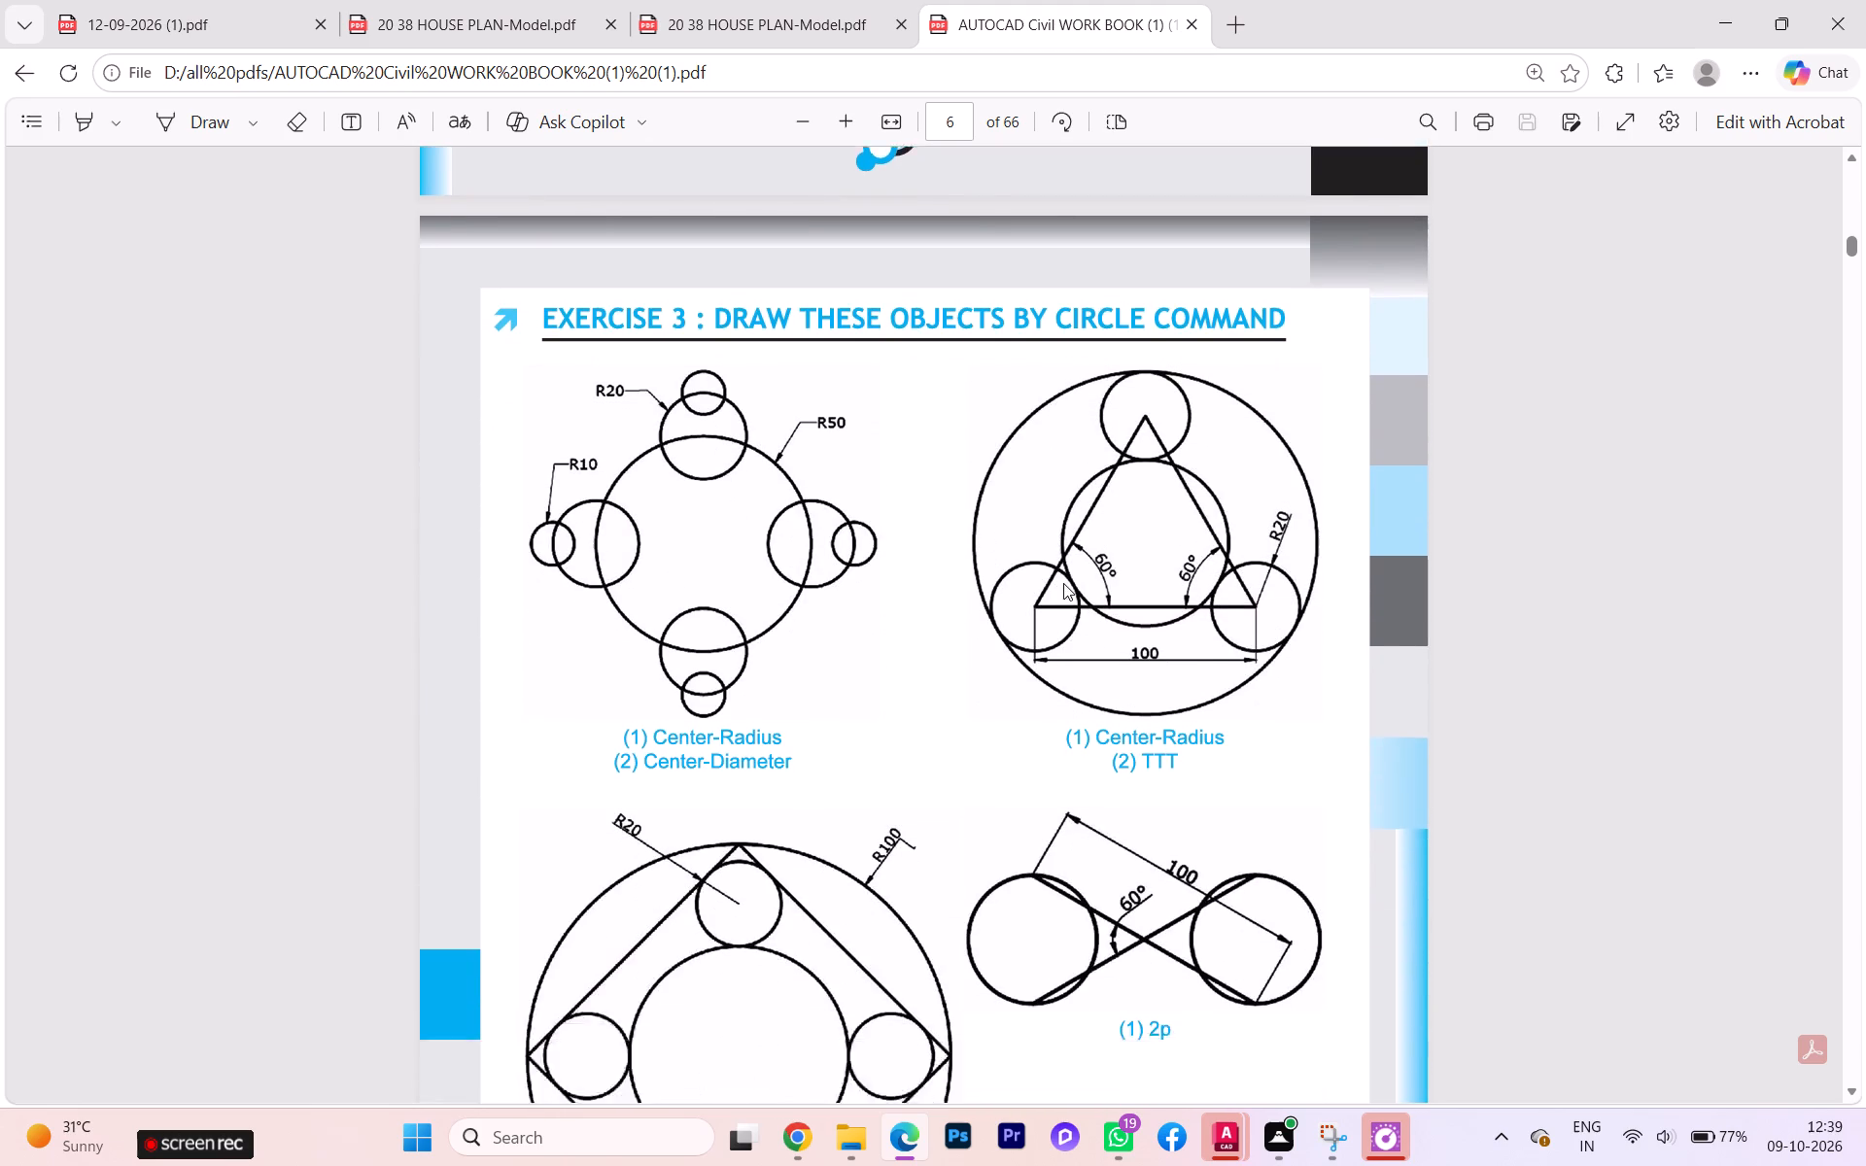
scroll(1066, 580, "down", 7)
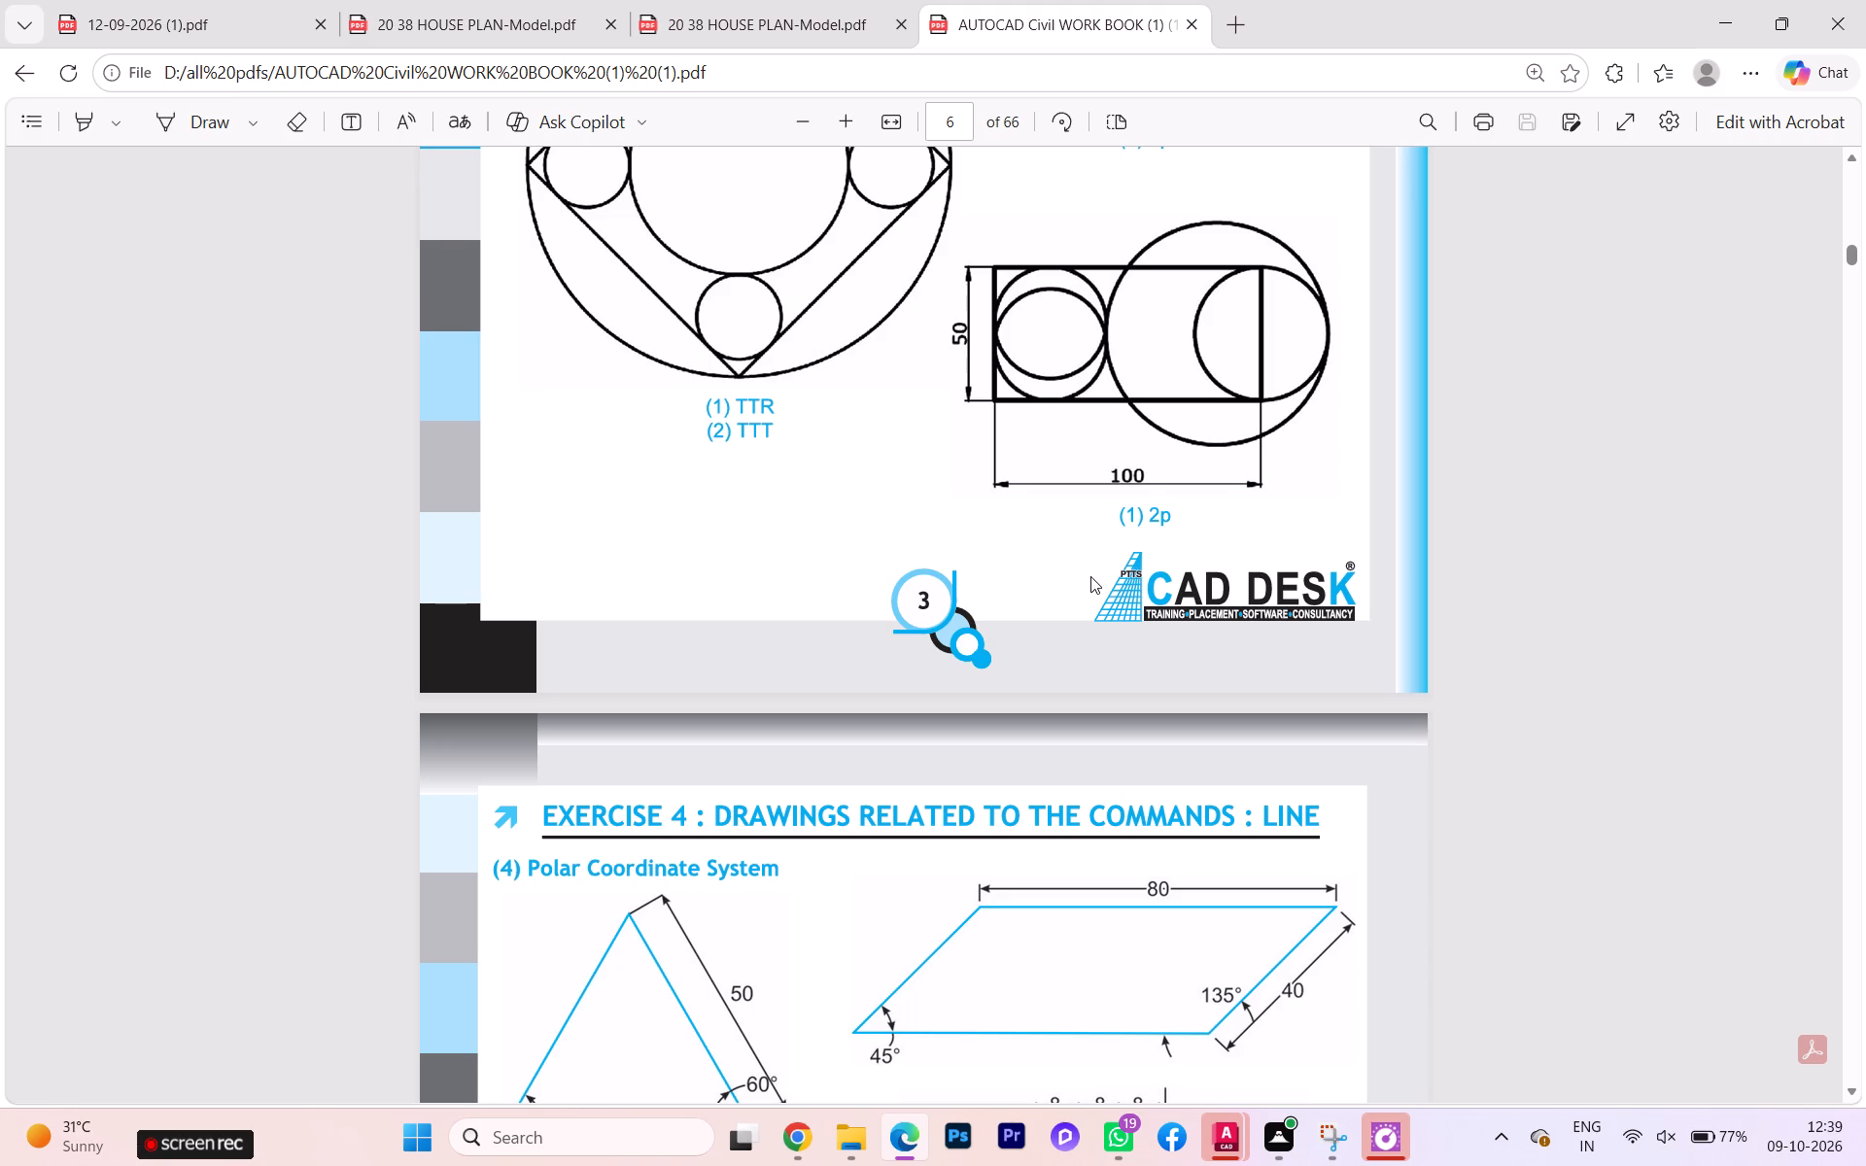
scroll(992, 327, "down", 1)
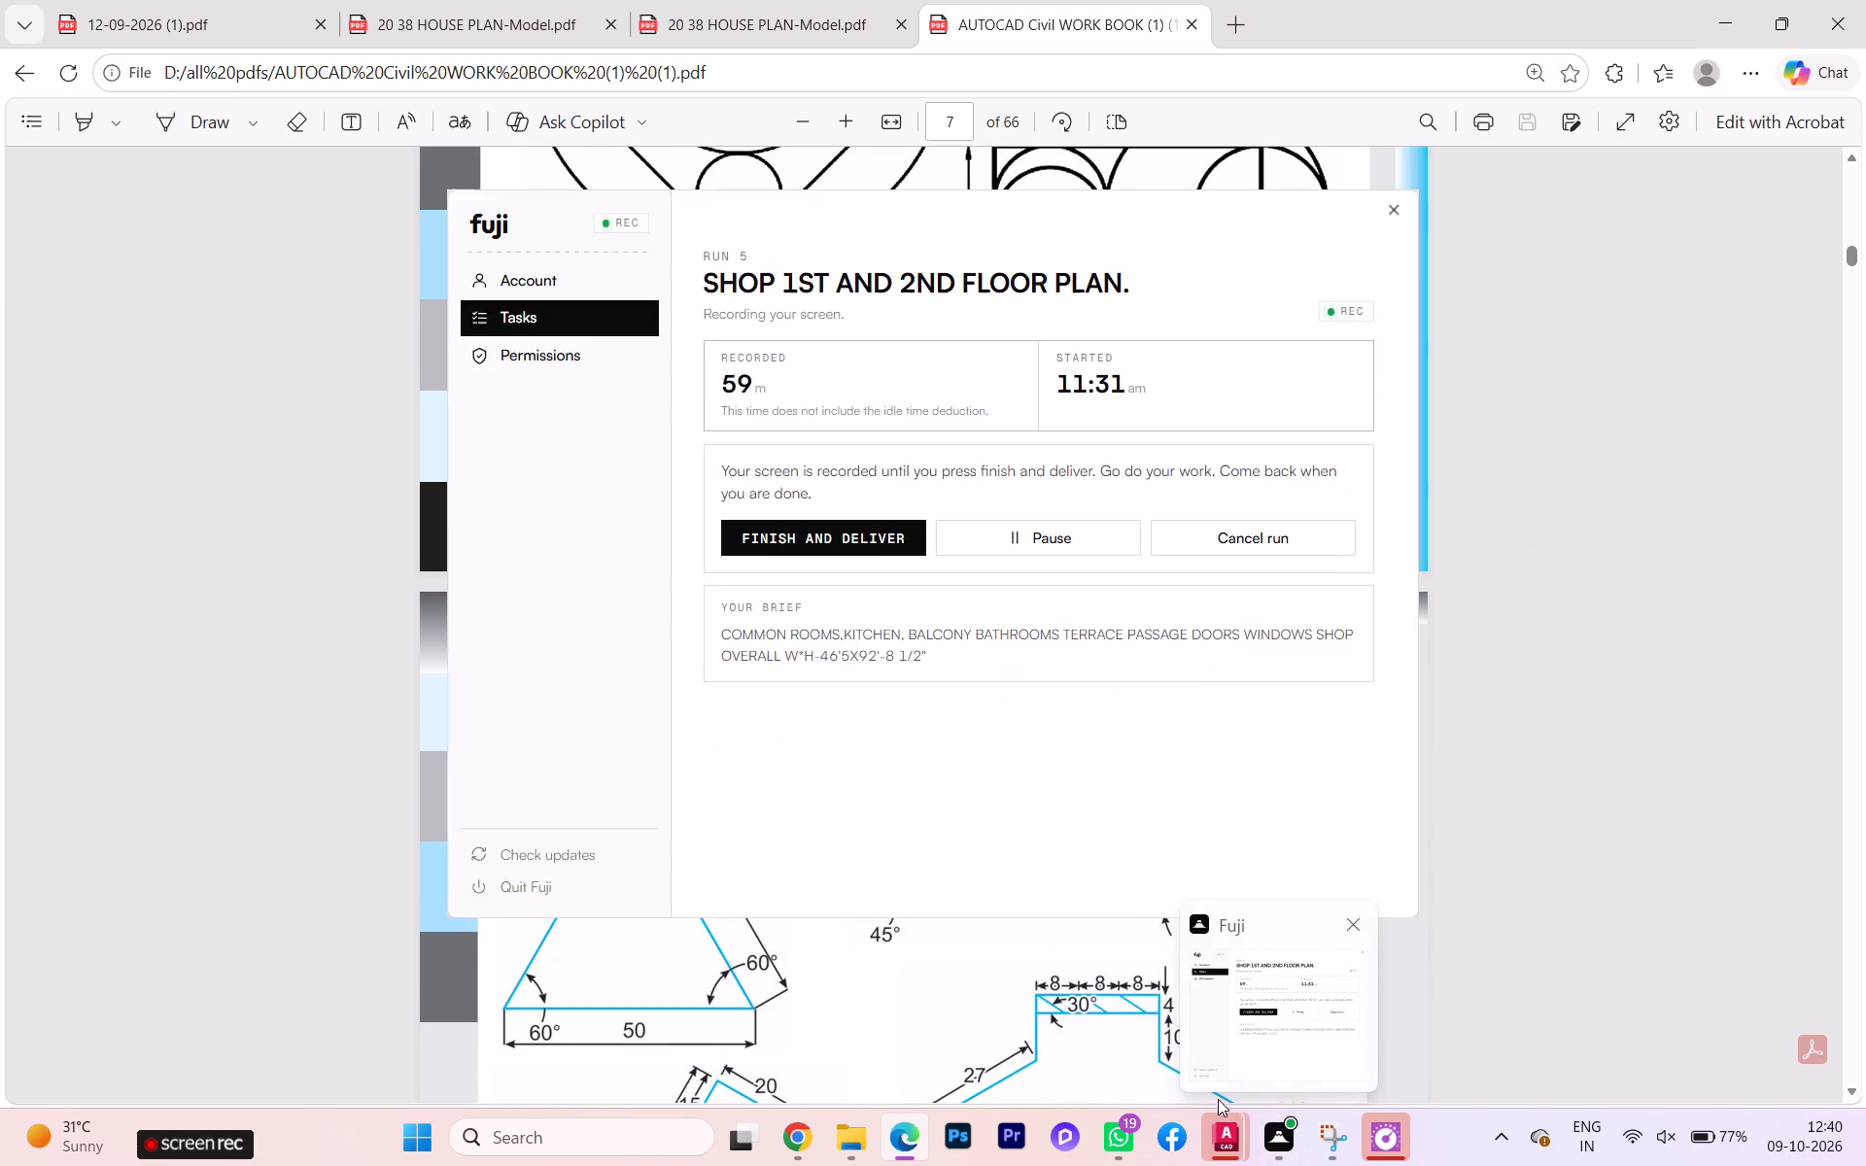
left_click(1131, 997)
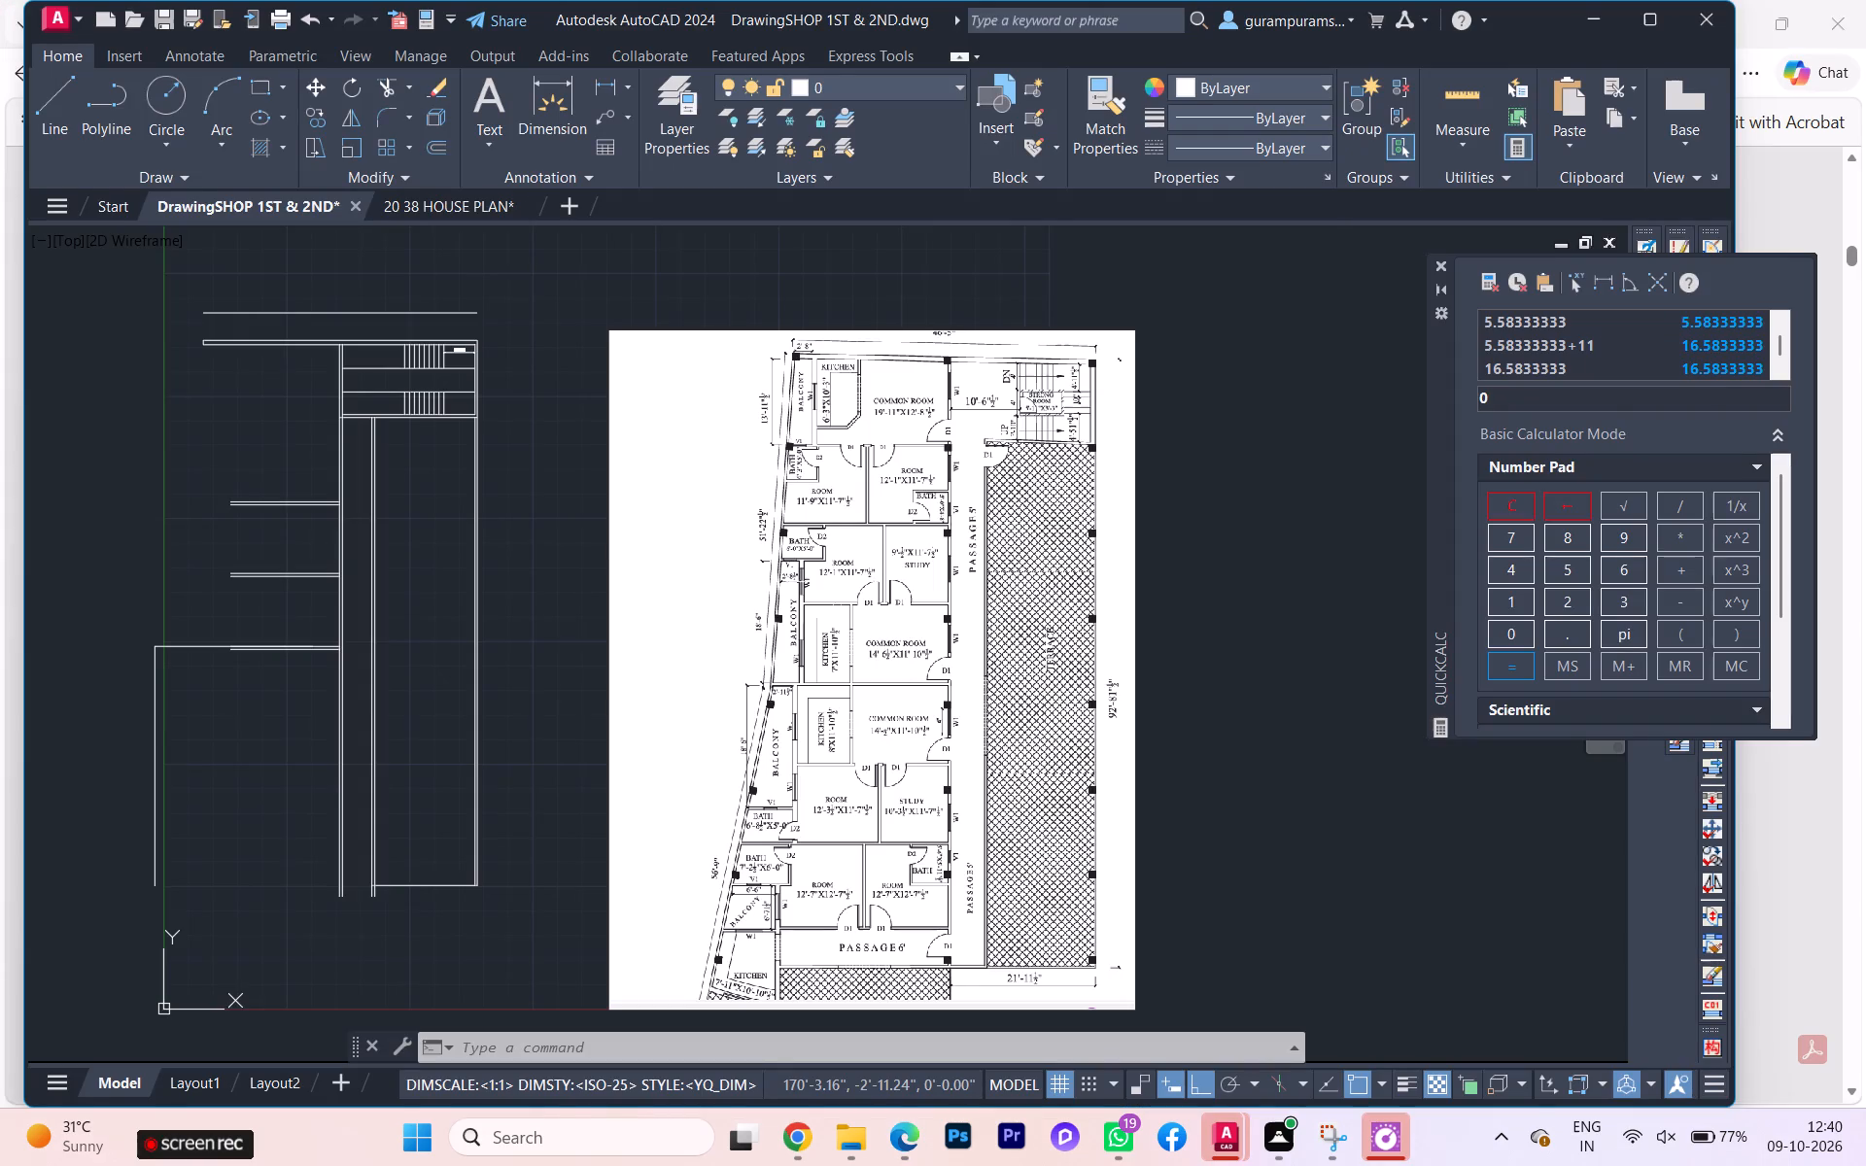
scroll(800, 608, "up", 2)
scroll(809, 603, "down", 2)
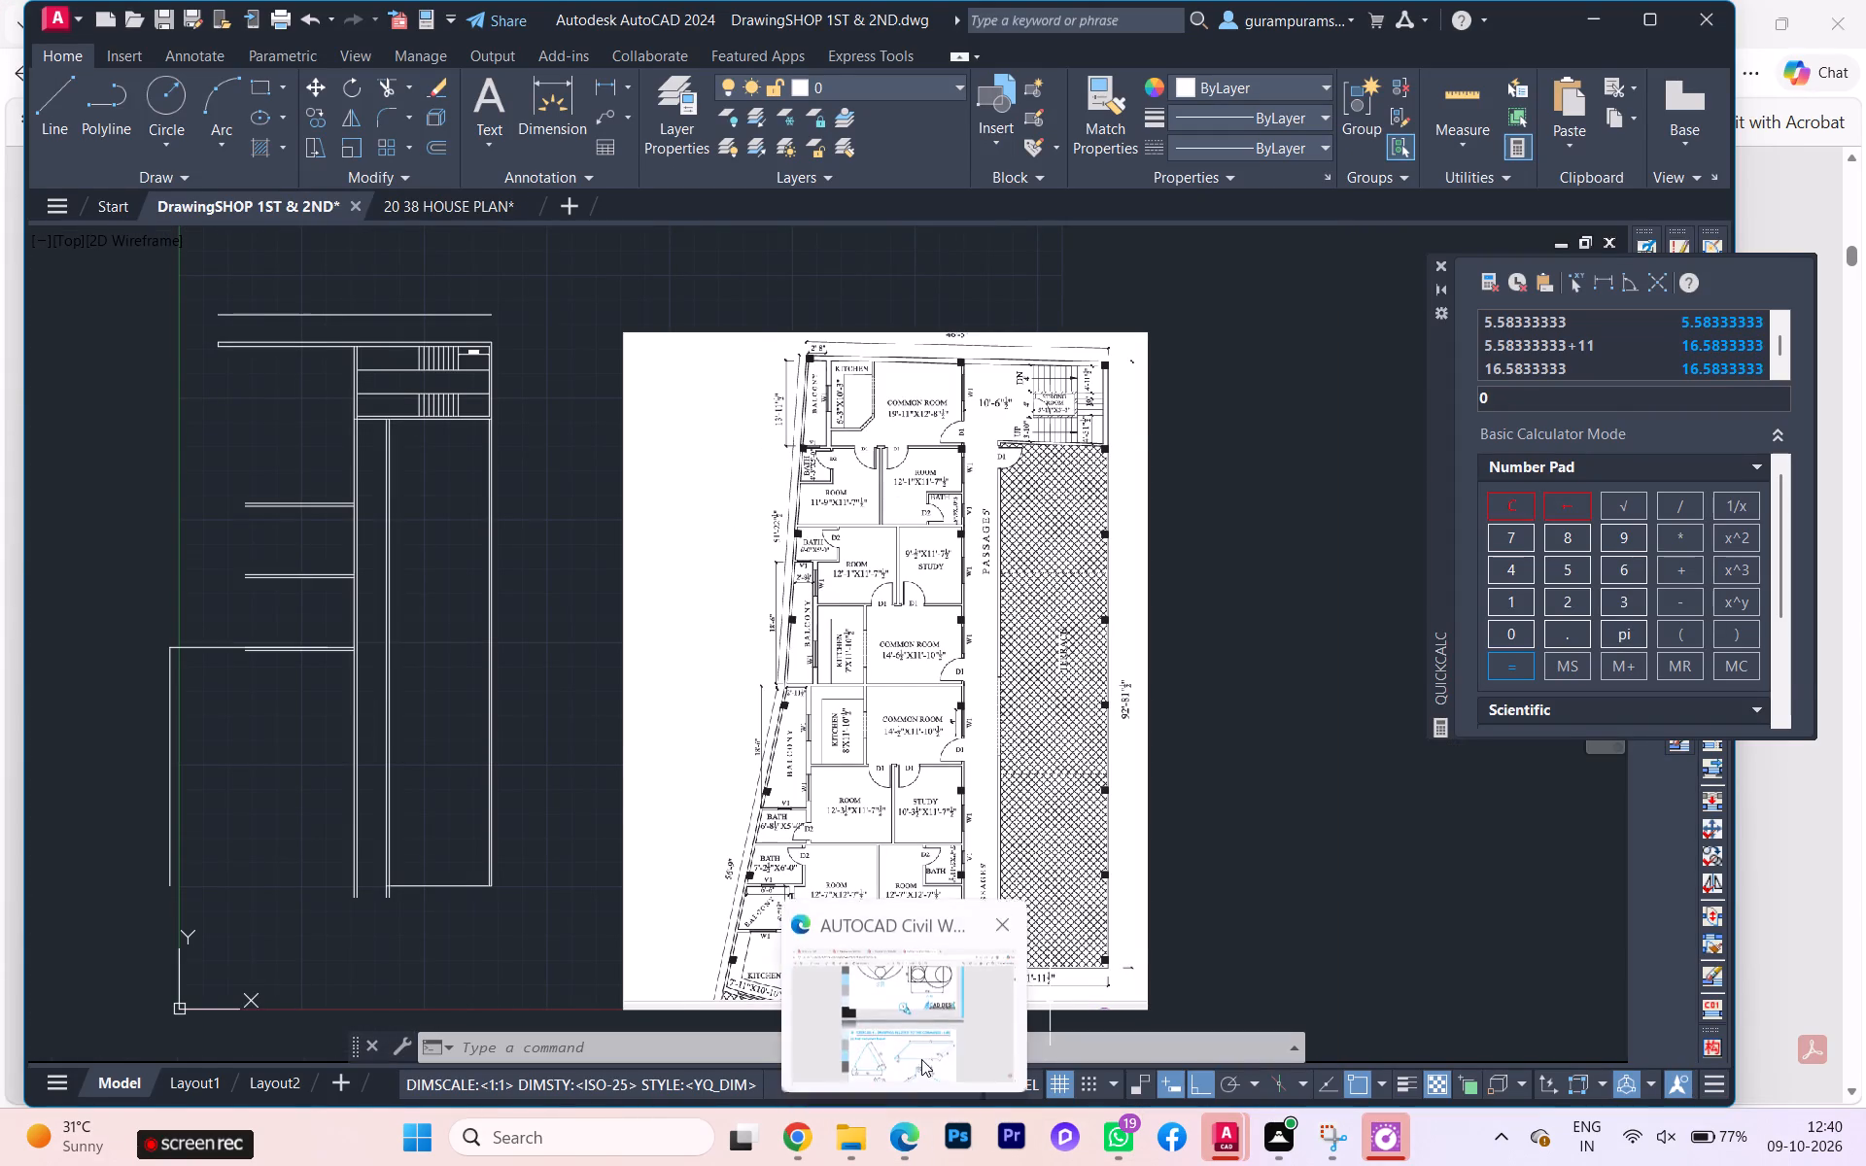
Return to the workbook in Edge and examine the polar line drawings of Exercise 4 and the ellipses of Exercise 5.
left_click(921, 1057)
scroll(954, 606, "down", 9)
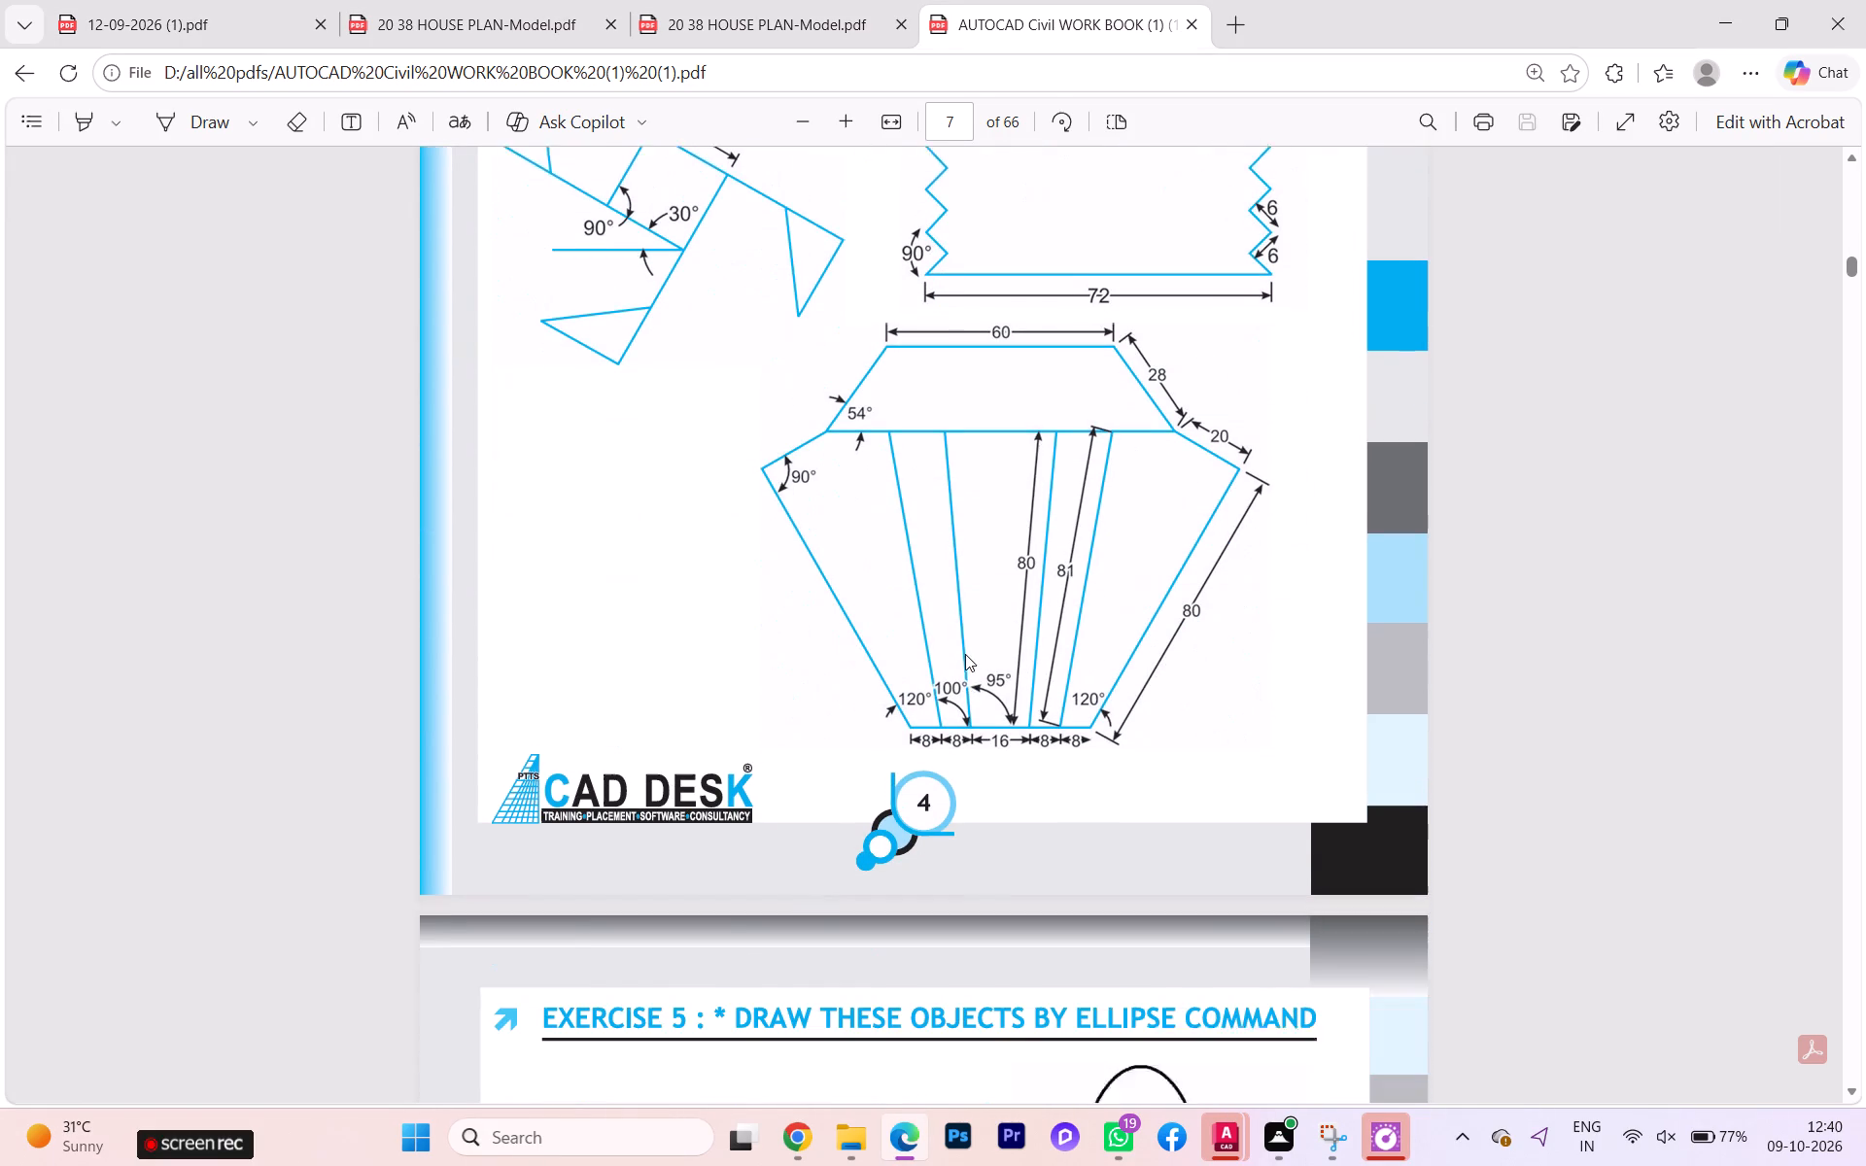
scroll(966, 662, "down", 4)
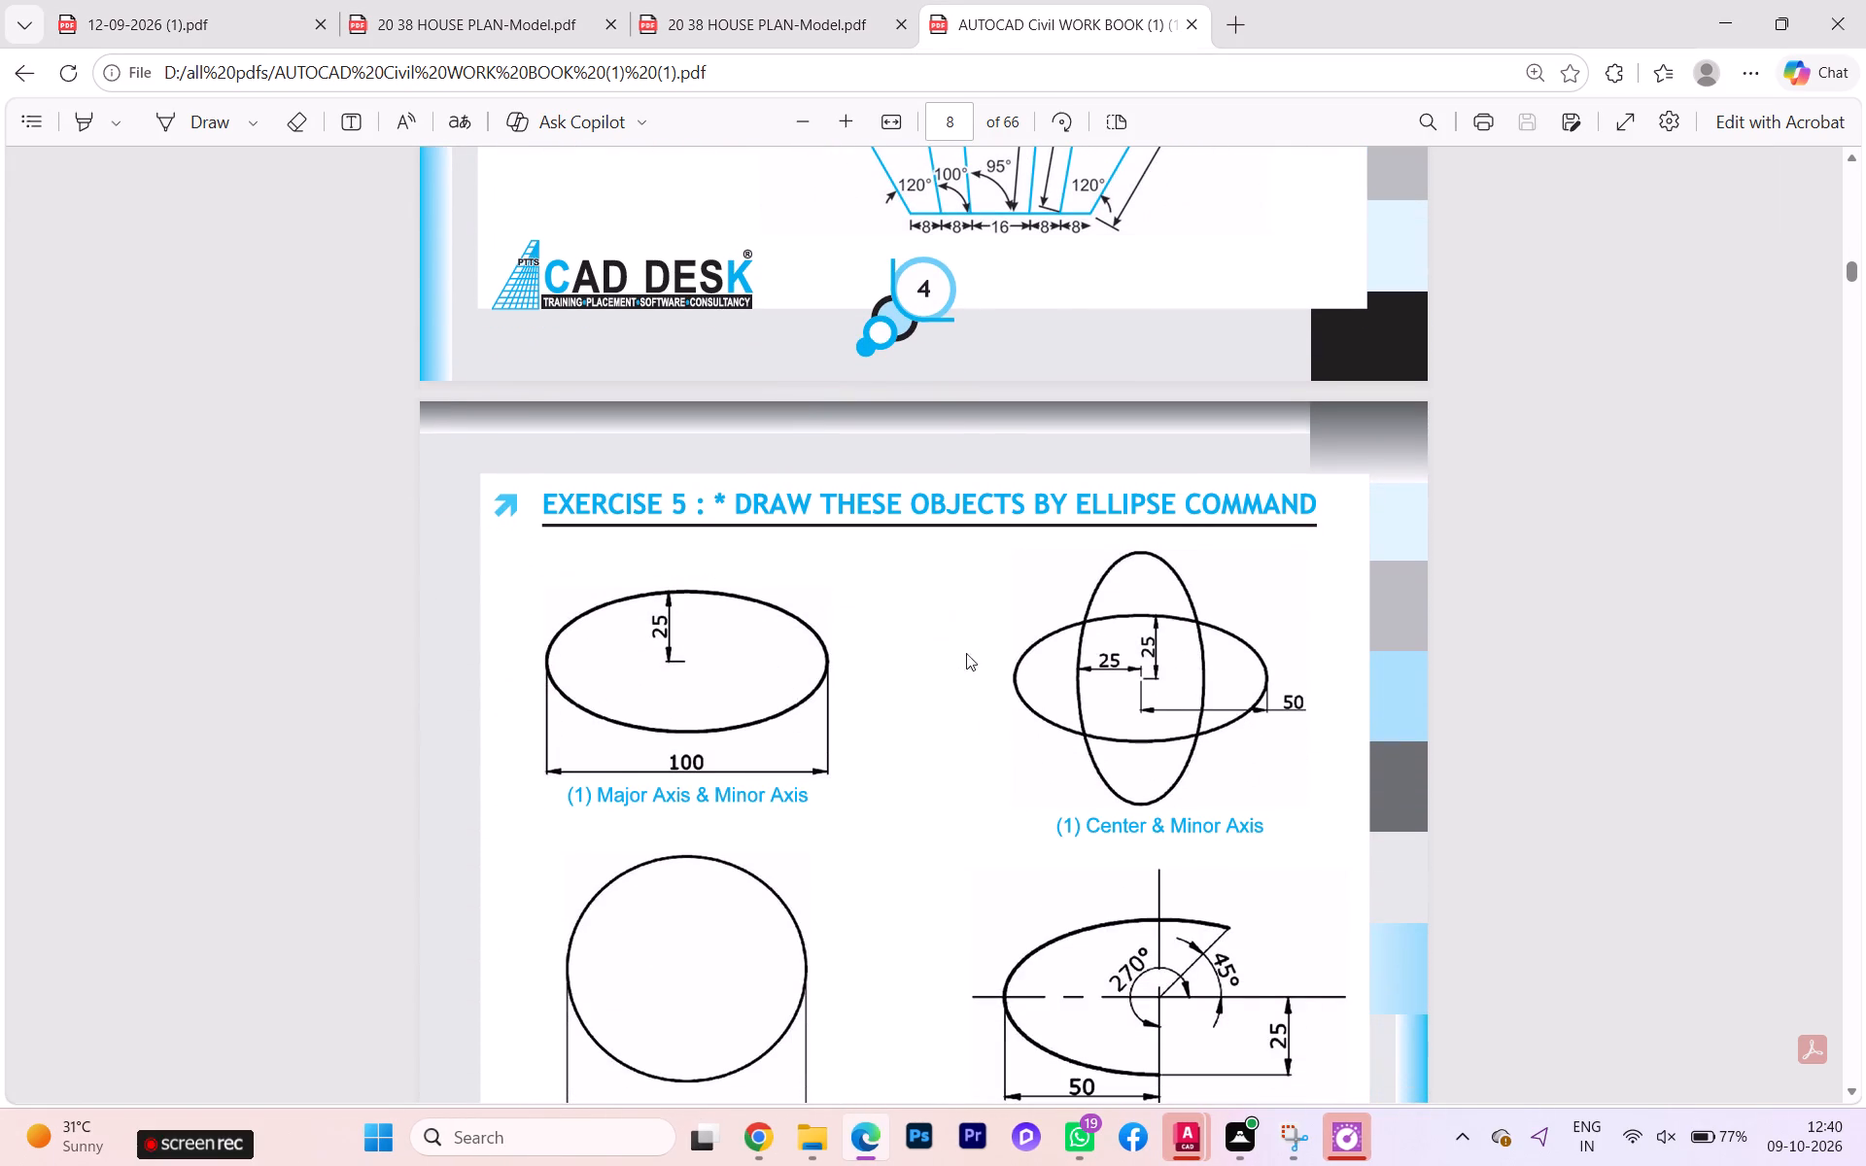
Close the two 20 38 HOUSE PLAN-Model PDFs and the 12-09-2026 (1) PDF, keeping only the workbook open.
left_click(903, 26)
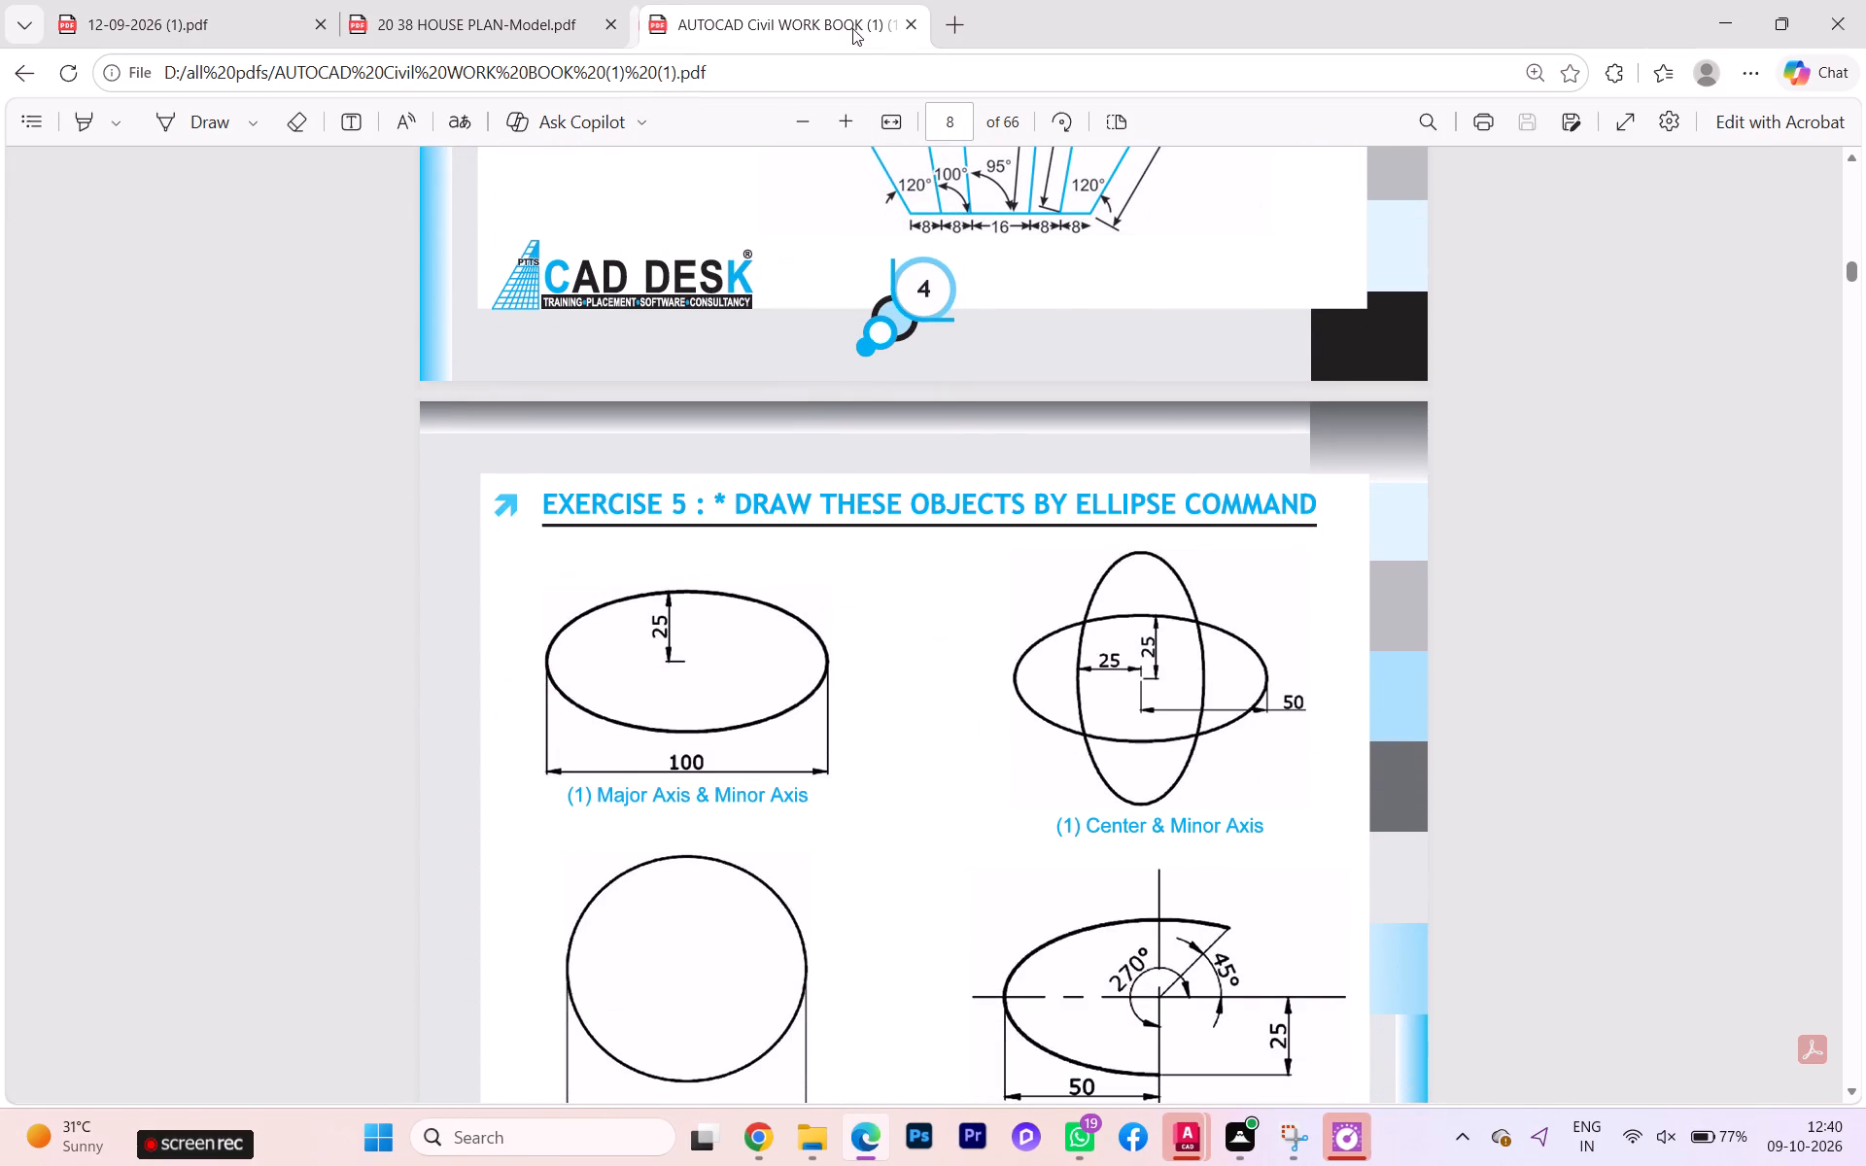
left_click(609, 30)
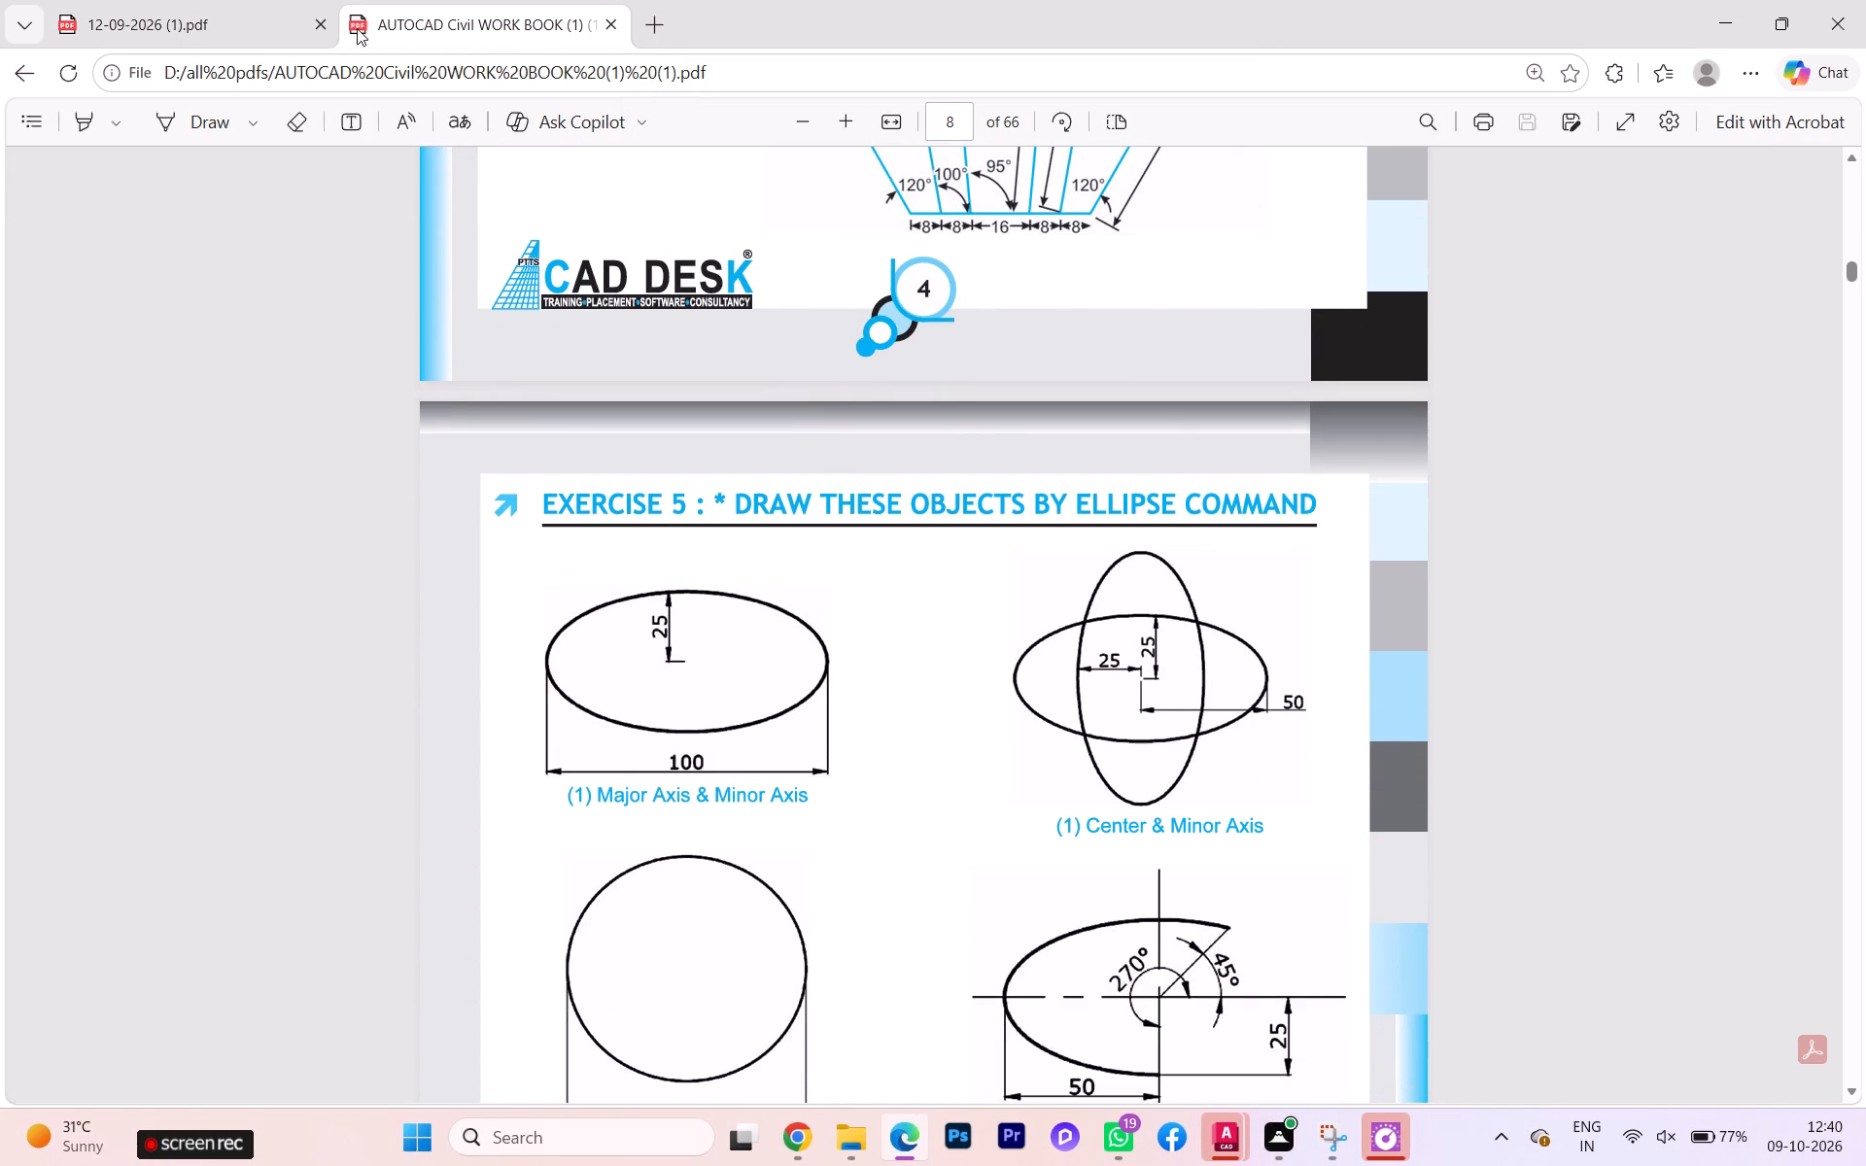
left_click(314, 21)
Examine the workbook's ellipse, arc, polygon and rectangle exercises up to Exercise 9 on apparent intersection points.
scroll(781, 512, "down", 3)
scroll(923, 532, "down", 2)
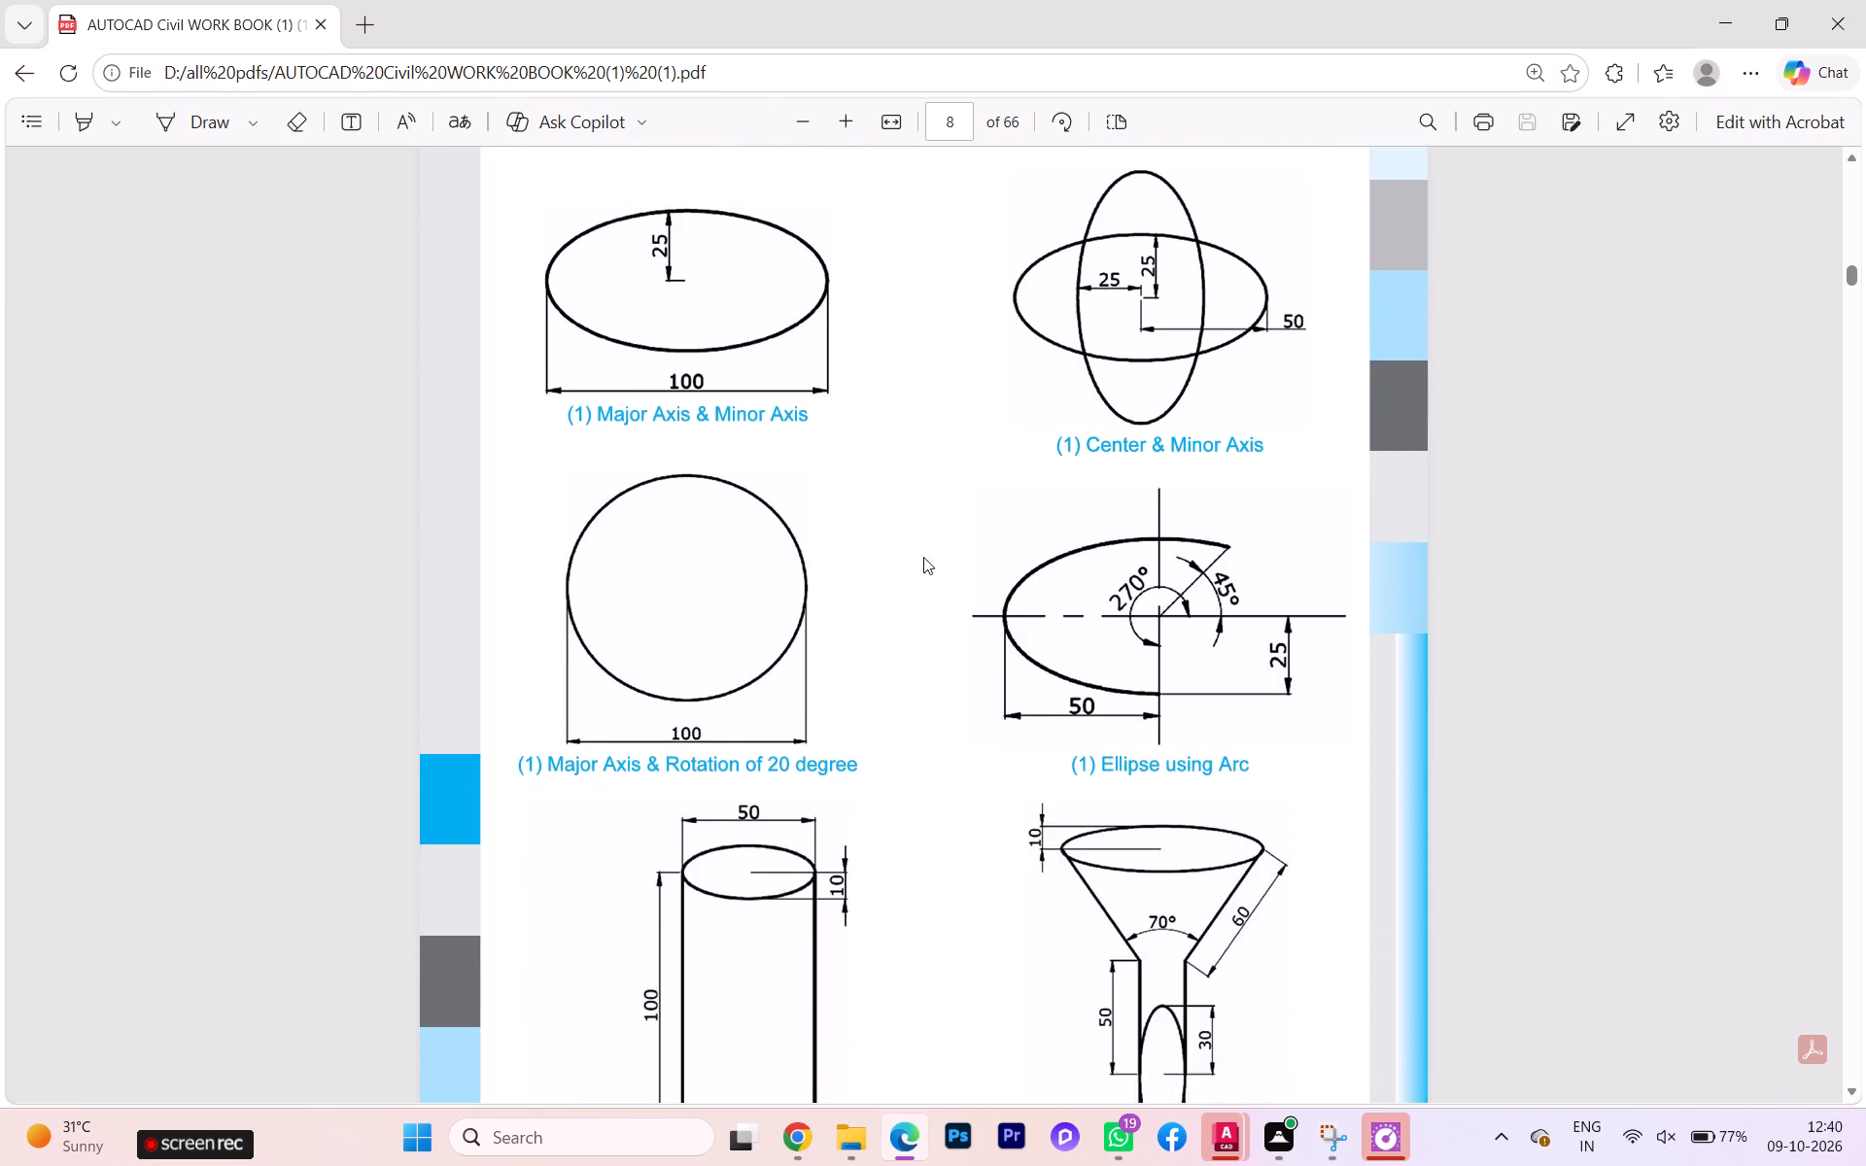
scroll(923, 557, "down", 6)
scroll(938, 567, "up", 1)
scroll(938, 568, "down", 9)
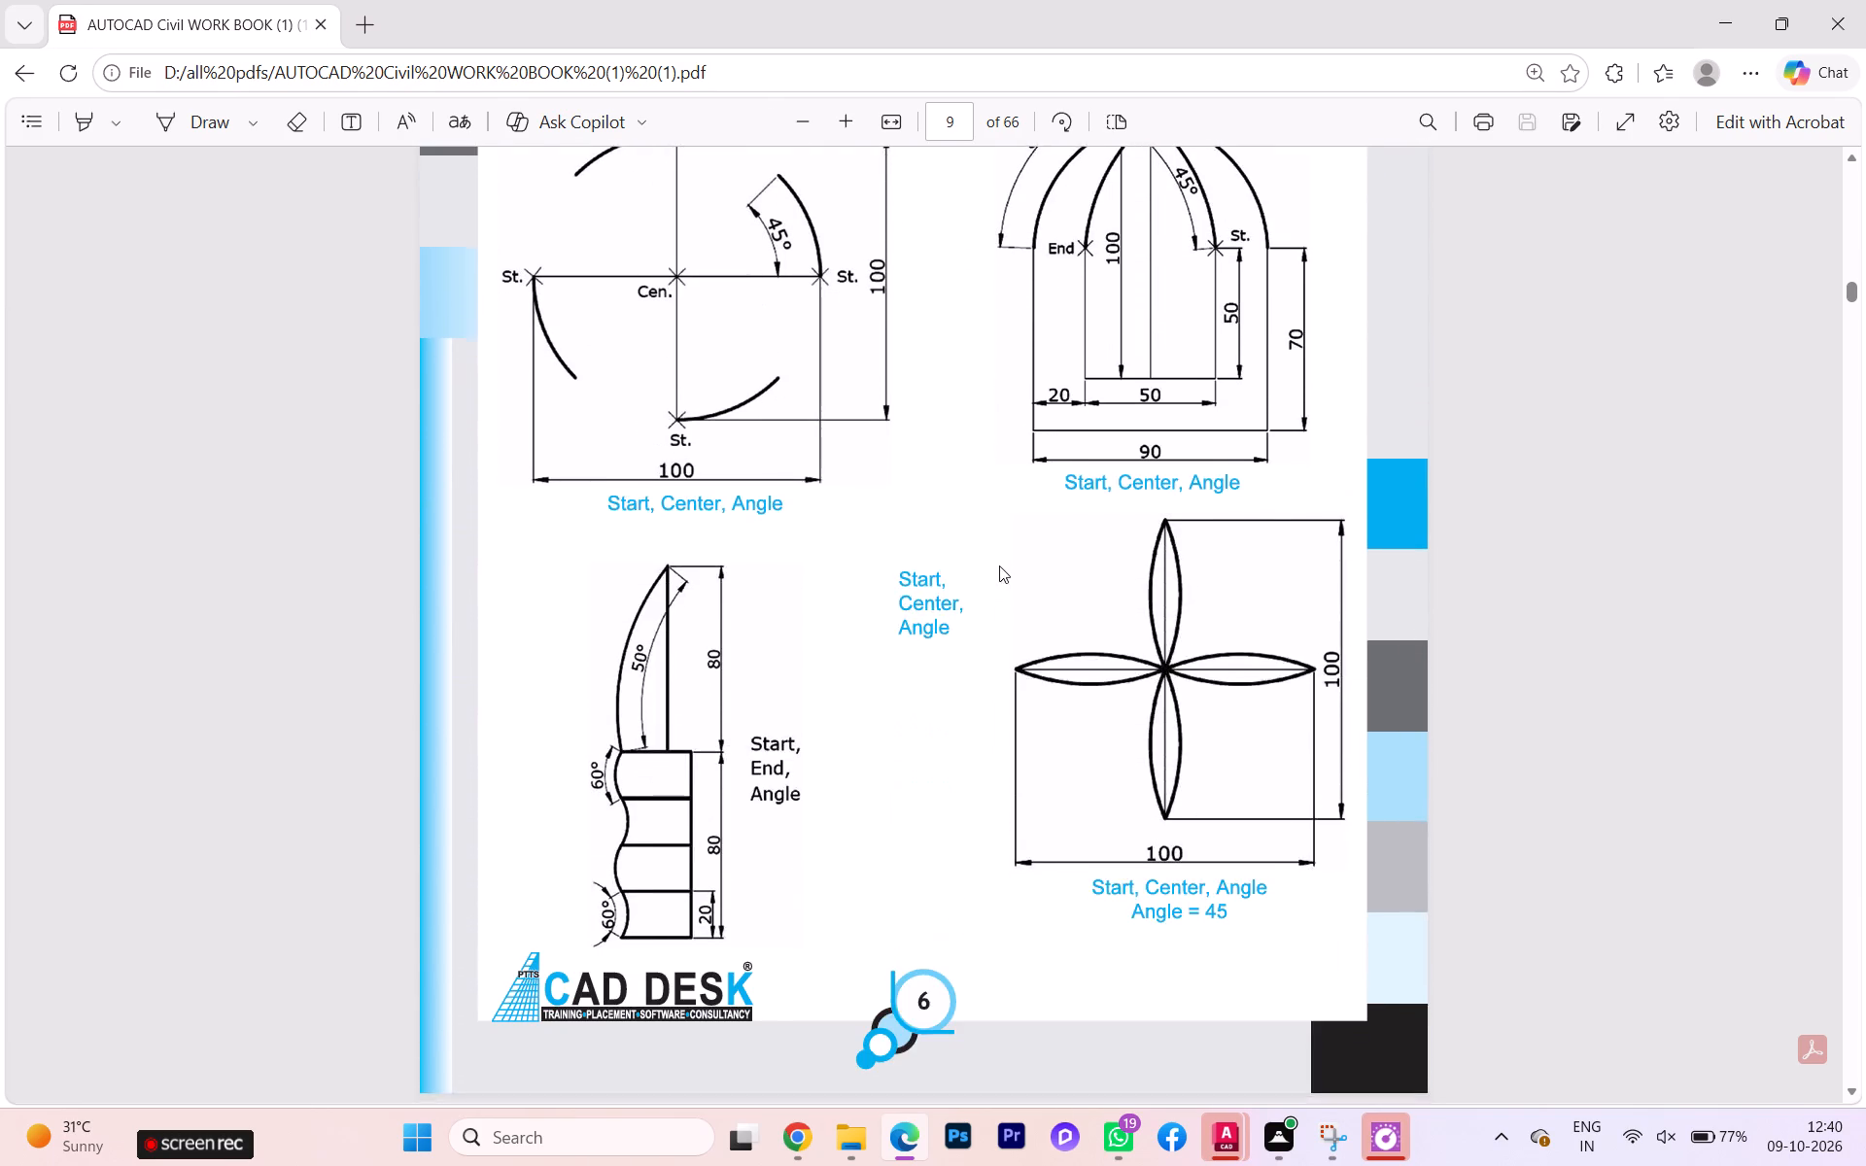
scroll(999, 566, "down", 6)
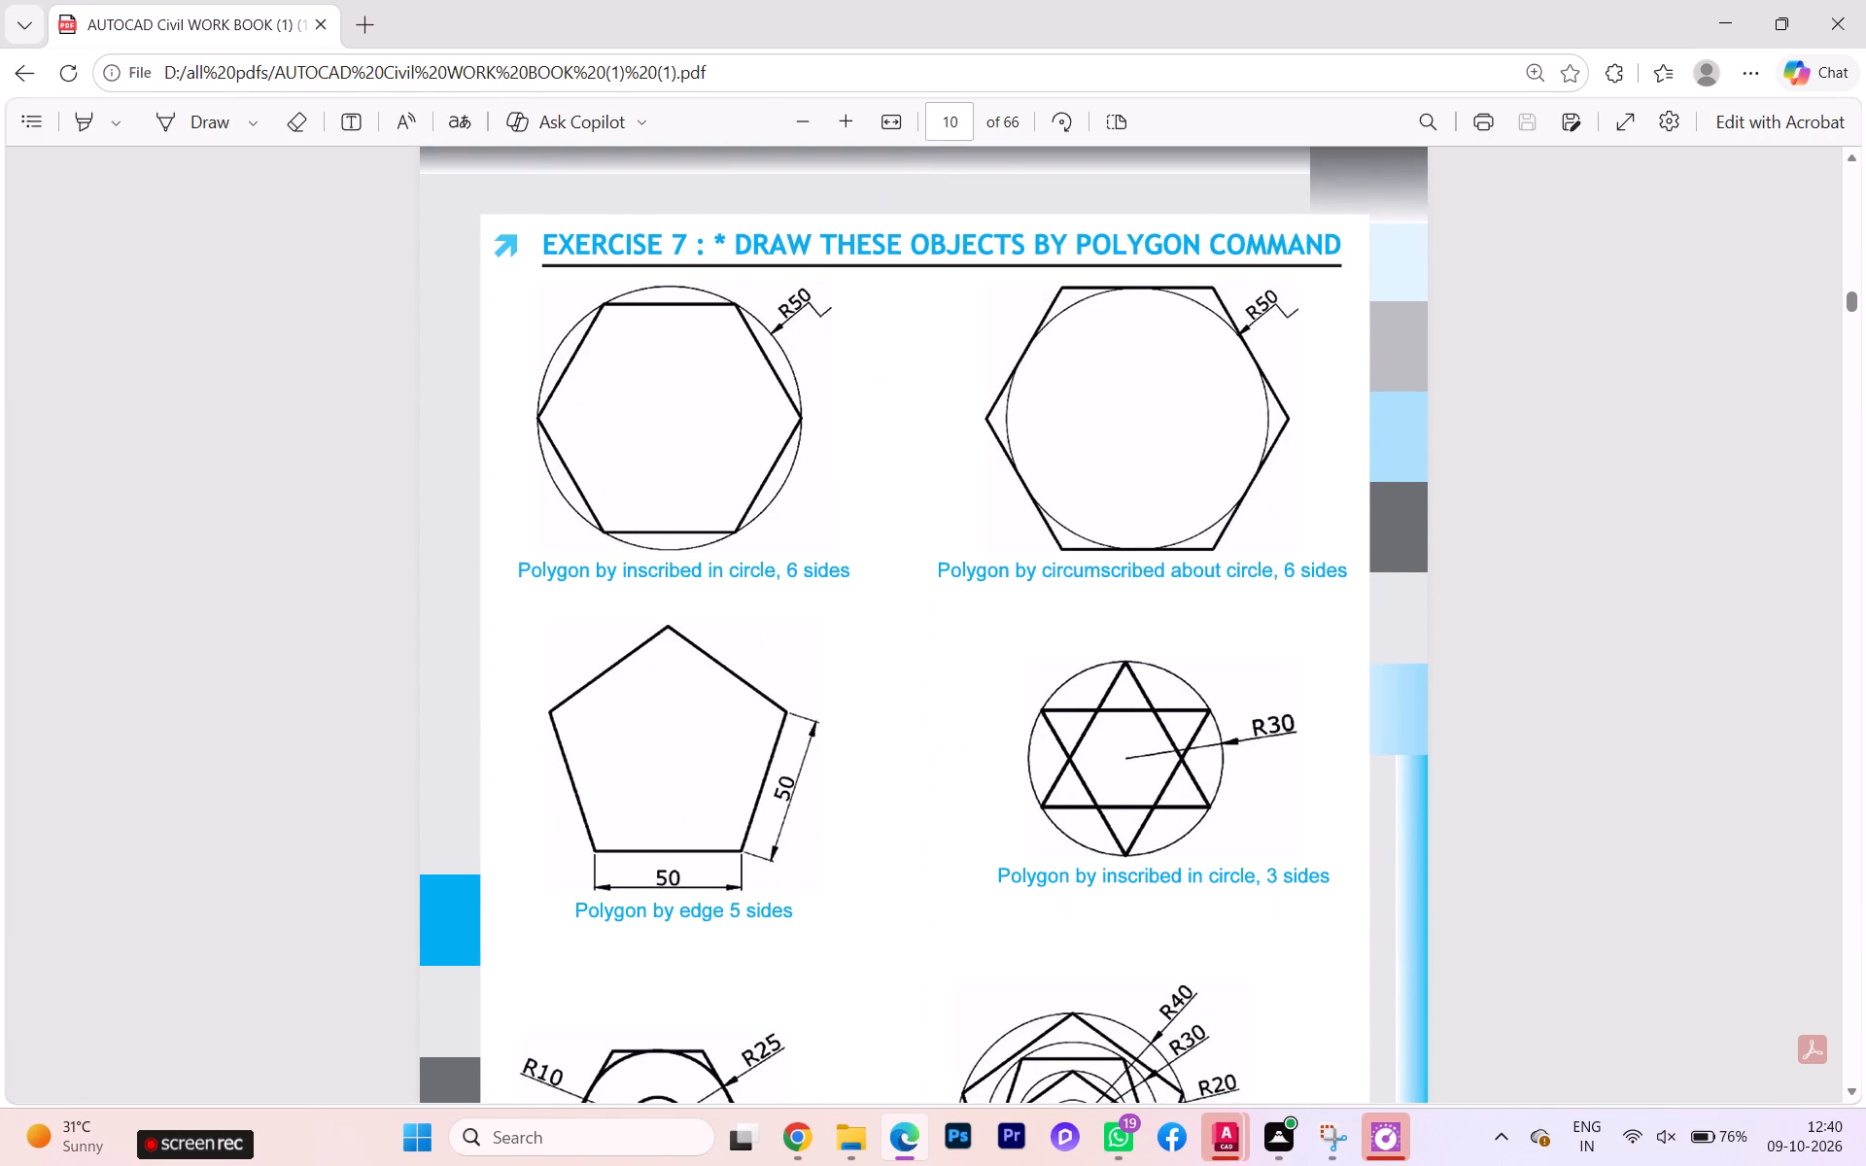
scroll(1016, 553, "down", 6)
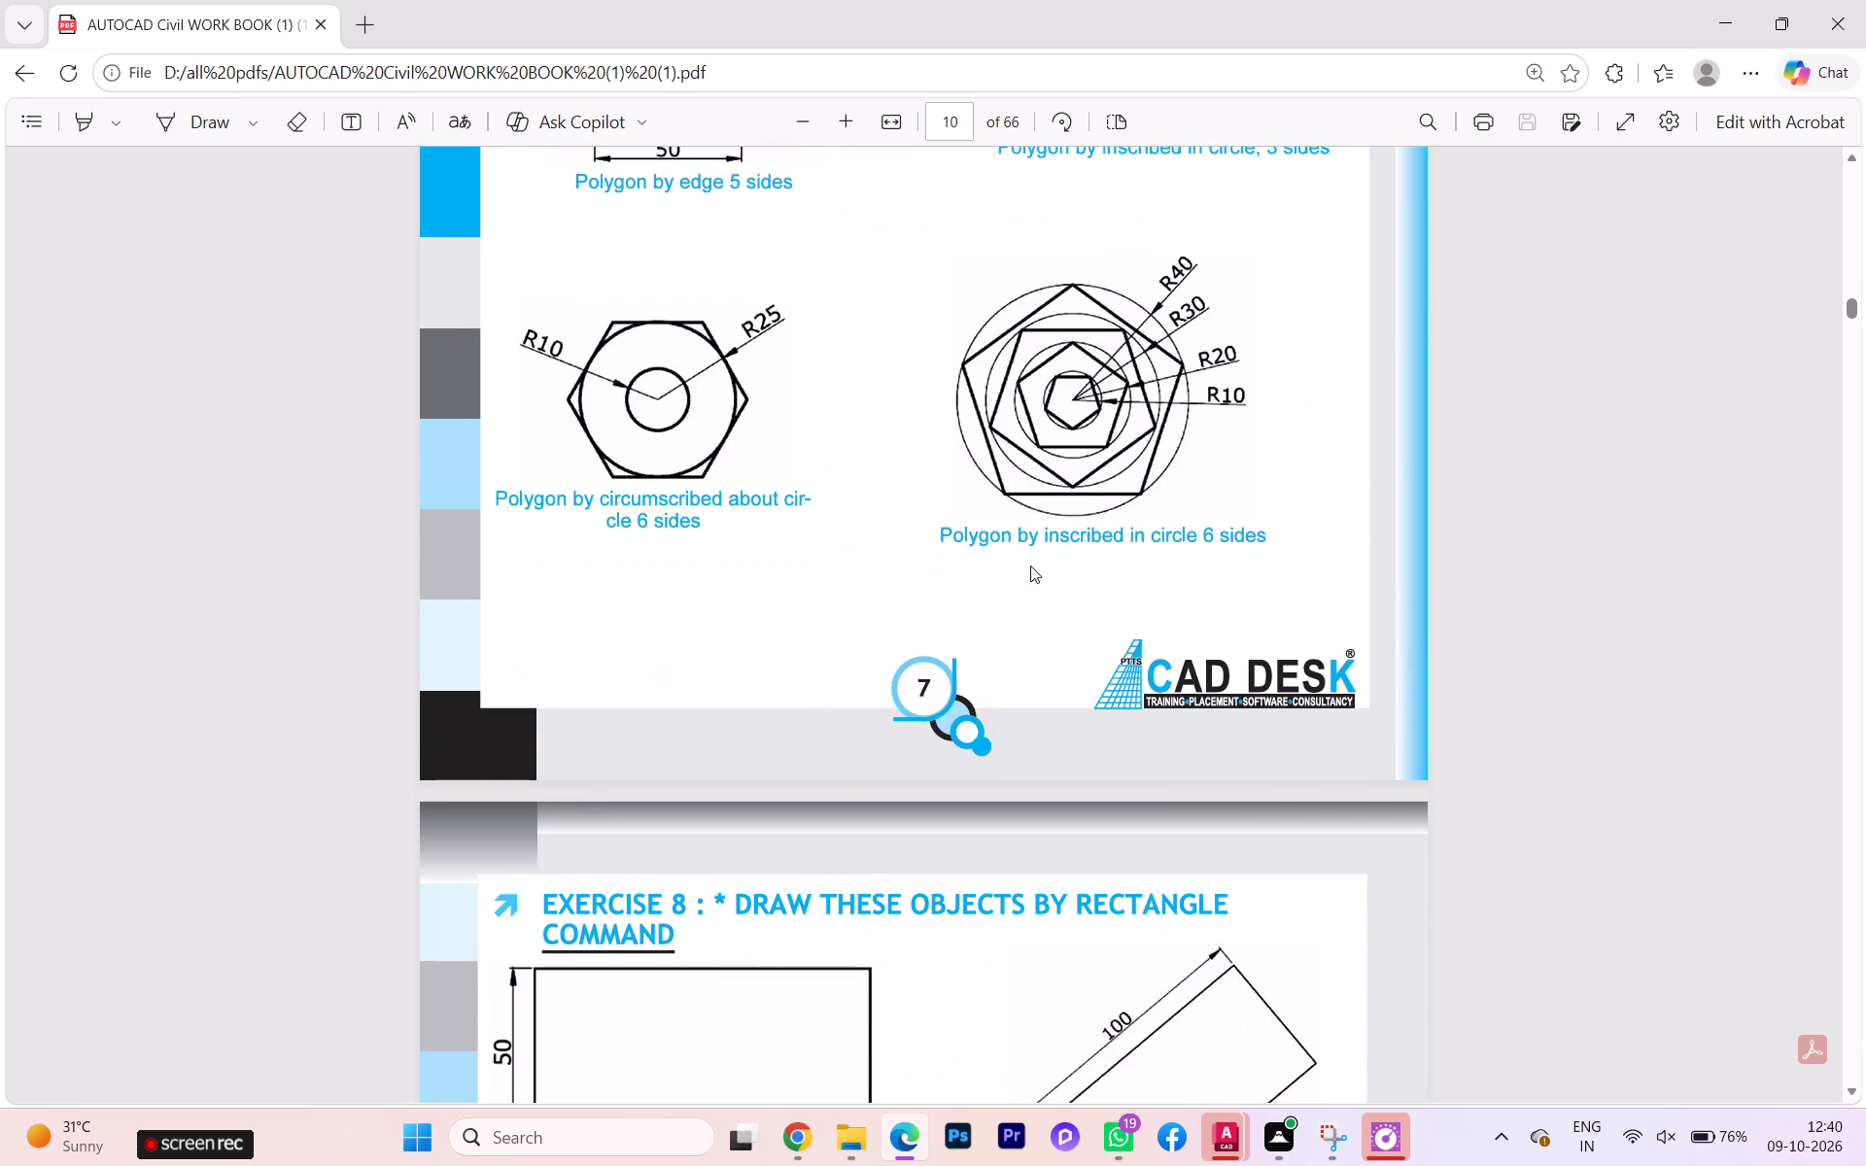
scroll(1031, 563, "down", 1)
scroll(1034, 564, "up", 1)
scroll(1034, 565, "down", 6)
scroll(1029, 612, "up", 2)
scroll(1029, 613, "down", 12)
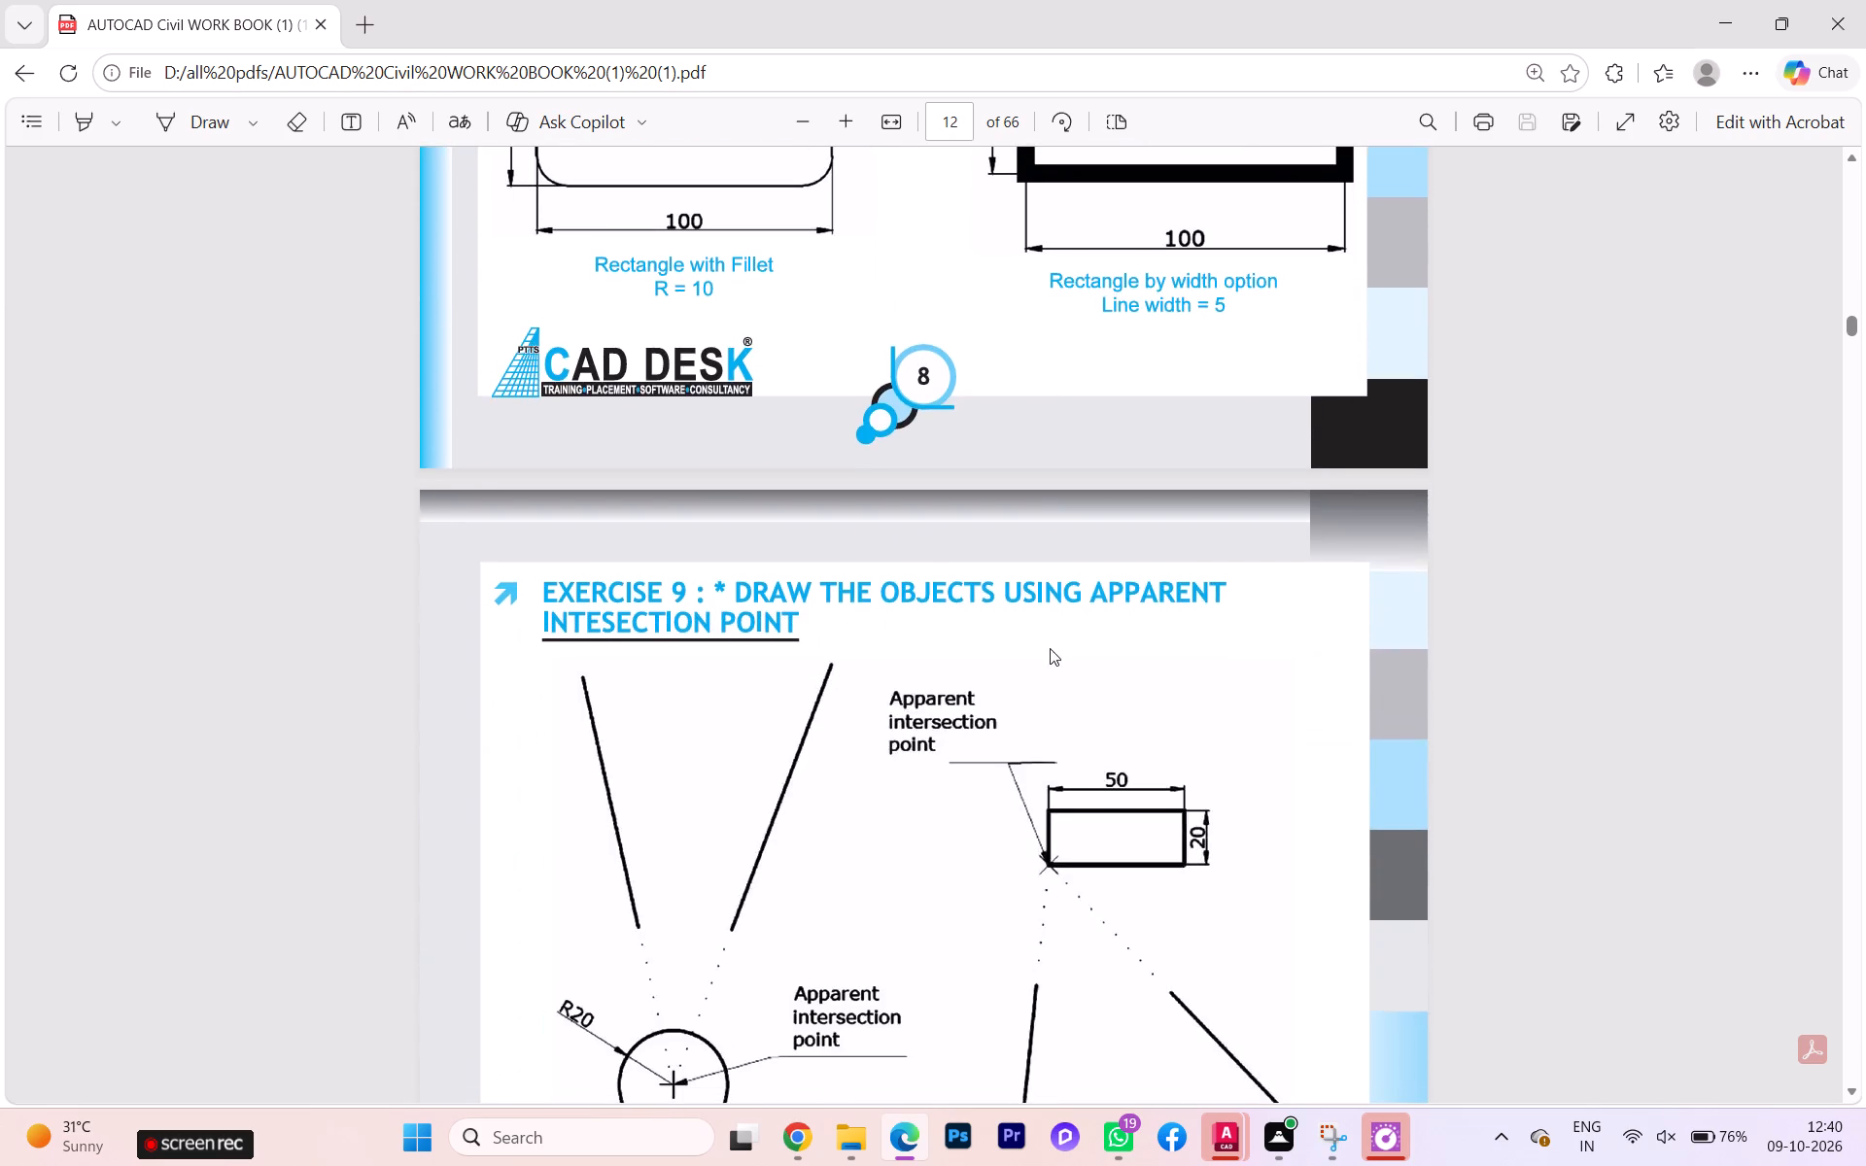
Examine the workbook's exercises on apparent intersection, object tracking, scaling, and the offset, copy and mirror commands.
scroll(1050, 648, "down", 8)
scroll(1073, 665, "up", 2)
scroll(1075, 665, "down", 2)
scroll(1082, 656, "up", 1)
scroll(1082, 656, "down", 10)
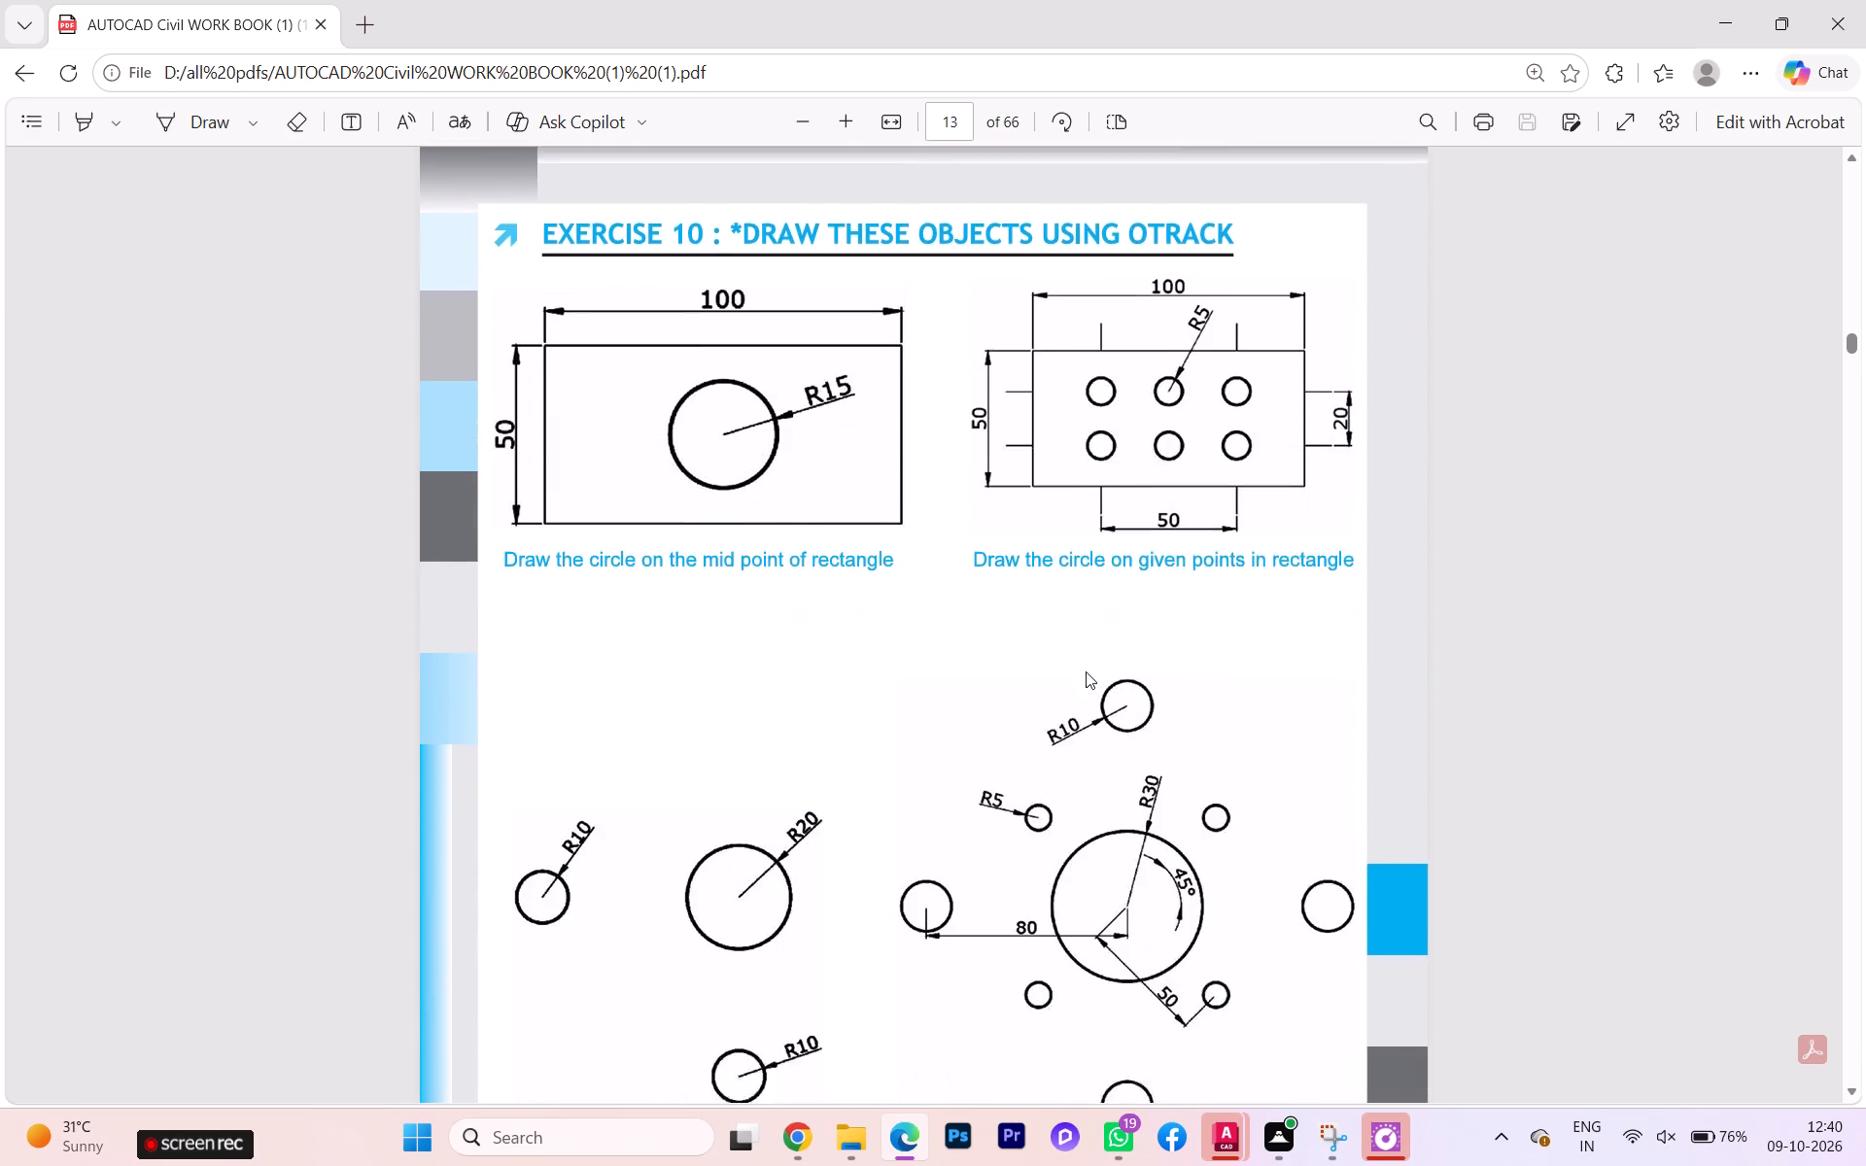
scroll(1094, 639, "down", 6)
scroll(1093, 638, "up", 1)
scroll(1093, 638, "down", 6)
scroll(1094, 645, "up", 1)
scroll(1094, 645, "down", 3)
scroll(1094, 646, "up", 1)
scroll(1094, 646, "down", 2)
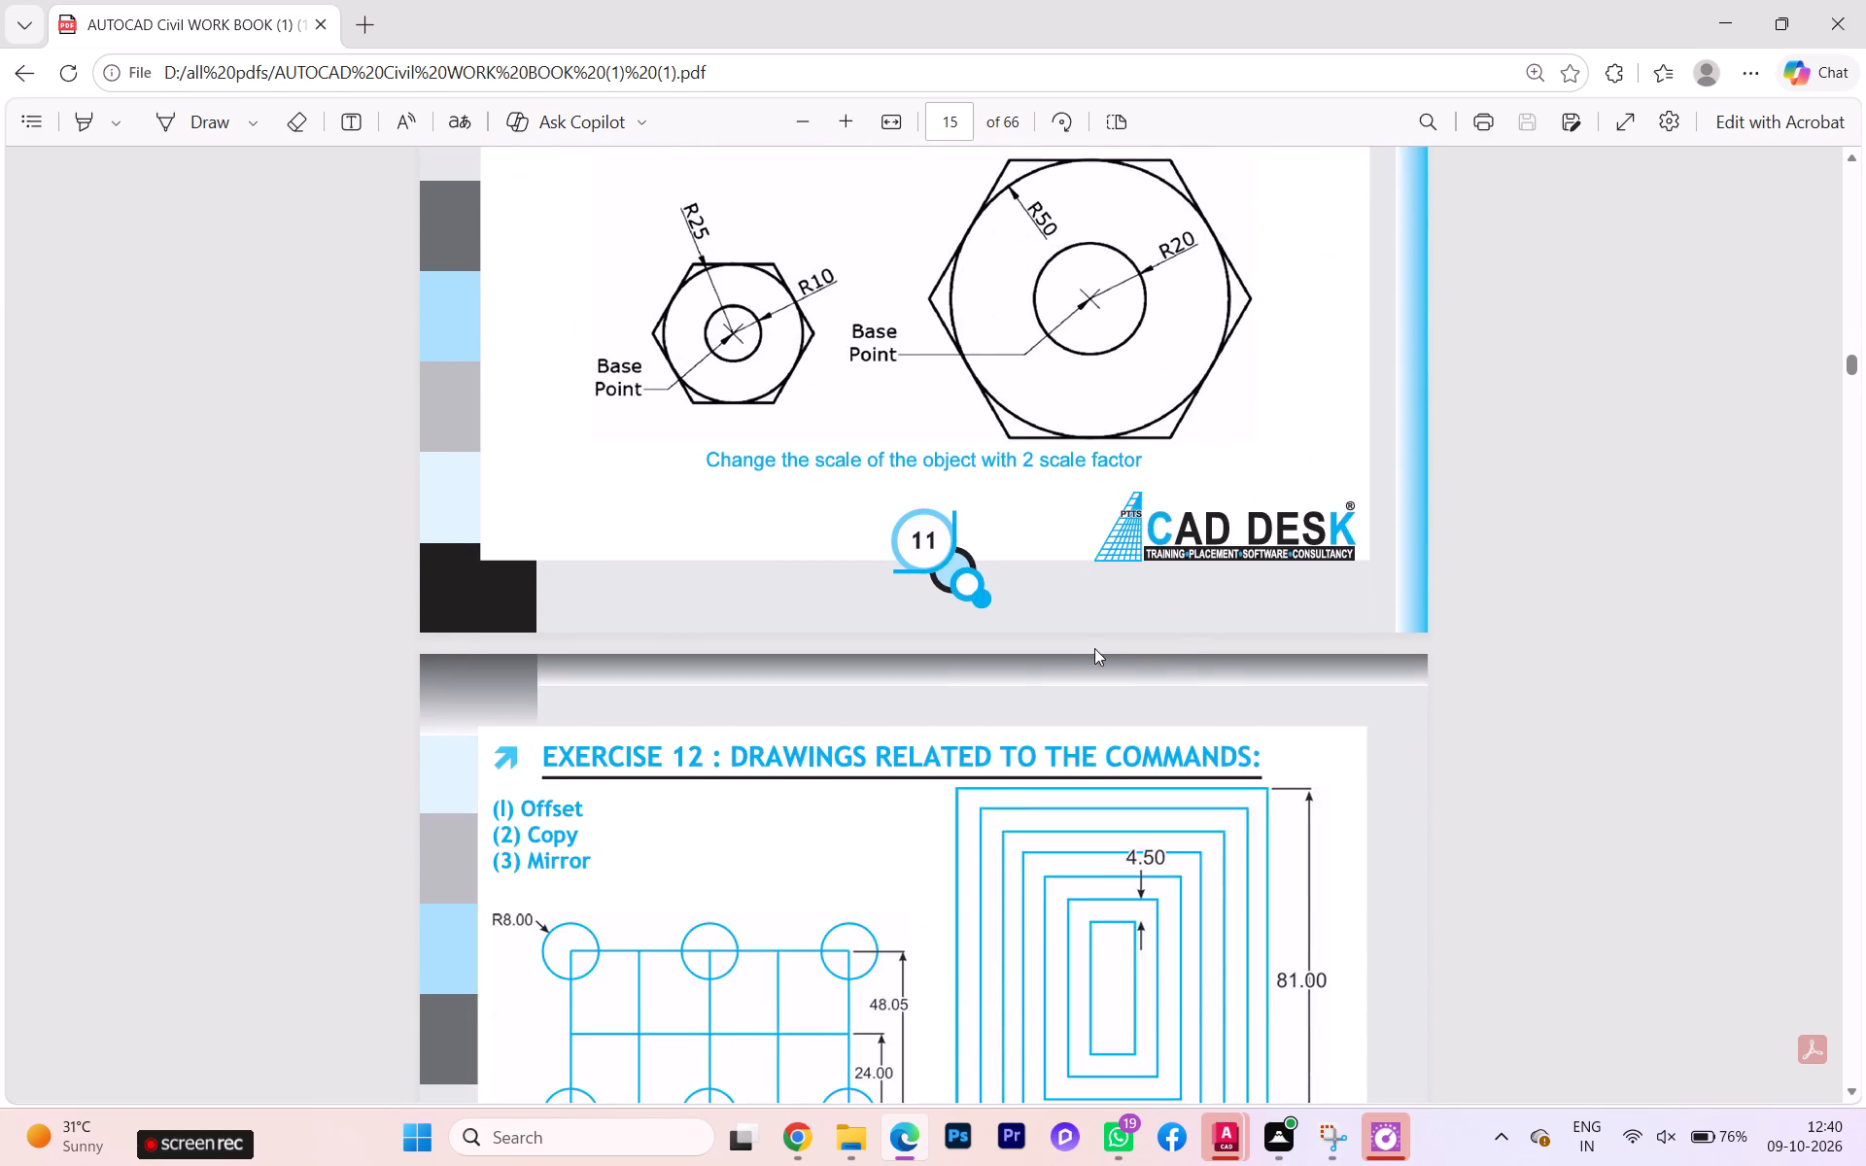
scroll(1094, 644, "down", 1)
scroll(1094, 644, "up", 1)
scroll(1094, 644, "down", 13)
scroll(1100, 641, "up", 2)
scroll(1105, 624, "down", 4)
scroll(1108, 634, "up", 1)
scroll(1108, 635, "down", 2)
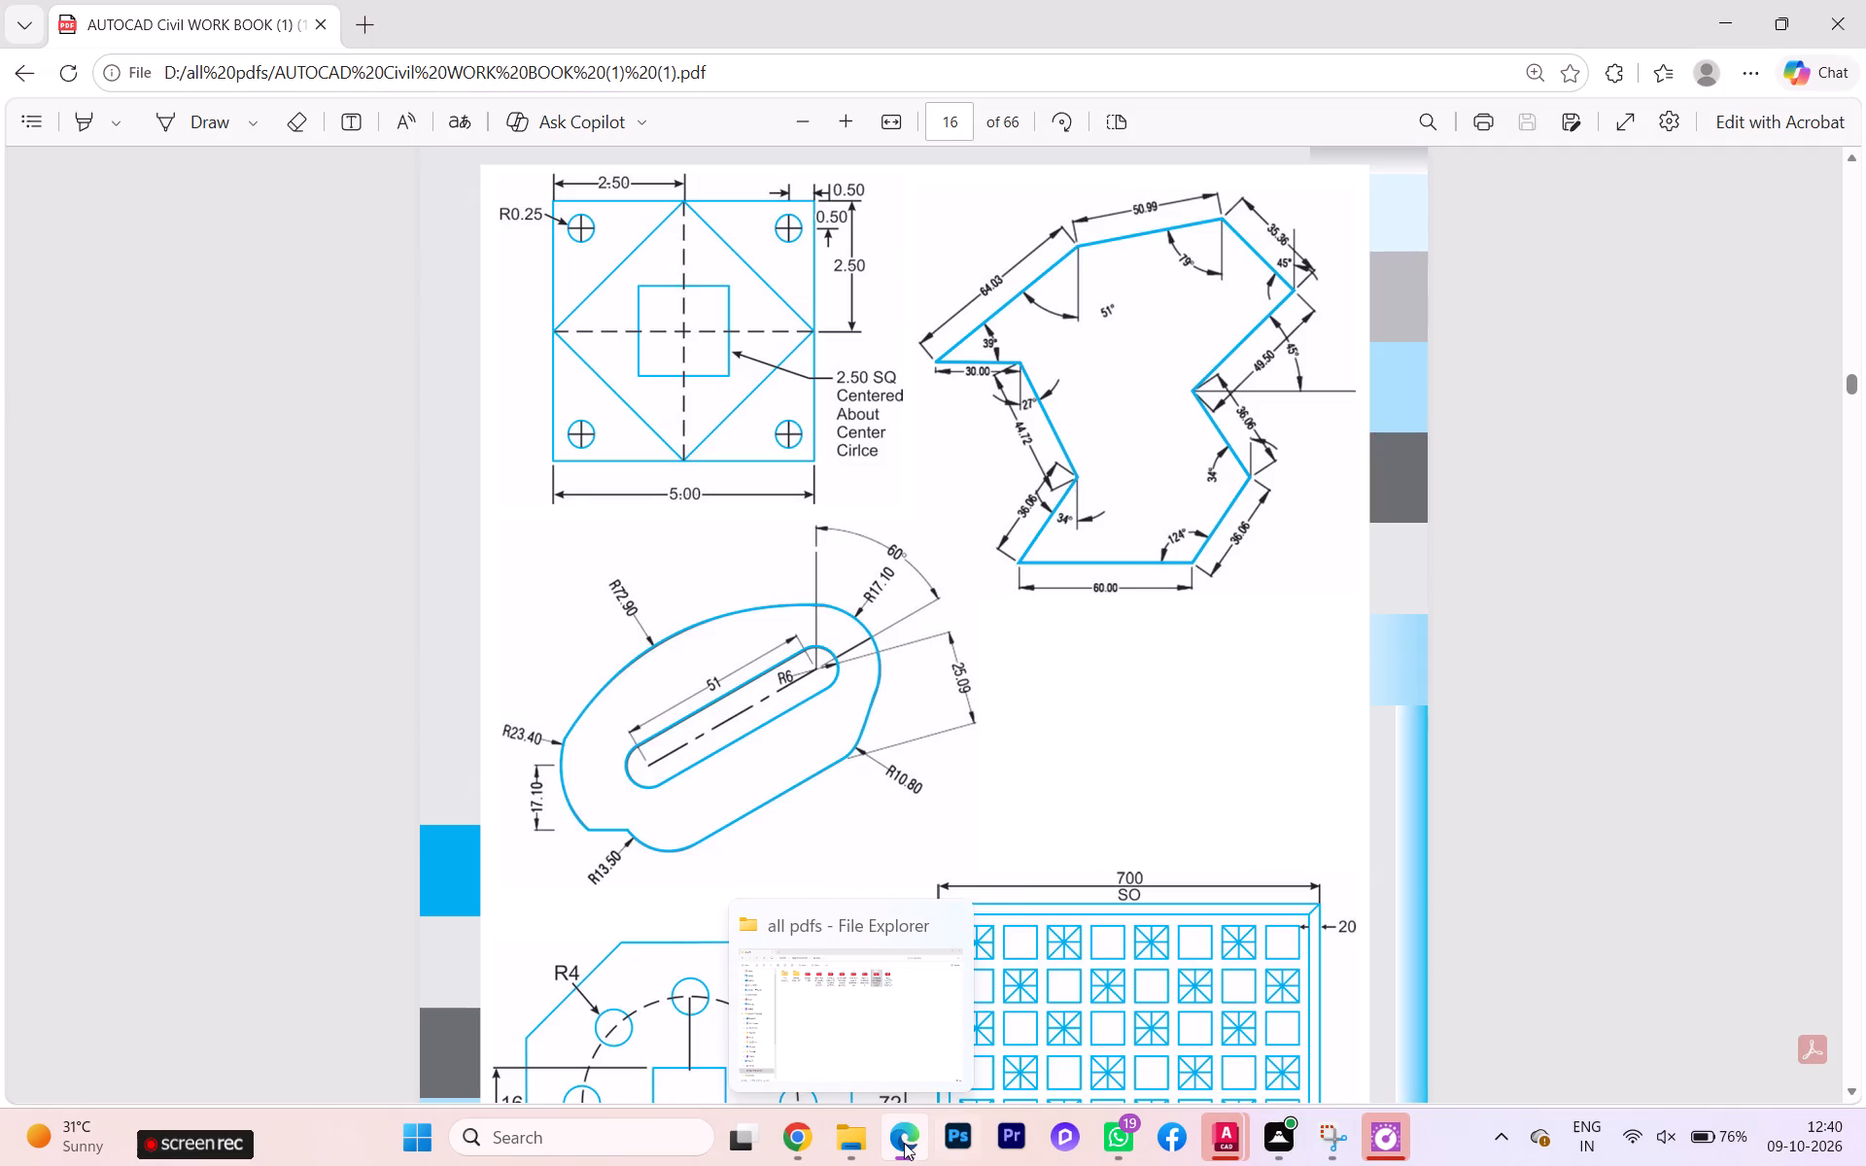
Switch to the shop first and second floor drawing in AutoCAD and examine its reference plan image.
left_click(936, 1063)
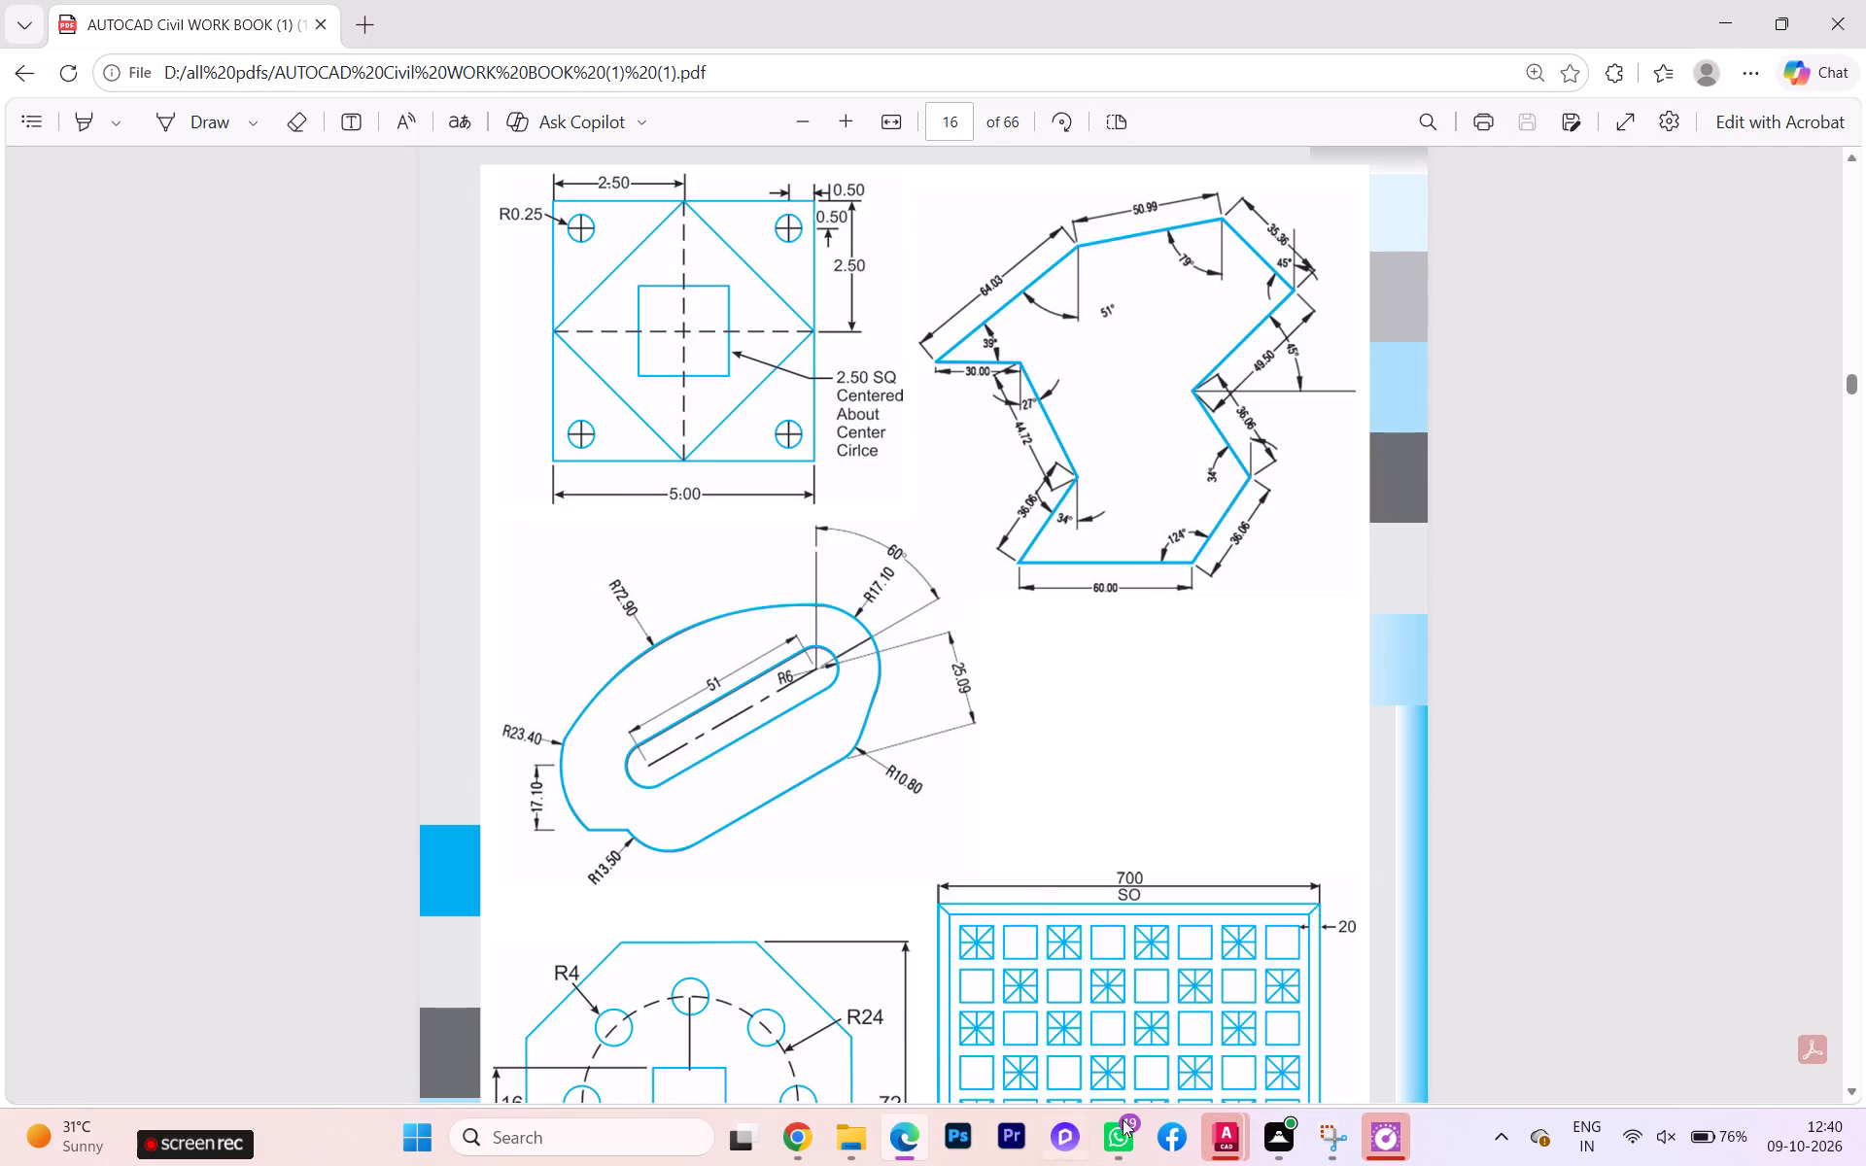
left_click(1181, 1038)
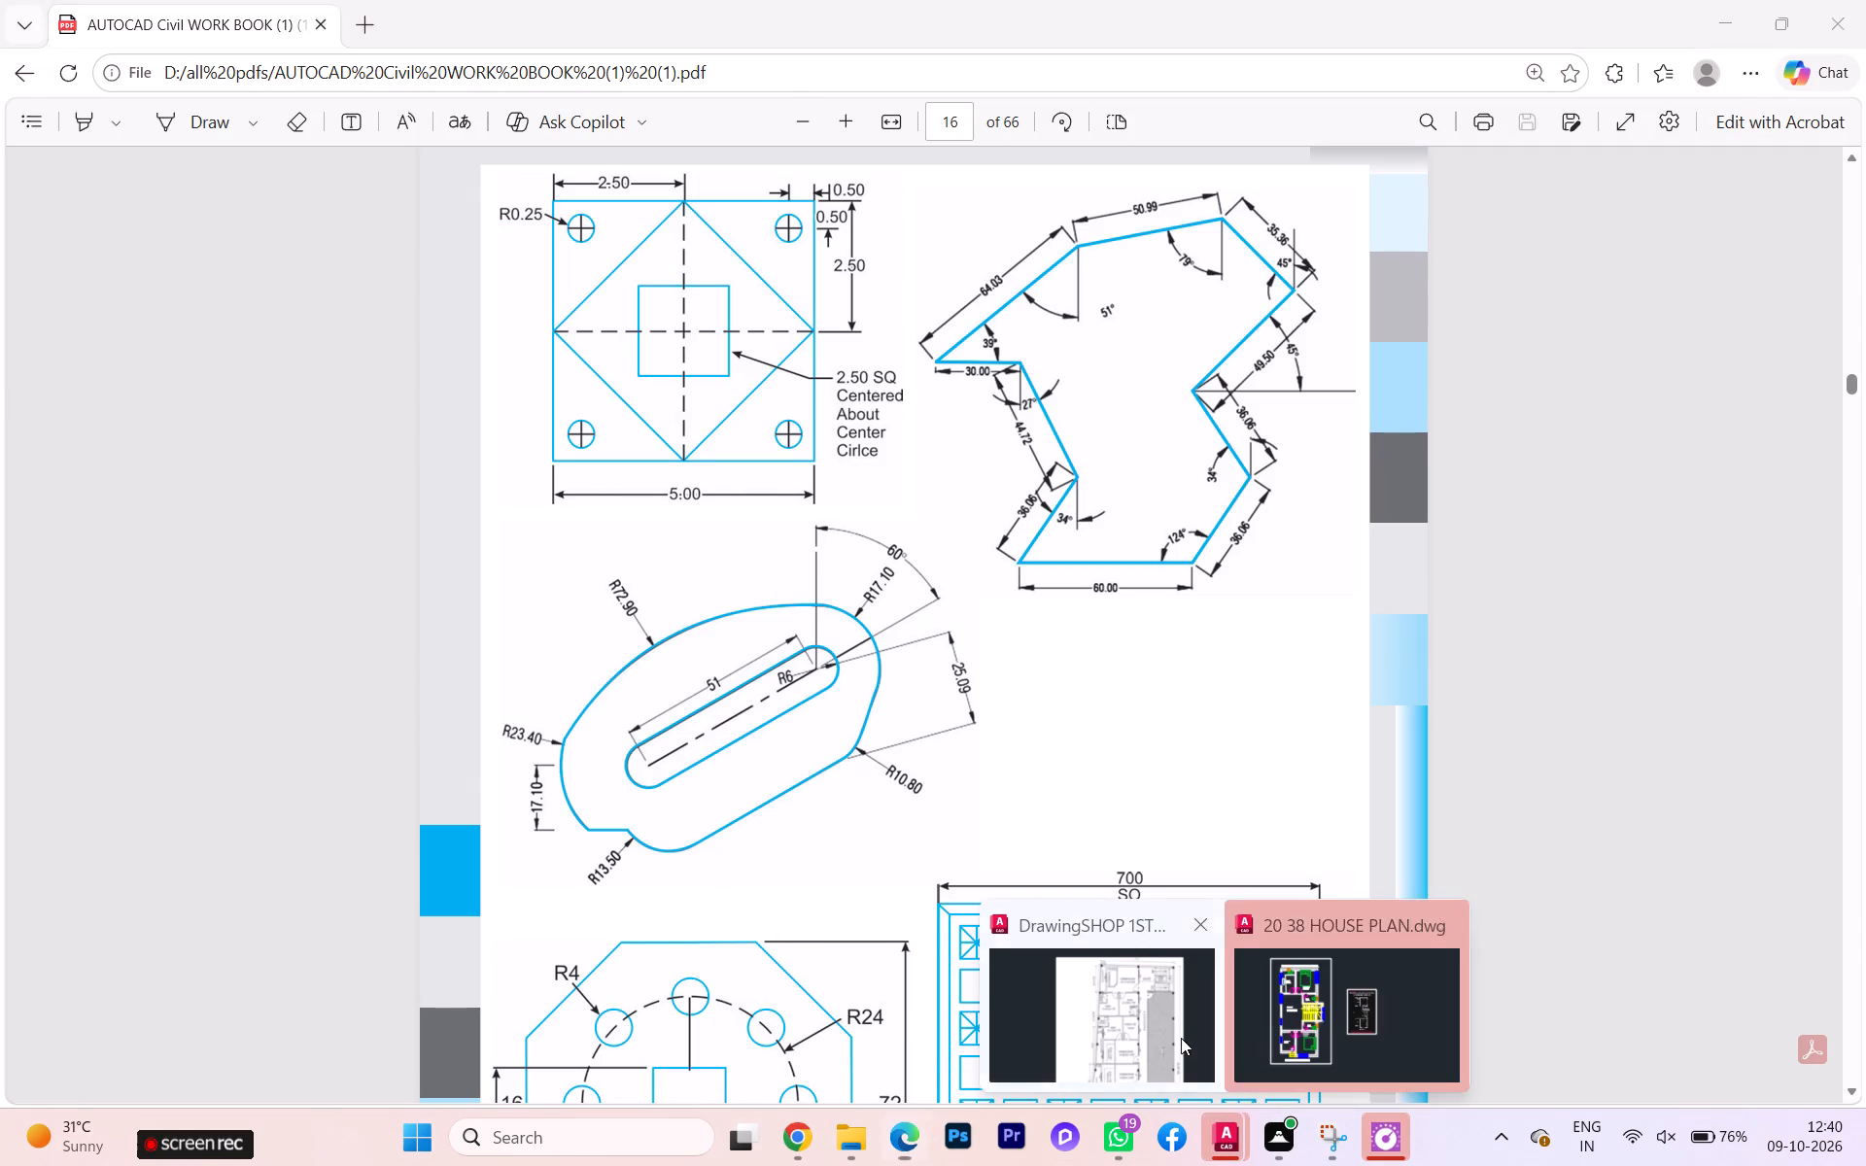
scroll(799, 538, "up", 2)
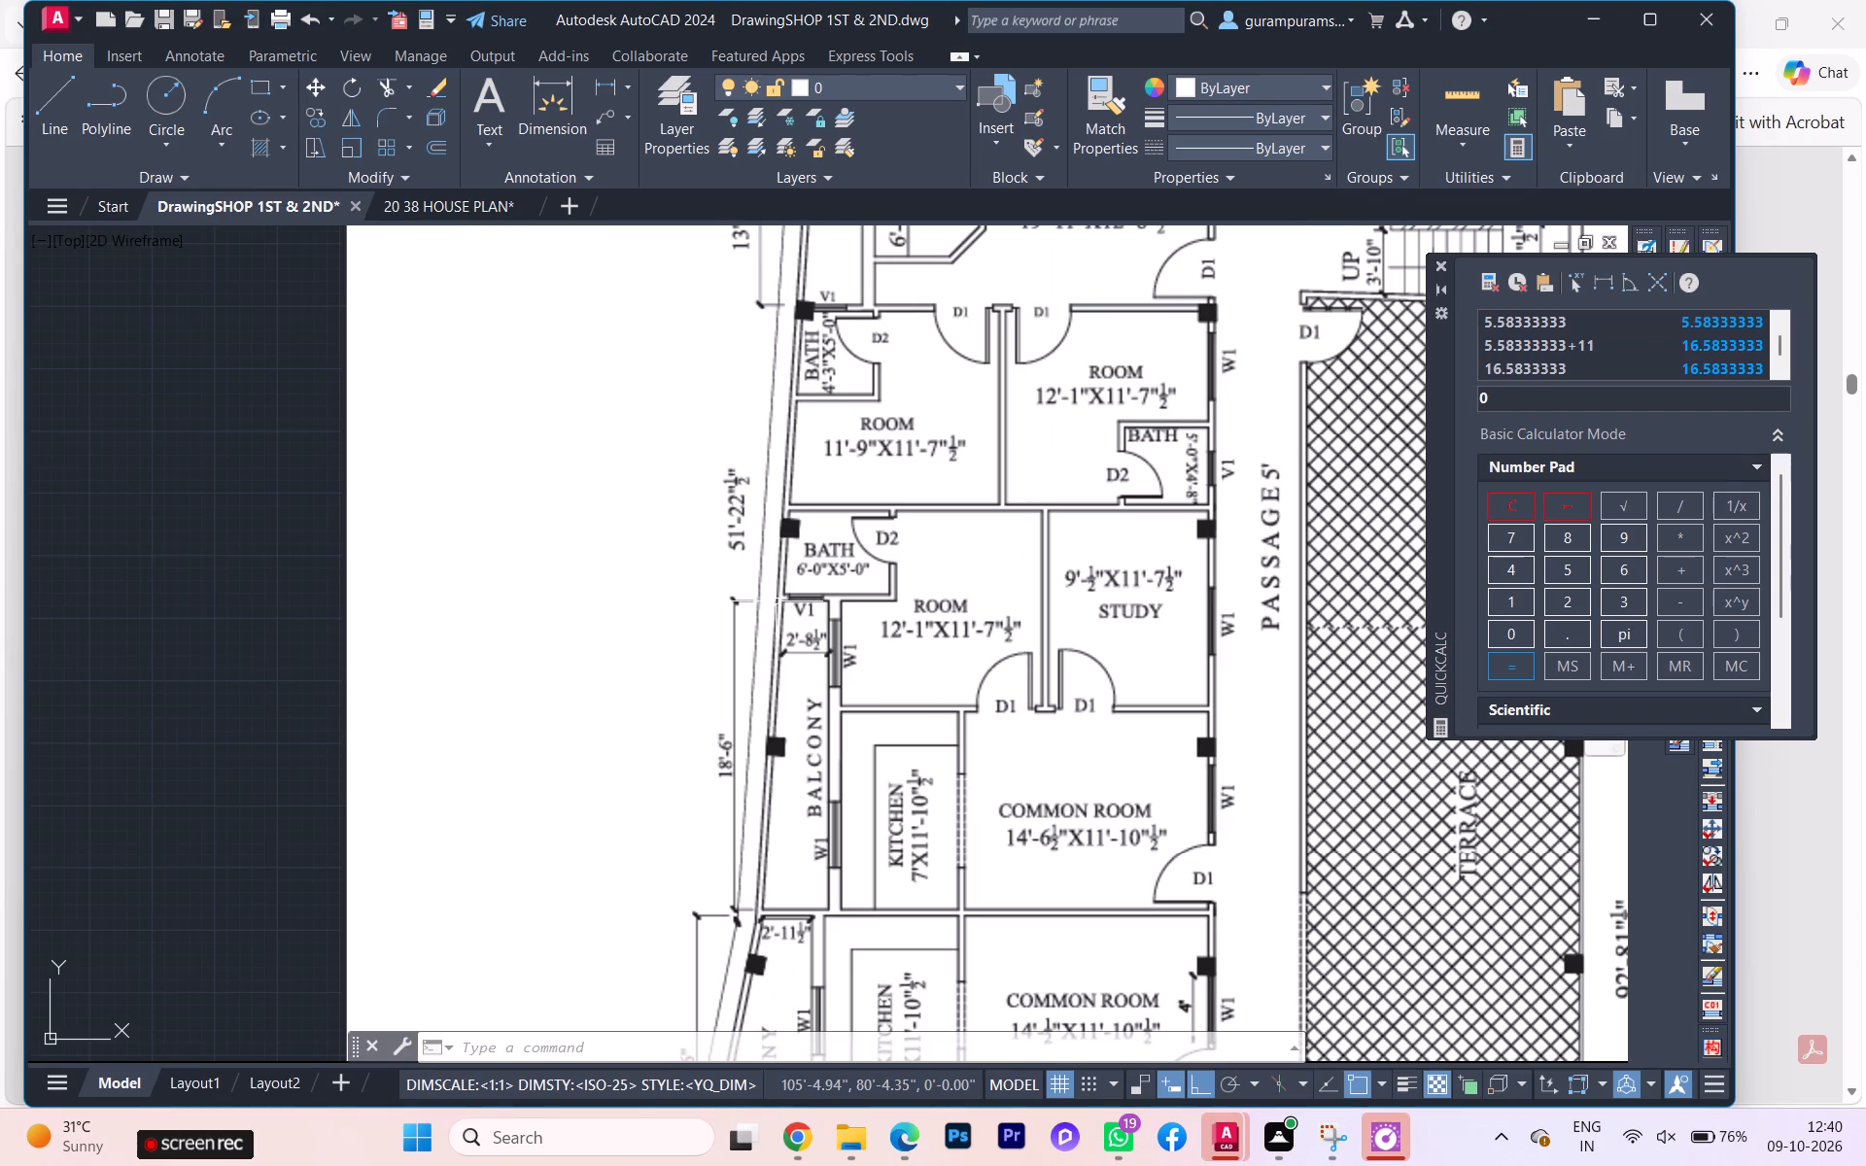
scroll(778, 605, "down", 1)
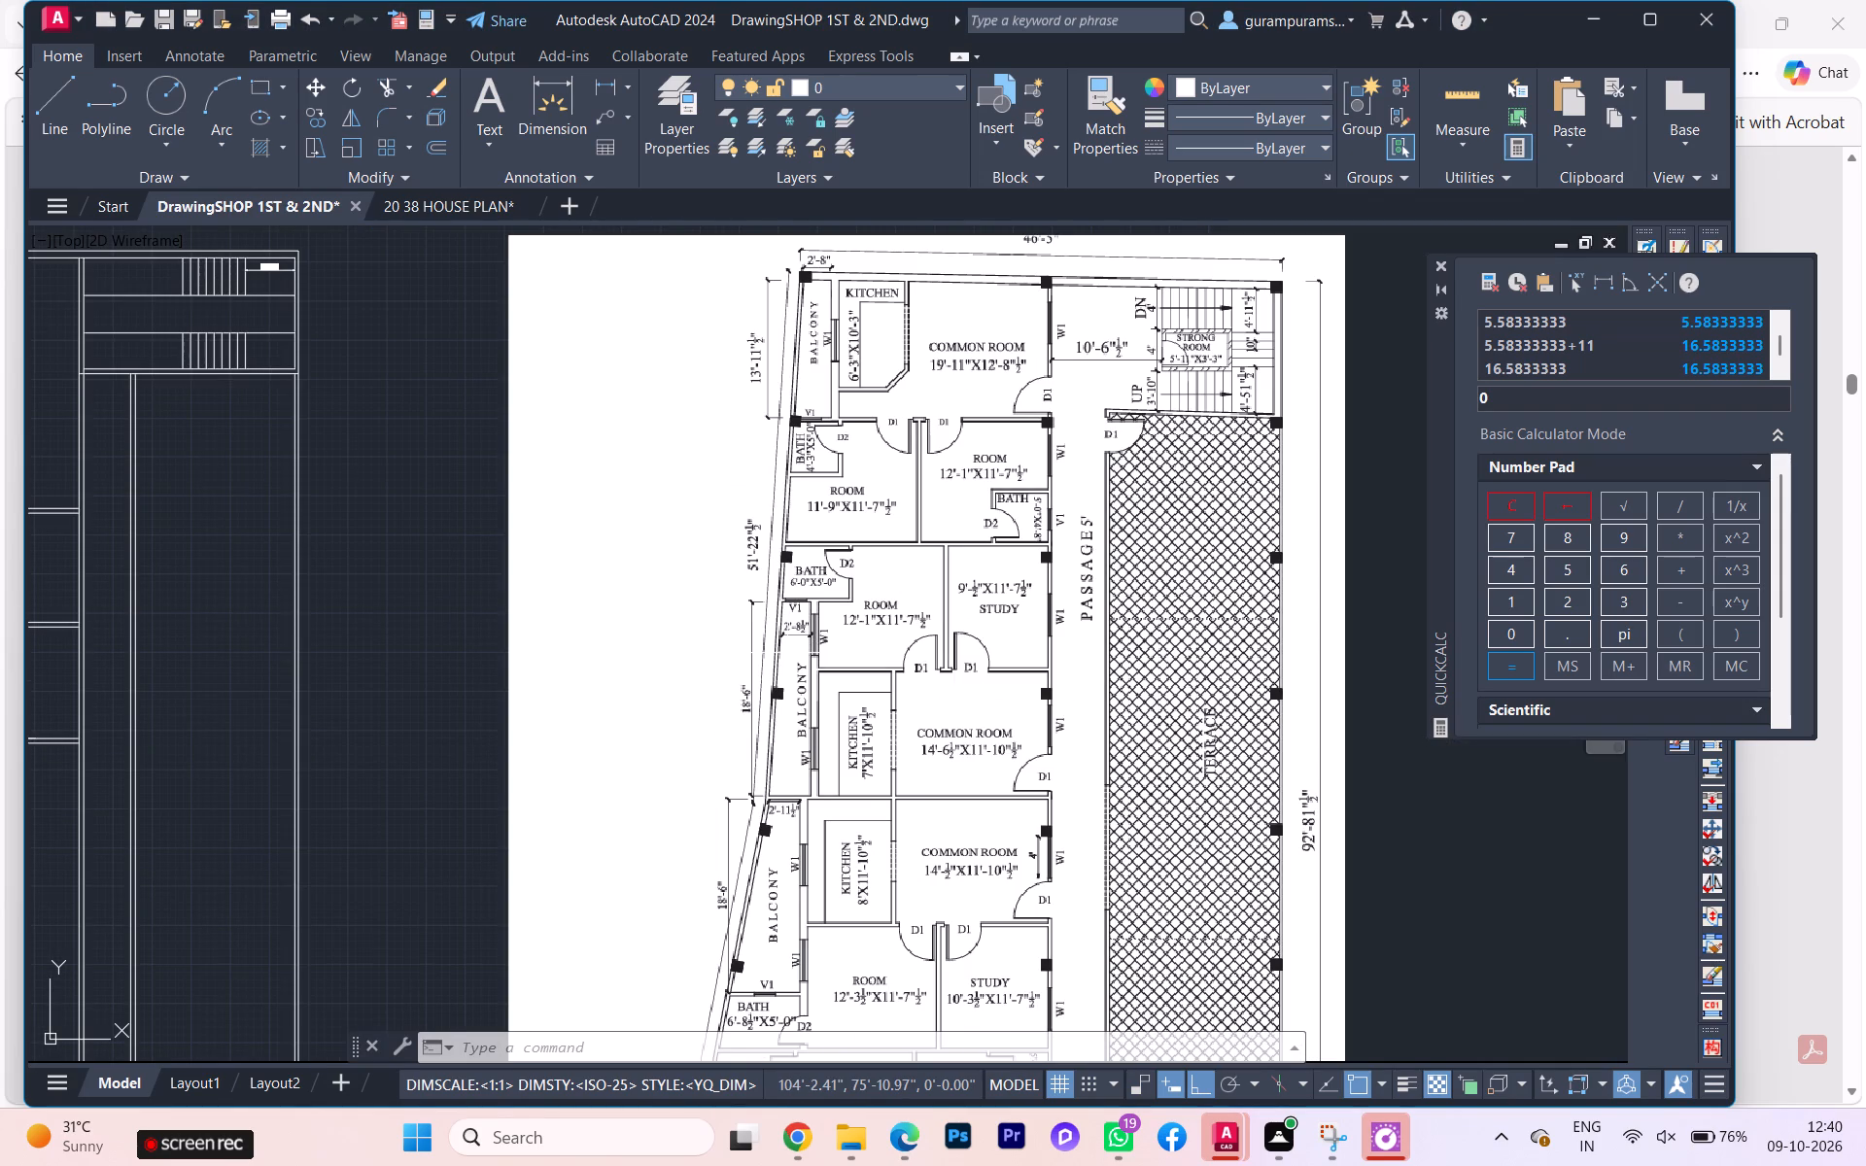
scroll(831, 668, "down", 1)
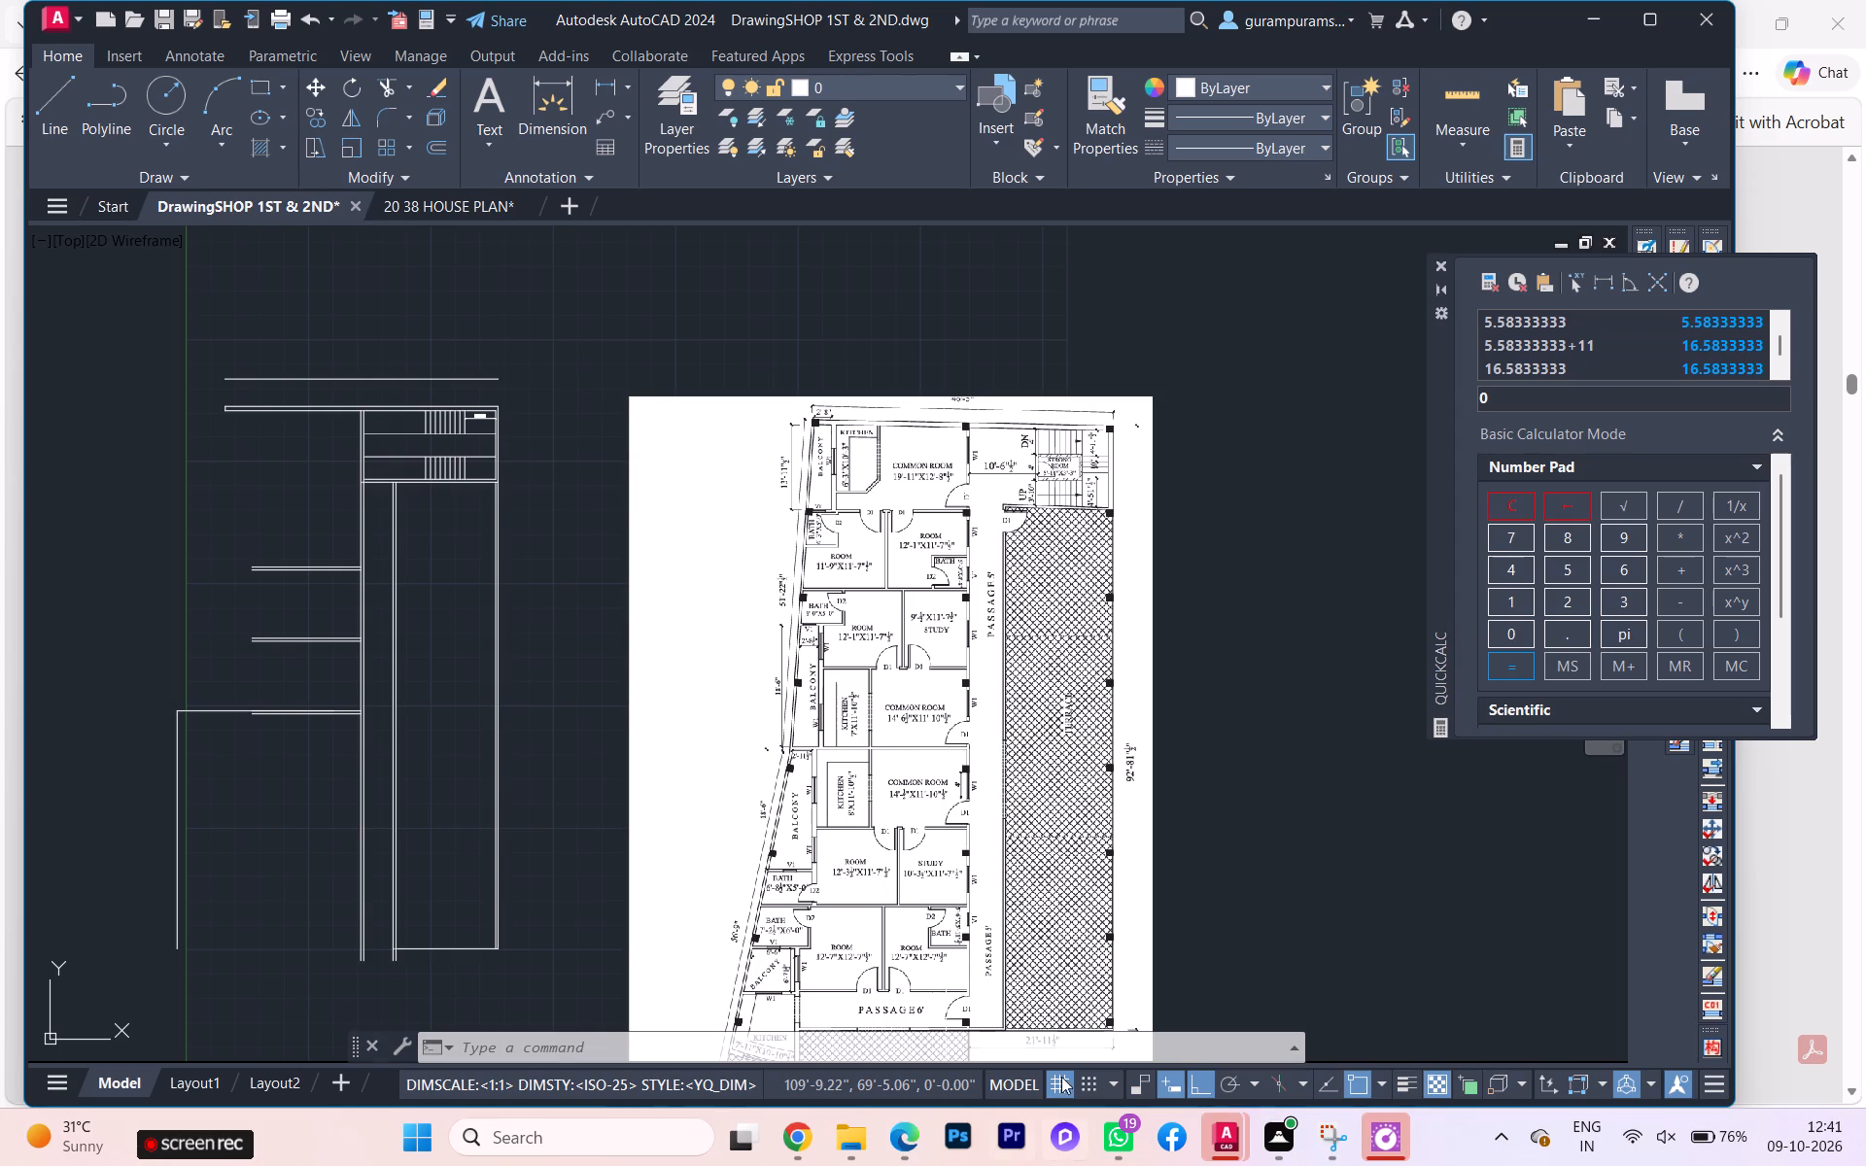
Switch back to the civil workbook PDF and examine the geometric shape exercises on page 16, including the octagon and square grid pattern.
left_click(909, 1137)
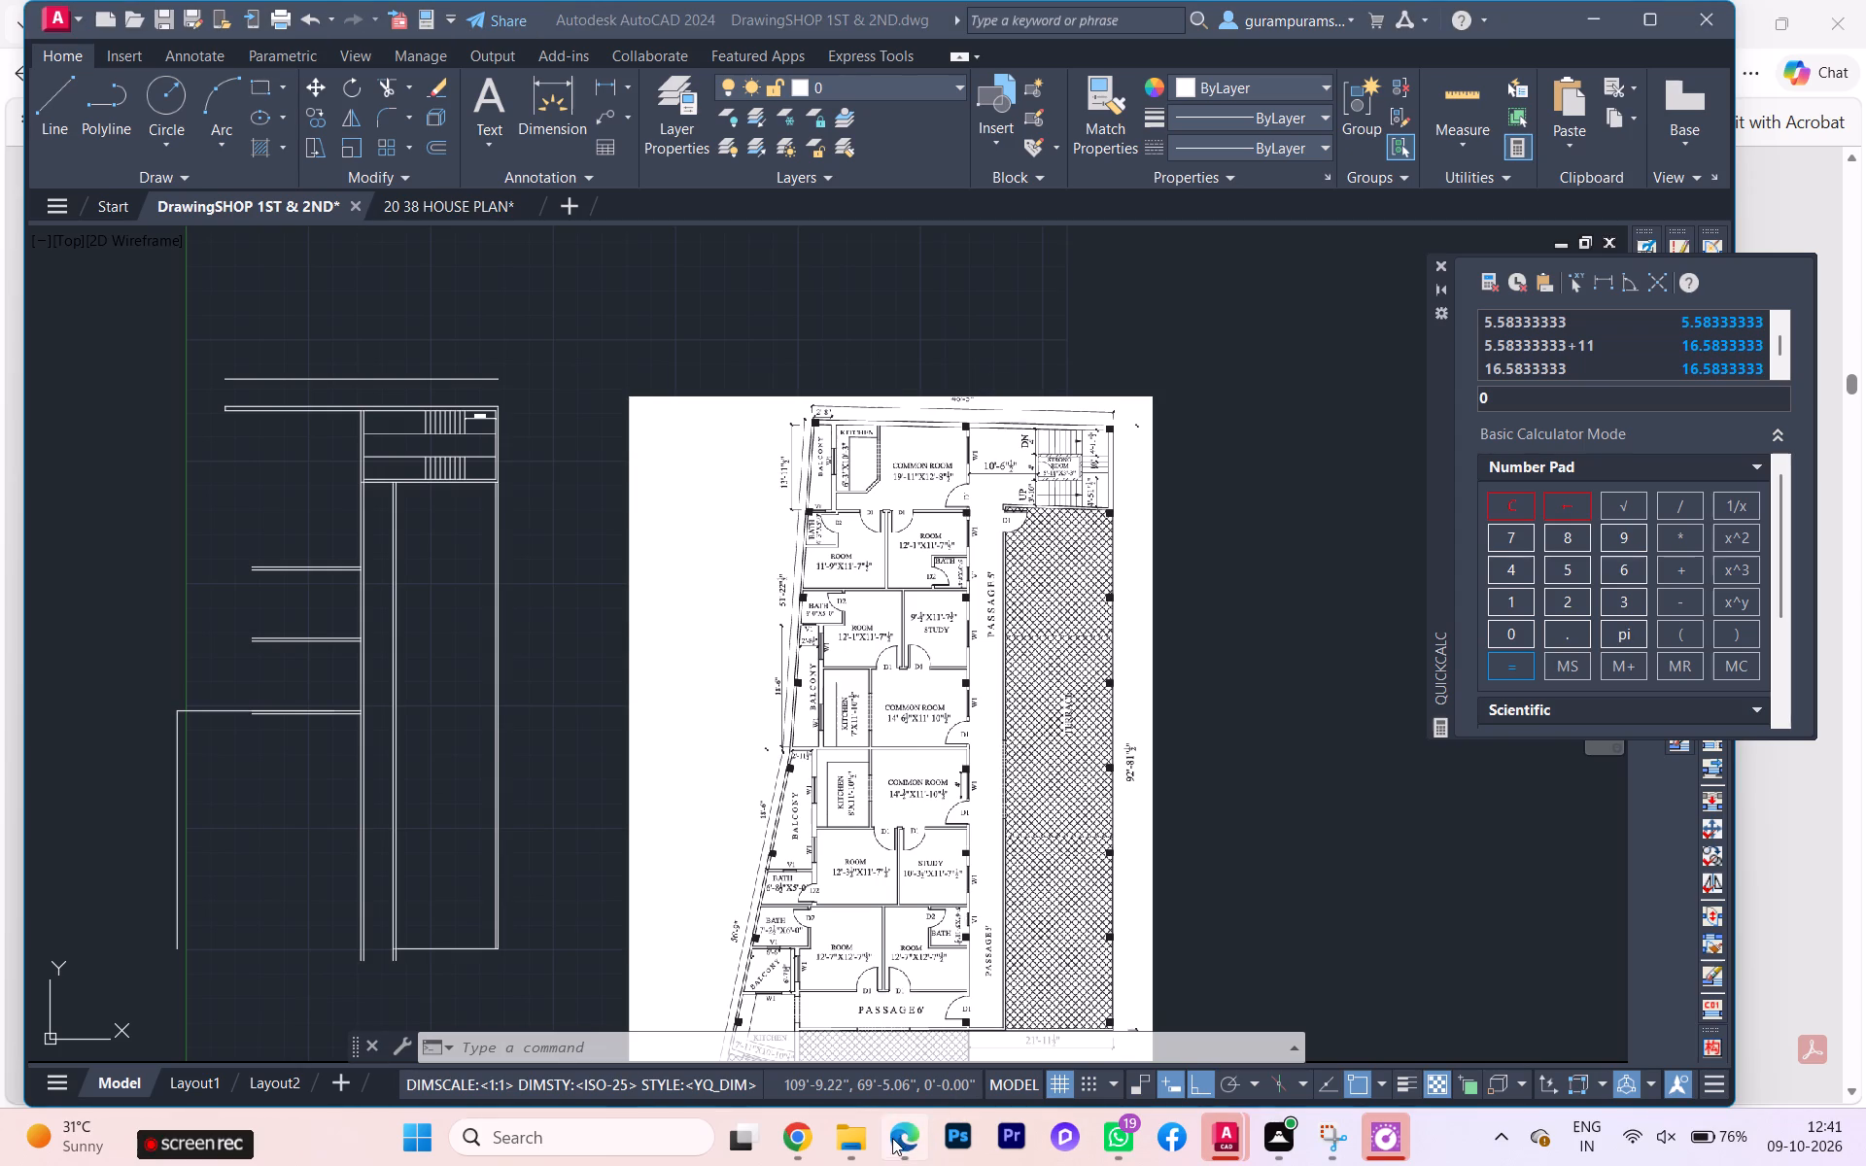
left_click(892, 1141)
scroll(932, 670, "down", 7)
scroll(928, 664, "up", 3)
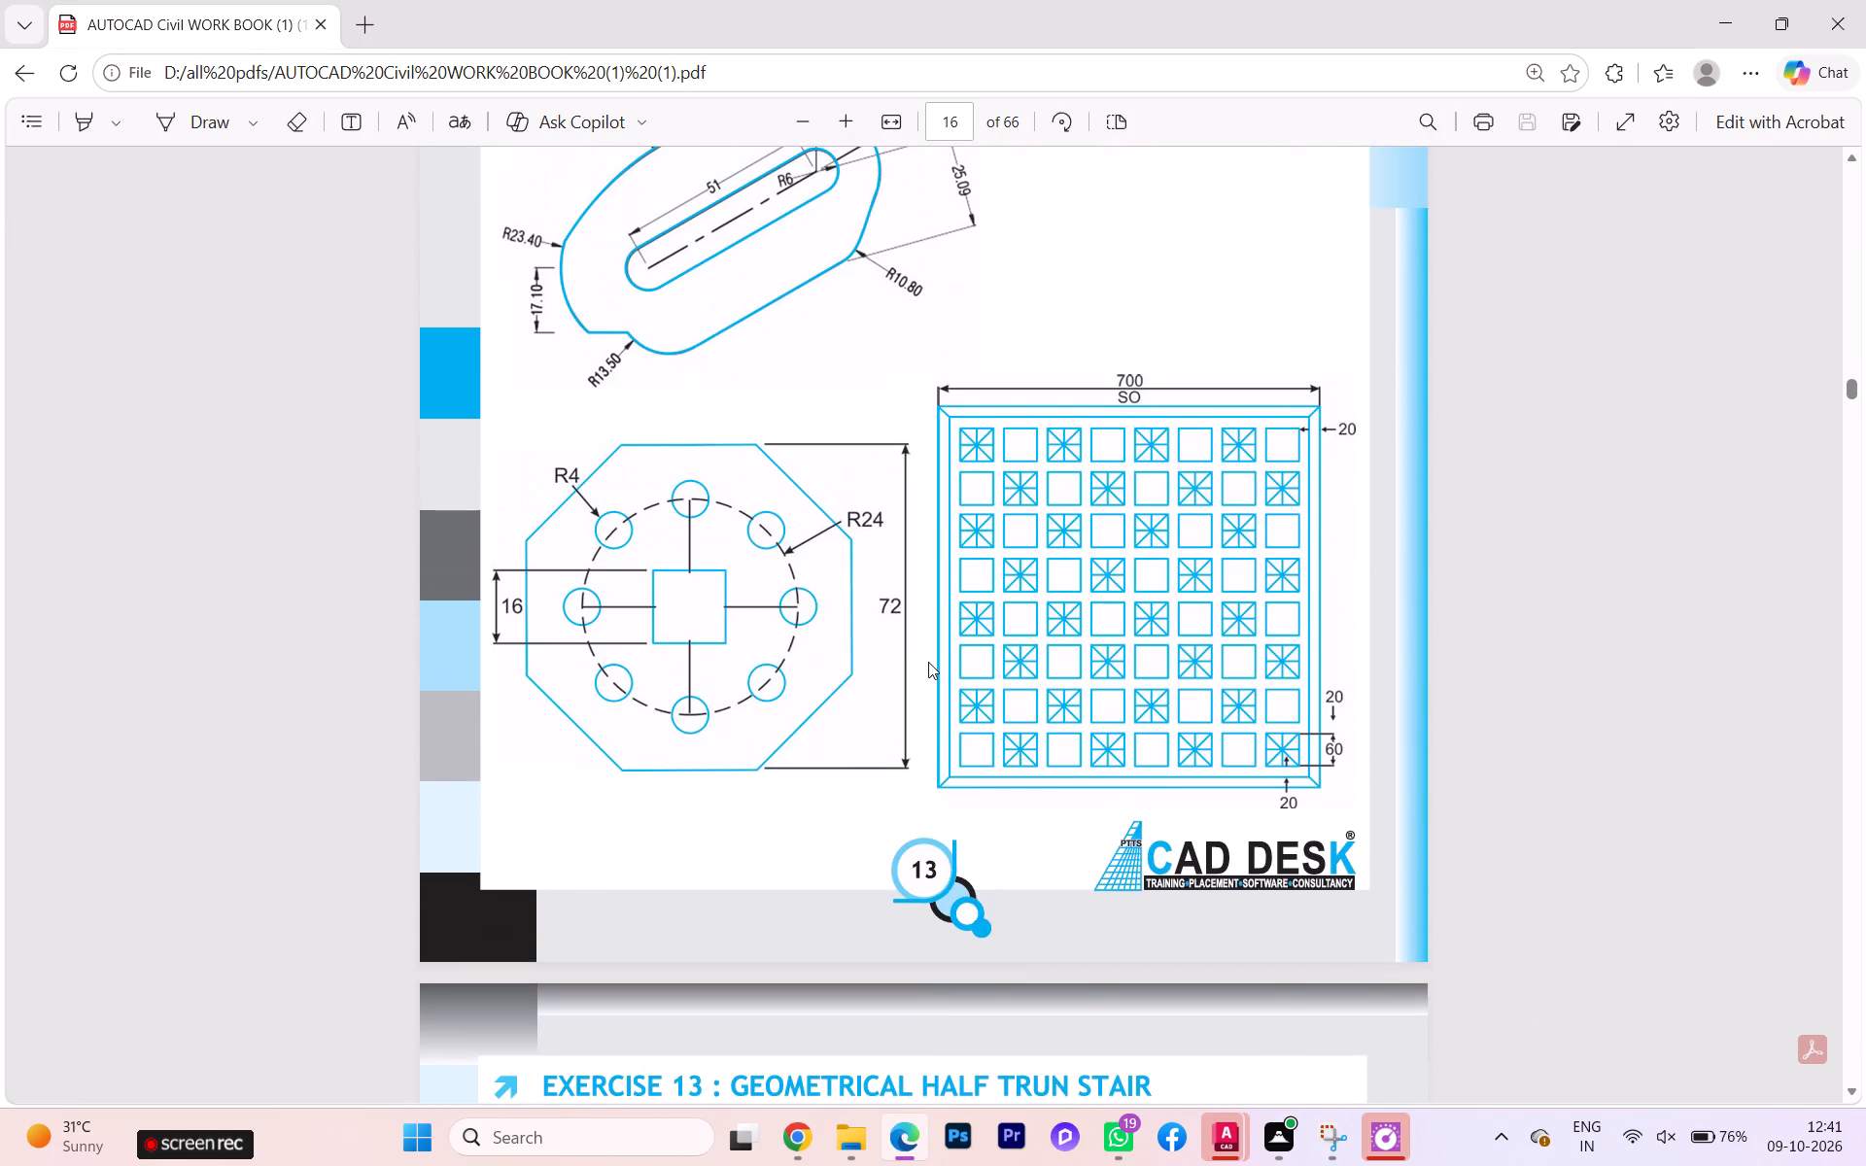
scroll(1079, 533, "up", 1)
scroll(1079, 533, "down", 1)
scroll(1079, 532, "up", 5)
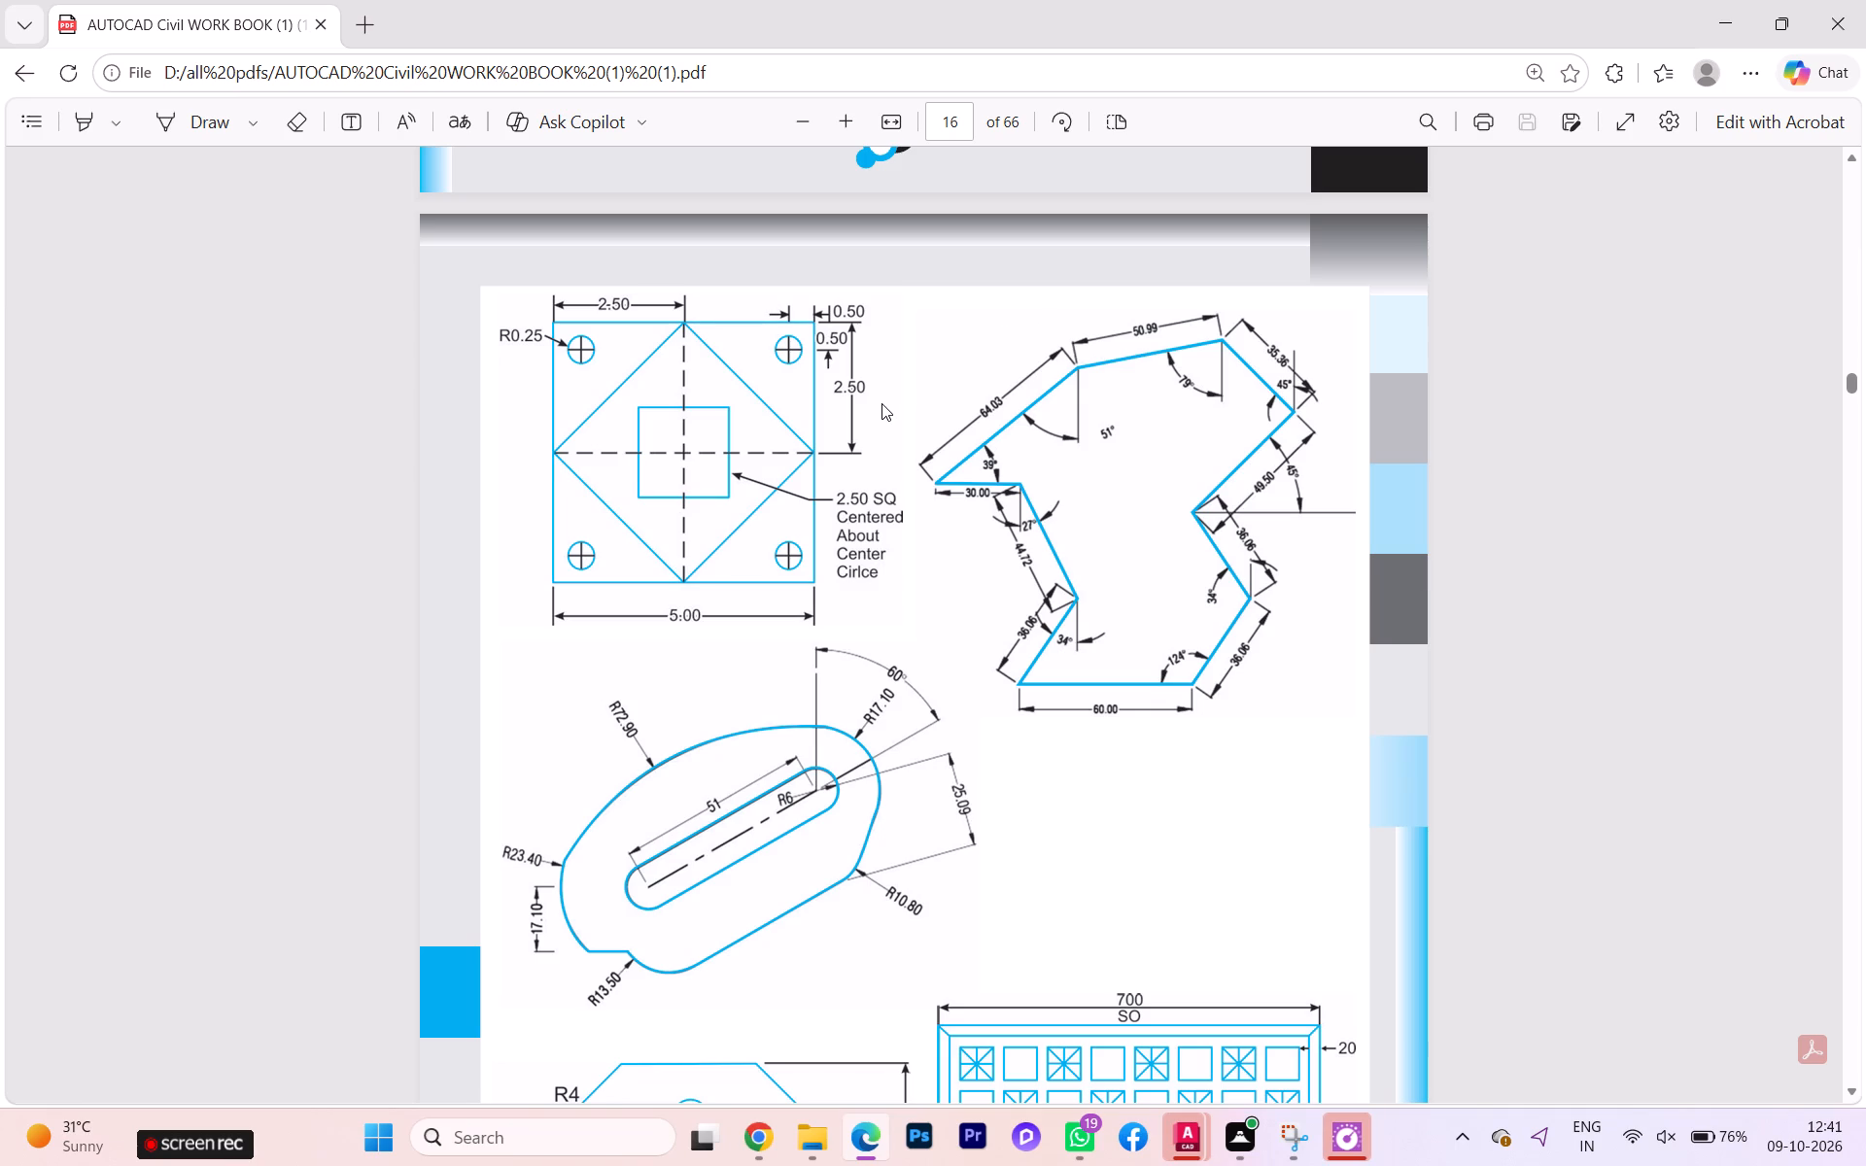
scroll(890, 404, "down", 3)
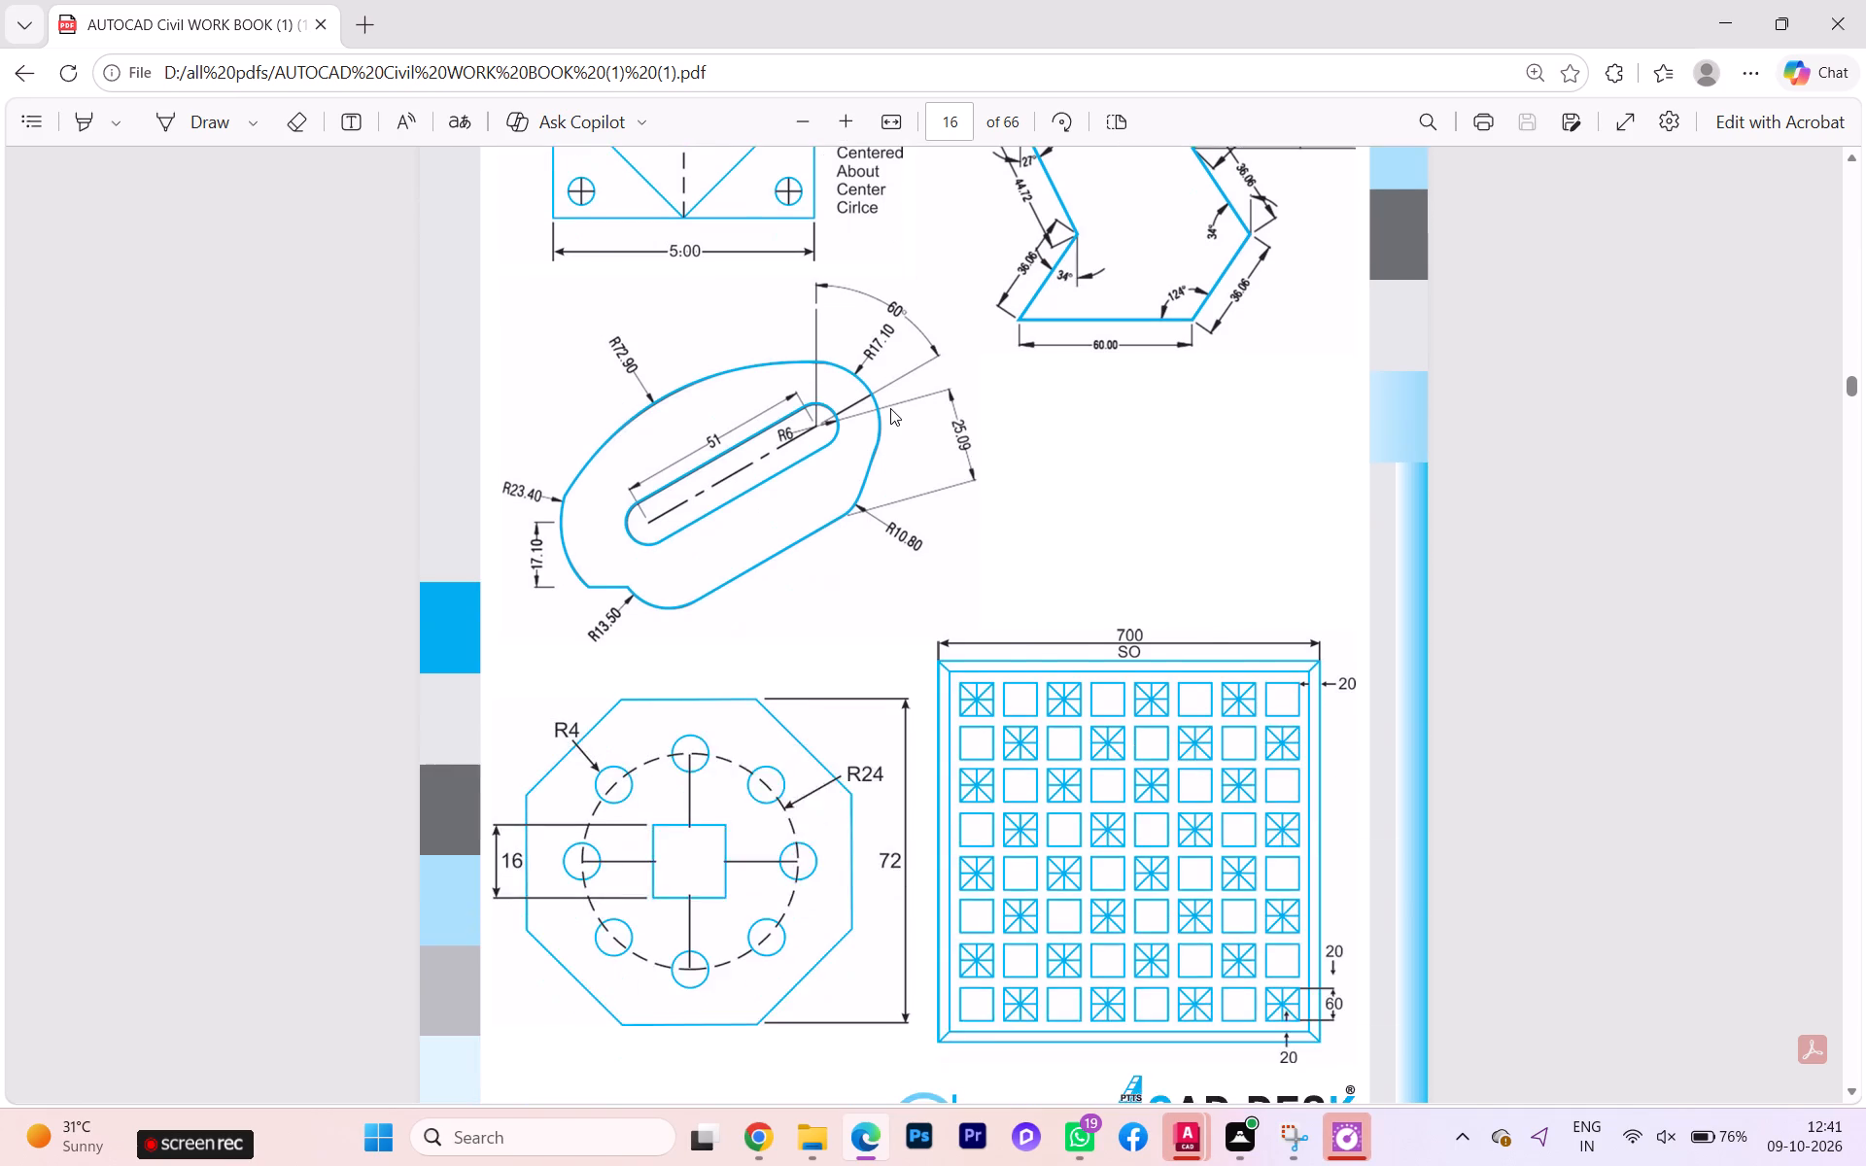
scroll(890, 408, "down", 5)
scroll(893, 416, "up", 1)
Examine the workbook's stair exercises, from Exercise 13 half turn stair through Exercise 14 bifurcated stair to Exercise 15 newel post quarter turn stair.
scroll(903, 434, "down", 14)
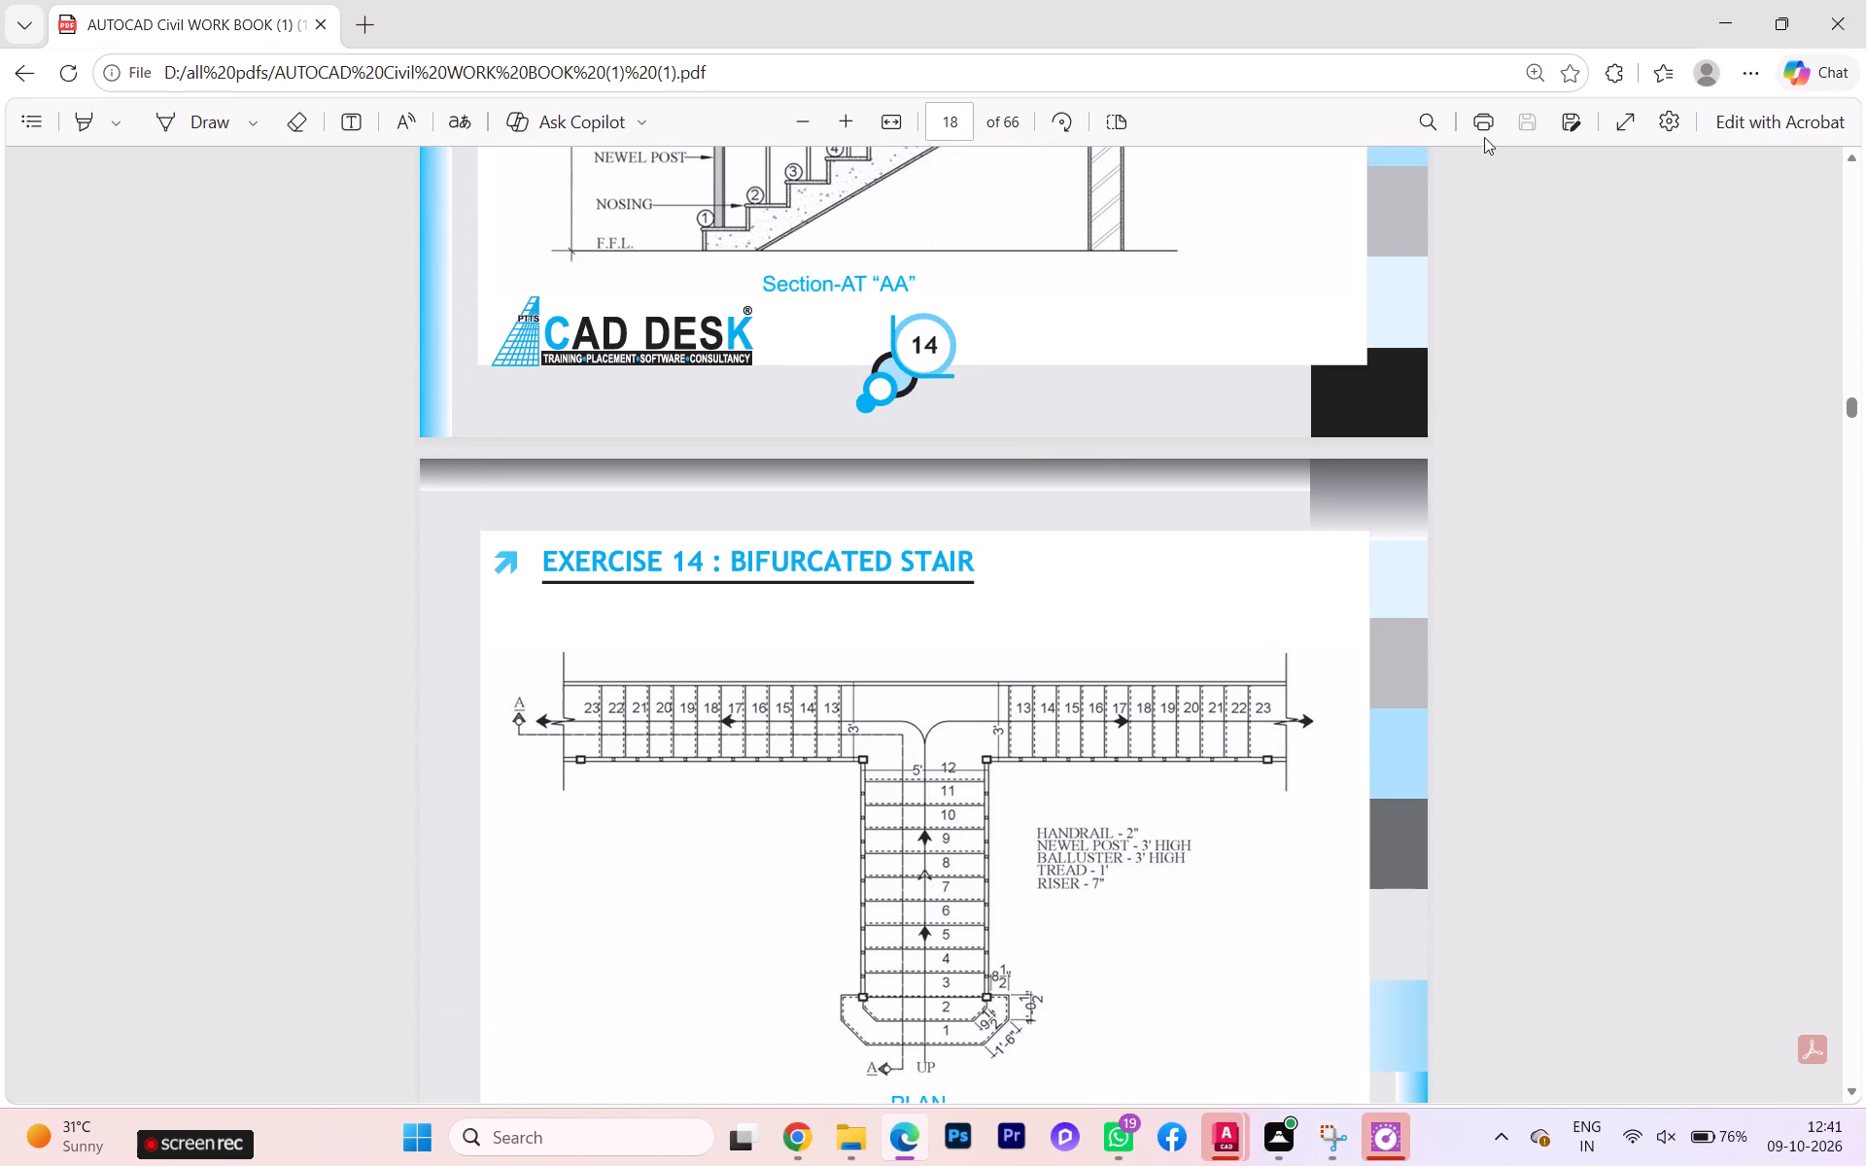
scroll(1095, 531, "down", 12)
scroll(1117, 528, "up", 2)
scroll(1118, 528, "down", 1)
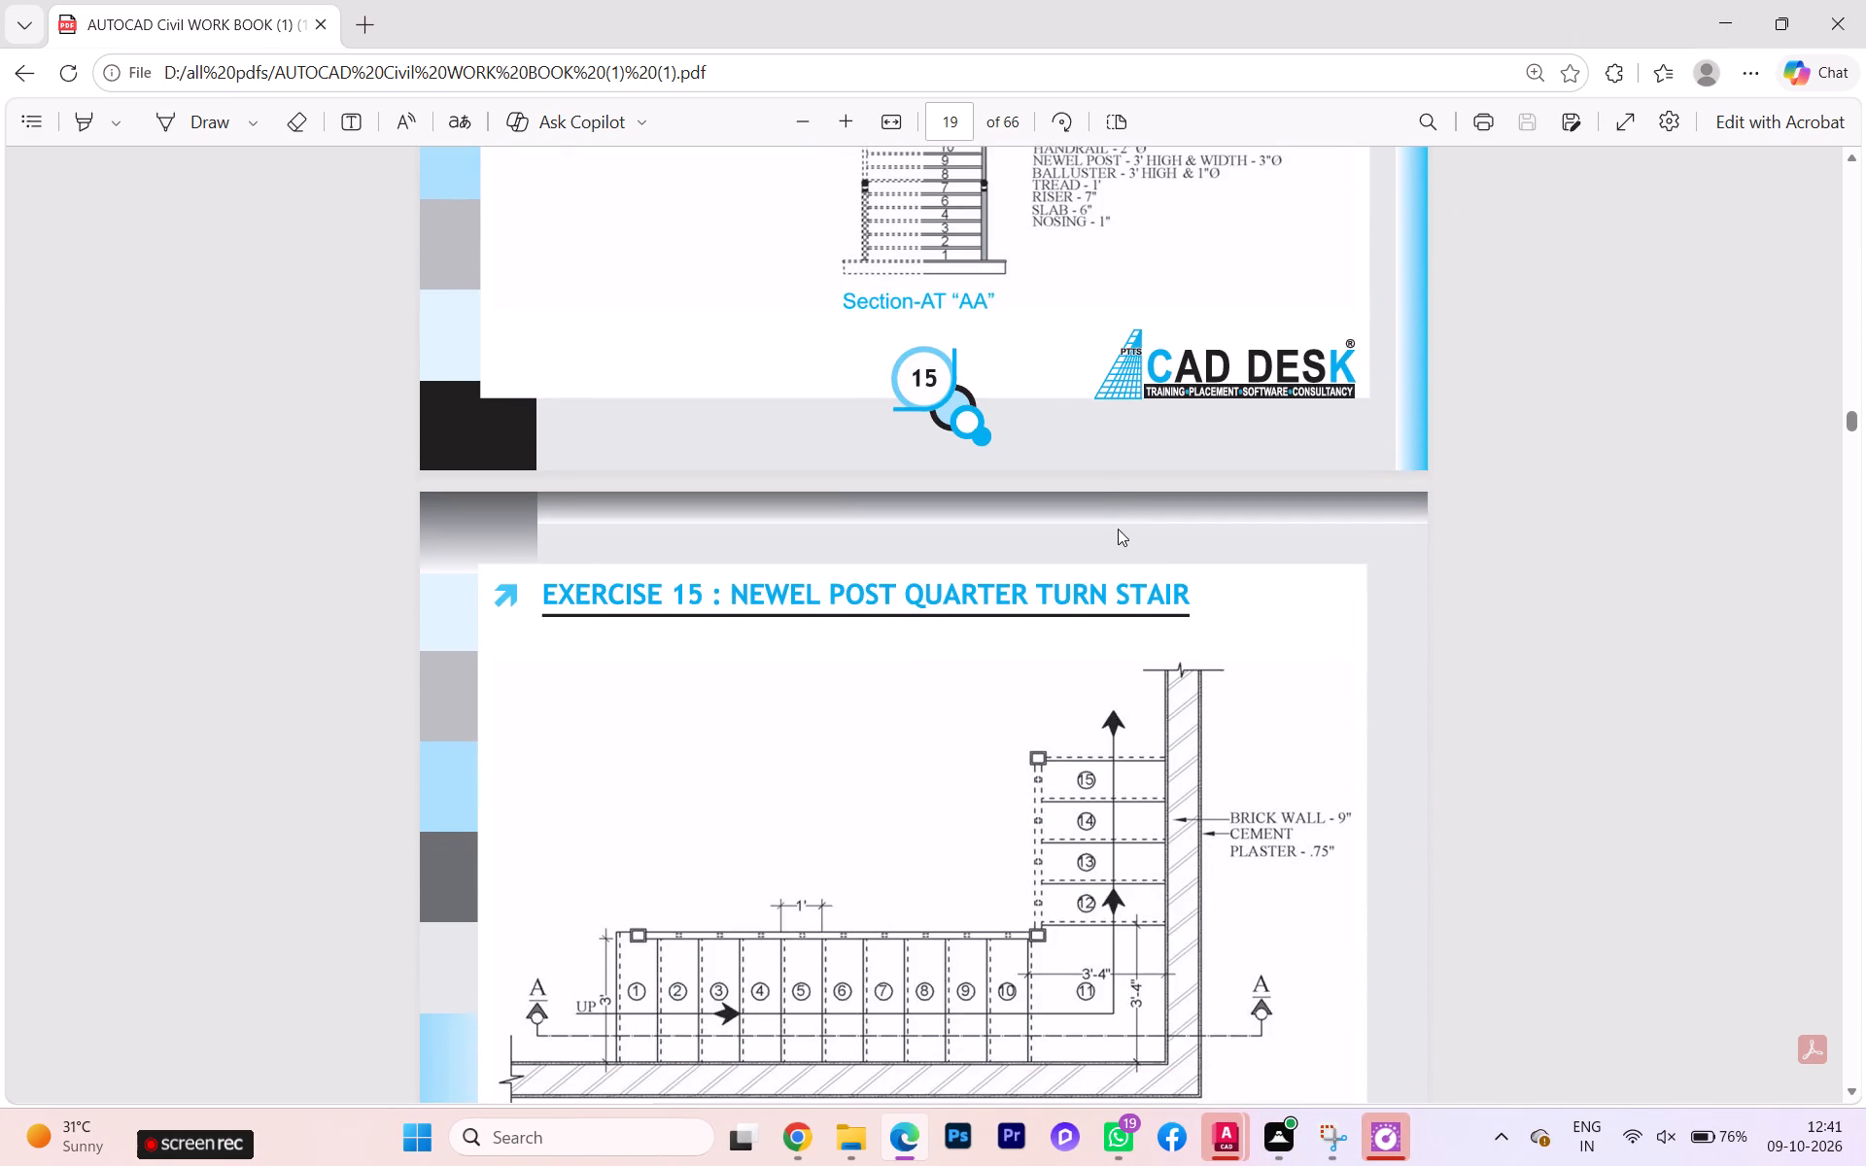
scroll(1118, 529, "down", 3)
scroll(1118, 529, "up", 2)
scroll(1118, 529, "down", 7)
Jump ahead in the workbook to Exercise 47 and examine the soak well's plan and section A-A.
left_click_drag(1857, 430, 1815, 667)
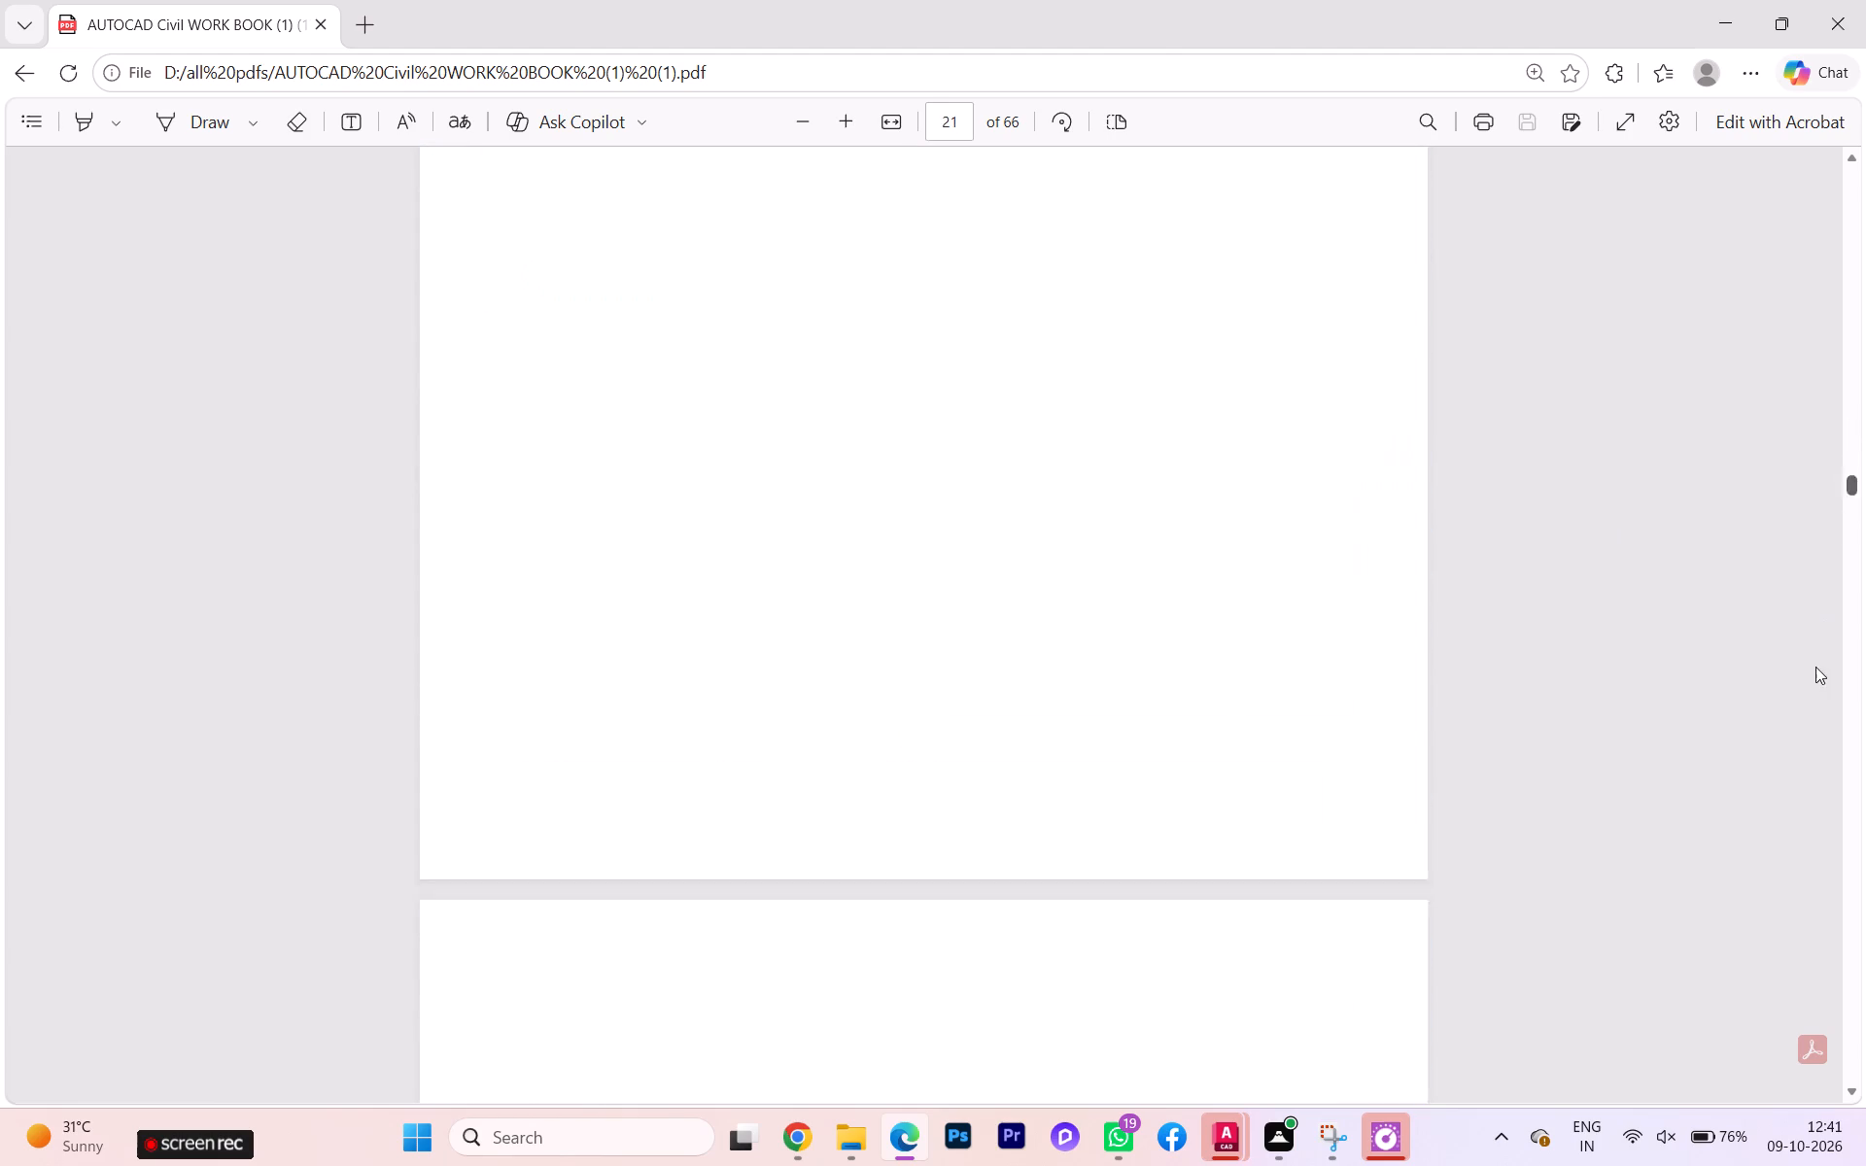
left_click_drag(1815, 667, 1838, 869)
scroll(1222, 622, "up", 2)
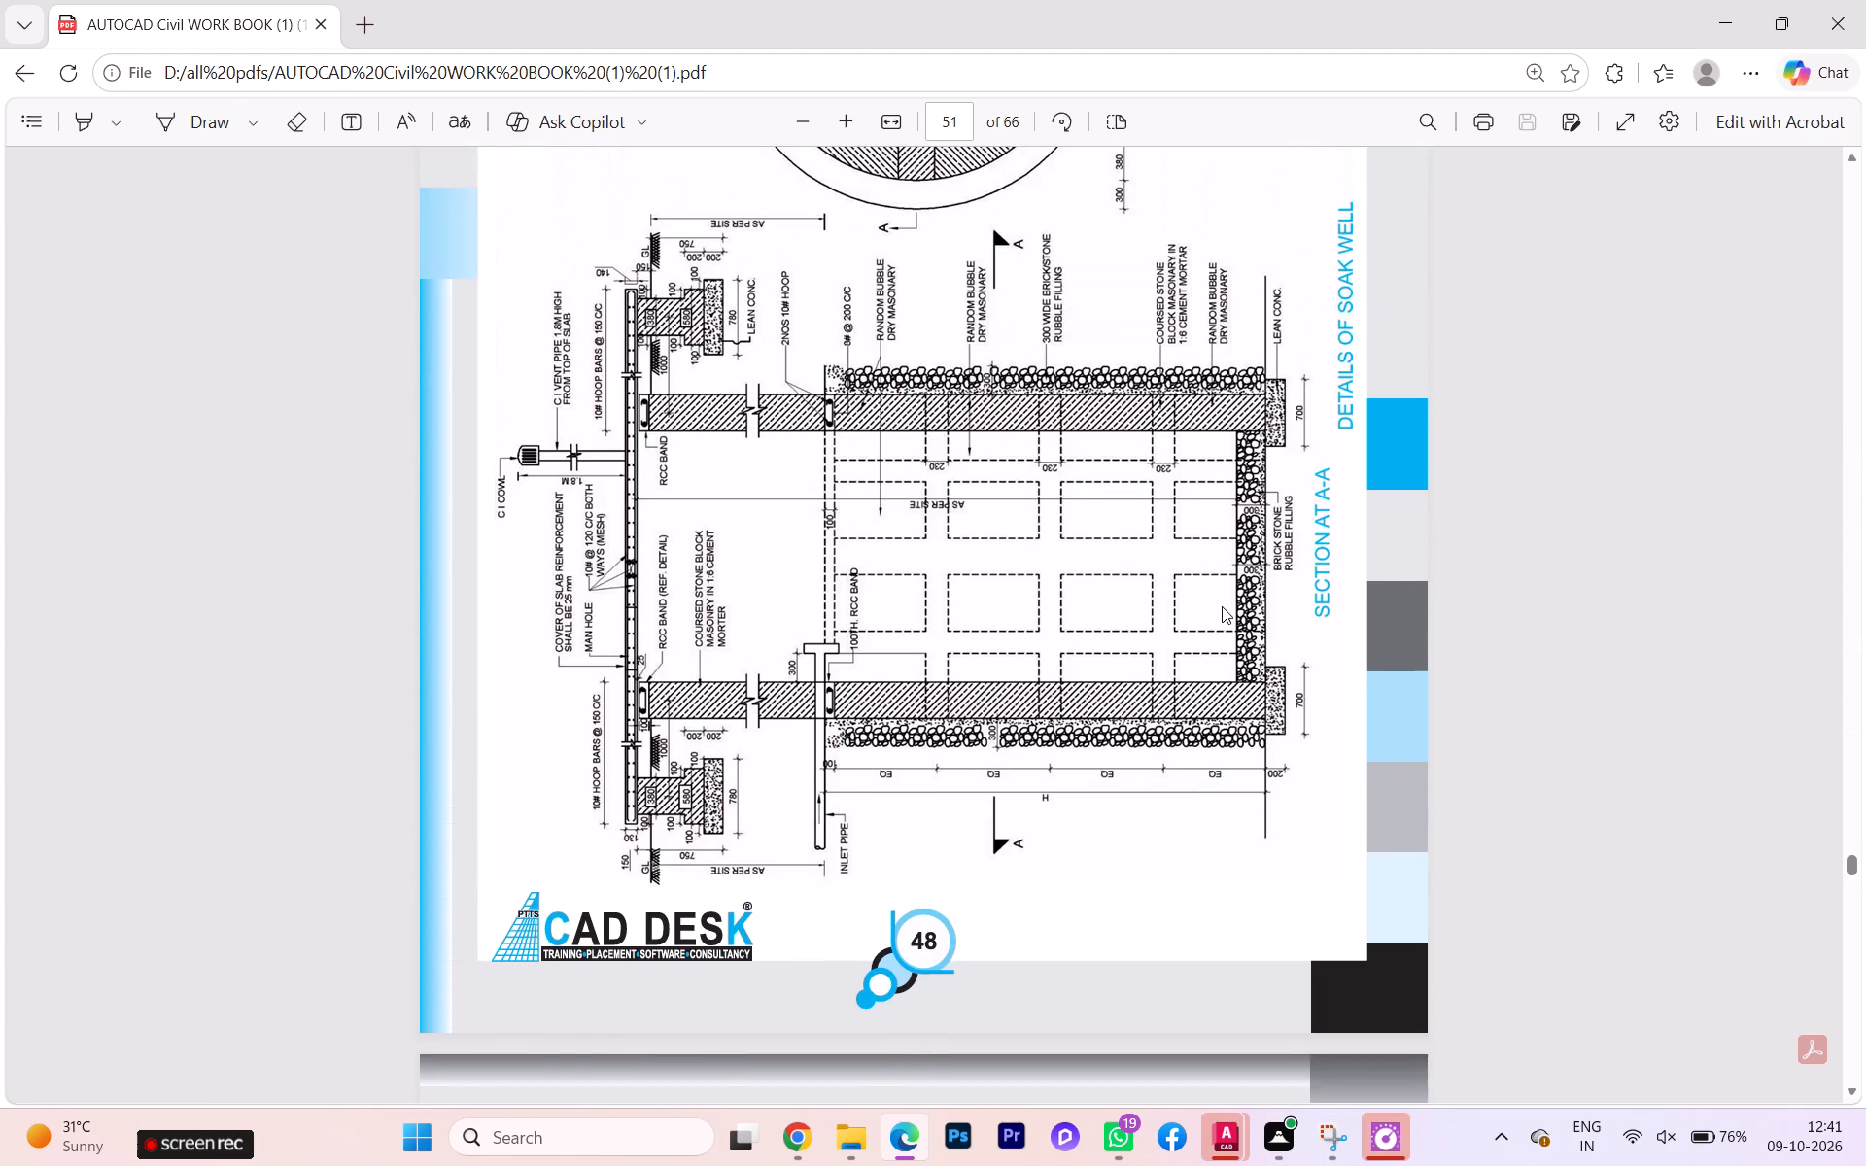
scroll(1222, 605, "up", 4)
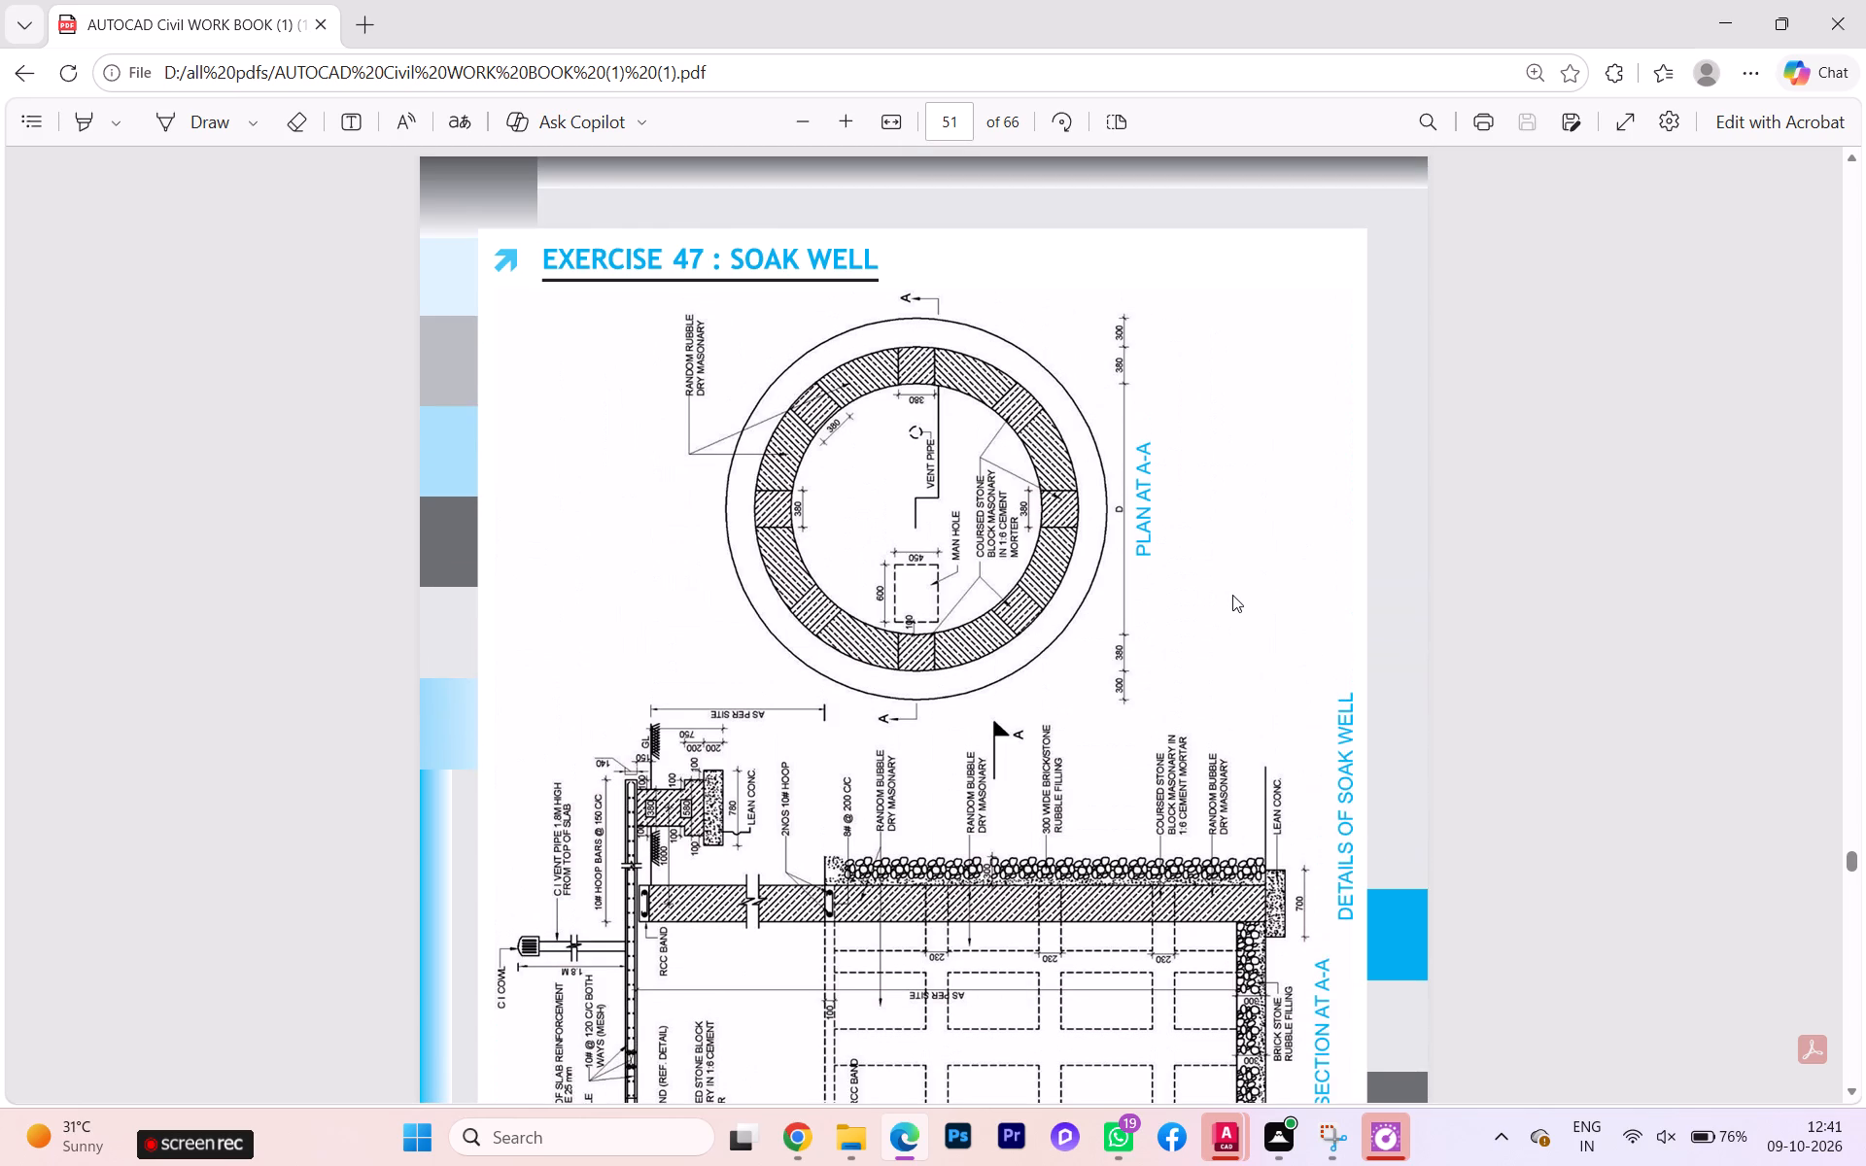
scroll(1234, 597, "down", 6)
scroll(1243, 608, "up", 6)
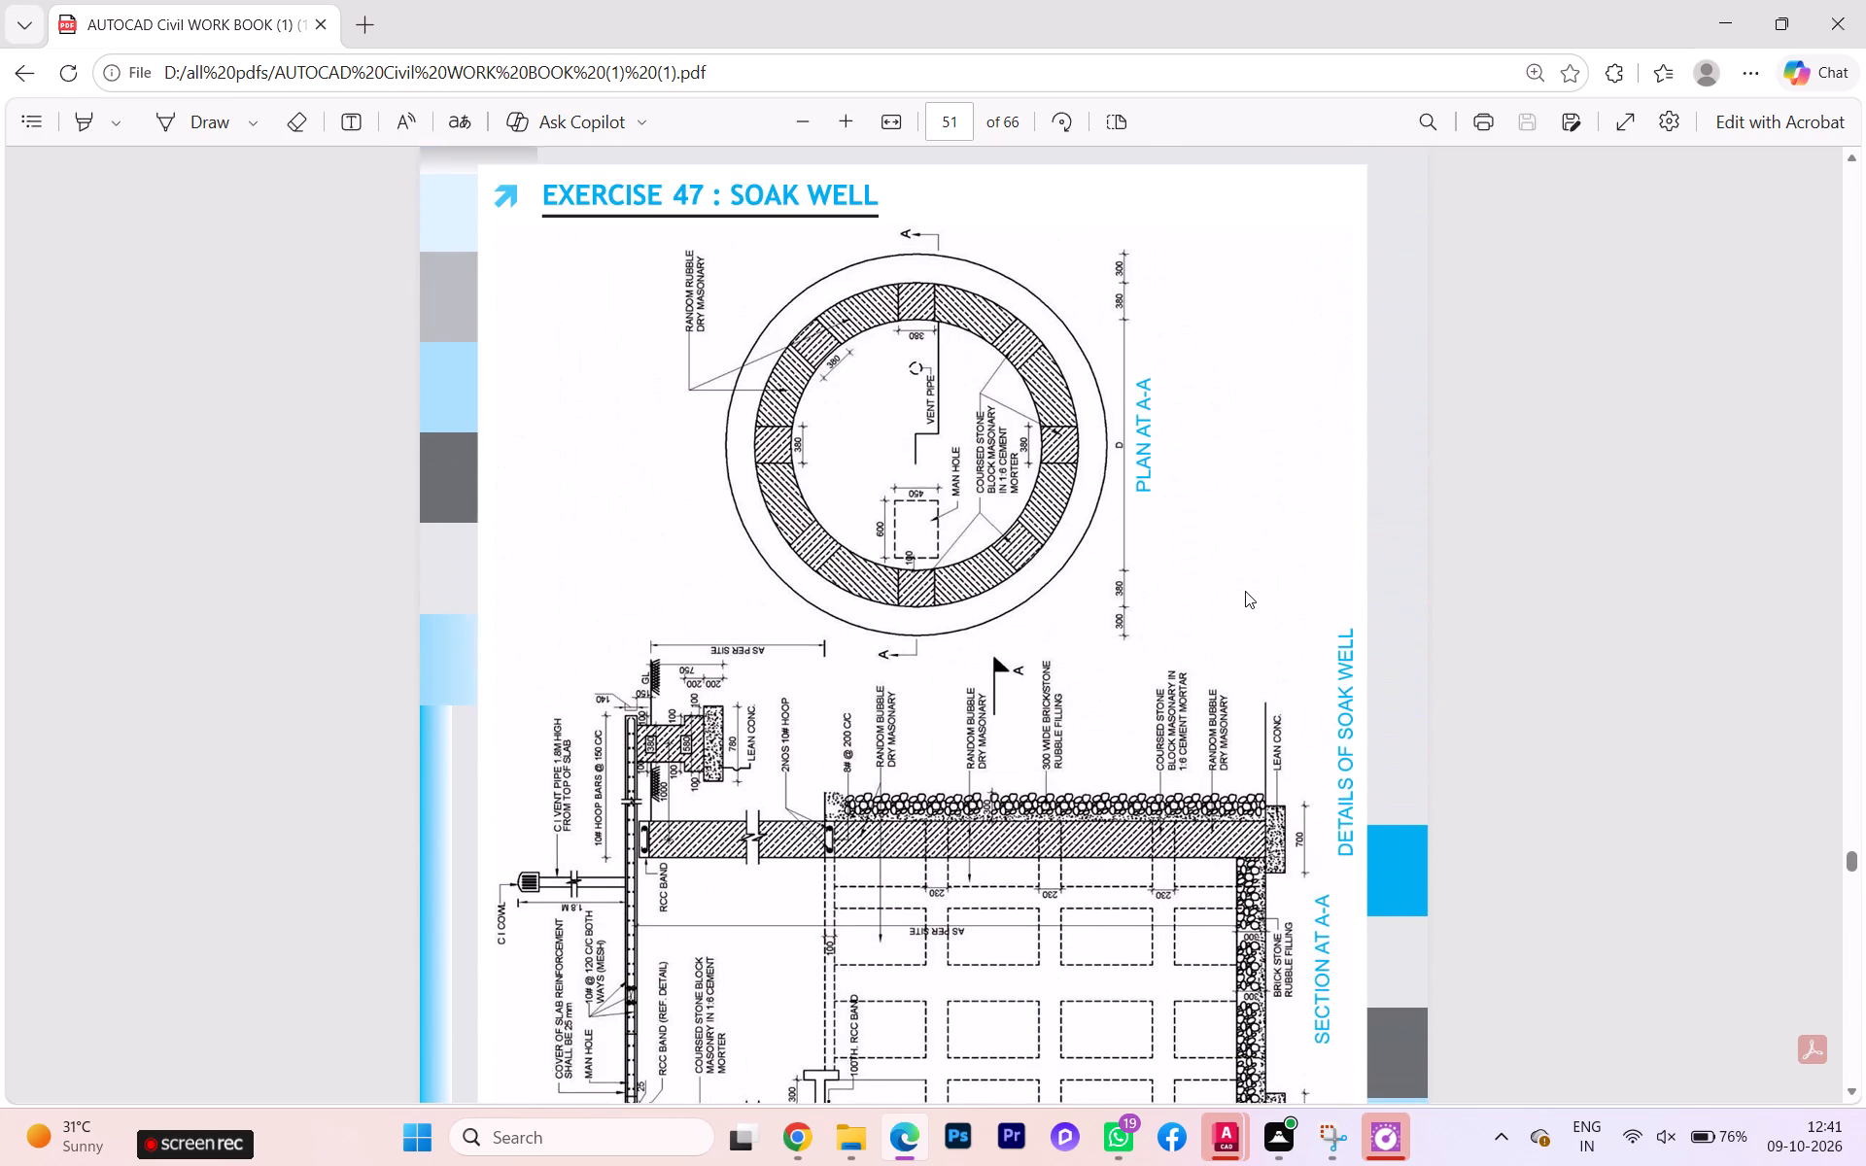
scroll(1247, 588, "down", 3)
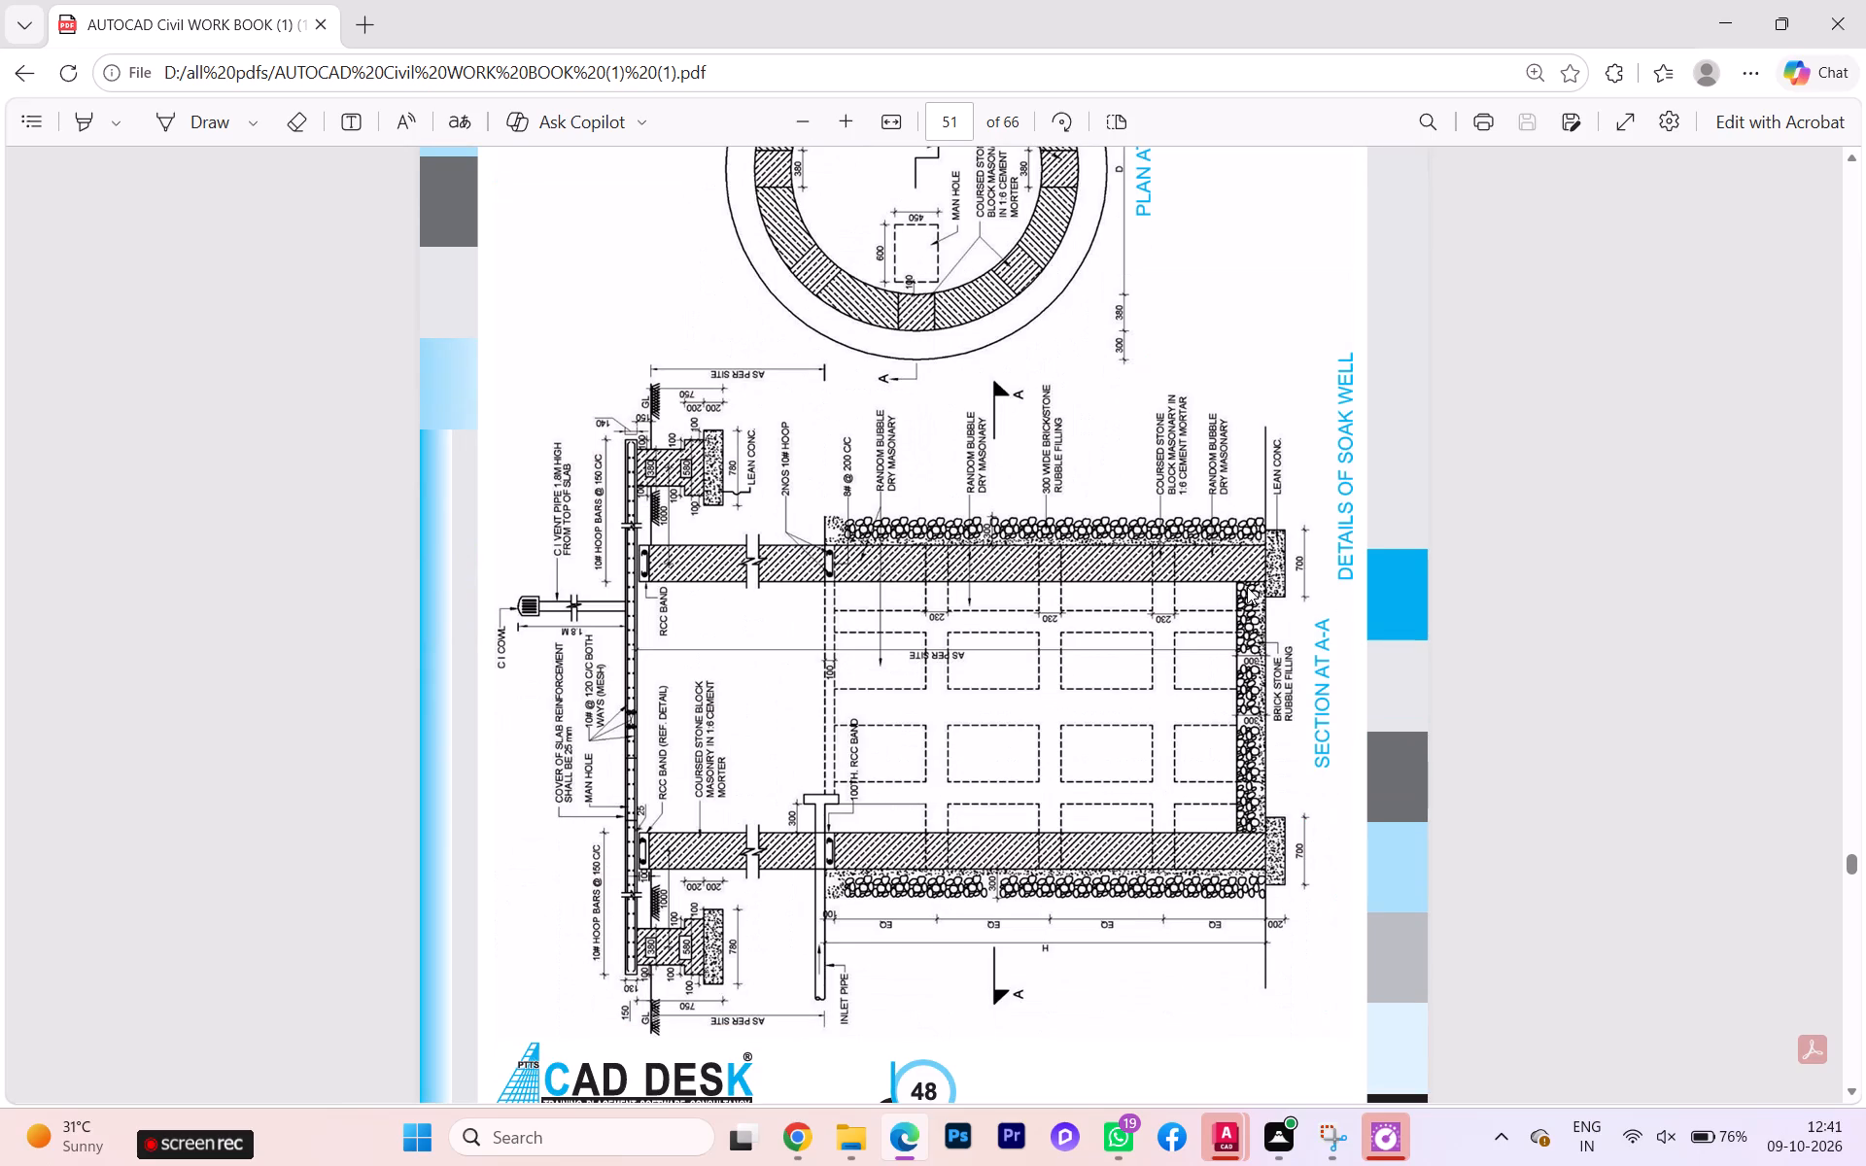
scroll(1242, 600, "up", 1)
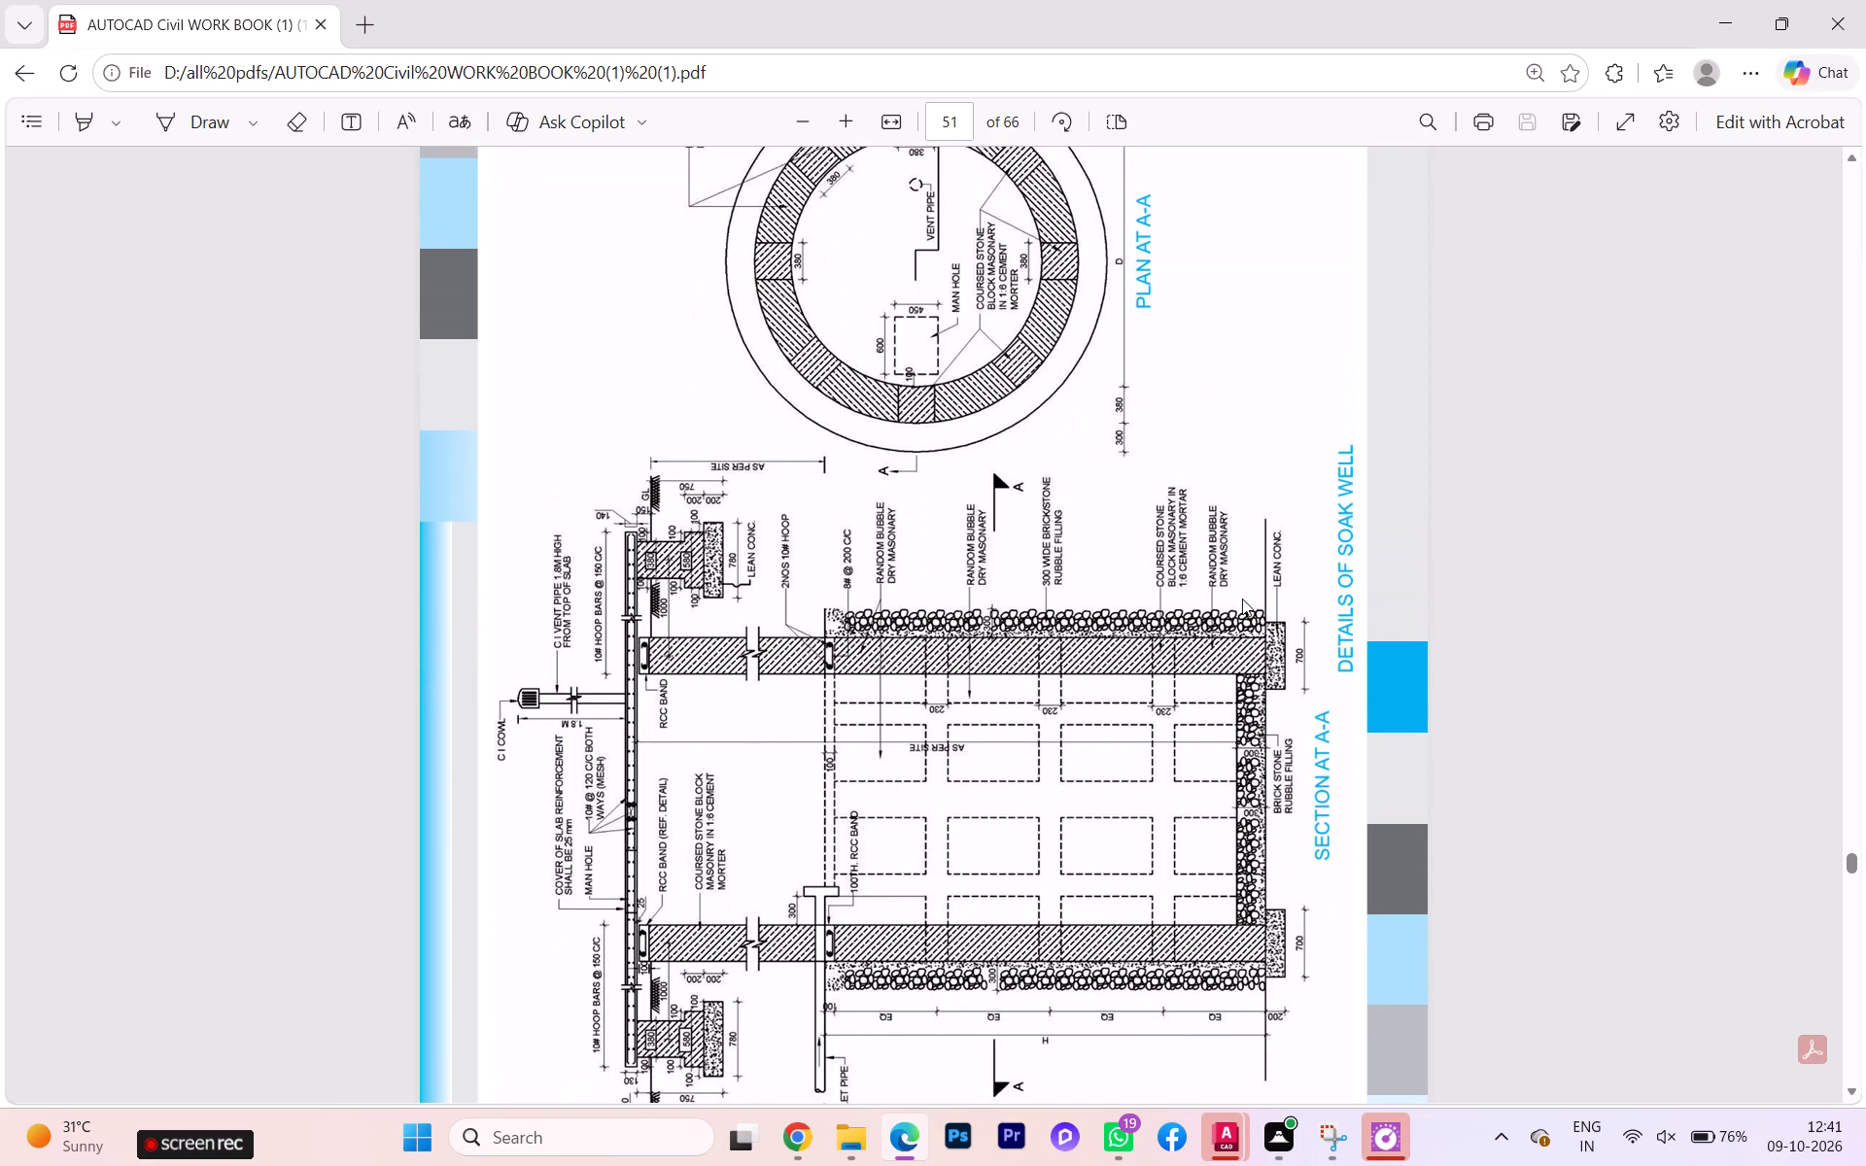
scroll(1243, 598, "down", 1)
scroll(1242, 602, "up", 3)
scroll(1242, 602, "down", 3)
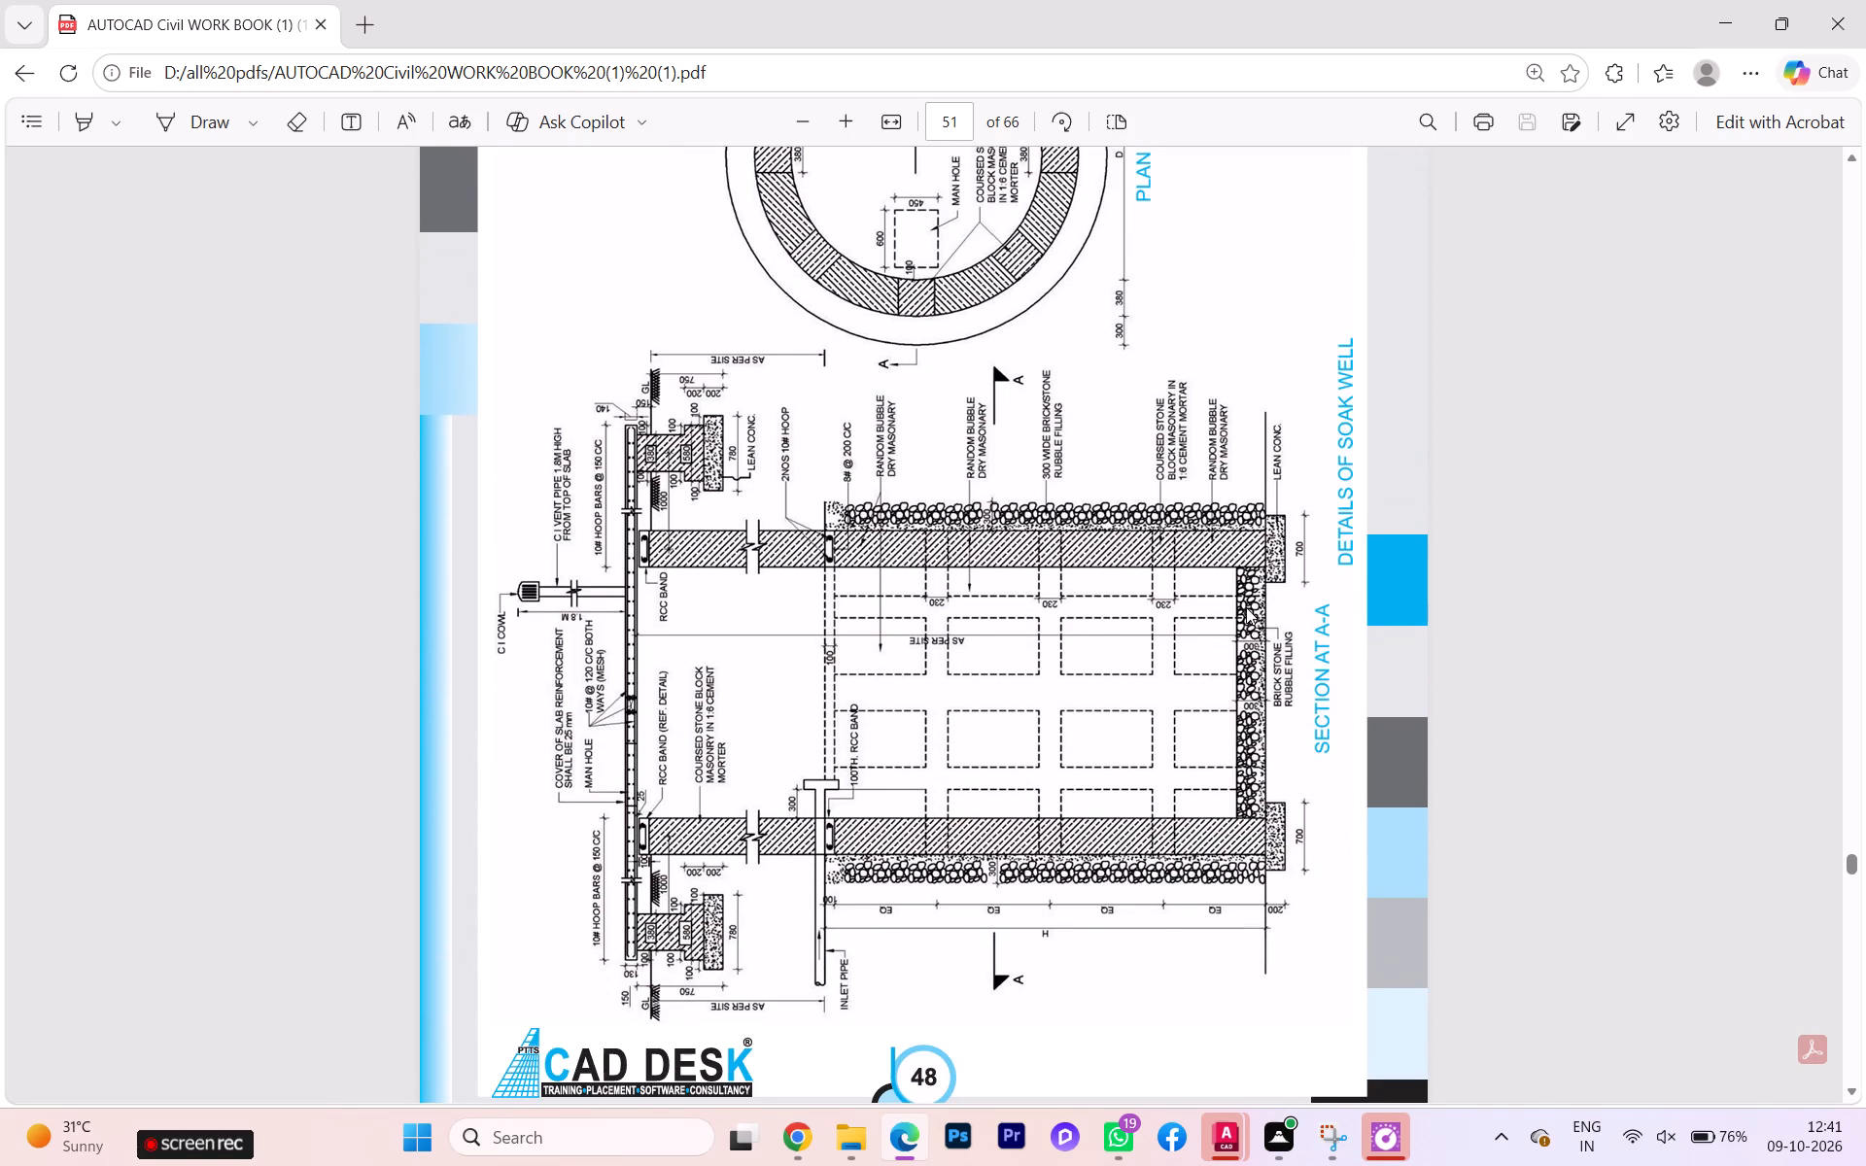
Examine the flight details in the workbook's Exercise 48 on stair reinforcement.
scroll(1242, 625, "down", 5)
scroll(1245, 634, "up", 1)
scroll(1247, 634, "down", 4)
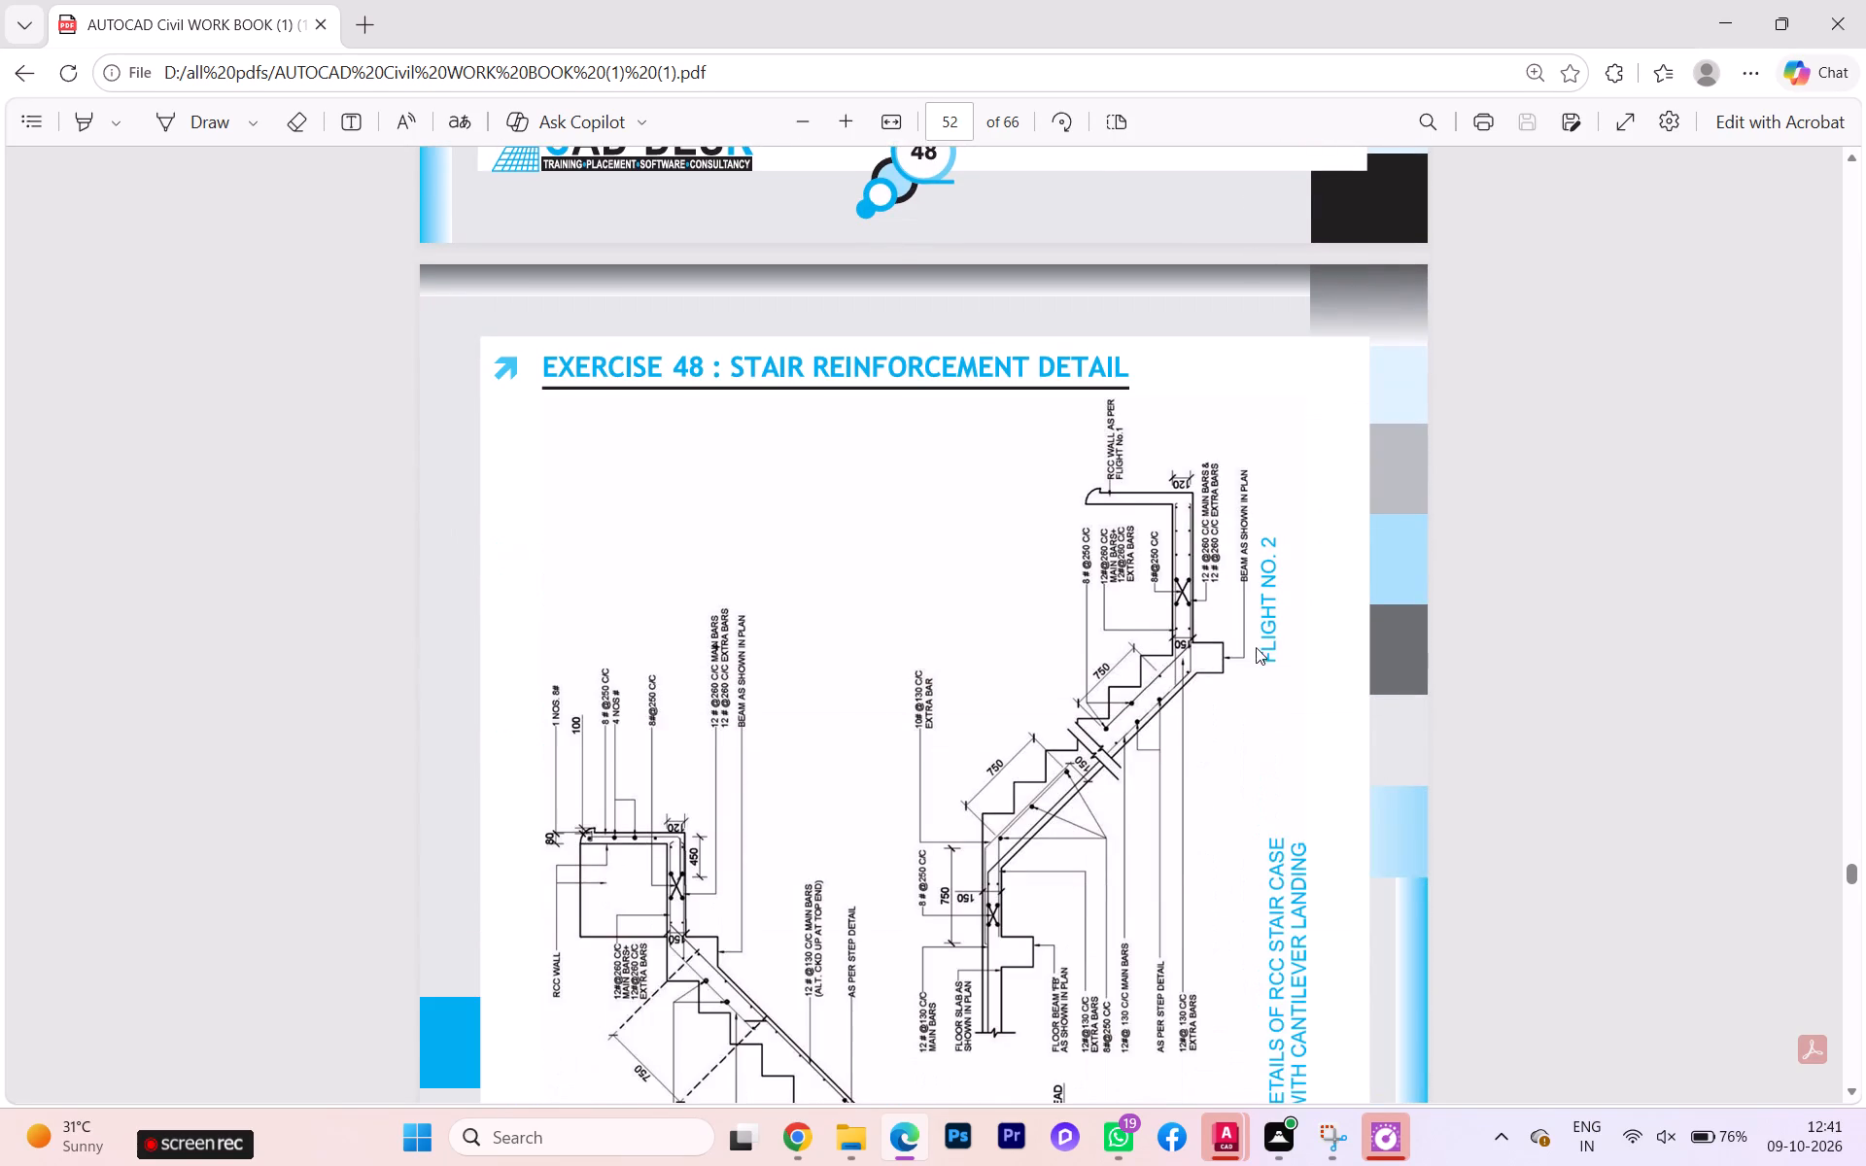
scroll(1260, 656, "down", 3)
scroll(1265, 668, "up", 2)
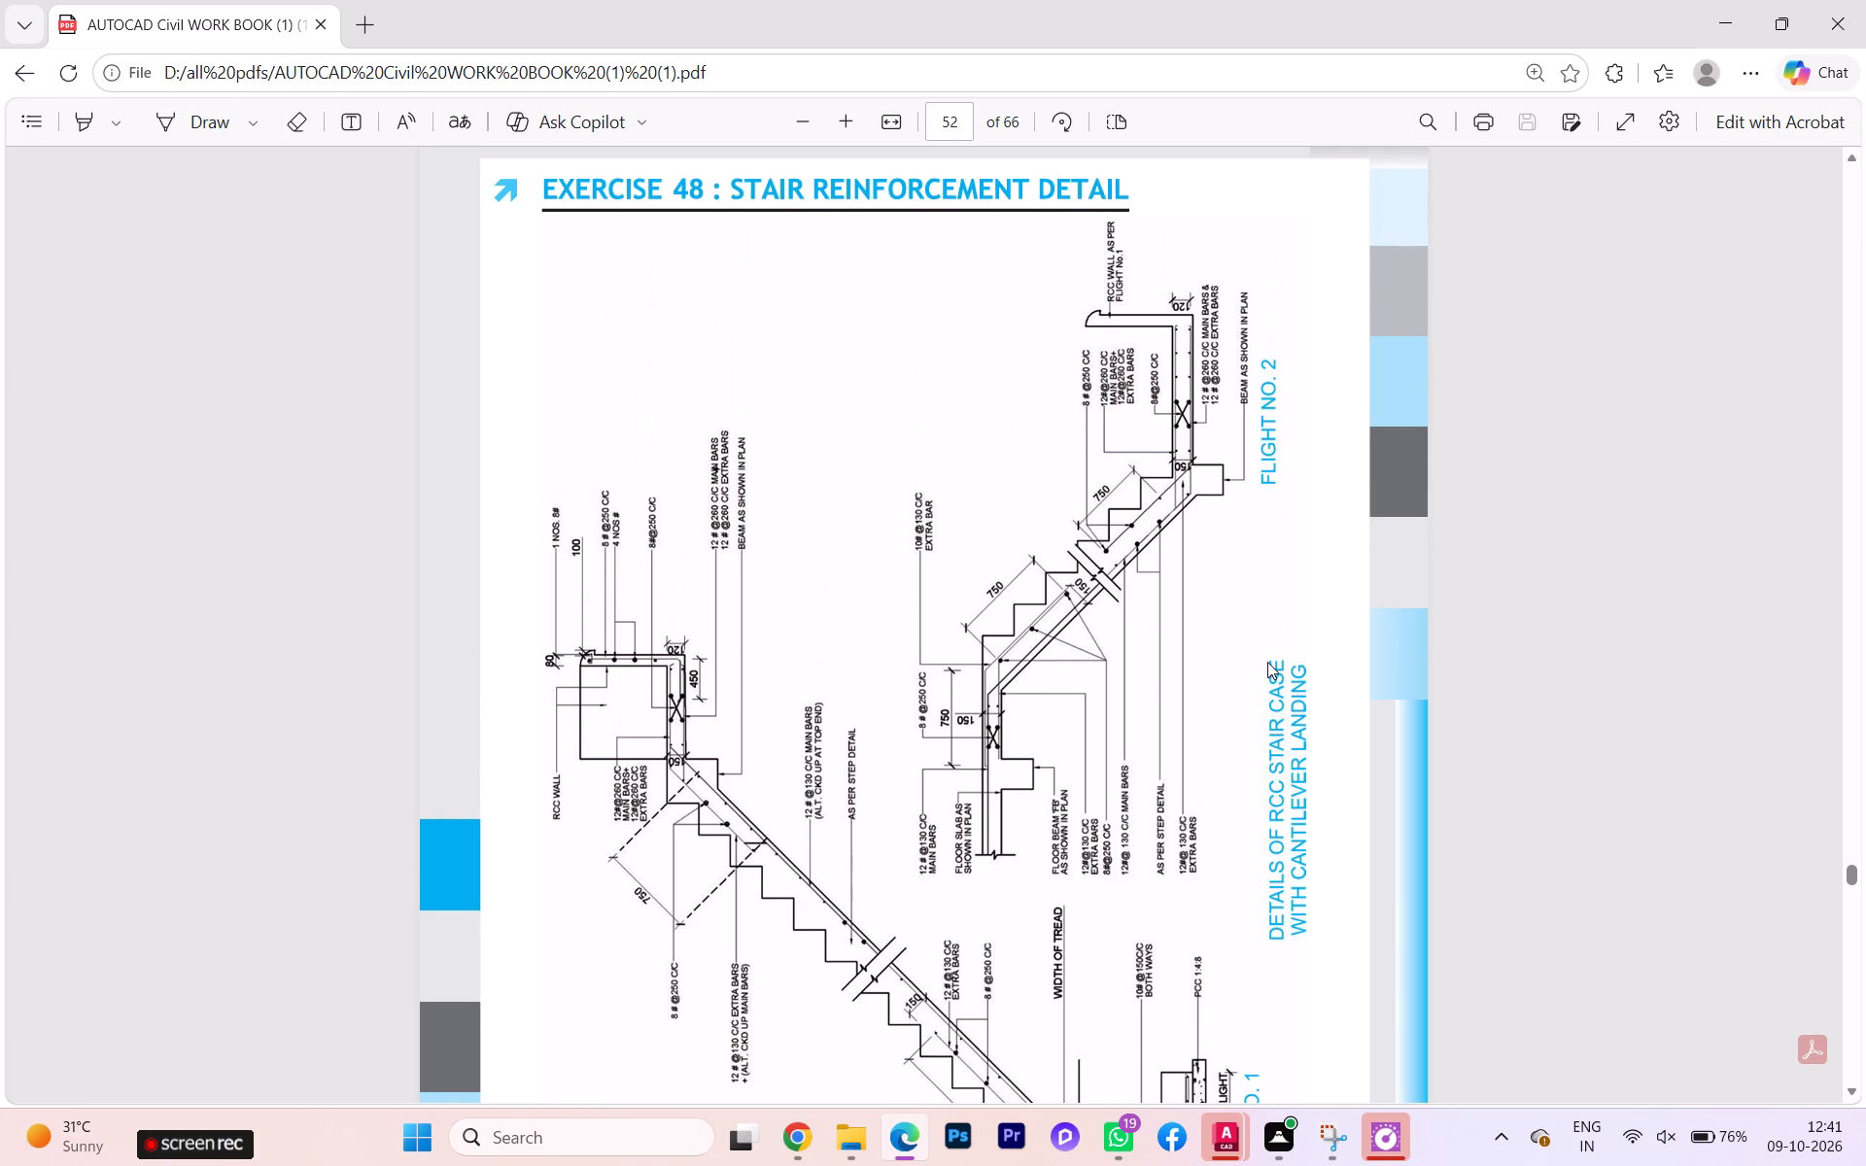
scroll(1265, 664, "down", 2)
scroll(1265, 666, "up", 1)
scroll(1265, 666, "down", 4)
scroll(1265, 671, "up", 2)
scroll(1265, 671, "down", 2)
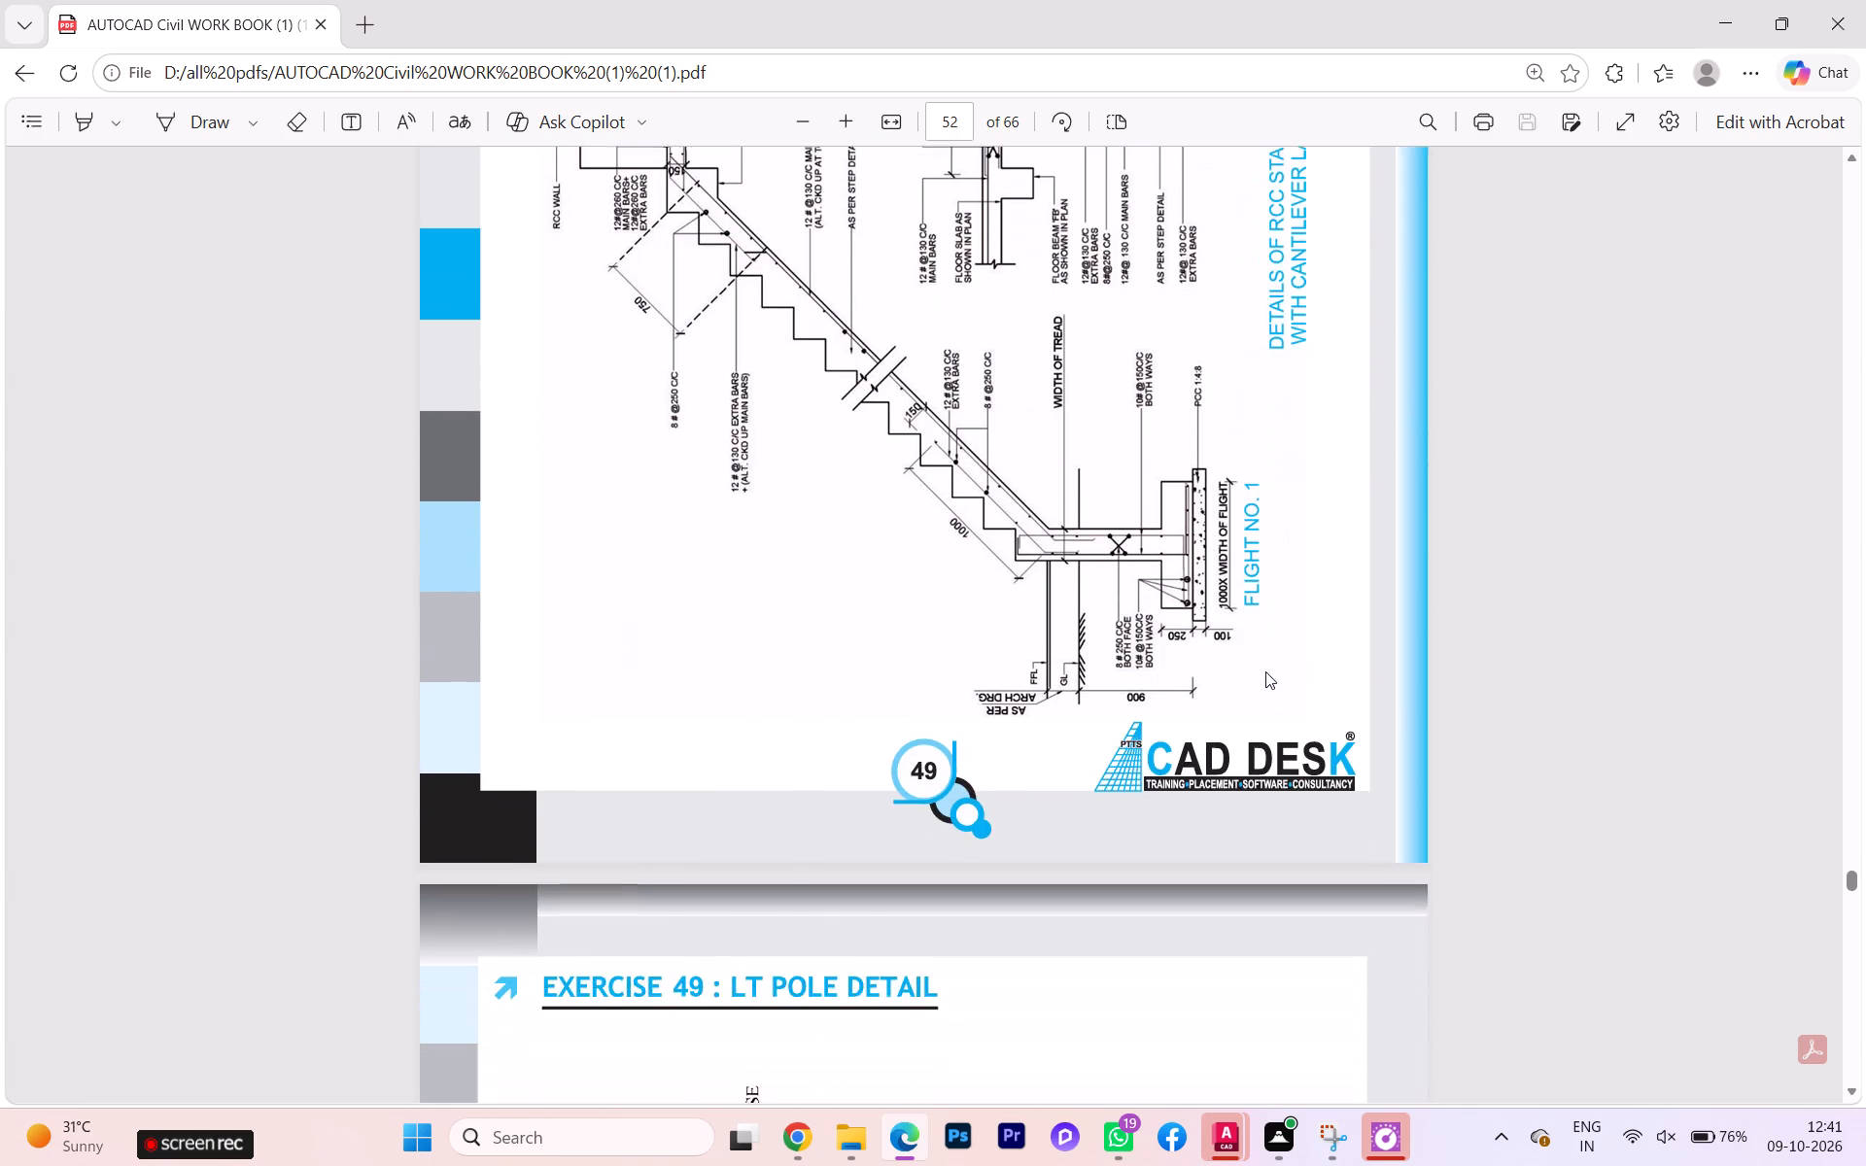
Examine the workbook's Exercise 49 LT pole detail and Exercise 50 building section.
scroll(1265, 671, "down", 6)
scroll(1265, 671, "up", 2)
scroll(1265, 671, "down", 4)
scroll(1265, 676, "up", 1)
scroll(1265, 676, "down", 5)
scroll(1268, 682, "up", 1)
scroll(1268, 682, "down", 2)
scroll(1268, 681, "up", 1)
scroll(1272, 685, "down", 6)
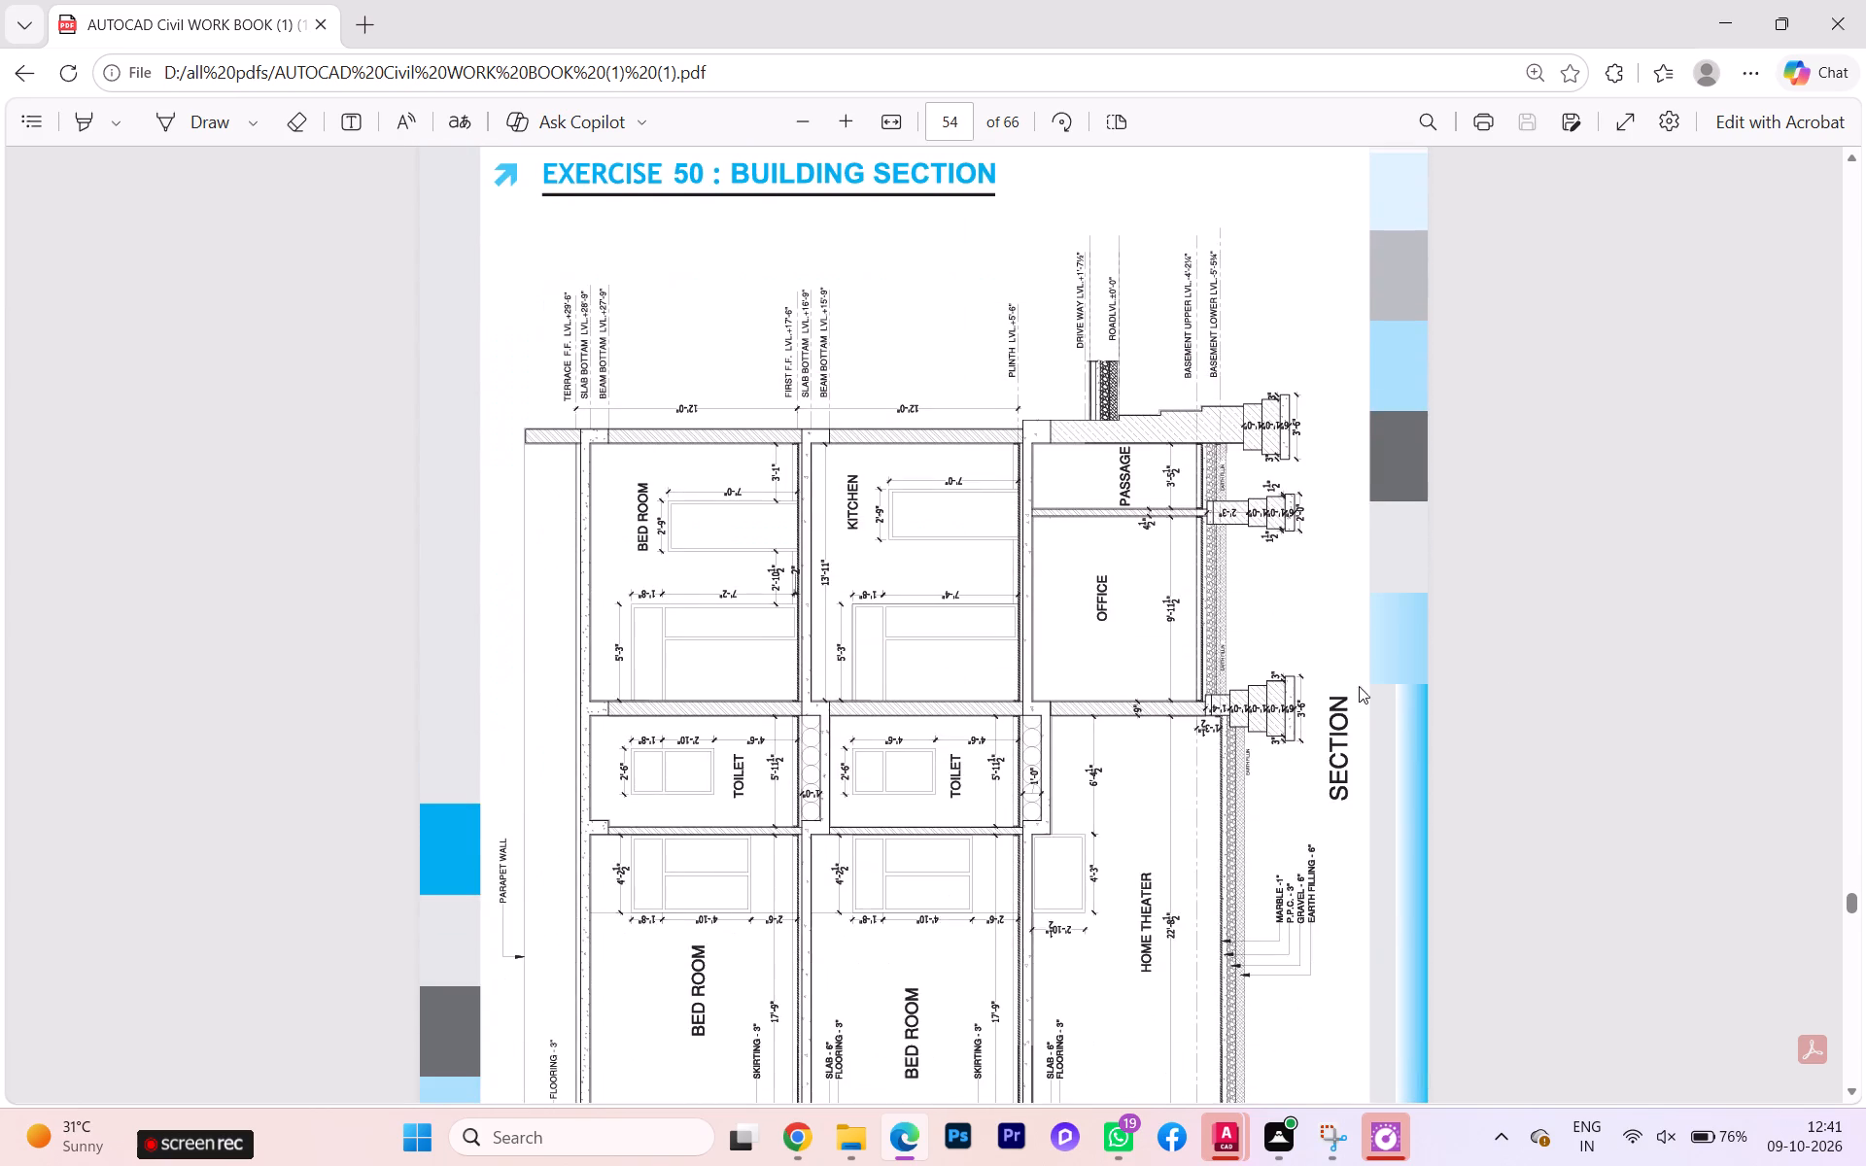
scroll(1508, 660, "down", 2)
scroll(1358, 673, "up", 2)
scroll(1345, 680, "down", 2)
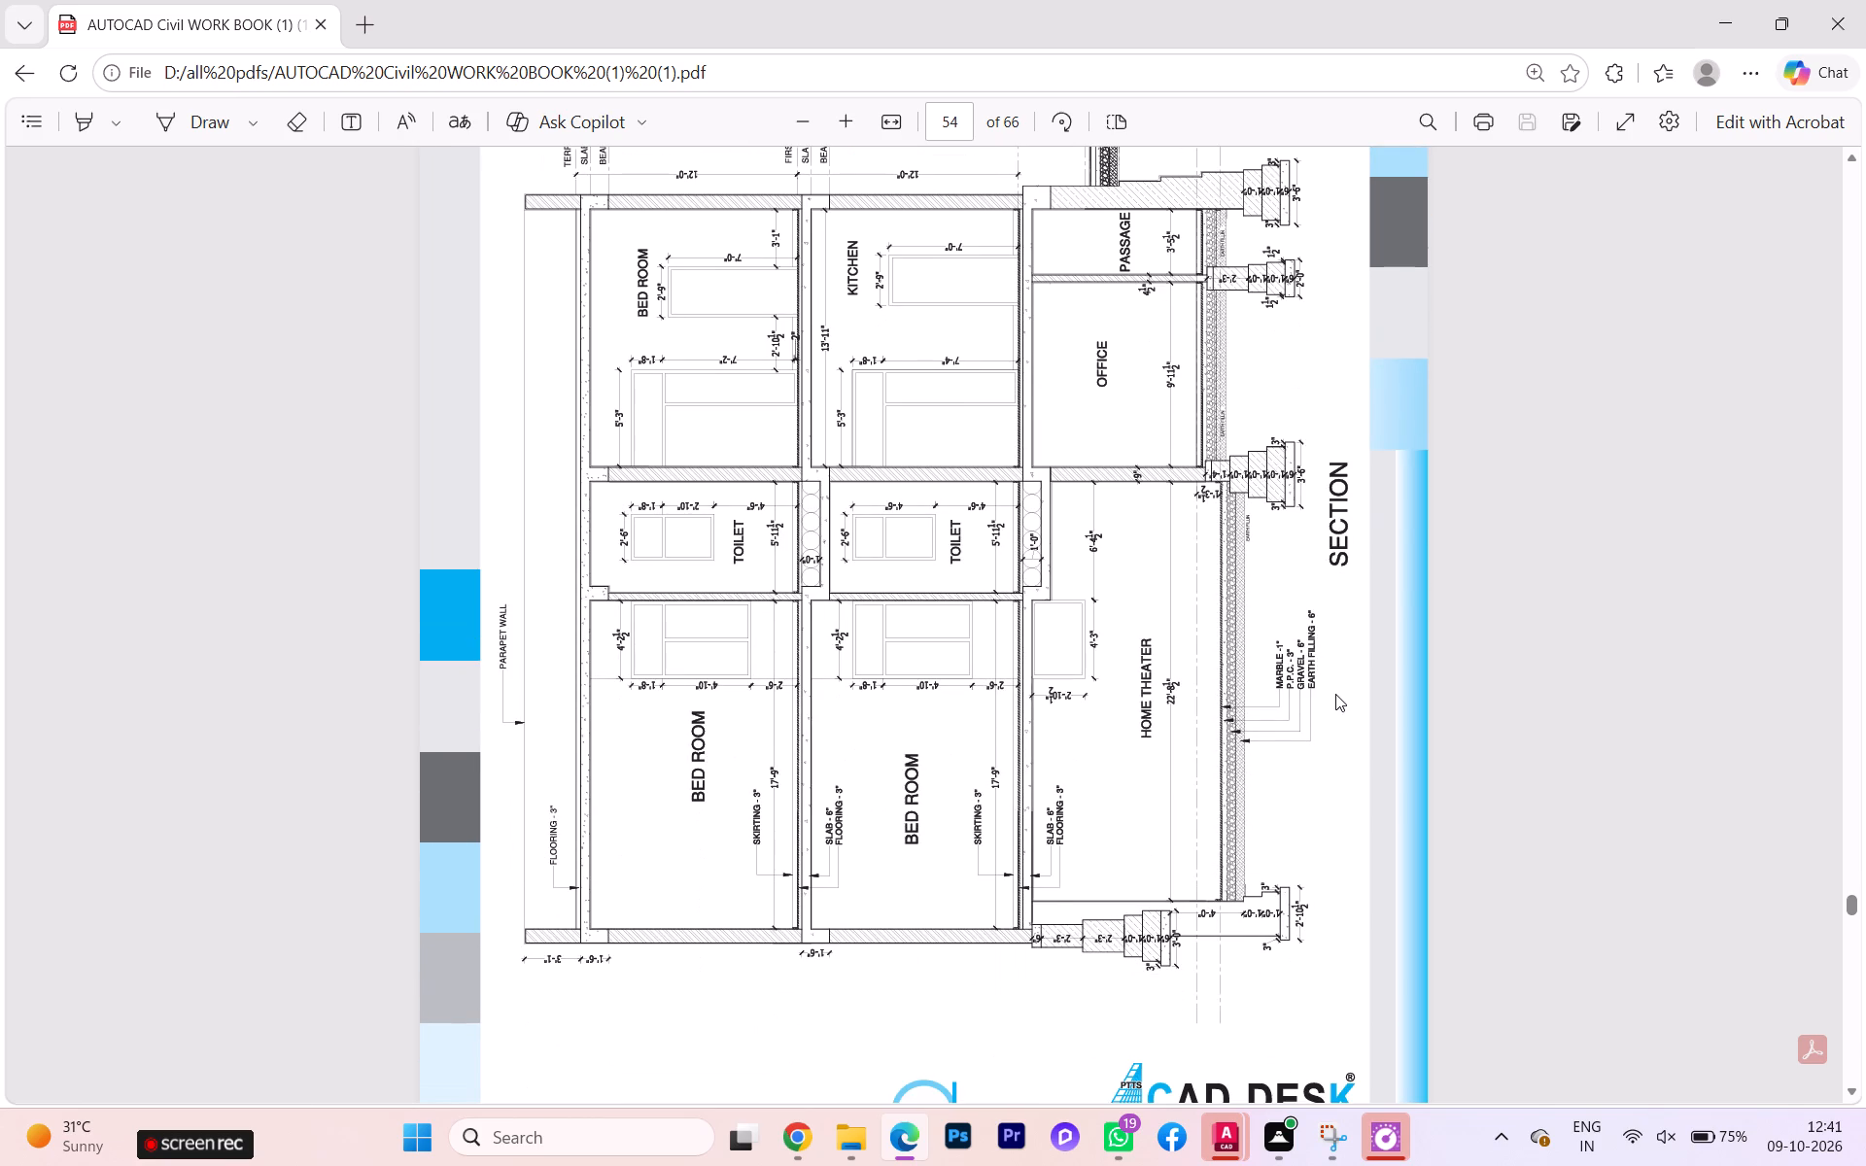
scroll(1334, 692, "down", 3)
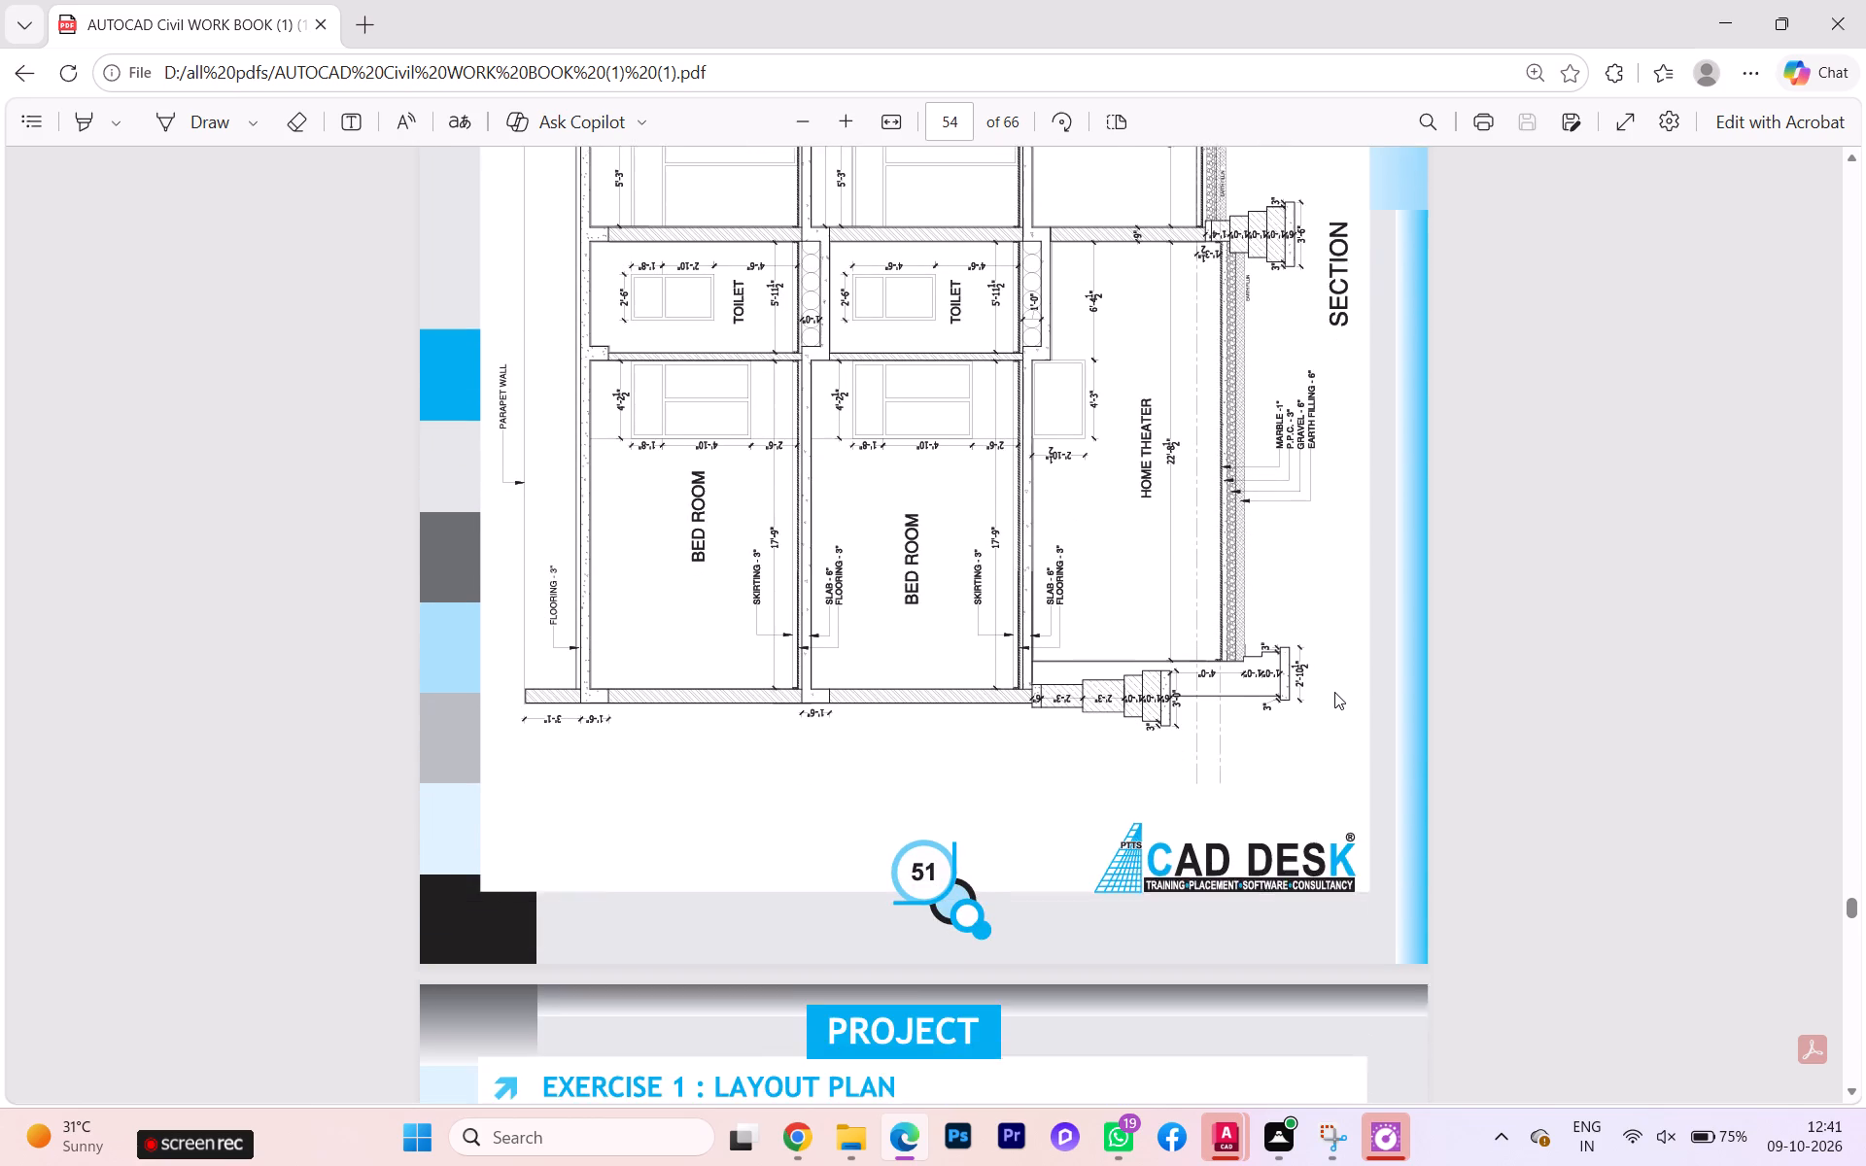
Examine the layout plan in the workbook's Project section, Exercise 1.
scroll(1332, 695, "down", 6)
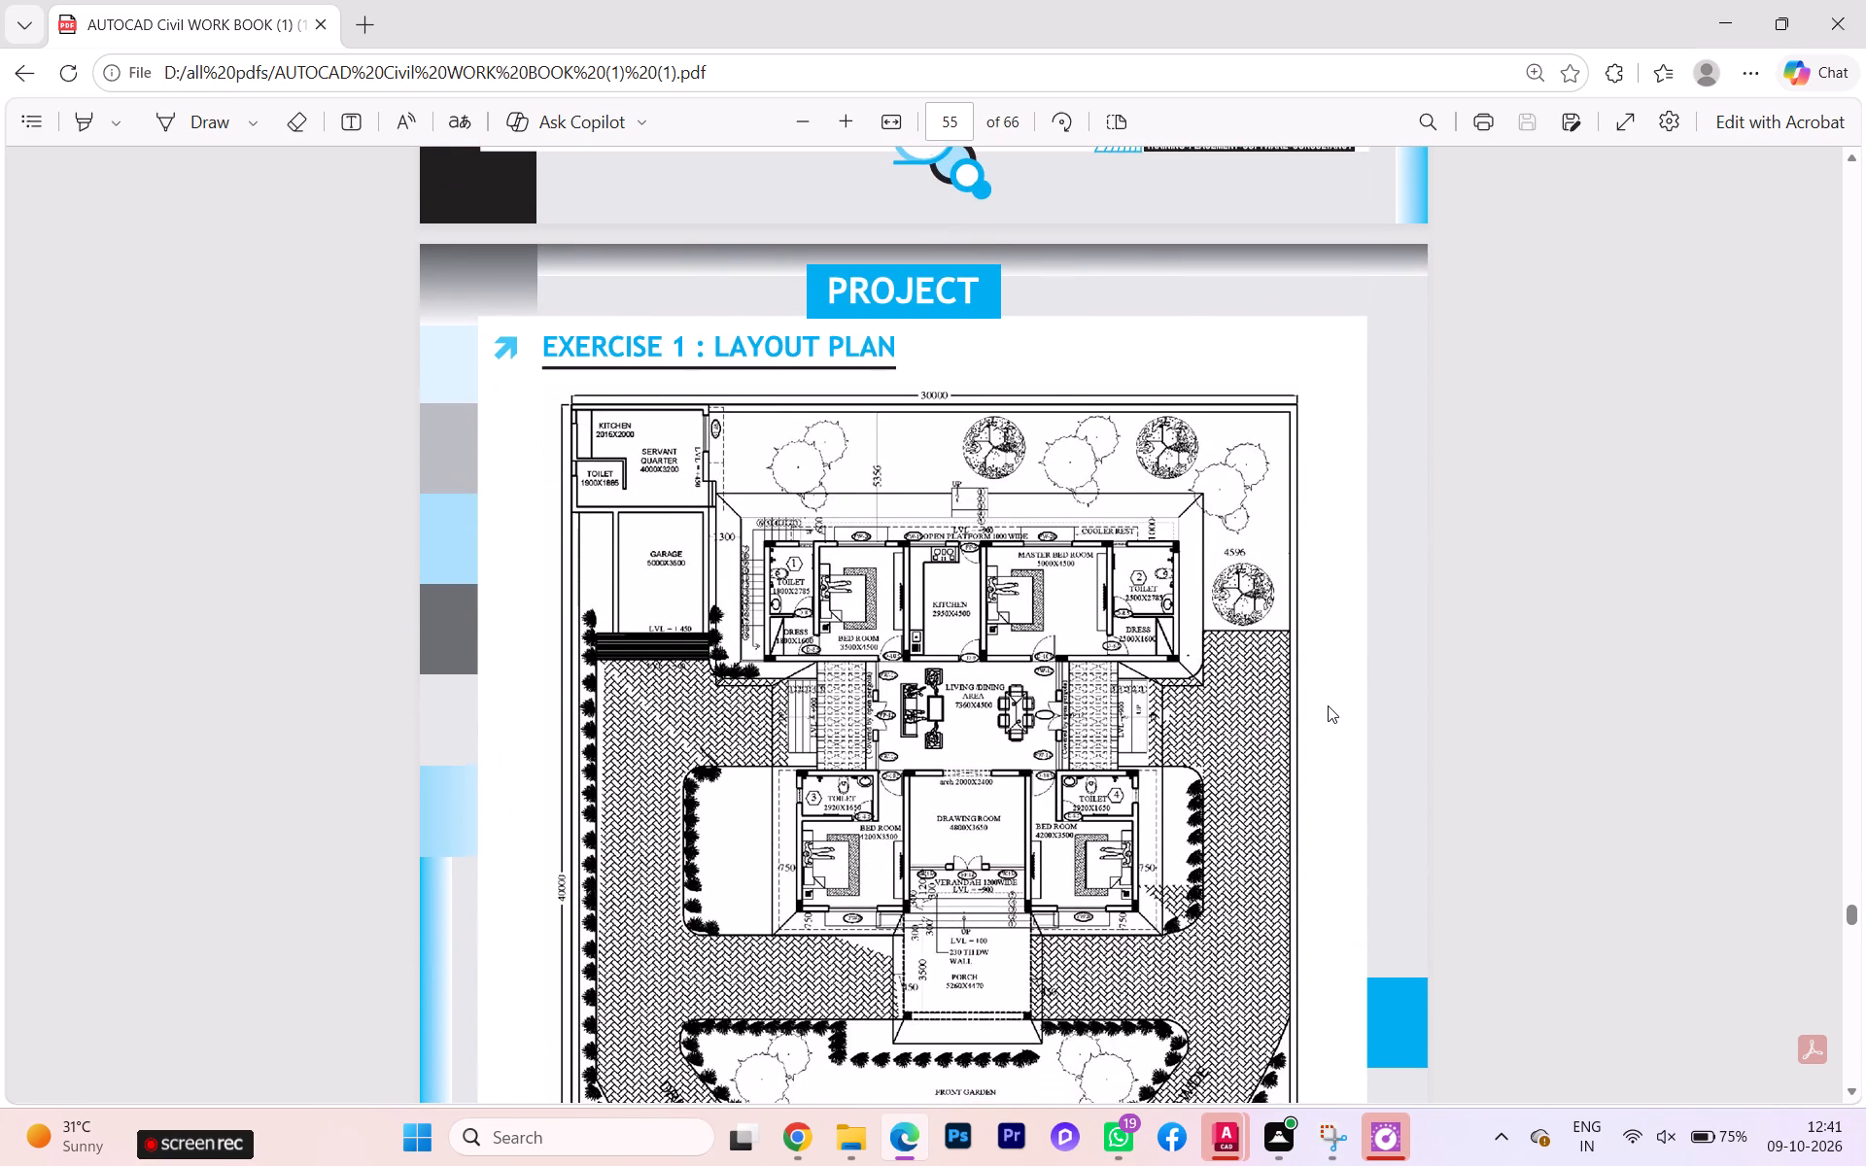
scroll(1328, 705, "down", 3)
scroll(1330, 705, "up", 1)
scroll(1330, 705, "down", 1)
scroll(1334, 703, "up", 1)
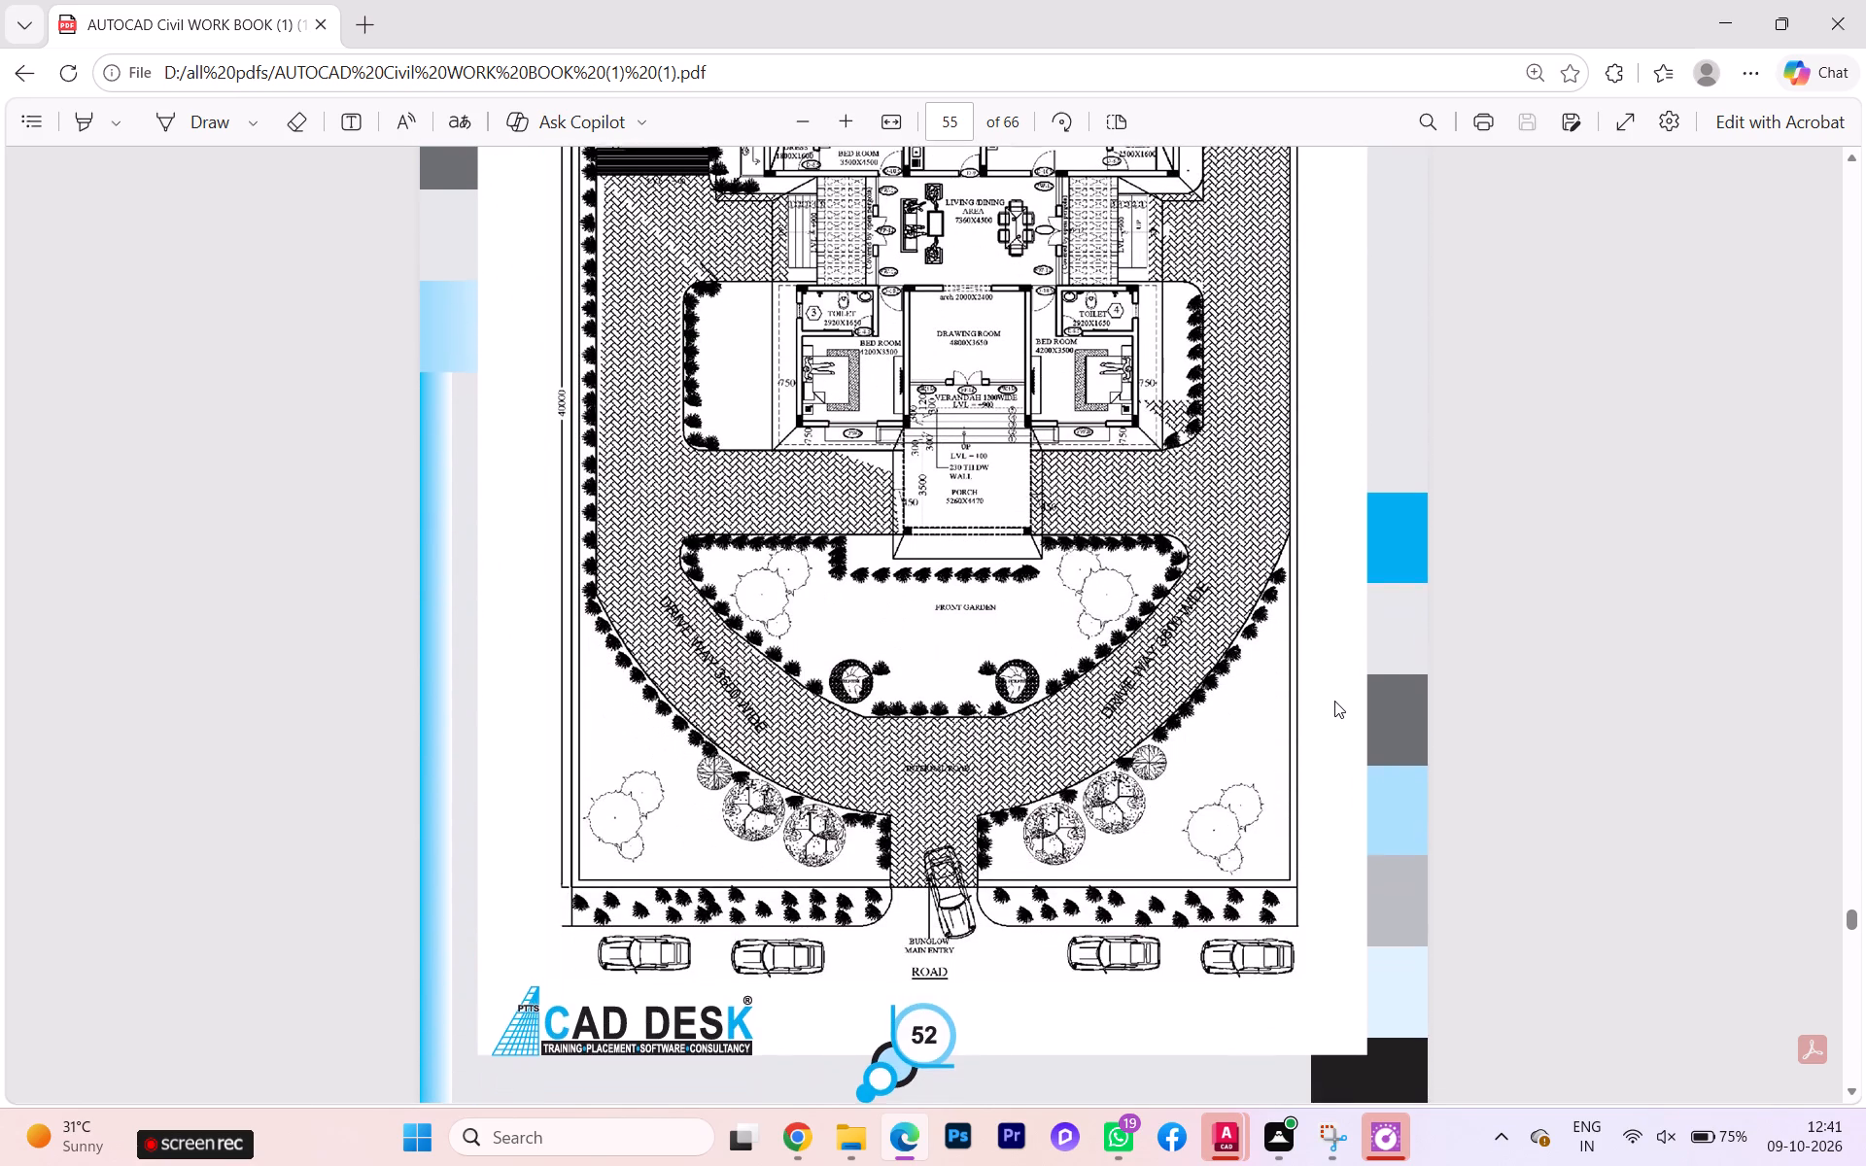
scroll(1334, 701, "up", 1)
scroll(1248, 667, "down", 6)
Examine the Project section's Exercise 2 ground floor plan and the dimensioned floor plan on page 57.
scroll(1261, 675, "down", 3)
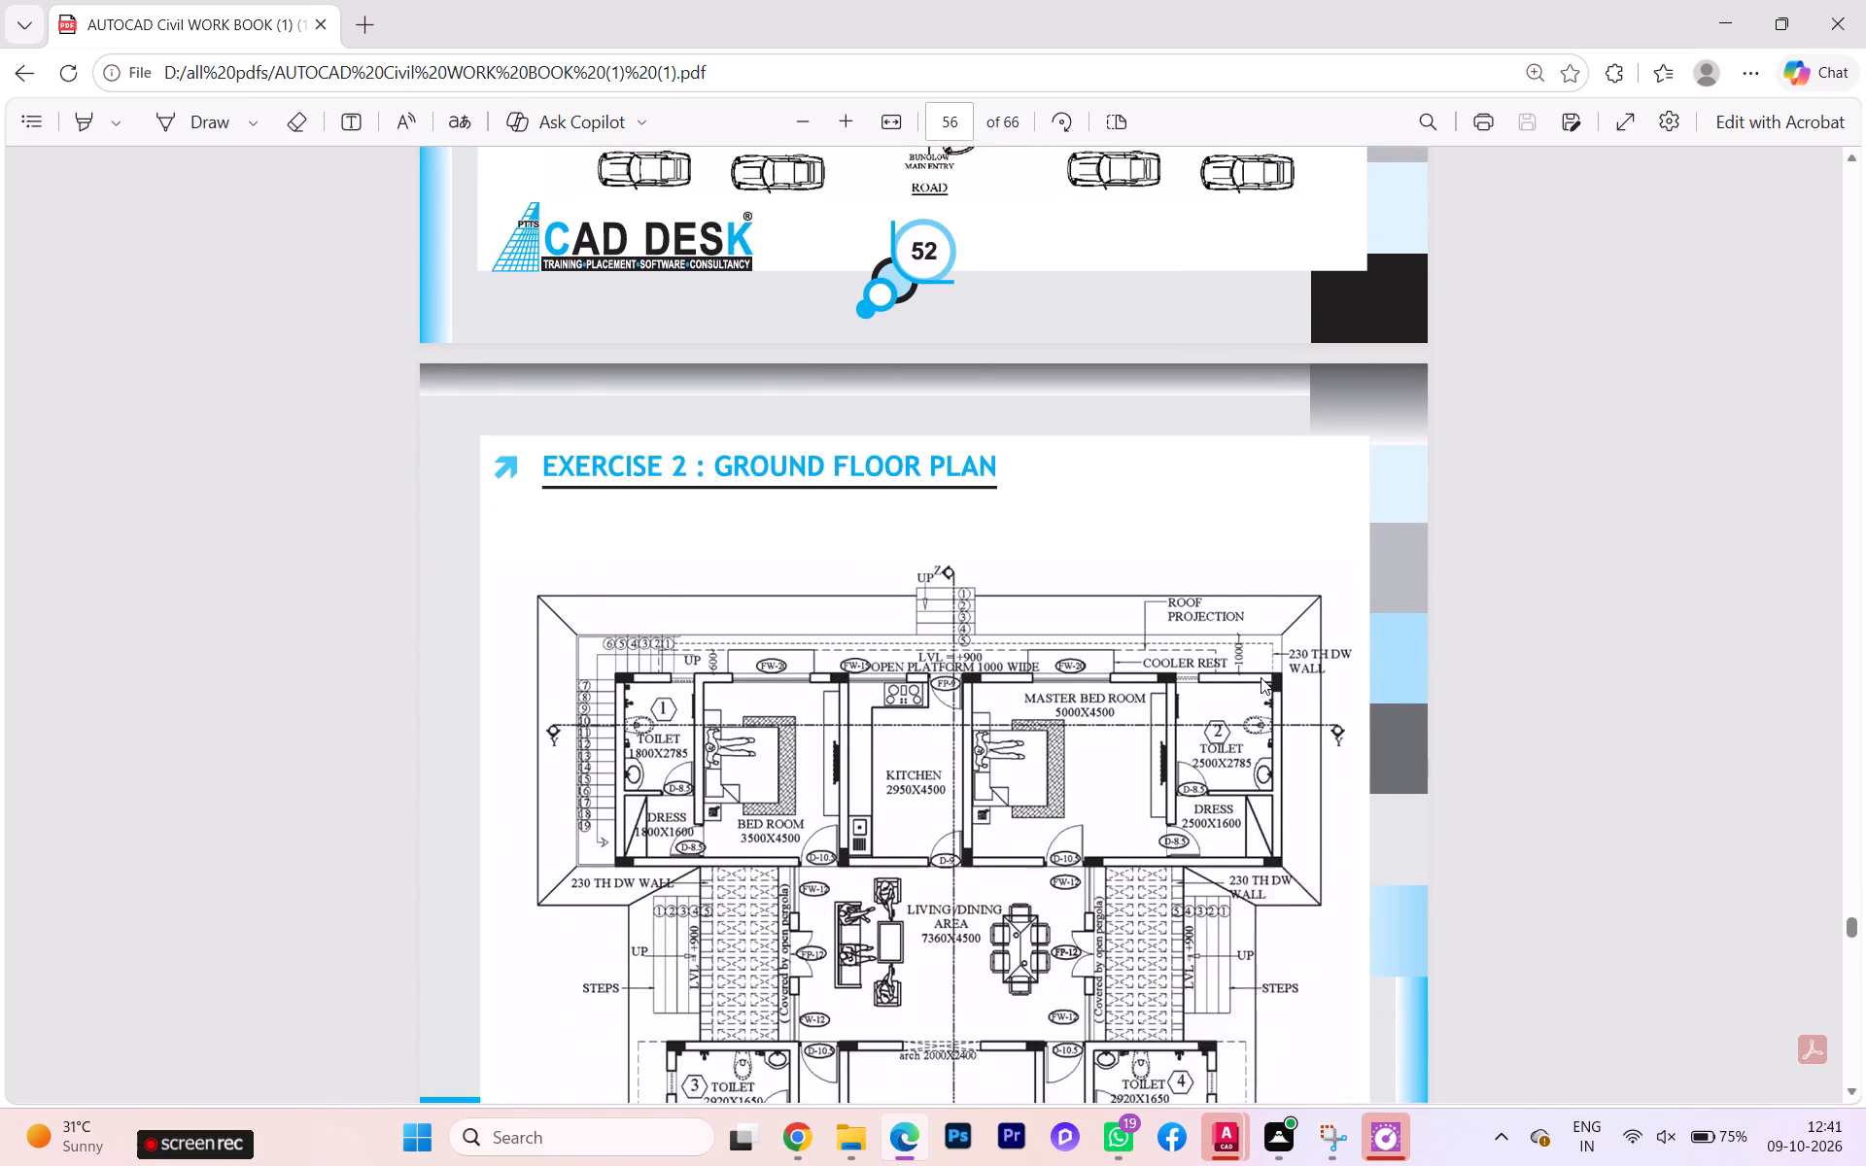
scroll(1274, 668, "down", 3)
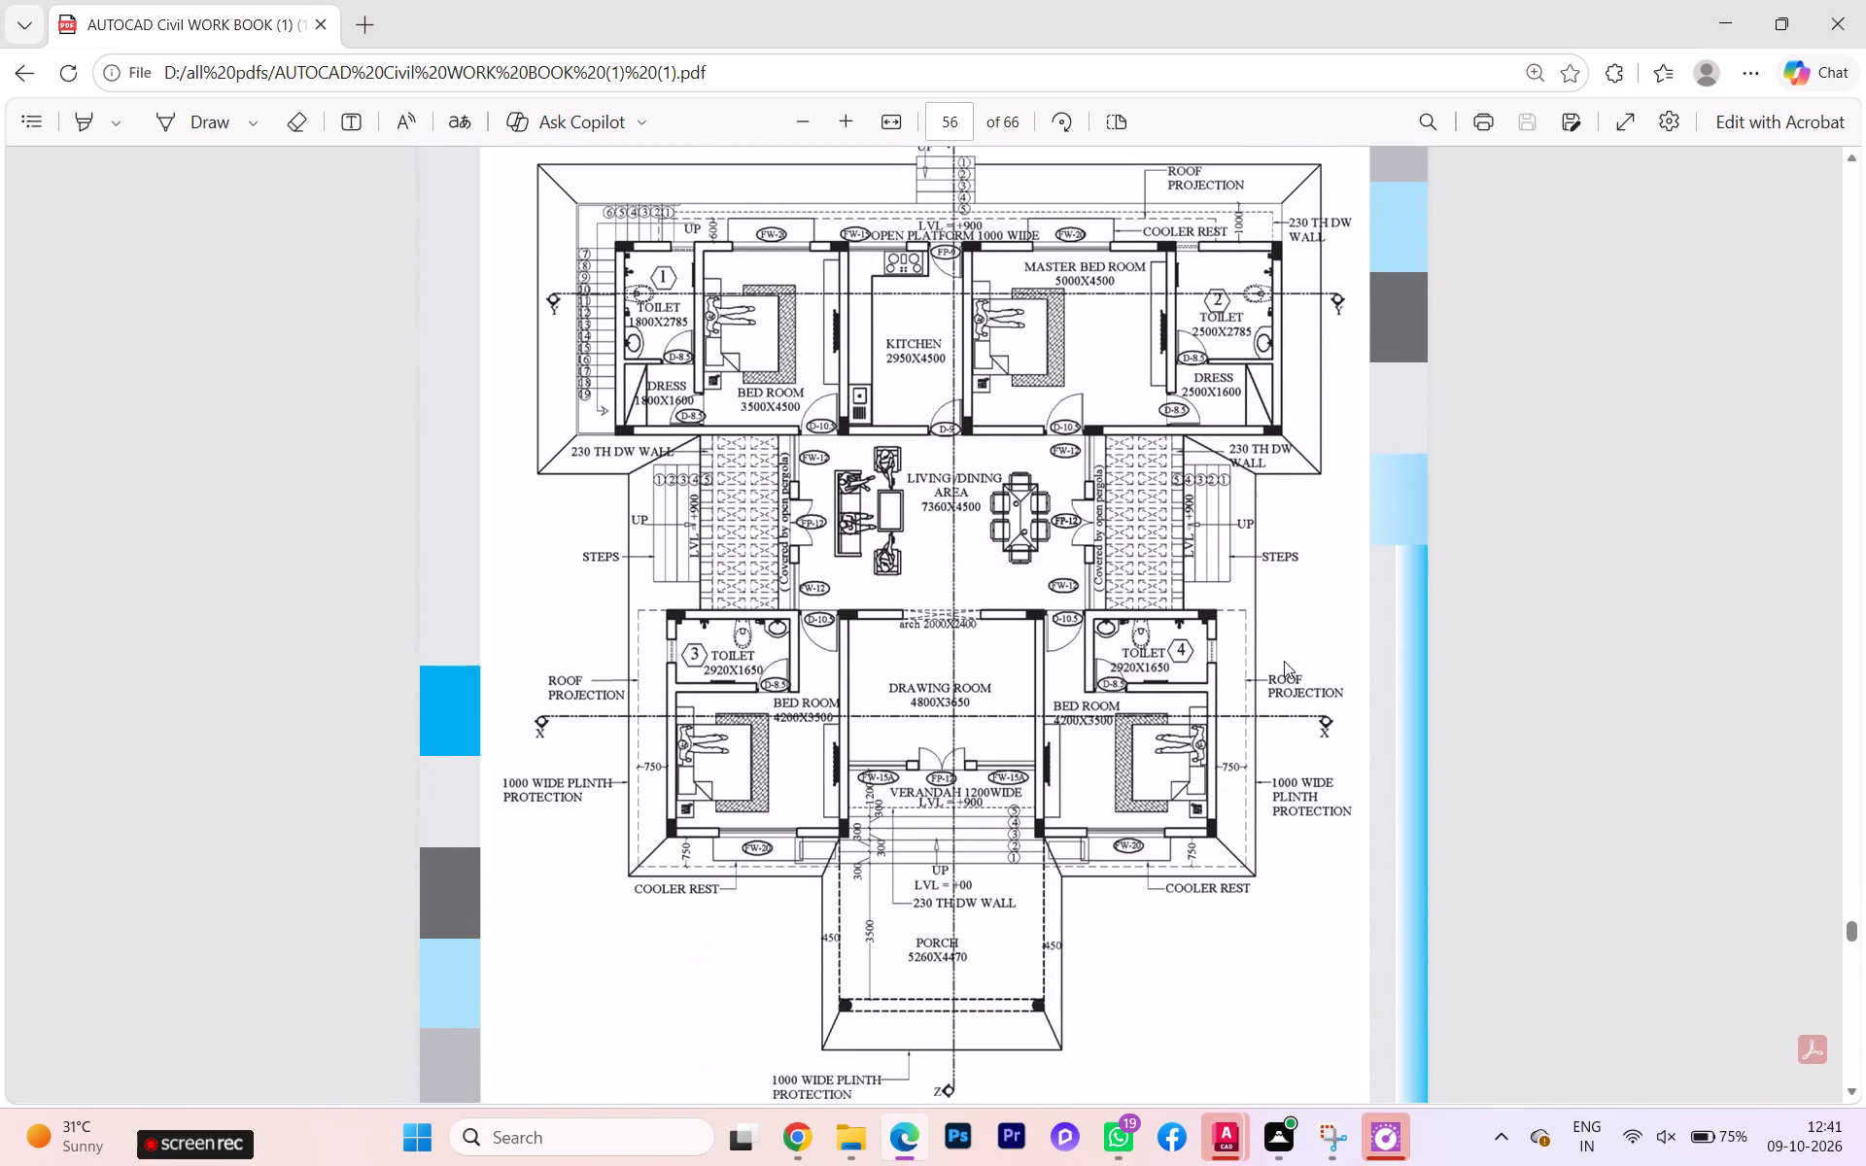
scroll(1284, 661, "up", 2)
scroll(1284, 661, "down", 8)
scroll(1286, 658, "up", 1)
scroll(1286, 658, "down", 6)
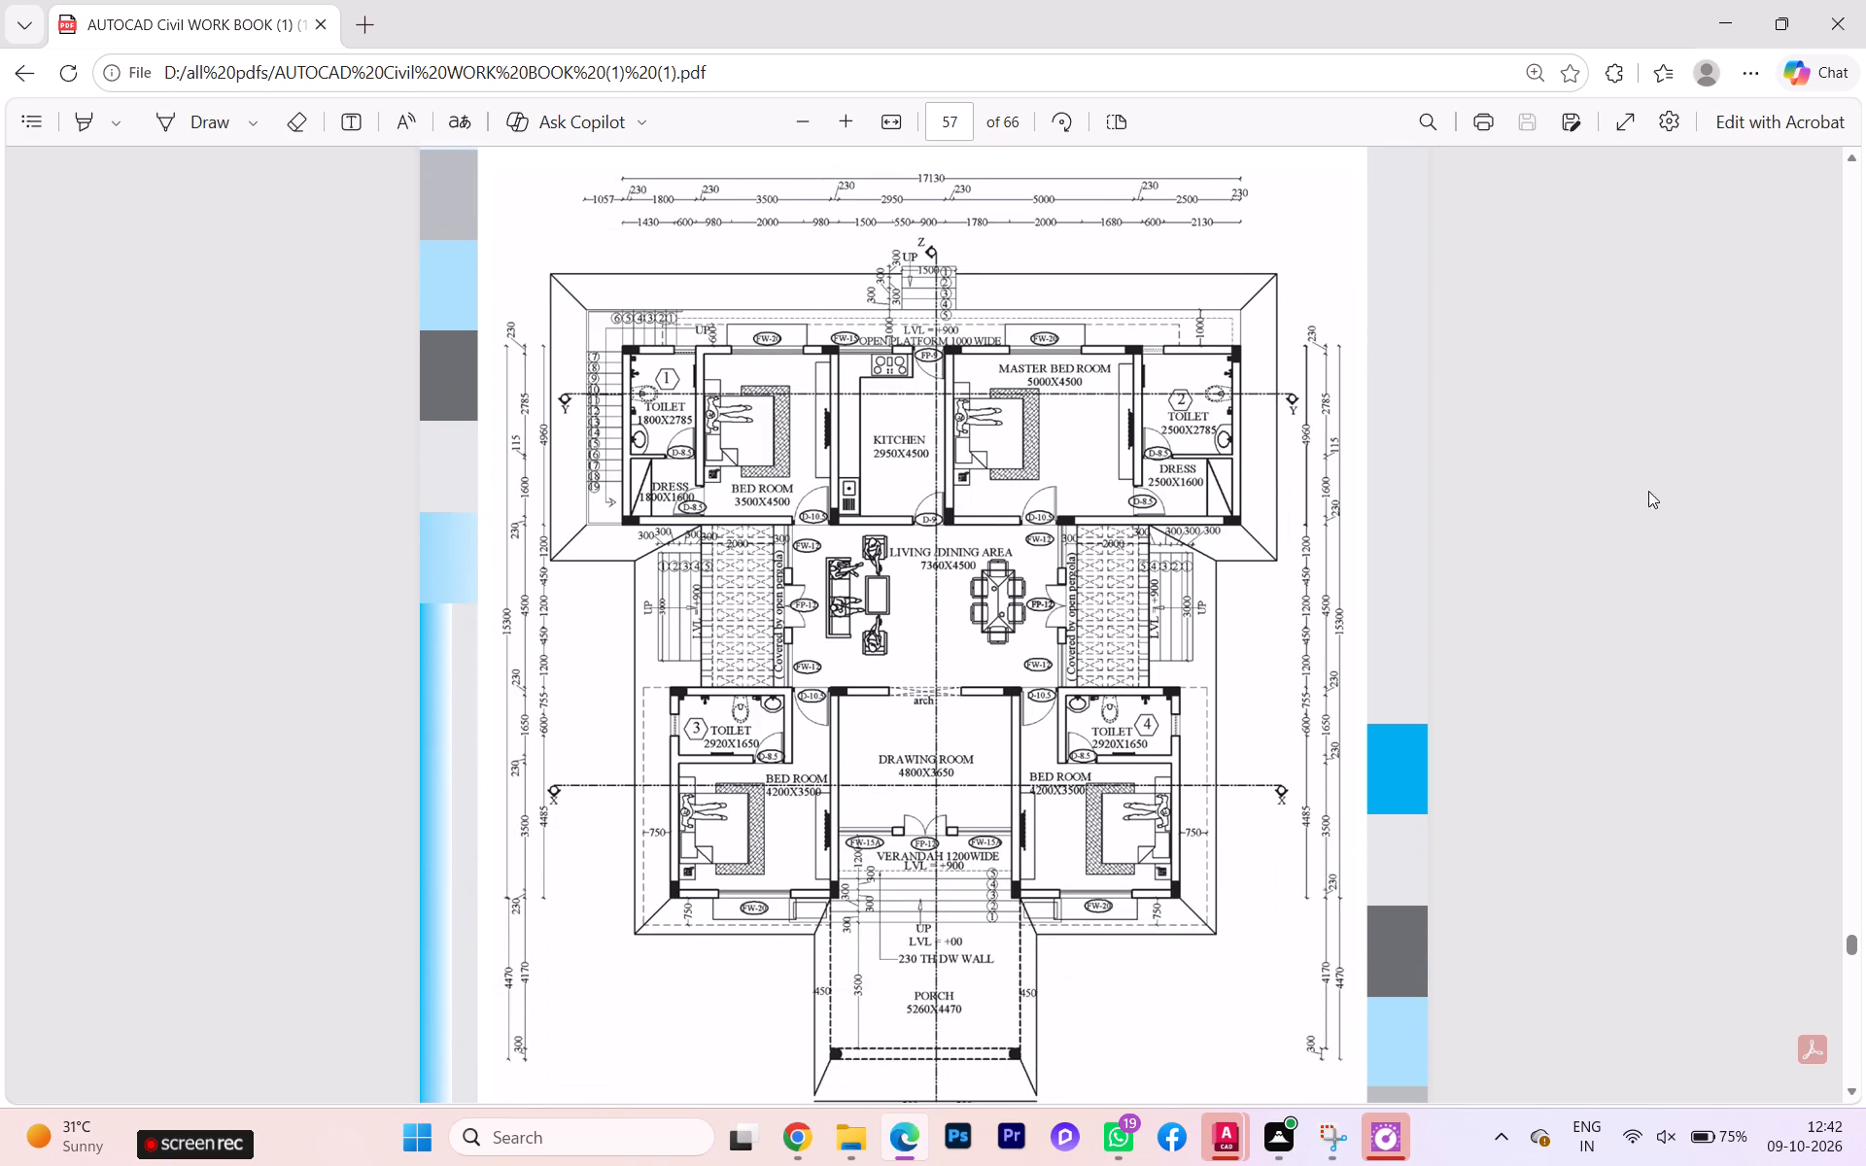
Go back through the workbook to Exercise 28 and examine the shop site plan.
left_click_drag(1854, 951, 1853, 850)
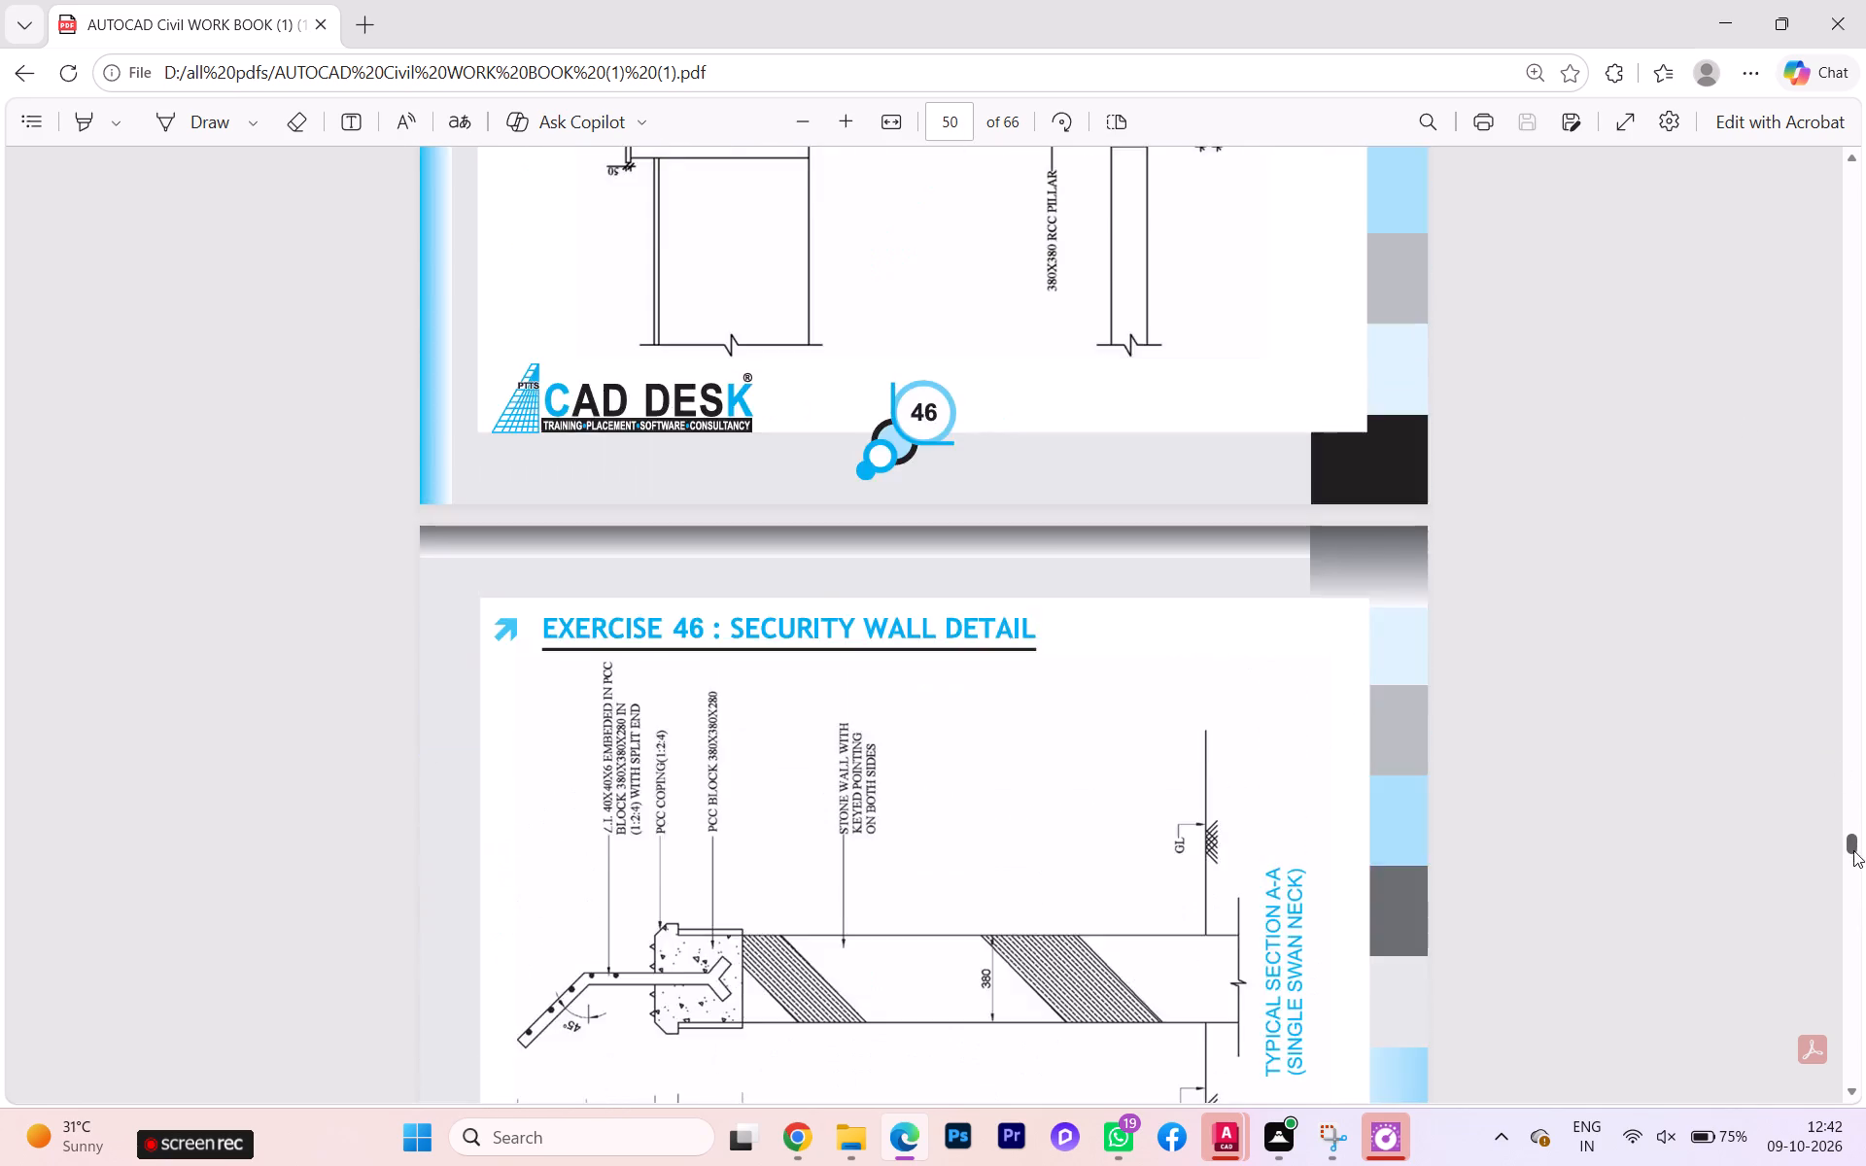
left_click_drag(1853, 850, 1807, 699)
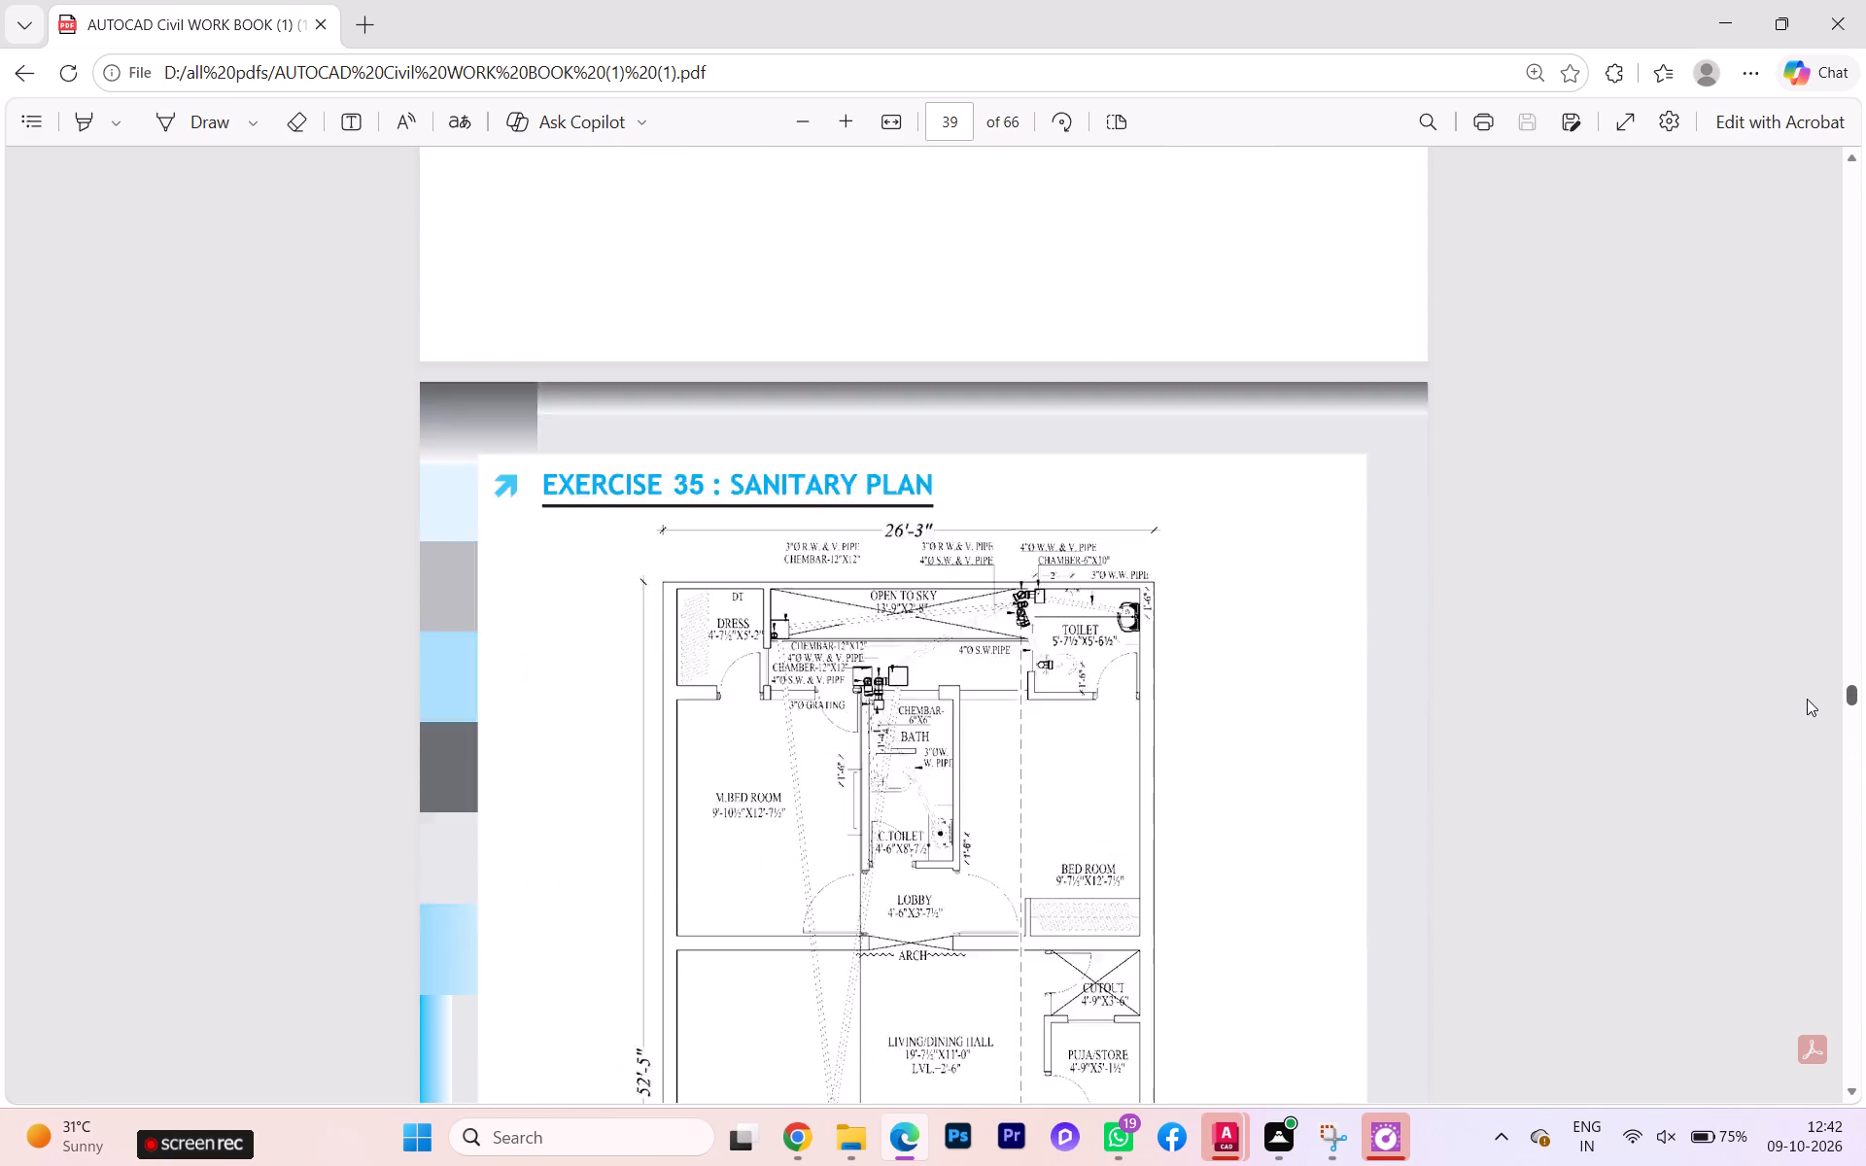
left_click_drag(1807, 699, 1777, 602)
scroll(1349, 769, "down", 6)
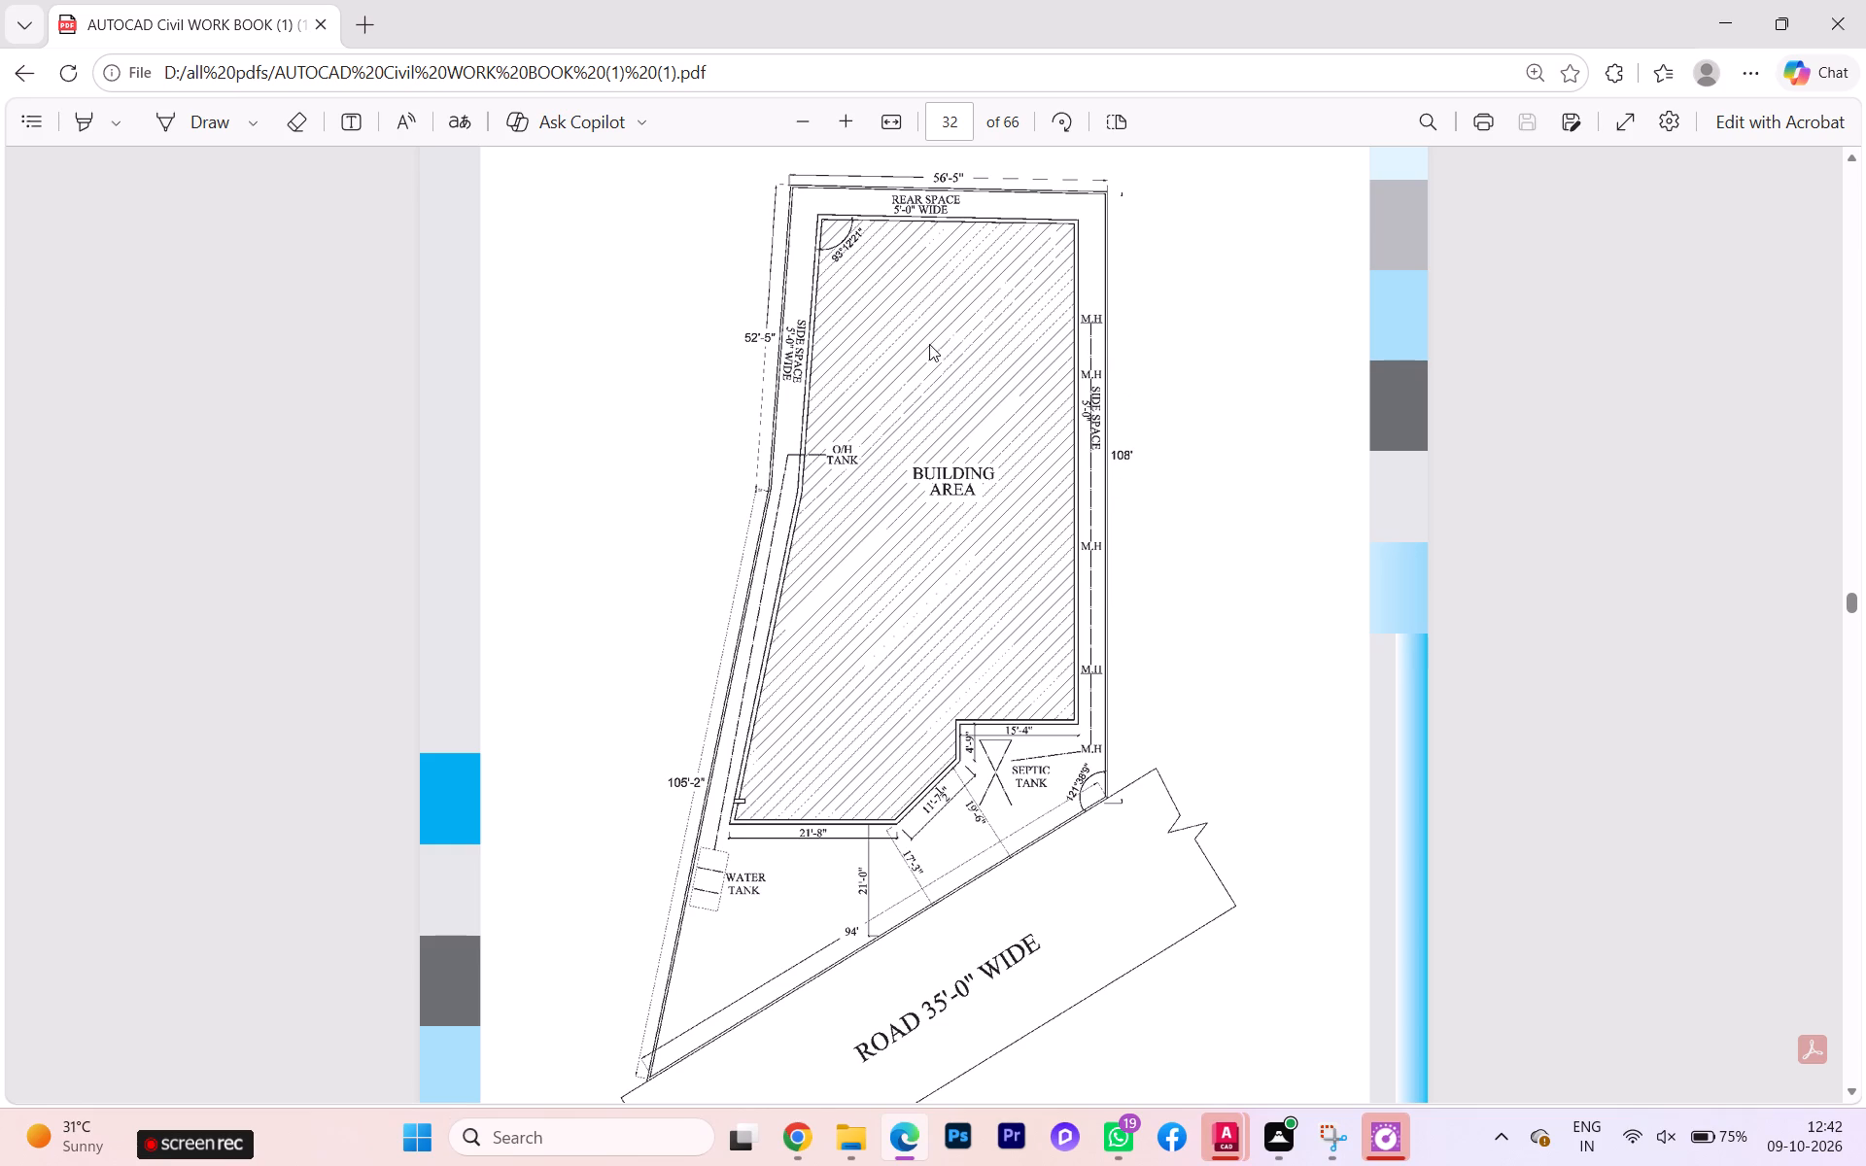
scroll(900, 517, "down", 1)
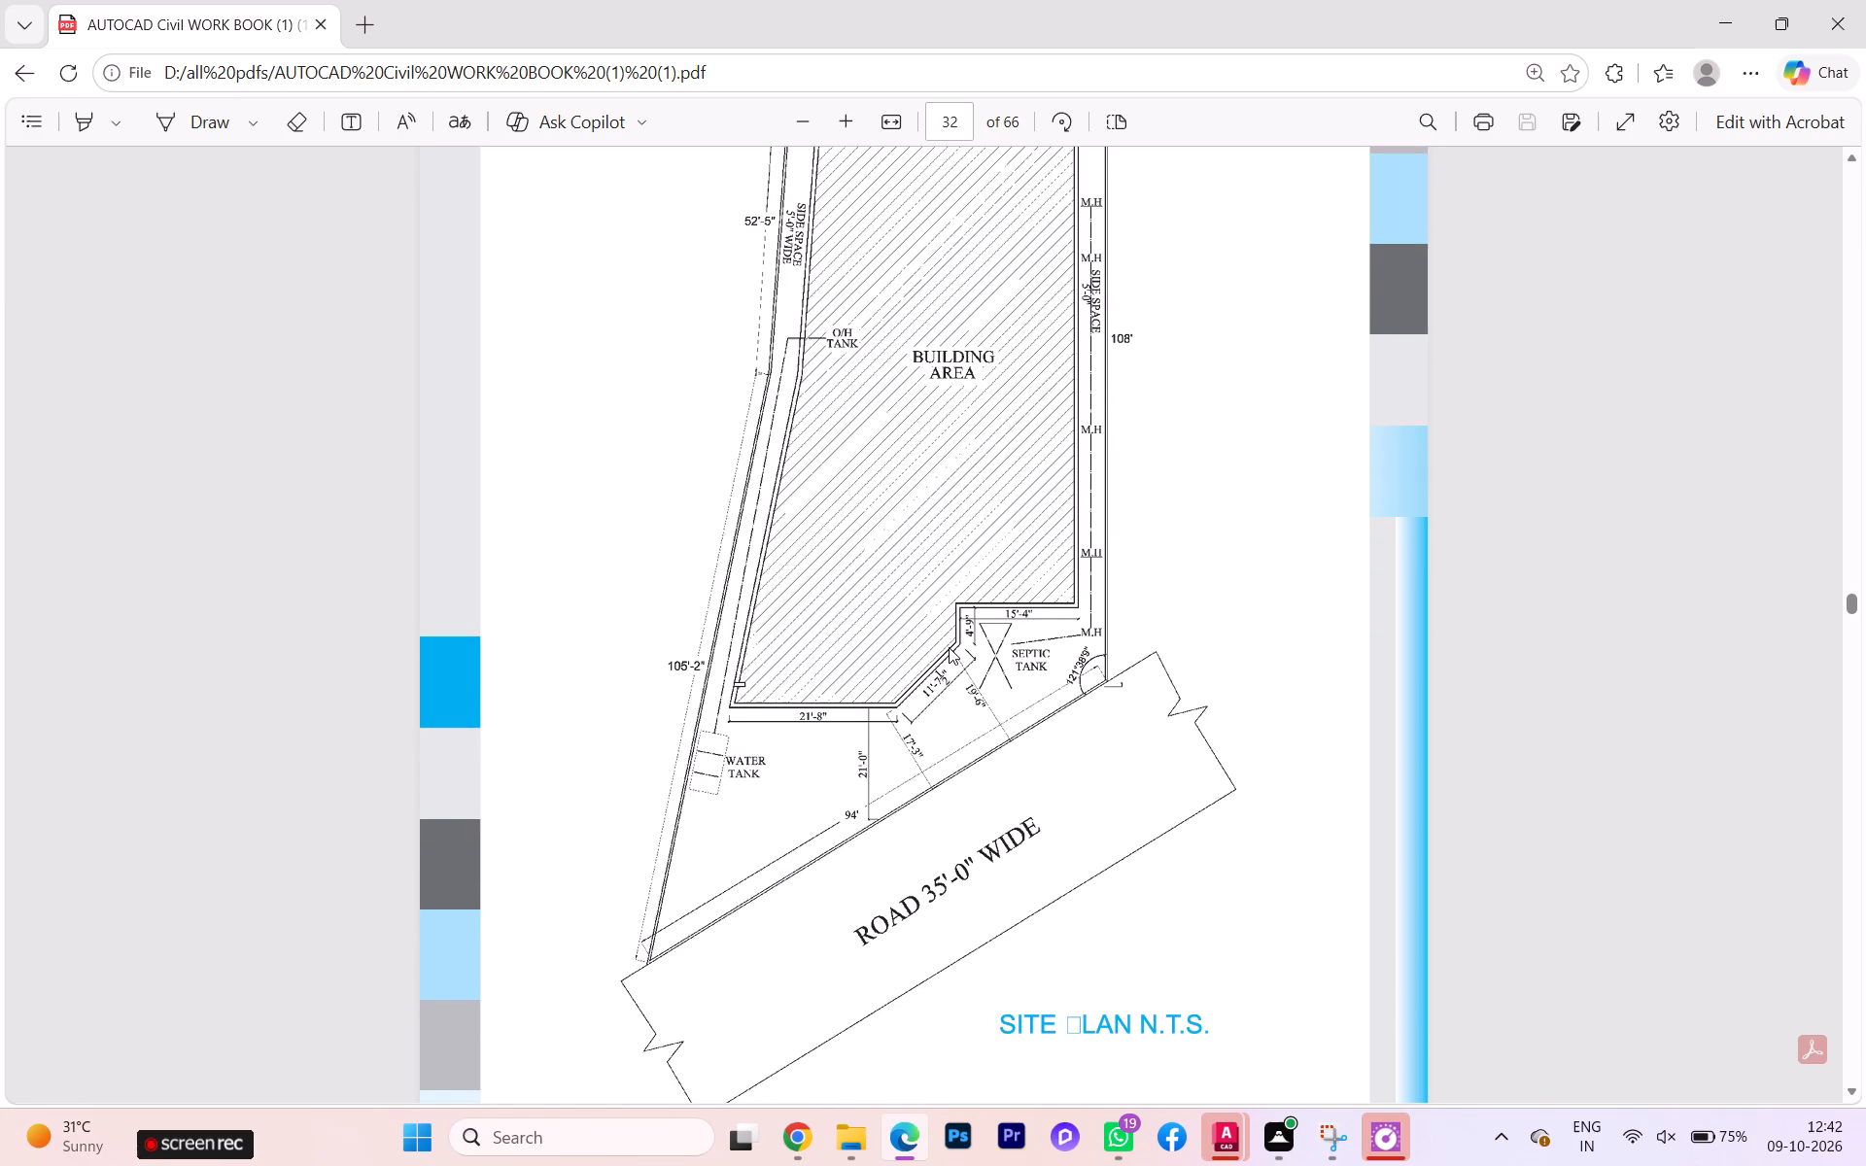
scroll(957, 591, "up", 1)
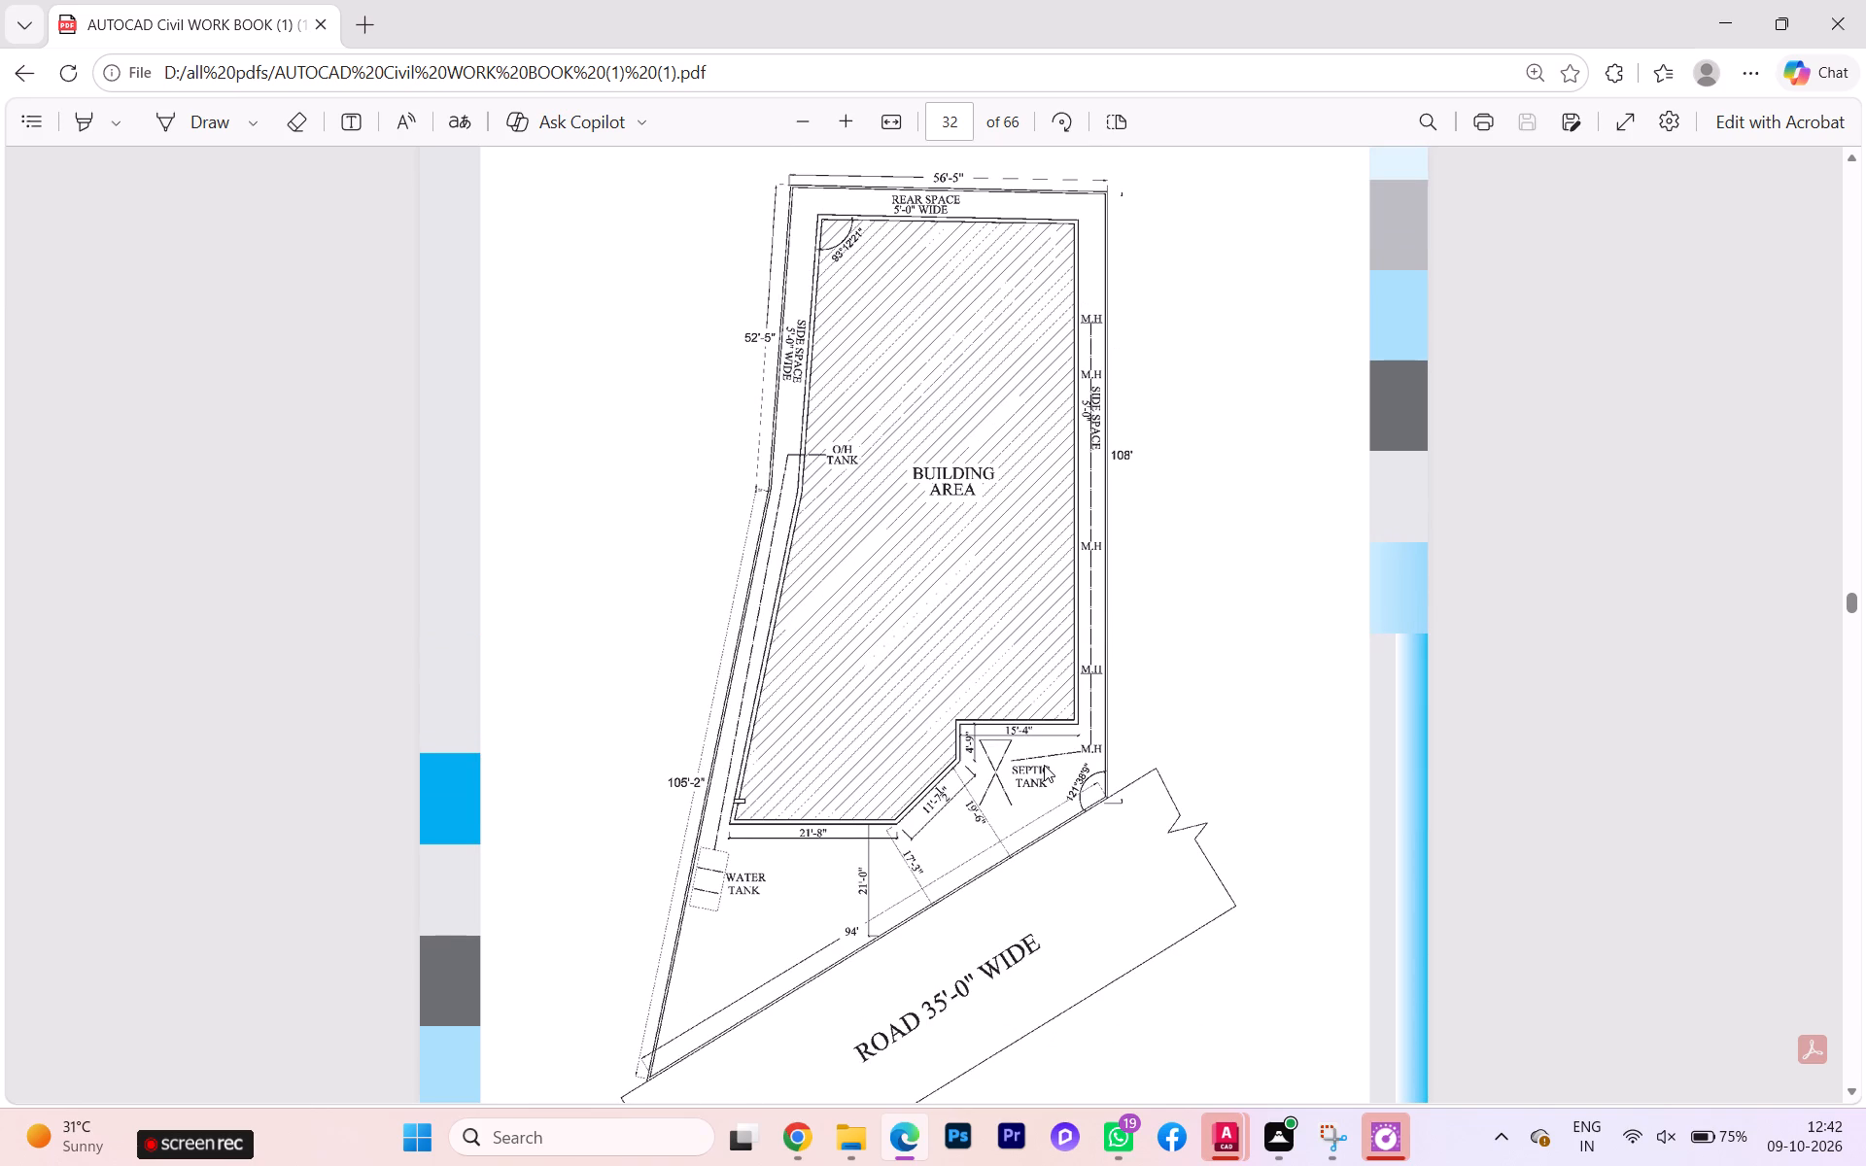
scroll(1046, 690, "up", 2)
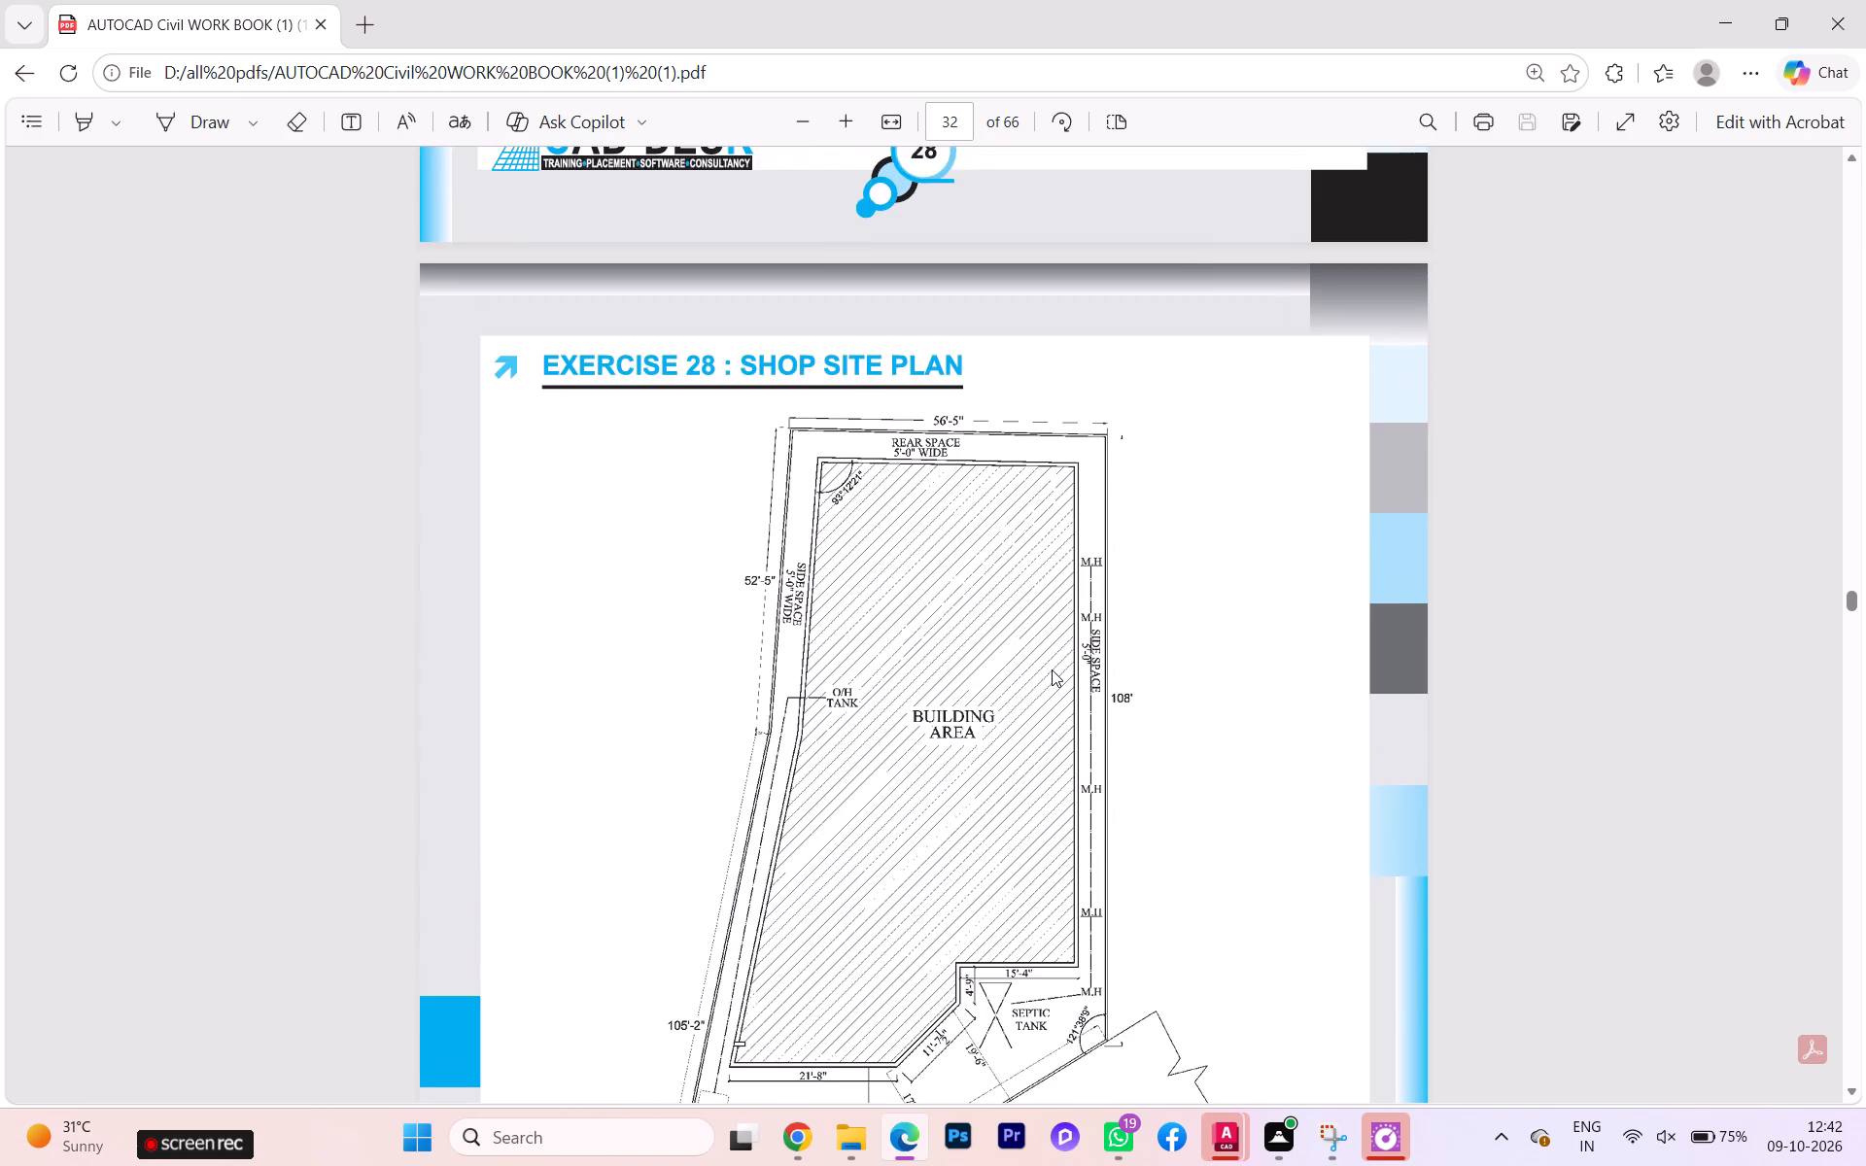
scroll(1052, 669, "down", 3)
scroll(1050, 682, "up", 3)
Examine the workbook's Exercise 29 shop ground floor plan, including its shops, parking, ramp and wall thickness notes.
scroll(1050, 683, "down", 5)
scroll(1045, 704, "up", 5)
scroll(1045, 704, "down", 13)
scroll(1084, 713, "up", 2)
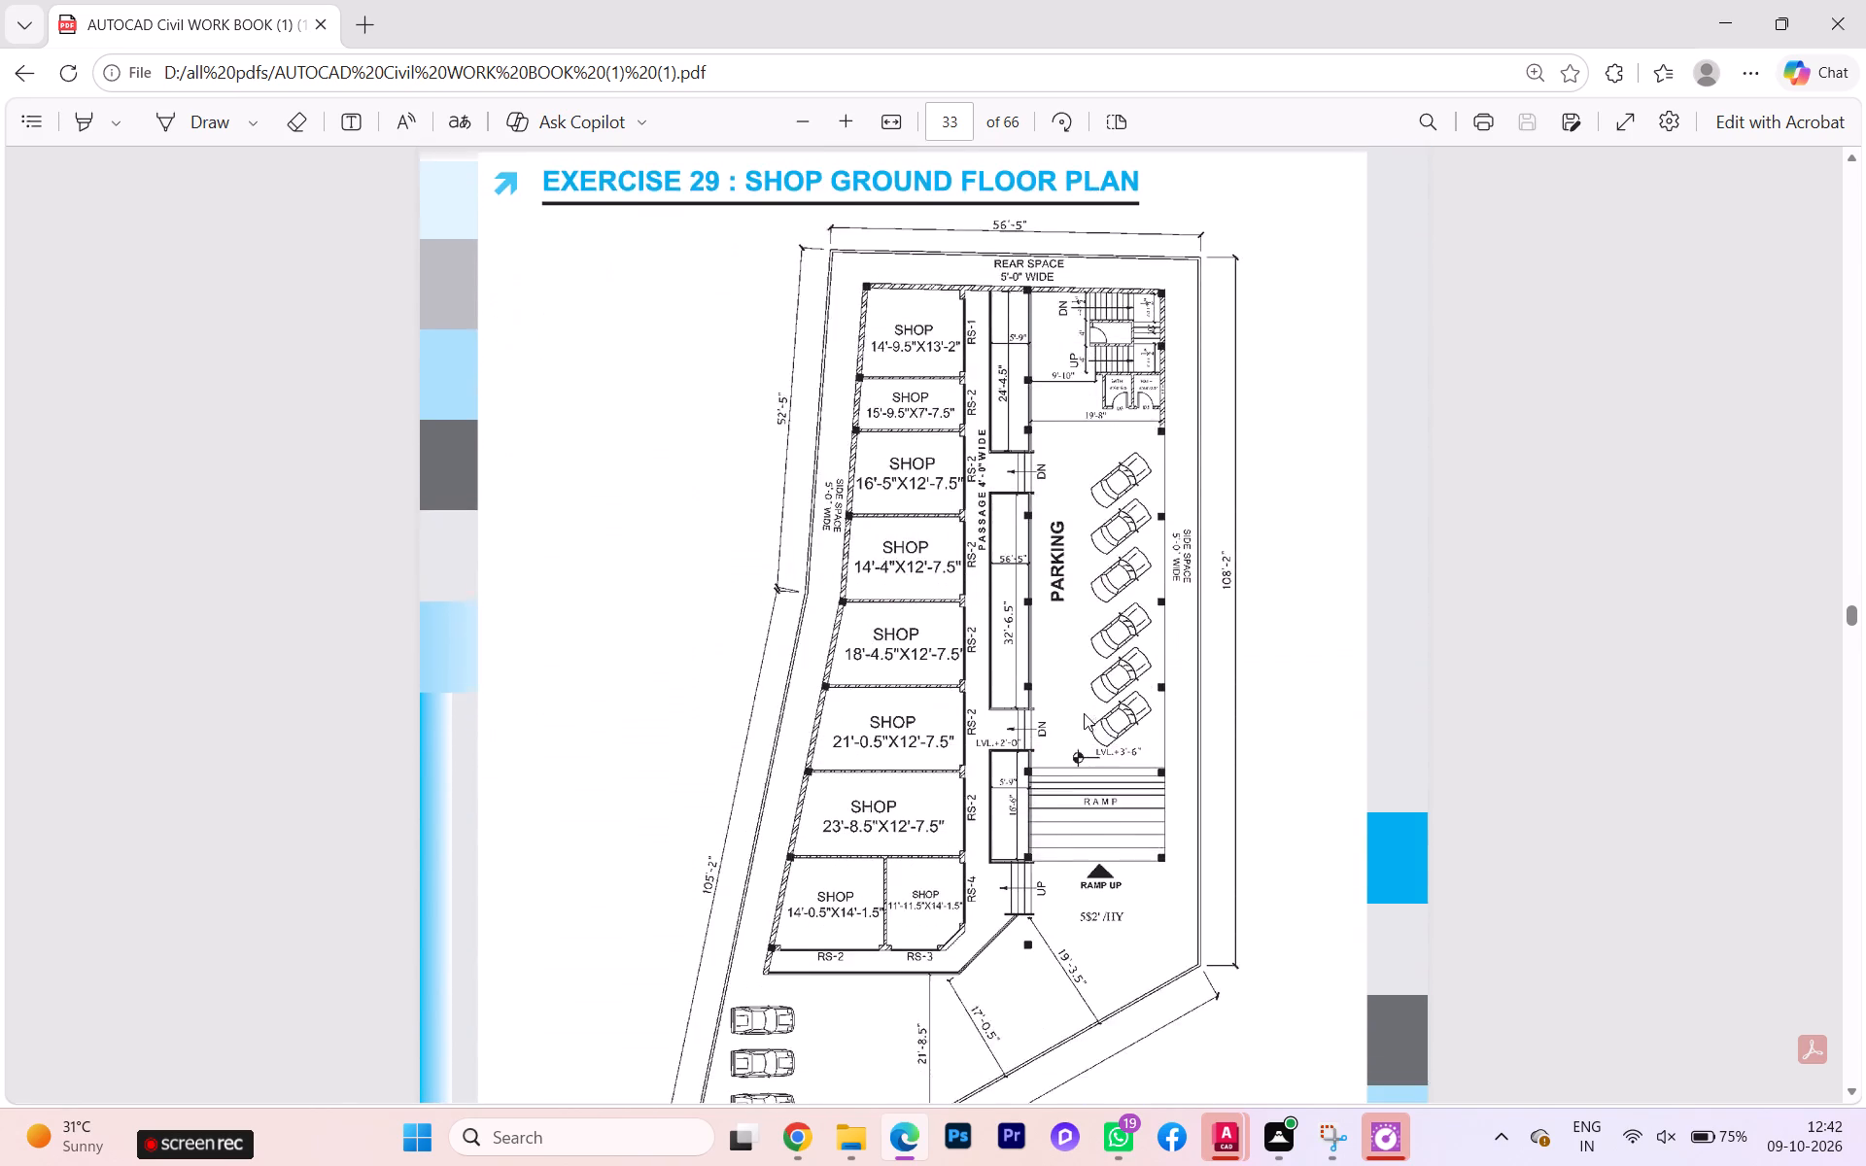
scroll(1084, 713, "up", 6)
scroll(1092, 690, "down", 3)
scroll(1089, 704, "up", 1)
scroll(1089, 706, "down", 7)
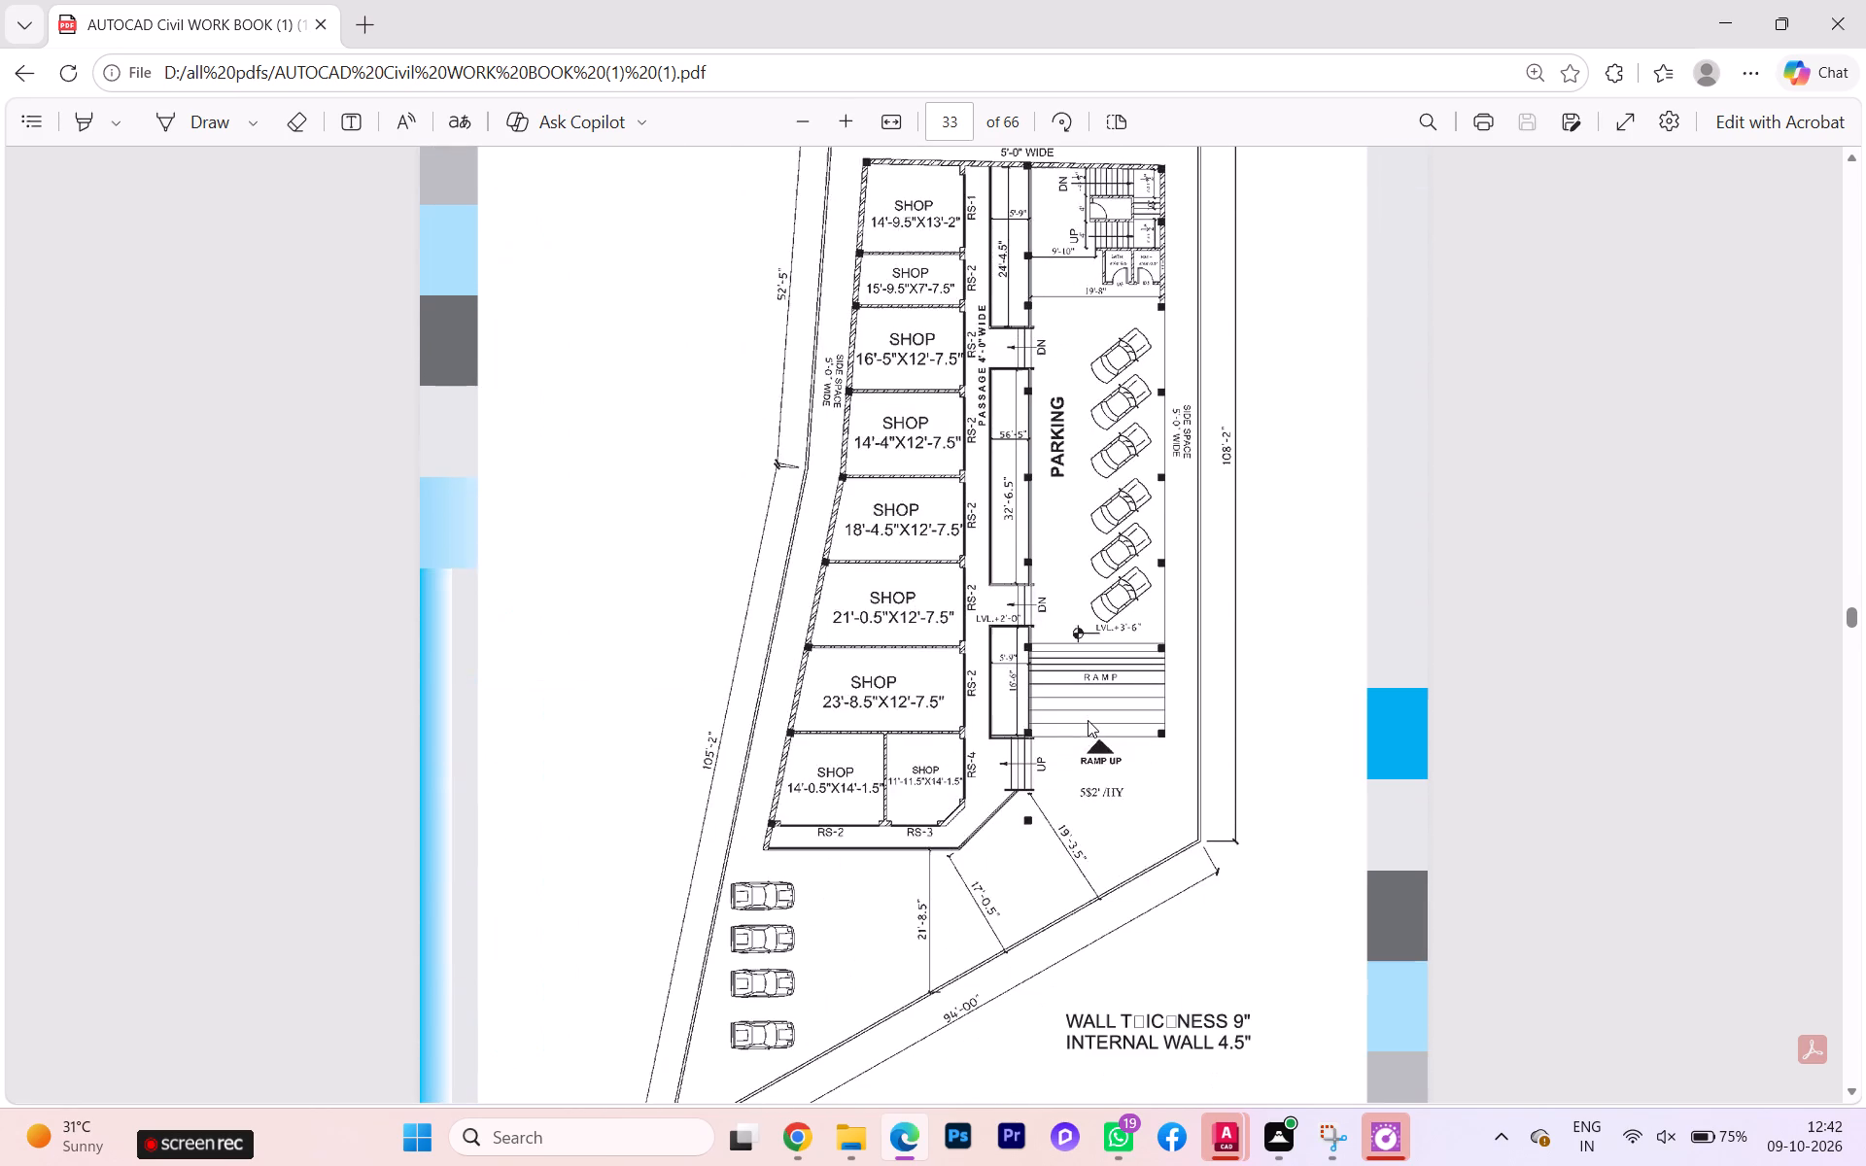
scroll(1075, 739, "down", 3)
scroll(1072, 759, "up", 2)
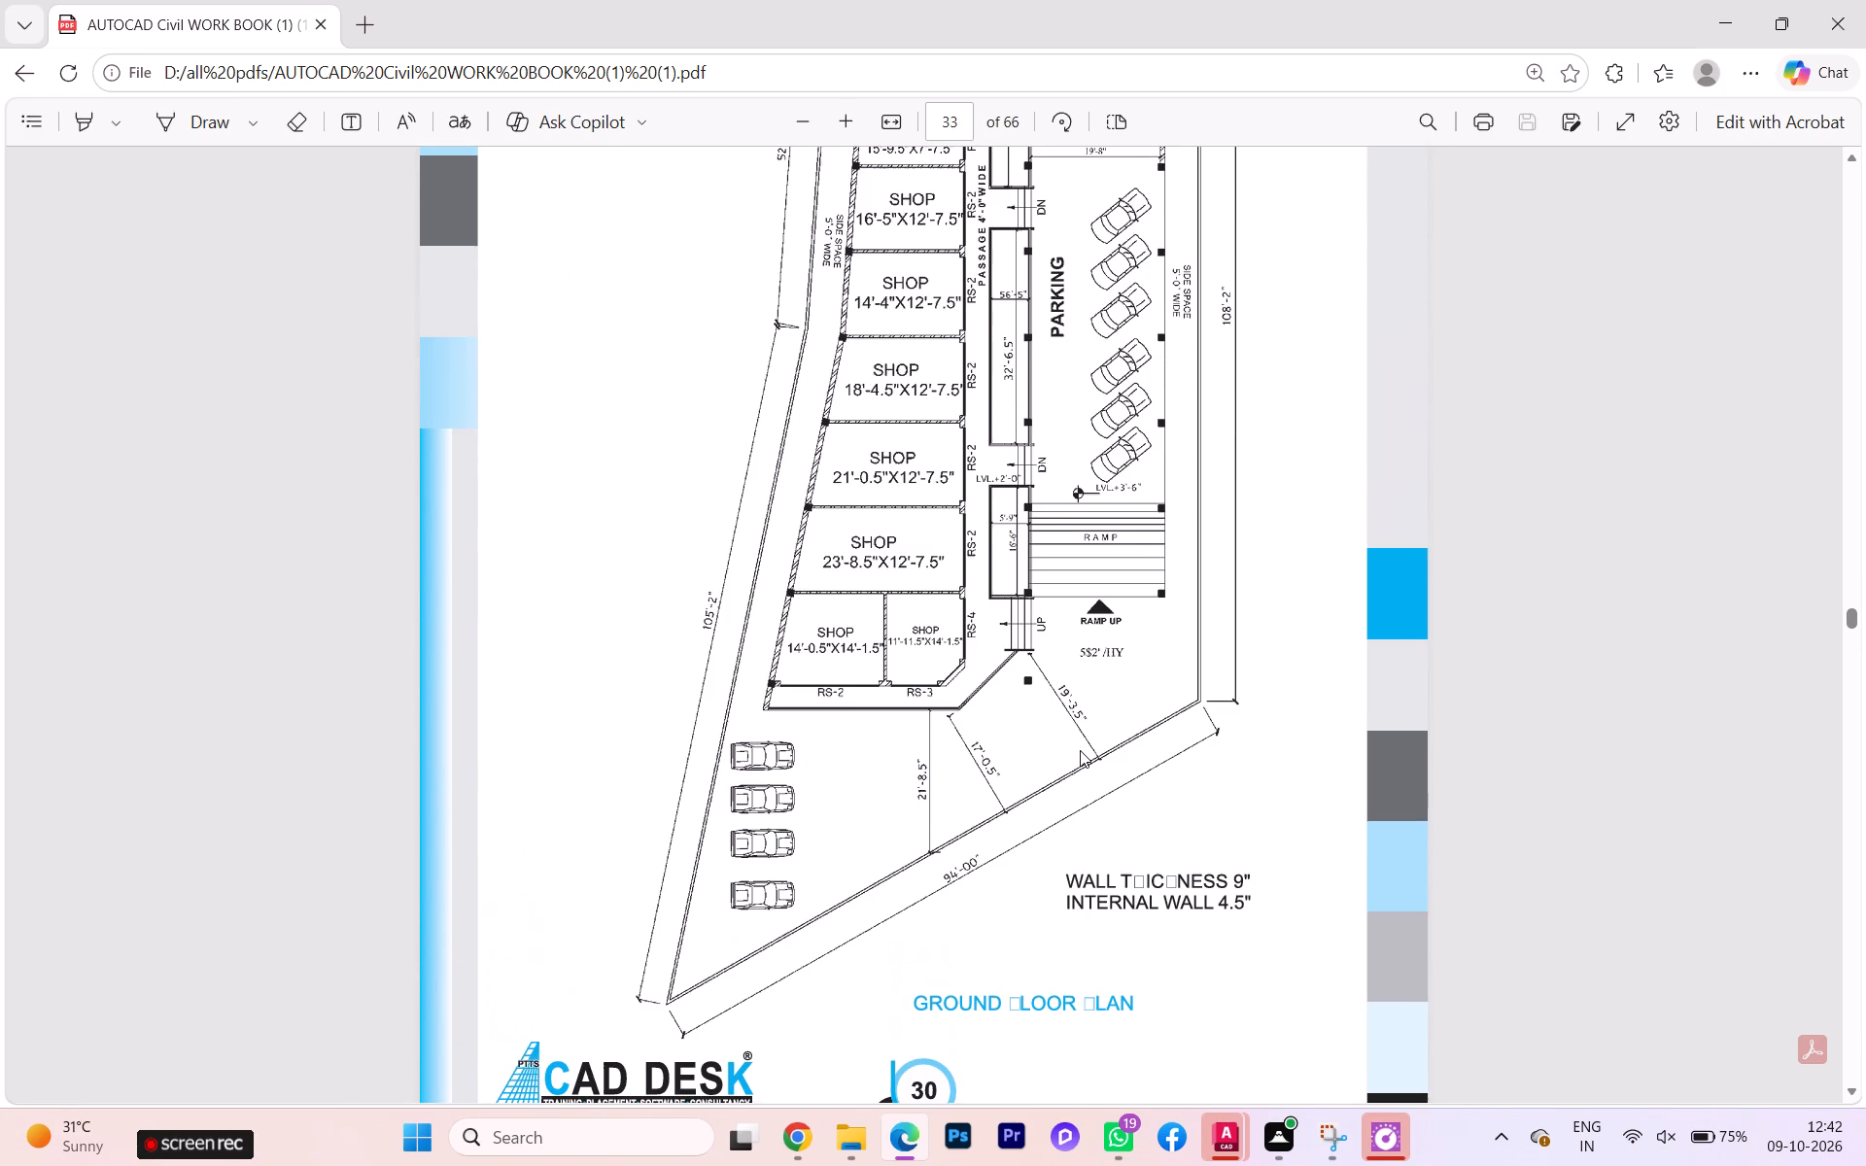
scroll(1083, 748, "up", 2)
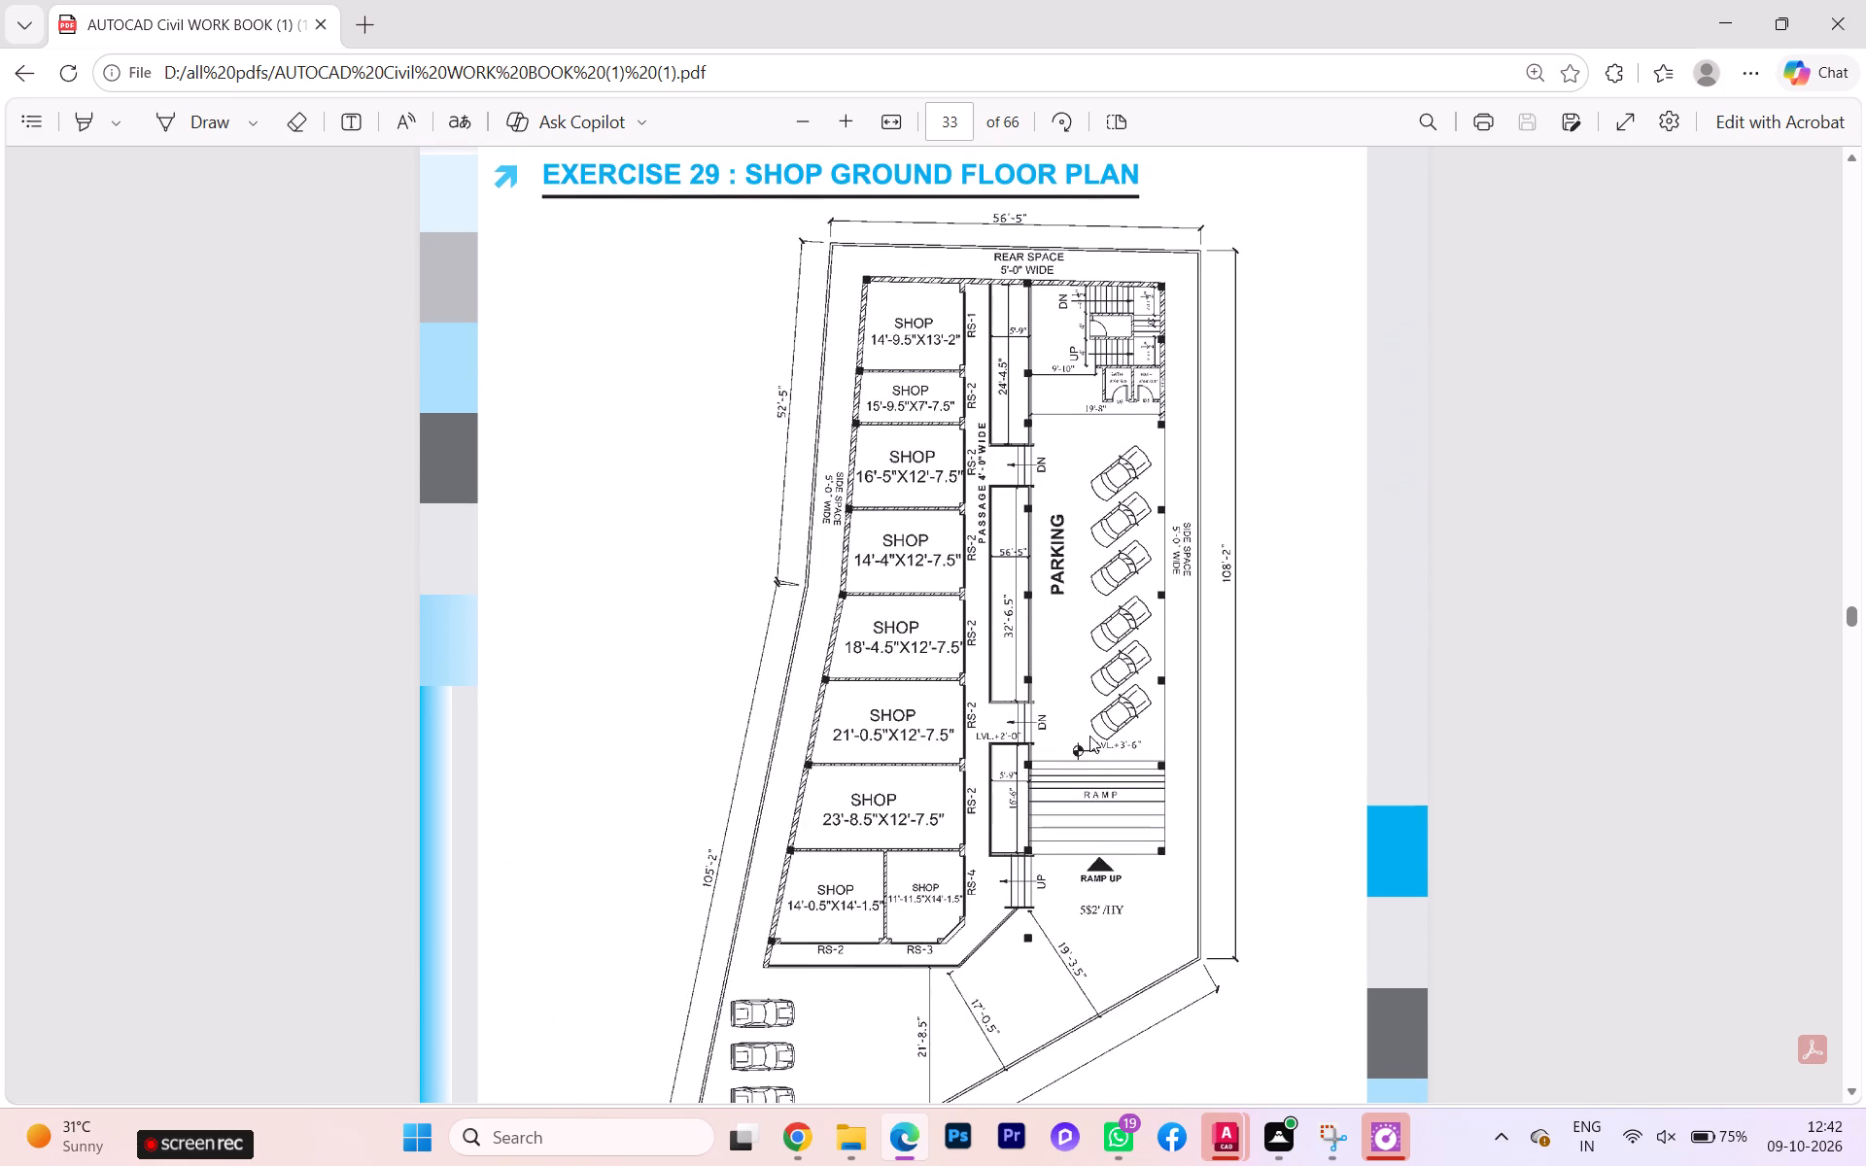
Re-examine the Exercise 29 shop ground floor plan, from the rear shops and parking to the front boundary and wall thickness notes.
scroll(1092, 744, "up", 1)
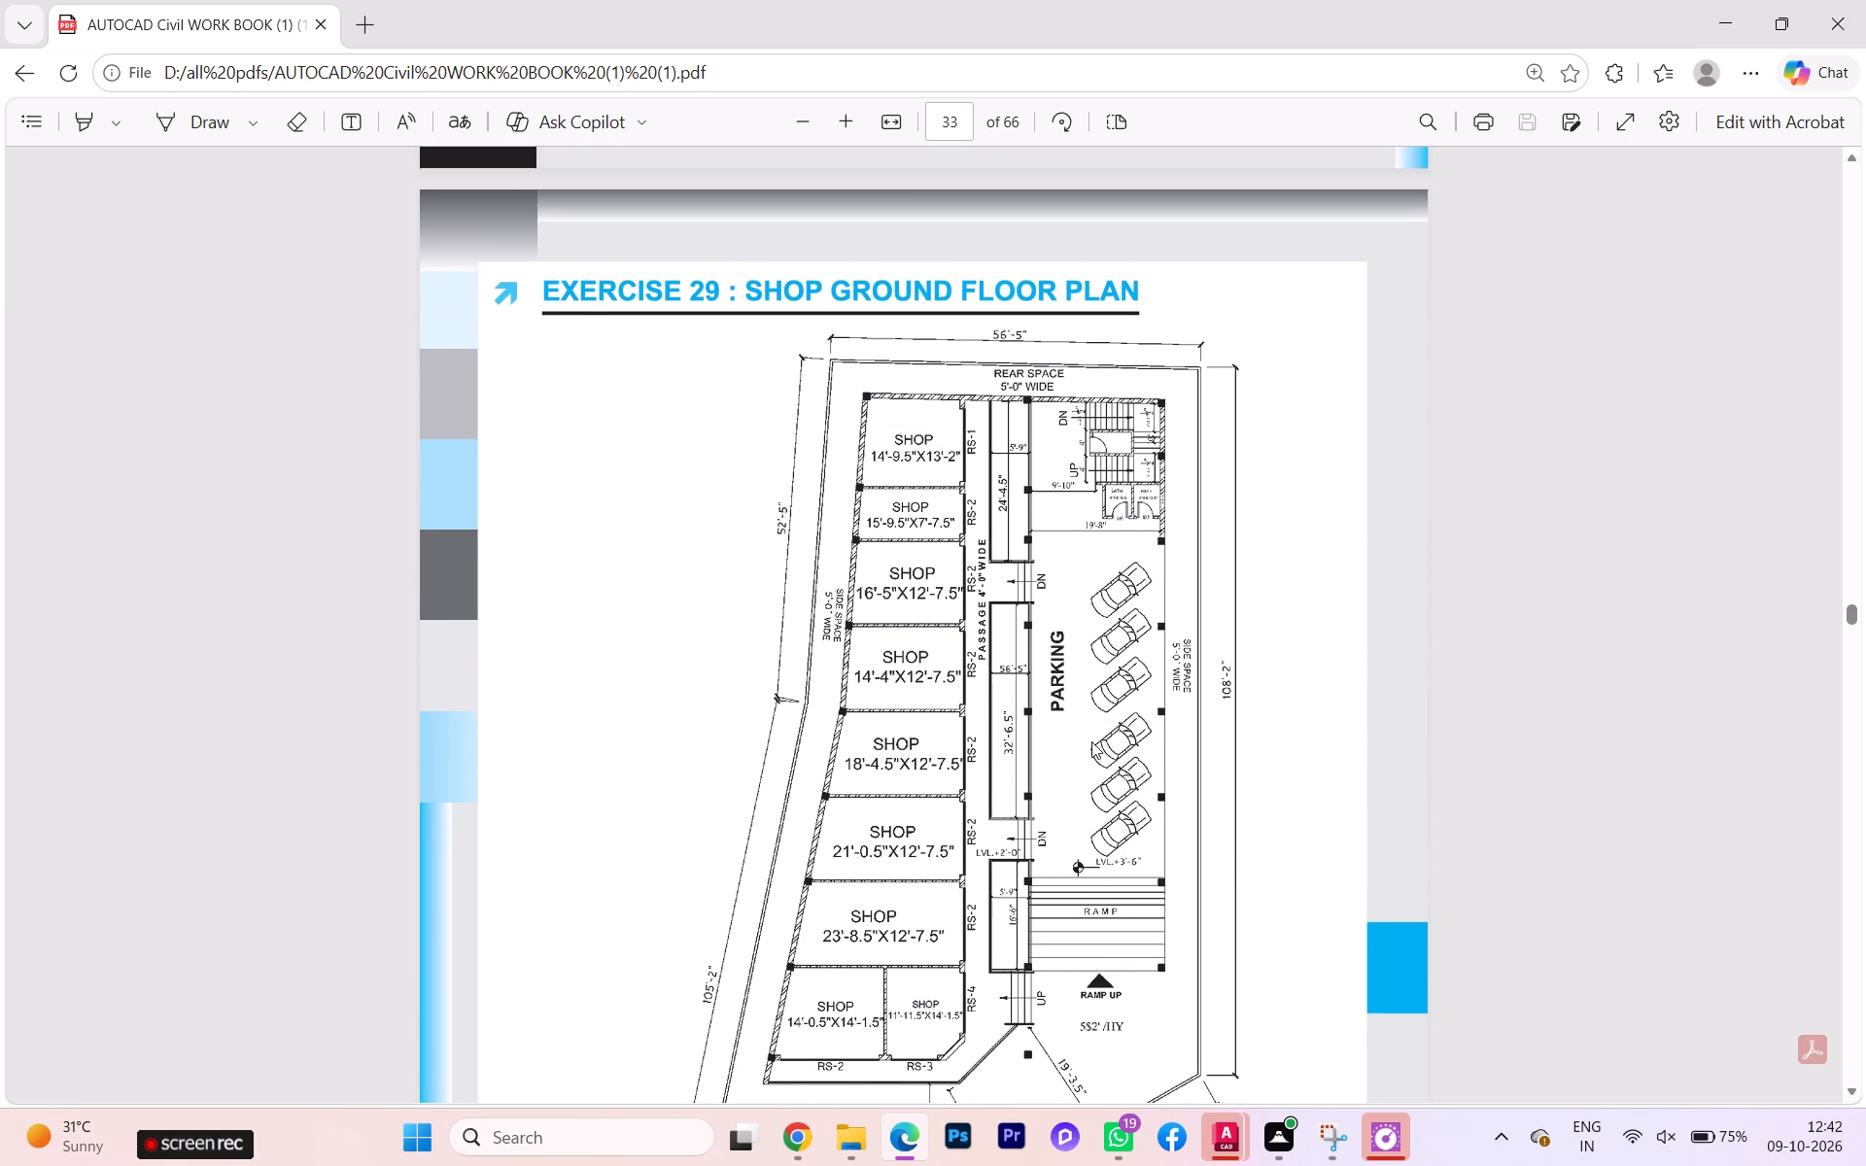
scroll(1091, 737, "down", 3)
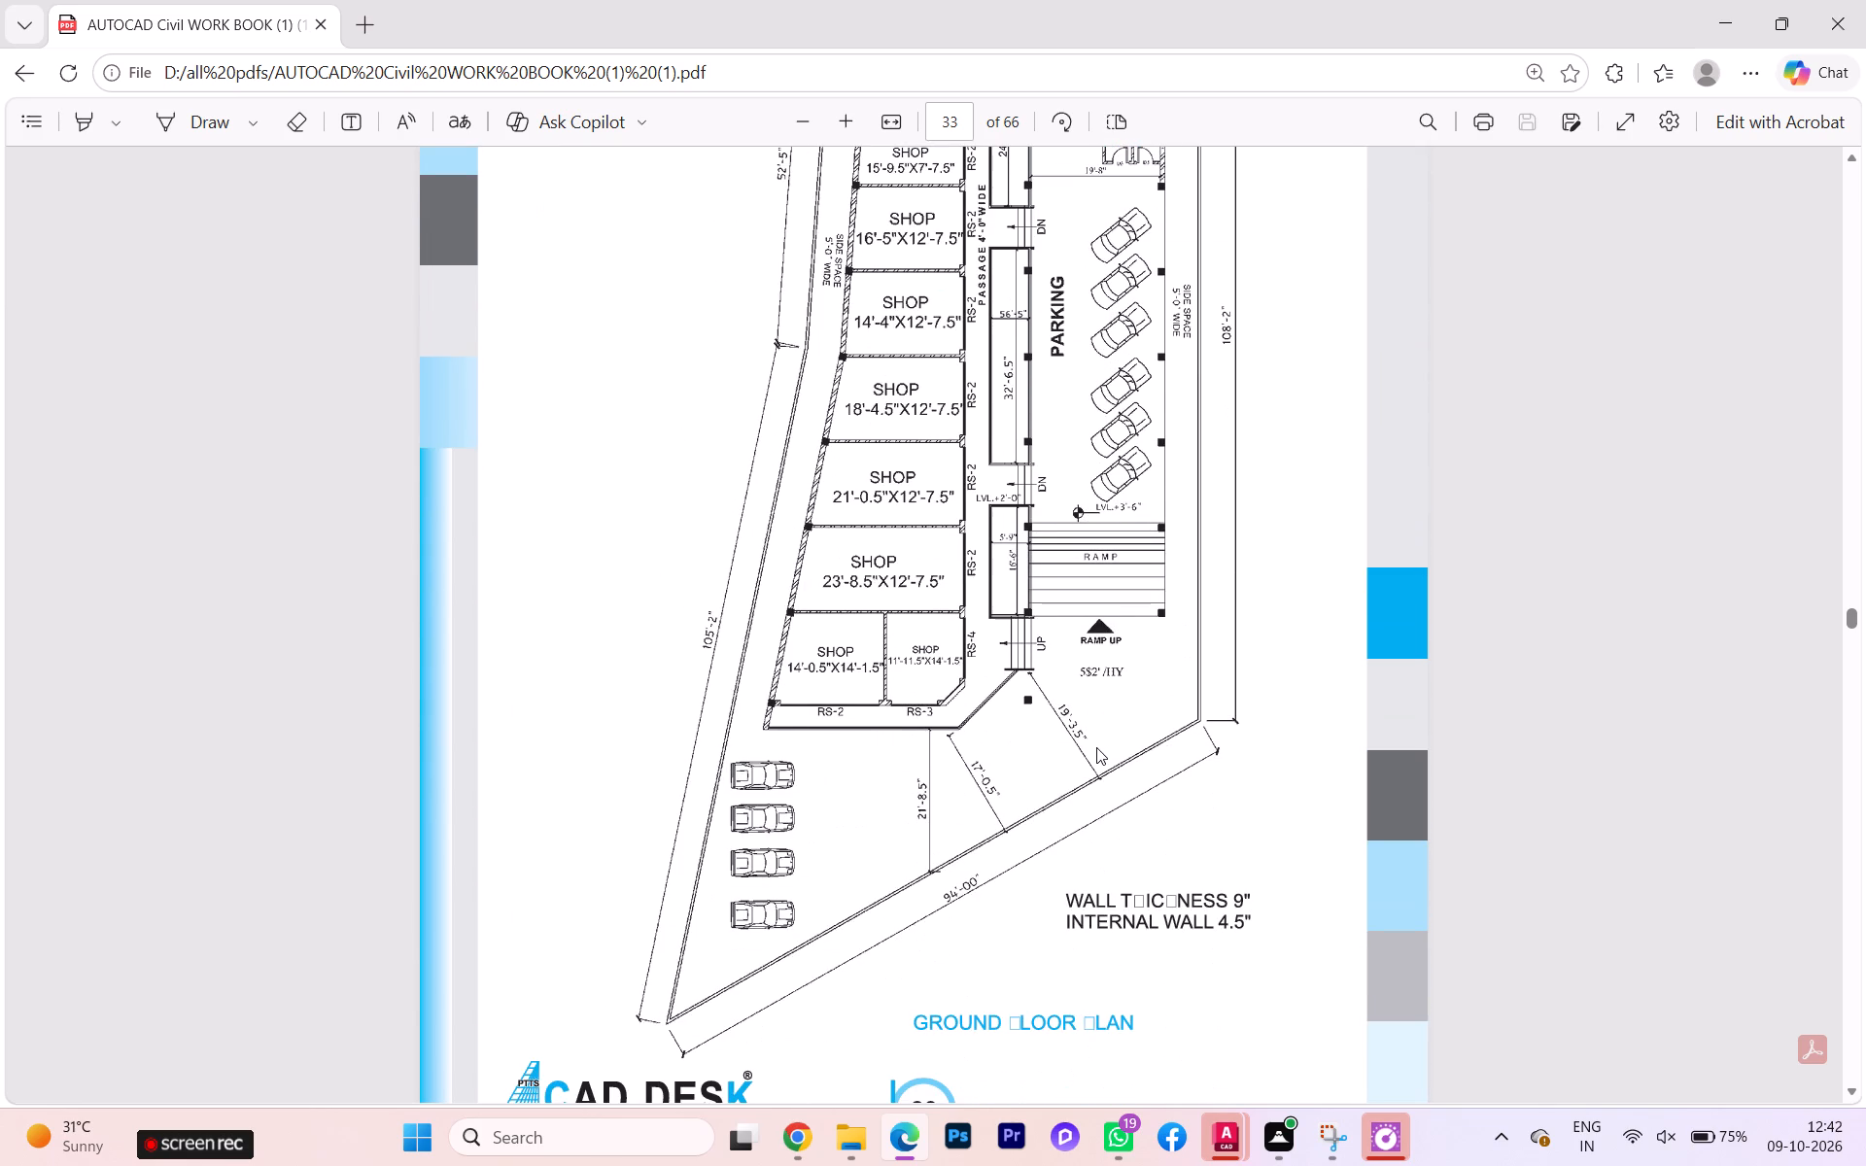
scroll(1091, 747, "down", 1)
scroll(1093, 747, "up", 4)
scroll(1095, 739, "down", 4)
scroll(1095, 739, "up", 3)
scroll(1095, 739, "down", 1)
scroll(1095, 739, "up", 2)
scroll(1096, 739, "down", 5)
scroll(1103, 753, "up", 2)
Examine the Exercise 30 shop first and second floor plan, including its rooms, balconies, passages, terraces and dimensions.
scroll(1103, 753, "down", 4)
scroll(1105, 753, "up", 2)
scroll(1105, 753, "down", 4)
scroll(1106, 753, "up", 1)
scroll(1106, 753, "down", 6)
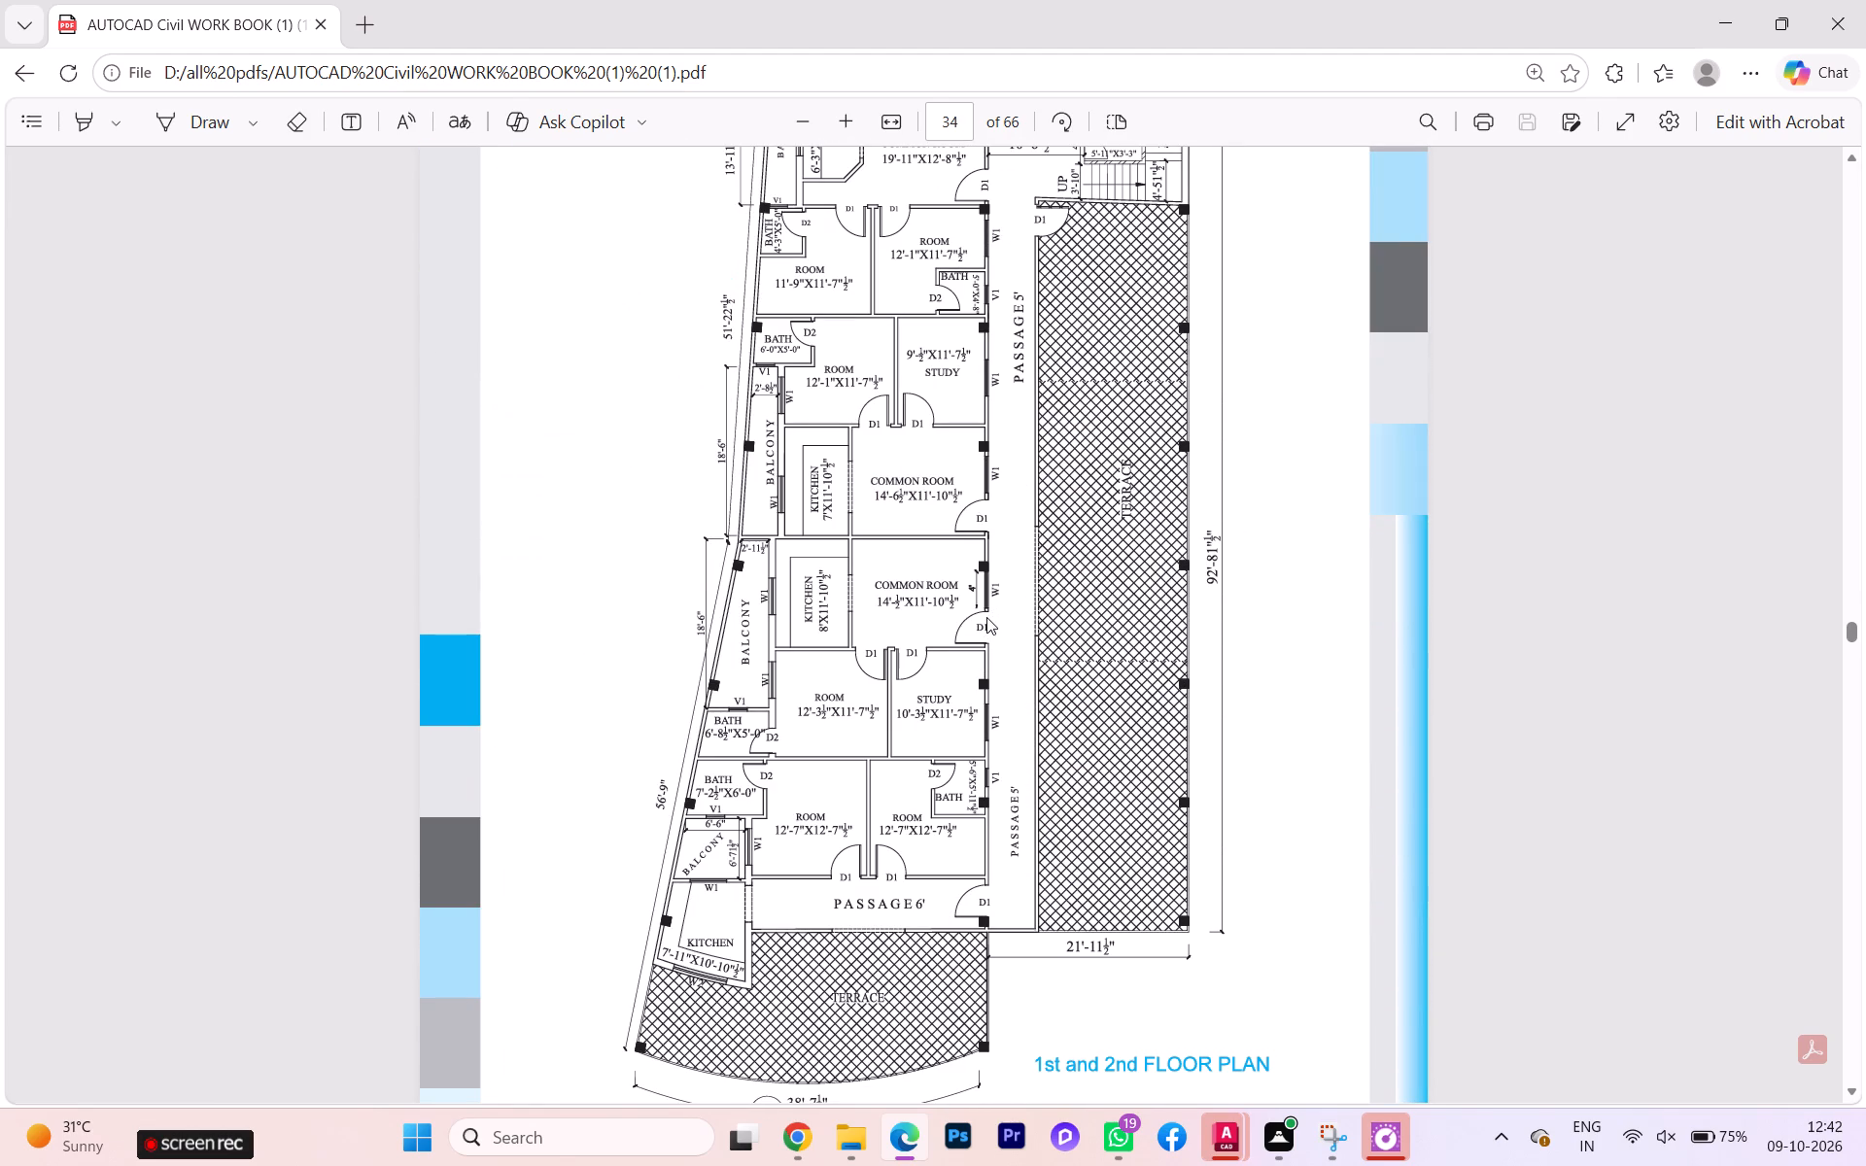
scroll(1007, 701, "down", 1)
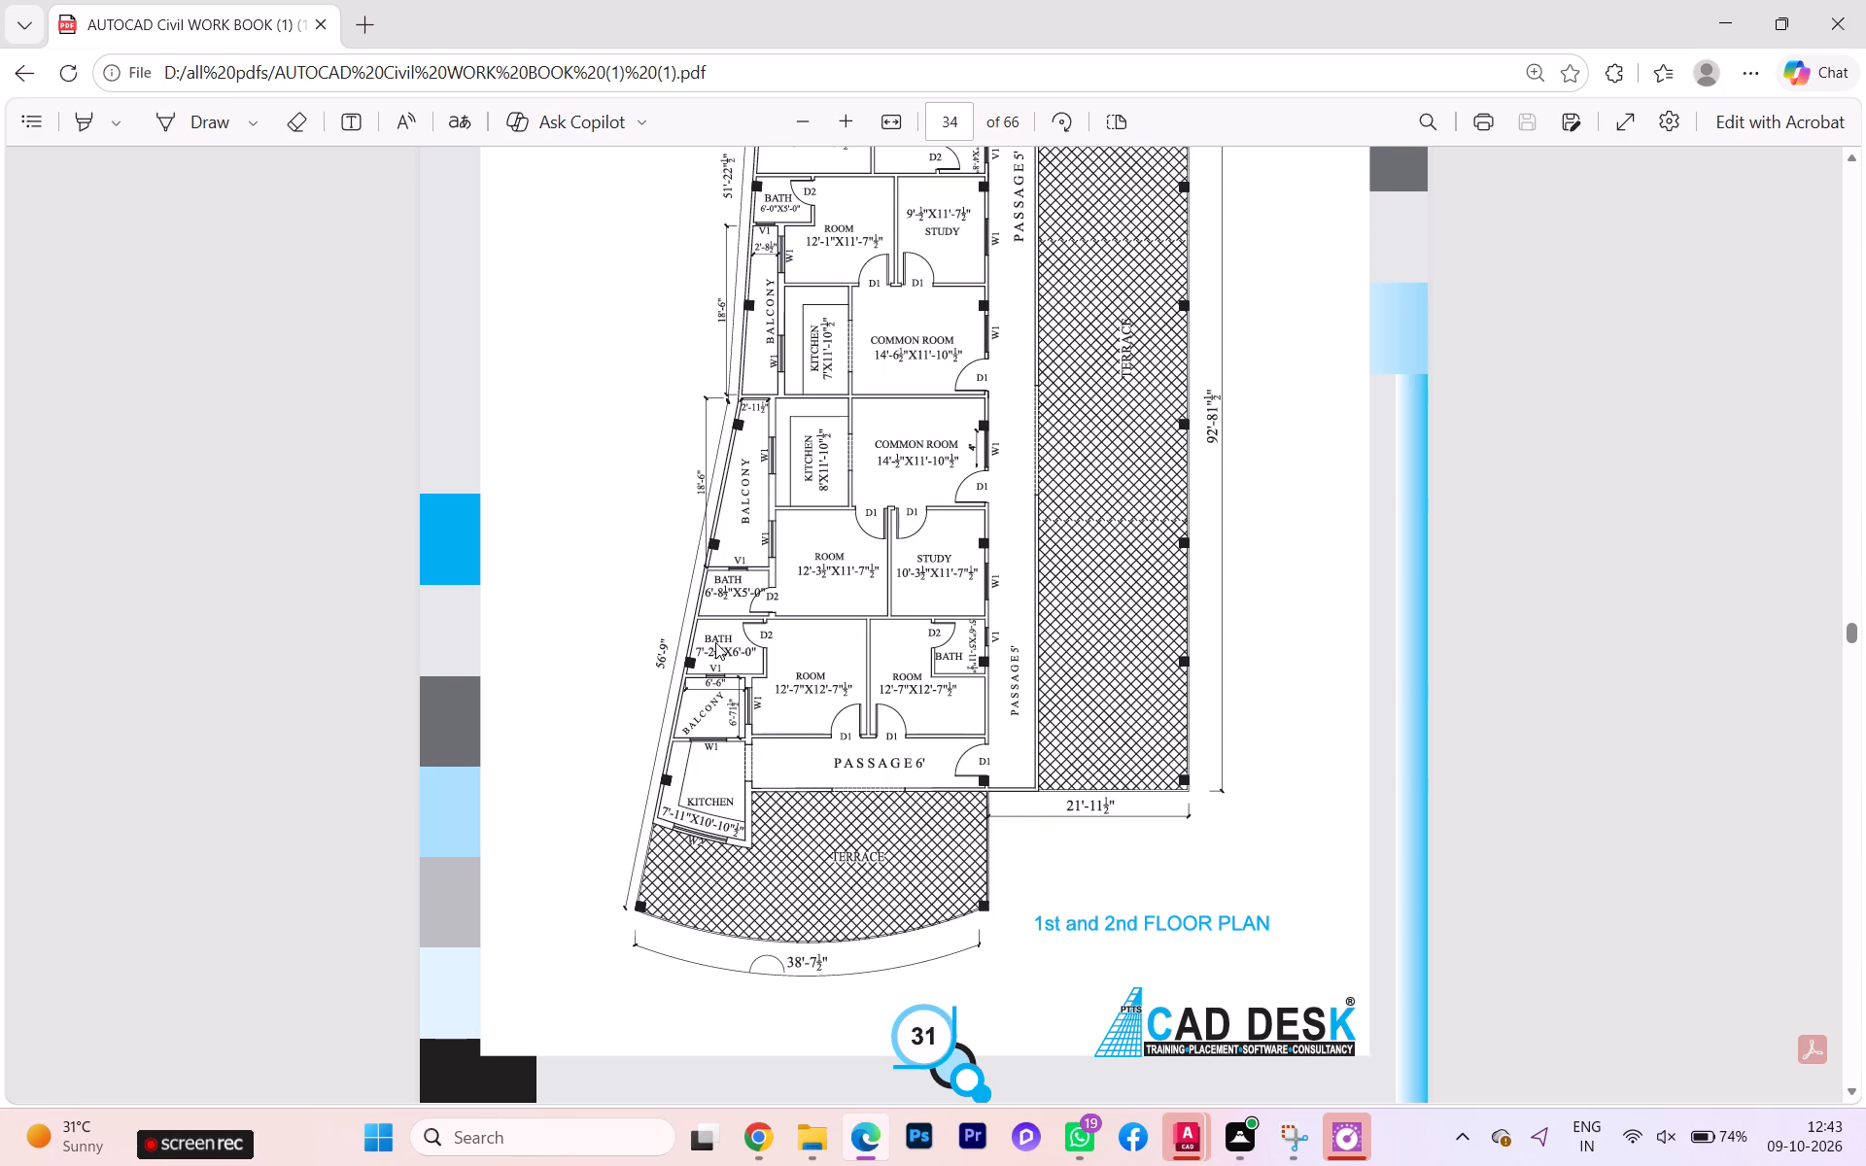
scroll(847, 530, "up", 1)
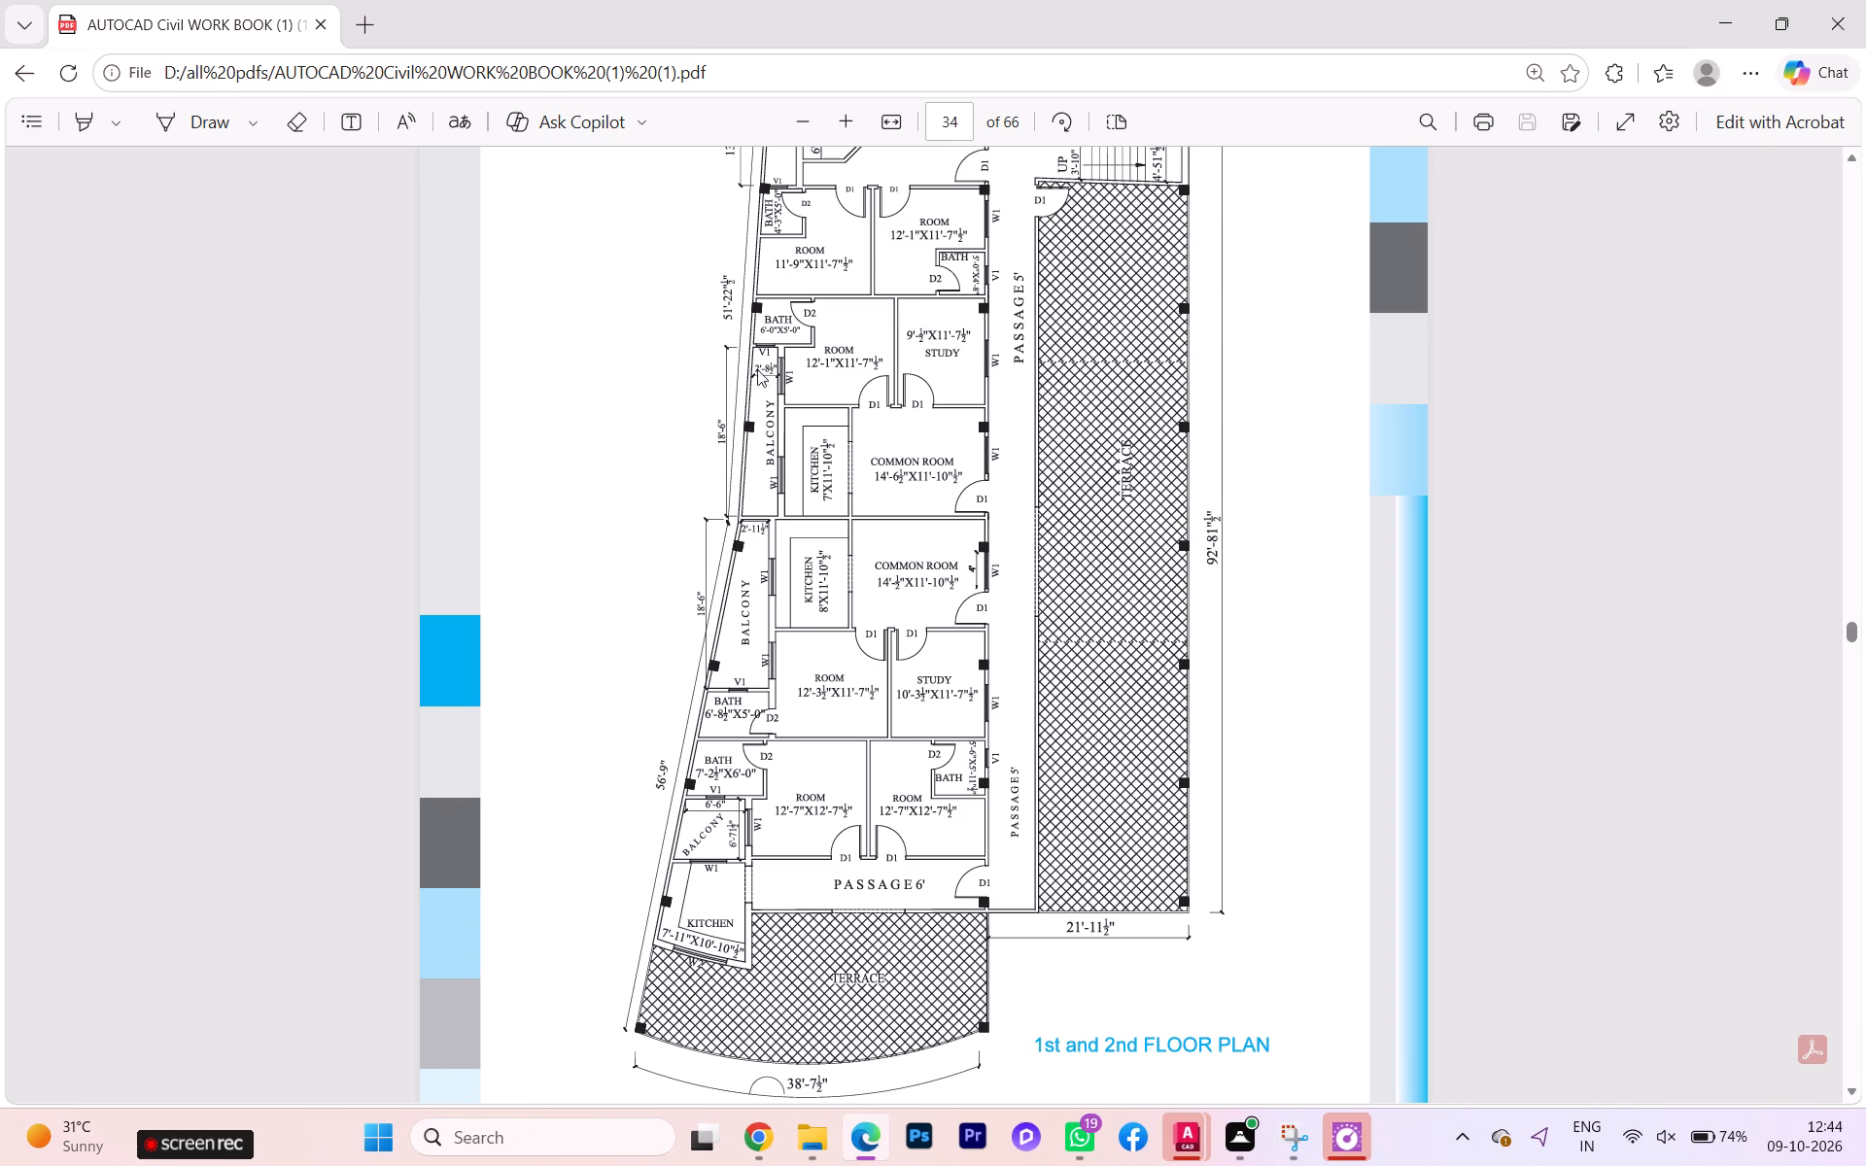
scroll(747, 310, "up", 2)
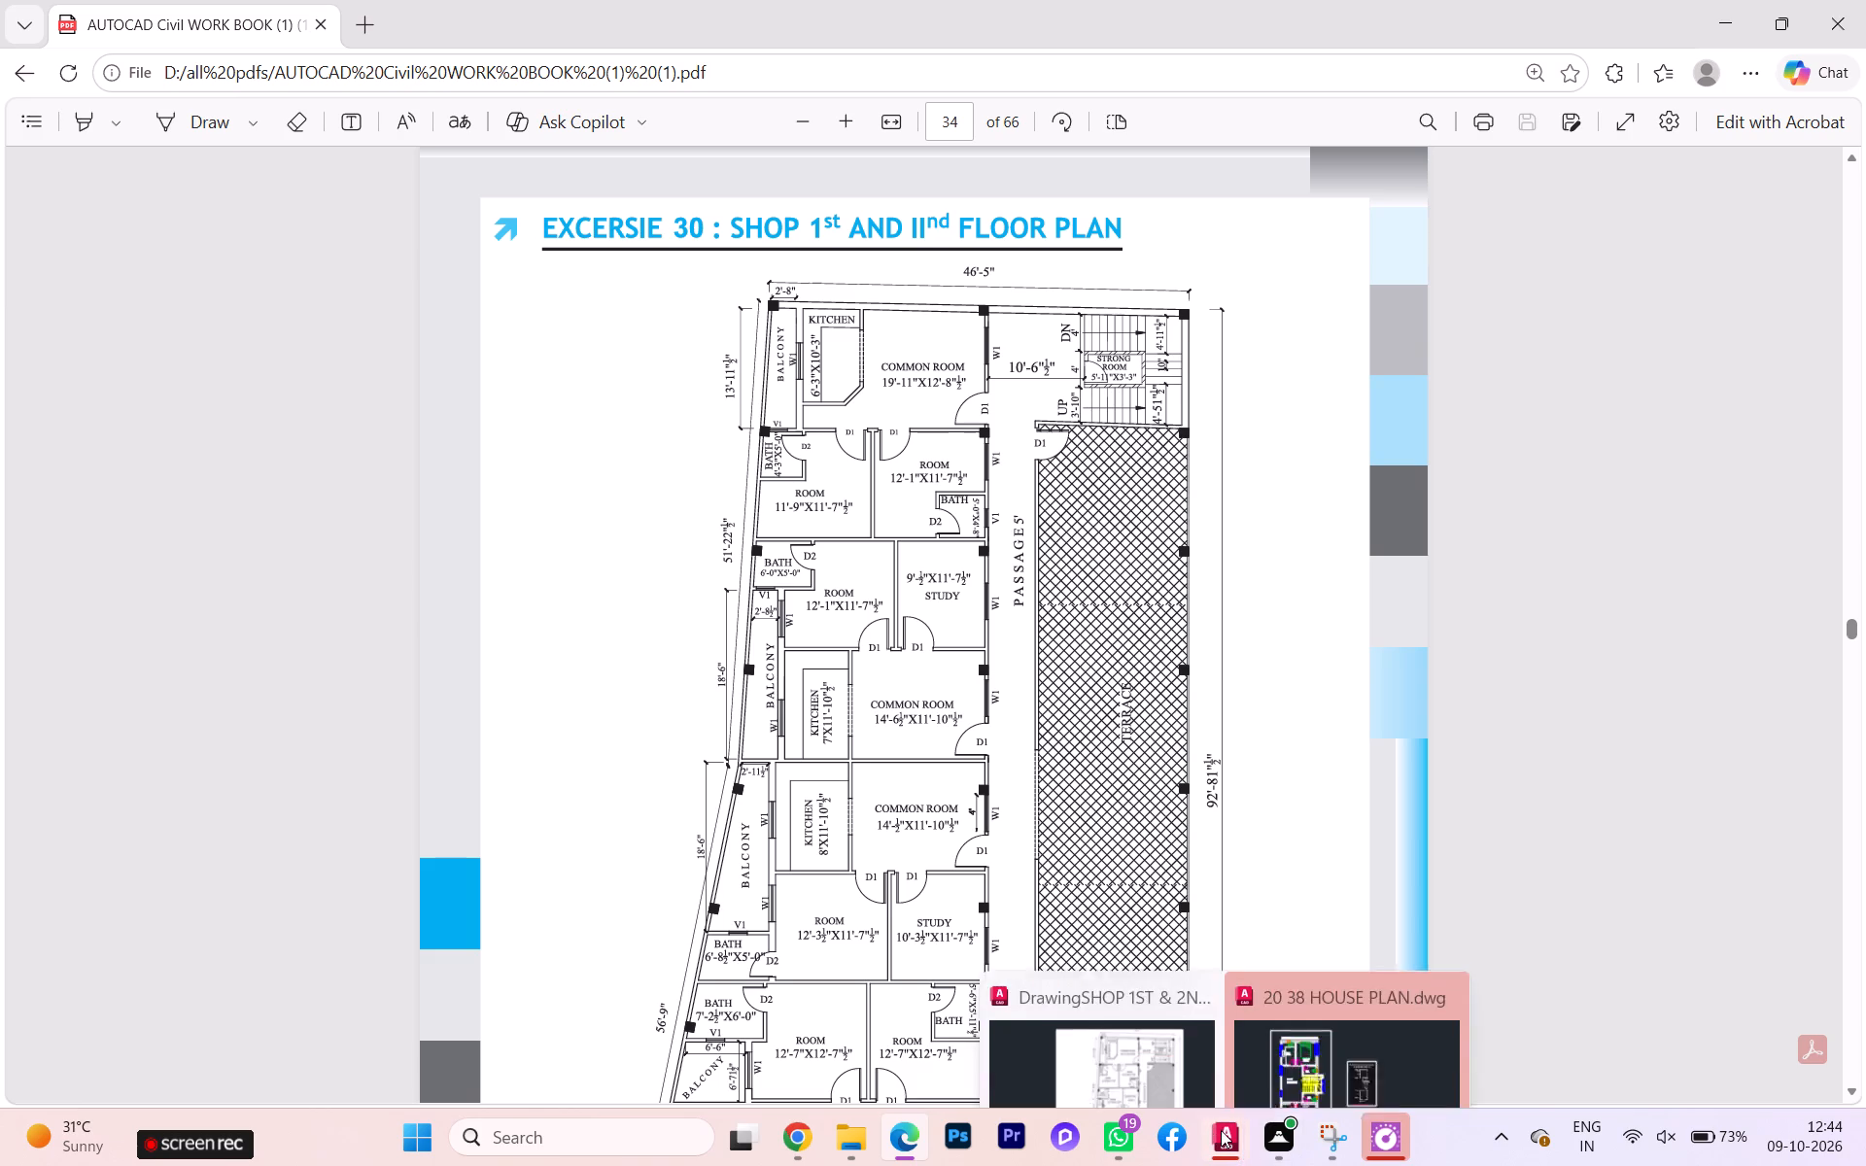
Switch to the shop first and second floor drawing in AutoCAD and examine the partly drawn plan against the reference image.
left_click(1142, 1048)
scroll(822, 635, "down", 2)
scroll(753, 614, "up", 3)
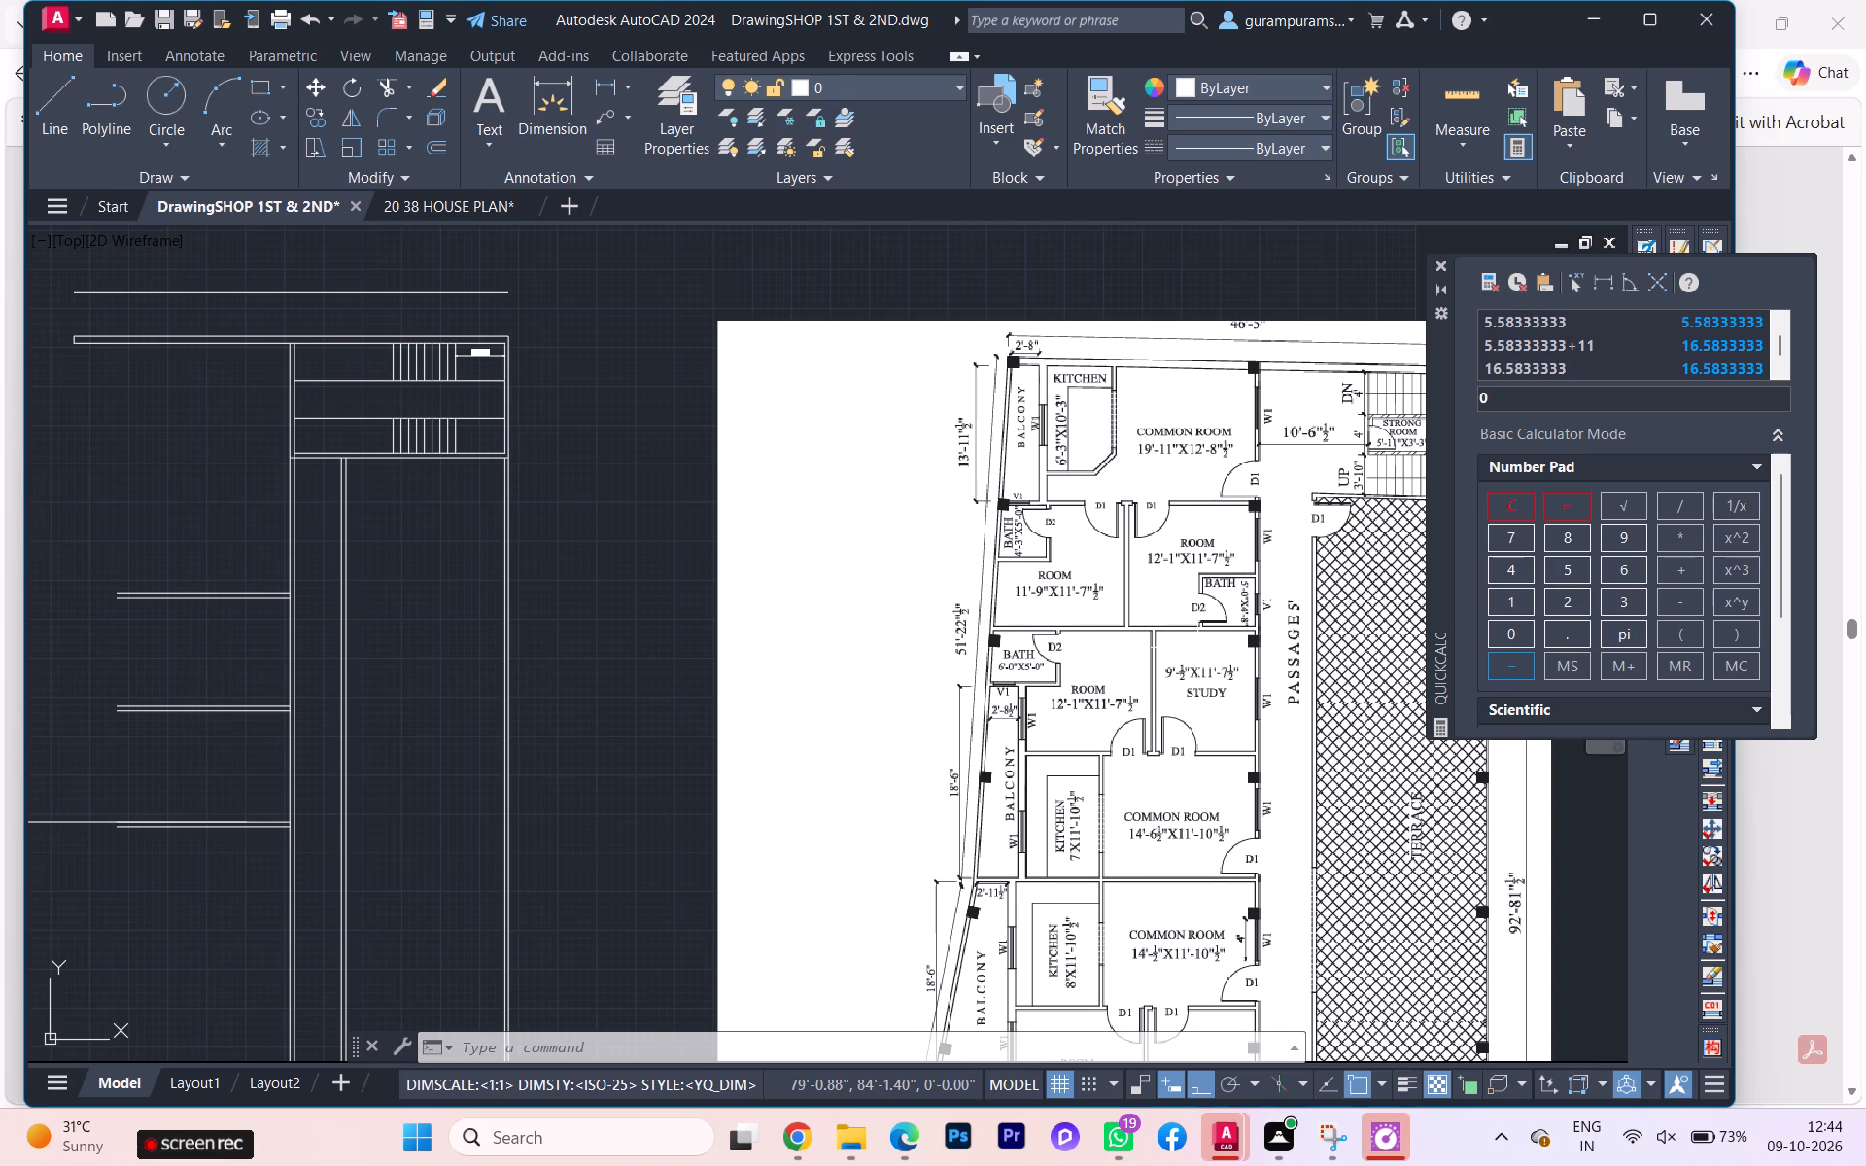
scroll(1279, 513, "down", 1)
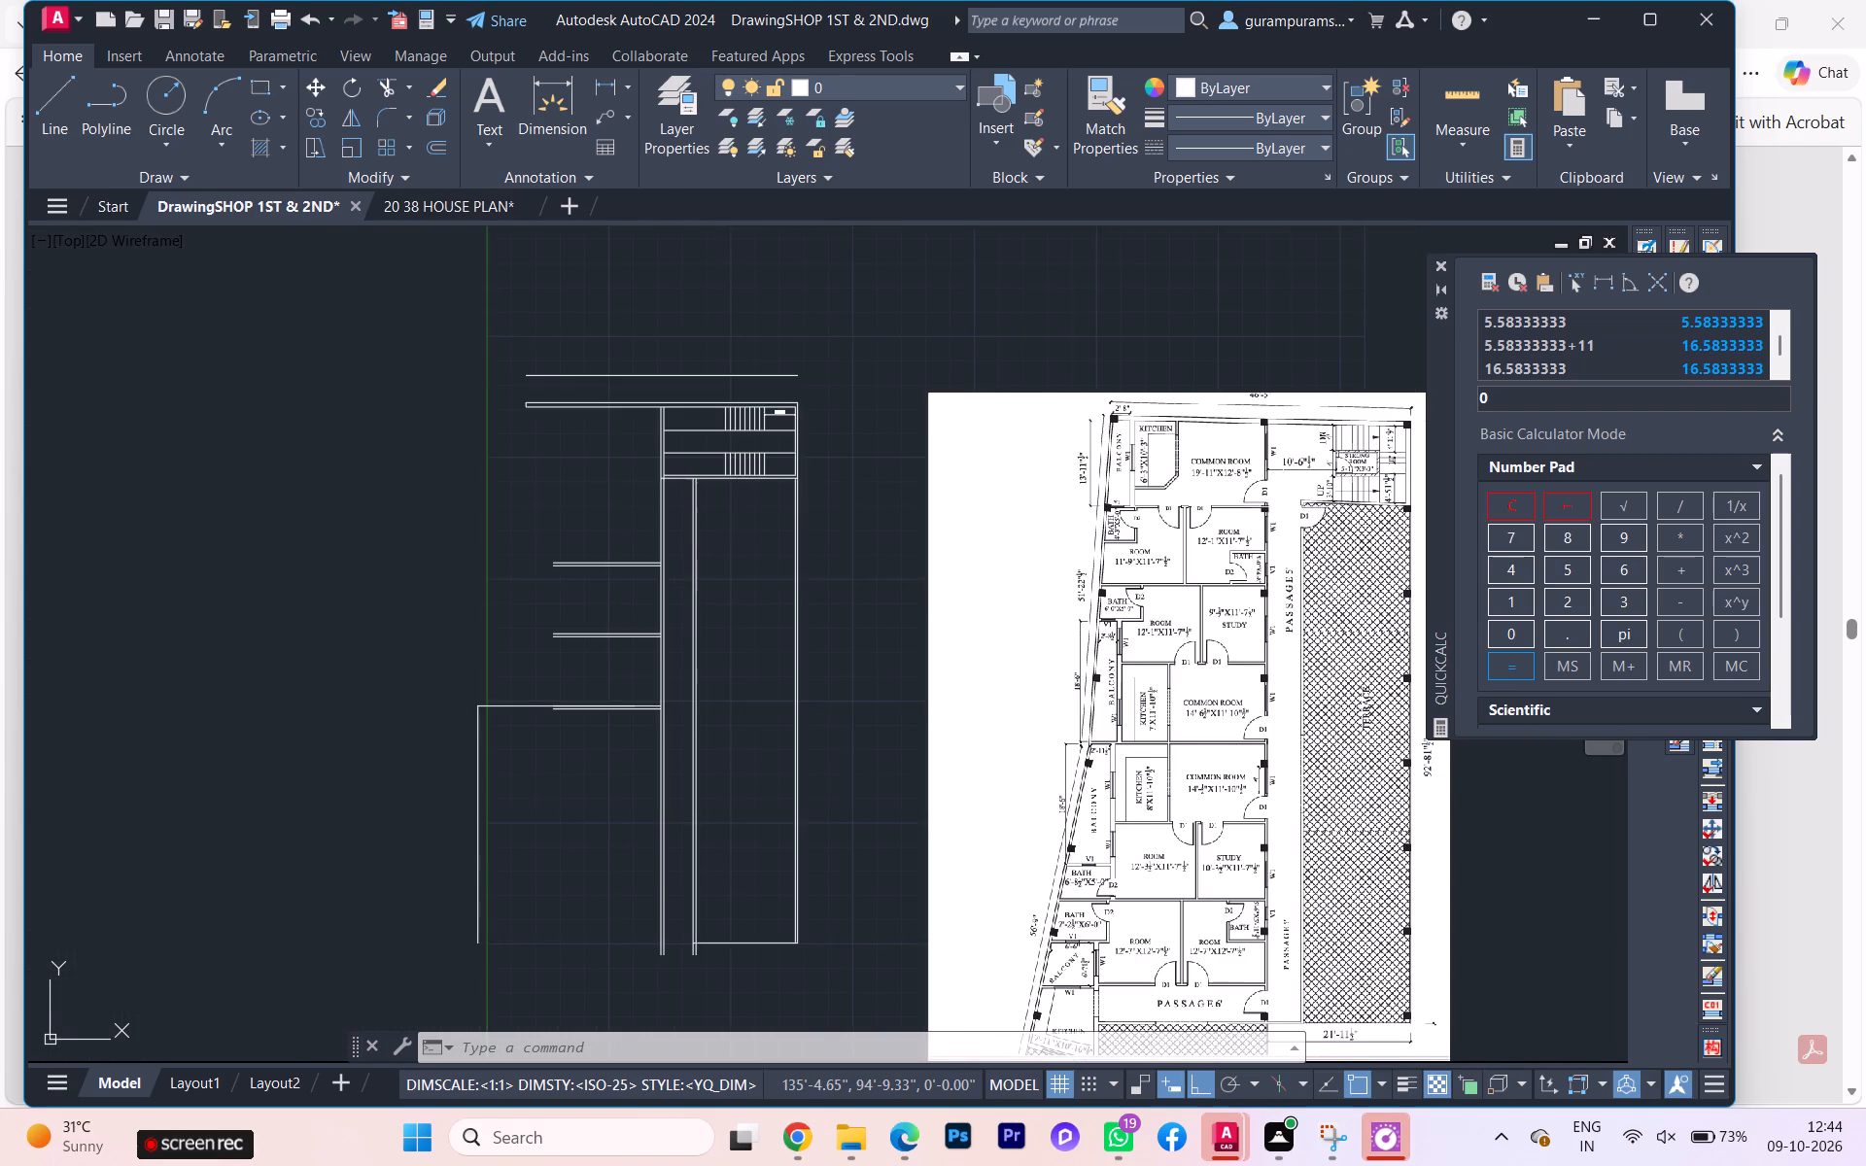
scroll(1282, 505, "up", 2)
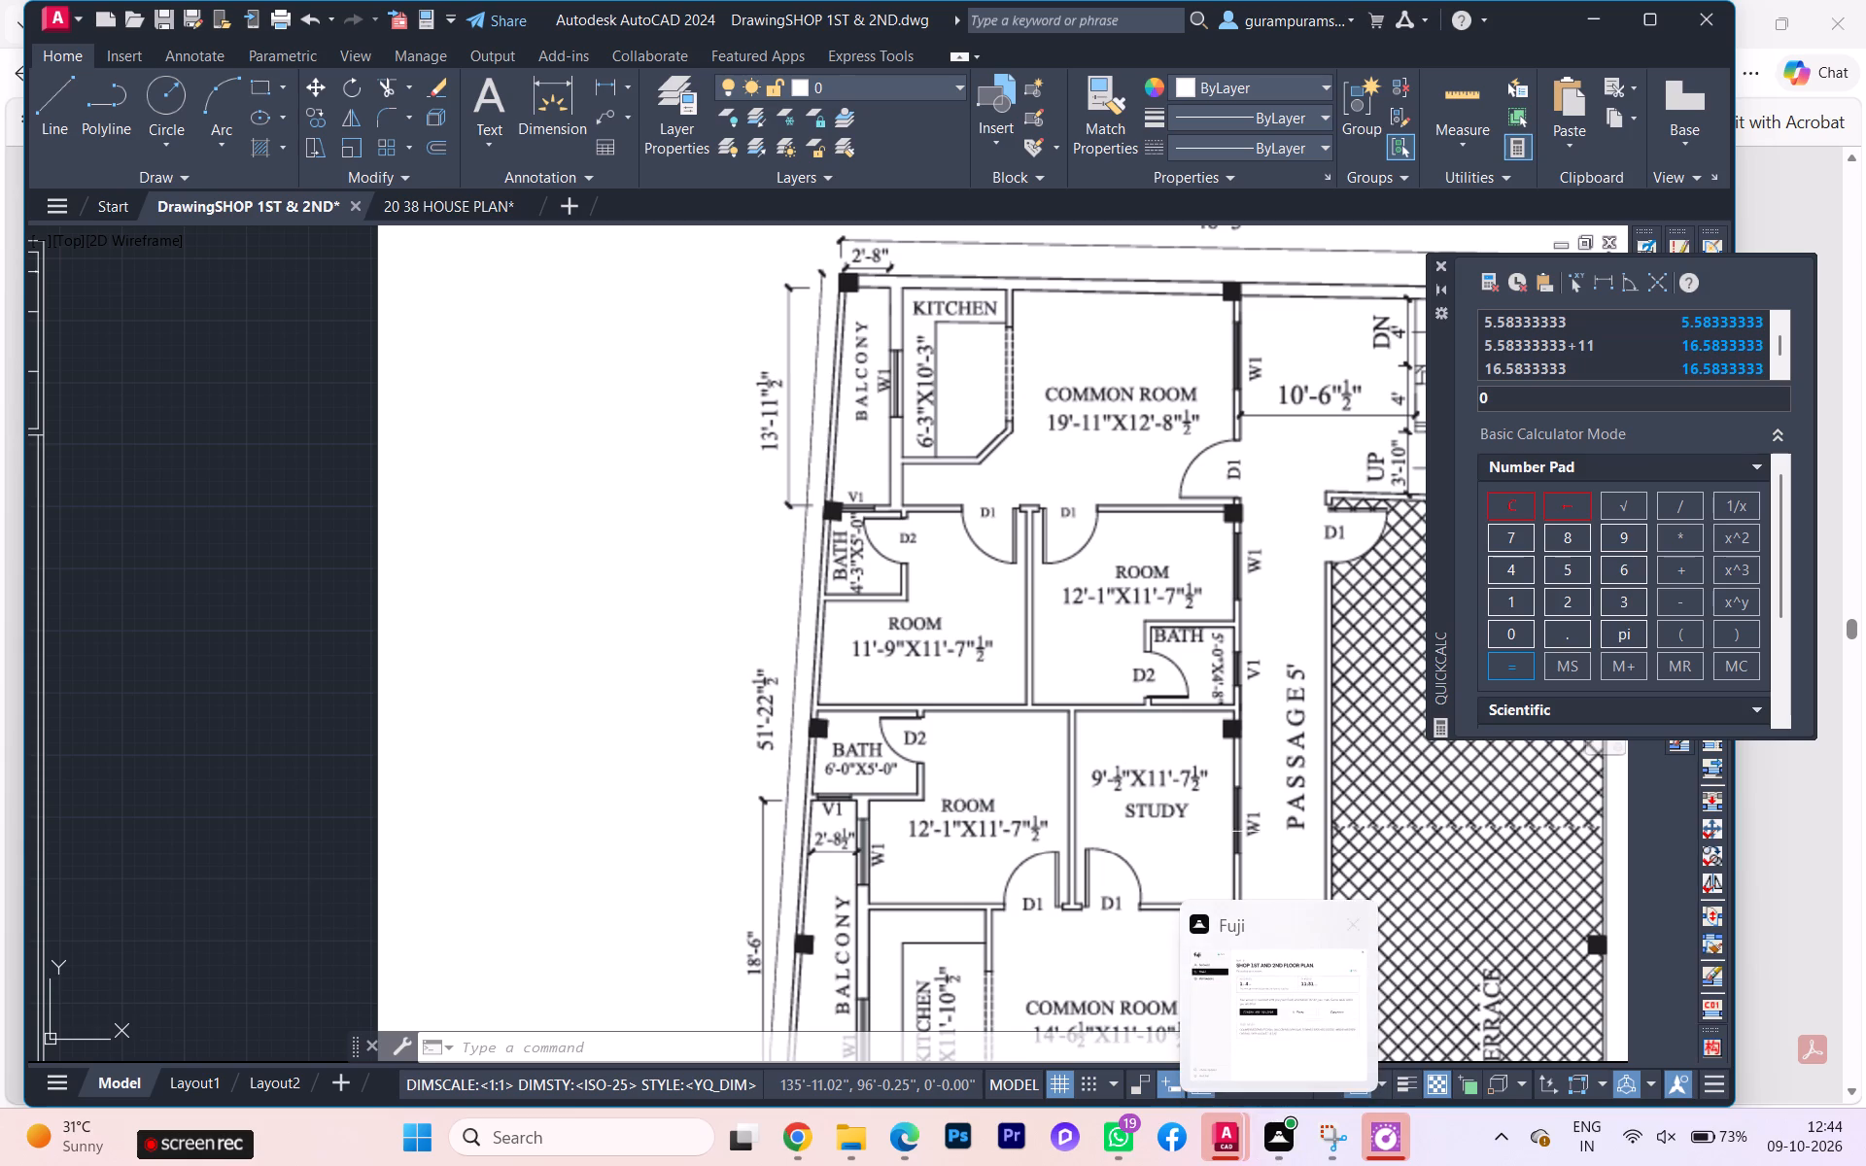
scroll(882, 772, "down", 1)
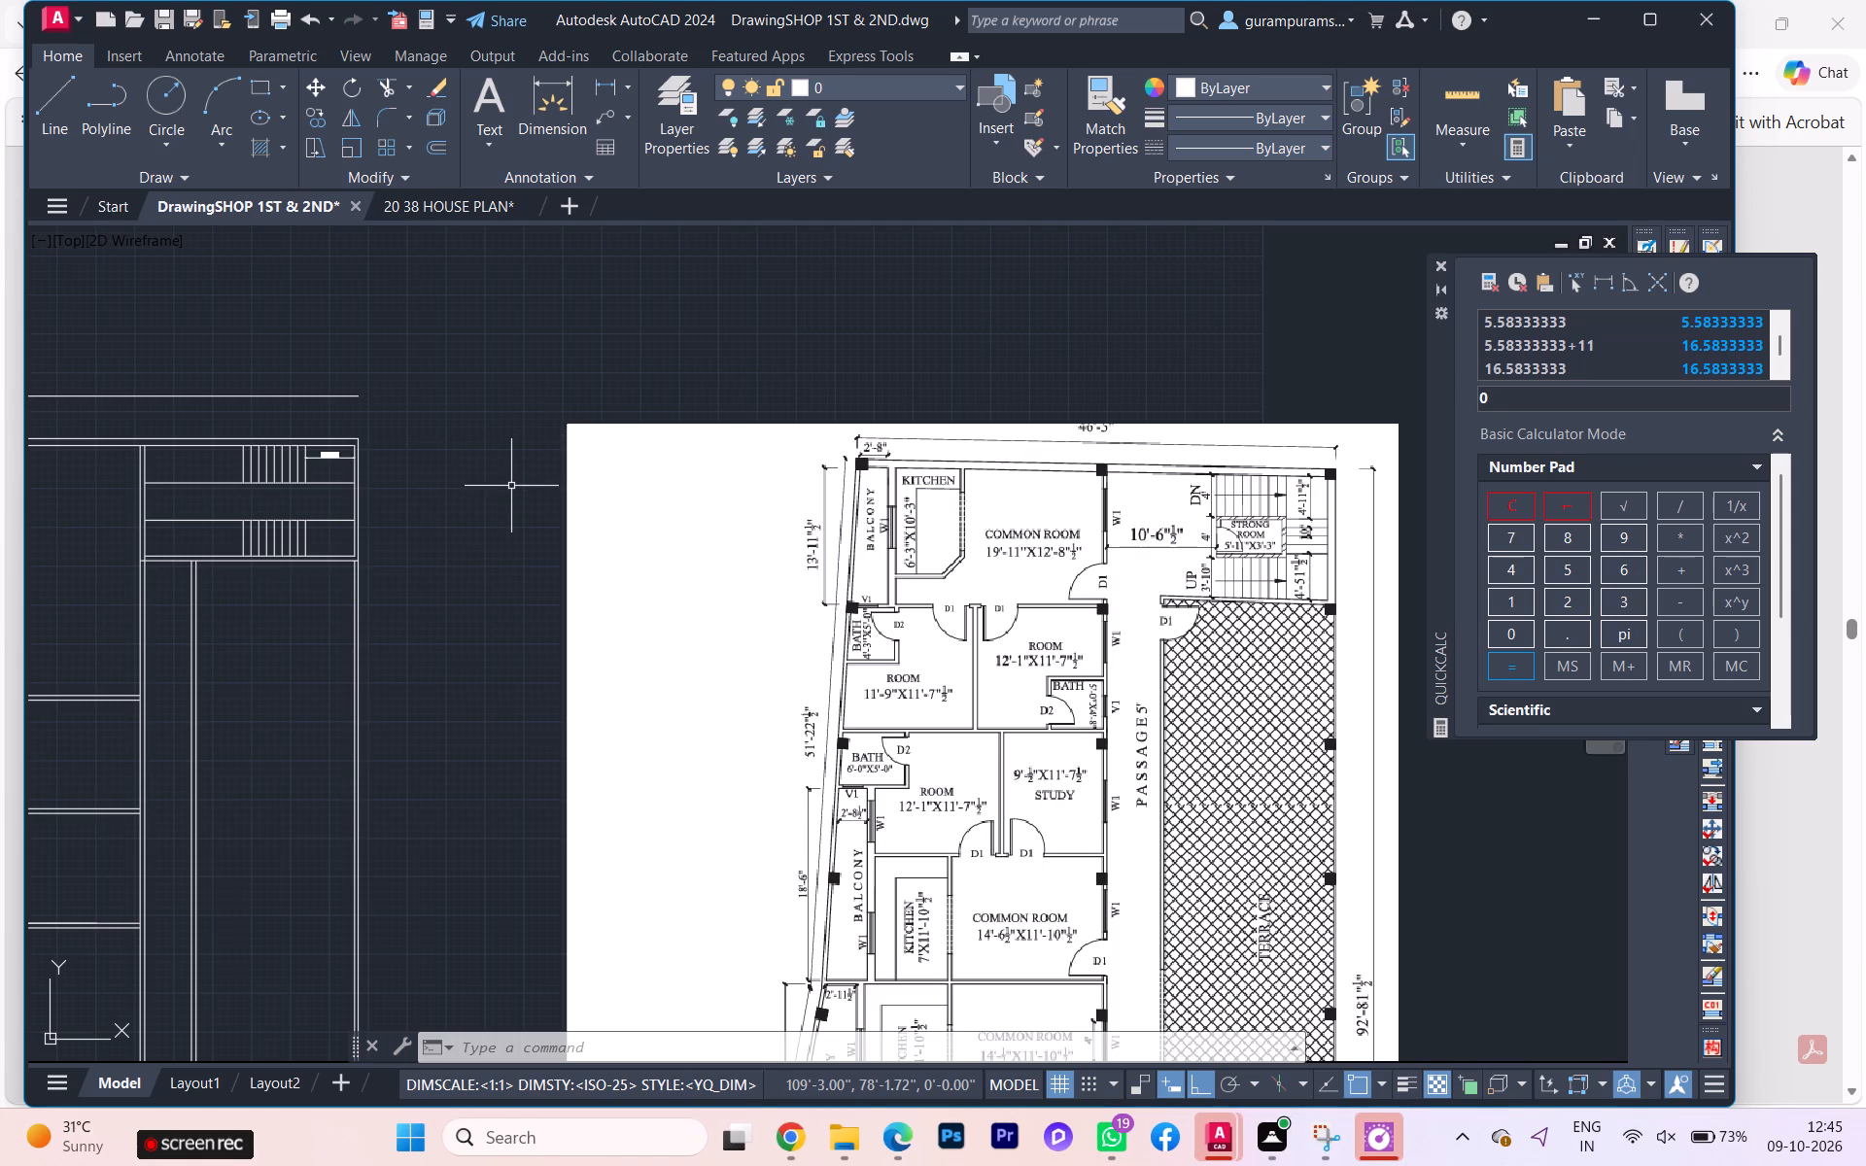
scroll(542, 493, "down", 1)
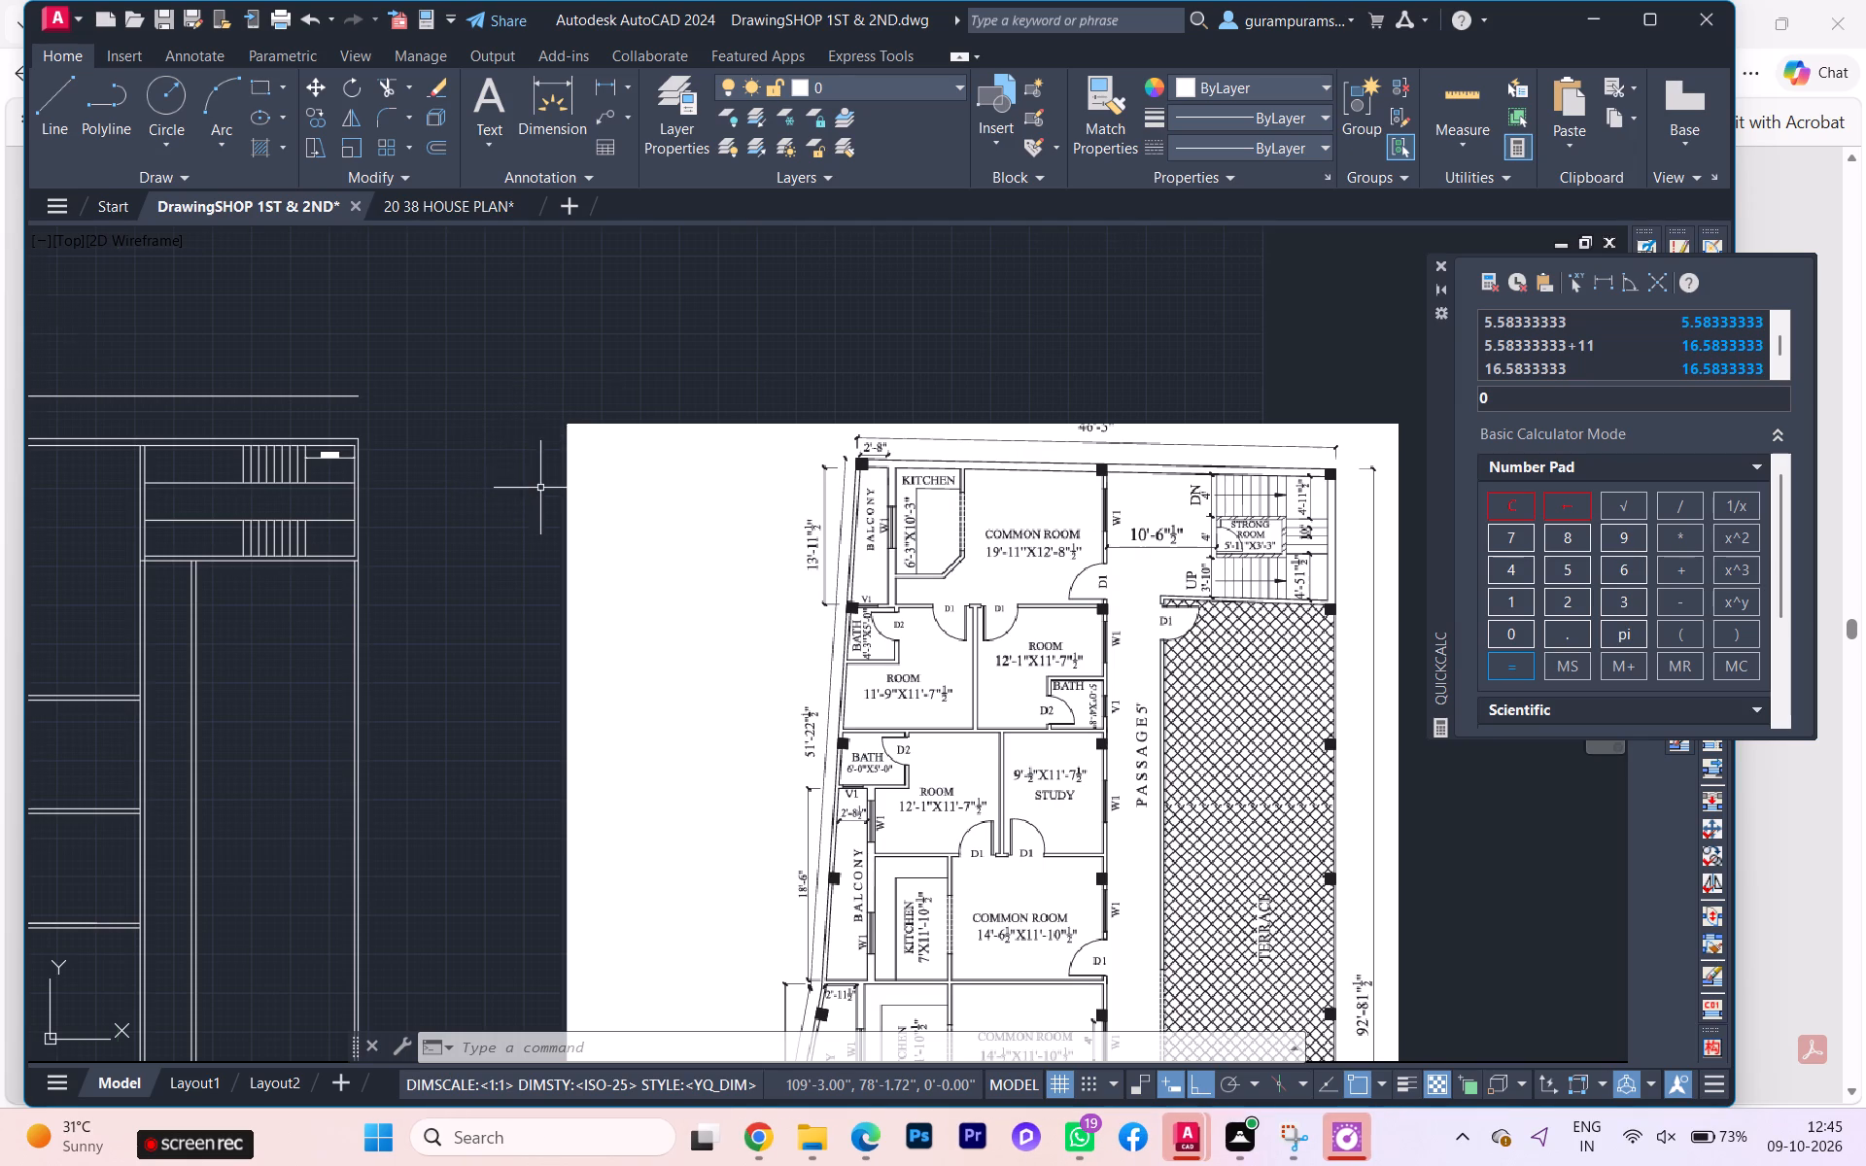
scroll(481, 487, "up", 1)
scroll(480, 487, "down", 1)
scroll(480, 487, "up", 2)
scroll(392, 454, "up", 4)
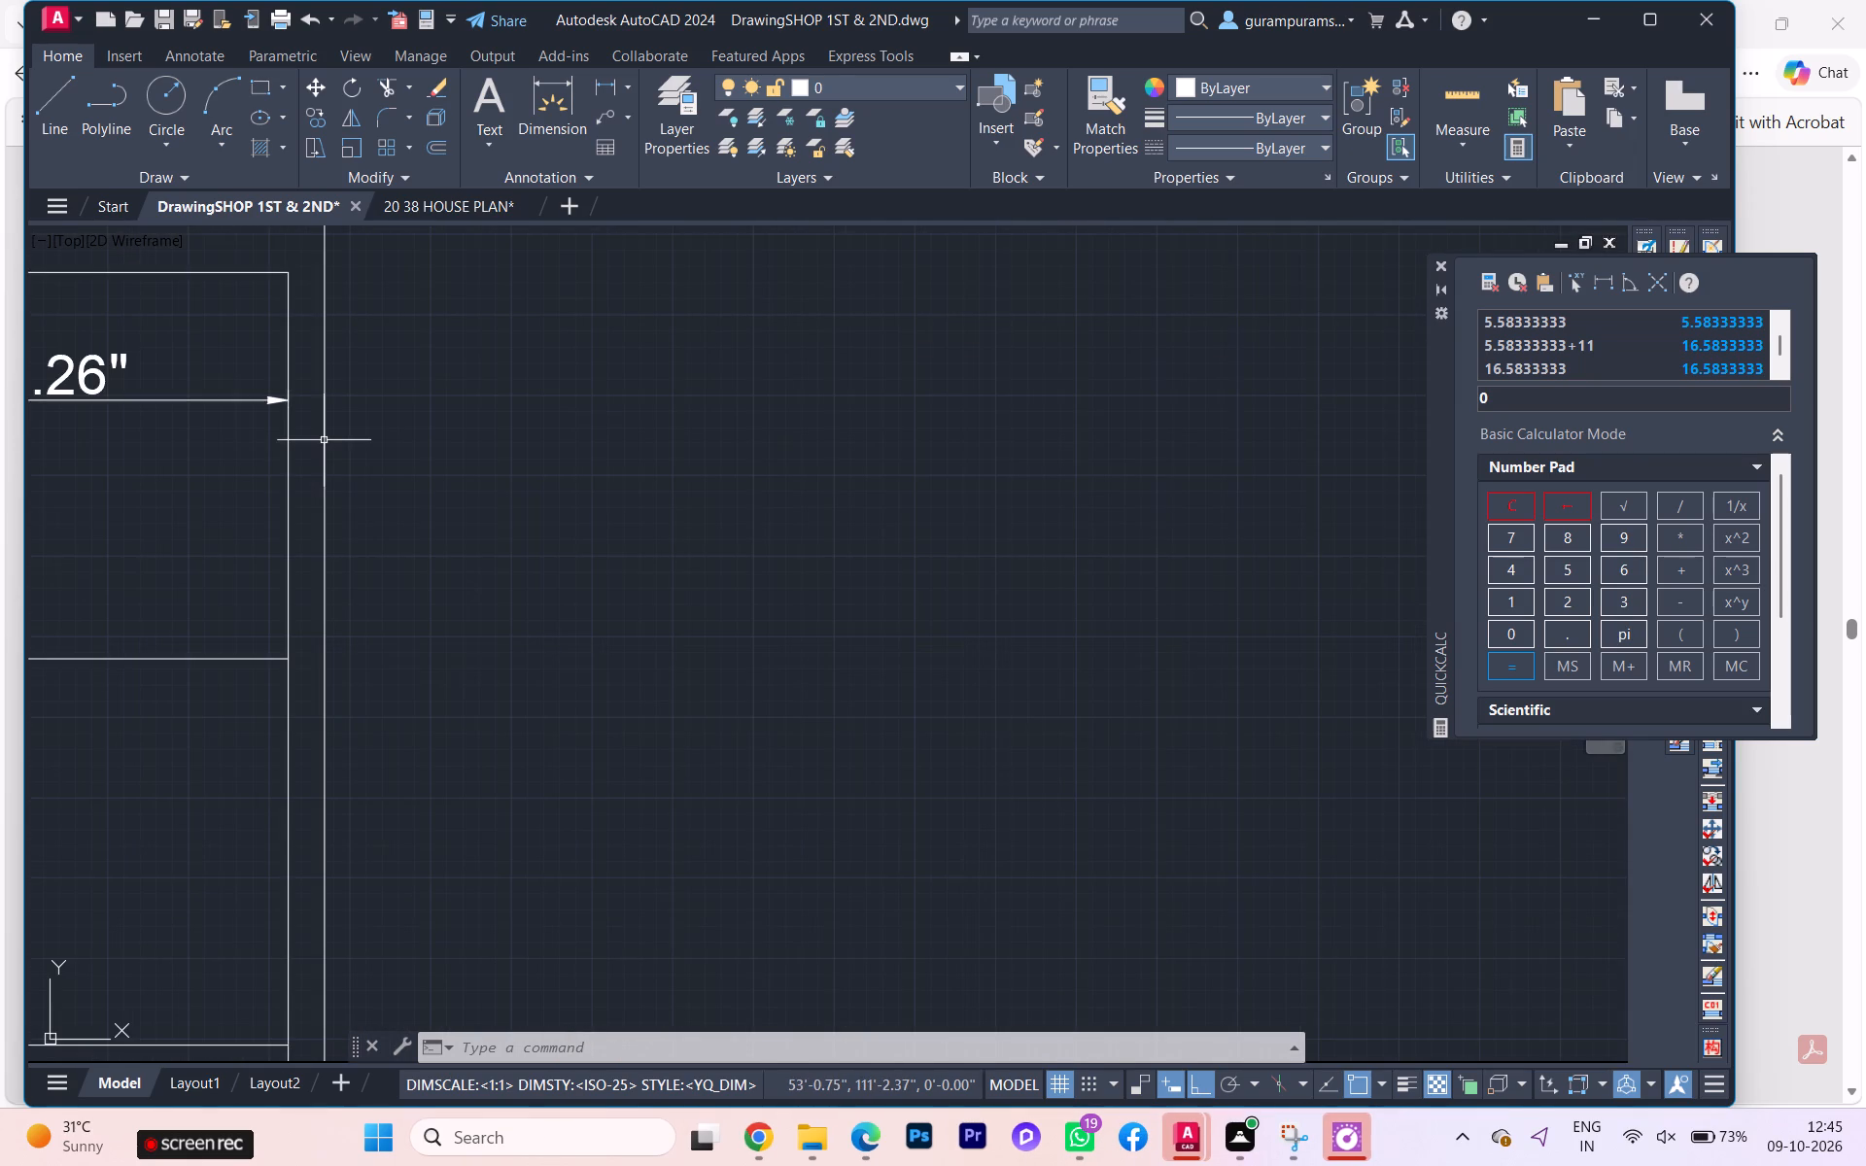
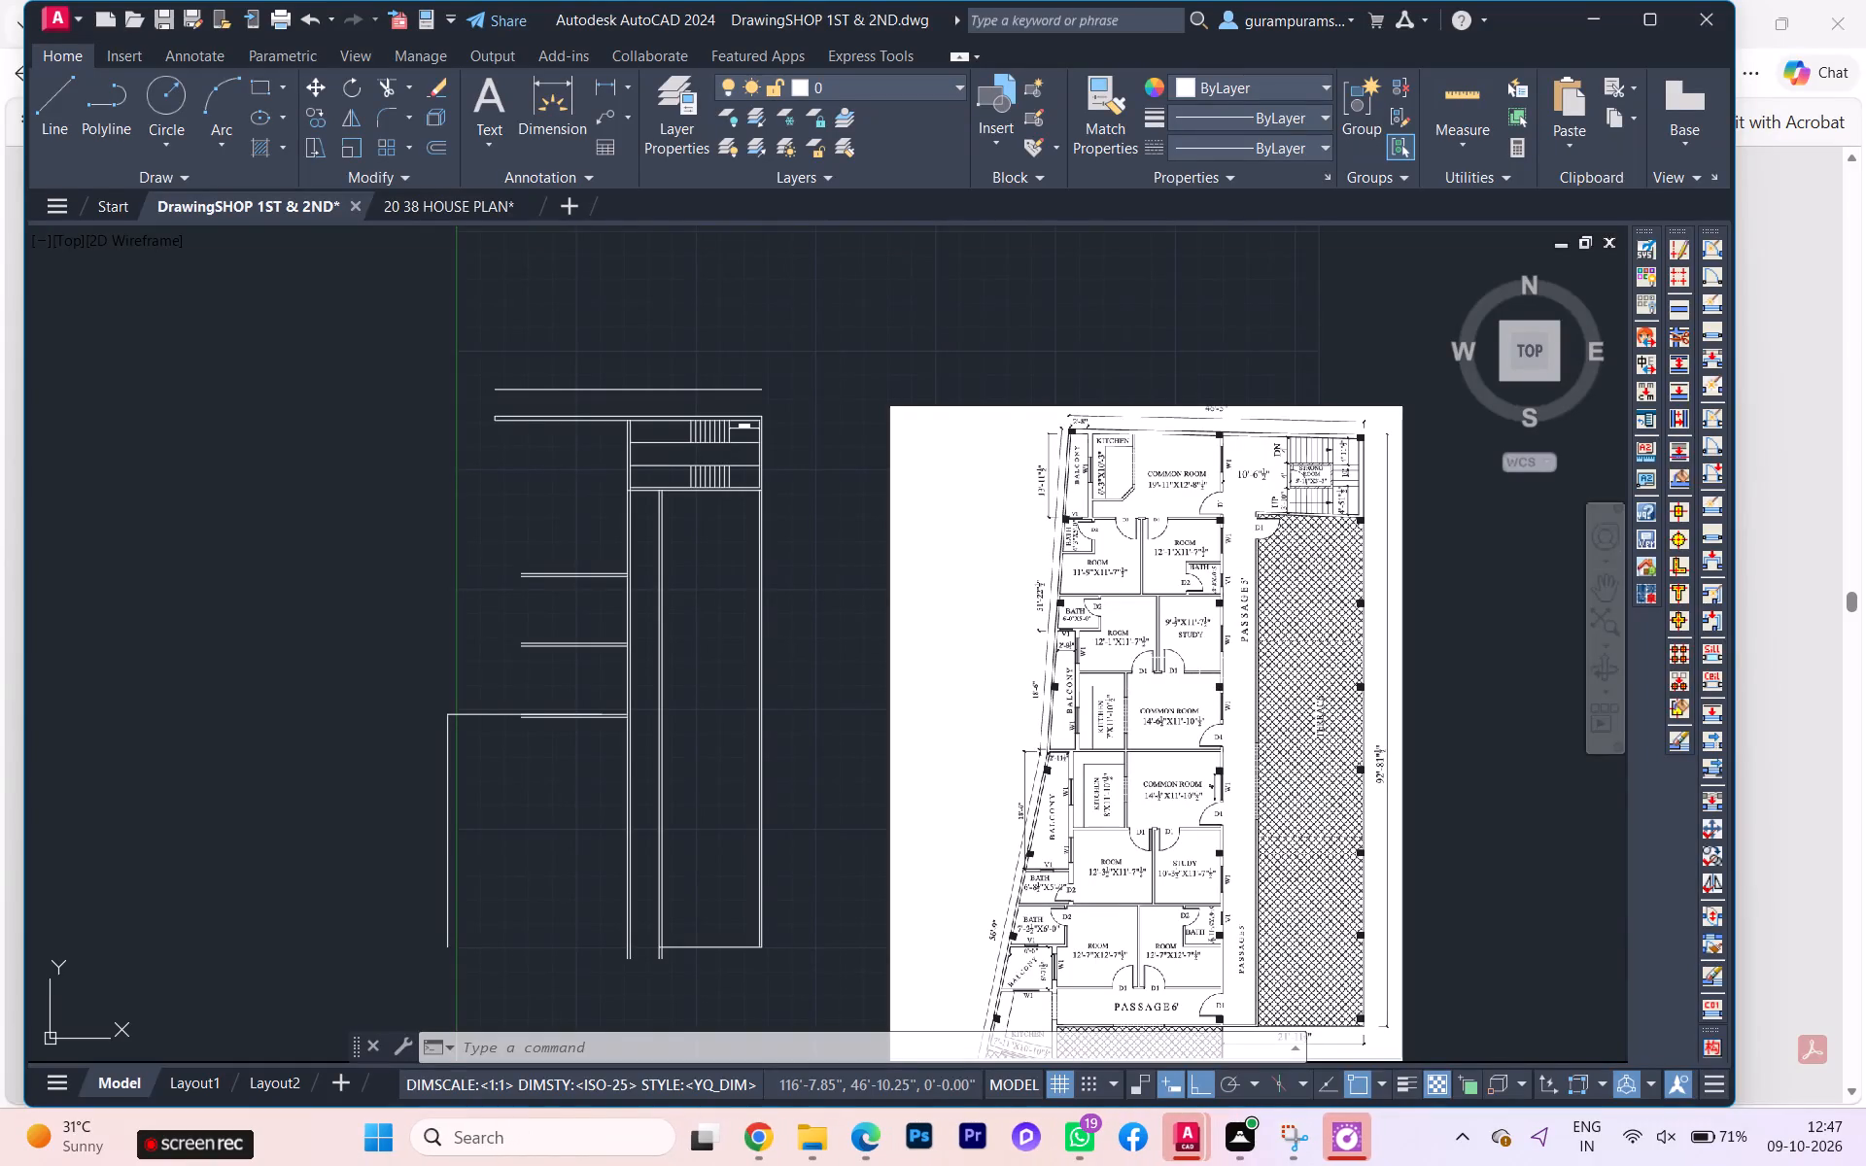
Create a new blank drawing alongside the open ones.
left_click(1142, 588)
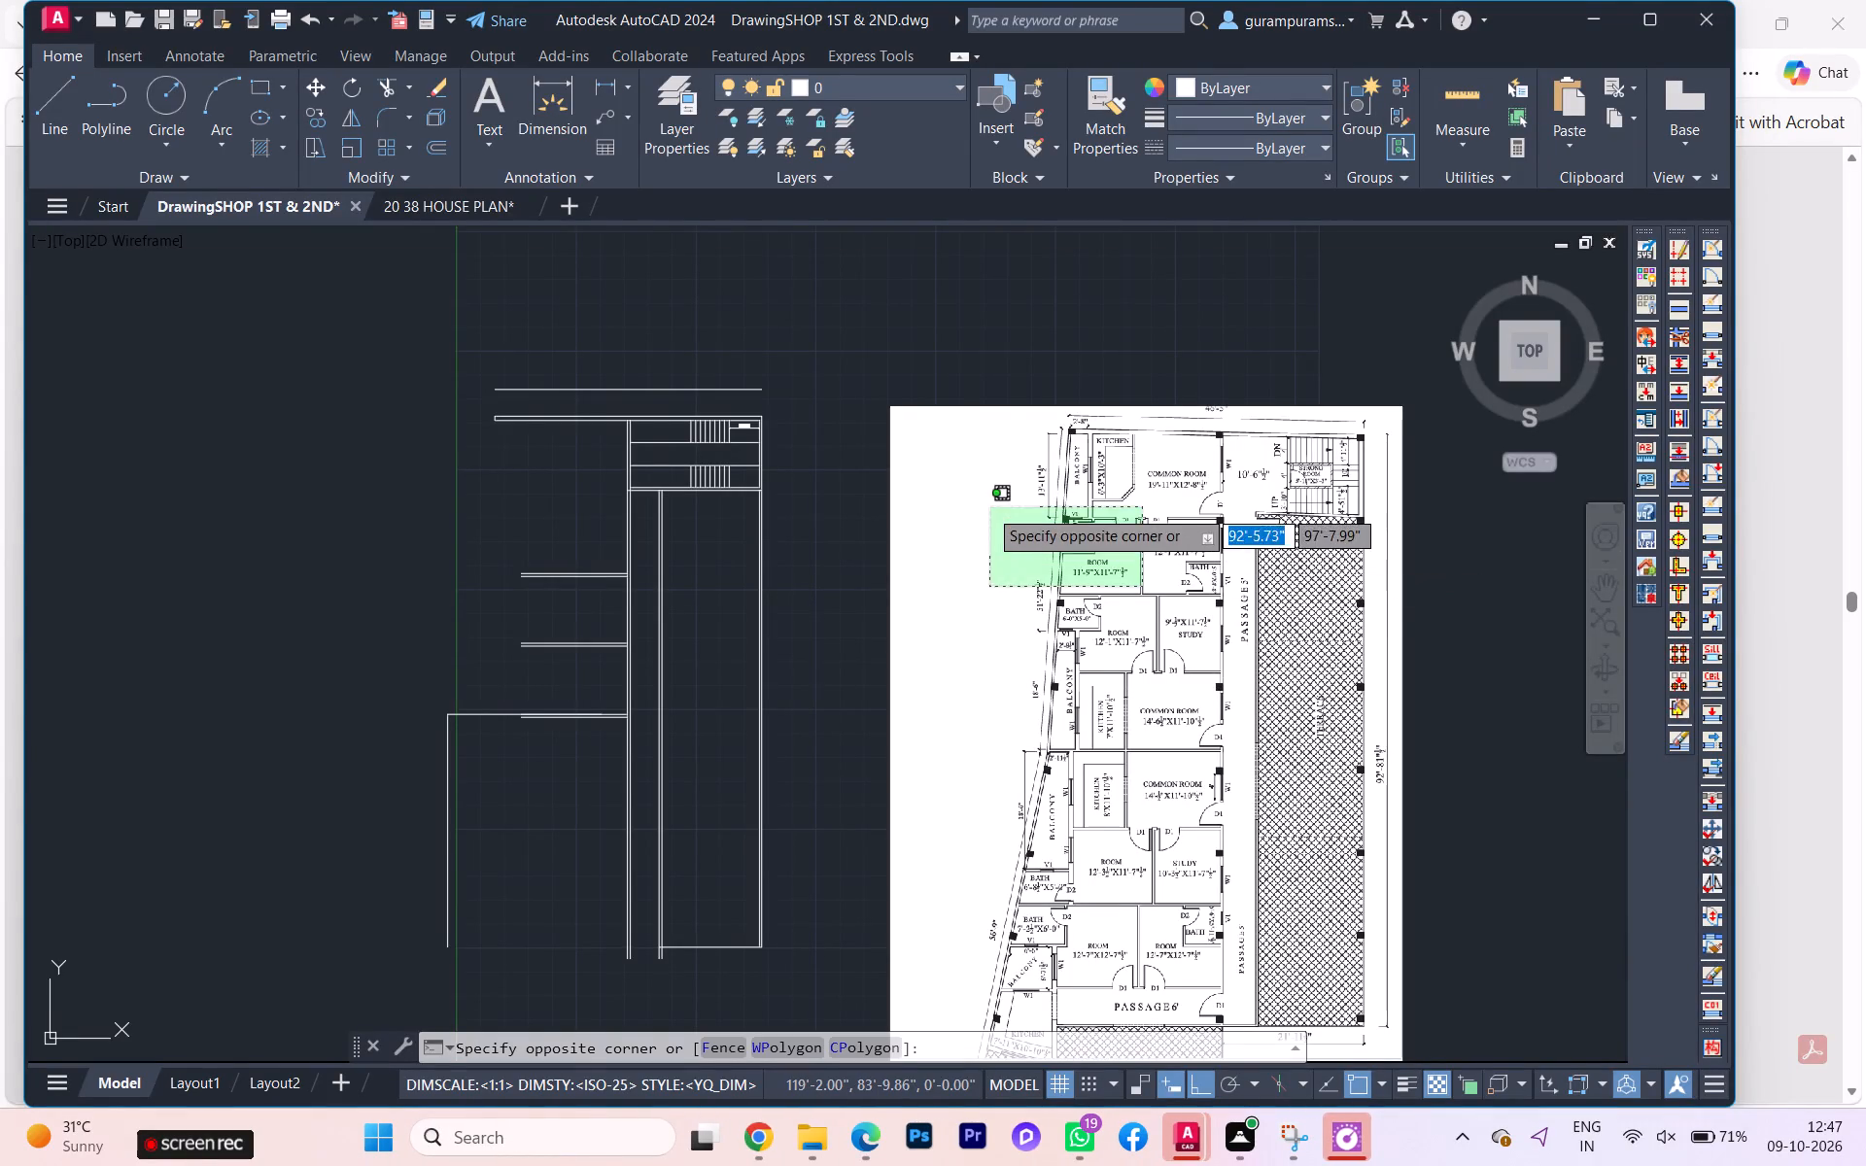
left_click(943, 453)
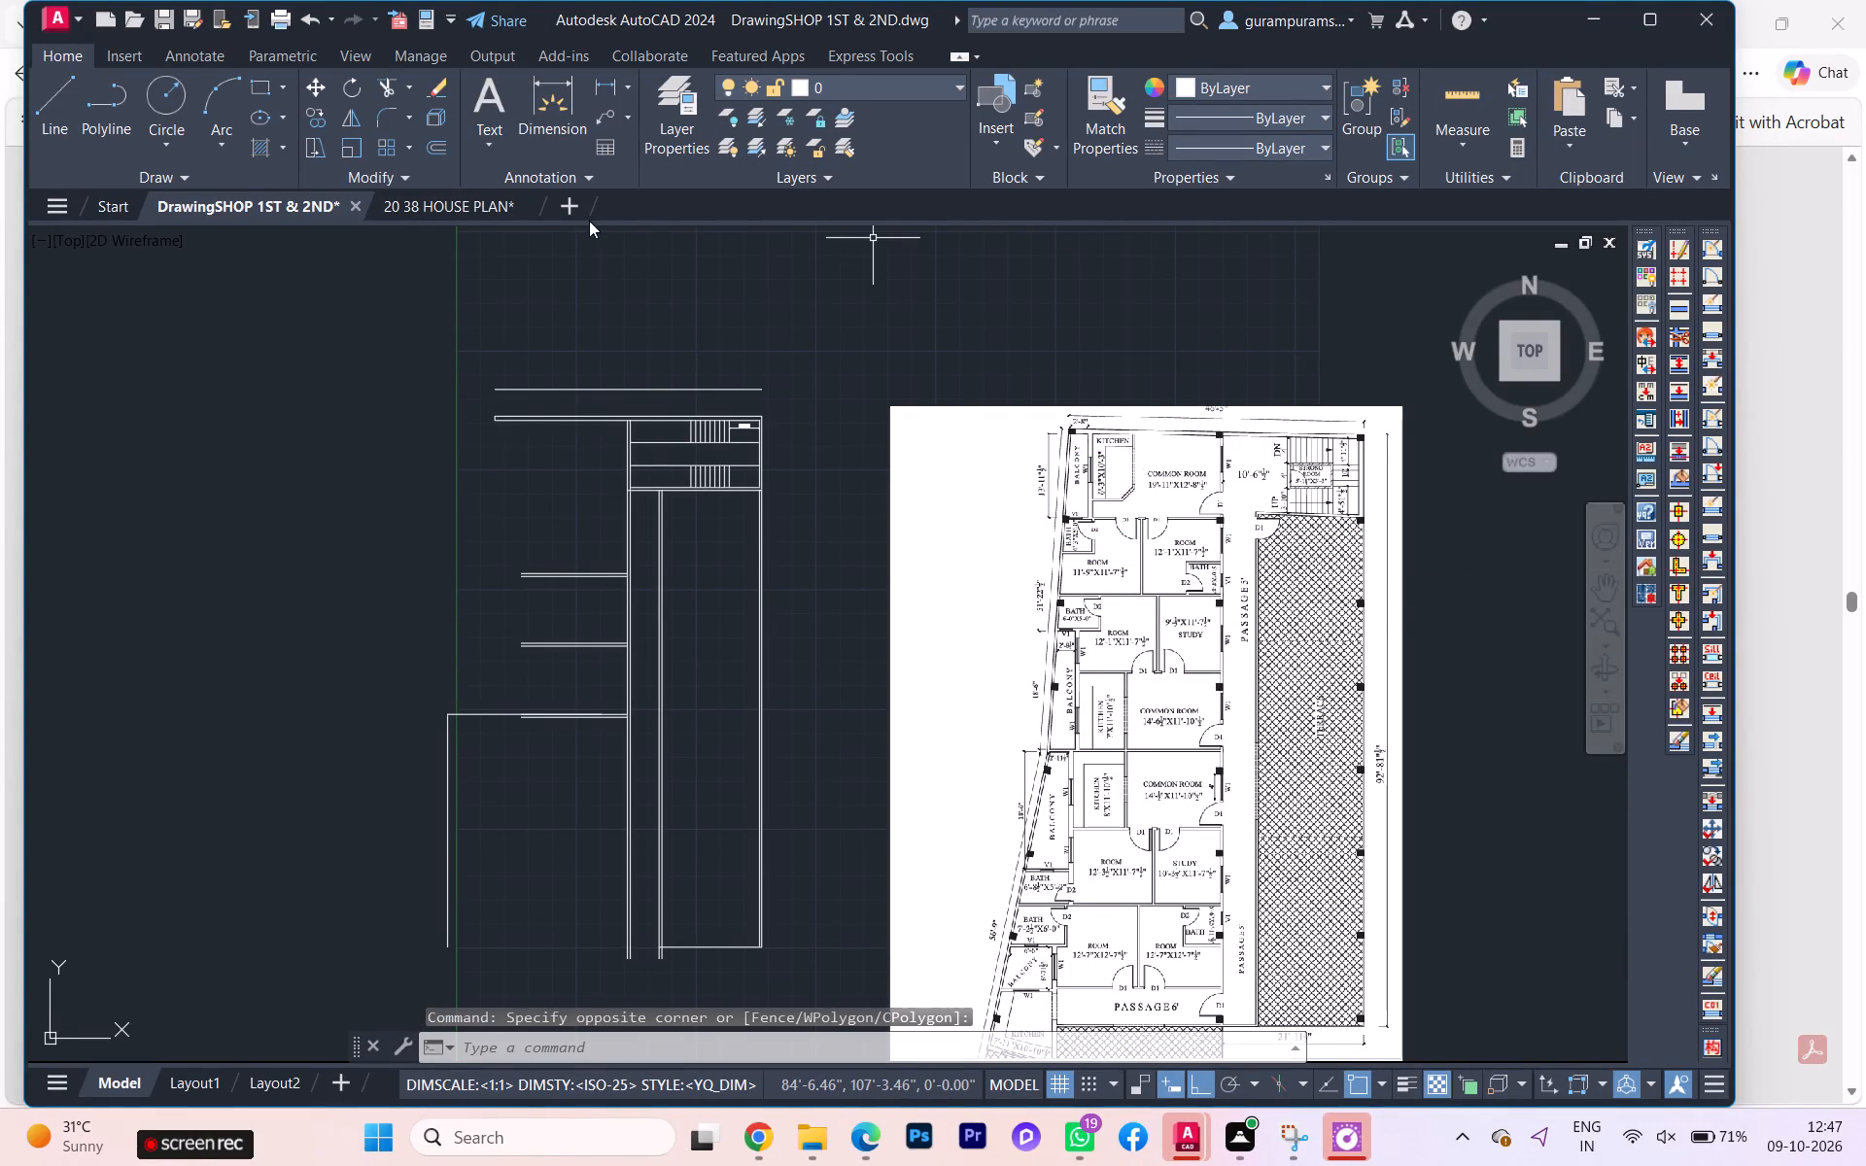
left_click(559, 205)
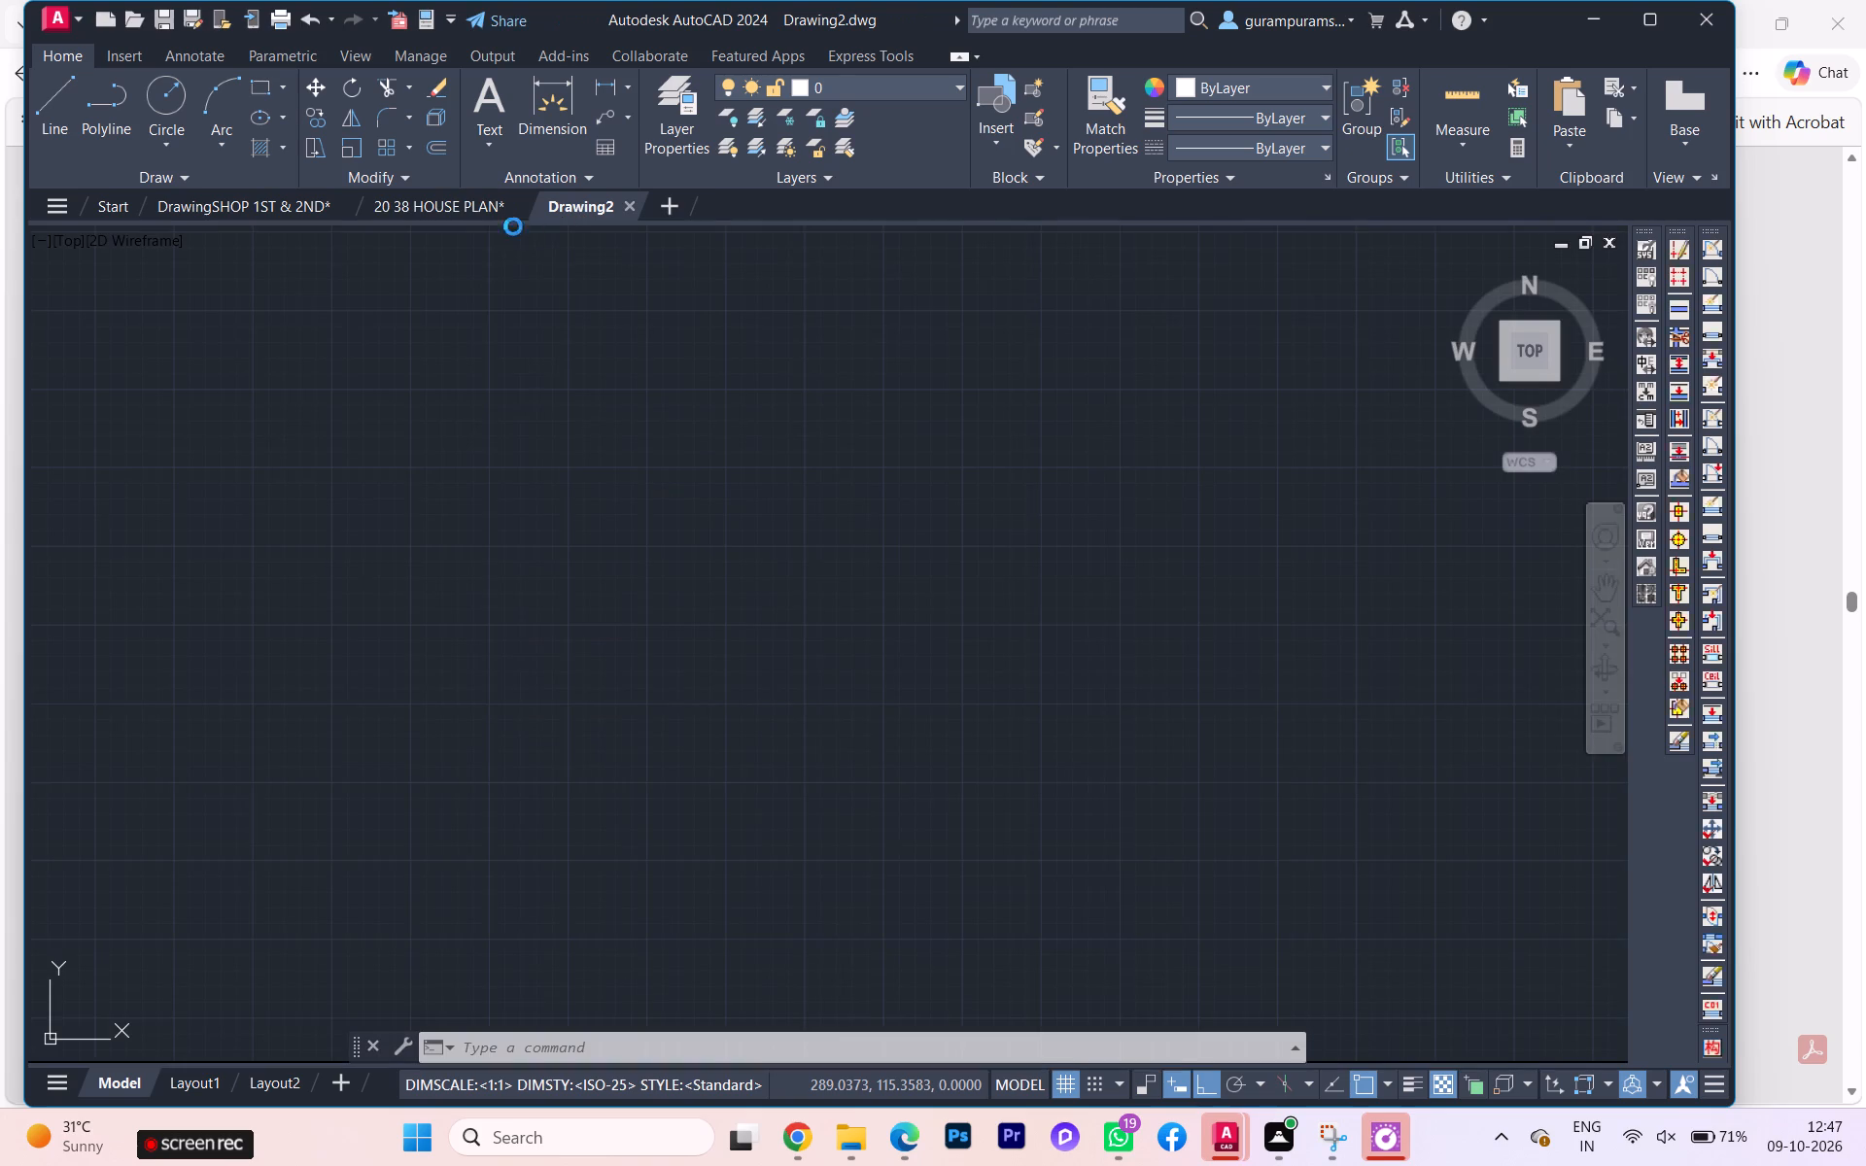
Return to the shop first and second floor drawing and erase the floor plan reference image beside the drafted plan.
left_click(294, 211)
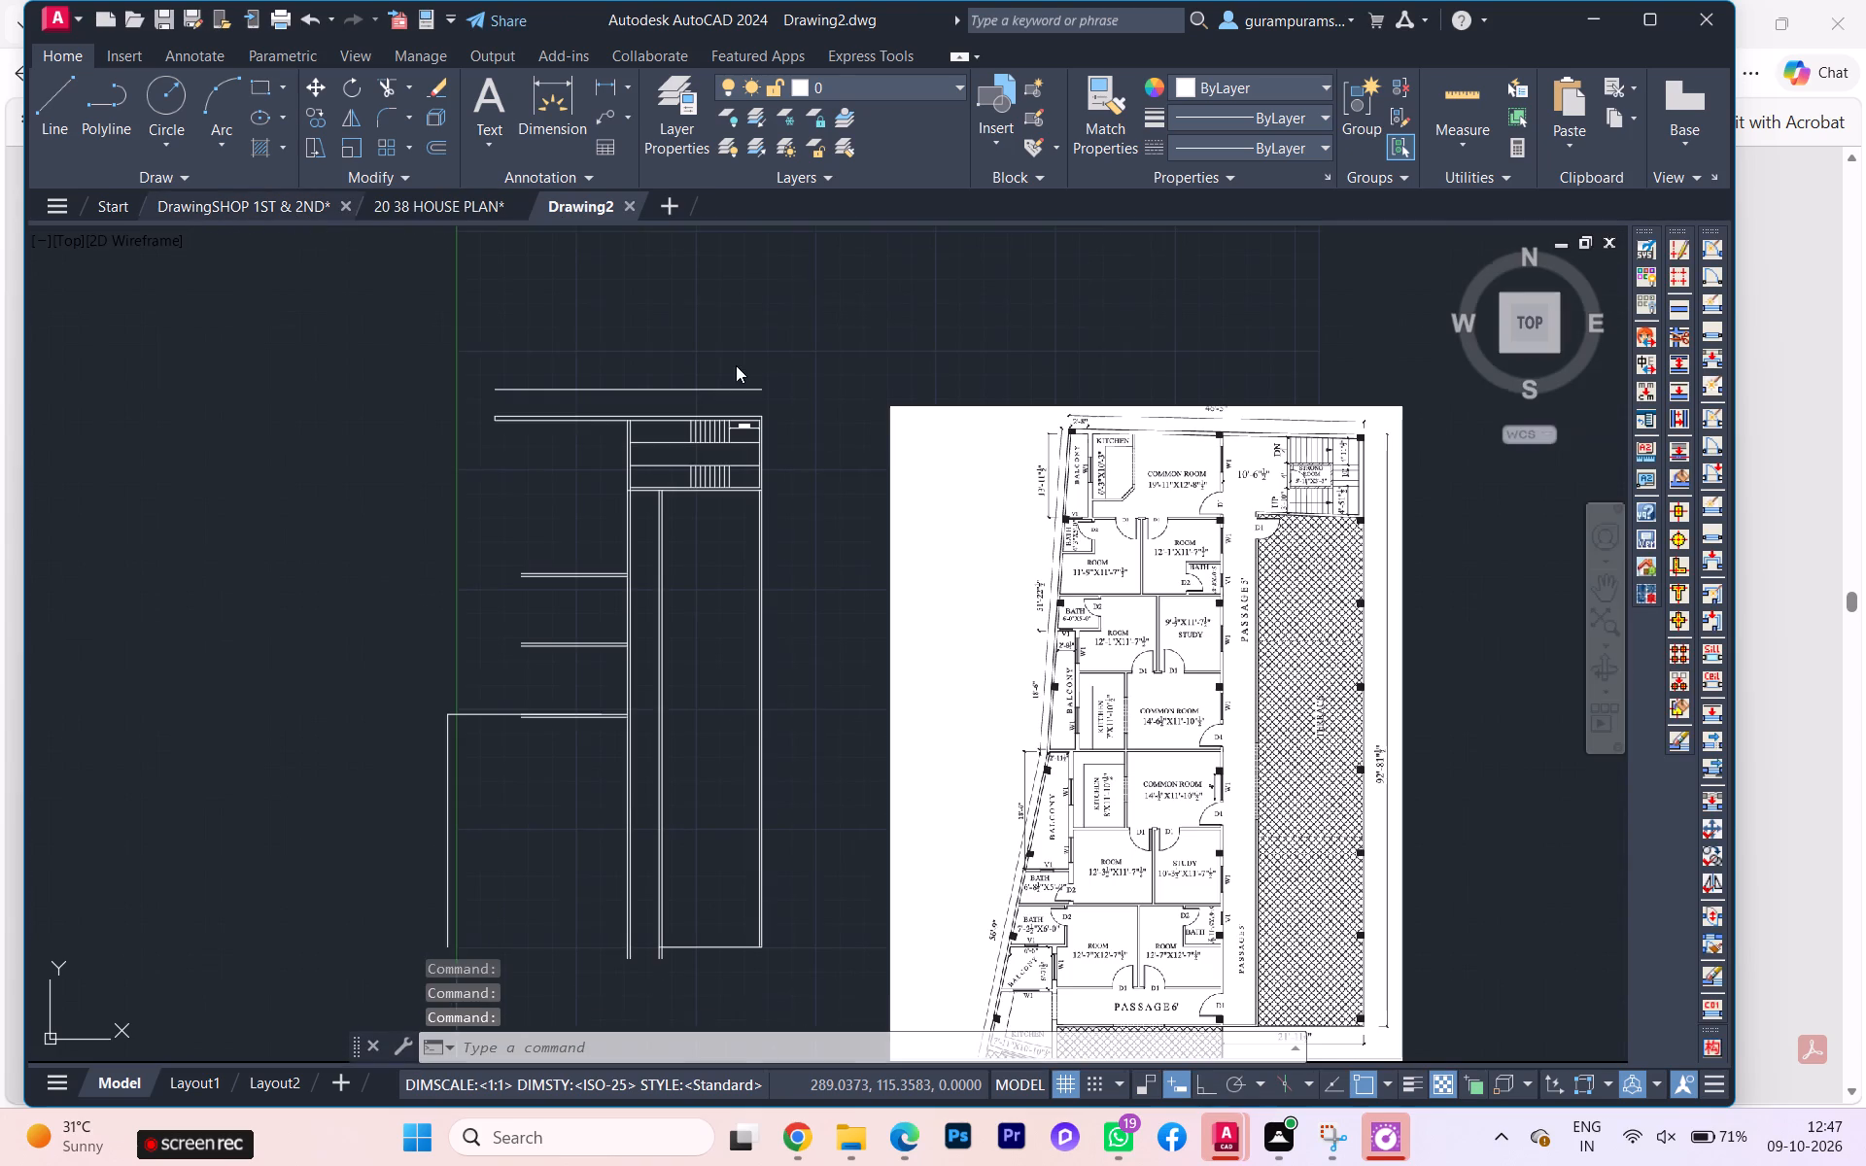
middle_click_drag(956, 453, 792, 332)
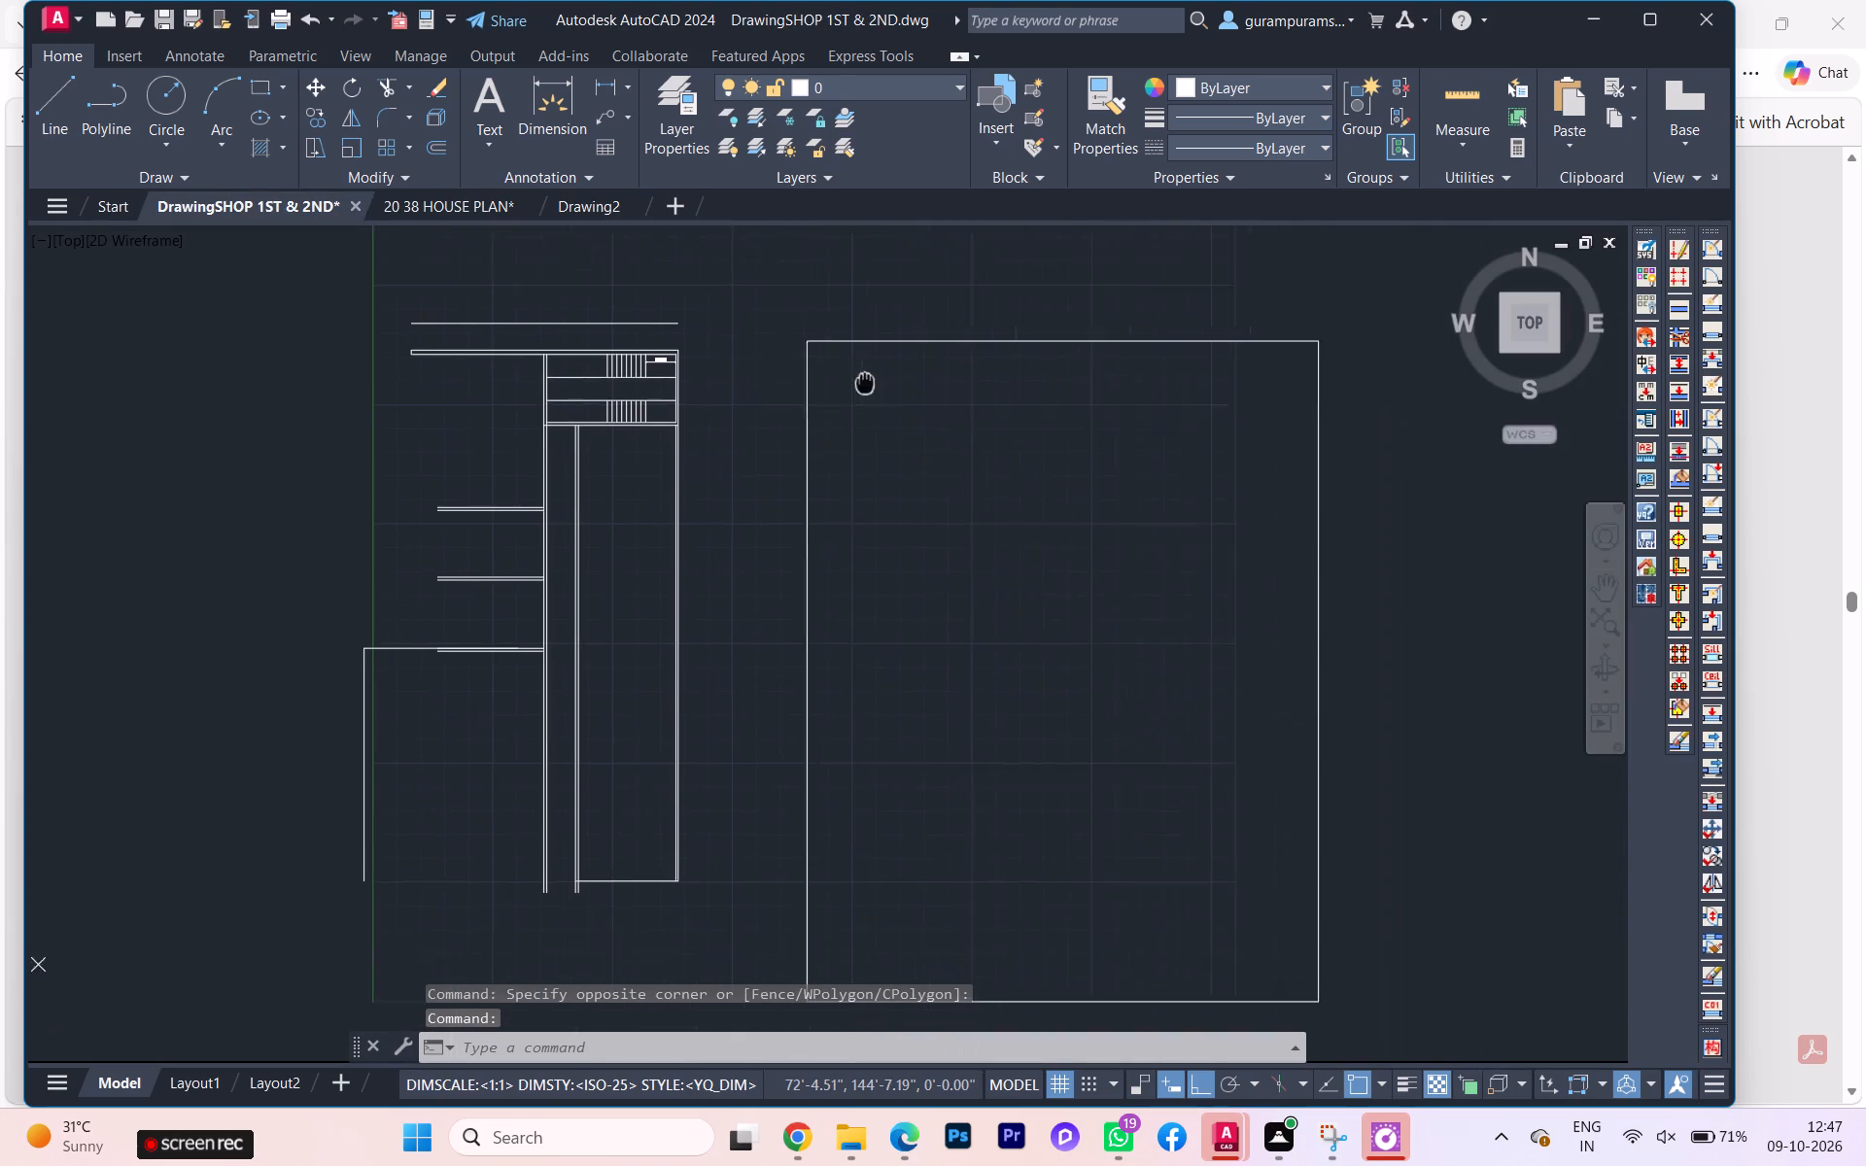
middle_click_drag(792, 332, 764, 306)
left_click(1145, 549)
left_click(881, 433)
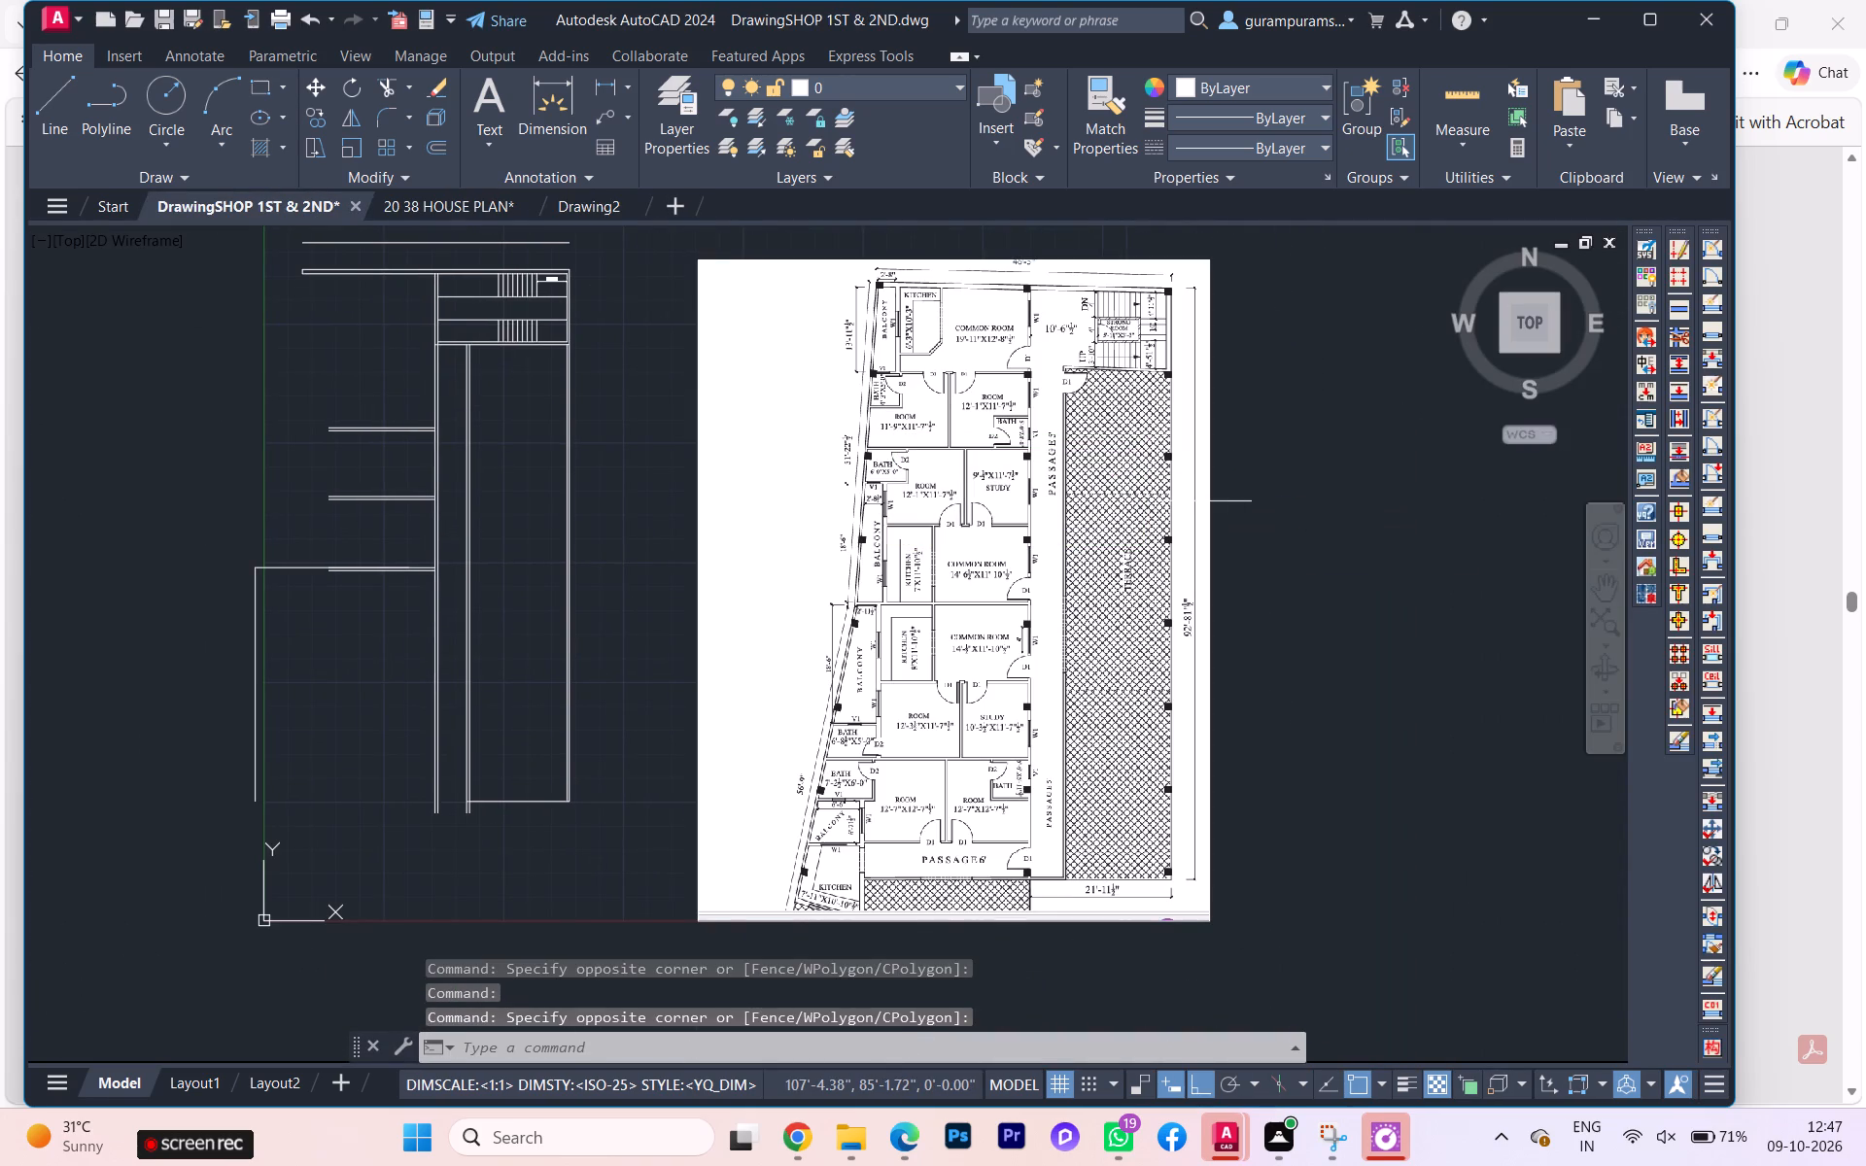
left_click(1287, 506)
left_click(1046, 443)
key("Delete")
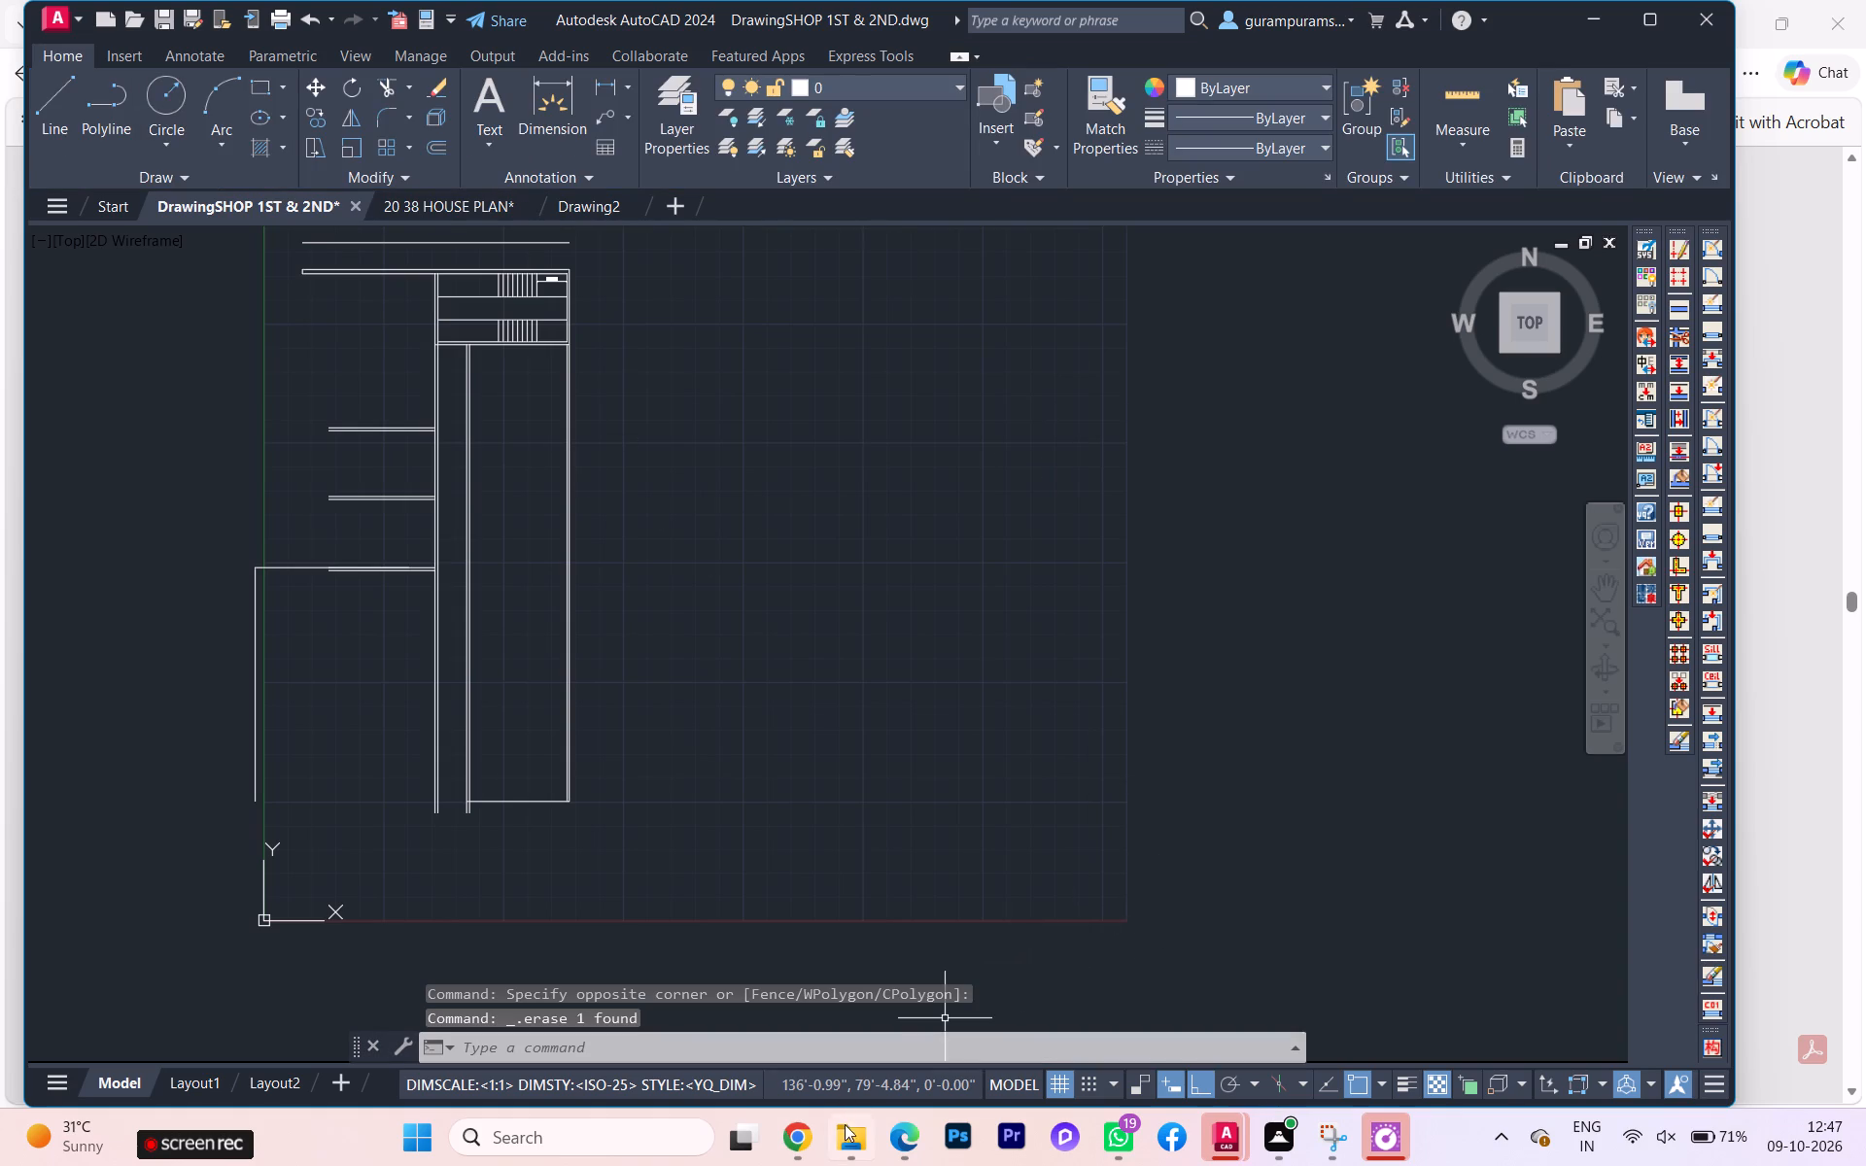
Switch to the workbook PDF in Edge and capture the Exercise 28 shop site plan, including the road, with Snipping Tool.
left_click(916, 1143)
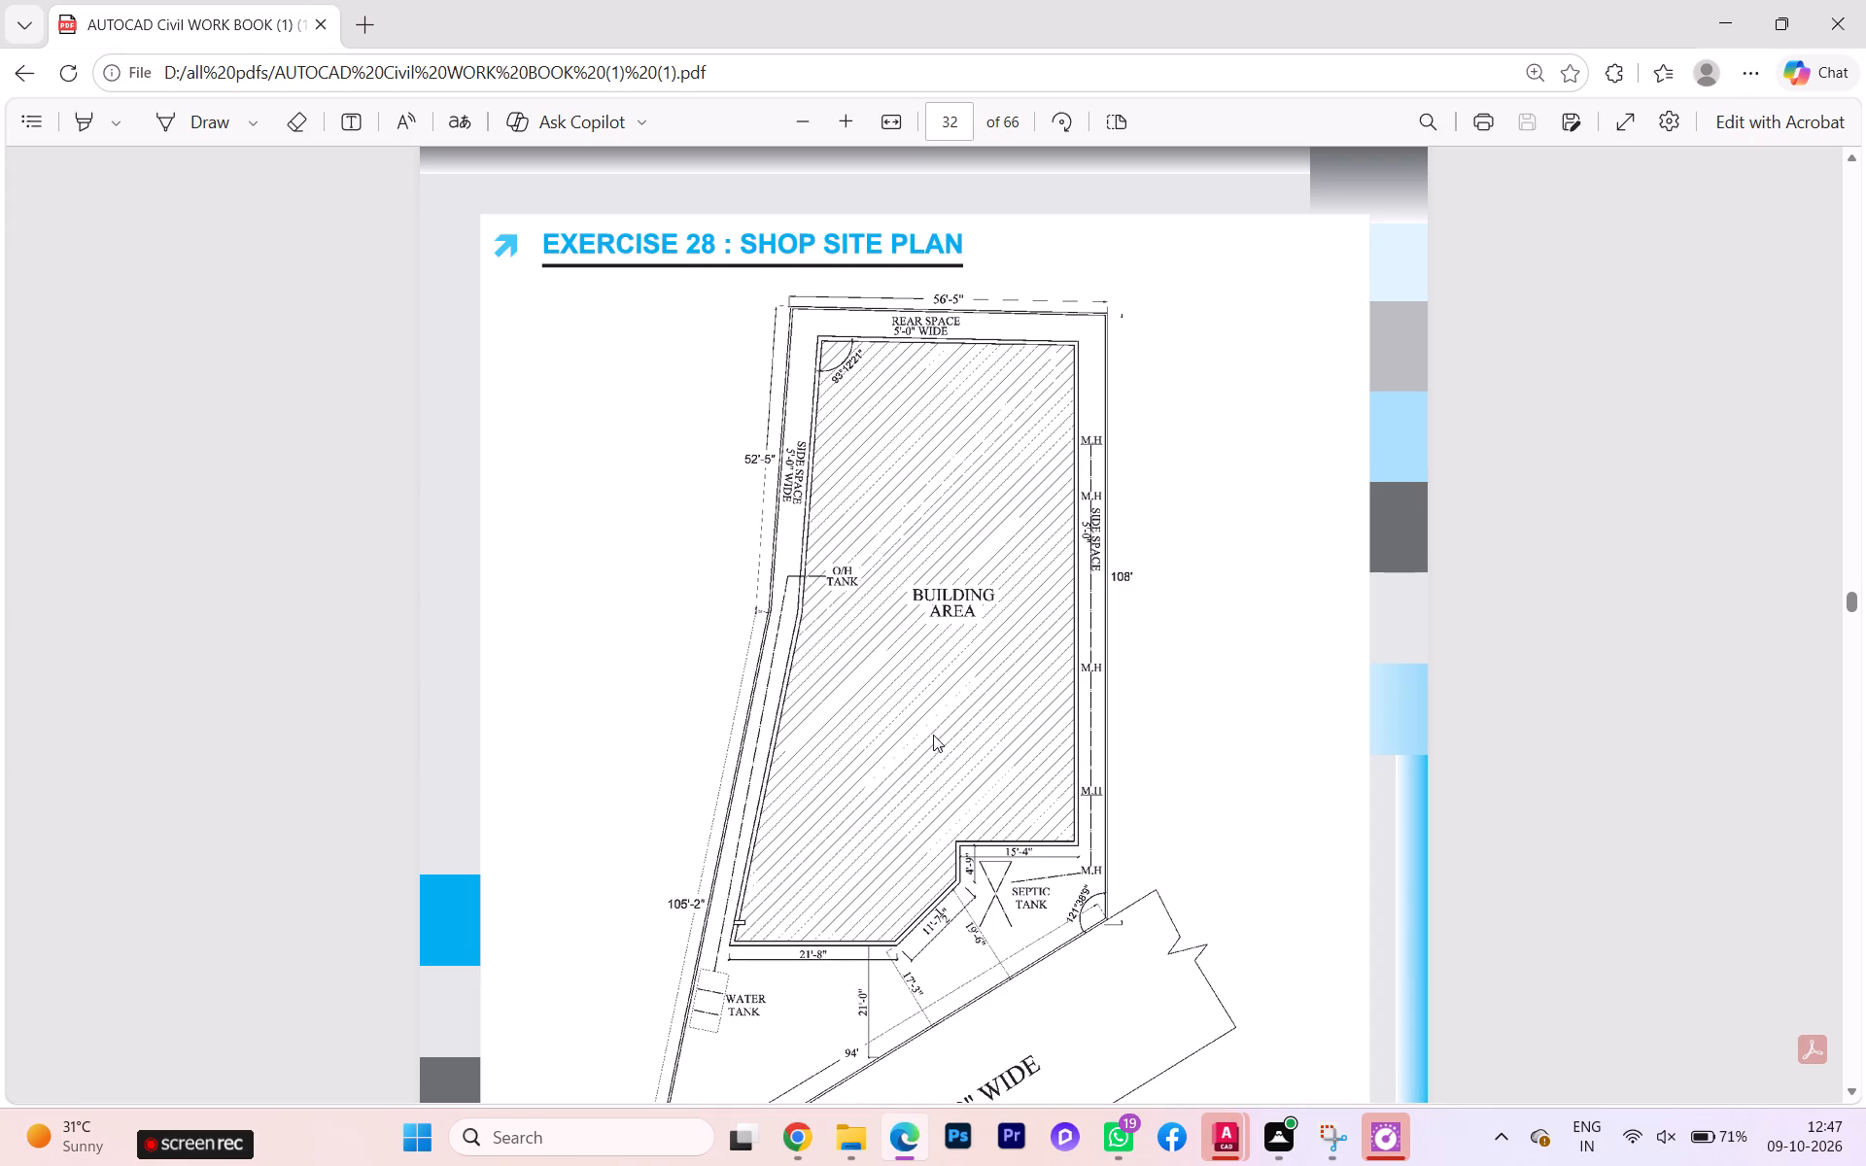
scroll(944, 728, "down", 1)
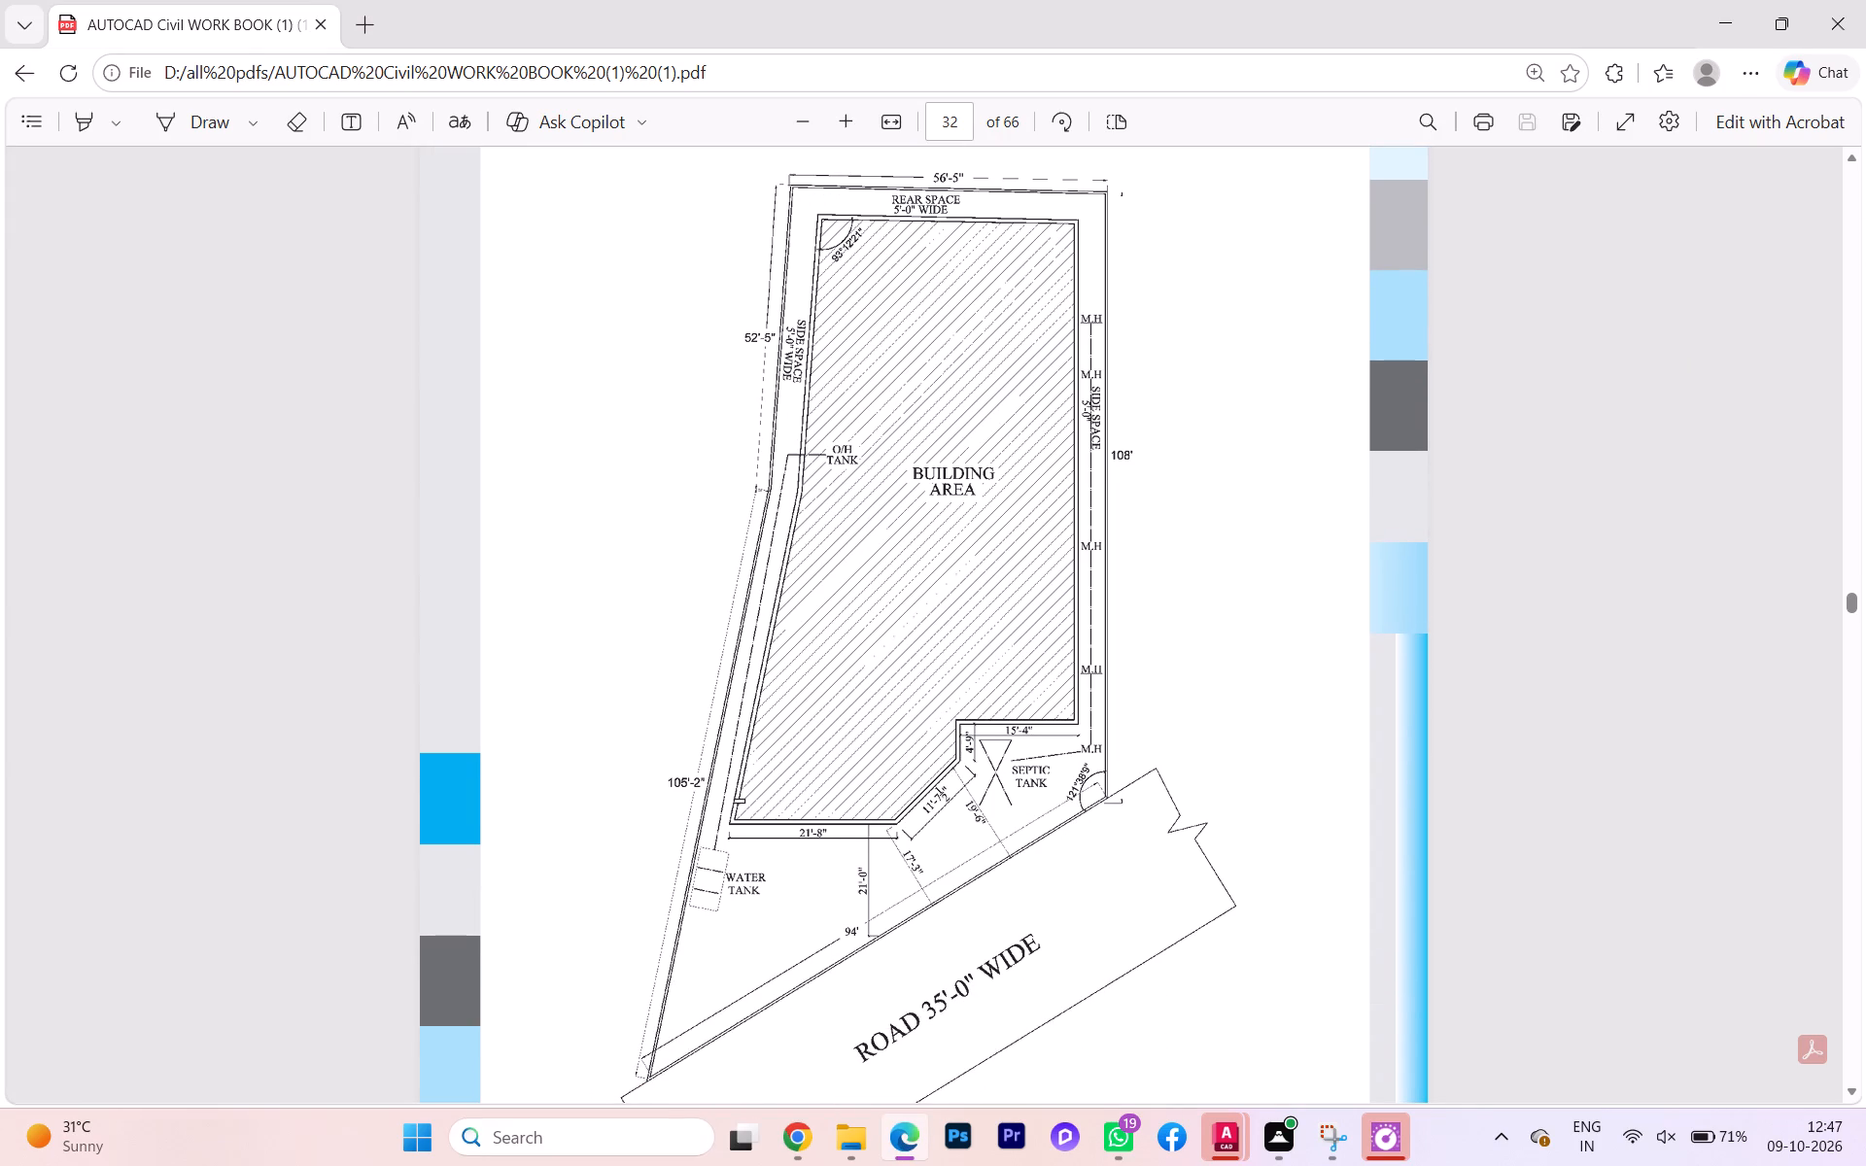
left_click(591, 1151)
left_click(660, 334)
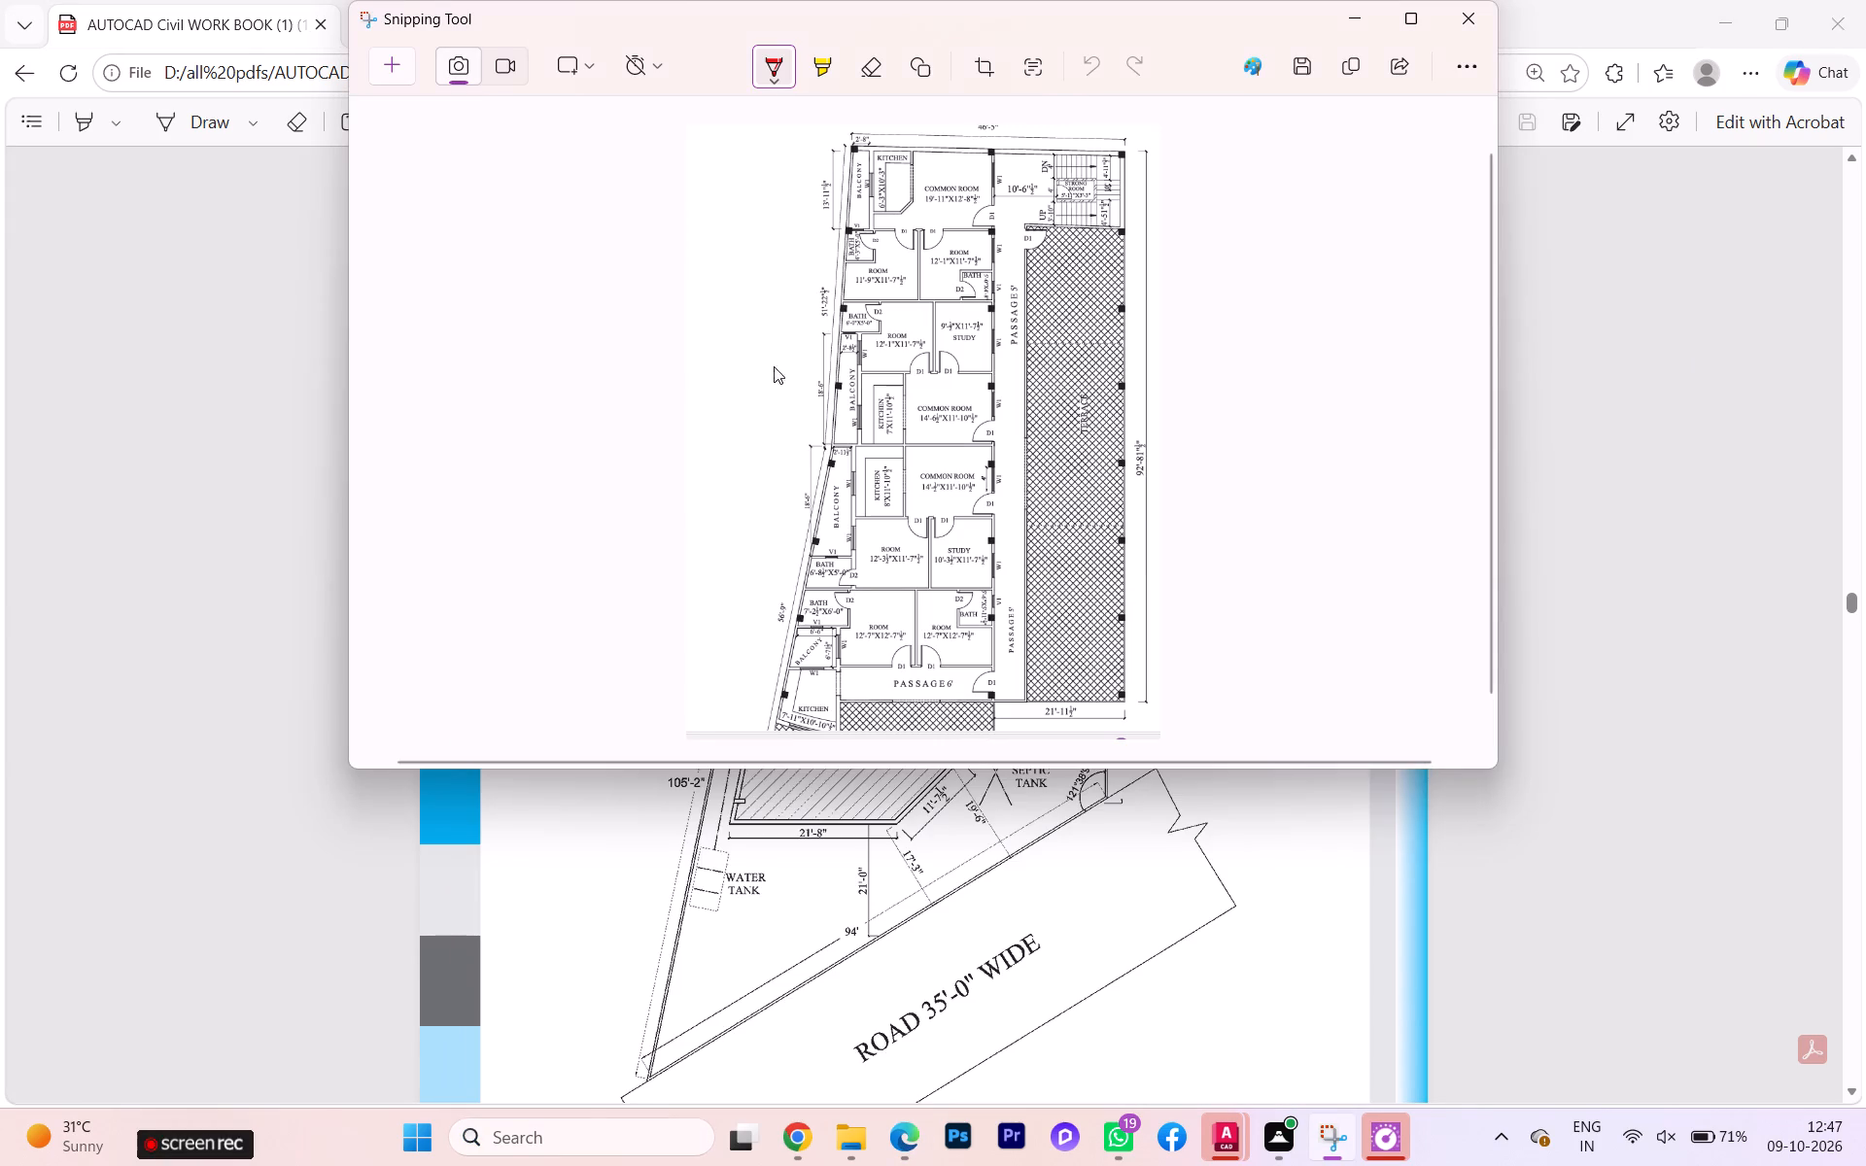
left_click(397, 65)
left_click(686, 157)
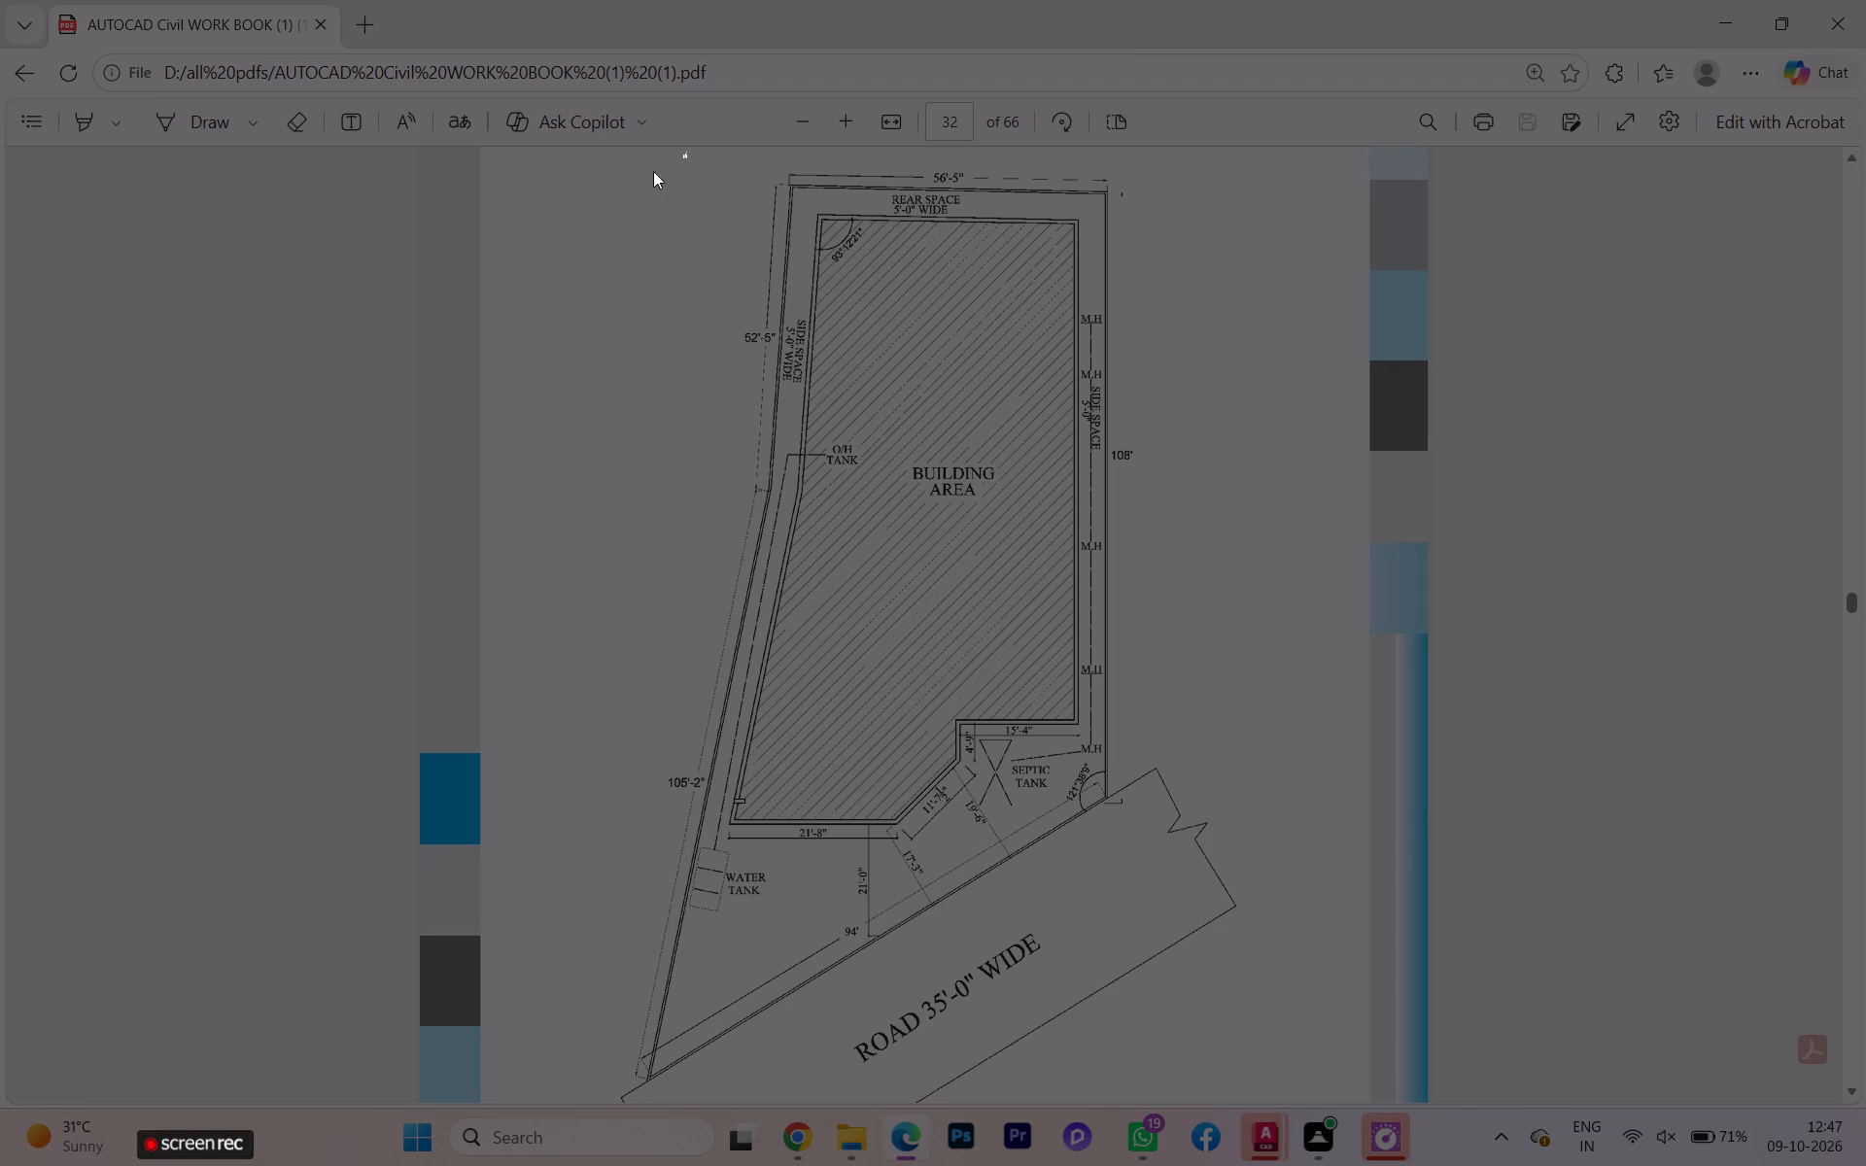
left_click_drag(581, 166, 1349, 1036)
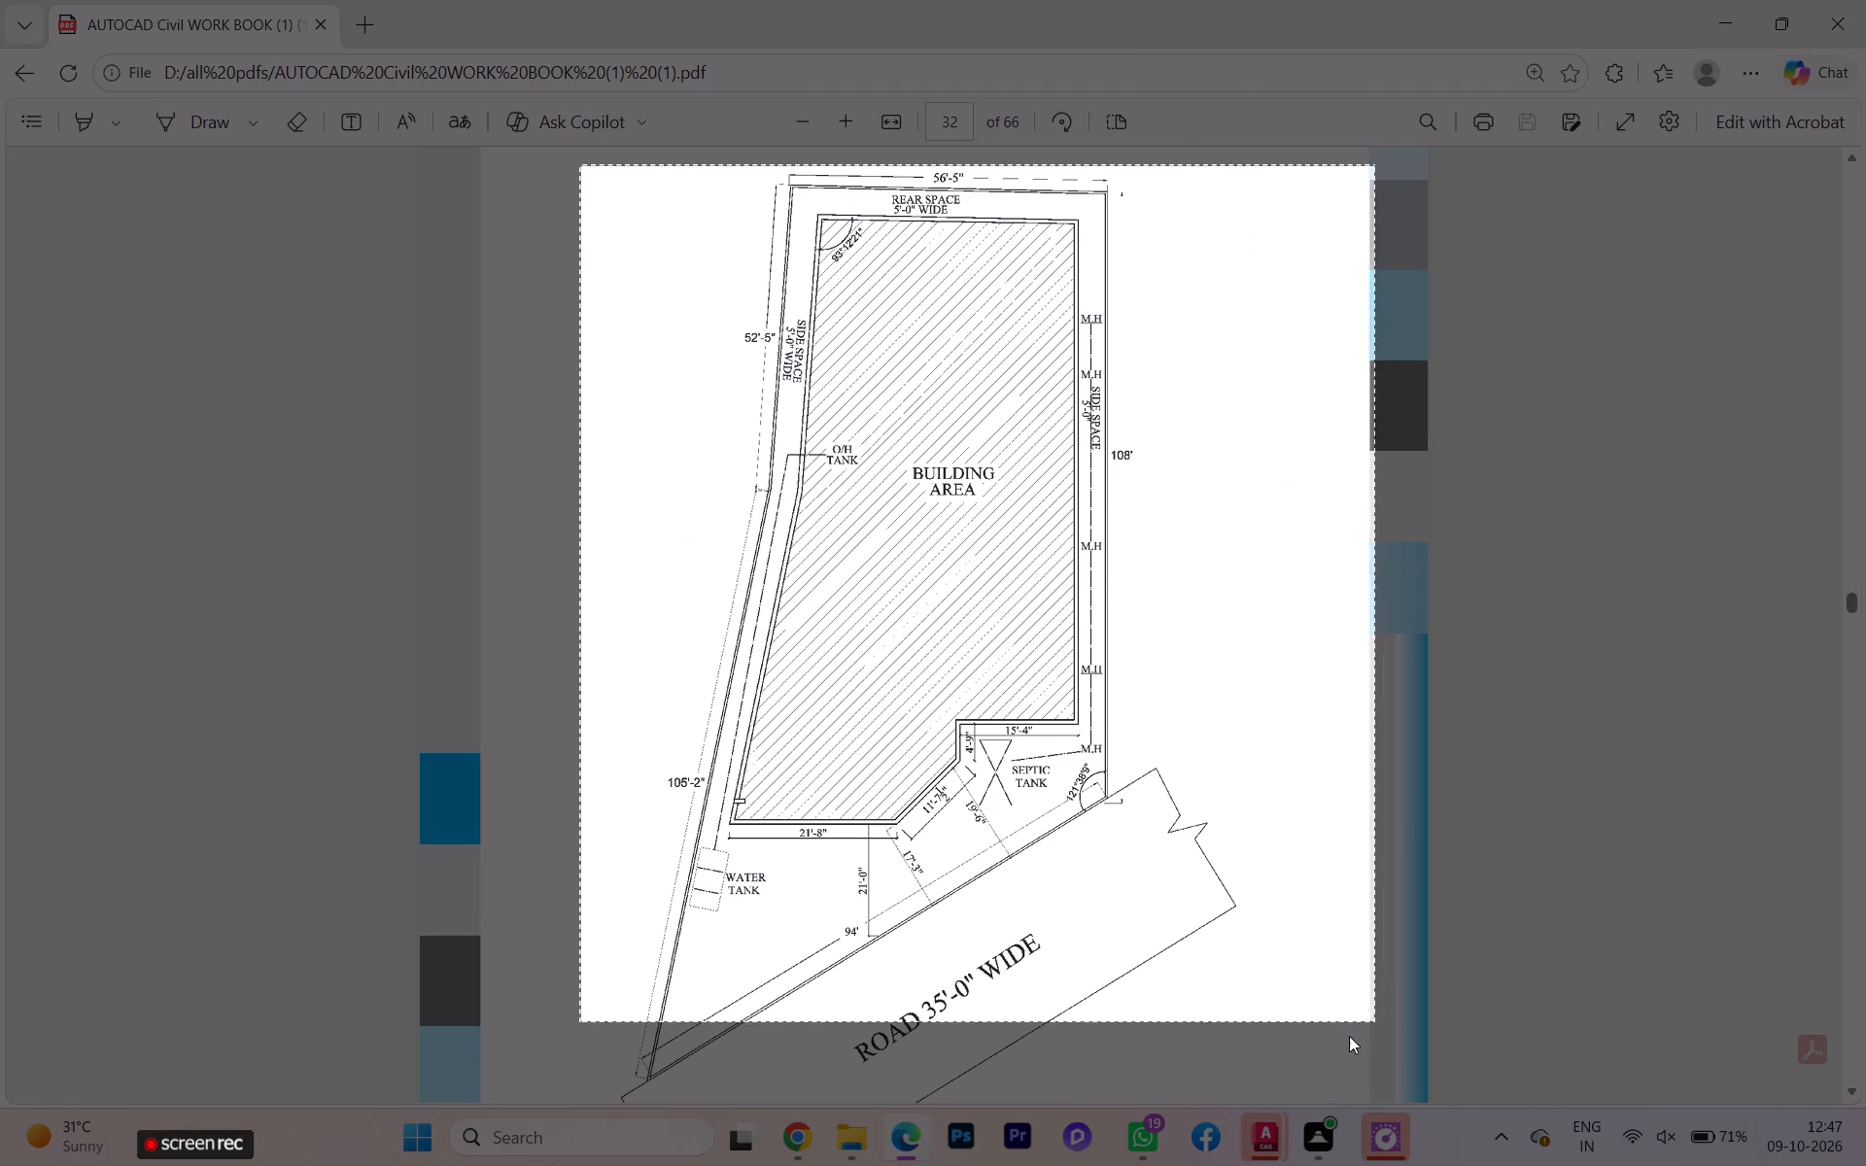
left_click_drag(1349, 1036, 1306, 1120)
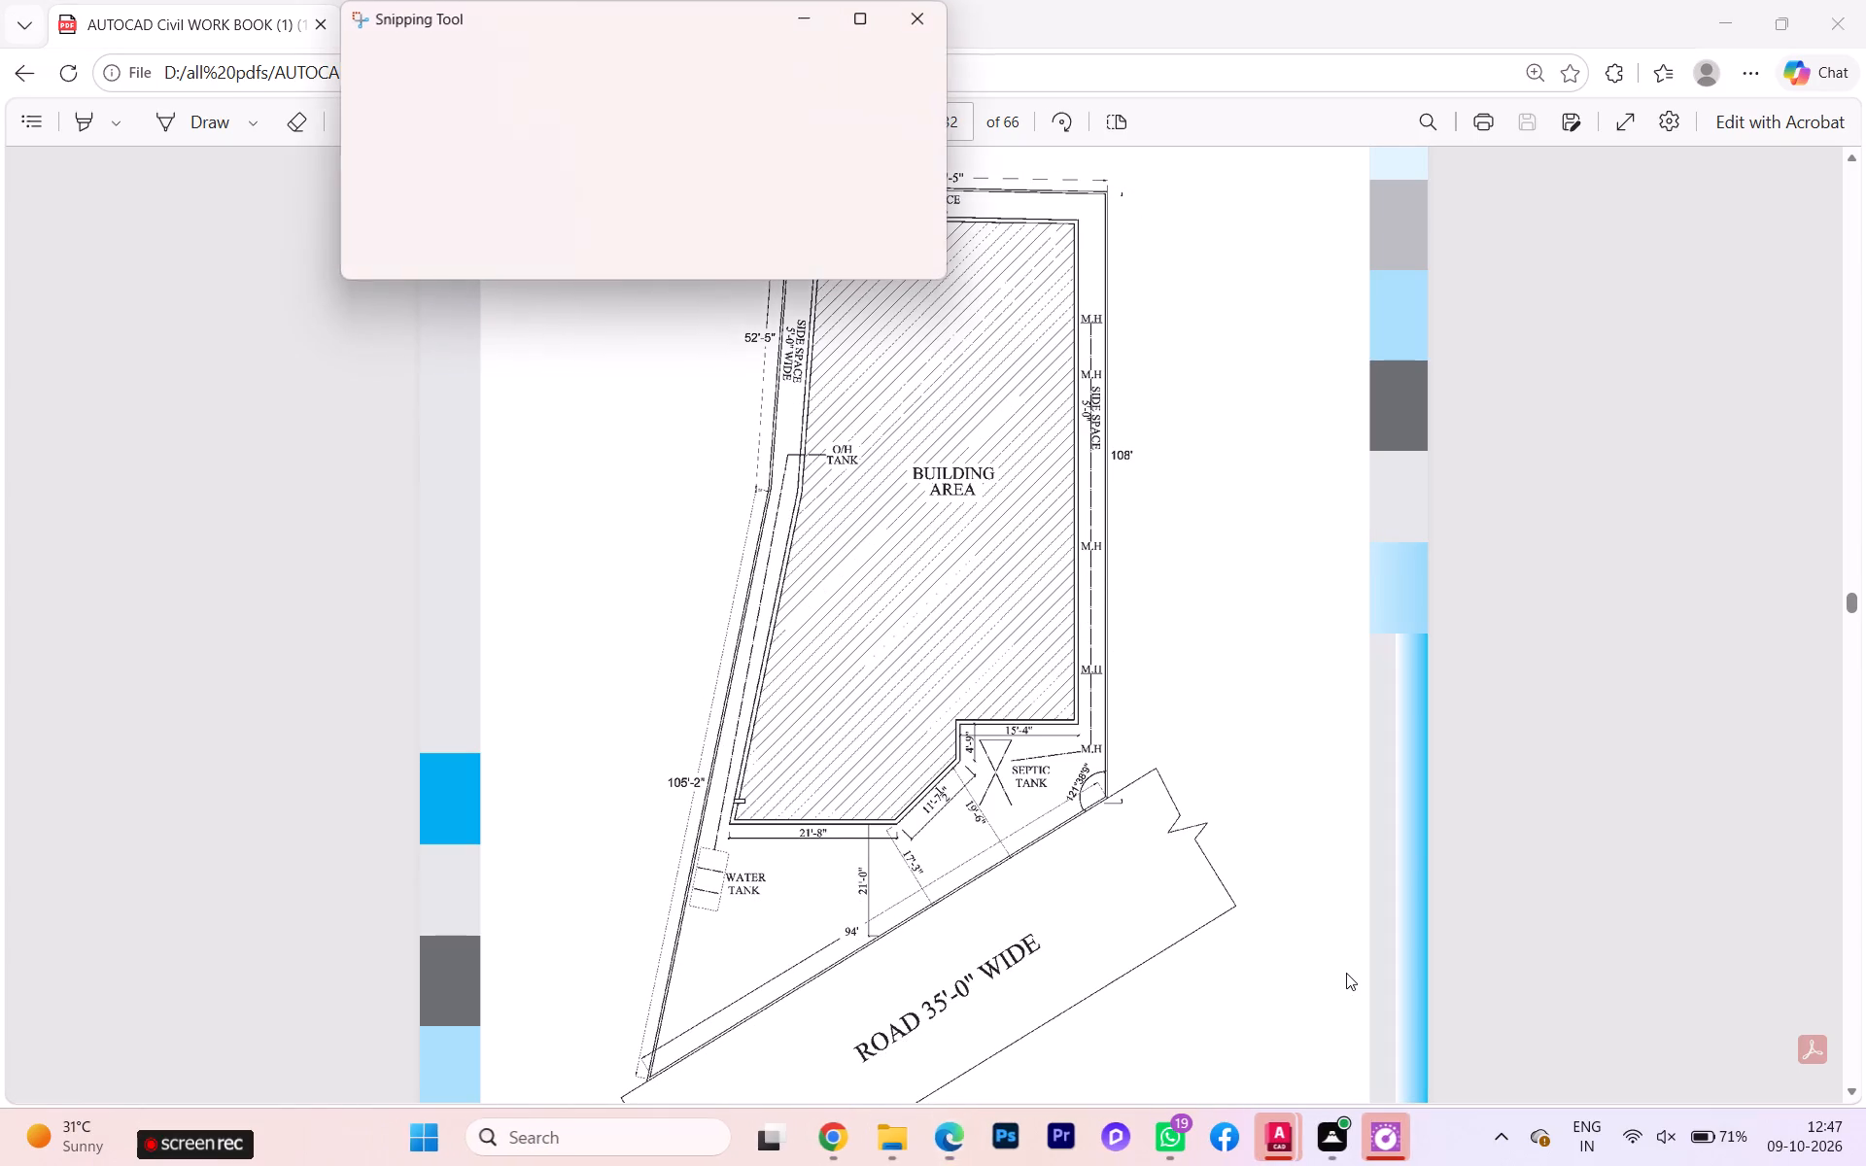
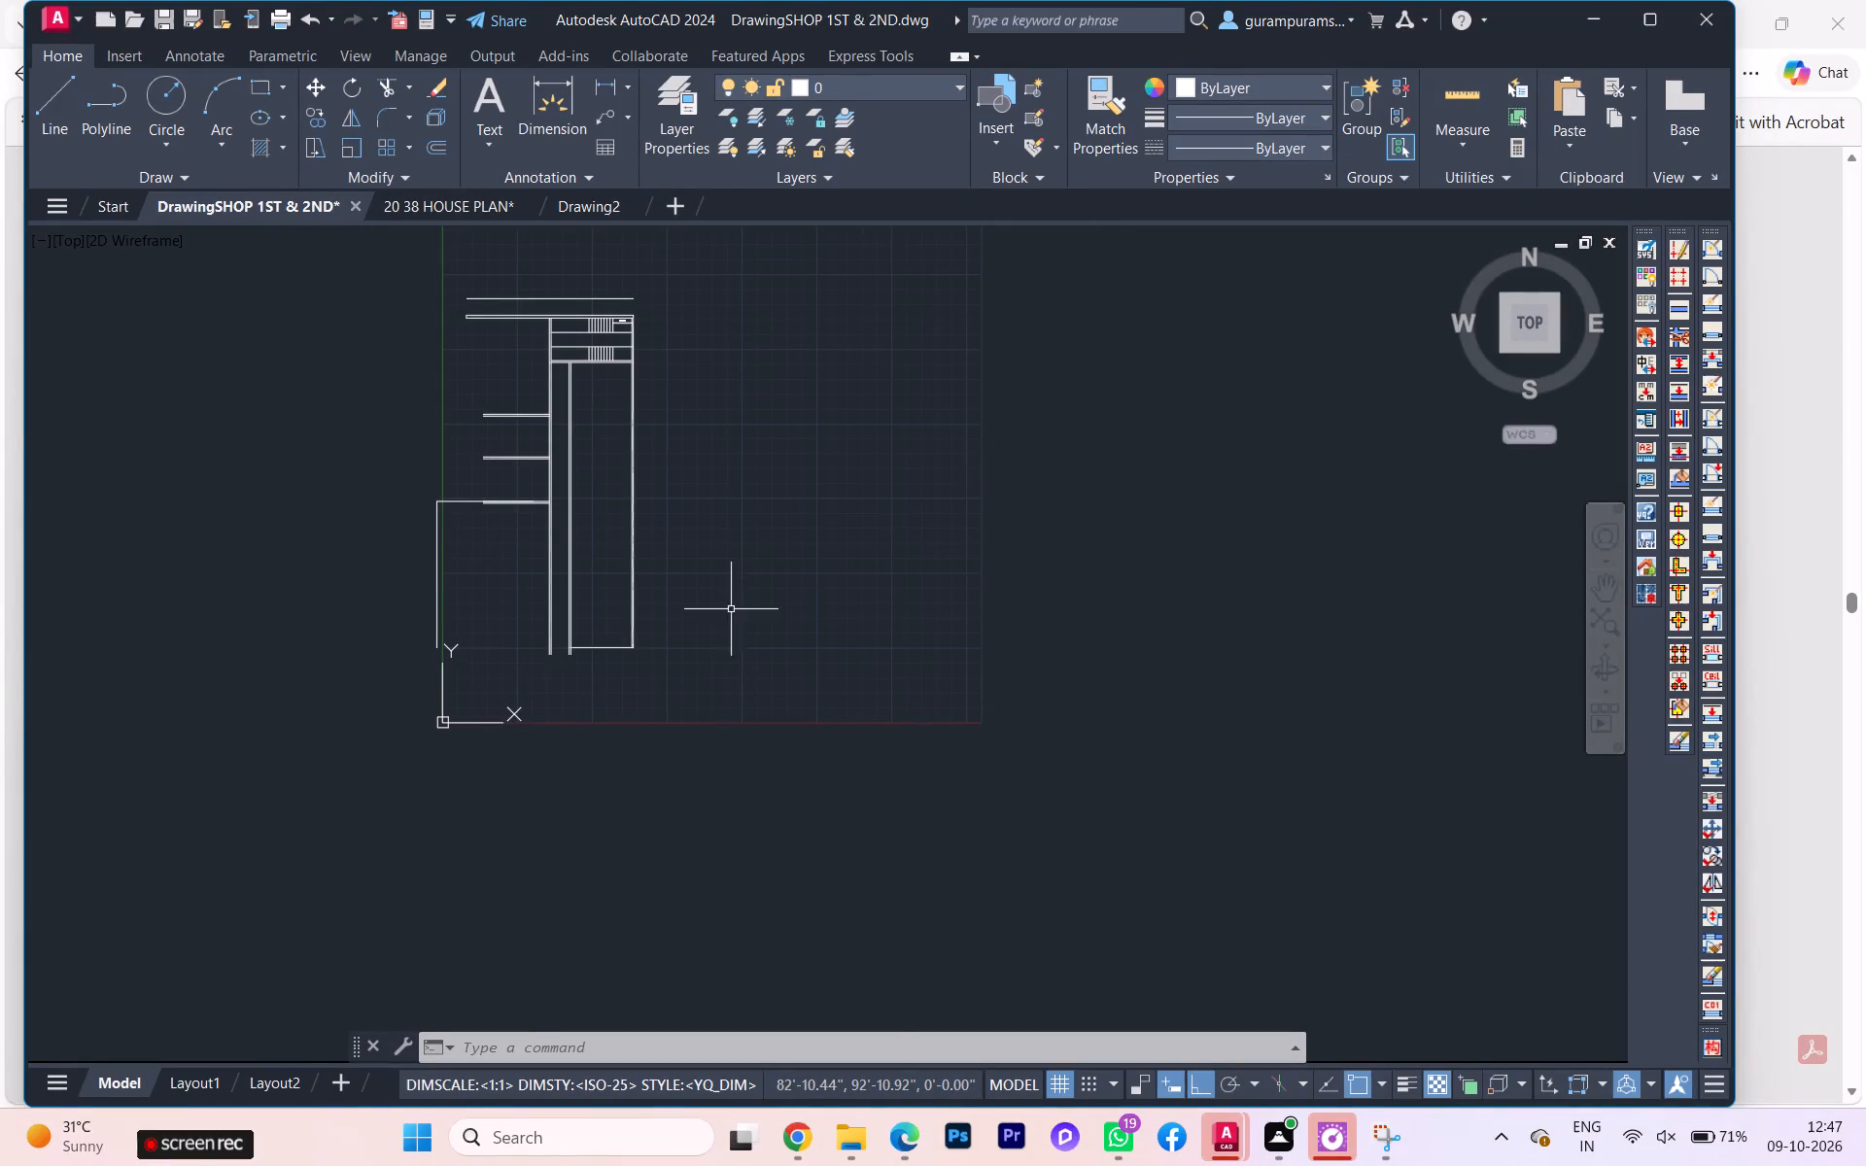
Move the whole drafted shop floor plan horizontally to the east, clear of the gridded area near the origin.
left_click_drag(712, 694, 706, 681)
left_click(406, 266)
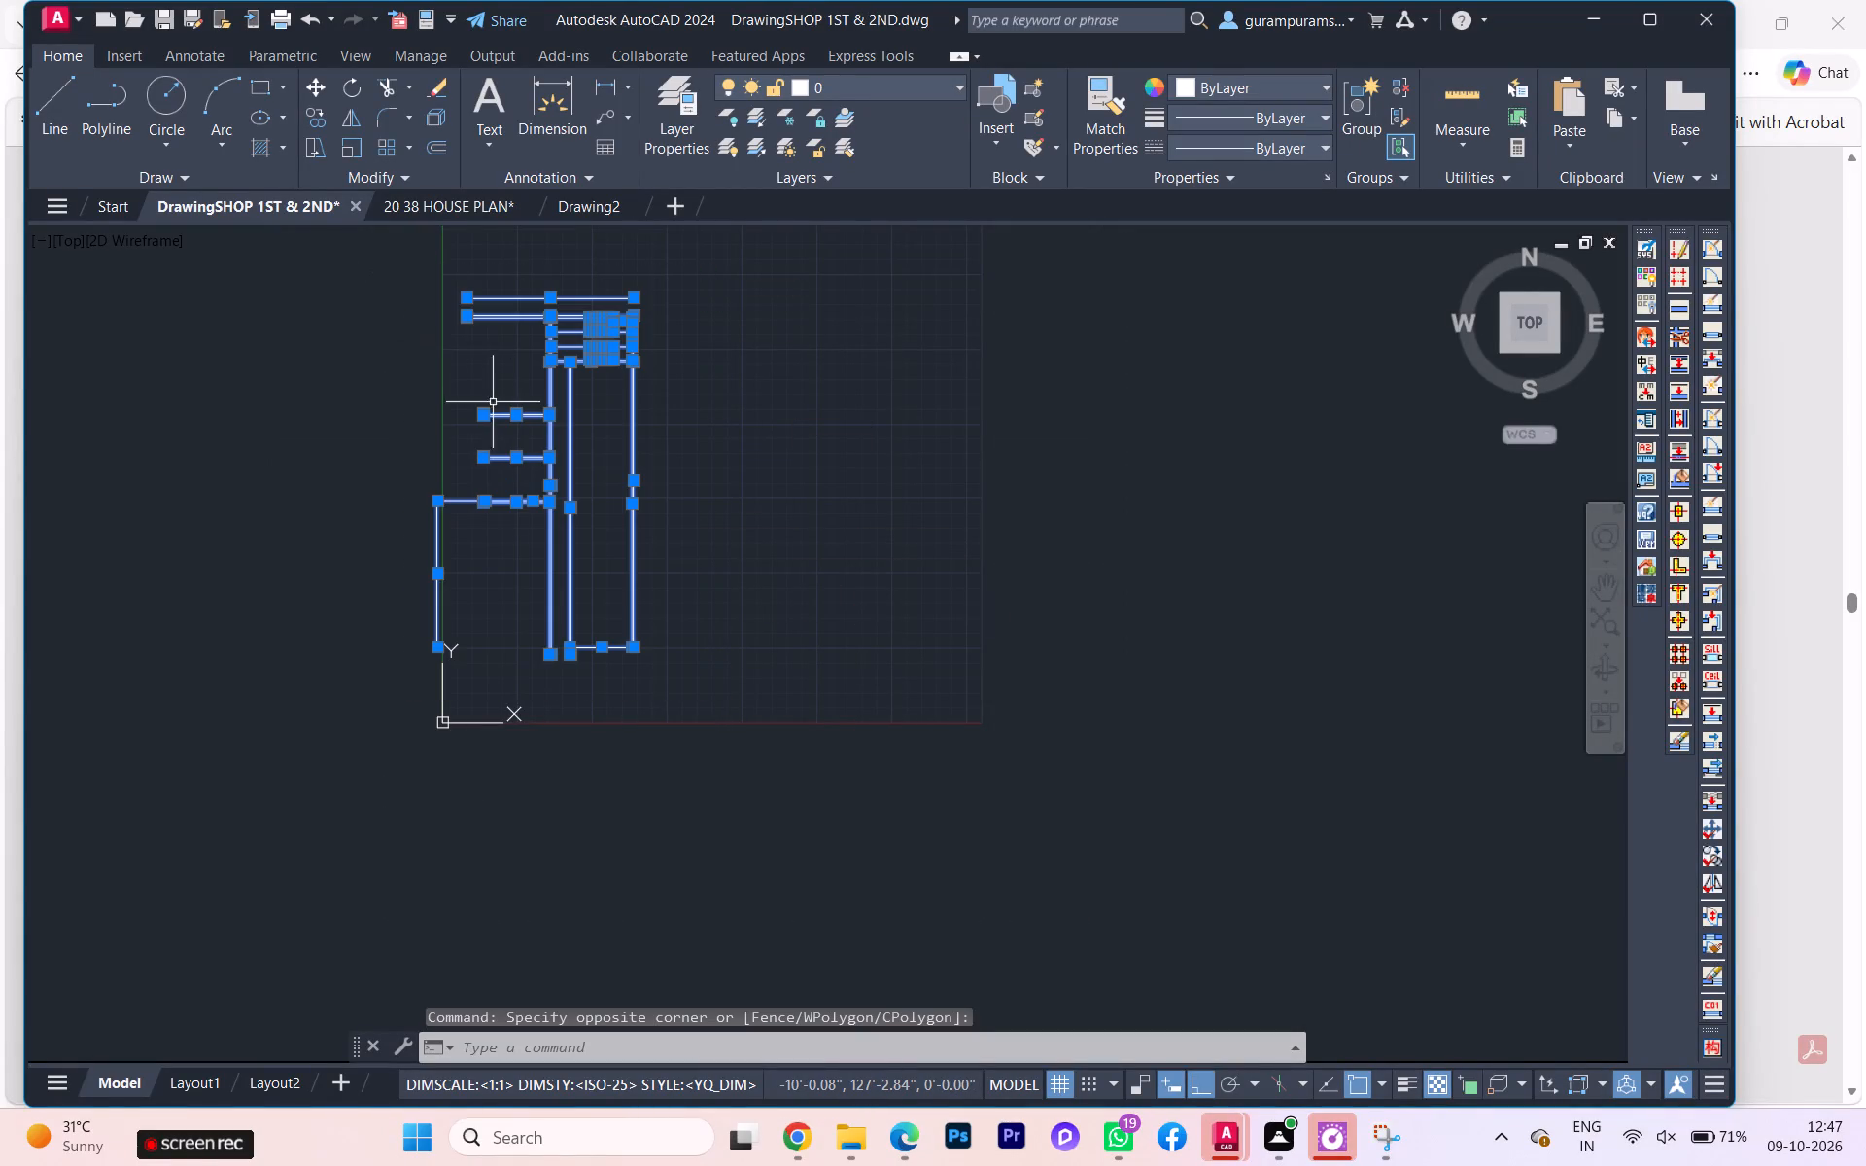
key("m")
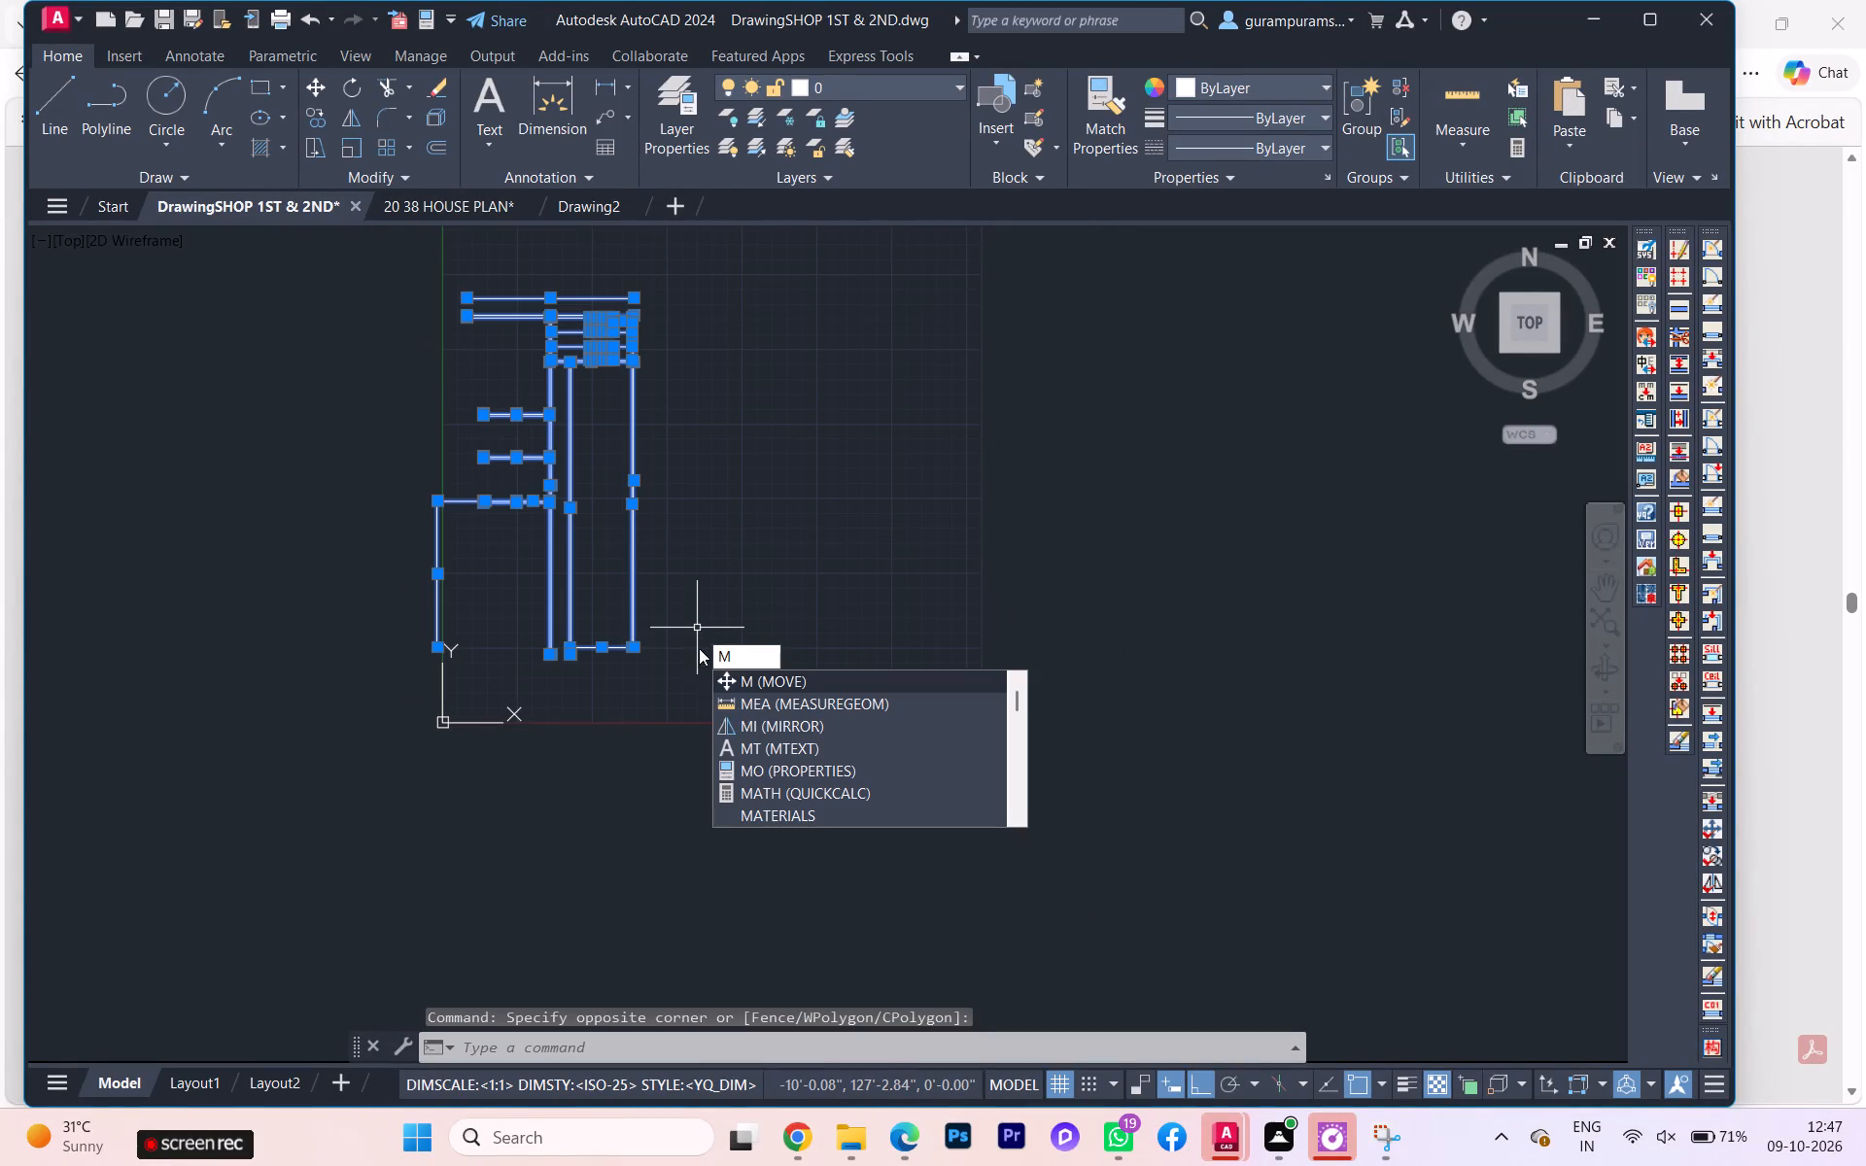
key("Return")
left_click(641, 636)
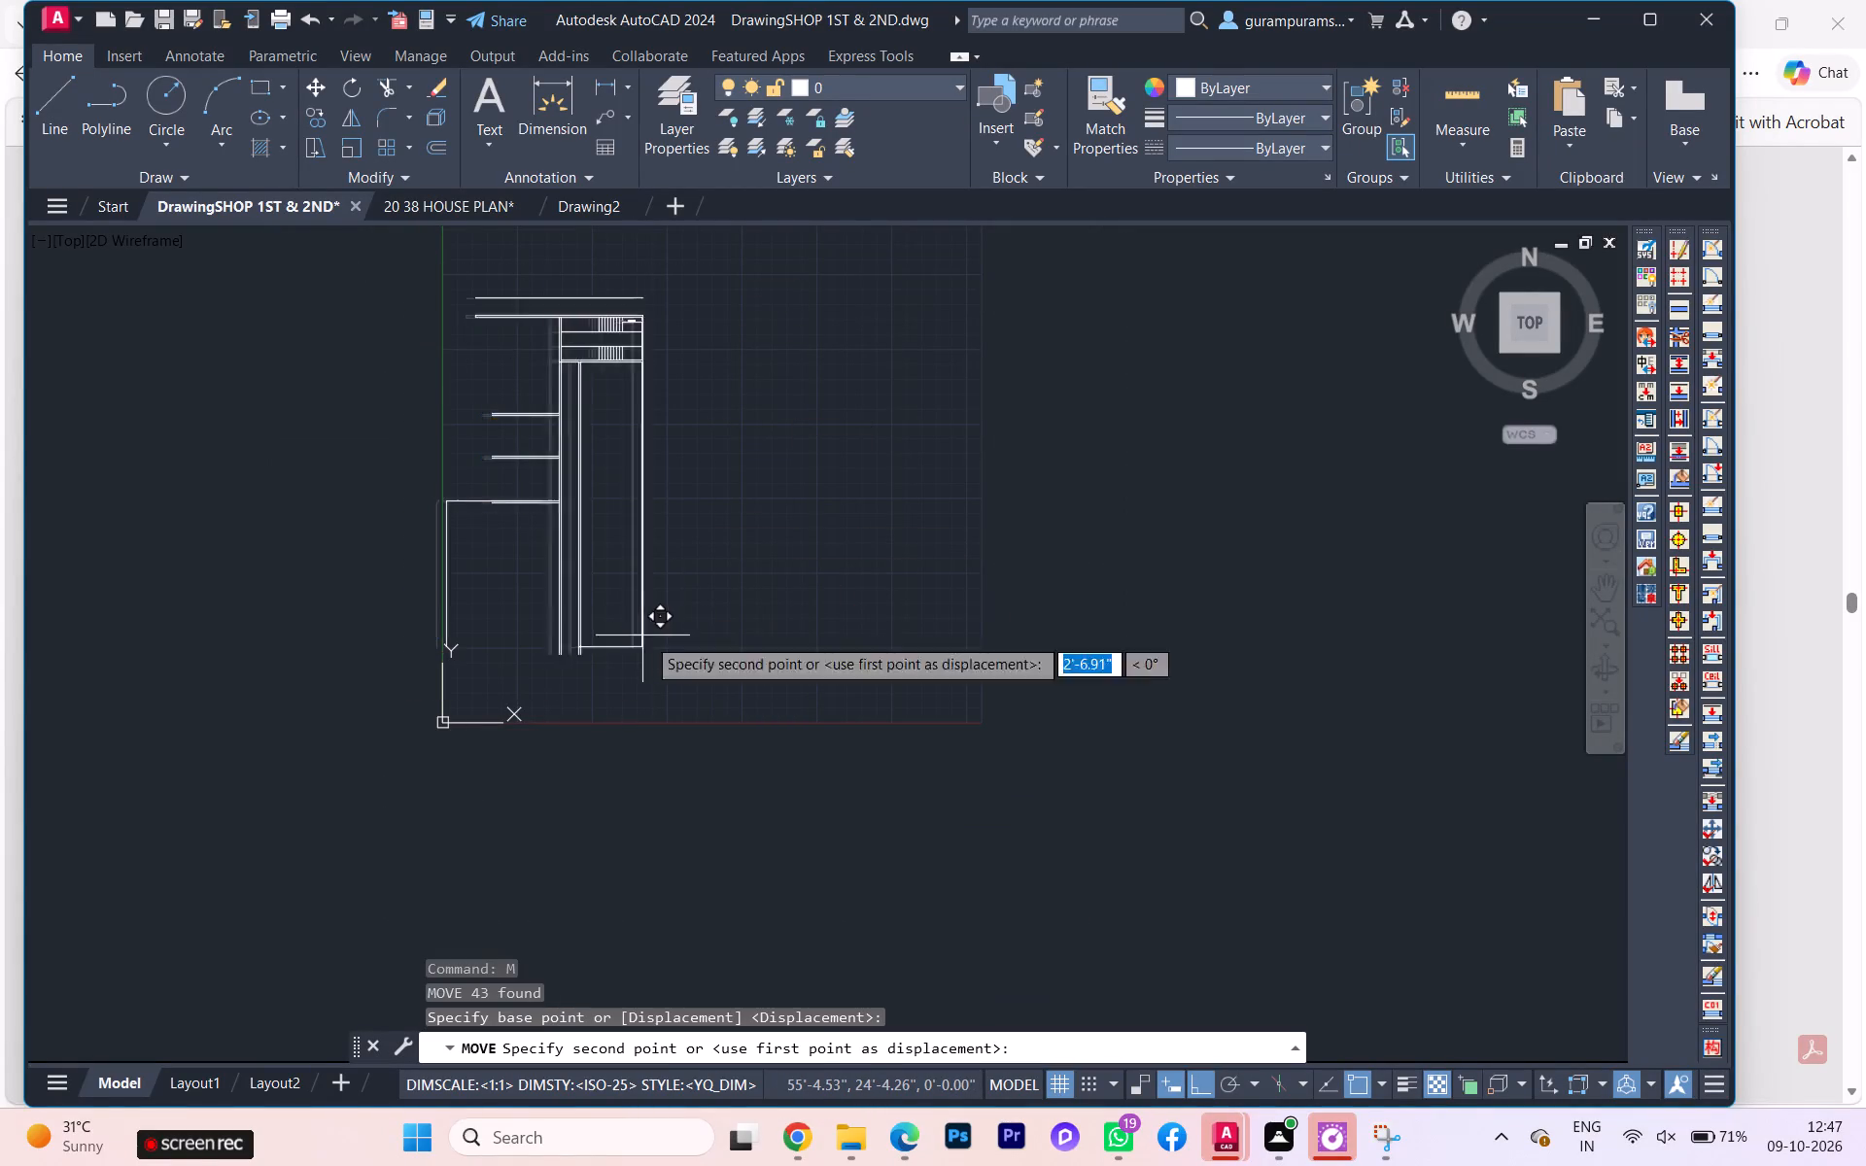
left_click(1442, 594)
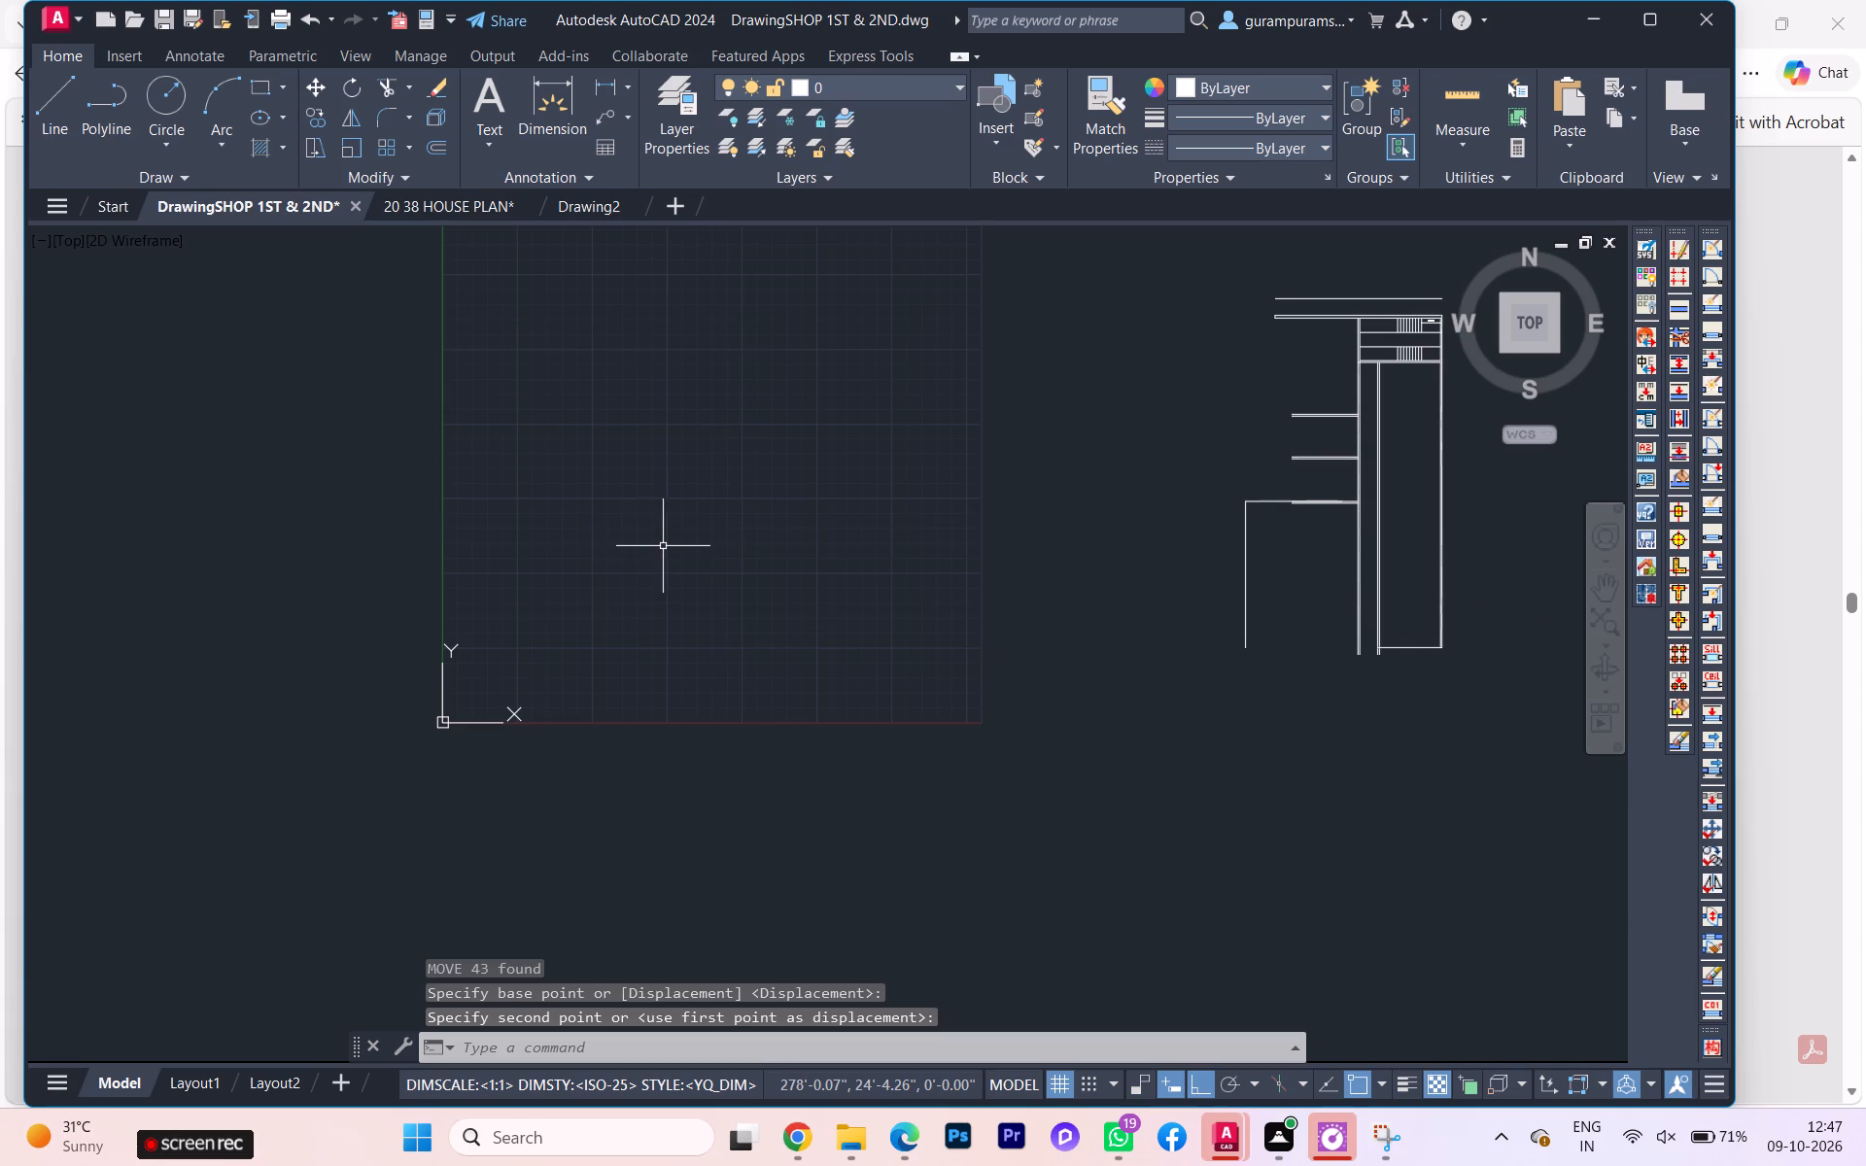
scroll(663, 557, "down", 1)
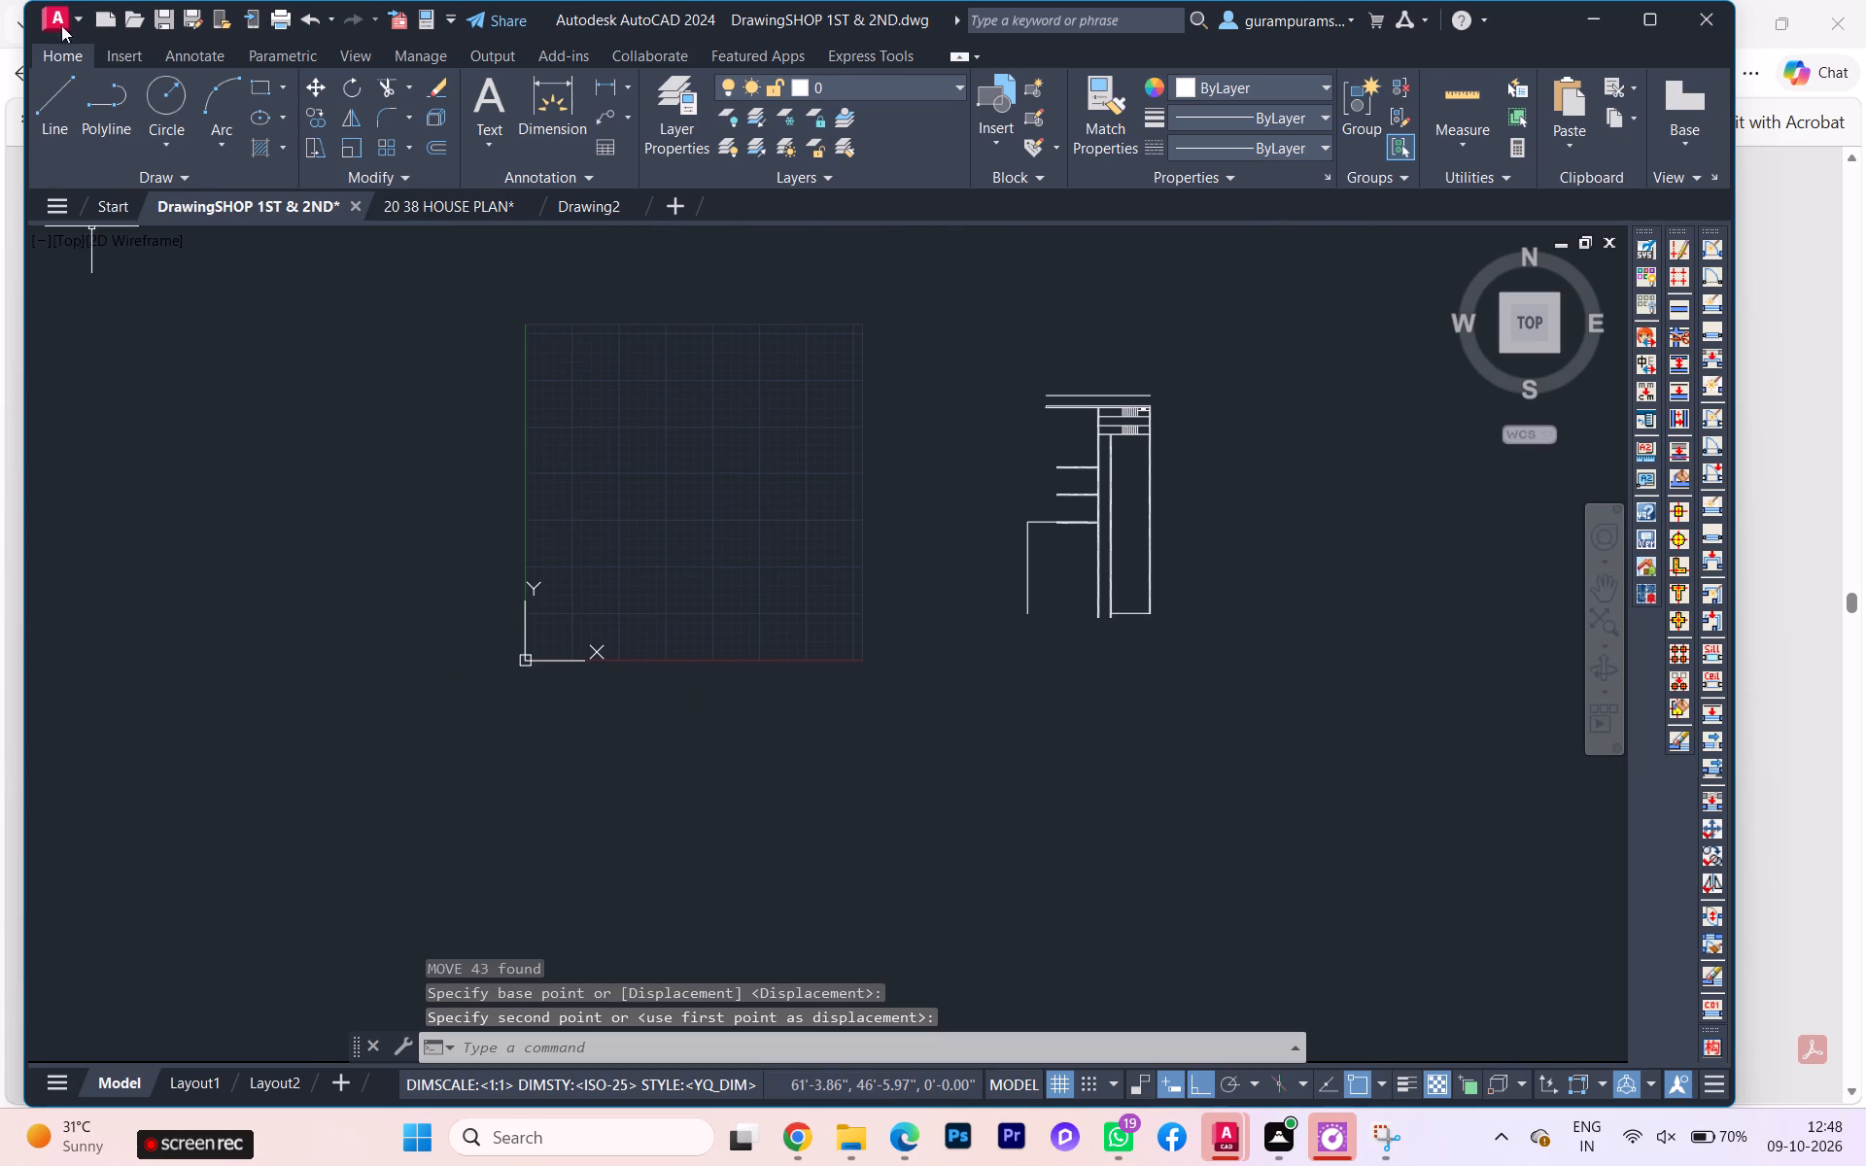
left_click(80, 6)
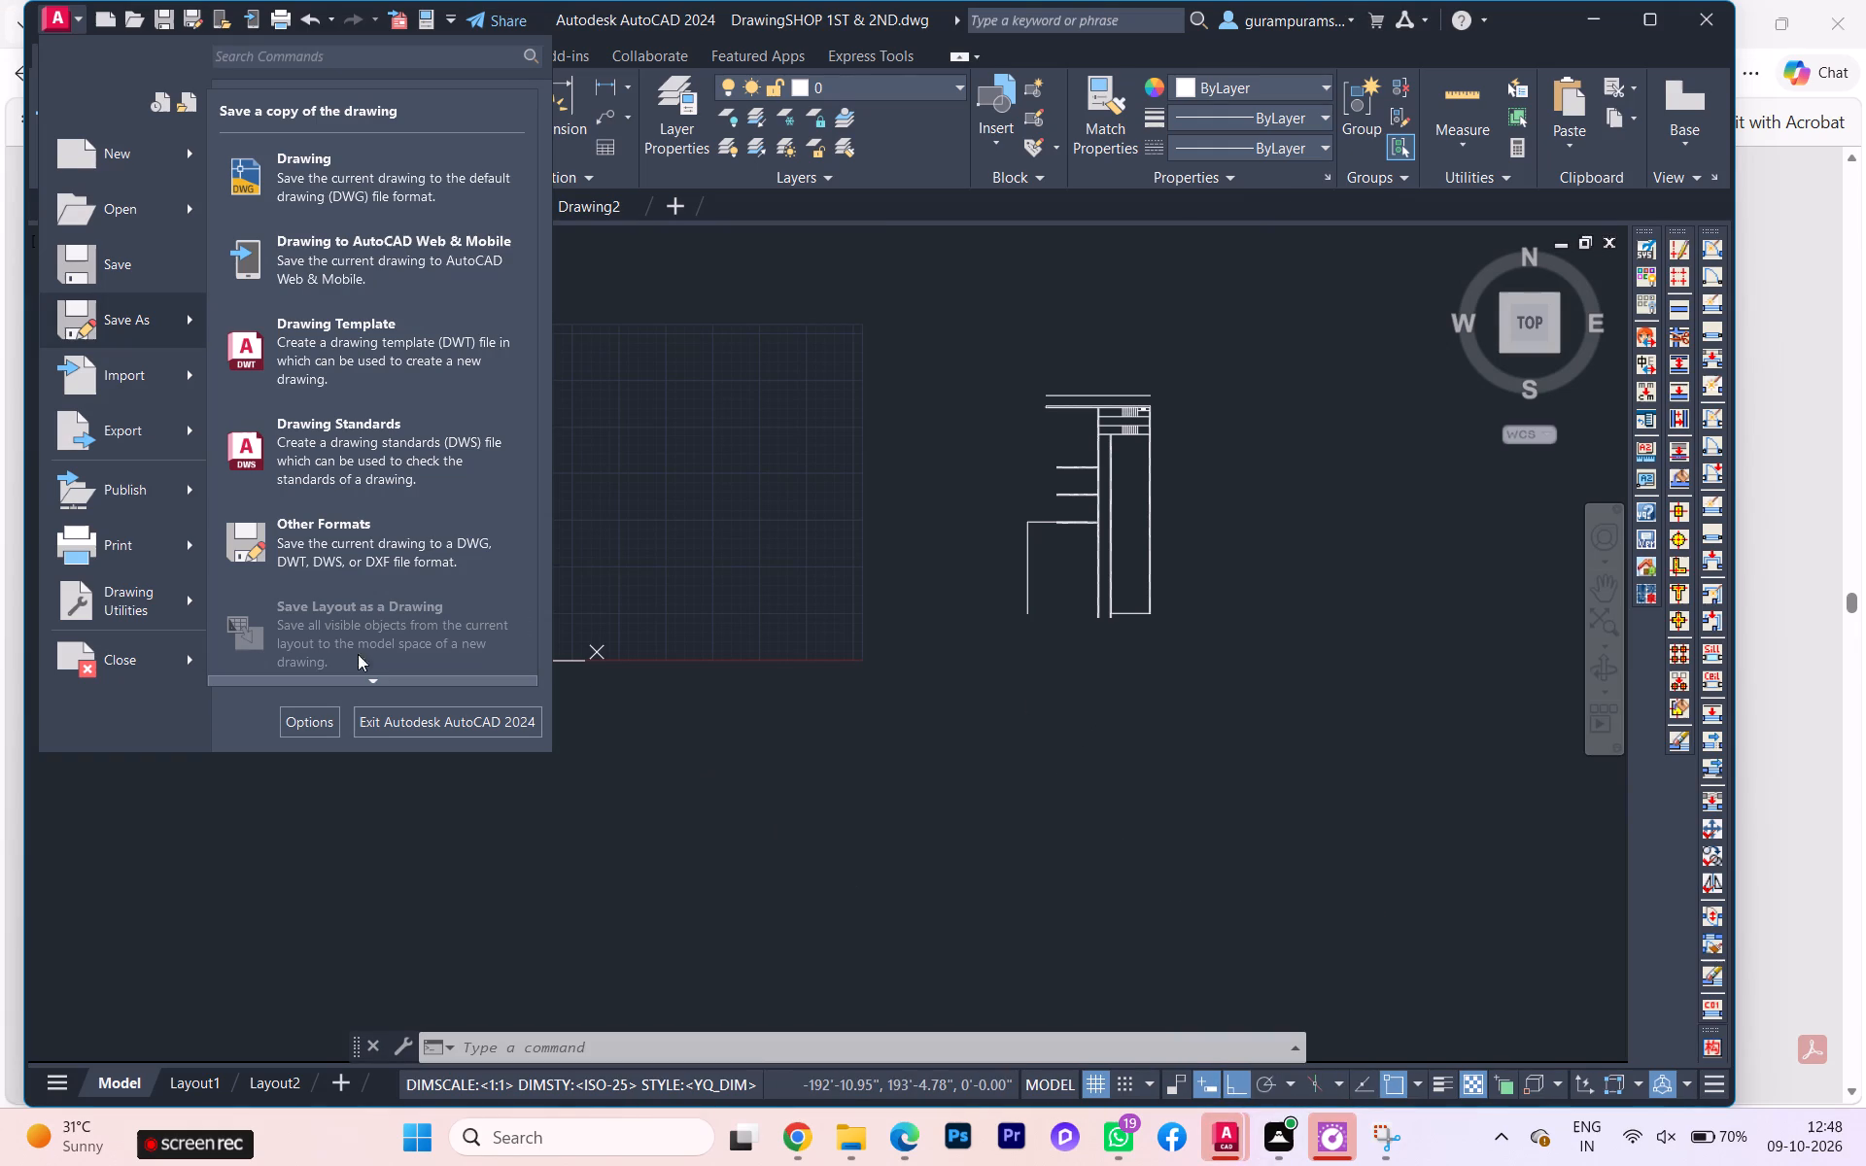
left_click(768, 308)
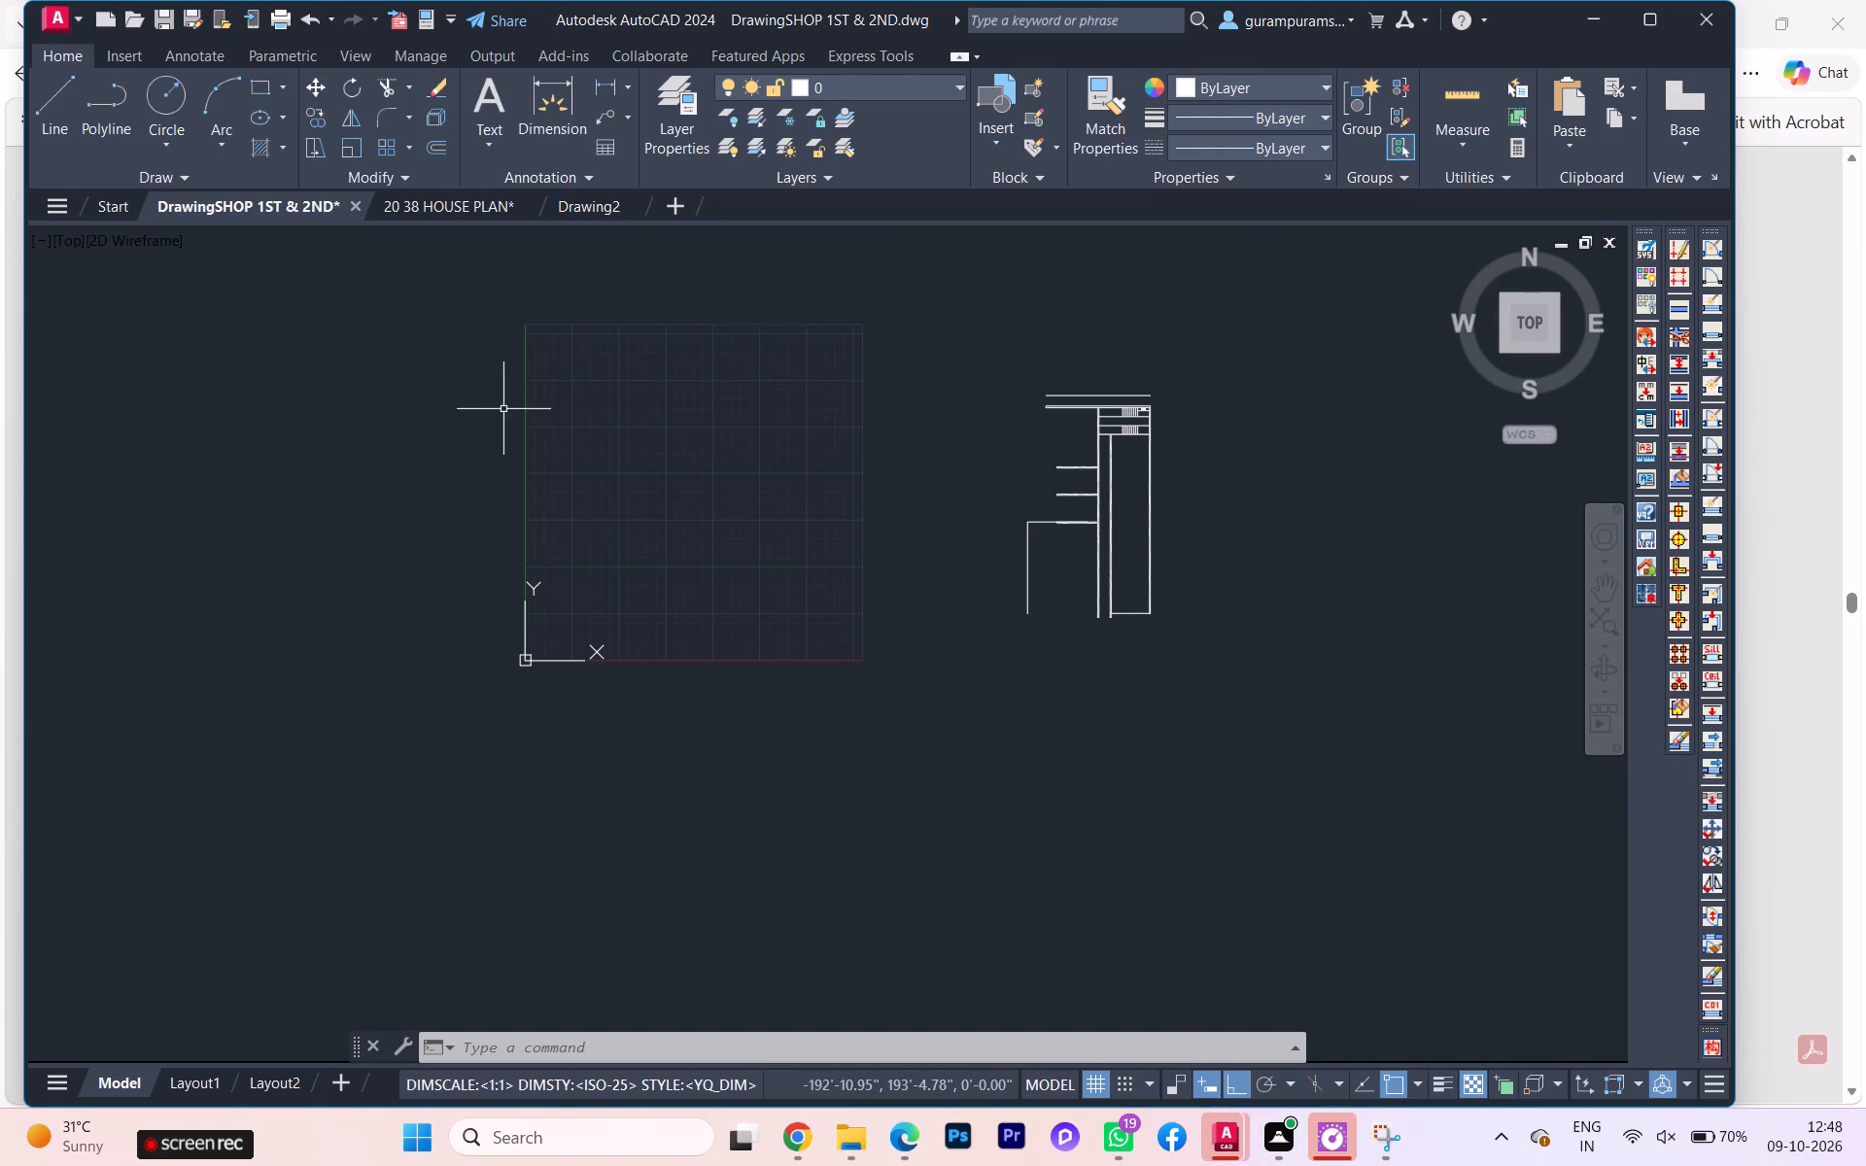
Attach the image Screenshot 2026-10-09 124744.png with full path, placing and scaling it on-screen west of the moved floor plan.
left_click(129, 51)
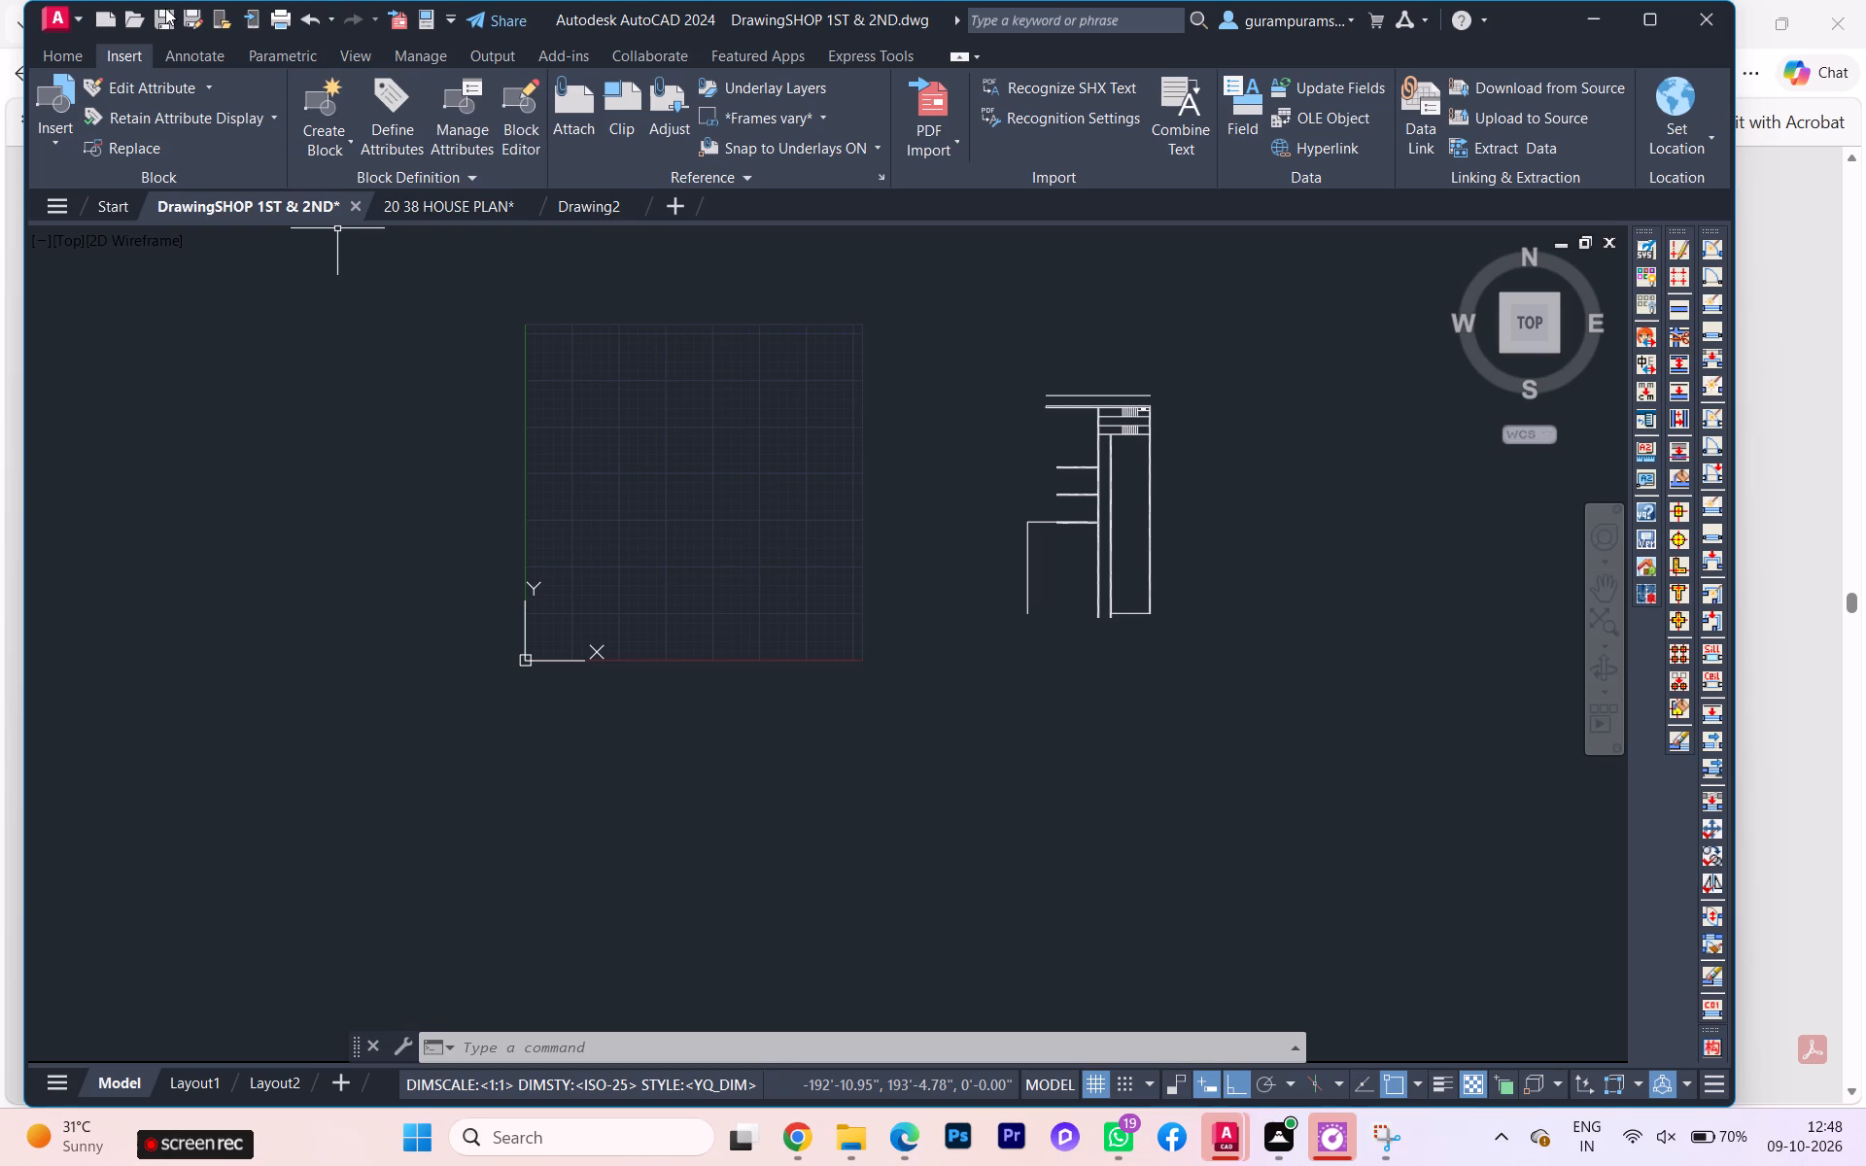
left_click(580, 124)
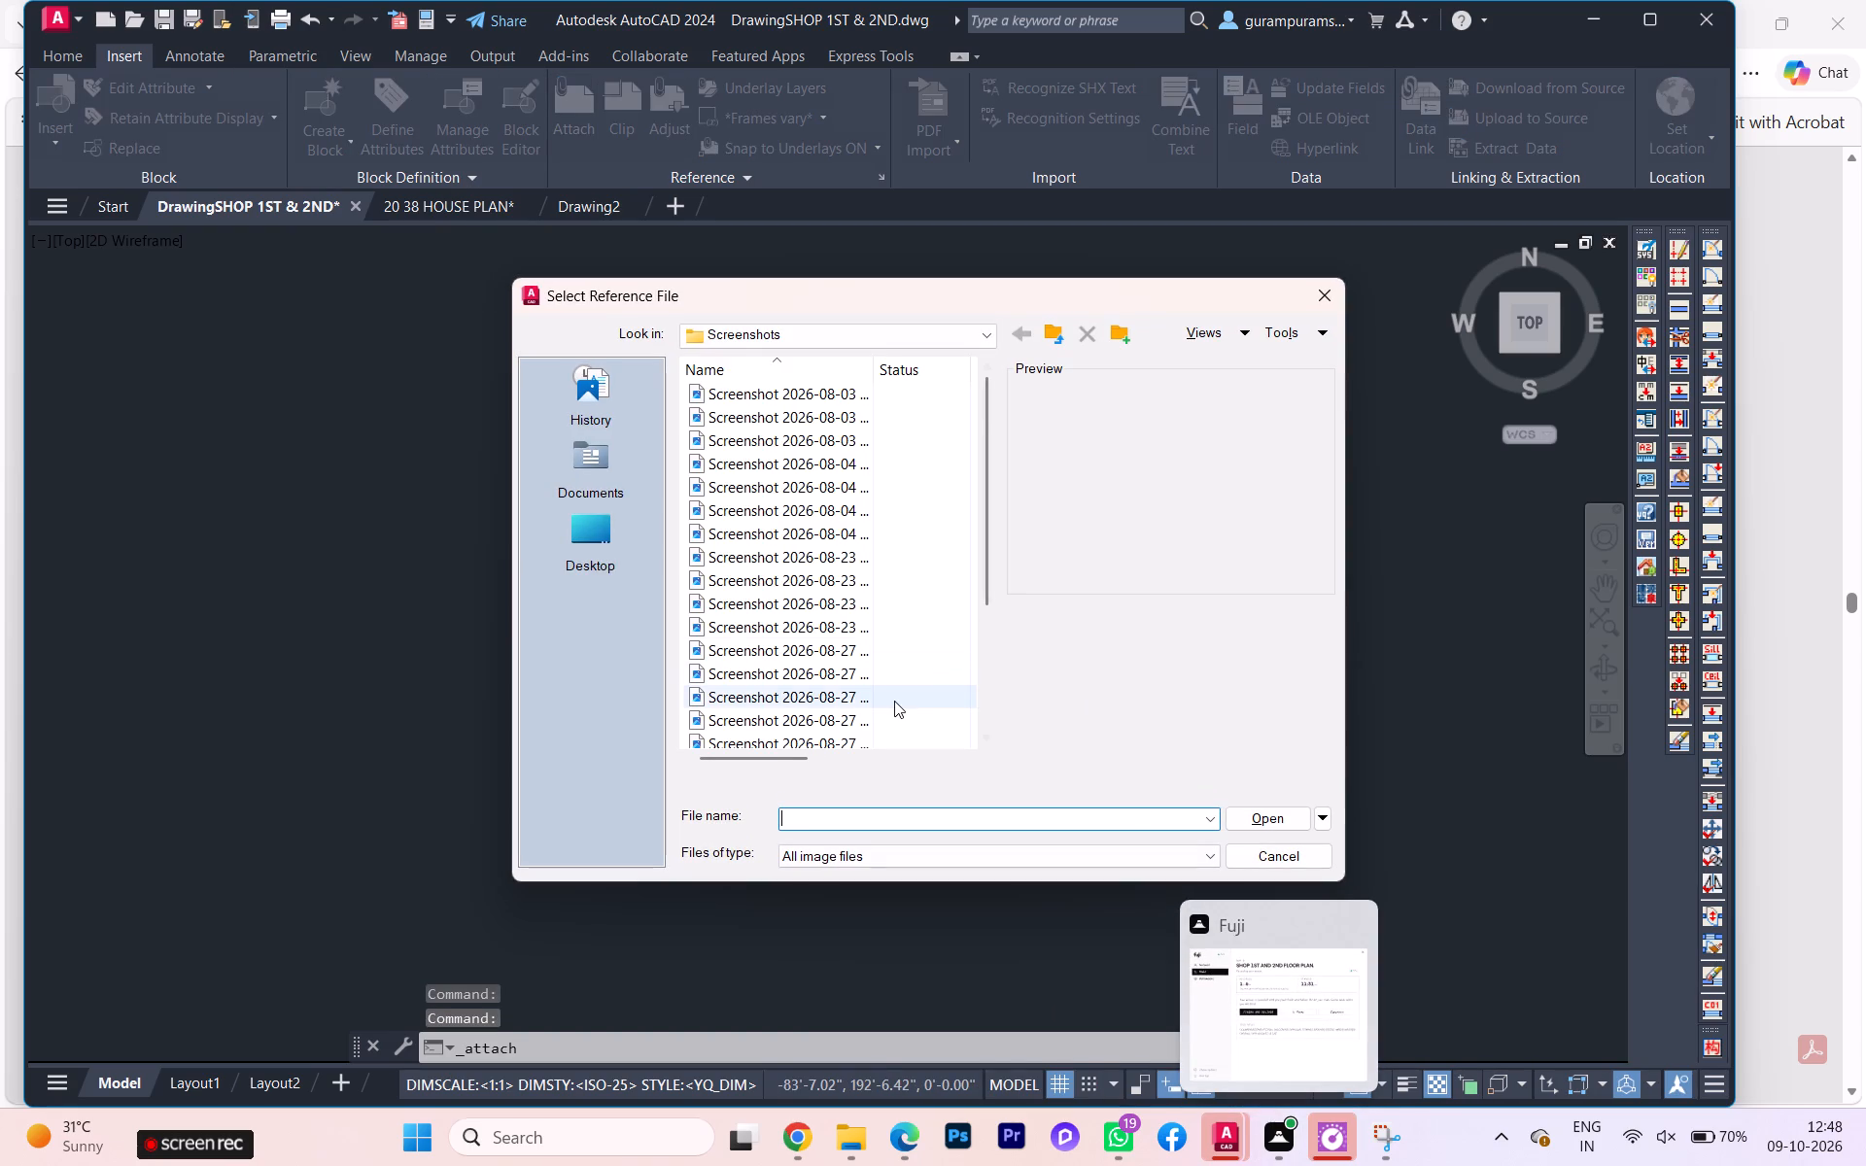
scroll(893, 701, "down", 8)
scroll(888, 699, "up", 1)
scroll(888, 699, "down", 1)
scroll(888, 699, "up", 1)
scroll(888, 699, "down", 1)
left_click(833, 725)
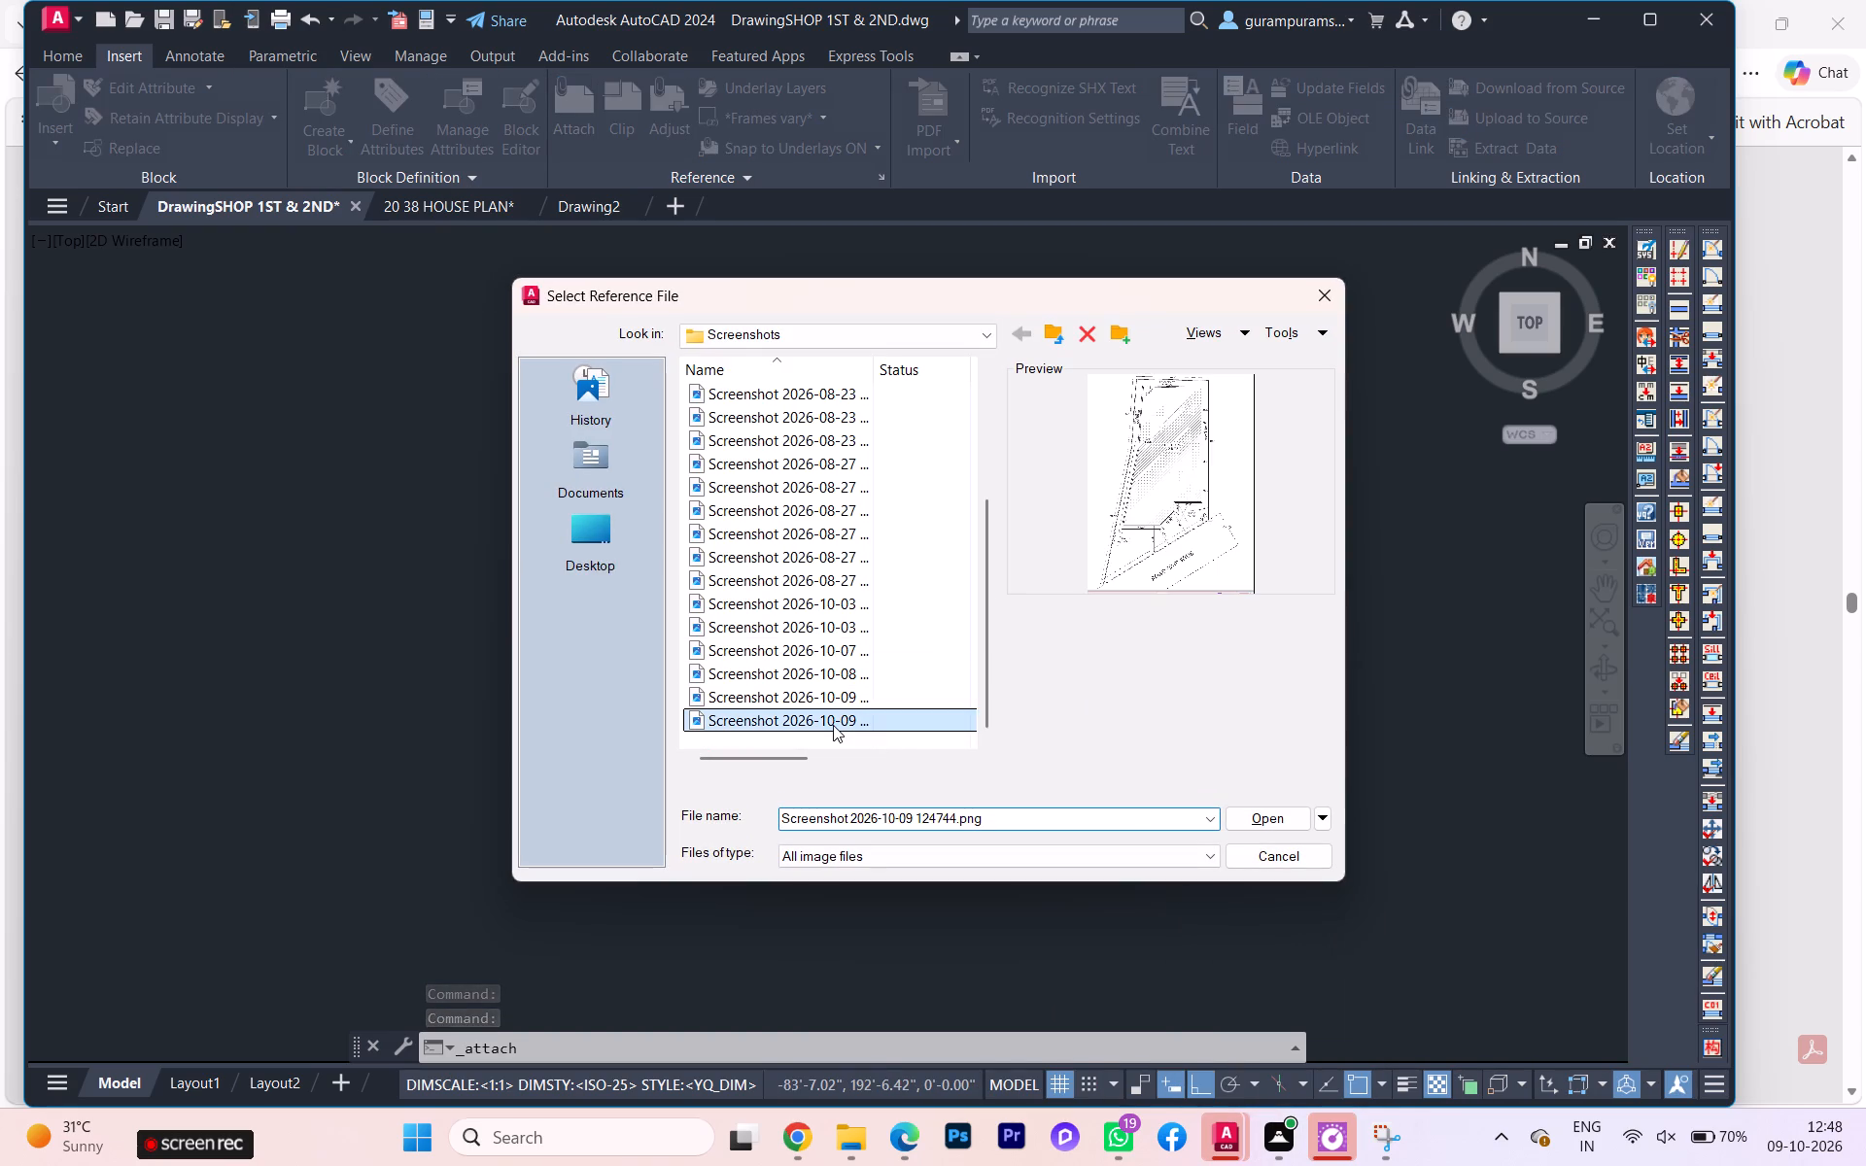
left_click(1255, 819)
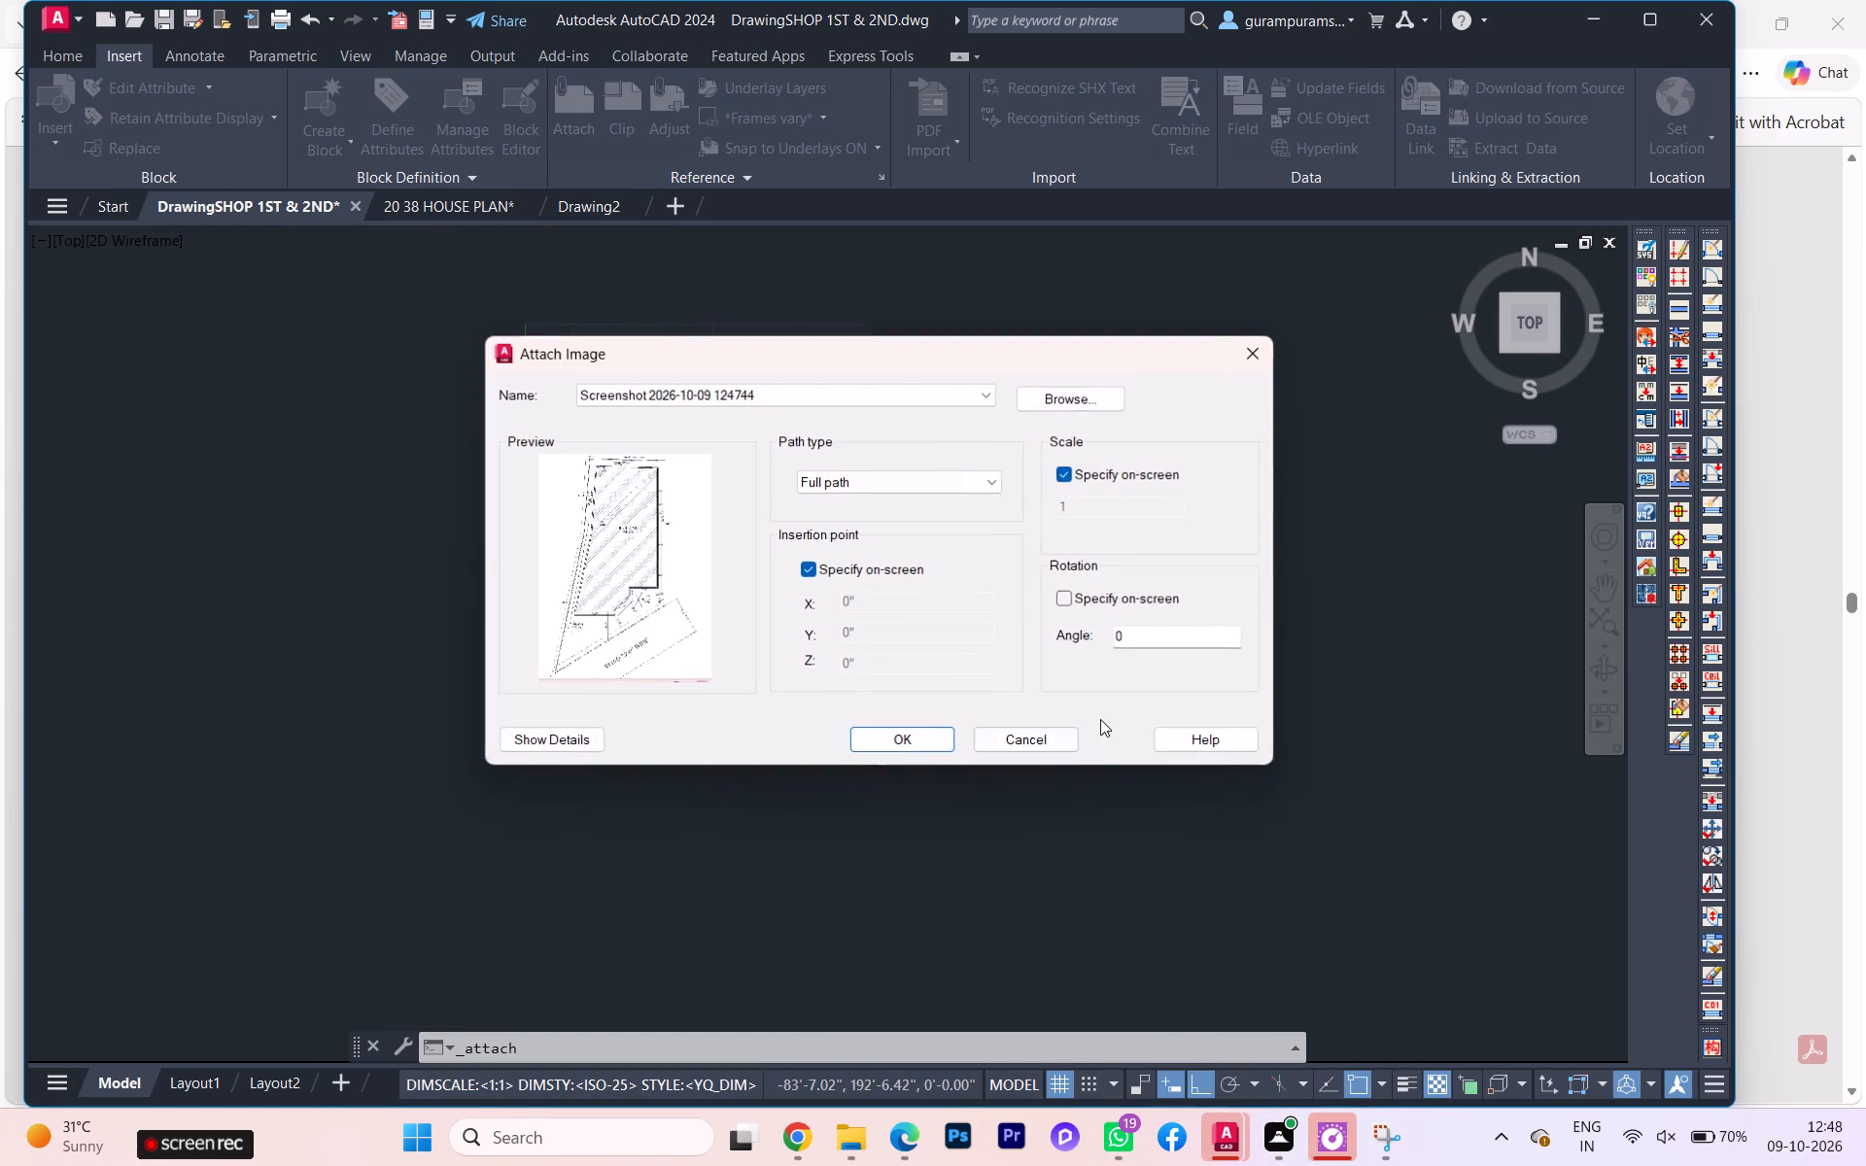
left_click(914, 739)
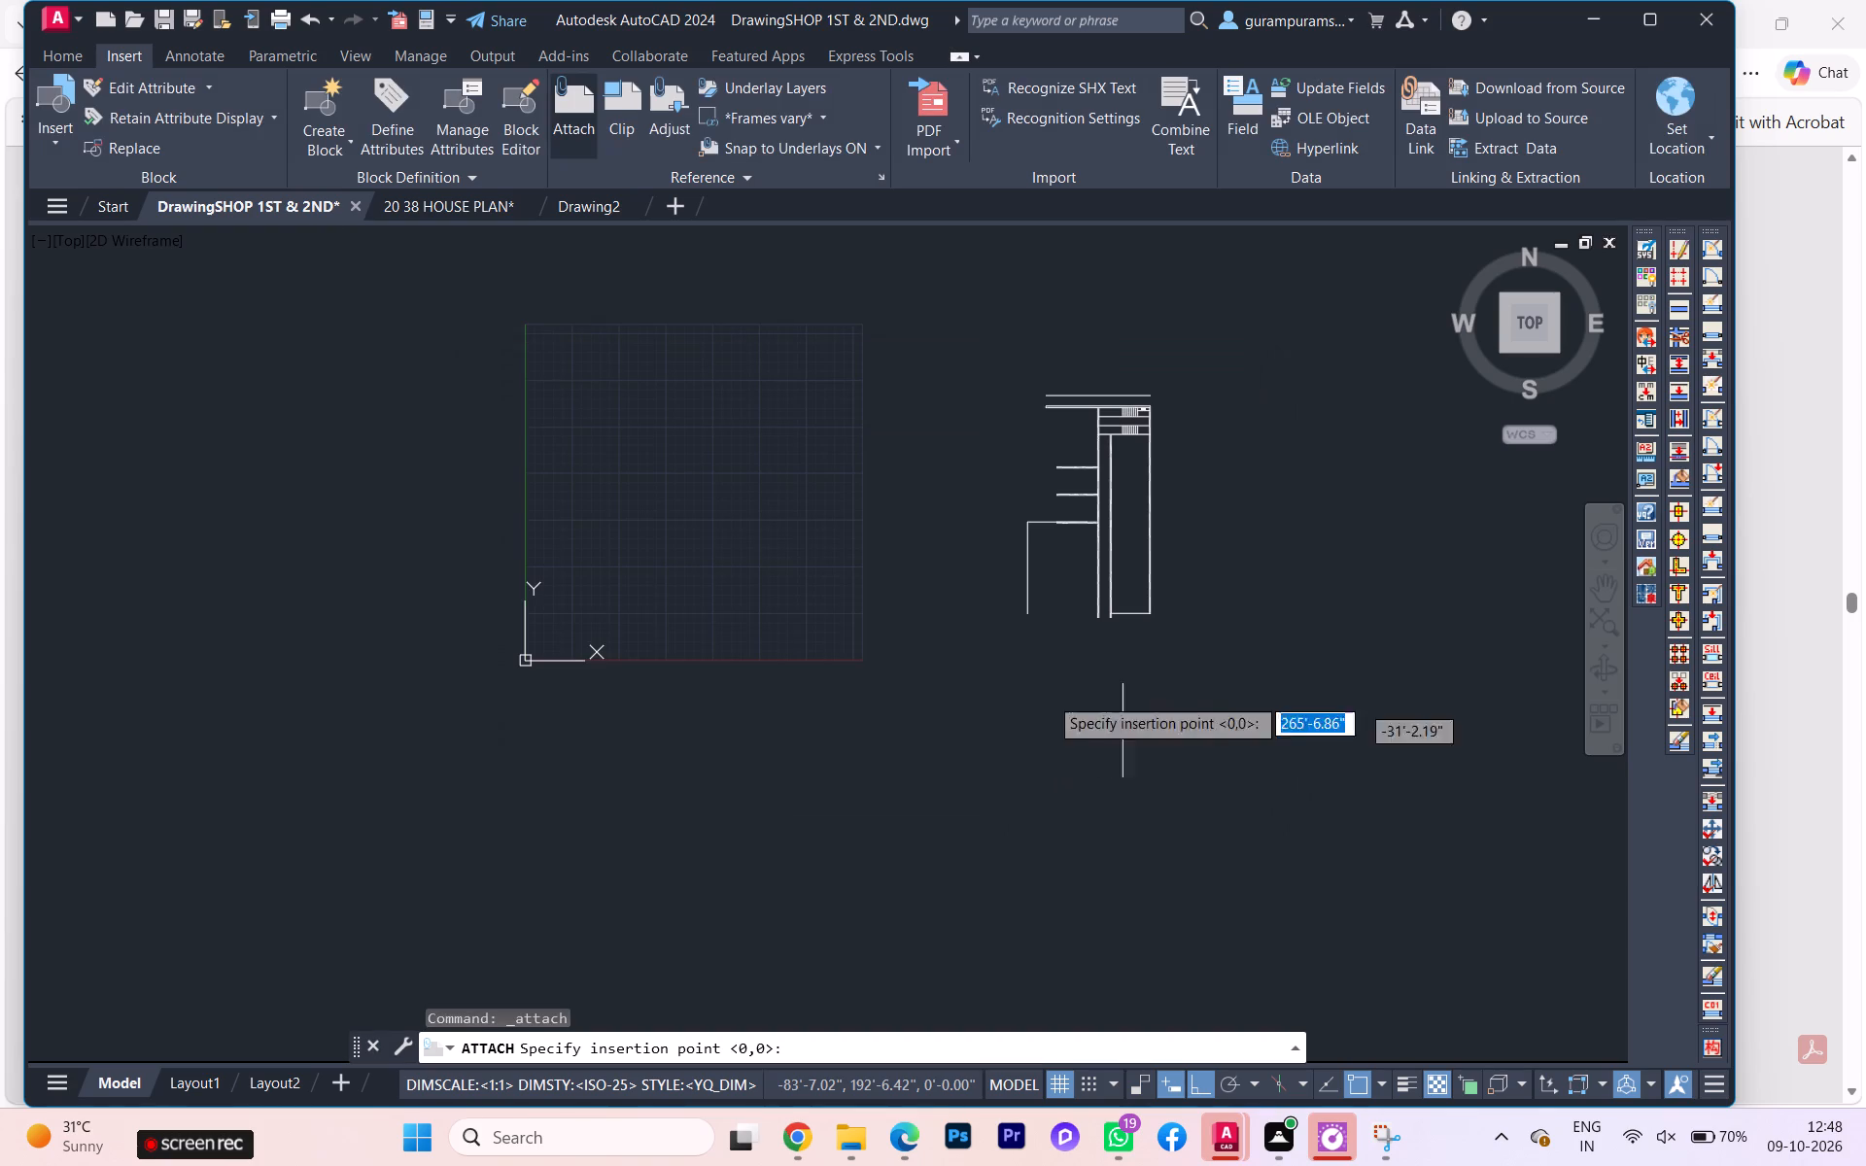
left_click(778, 648)
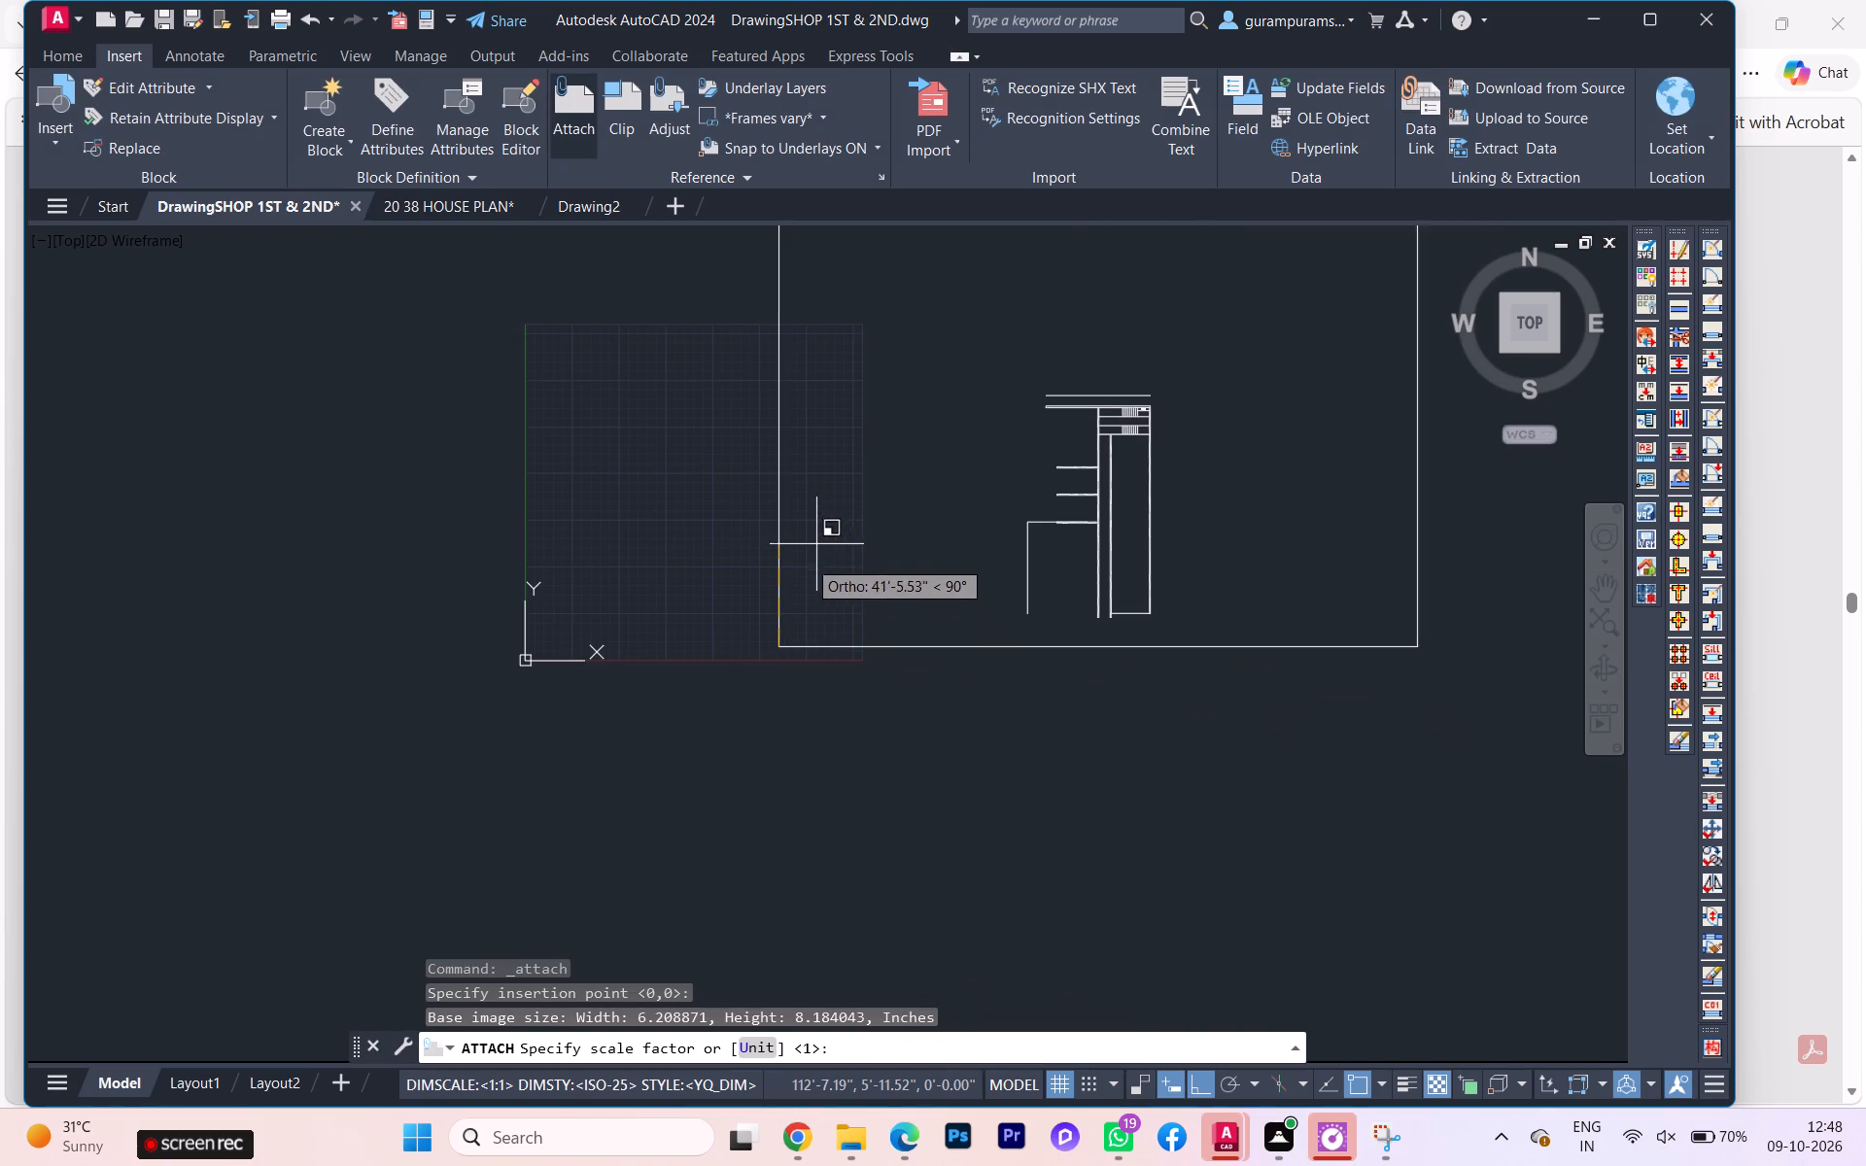
scroll(799, 563, "down", 1)
left_click(780, 596)
Examine the attached site plan's boundary dimensions, side and rear spaces, building area and road layout.
scroll(847, 561, "up", 2)
scroll(638, 597, "up", 2)
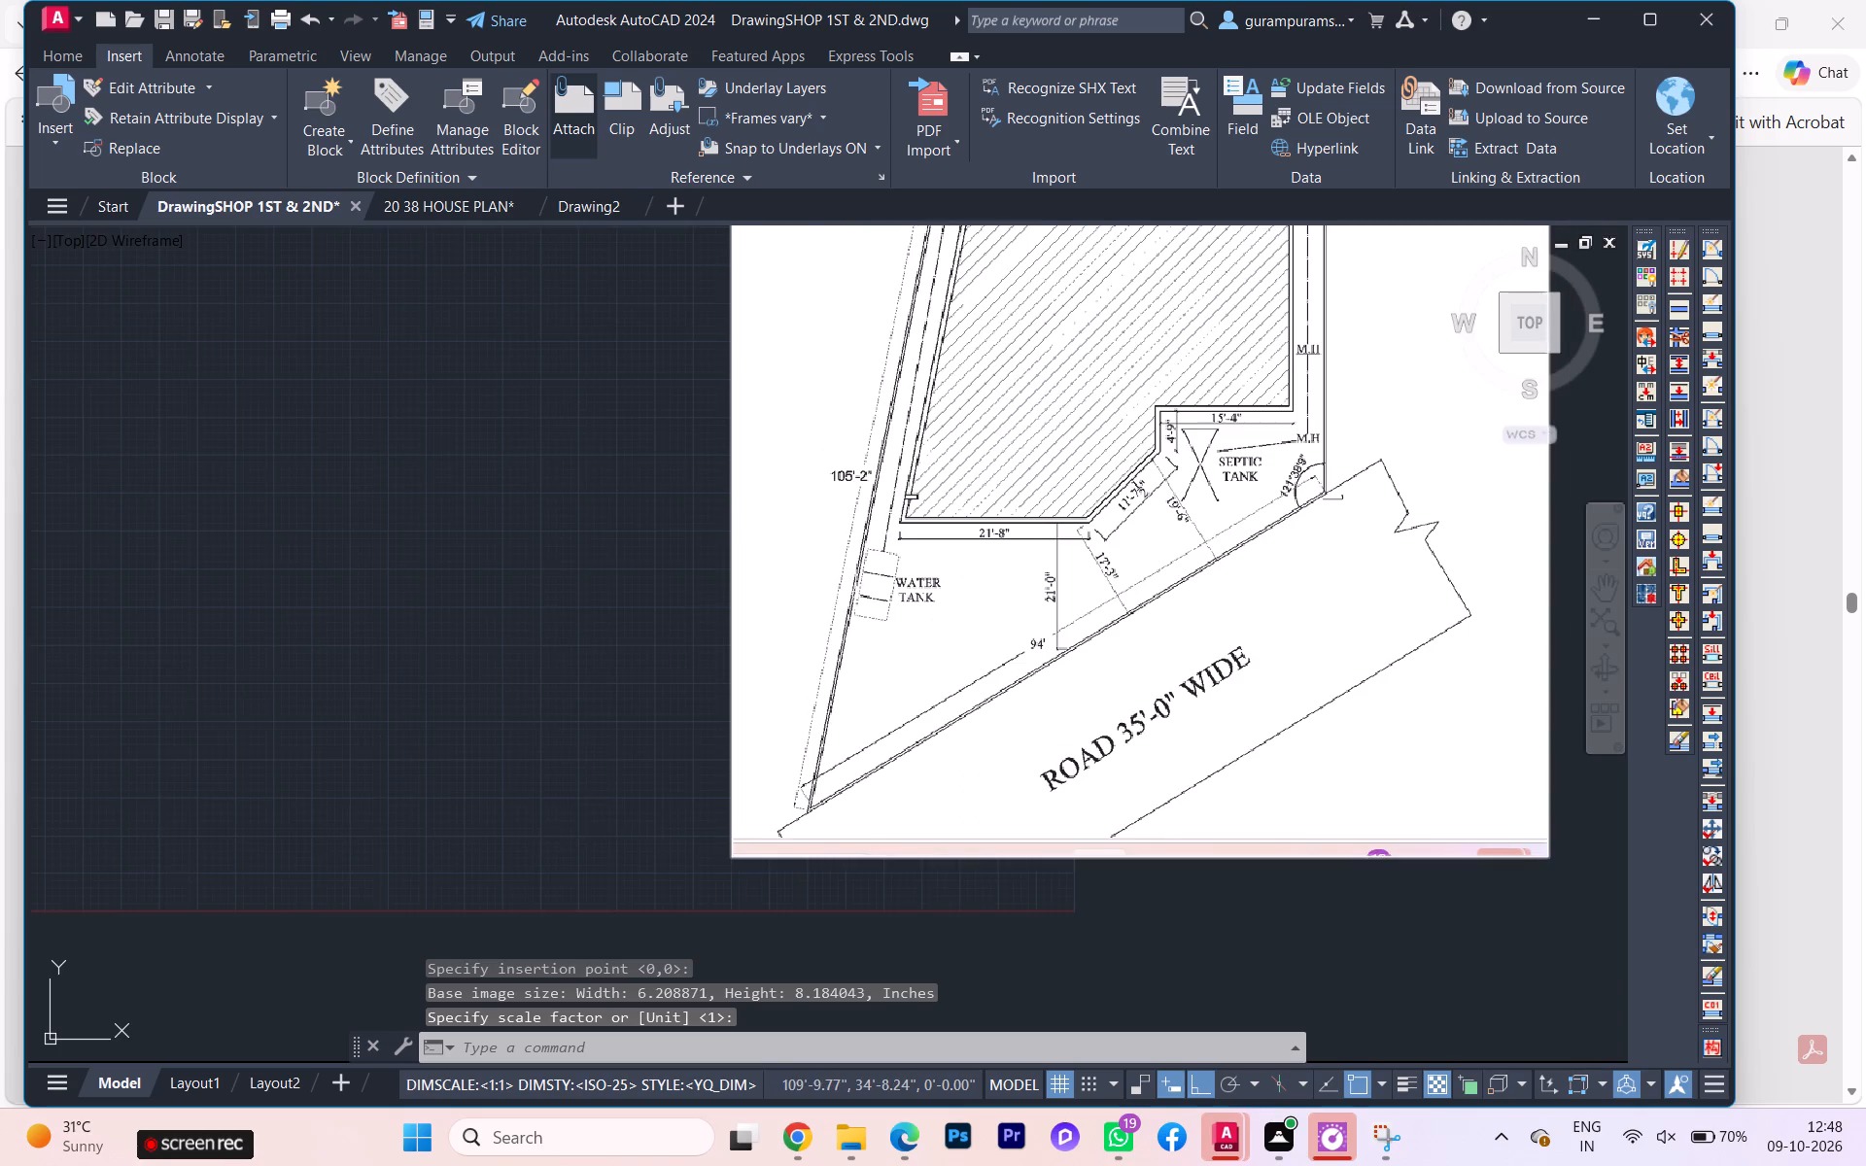
scroll(944, 570, "down", 1)
middle_click_drag(951, 584, 950, 731)
scroll(1052, 365, "up", 1)
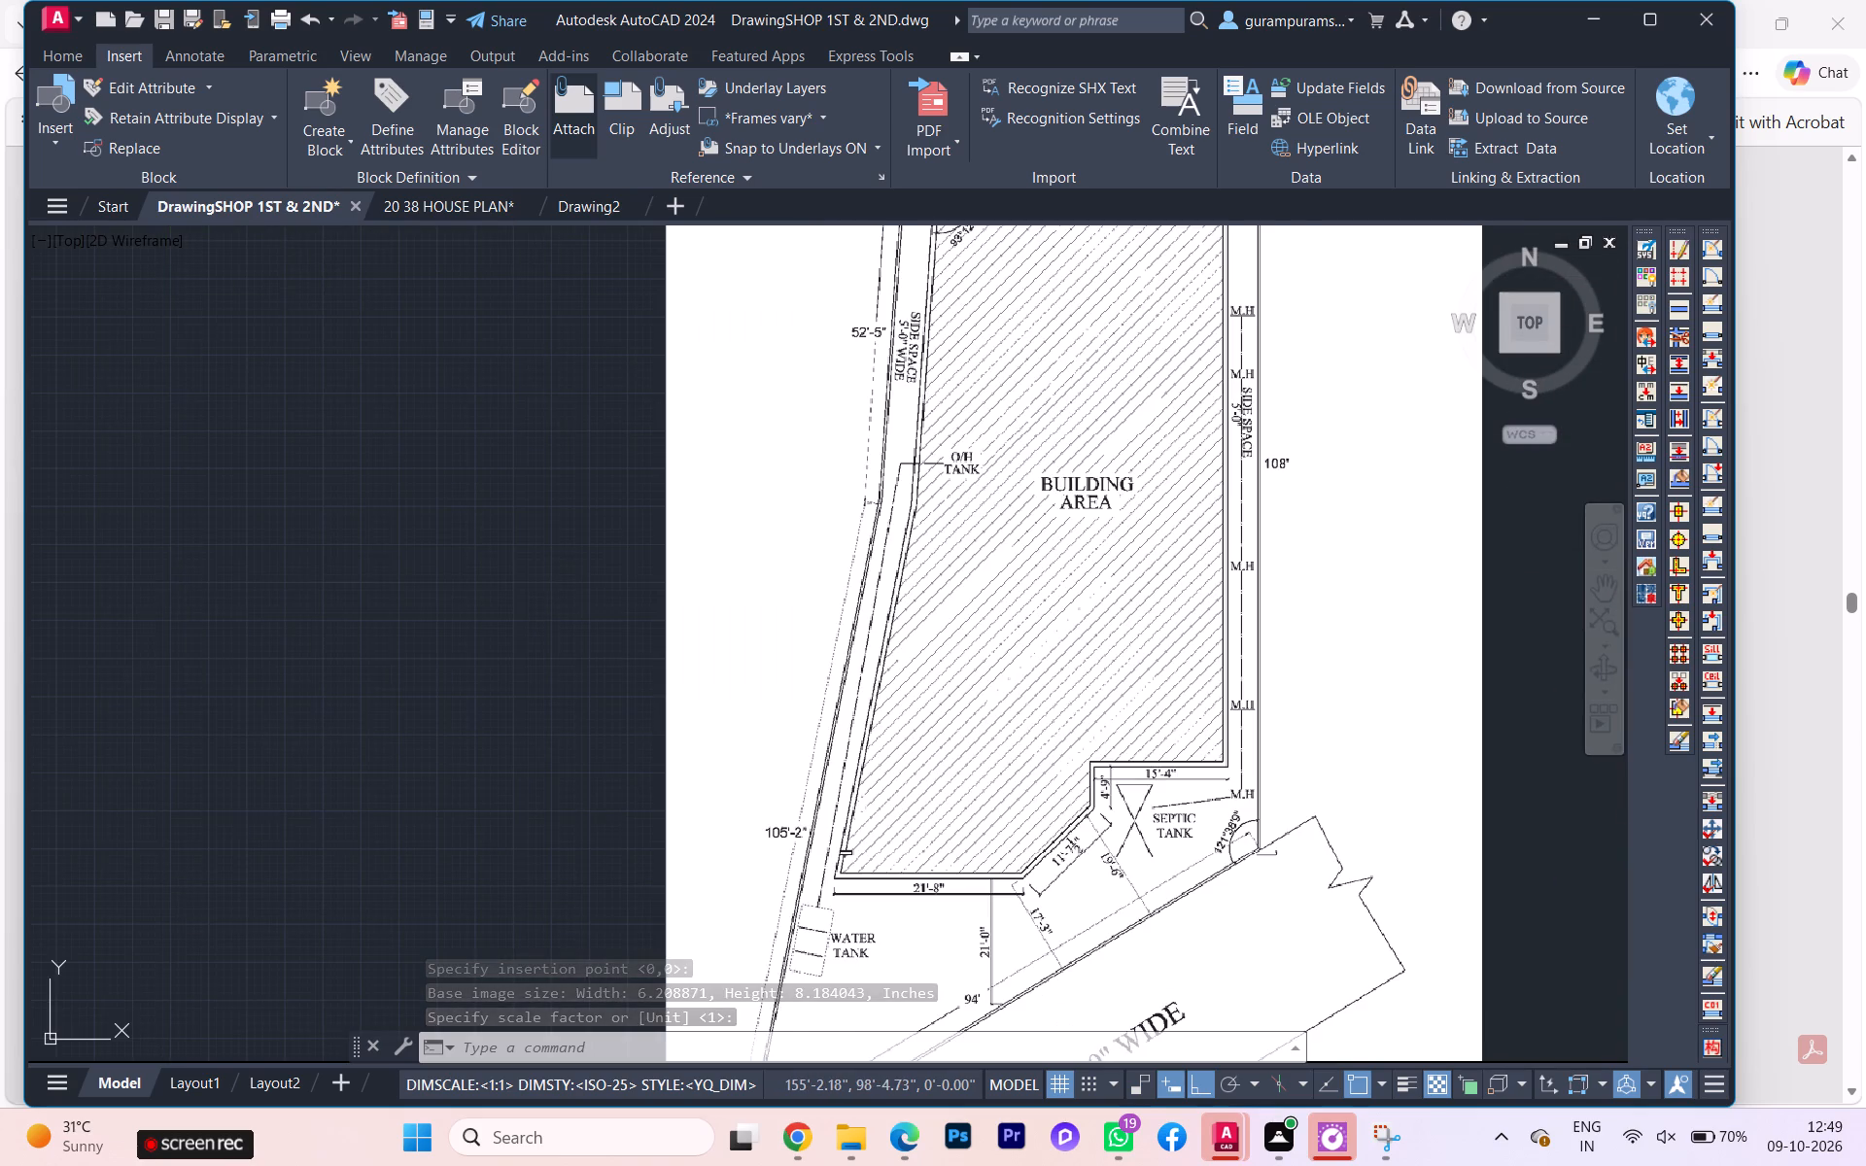
scroll(985, 358, "up", 2)
scroll(946, 353, "down", 2)
scroll(917, 411, "up", 2)
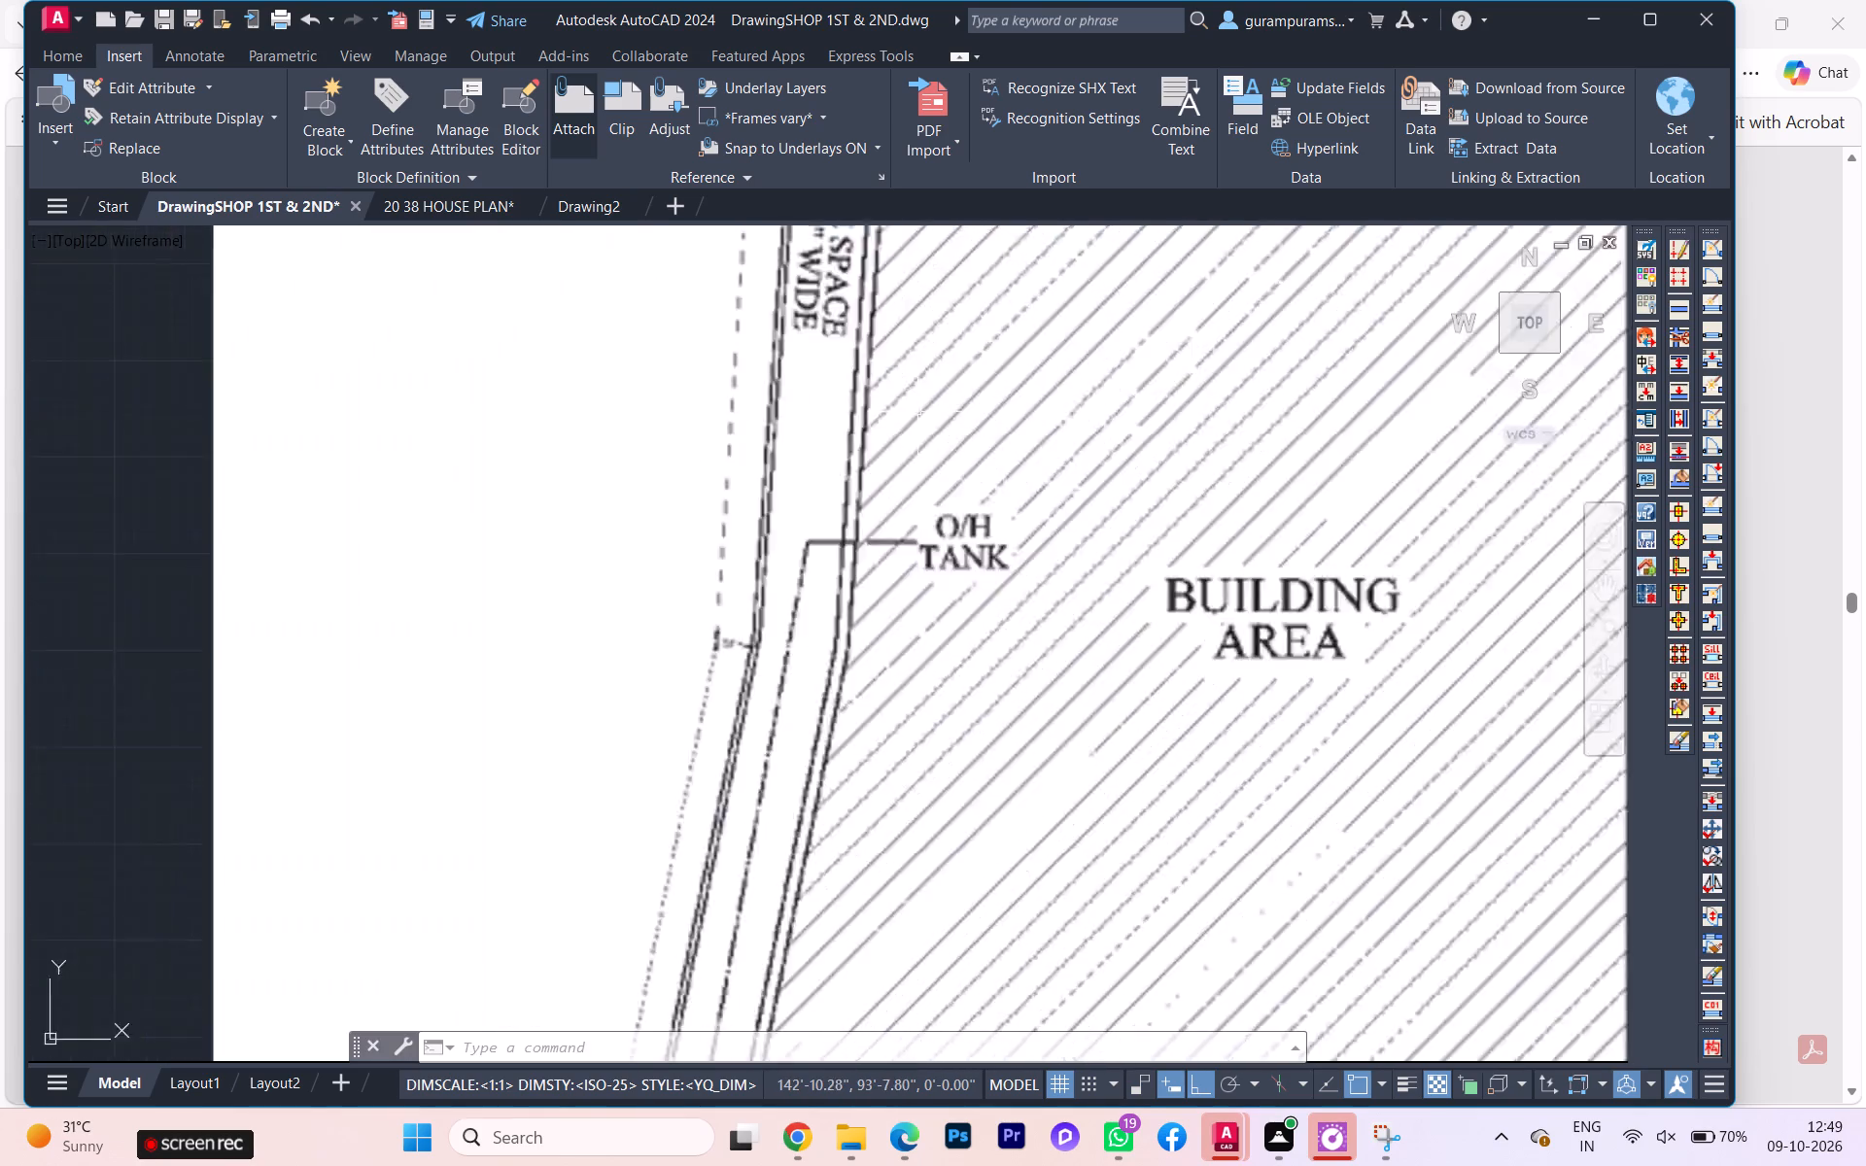
scroll(917, 412, "up", 2)
scroll(901, 430, "down", 4)
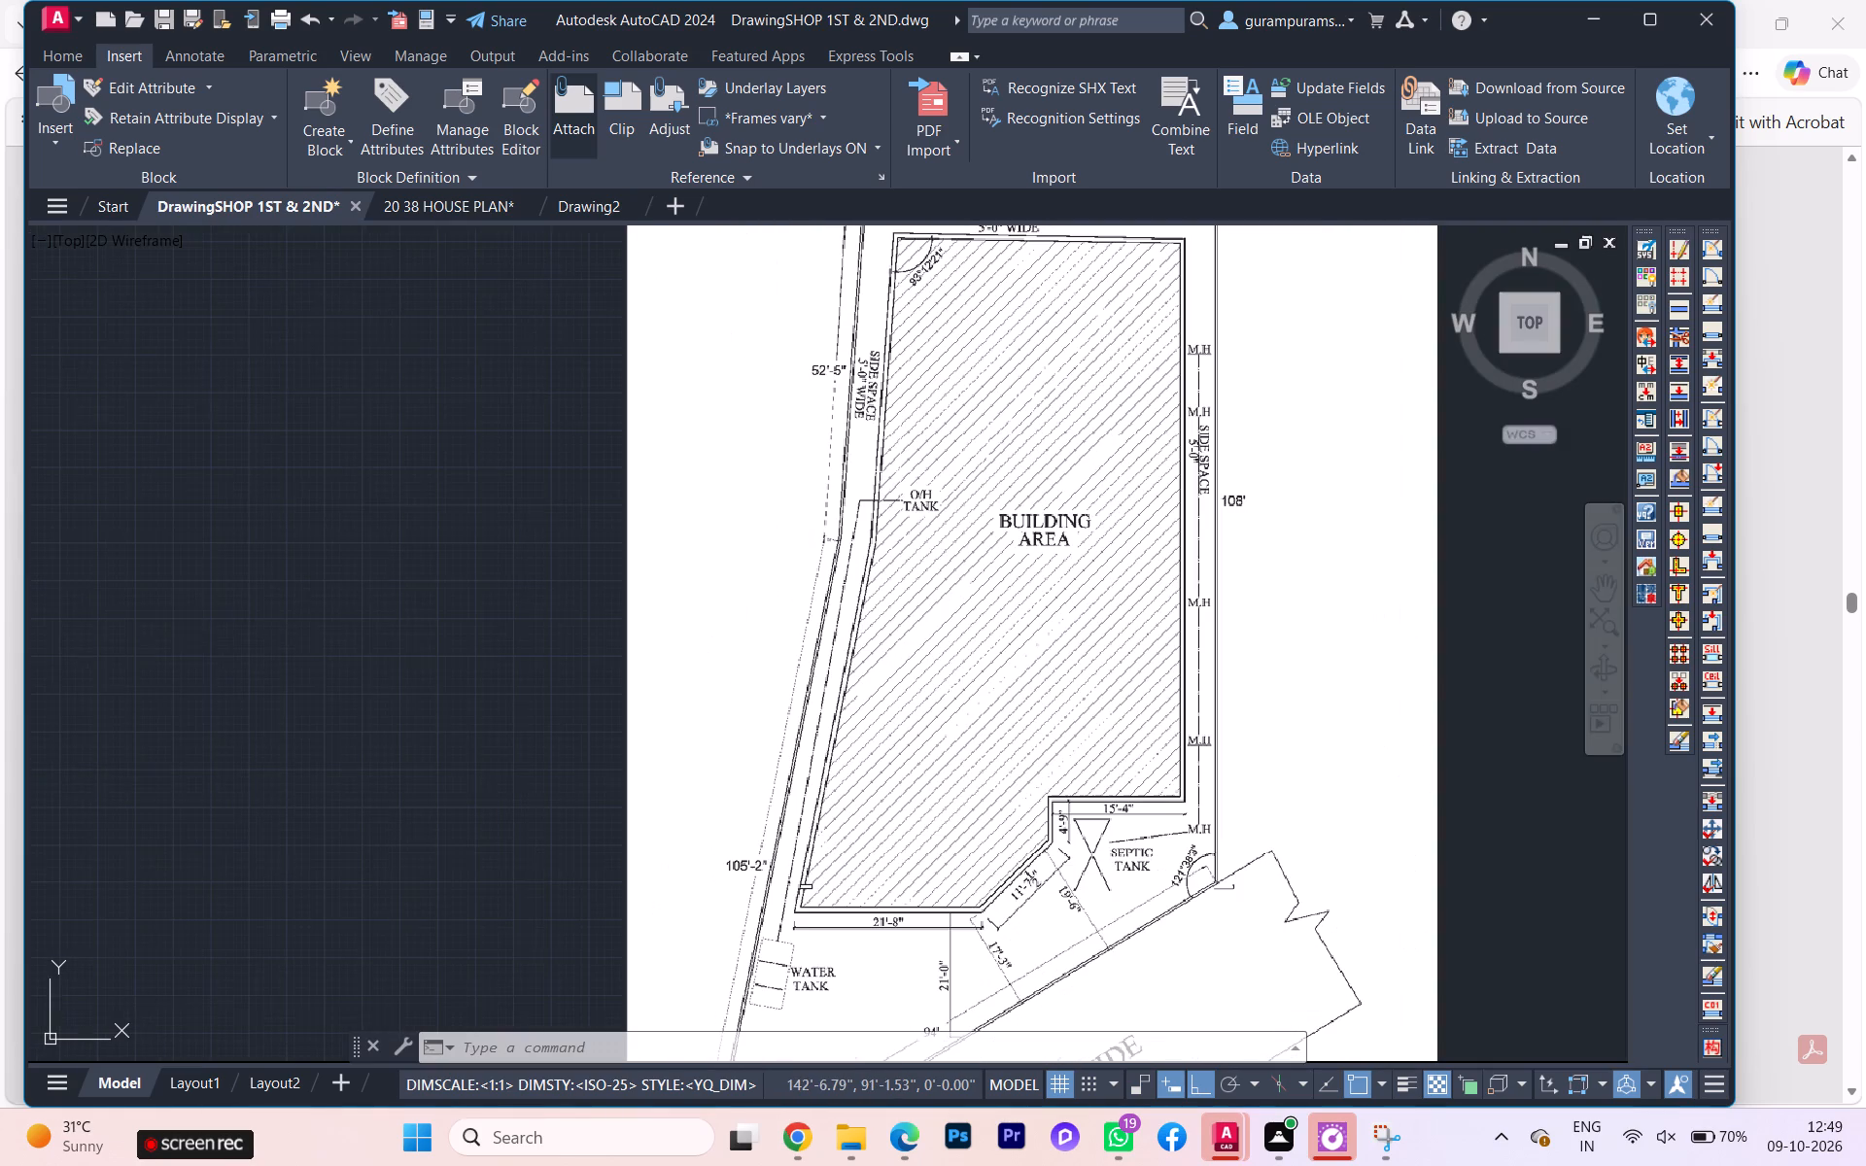
scroll(1036, 328, "down", 1)
middle_click_drag(1034, 353, 1023, 410)
scroll(1033, 357, "down", 1)
scroll(1006, 345, "up", 1)
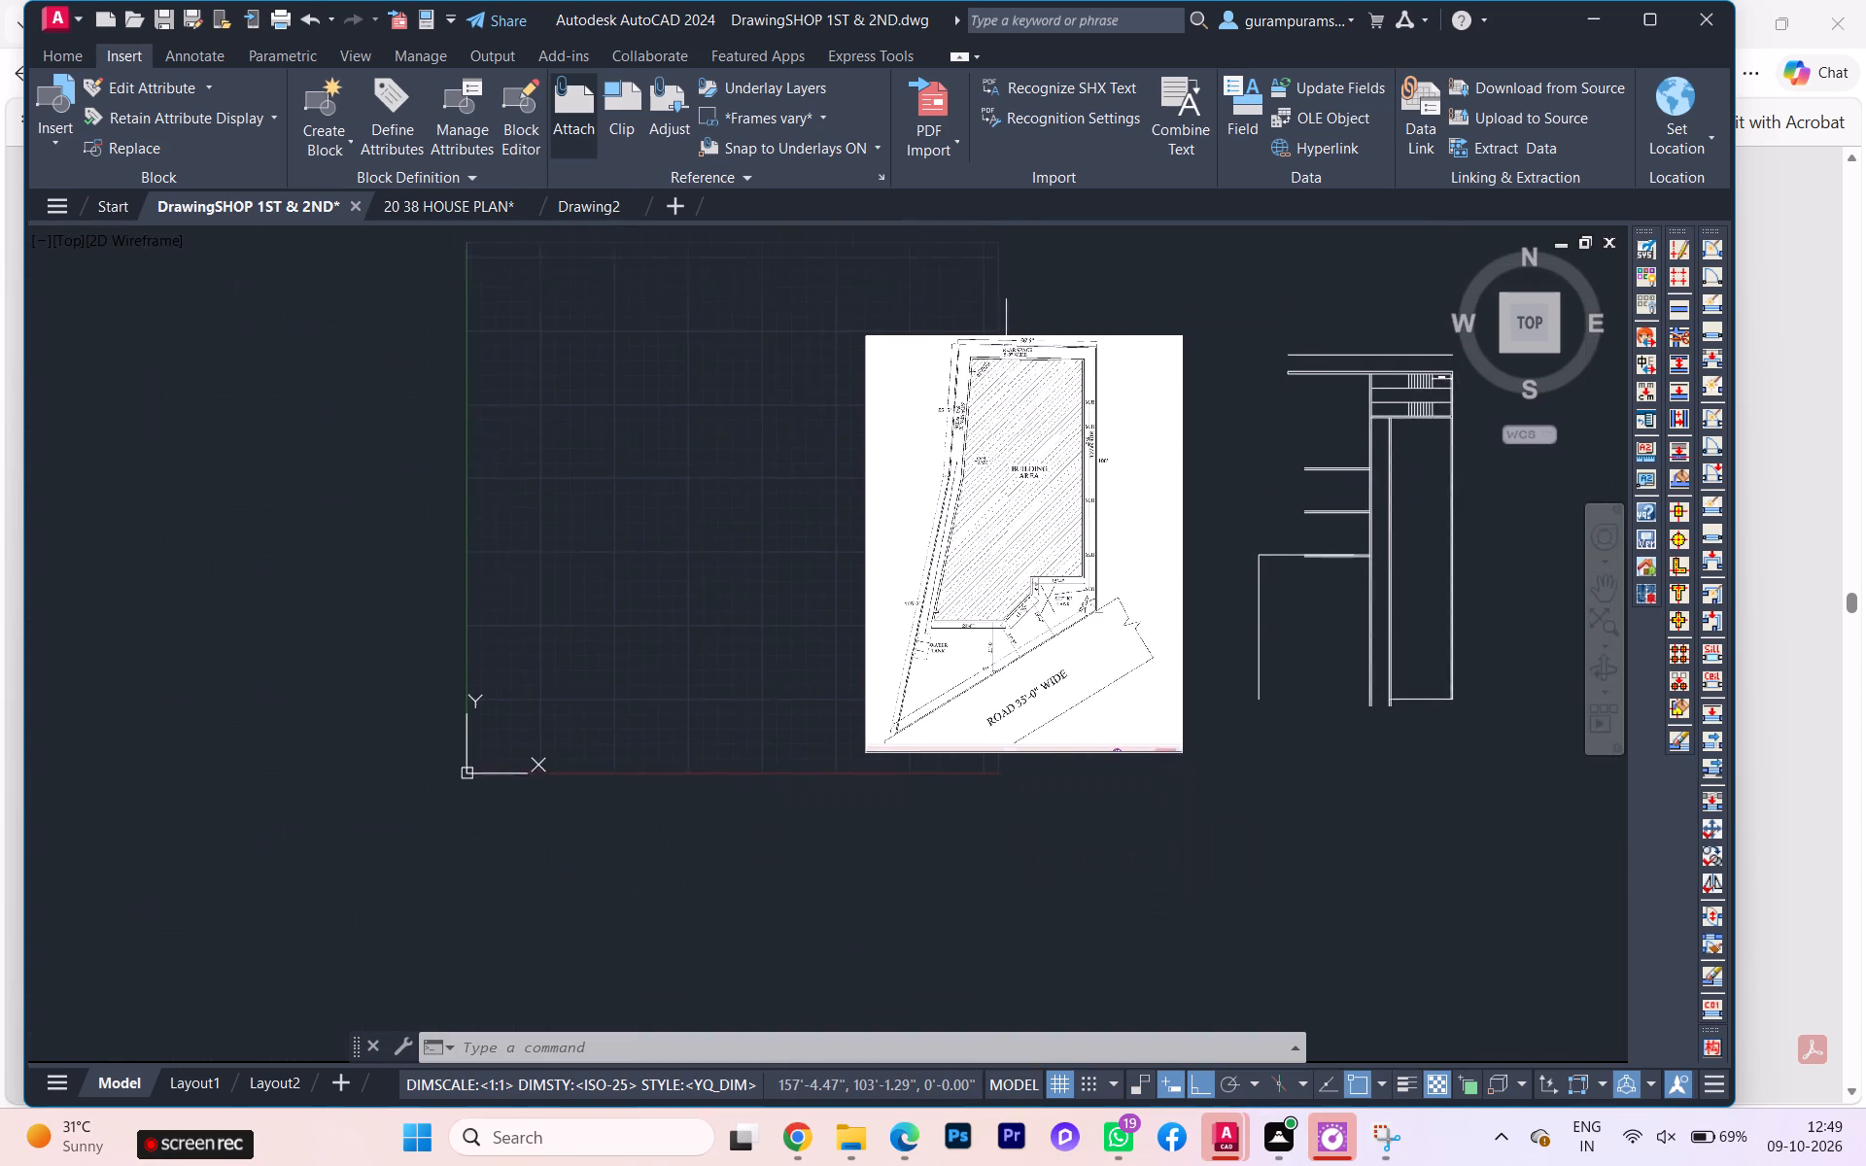
scroll(1006, 345, "up", 2)
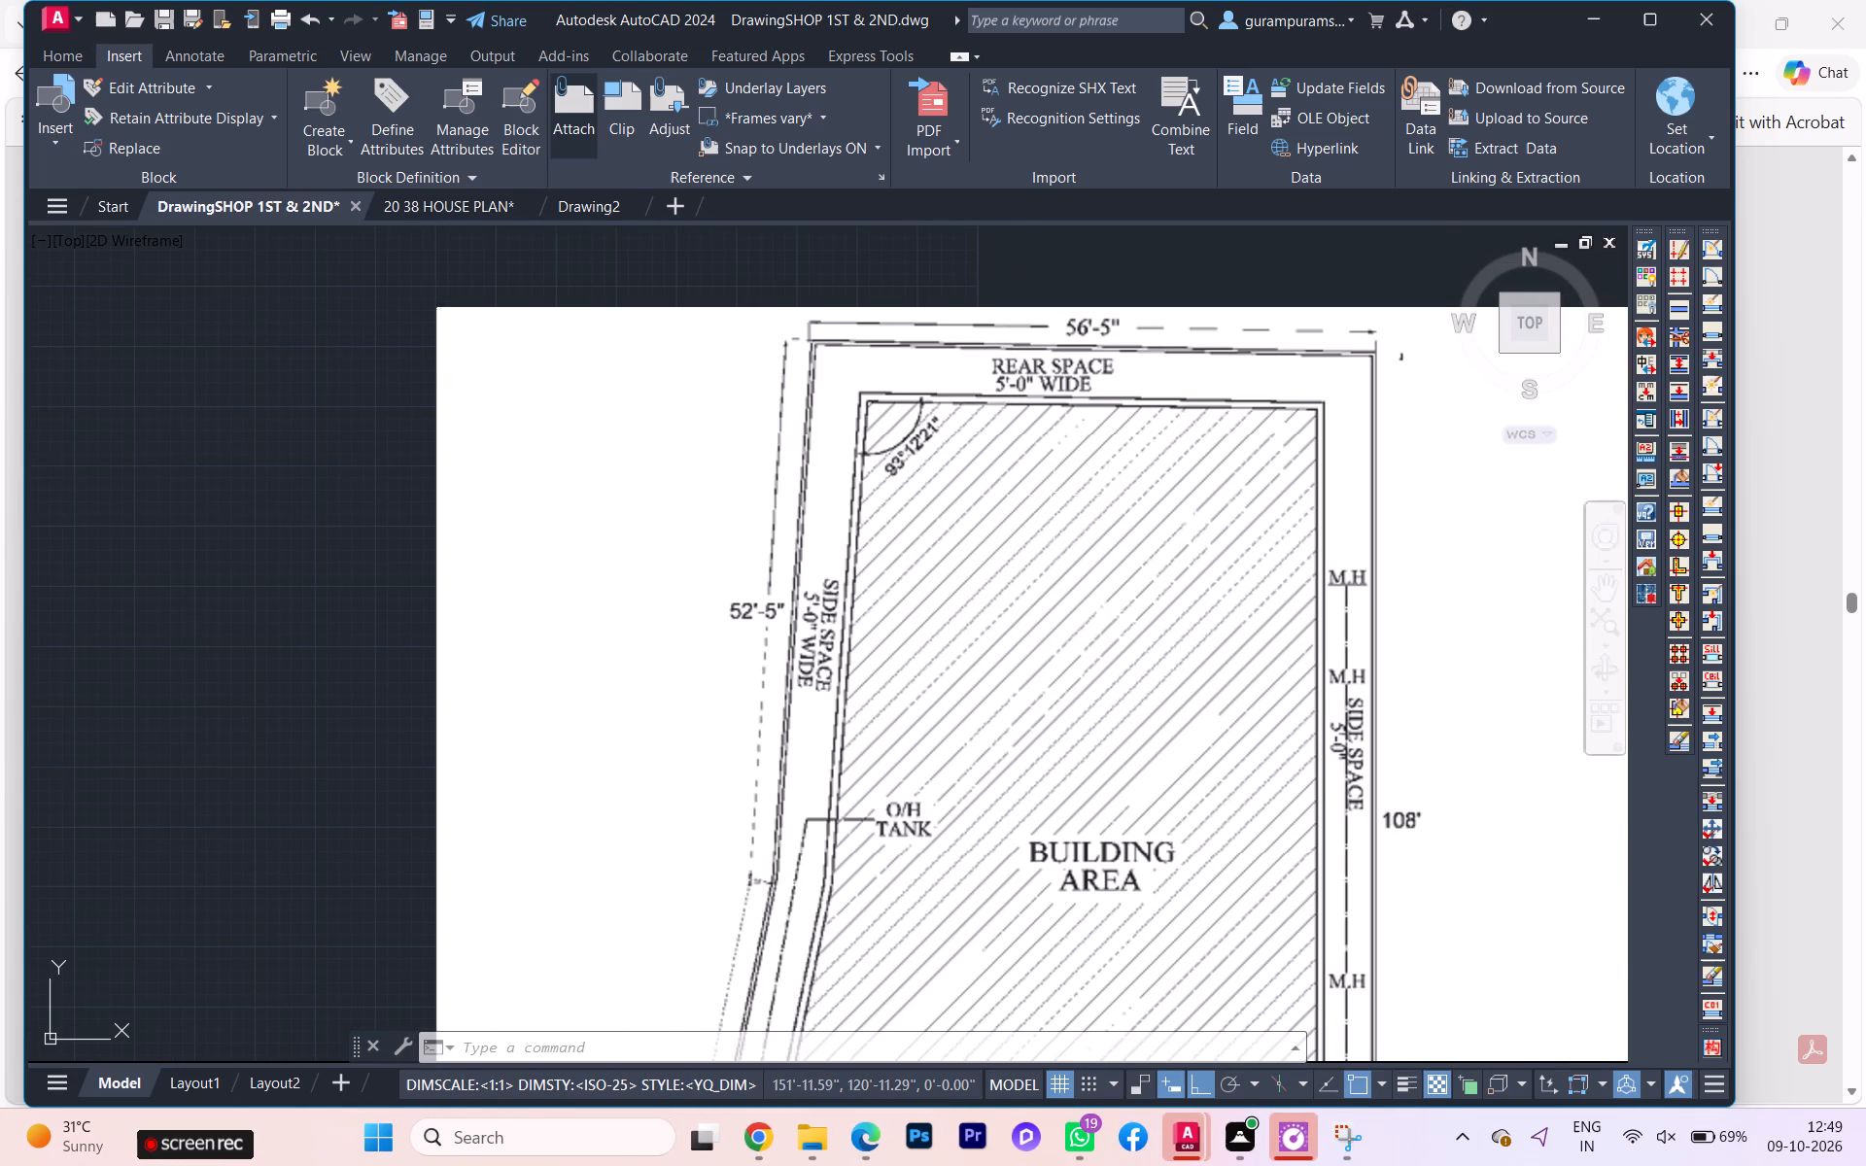
scroll(1053, 497, "down", 1)
Draw a vertical 108' line in the empty space west of the site plan image.
key("l")
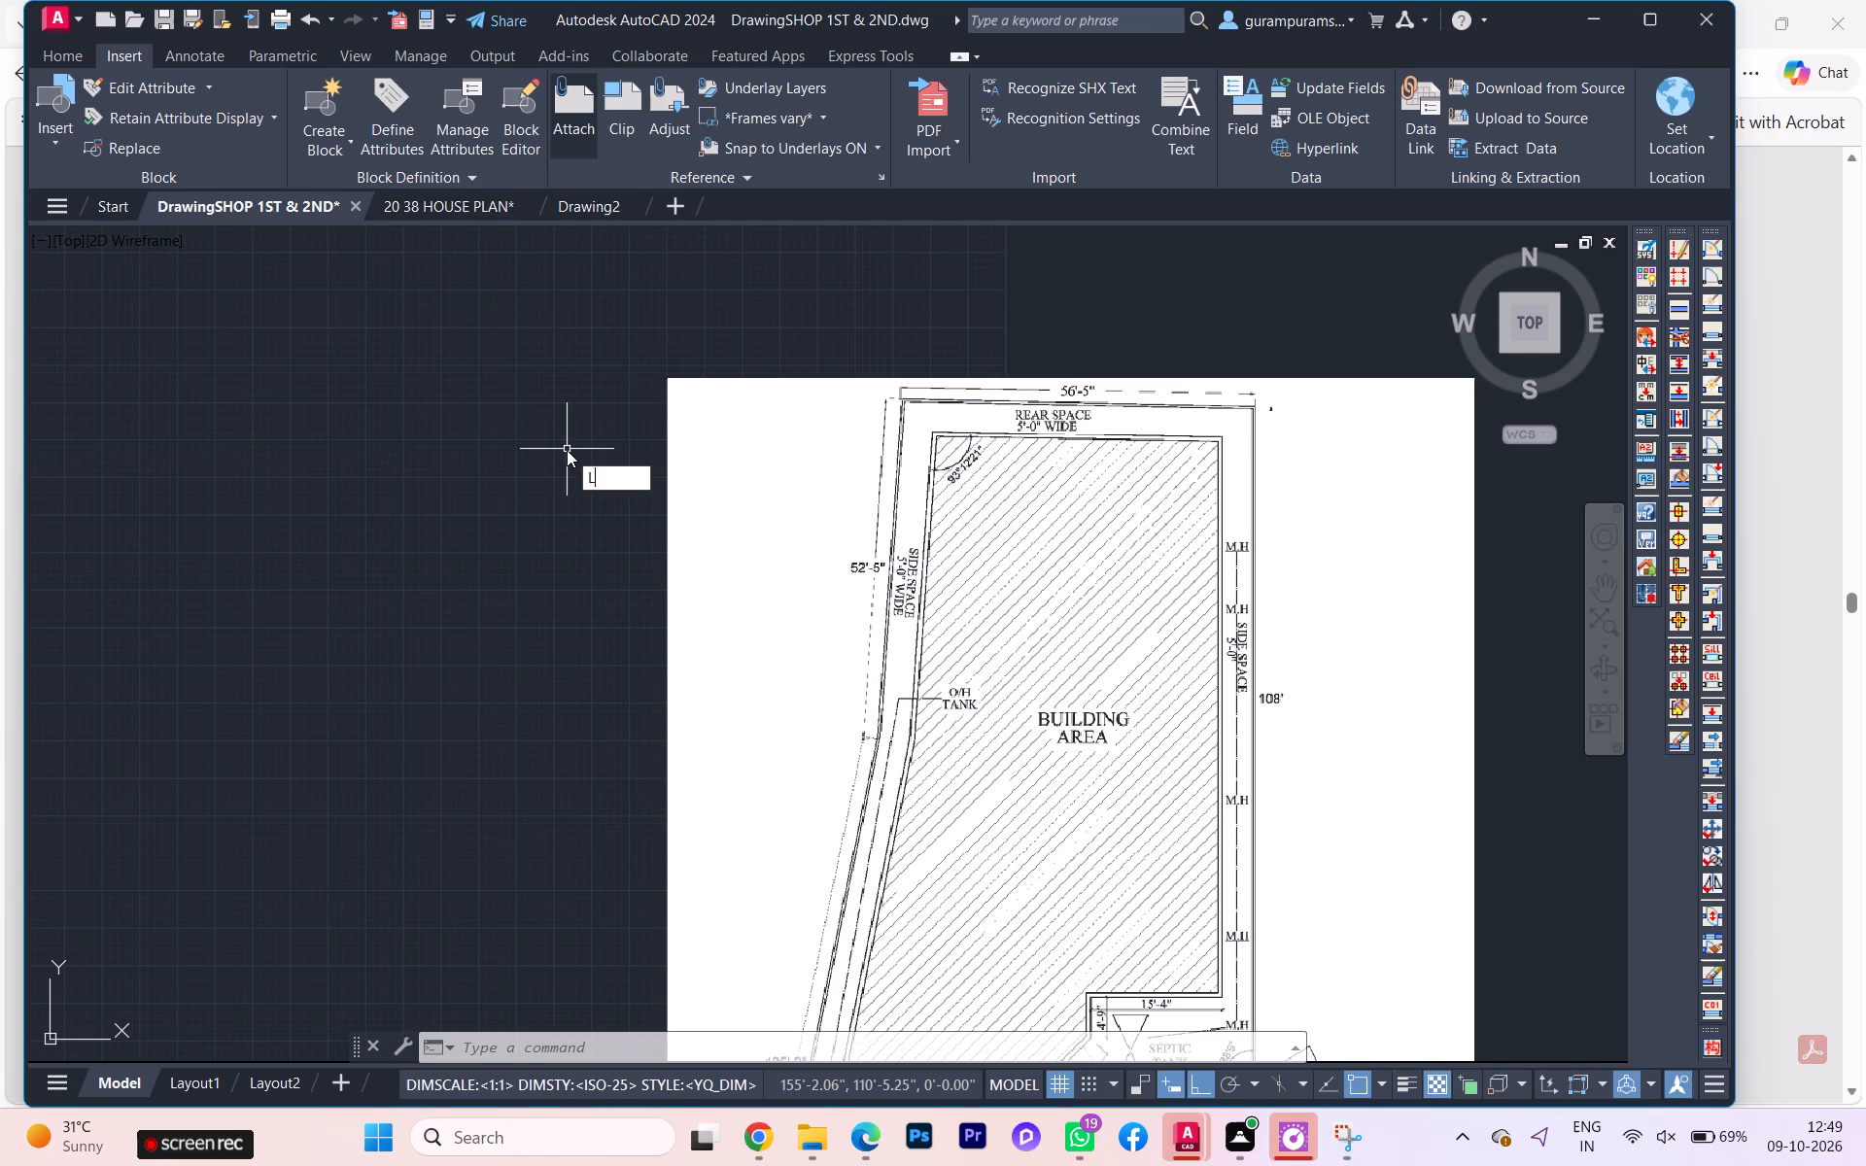
key("Return")
left_click(491, 320)
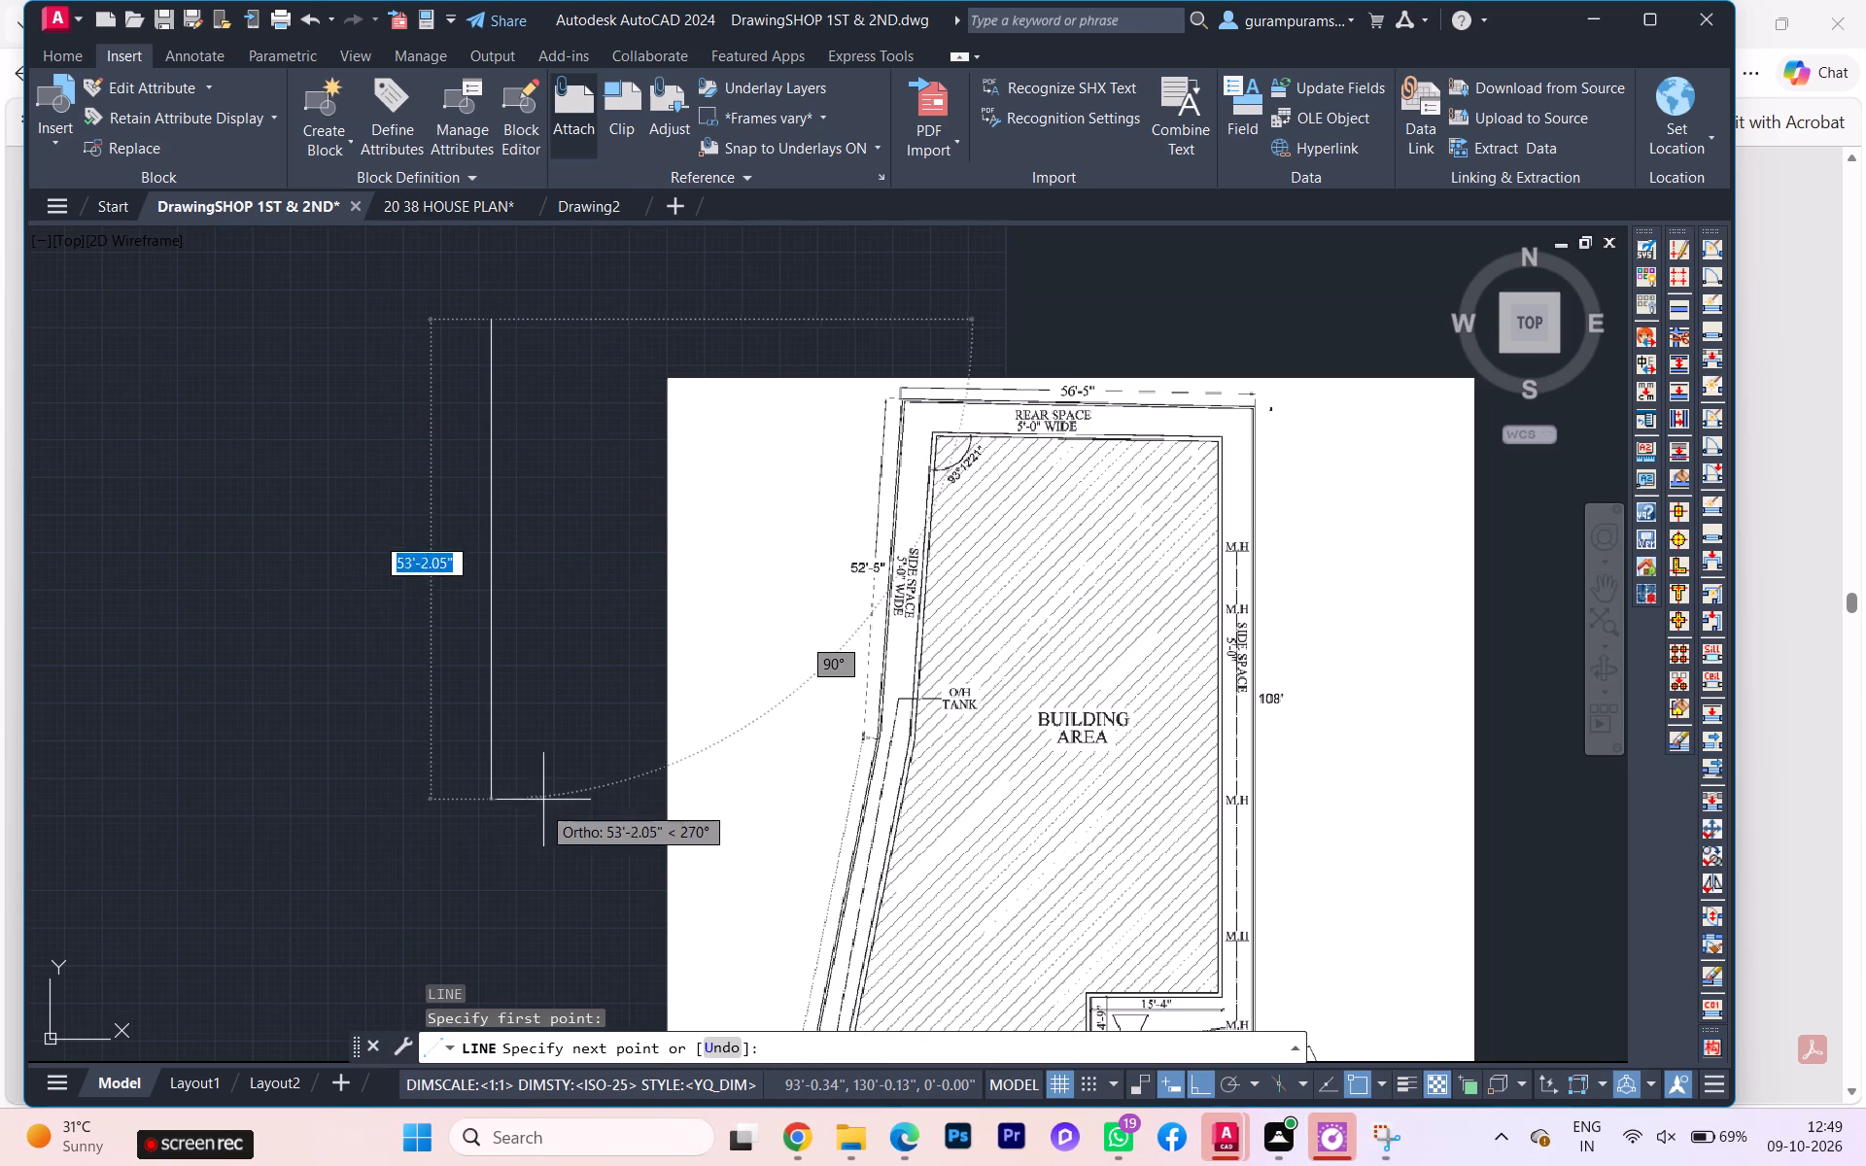
type("108'")
key("Return")
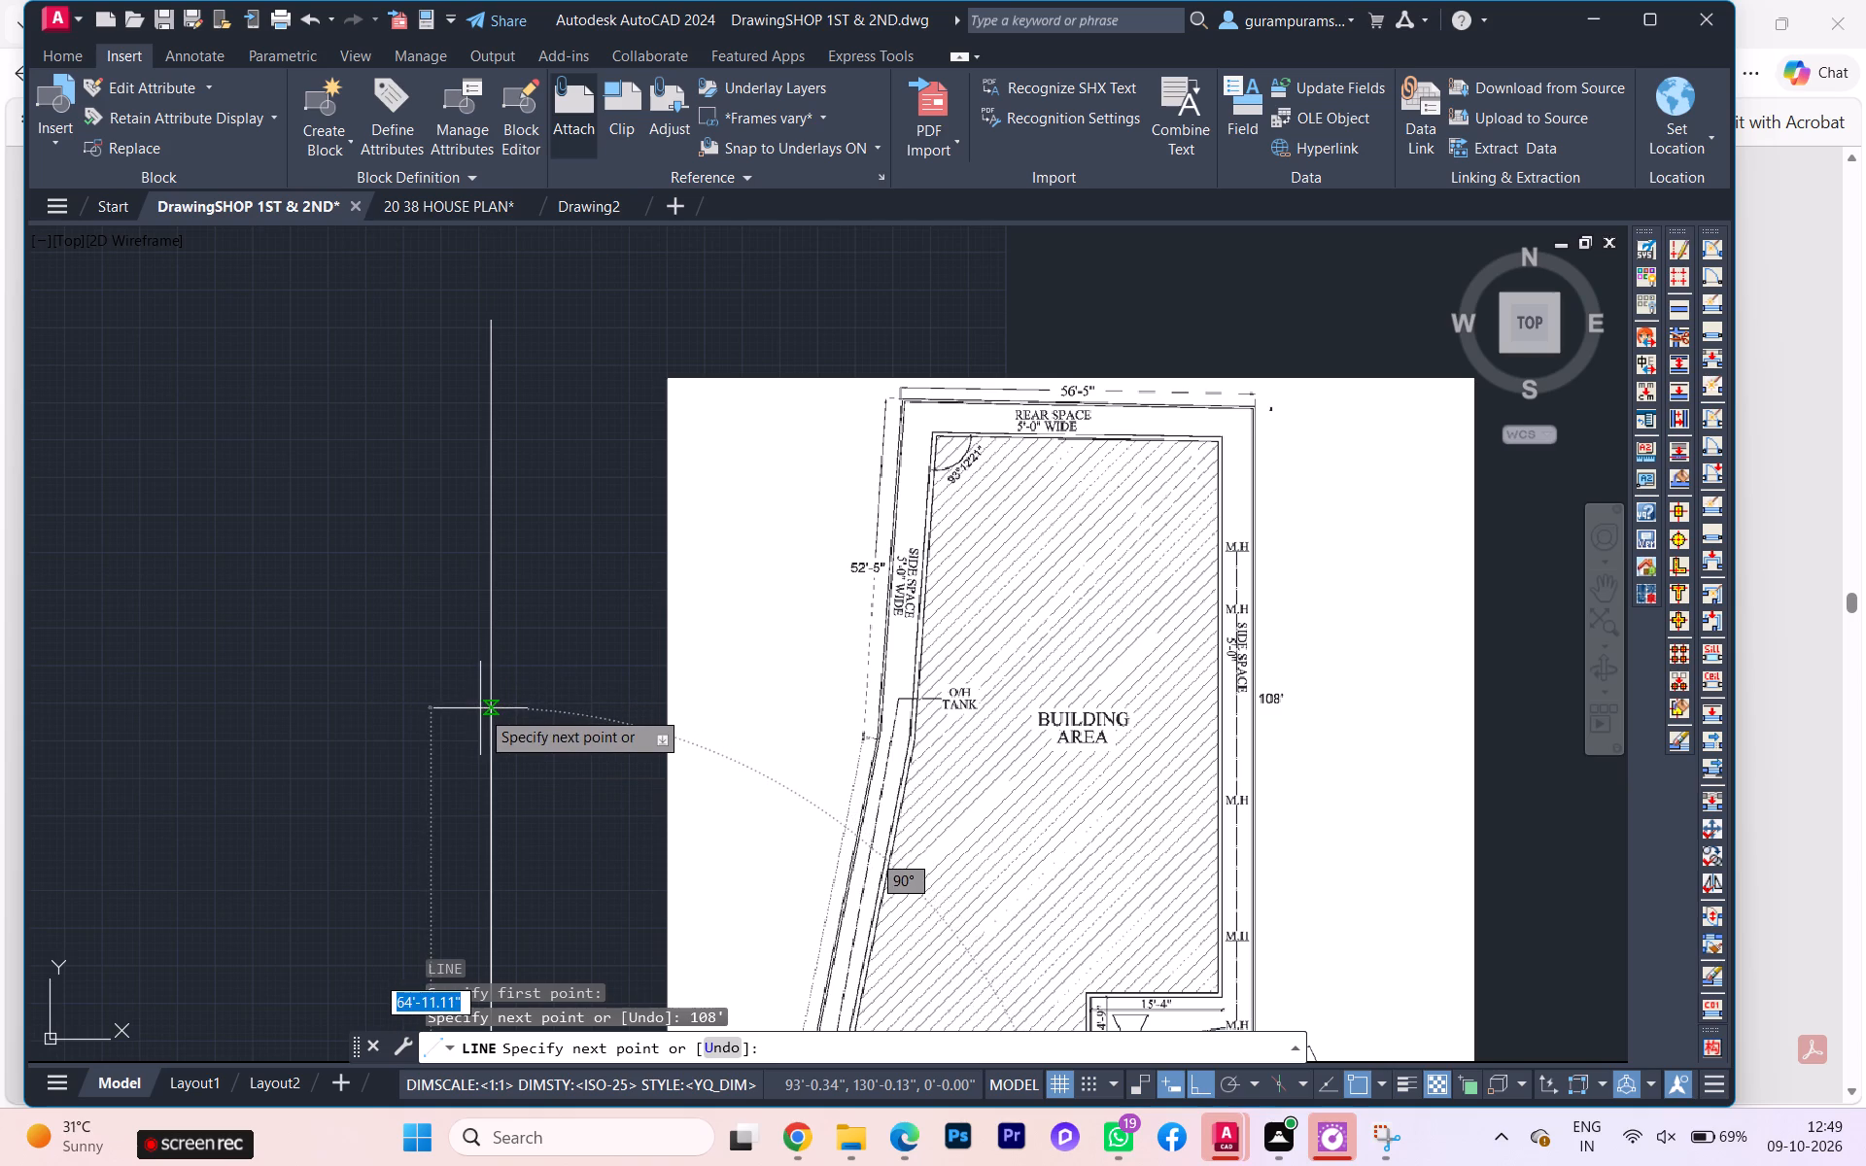
key("Escape")
Draw a 4.5" horizontal line westward from a point on the 108' vertical line.
key("space")
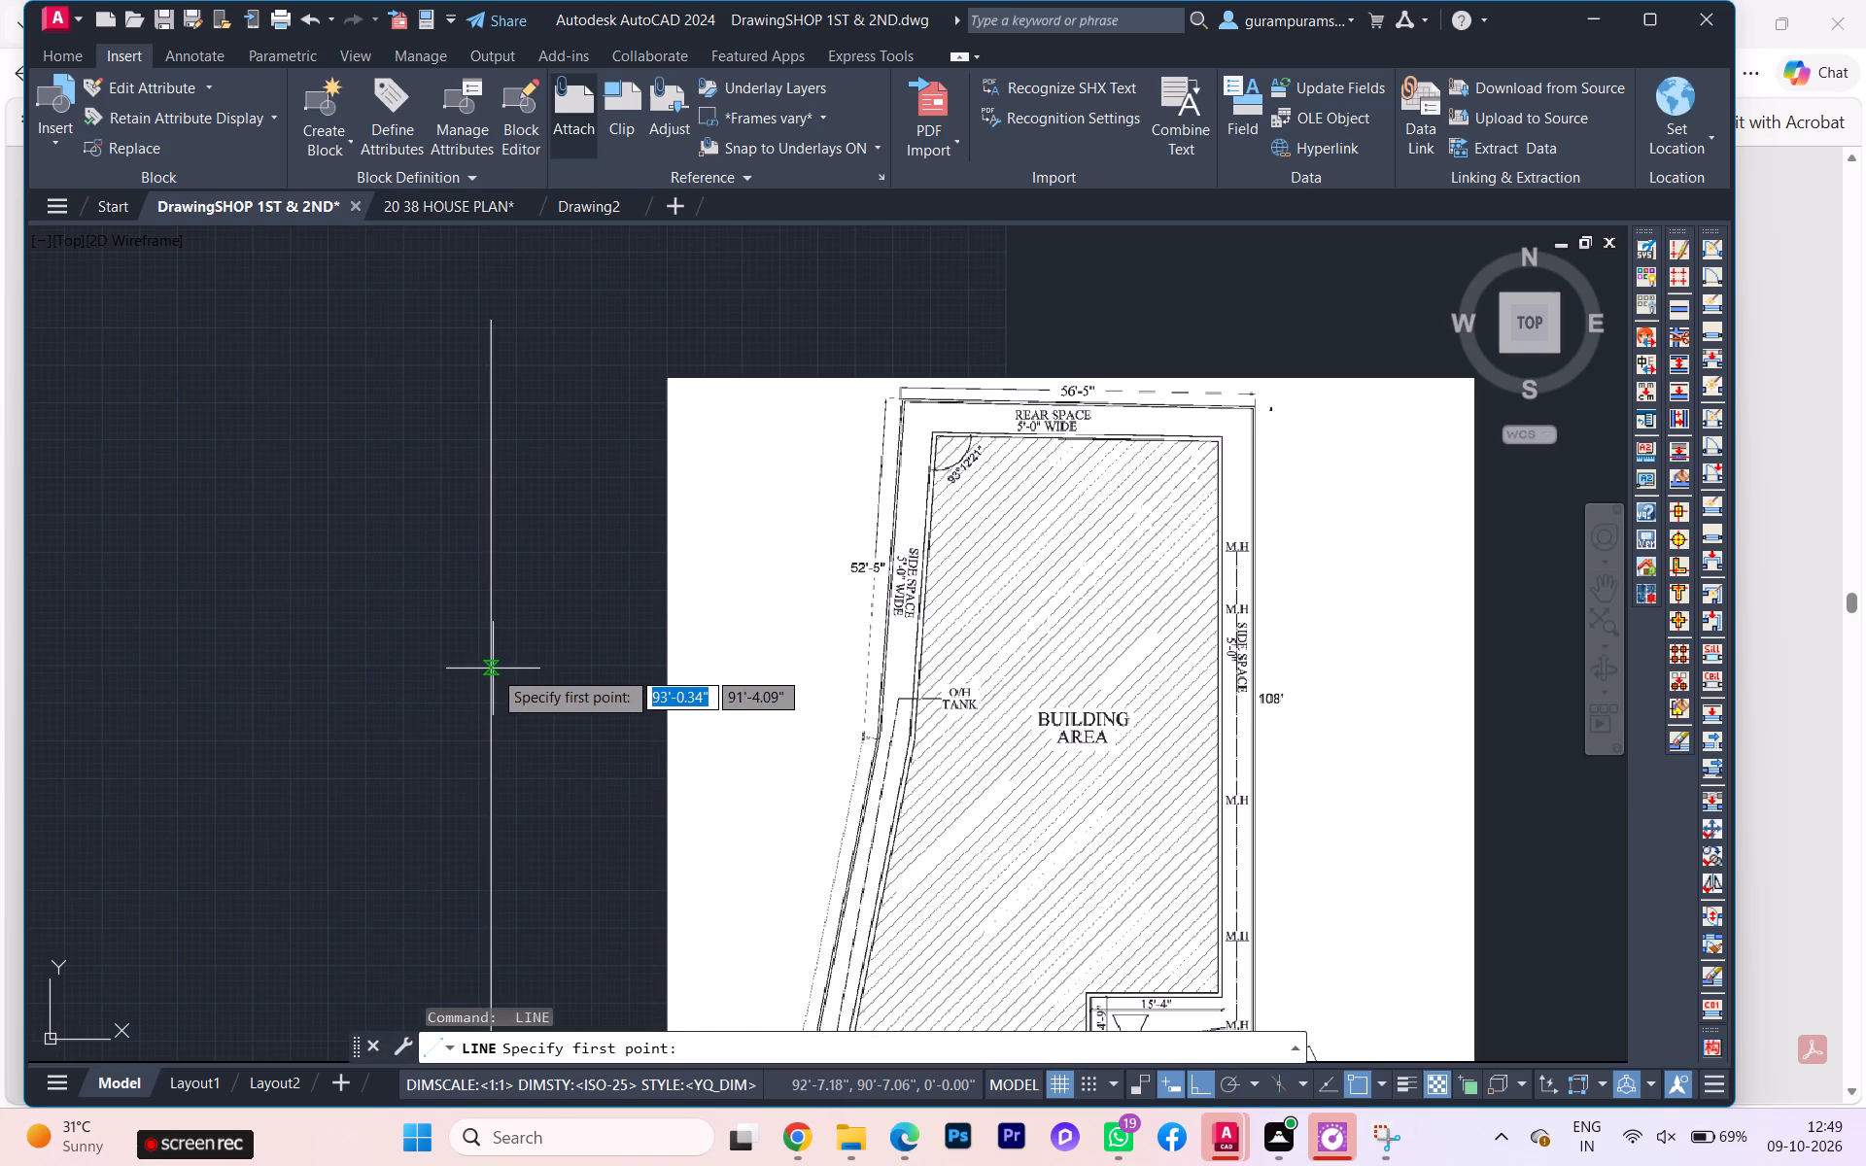
left_click(493, 669)
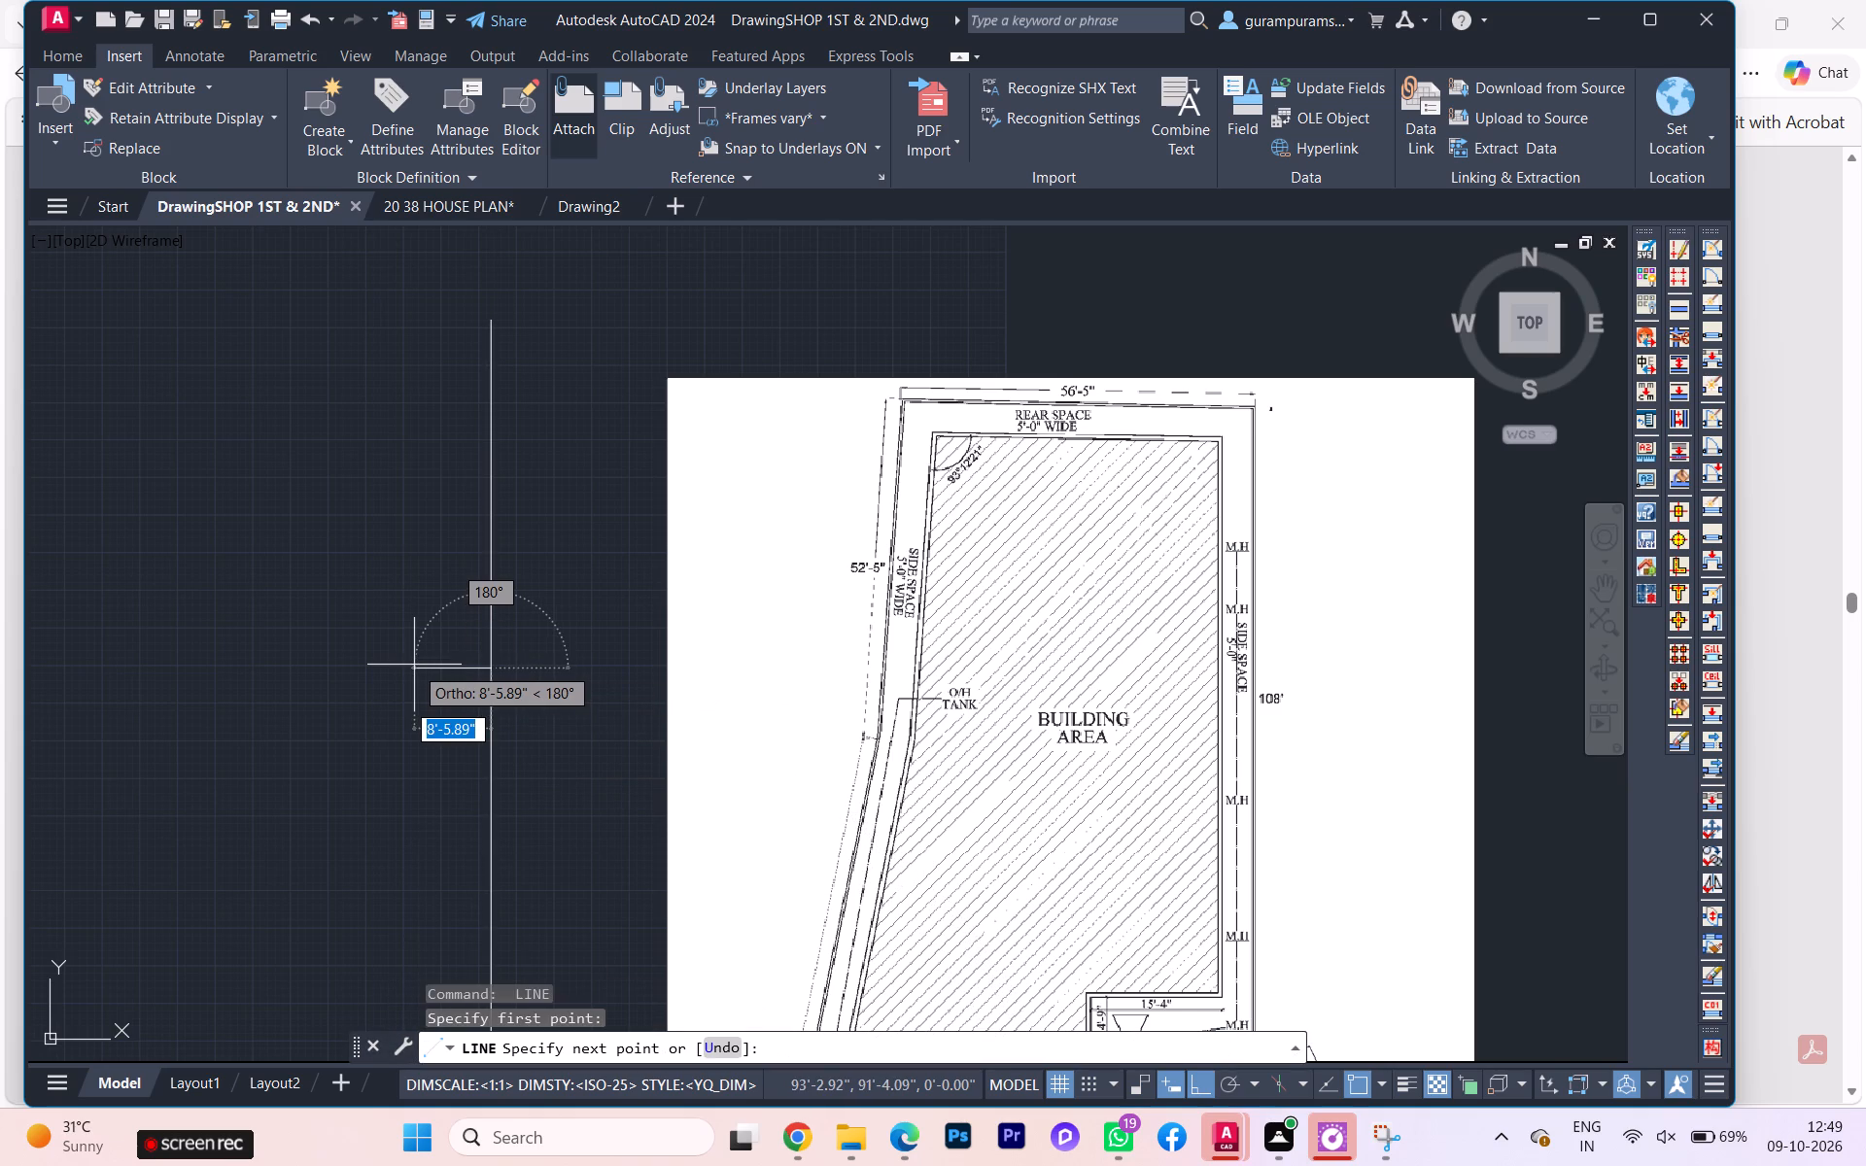
type("4.5")
key("Return")
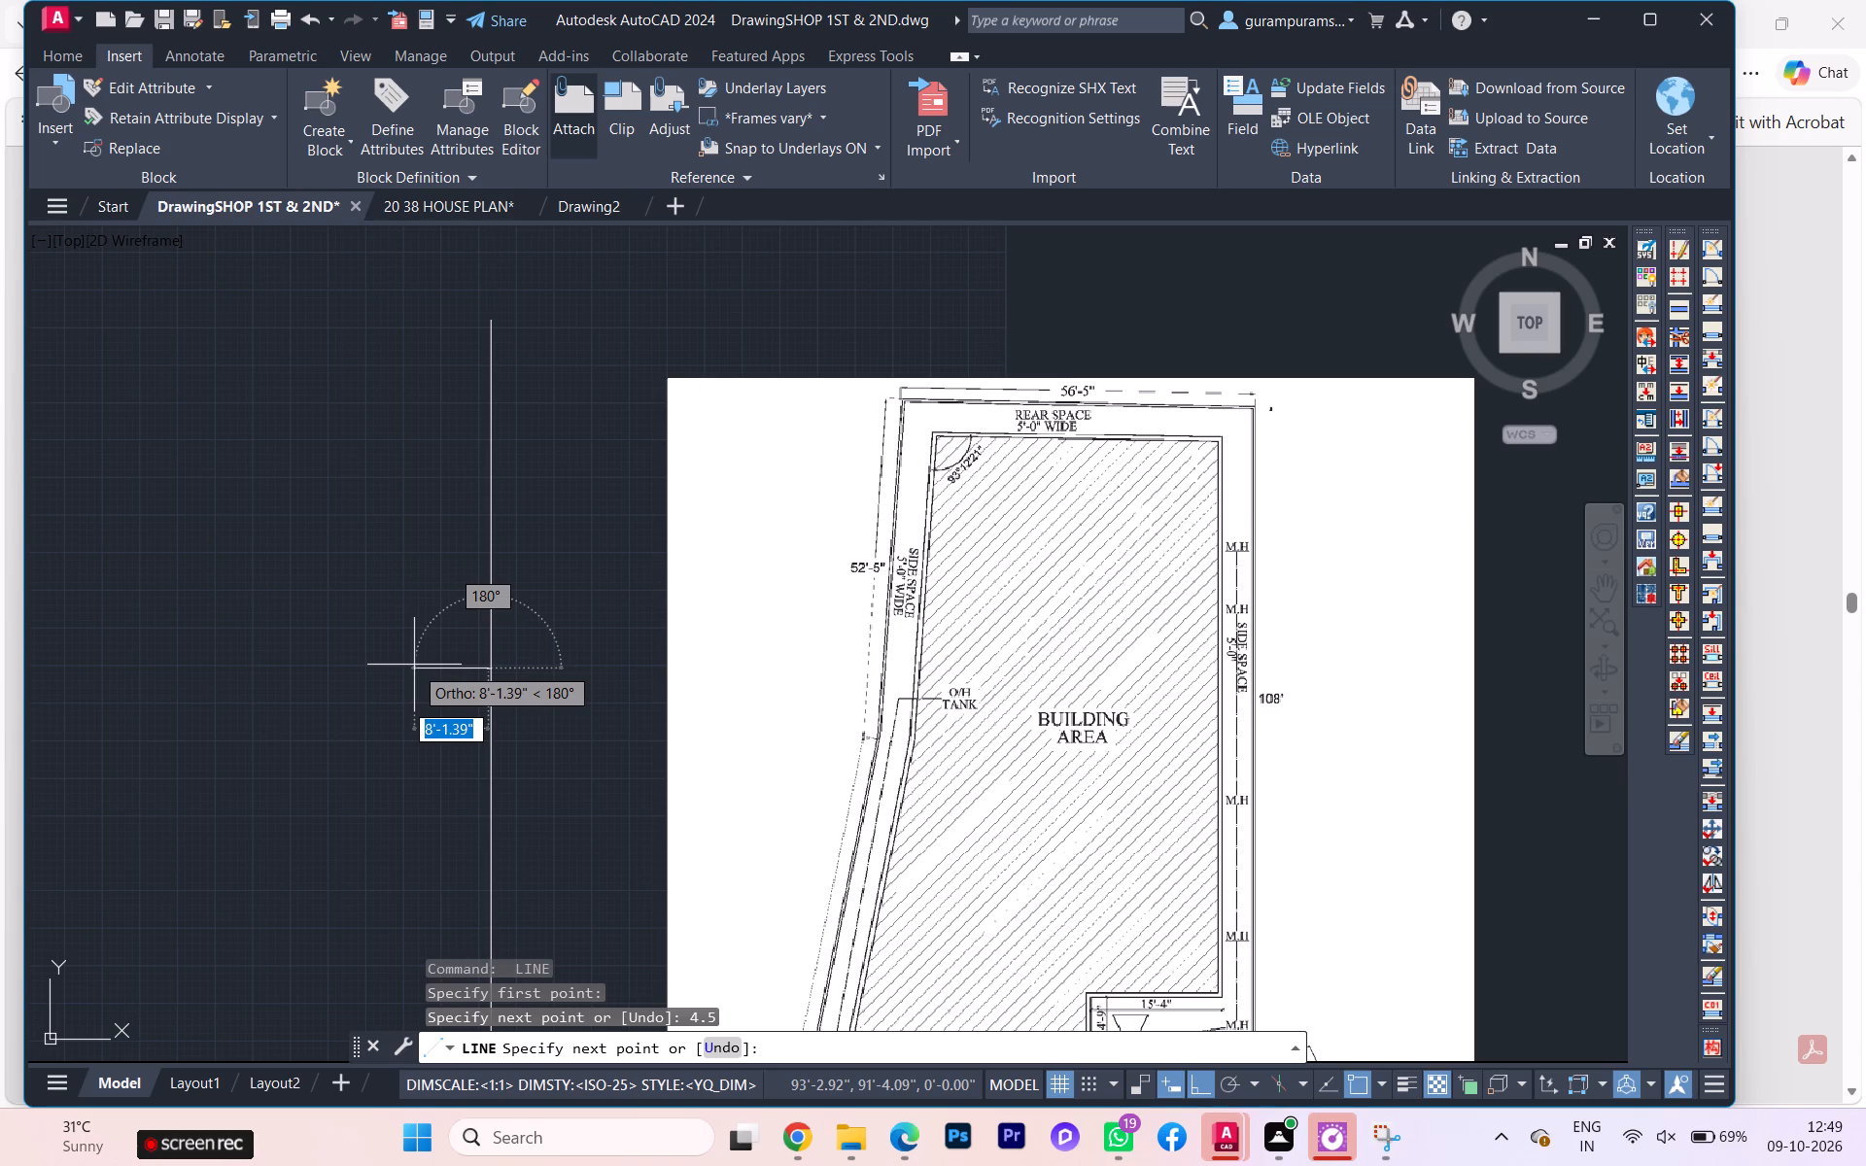
key("Escape")
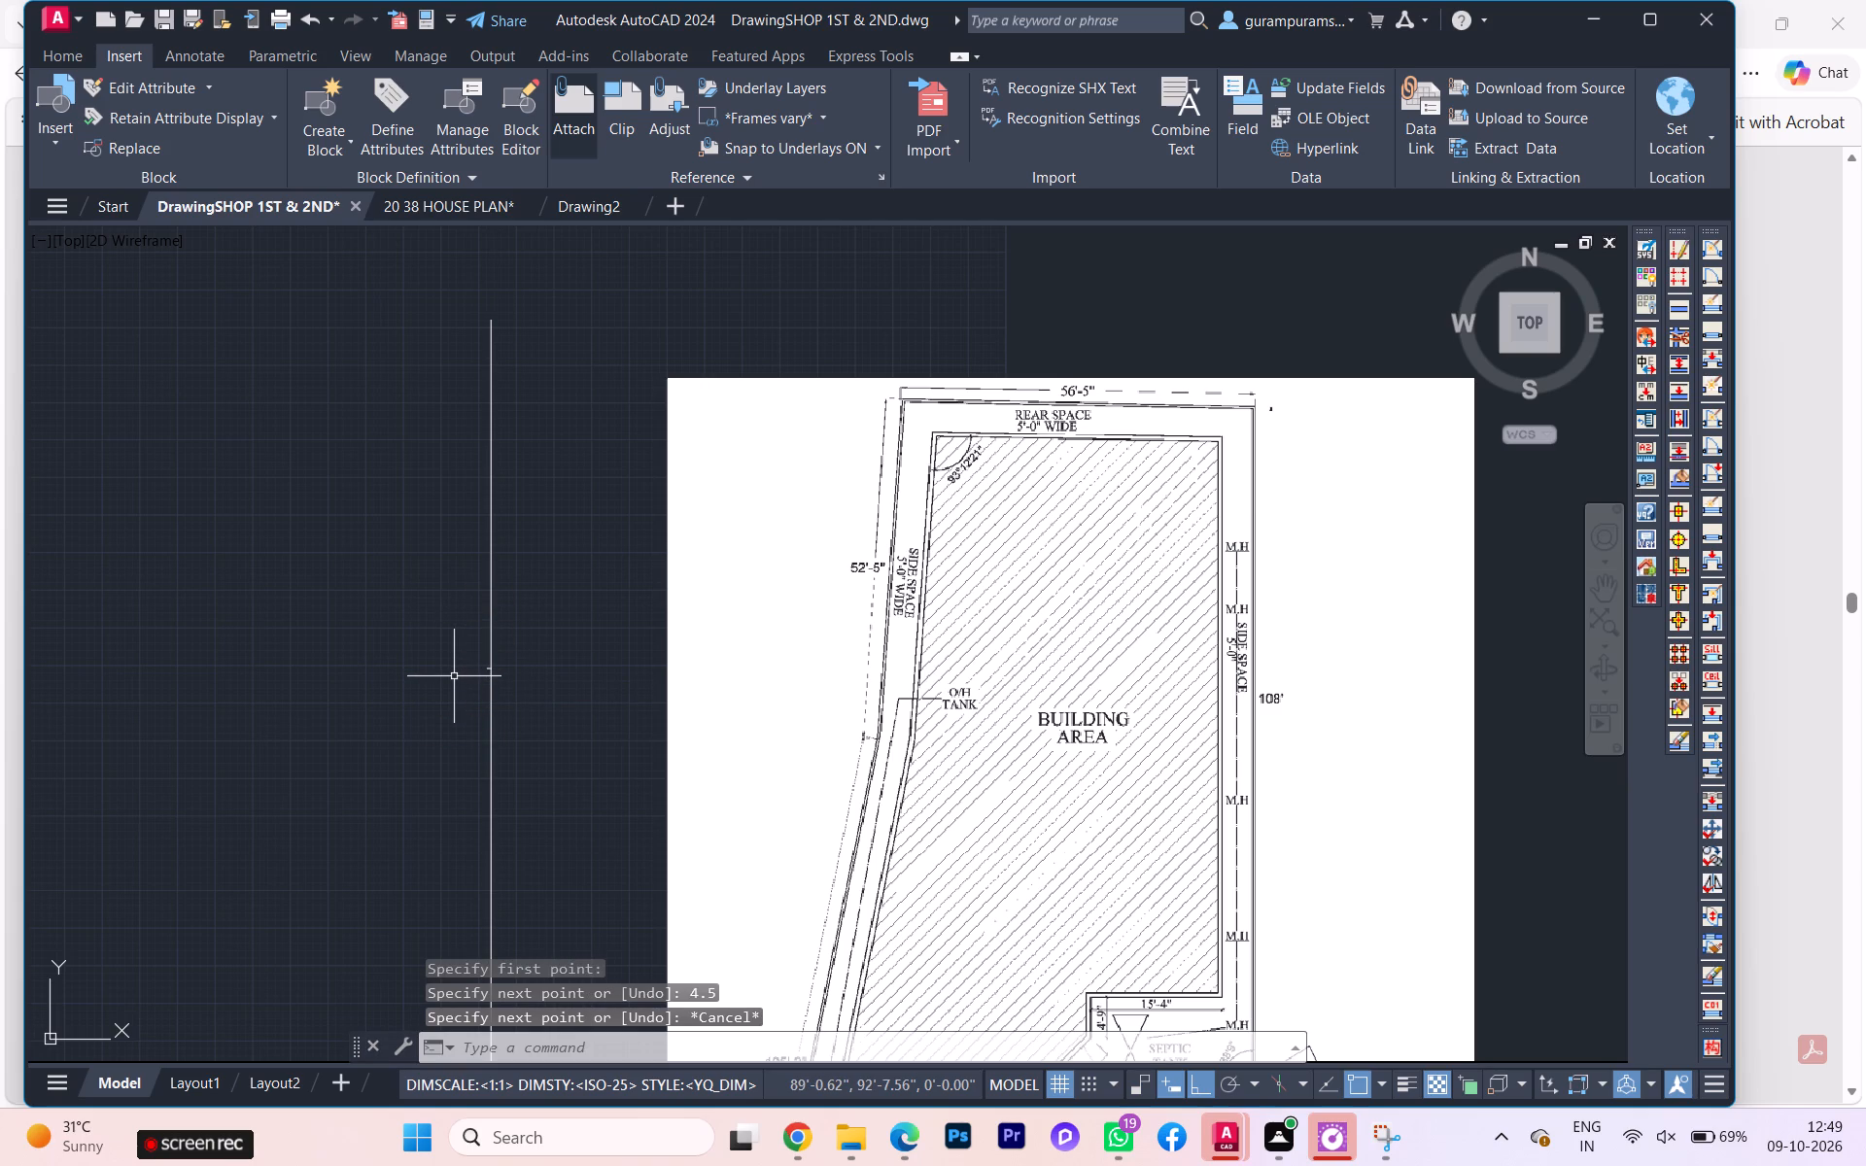
Offset the 108' vertical line by 4.5" to the west to form the boundary wall thickness.
key("o")
key("Return")
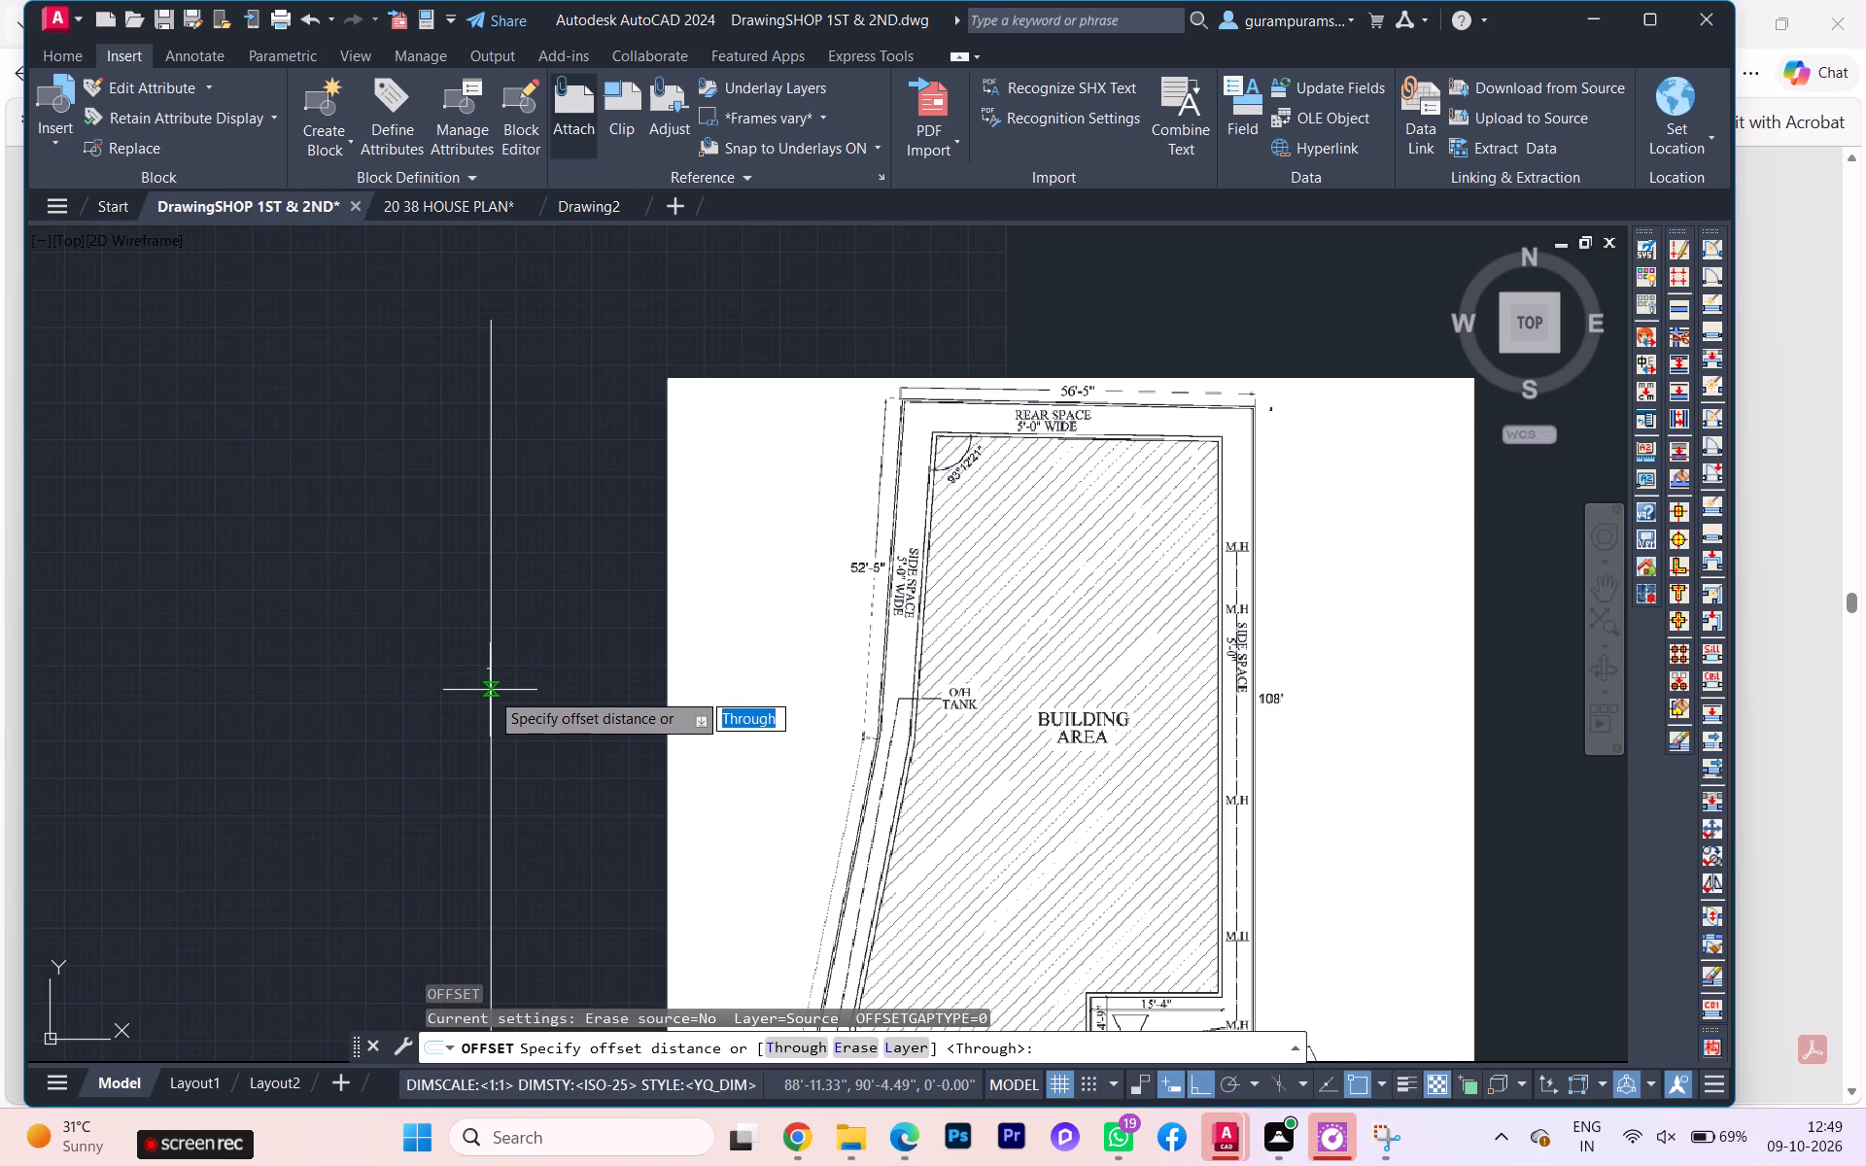
scroll(491, 685, "up", 2)
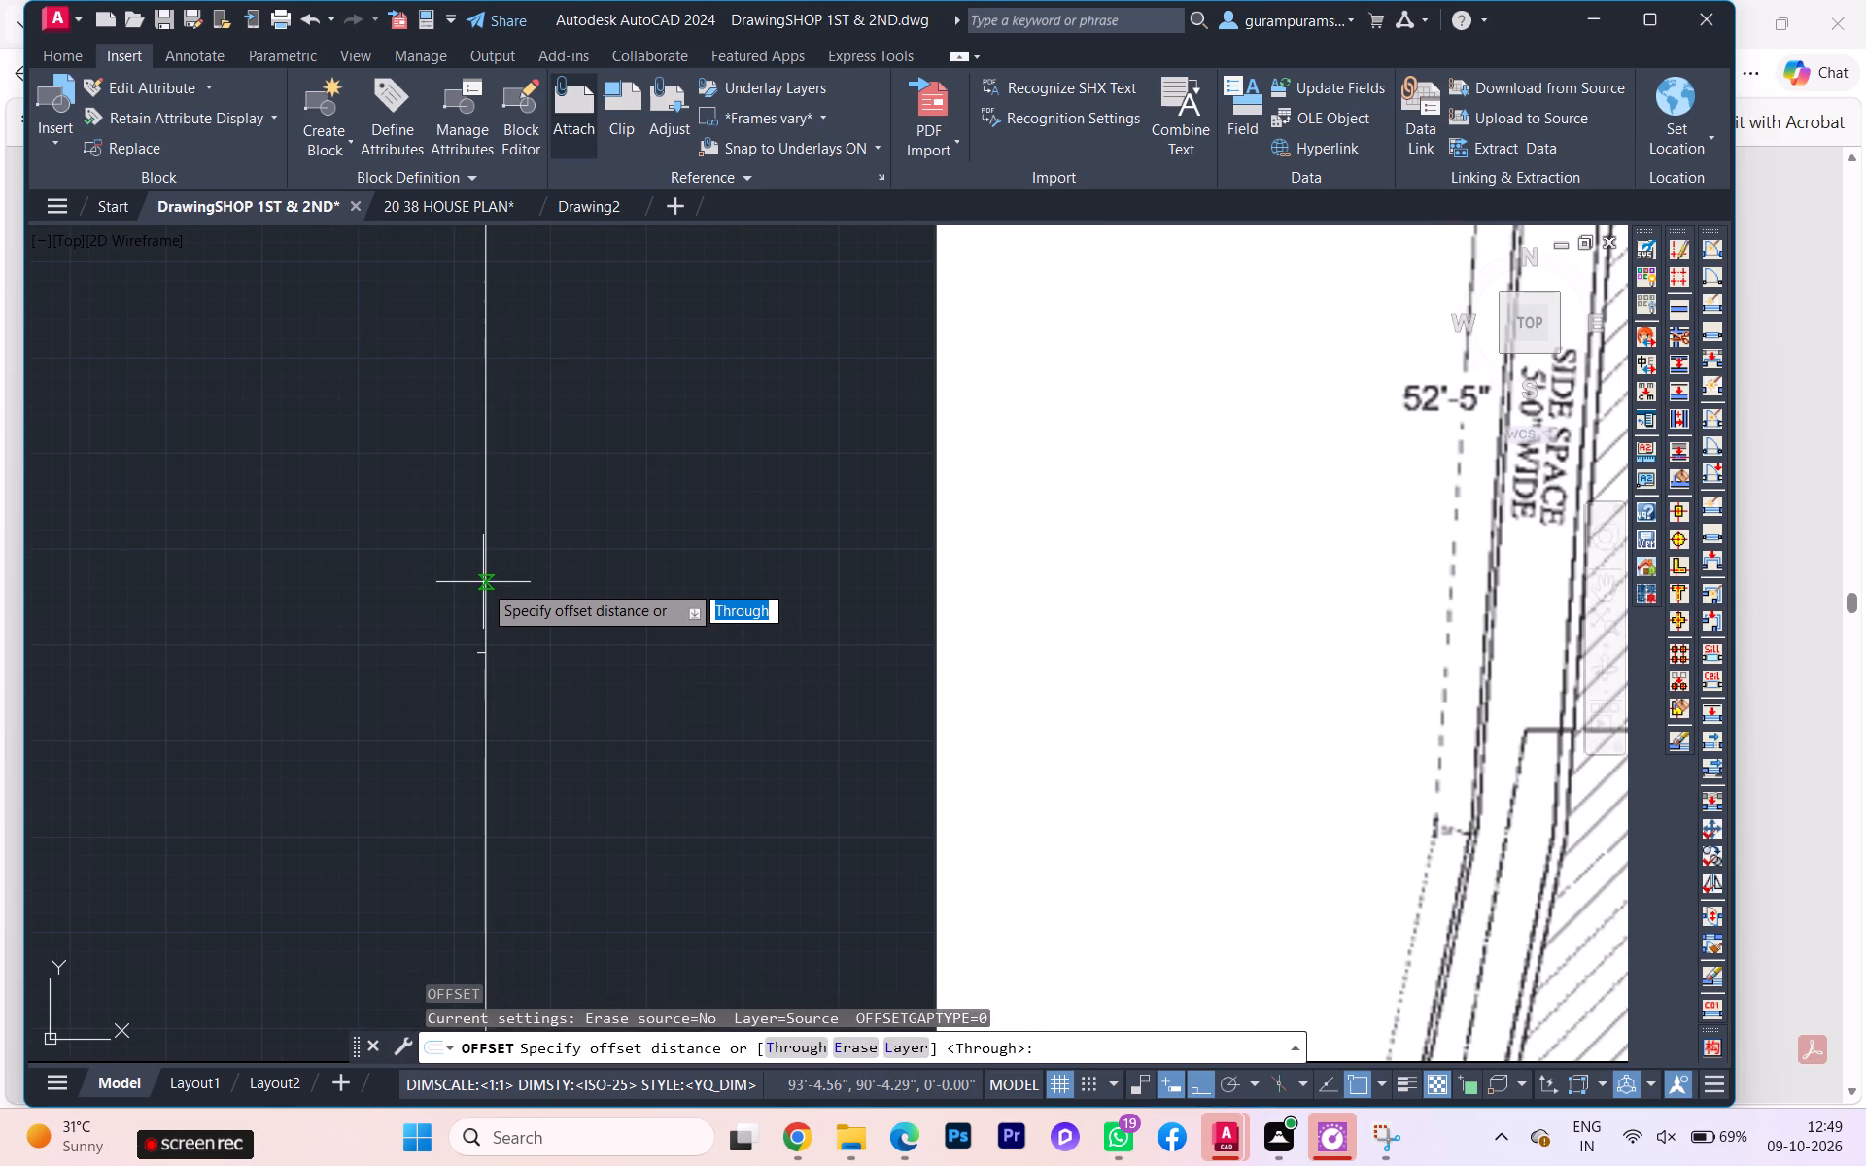
left_click(484, 579)
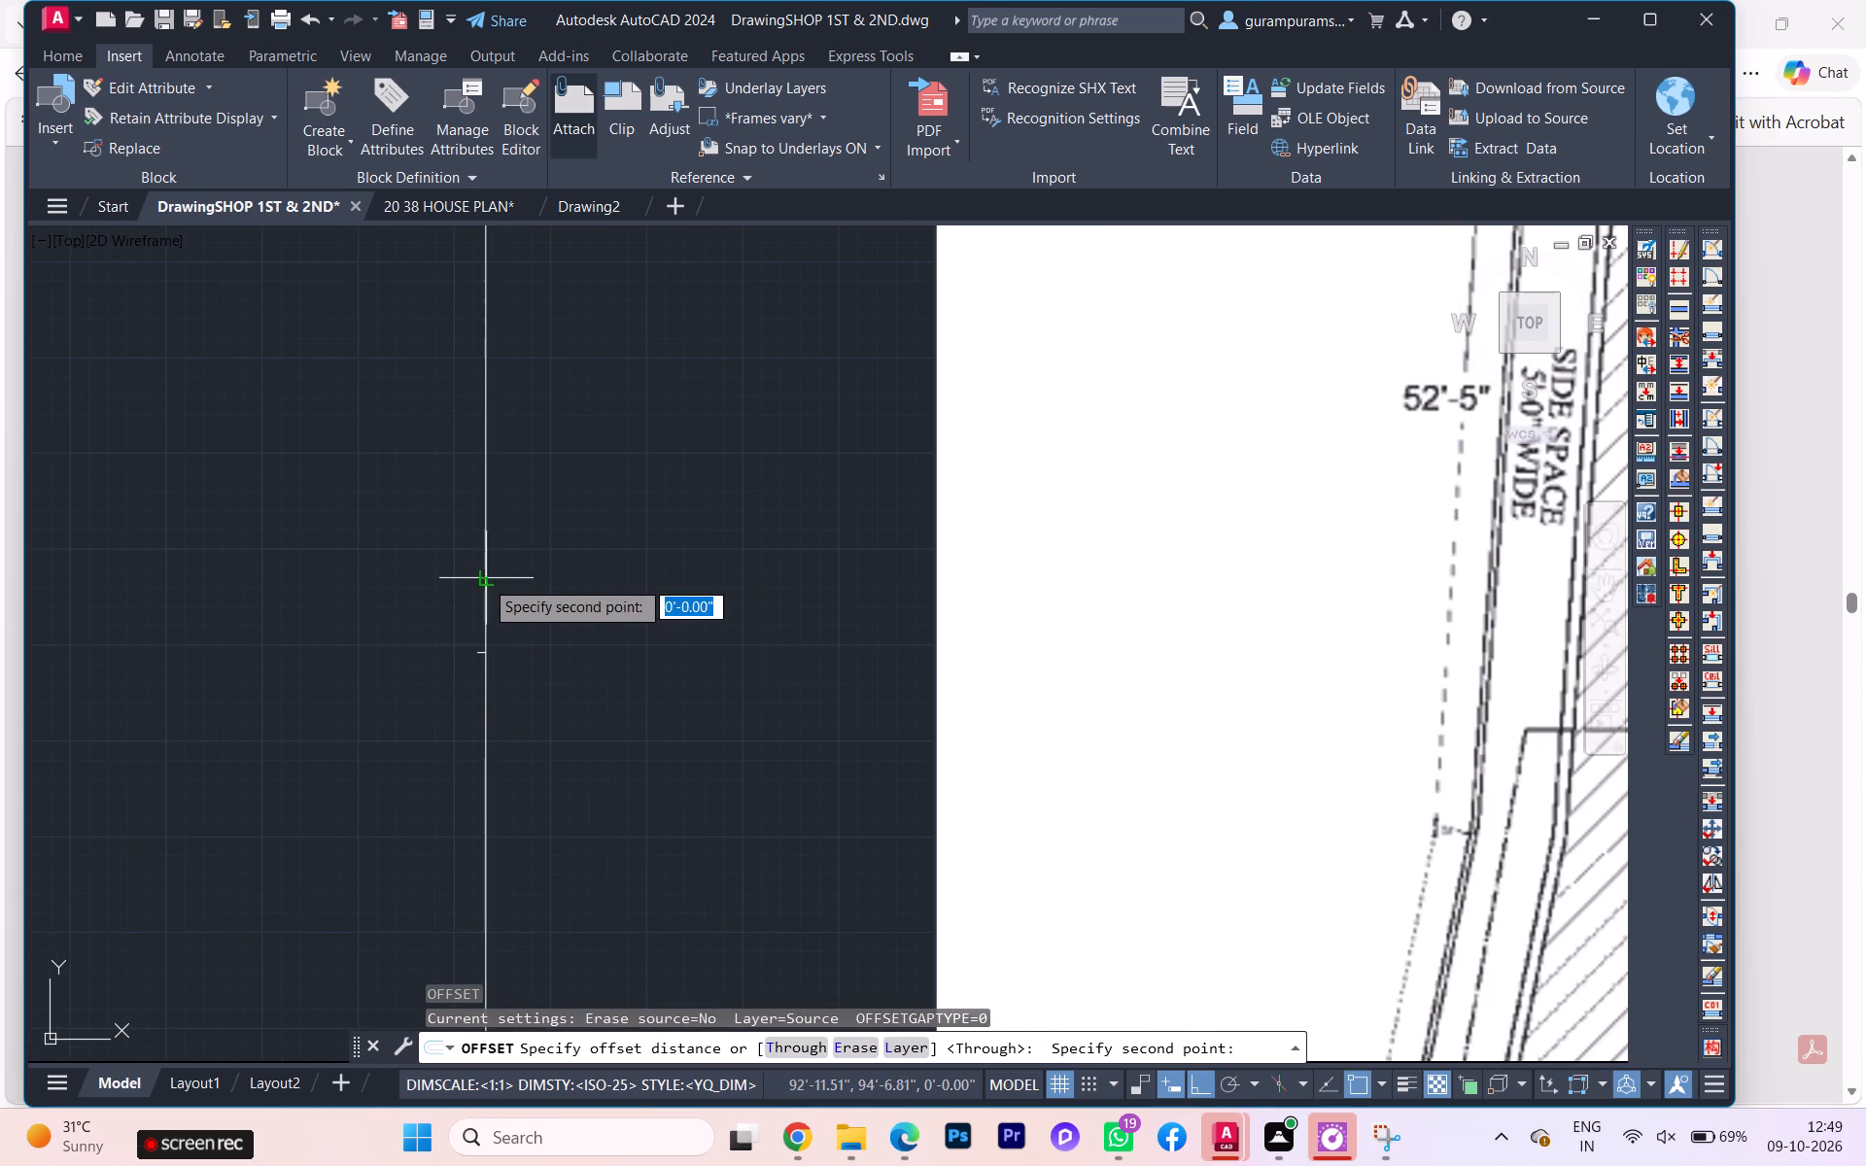
type("4.5")
key("Return")
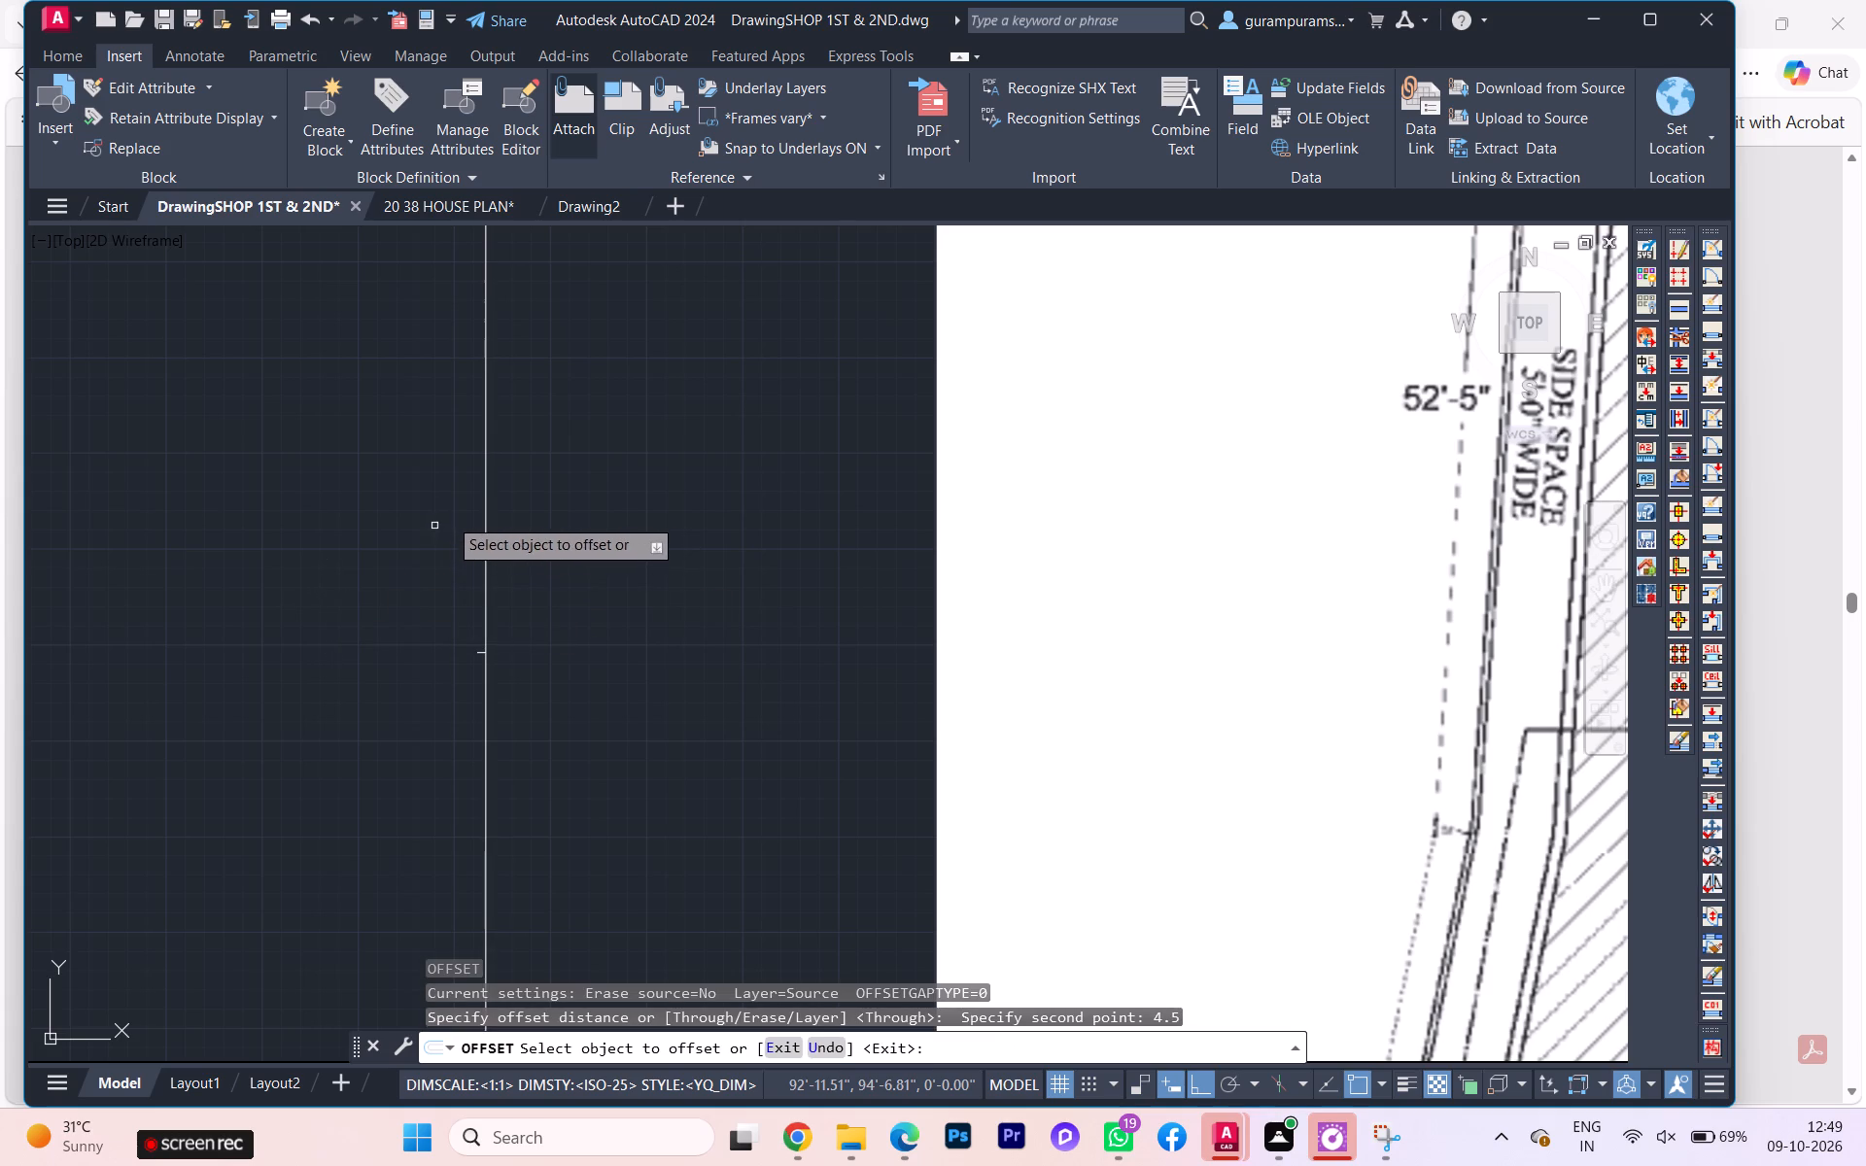
scroll(487, 509, "up", 3)
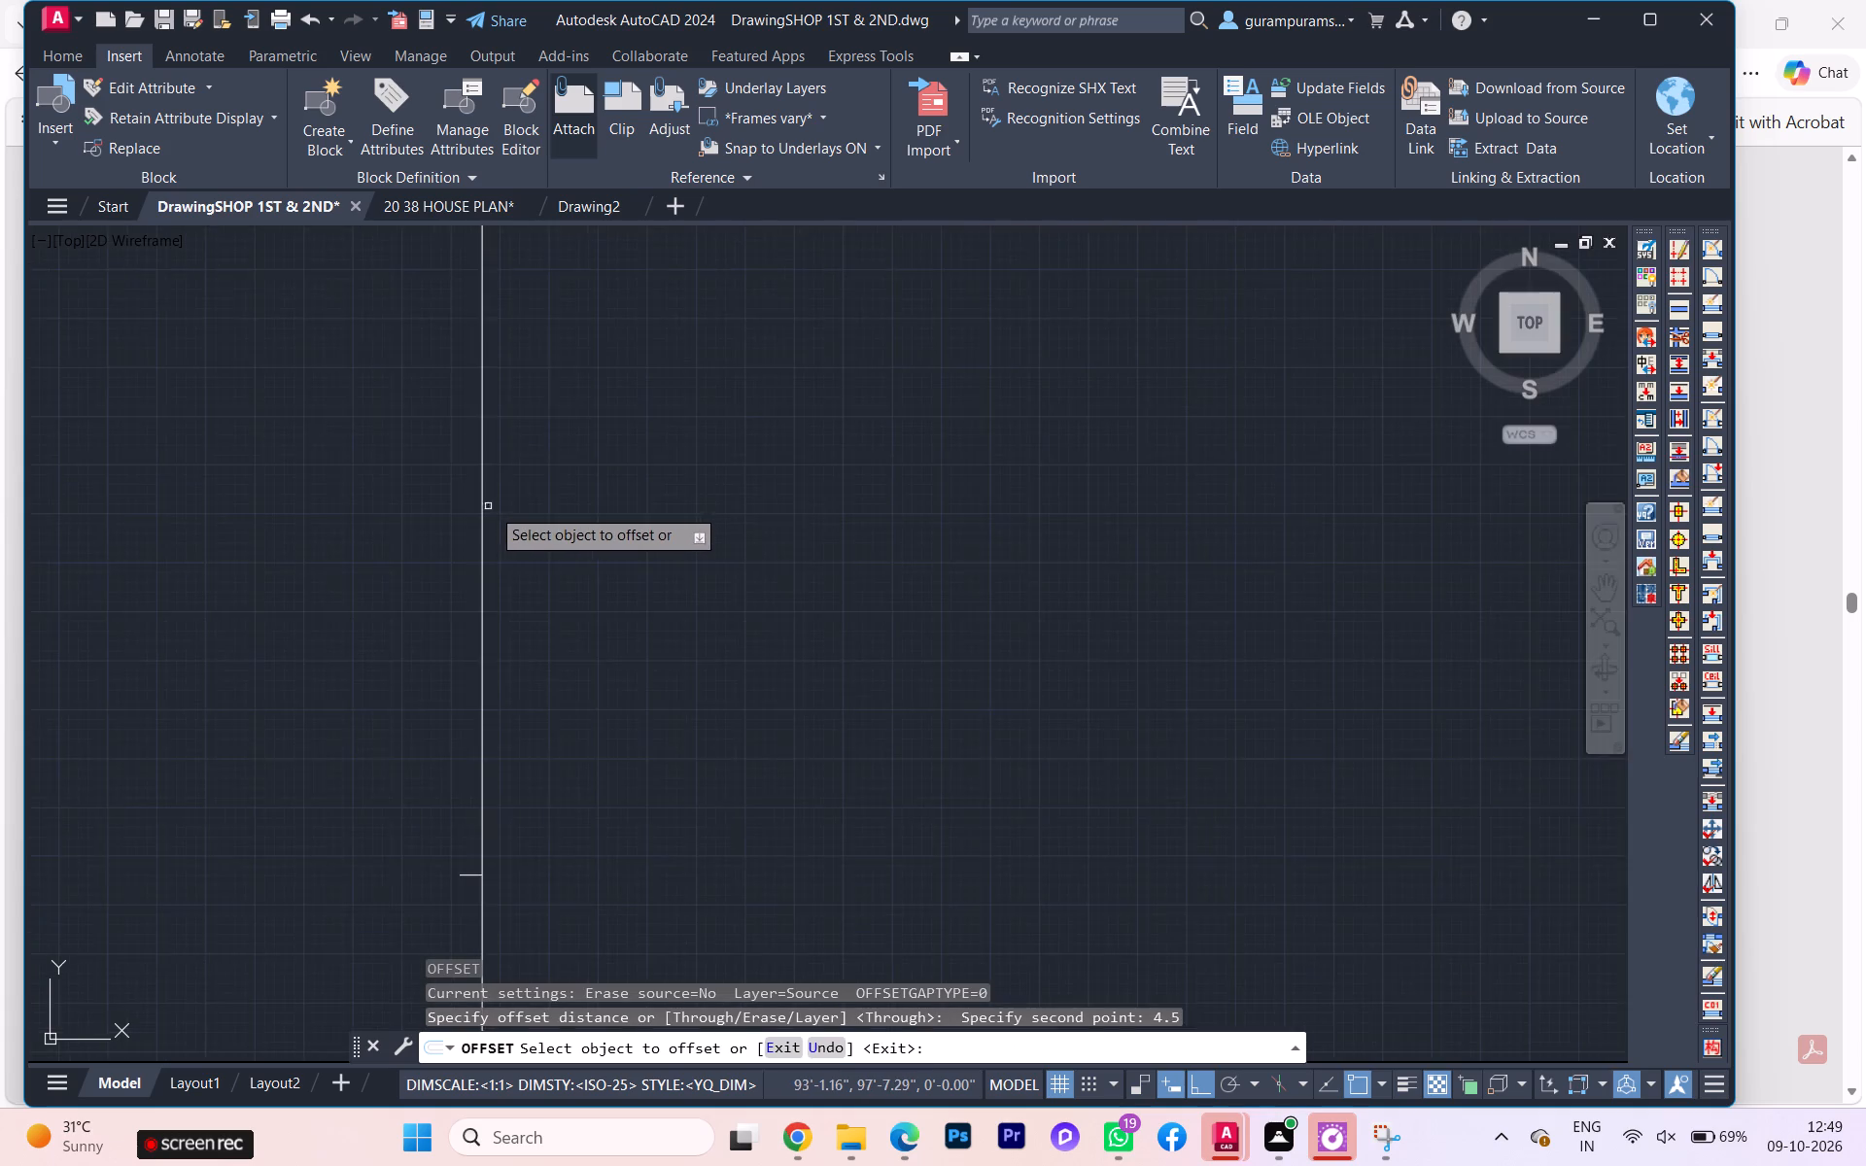
scroll(491, 507, "up", 1)
left_click(466, 551)
left_click(432, 564)
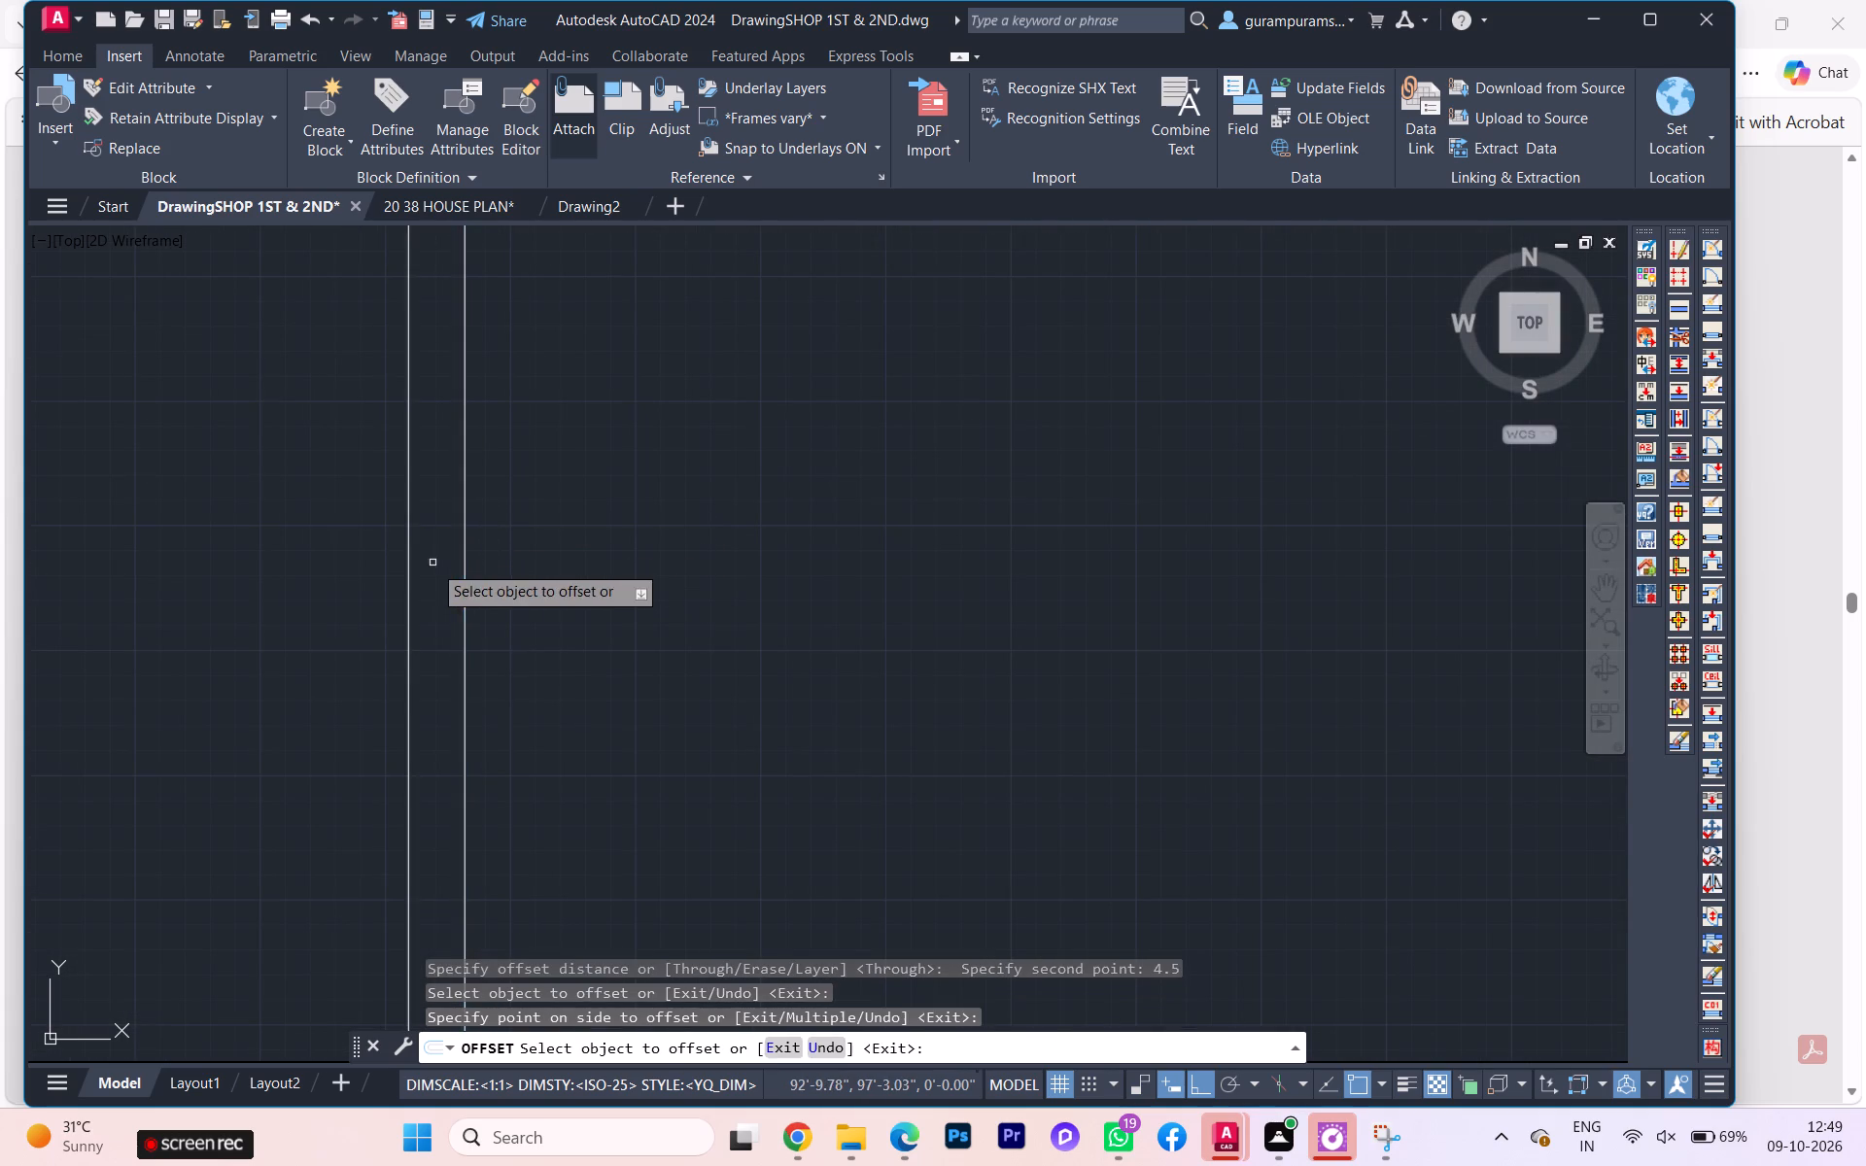
scroll(460, 592, "down", 1)
scroll(462, 593, "up", 1)
scroll(462, 595, "down", 1)
scroll(453, 915, "down", 9)
scroll(494, 946, "up", 1)
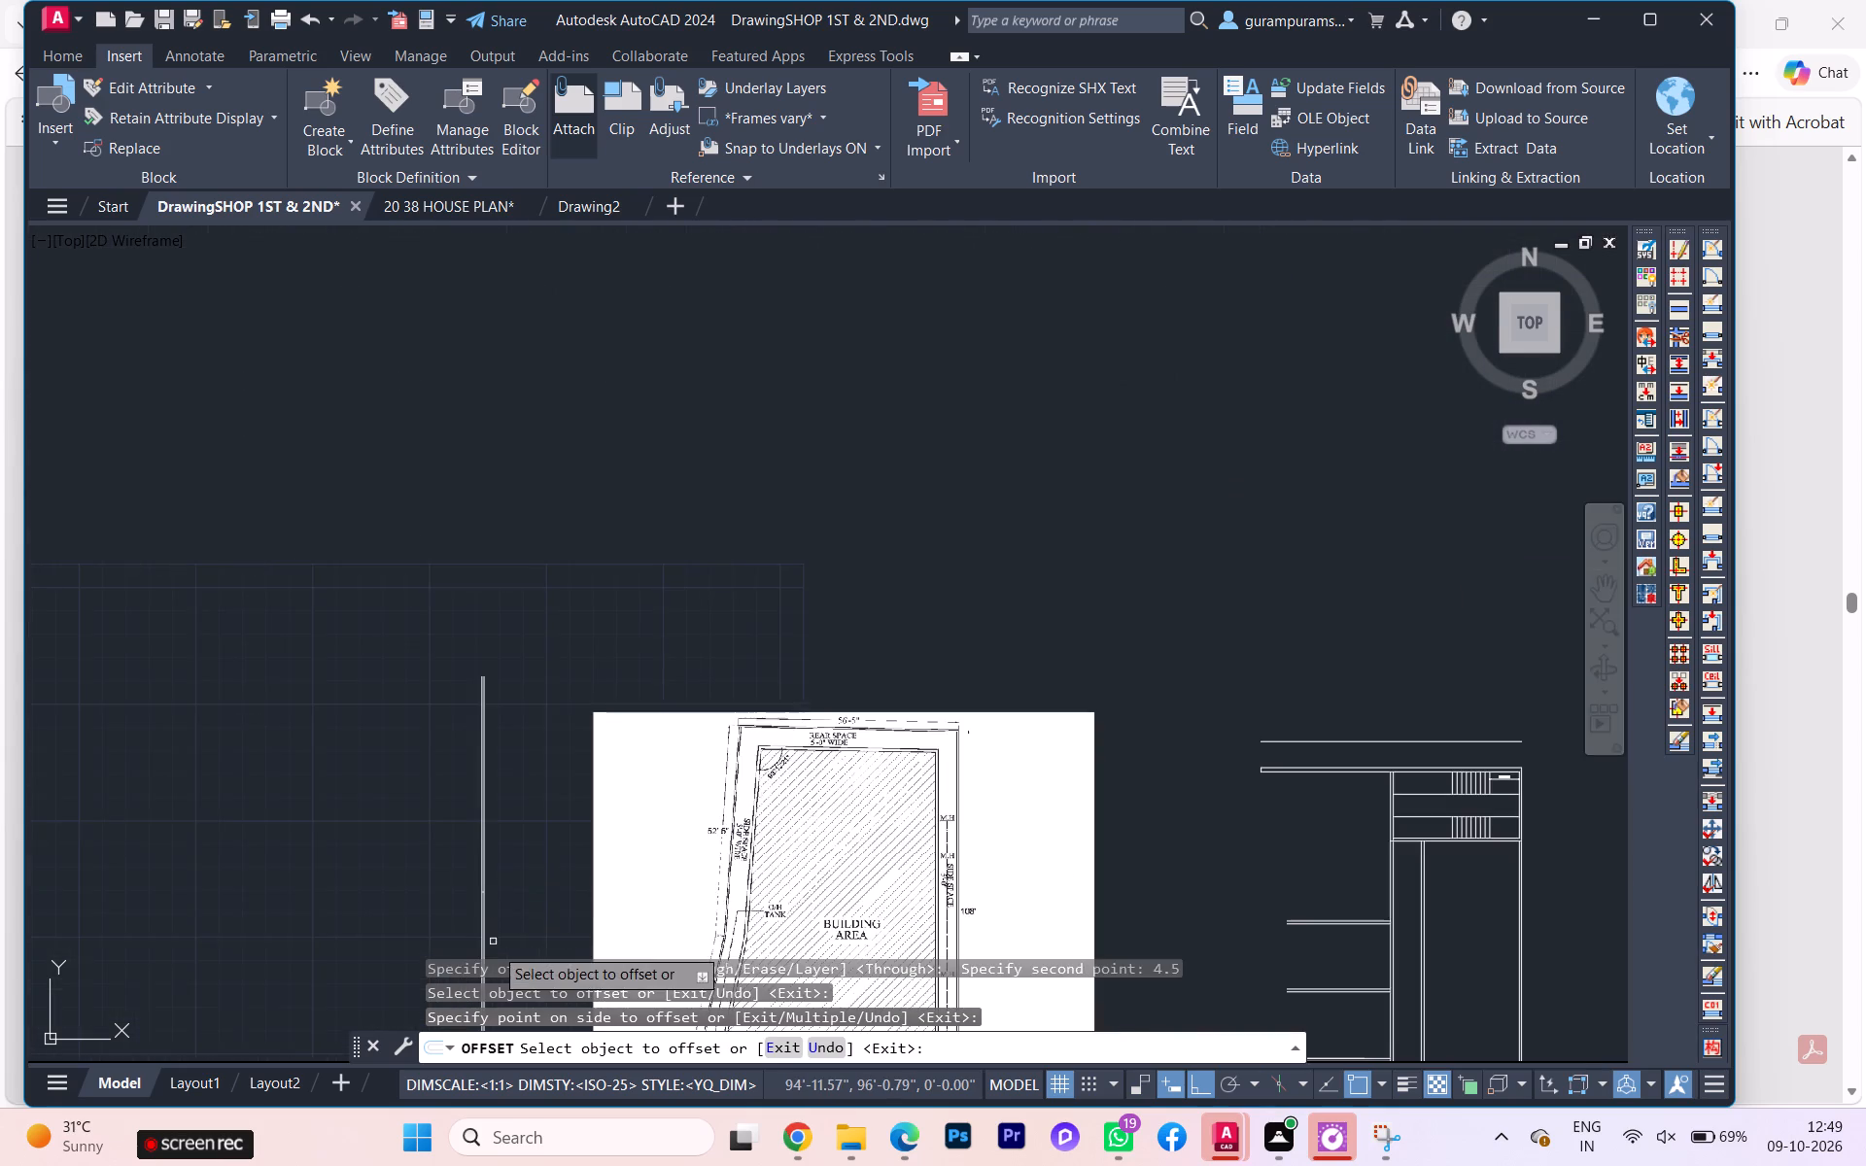
scroll(494, 946, "up", 2)
scroll(465, 766, "up", 5)
key("Escape")
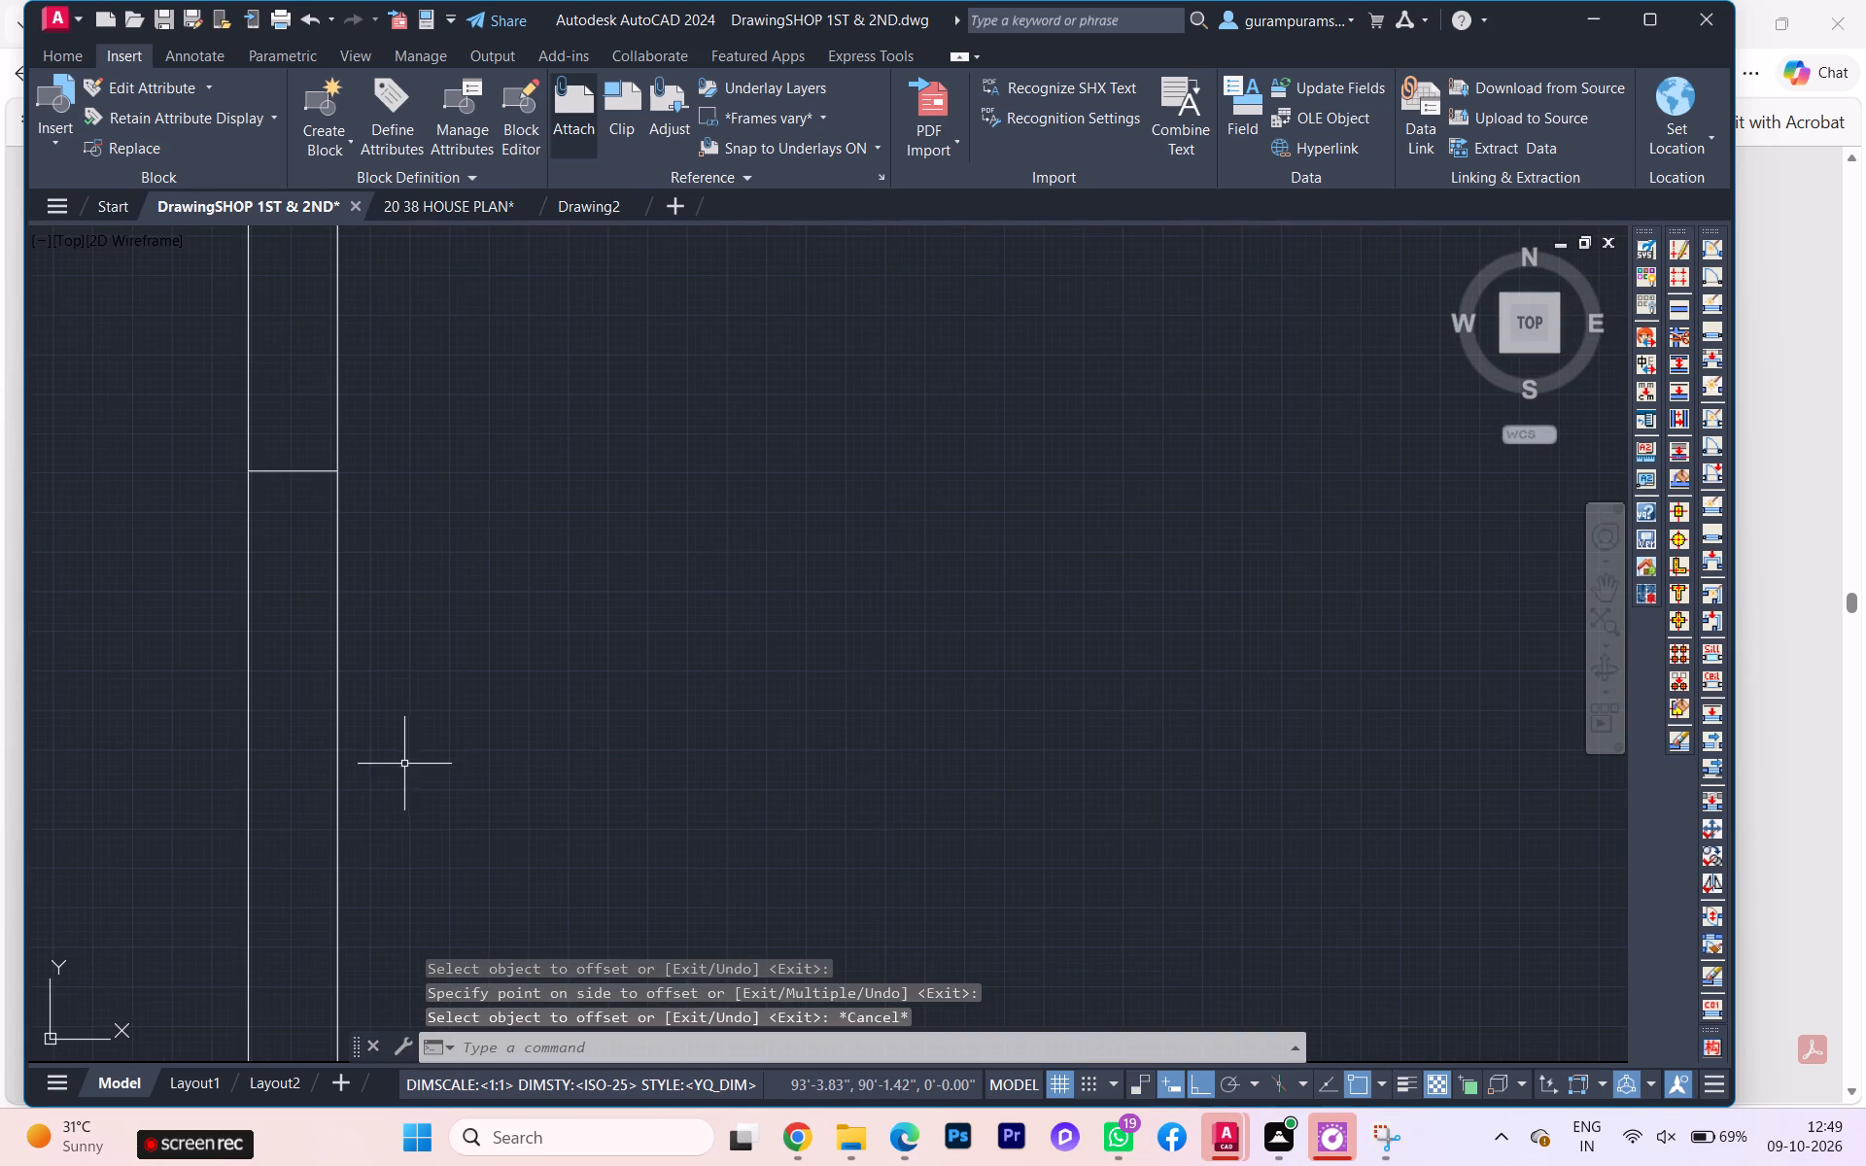
Trim away the short 4.5" horizontal line between the two vertical boundary wall lines.
key("t")
key("r")
left_click(488, 822)
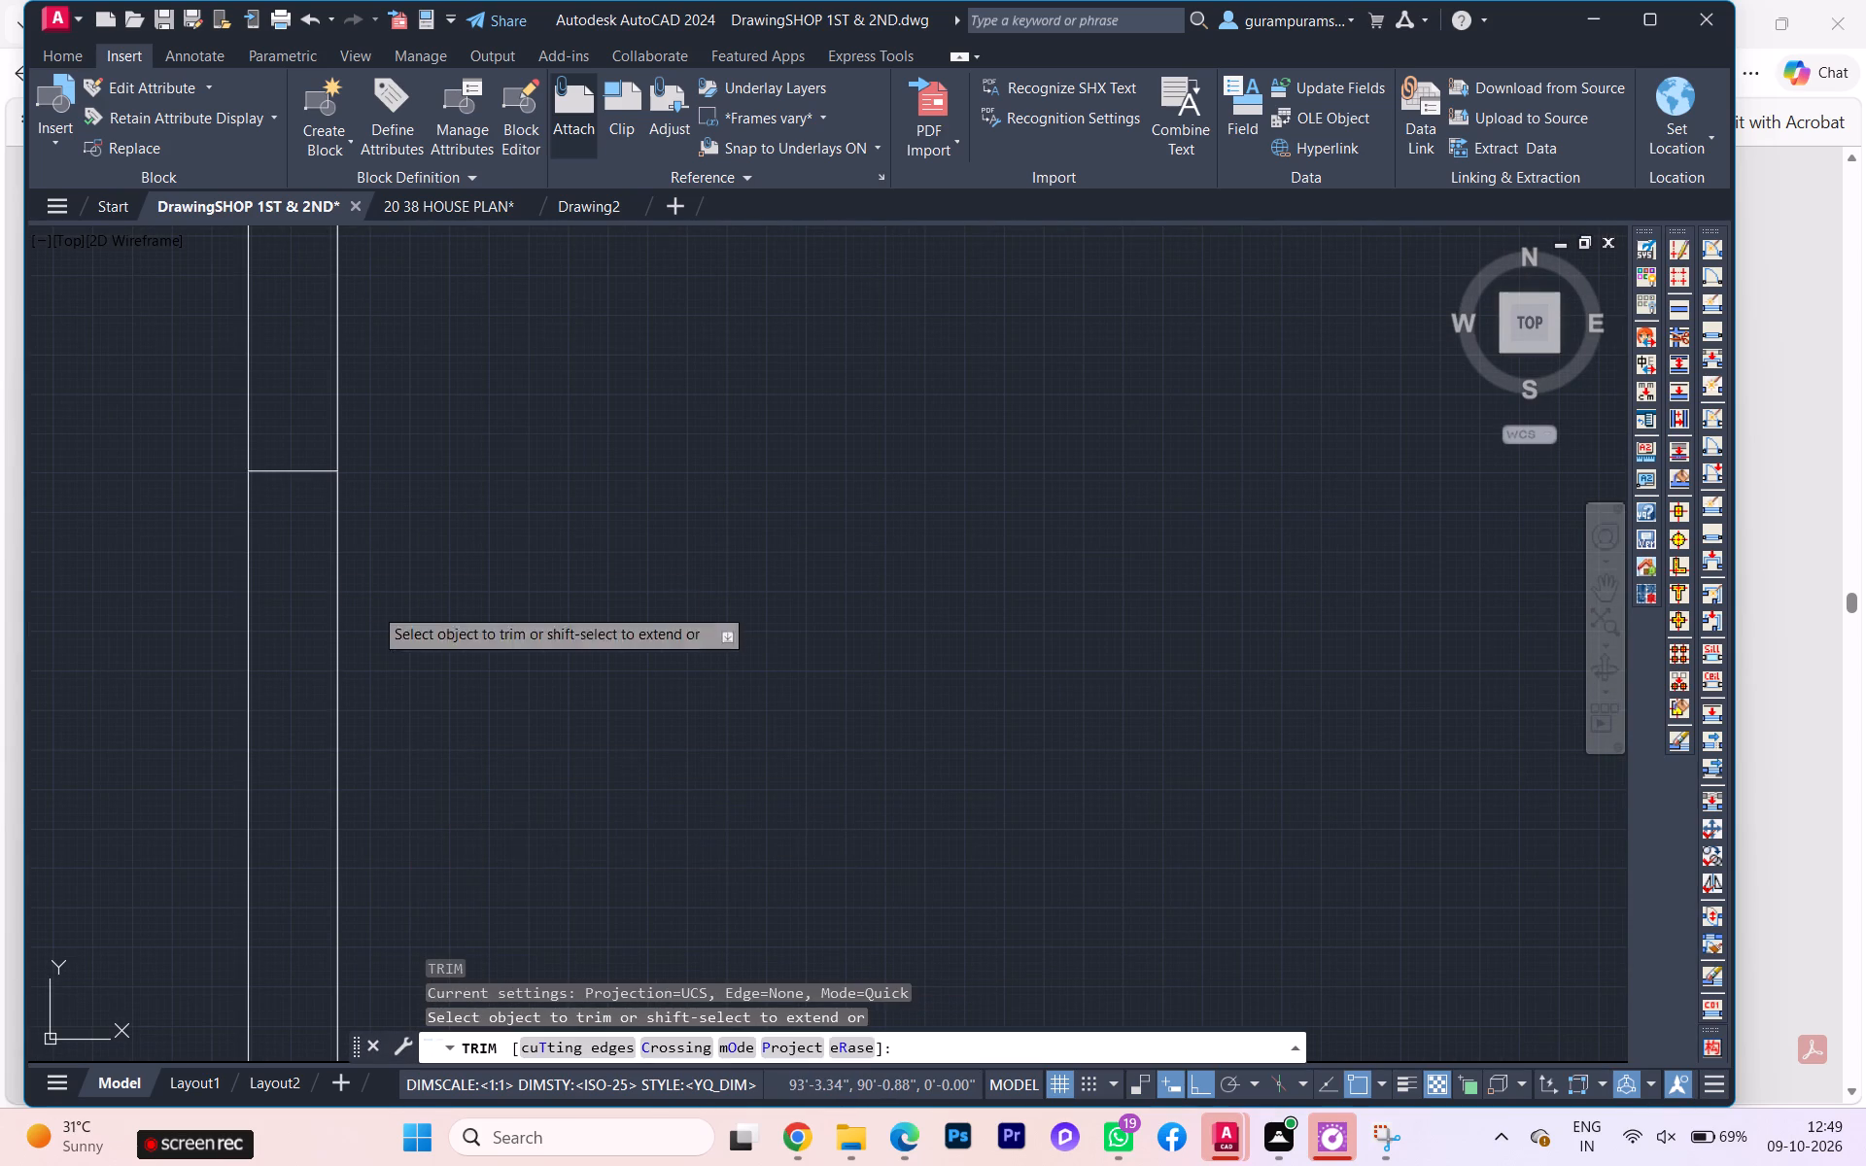
left_click(268, 479)
left_click(288, 442)
scroll(298, 588, "down", 2)
scroll(520, 671, "down", 3)
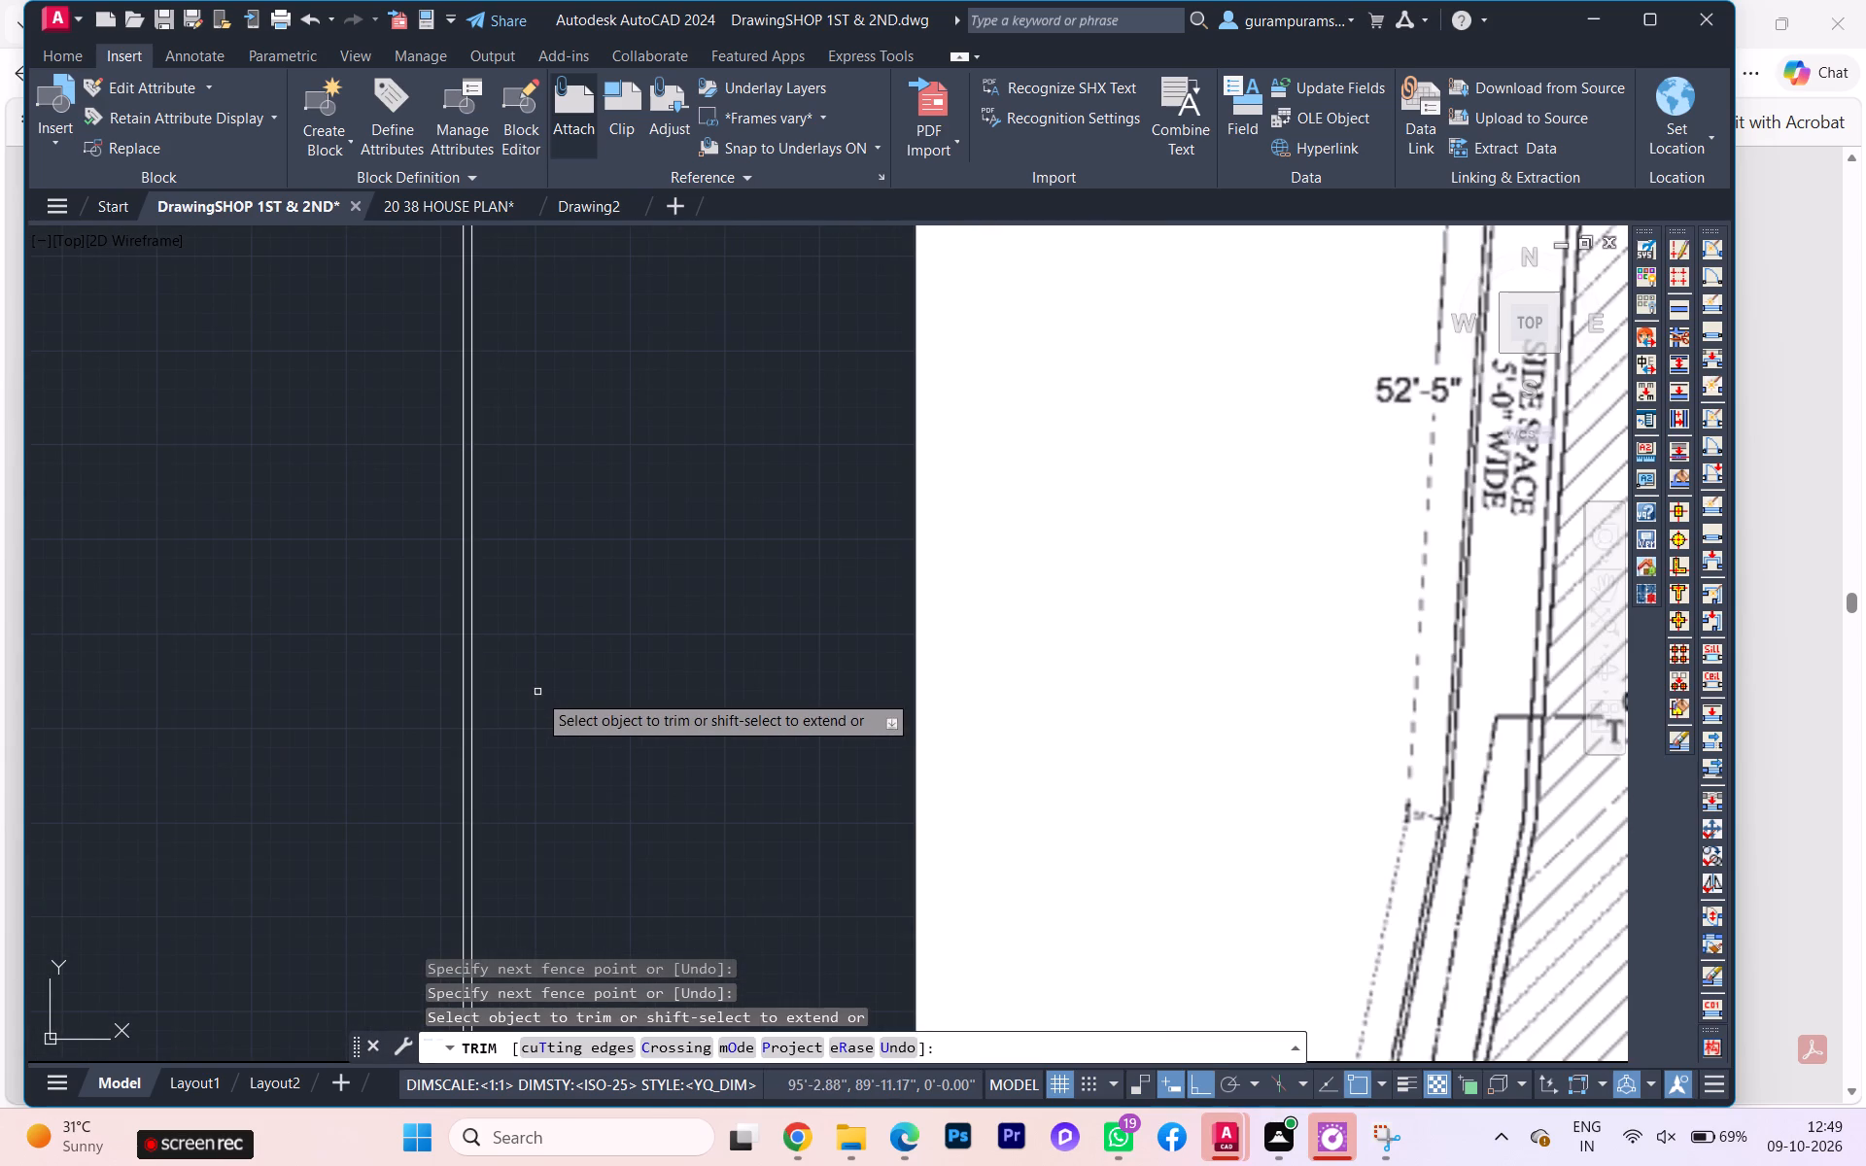
key("Escape")
Draw a 56'5" horizontal line westward from the top end of the outer (east) 108' boundary line.
scroll(529, 617, "down", 2)
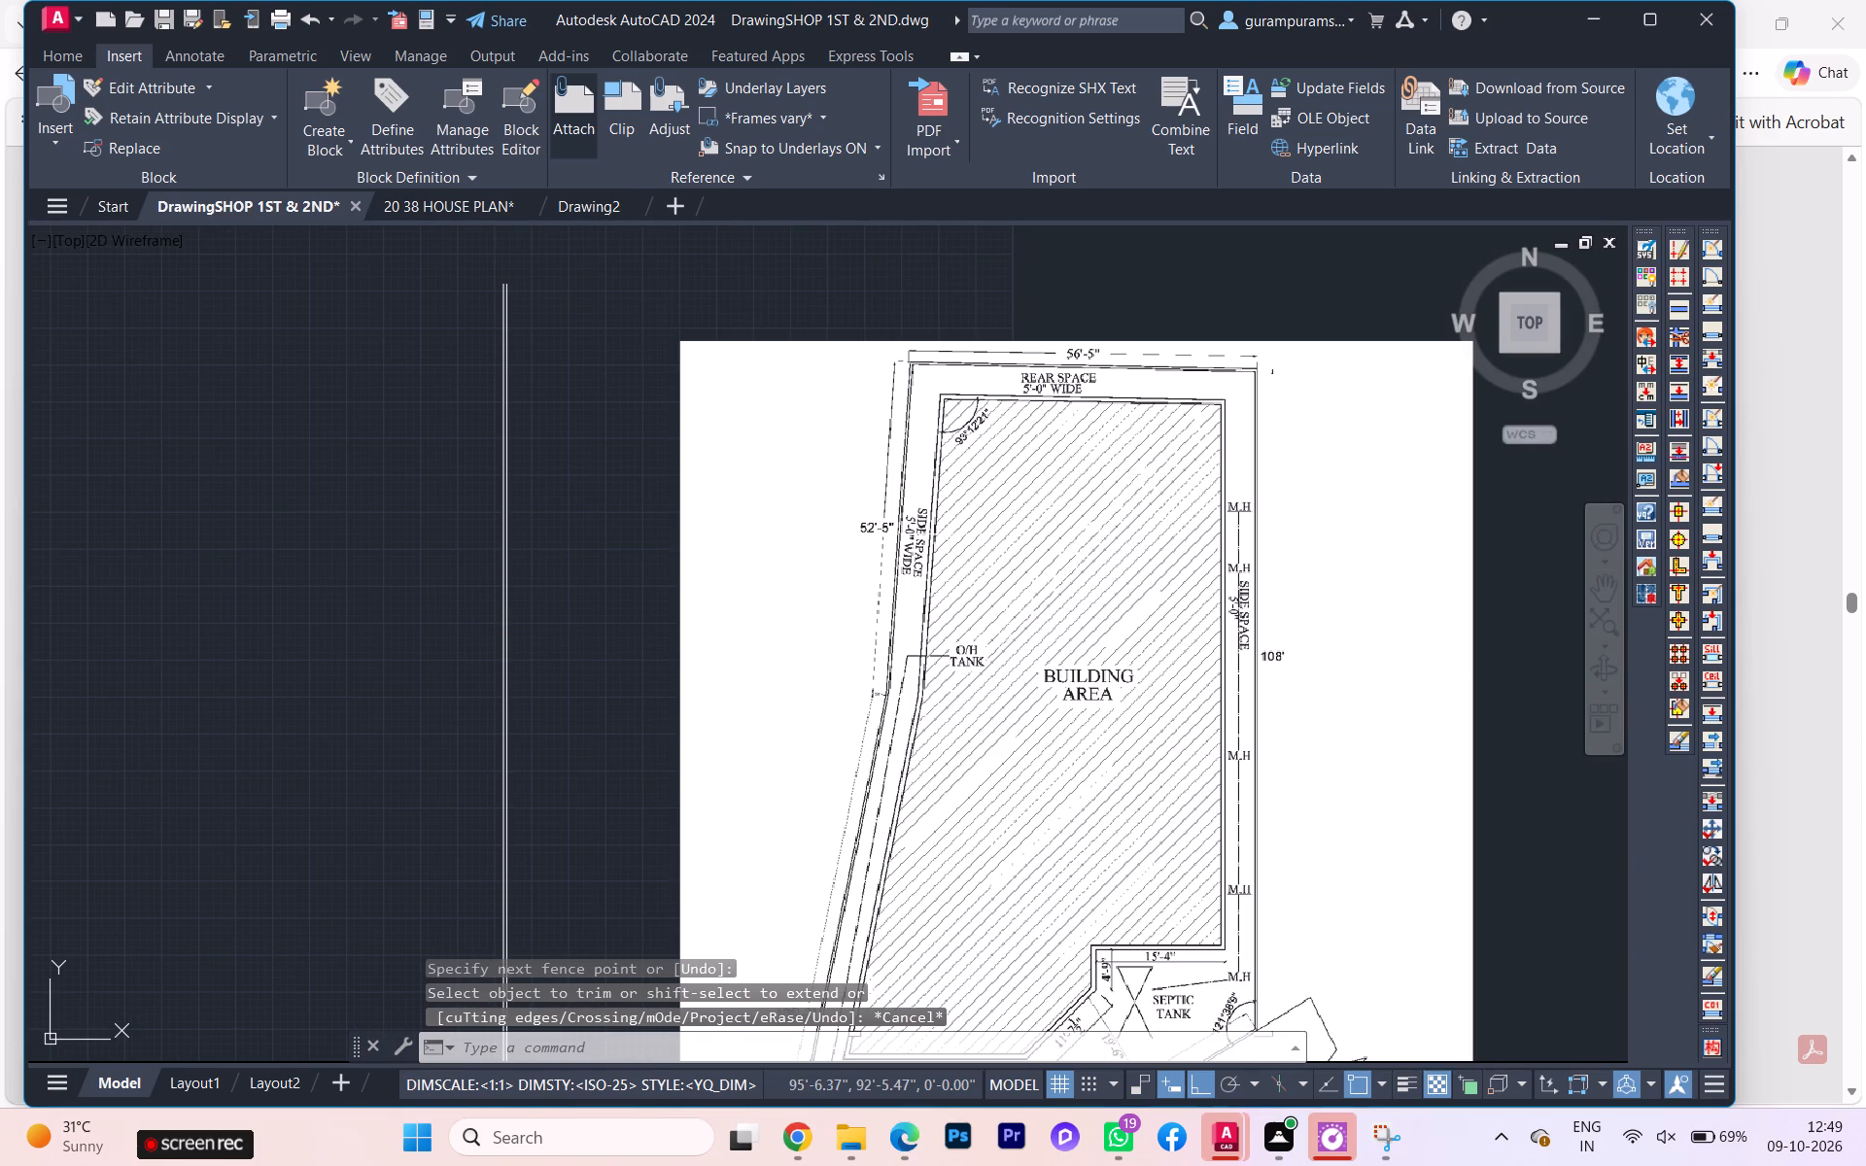
middle_click_drag(561, 469, 678, 609)
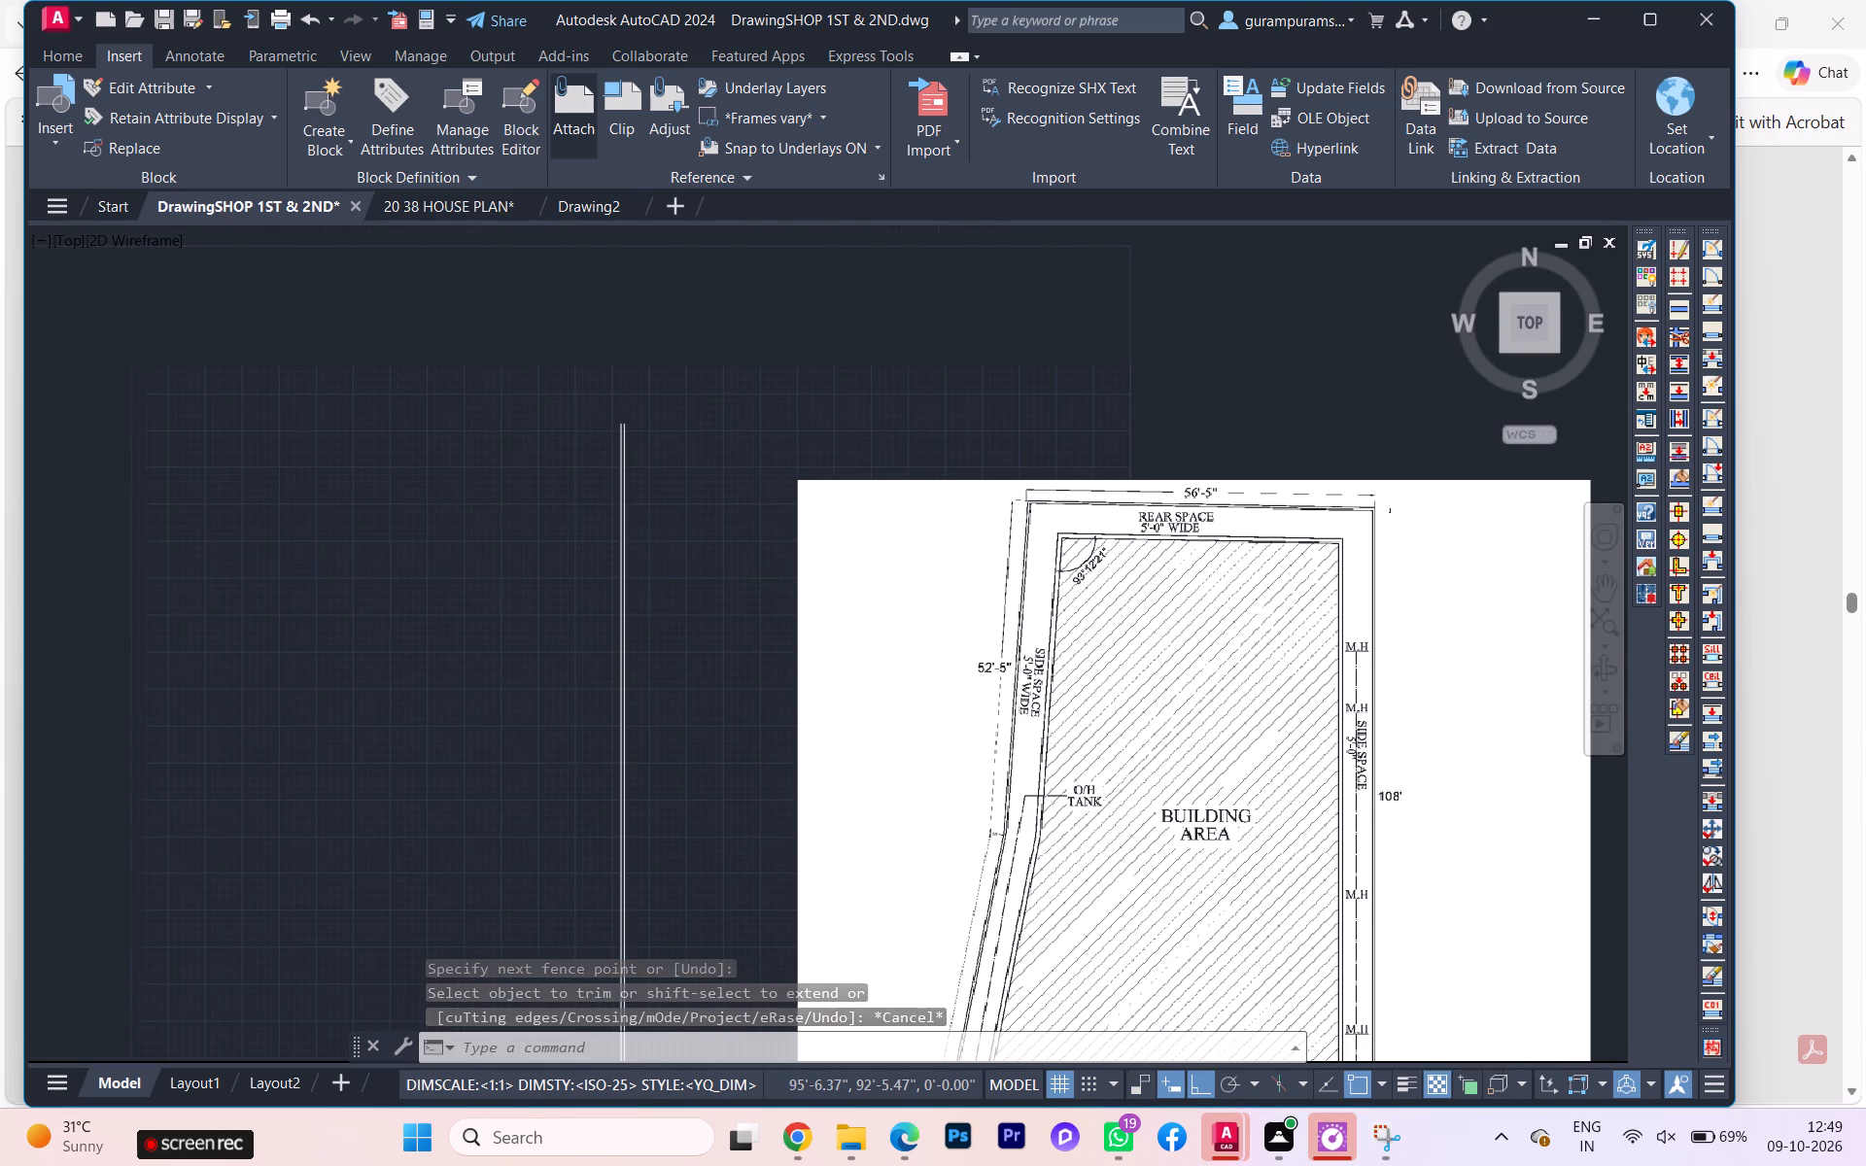
key("l")
key("Return")
scroll(636, 418, "up", 2)
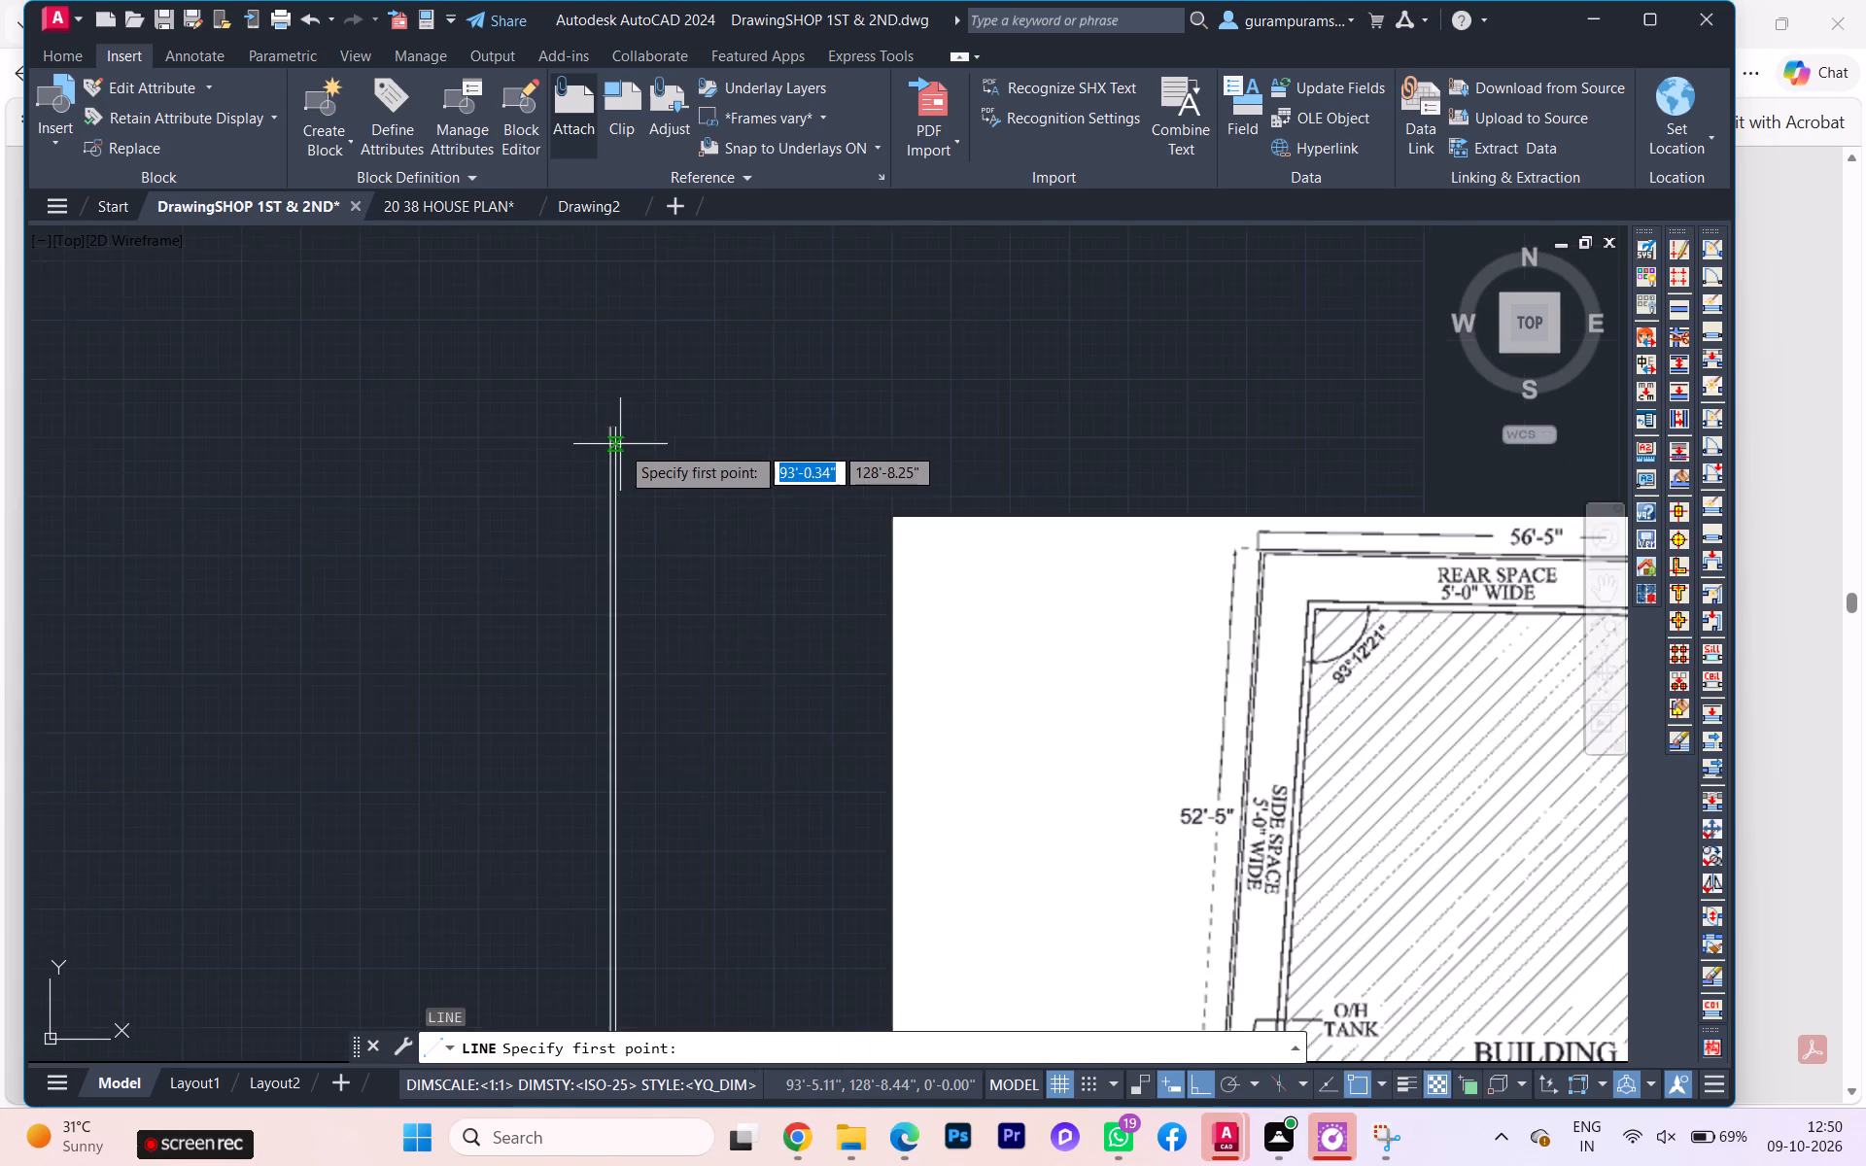
scroll(620, 445, "up", 1)
left_click(607, 401)
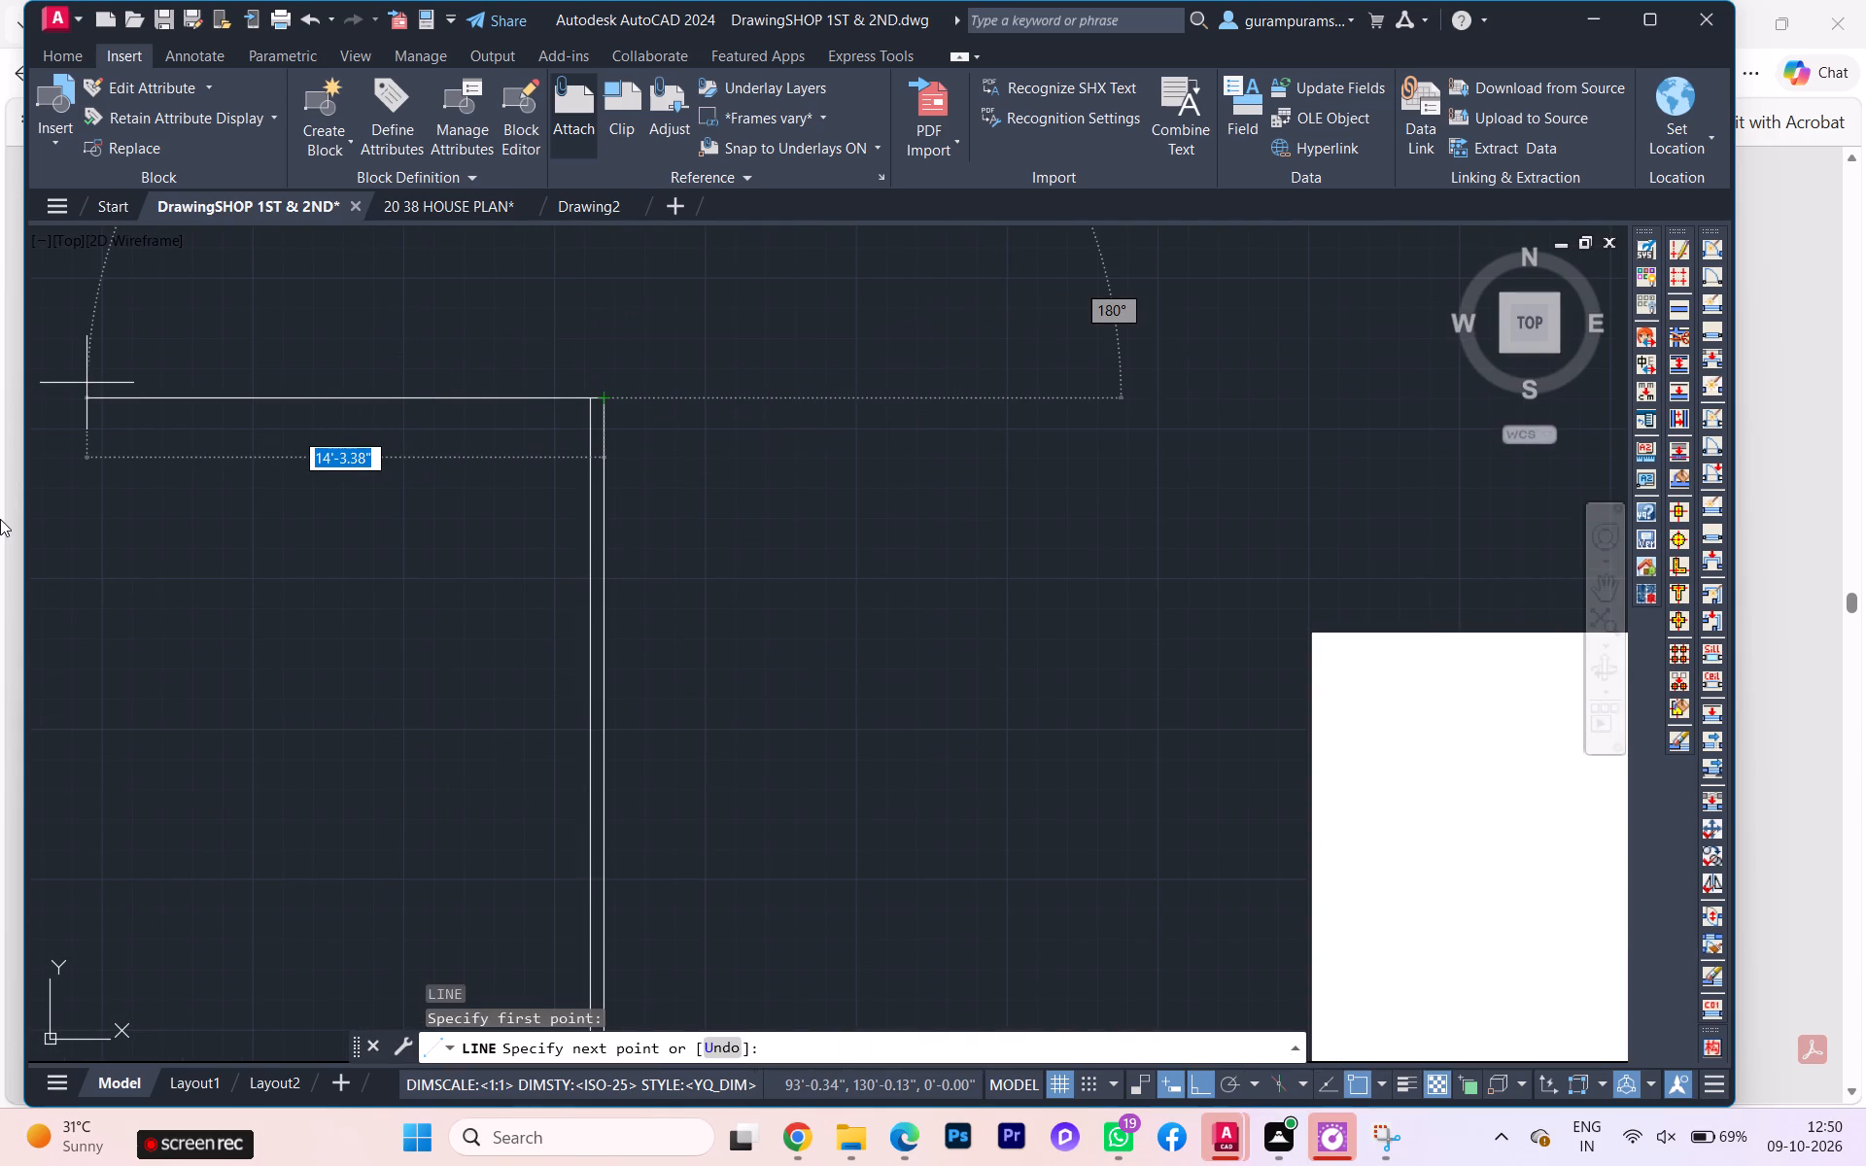
key("2")
key("BackSpace")
type("56")
type("'5")
key("Return")
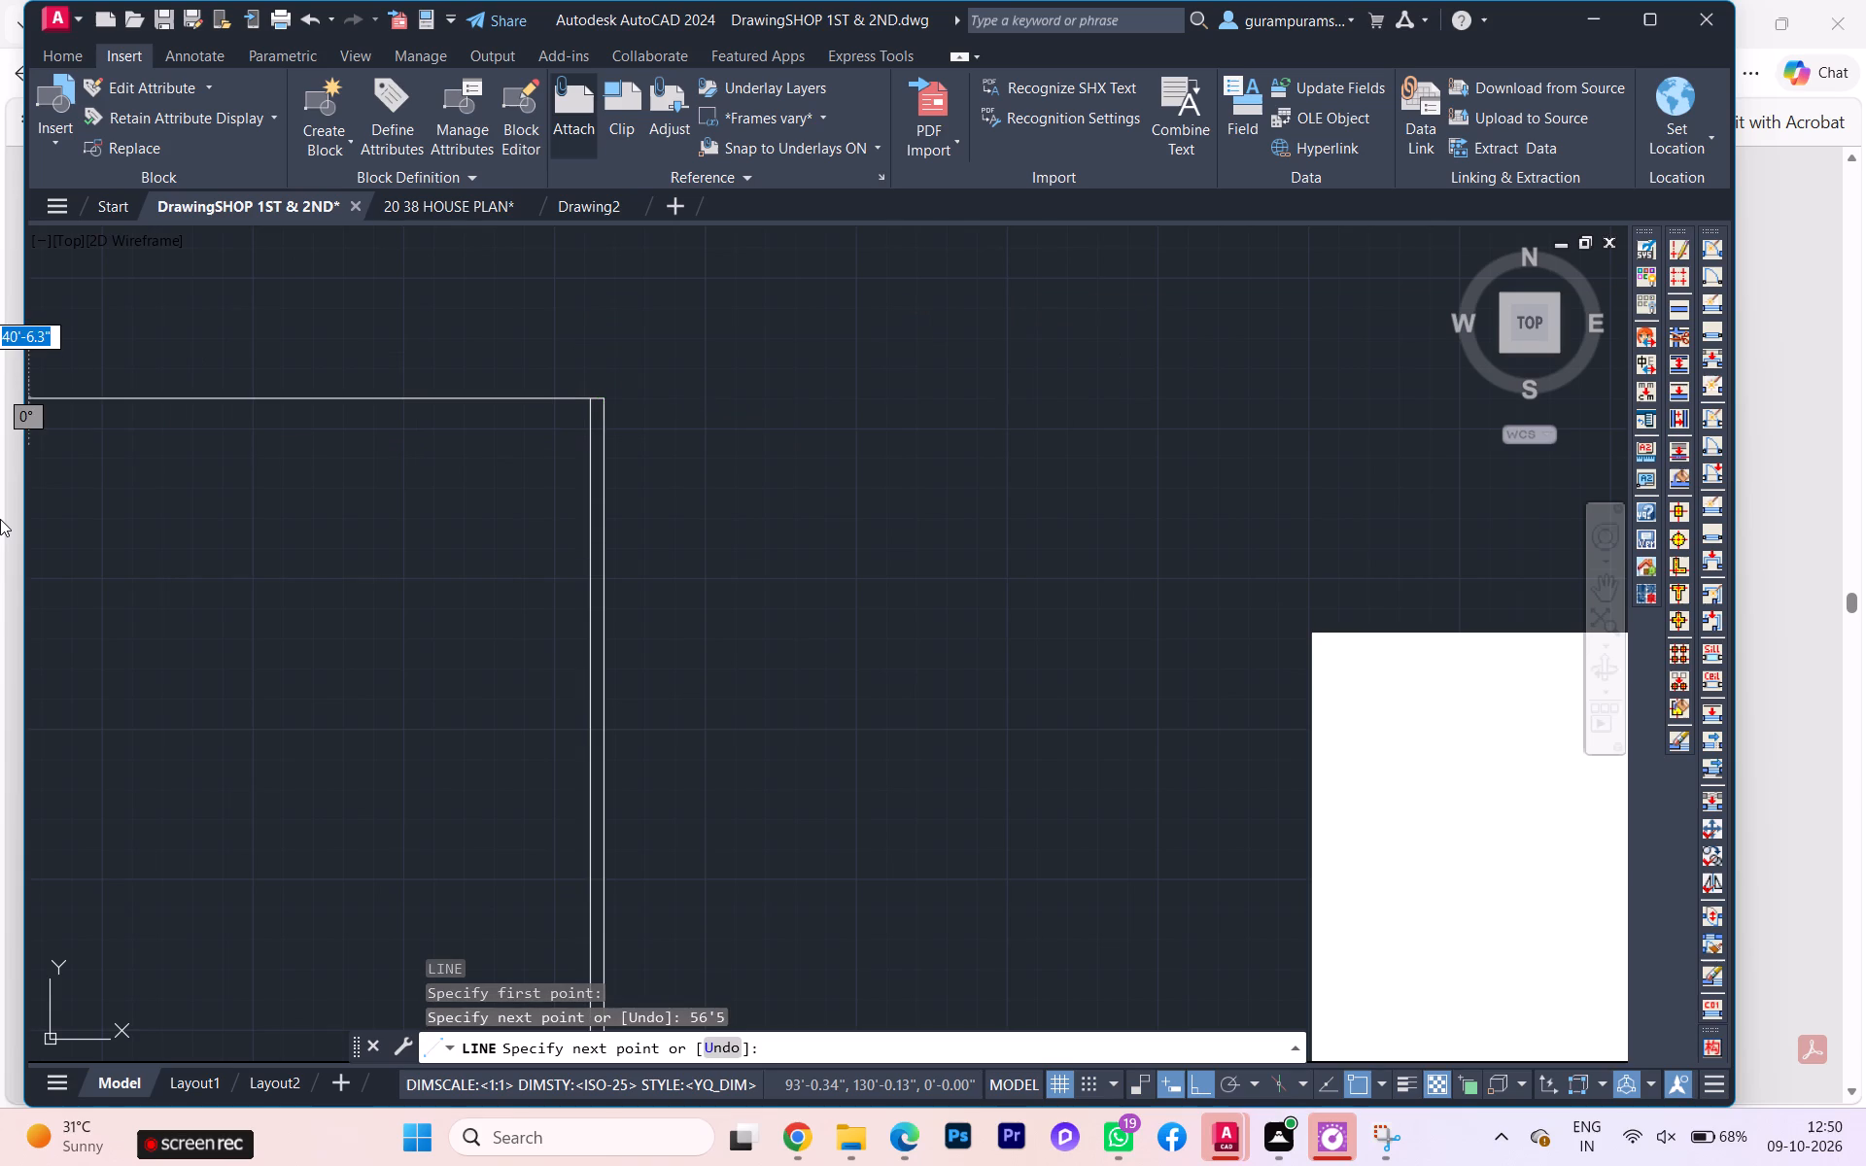
scroll(174, 606, "down", 1)
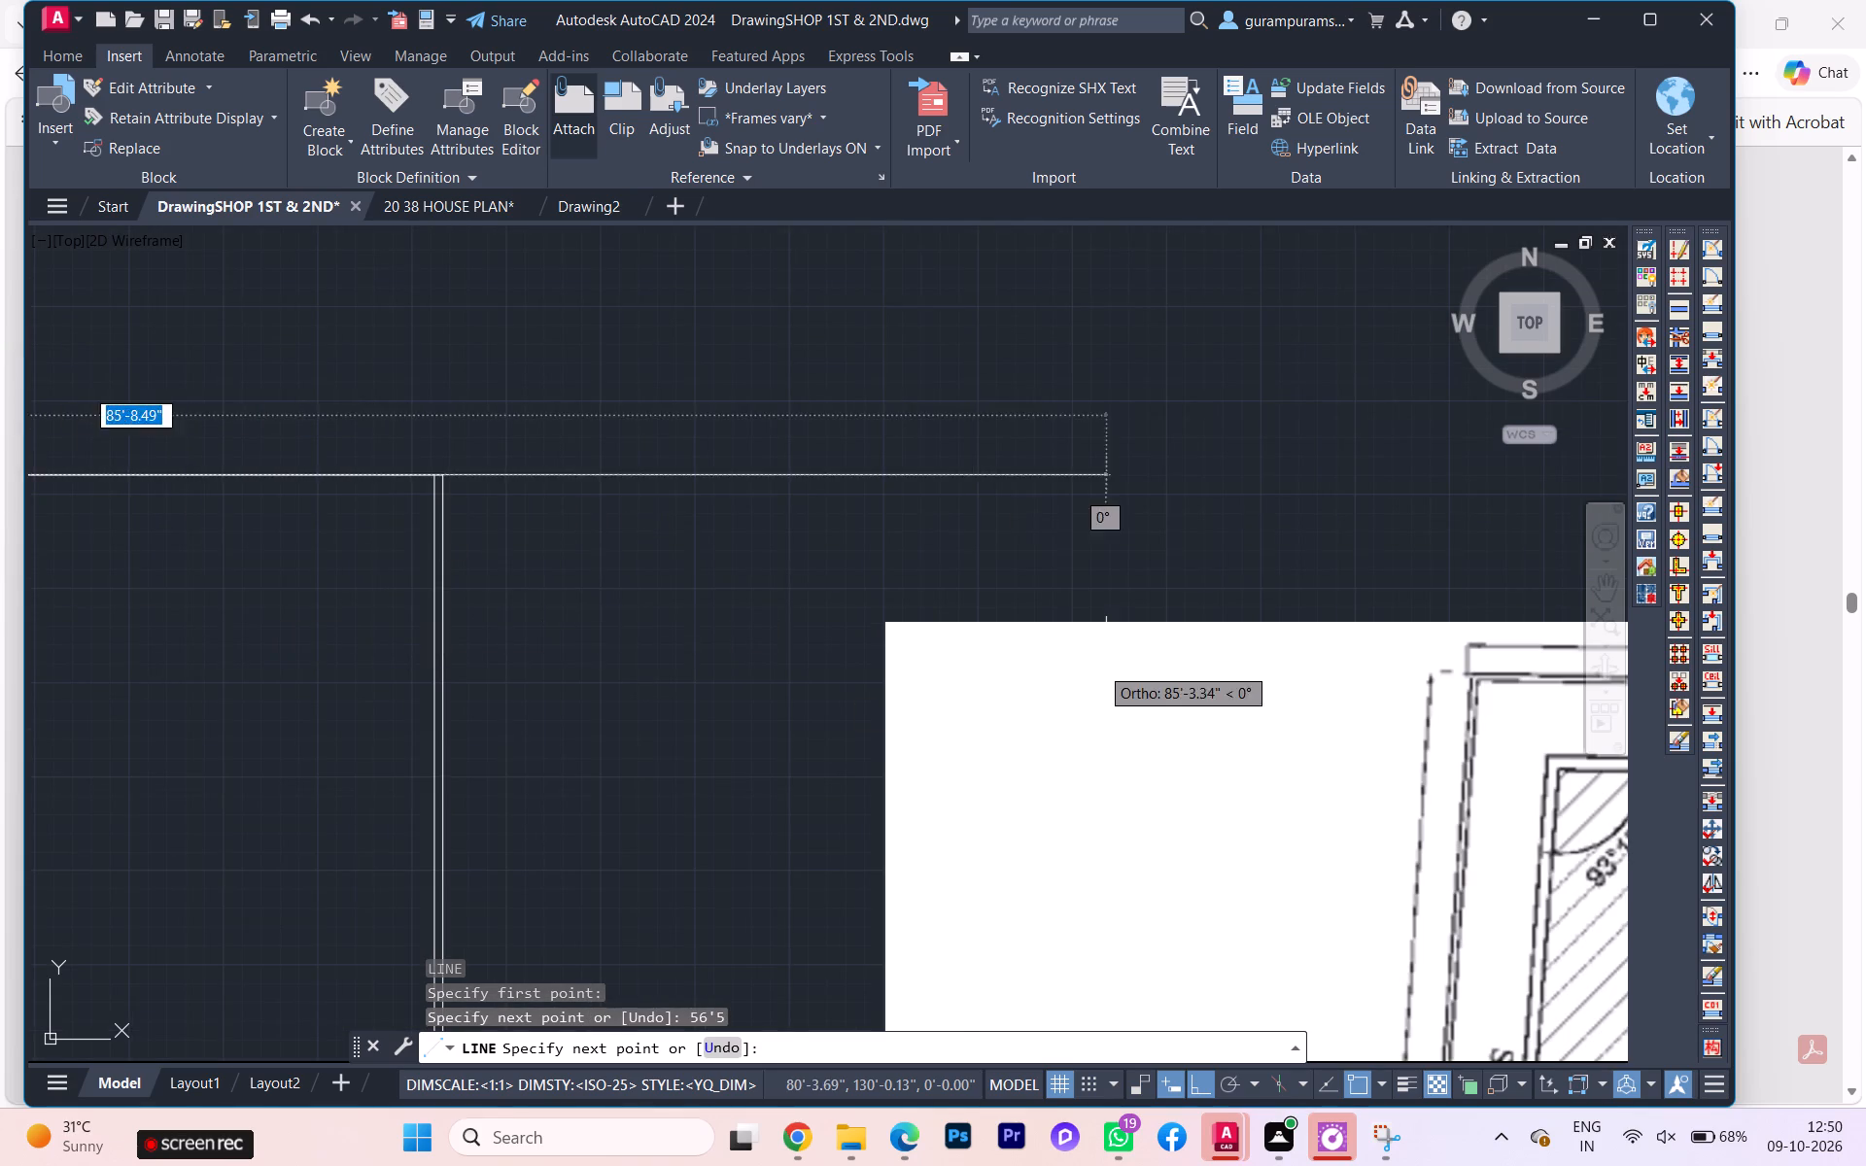
scroll(1100, 665, "down", 2)
middle_click_drag(1088, 667, 837, 631)
scroll(1052, 651, "up", 2)
scroll(1076, 662, "down", 2)
scroll(1076, 665, "up", 2)
scroll(1079, 666, "down", 1)
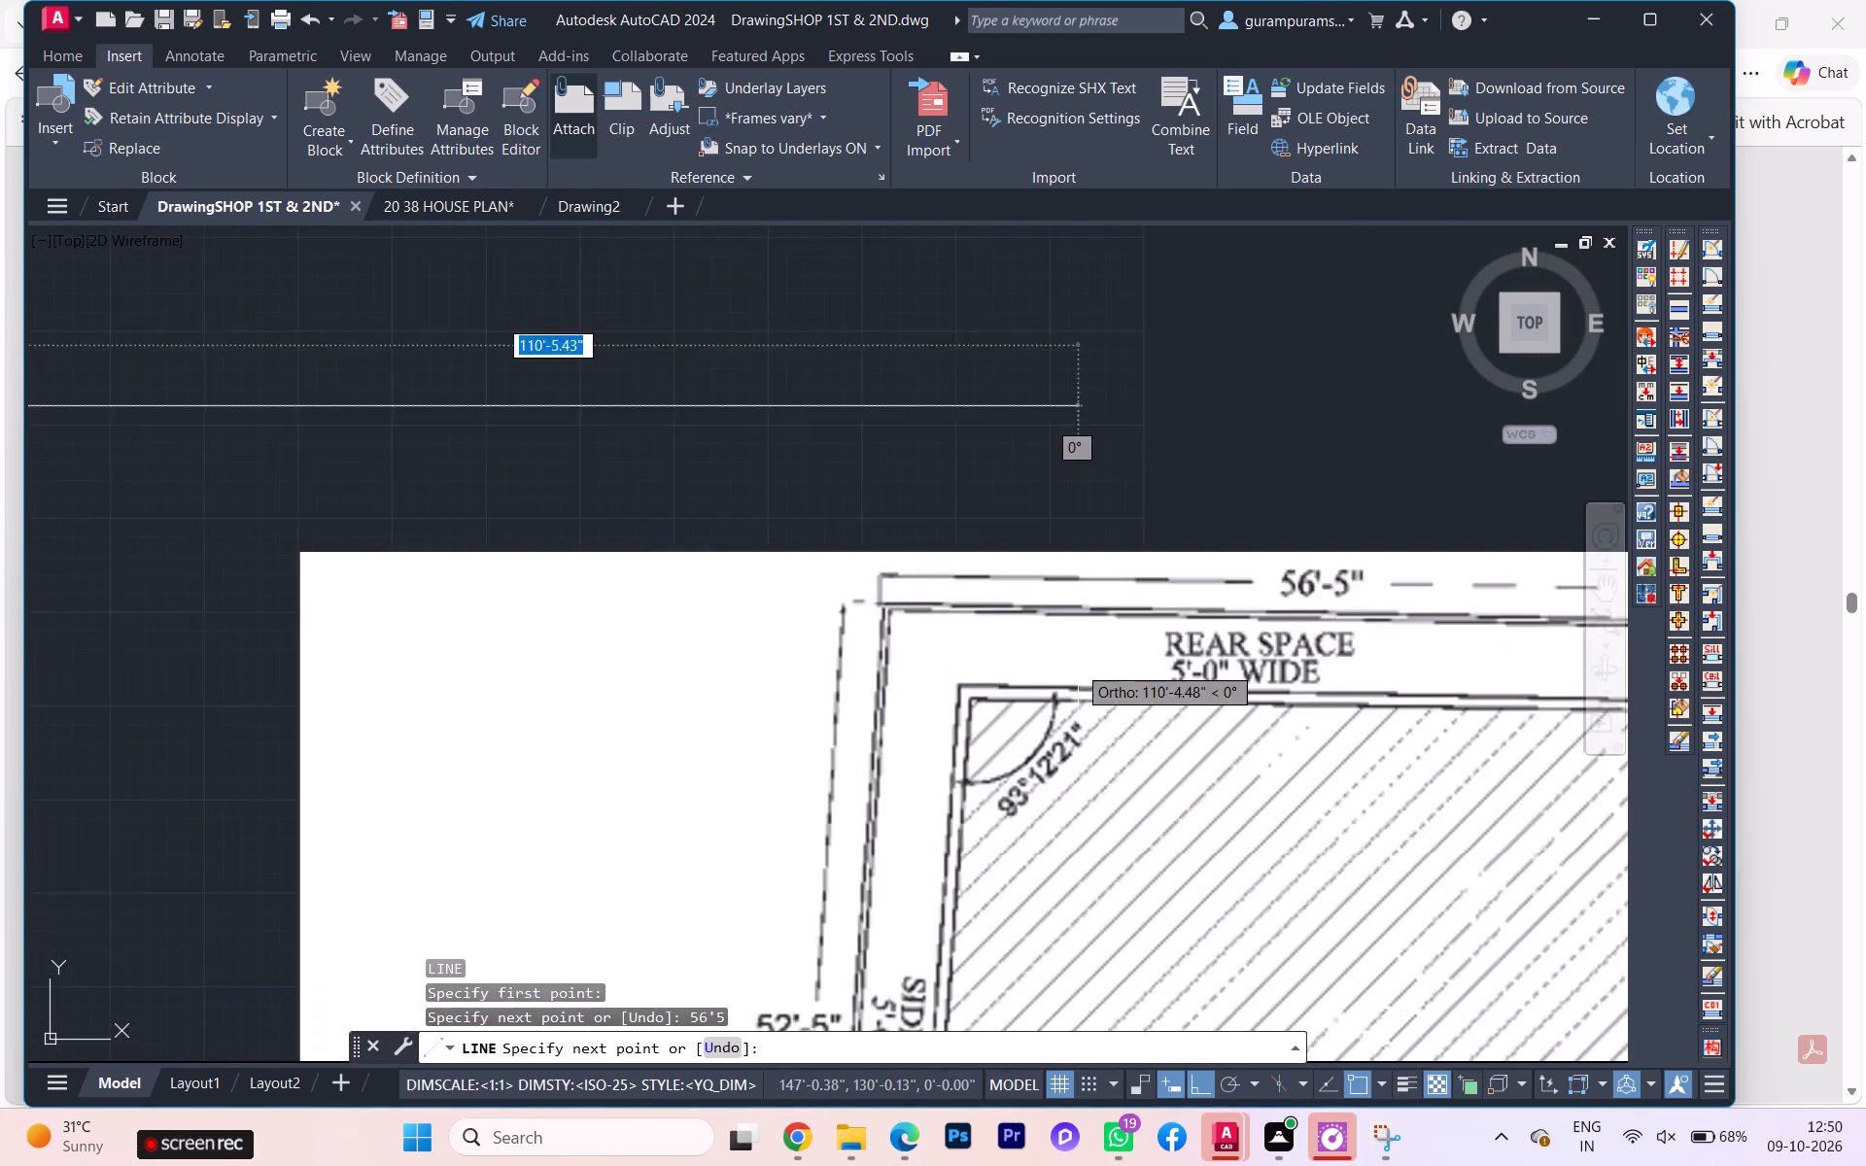
scroll(473, 542, "down", 1)
middle_click_drag(501, 554, 716, 561)
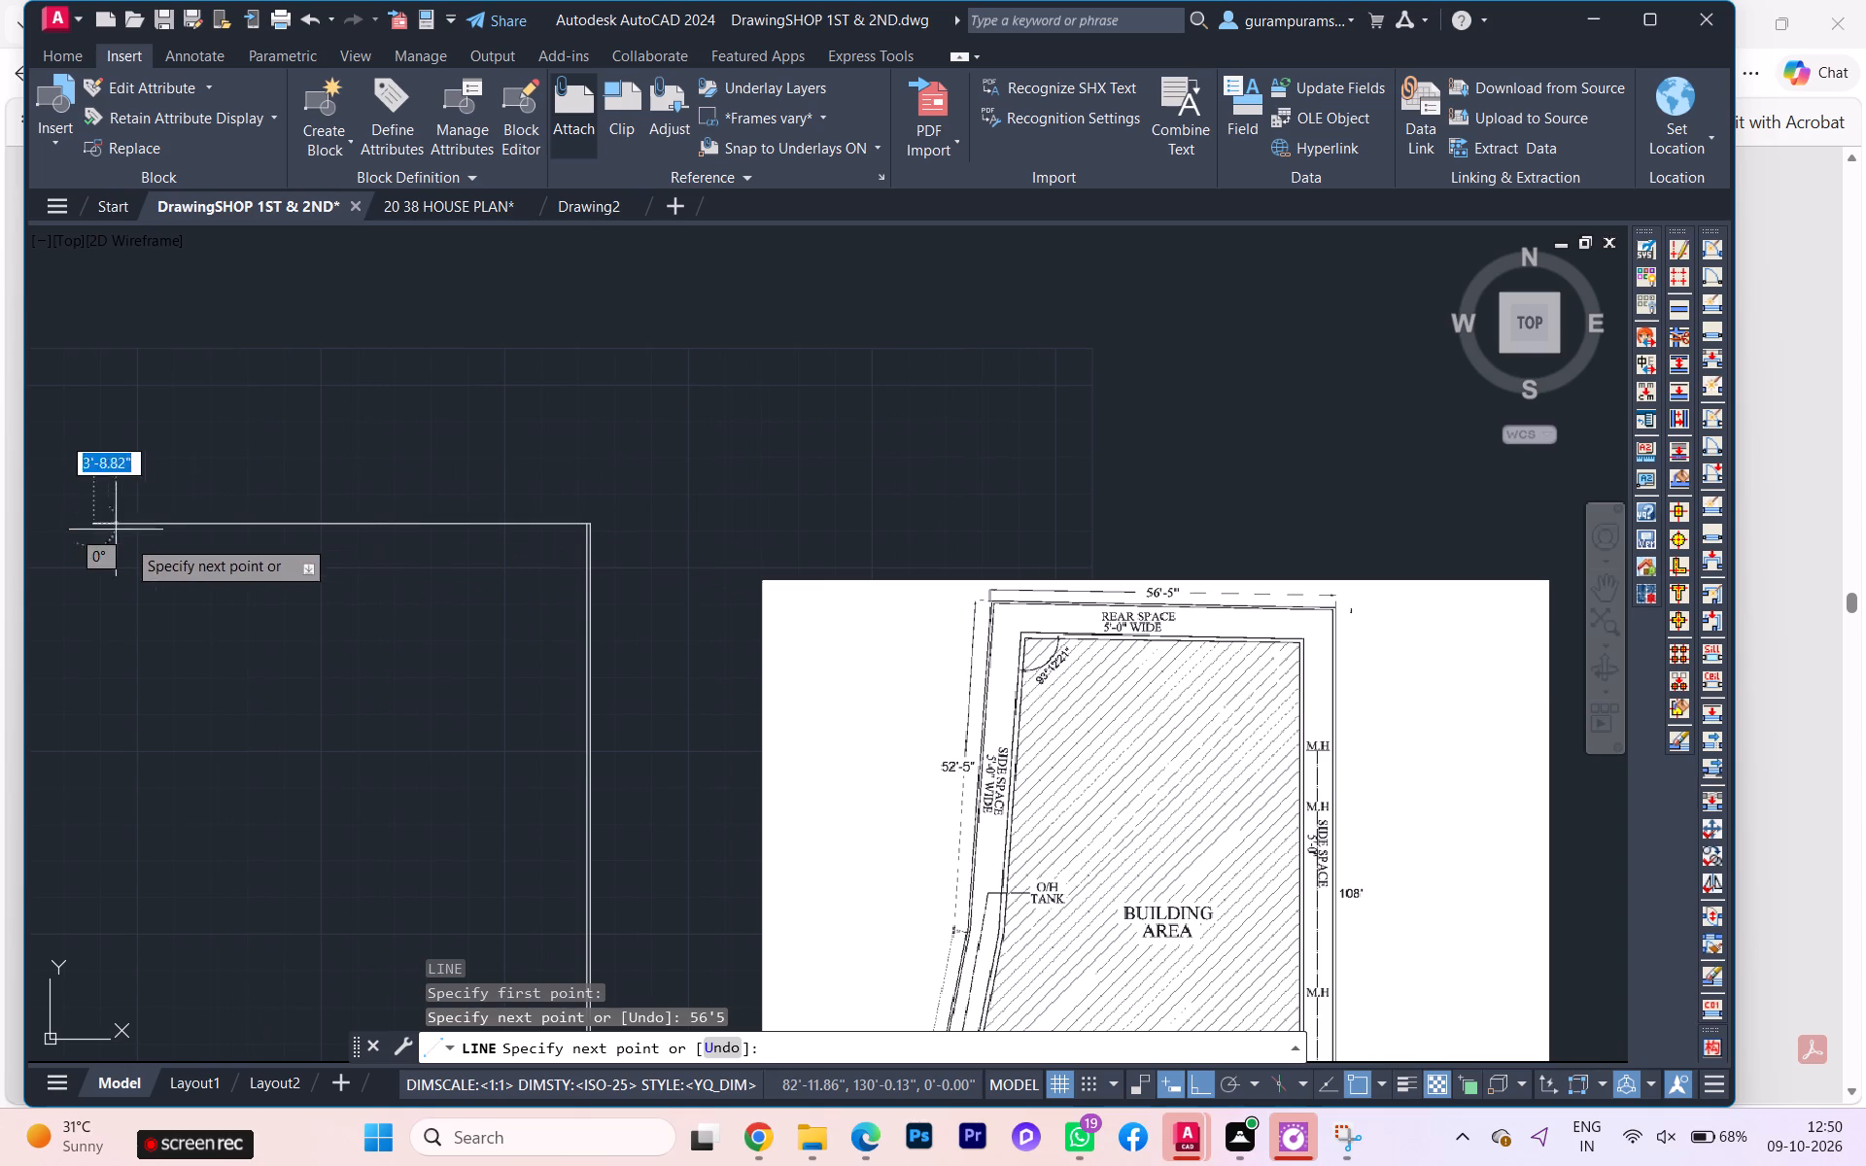
scroll(111, 566, "up", 1)
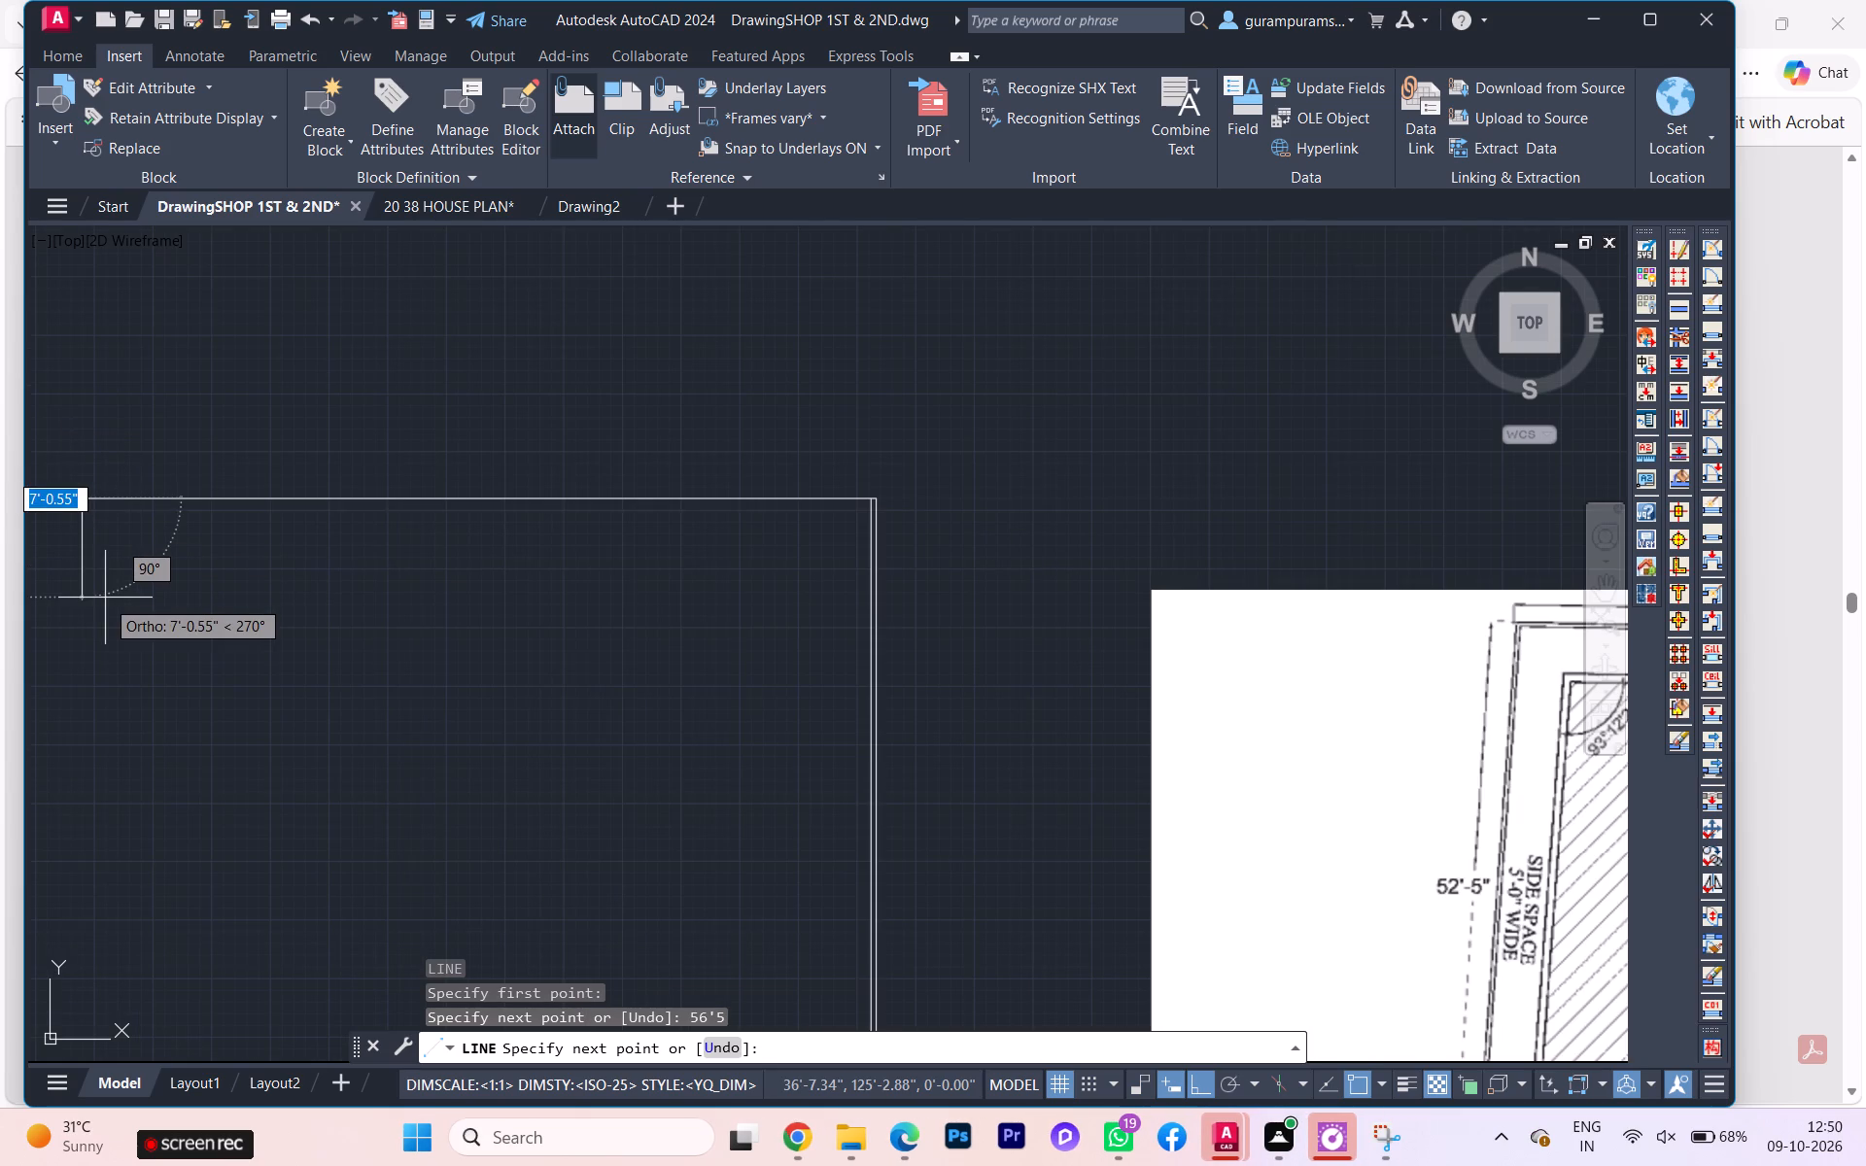
key("Escape")
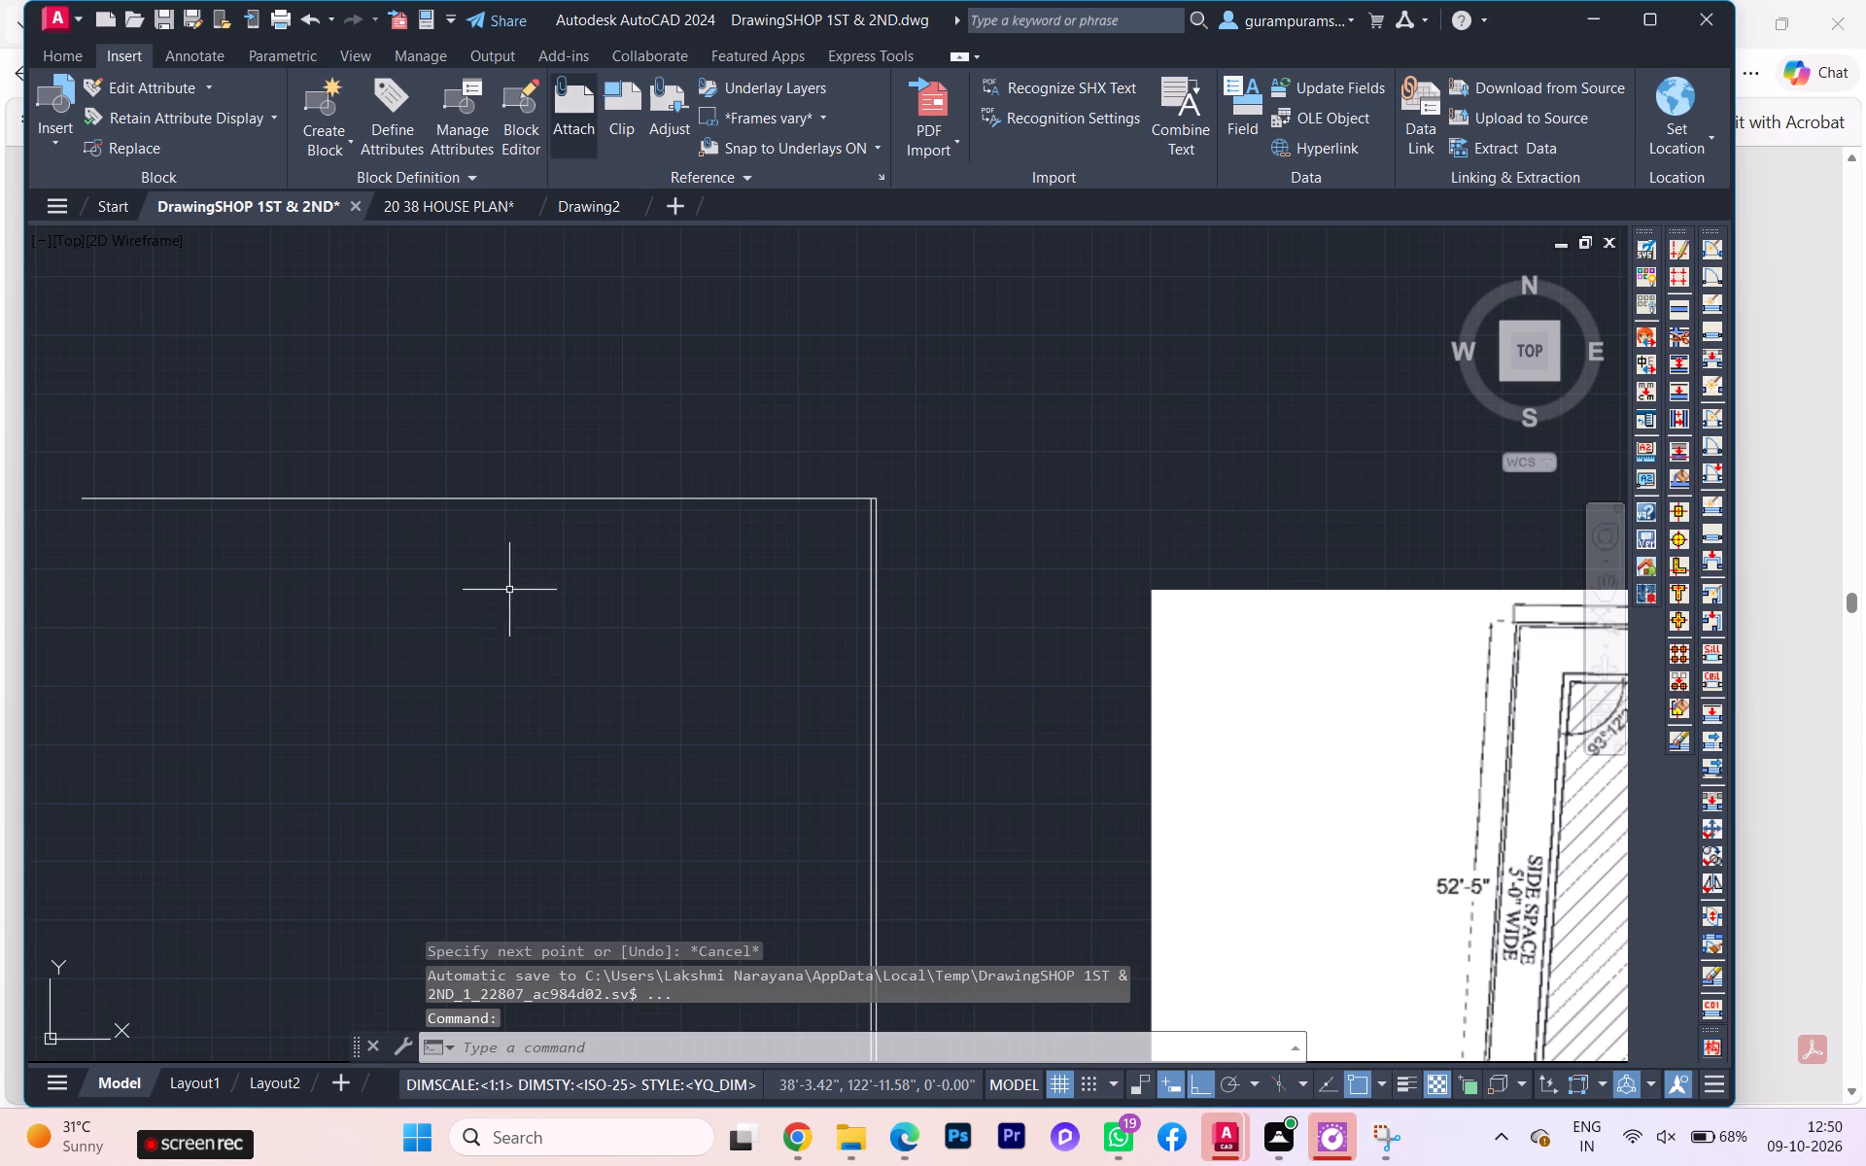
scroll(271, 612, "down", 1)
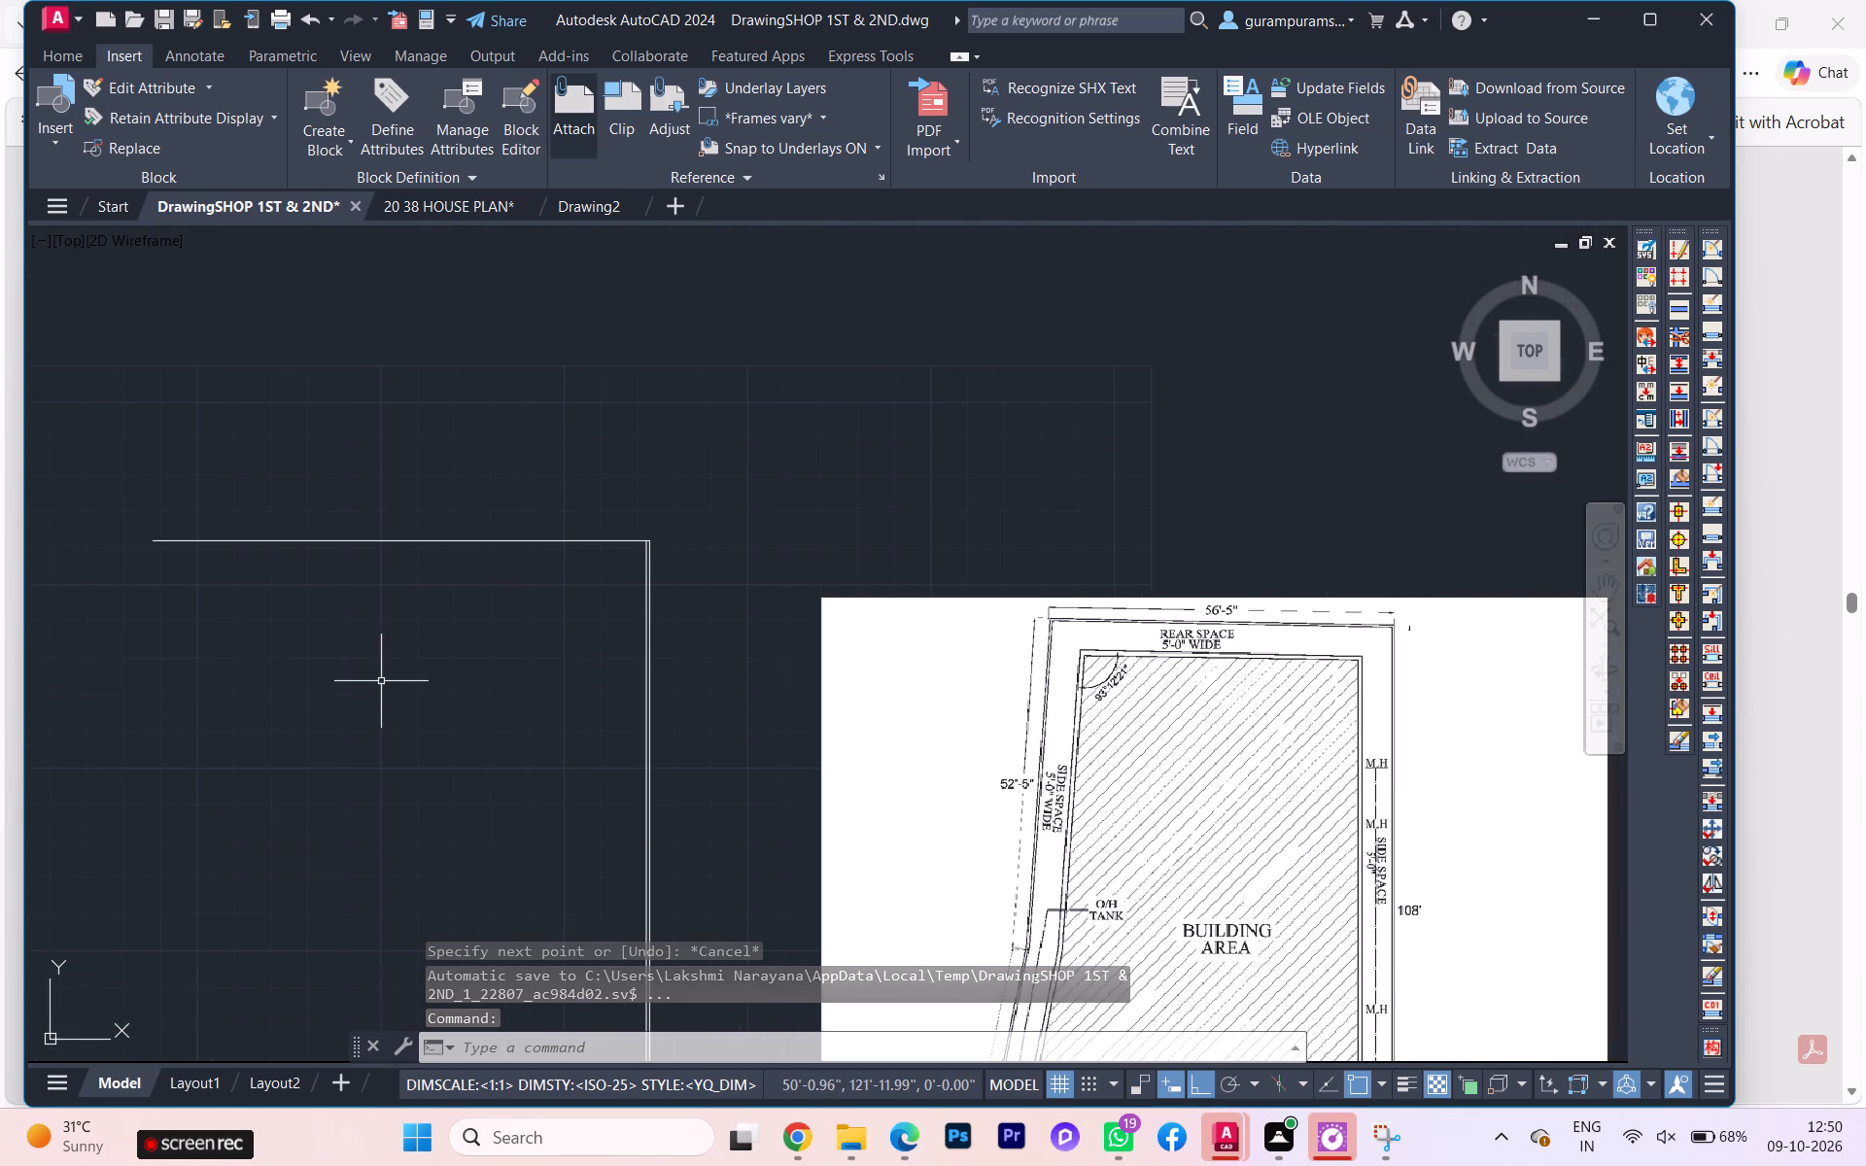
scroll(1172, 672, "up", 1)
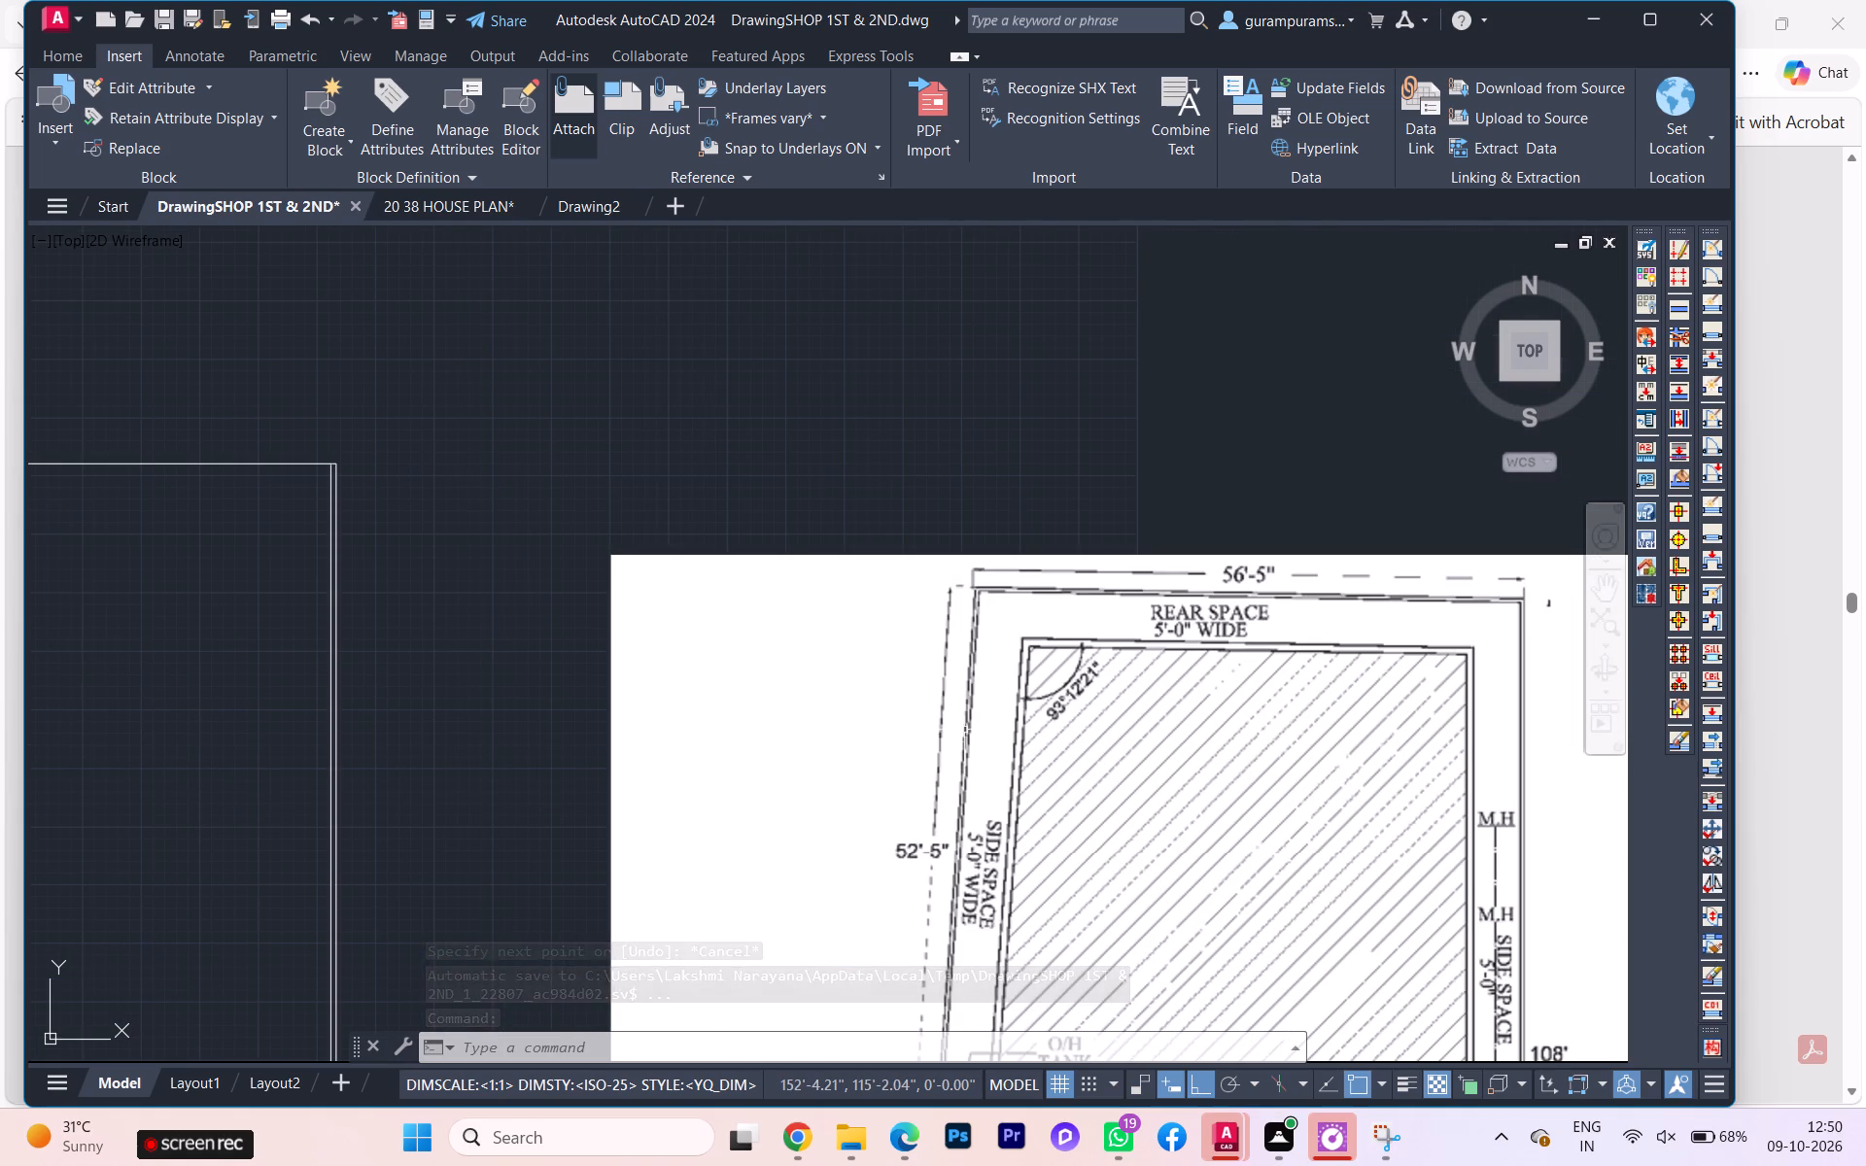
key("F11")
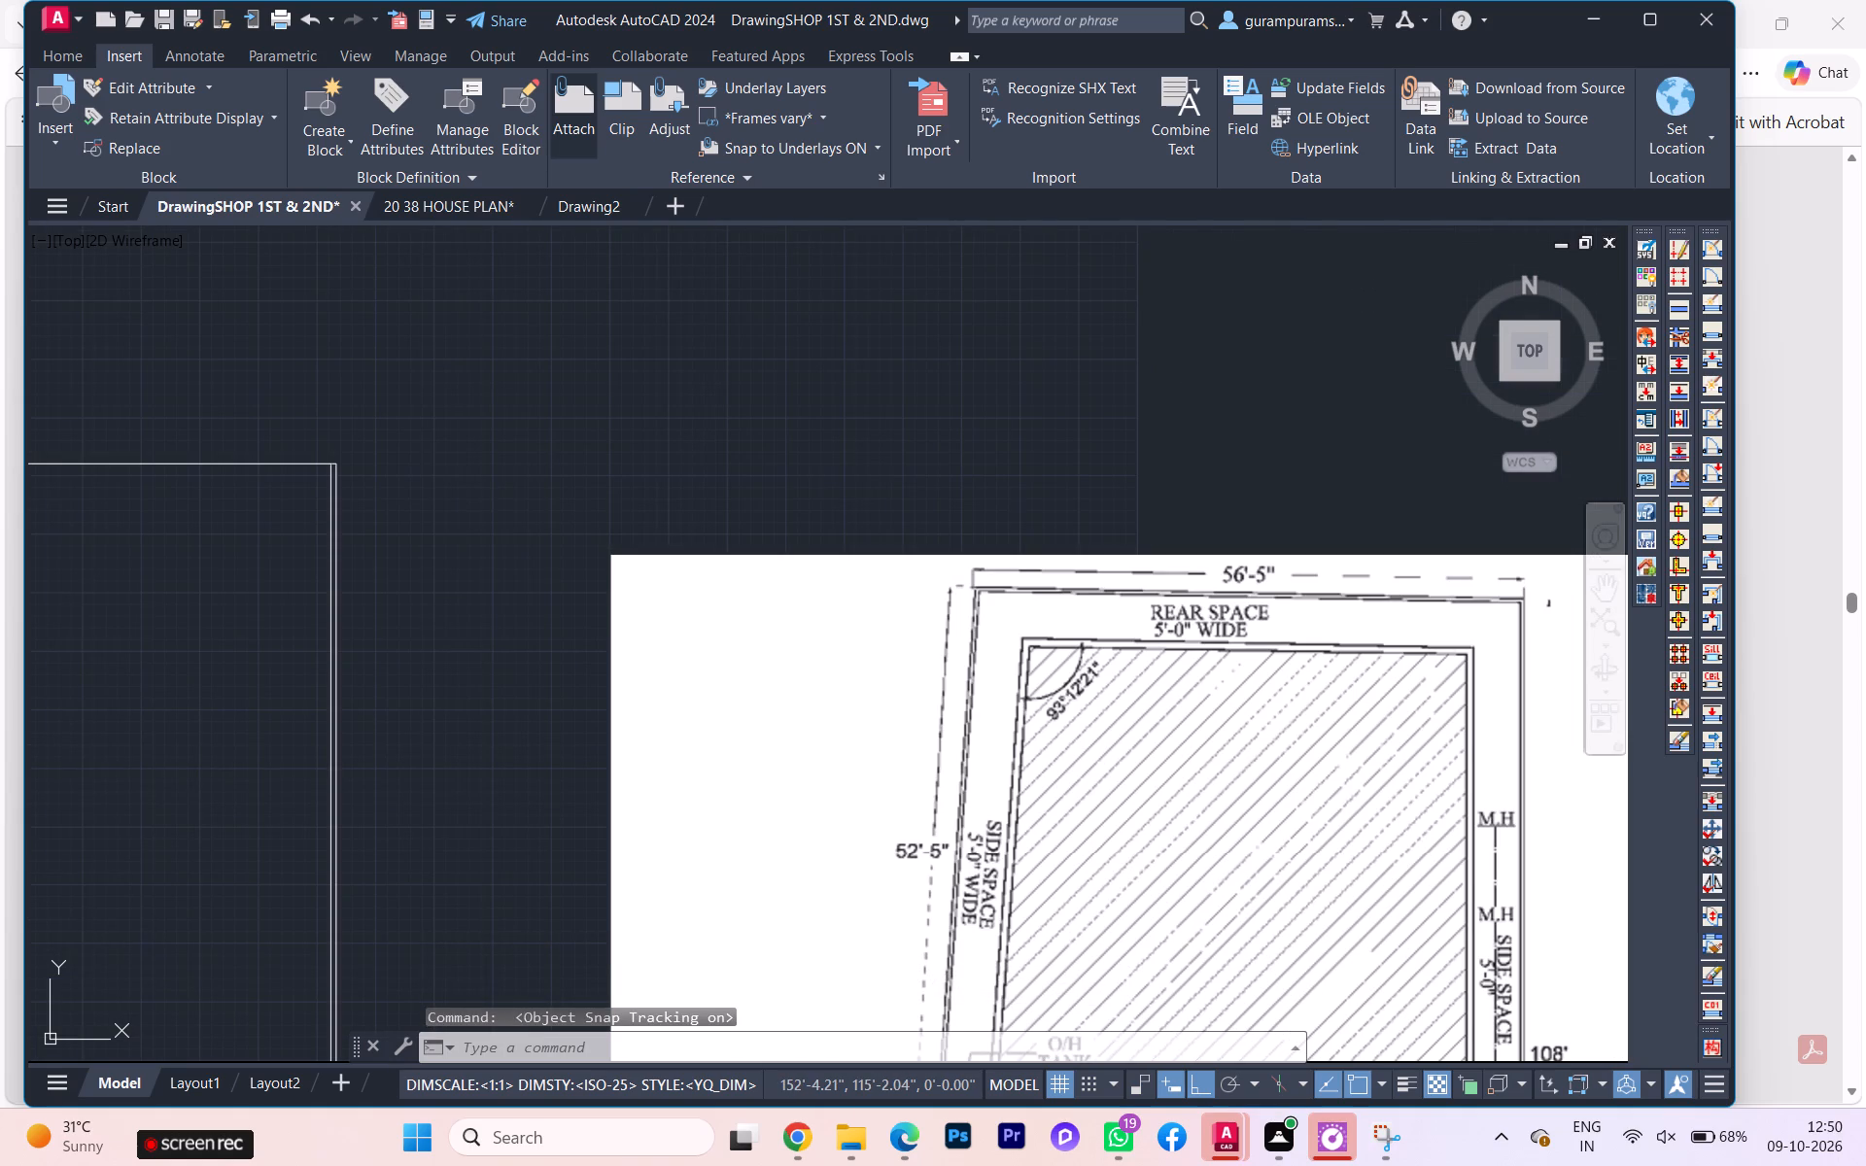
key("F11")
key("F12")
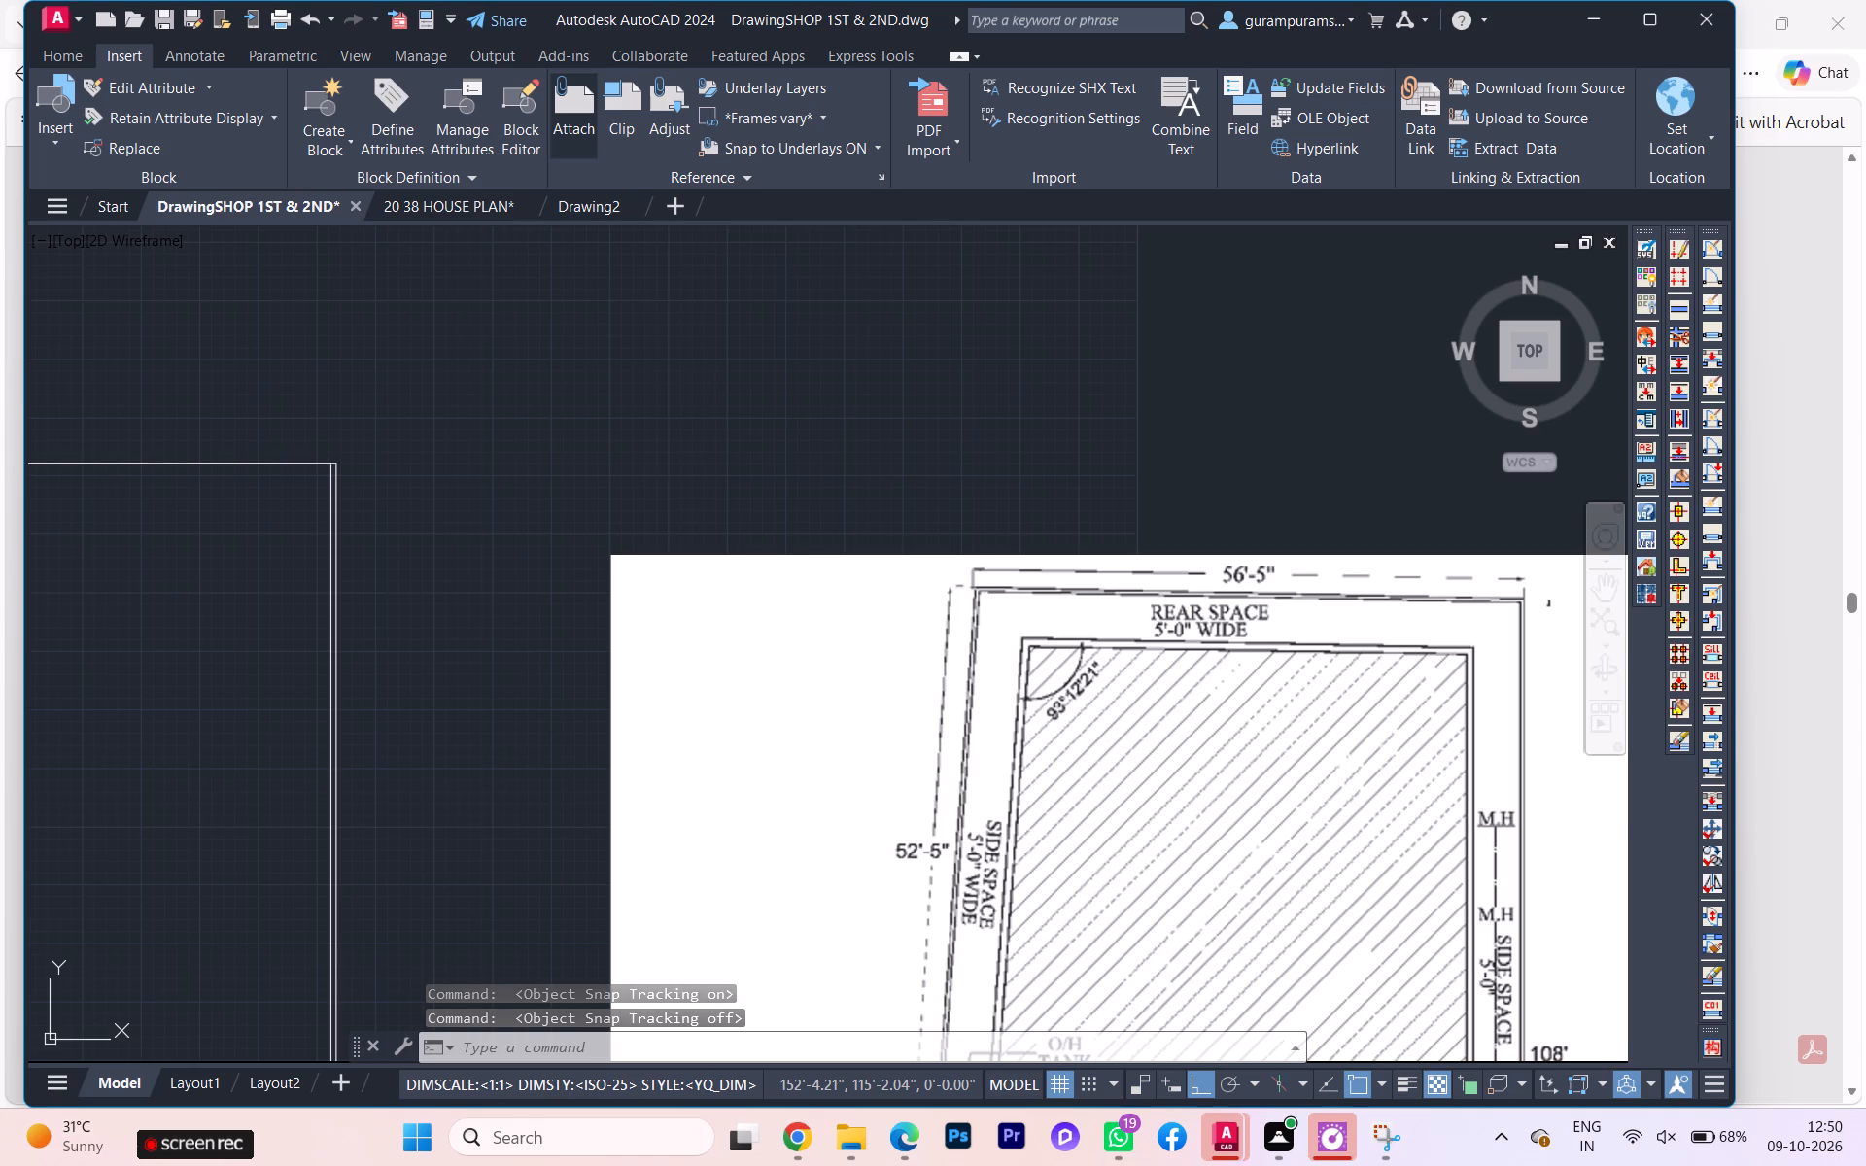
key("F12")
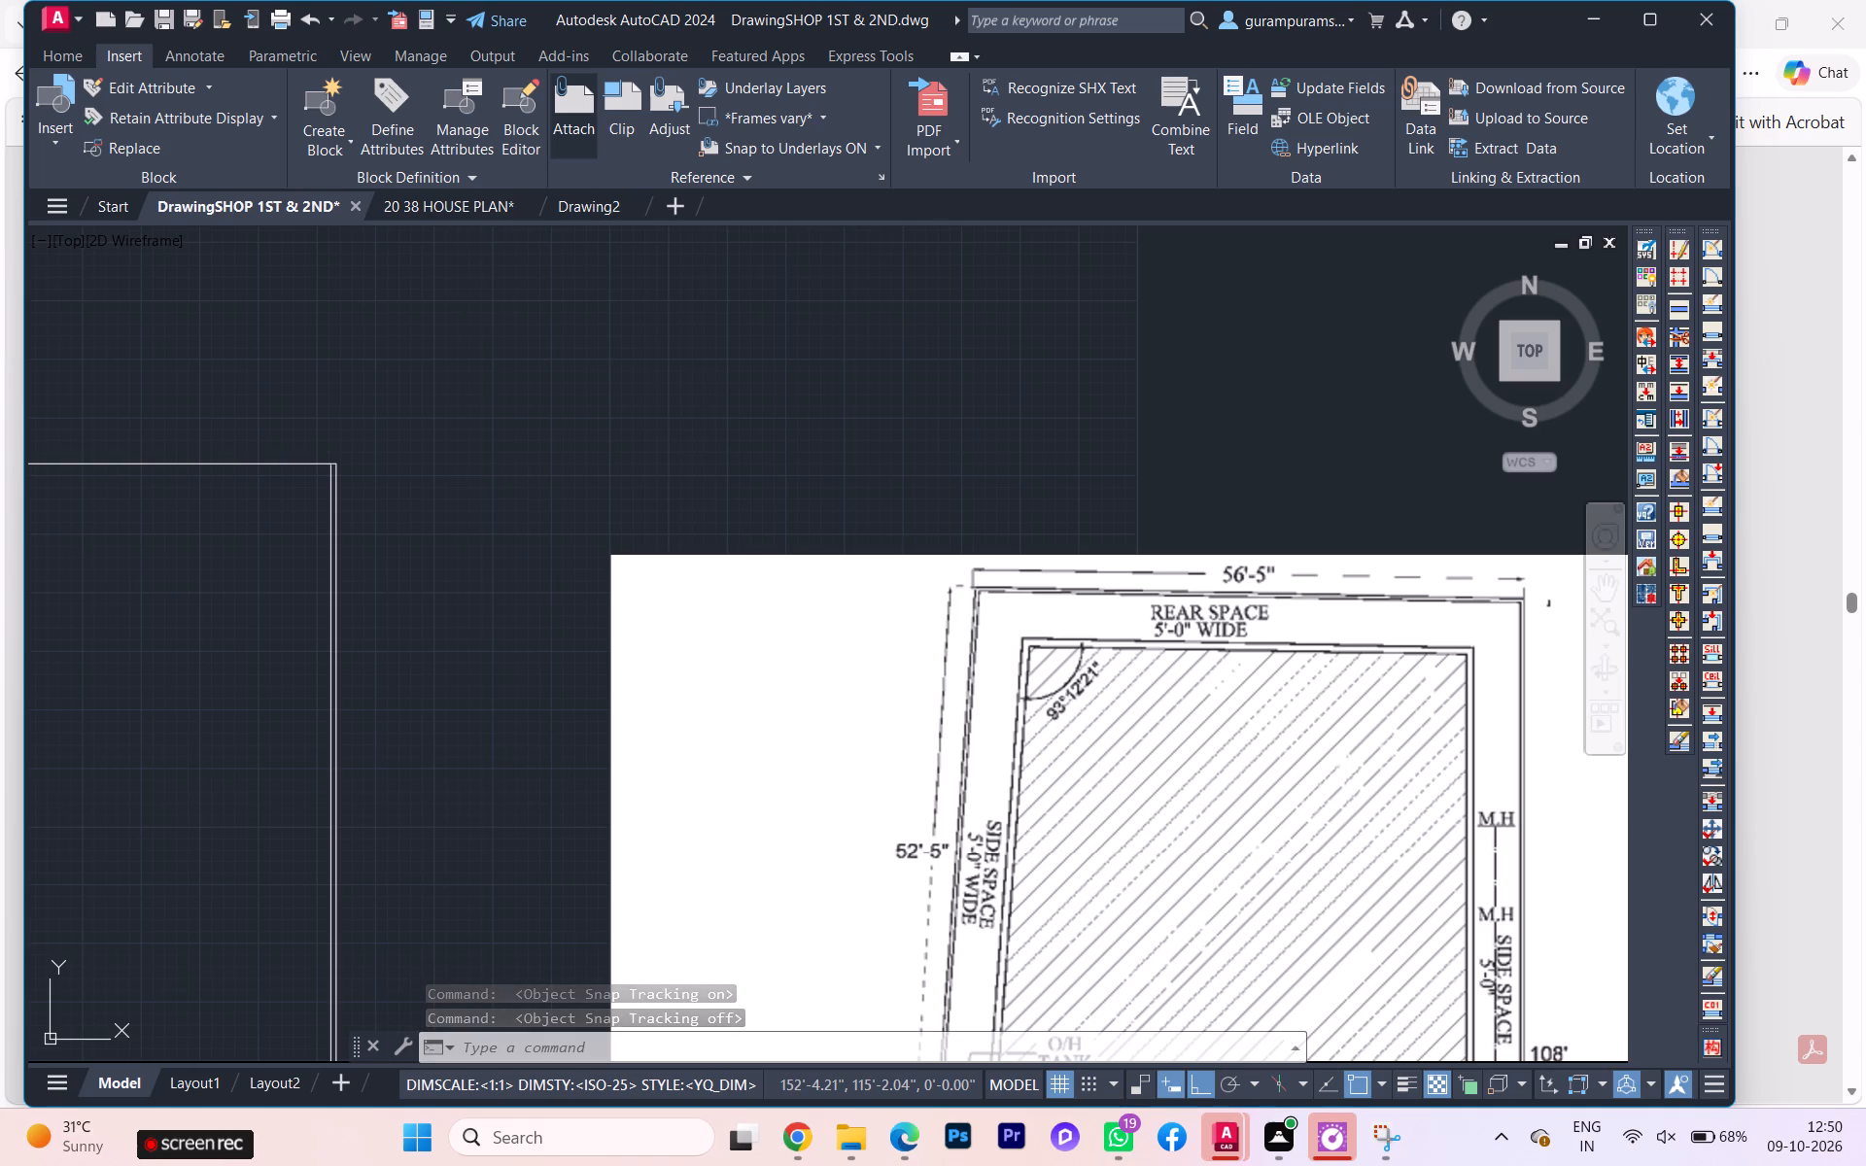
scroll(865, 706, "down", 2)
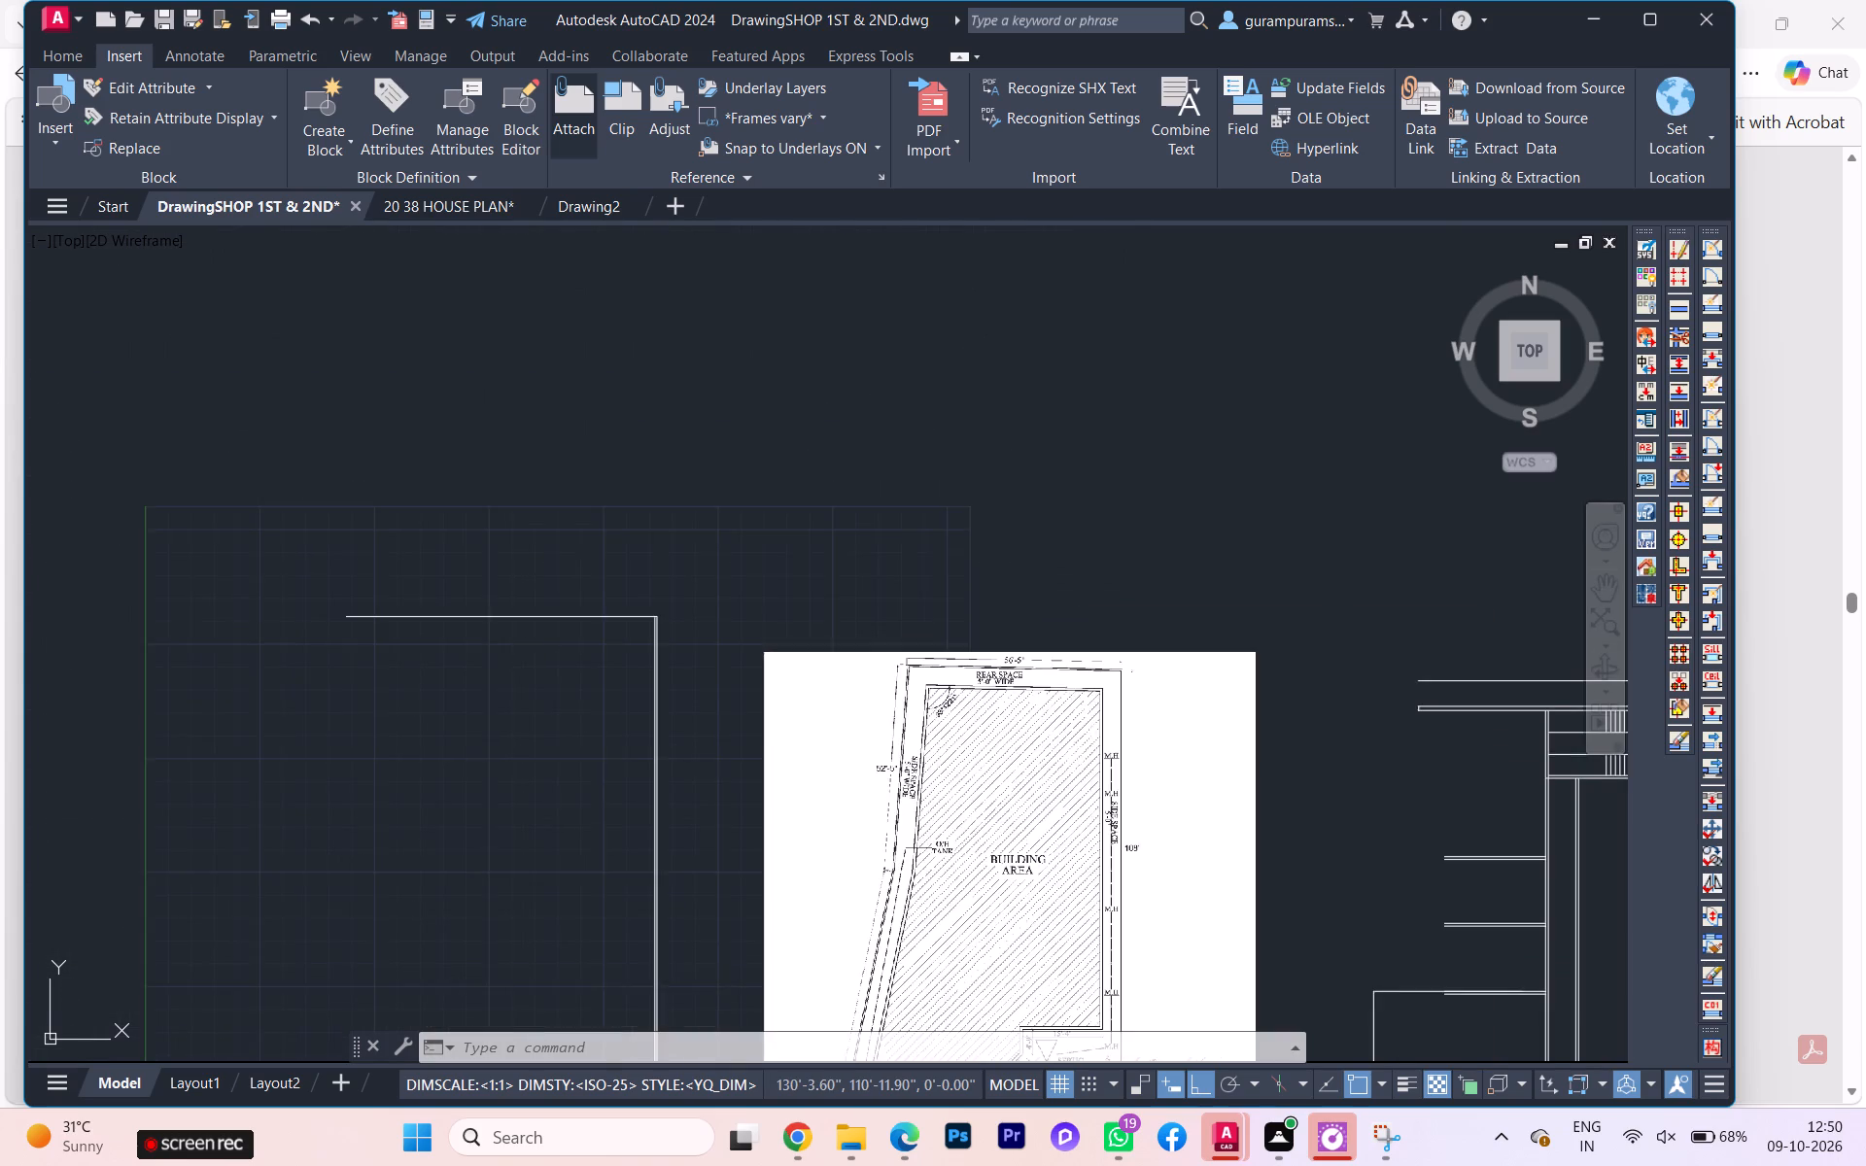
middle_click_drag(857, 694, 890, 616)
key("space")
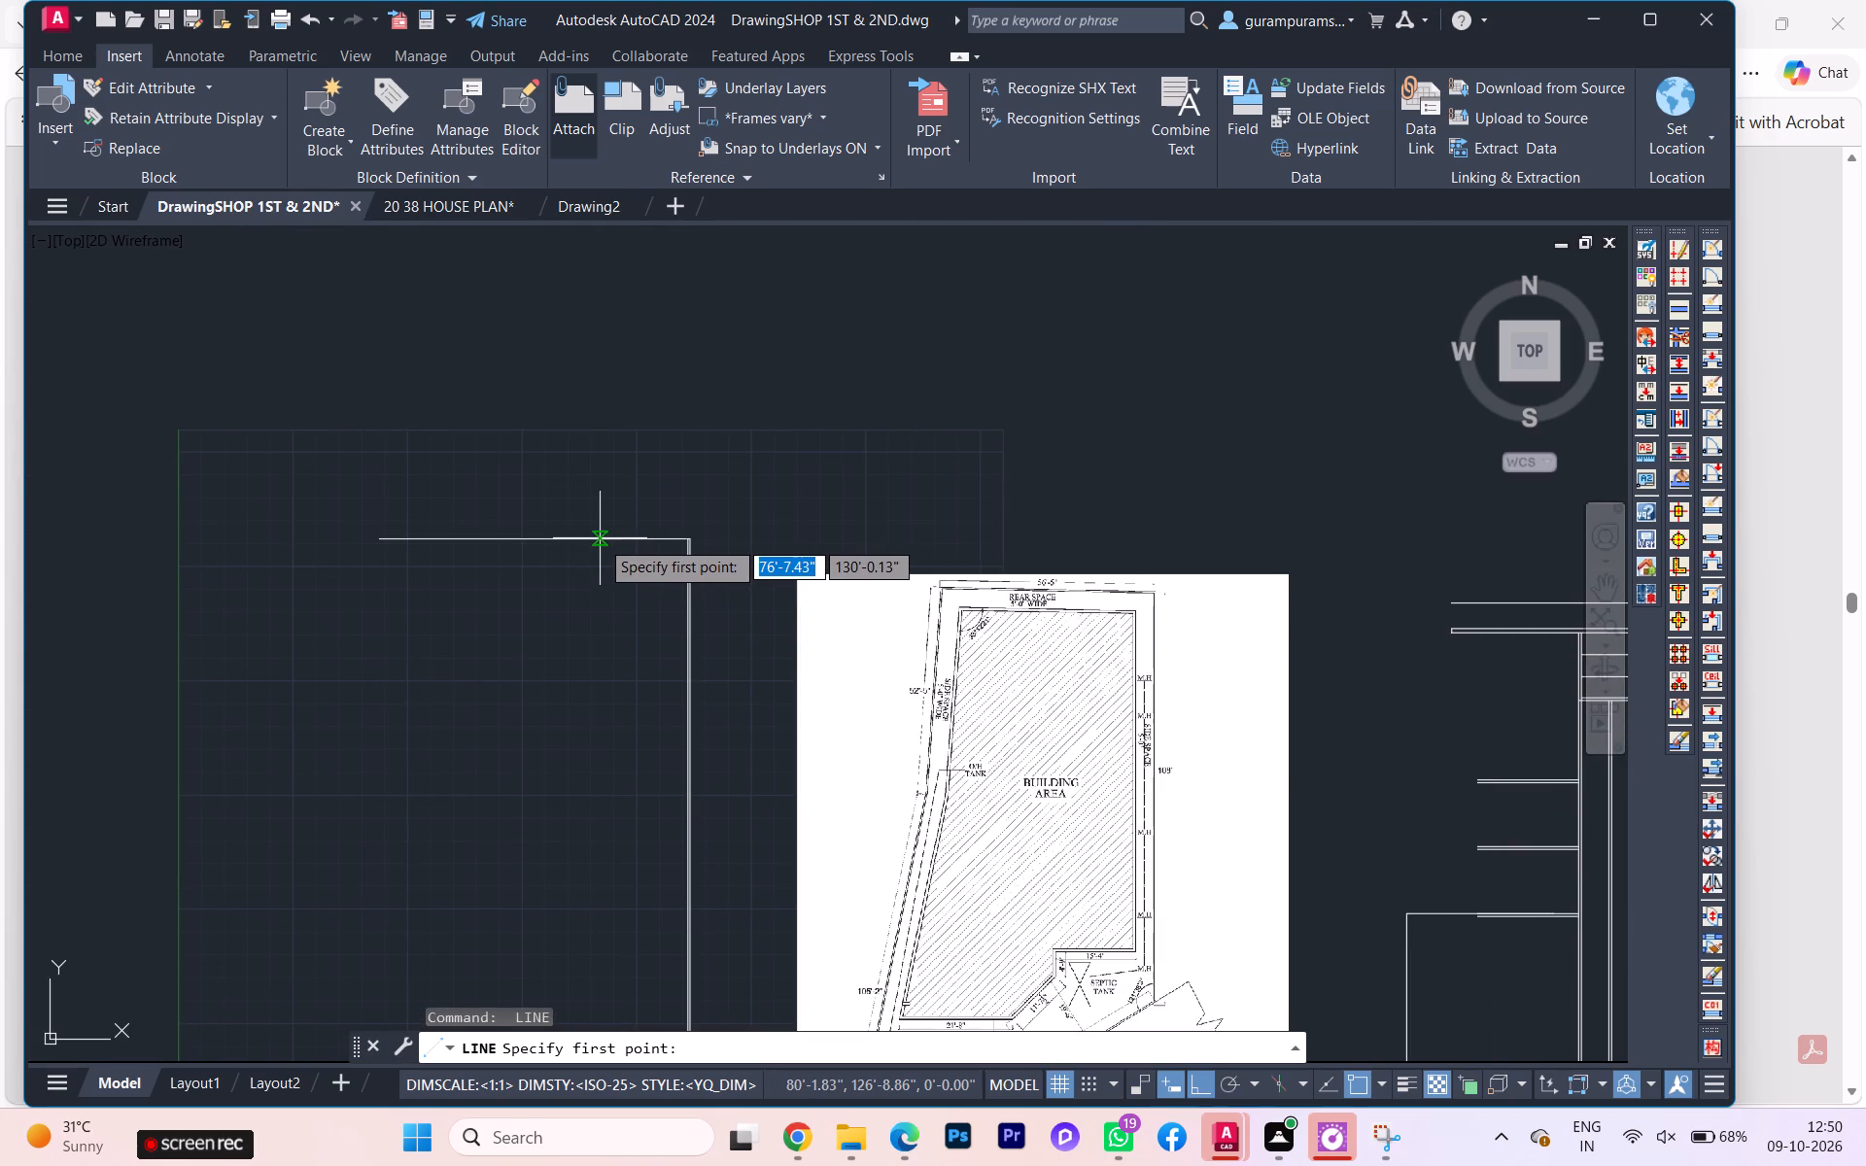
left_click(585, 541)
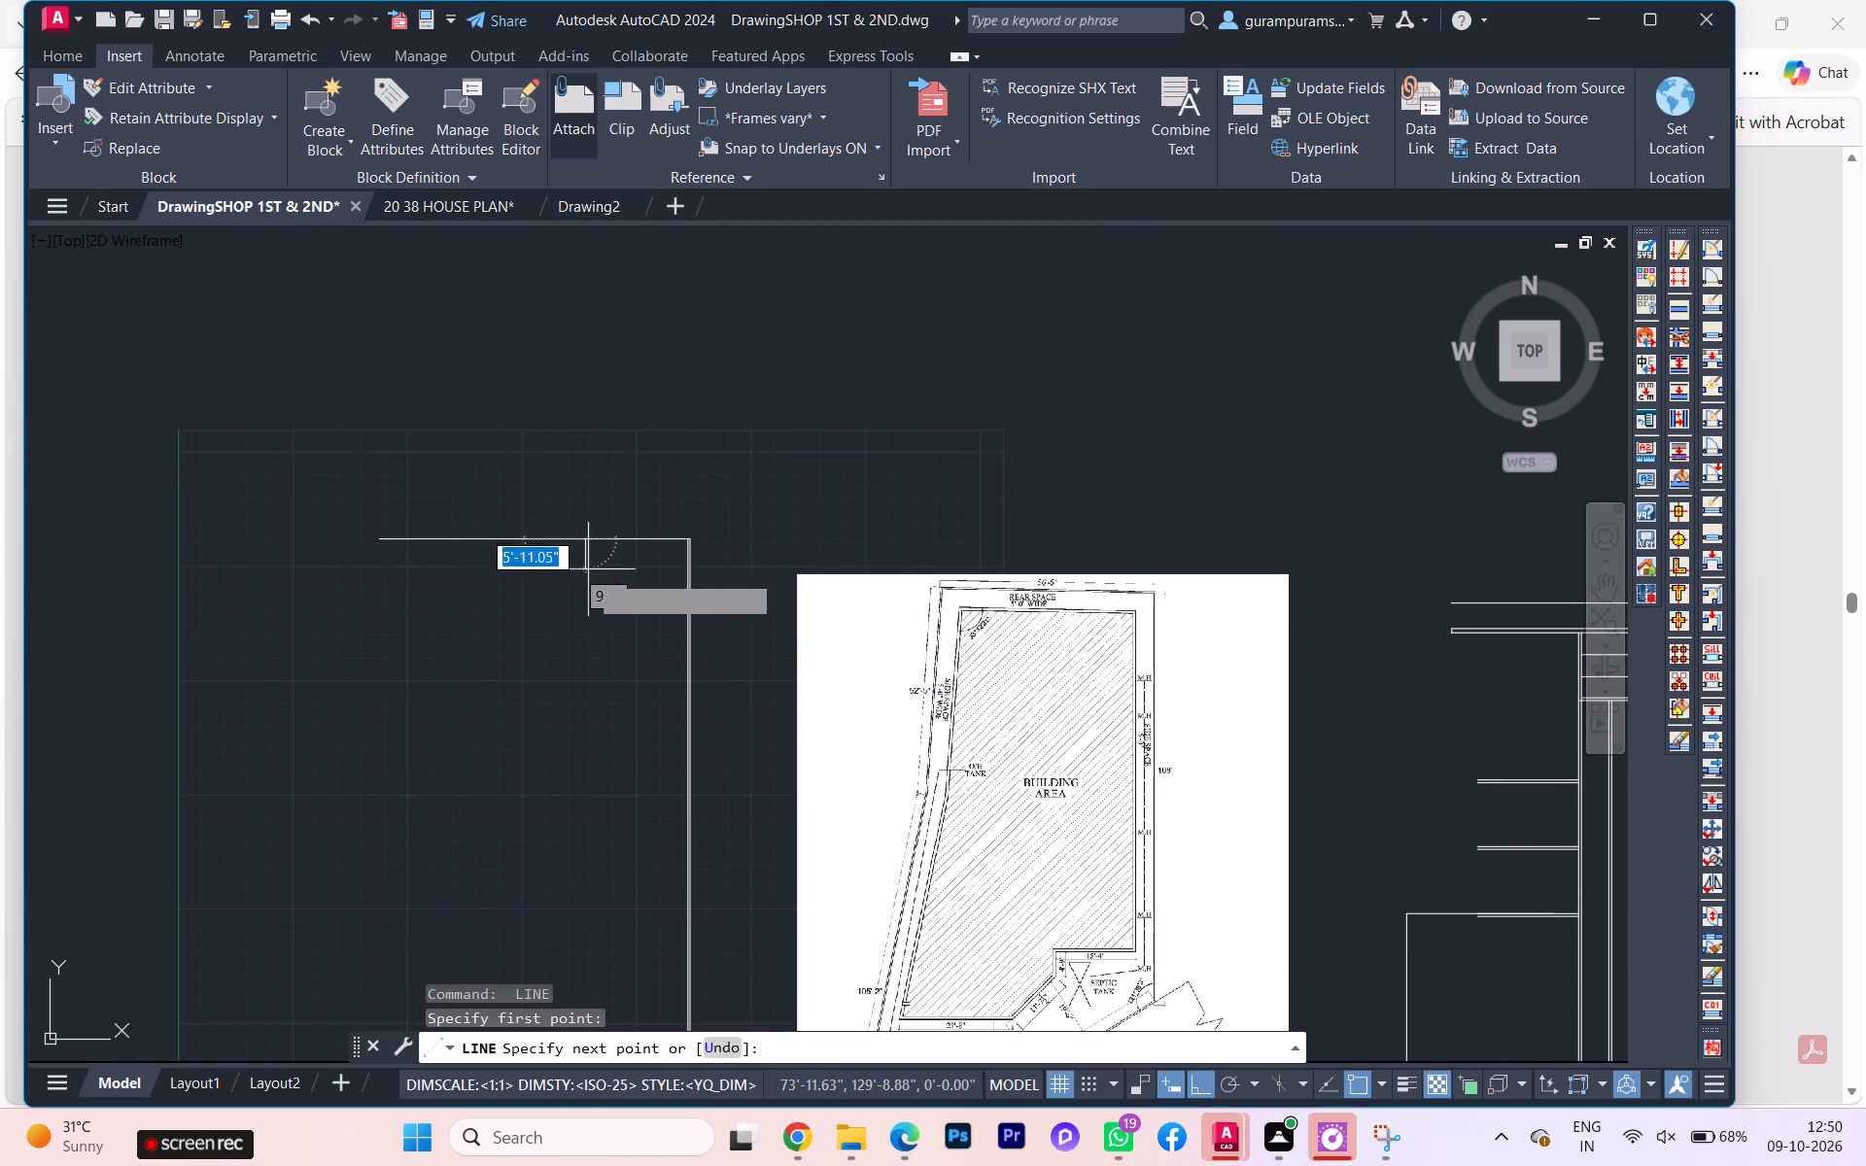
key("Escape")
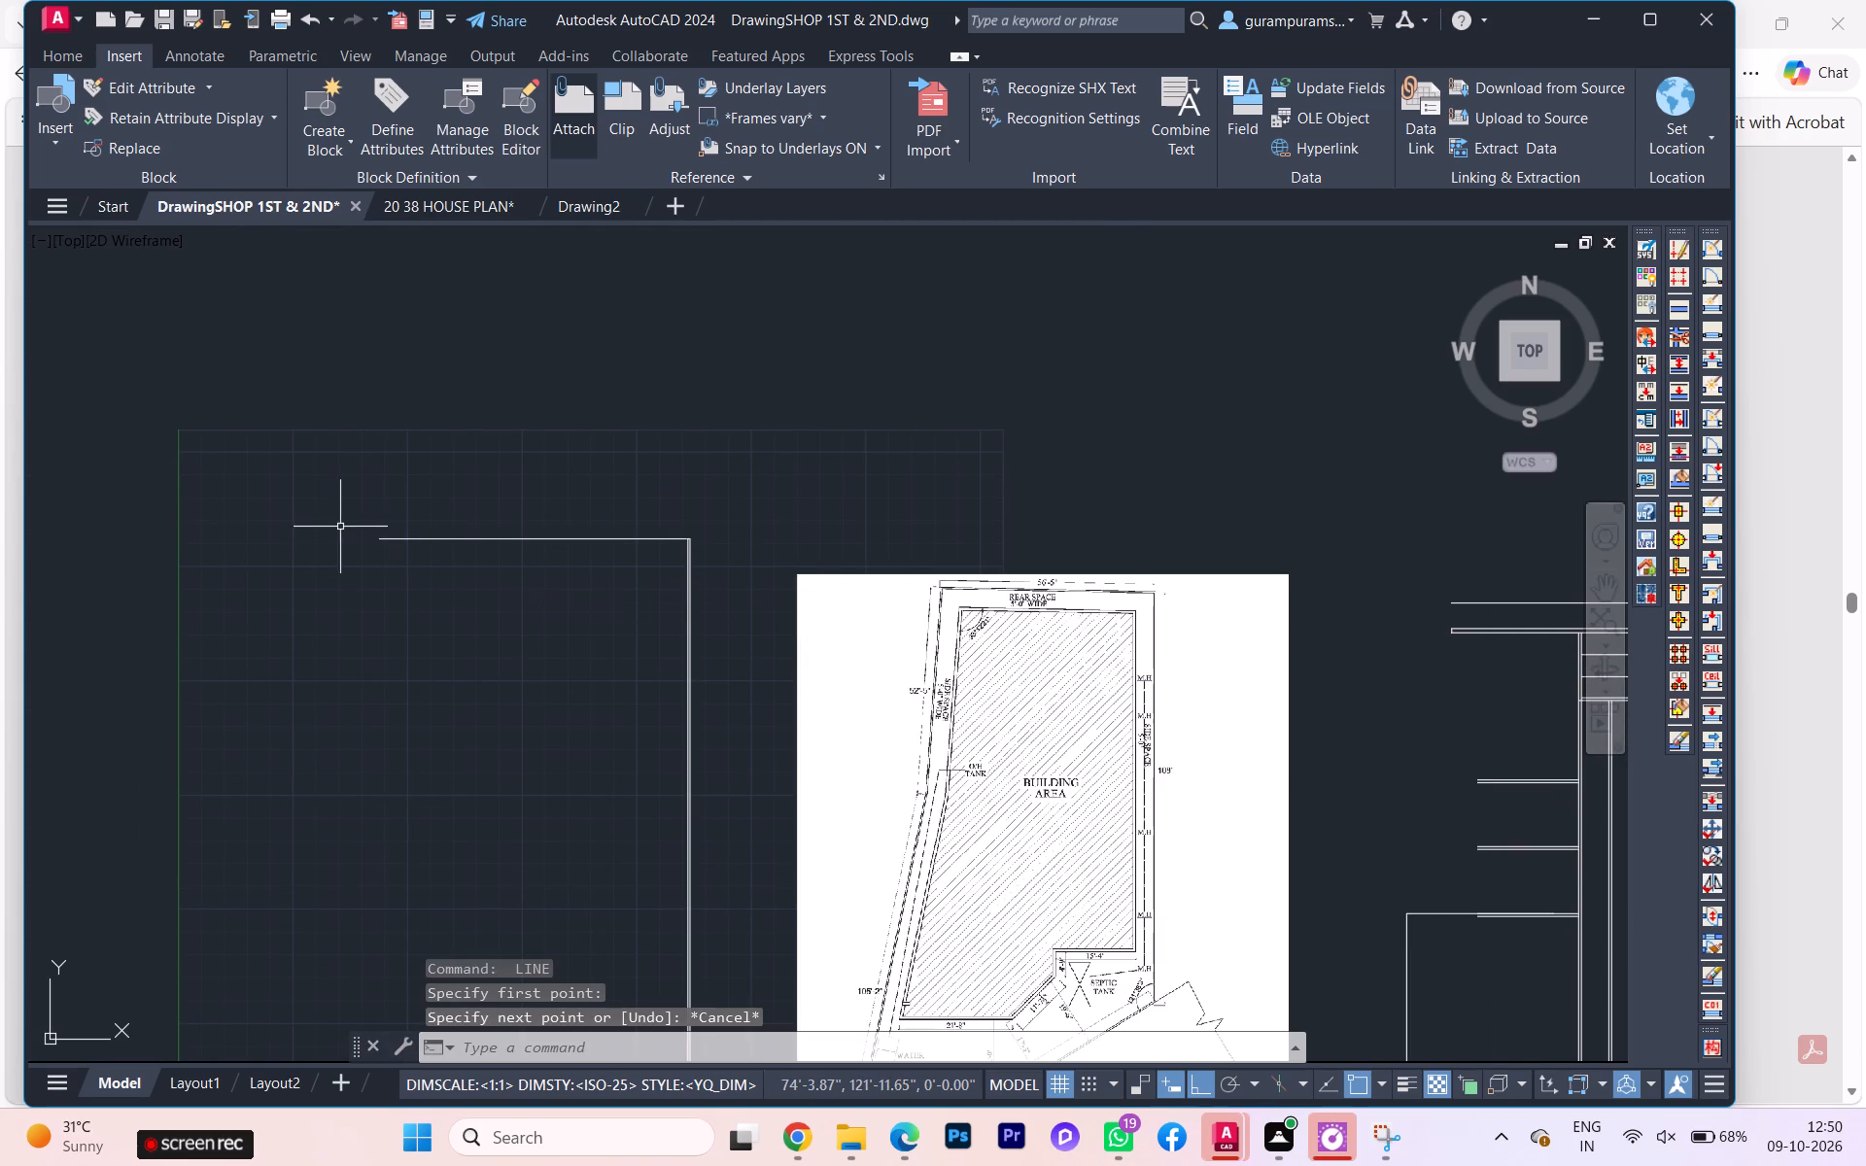
With ortho off, draw a 52'5" line downward from the west end of the 56'5" line at a 93° angle.
key("l")
key("Return")
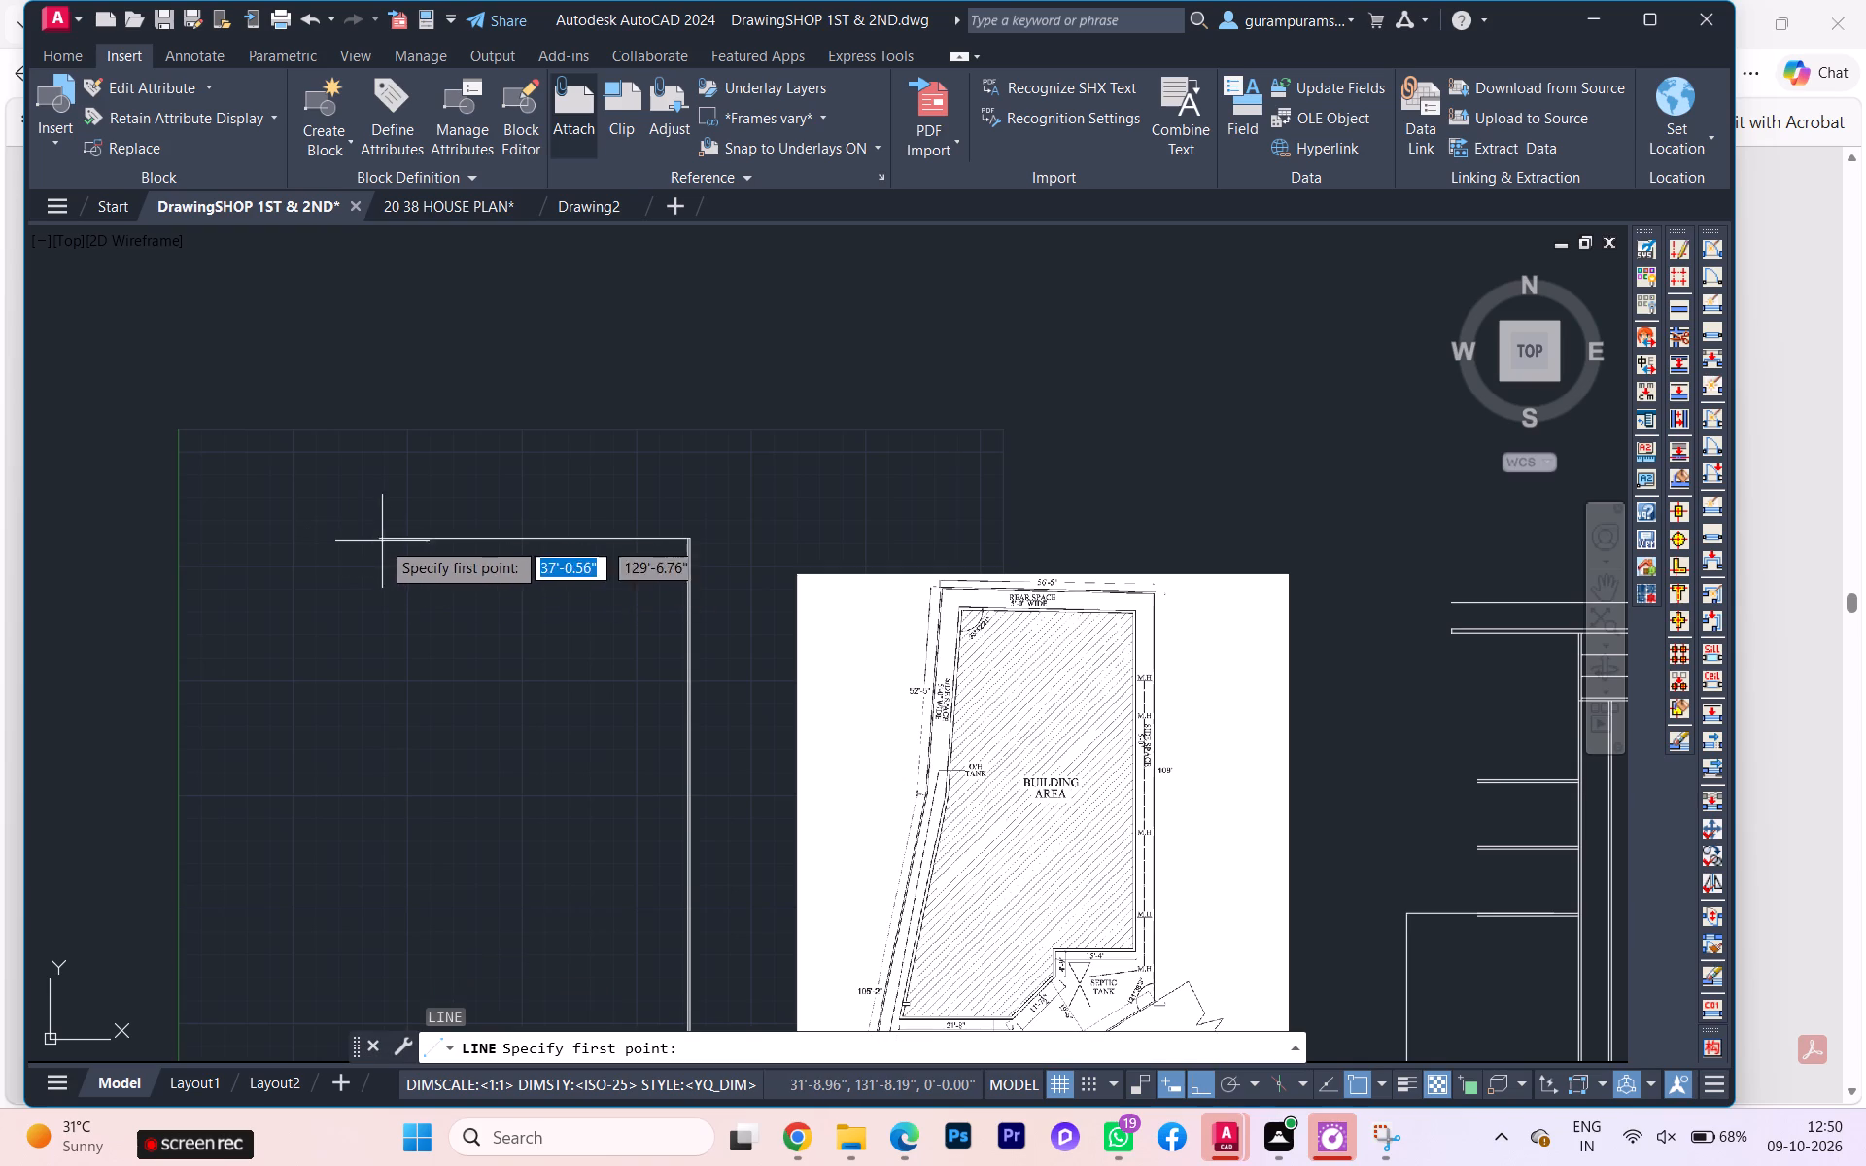
left_click(380, 540)
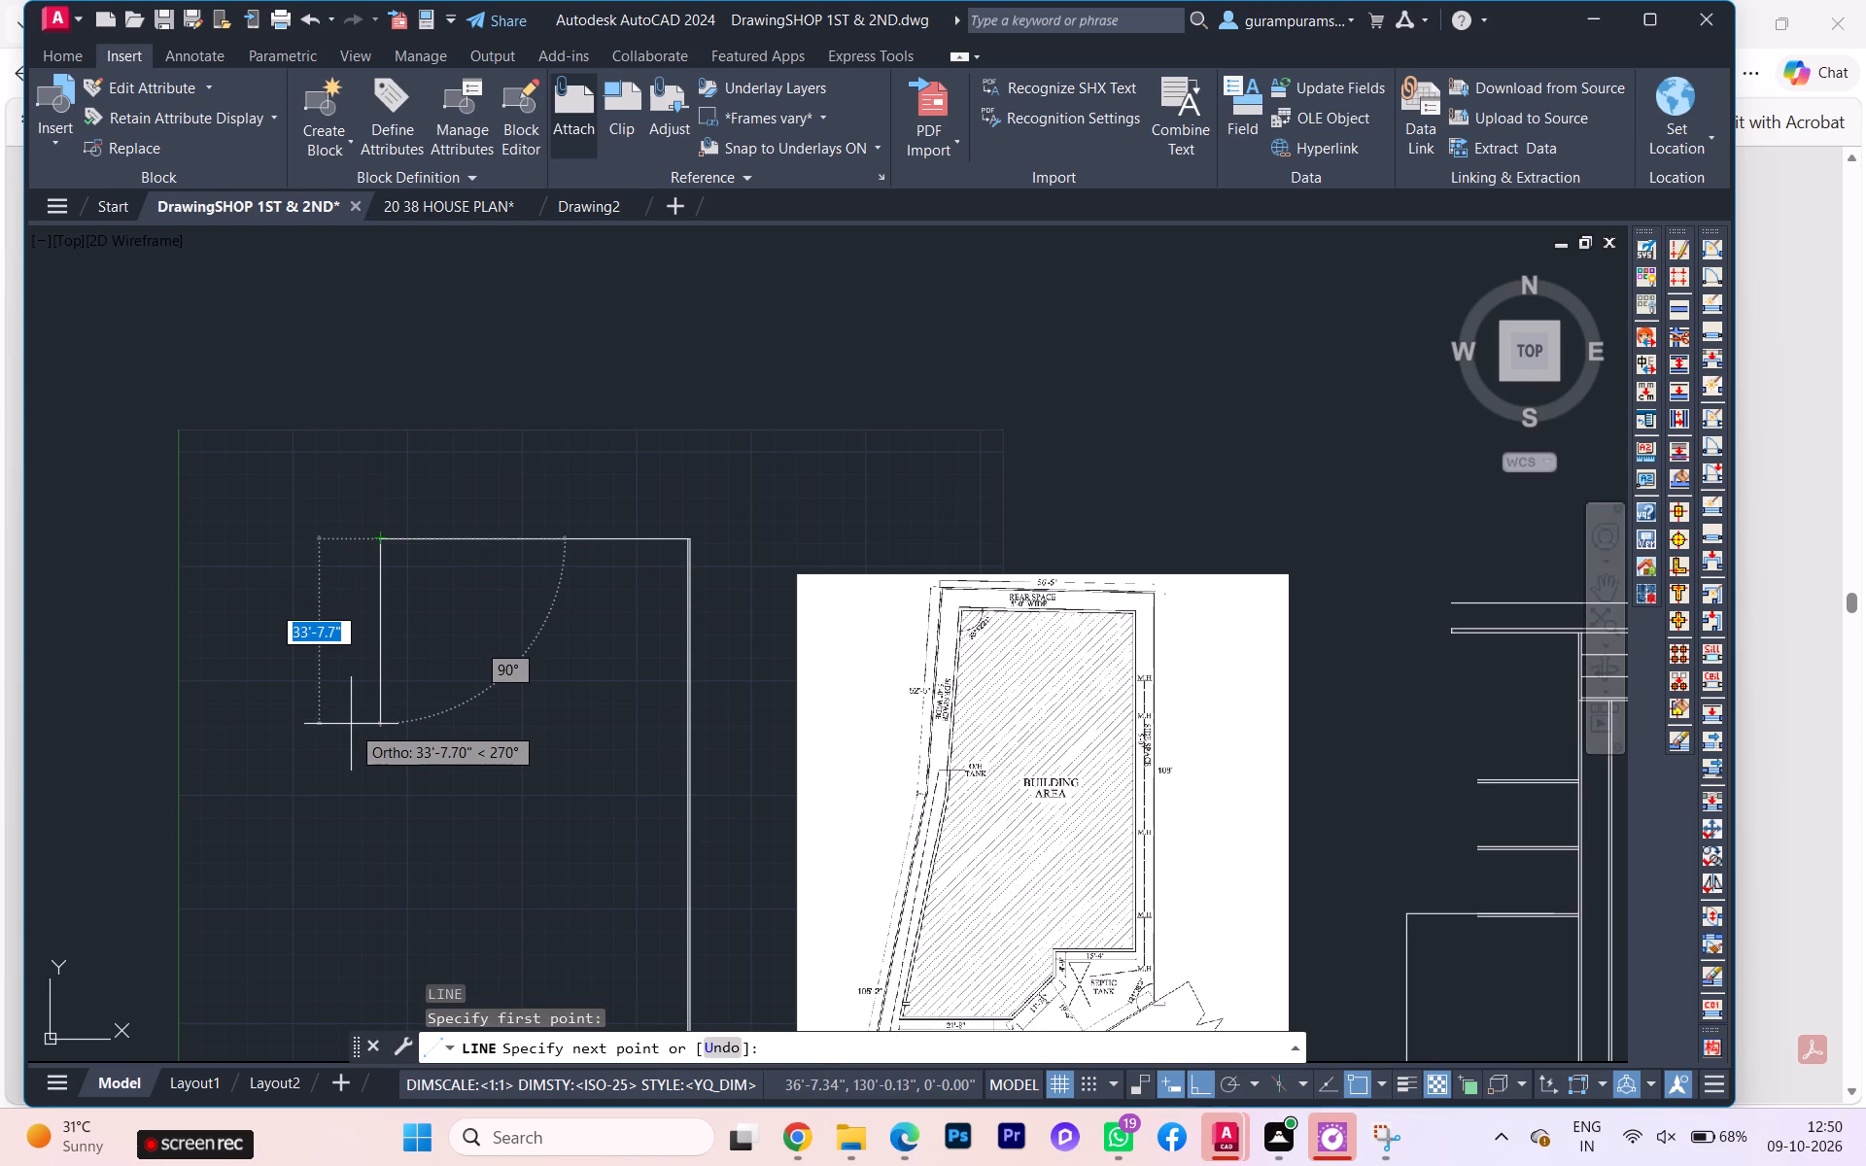
key("F8")
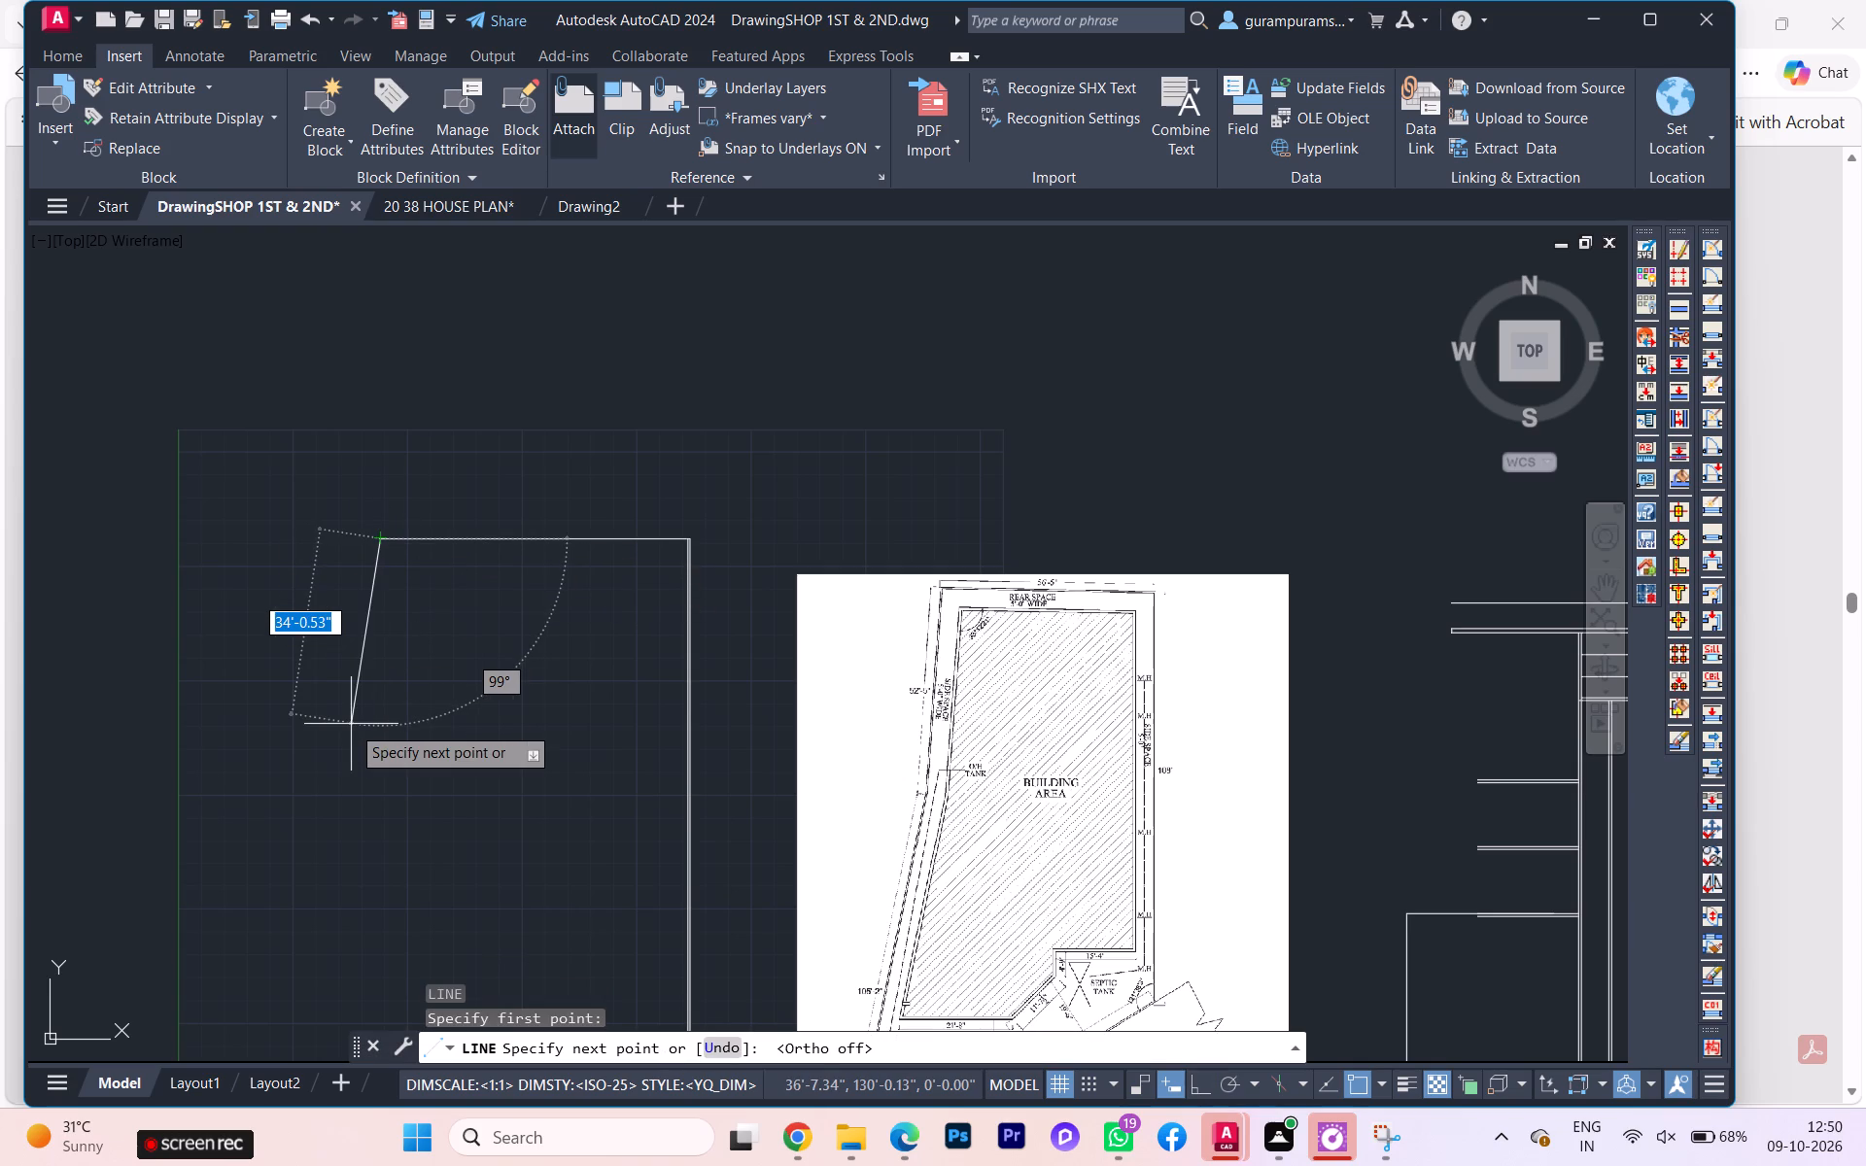
scroll(367, 722, "up", 2)
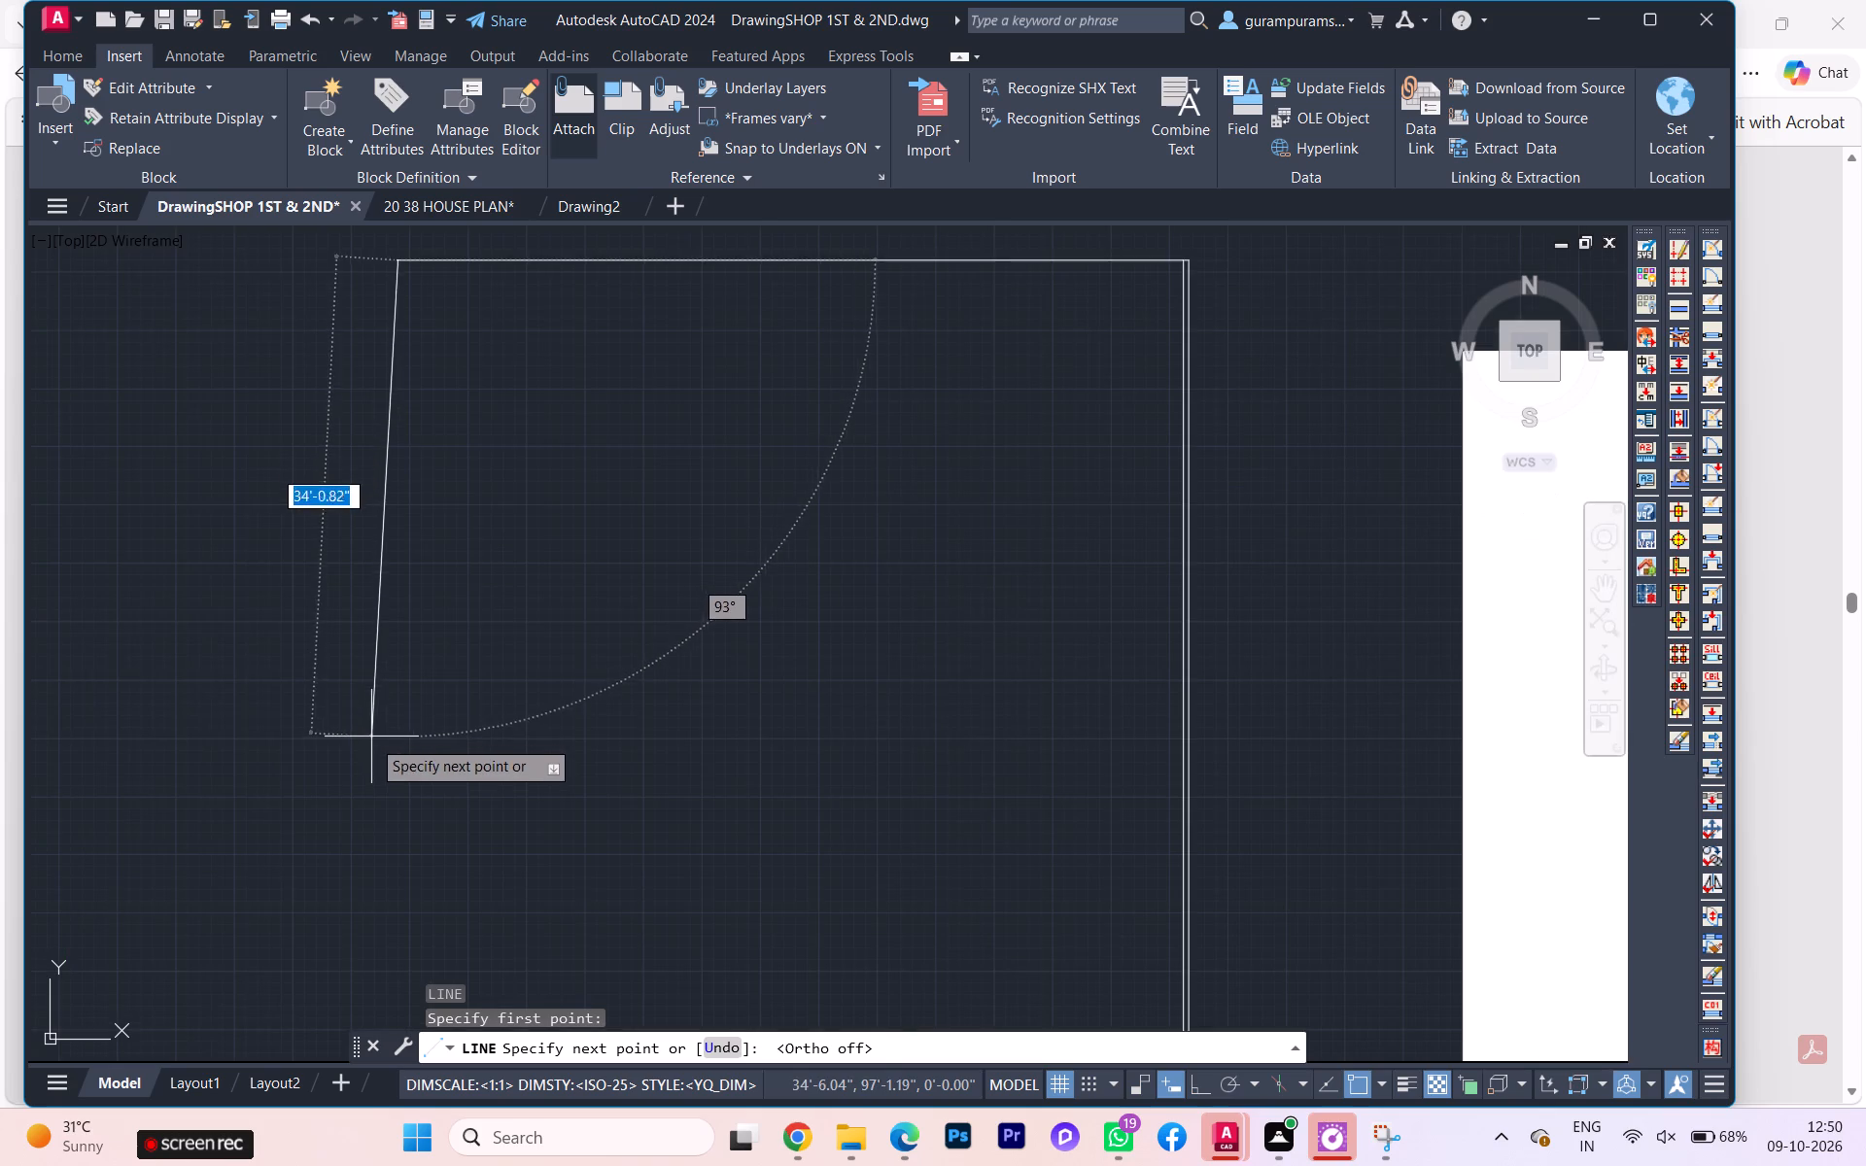
scroll(368, 739, "down", 1)
type("52'5")
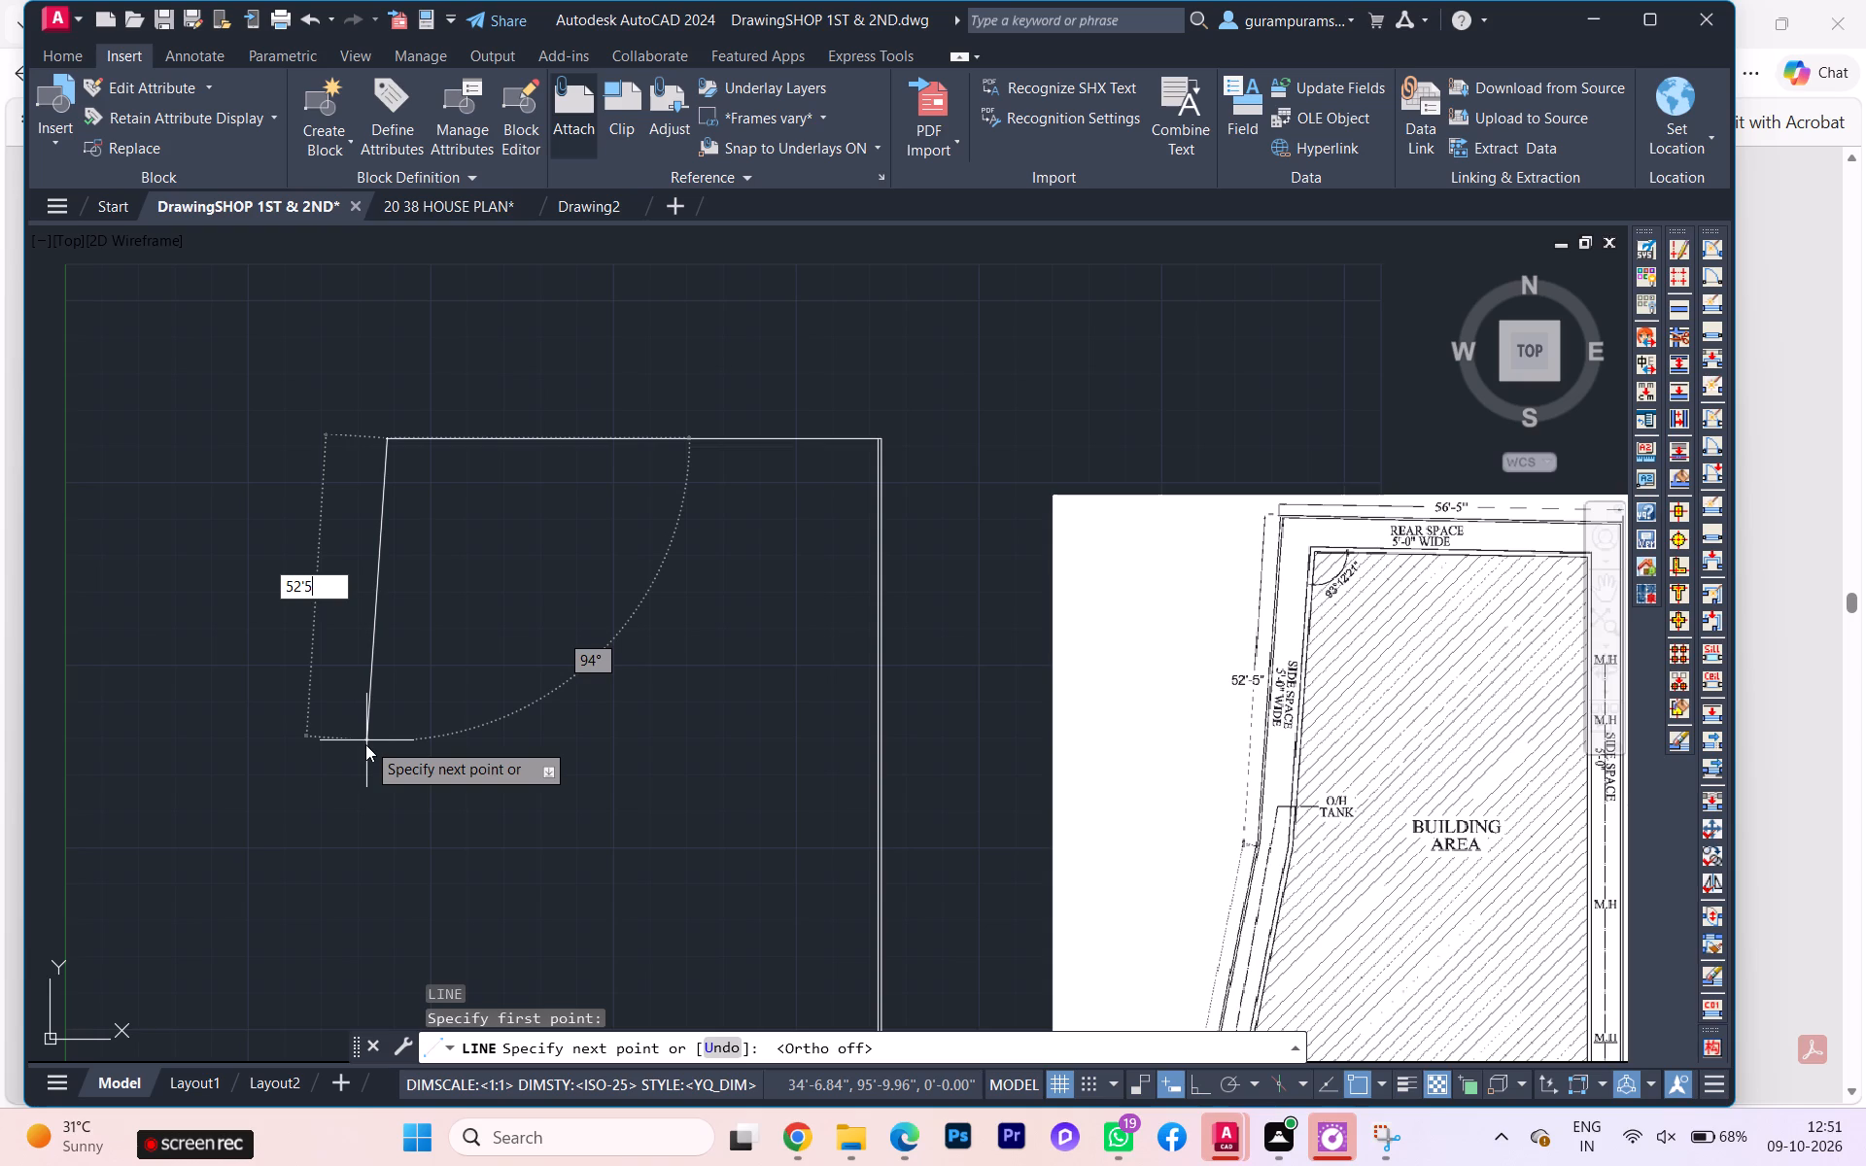
key("Escape")
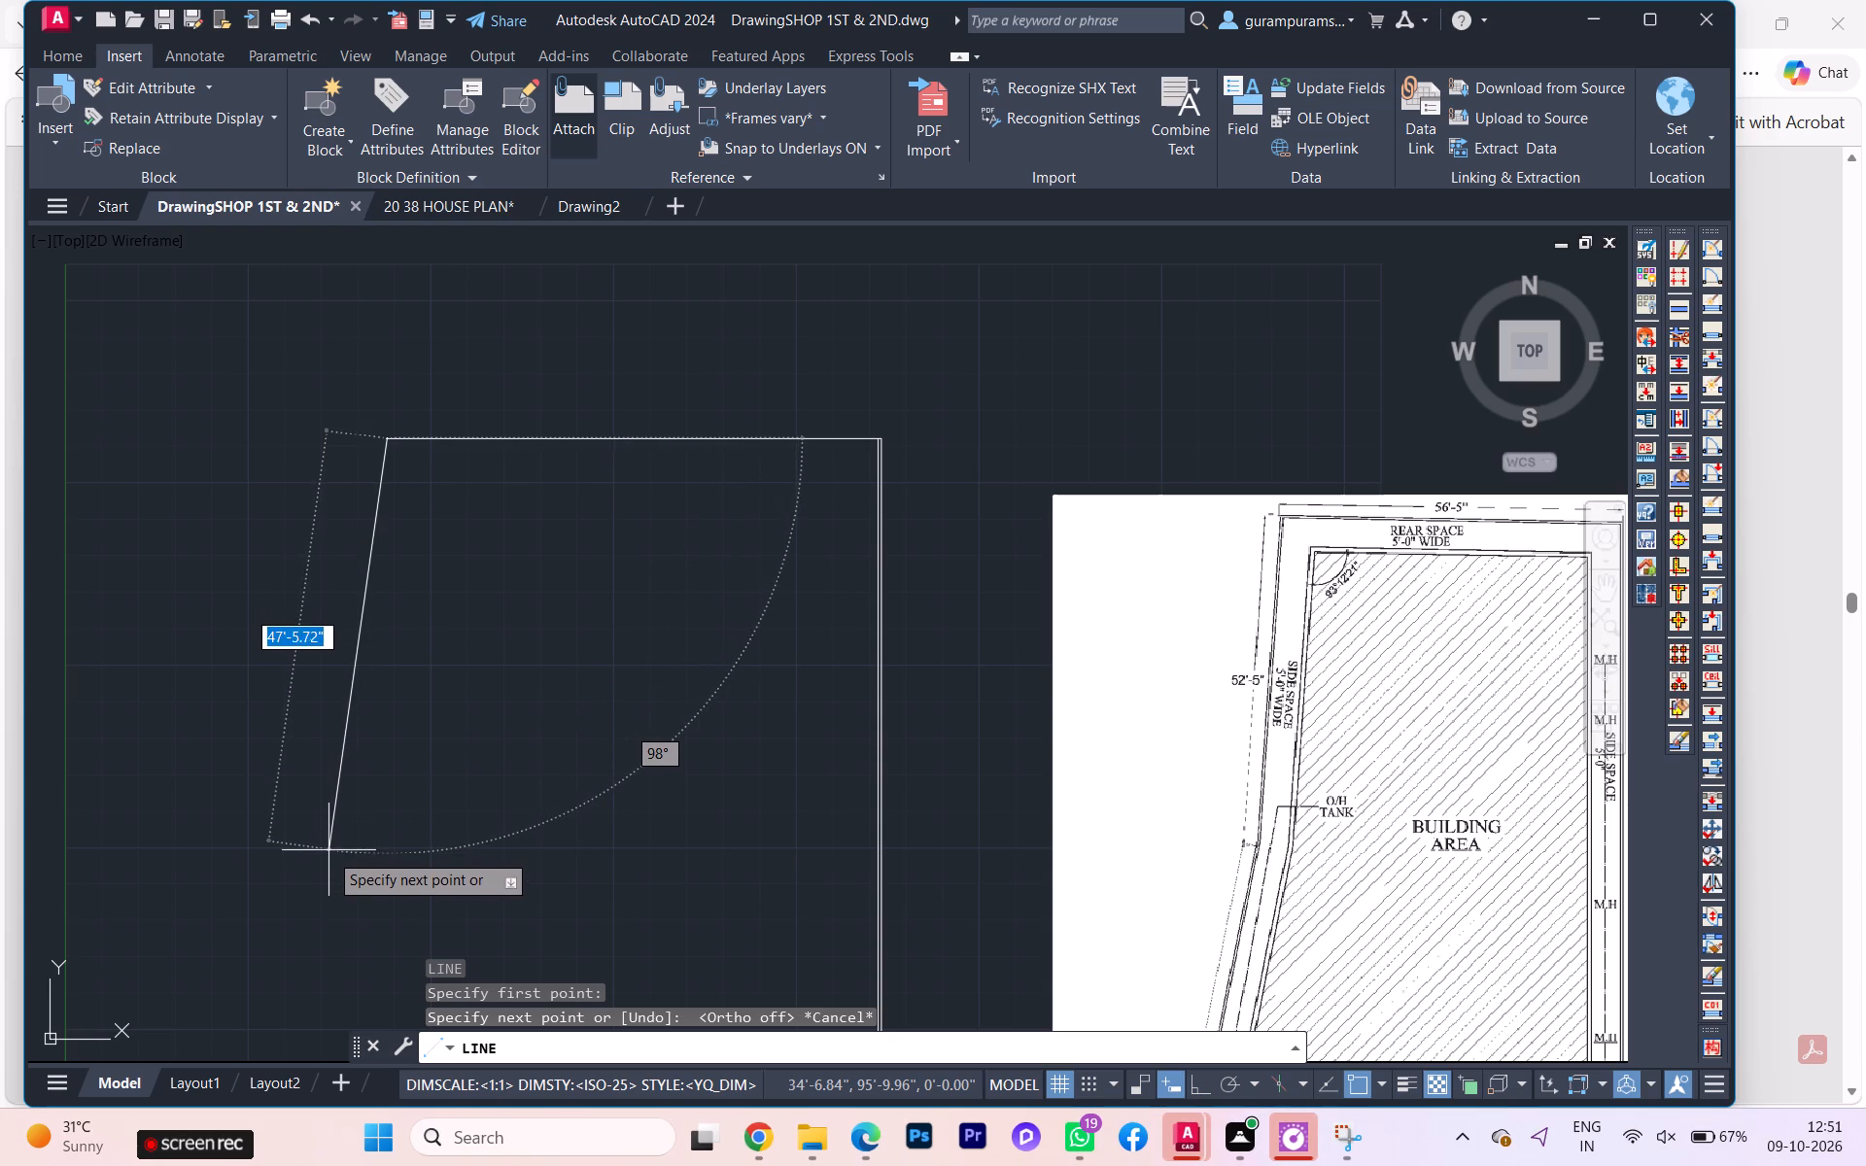
type("52'")
key("5")
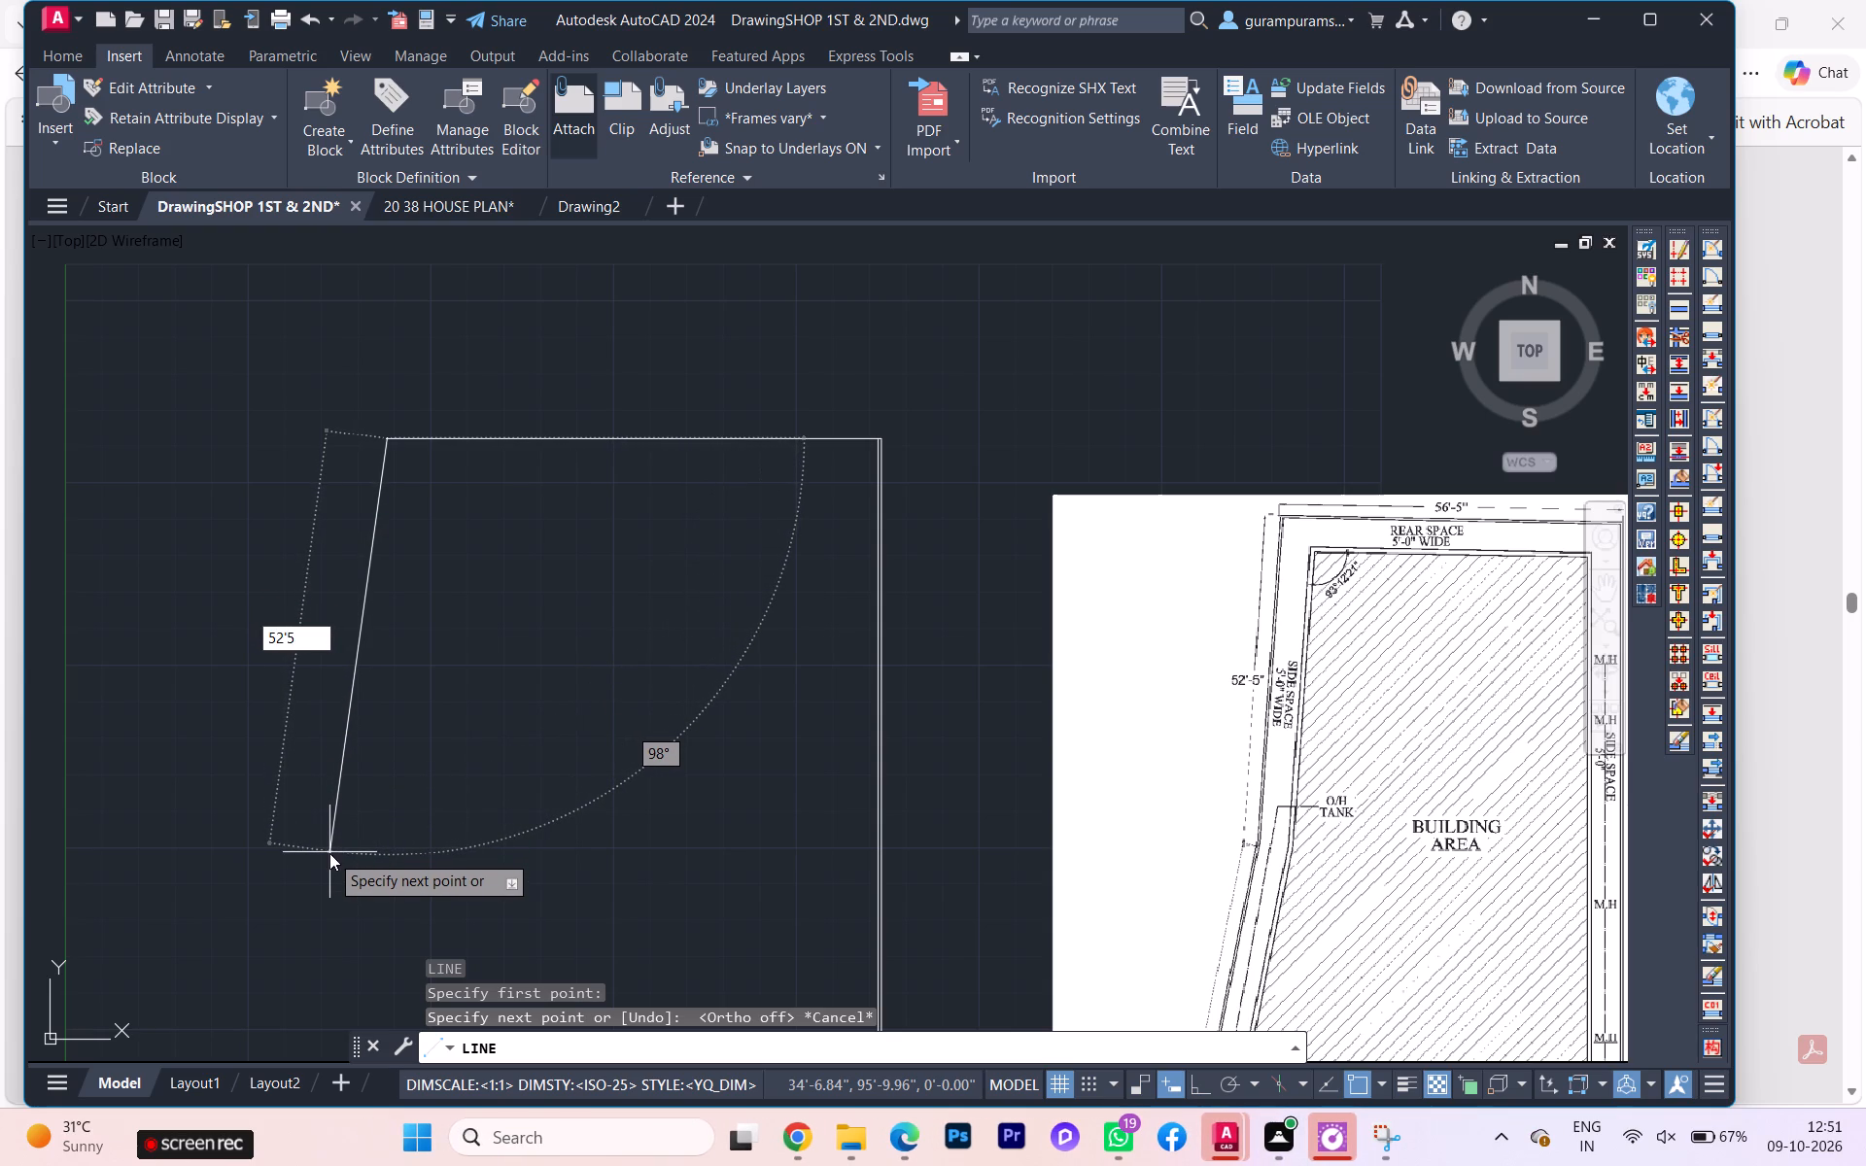
key("Tab")
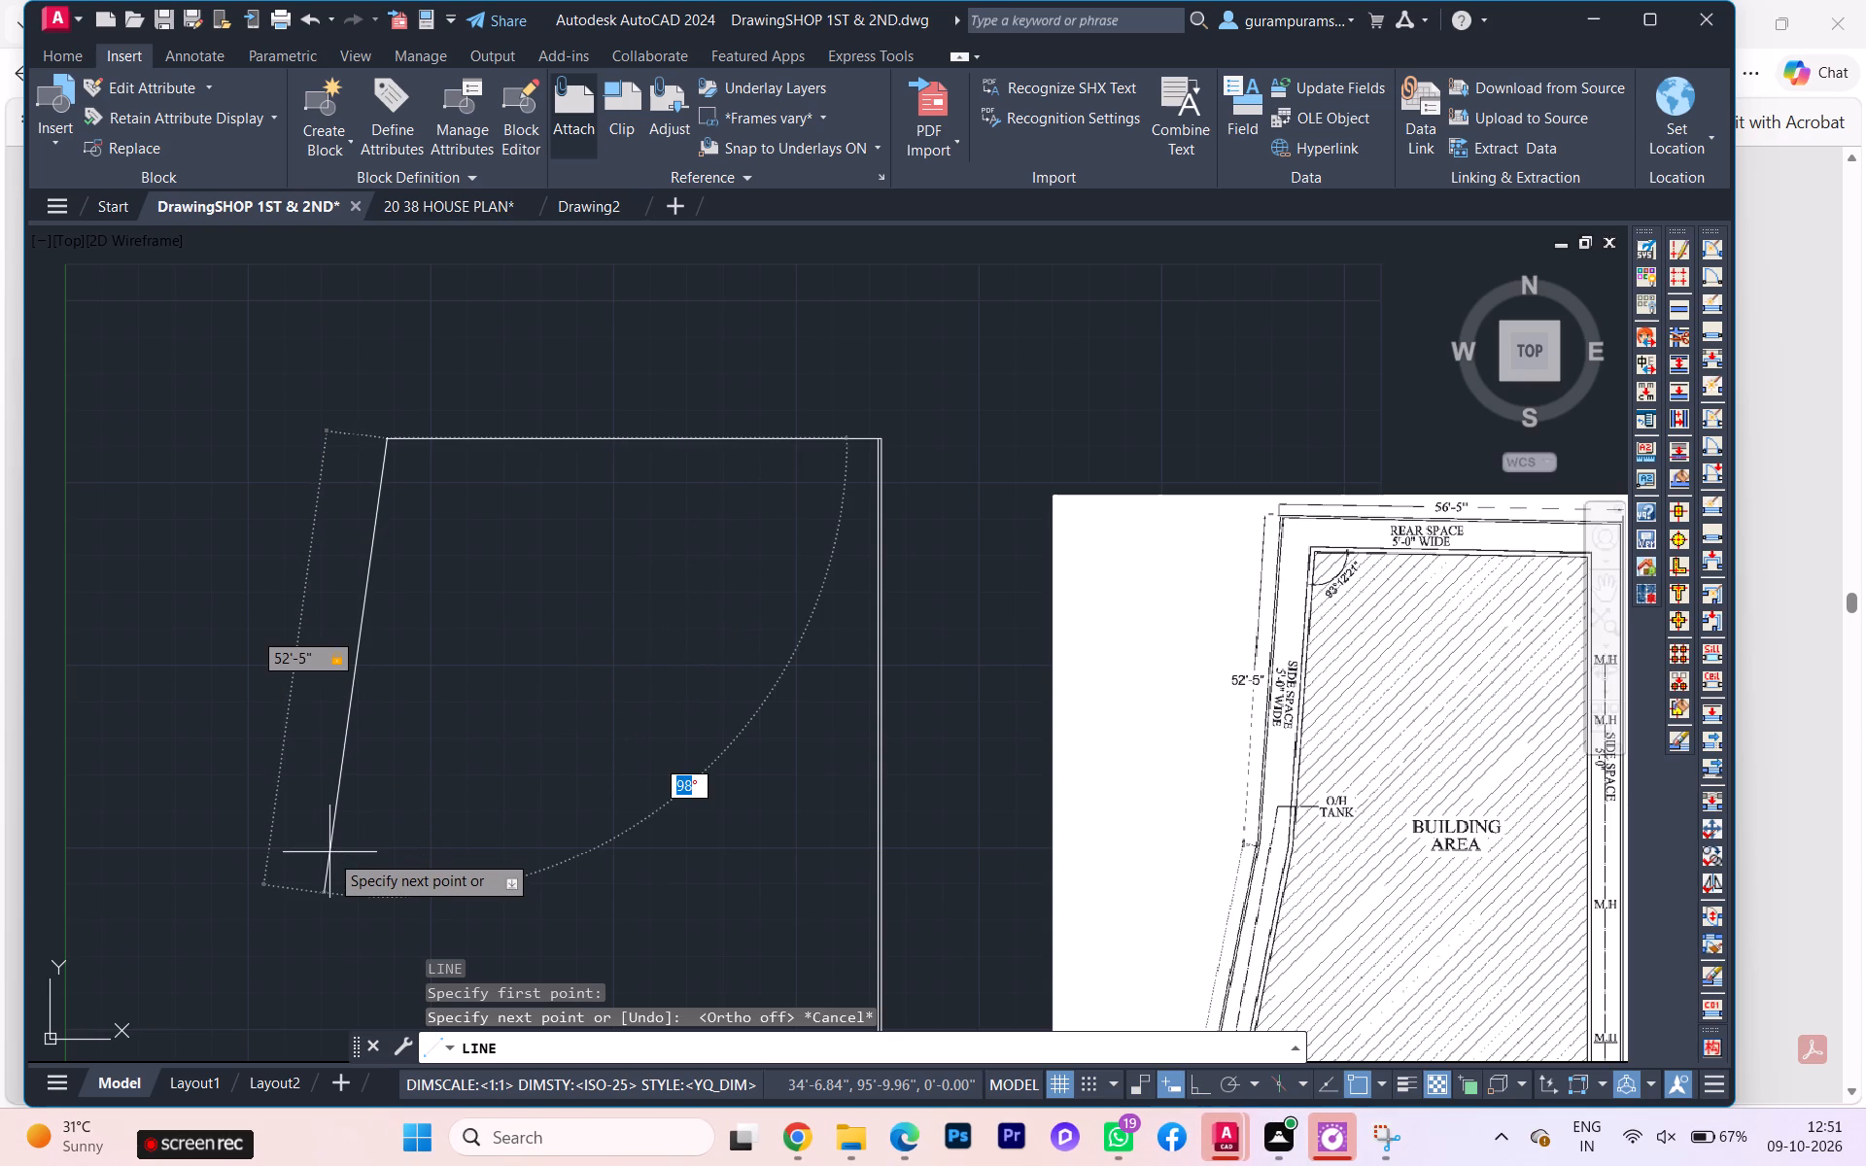
scroll(803, 703, "up", 1)
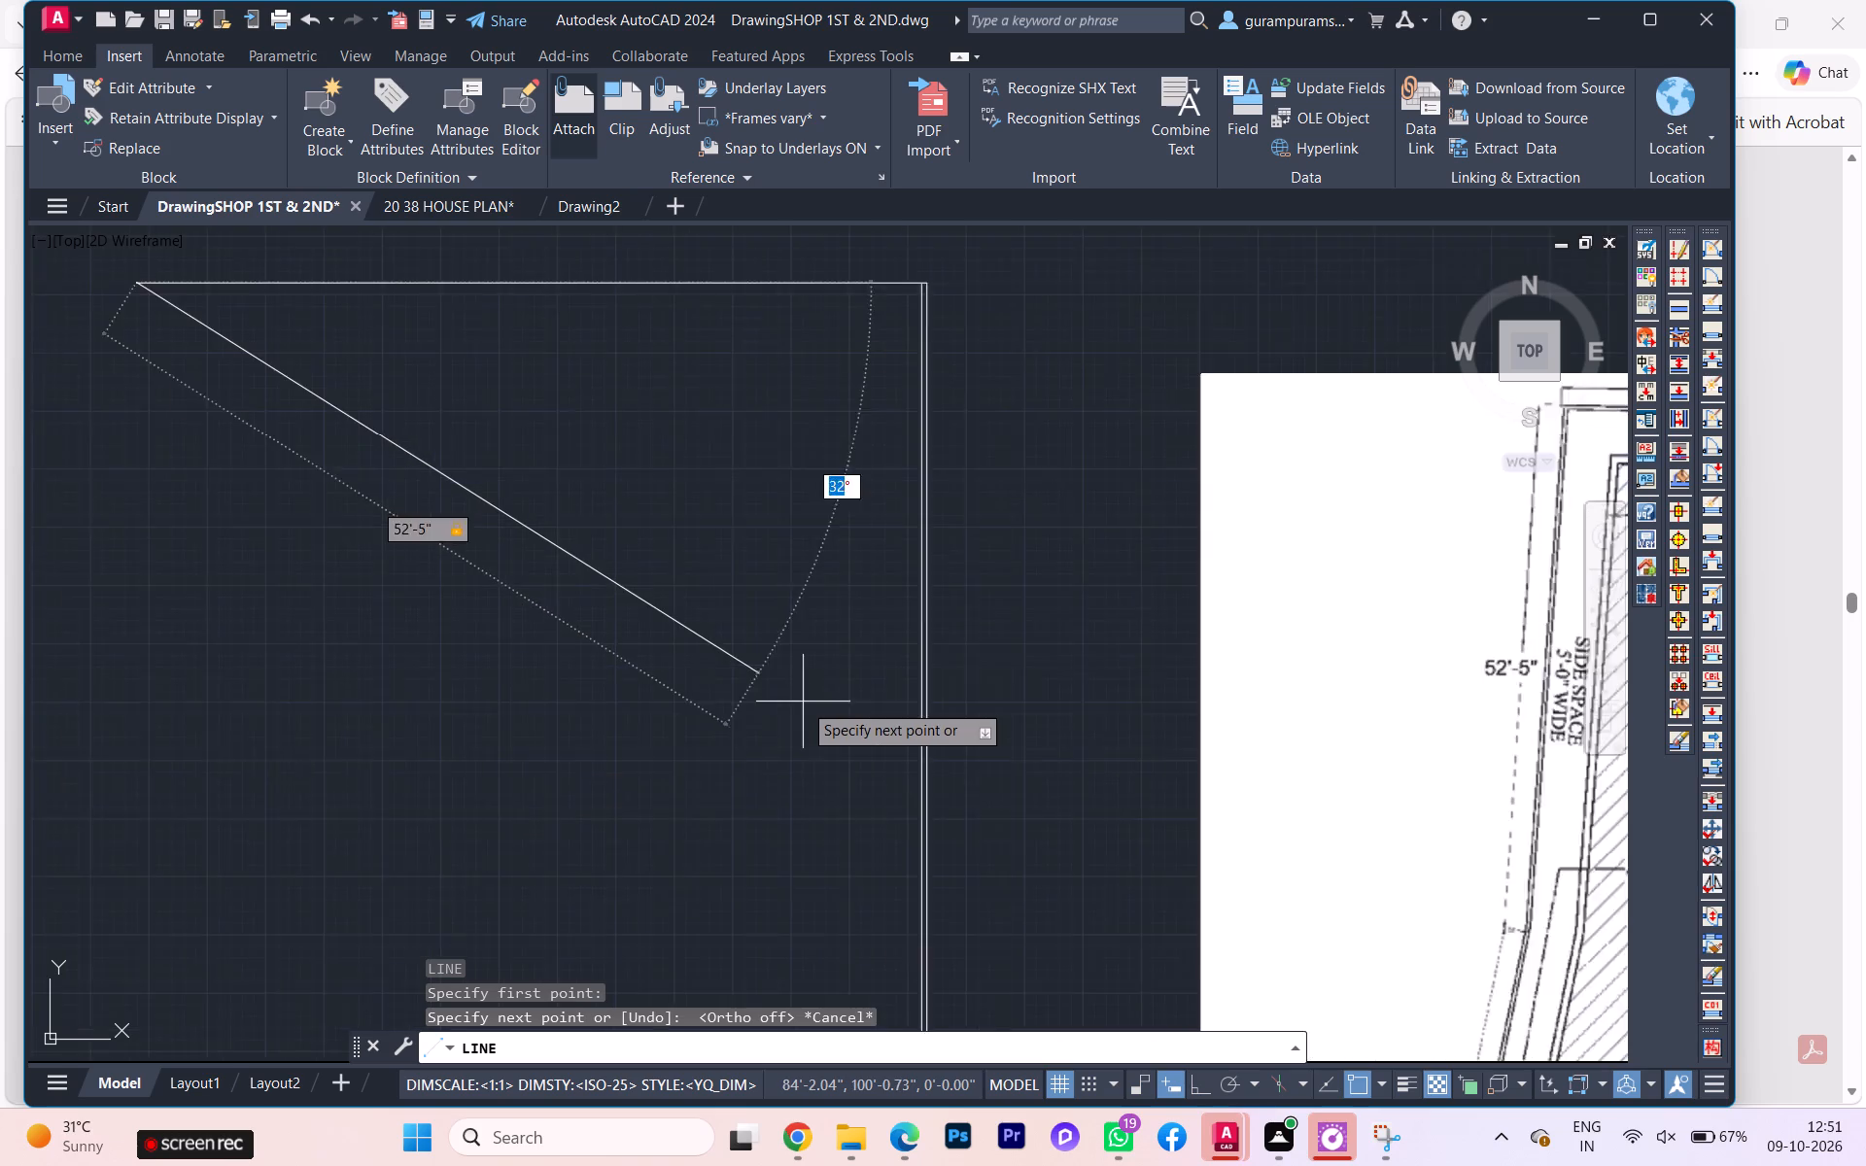
scroll(803, 703, "up", 1)
scroll(720, 720, "down", 2)
scroll(588, 721, "up", 1)
scroll(579, 714, "down", 1)
middle_click_drag(579, 714, 566, 714)
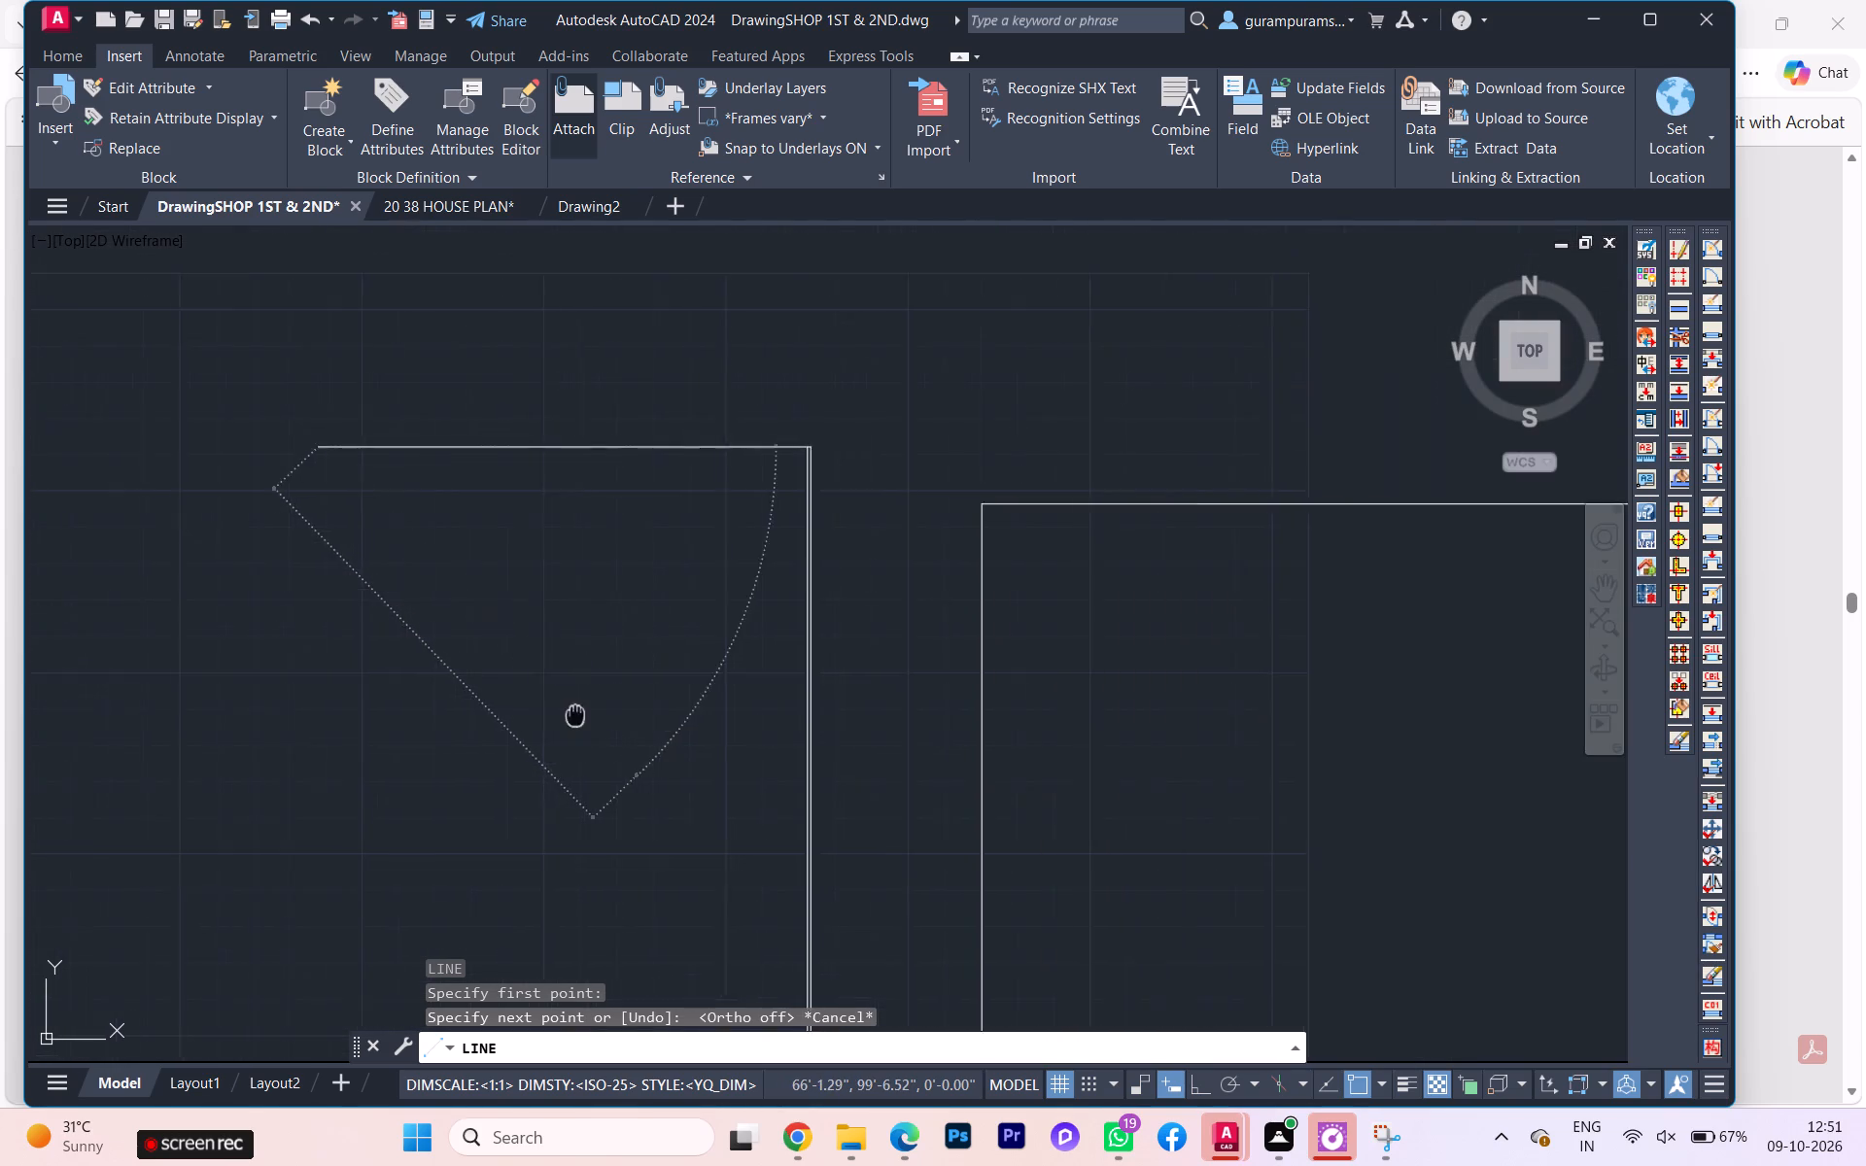
middle_click_drag(566, 714, 242, 713)
scroll(248, 720, "up", 1)
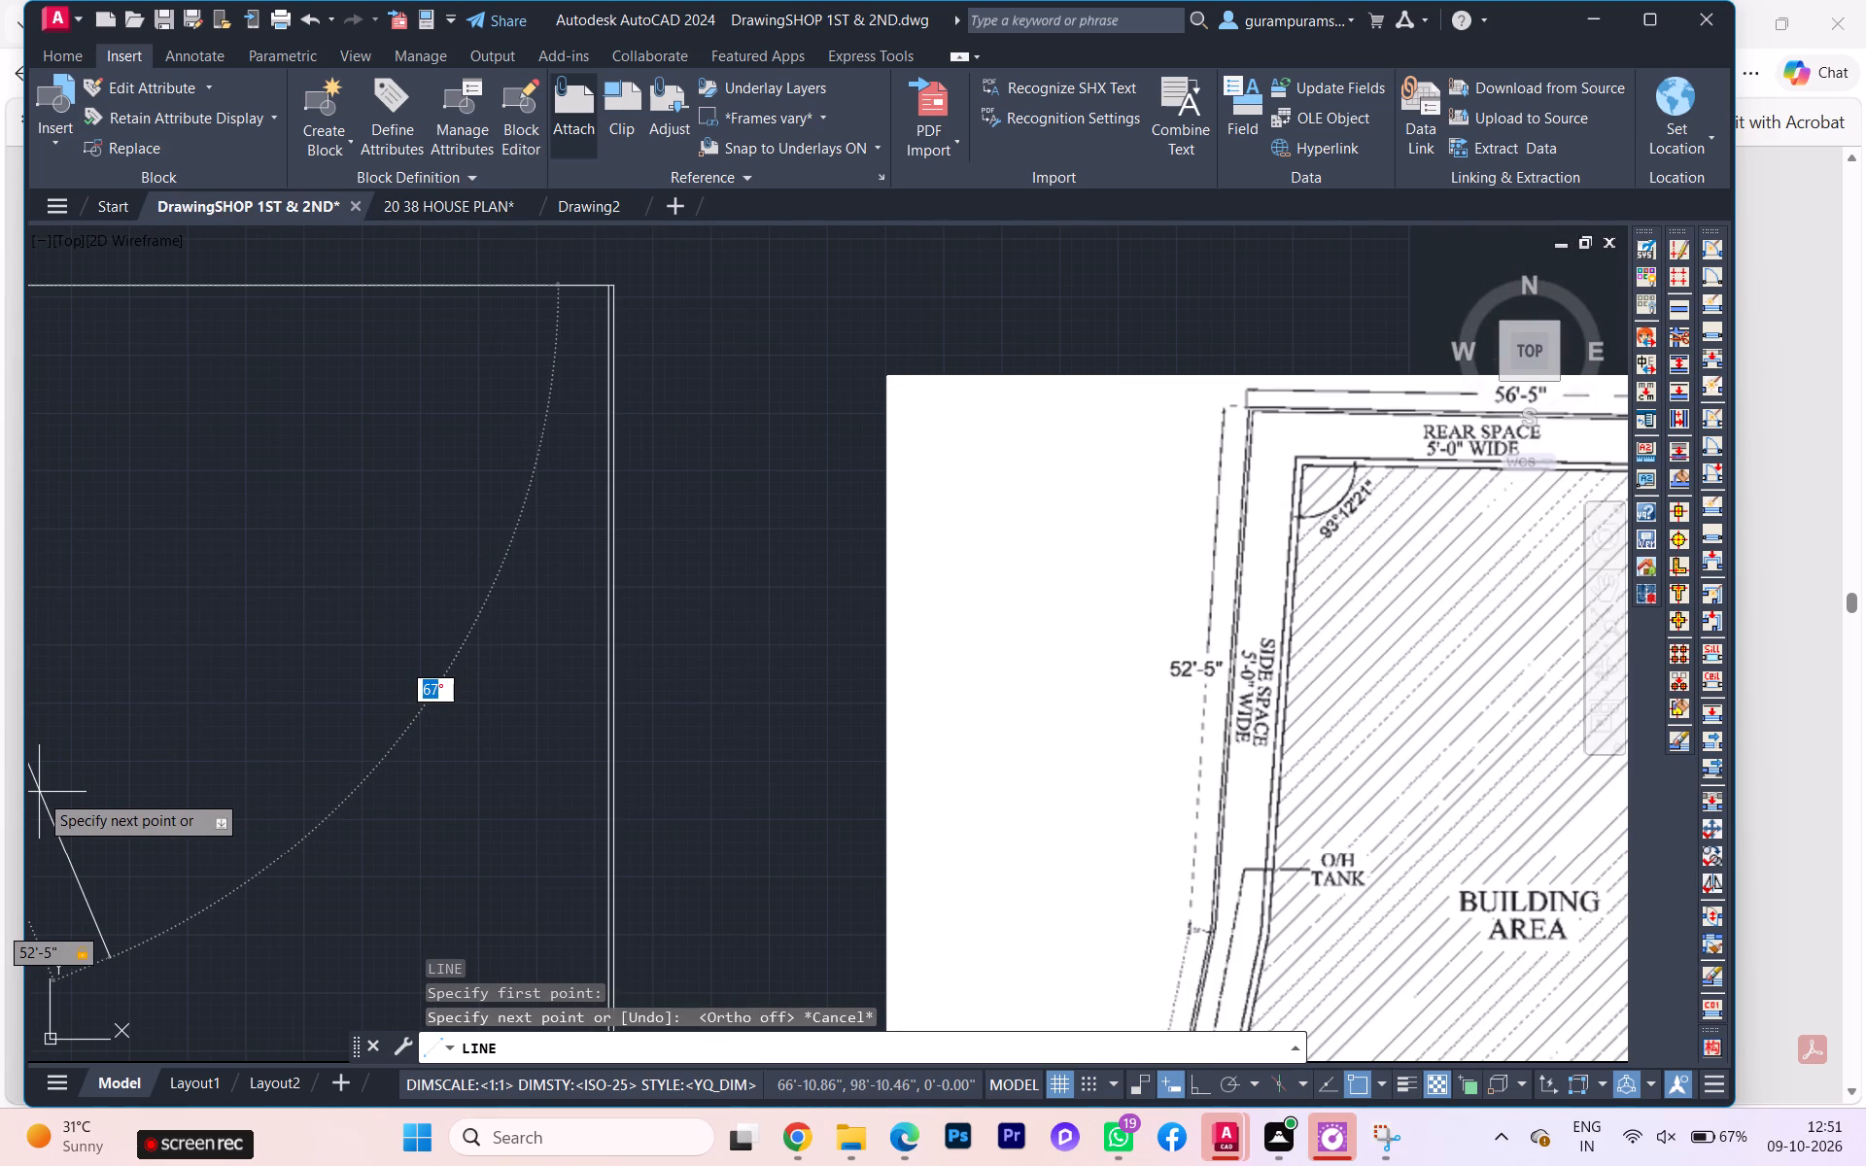
type("93")
key("Return")
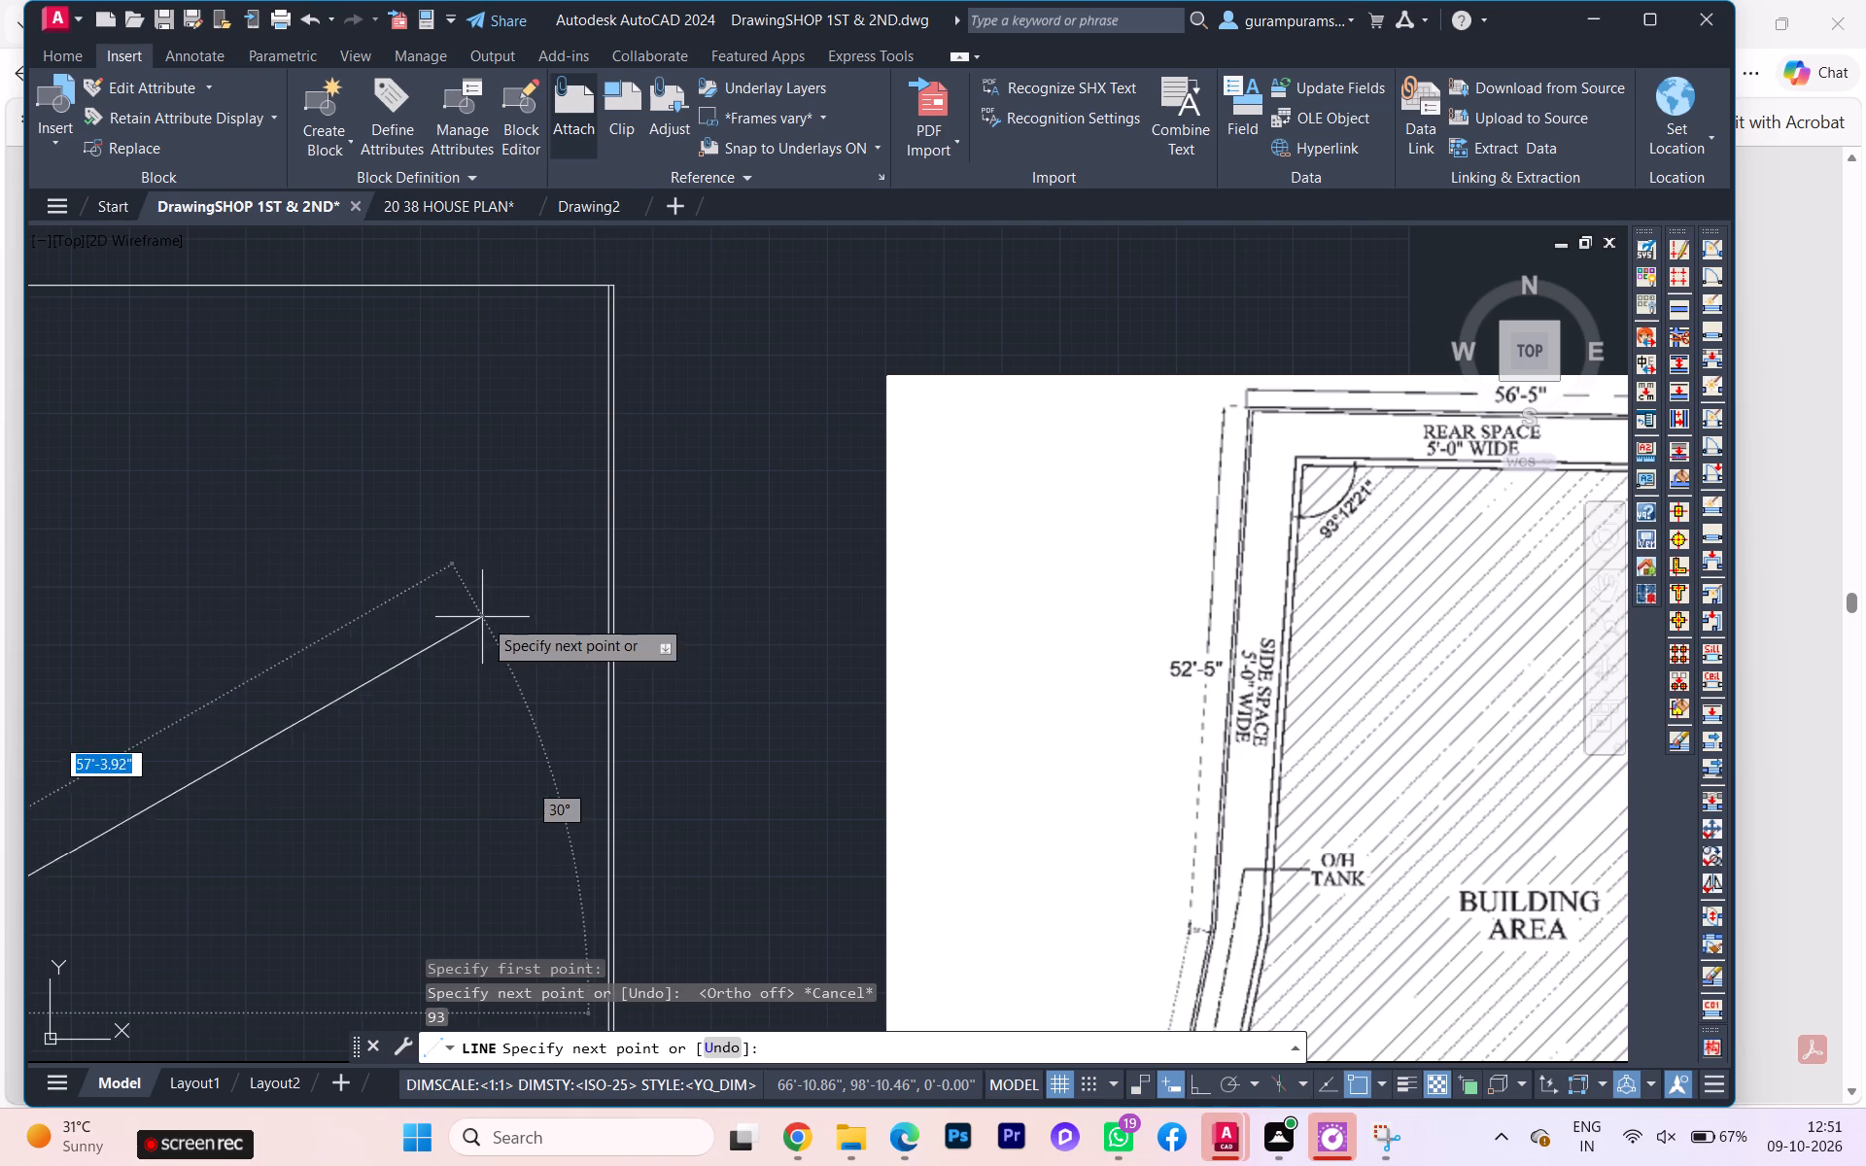
scroll(501, 639, "down", 2)
scroll(501, 641, "up", 1)
scroll(503, 656, "down", 2)
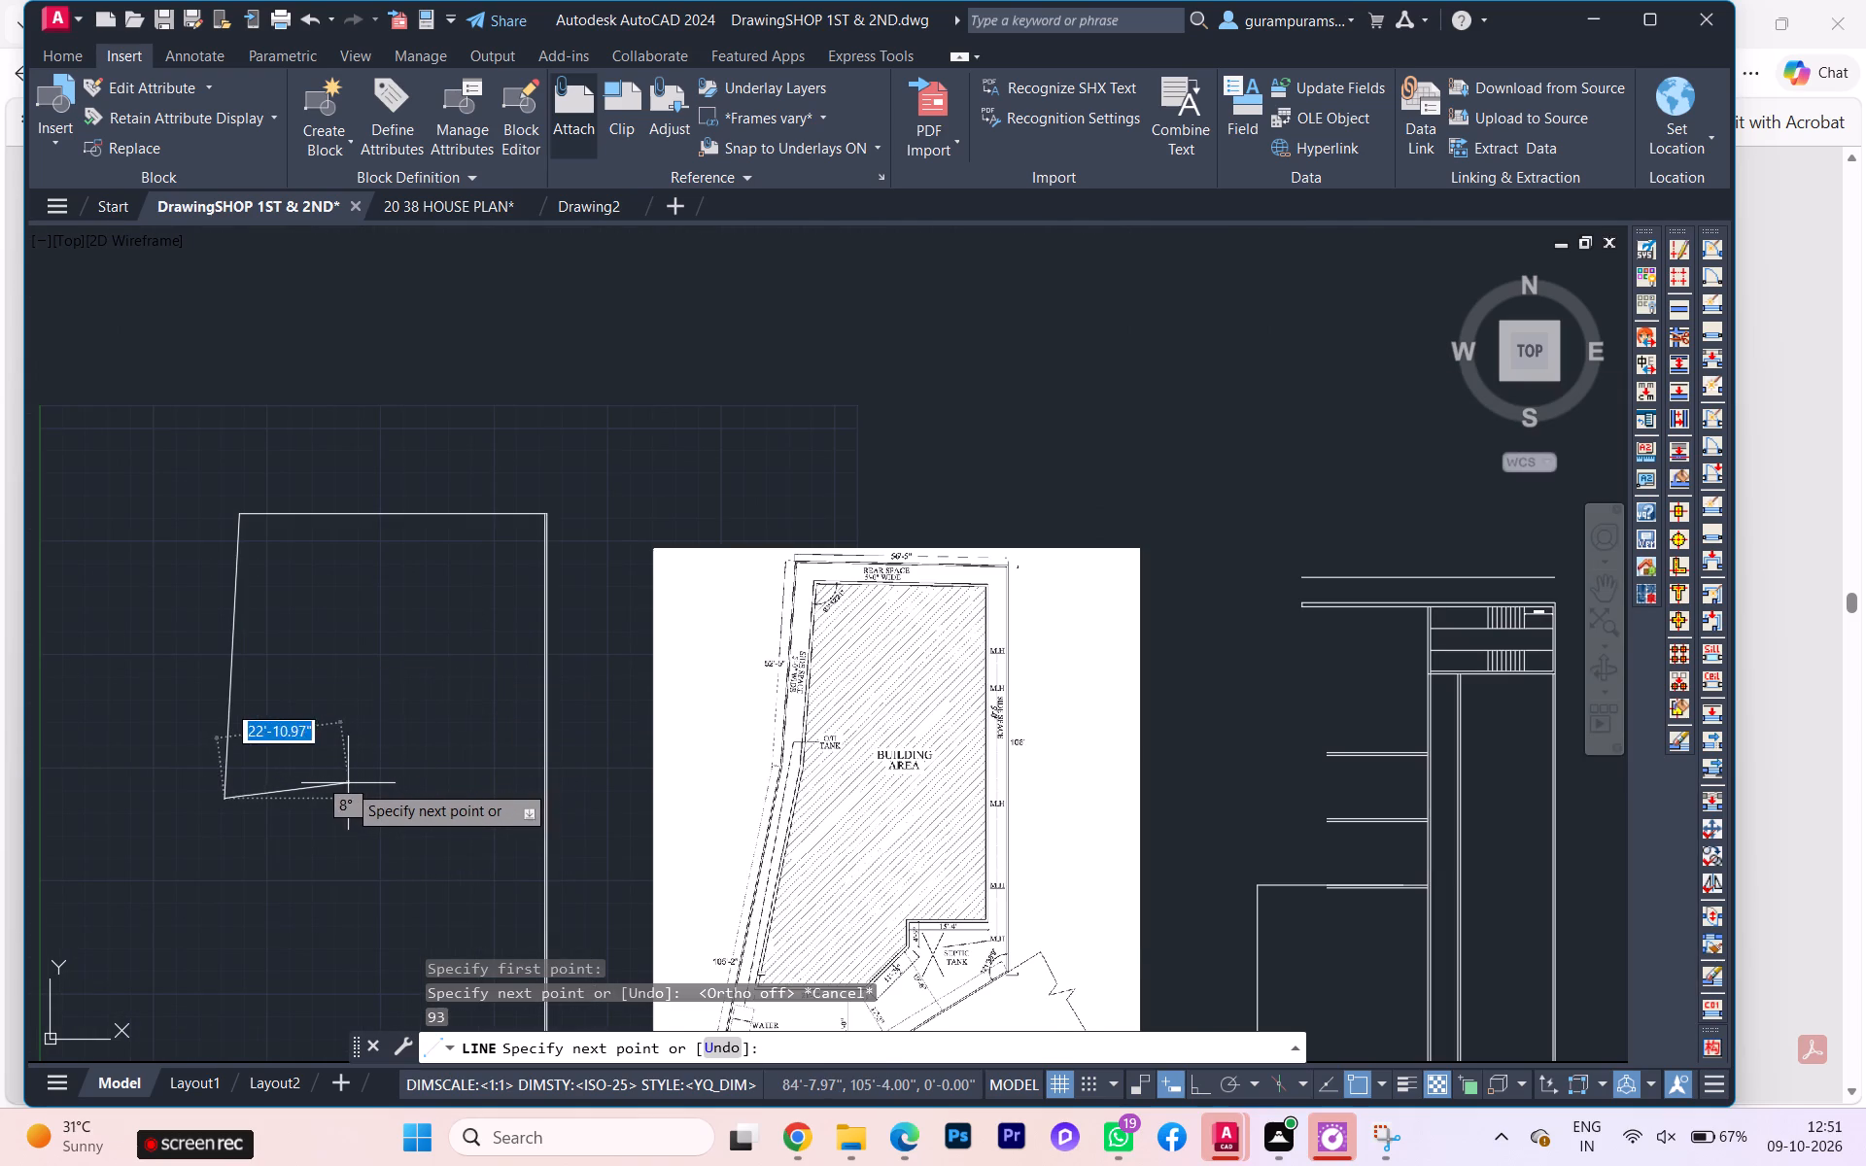
Compare the AutoCAD boundary with the Exercise 28 plan in the workbook PDF in Edge, examining the boundary sides and angles beyond the 52'-5" side.
scroll(347, 783, "up", 1)
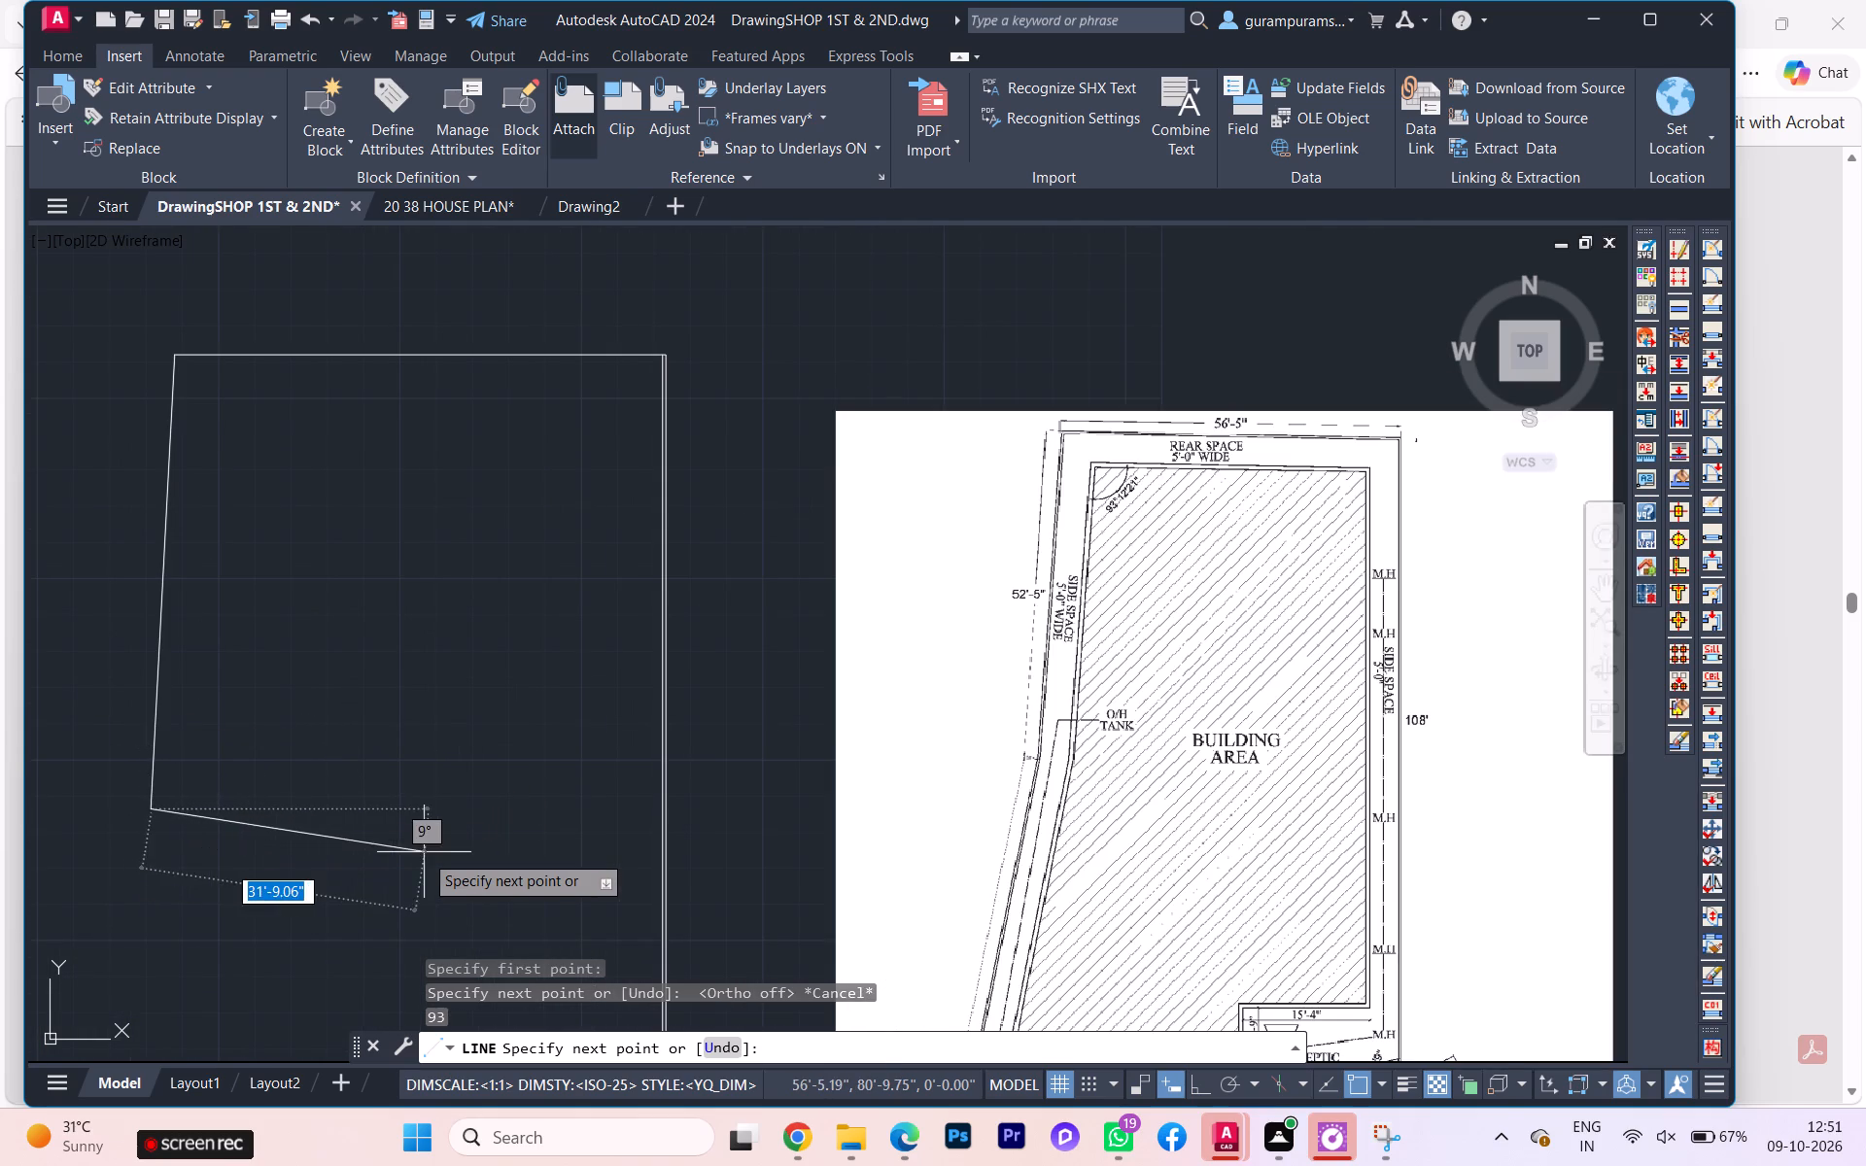
scroll(441, 848, "down", 1)
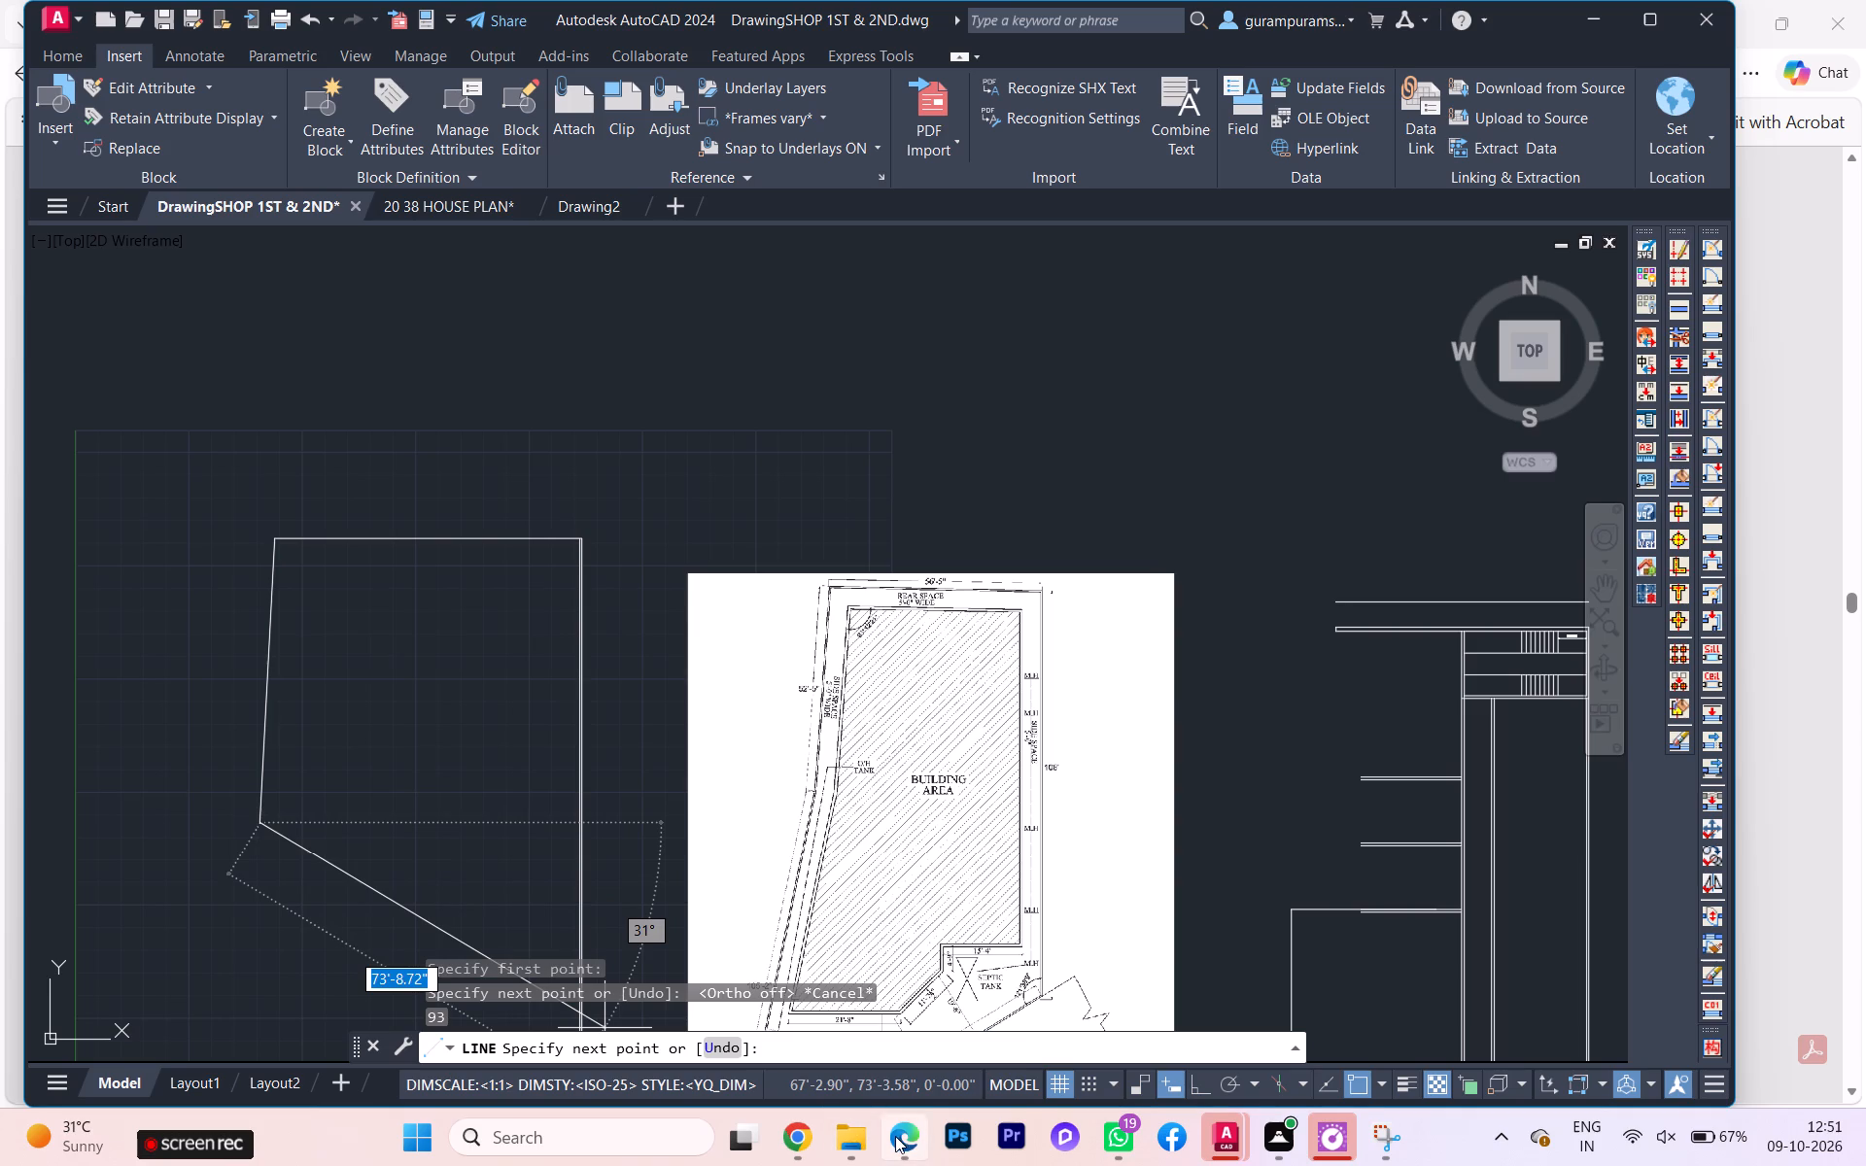
left_click(916, 1018)
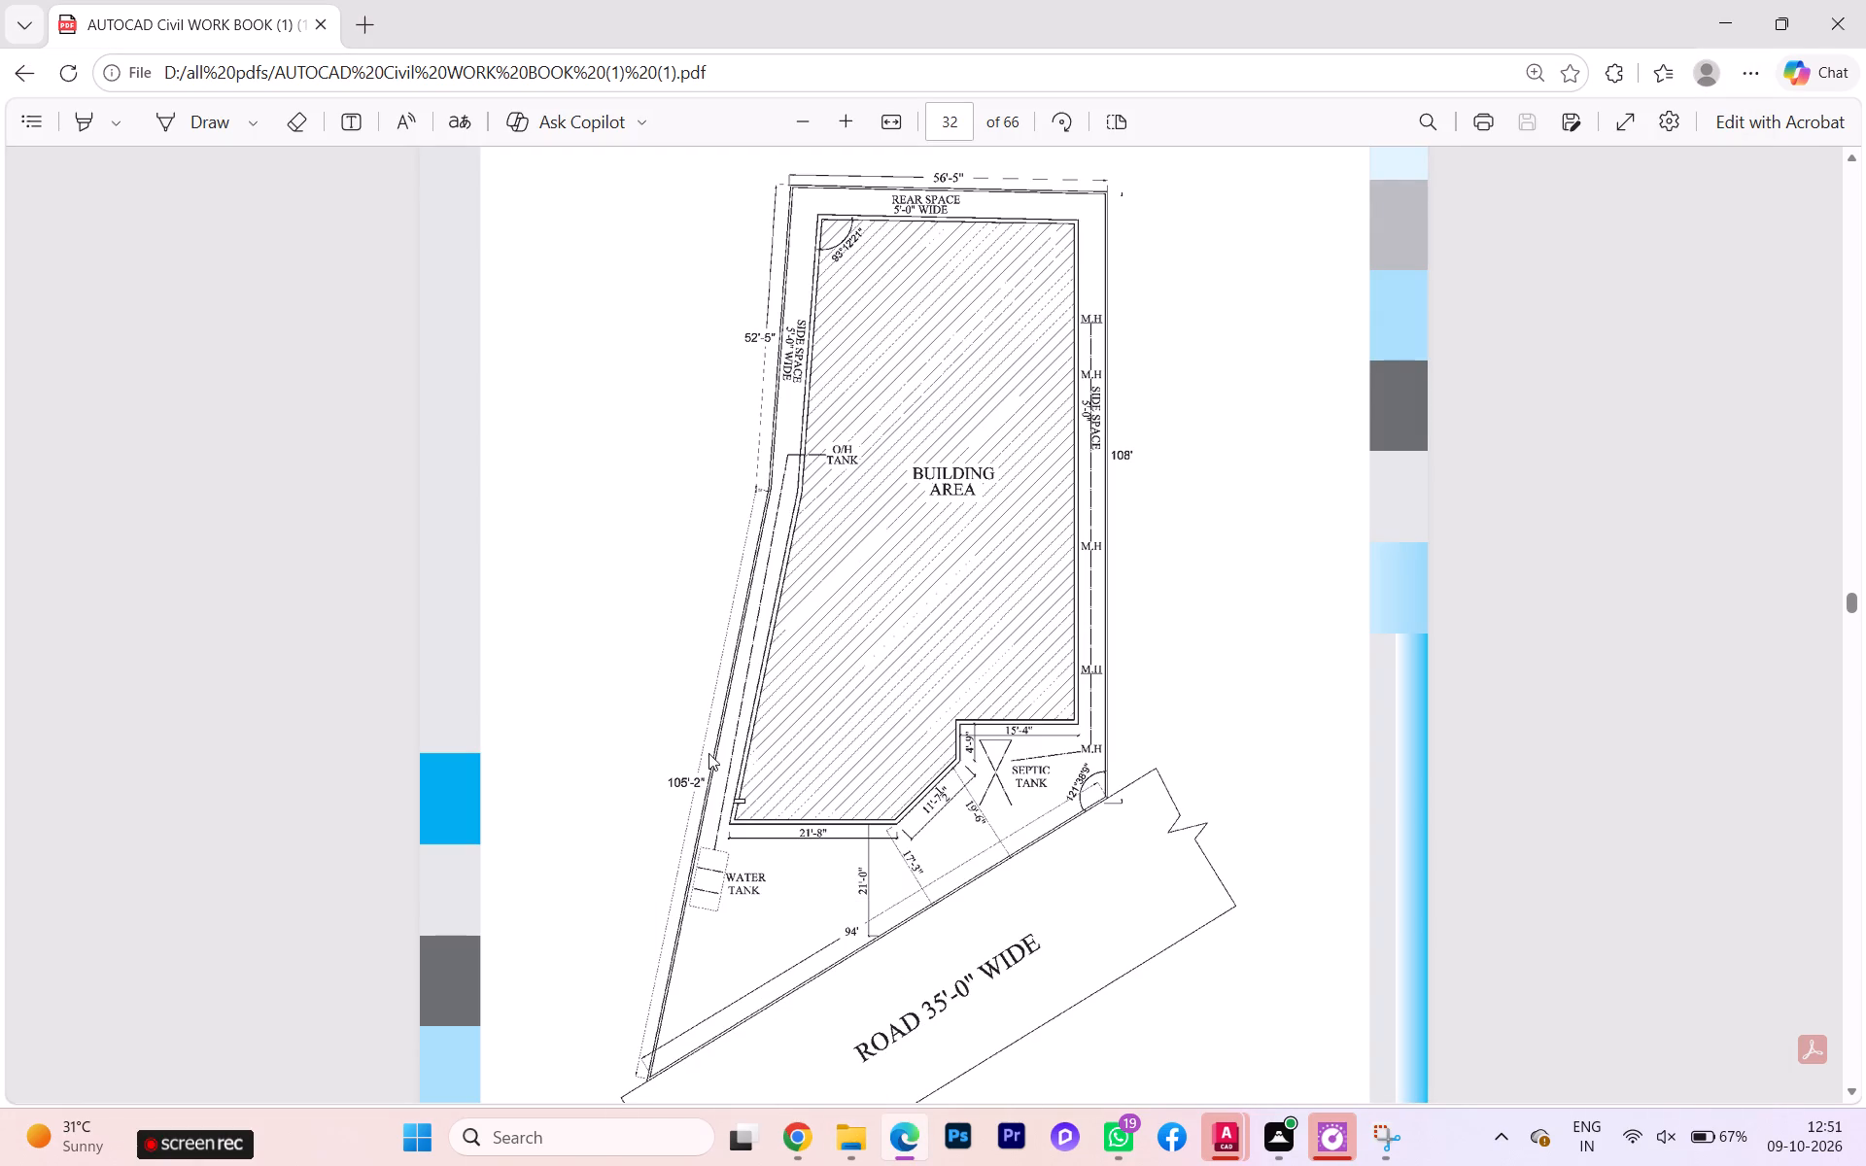
scroll(825, 490, "up", 2)
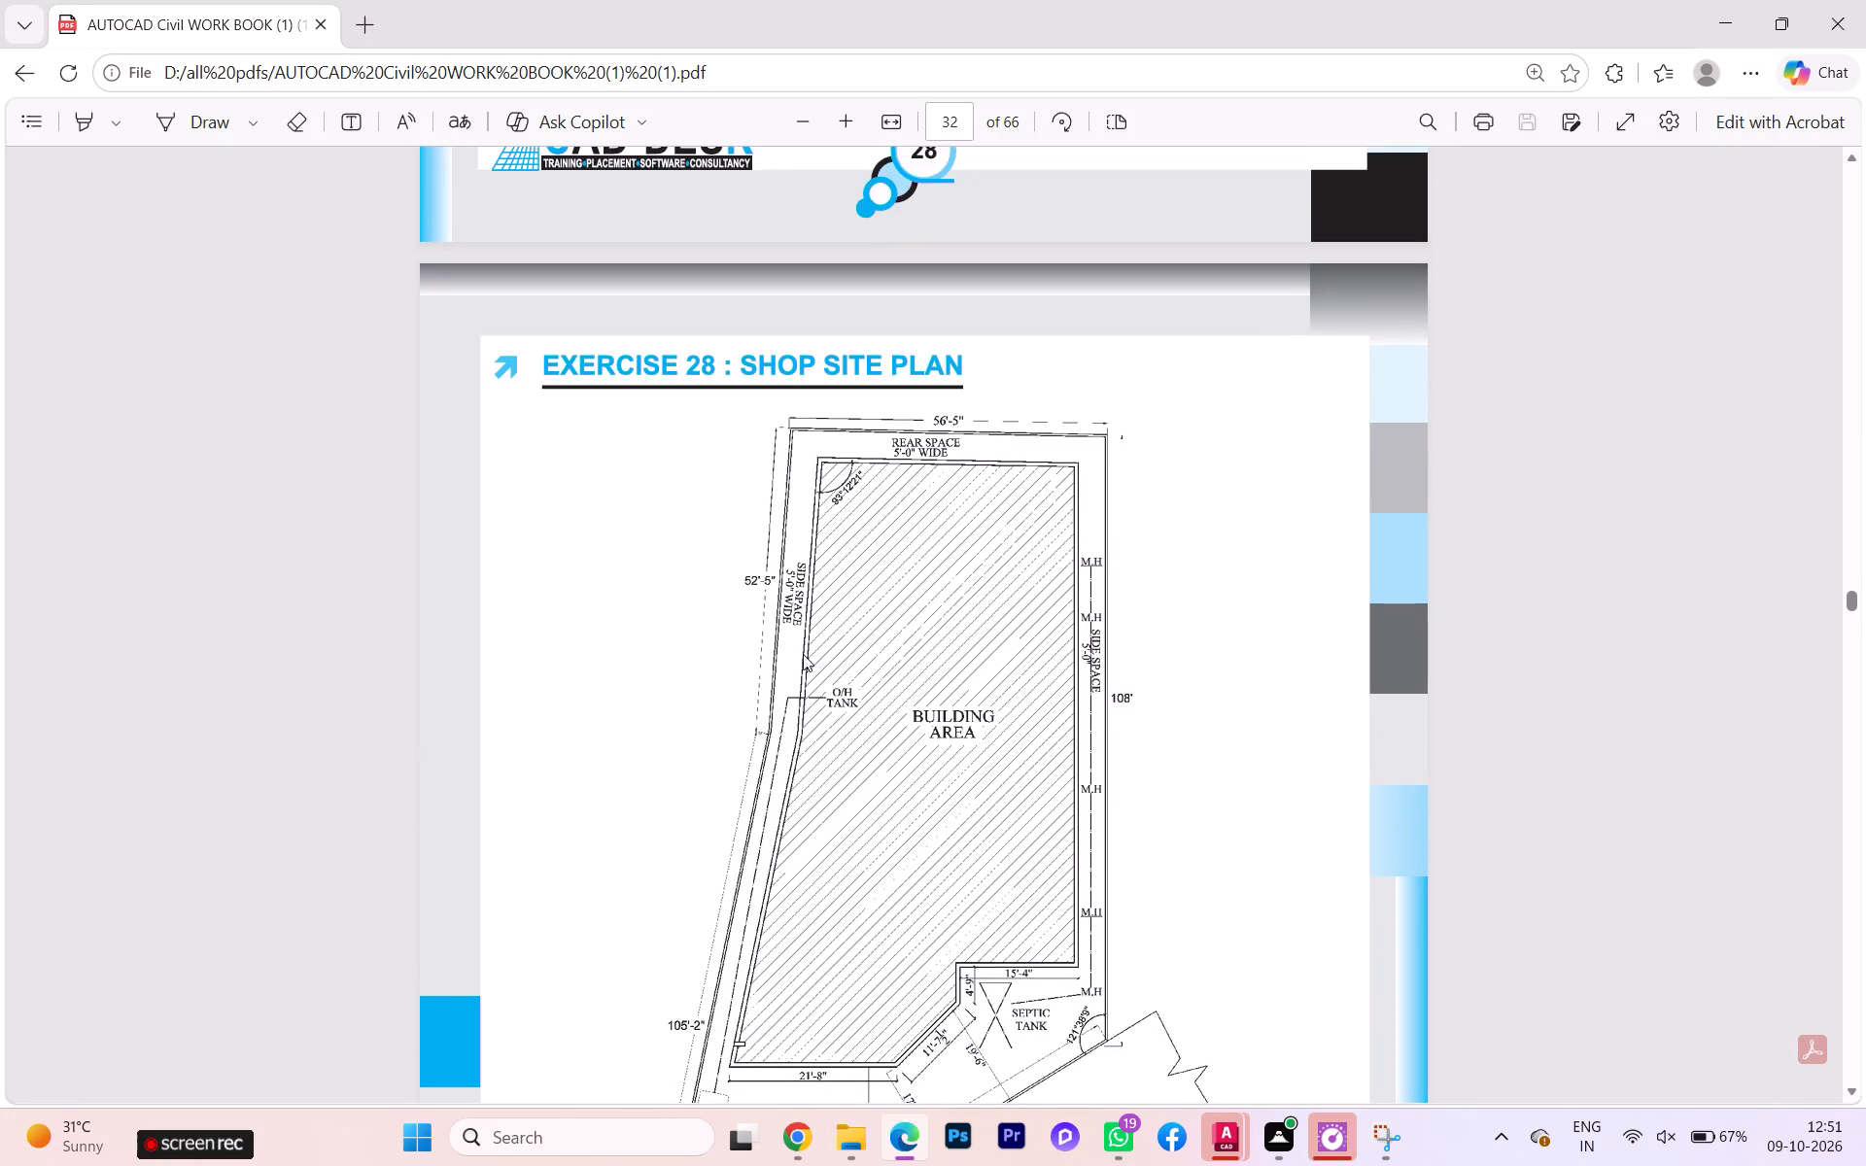
scroll(800, 662, "down", 1)
middle_click_drag(812, 718, 824, 563)
scroll(858, 764, "down", 3)
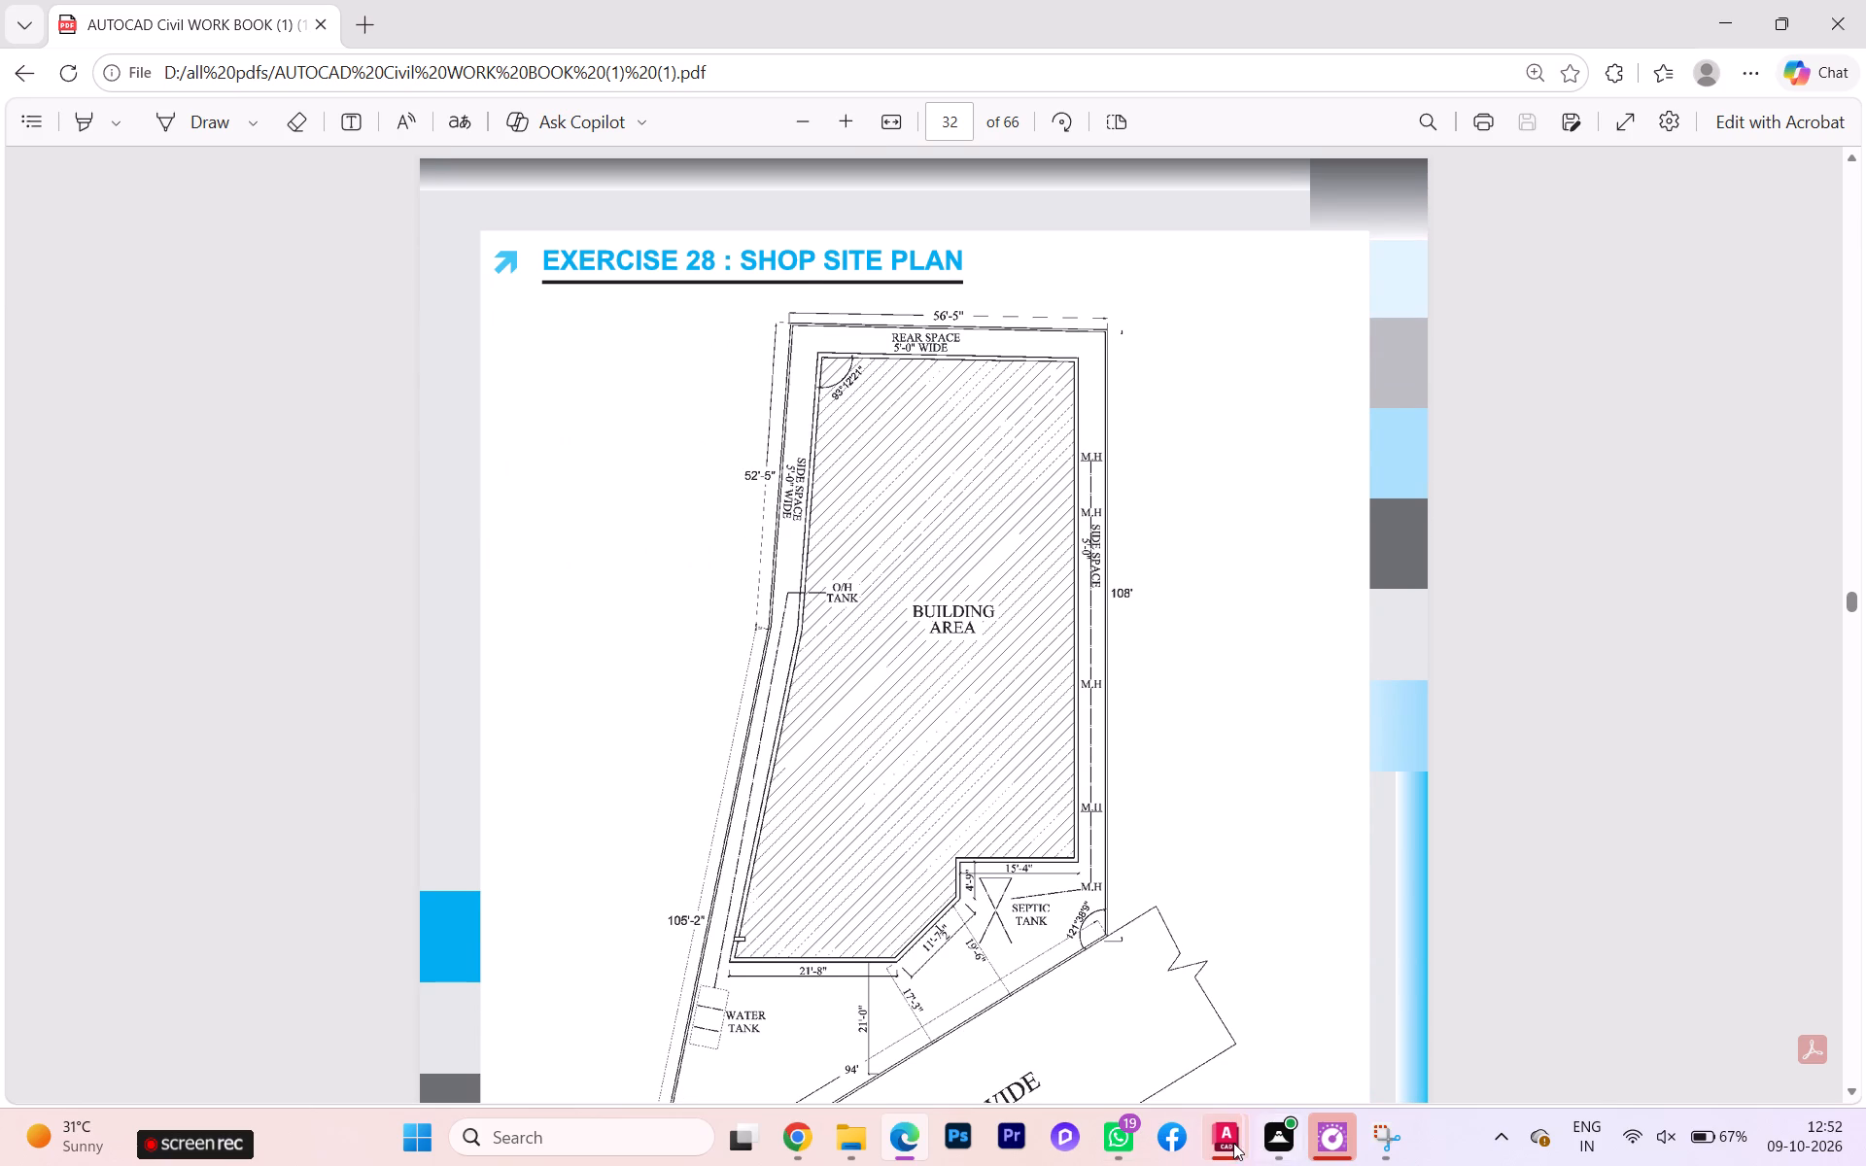
left_click(977, 1034)
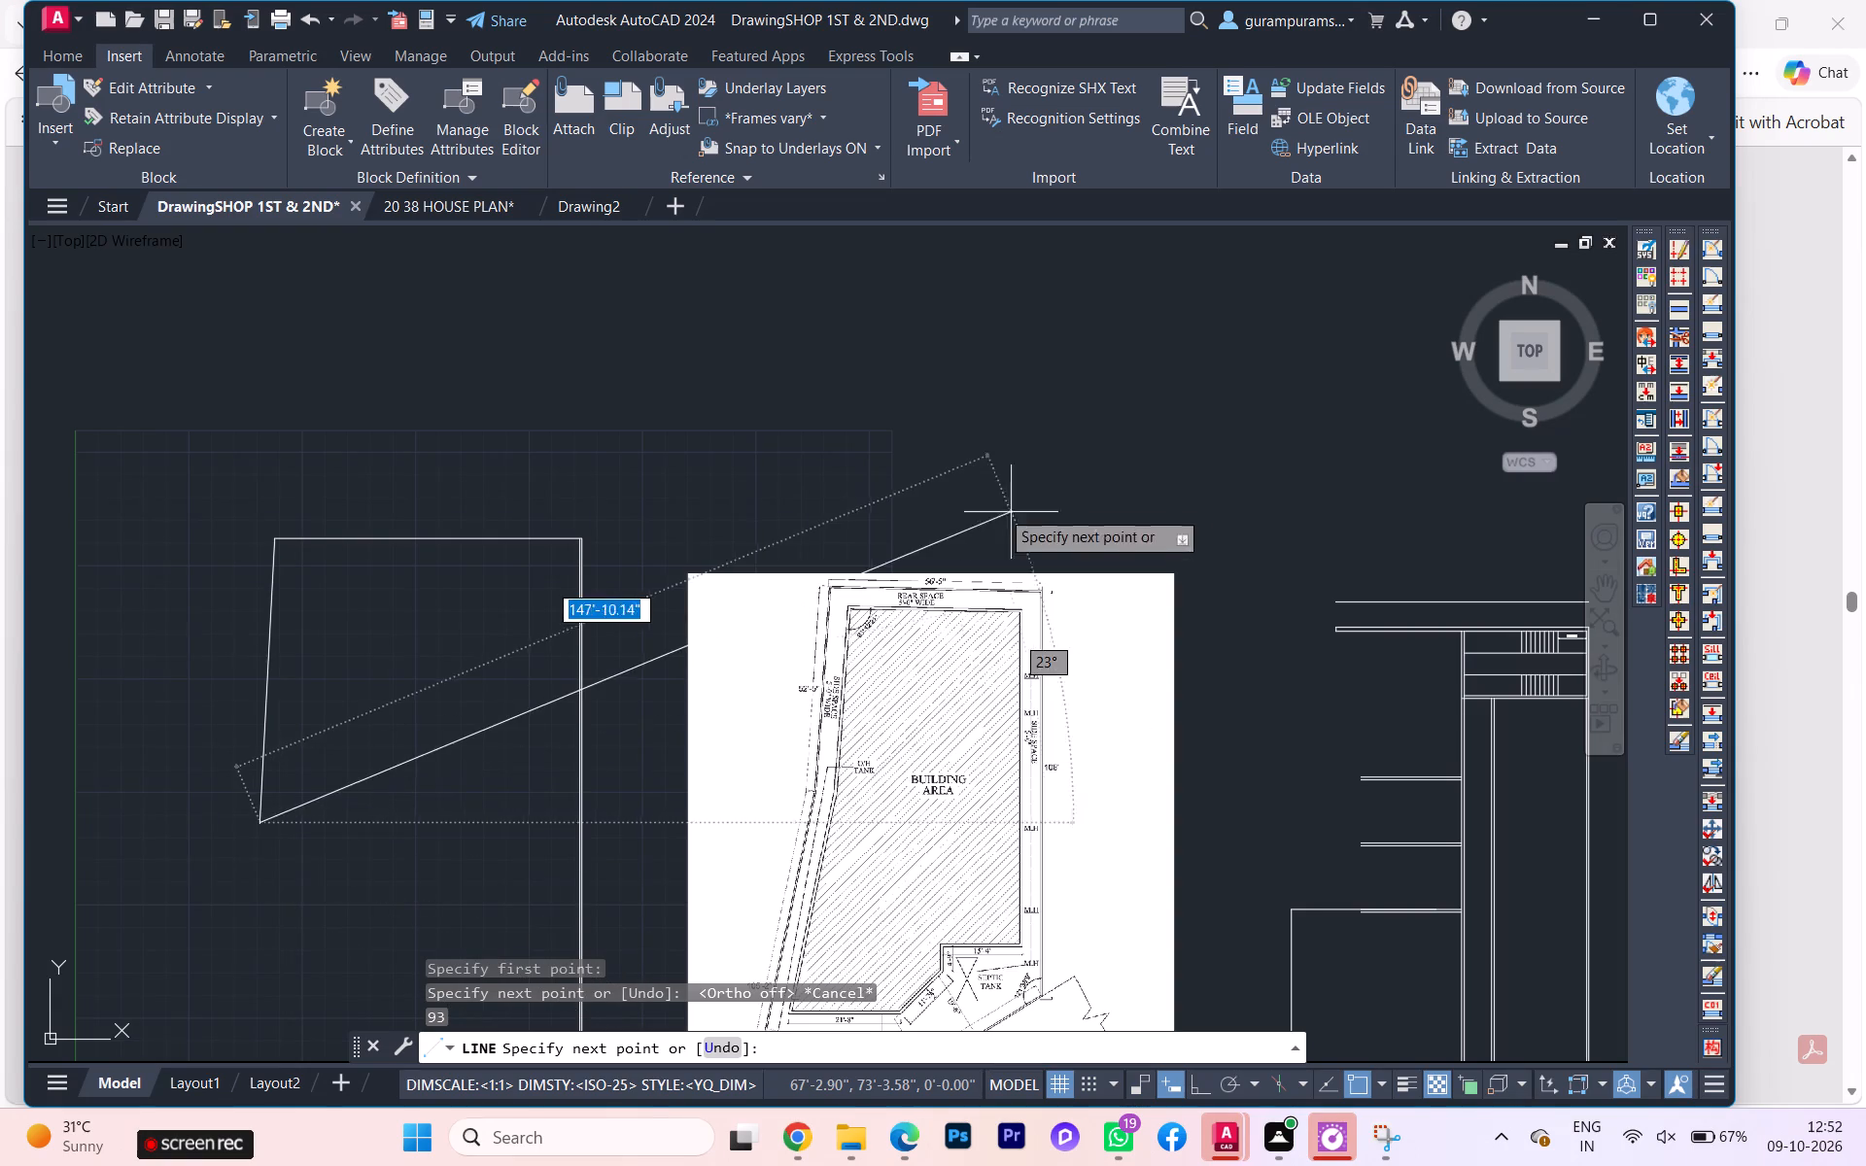
scroll(1028, 517, "down", 2)
scroll(759, 742, "up", 2)
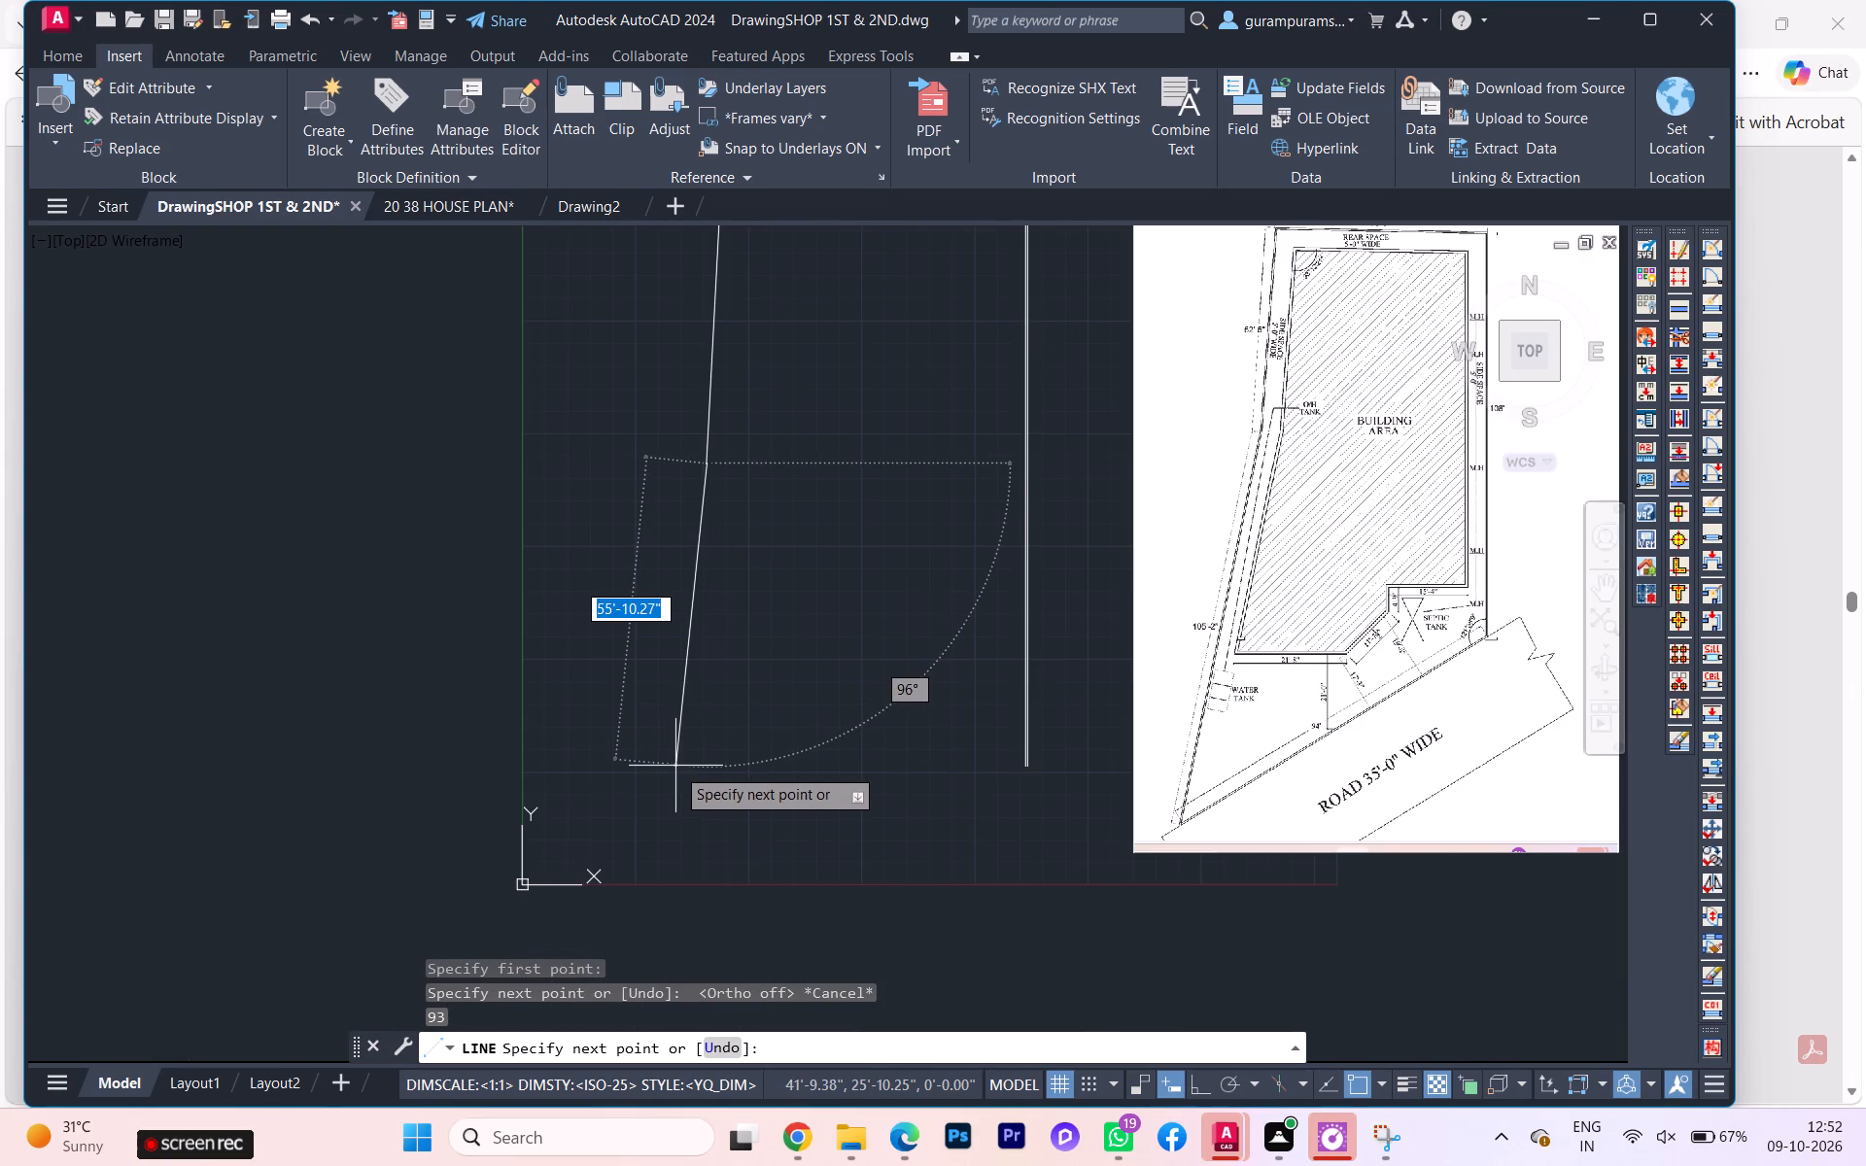
scroll(1274, 438, "up", 2)
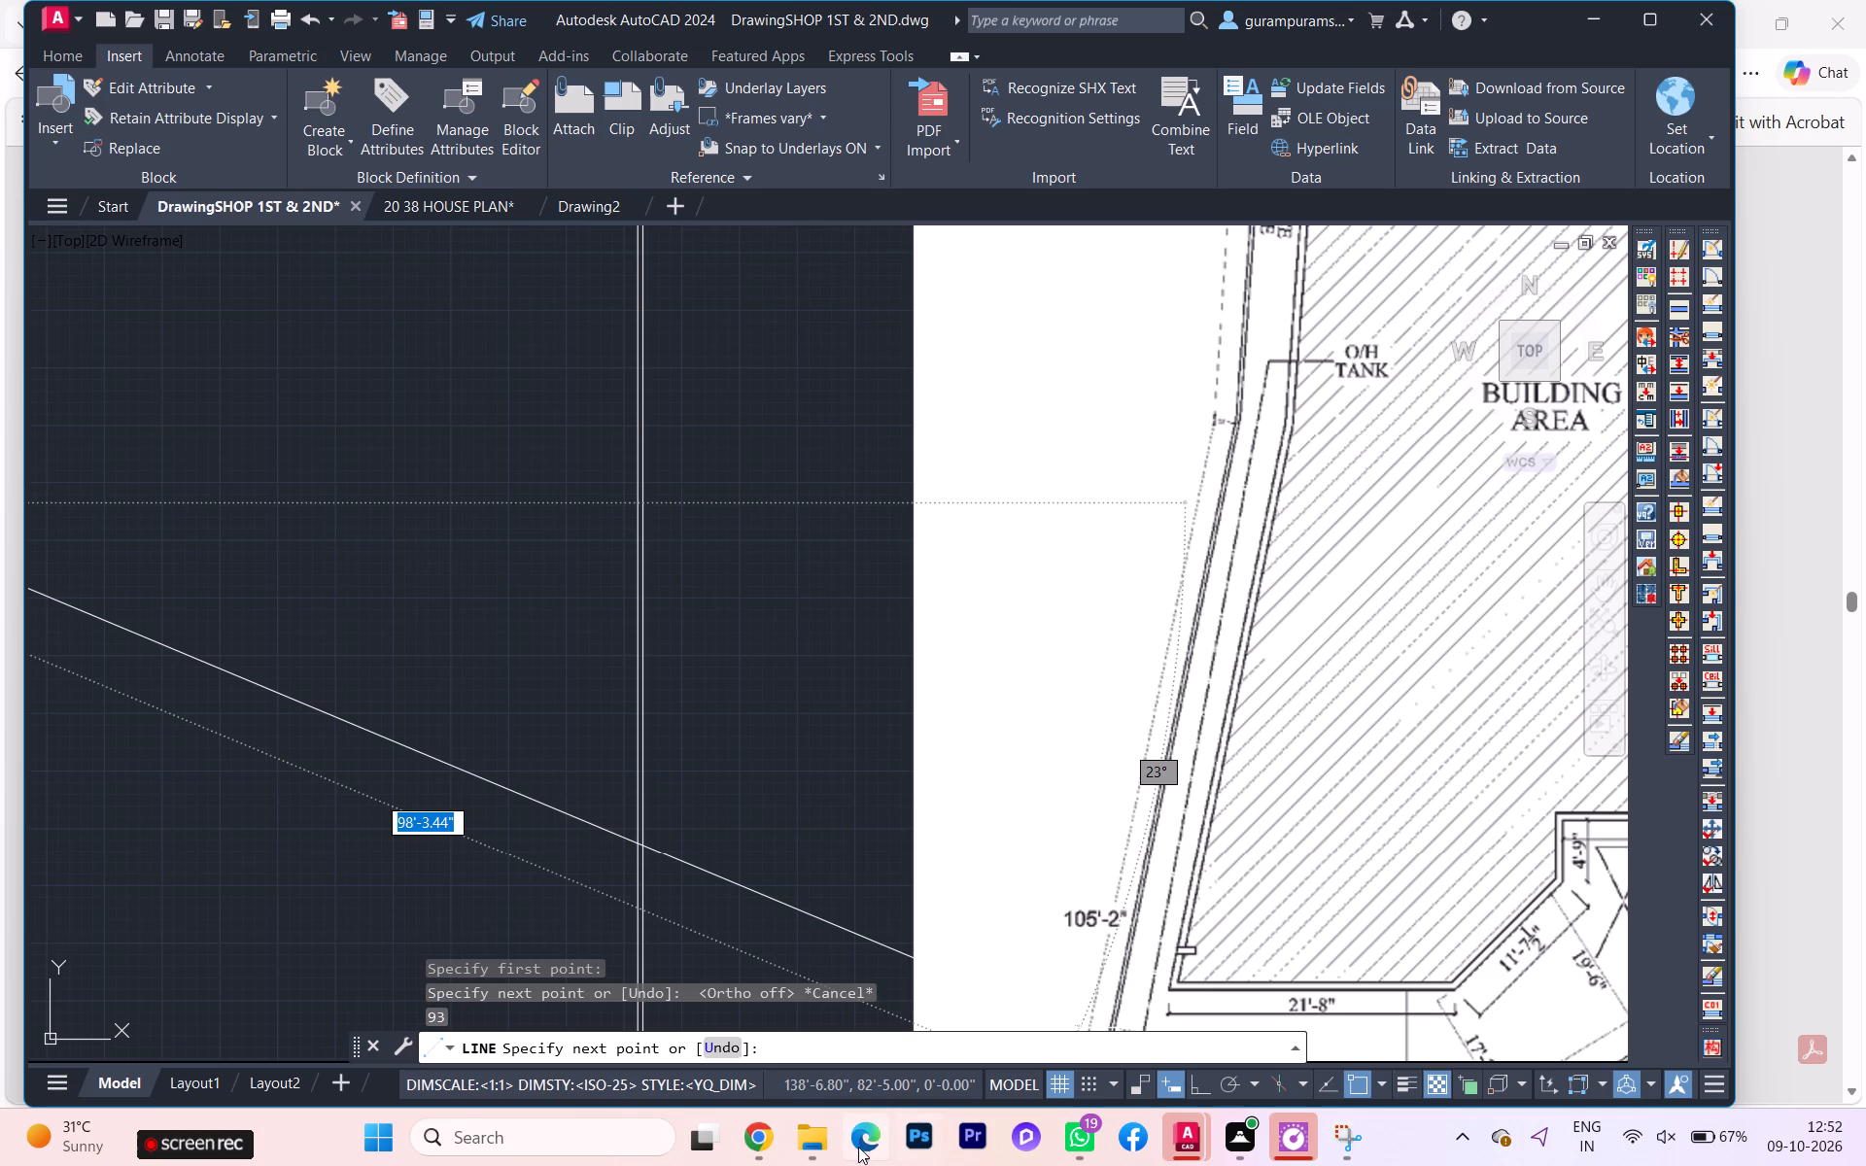
left_click(858, 1147)
scroll(830, 660, "up", 2)
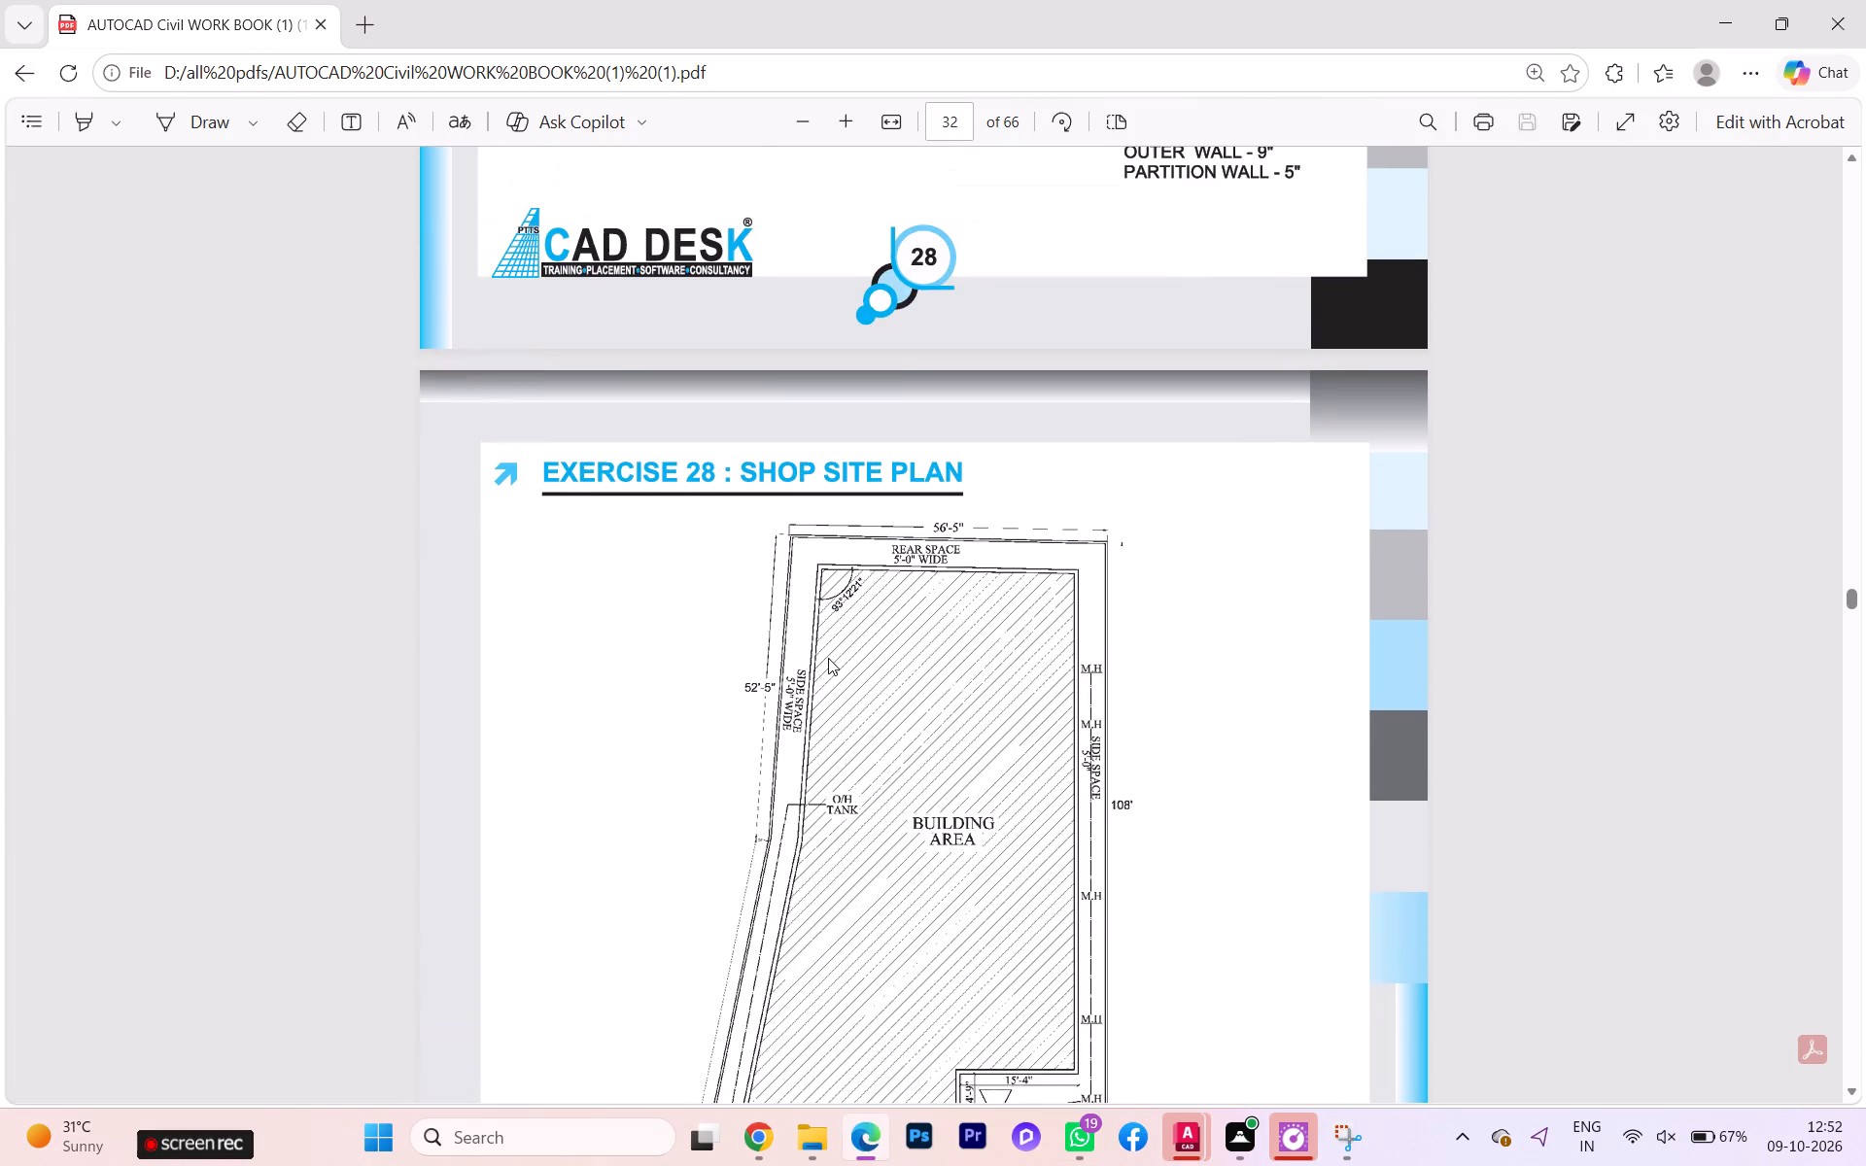
scroll(825, 710, "down", 1)
middle_click_drag(839, 737, 859, 626)
scroll(871, 706, "down", 3)
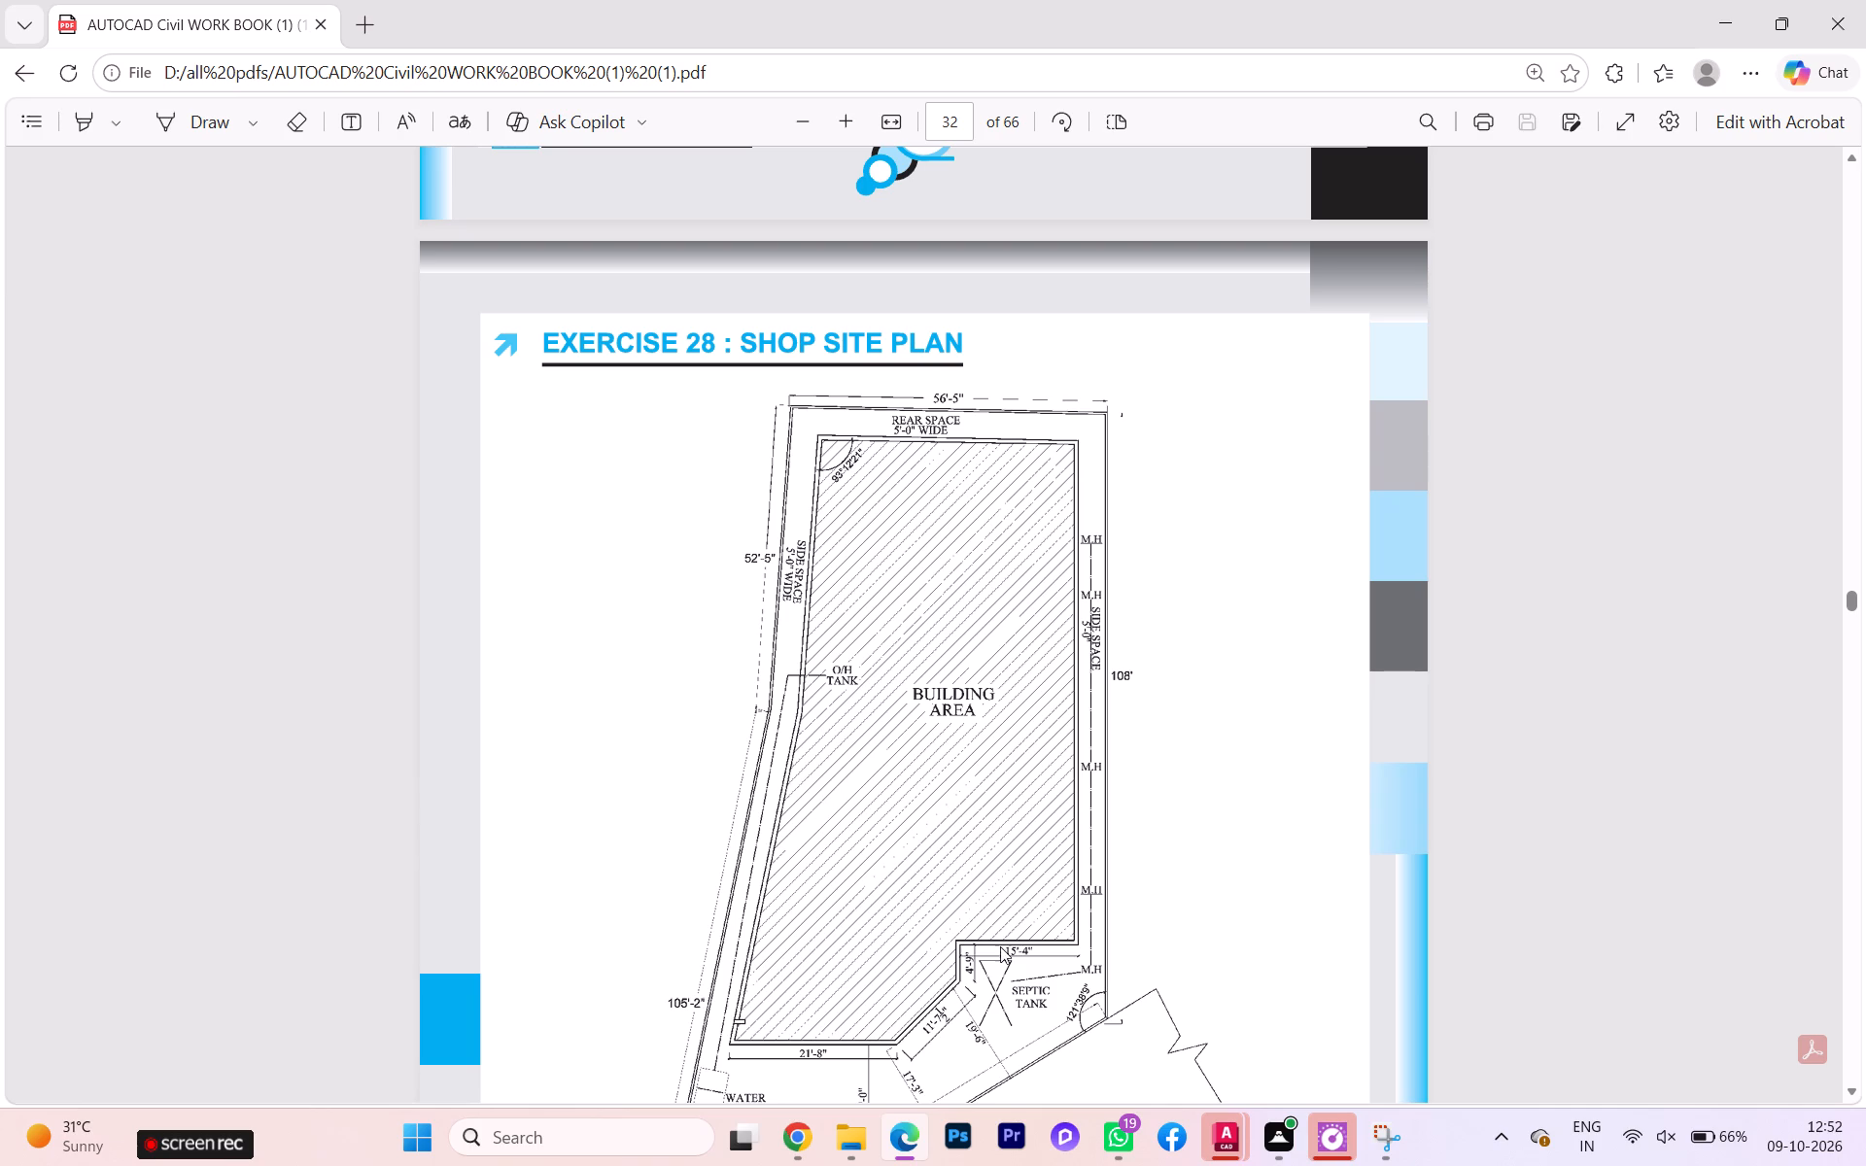
scroll(1019, 921, "down", 2)
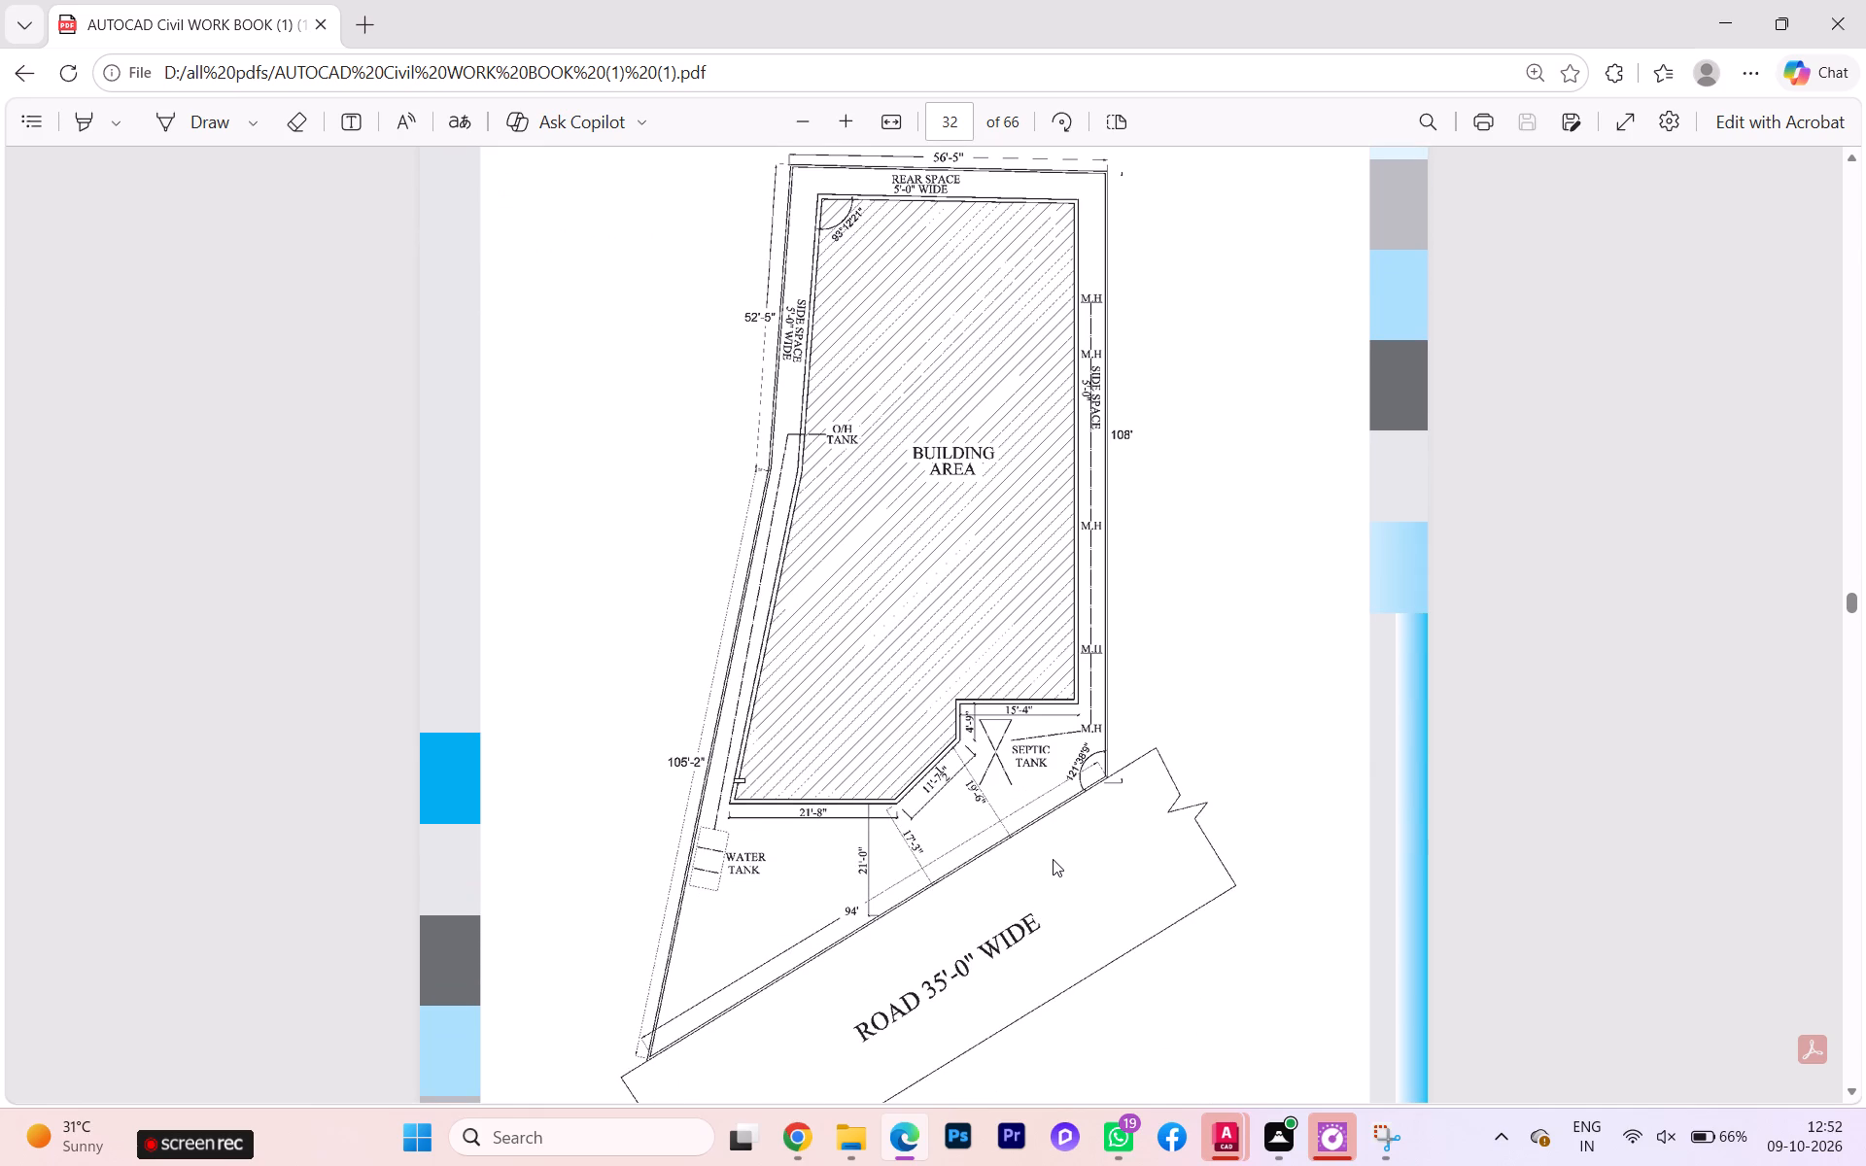
key("Escape")
key("alt+Tab")
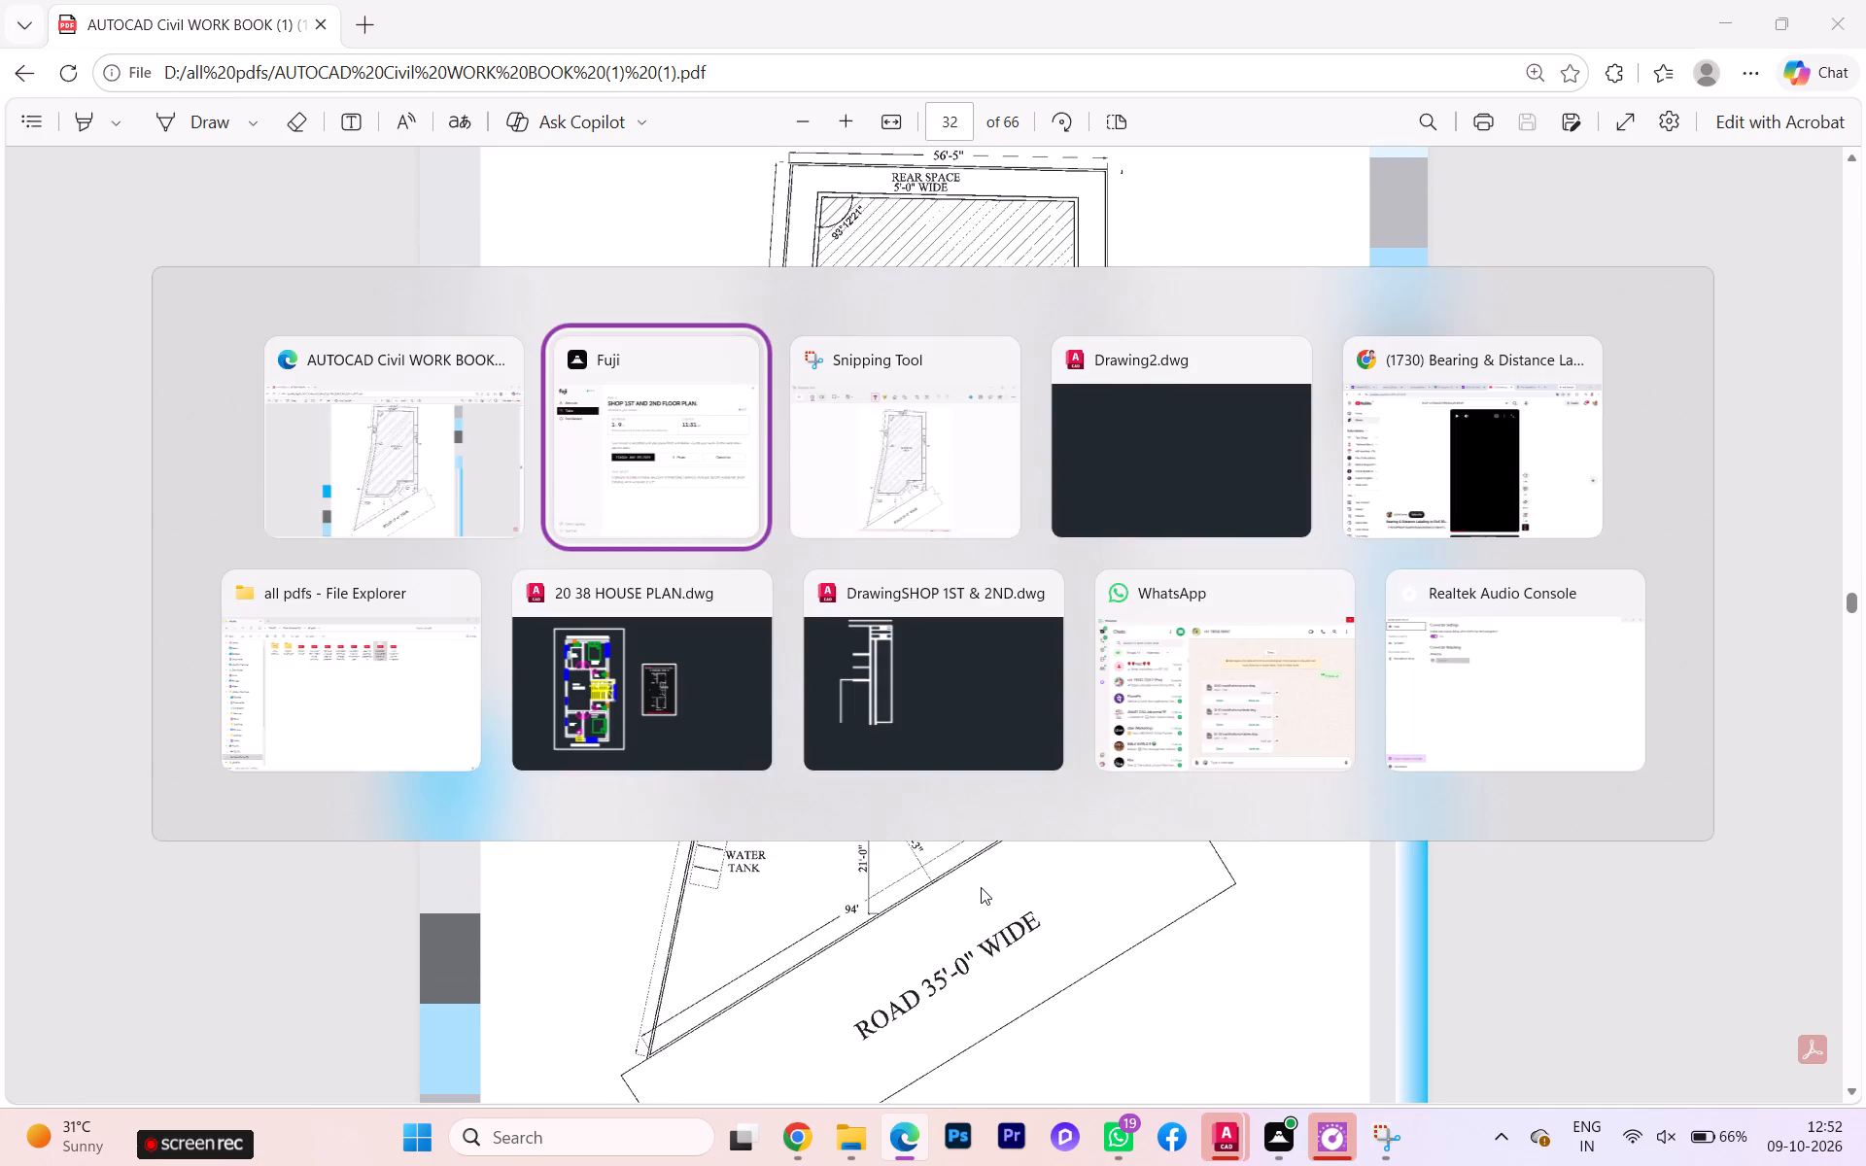
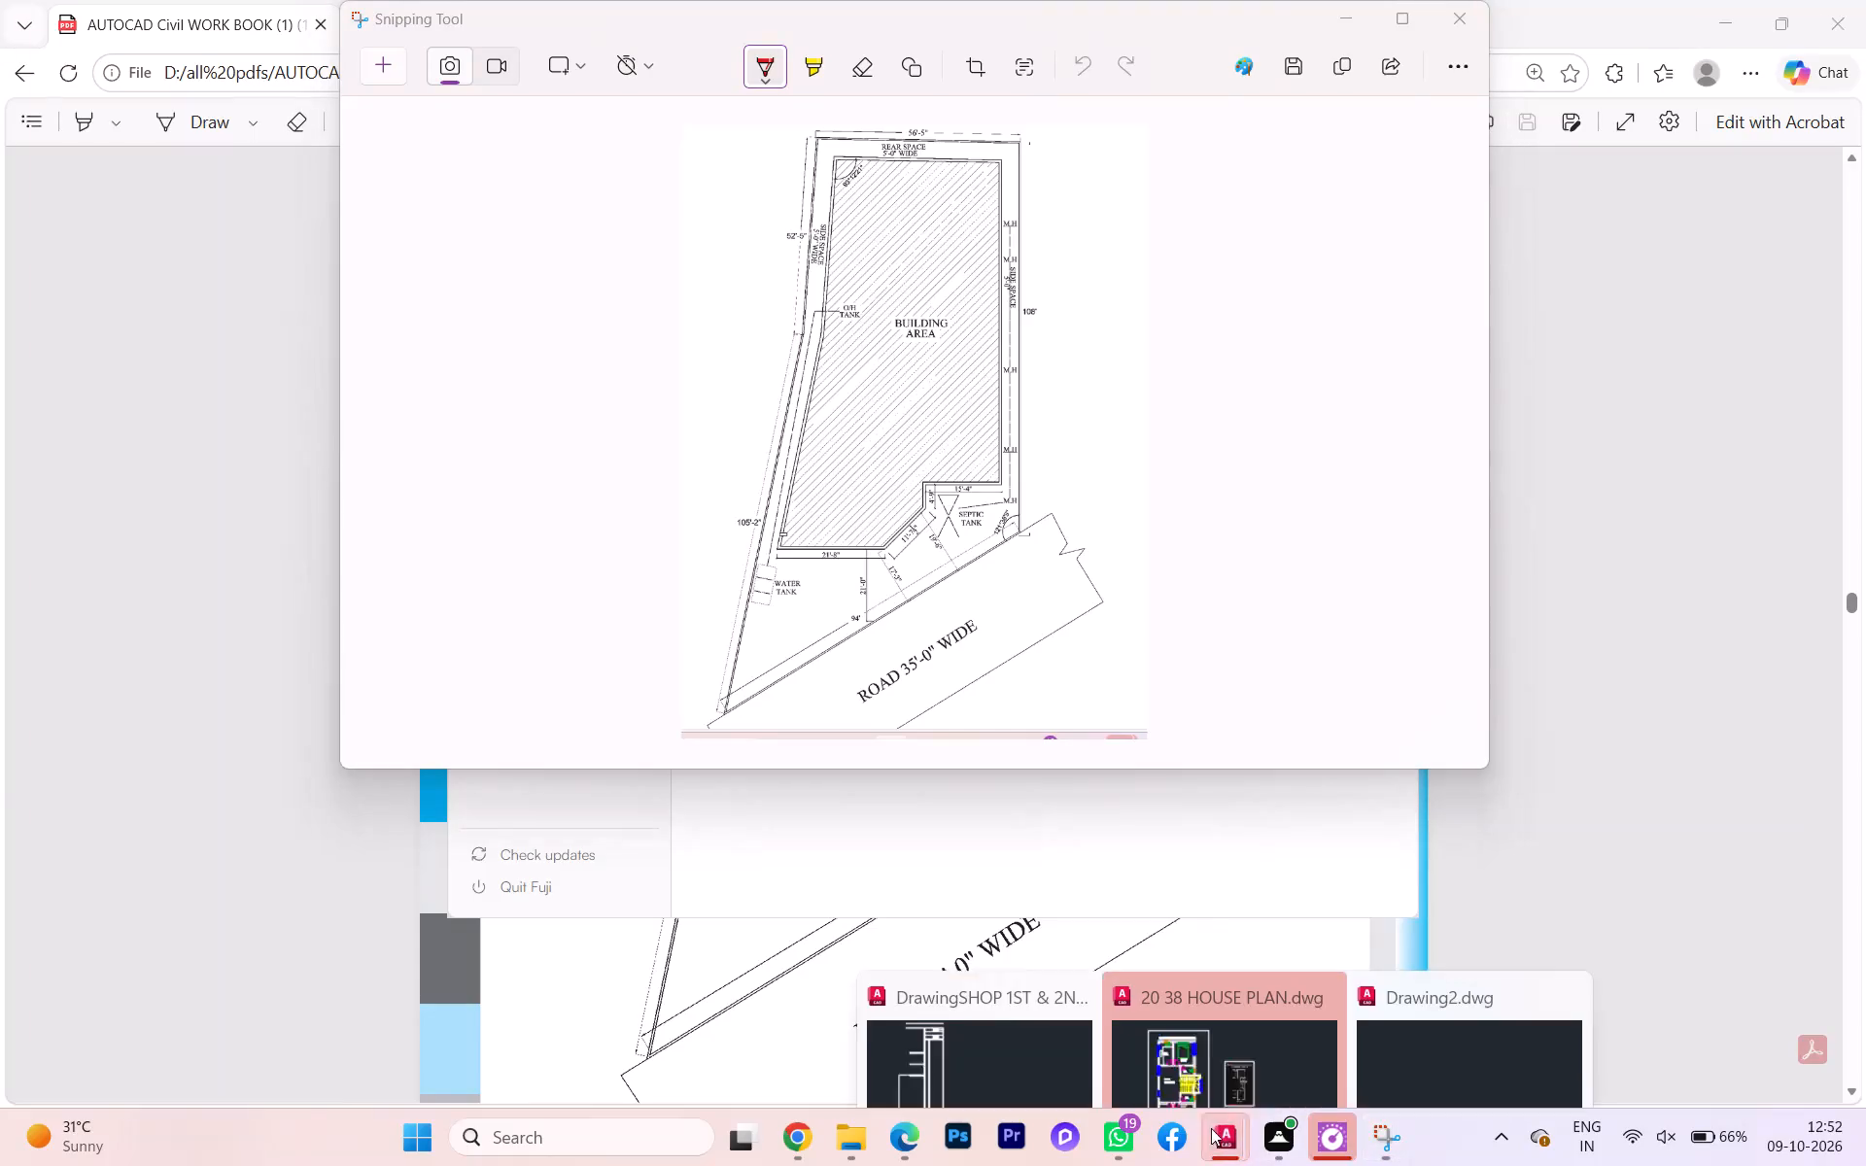
Return to the shop drawing in AutoCAD, cancel the pending line, and examine the road-side boundary and its corner angle on the plan image.
left_click(1054, 1073)
scroll(497, 532, "down", 1)
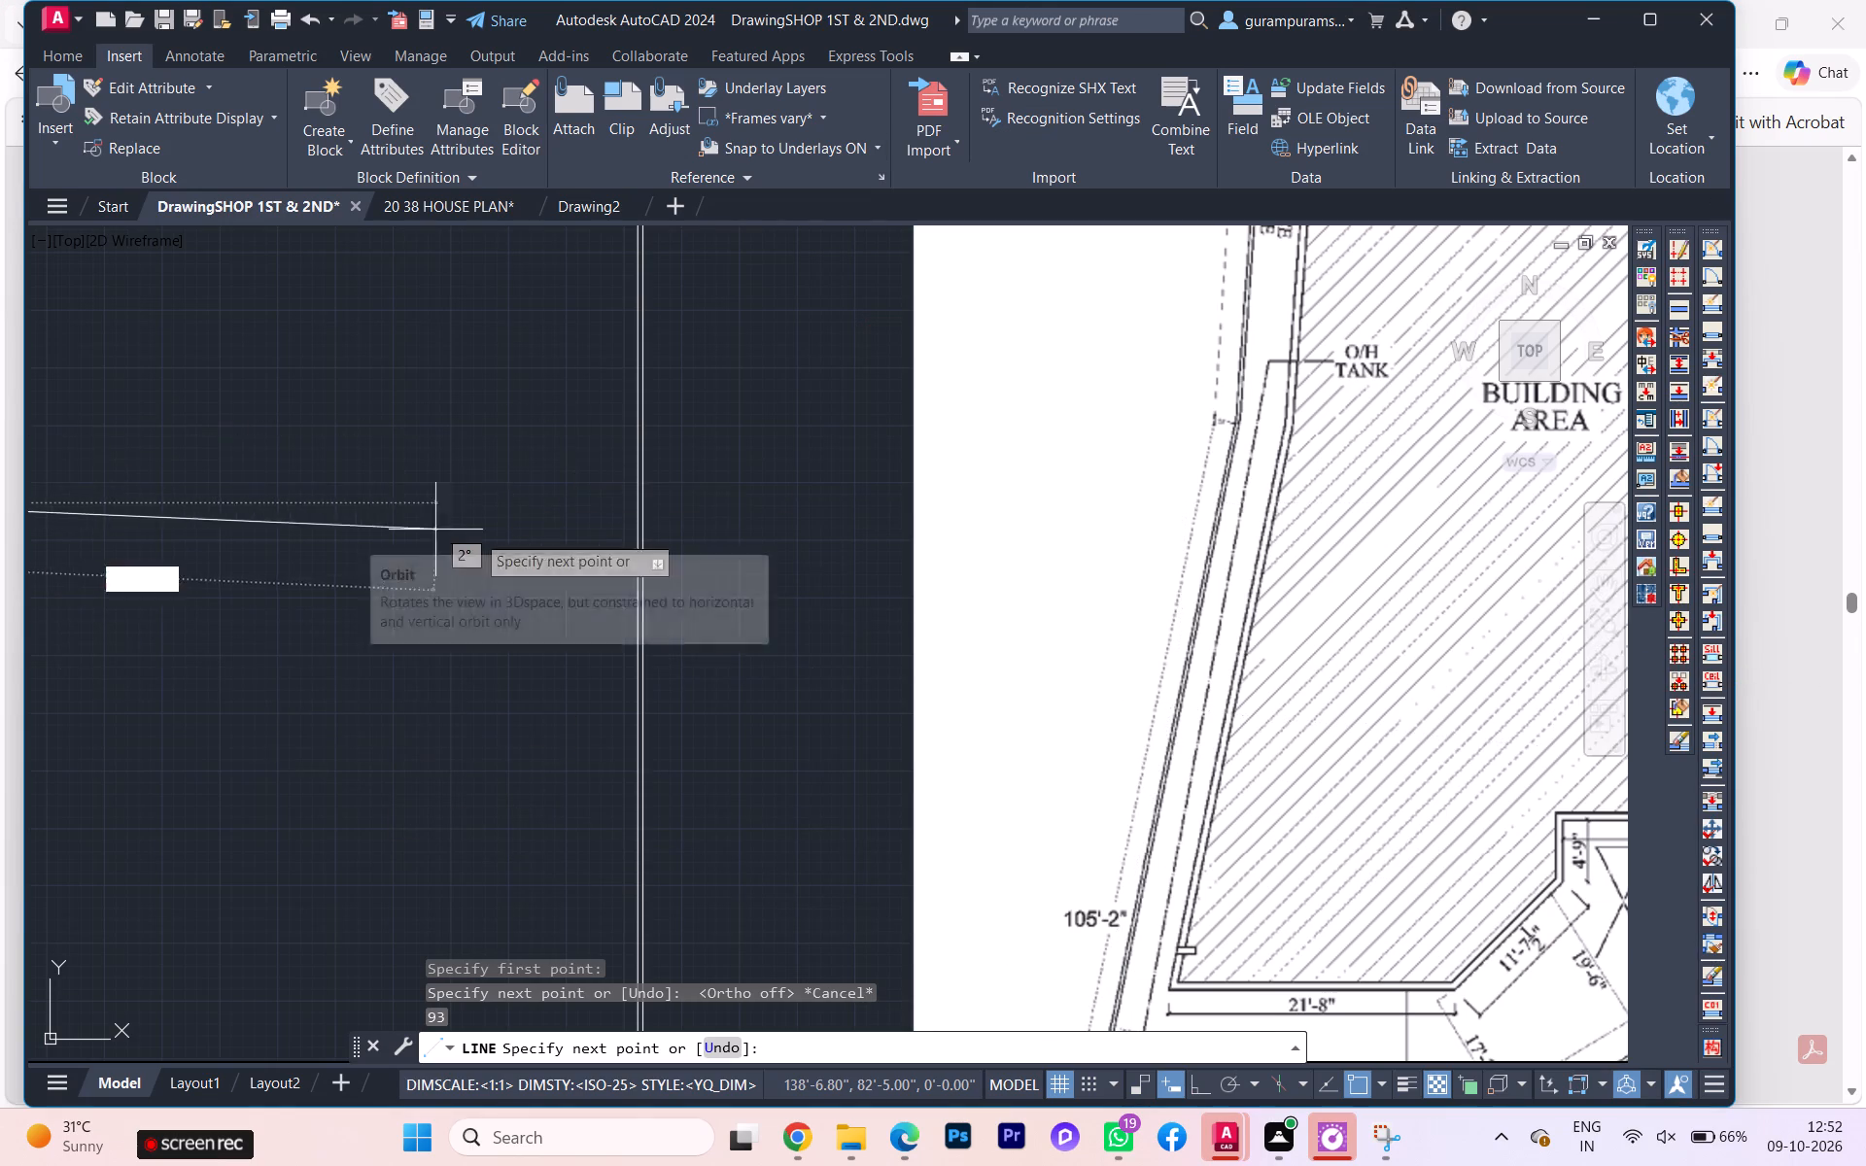
scroll(502, 529, "down", 1)
key("Escape")
scroll(577, 696, "down", 1)
middle_click_drag(603, 693, 647, 648)
scroll(600, 743, "up", 1)
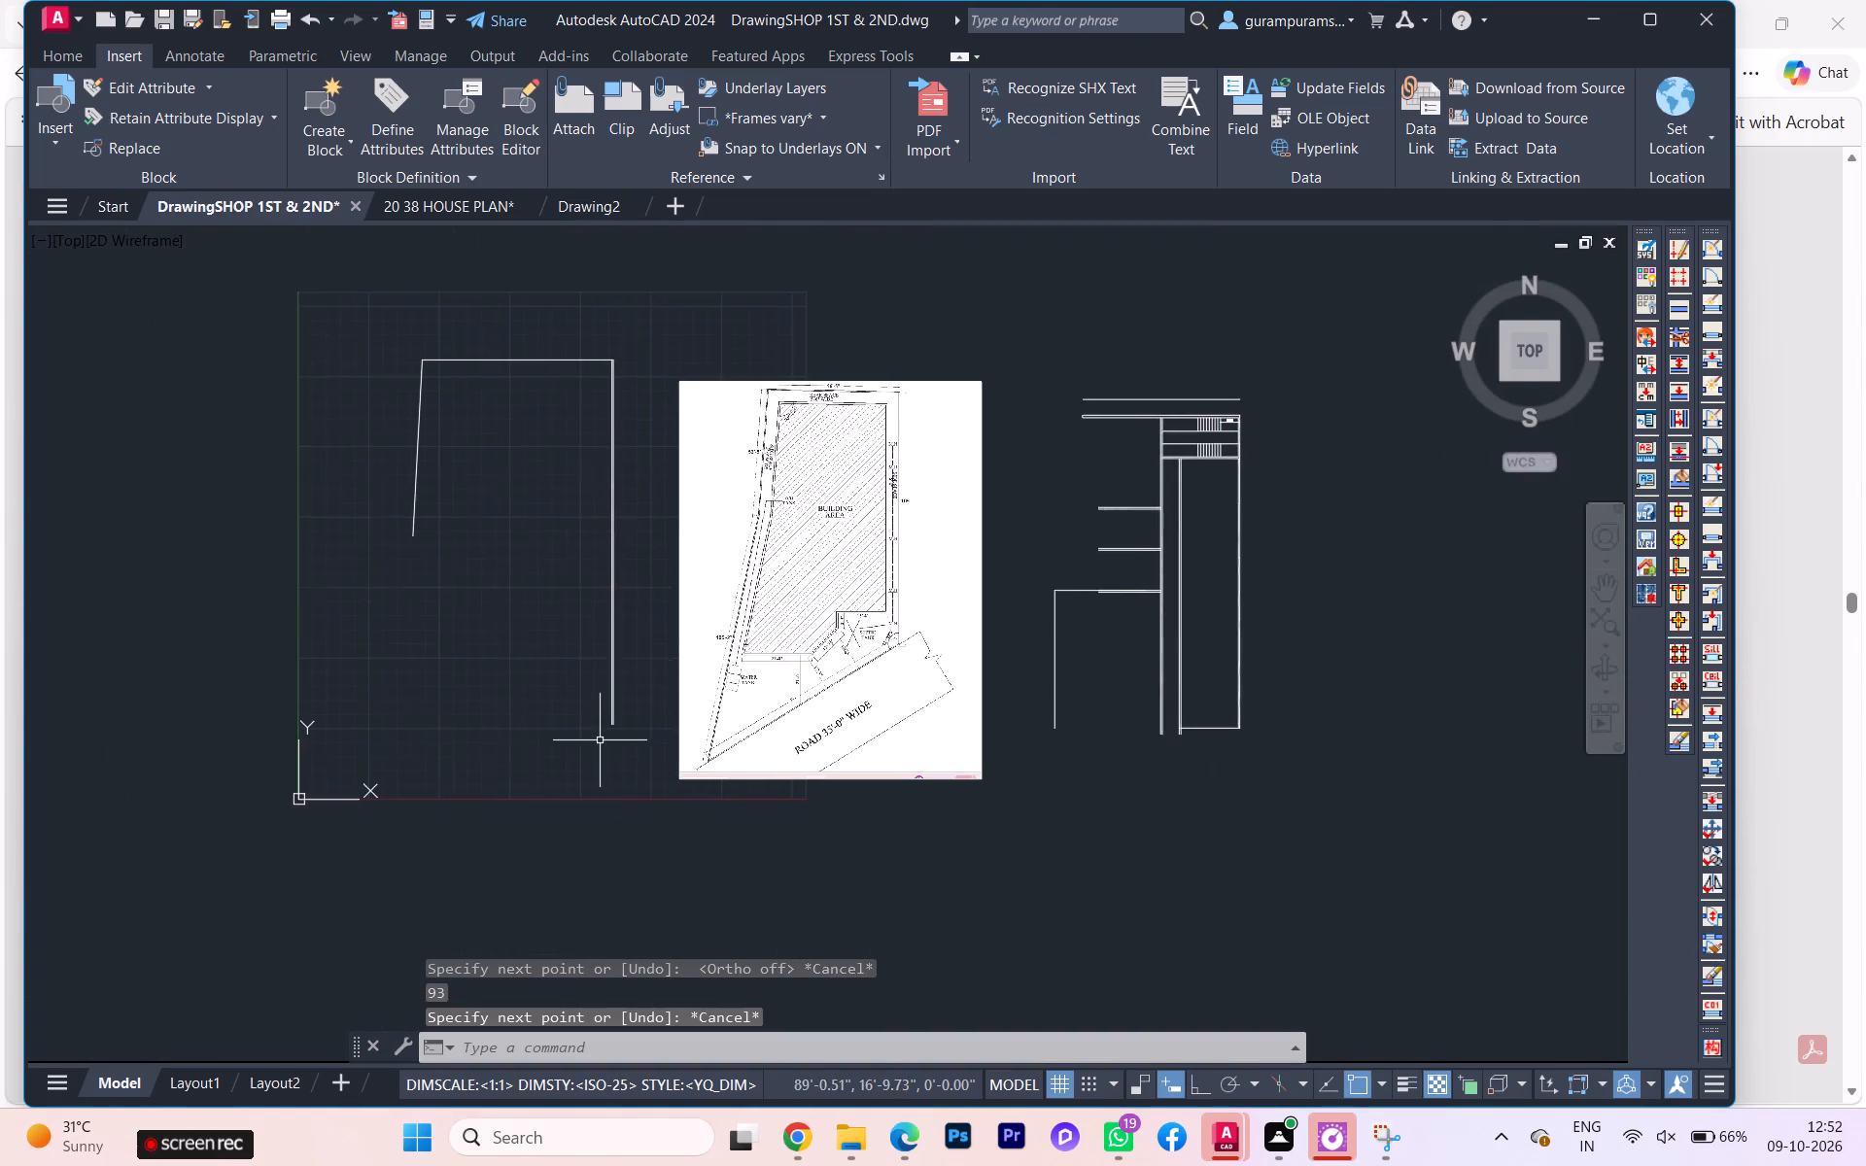
scroll(600, 748, "up", 1)
scroll(693, 731, "down", 1)
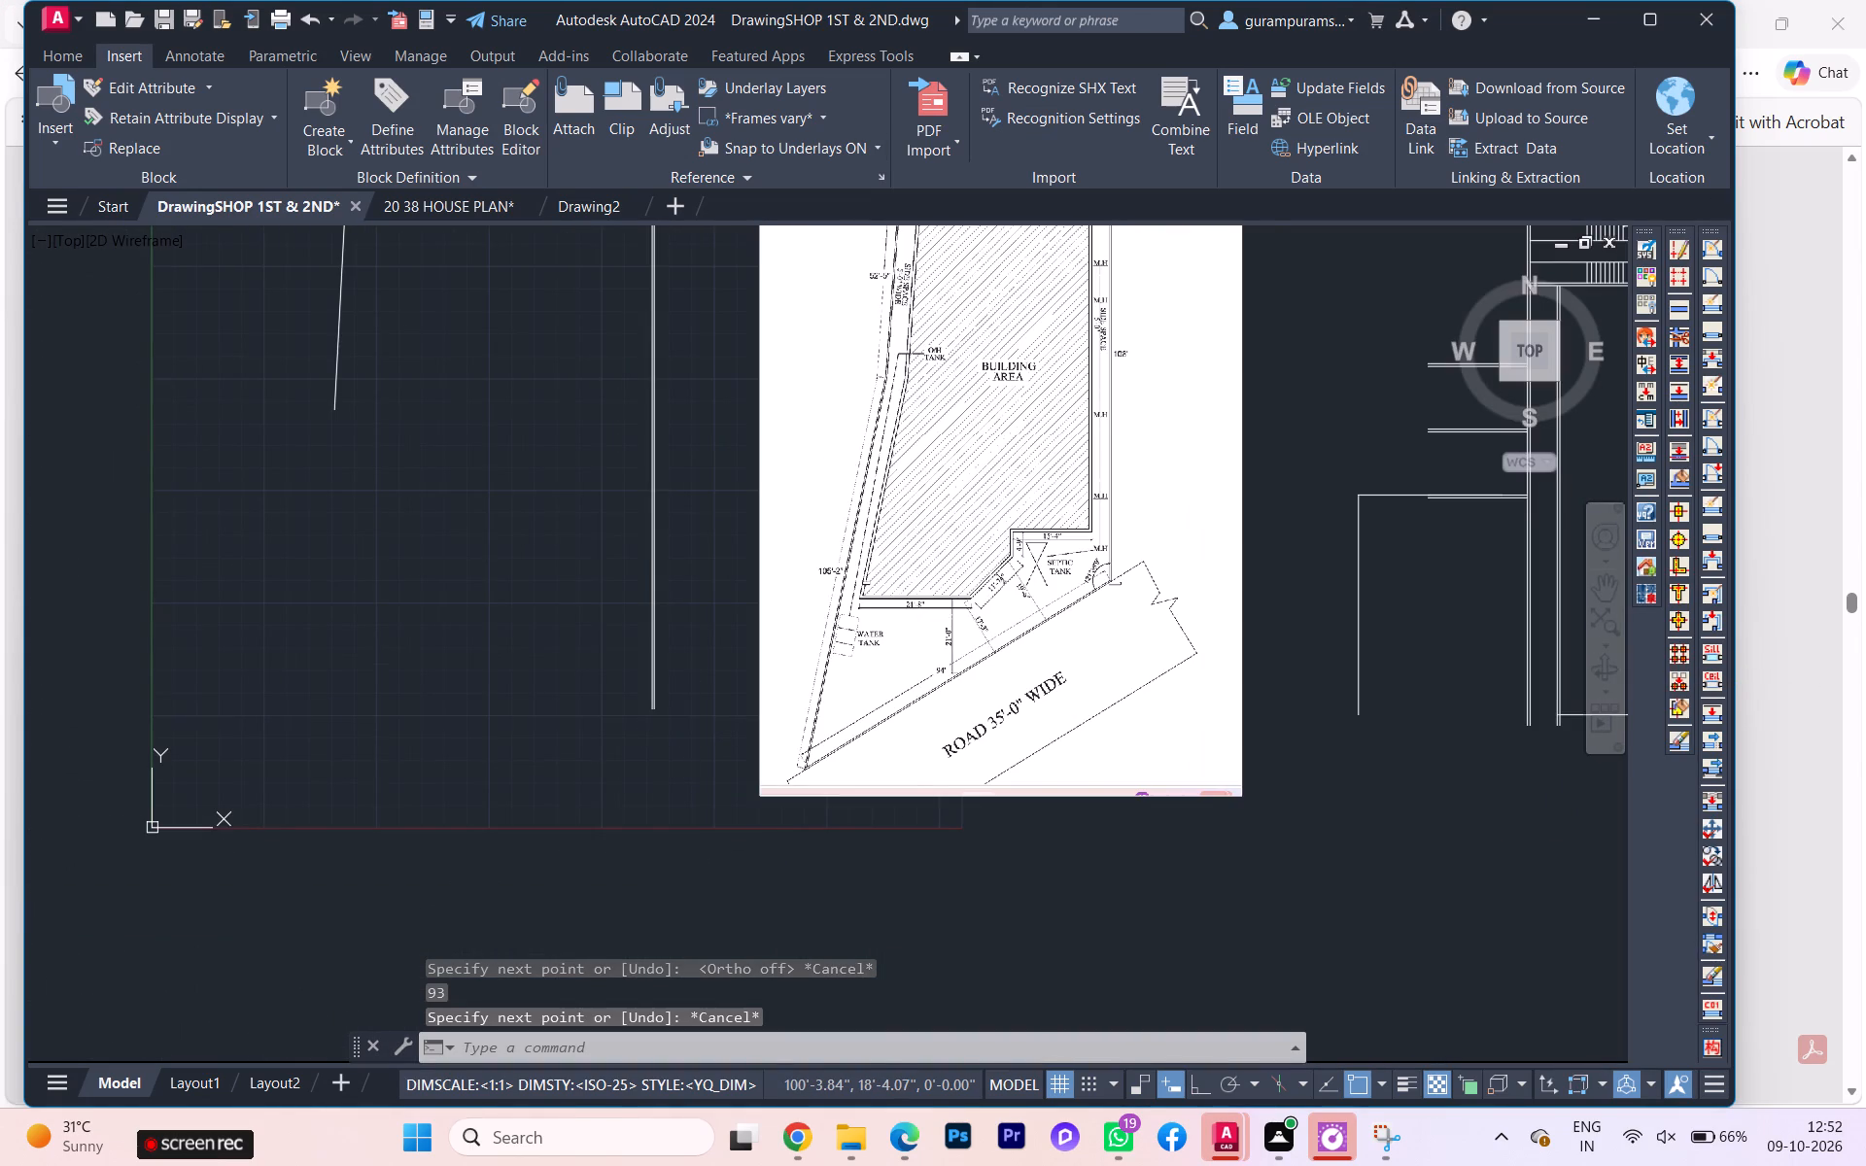
scroll(1189, 572, "up", 2)
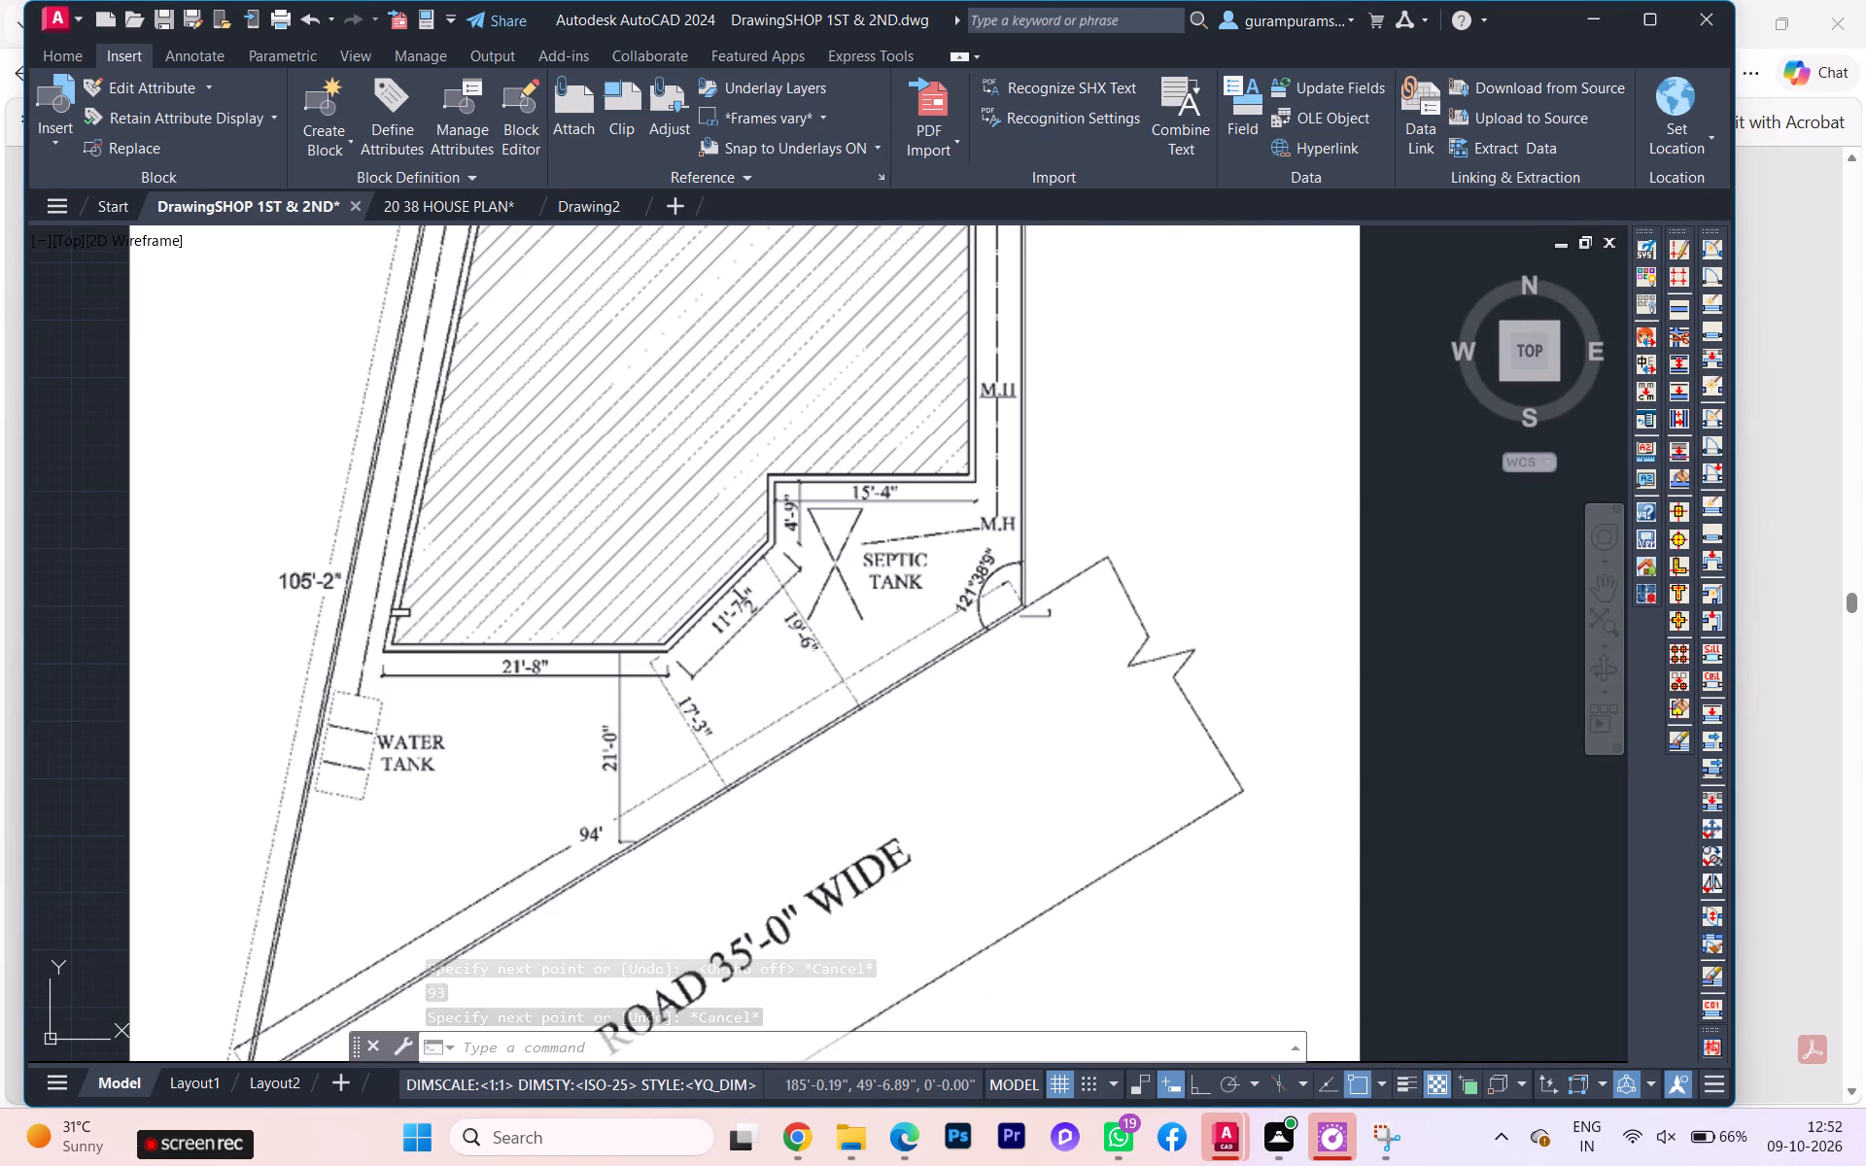
middle_click_drag(879, 599, 1110, 400)
scroll(752, 568, "down", 2)
scroll(705, 636, "down", 1)
Start a line at the bottom end of the outer (east) 108' boundary line for the road-side boundary.
middle_click_drag(727, 619, 837, 558)
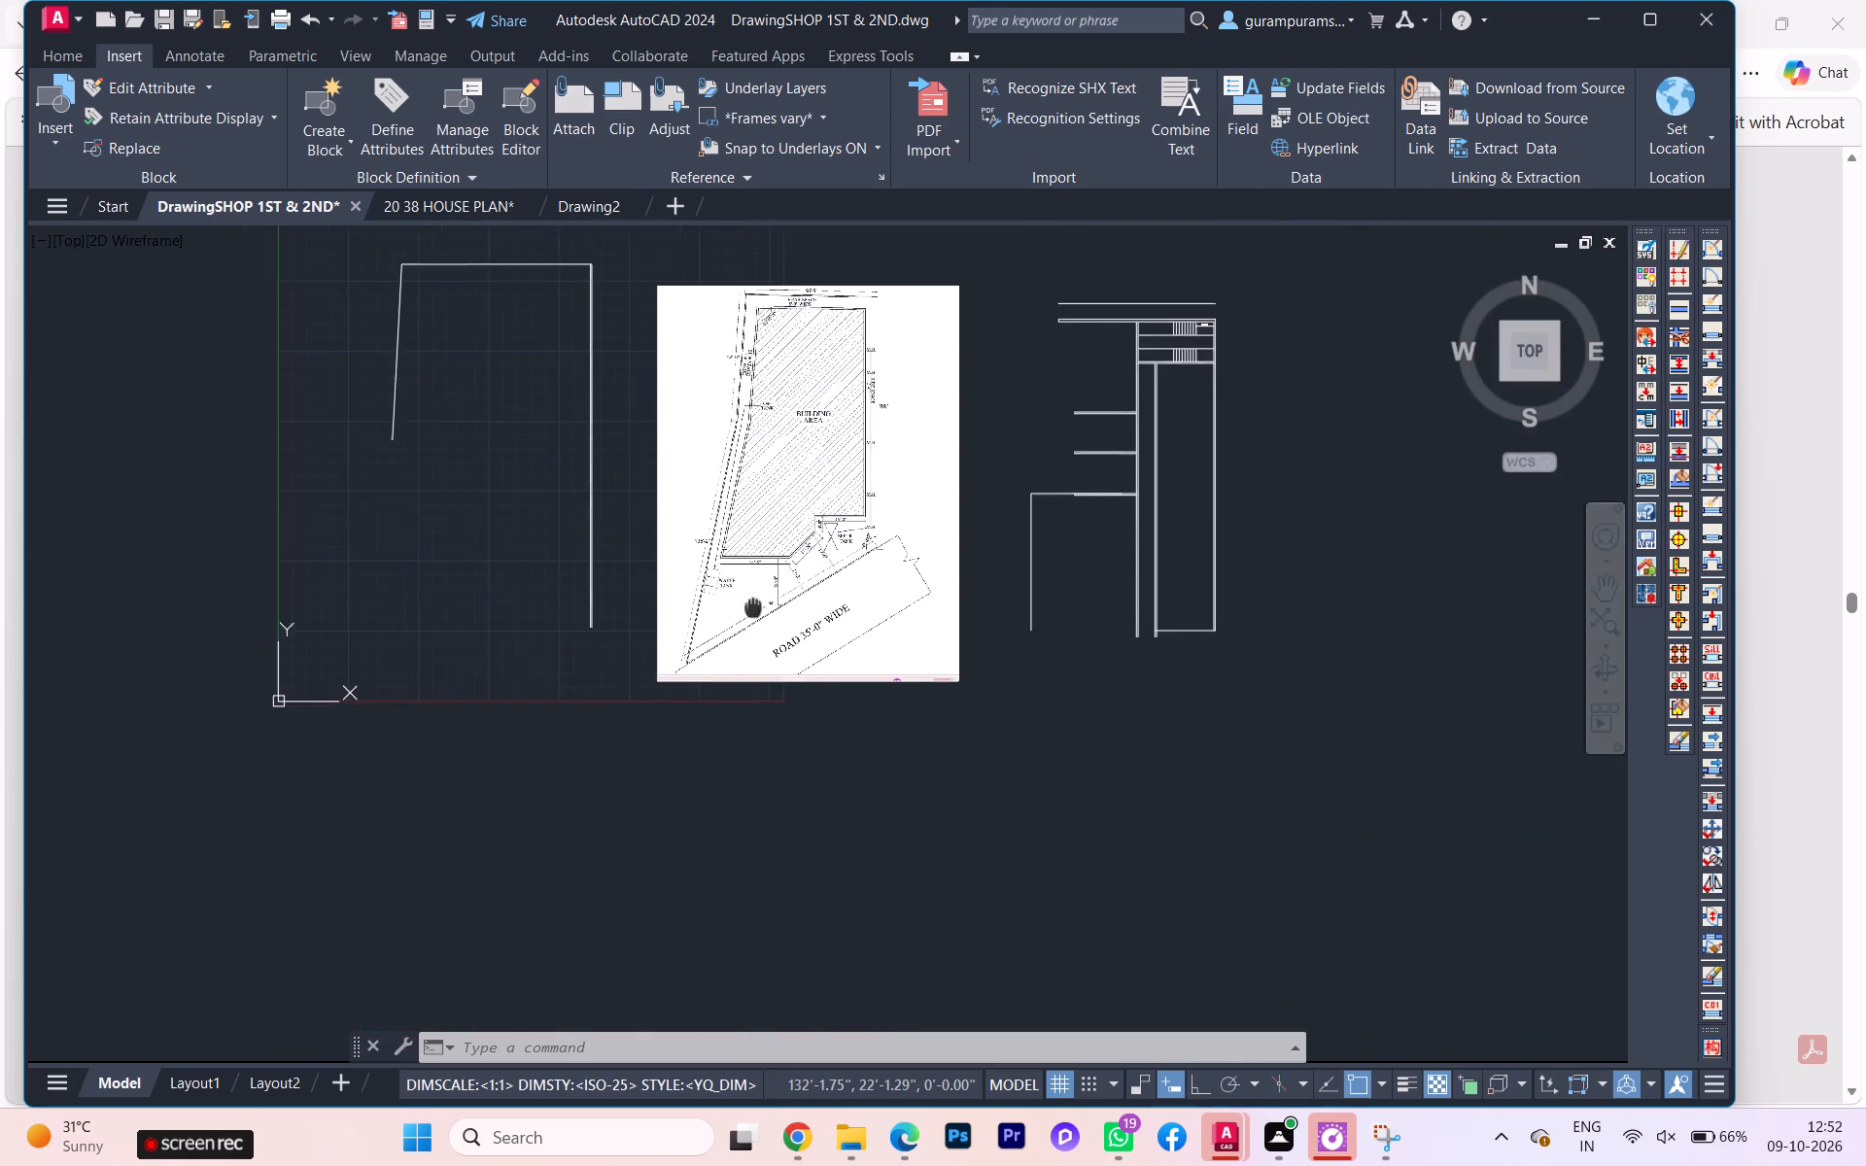
middle_click_drag(837, 558, 865, 535)
scroll(606, 675, "up", 2)
scroll(858, 480, "down", 2)
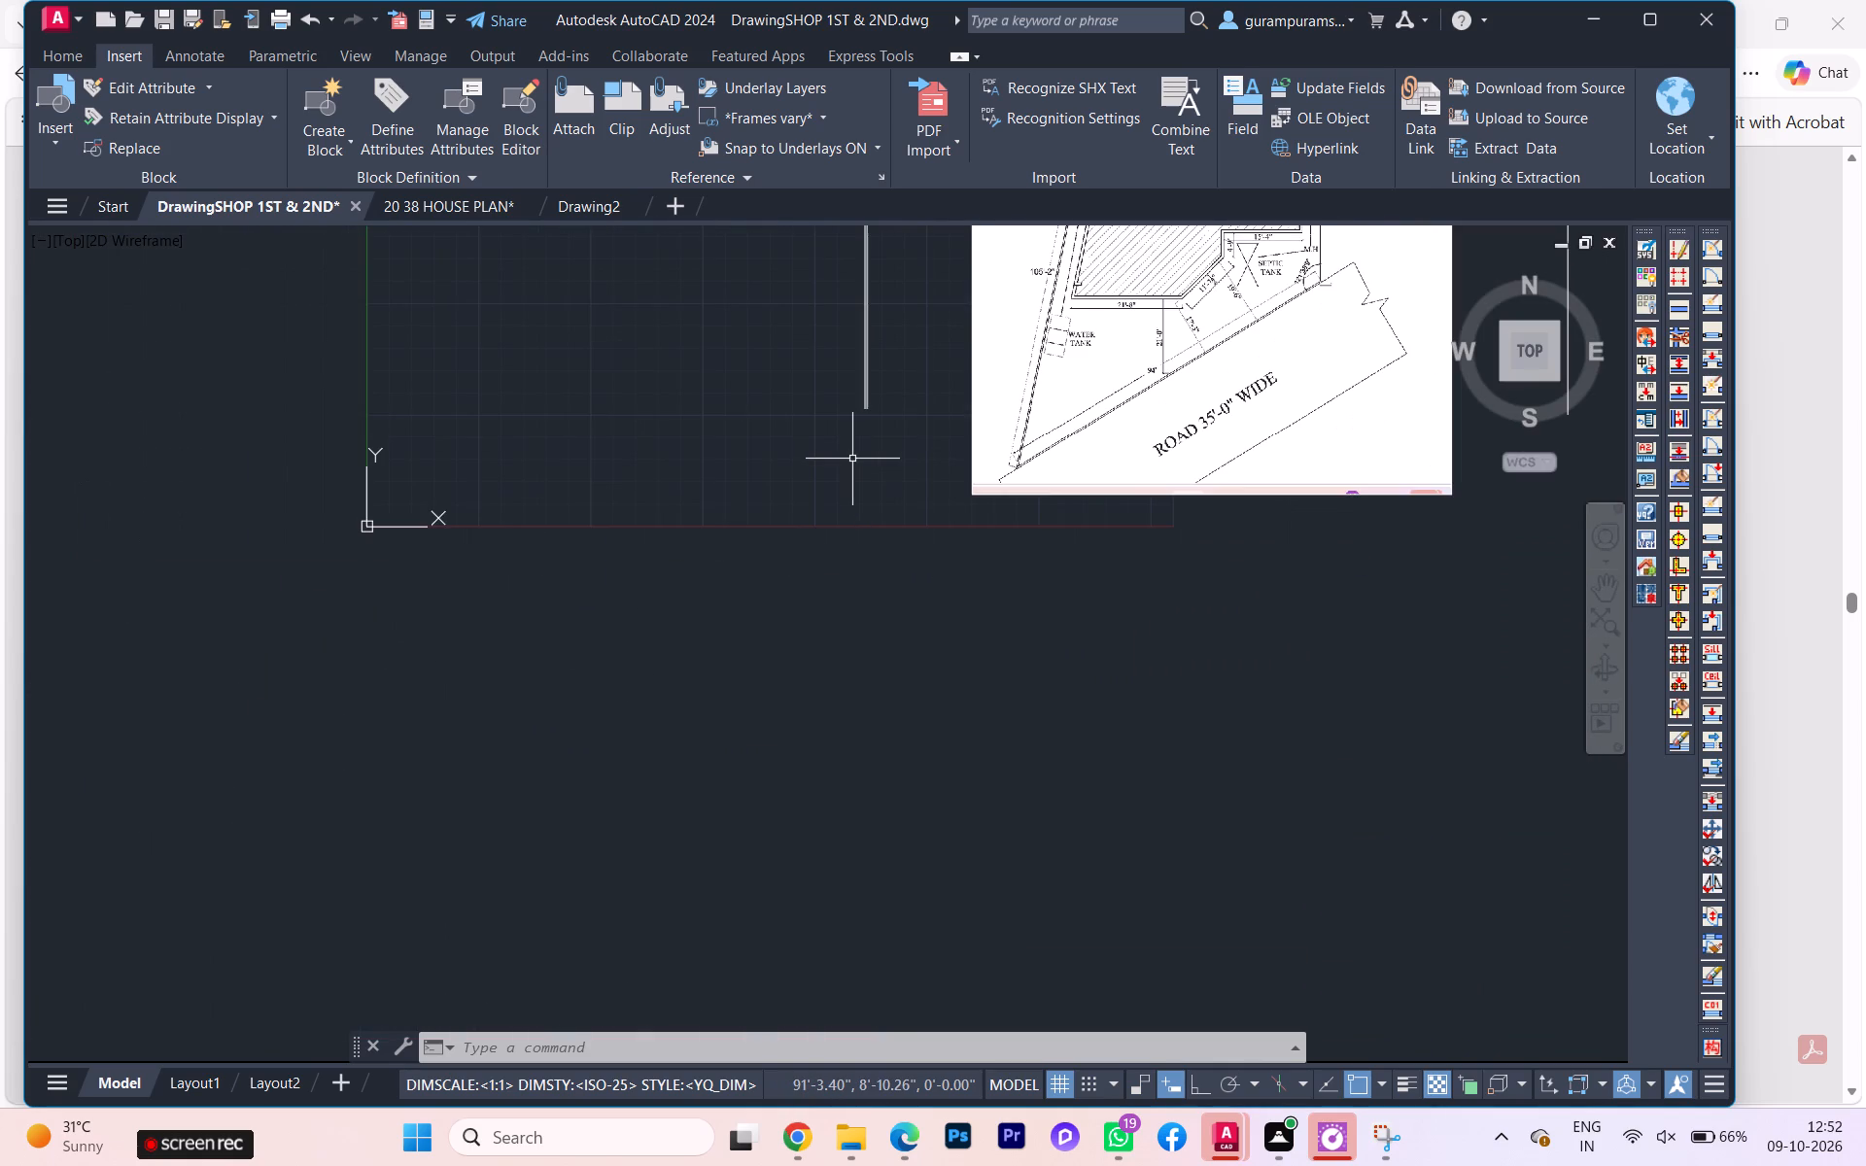
scroll(886, 427, "up", 1)
key("l")
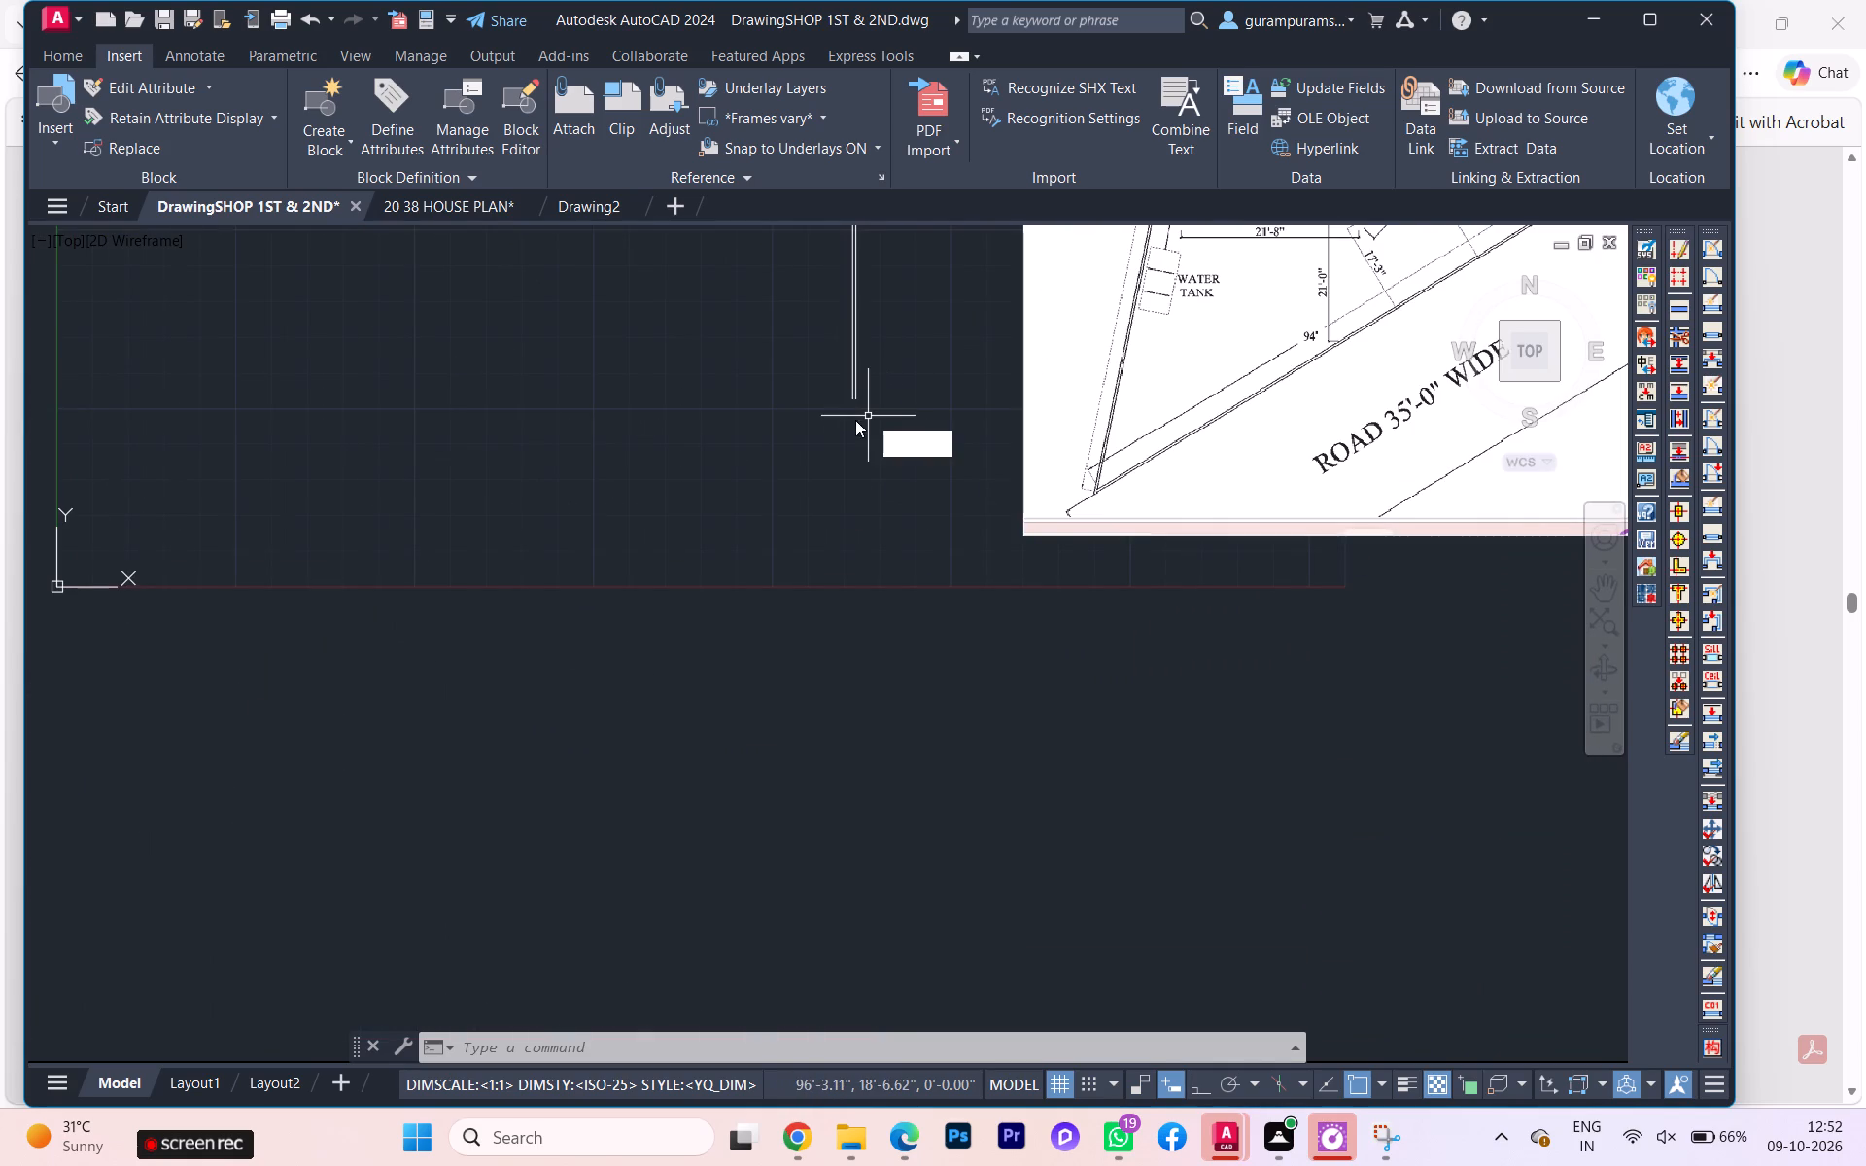
key("Return")
scroll(853, 387, "up", 2)
left_click(859, 420)
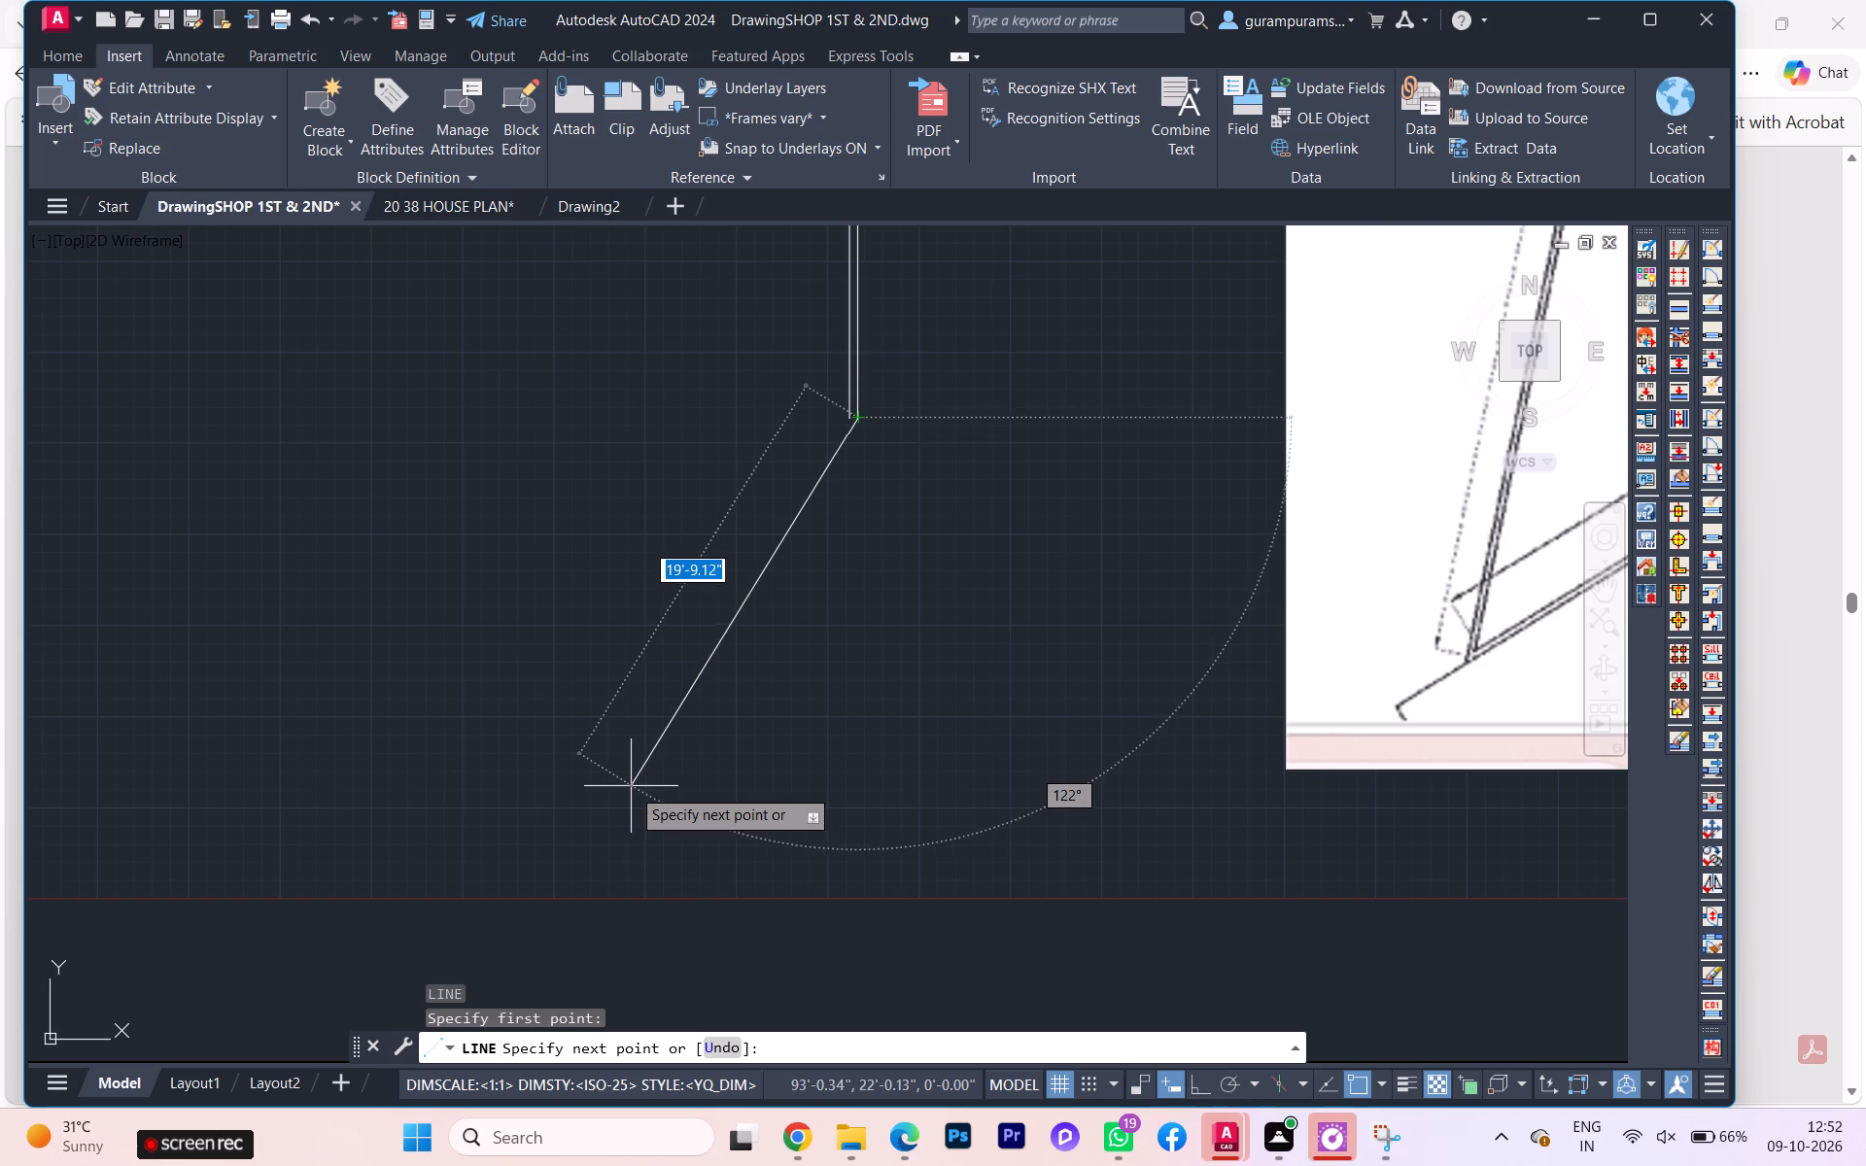
scroll(630, 787, "down", 1)
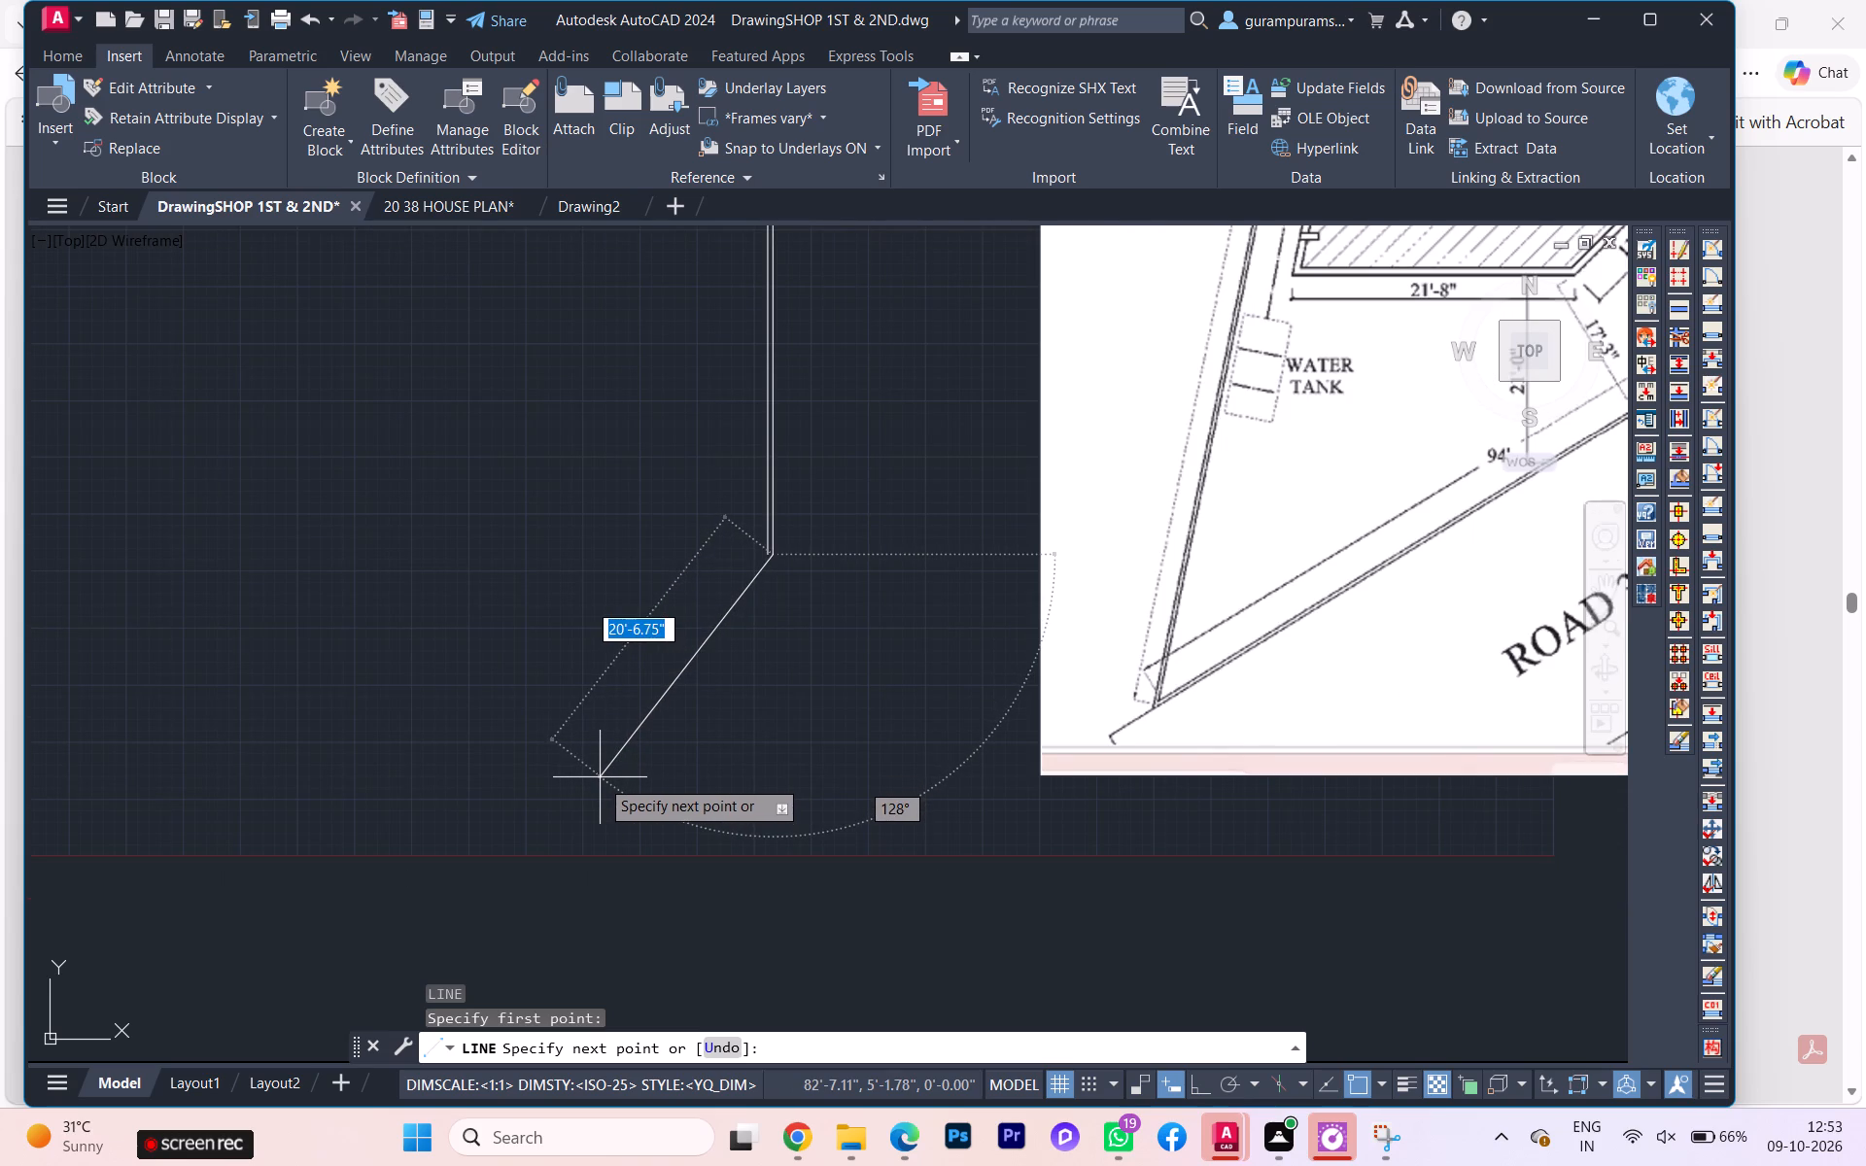
scroll(600, 778, "down", 1)
key("alt+Tab")
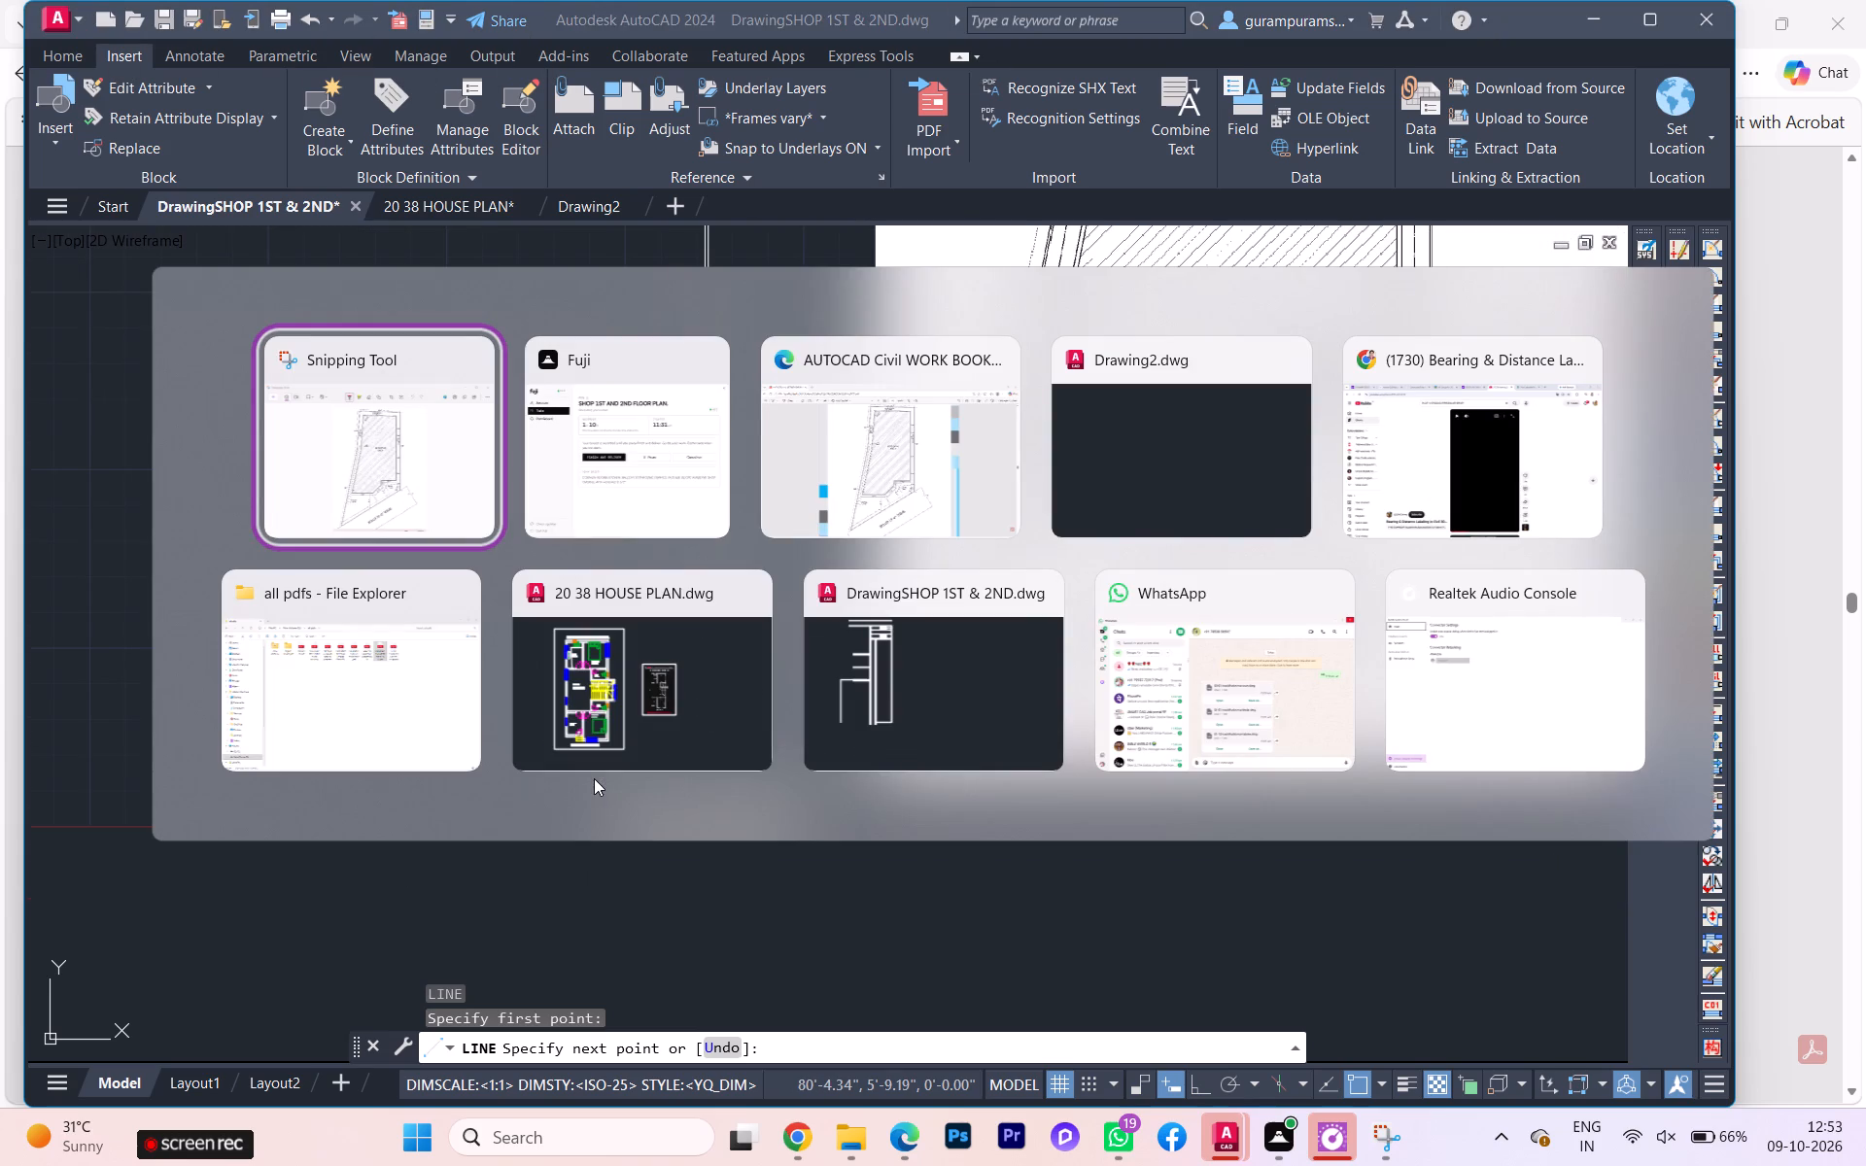
key("alt+Tab")
key("alt+Tab")
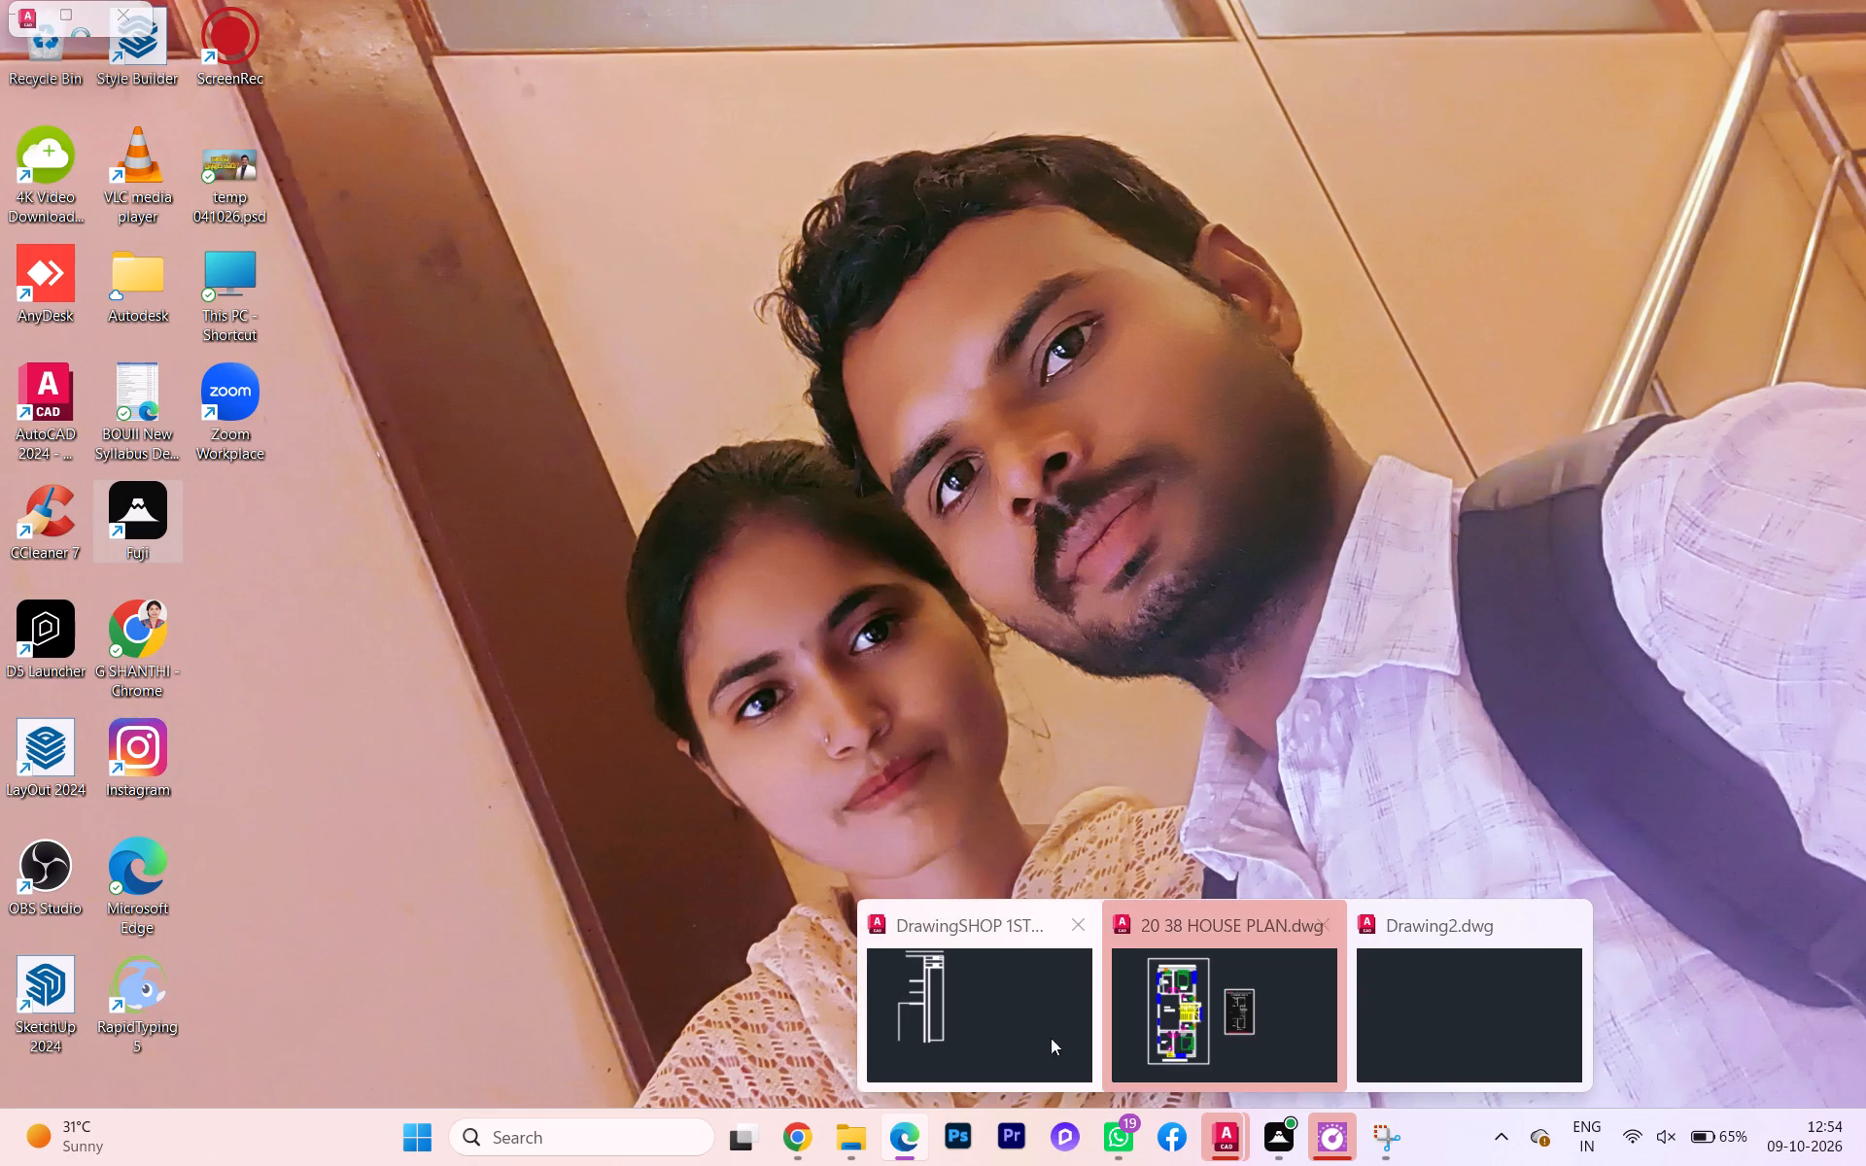
left_click(1036, 1040)
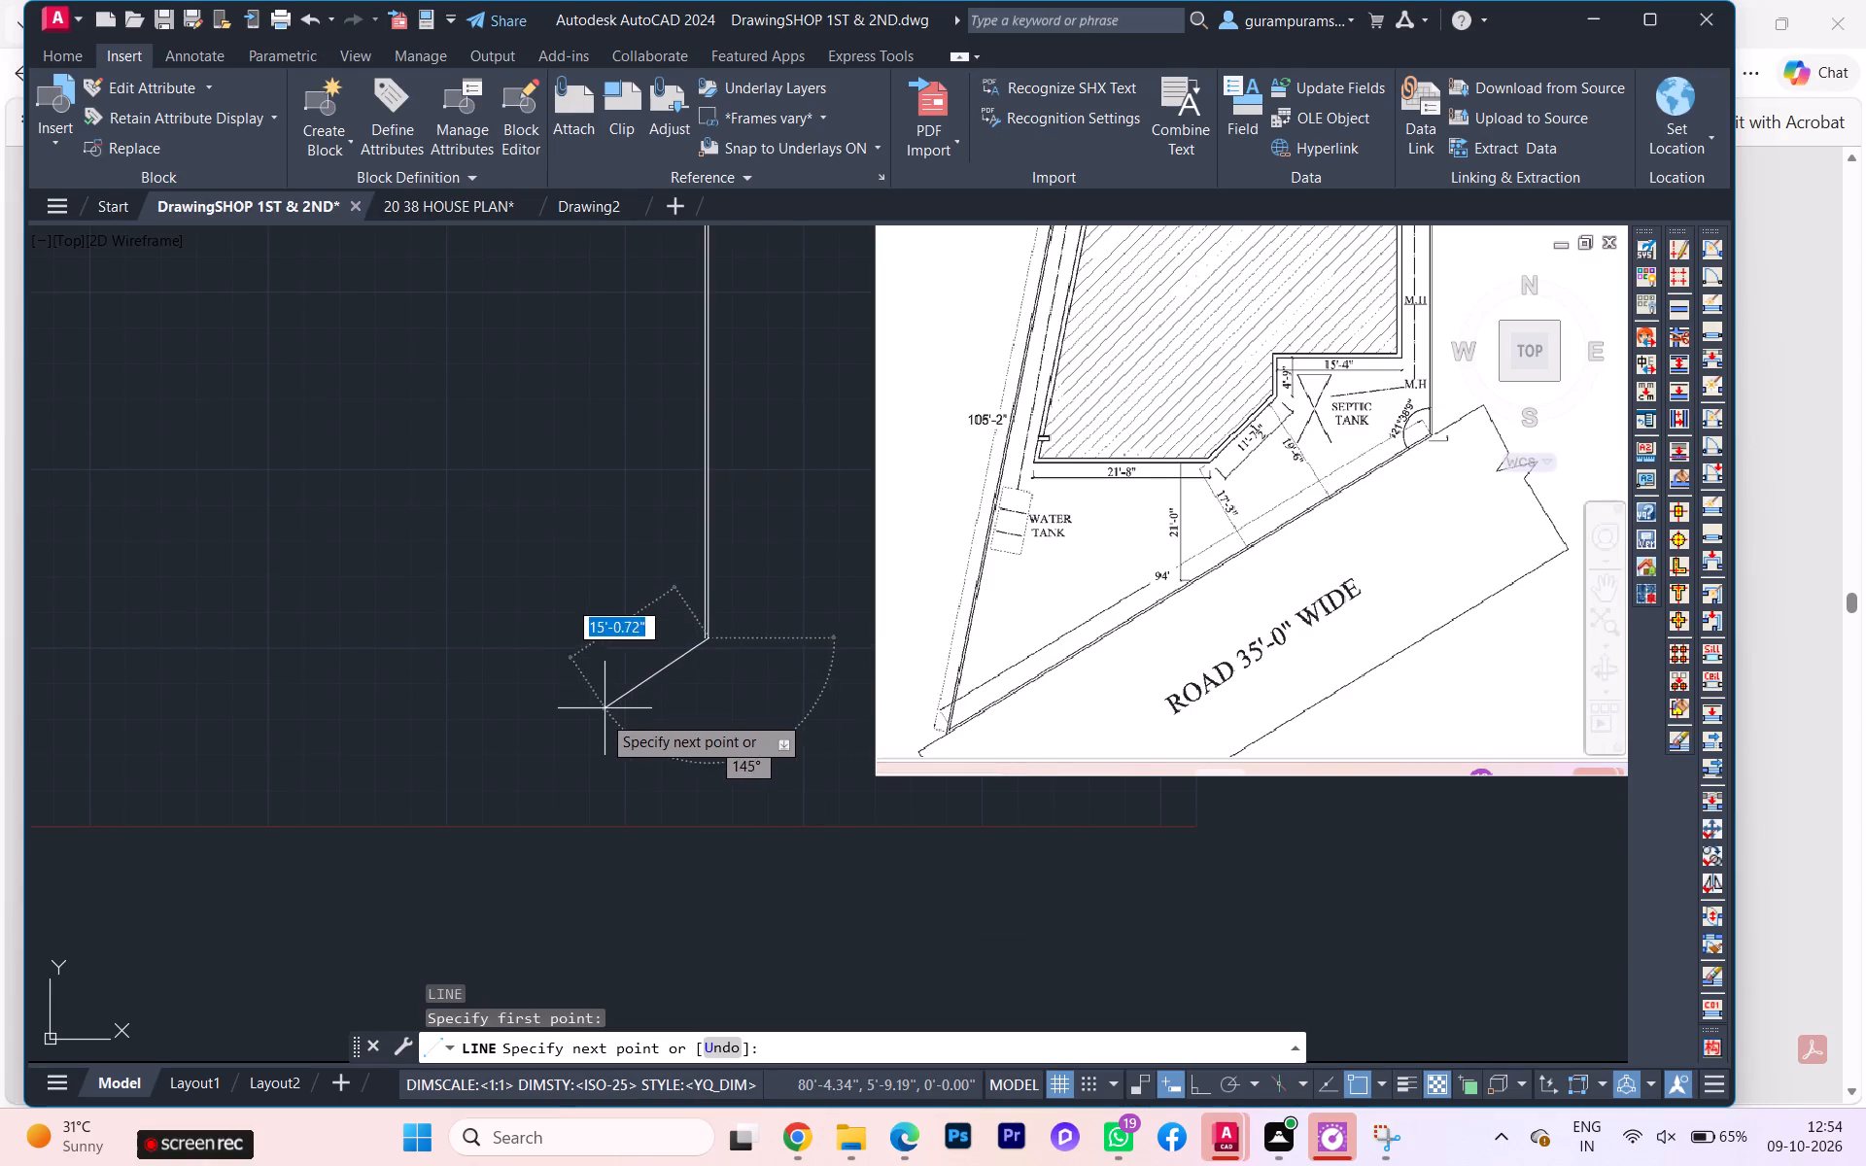
scroll(598, 720, "up", 1)
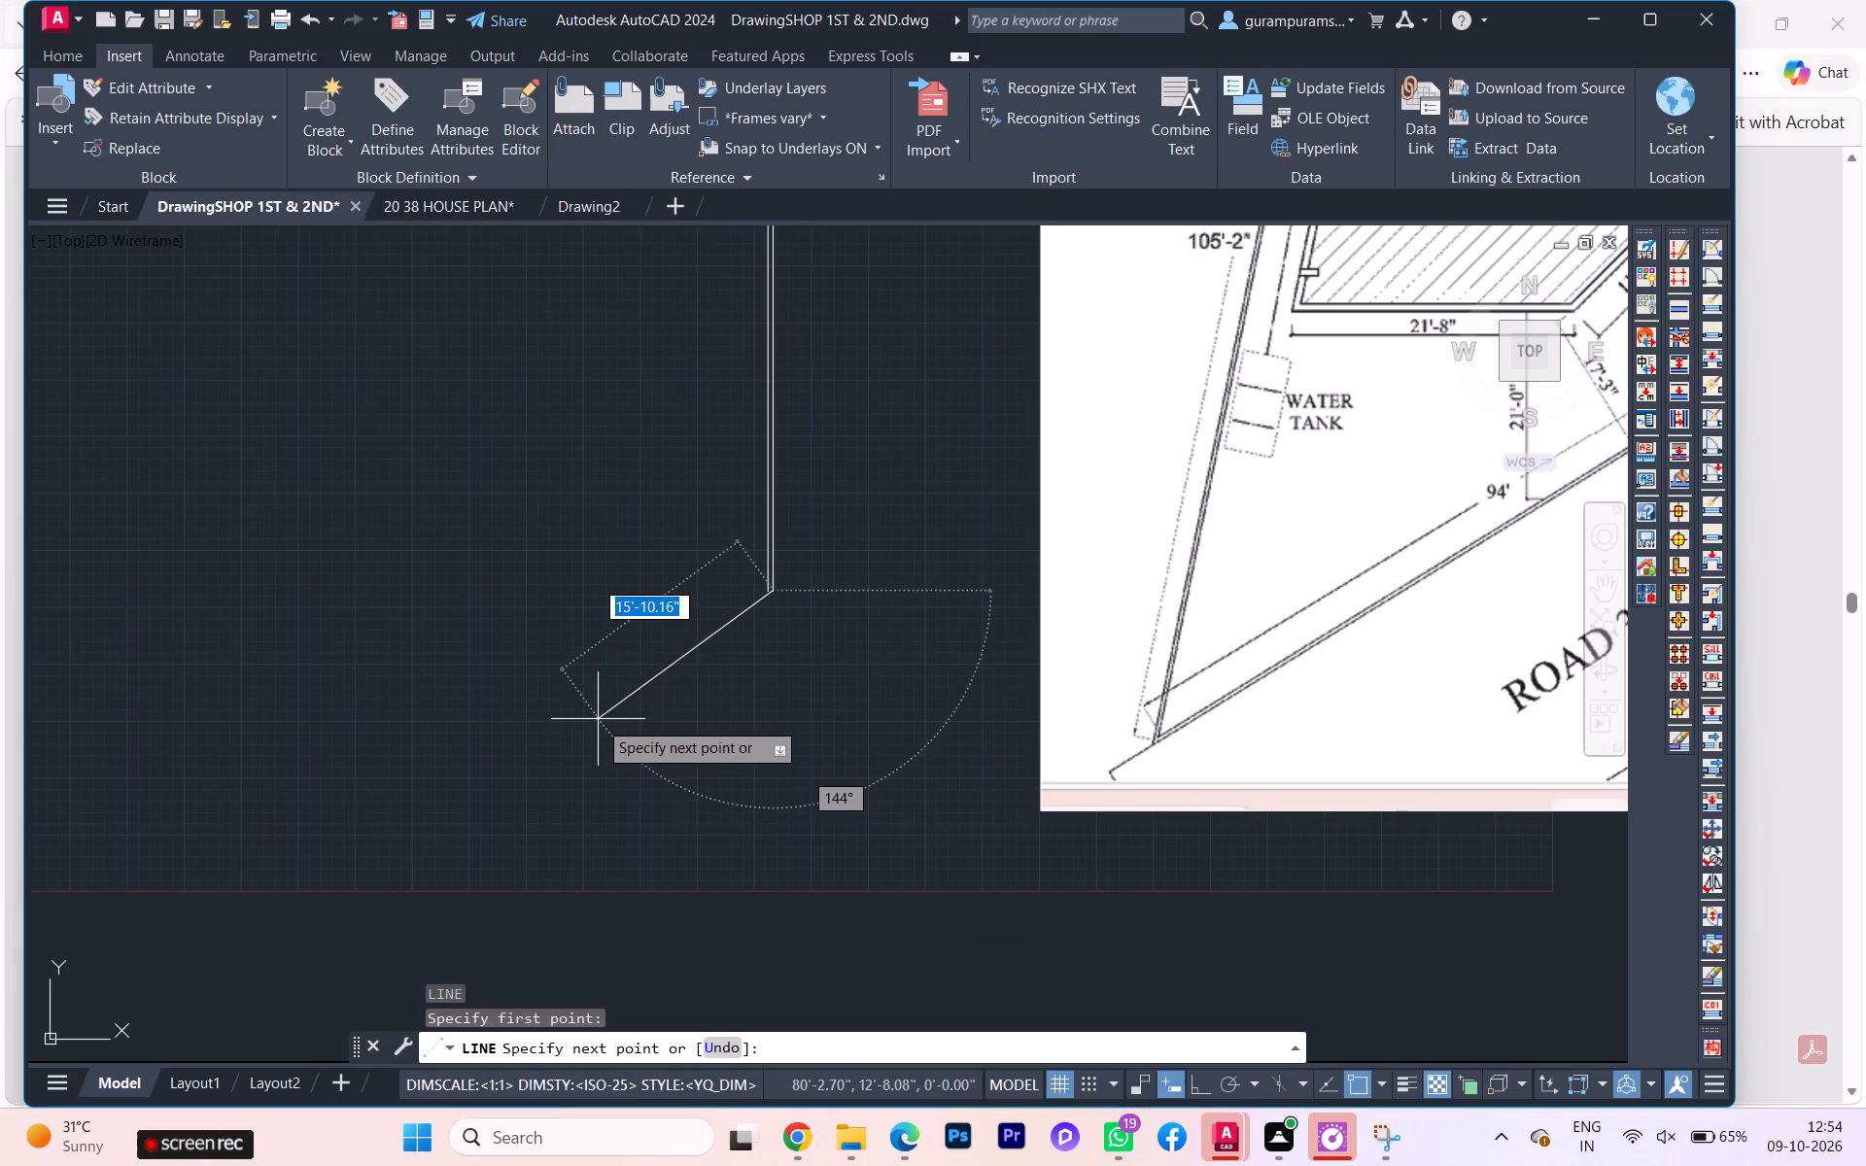
scroll(597, 726, "down", 1)
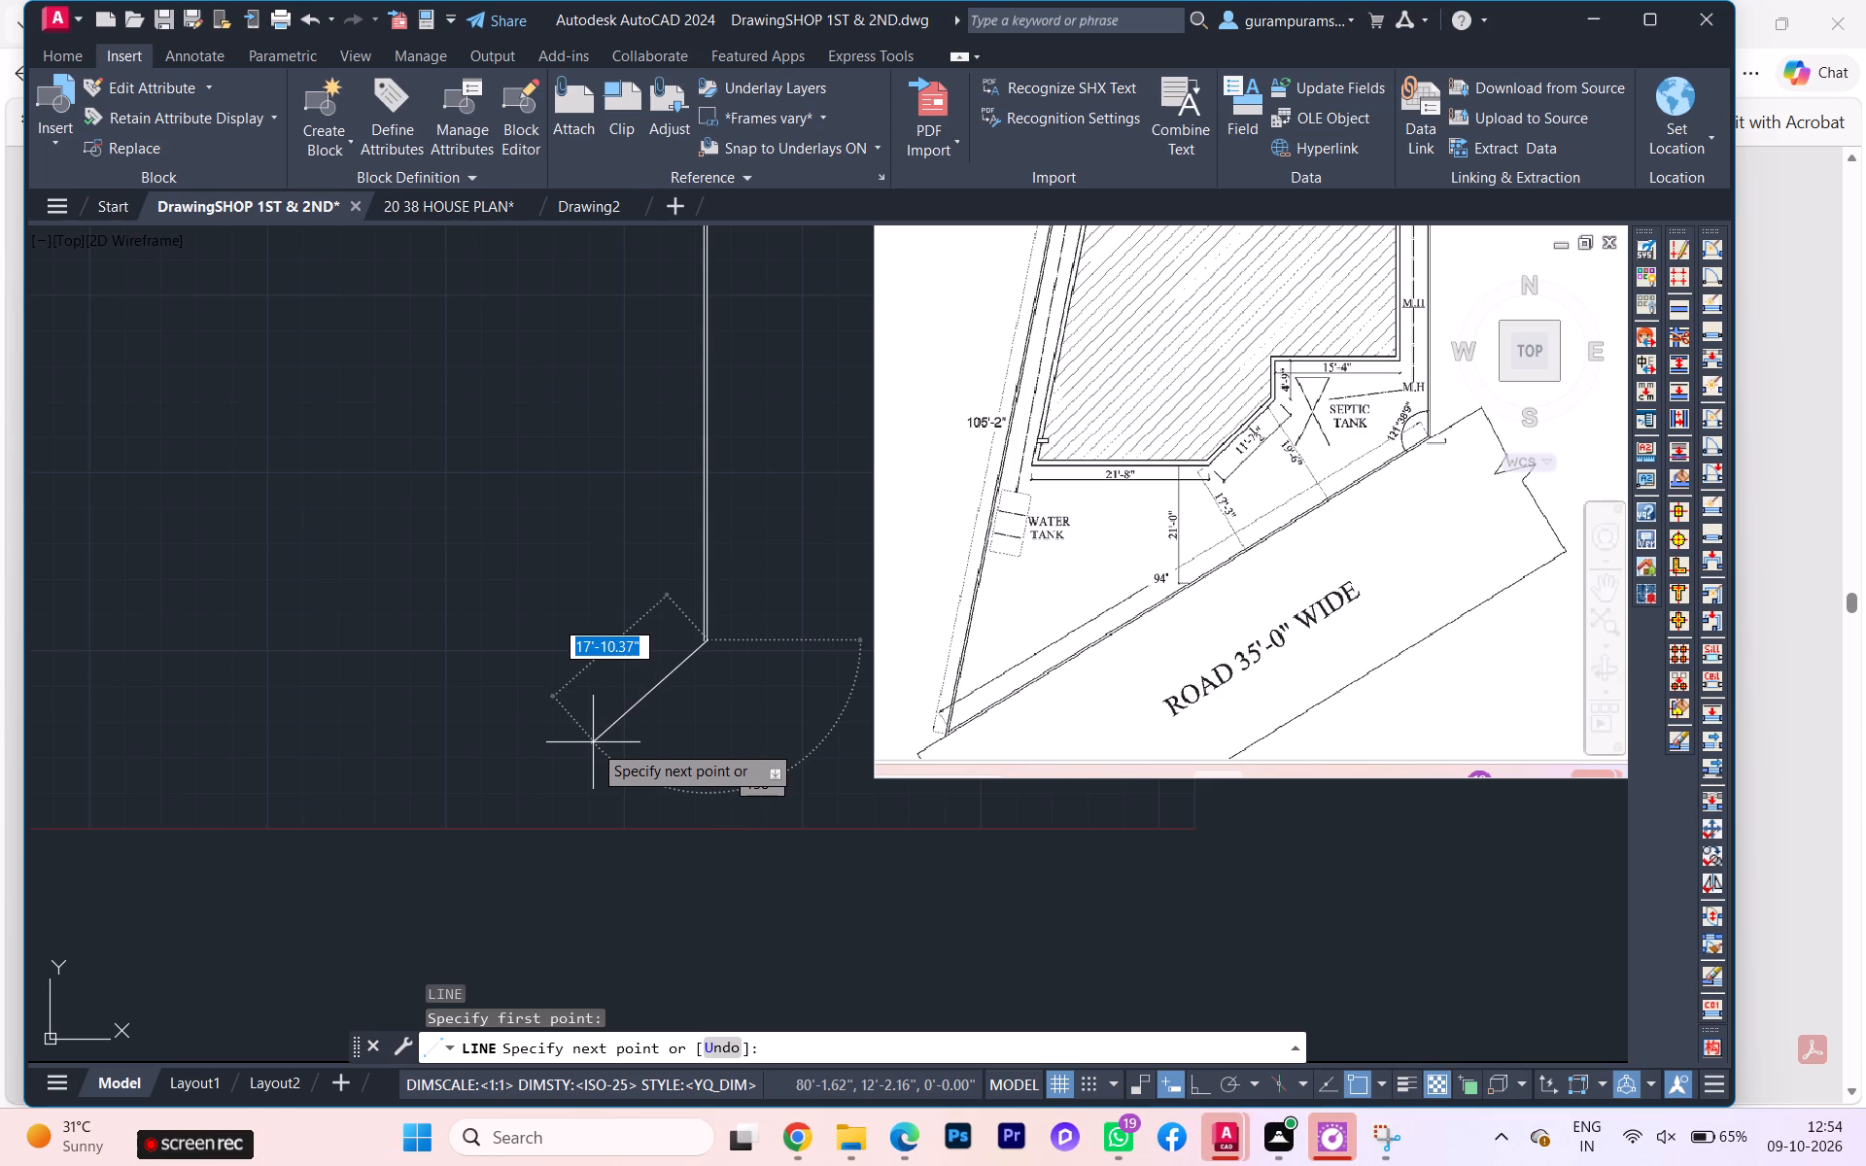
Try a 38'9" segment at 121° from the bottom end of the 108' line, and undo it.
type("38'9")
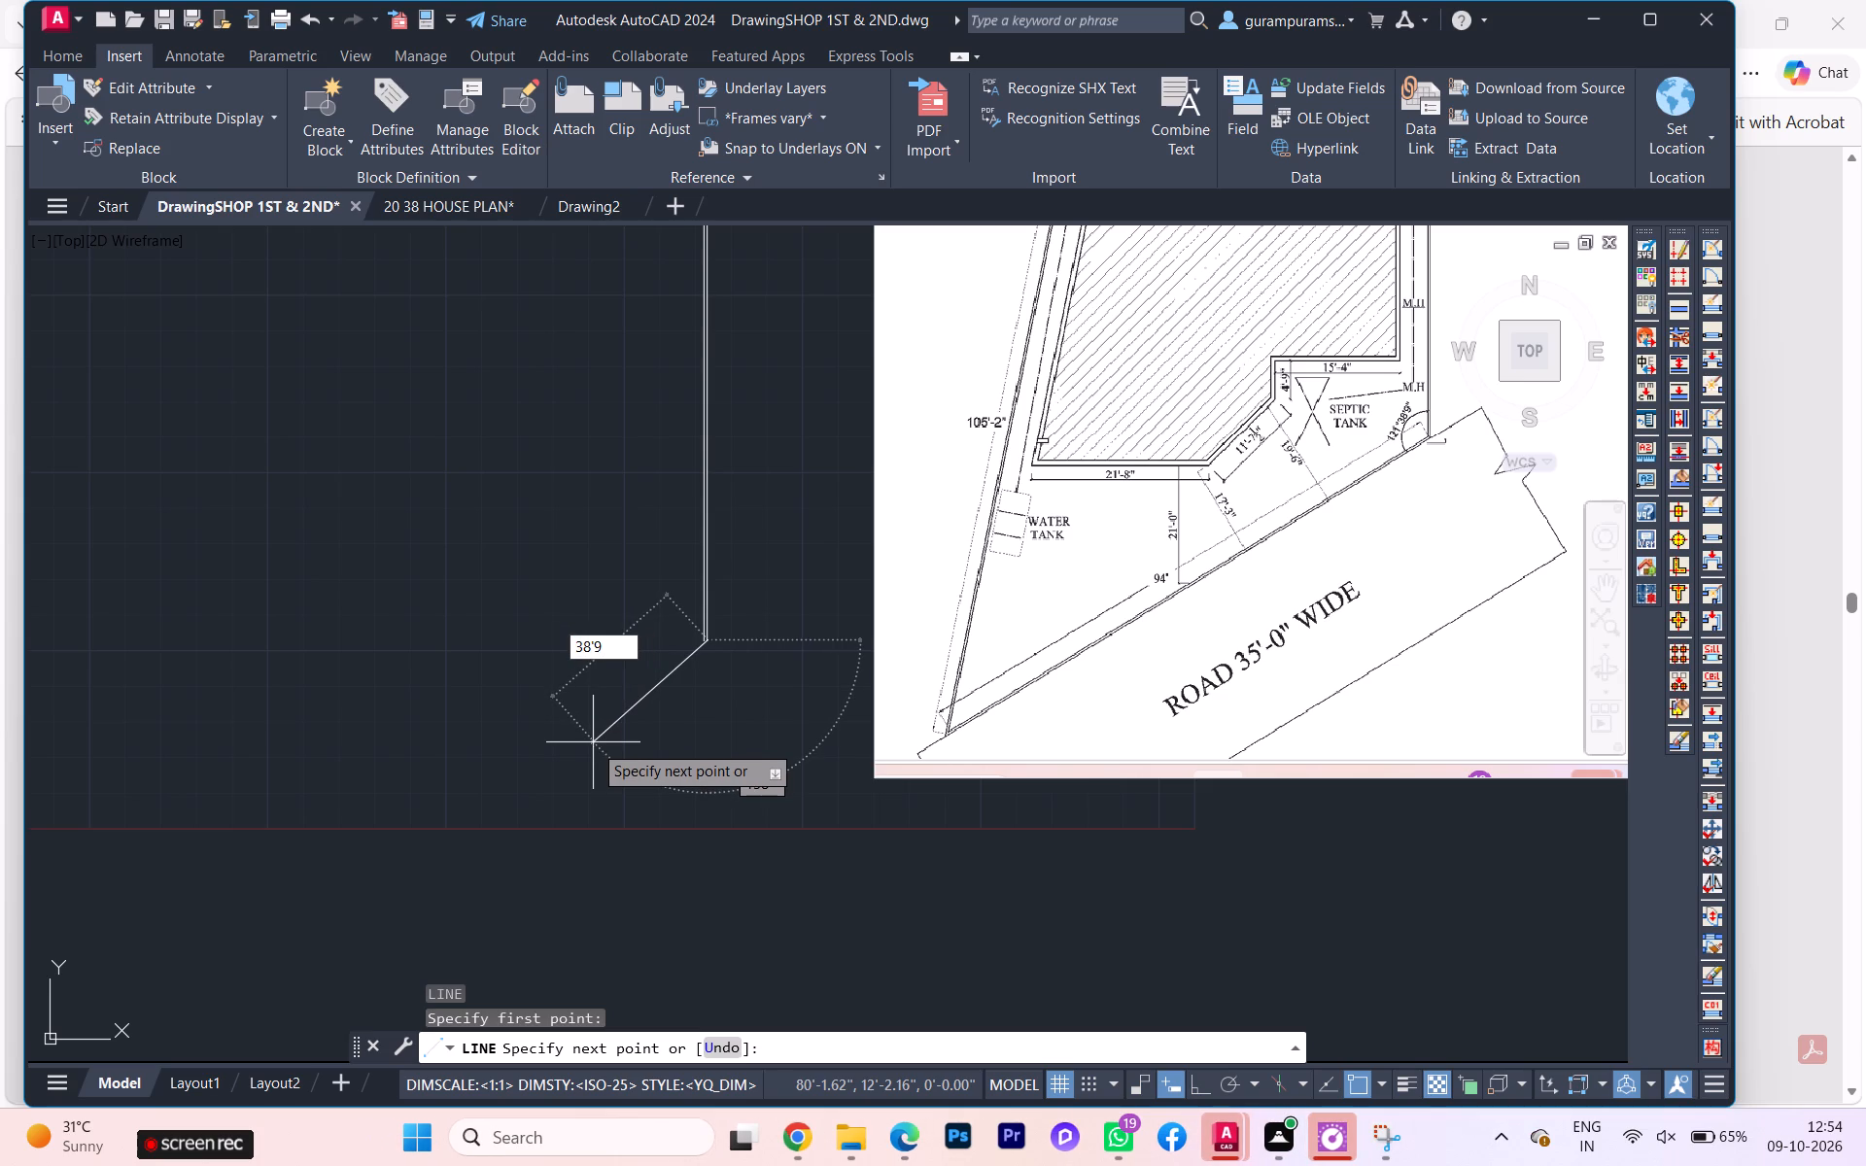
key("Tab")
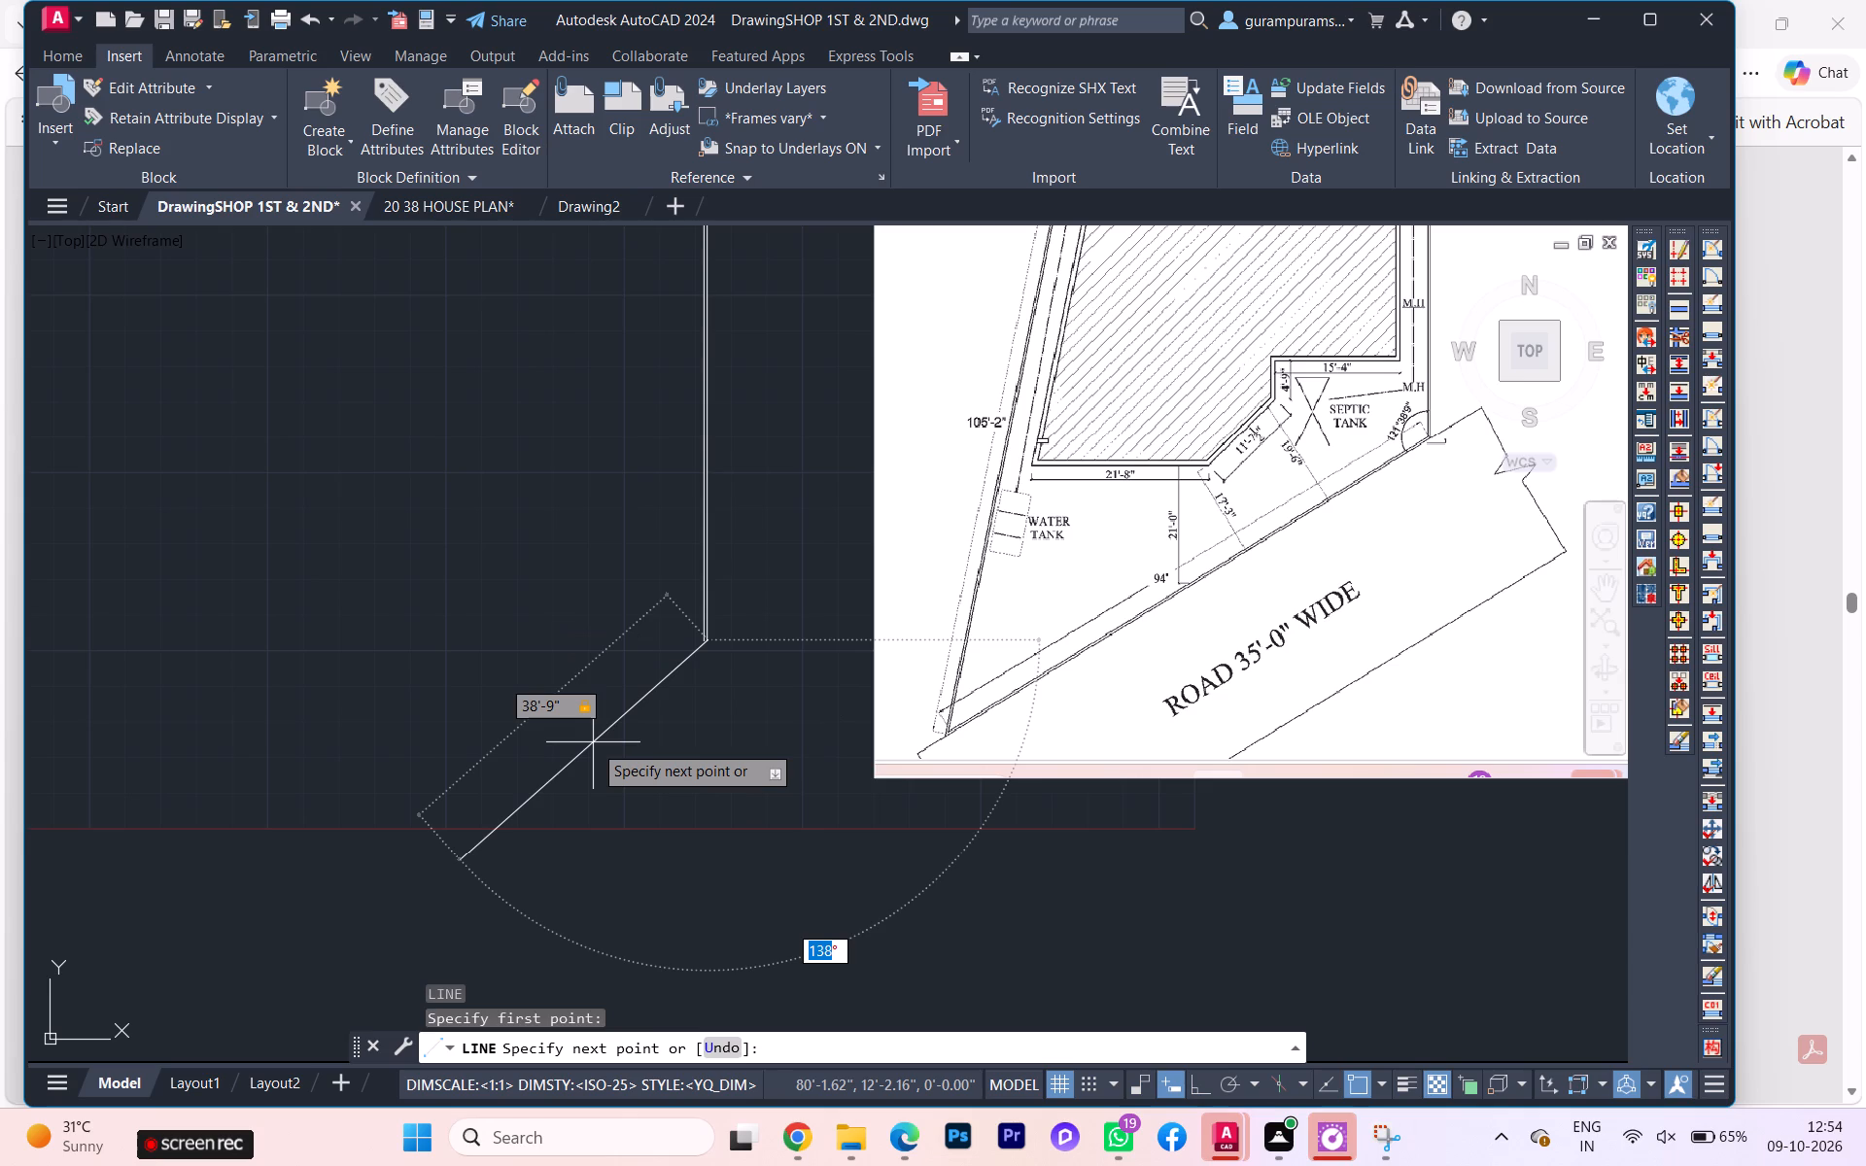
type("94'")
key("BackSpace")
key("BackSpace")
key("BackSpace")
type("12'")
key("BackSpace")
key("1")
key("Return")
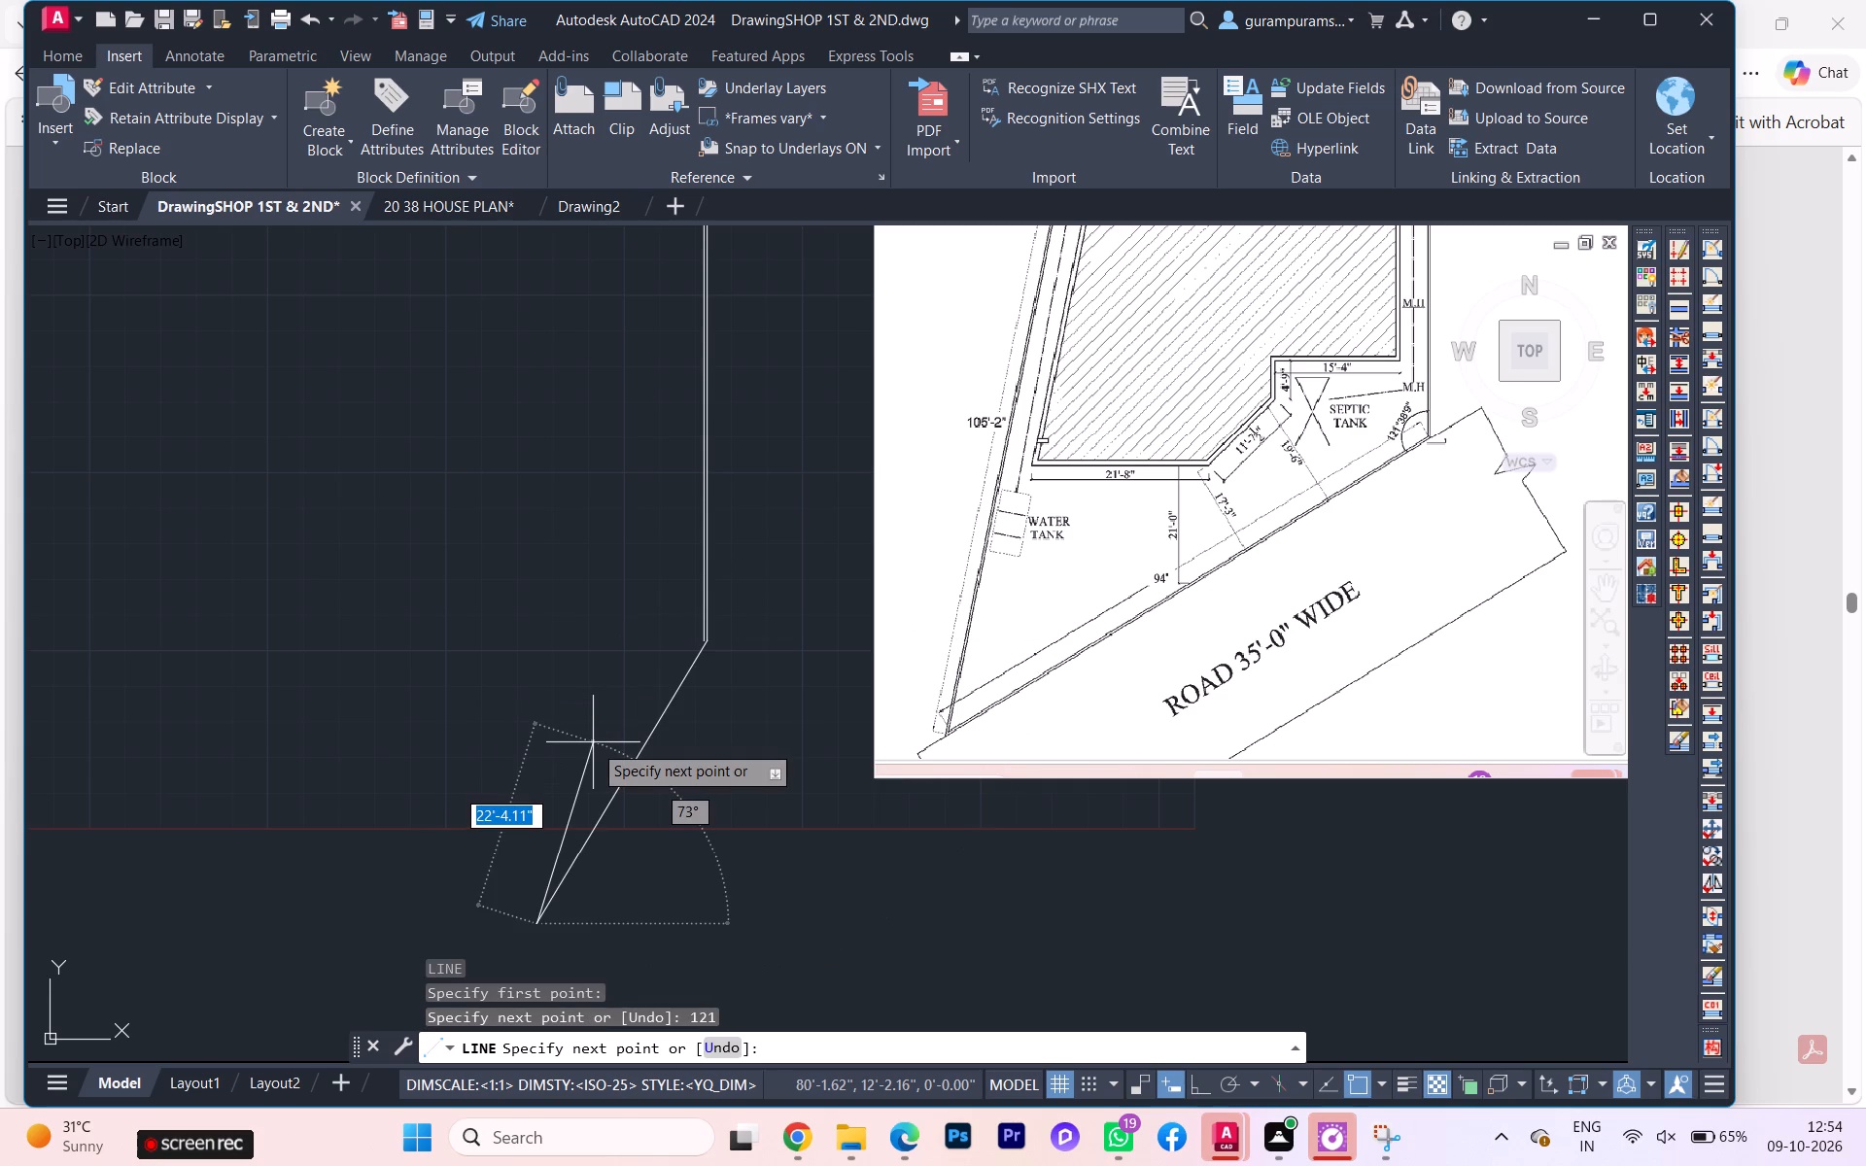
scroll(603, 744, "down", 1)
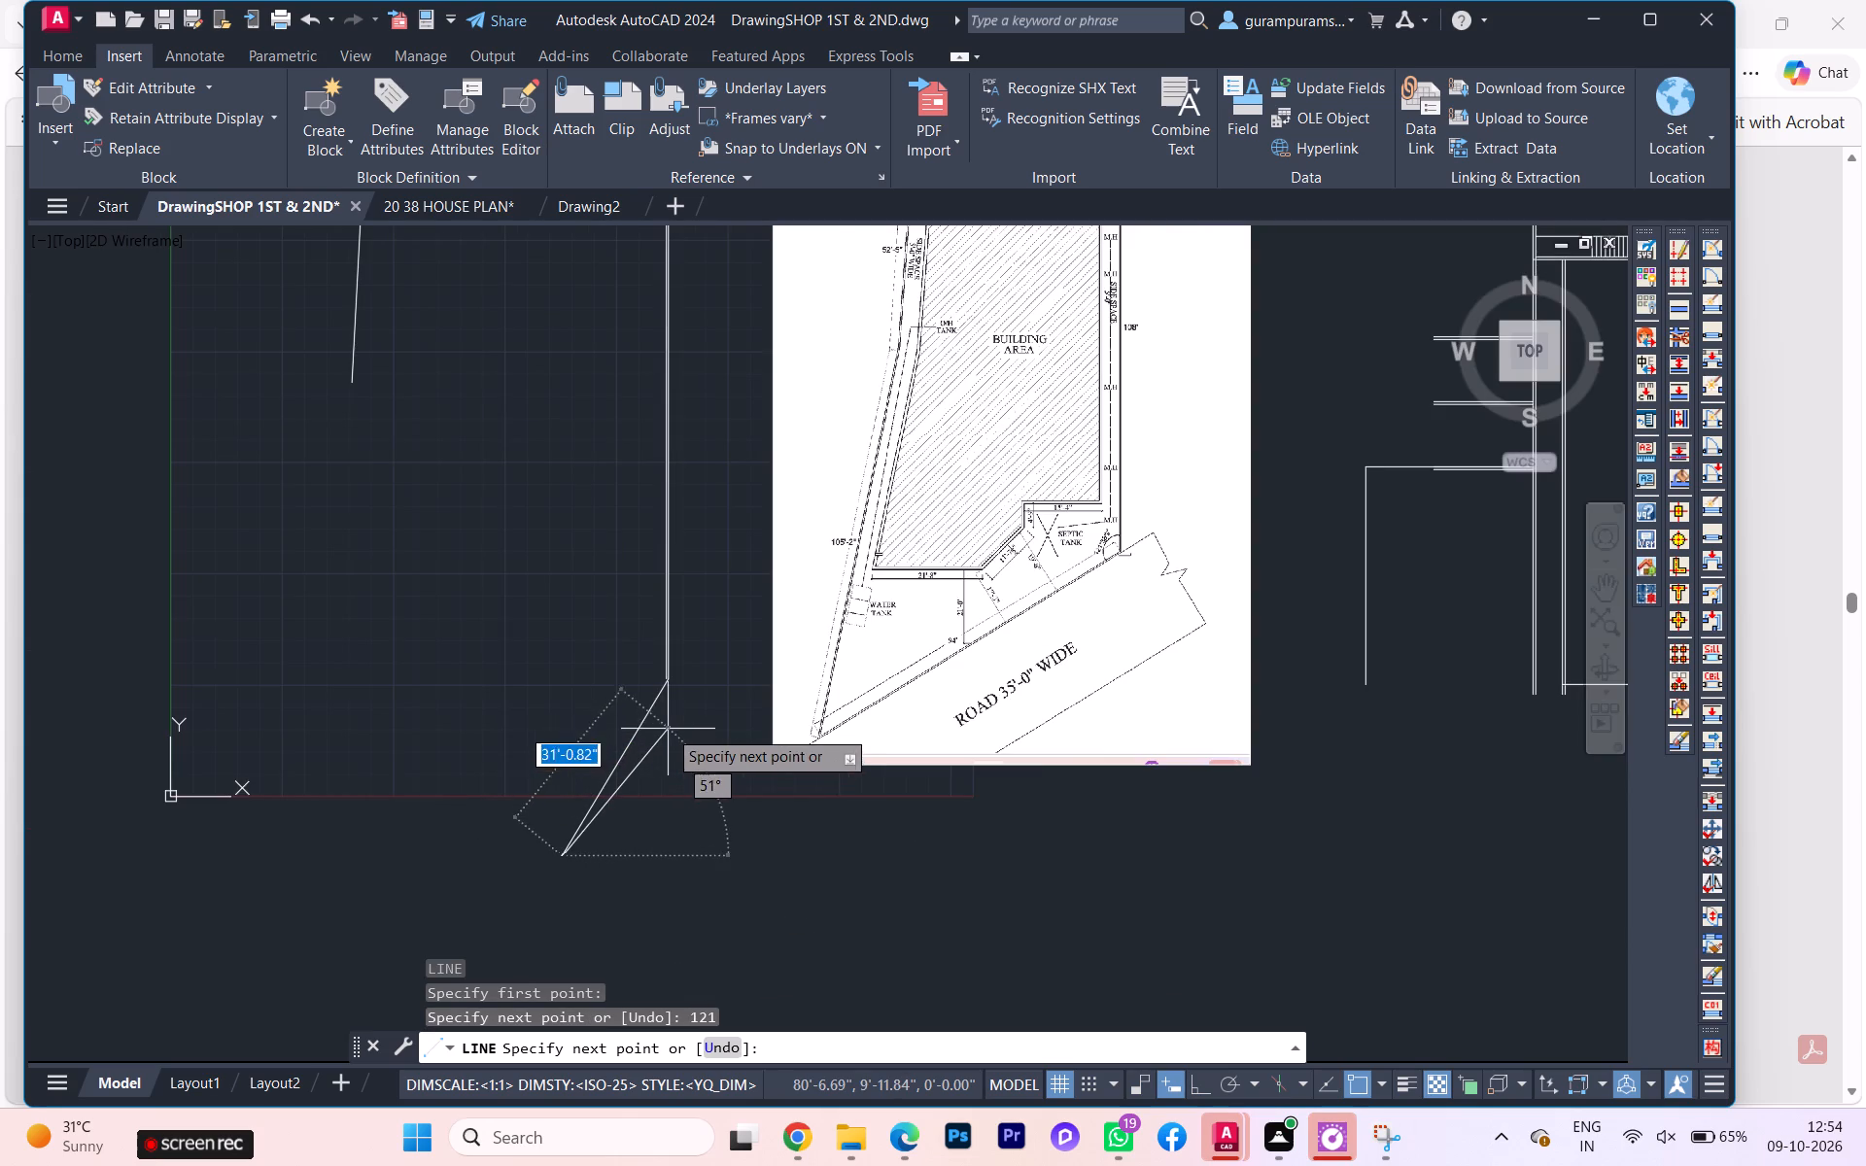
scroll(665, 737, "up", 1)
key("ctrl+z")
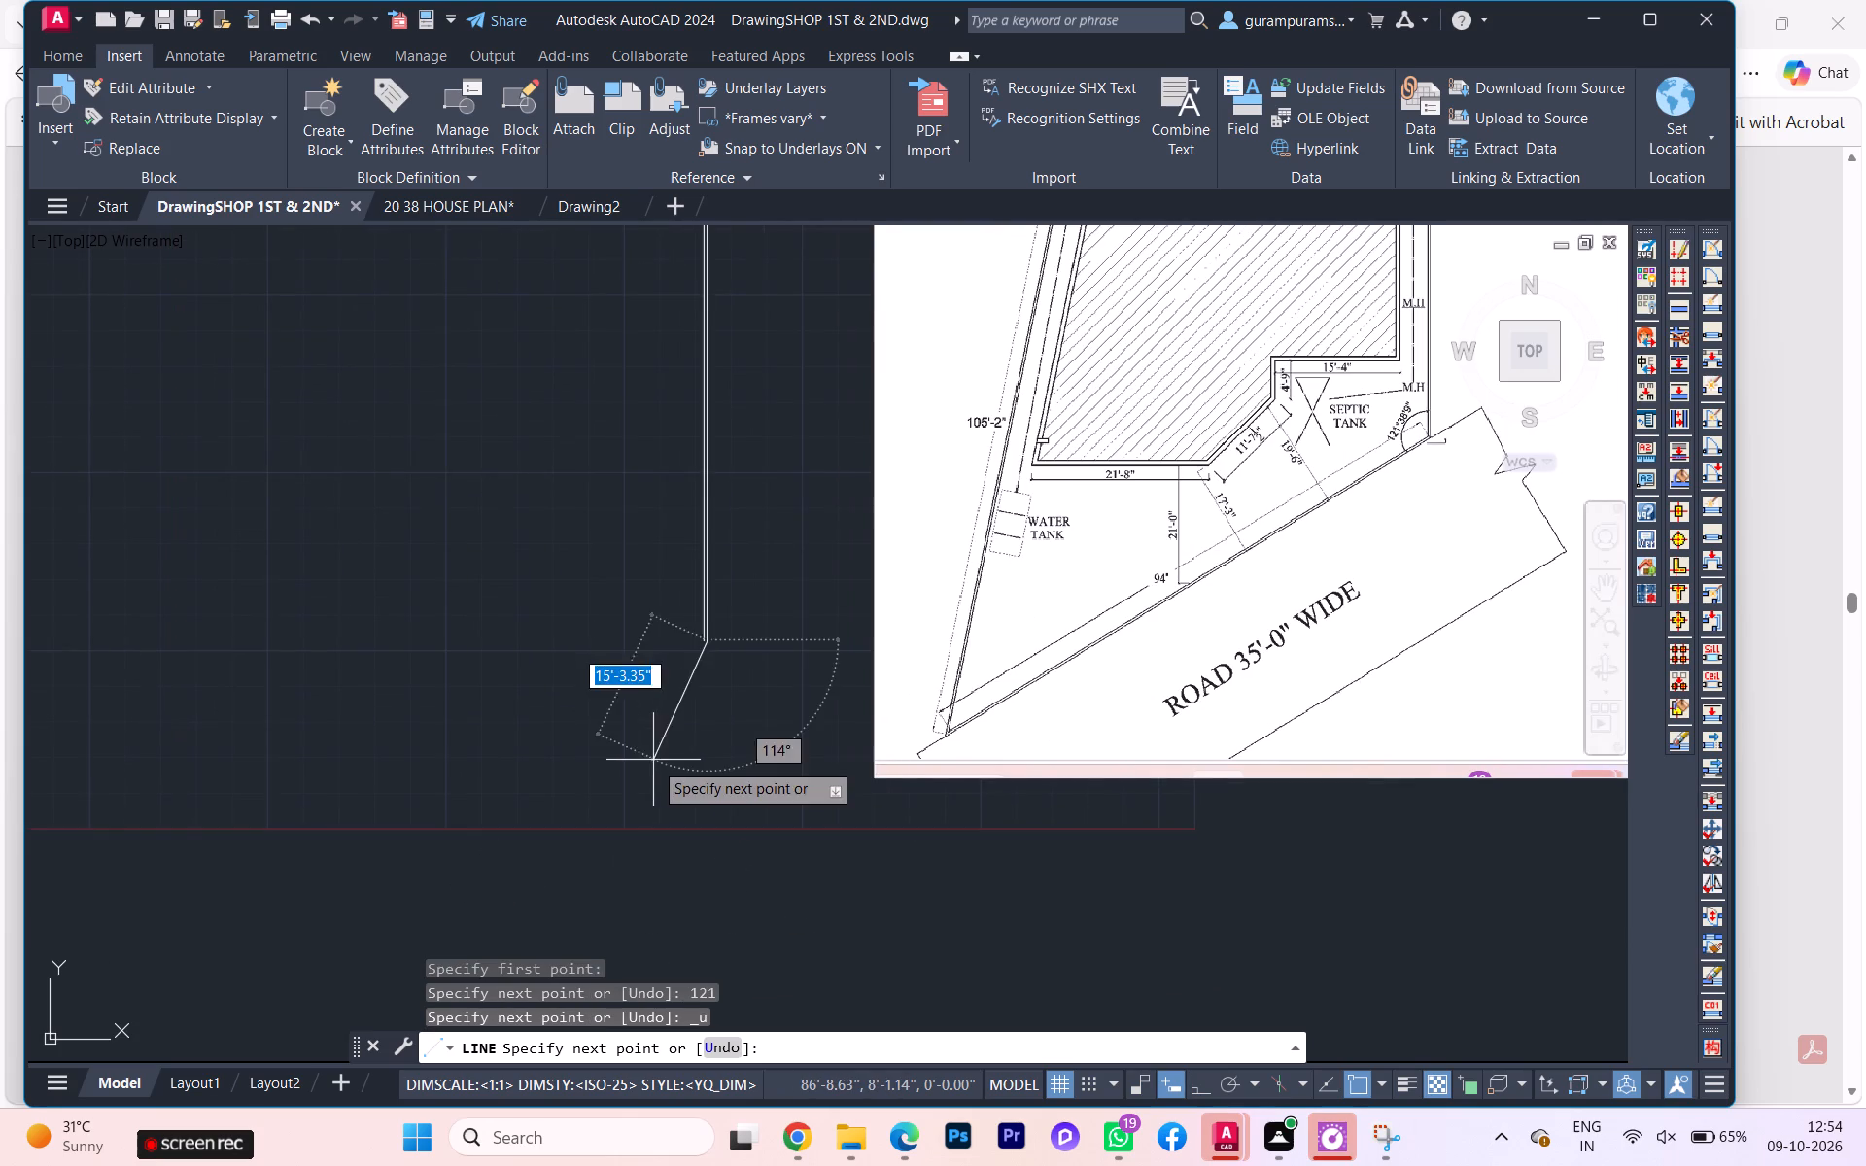
Draw the road-side boundary line 94' long at 121°, running southwest from the bottom end of the outer 108' line, and end the line.
scroll(506, 797, "up", 2)
scroll(505, 797, "down", 2)
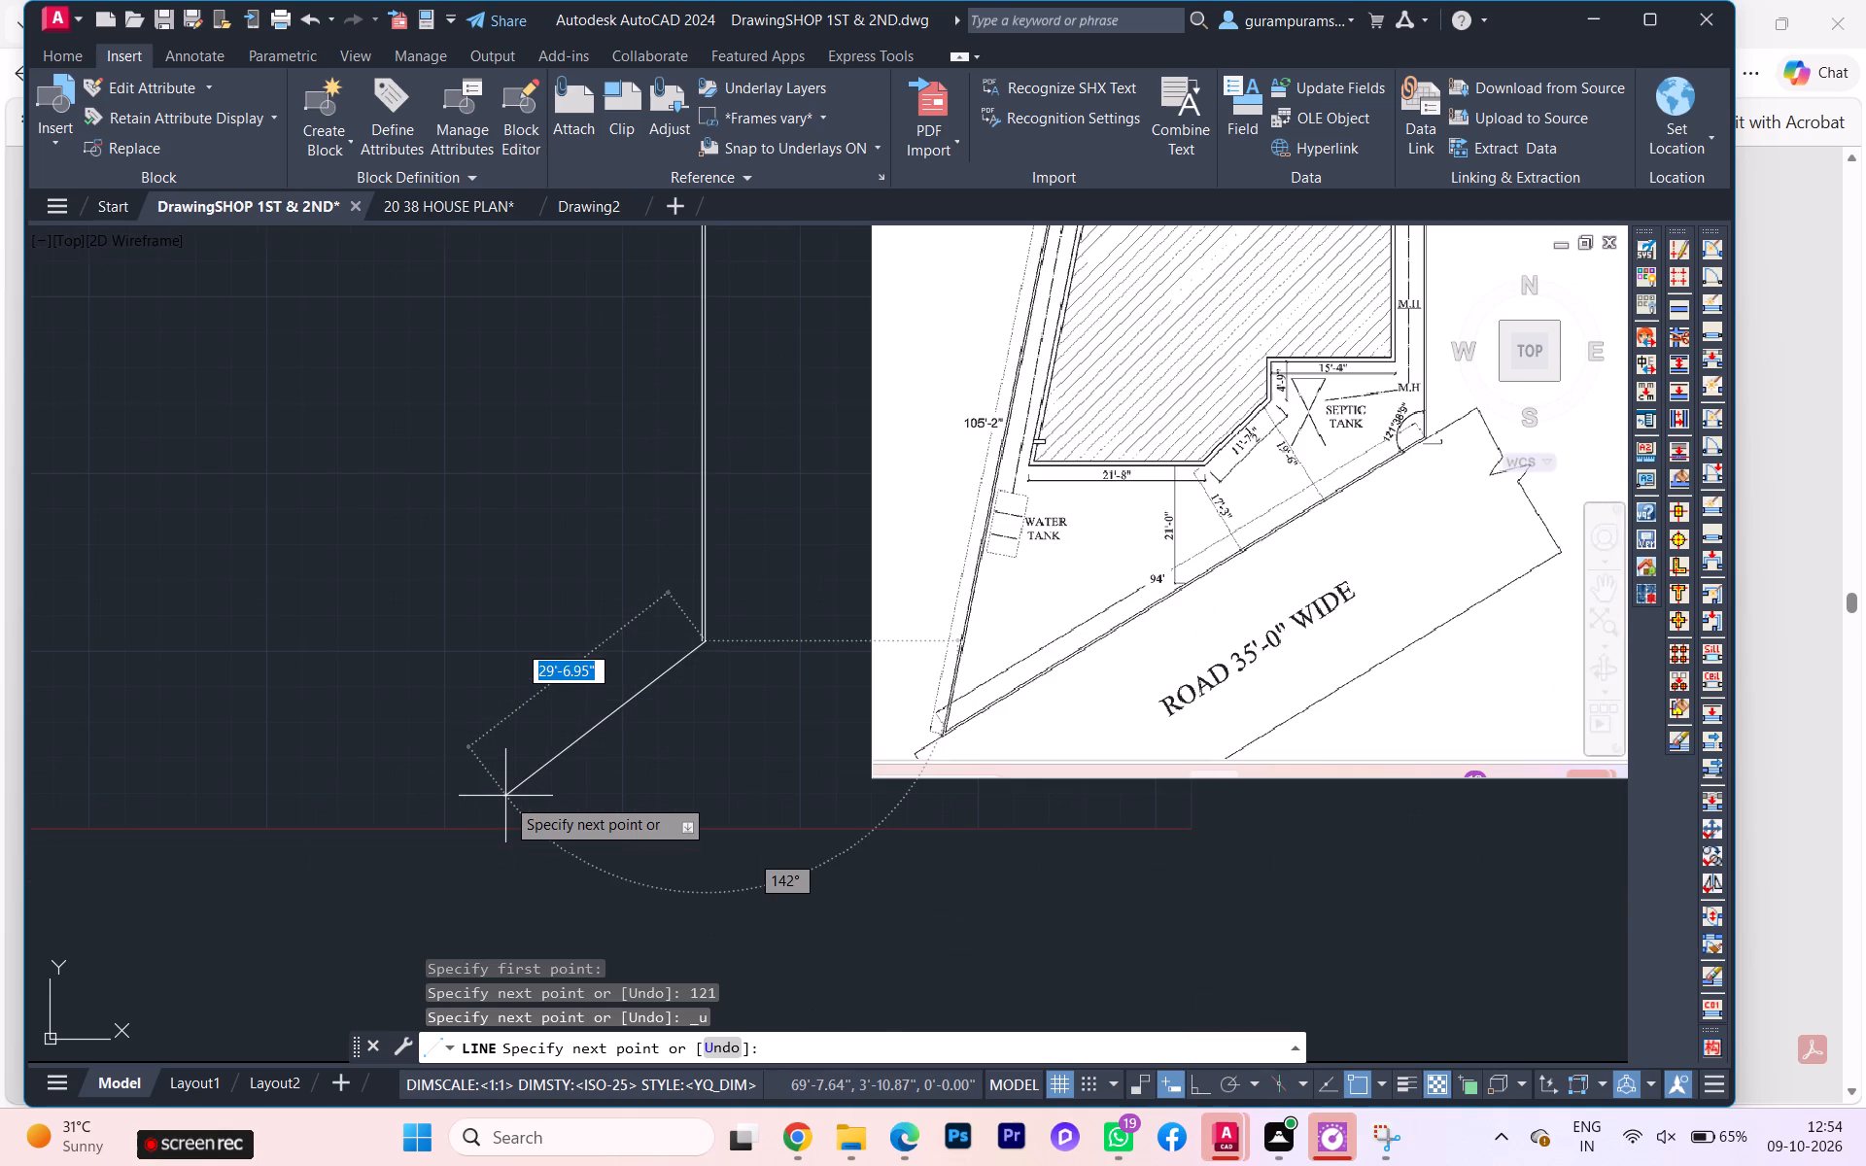
type("94'")
key("Tab")
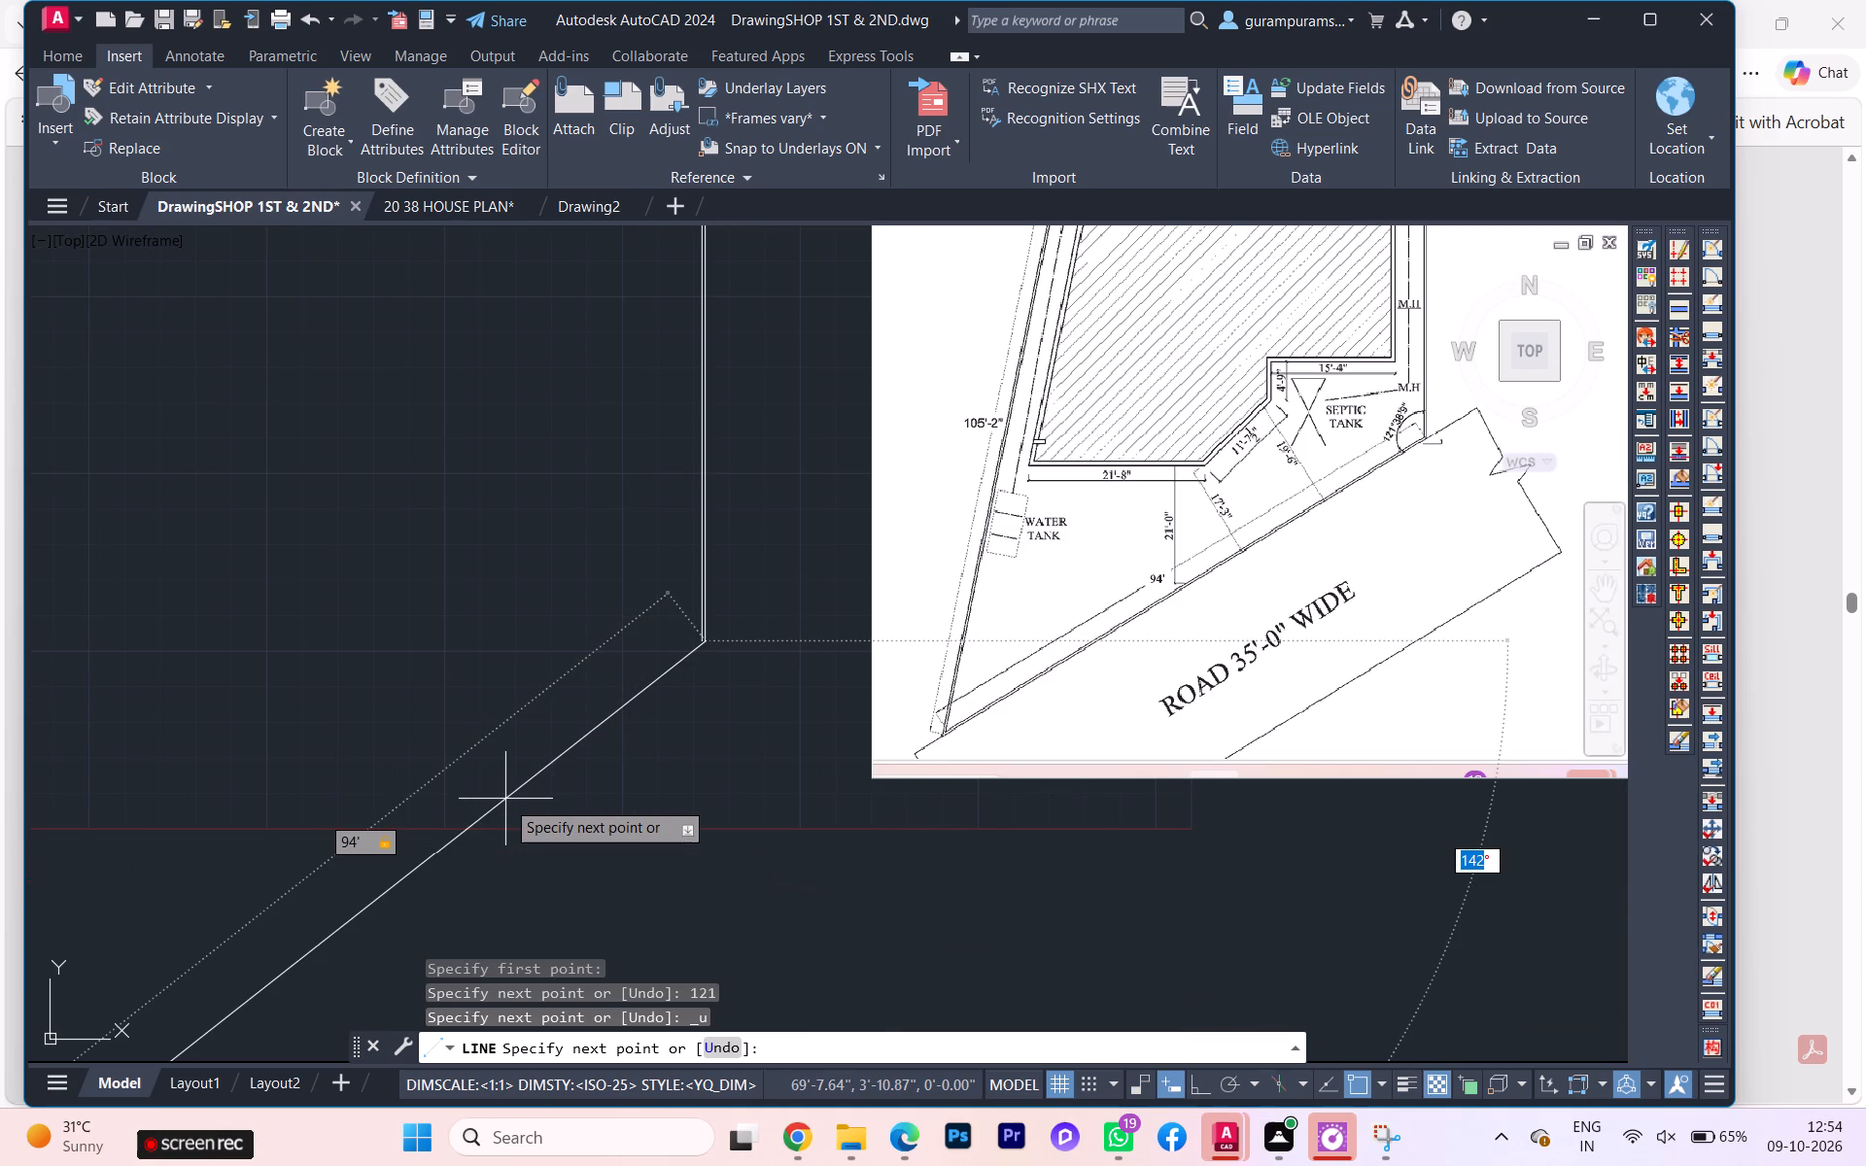
type("12'")
key("BackSpace")
key("1")
key("Return")
scroll(569, 753, "down", 2)
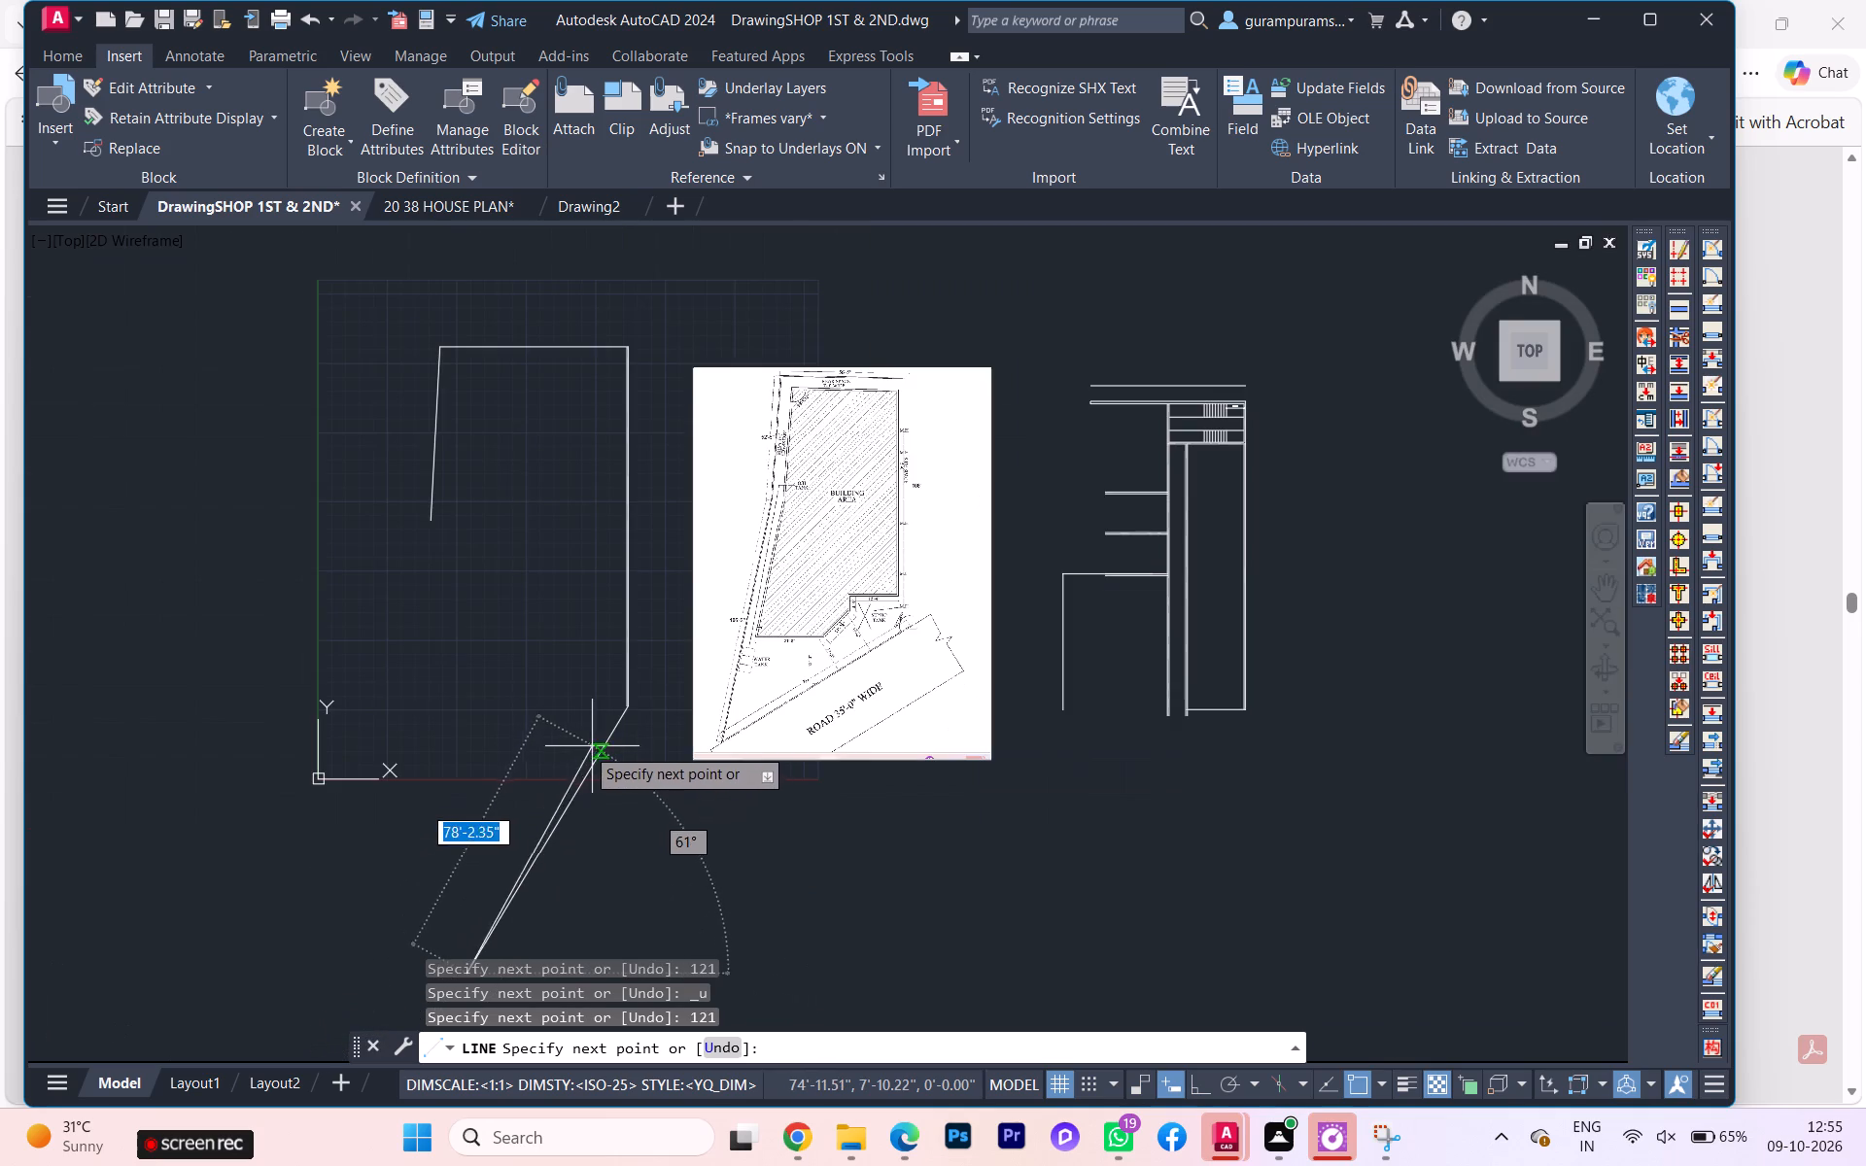
scroll(601, 747, "up", 1)
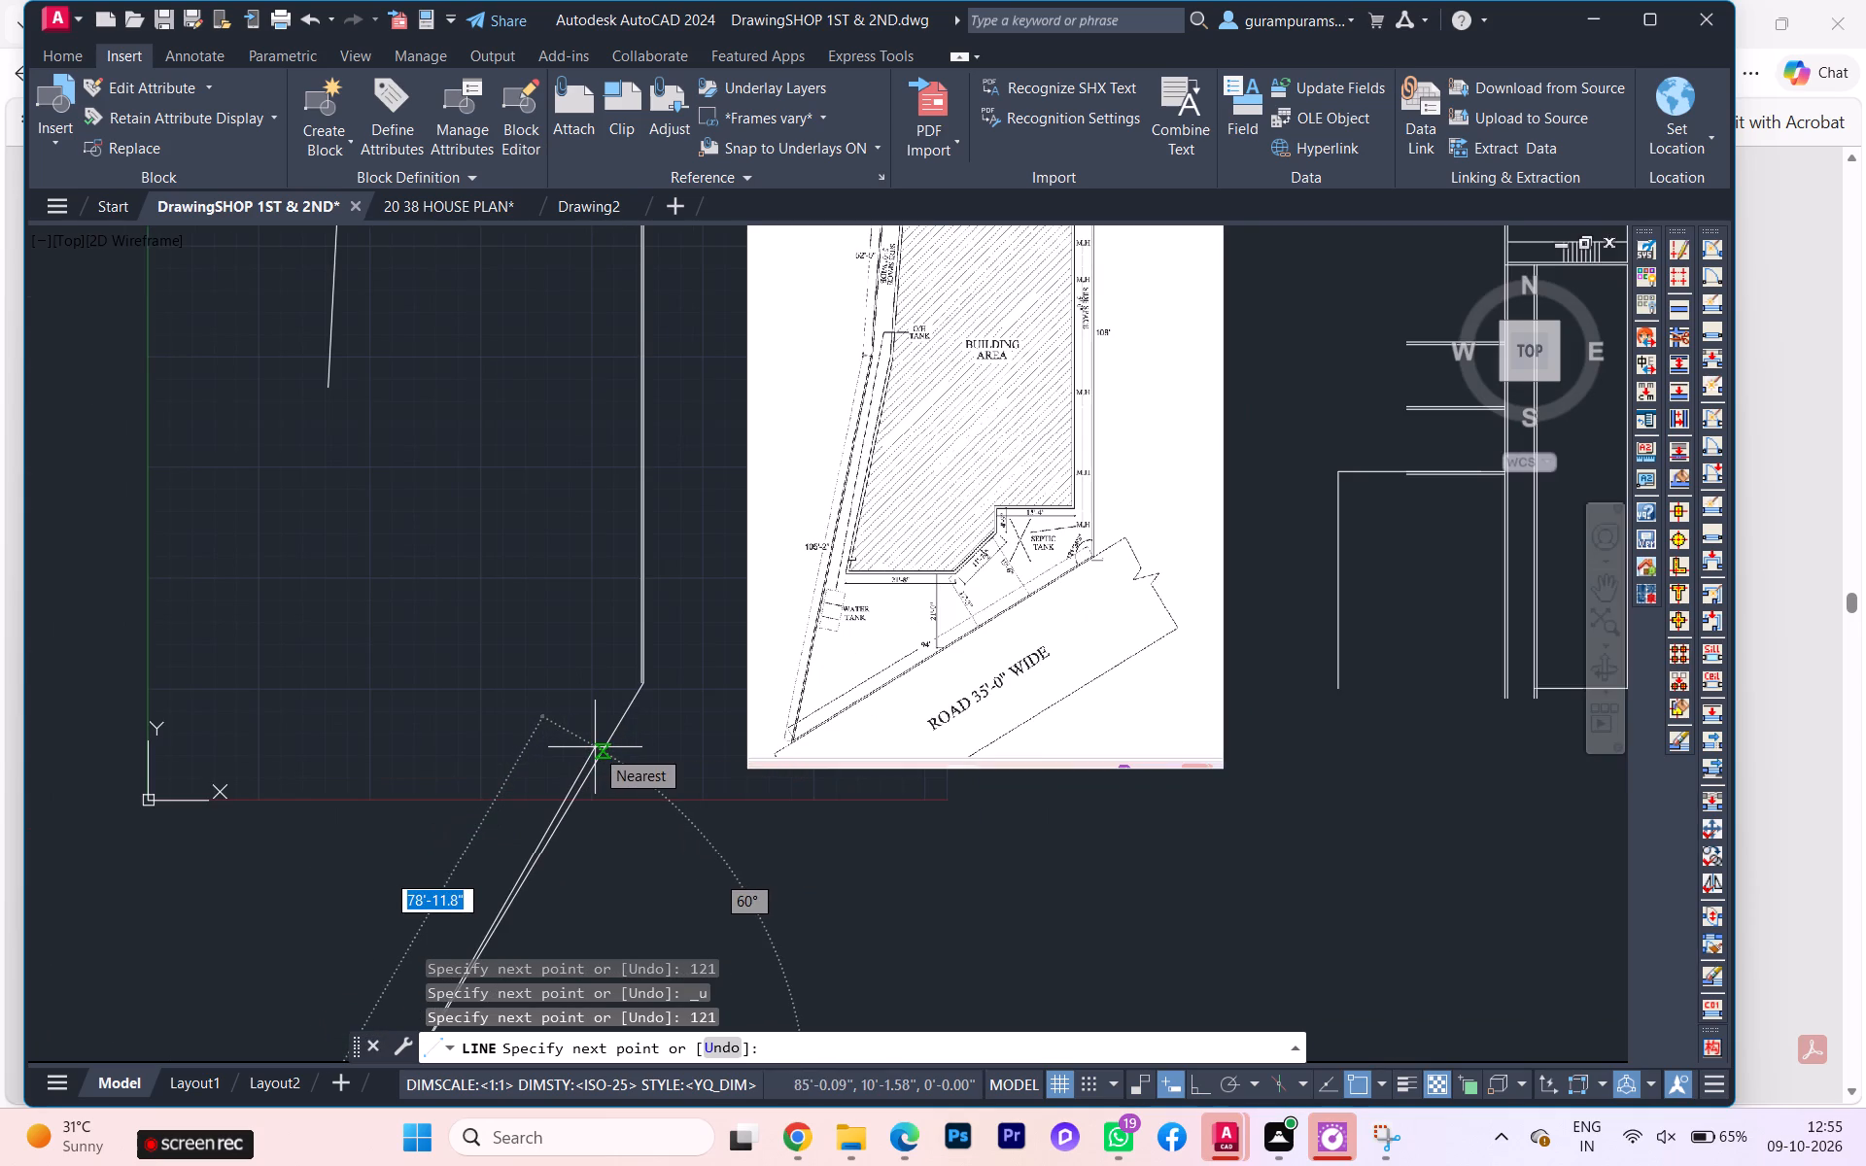
scroll(598, 748, "up", 1)
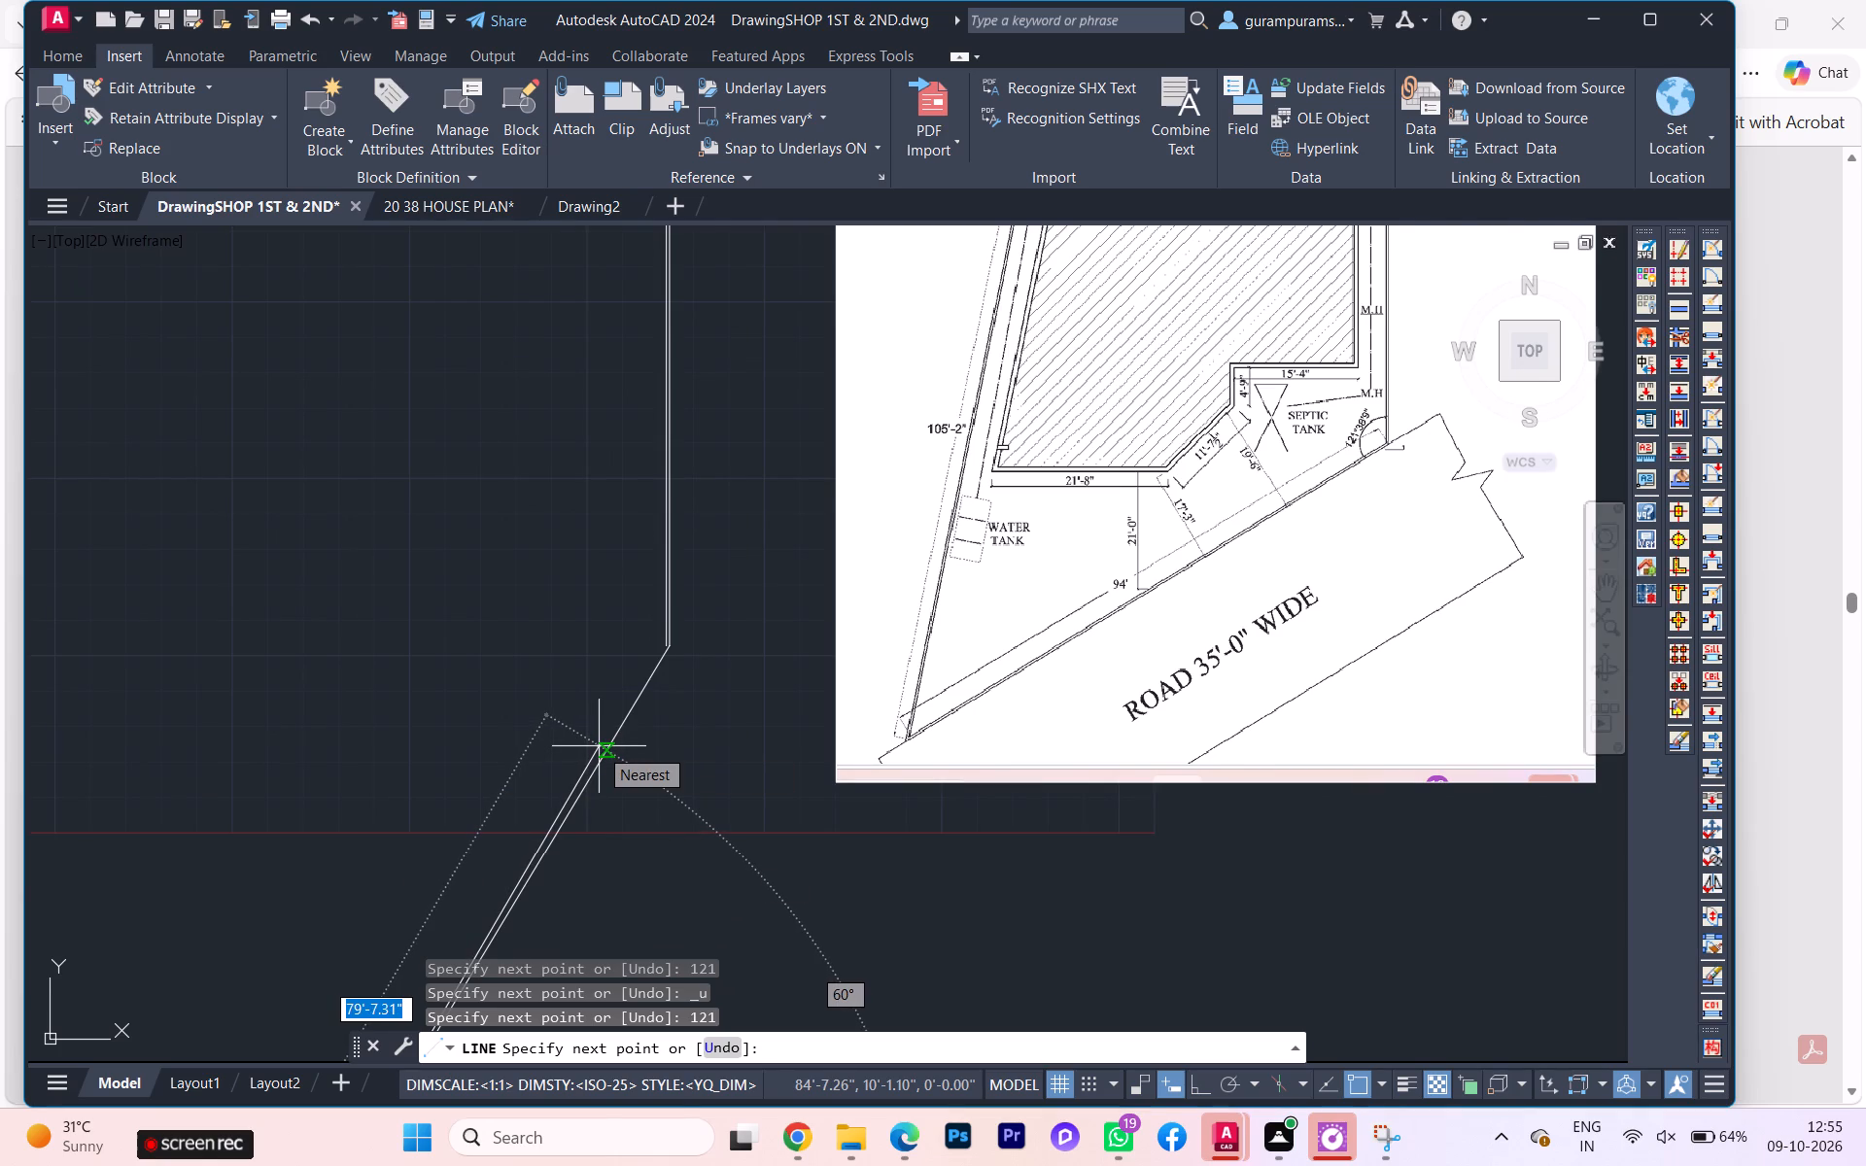
scroll(599, 747, "down", 1)
scroll(599, 747, "up", 3)
scroll(593, 753, "down", 3)
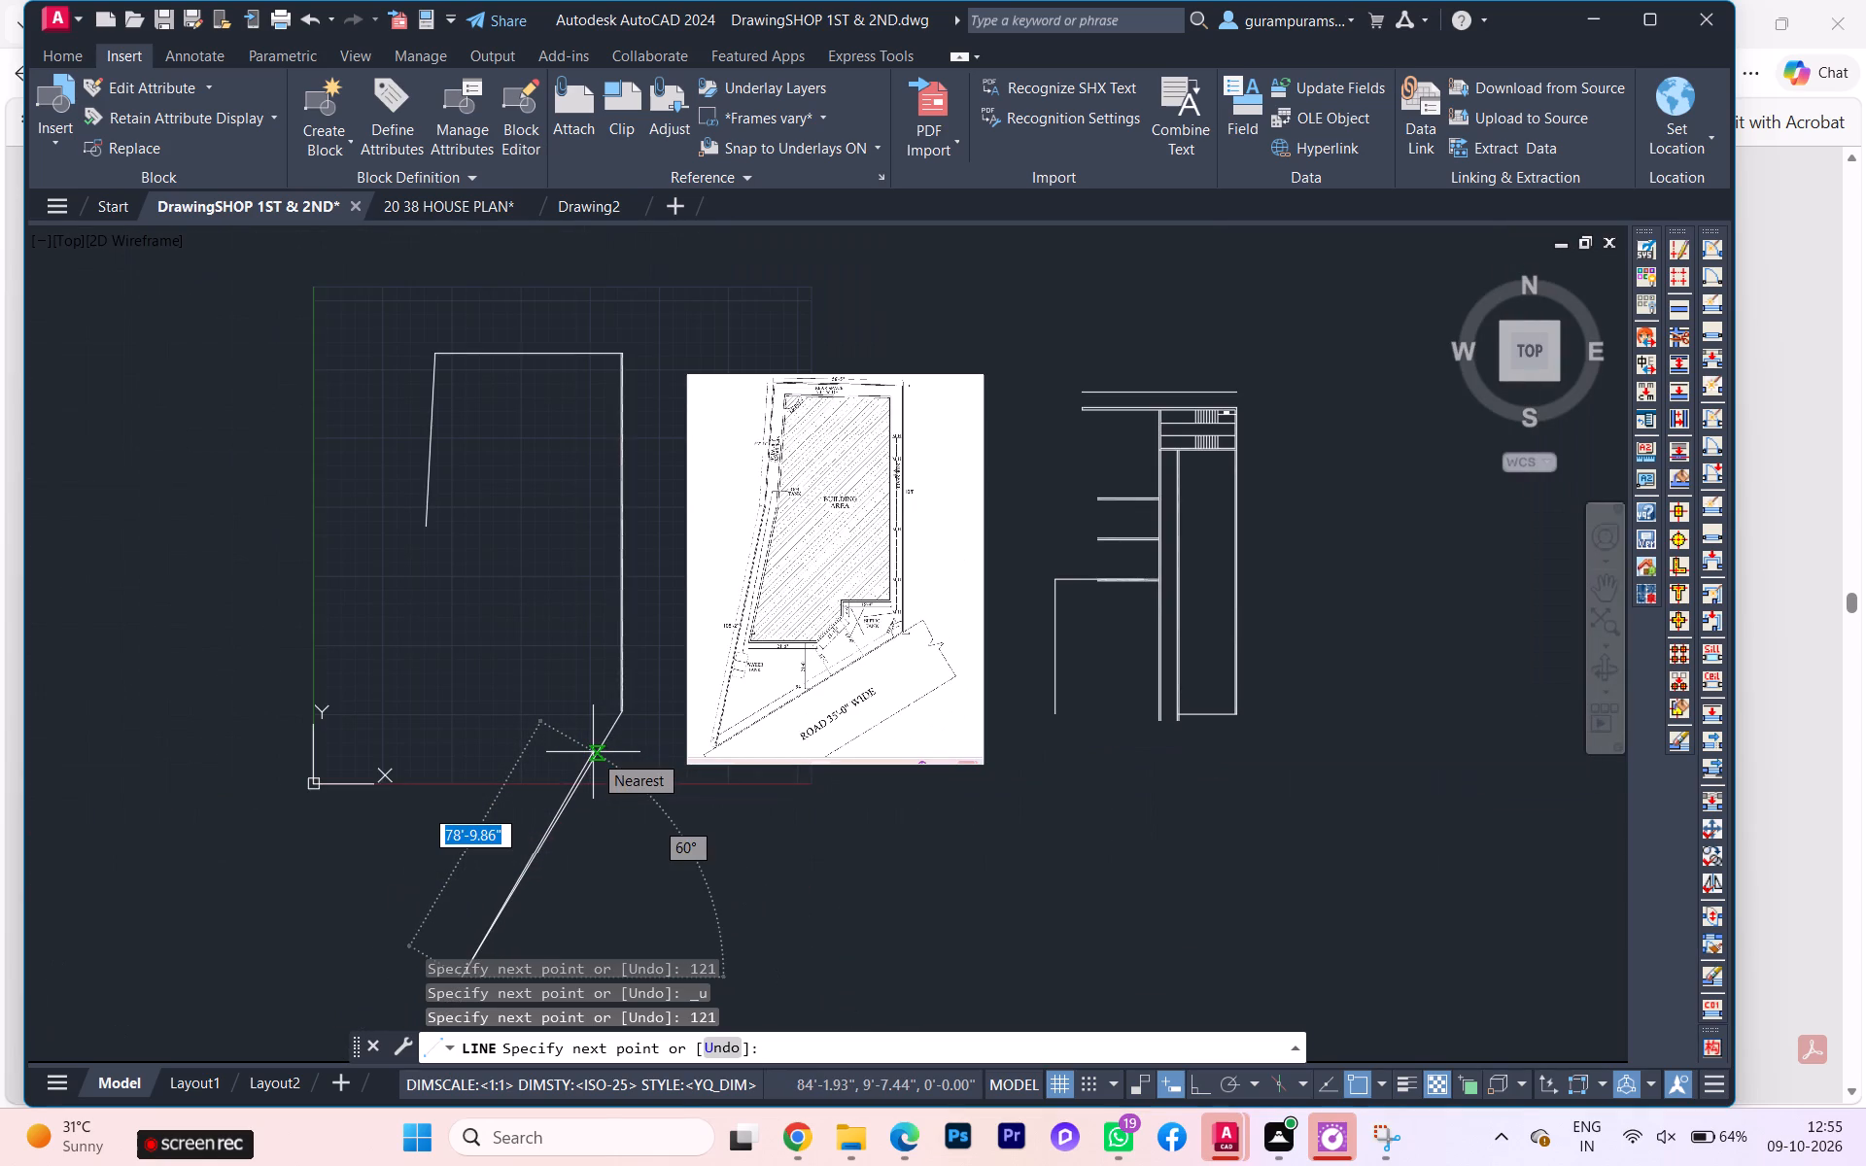
key("Escape")
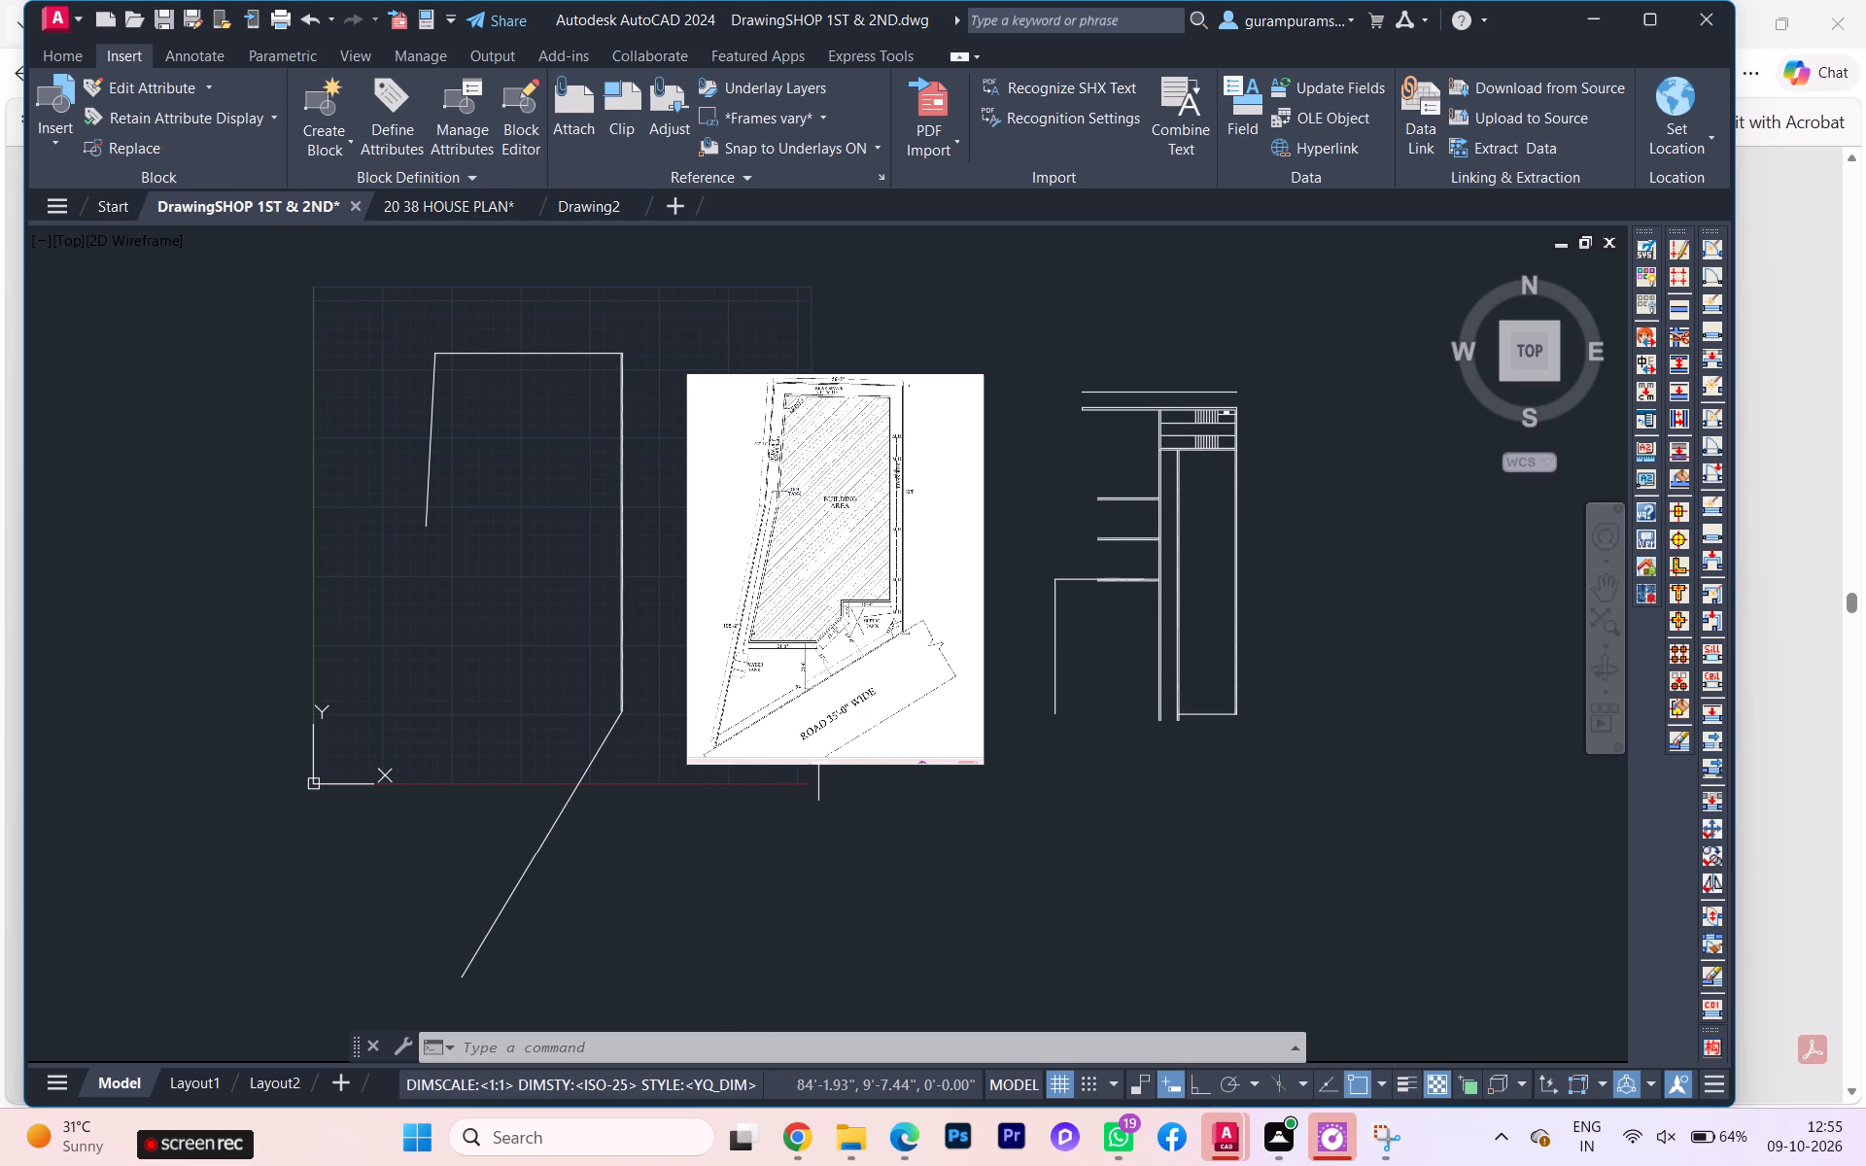
Compare the drawn road-side boundary with the 94' side and its corner angle on the plan image.
scroll(791, 728, "up", 3)
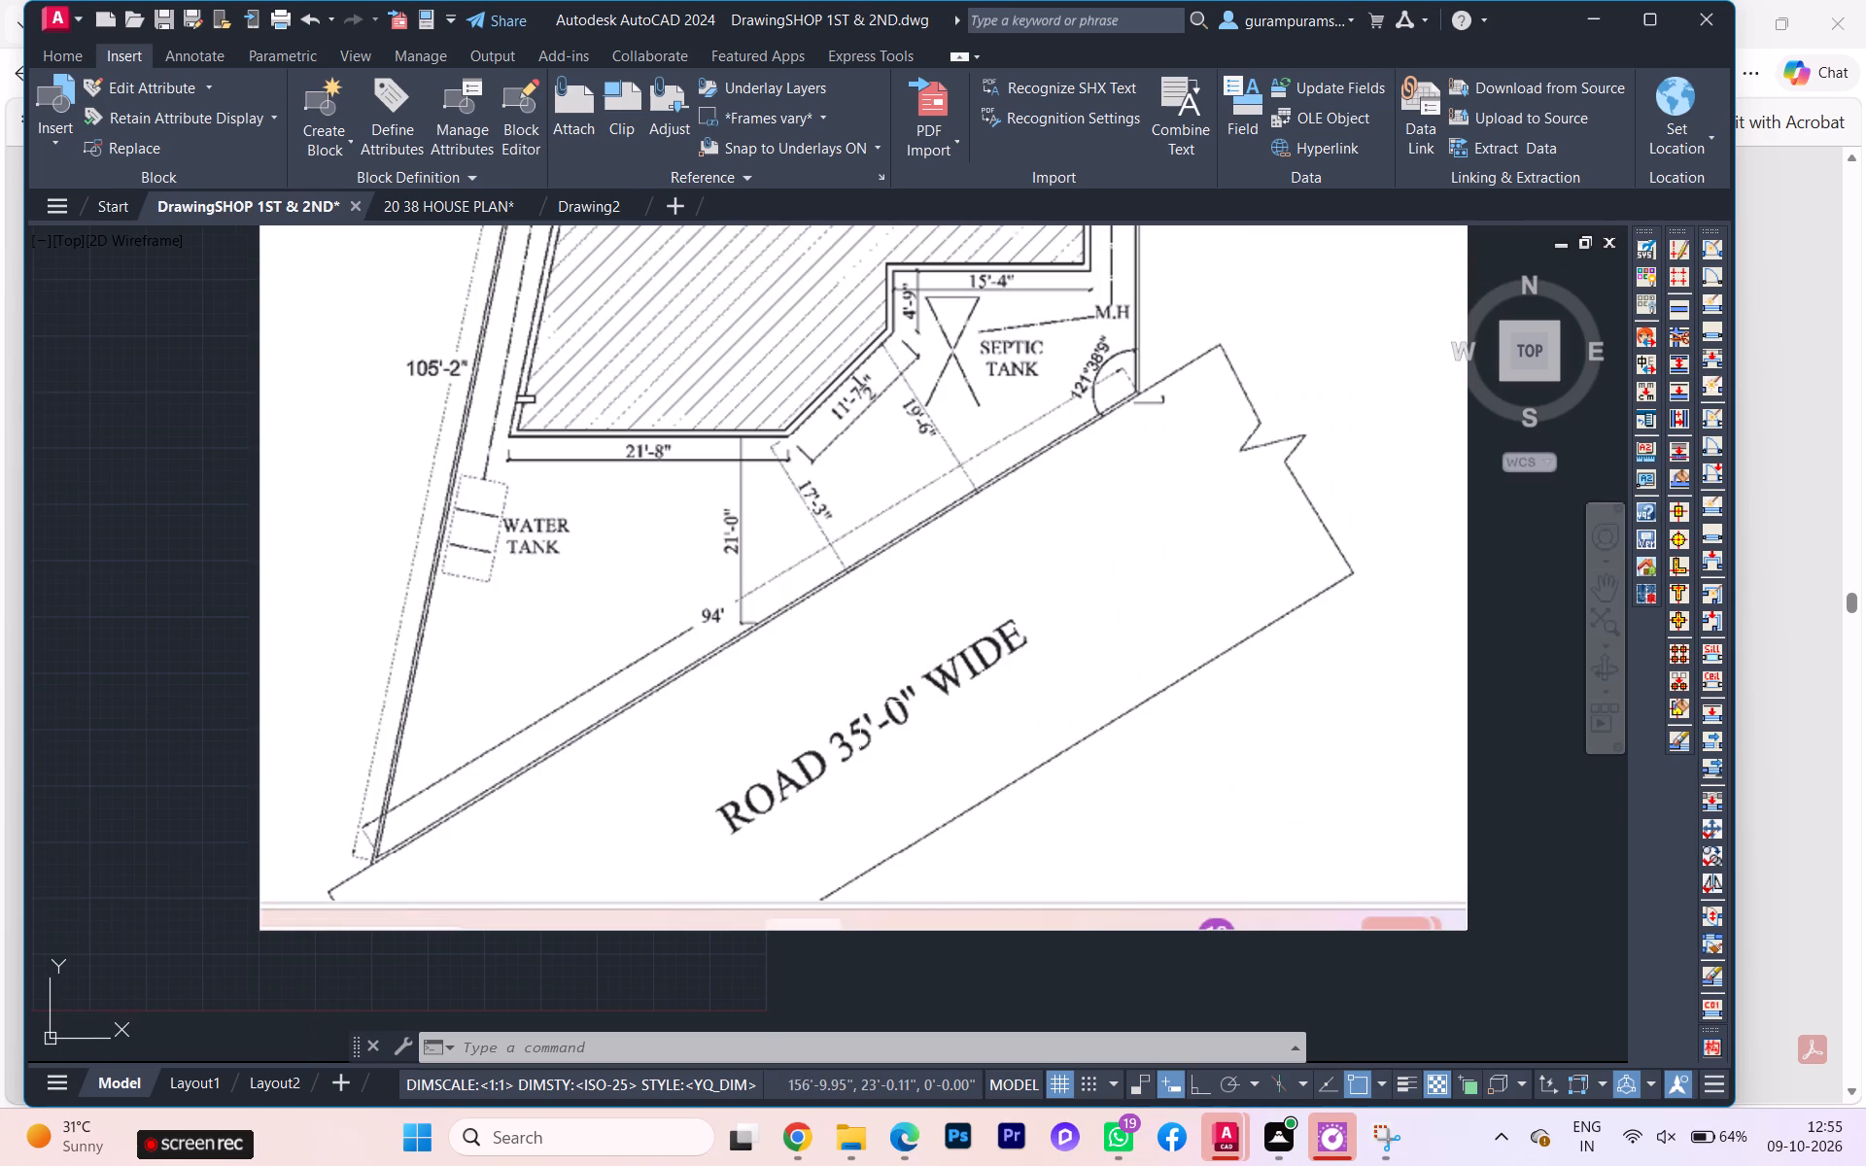
scroll(863, 704, "down", 2)
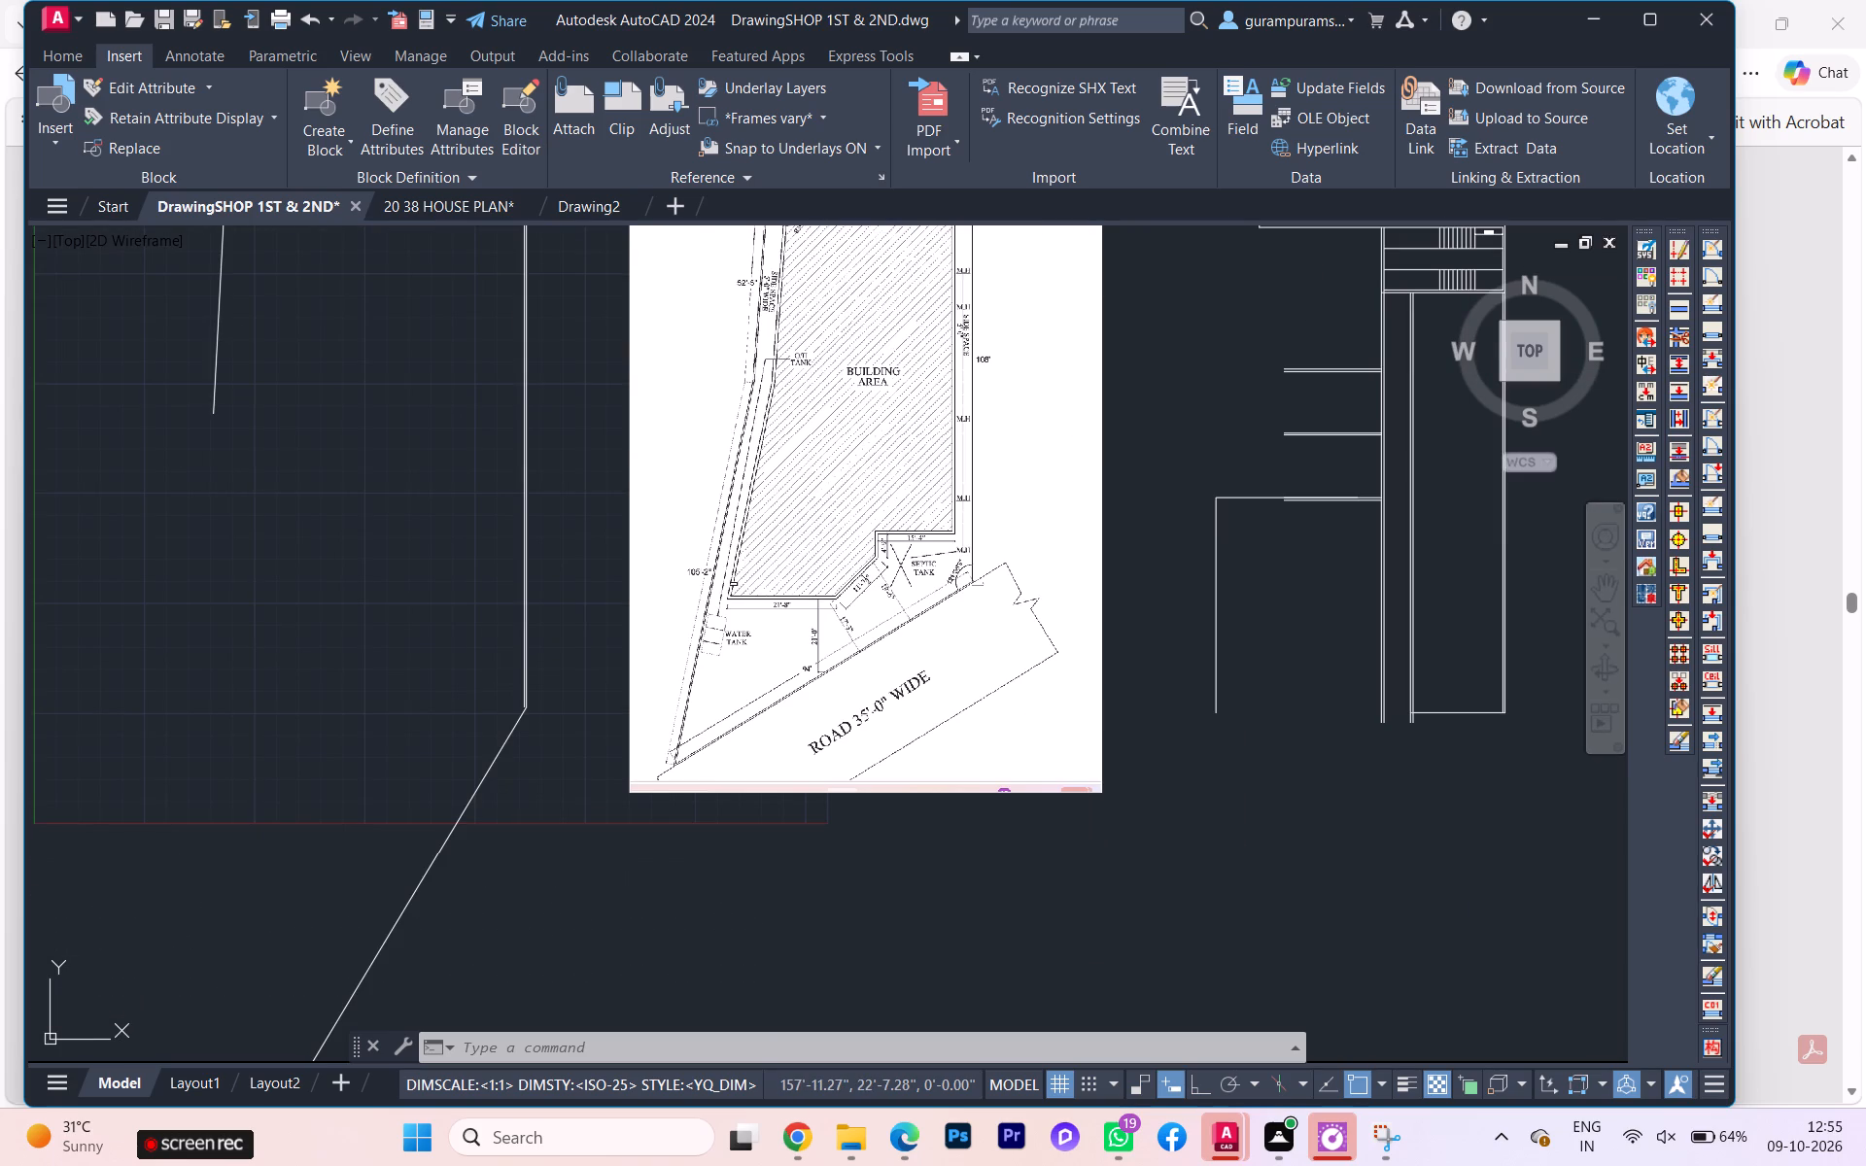
scroll(822, 724, "down", 1)
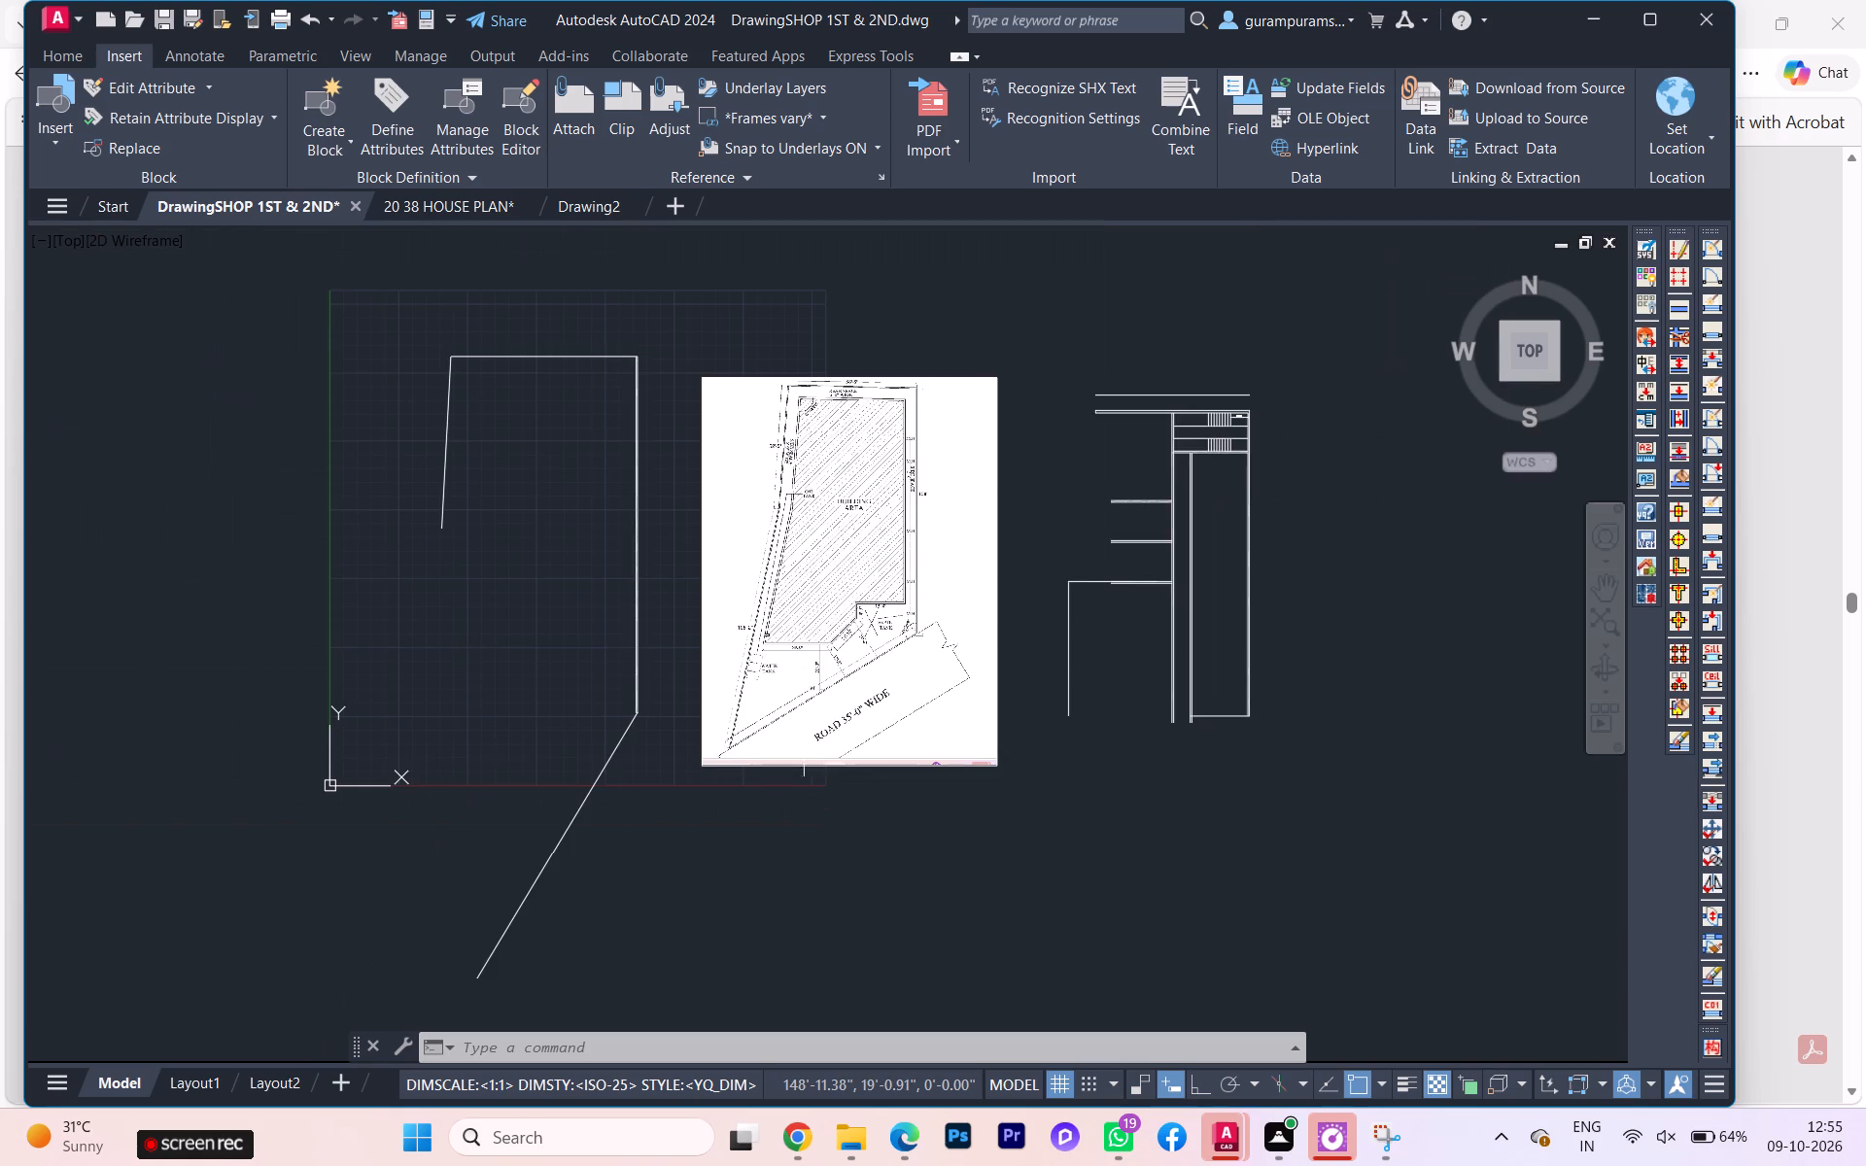
Examine the road-side corner angle, the 94' side and the 105'-2" side on the site plan image.
scroll(799, 709, "up", 2)
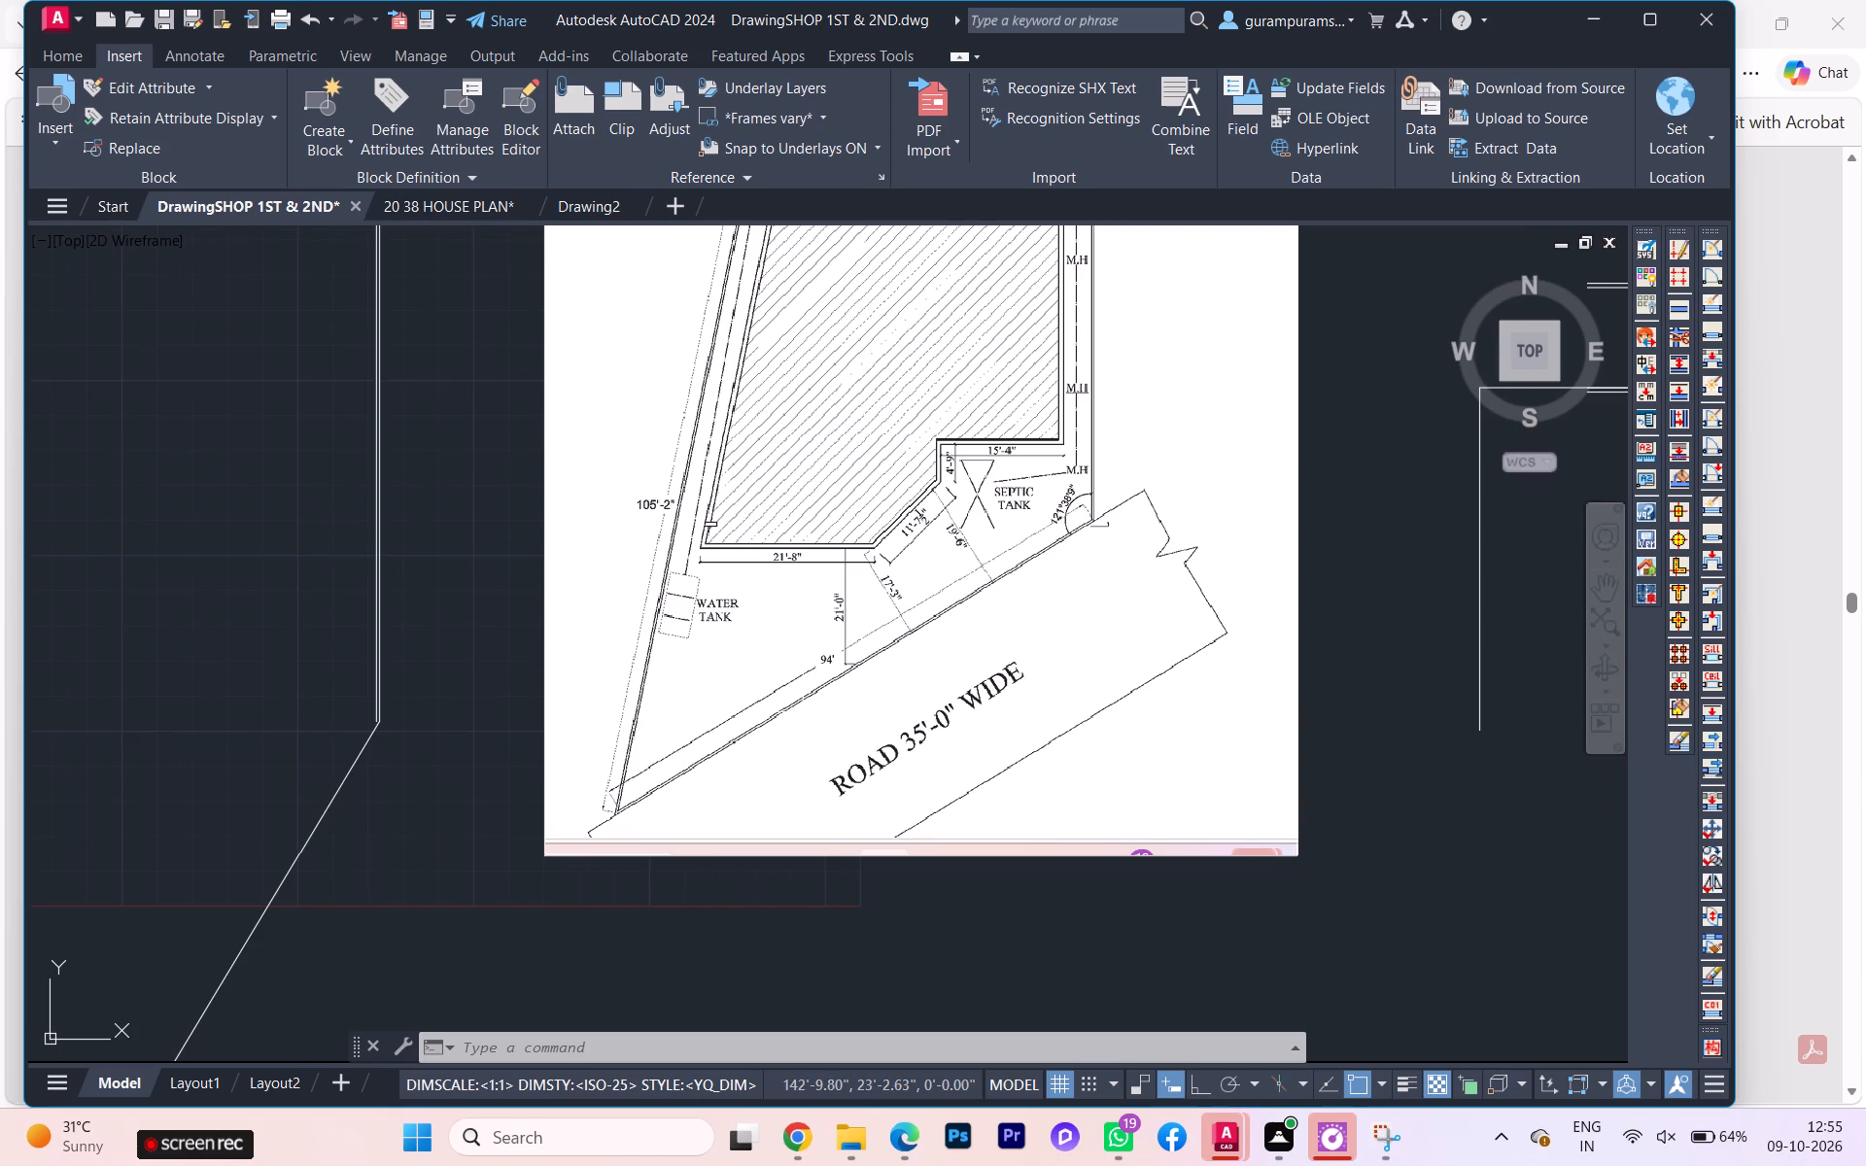
scroll(805, 719, "down", 1)
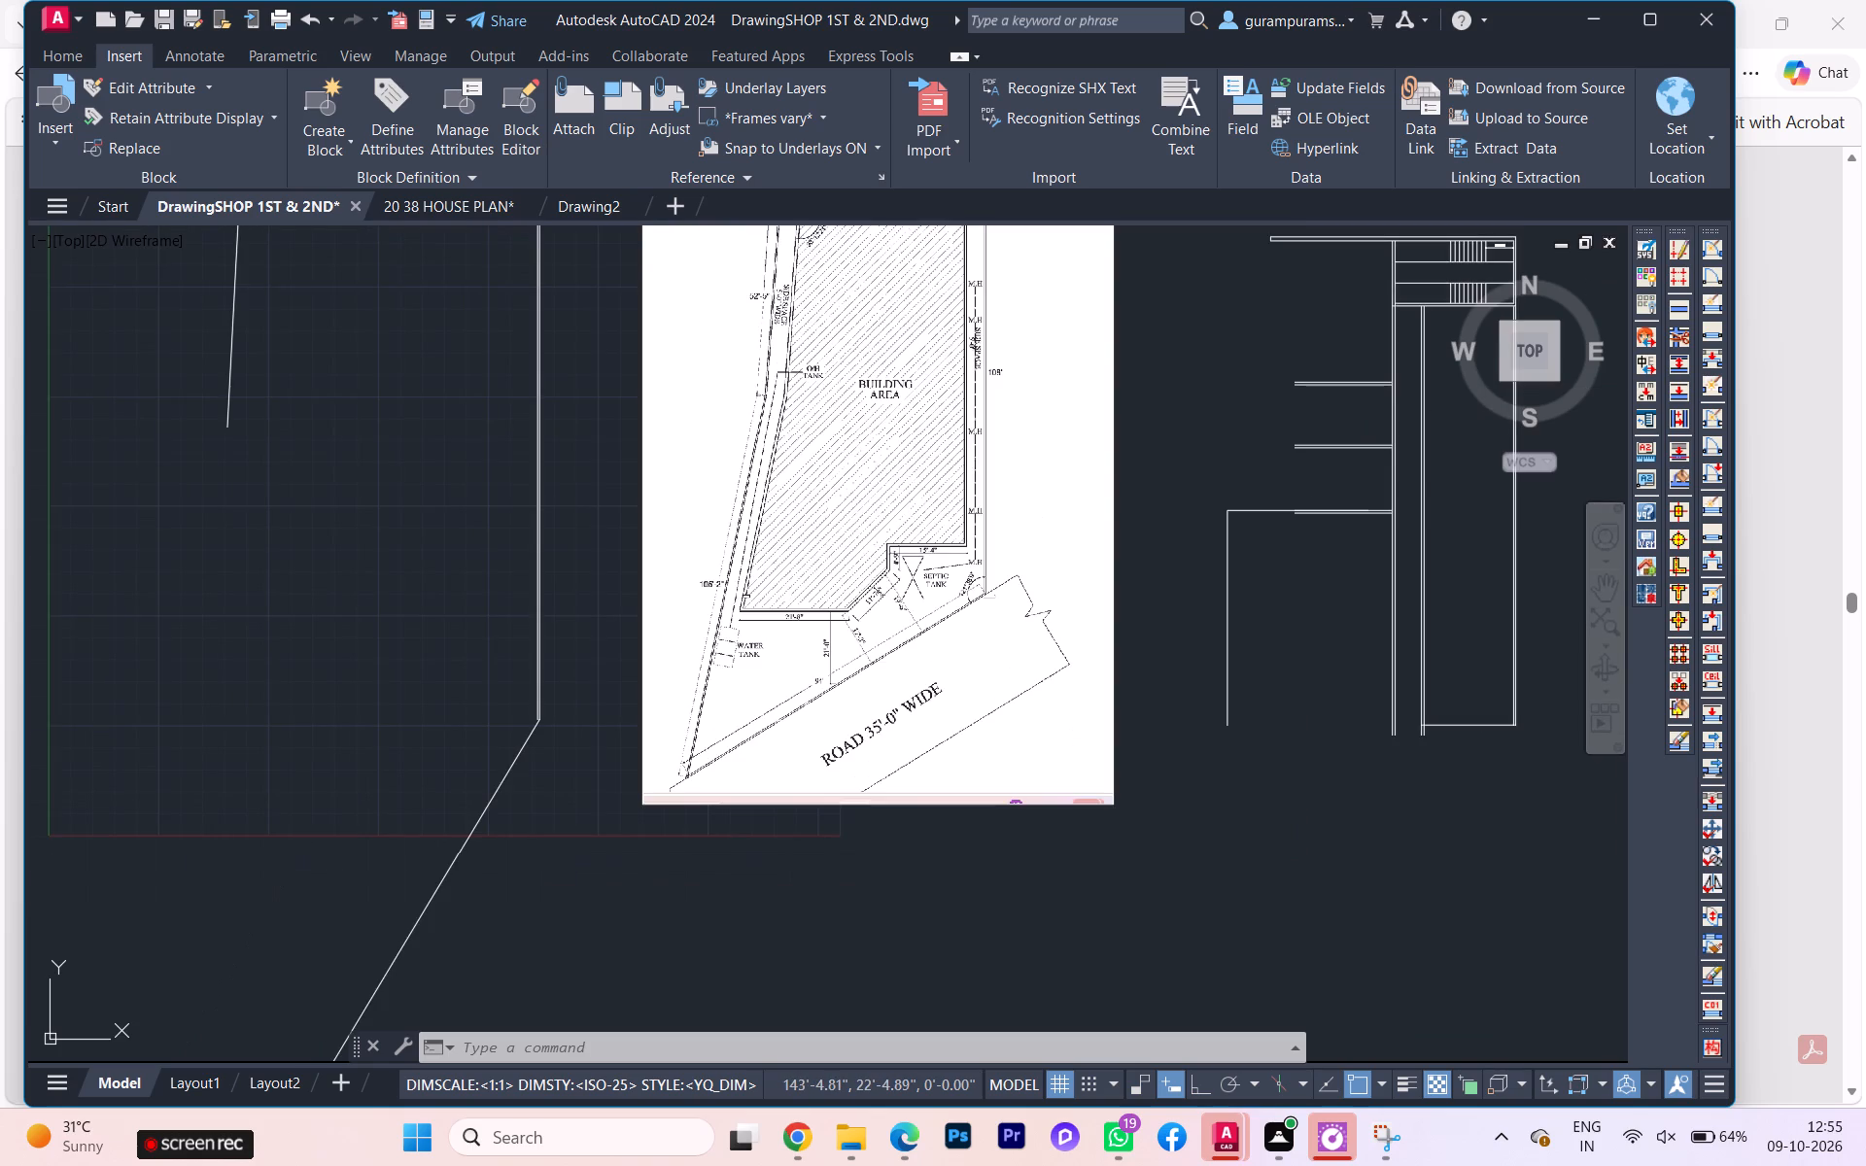
scroll(806, 722, "down", 1)
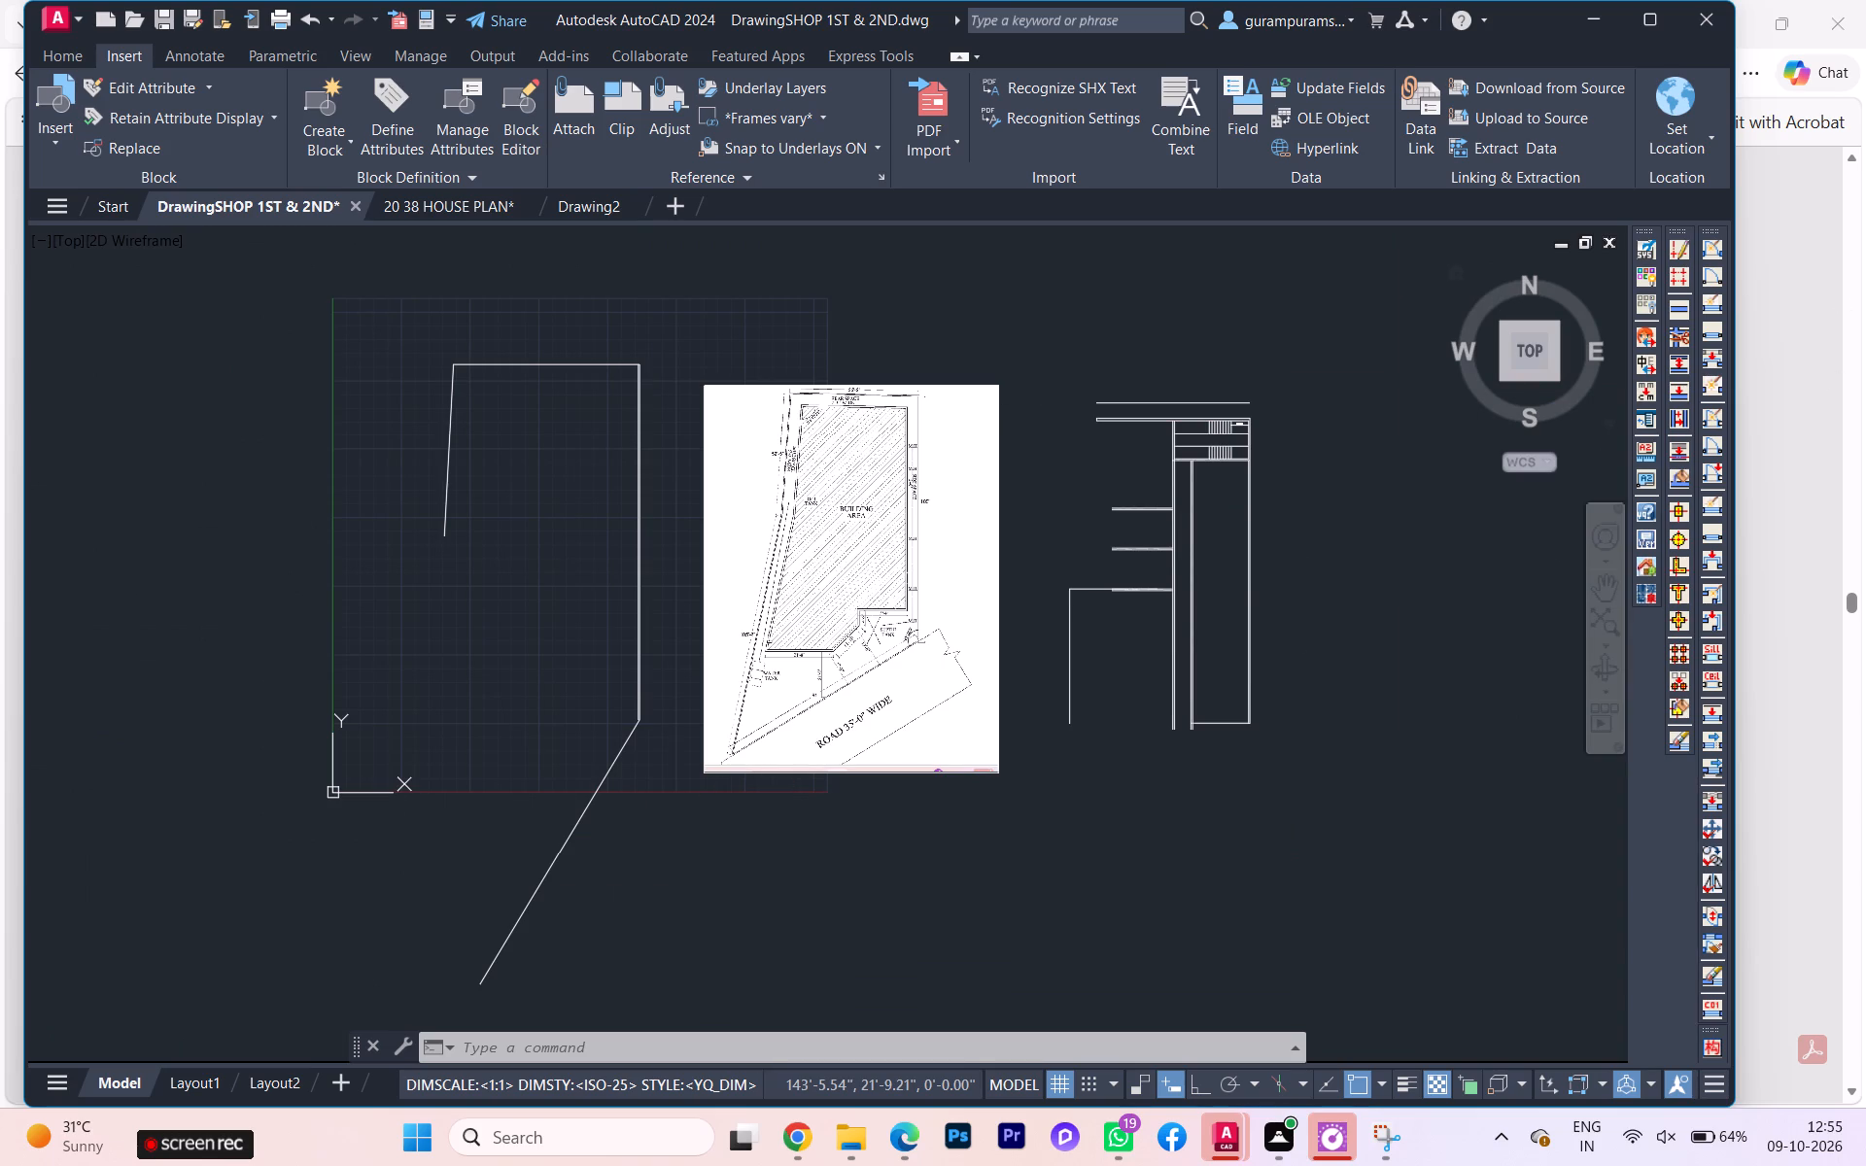
scroll(803, 703, "up", 2)
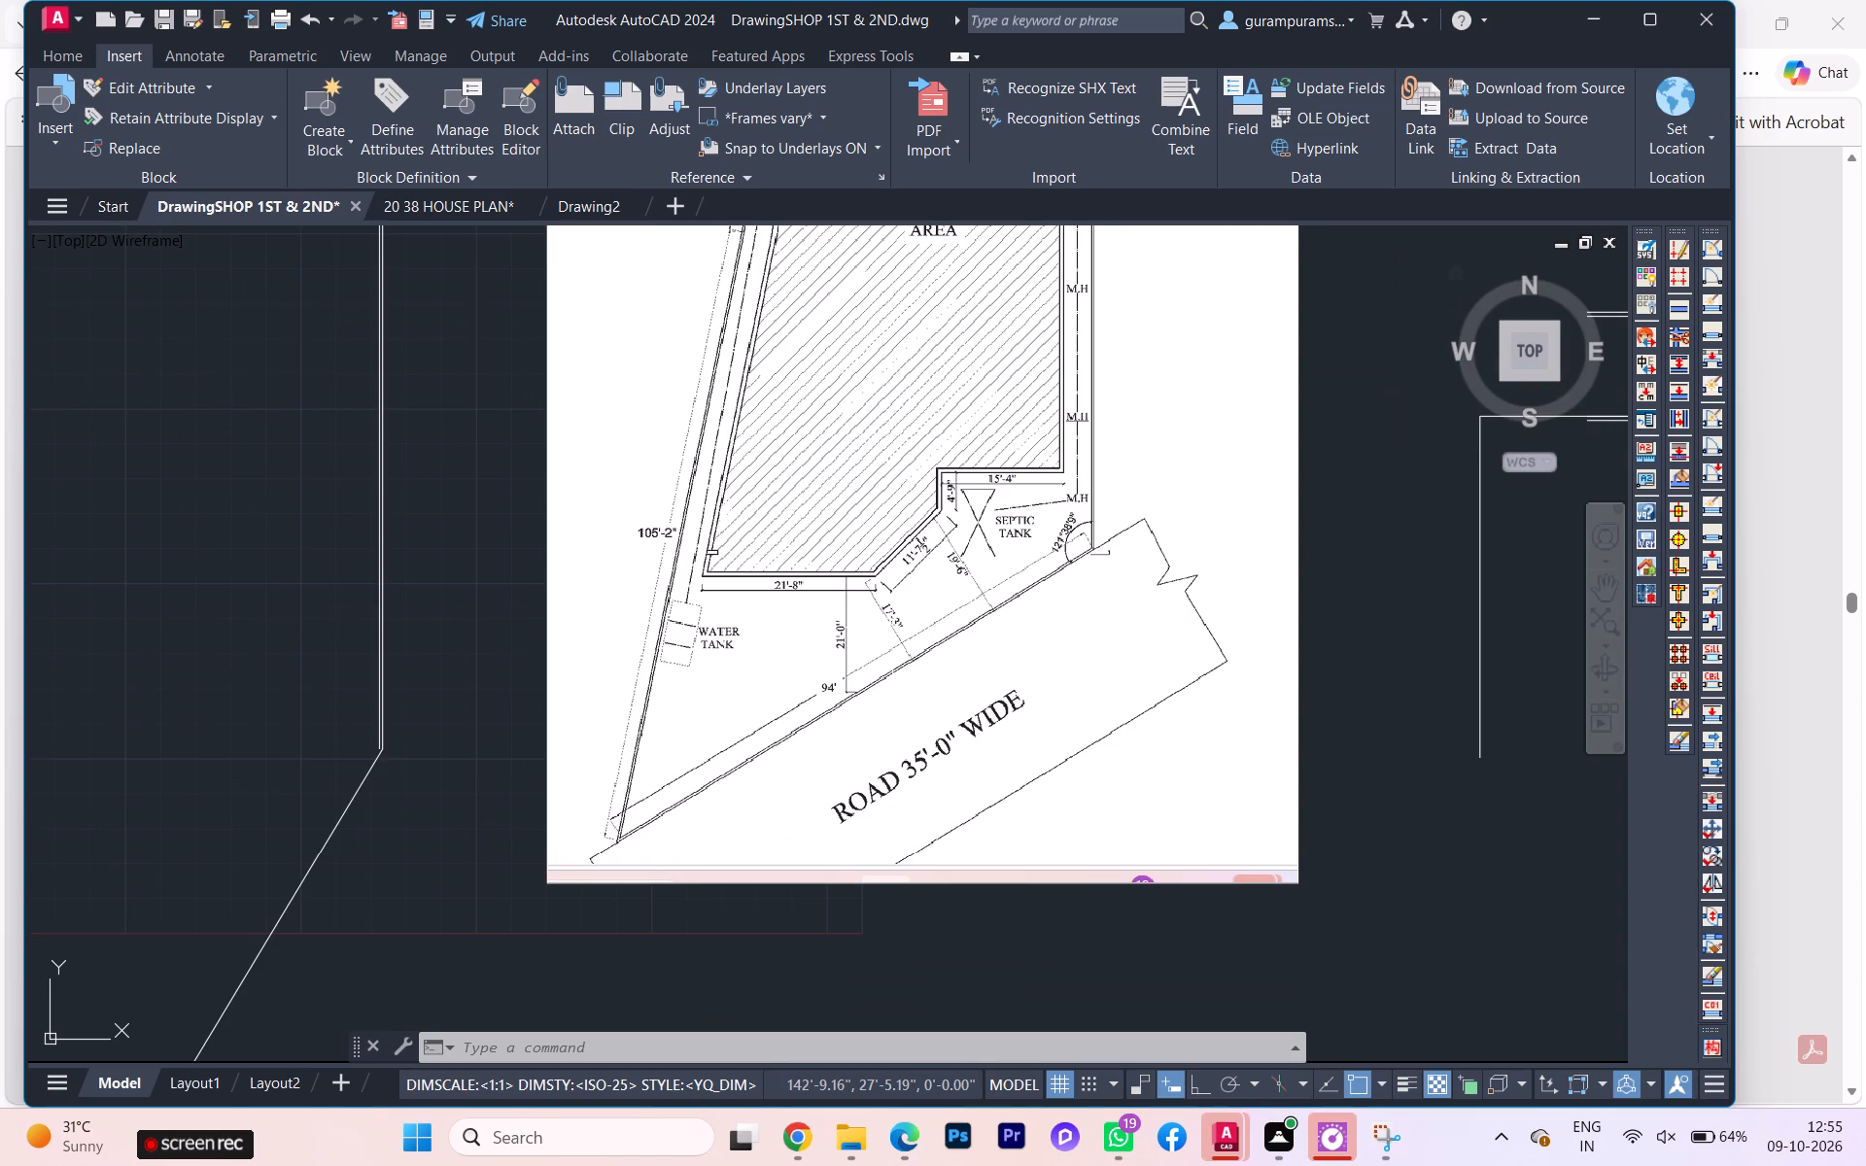
scroll(917, 573, "down", 1)
middle_click_drag(897, 610, 904, 601)
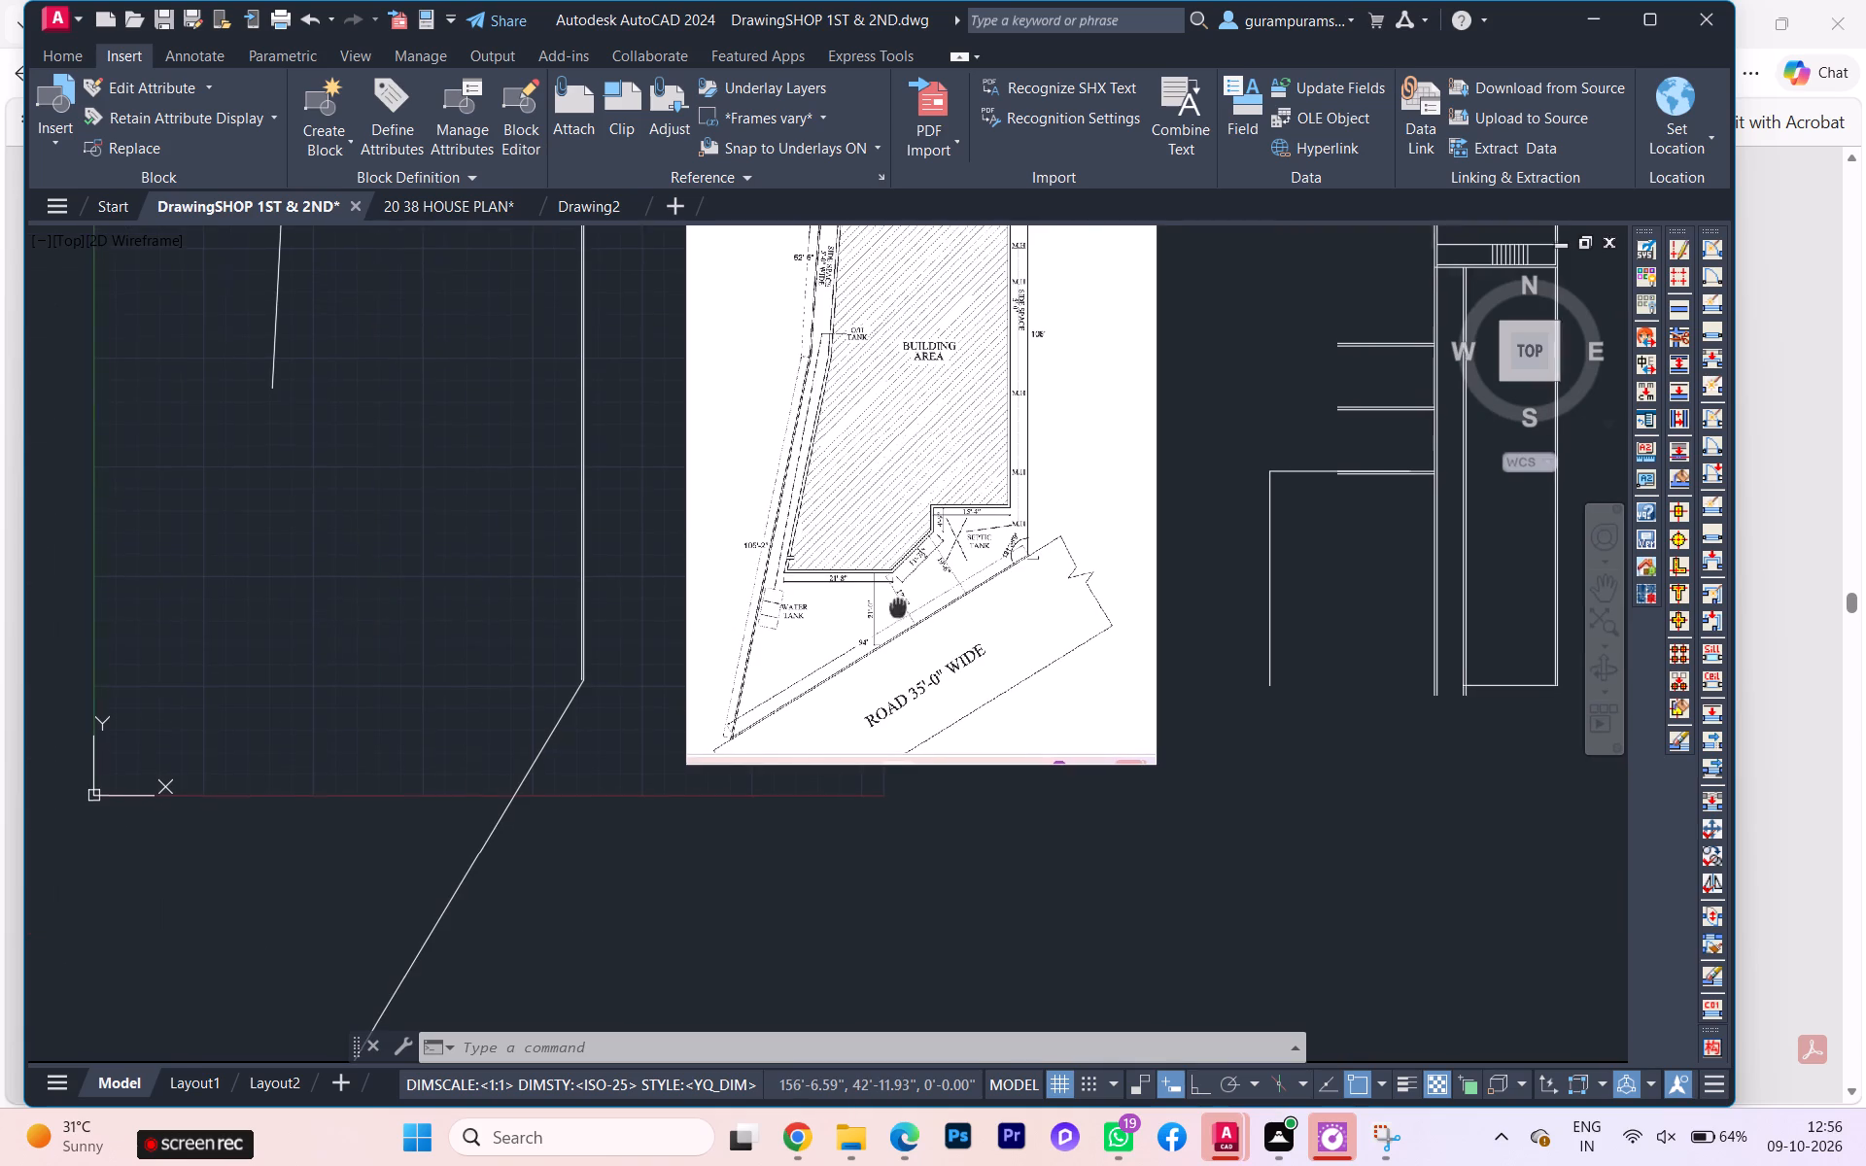
middle_click_drag(904, 601, 1070, 547)
scroll(1192, 490, "up", 2)
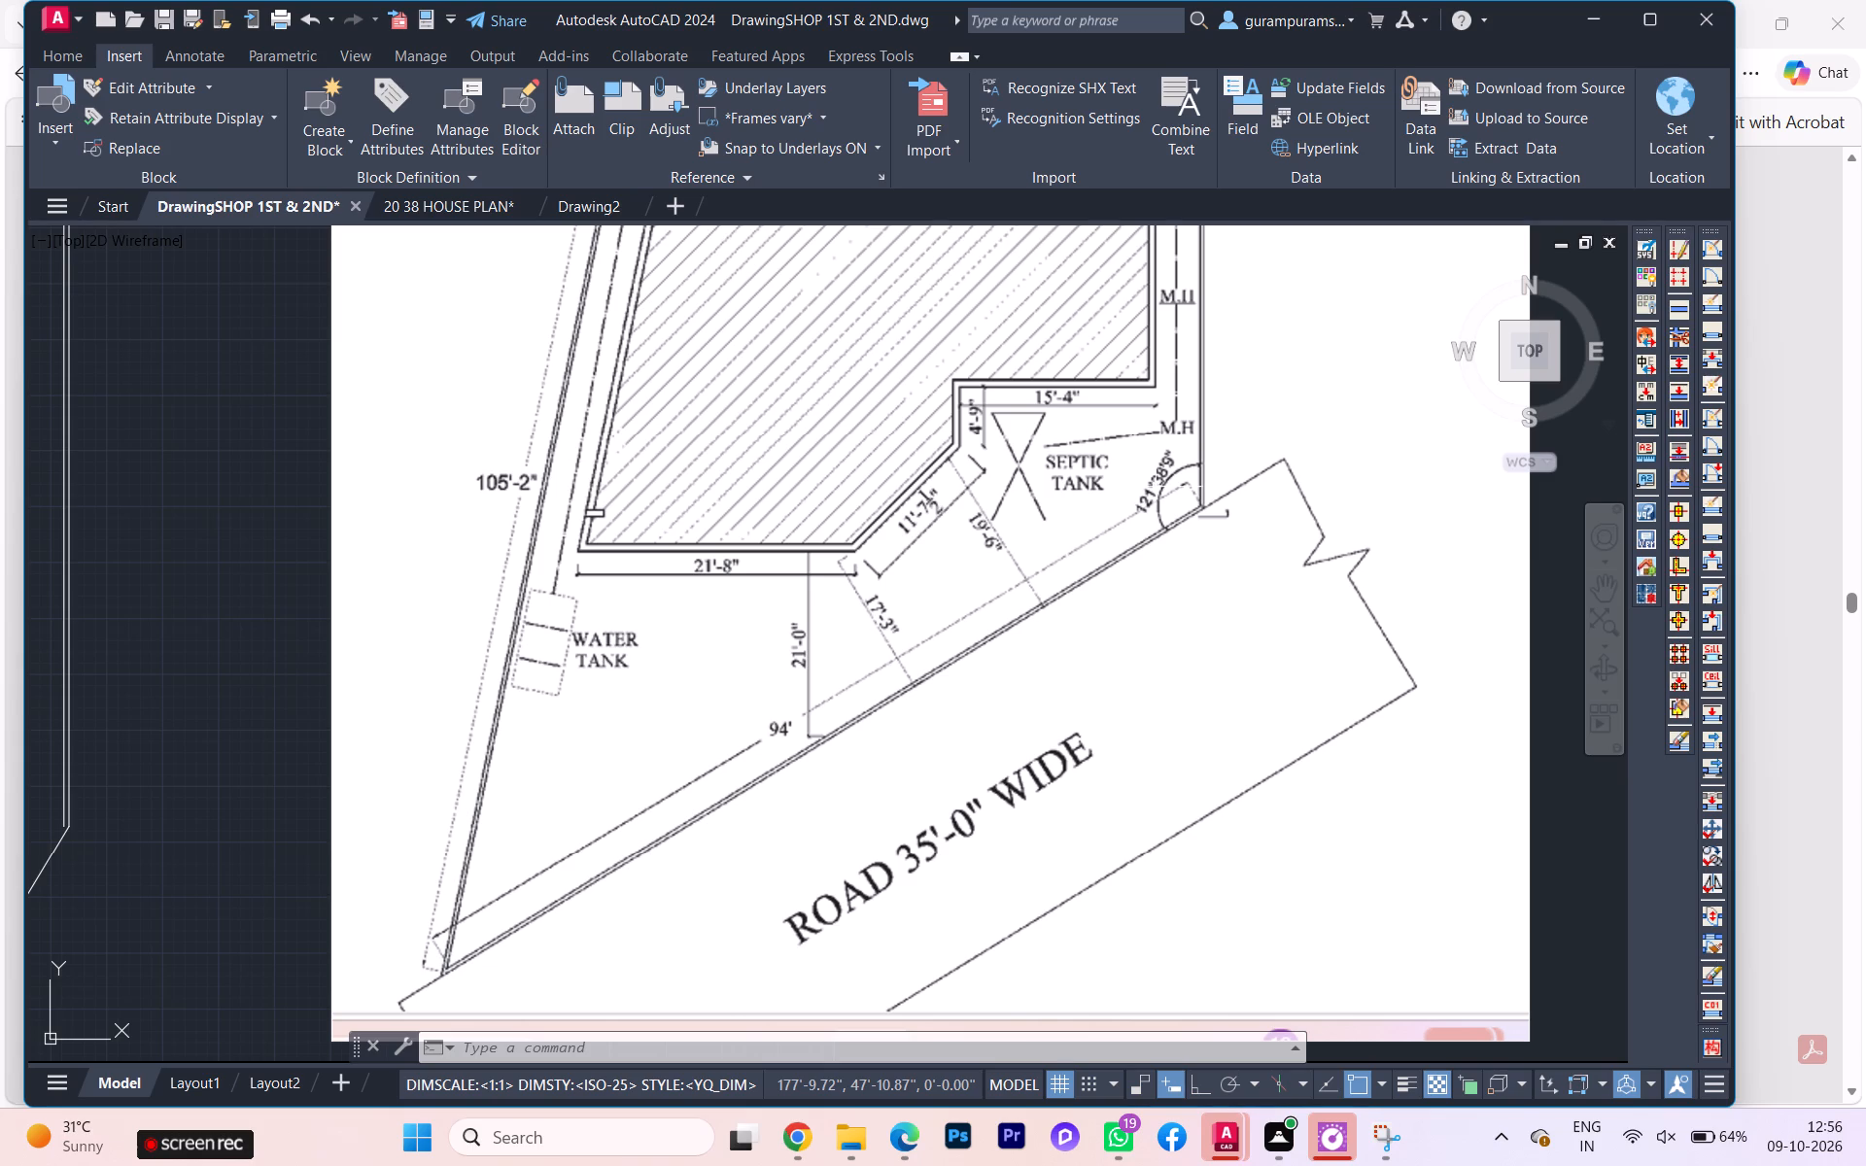
scroll(1171, 492, "down", 2)
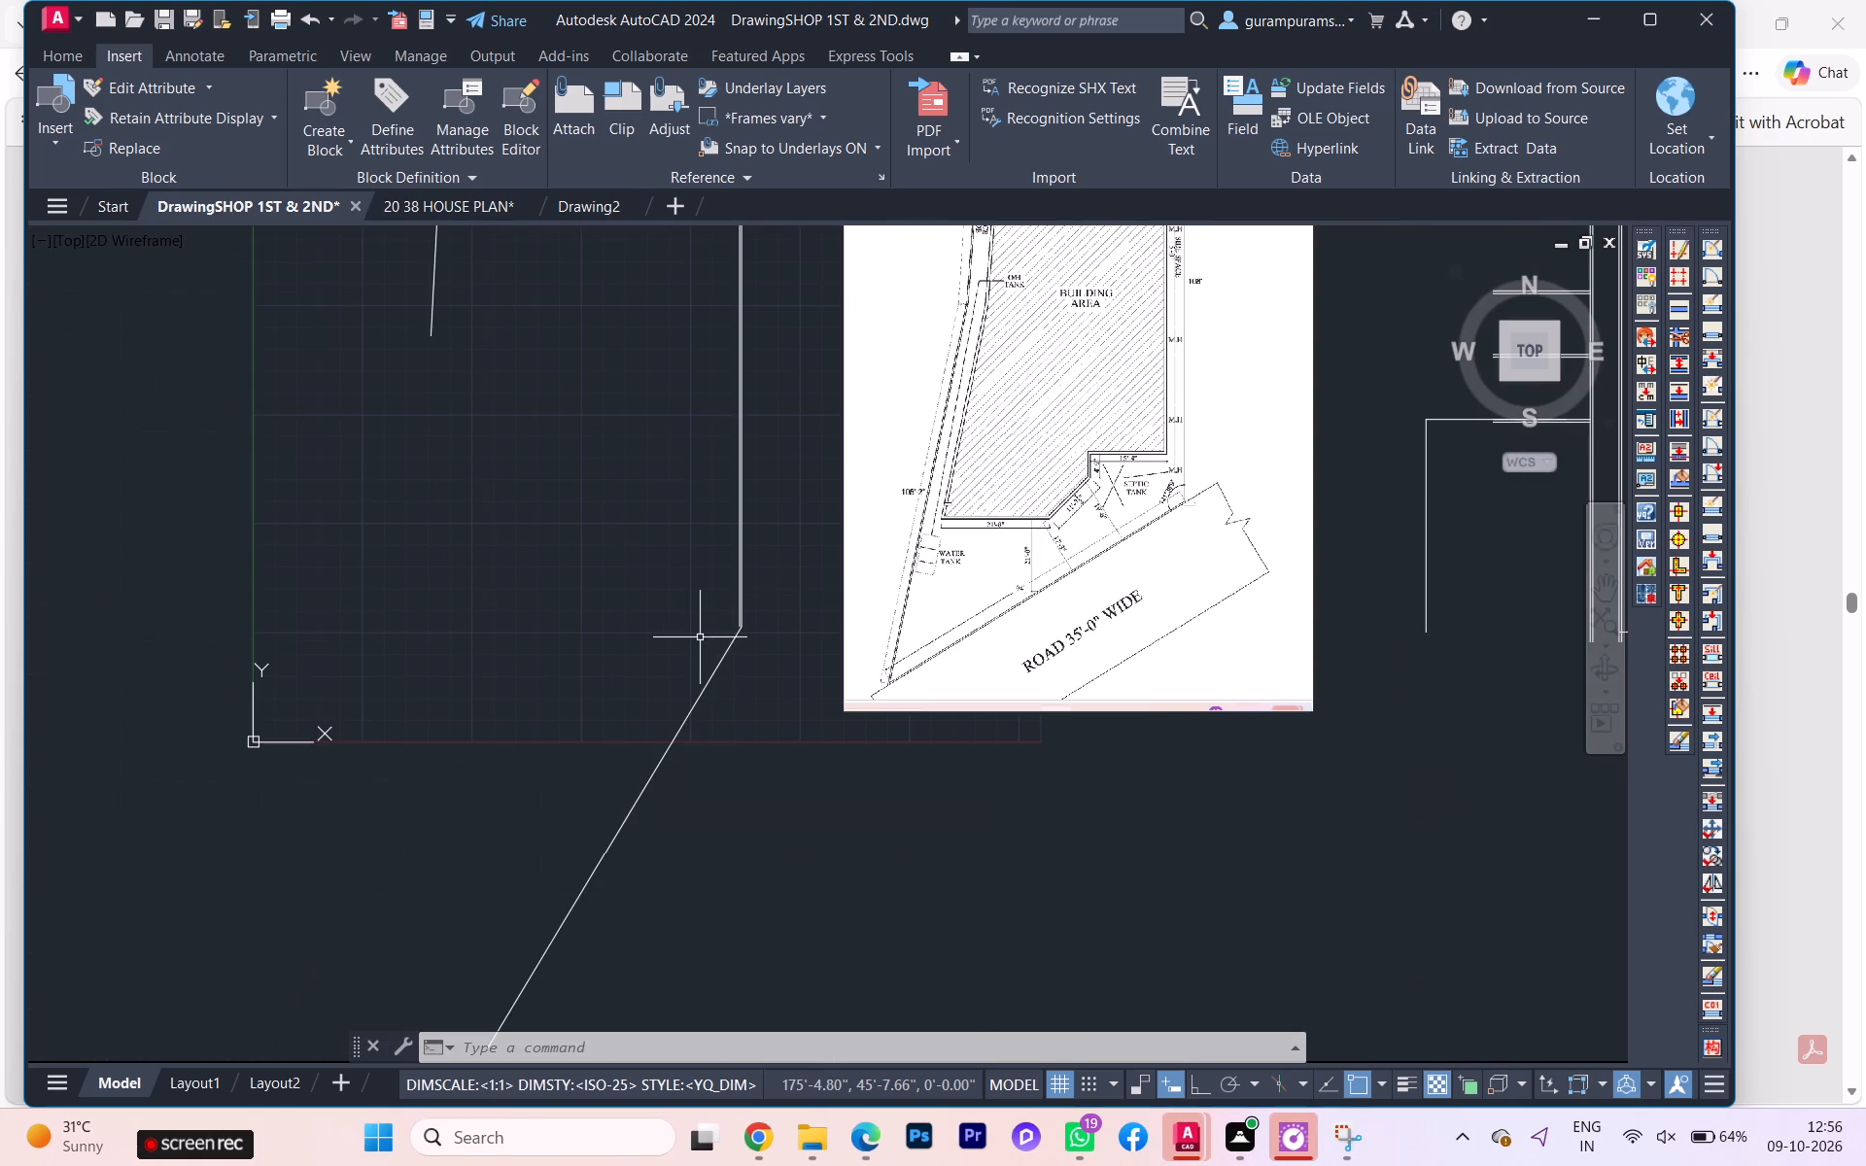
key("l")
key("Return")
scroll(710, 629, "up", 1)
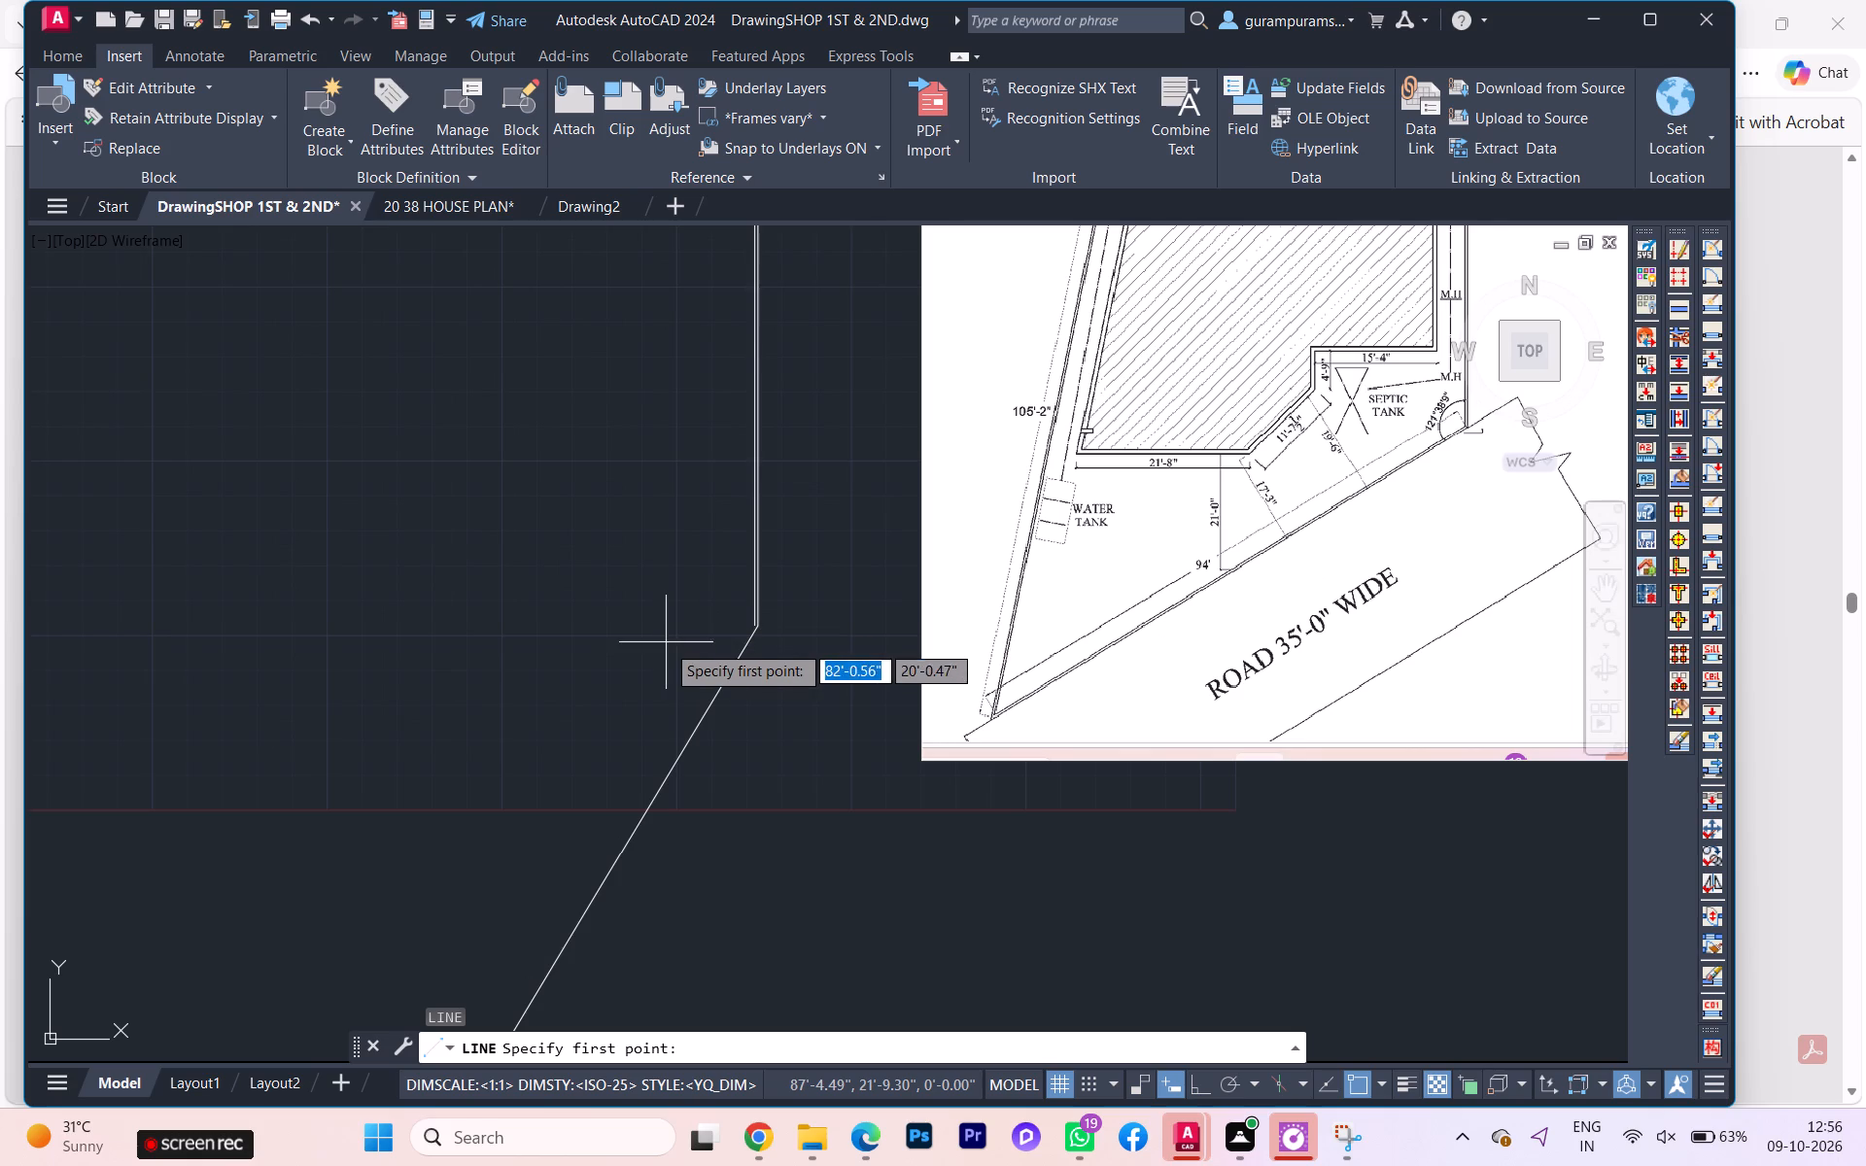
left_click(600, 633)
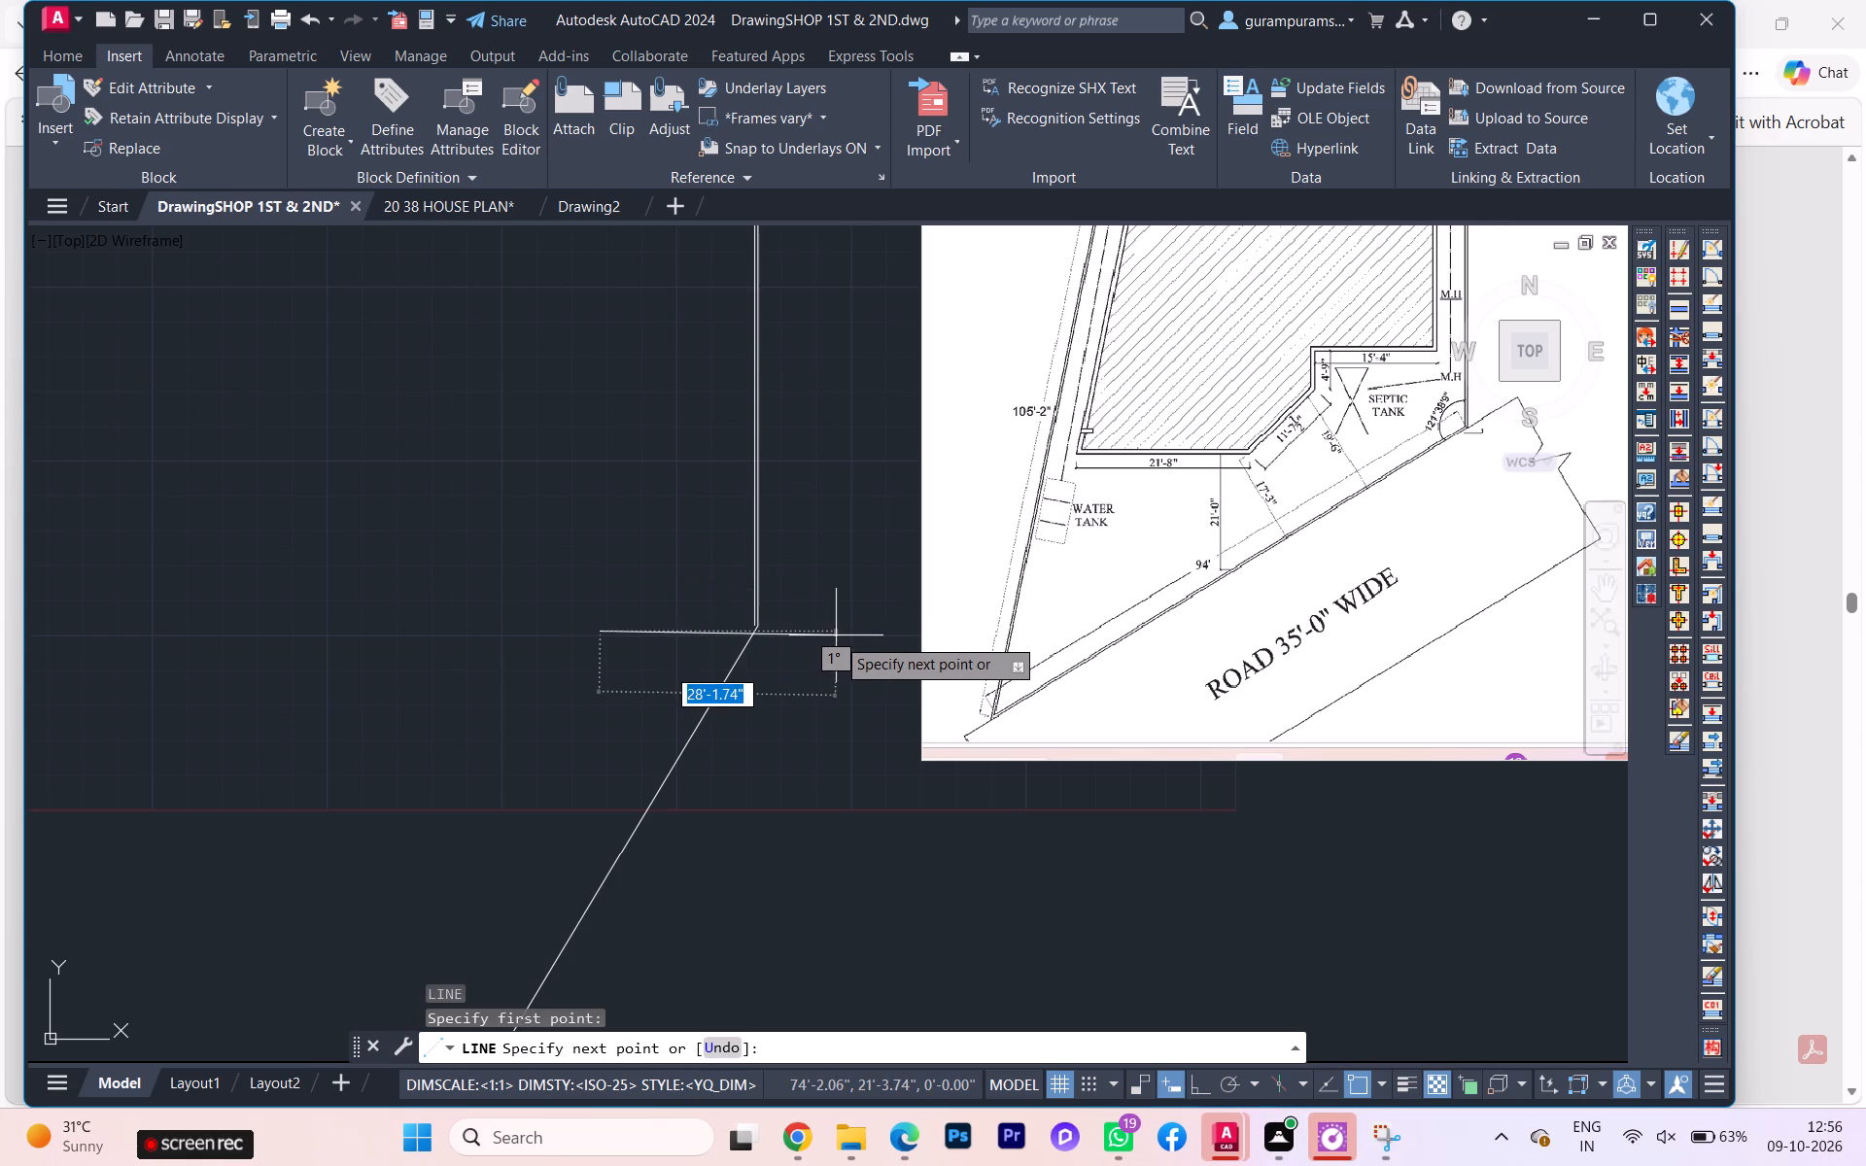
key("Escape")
Draw a horizontal reference line about 5'-9" long, running west from the bottom end of the outer 108' line, with Ortho on.
scroll(788, 624, "up", 2)
scroll(788, 625, "down", 1)
scroll(788, 625, "up", 2)
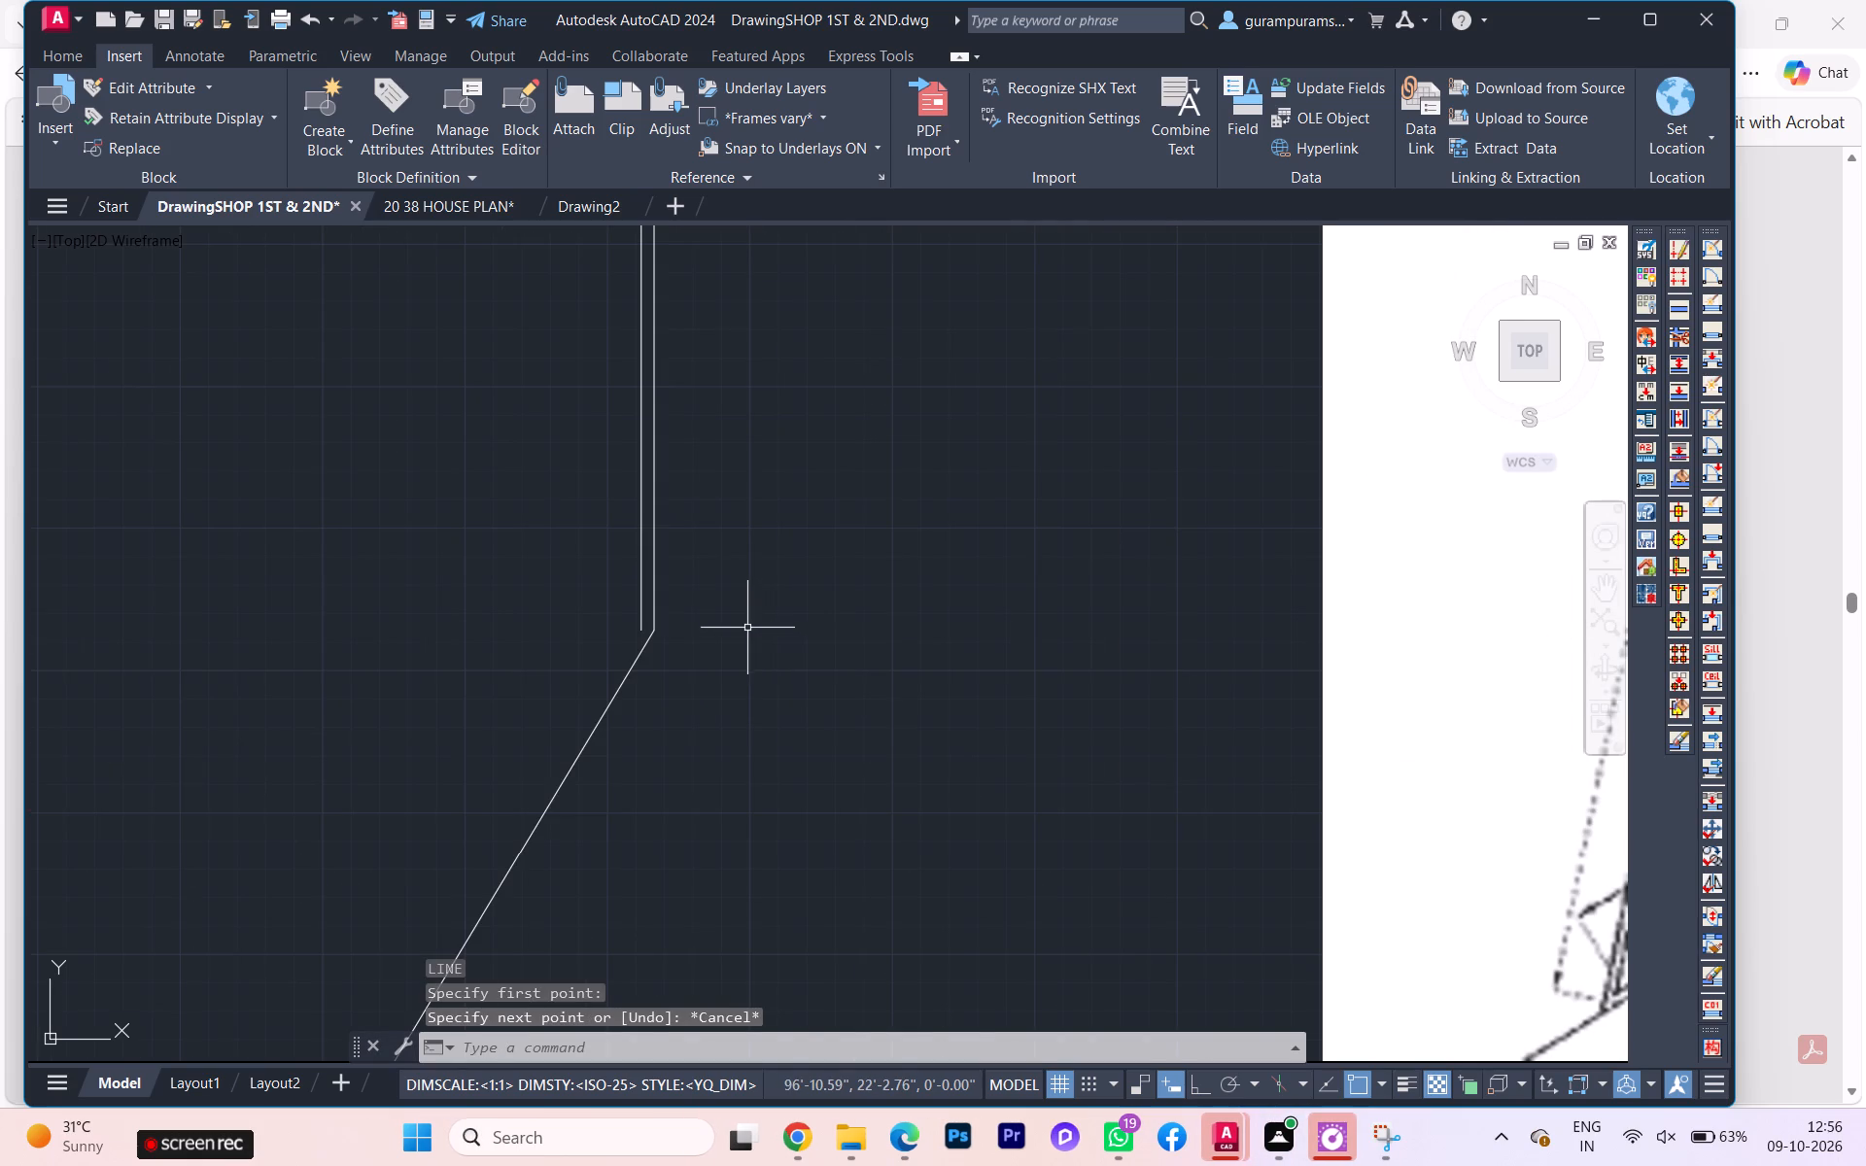
key("l")
key("Return")
scroll(647, 631, "up", 1)
left_click(660, 627)
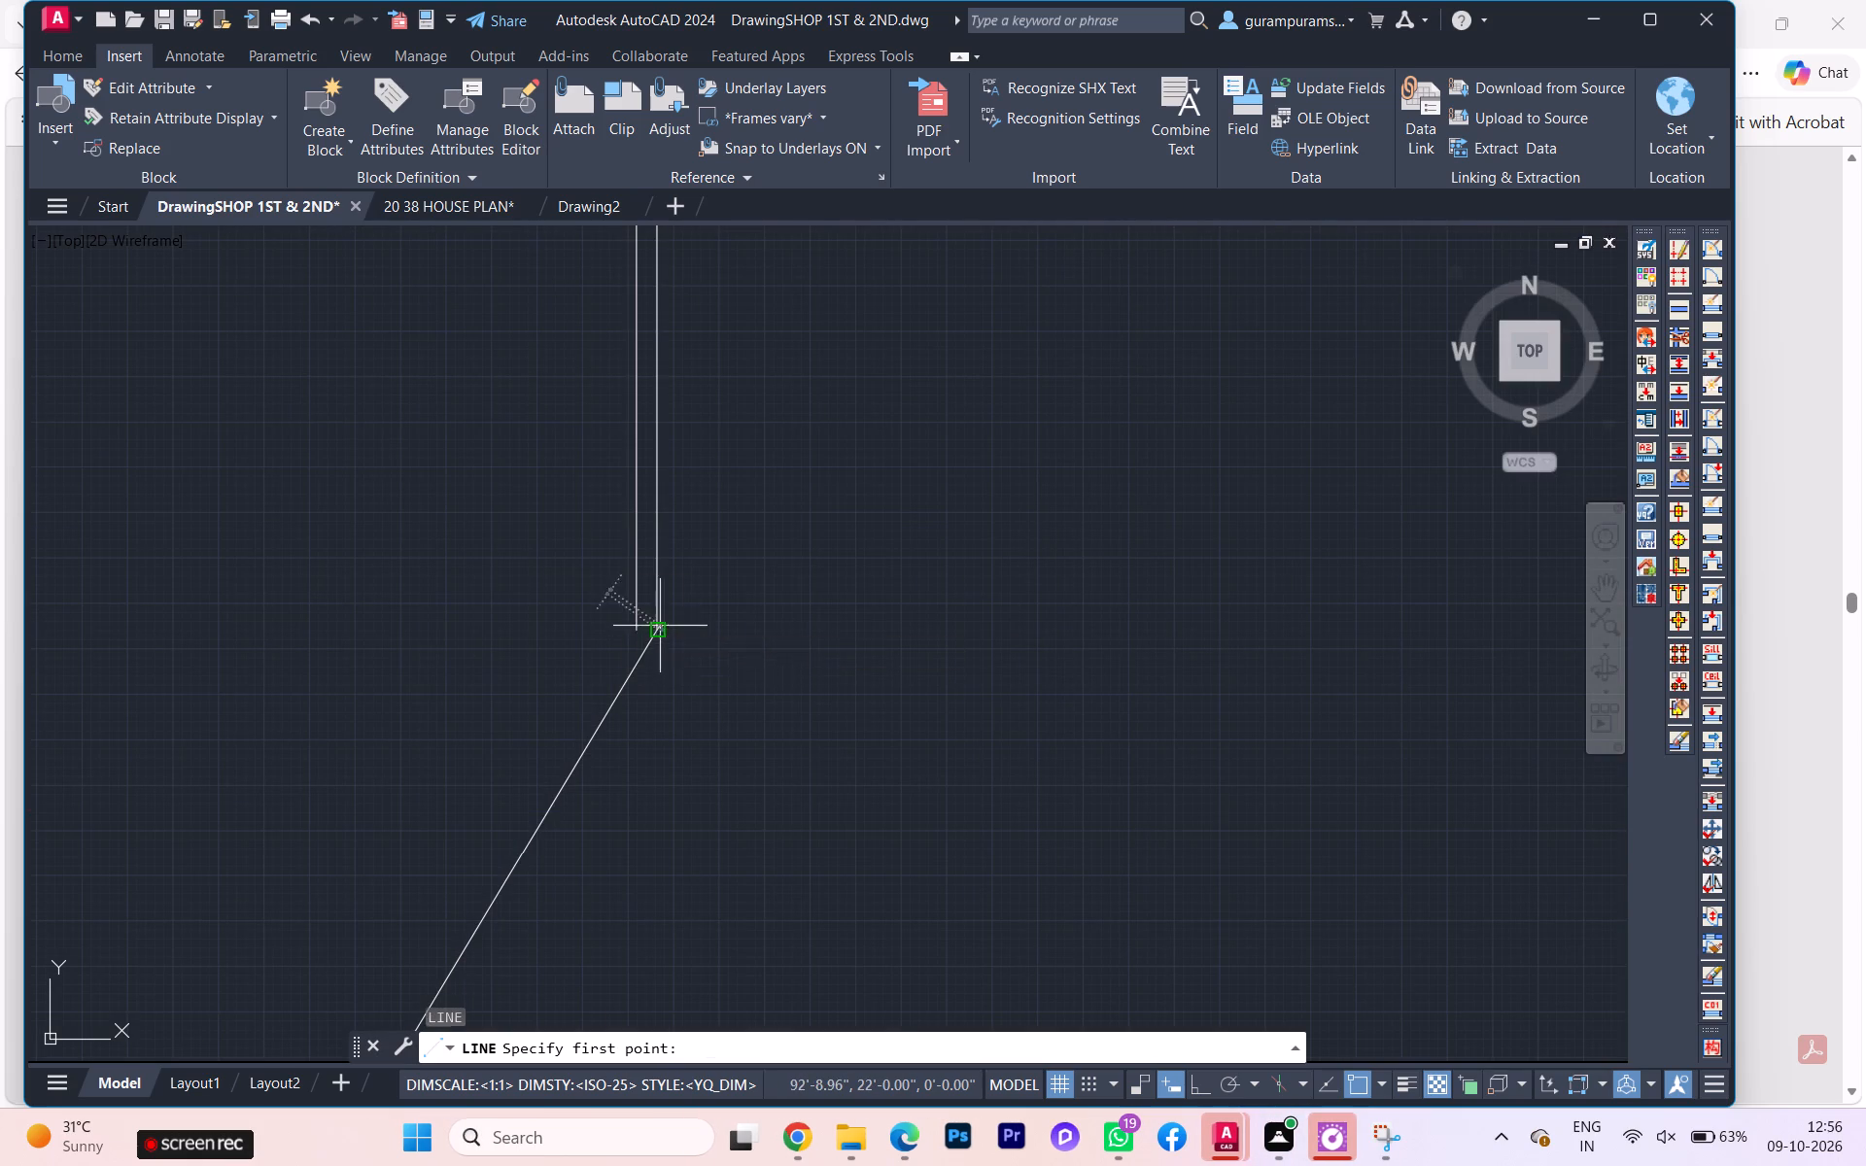
key("F8")
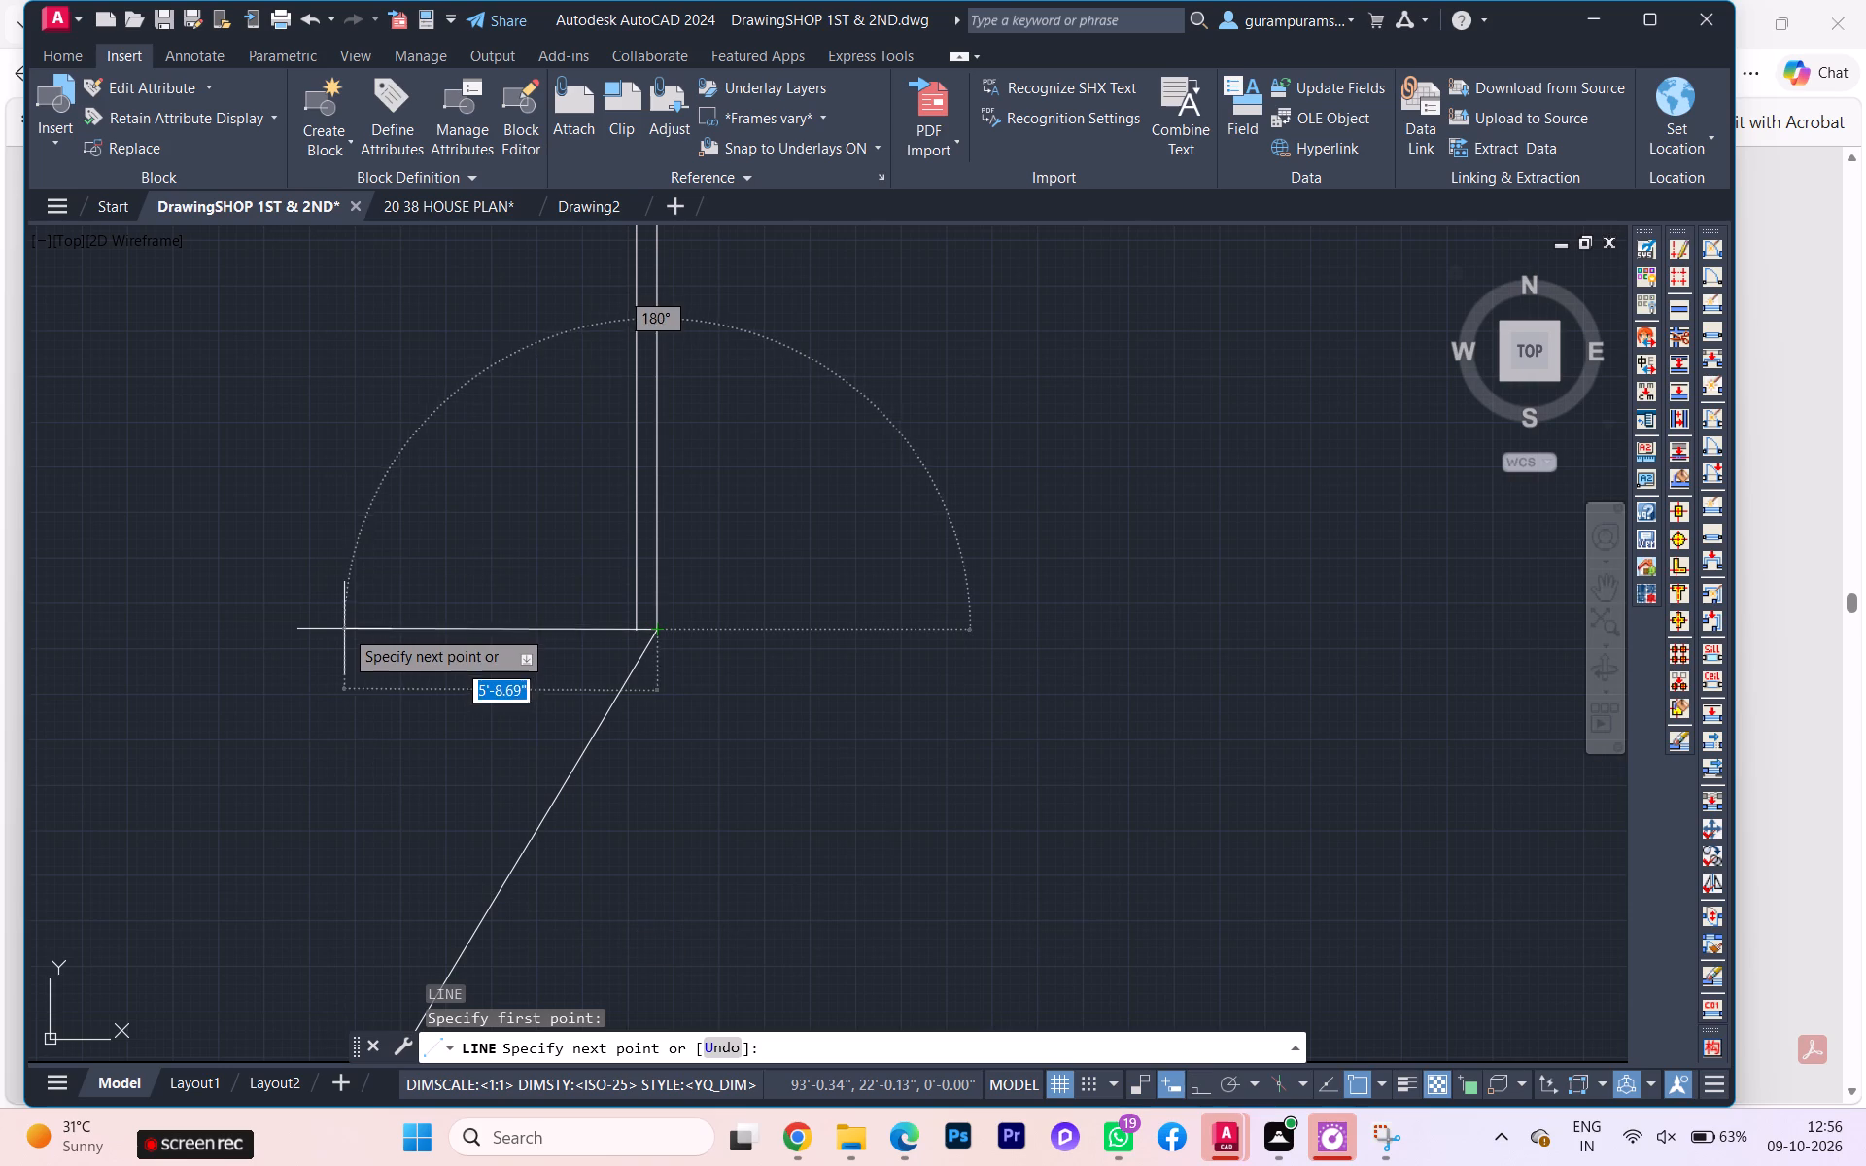
left_click(344, 628)
key("Escape")
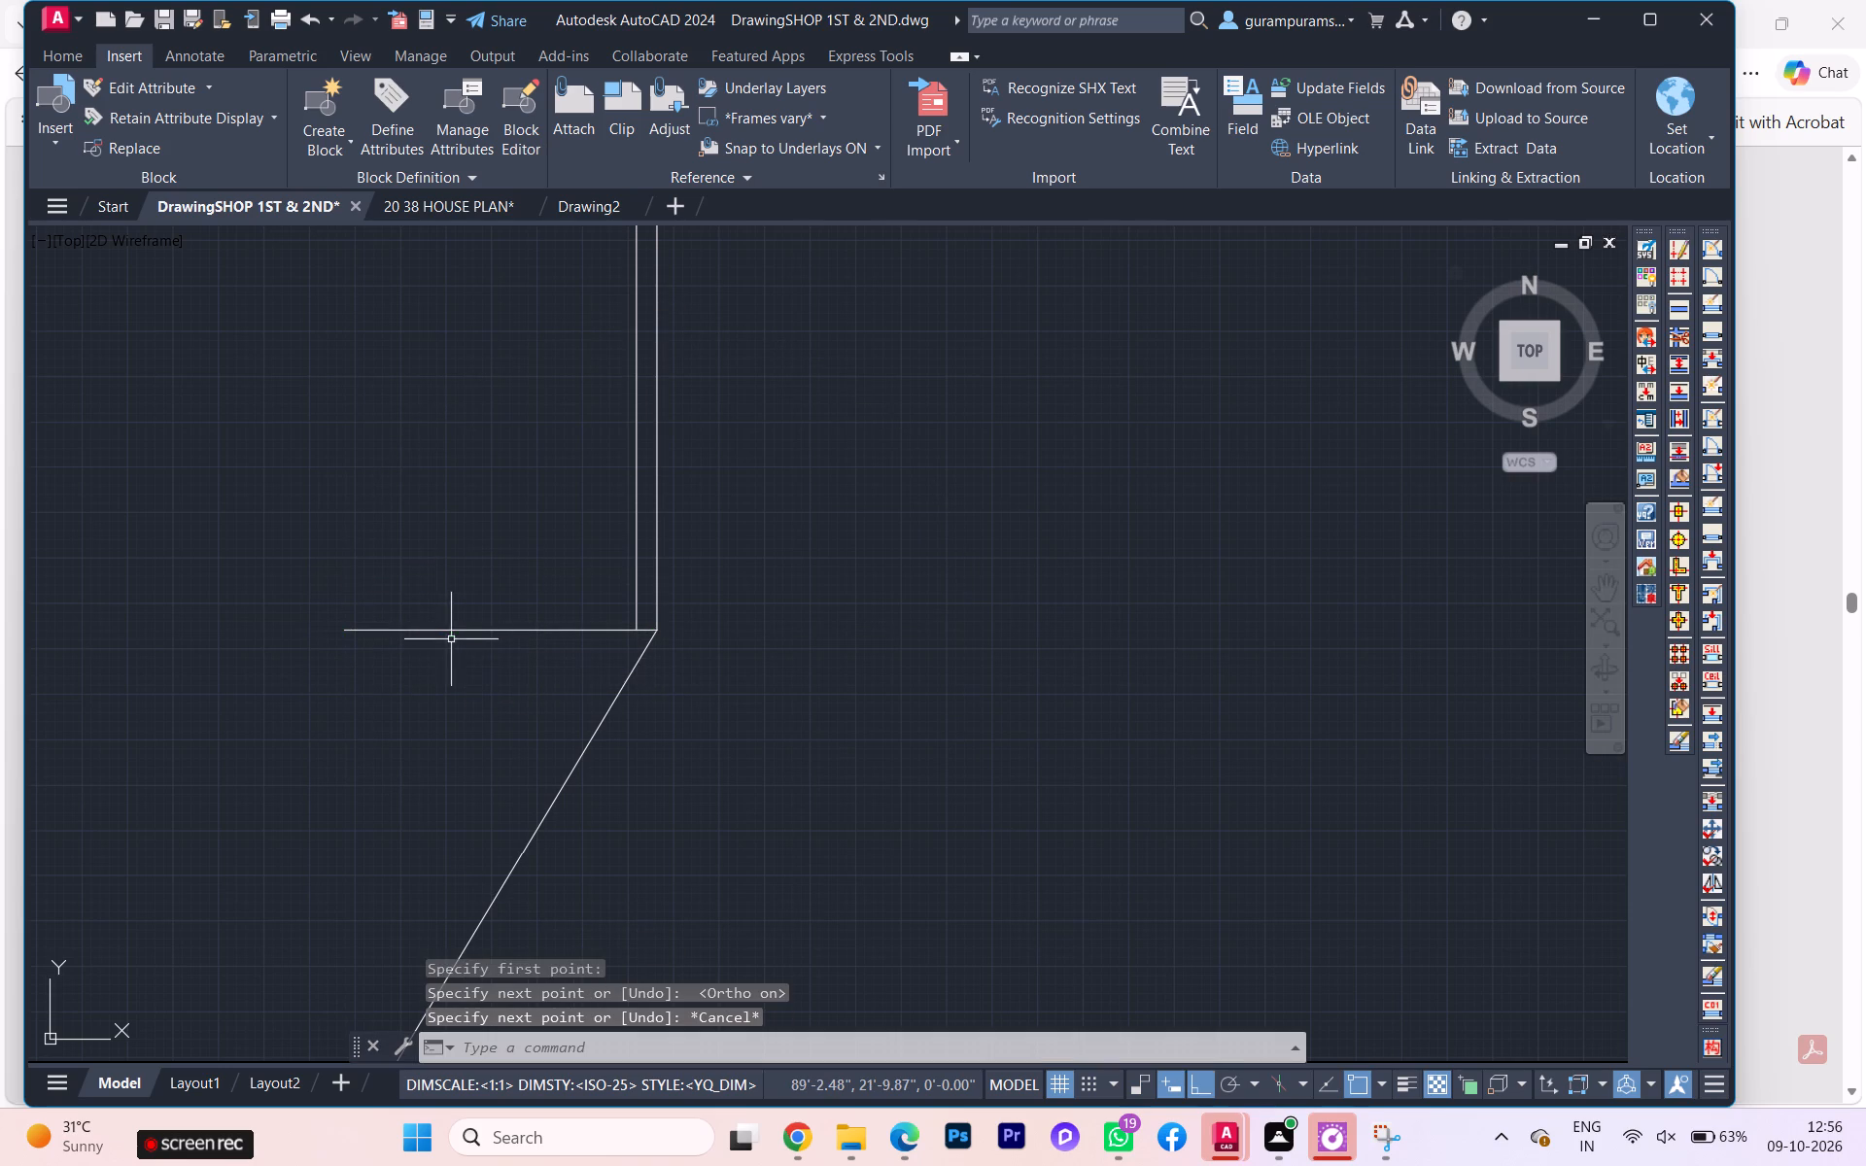
scroll(643, 618, "up", 1)
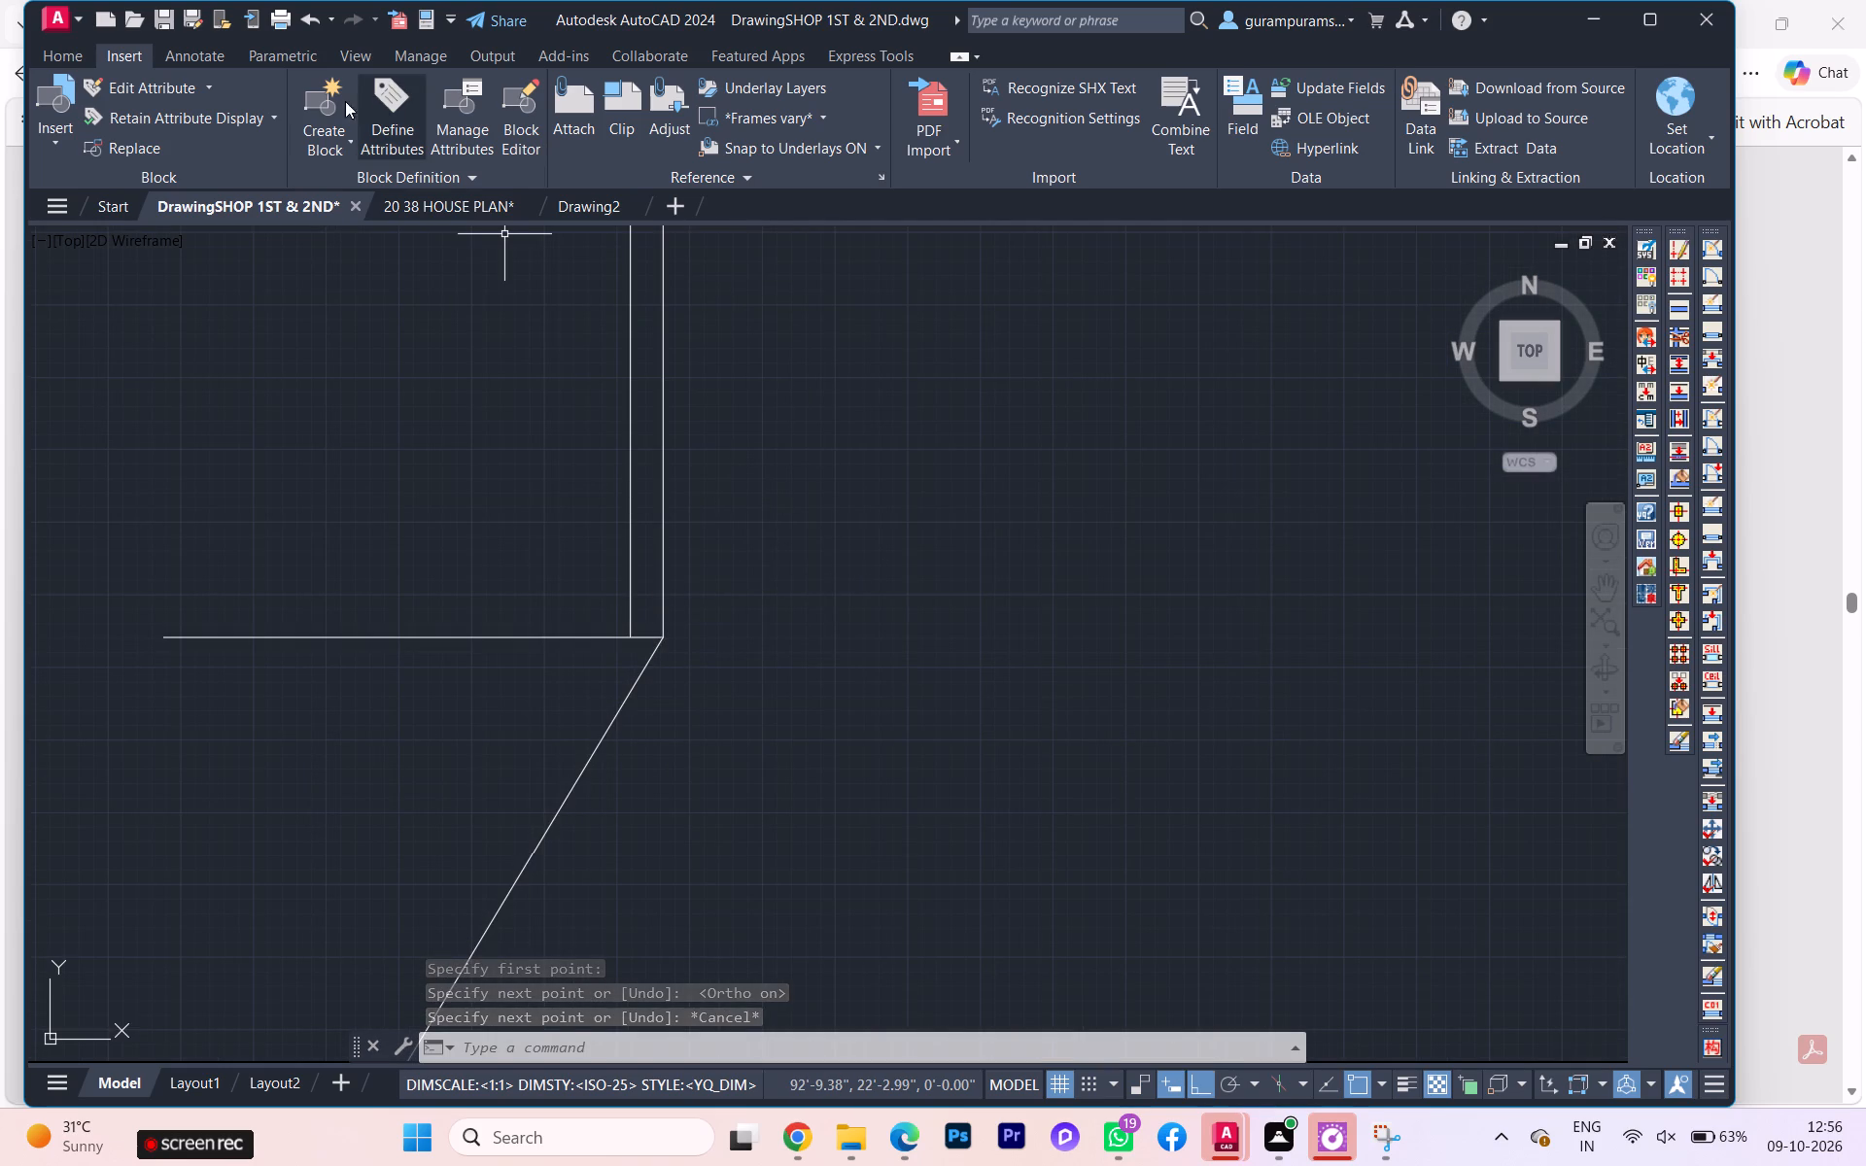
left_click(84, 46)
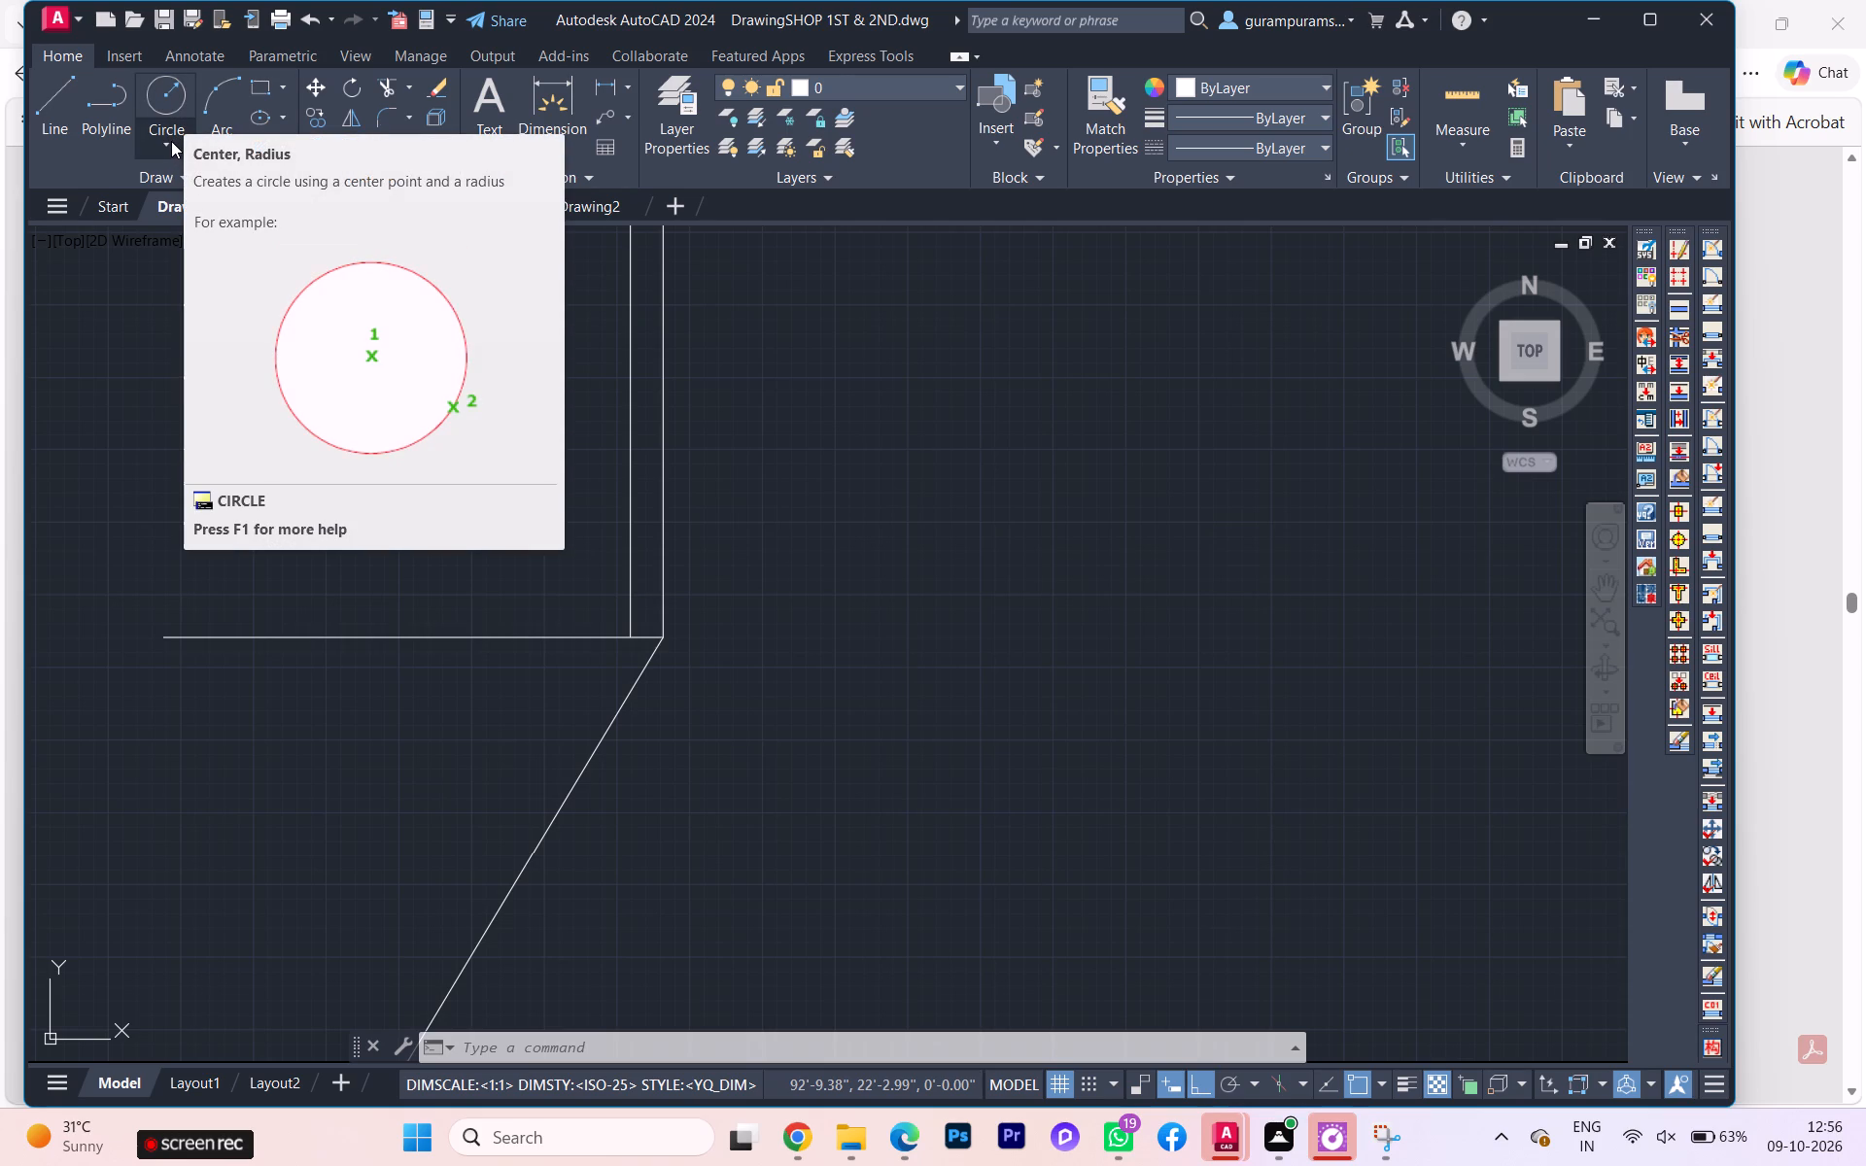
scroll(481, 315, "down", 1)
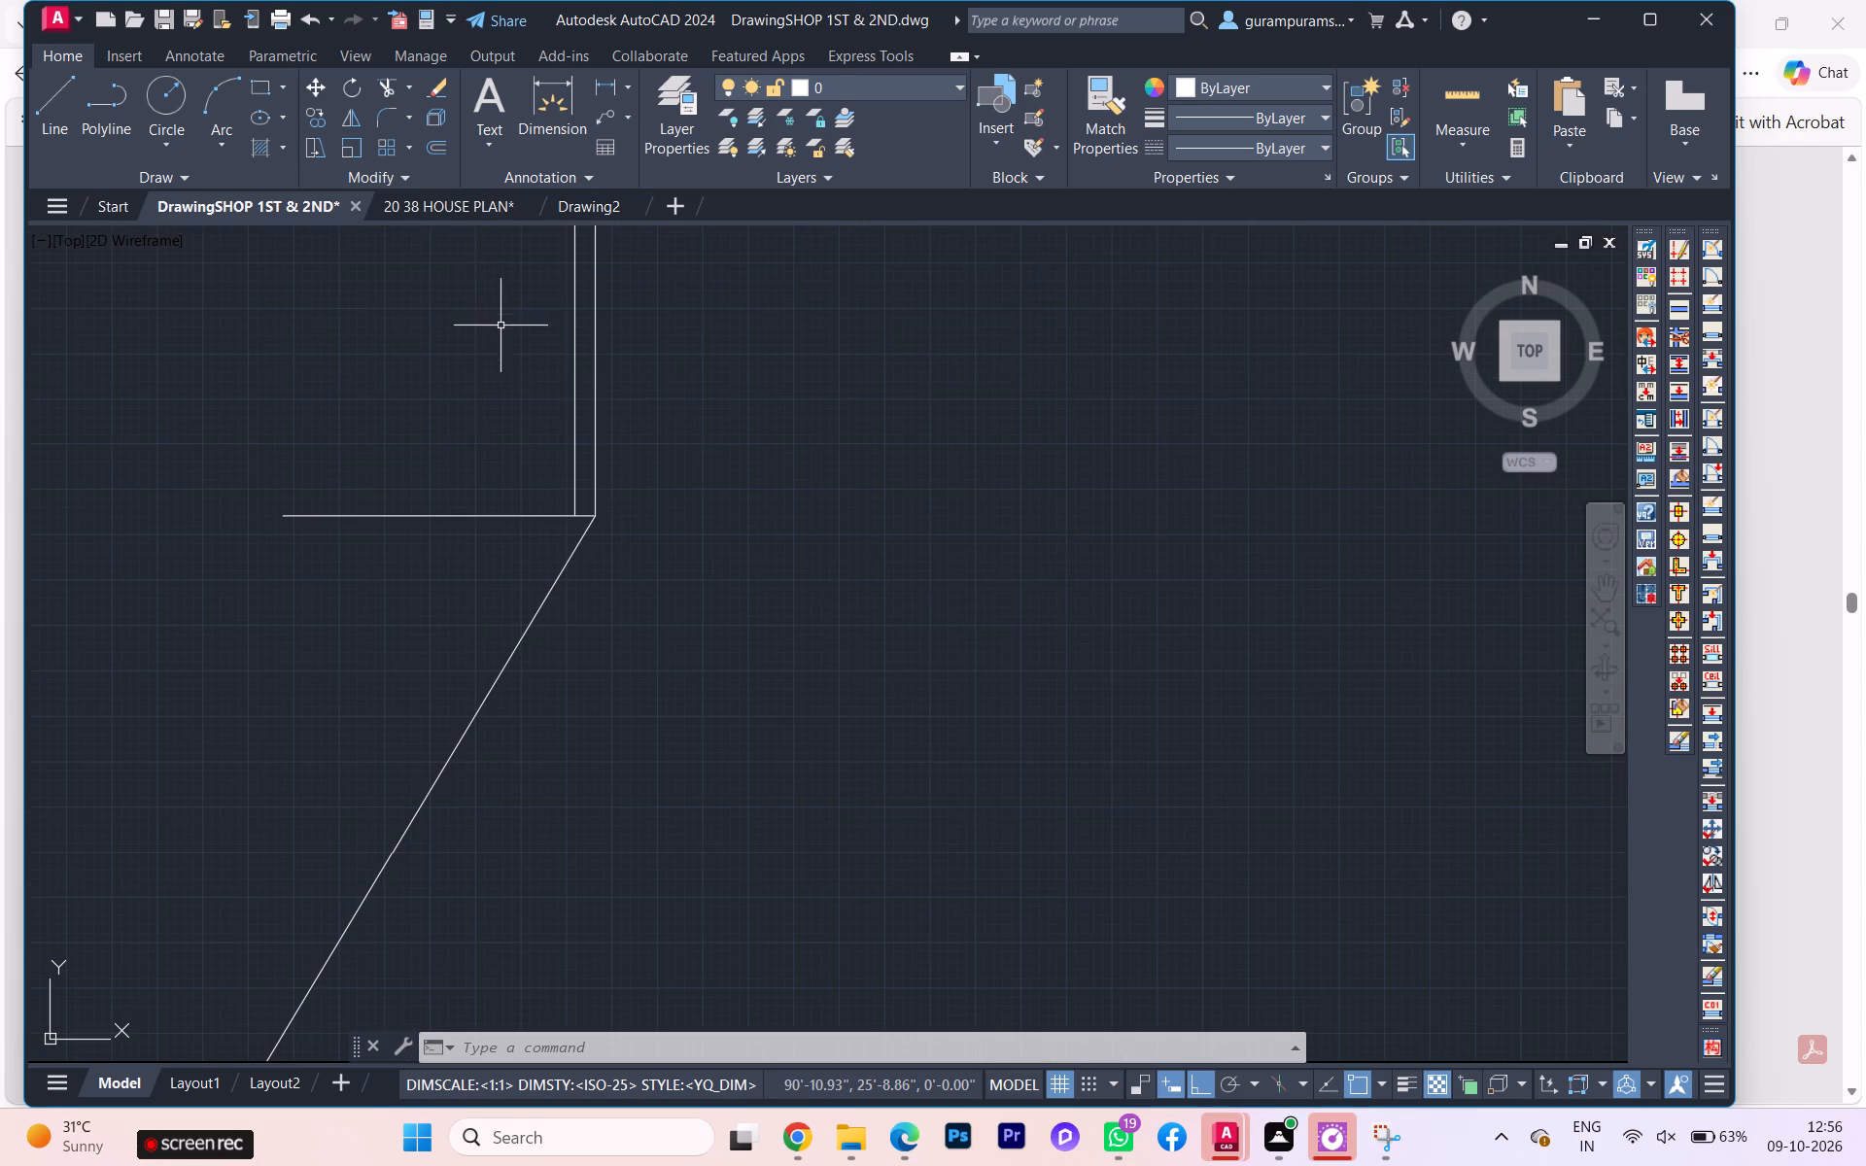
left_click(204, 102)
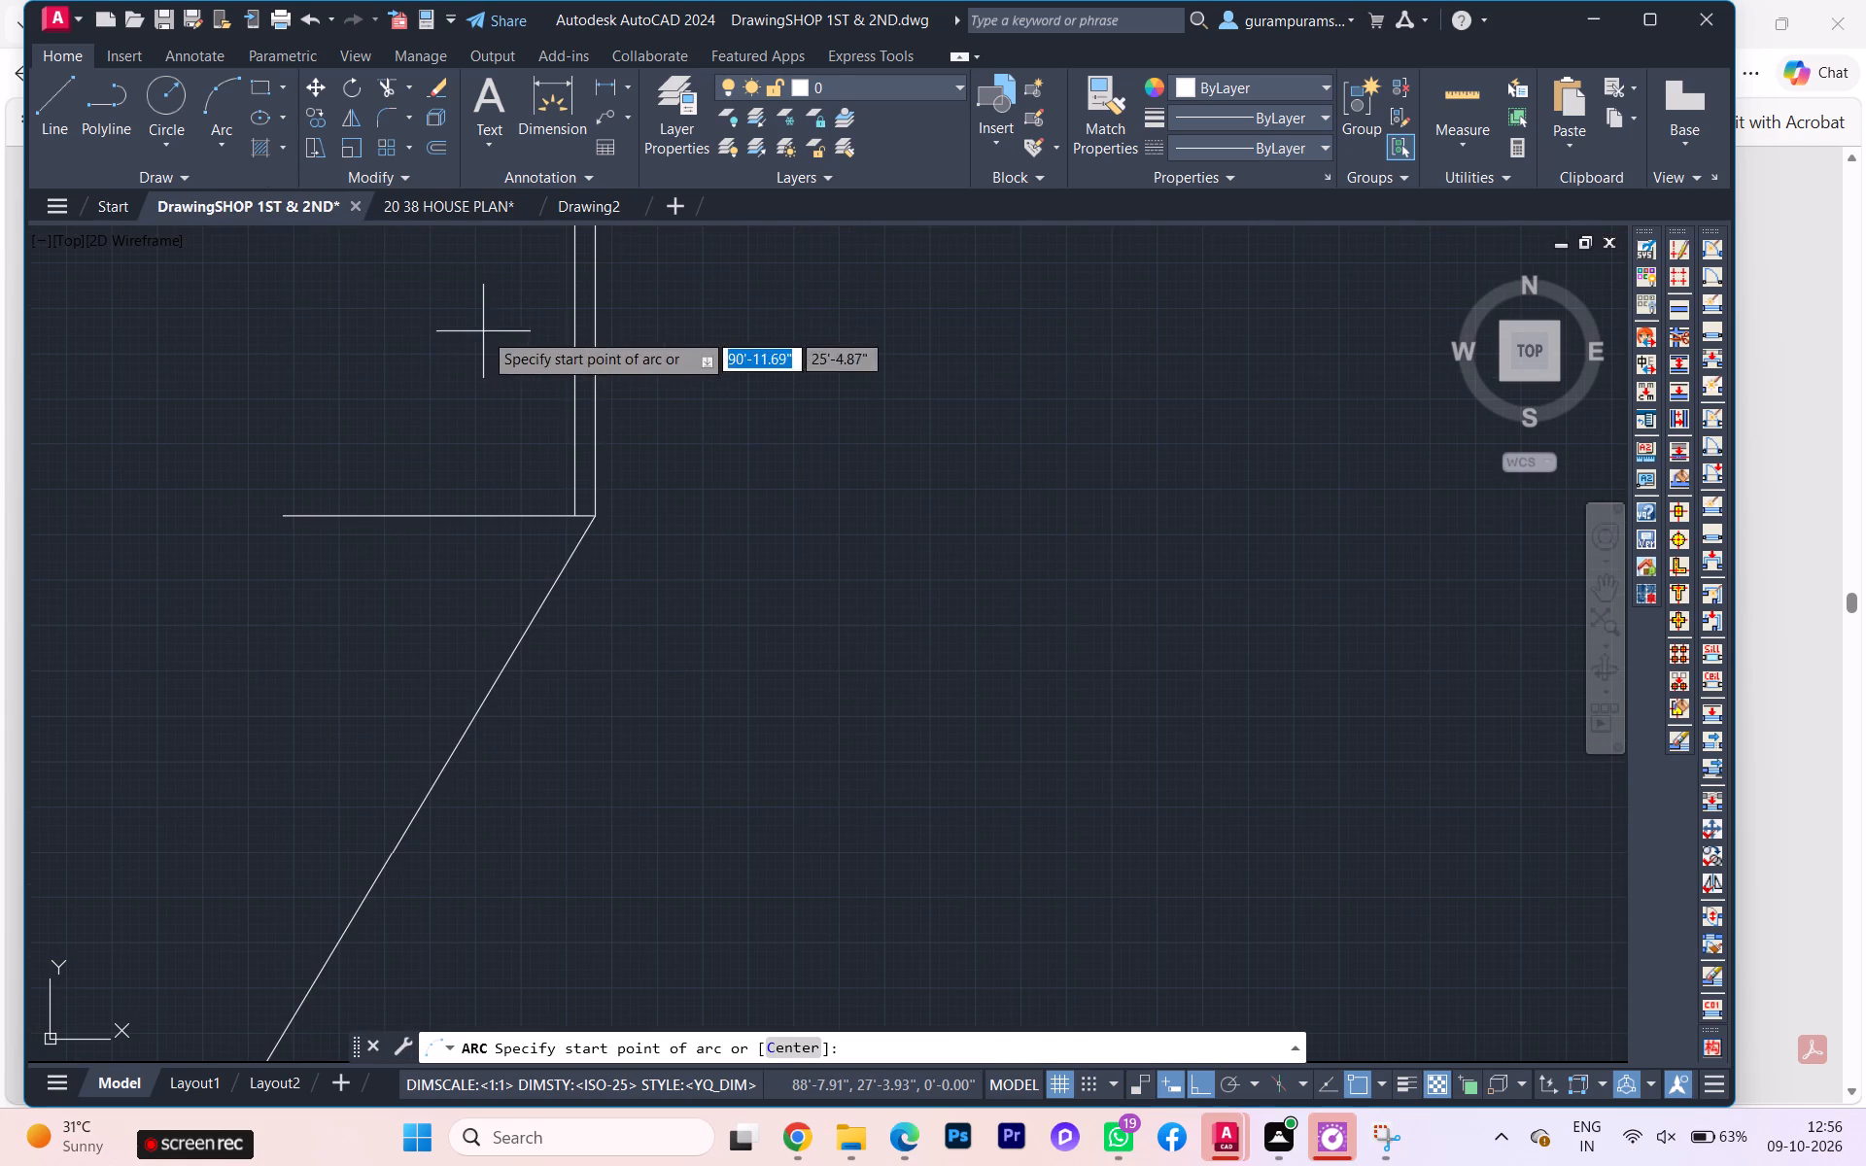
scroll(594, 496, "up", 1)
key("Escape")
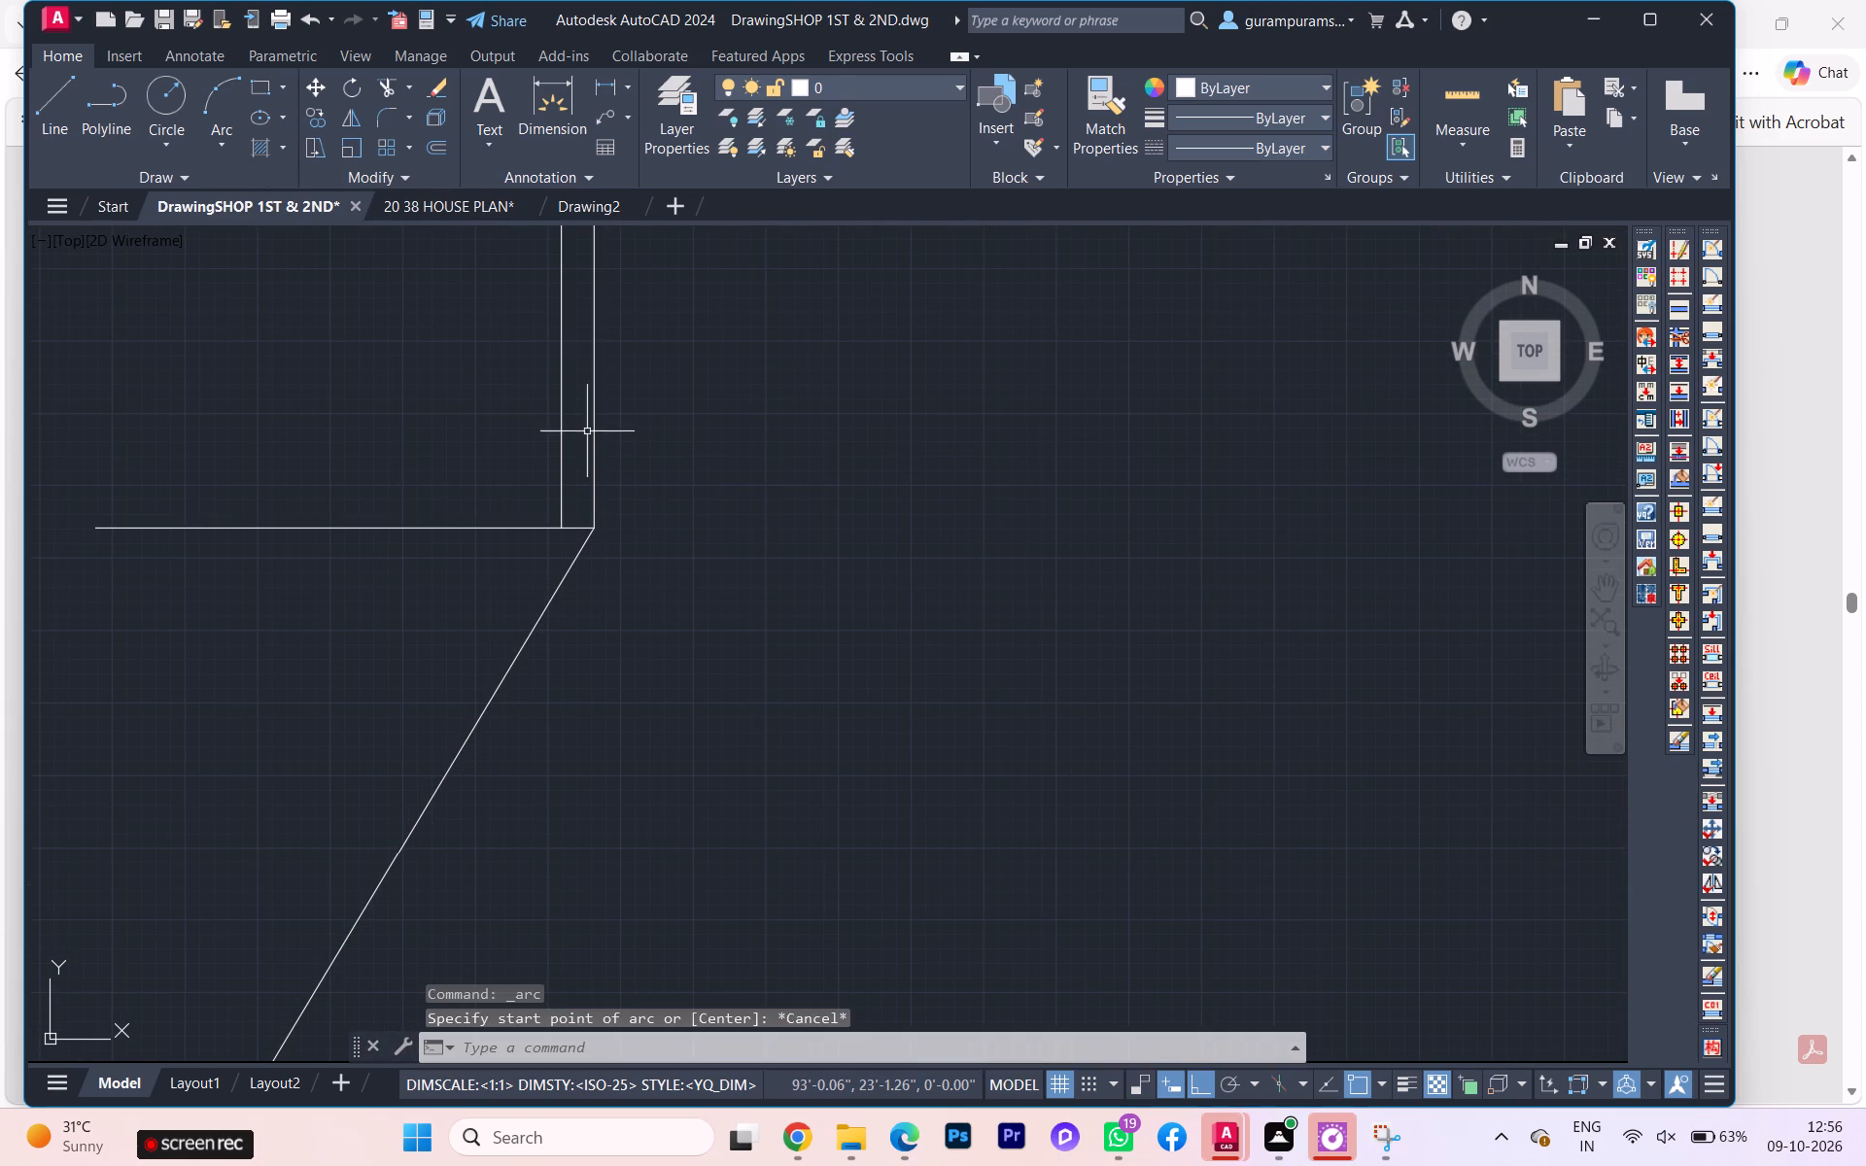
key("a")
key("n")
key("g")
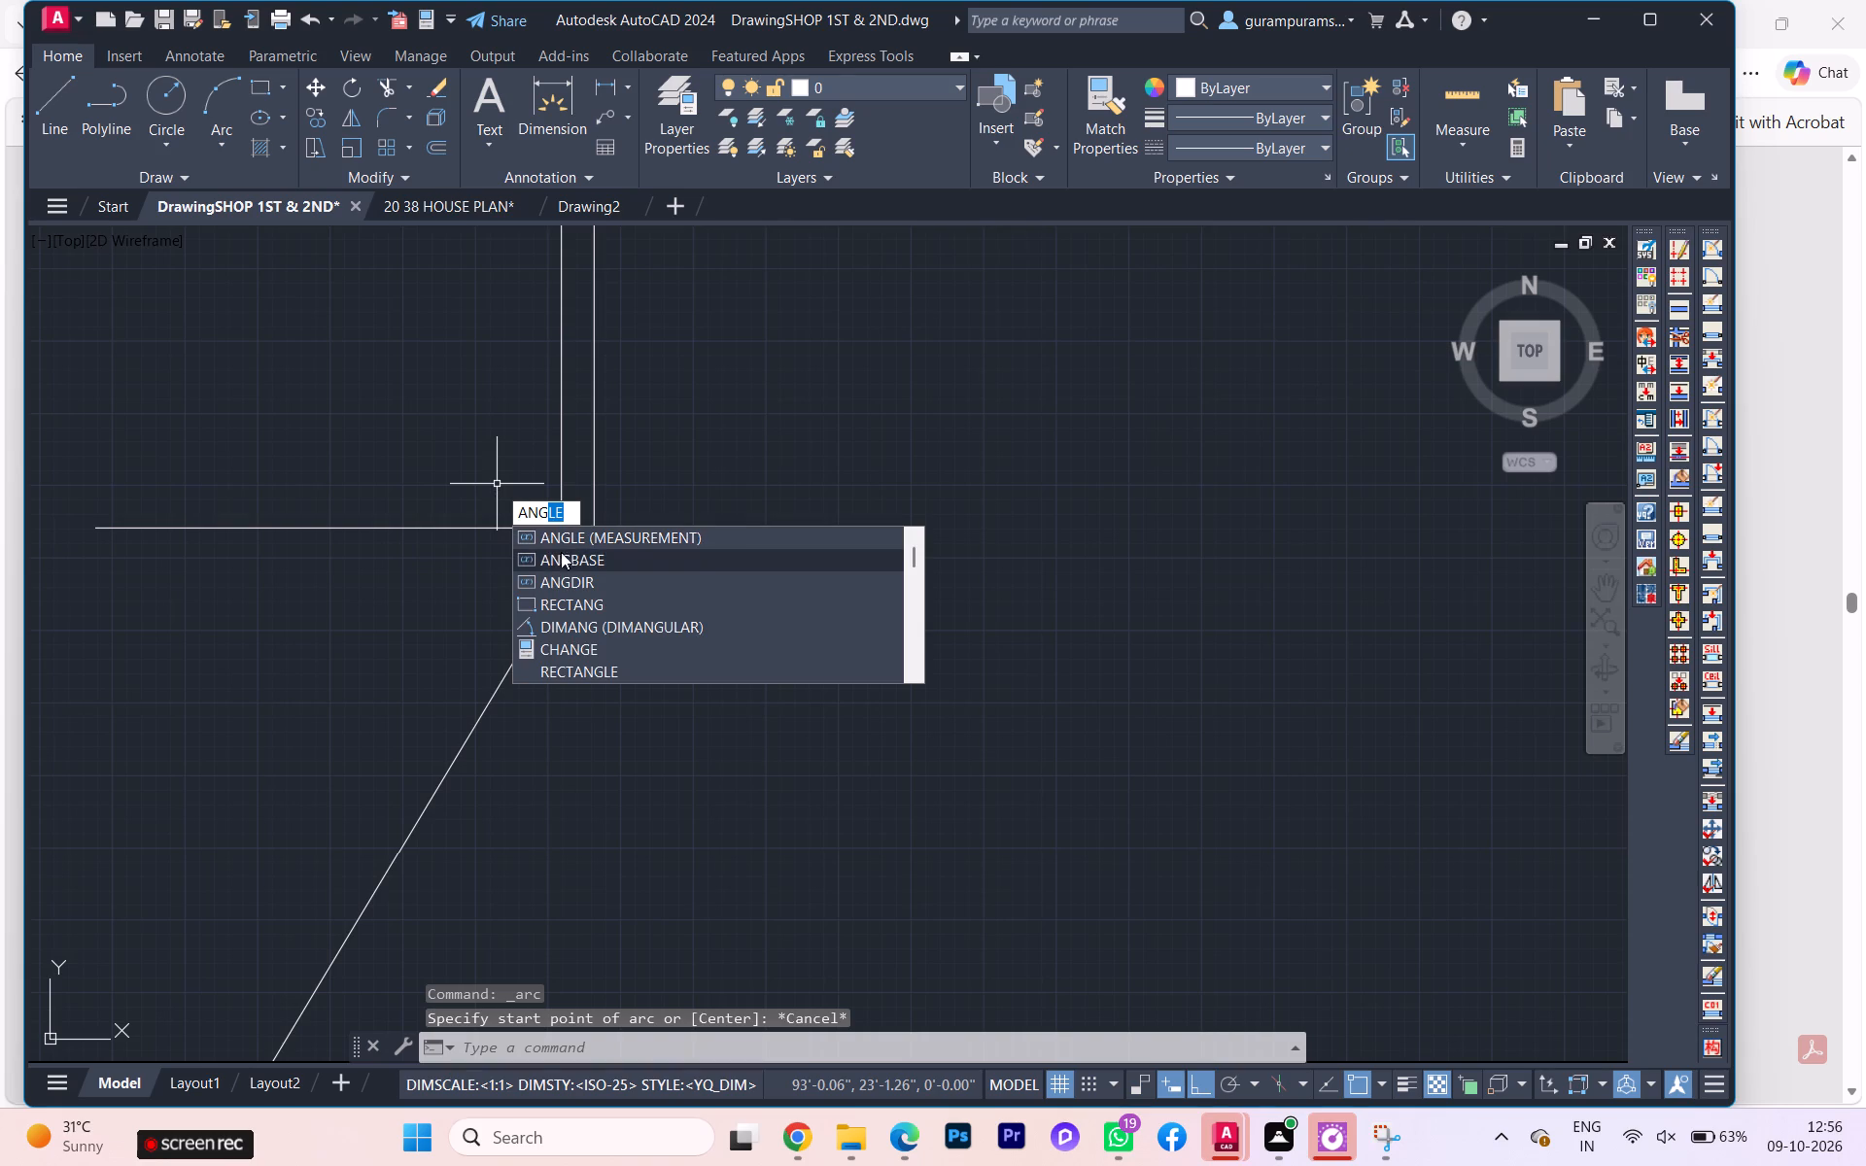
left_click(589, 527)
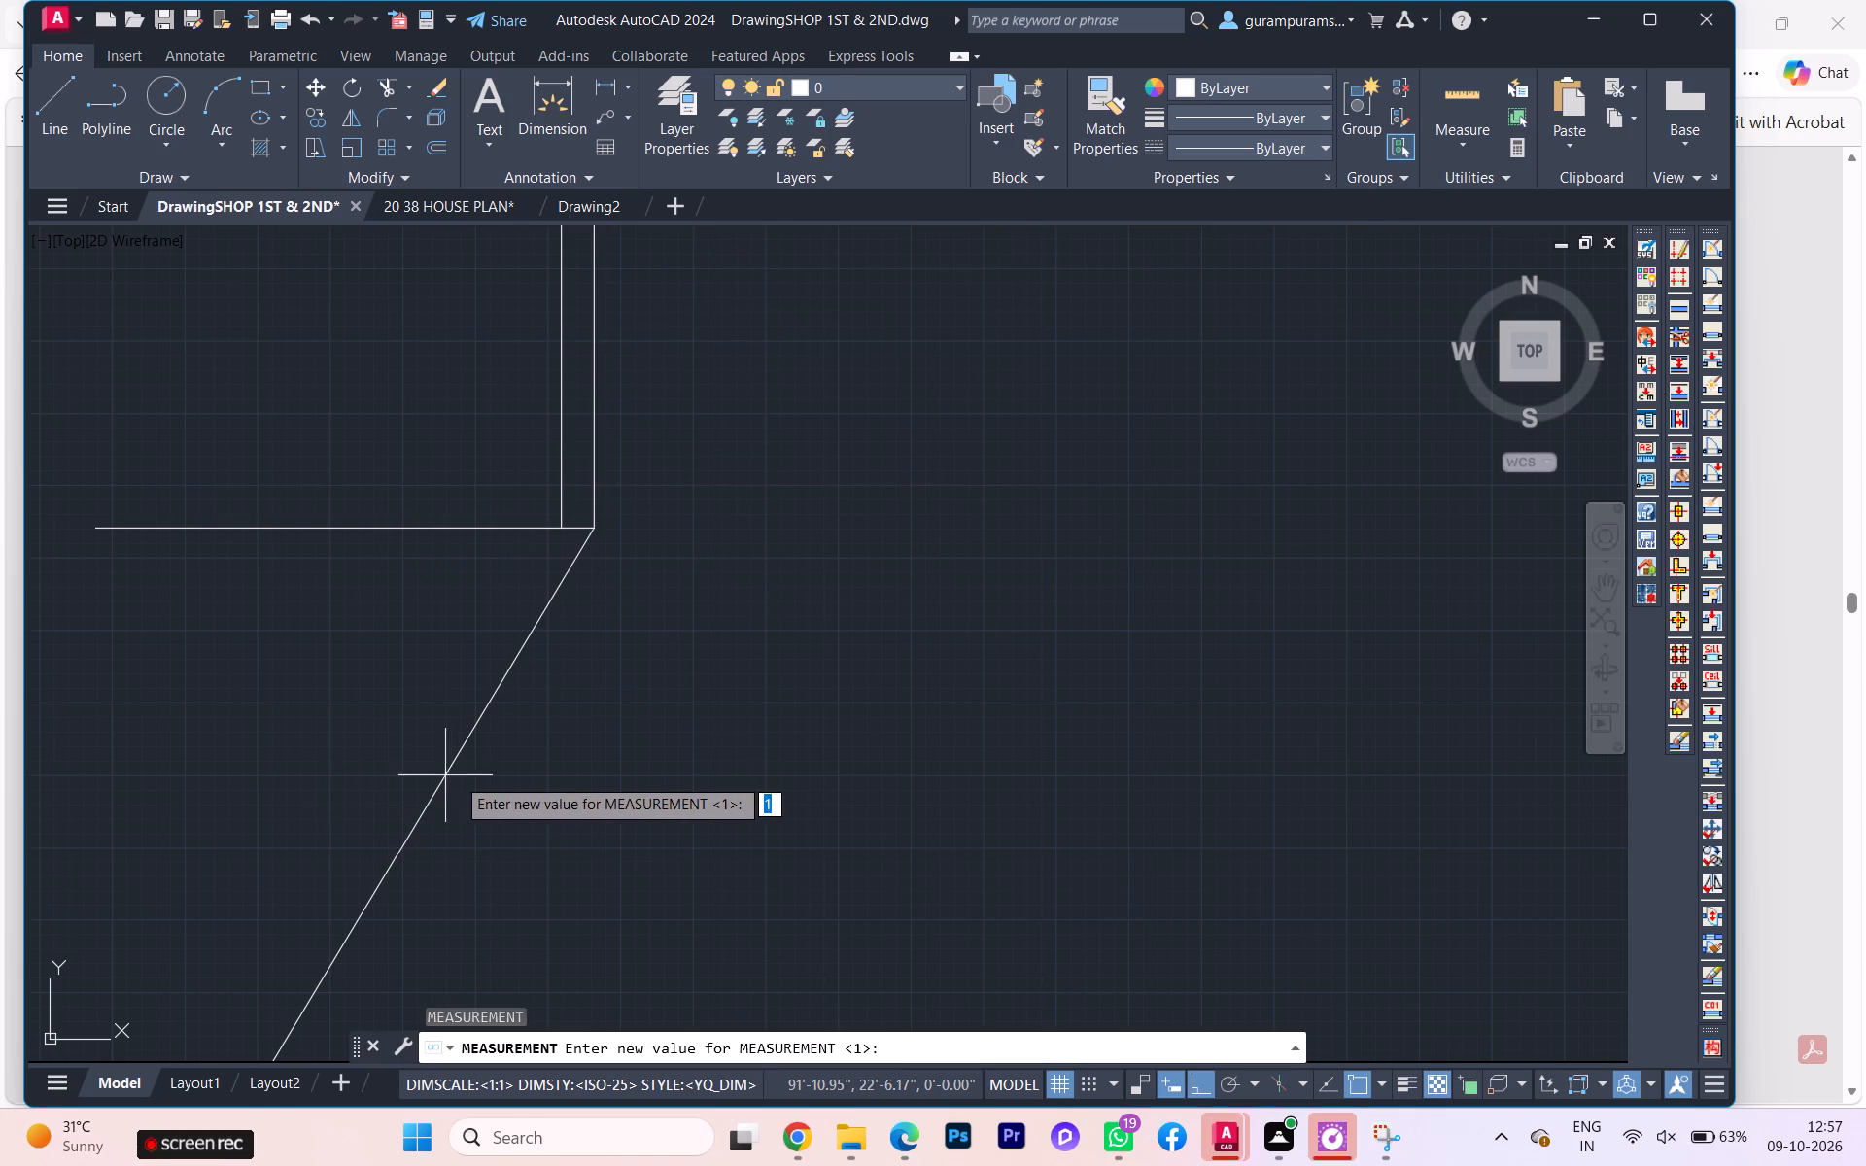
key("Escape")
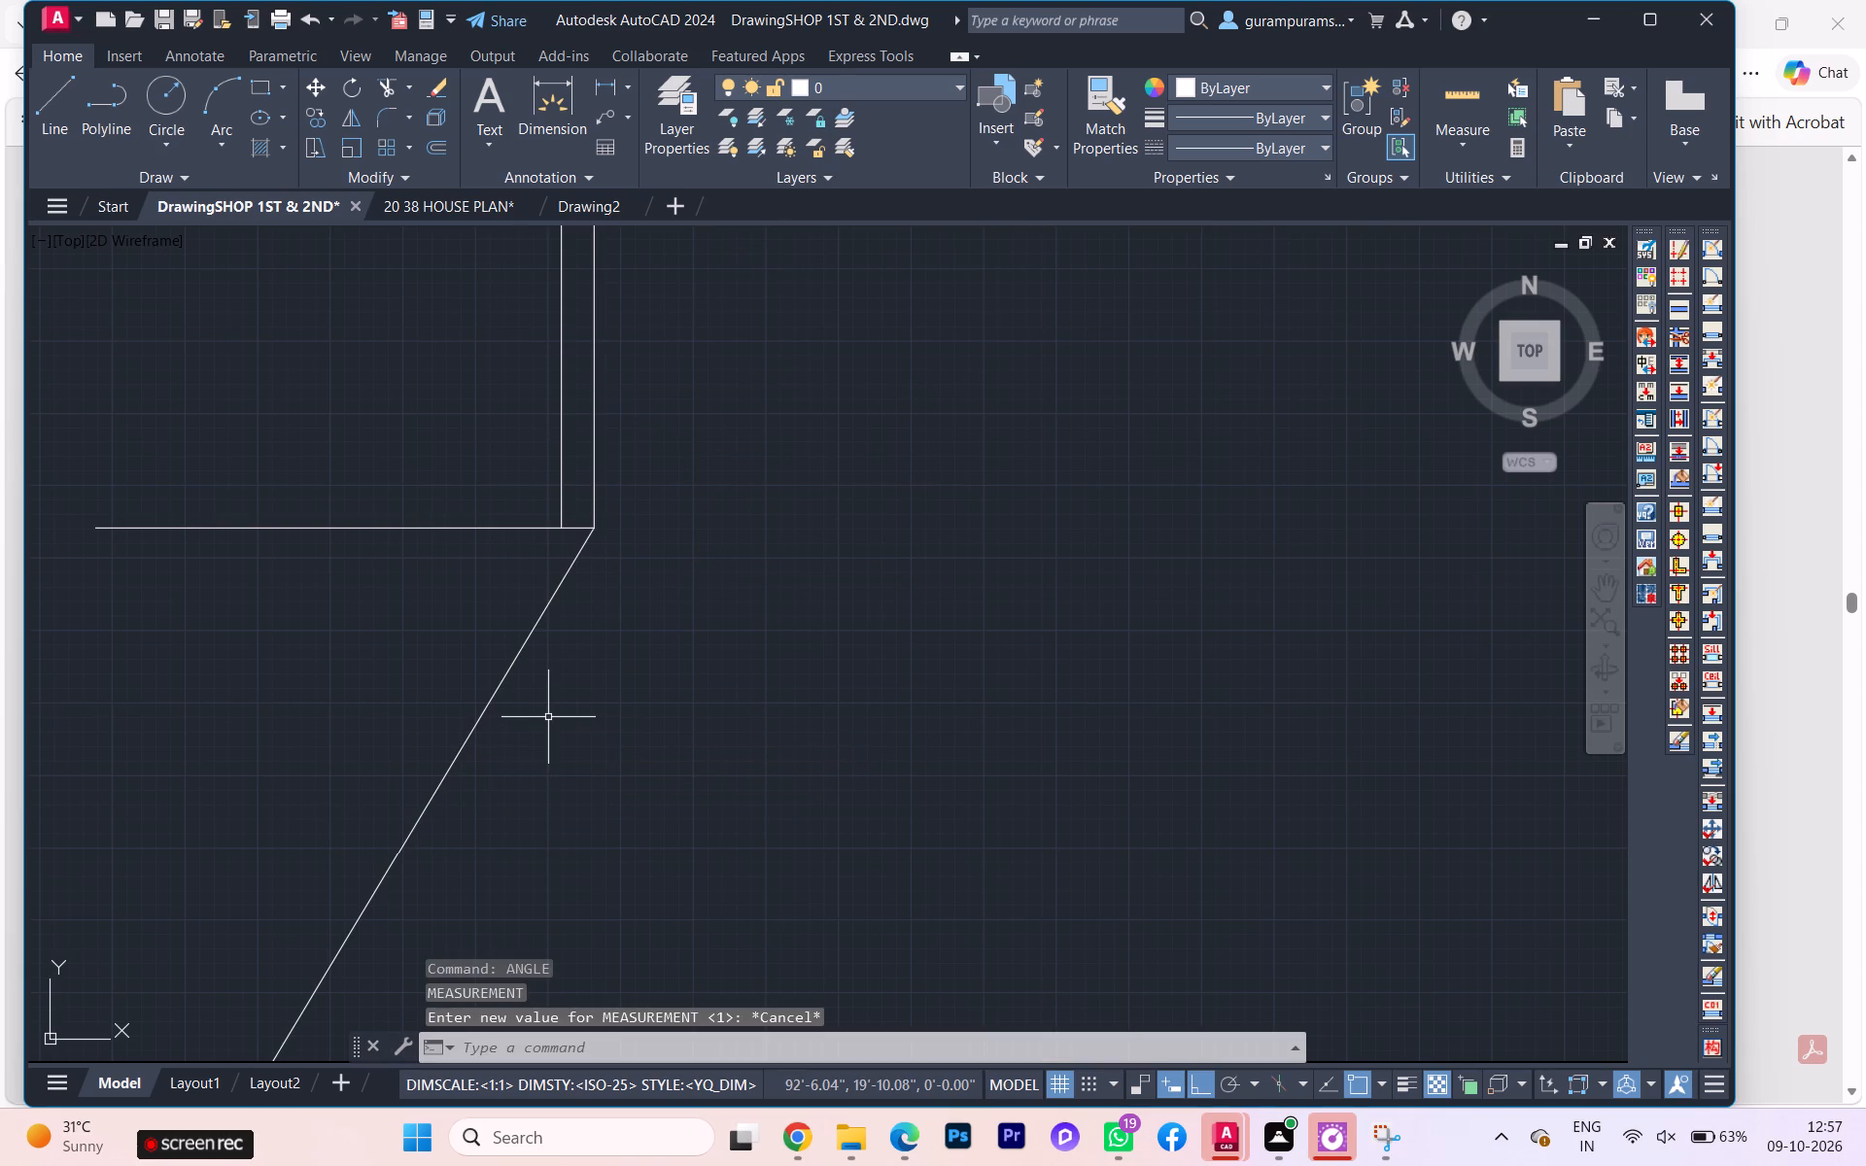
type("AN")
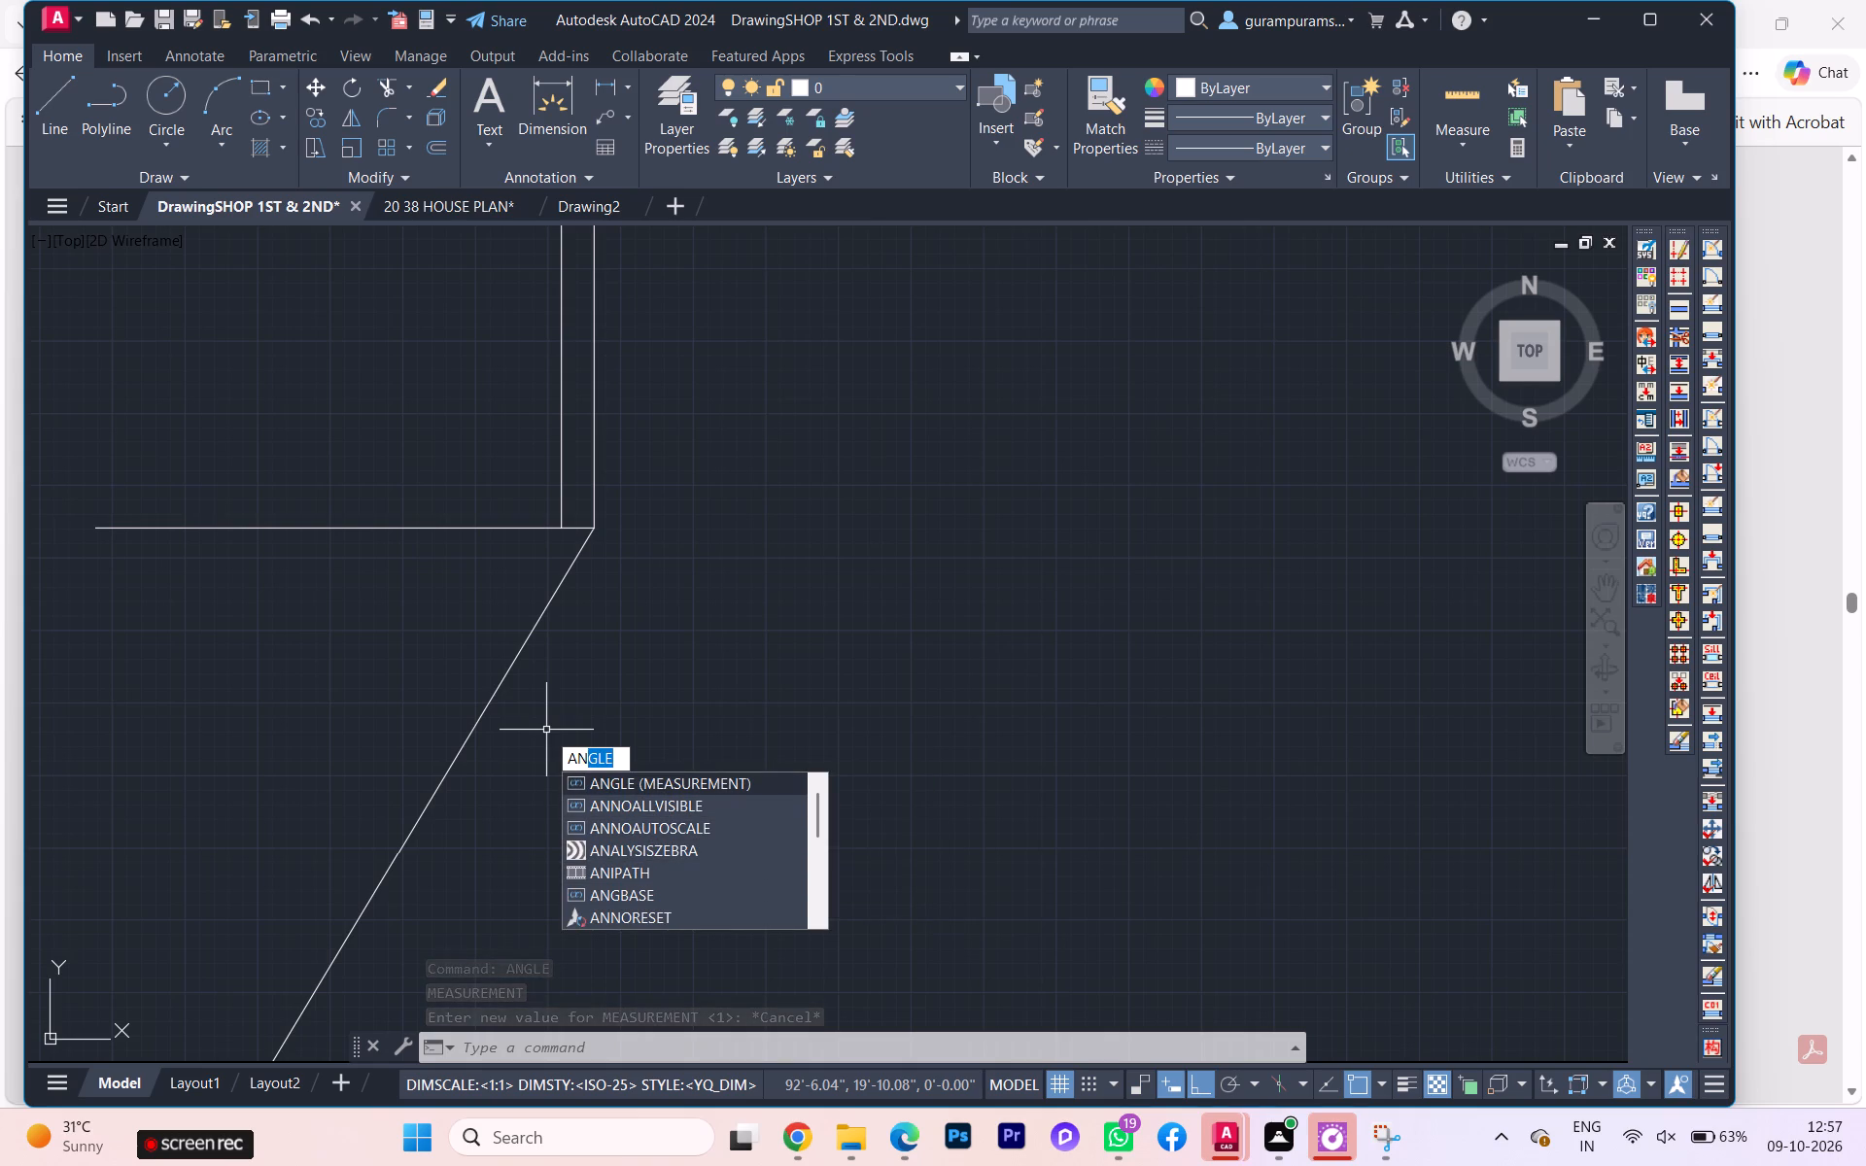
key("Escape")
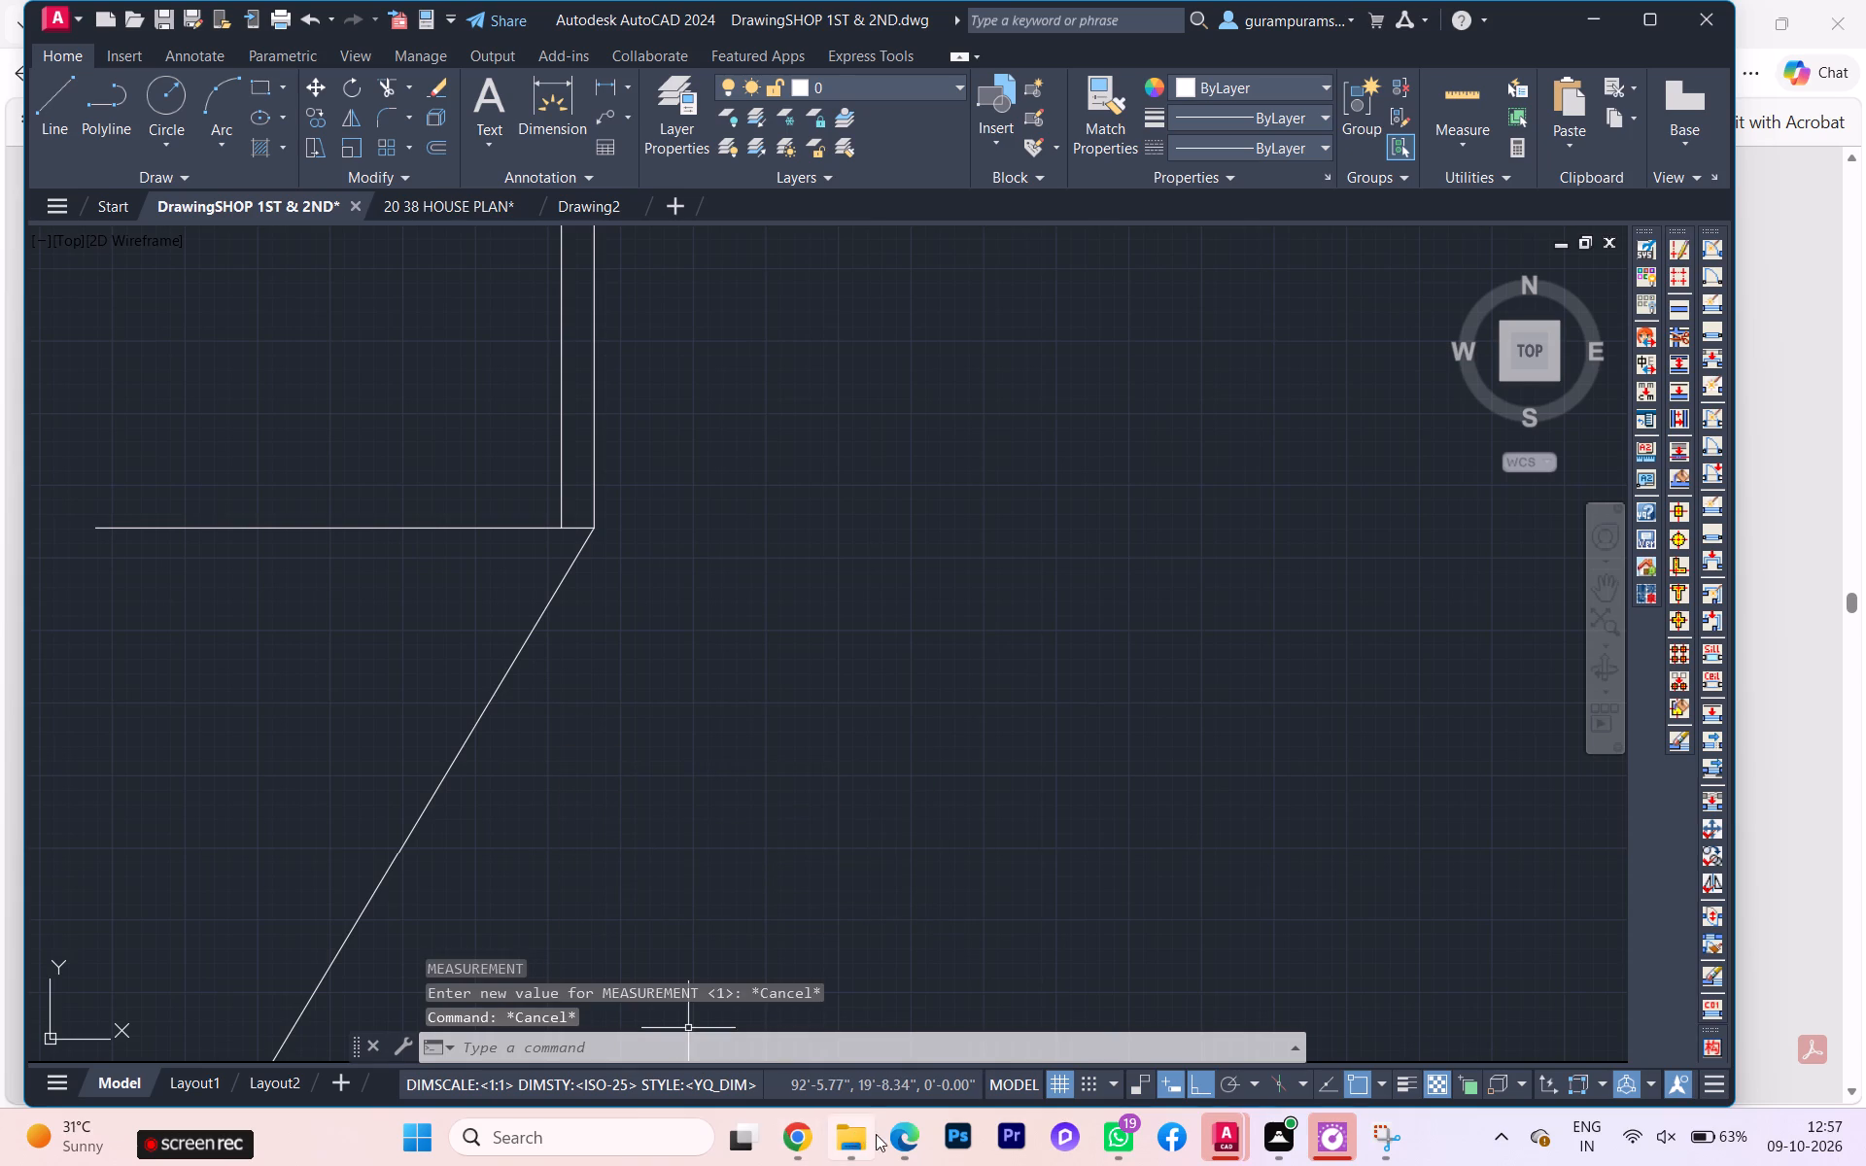
Switch to the workbook PDF in Edge and go back to Exercise 2 on the relative polar coordinate system.
left_click(916, 1038)
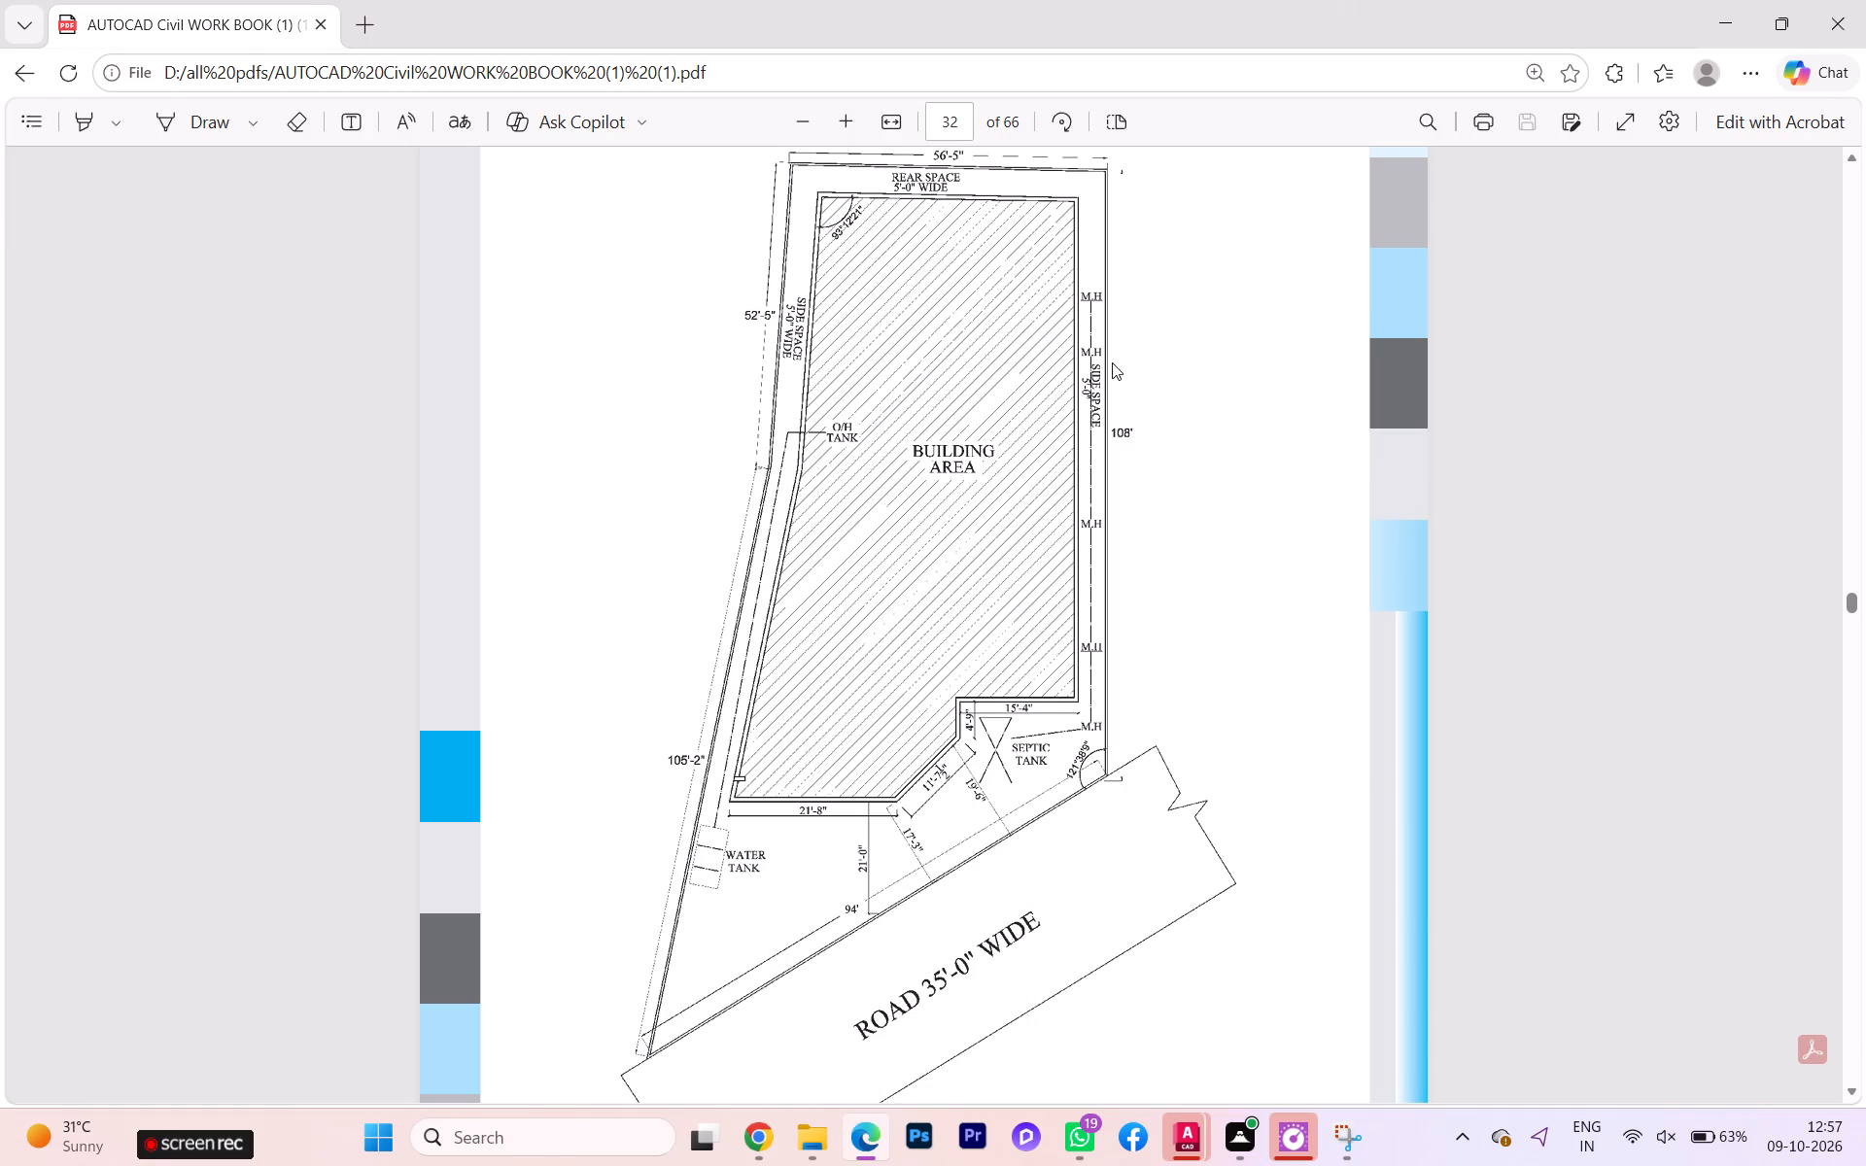
scroll(1004, 455, "up", 3)
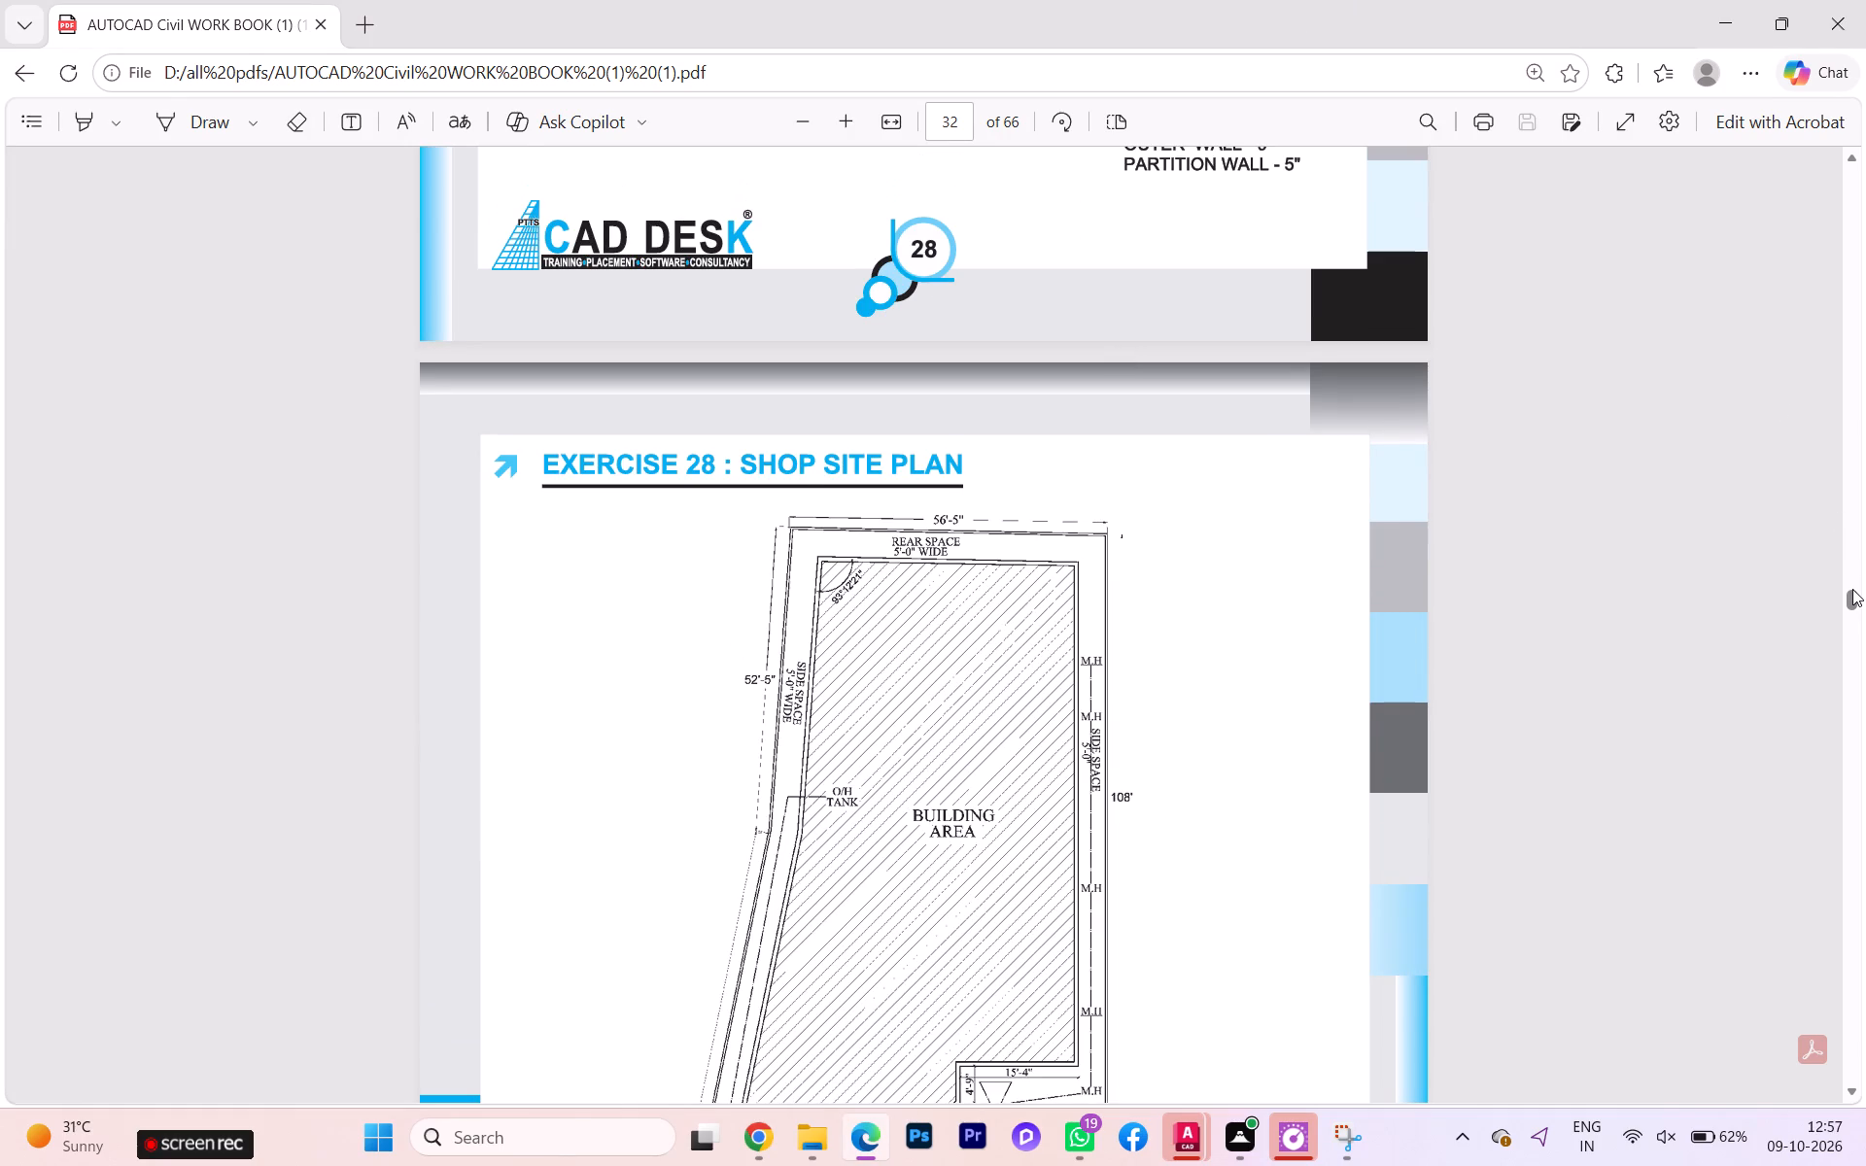
left_click_drag(1852, 589, 1844, 86)
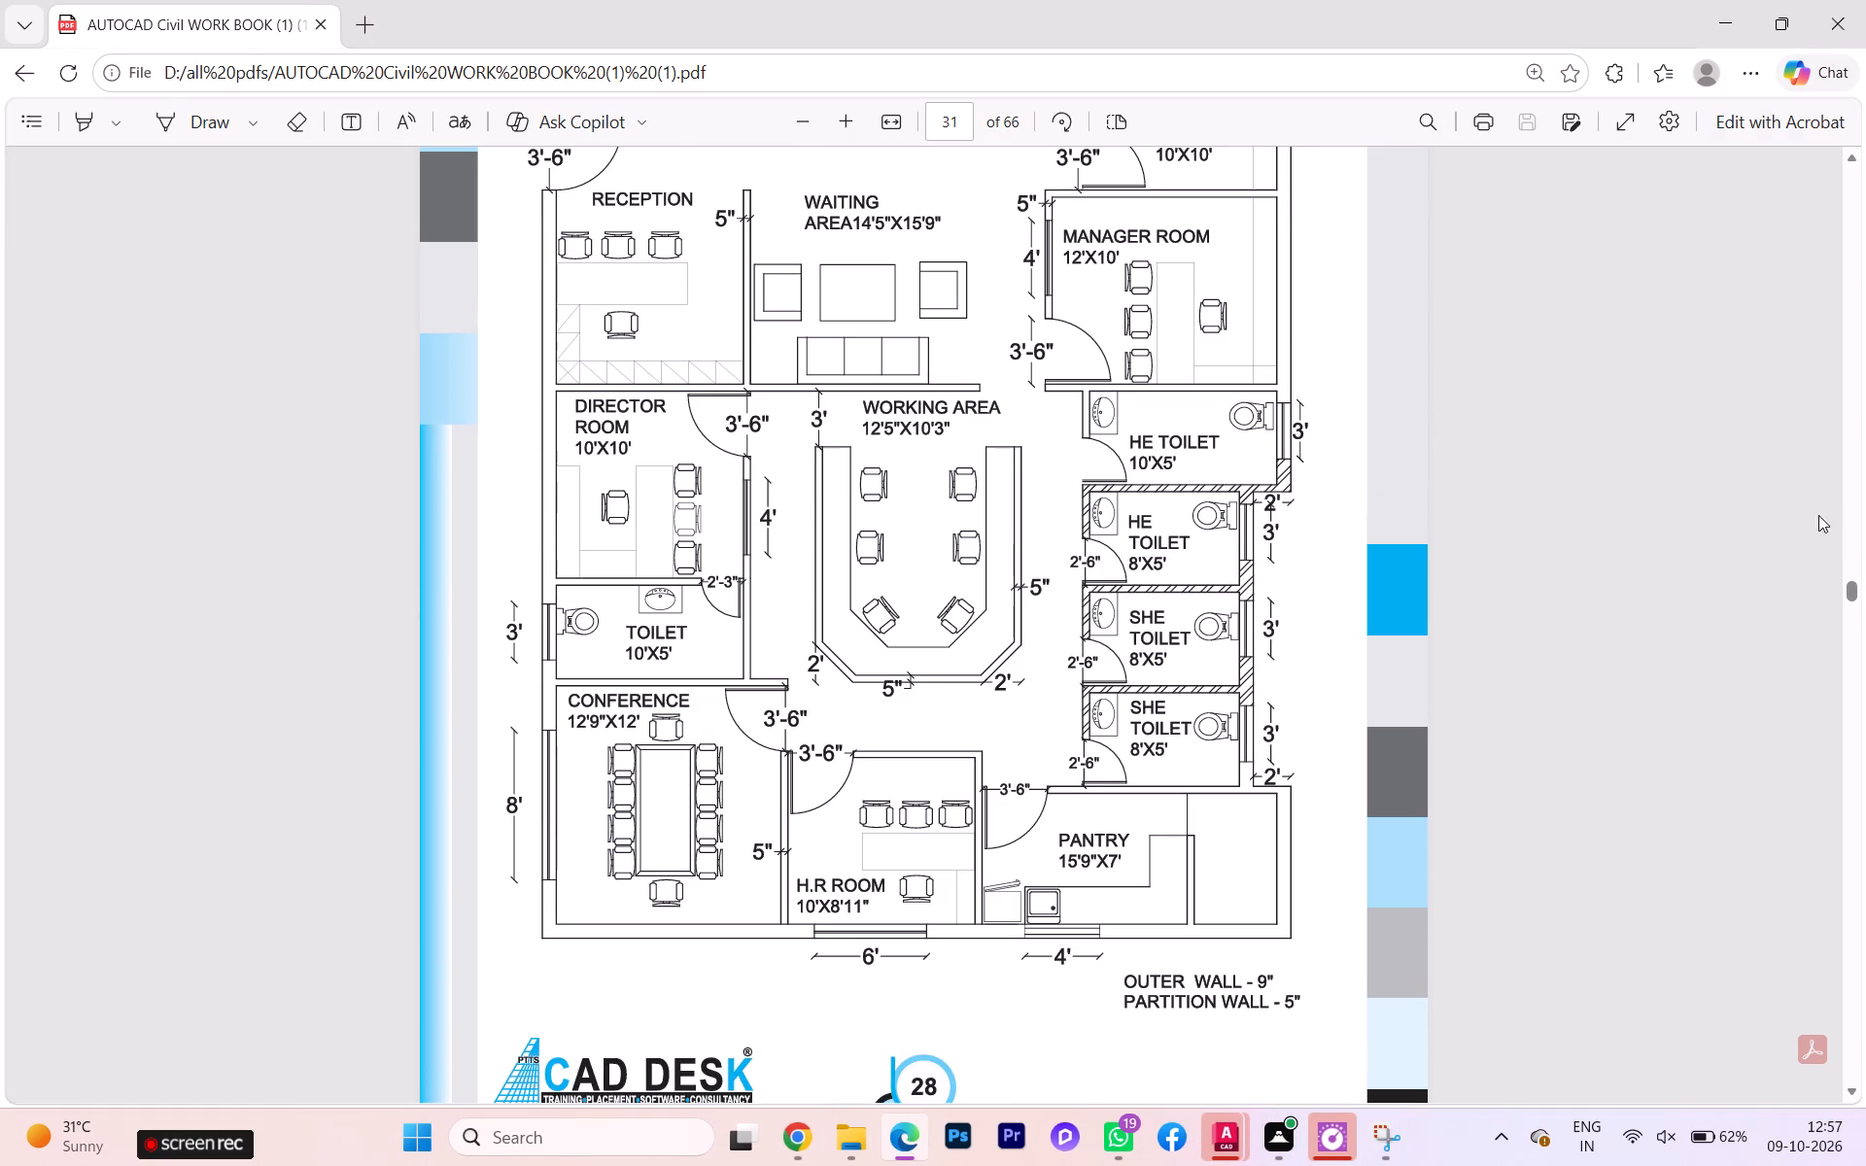
left_click_drag(1849, 584, 1817, 111)
scroll(1079, 696, "down", 2)
scroll(1074, 700, "up", 1)
scroll(1072, 702, "down", 4)
scroll(1077, 686, "up", 5)
scroll(1077, 687, "down", 6)
scroll(1111, 687, "up", 2)
scroll(1111, 693, "down", 3)
scroll(1073, 802, "down", 4)
scroll(1073, 802, "up", 1)
scroll(1073, 802, "down", 9)
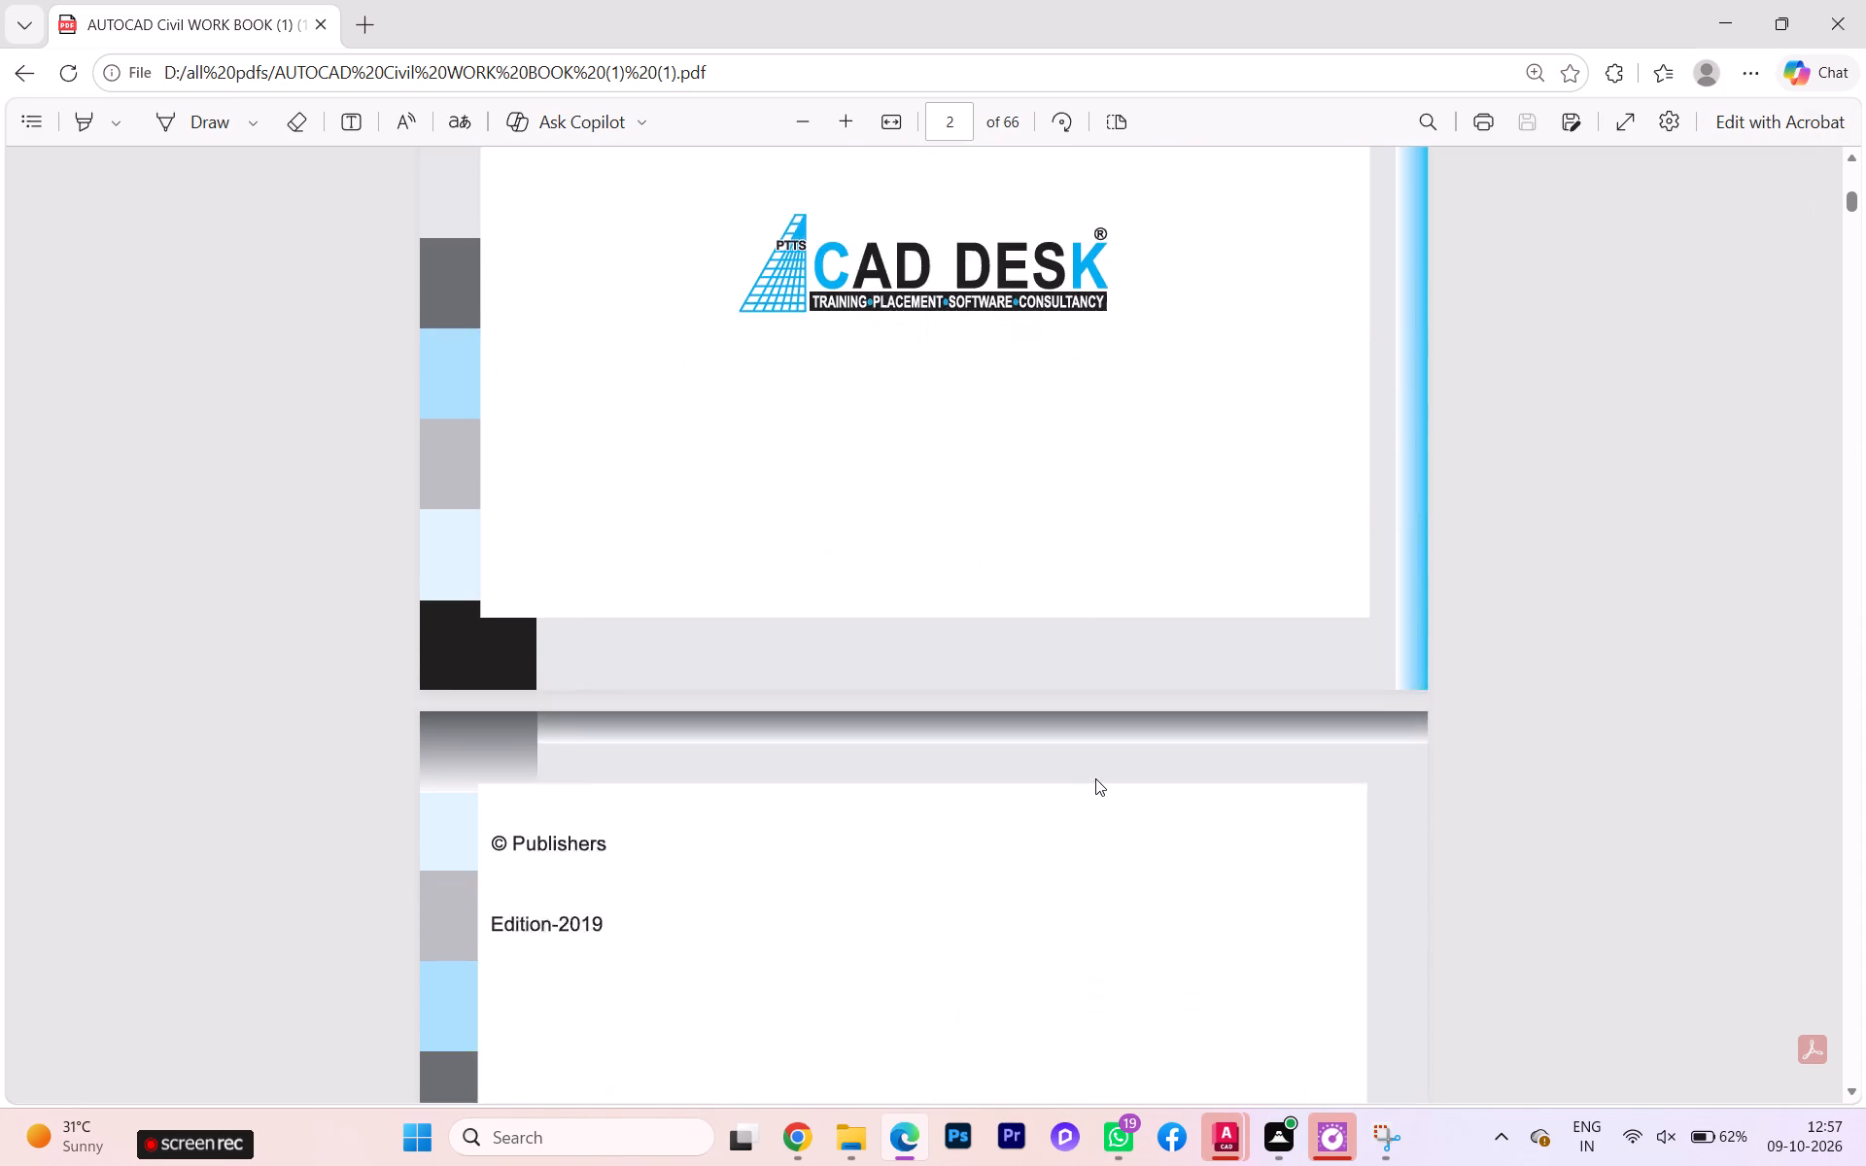
scroll(1097, 776, "down", 2)
scroll(1098, 776, "up", 2)
scroll(1098, 776, "down", 5)
scroll(1098, 776, "up", 4)
scroll(1098, 776, "down", 17)
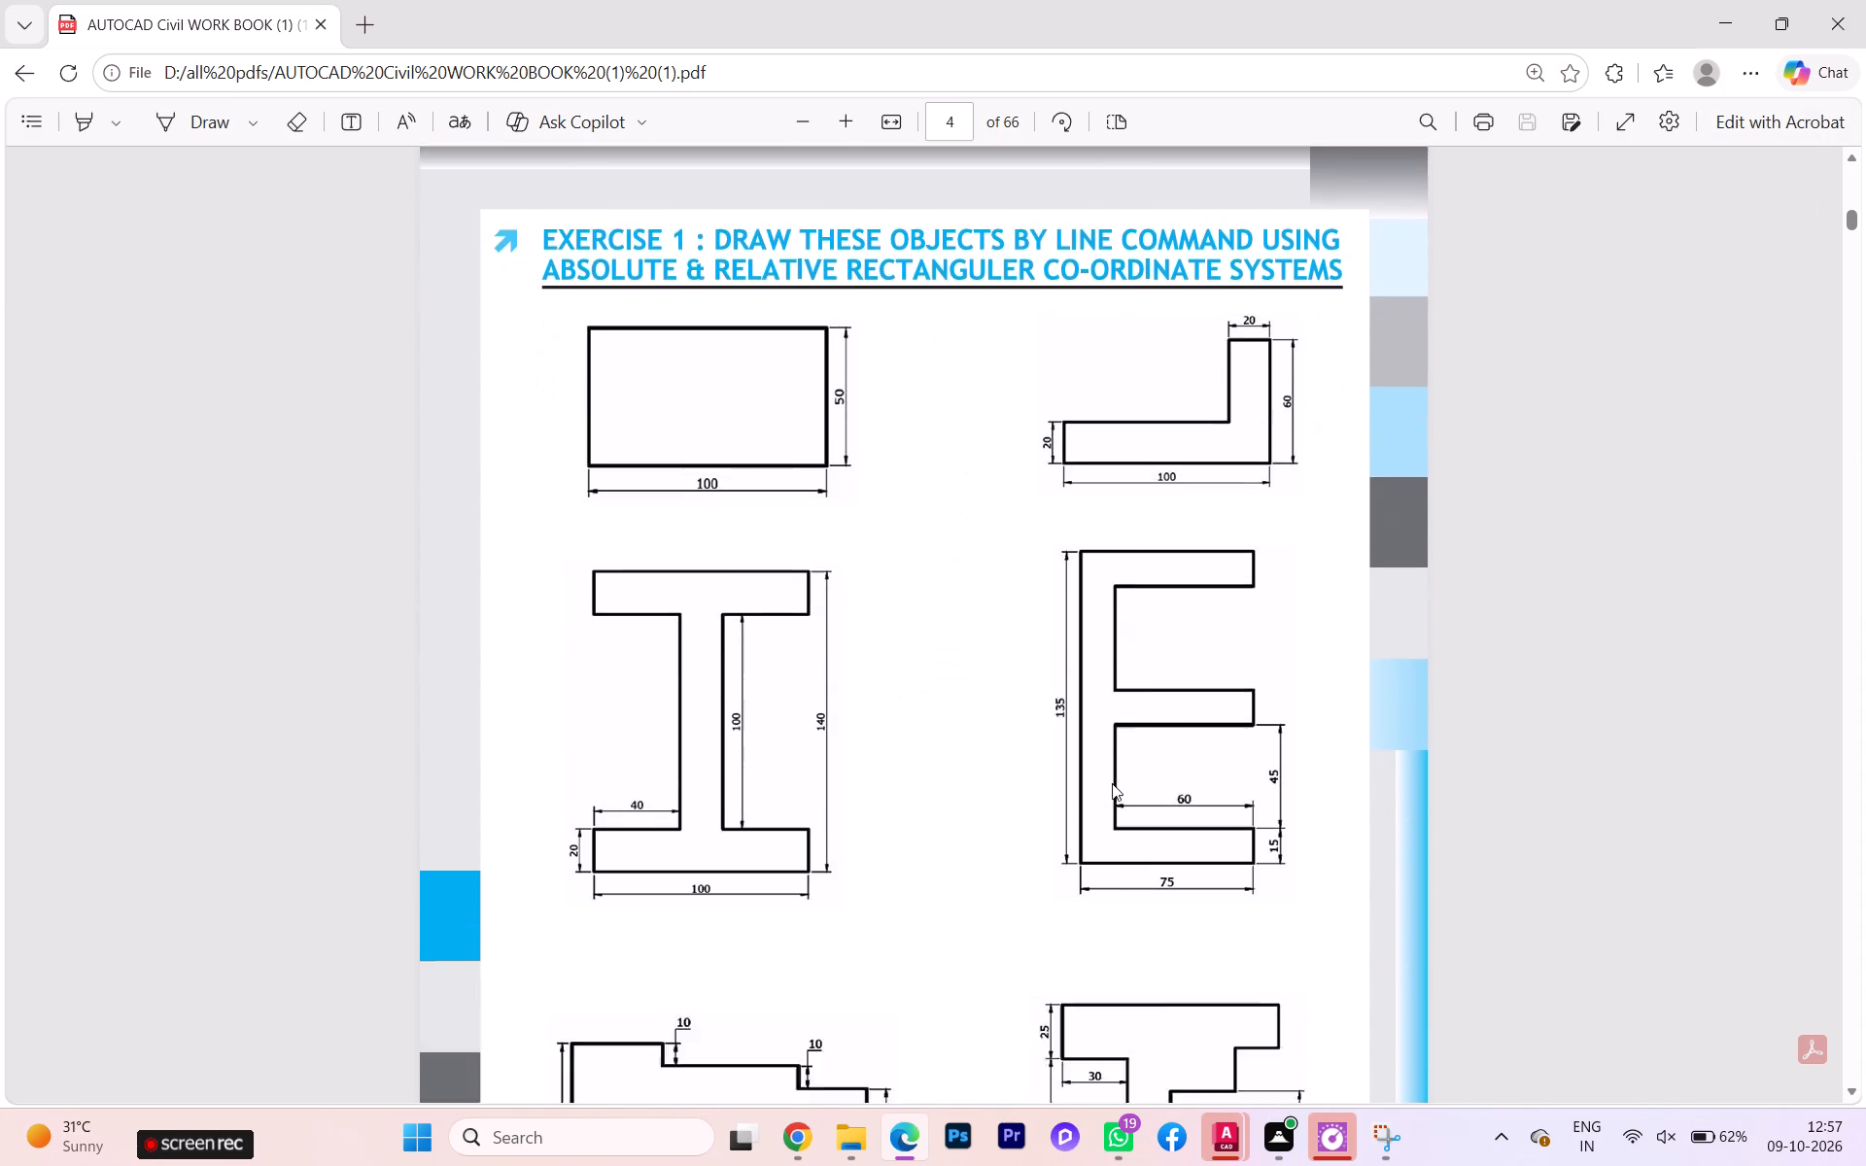
scroll(1112, 783, "down", 5)
scroll(1138, 804, "up", 2)
scroll(1138, 804, "down", 4)
scroll(1138, 804, "up", 2)
scroll(1138, 804, "down", 3)
scroll(1143, 794, "up", 2)
scroll(1143, 794, "down", 2)
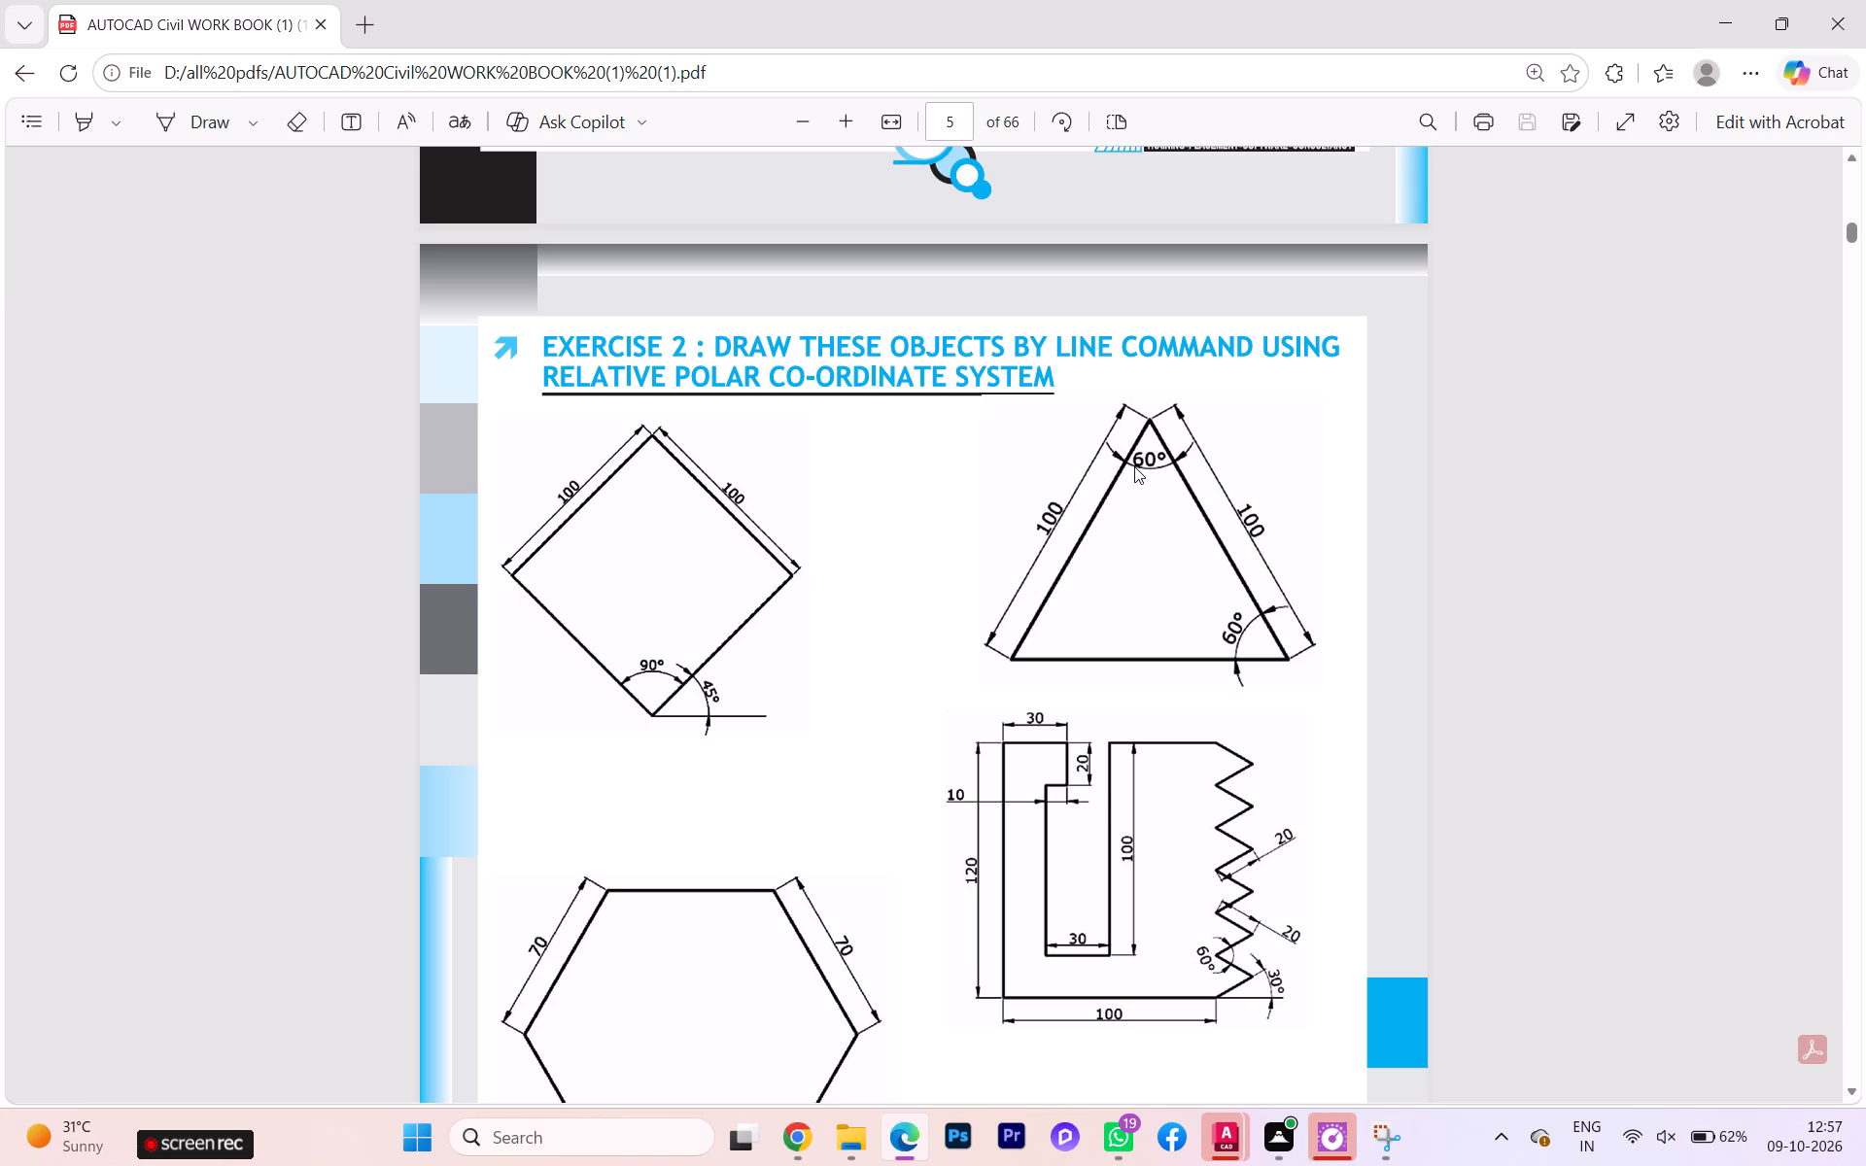
Examine how the angles are given on the Exercise 2 figures, and return to the AutoCAD drawing.
scroll(1073, 557, "down", 3)
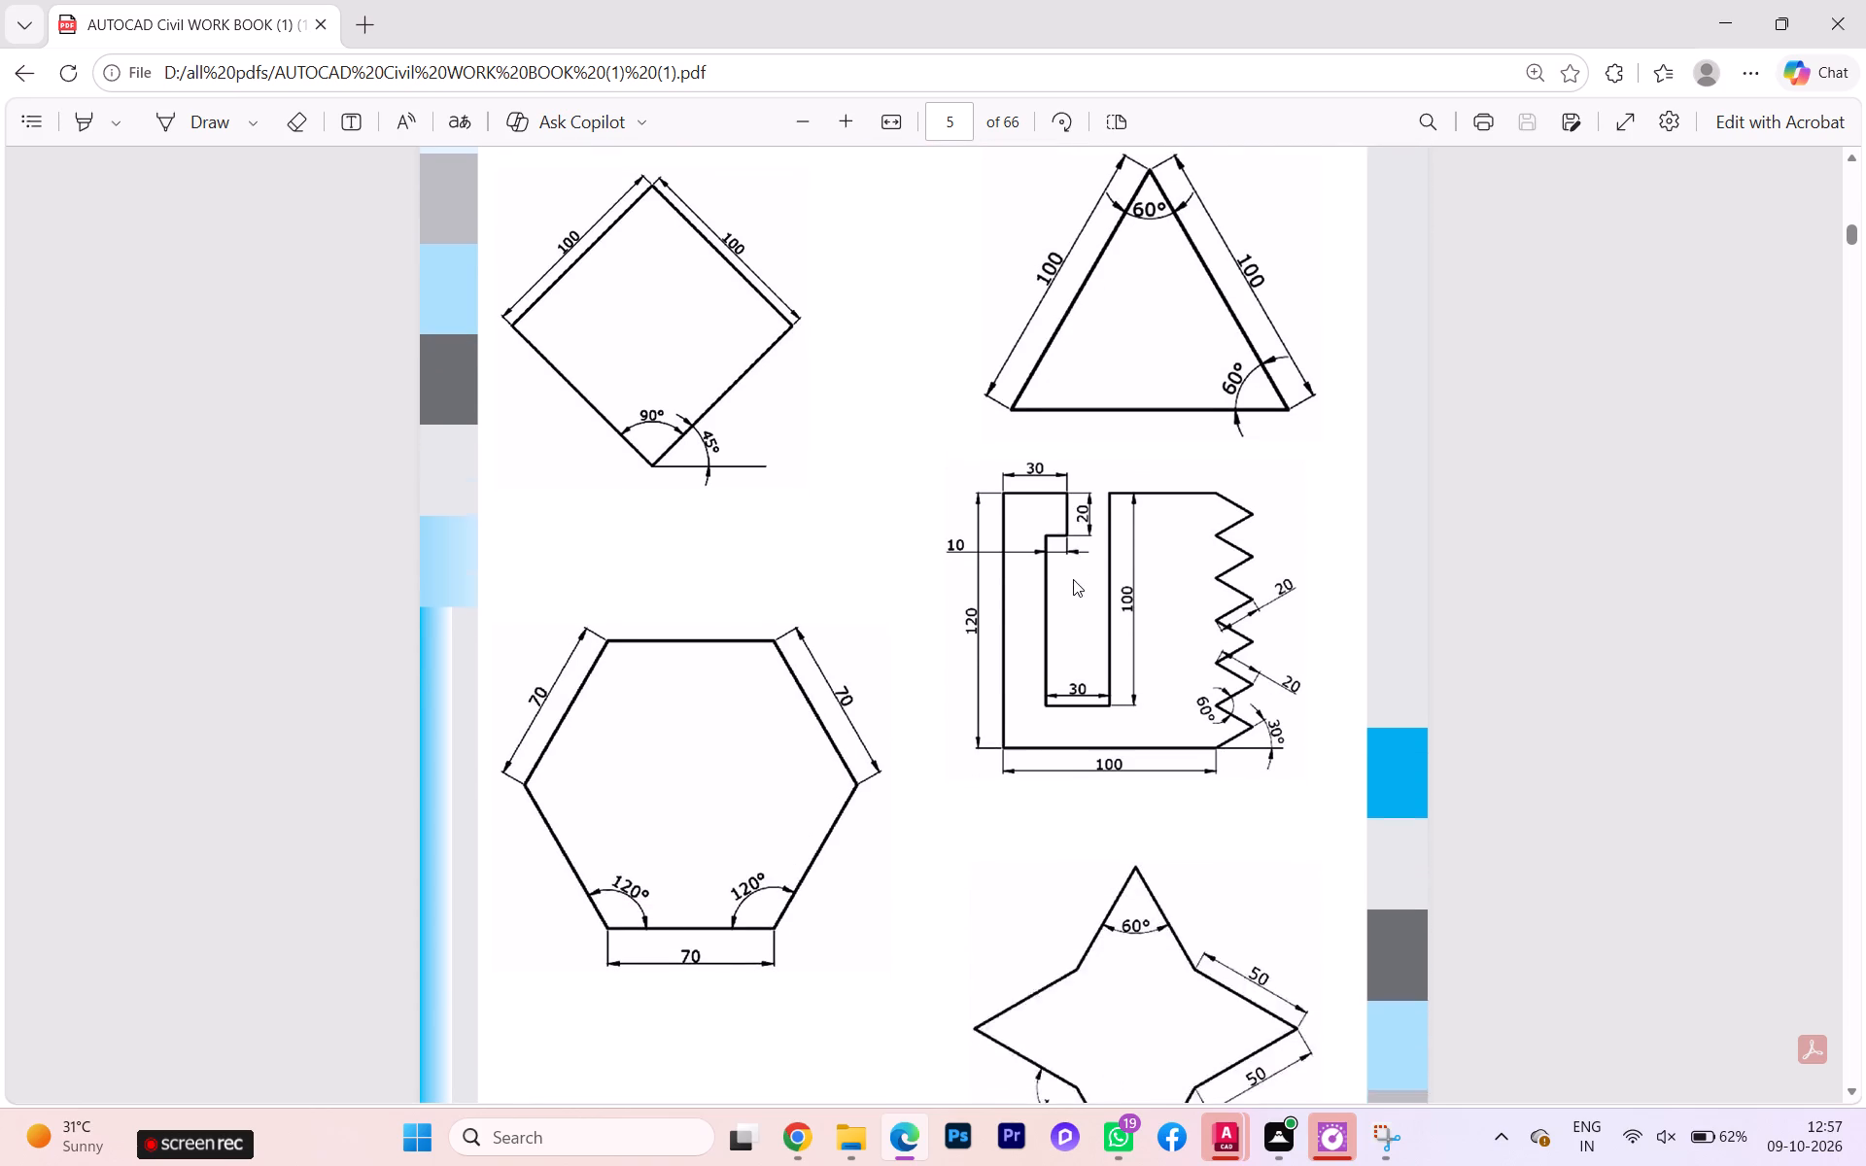
scroll(1073, 579, "up", 2)
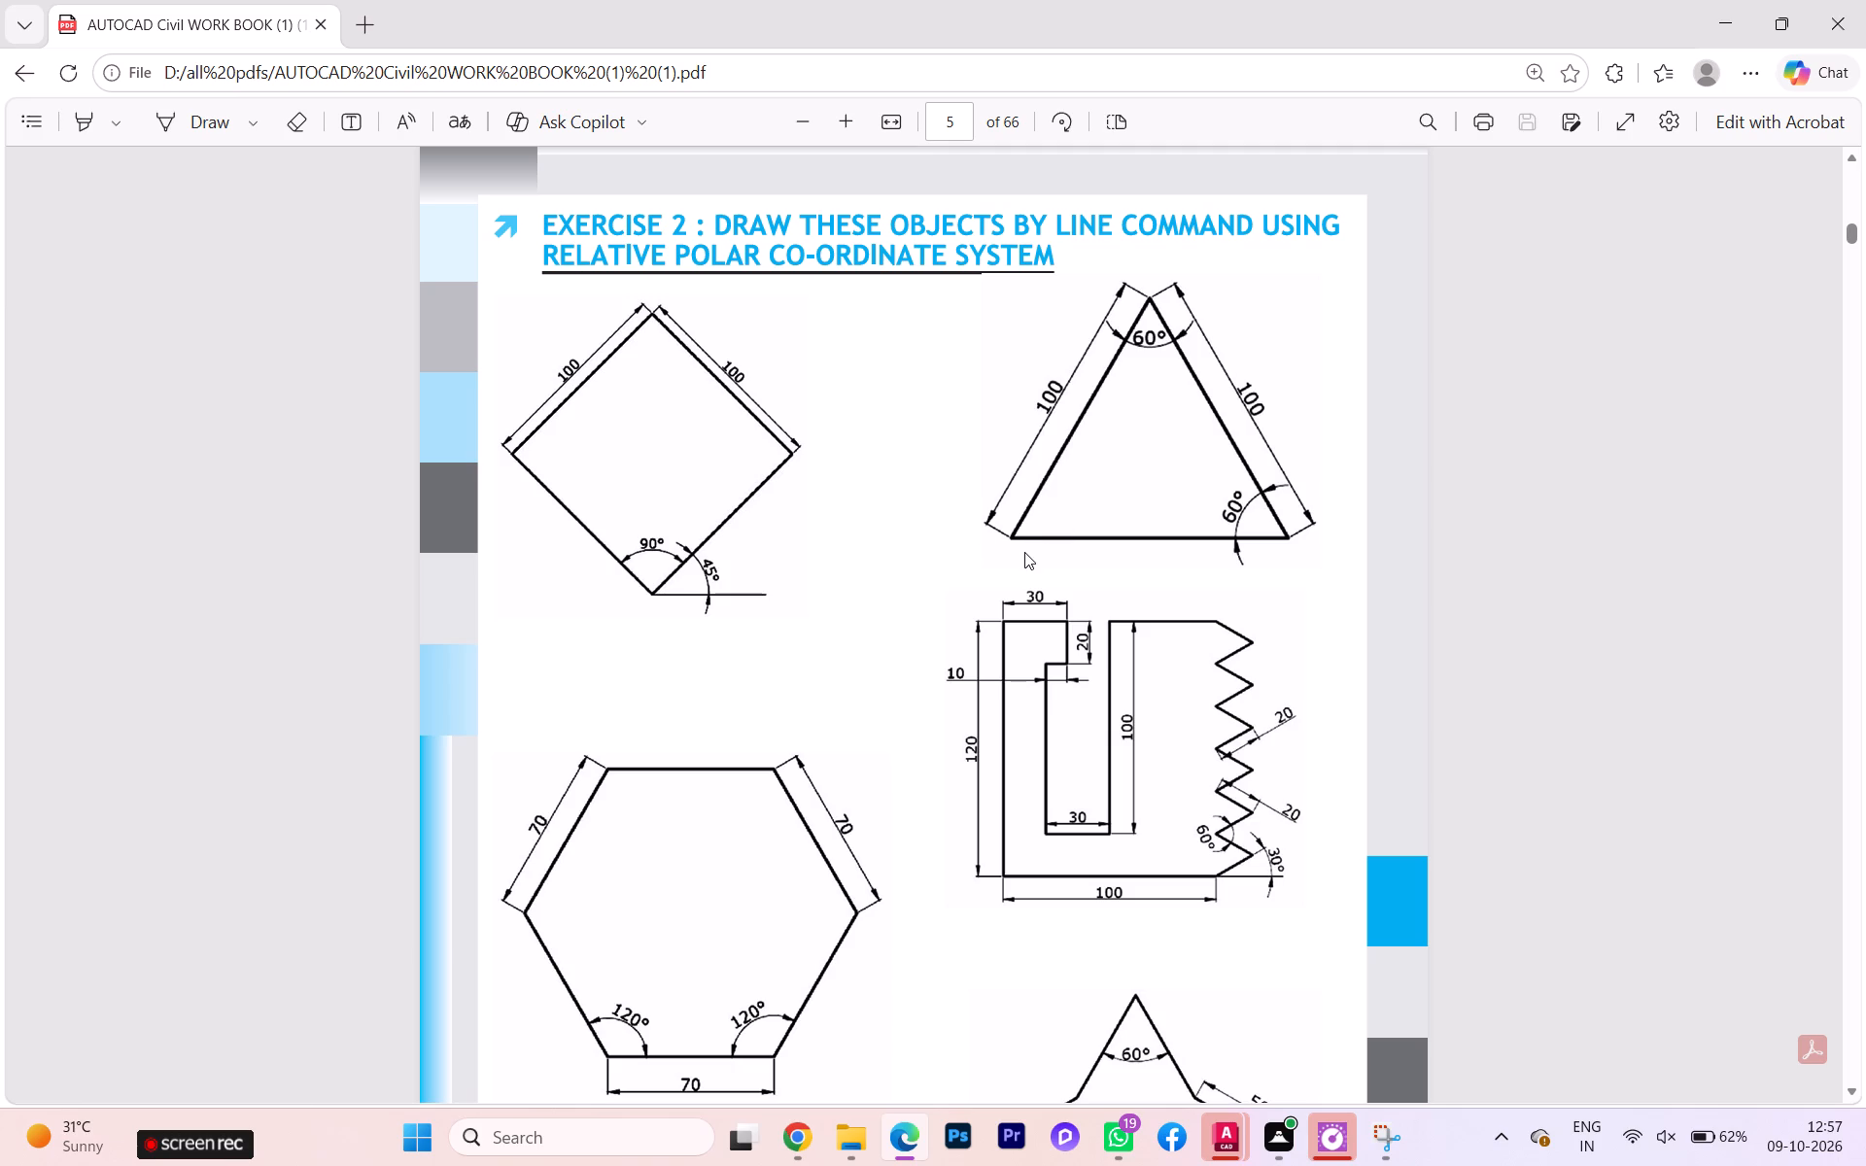
scroll(1013, 578, "down", 1)
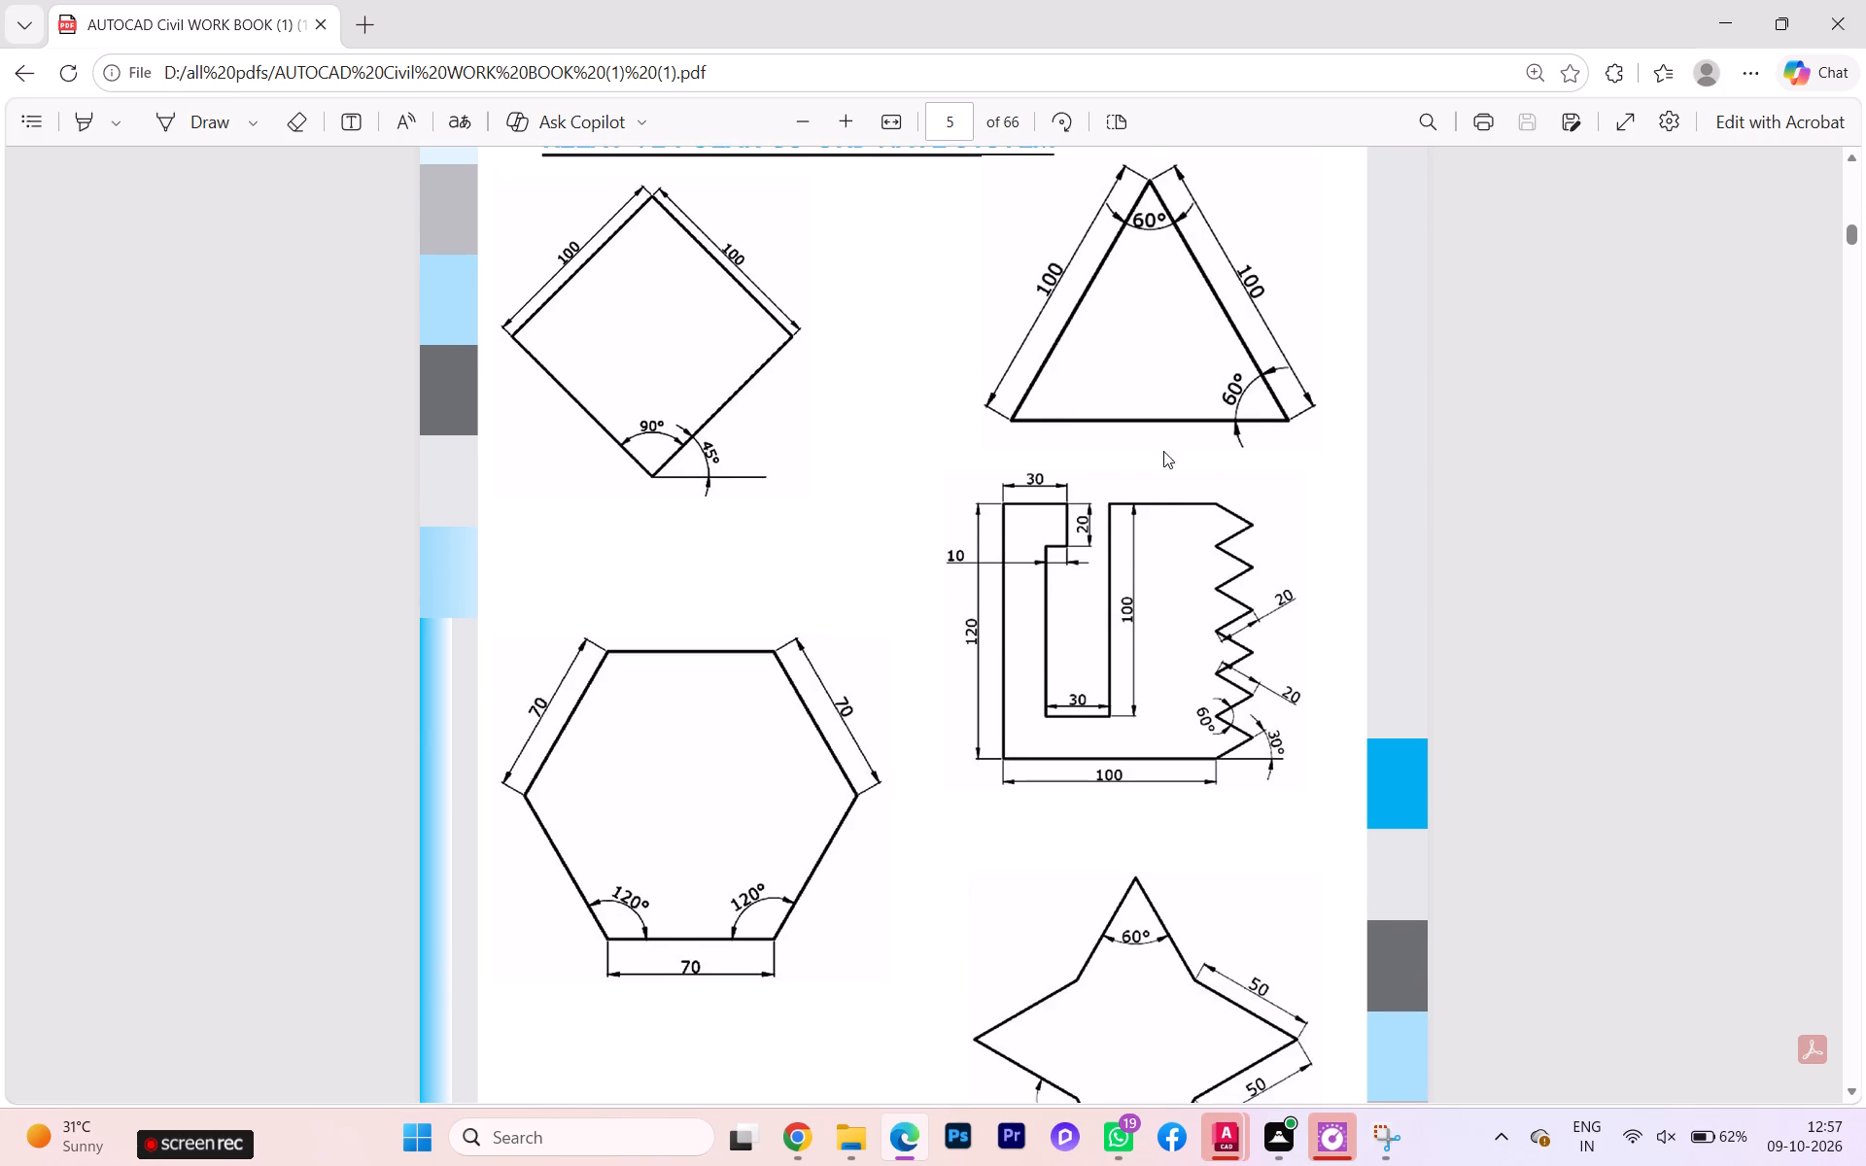
scroll(1140, 396, "up", 1)
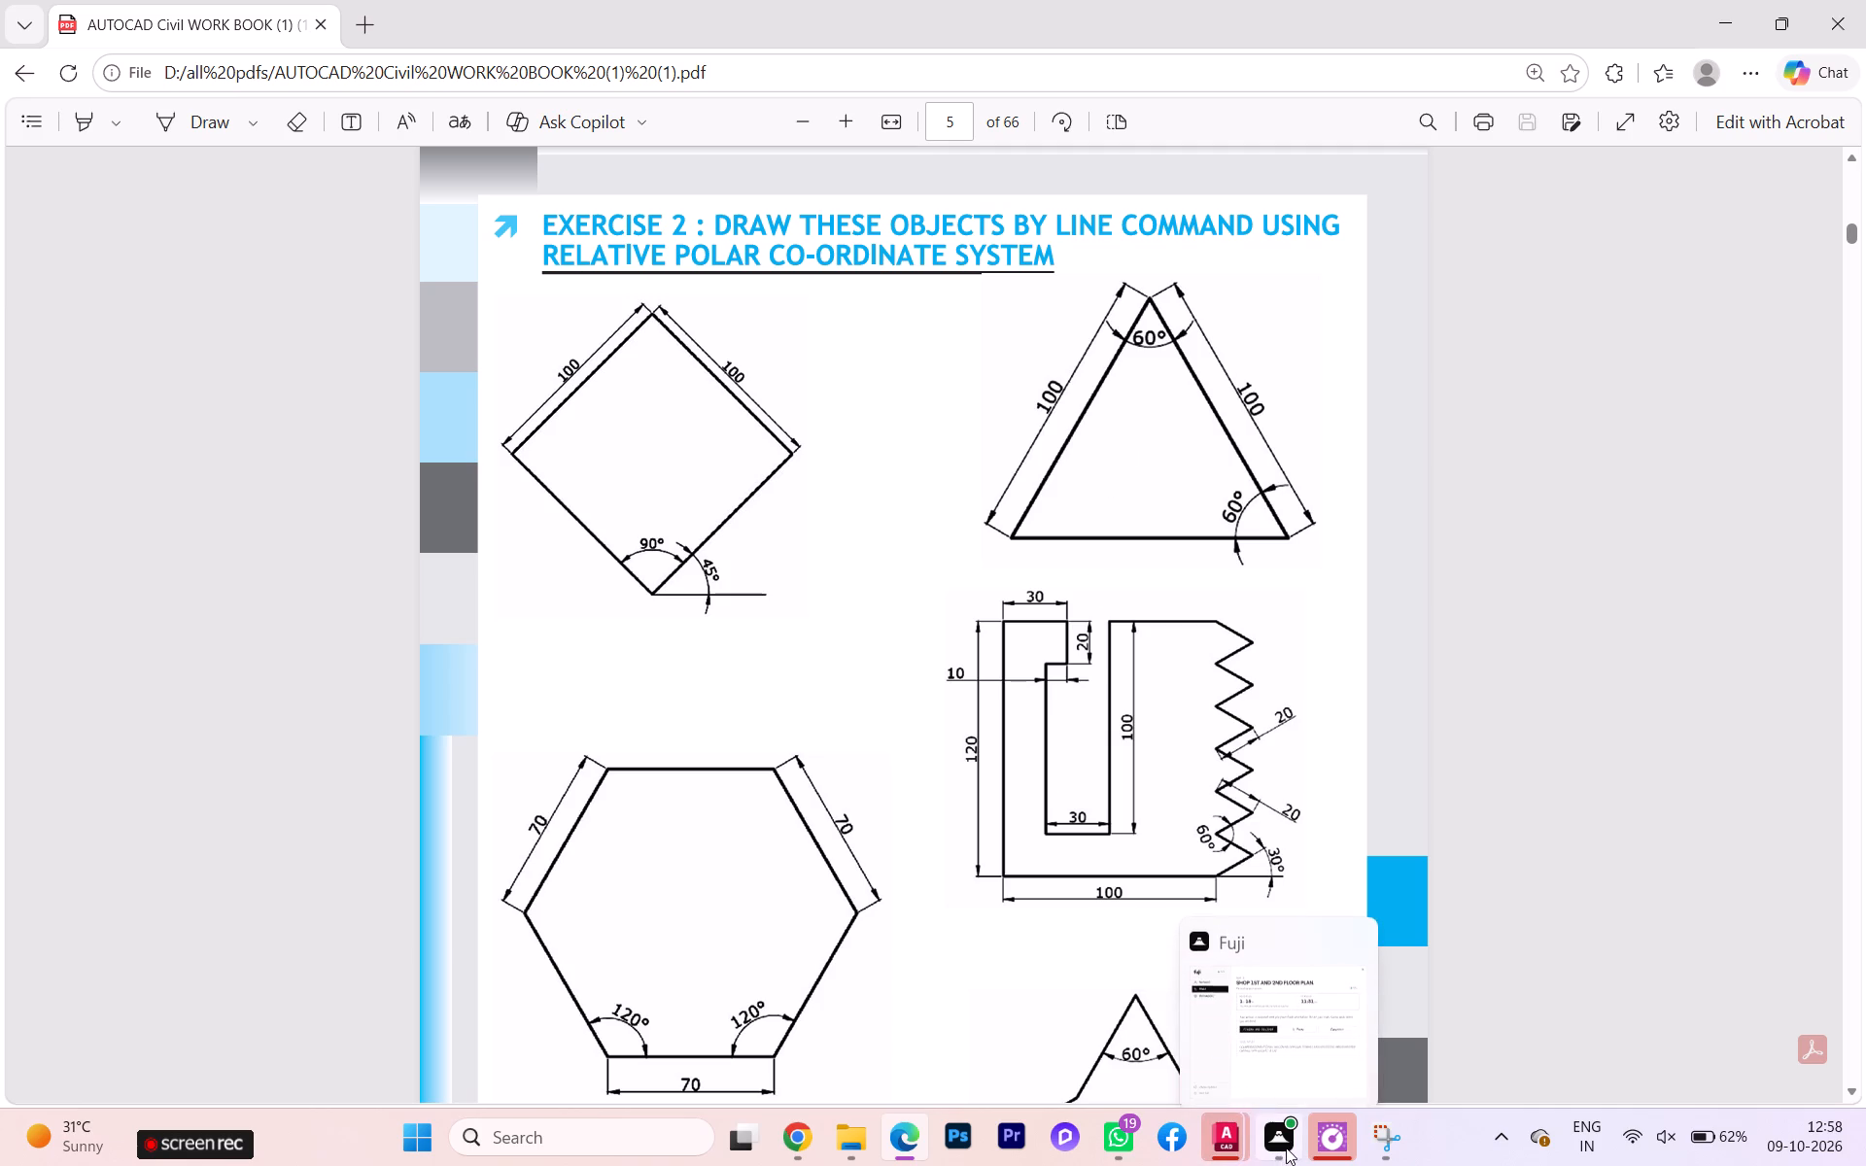
left_click(1048, 1051)
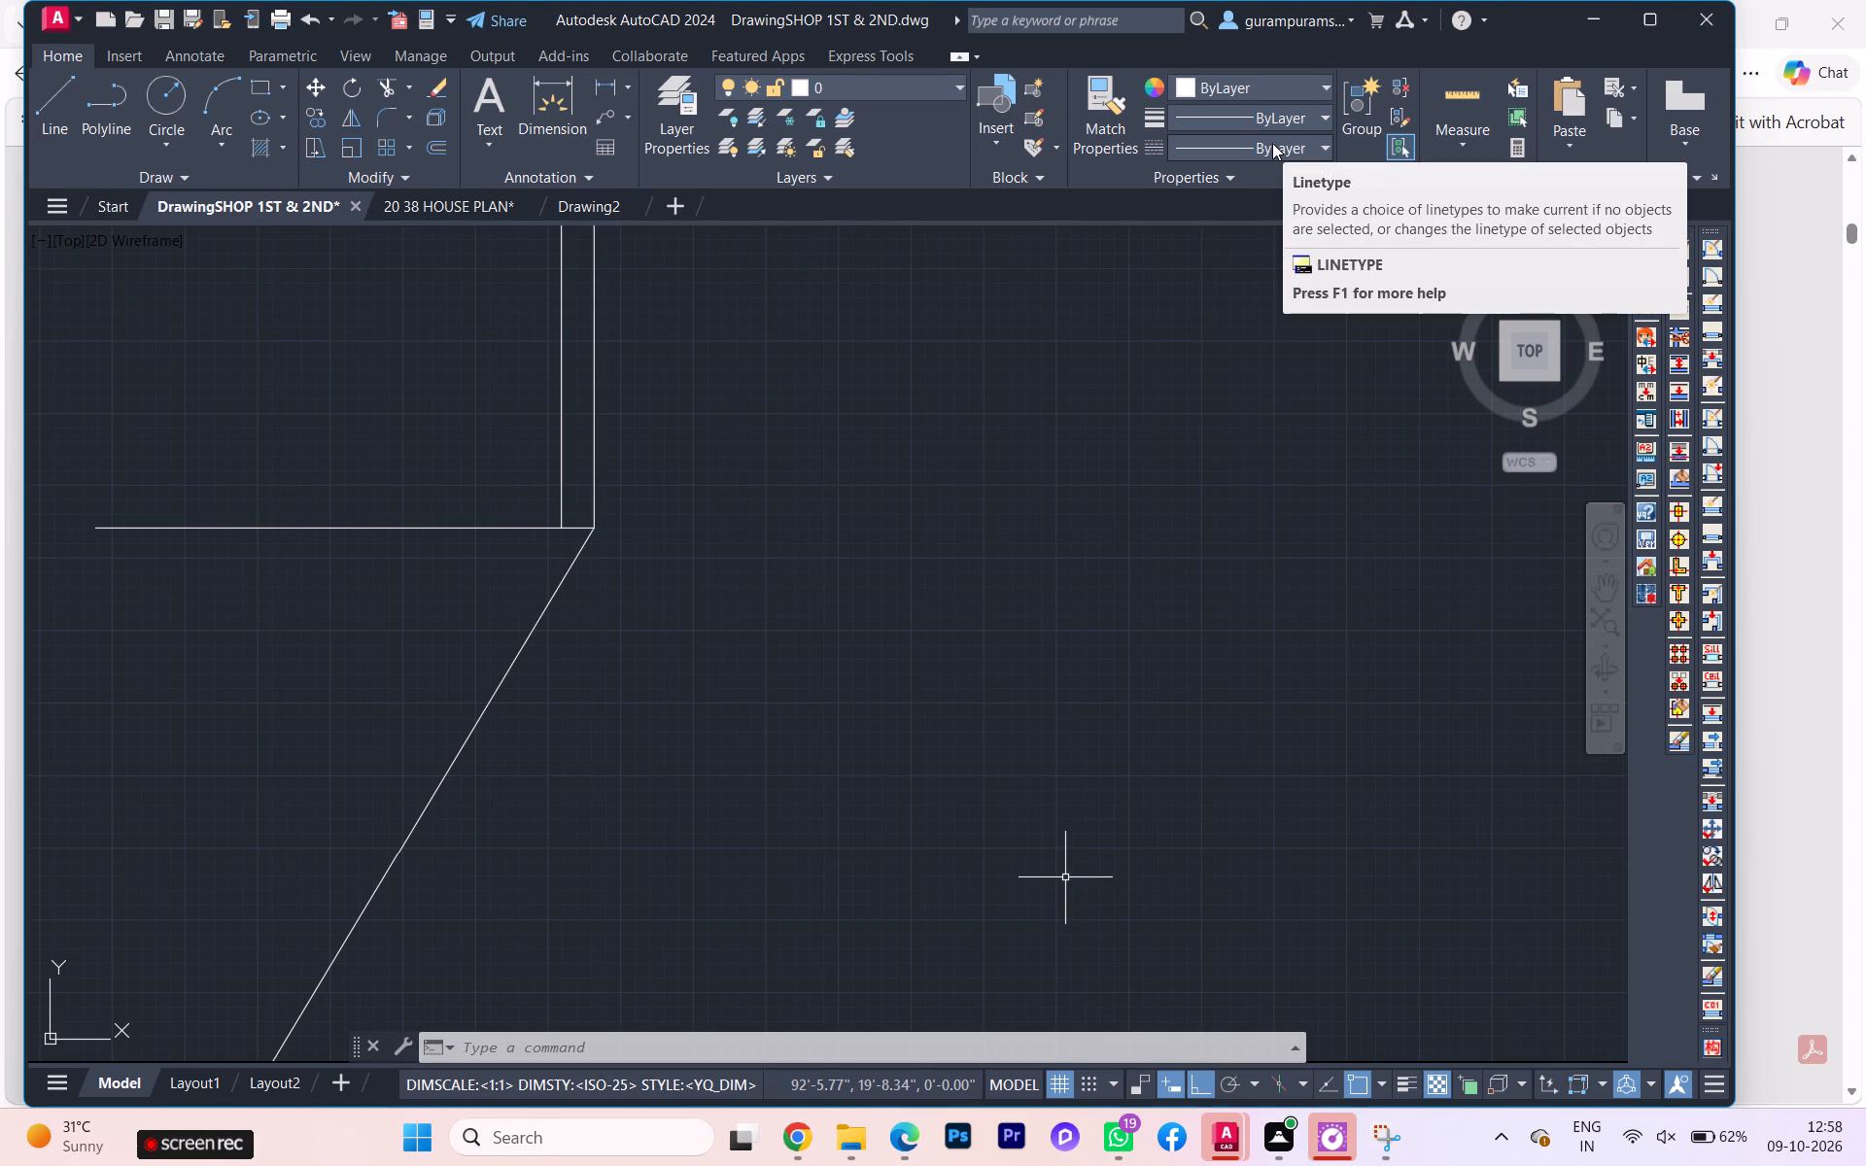
Open the AutoCAD Help and search it for "POLAR RELATIVE CORDINATE SYS".
key("F1")
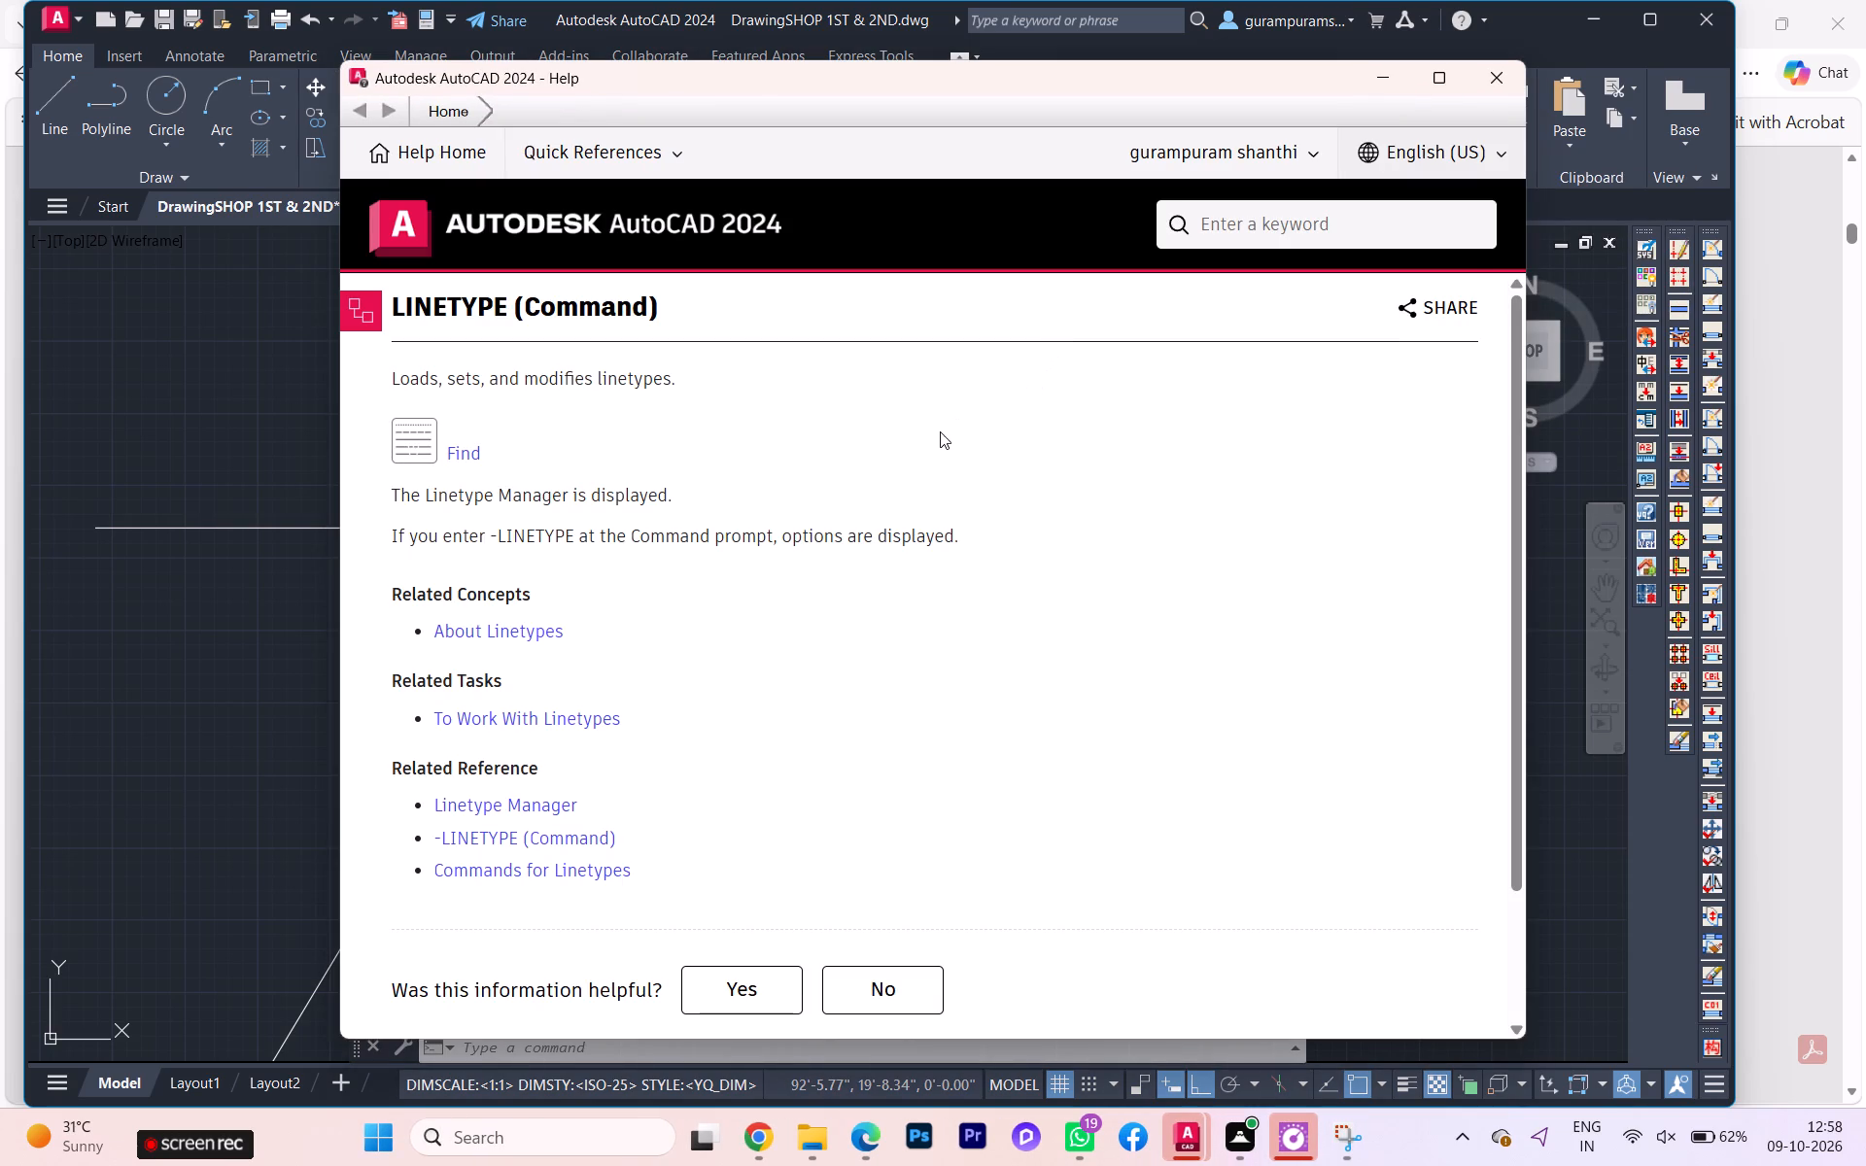
scroll(939, 438, "down", 2)
scroll(950, 459, "up", 2)
left_click(1332, 219)
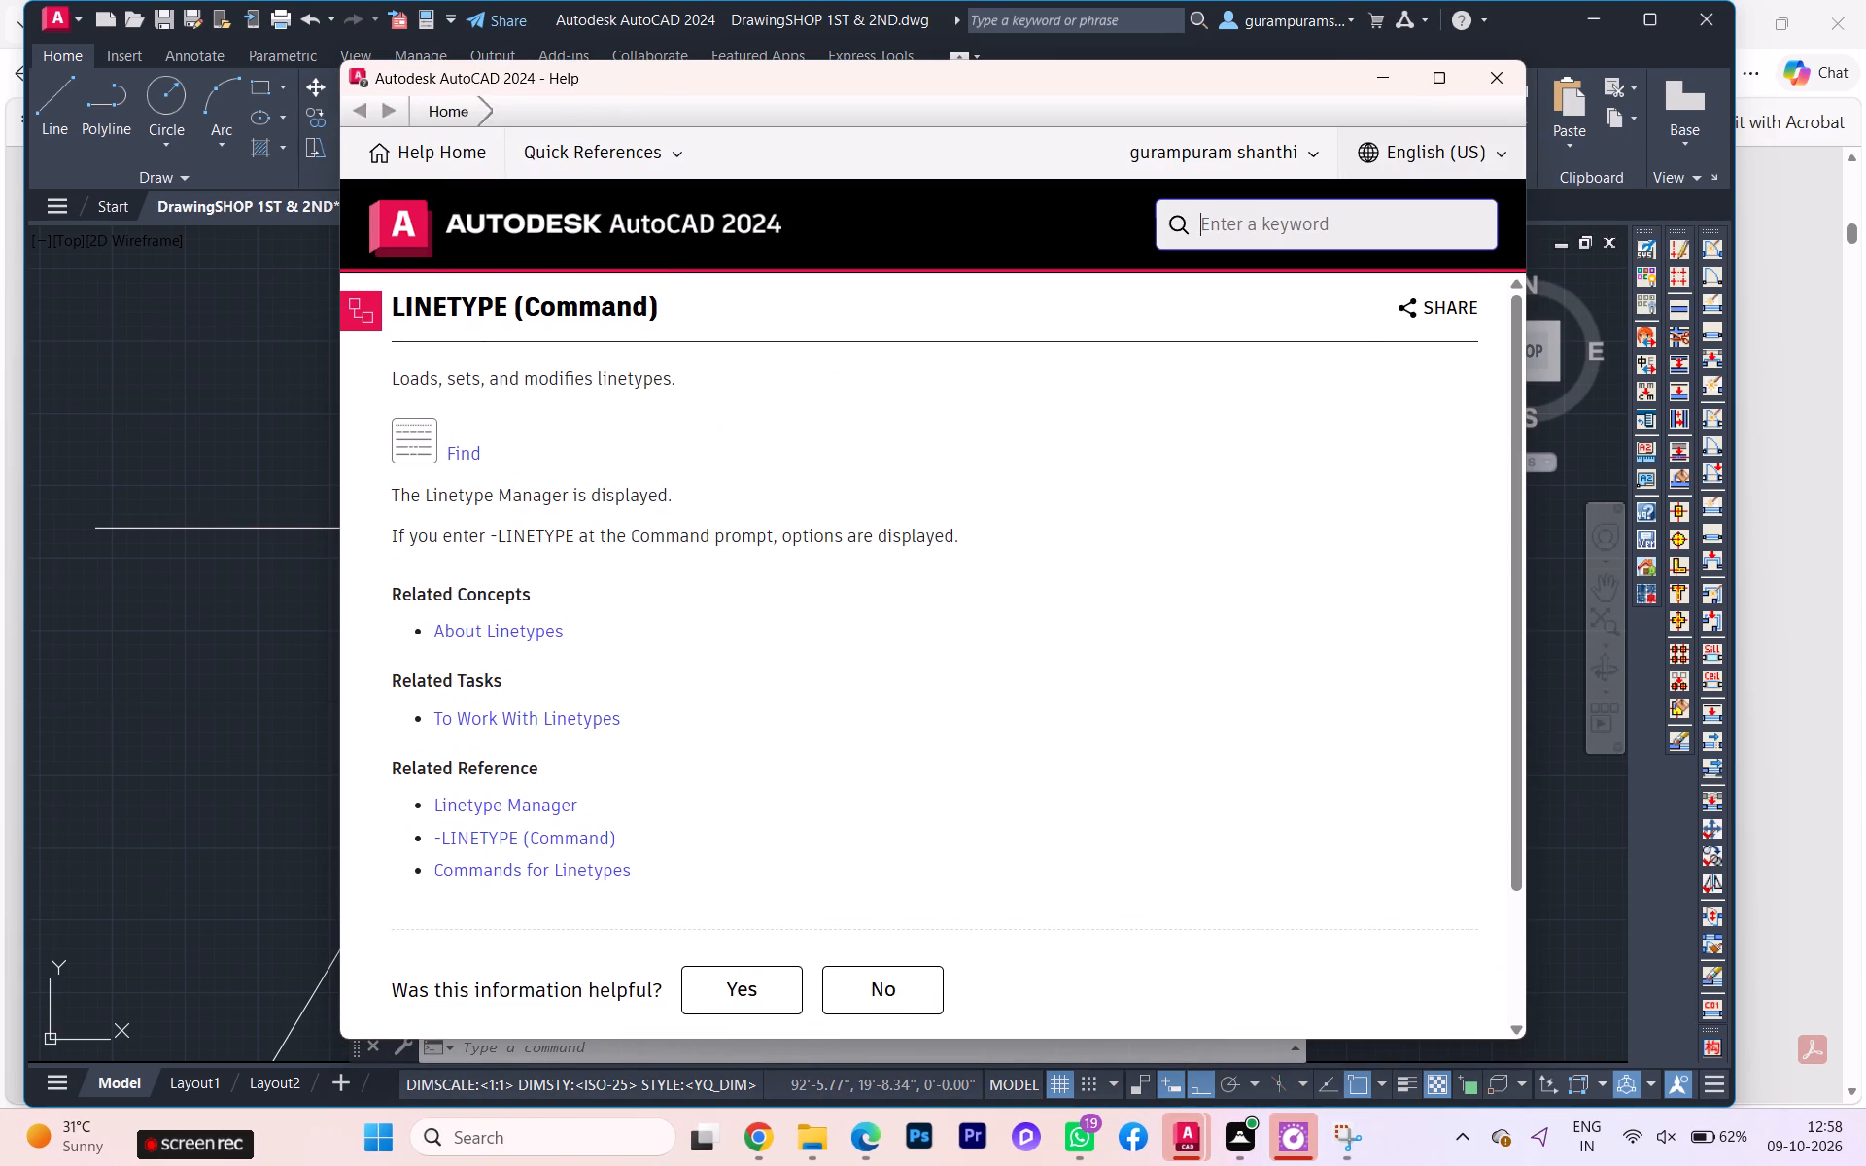
key("r")
key("BackSpace")
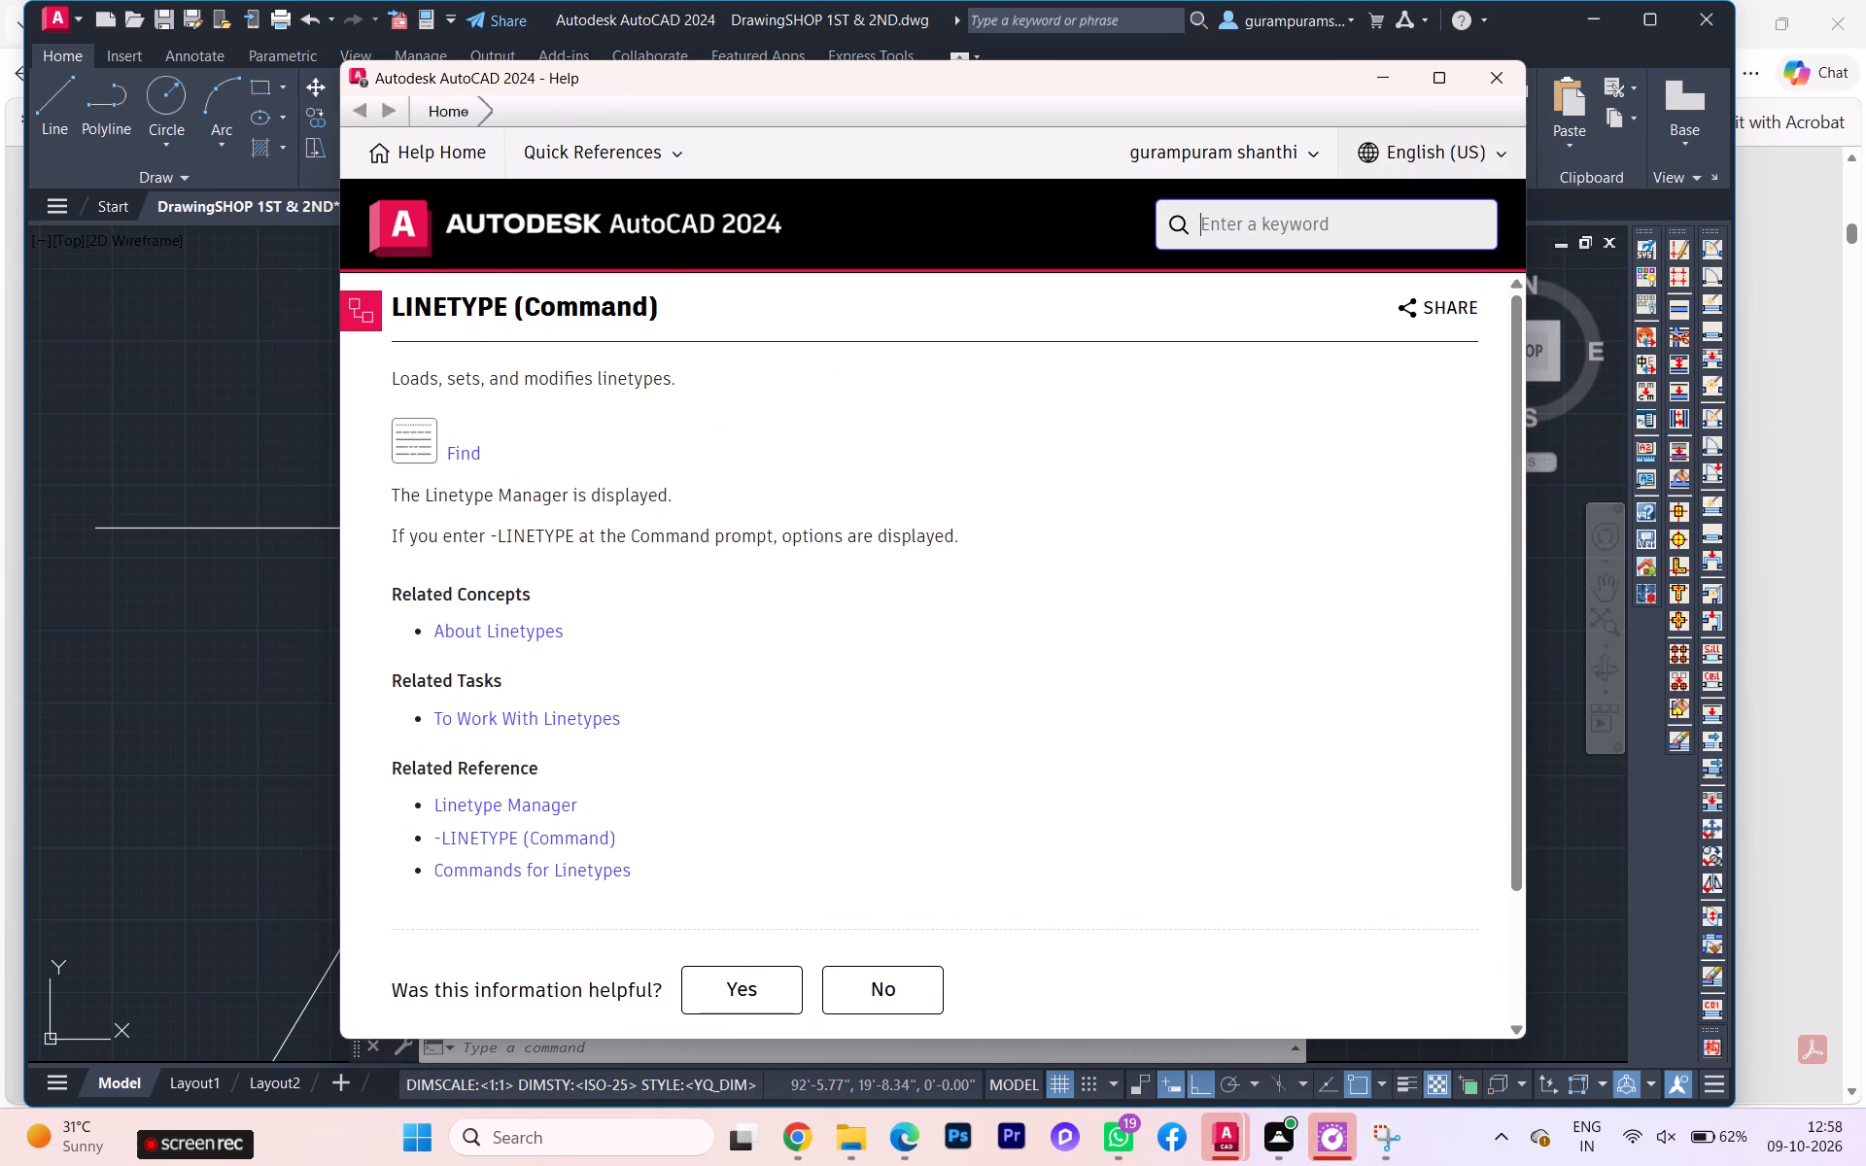
type("POLAR")
key("space")
type("RELATIVE")
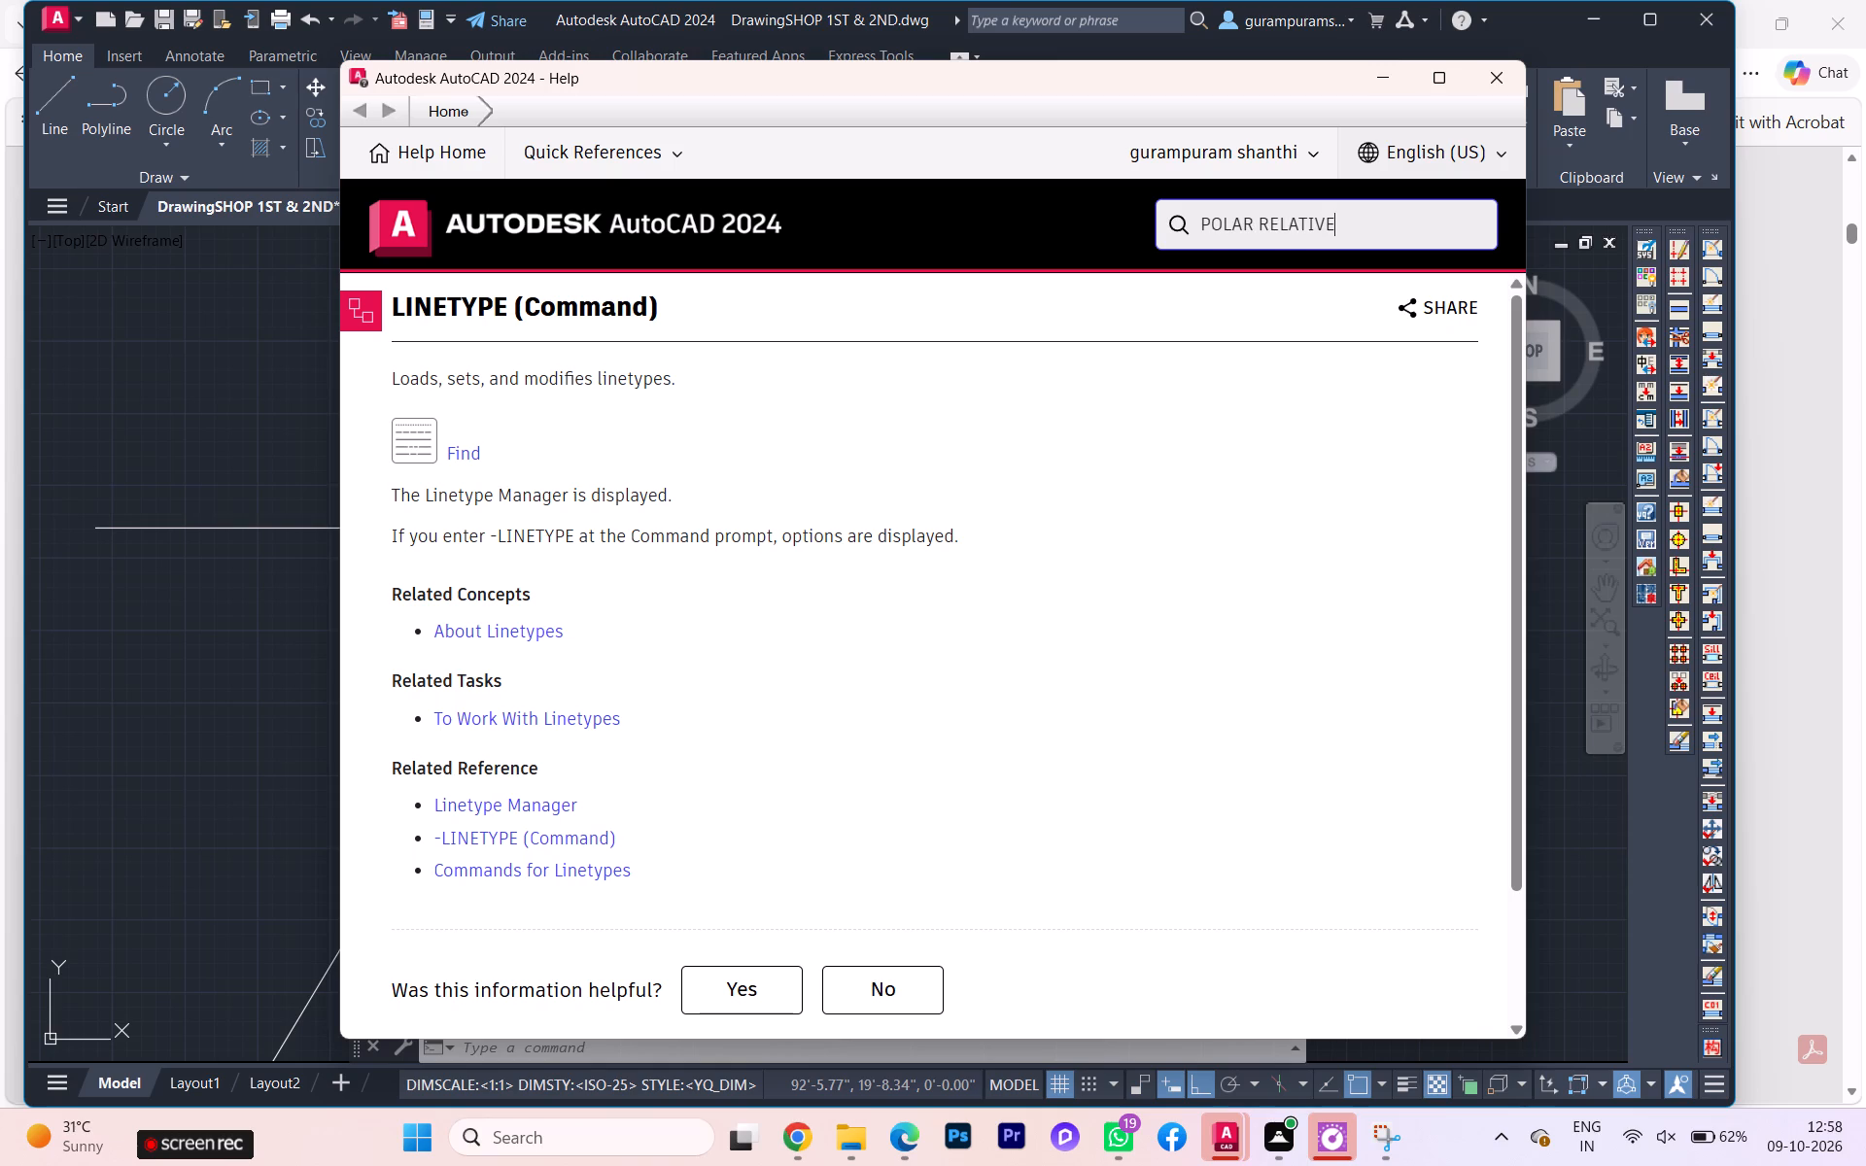
key("space")
type("CORDINATE SYS")
key("Return")
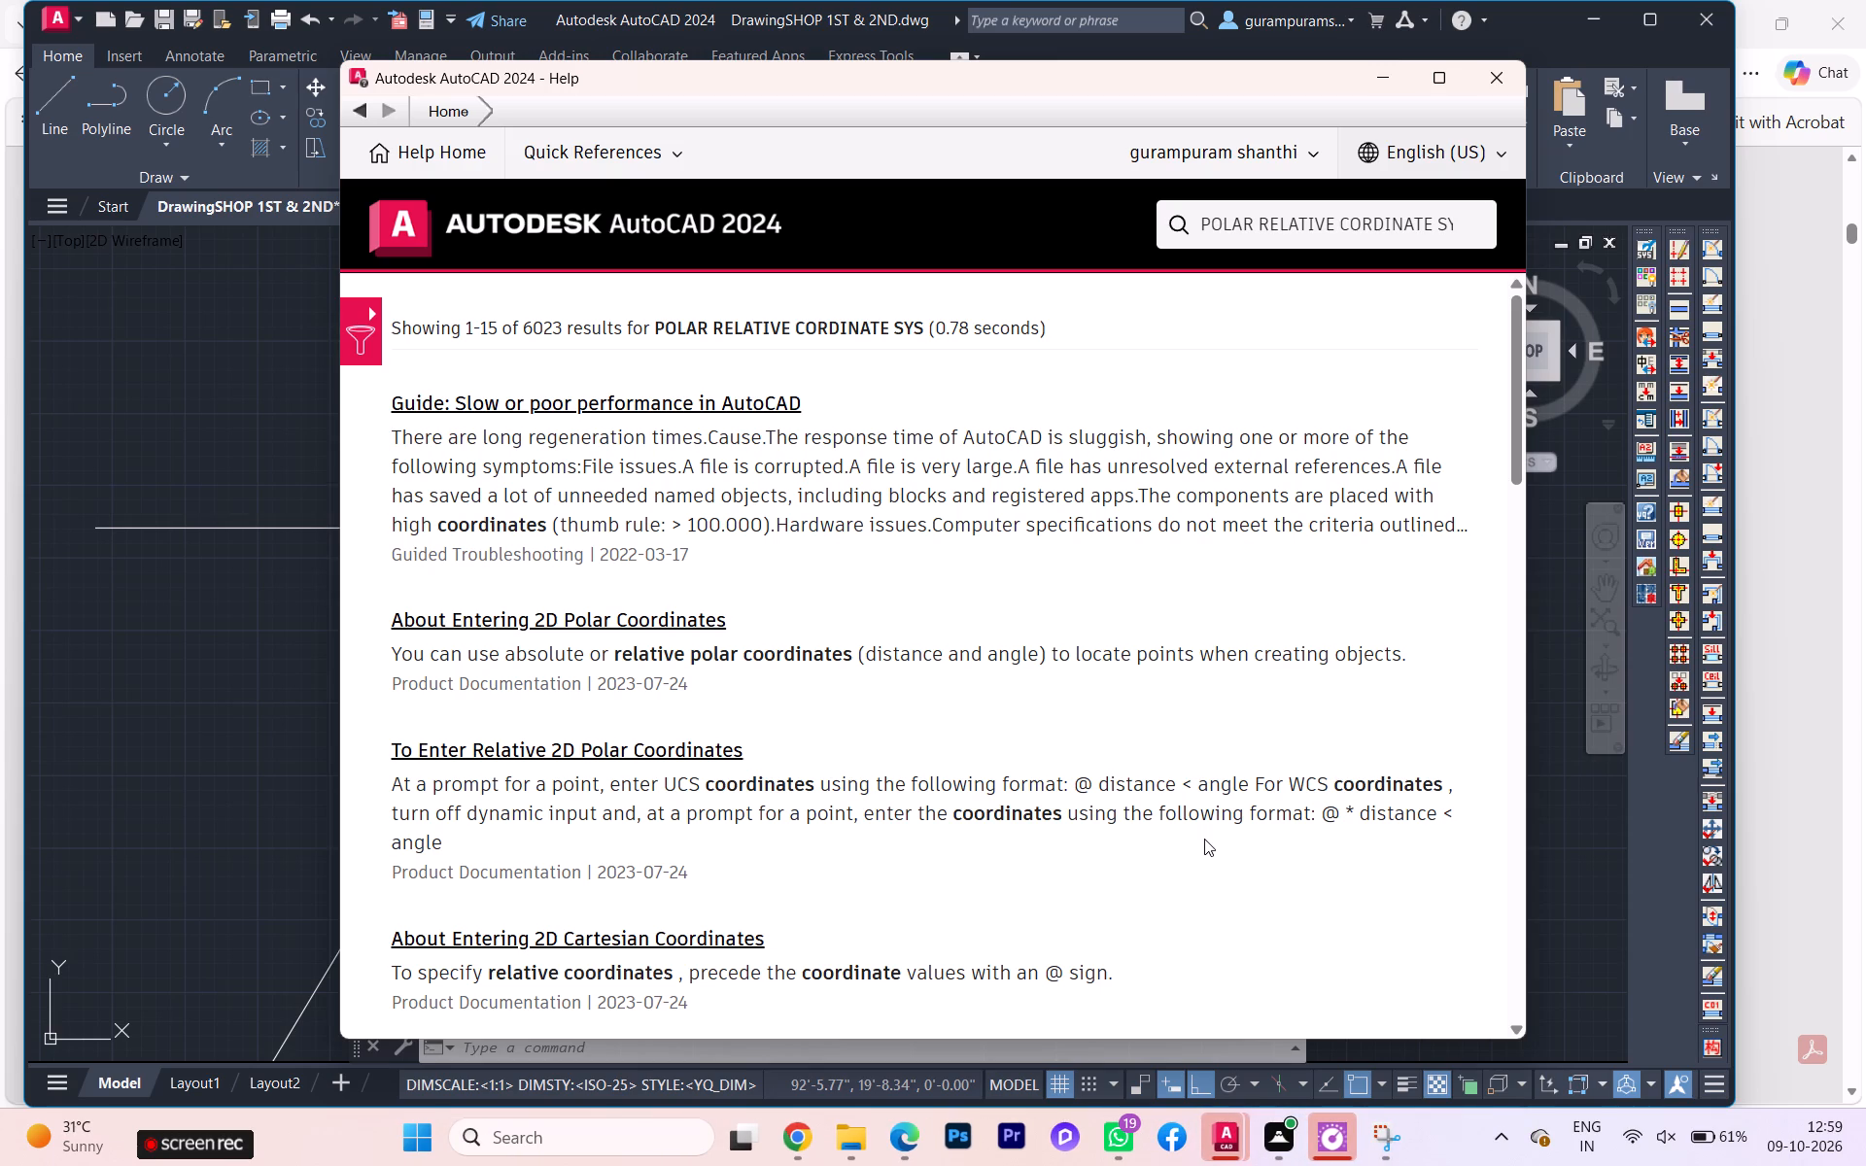
Examine the Help results for the relative polar coordinate entry format, and return to the DrawingSHOP 1ST & 2ND drawing.
scroll(1207, 841, "down", 1)
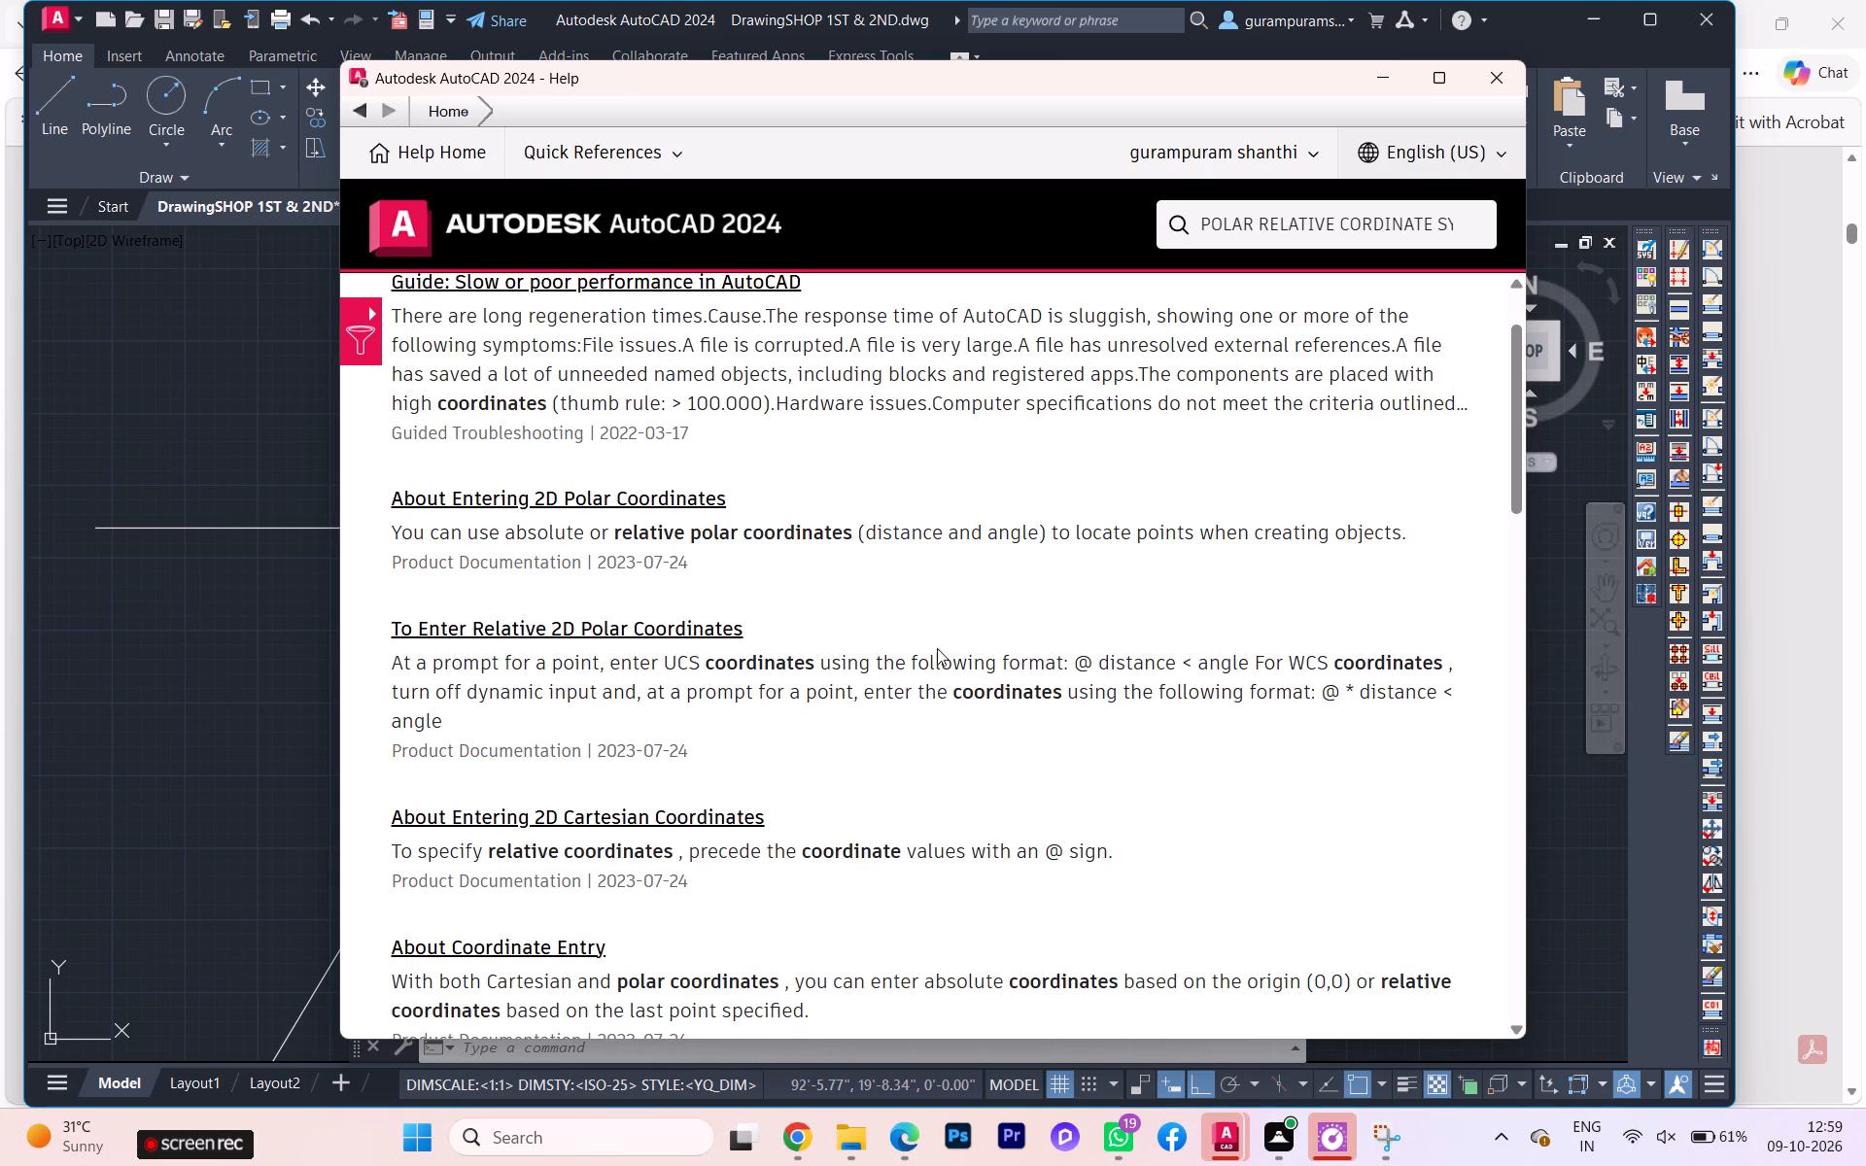
scroll(1176, 841, "down", 1)
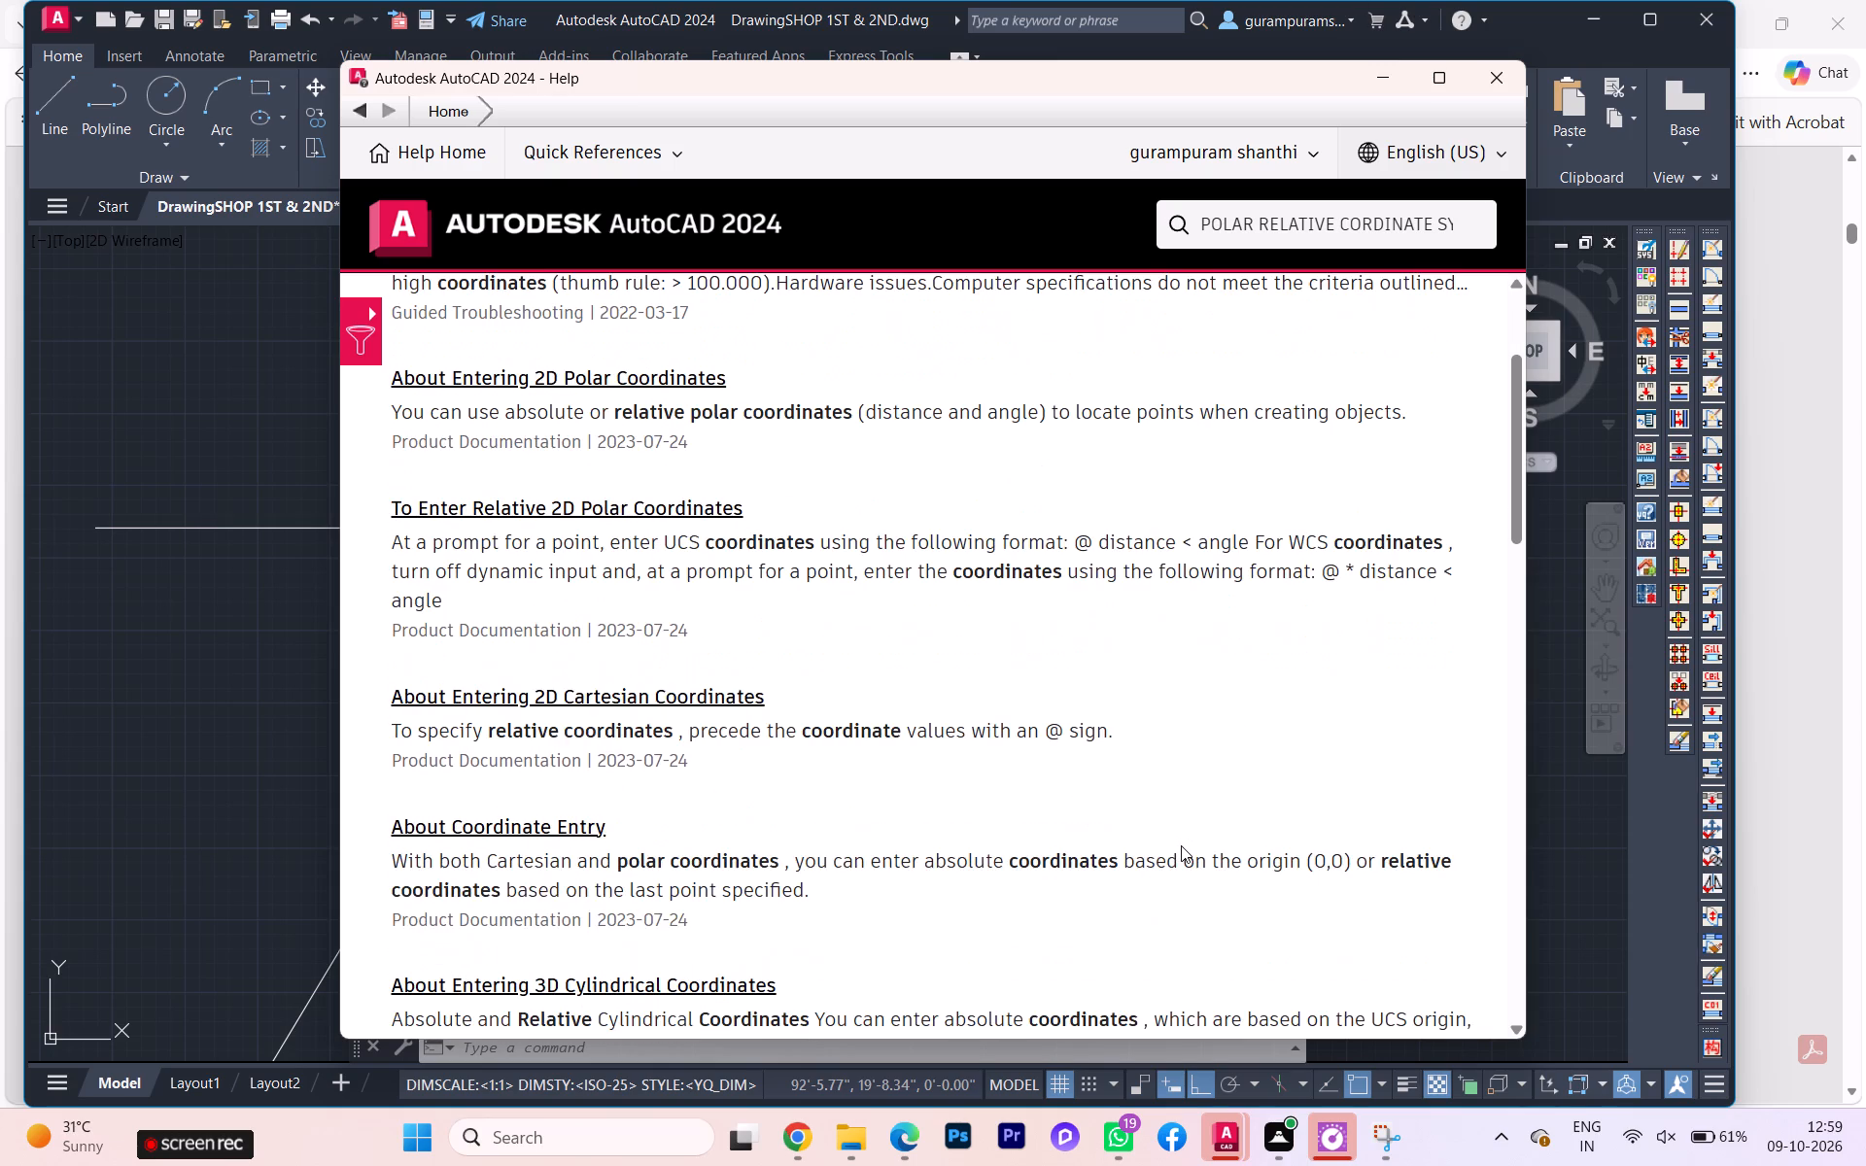
scroll(1182, 844, "down", 2)
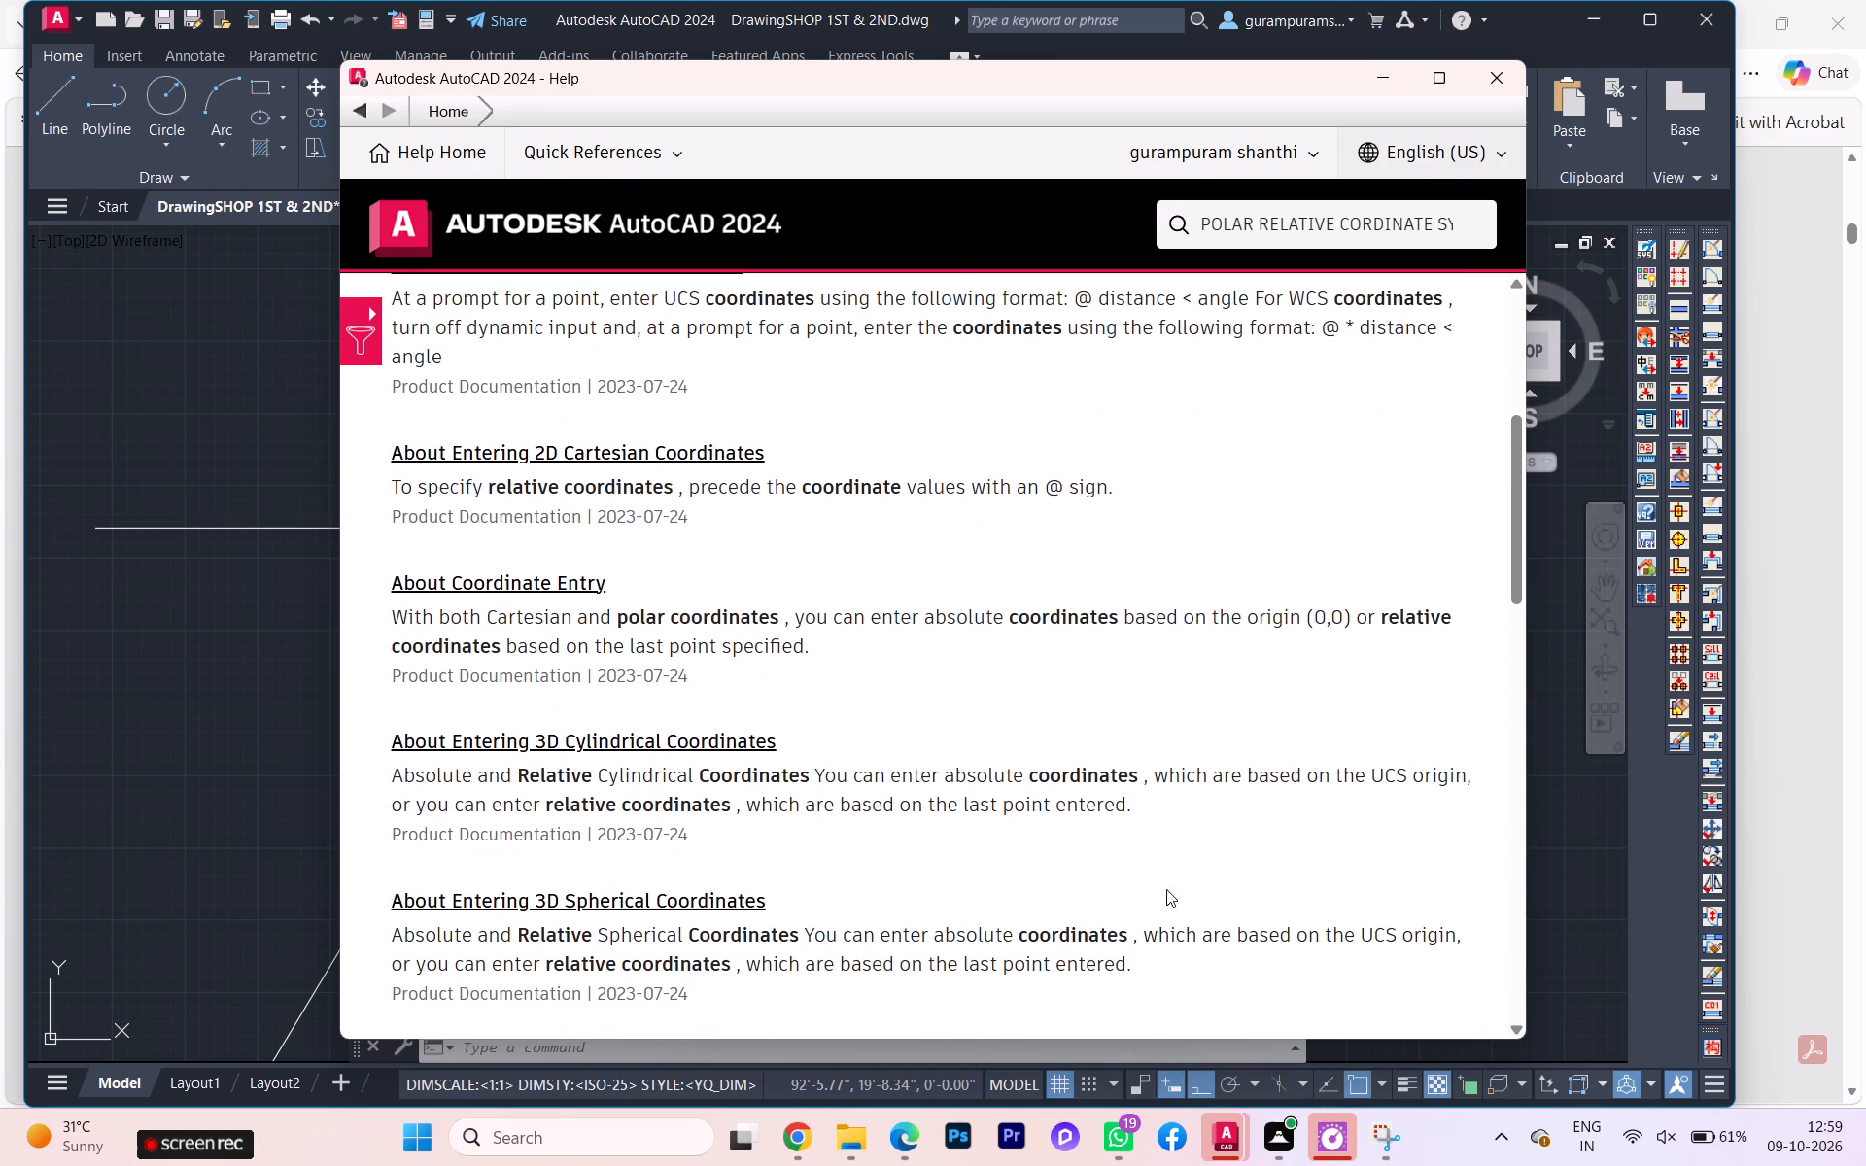
scroll(1064, 979, "up", 2)
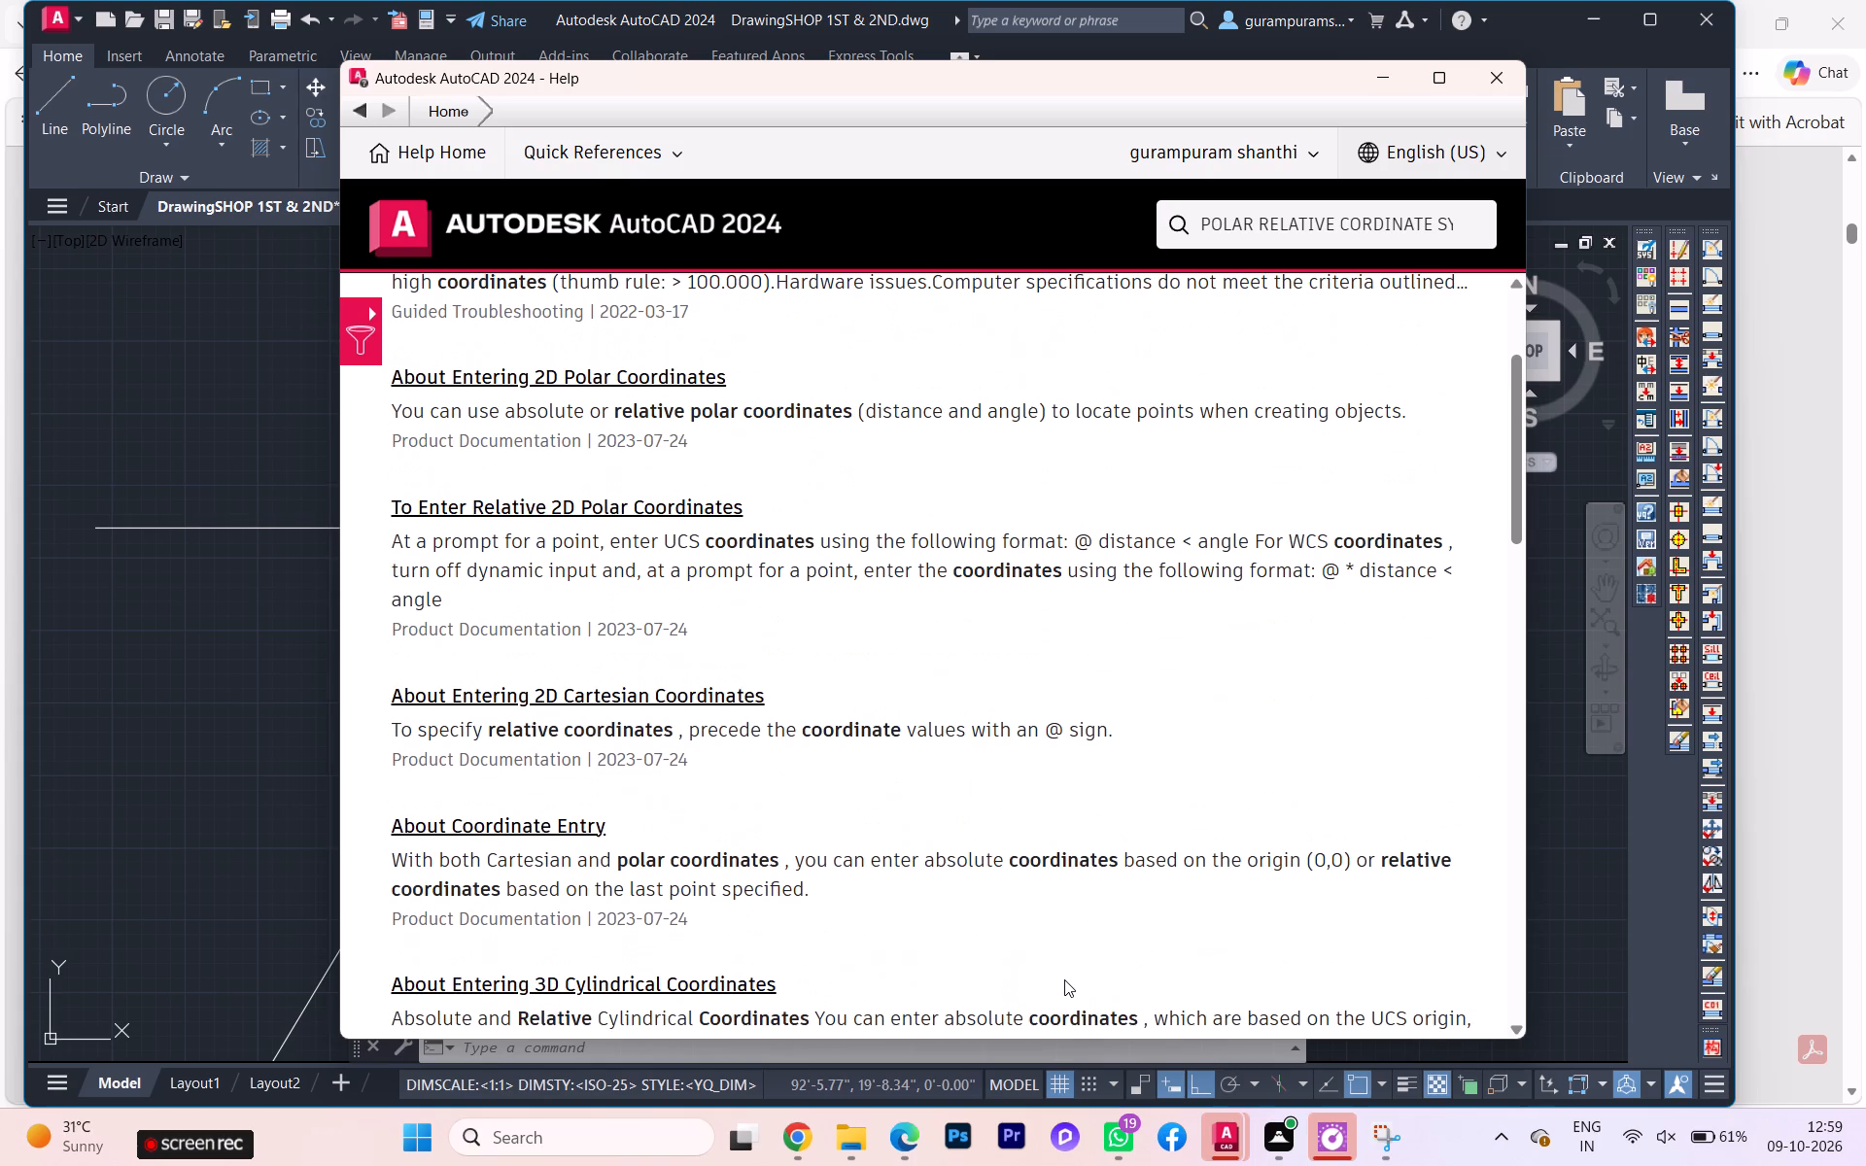
key("alt+Tab")
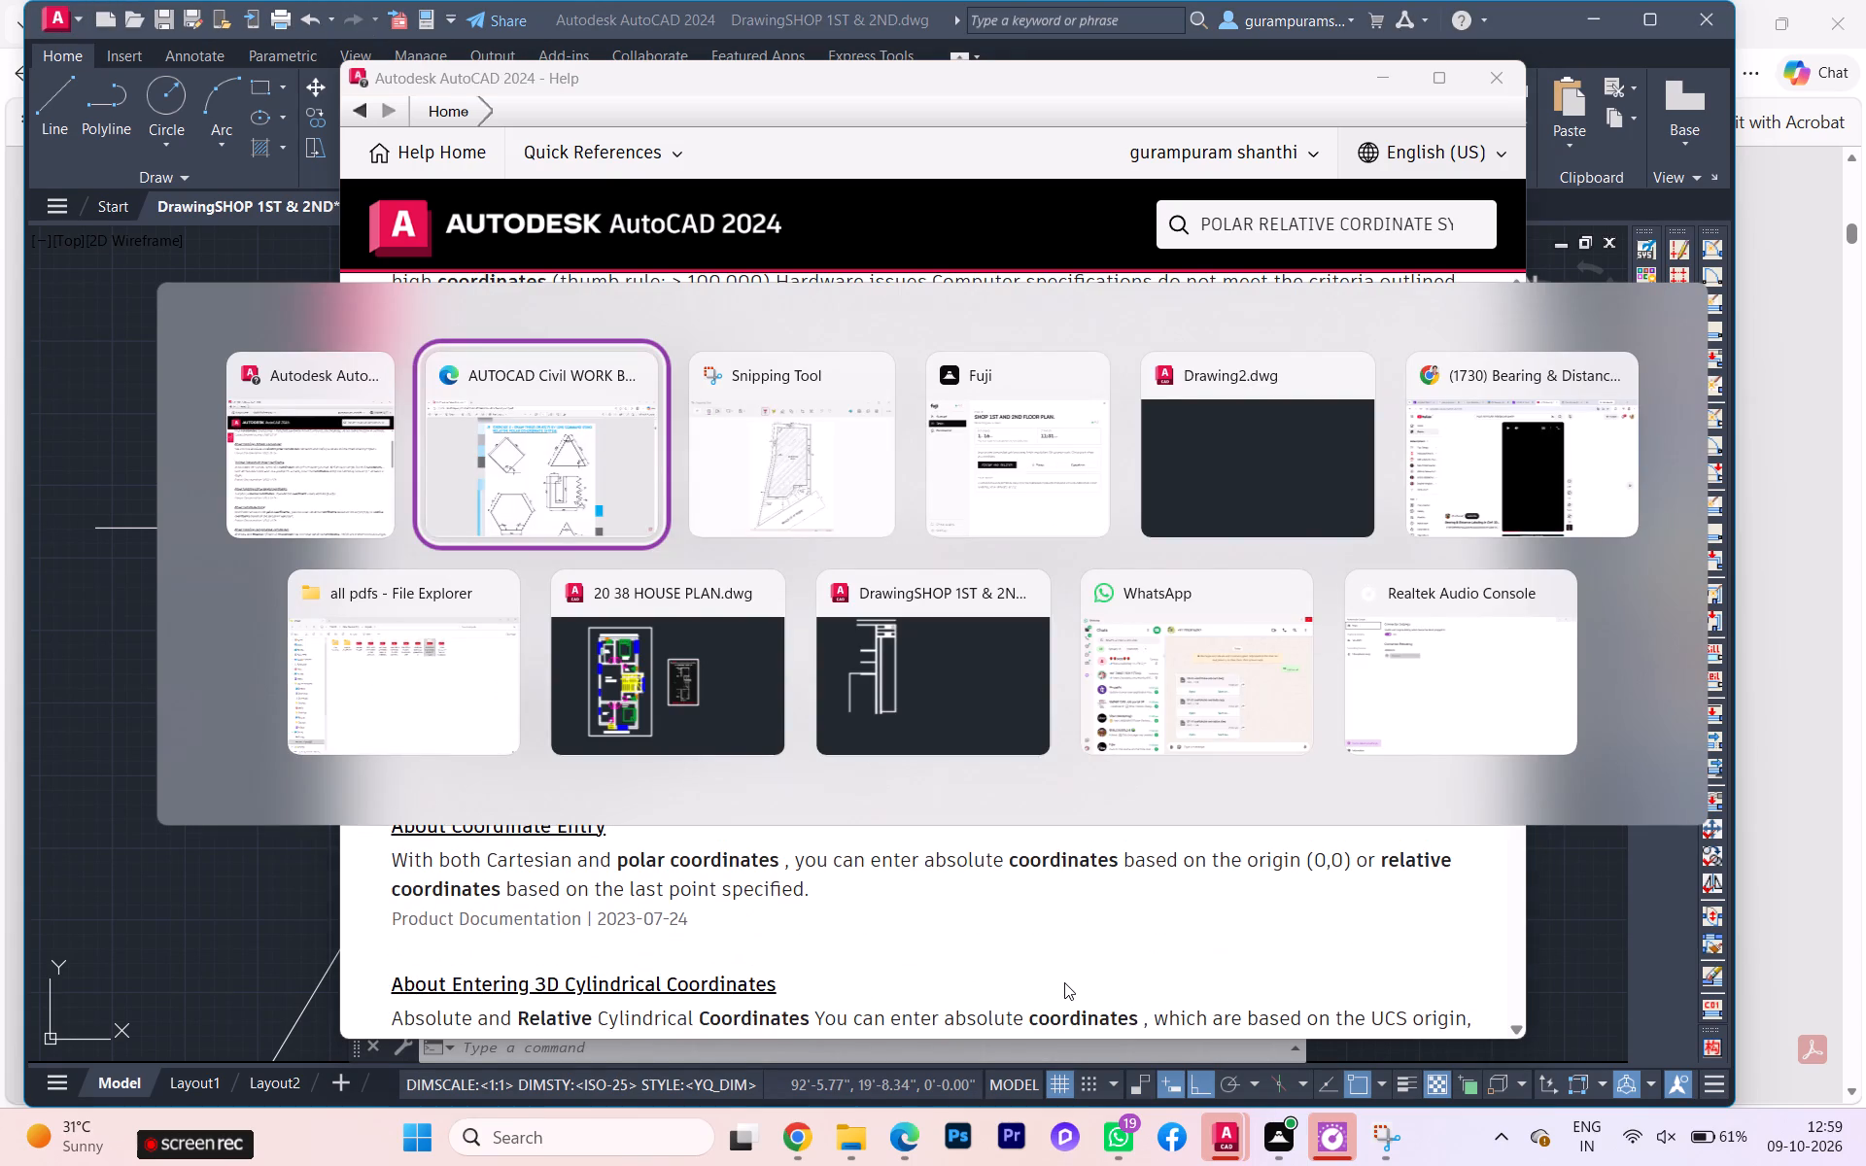
key("alt+Tab")
key("alt+Tab")
key("alt+Tab")
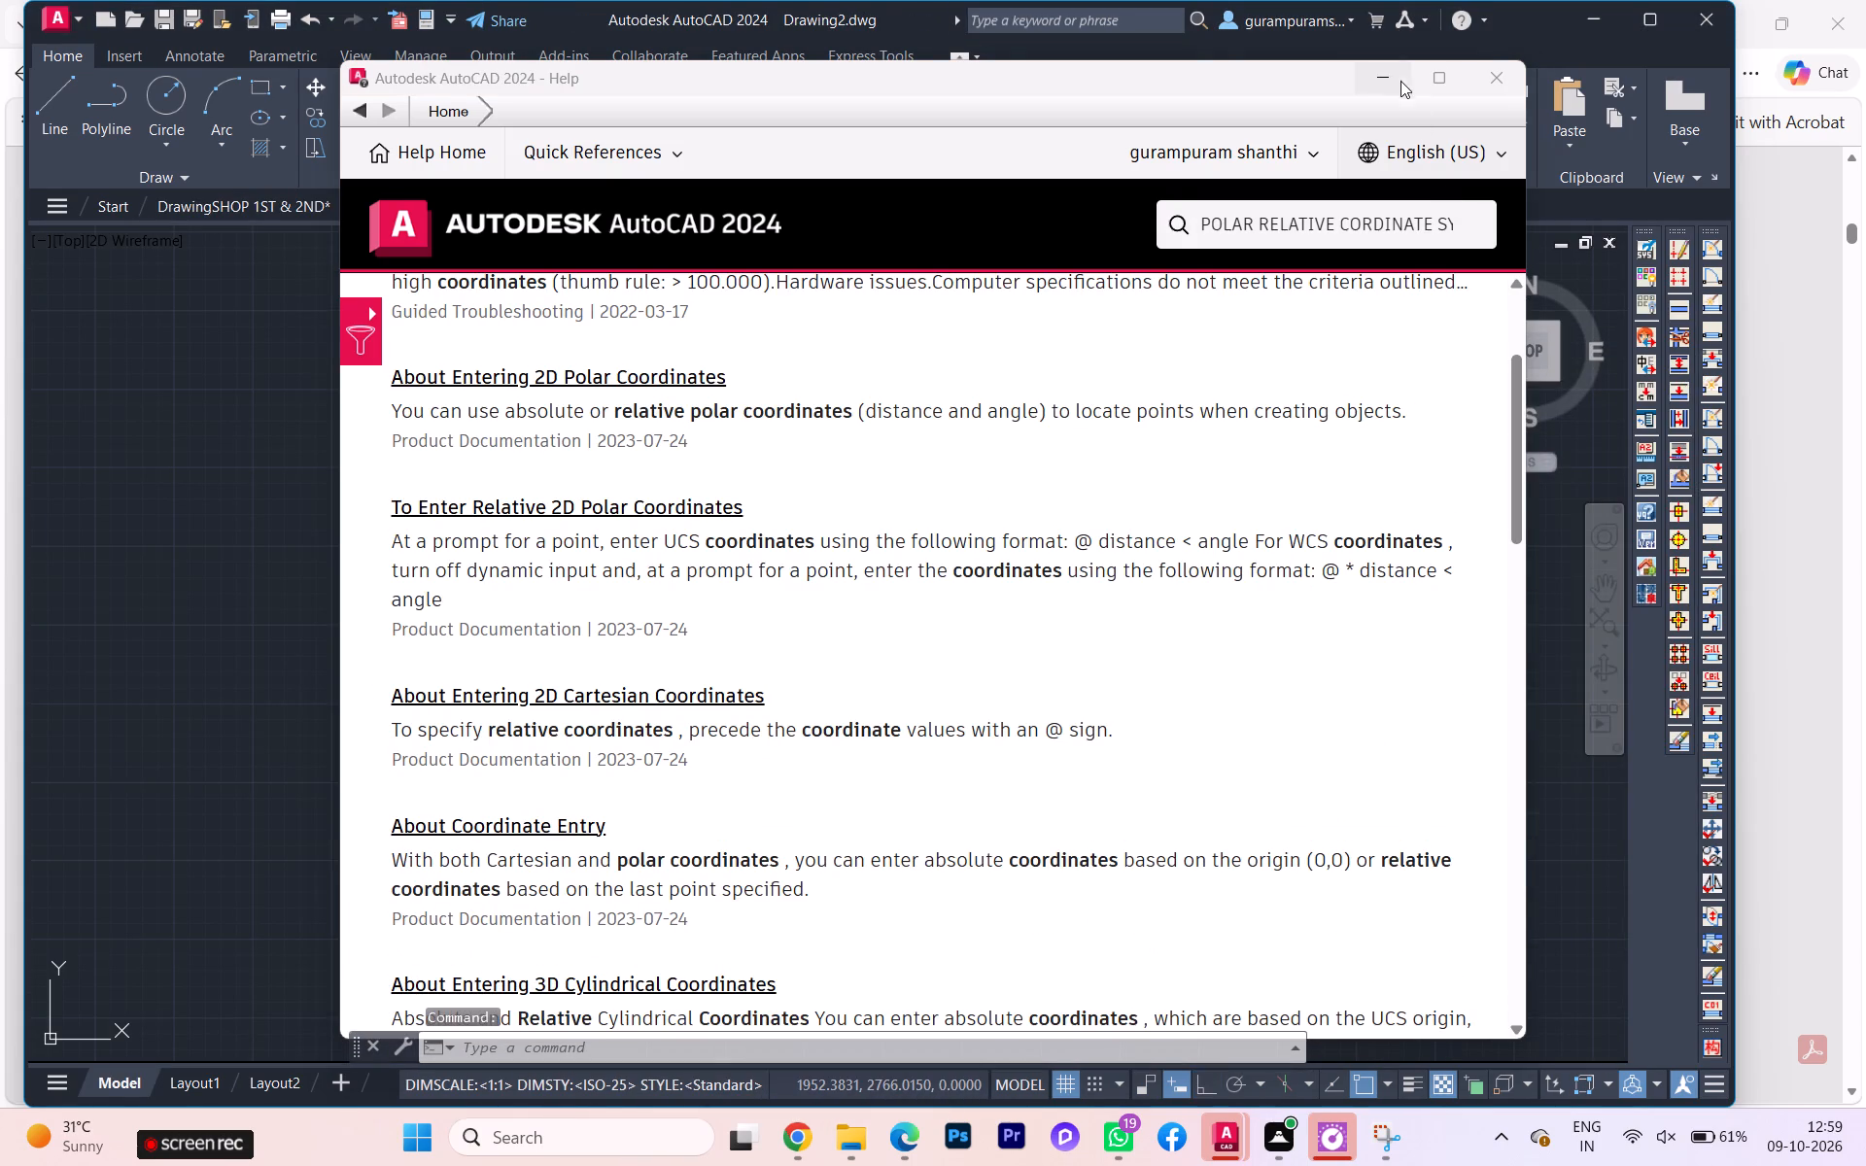
left_click(1398, 78)
scroll(345, 673, "down", 2)
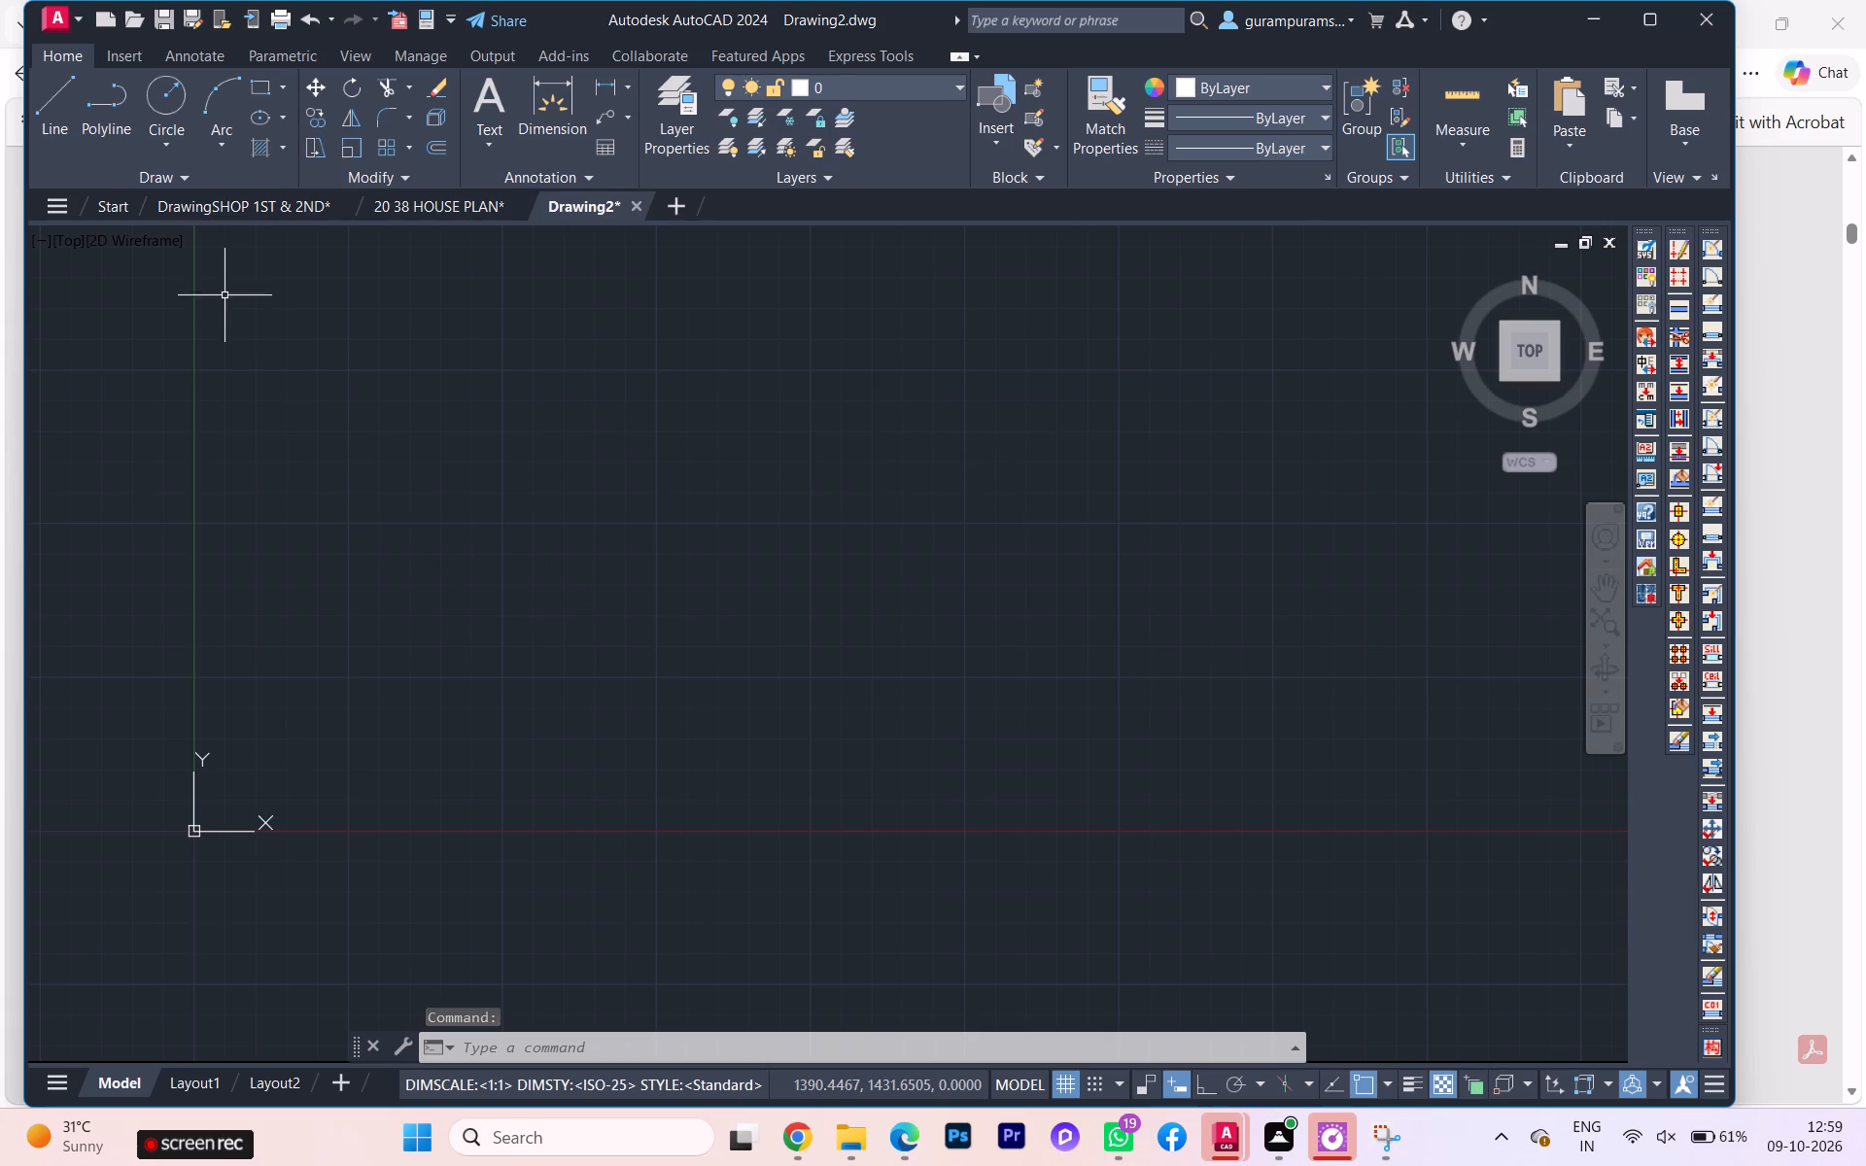
left_click(258, 206)
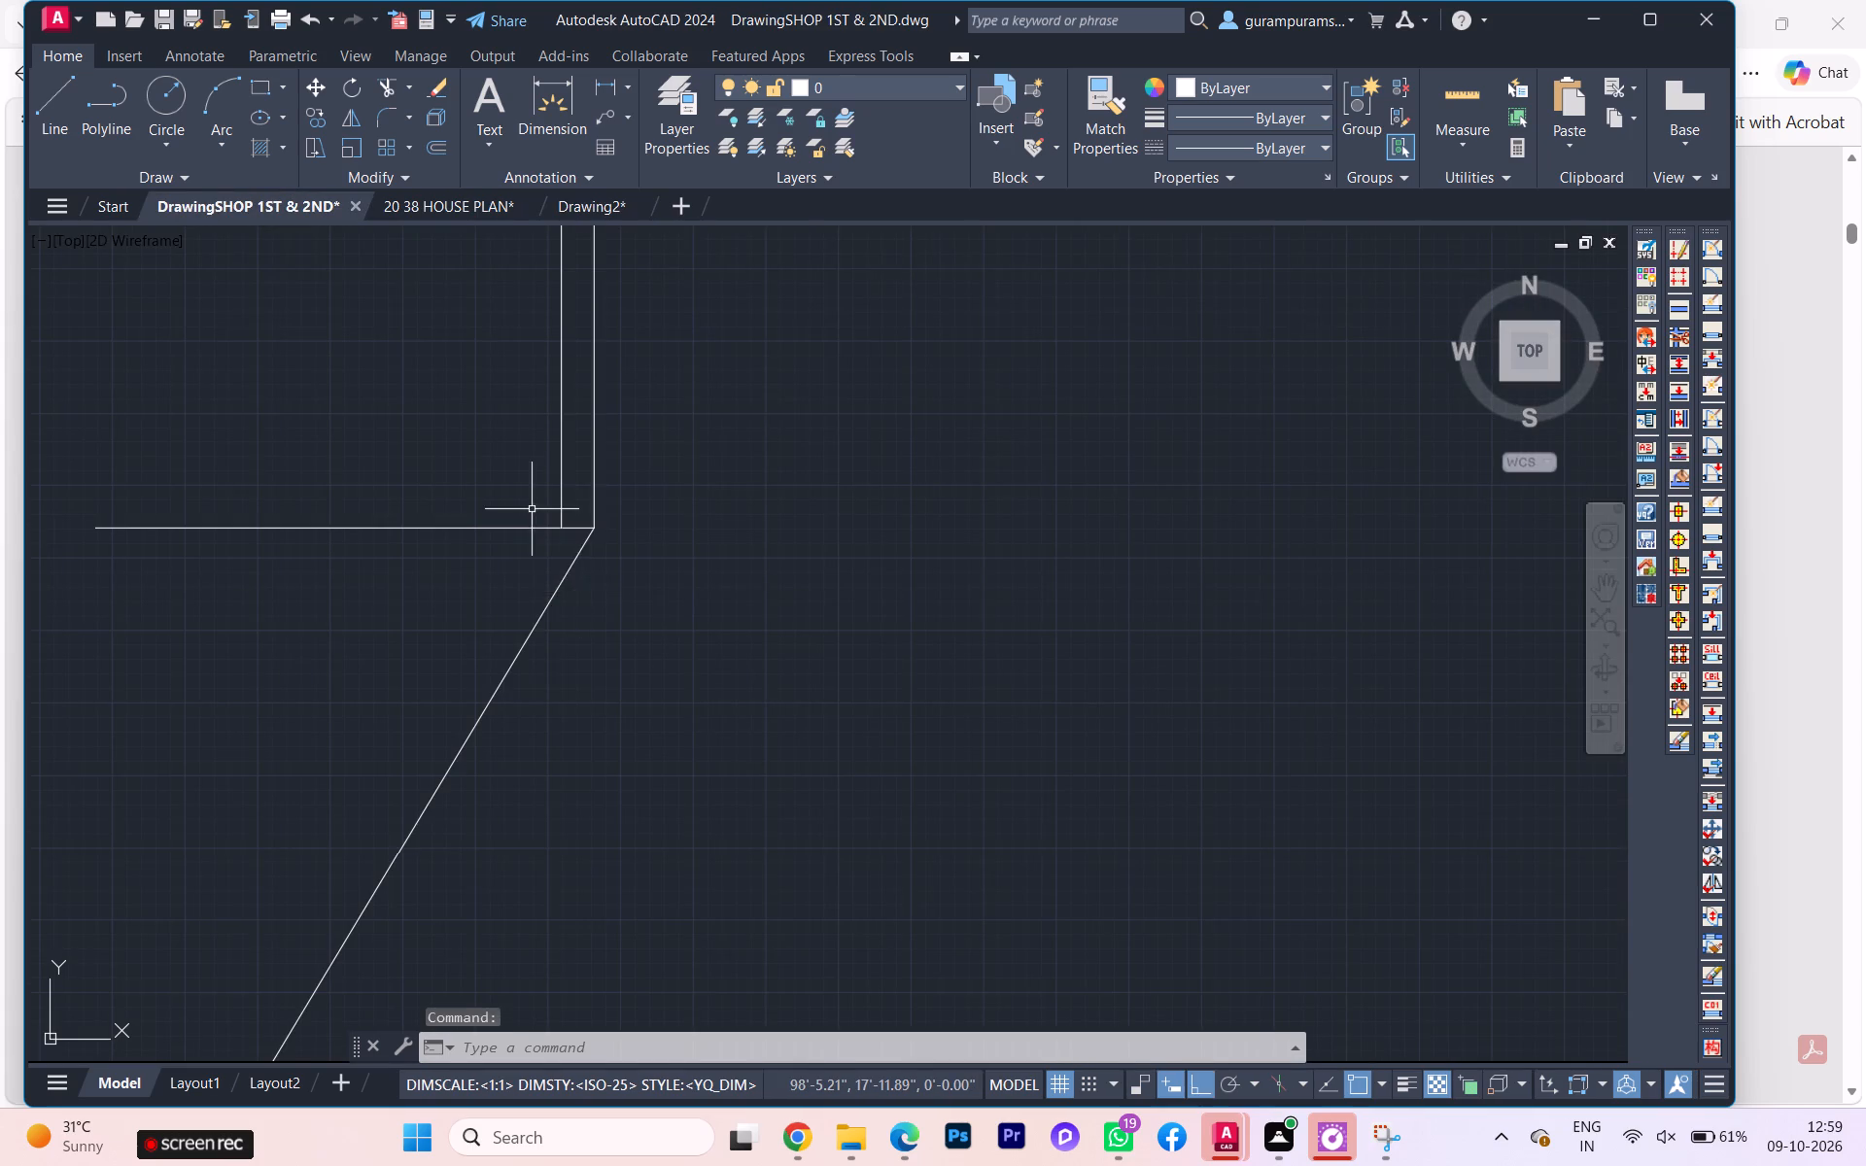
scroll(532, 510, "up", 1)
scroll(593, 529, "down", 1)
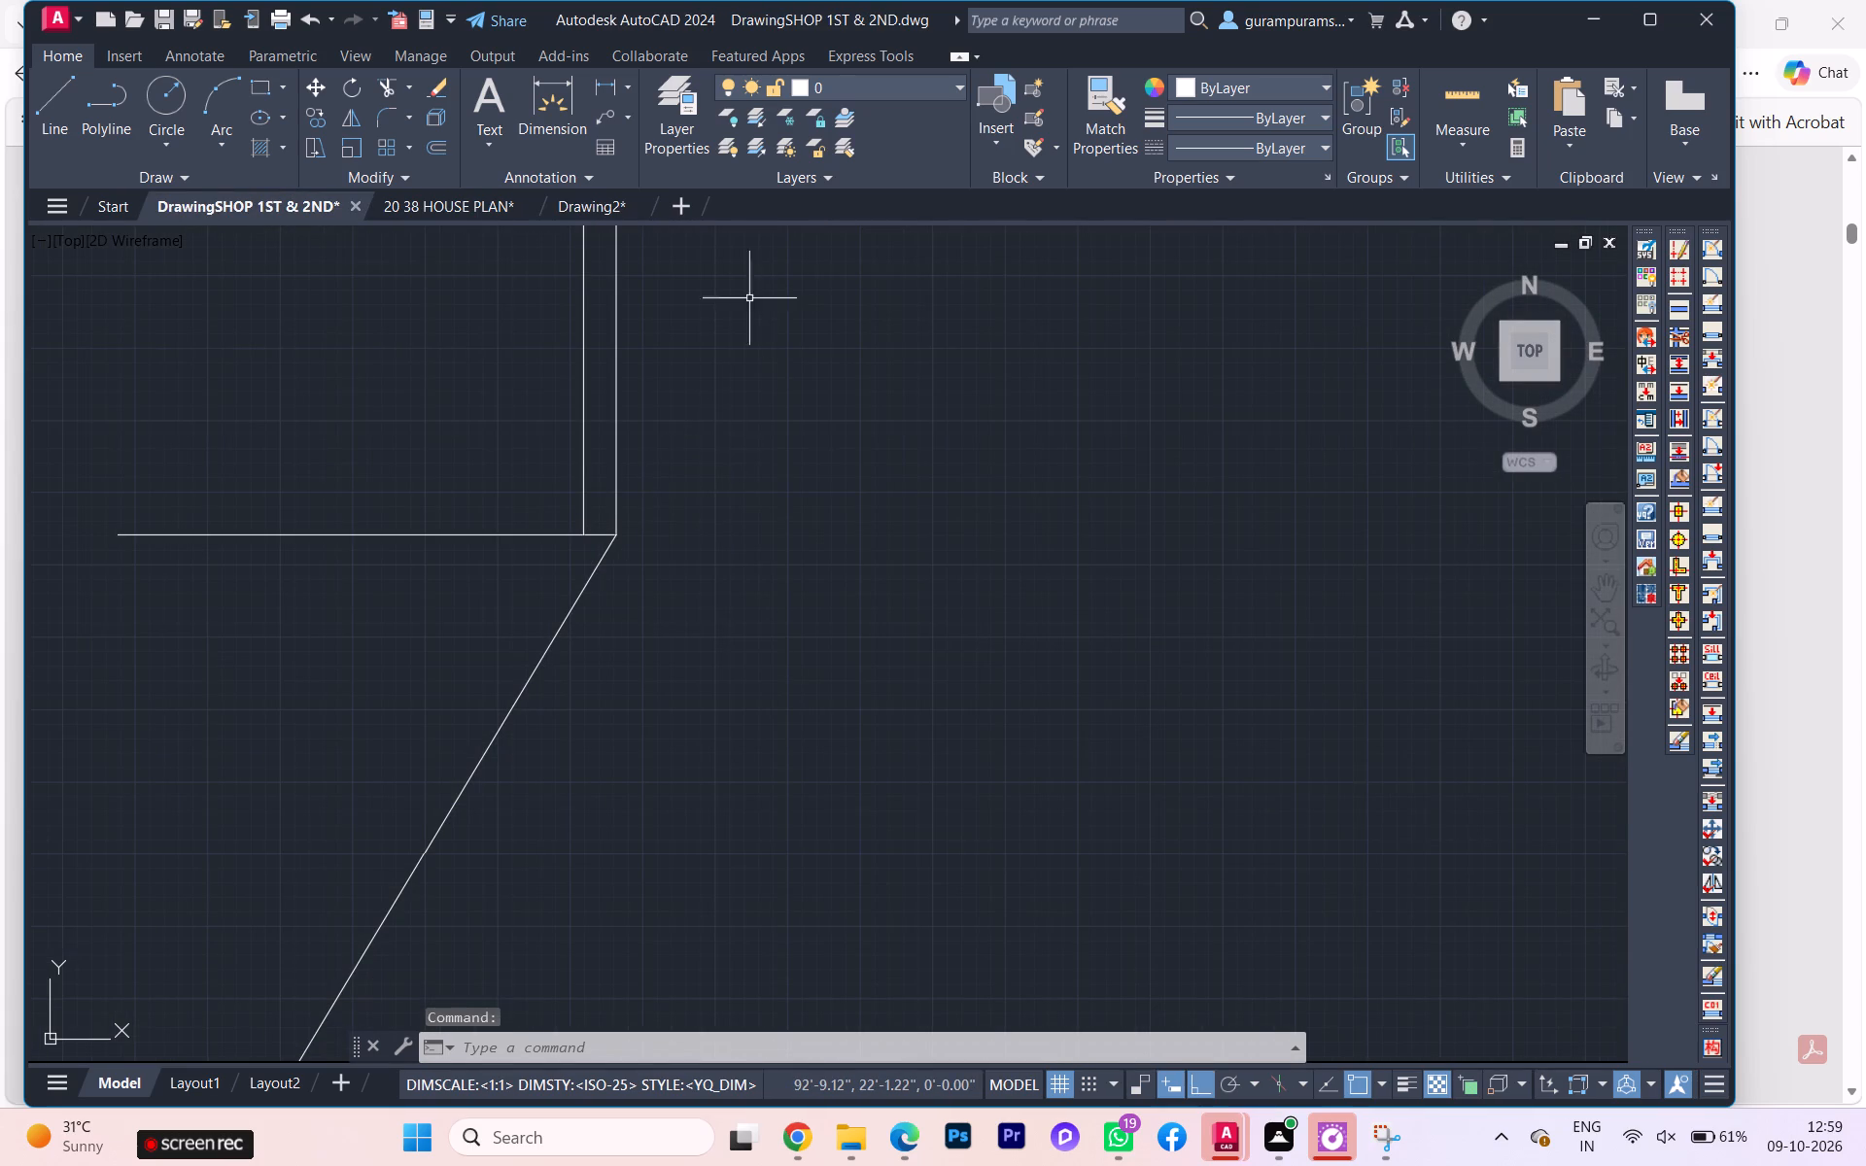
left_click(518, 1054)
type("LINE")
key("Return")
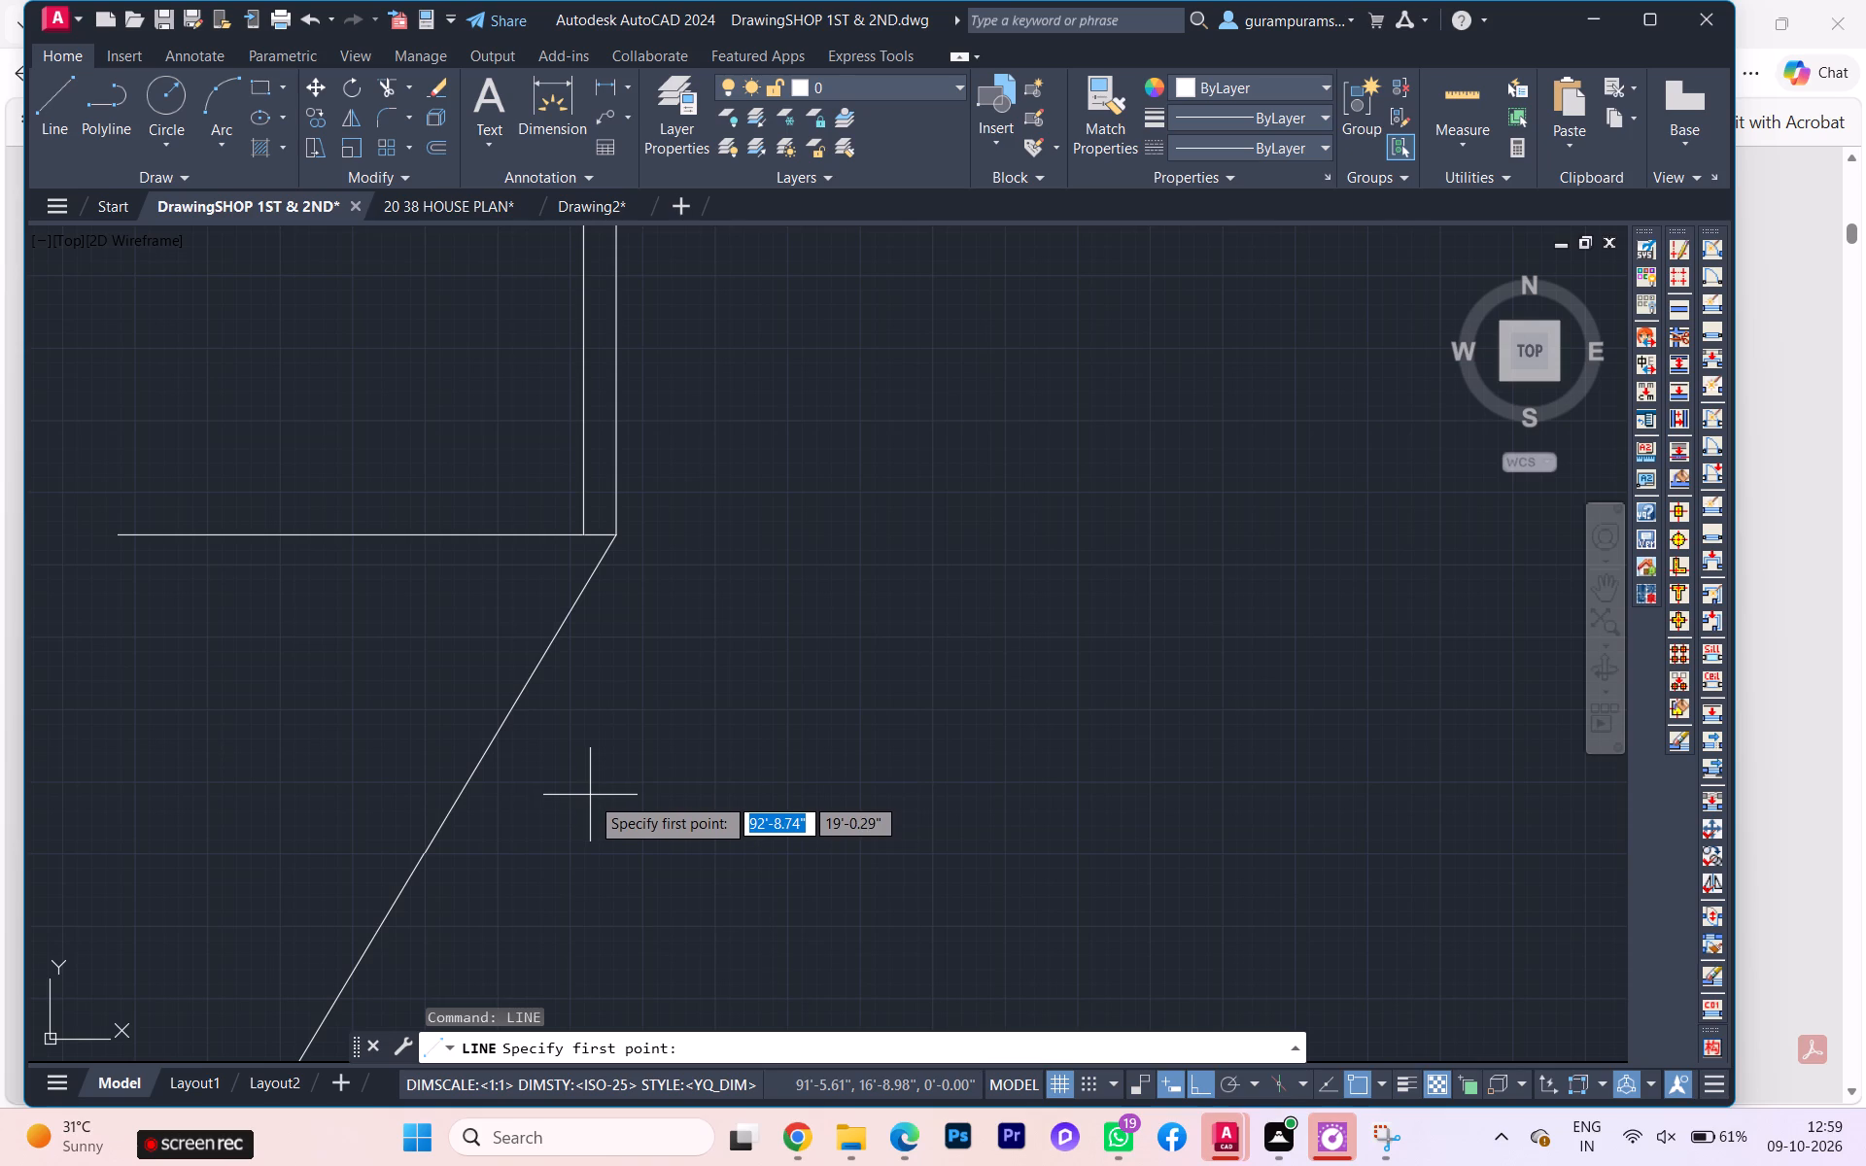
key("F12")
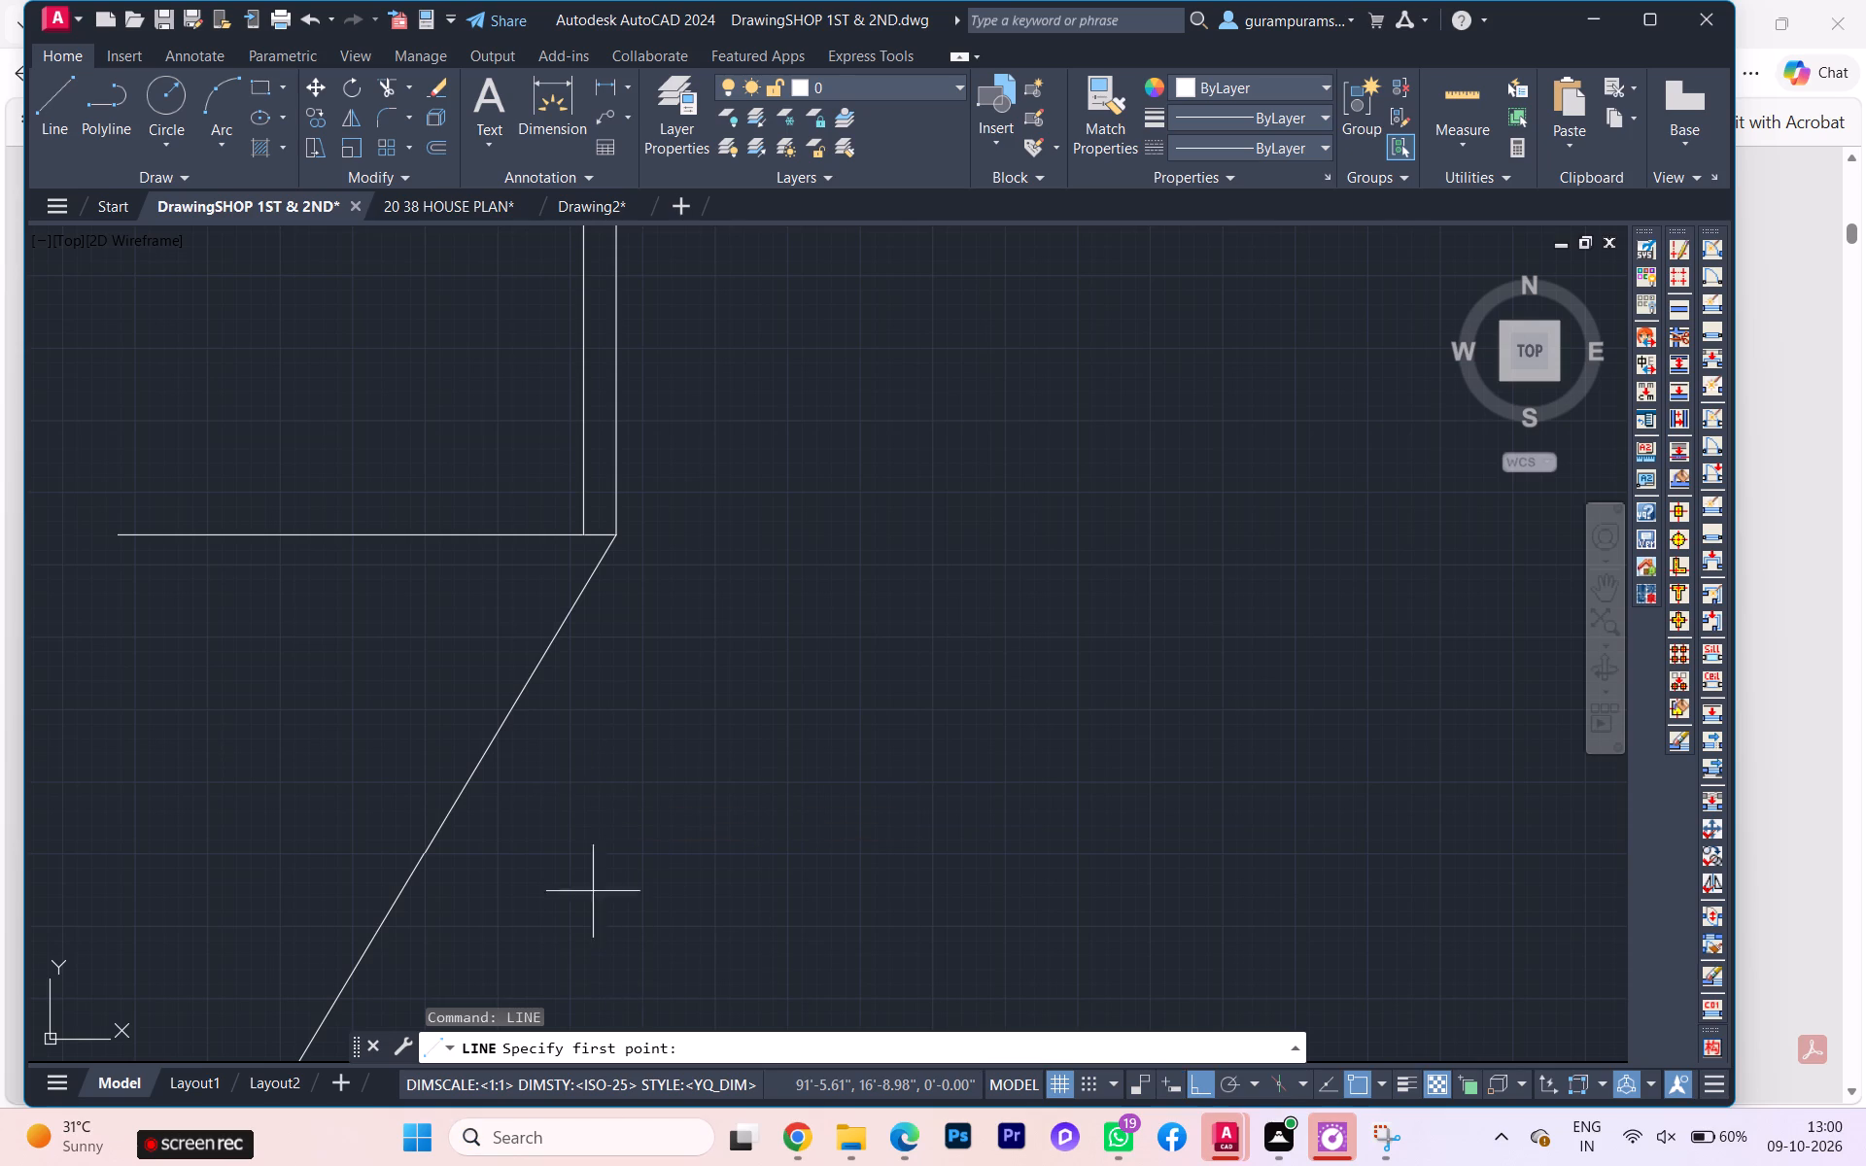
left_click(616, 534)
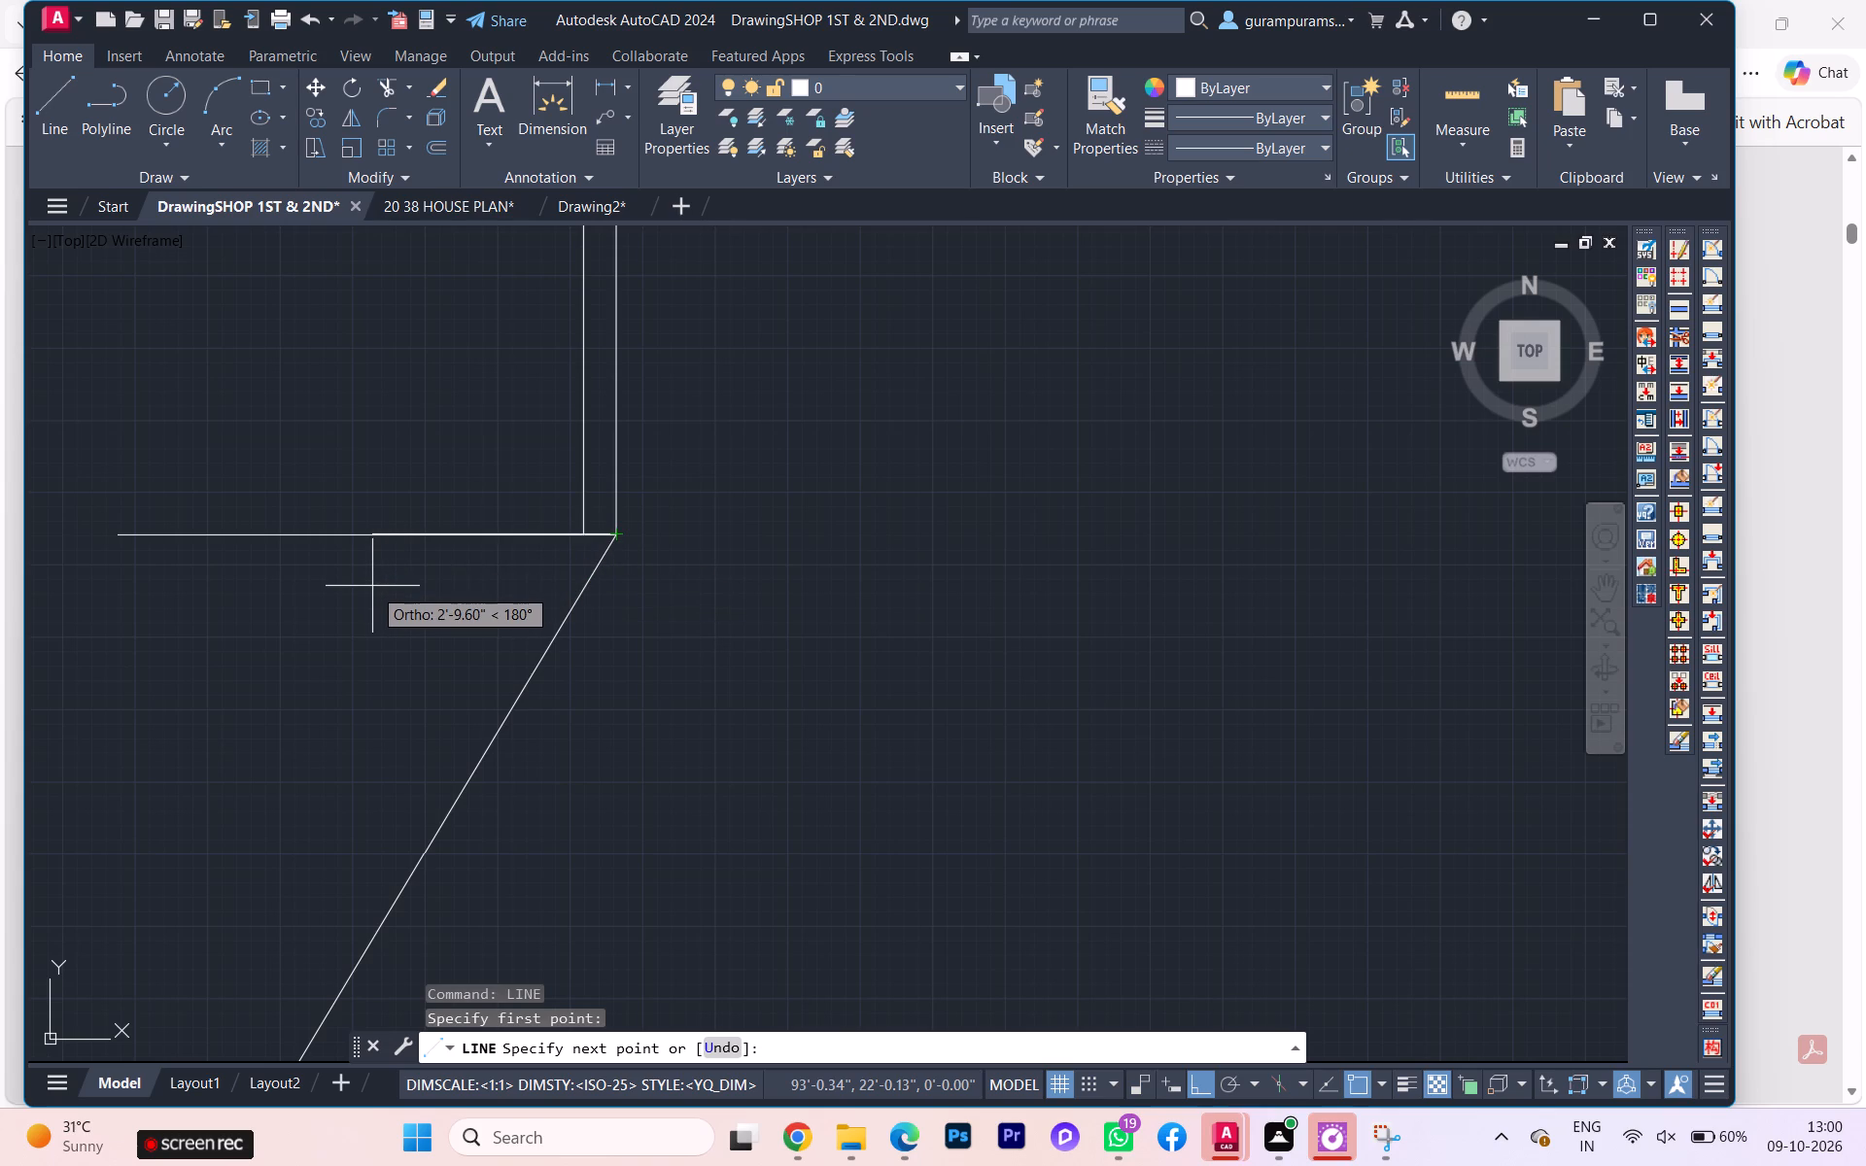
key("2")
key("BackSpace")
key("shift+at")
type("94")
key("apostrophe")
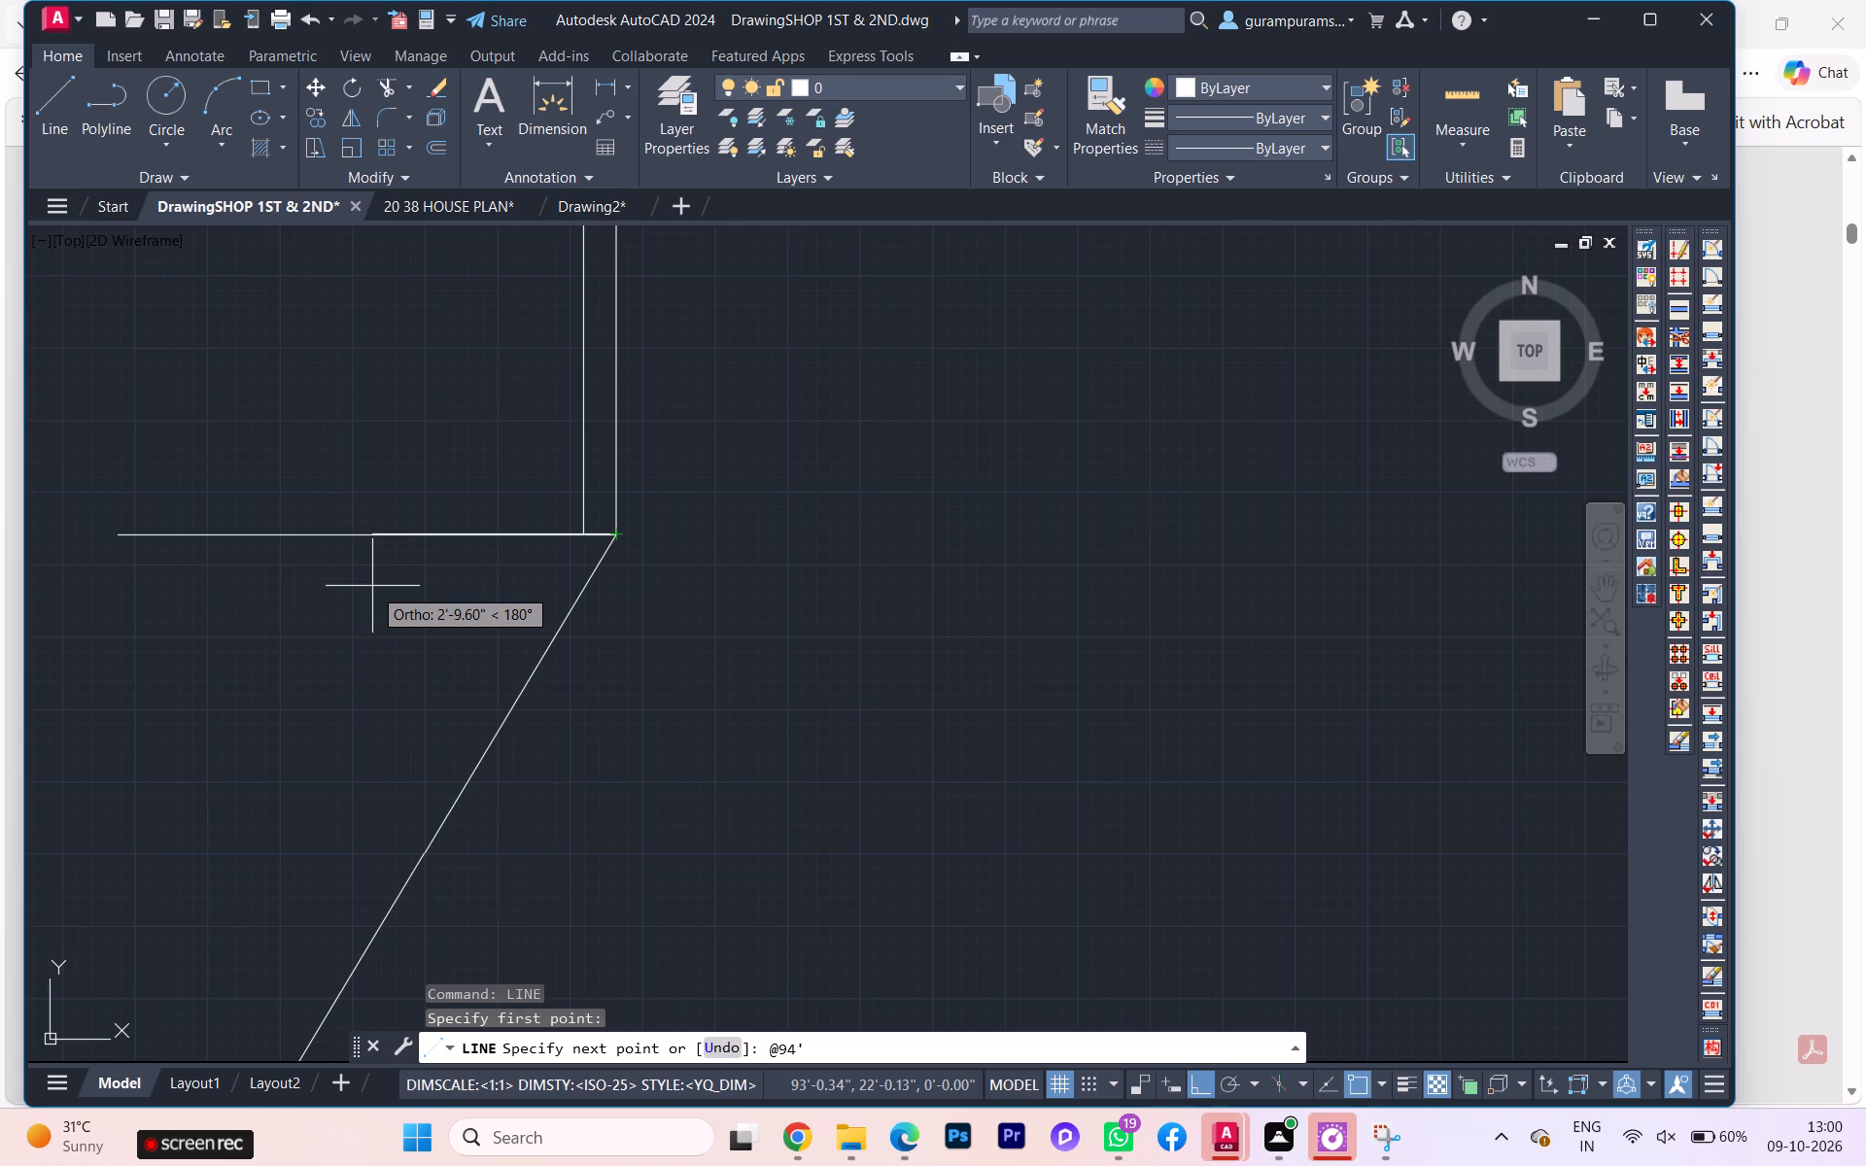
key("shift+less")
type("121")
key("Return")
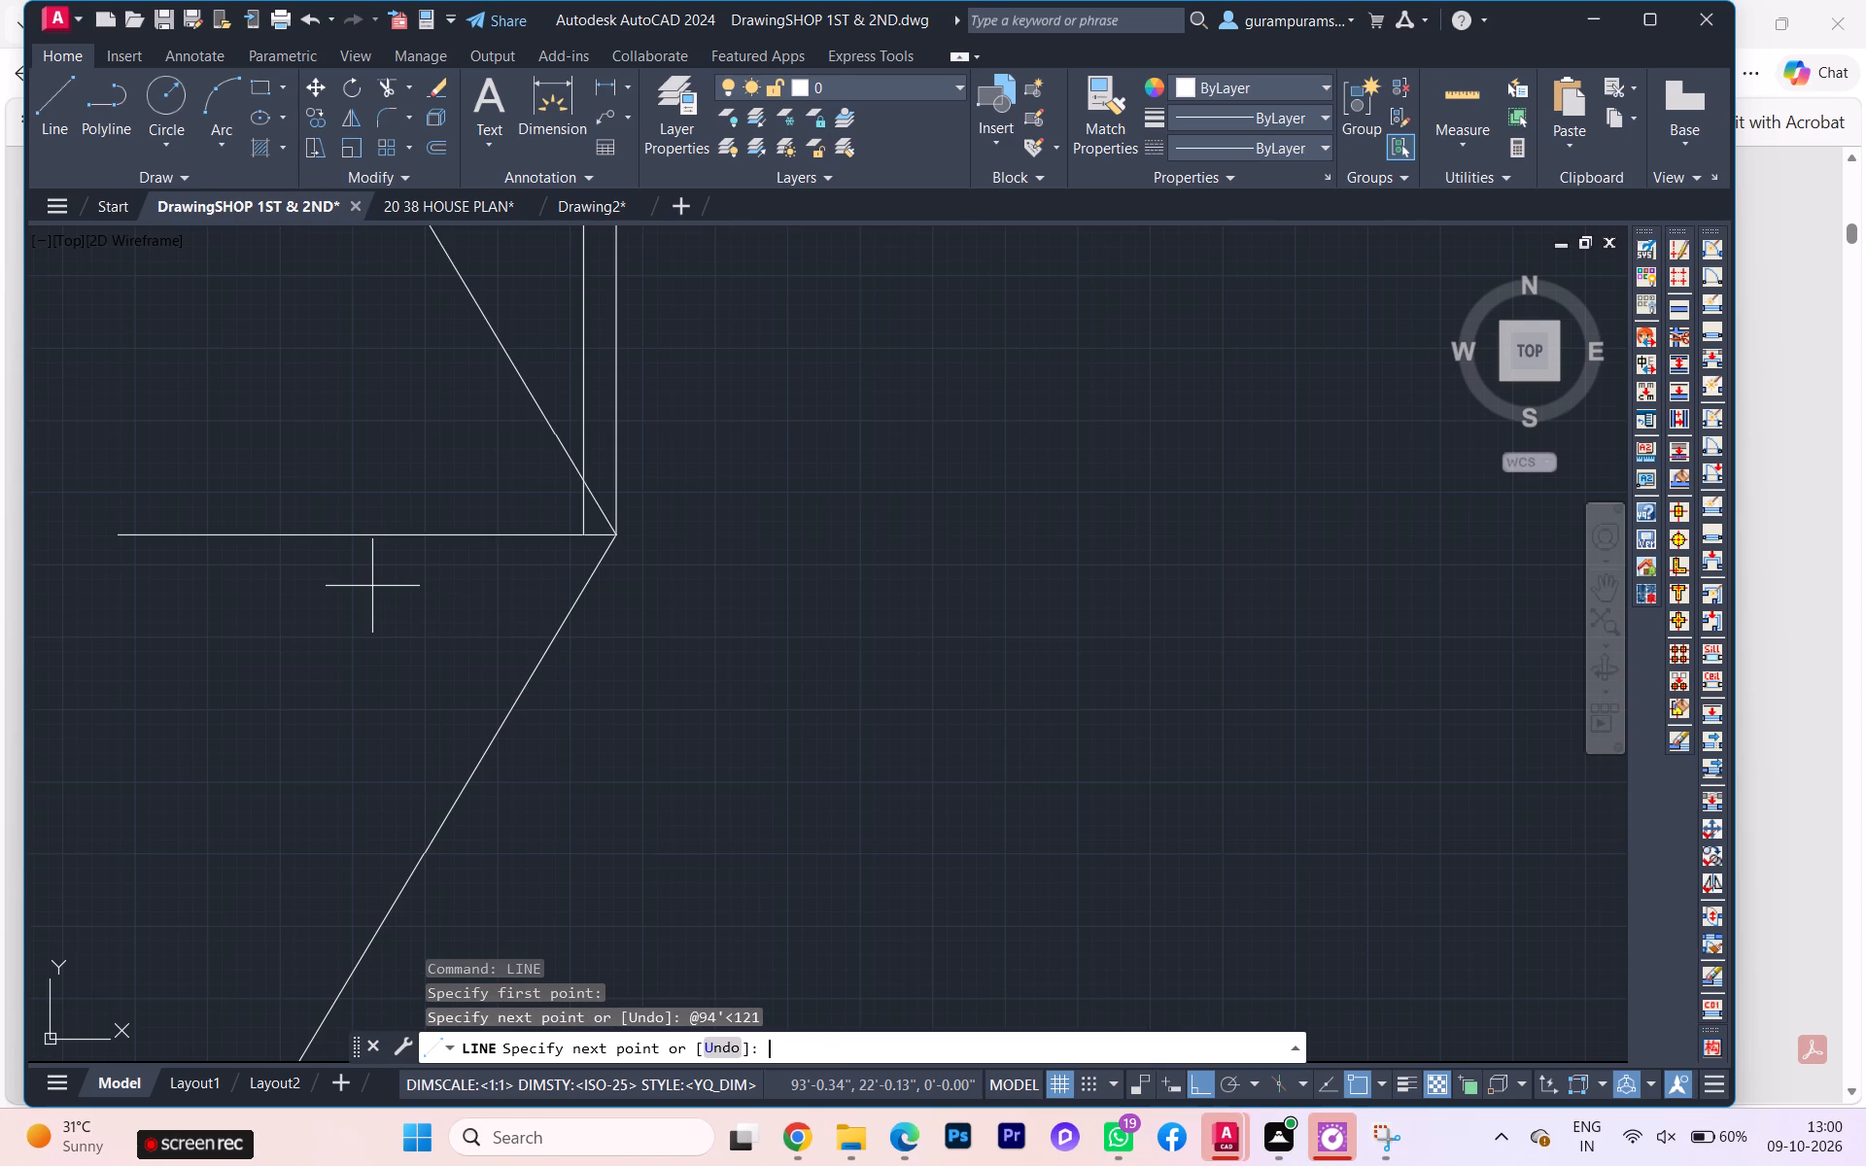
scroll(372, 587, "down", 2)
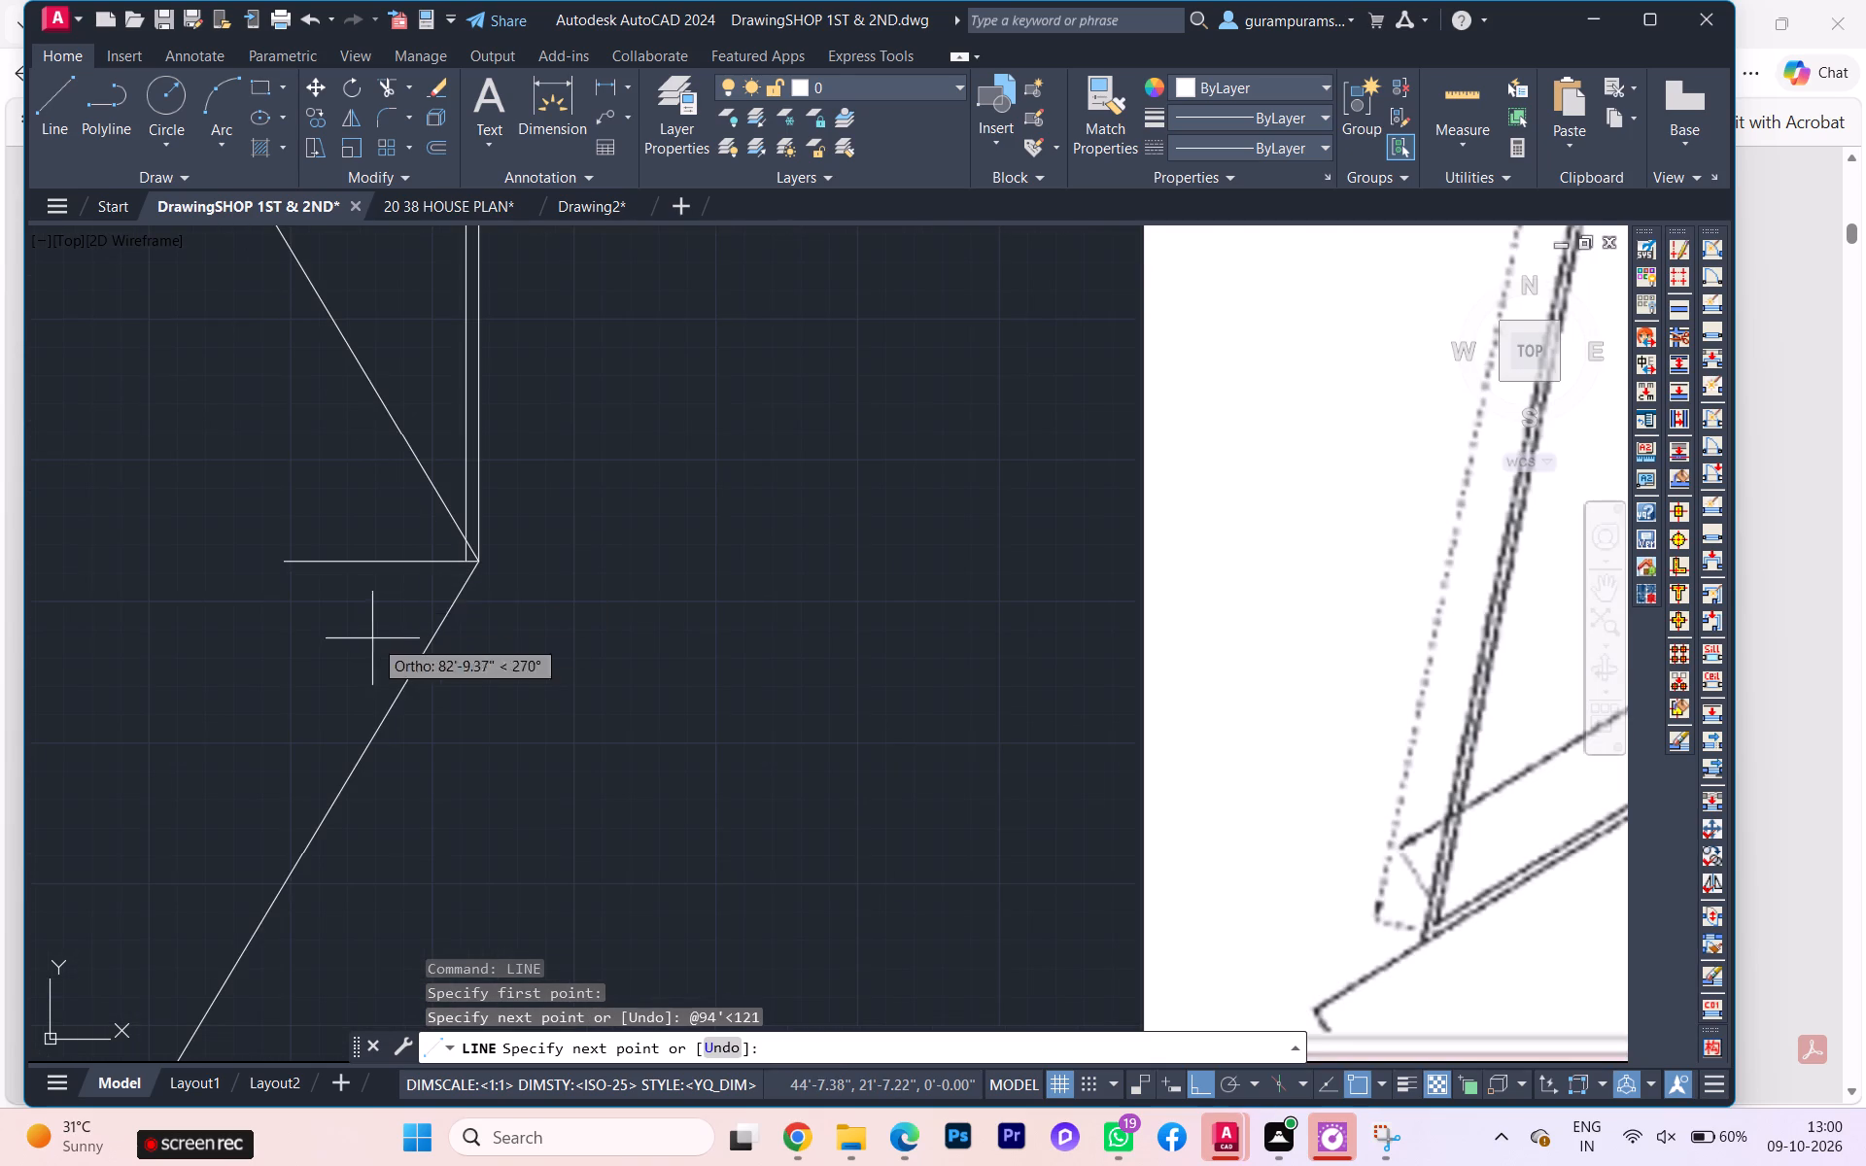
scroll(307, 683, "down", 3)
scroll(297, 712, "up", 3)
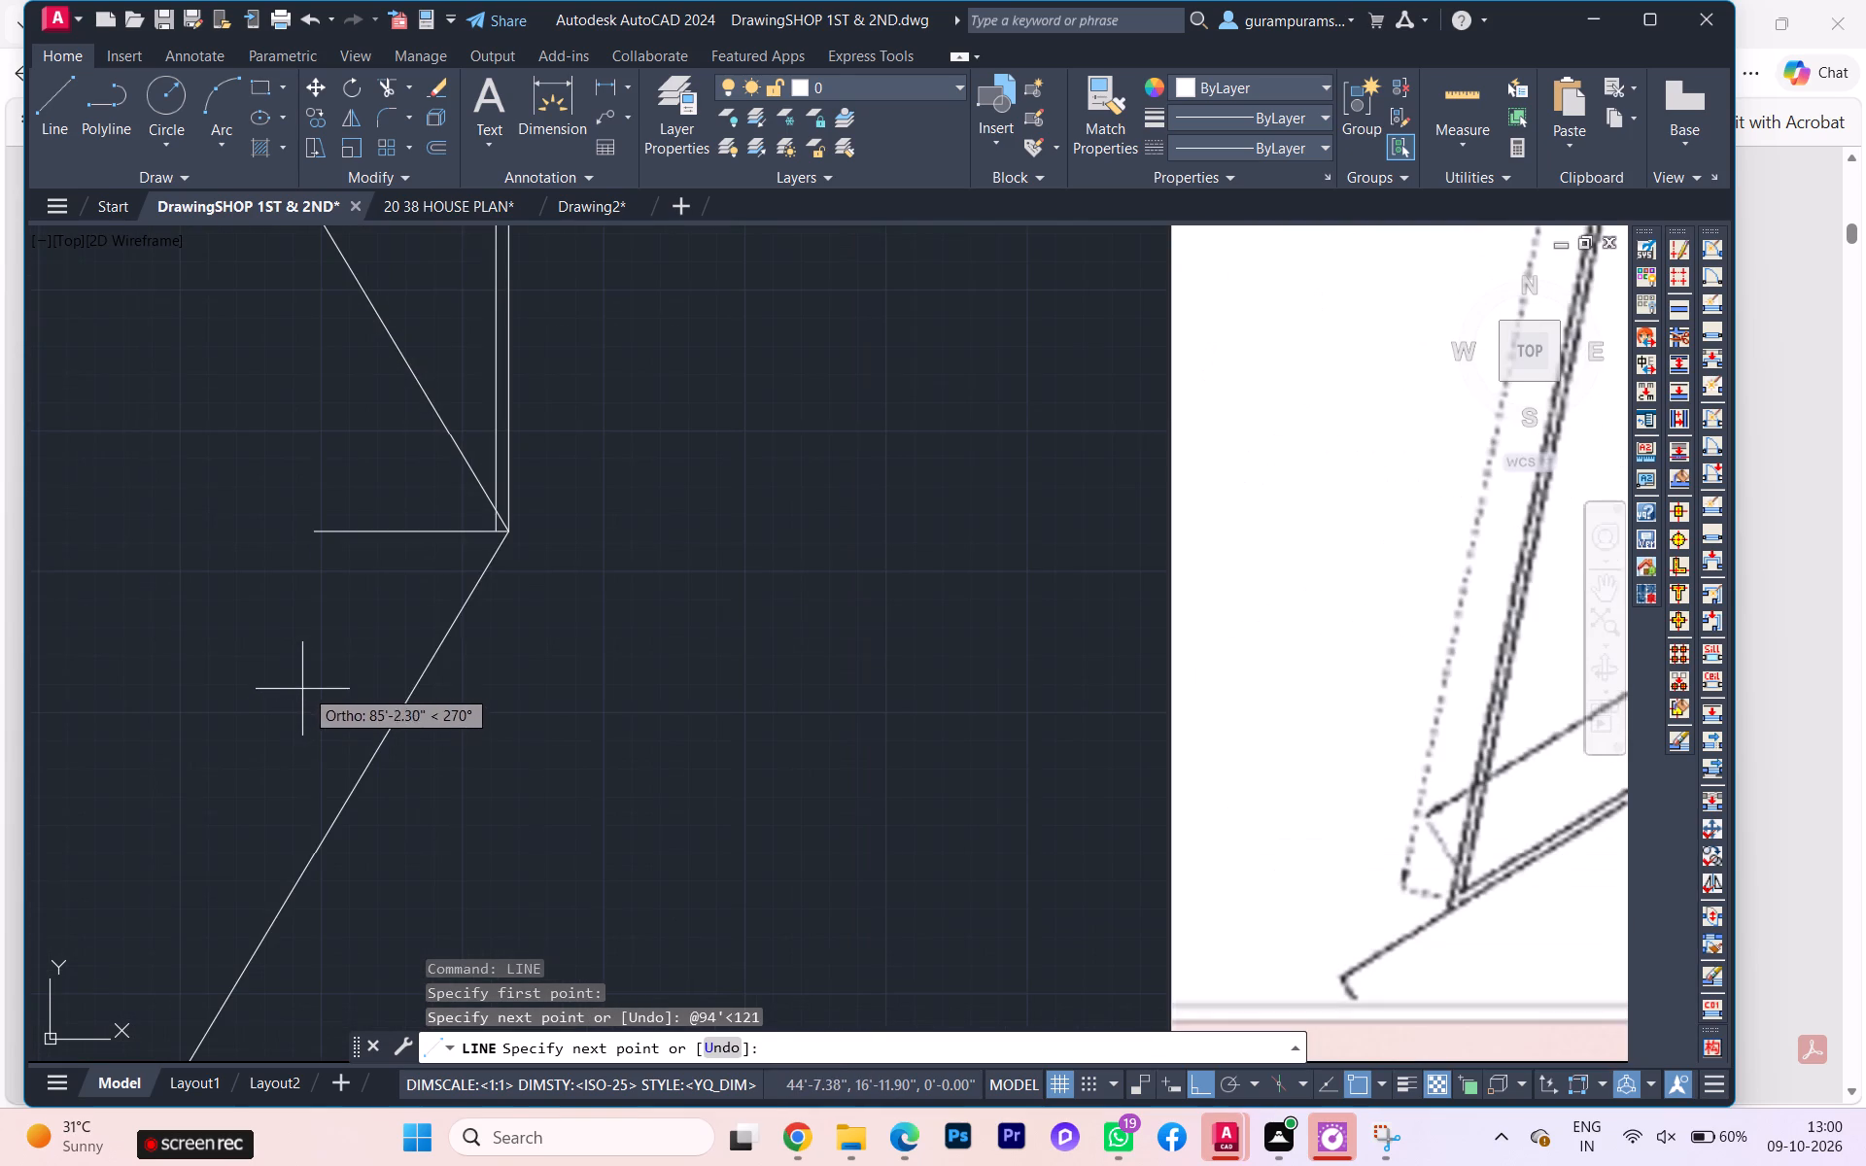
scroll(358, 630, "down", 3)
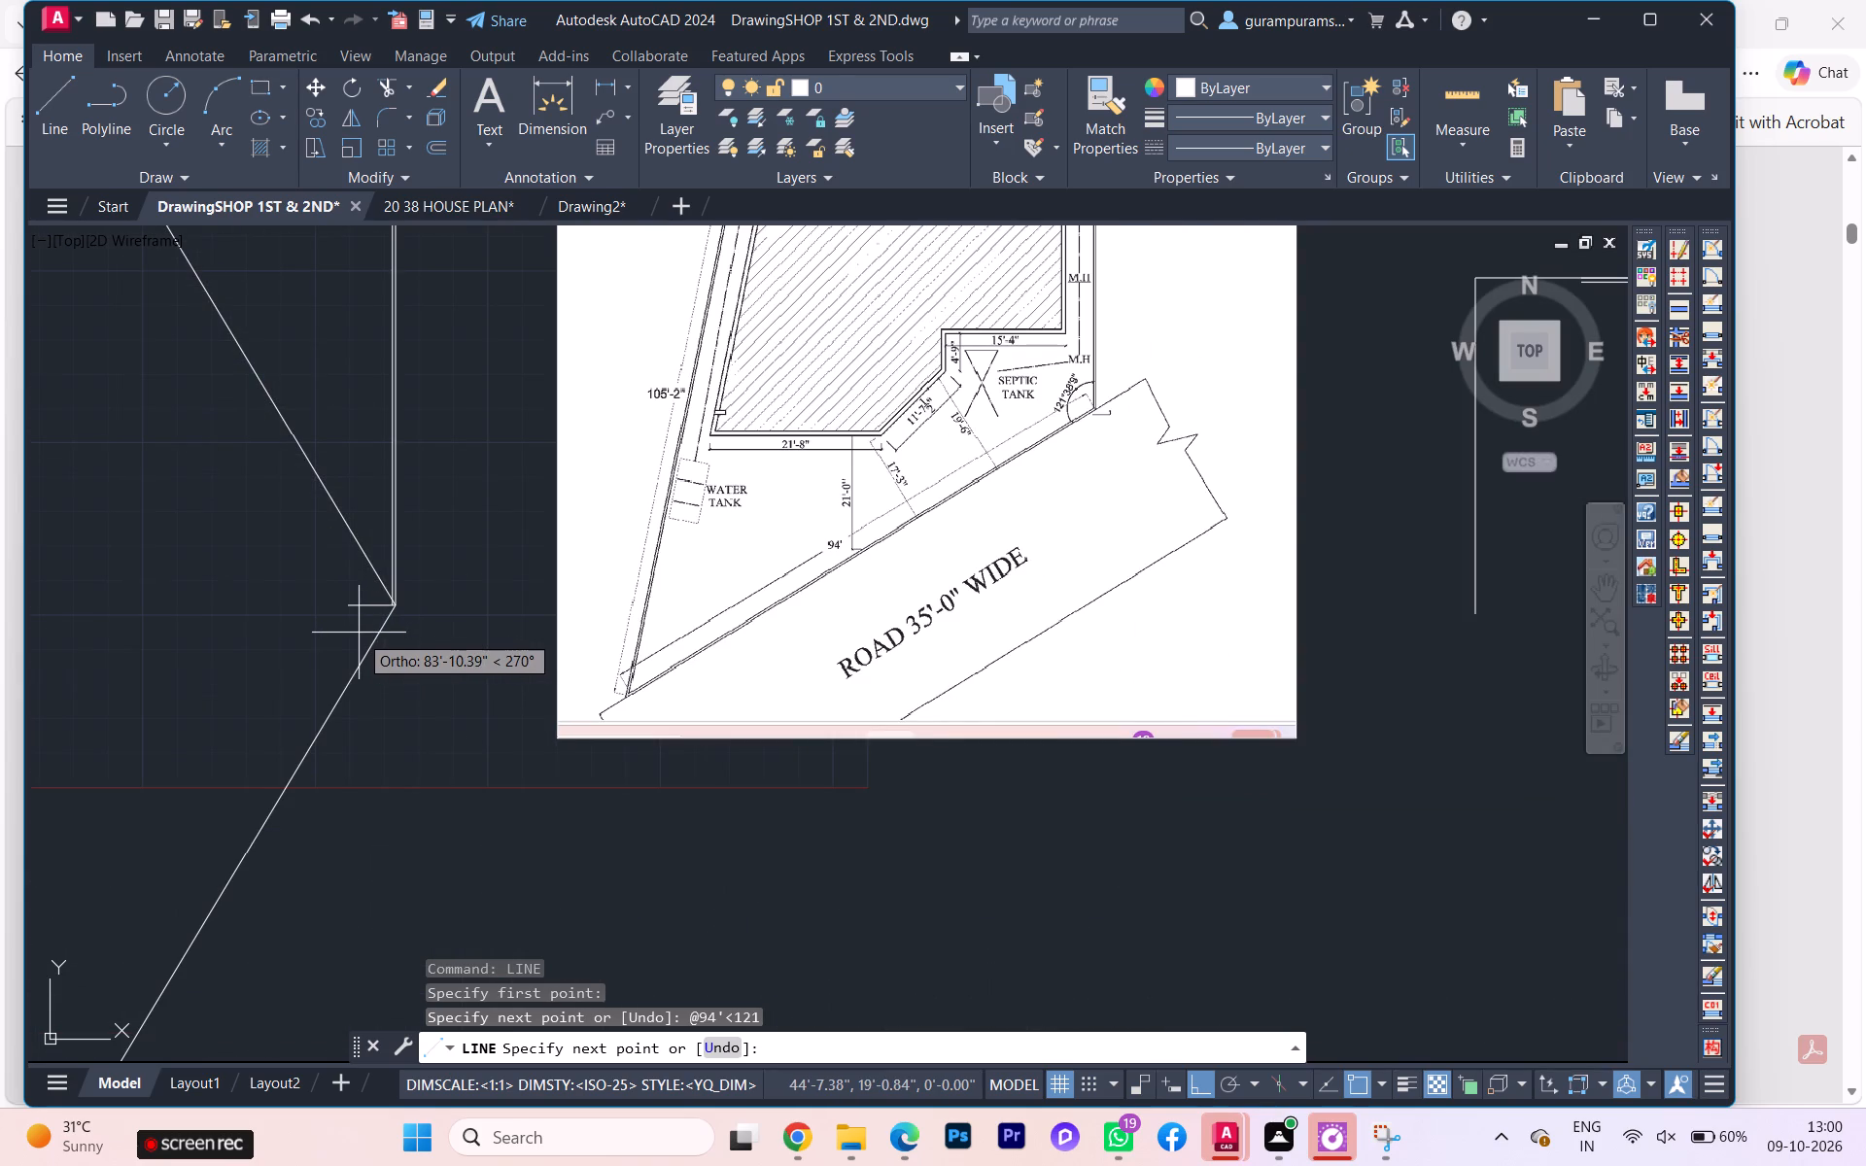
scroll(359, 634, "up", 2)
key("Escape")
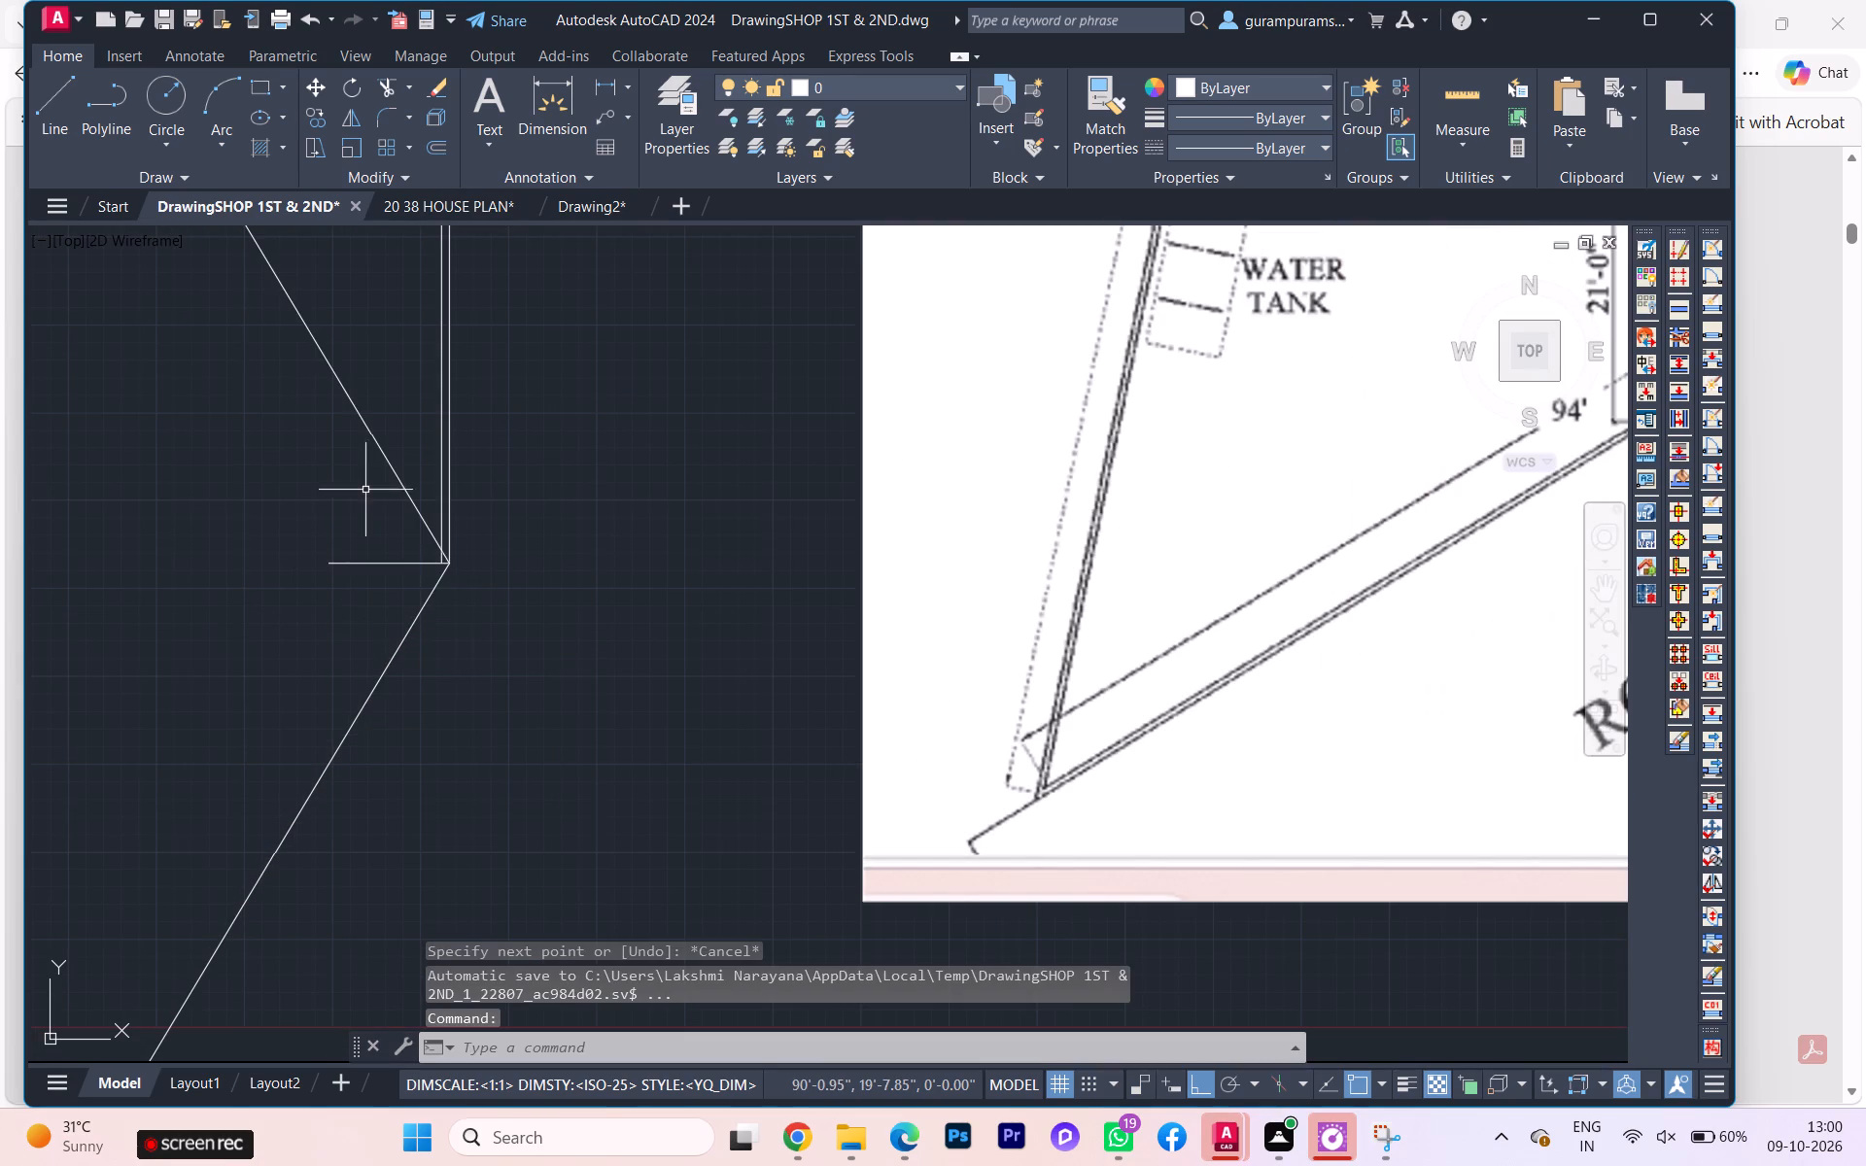
Erase the 94' line at 121°, the horizontal reference line and the earlier sloping line at the road-side corner.
left_click(385, 414)
left_click(350, 817)
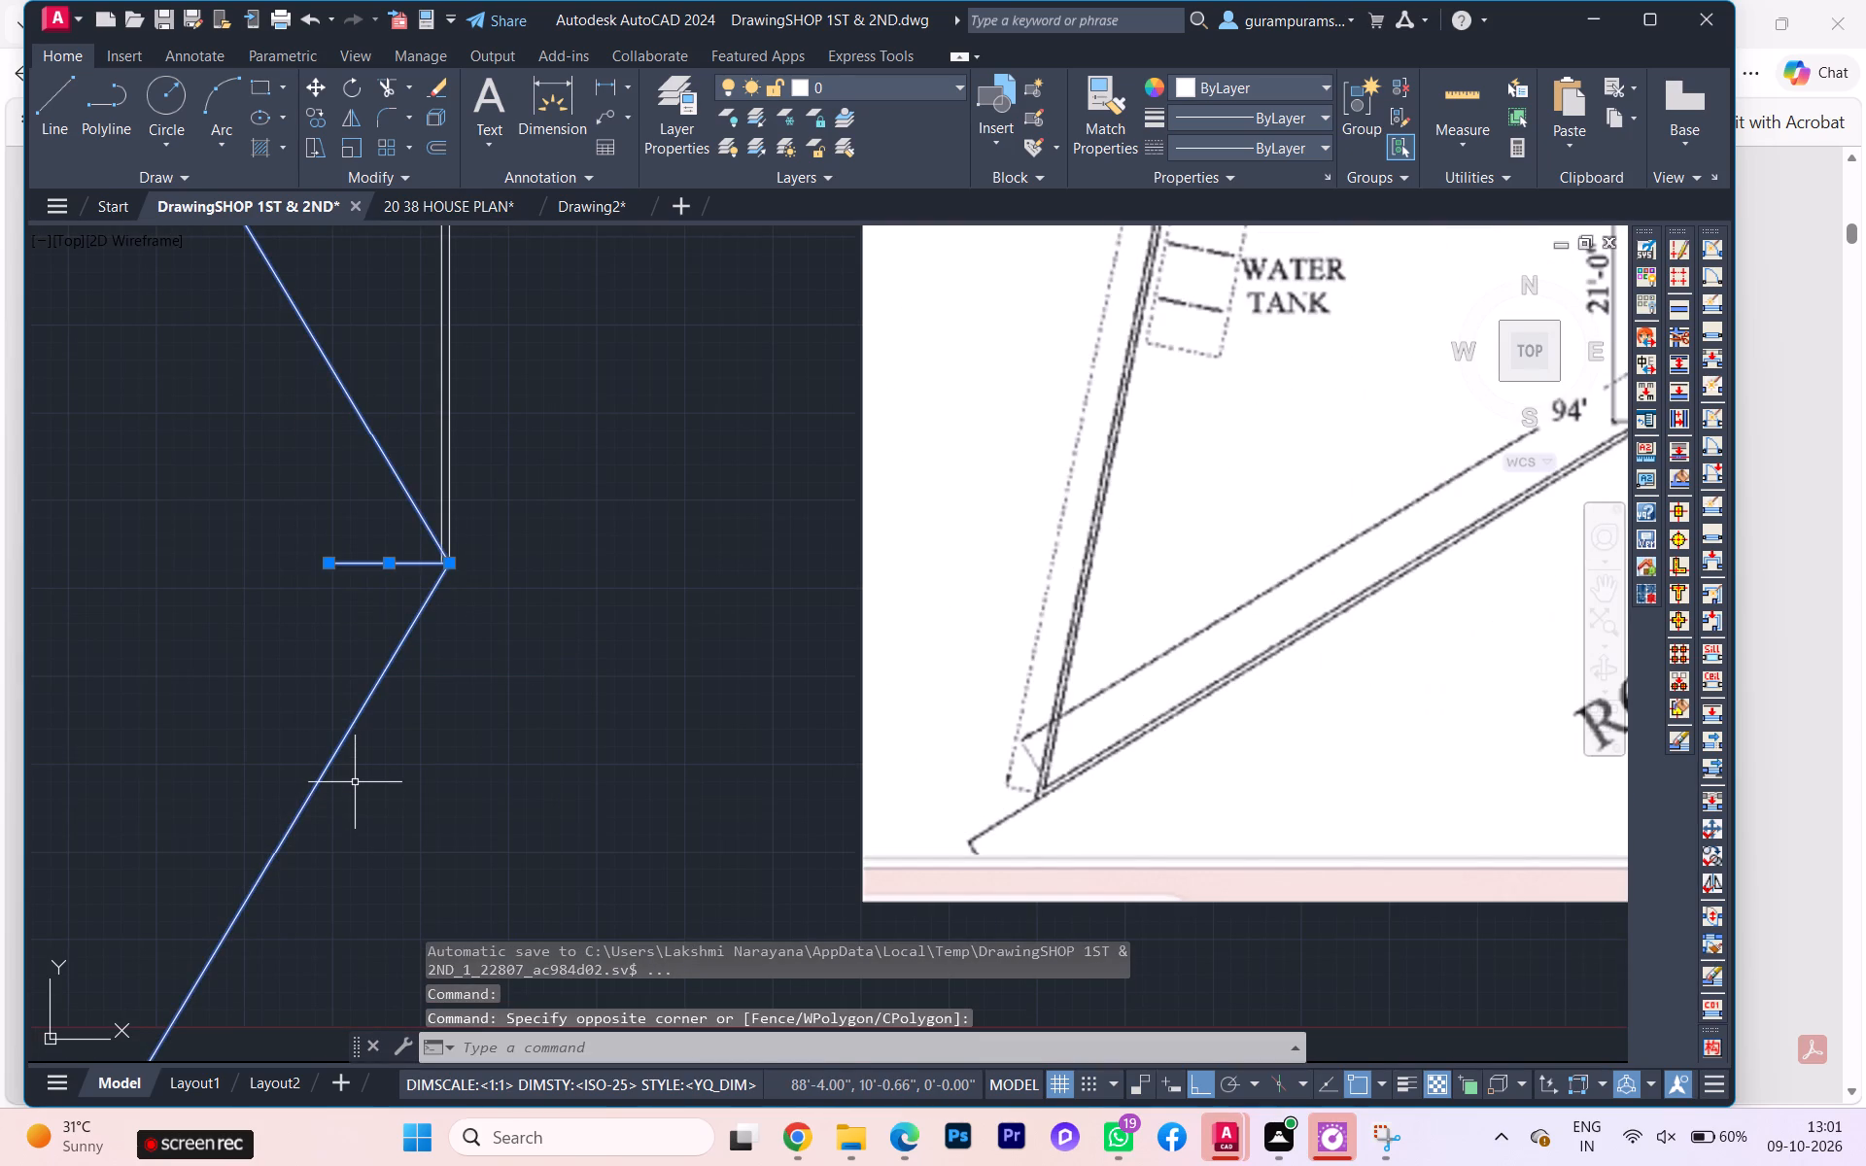
key("Delete")
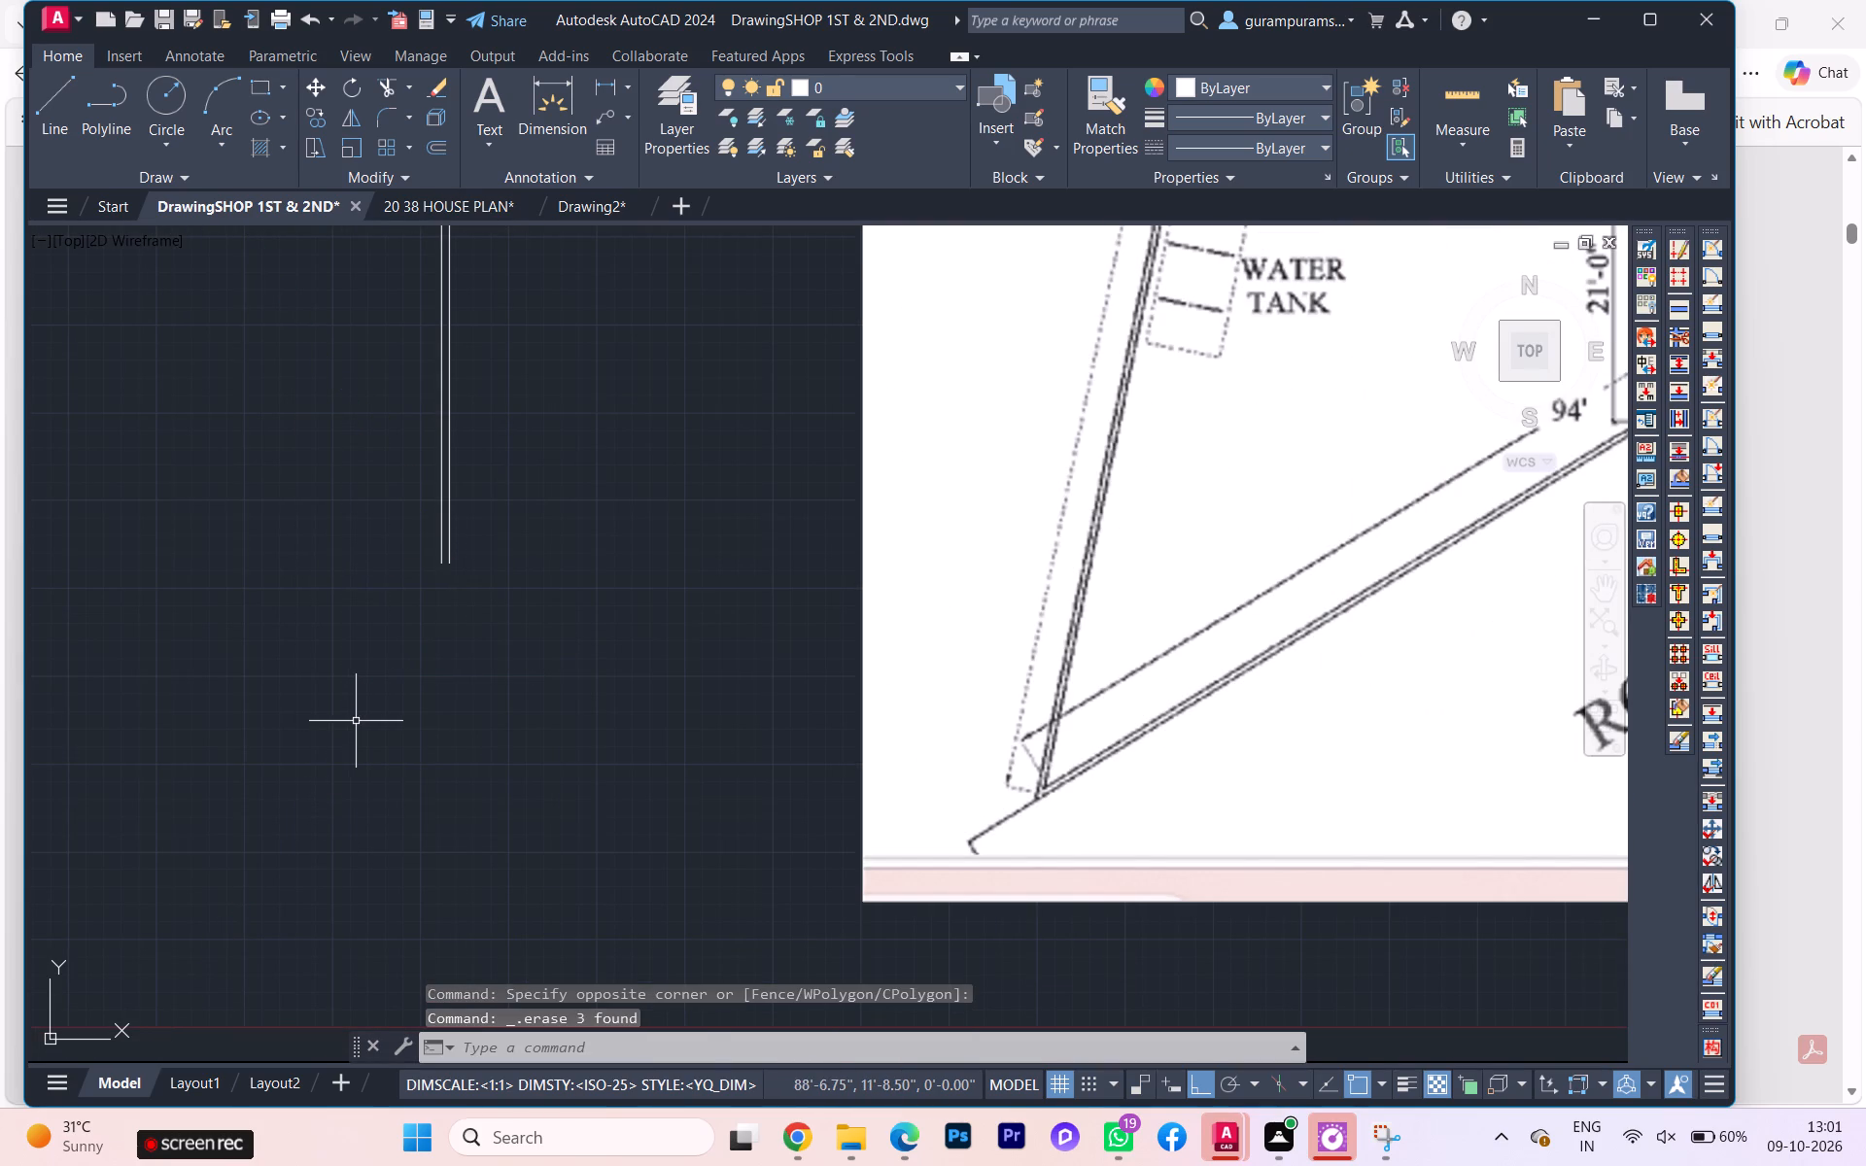
key("space")
key("Escape")
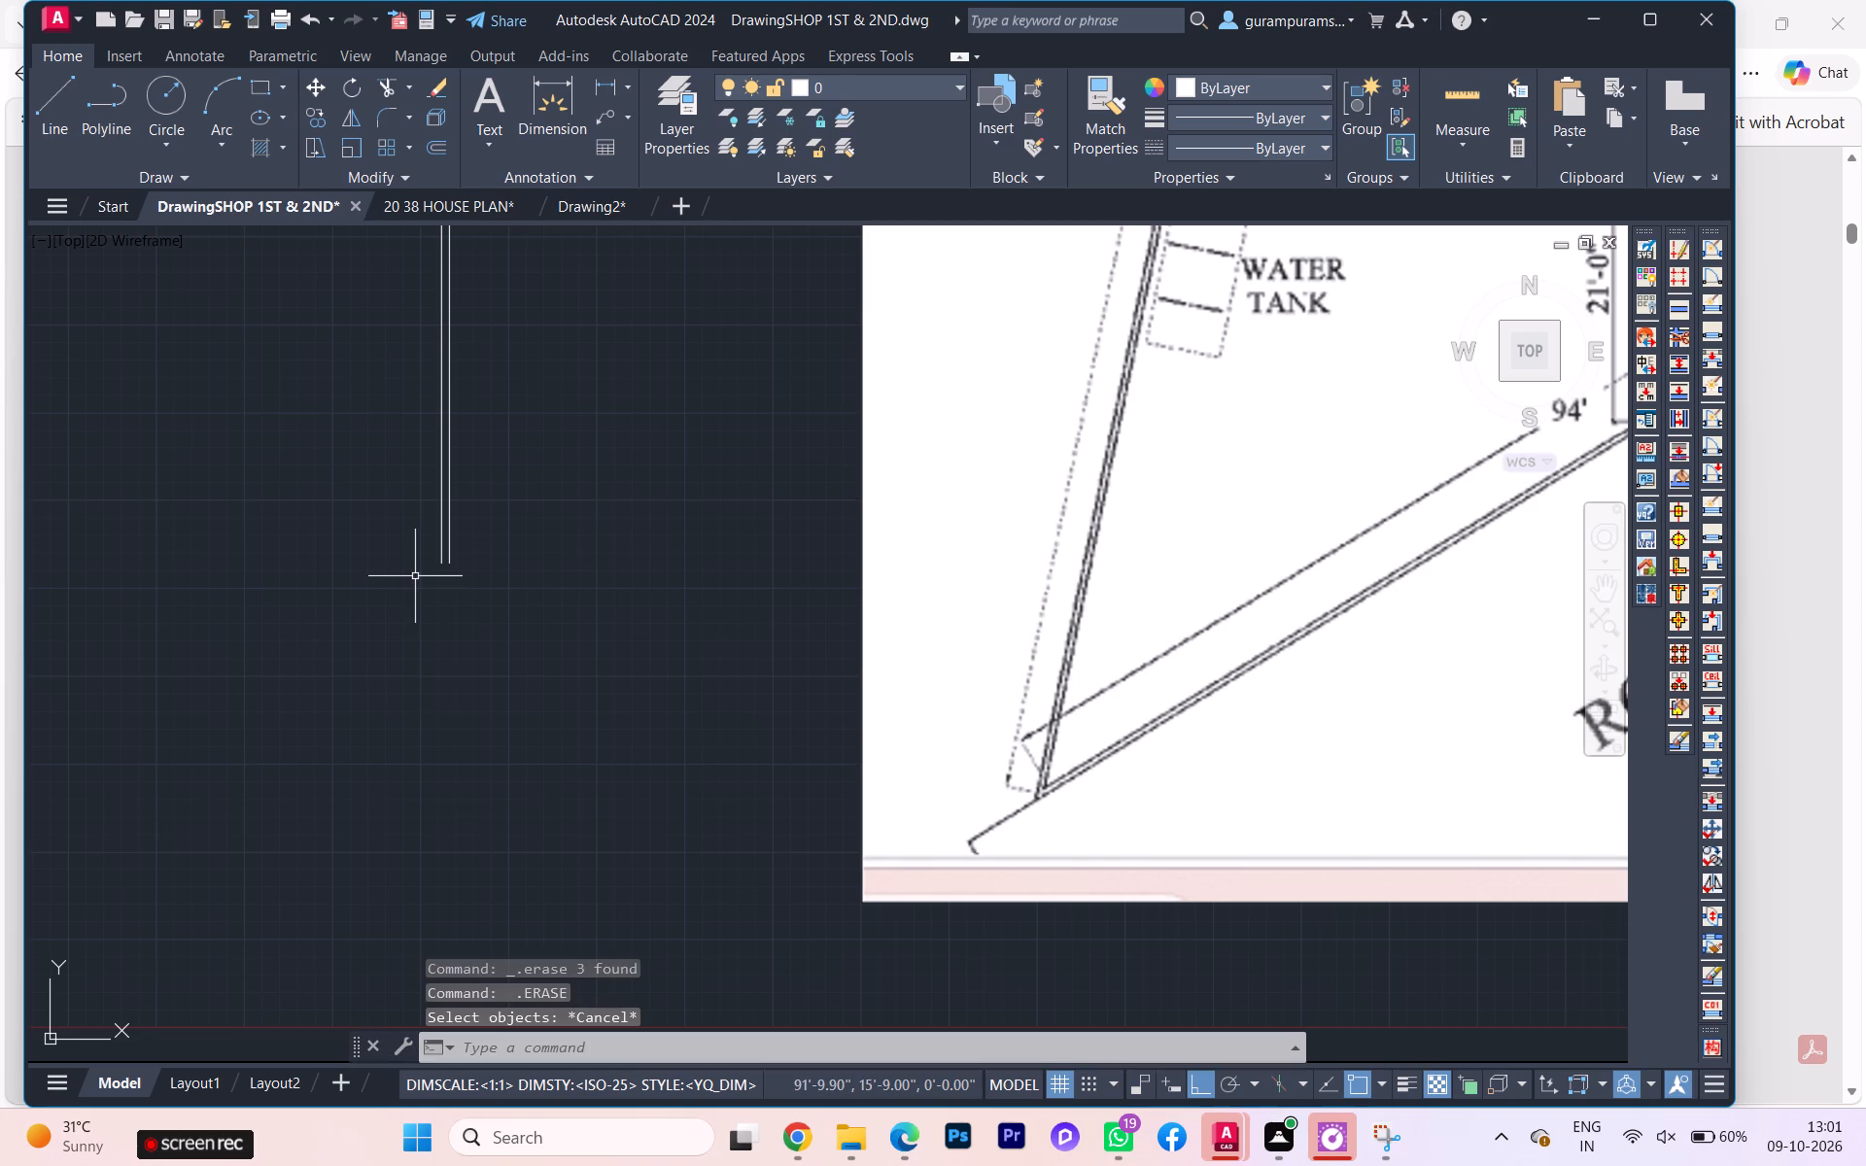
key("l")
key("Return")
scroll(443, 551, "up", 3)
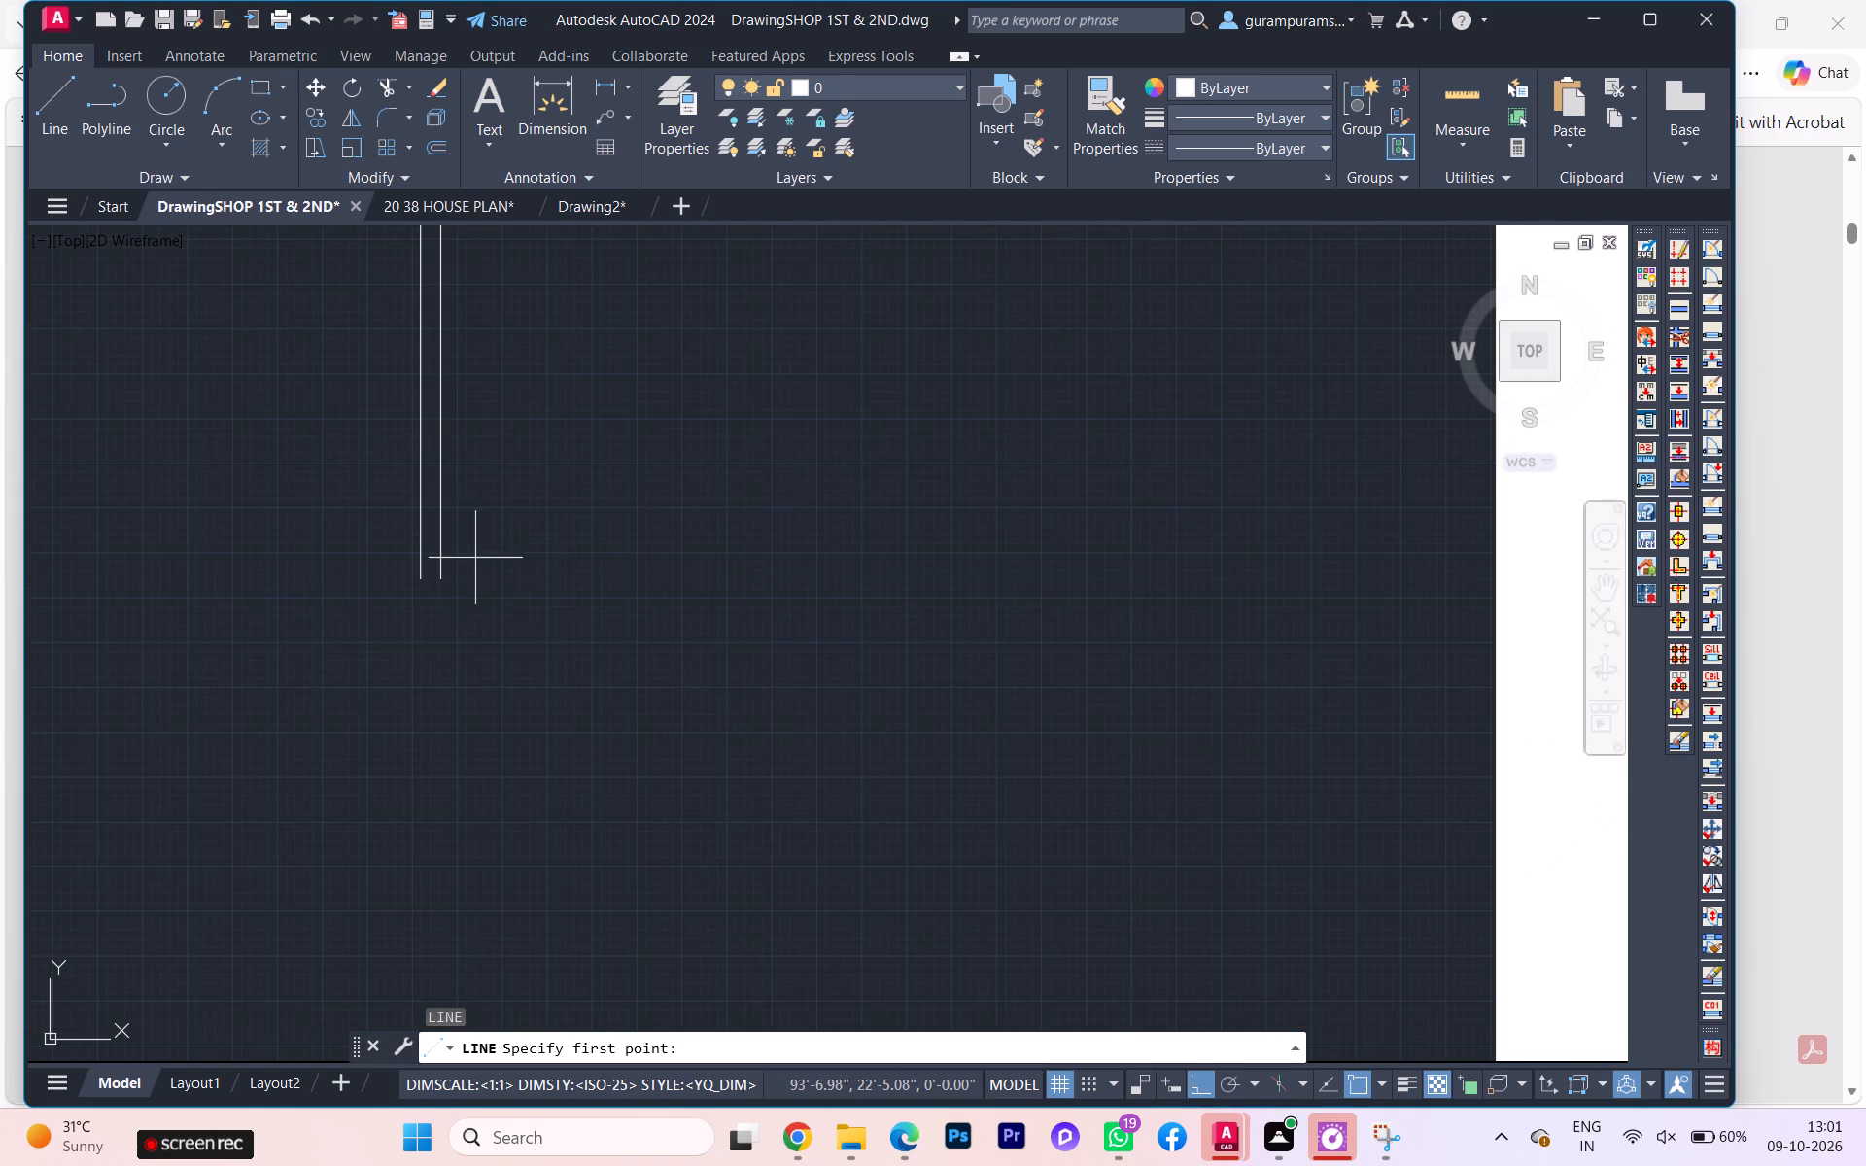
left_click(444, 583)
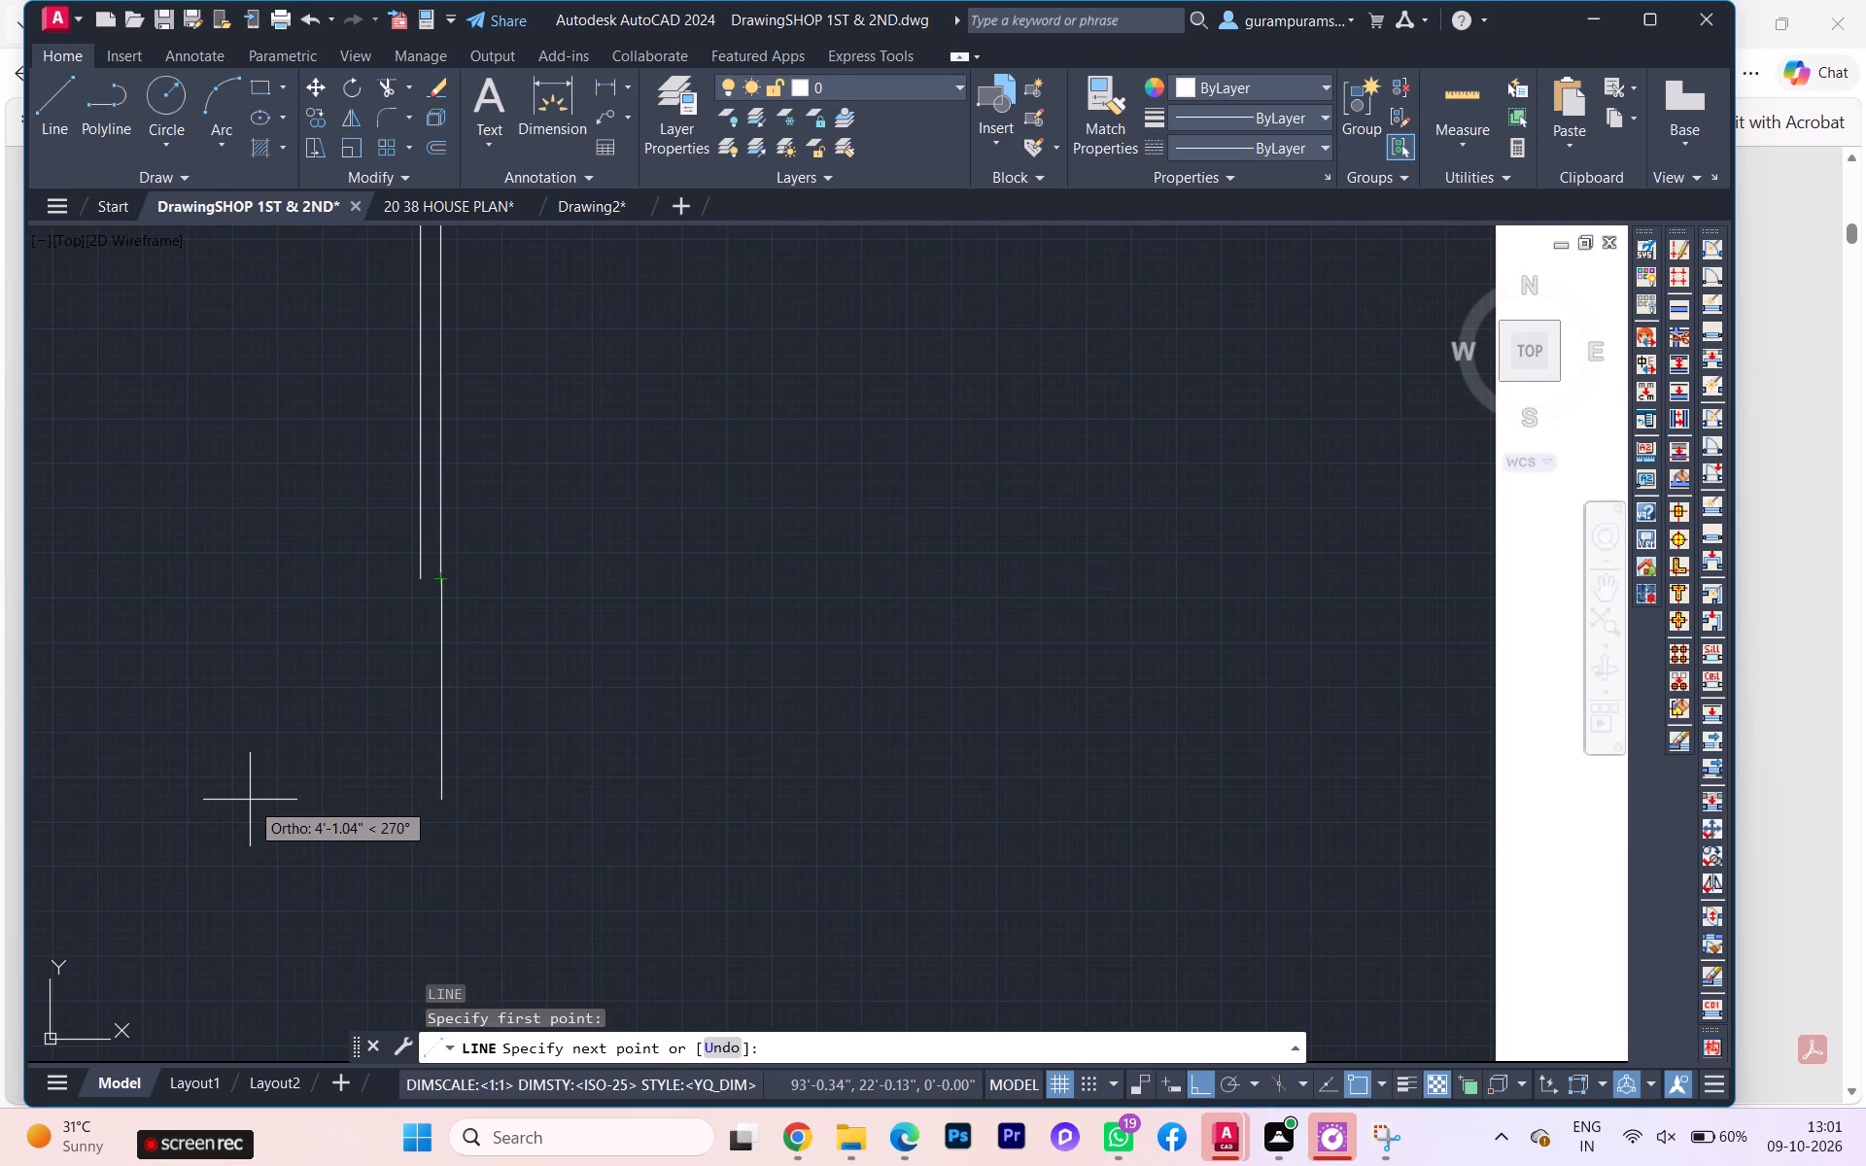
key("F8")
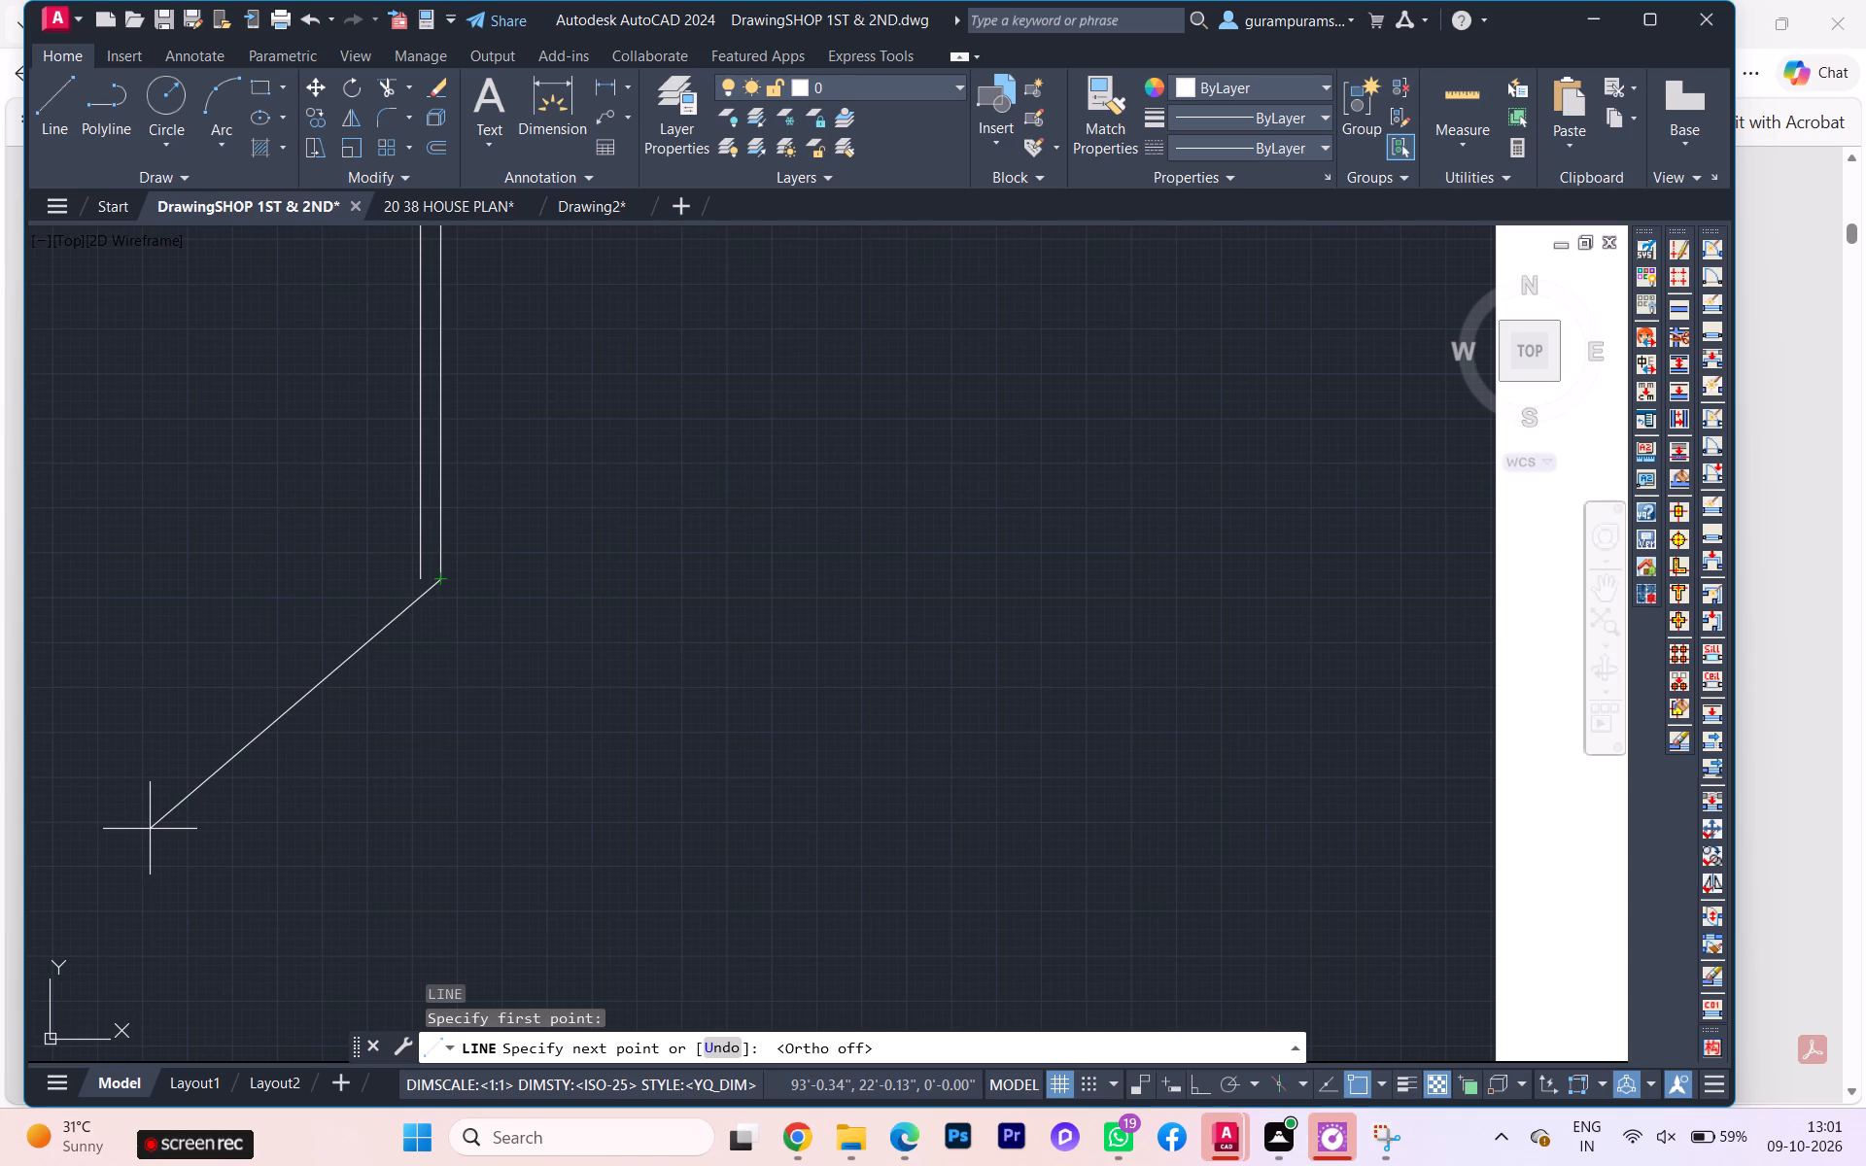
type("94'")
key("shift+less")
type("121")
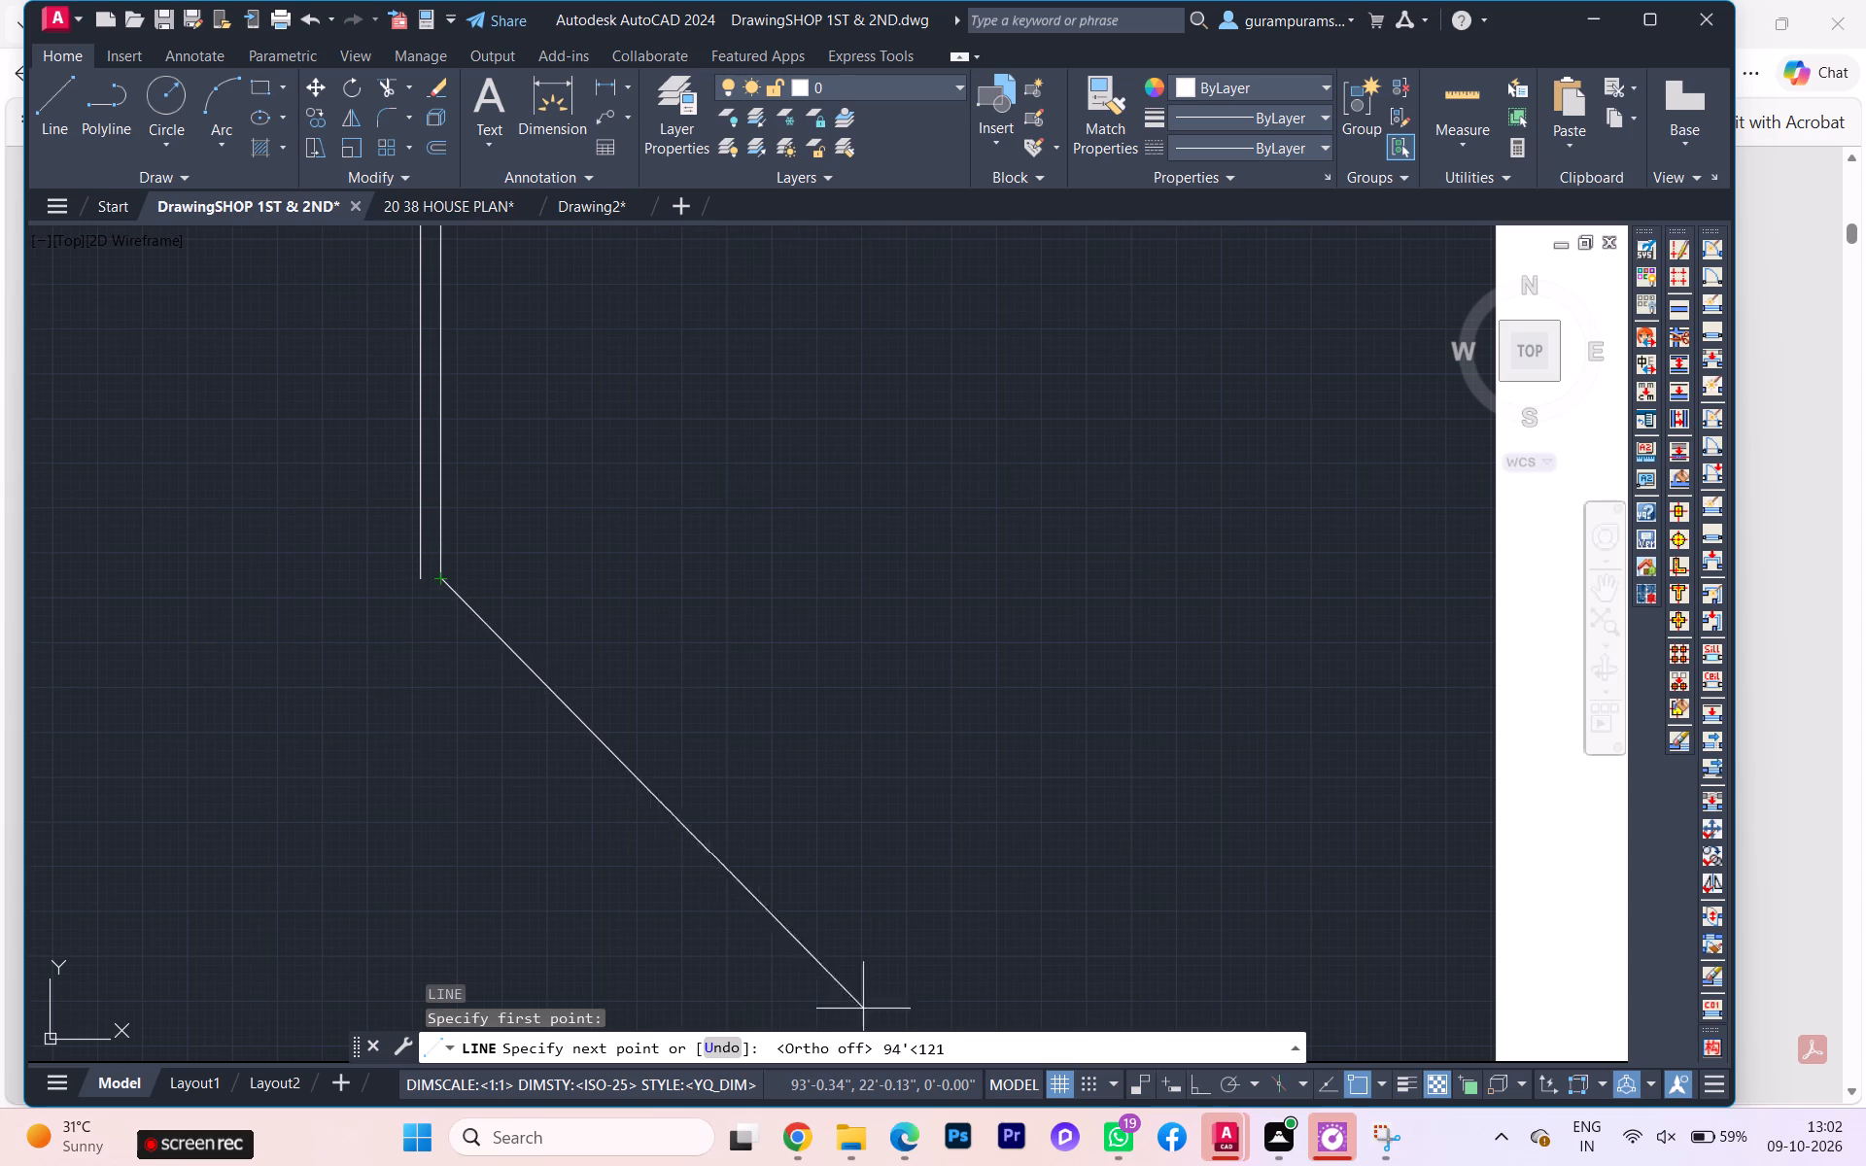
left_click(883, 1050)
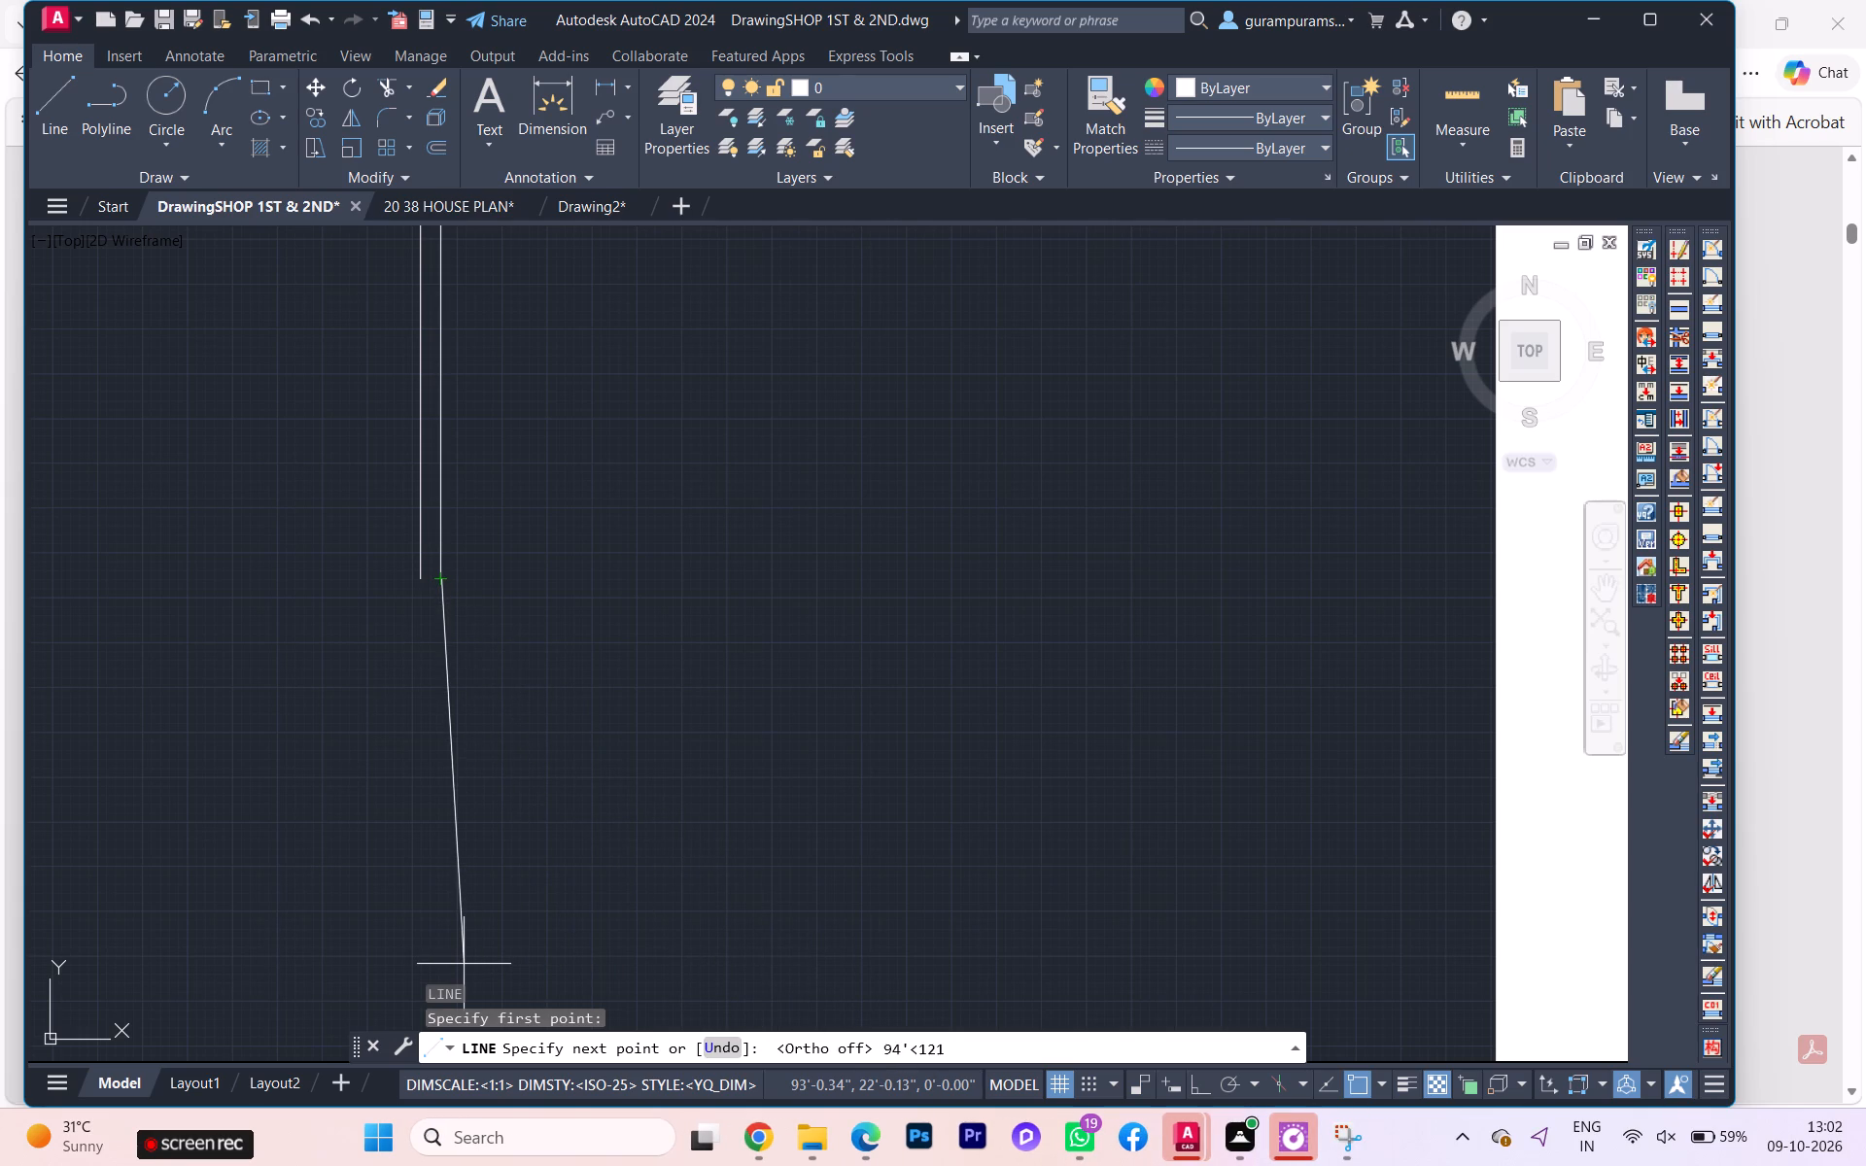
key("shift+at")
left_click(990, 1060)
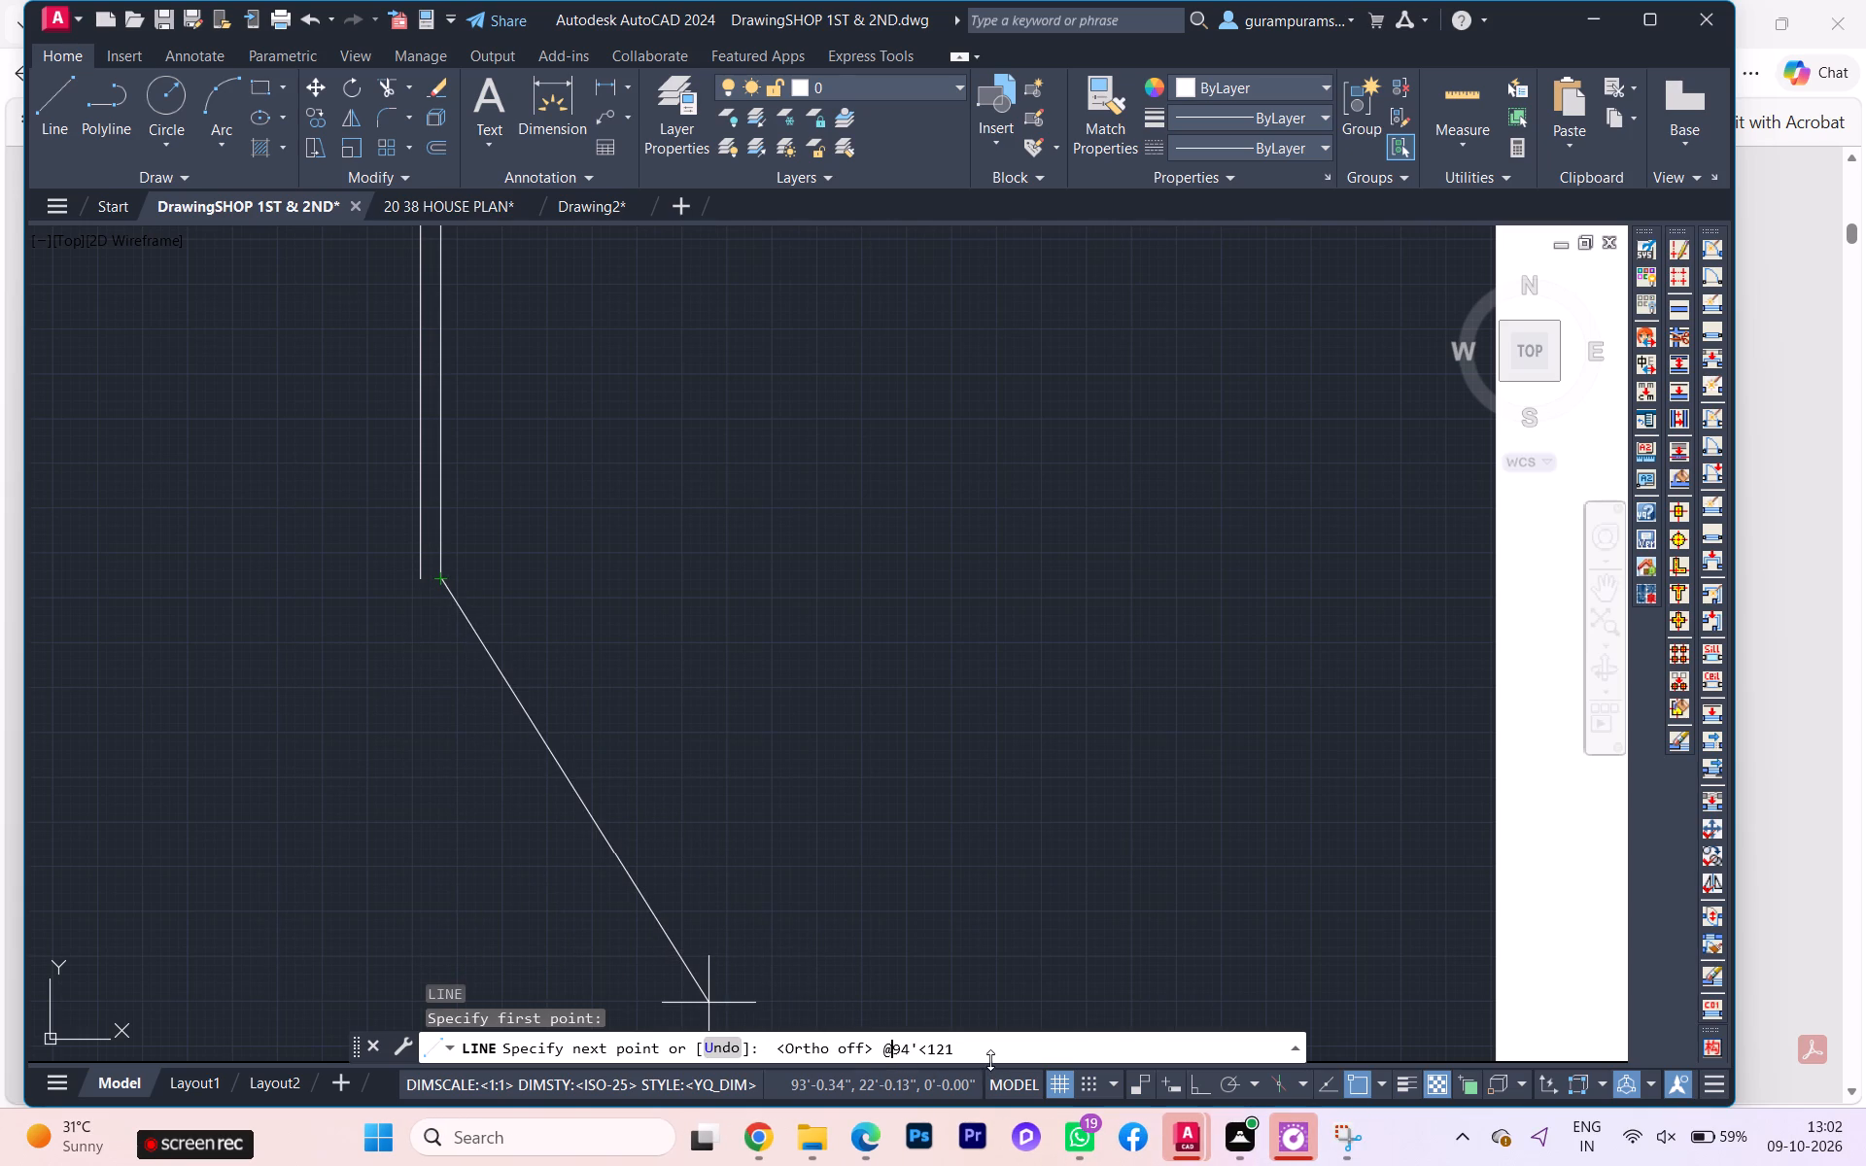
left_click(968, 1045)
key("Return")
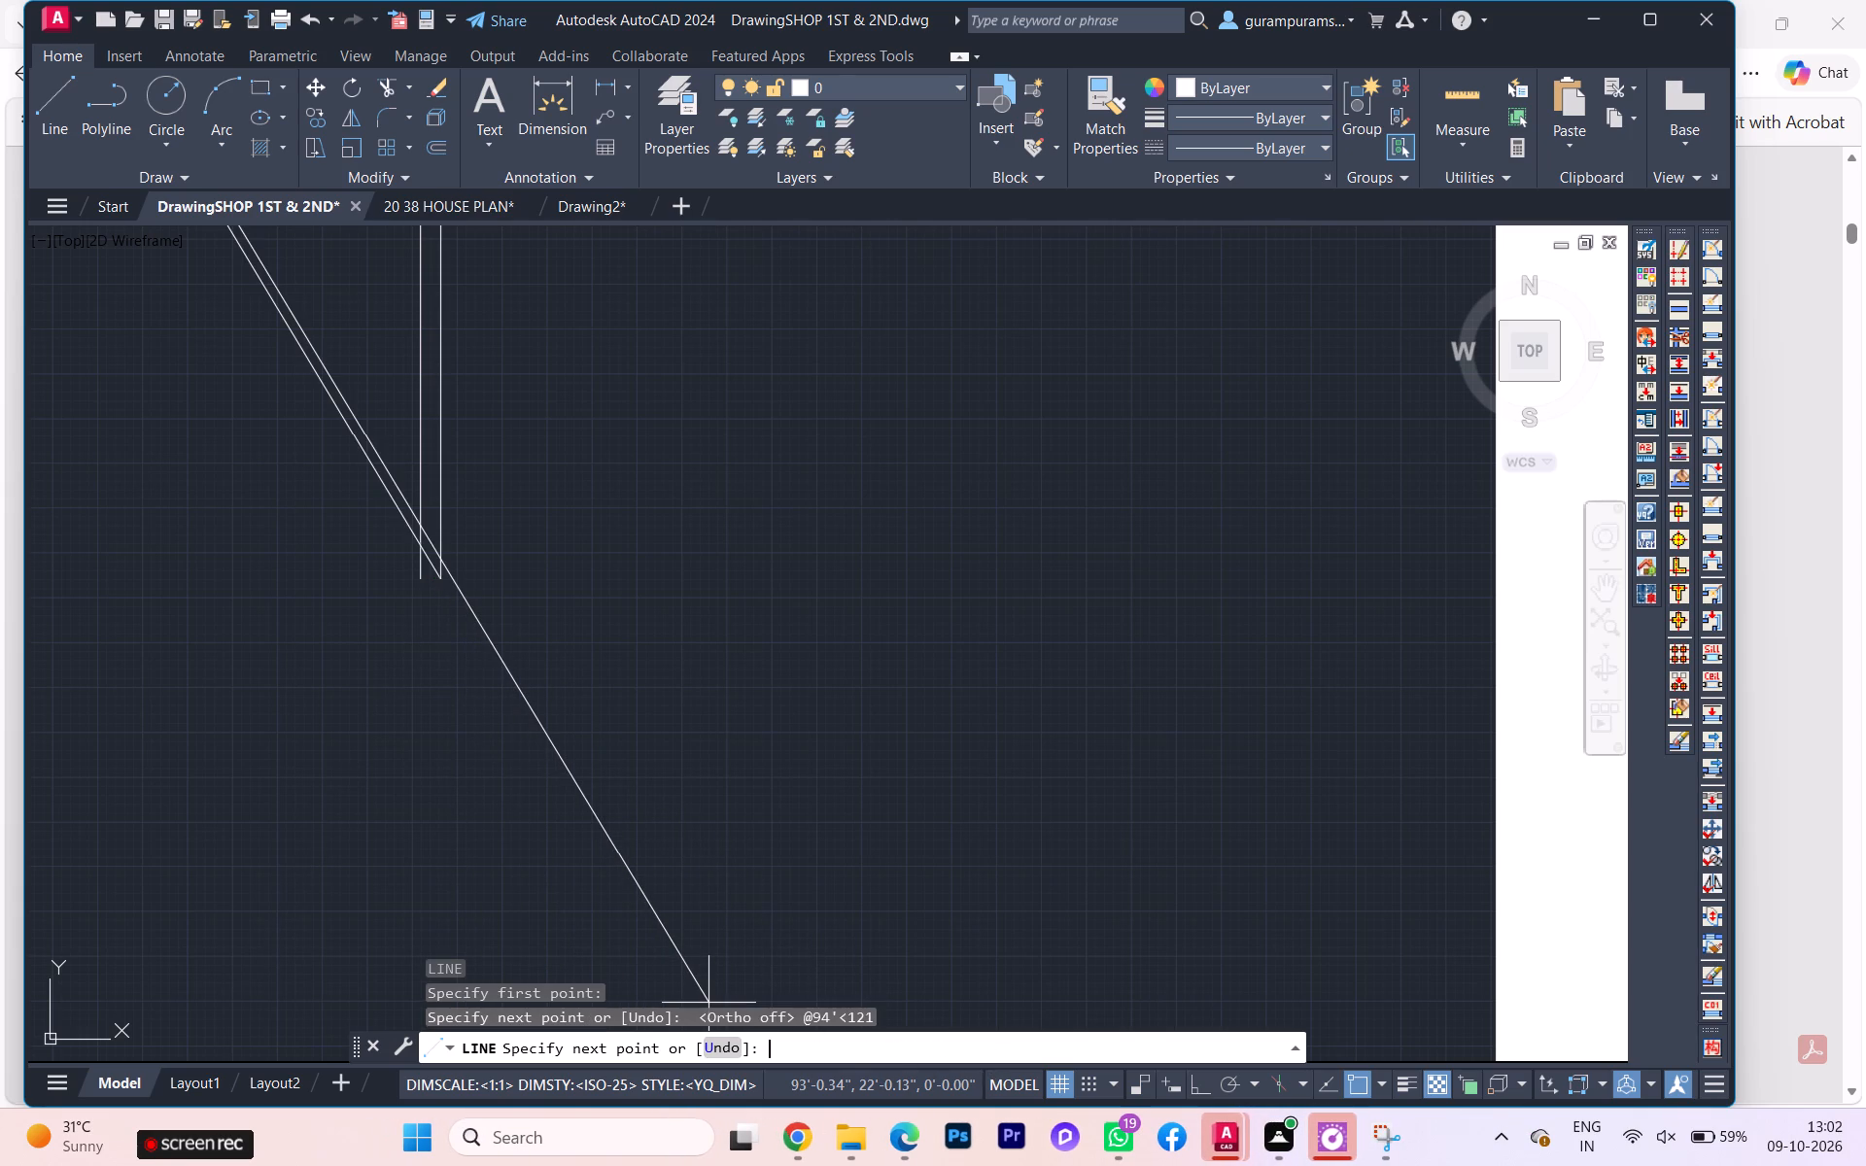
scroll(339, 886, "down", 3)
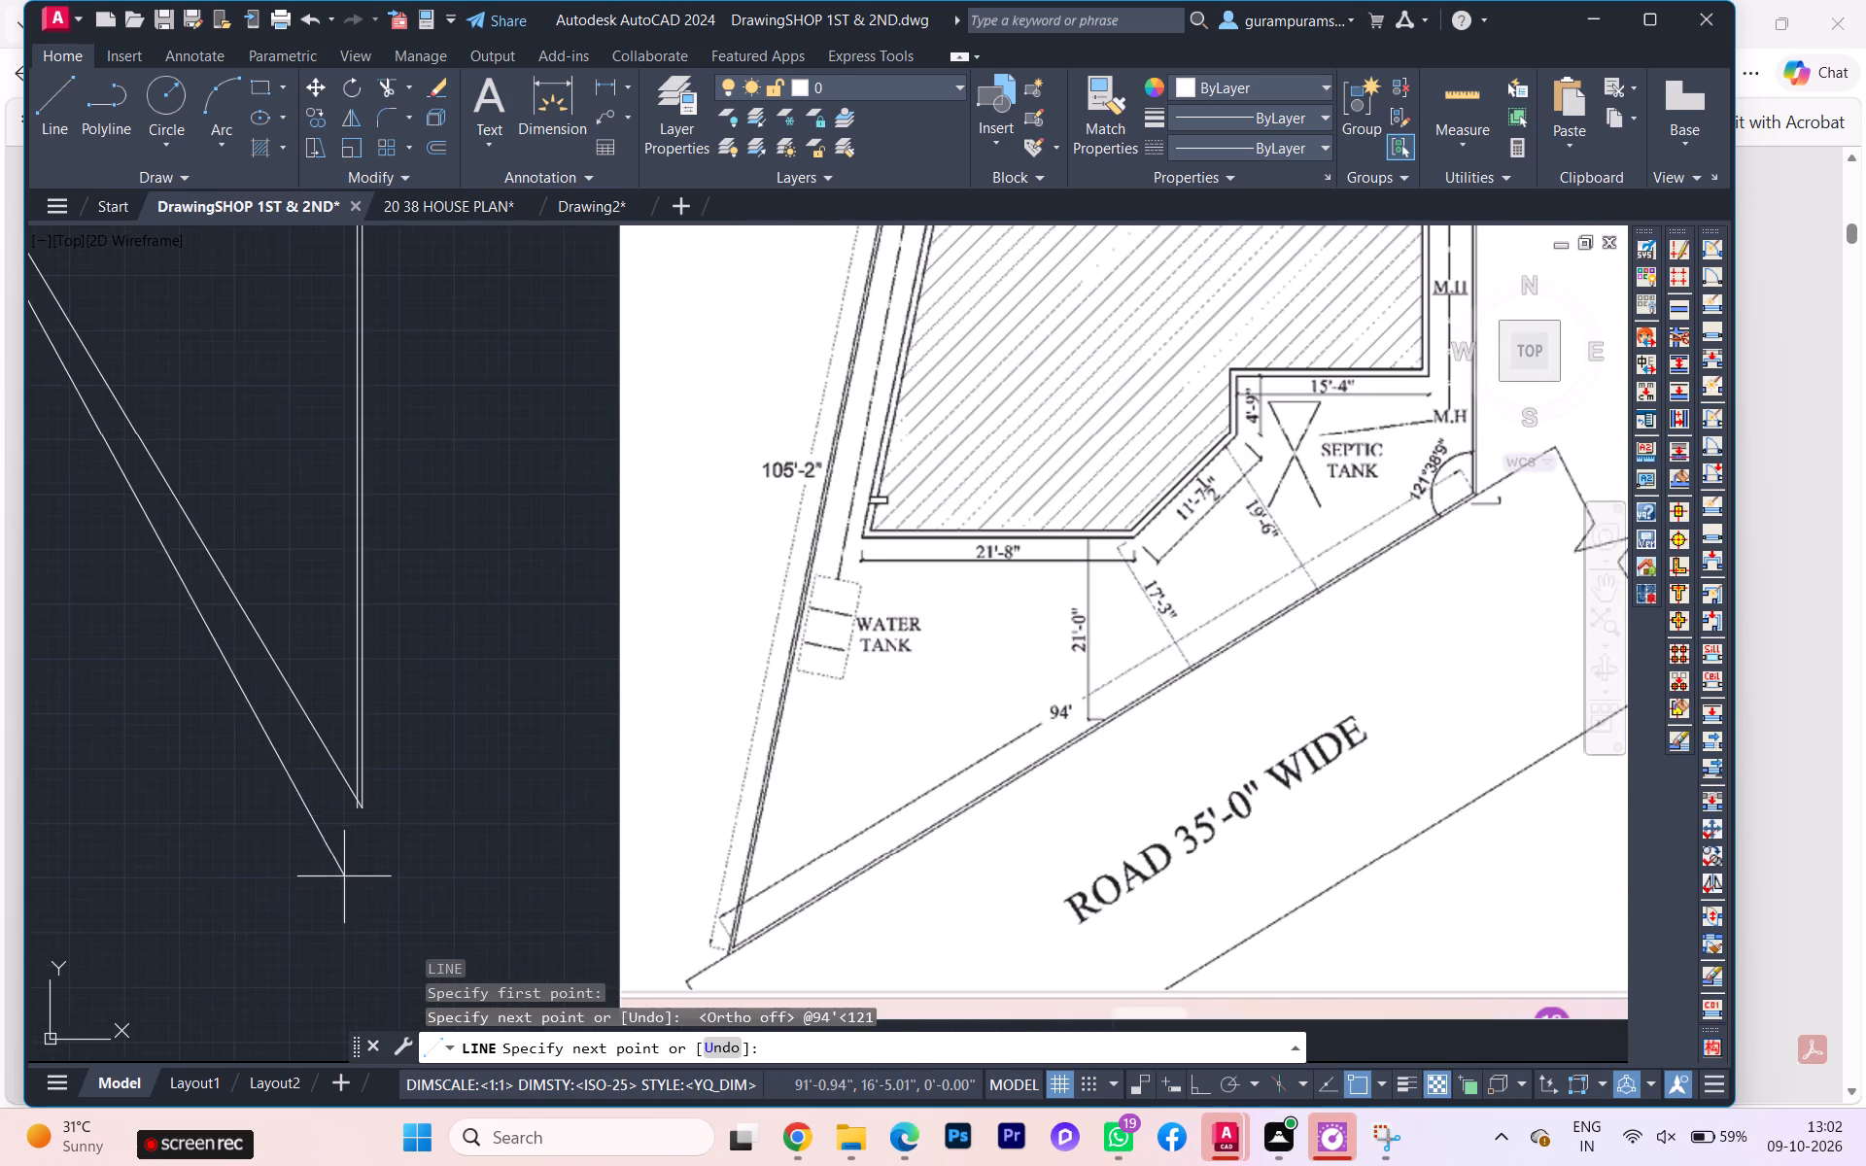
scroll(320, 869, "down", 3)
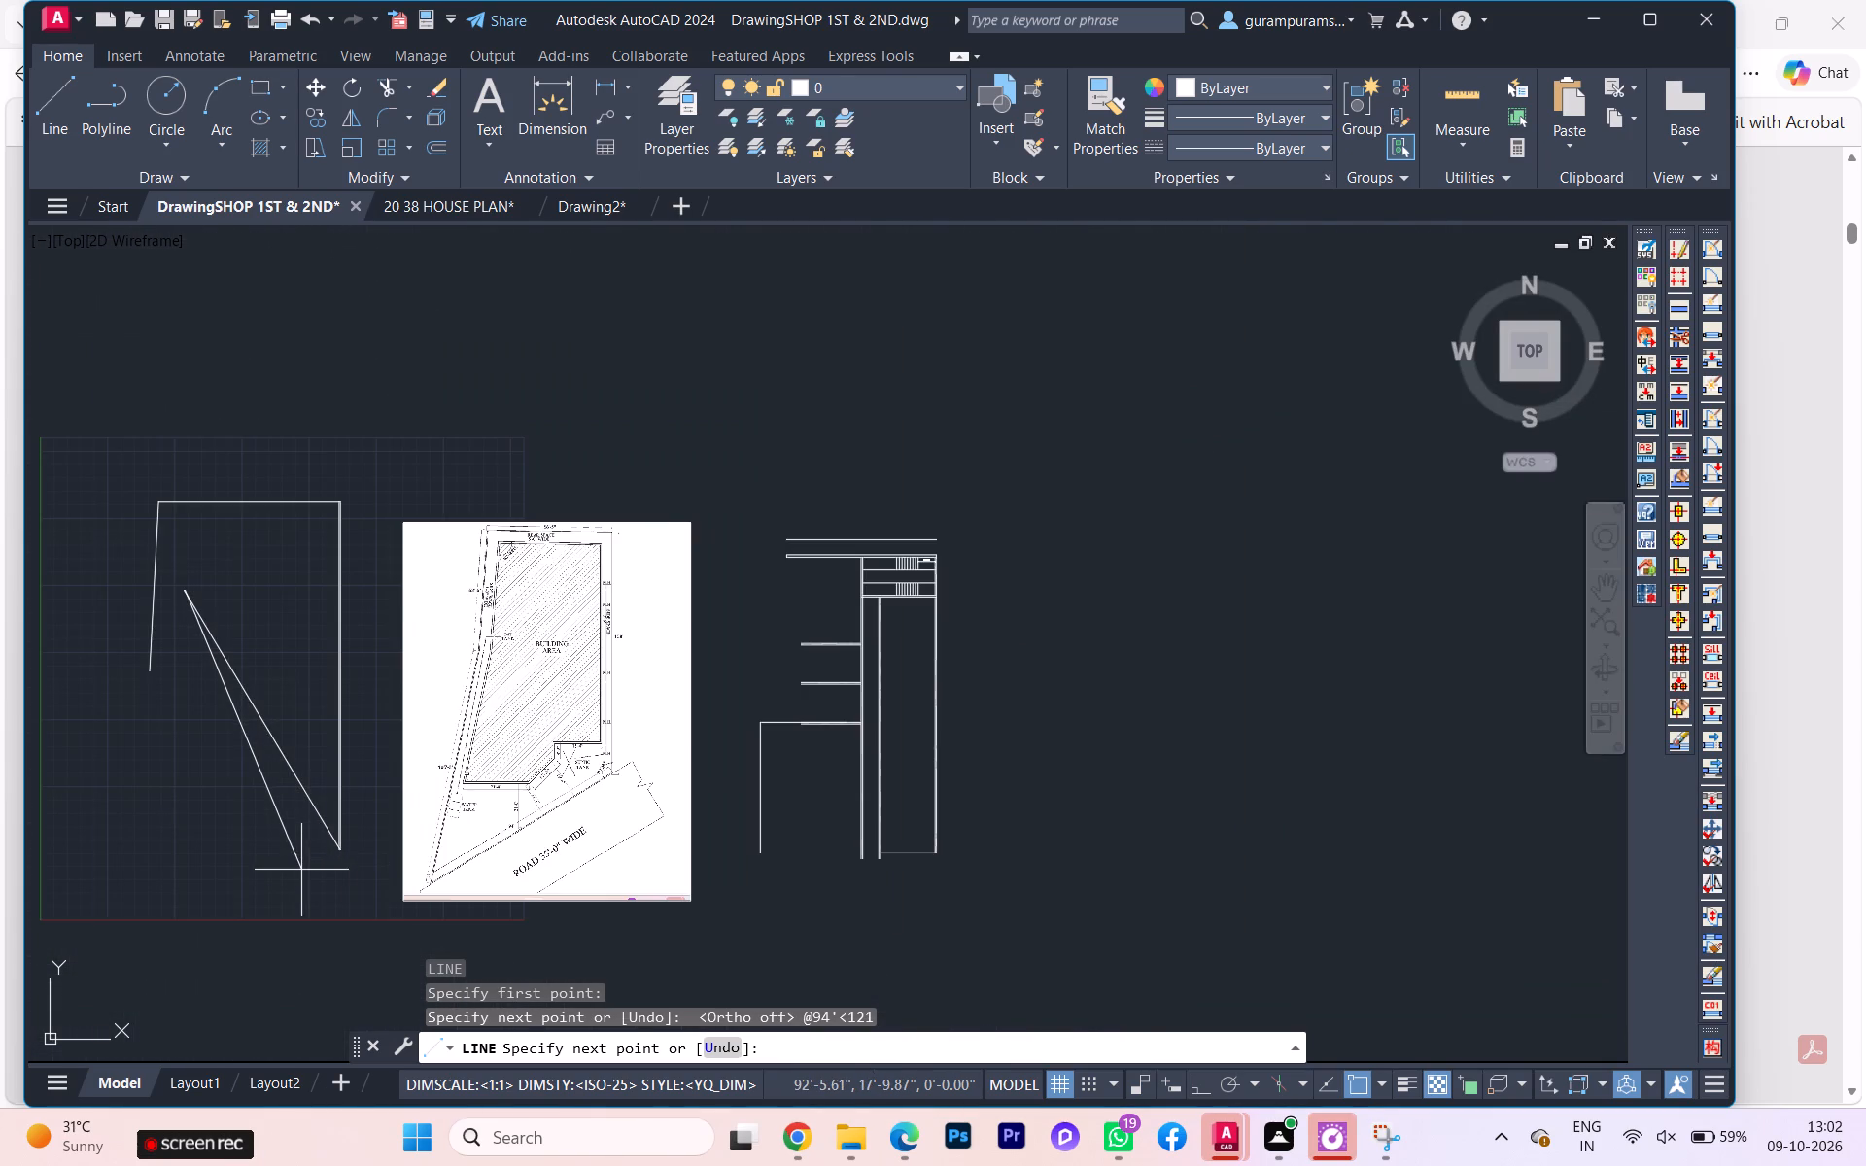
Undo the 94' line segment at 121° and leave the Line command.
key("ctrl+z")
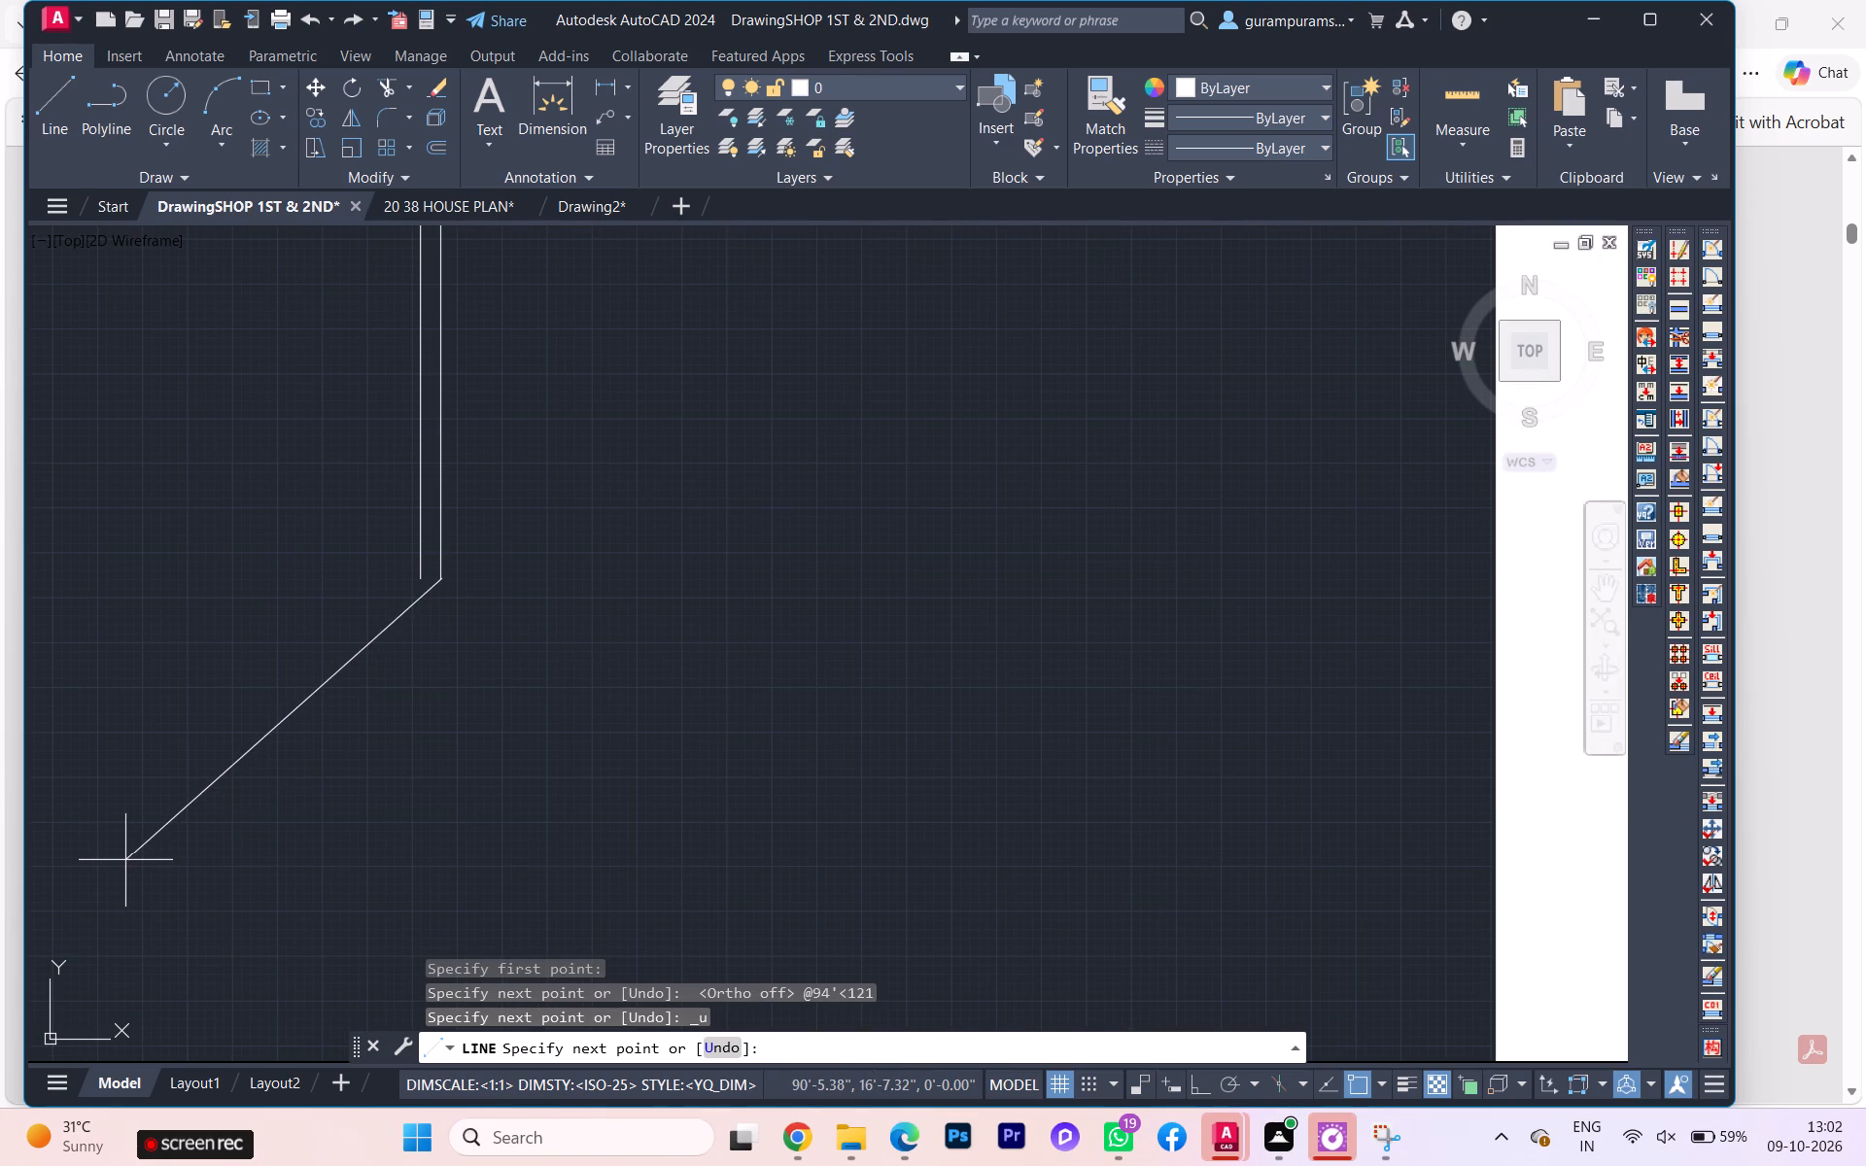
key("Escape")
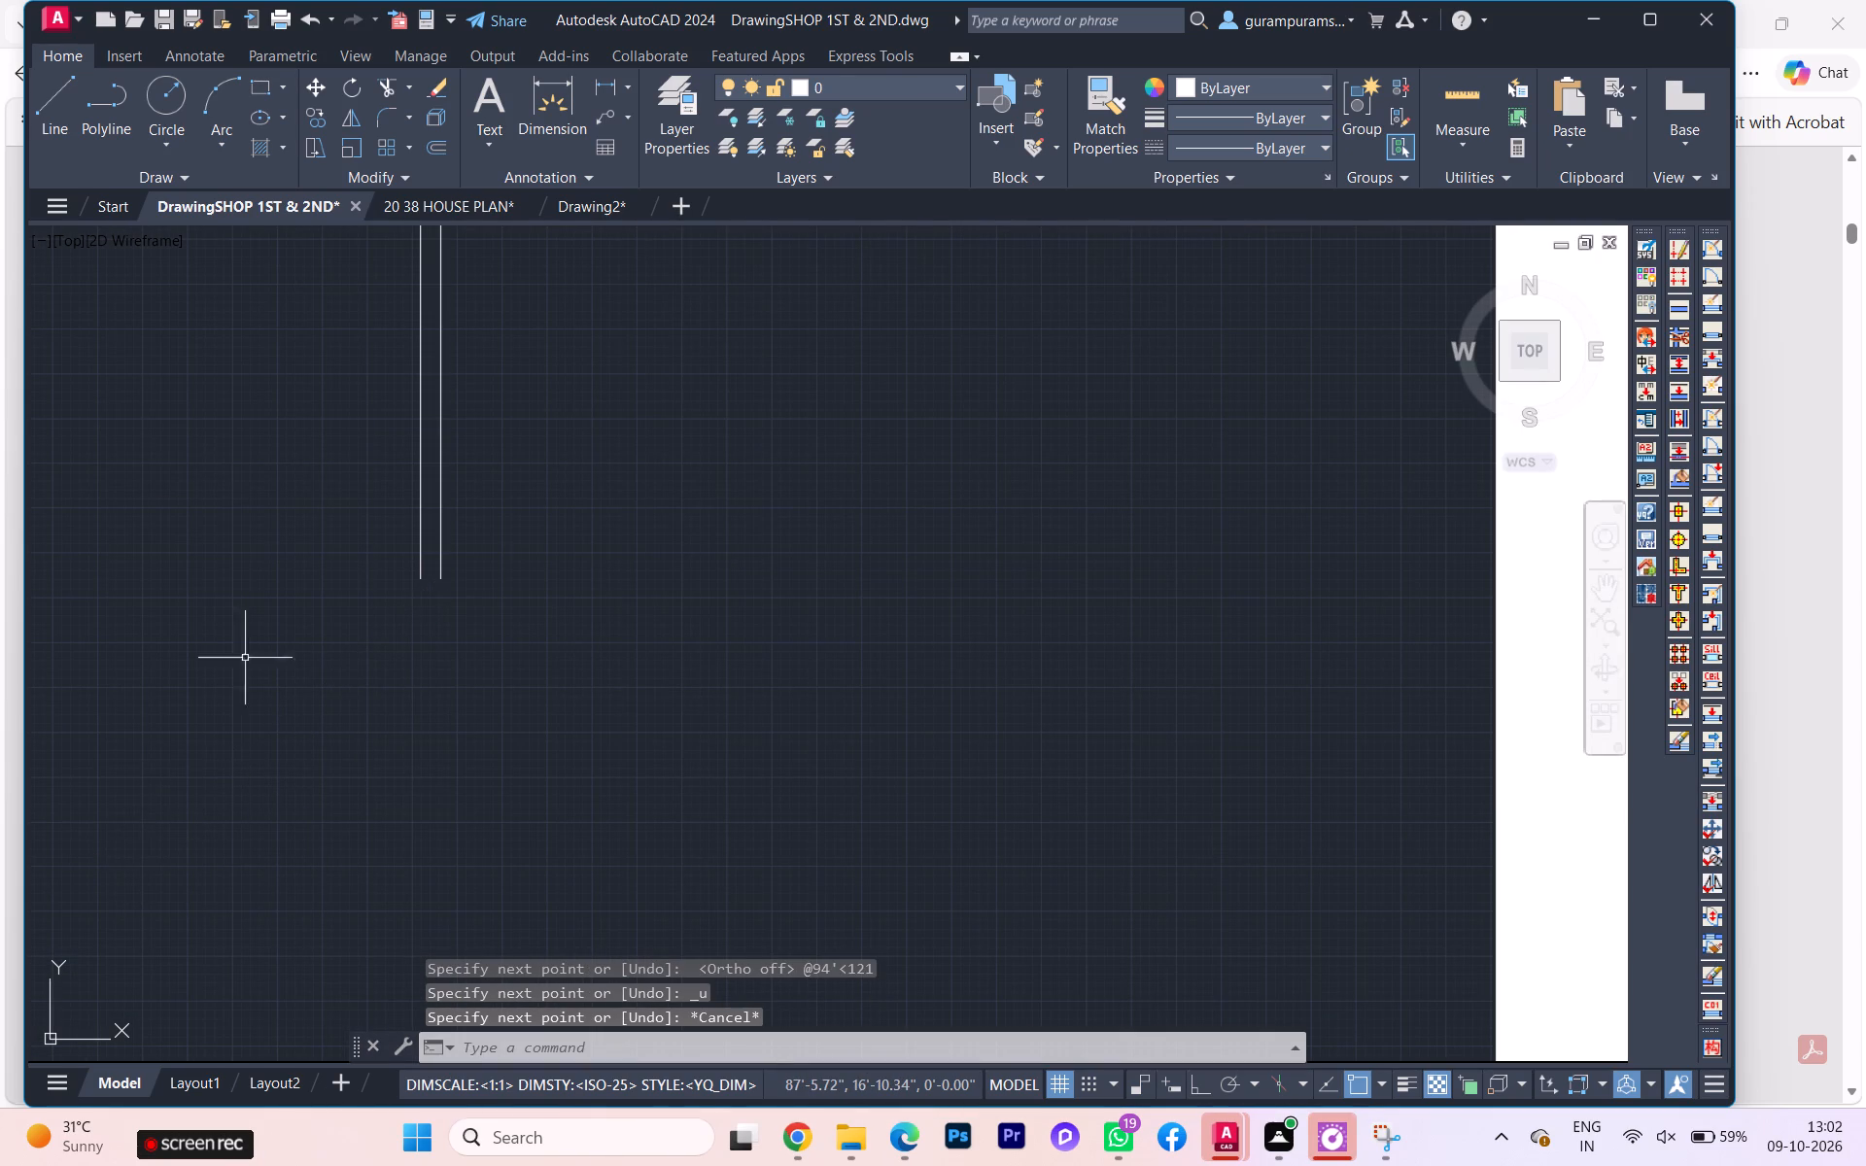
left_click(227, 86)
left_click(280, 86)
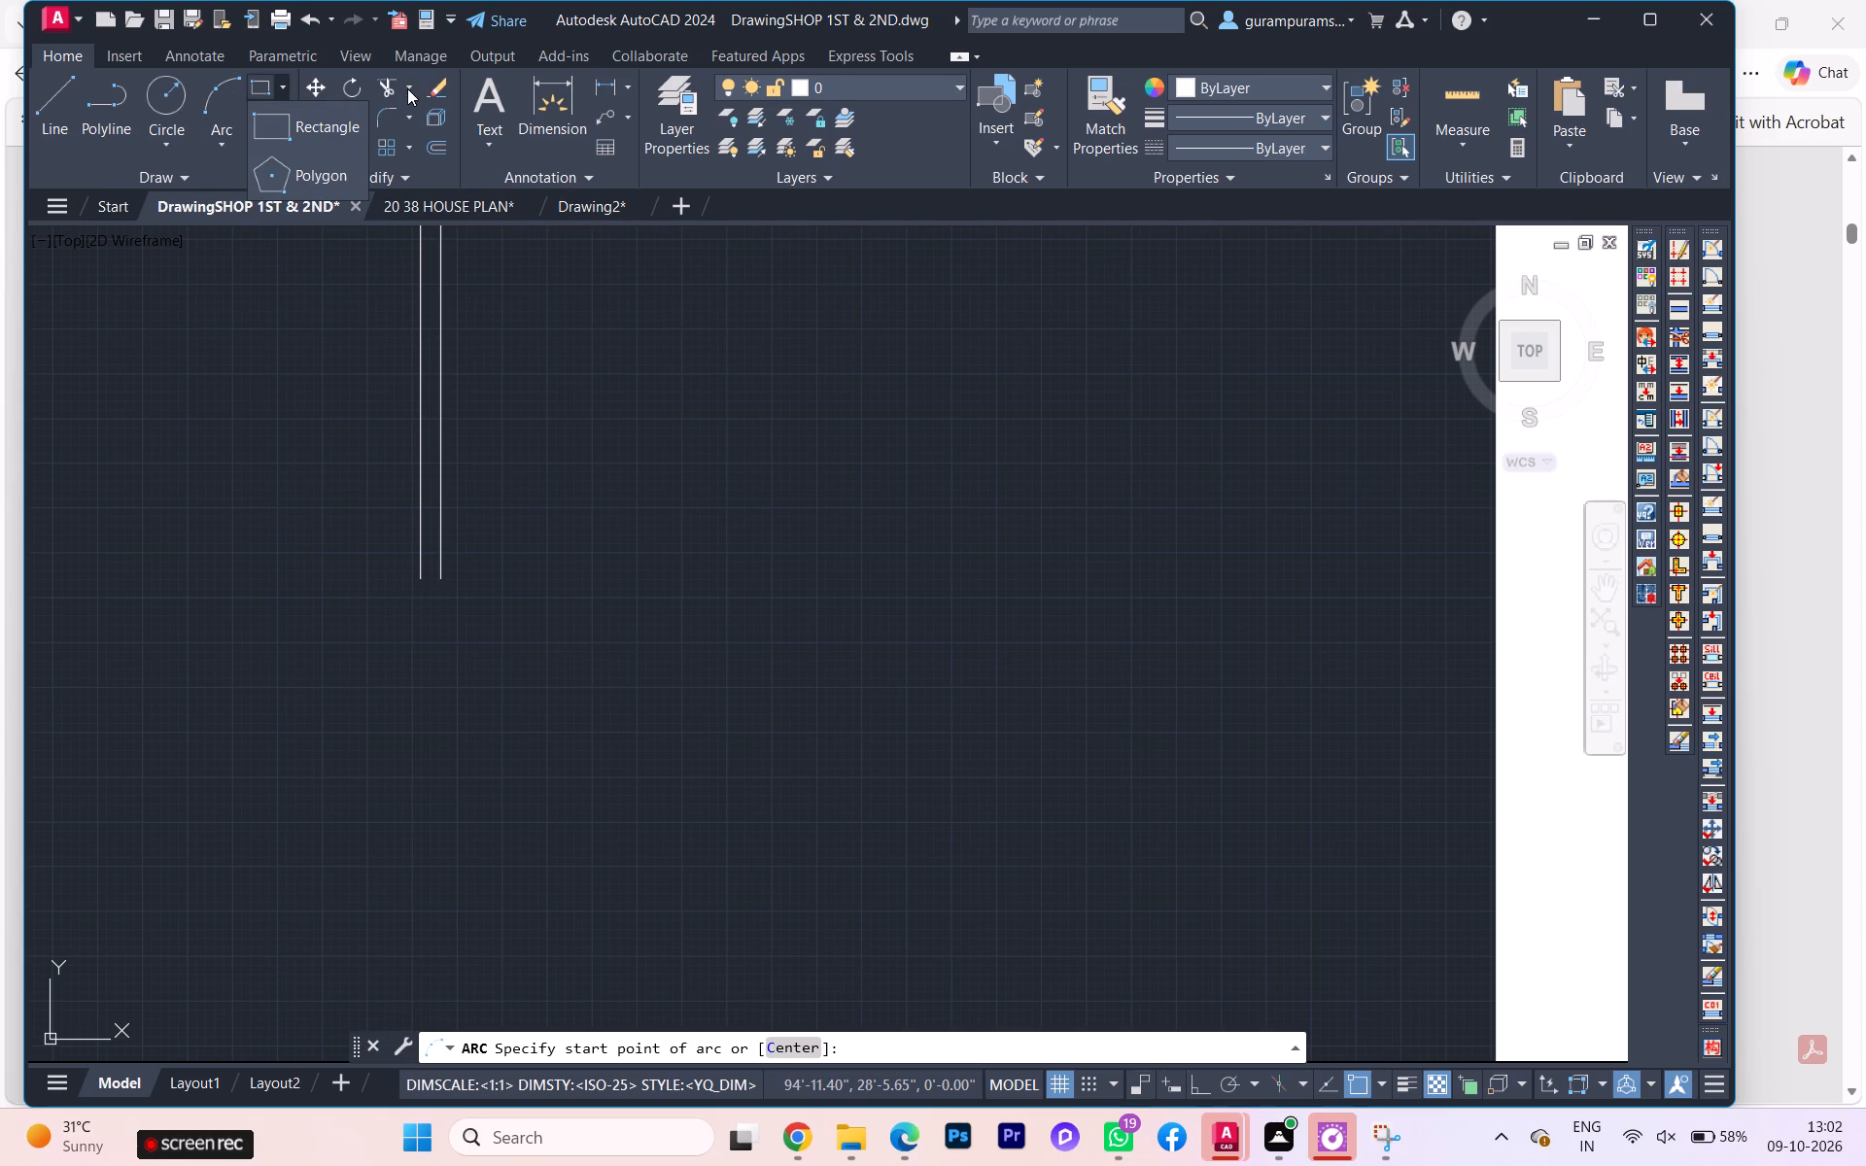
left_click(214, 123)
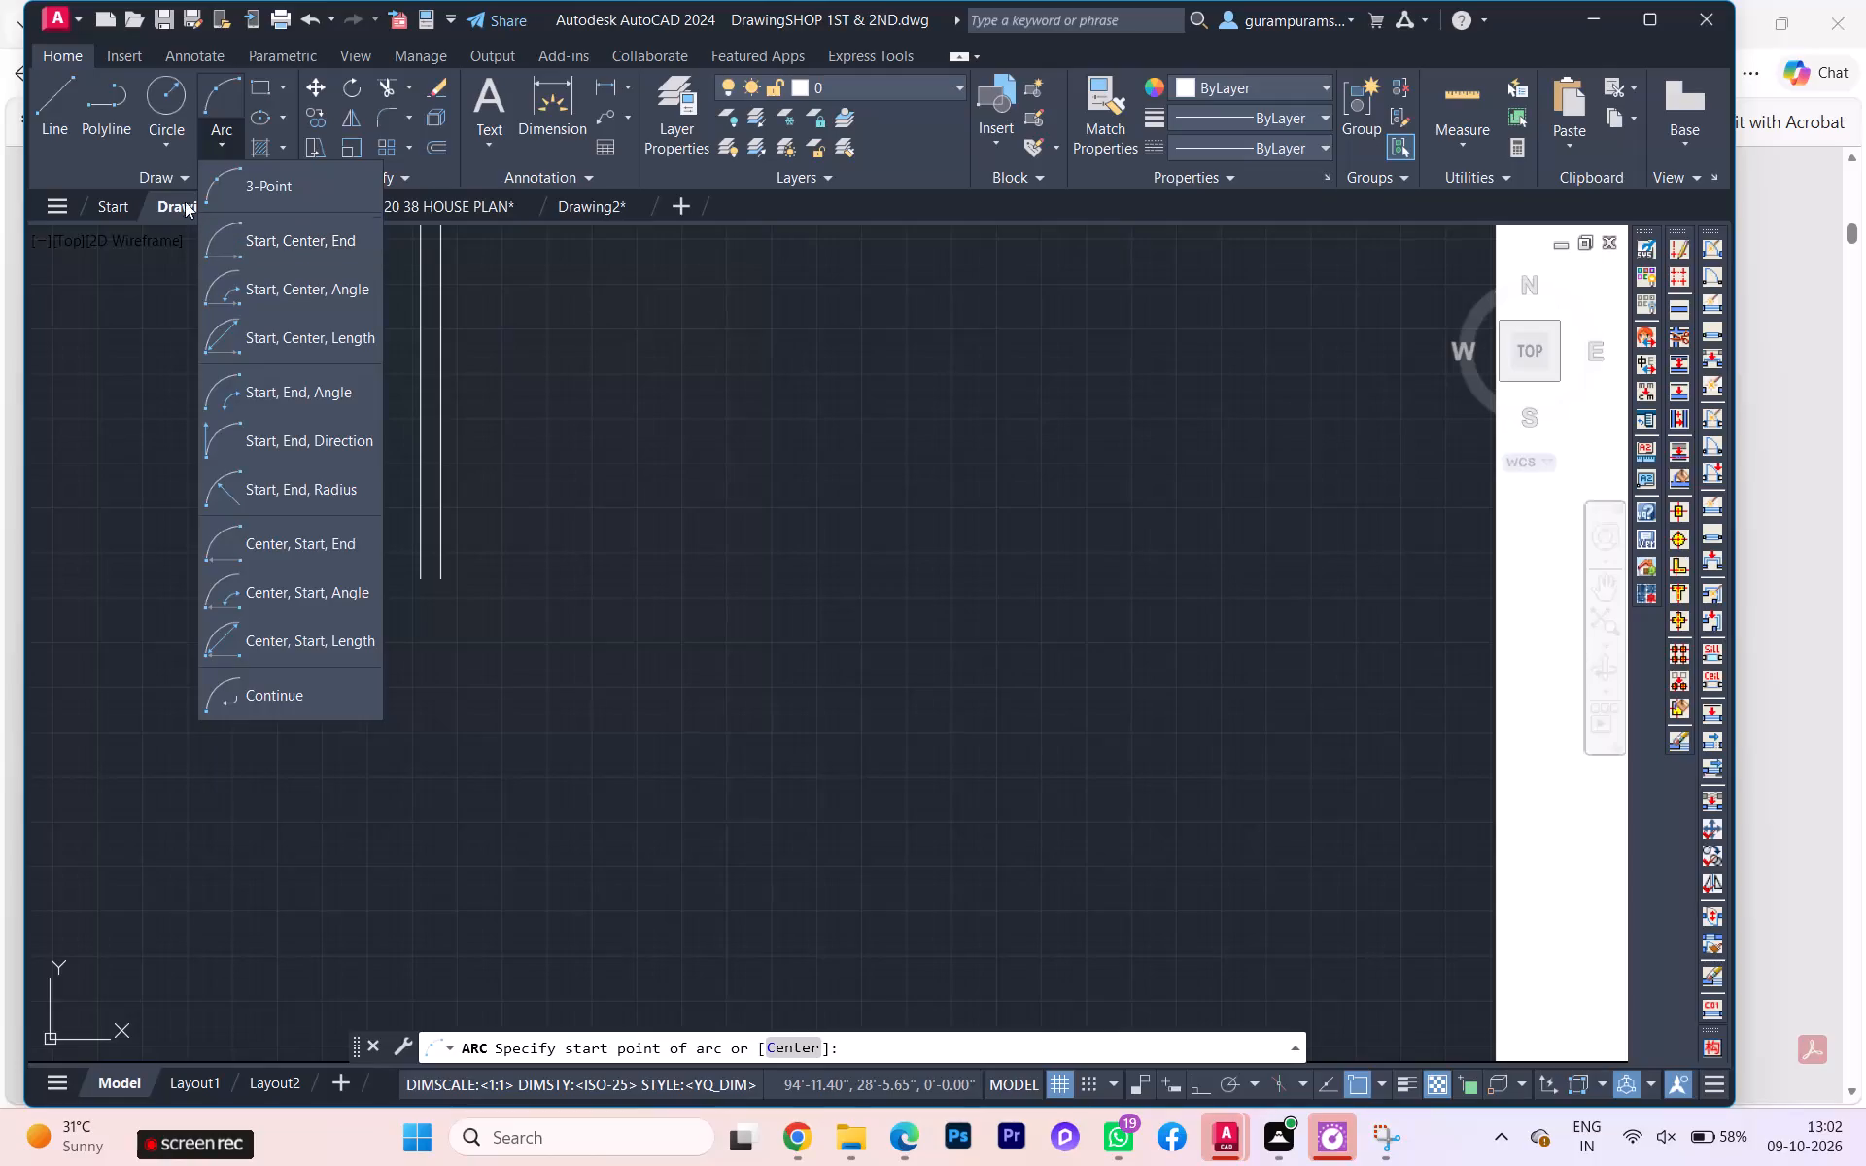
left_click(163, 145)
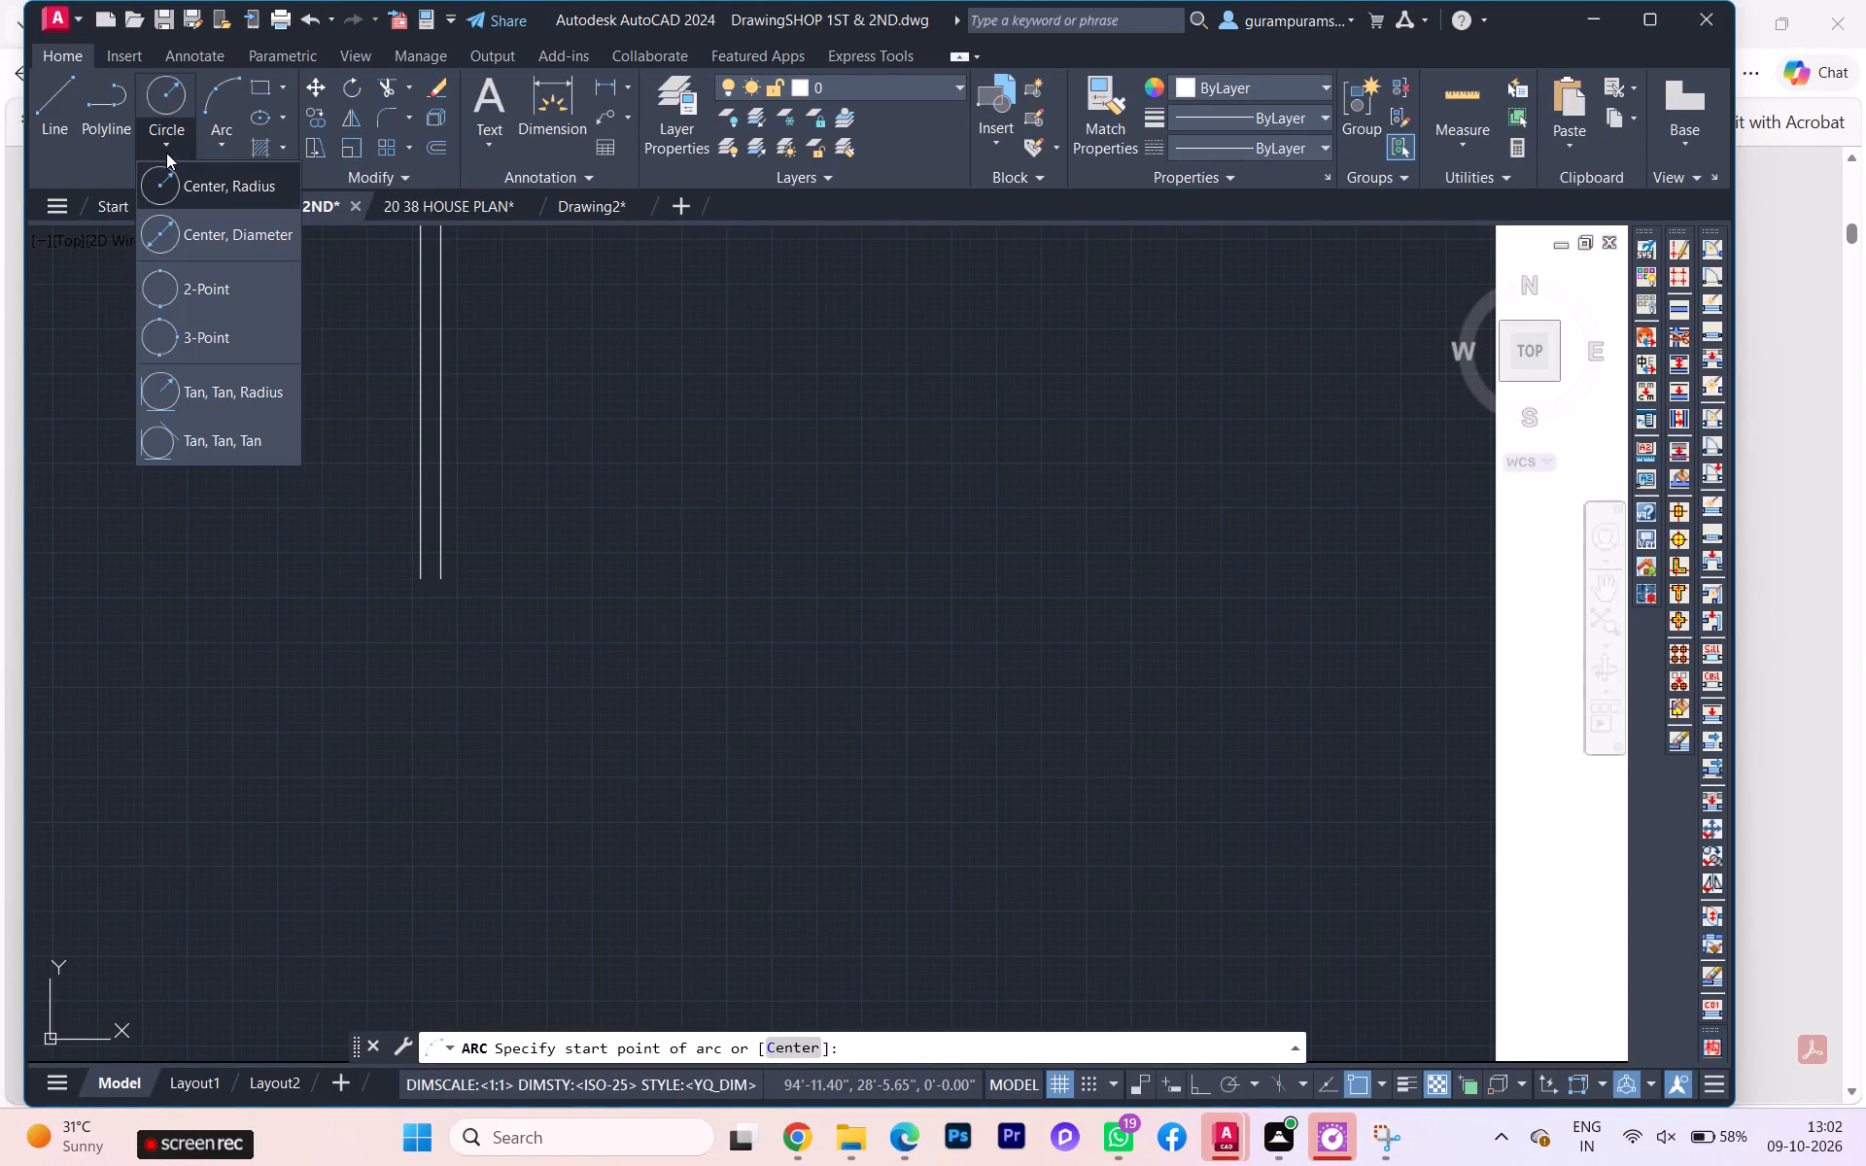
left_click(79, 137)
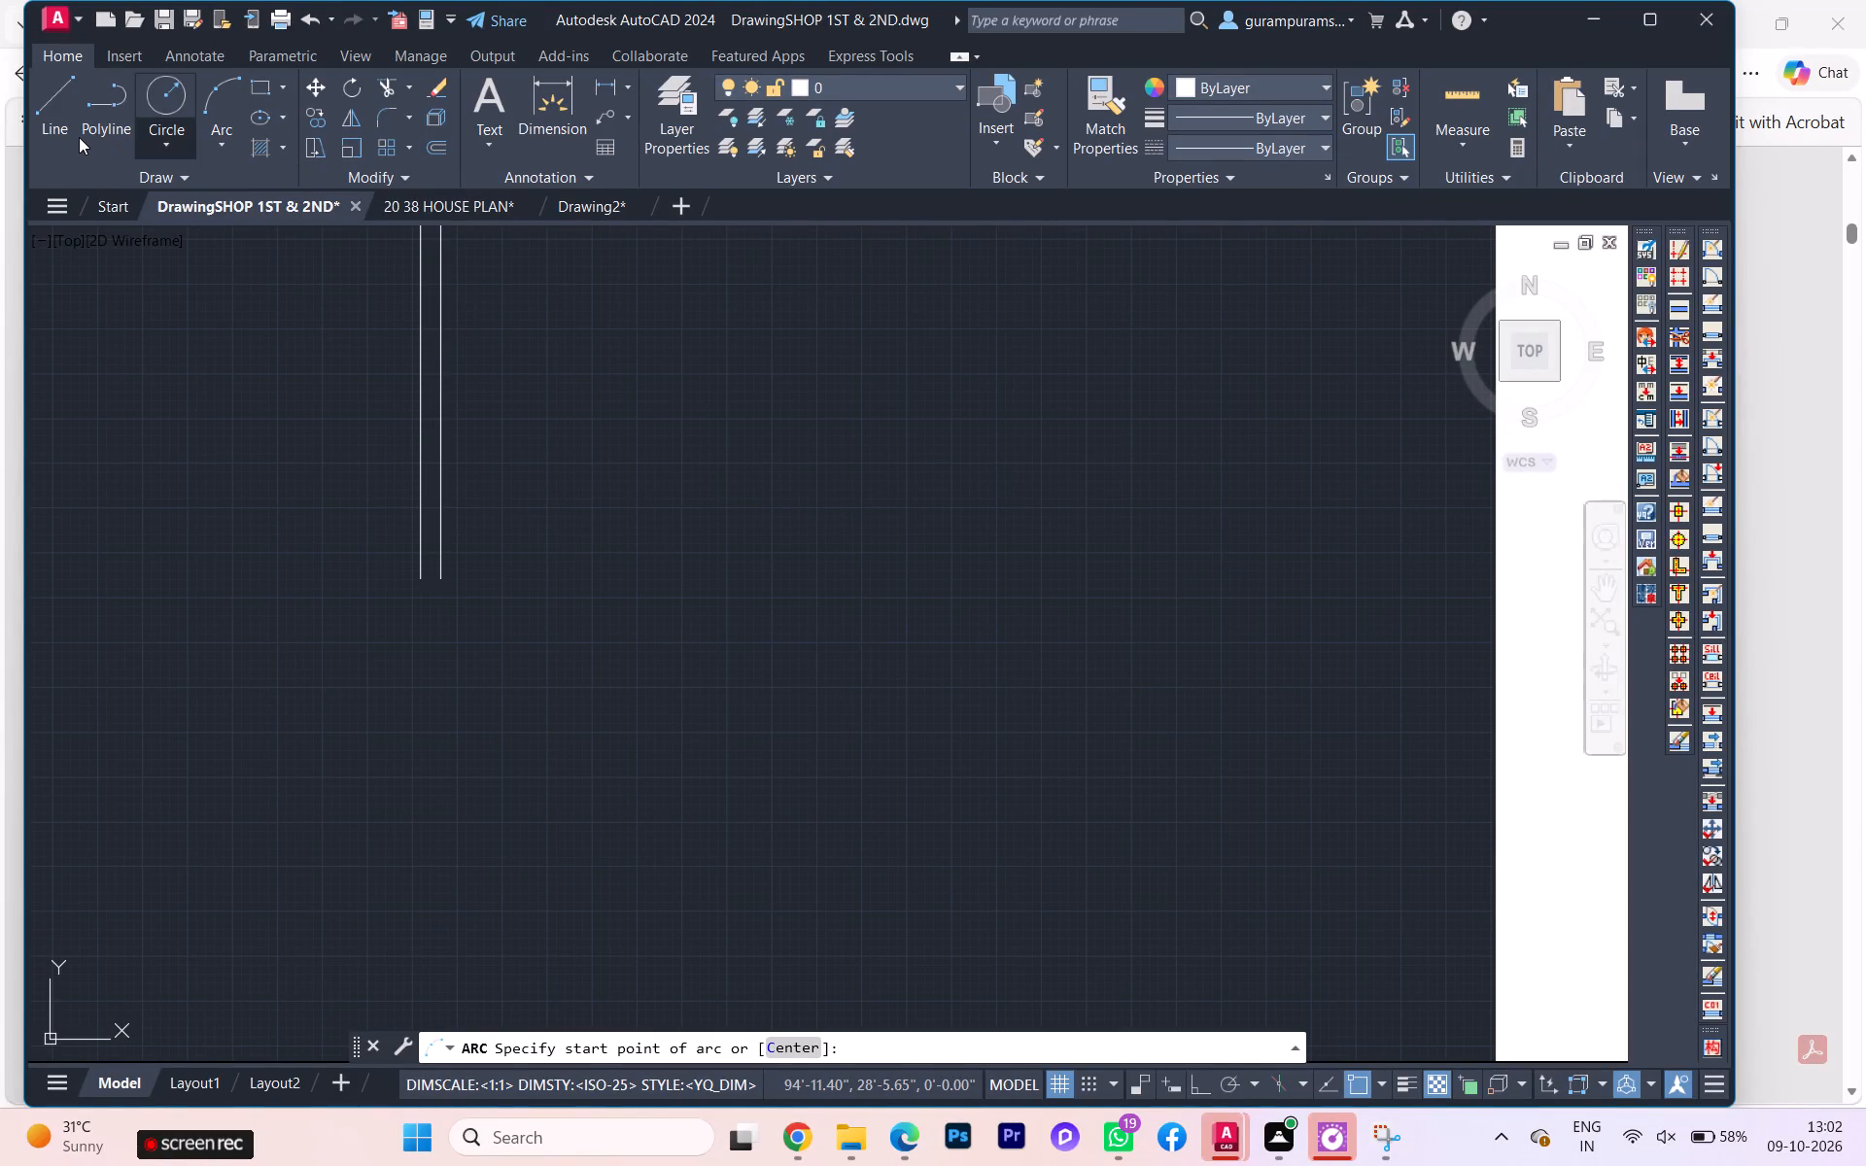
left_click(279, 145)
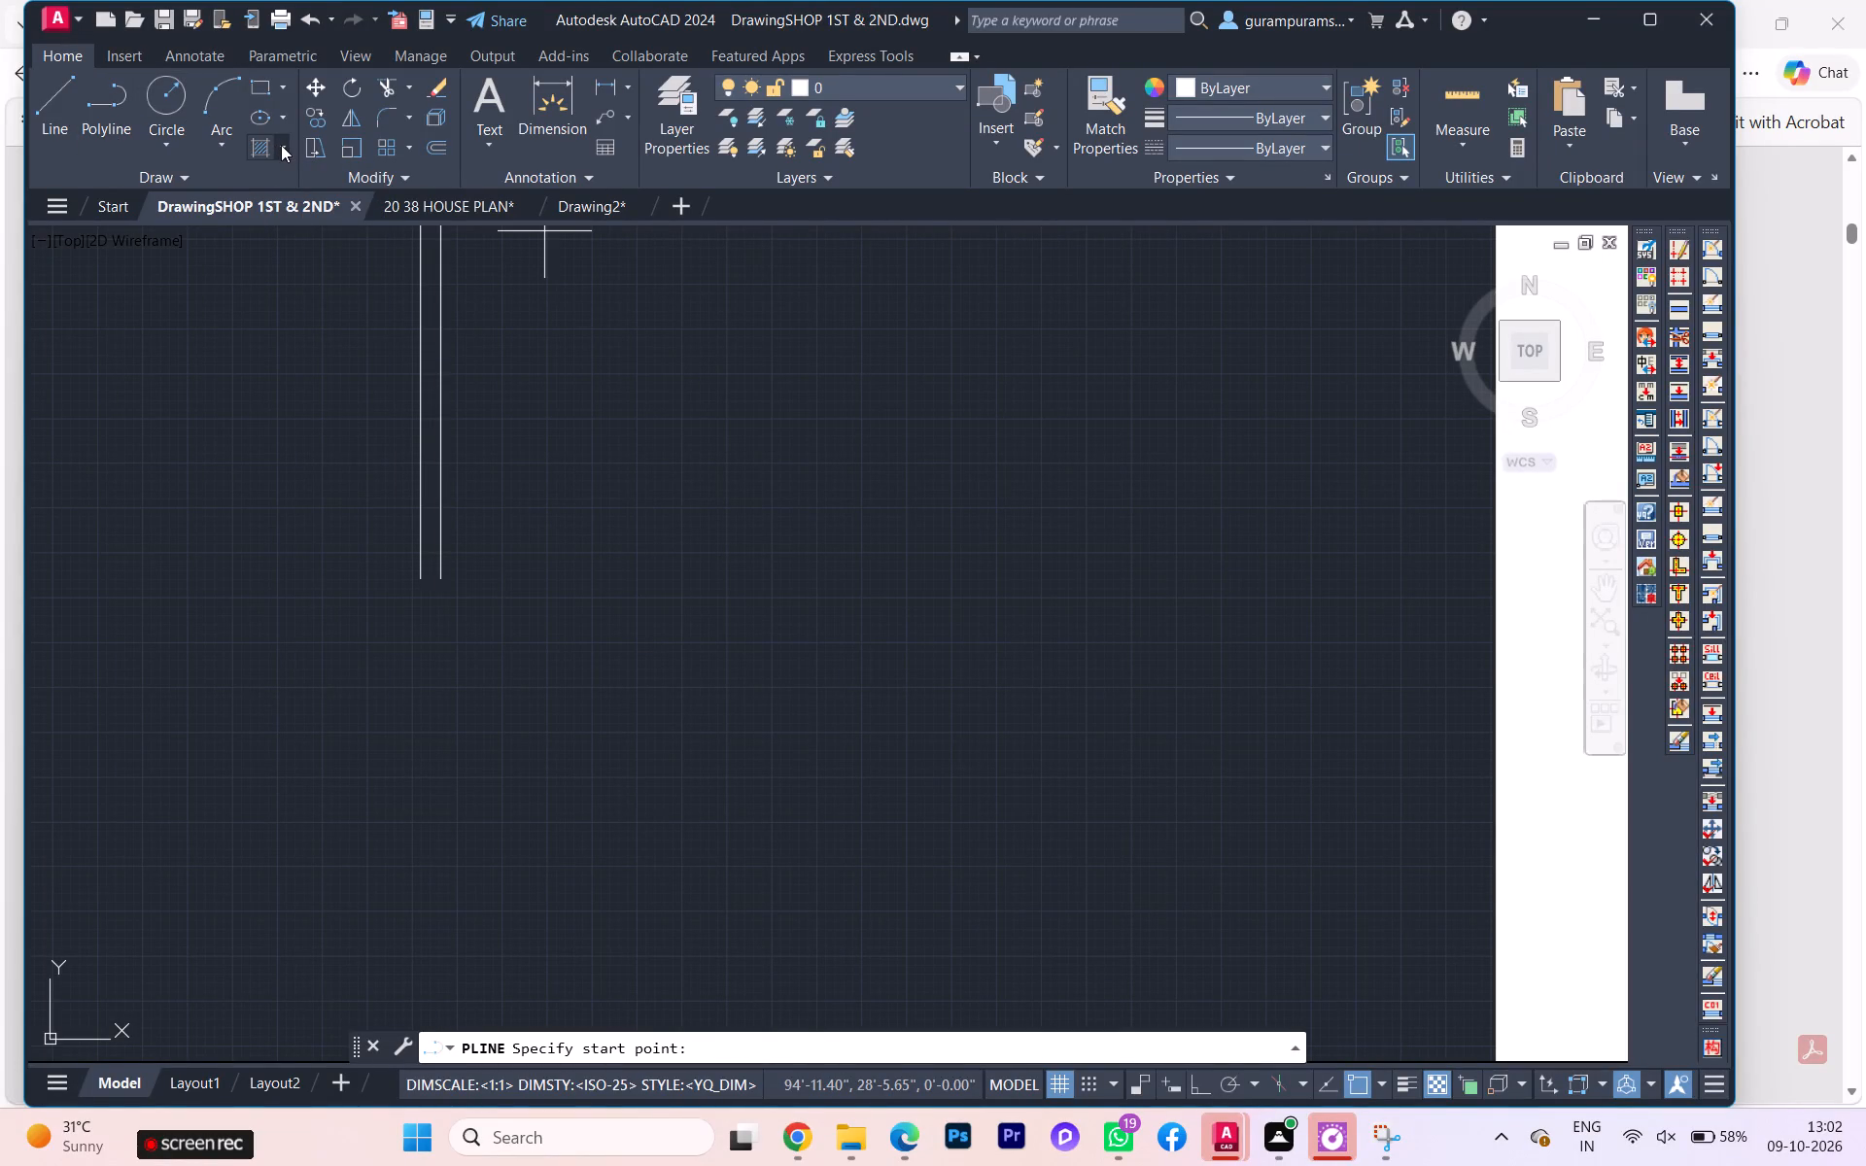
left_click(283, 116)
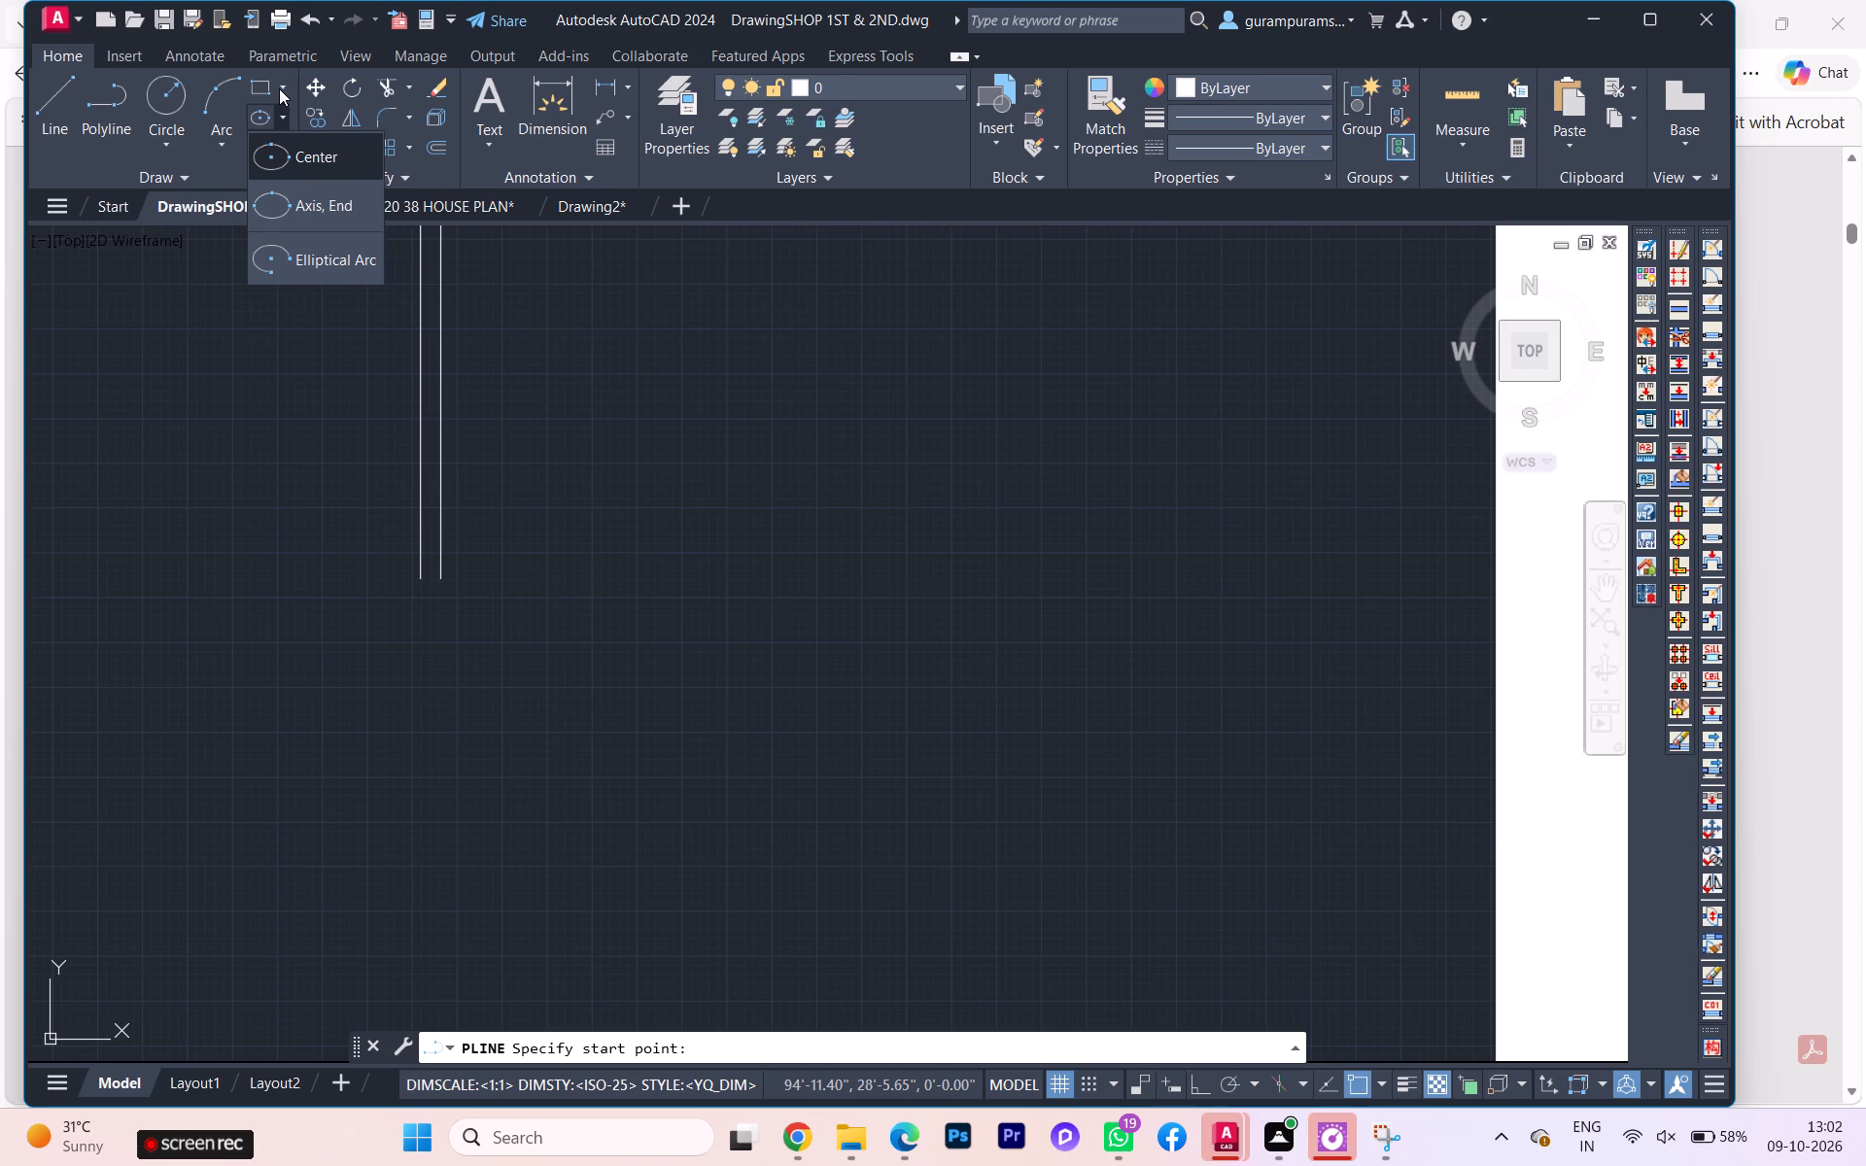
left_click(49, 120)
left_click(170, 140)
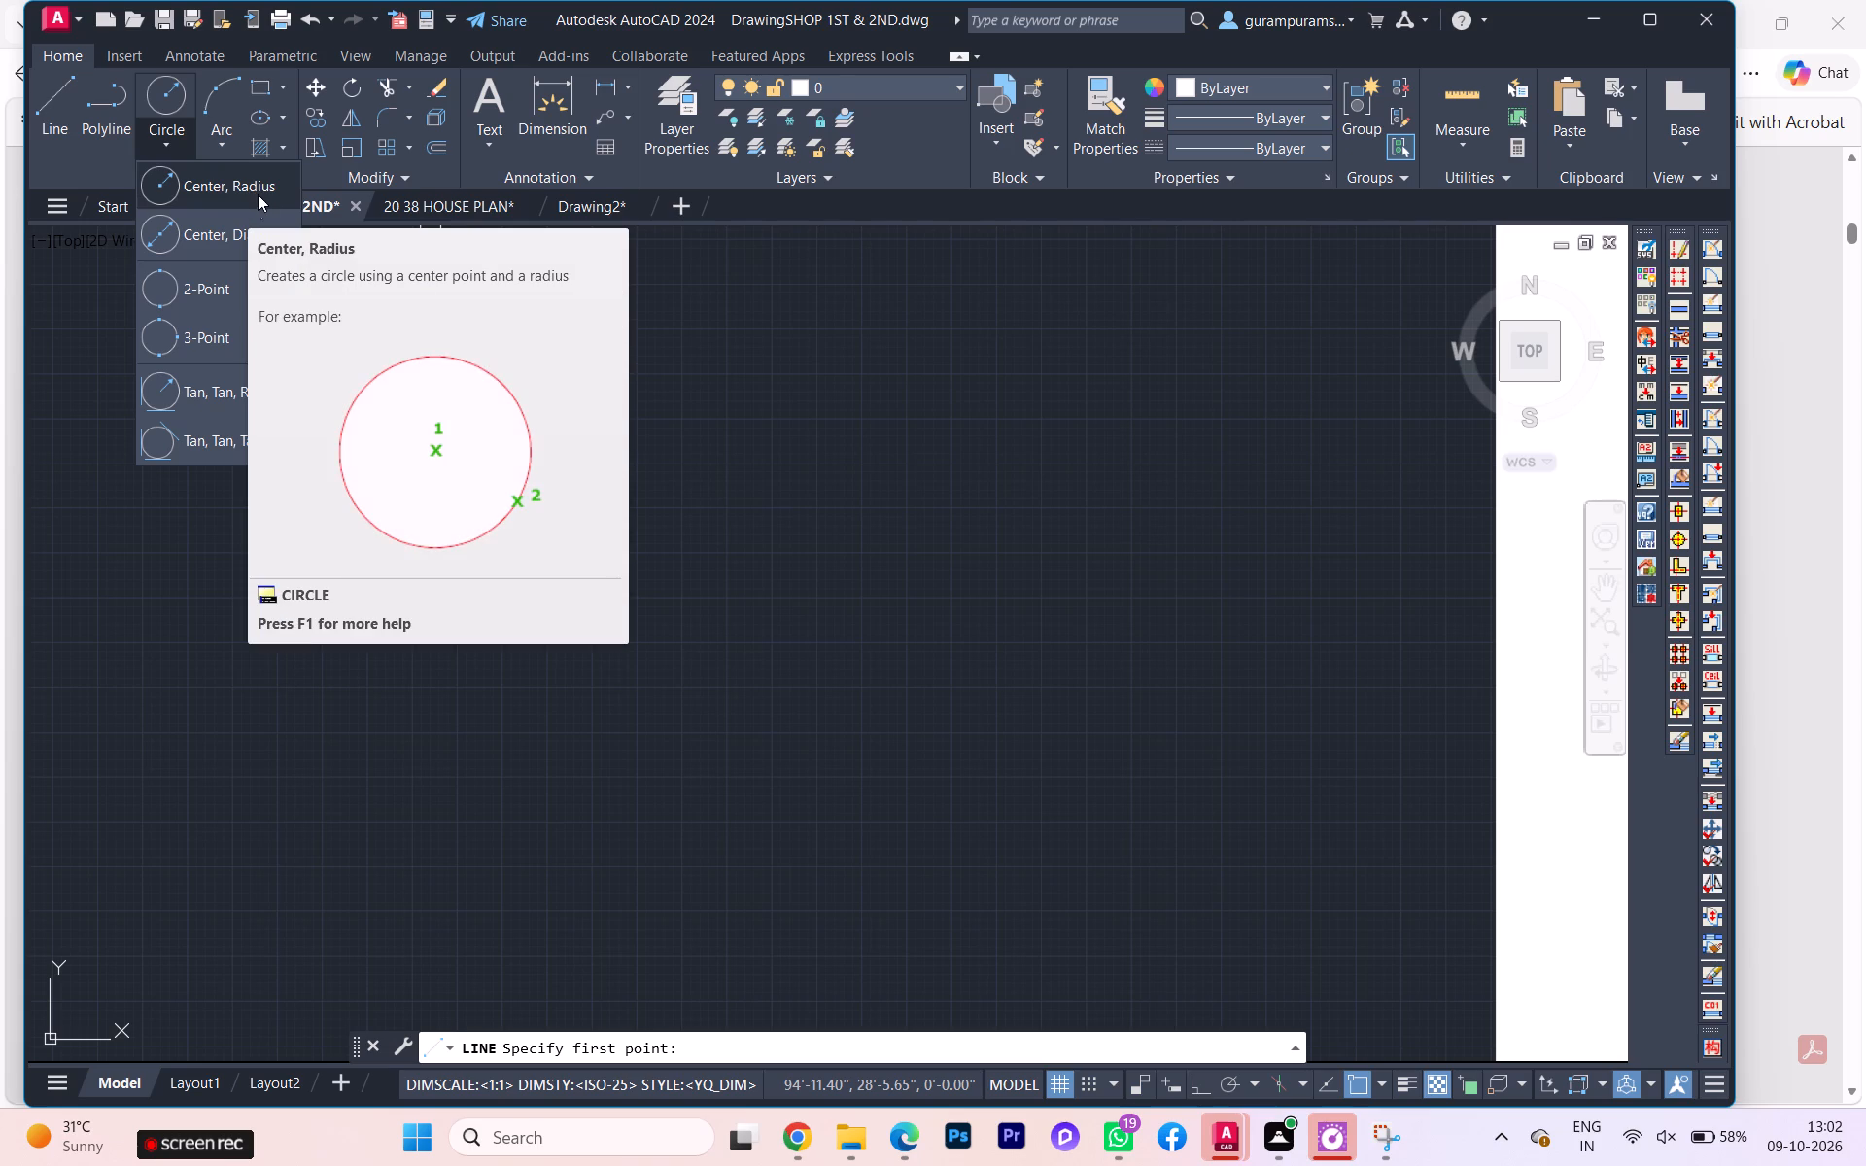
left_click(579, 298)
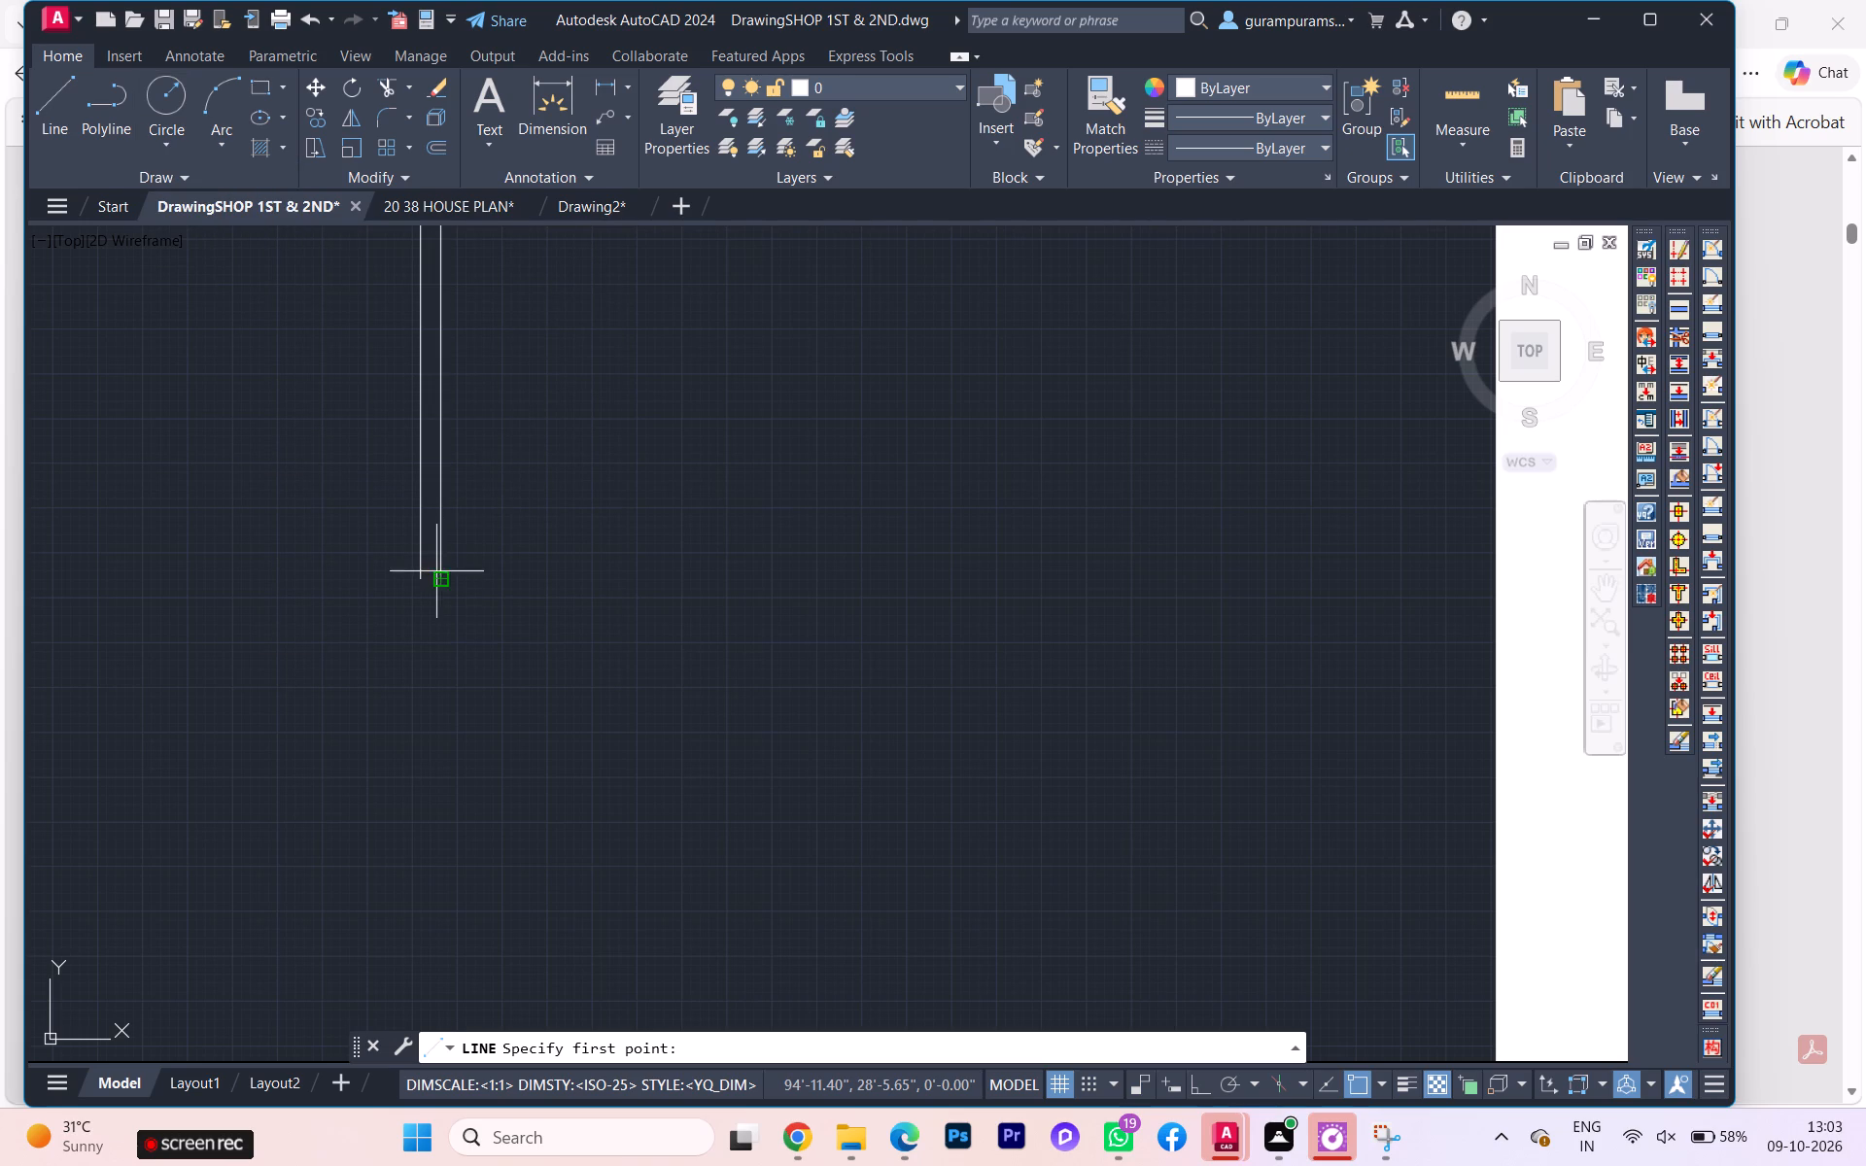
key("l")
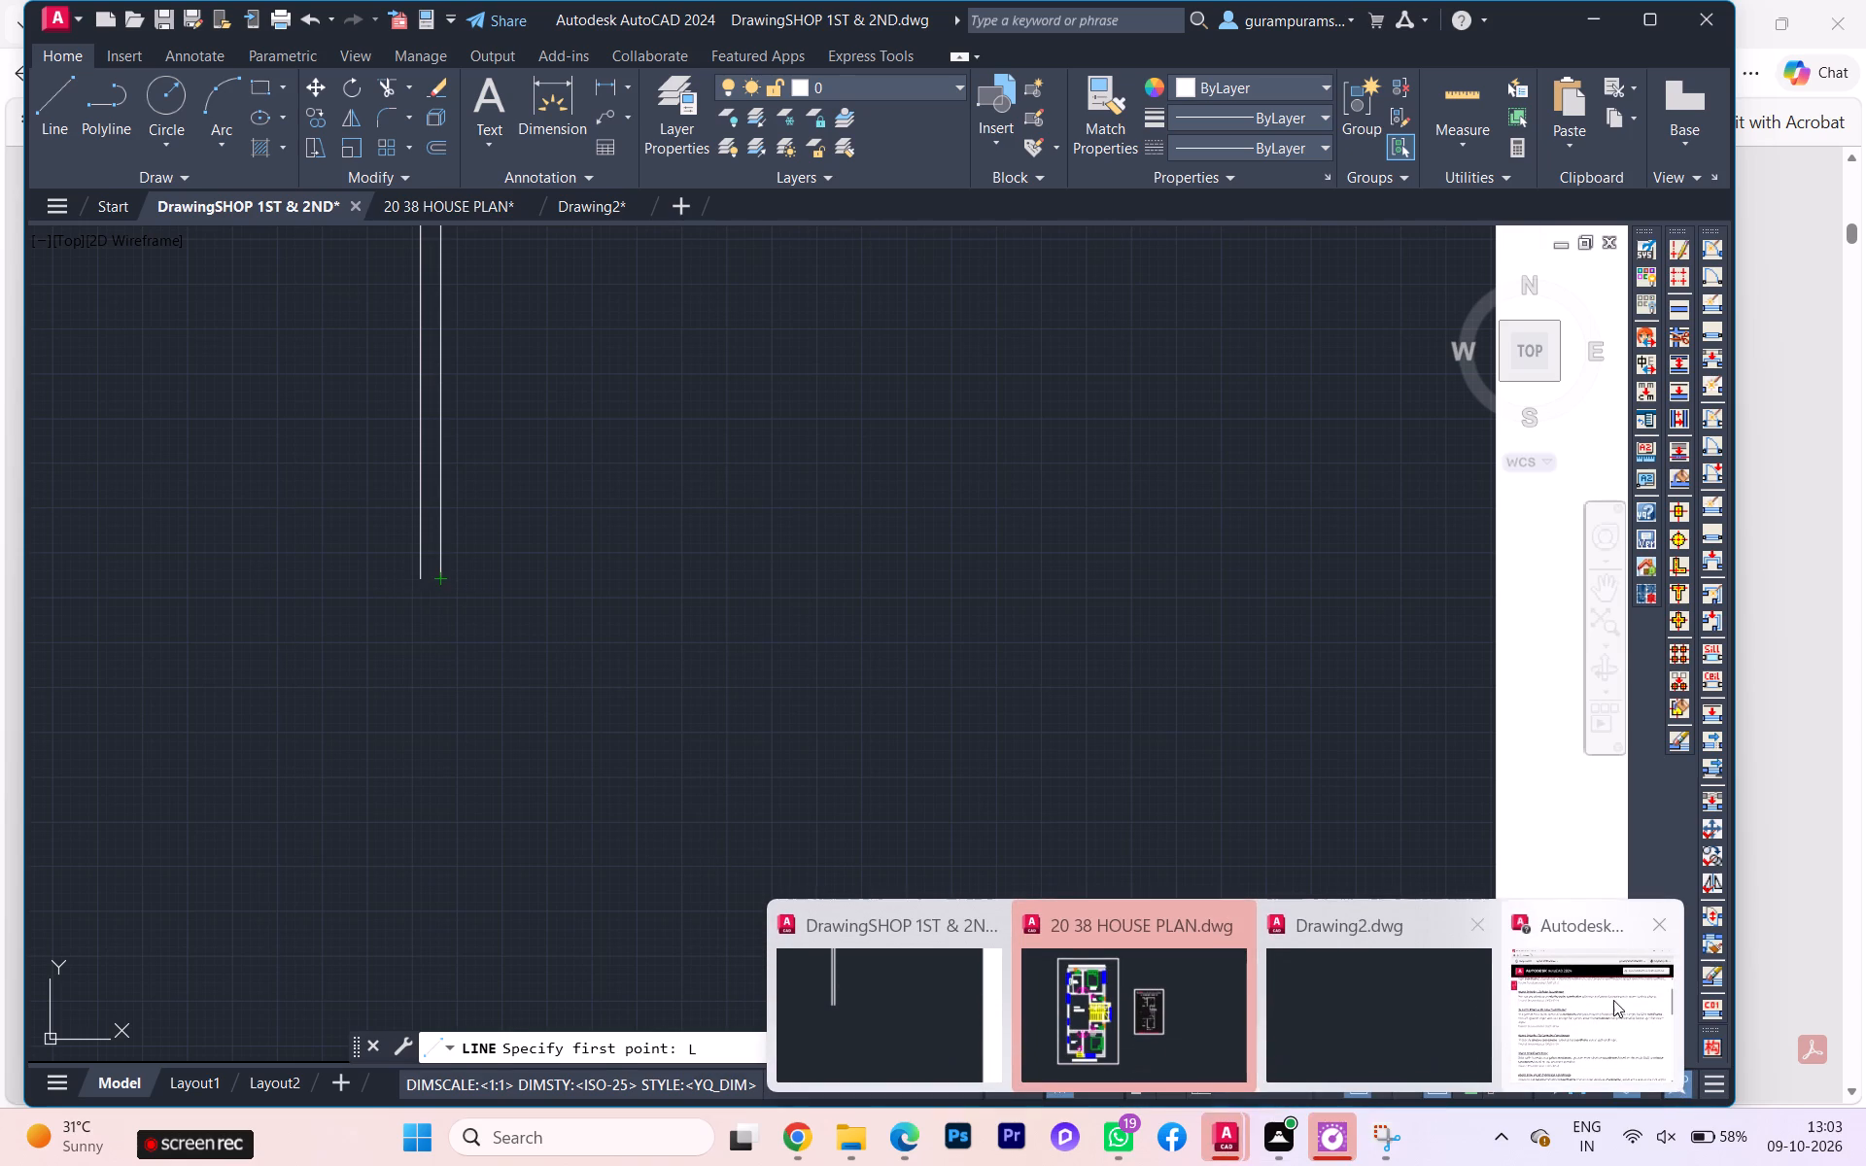
Return to the AutoCAD Help window and examine the first two pages of results for how relative polar coordinates are entered.
left_click(1606, 1007)
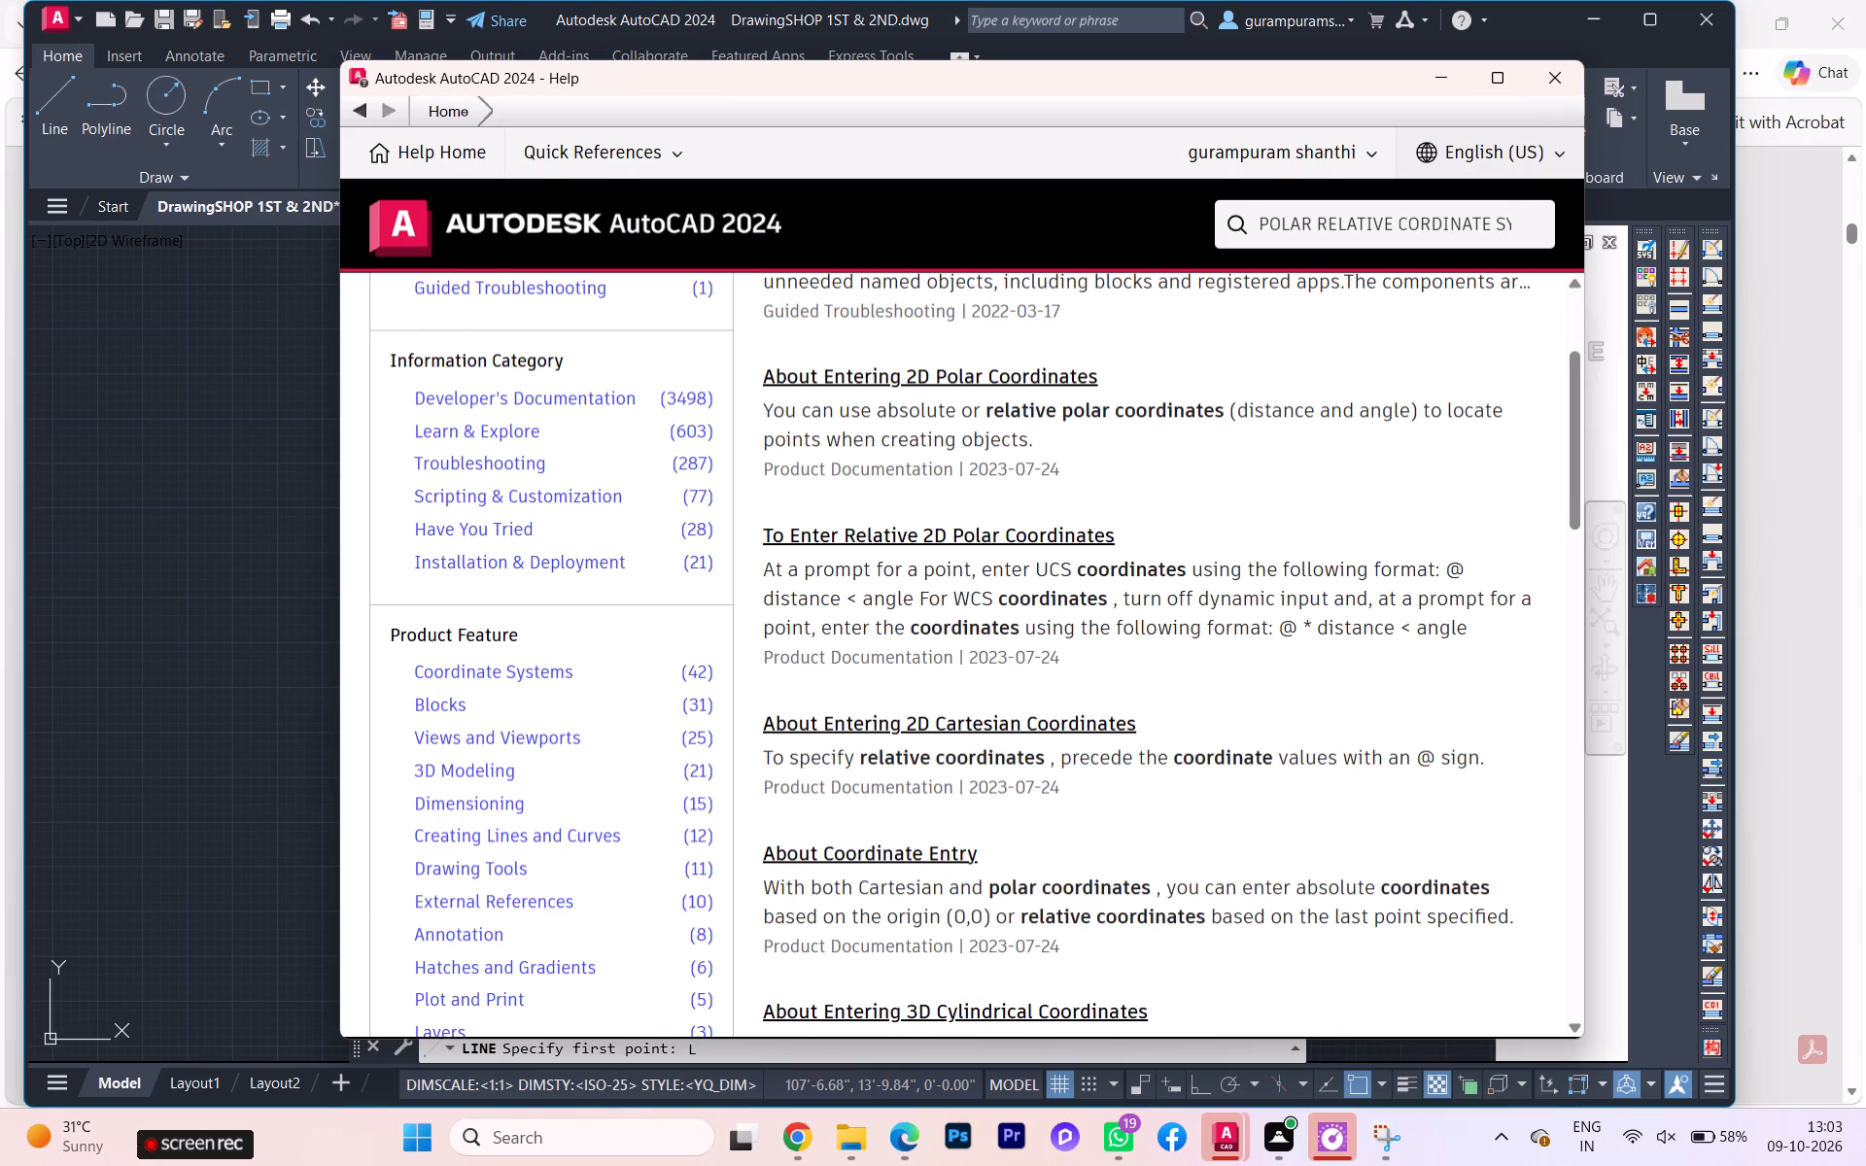
scroll(979, 564, "up", 1)
scroll(978, 585, "down", 1)
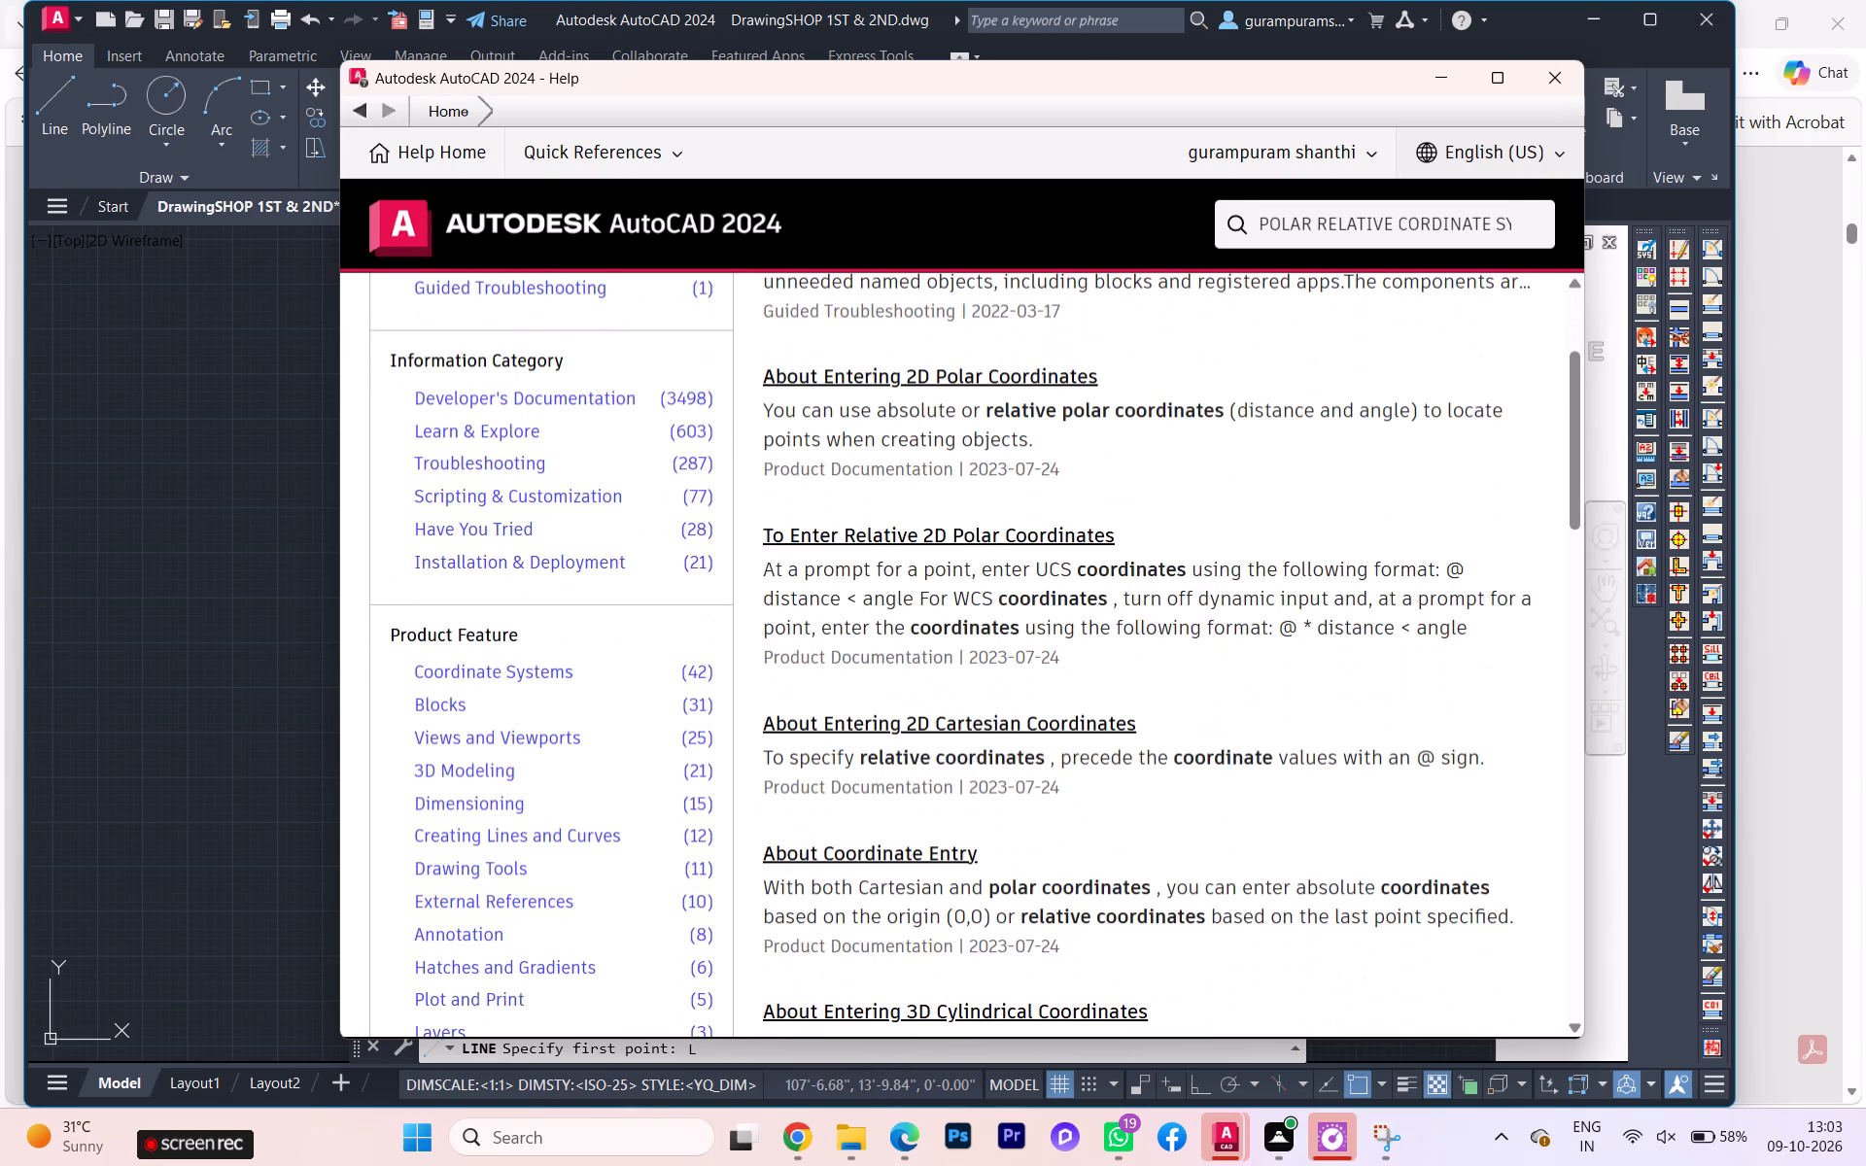
scroll(992, 613, "down", 4)
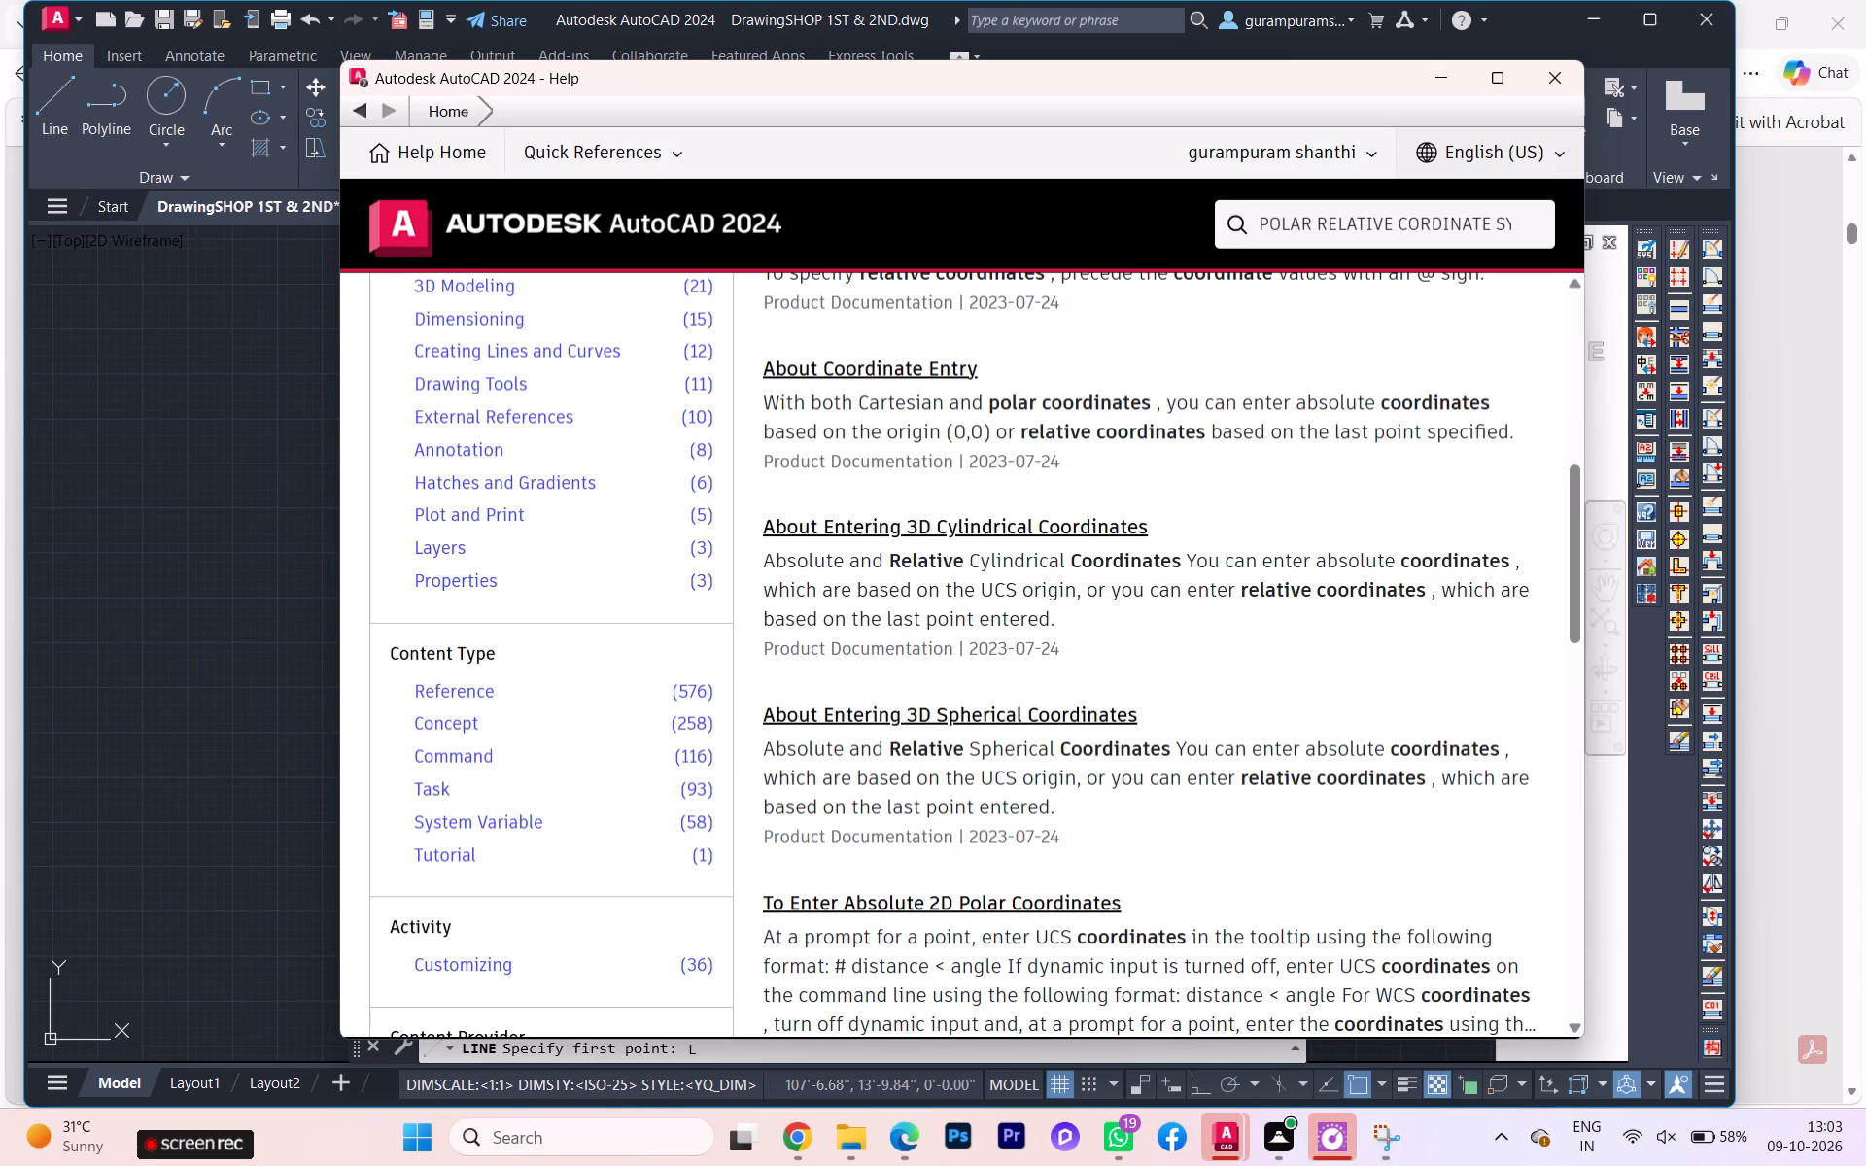
scroll(1022, 633, "down", 11)
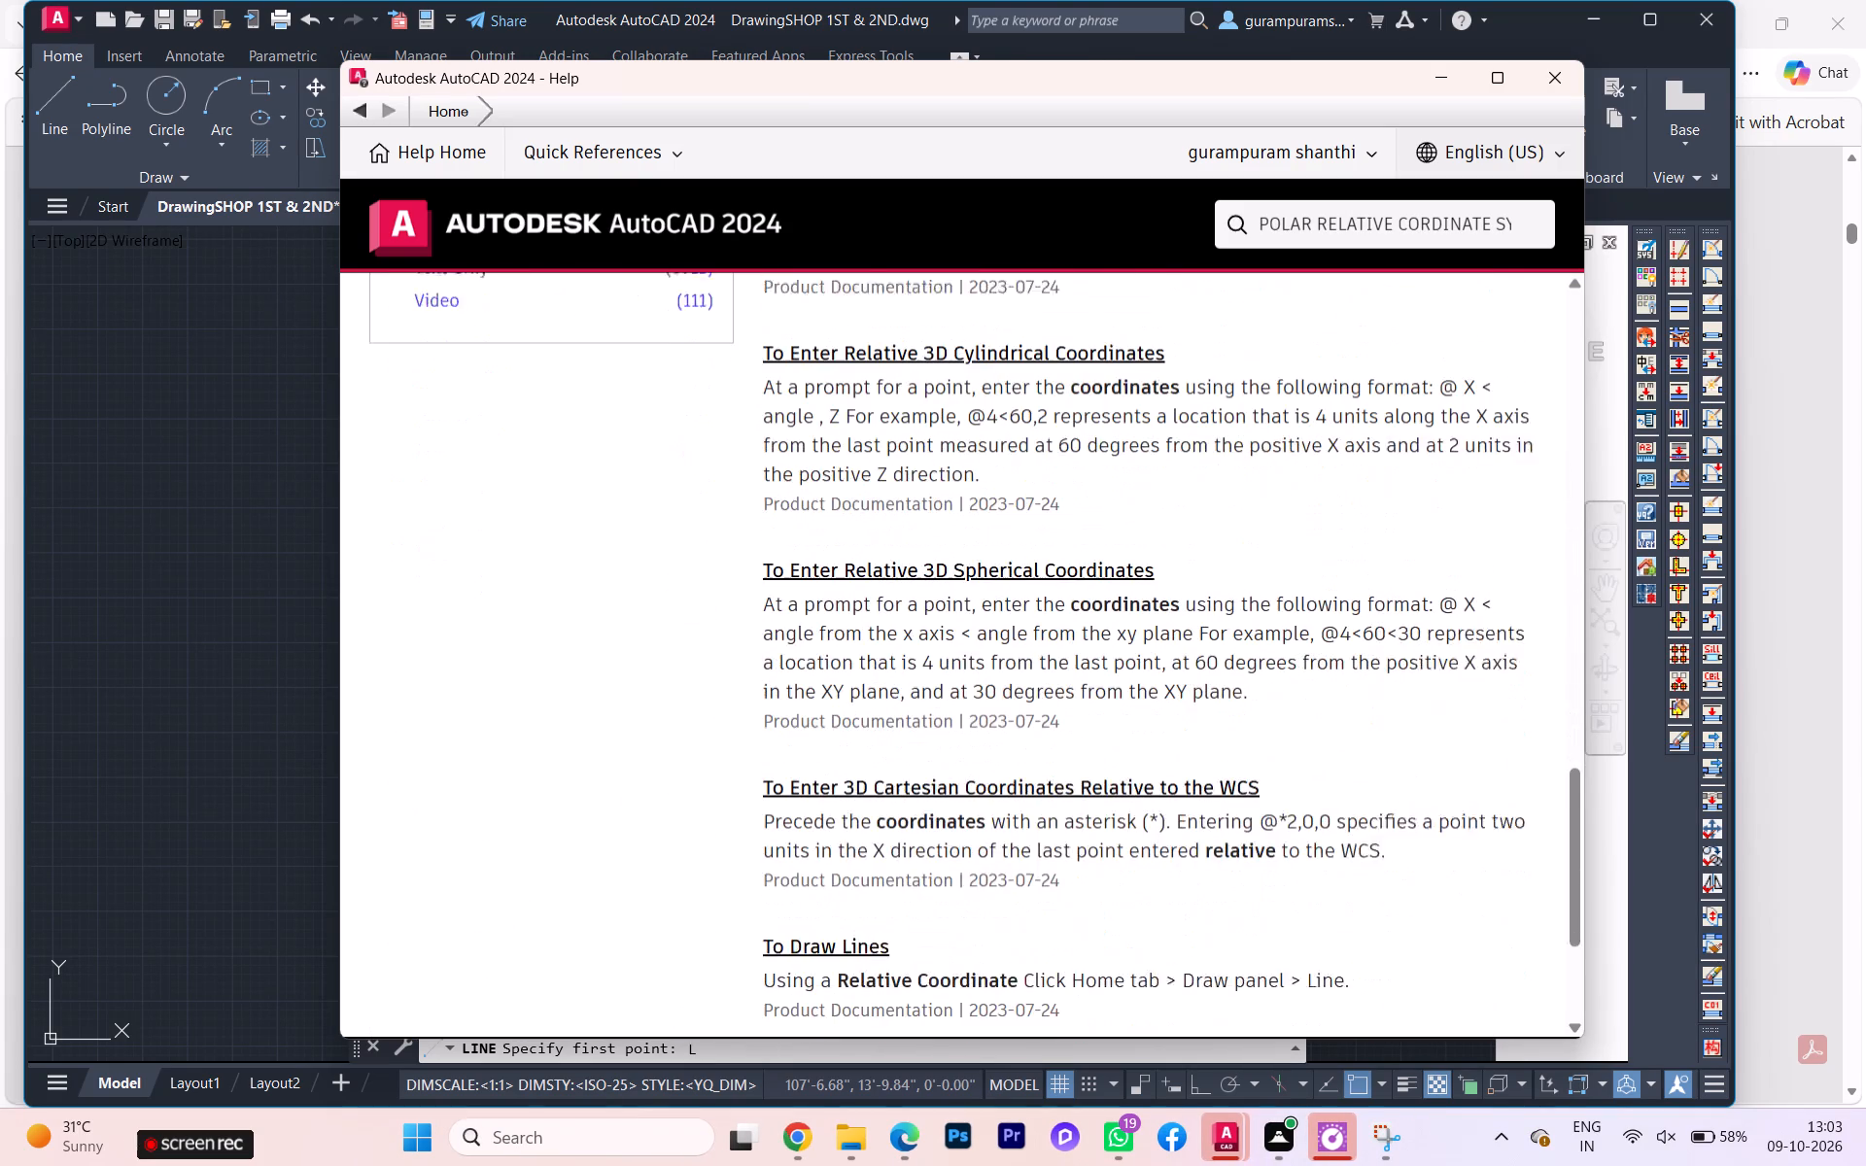
scroll(1070, 650, "down", 7)
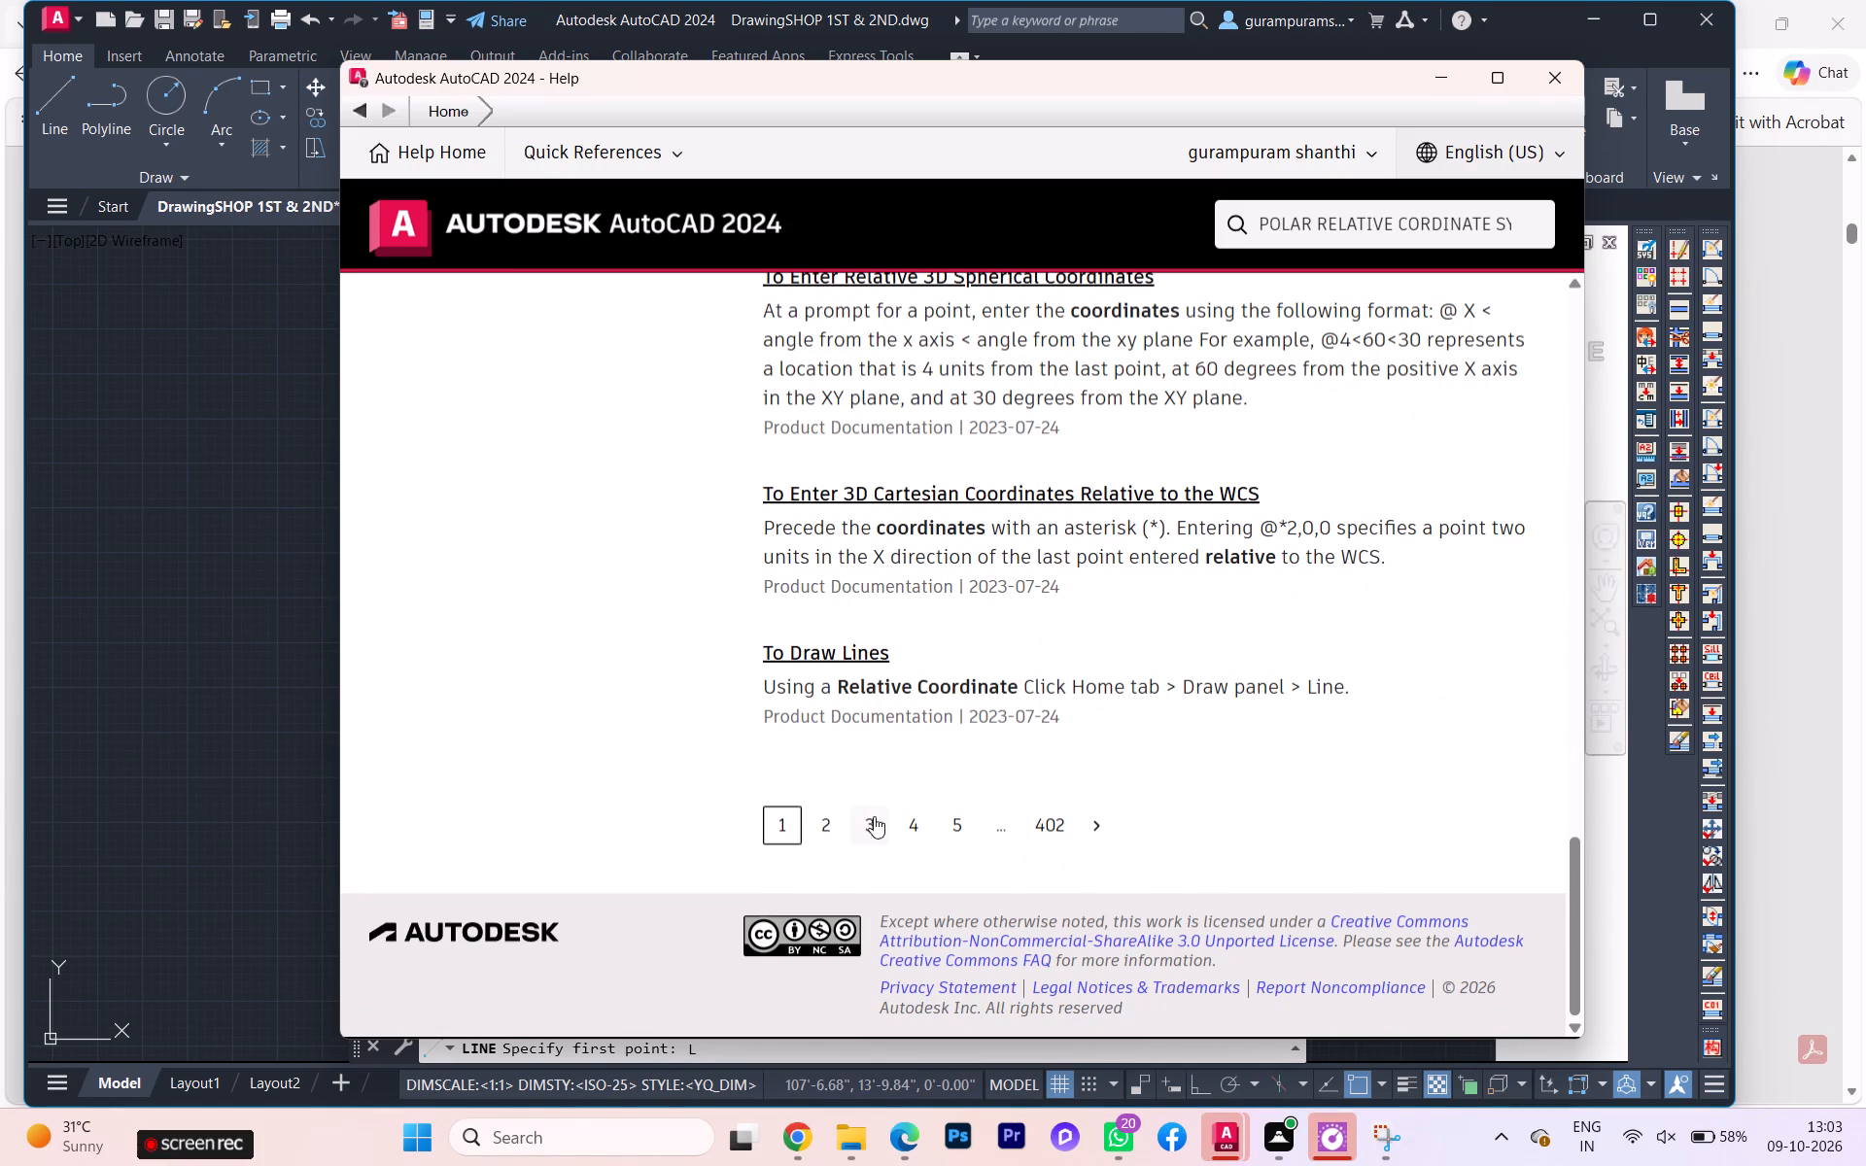
left_click(820, 810)
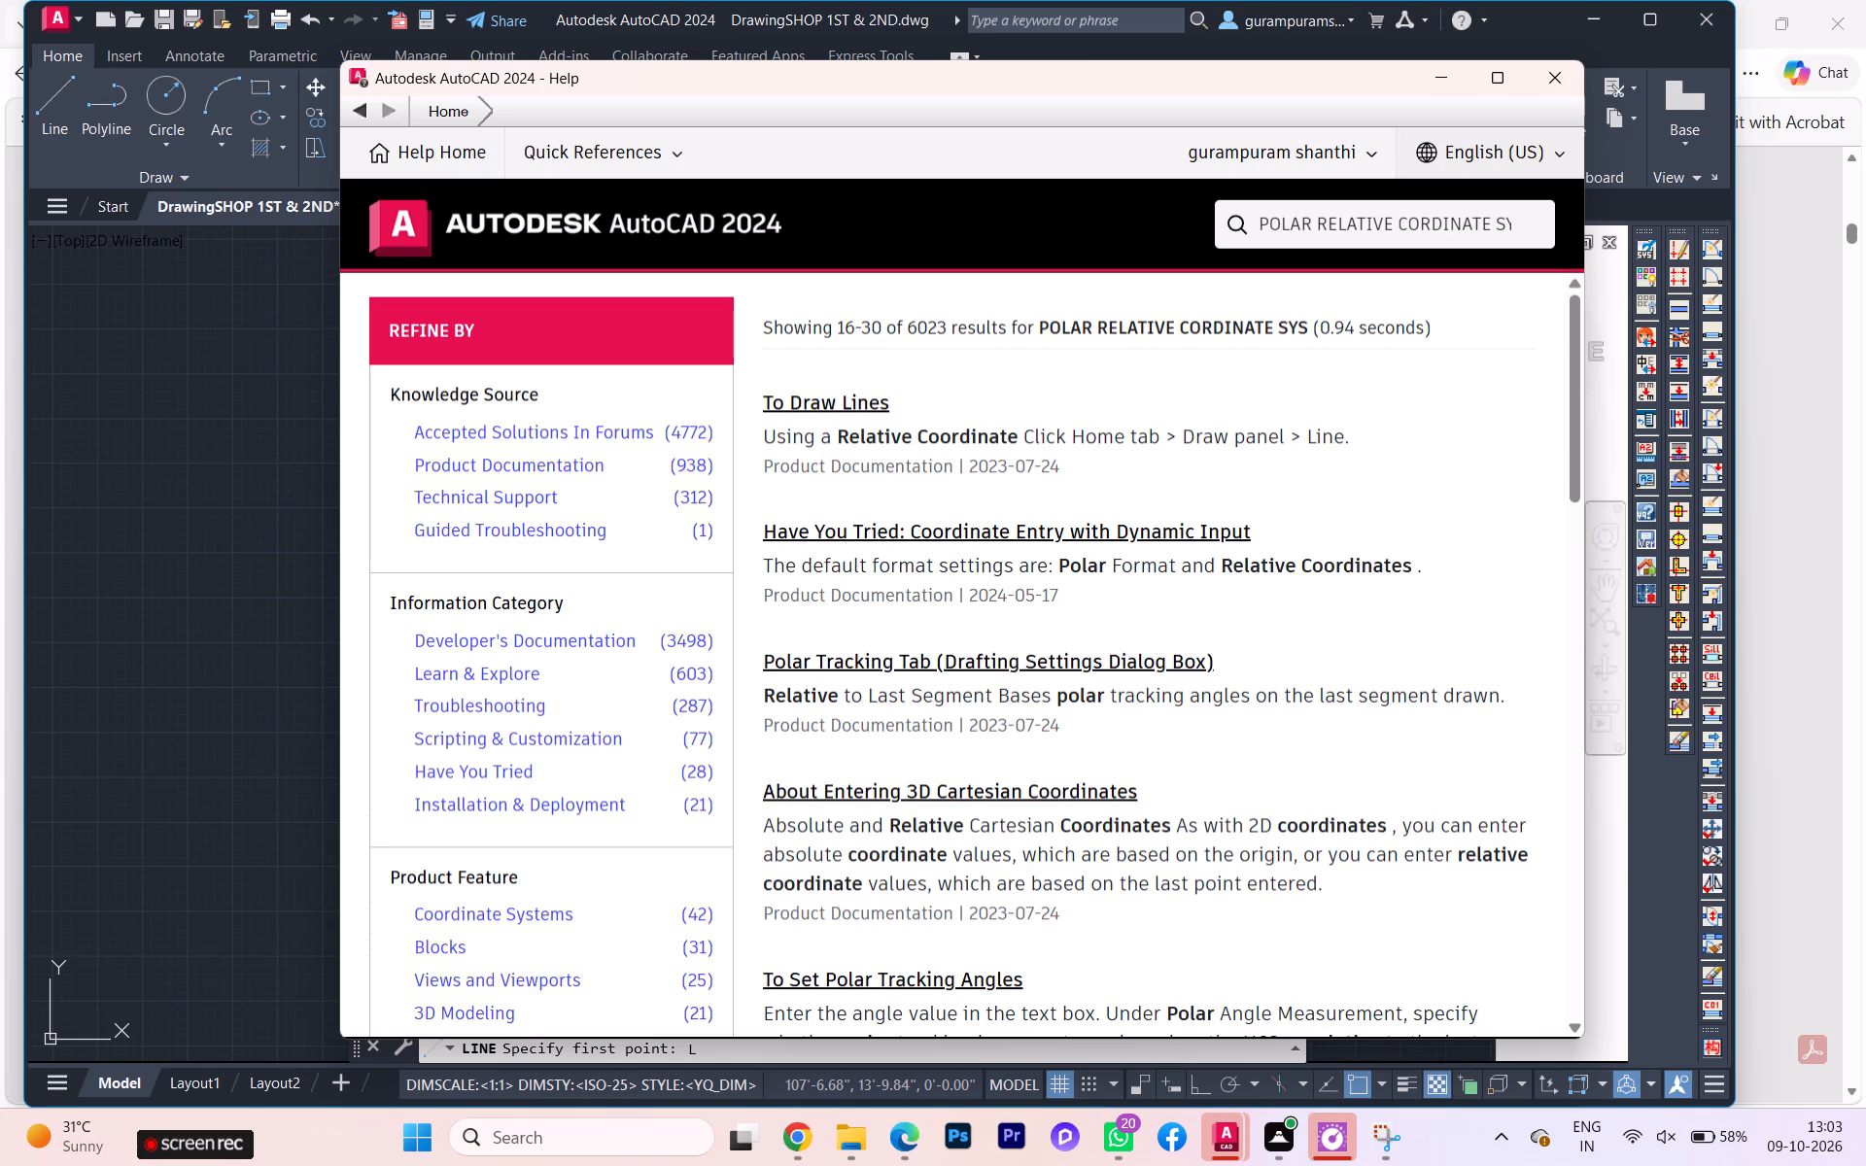
scroll(1080, 525, "up", 2)
Extend the Help search to "POLAR RELATIVE CORDINATE SYSTEM EXAMPLE" and run it.
left_click(1515, 219)
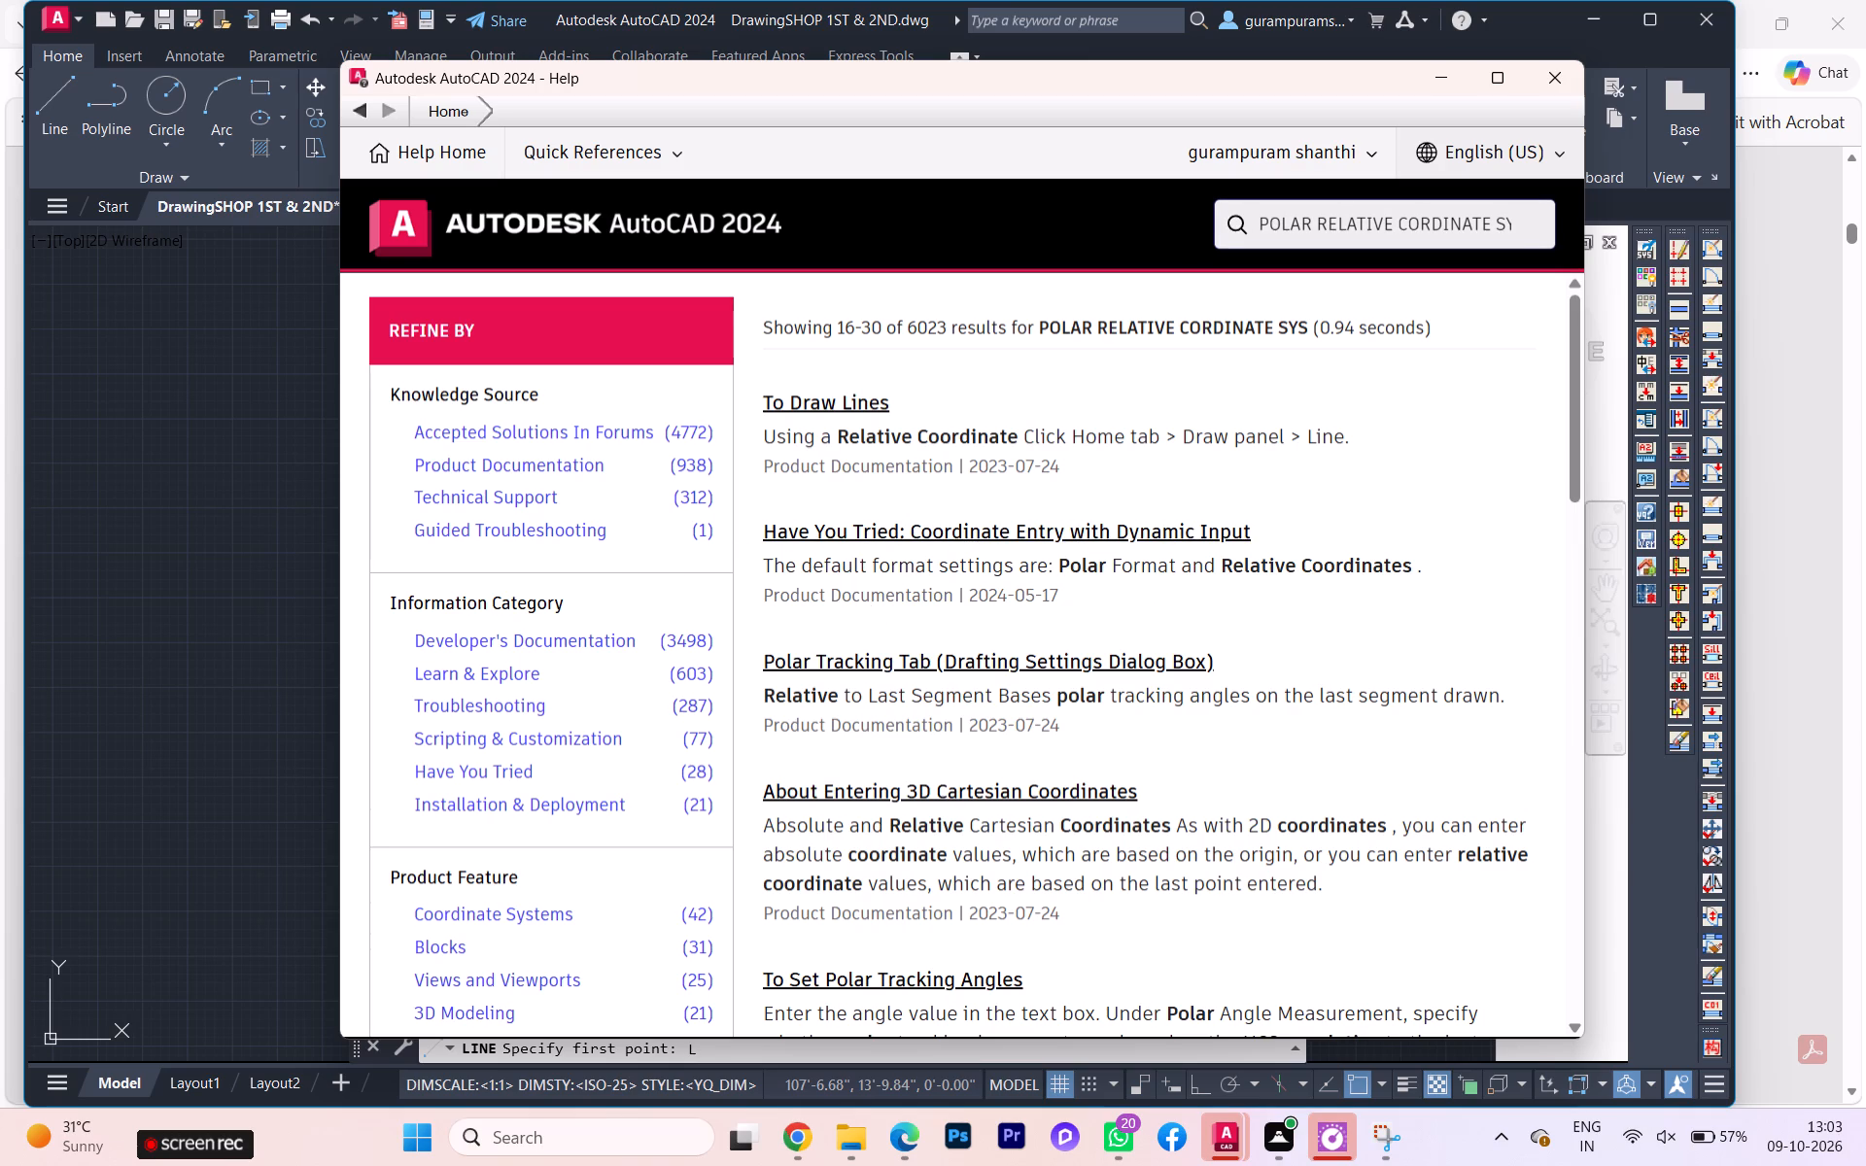
left_click(1485, 231)
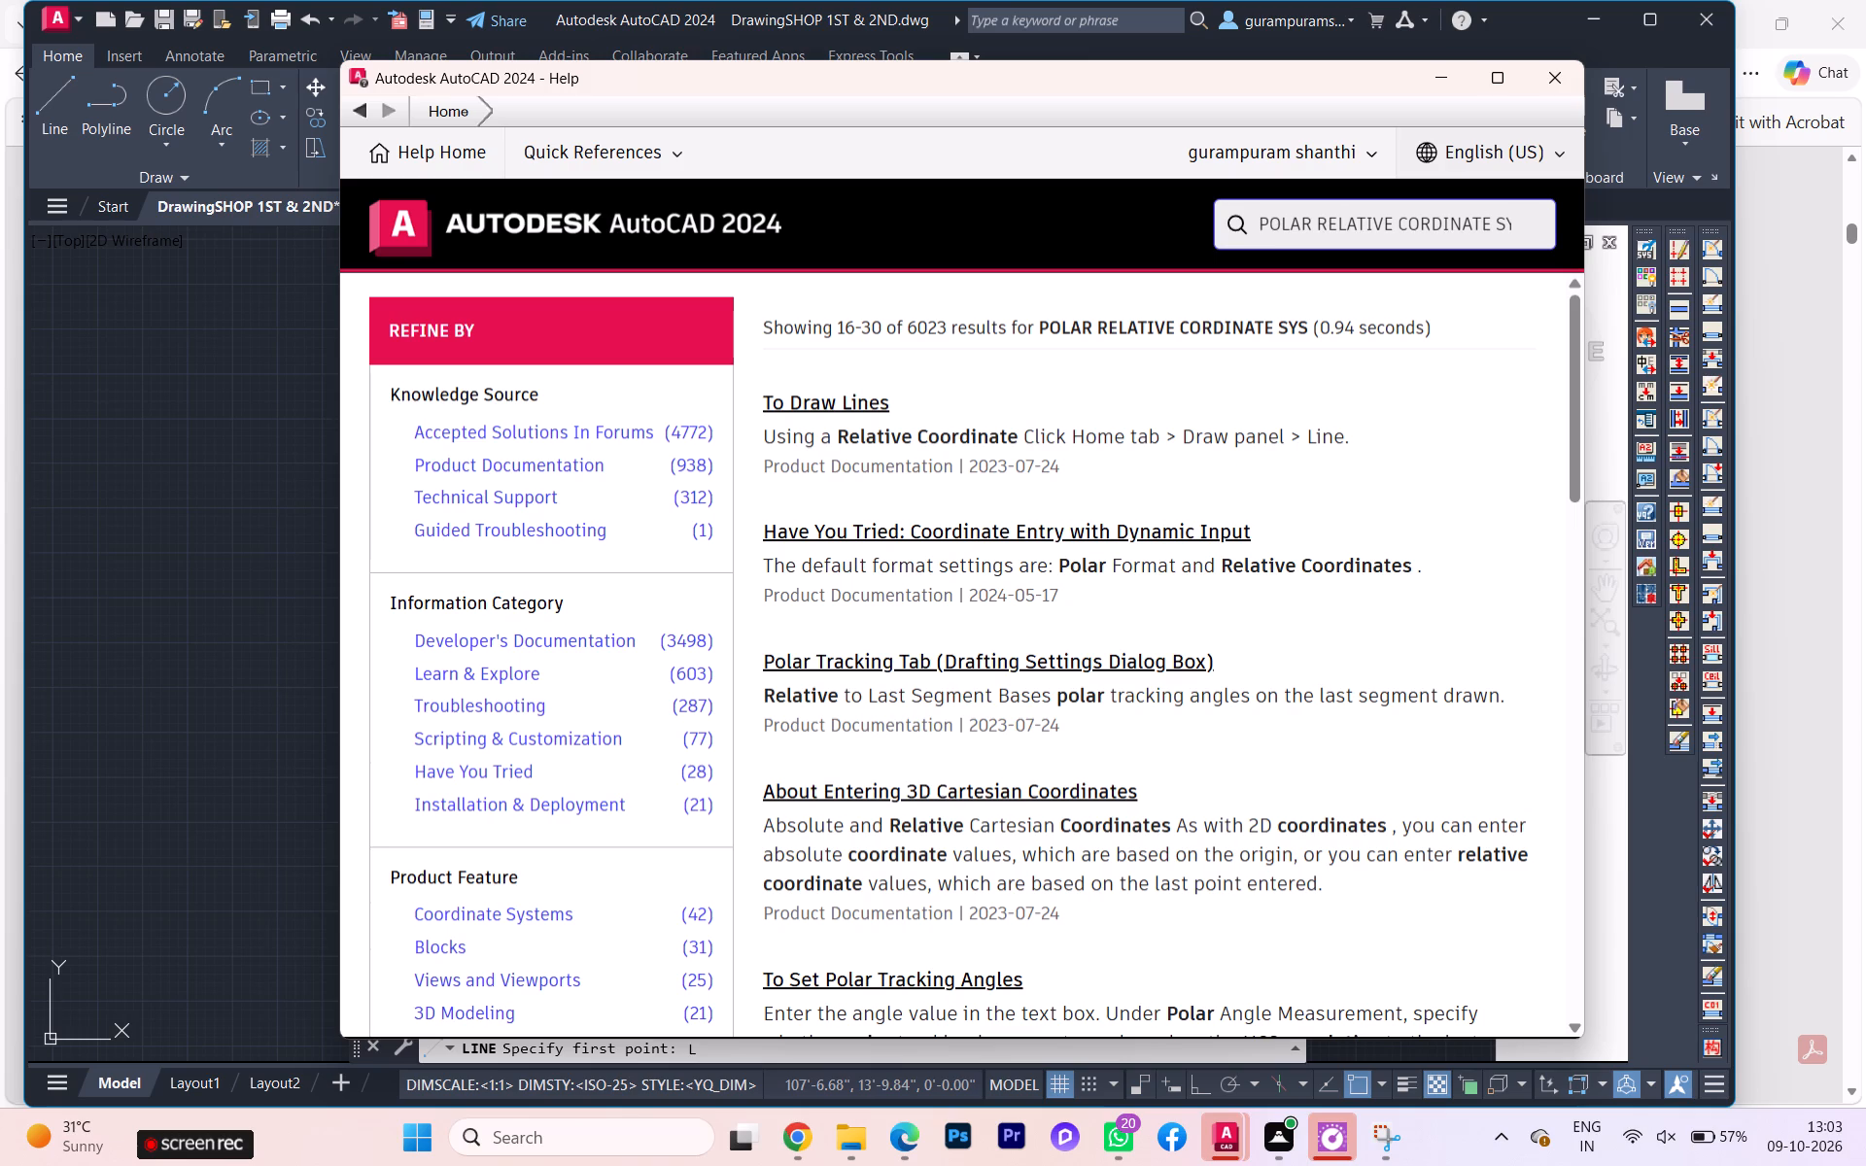
key("Right")
key("Right")
key("Right")
key("Right")
key("Right")
key("Right")
key("Right")
key("Right")
key("Right")
key("Right")
key("Right")
key("Right")
key("Right")
key("Right")
key("Right")
key("Right")
key("Right")
key("Right")
key("Right")
key("Right")
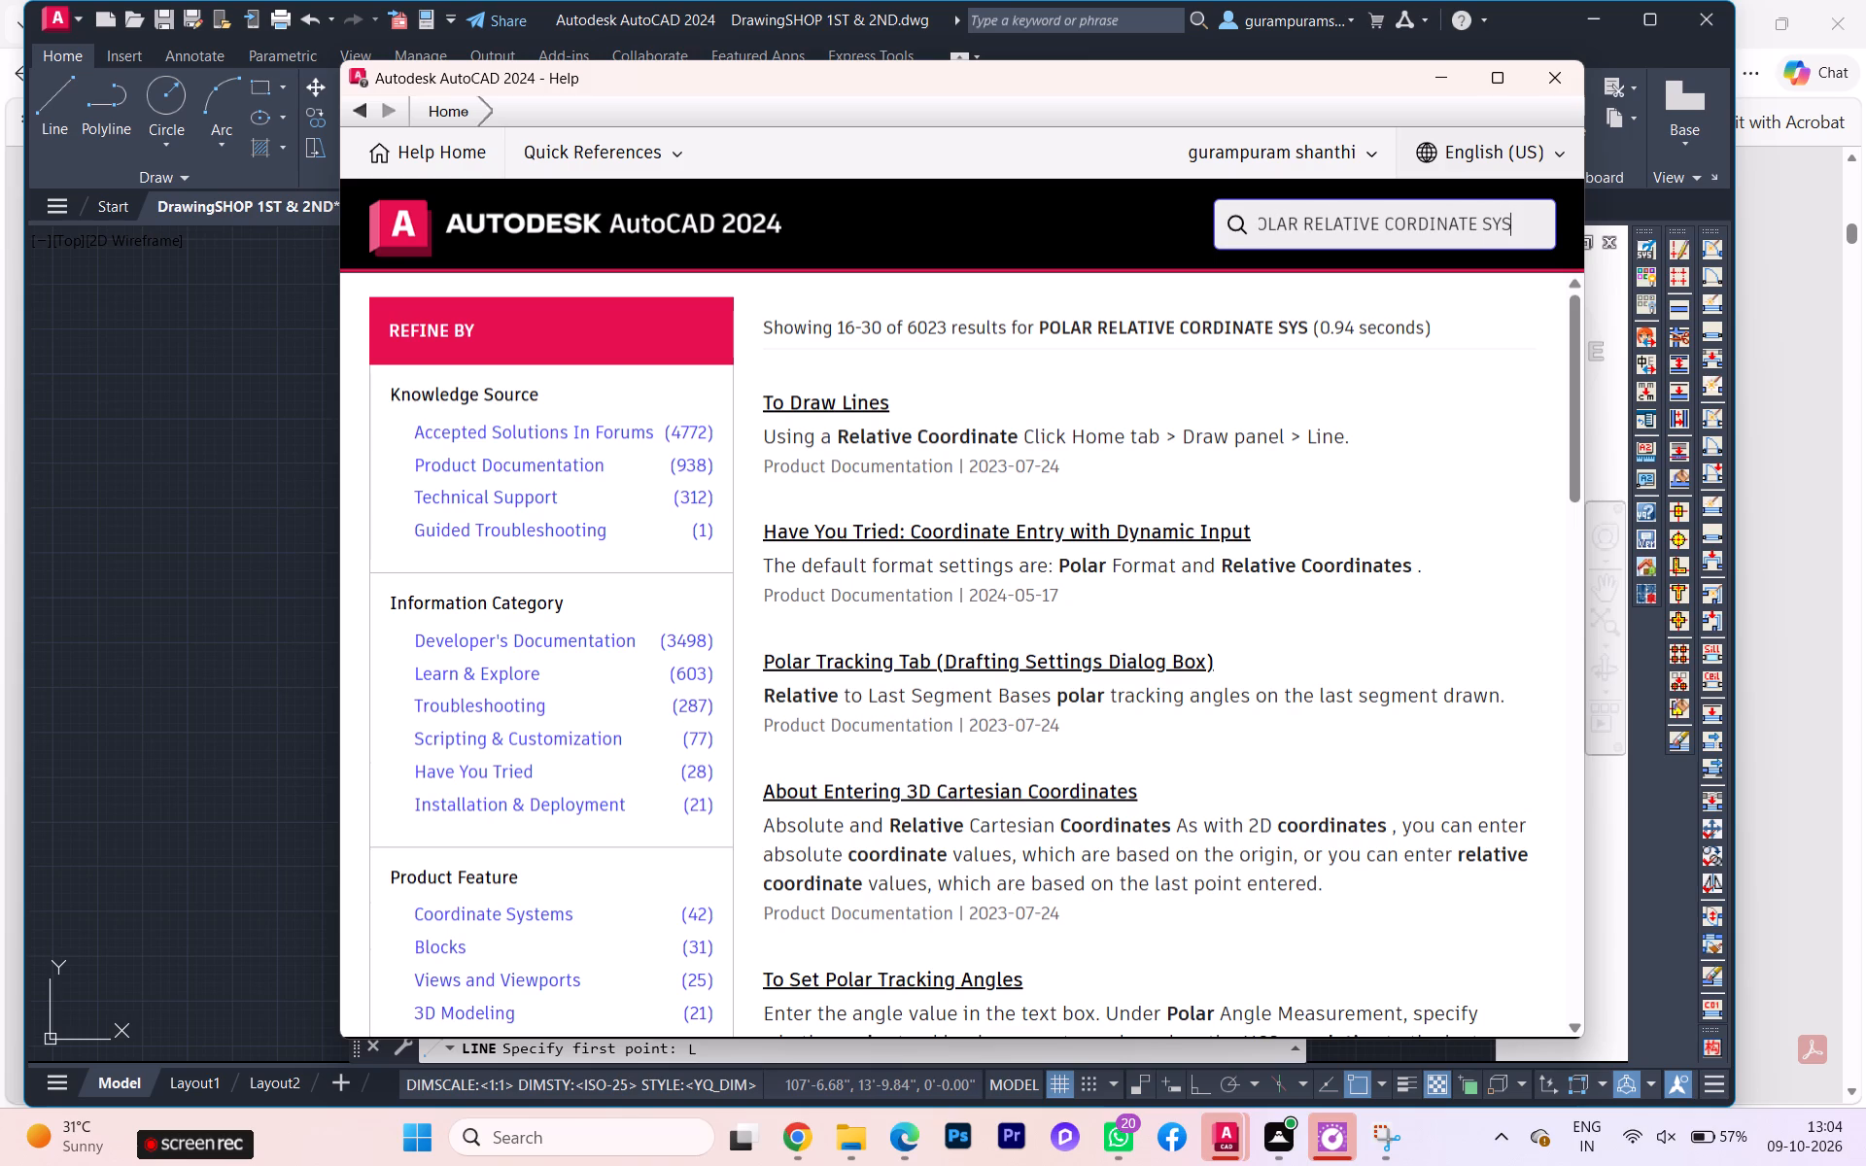
type("TEM EG")
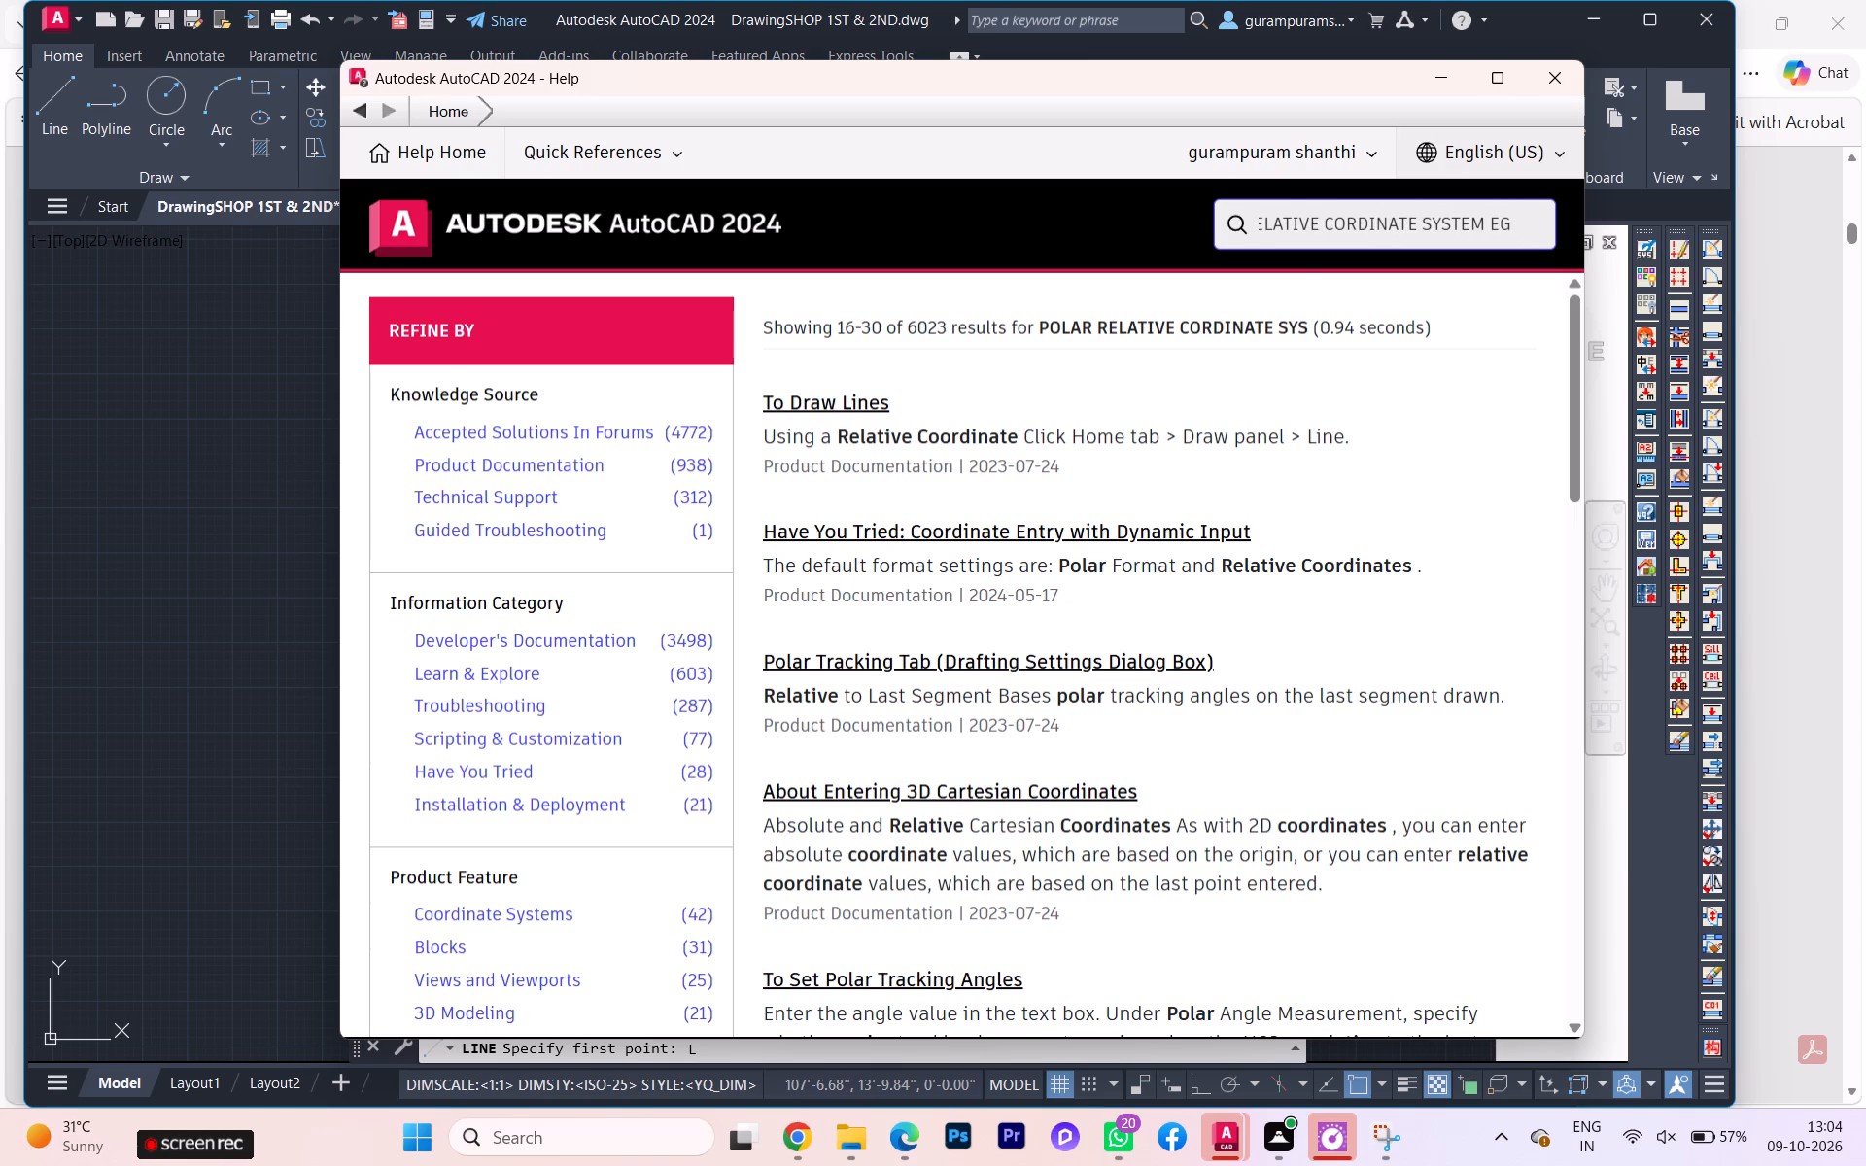
key("BackSpace")
type("XAMPLE")
key("Return")
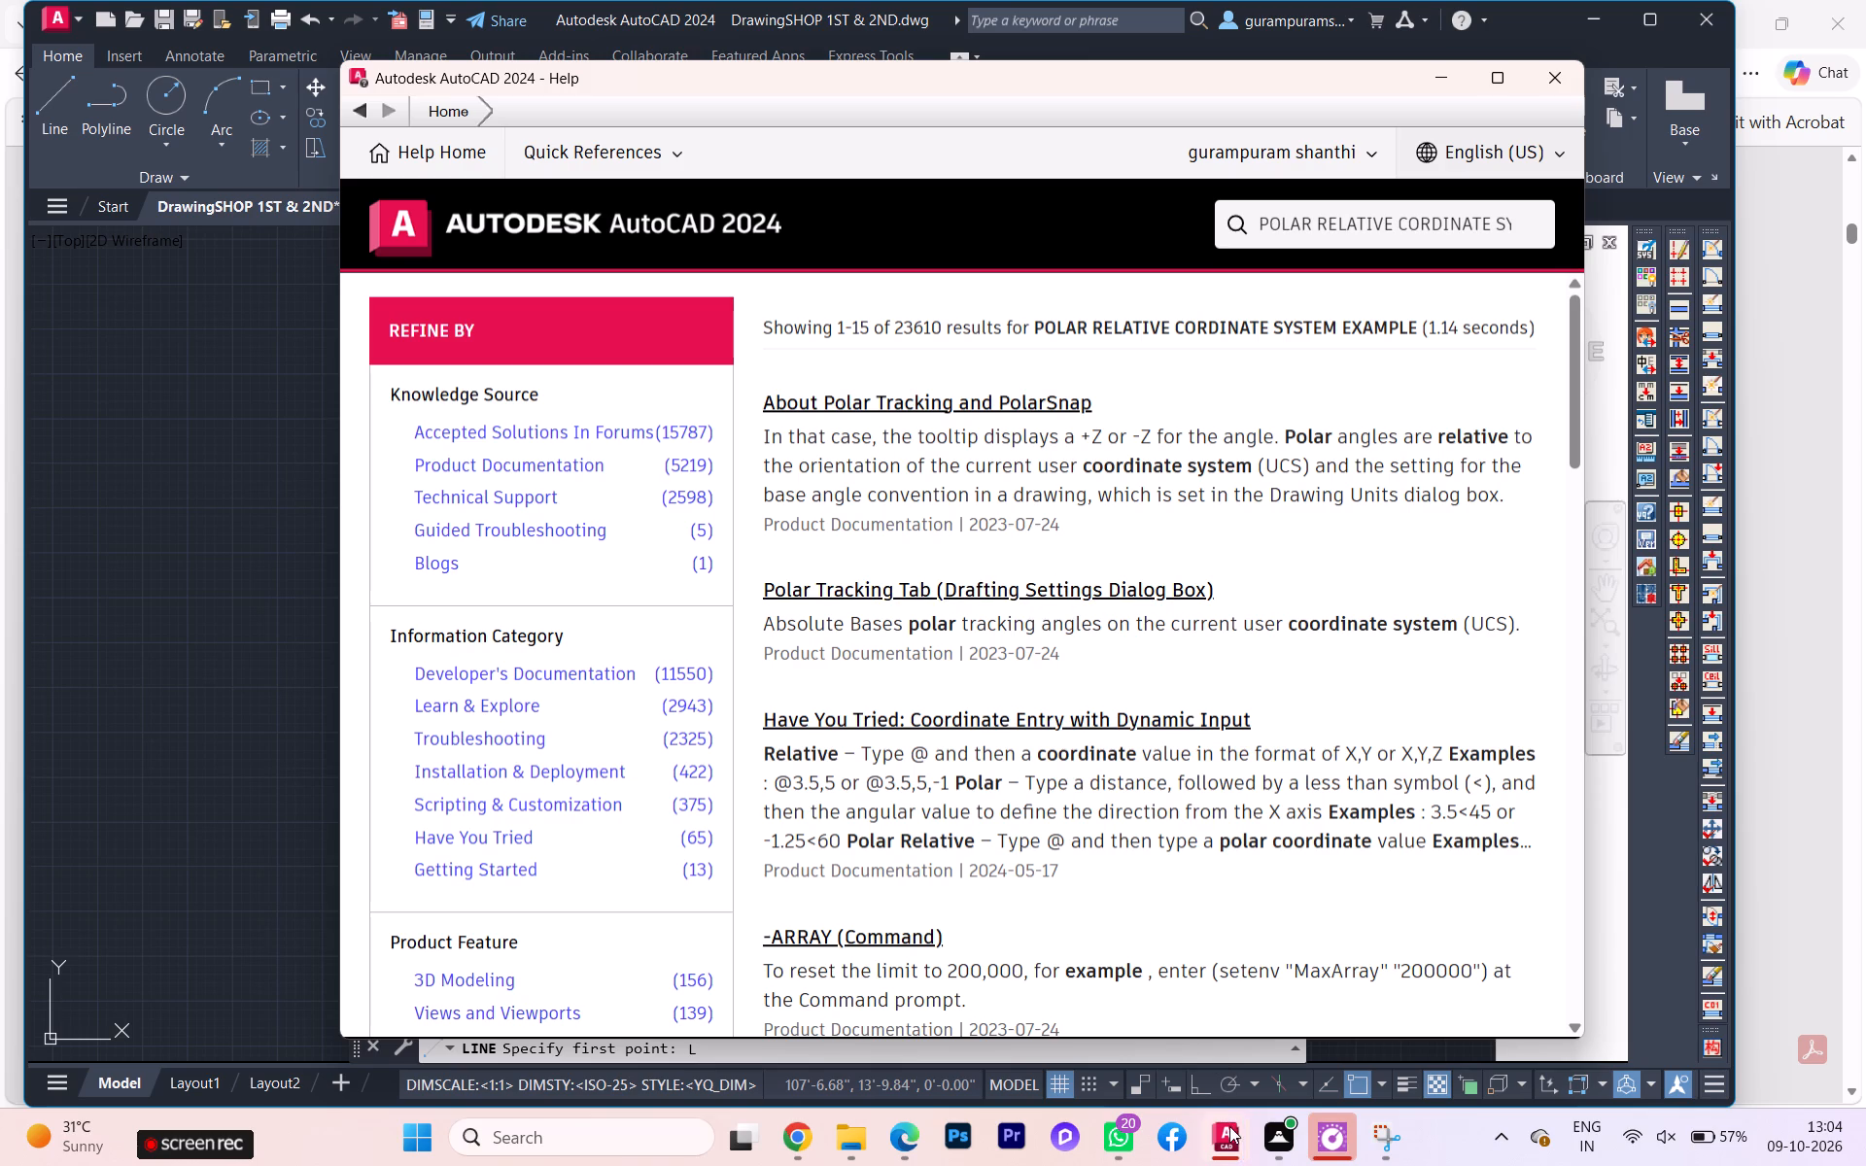
left_click(875, 977)
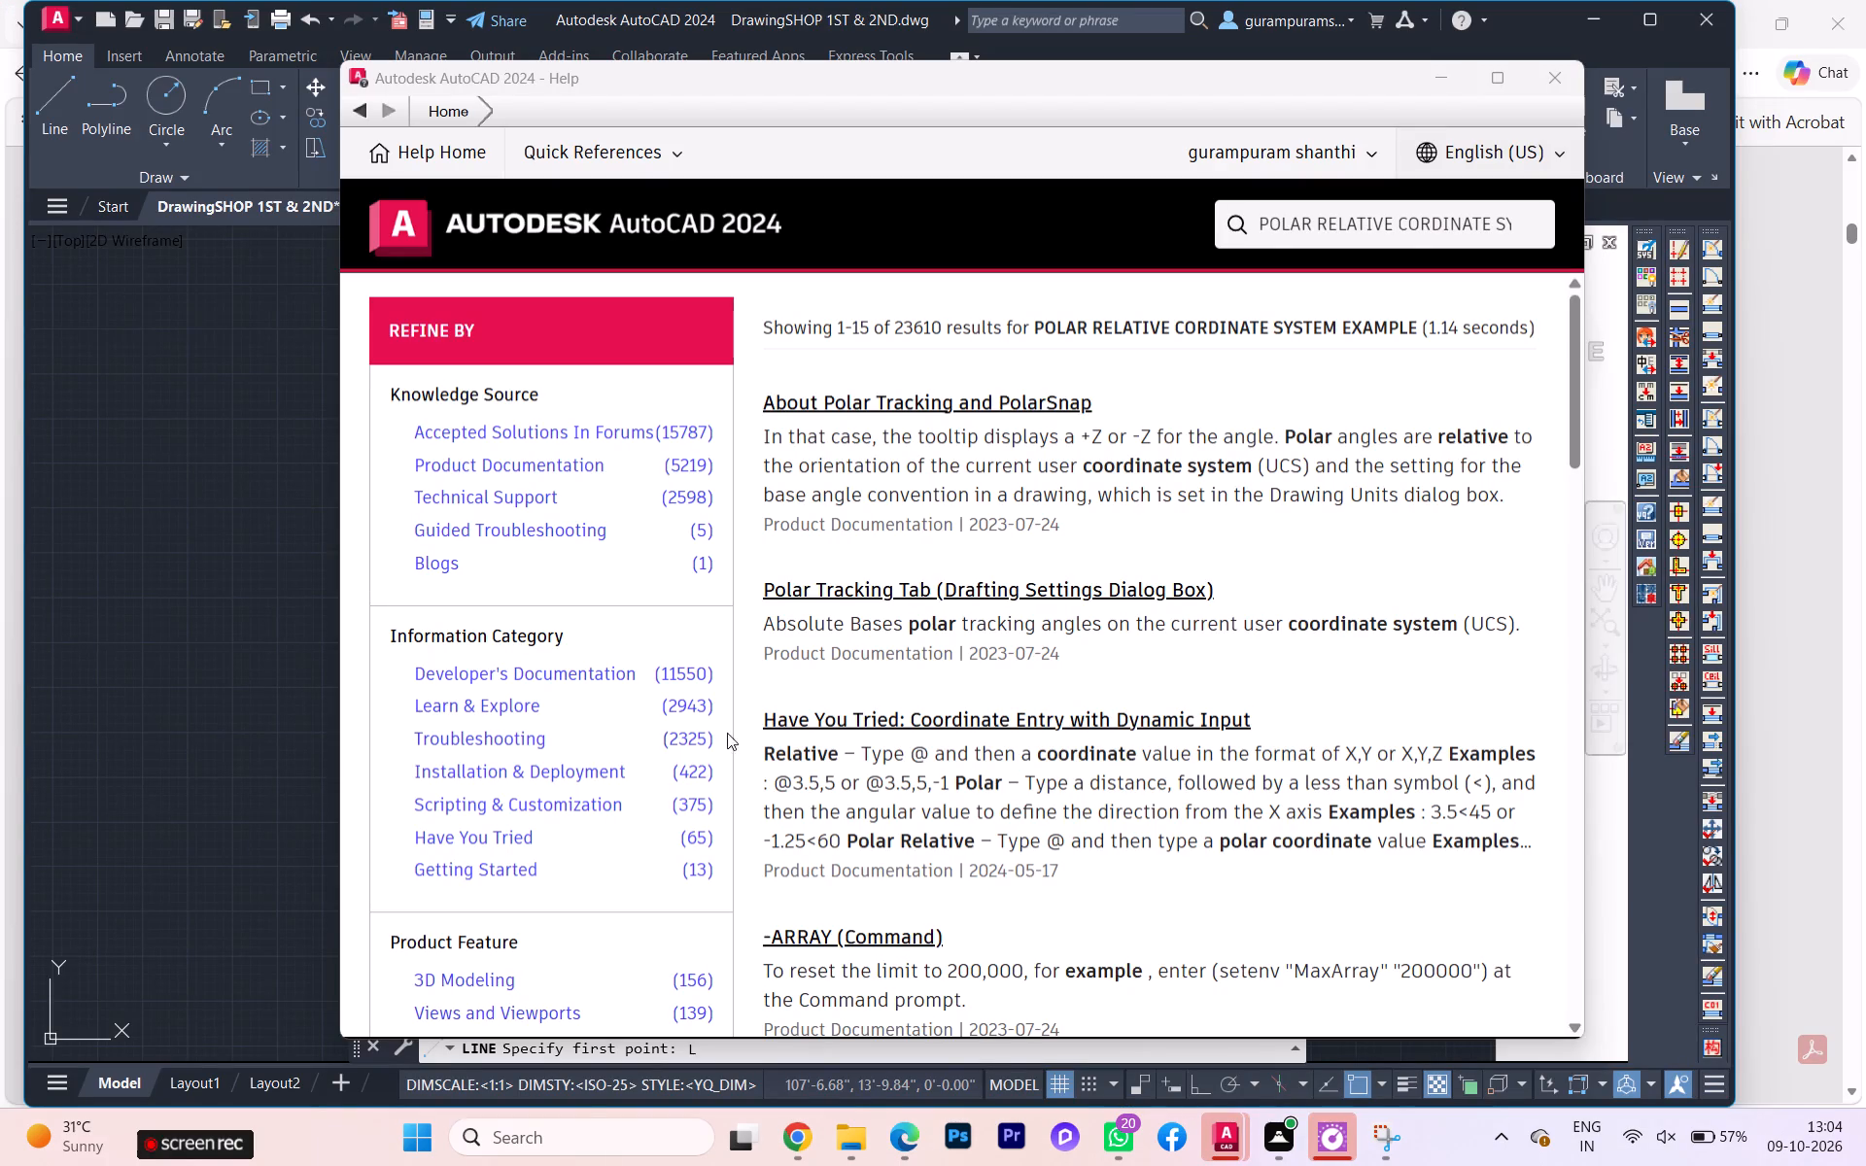
Minimize the Help window and maximize the shop drawing window with the pending Line command cancelled.
left_click(259, 743)
left_click(1442, 83)
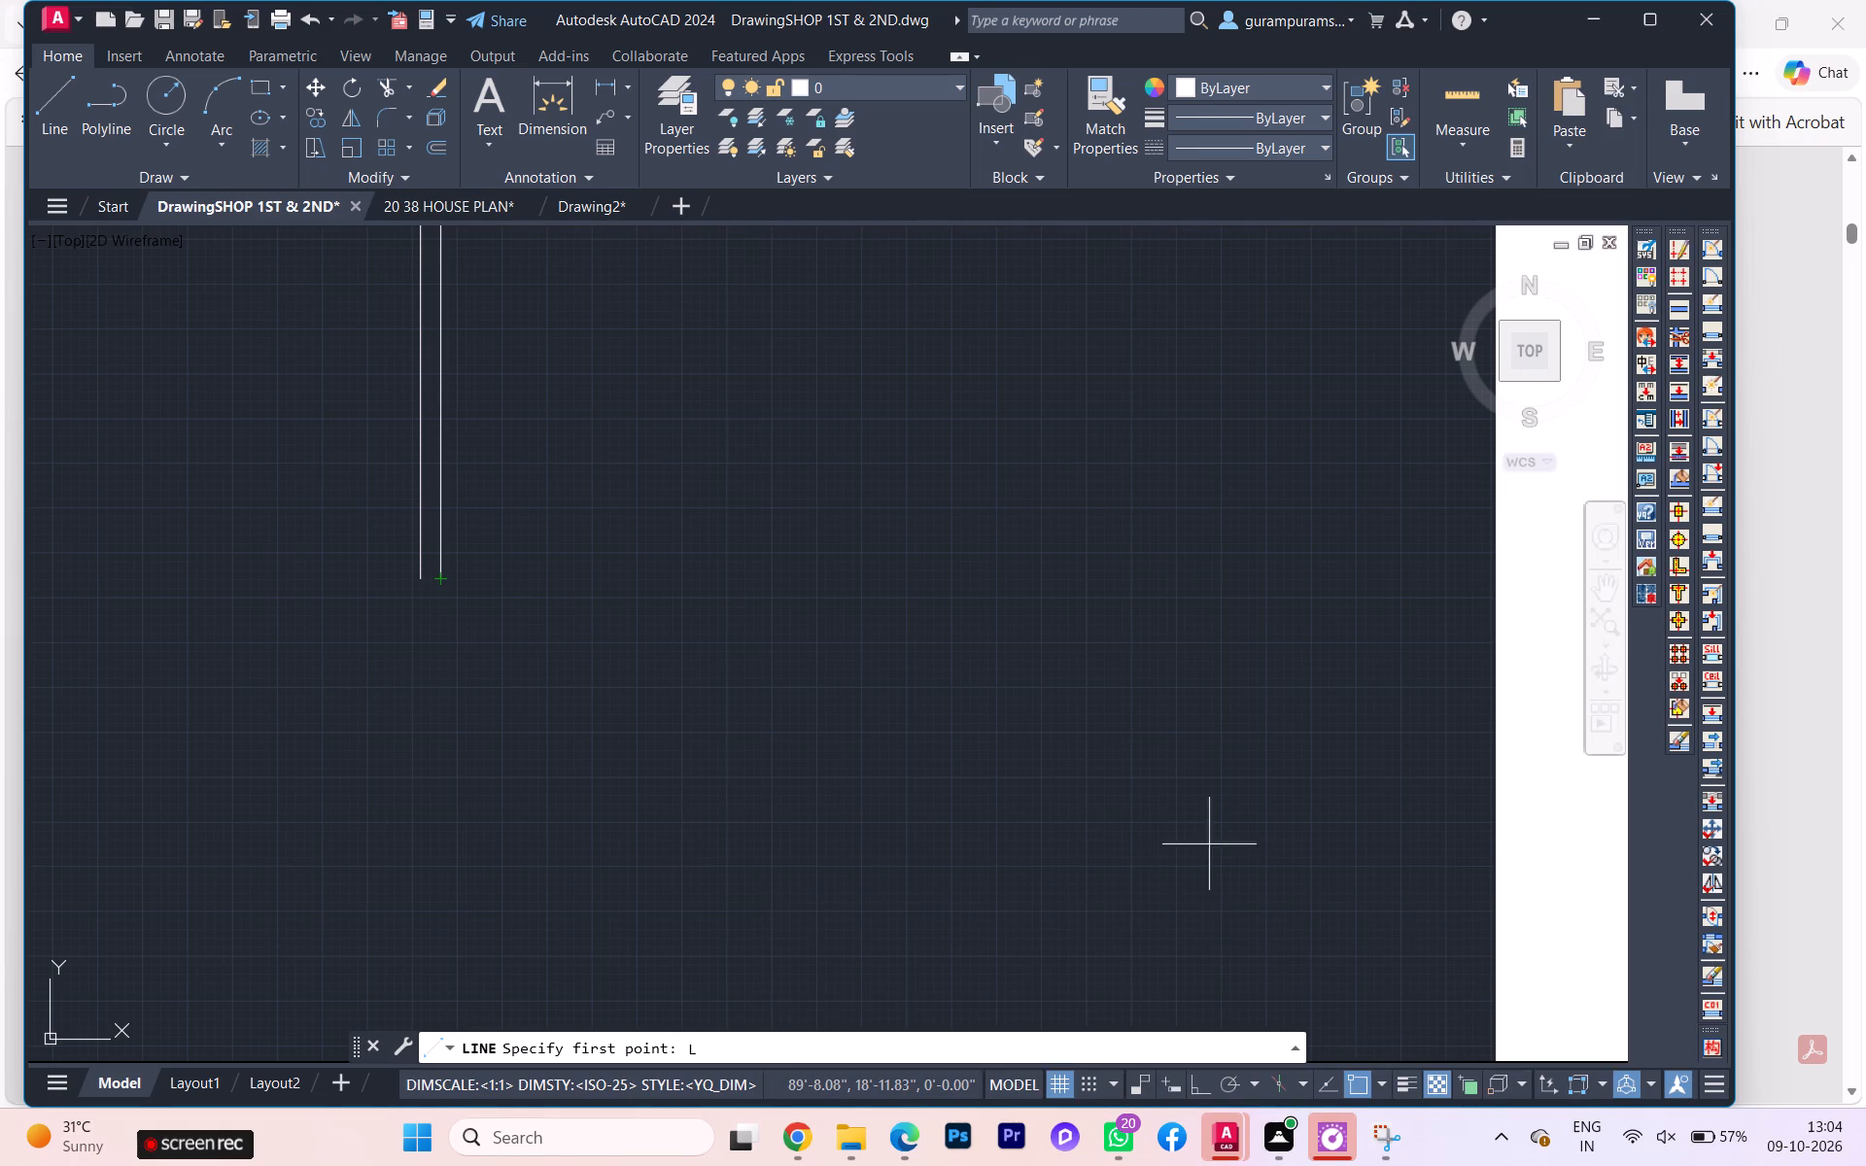
left_click(1641, 23)
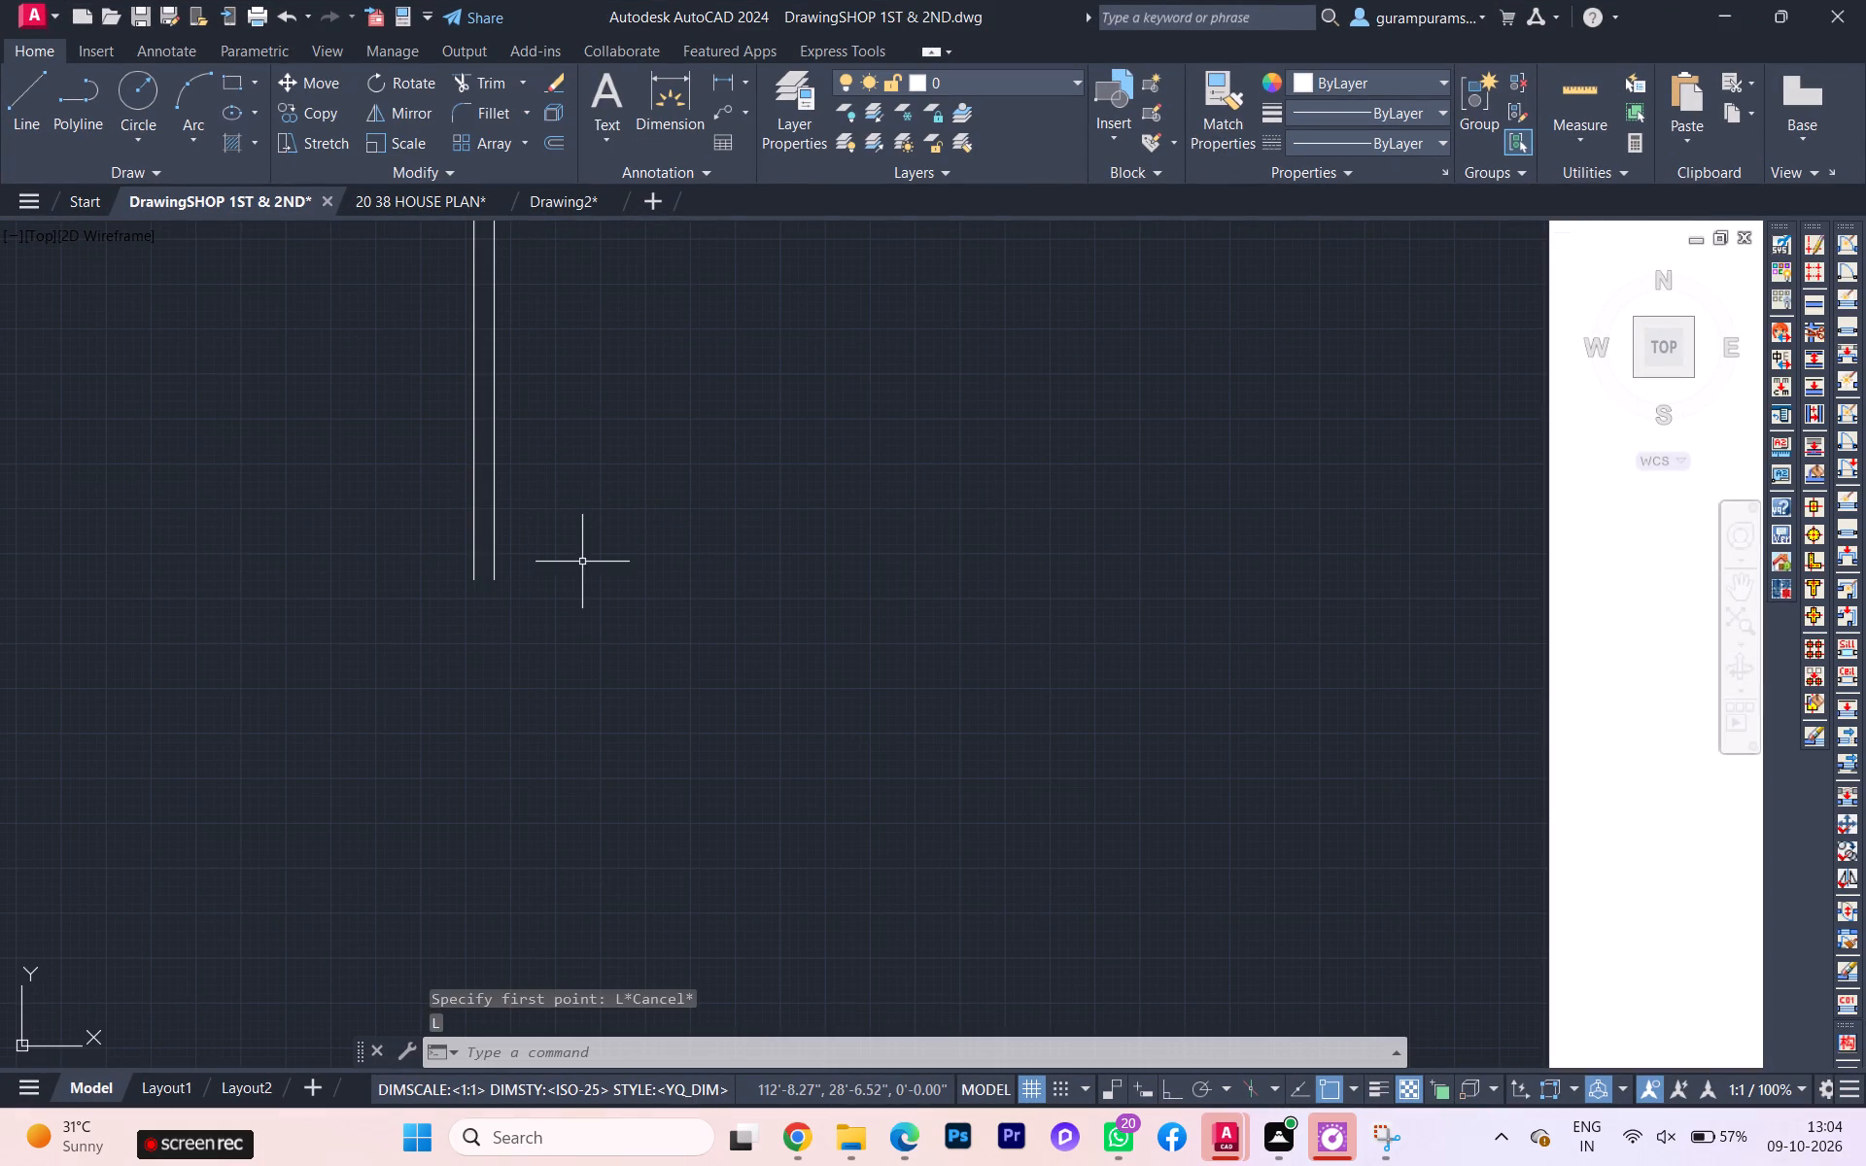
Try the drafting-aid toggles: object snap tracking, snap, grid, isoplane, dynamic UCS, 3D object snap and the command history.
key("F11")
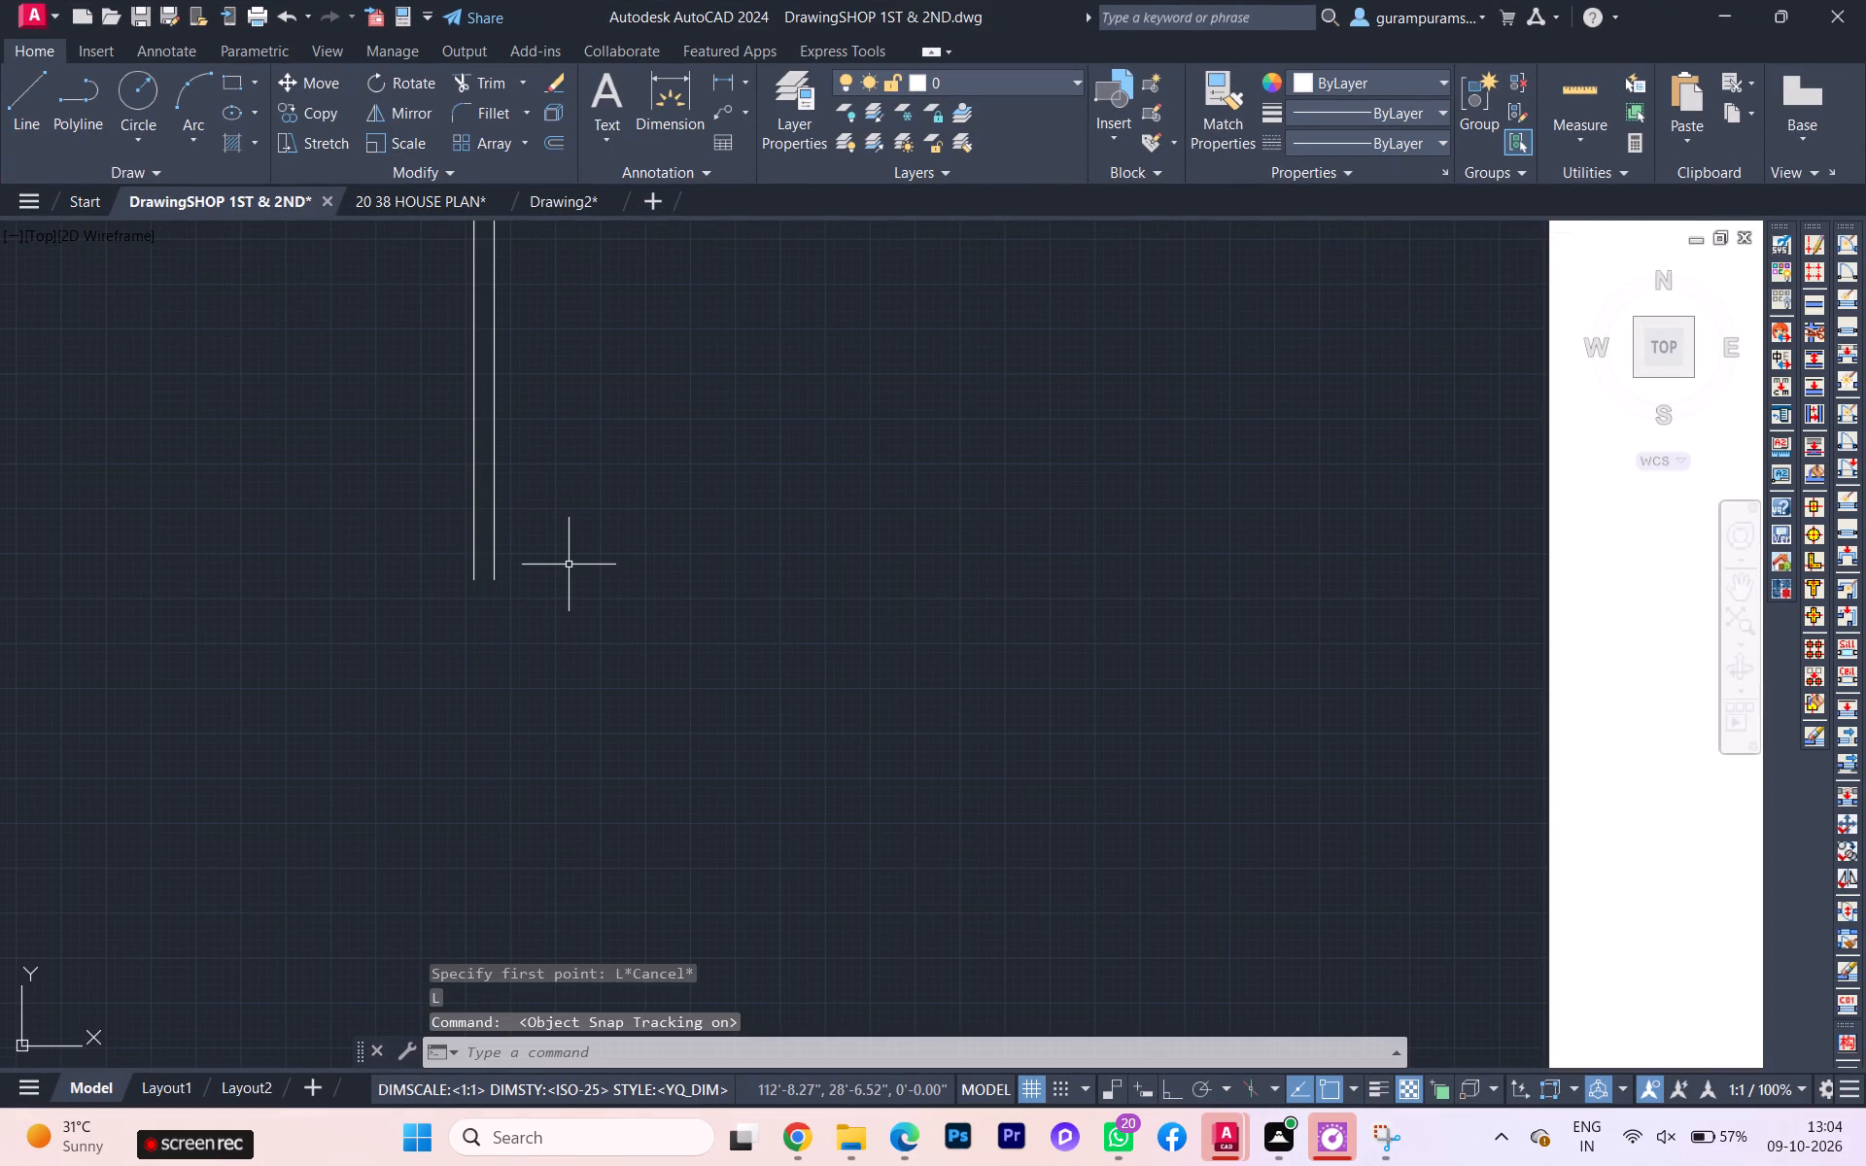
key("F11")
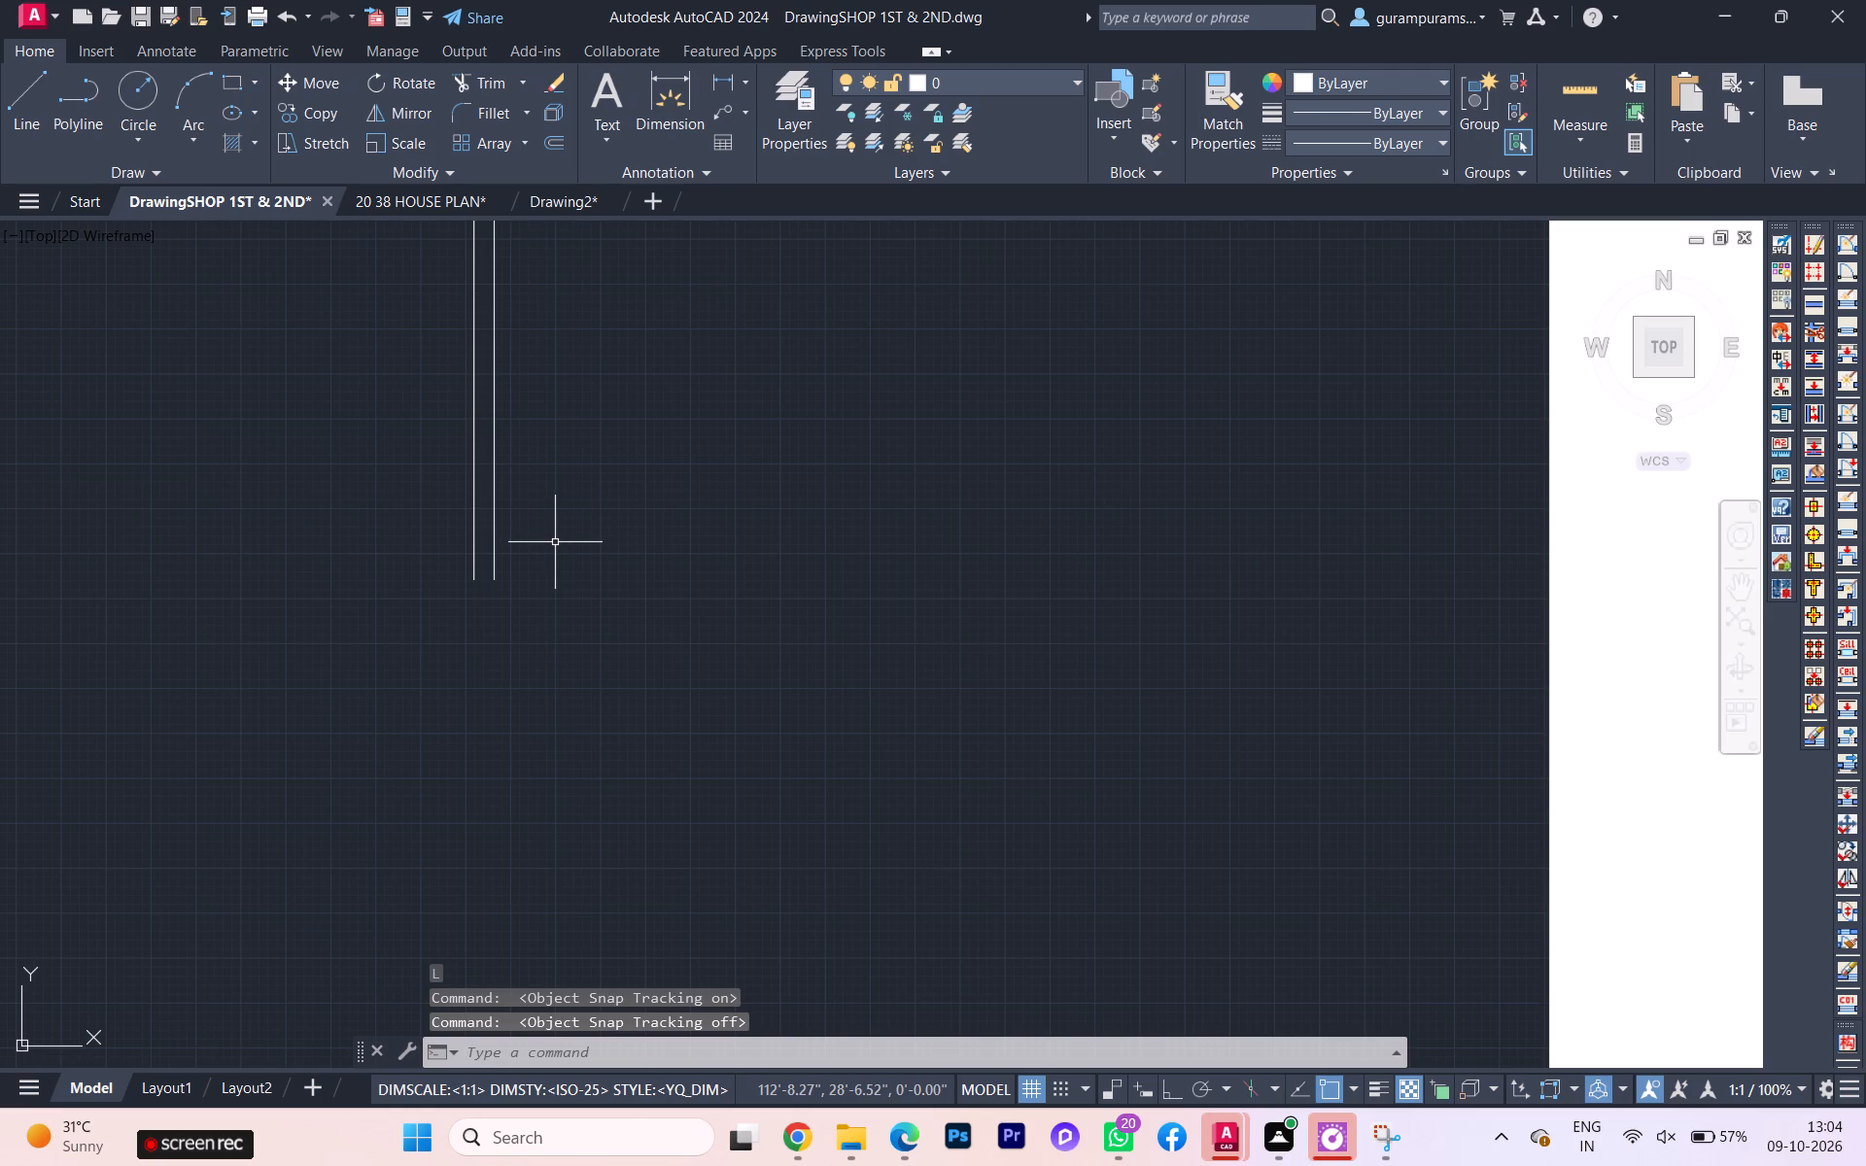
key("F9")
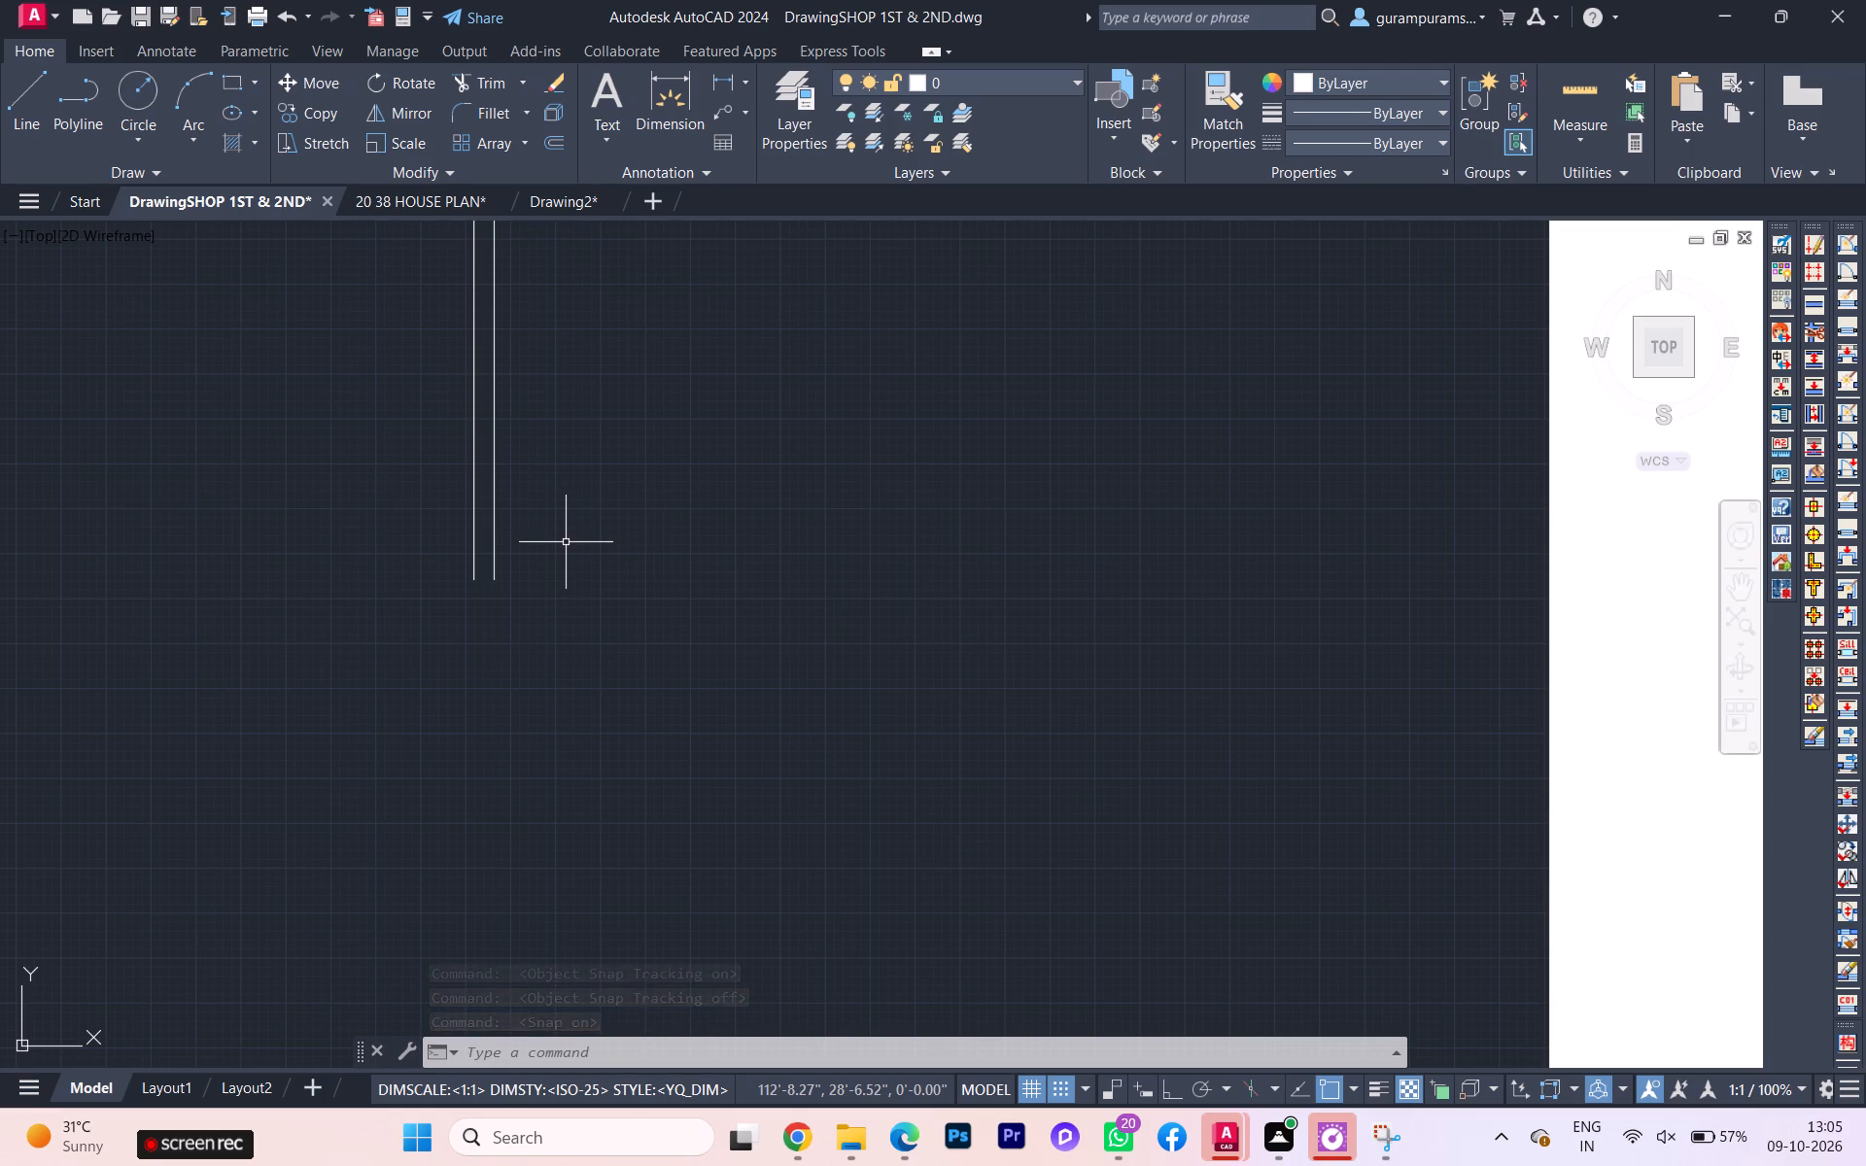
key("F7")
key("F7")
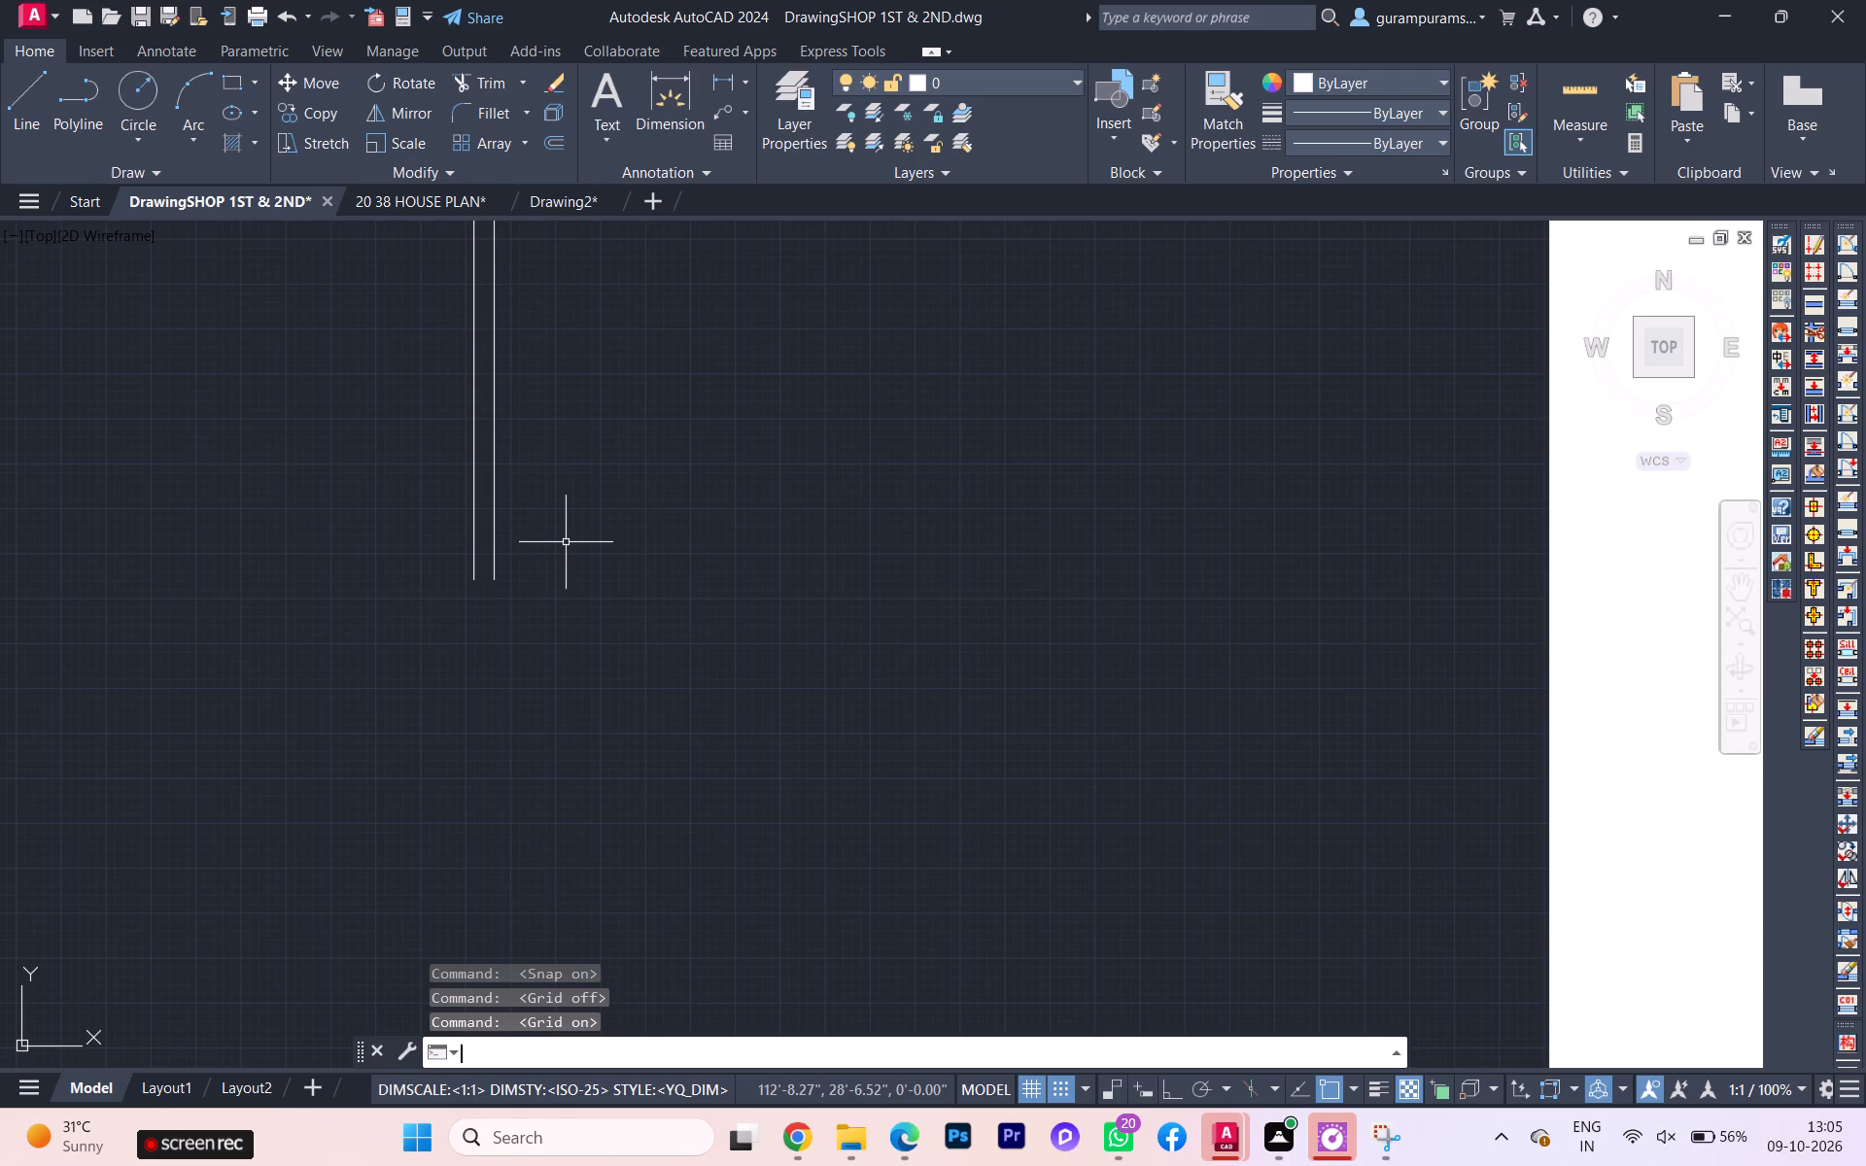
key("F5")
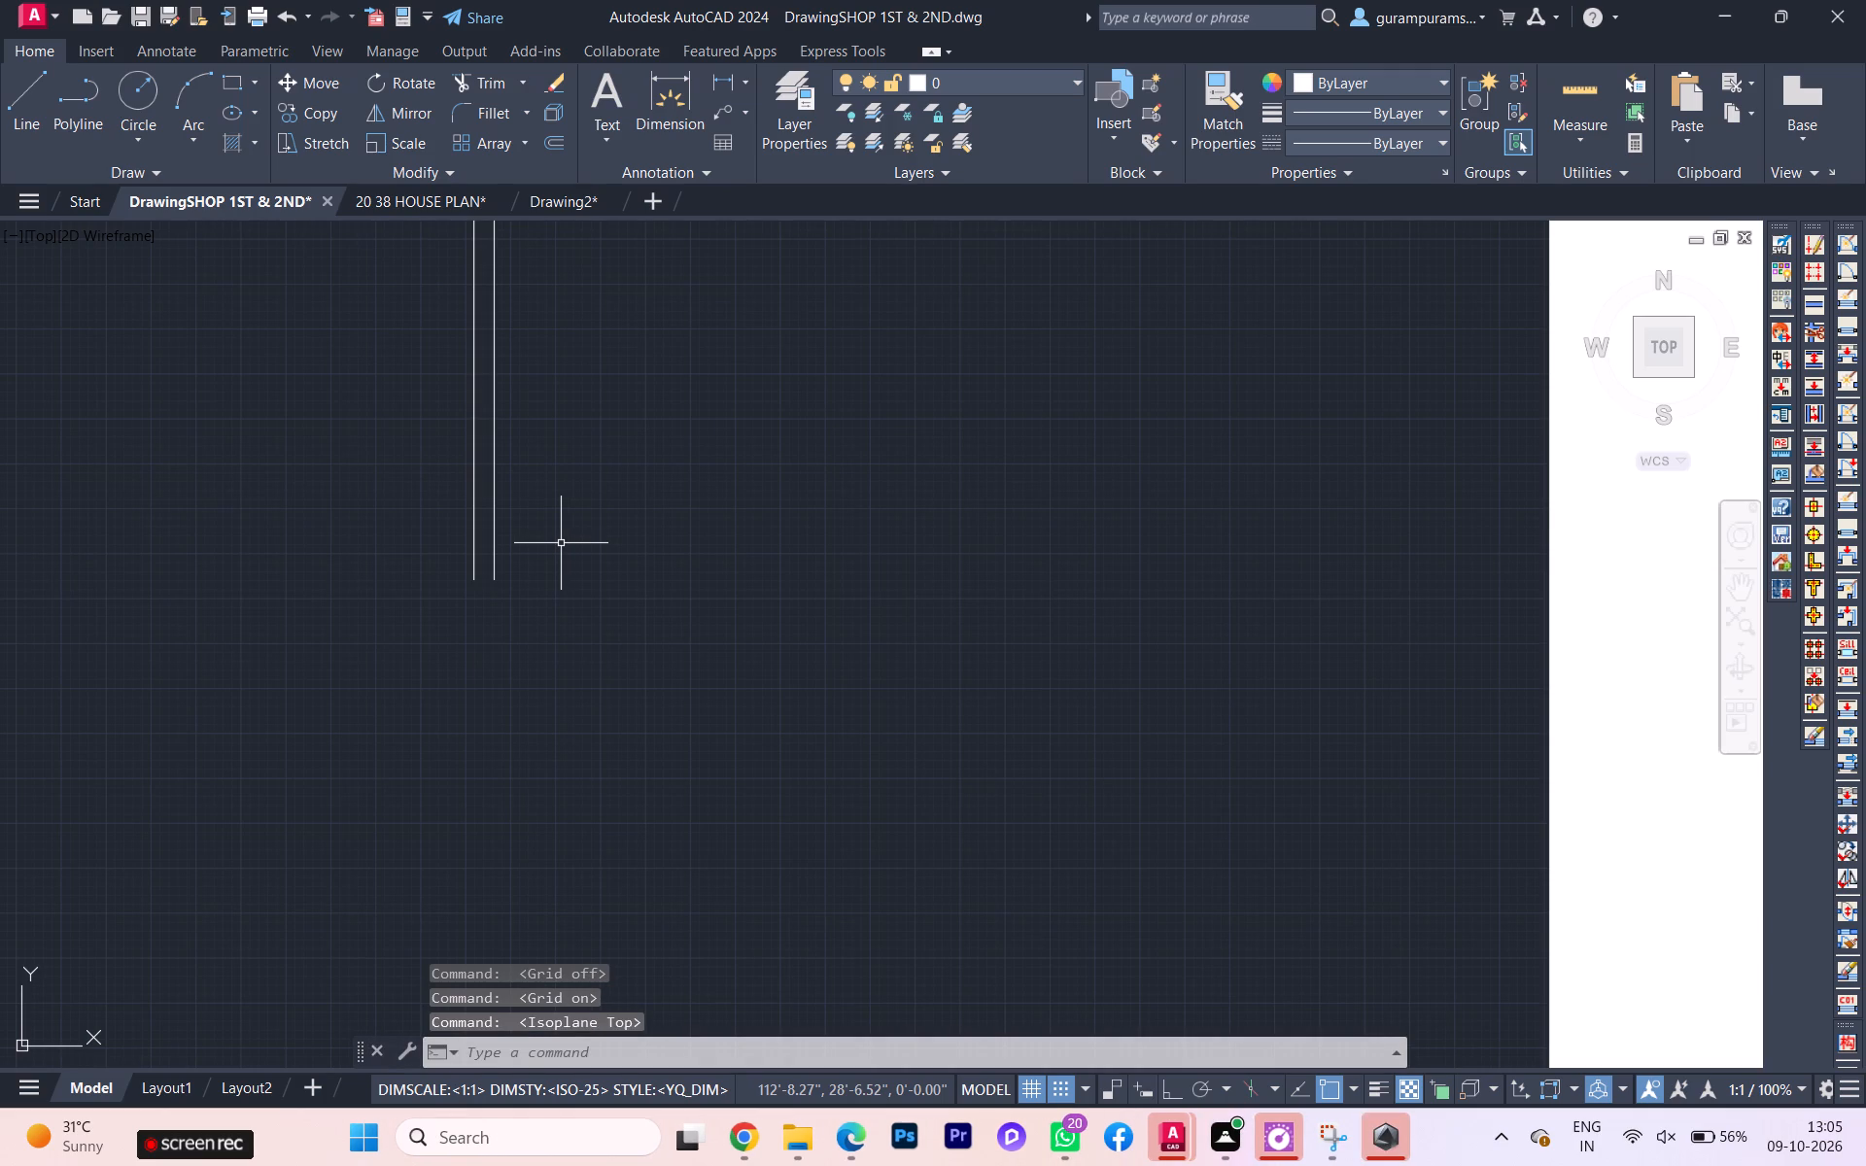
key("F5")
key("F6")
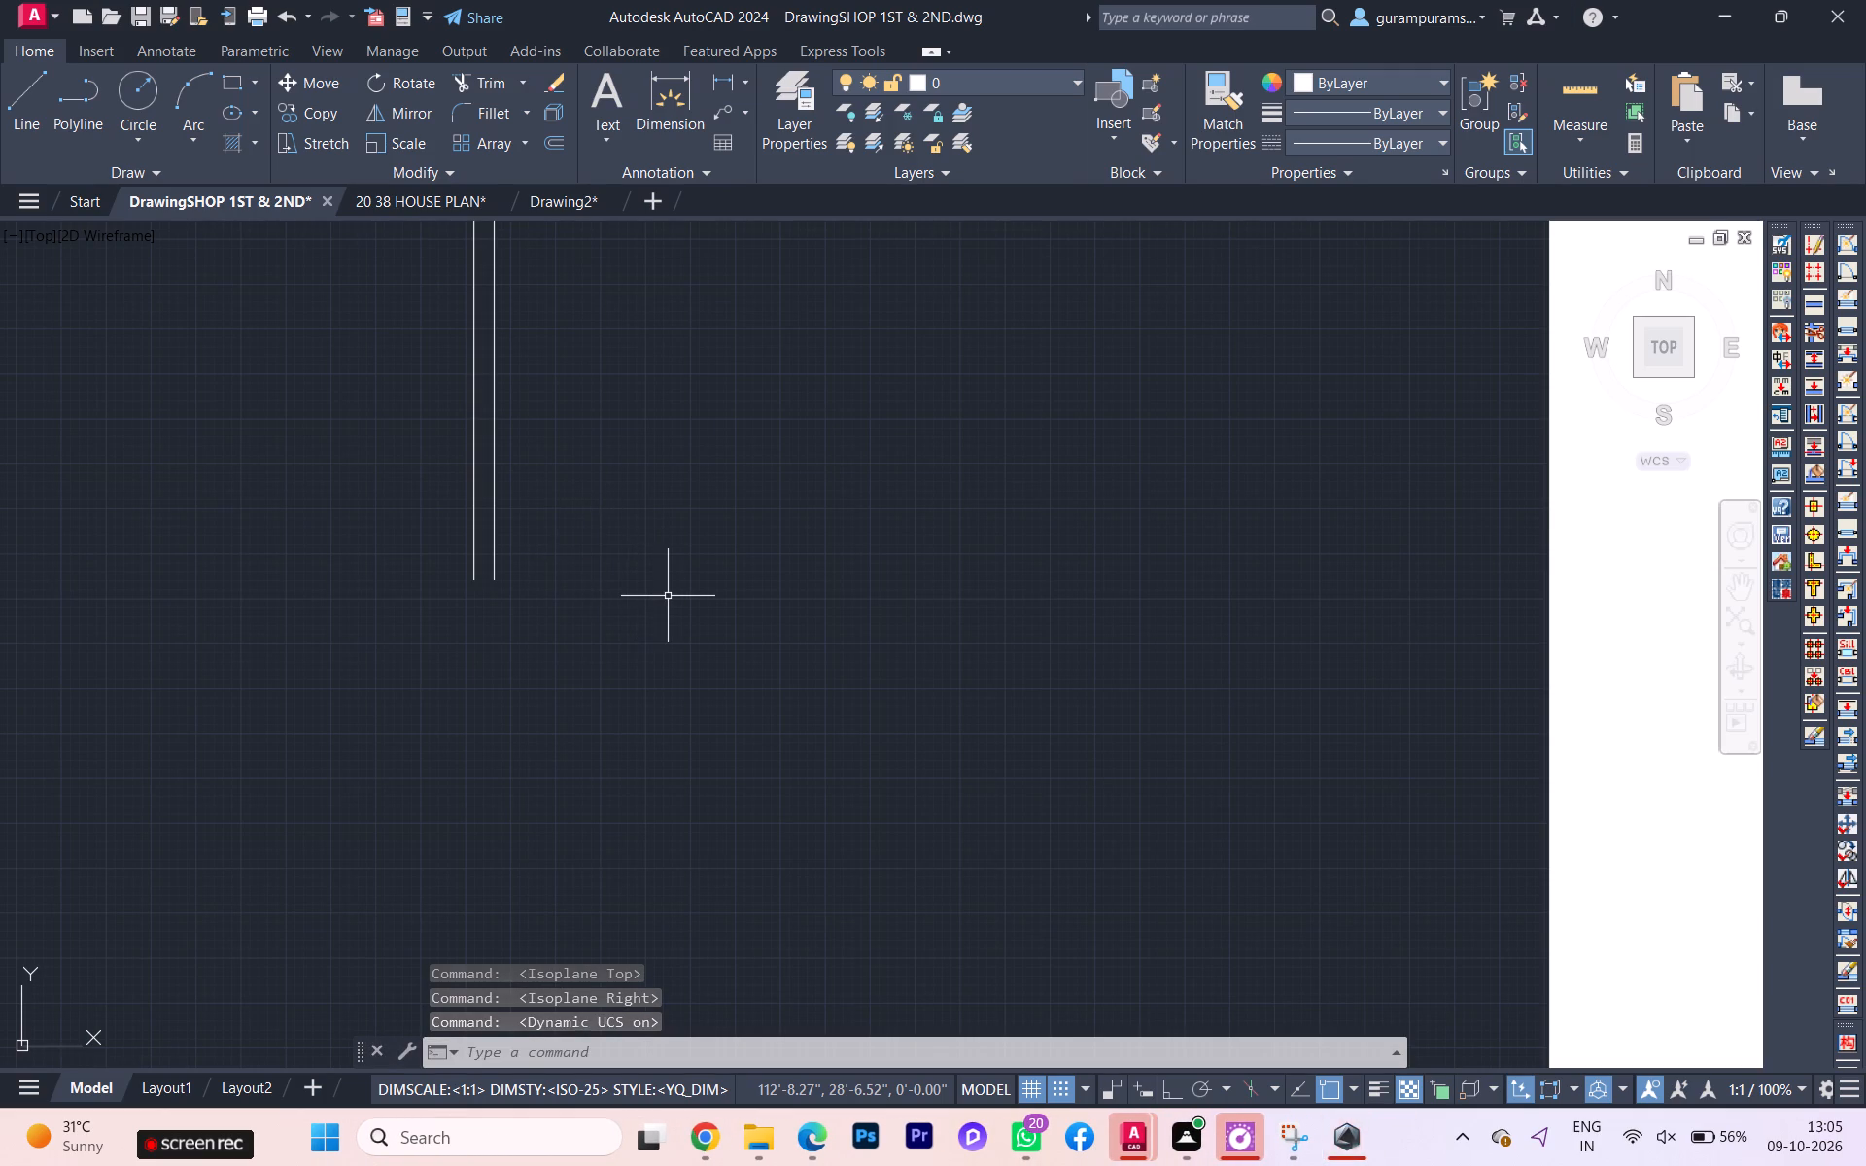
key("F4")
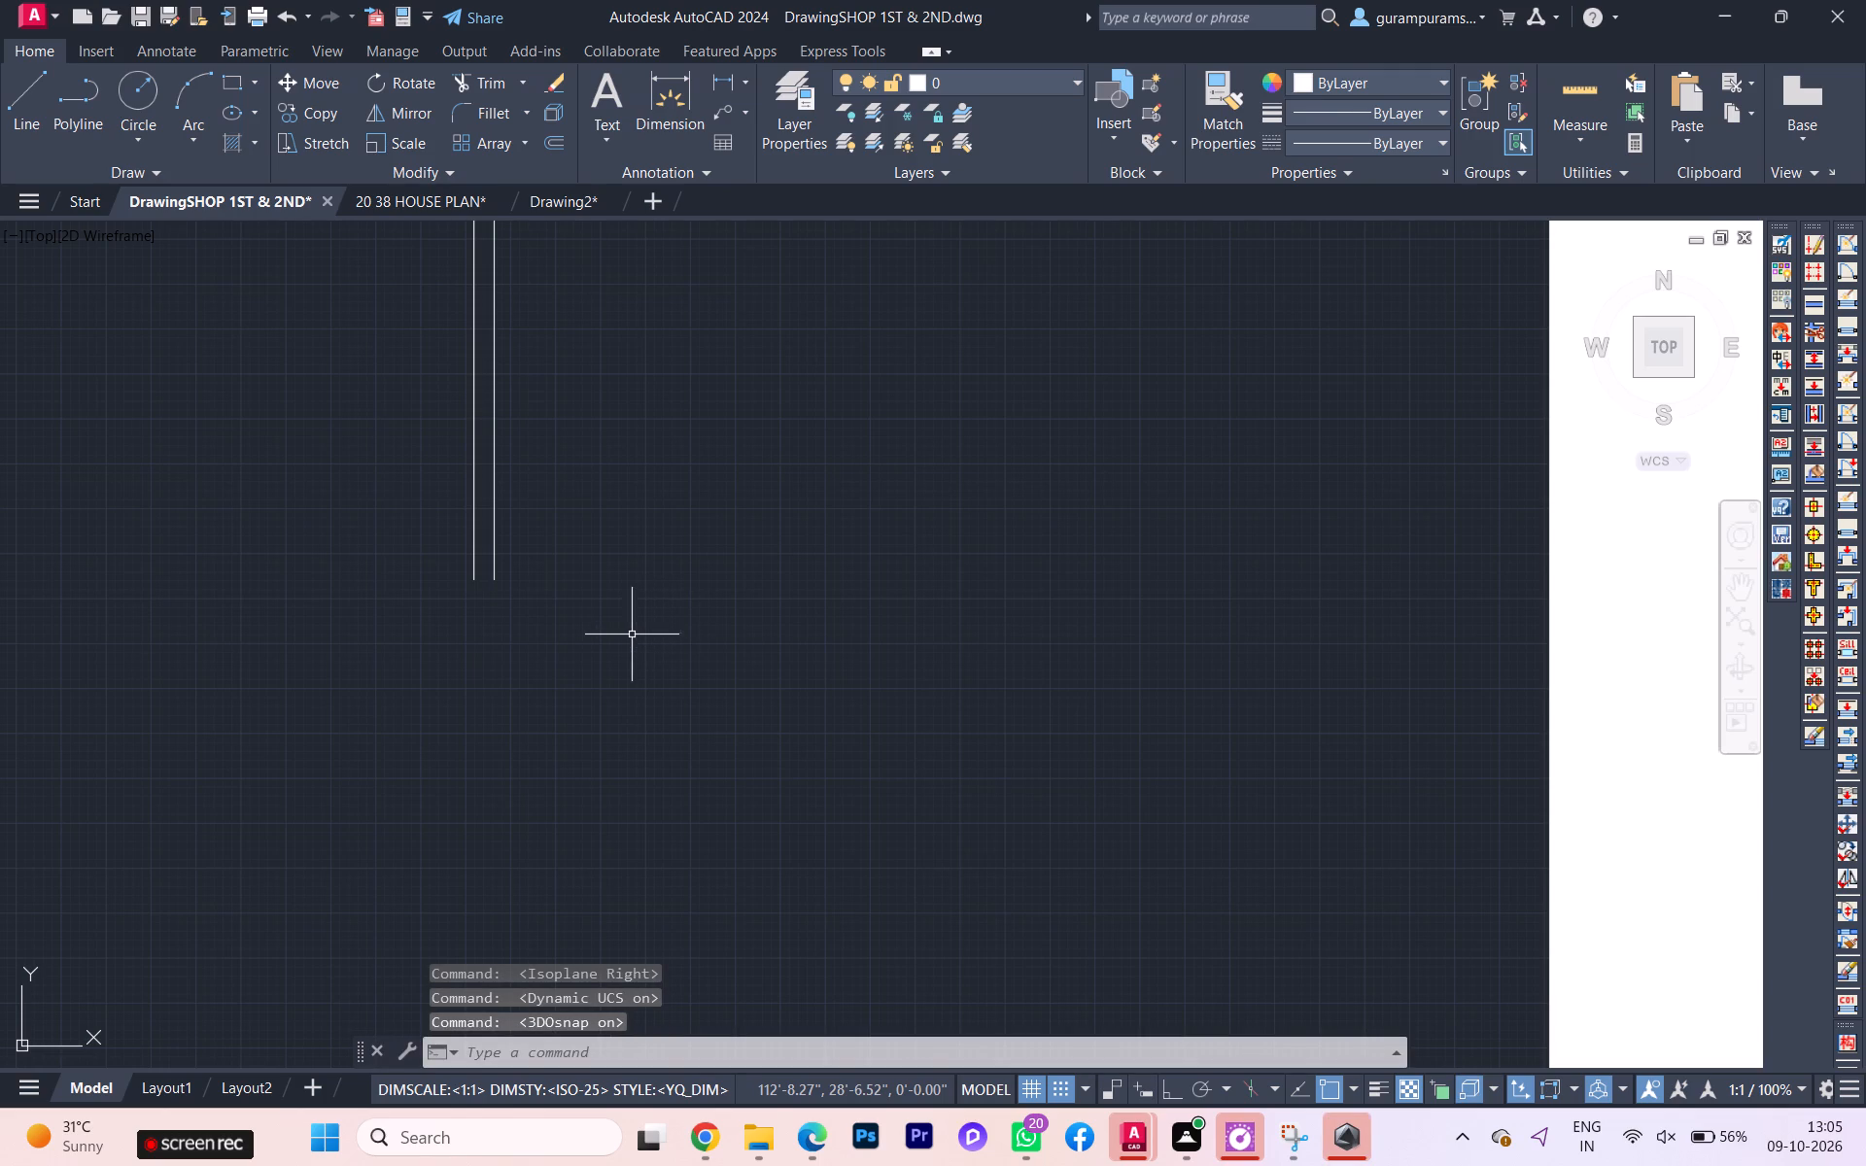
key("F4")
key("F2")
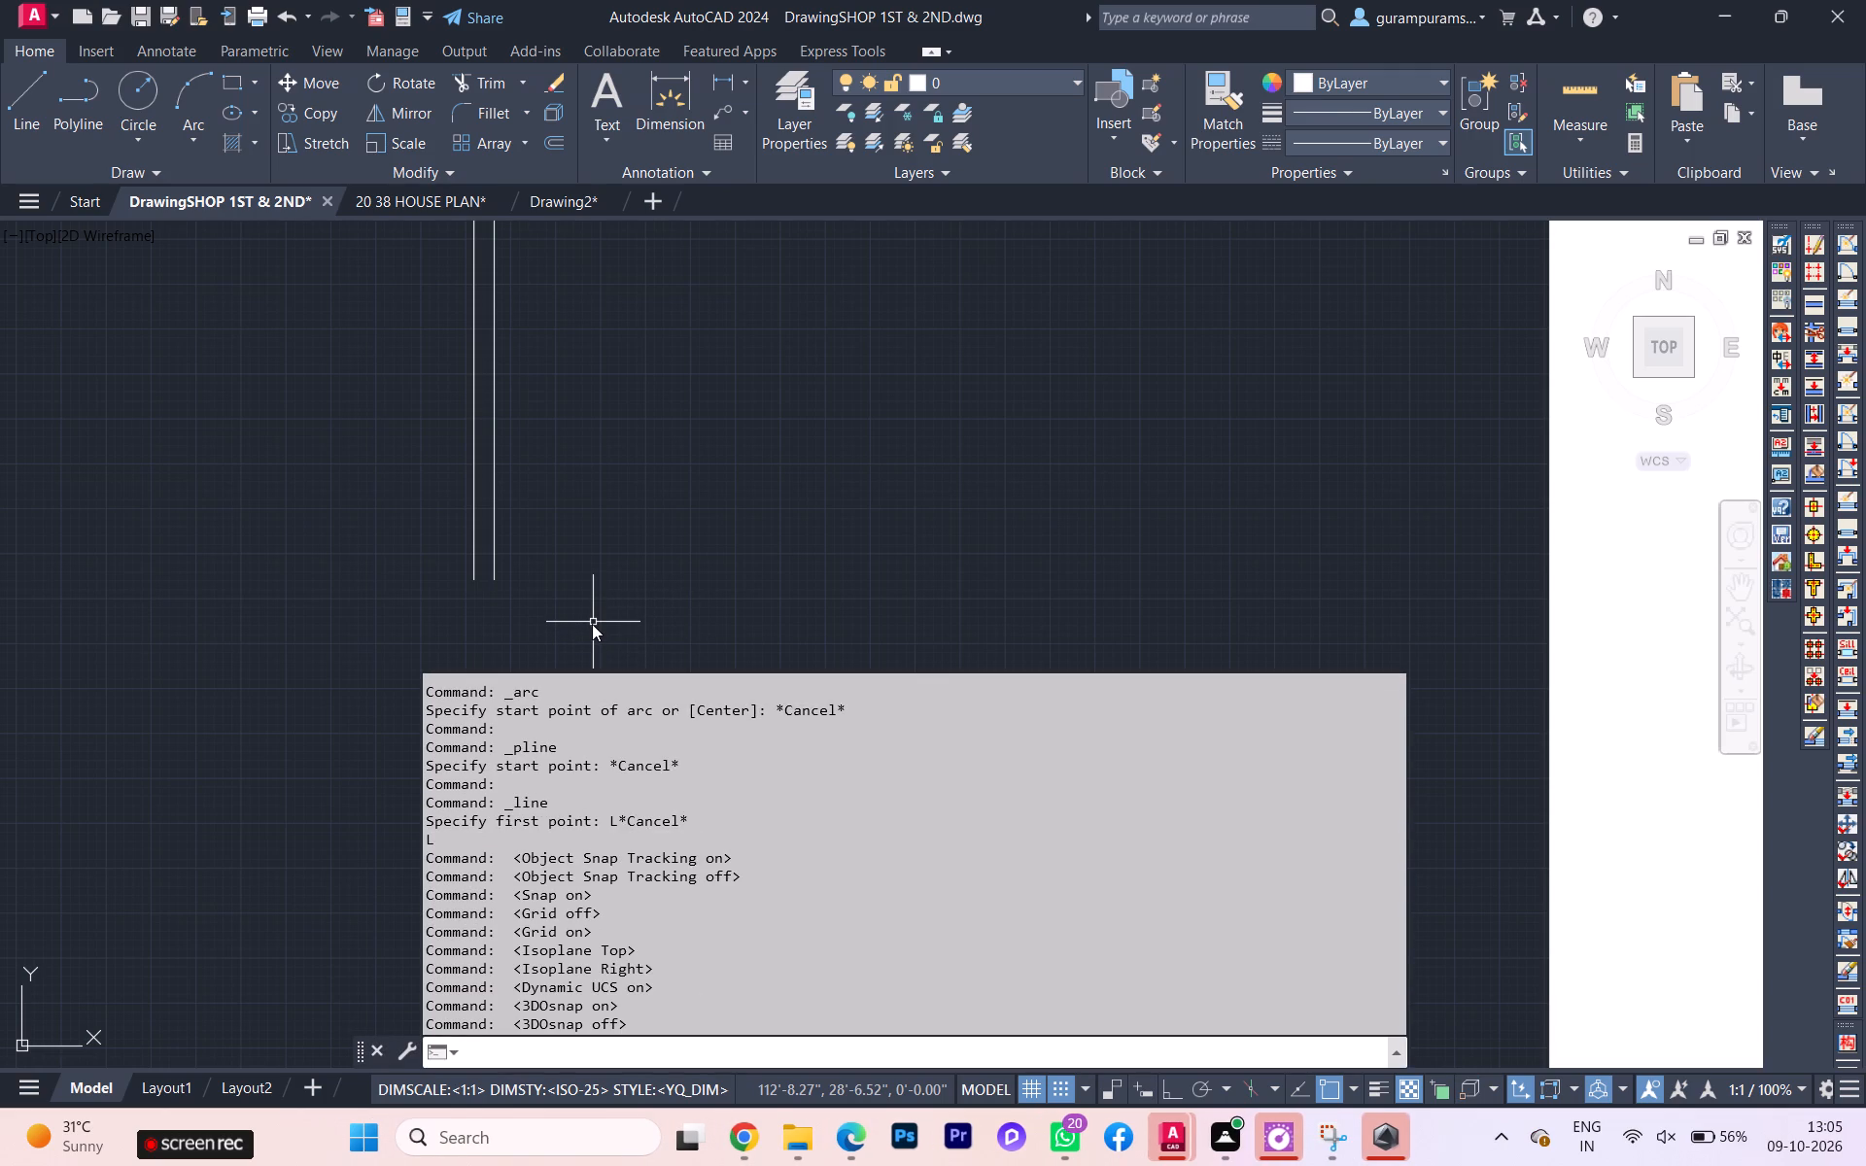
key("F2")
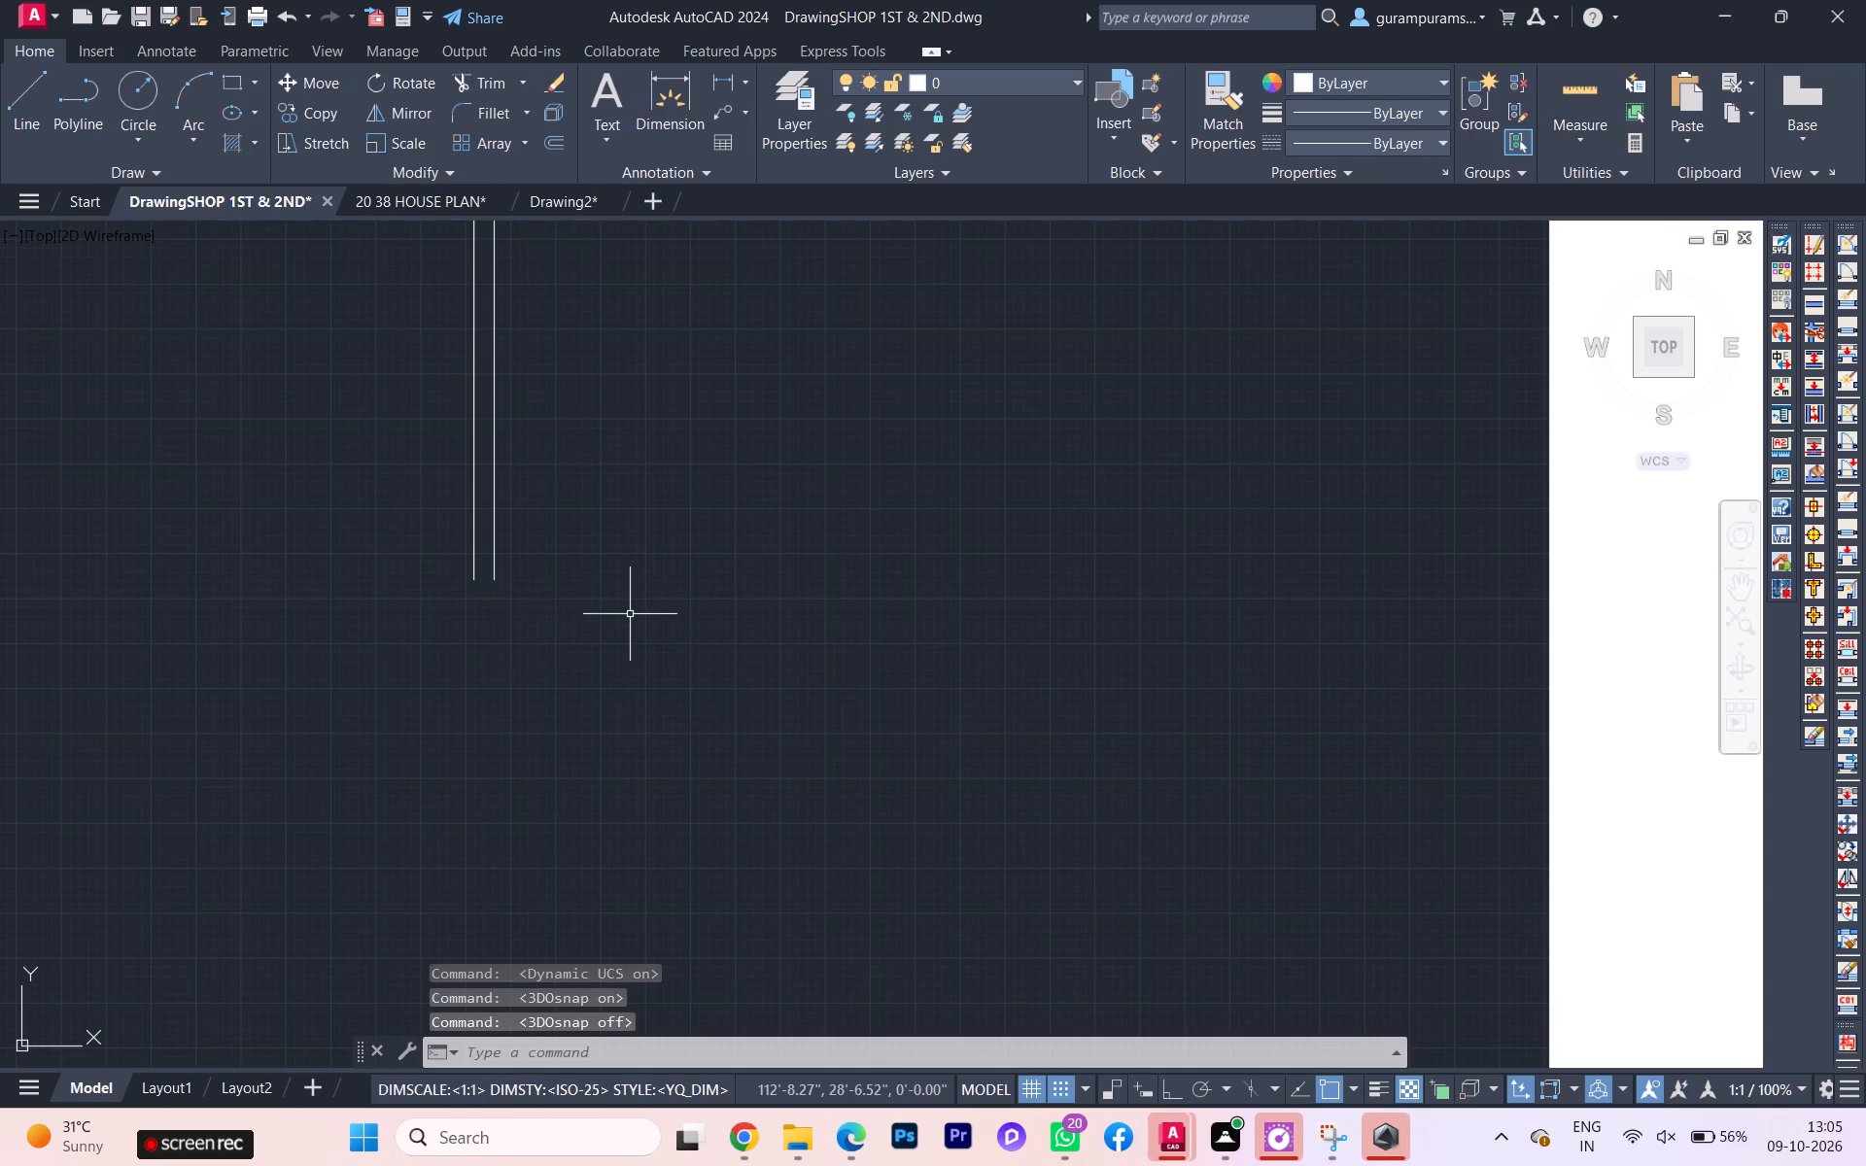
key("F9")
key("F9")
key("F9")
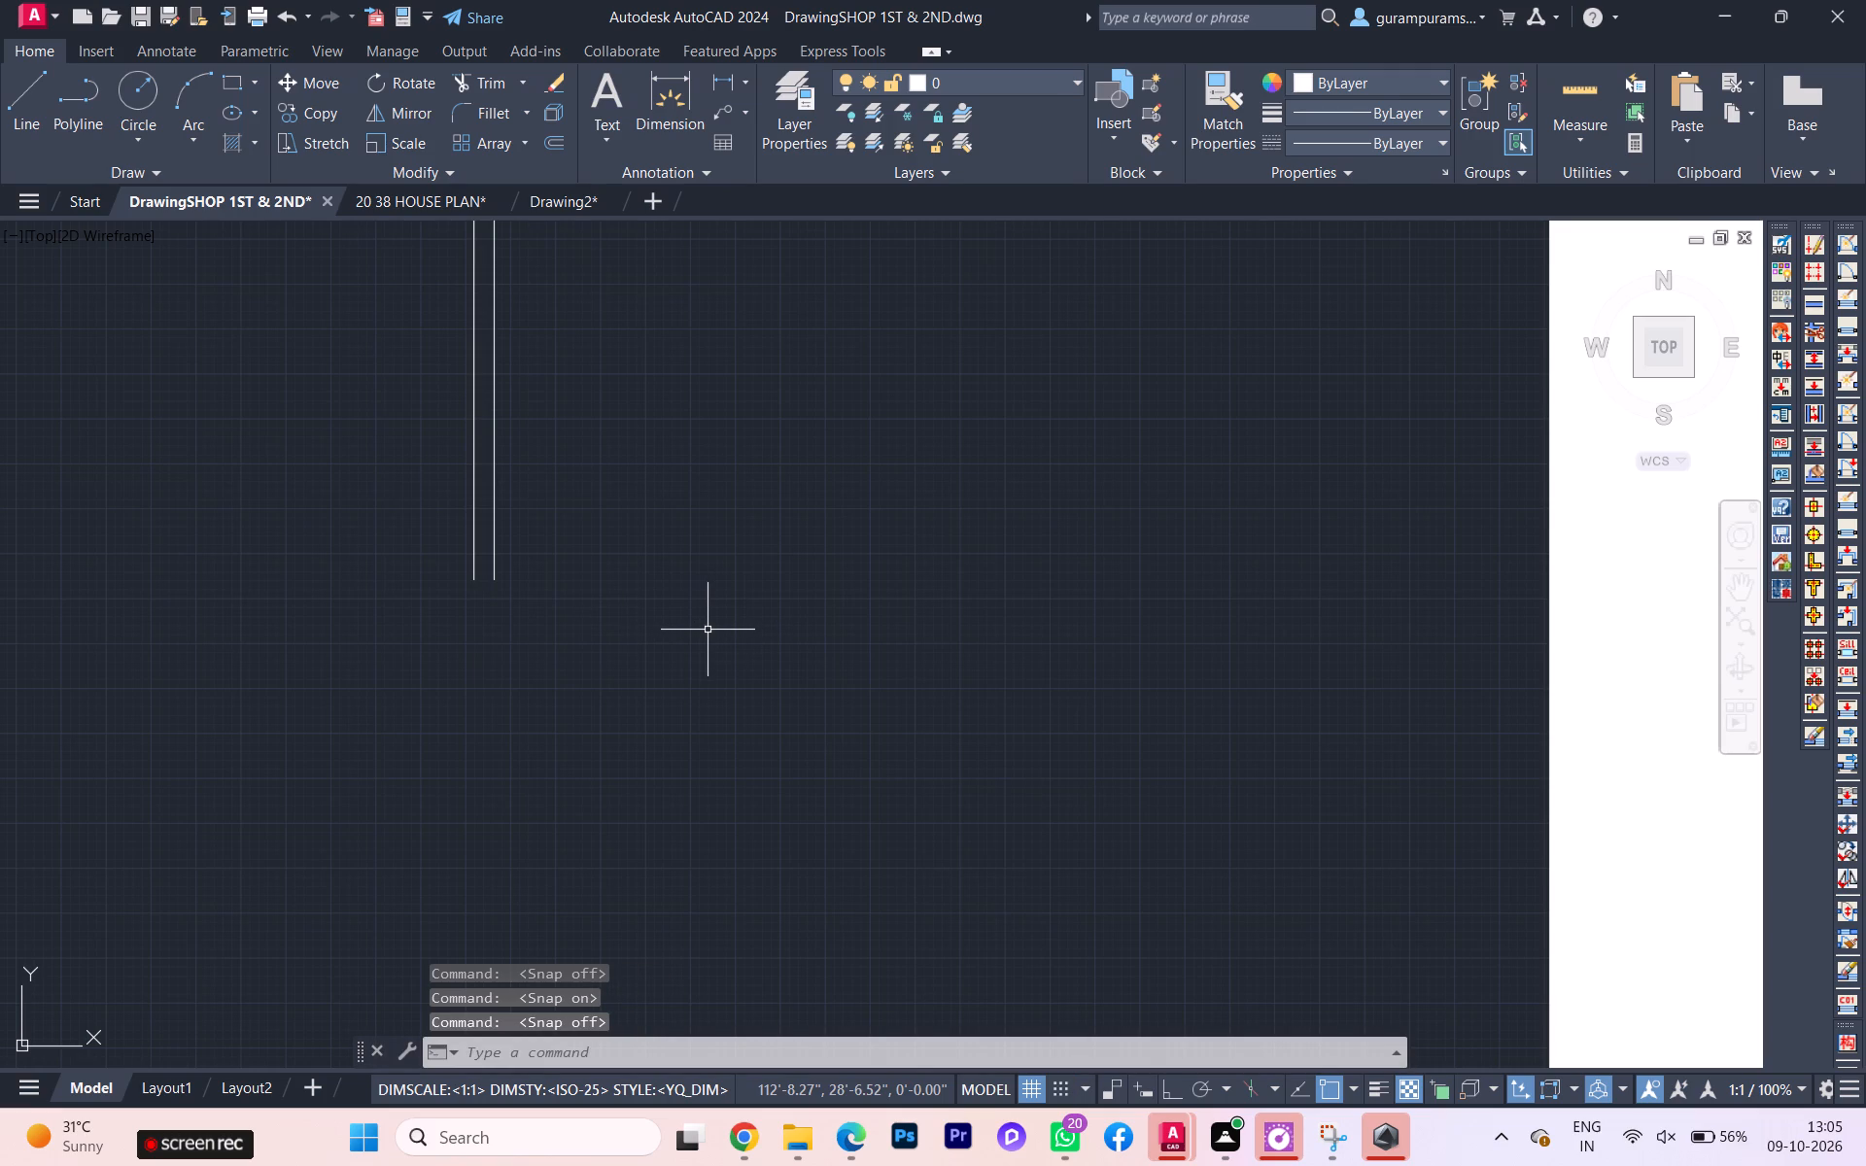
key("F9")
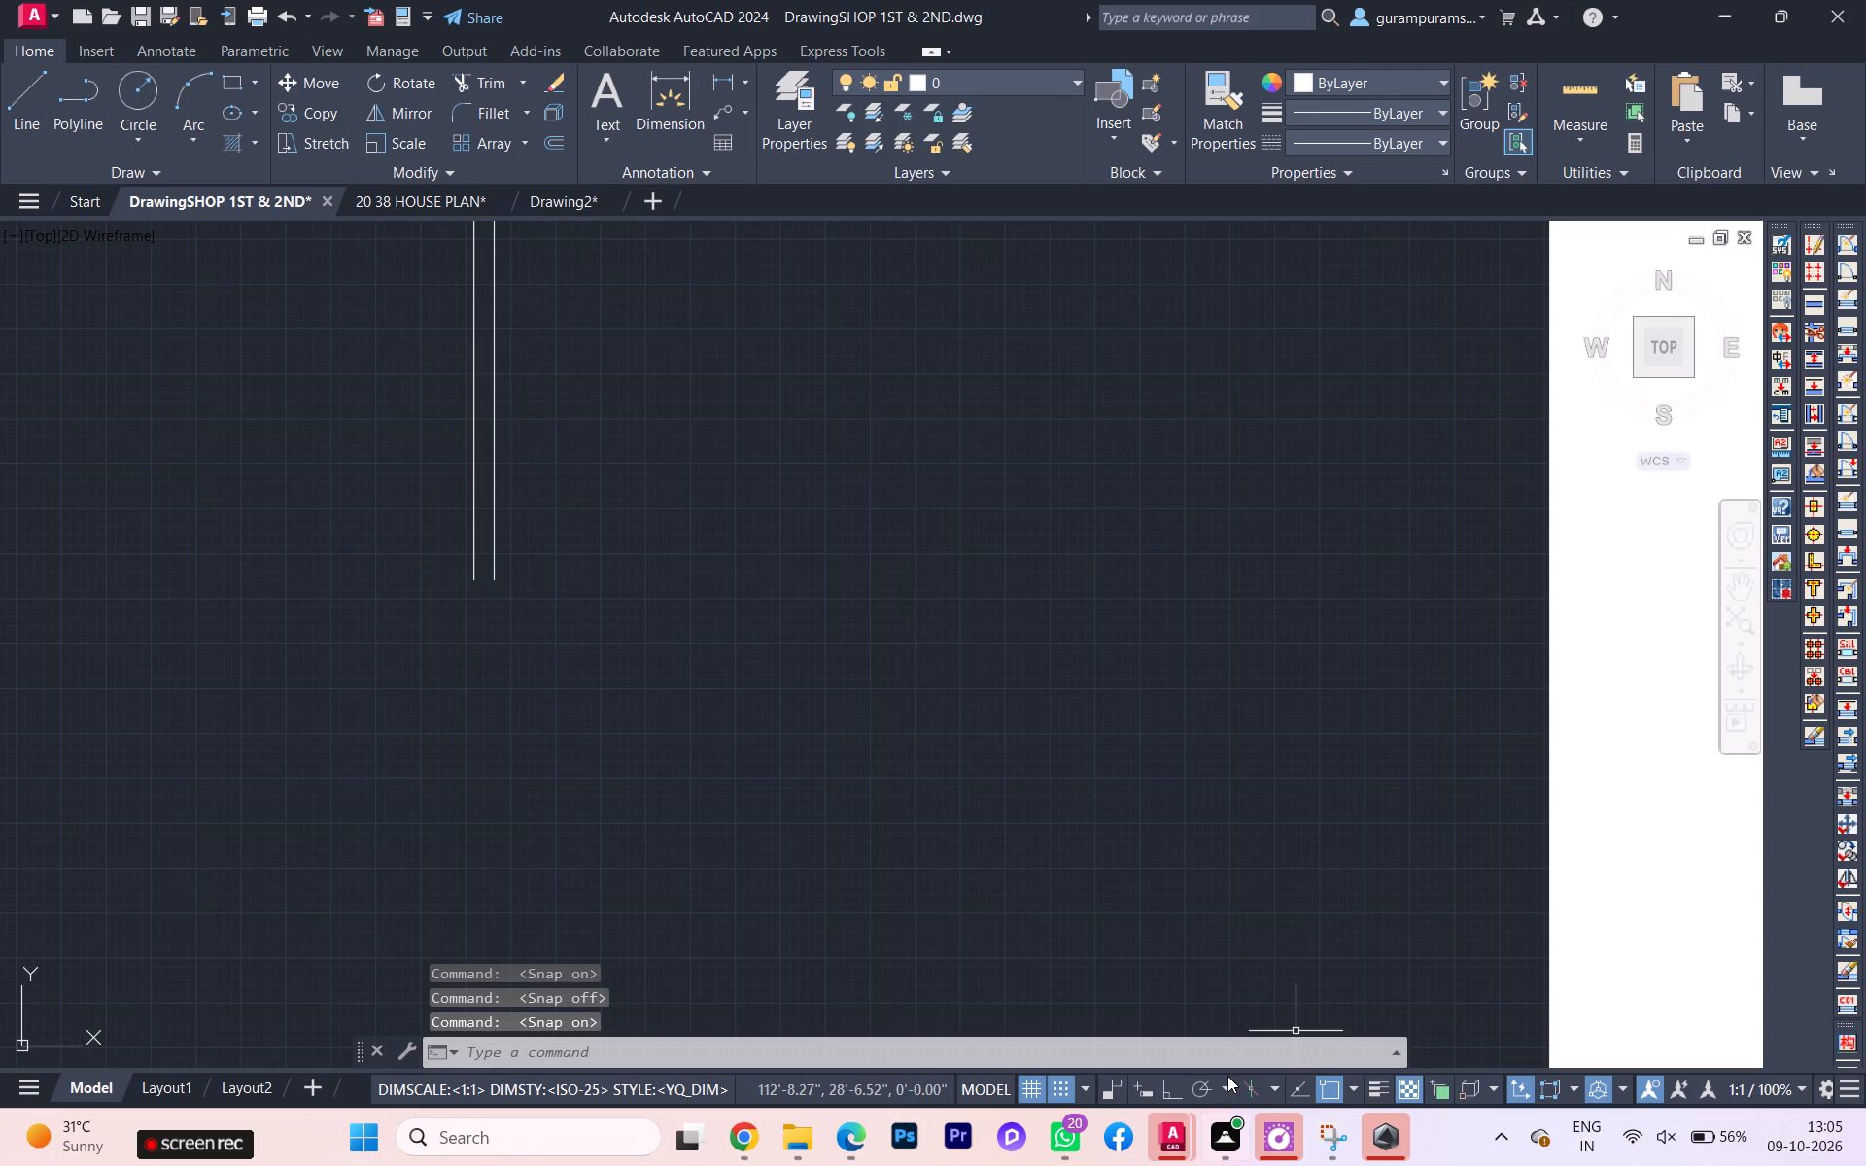
Turn on polar tracking with 45° angle increments and switch on dynamic input.
left_click(1211, 1085)
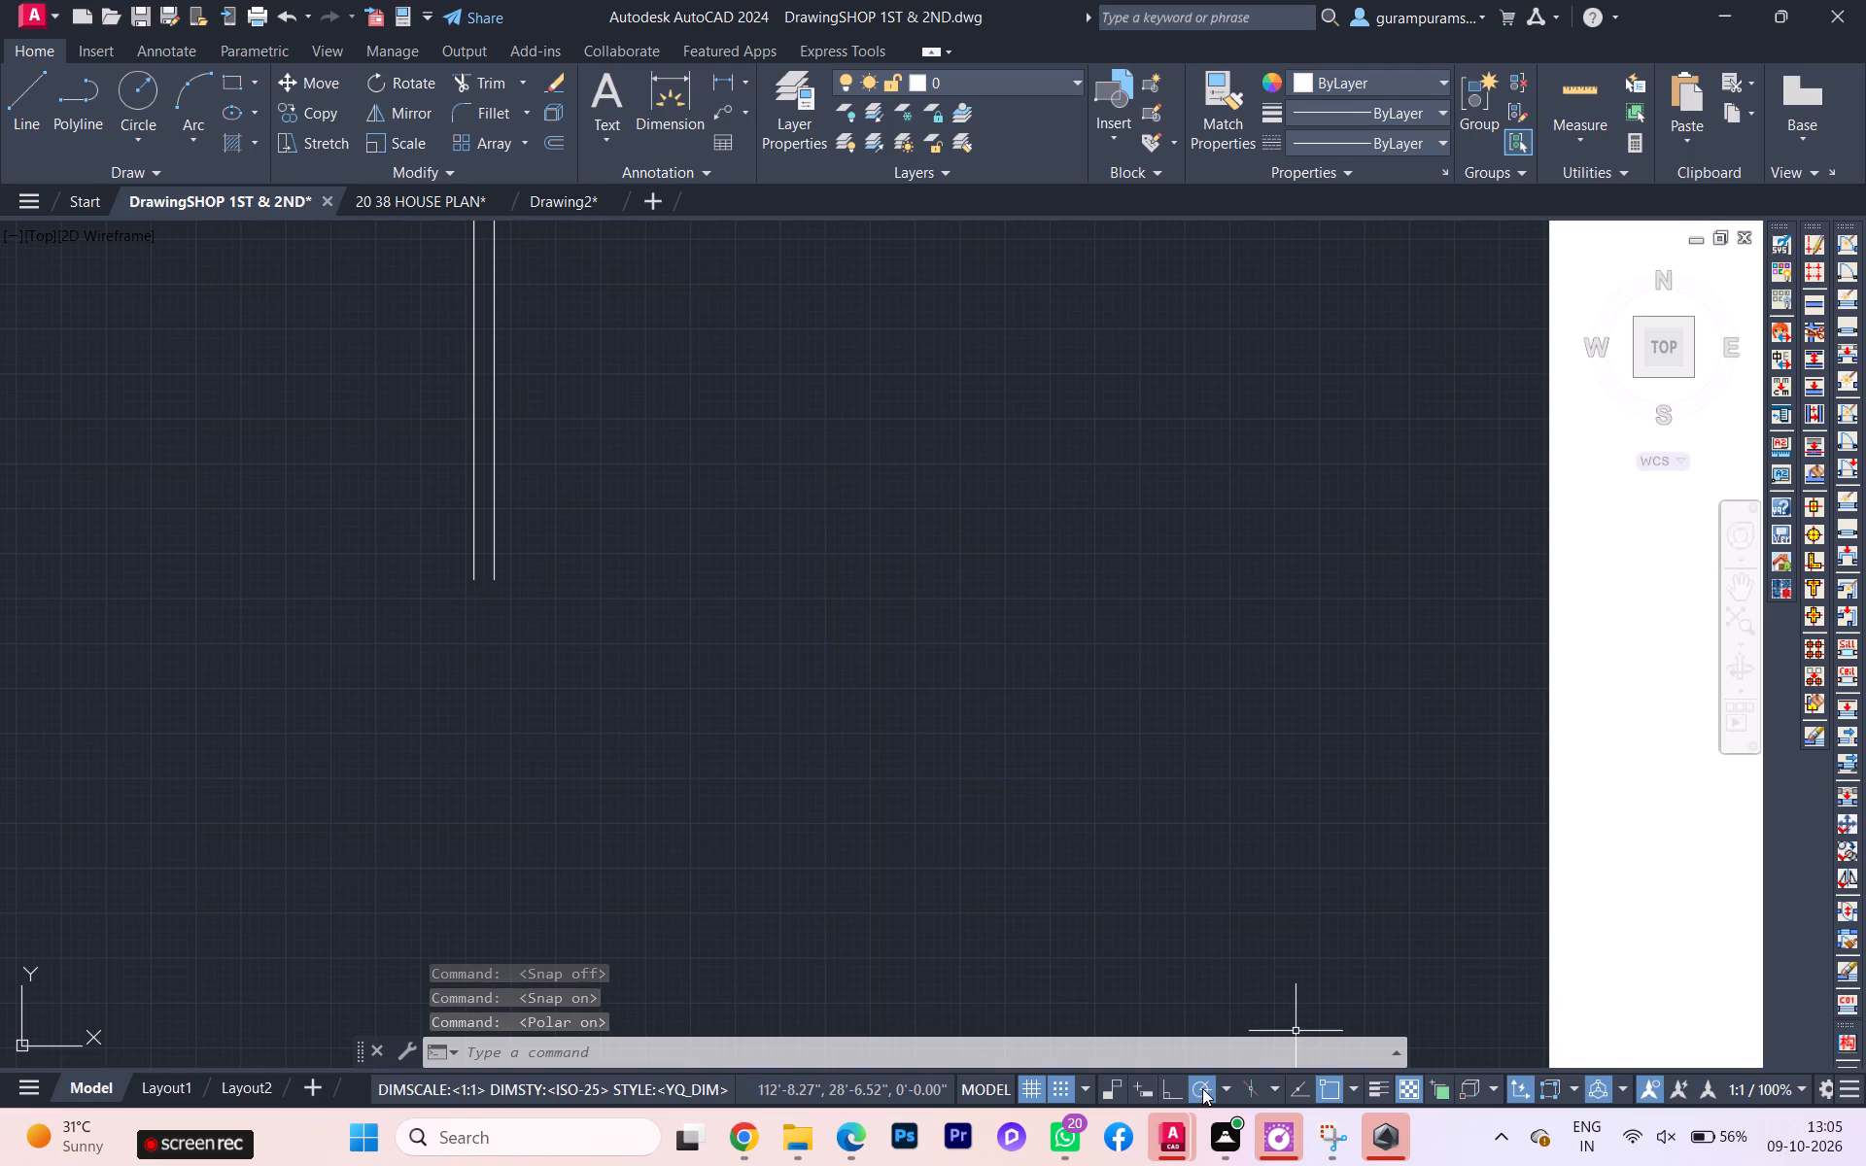
left_click(1202, 1088)
left_click(1207, 1086)
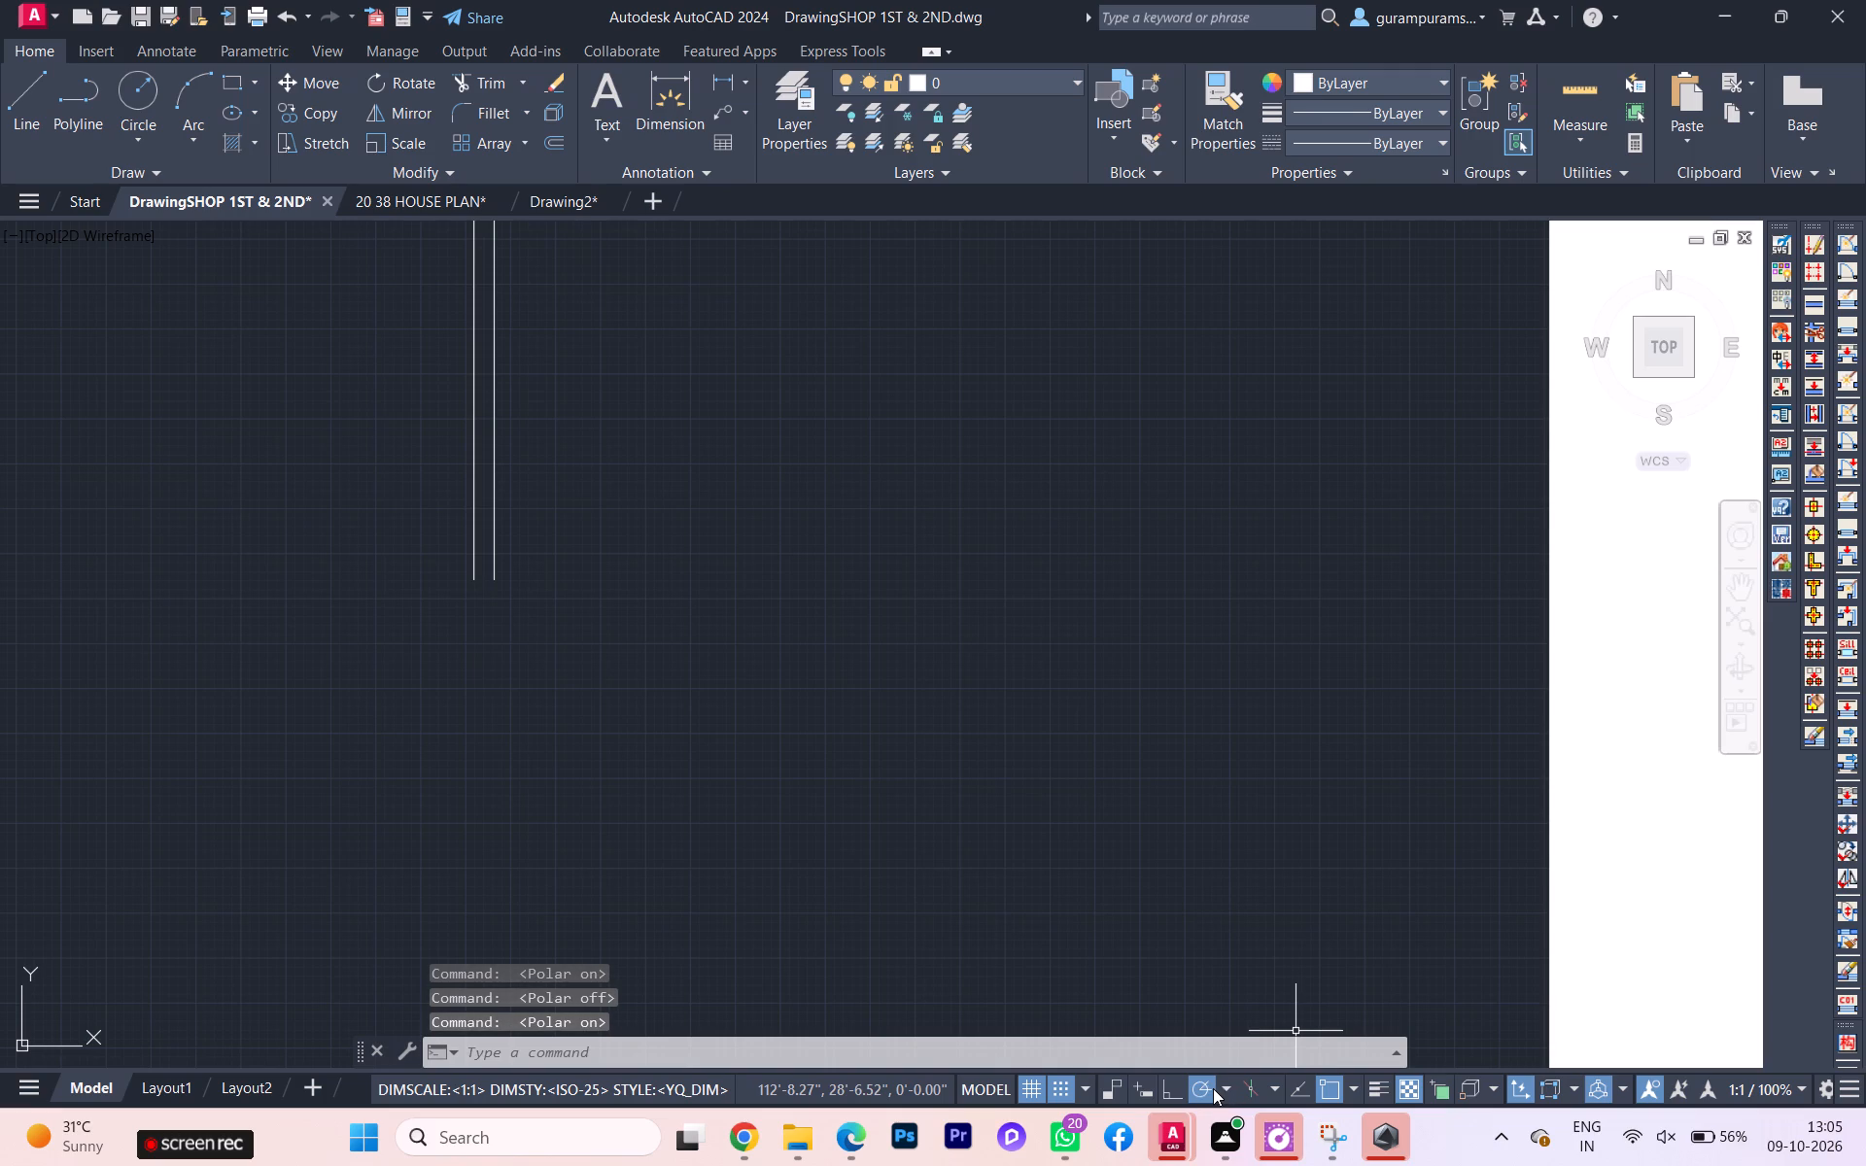
left_click(1219, 1080)
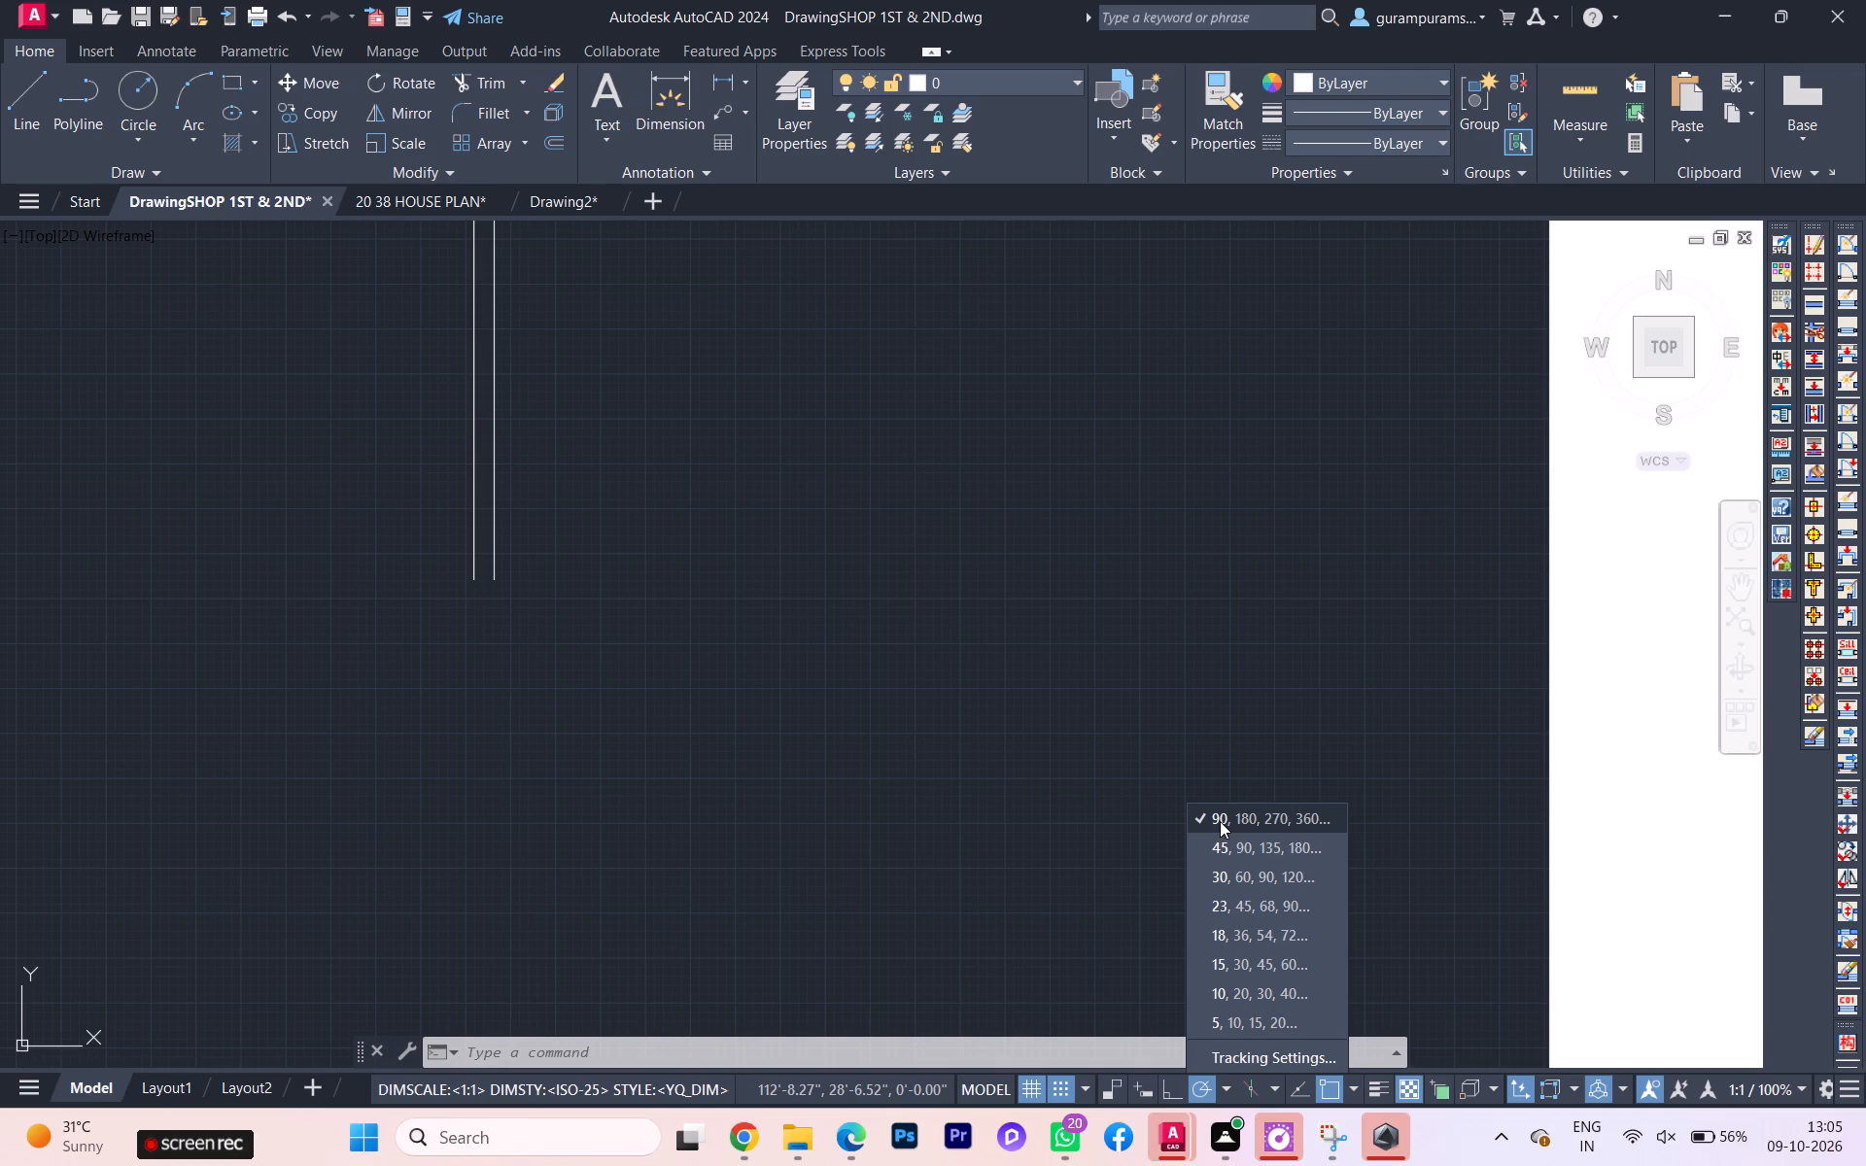
left_click(1206, 844)
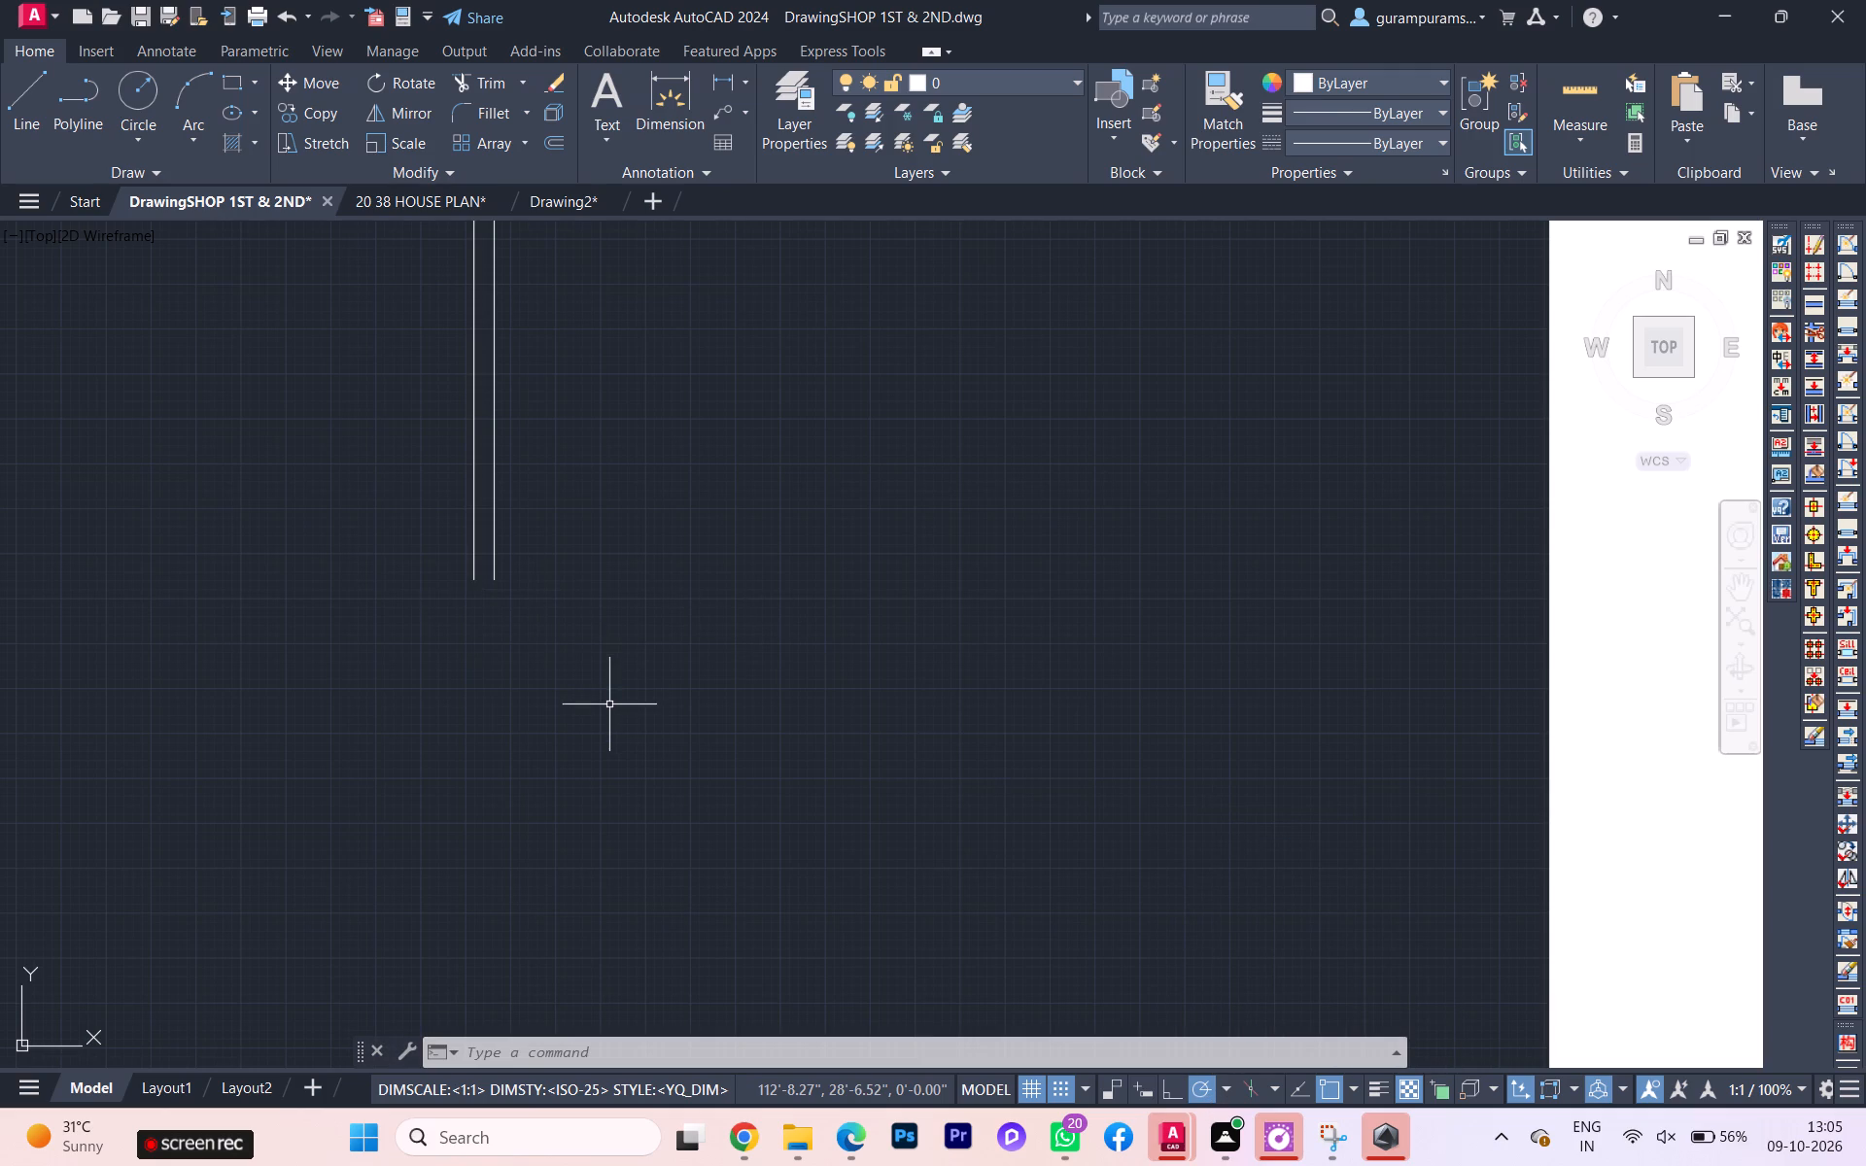
key("F12")
With object snap tracking on and snap off, draw a 94' line at 121° down-left from the bottom end of the outer 108' line.
key("l")
key("Return")
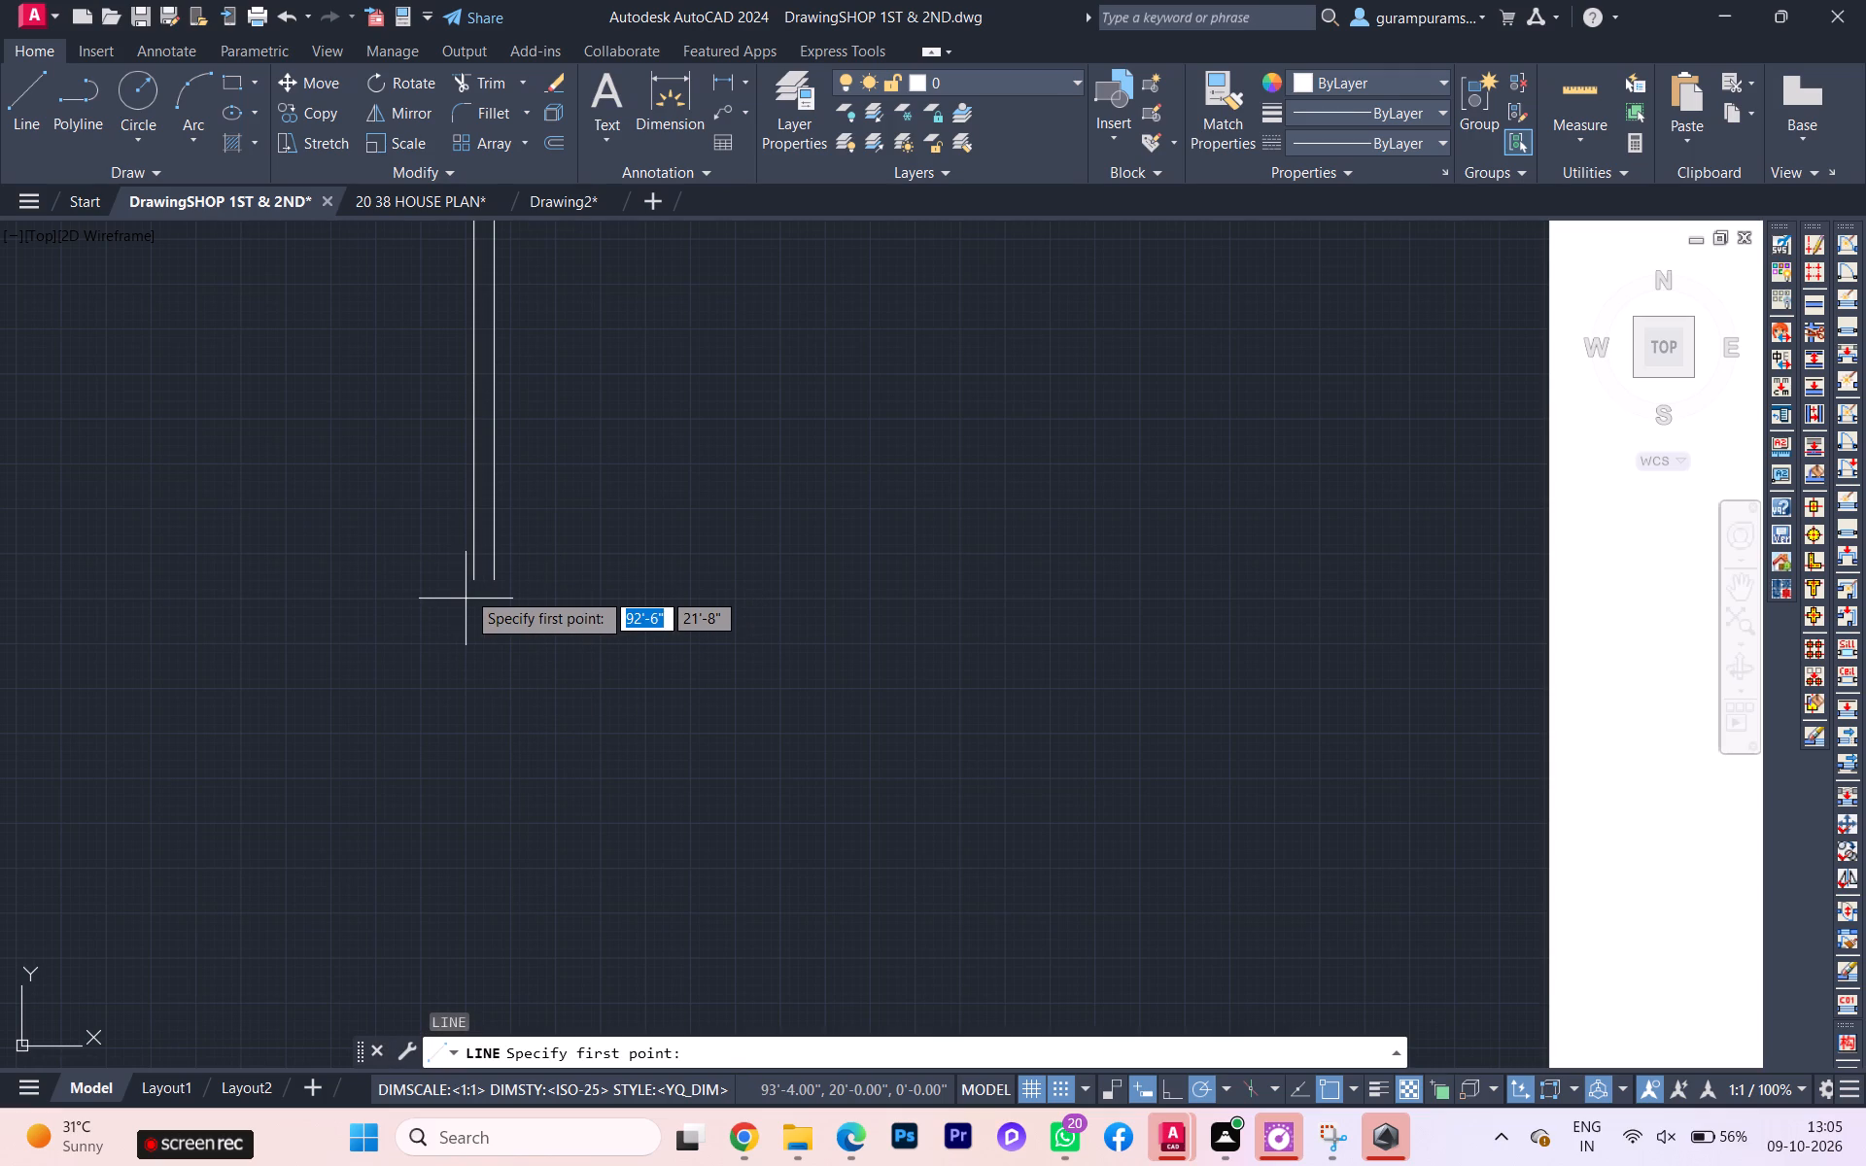
key("F11")
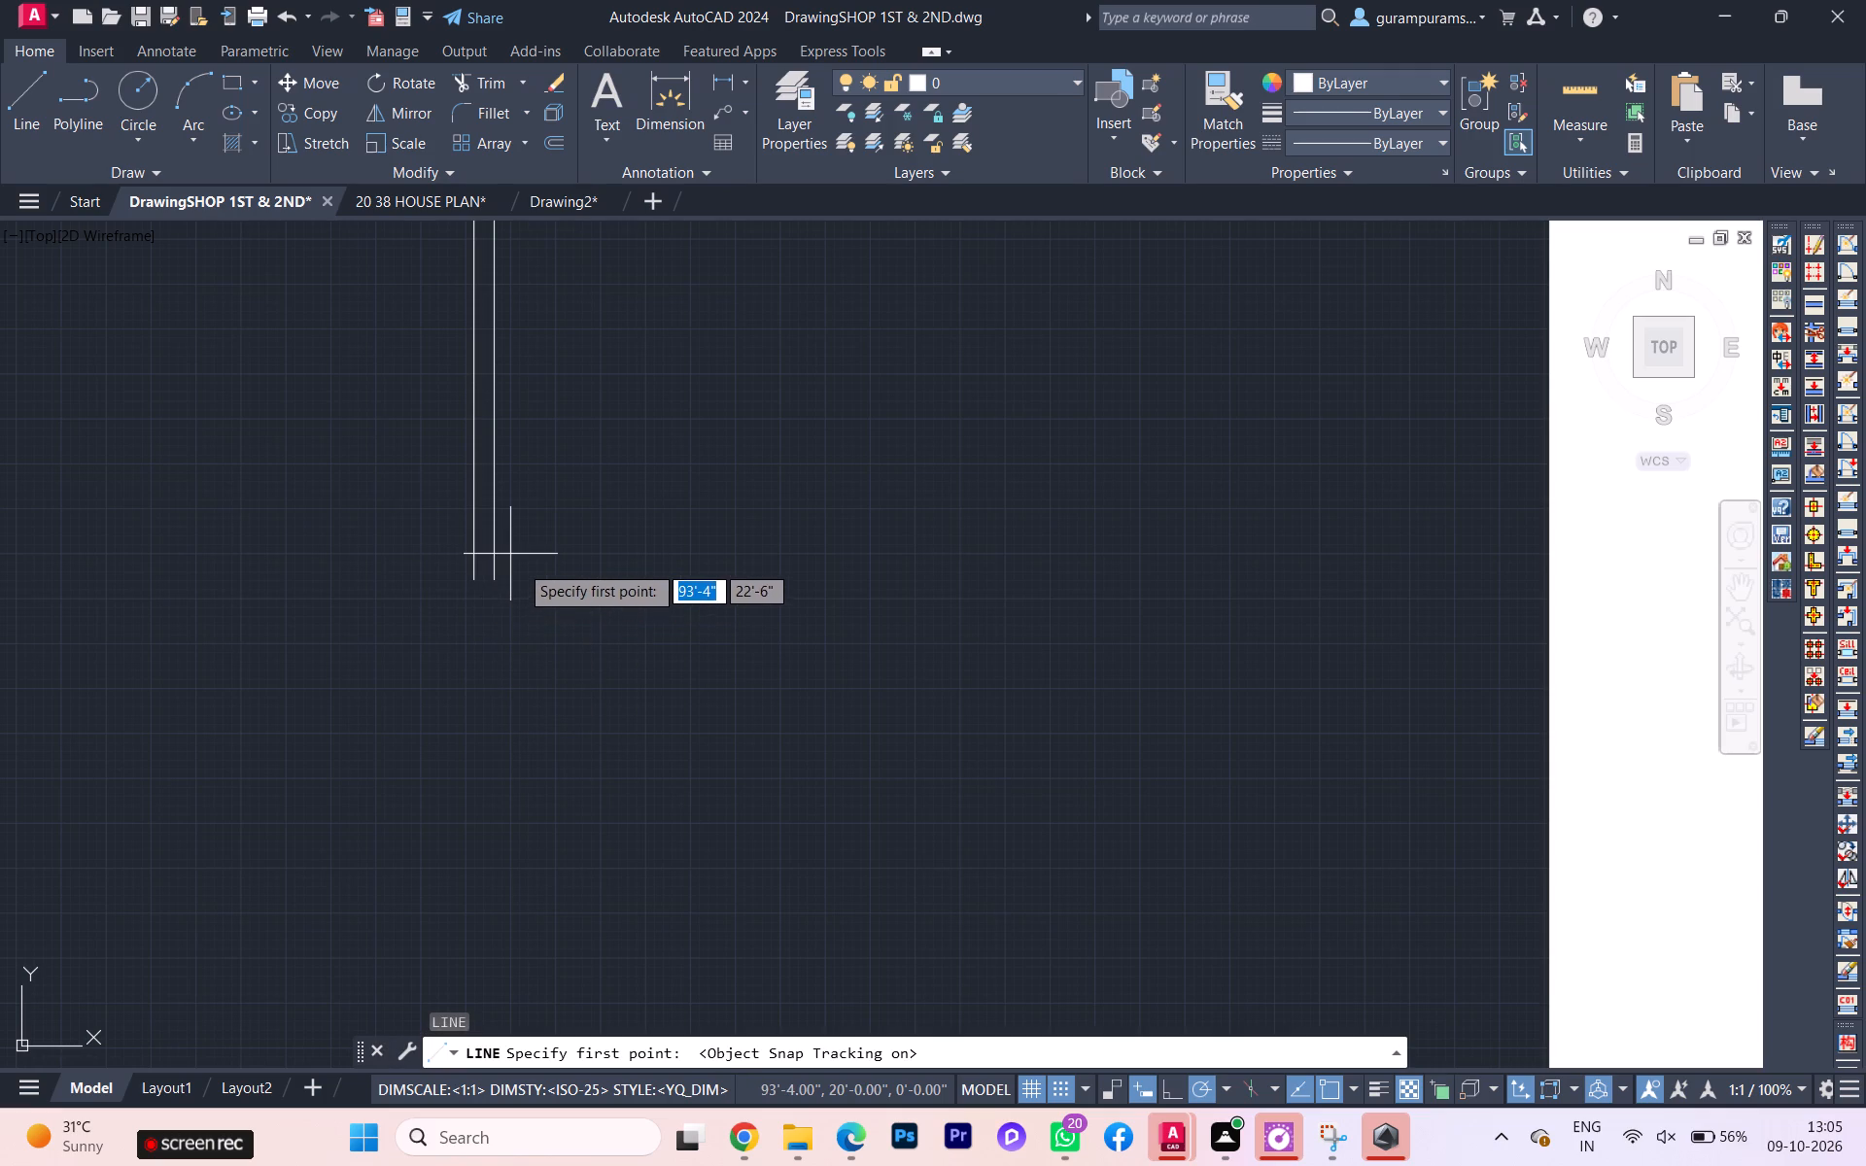
key("F8")
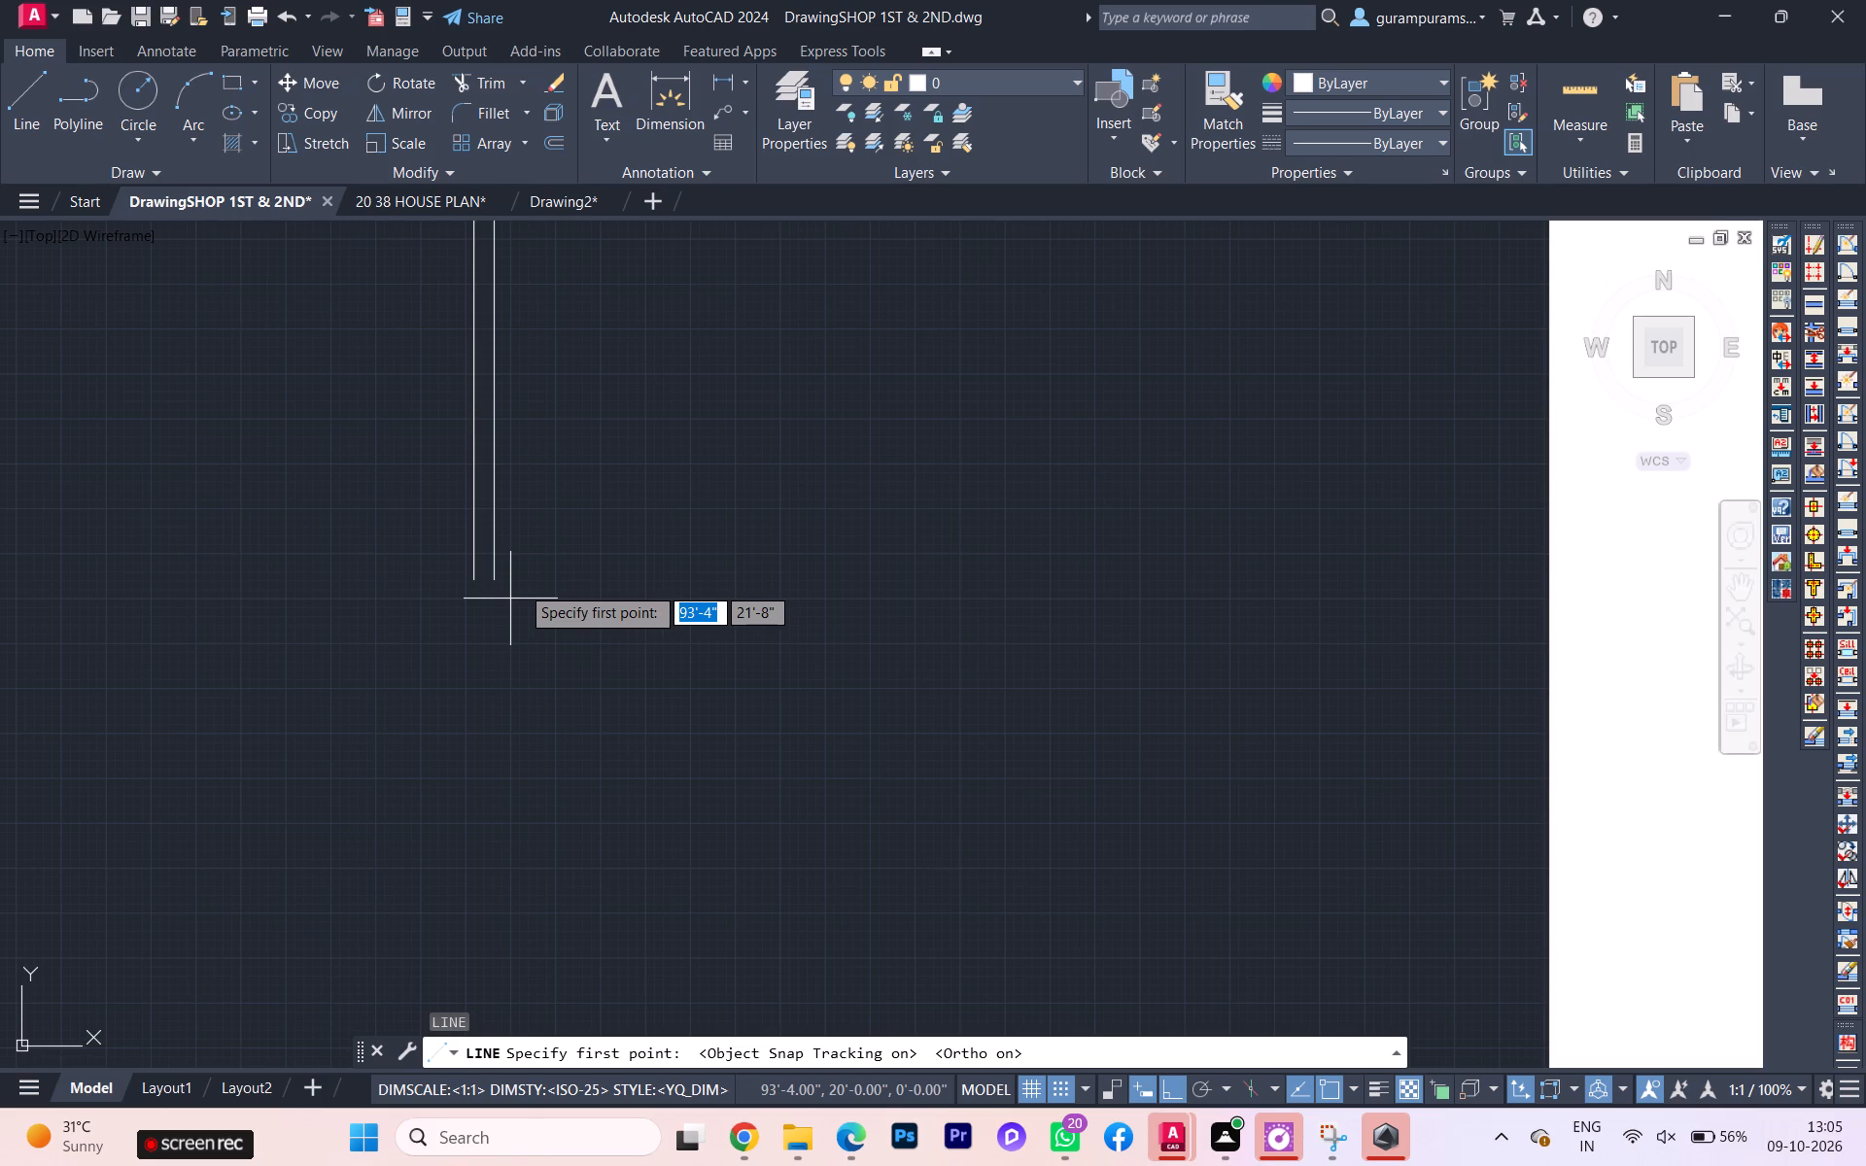
left_click(1203, 1090)
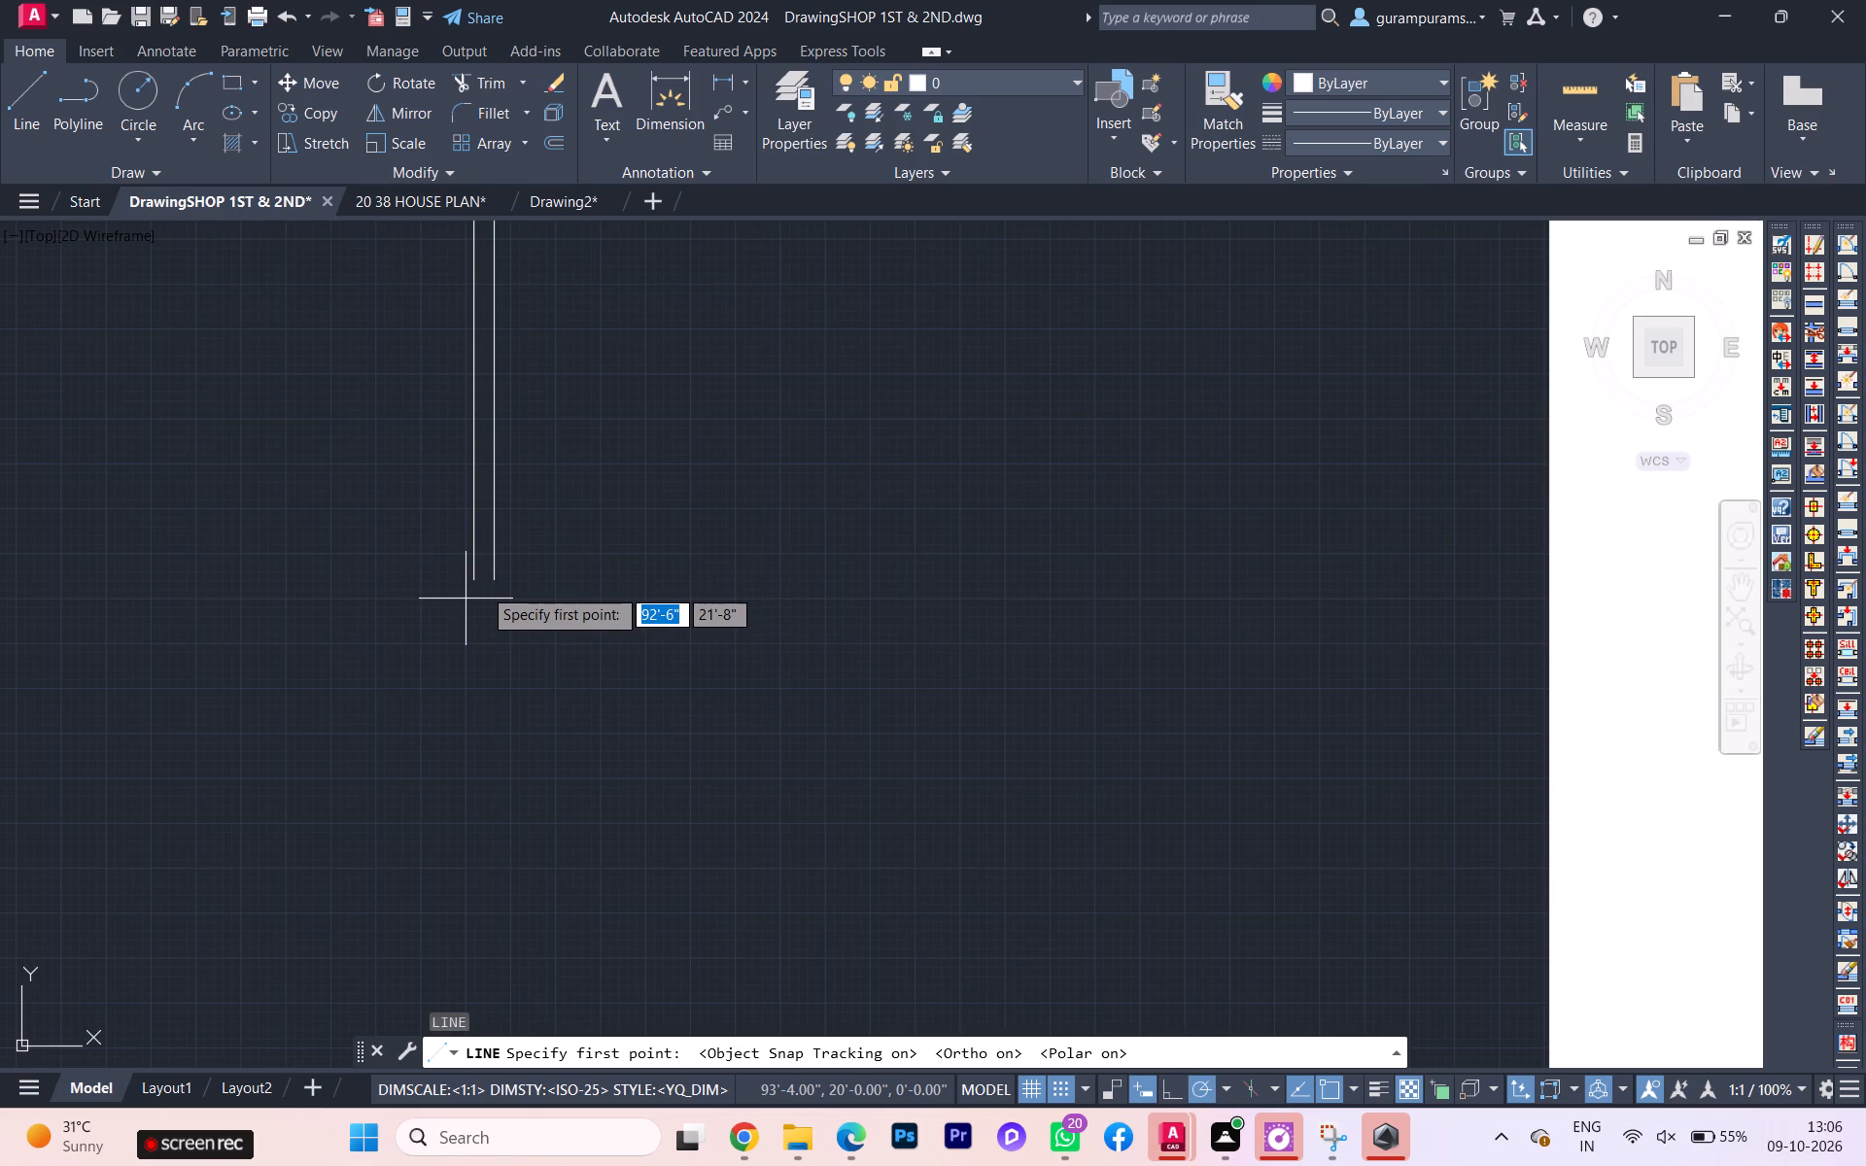
key("F9")
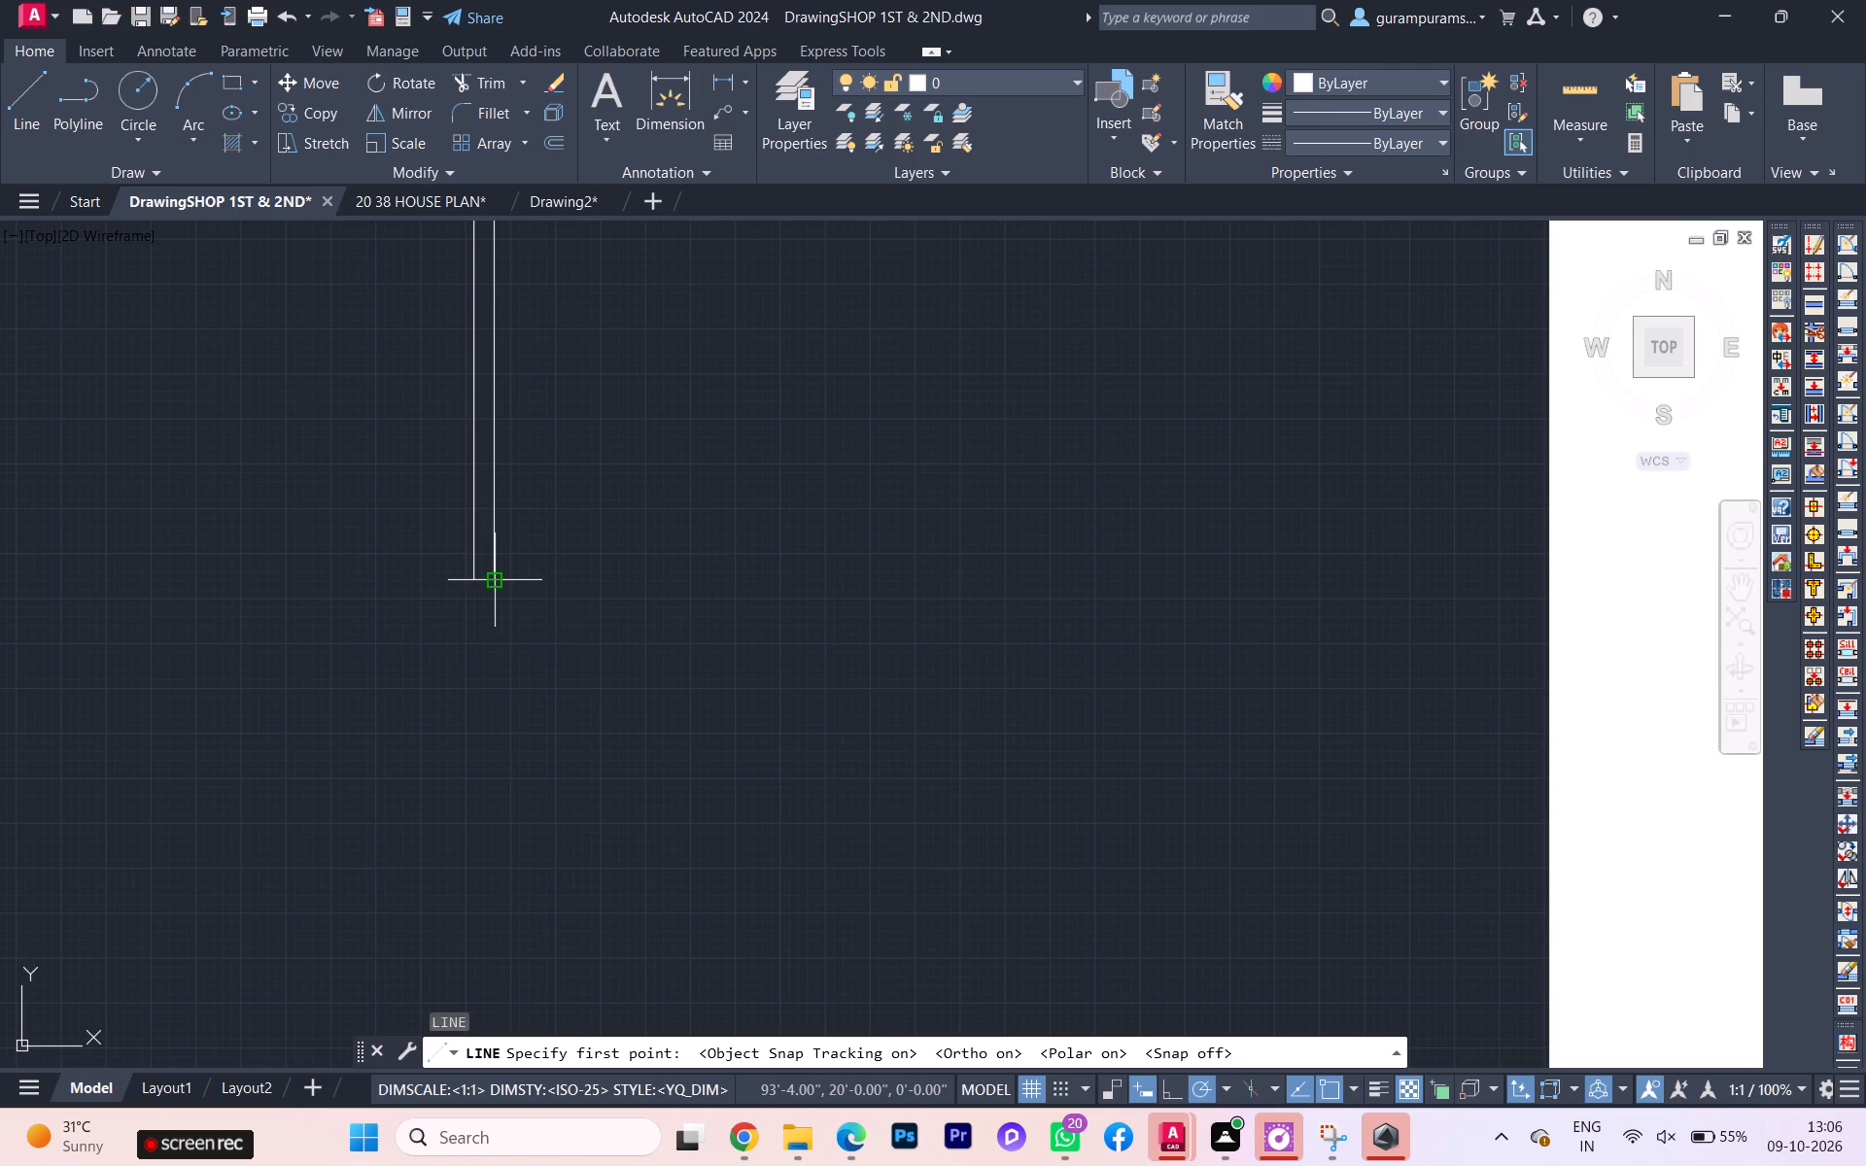
left_click(501, 585)
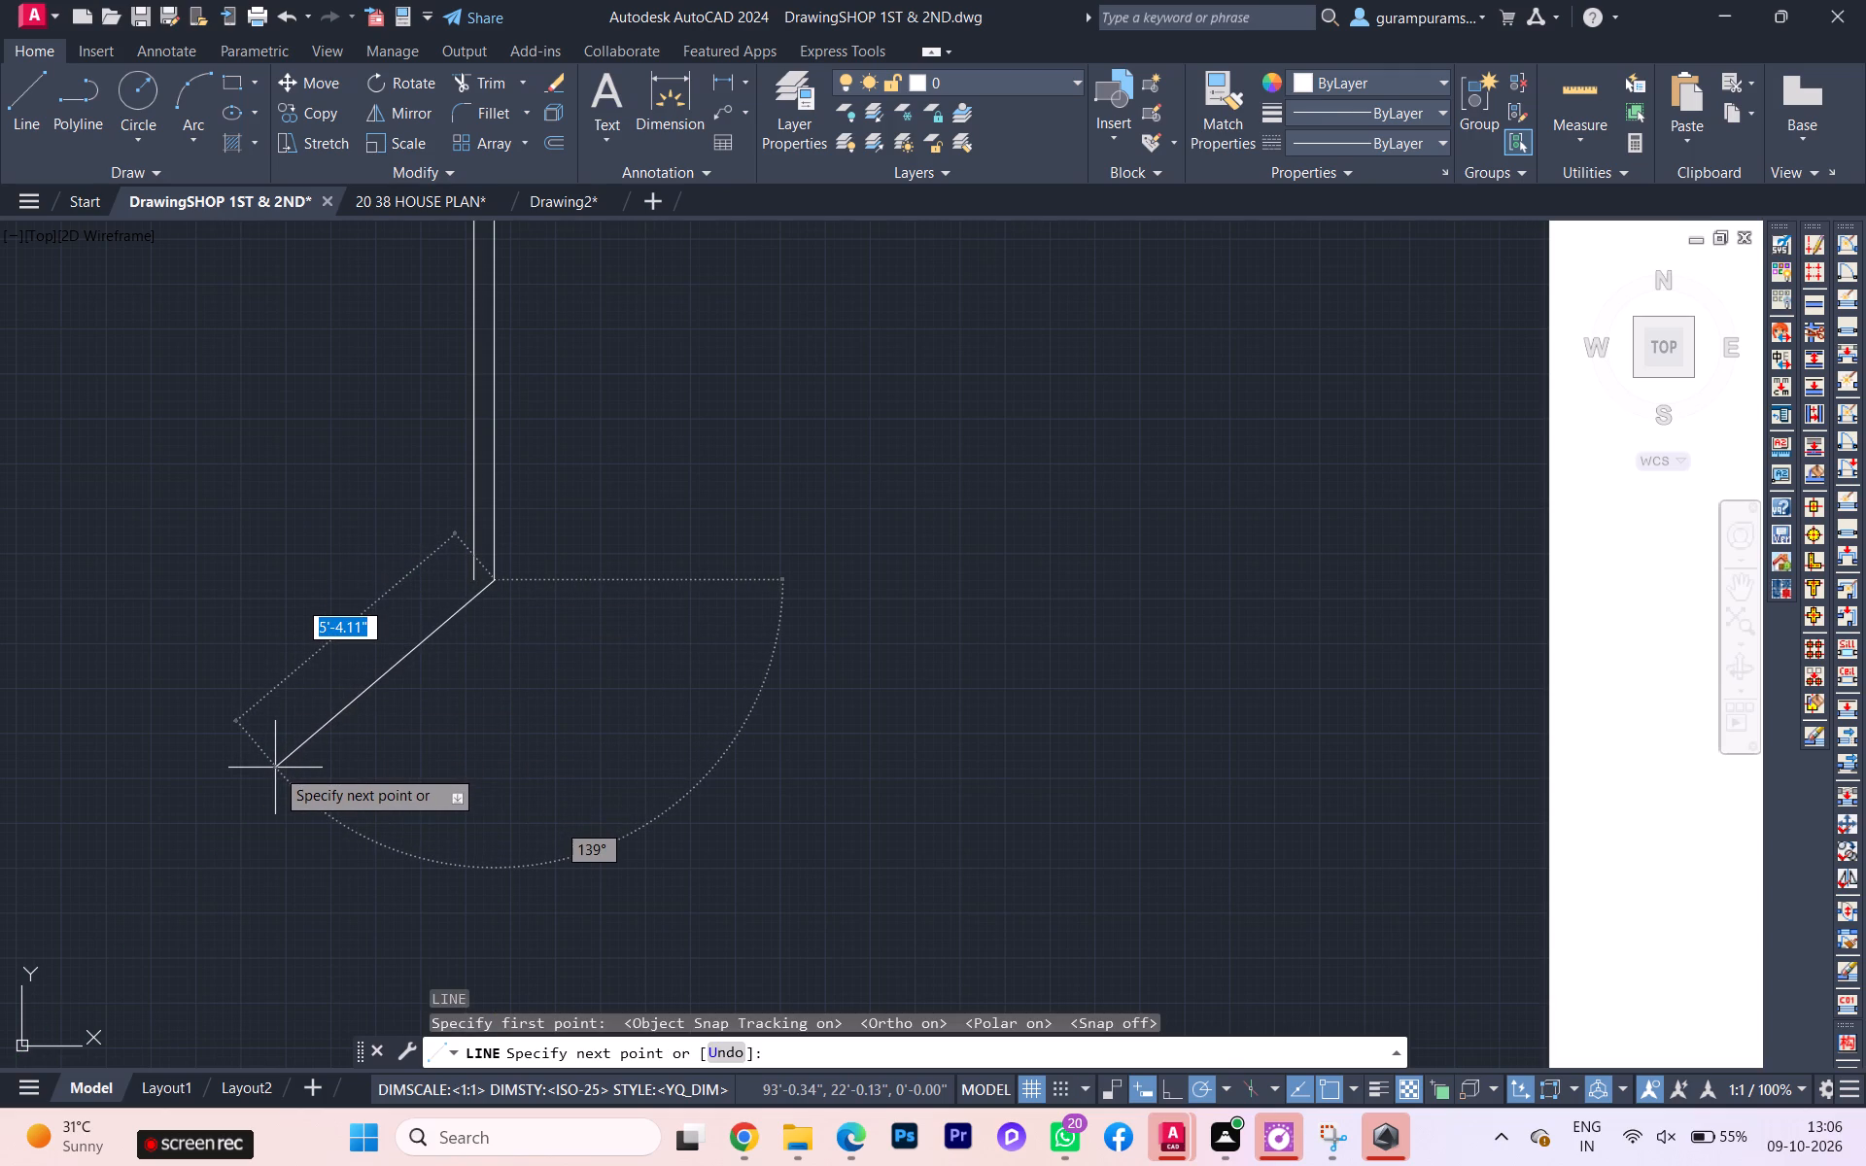
type("34")
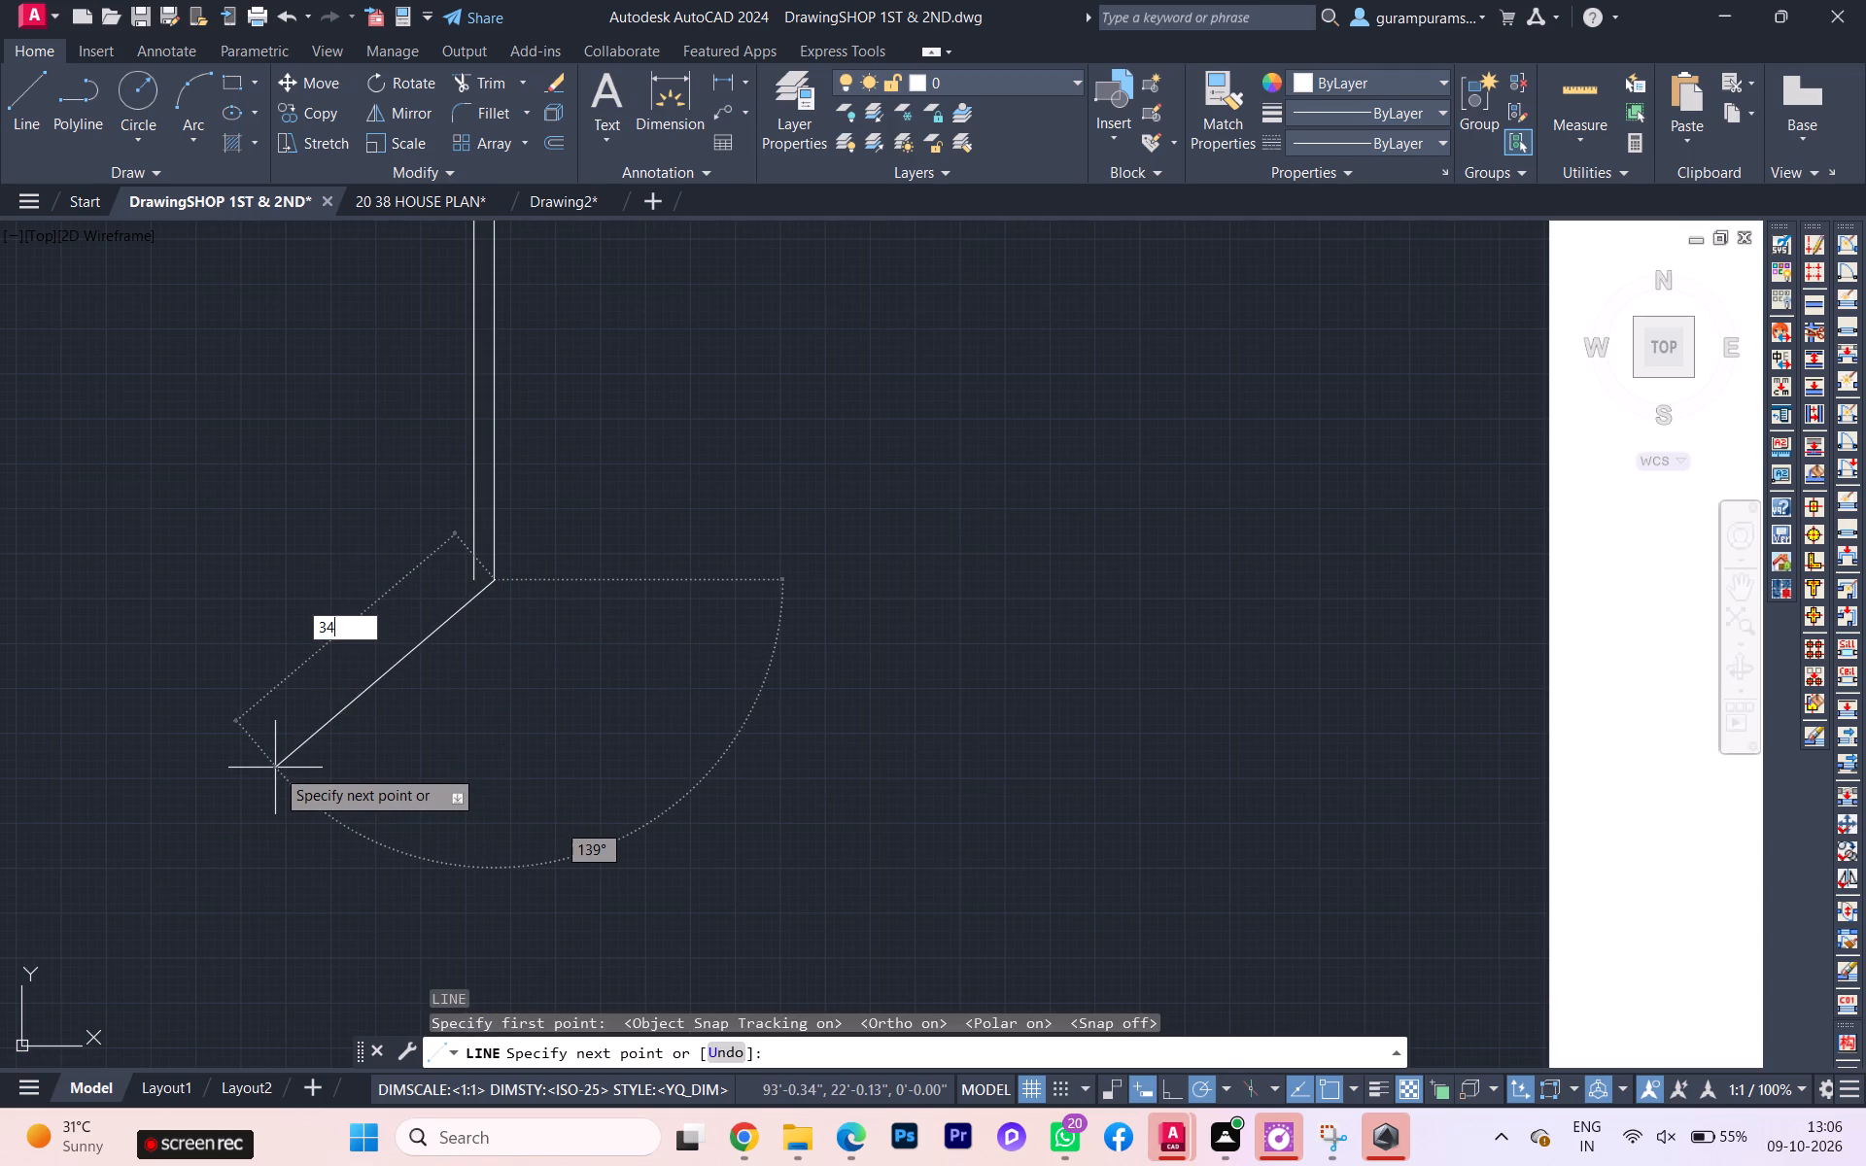
key("BackSpace")
key("BackSpace")
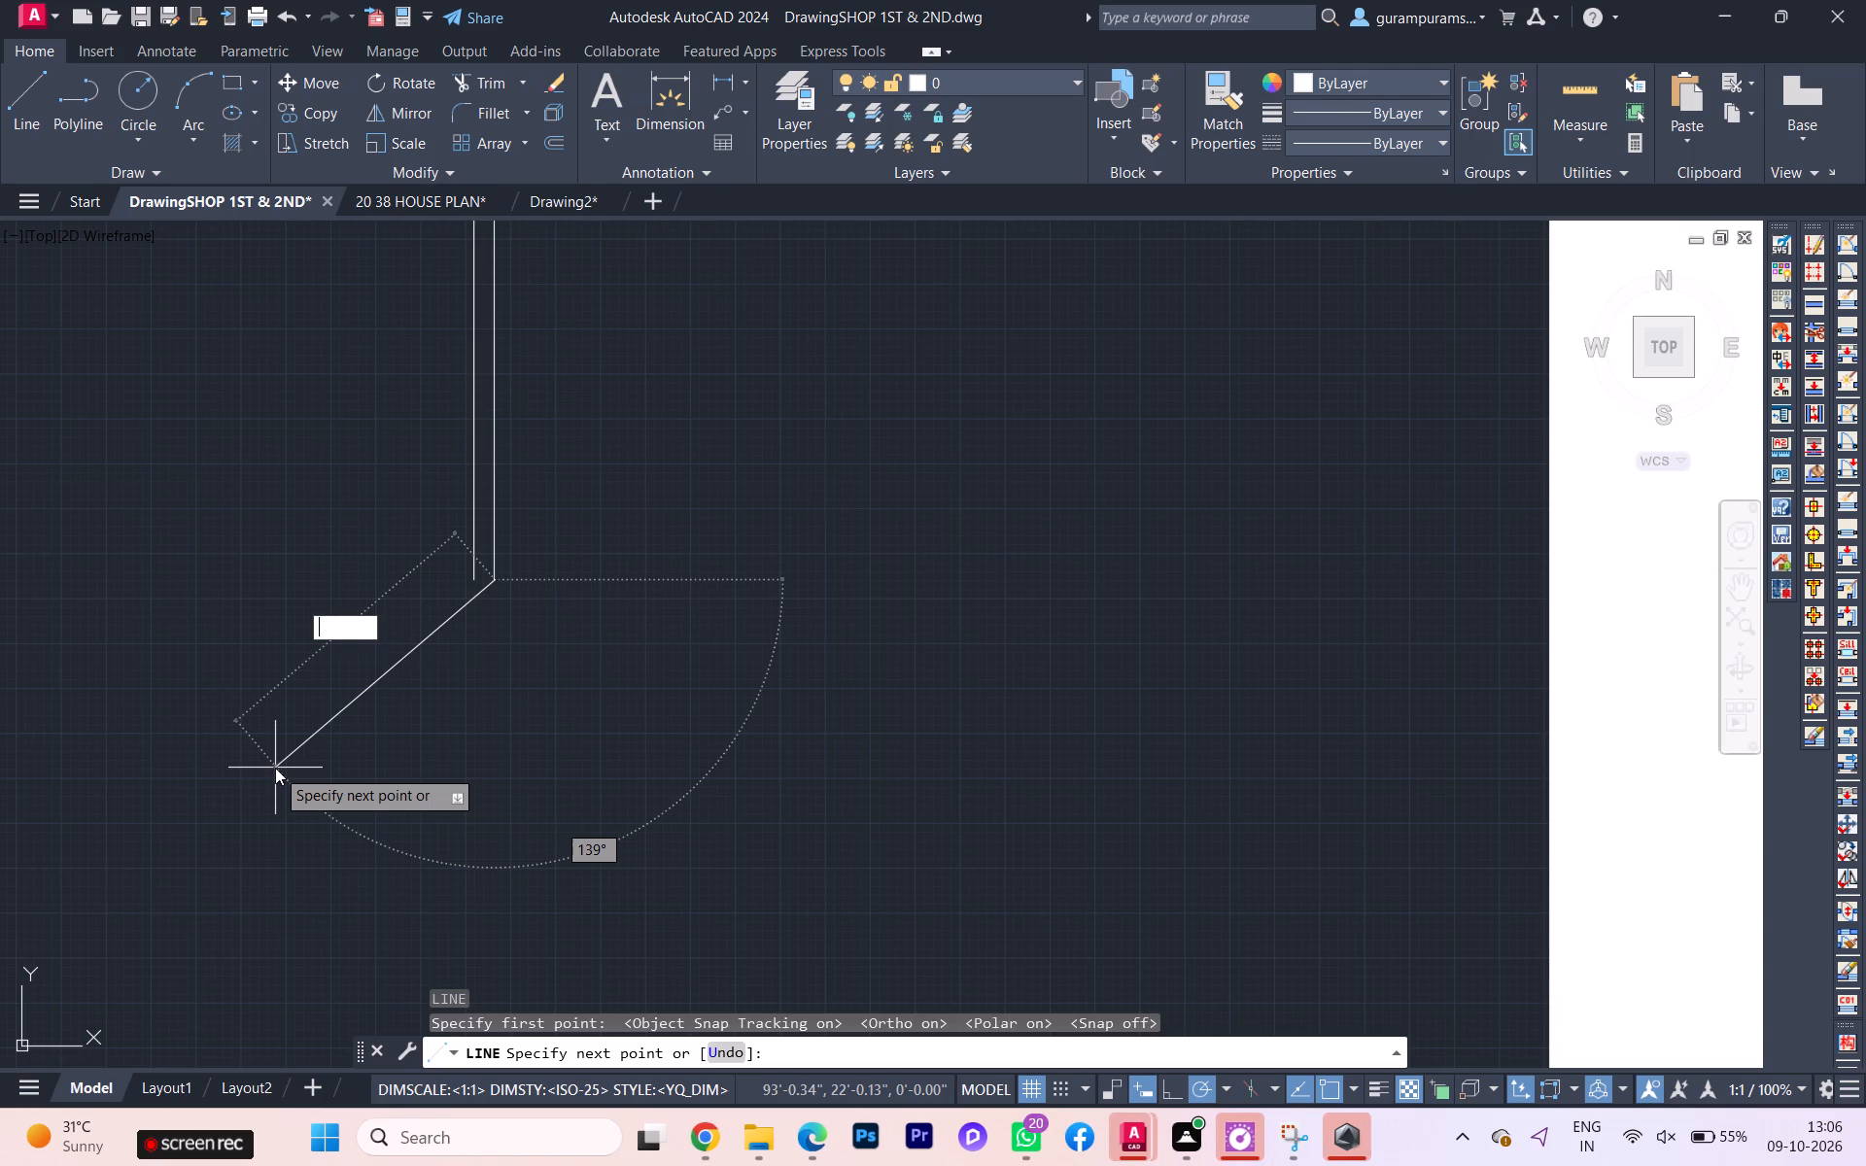
type("94")
key("apostrophe")
key("Tab")
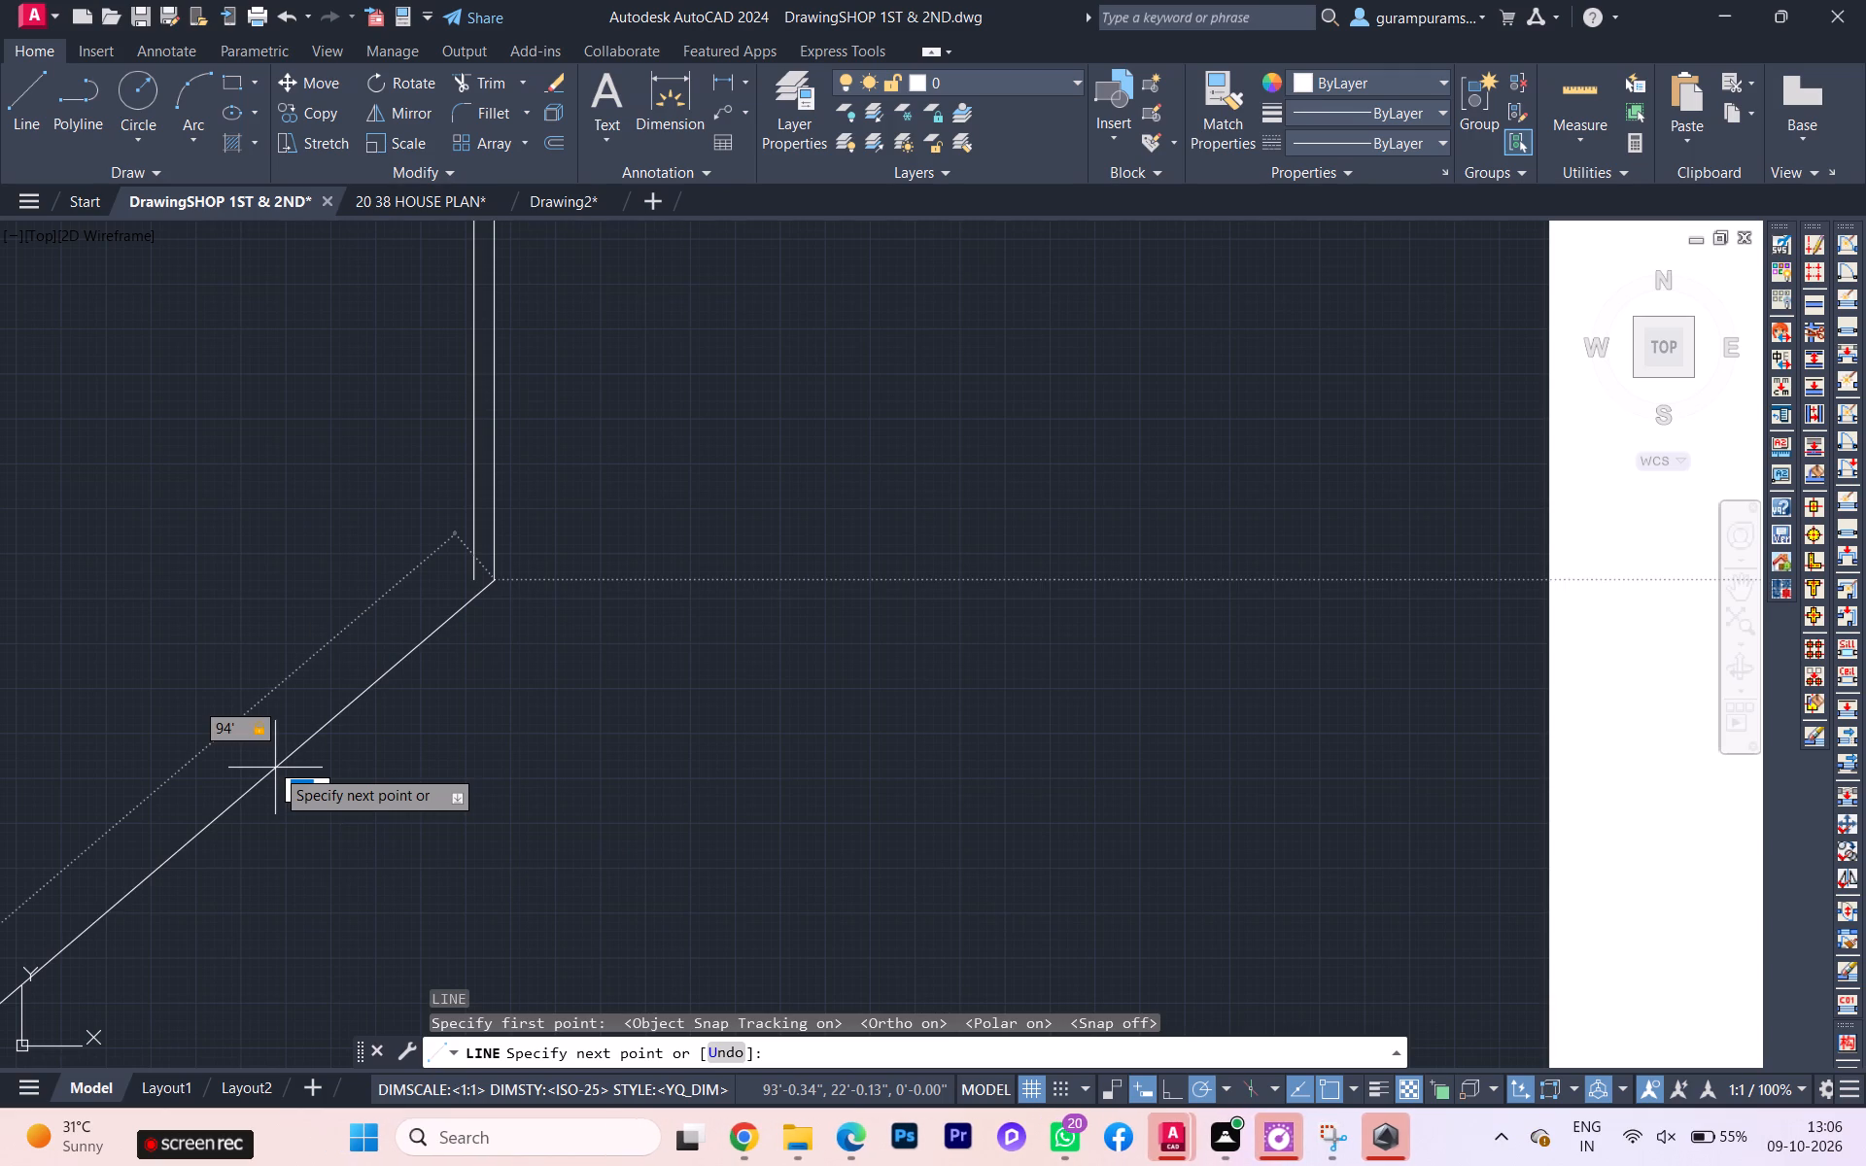
scroll(300, 760, "down", 2)
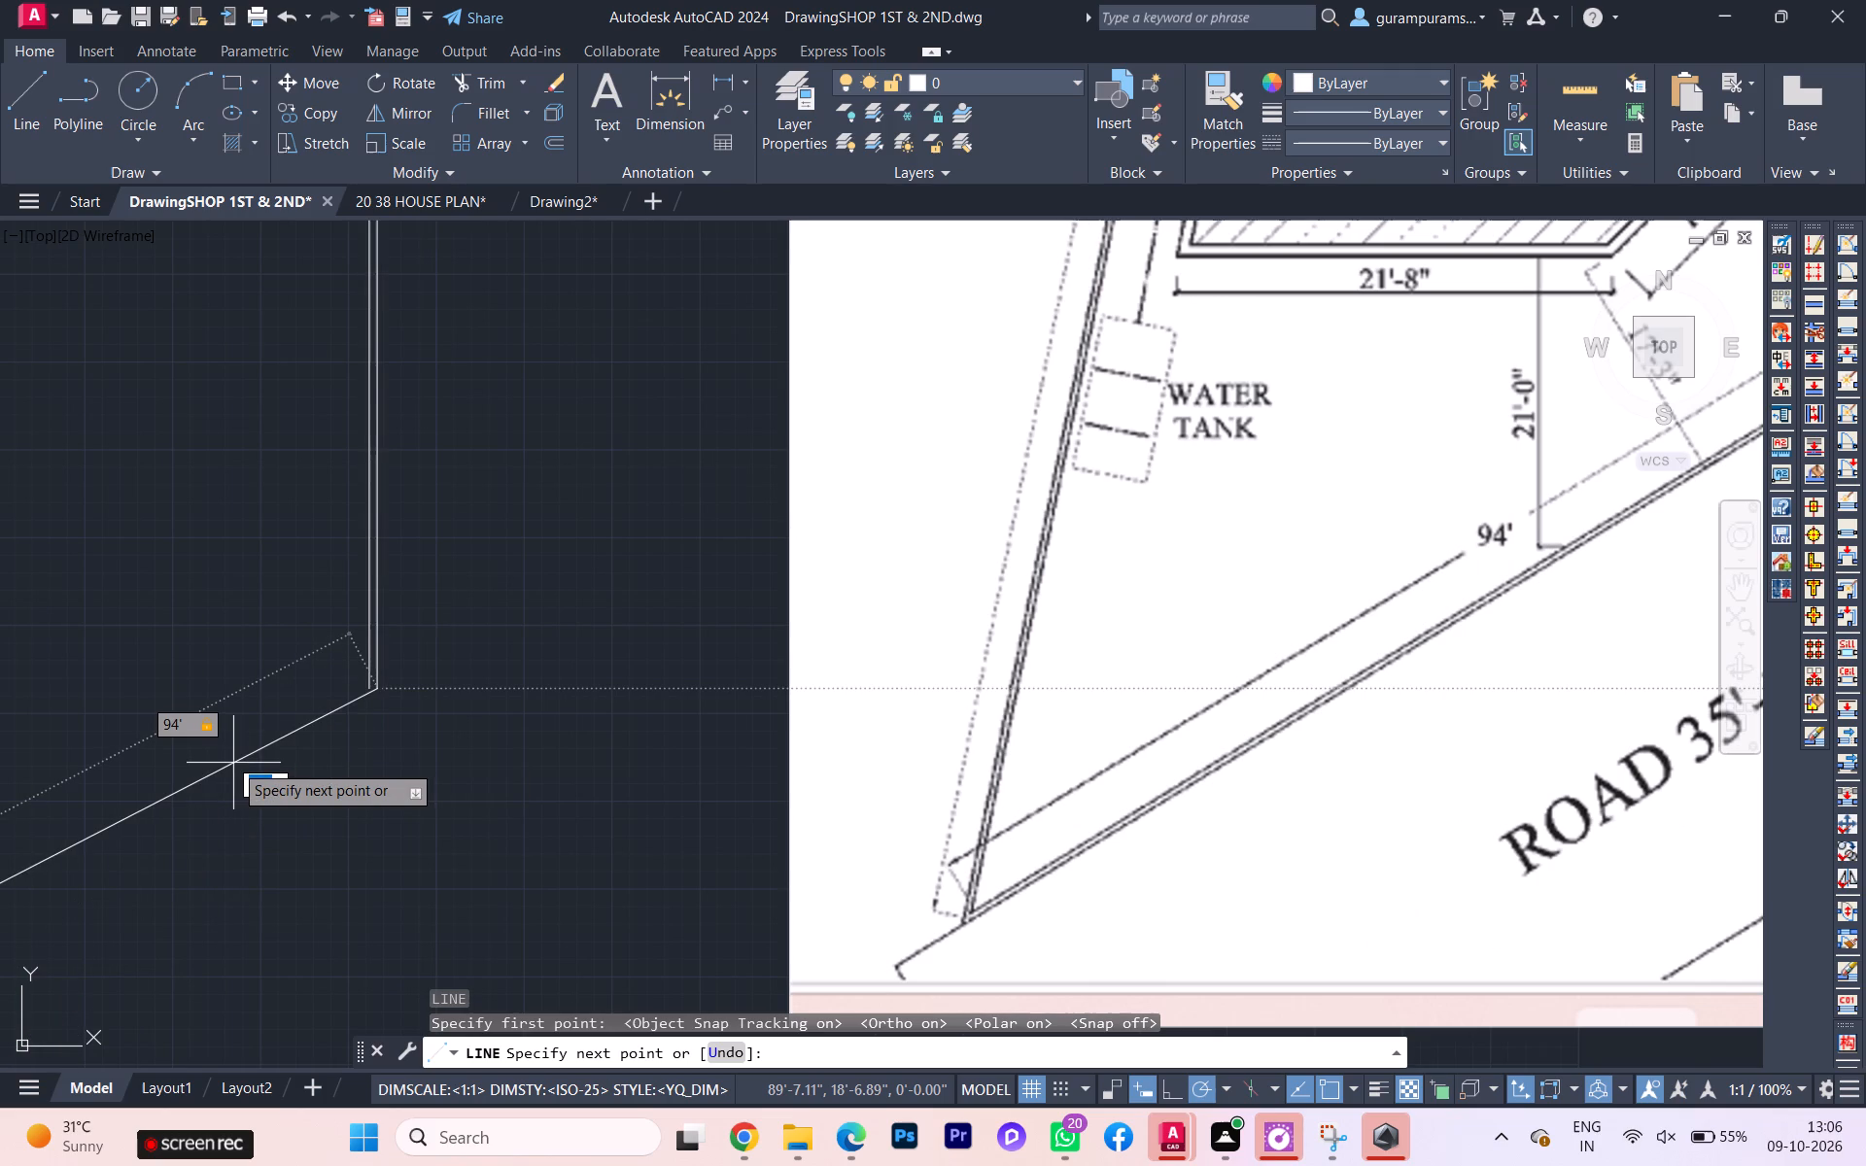
type("121")
key("Return")
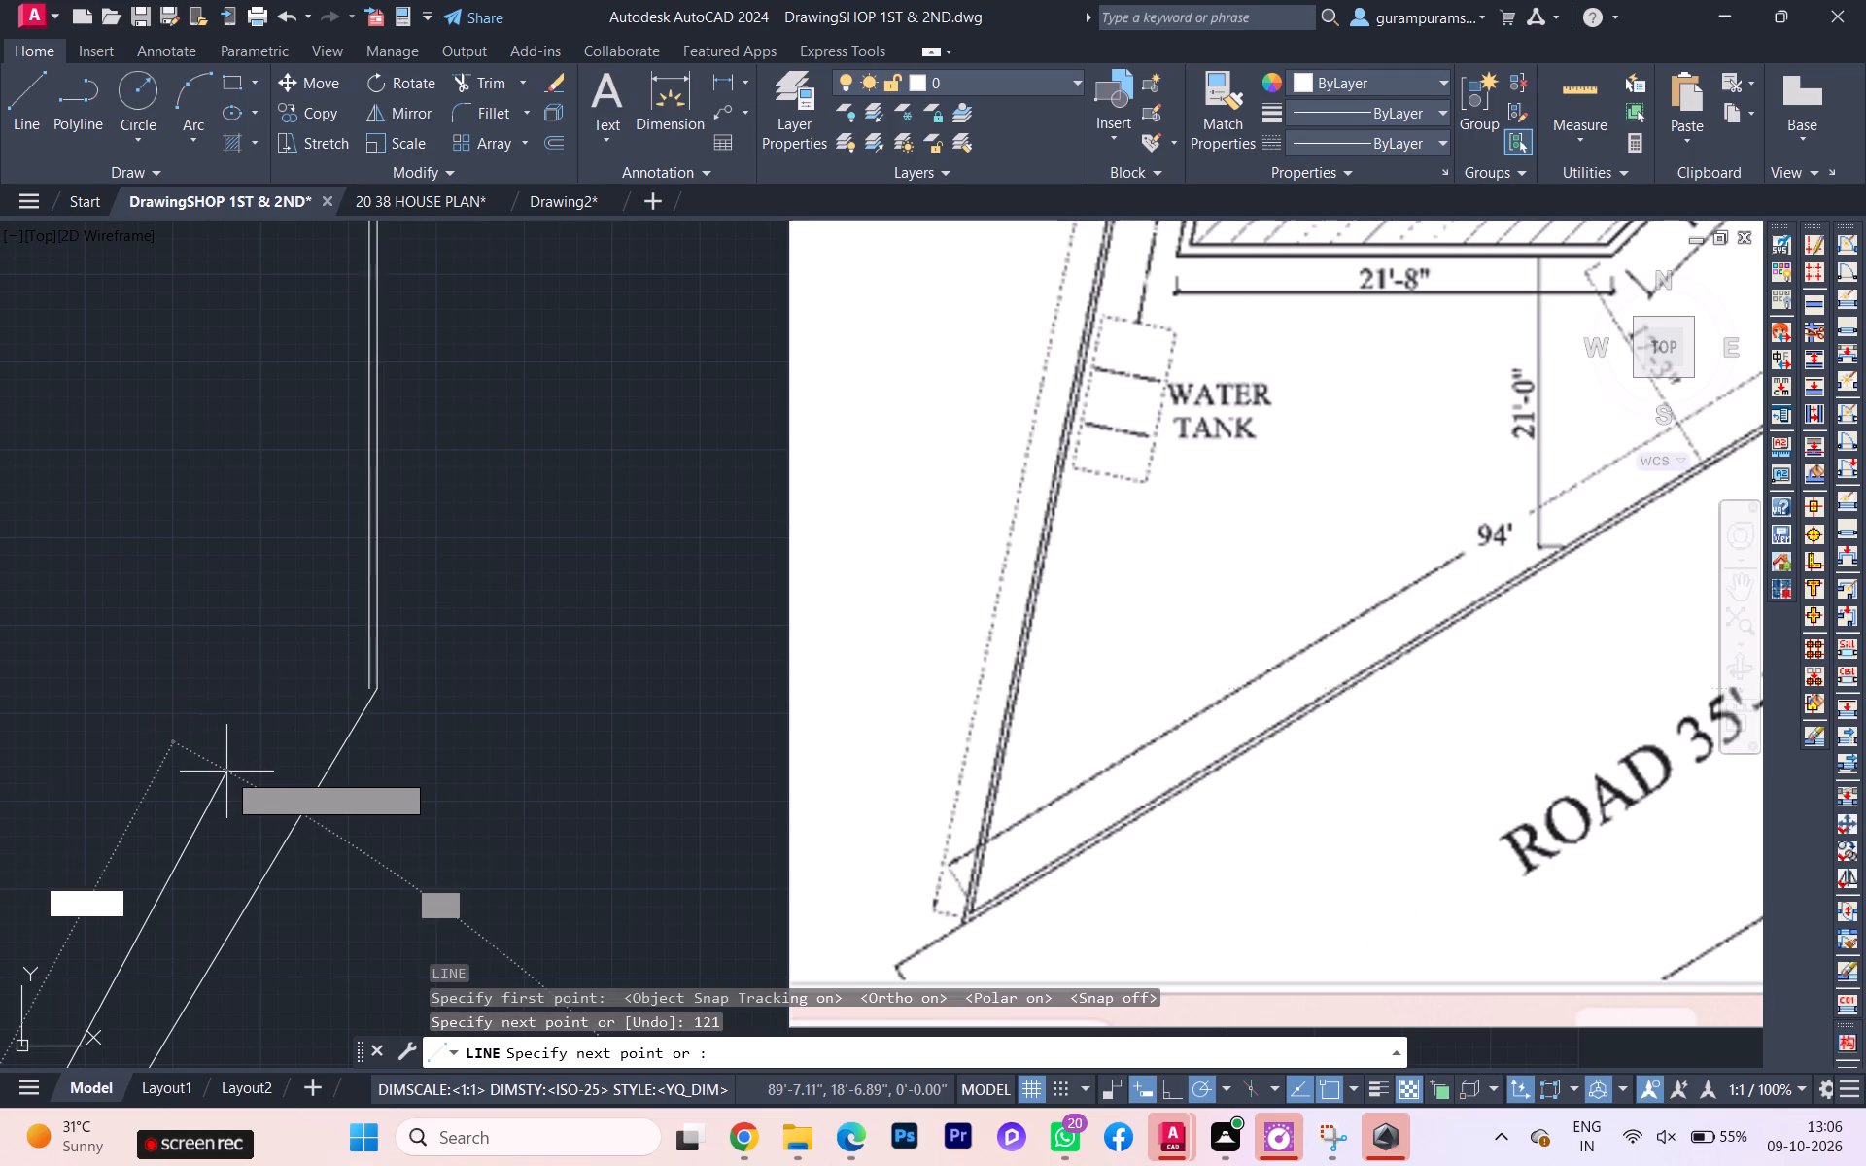
Compare the 94' line with the reference plan and add a freehand segment about 54' long at 144° from its lower end.
scroll(244, 765, "down", 3)
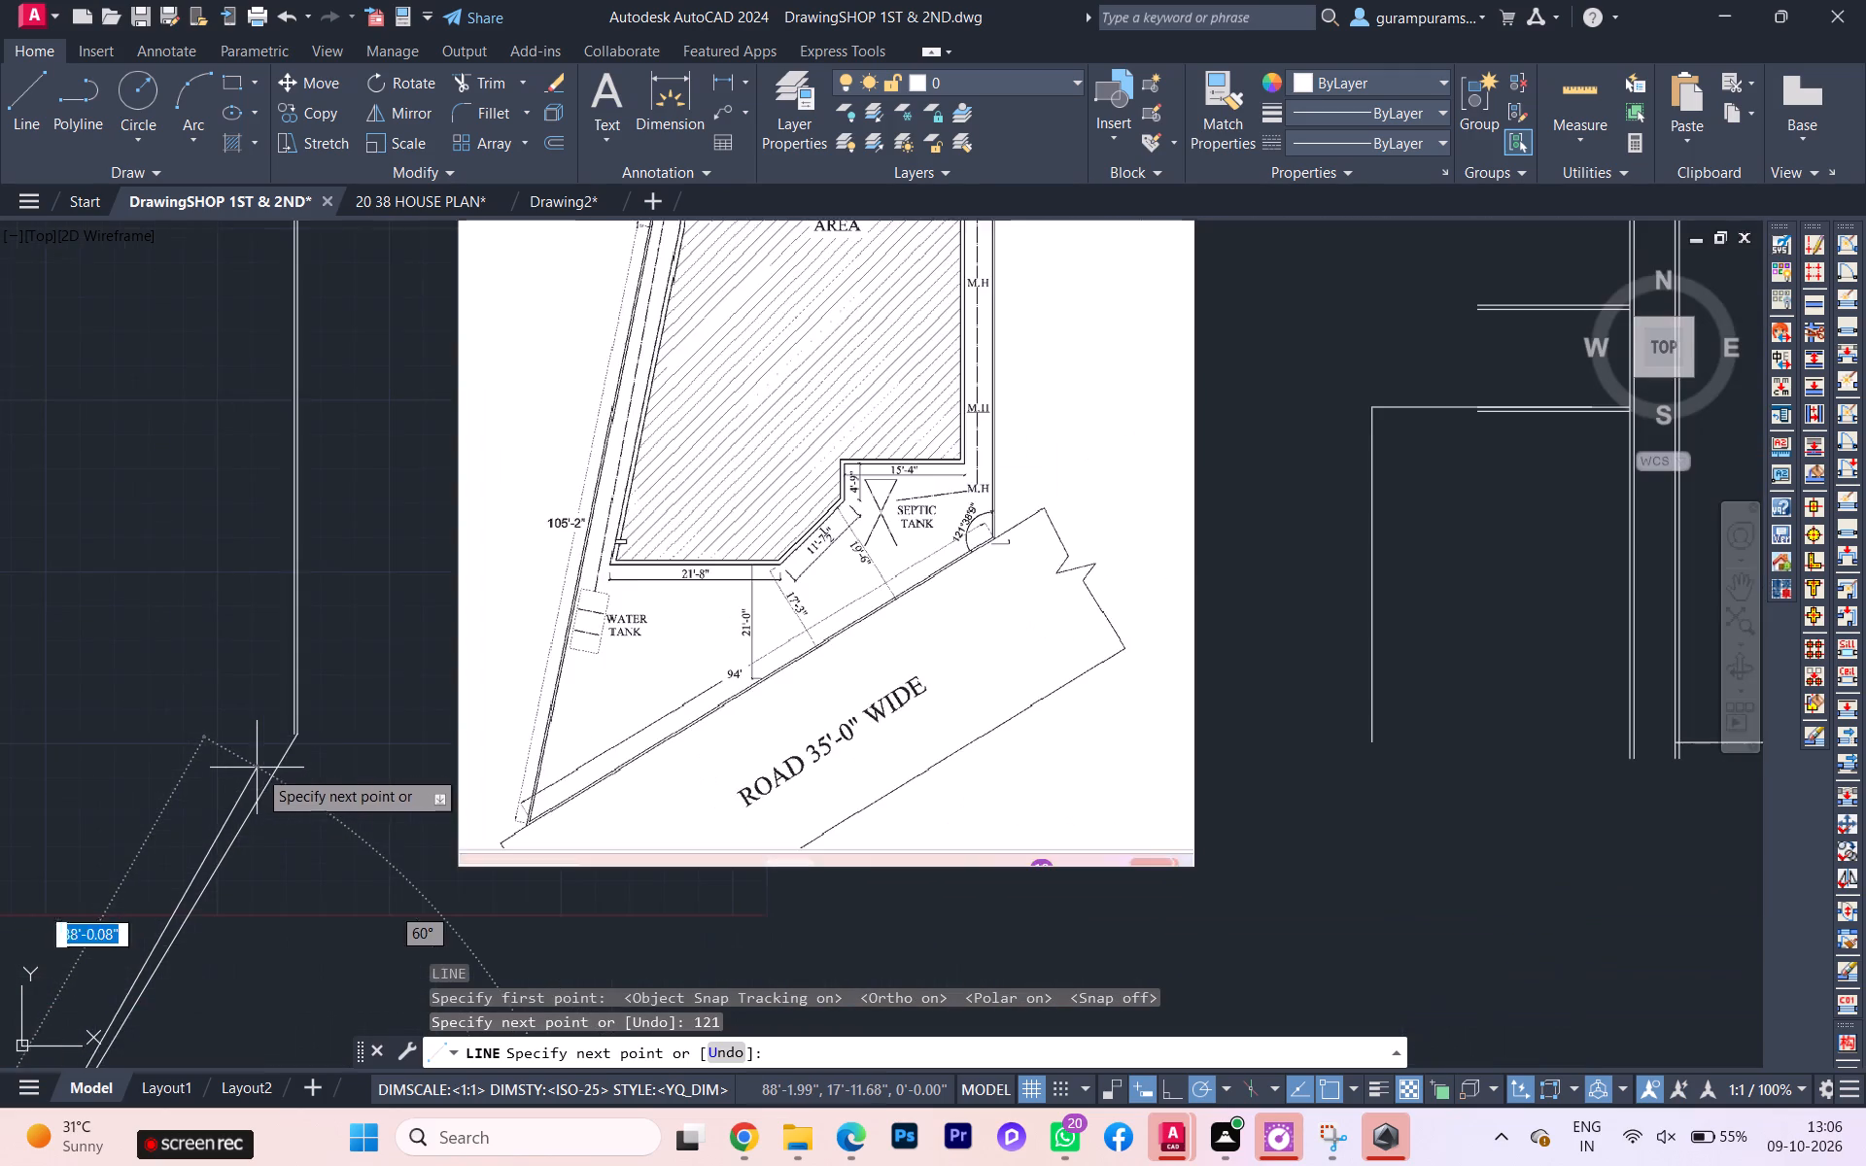
scroll(666, 634, "up", 2)
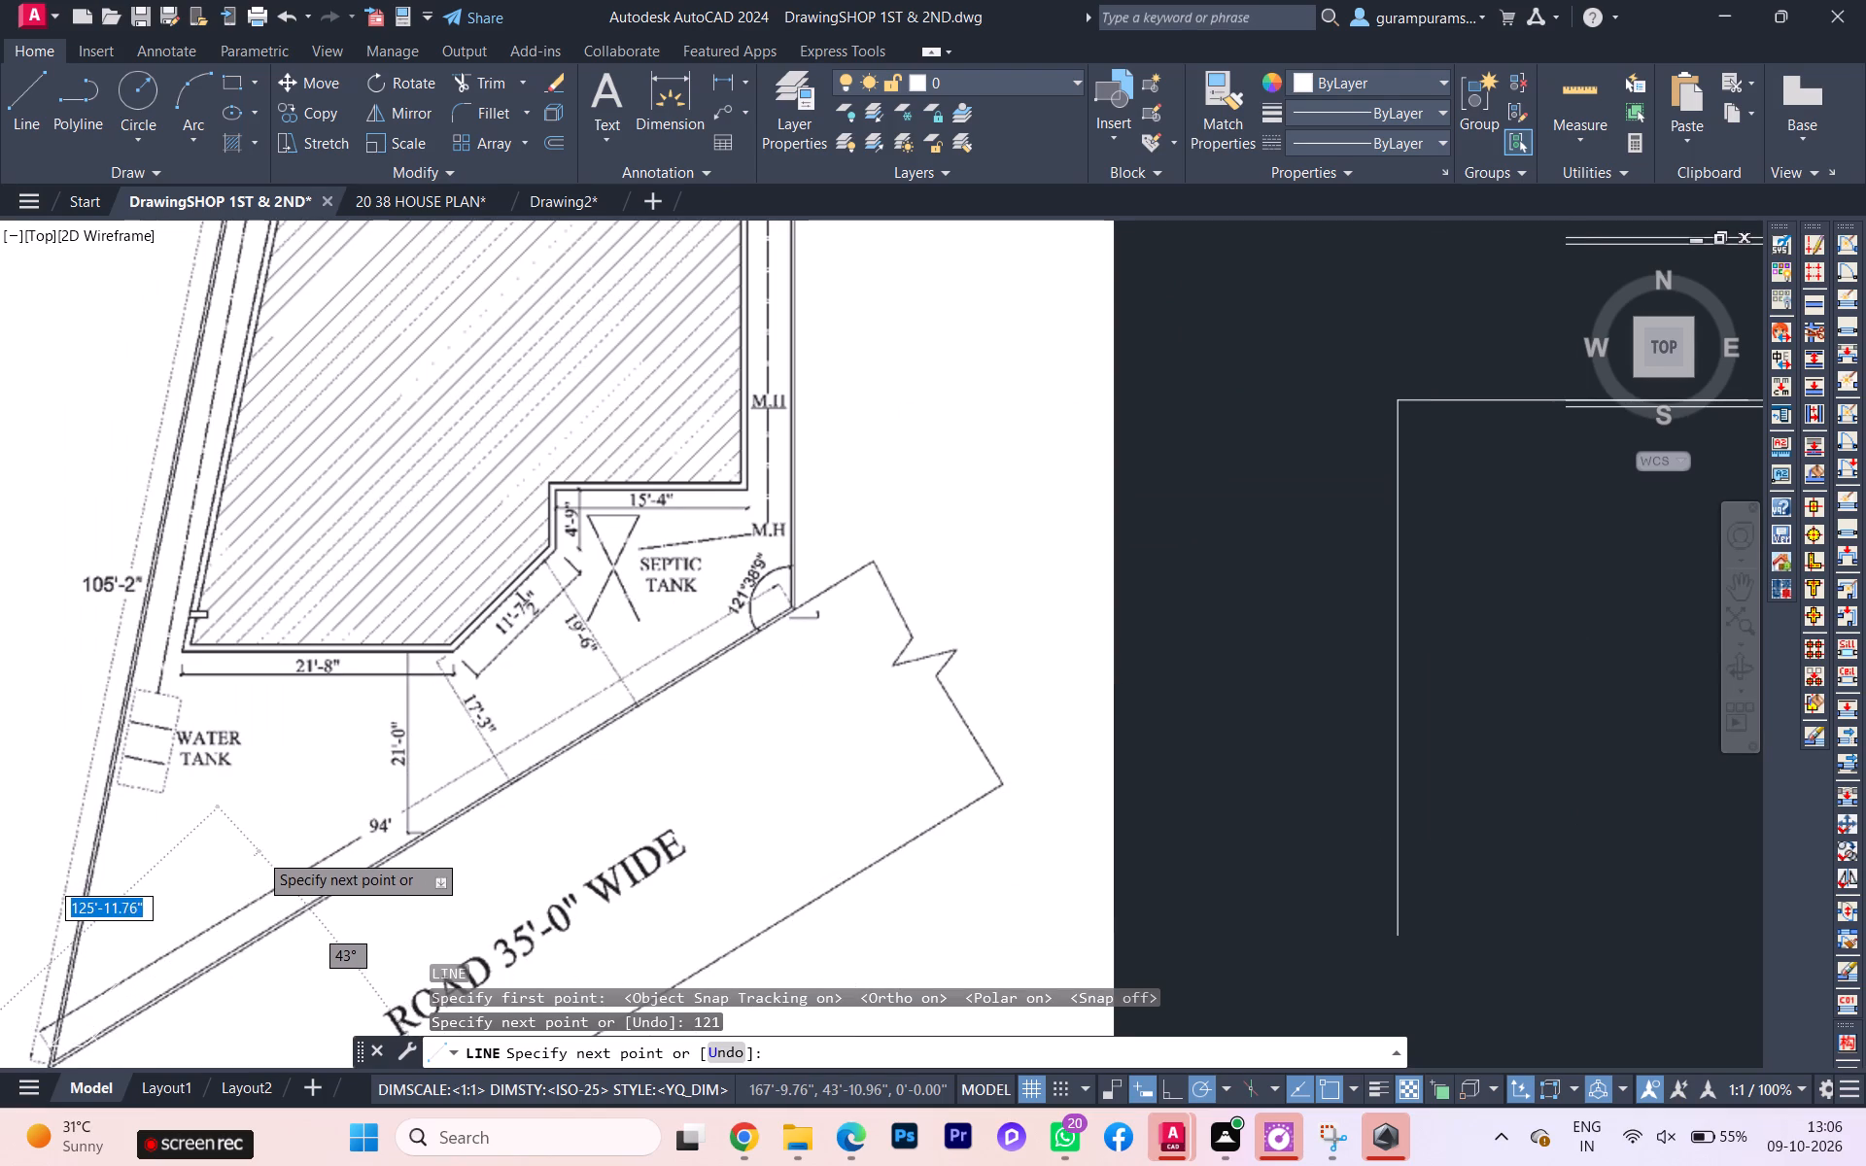
scroll(259, 855, "down", 1)
scroll(259, 860, "up", 1)
scroll(259, 860, "down", 3)
middle_click_drag(260, 863, 429, 840)
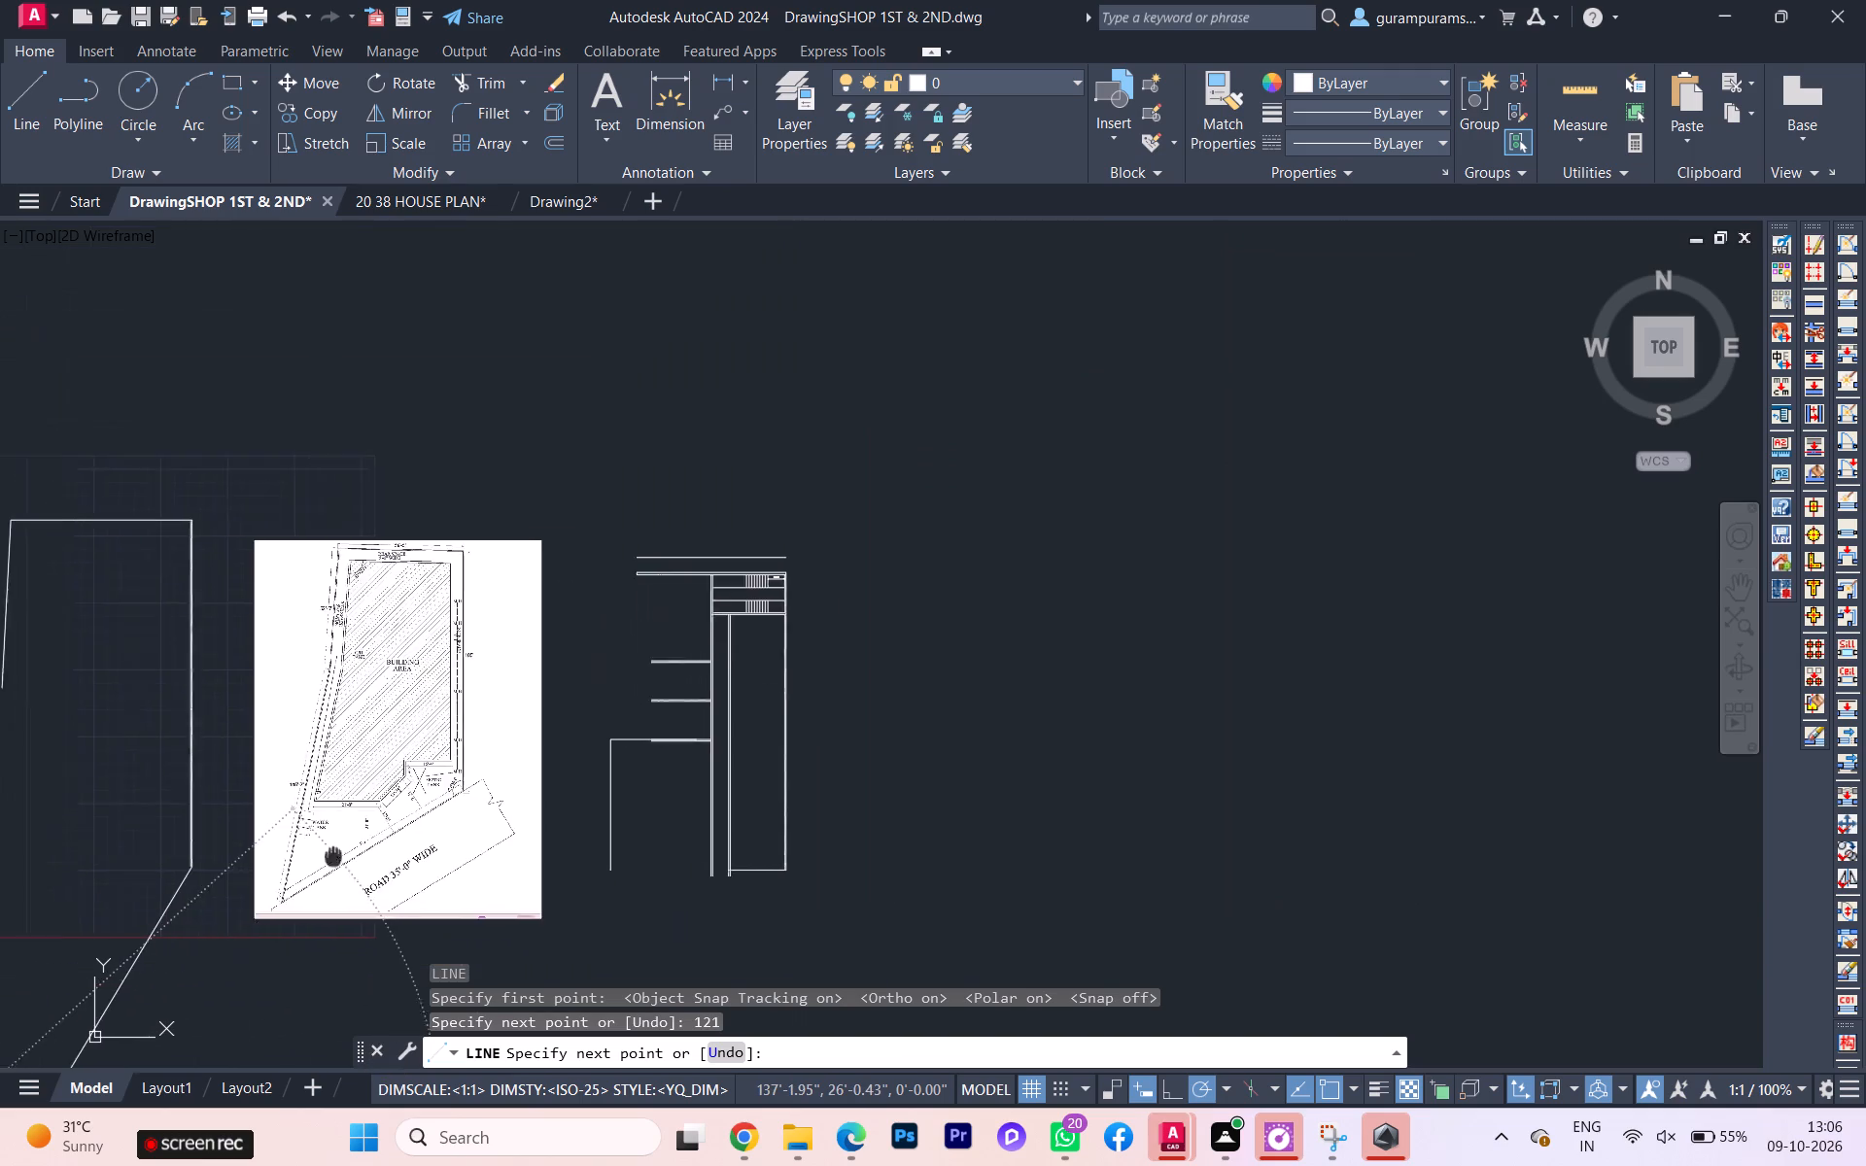
middle_click_drag(429, 840, 755, 763)
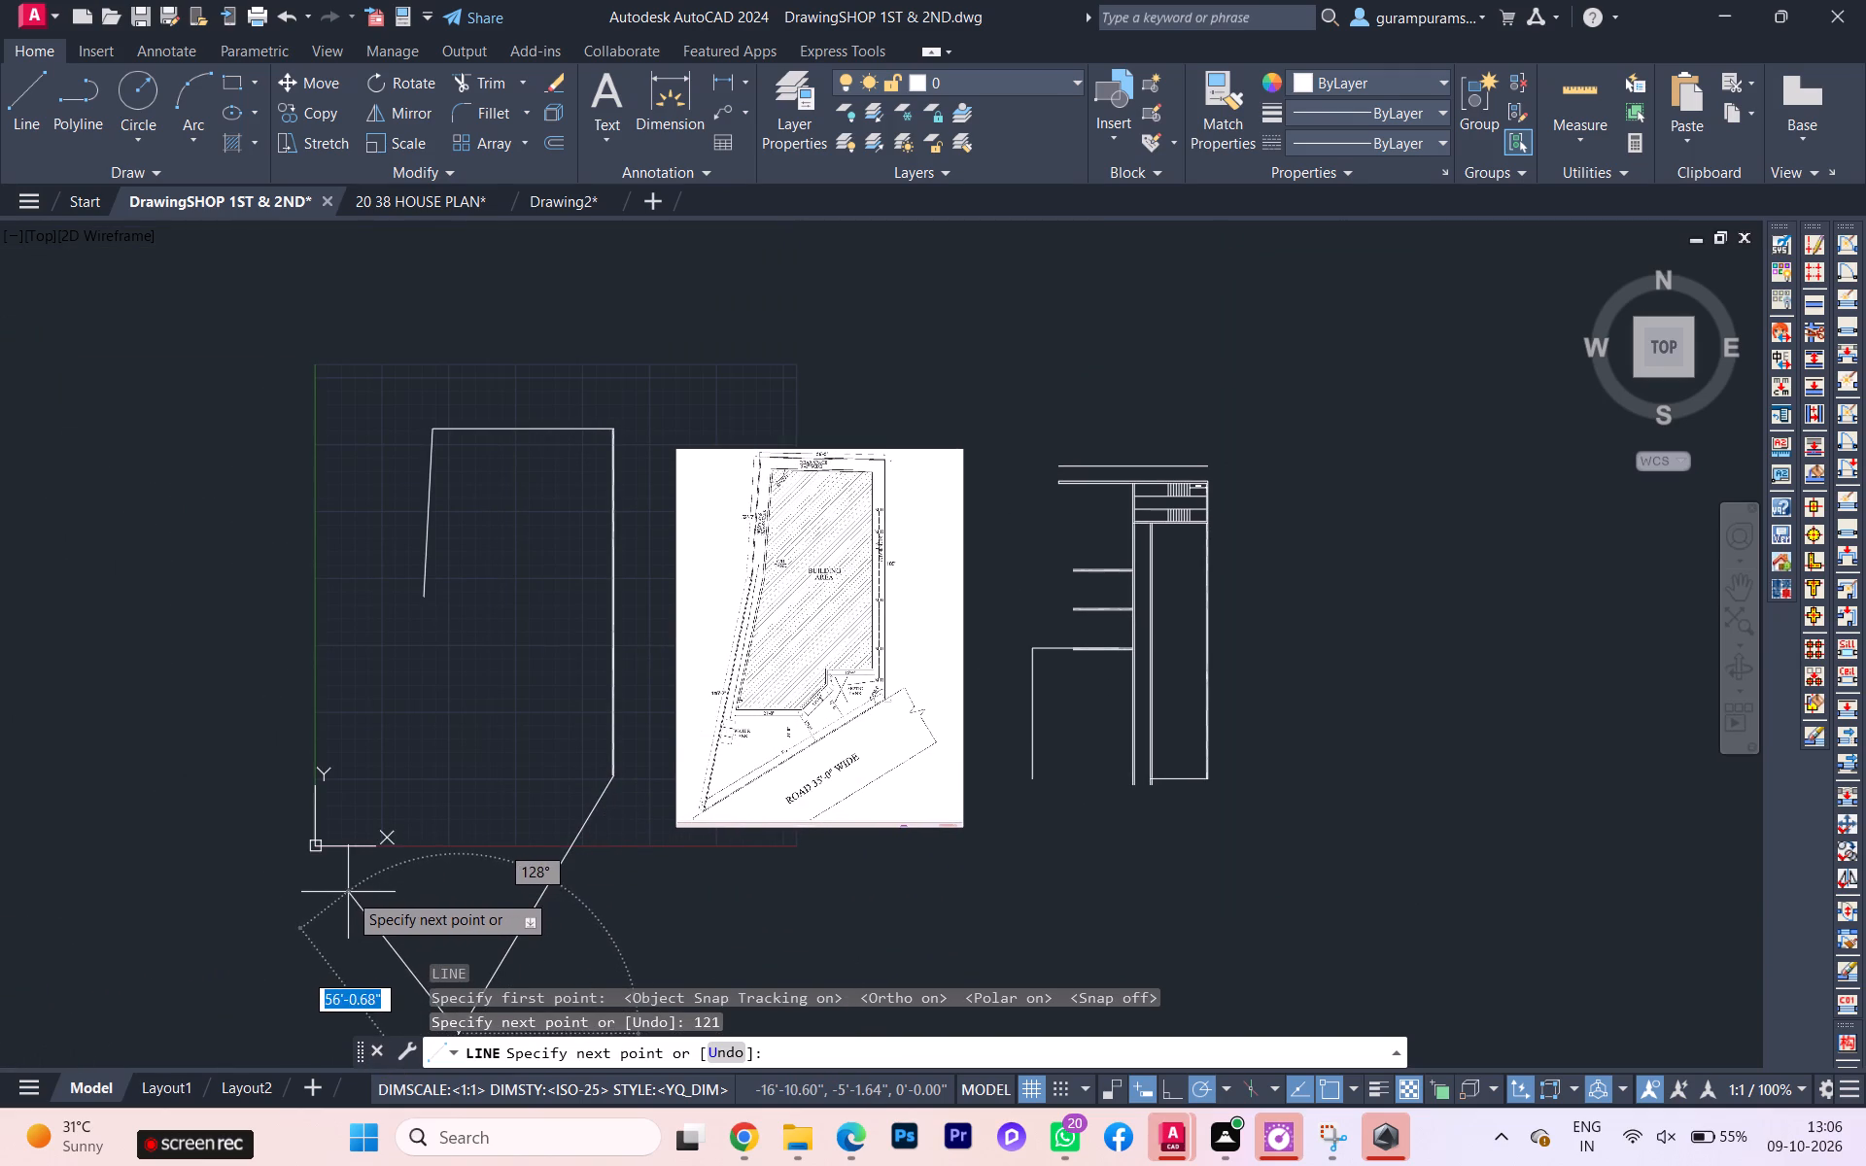
left_click(318, 934)
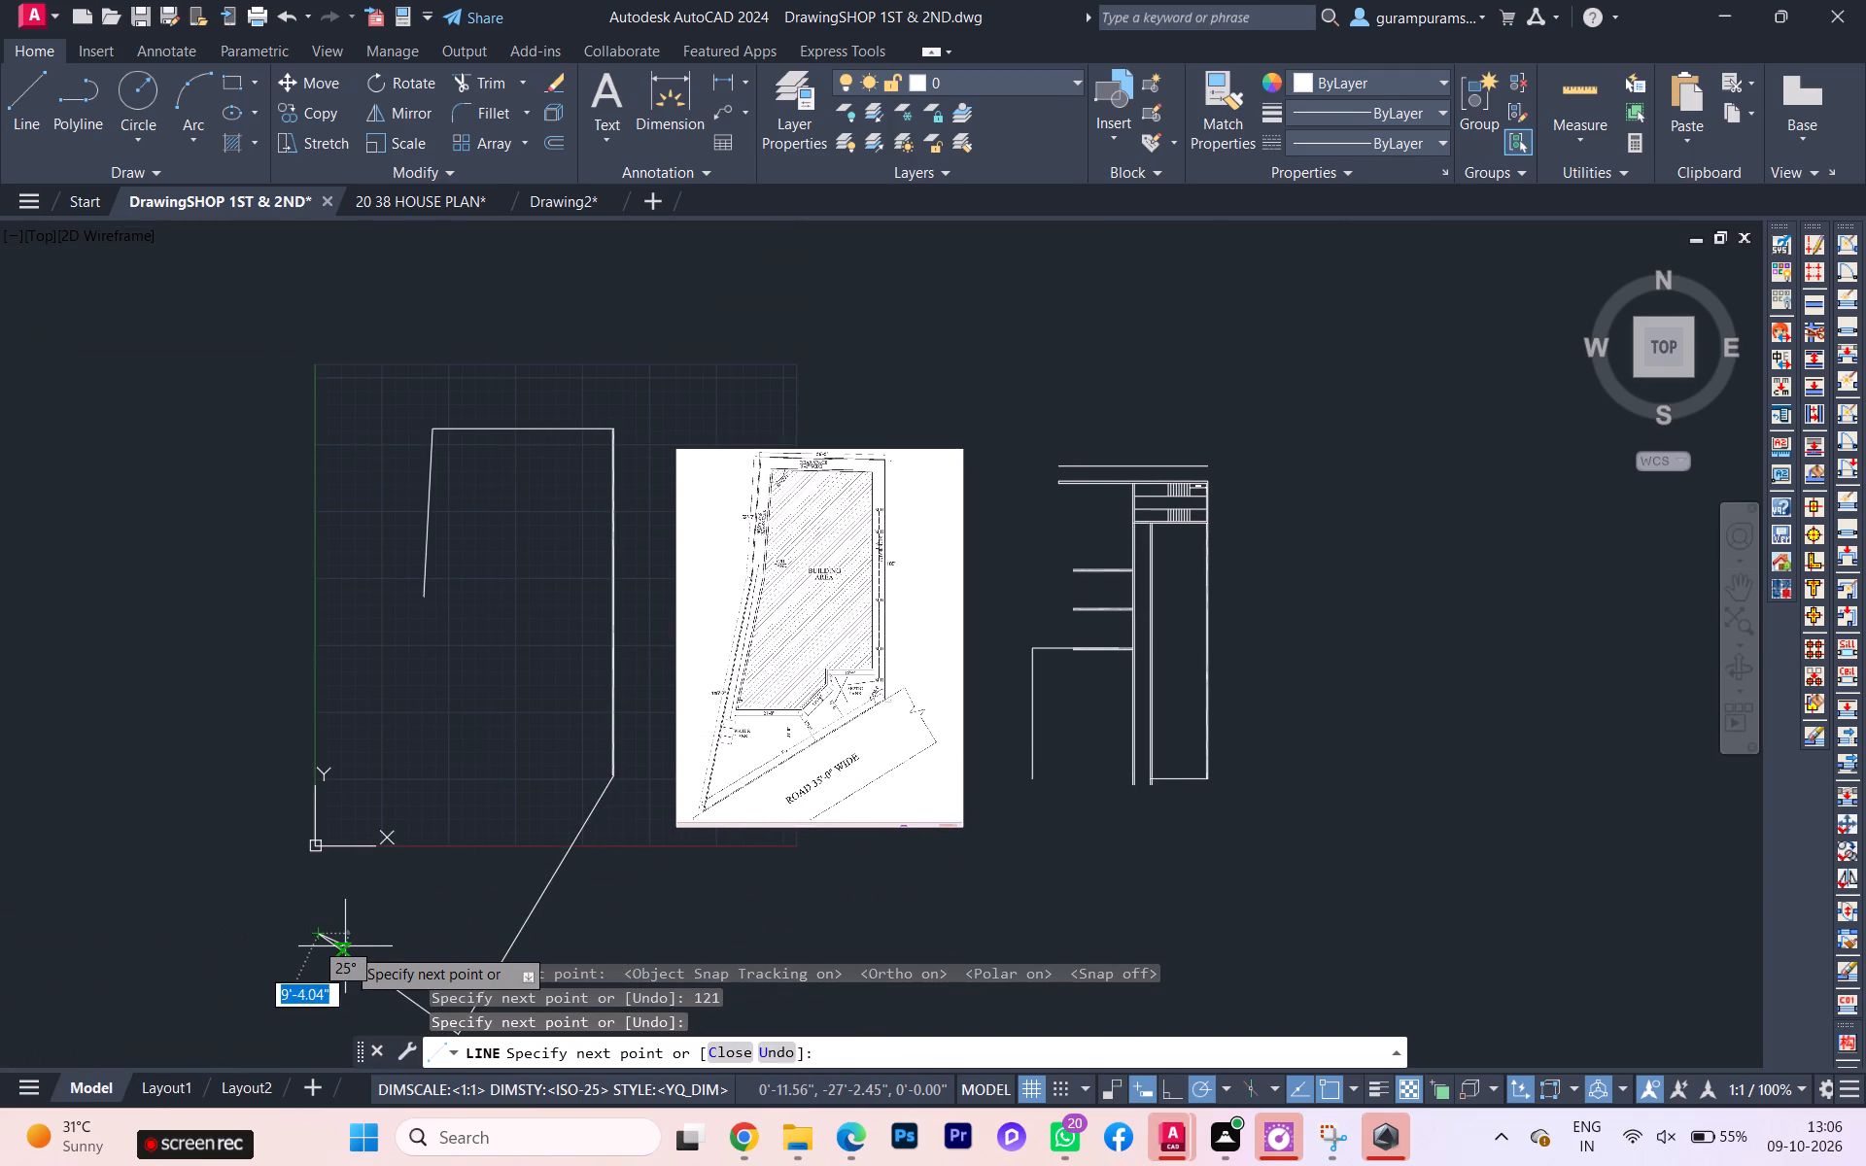
Undo the freehand segment at the lower end of the 94' line and end the Line command.
key("ctrl+z")
key("Escape")
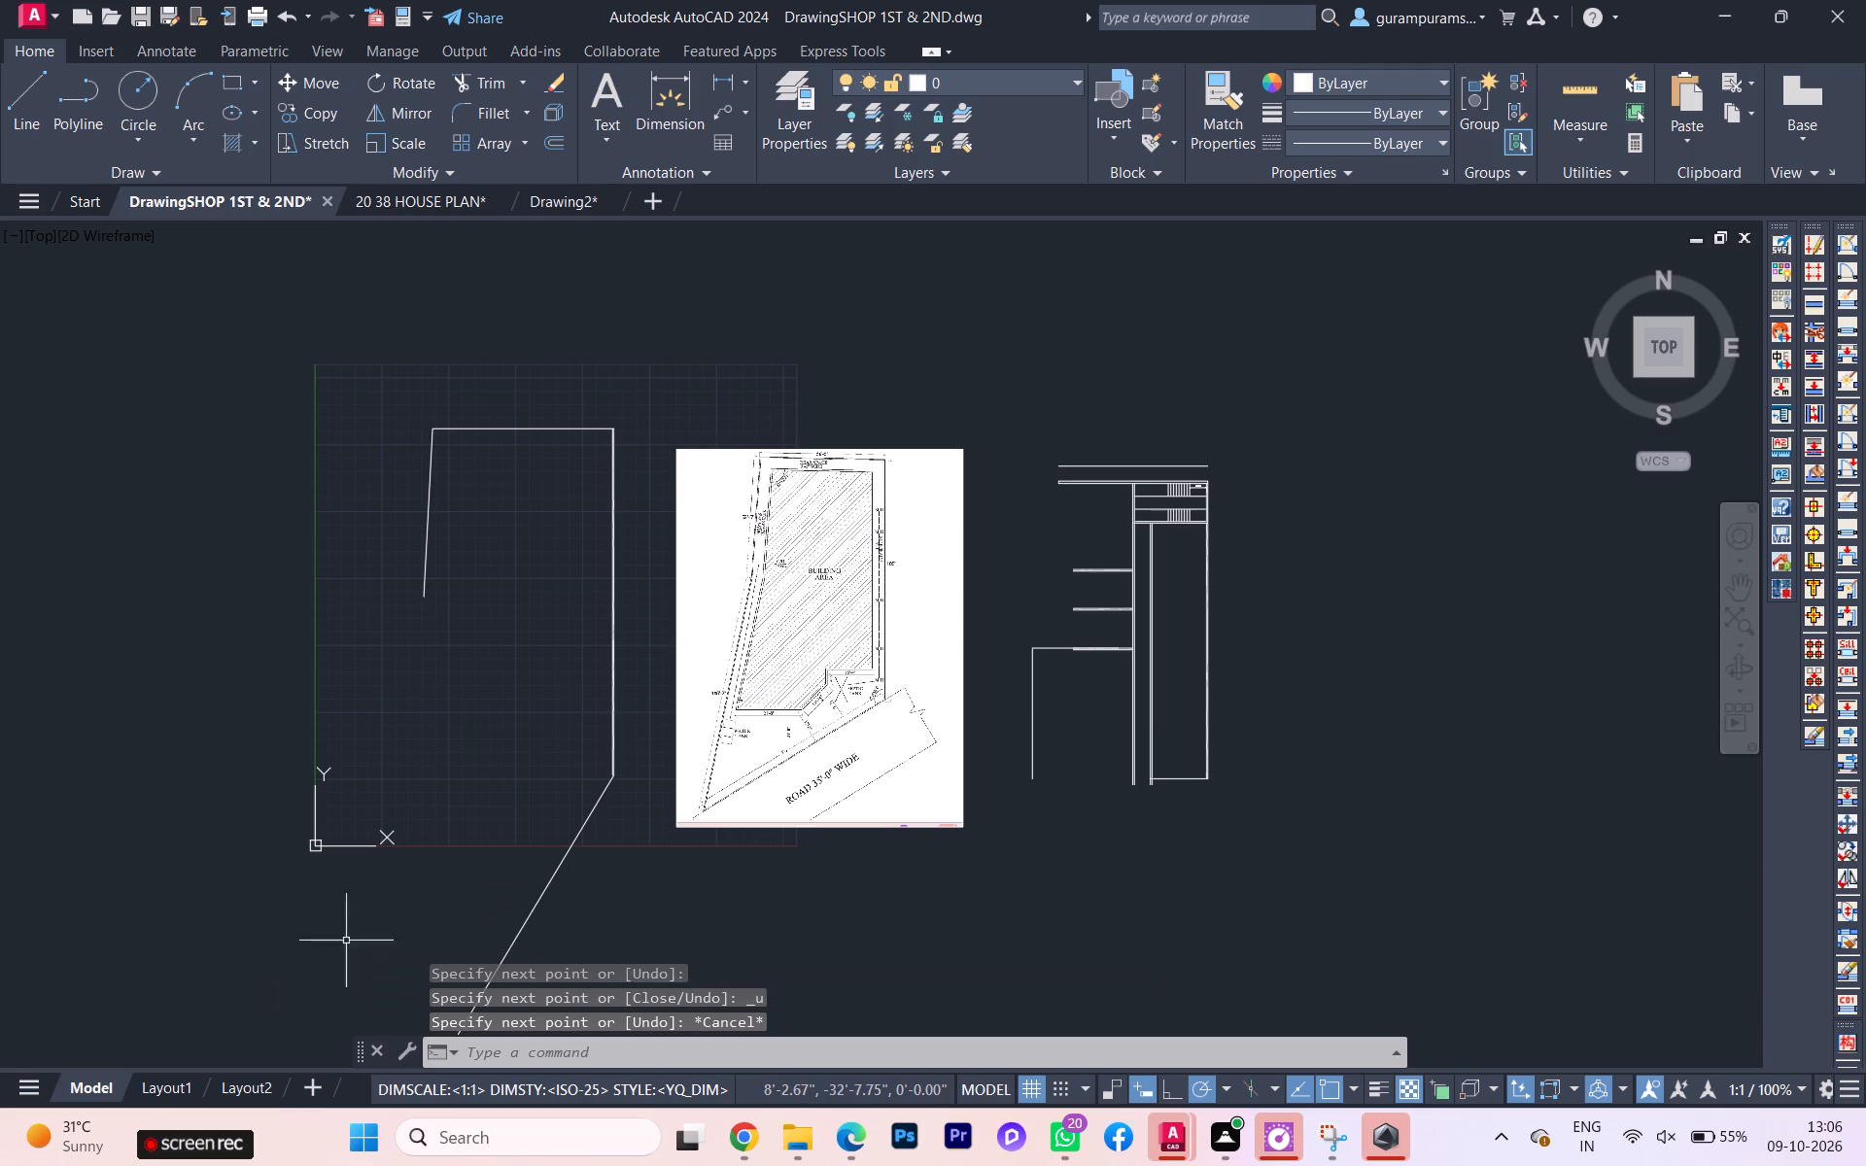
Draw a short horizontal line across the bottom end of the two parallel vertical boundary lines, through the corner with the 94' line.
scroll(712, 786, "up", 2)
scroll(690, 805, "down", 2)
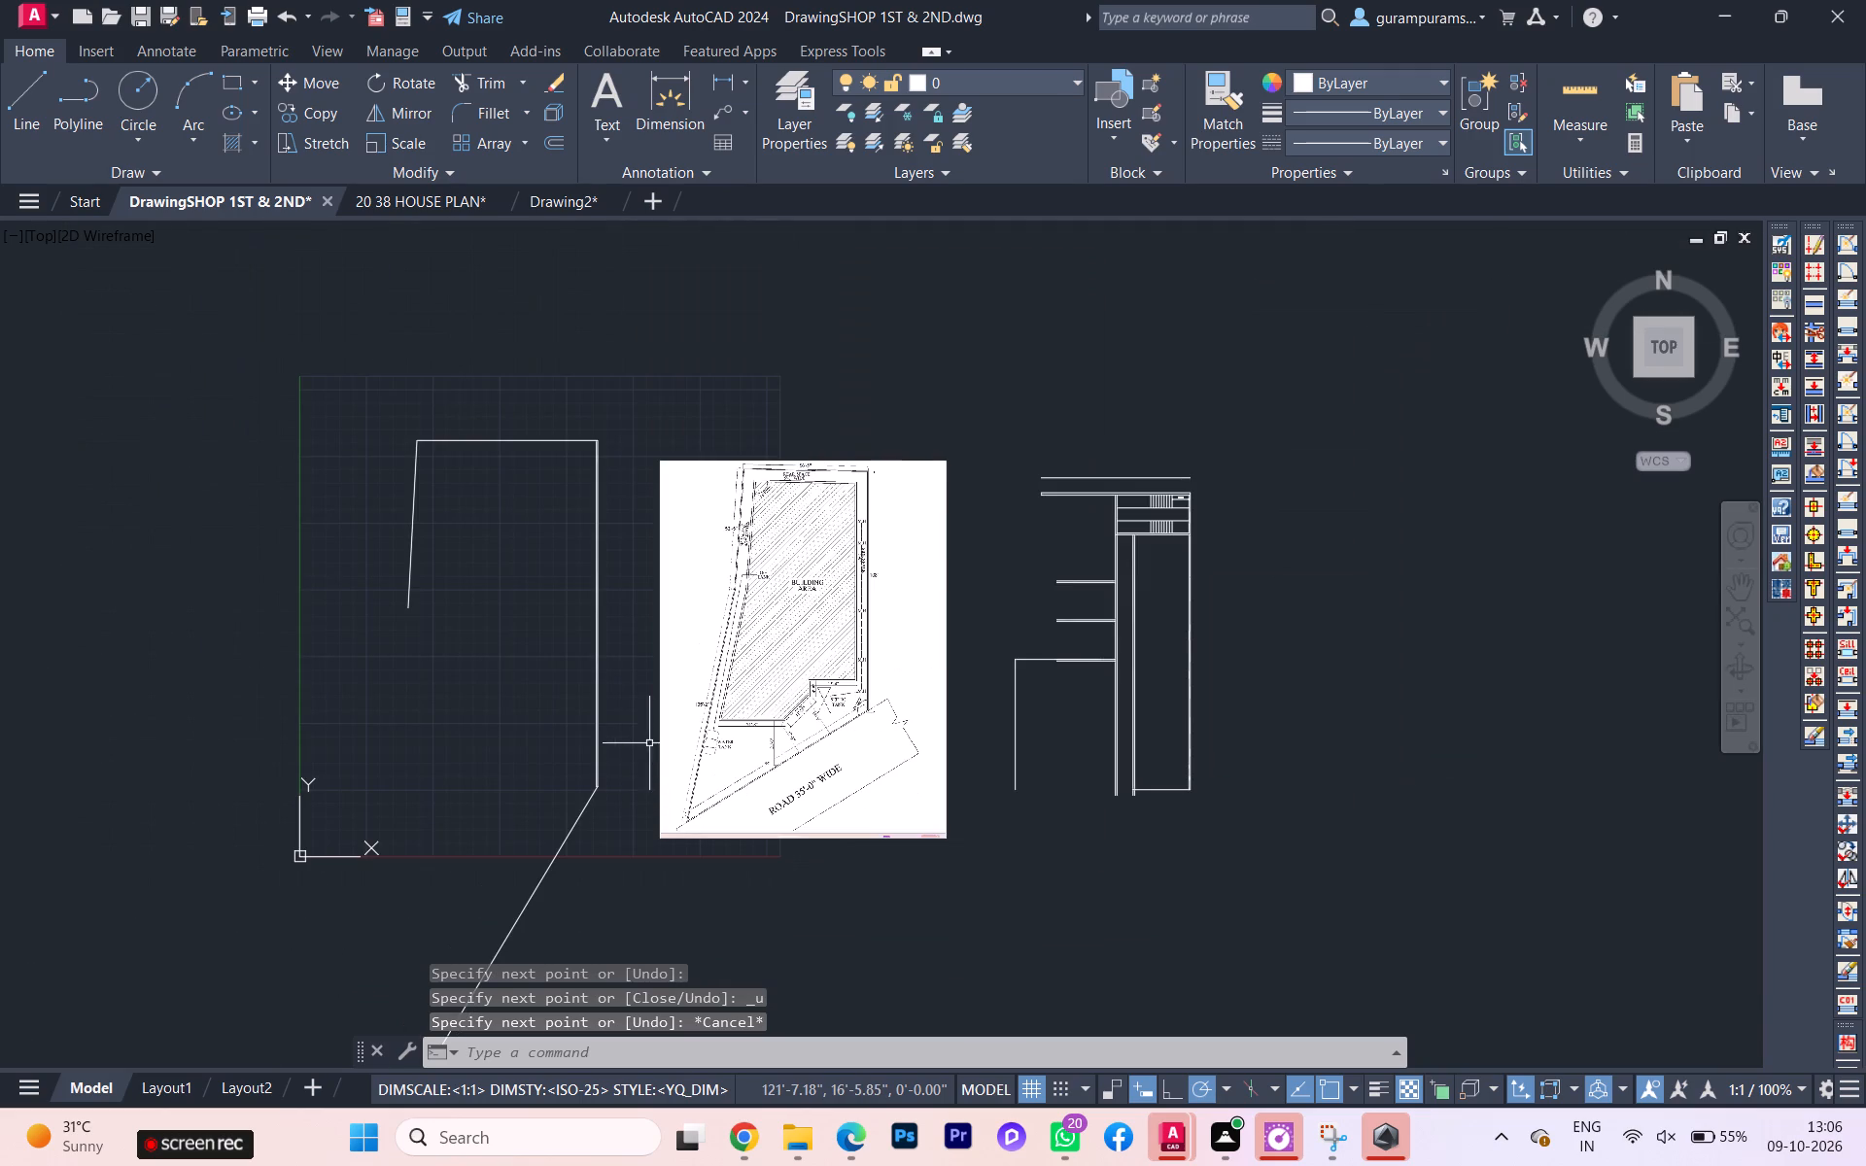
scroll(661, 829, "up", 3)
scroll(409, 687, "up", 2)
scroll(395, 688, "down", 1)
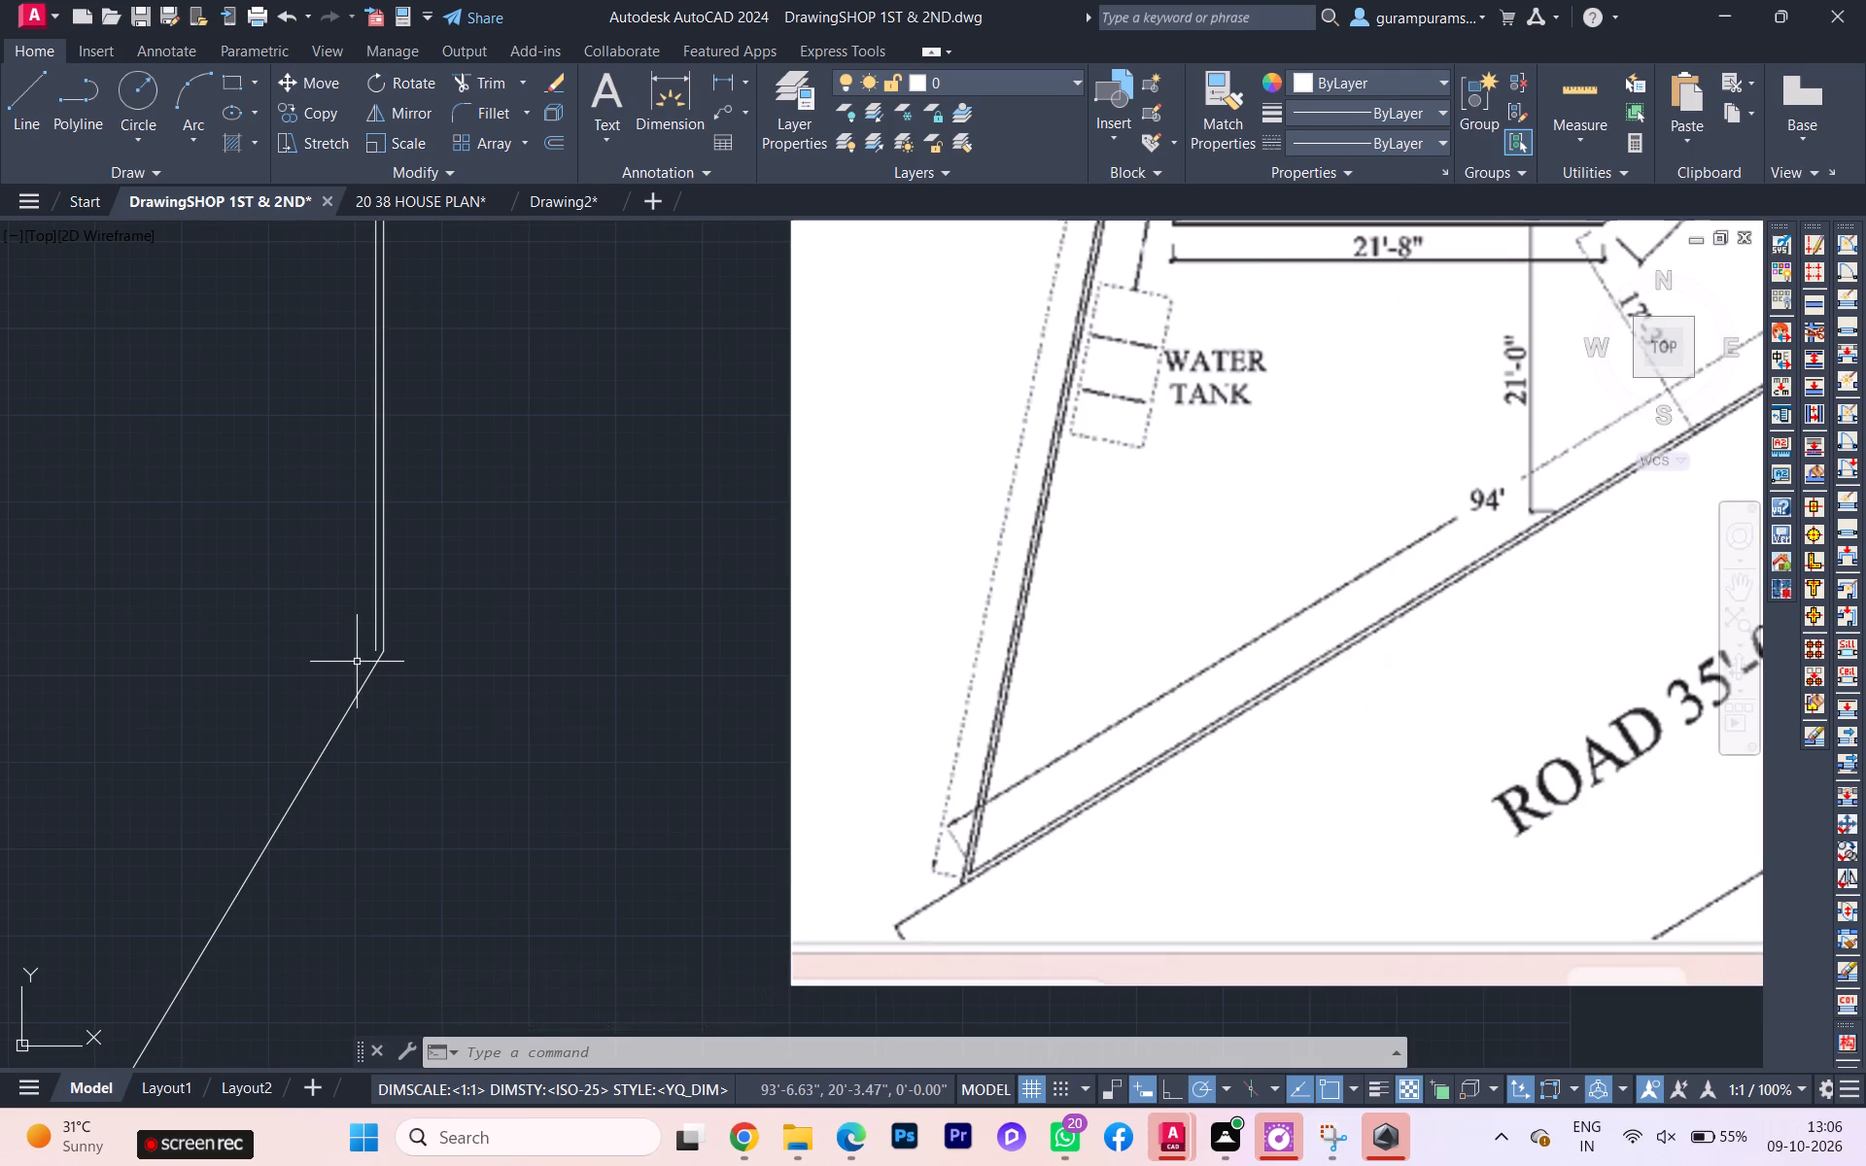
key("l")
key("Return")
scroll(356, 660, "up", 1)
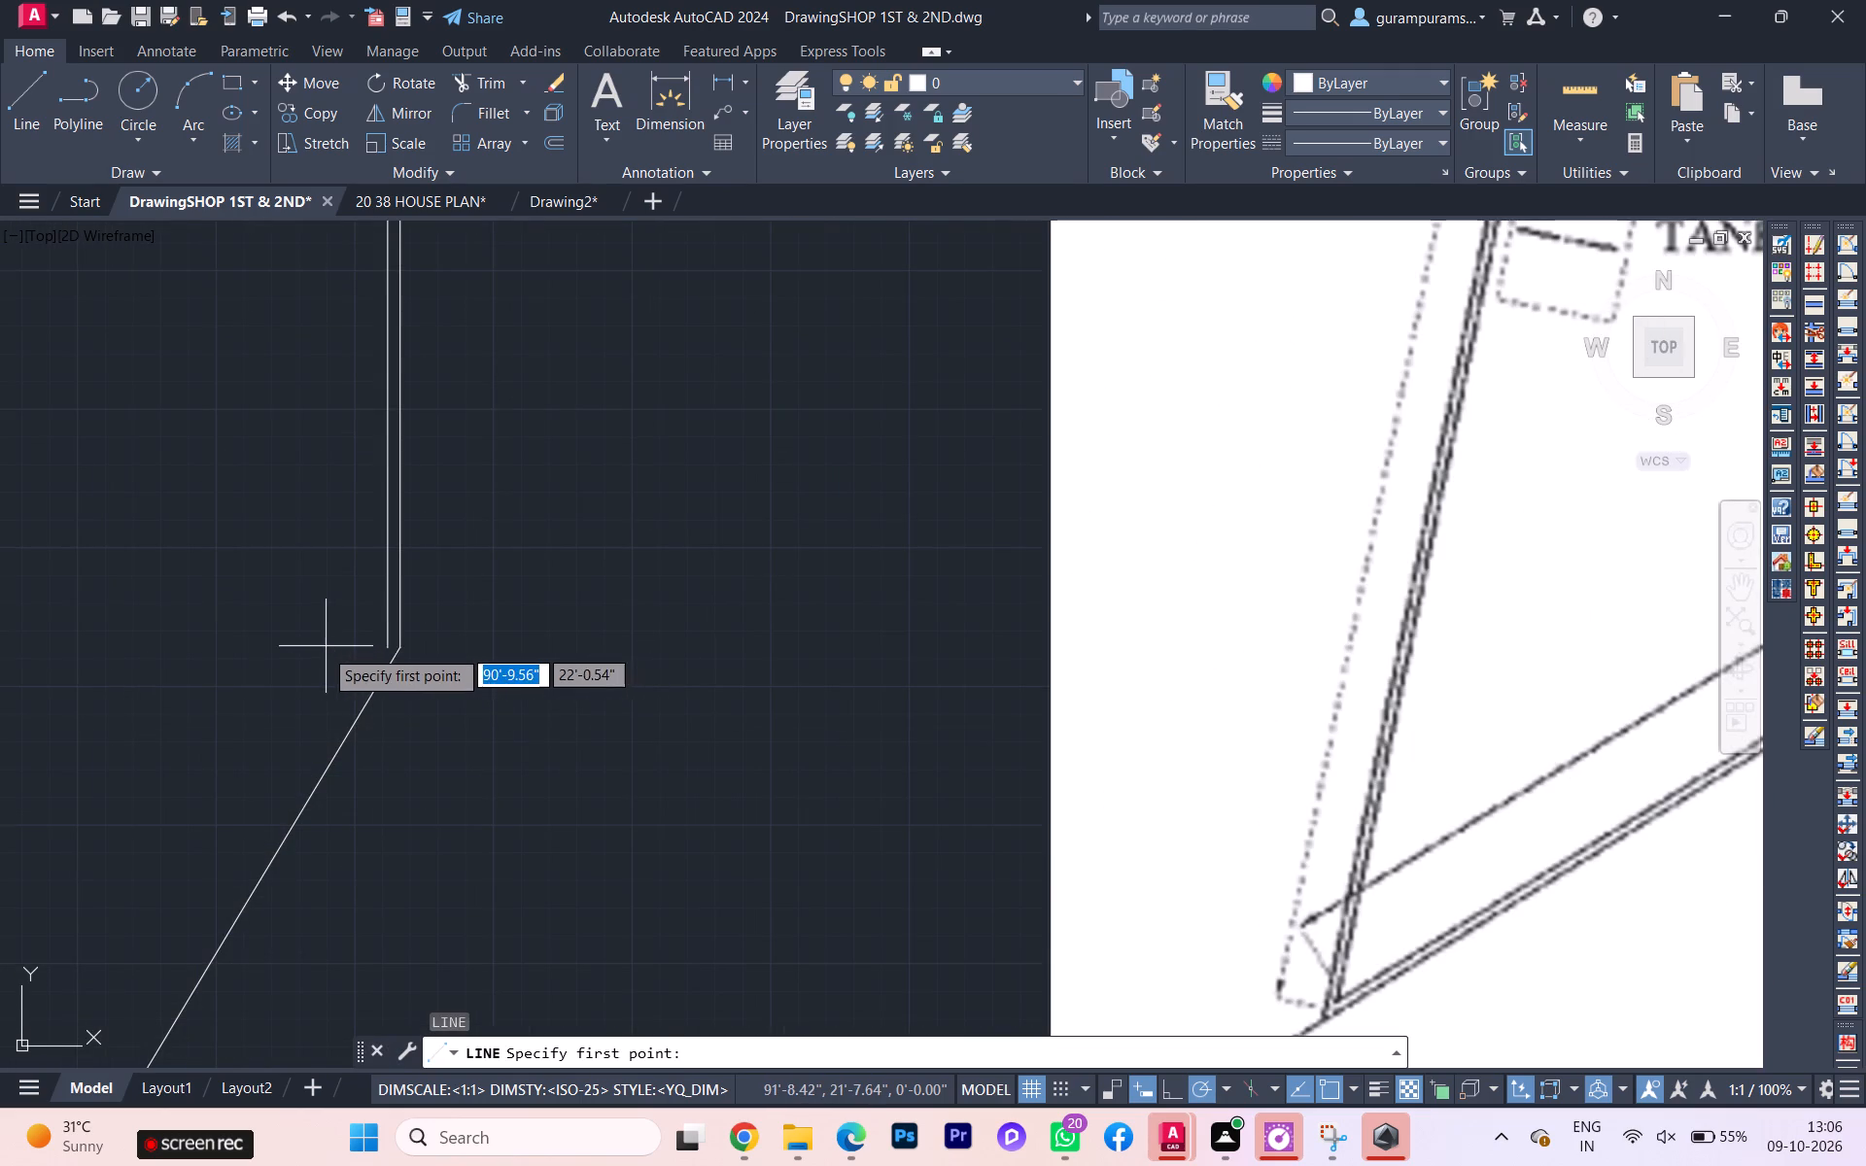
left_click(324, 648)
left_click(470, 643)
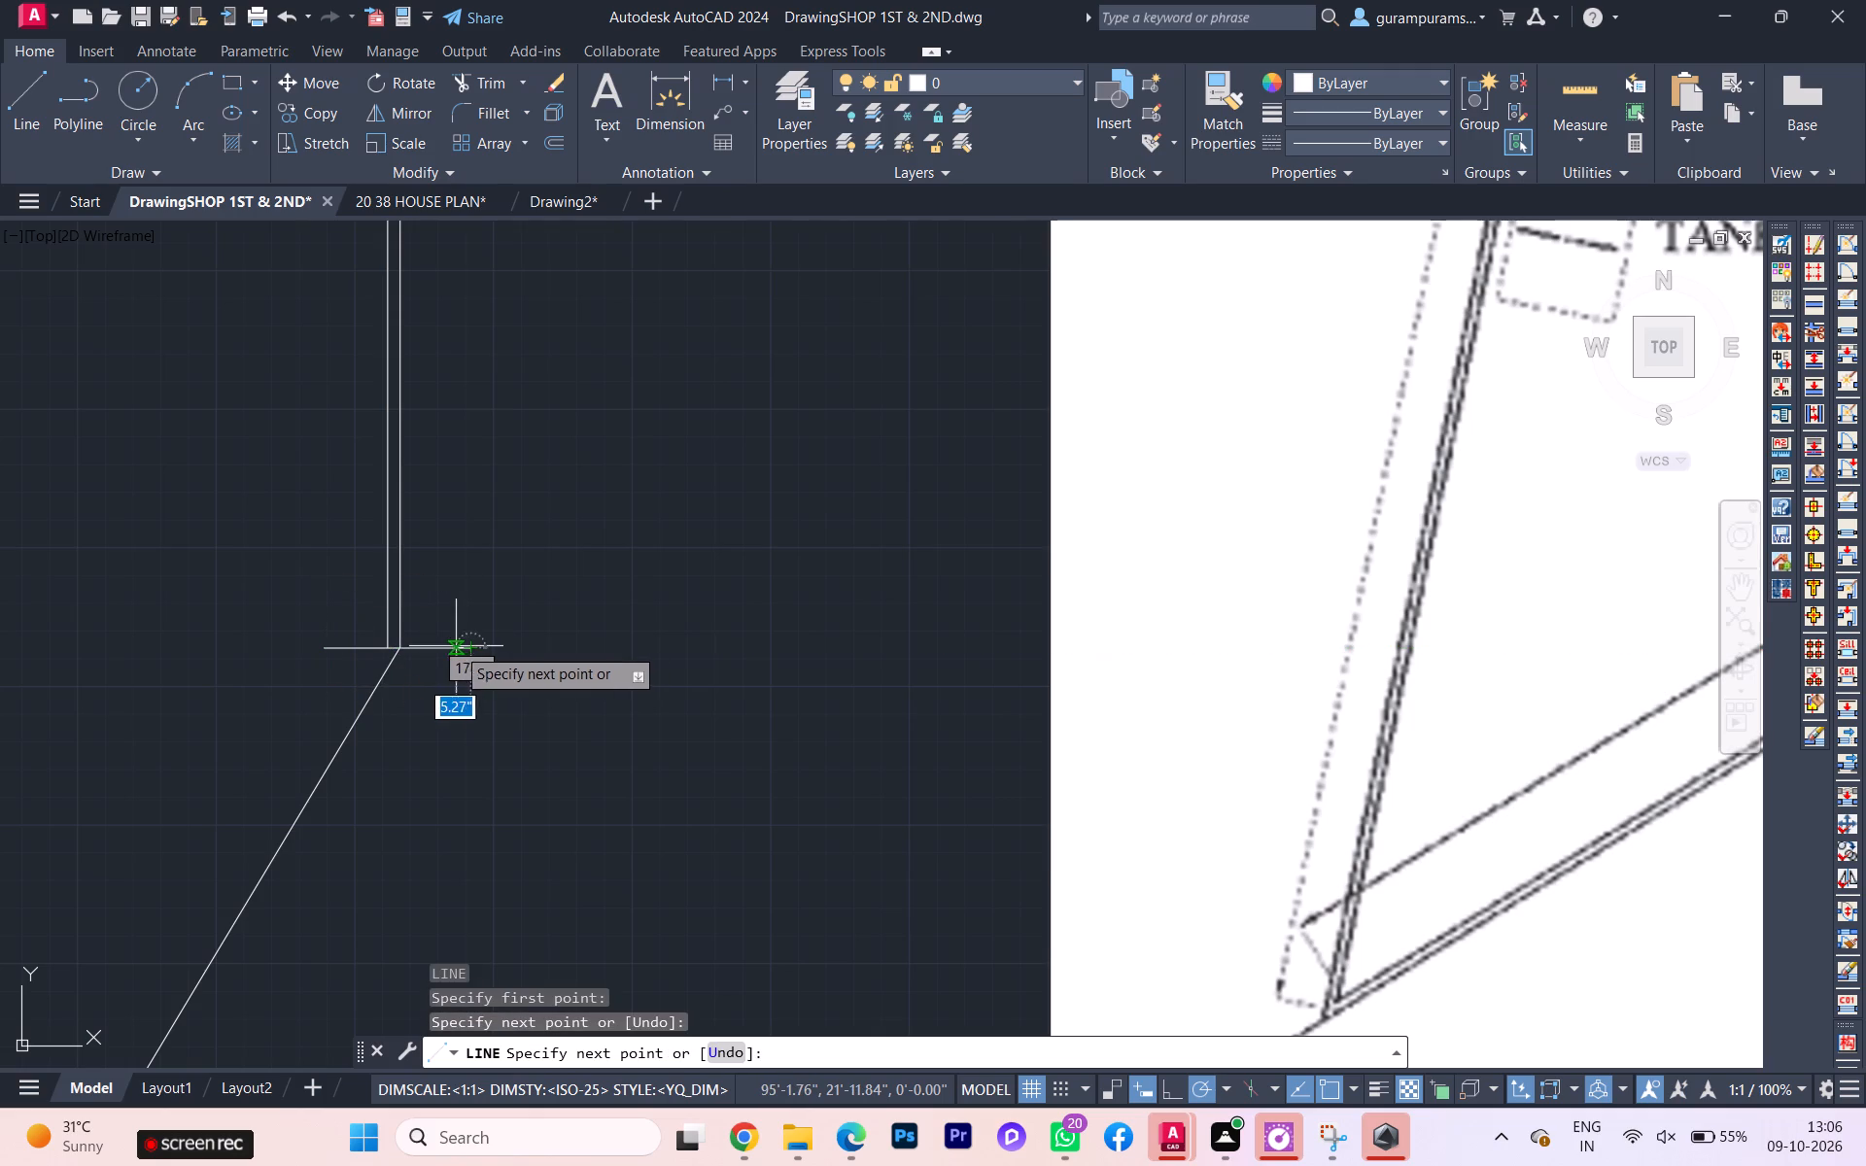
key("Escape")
Examine the corner where the 94' line meets the 108' boundary and compare it with the road-side corner in the reference plan.
scroll(405, 663, "up", 3)
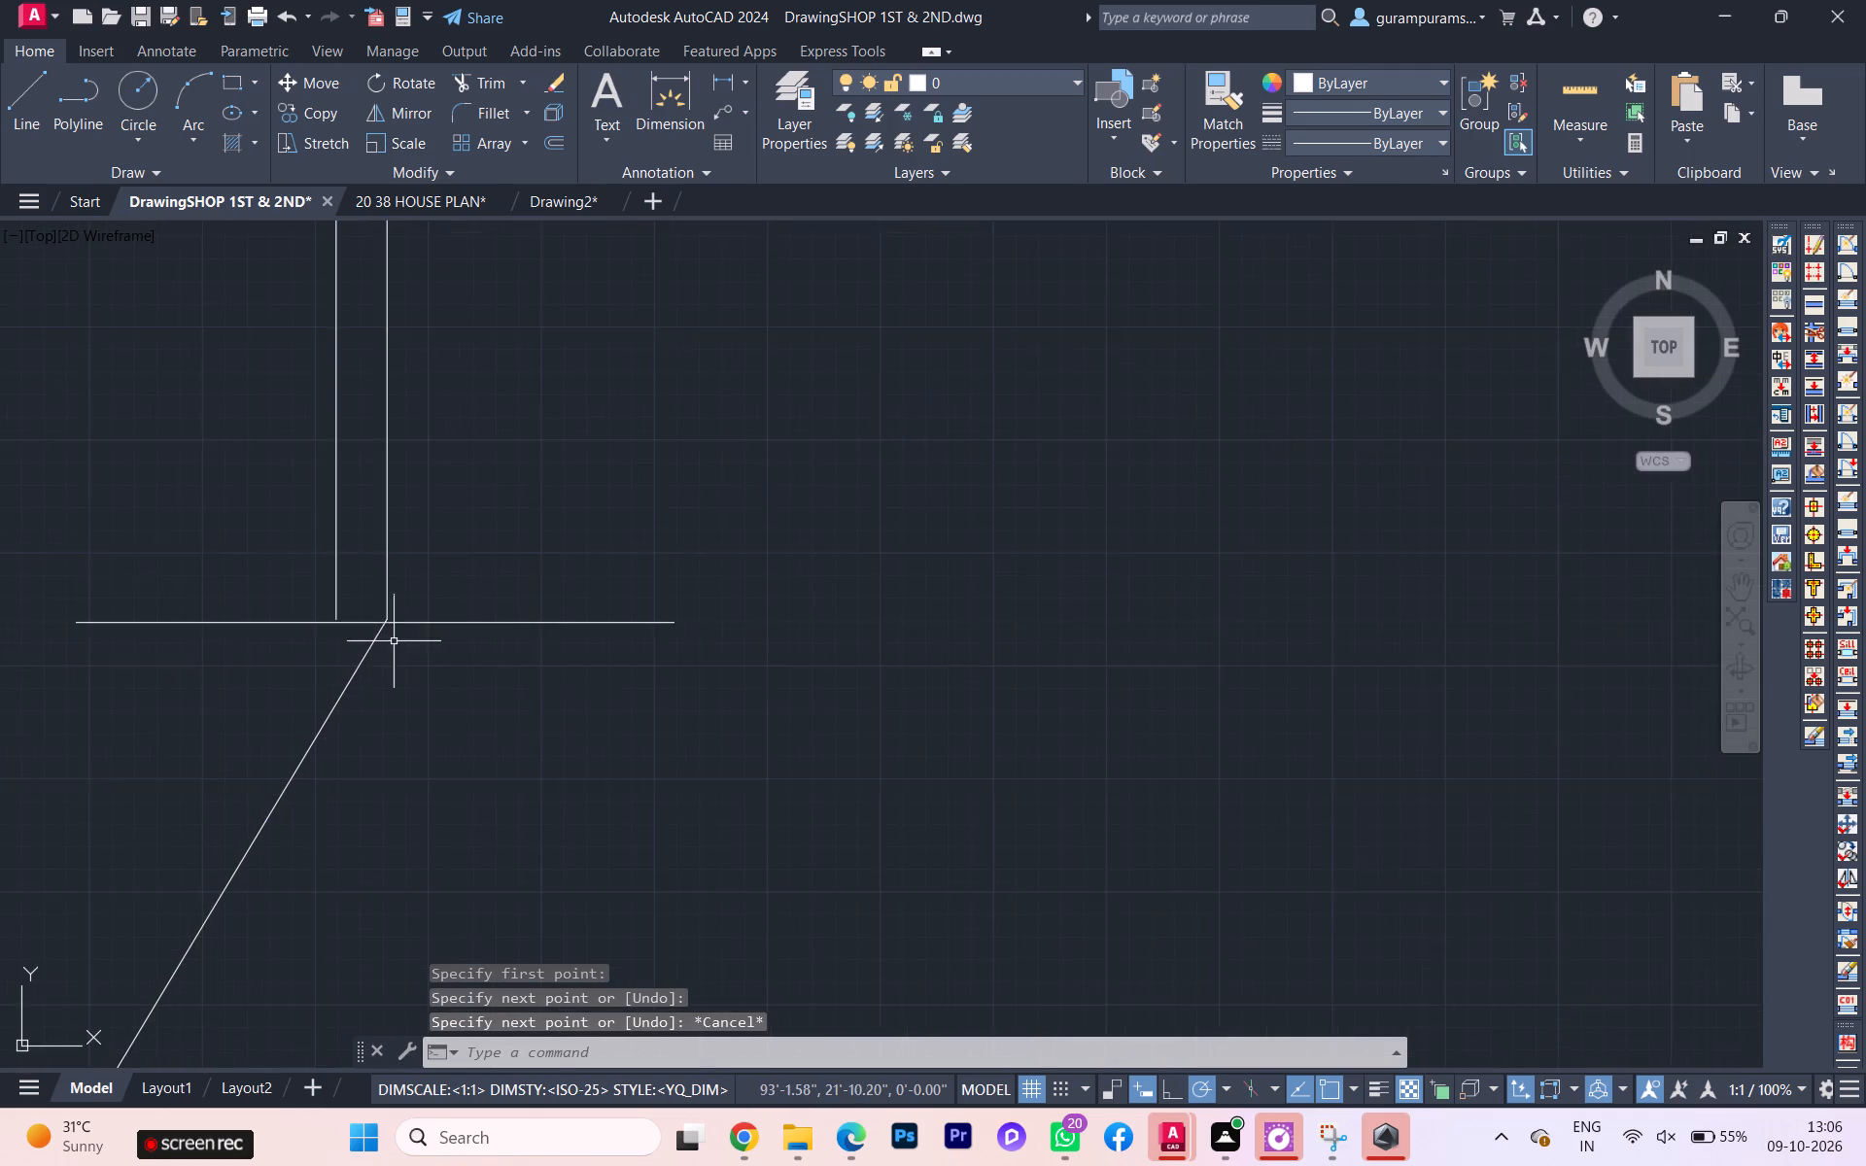
scroll(381, 641, "up", 2)
scroll(379, 627, "down", 3)
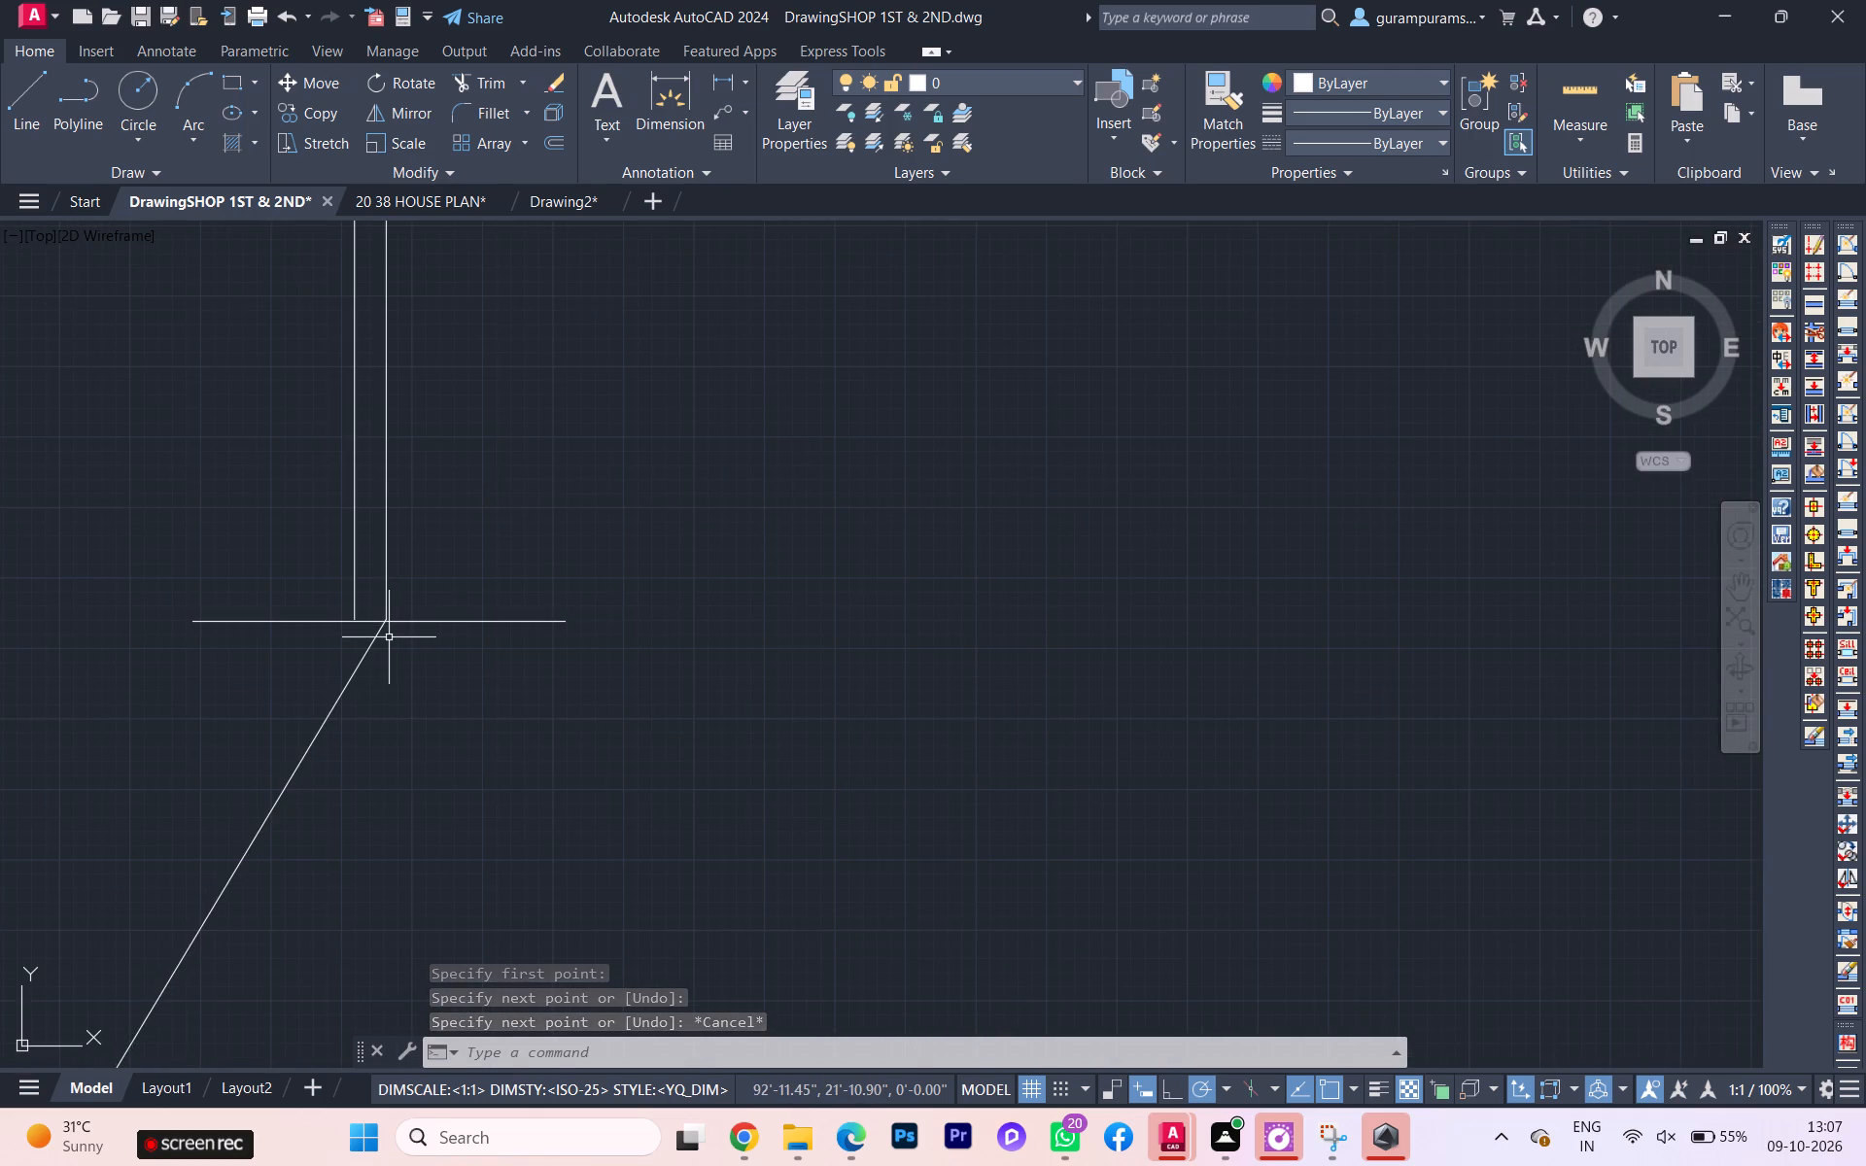
scroll(390, 637, "up", 2)
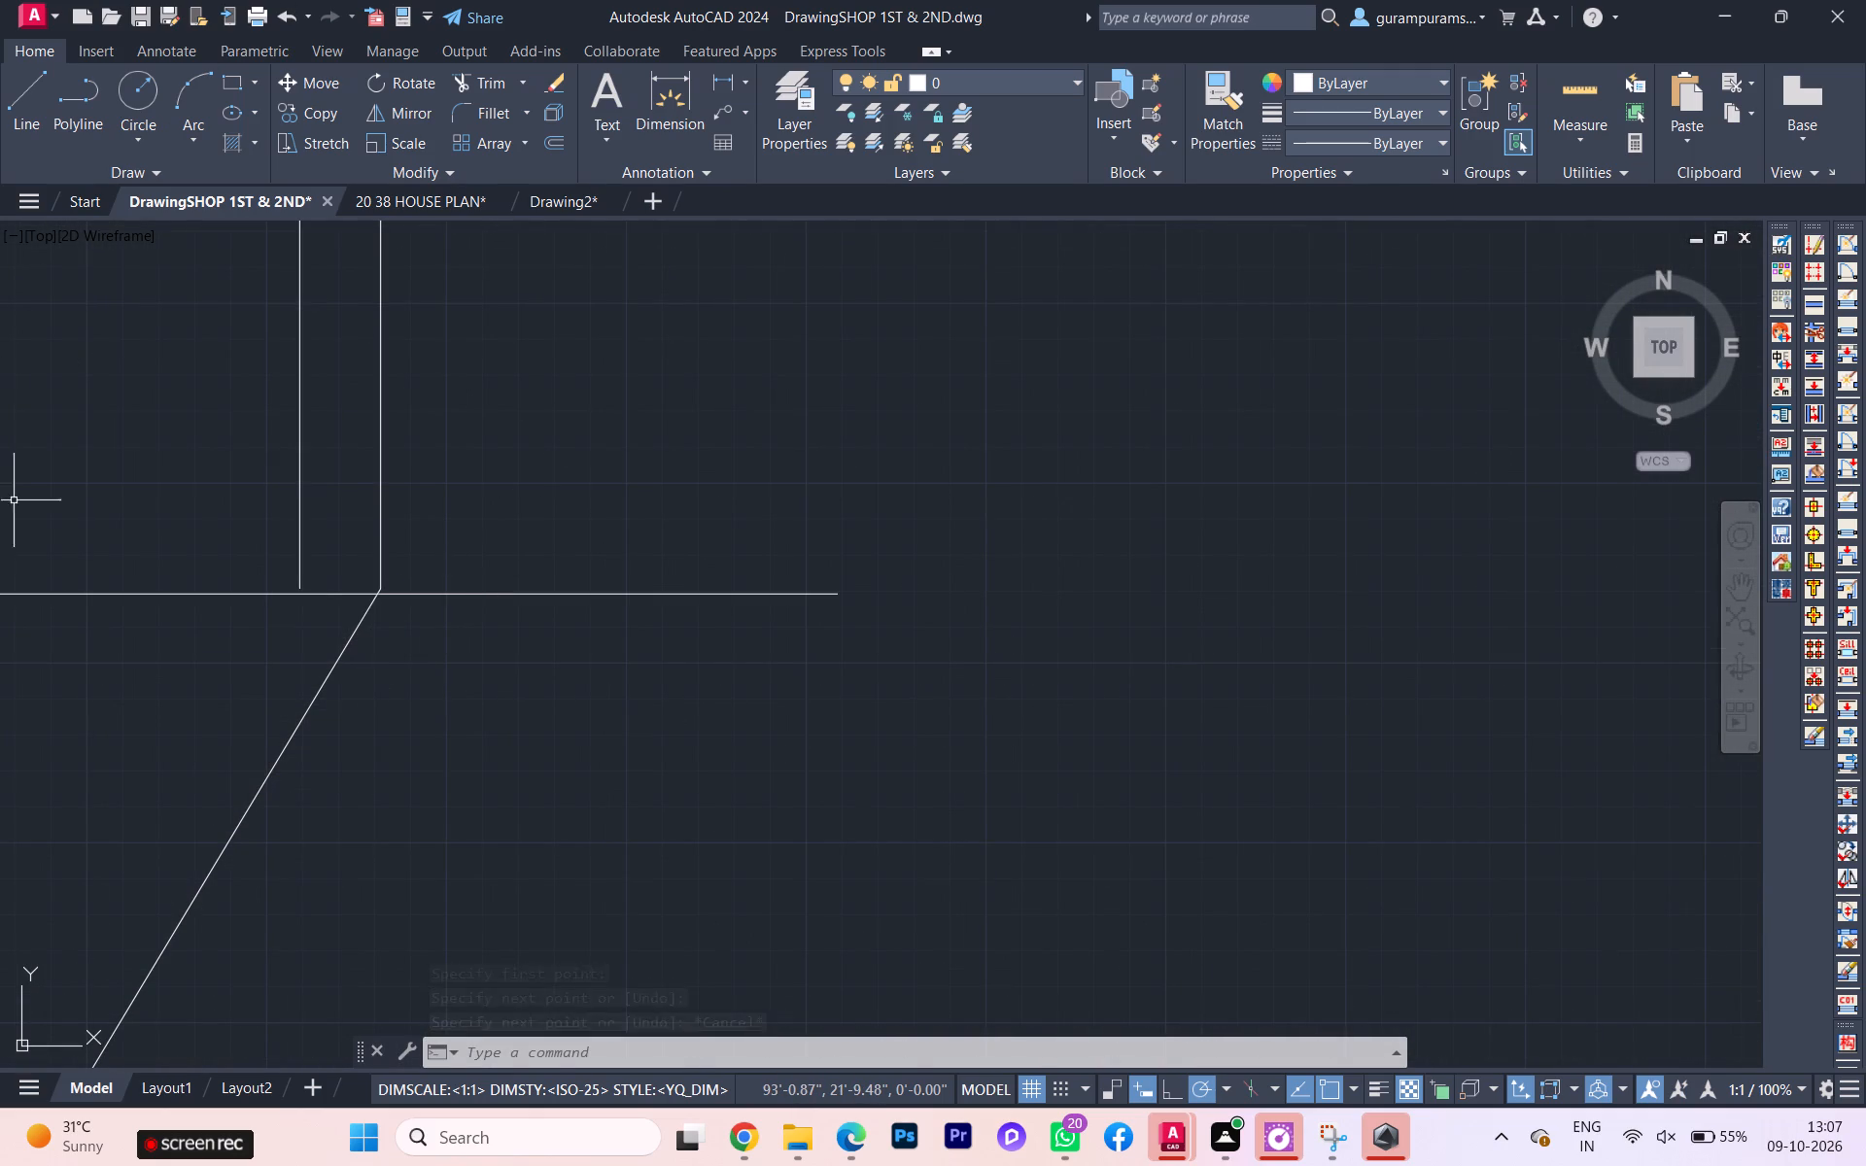
scroll(208, 528, "down", 2)
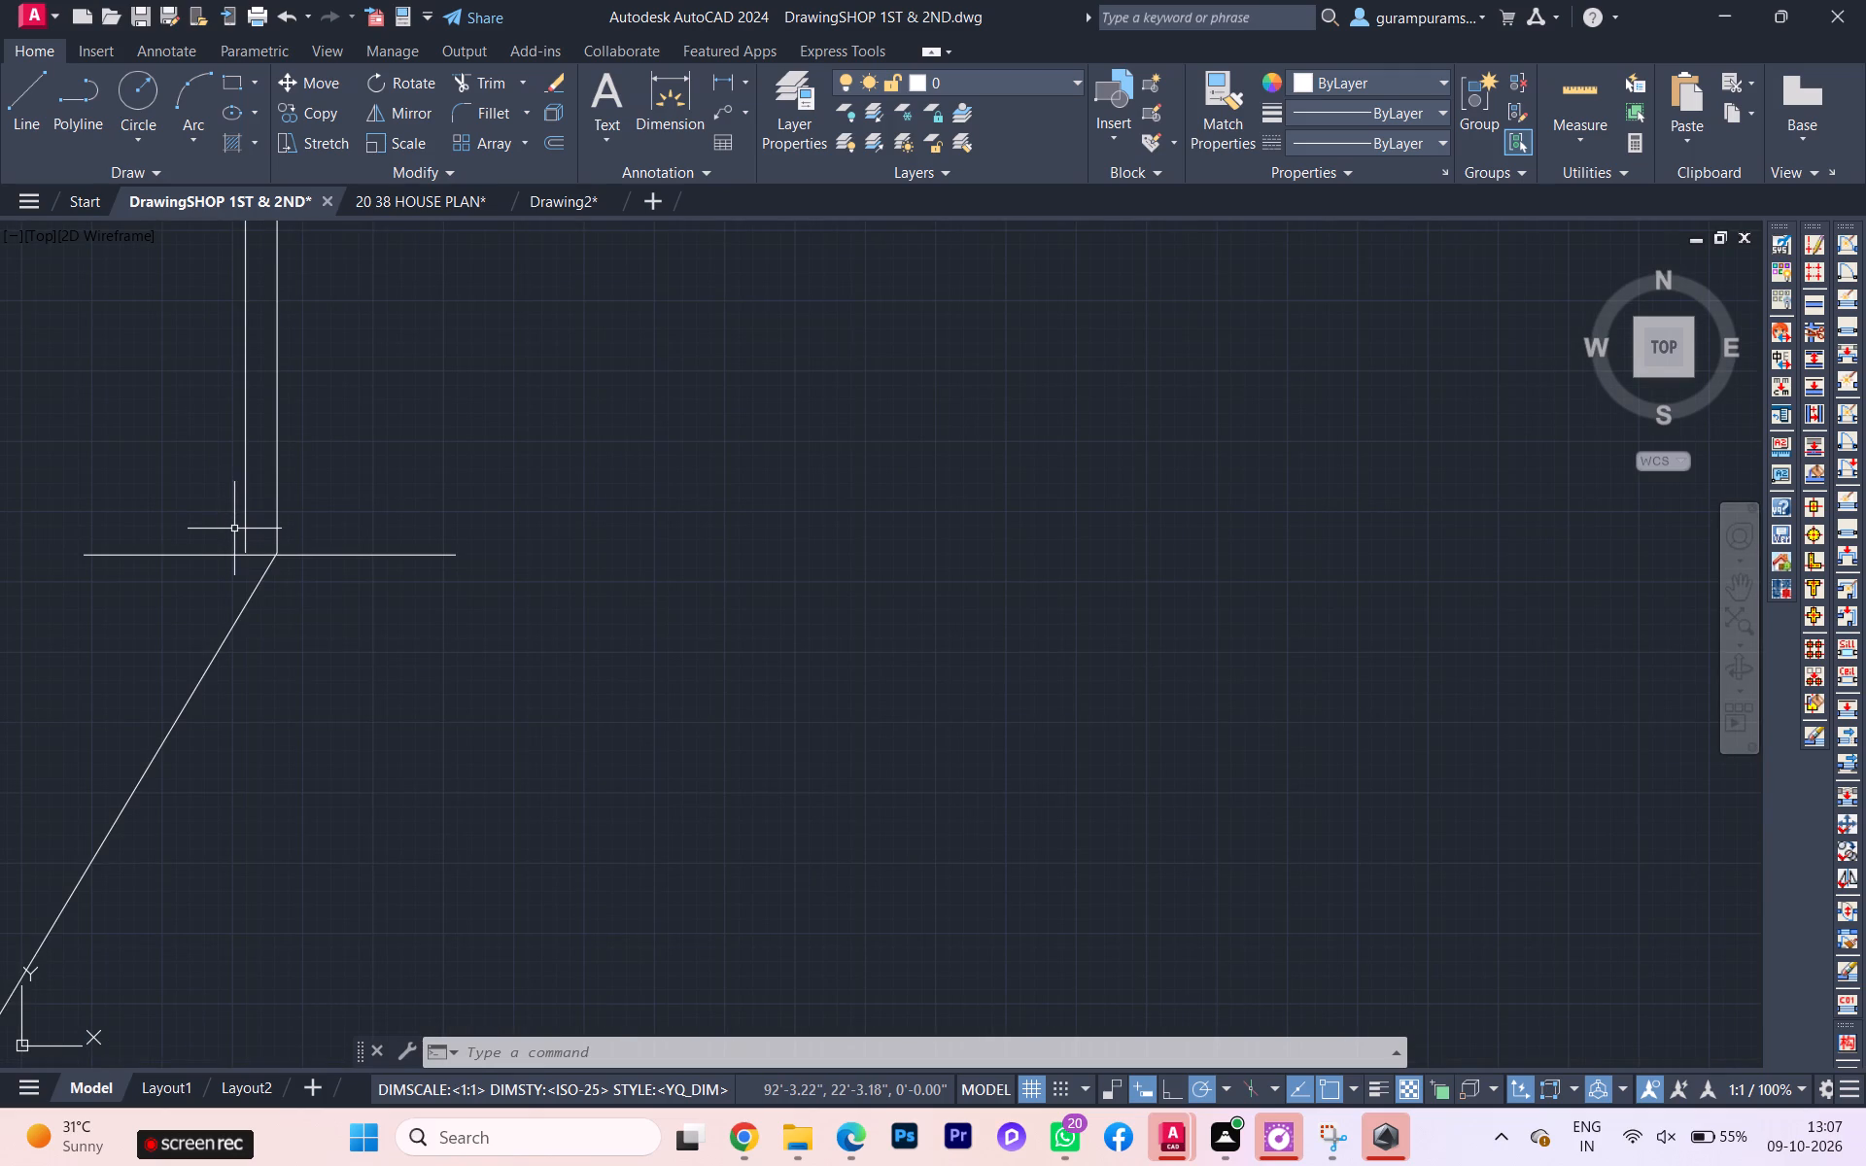
scroll(254, 532, "down", 1)
scroll(261, 526, "up", 1)
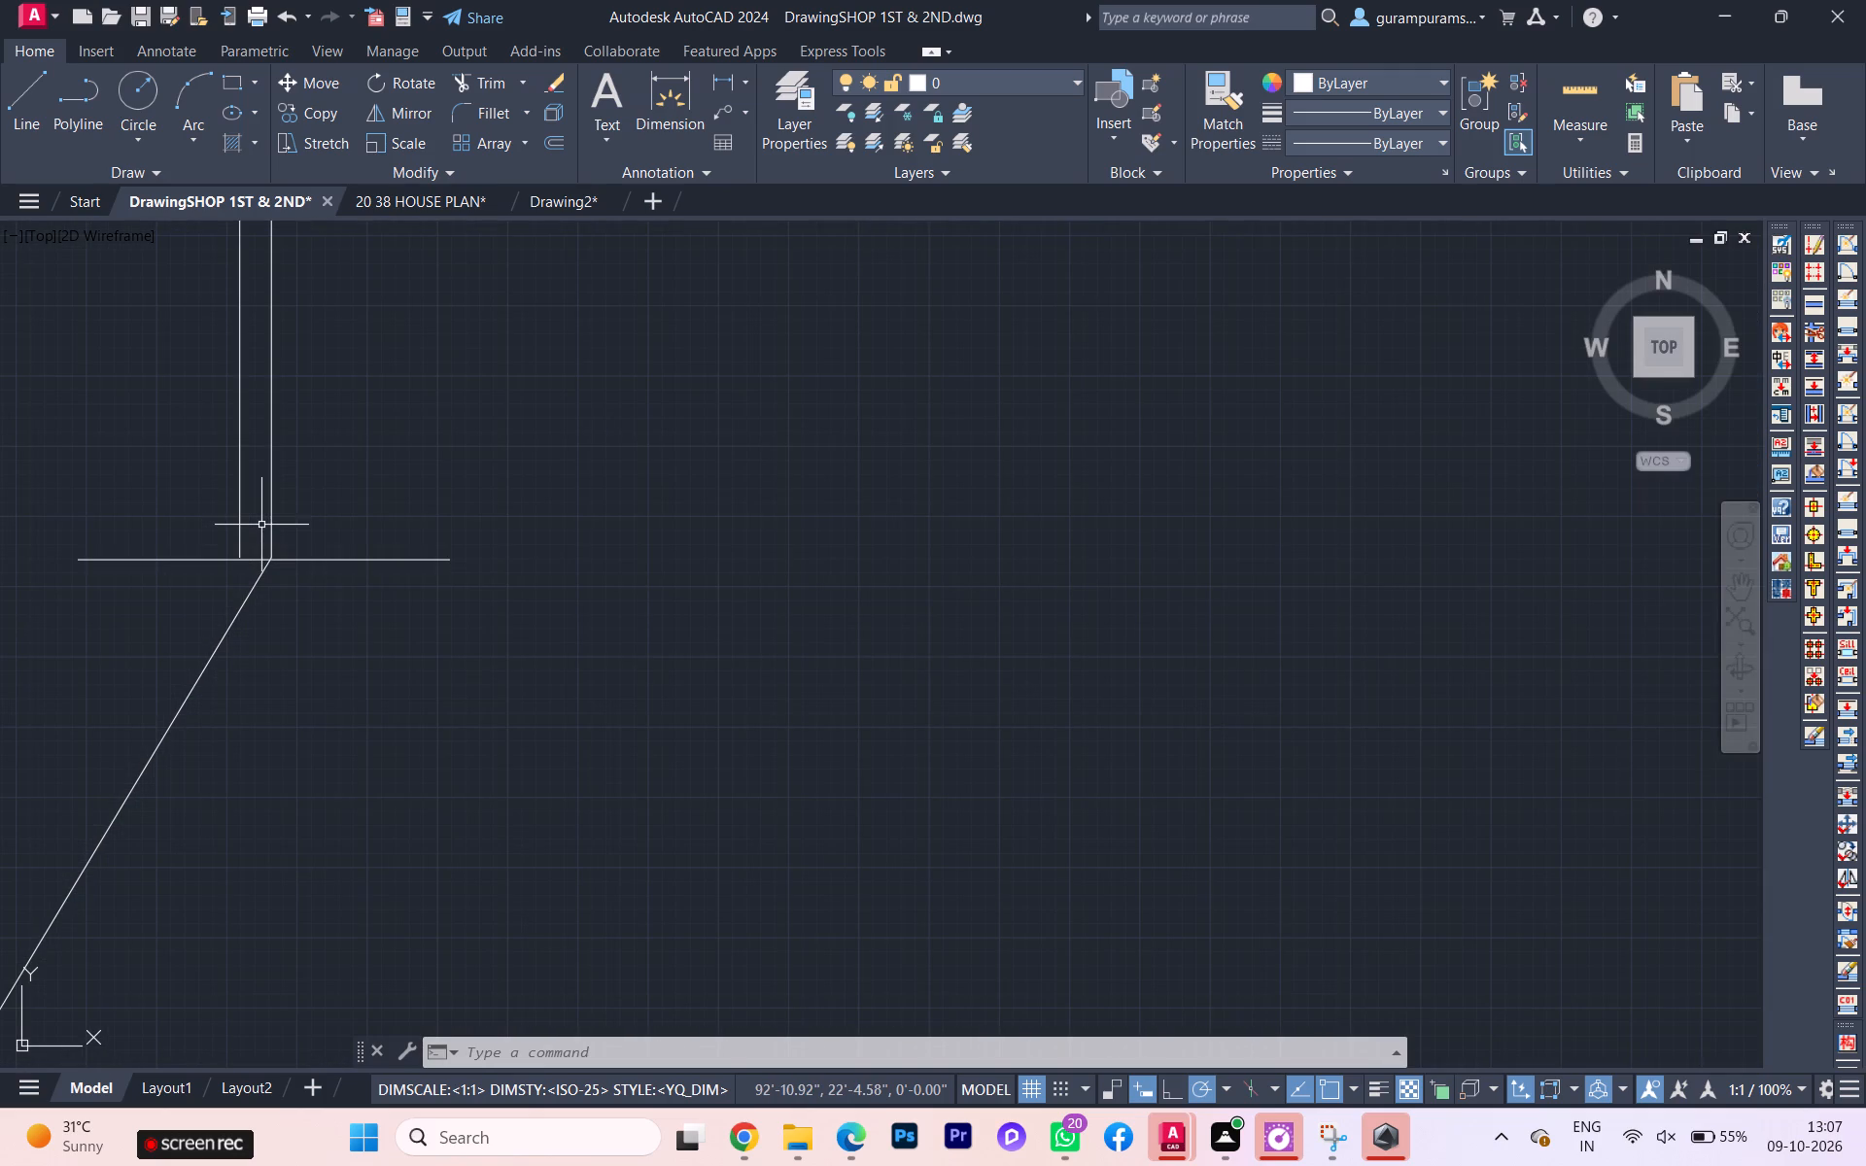
scroll(276, 525, "down", 3)
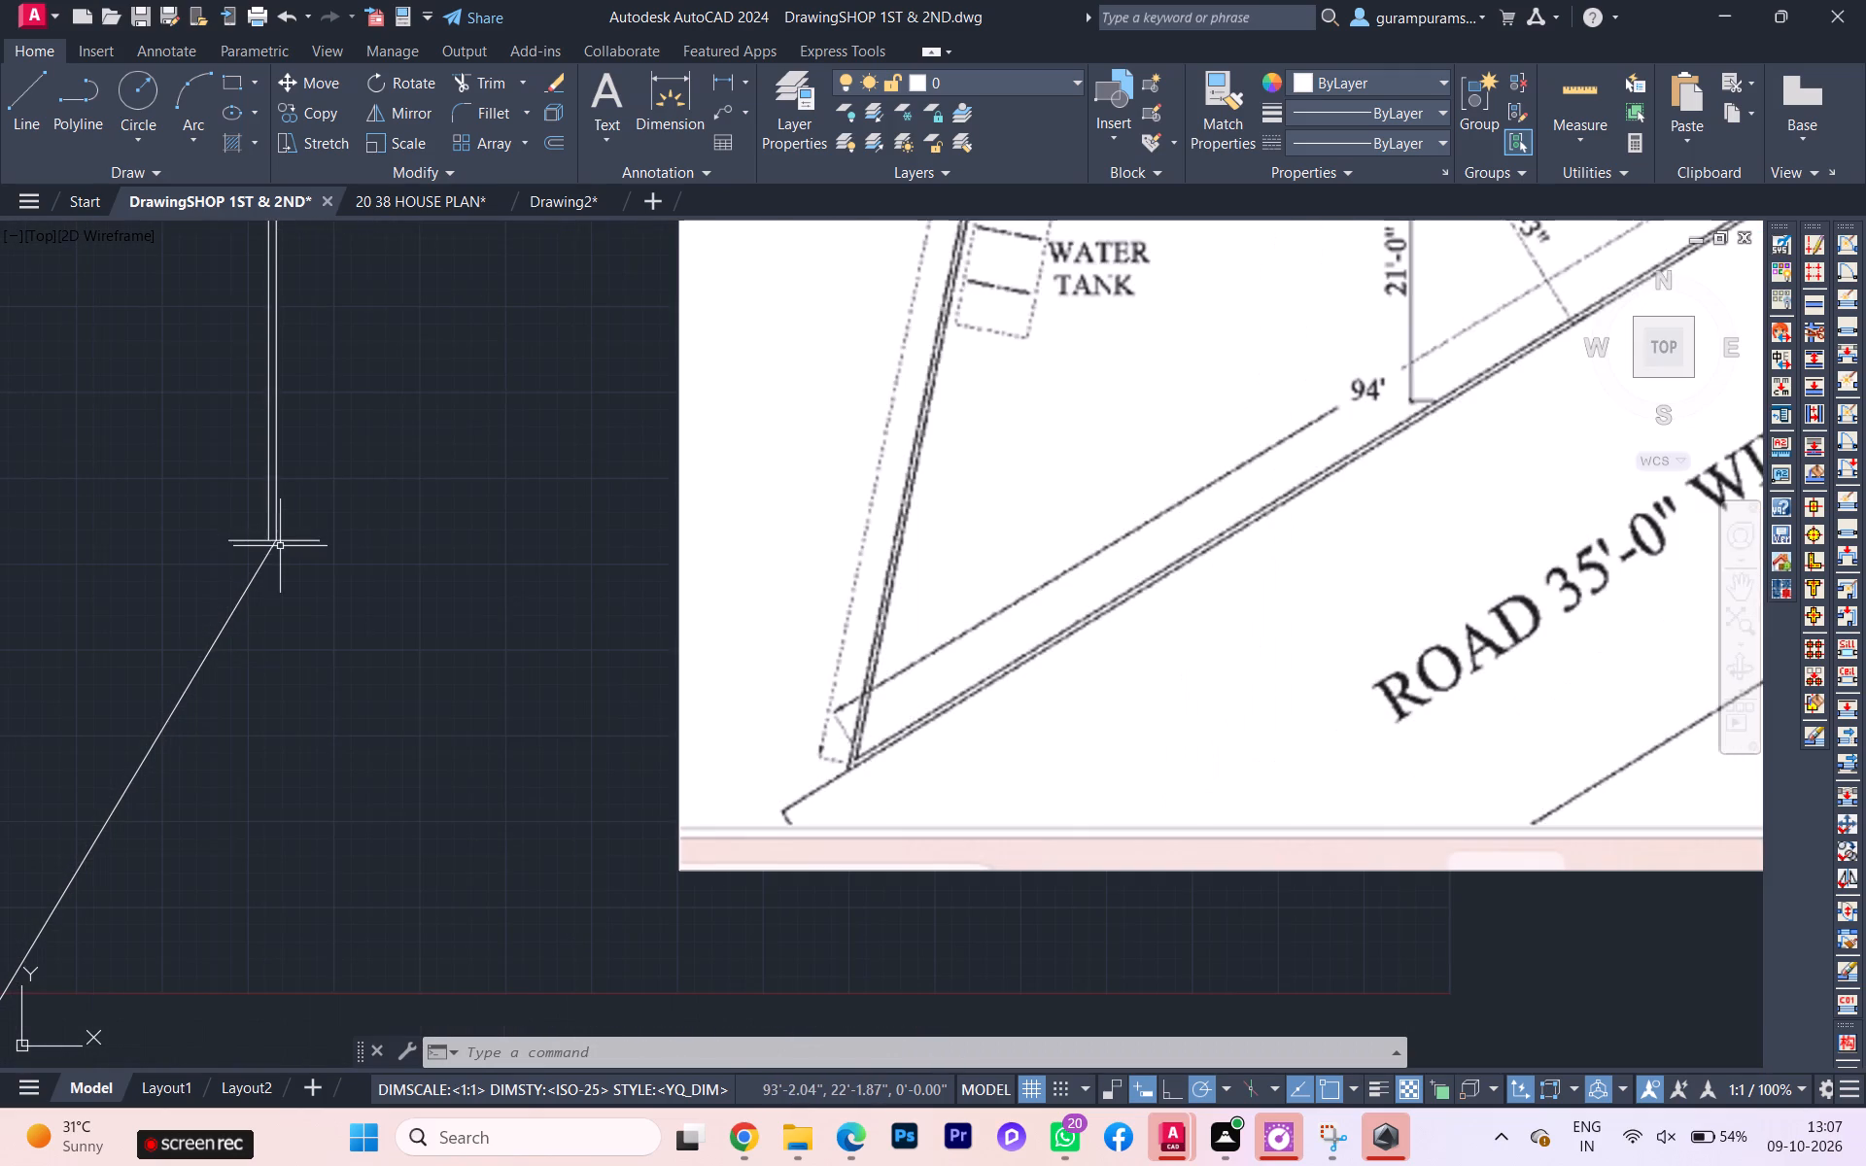
scroll(289, 541, "down", 2)
scroll(905, 303, "up", 2)
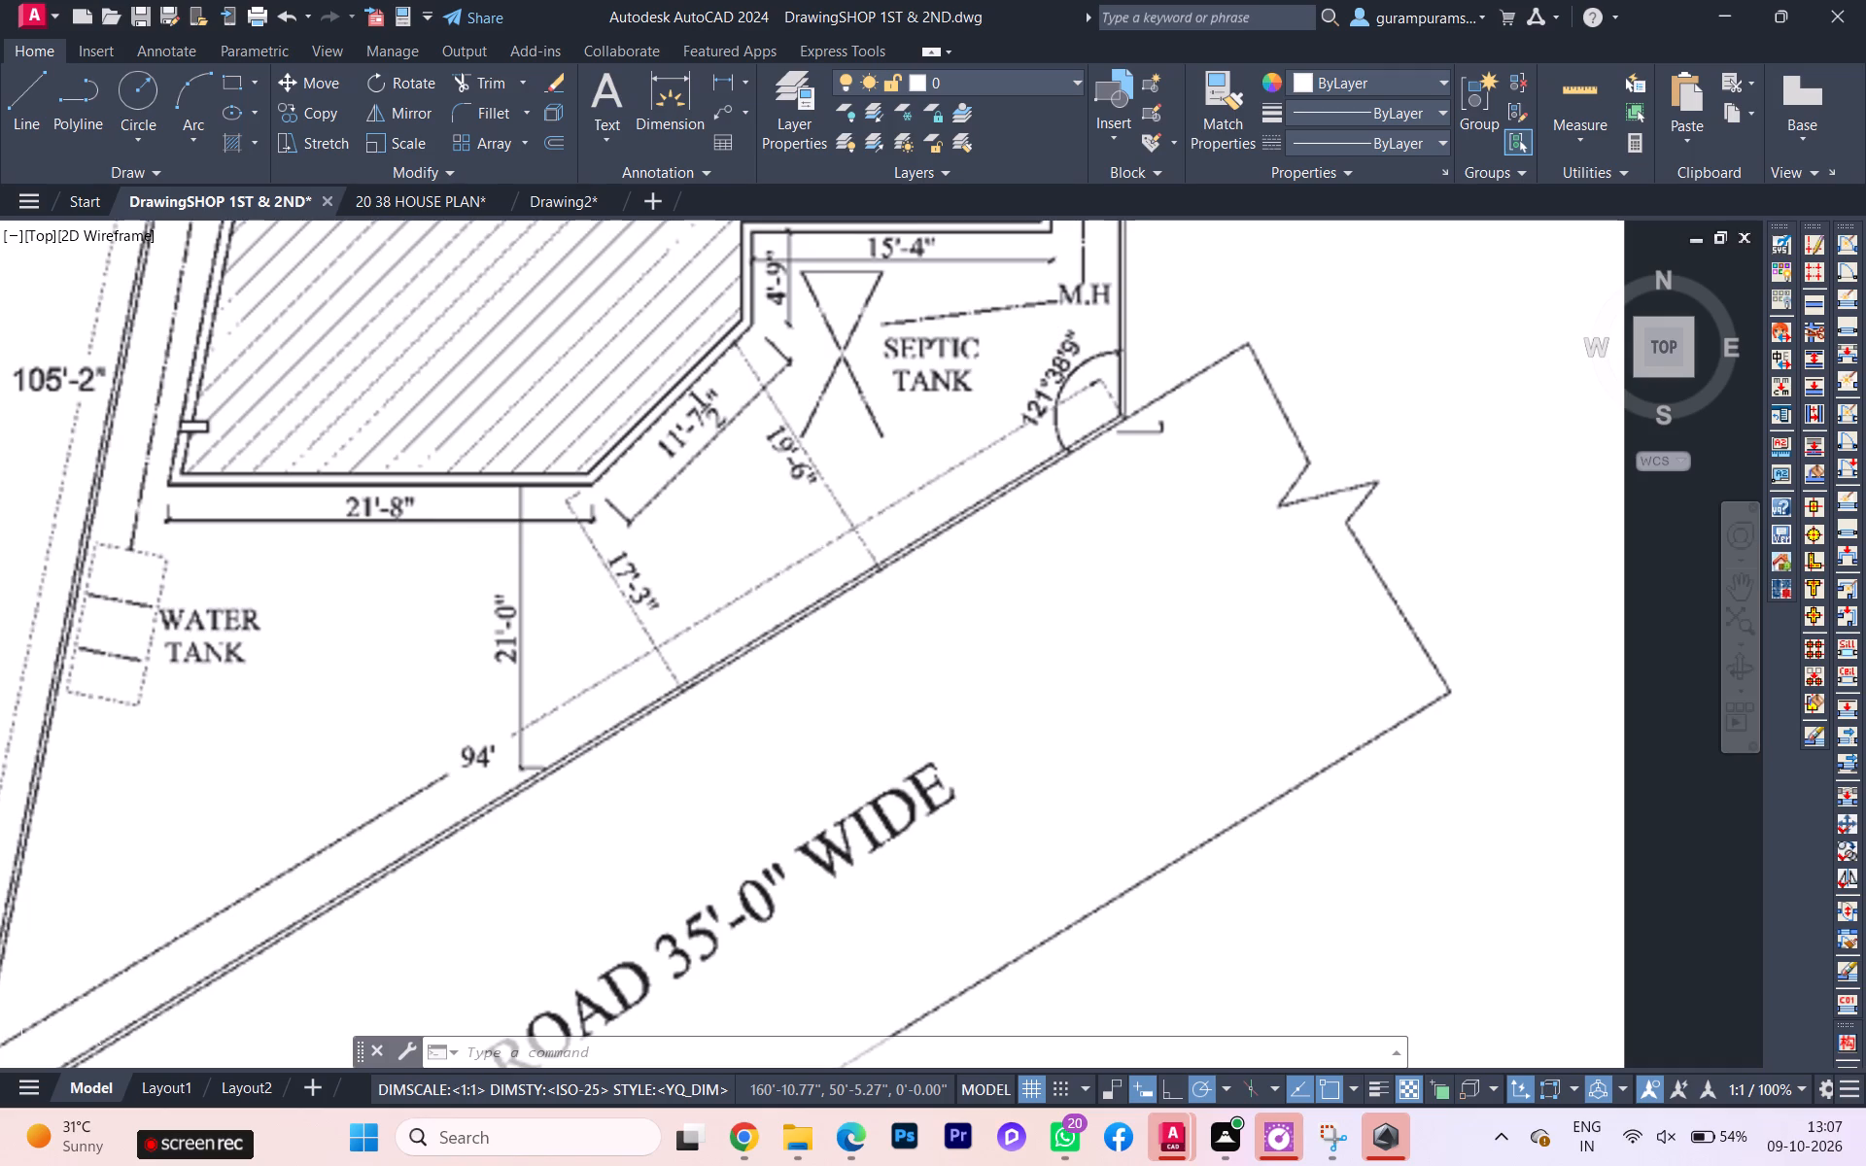
scroll(884, 360, "down", 2)
scroll(632, 411, "down", 2)
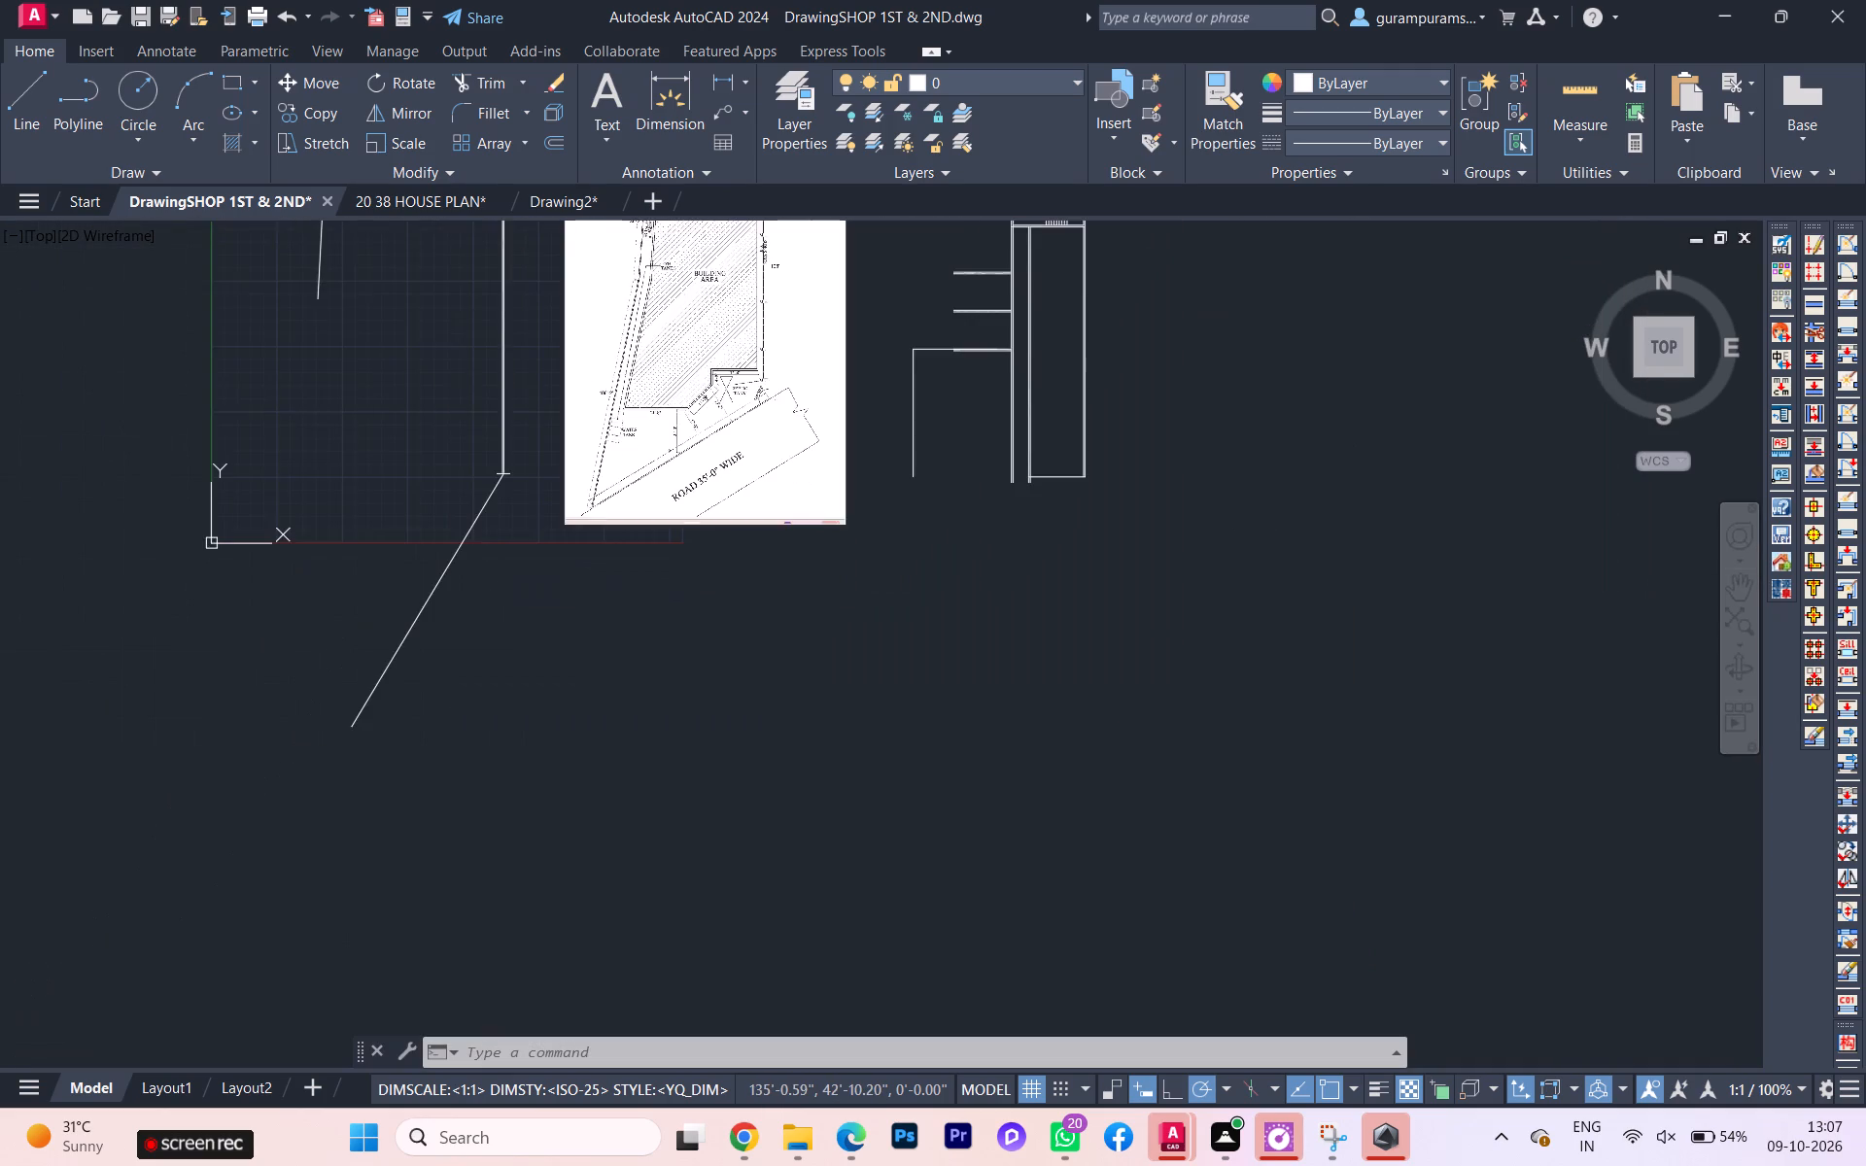
middle_click_drag(651, 432, 715, 542)
middle_click(715, 542)
scroll(469, 346, "up", 2)
scroll(341, 414, "down", 1)
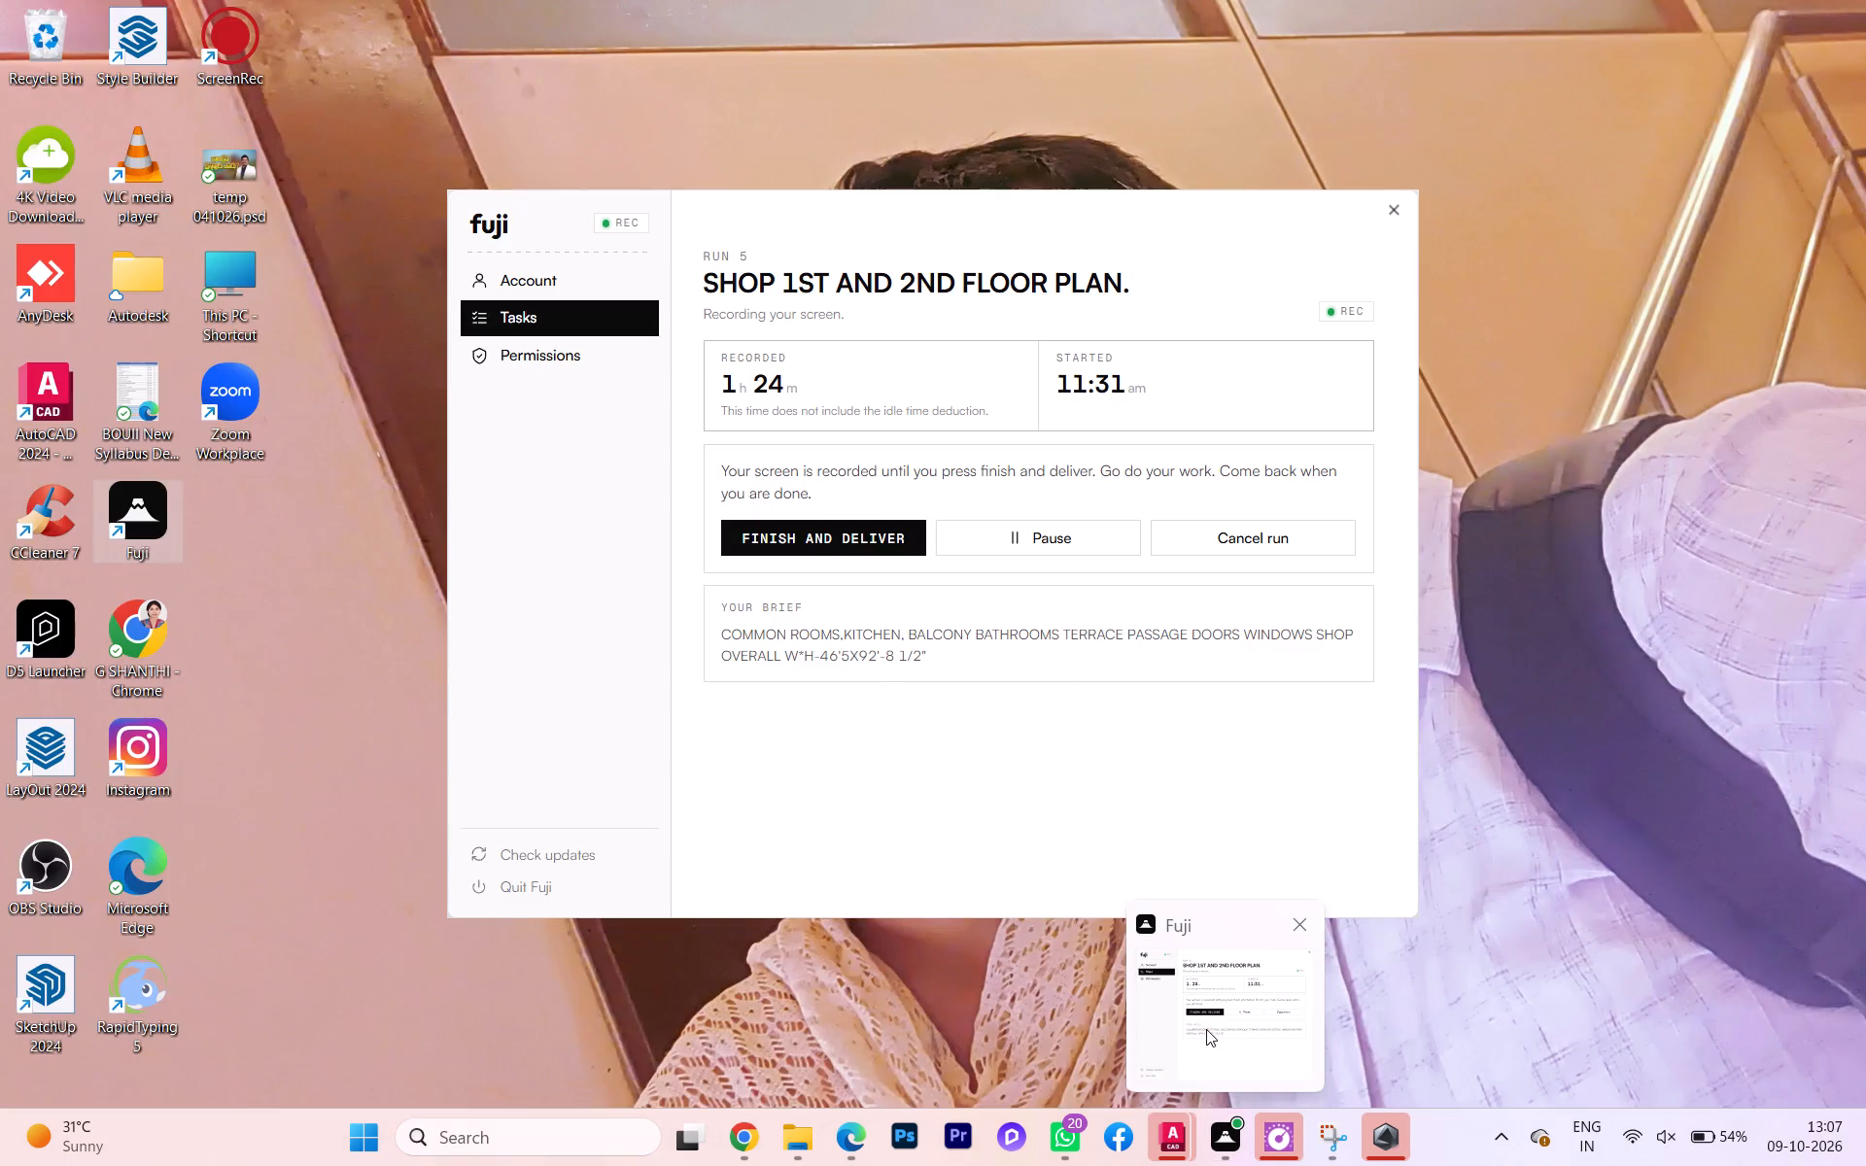
scroll(637, 457, "up", 2)
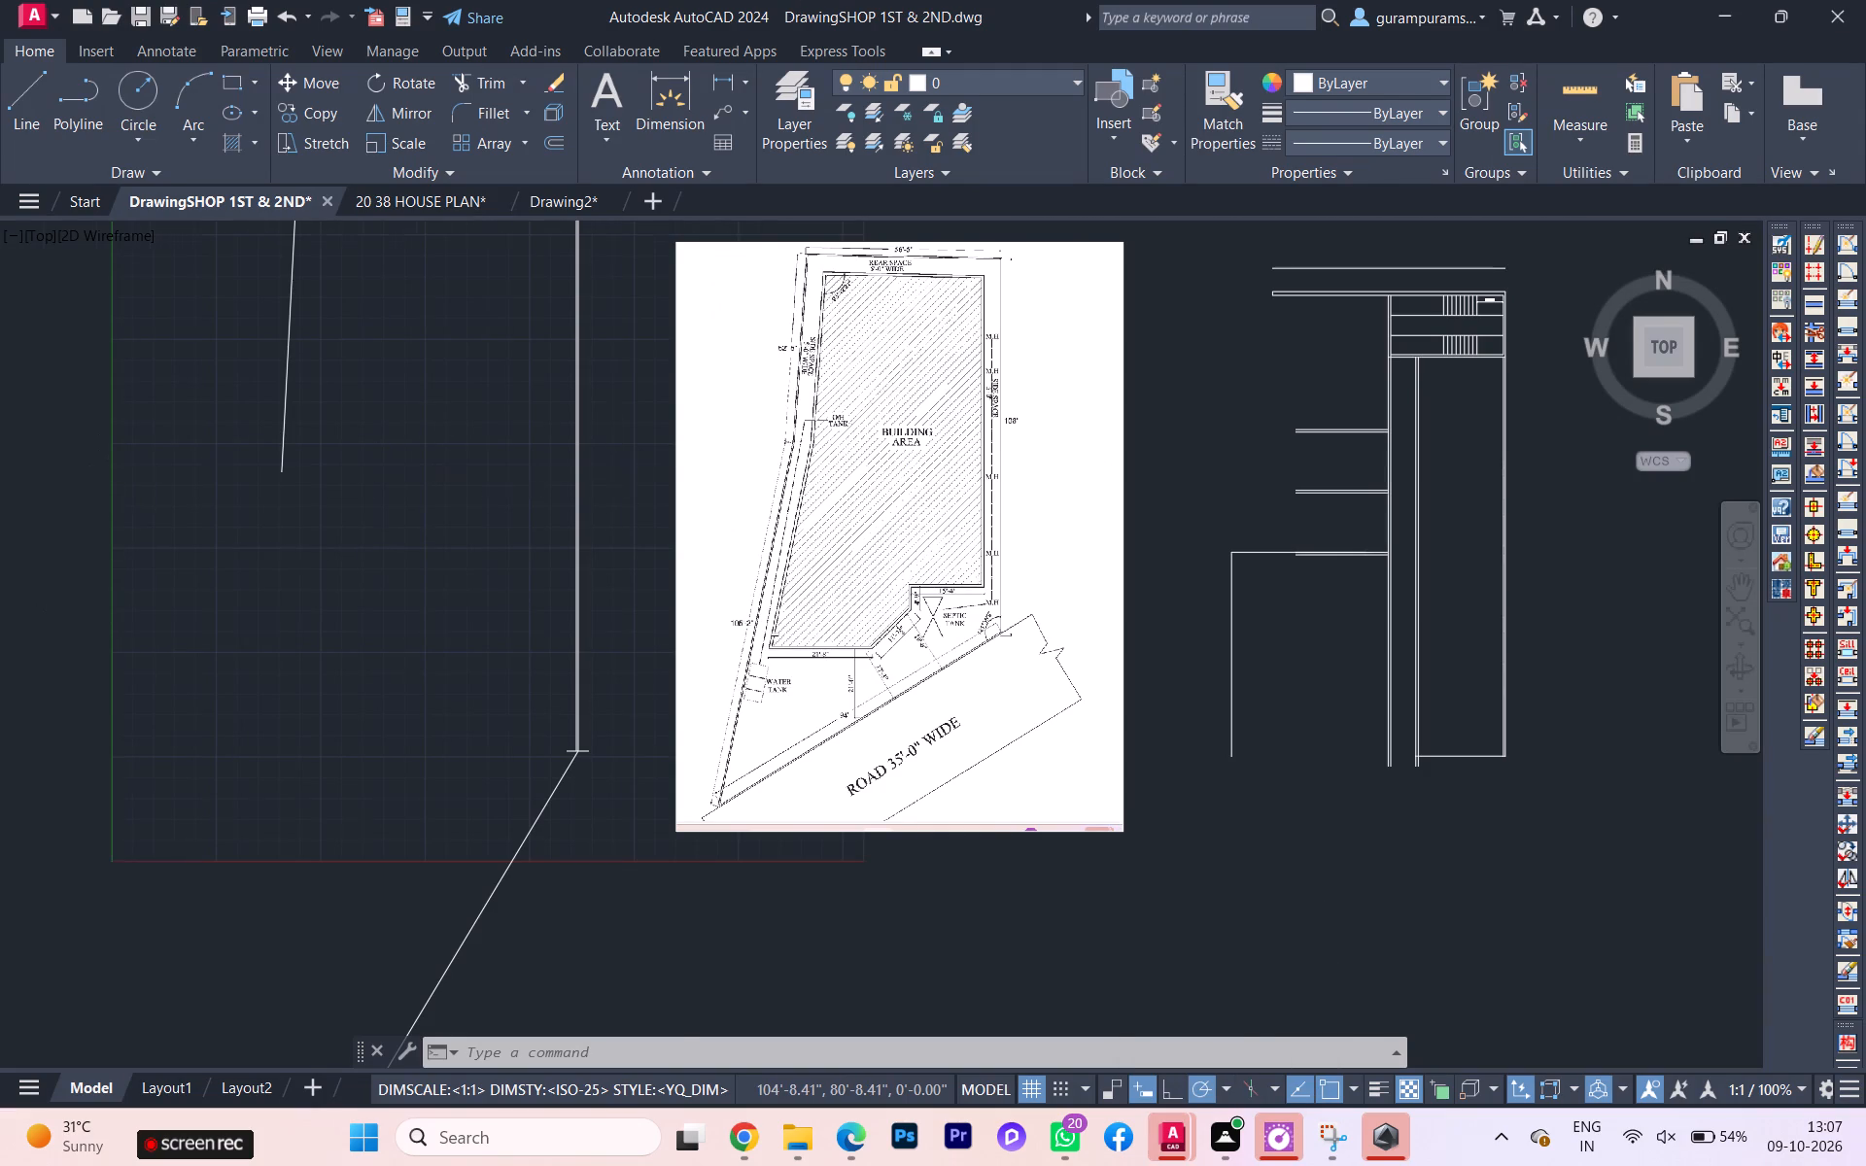
scroll(882, 418, "down", 2)
scroll(415, 435, "up", 1)
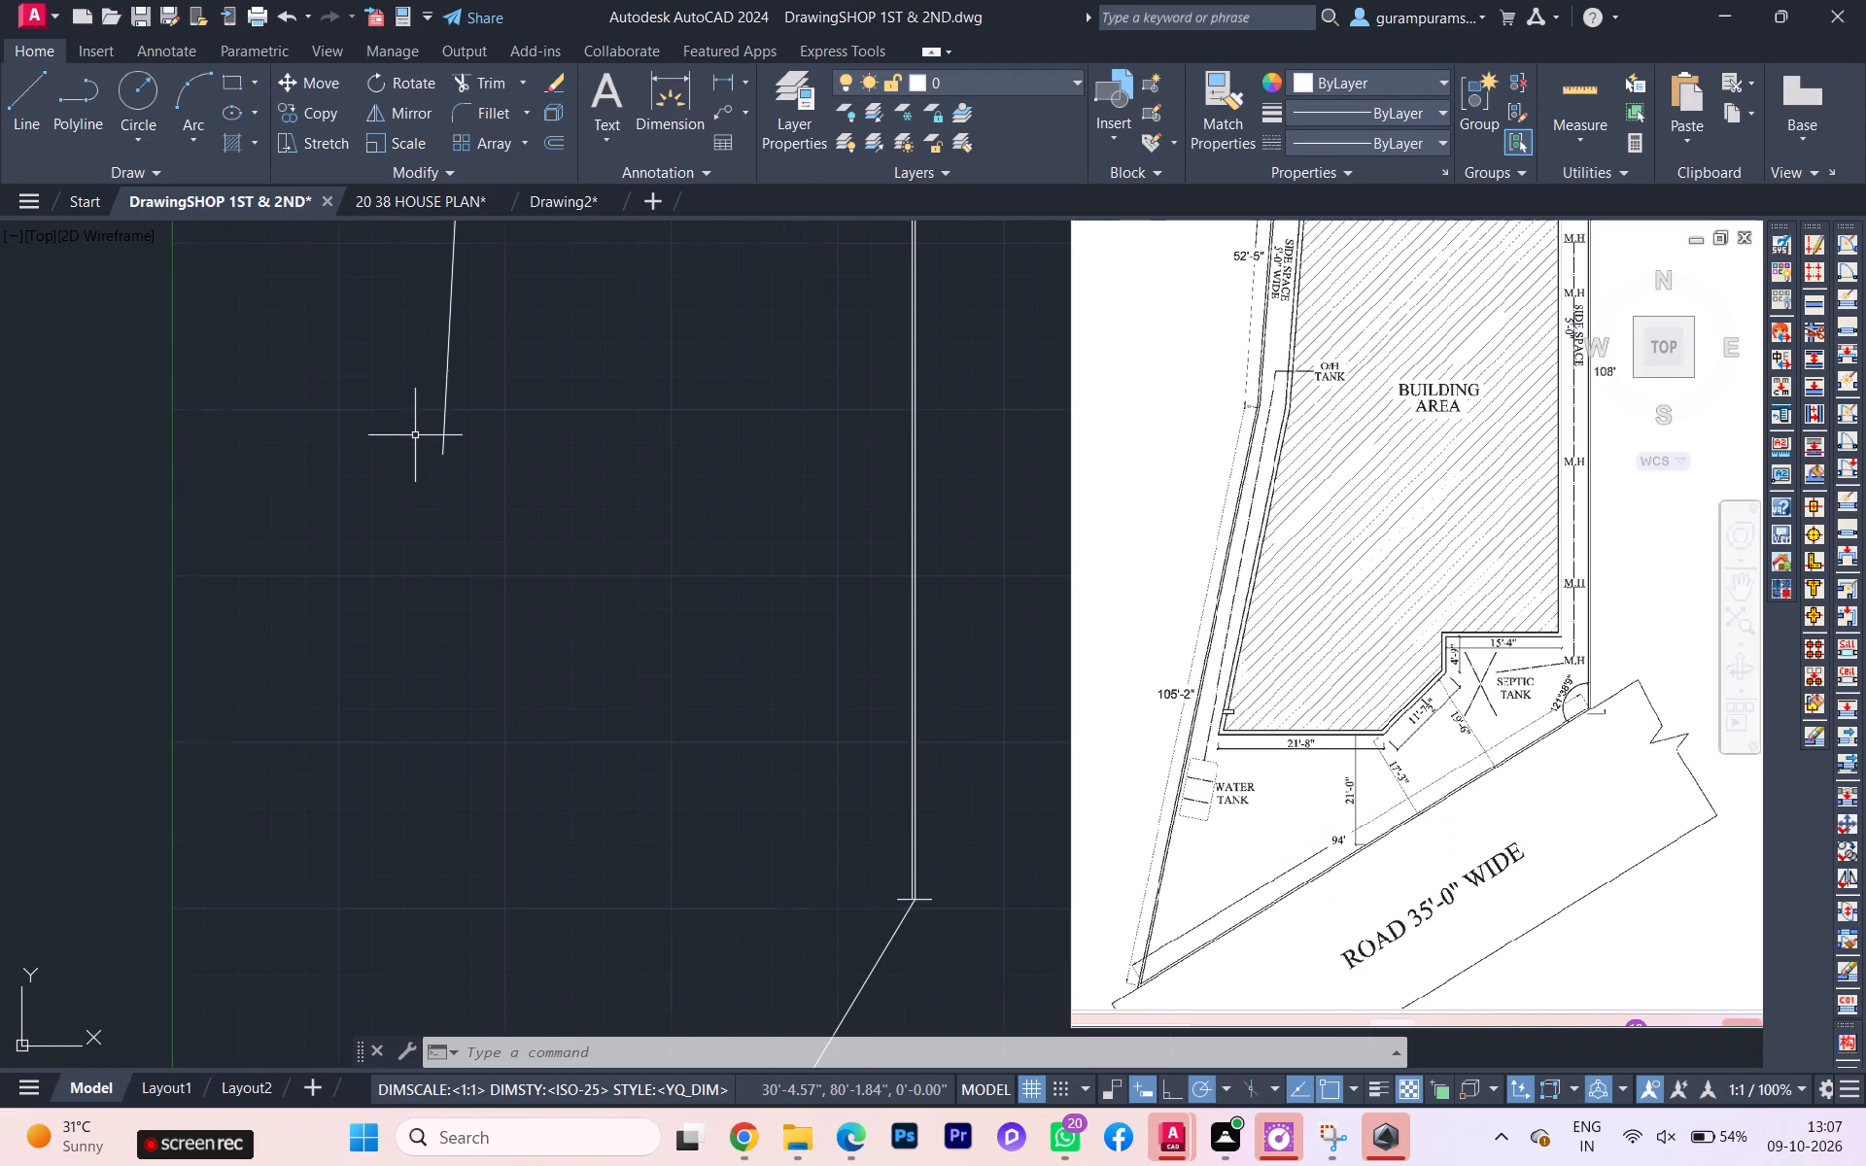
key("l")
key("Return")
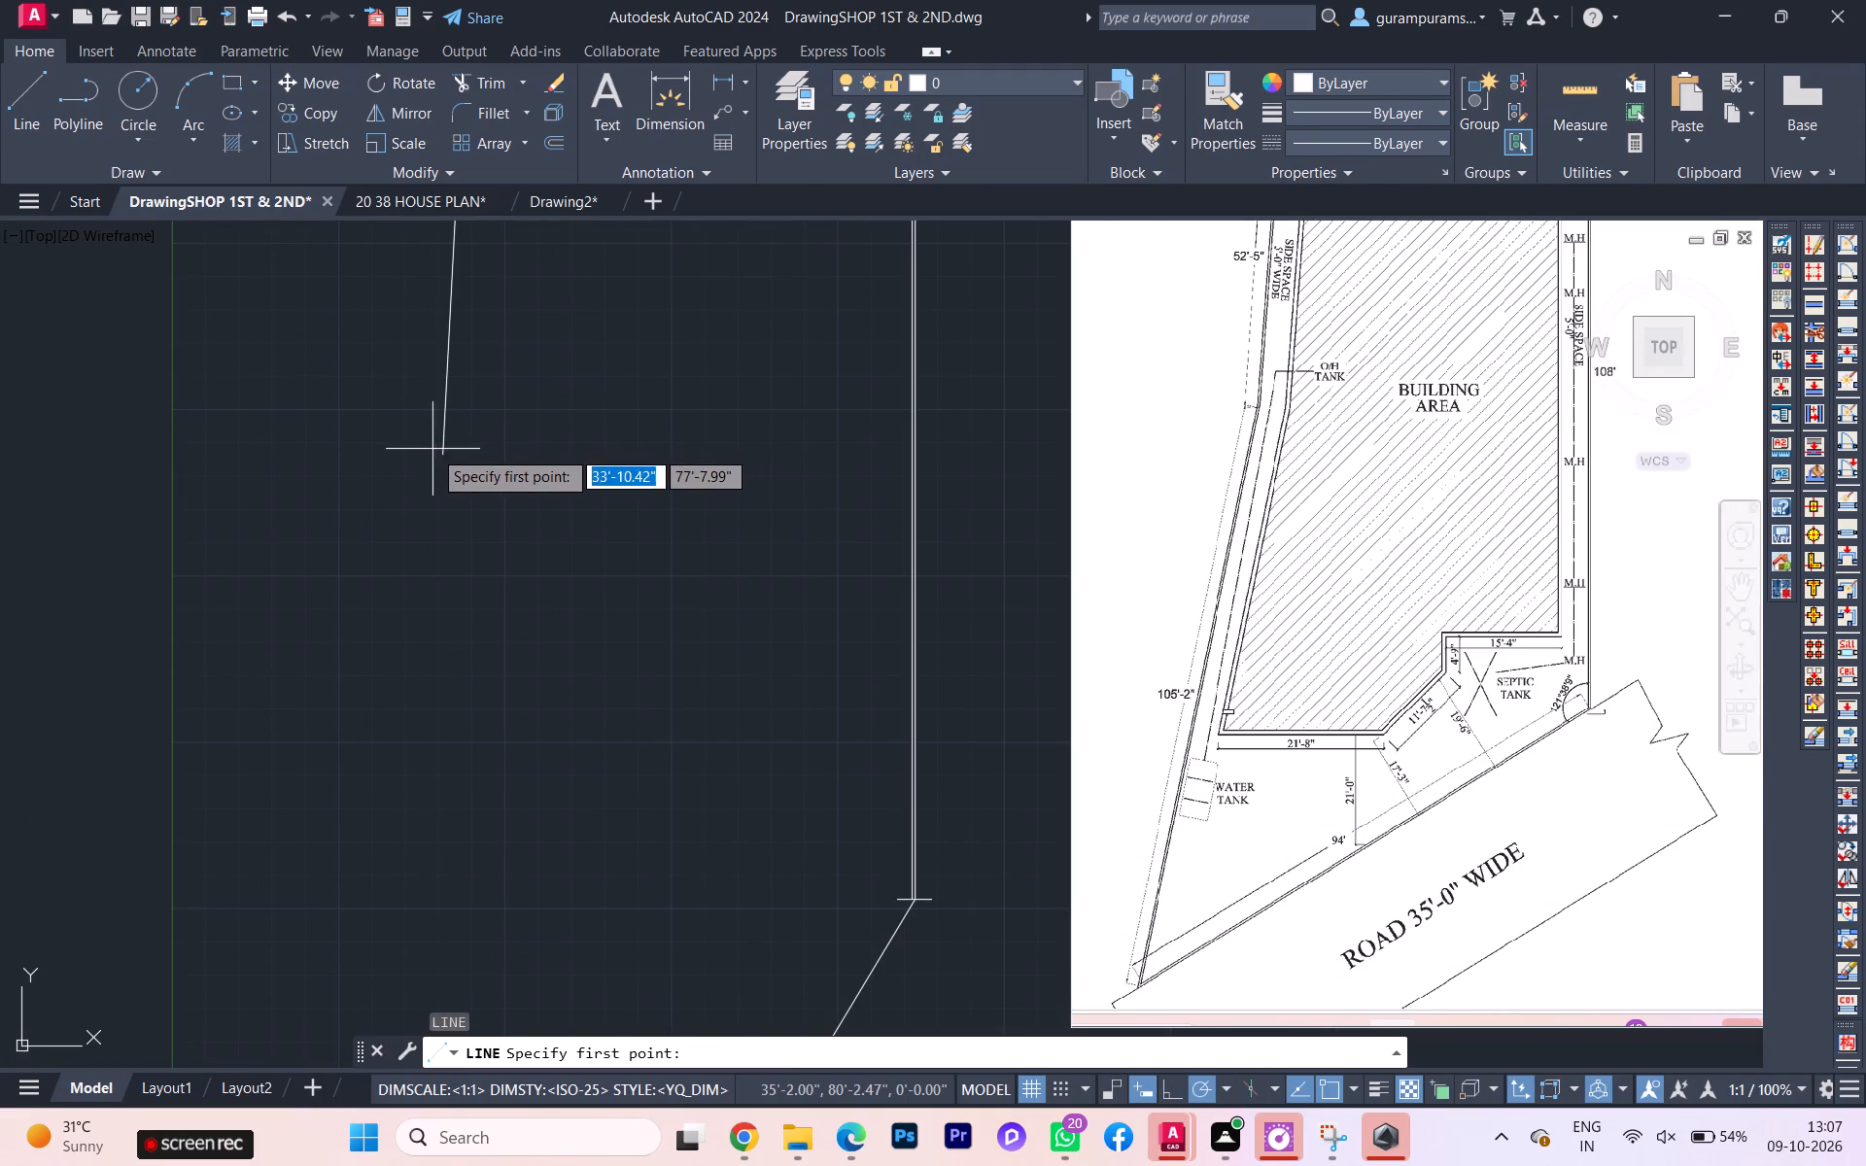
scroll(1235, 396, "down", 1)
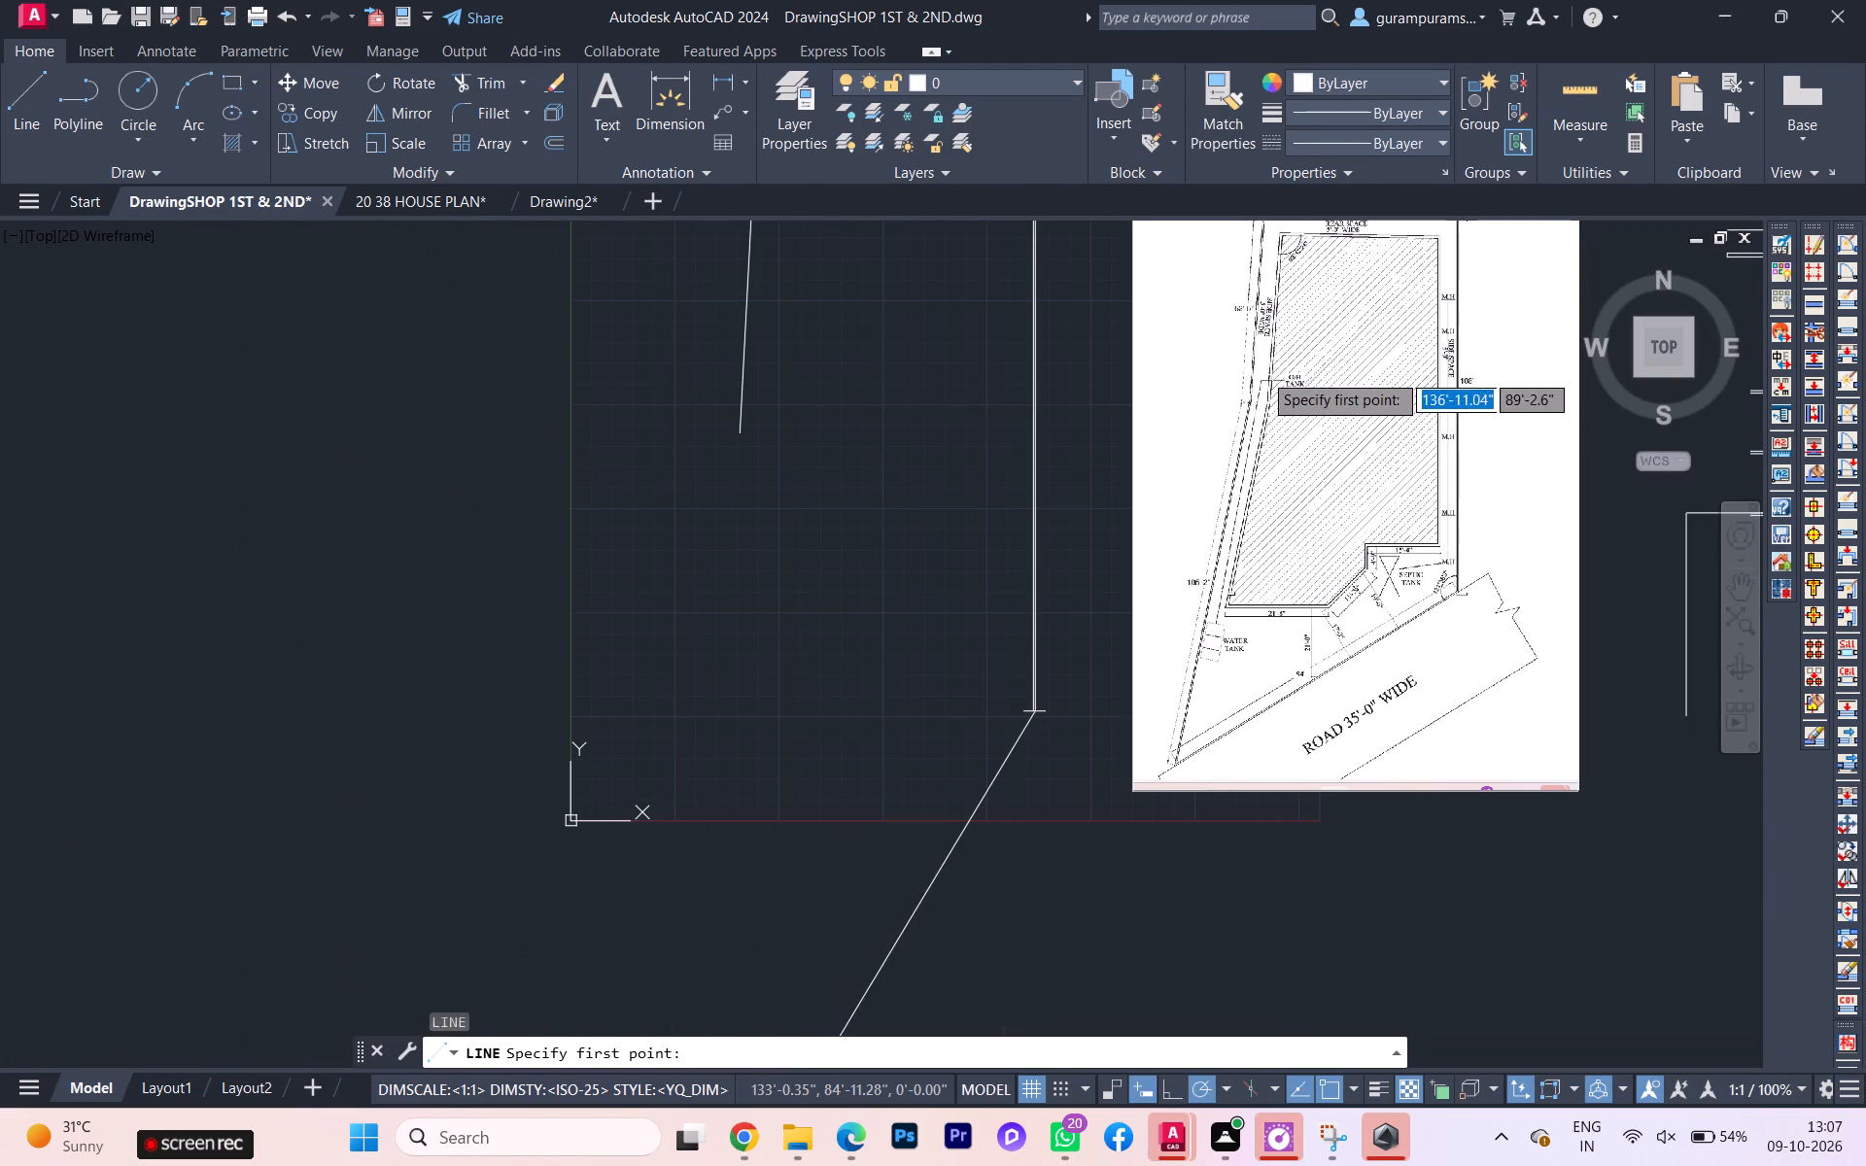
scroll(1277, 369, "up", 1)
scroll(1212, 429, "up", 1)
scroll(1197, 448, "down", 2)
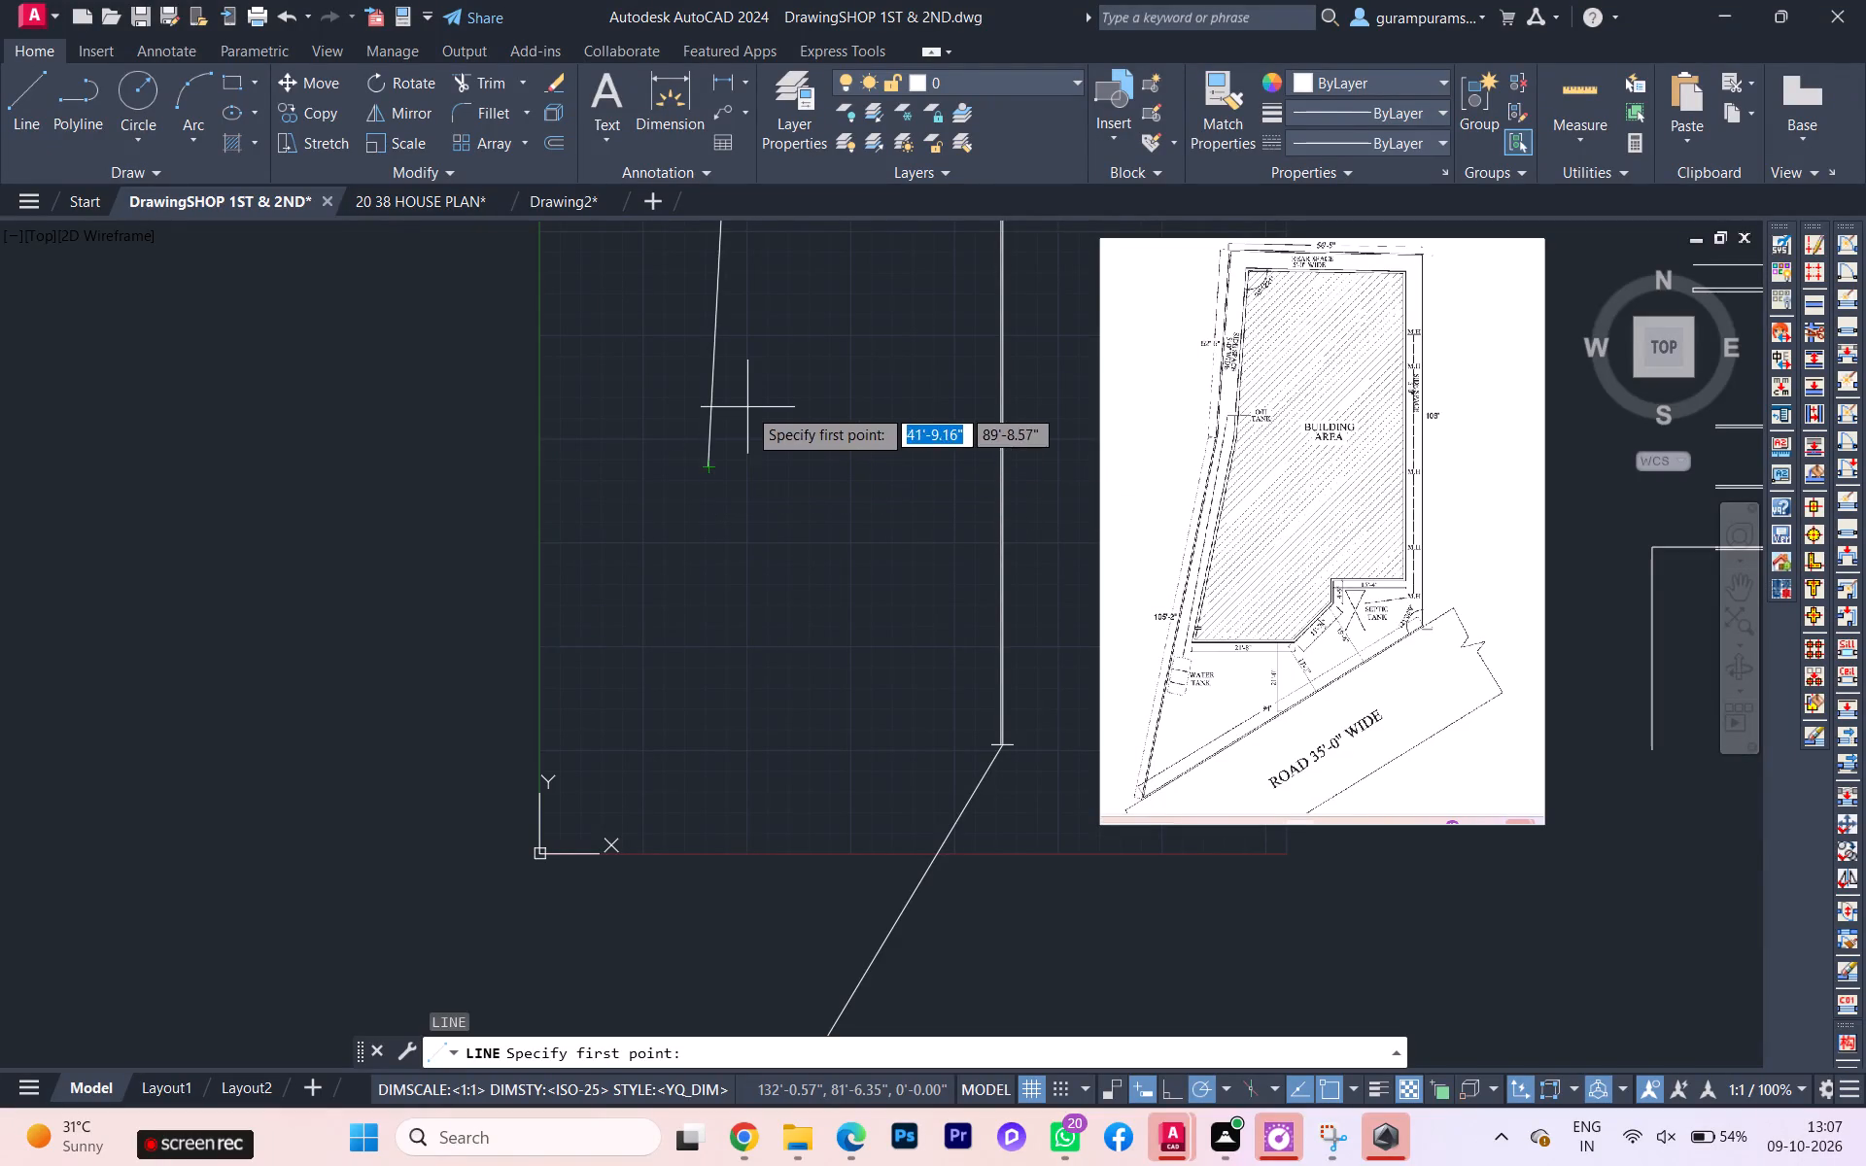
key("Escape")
Draw a circle of radius 105'2" centred on the lower end of the slanted west boundary line.
left_click(147, 106)
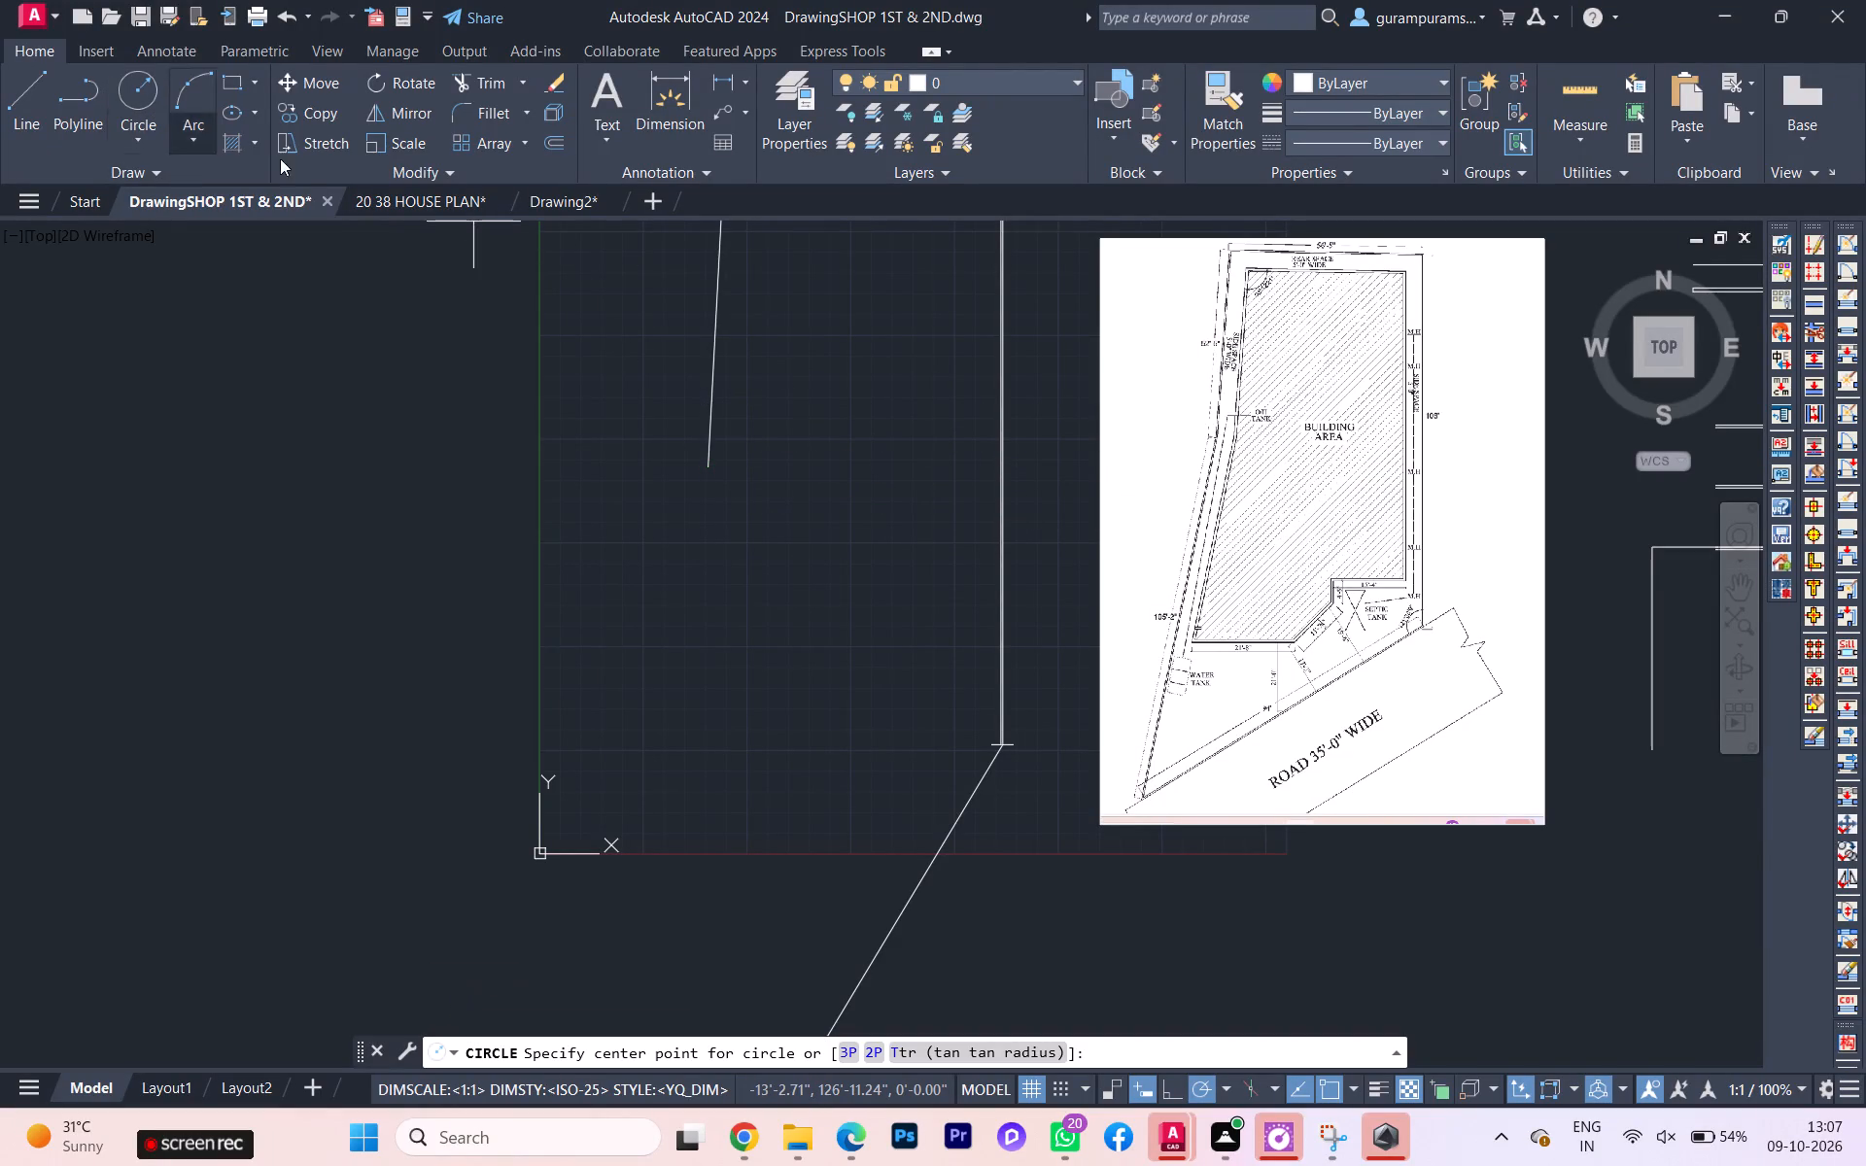
left_click(706, 462)
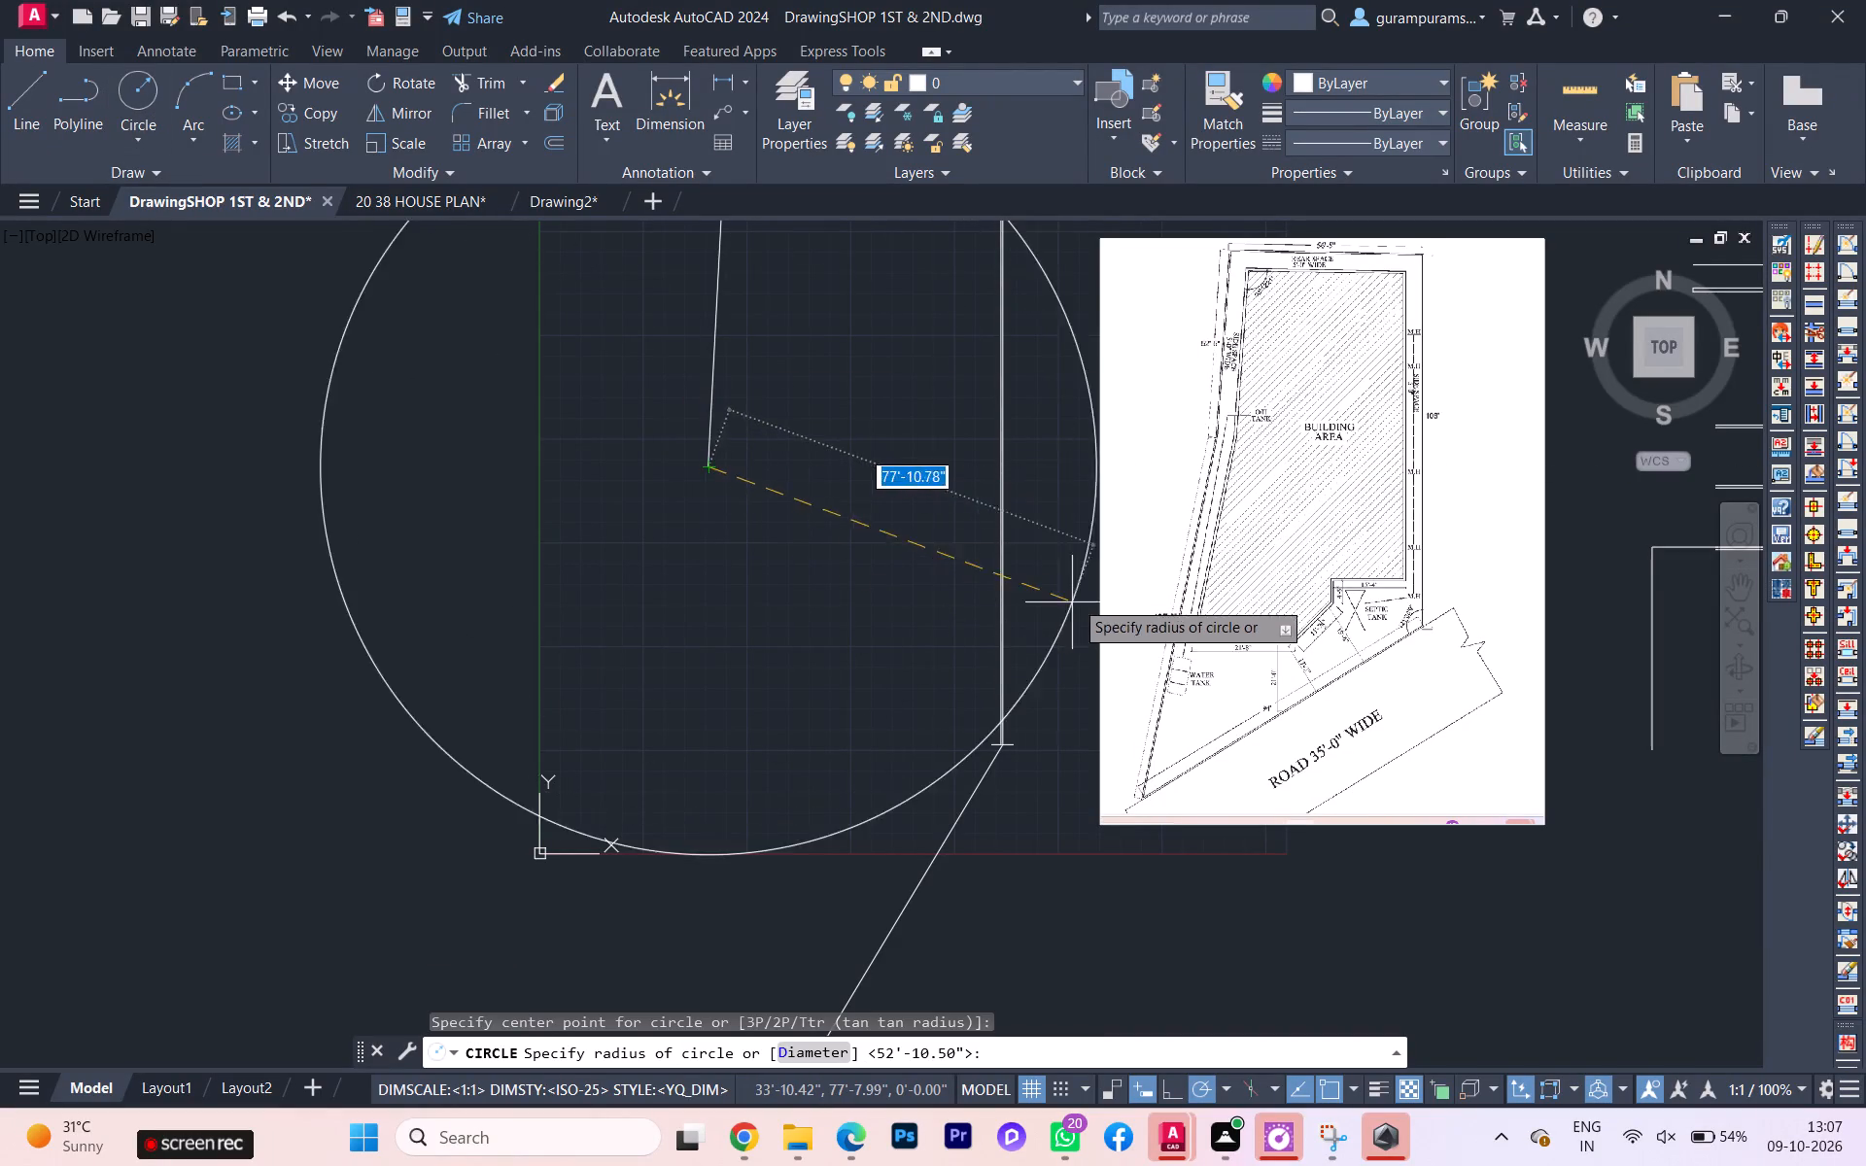
scroll(1123, 616, "up", 2)
scroll(1083, 690, "down", 3)
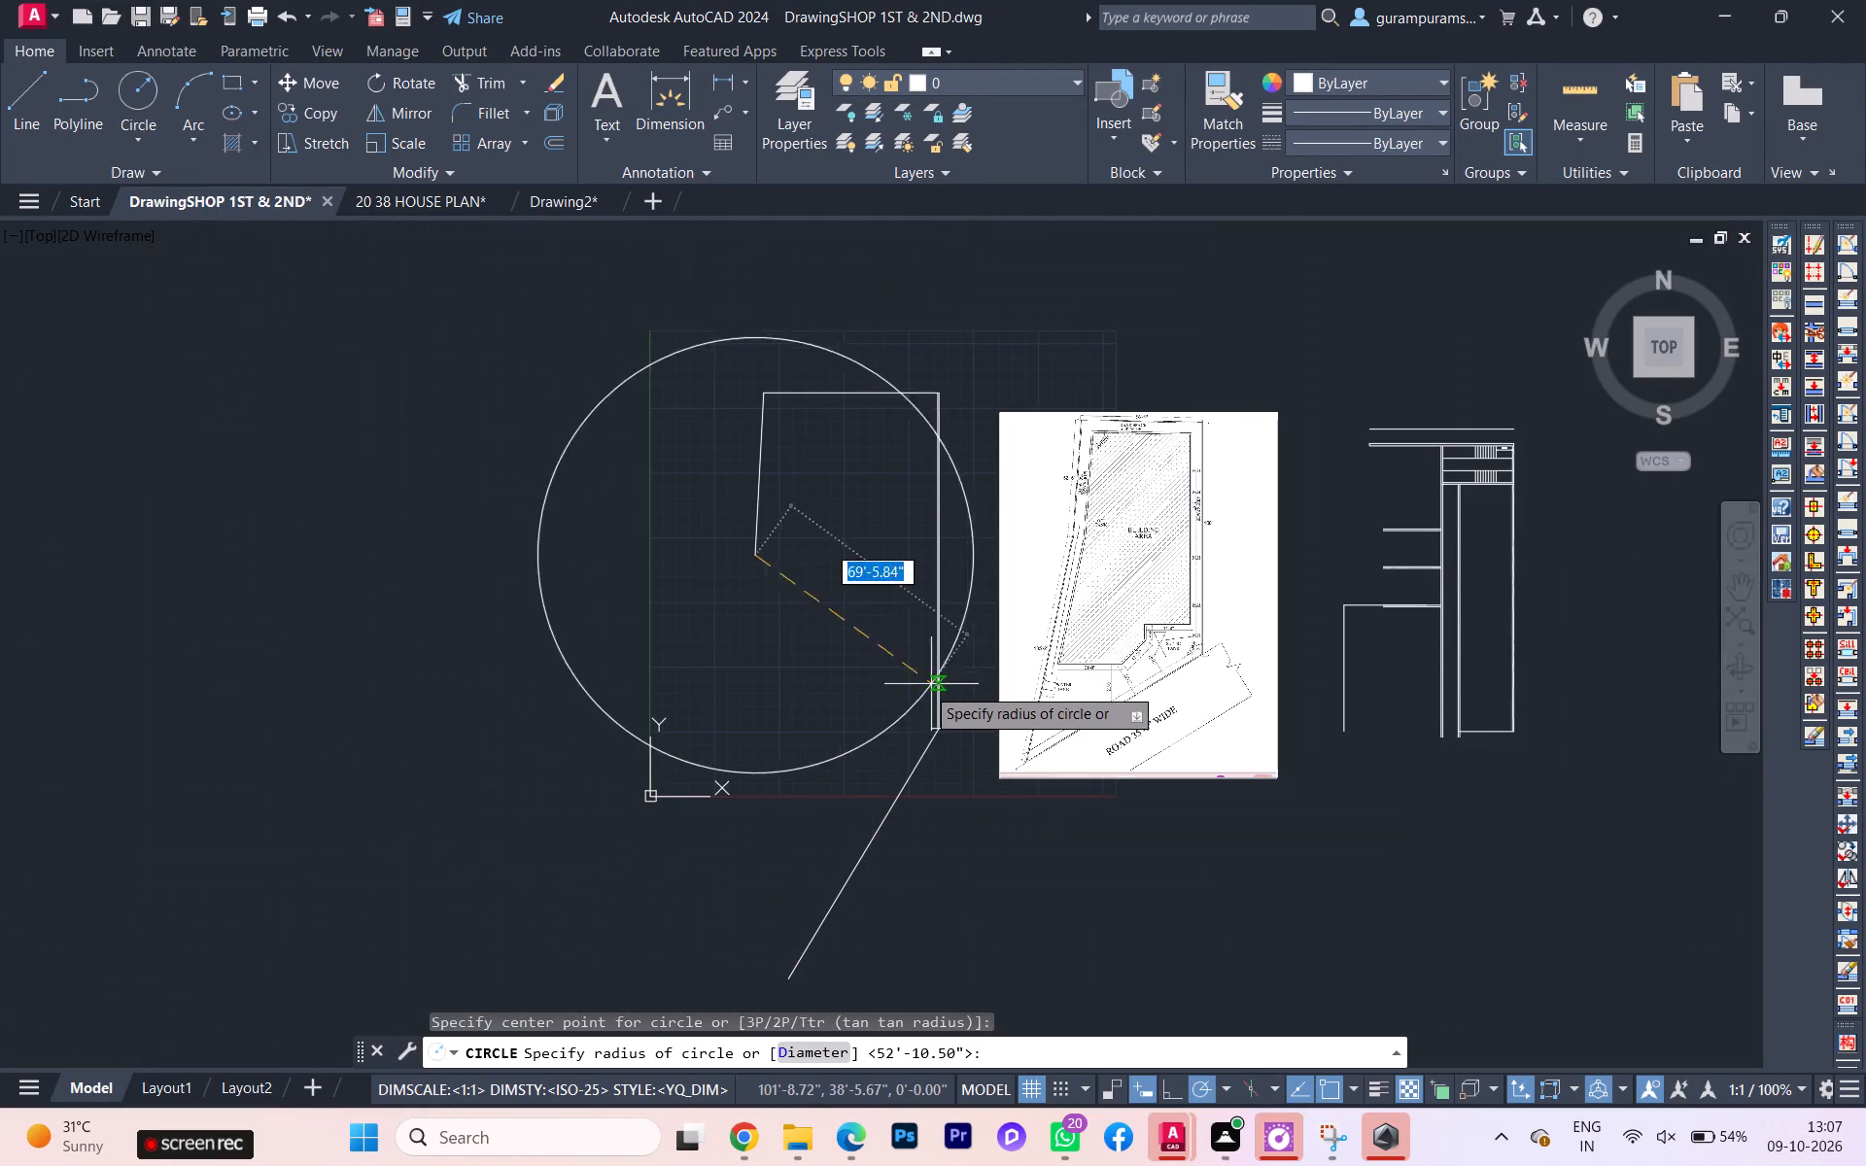
type("105'2")
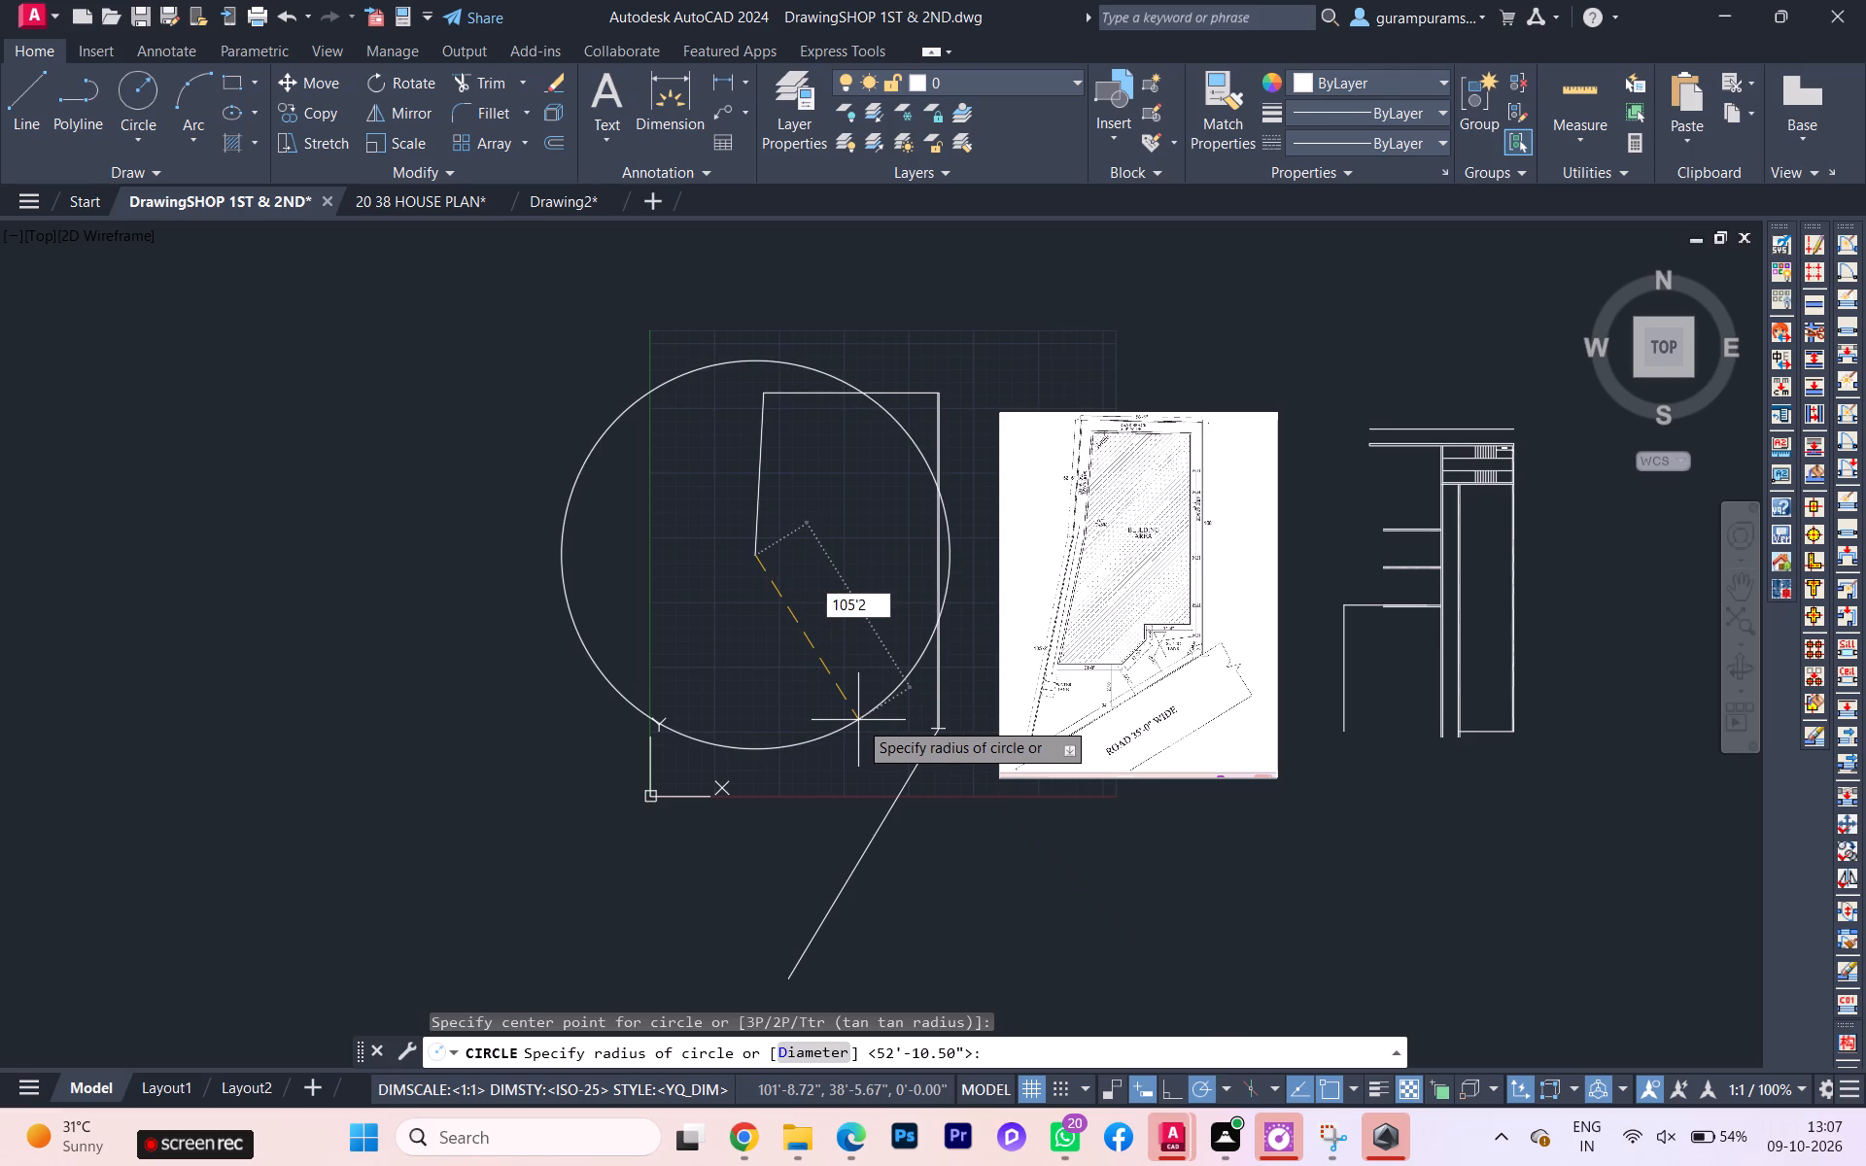
key("Return")
Compare the circle and the 94' line with the west and road-side boundaries in the reference plan.
scroll(881, 772, "up", 1)
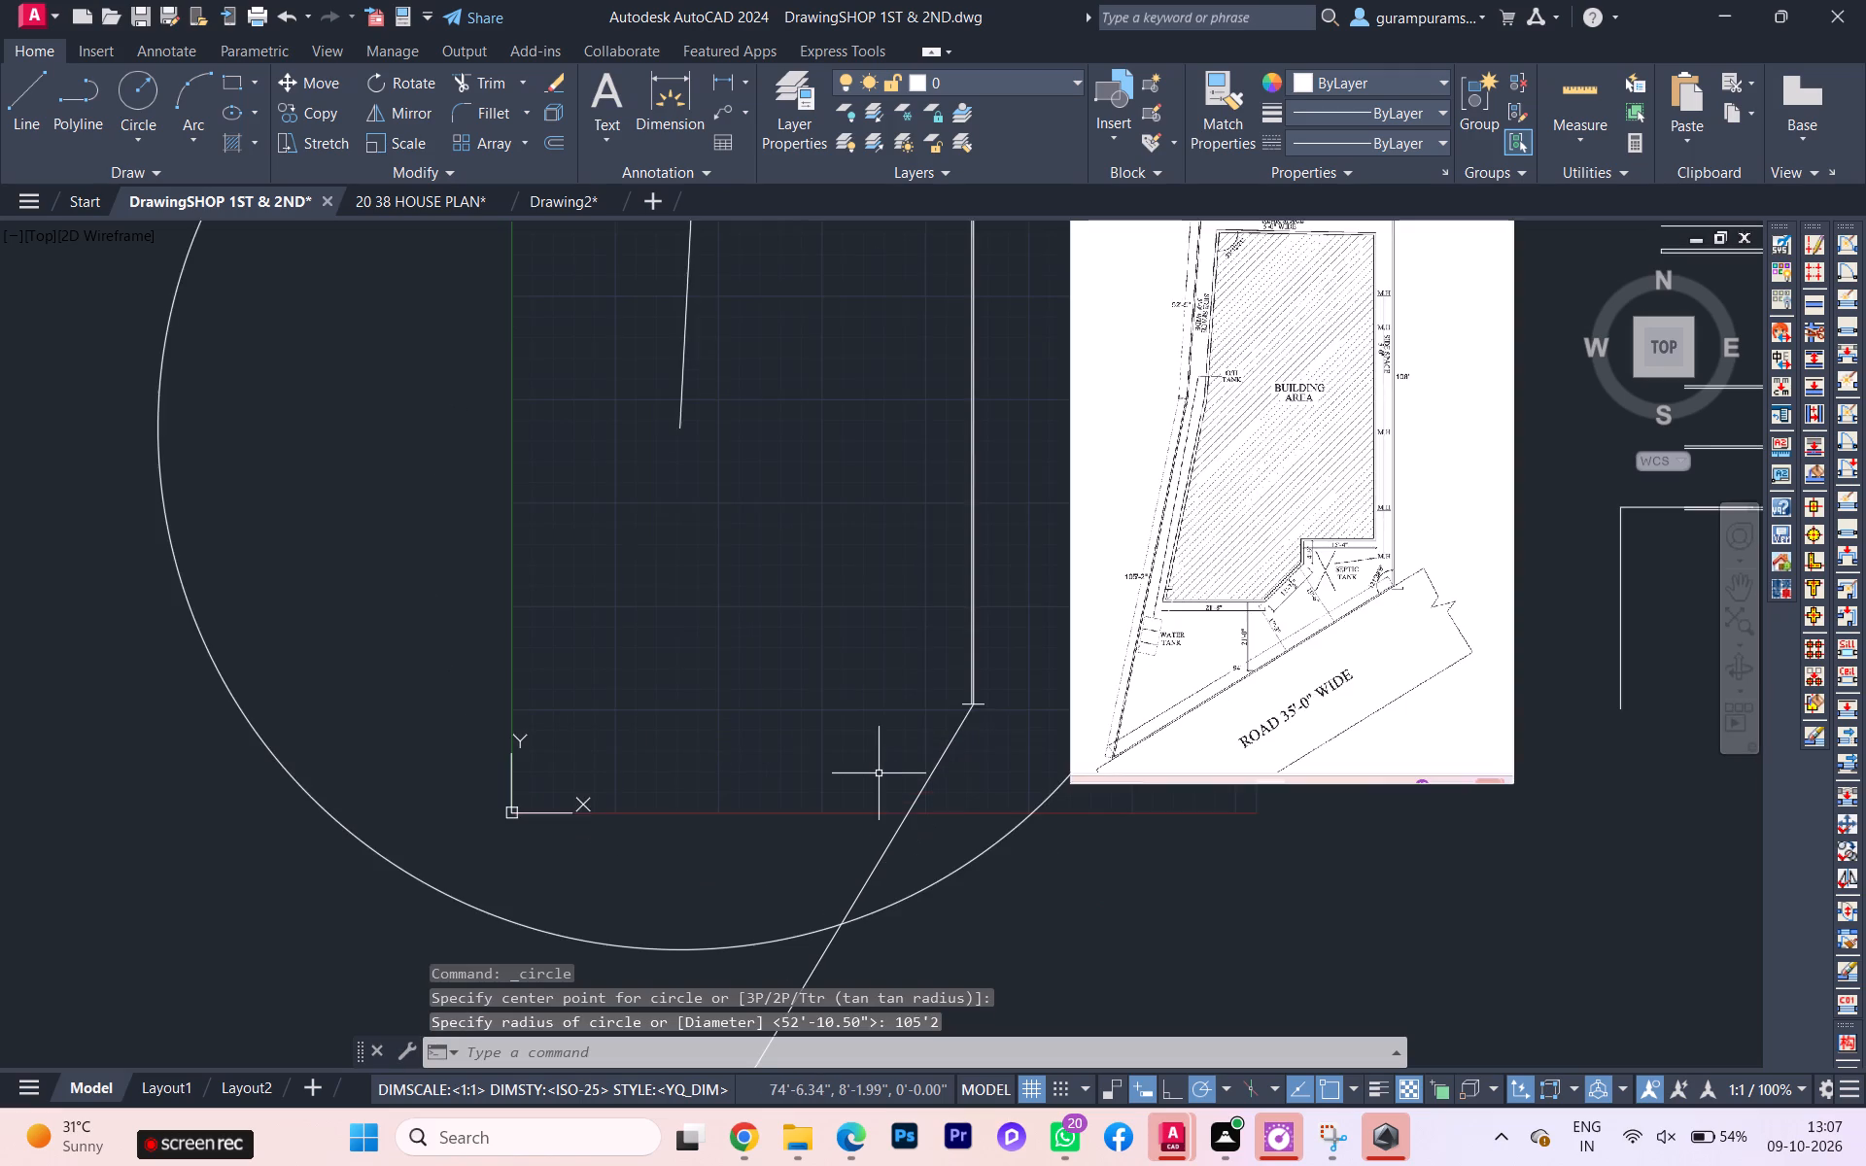
scroll(879, 773, "down", 1)
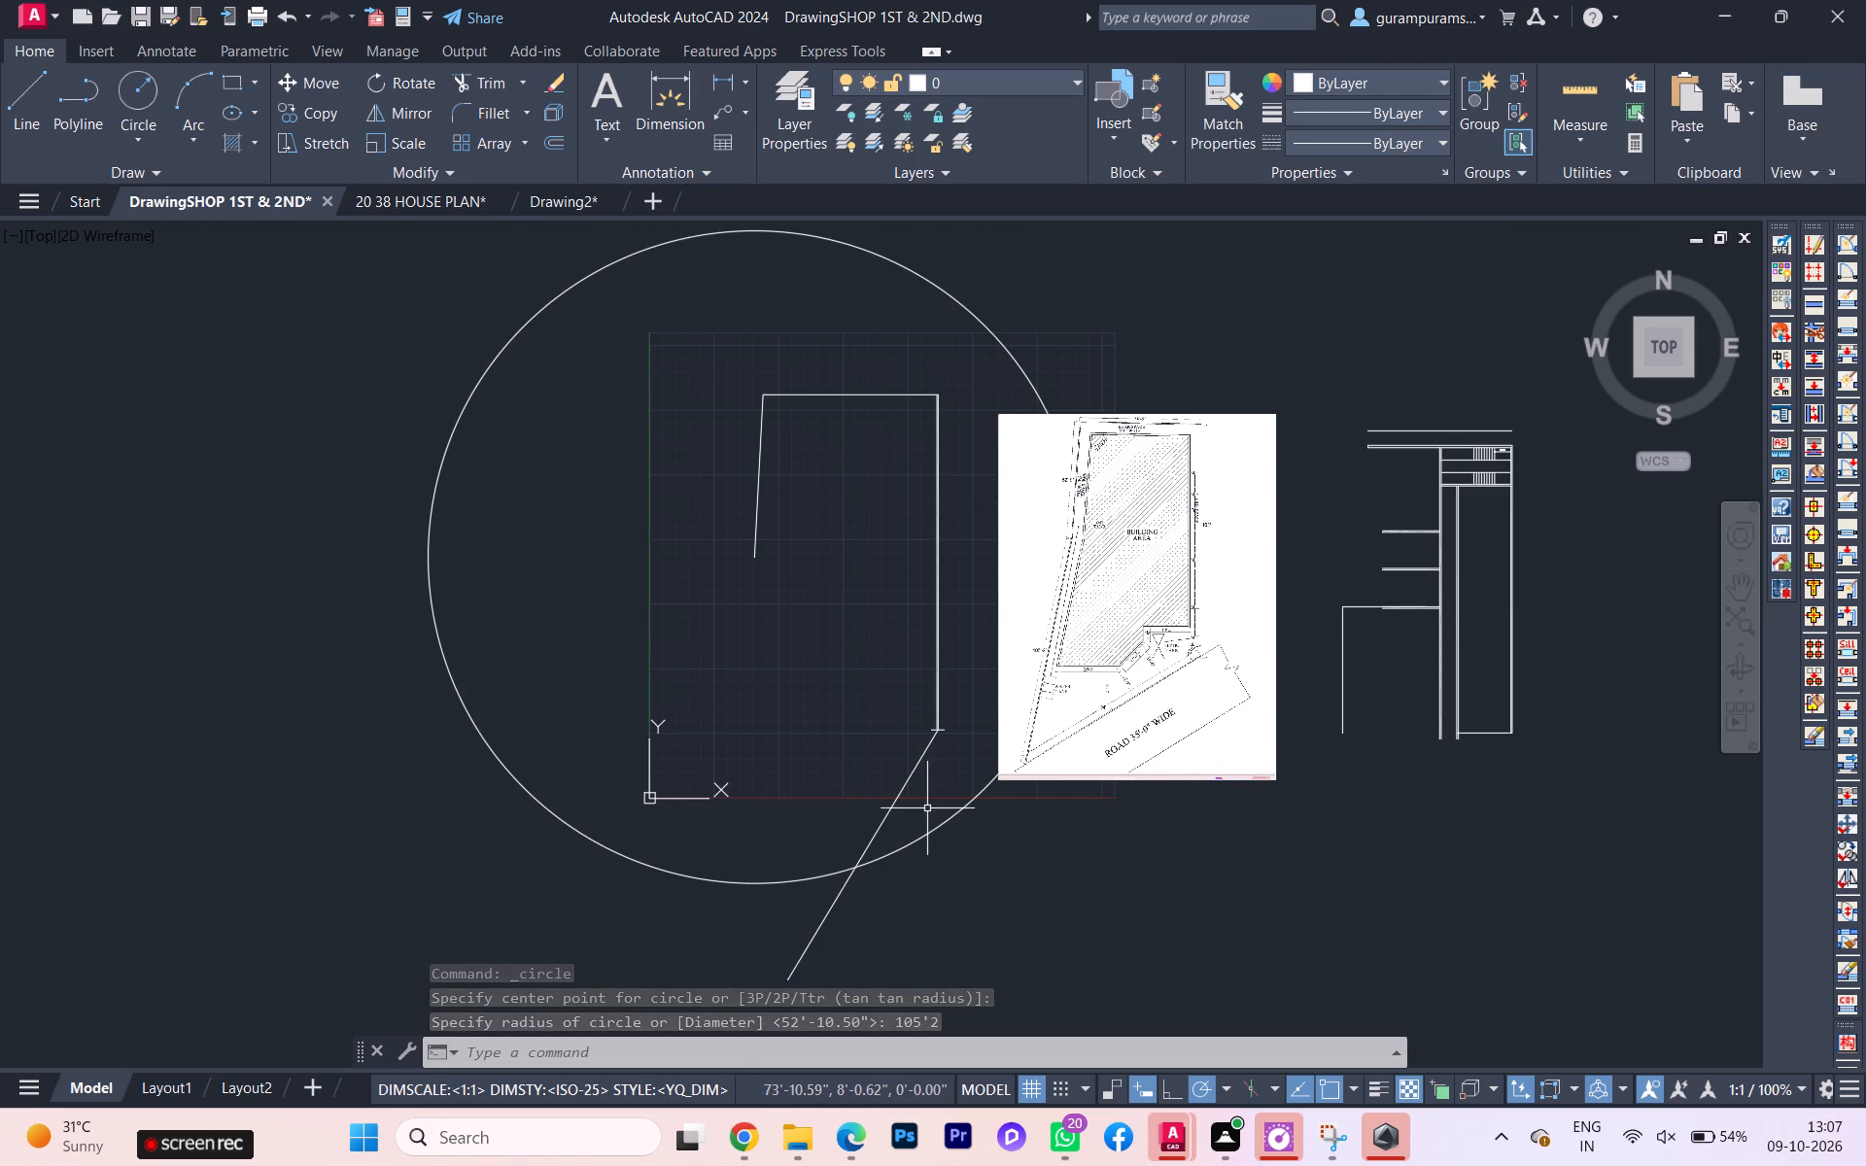
scroll(1102, 667, "up", 2)
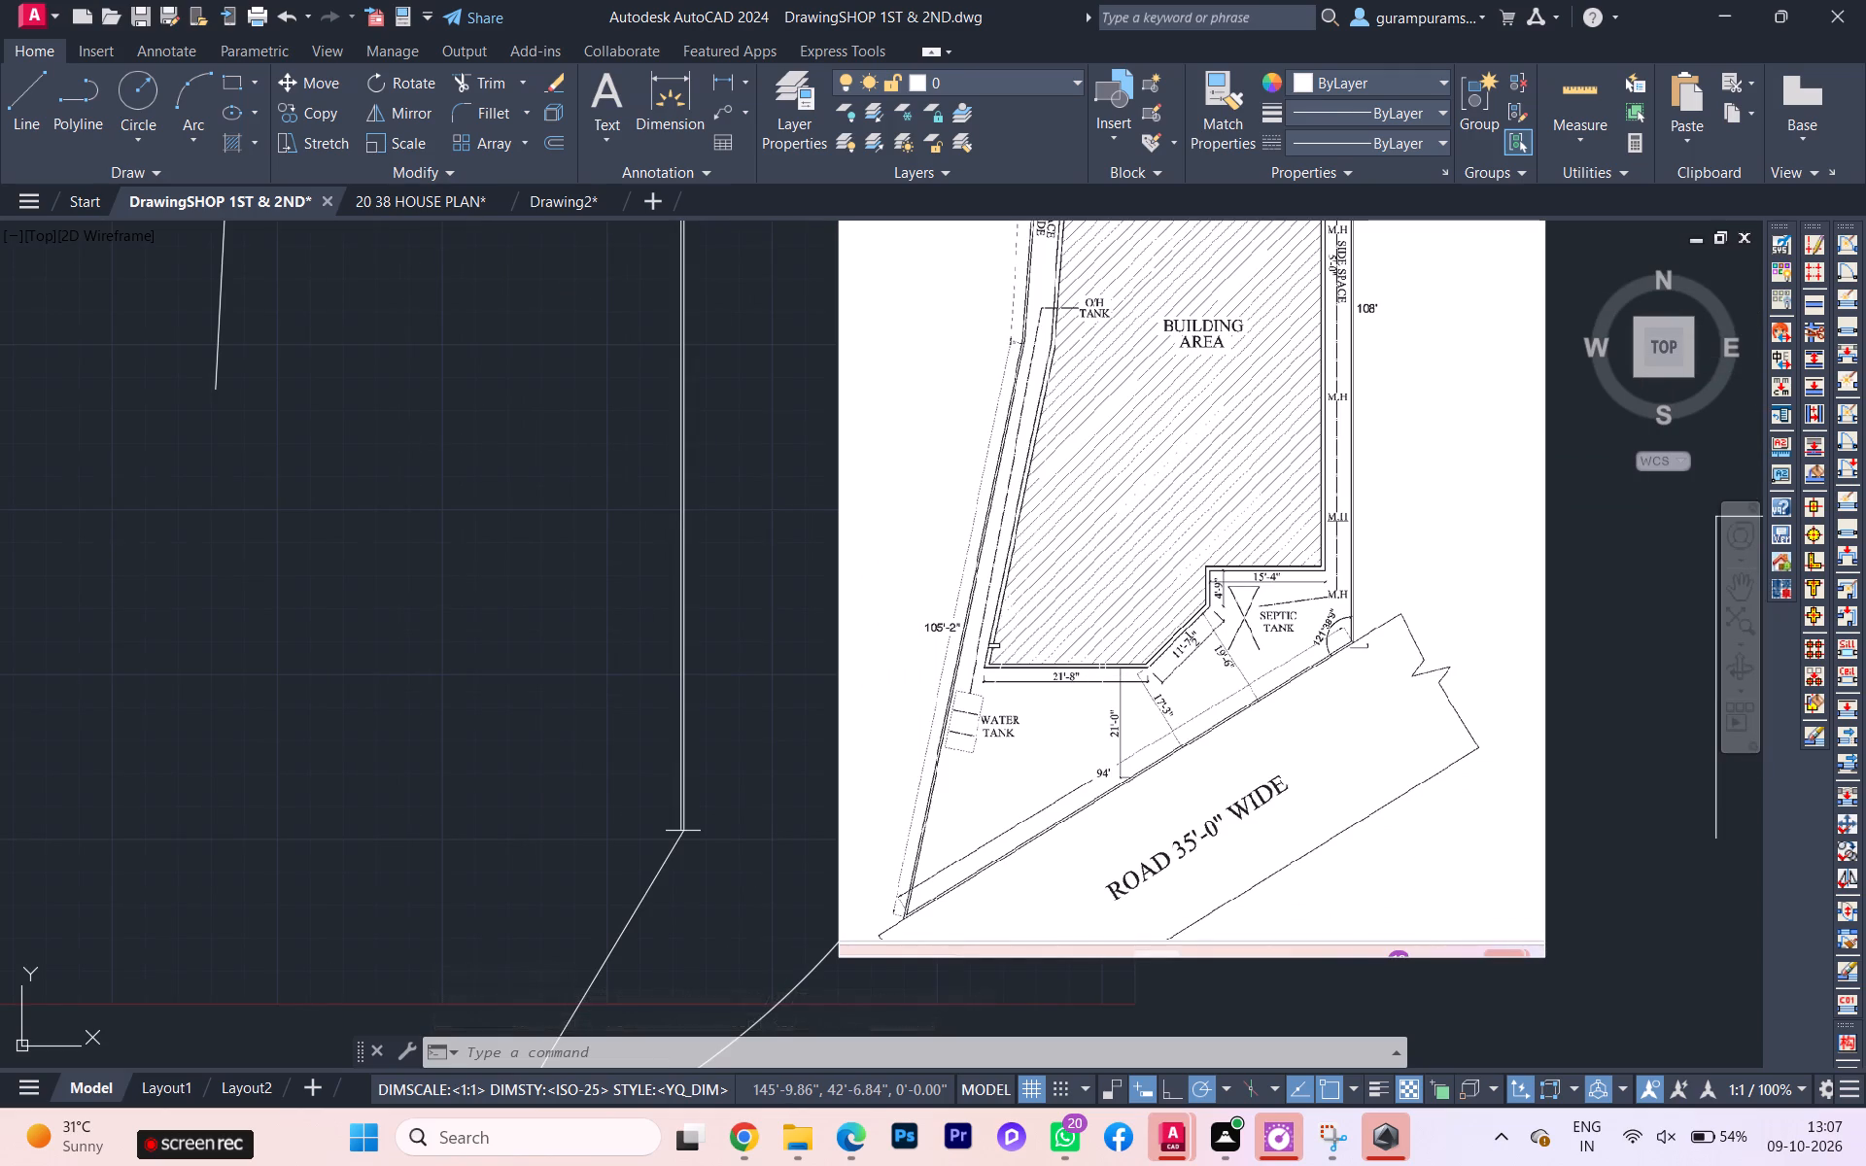
scroll(1101, 691, "down", 1)
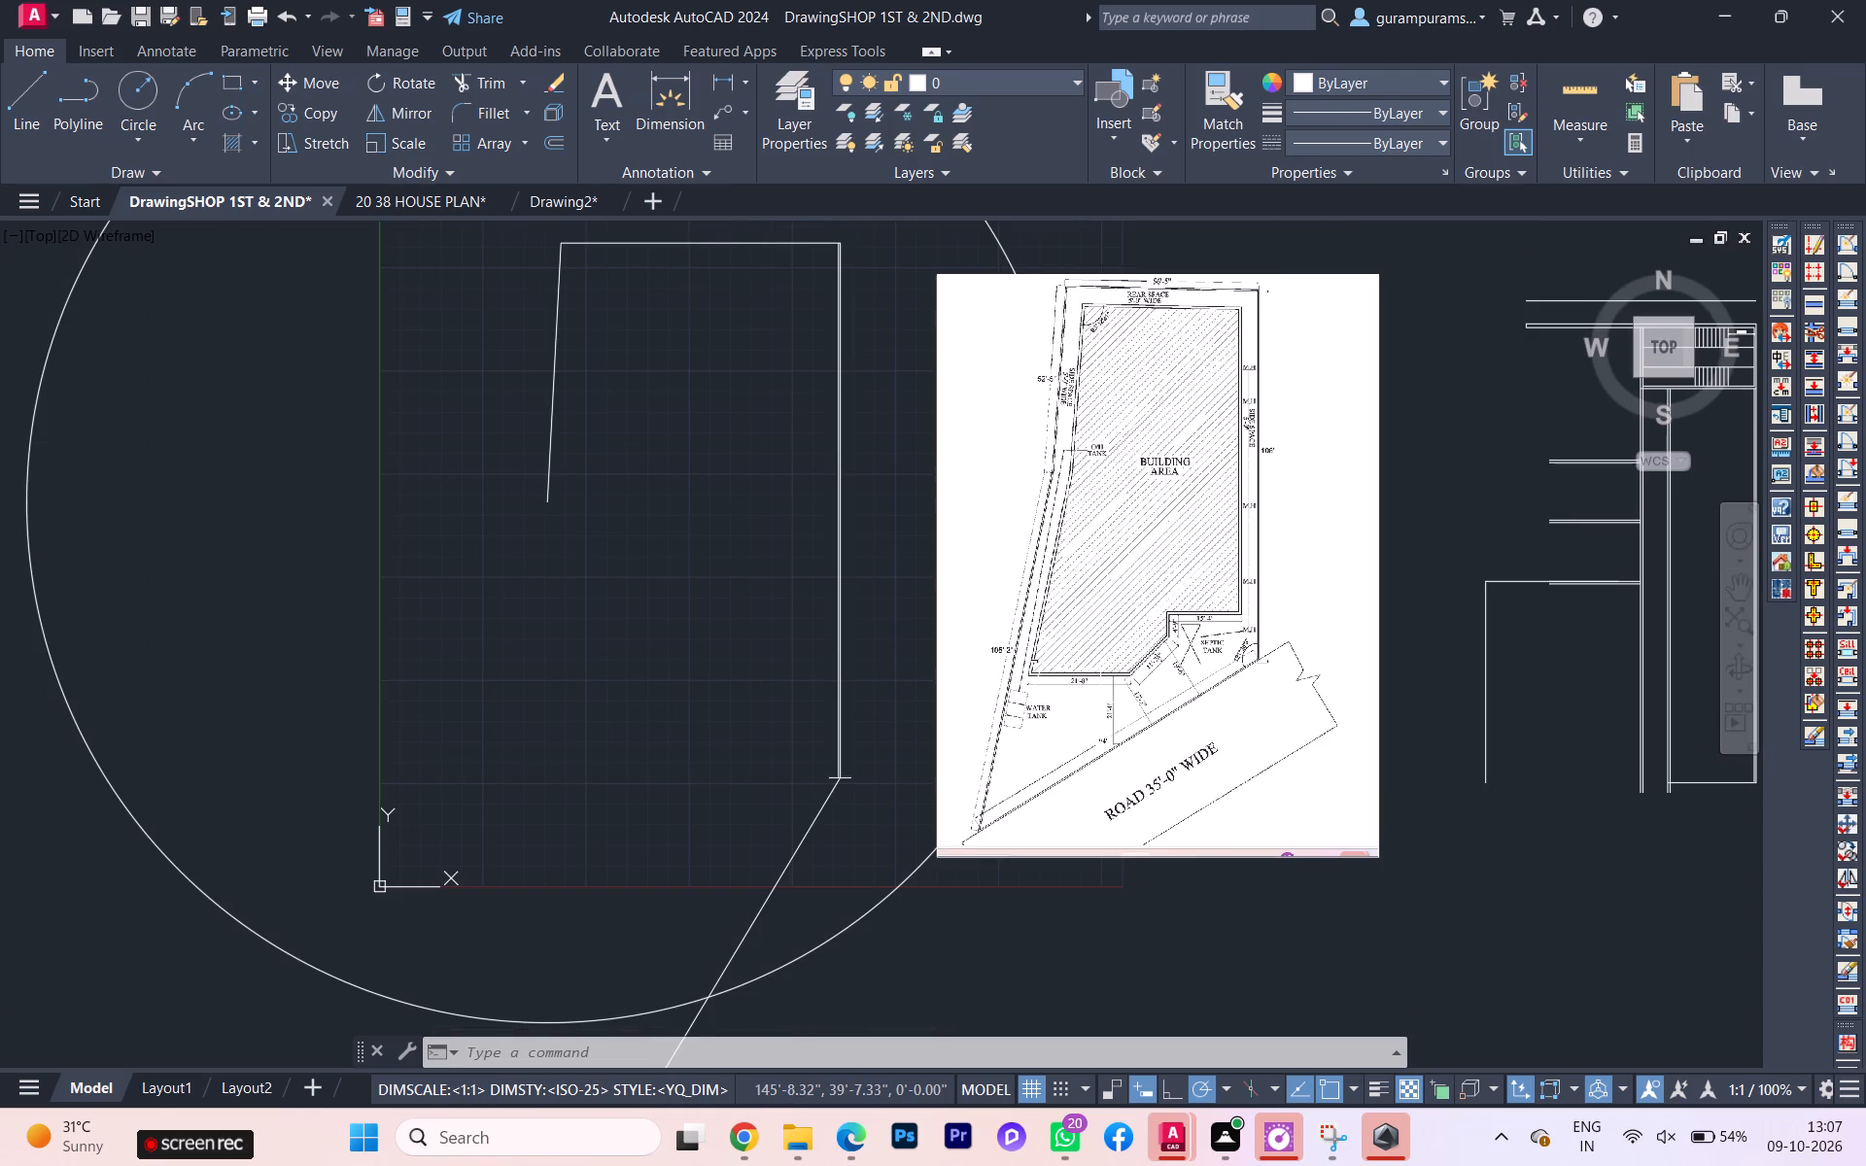
scroll(1099, 708, "down", 1)
scroll(1097, 714, "up", 2)
scroll(1097, 714, "down", 1)
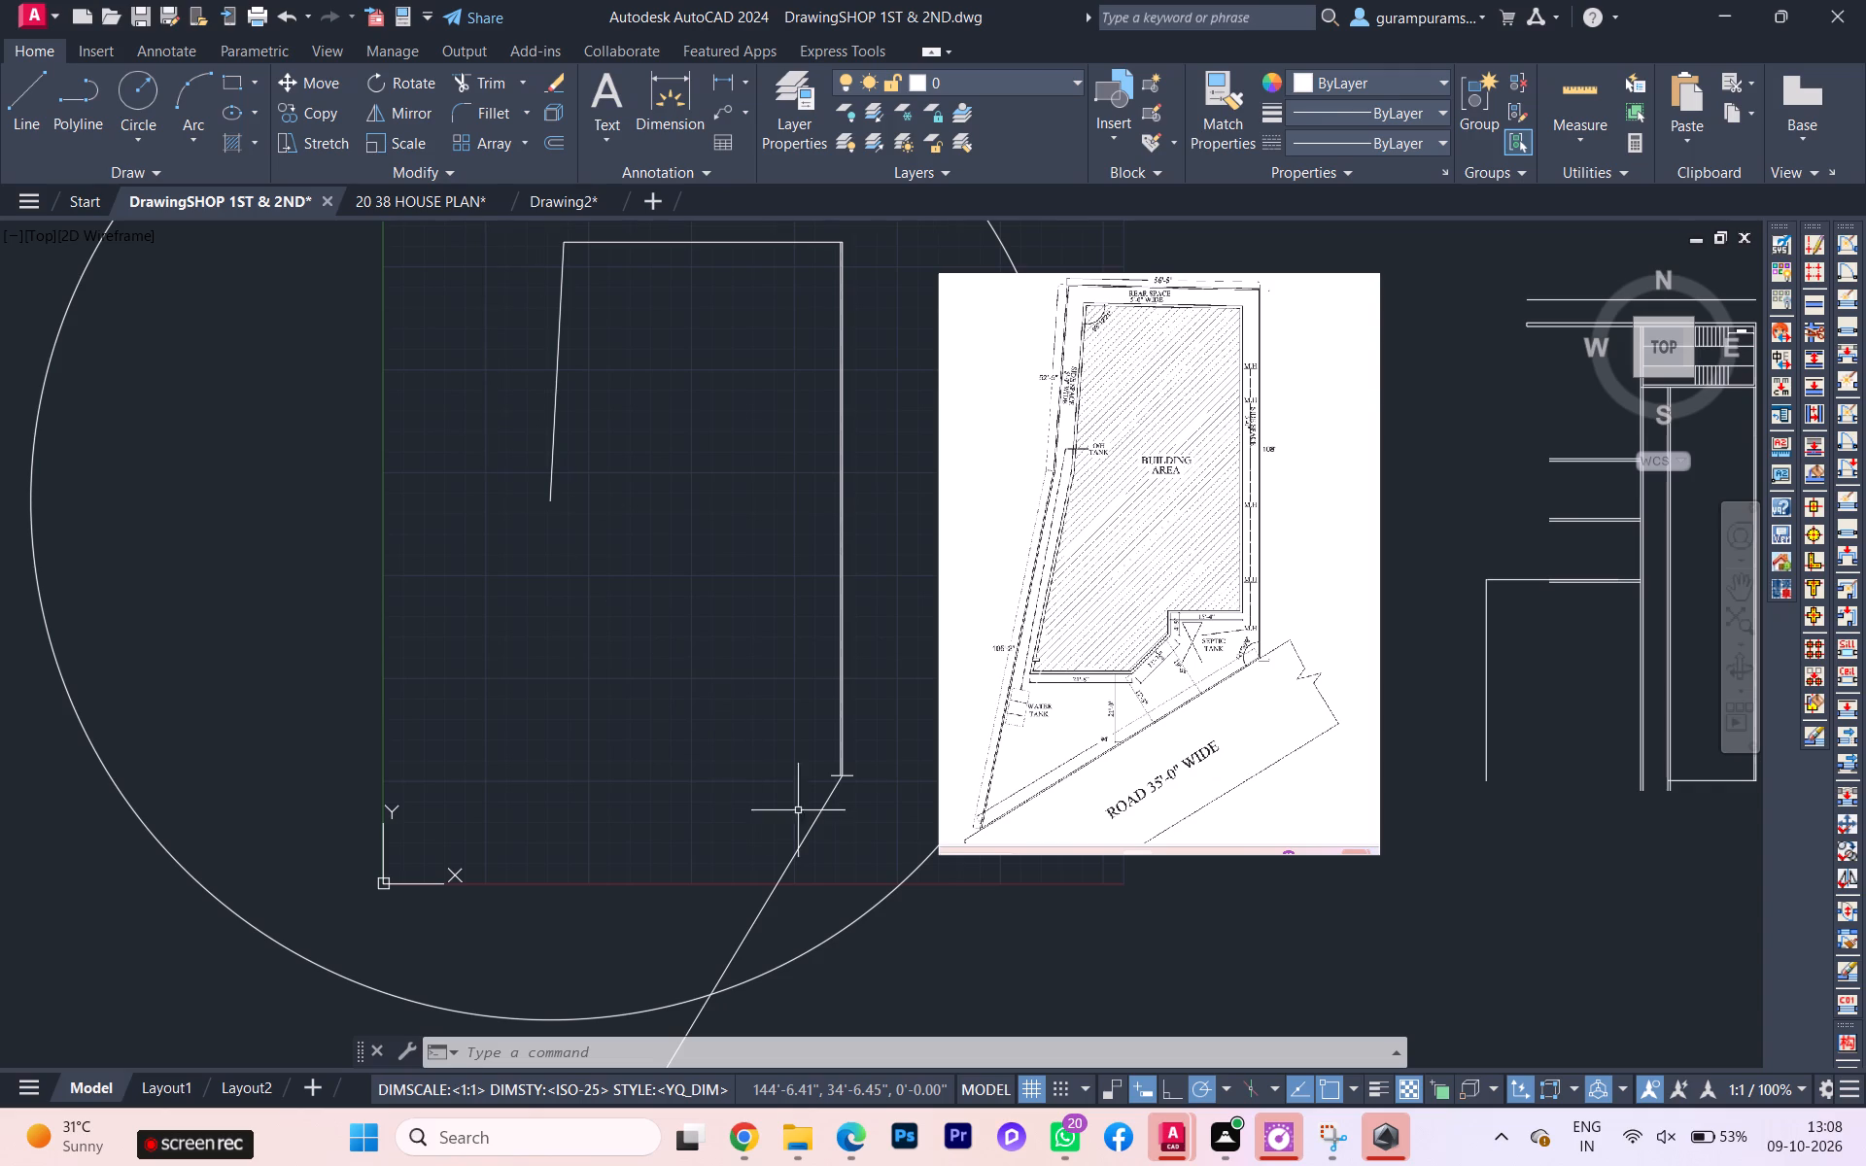
Erase the short horizontal line at the bottom end of the 108' boundary.
scroll(881, 769, "up", 1)
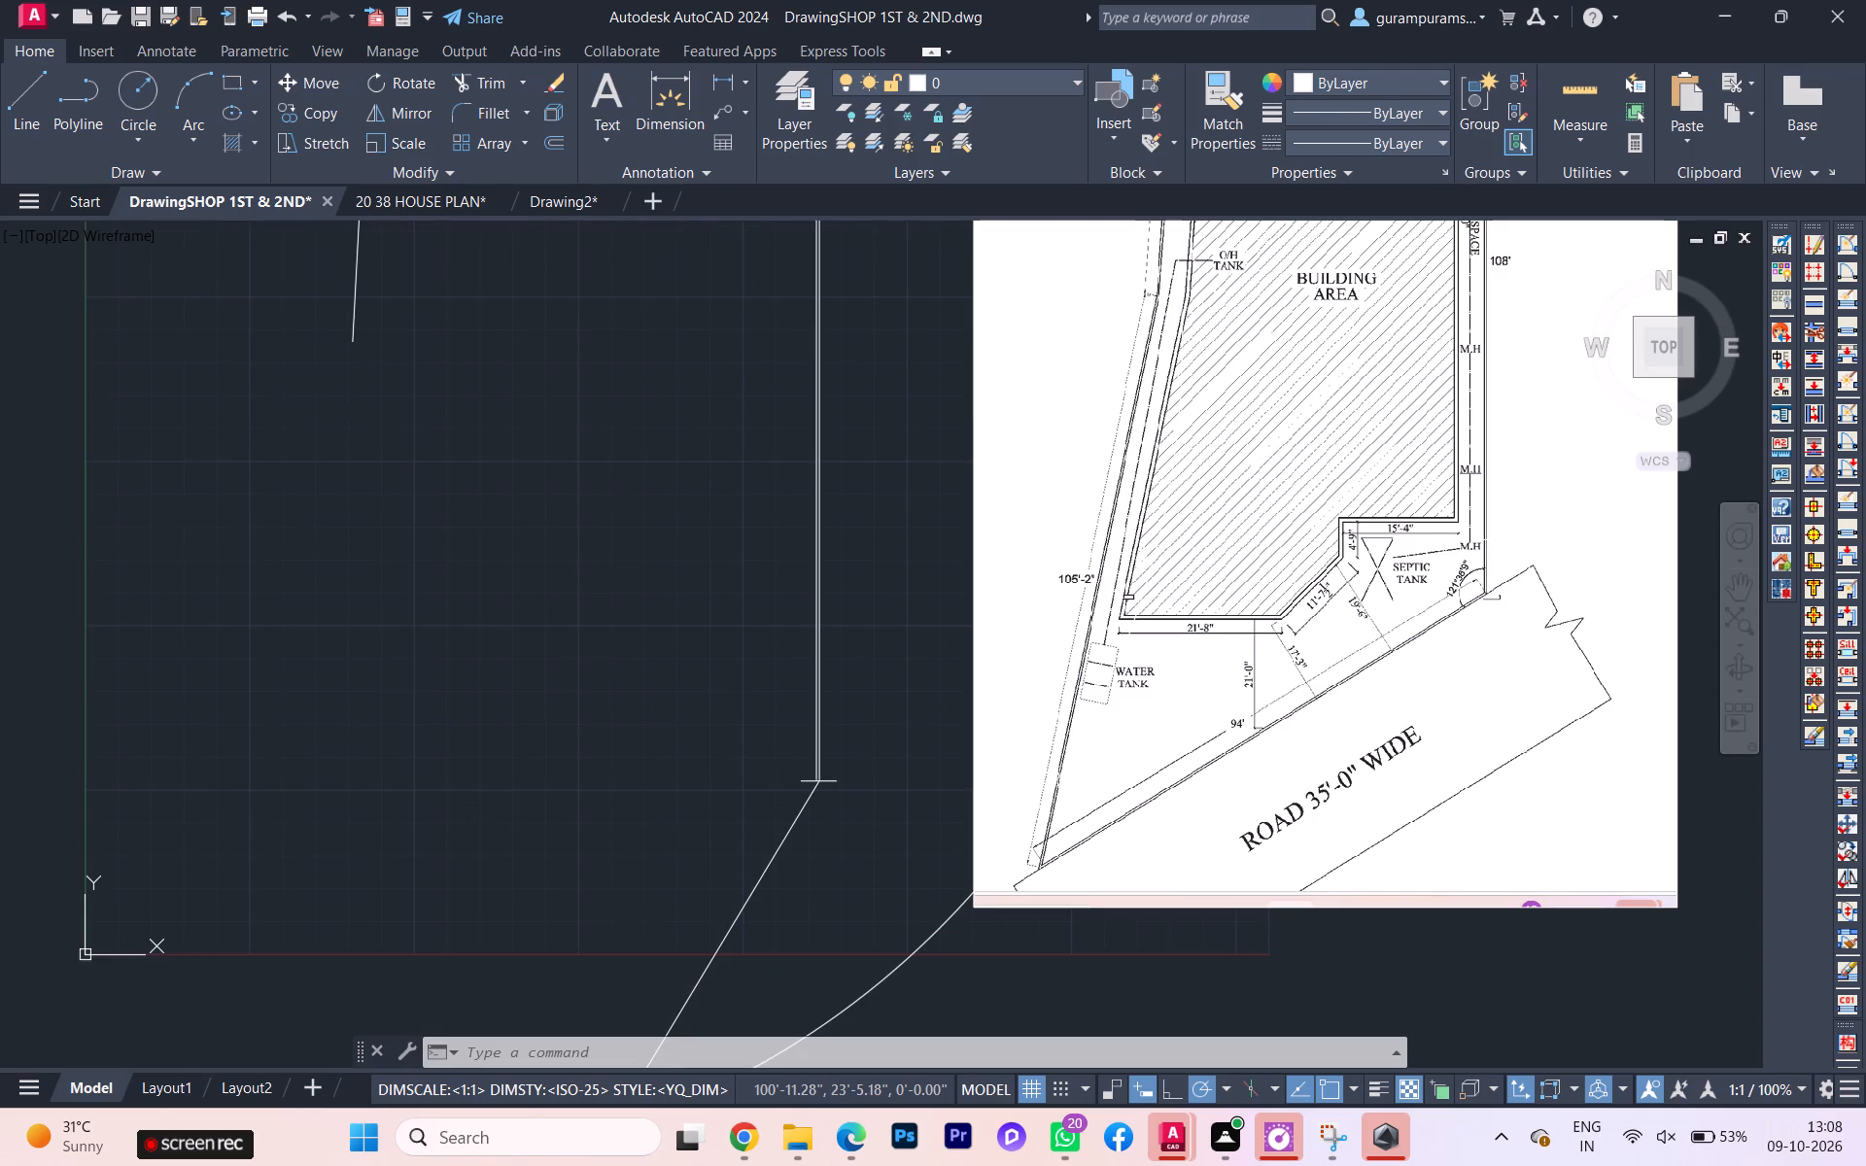
scroll(1499, 561, "up", 1)
scroll(436, 933, "up", 3)
left_click(427, 915)
left_click(397, 844)
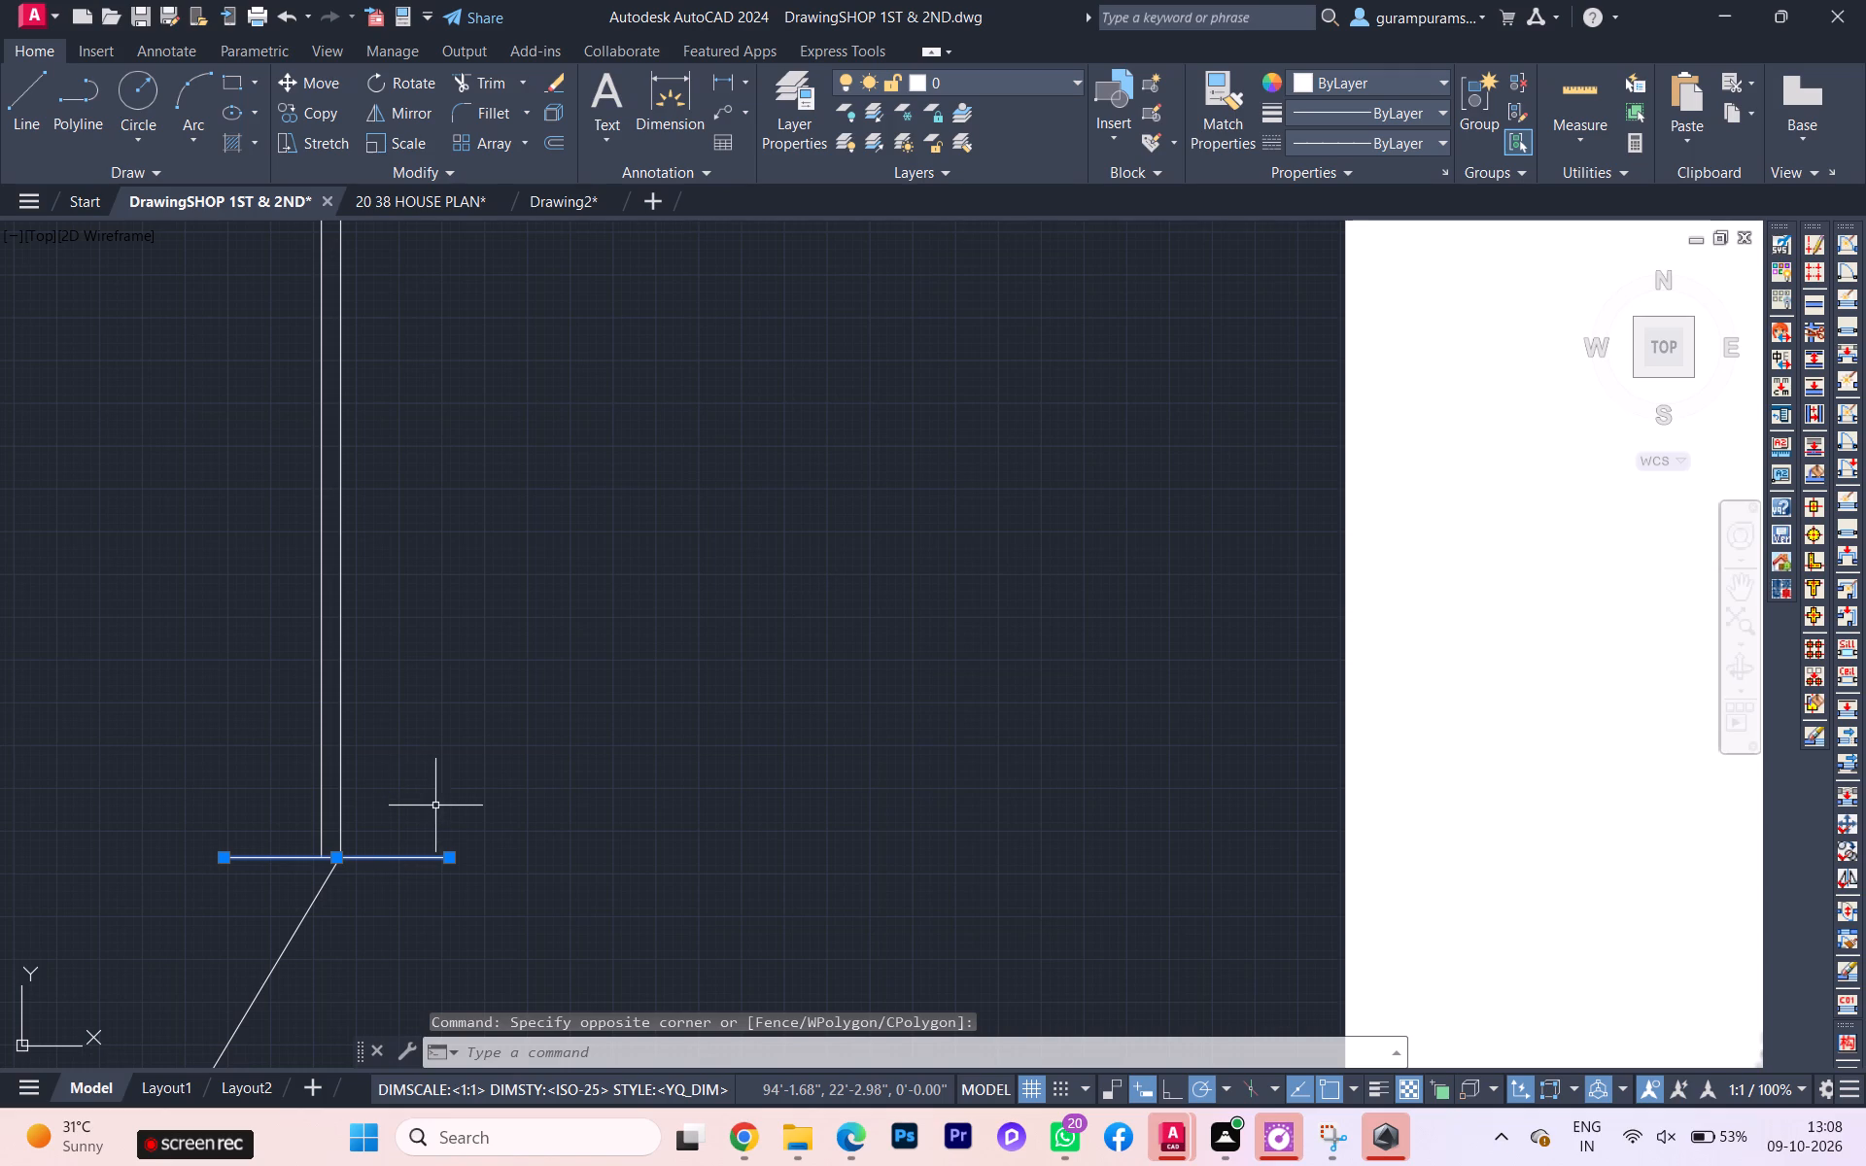
key("Delete")
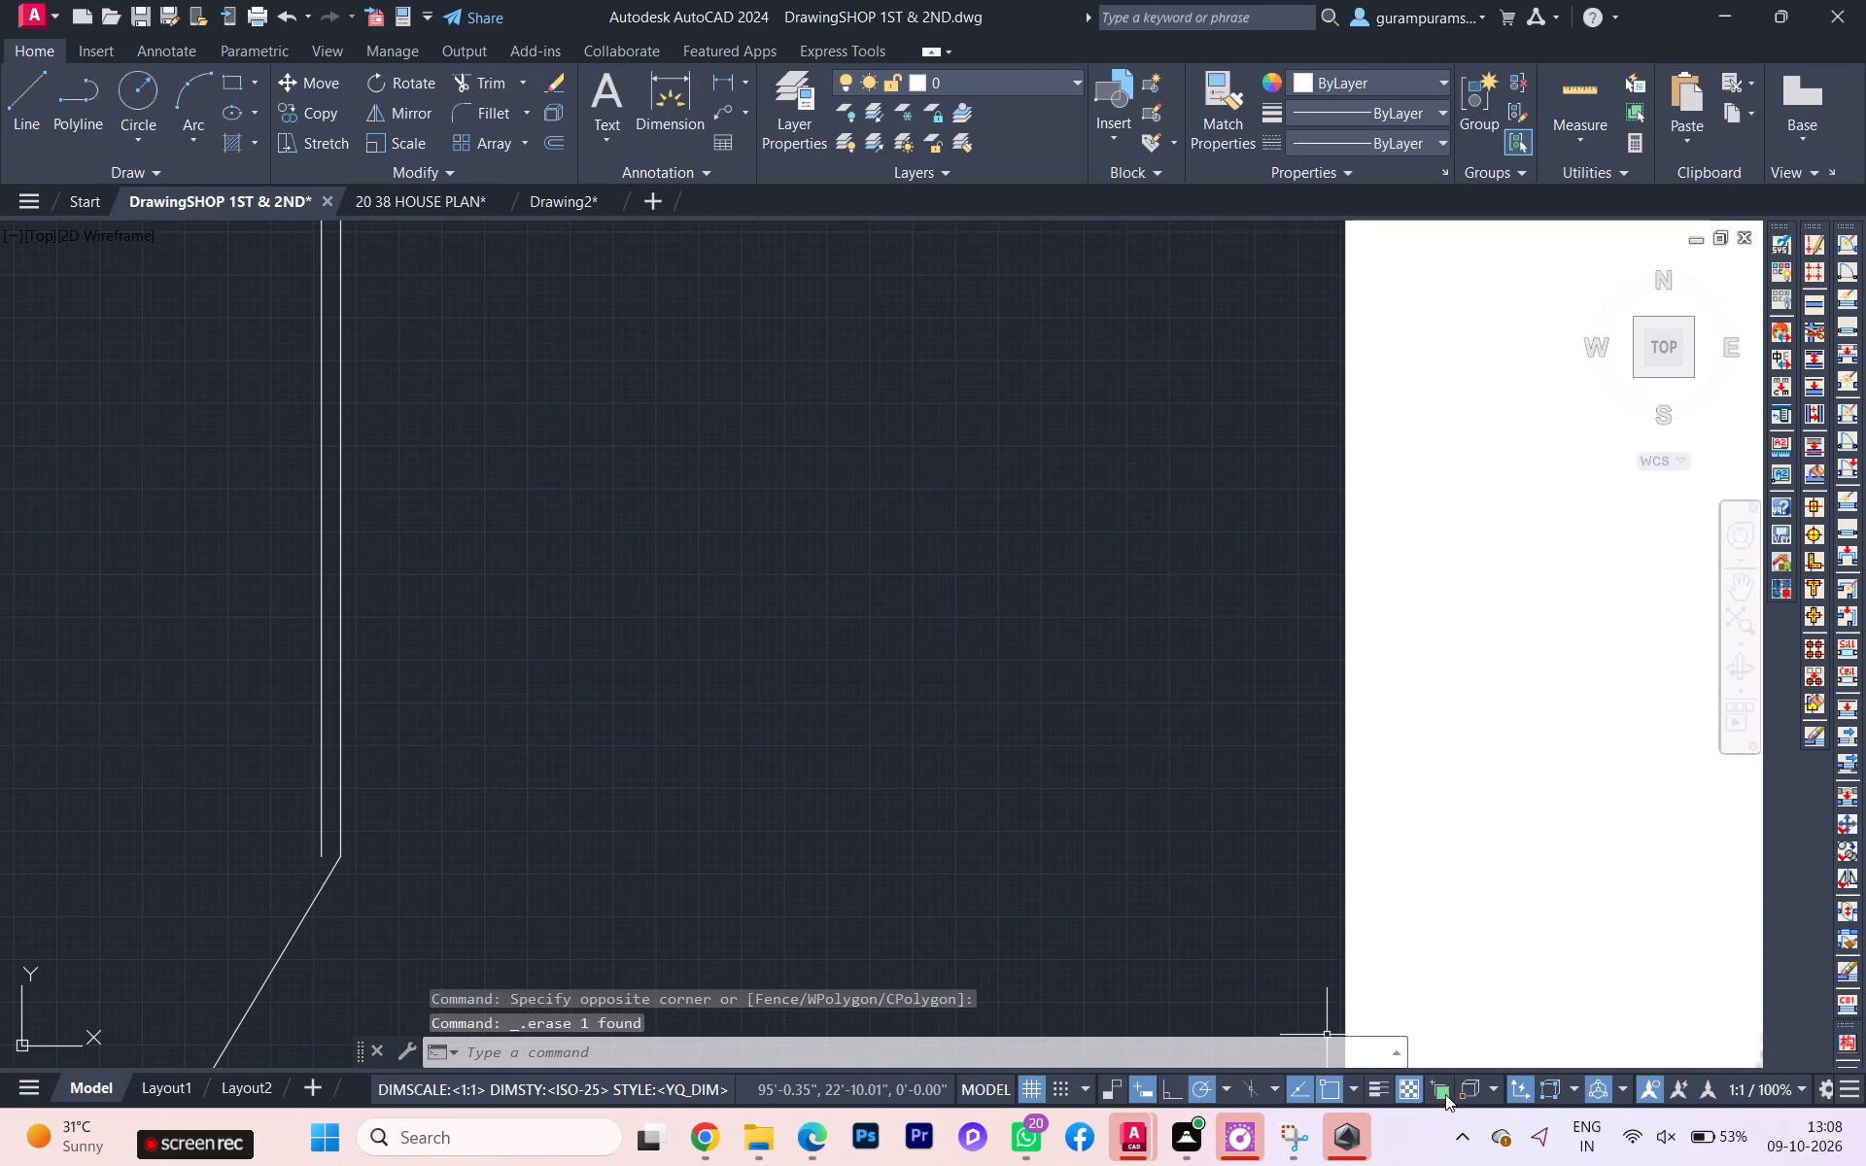
Set polar tracking to a 121° increment with additional angles enabled, tracking all polar angle settings and measuring angles relative to the last segment.
left_click(1222, 1097)
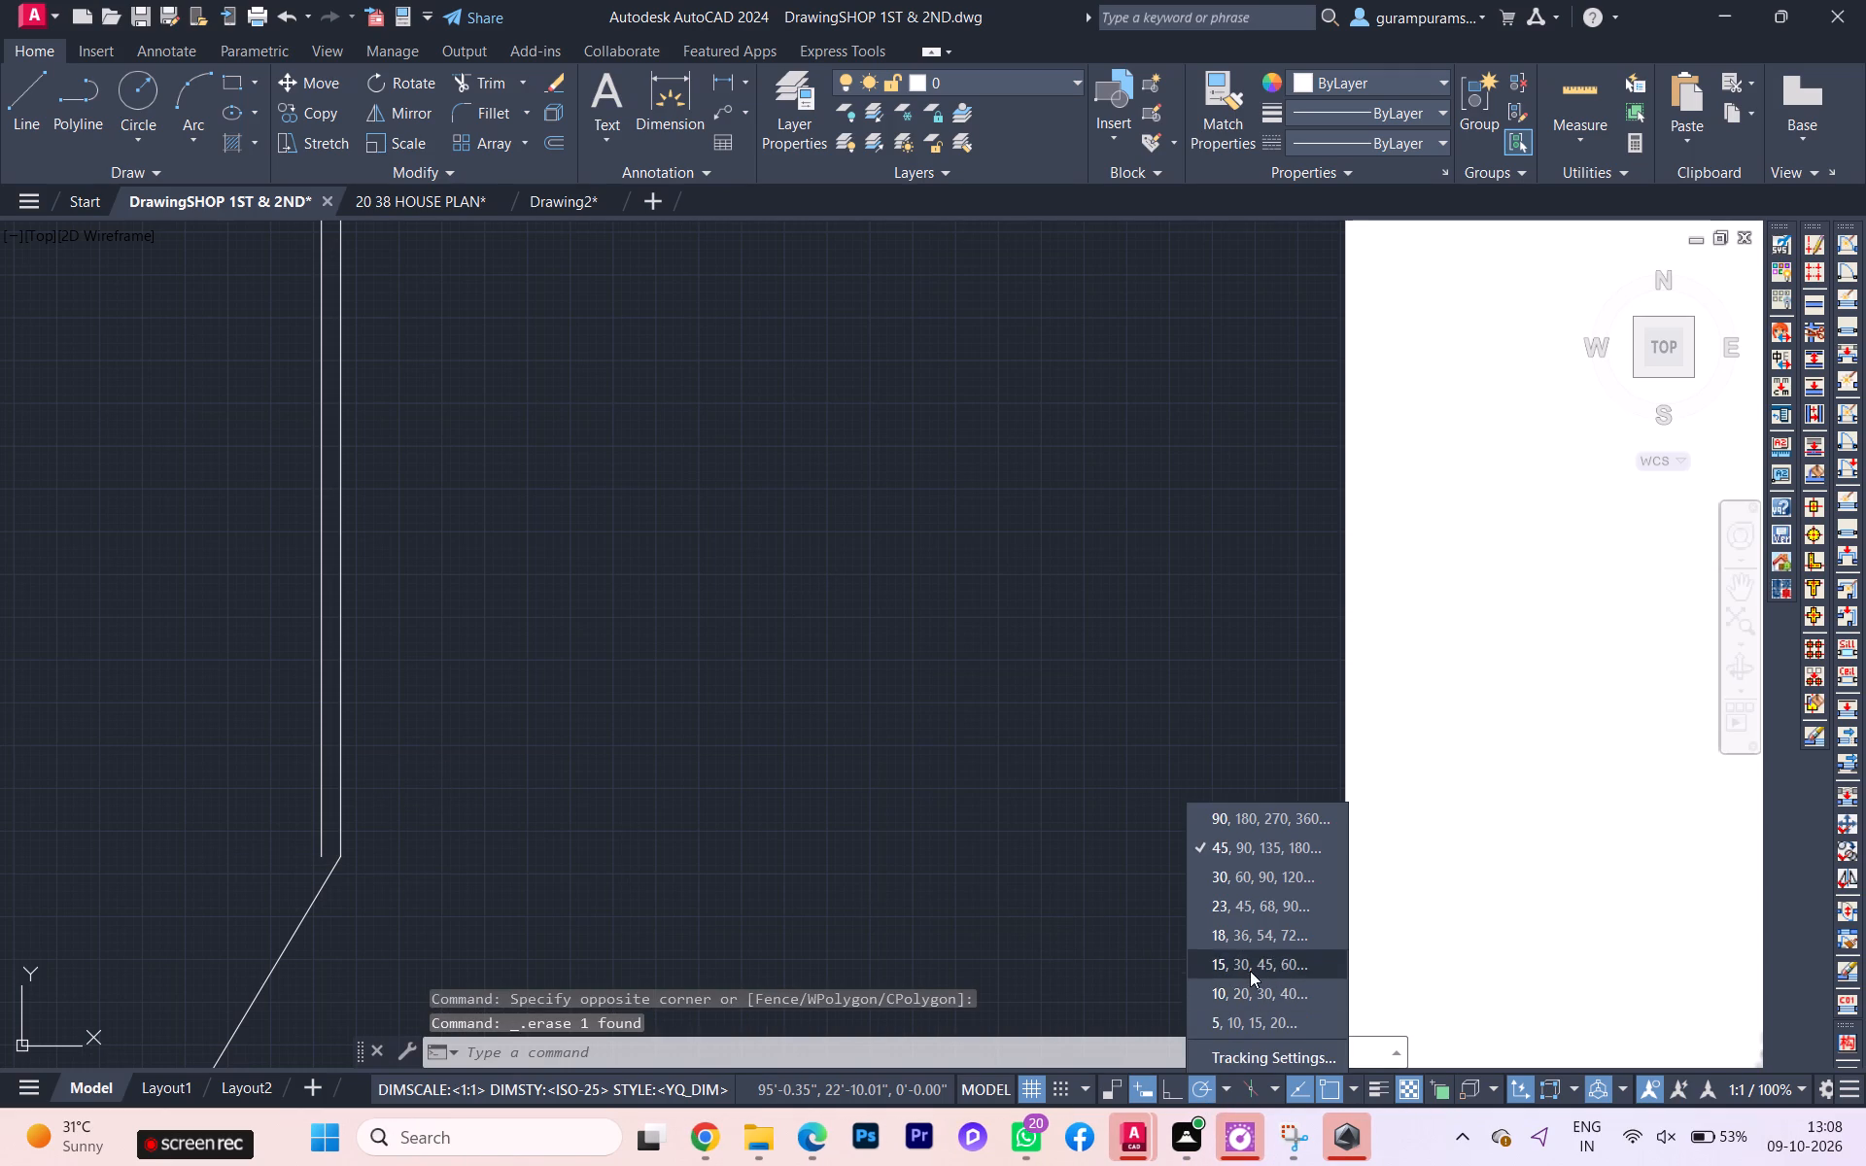
left_click(1225, 1055)
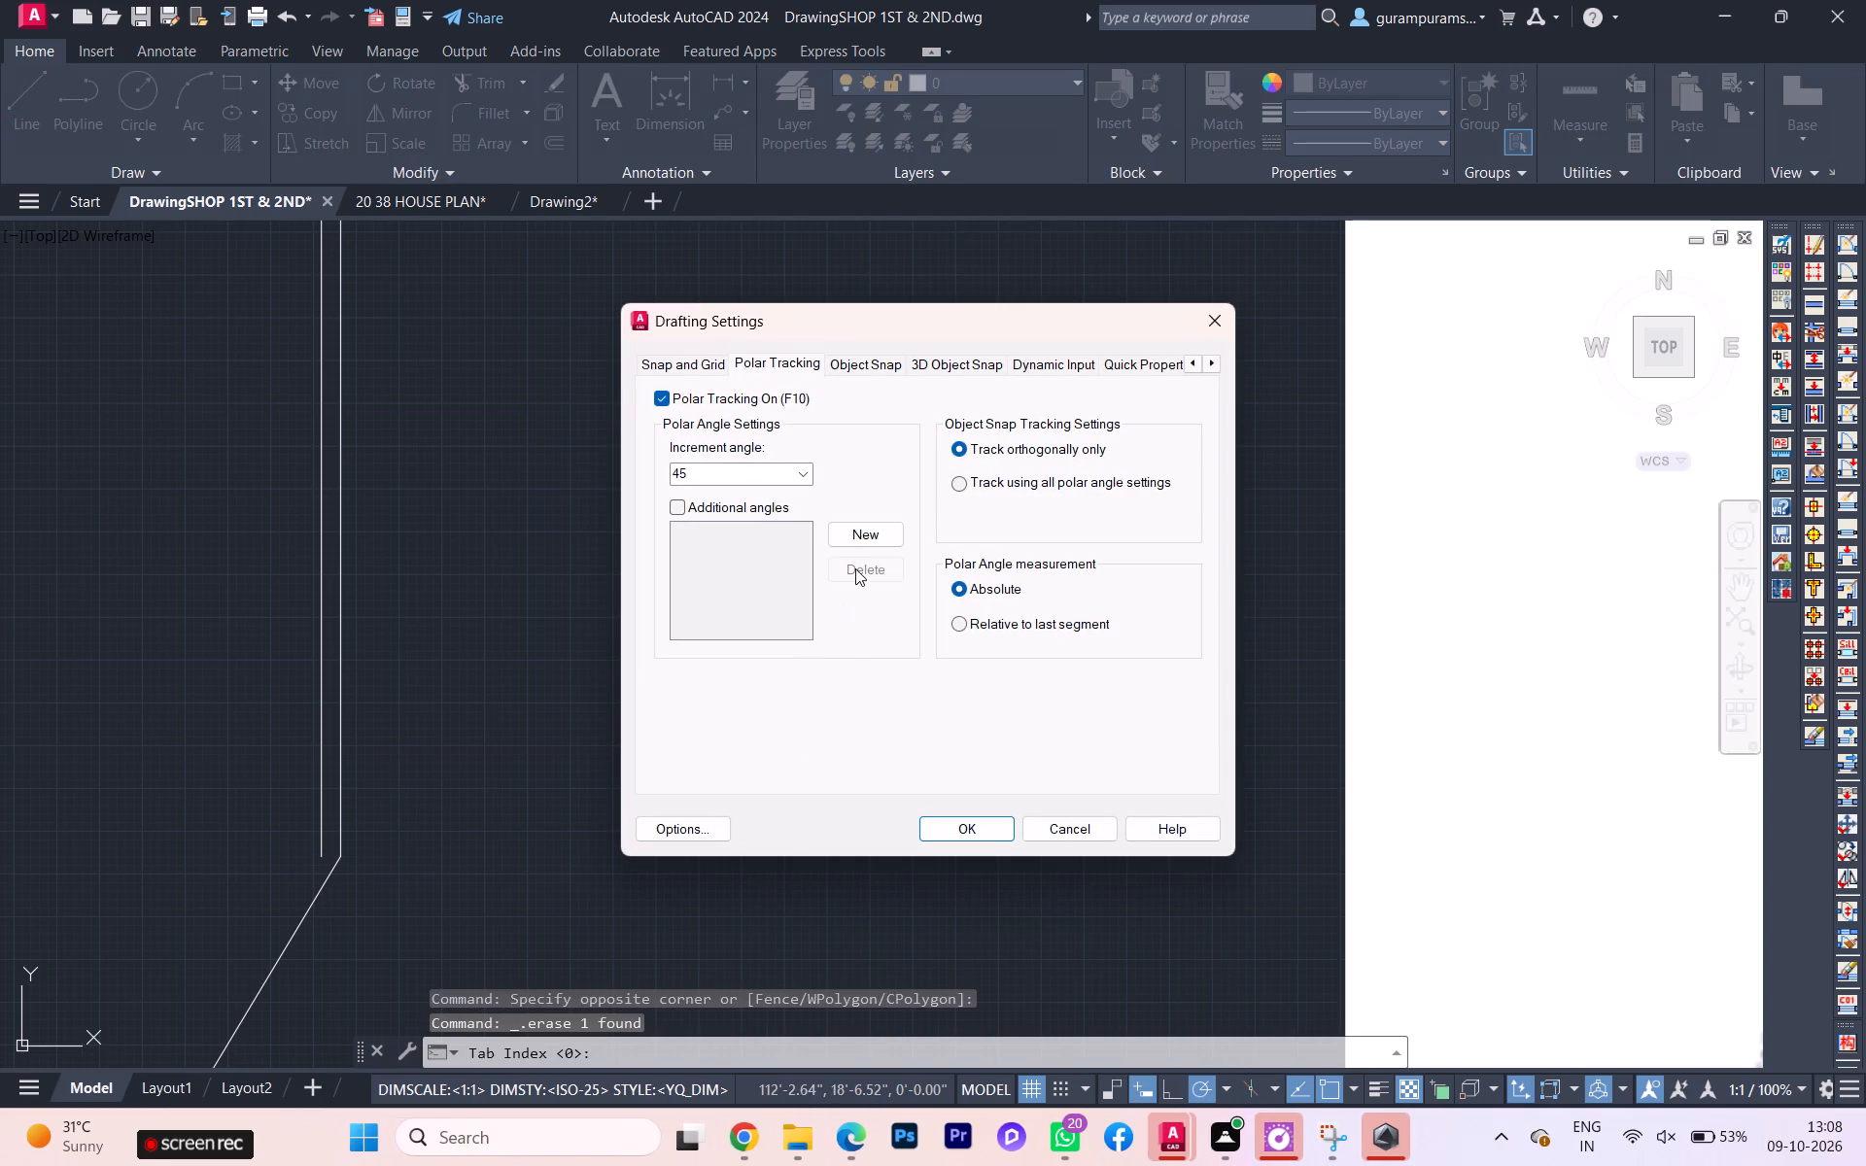
left_click(803, 478)
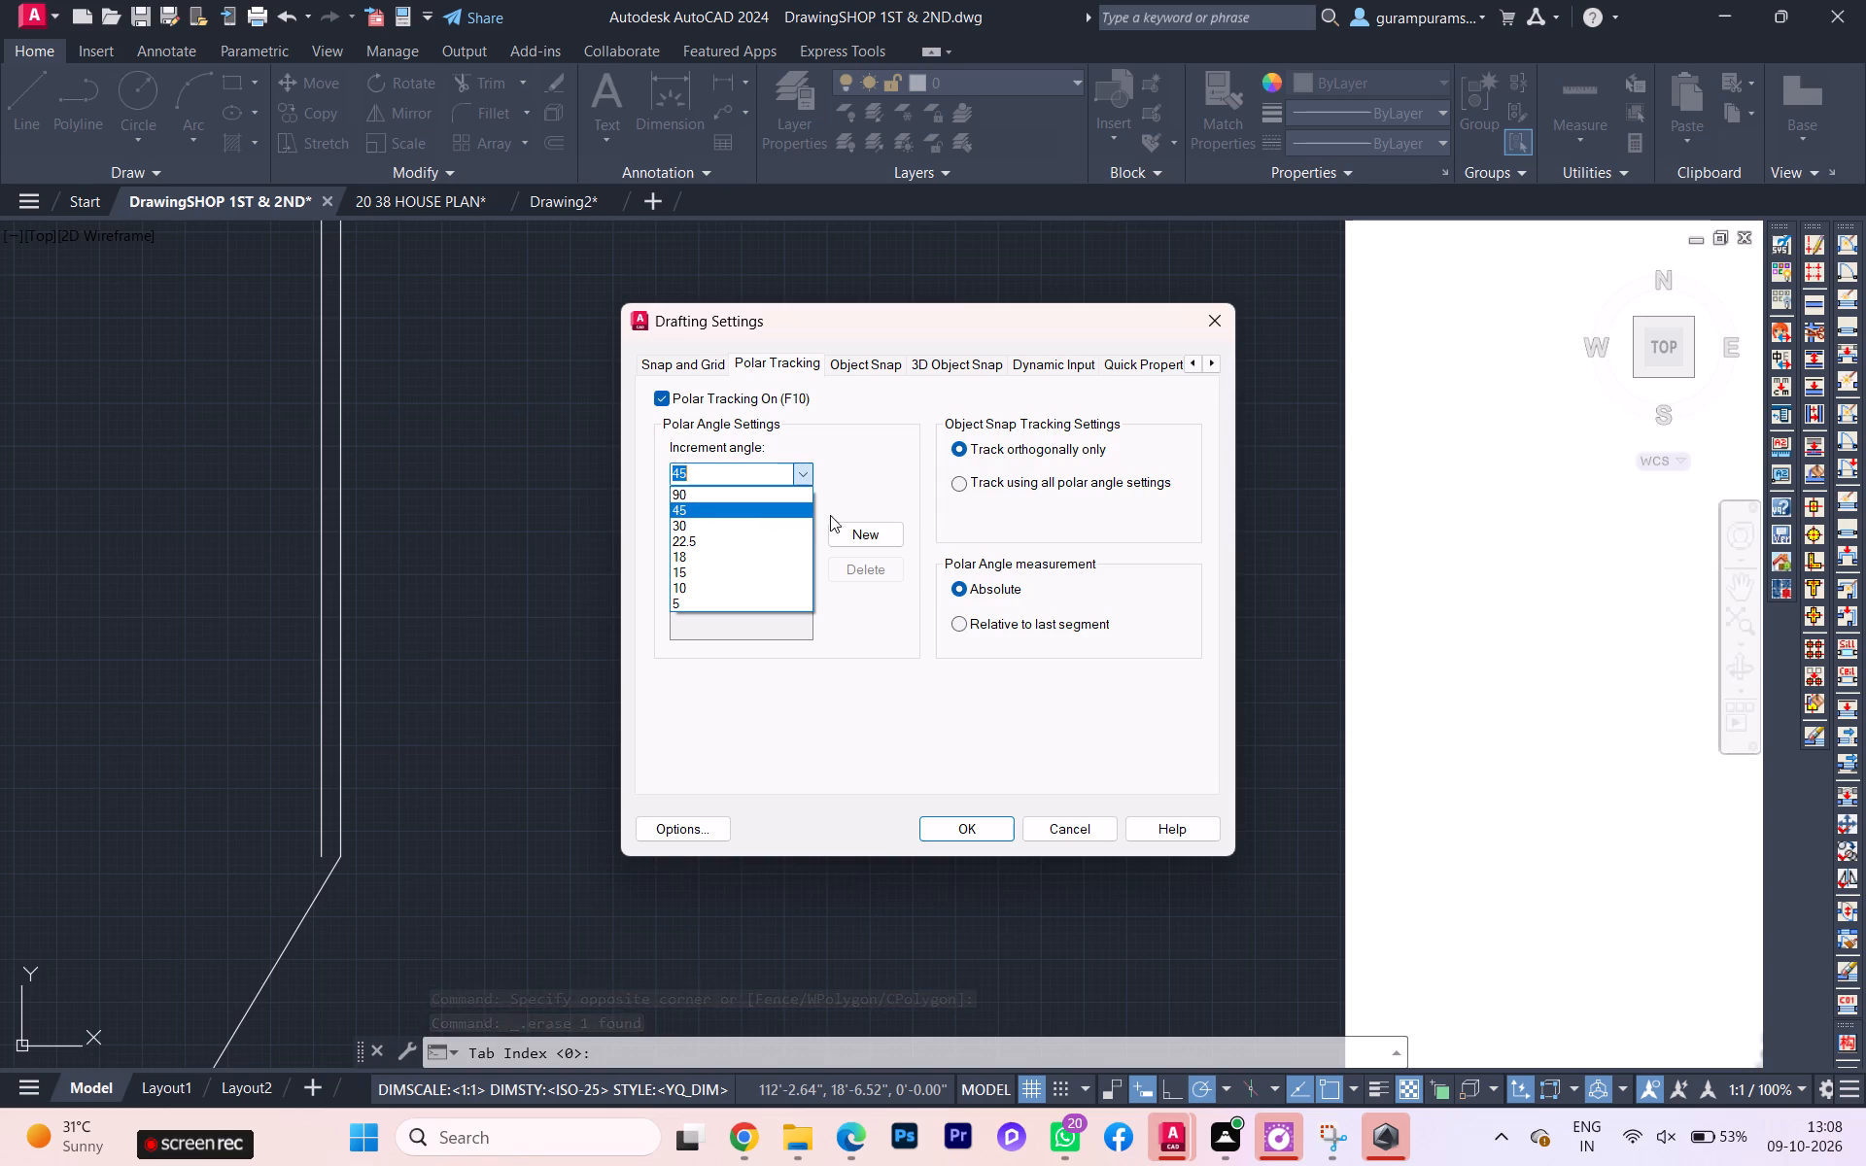
left_click(857, 533)
type("121")
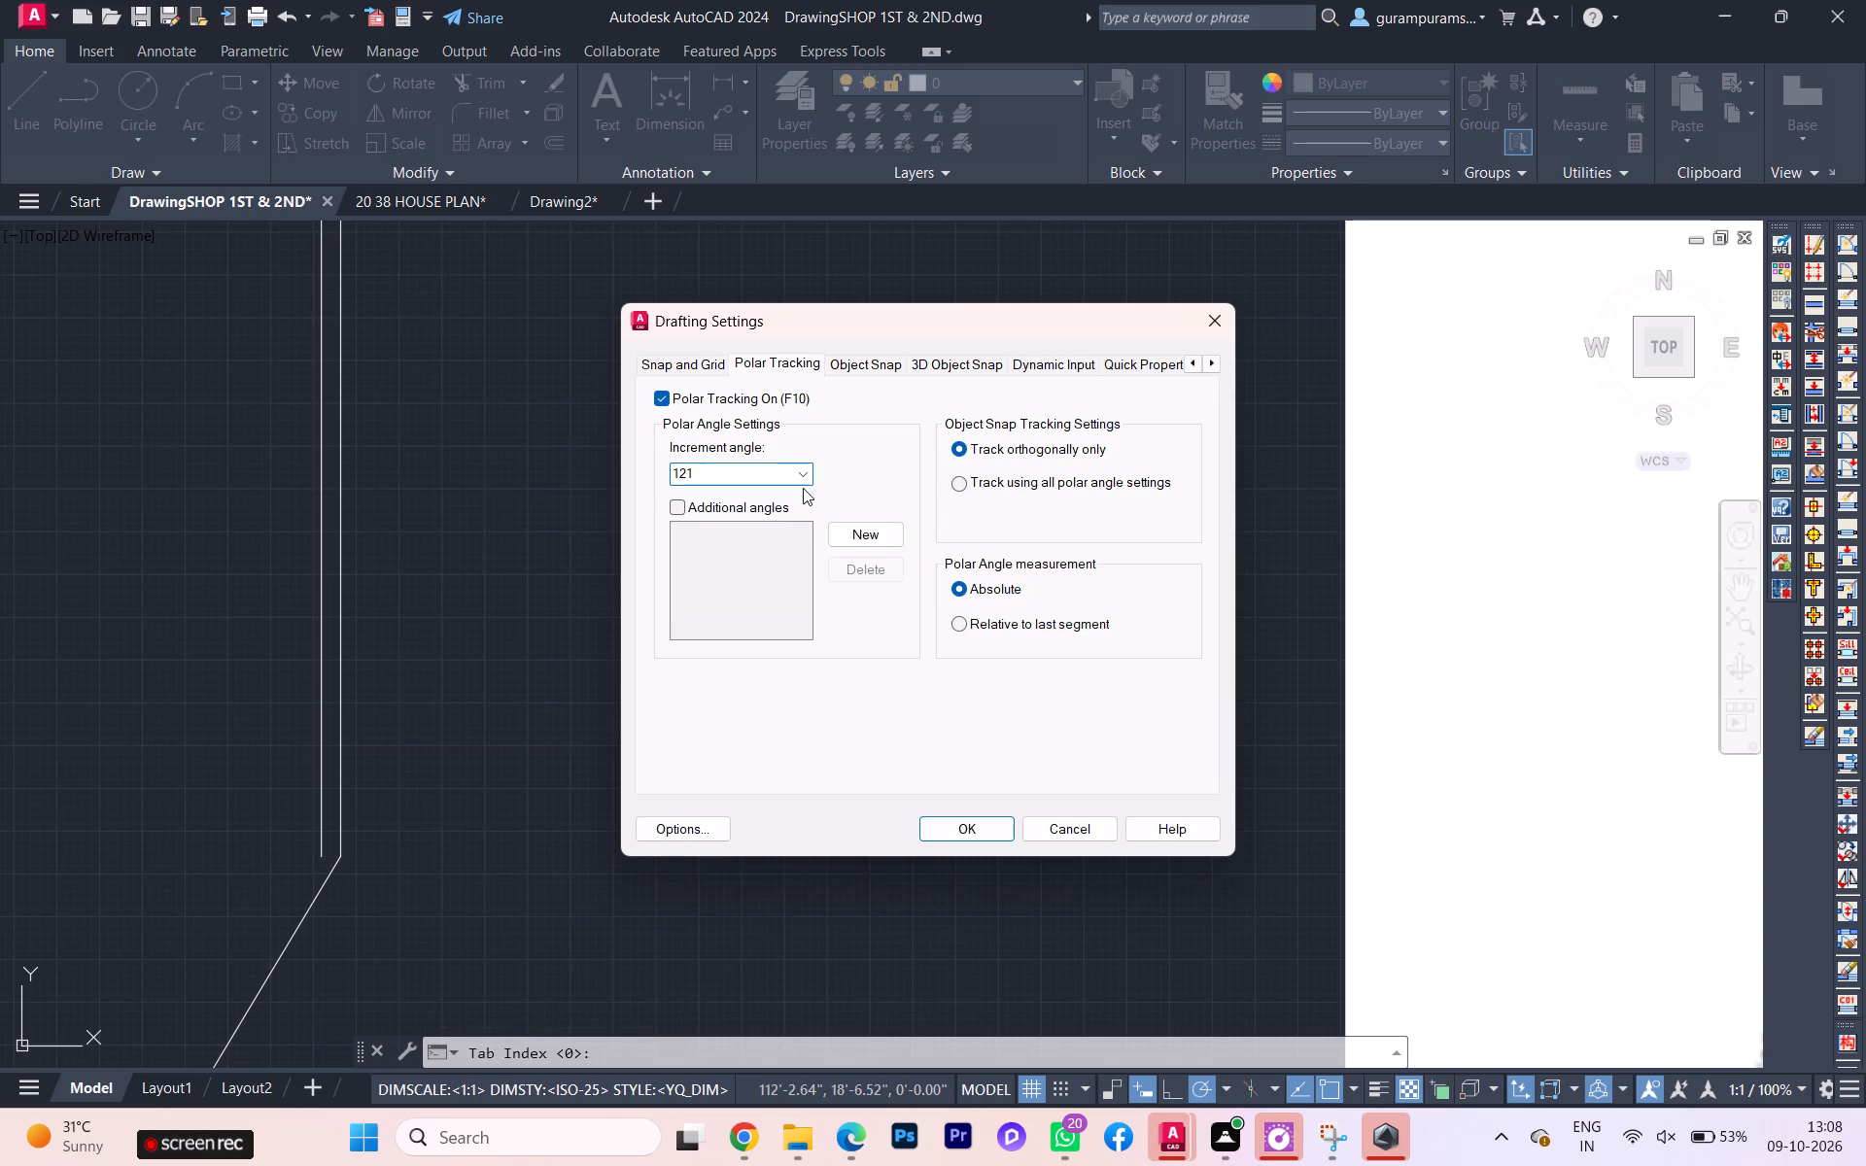
left_click(866, 532)
scroll(730, 564, "down", 3)
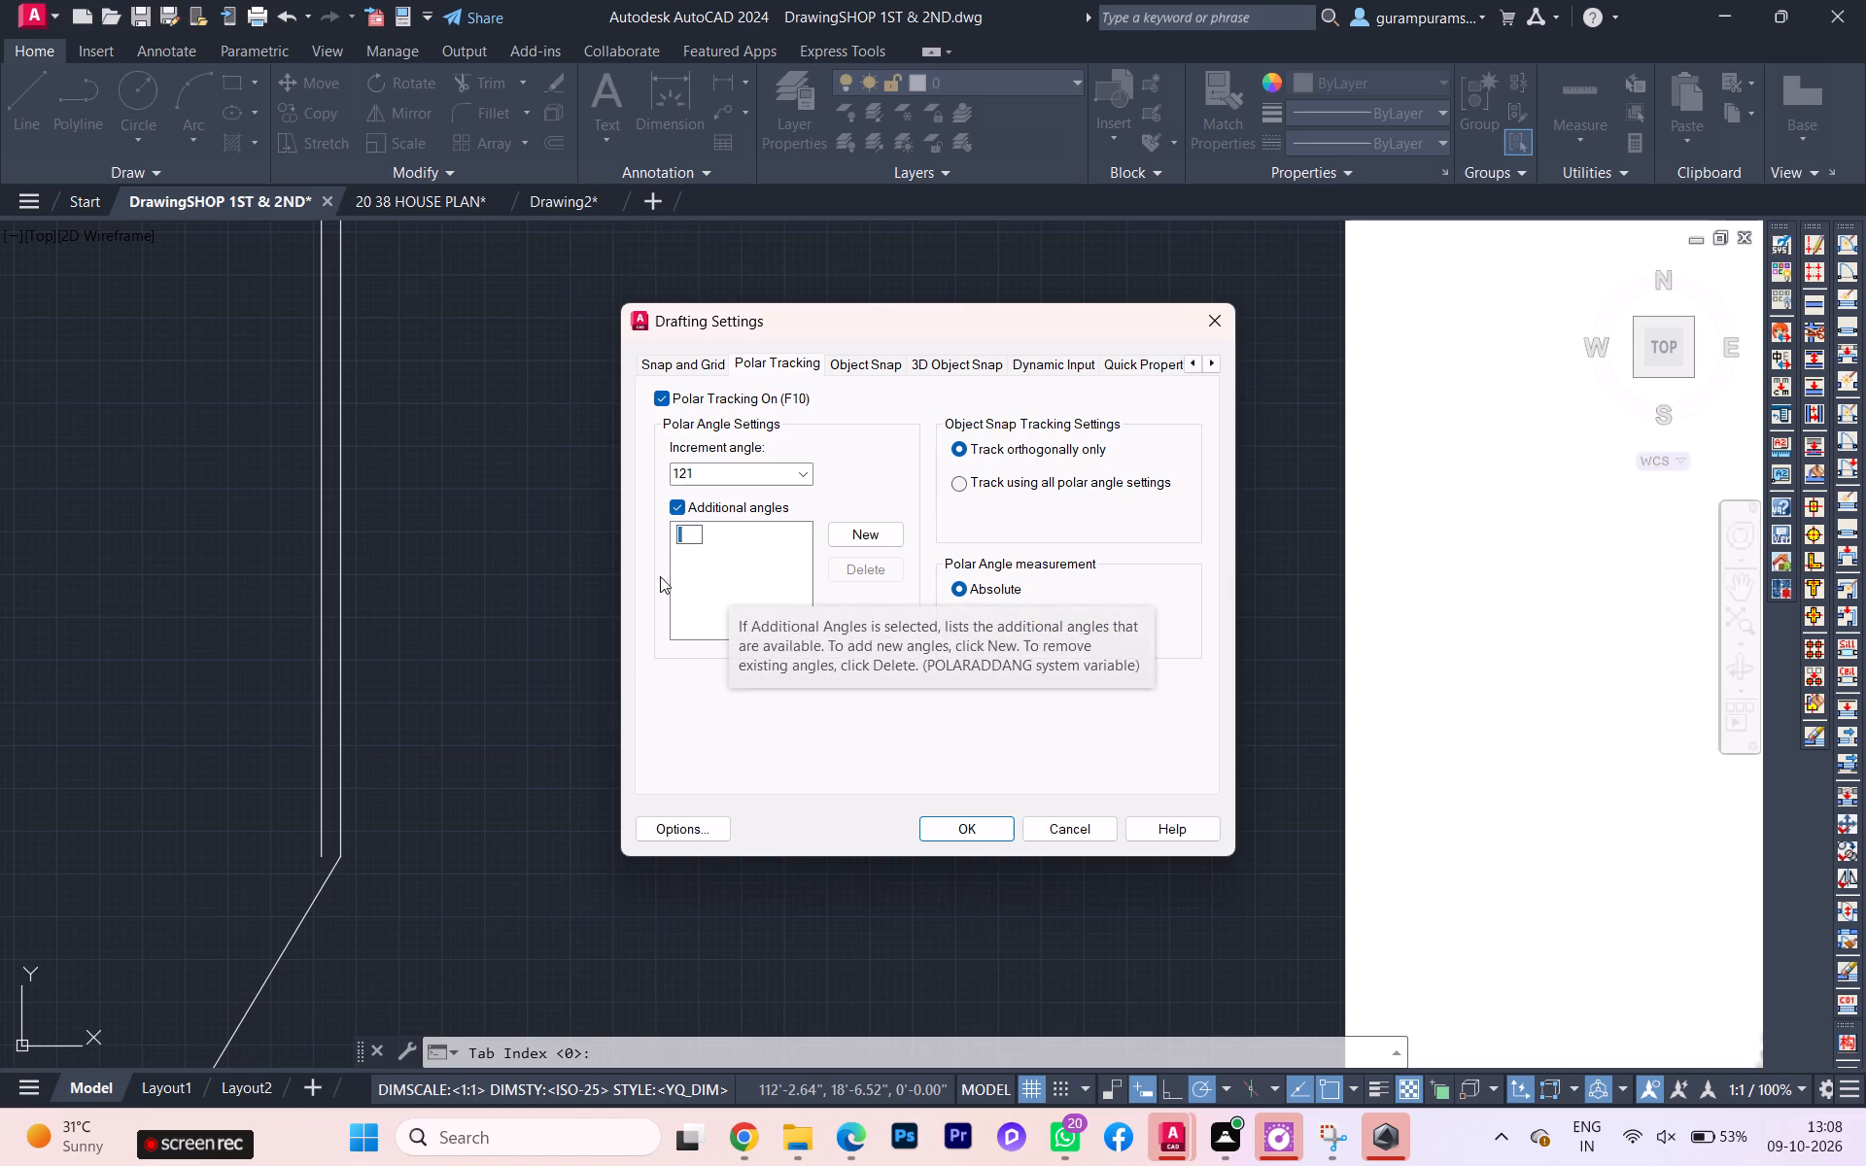
scroll(639, 576, "down", 1)
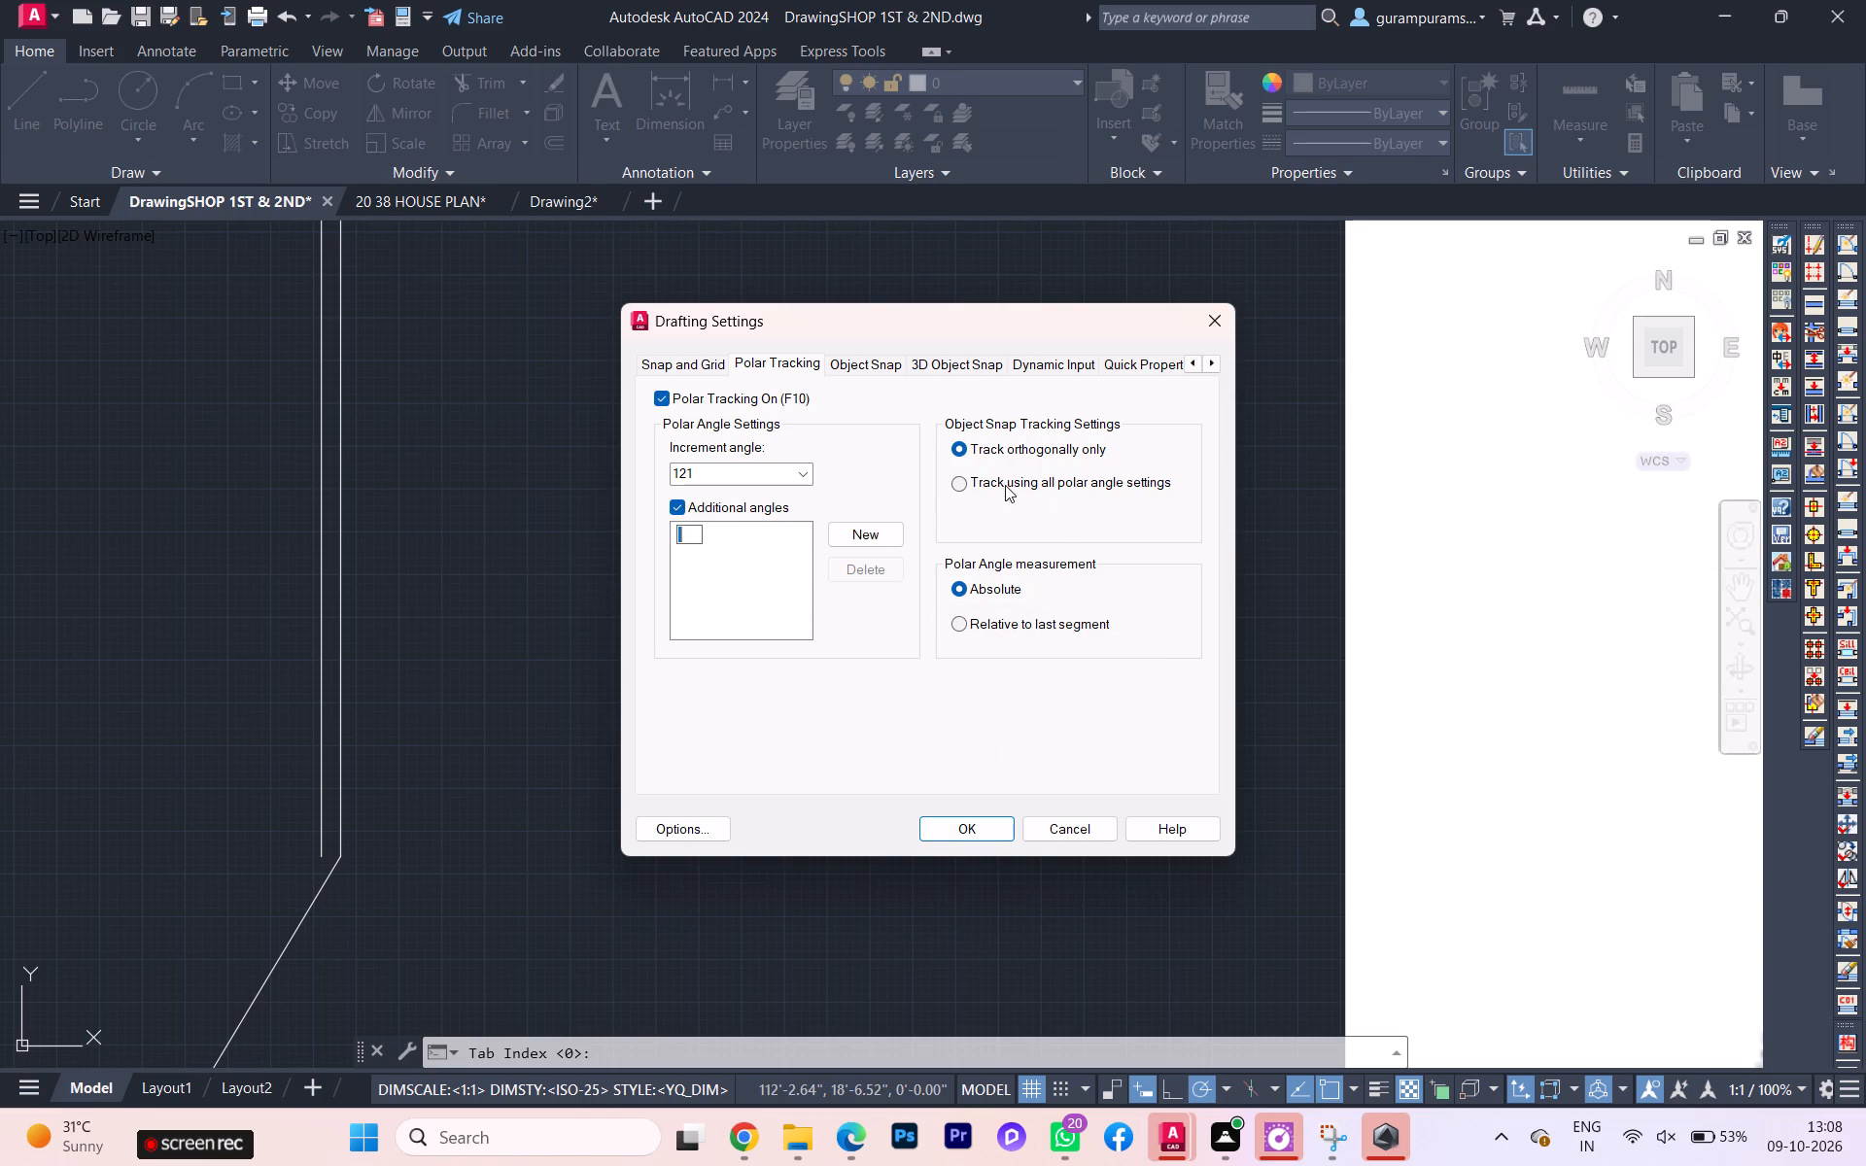
left_click(964, 489)
left_click(975, 628)
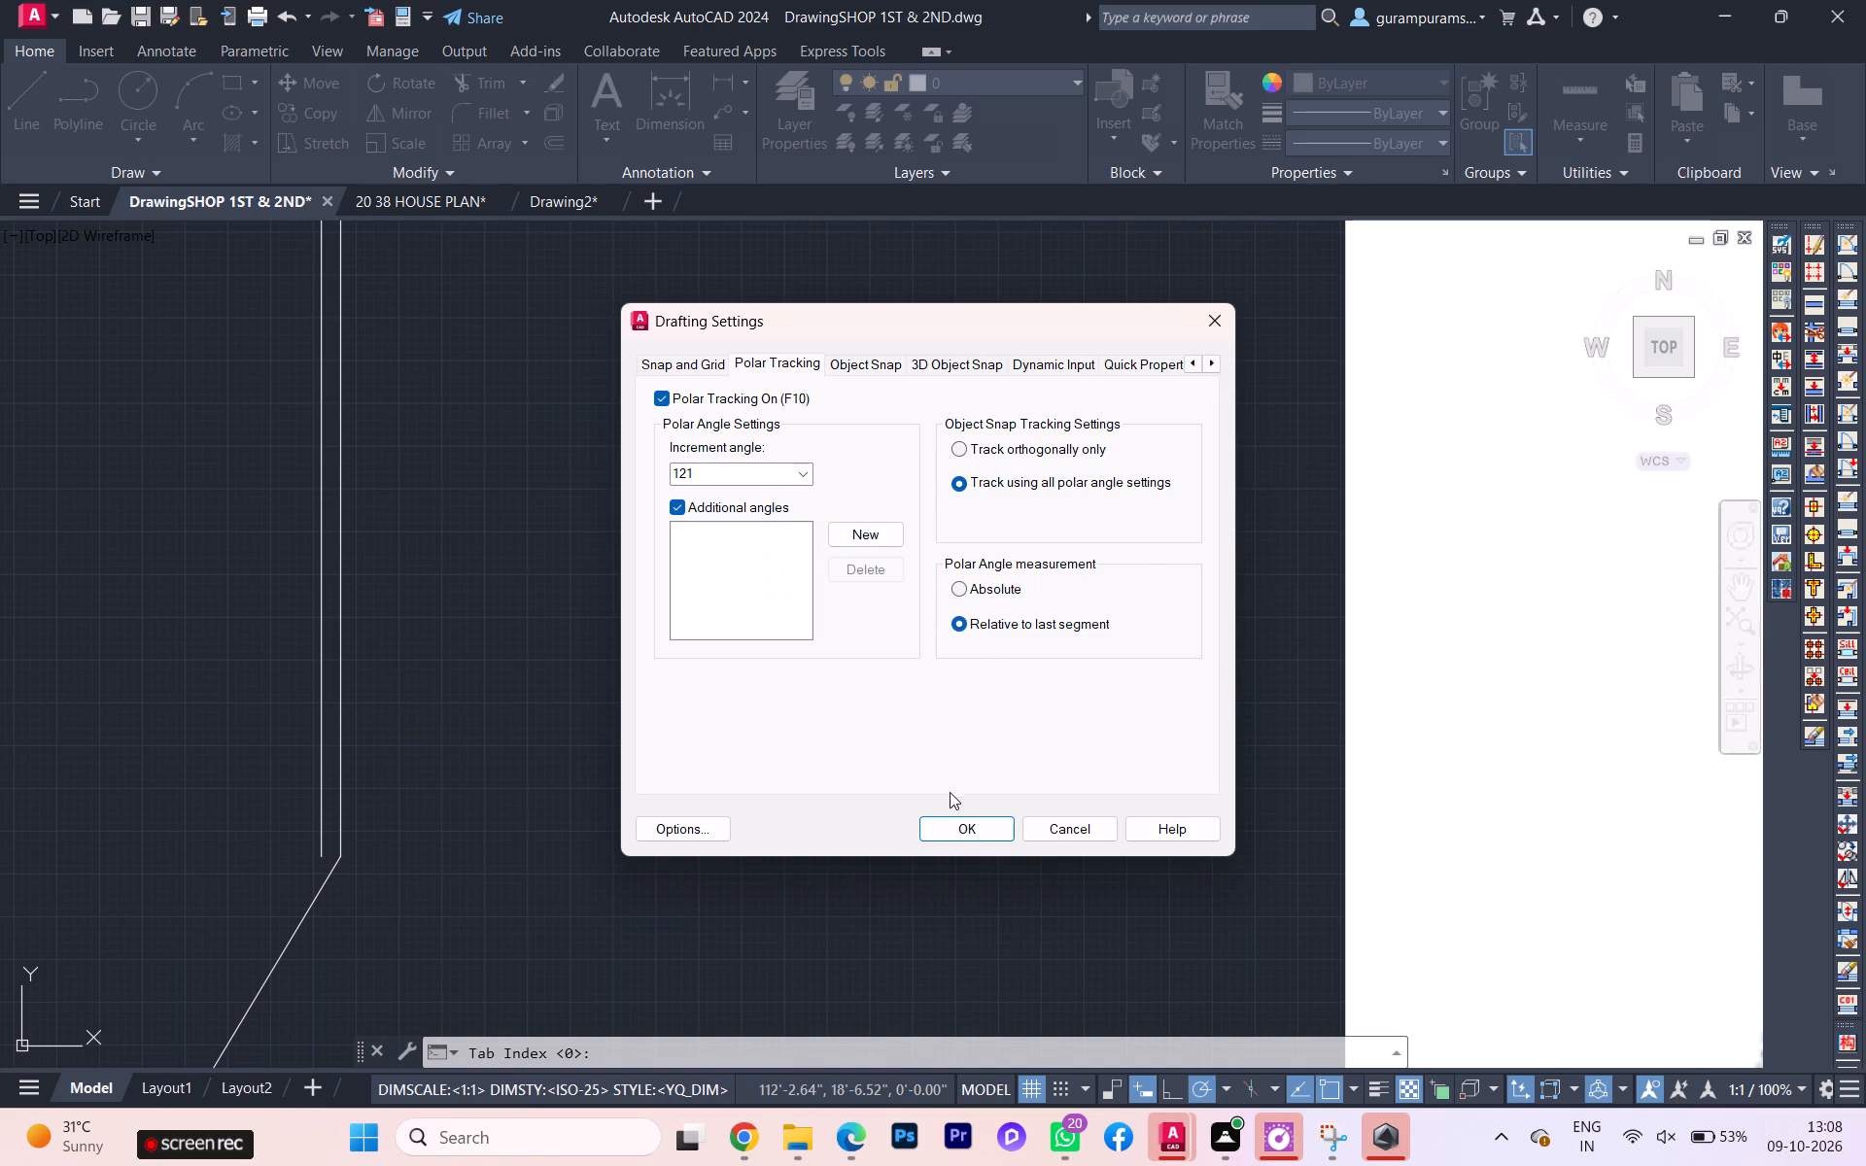
left_click(969, 823)
Erase the slanted 94' road-side line that meets the lower end of the 108' boundary.
scroll(964, 602, "down", 2)
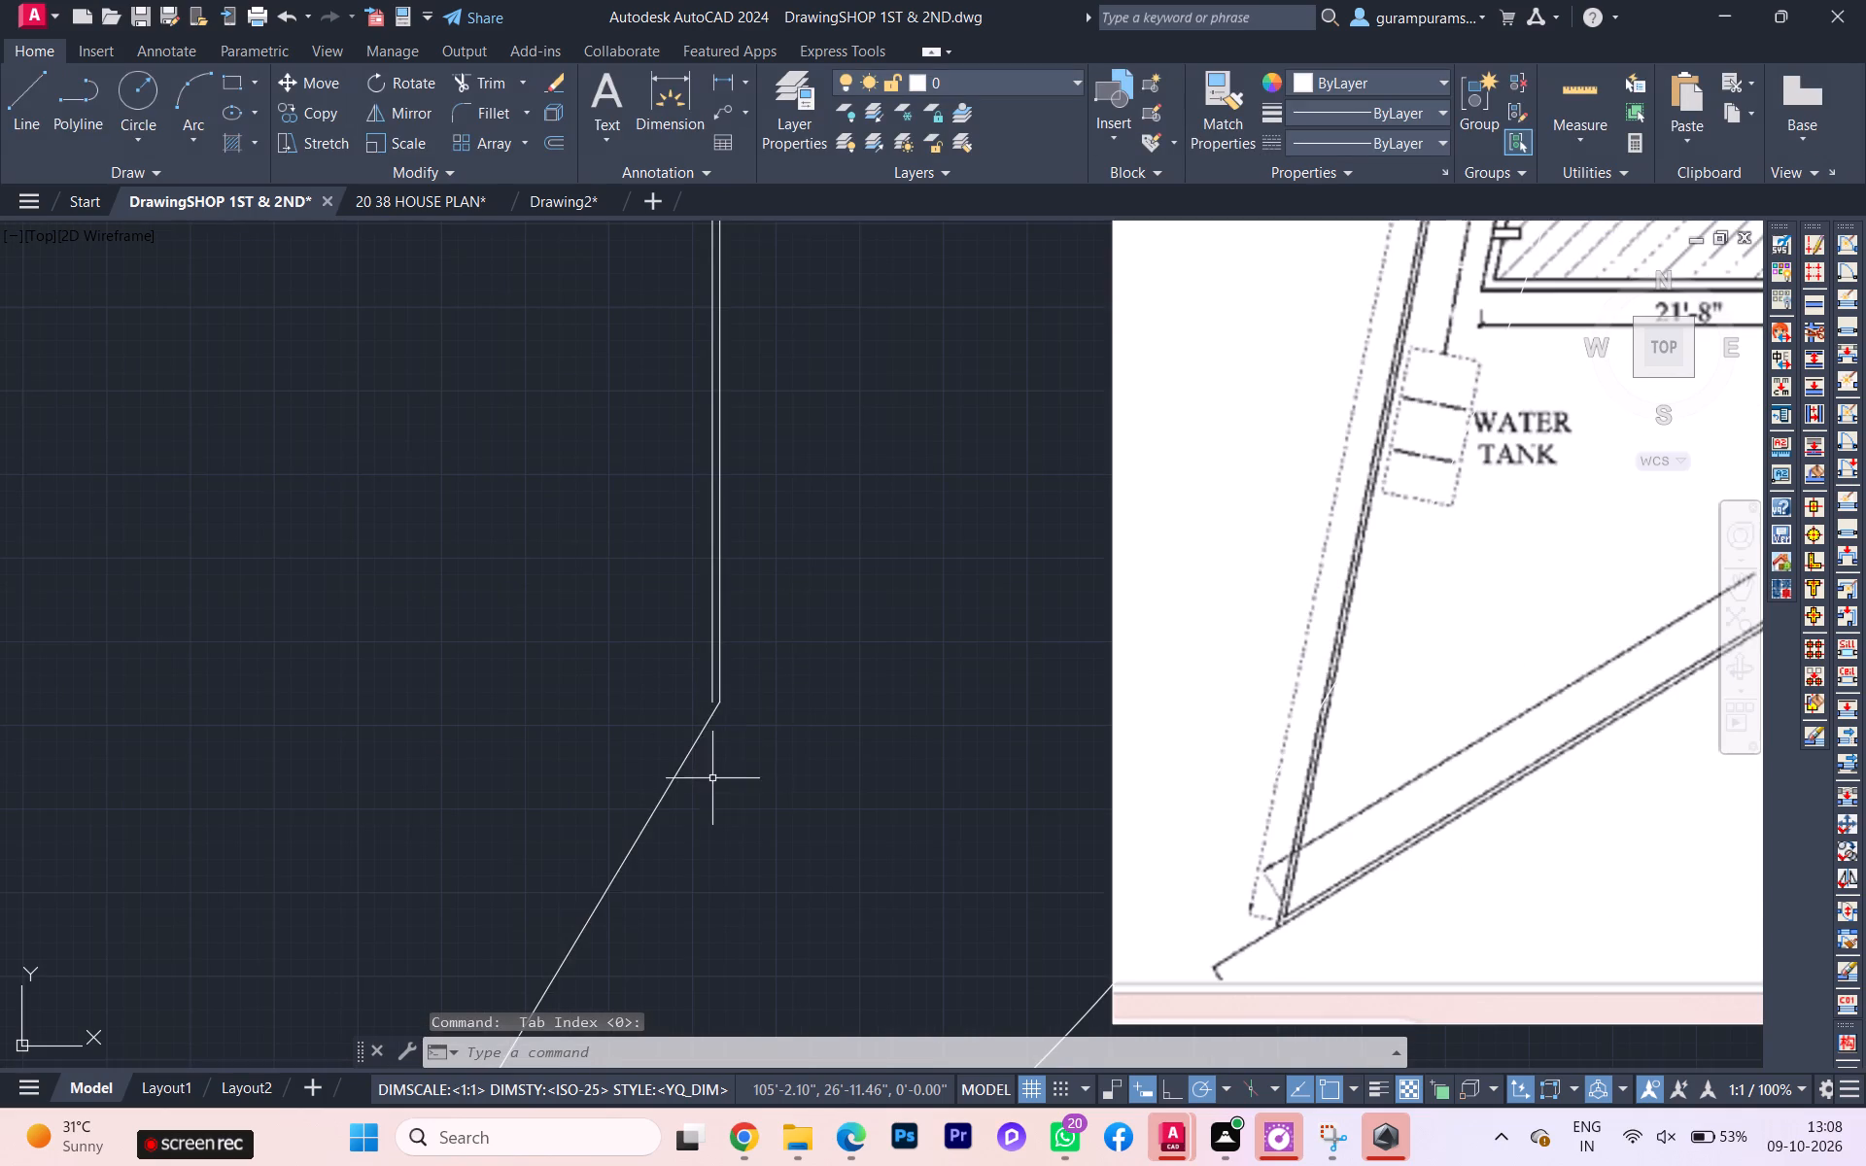
left_click(696, 782)
left_click(540, 758)
key("Delete")
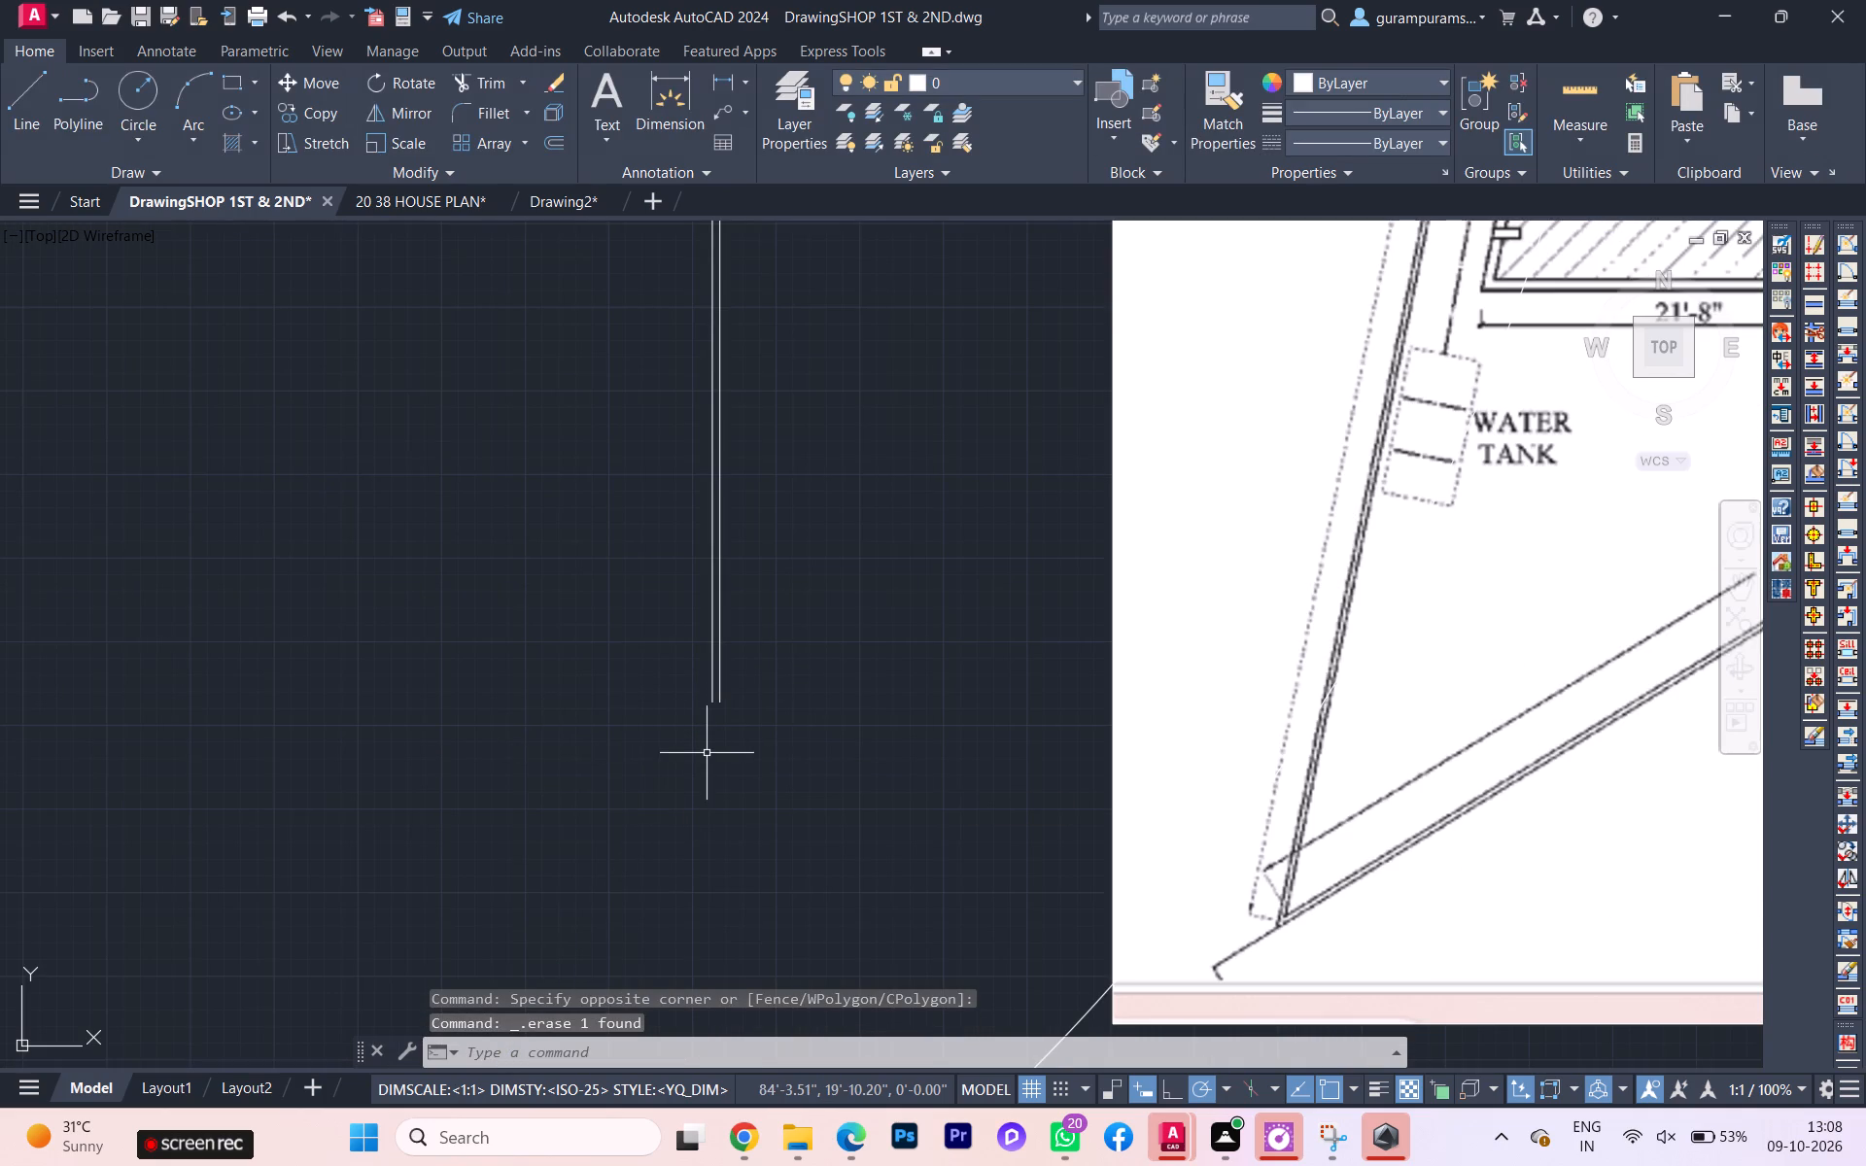
Start a new road-side line from the lower end of the outer 108' boundary line.
key("l")
key("Return")
scroll(721, 740, "up", 1)
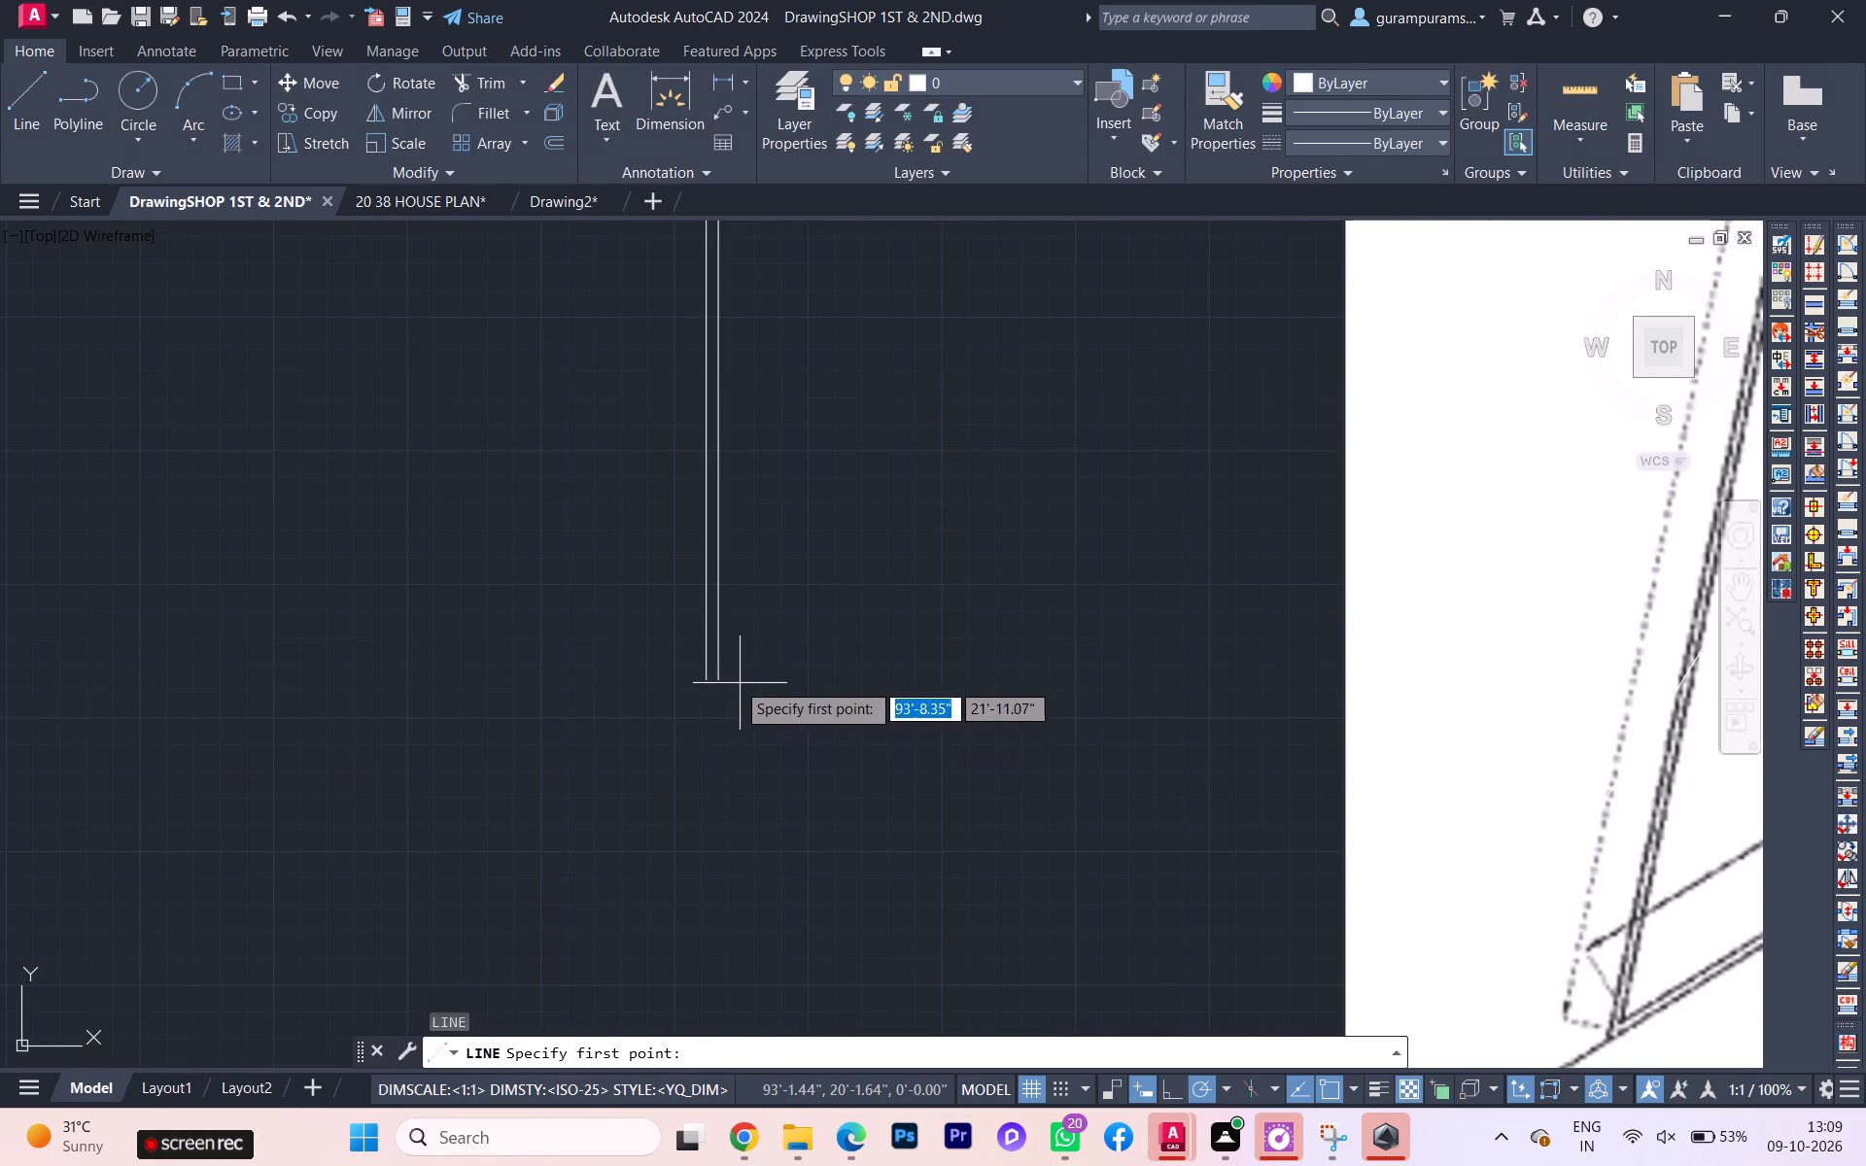
left_click(719, 679)
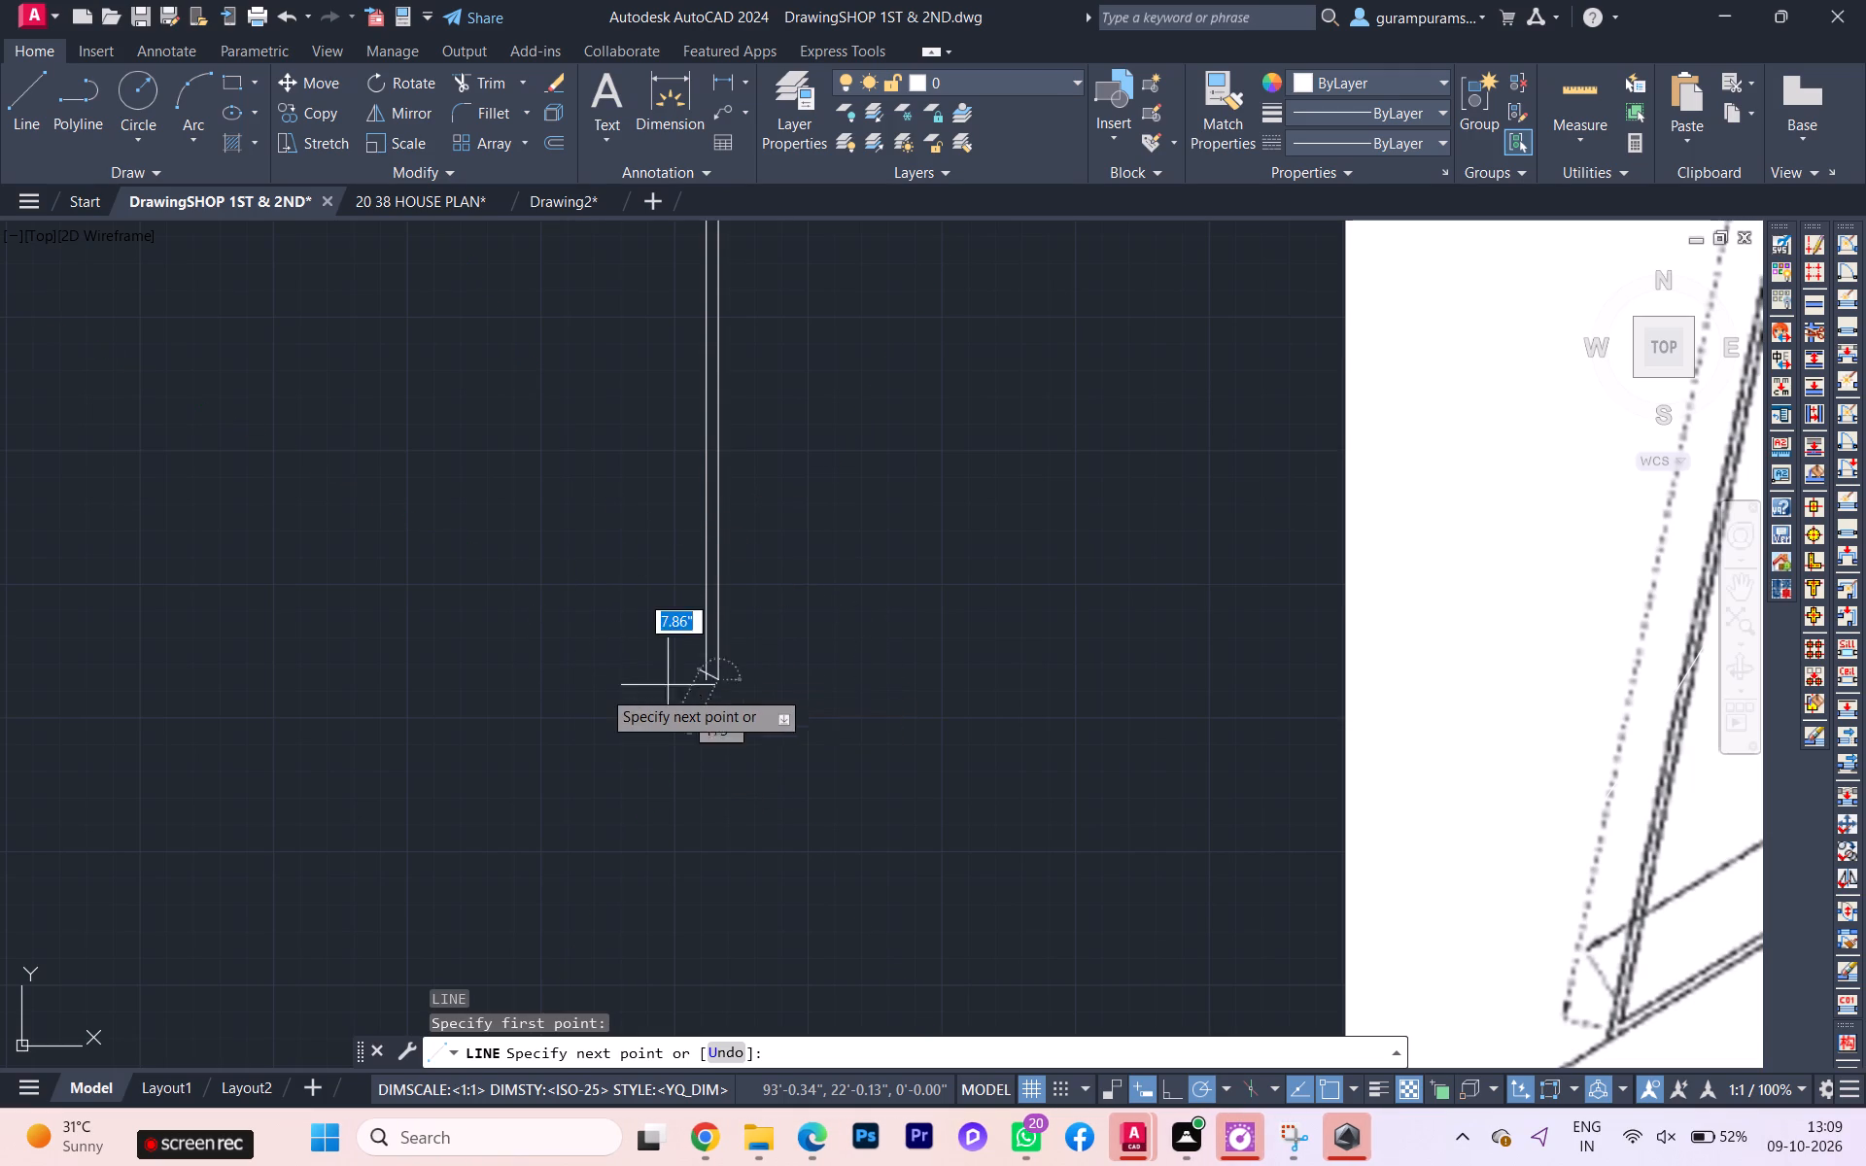
scroll(738, 684, "down", 2)
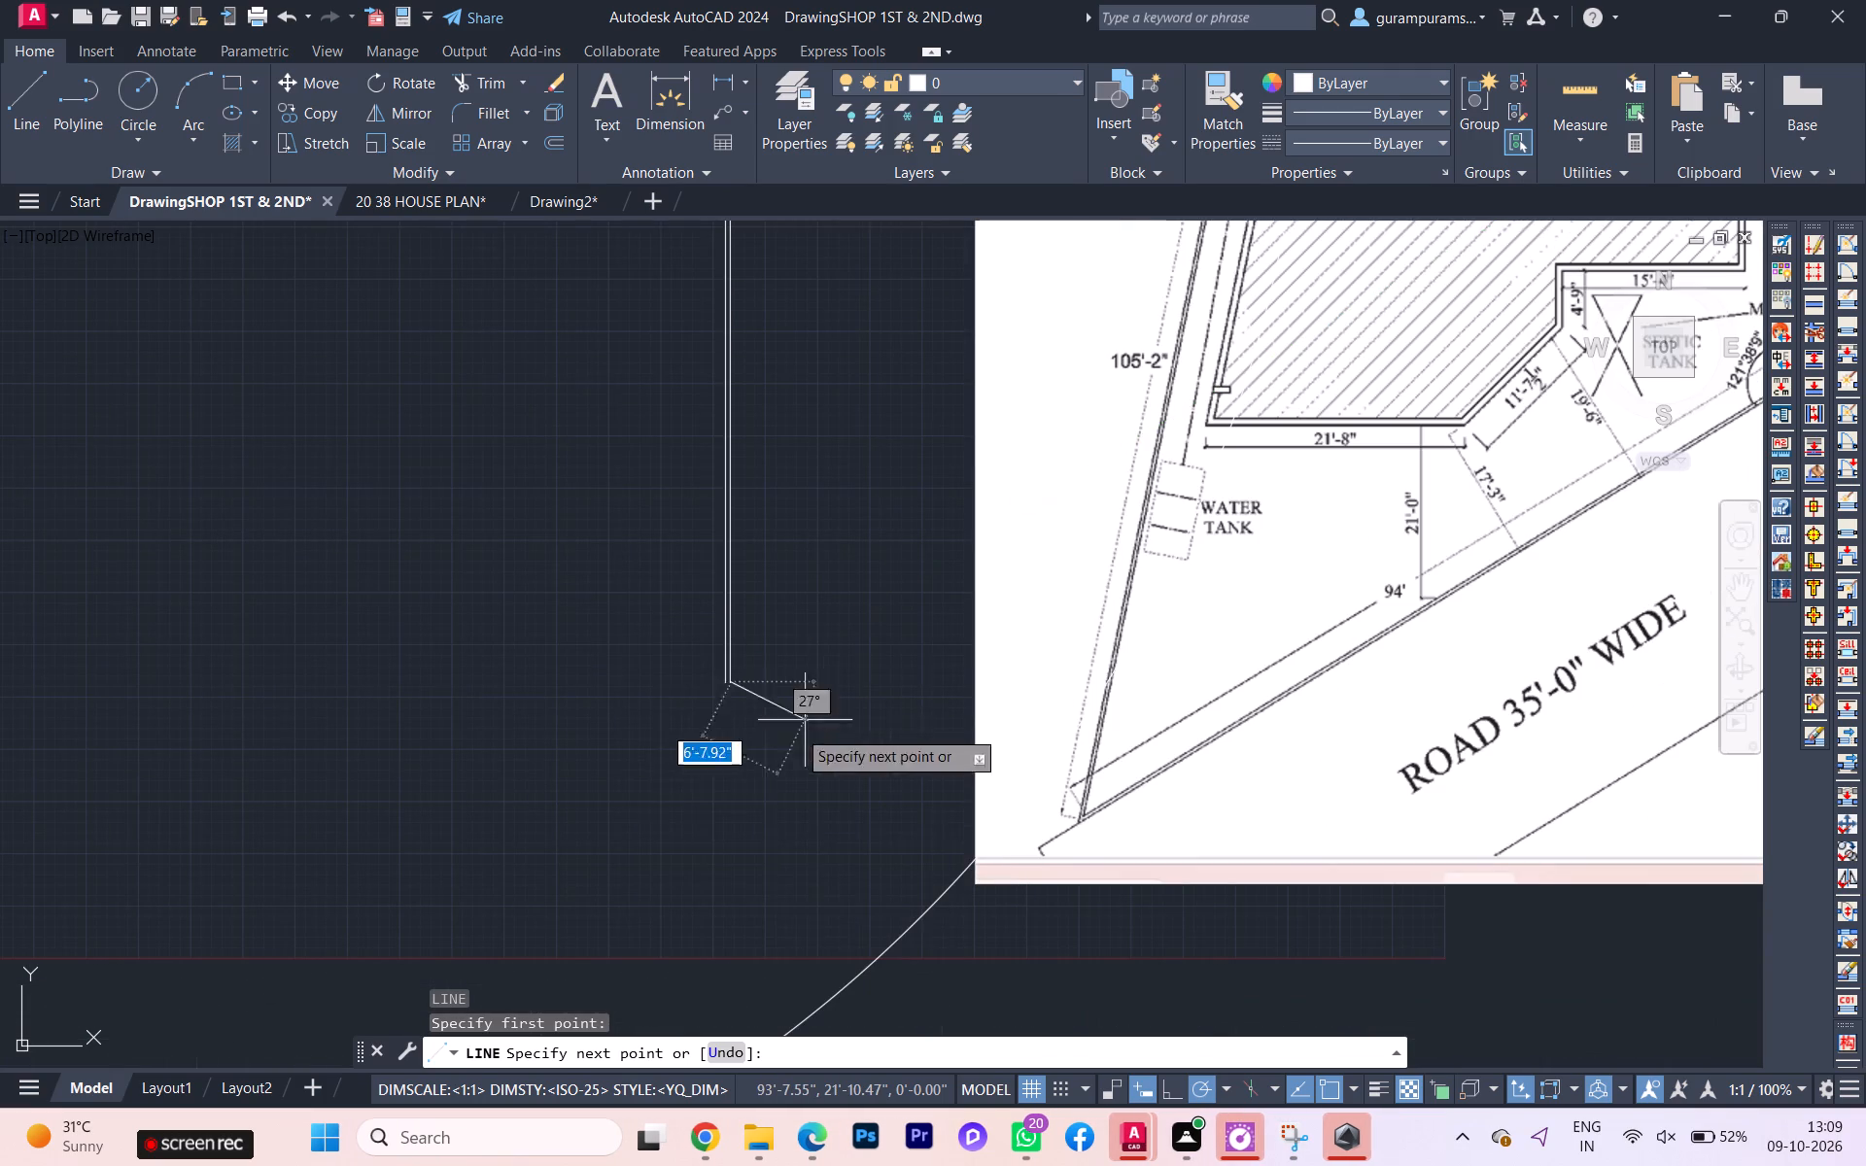
Switch to the AutoCAD Civil workbook PDF in Edge and look through its exercises for the Exercise 28 shop site plan.
left_click(827, 1022)
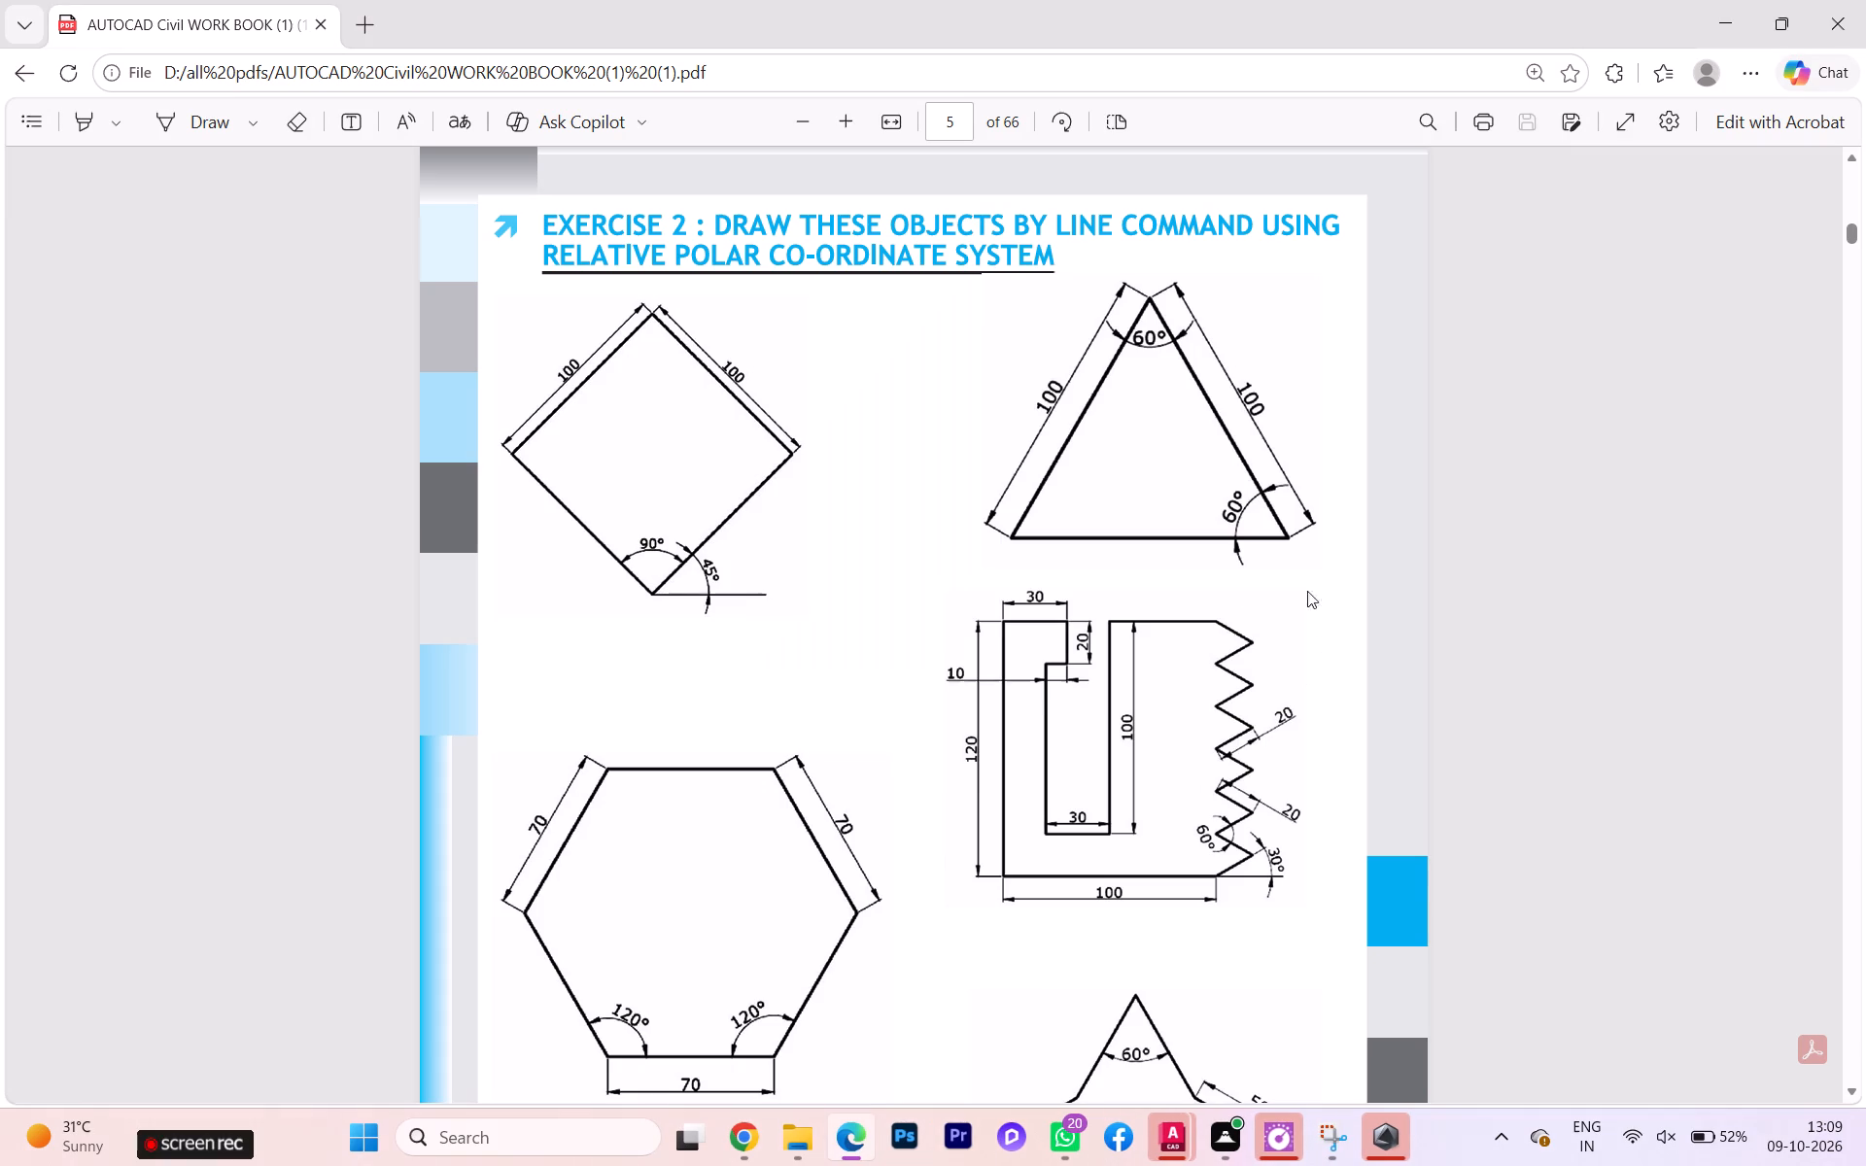
left_click_drag(1852, 230, 1864, 978)
scroll(1076, 734, "up", 3)
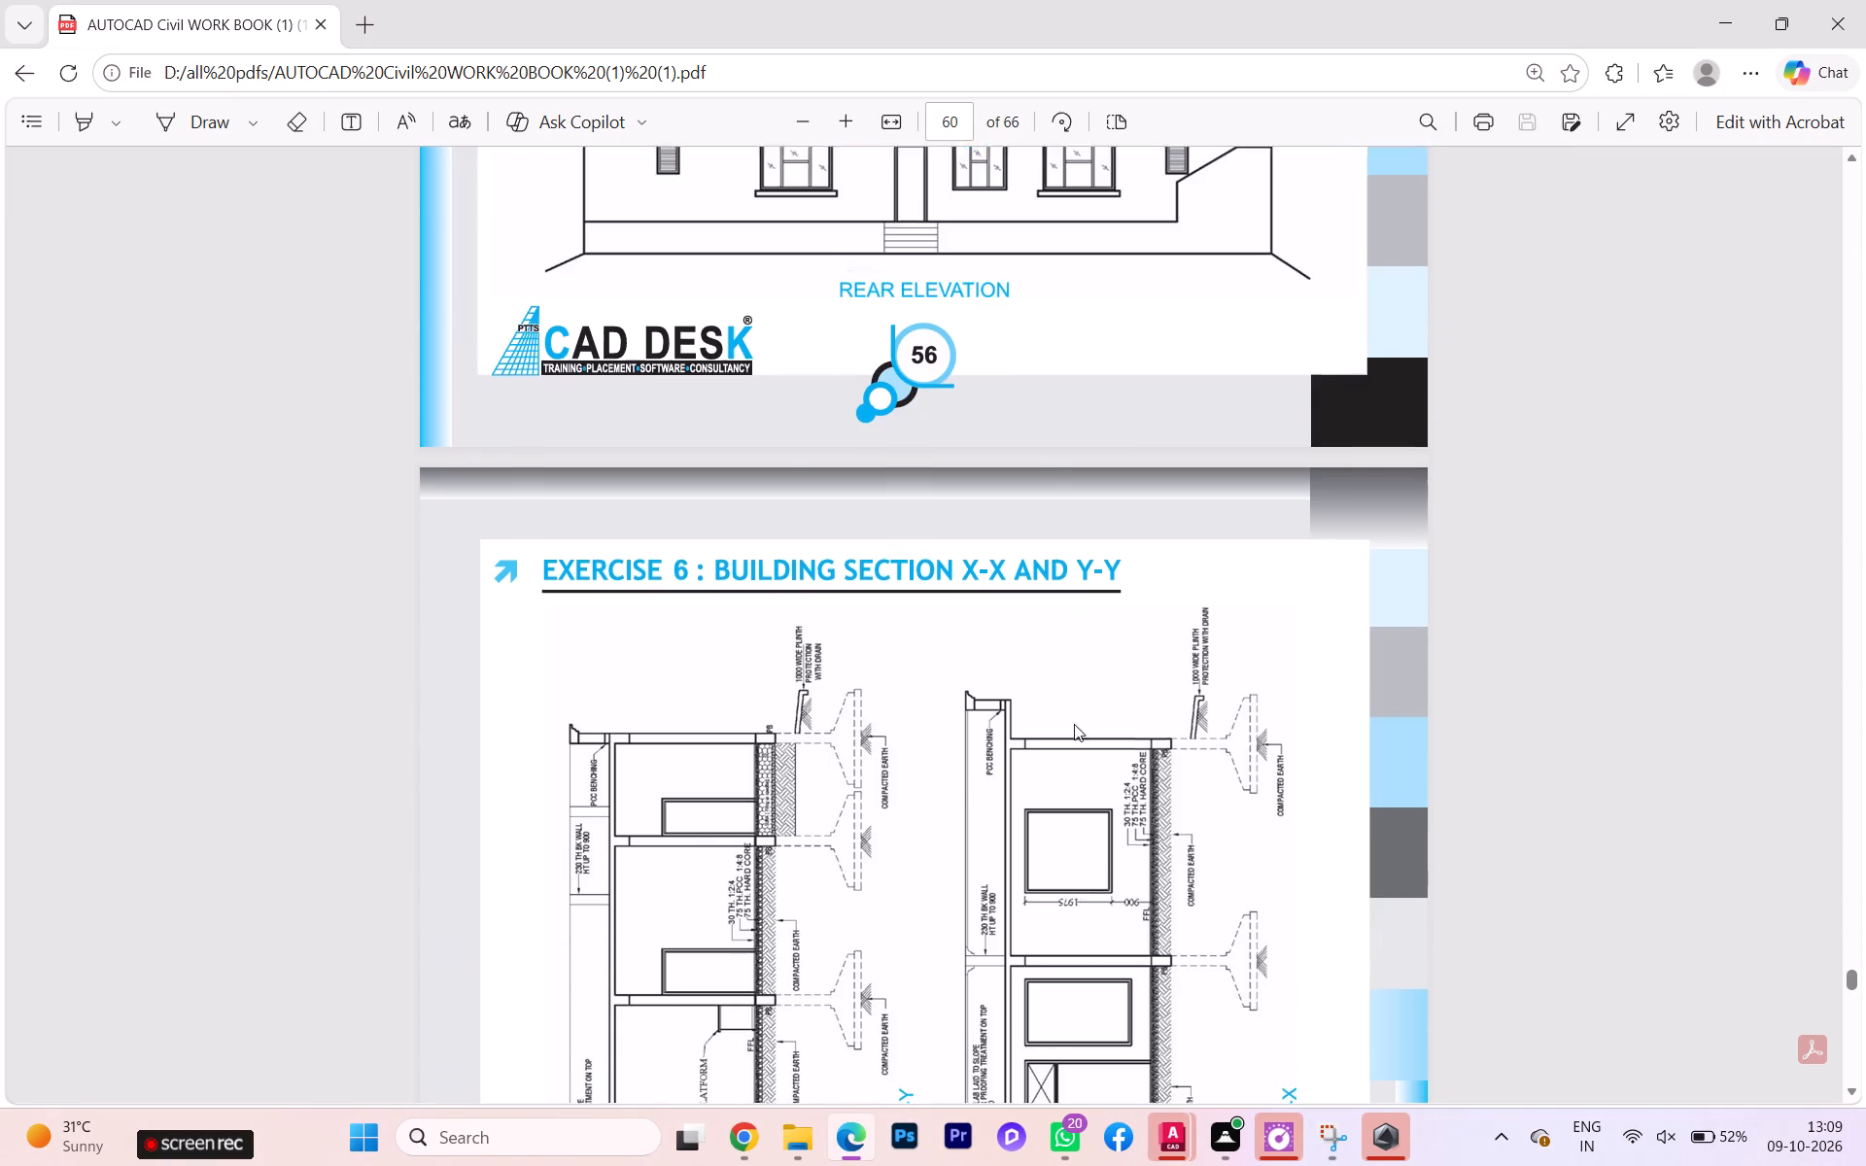
scroll(1074, 724, "up", 7)
scroll(1074, 724, "down", 1)
scroll(1071, 715, "up", 4)
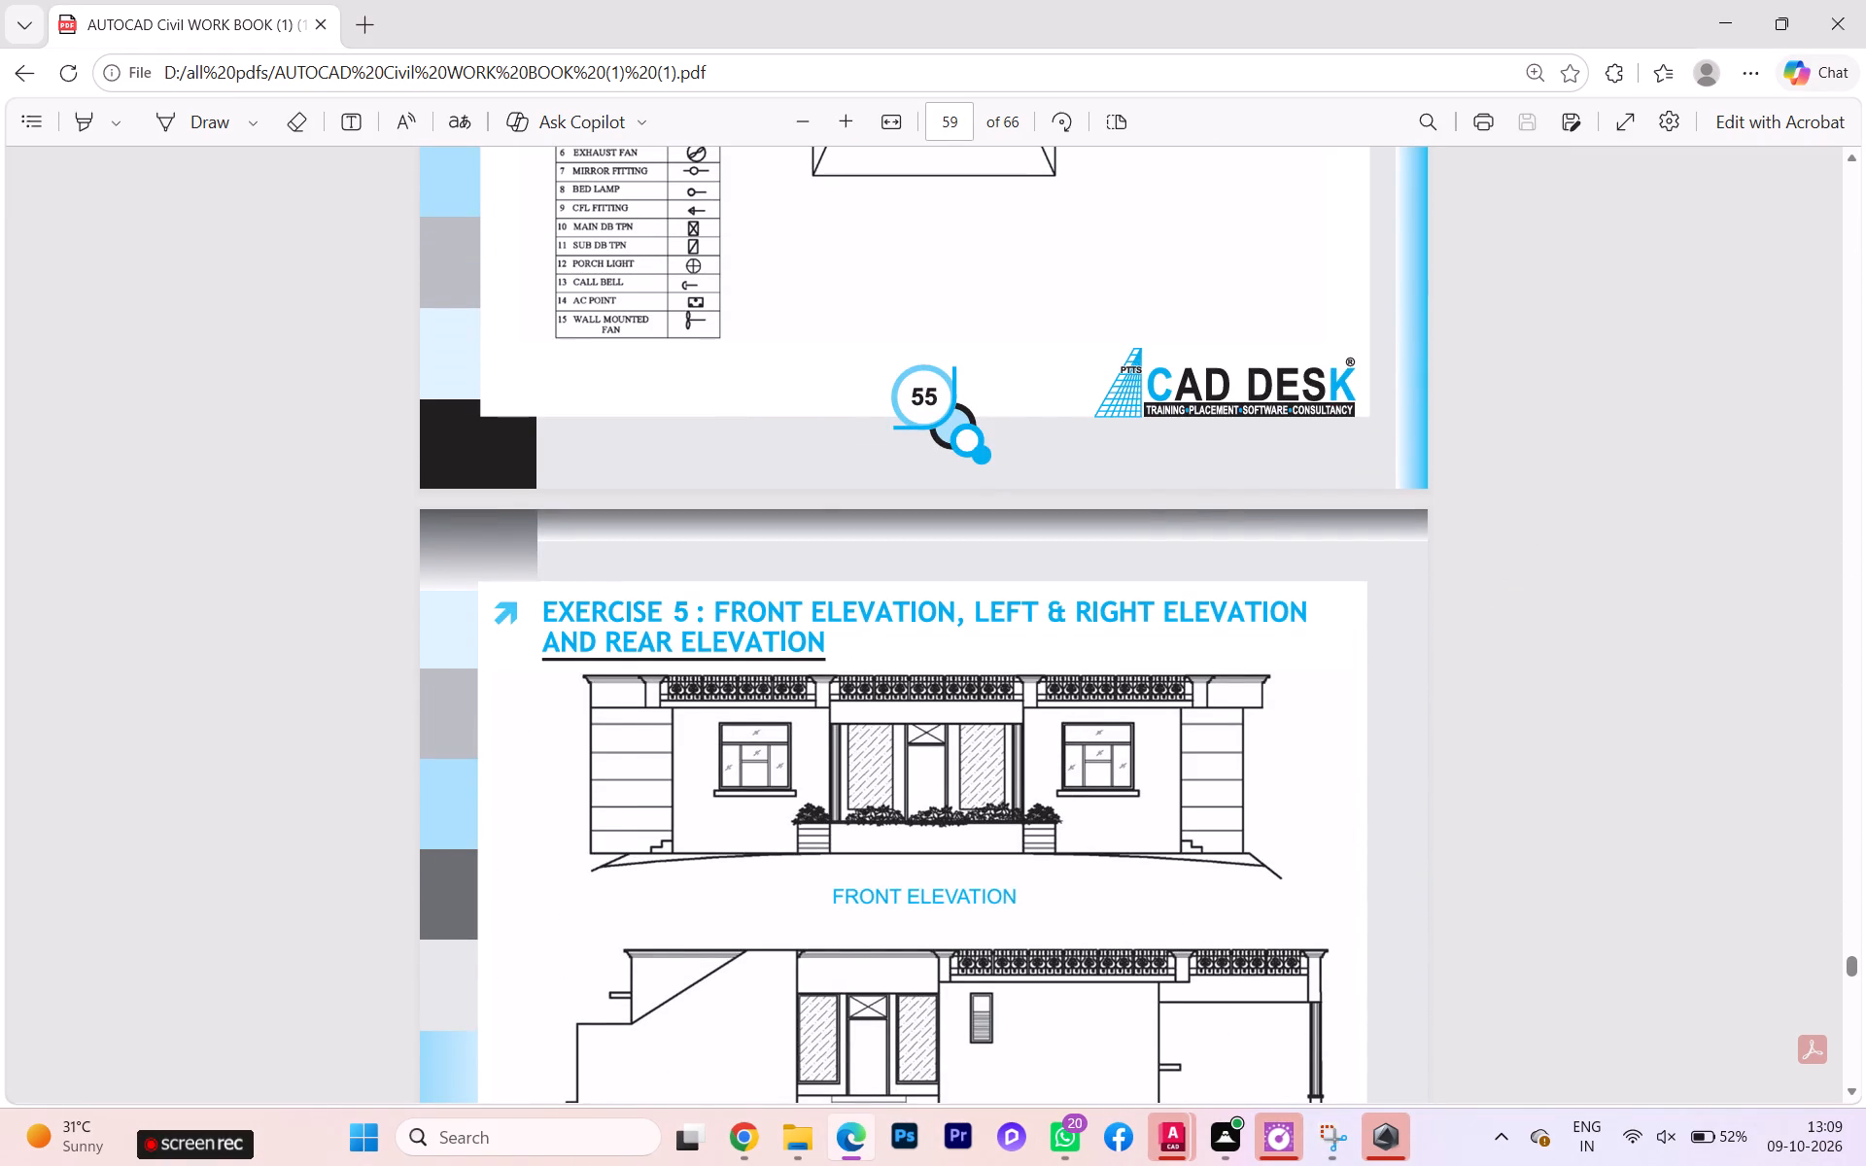
scroll(705, 619, "down", 1)
scroll(709, 639, "up", 11)
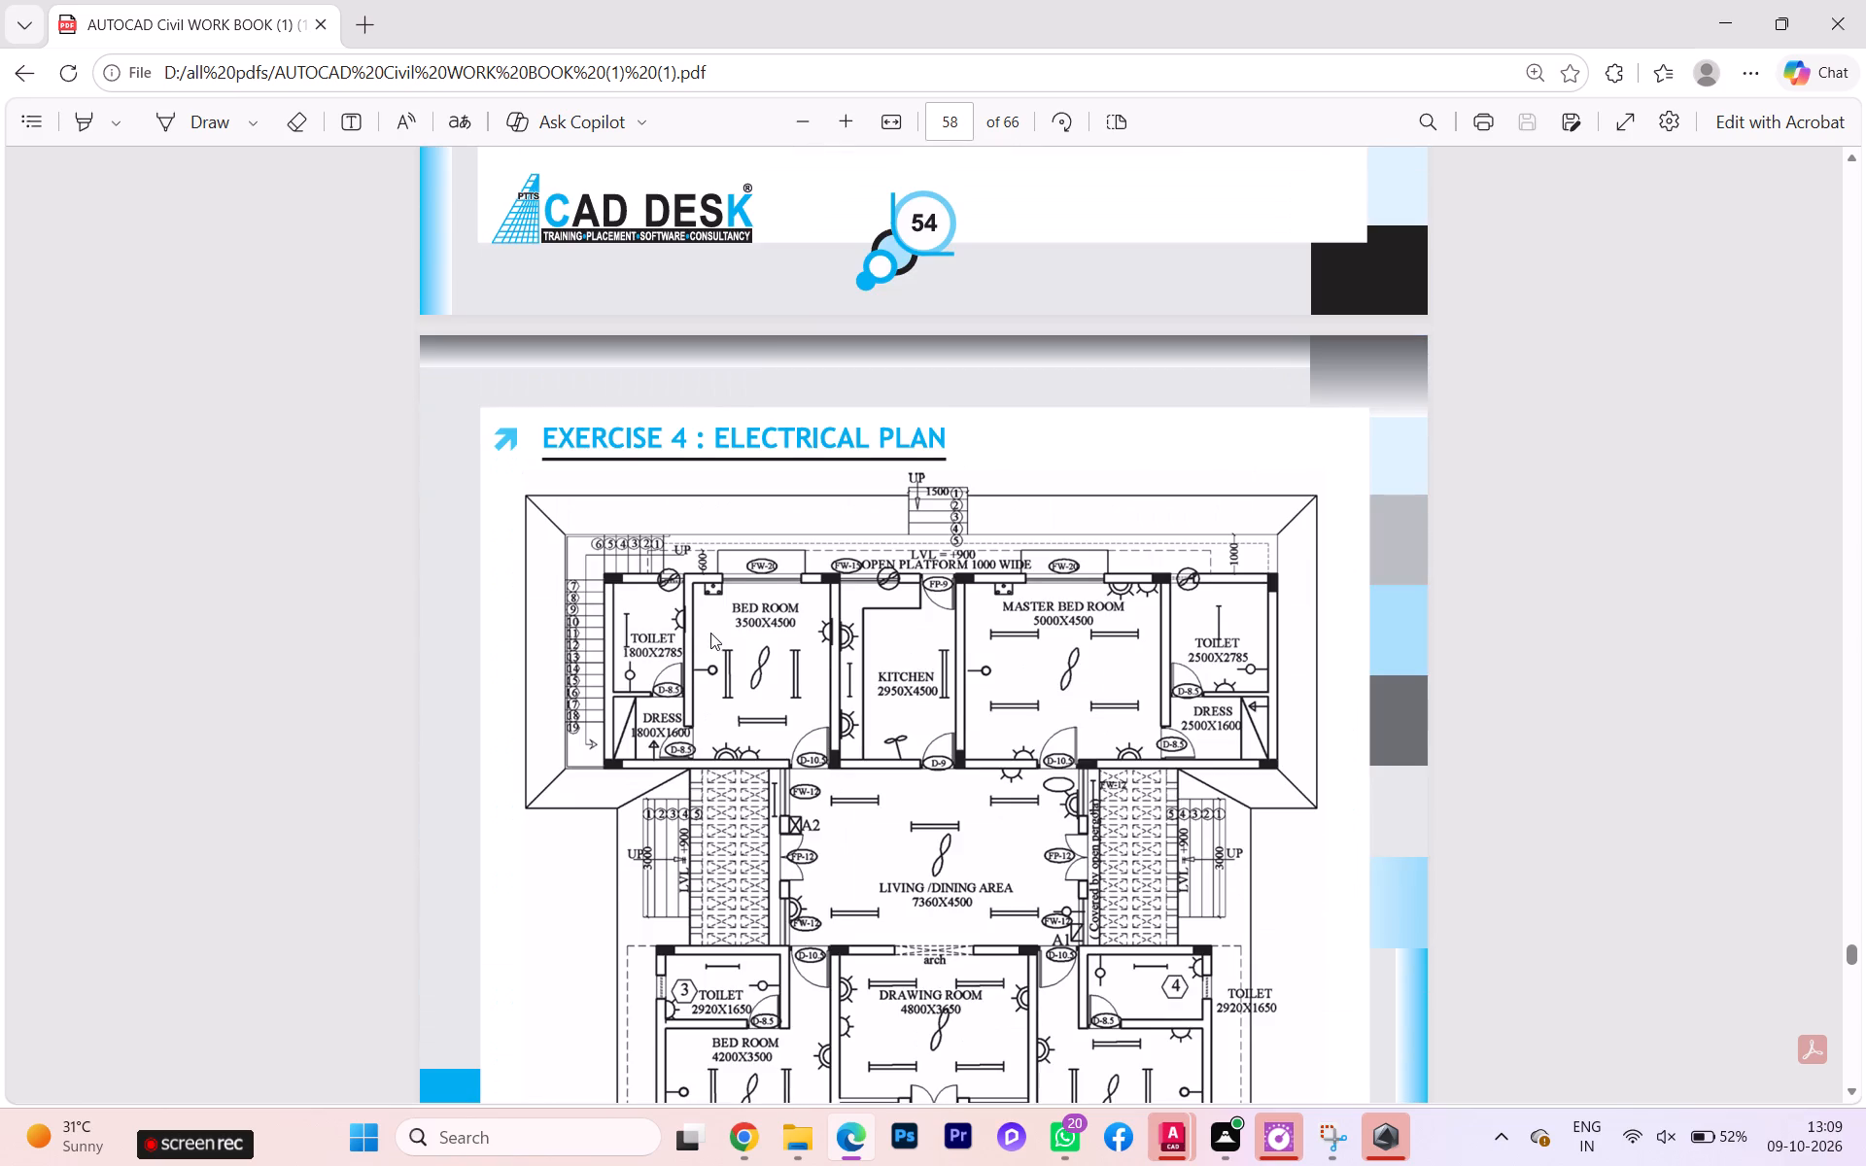
scroll(729, 631, "up", 11)
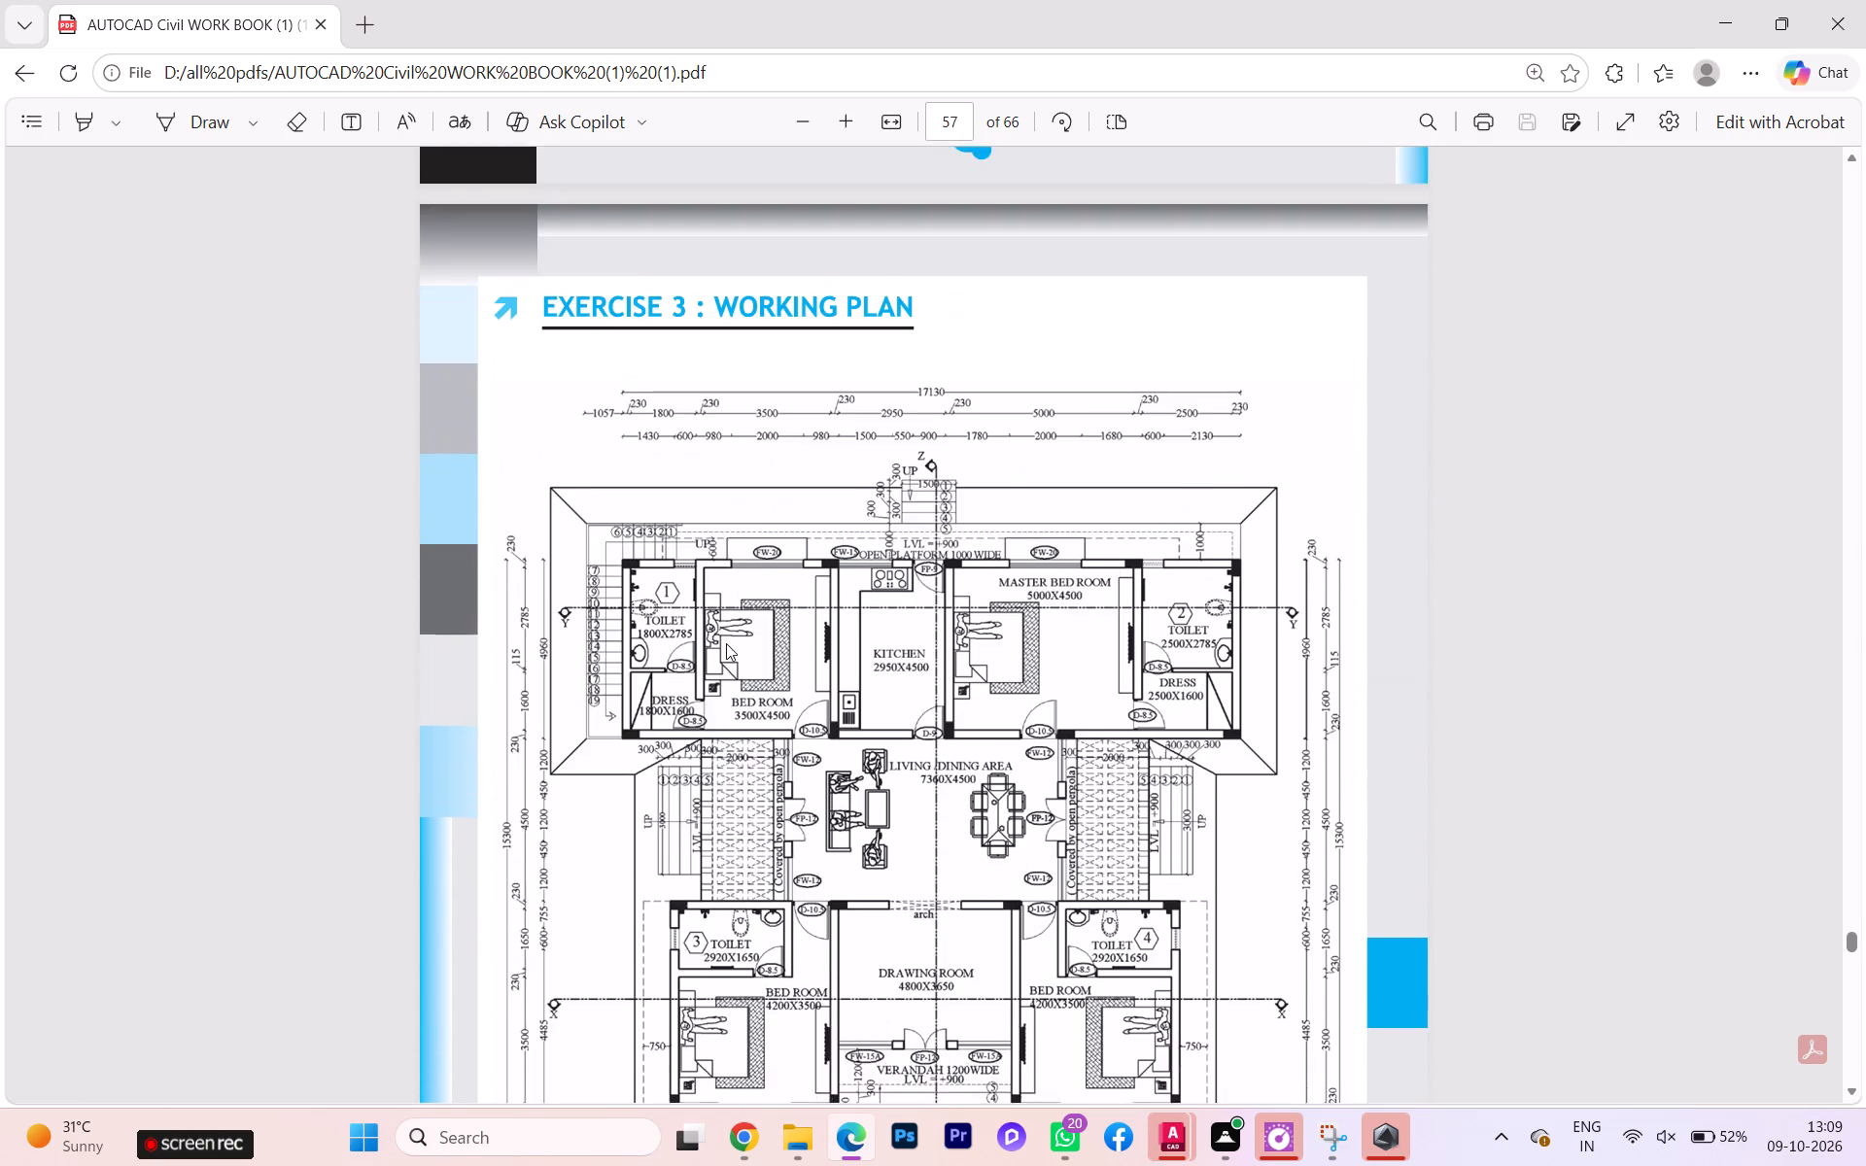
scroll(727, 643, "up", 9)
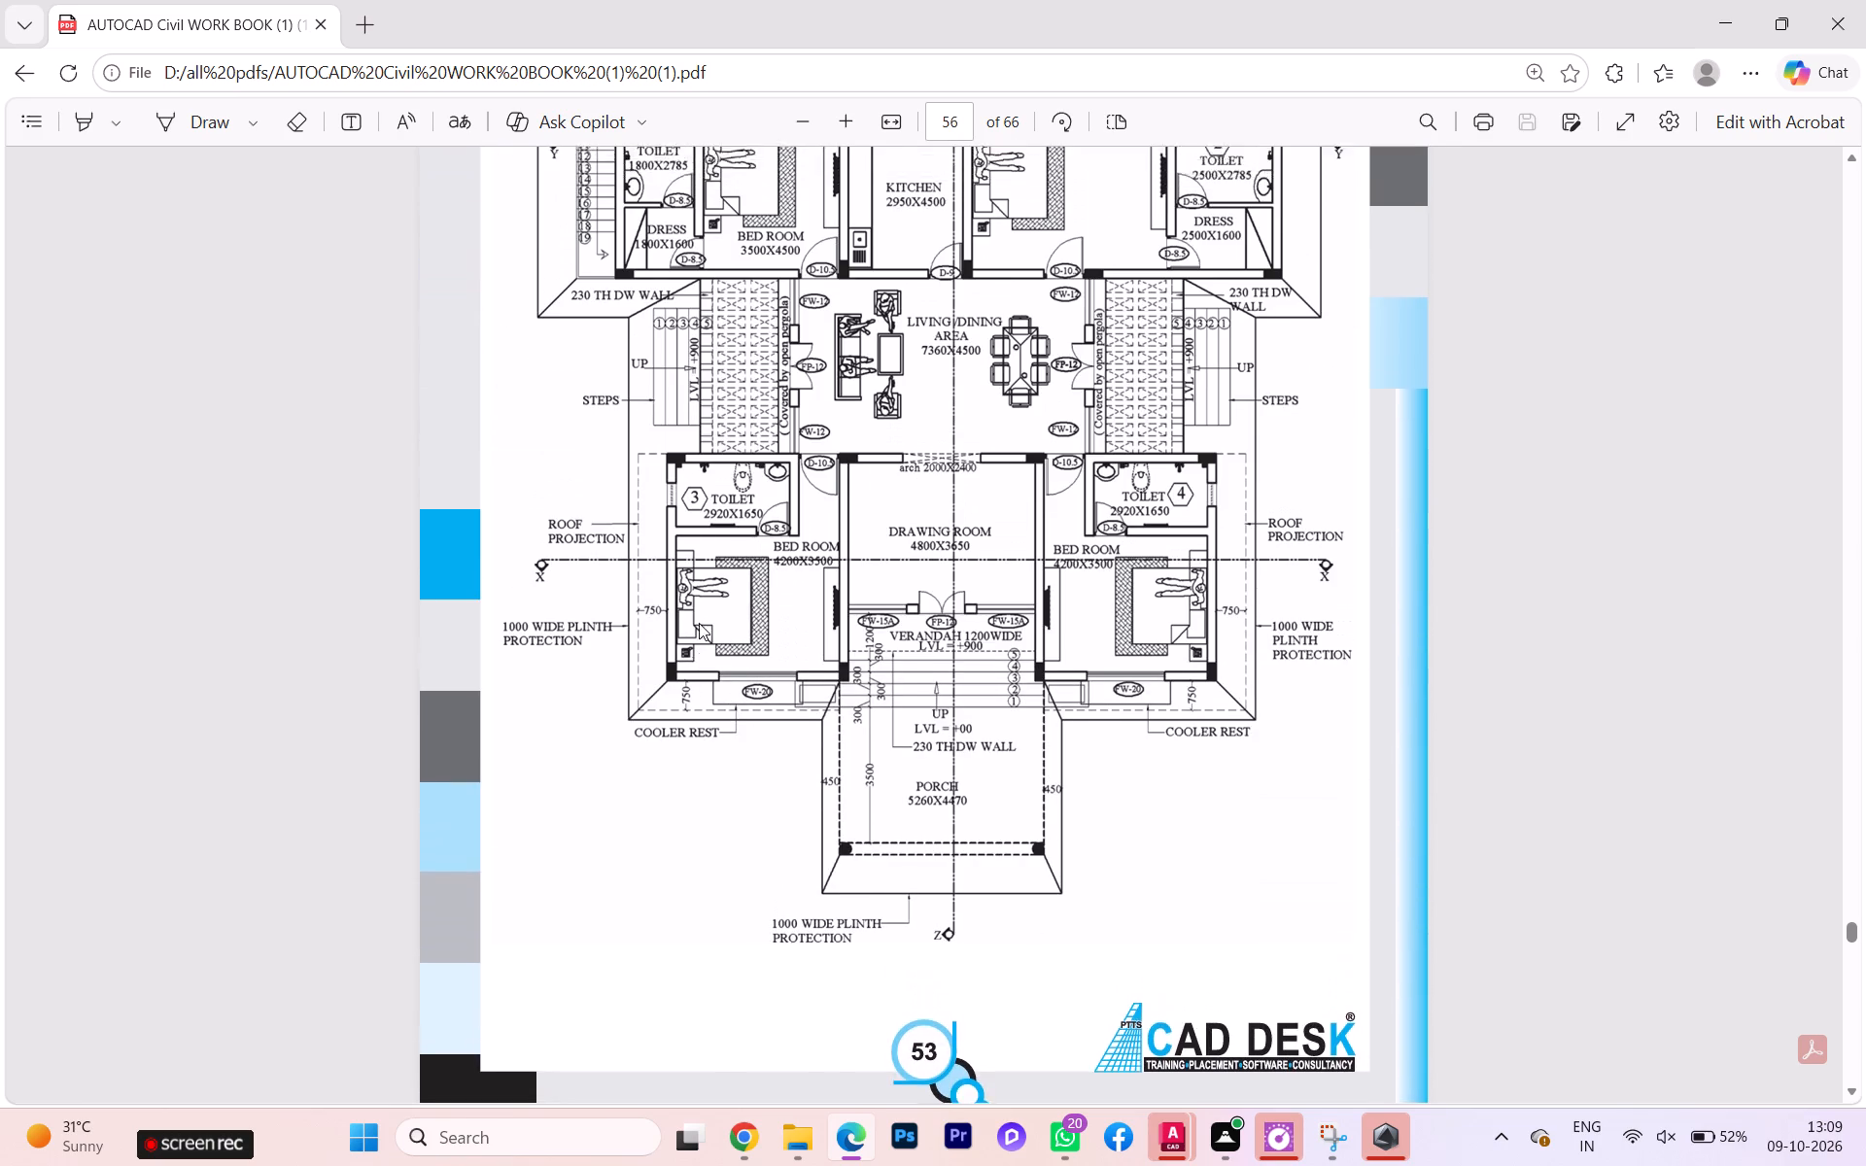
scroll(699, 623, "up", 7)
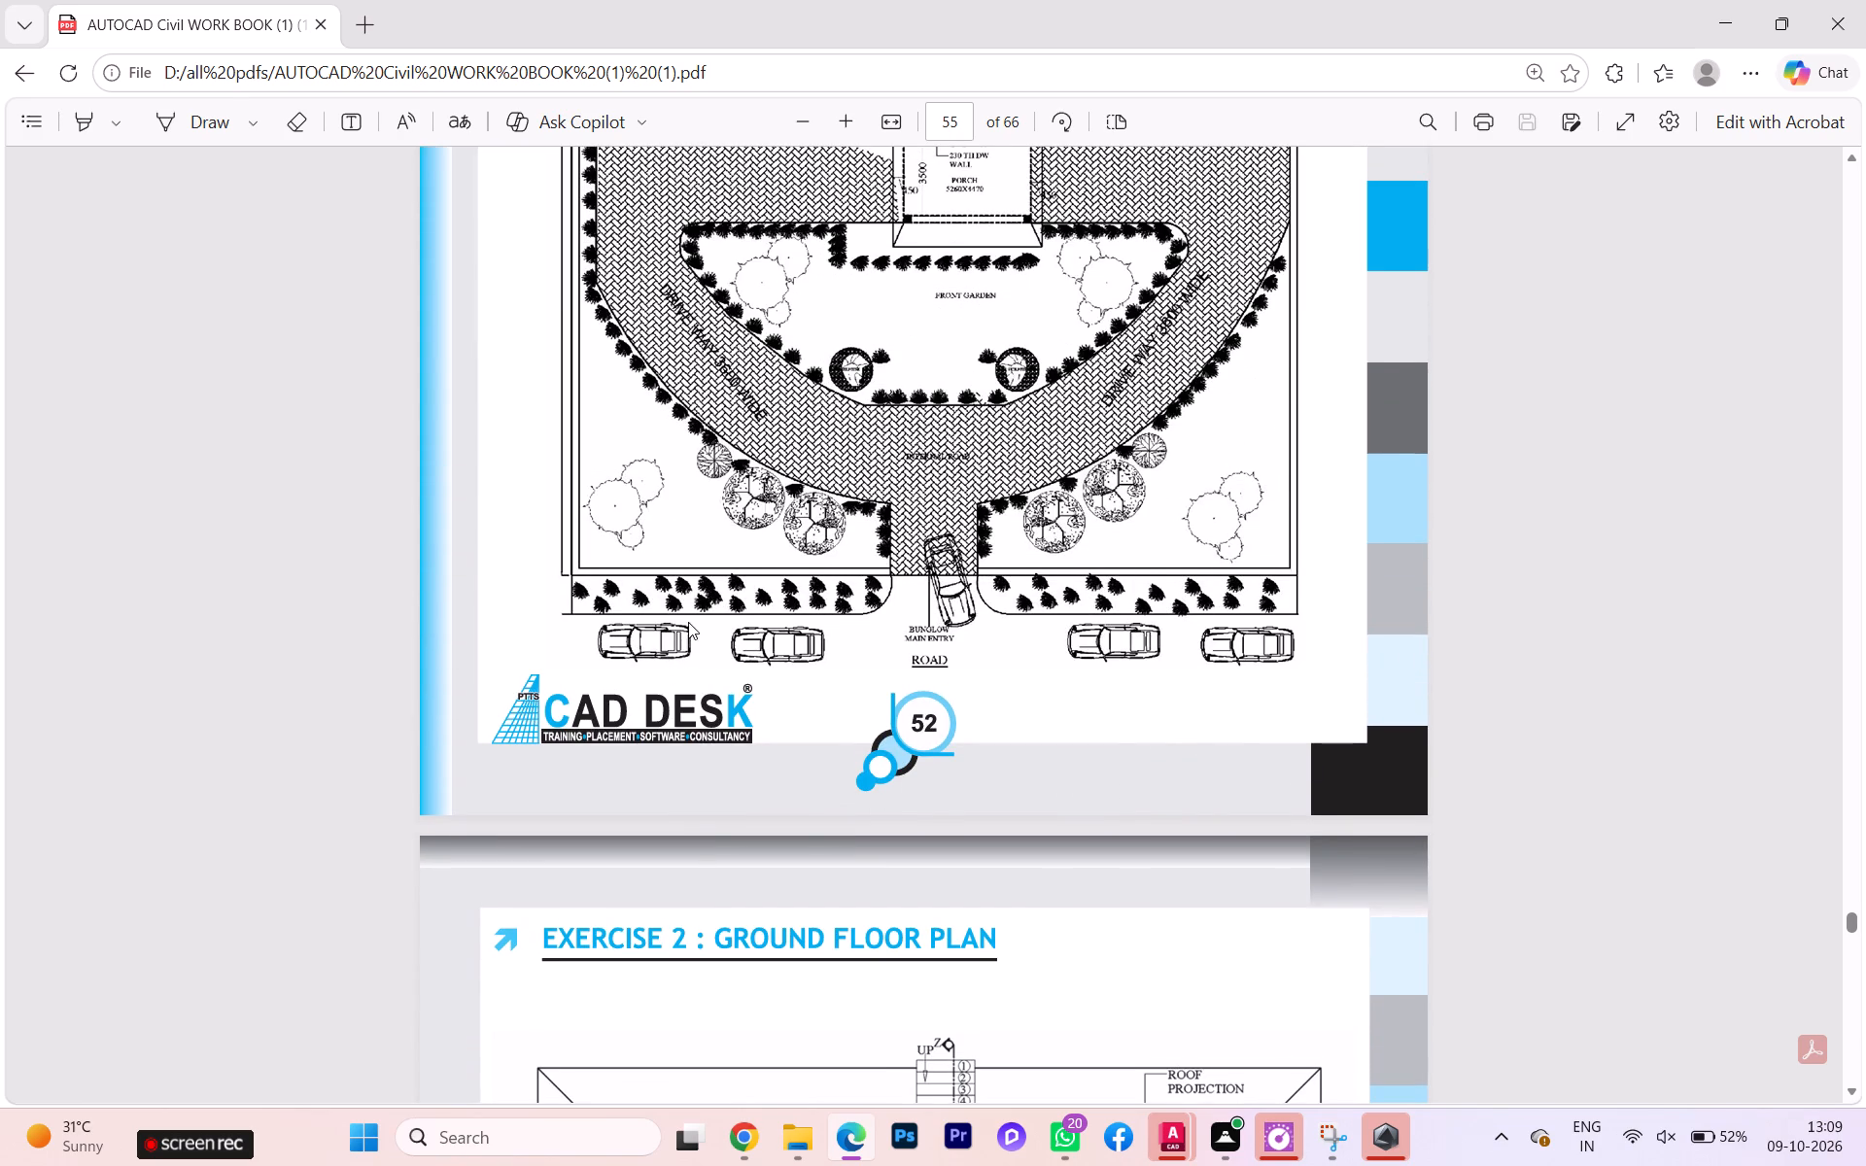
scroll(686, 624, "up", 2)
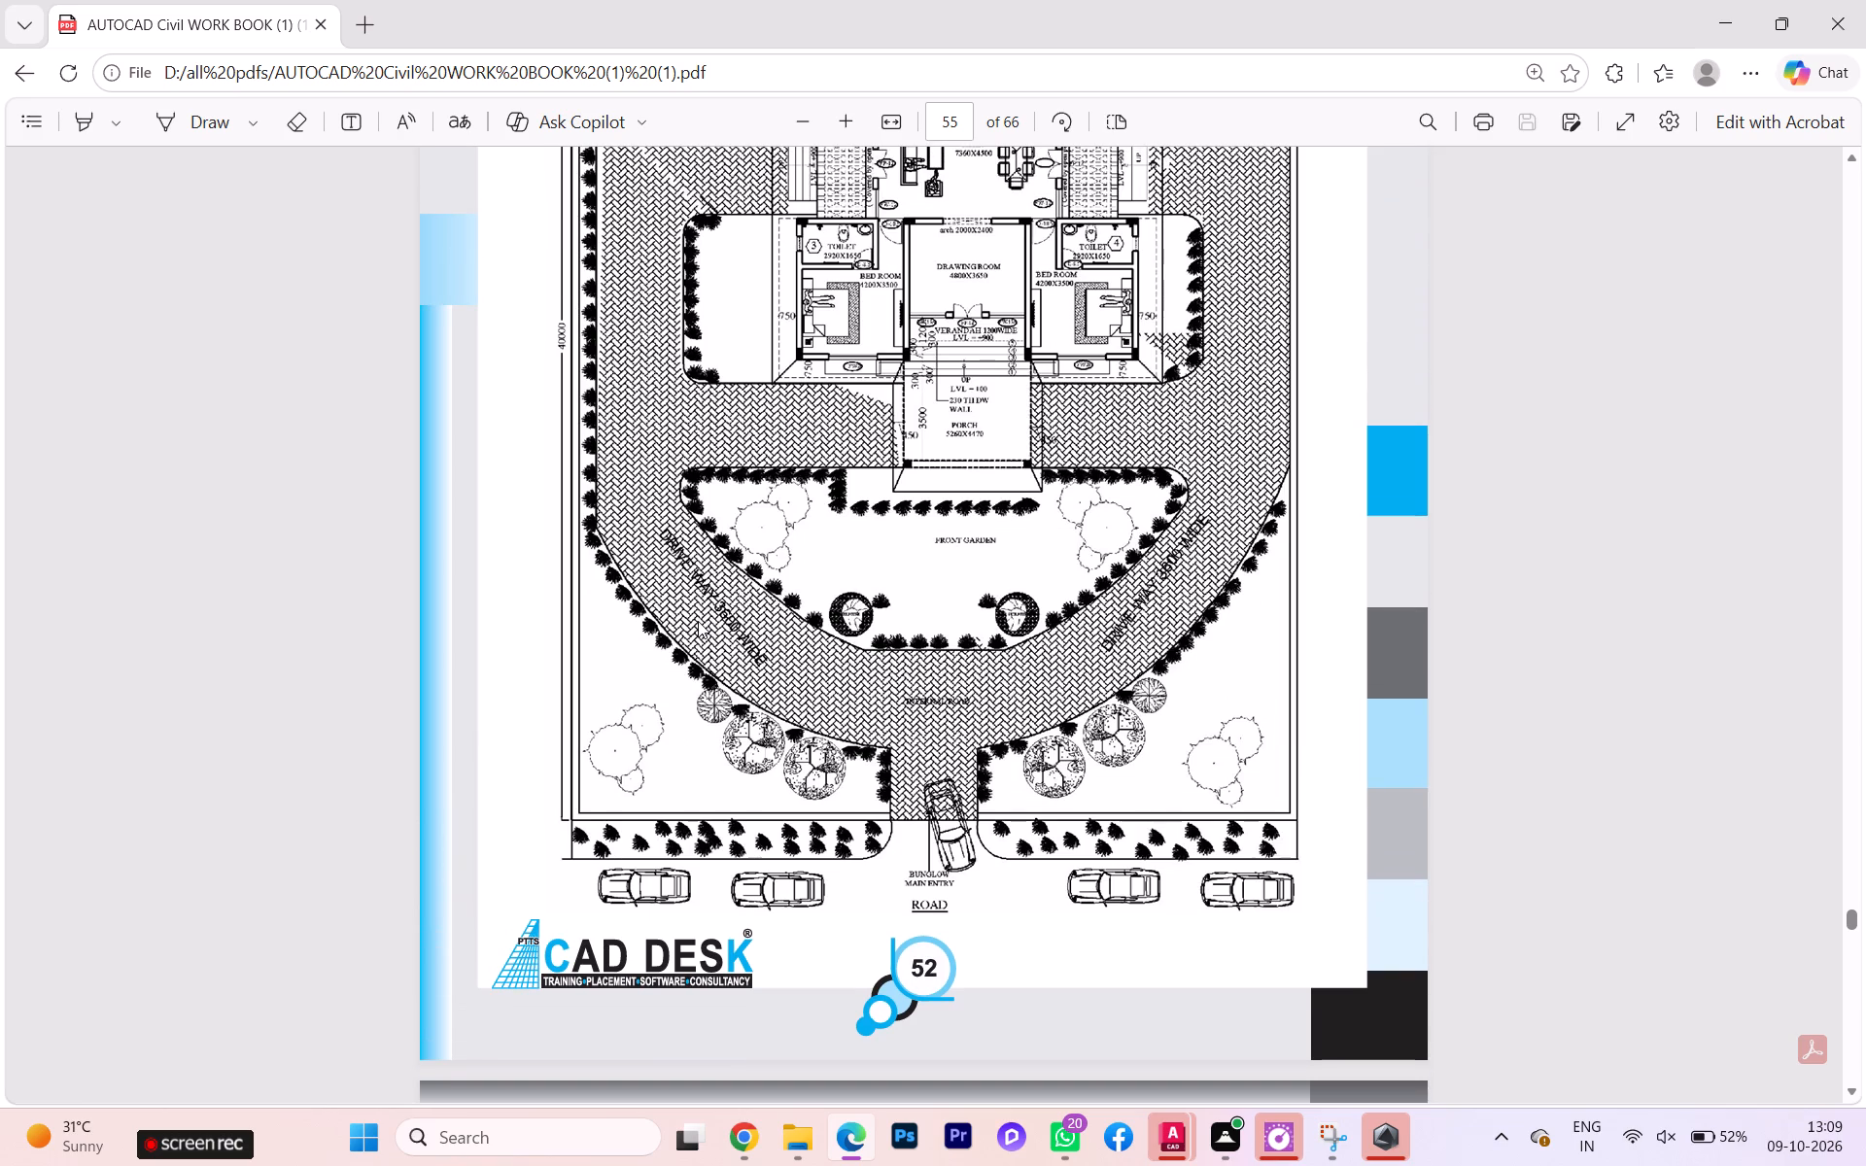
scroll(699, 621, "up", 3)
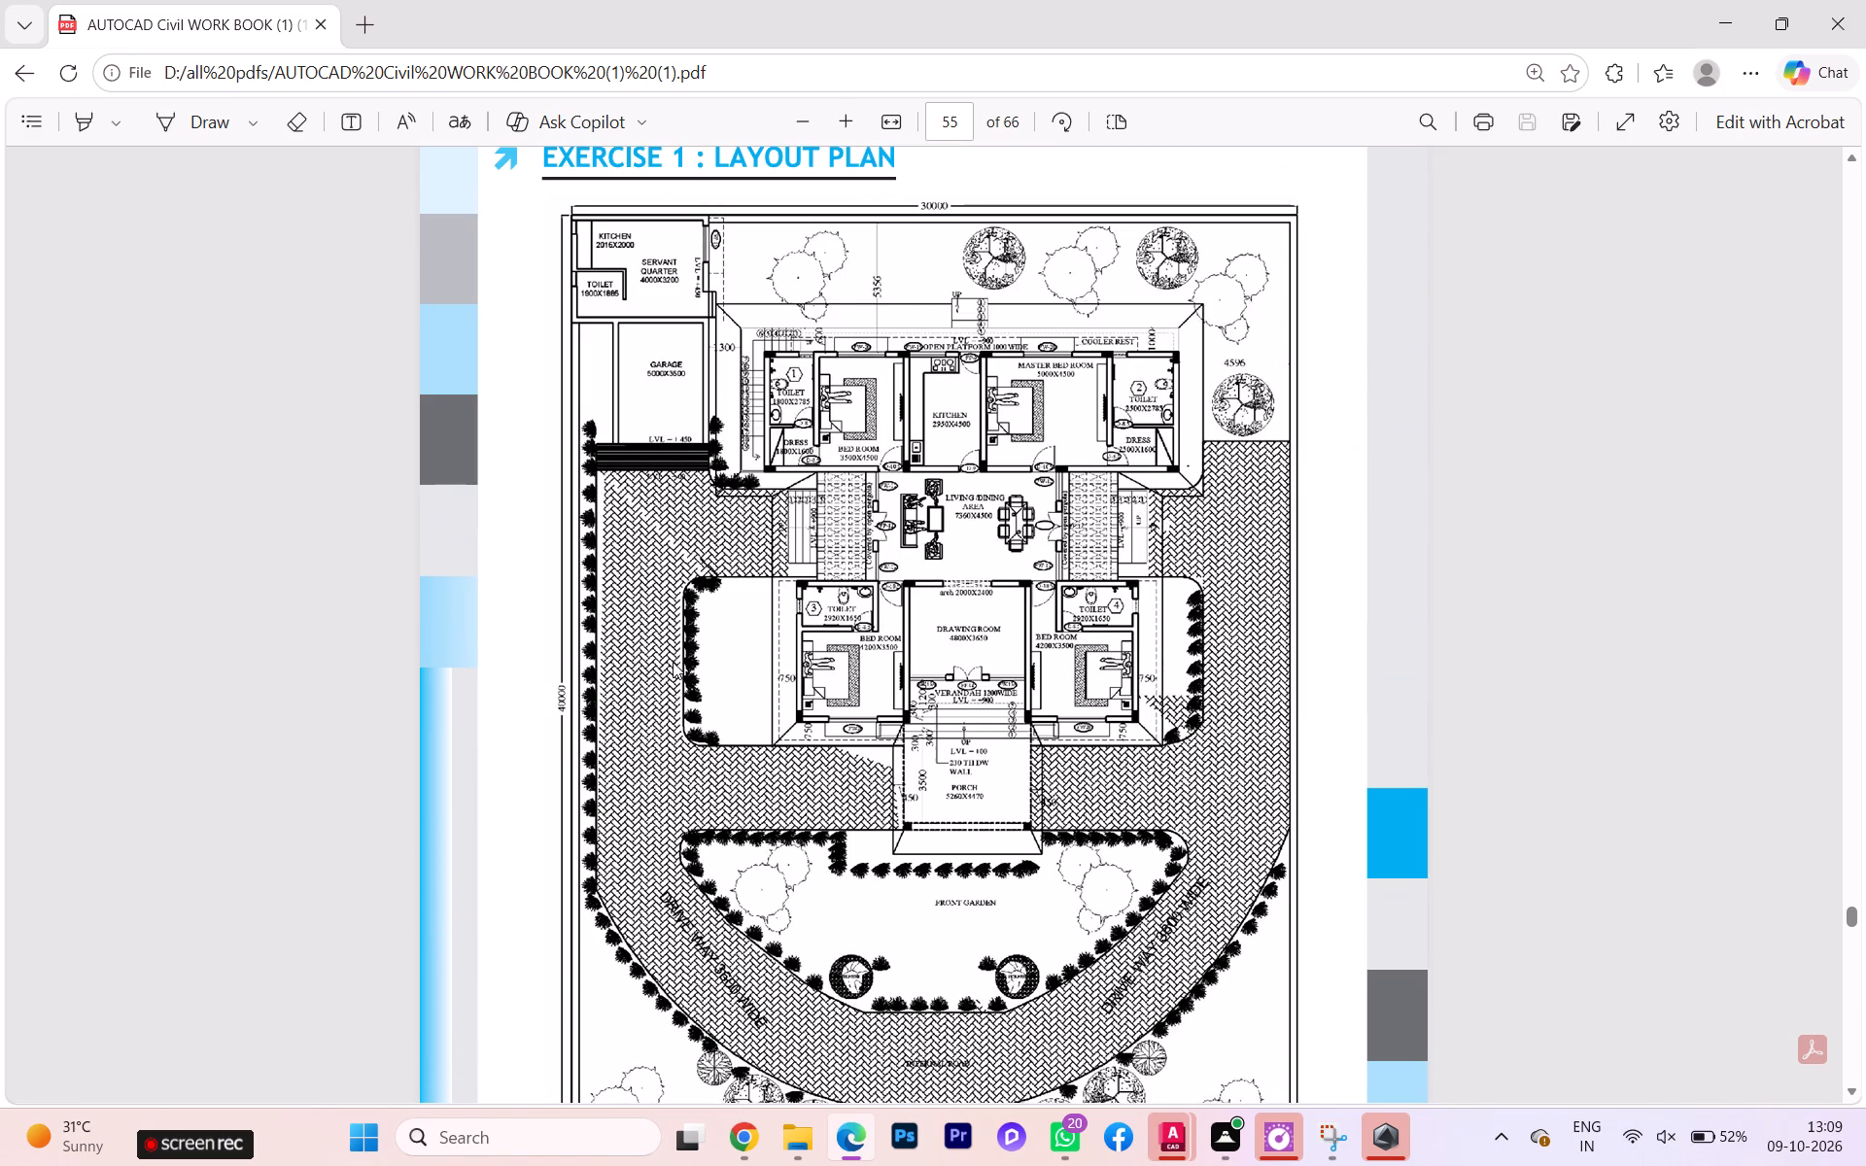
scroll(686, 543, "up", 1)
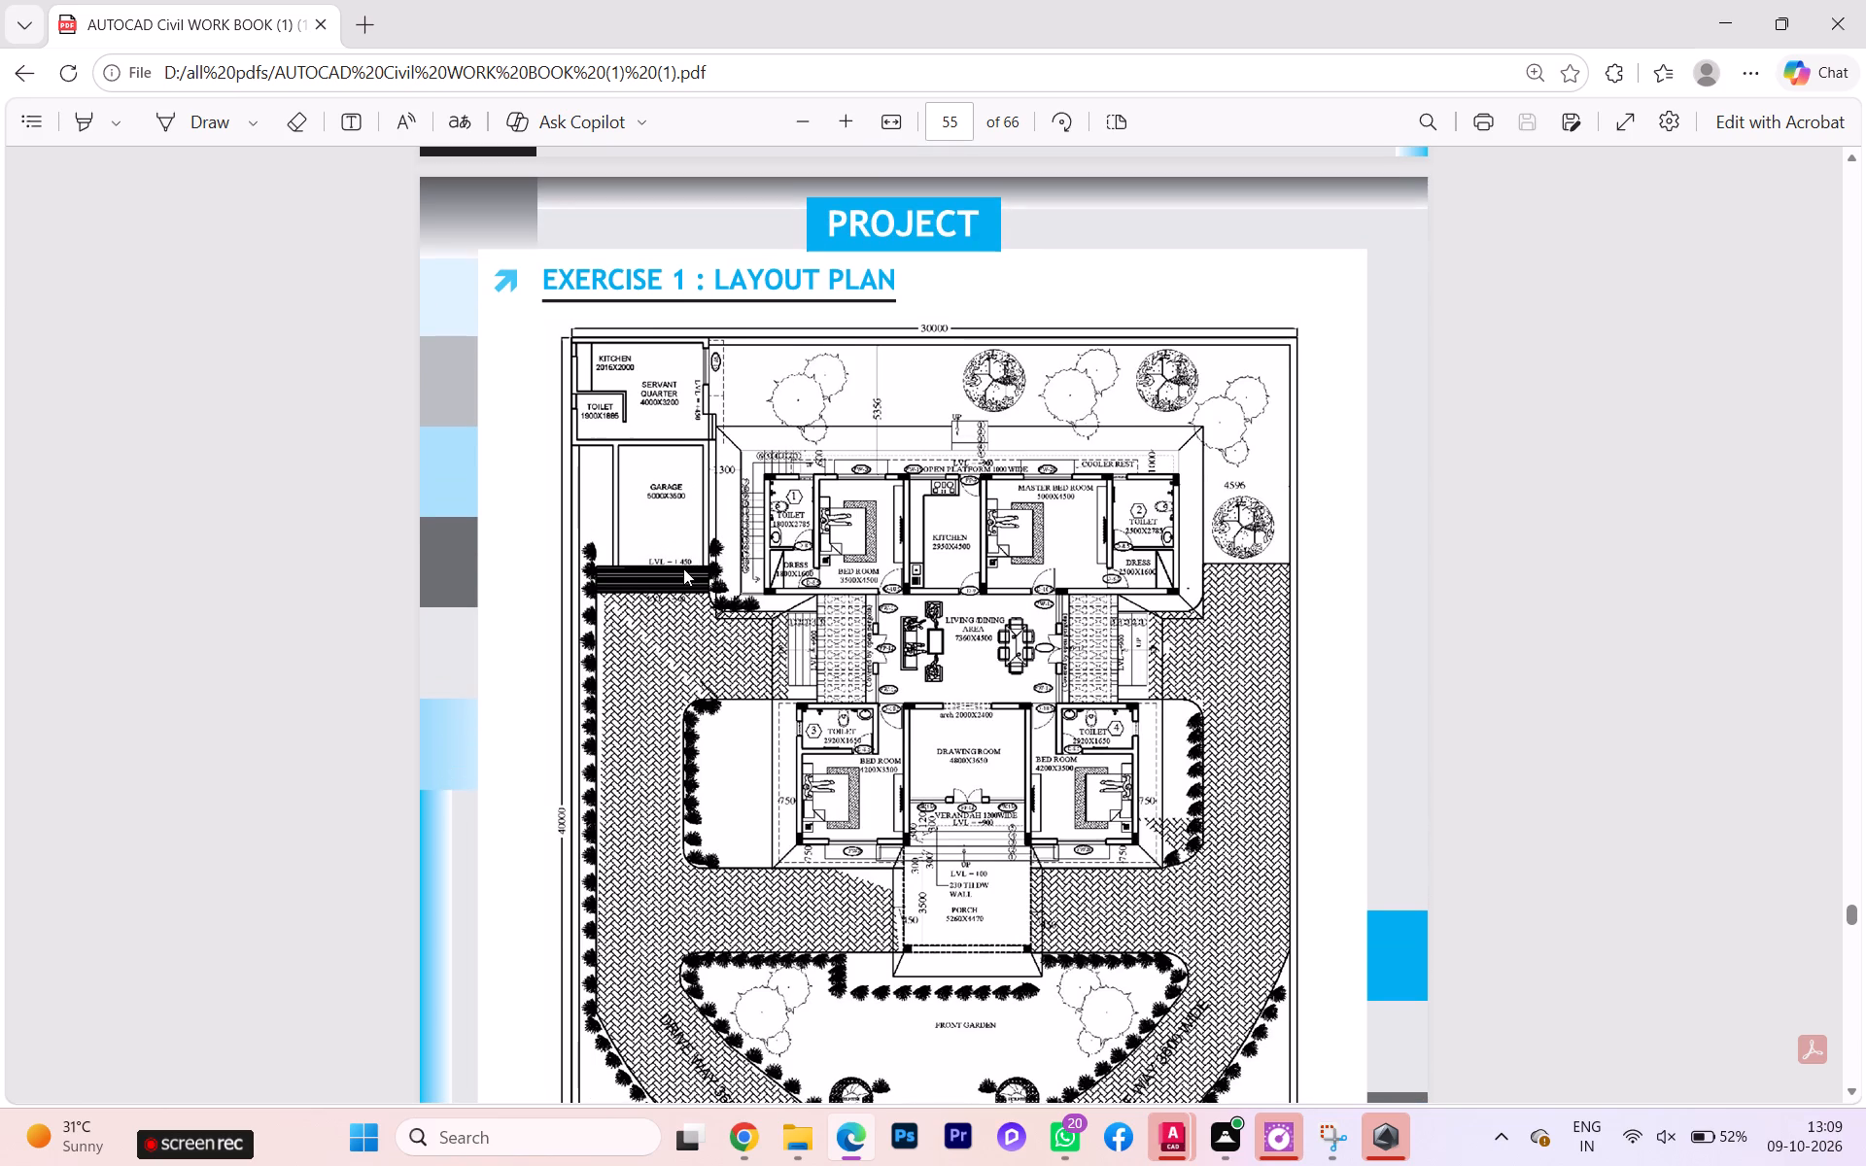
scroll(676, 571, "up", 3)
scroll(865, 505, "down", 1)
scroll(868, 503, "up", 12)
scroll(884, 485, "down", 2)
scroll(884, 485, "up", 1)
scroll(884, 485, "down", 1)
scroll(884, 485, "up", 2)
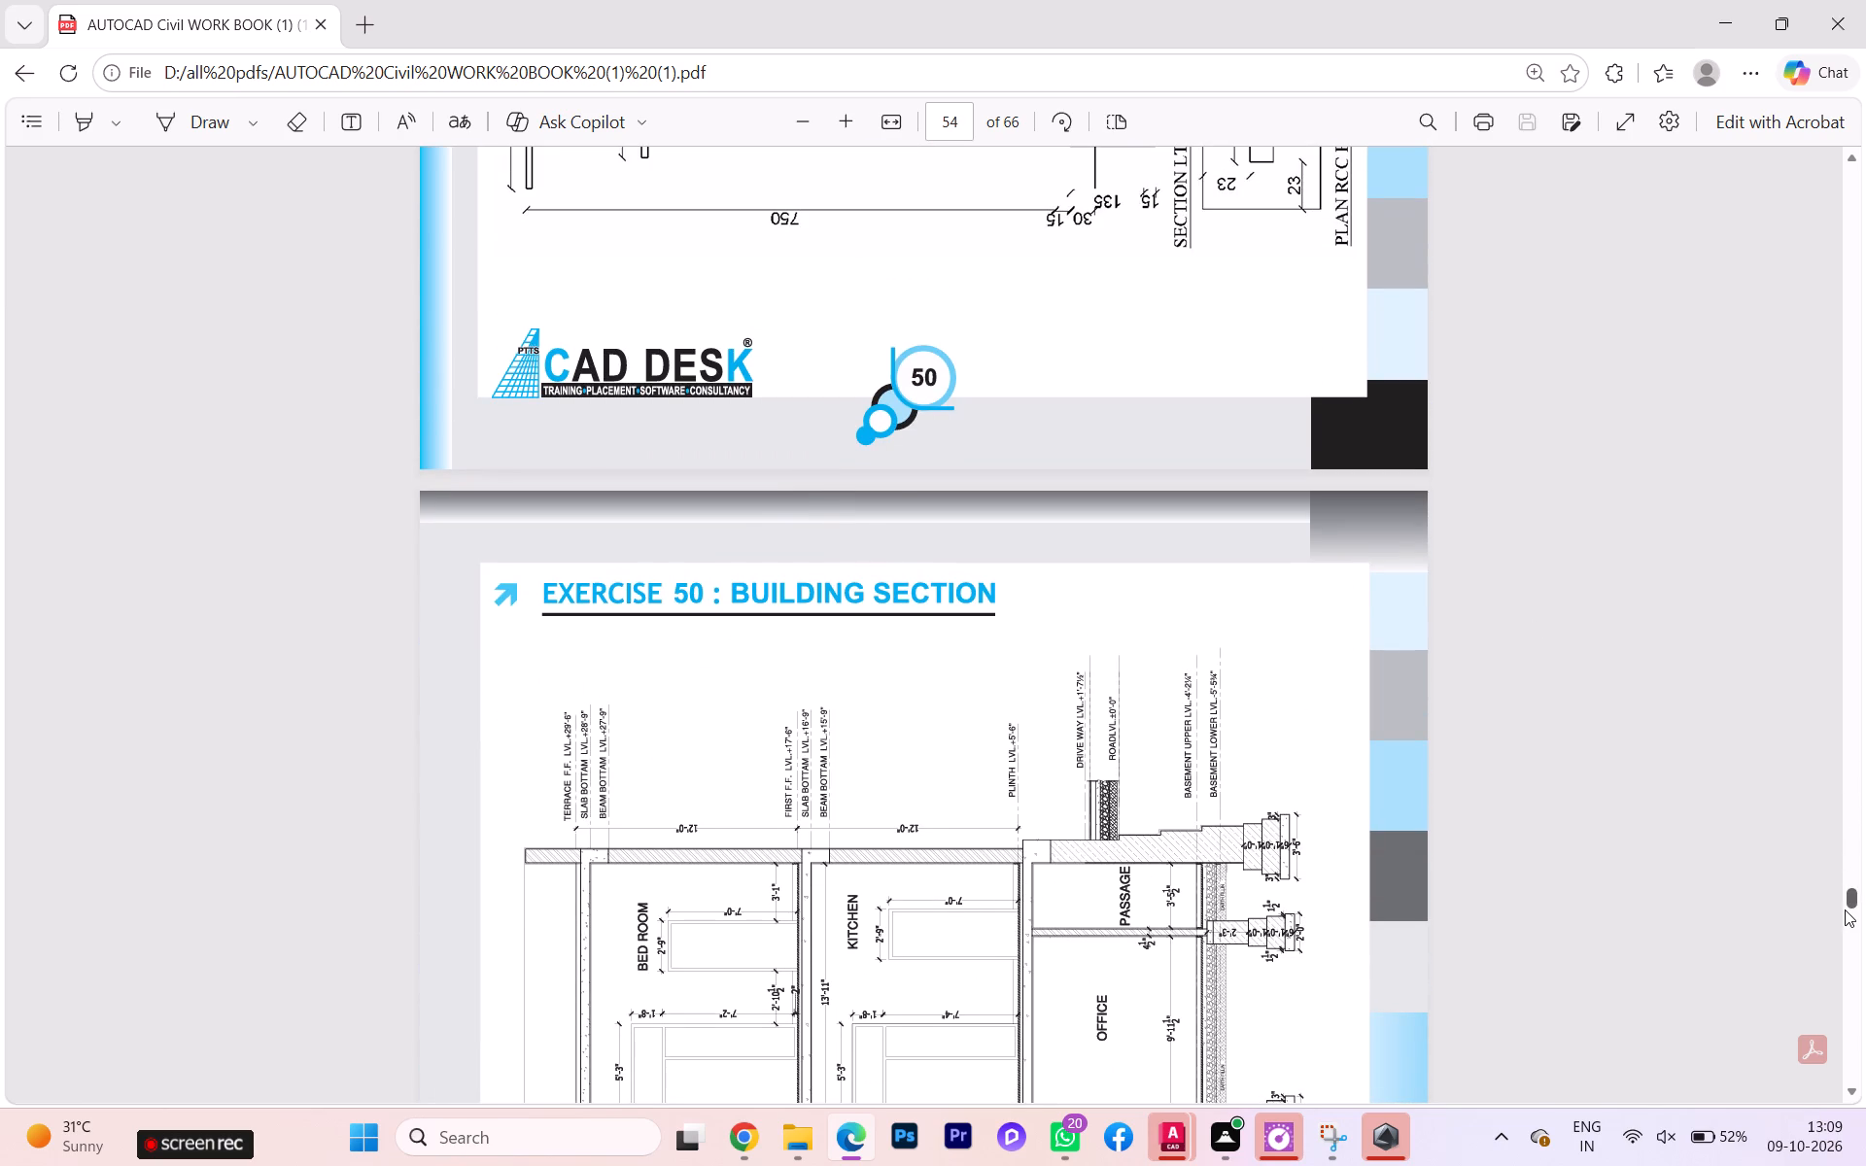
left_click_drag(1849, 898, 1829, 757)
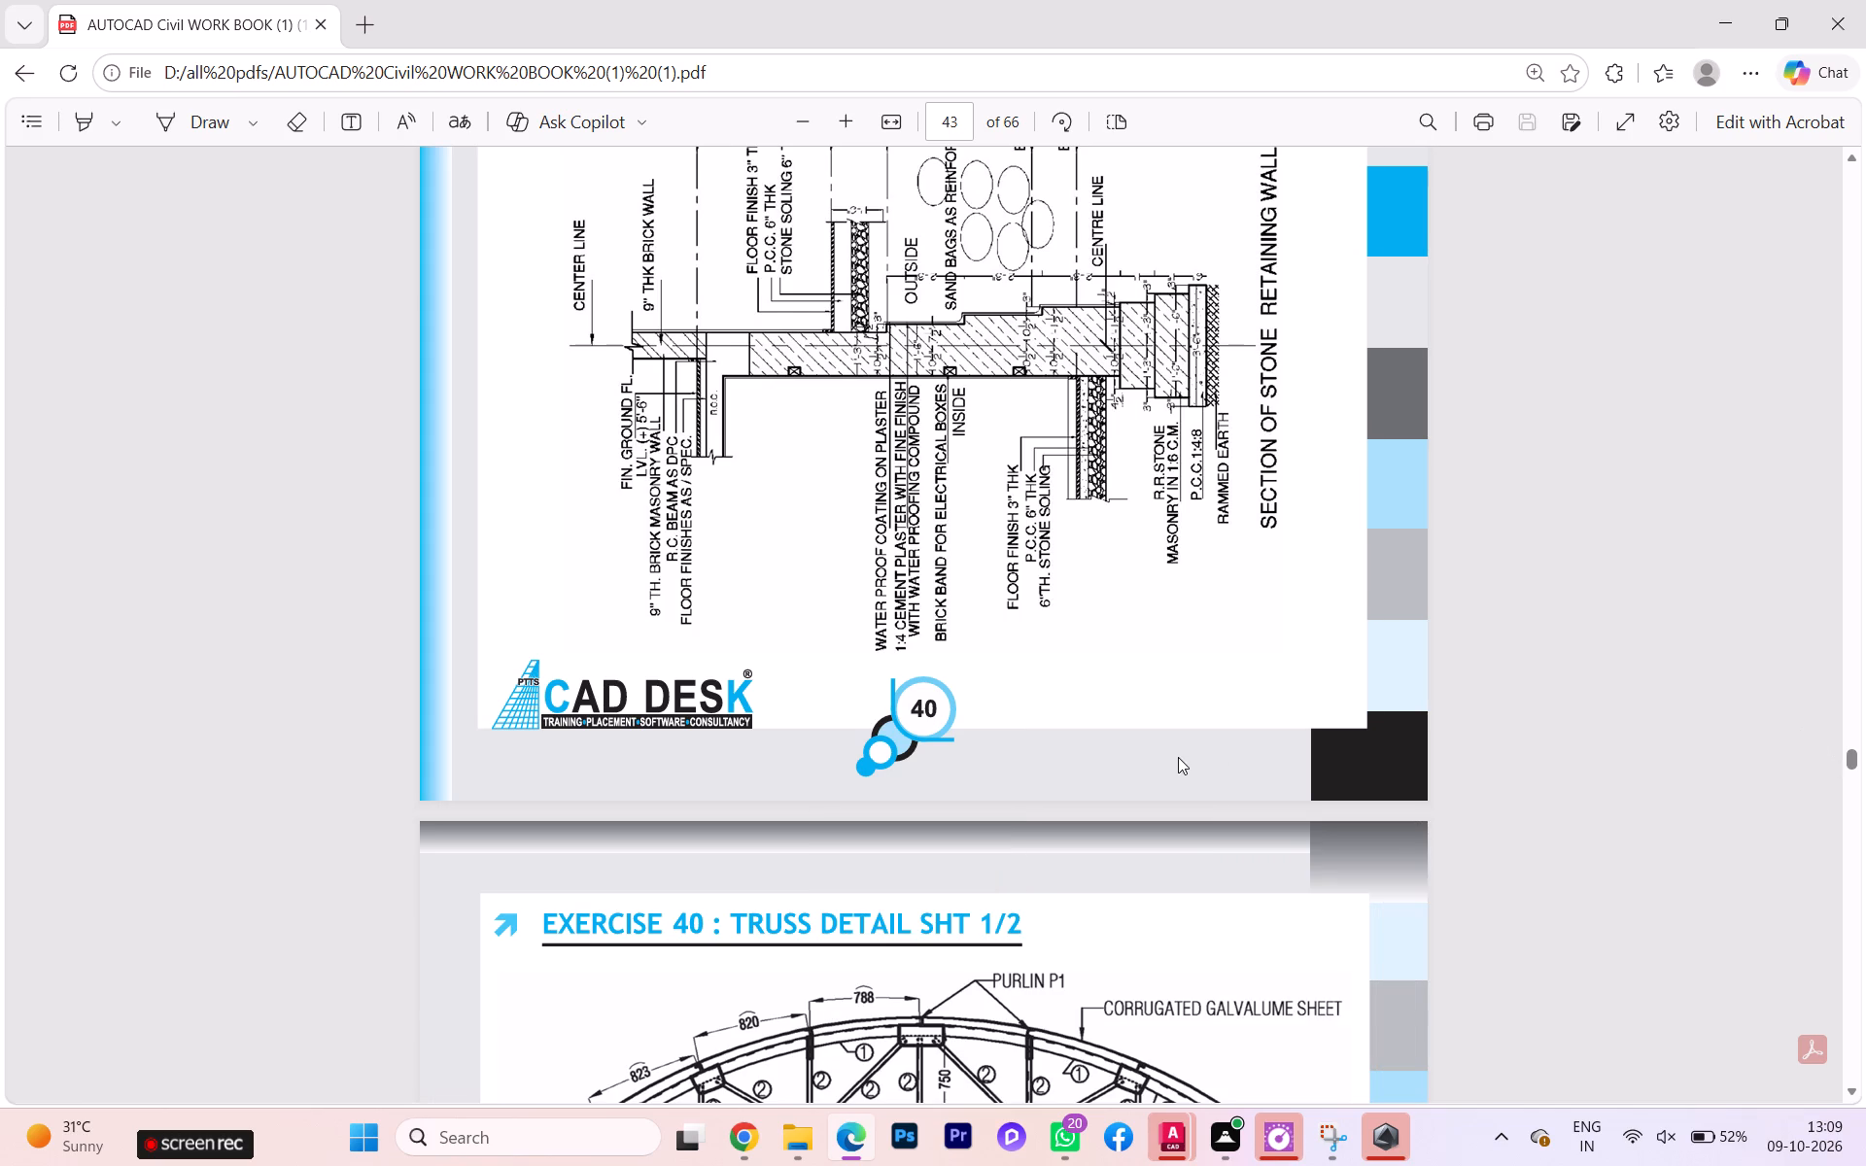
scroll(1171, 759, "up", 3)
scroll(1158, 733, "down", 1)
scroll(1158, 733, "up", 4)
scroll(1161, 636, "down", 1)
scroll(1171, 618, "up", 1)
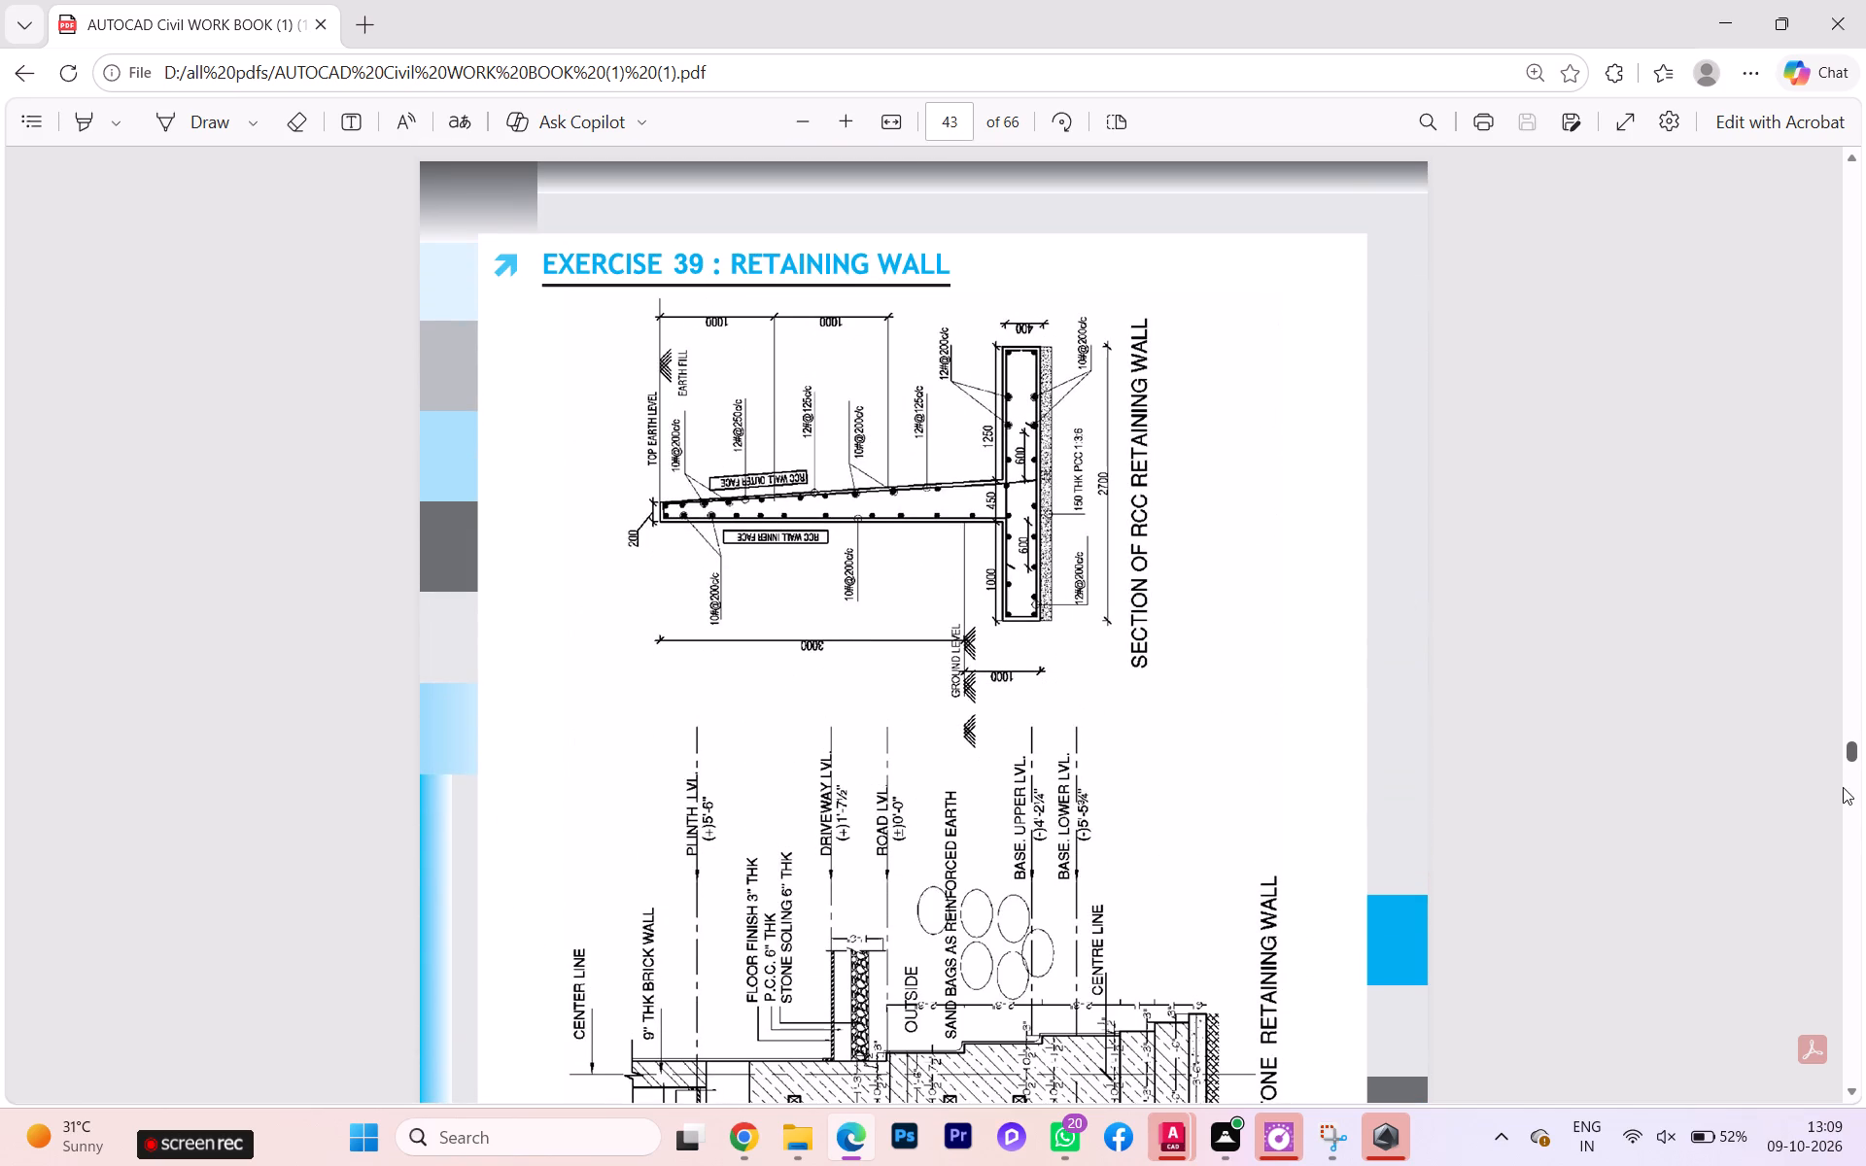
left_click_drag(1854, 760, 1820, 582)
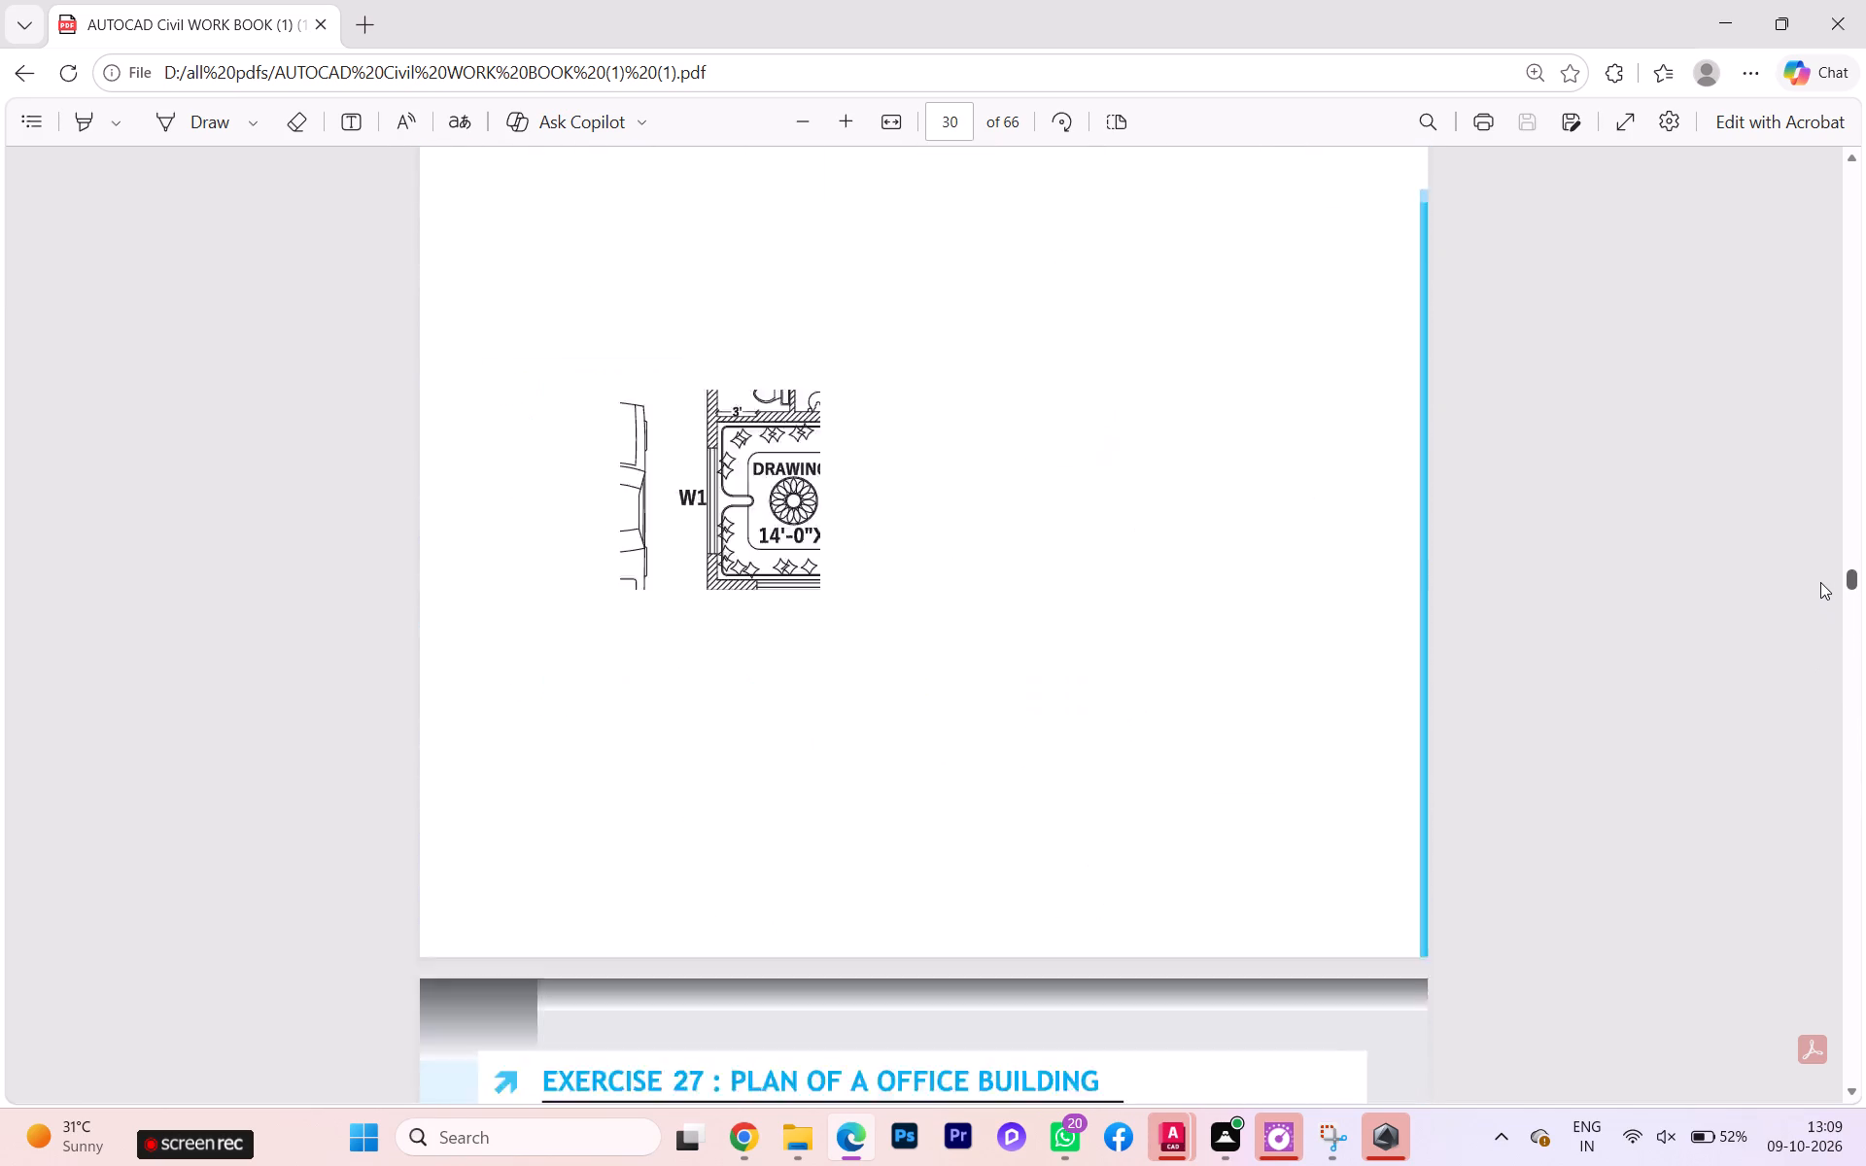
left_click_drag(1820, 582, 1819, 572)
left_click_drag(1846, 563, 1843, 543)
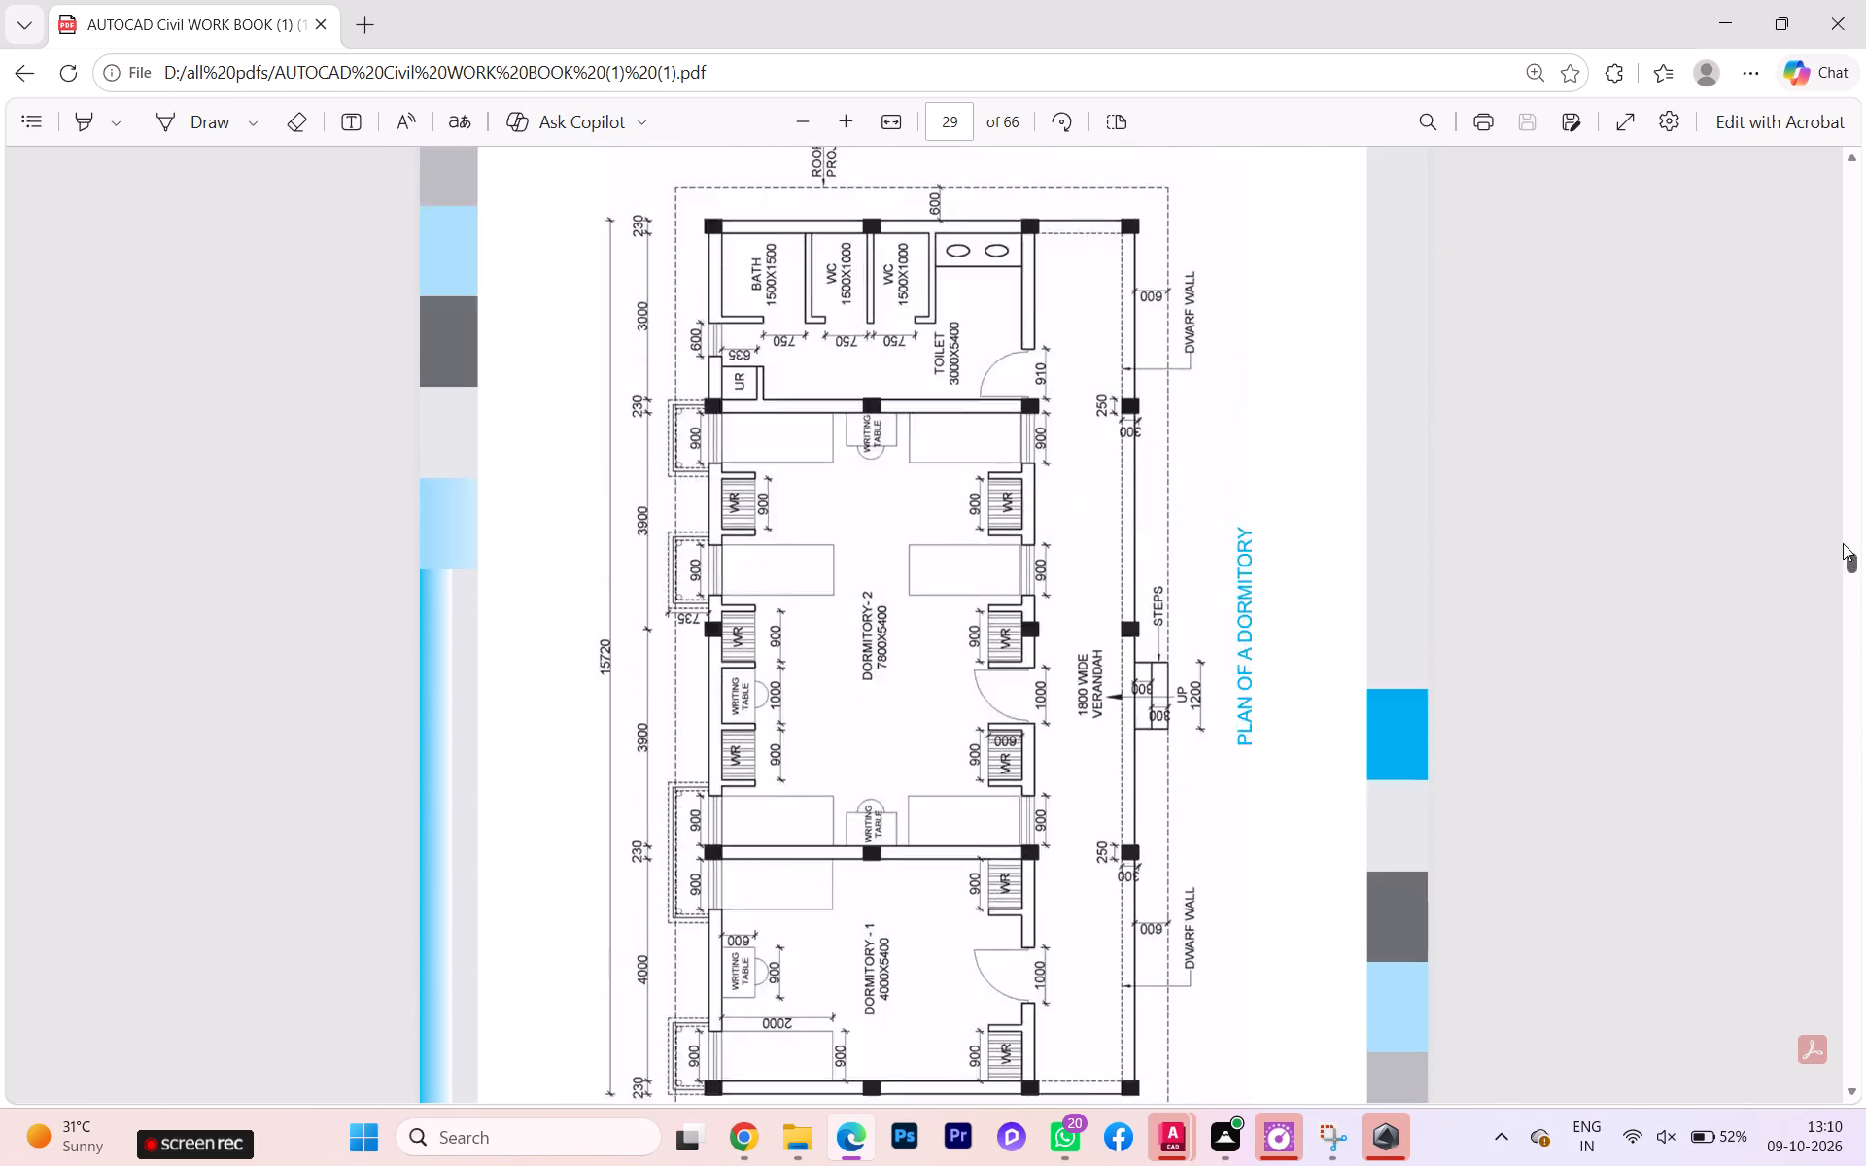
left_click_drag(1843, 543, 1865, 611)
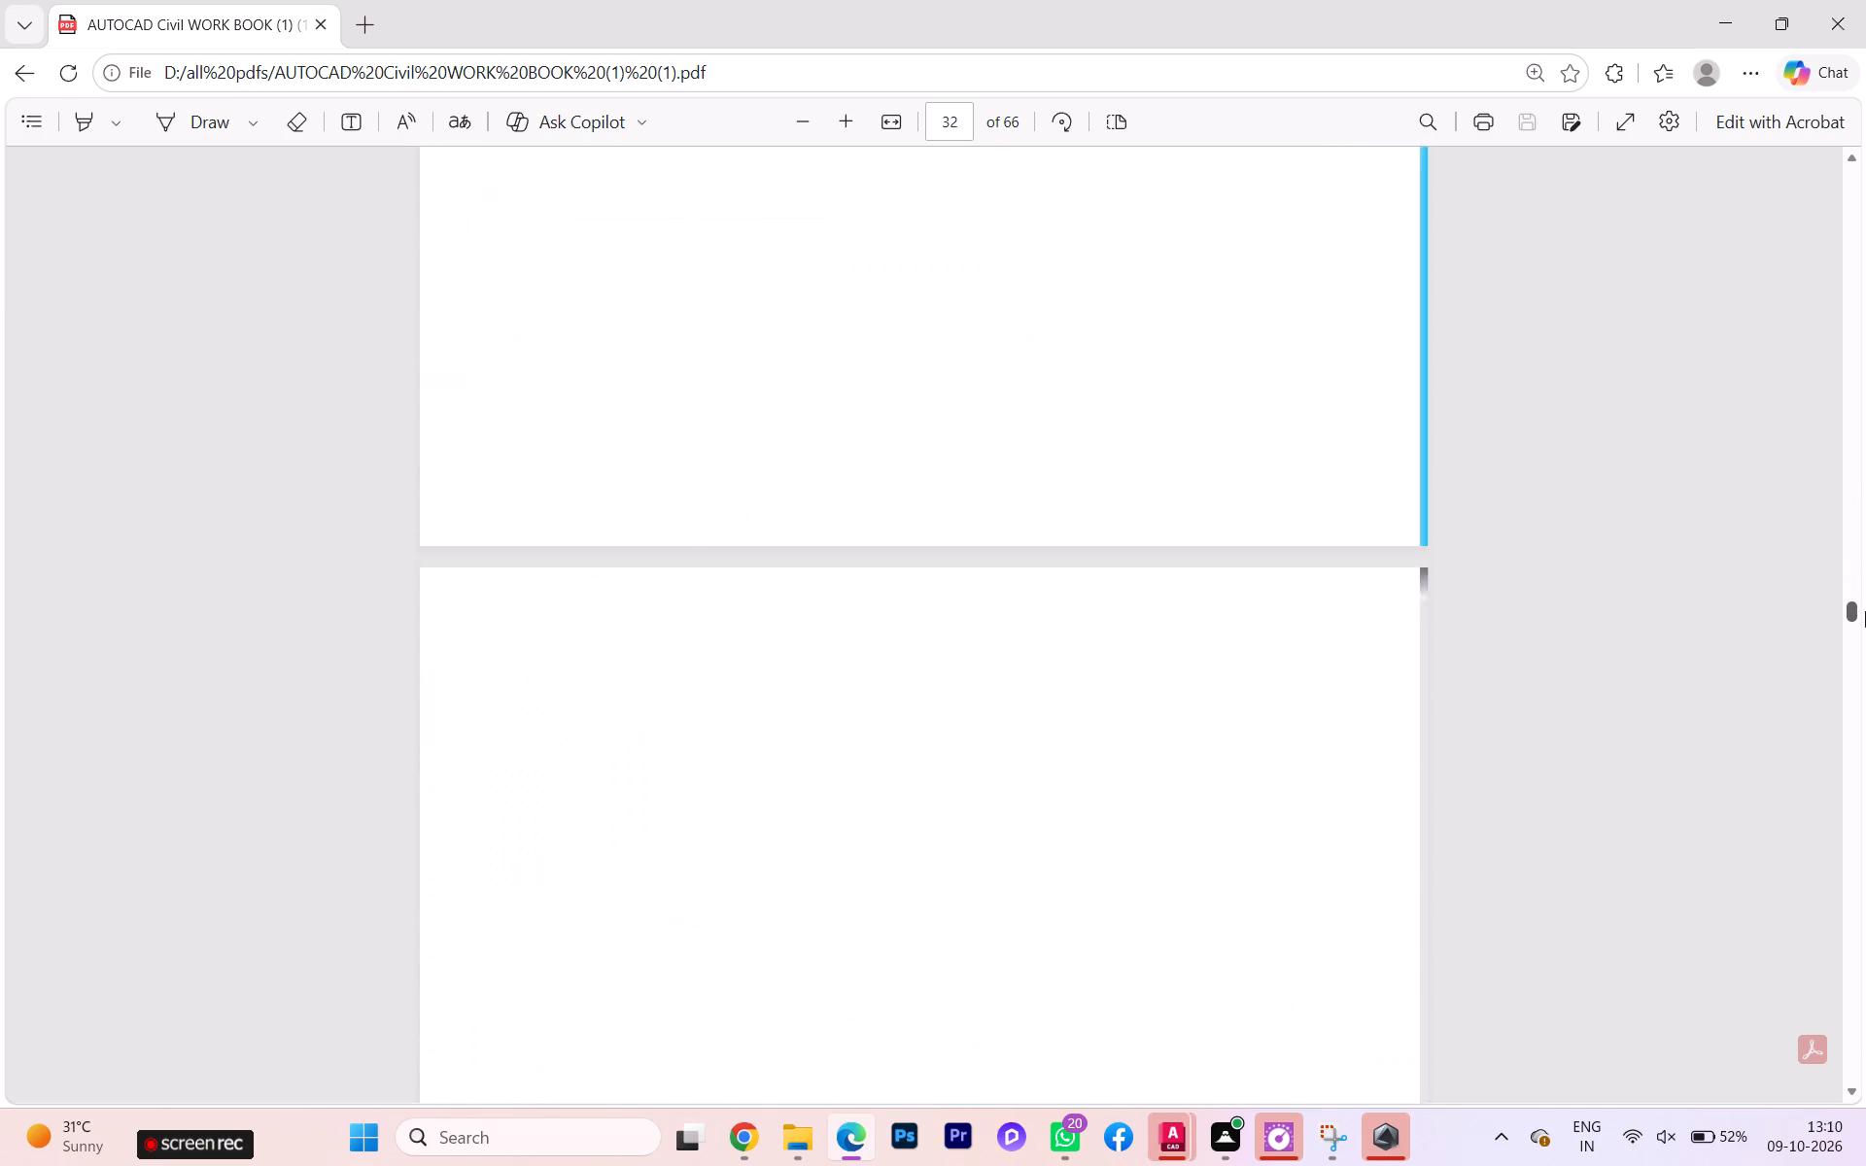
left_click_drag(1865, 611, 1865, 613)
scroll(1102, 721, "up", 2)
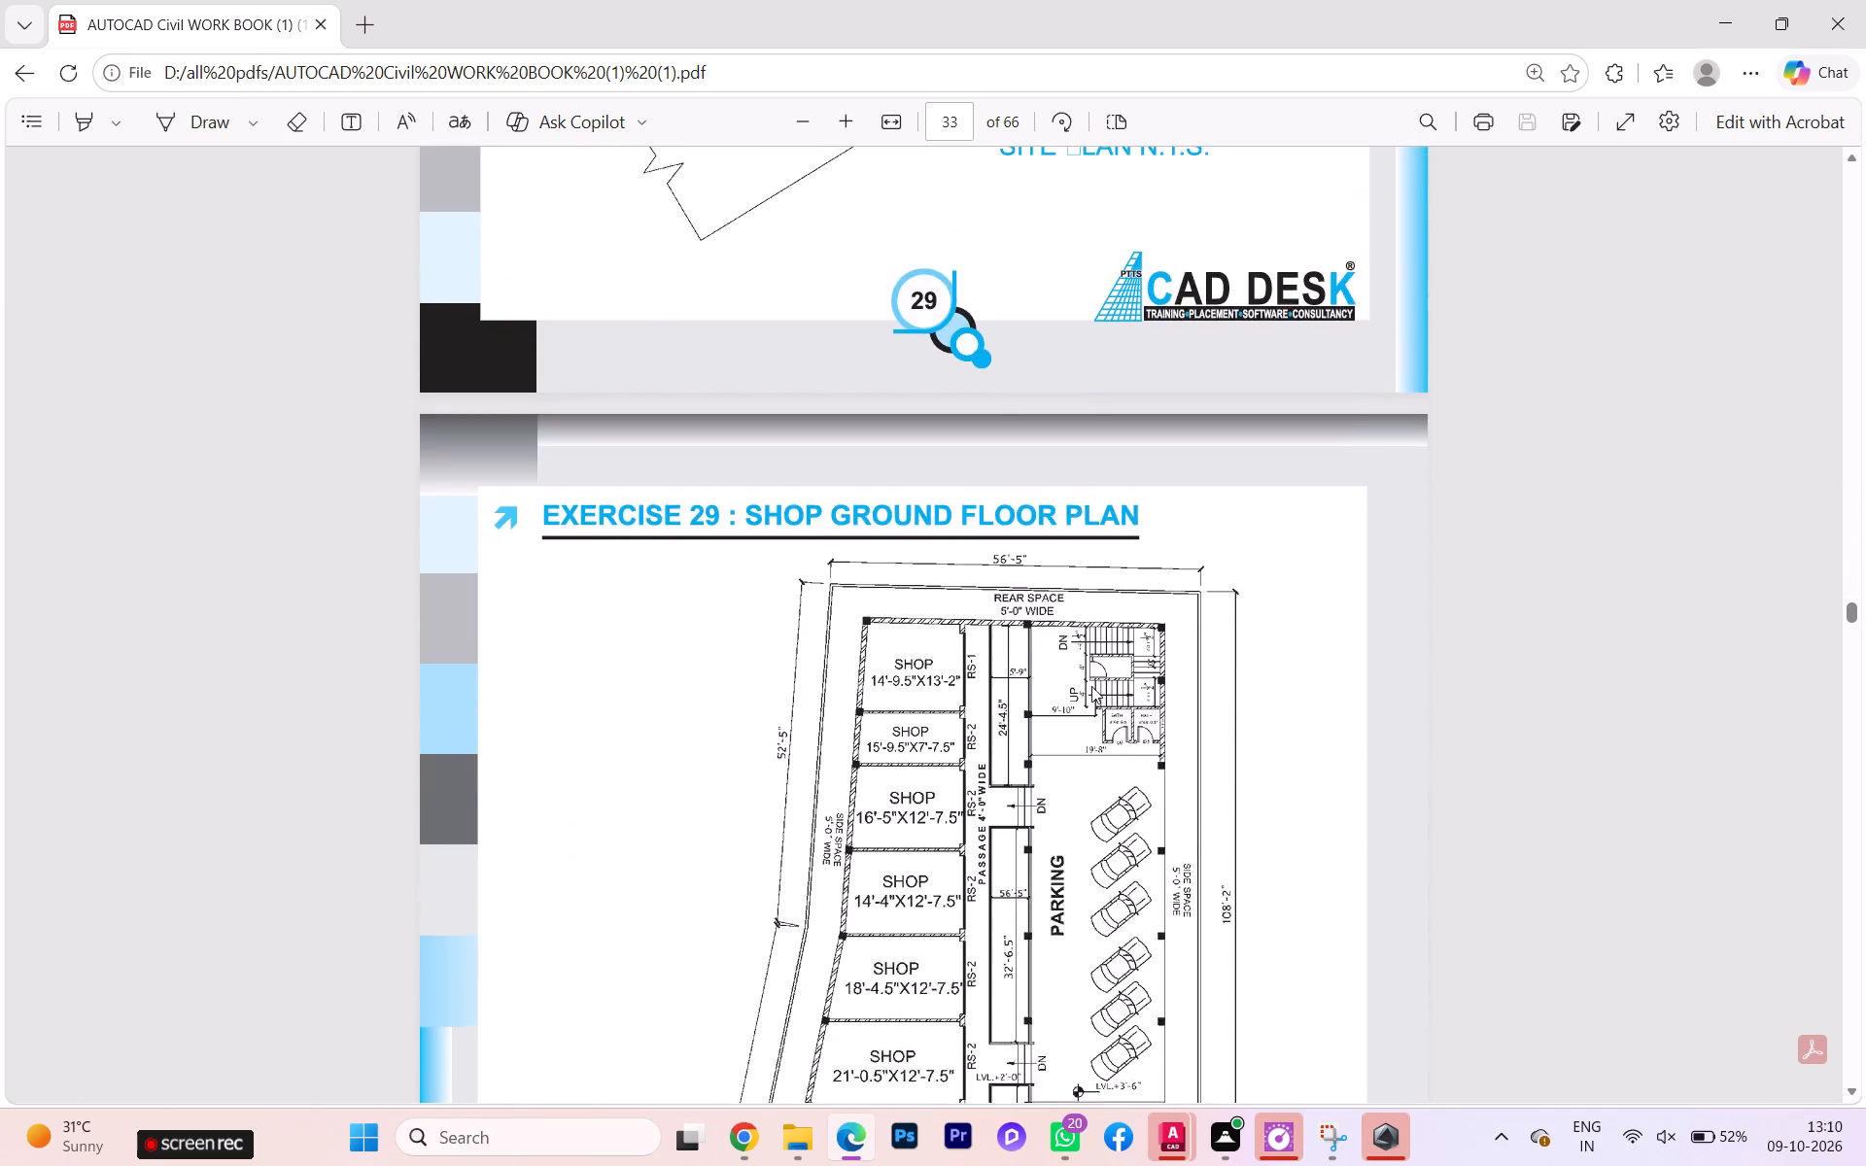
scroll(1088, 680, "up", 13)
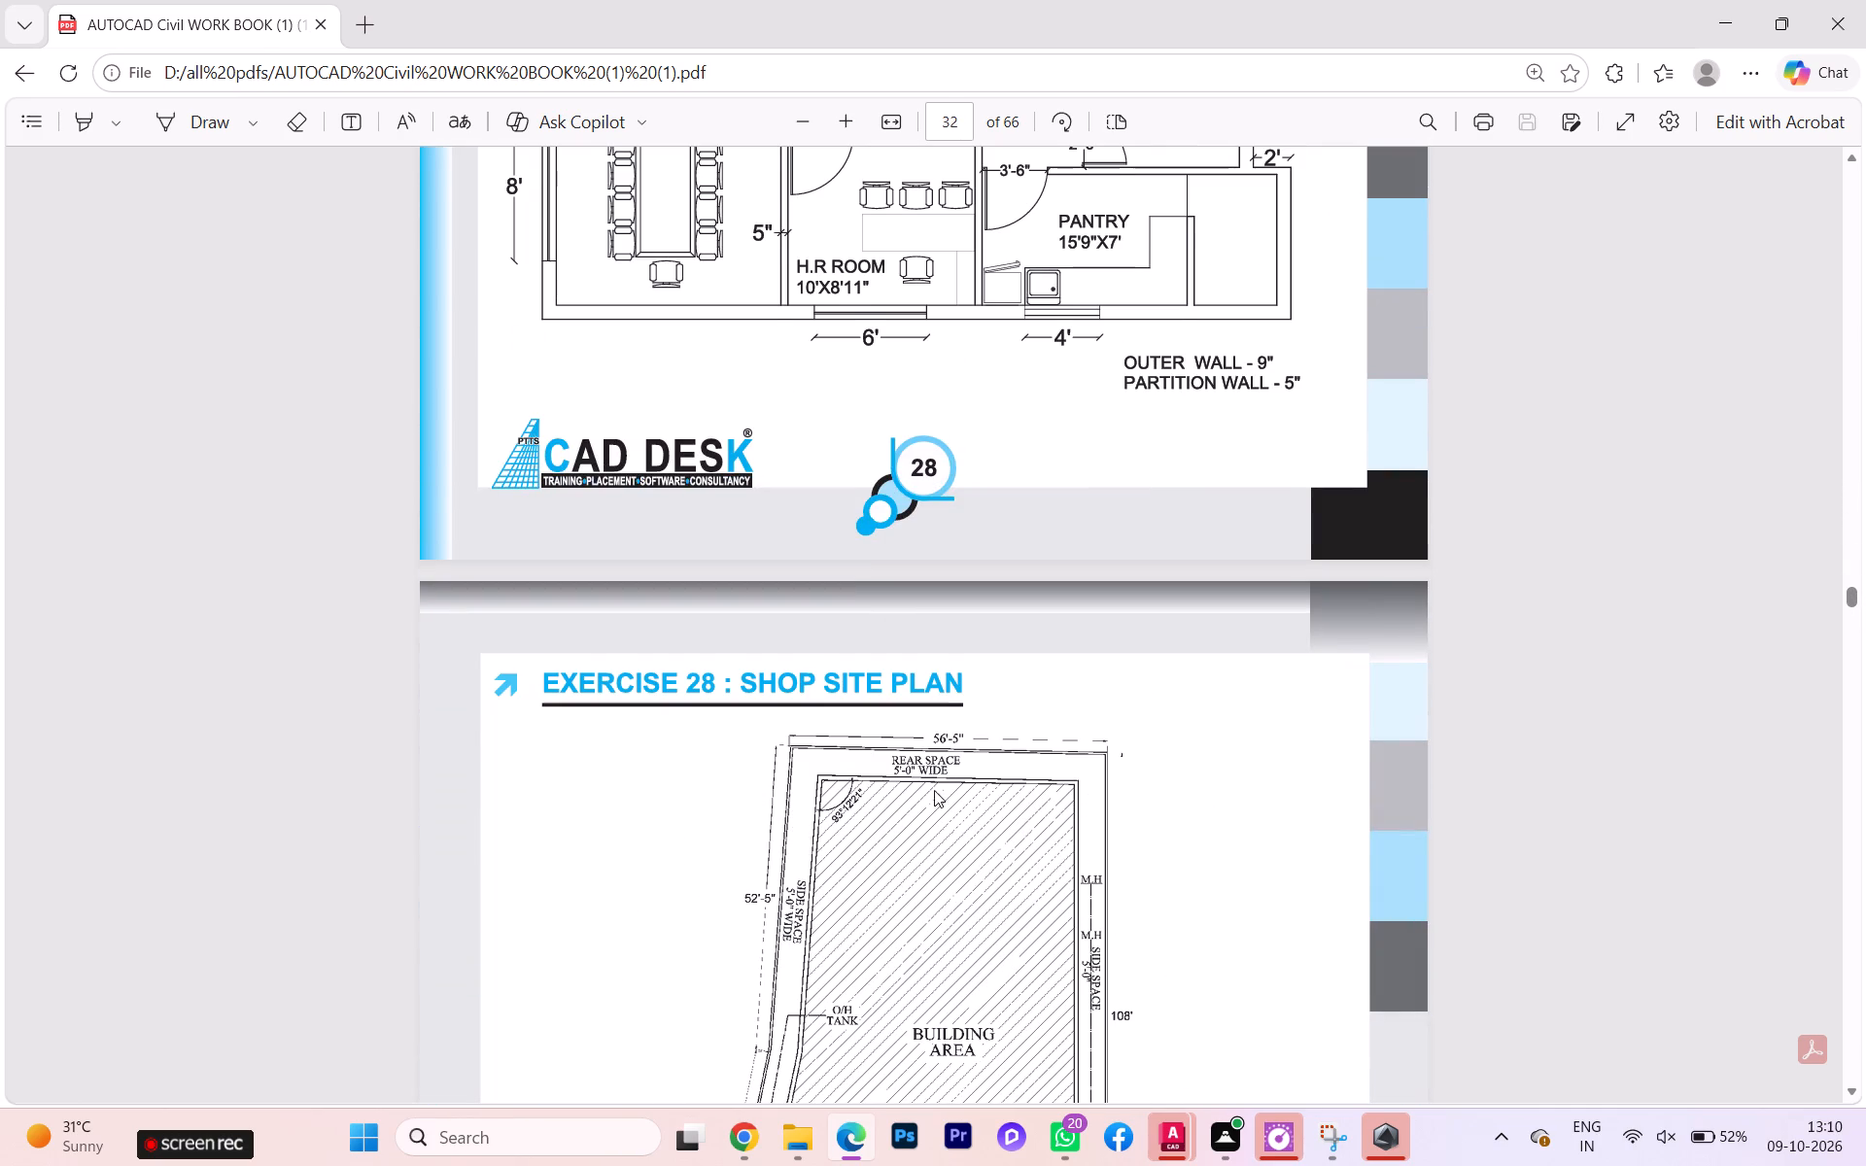
Examine the Exercise 29 shop ground floor plan, checking its site boundary dimensions and the road-side corner.
scroll(936, 806, "up", 2)
scroll(935, 815, "down", 9)
scroll(933, 828, "up", 1)
scroll(934, 832, "down", 6)
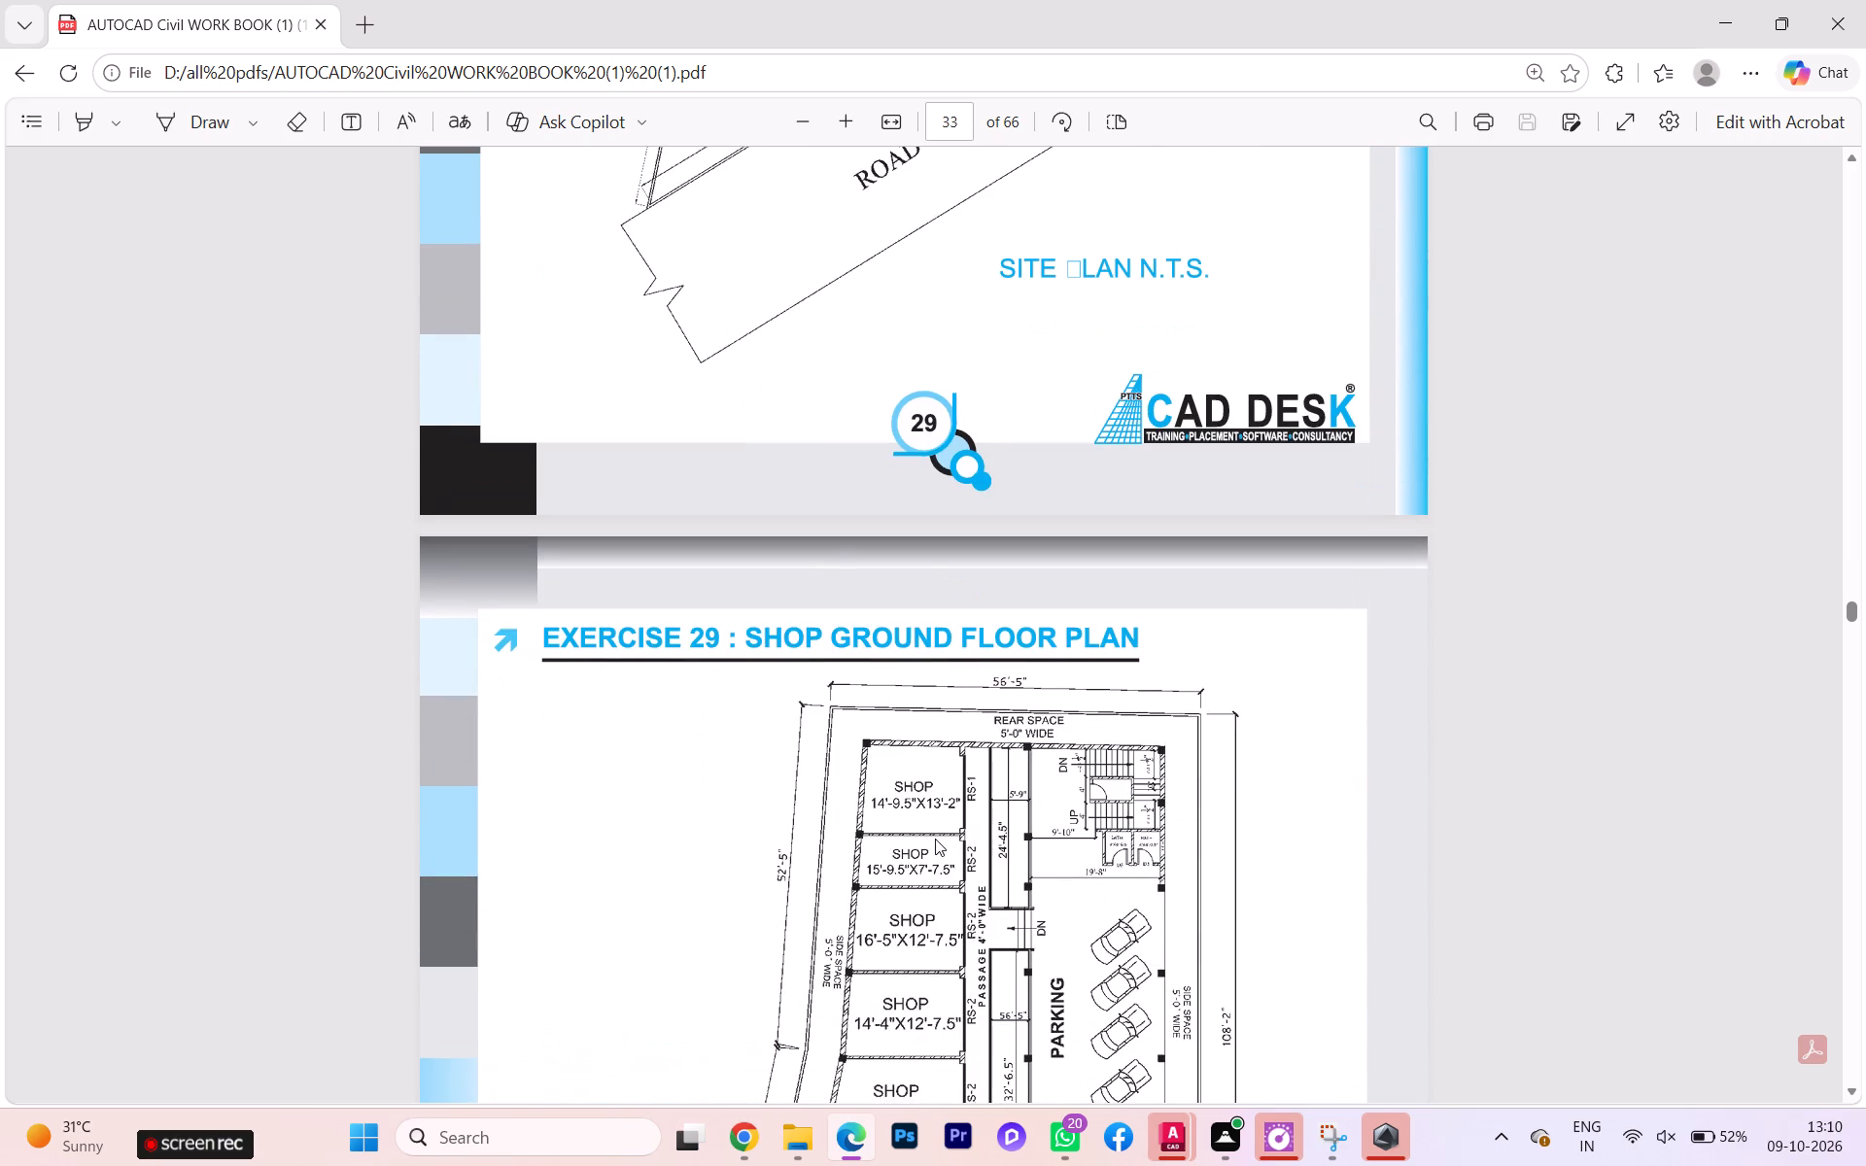
scroll(935, 842, "down", 2)
scroll(935, 842, "up", 1)
scroll(935, 845, "down", 4)
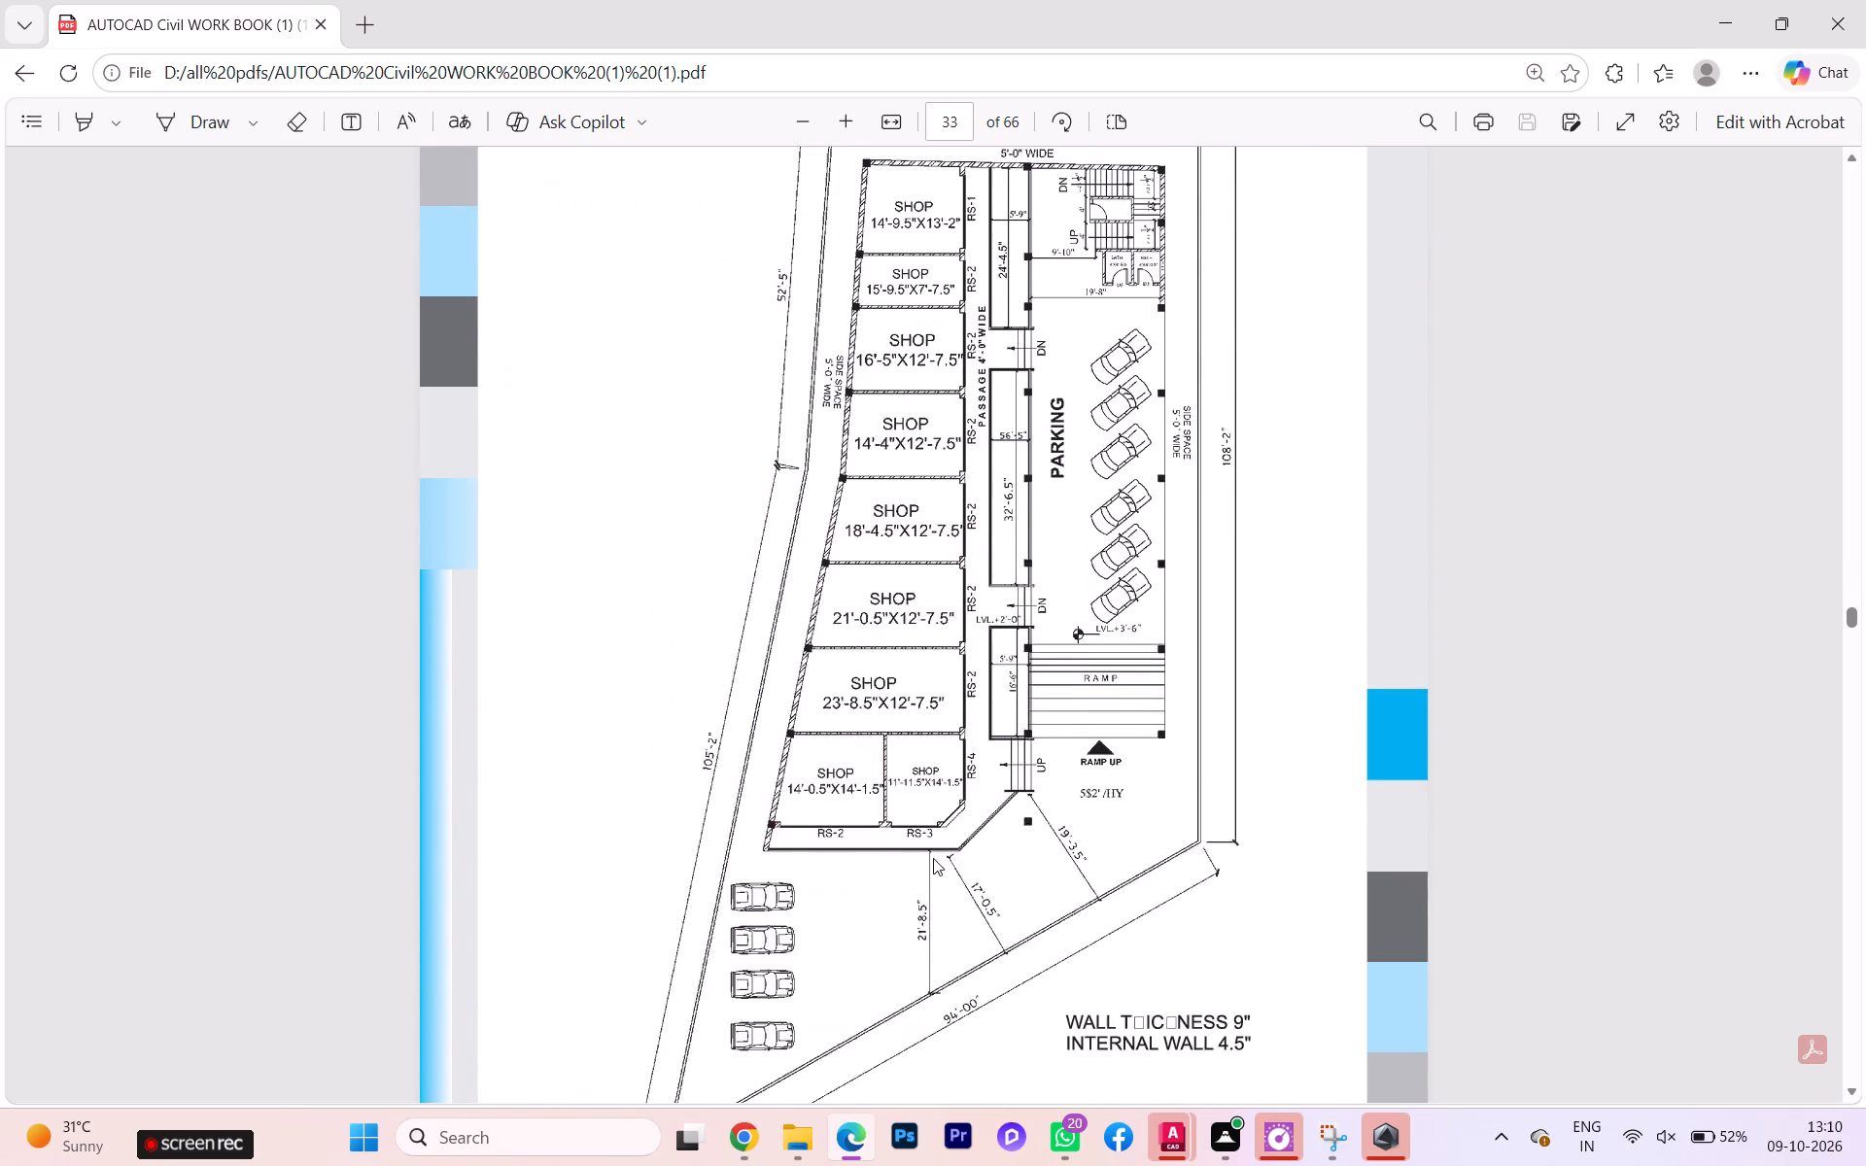
Examine the lower part of the Exercise 29 shop ground floor plan, including its shop front, ramp and slanted road-side boundary.
scroll(933, 858, "down", 3)
scroll(929, 863, "up", 1)
scroll(929, 864, "down", 3)
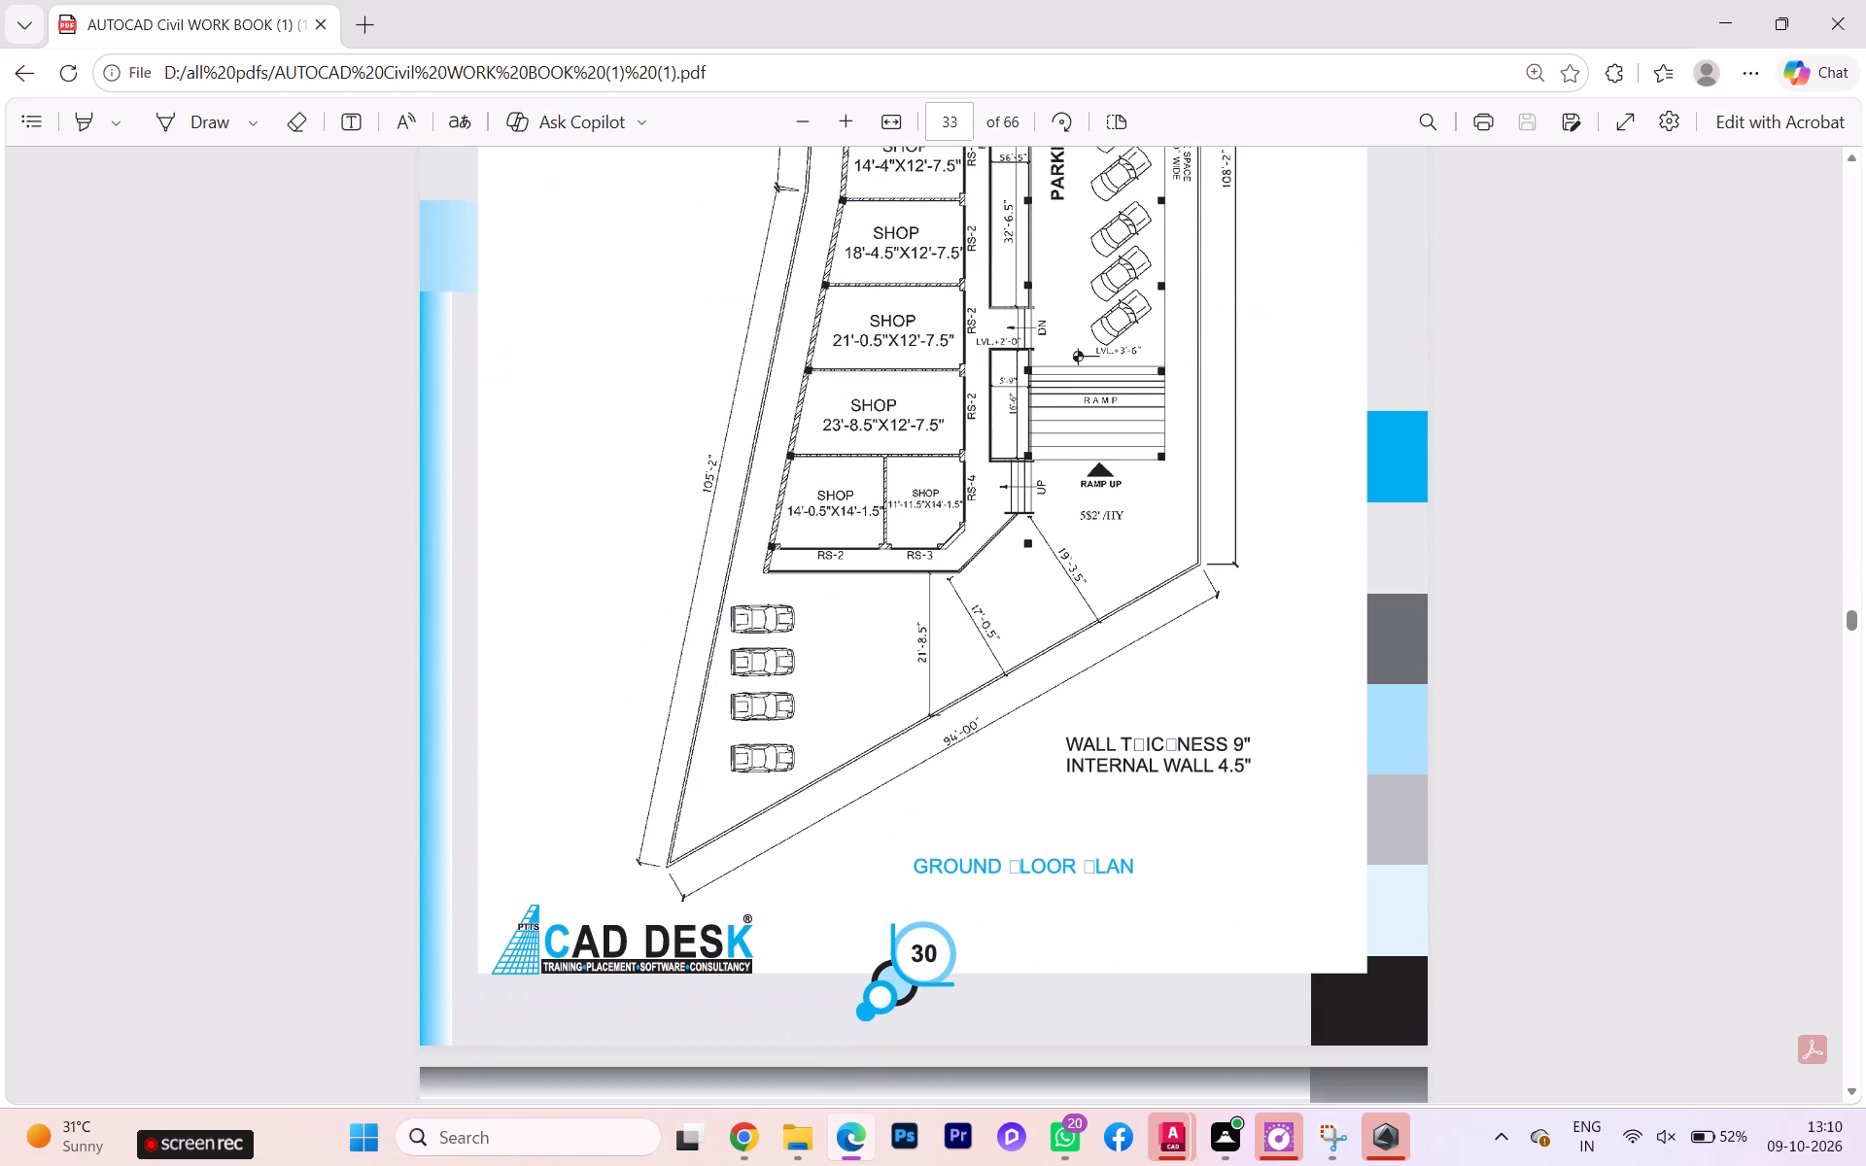
scroll(929, 865, "down", 1)
scroll(929, 864, "up", 3)
scroll(922, 776, "up", 2)
scroll(923, 771, "down", 2)
scroll(923, 770, "up", 4)
scroll(934, 694, "down", 1)
scroll(934, 692, "up", 2)
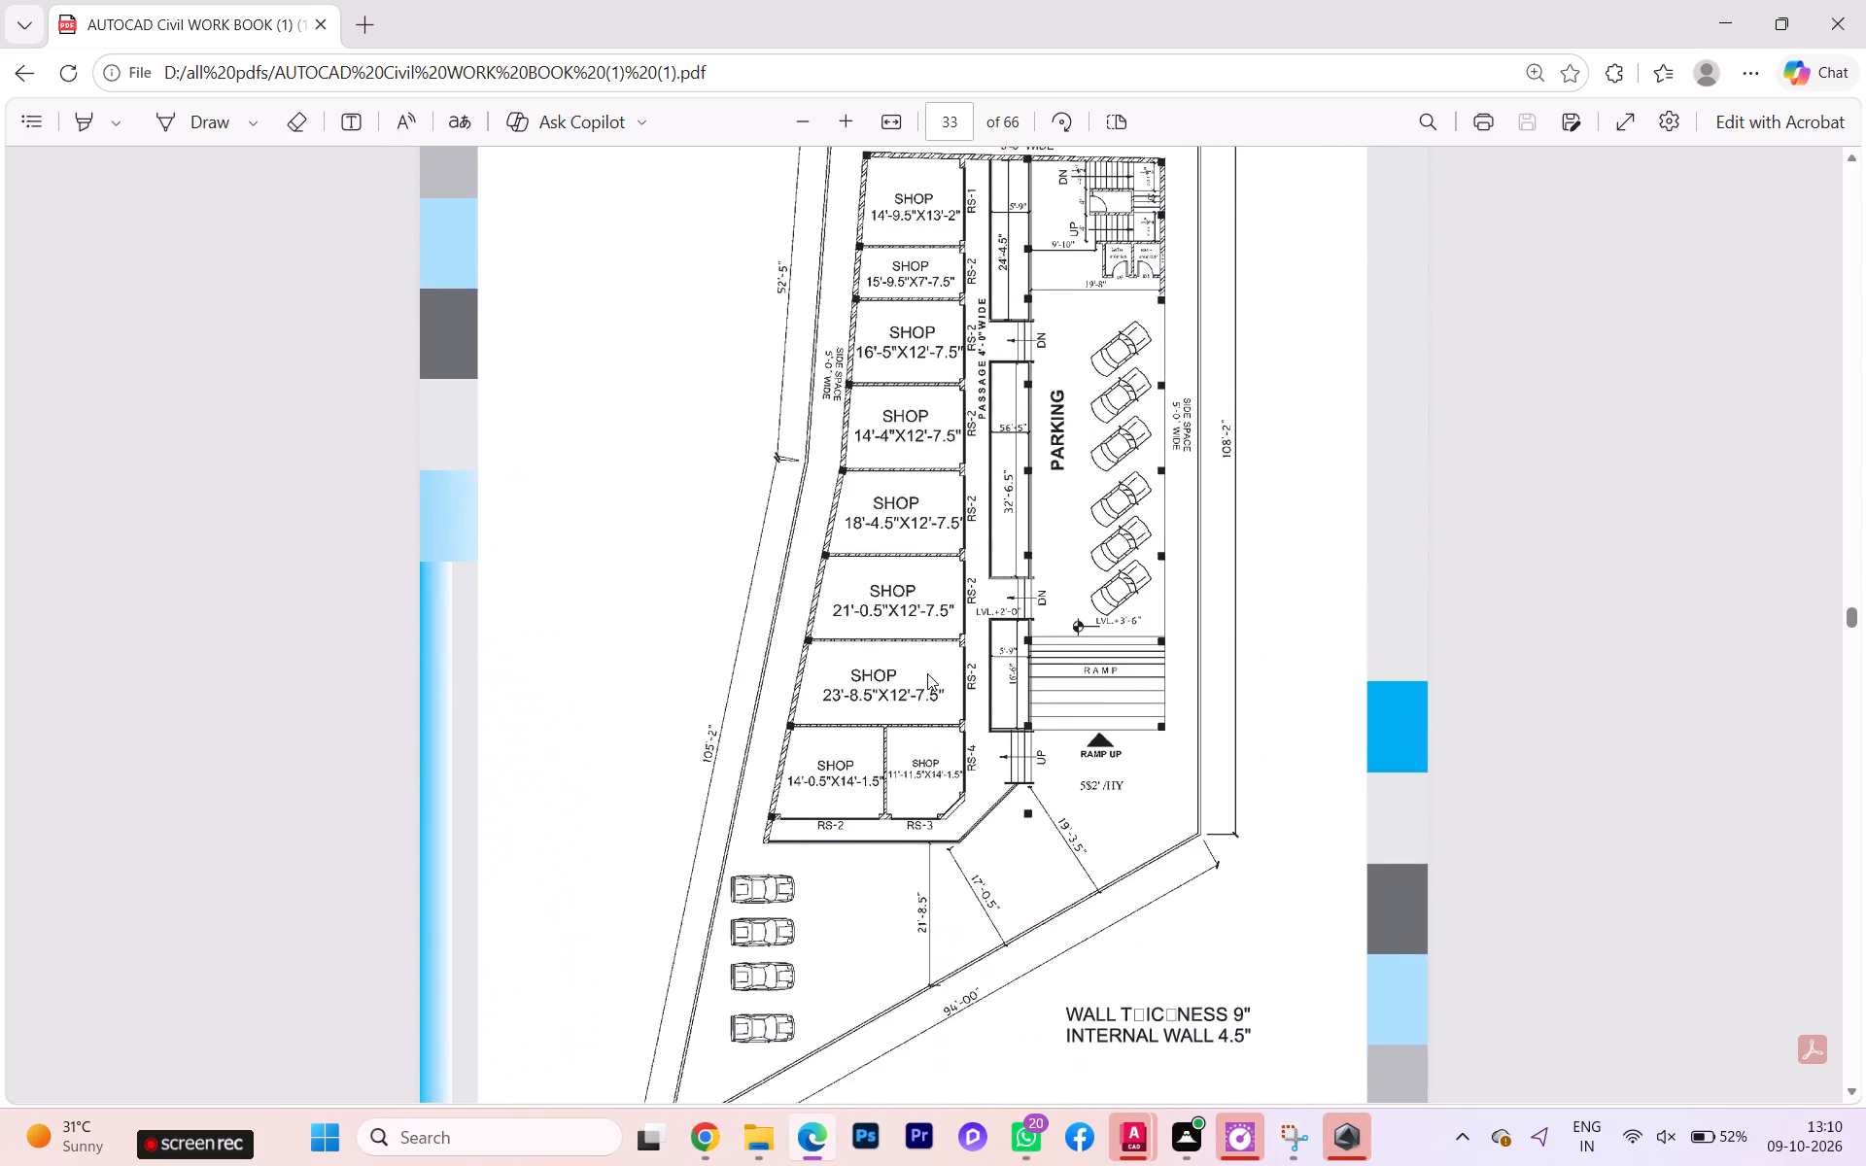
scroll(927, 673, "up", 1)
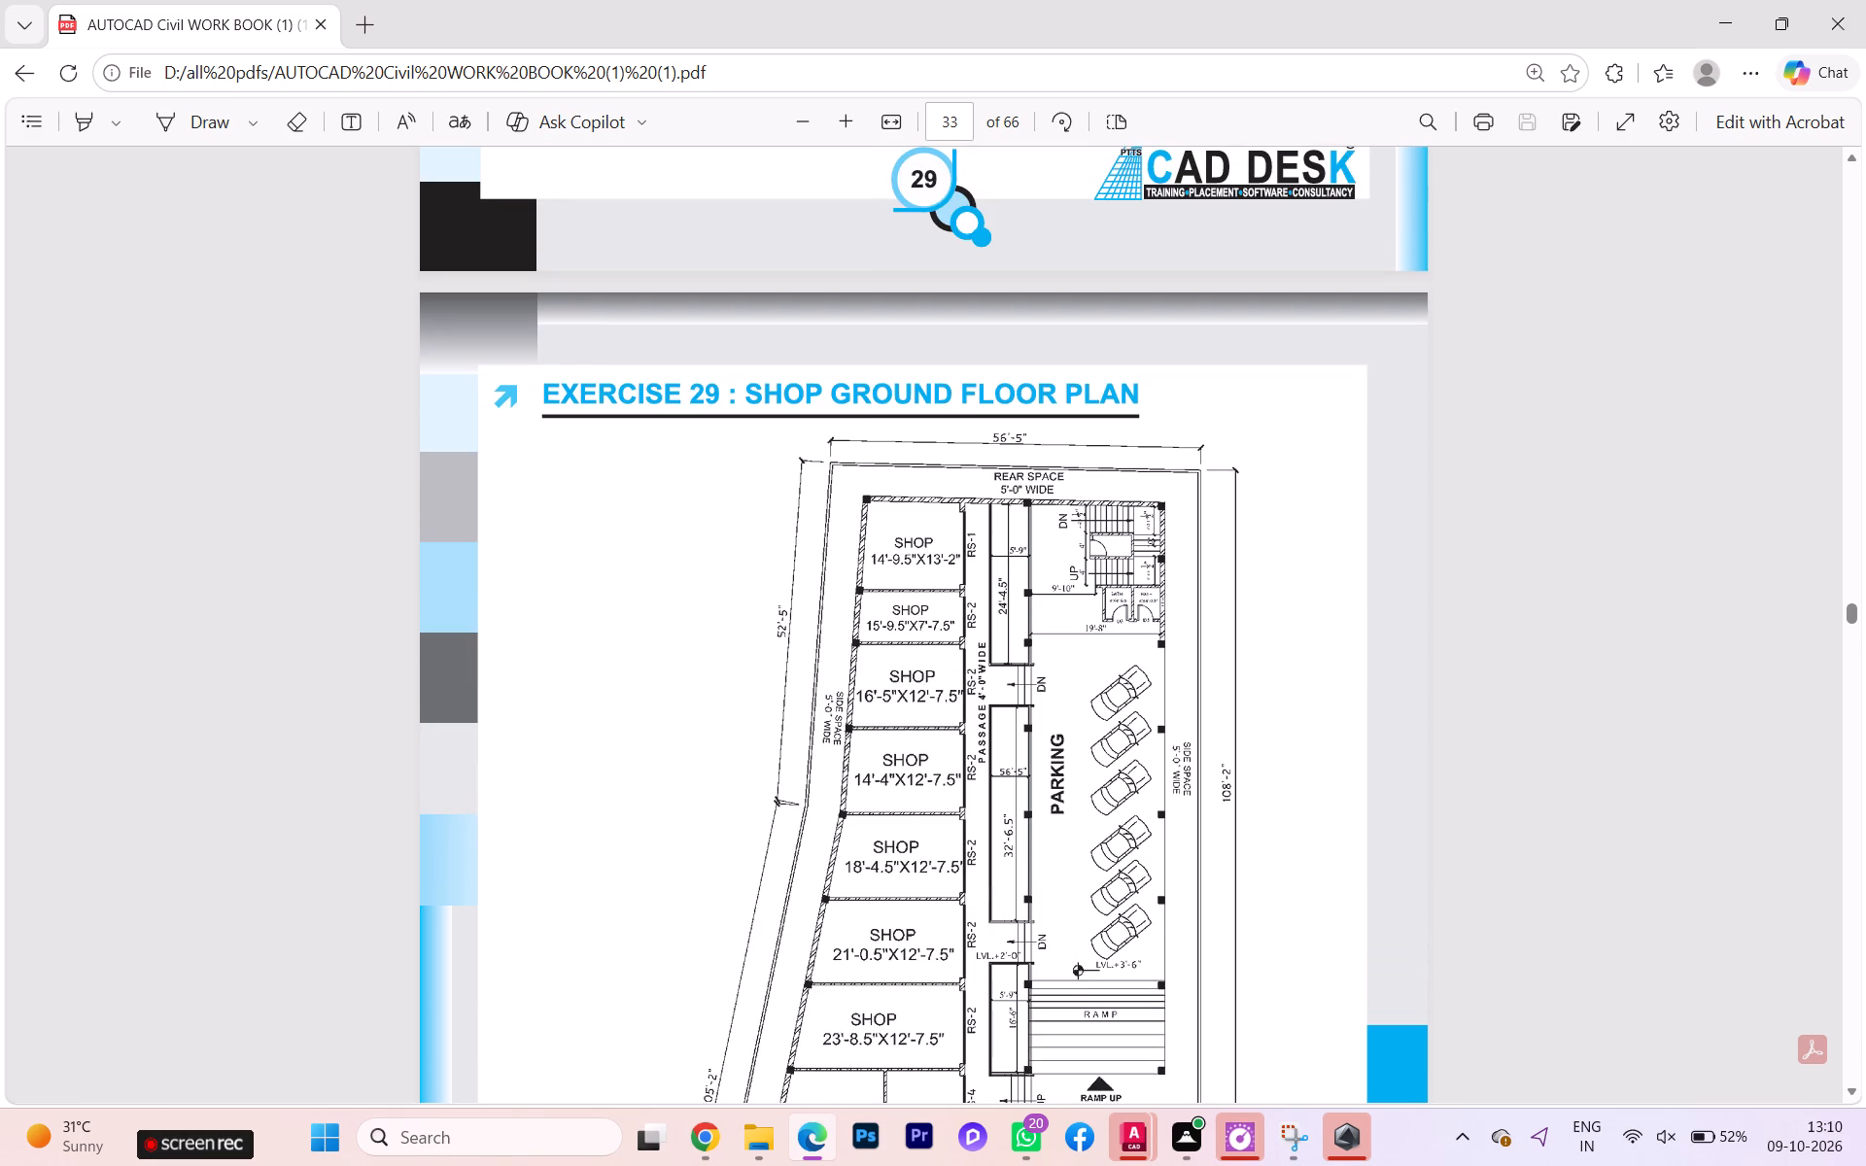
Return to the Exercise 28 shop site plan and examine its building outline, setback and road-side dimensions.
scroll(912, 690, "up", 14)
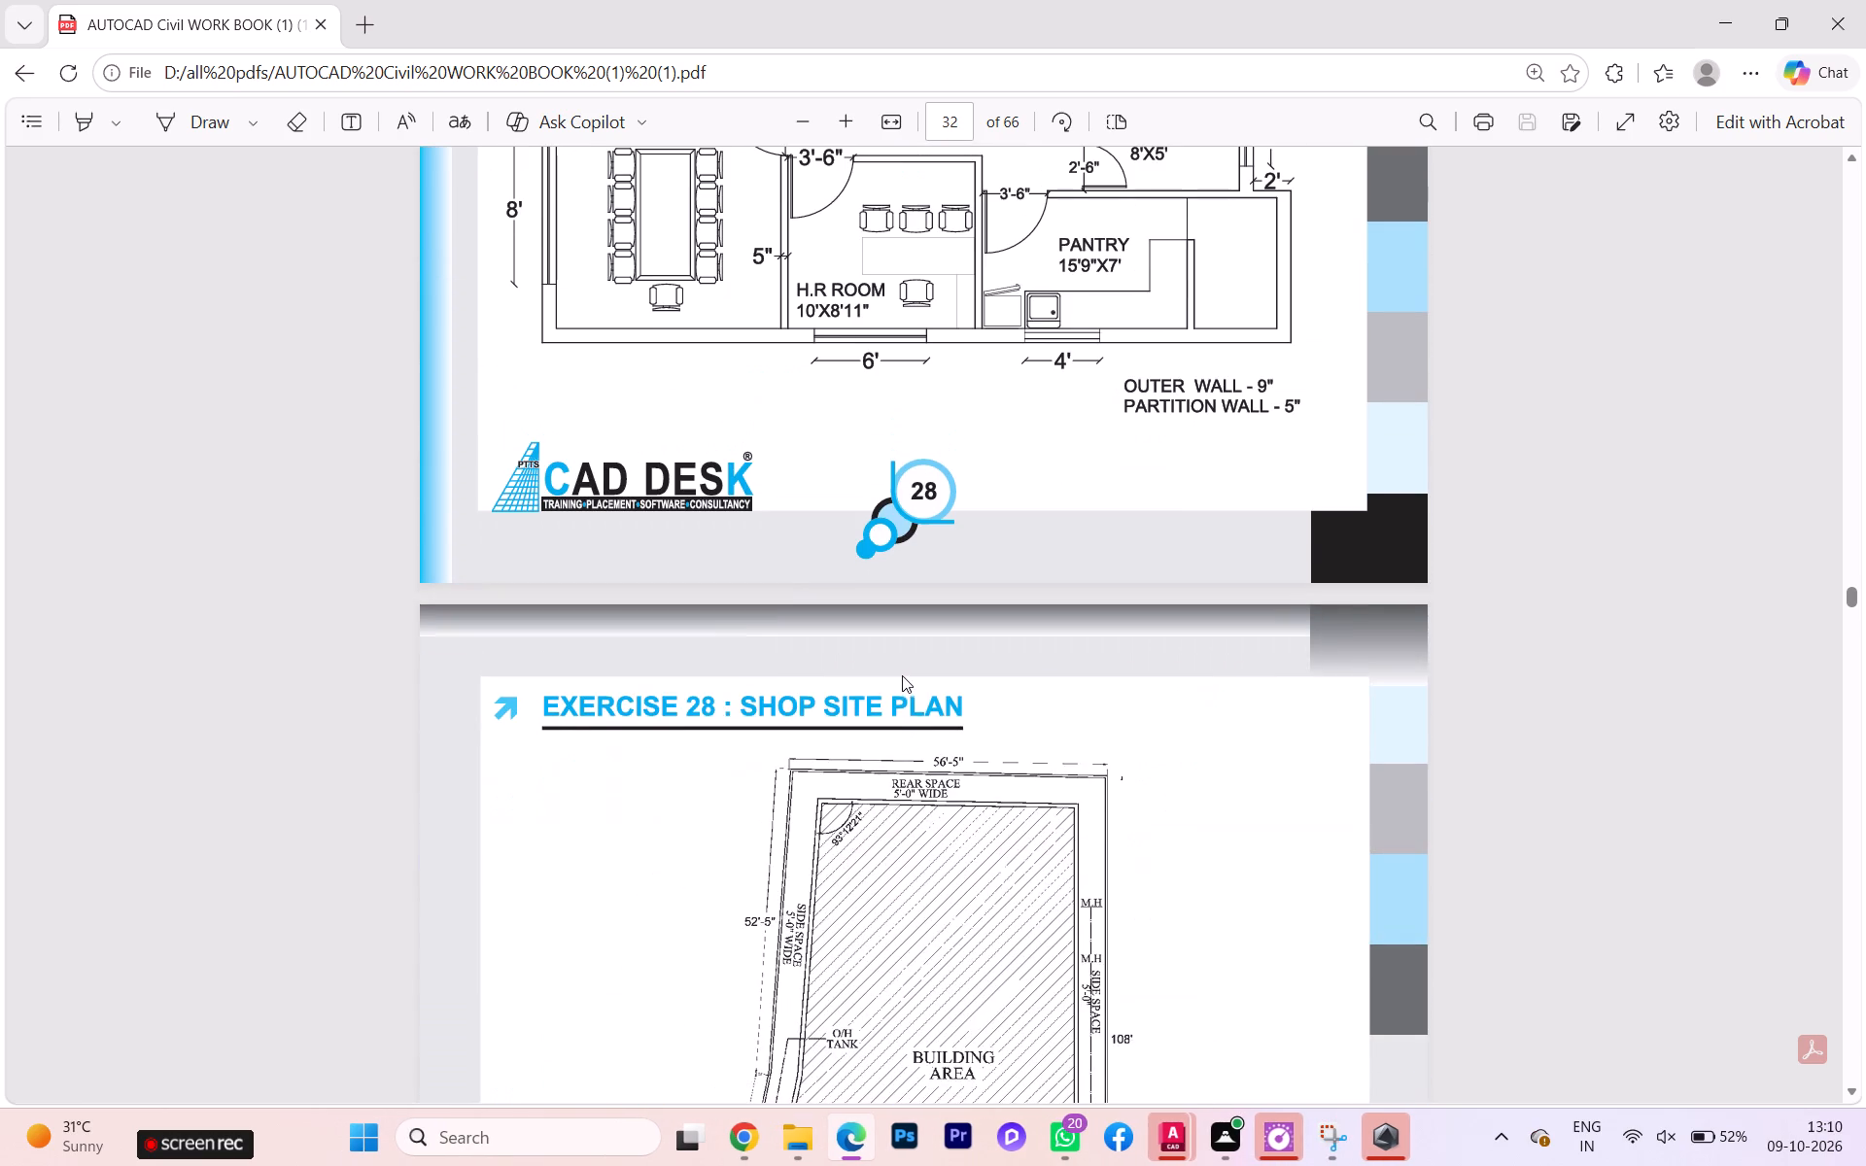
scroll(880, 807, "down", 2)
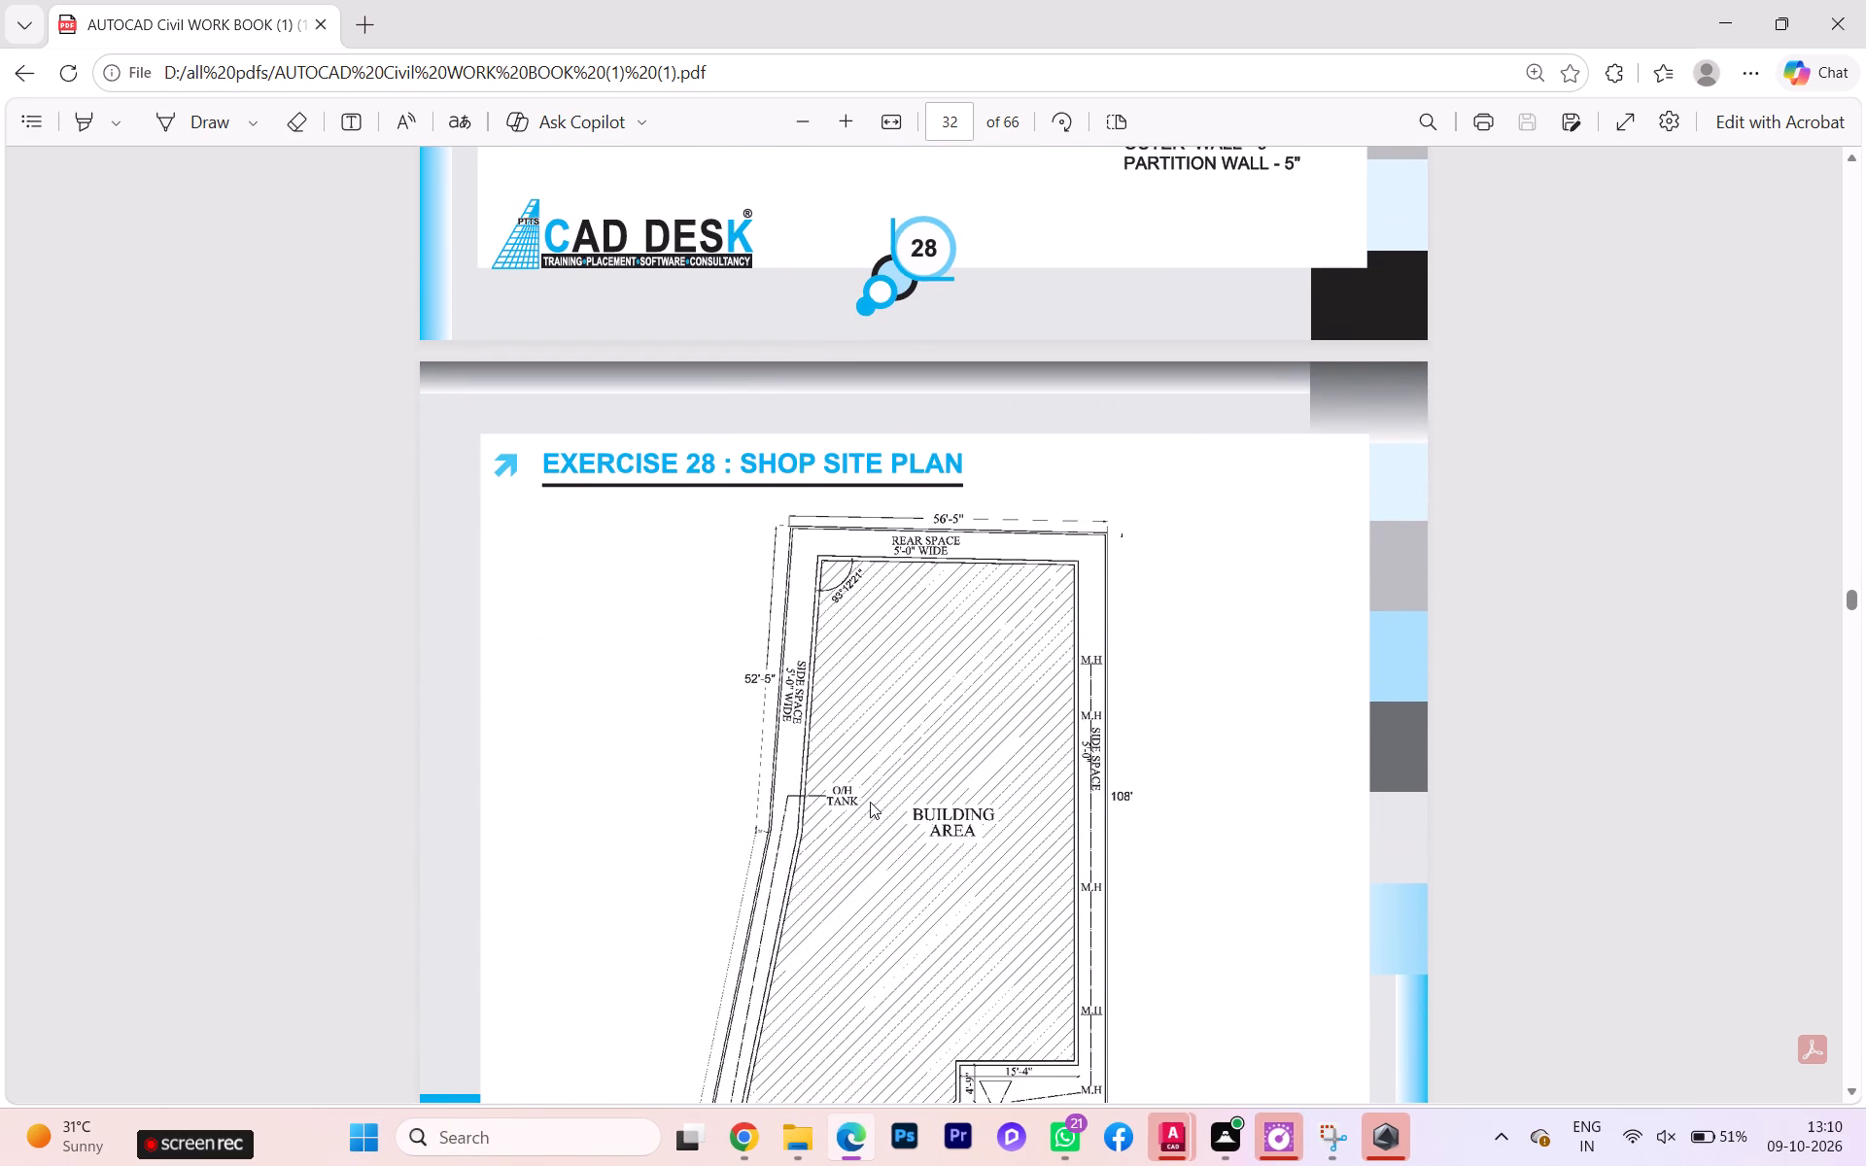
scroll(872, 806, "down", 1)
scroll(899, 813, "up", 1)
scroll(898, 812, "down", 1)
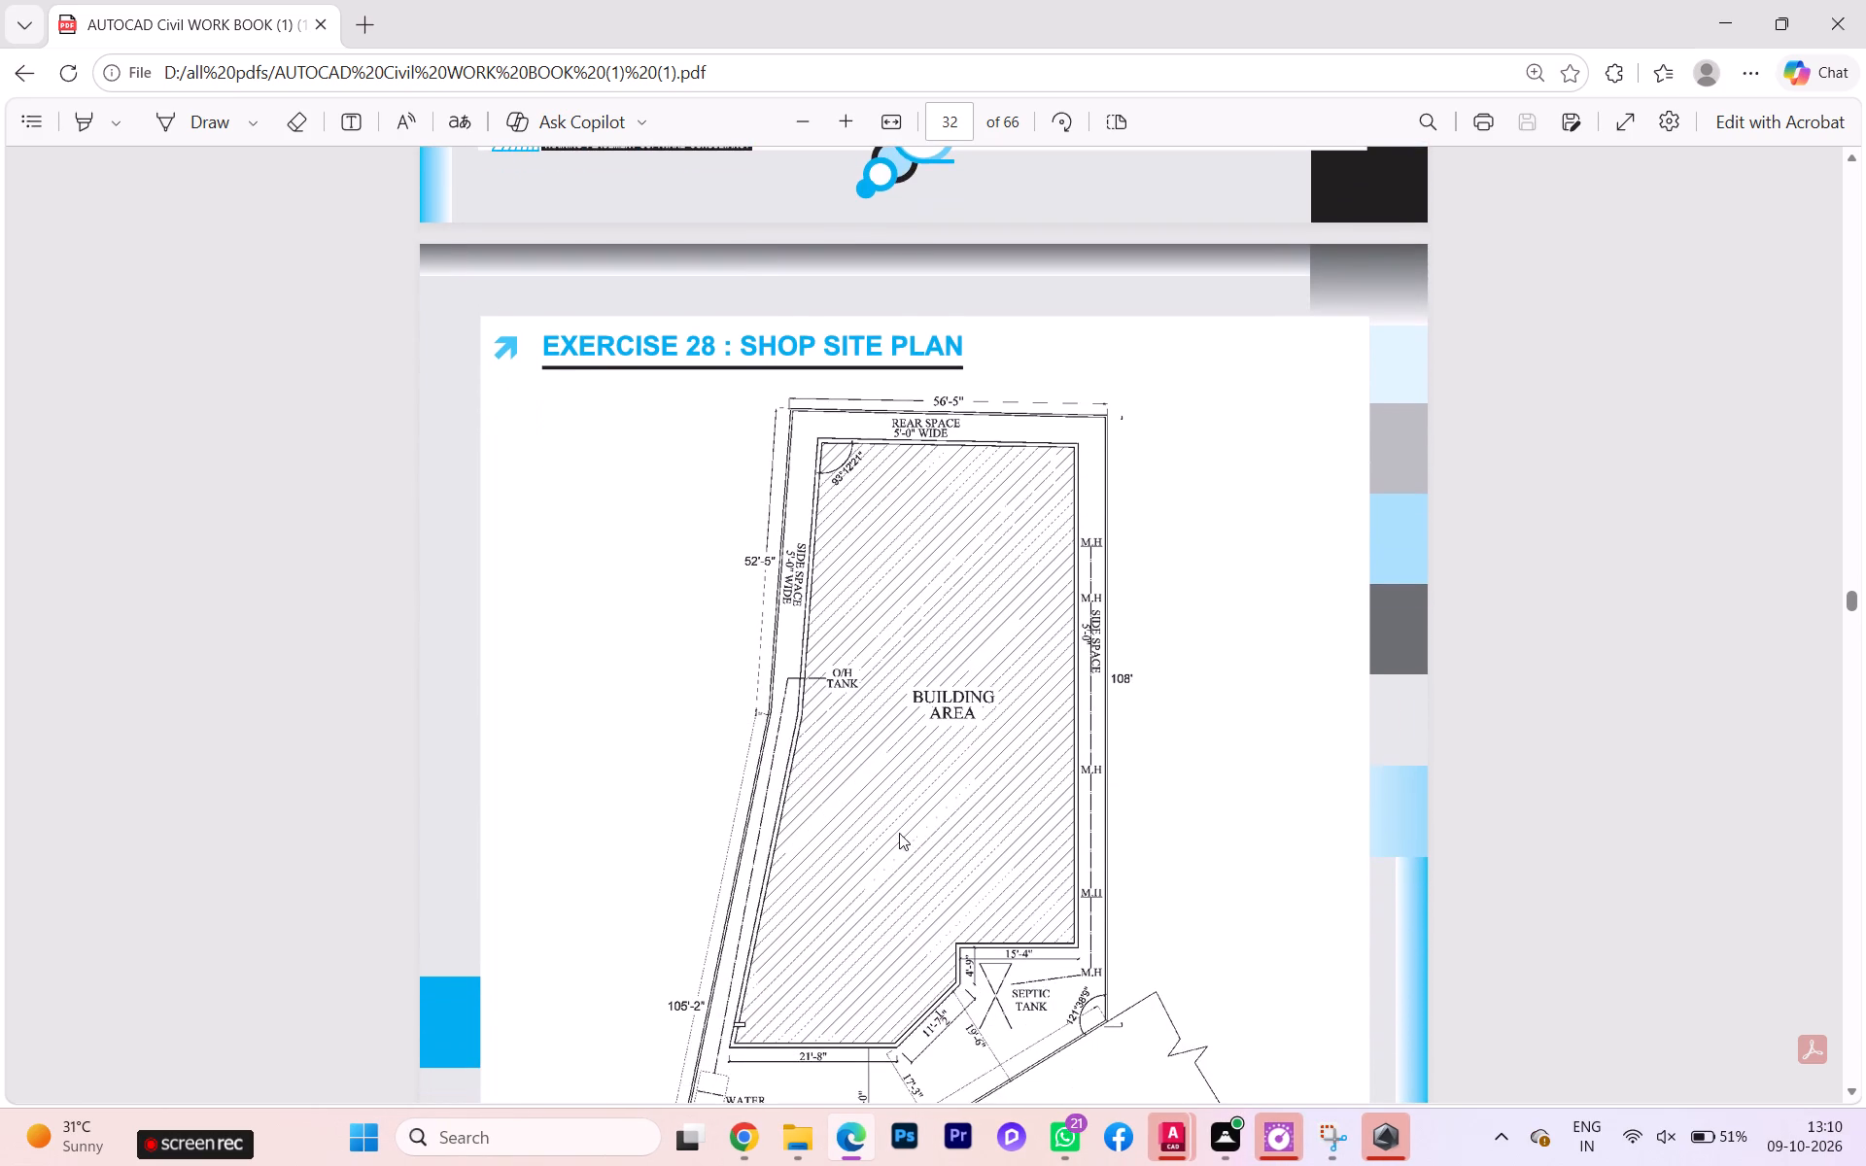
scroll(936, 848, "down", 1)
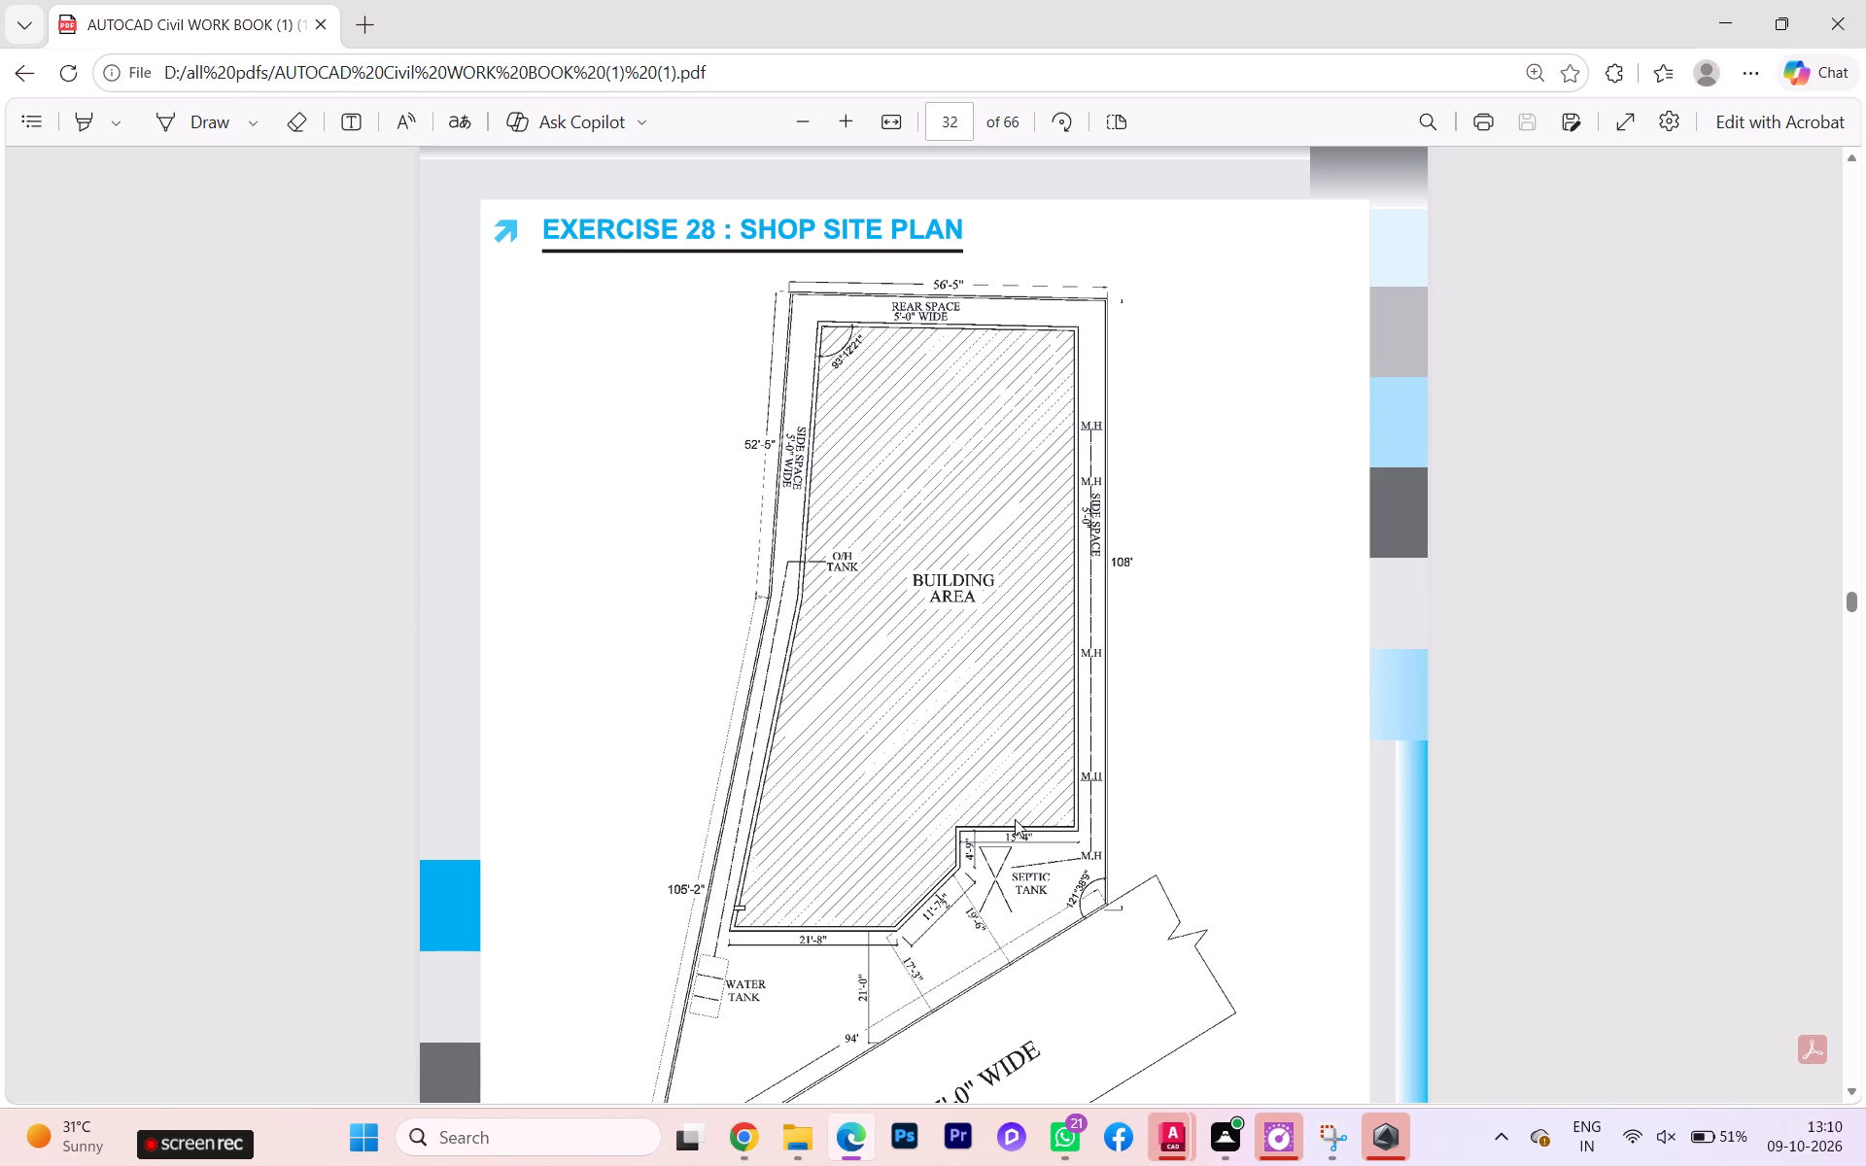
scroll(1031, 825, "down", 1)
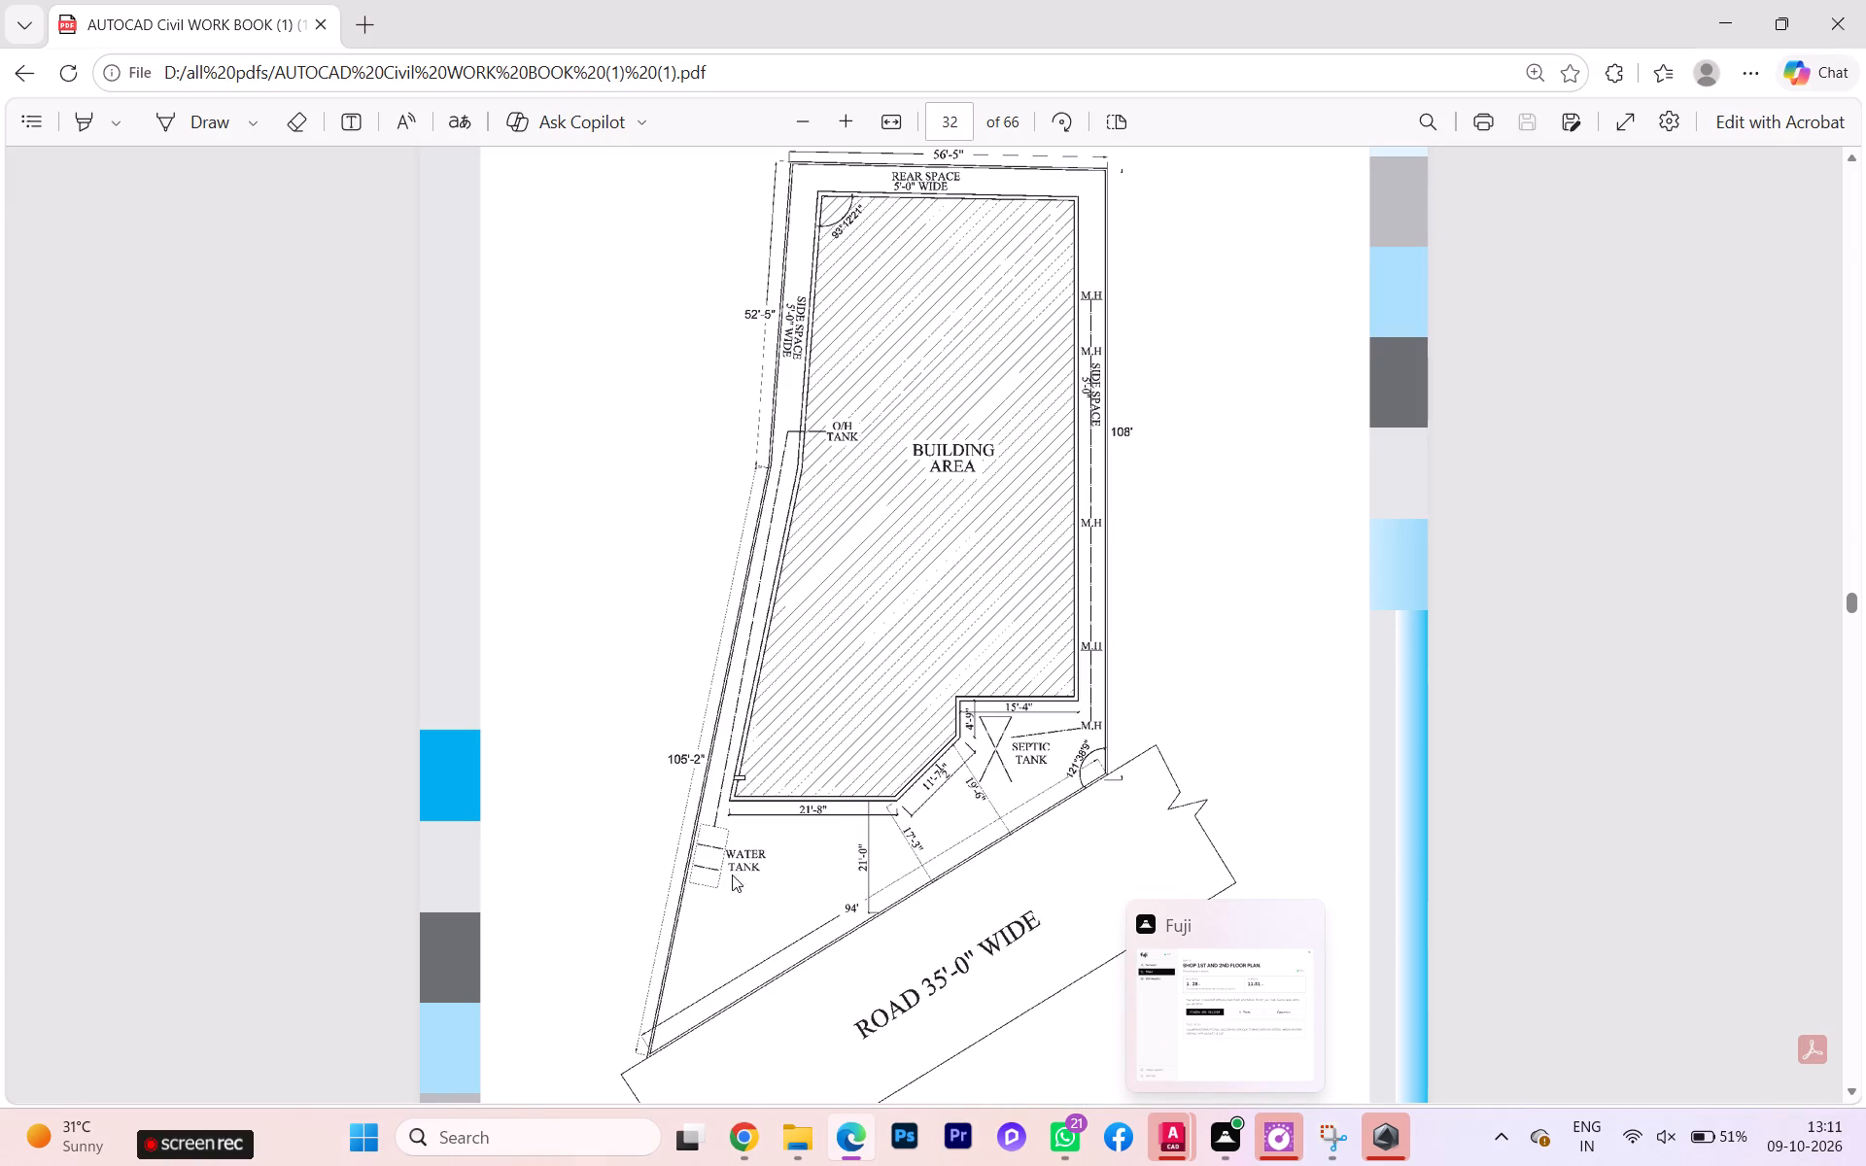
scroll(772, 862, "down", 1)
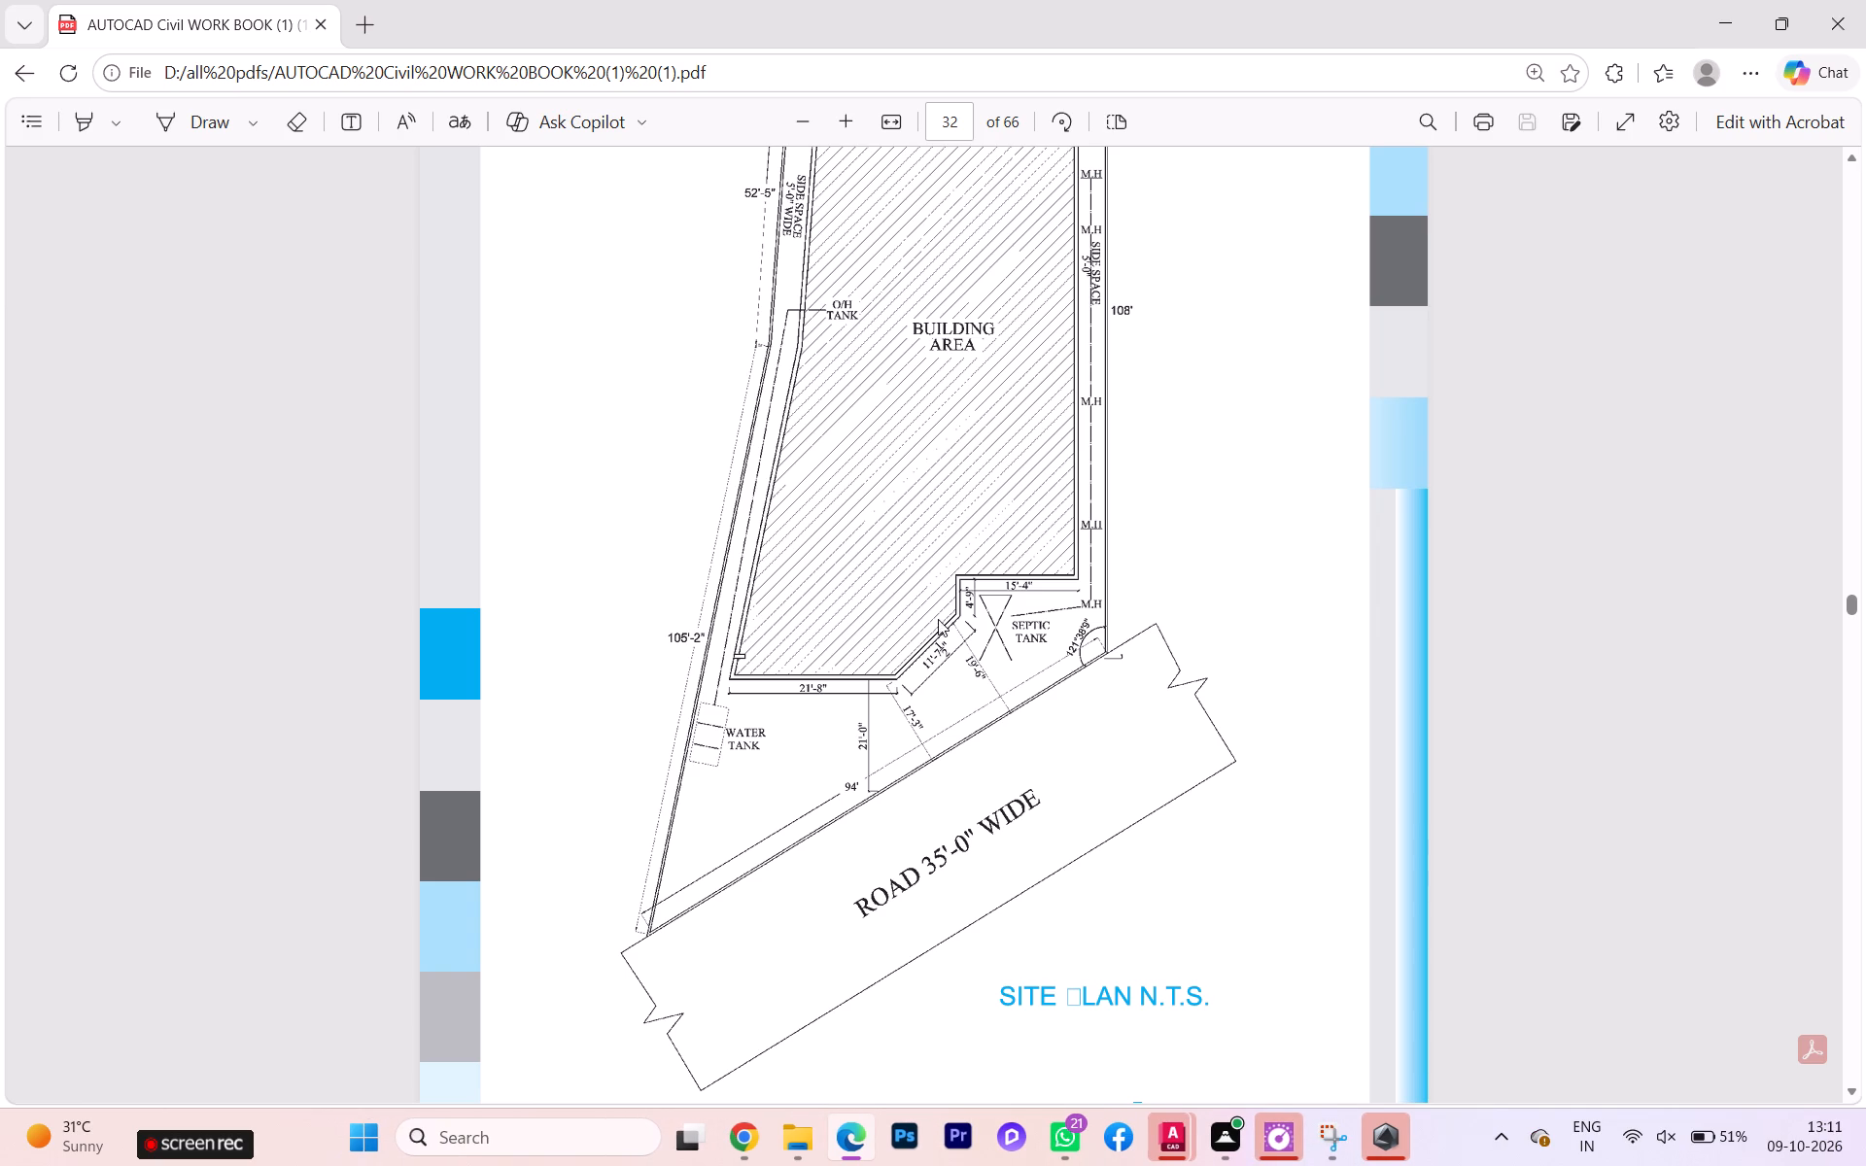
scroll(1062, 586, "up", 1)
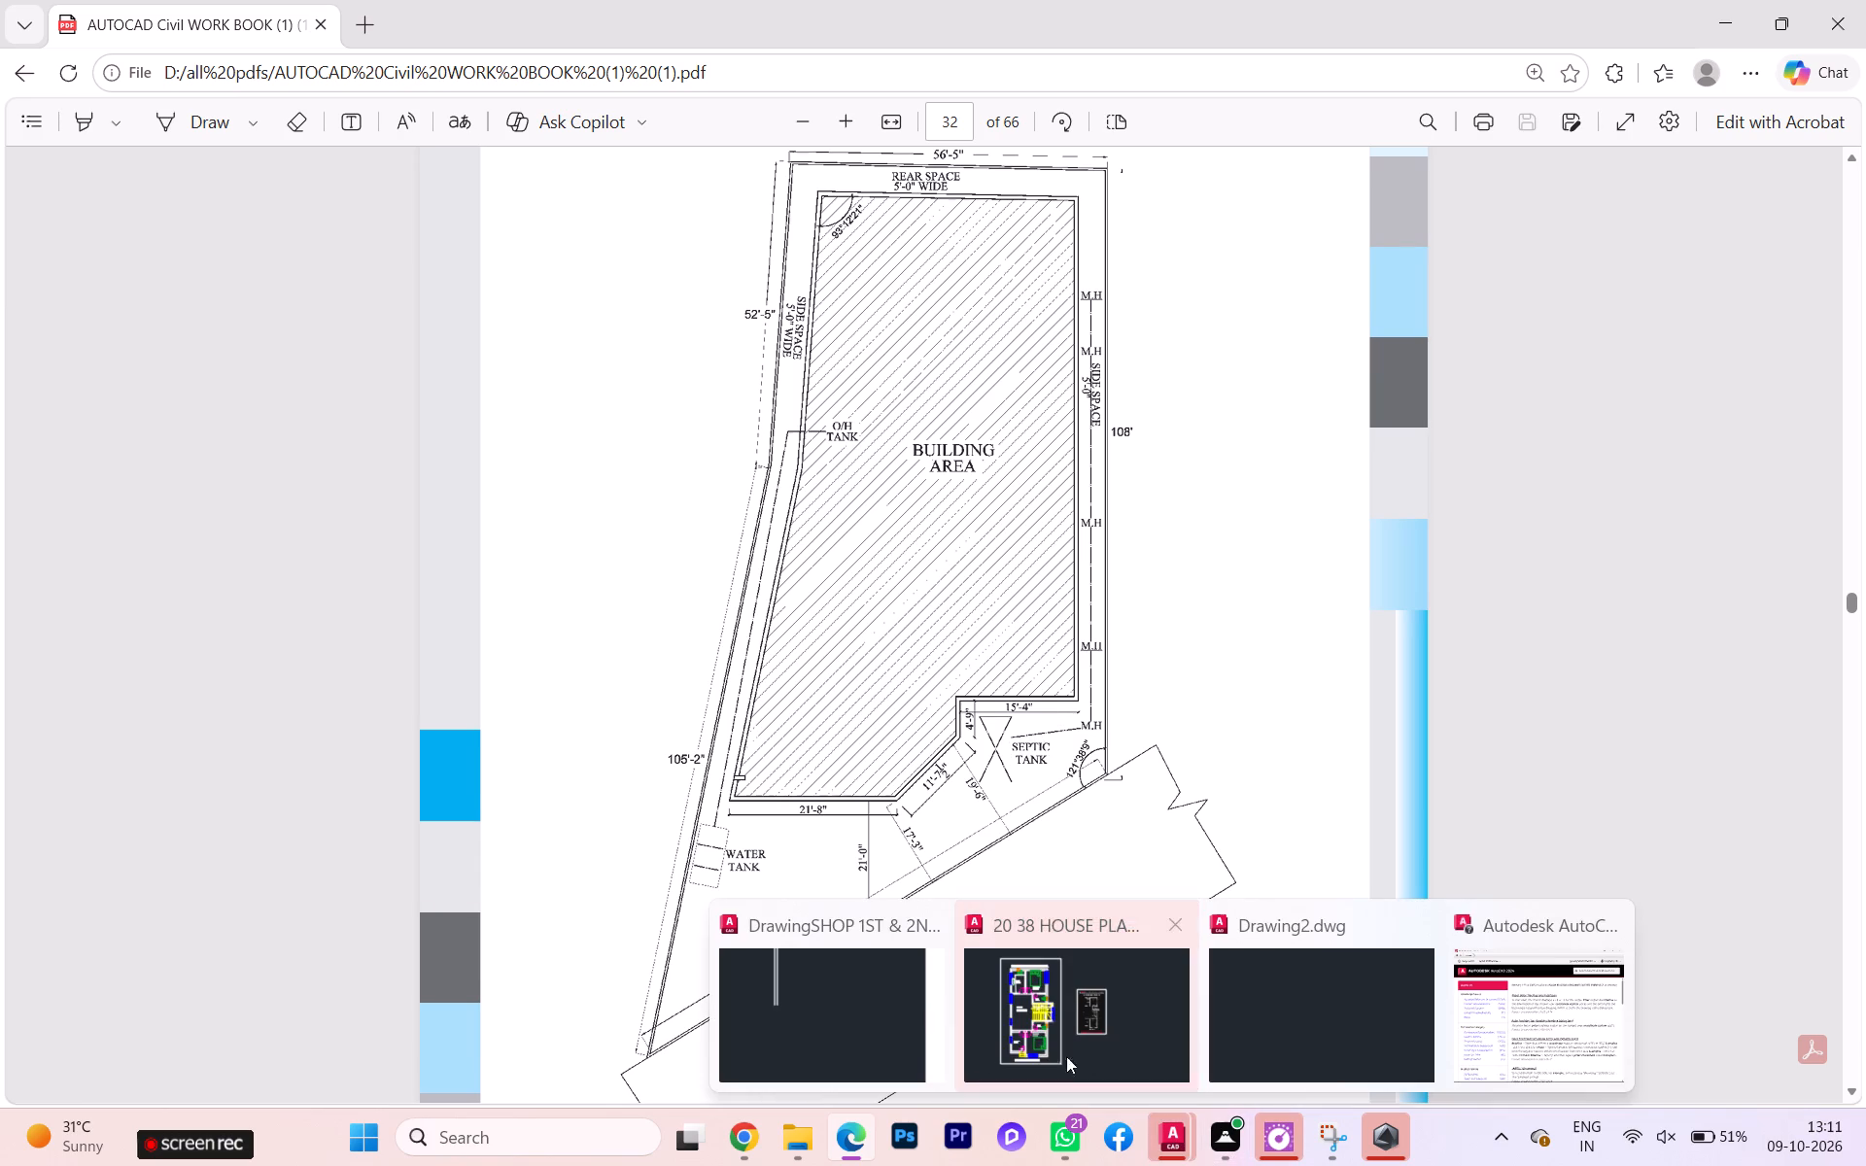
Switch to the DrawingSHOP 1ST & 2ND drawing in AutoCAD and draw a 15'4" line inward from the 108' boundary's lower end.
left_click(857, 1030)
scroll(509, 737, "down", 1)
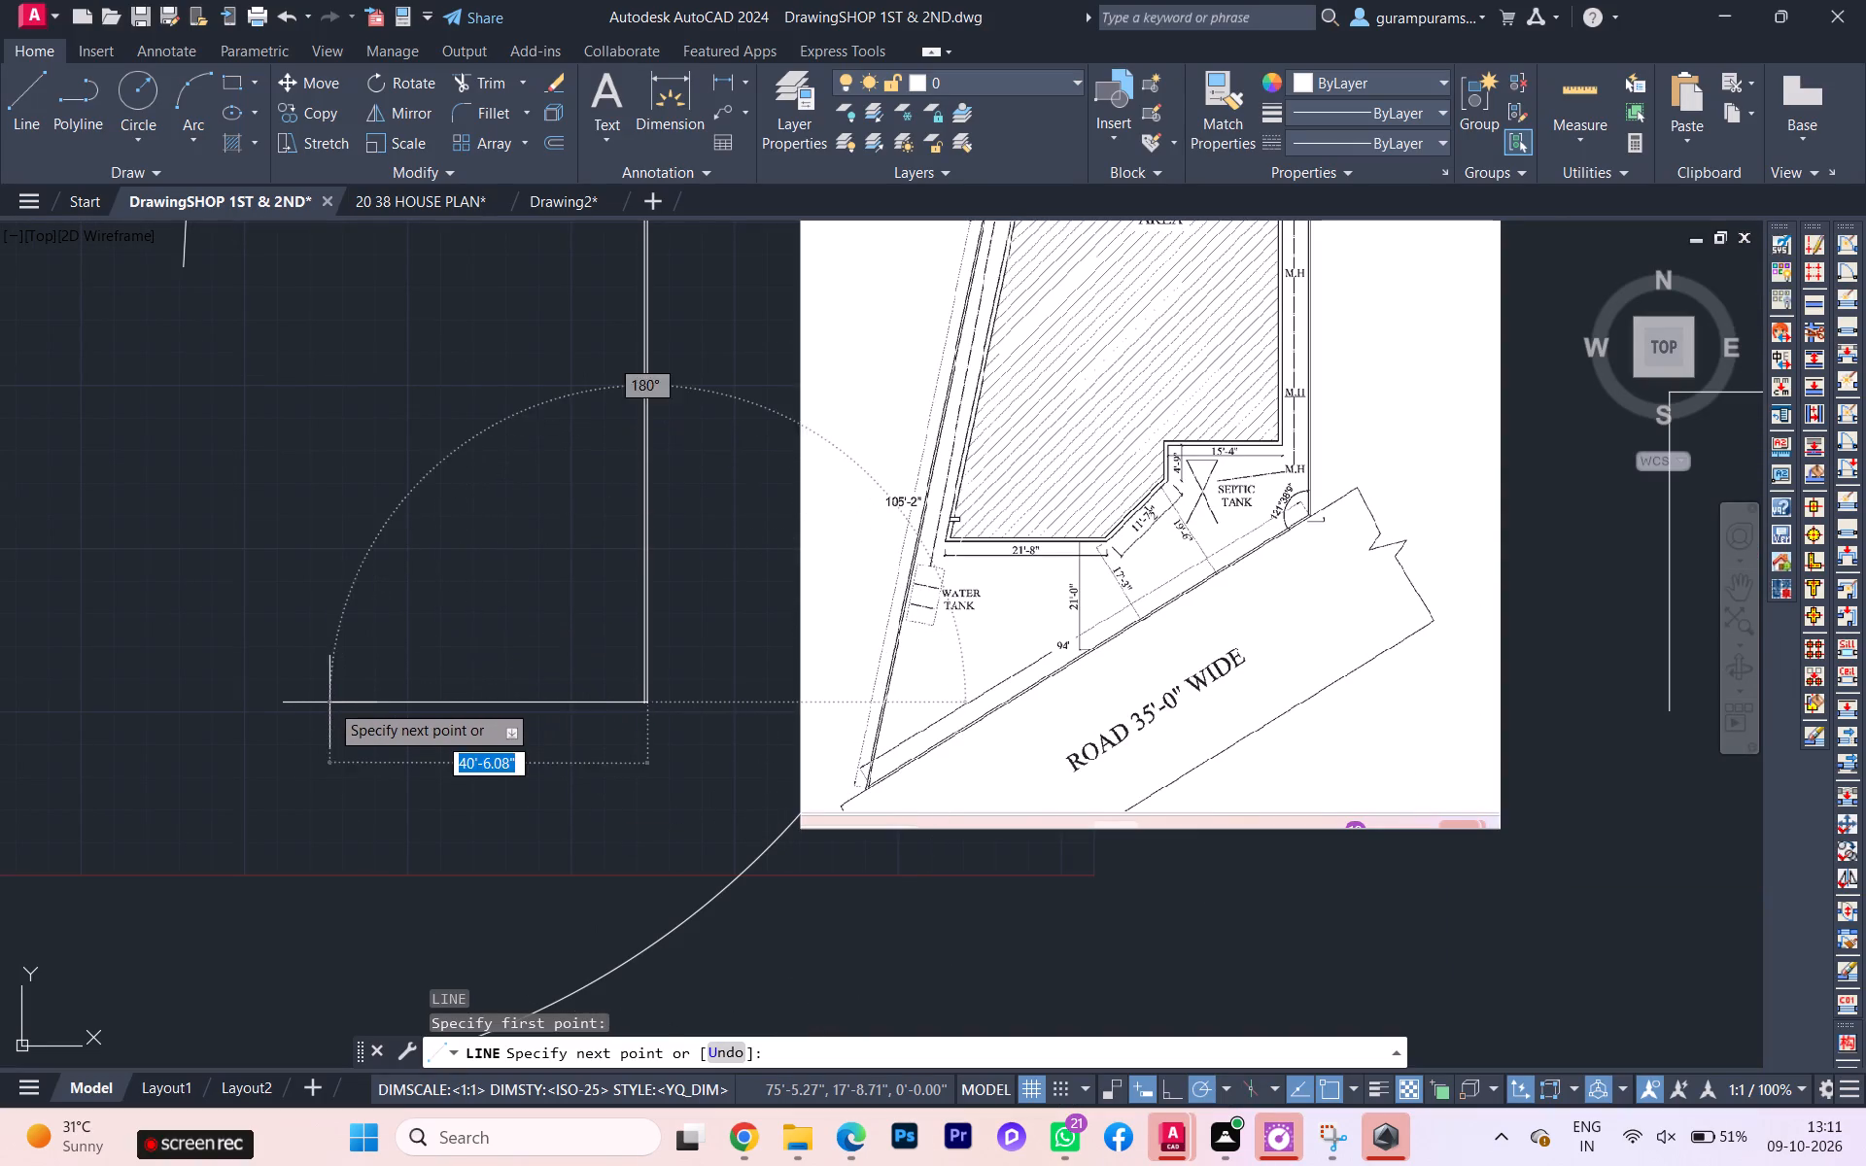
type("15")
type("'4")
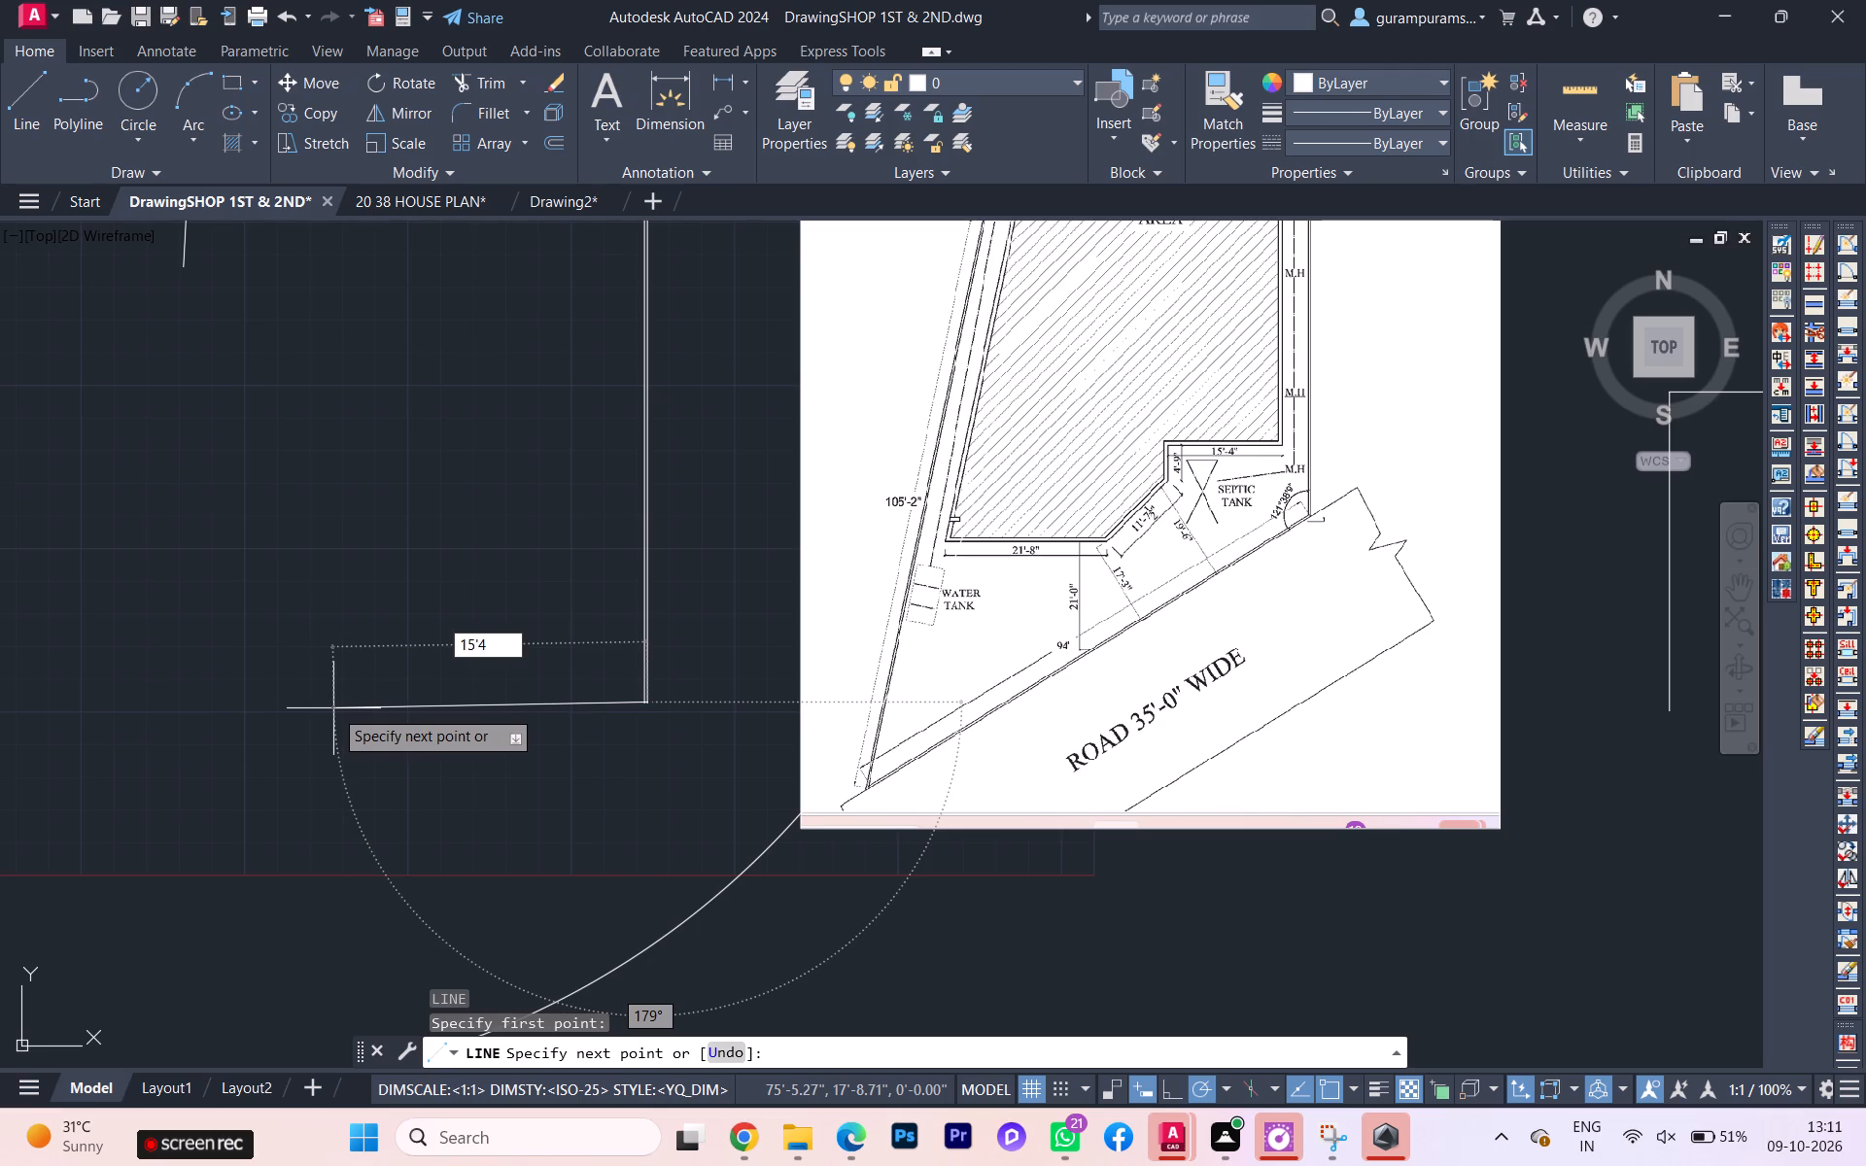
key("Return")
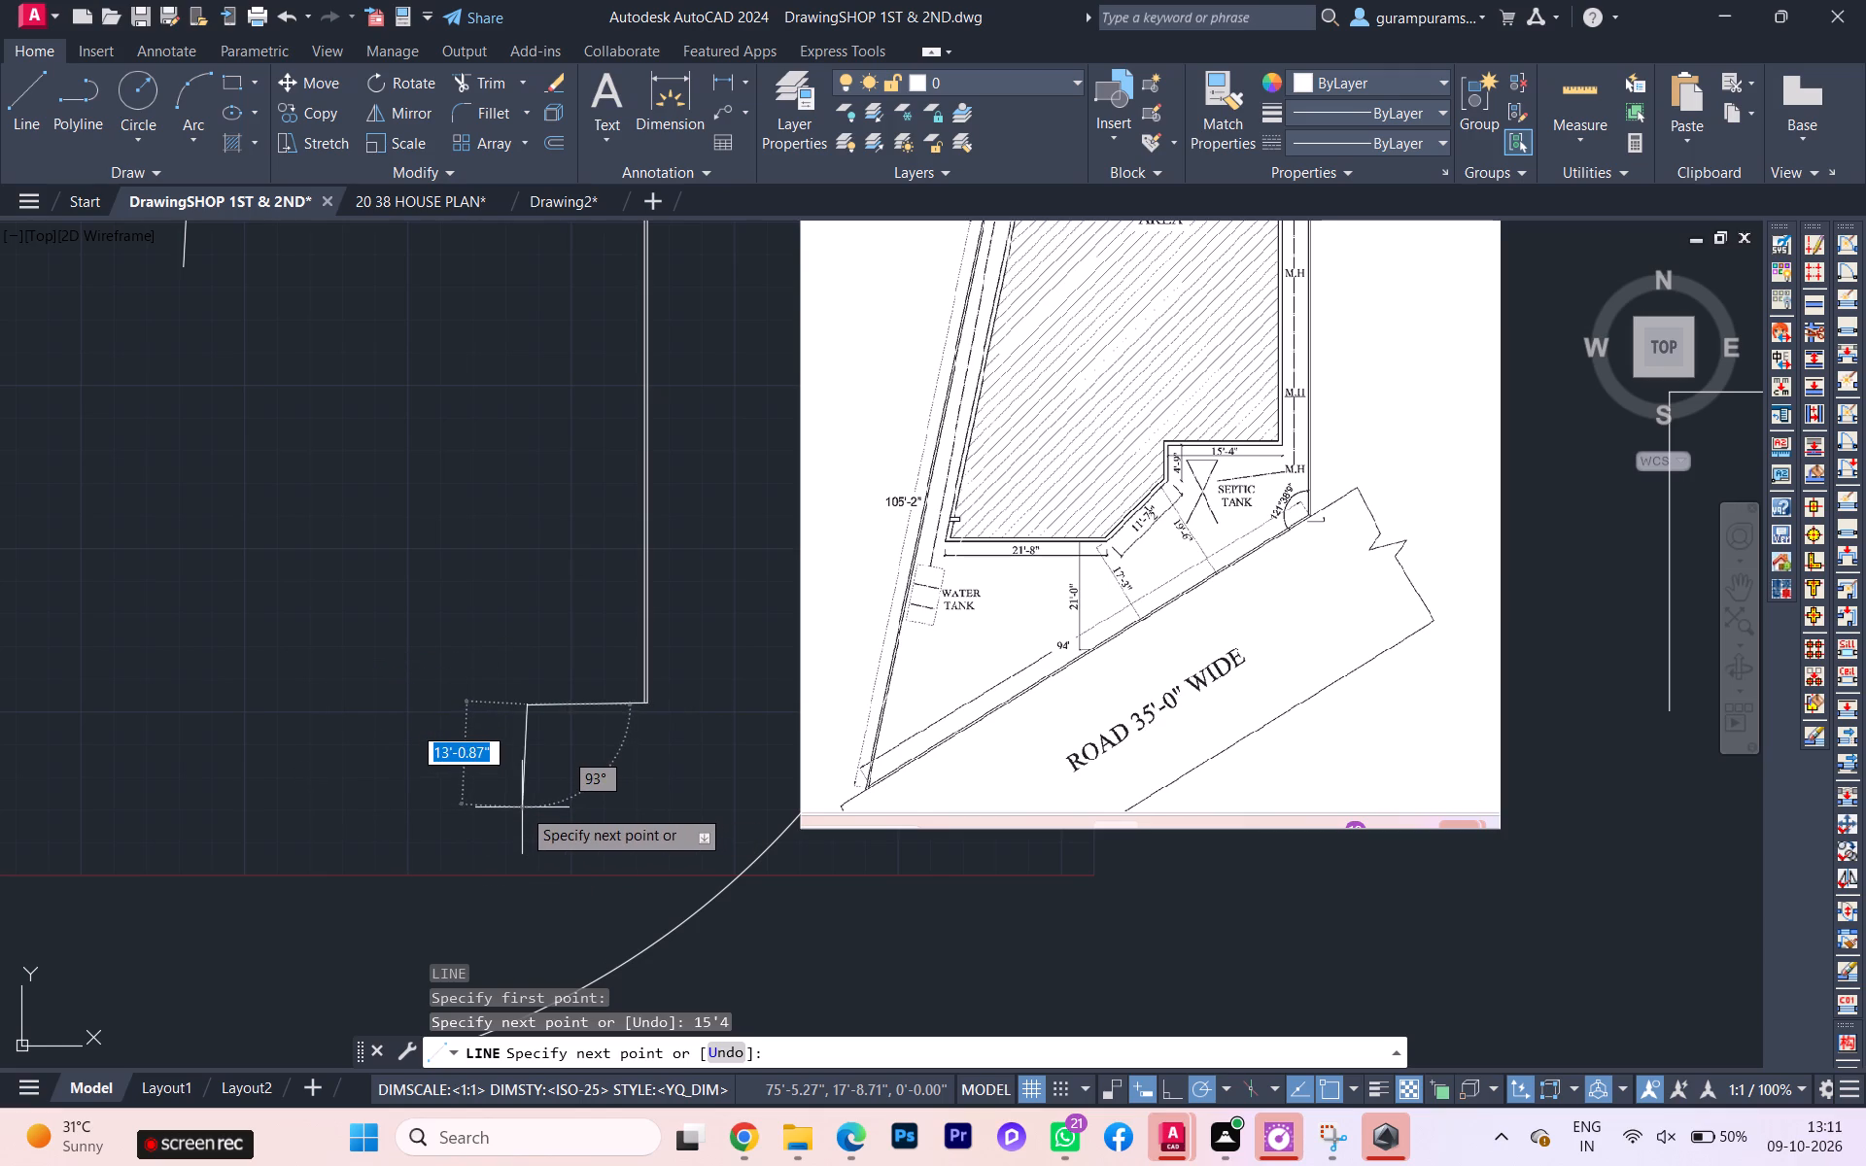
Turn ortho on, continue the line 4'9" straight down from the end of the 15'4" segment, and end the line.
key("F8")
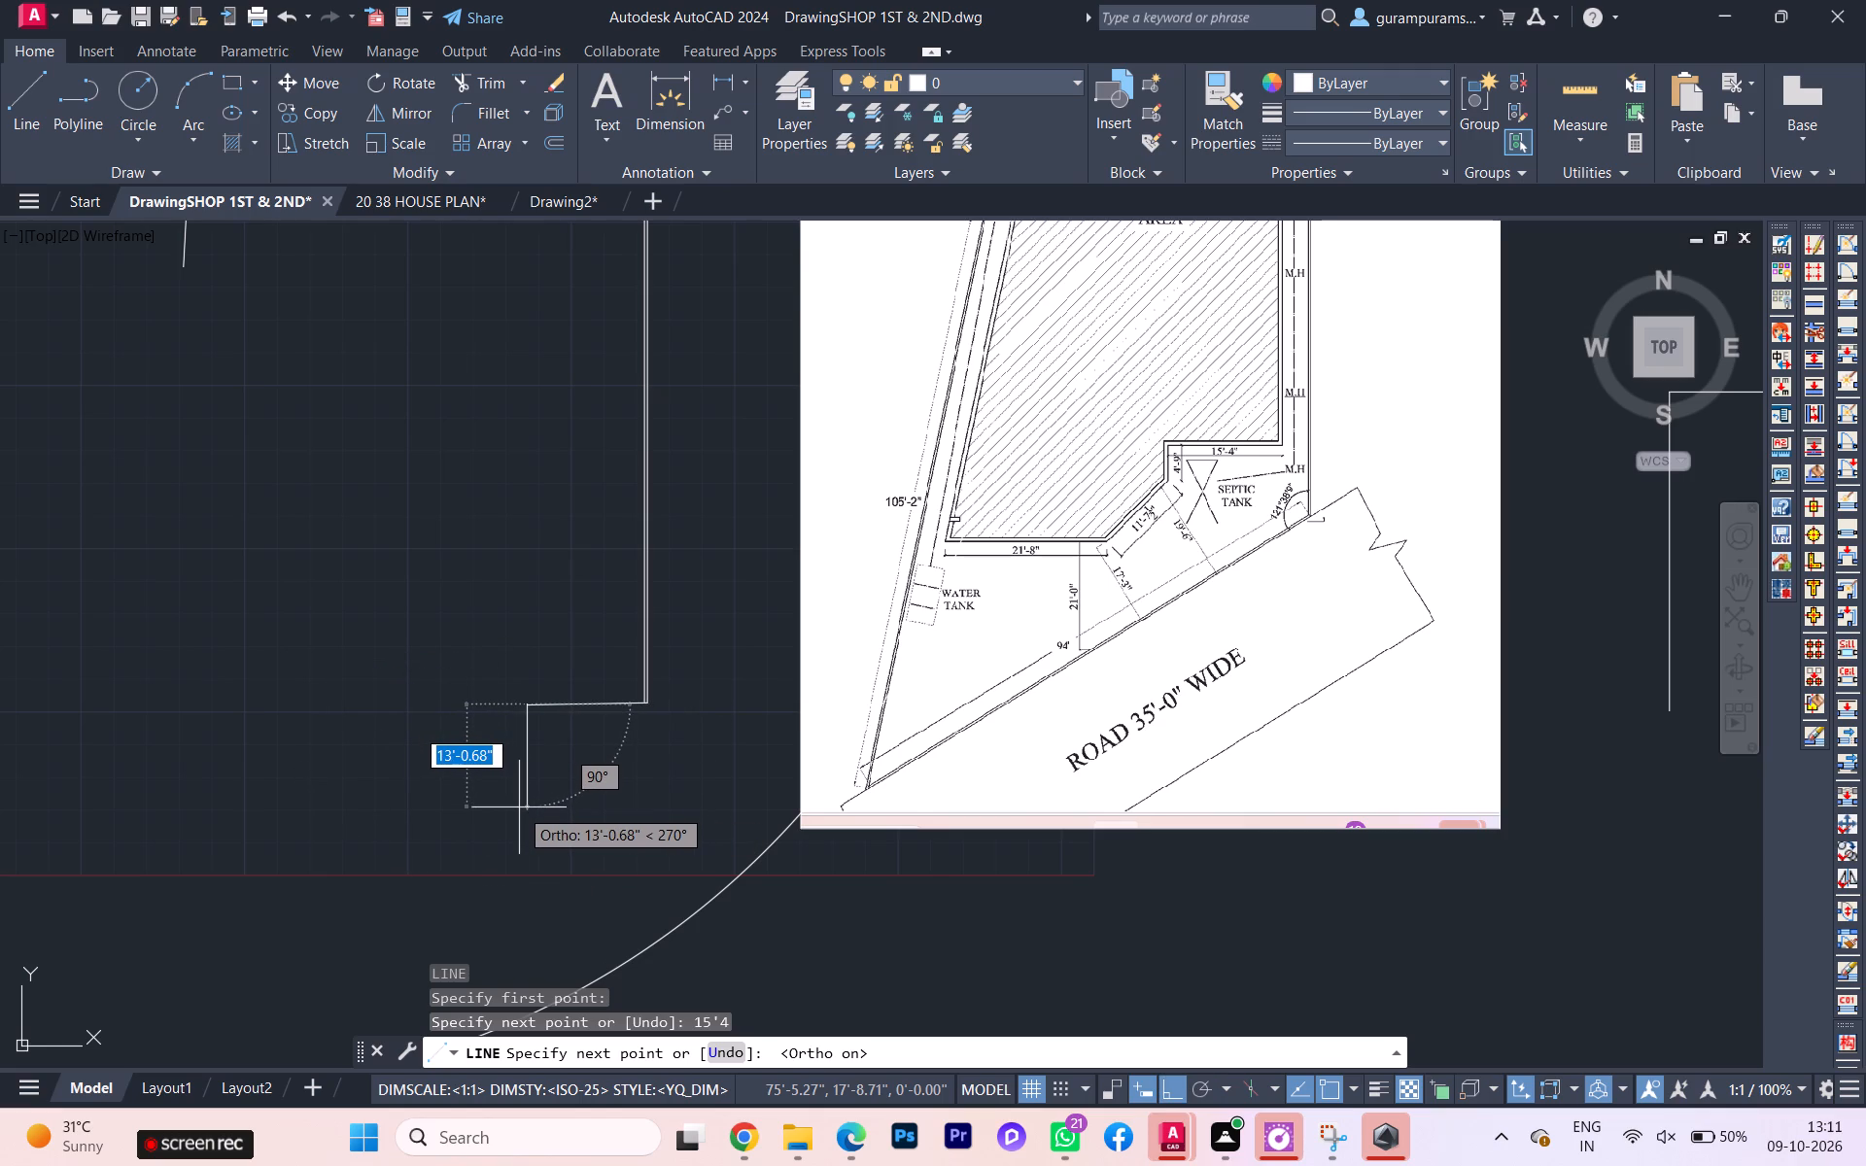
type("4'9")
key("Return")
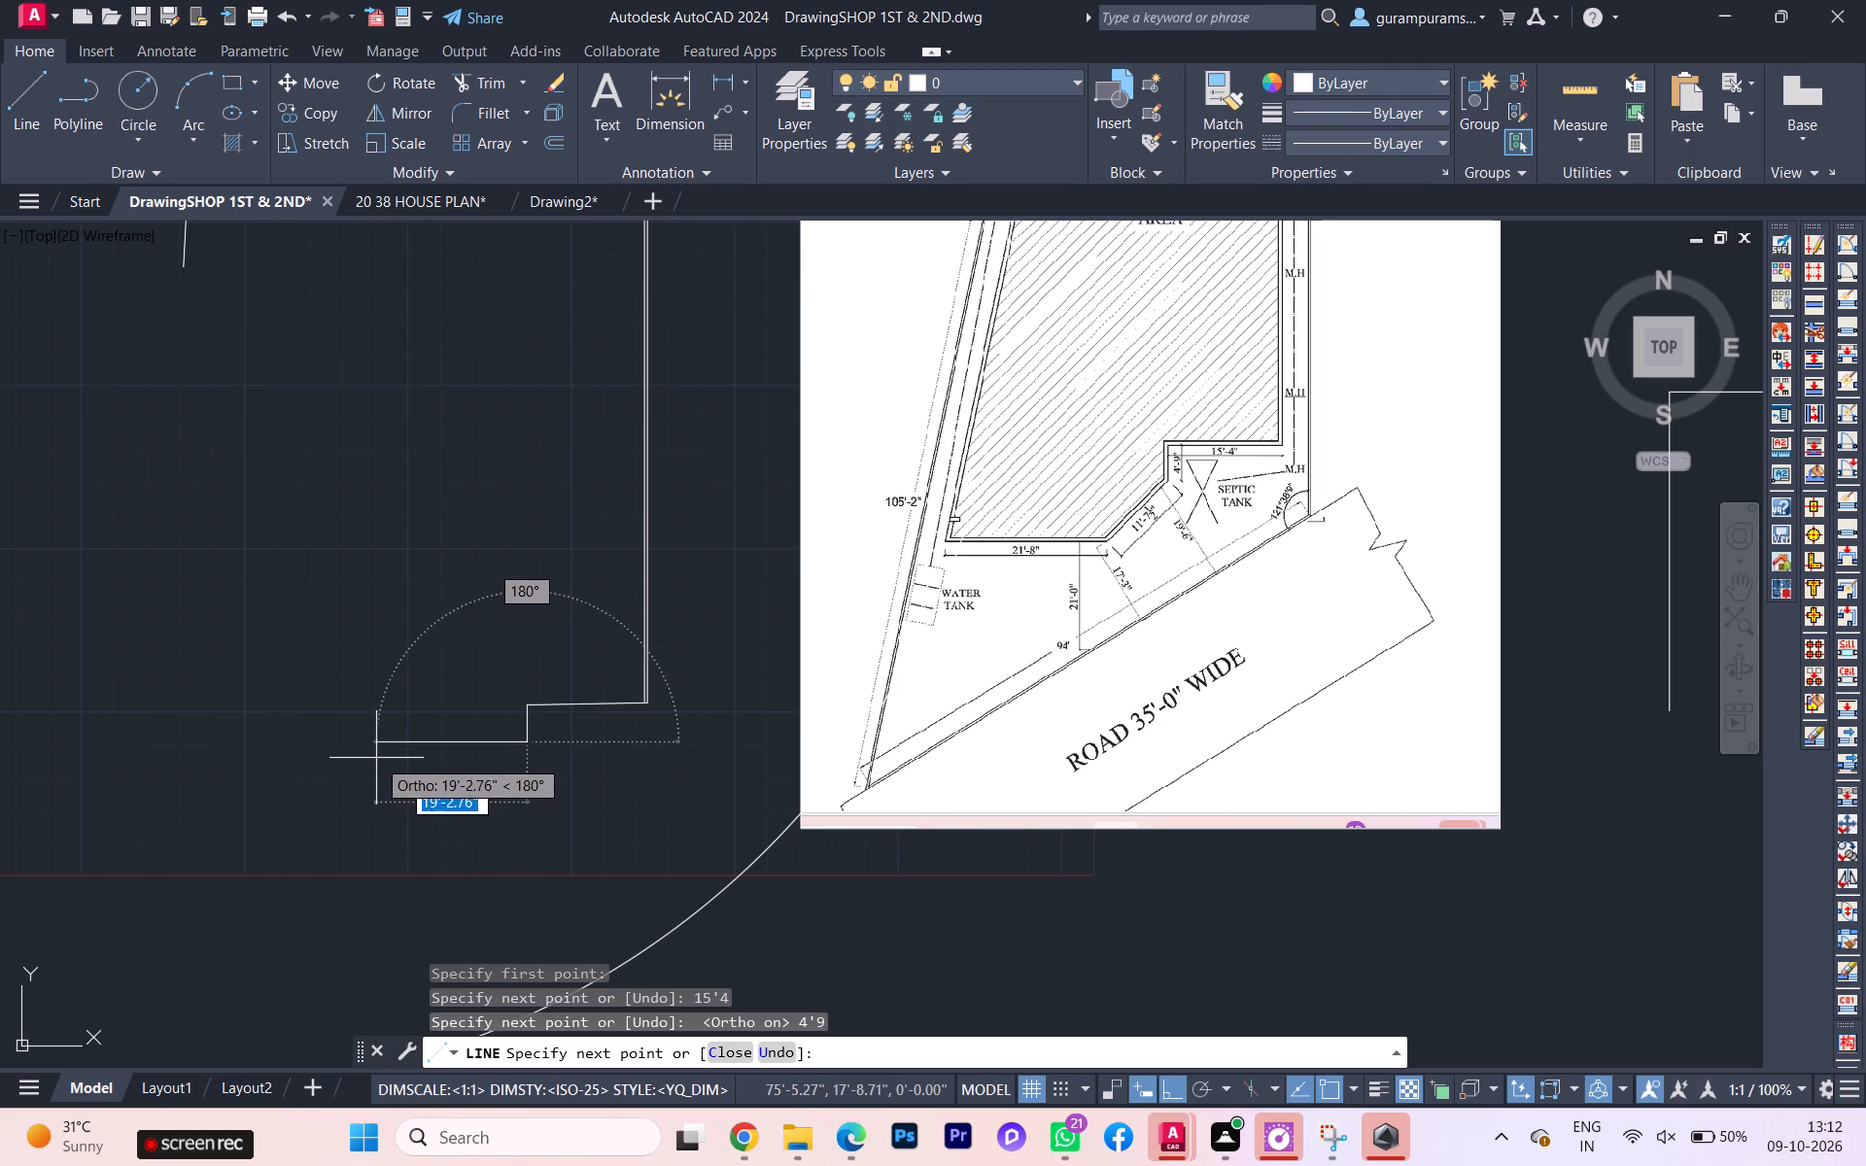
scroll(618, 704, "up", 1)
scroll(621, 698, "down", 1)
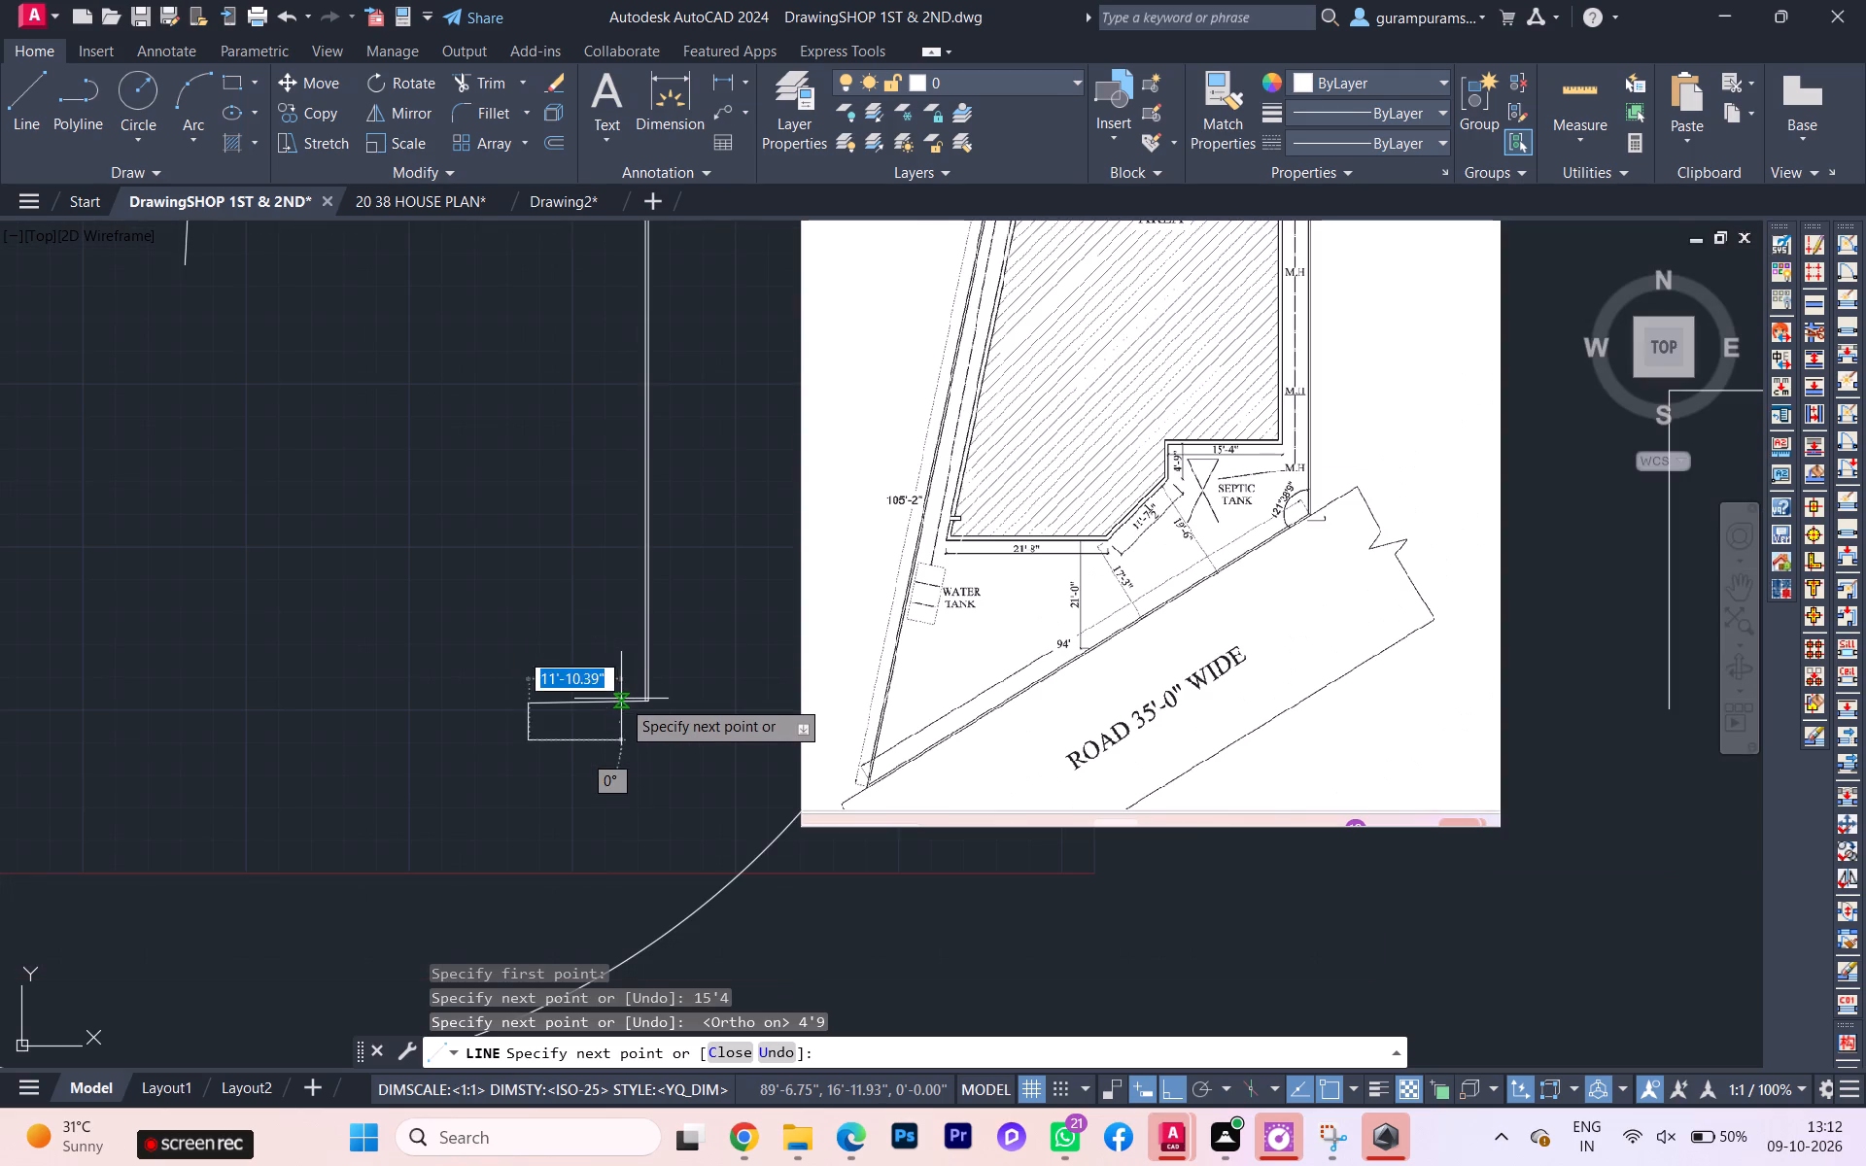
scroll(621, 719, "down", 1)
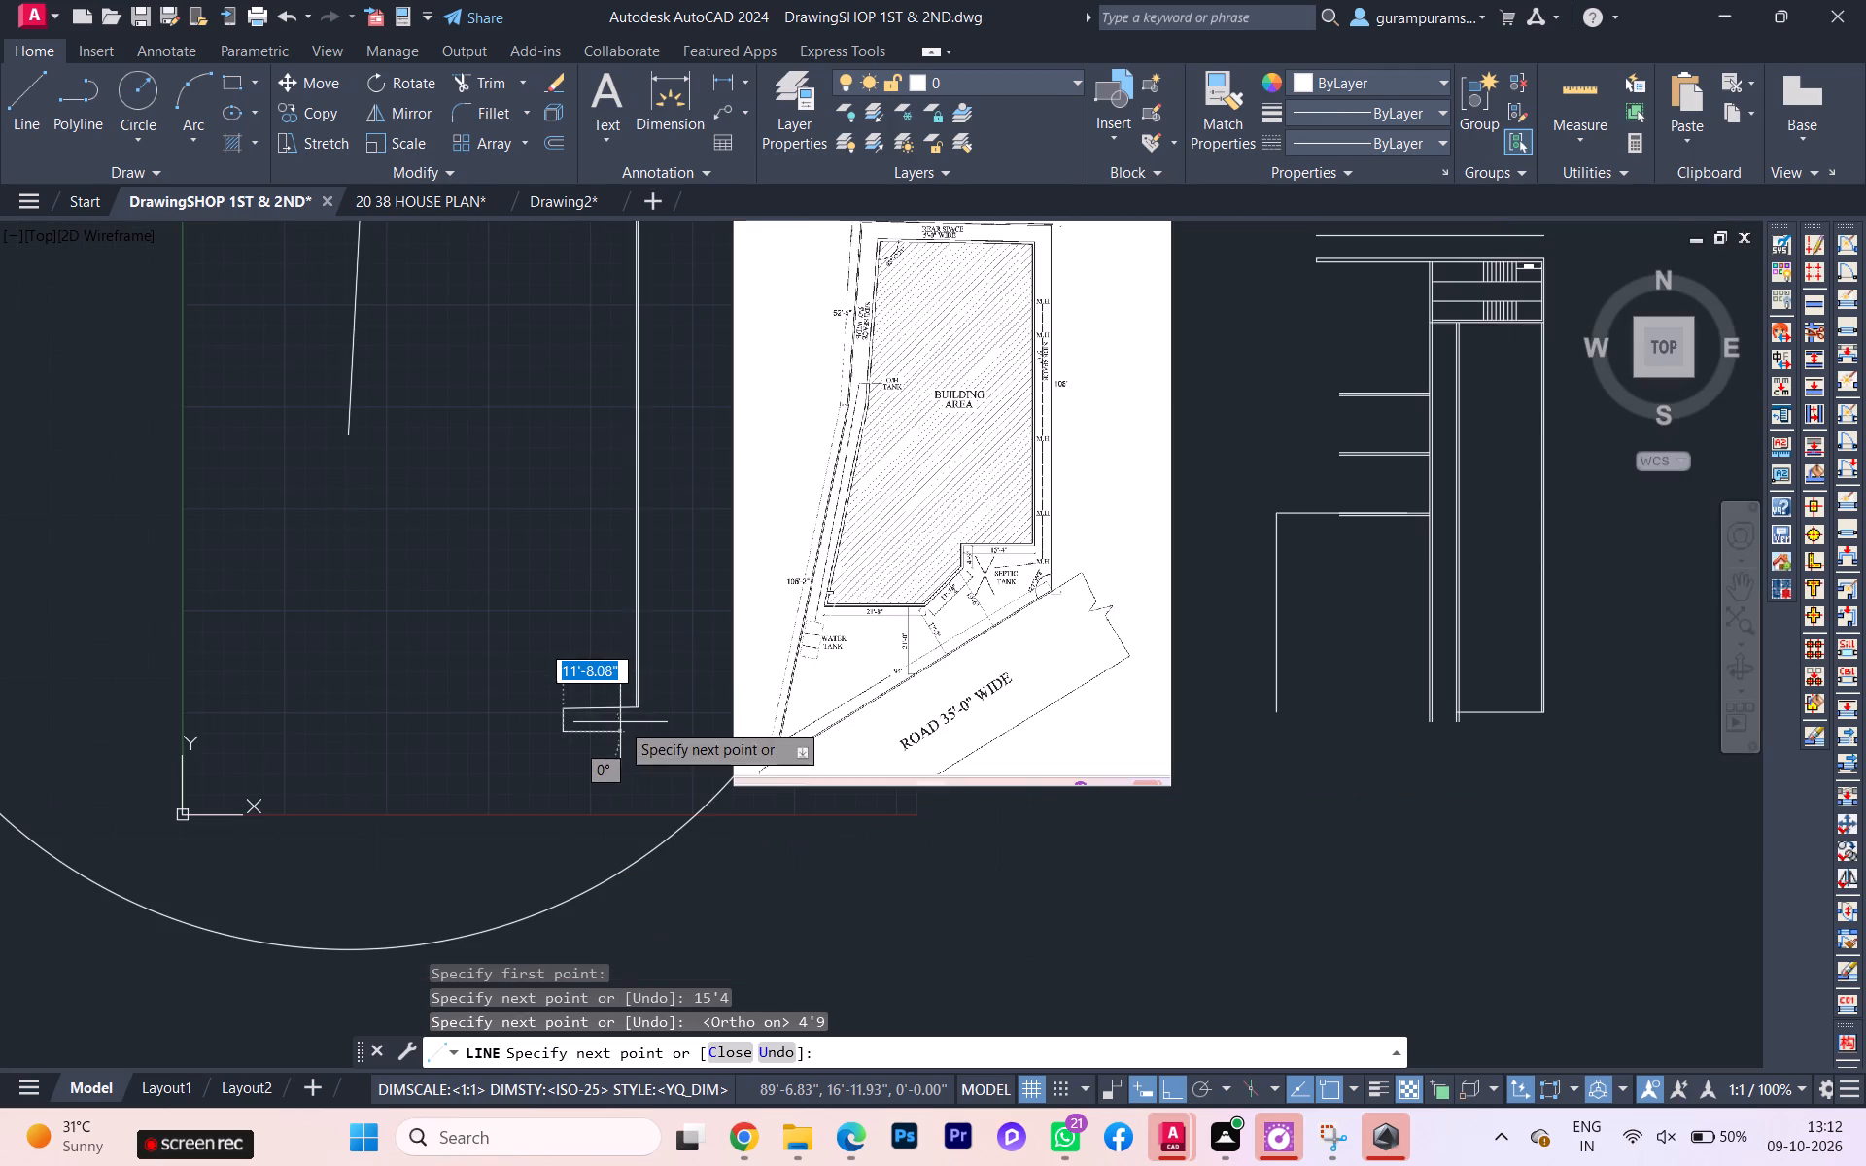
scroll(617, 726, "down", 1)
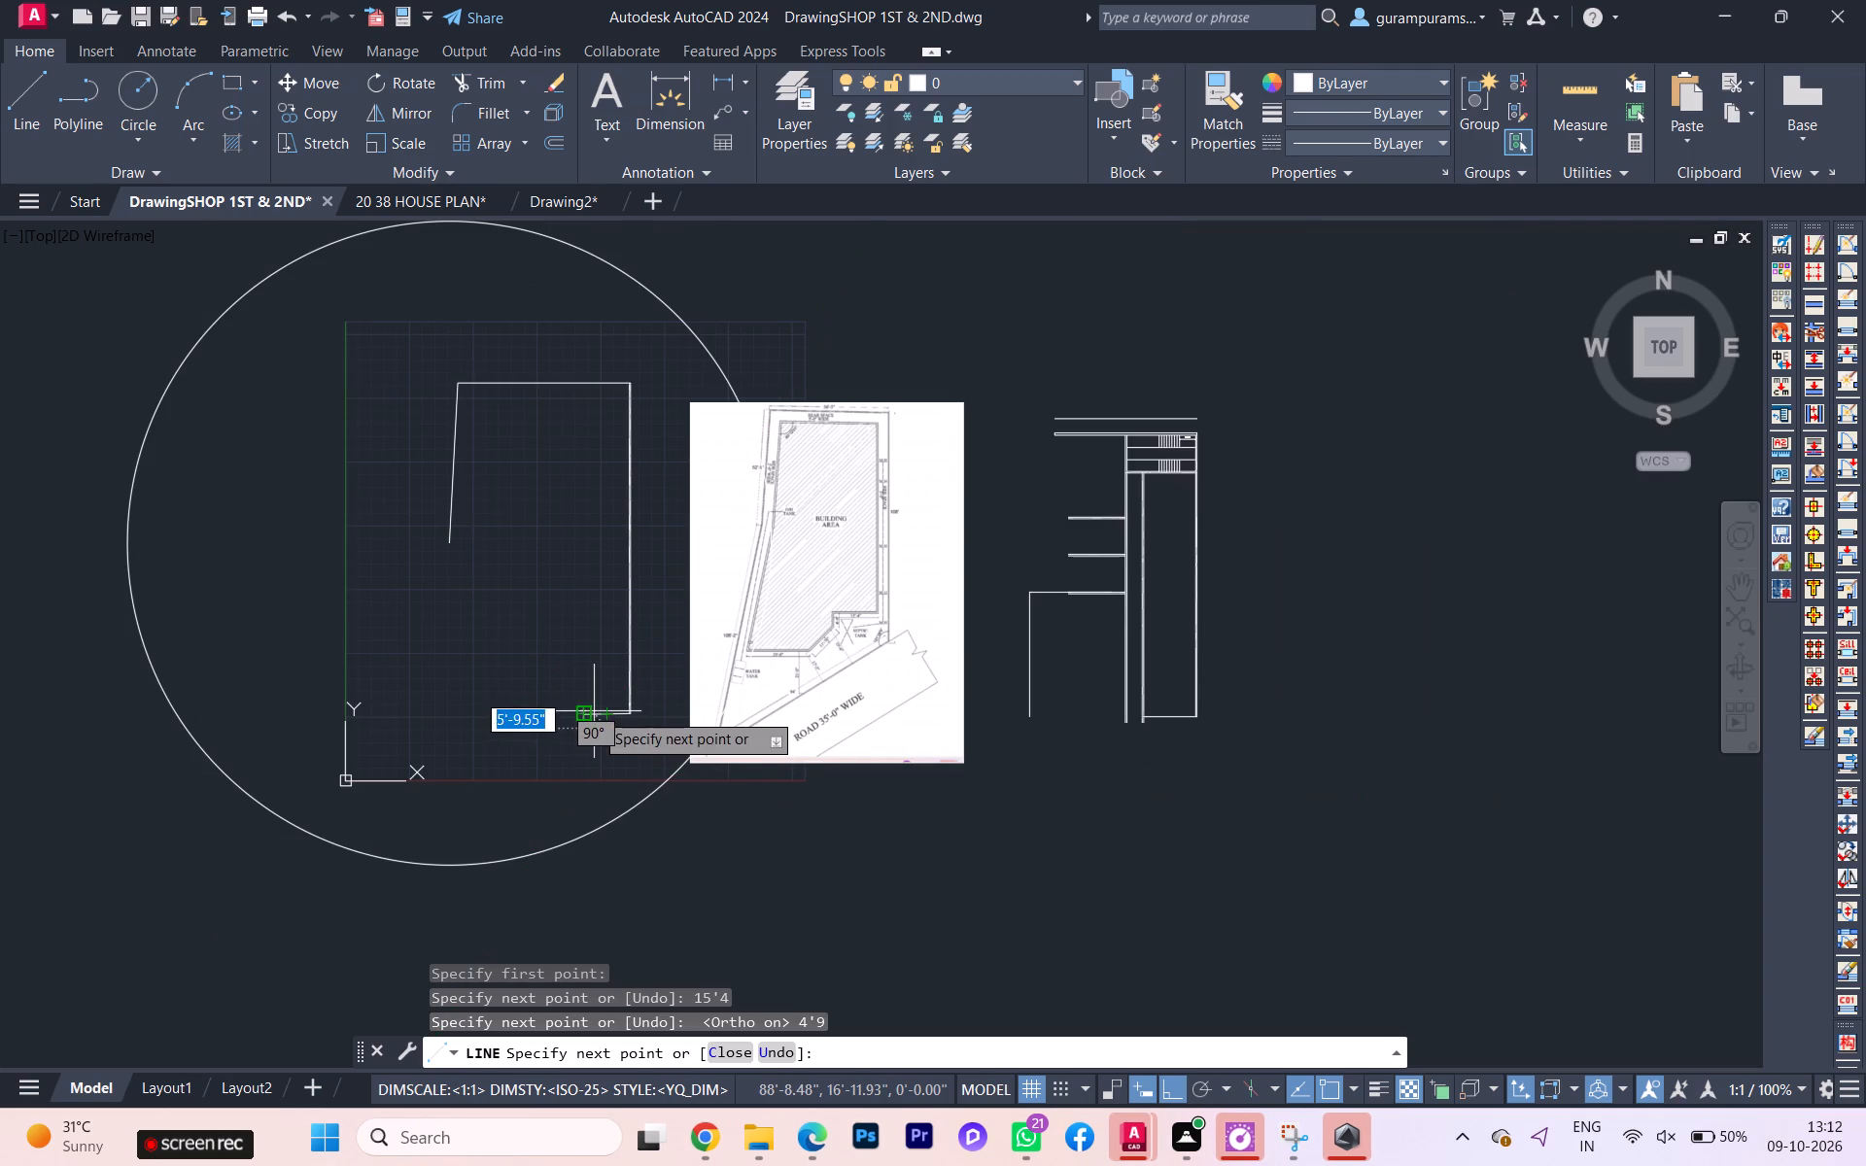
scroll(594, 703, "up", 2)
scroll(539, 703, "down", 1)
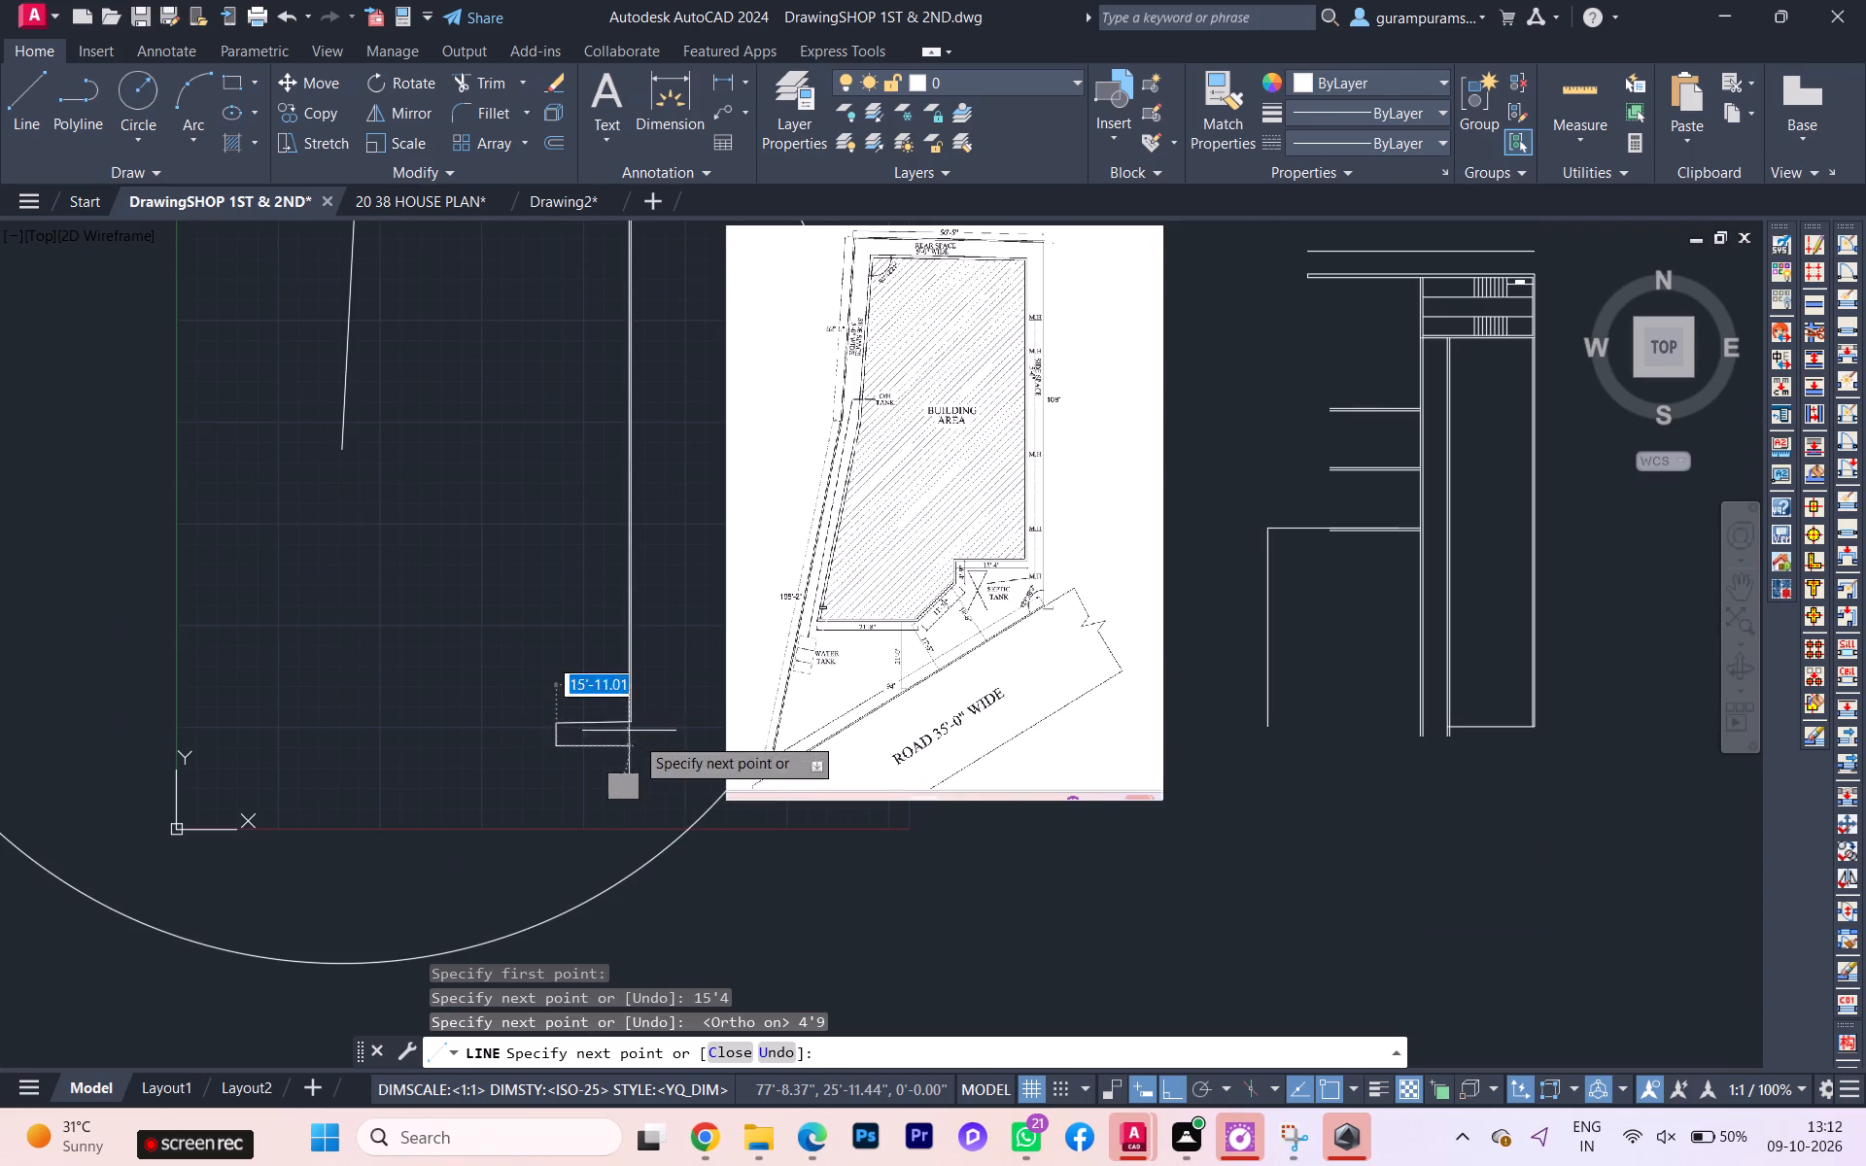
scroll(561, 763, "up", 2)
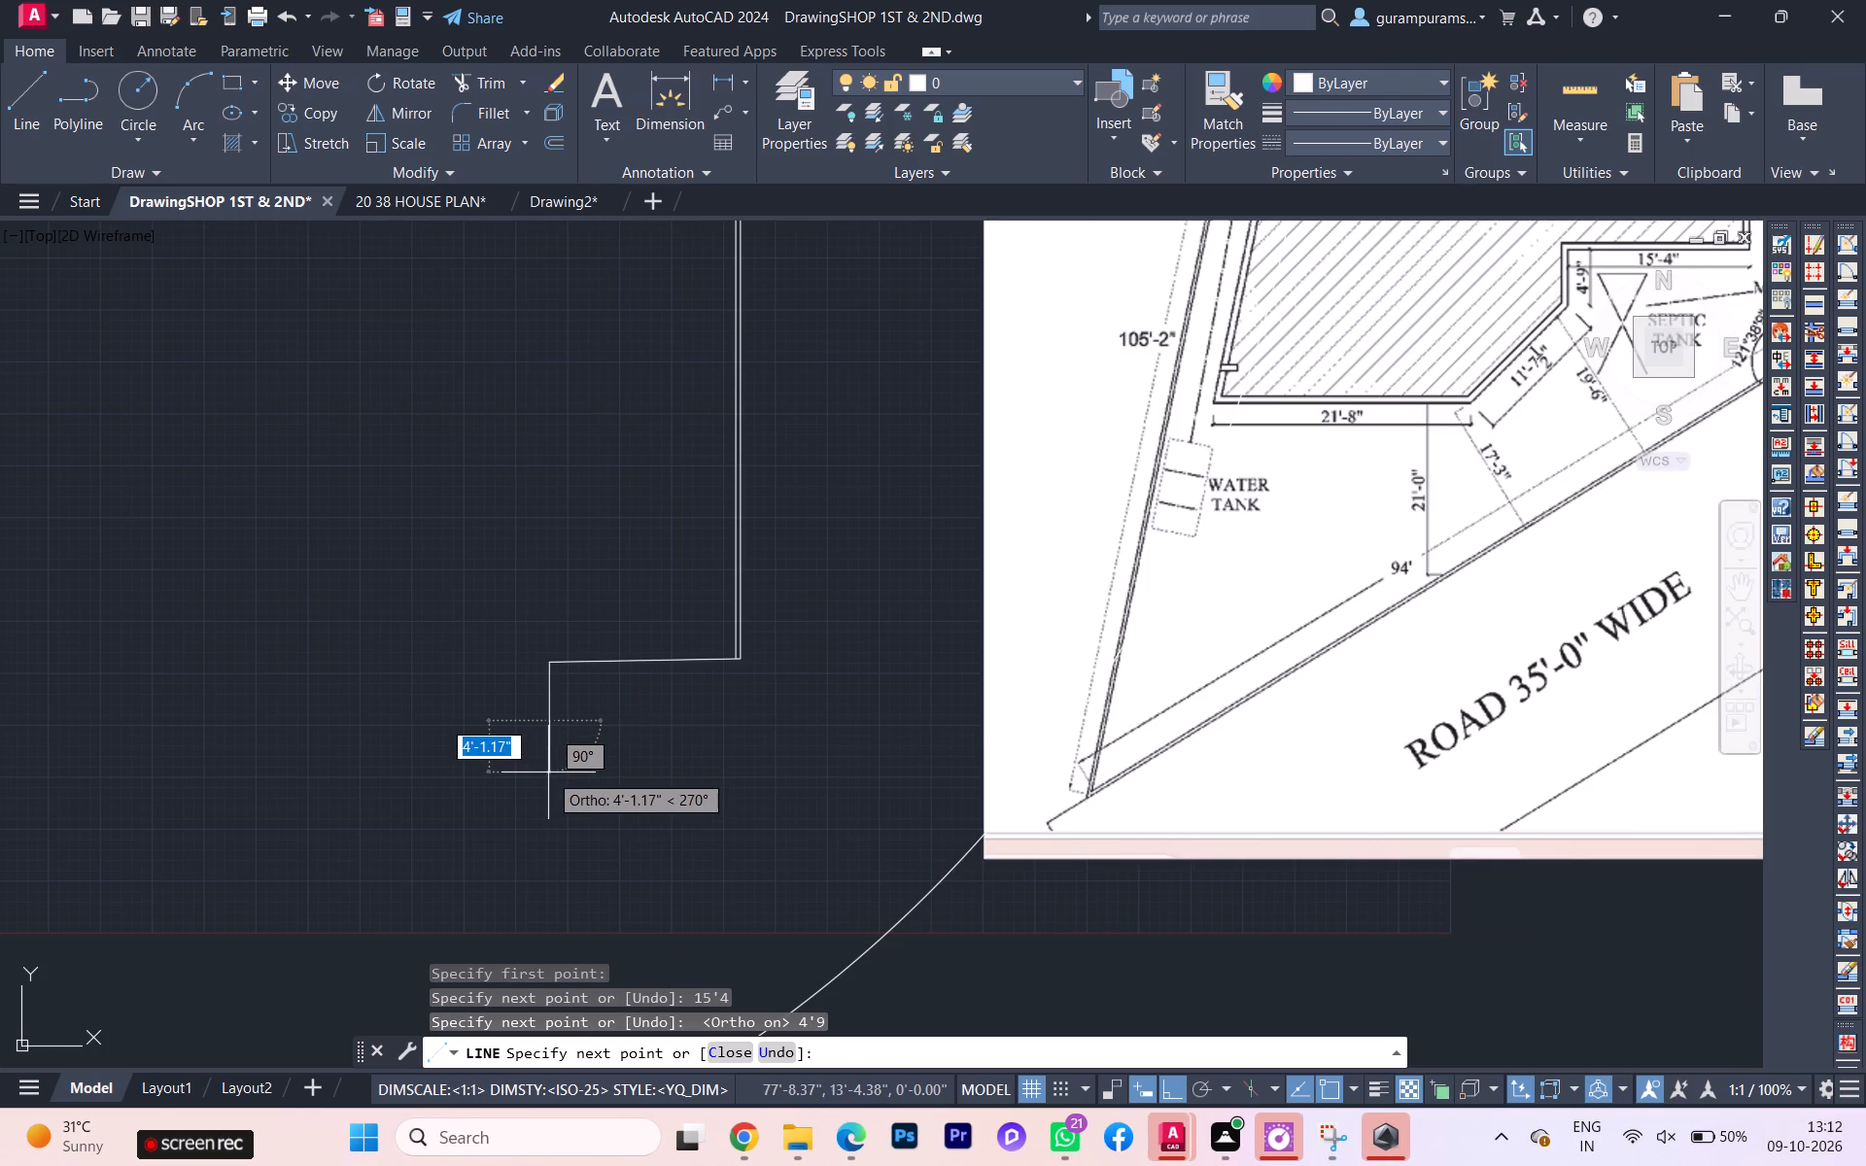
scroll(544, 777, "down", 1)
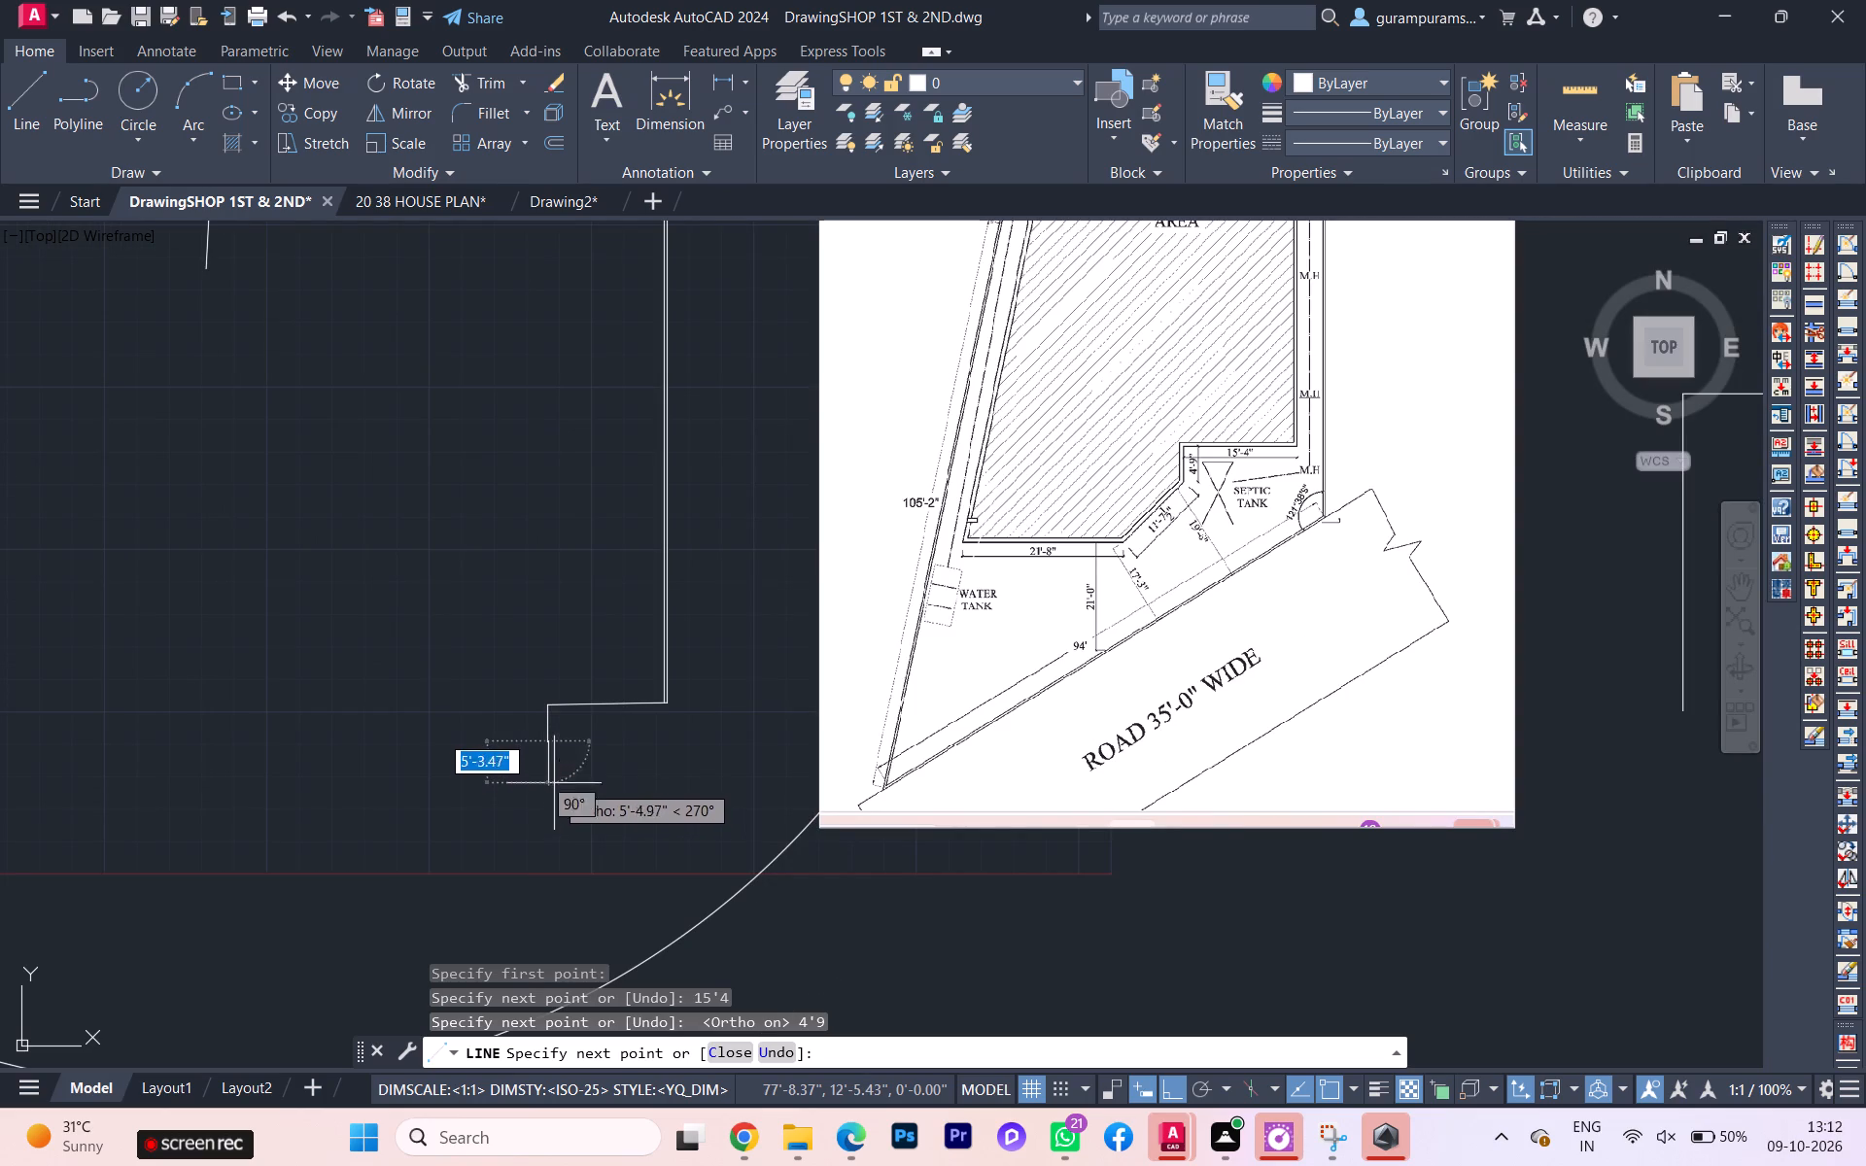
key("Escape")
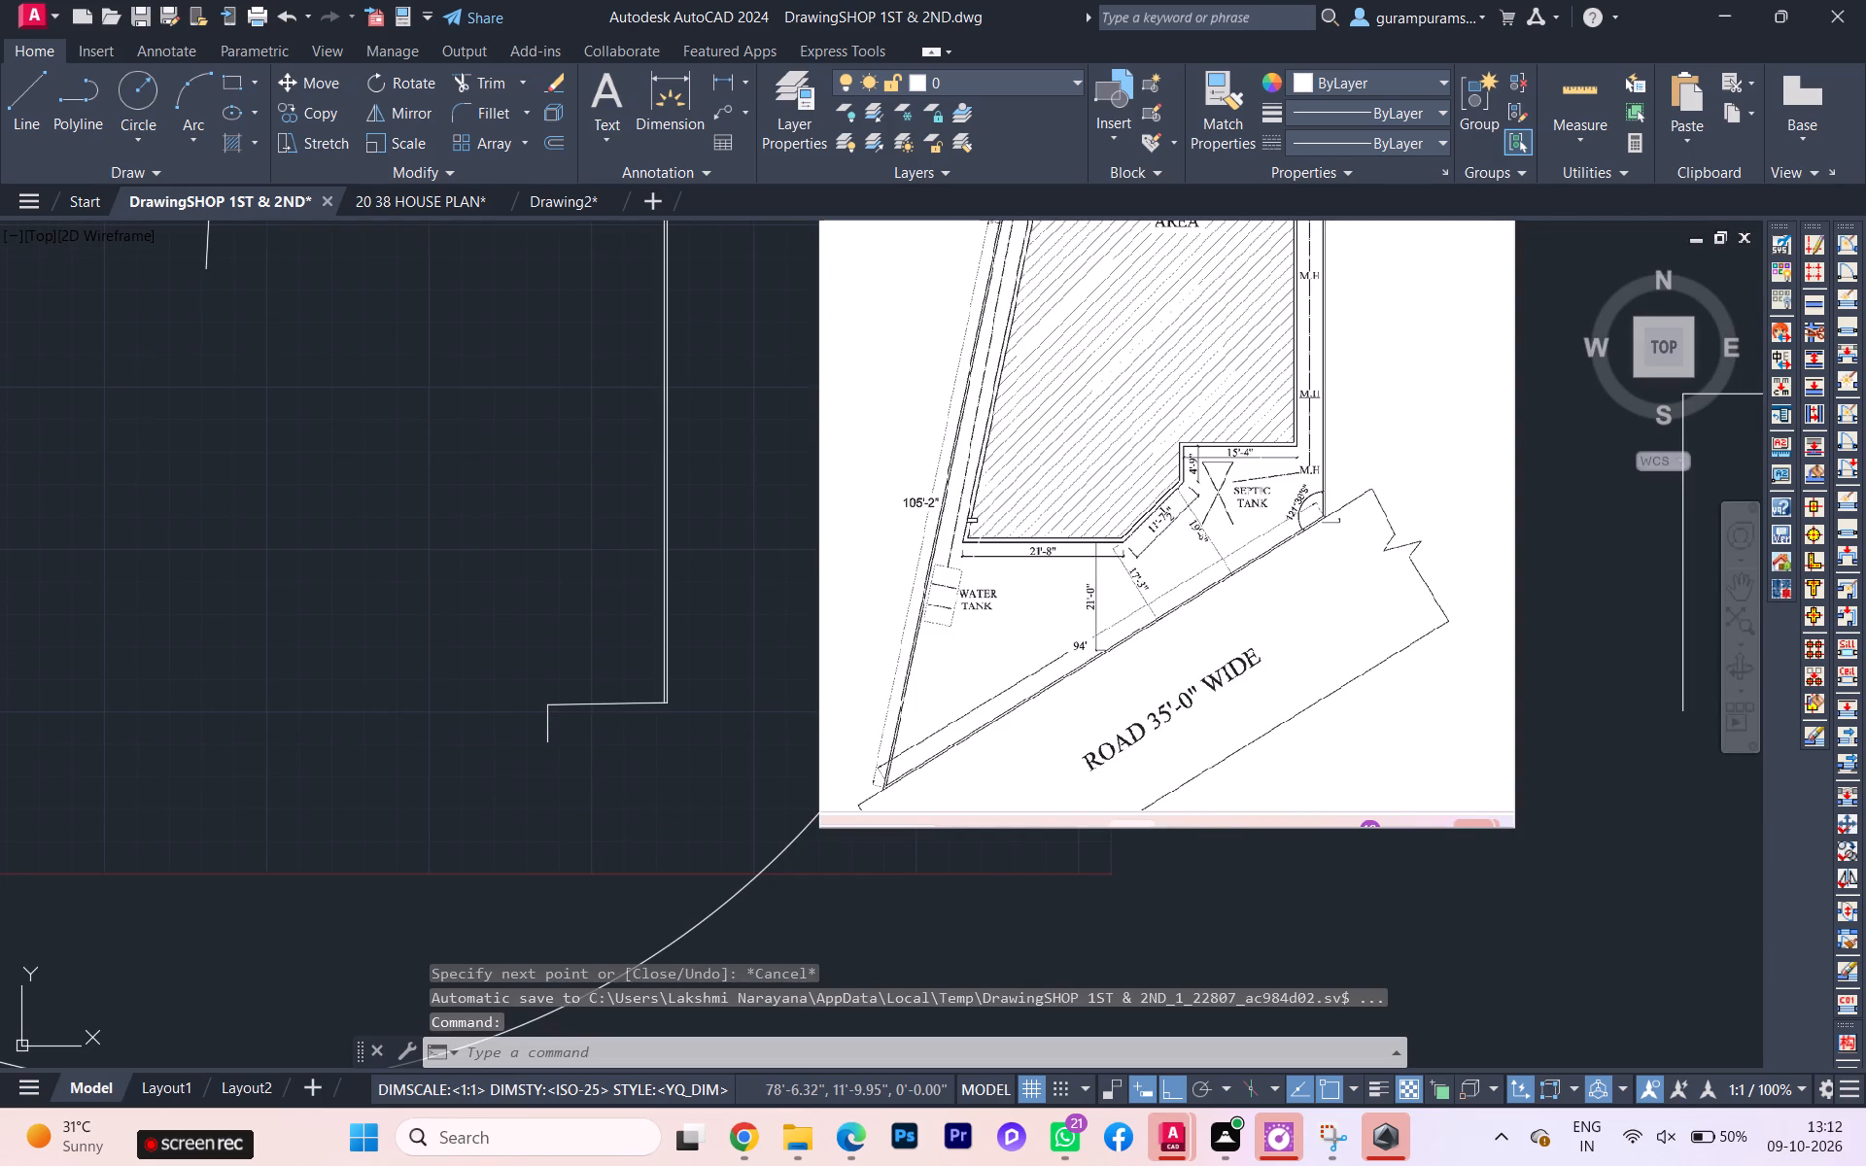
Examine the inserted site plan image around the septic tank, the stepped building corner and the road-side boundary angle.
scroll(1299, 547, "up", 1)
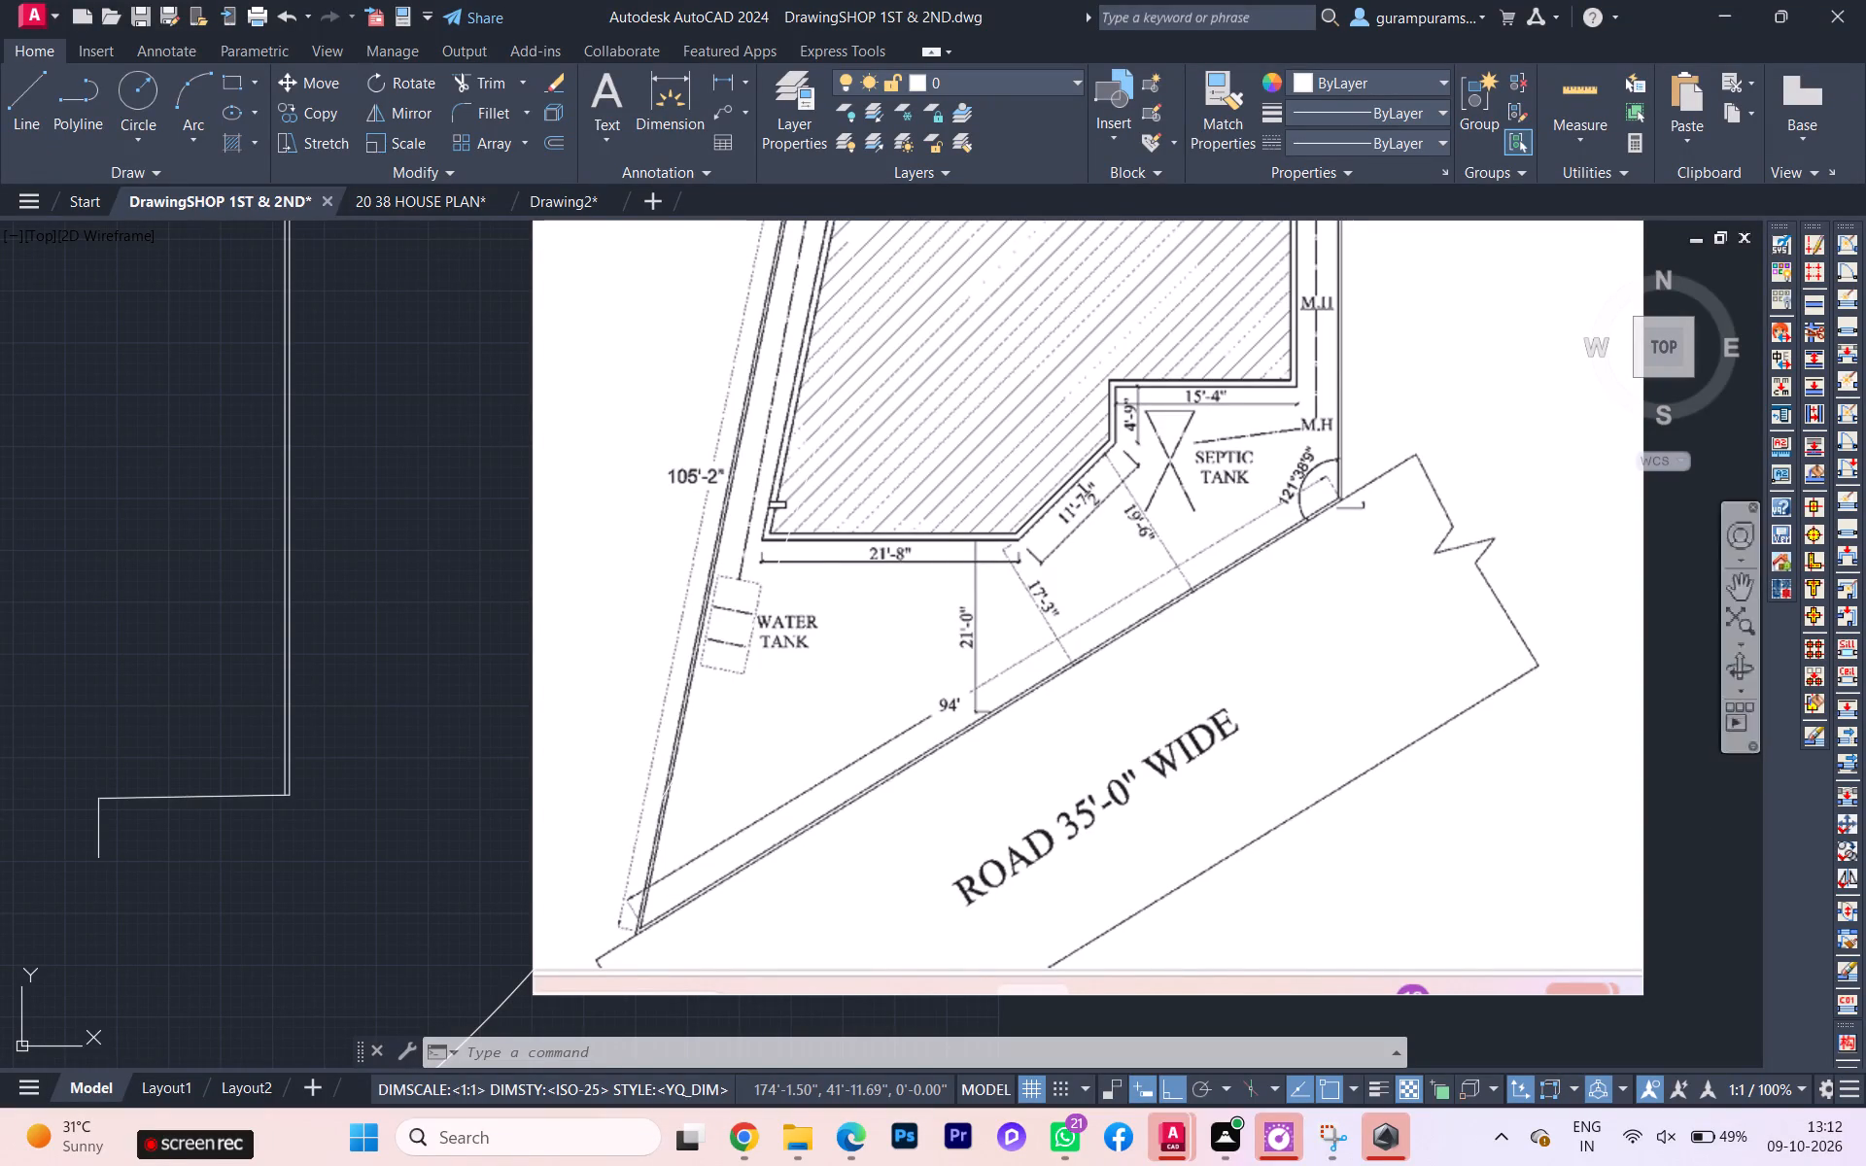
scroll(1364, 299, "up", 2)
scroll(1329, 365, "down", 1)
scroll(1238, 663, "down", 1)
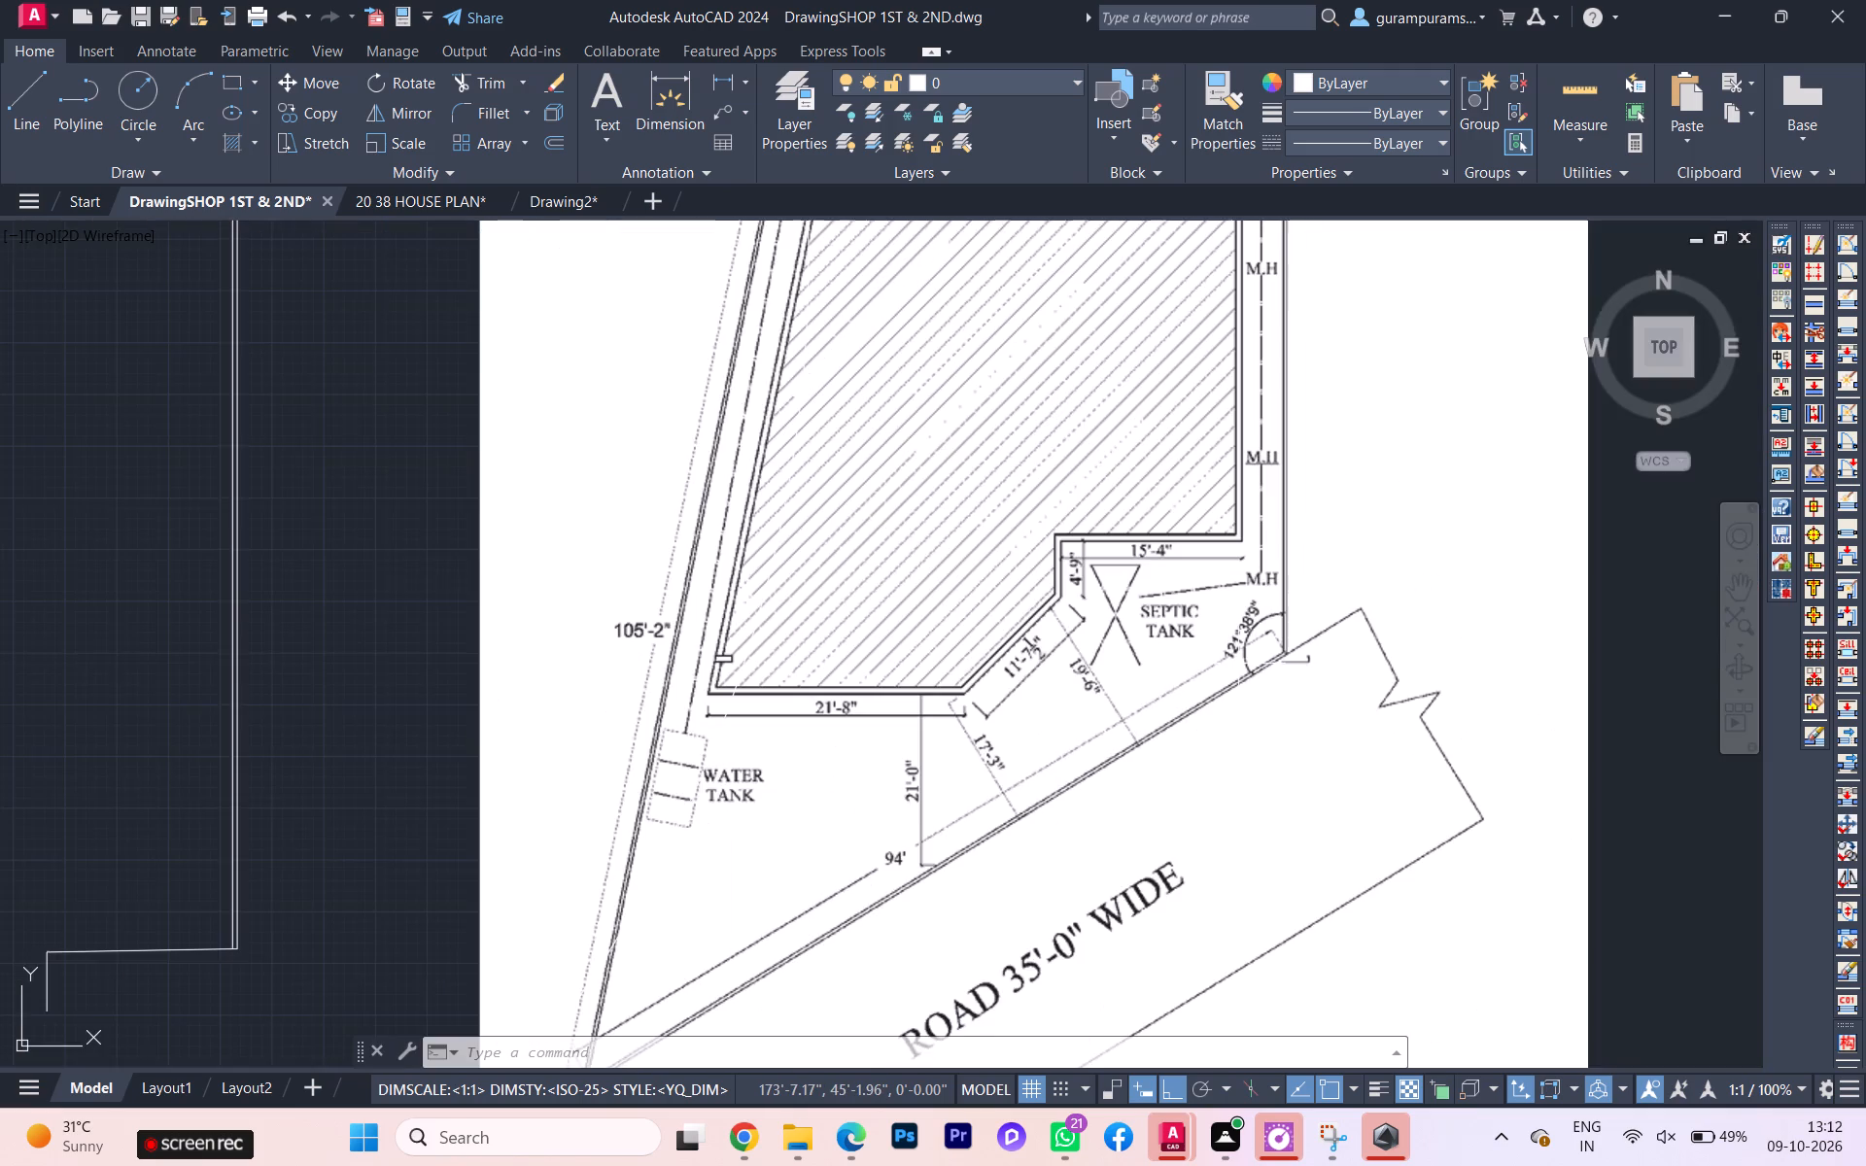
middle_click_drag(1241, 648, 1227, 551)
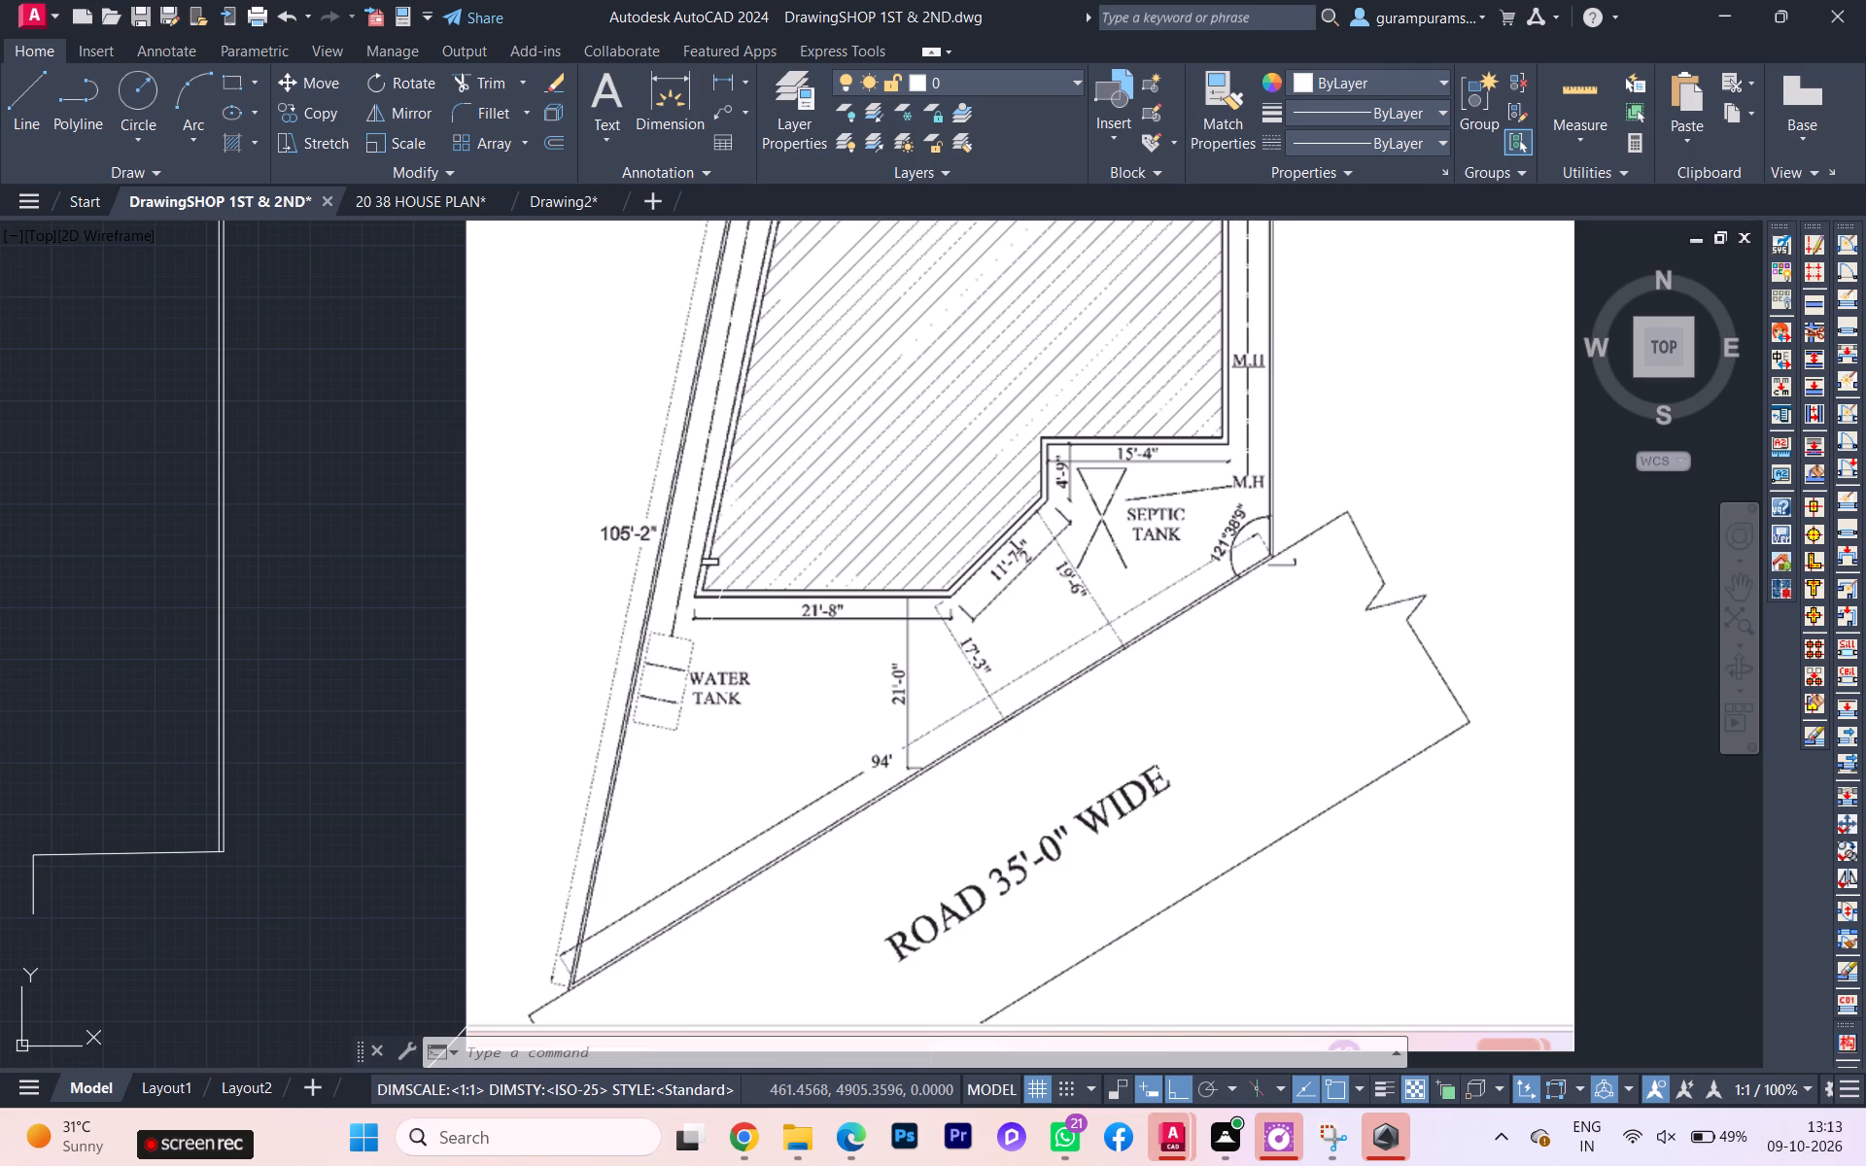
scroll(1154, 746, "down", 1)
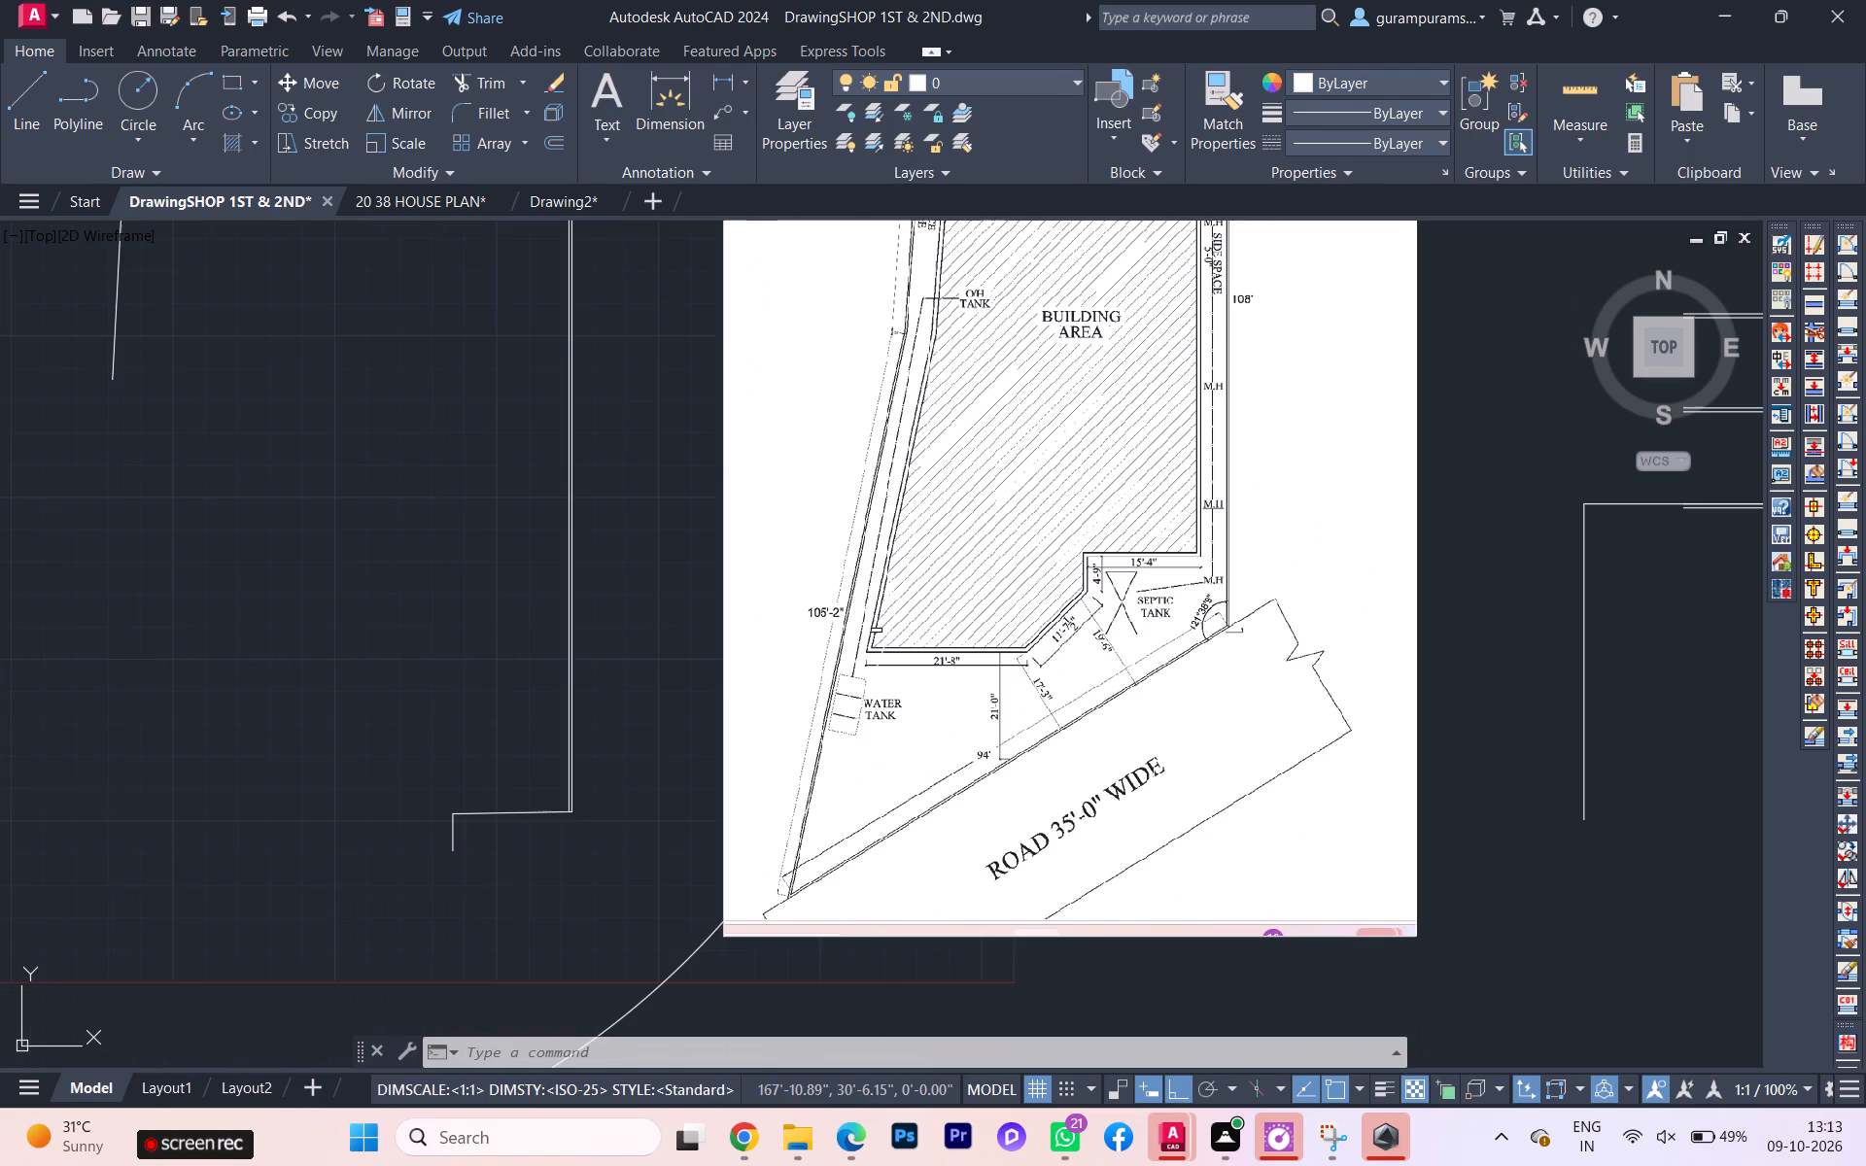
scroll(1093, 780, "up", 2)
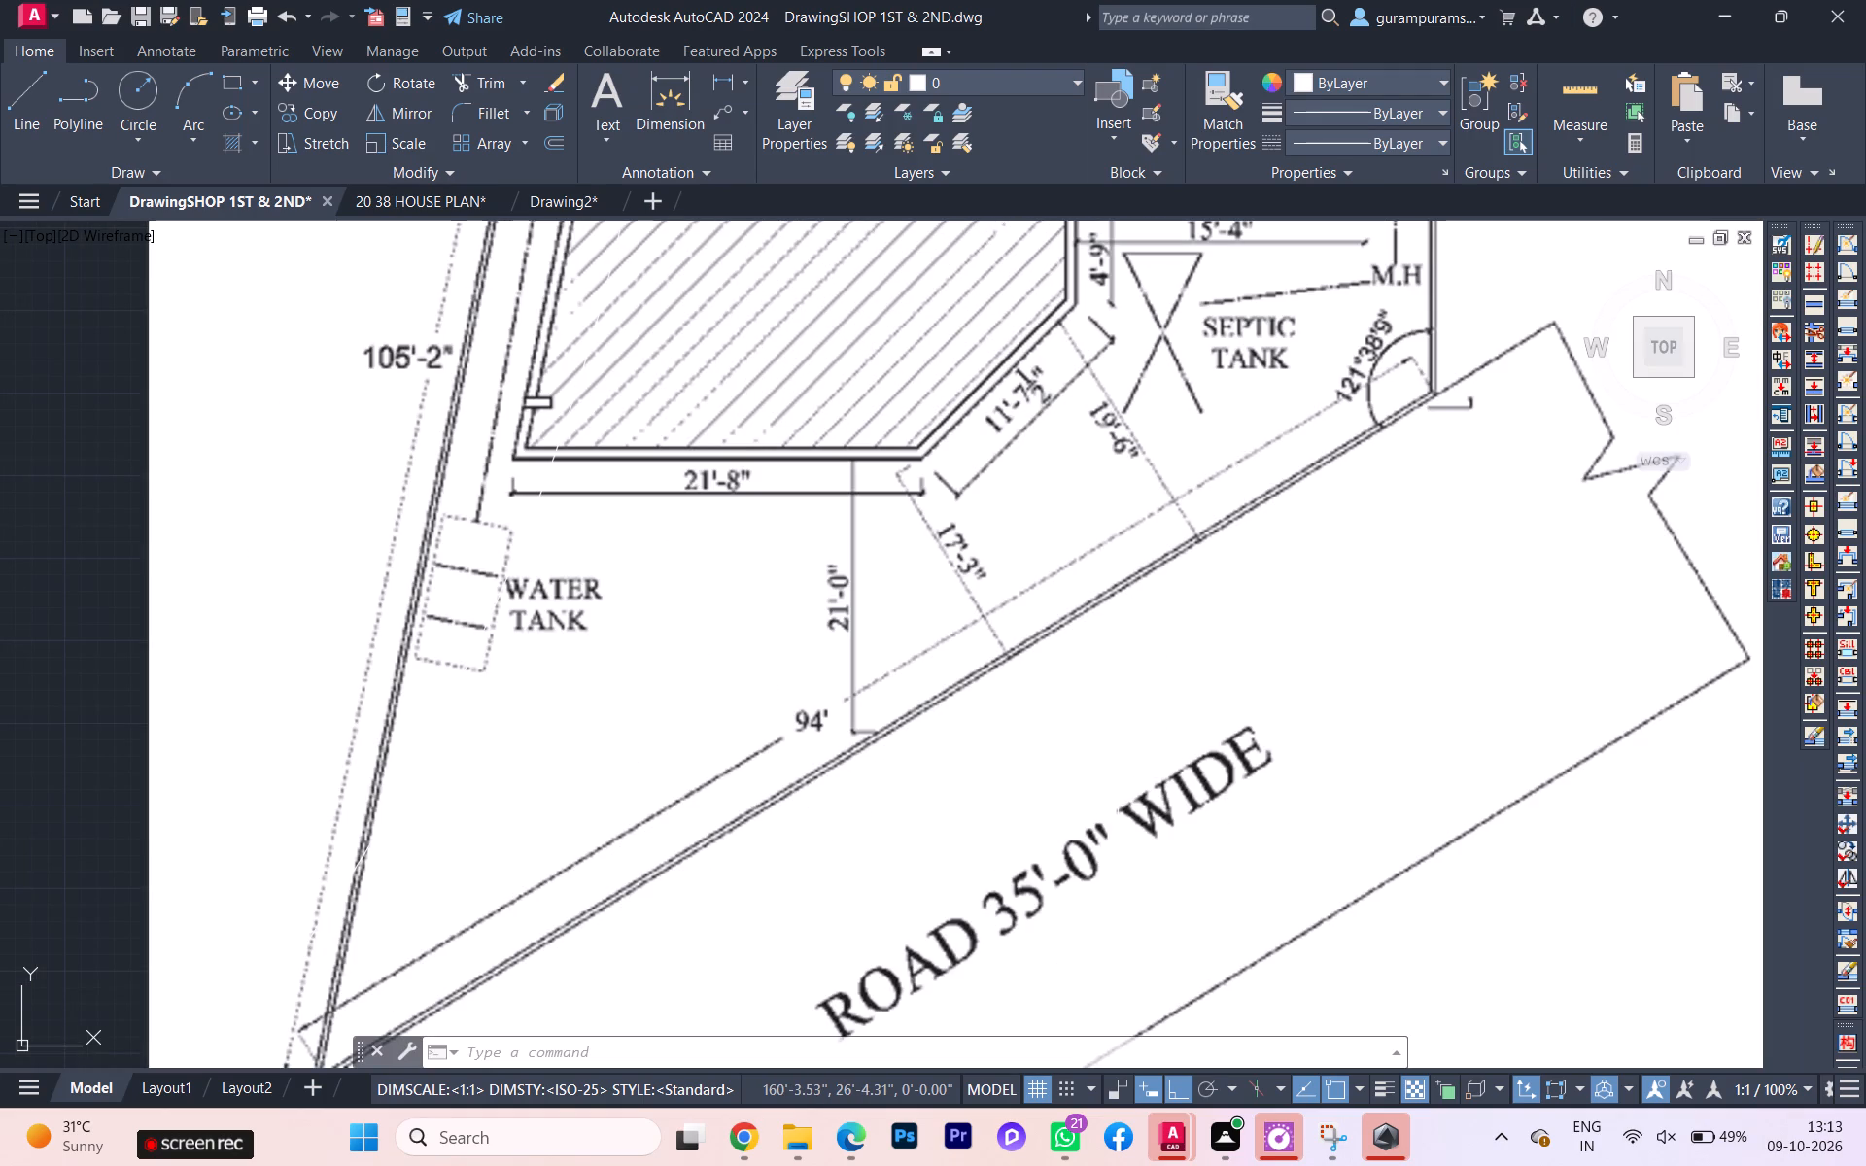
scroll(1151, 818, "down", 1)
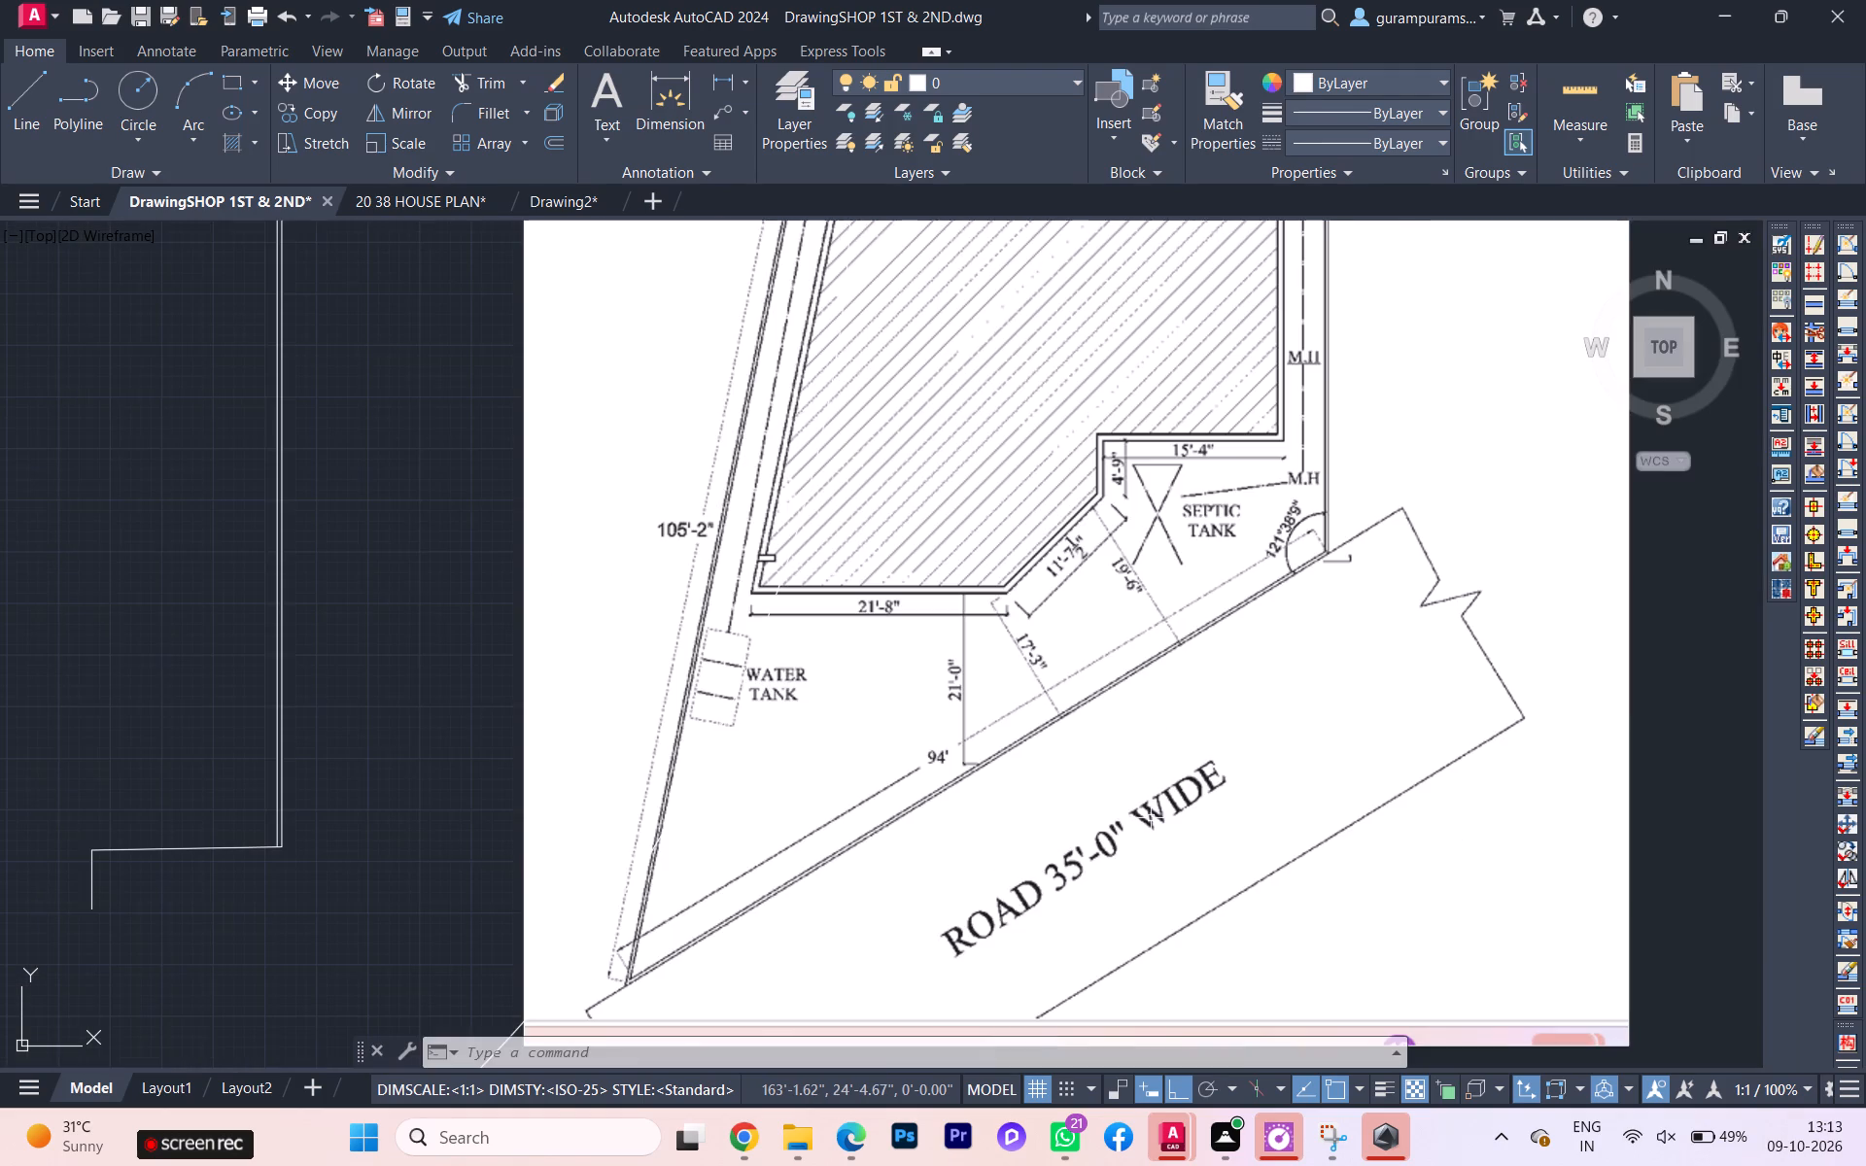
scroll(1158, 814, "down", 1)
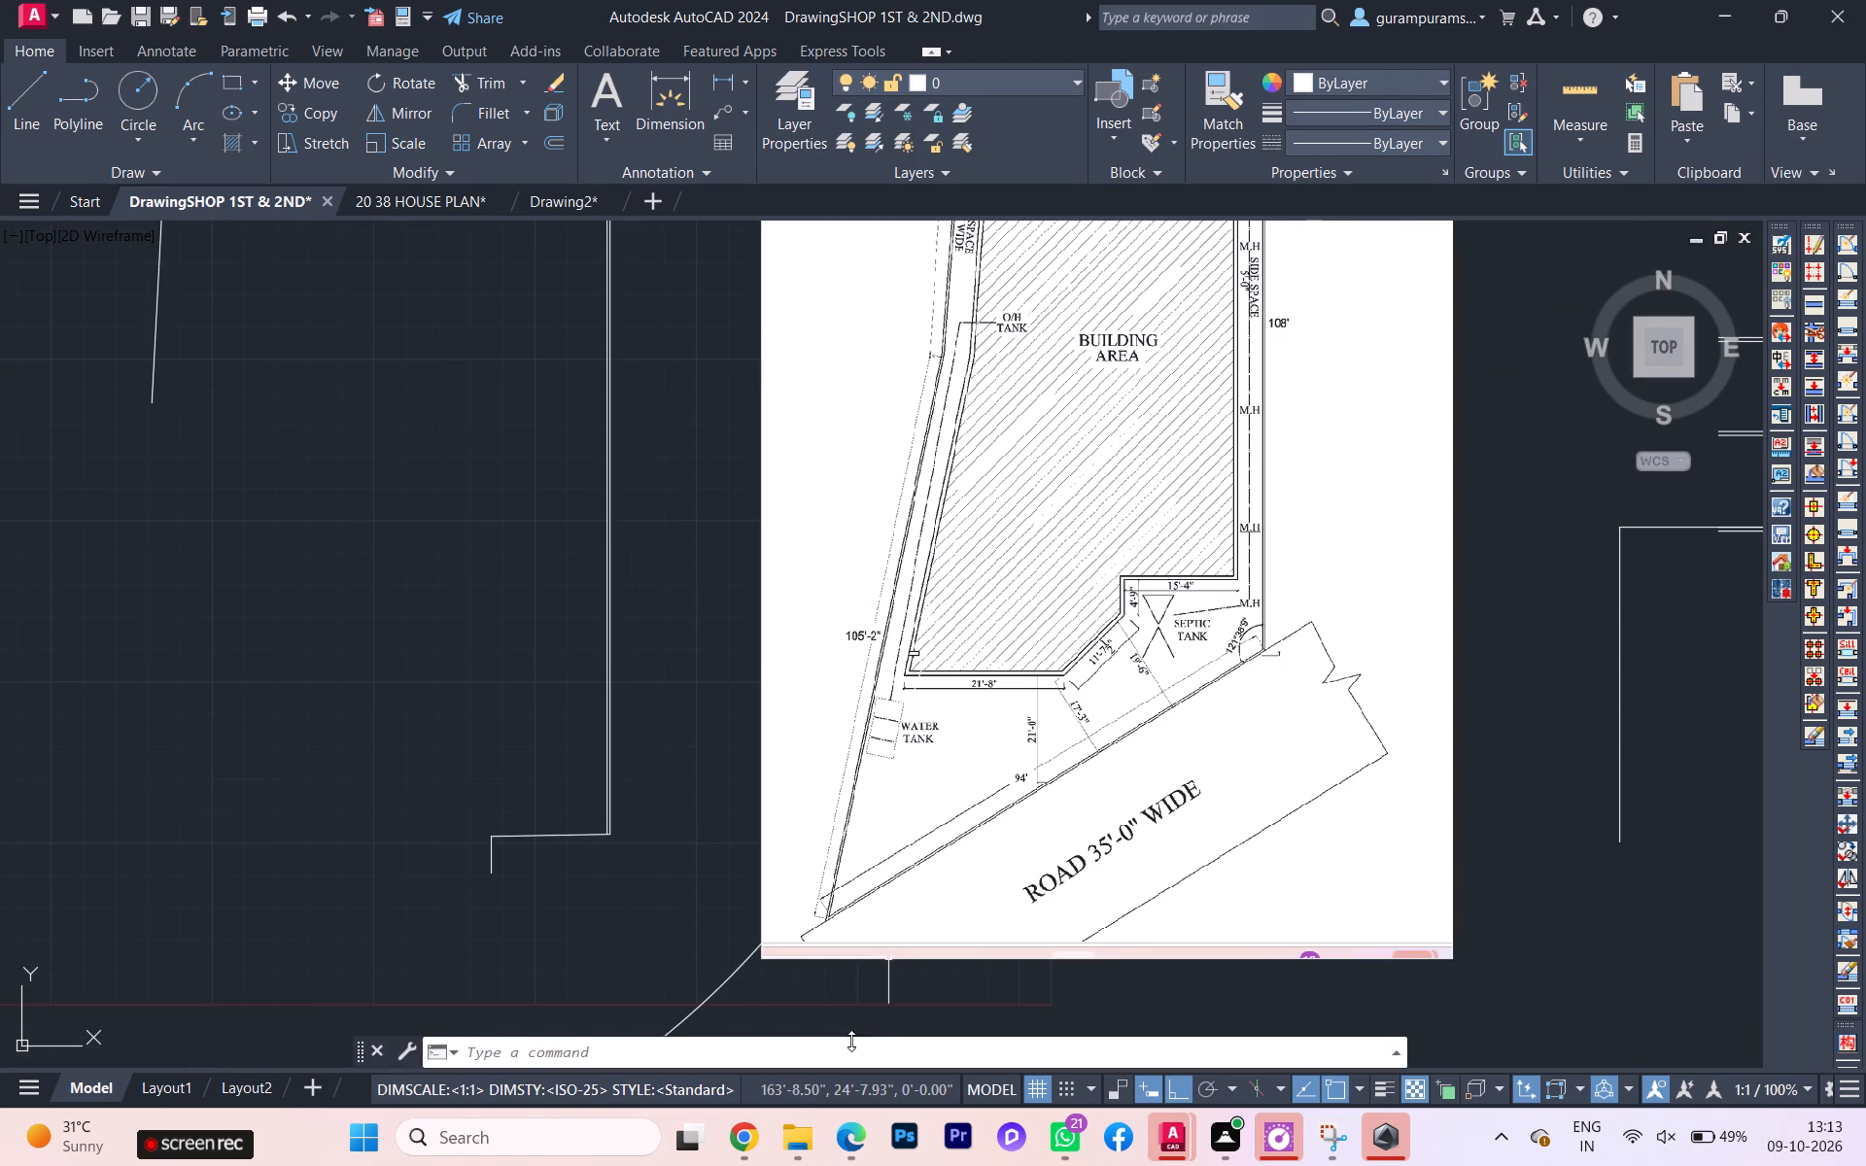
Open the QuickCalc calculator and compute 270-121 for the road-side line's direction angle.
key("q")
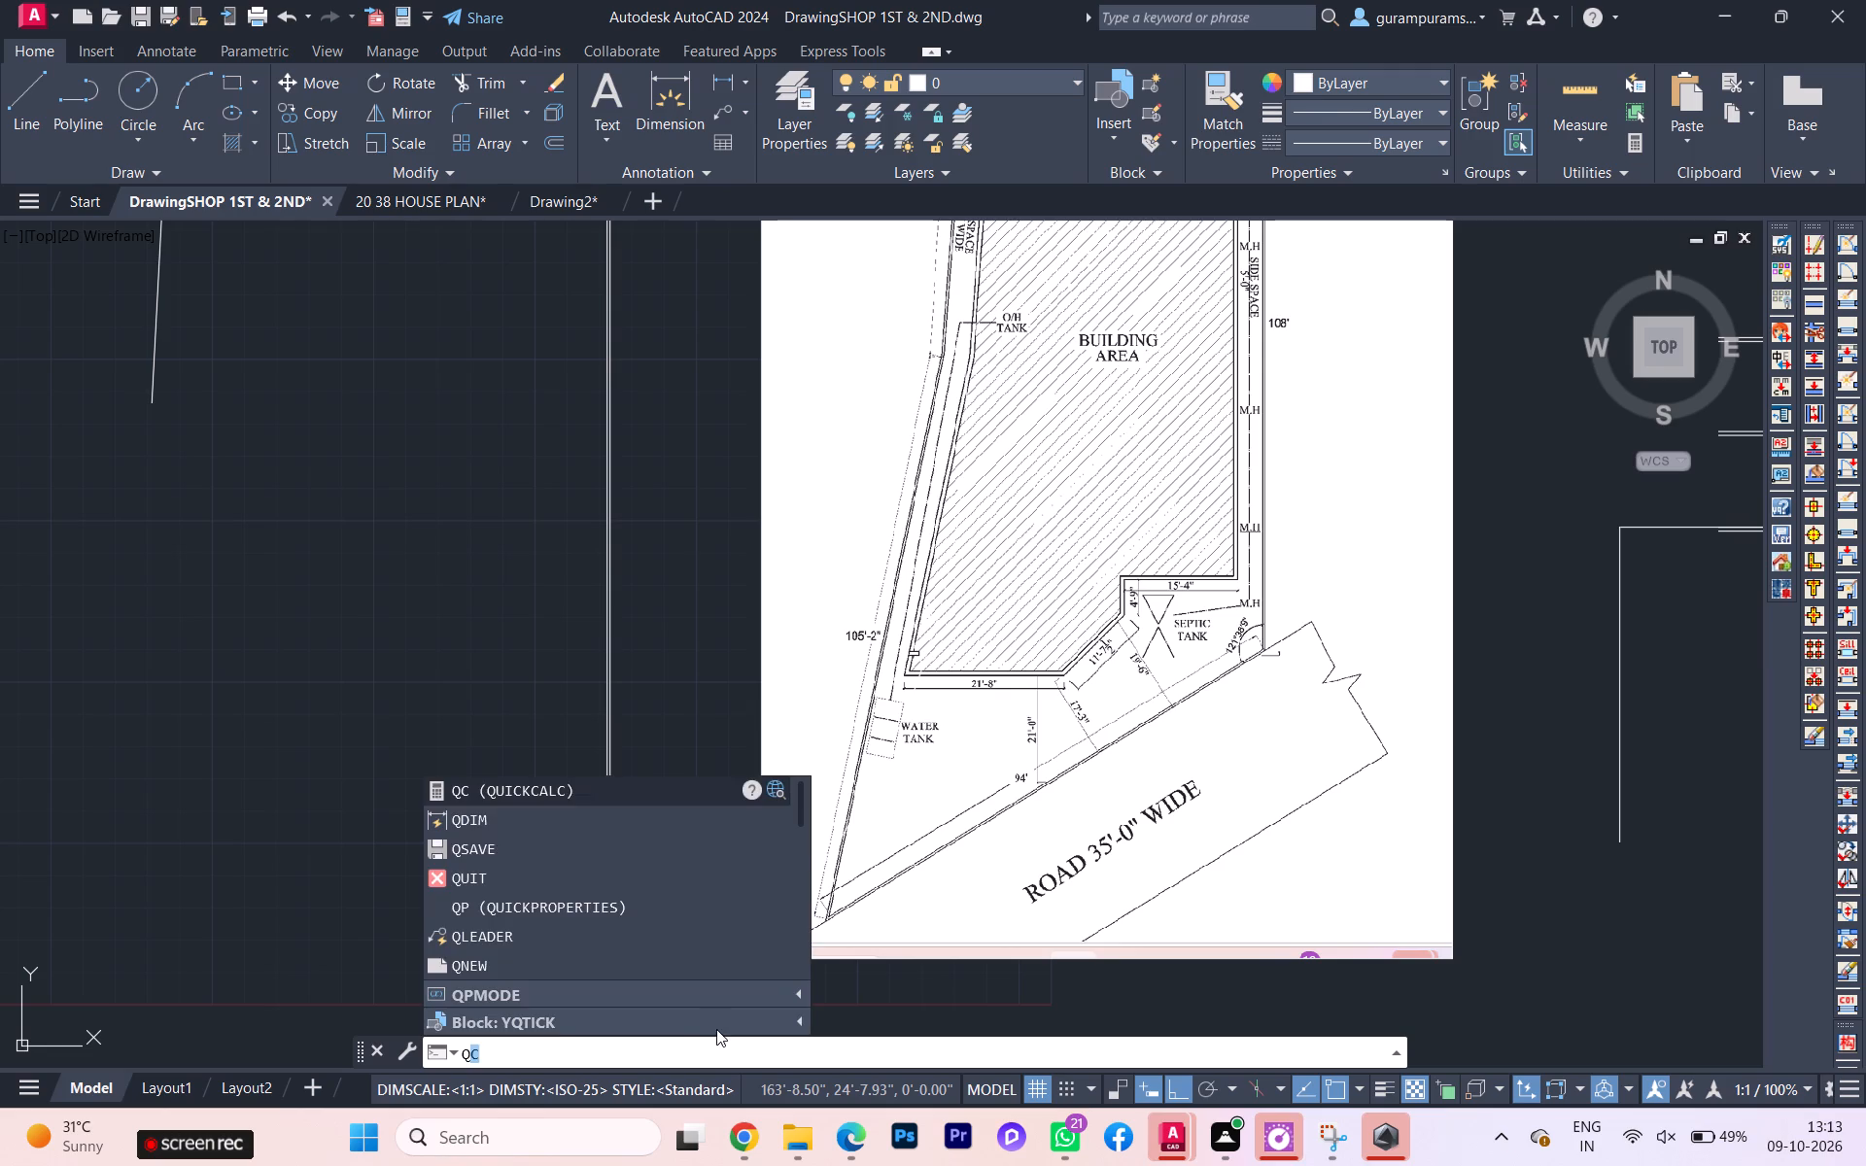
key("u")
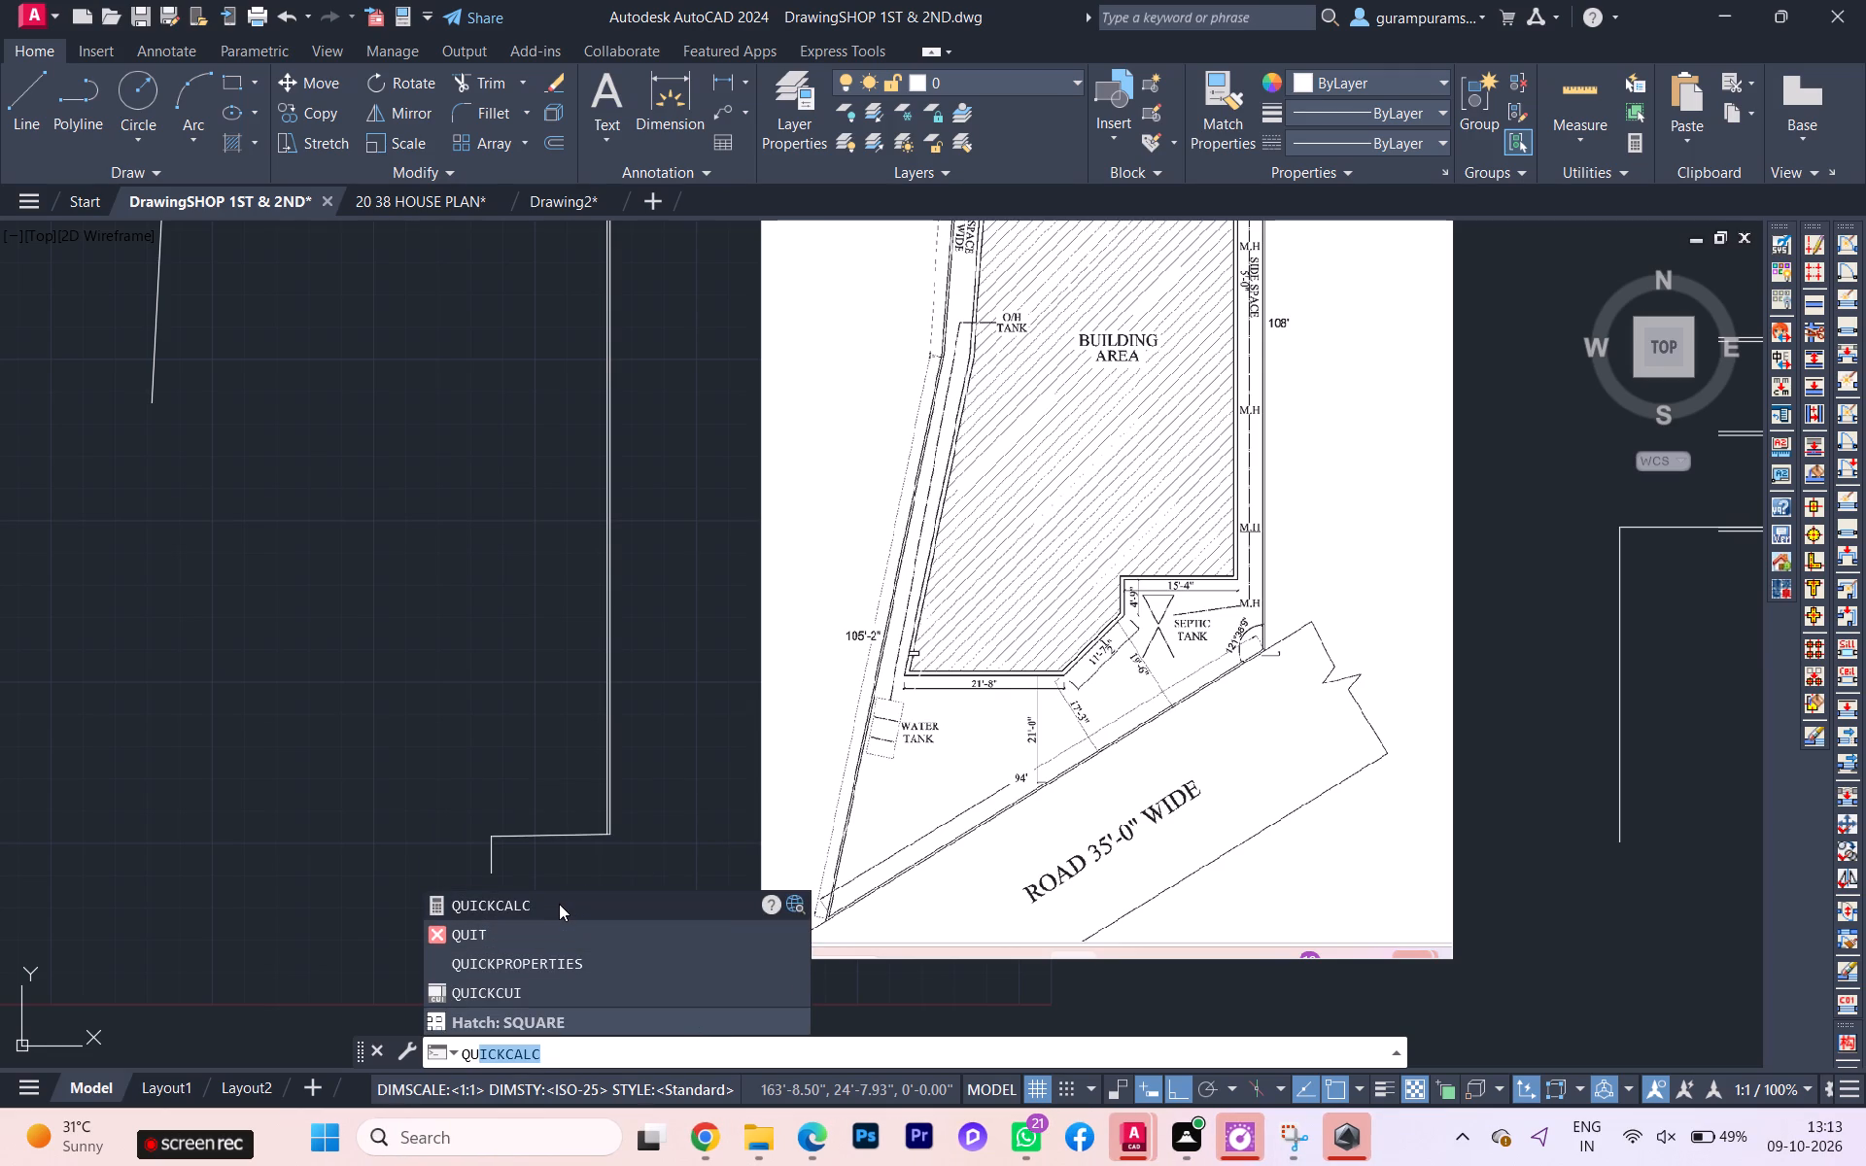
left_click(559, 904)
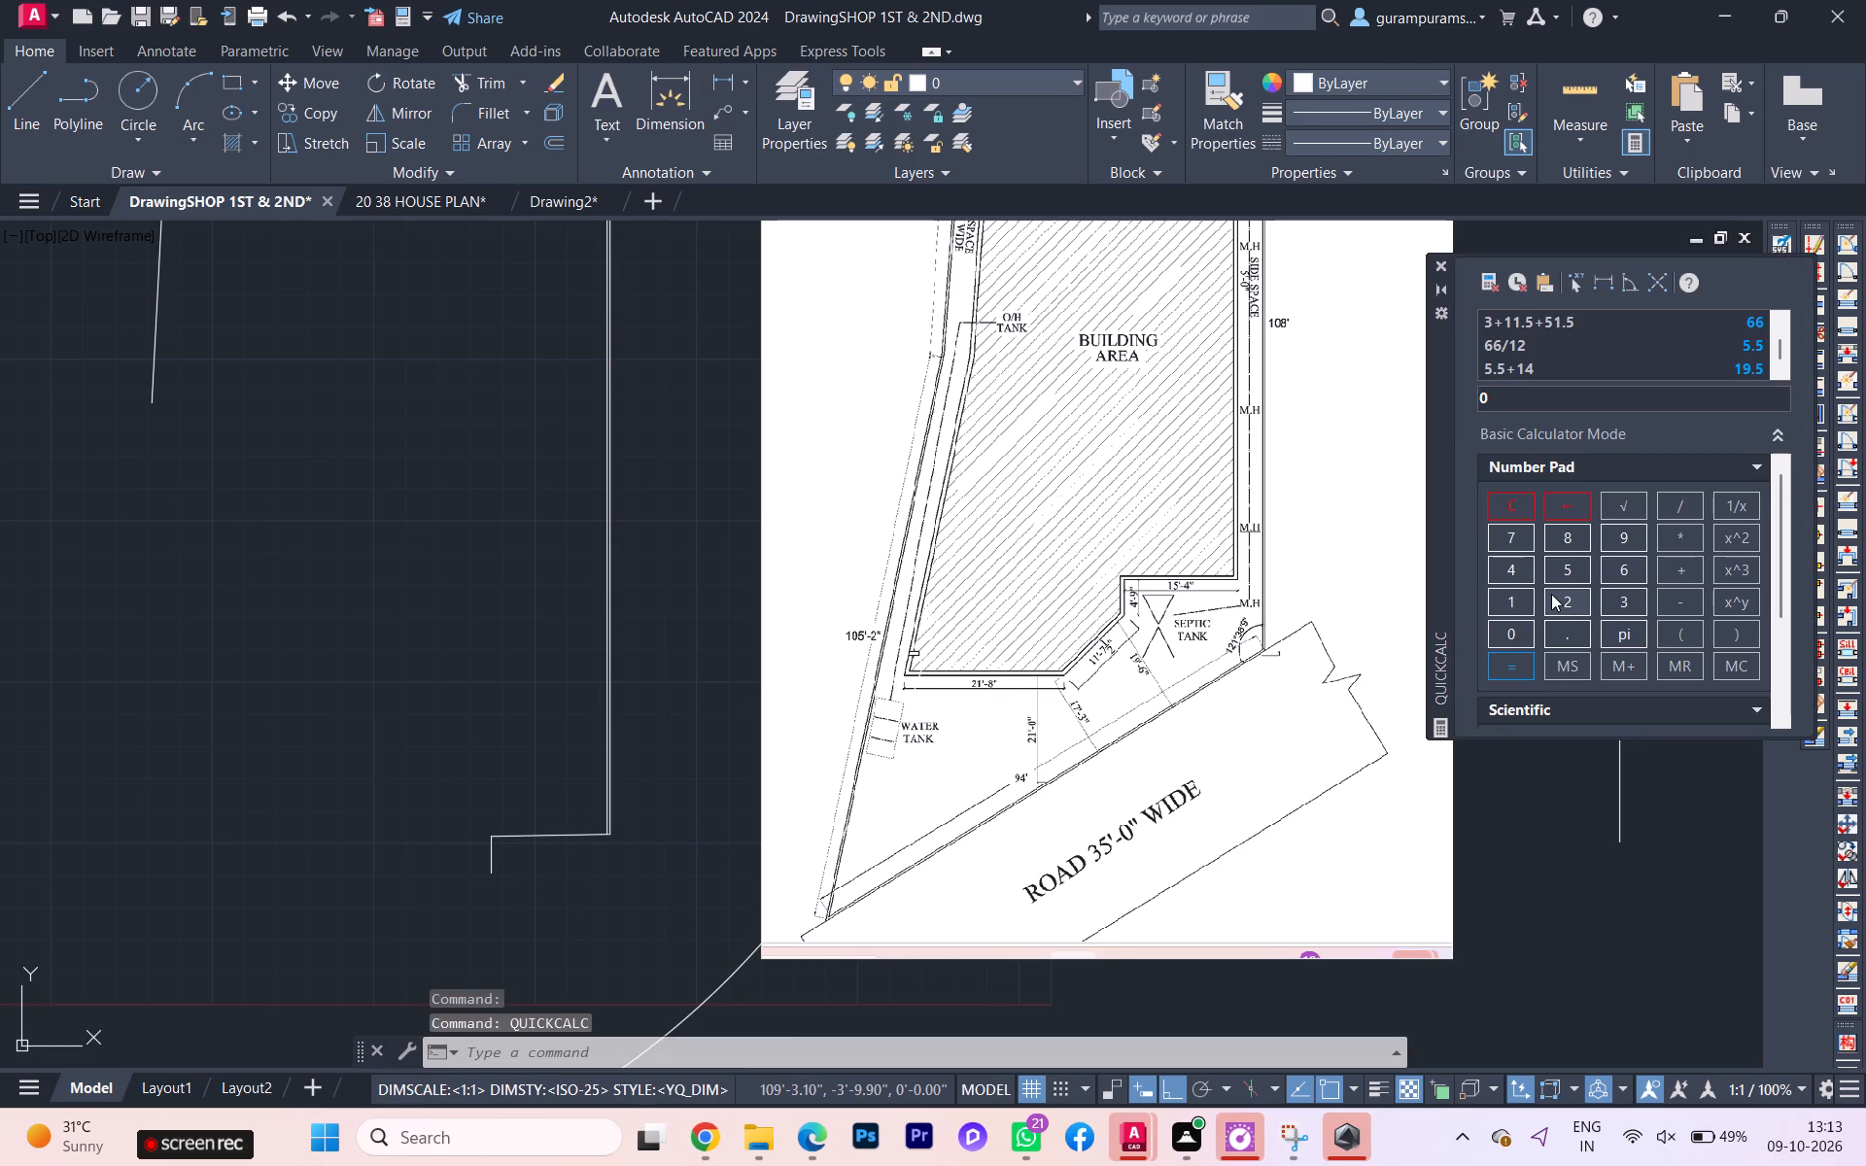
left_click(1562, 601)
left_click(1508, 529)
left_click(1510, 637)
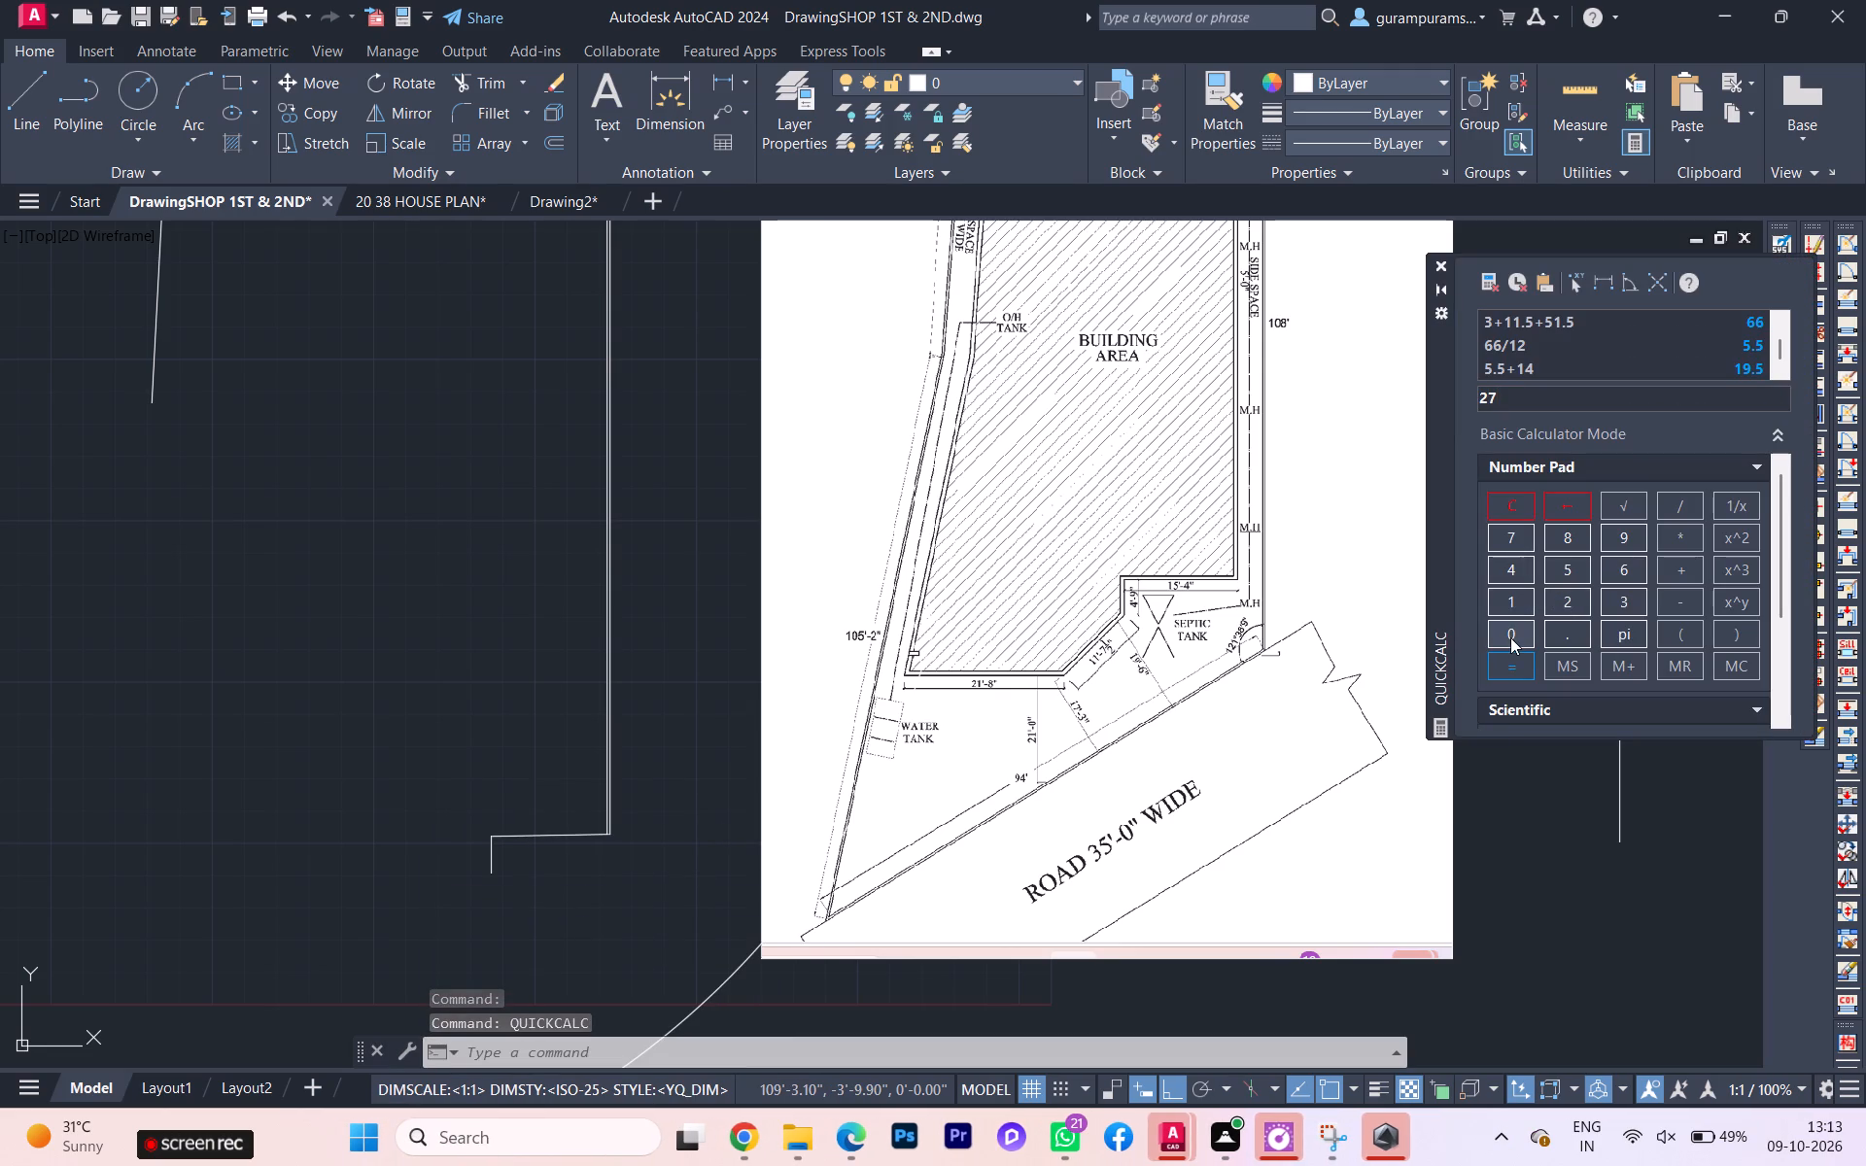
left_click(1689, 597)
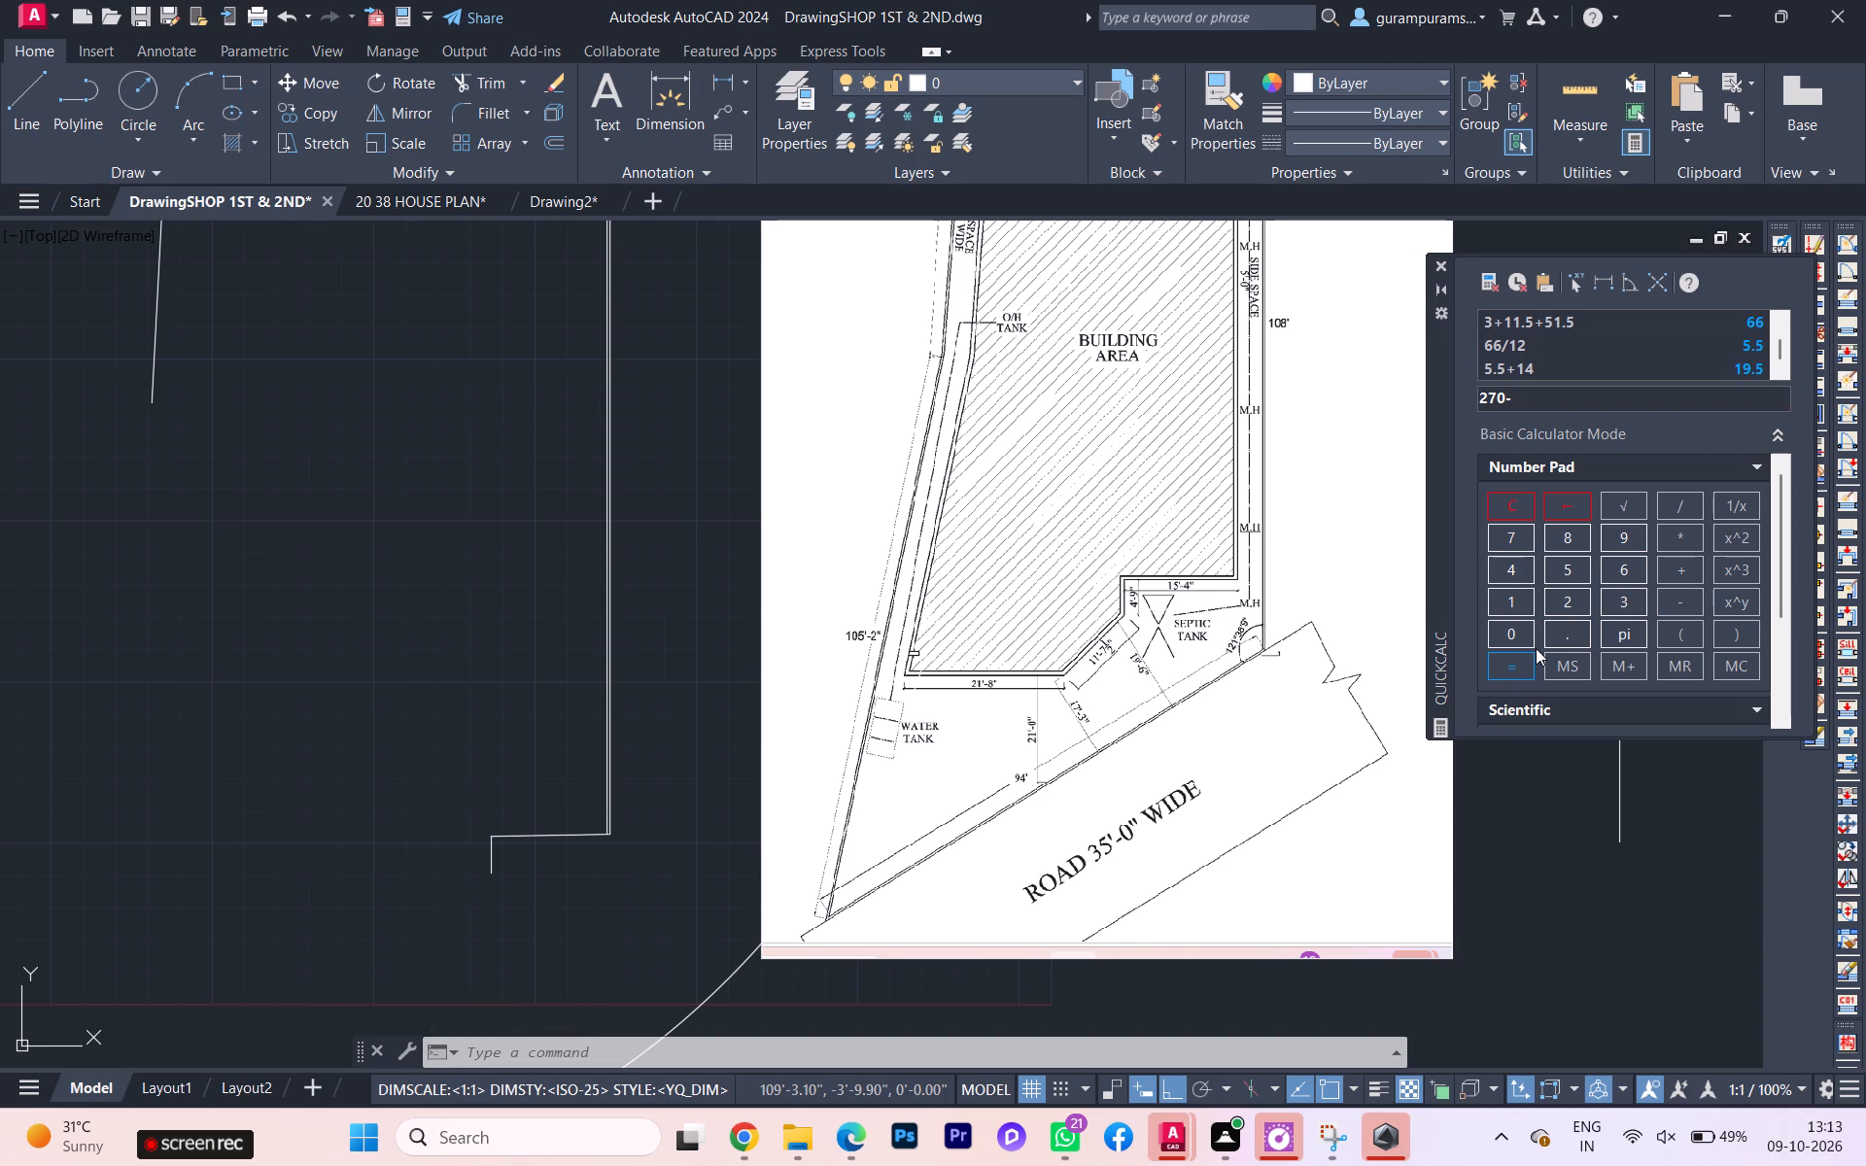
left_click(1506, 600)
left_click(1580, 592)
left_click(1506, 604)
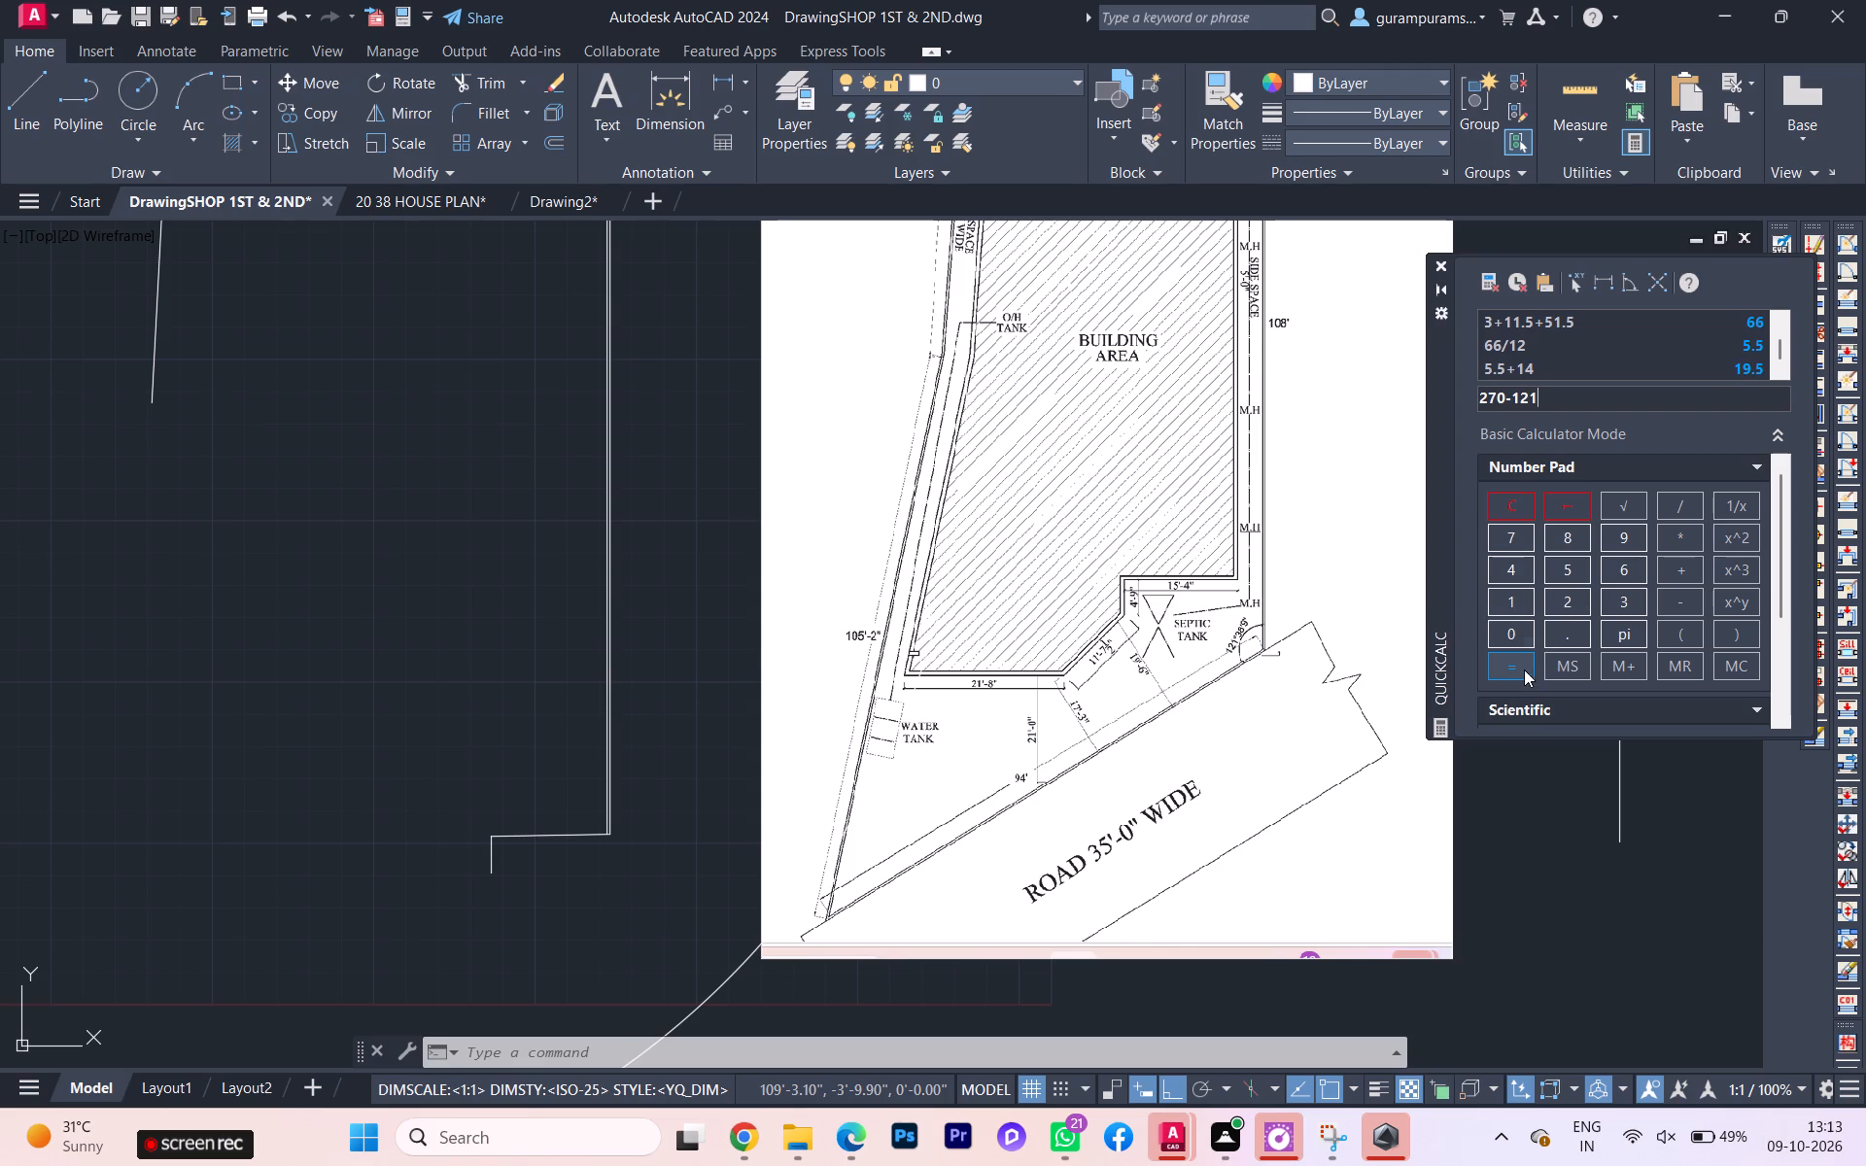
left_click(1525, 674)
With ortho off, draw the road-side line from the 108' boundary's lower end, 94' long at 149° down toward the west side.
scroll(1167, 699, "down", 1)
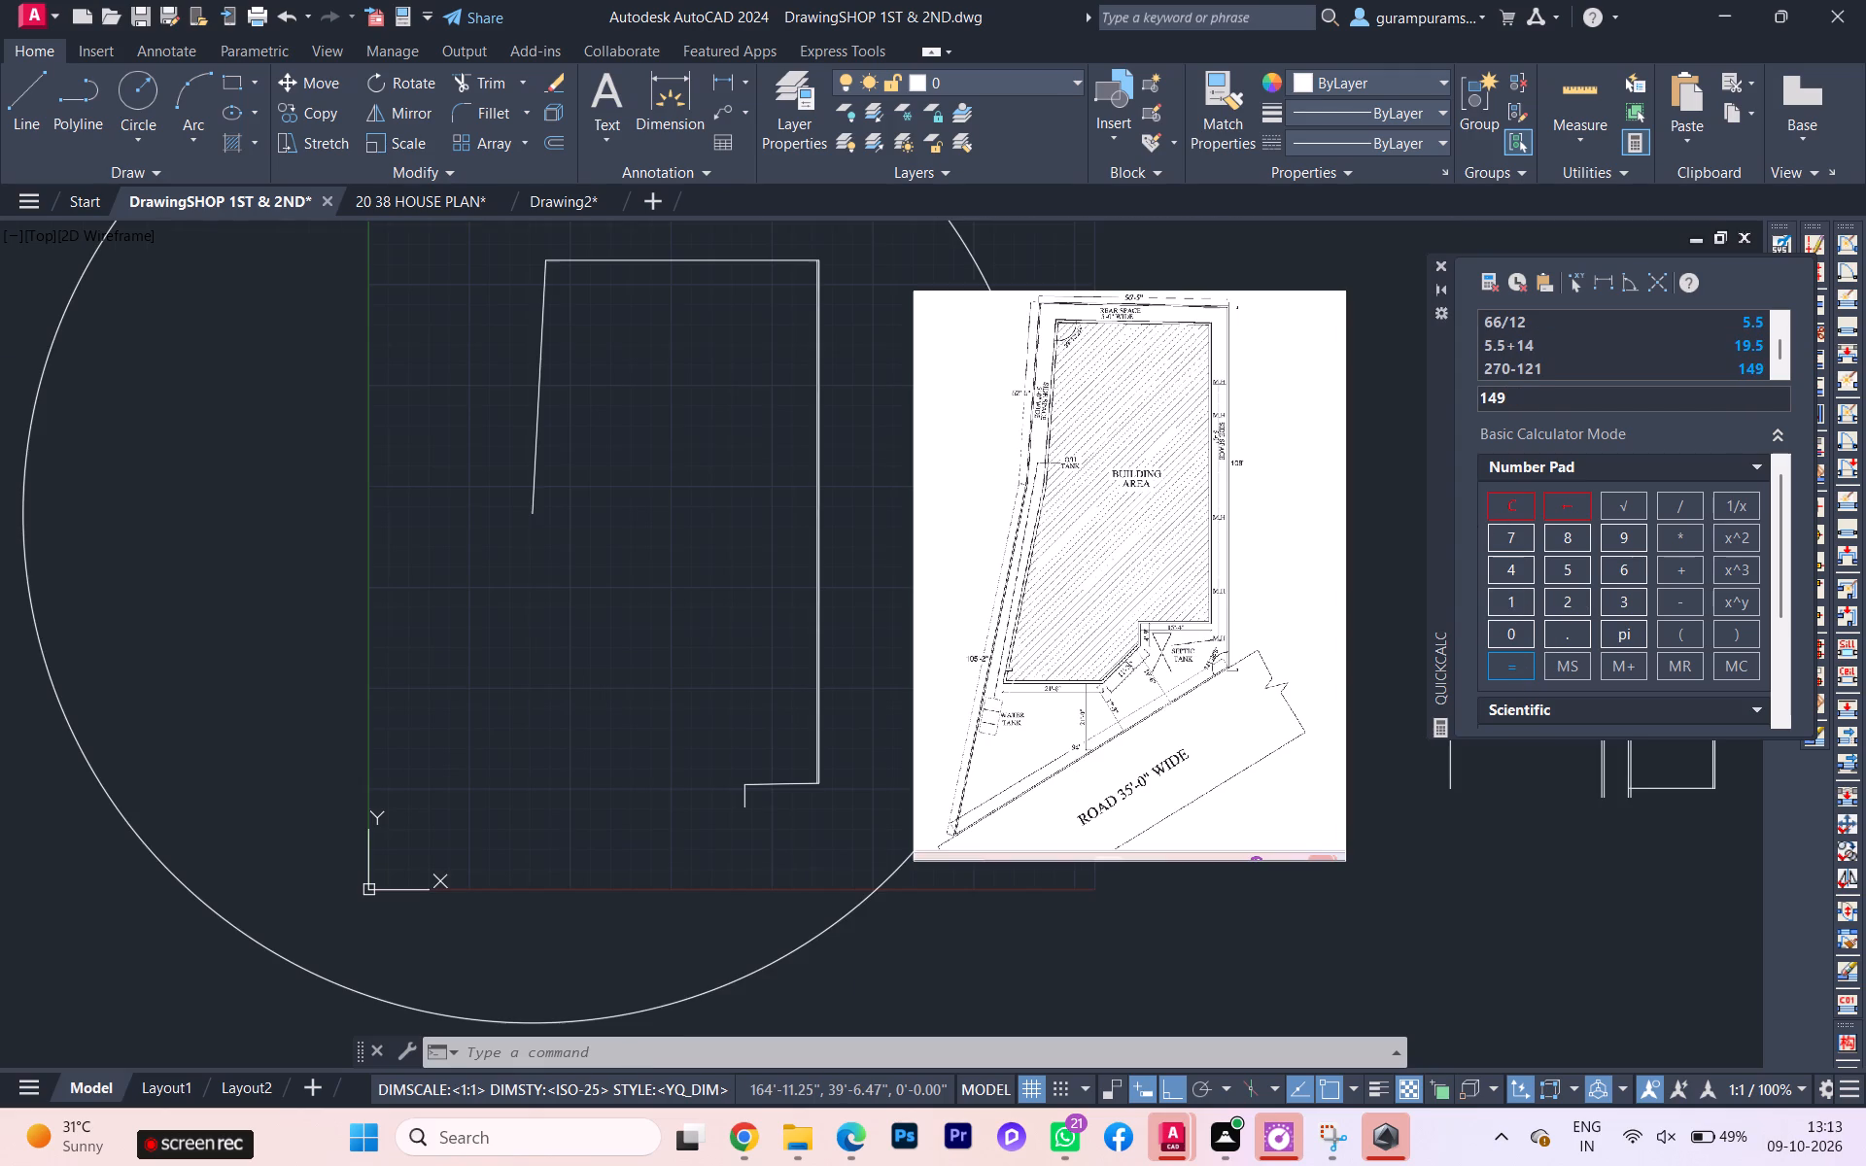
scroll(802, 828, "up", 1)
key("l")
key("Return")
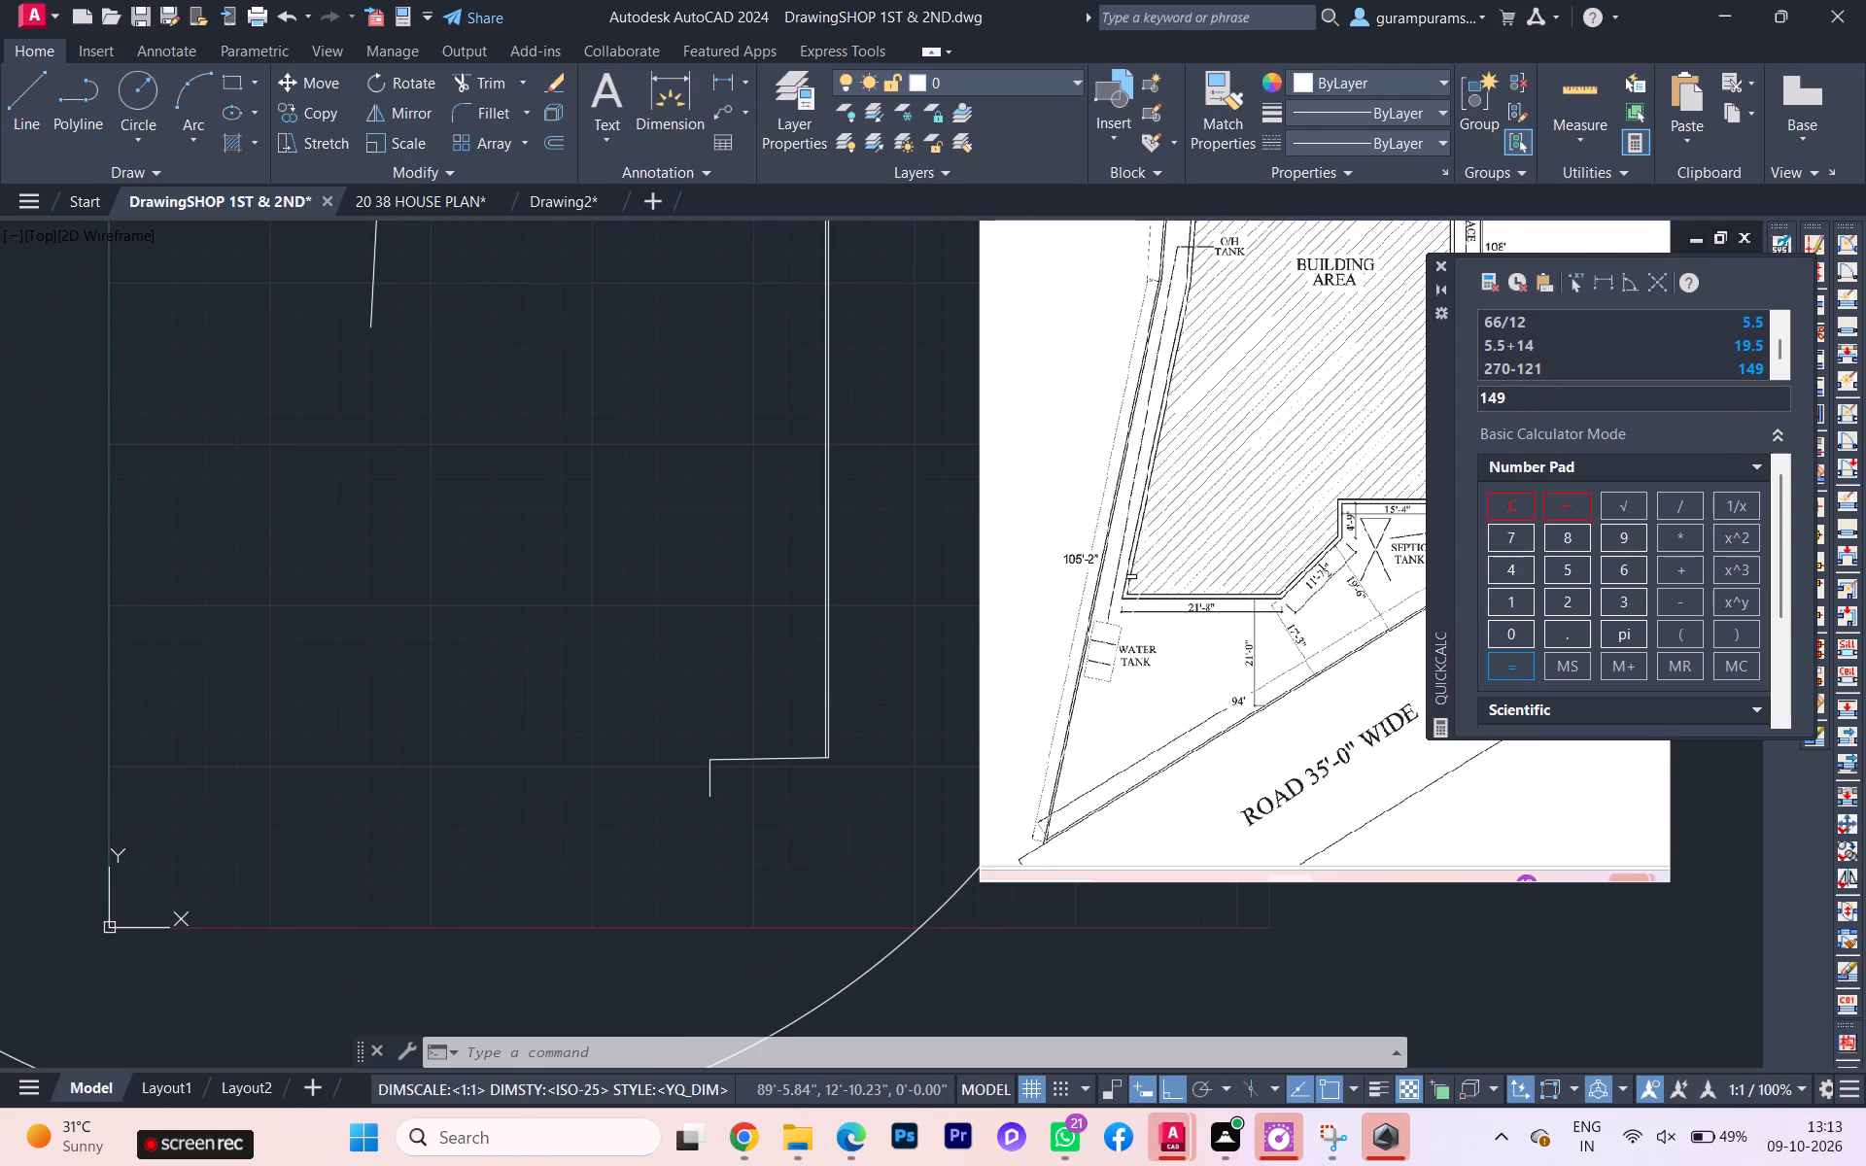
scroll(810, 763, "up", 3)
left_click(871, 758)
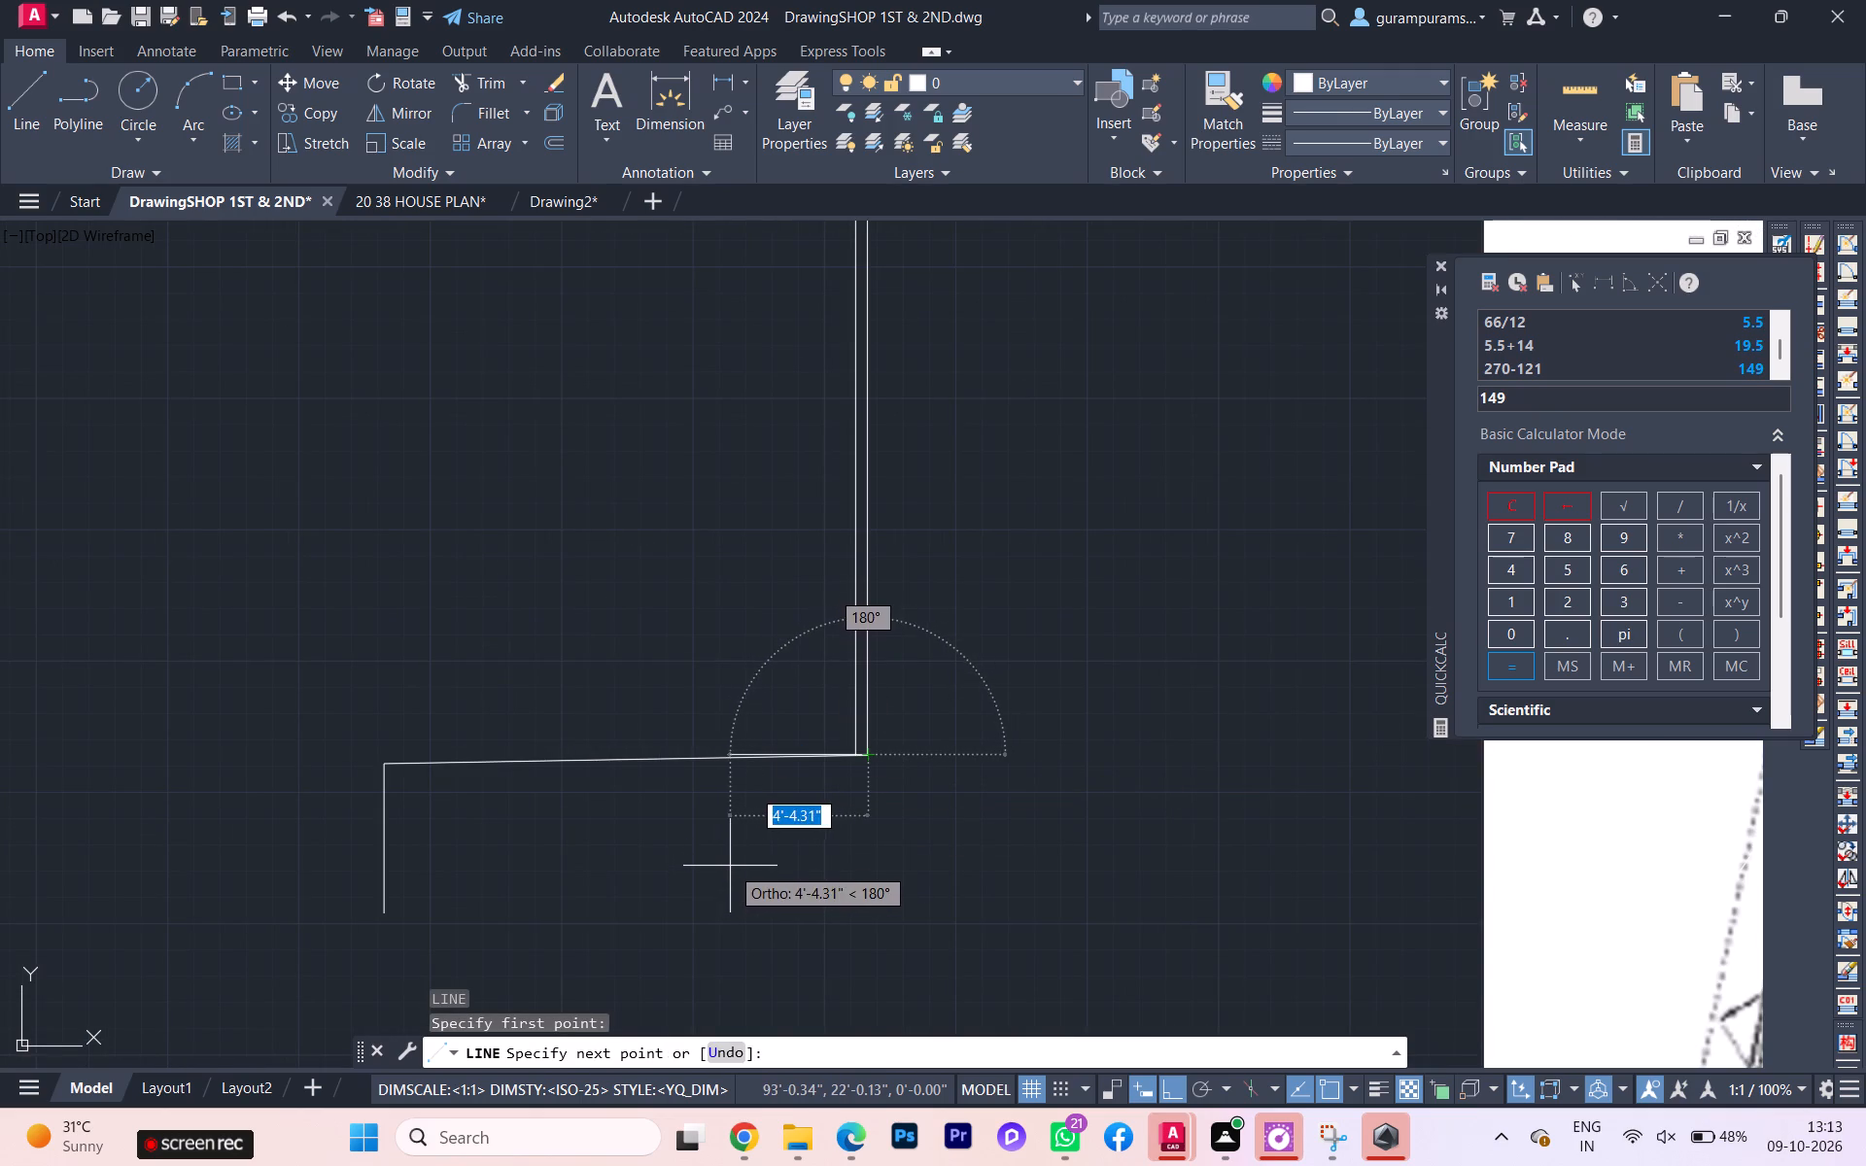
key("F8")
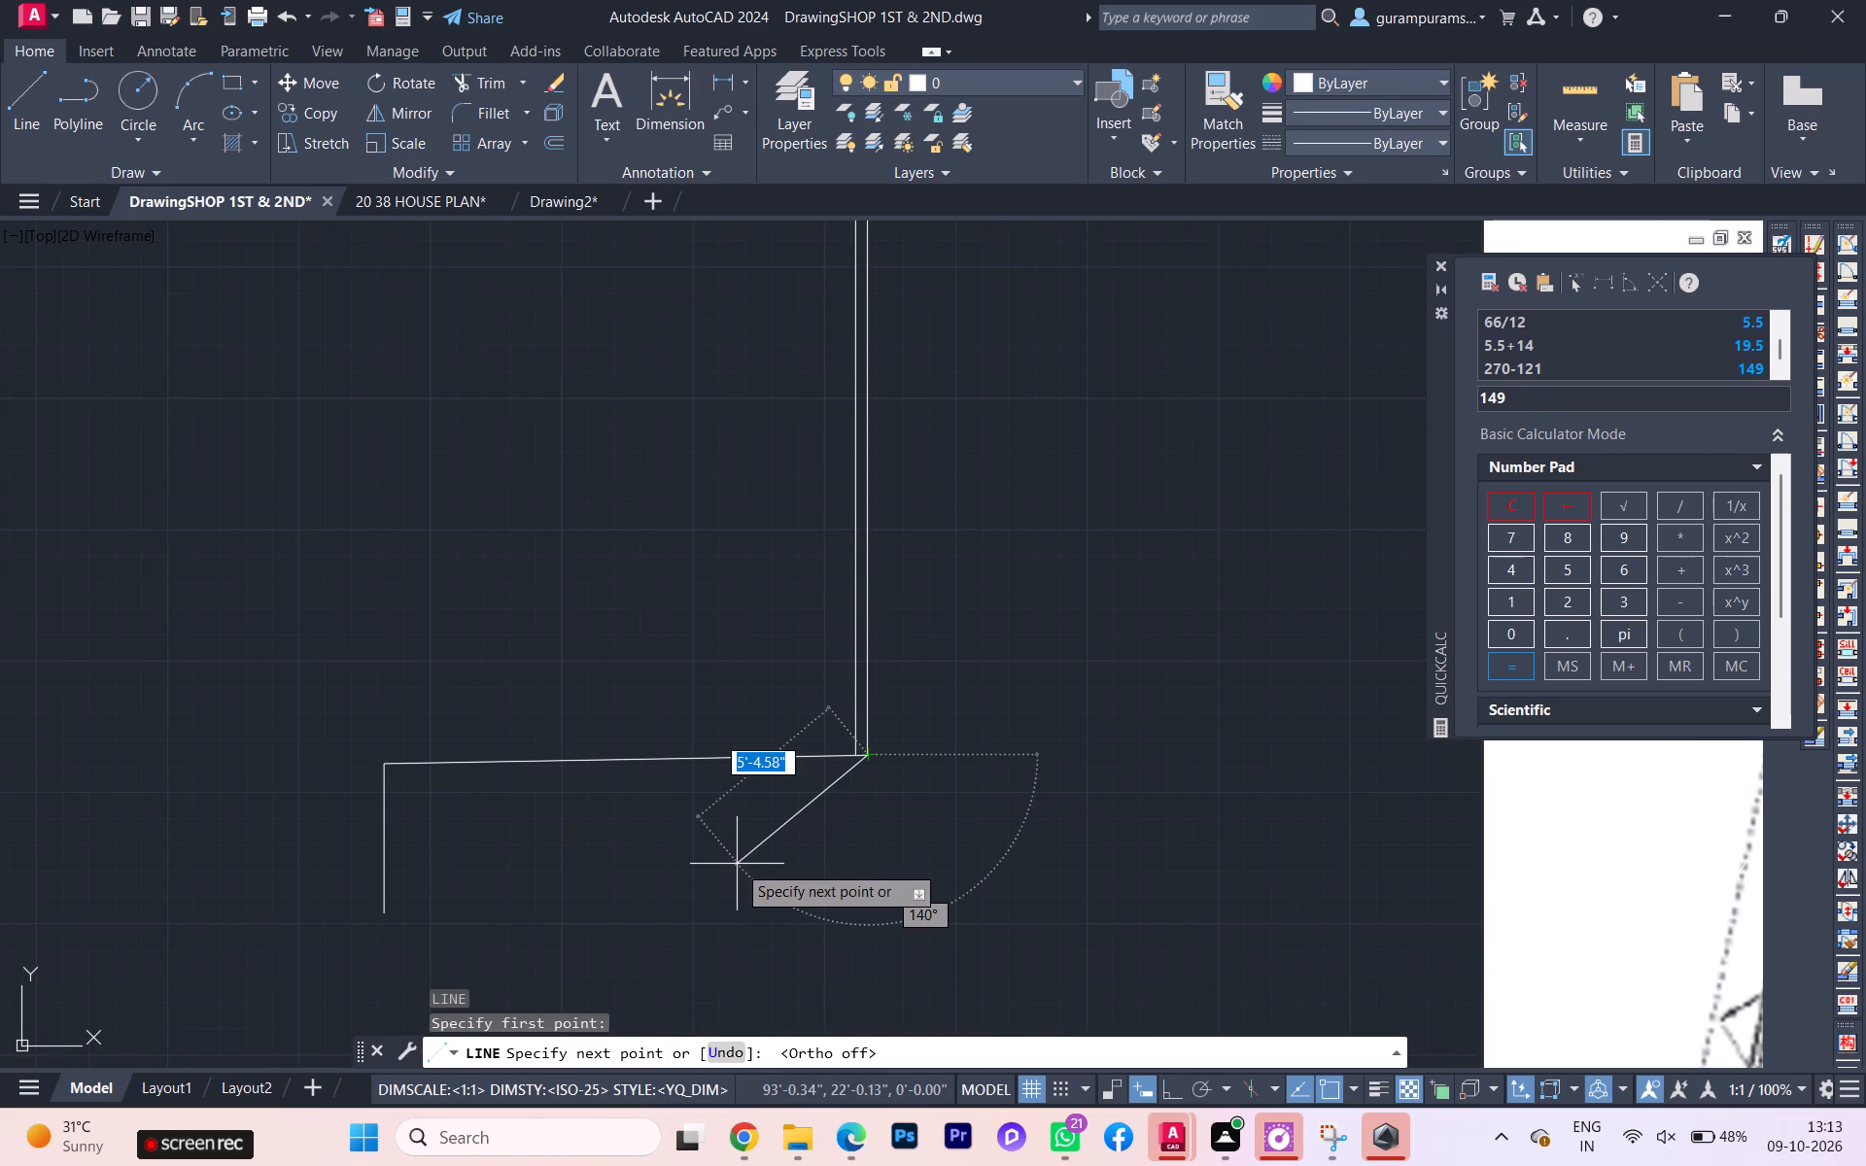
type("94'")
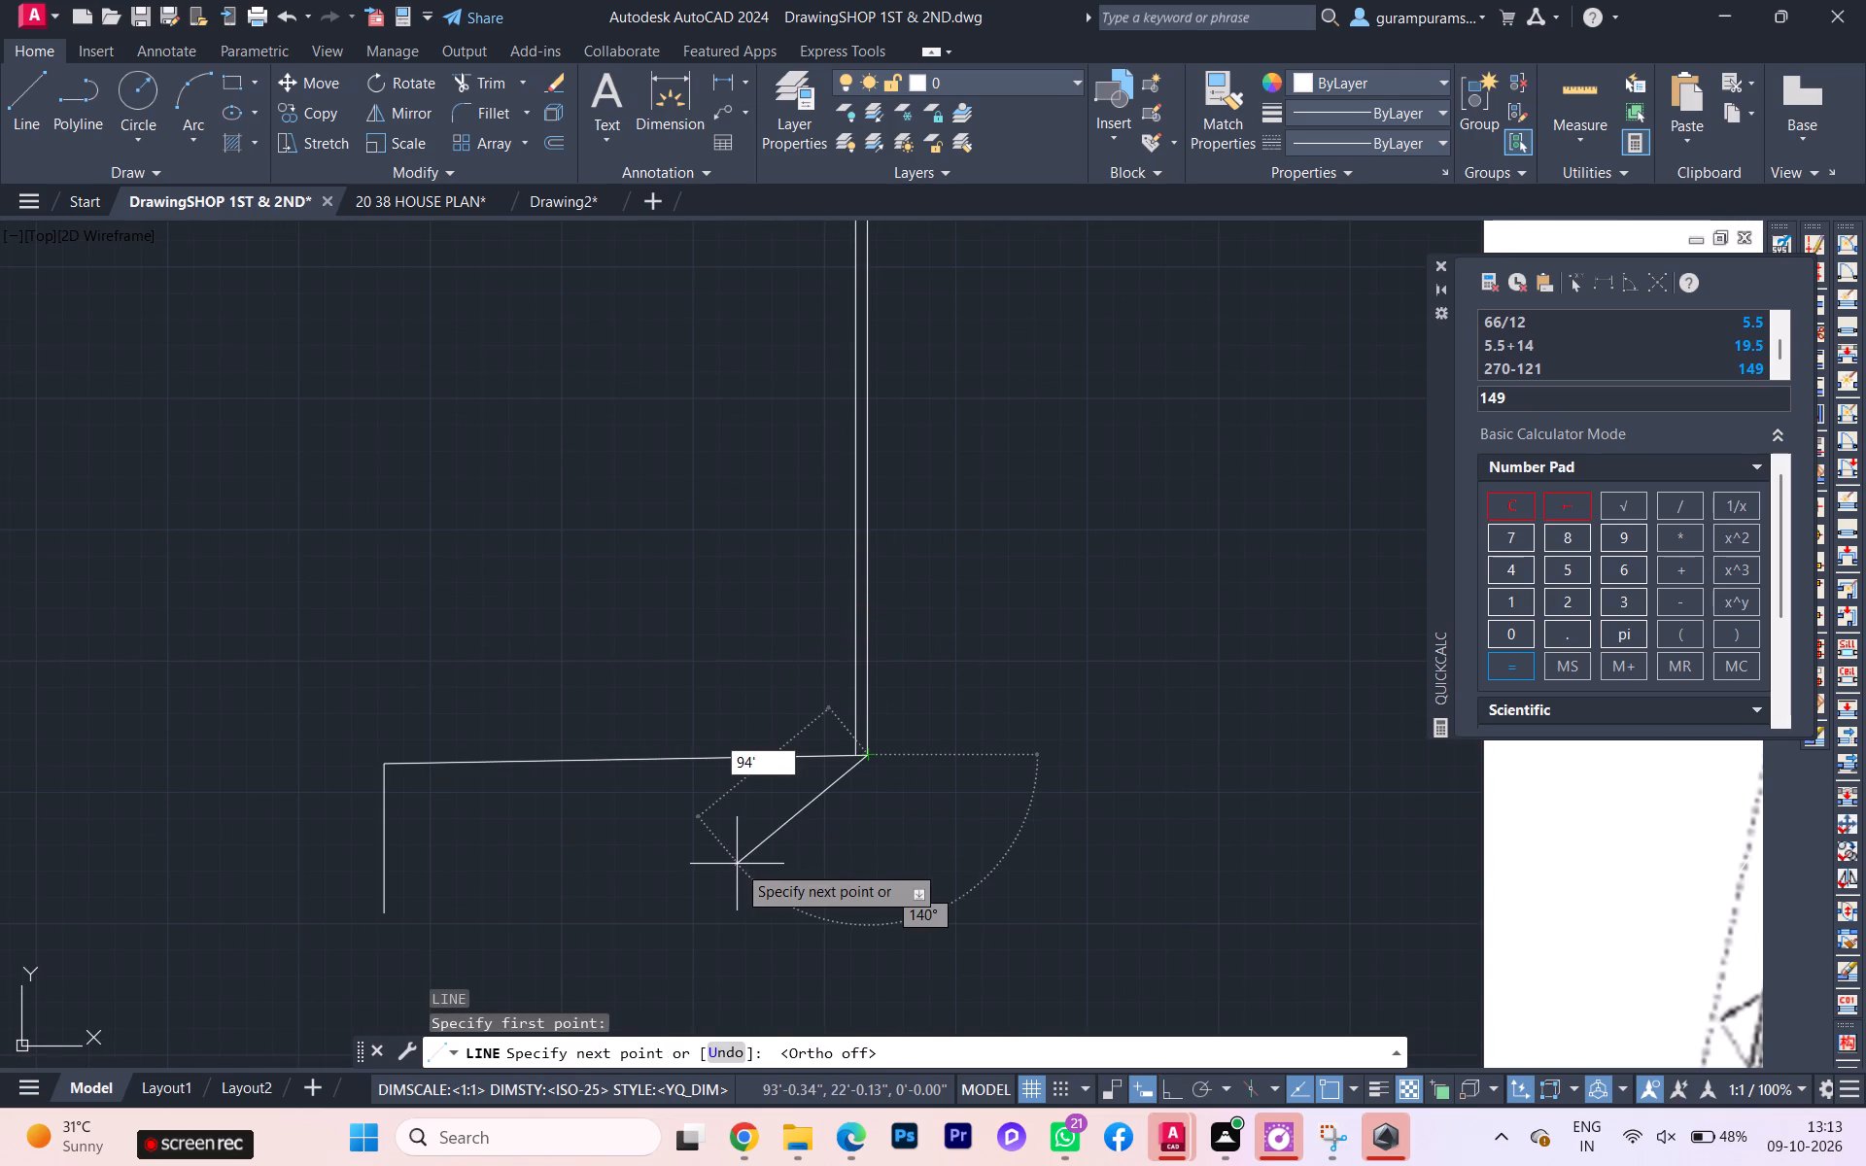
key("Tab")
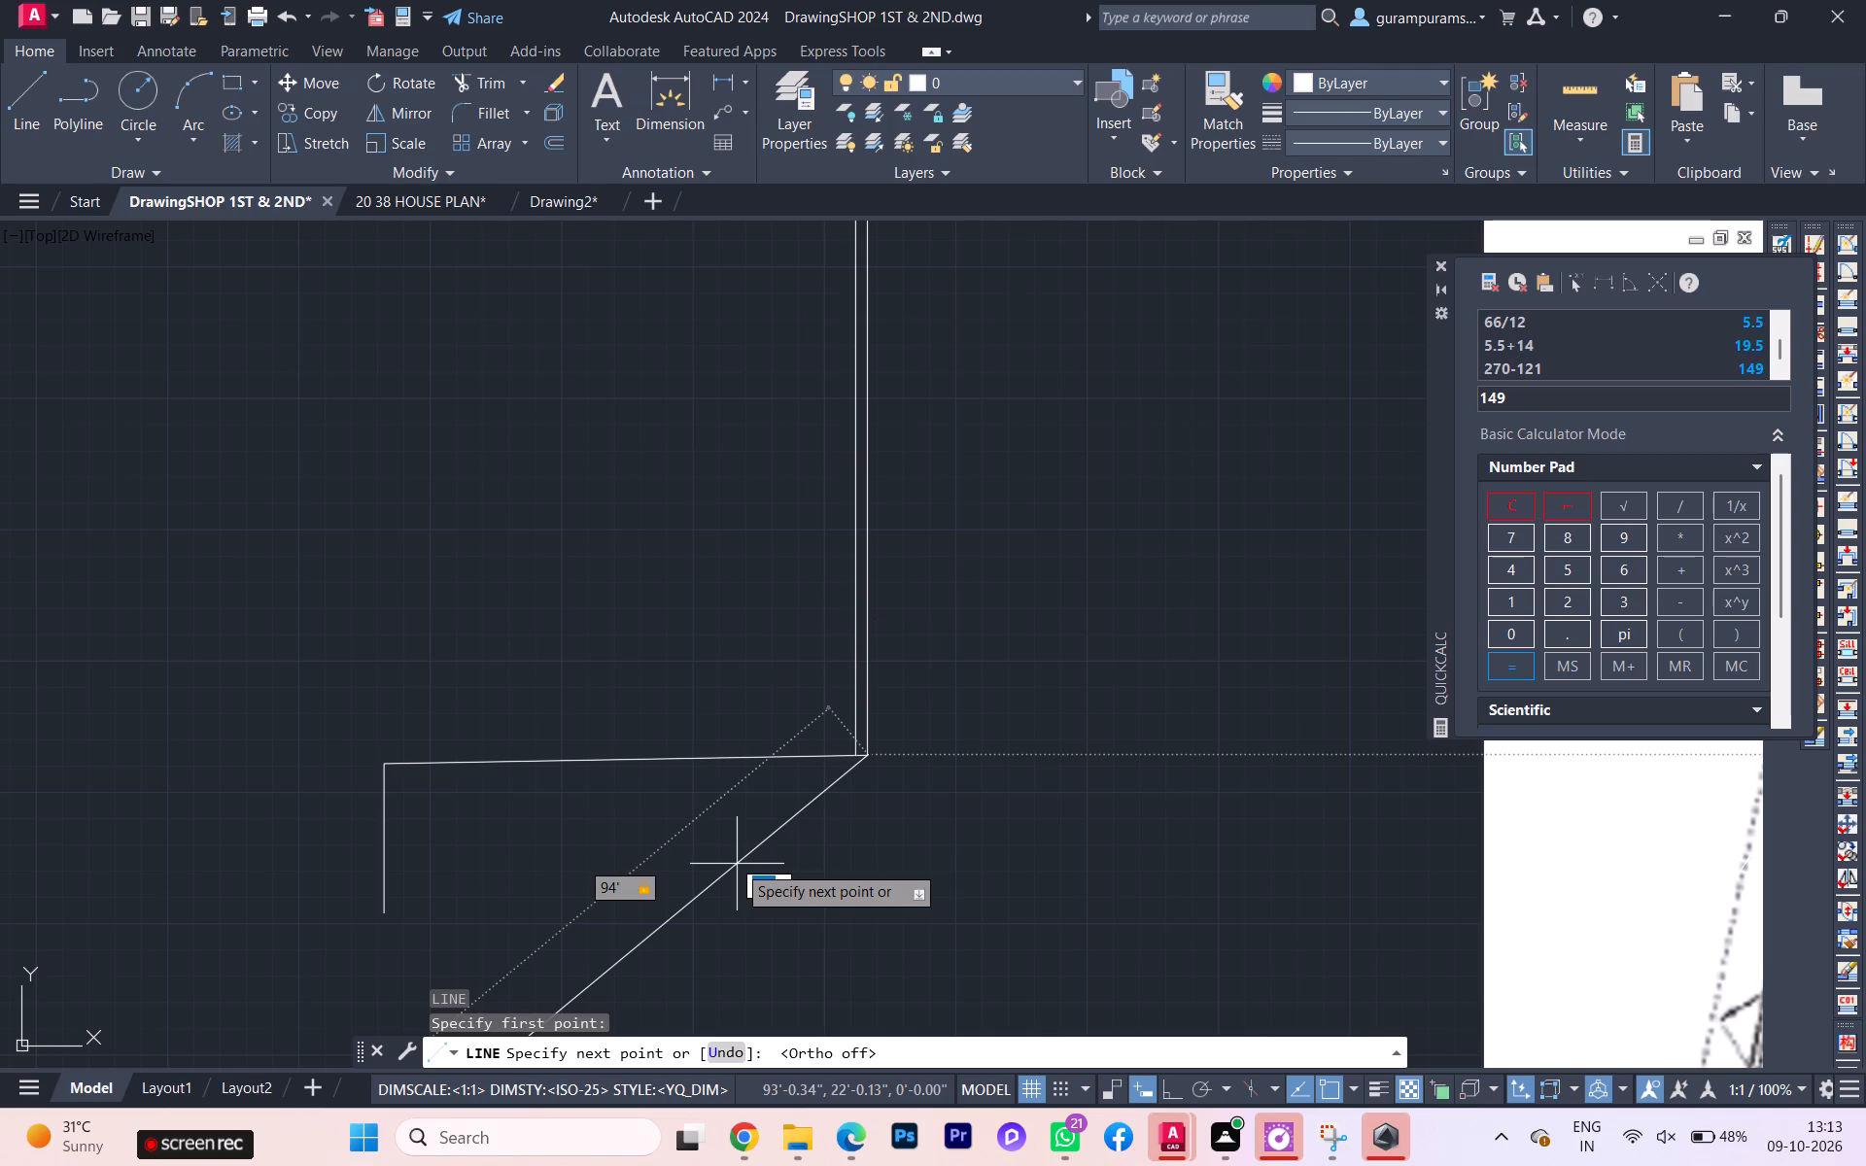
type("149")
key("Return")
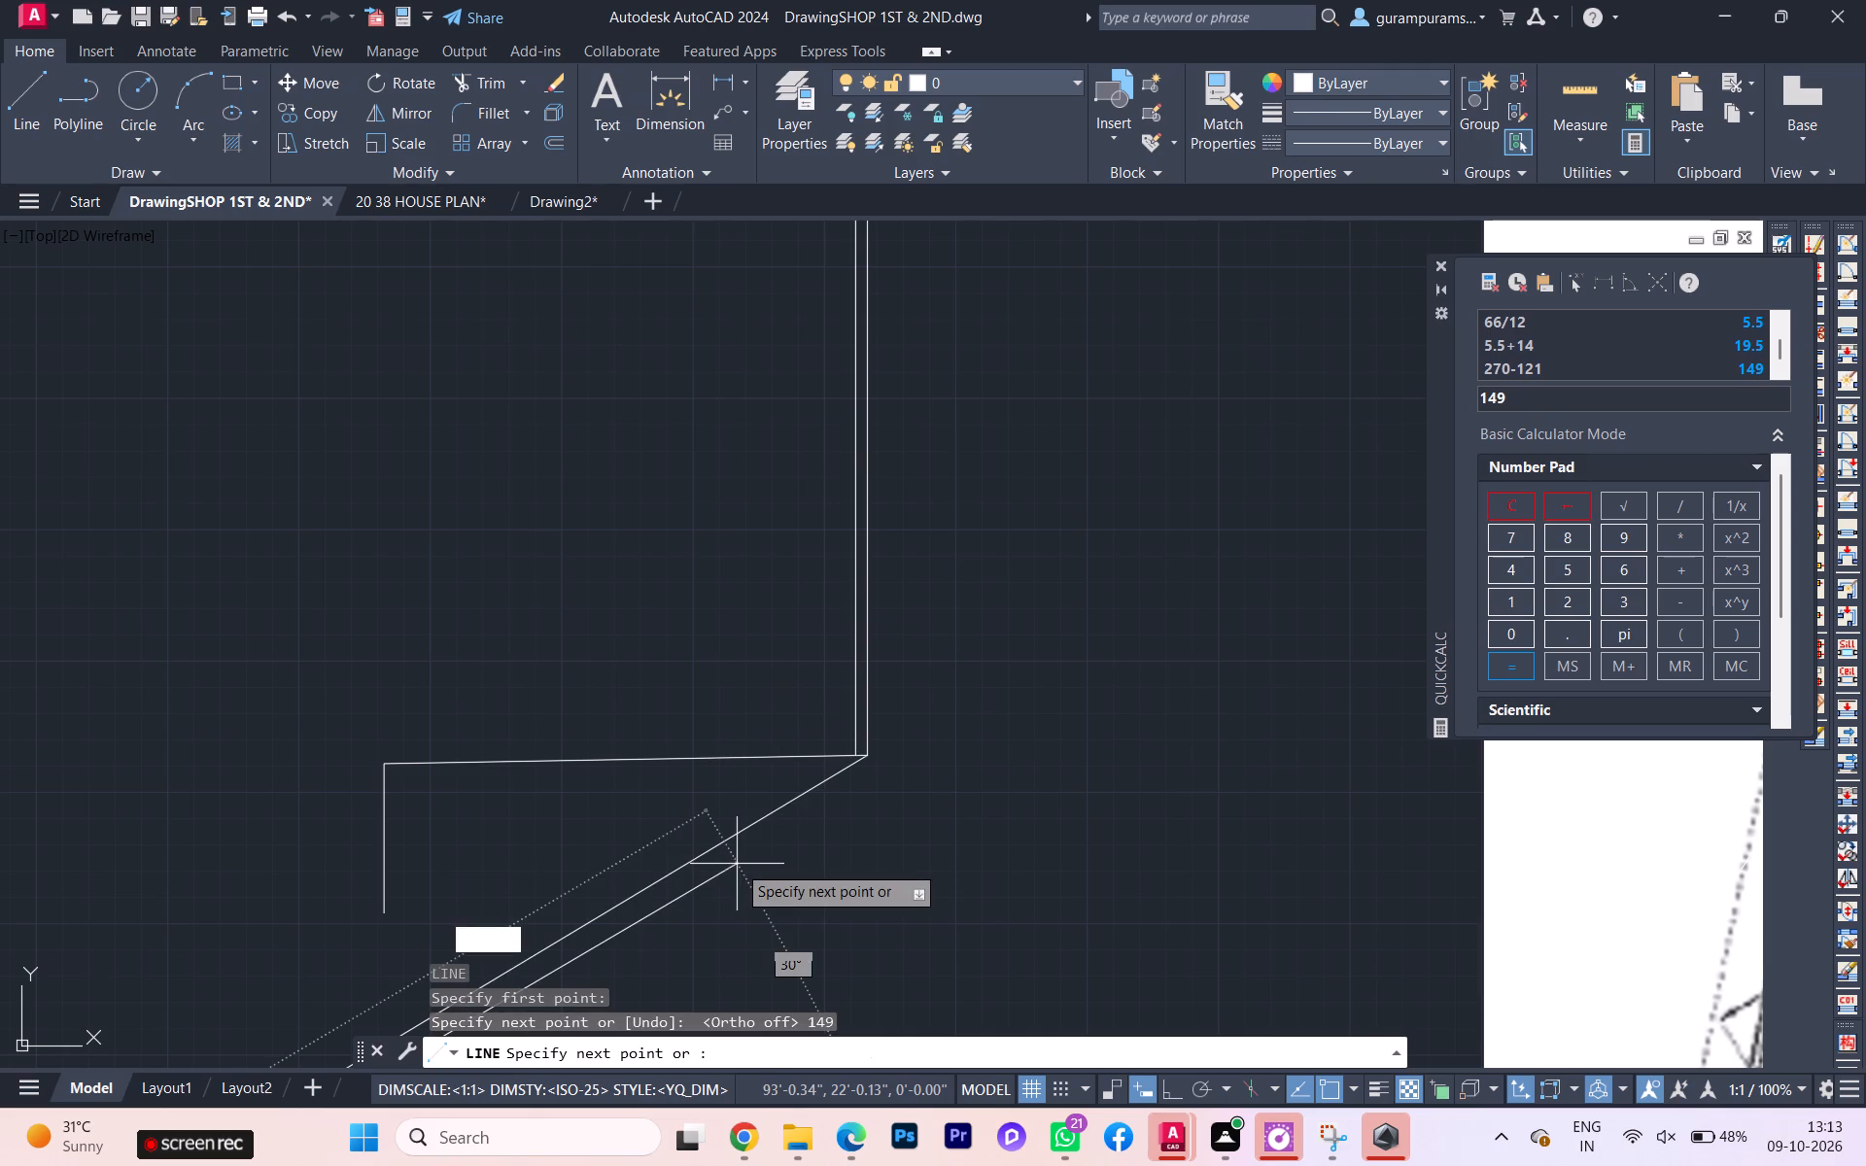
scroll(777, 817, "down", 5)
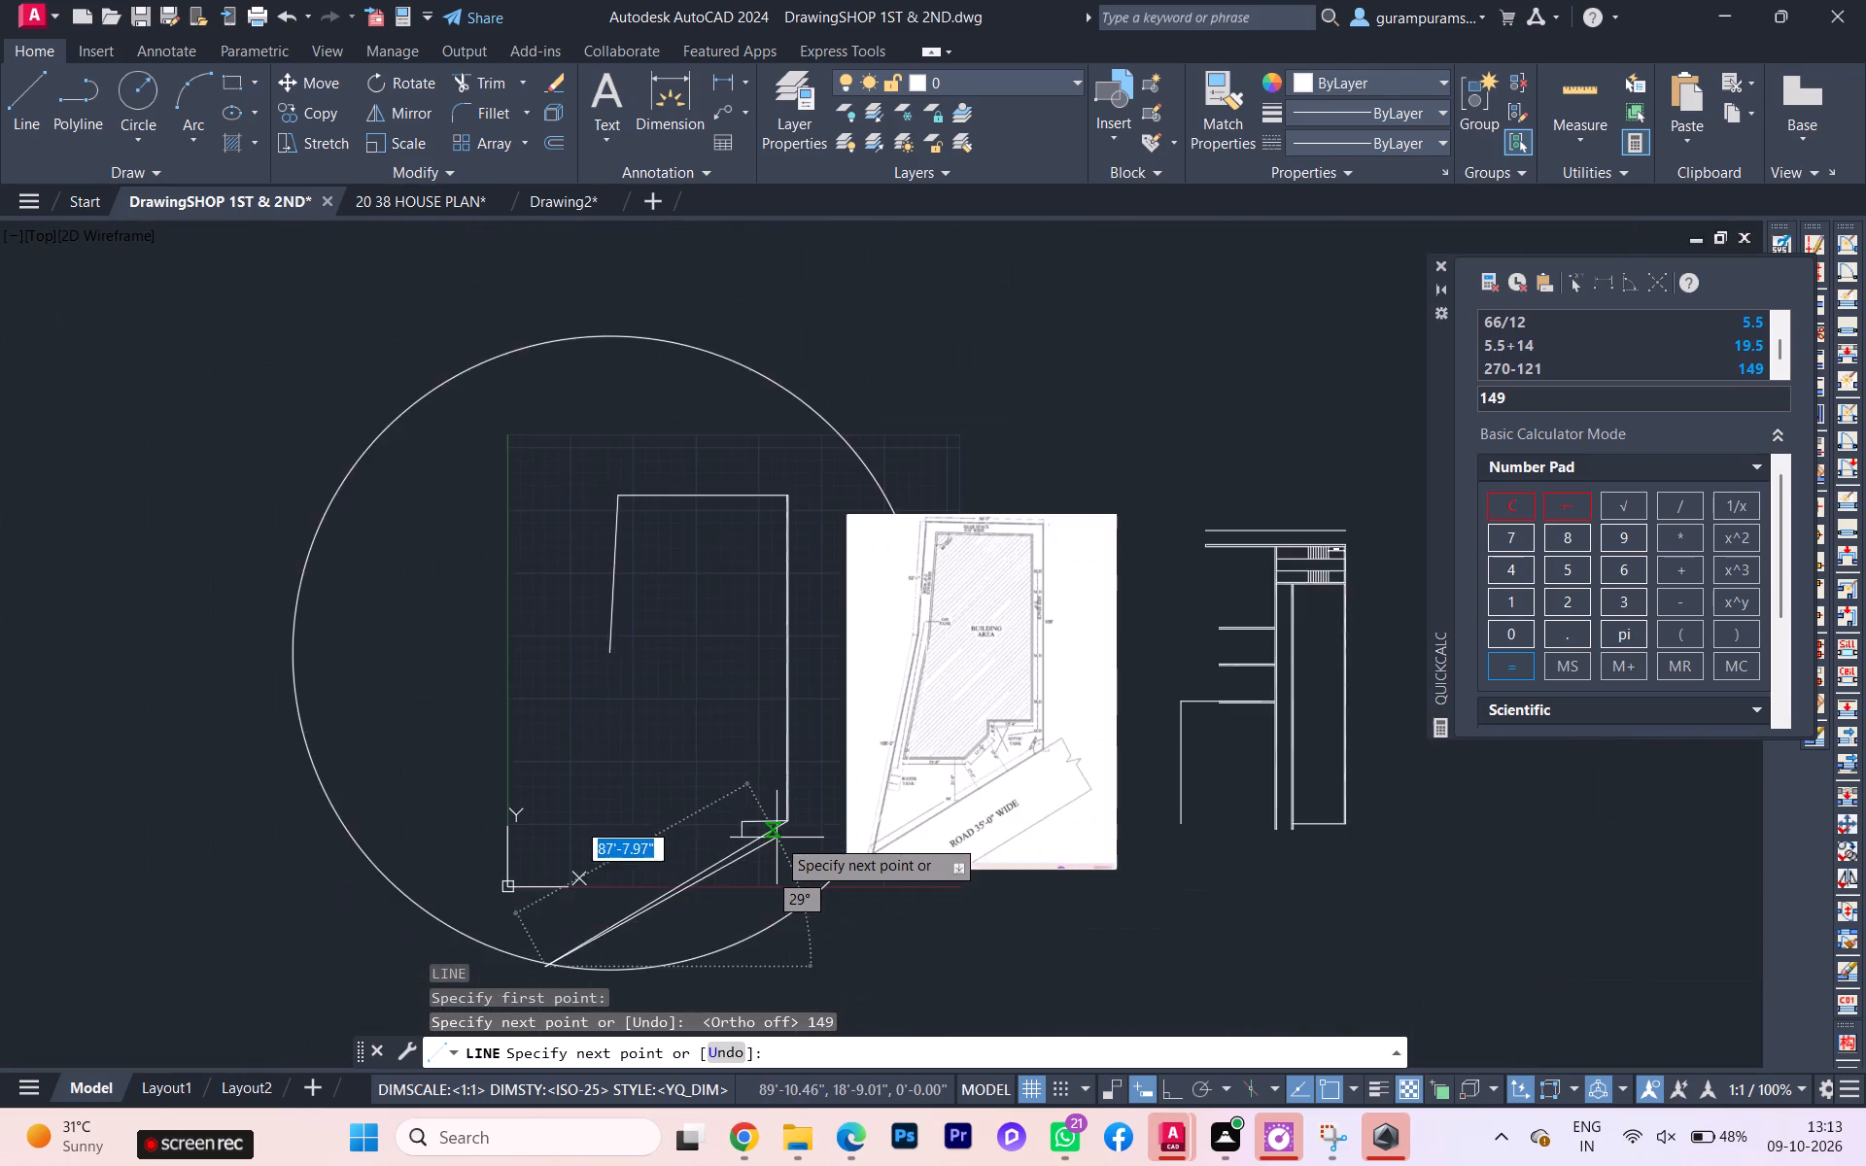
scroll(777, 838, "down", 1)
key("Escape")
Draw the remaining west boundary line from the upper slanted side's lower end to where the circle crosses the 94' road-side line.
scroll(706, 856, "up", 1)
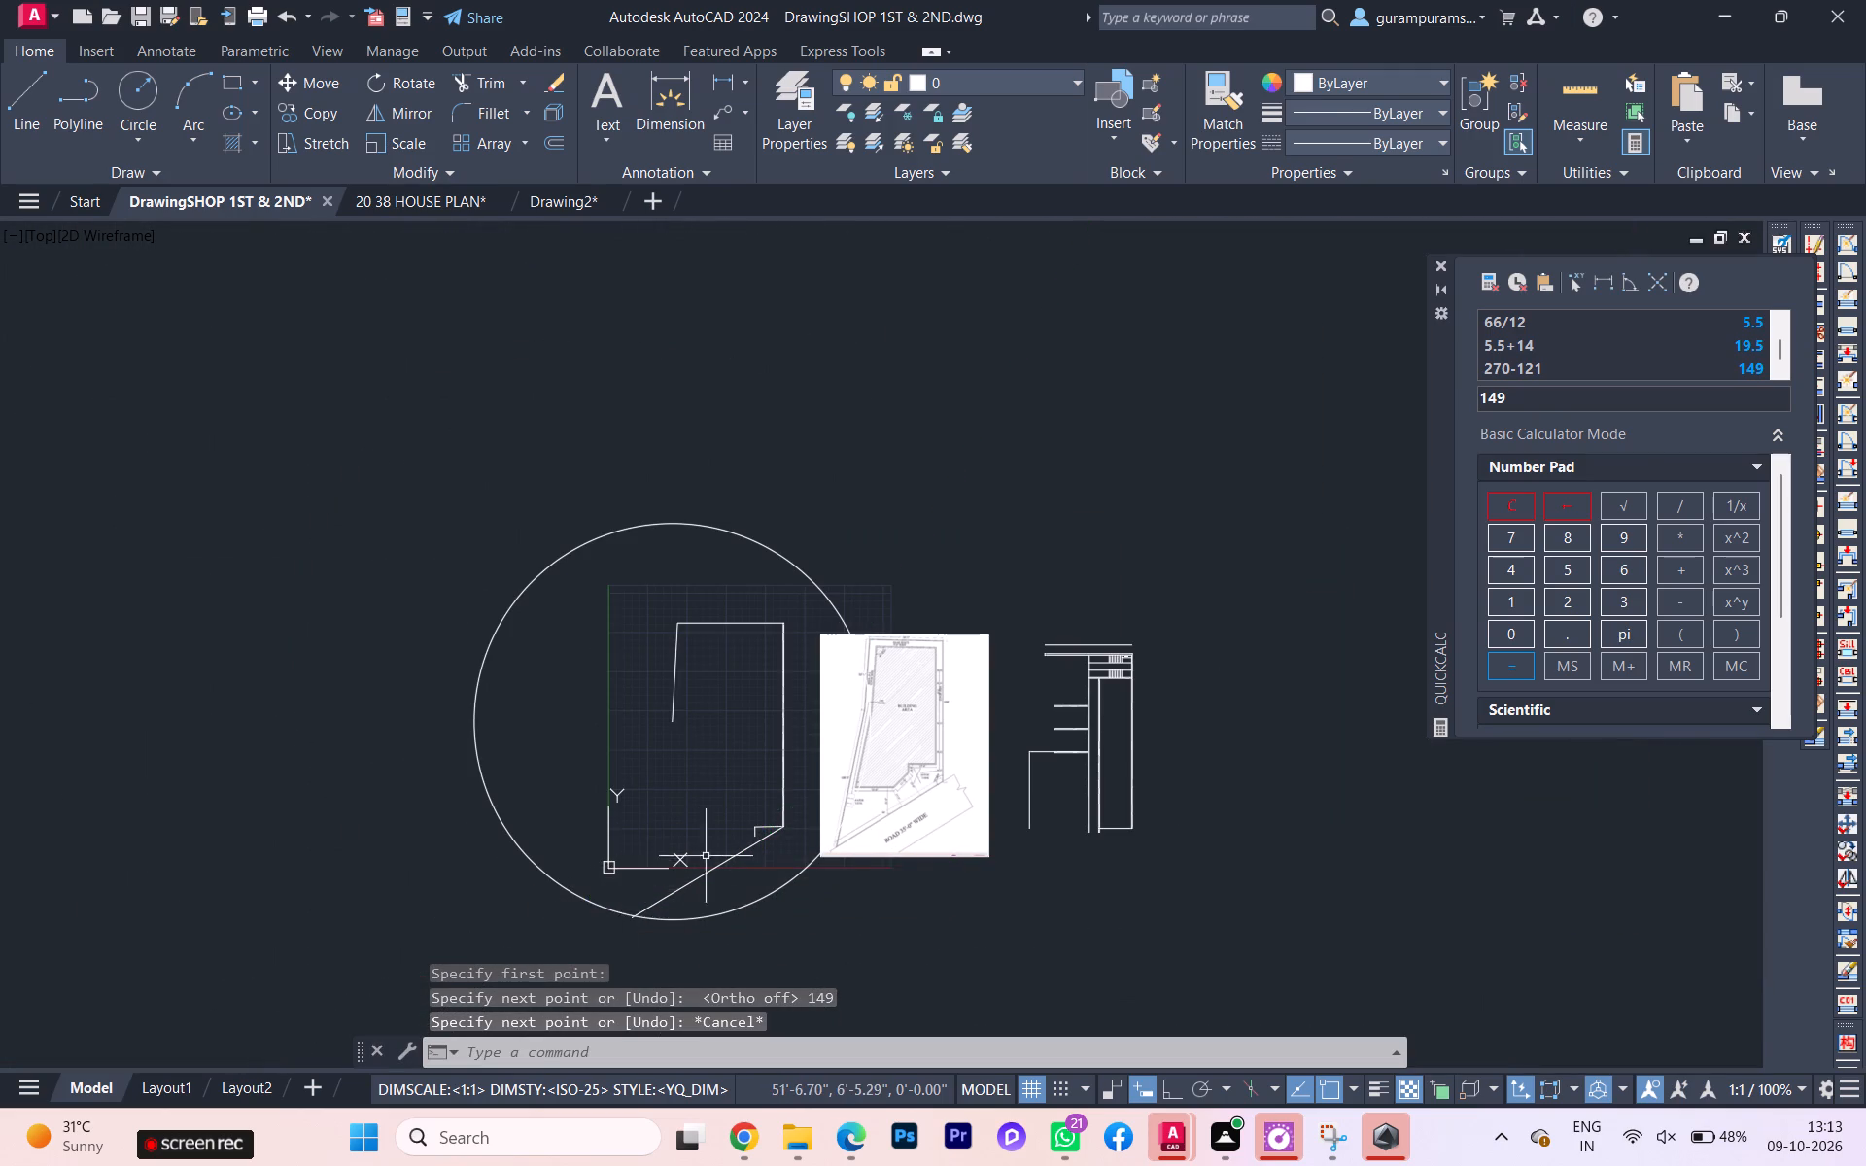
scroll(689, 862, "down", 2)
middle_click_drag(688, 865, 673, 770)
scroll(670, 791, "up", 2)
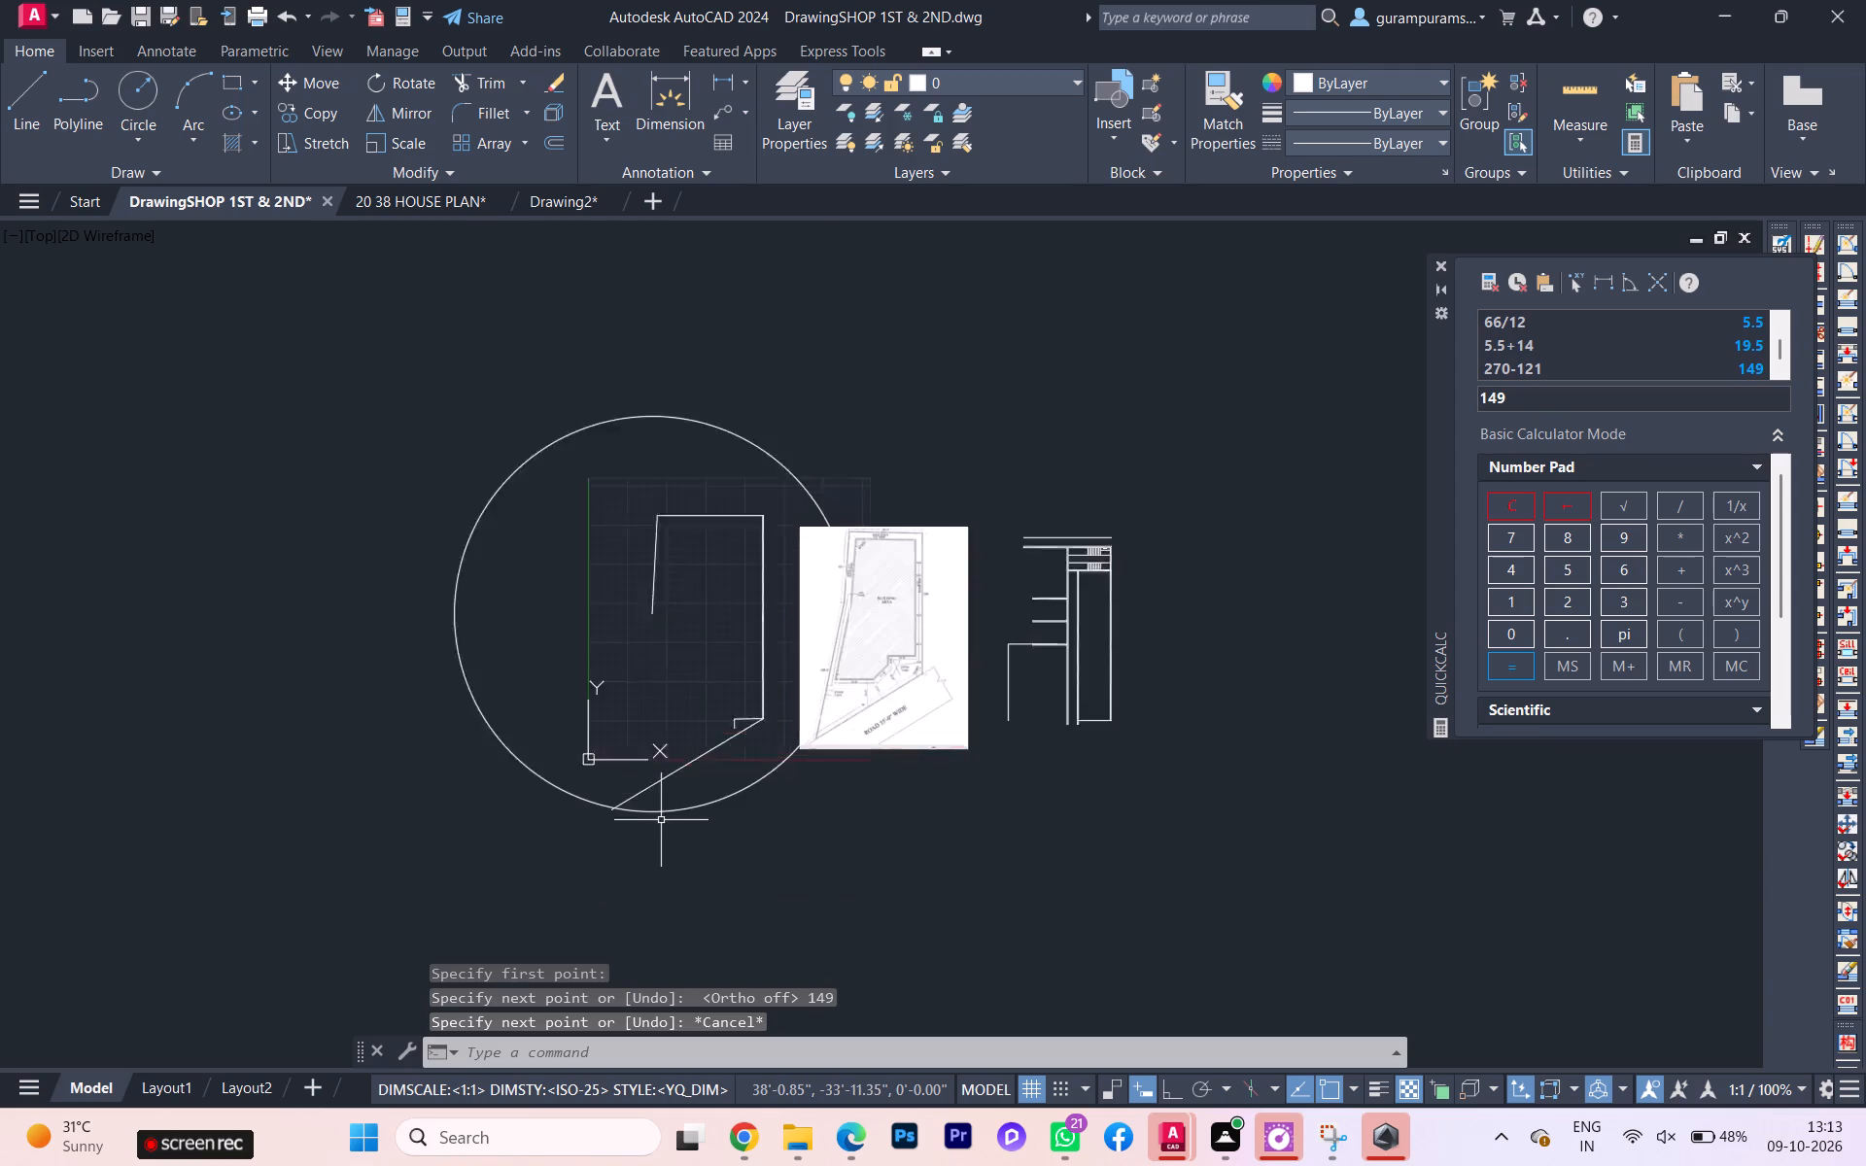
key("l")
key("Return")
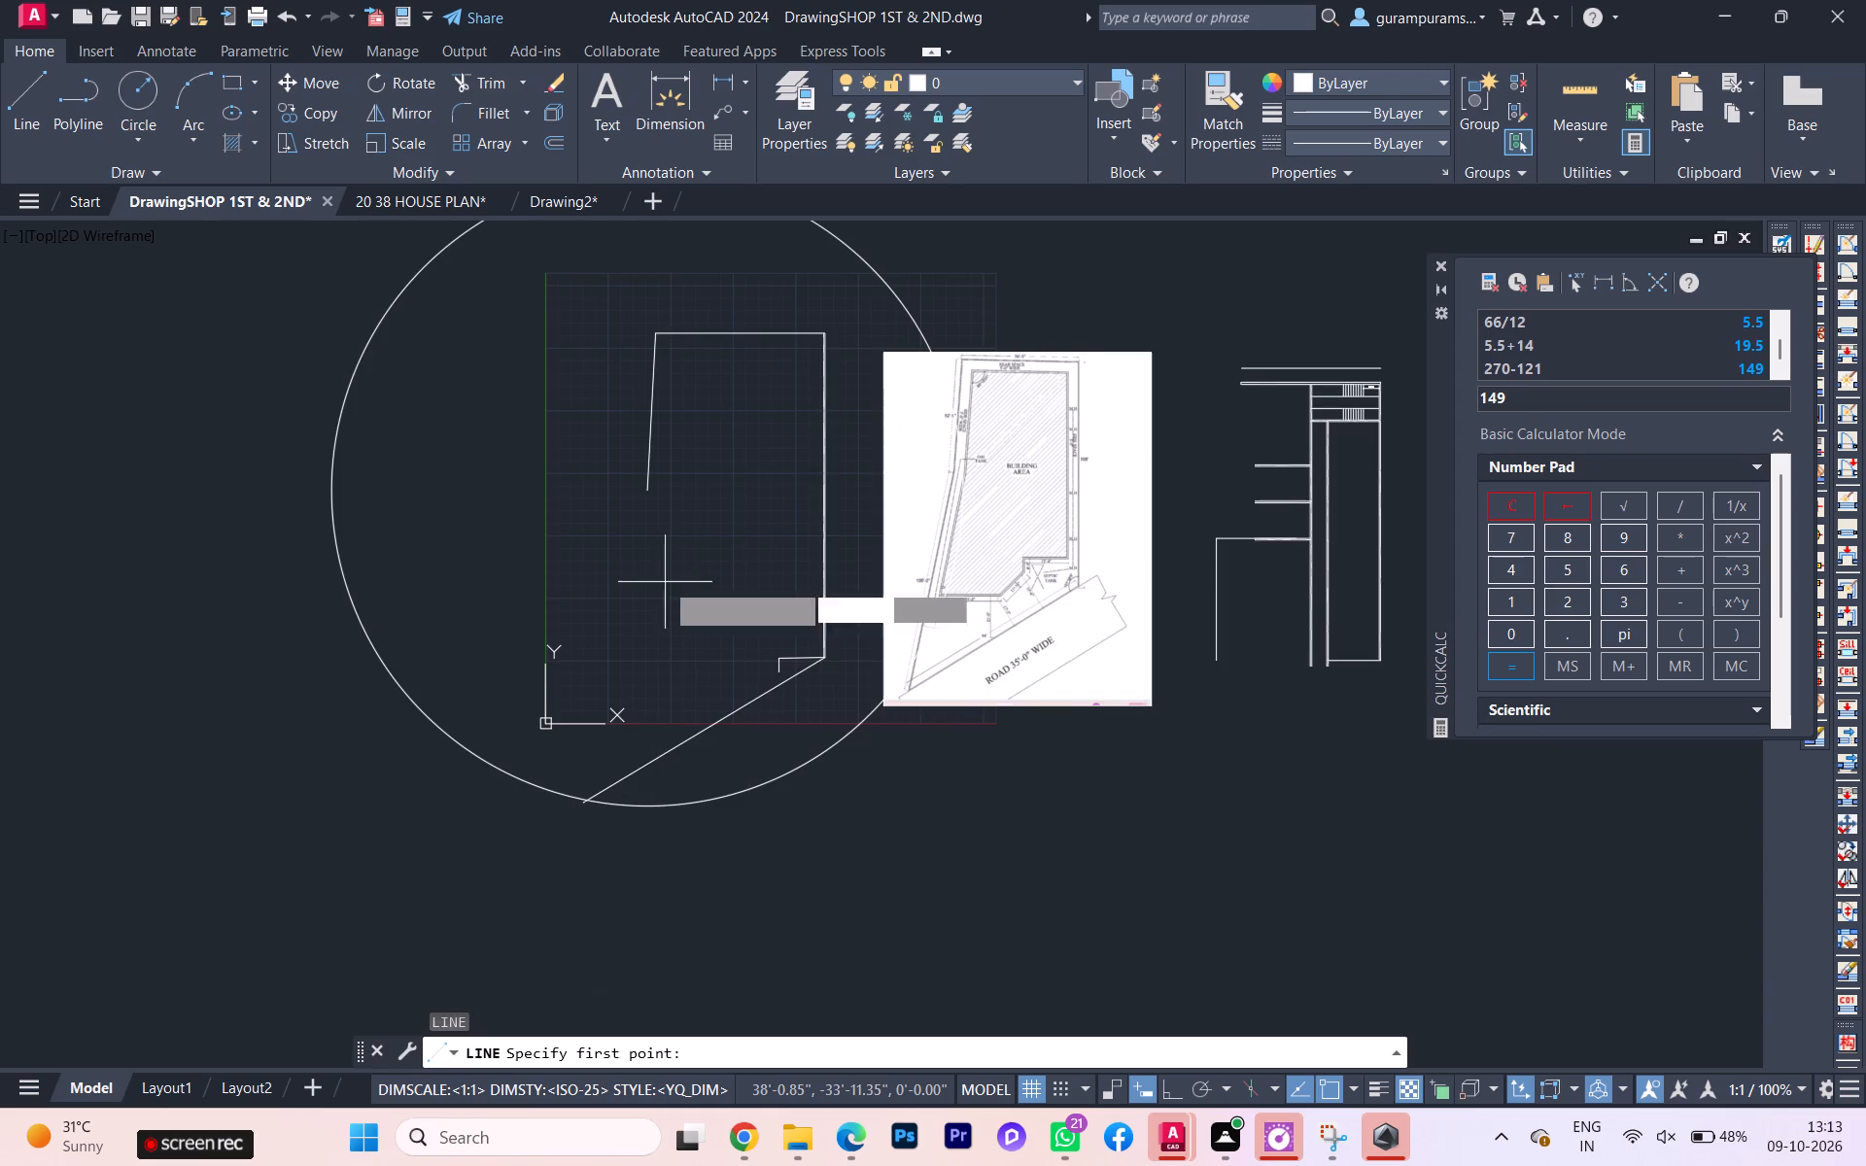
scroll(639, 542, "up", 1)
left_click(650, 460)
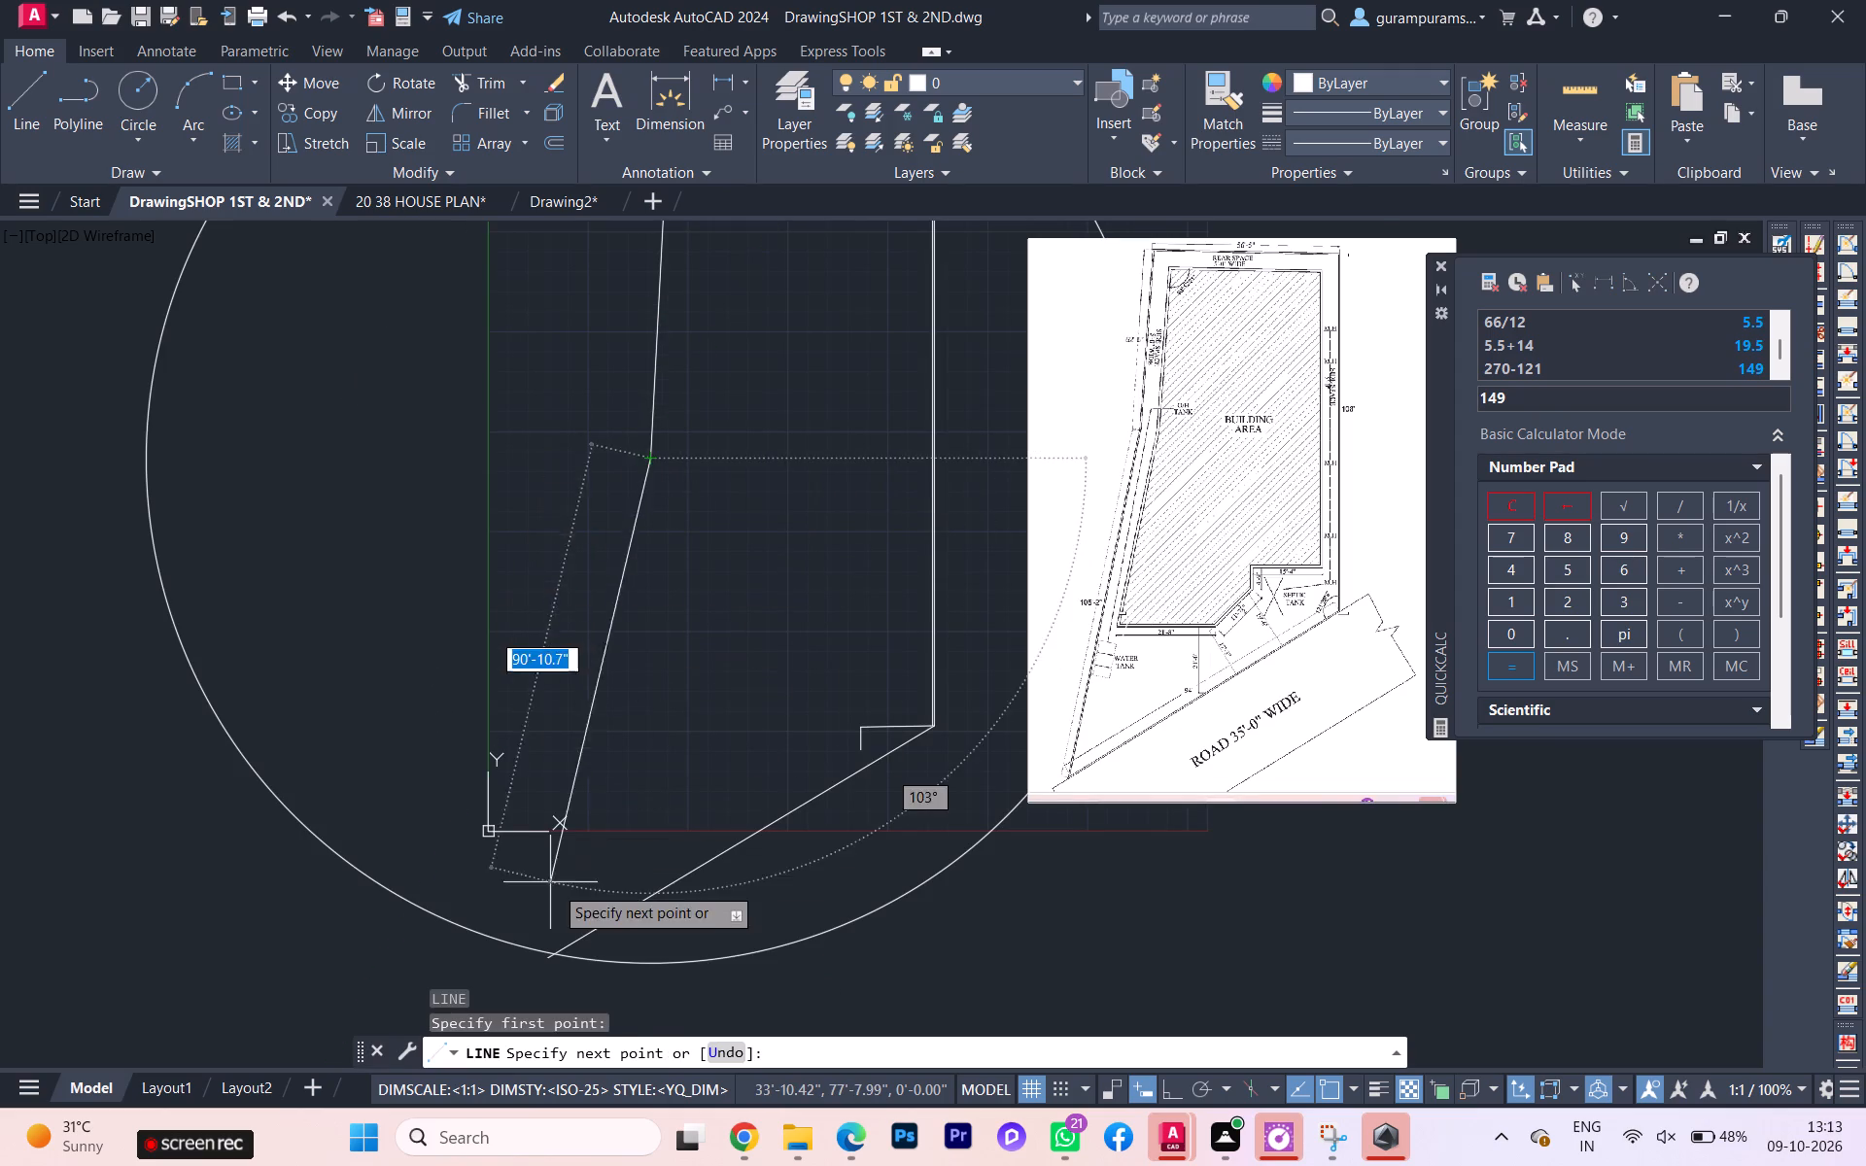
scroll(546, 959, "up", 3)
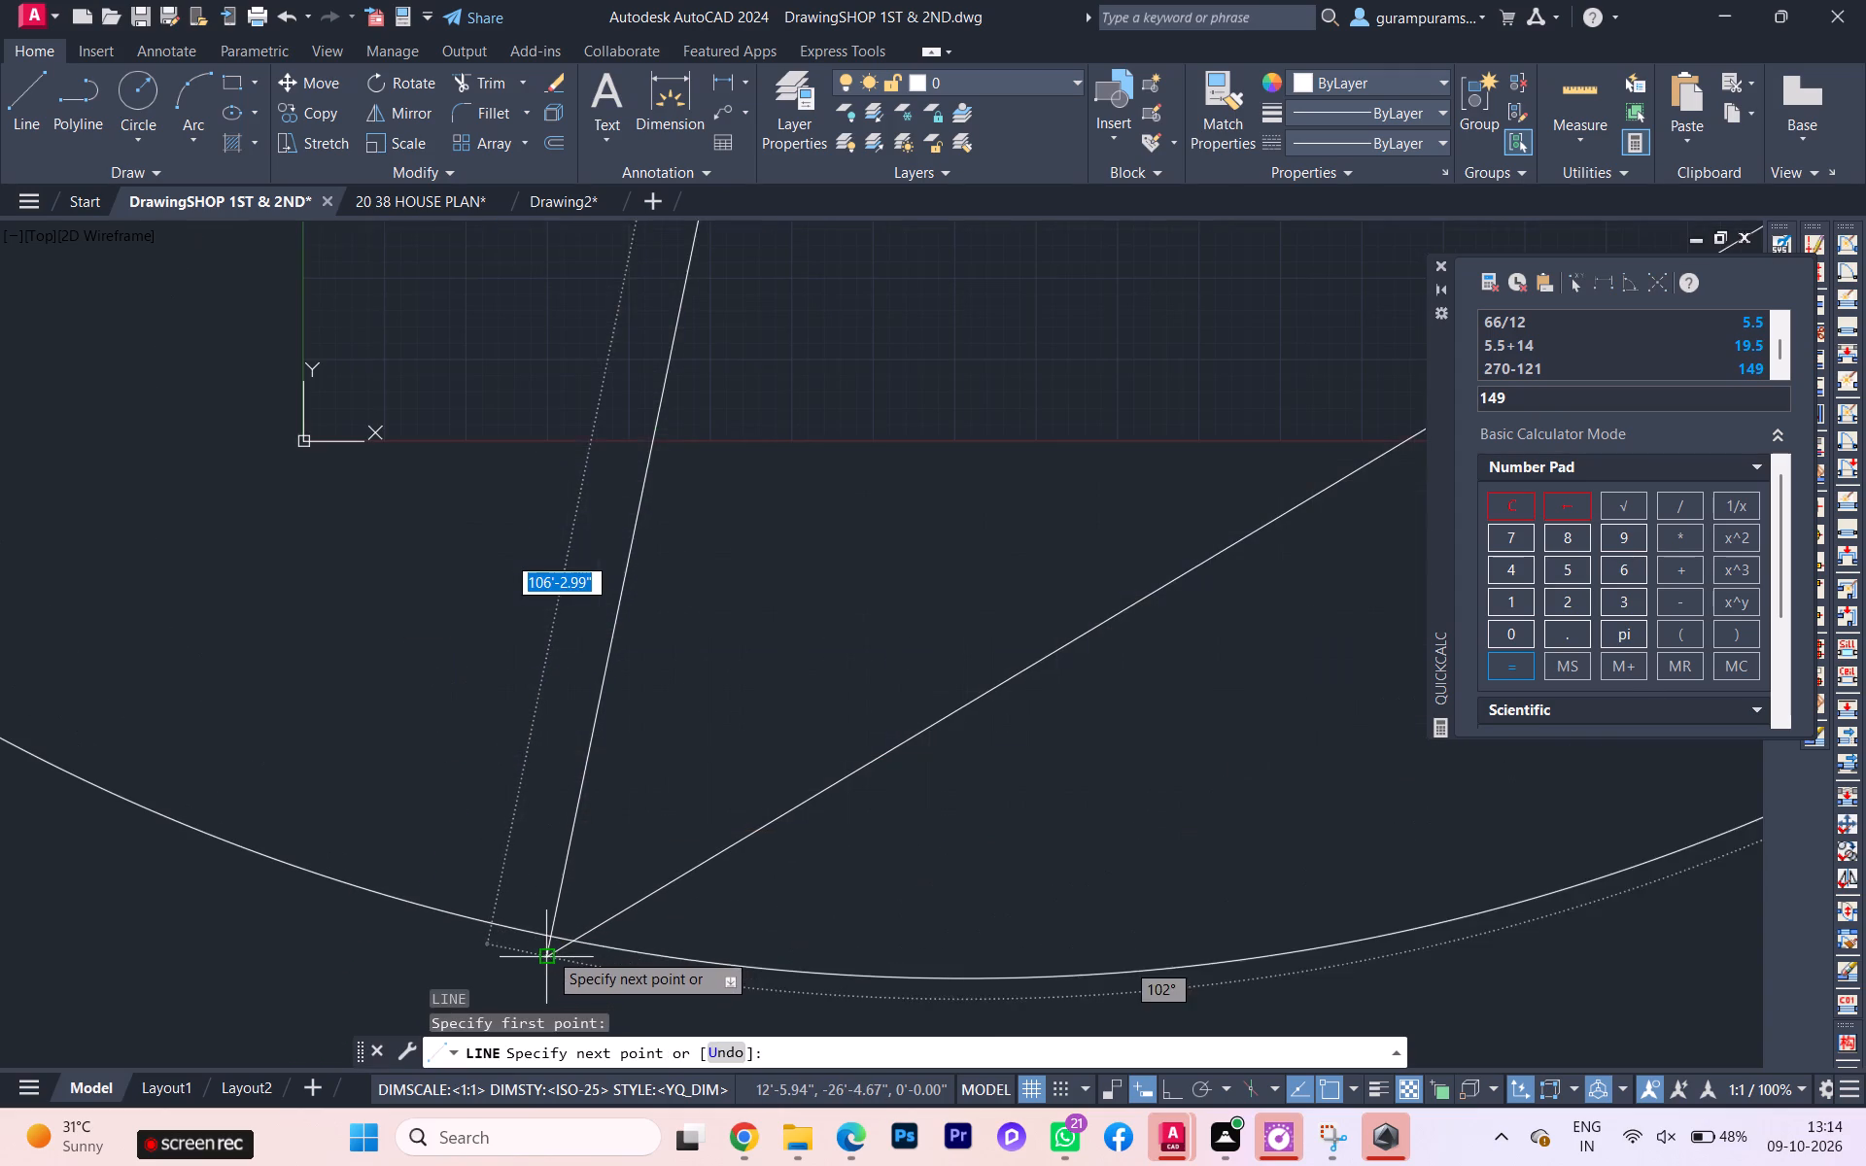
left_click(575, 947)
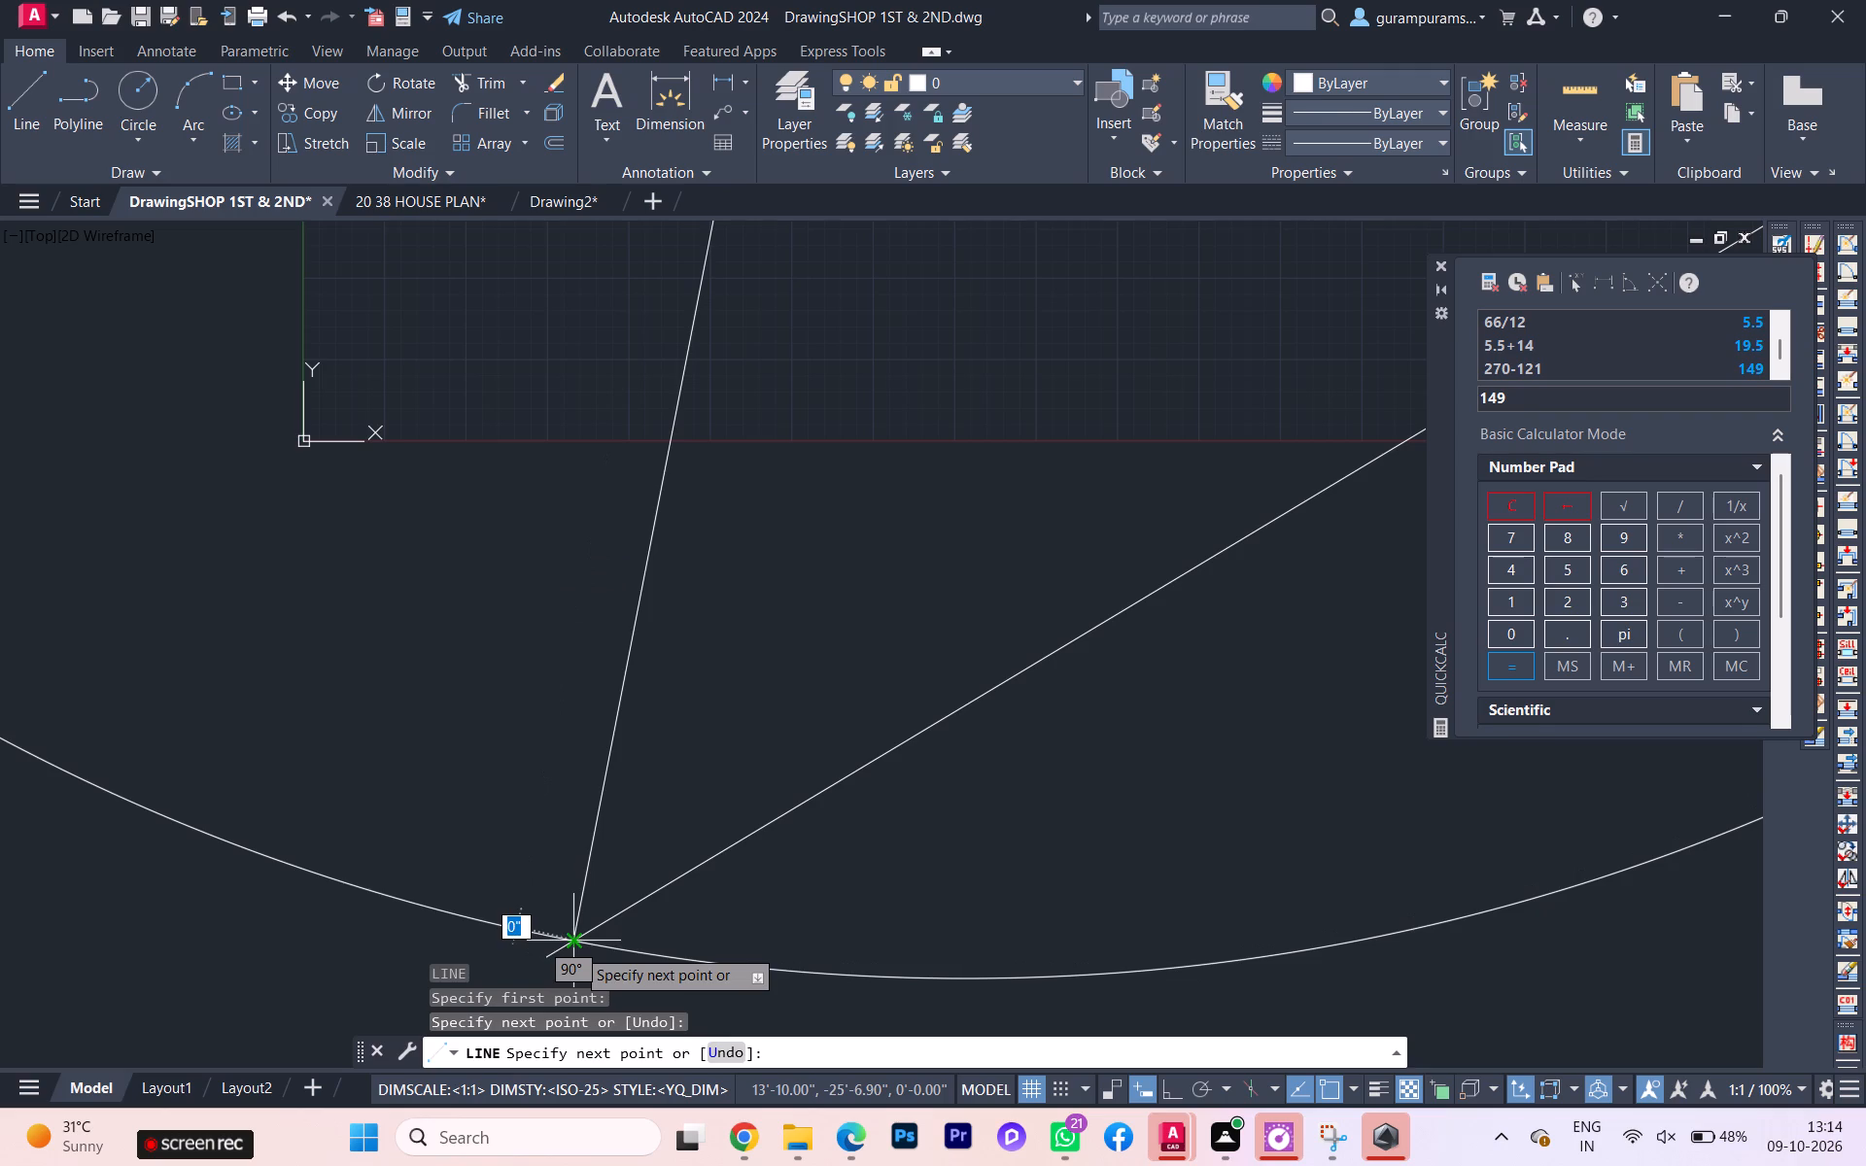
key("Escape")
Erase the 15'4" and 4'9" lines near the corner between the 108' boundary and the road-side line.
scroll(589, 940, "down", 5)
scroll(710, 916, "up", 1)
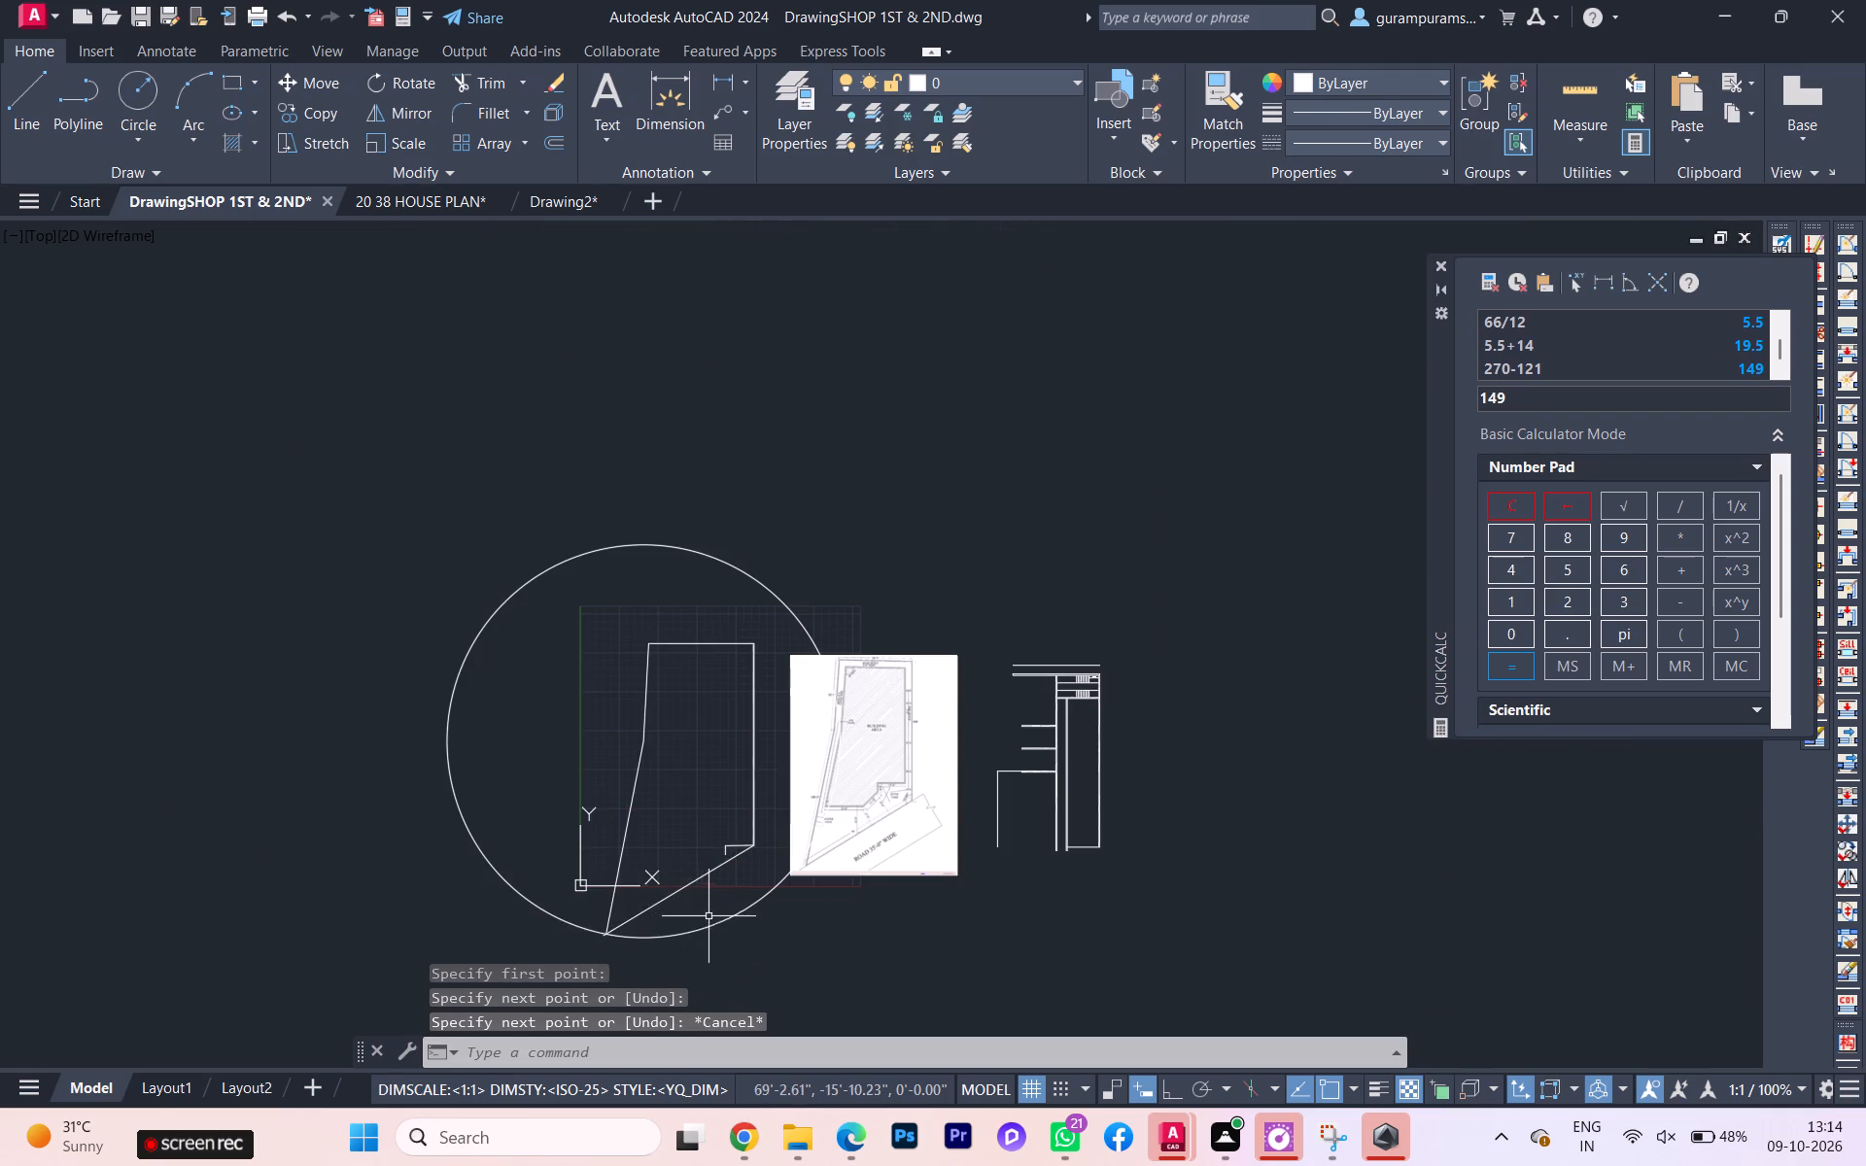
scroll(730, 911, "up", 1)
scroll(760, 810, "up", 1)
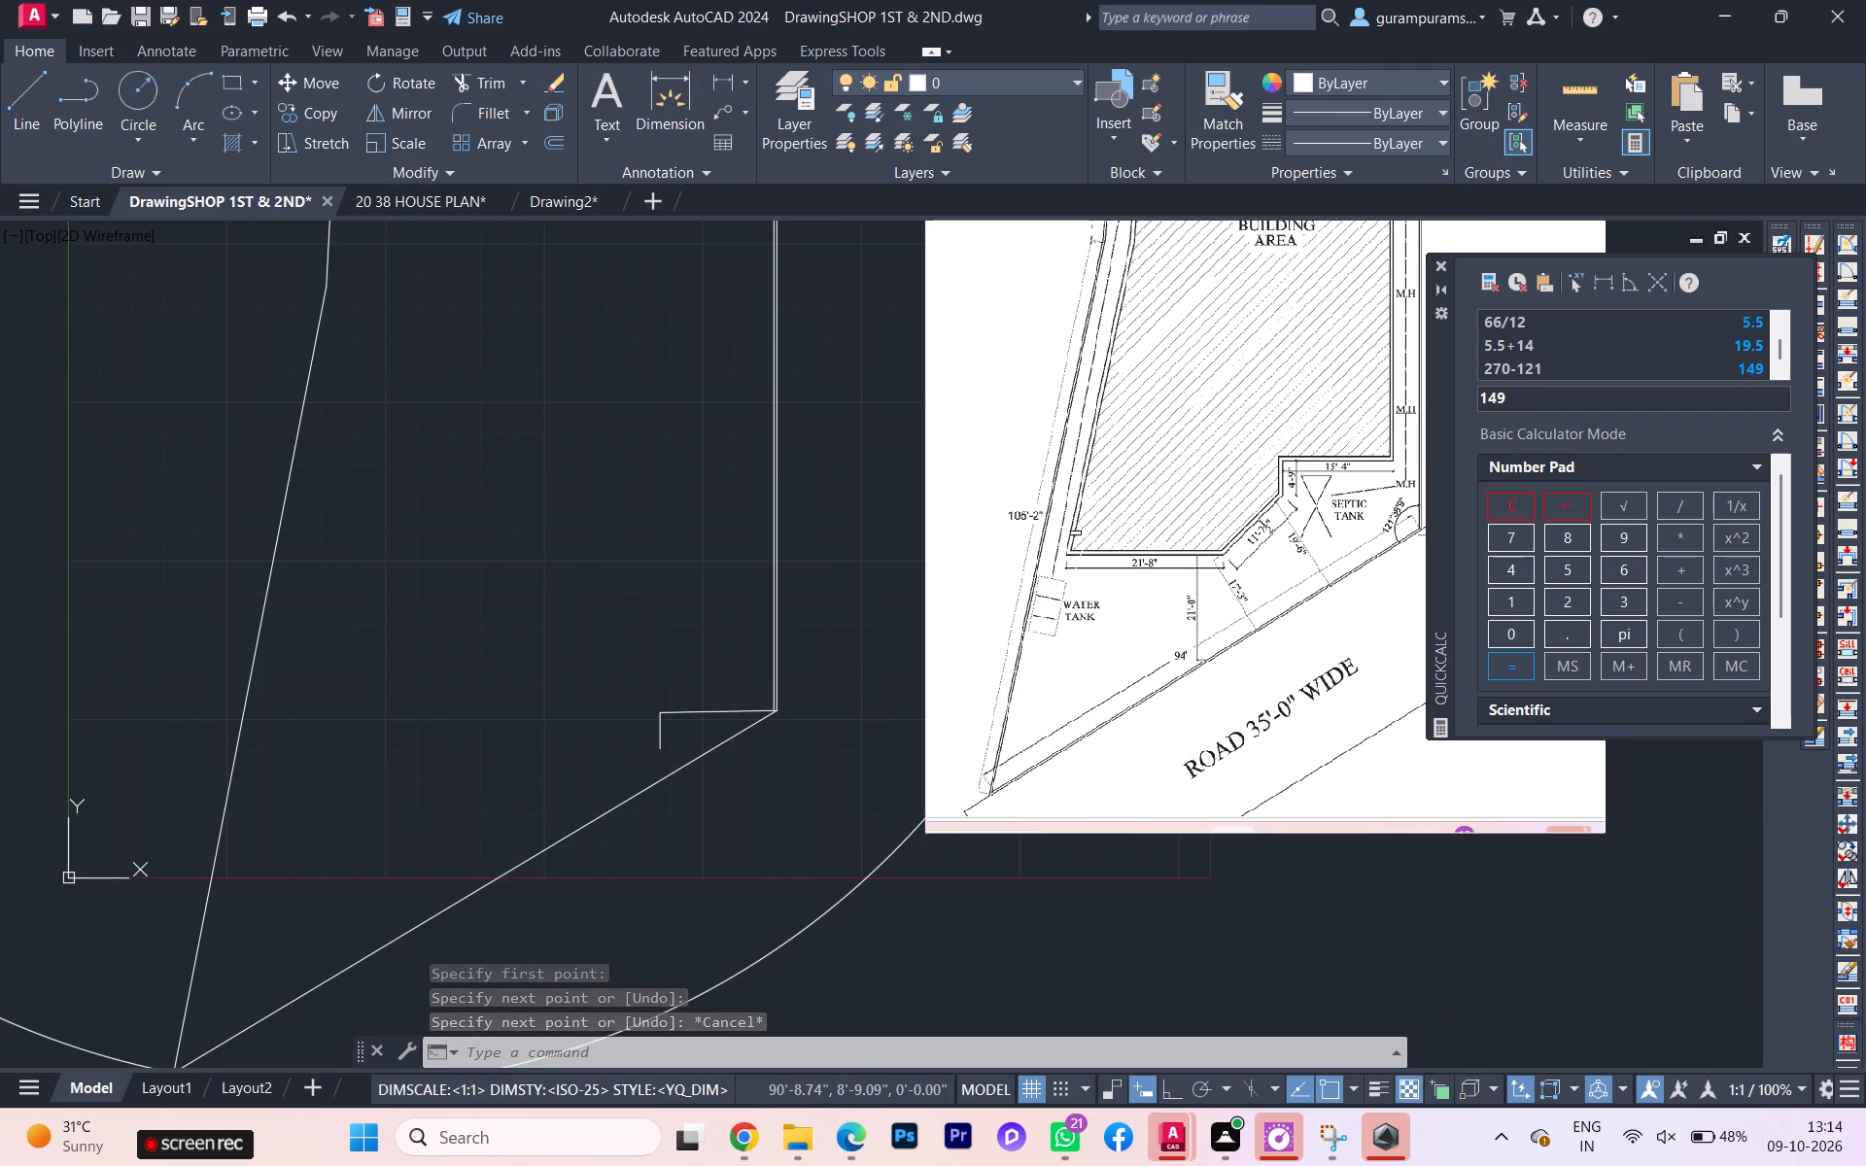
scroll(828, 634, "up", 1)
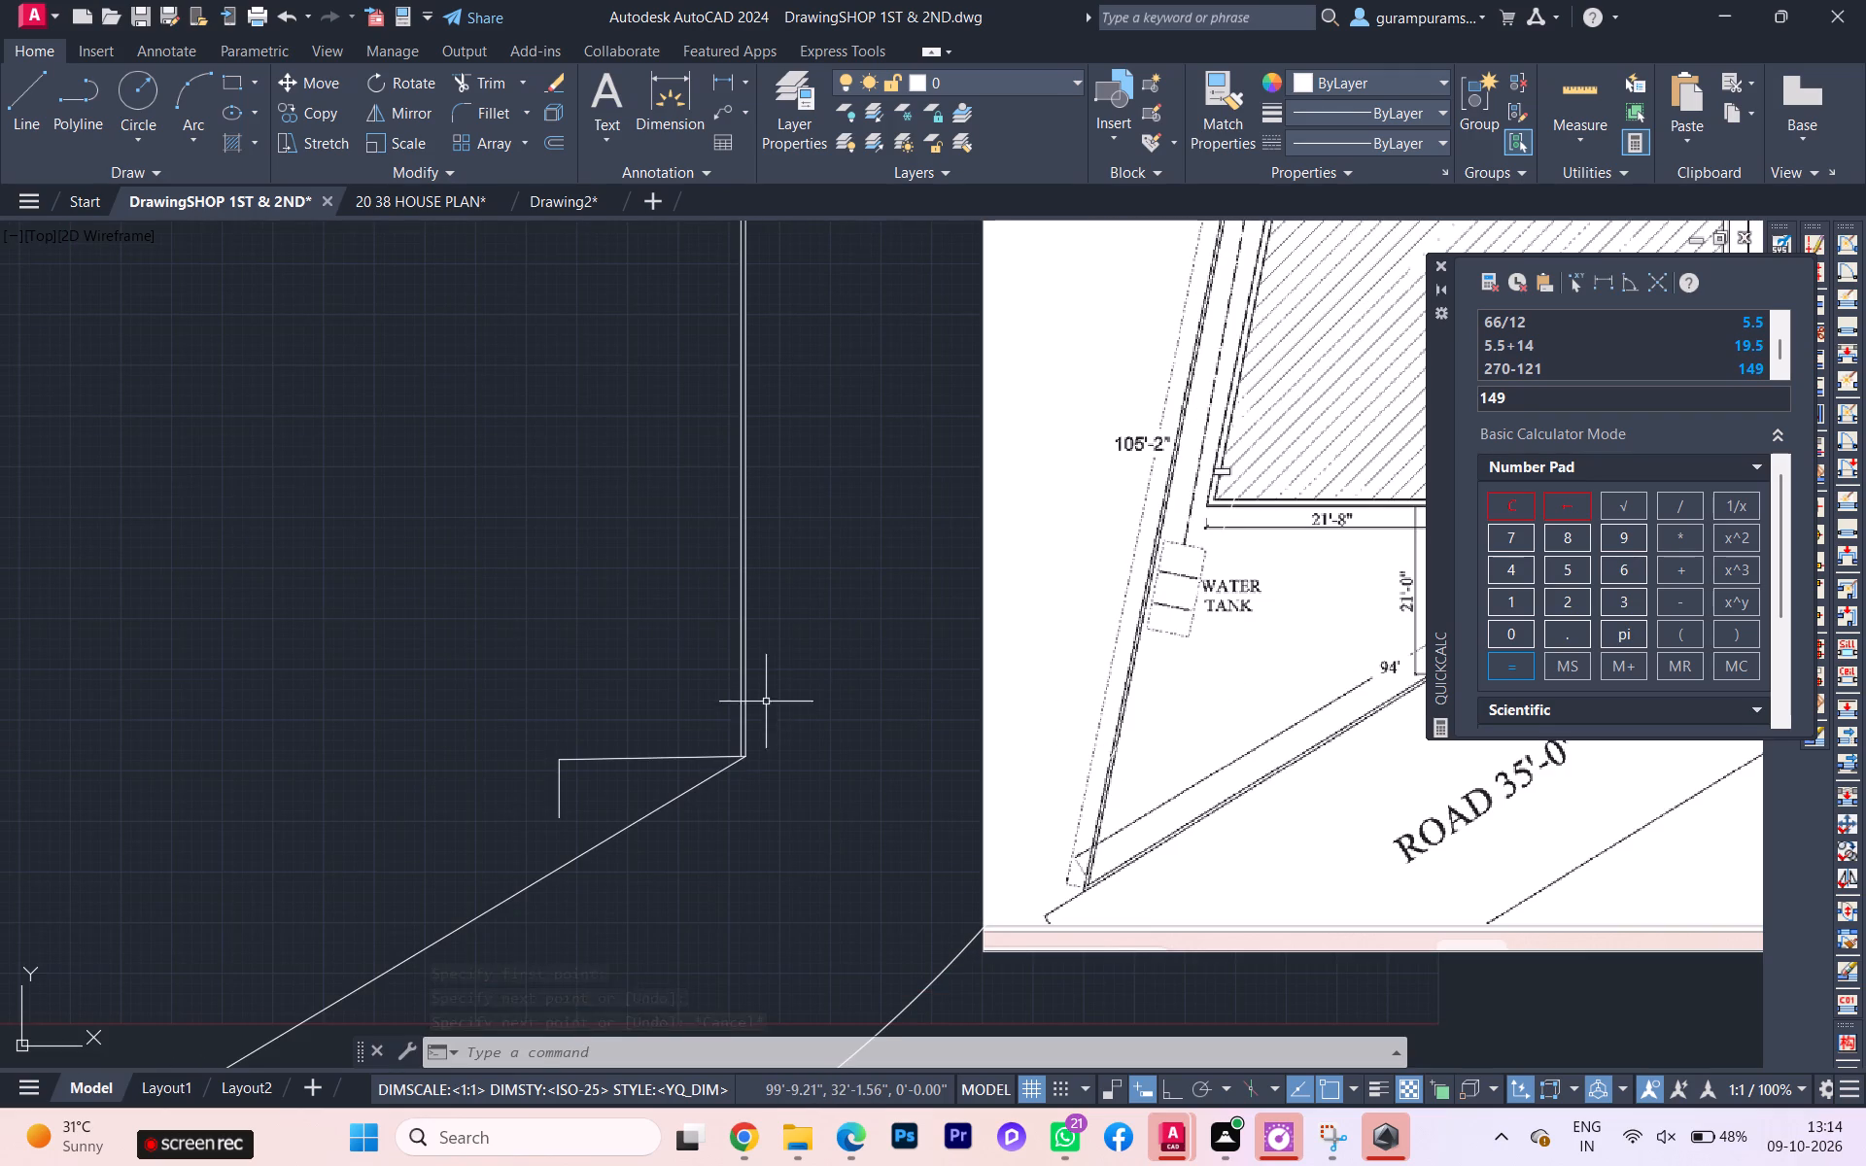
scroll(714, 760, "down", 1)
scroll(715, 781, "up", 2)
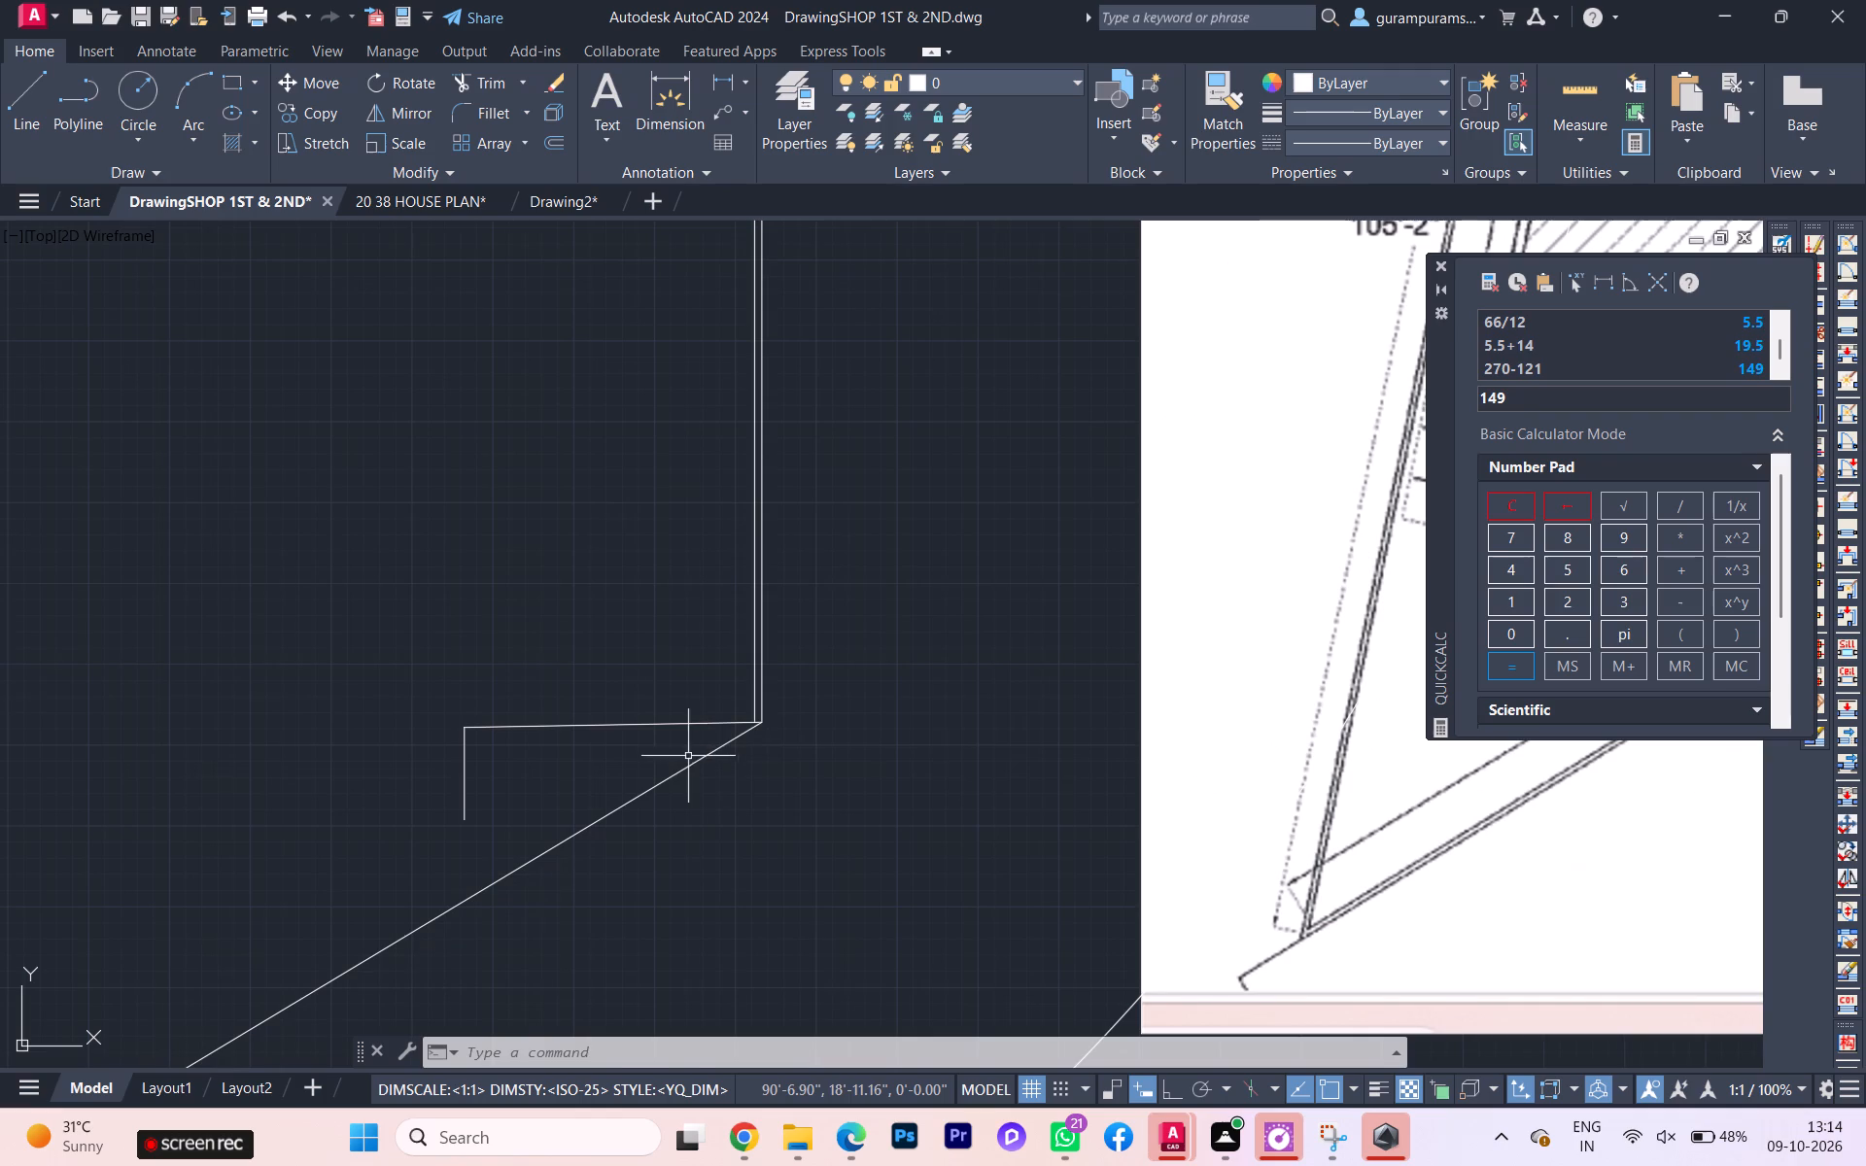
left_click(672, 738)
left_click(449, 686)
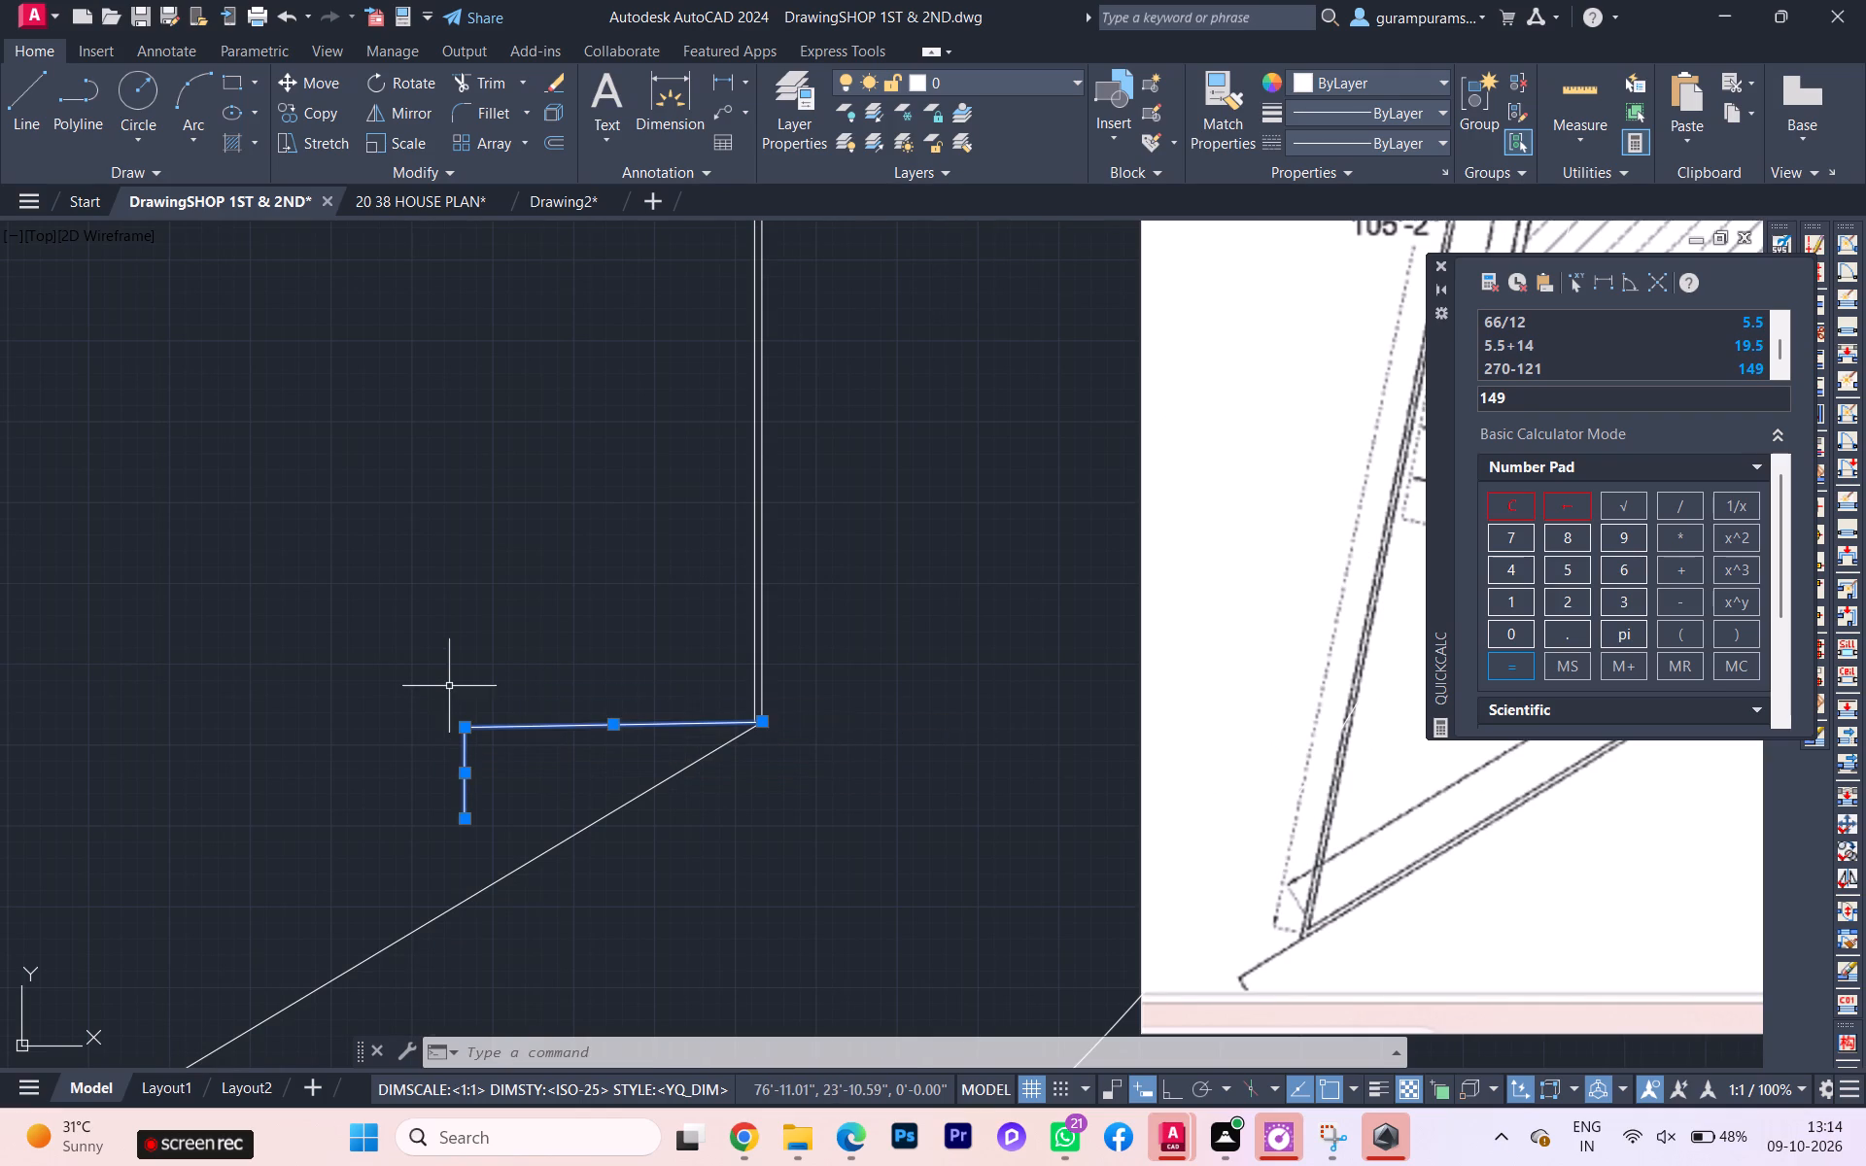
key("Delete")
Erase the inner of the two closely spaced parallel vertical lines along the 108' boundary.
scroll(699, 746, "down", 1)
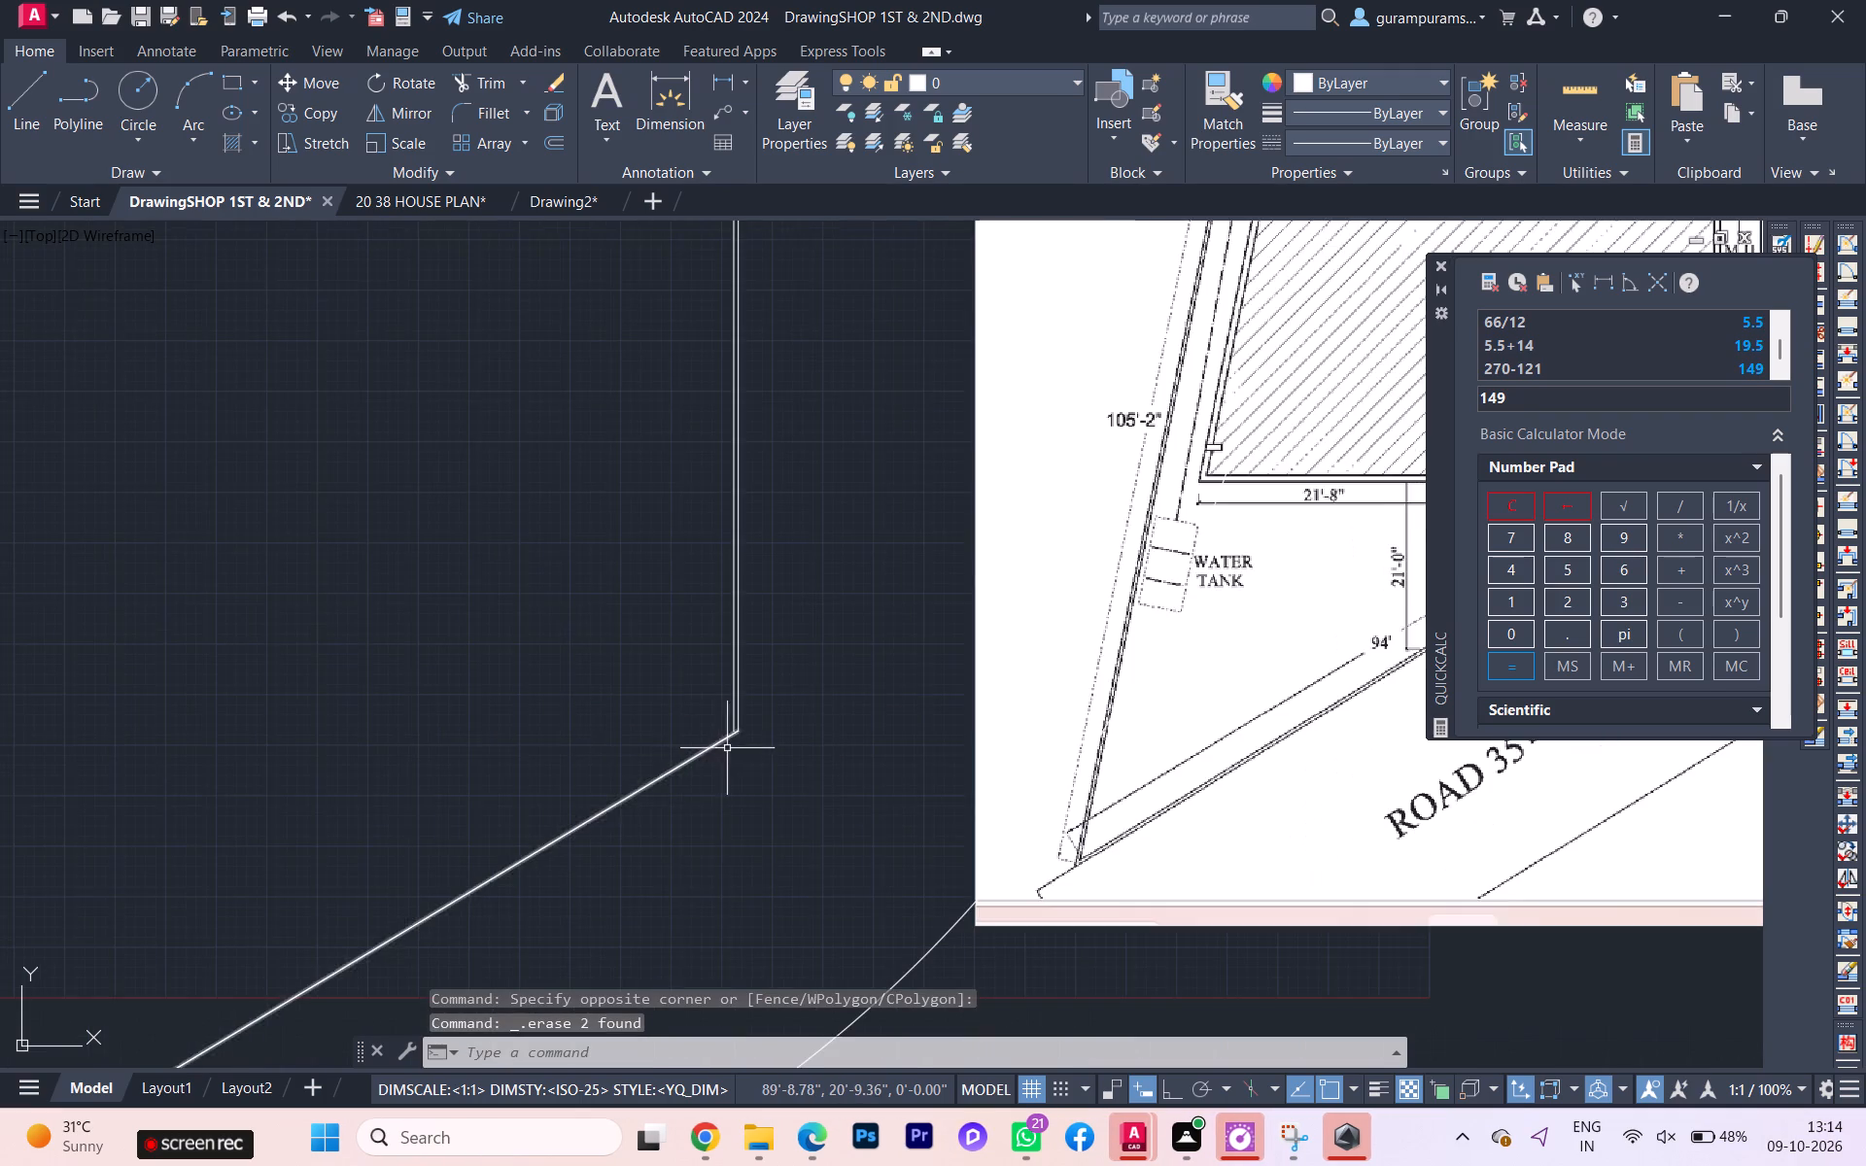
scroll(732, 747, "down", 1)
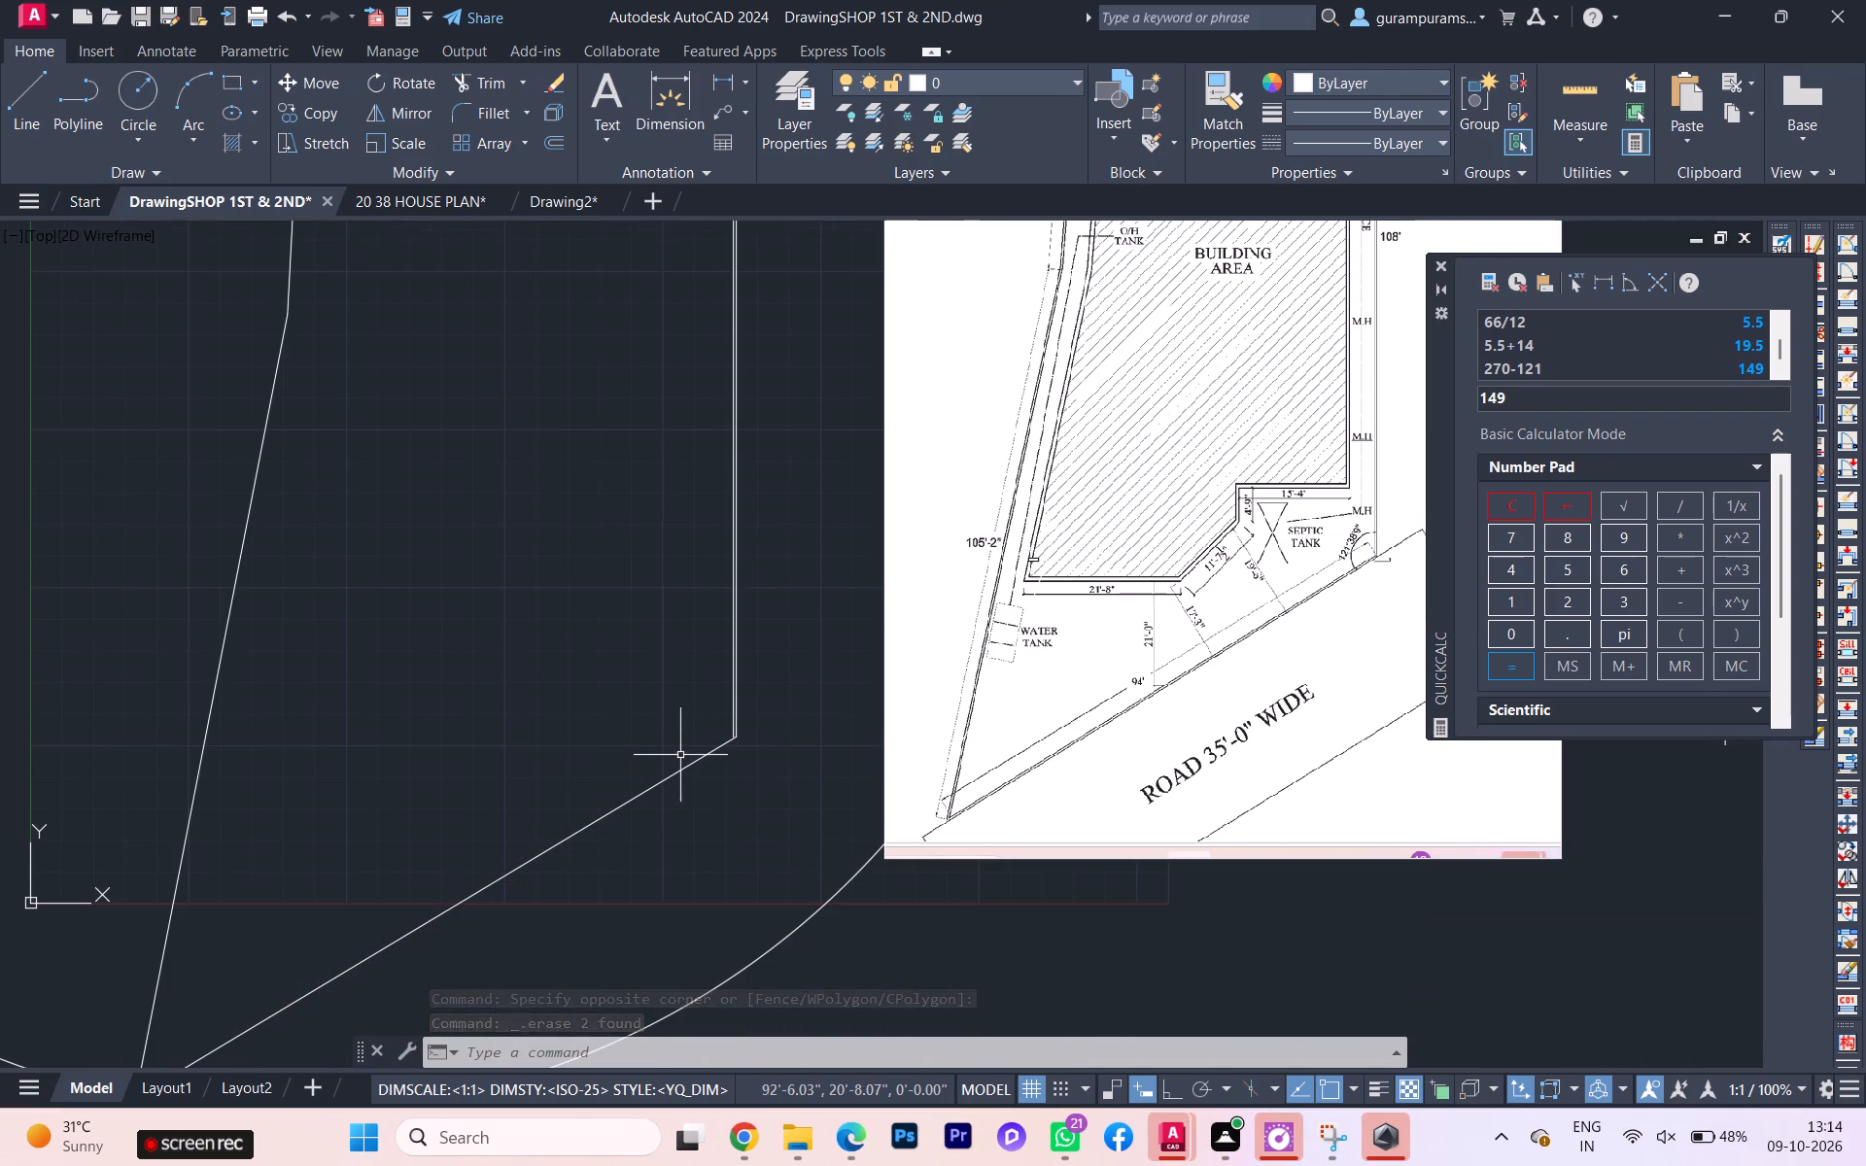
scroll(688, 755, "up", 1)
scroll(755, 778, "down", 2)
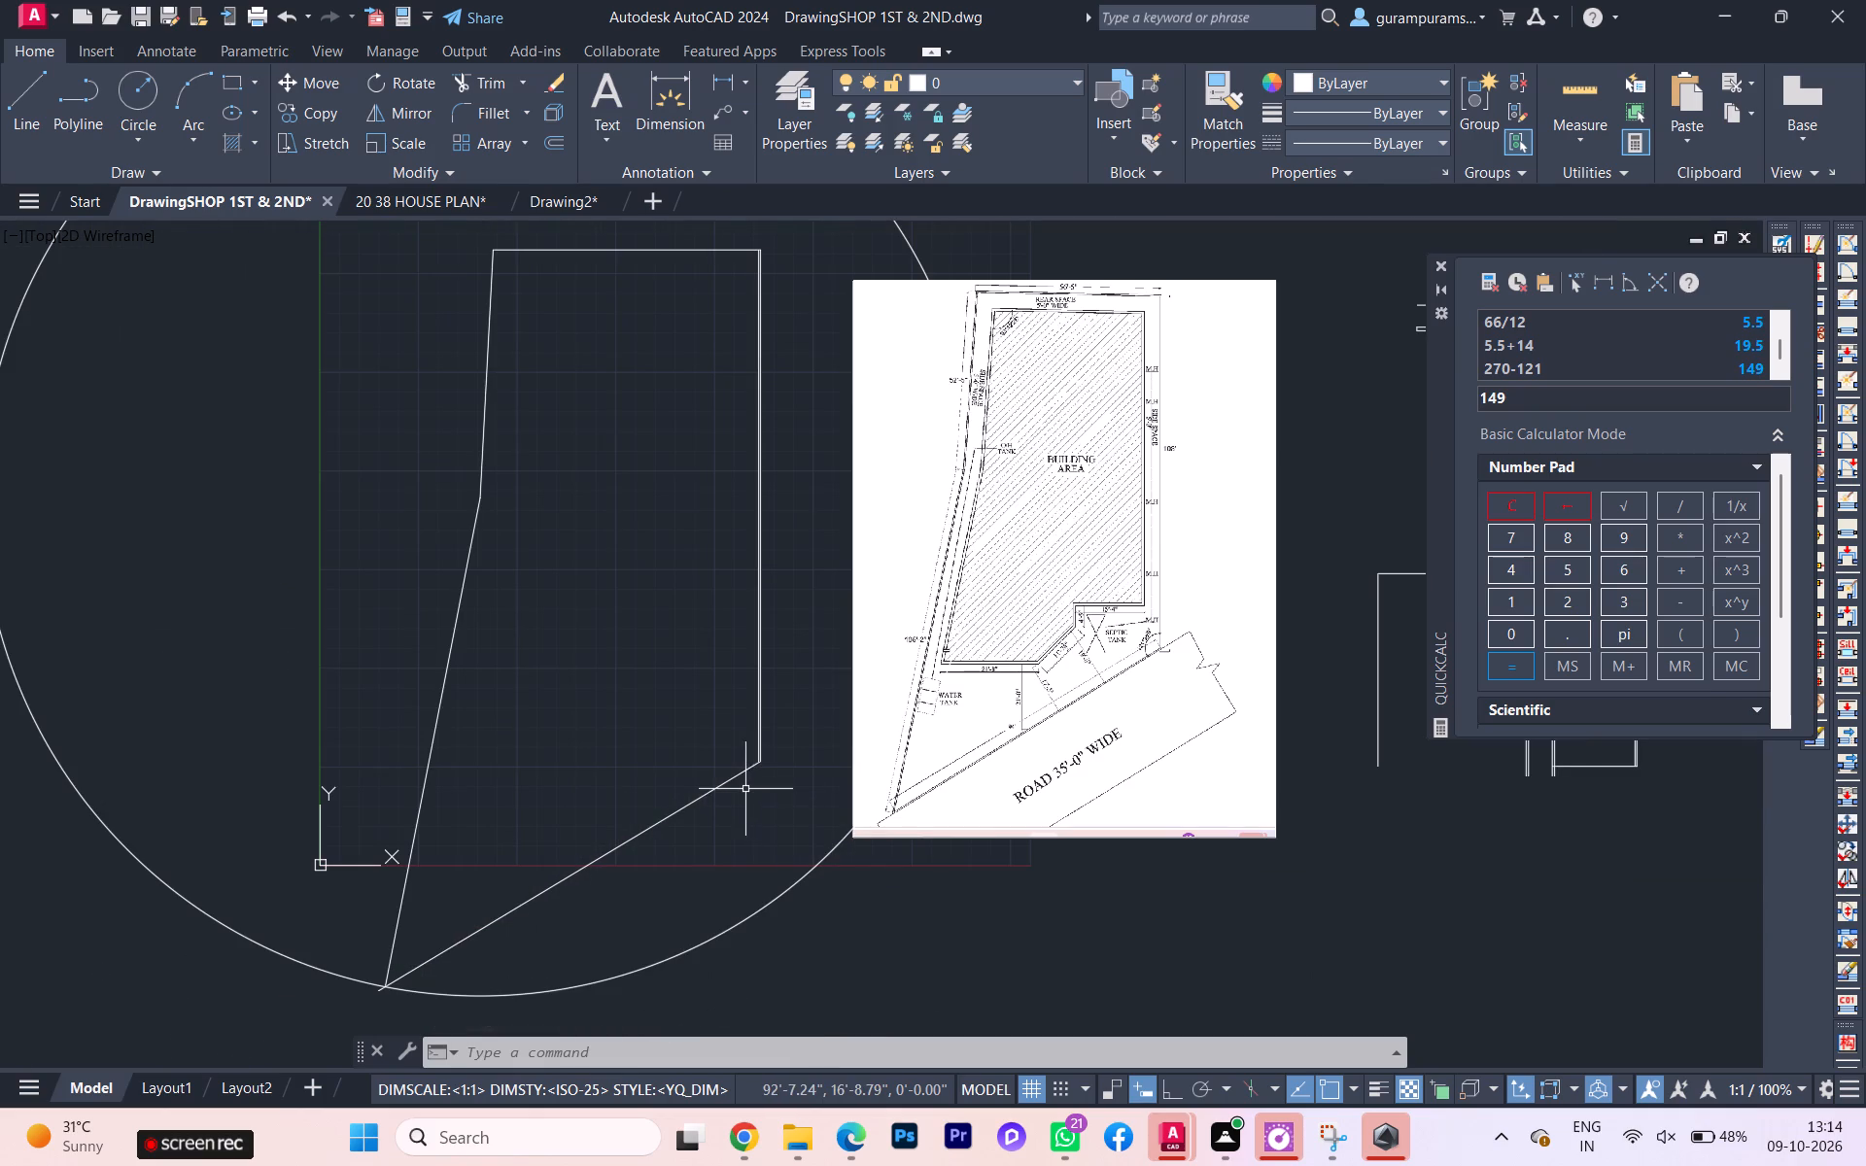
scroll(785, 554, "up", 3)
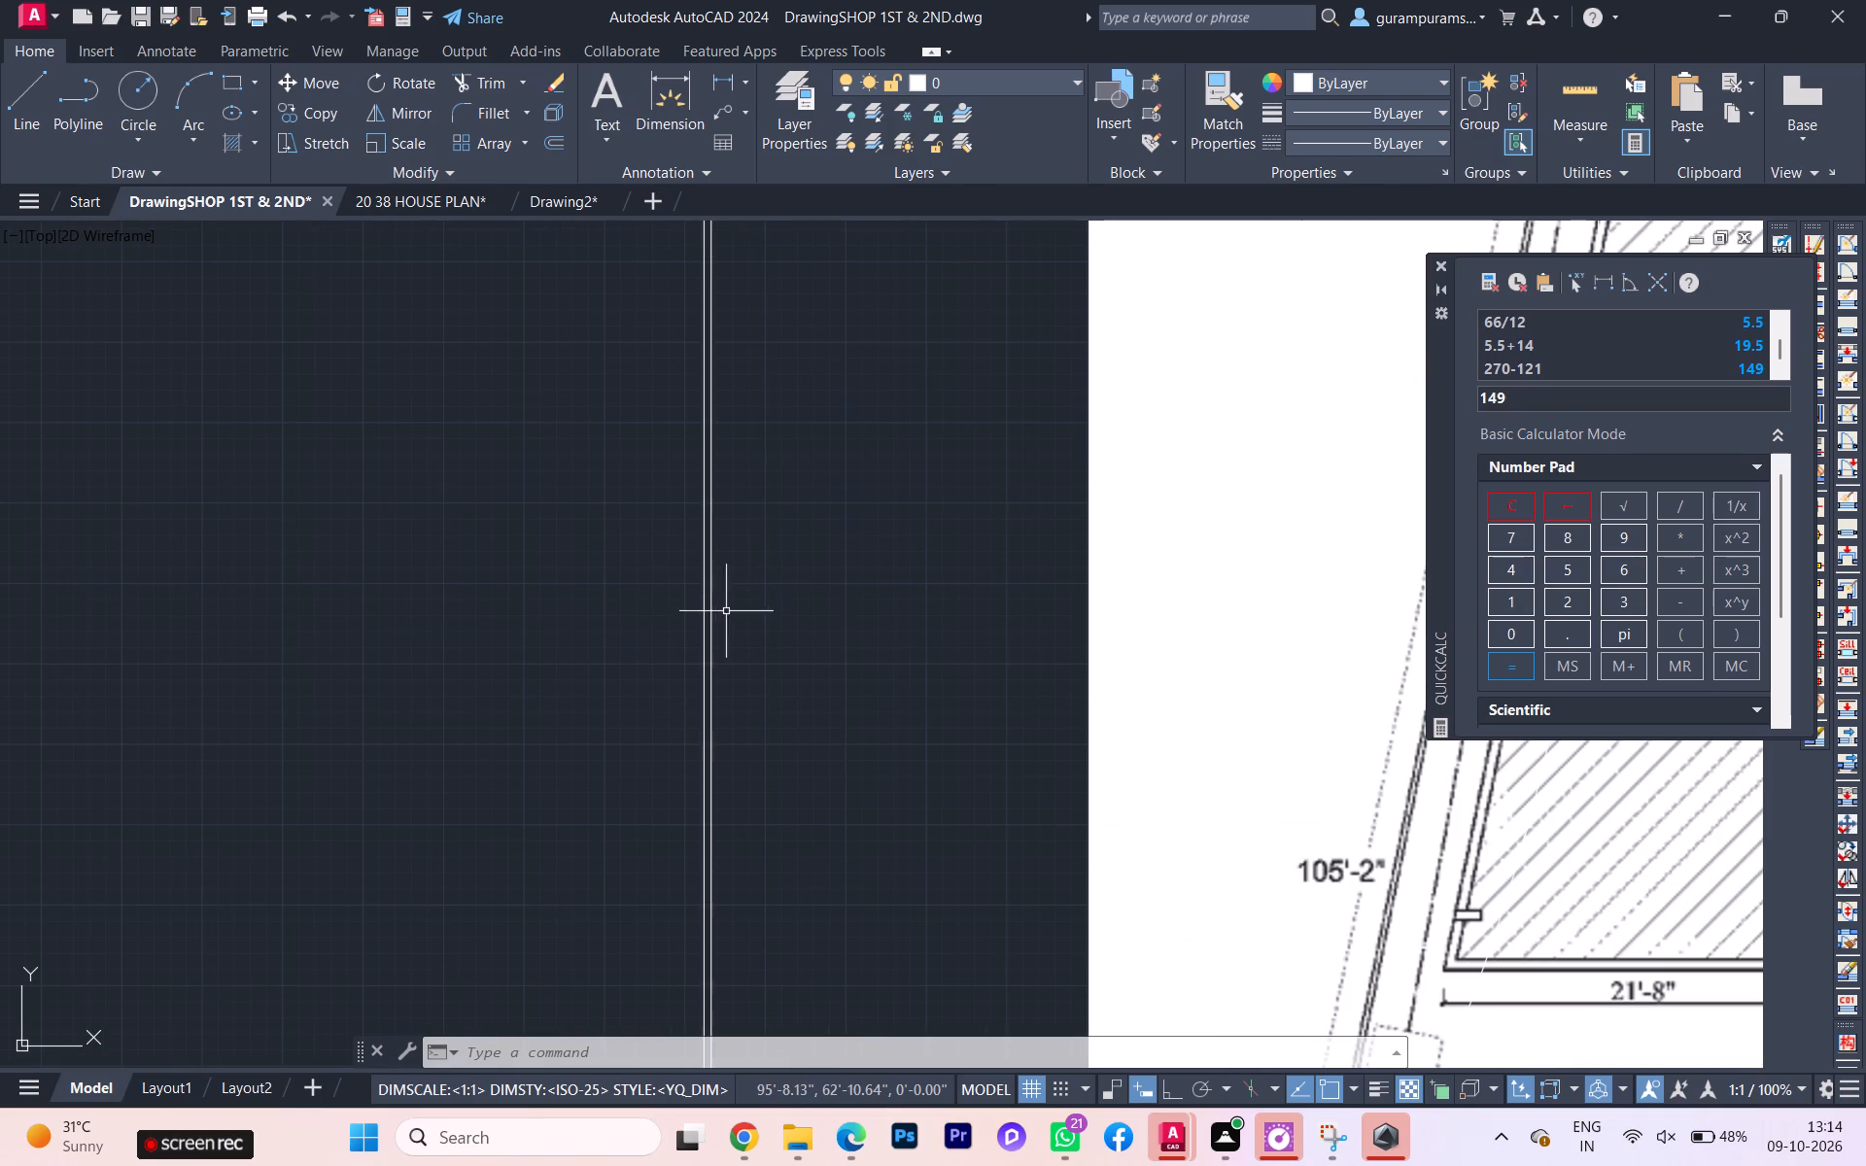
left_click(704, 623)
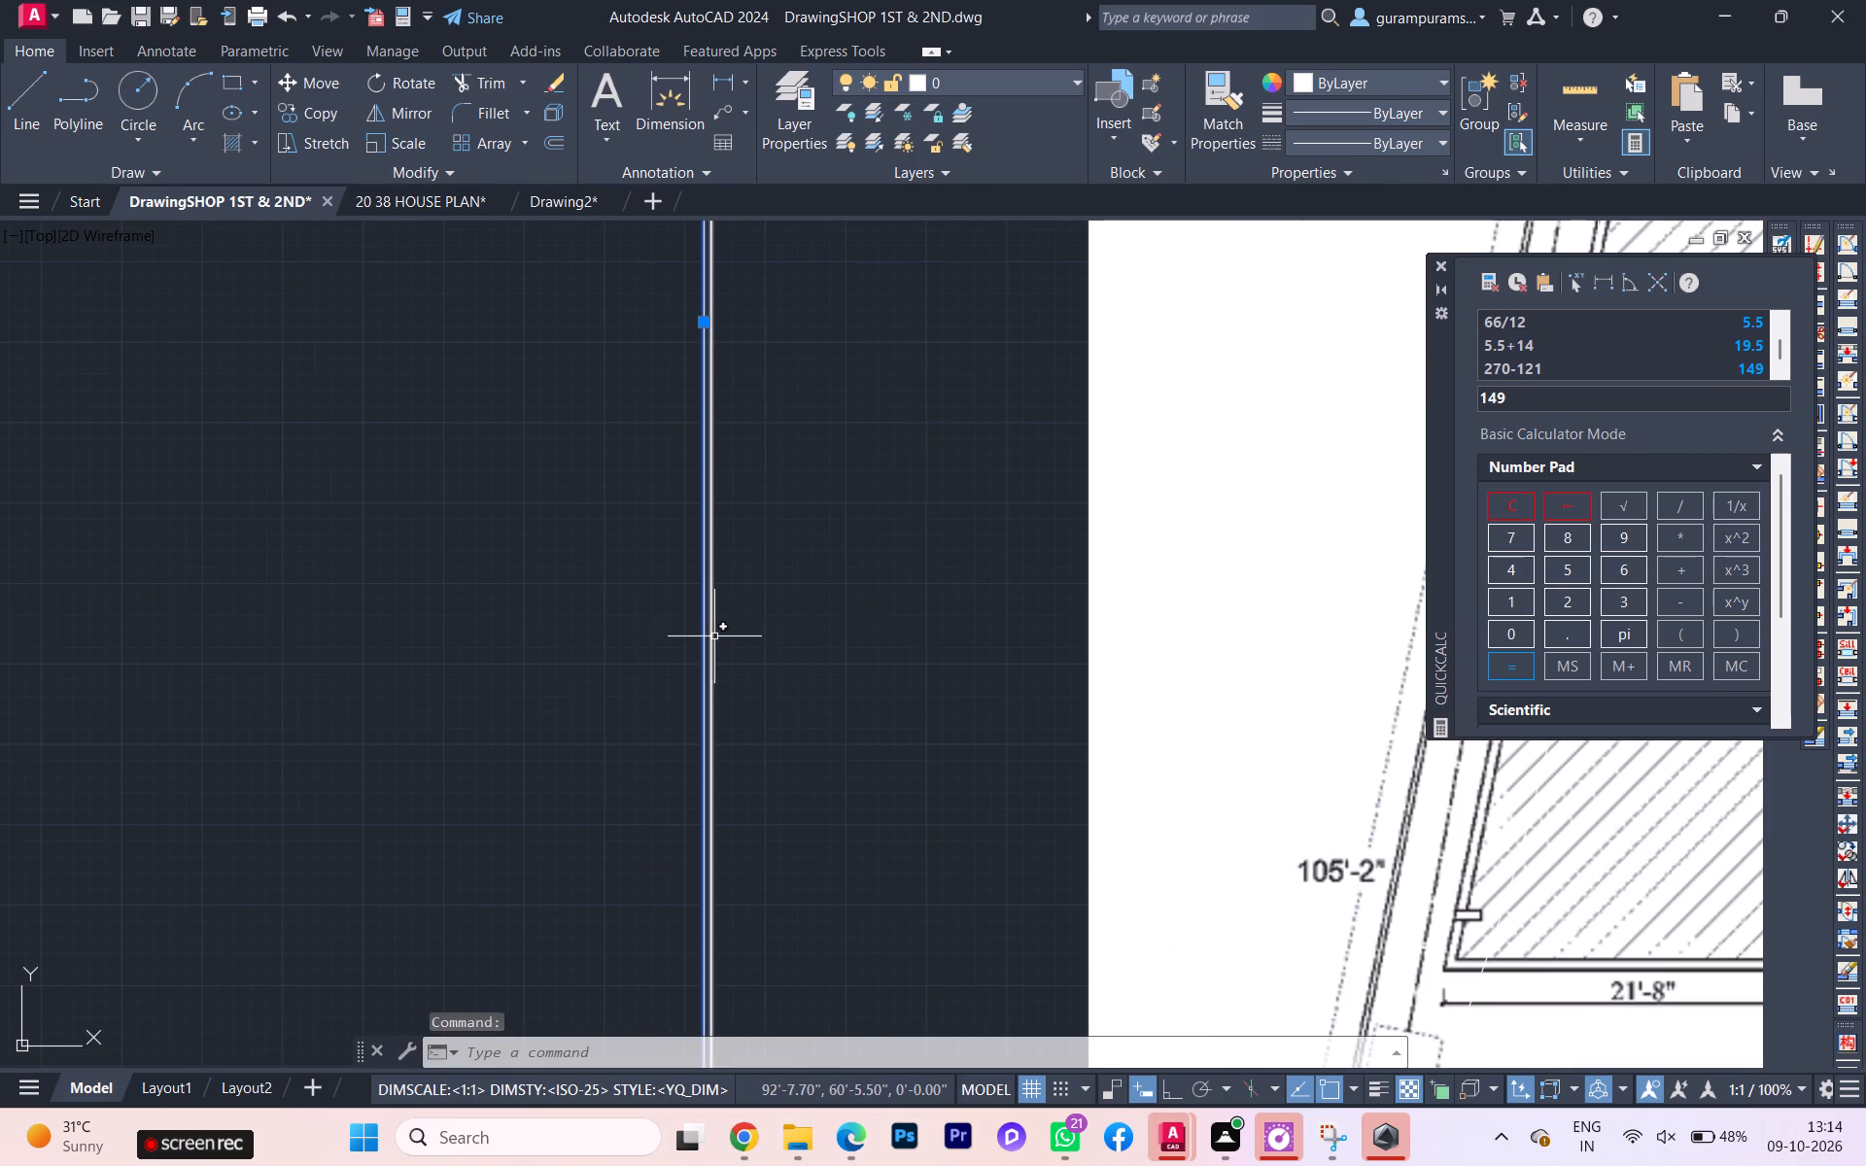
key("Delete")
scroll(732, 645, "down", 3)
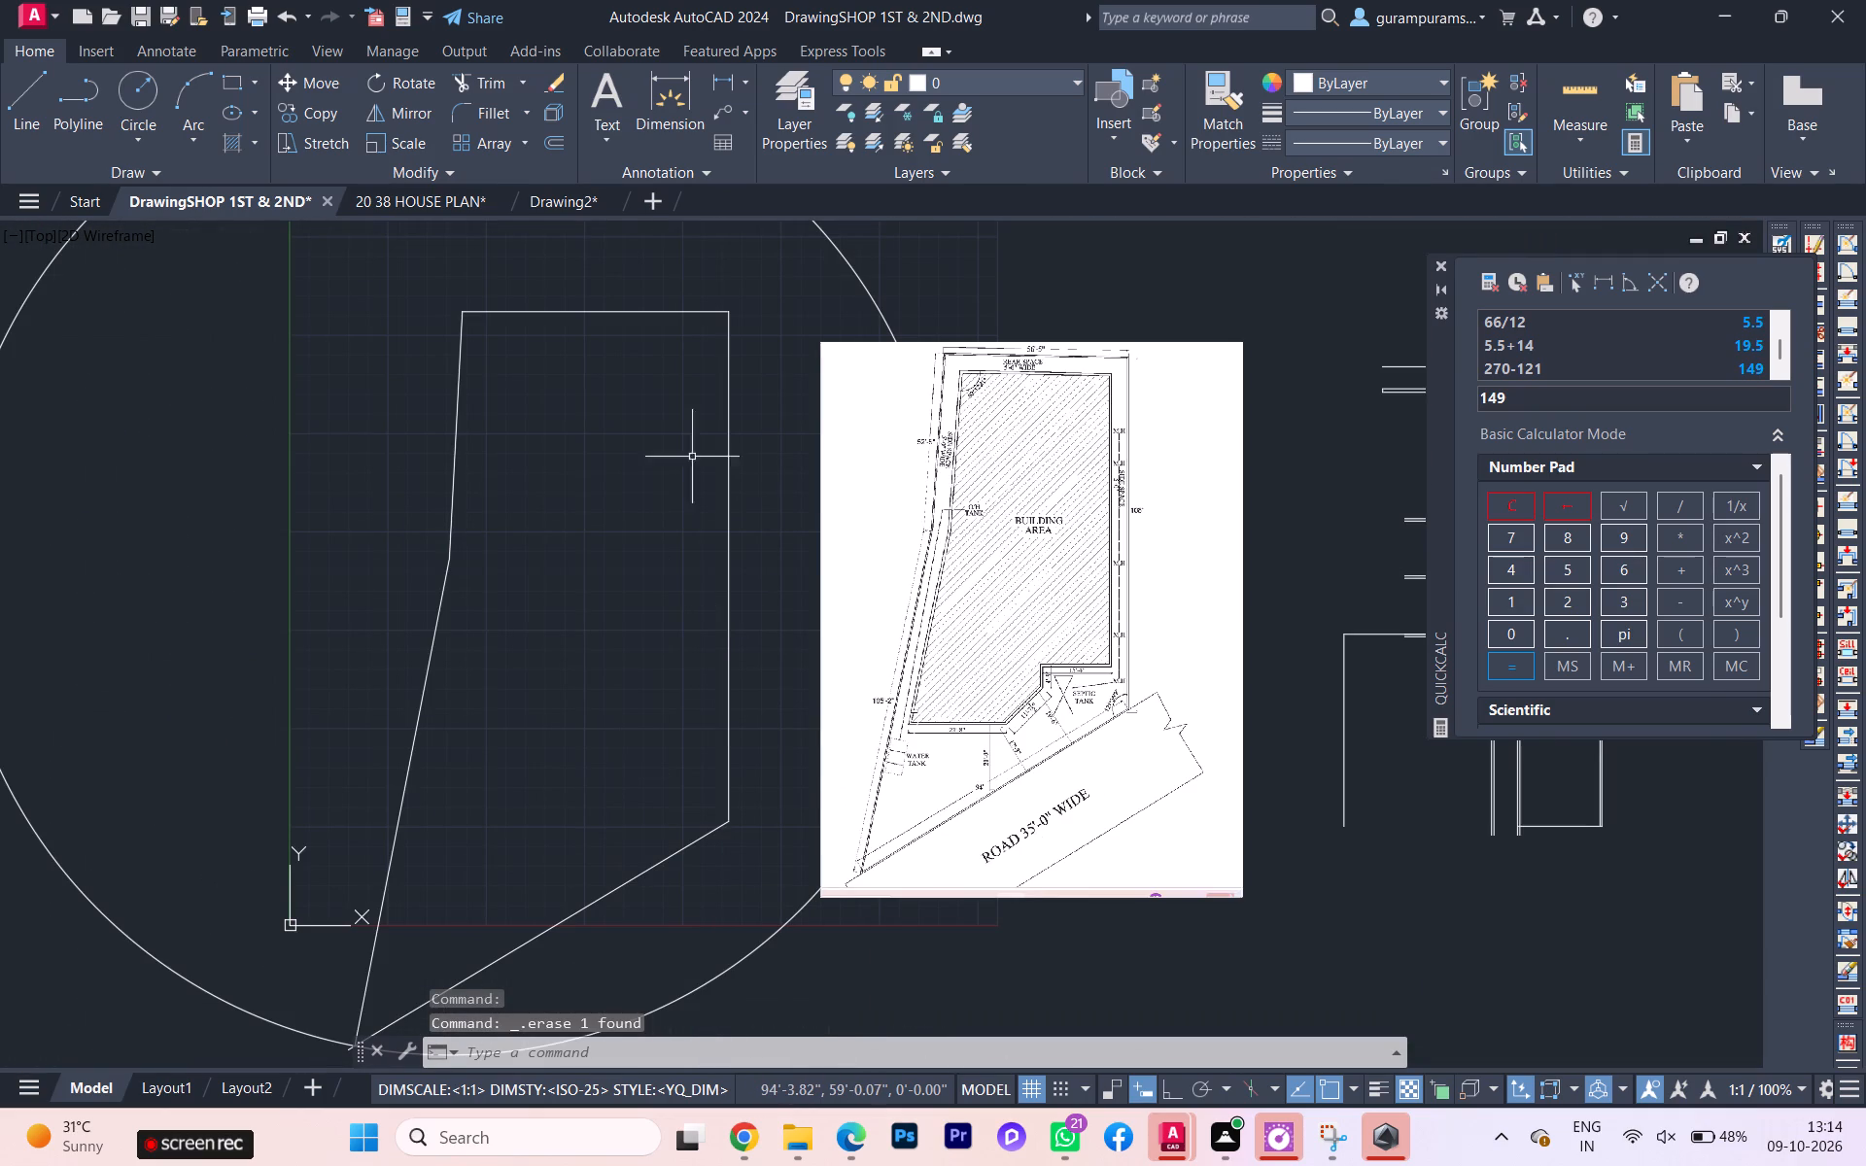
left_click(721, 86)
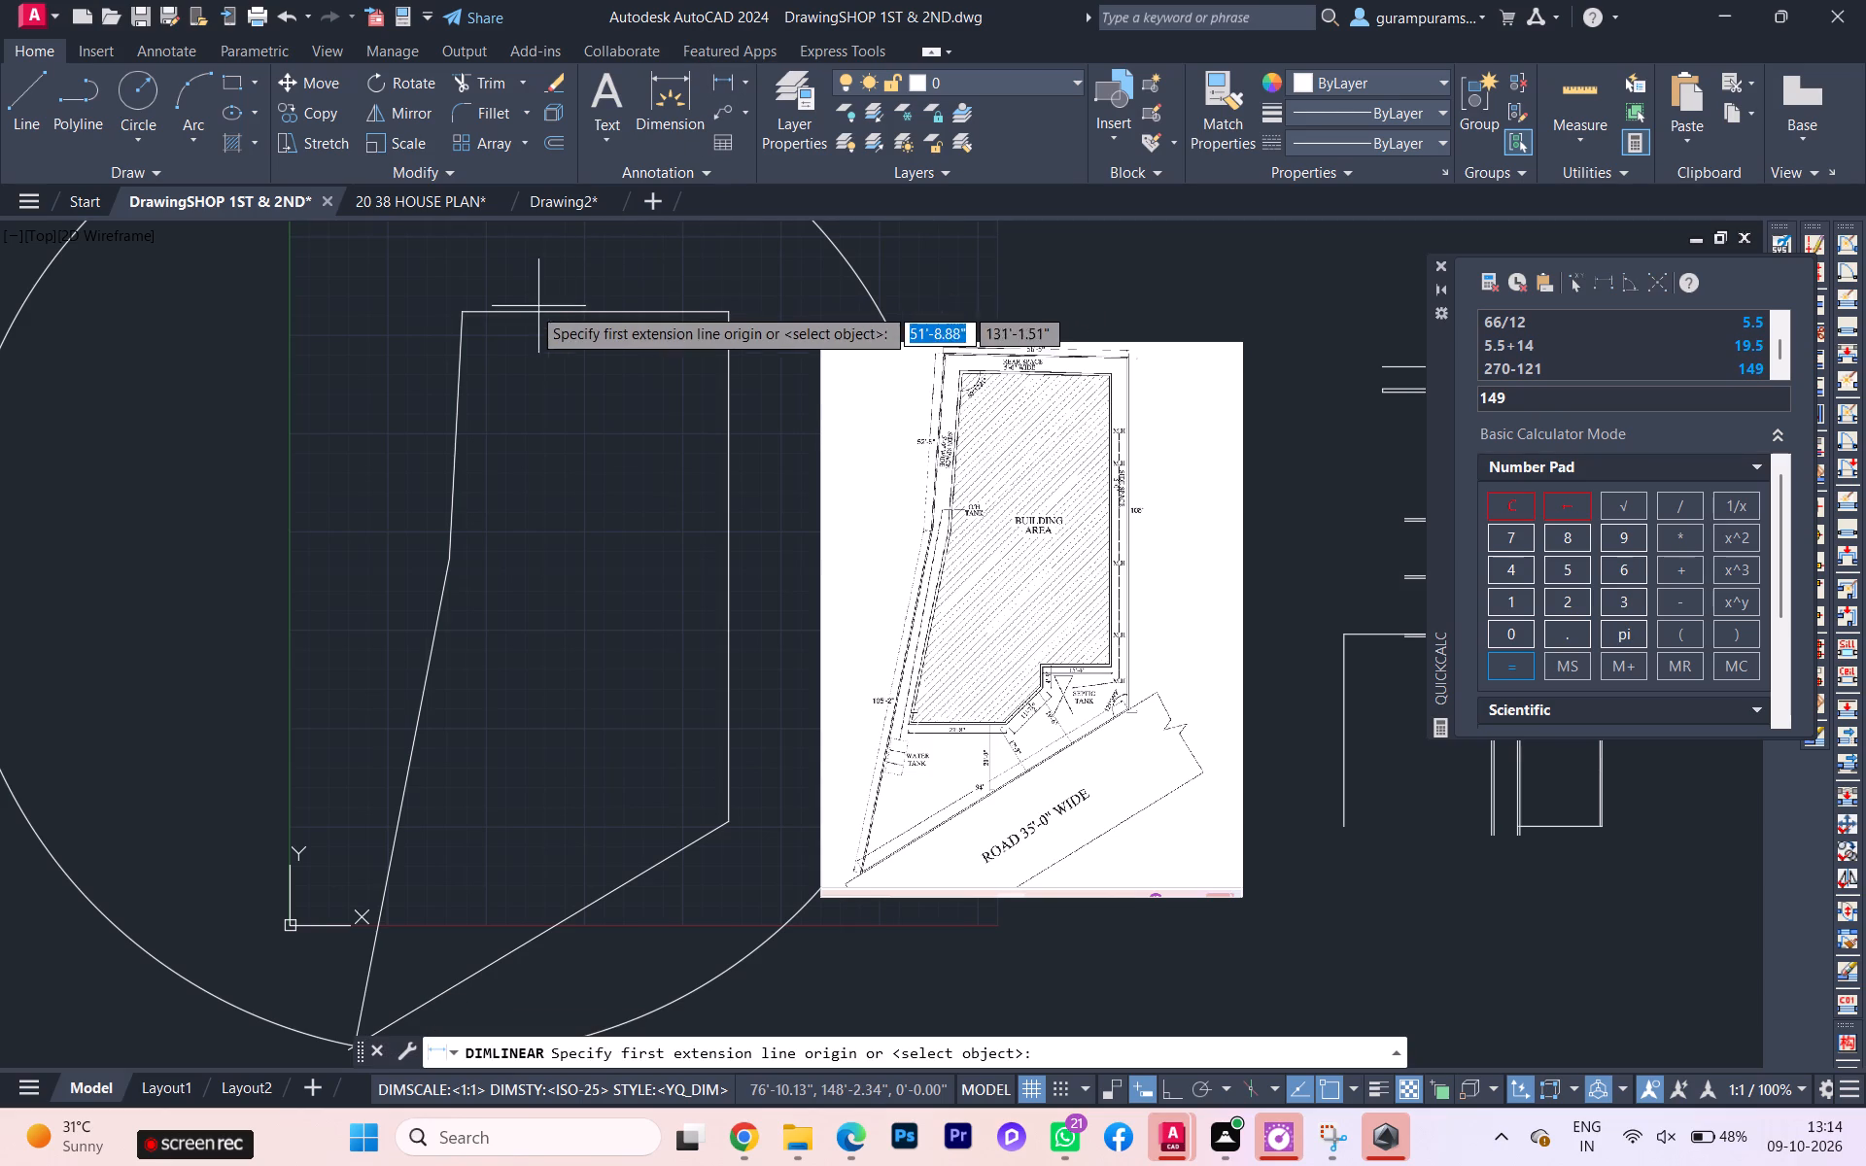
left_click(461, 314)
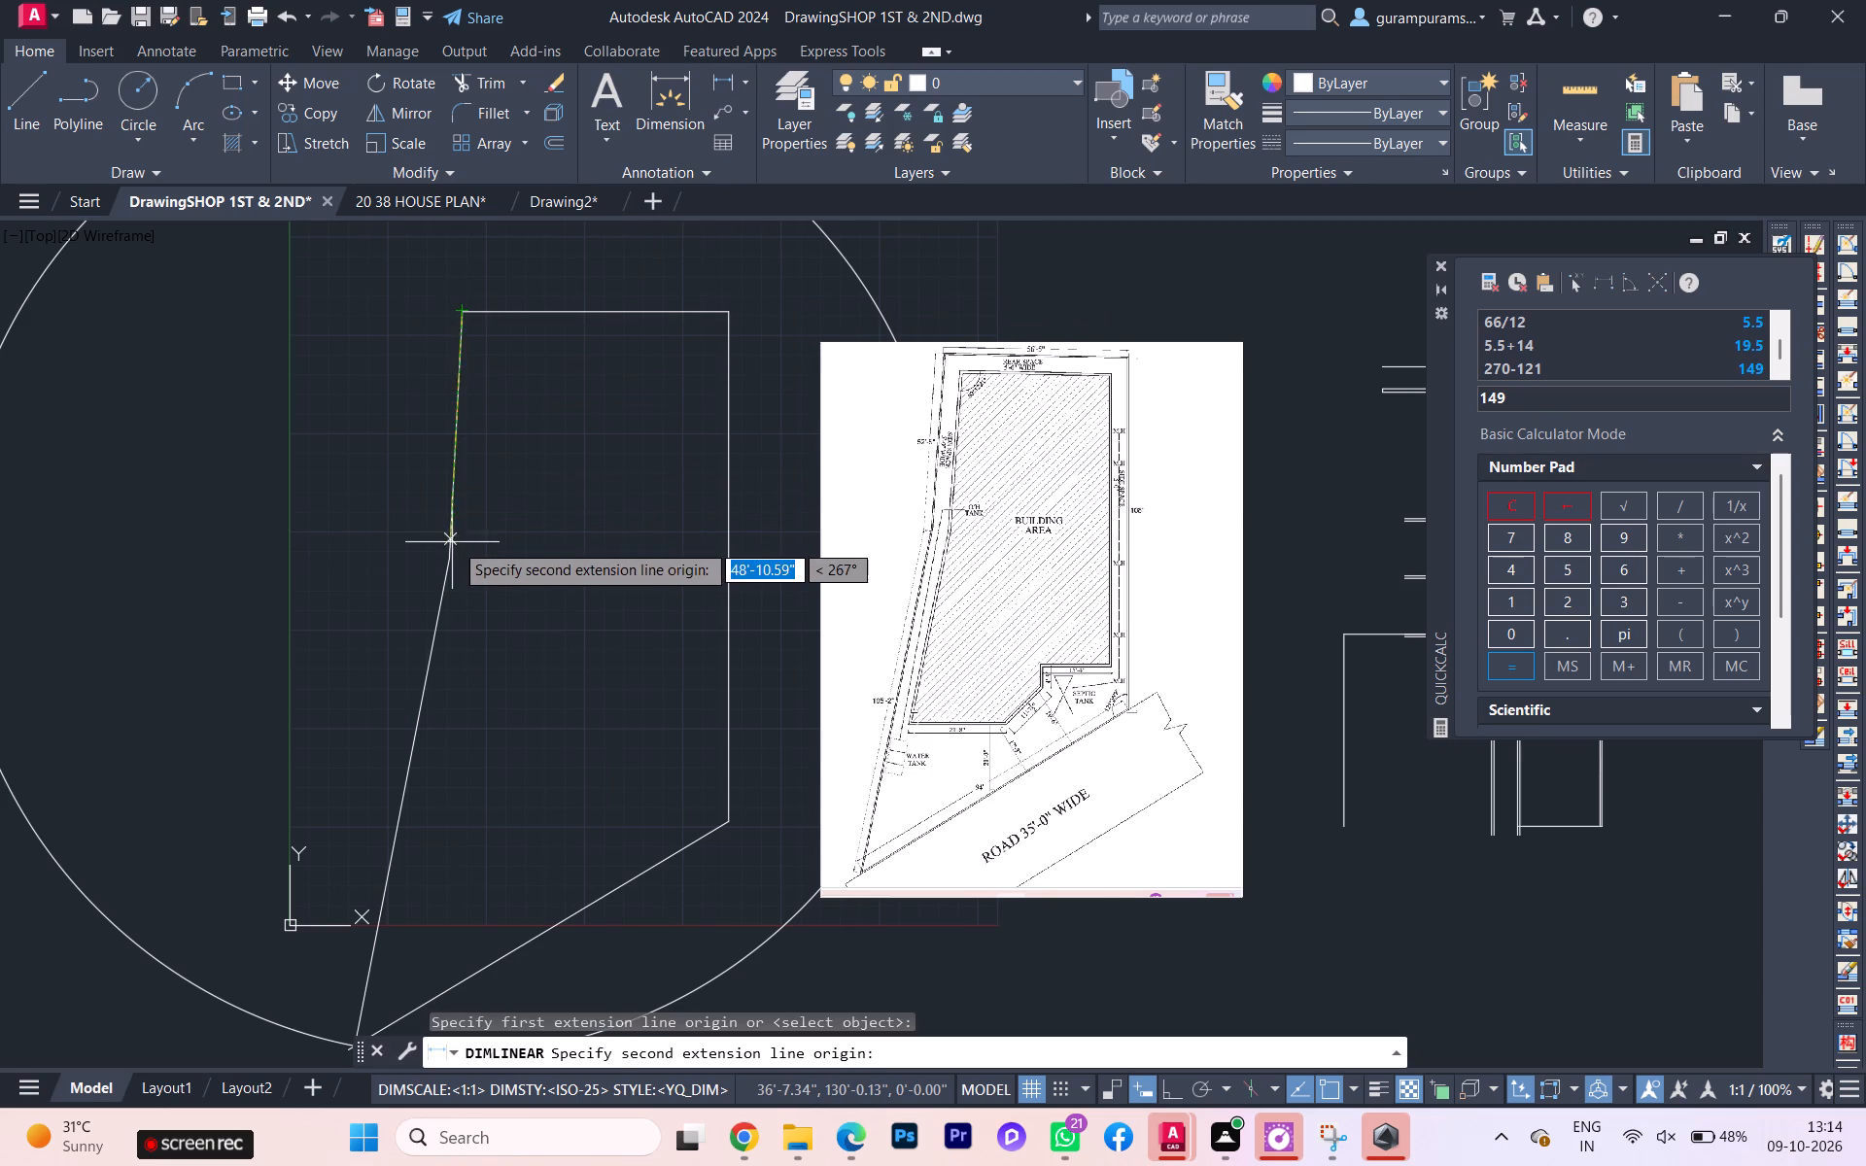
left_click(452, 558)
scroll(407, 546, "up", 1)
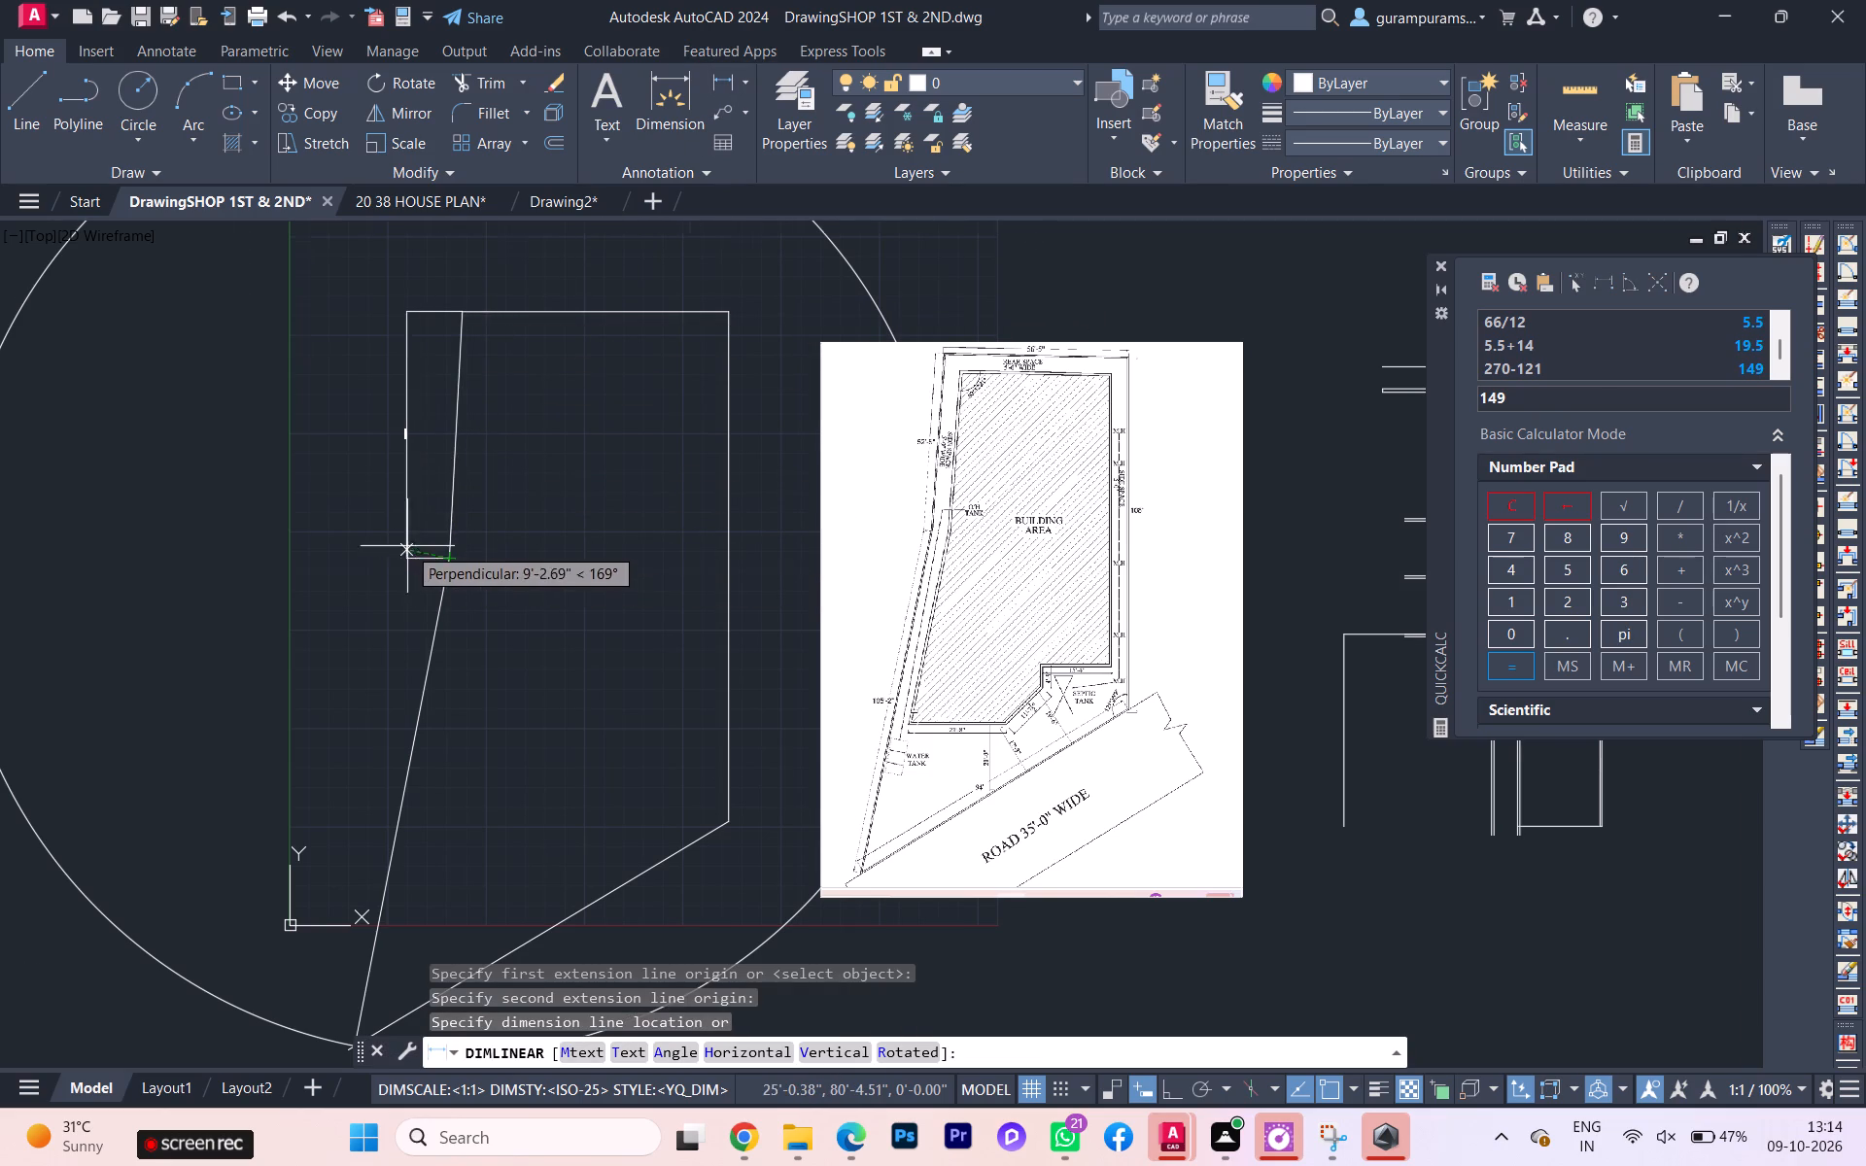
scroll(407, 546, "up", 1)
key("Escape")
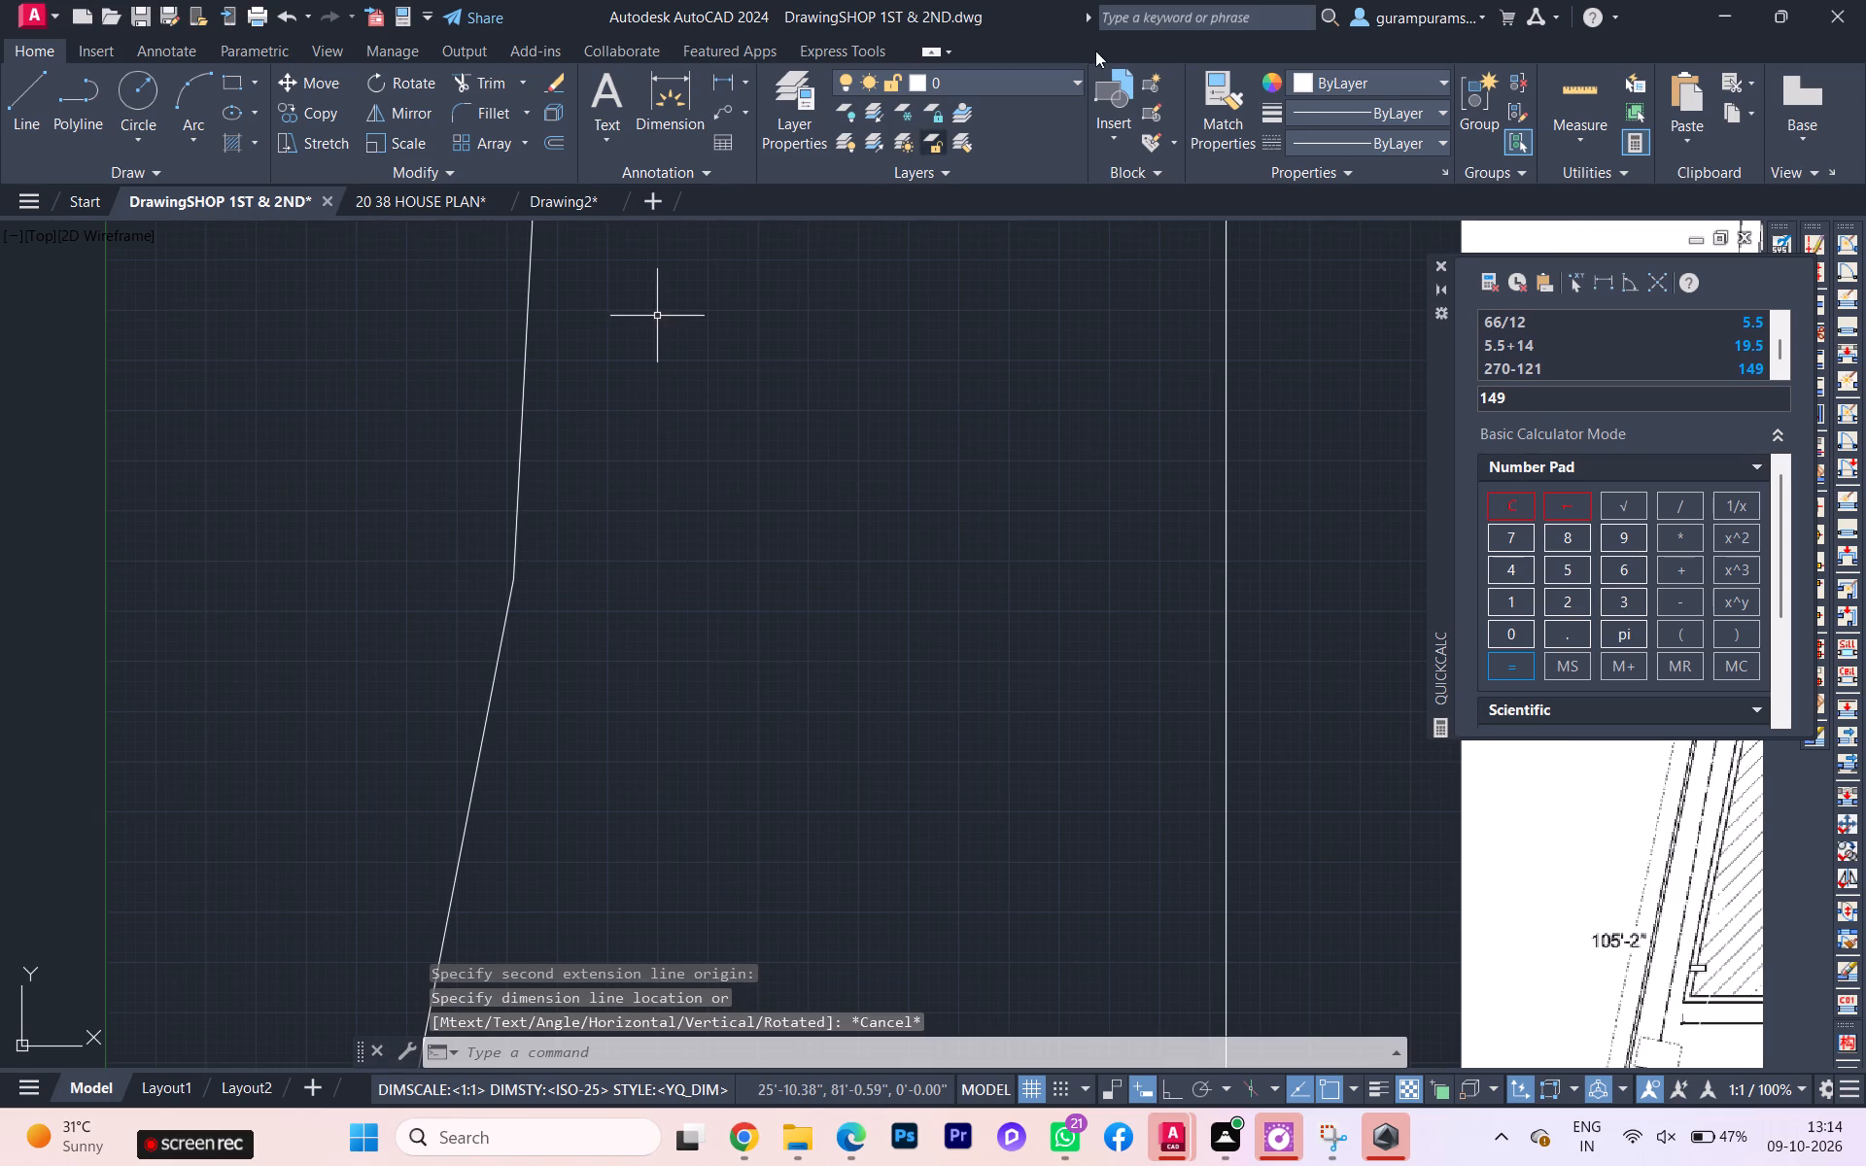
Add an aligned dimension to the lower west boundary line, from its upper end to the road-side corner, placed outside the plot.
left_click(738, 74)
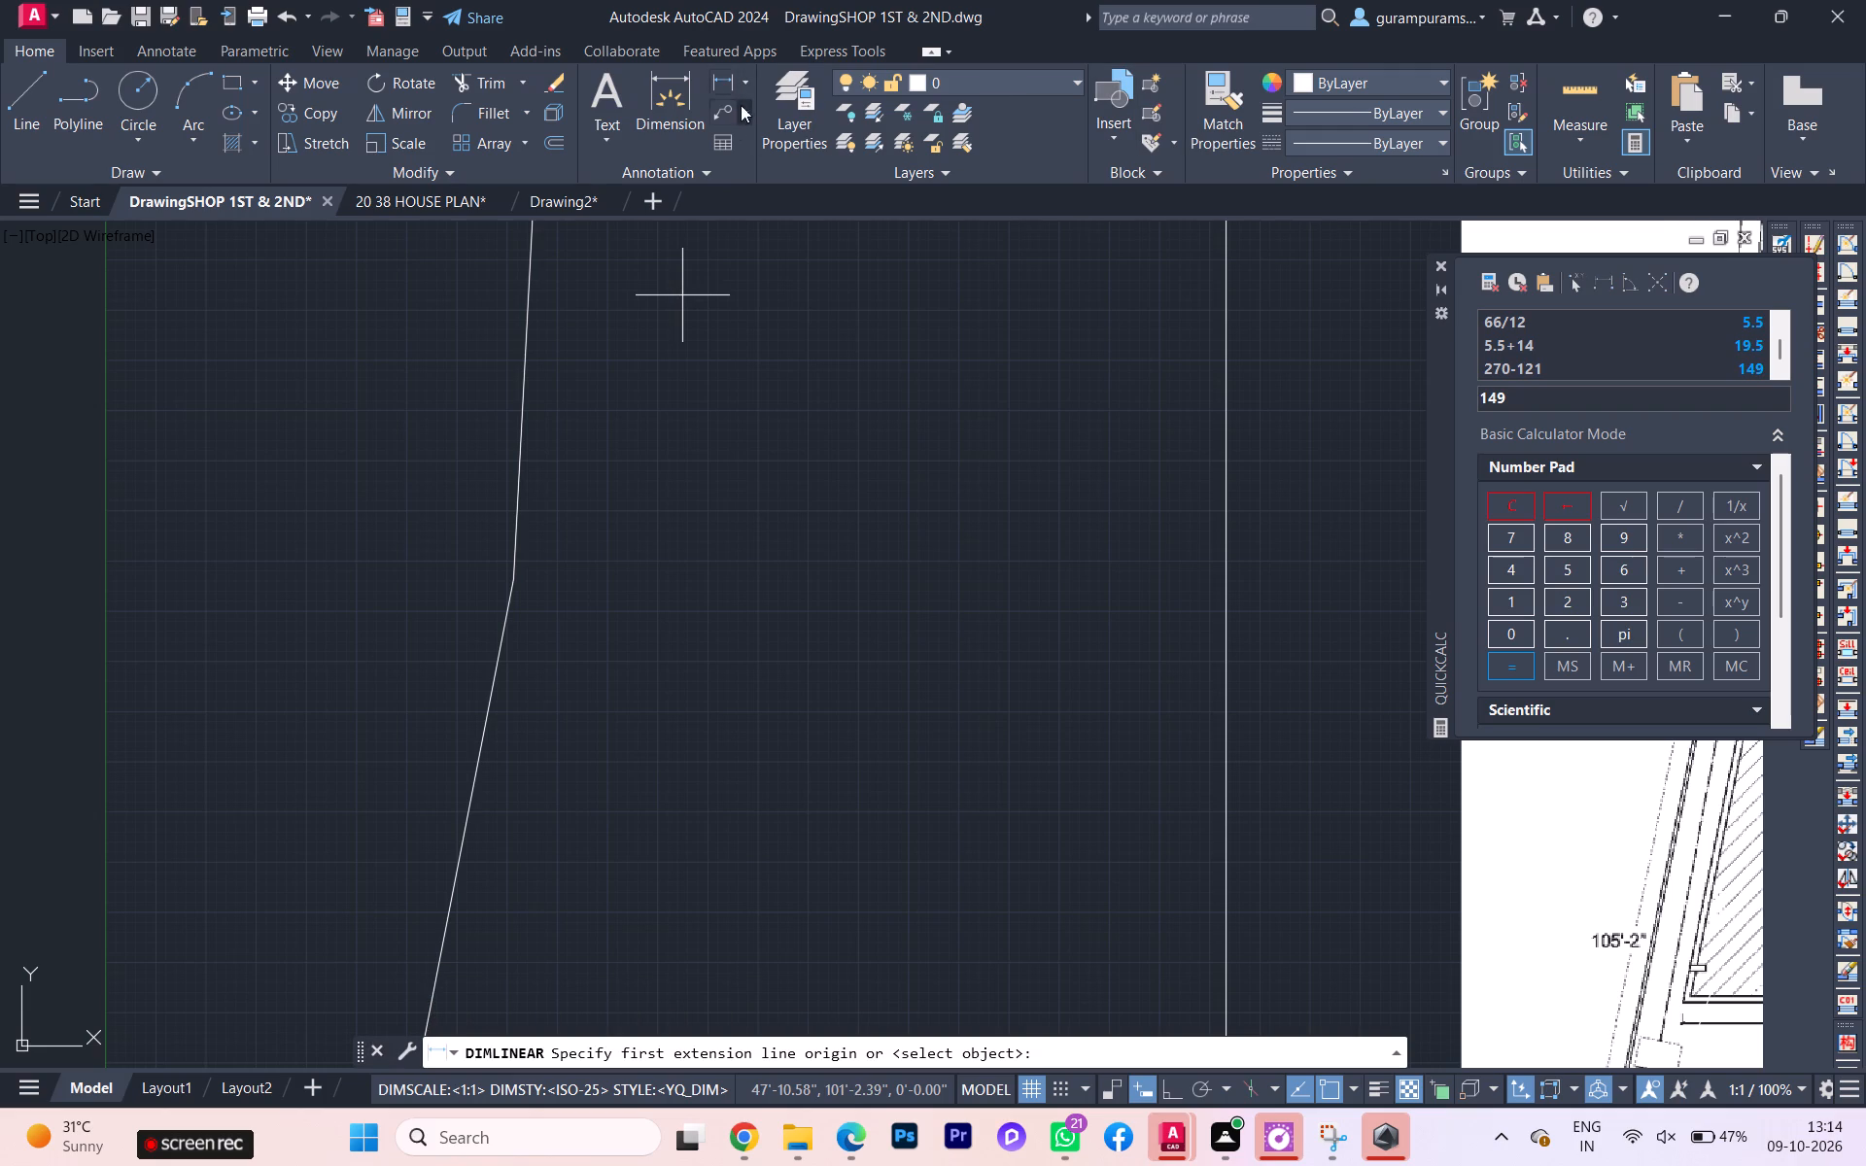
left_click(743, 75)
left_click(743, 182)
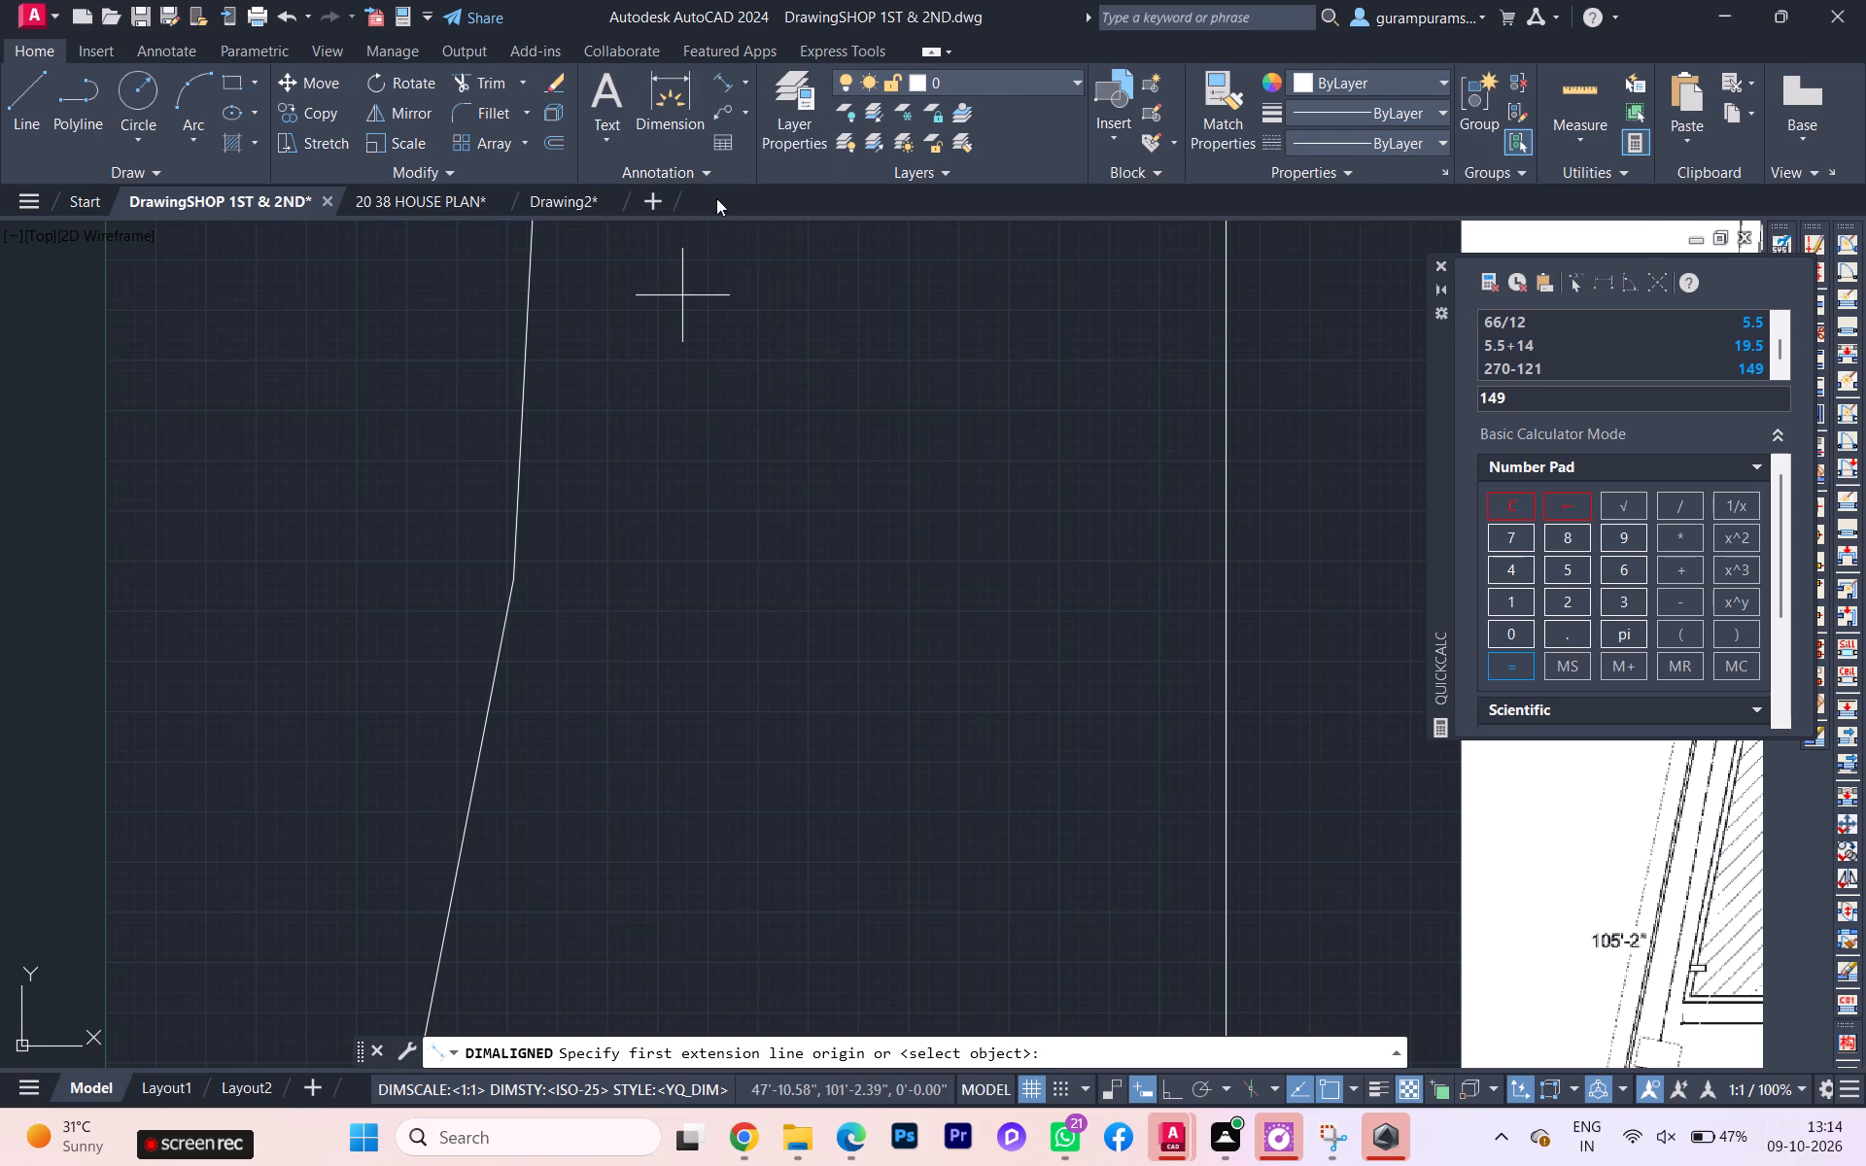
scroll(656, 281, "down", 4)
scroll(633, 390, "up", 3)
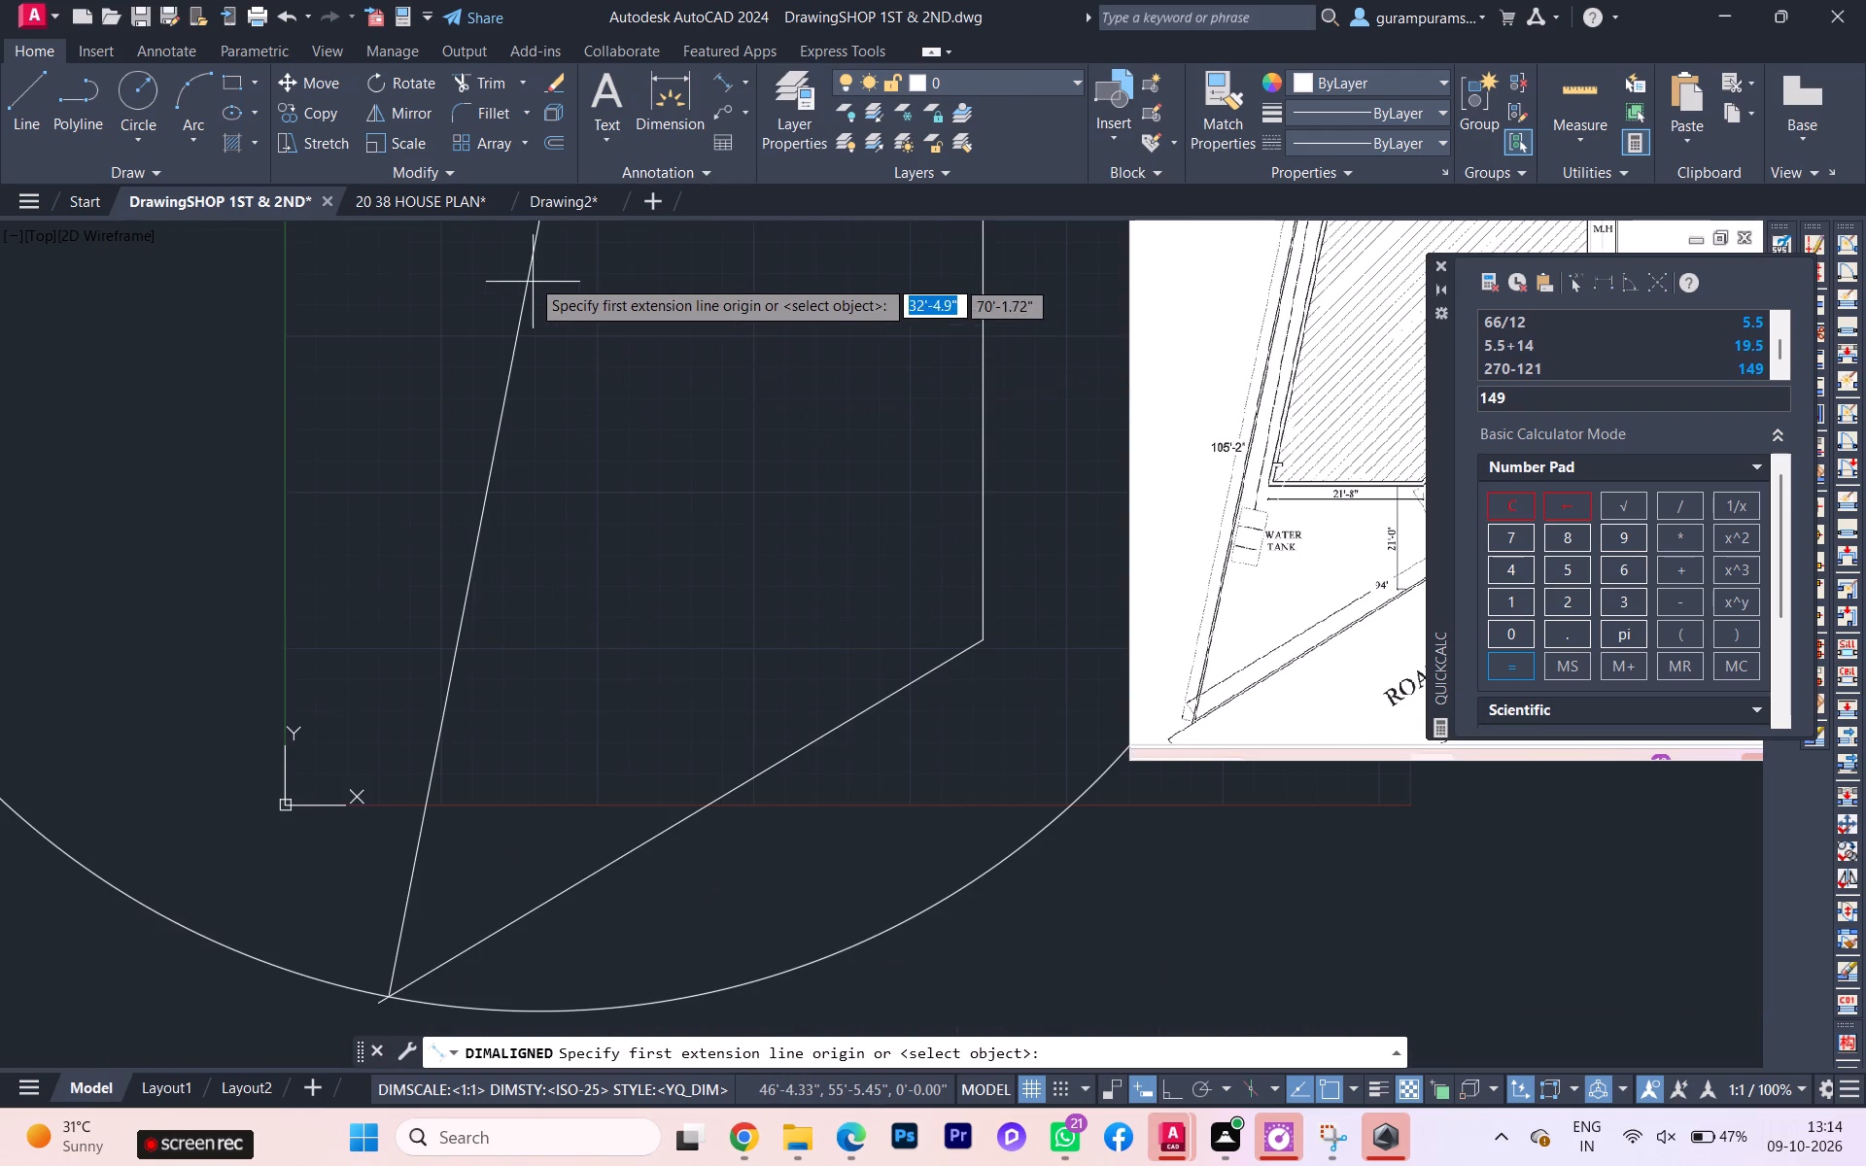
scroll(530, 278, "down", 2)
left_click(535, 264)
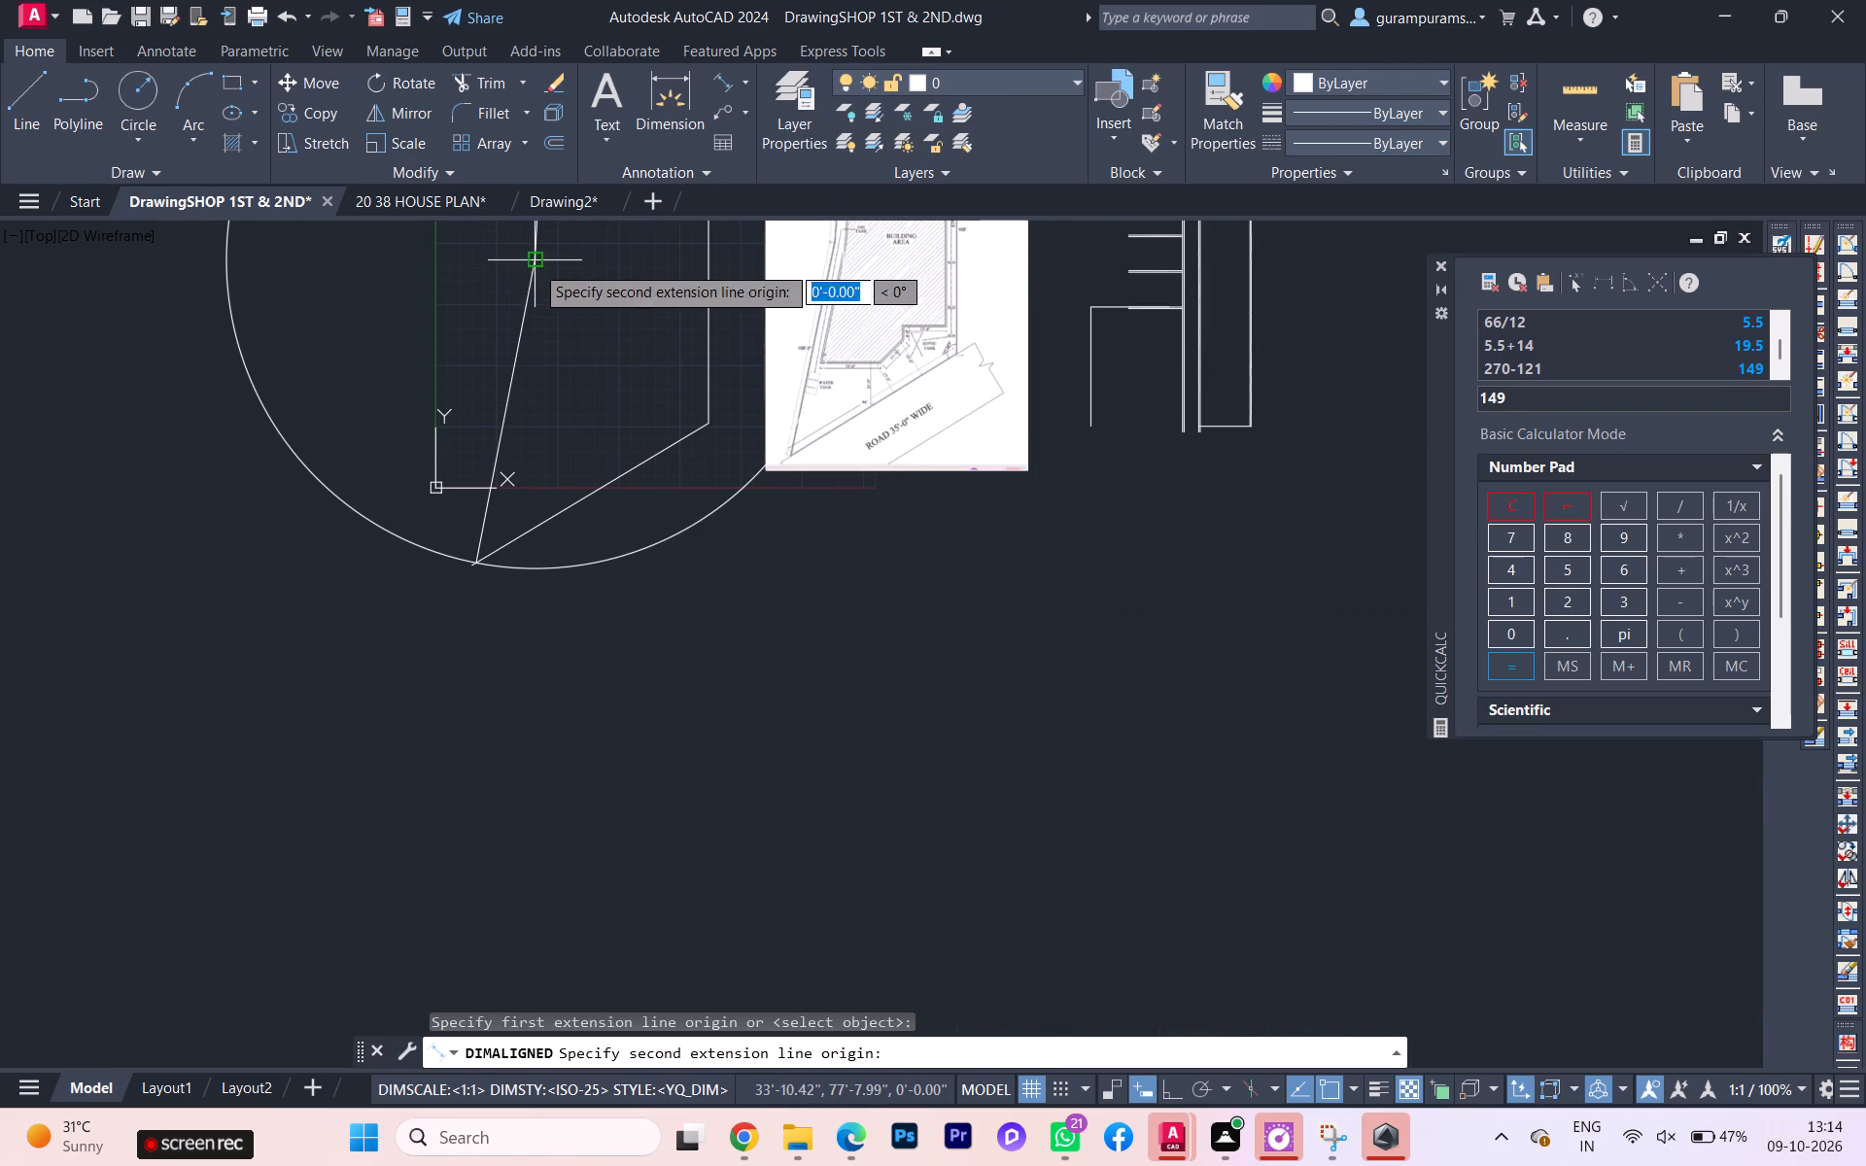
scroll(473, 561, "up", 3)
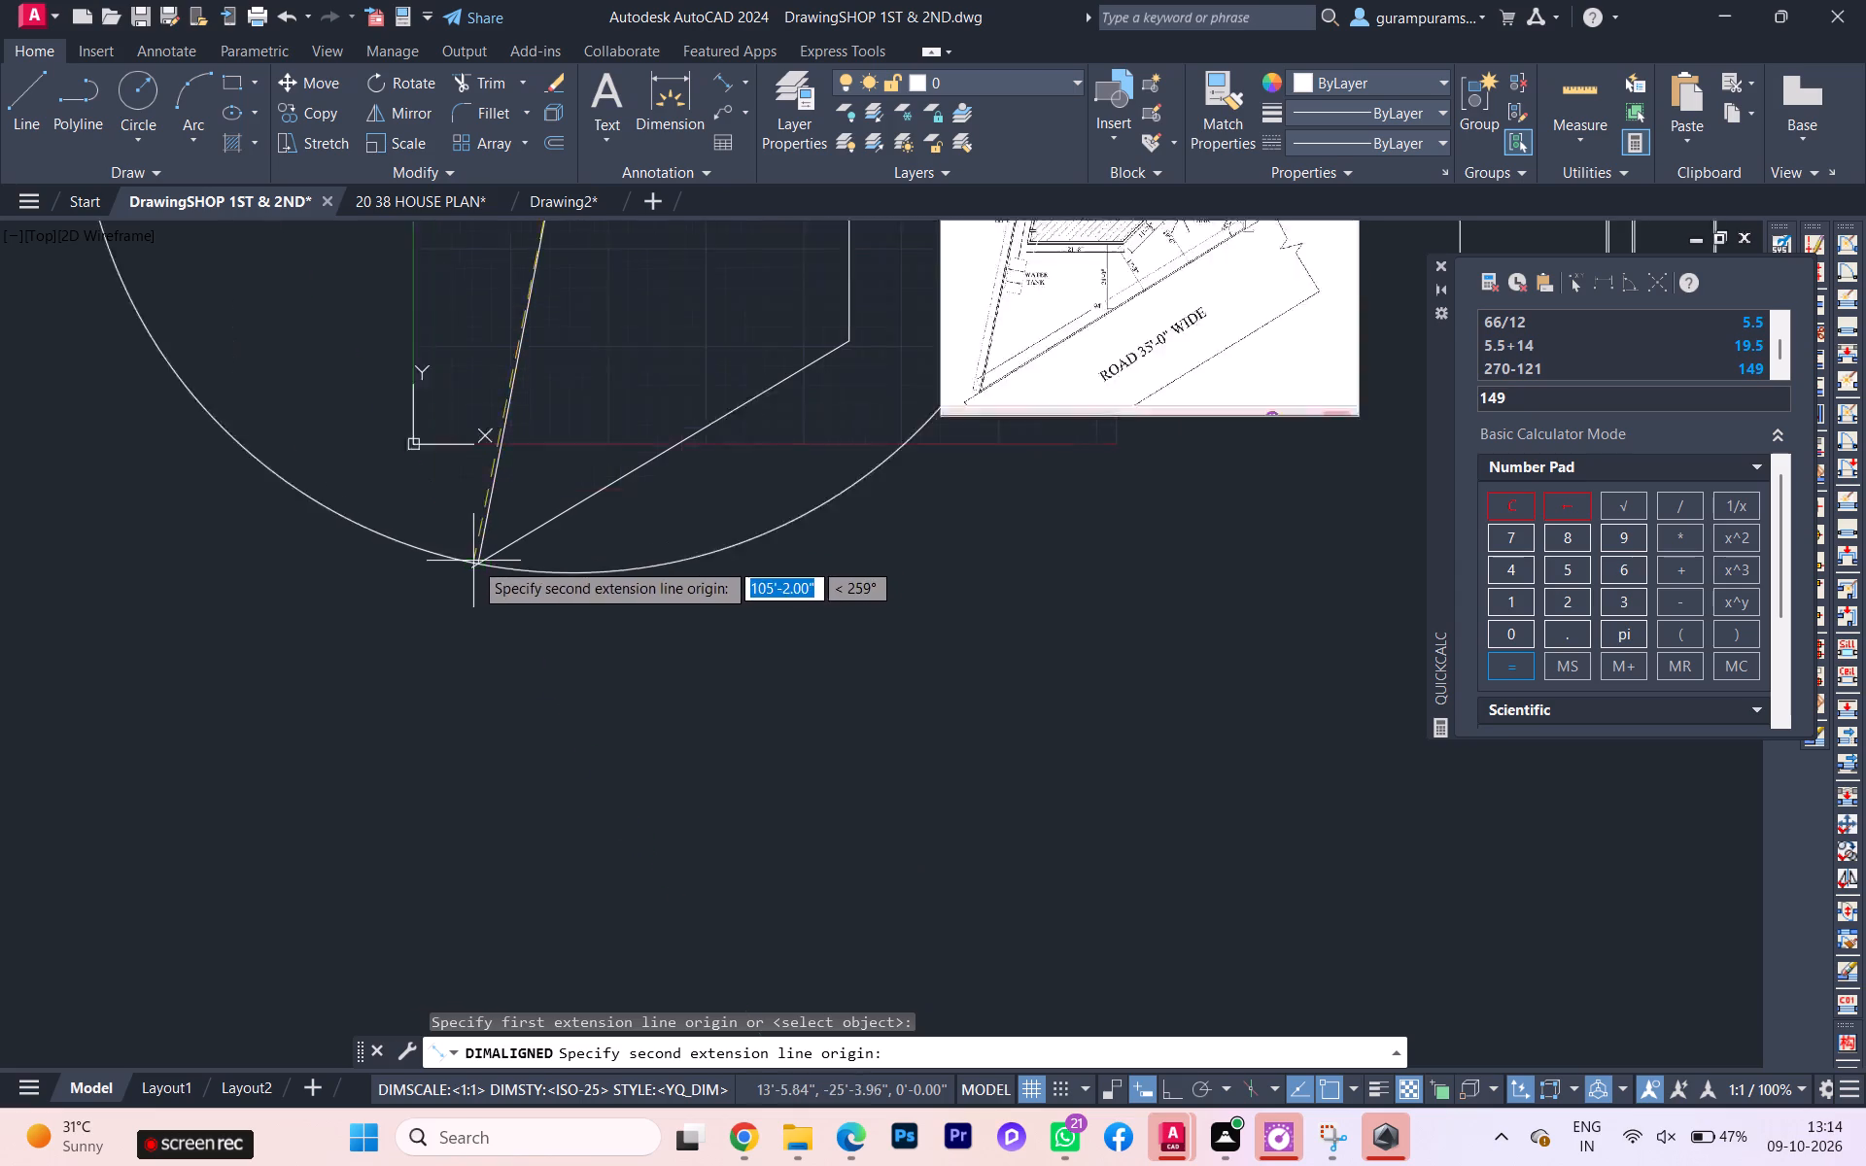
left_click(489, 572)
left_click(437, 519)
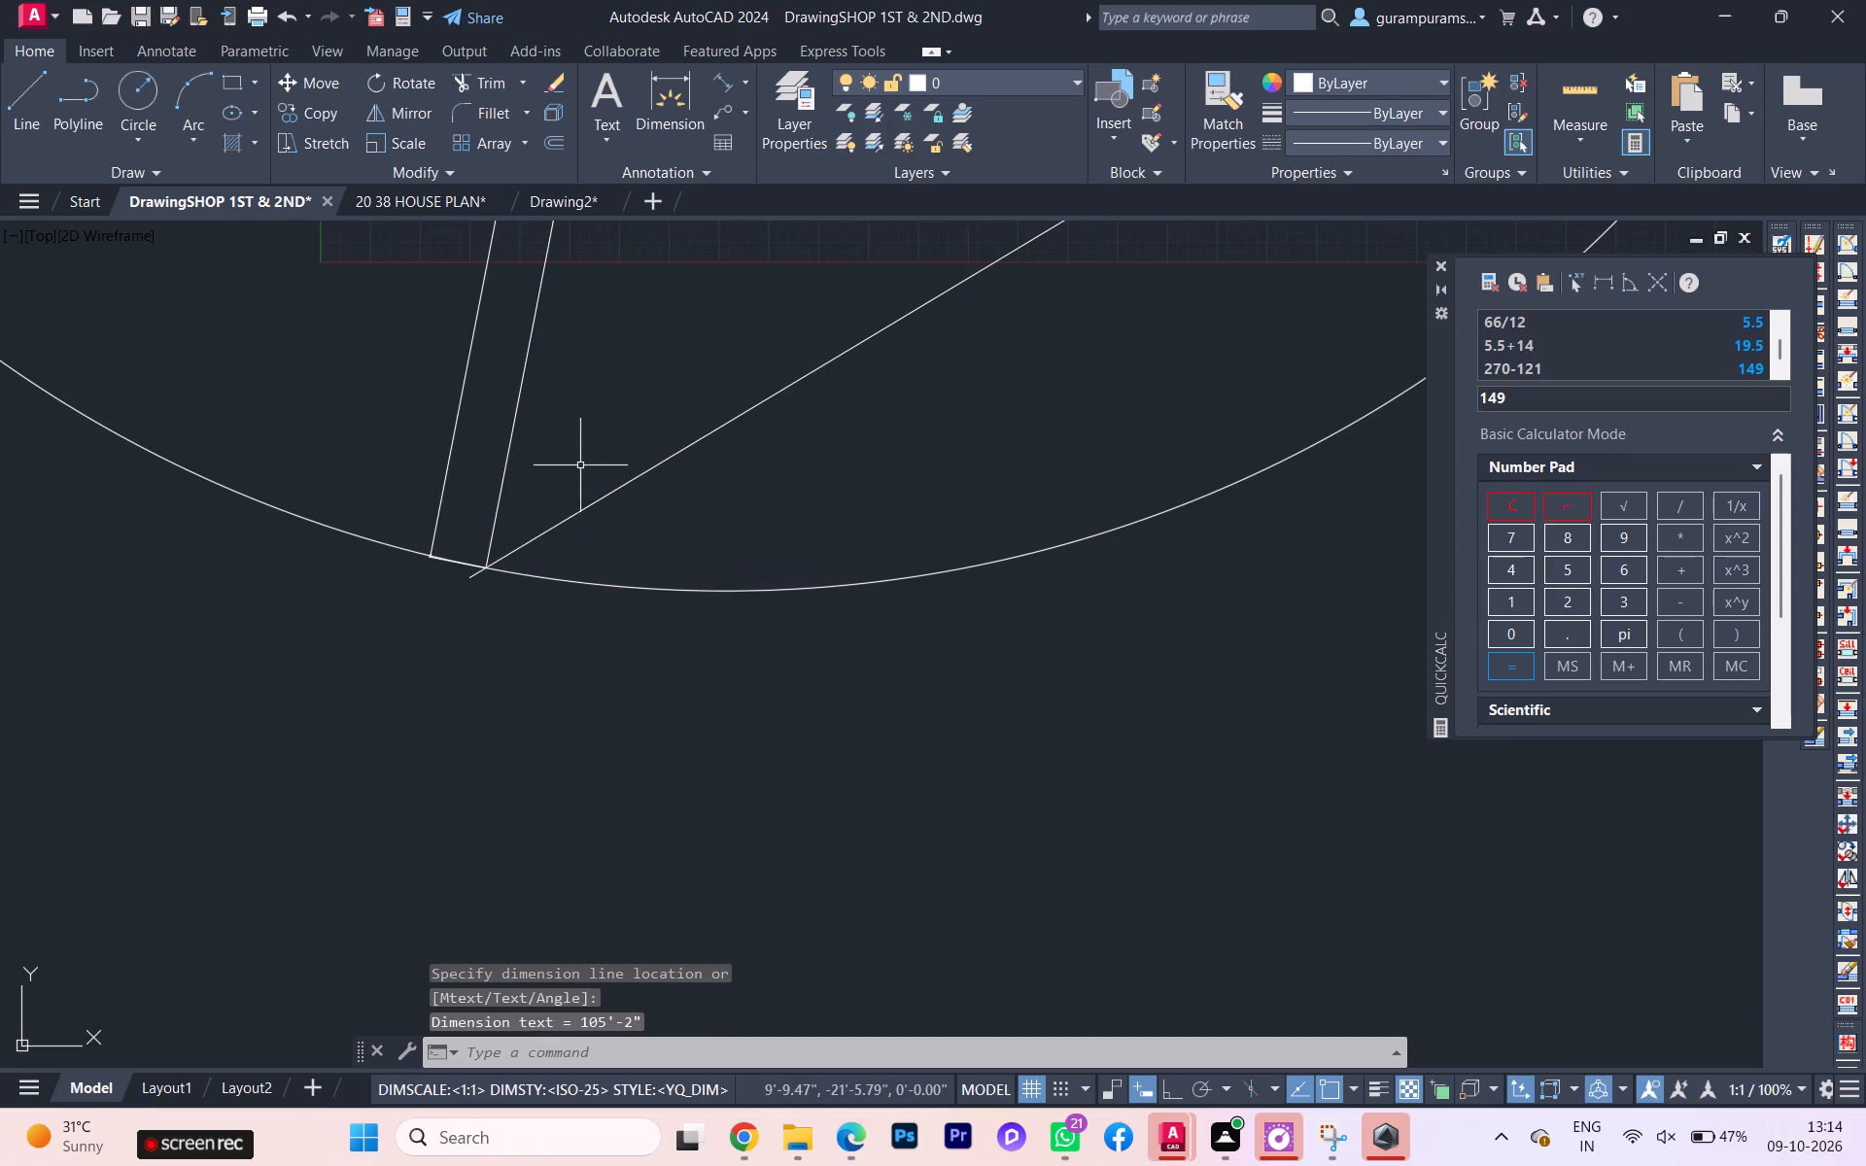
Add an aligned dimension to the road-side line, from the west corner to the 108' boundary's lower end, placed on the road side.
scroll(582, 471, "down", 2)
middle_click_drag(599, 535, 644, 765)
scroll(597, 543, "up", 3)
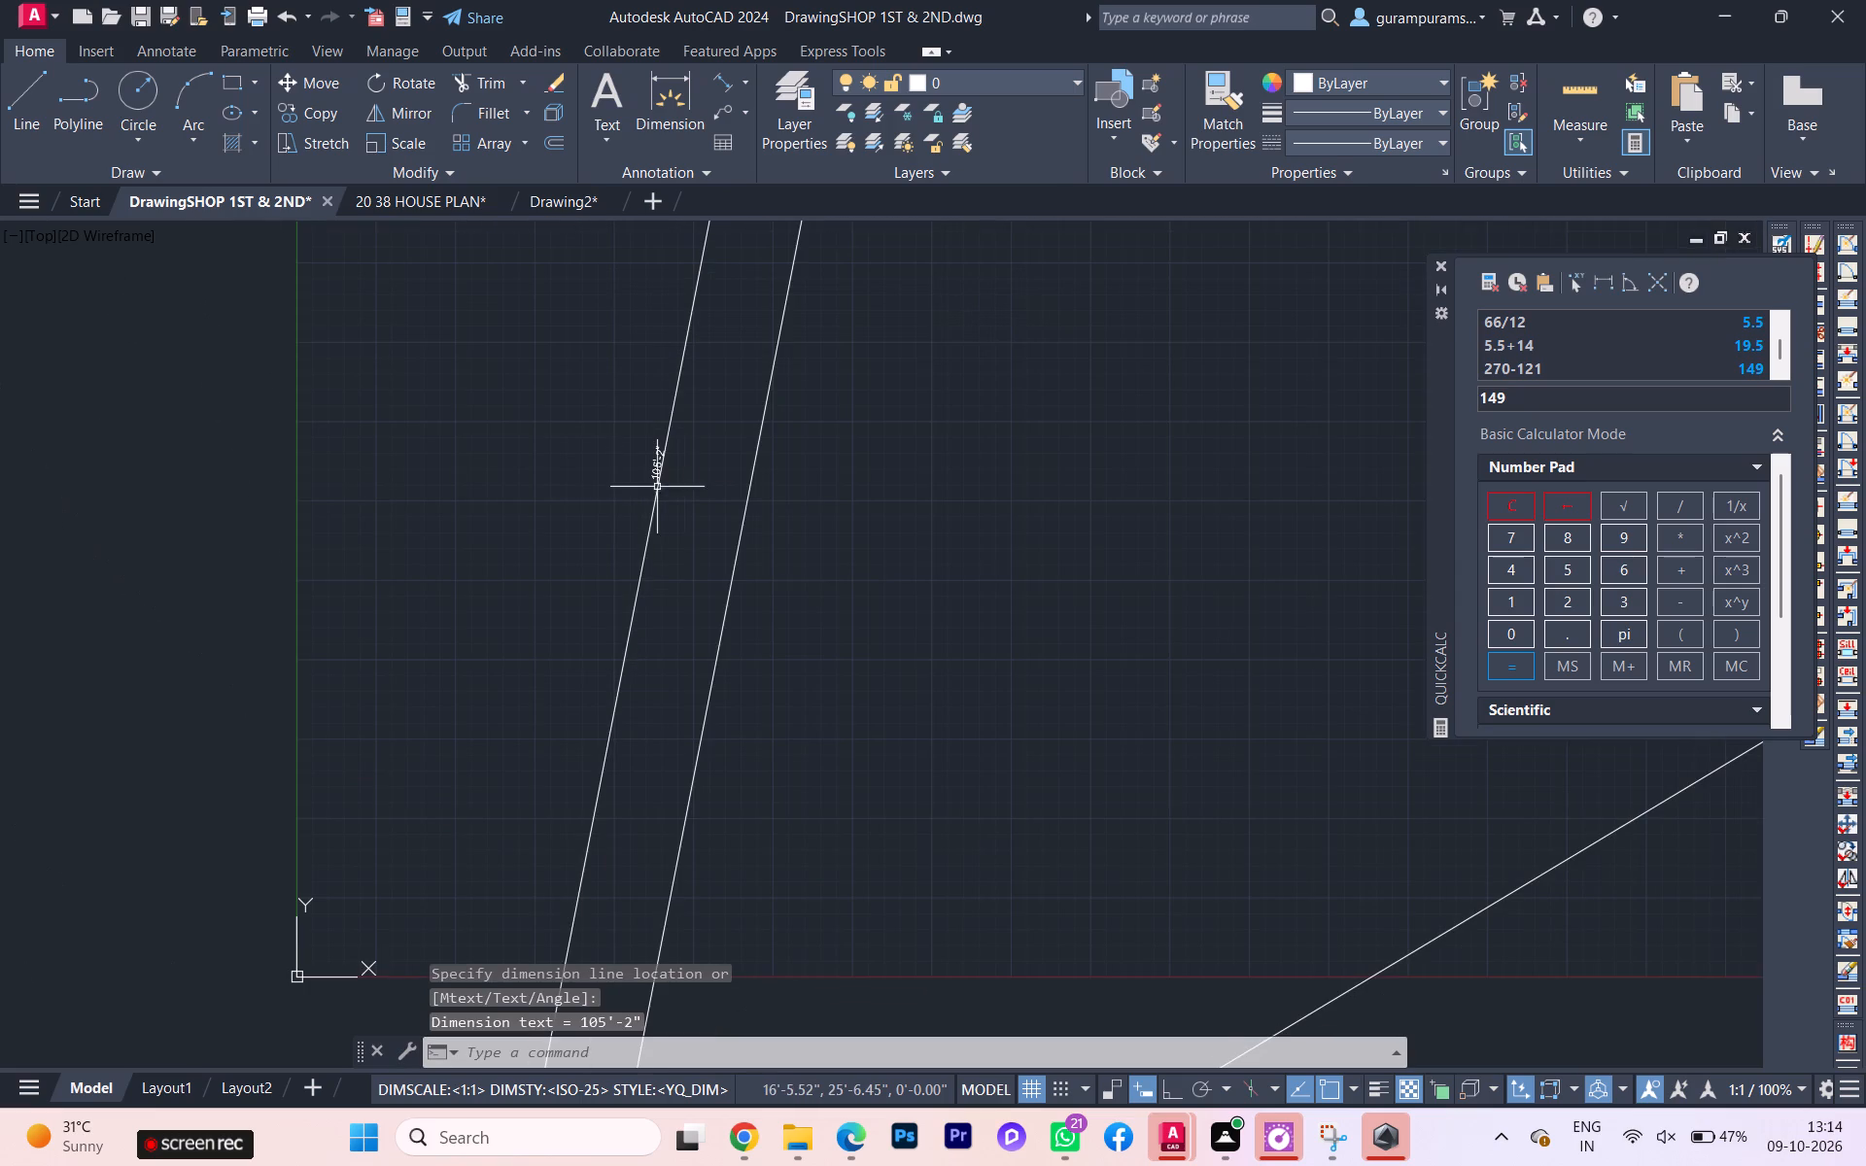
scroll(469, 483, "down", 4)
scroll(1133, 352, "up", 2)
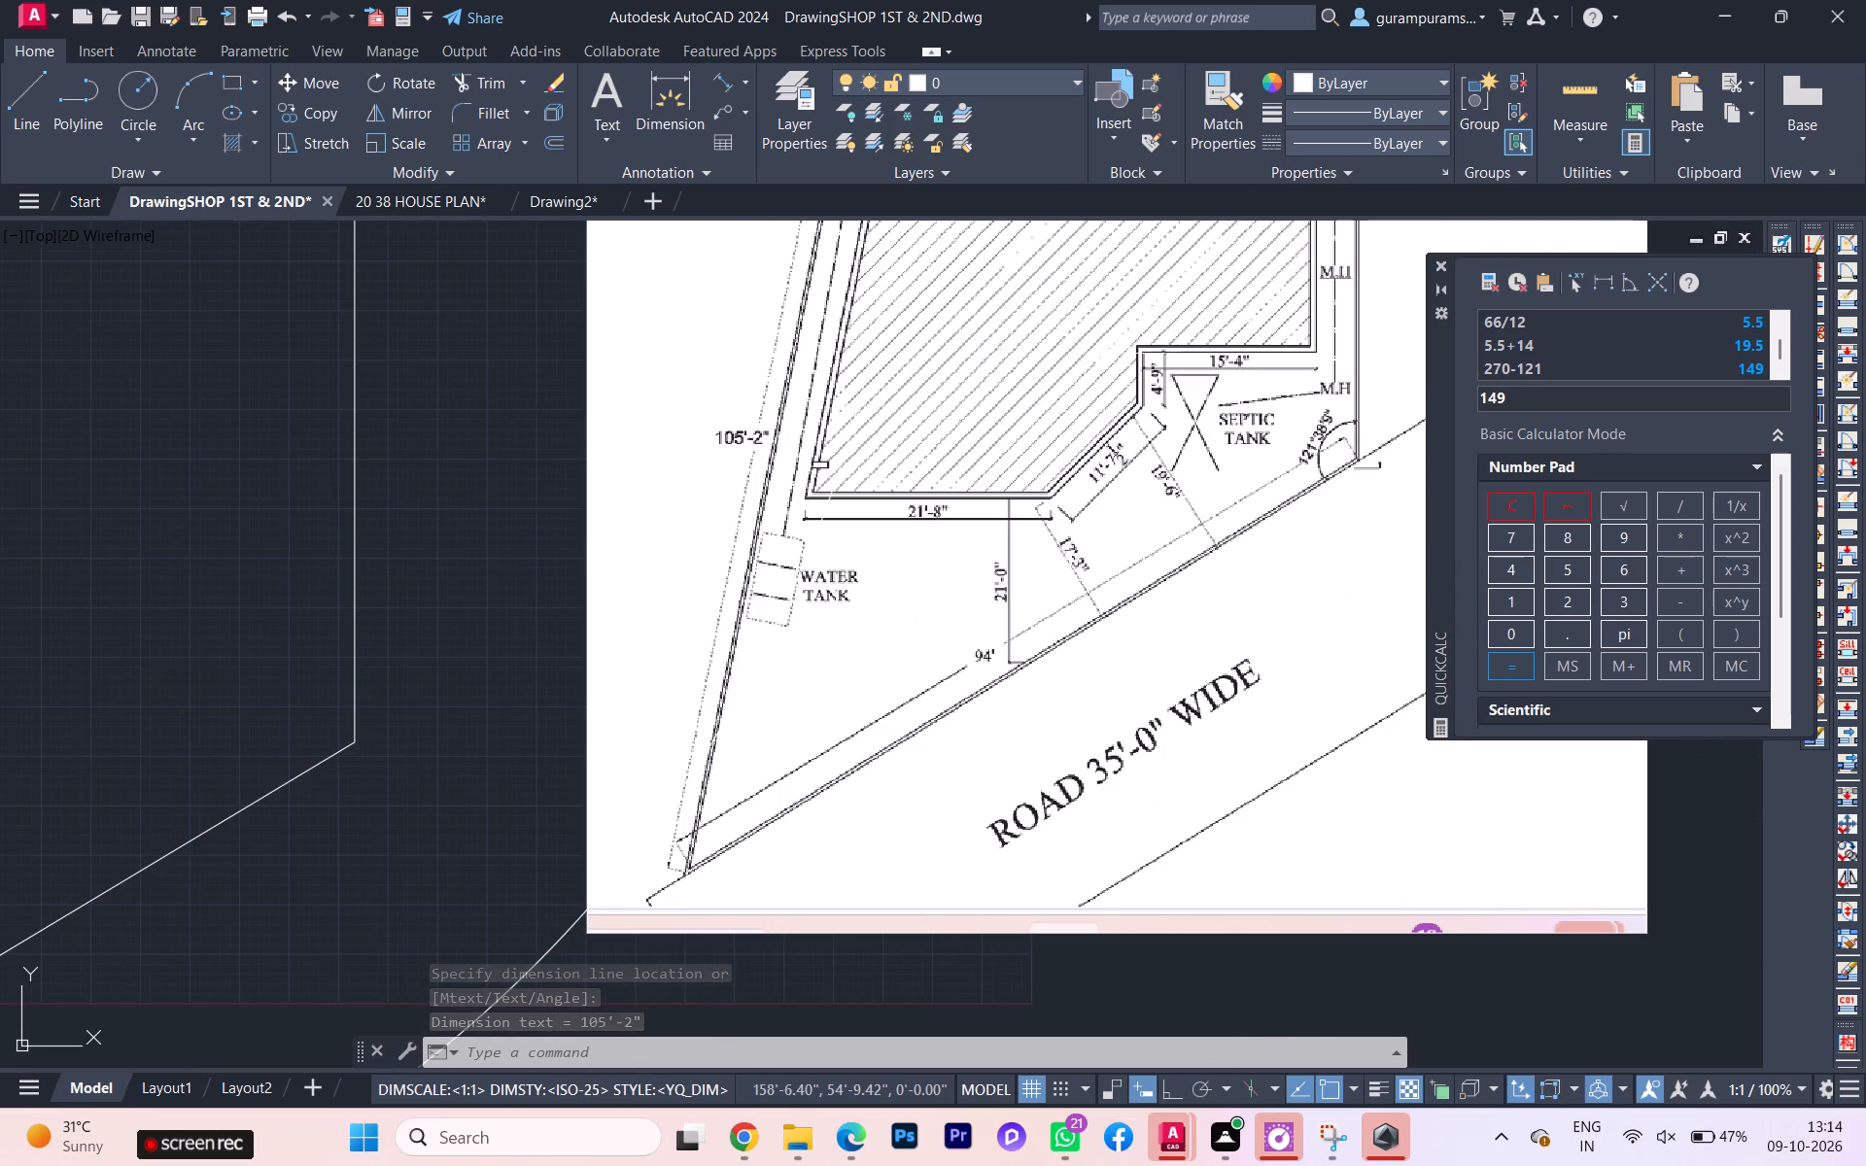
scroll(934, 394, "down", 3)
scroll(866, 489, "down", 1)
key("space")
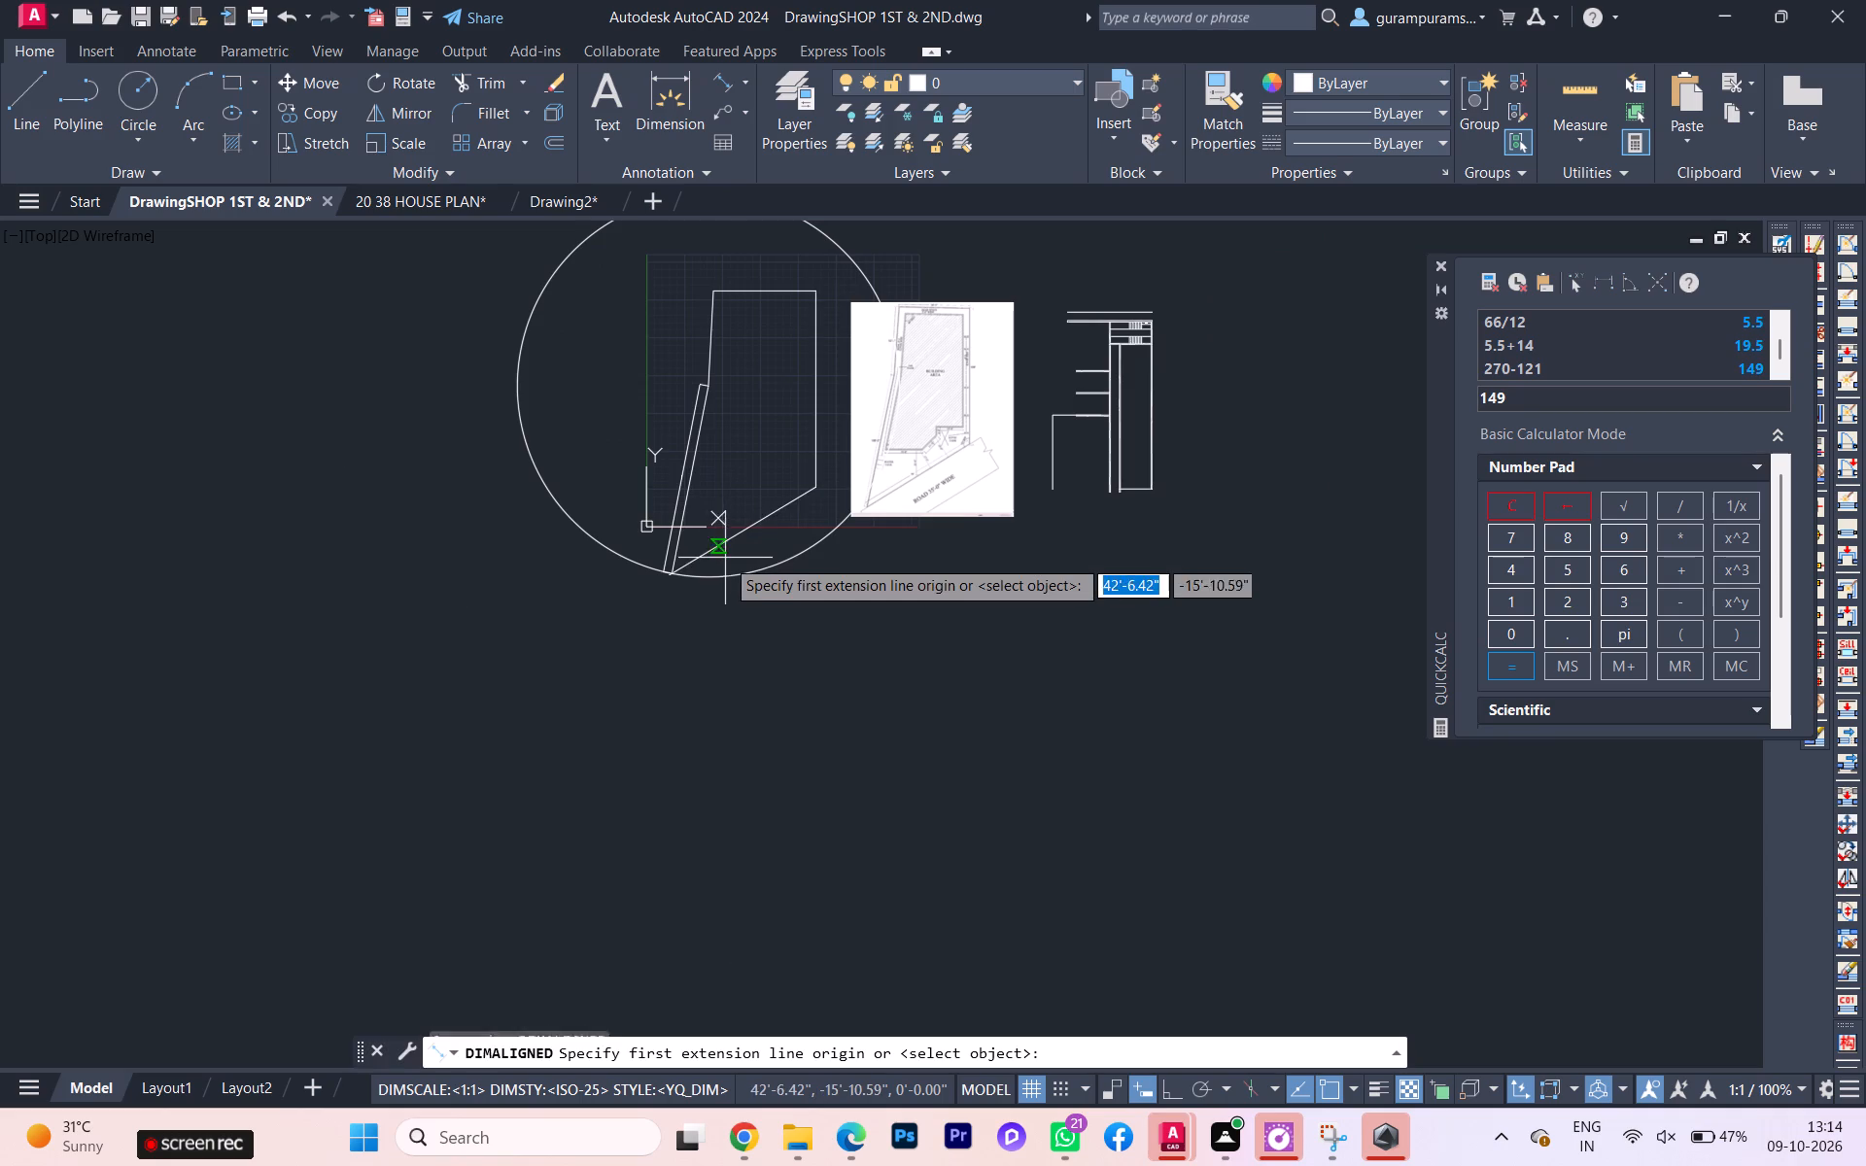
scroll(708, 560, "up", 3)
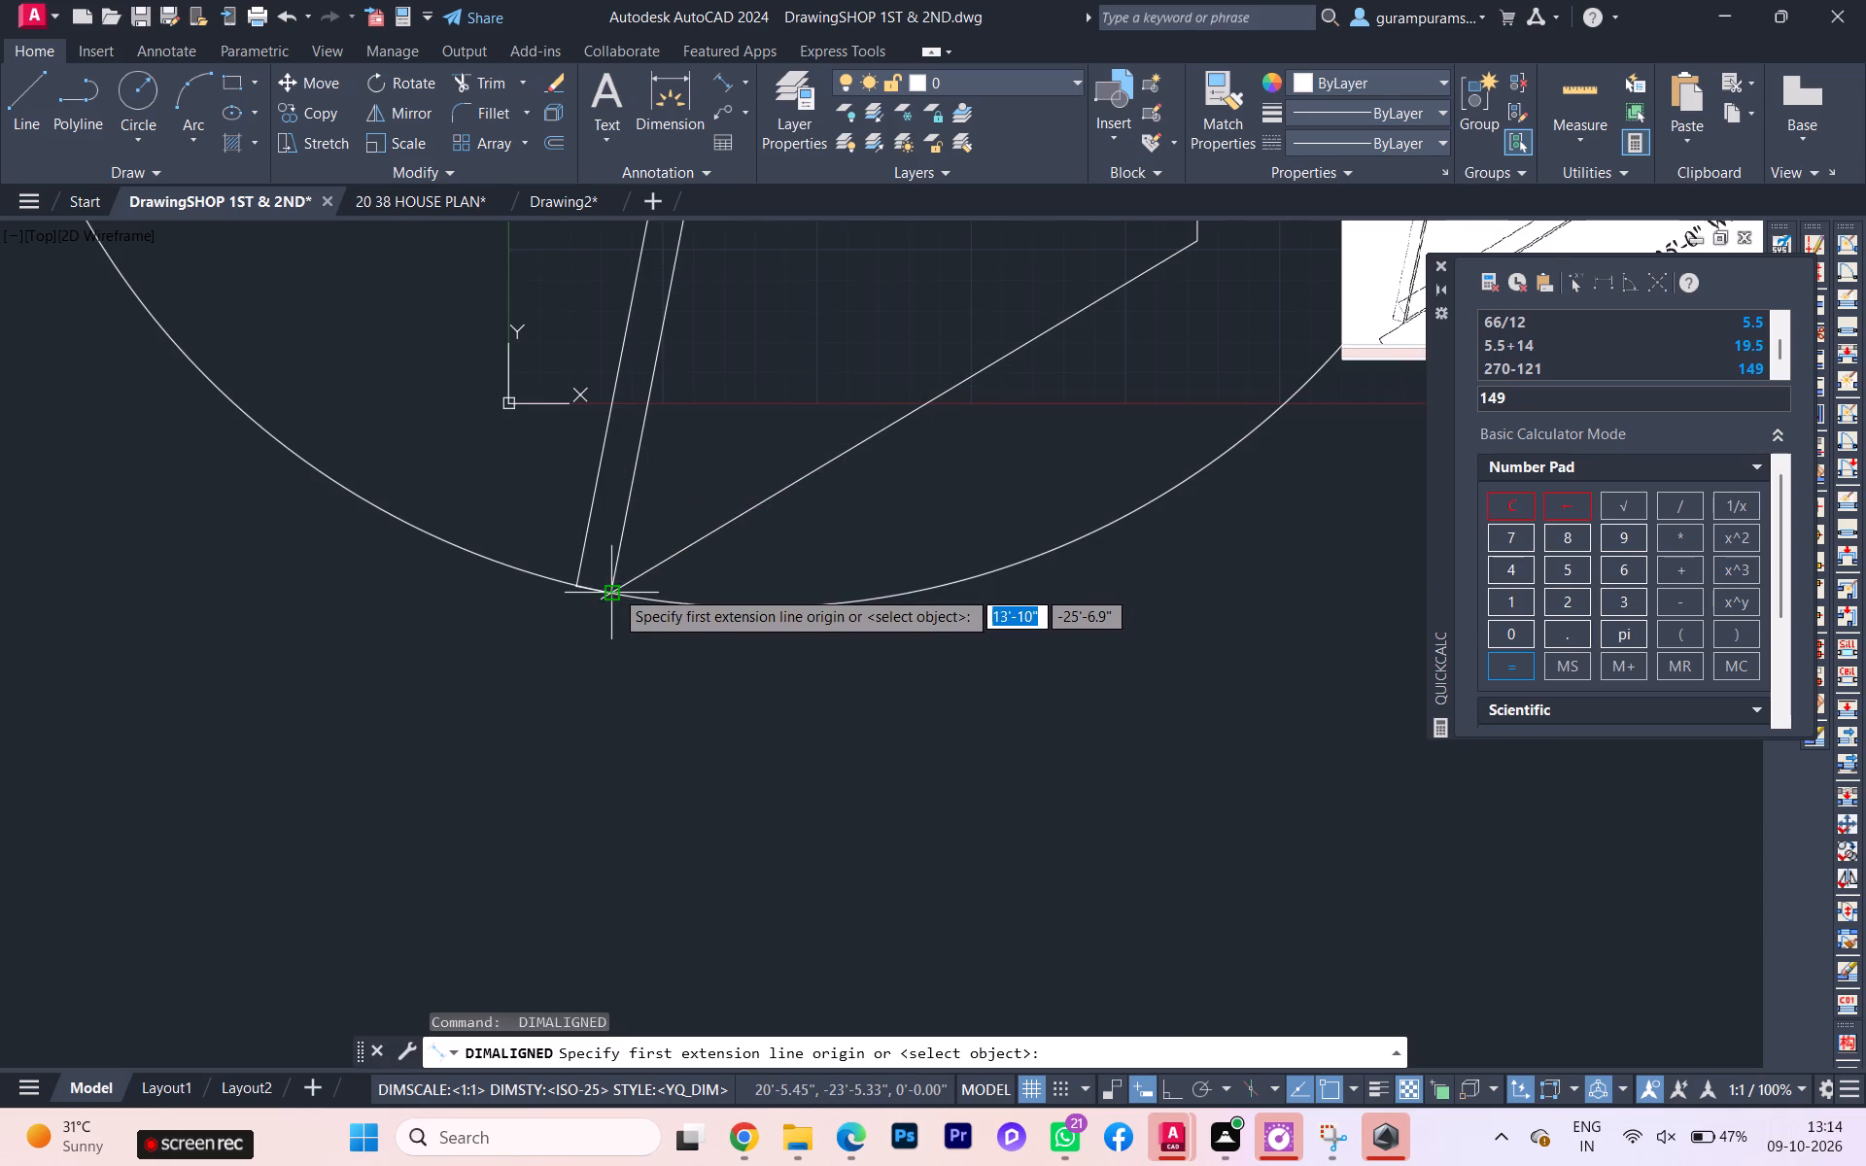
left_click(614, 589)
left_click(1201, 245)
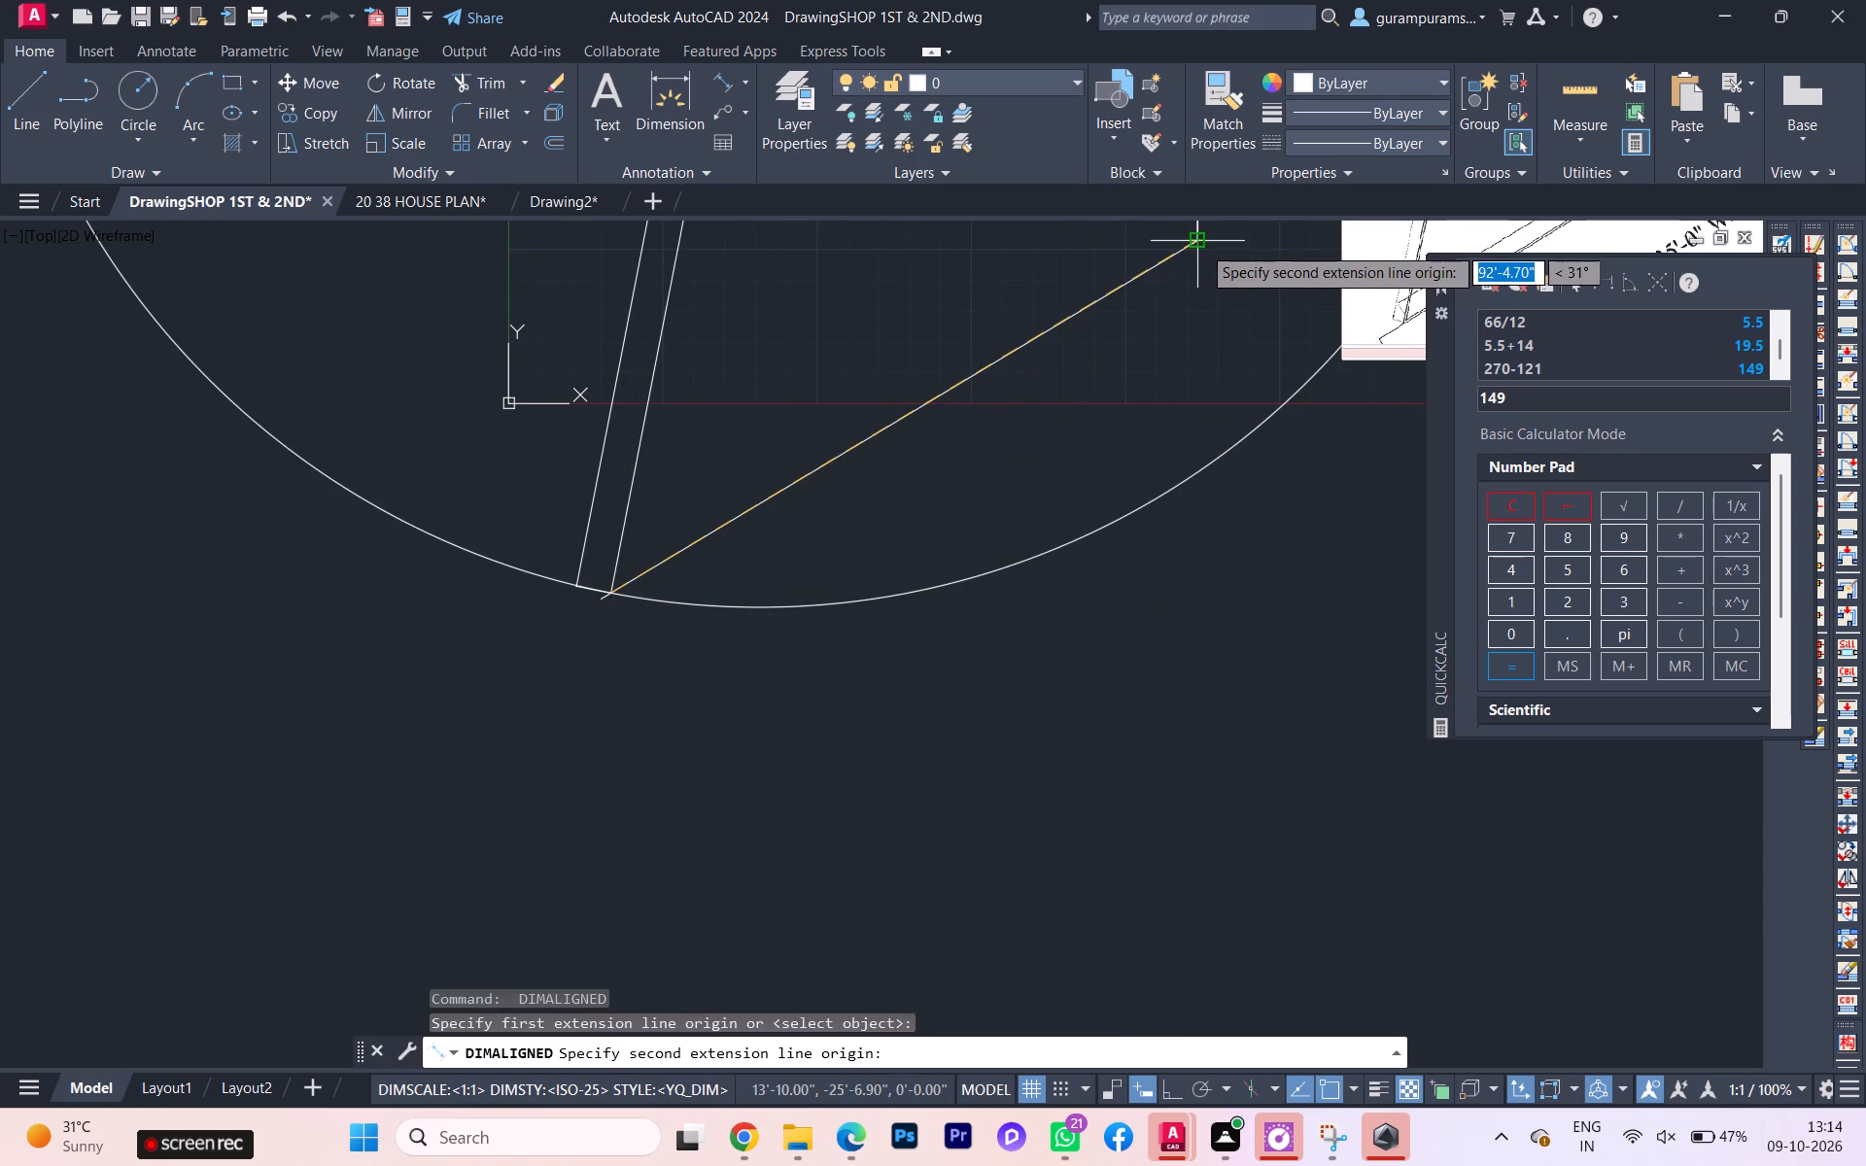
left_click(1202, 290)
Compare the road-side dimension with the reference image and with the site plan in the workbook PDF in Edge.
scroll(1112, 350, "up", 2)
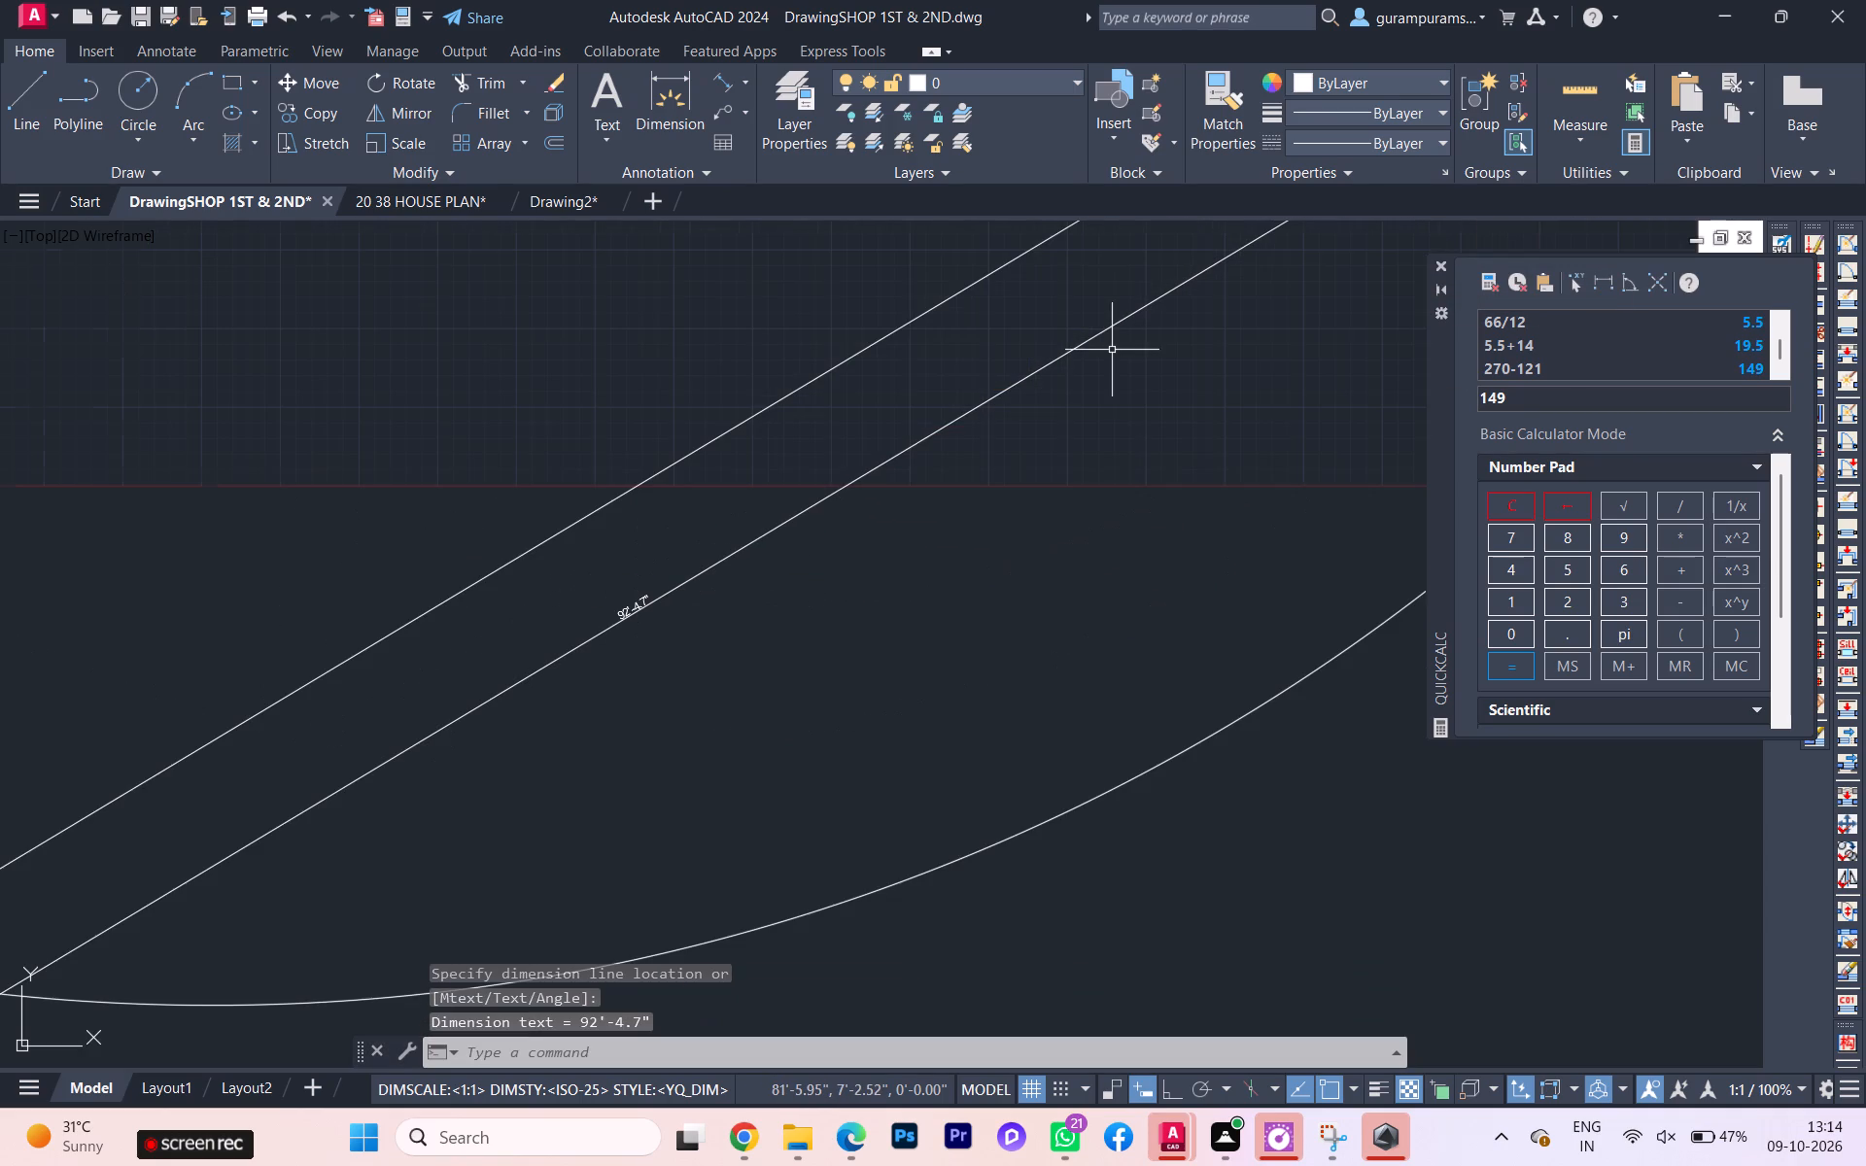
scroll(1109, 353, "down", 3)
middle_click_drag(1141, 379, 714, 409)
scroll(1158, 304, "up", 2)
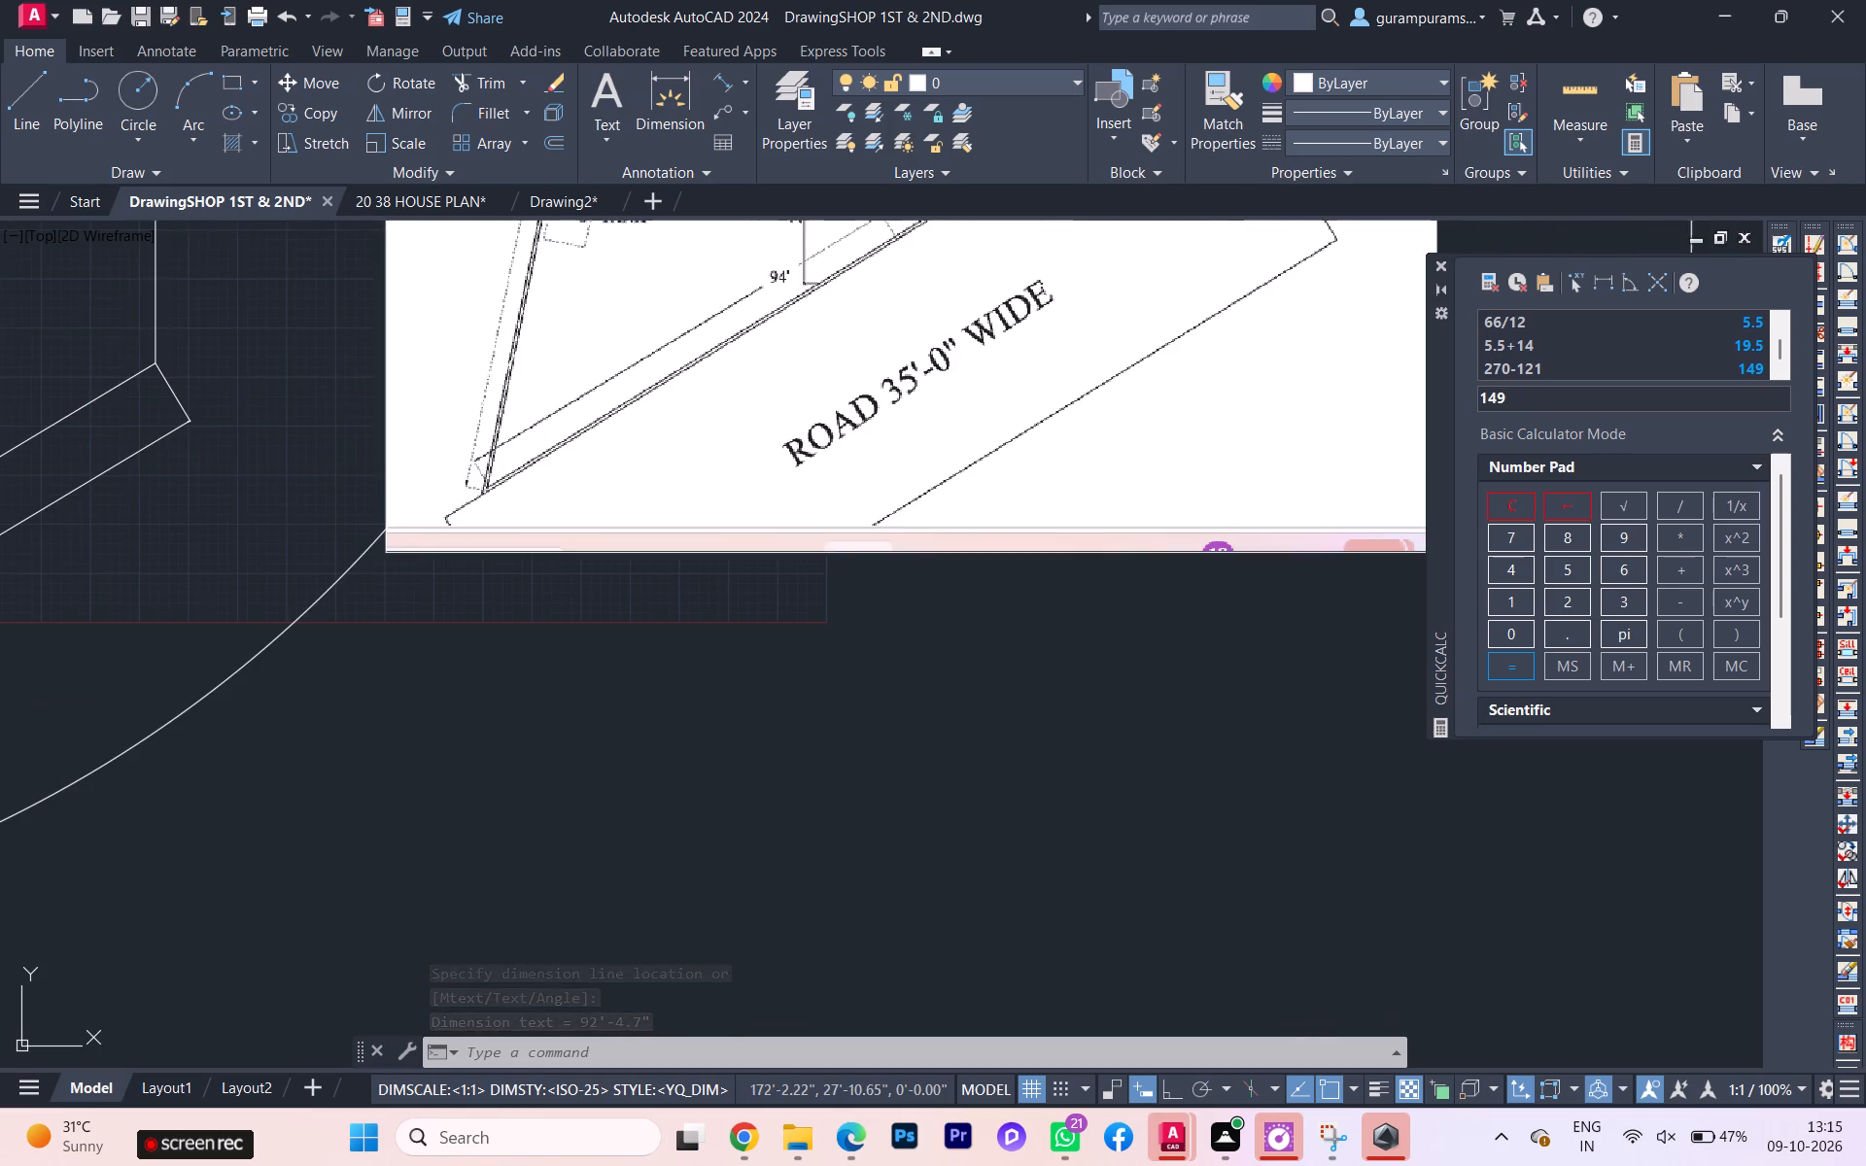
scroll(1075, 669, "down", 2)
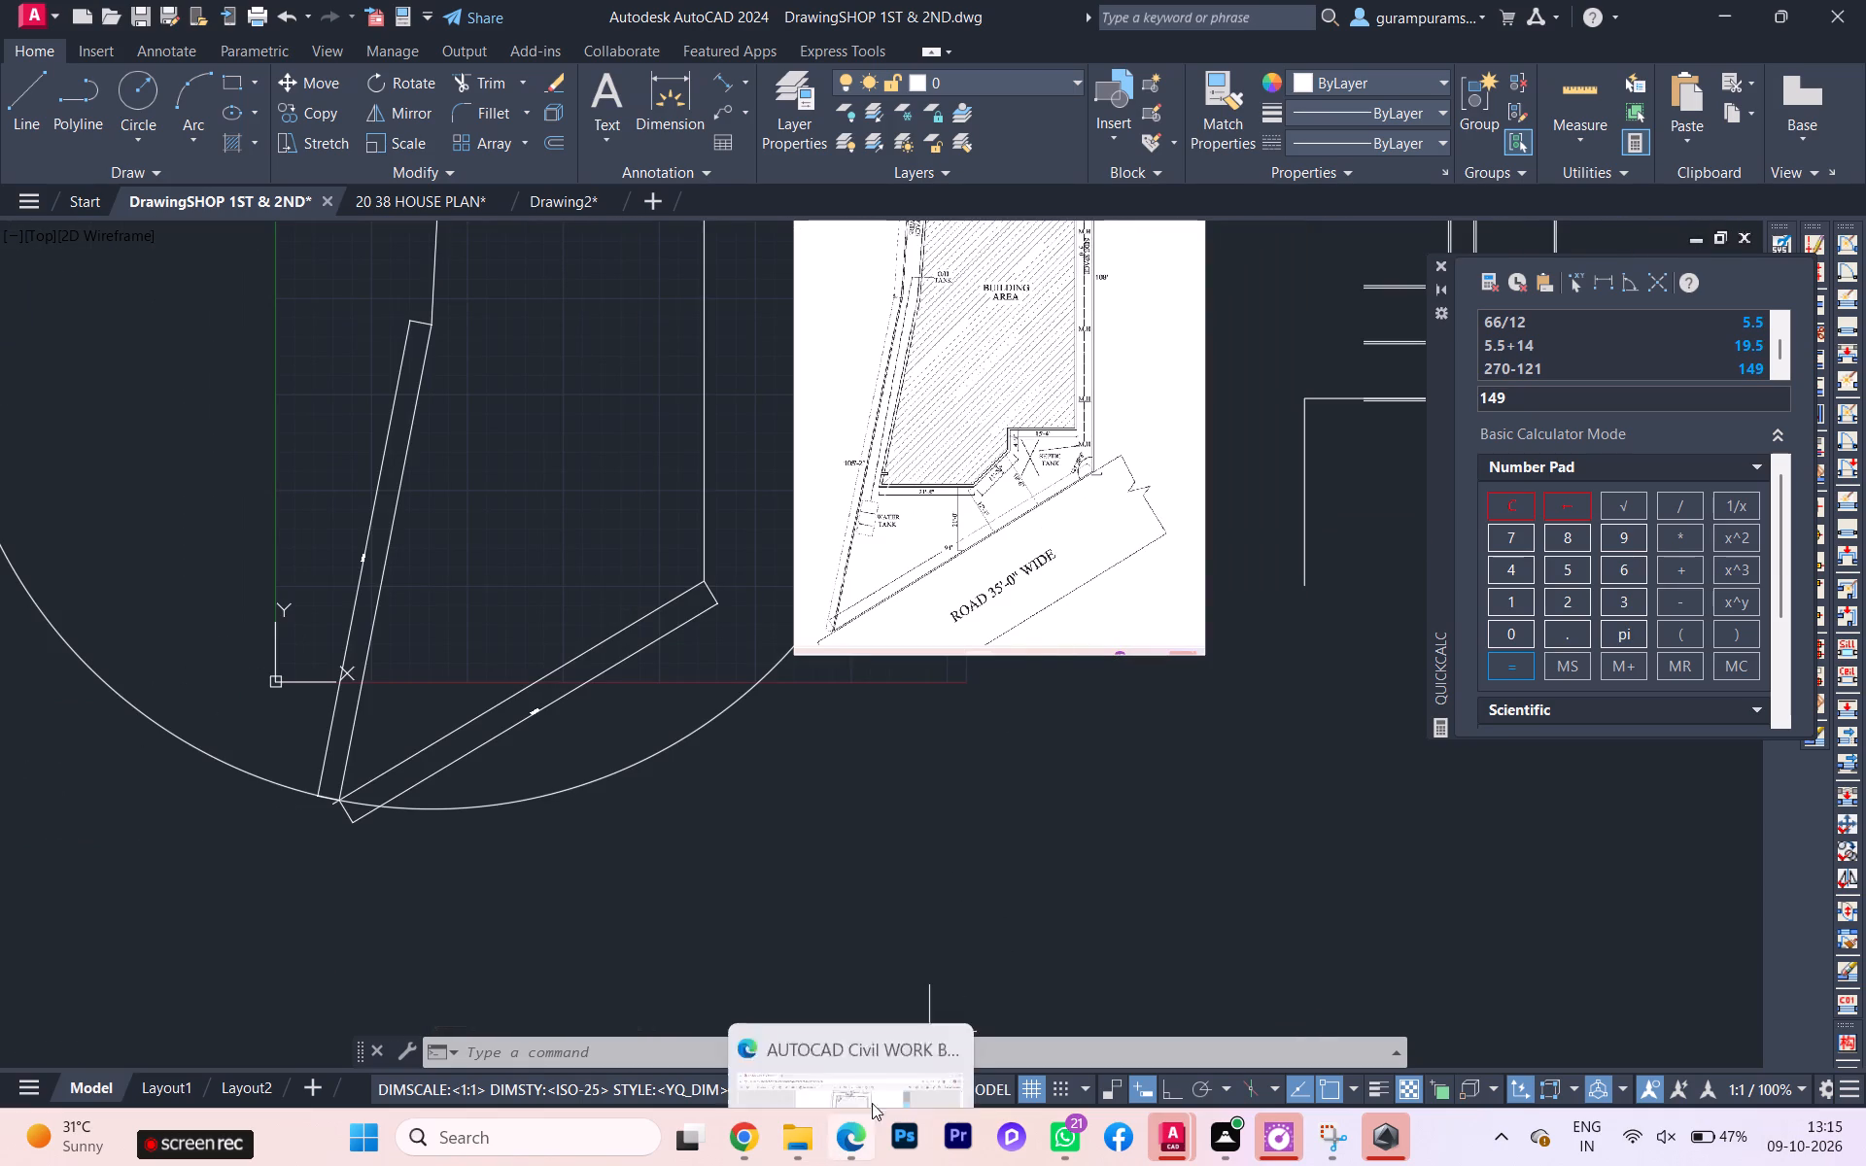
left_click(902, 1041)
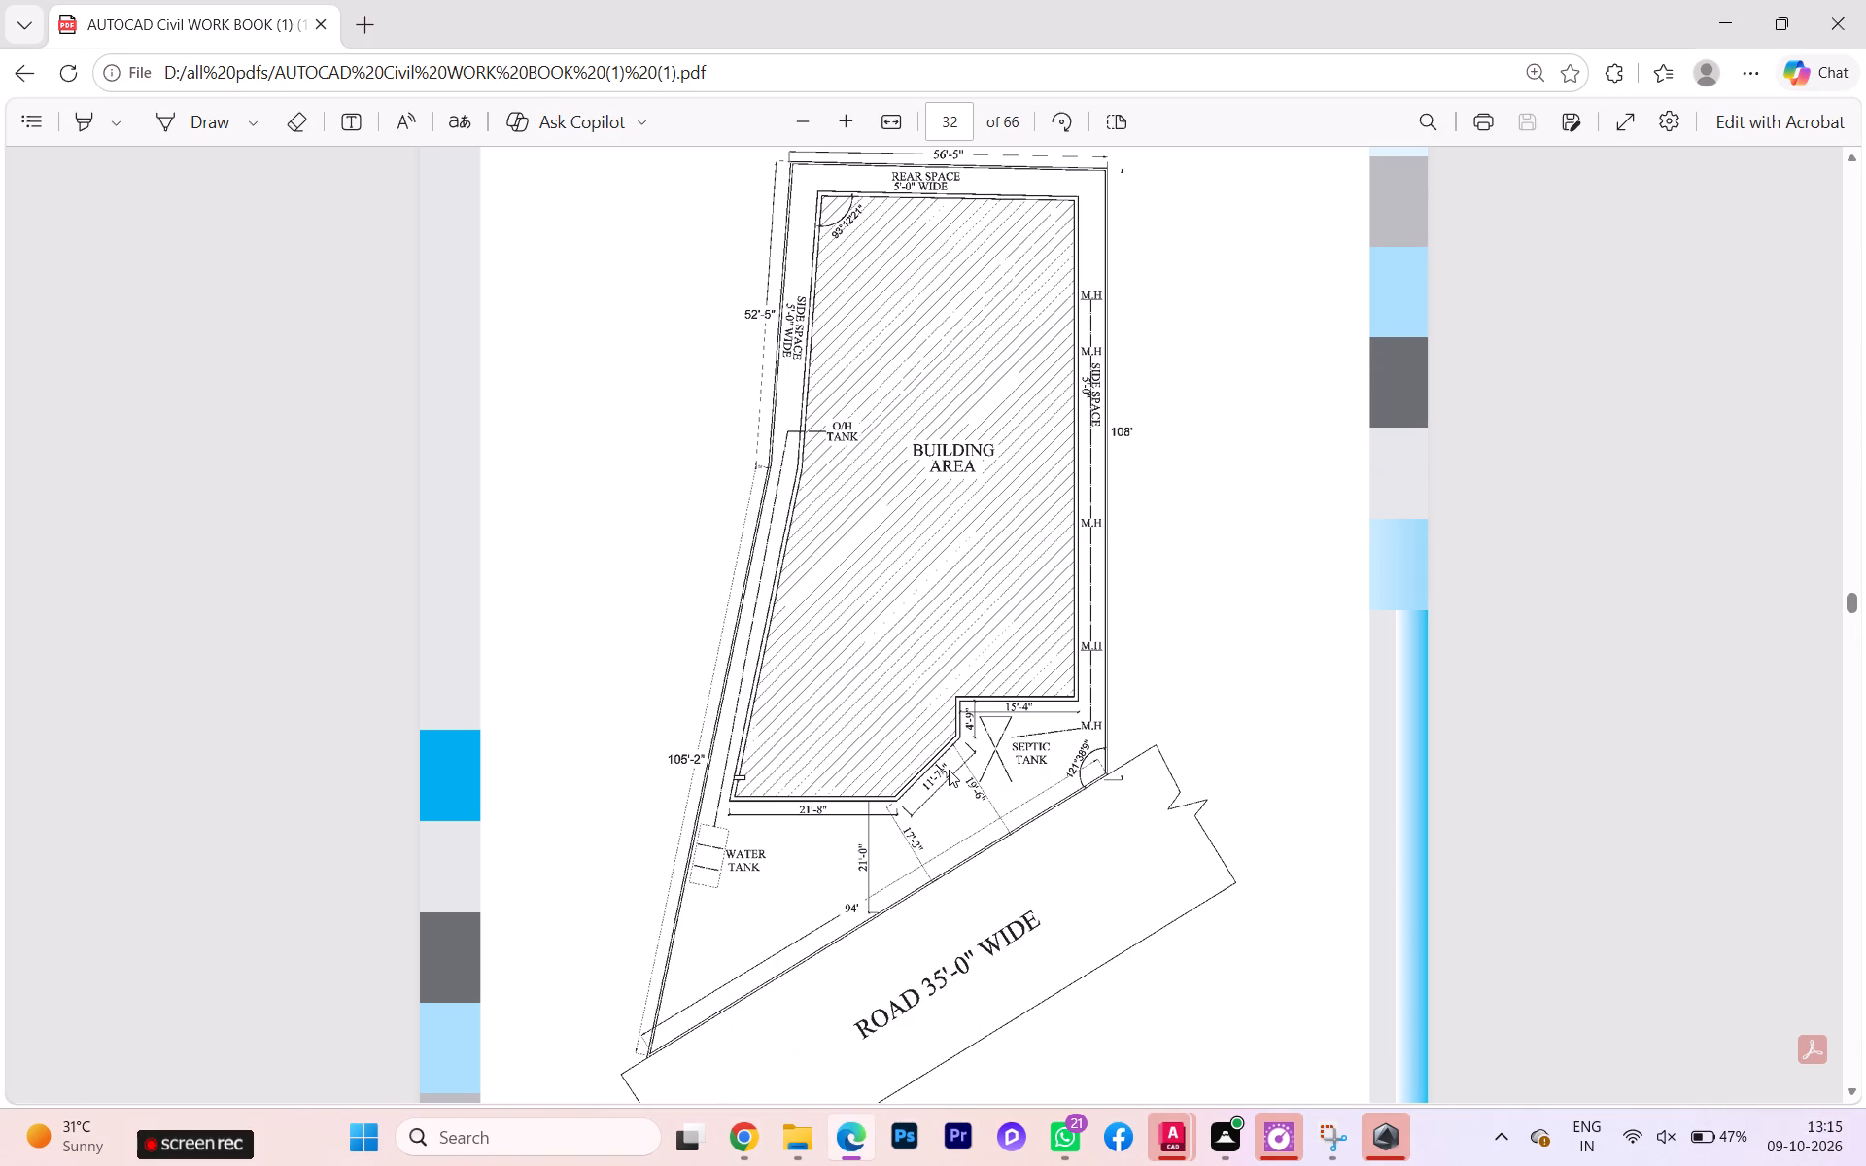
scroll(949, 770, "down", 2)
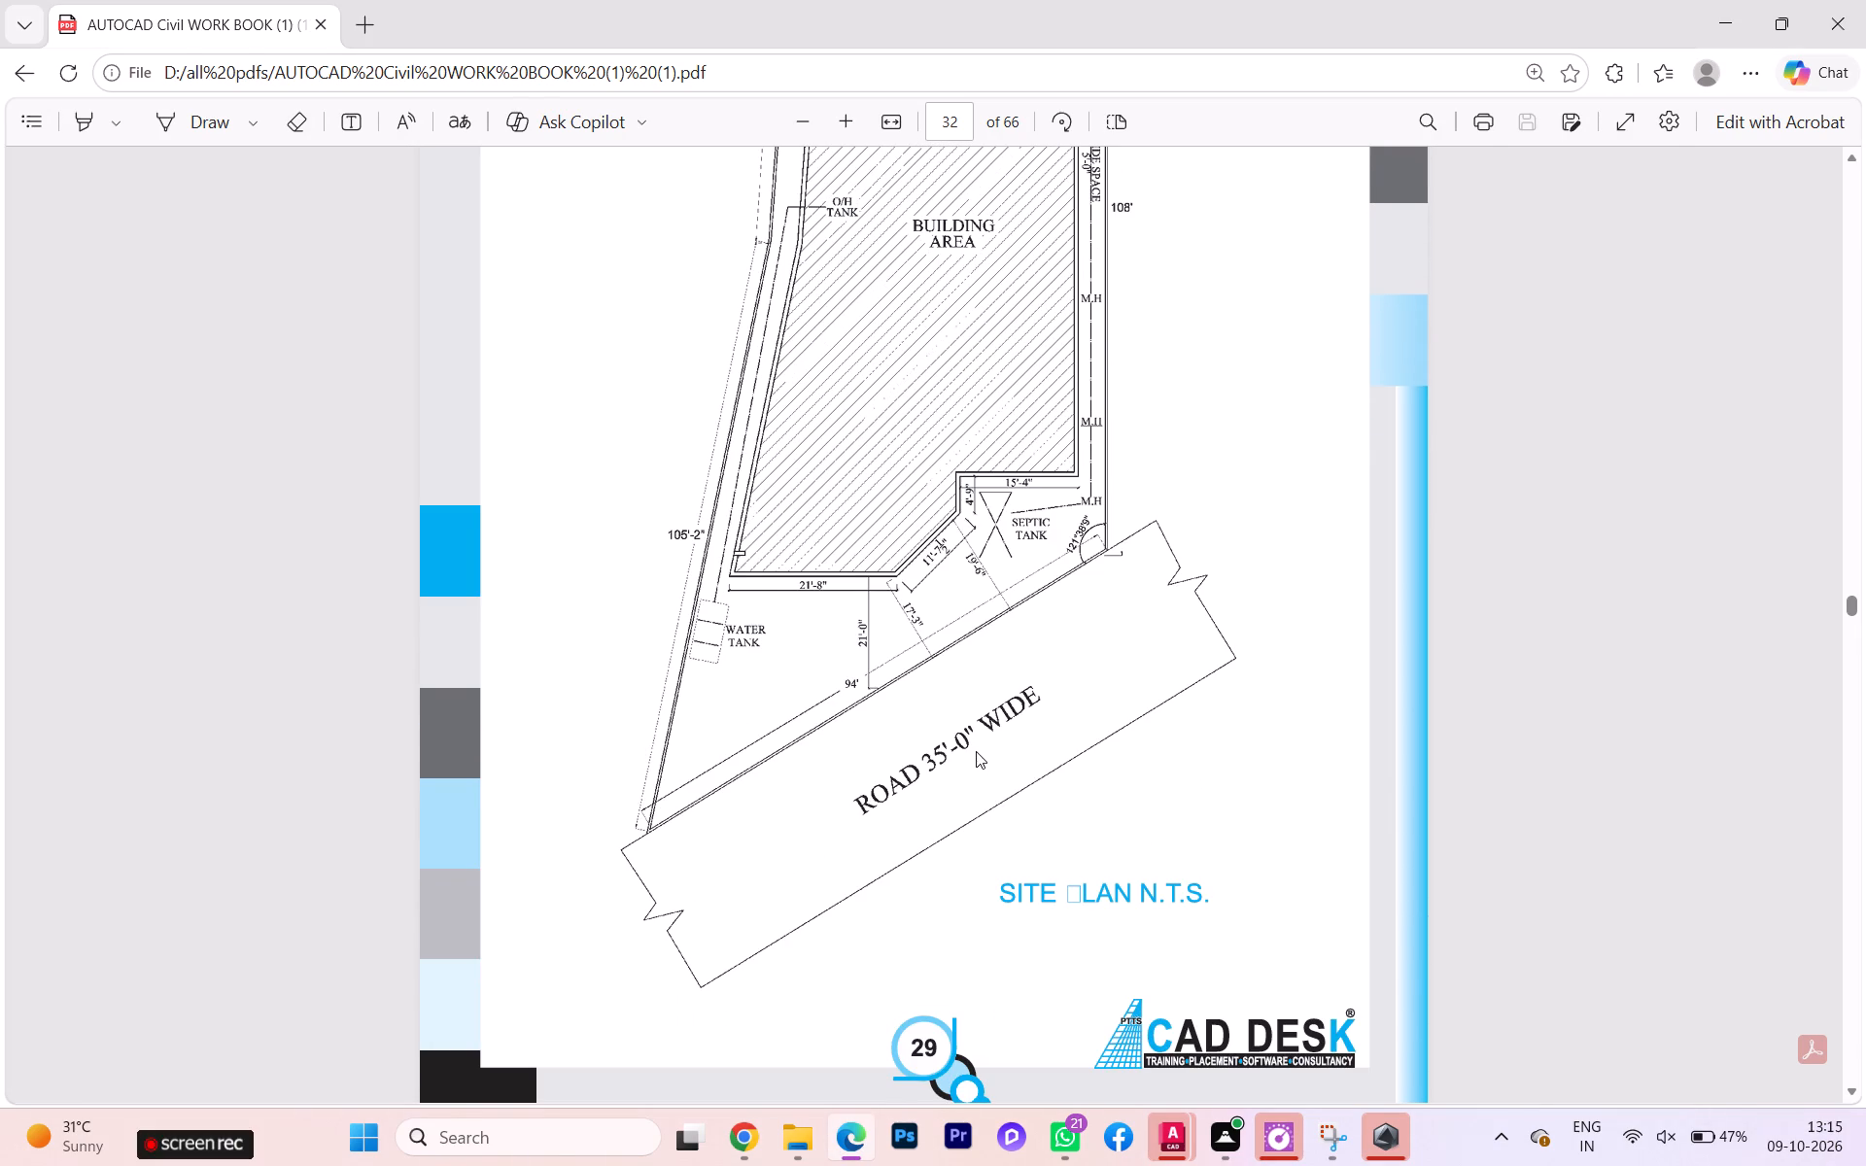
Return to the DrawingSHOP 1ST & 2ND drawing in AutoCAD and minimize the Help window covering it.
key("alt+Tab")
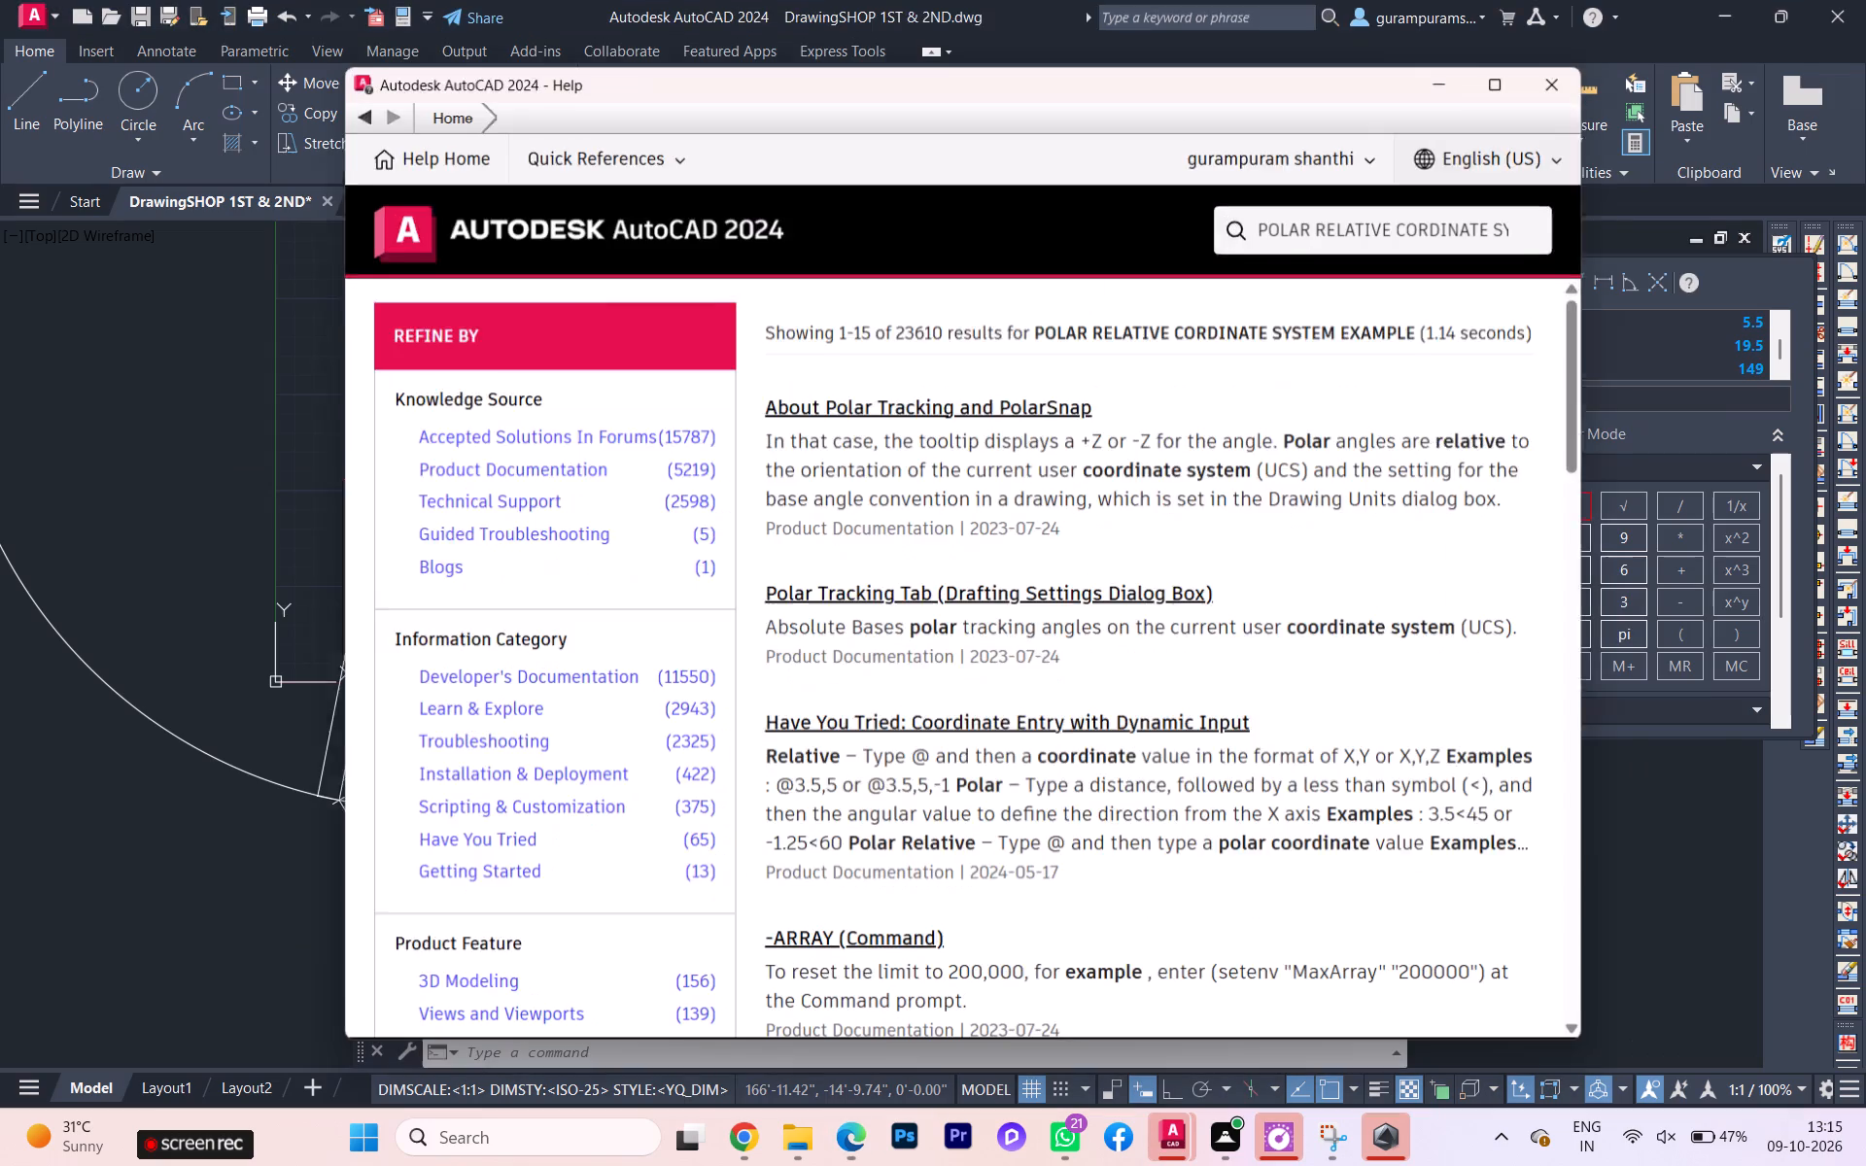
key("alt+Tab")
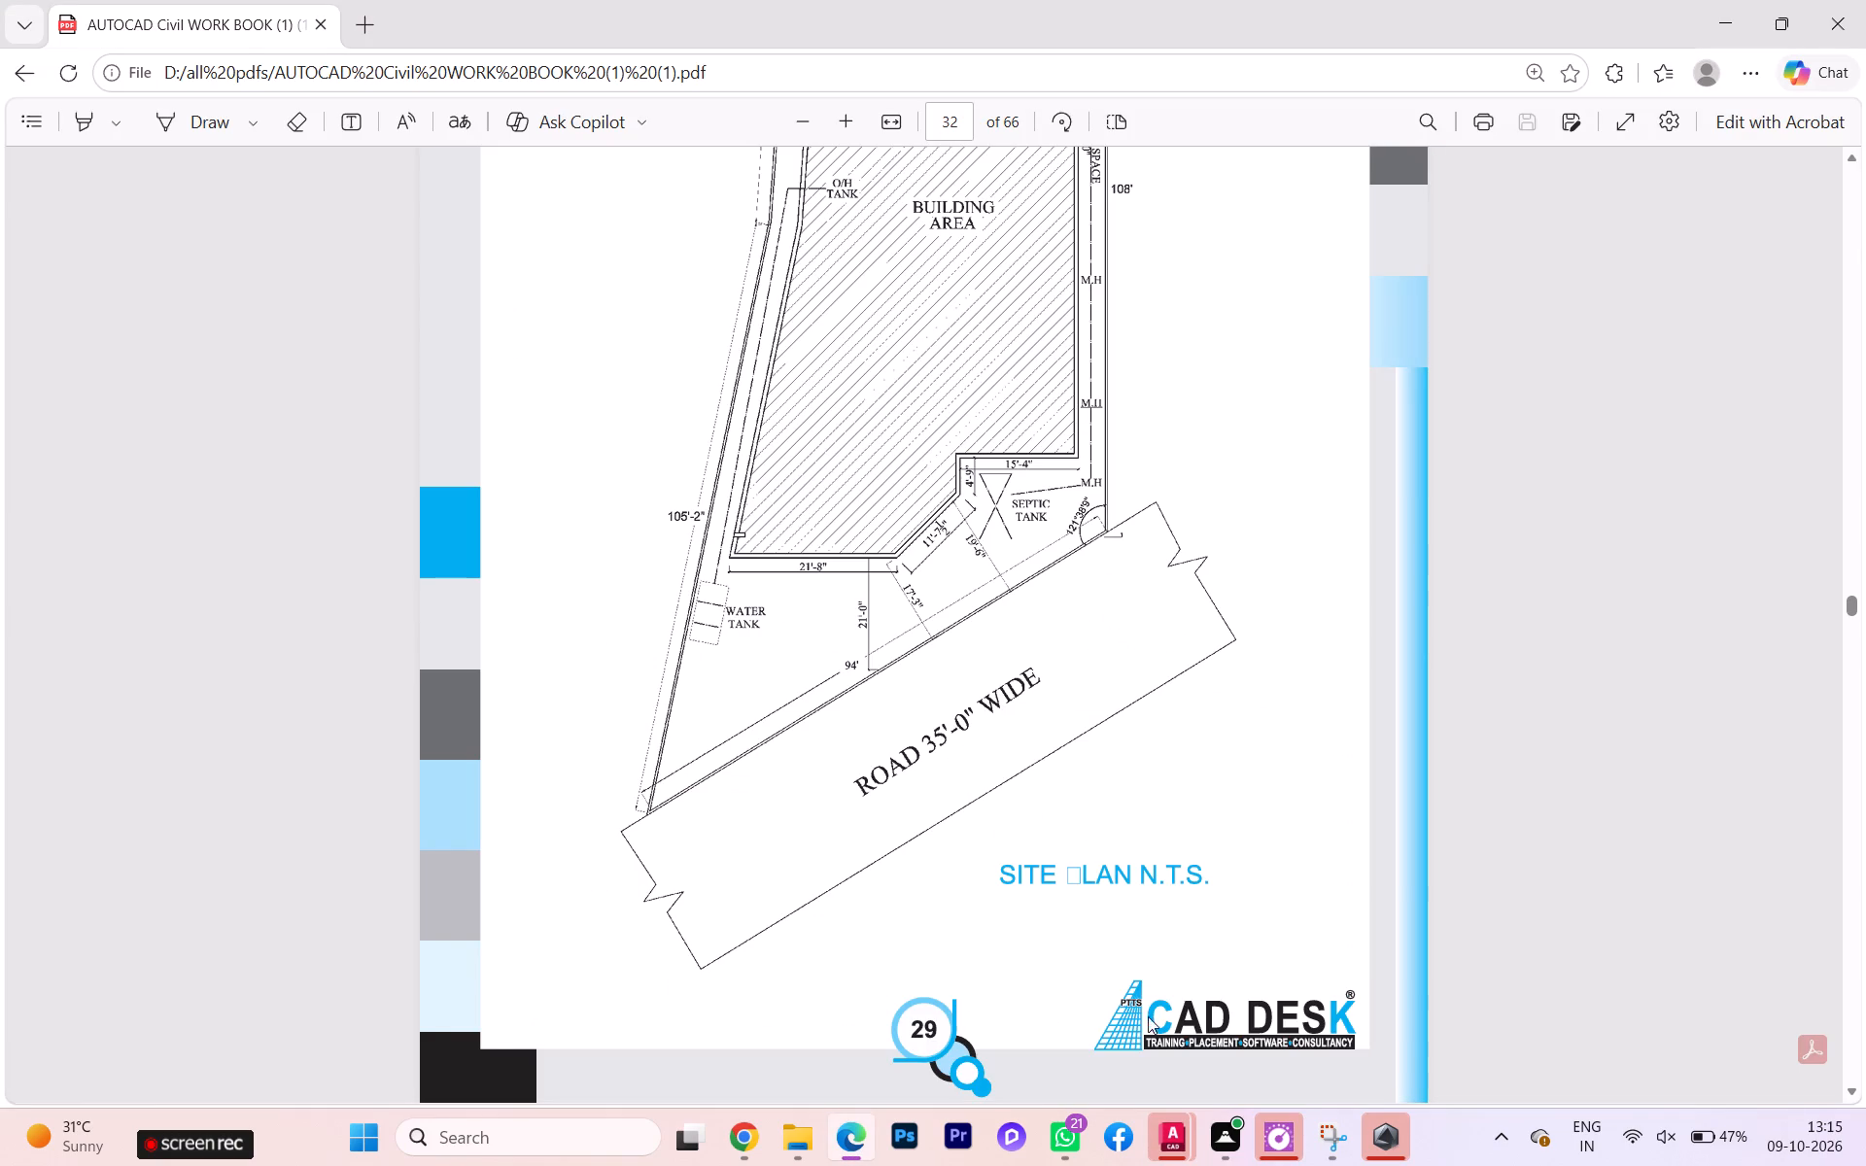
left_click(1147, 1137)
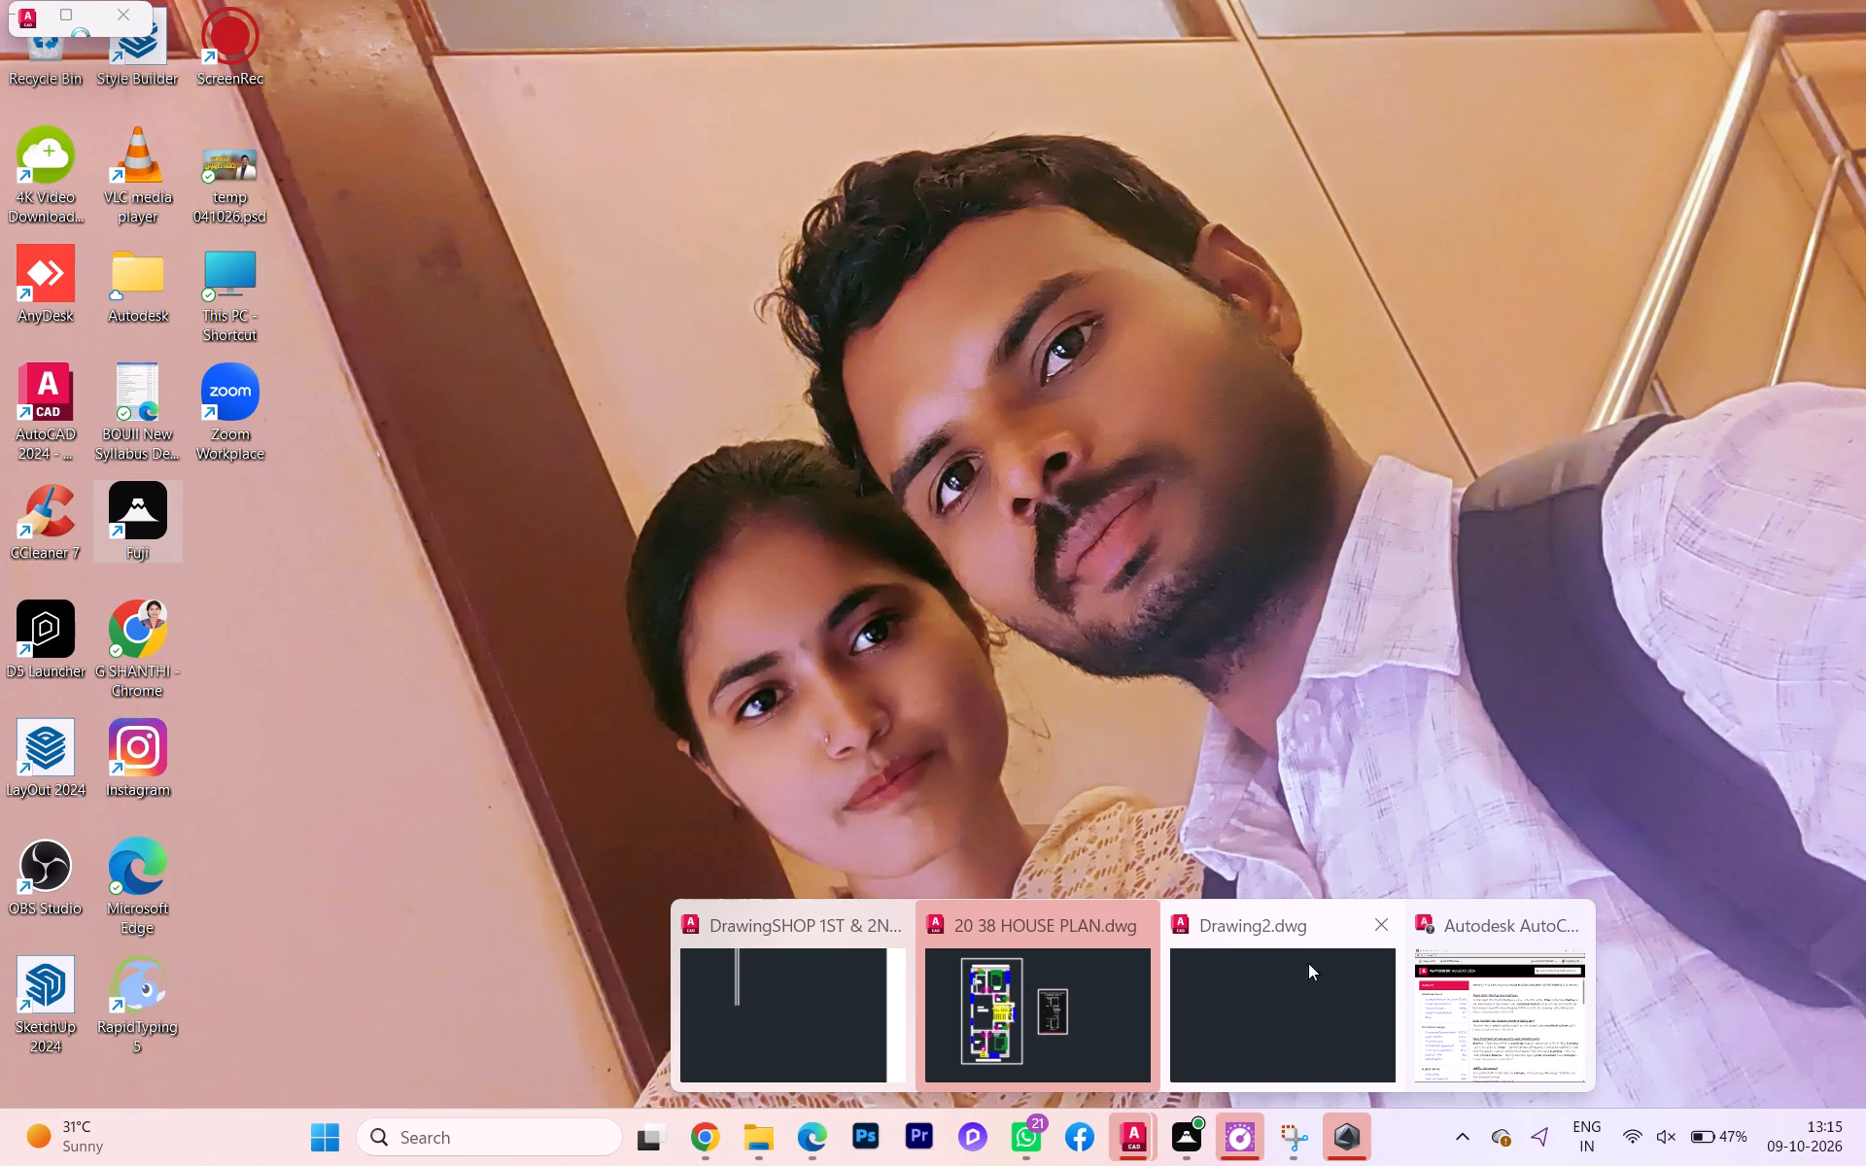
left_click(857, 970)
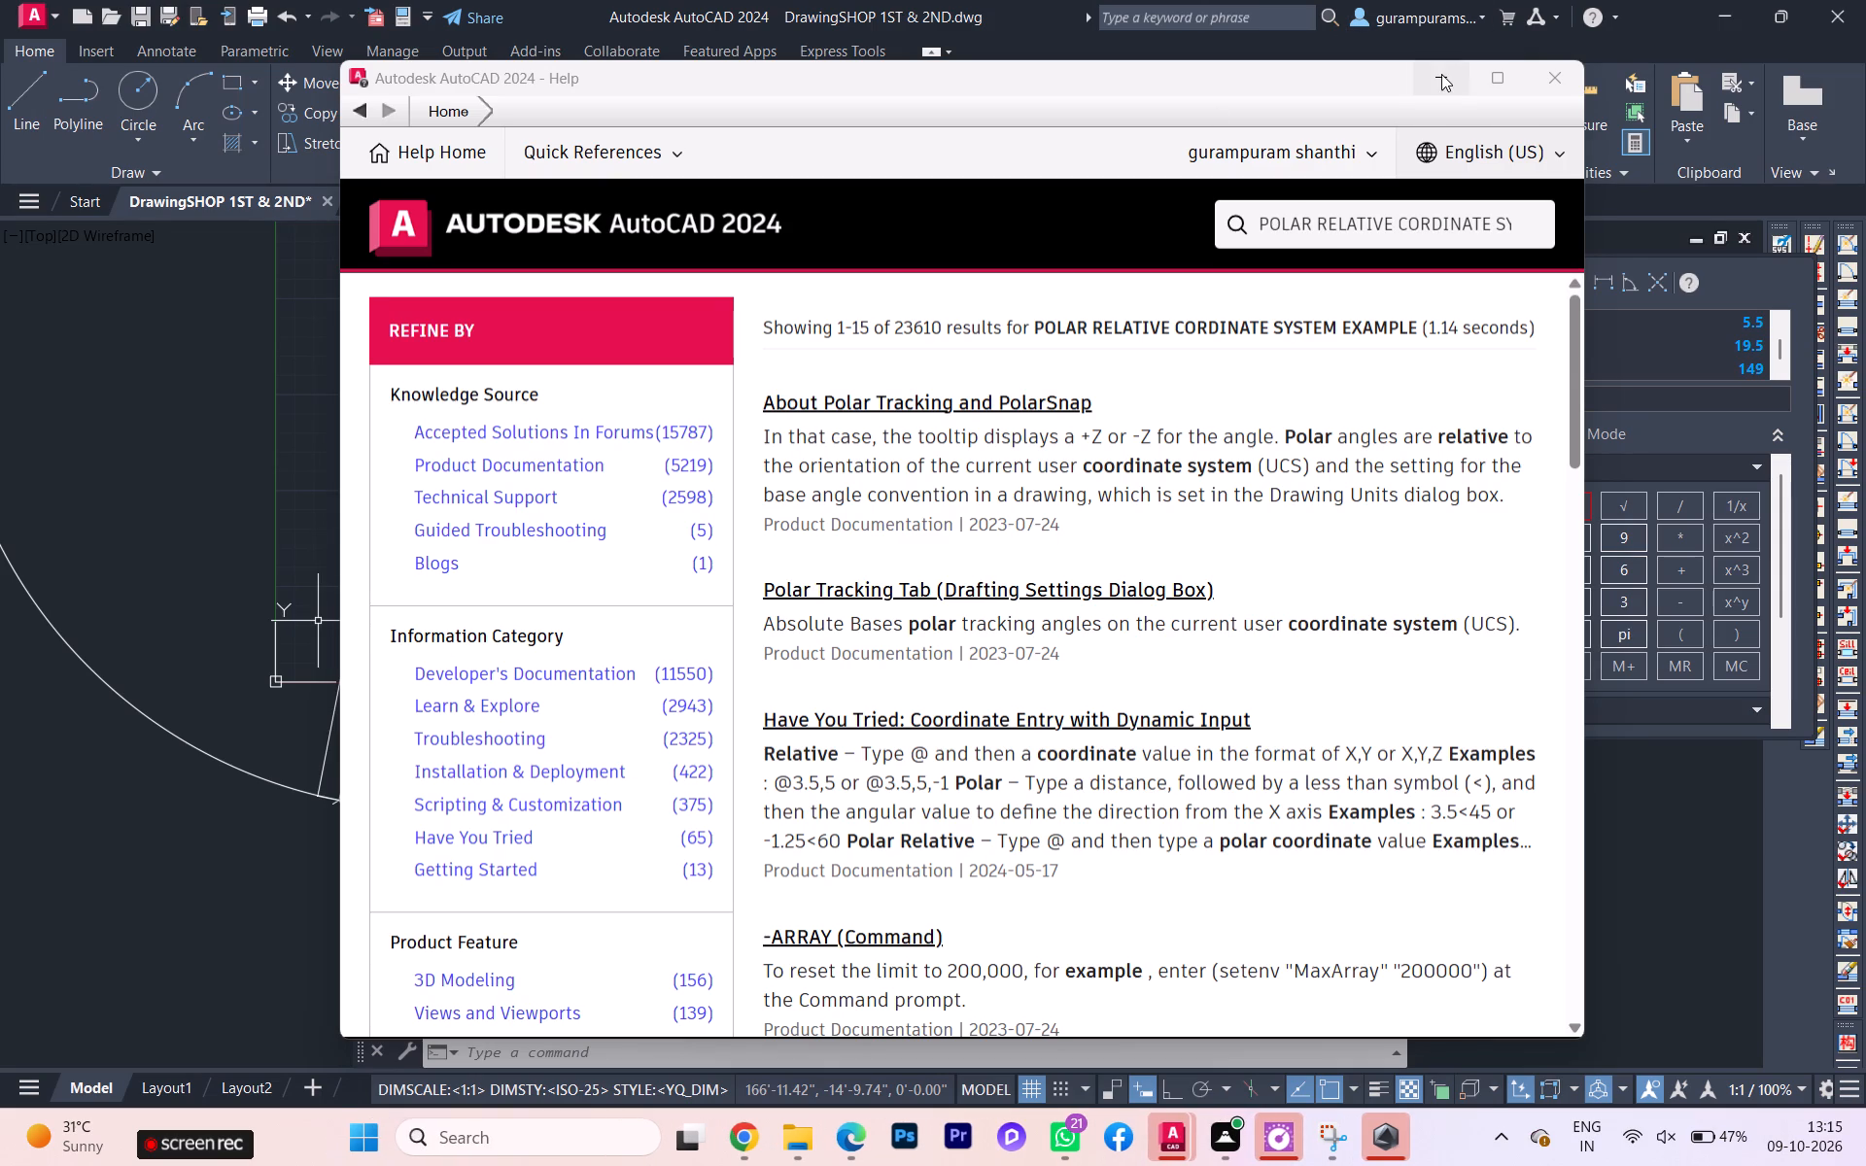
left_click(1441, 74)
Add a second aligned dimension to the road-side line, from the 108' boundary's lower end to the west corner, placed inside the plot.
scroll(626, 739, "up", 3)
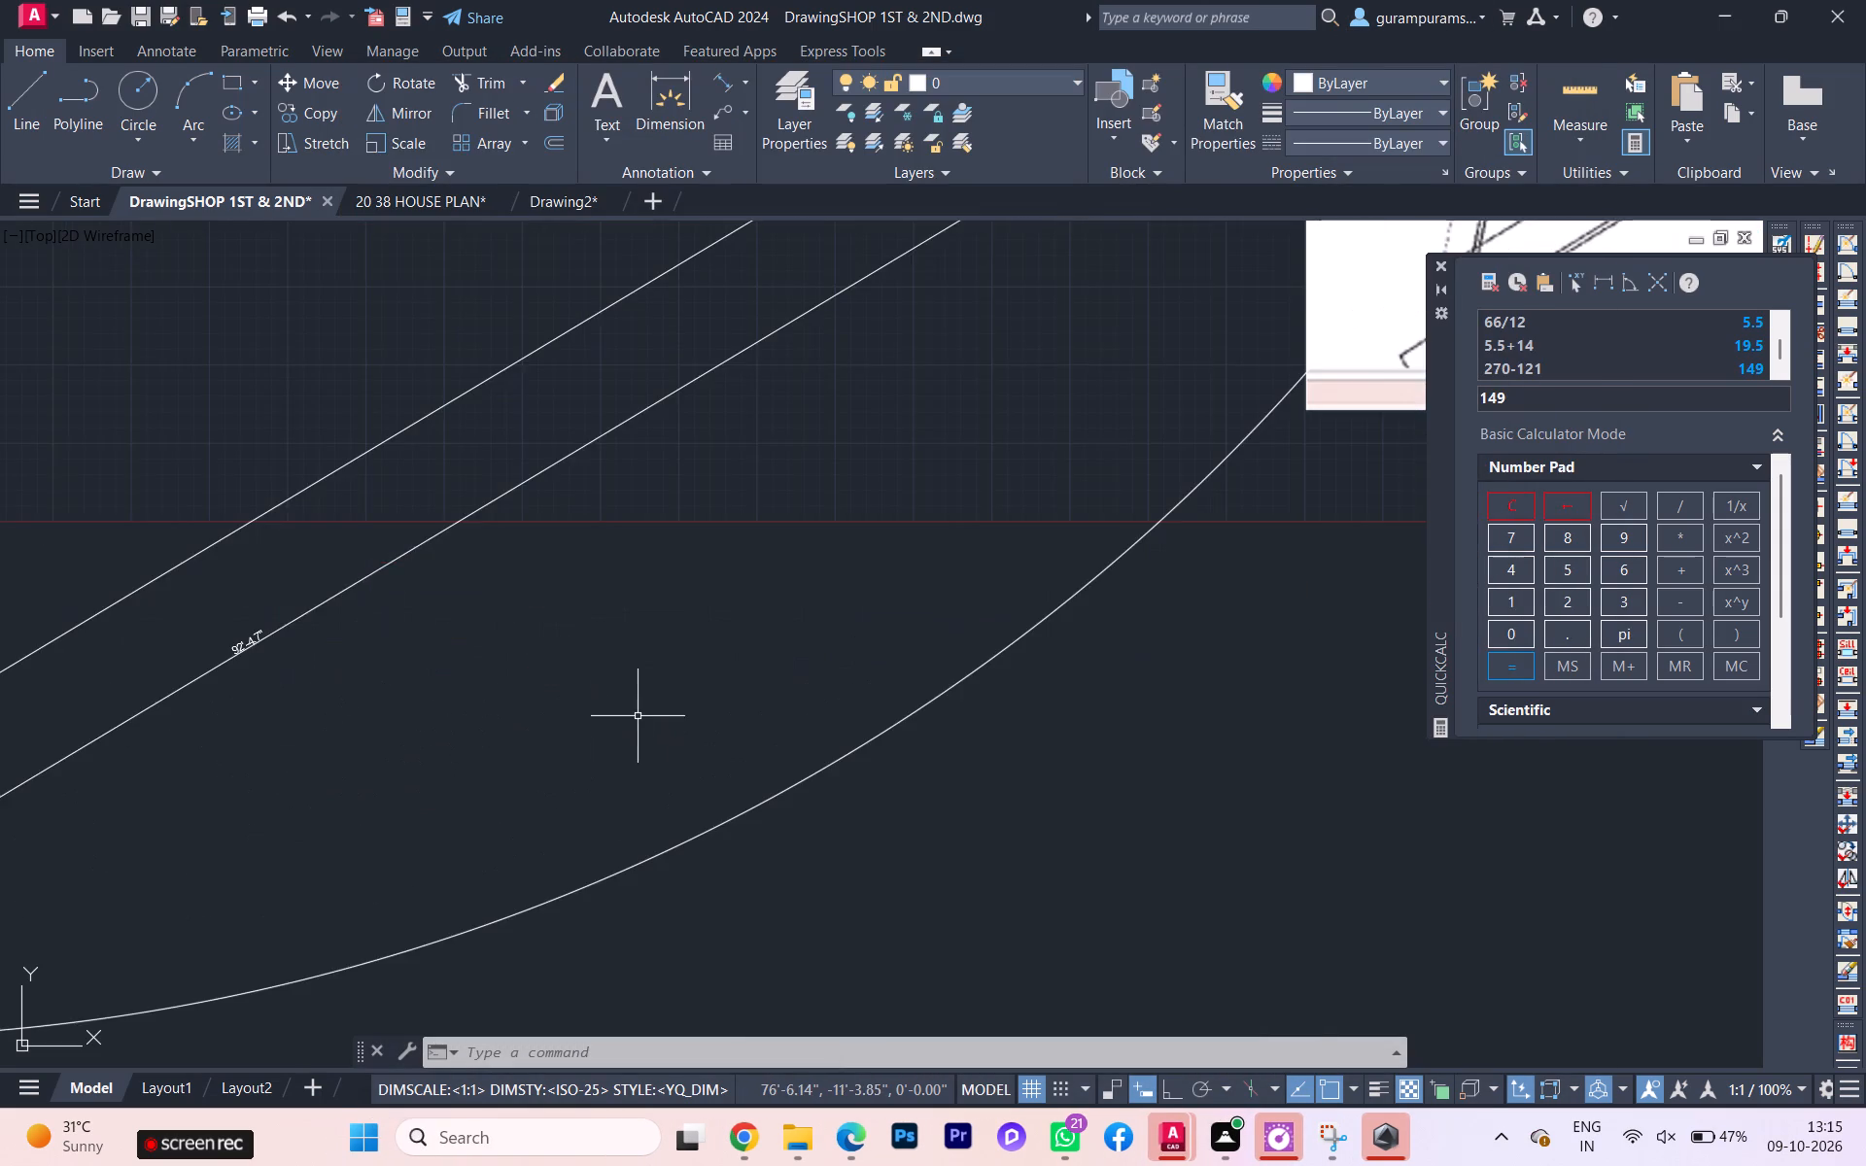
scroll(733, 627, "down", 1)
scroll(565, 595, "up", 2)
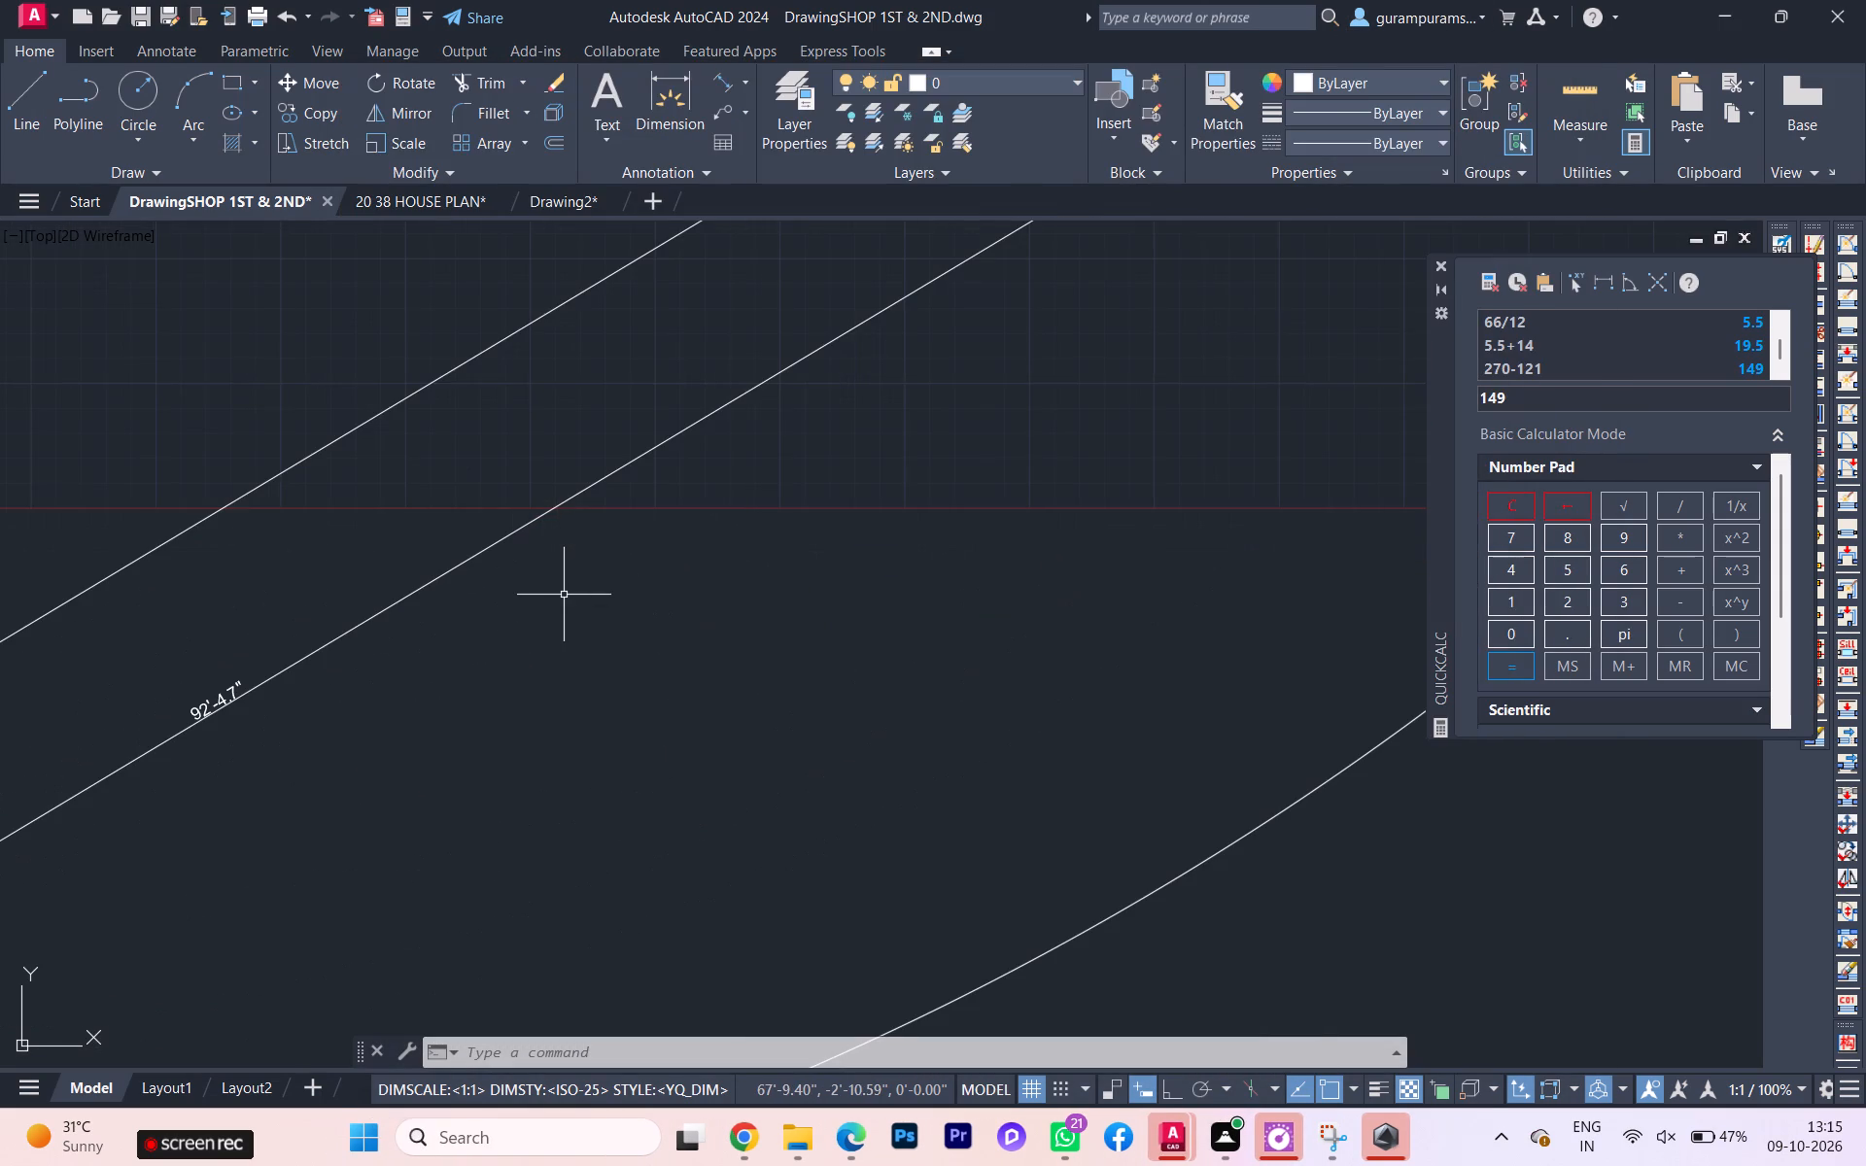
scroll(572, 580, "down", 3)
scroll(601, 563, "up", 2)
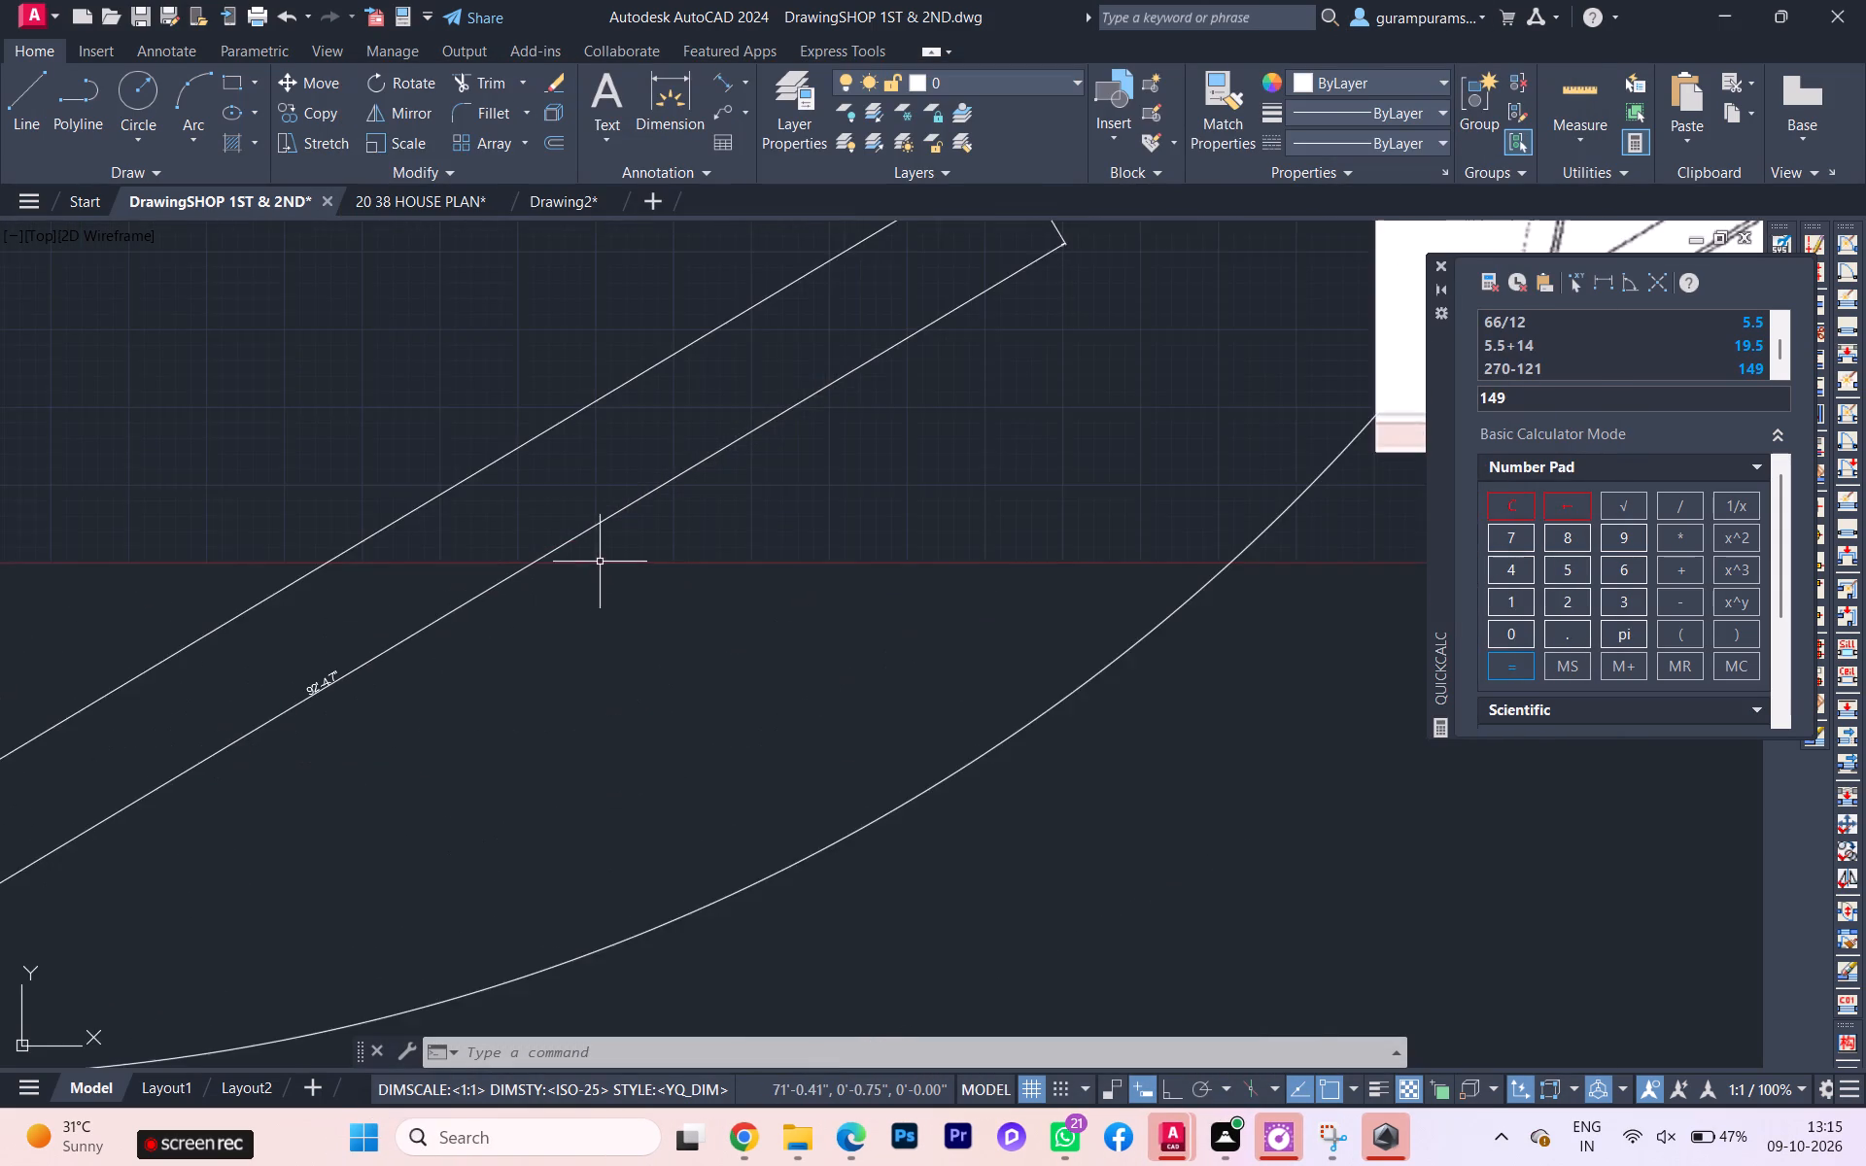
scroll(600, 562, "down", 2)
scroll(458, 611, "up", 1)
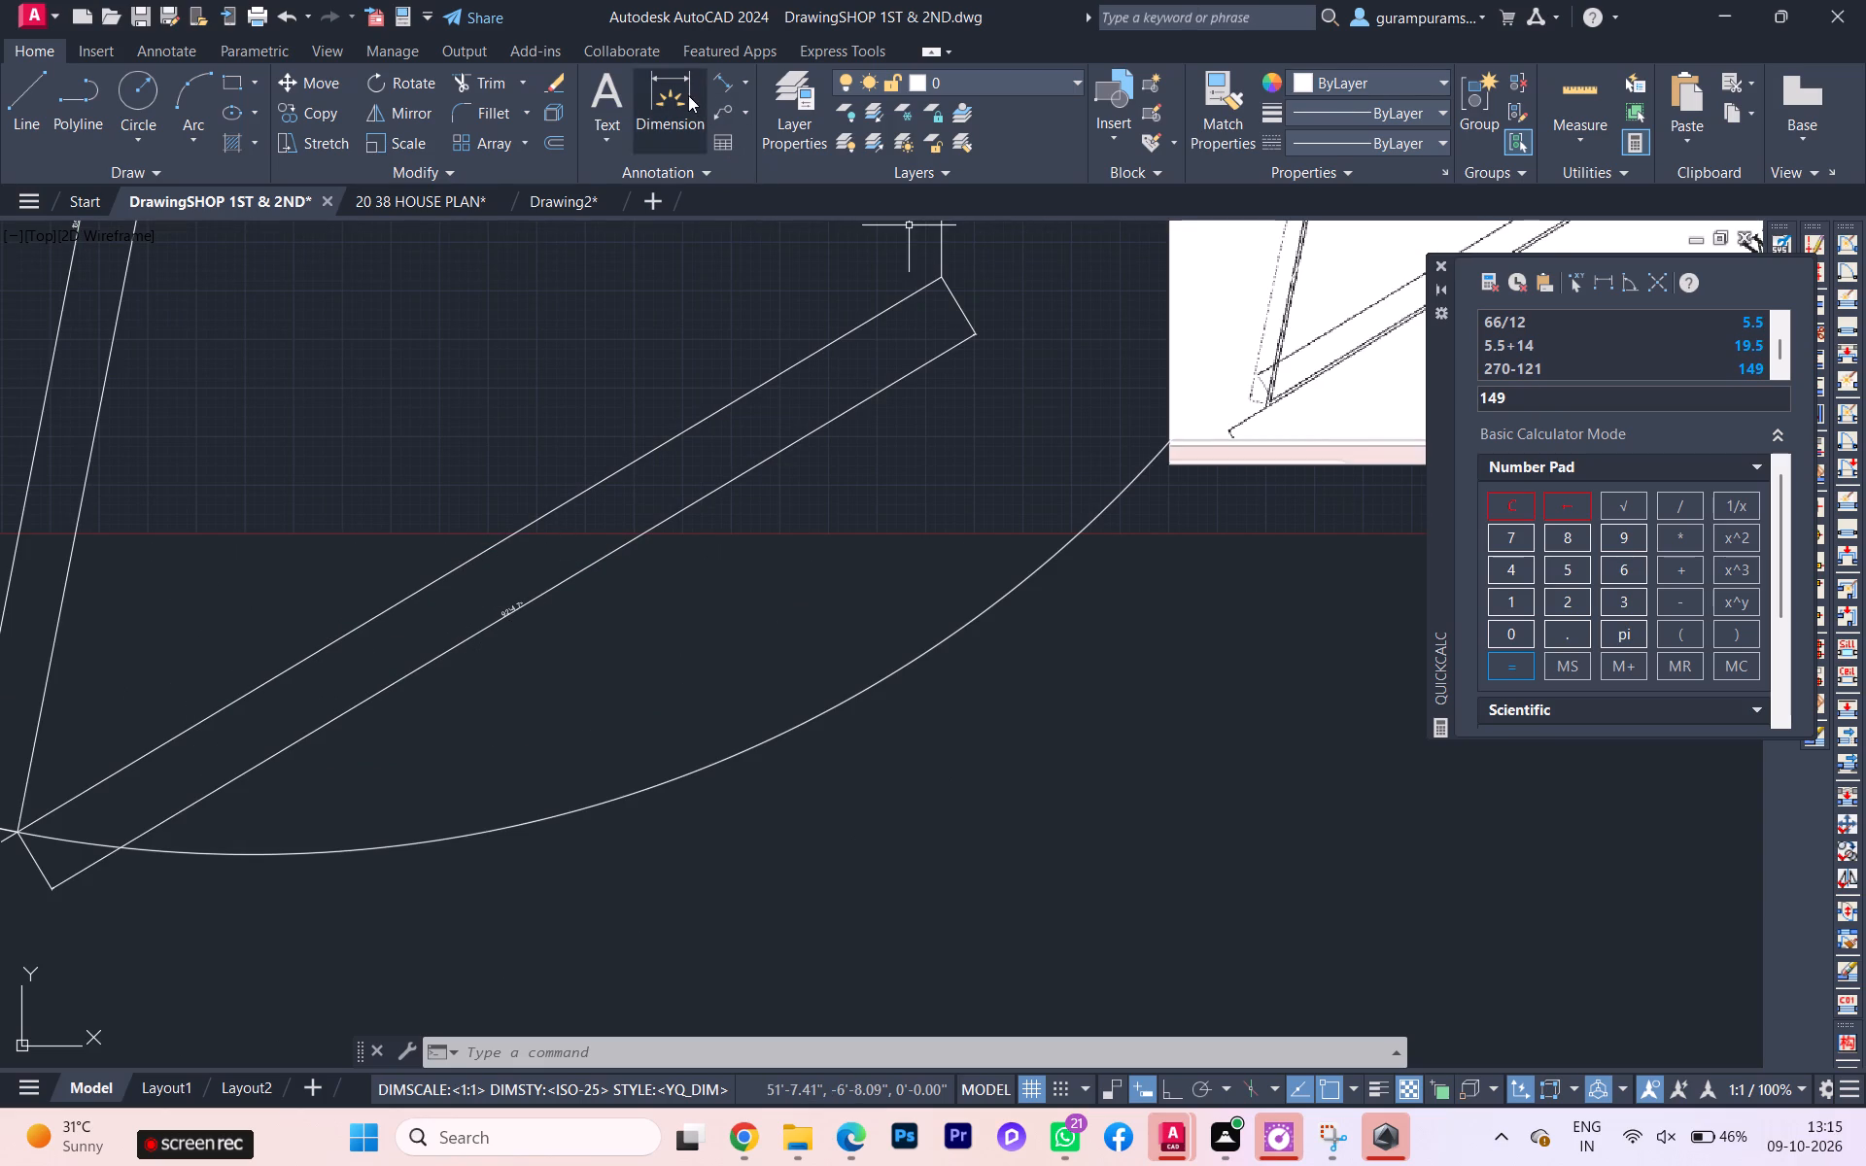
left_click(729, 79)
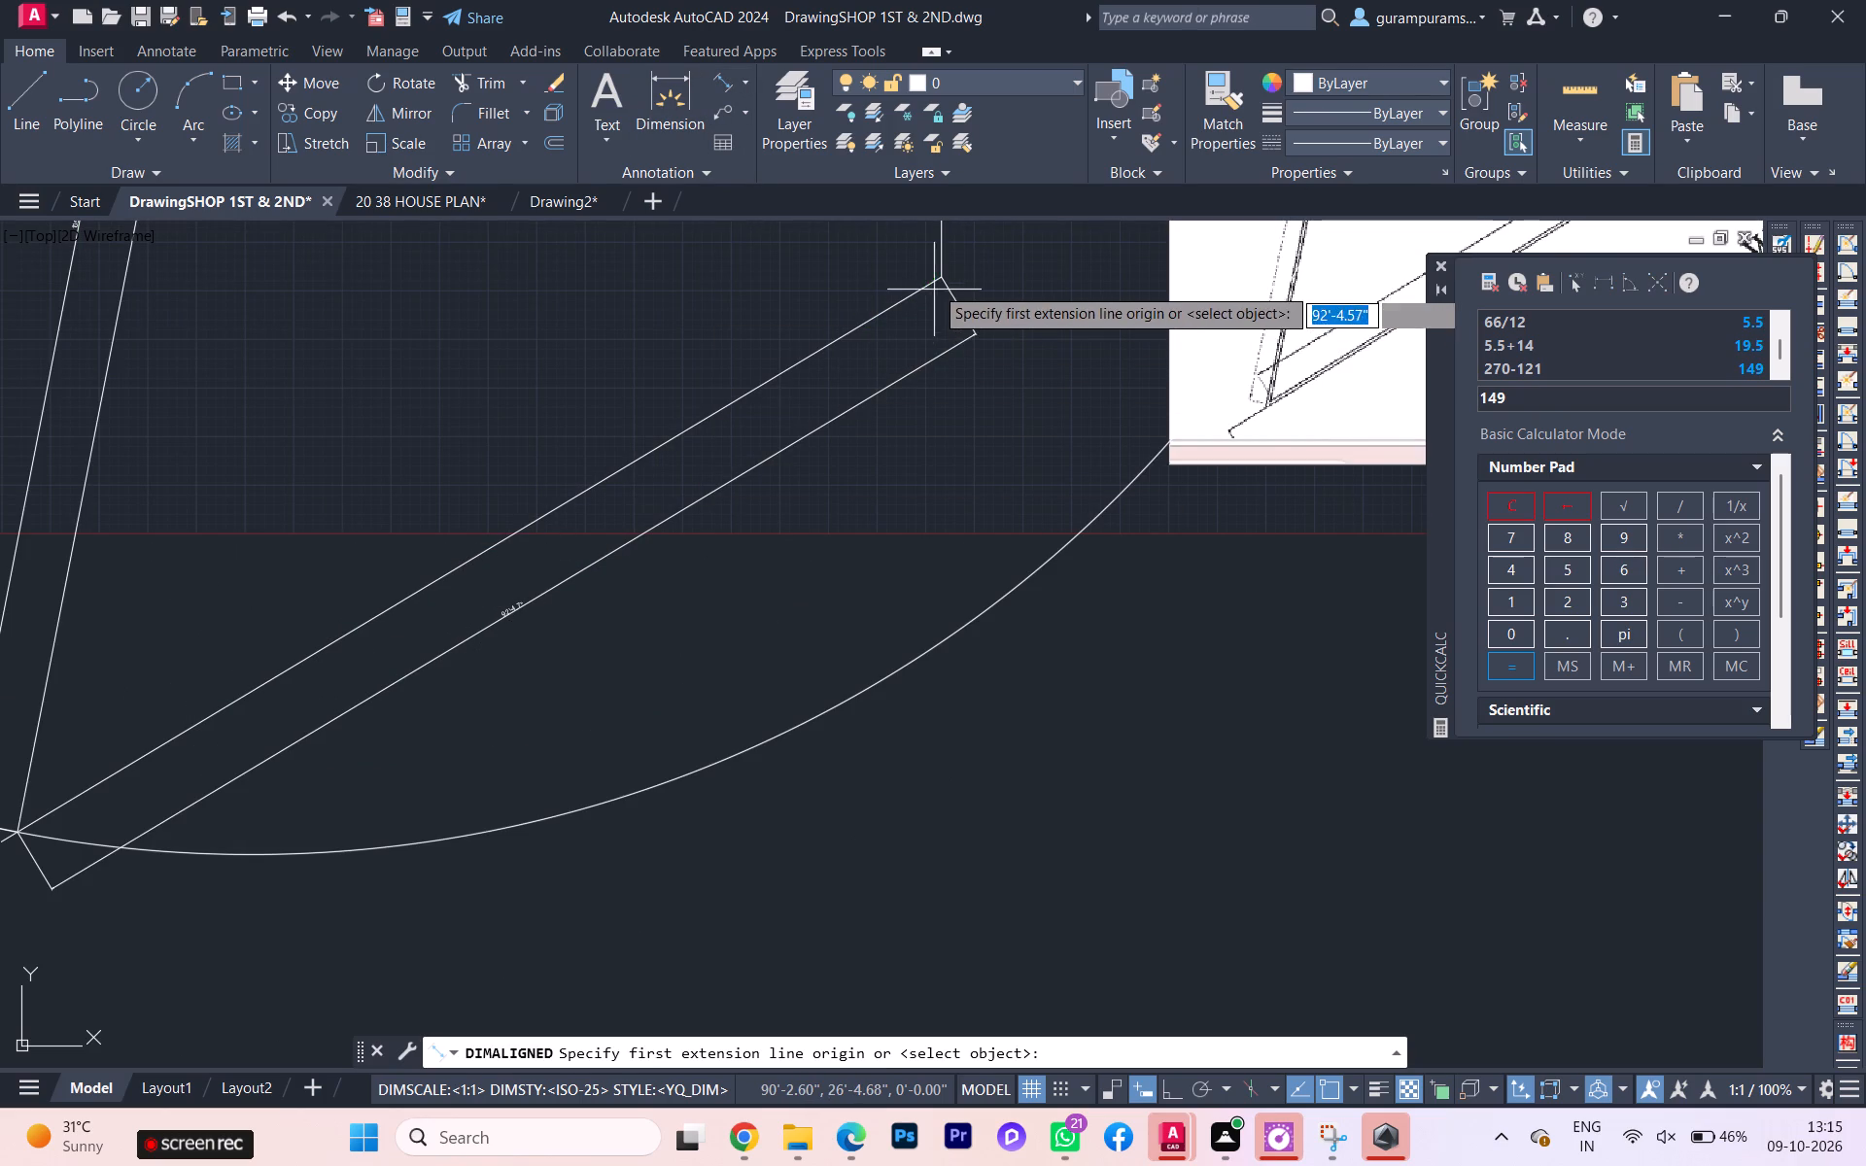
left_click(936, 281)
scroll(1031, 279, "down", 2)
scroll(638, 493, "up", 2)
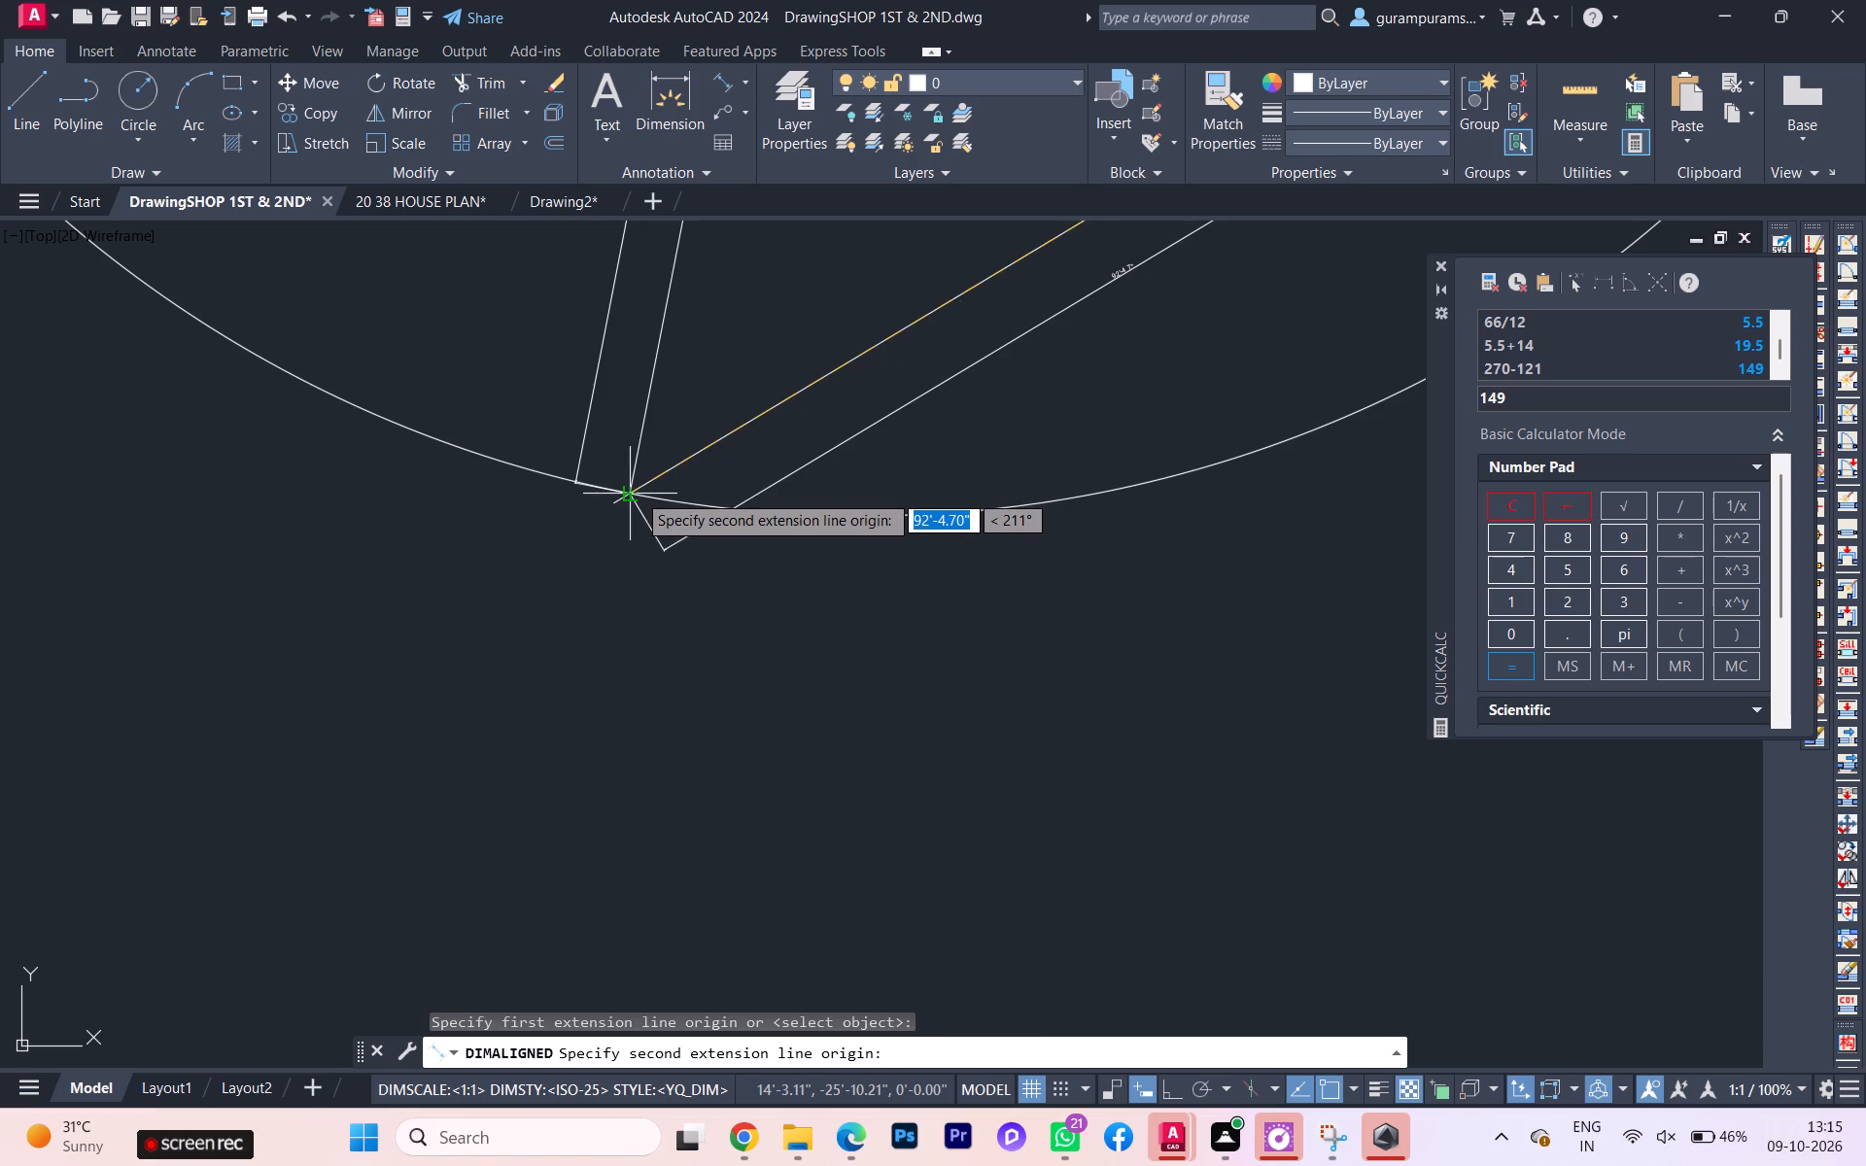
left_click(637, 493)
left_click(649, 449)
Erase the road-side boundary line together with its two aligned dimensions.
scroll(839, 425, "down", 1)
middle_click_drag(828, 432, 669, 534)
scroll(819, 364, "up", 1)
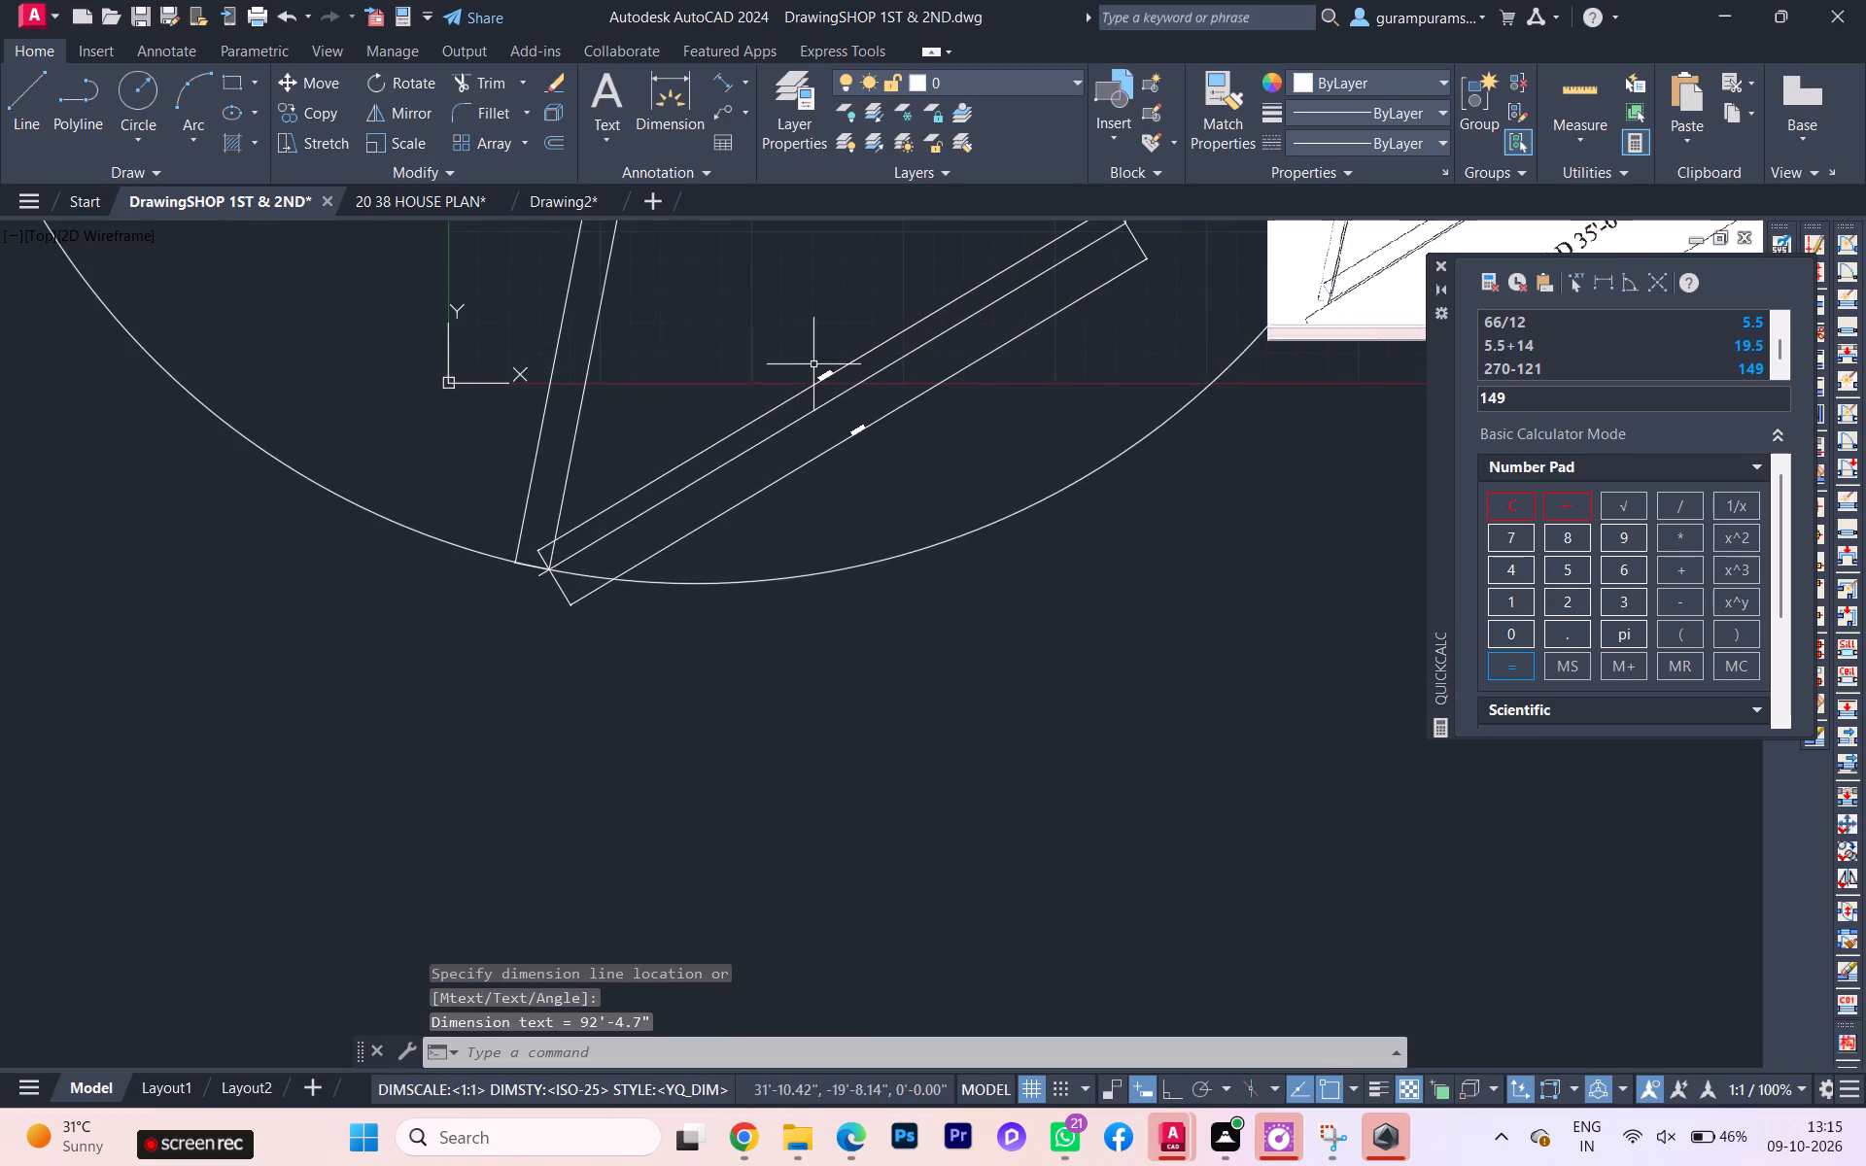
scroll(825, 364, "up", 2)
scroll(858, 386, "down", 5)
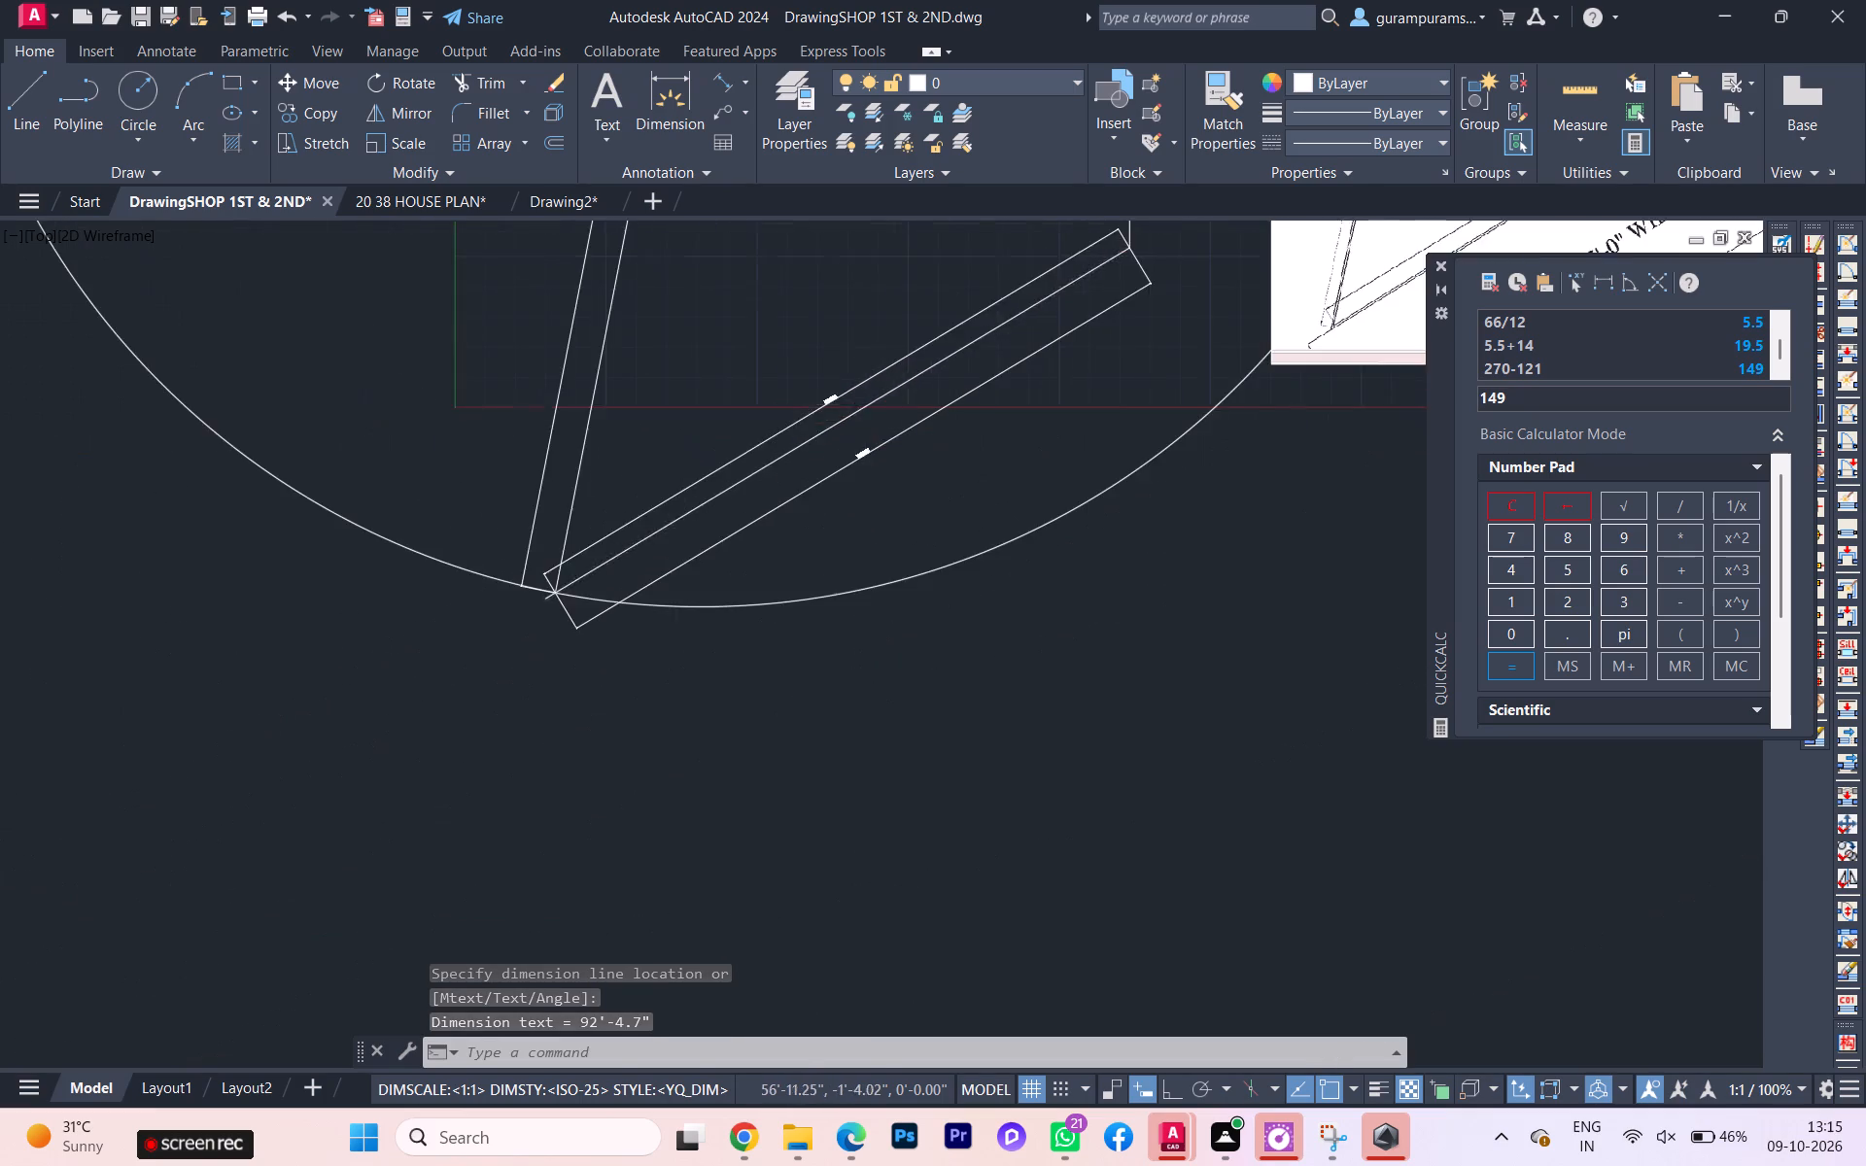
left_click(932, 483)
key("Escape")
left_click(917, 428)
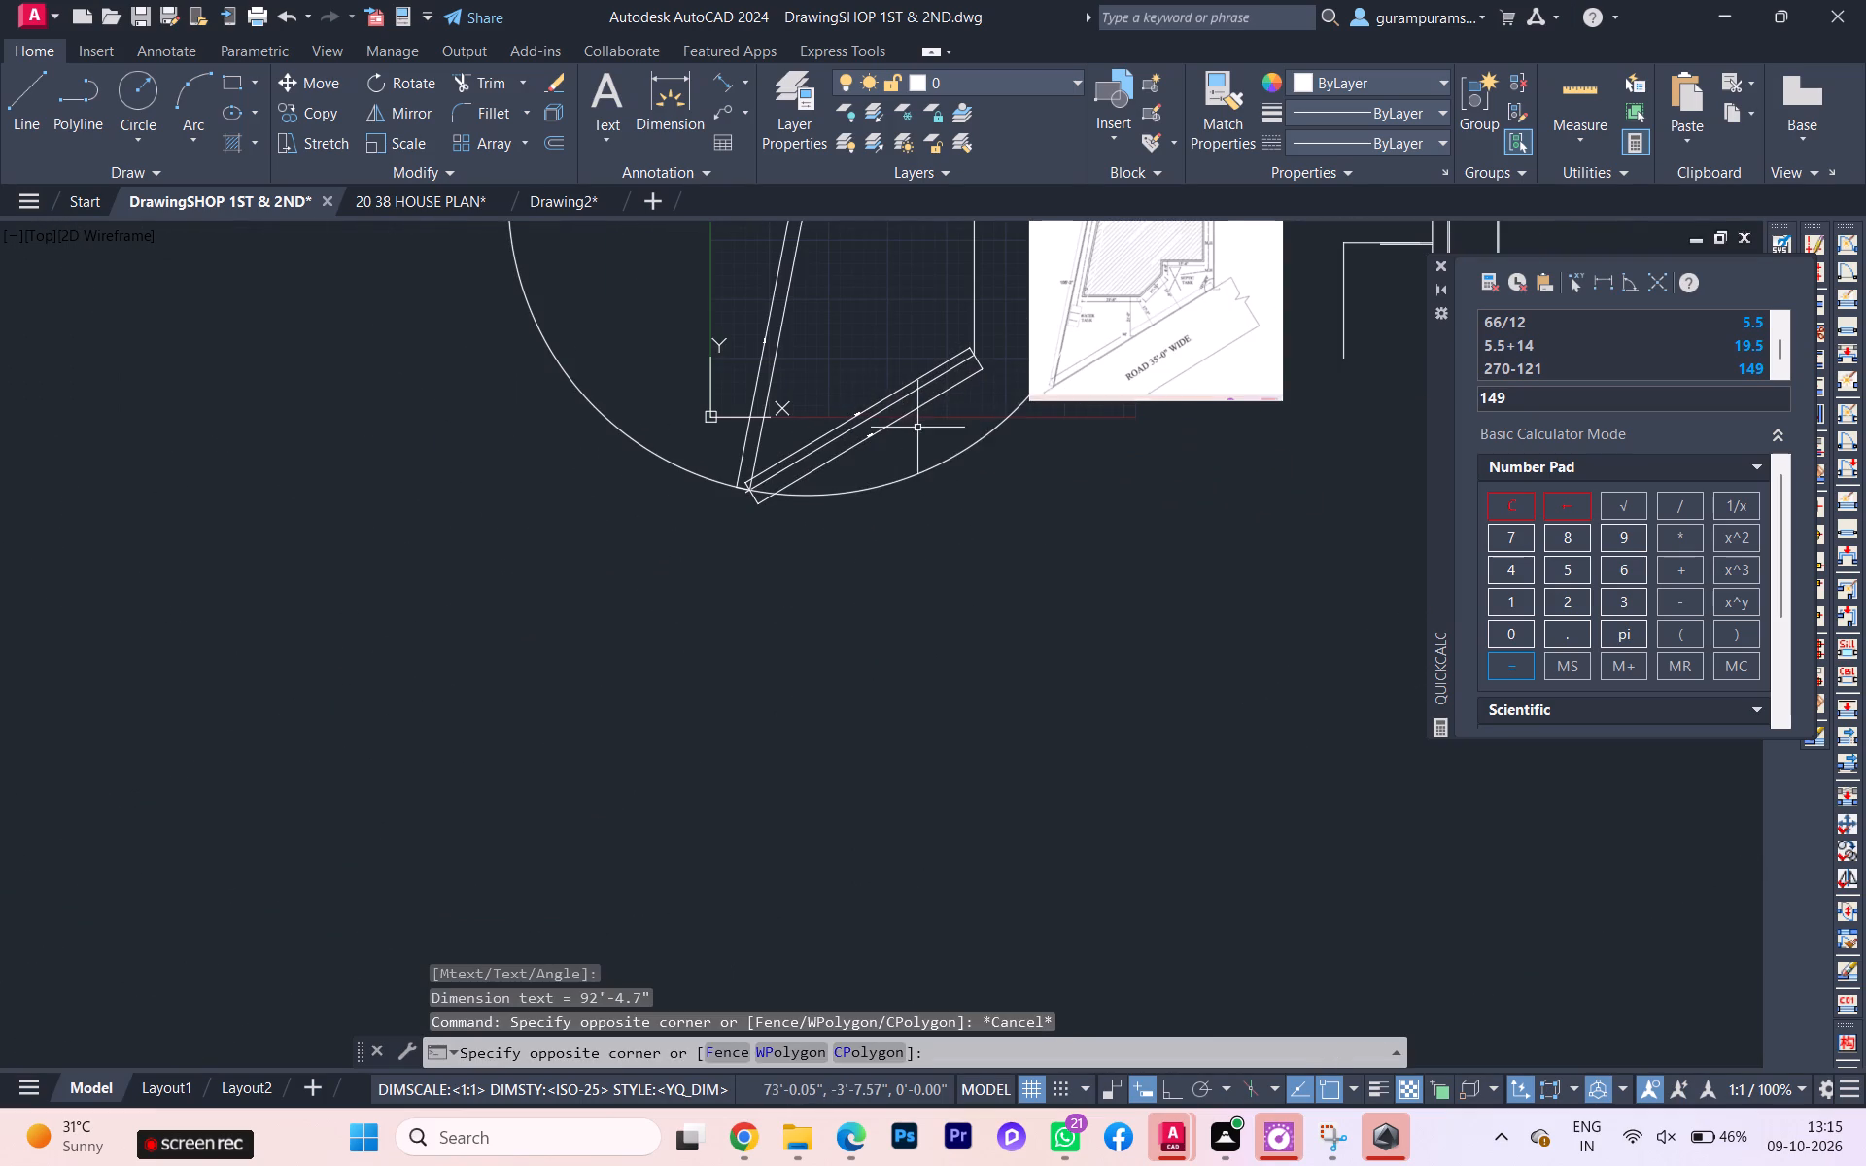
left_click(844, 374)
key("Delete")
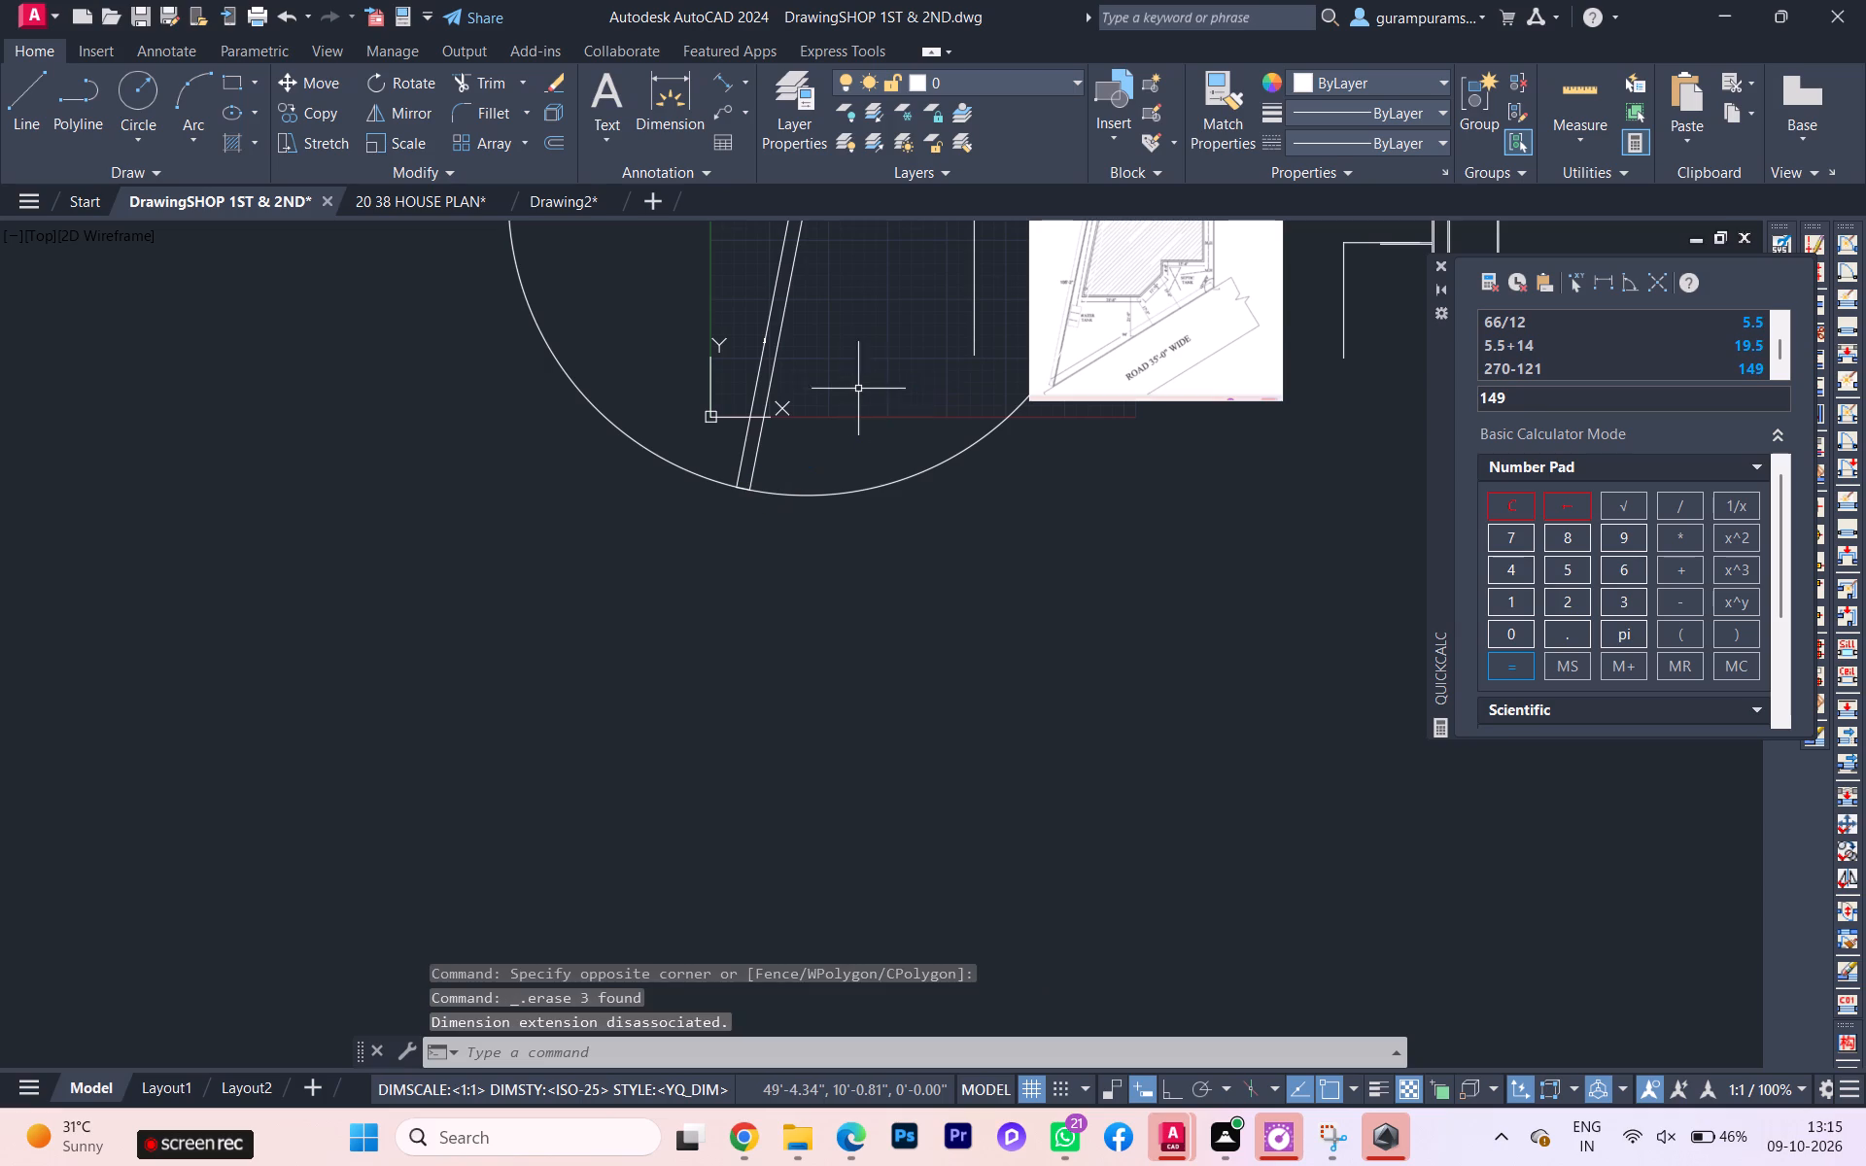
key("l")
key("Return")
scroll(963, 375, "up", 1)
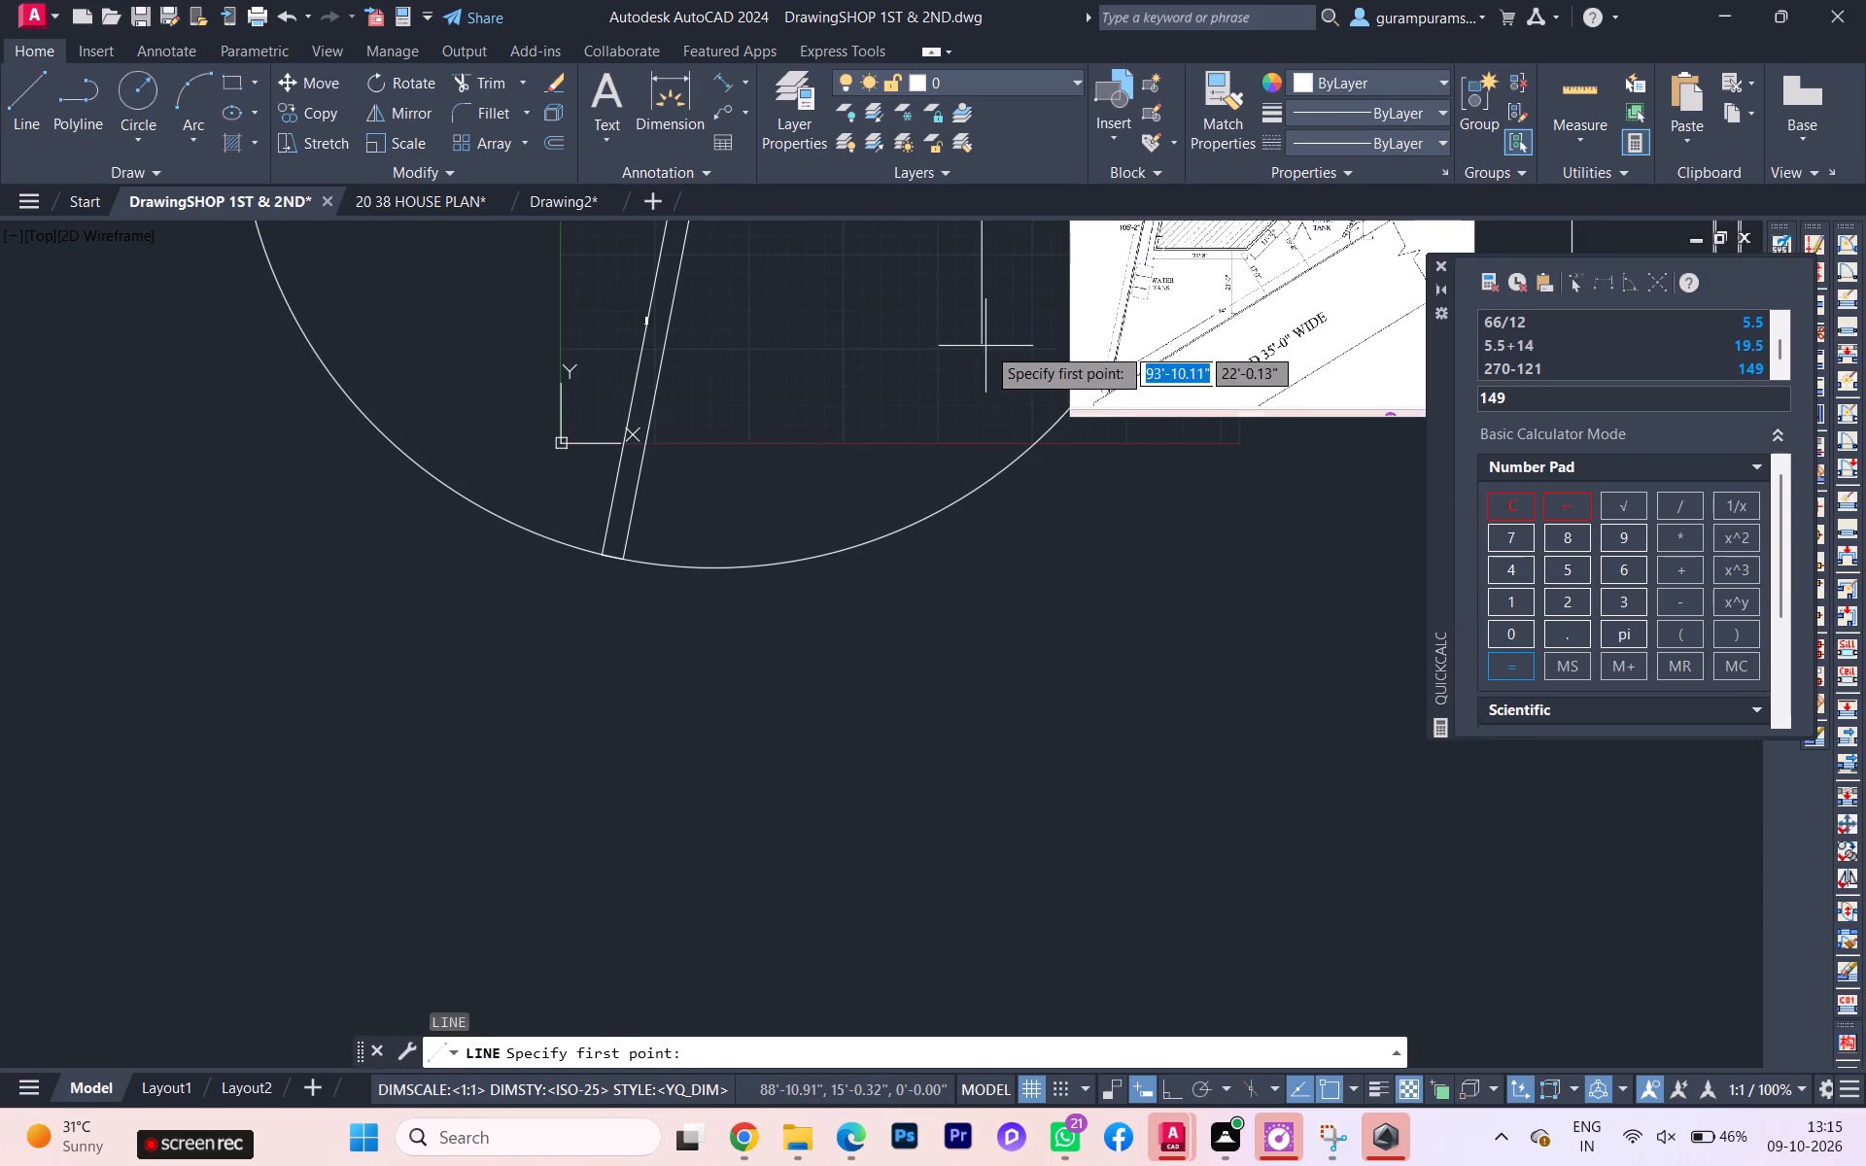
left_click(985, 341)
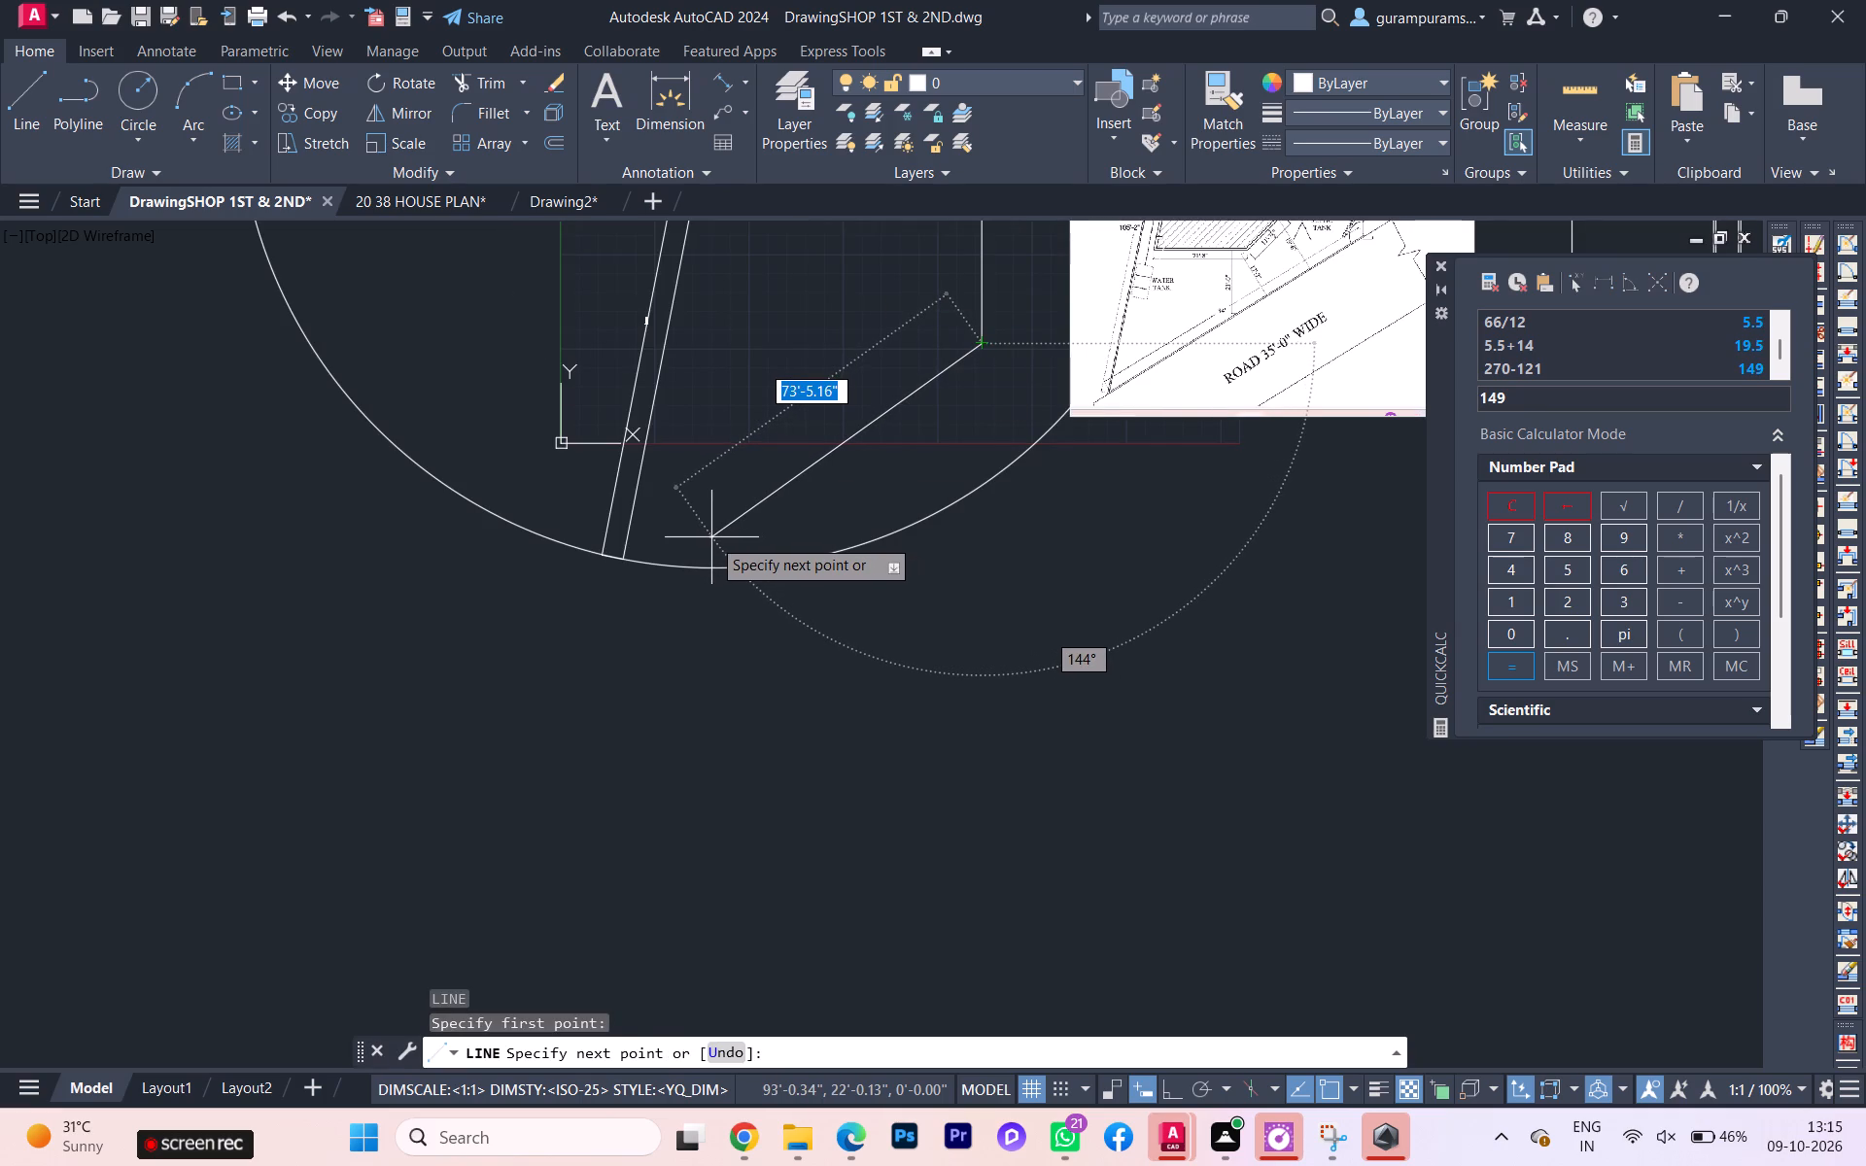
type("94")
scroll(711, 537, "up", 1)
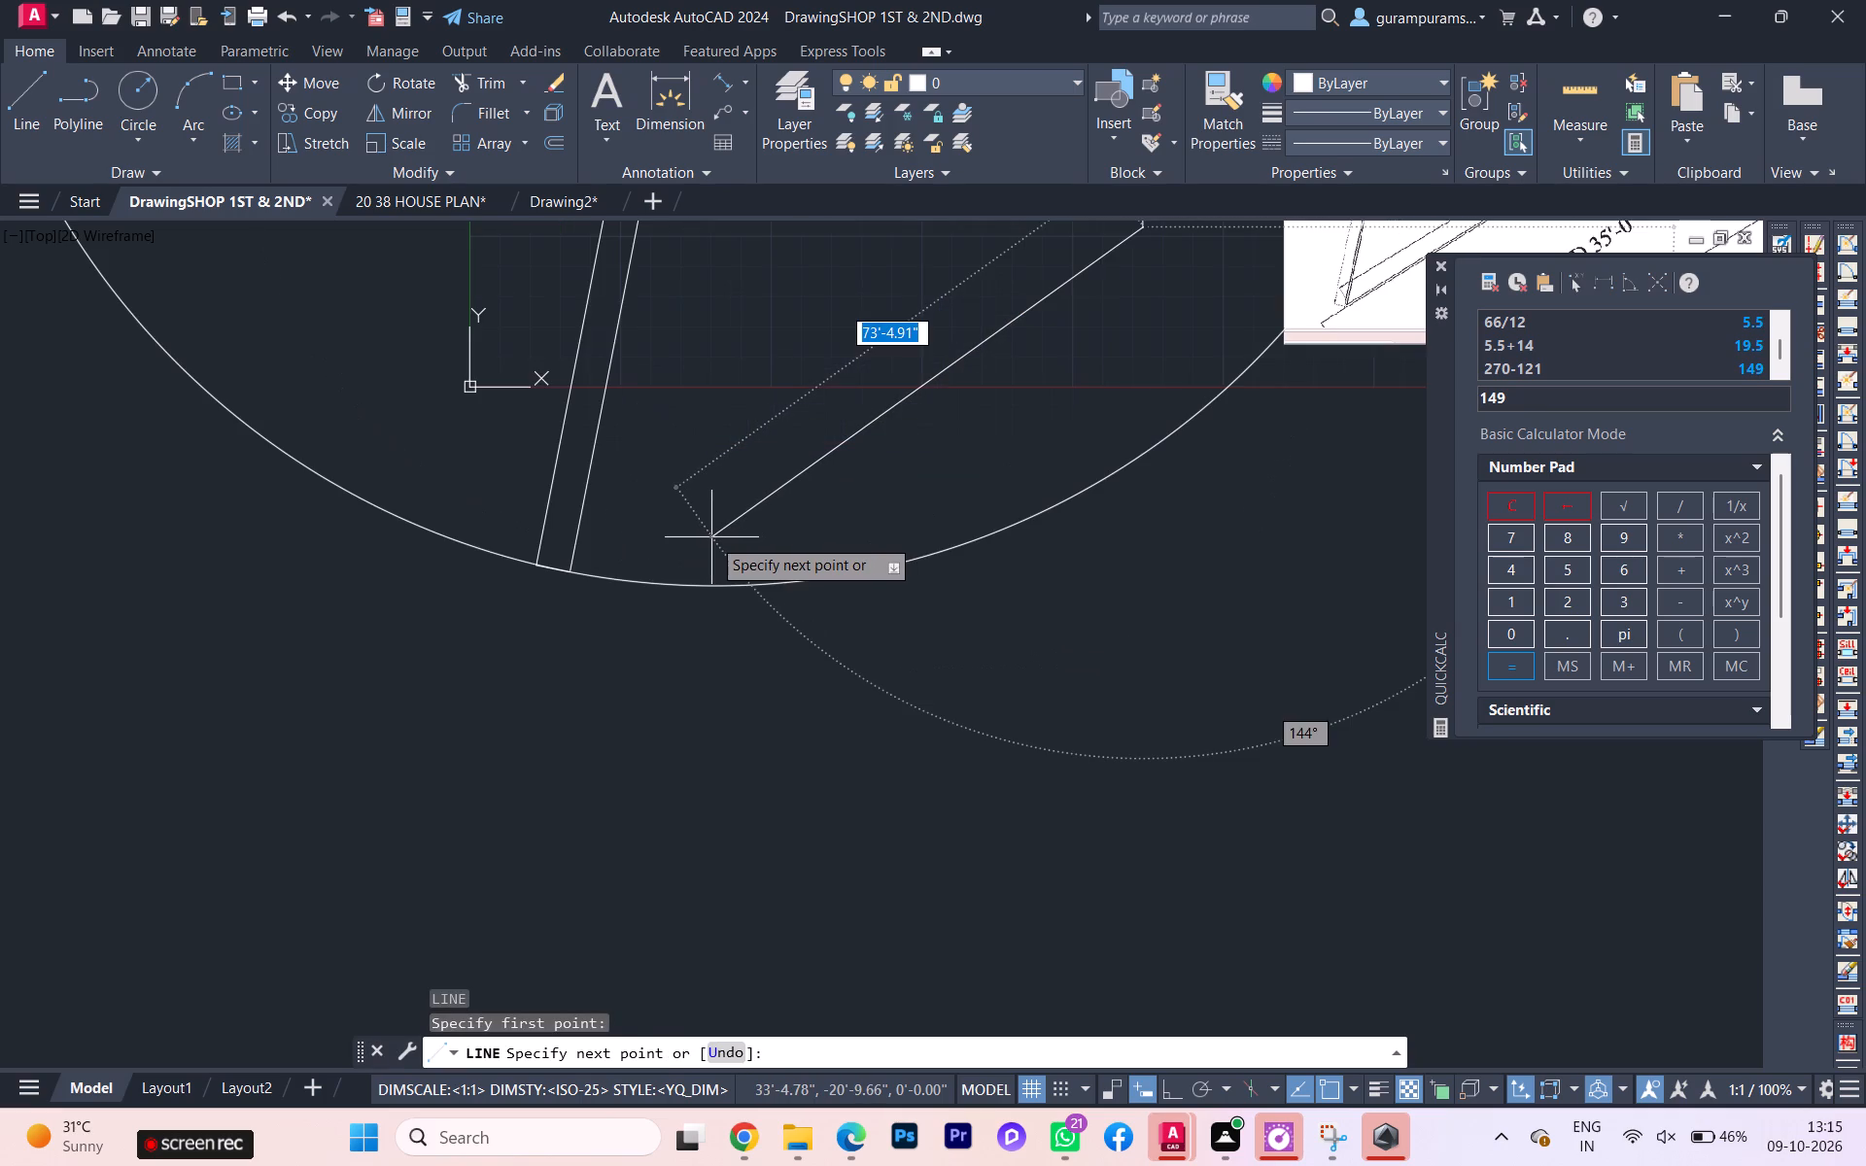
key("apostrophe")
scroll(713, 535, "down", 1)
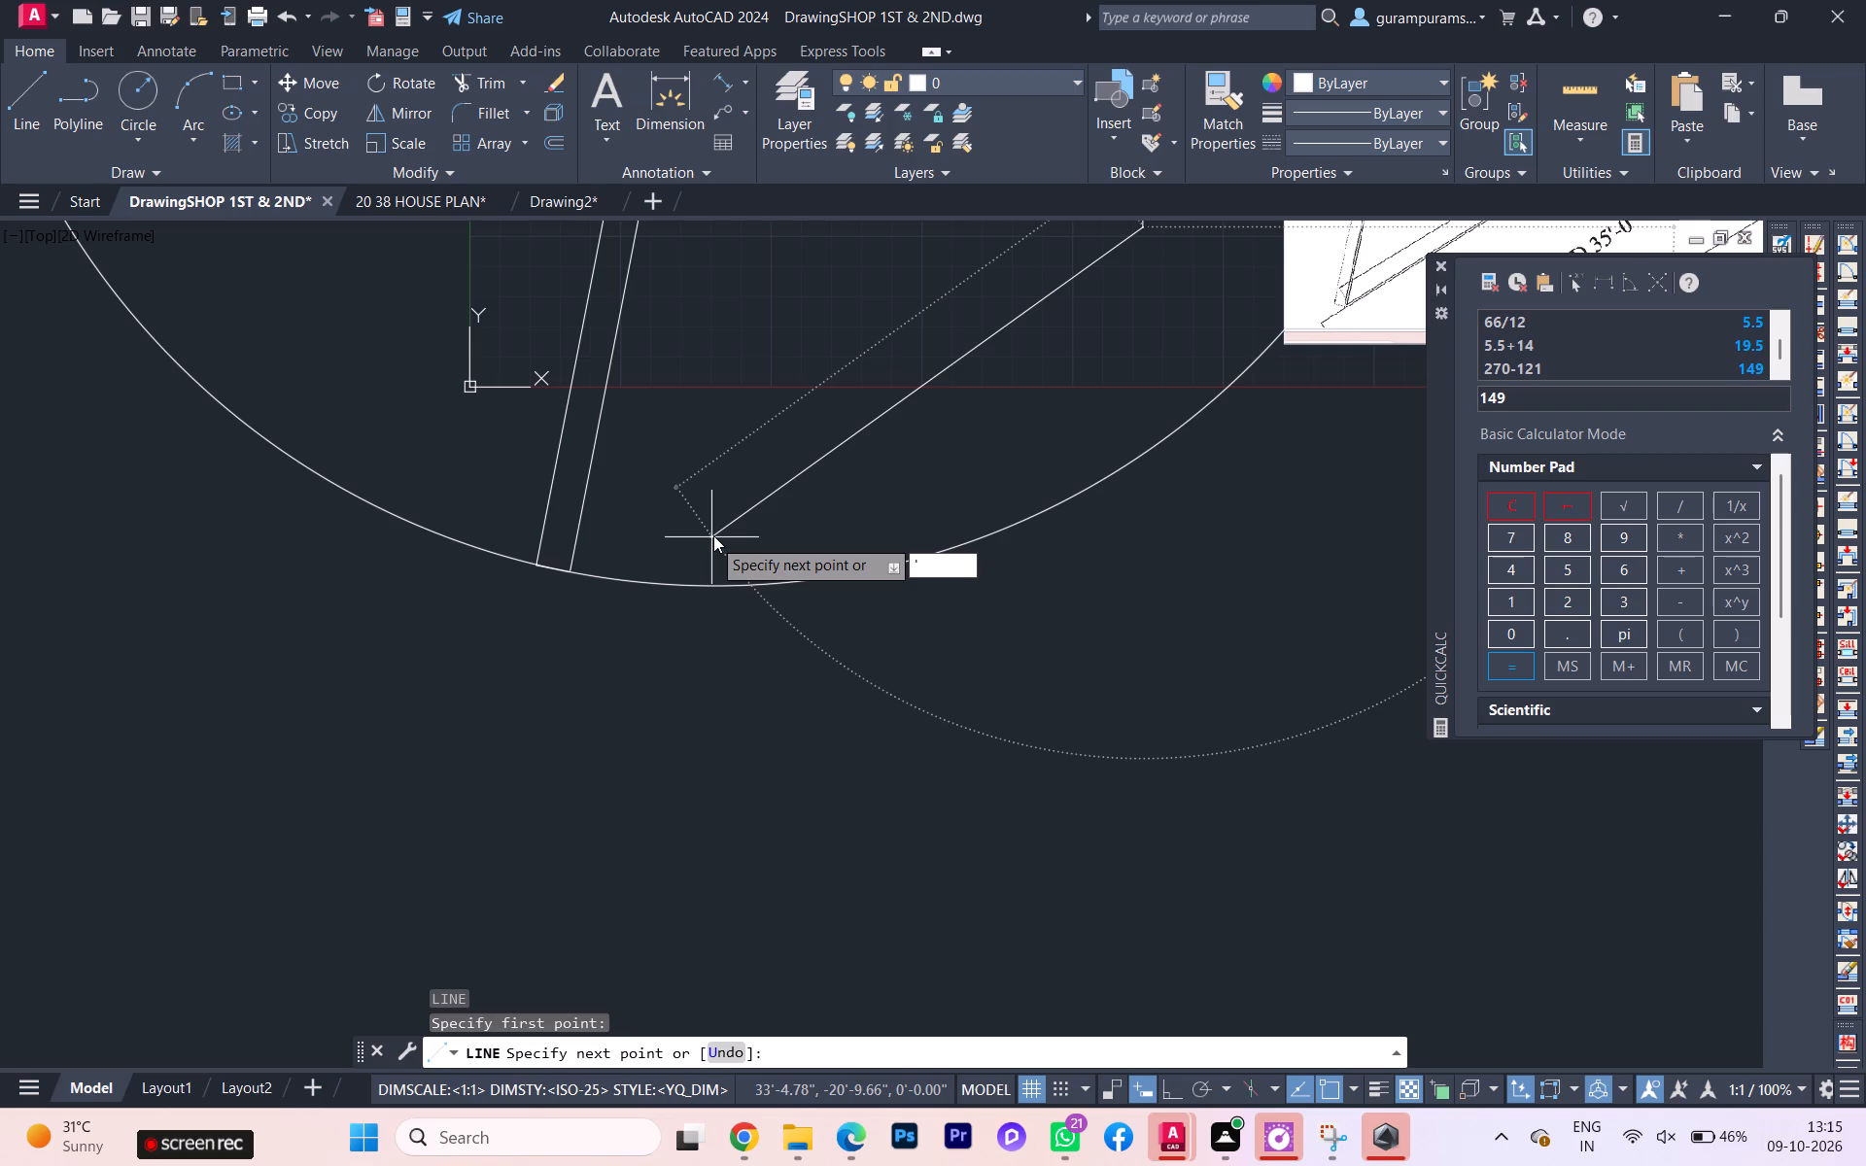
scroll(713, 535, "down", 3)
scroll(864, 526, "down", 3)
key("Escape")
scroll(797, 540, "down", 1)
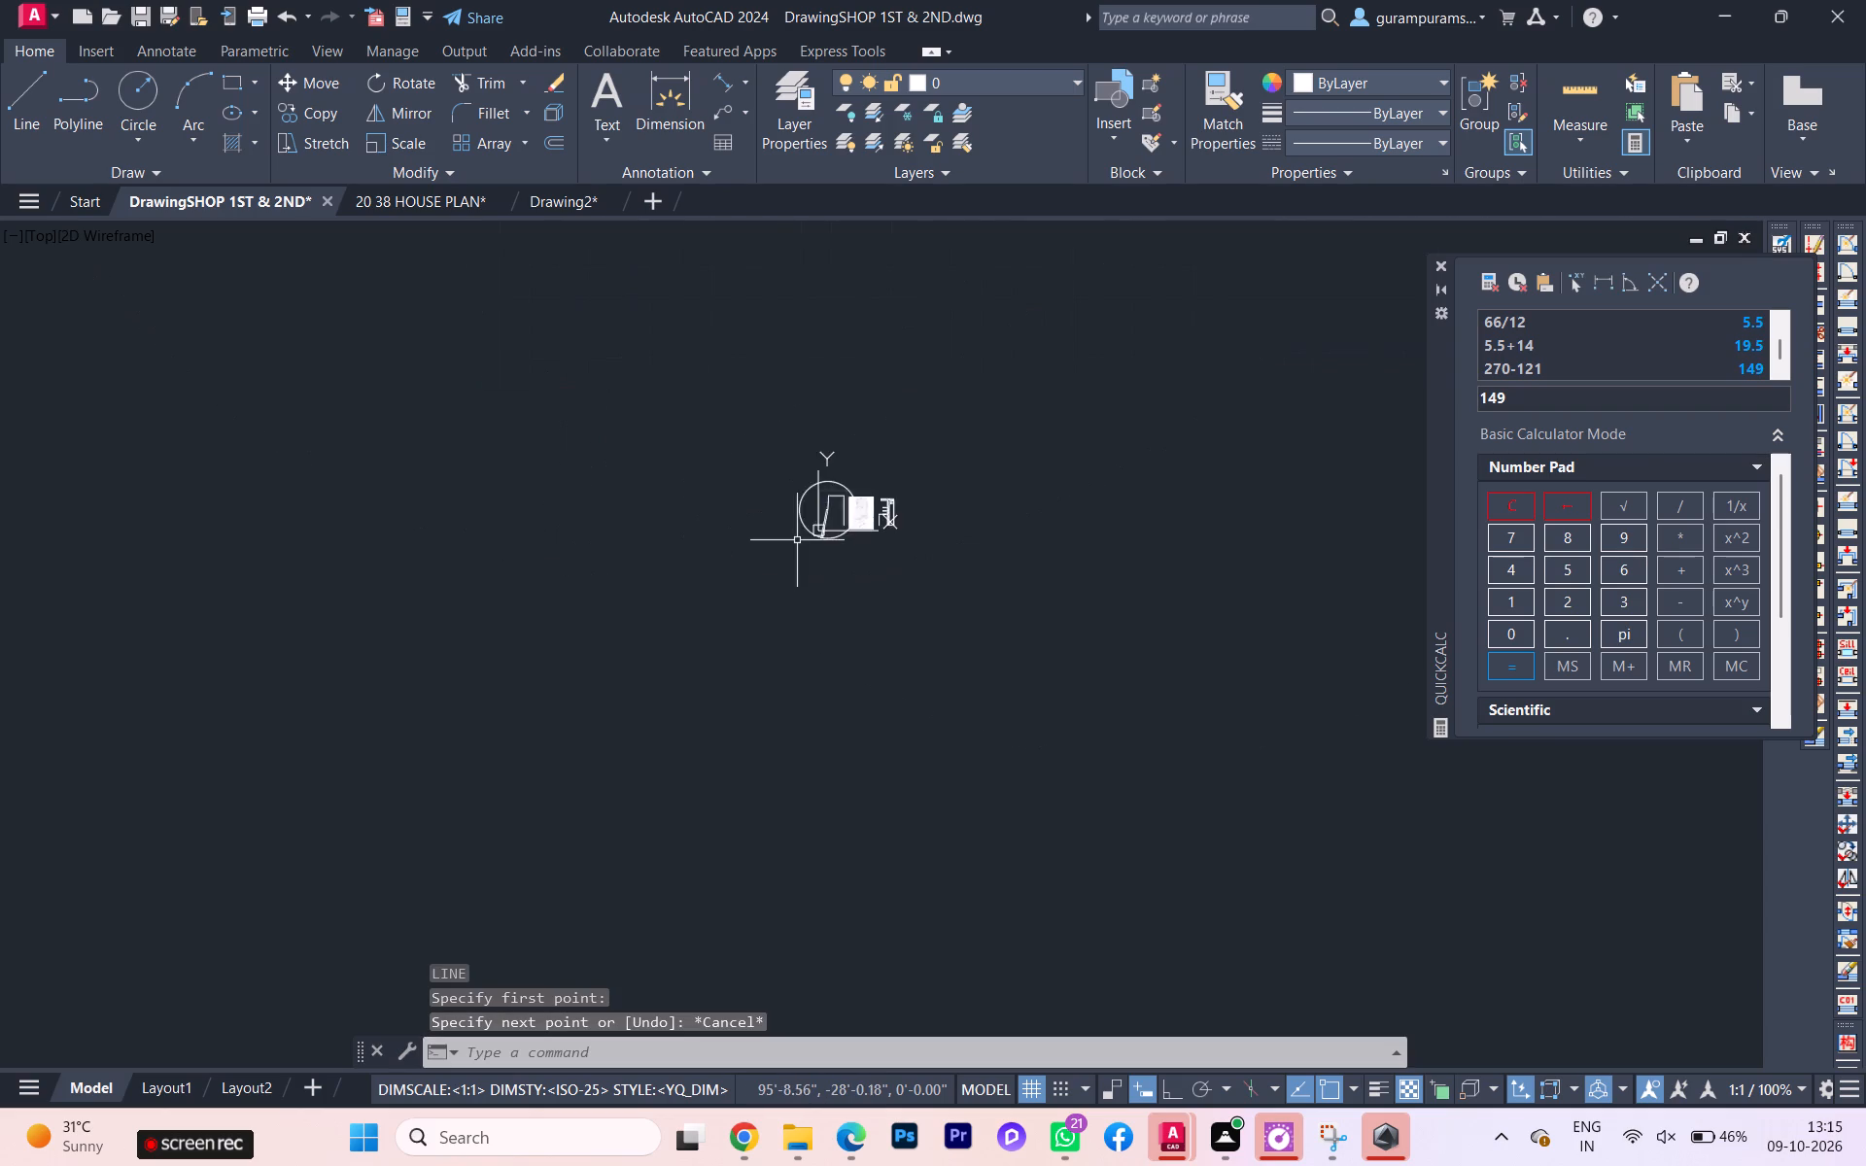
Redraw the road-side boundary line from the lower end of the 108' side, 94' long at an angle of 149 degrees.
scroll(858, 529, "up", 3)
scroll(778, 533, "up", 4)
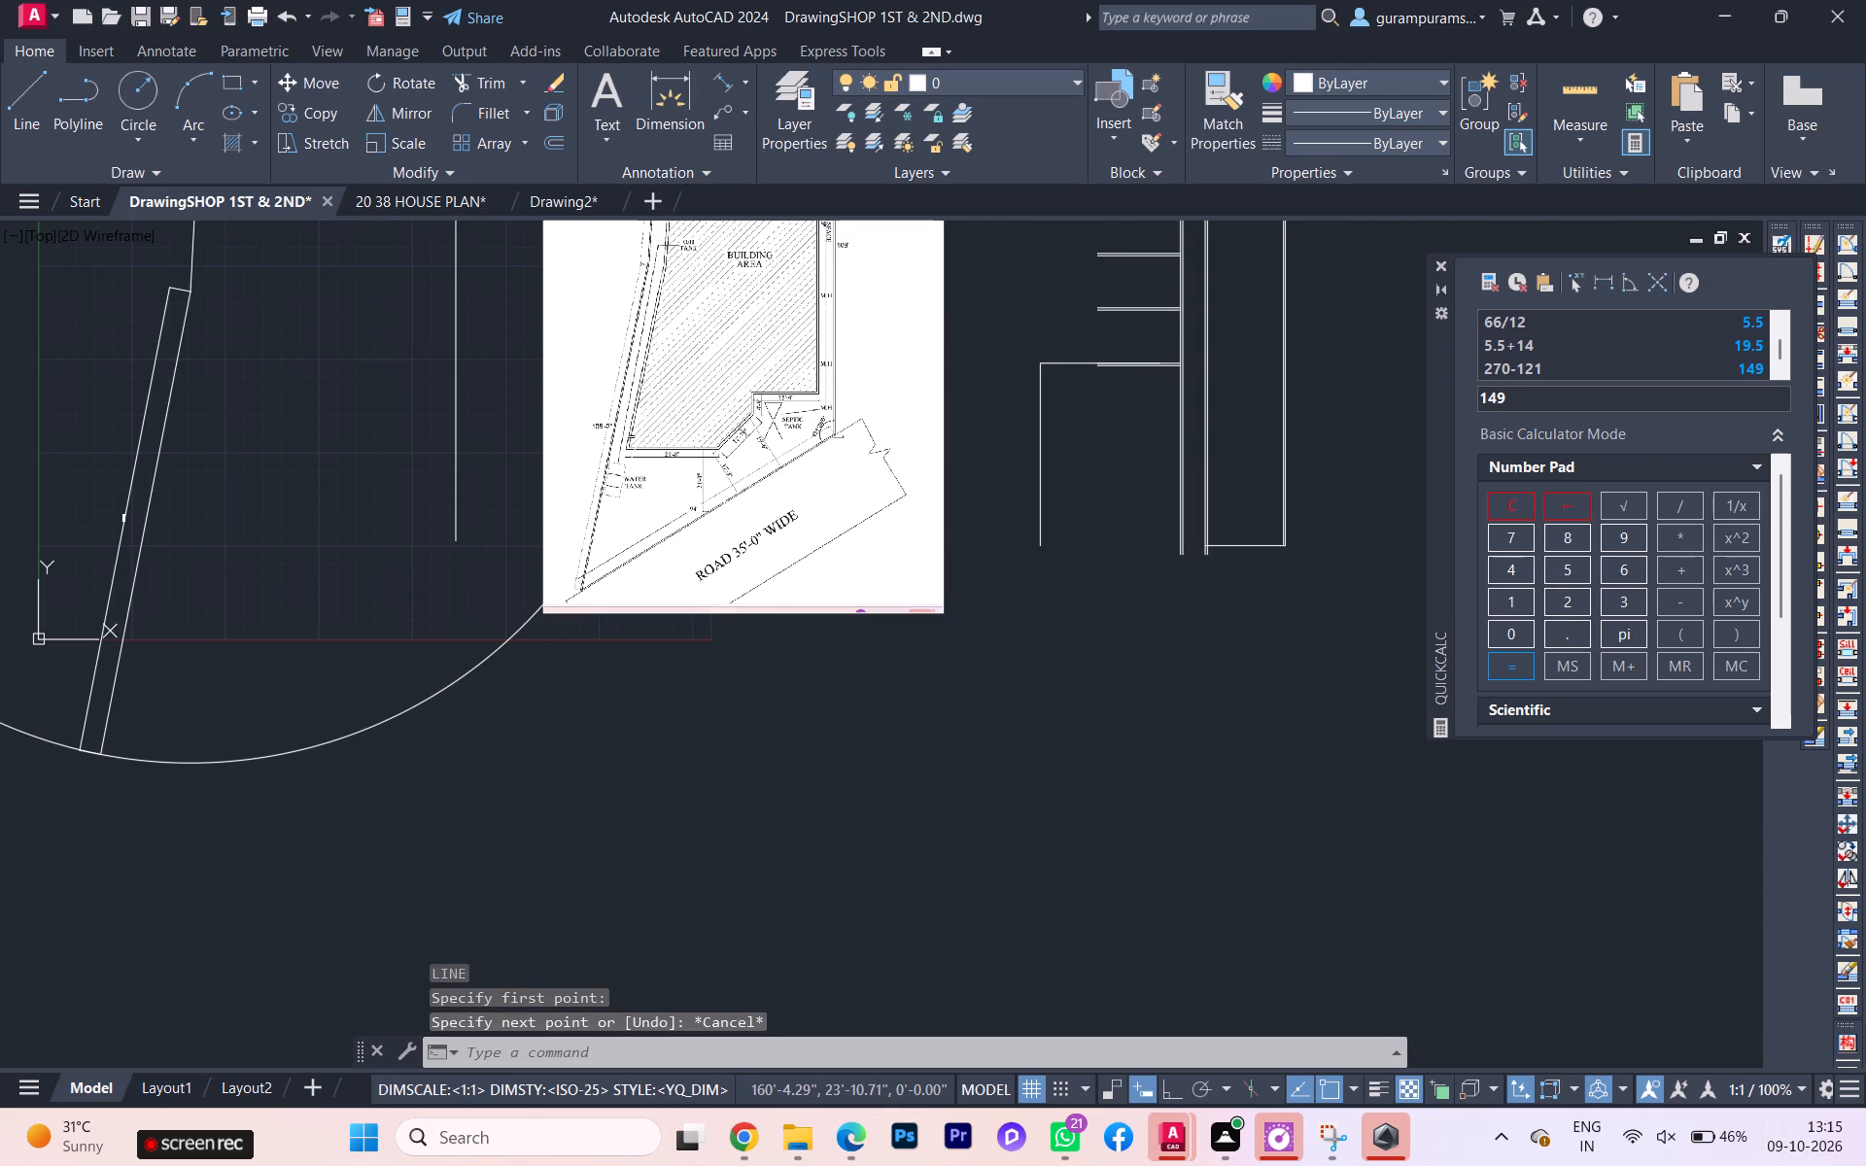
scroll(773, 458, "up", 1)
scroll(778, 460, "down", 2)
key("l")
key("Return")
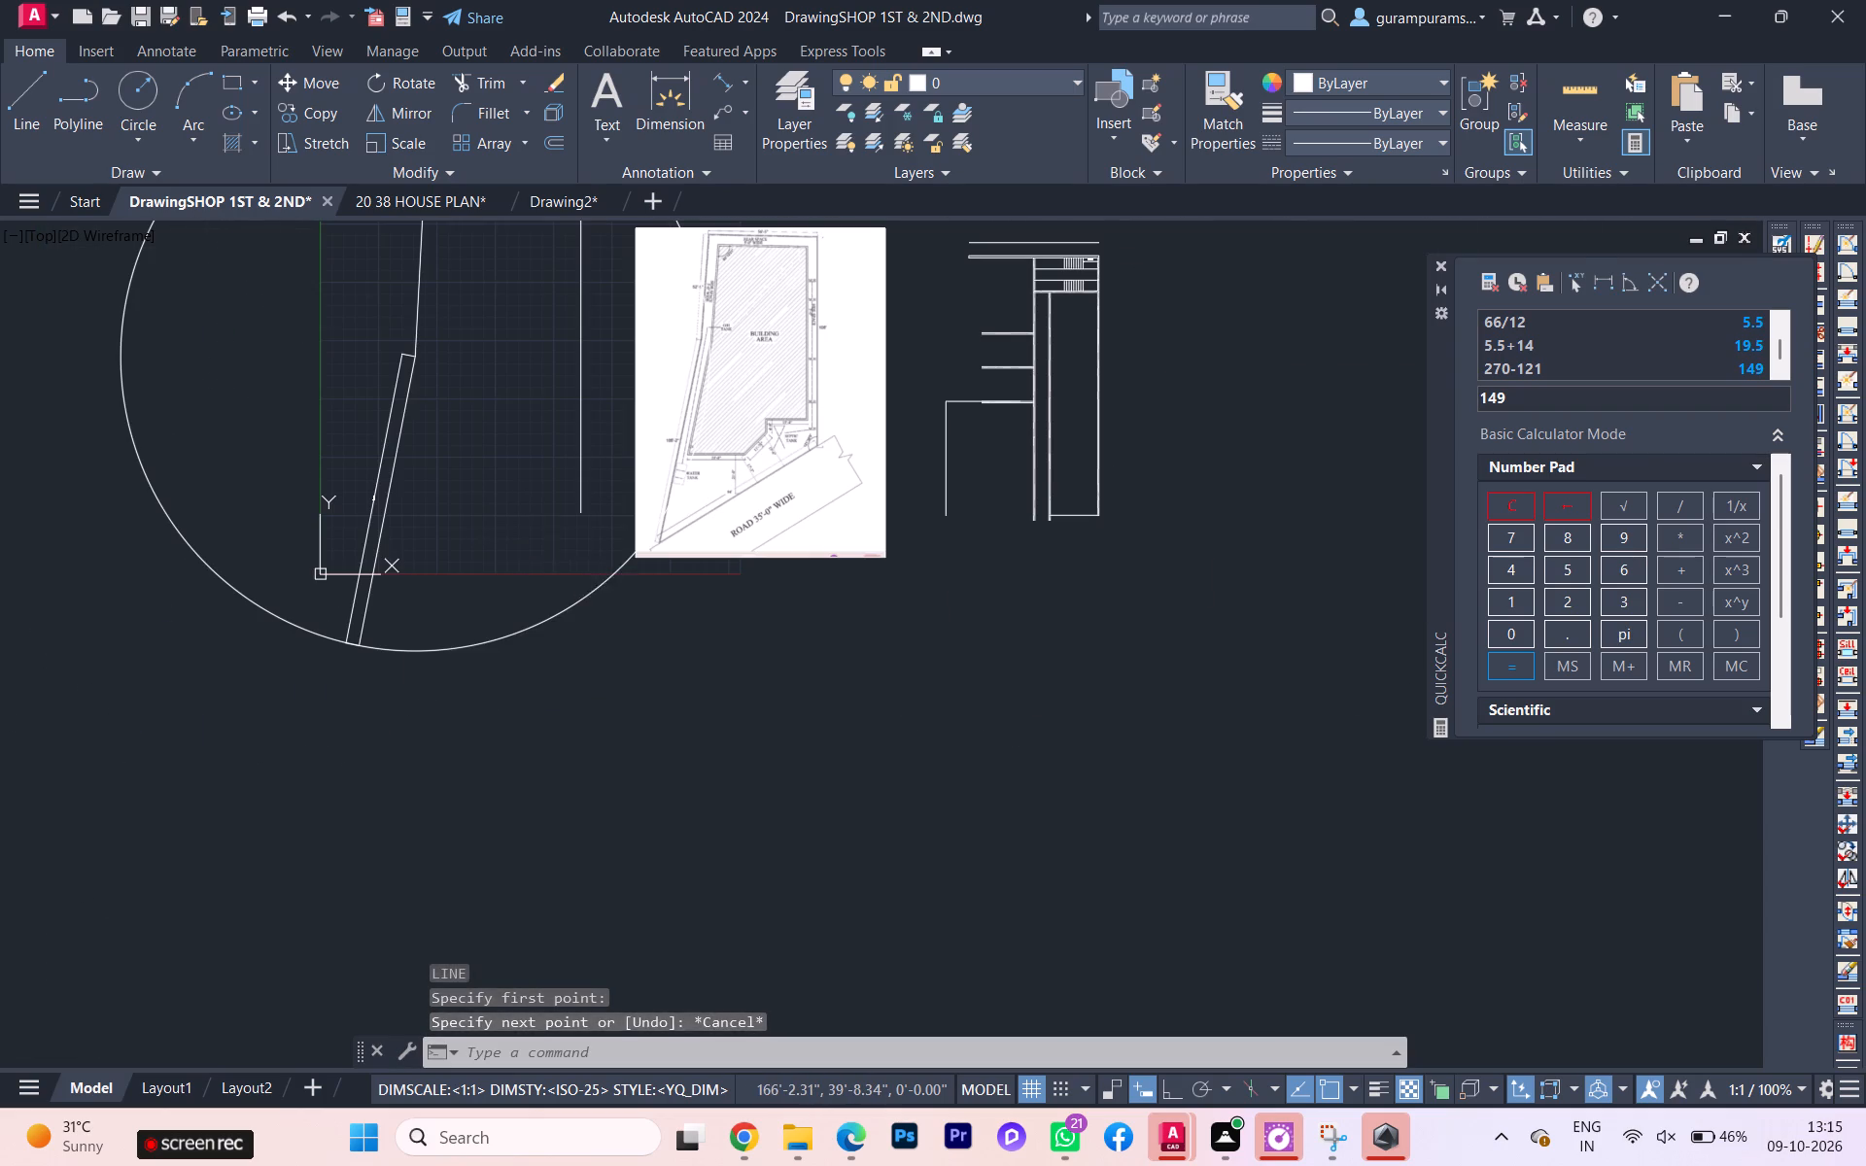
scroll(577, 523, "up", 1)
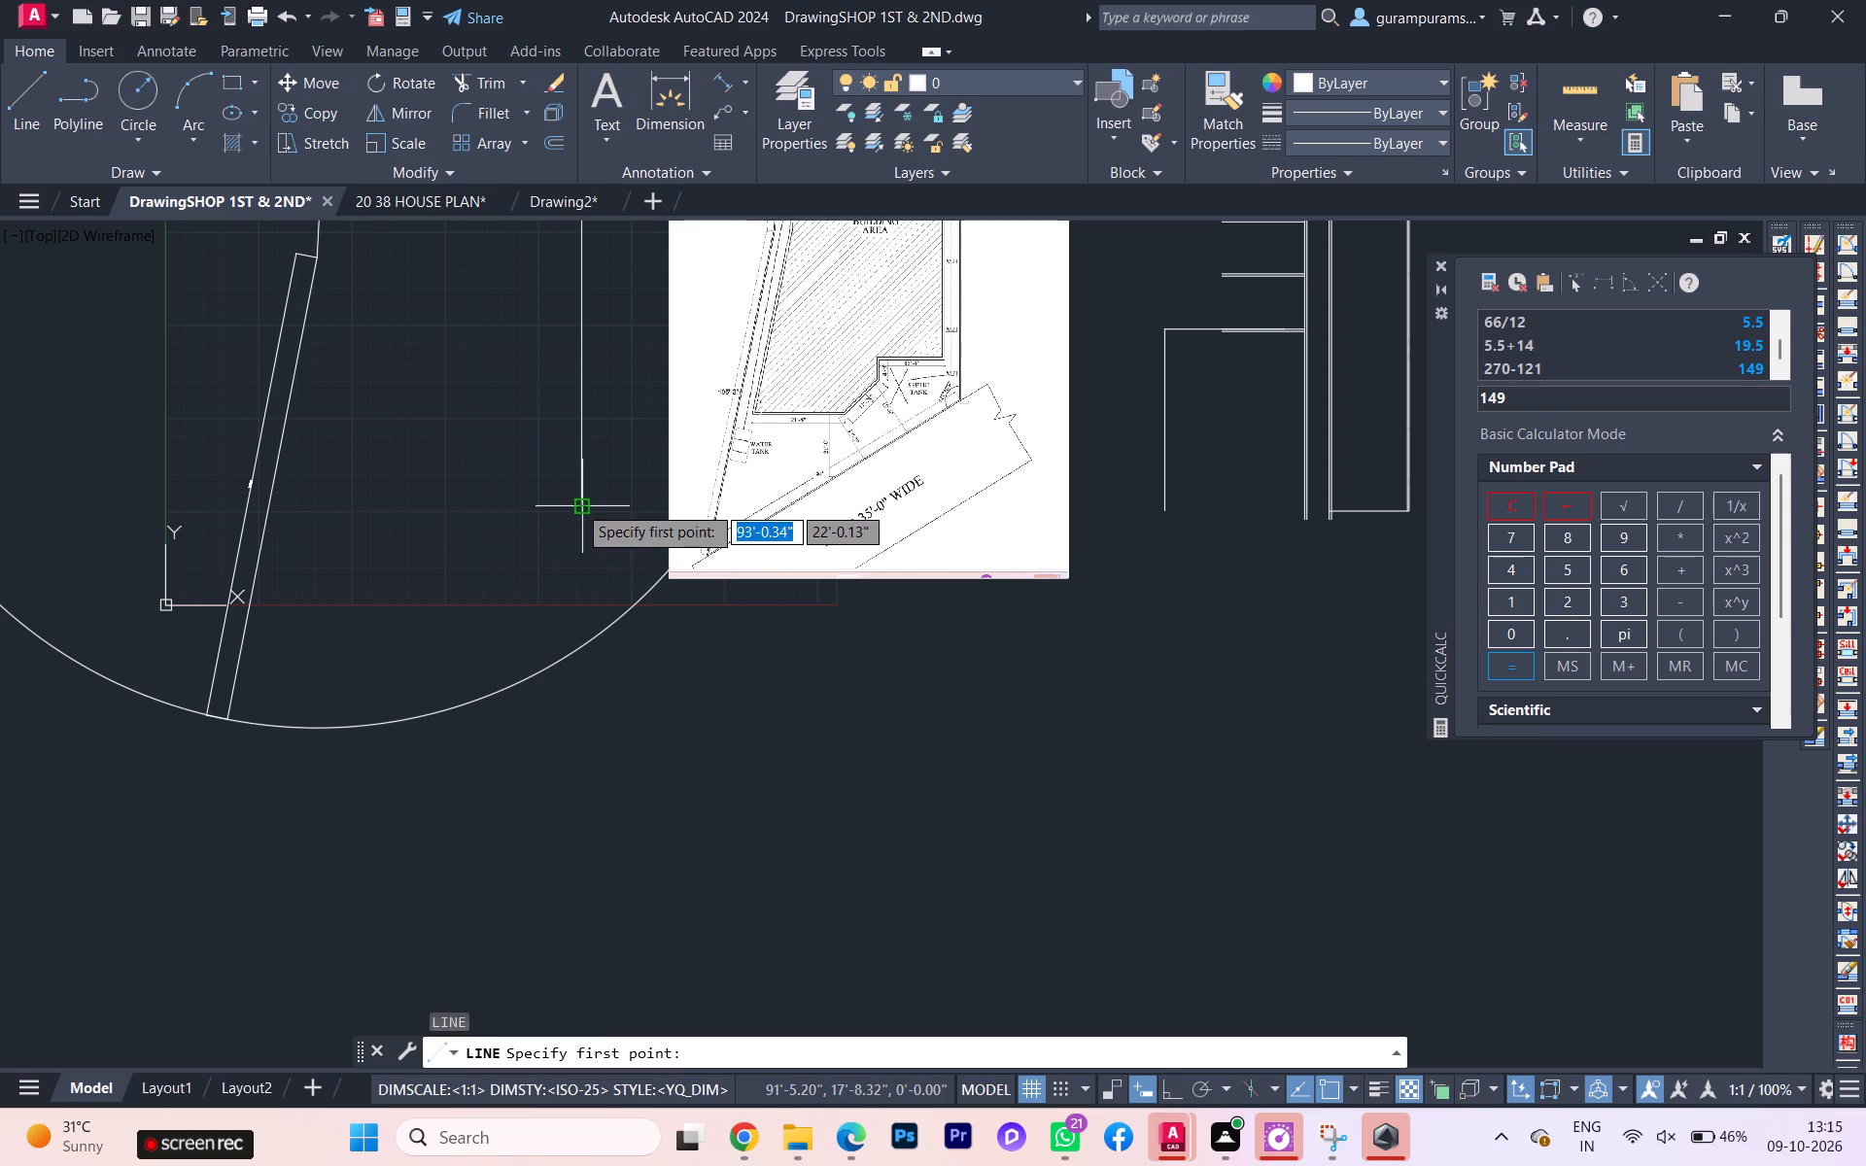
left_click(577, 504)
scroll(392, 709, "down", 1)
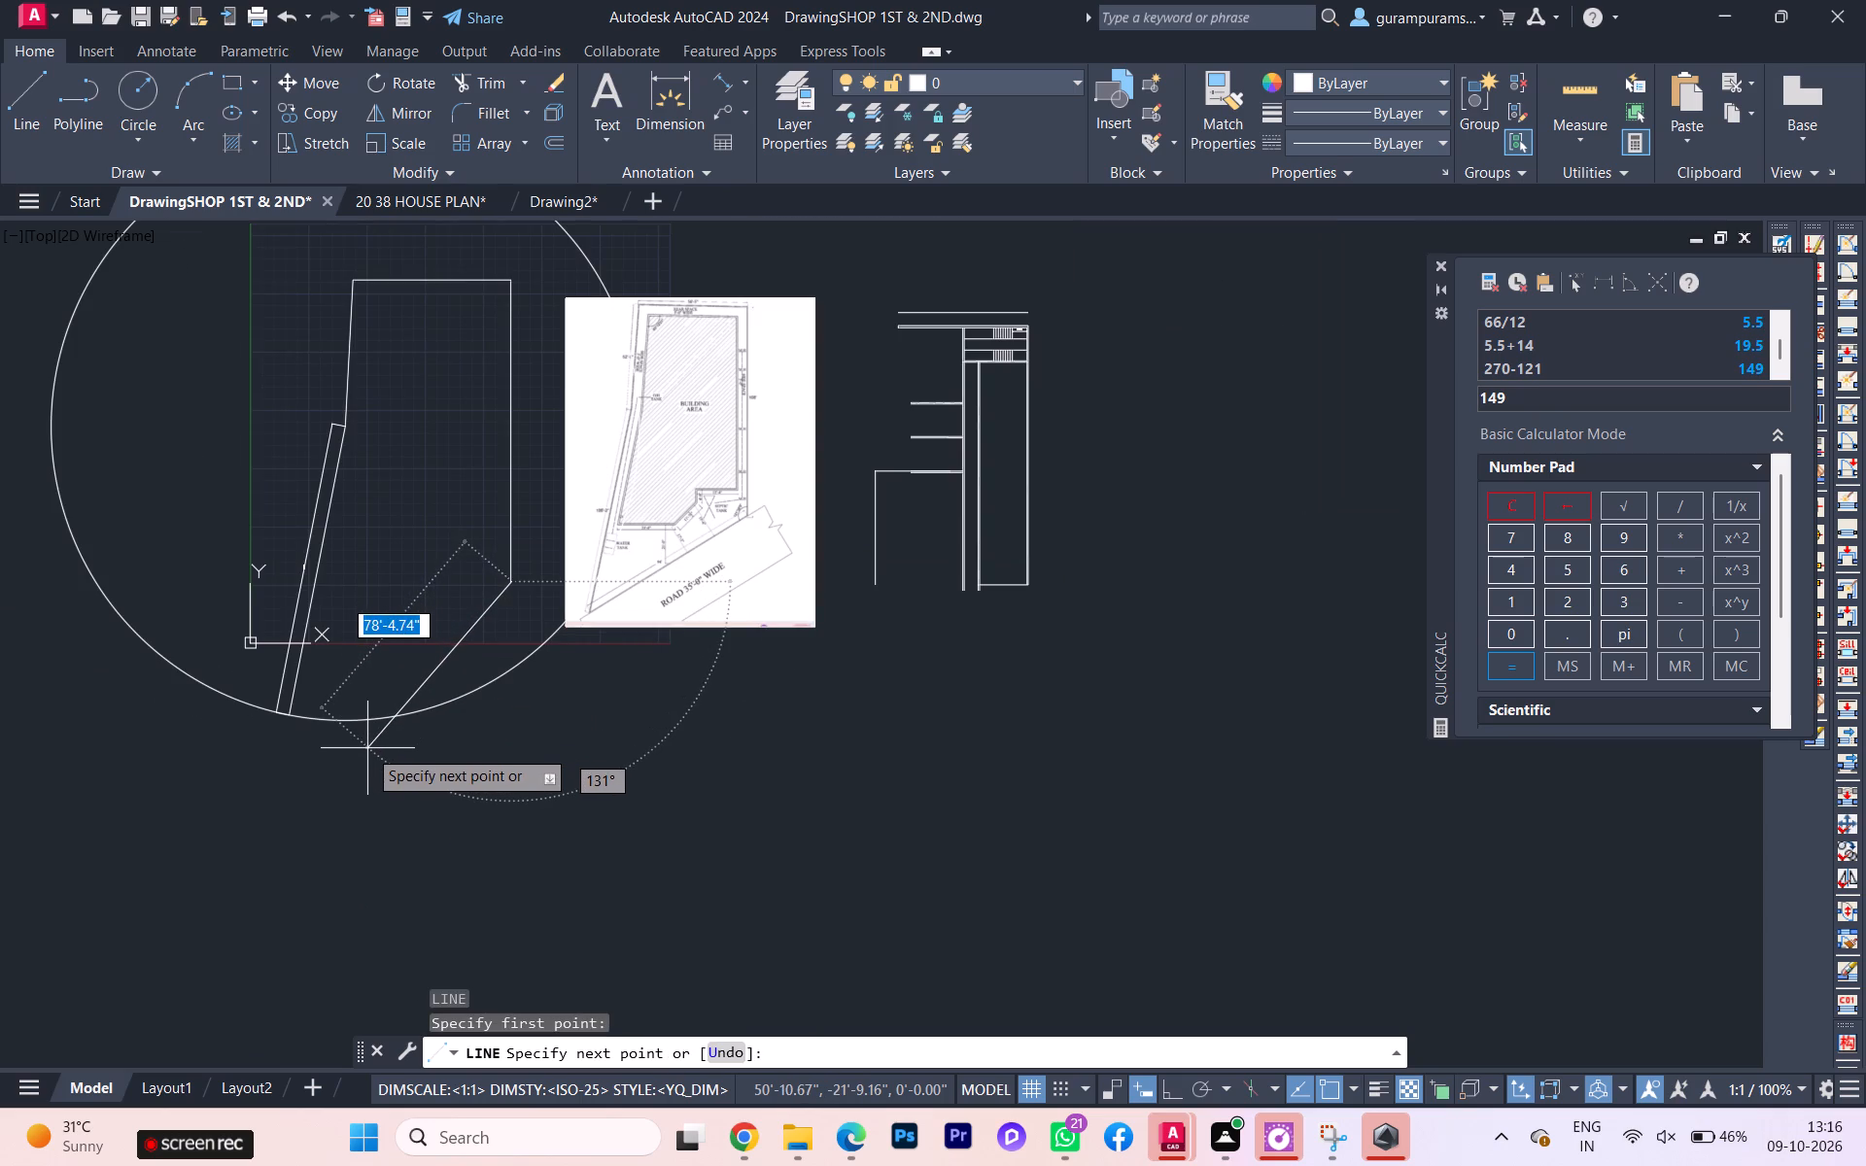
type("94'")
key("Tab")
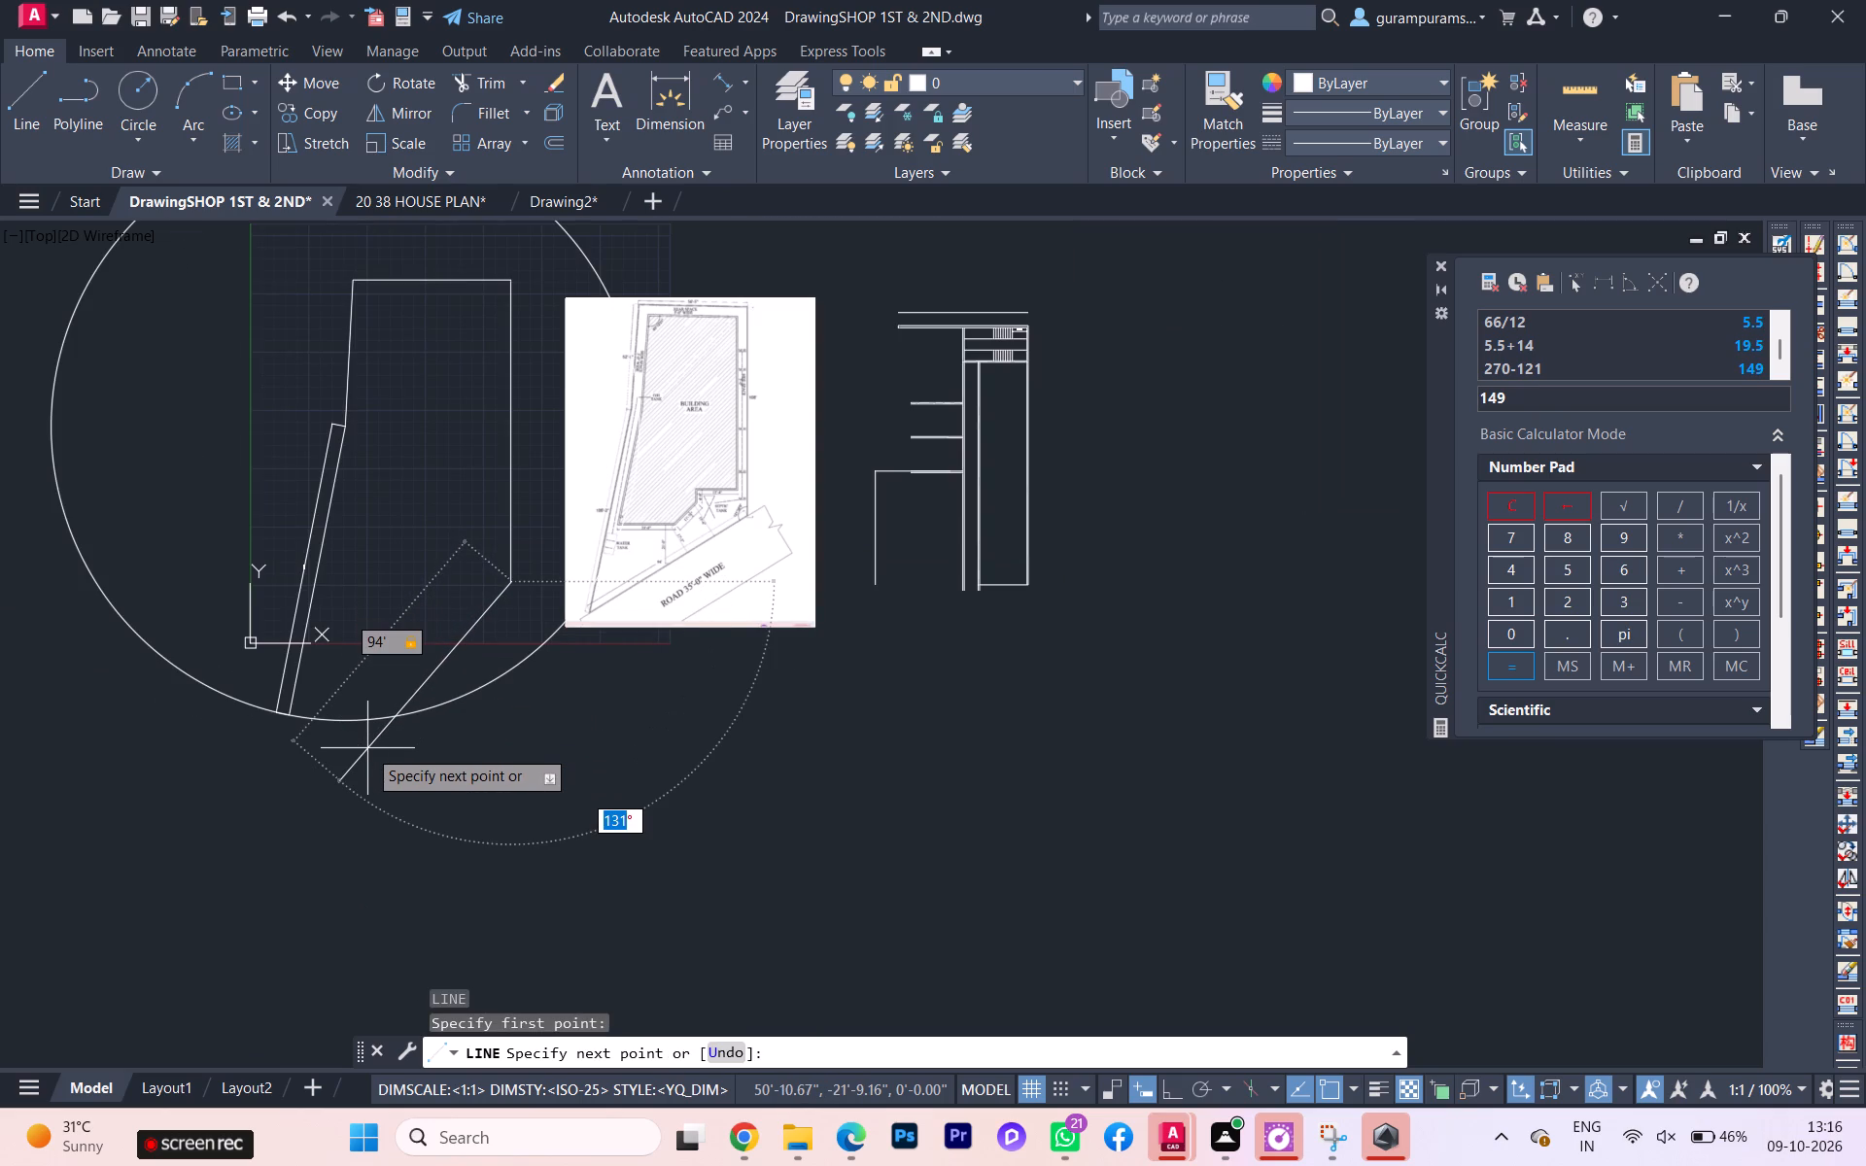
scroll(674, 489, "up", 1)
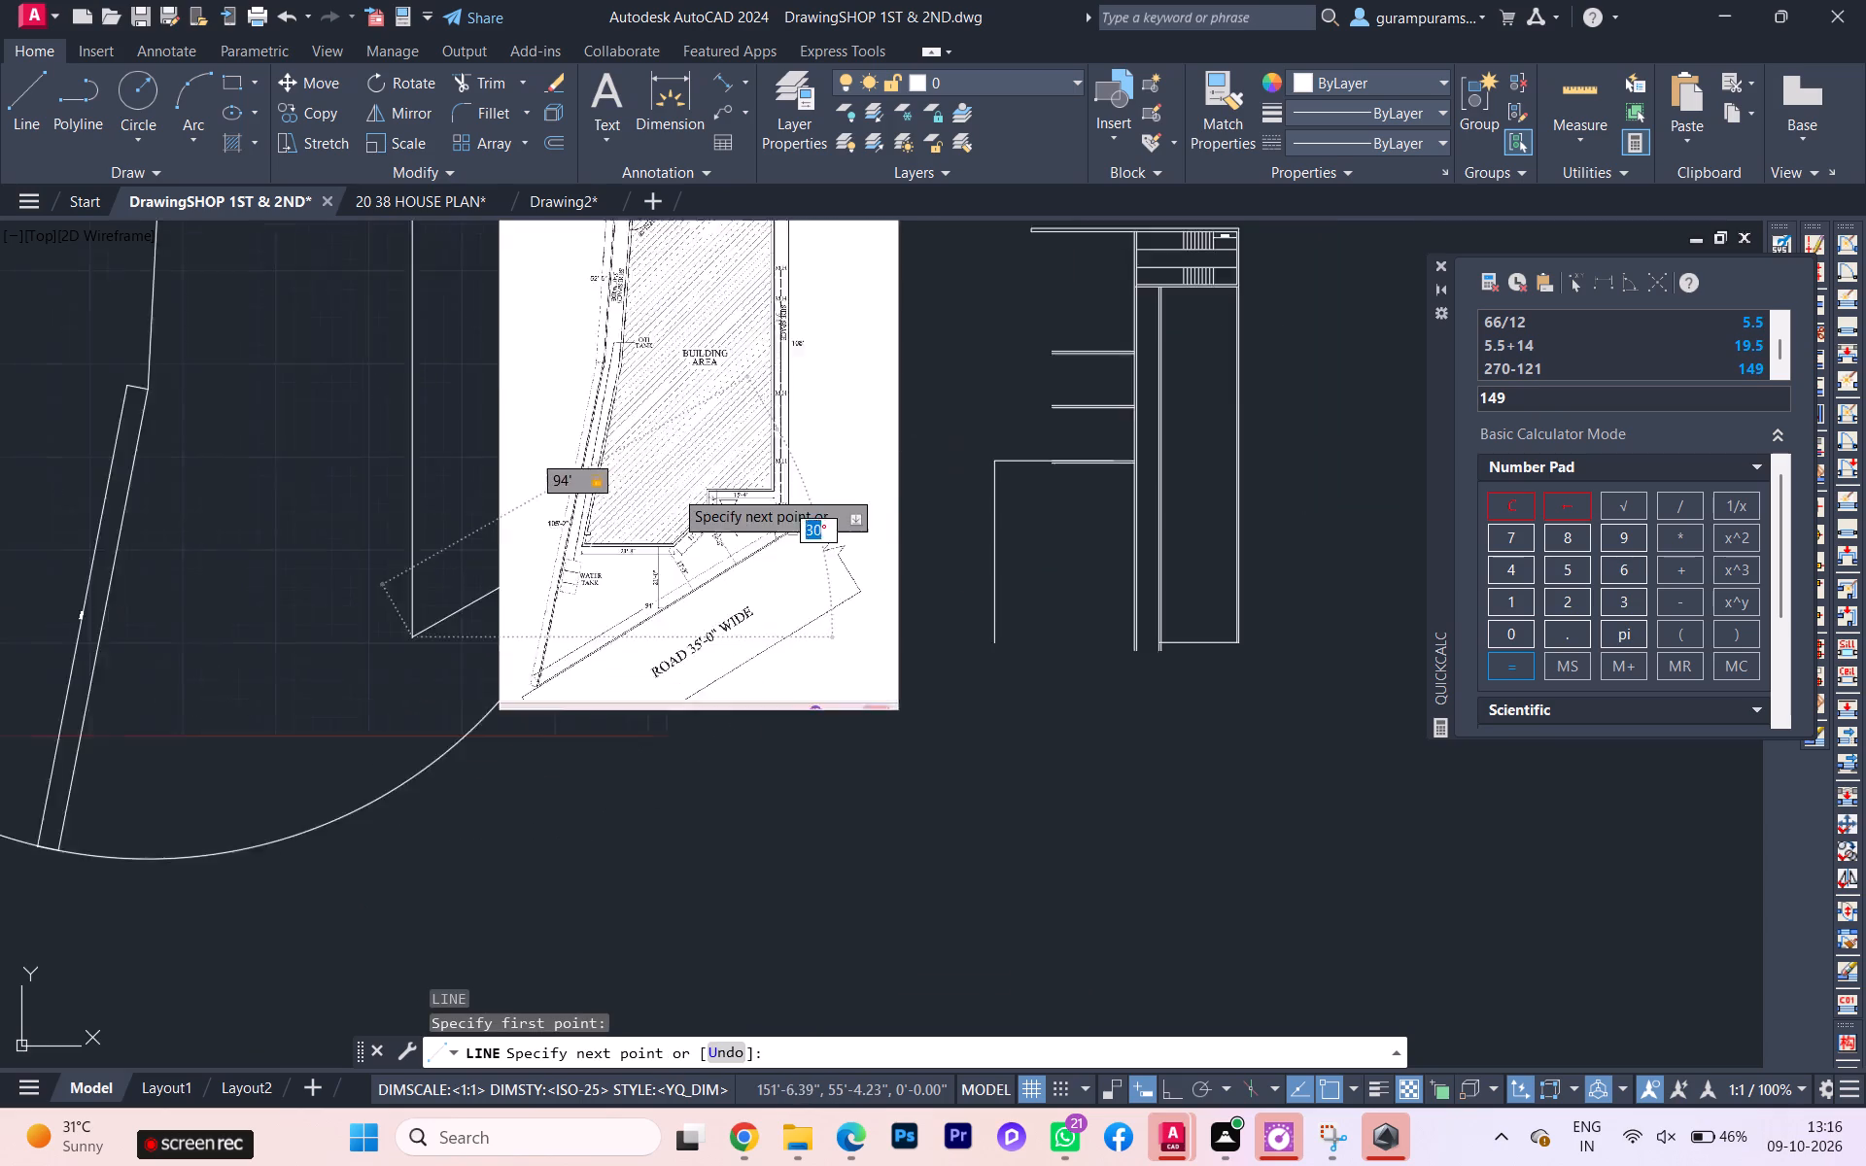
scroll(674, 489, "up", 1)
scroll(728, 555, "up", 2)
scroll(774, 566, "down", 1)
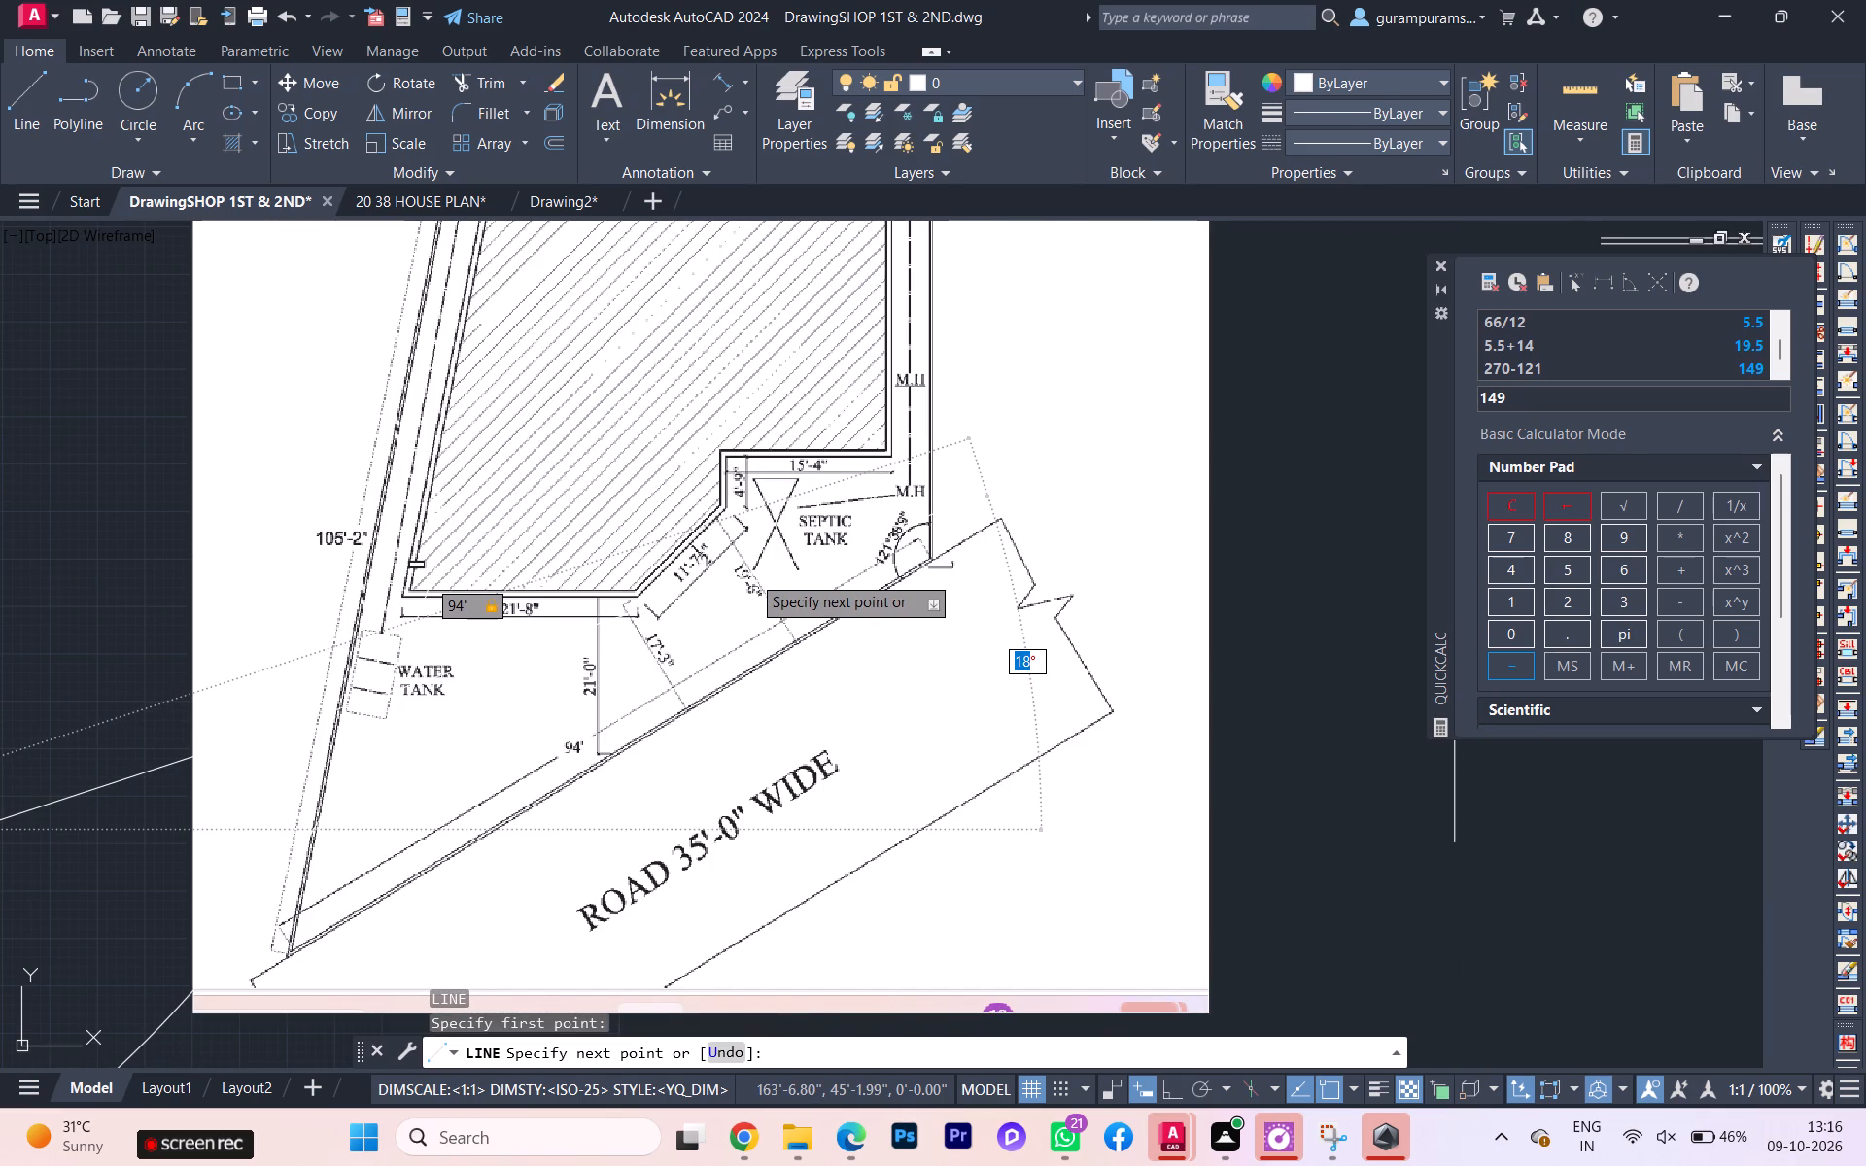
type("149")
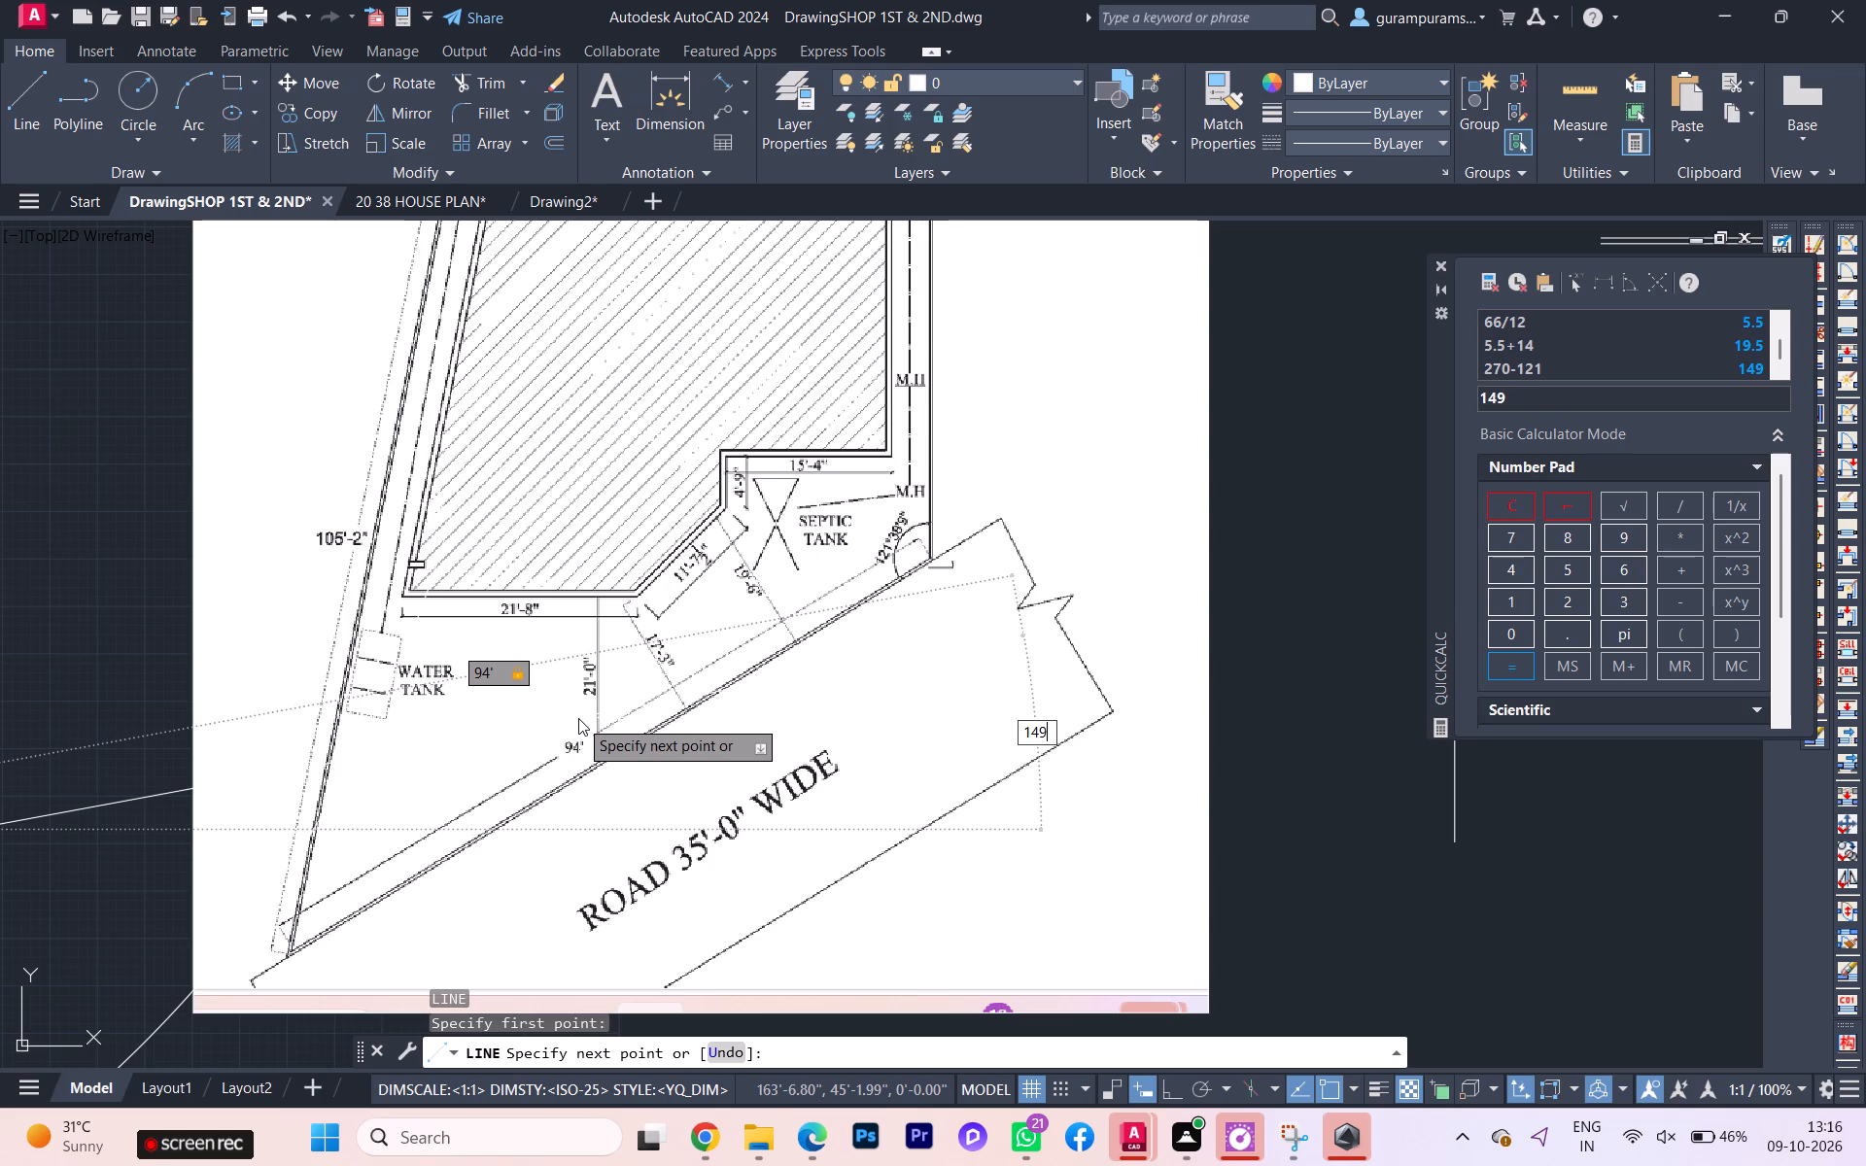
scroll(599, 714, "down", 2)
scroll(692, 697, "down", 1)
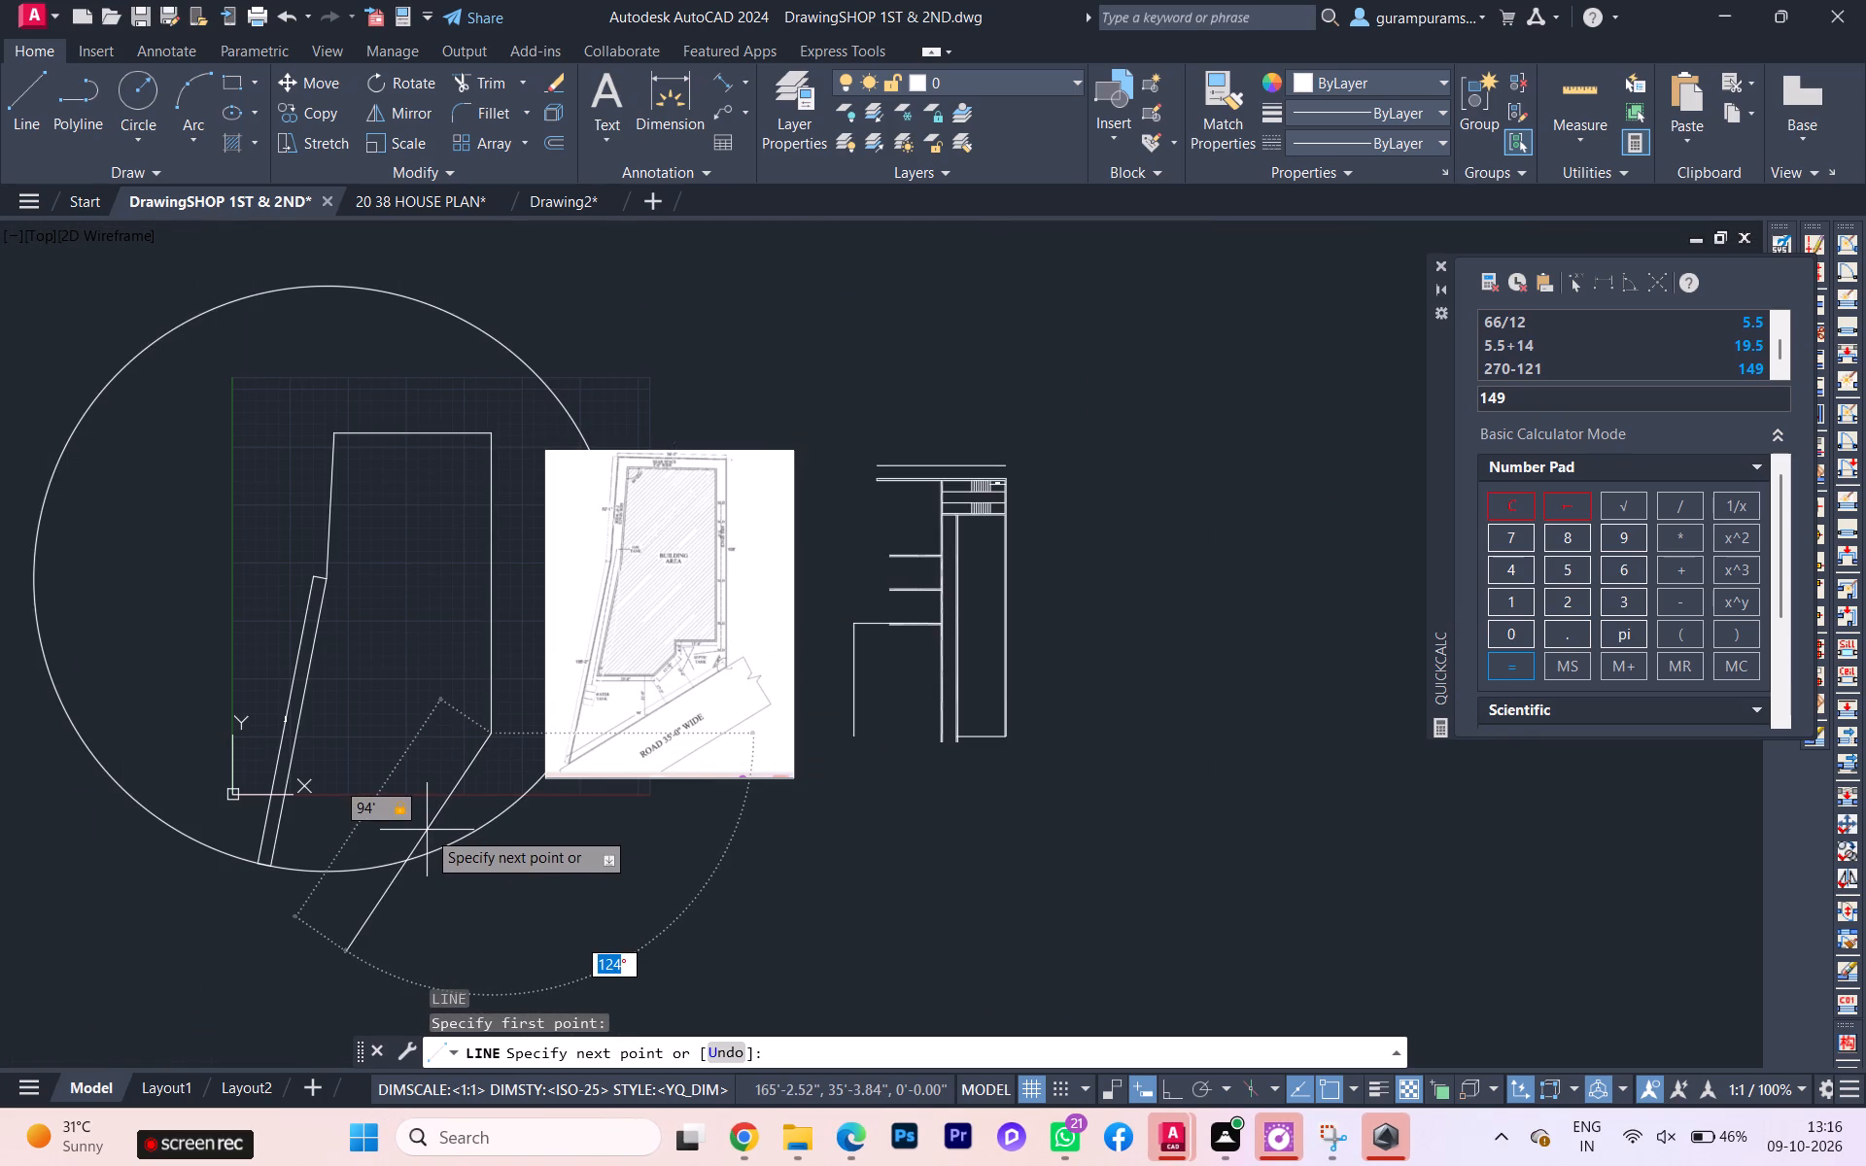
type("149")
key("Return")
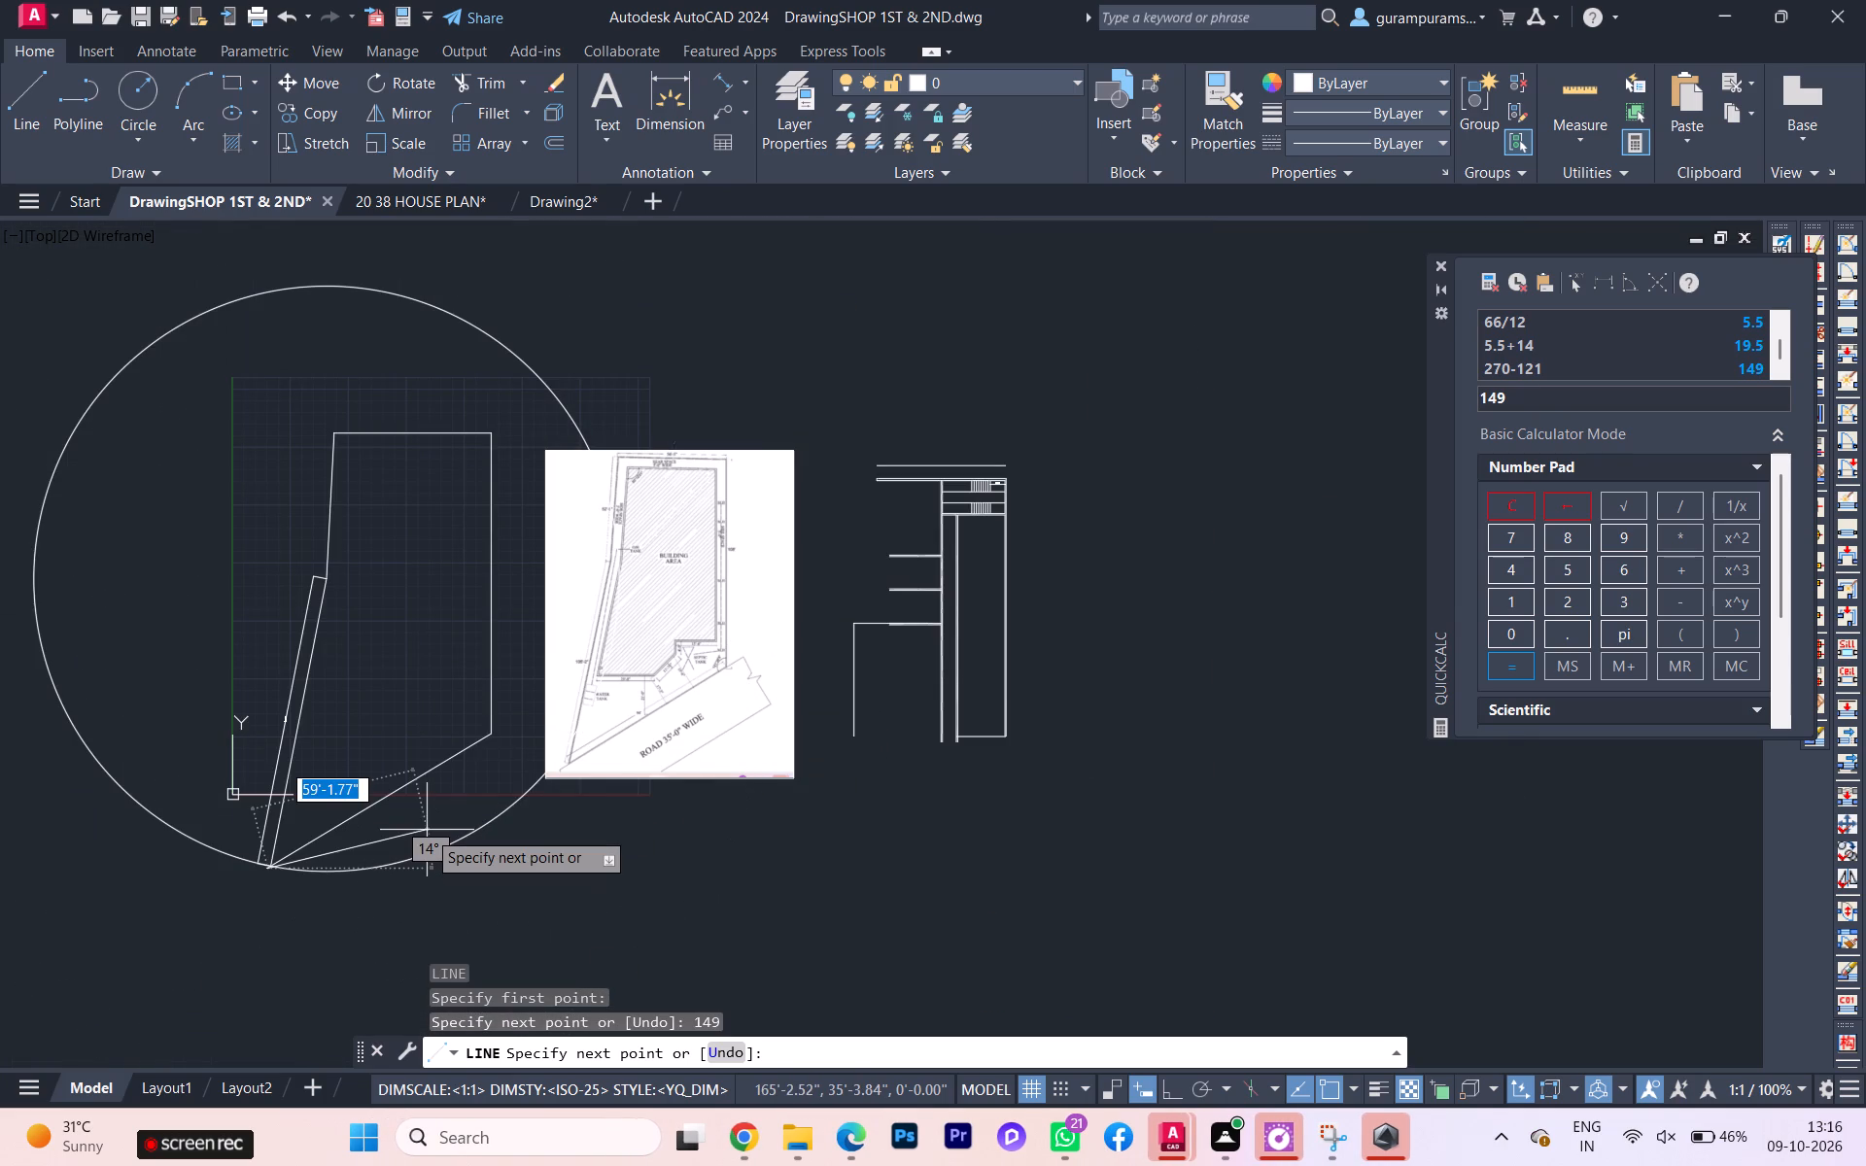
key("Return")
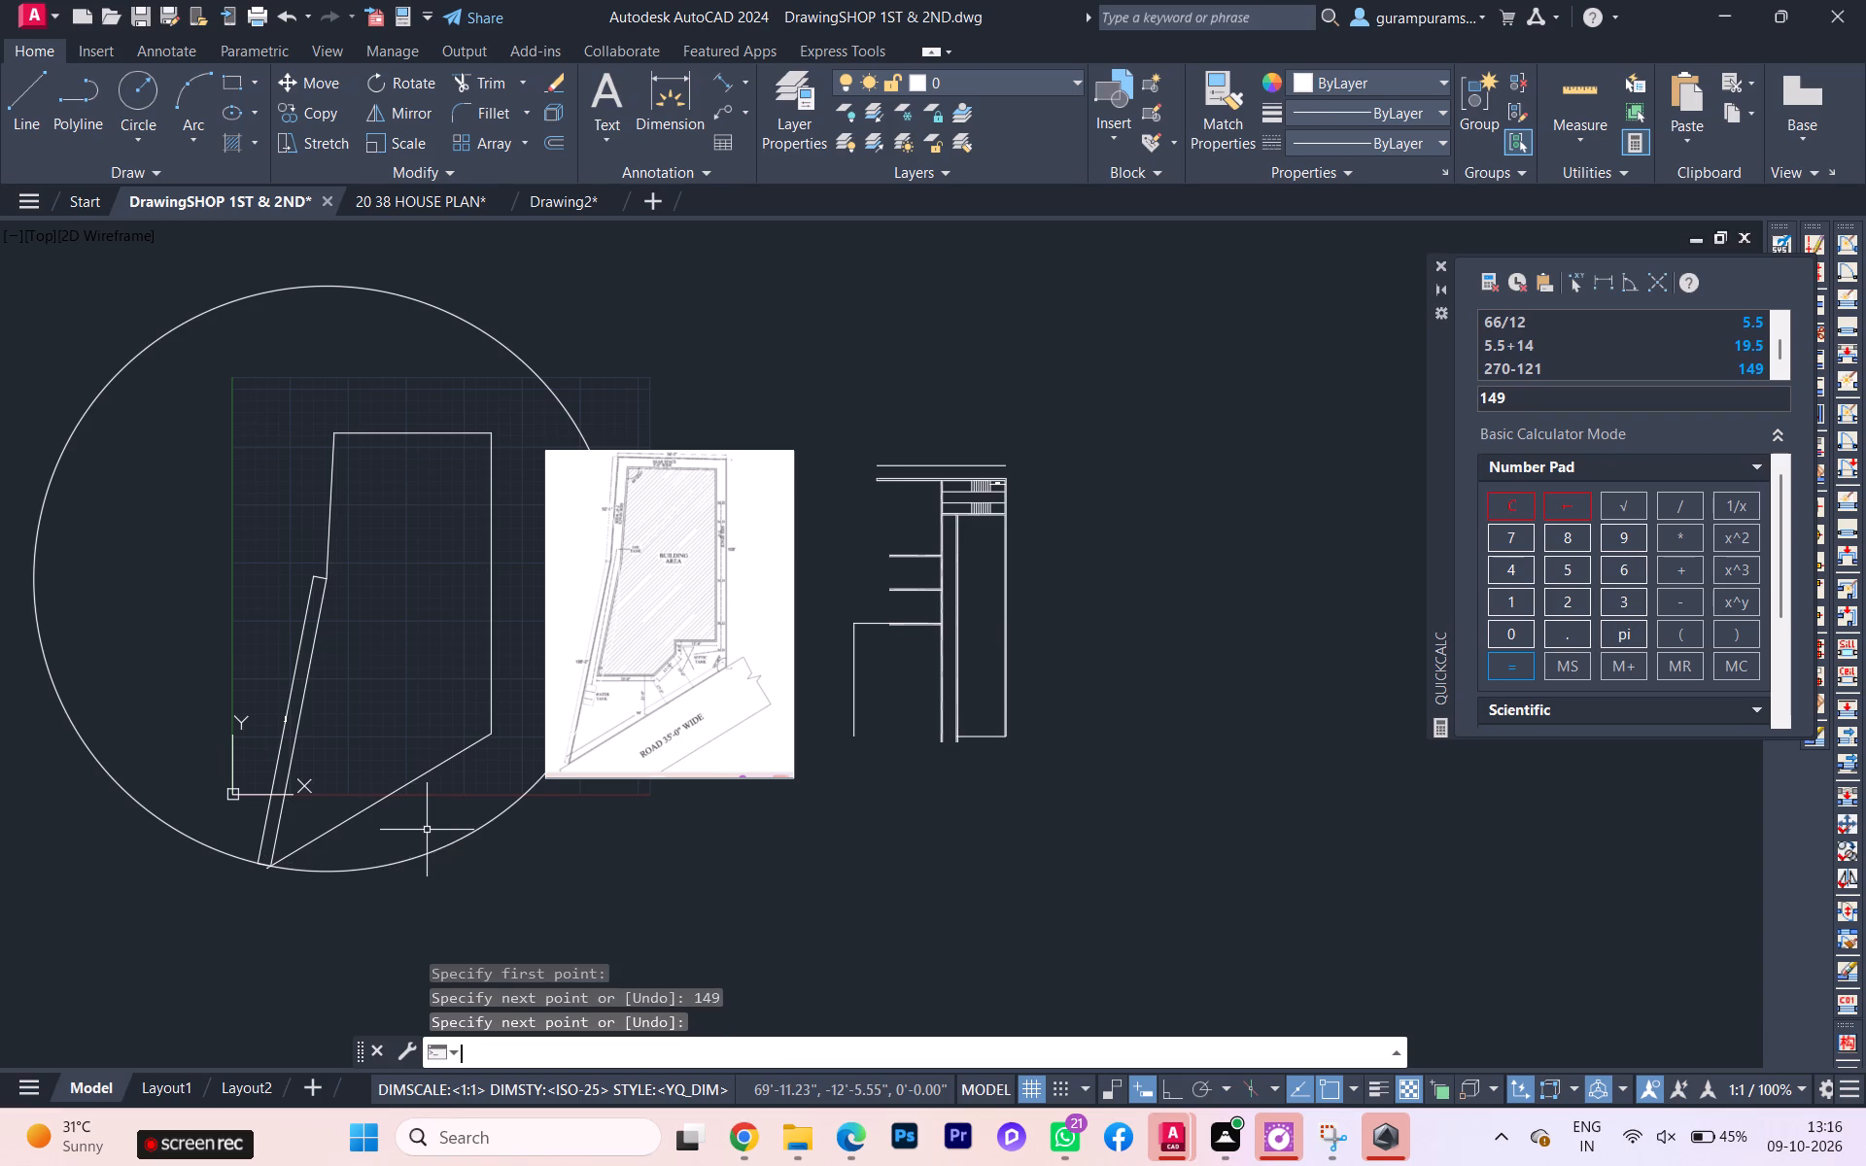
Erase the two parallel slanted lines of the plot's lower west side.
scroll(327, 848, "up", 2)
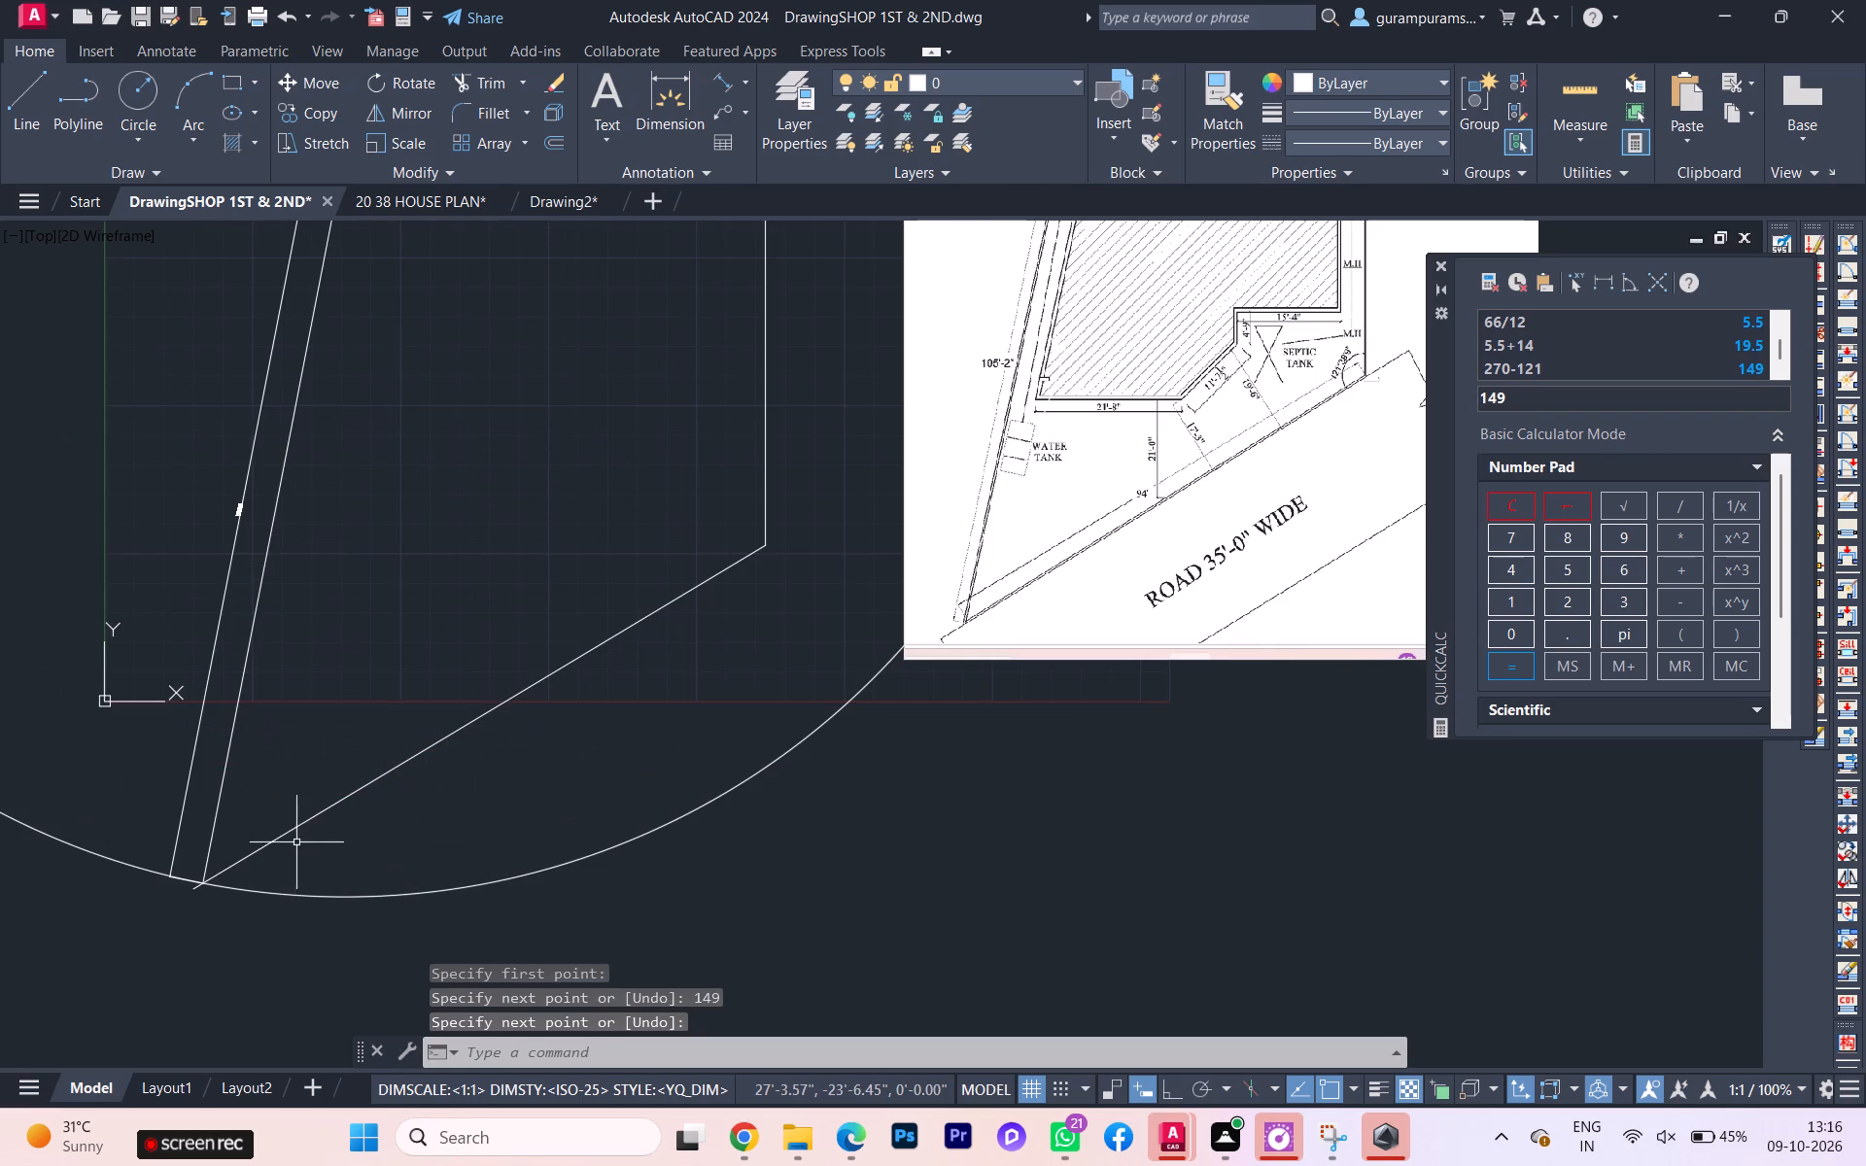
scroll(167, 441, "down", 2)
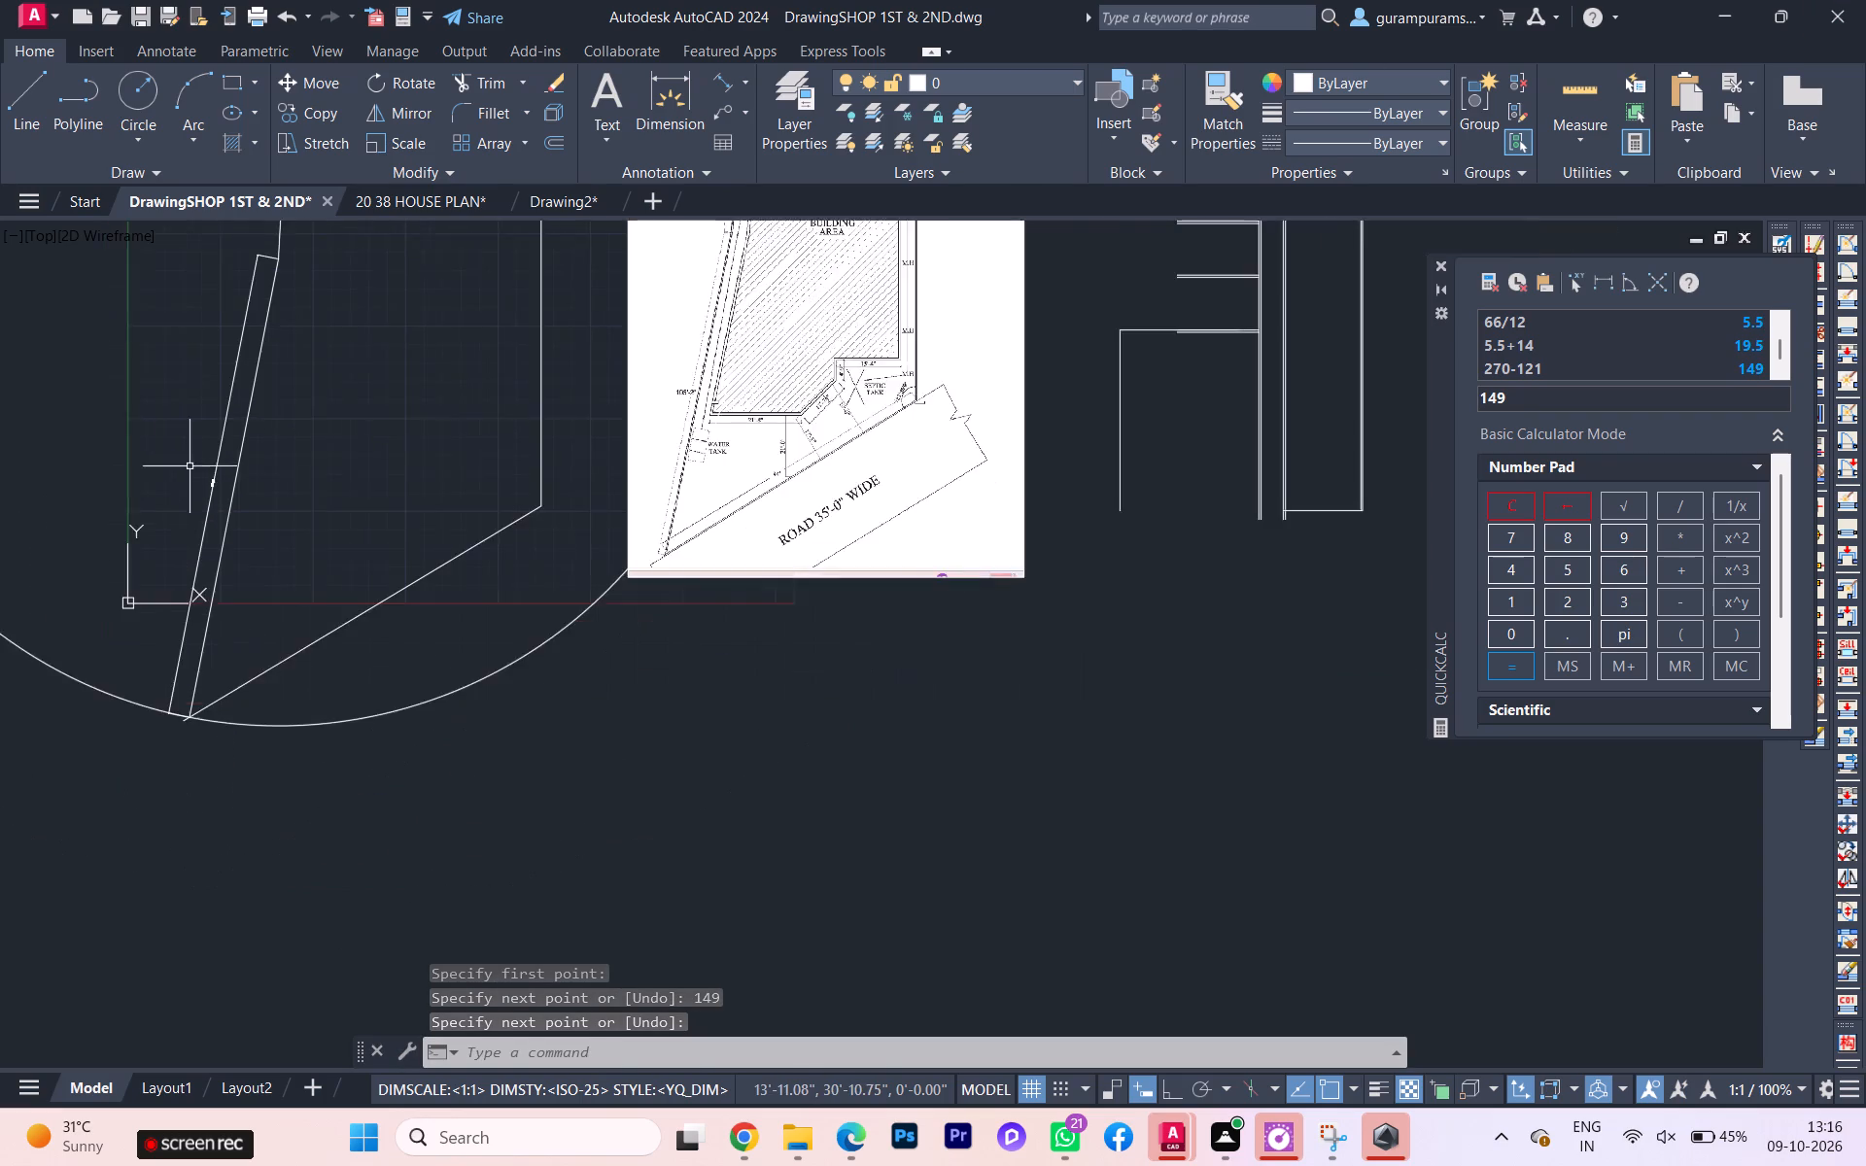
left_click(260, 489)
left_click(126, 470)
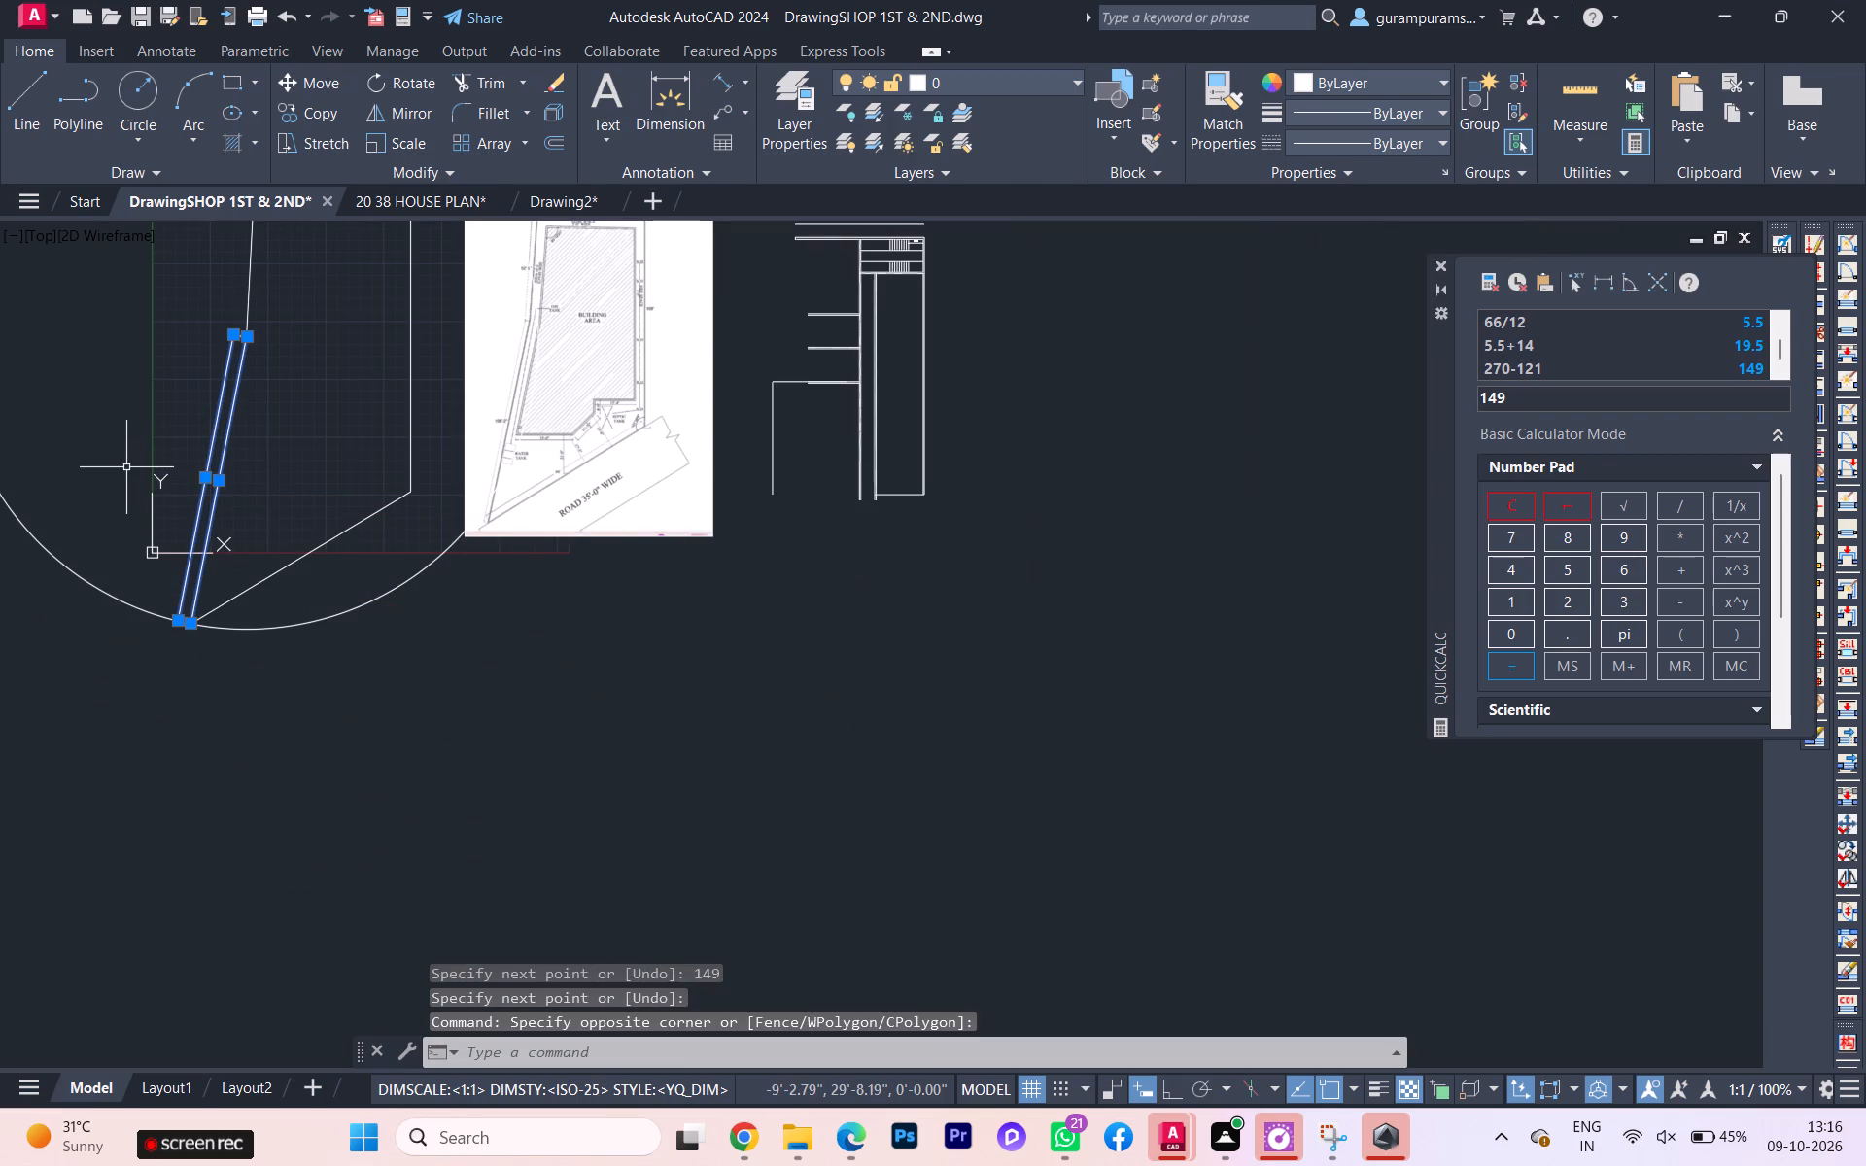
key("Delete")
Examine the reference site plan image for the plot's upper boundary, west side dimensions and corner angle.
scroll(237, 405, "down", 1)
middle_click_drag(259, 418, 326, 441)
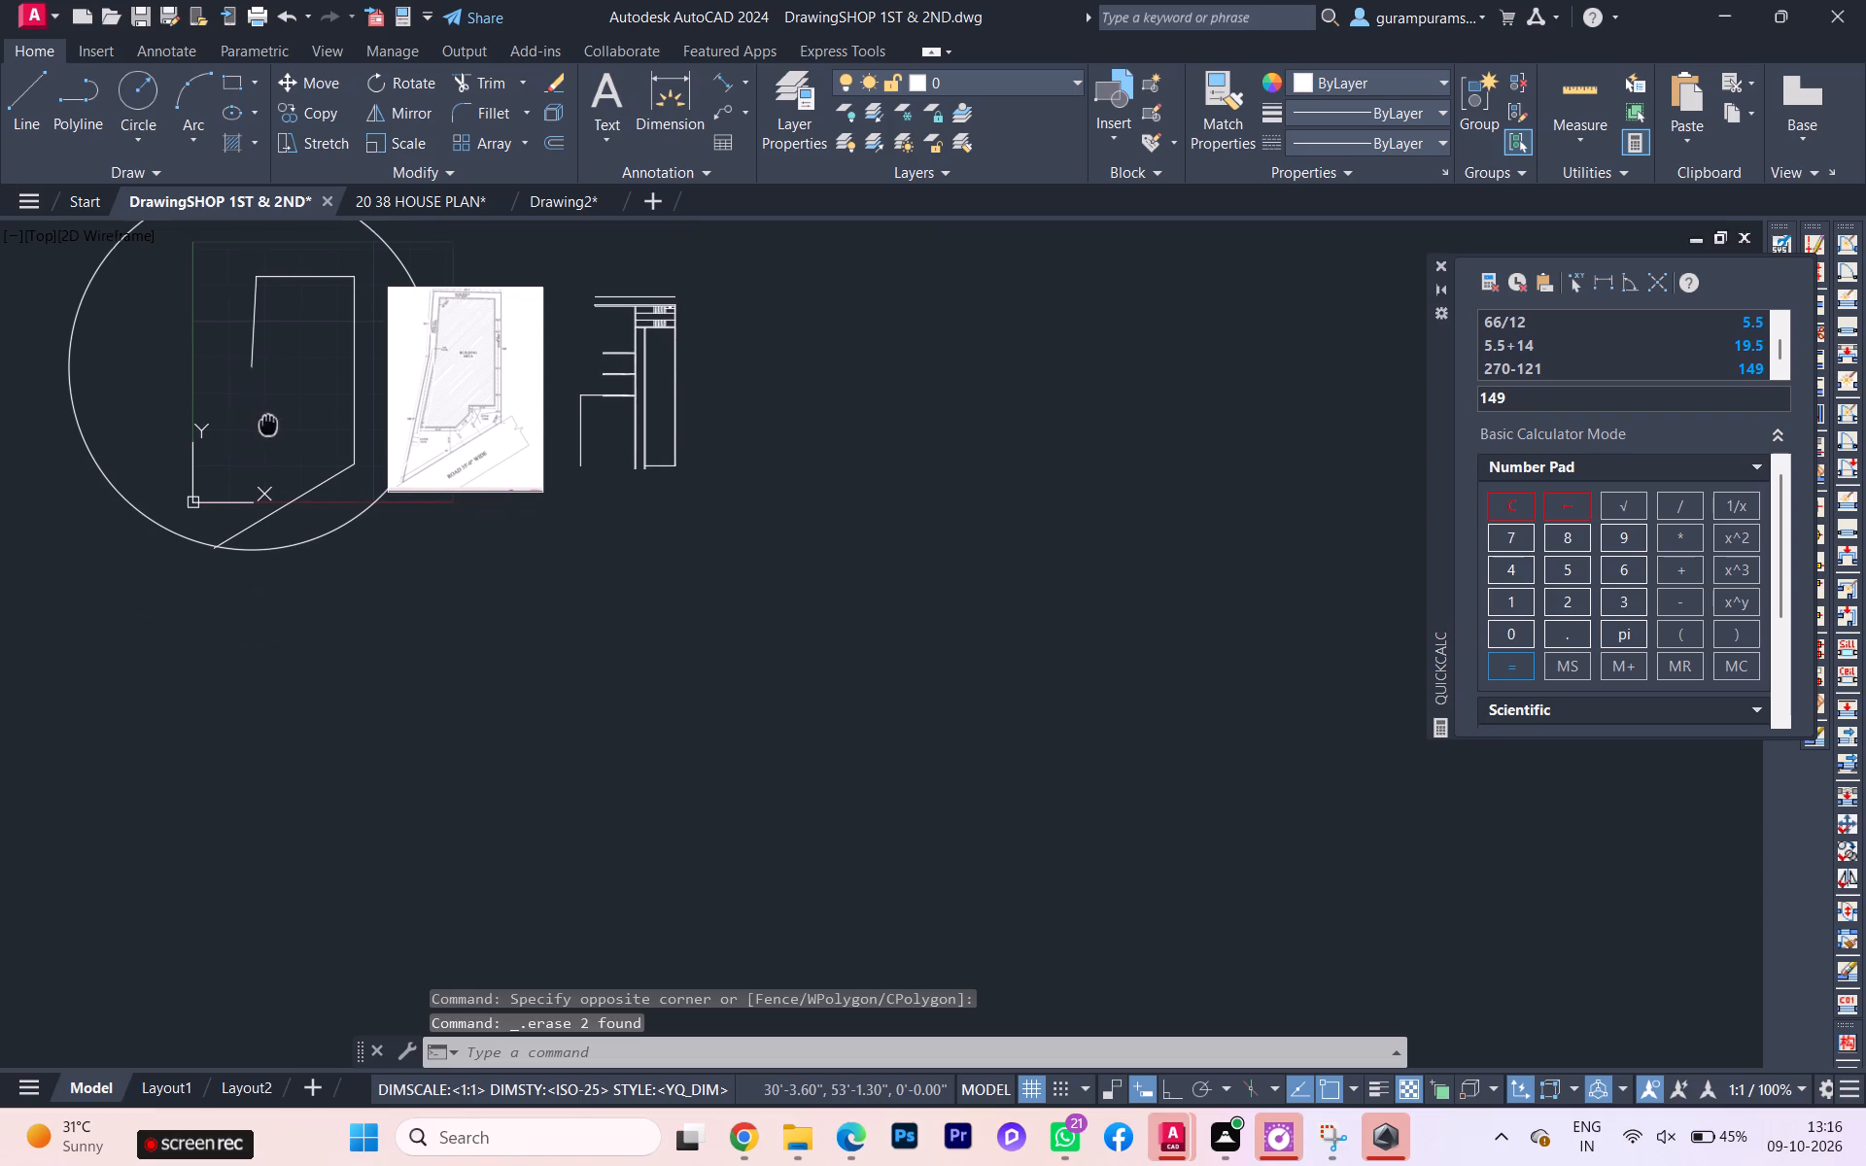
middle_click_drag(326, 441, 412, 464)
scroll(529, 367, "up", 2)
scroll(741, 330, "up", 1)
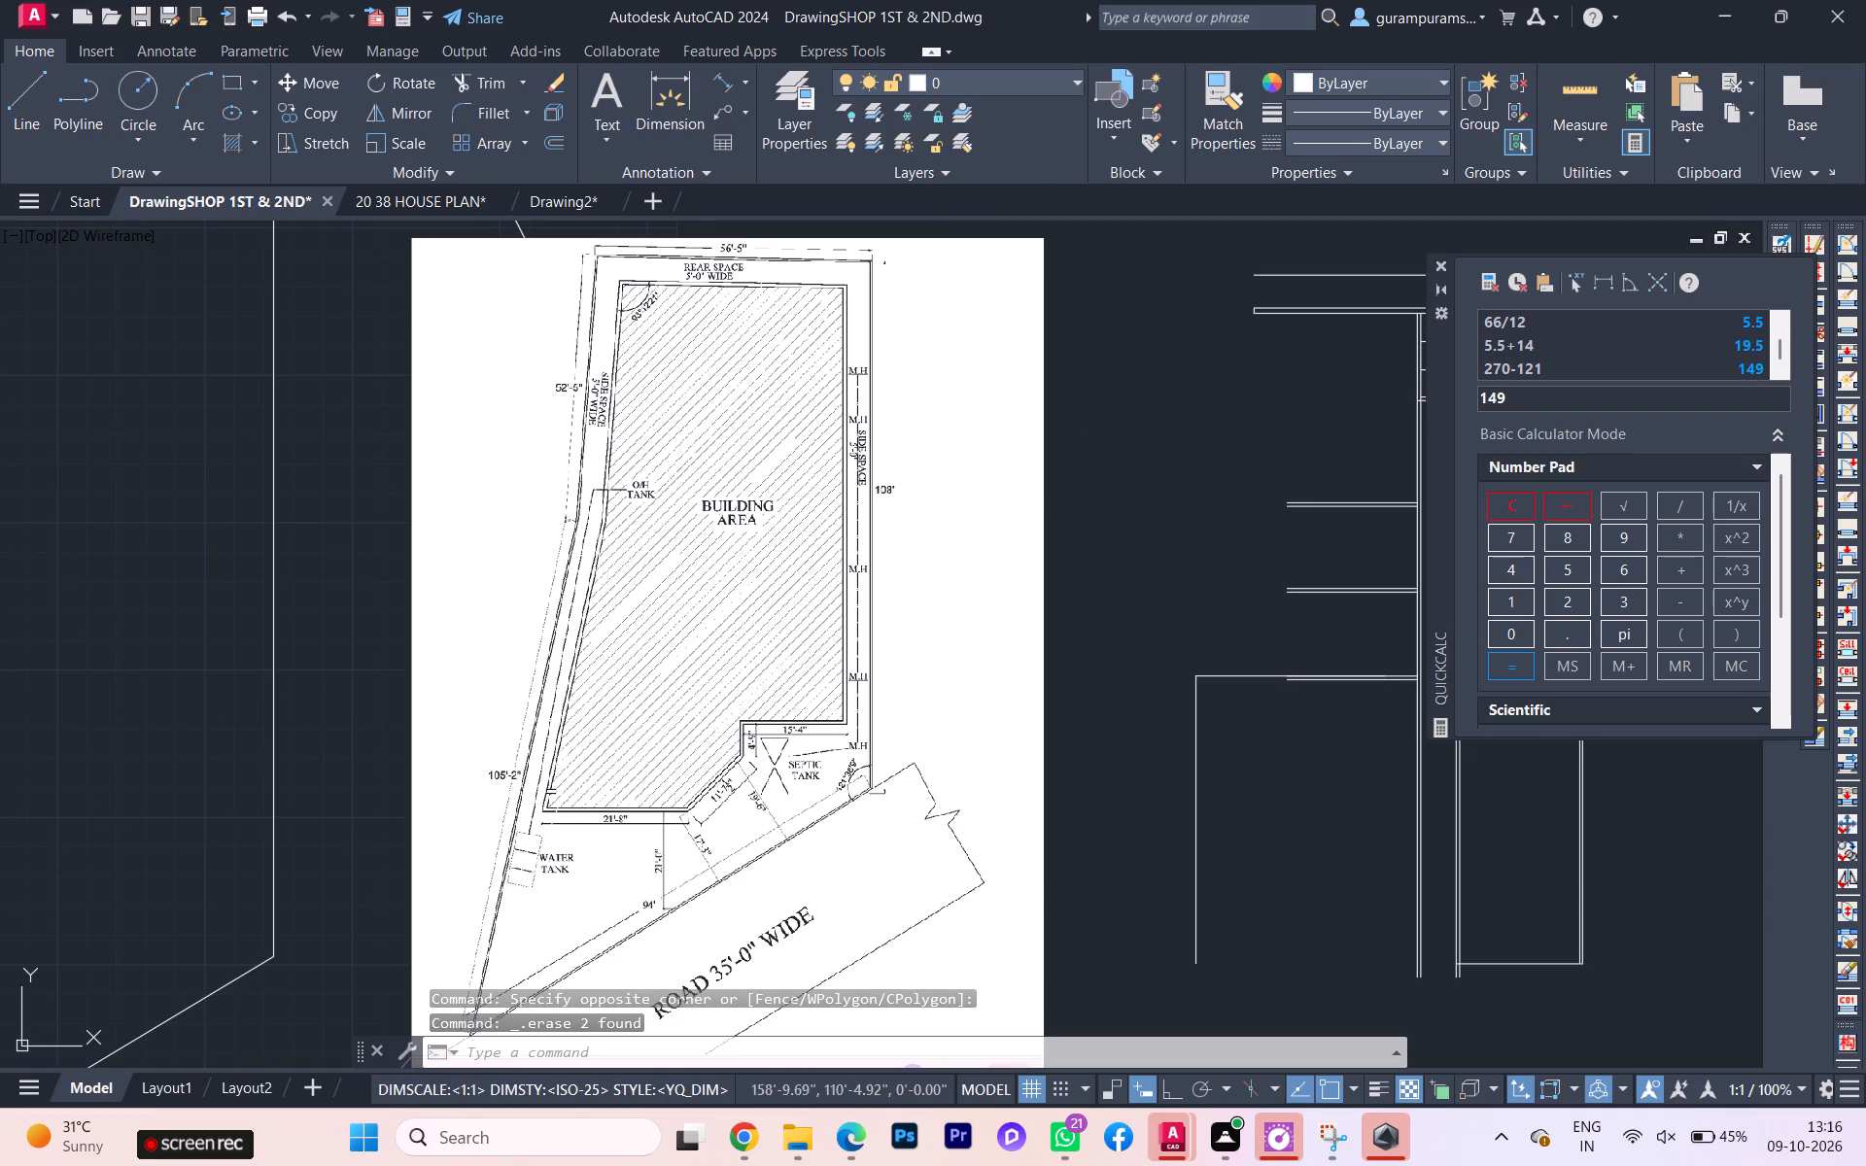
scroll(643, 303, "up", 2)
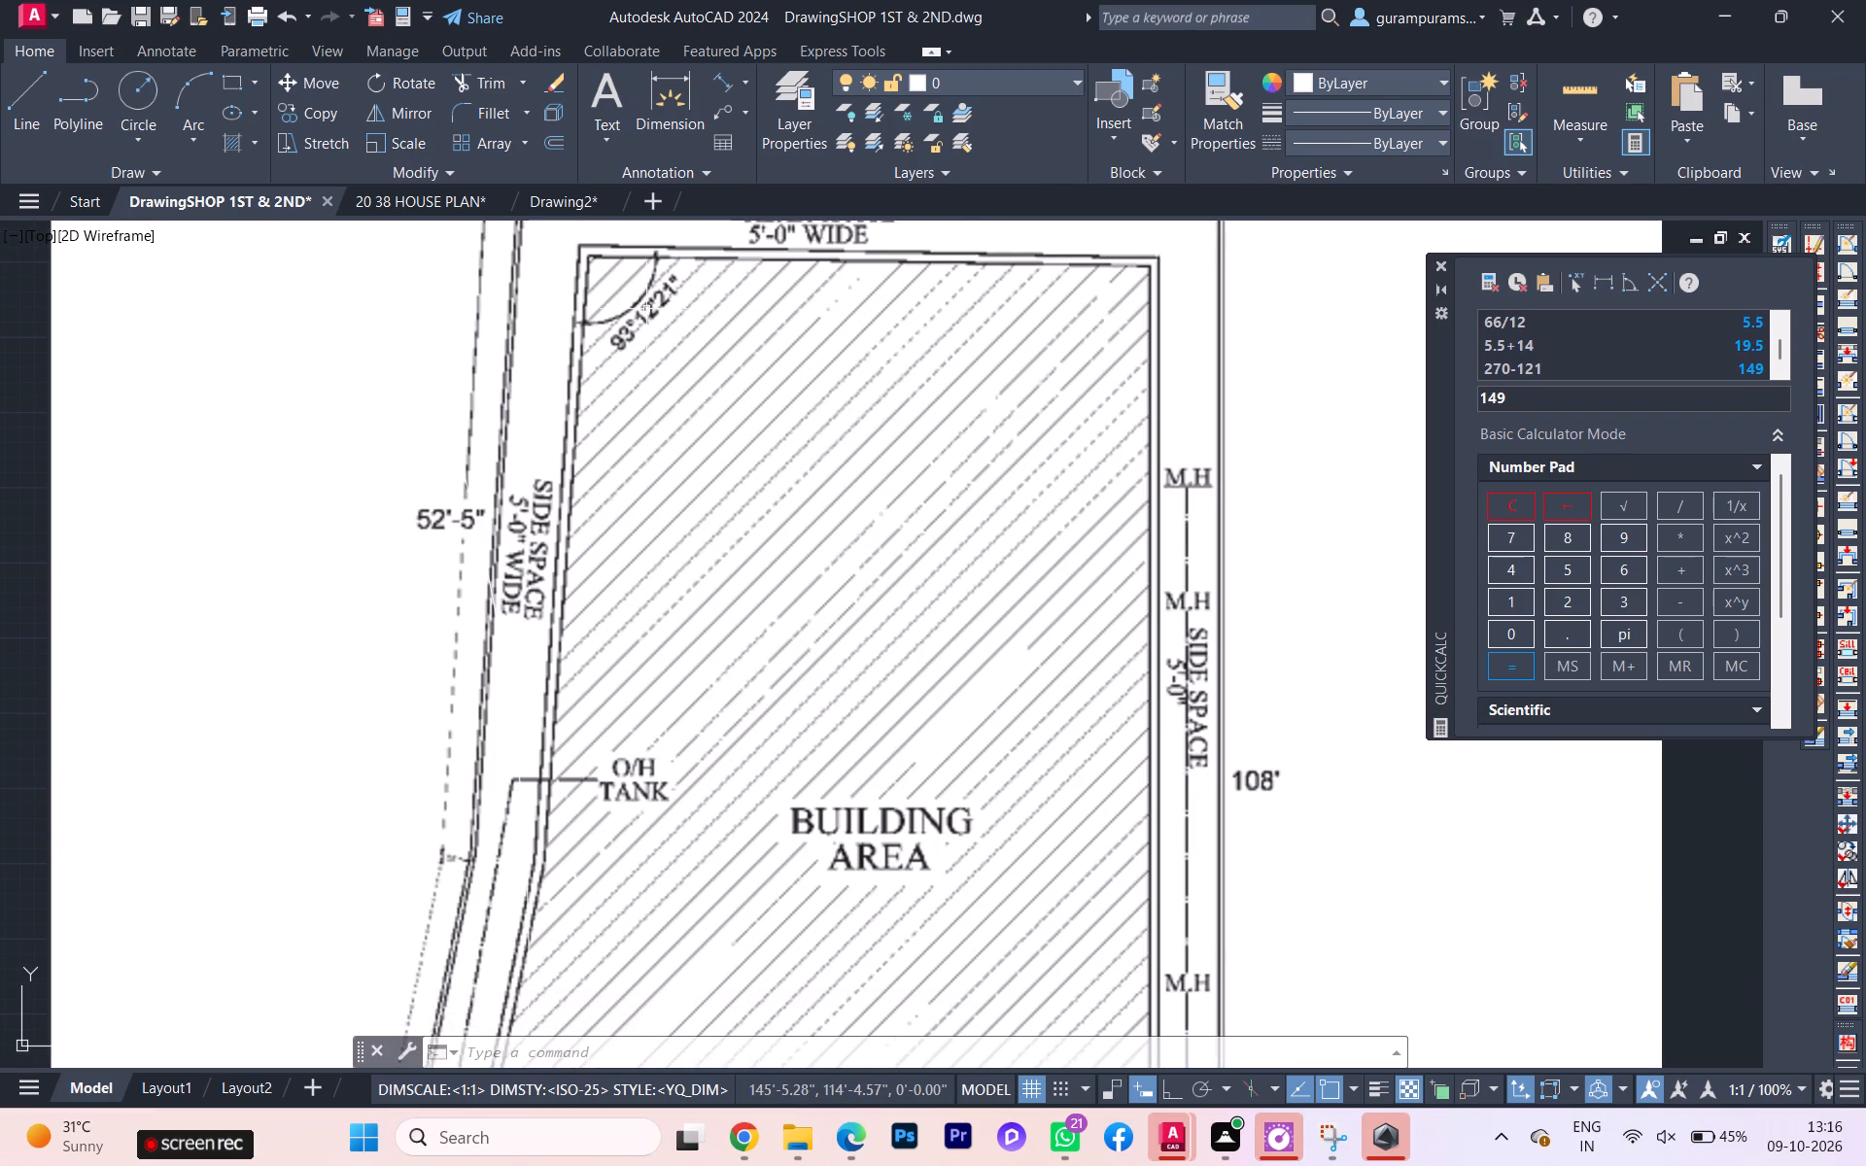
scroll(646, 311, "down", 1)
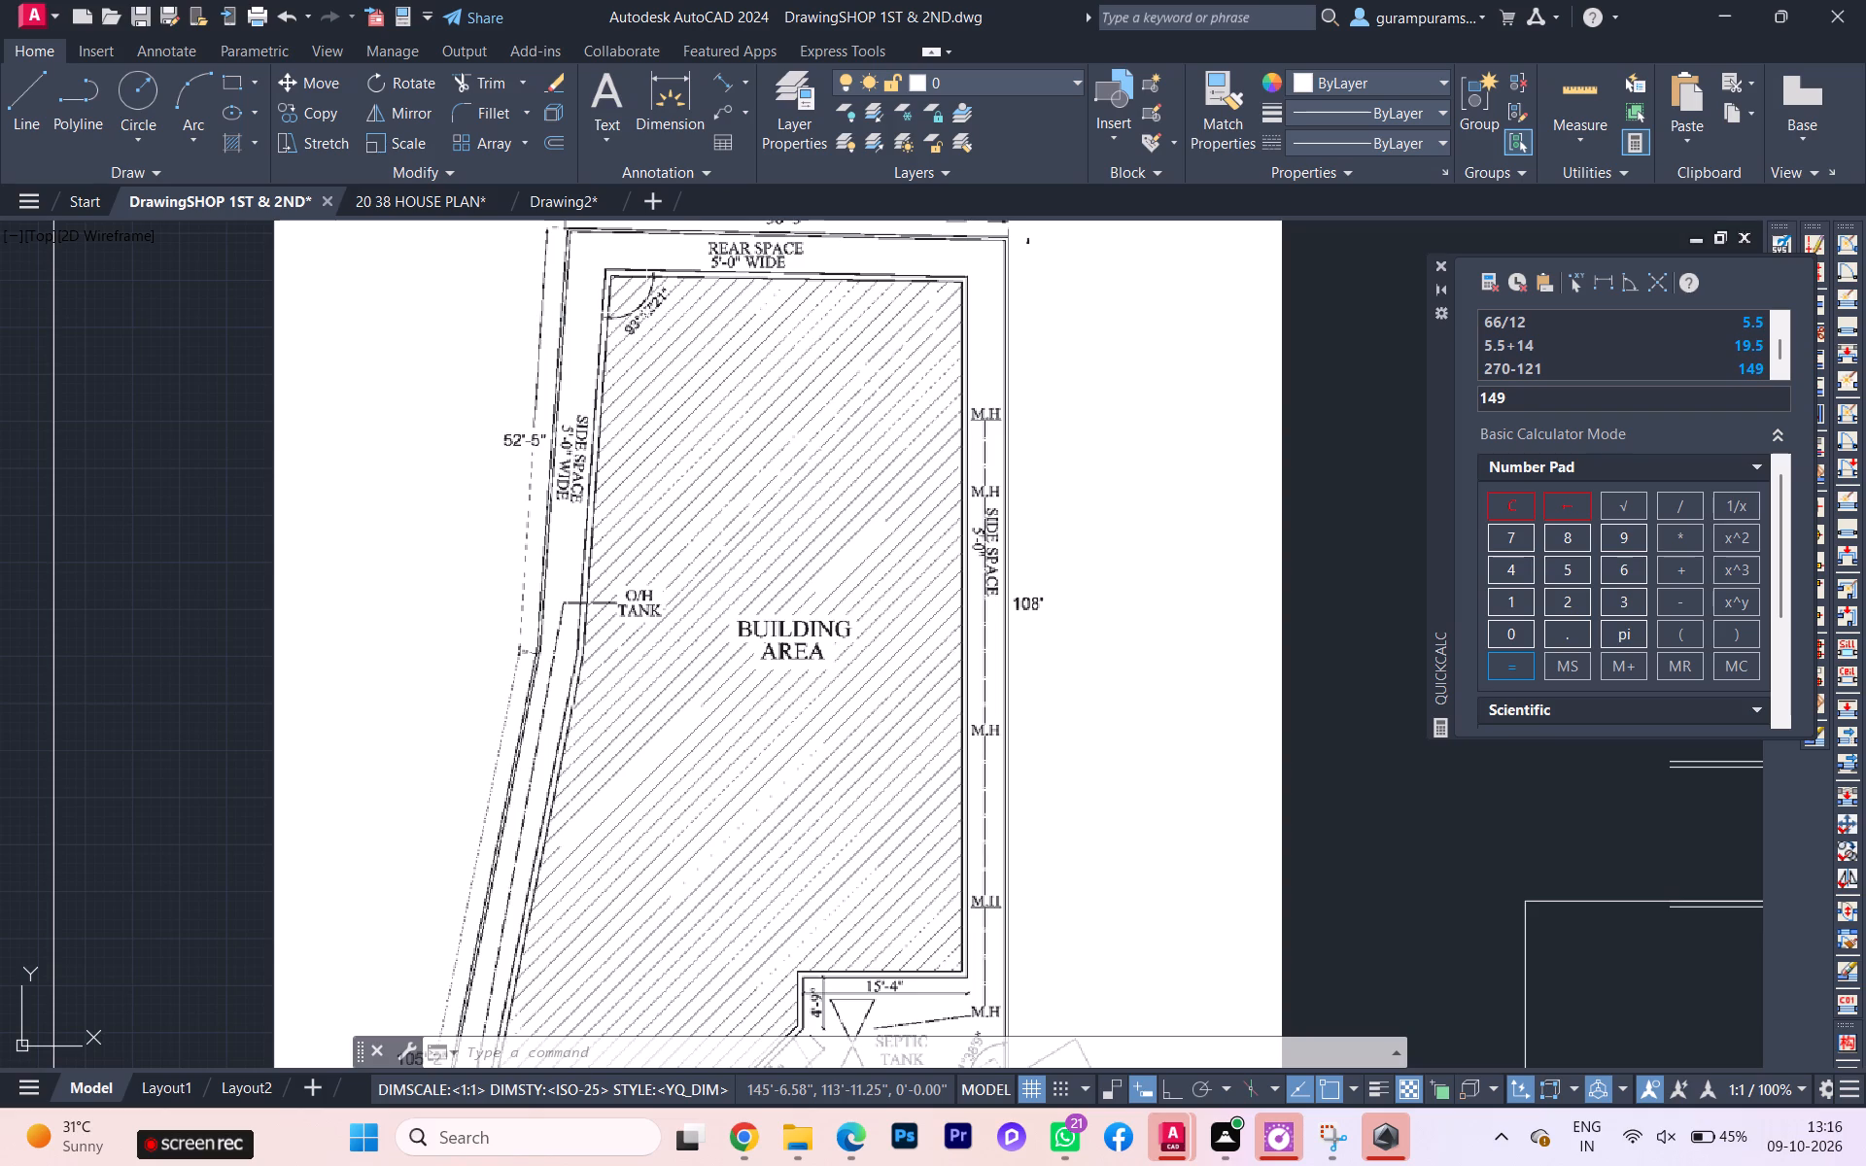
scroll(649, 331, "up", 1)
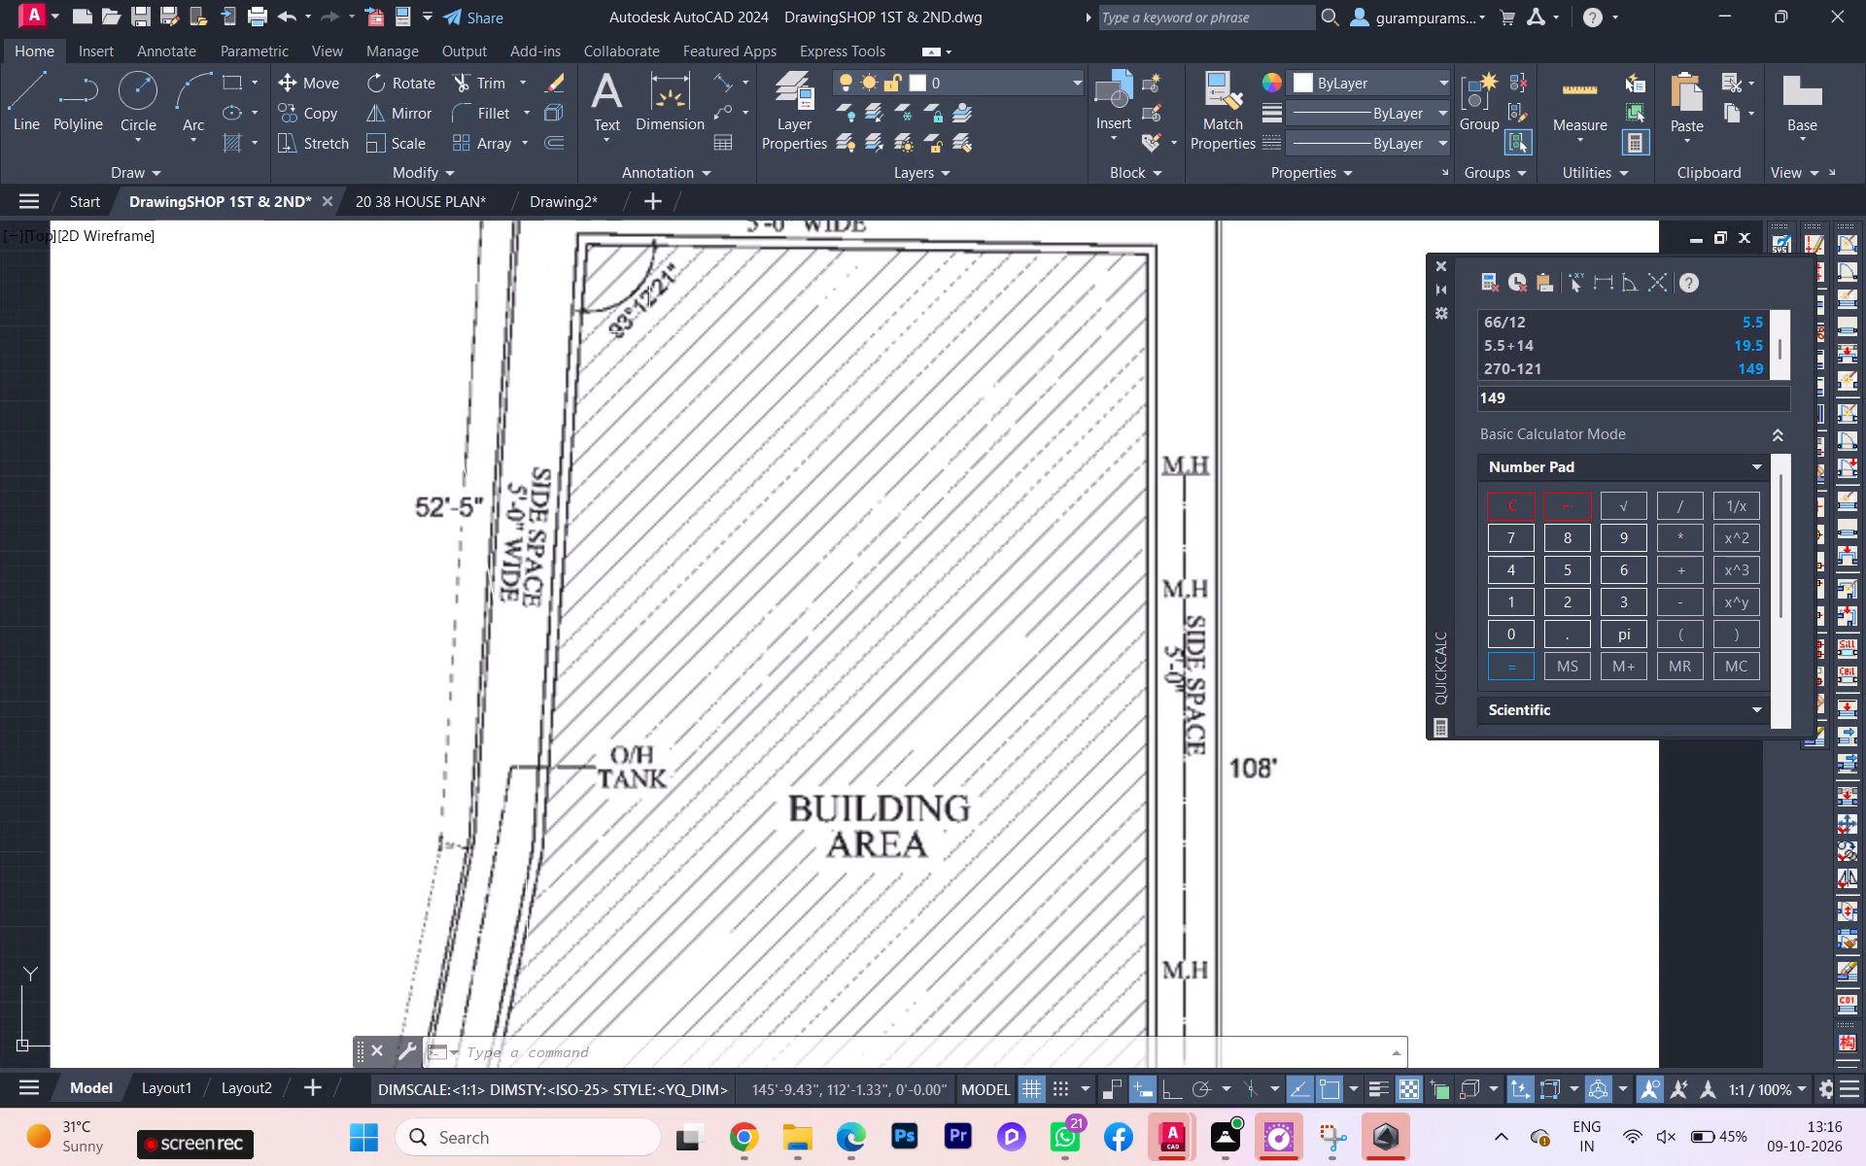
scroll(649, 333, "down", 1)
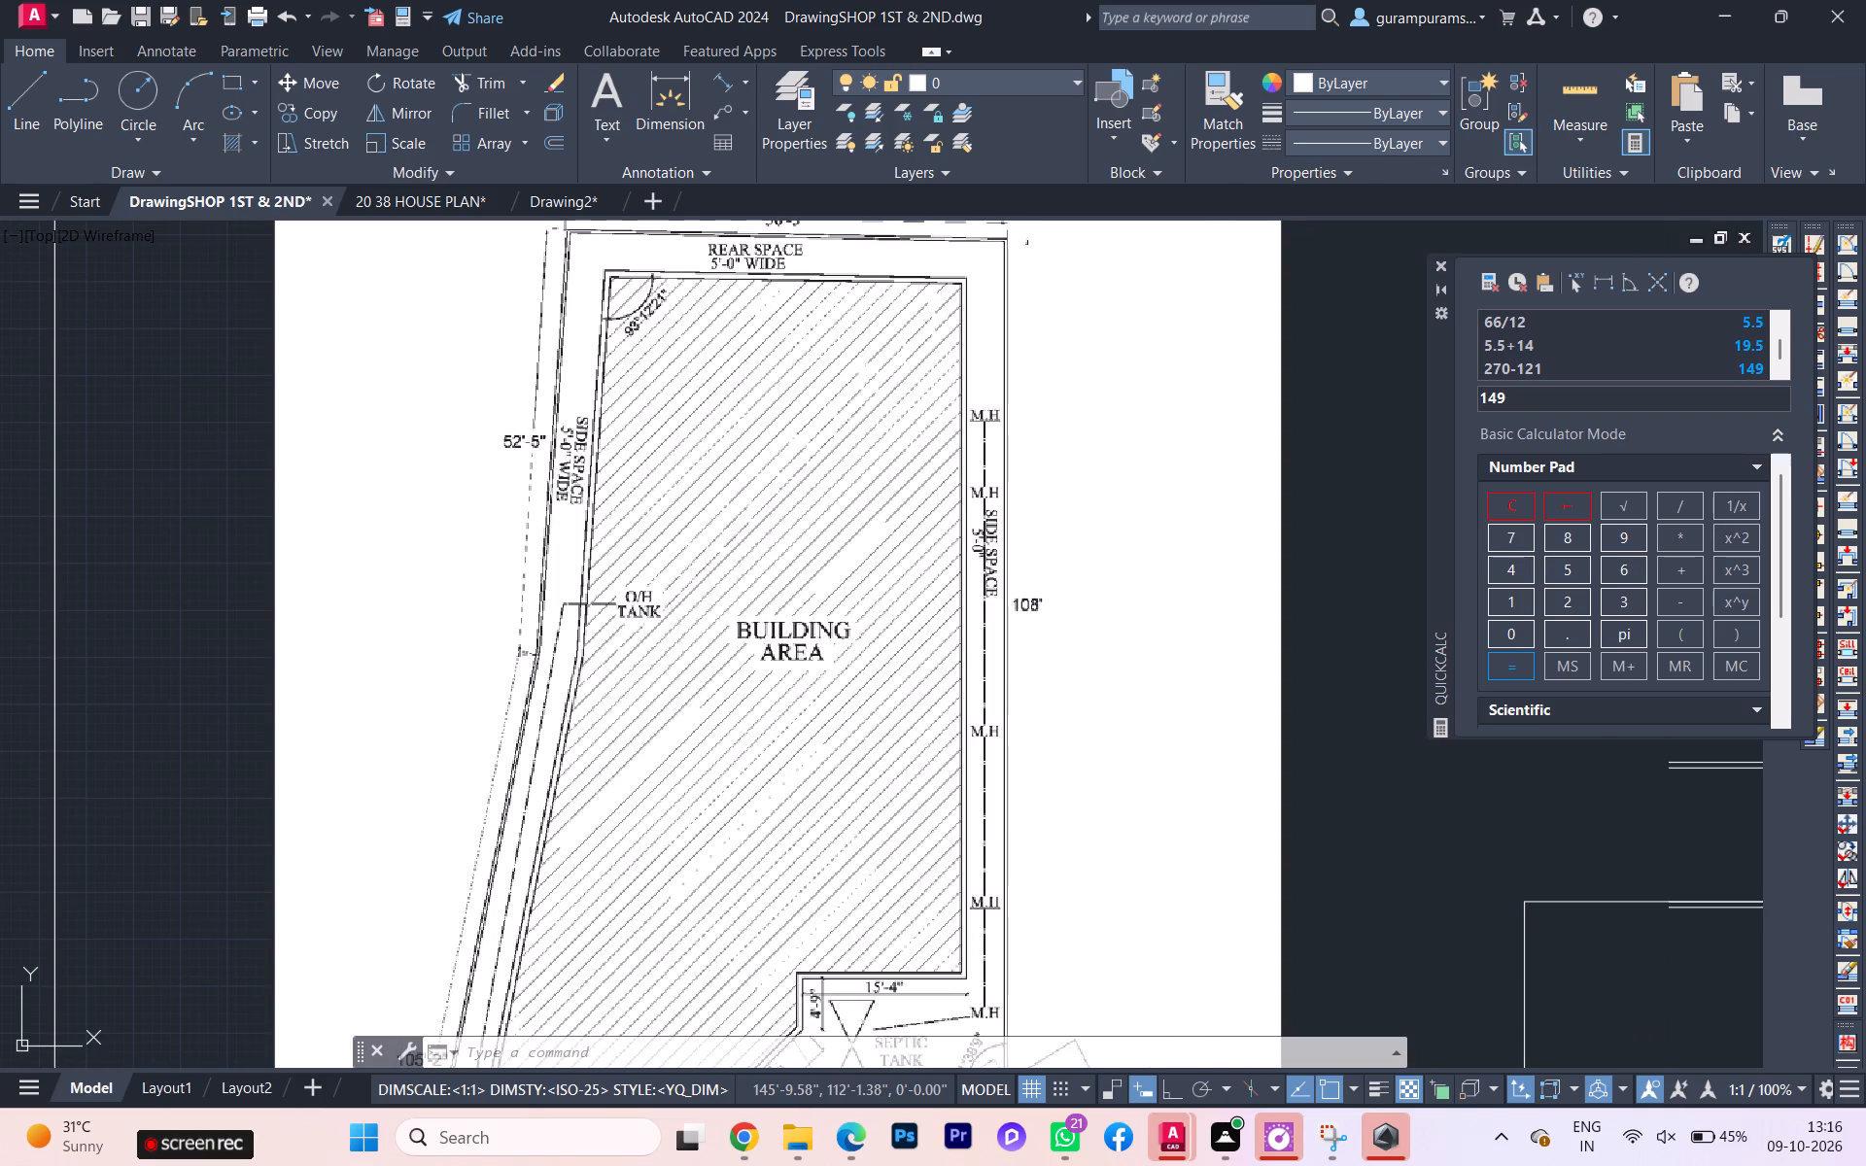
scroll(699, 342, "down", 2)
scroll(725, 283, "up", 2)
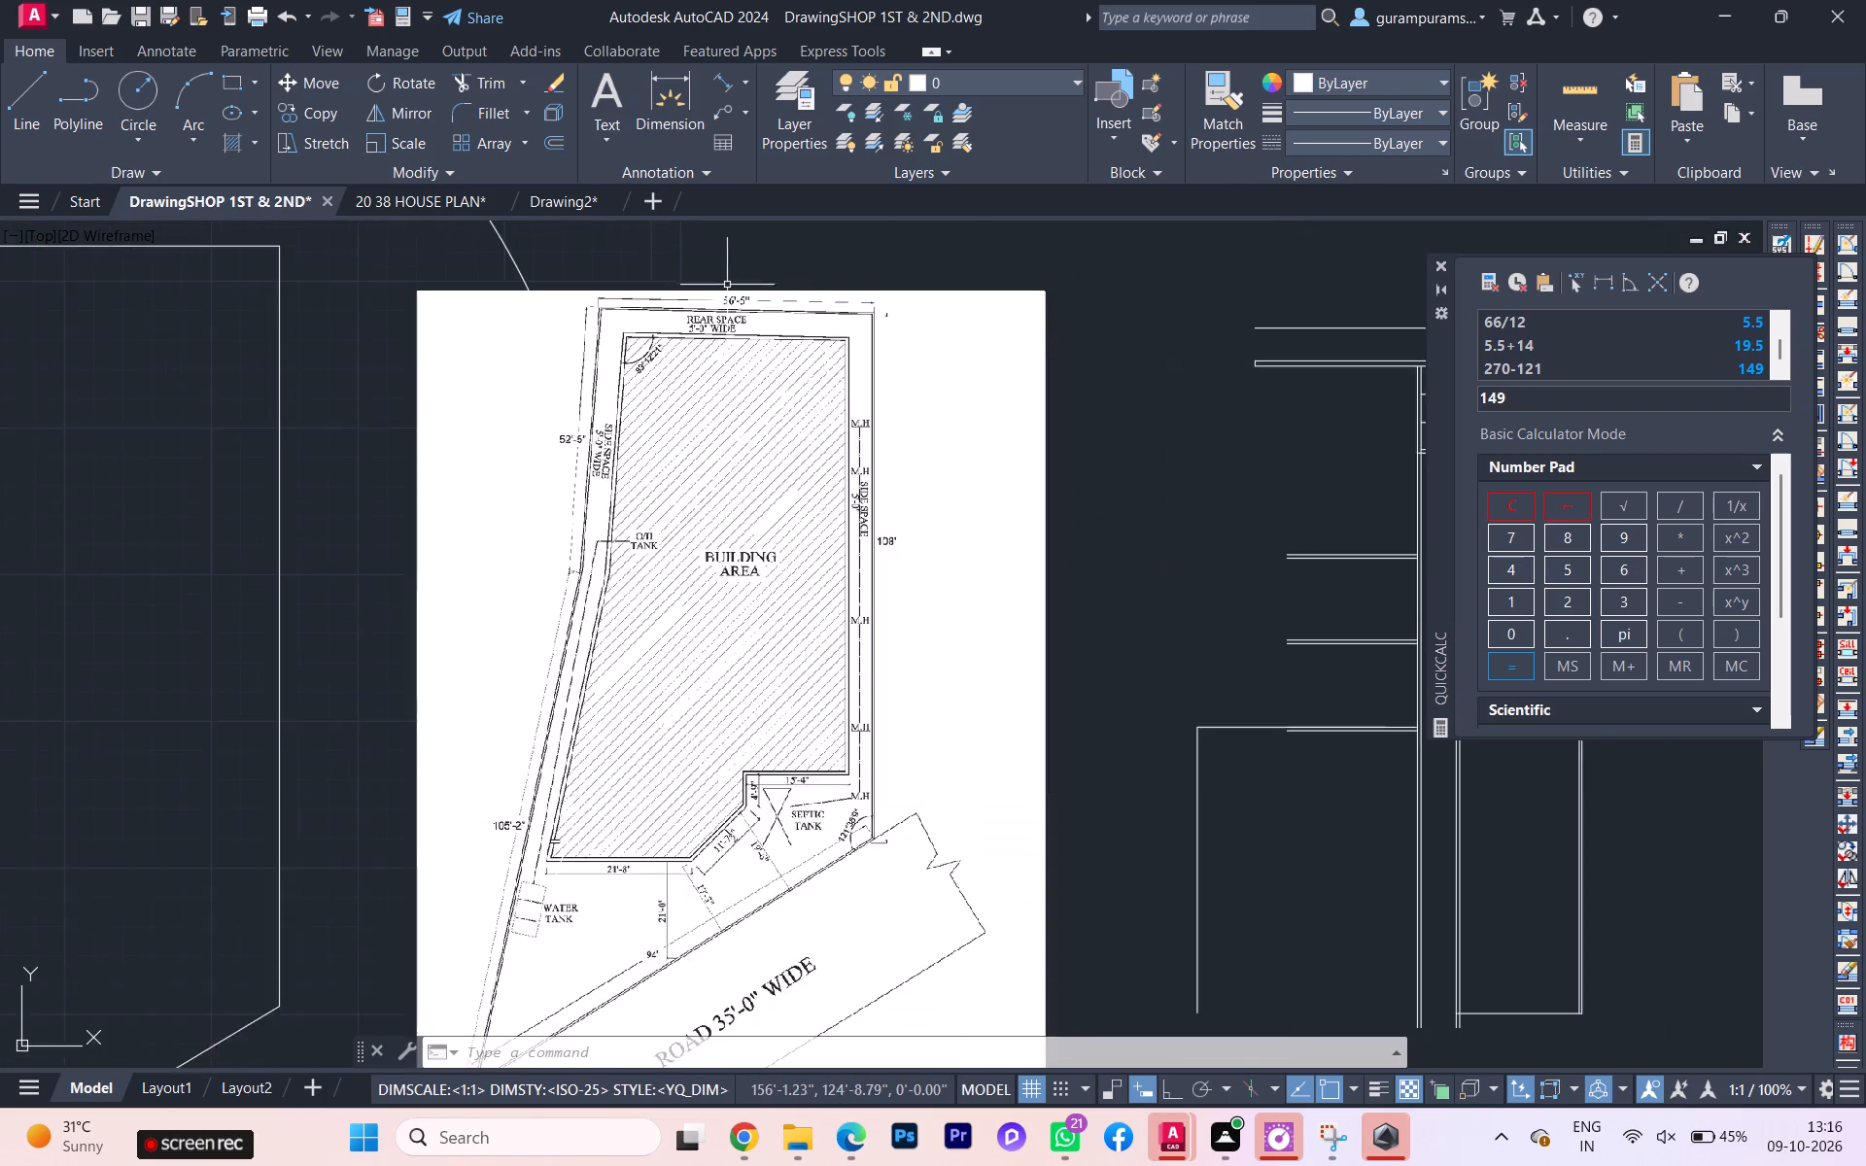
scroll(715, 329, "down", 2)
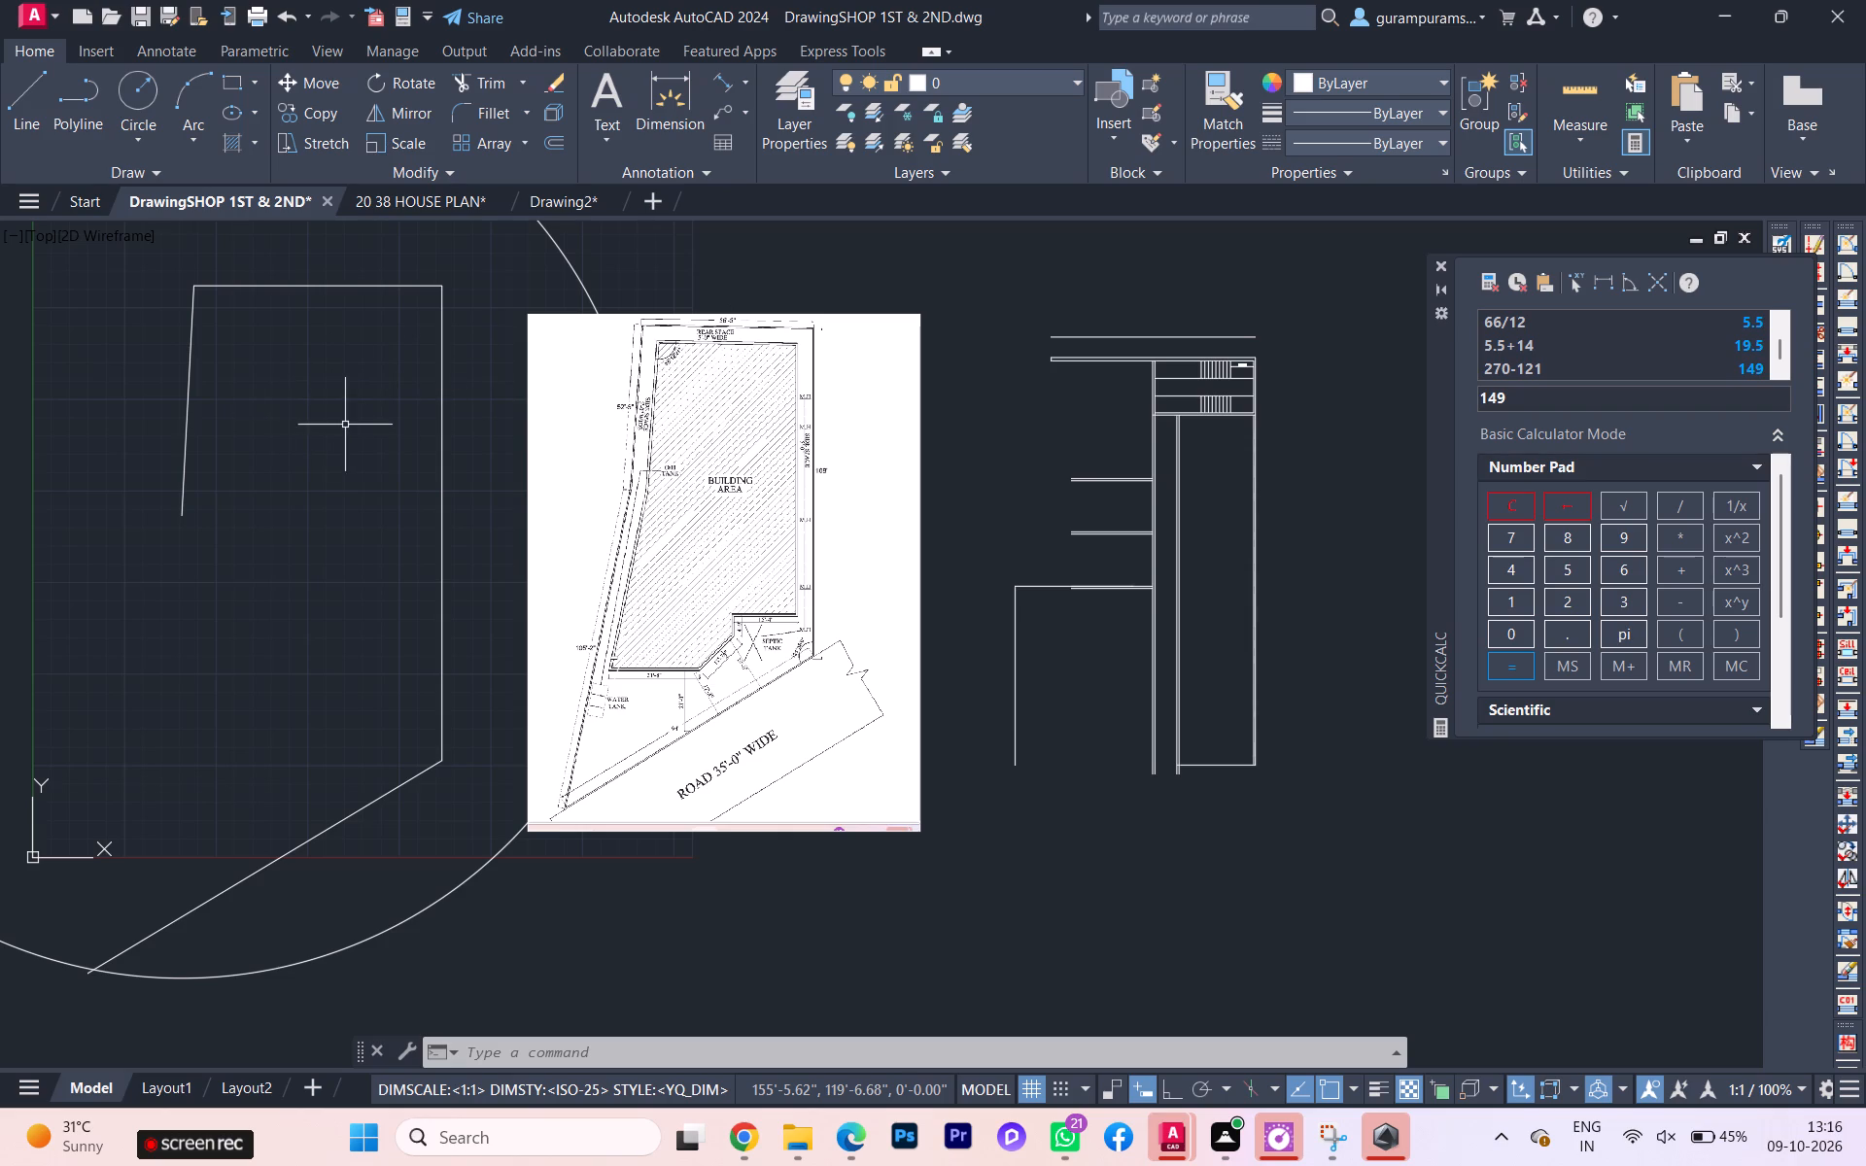
Erase the upper west boundary line running down from the top side of the plot.
left_click(183, 430)
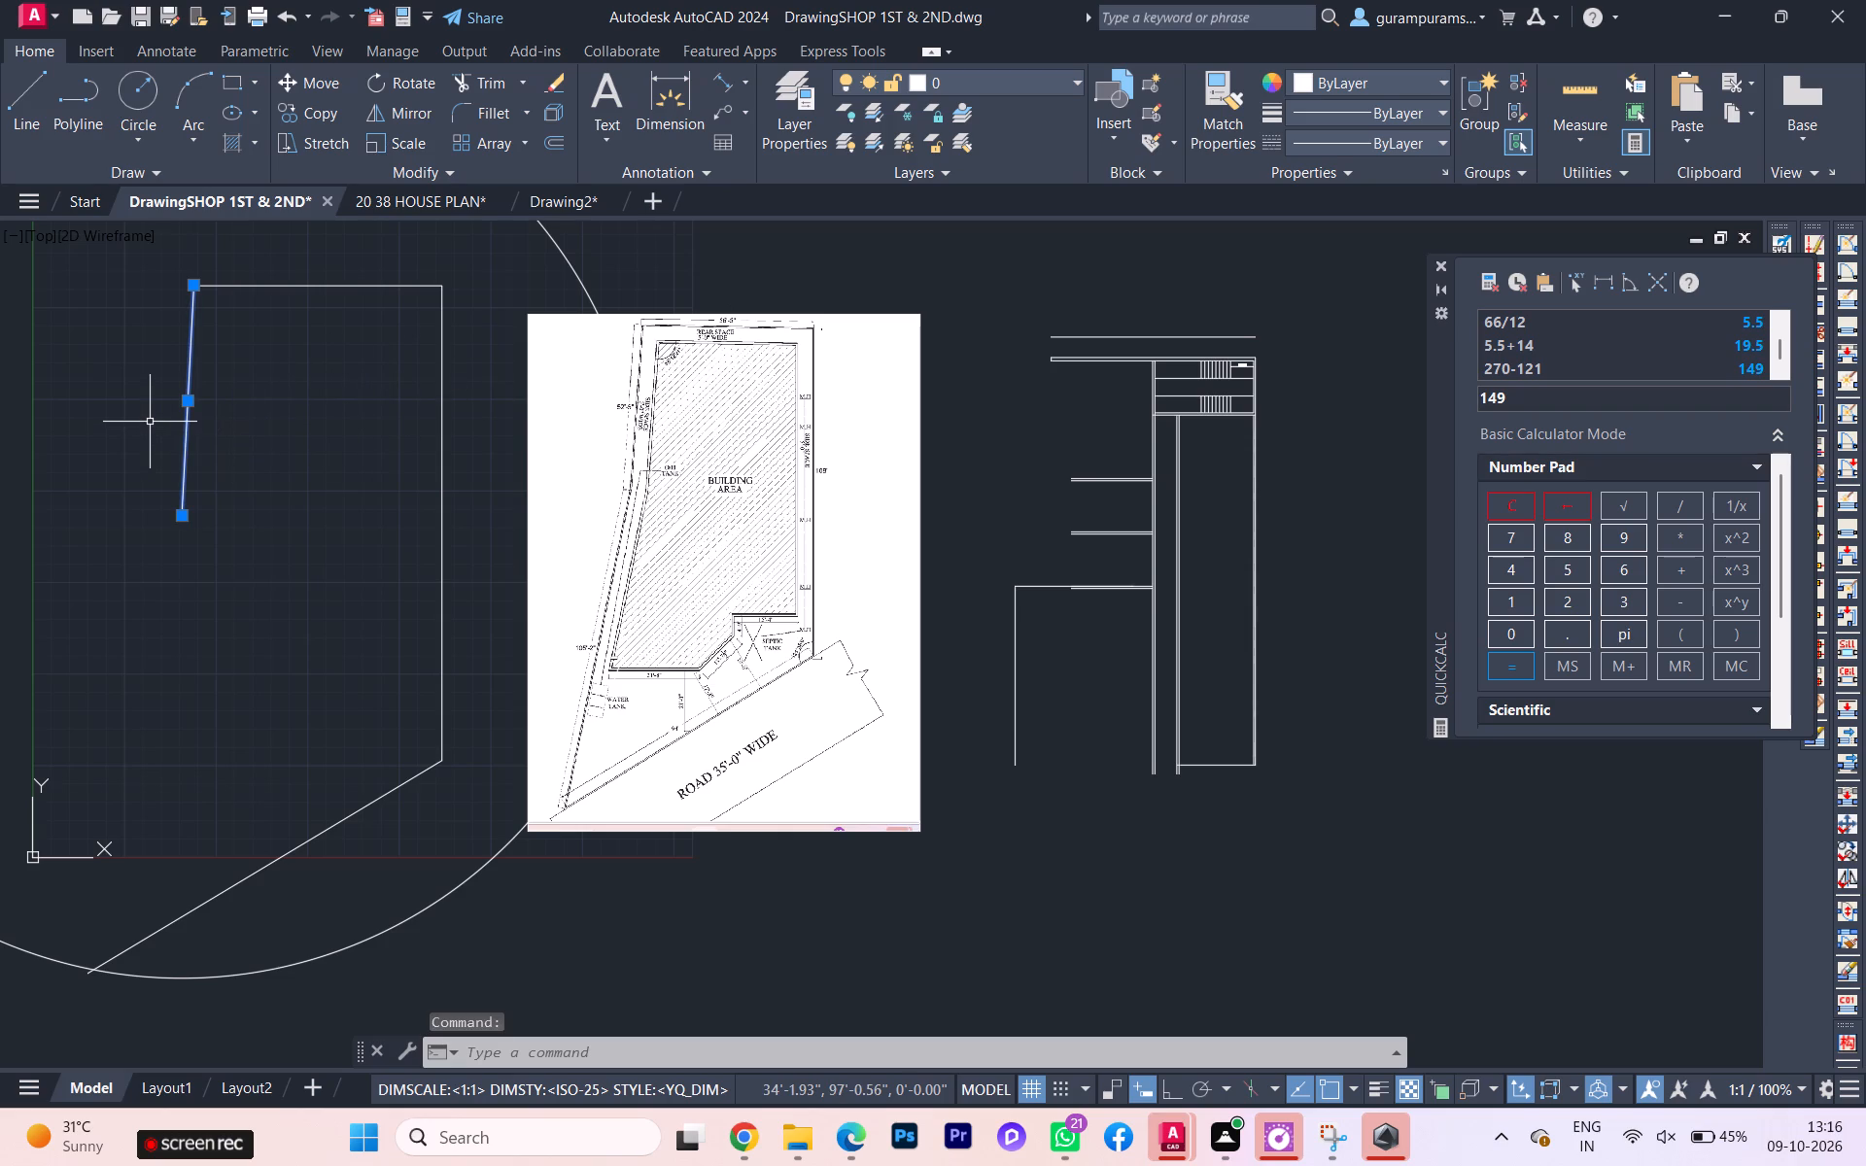
key("Delete")
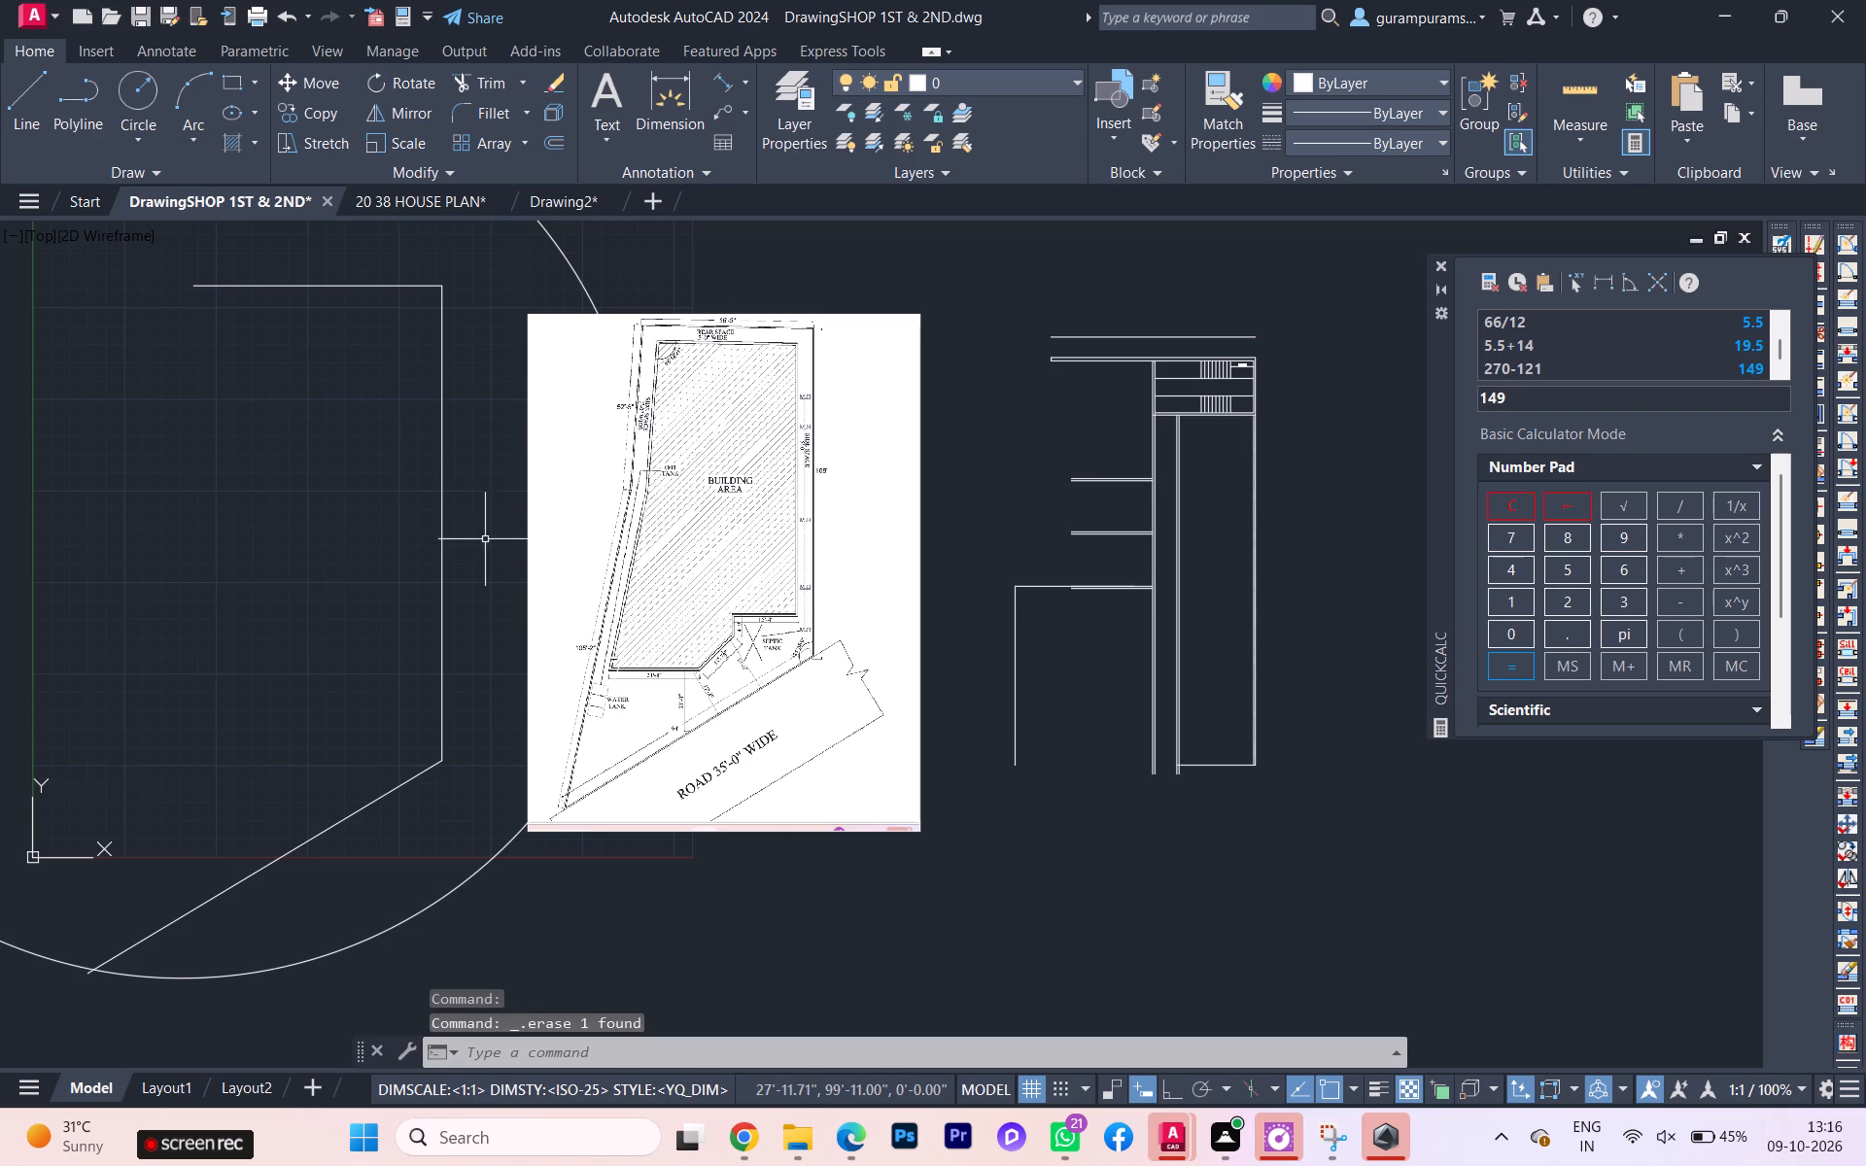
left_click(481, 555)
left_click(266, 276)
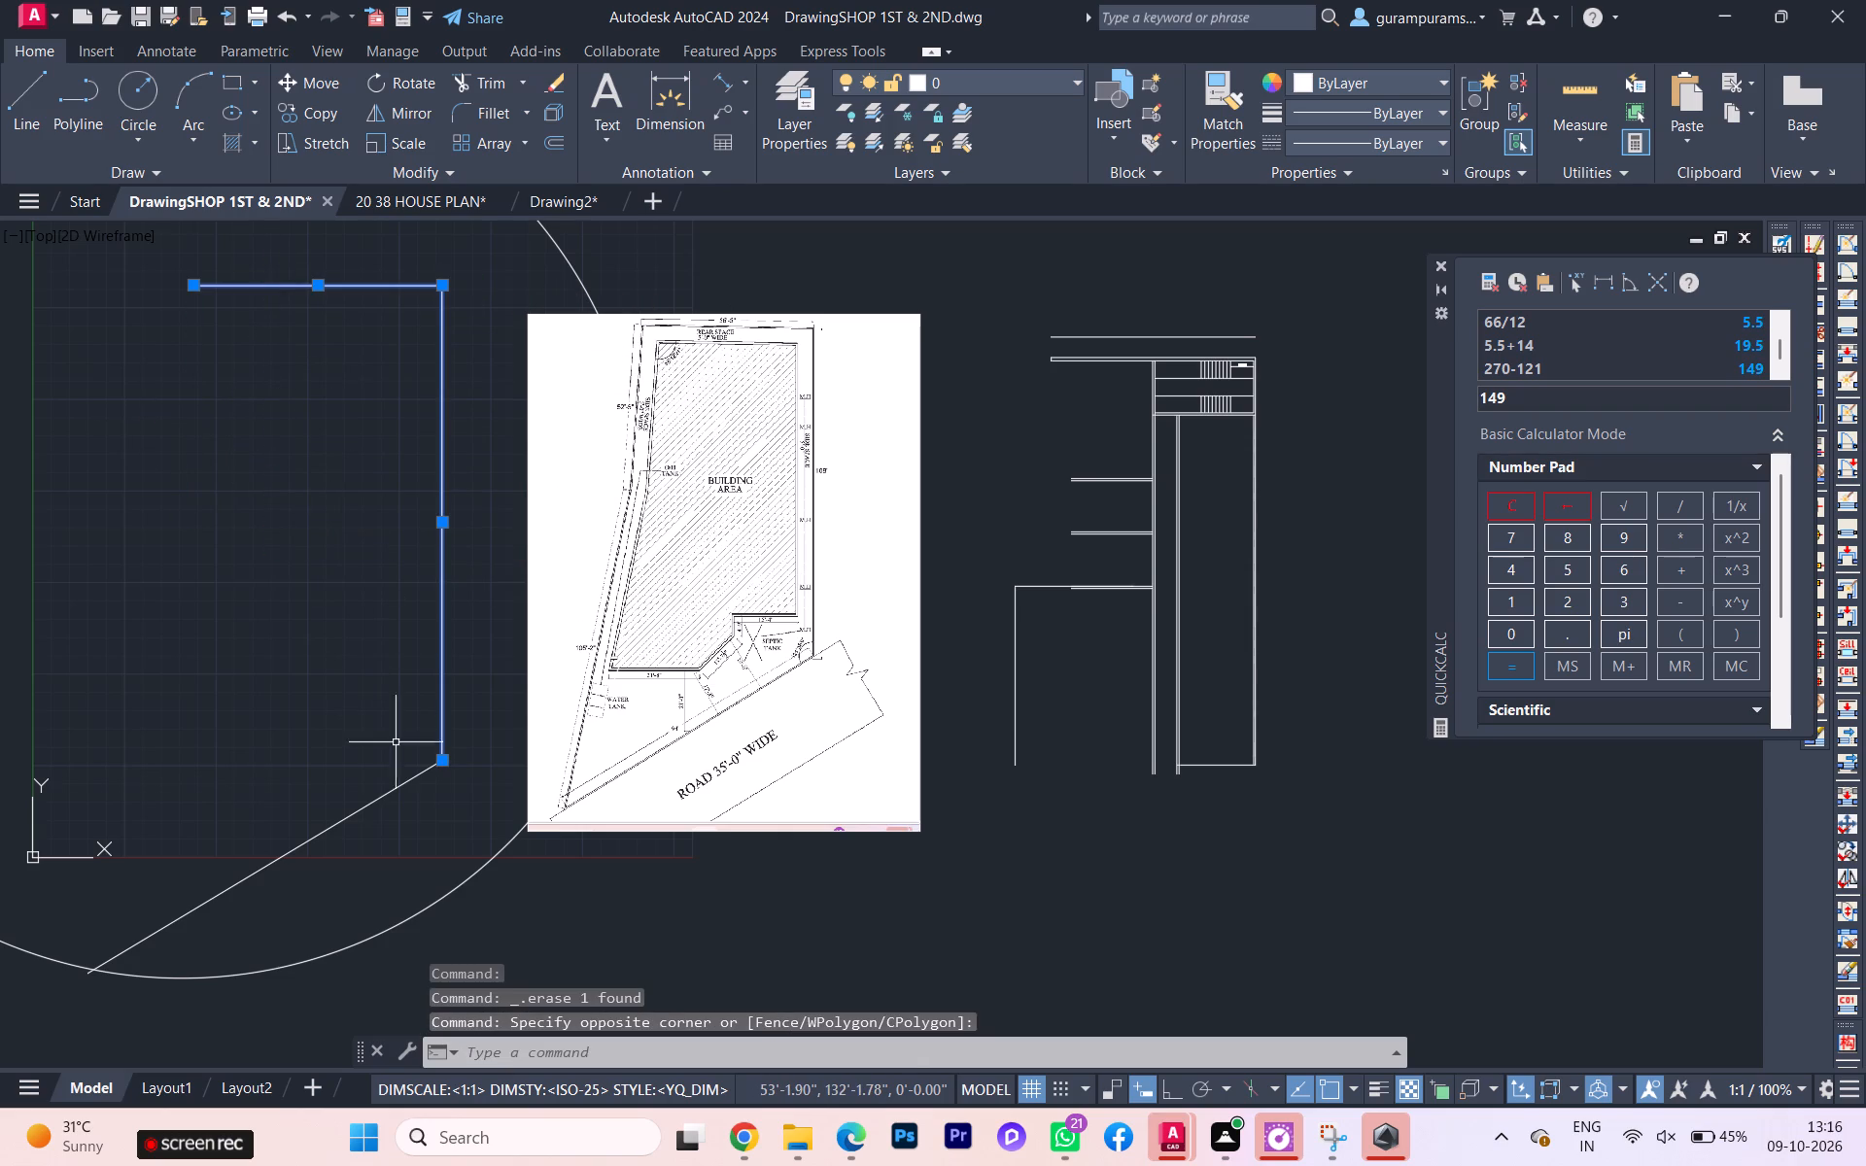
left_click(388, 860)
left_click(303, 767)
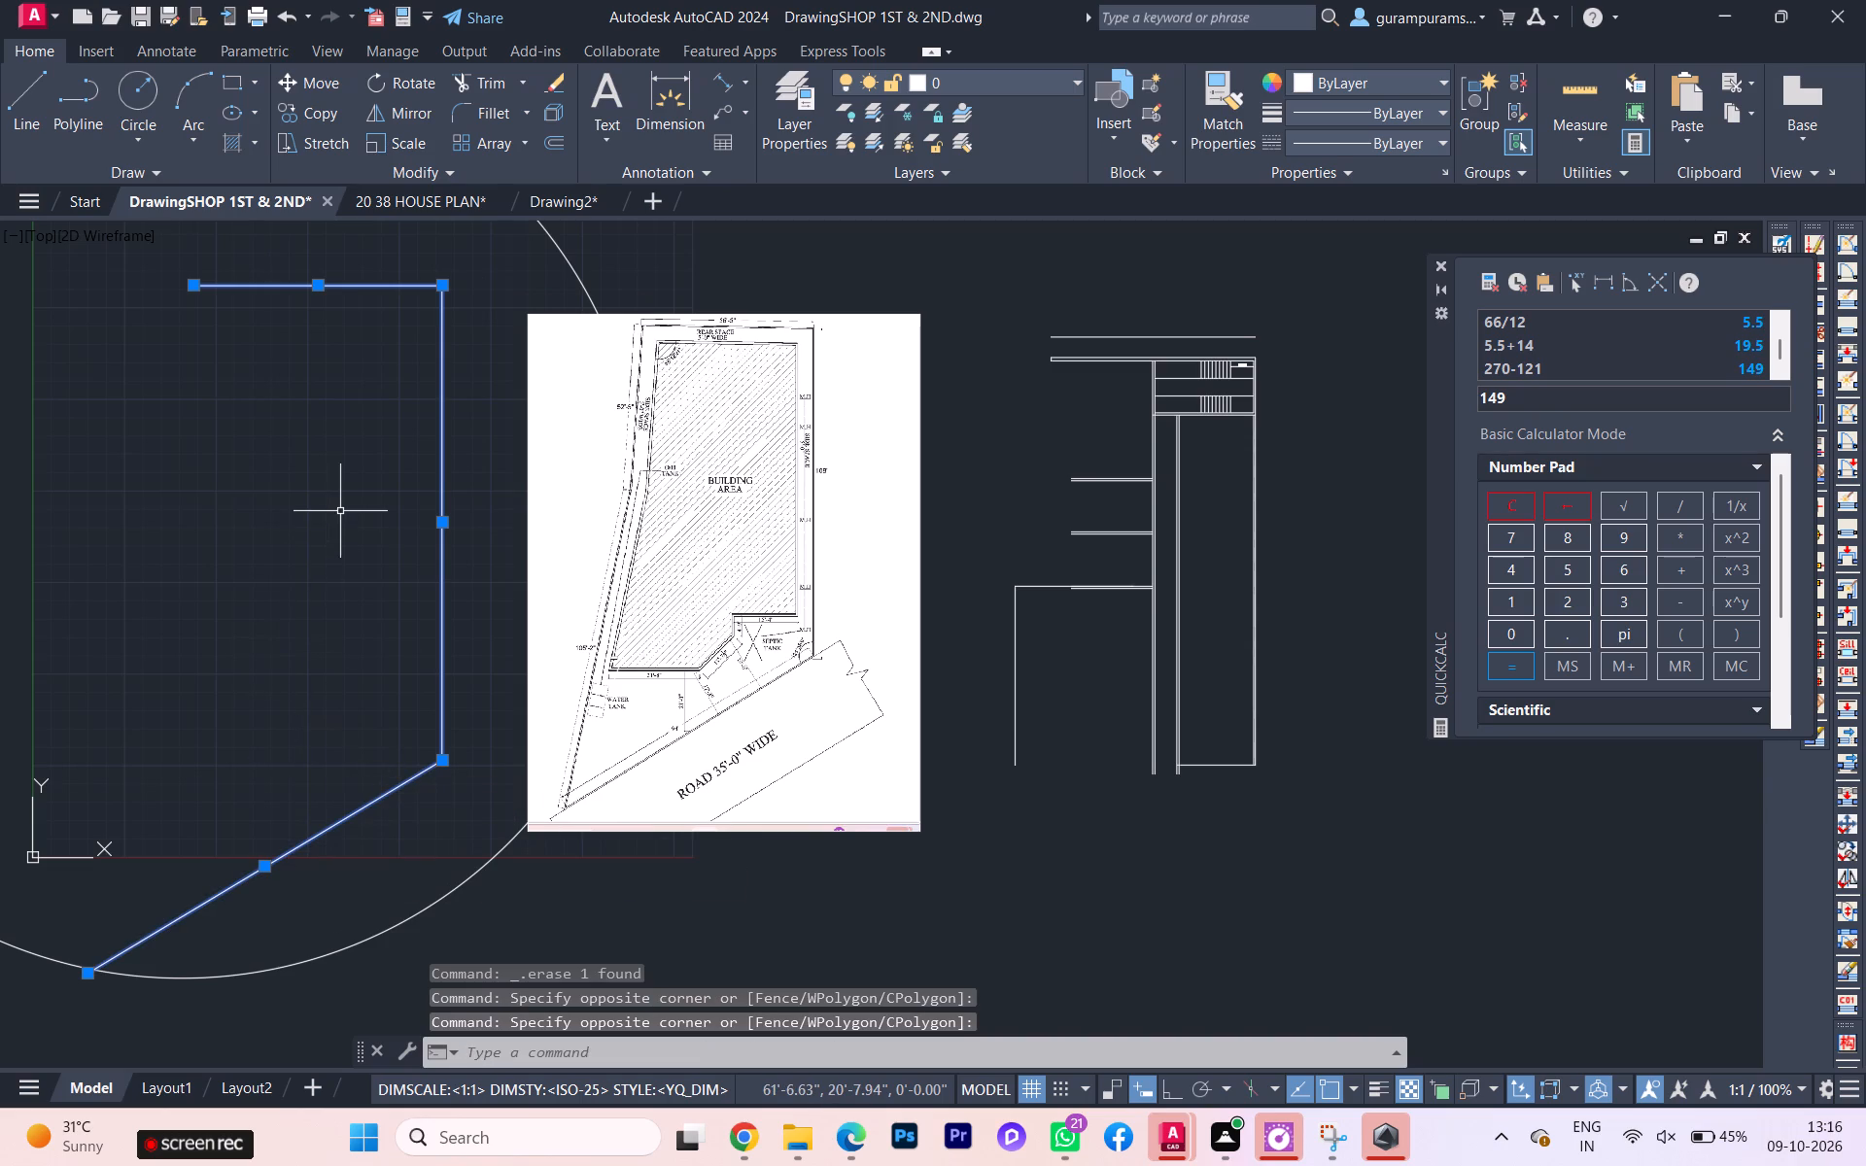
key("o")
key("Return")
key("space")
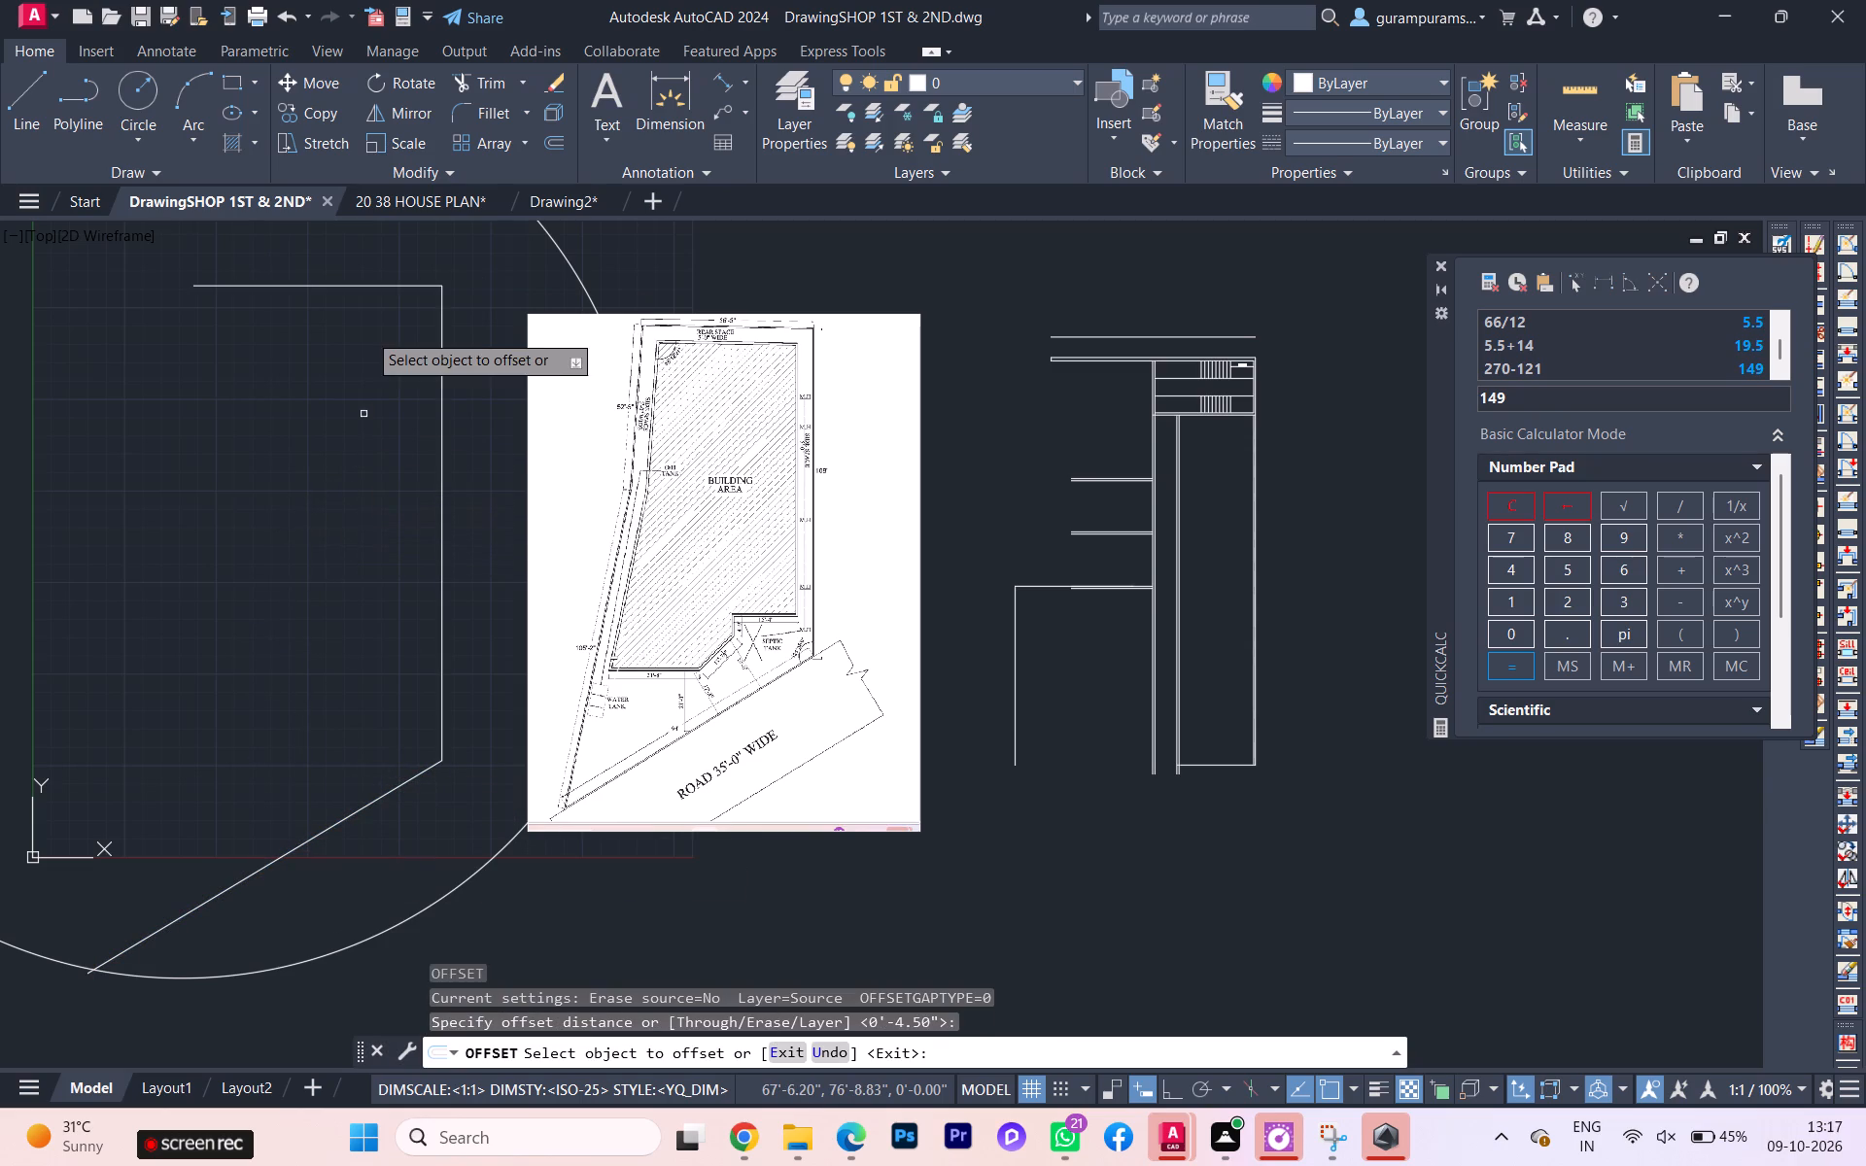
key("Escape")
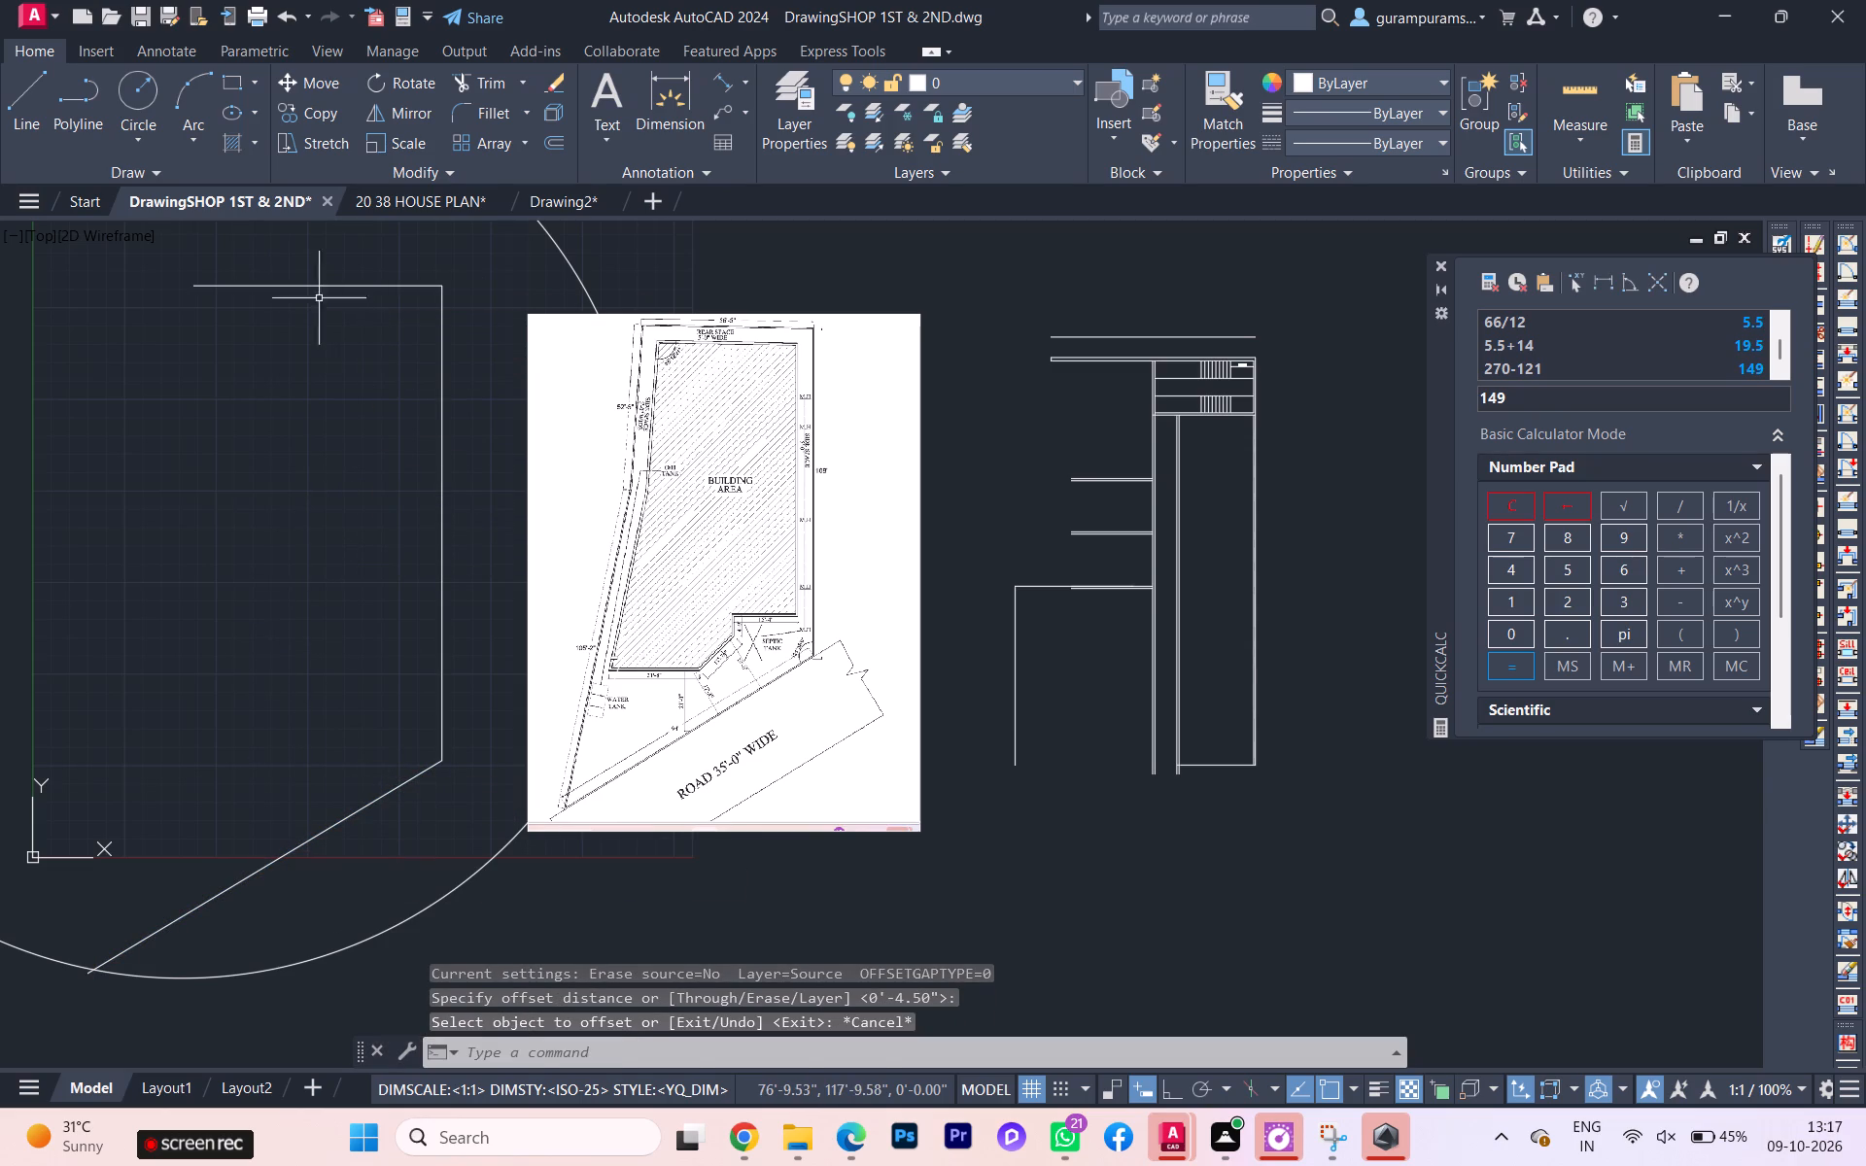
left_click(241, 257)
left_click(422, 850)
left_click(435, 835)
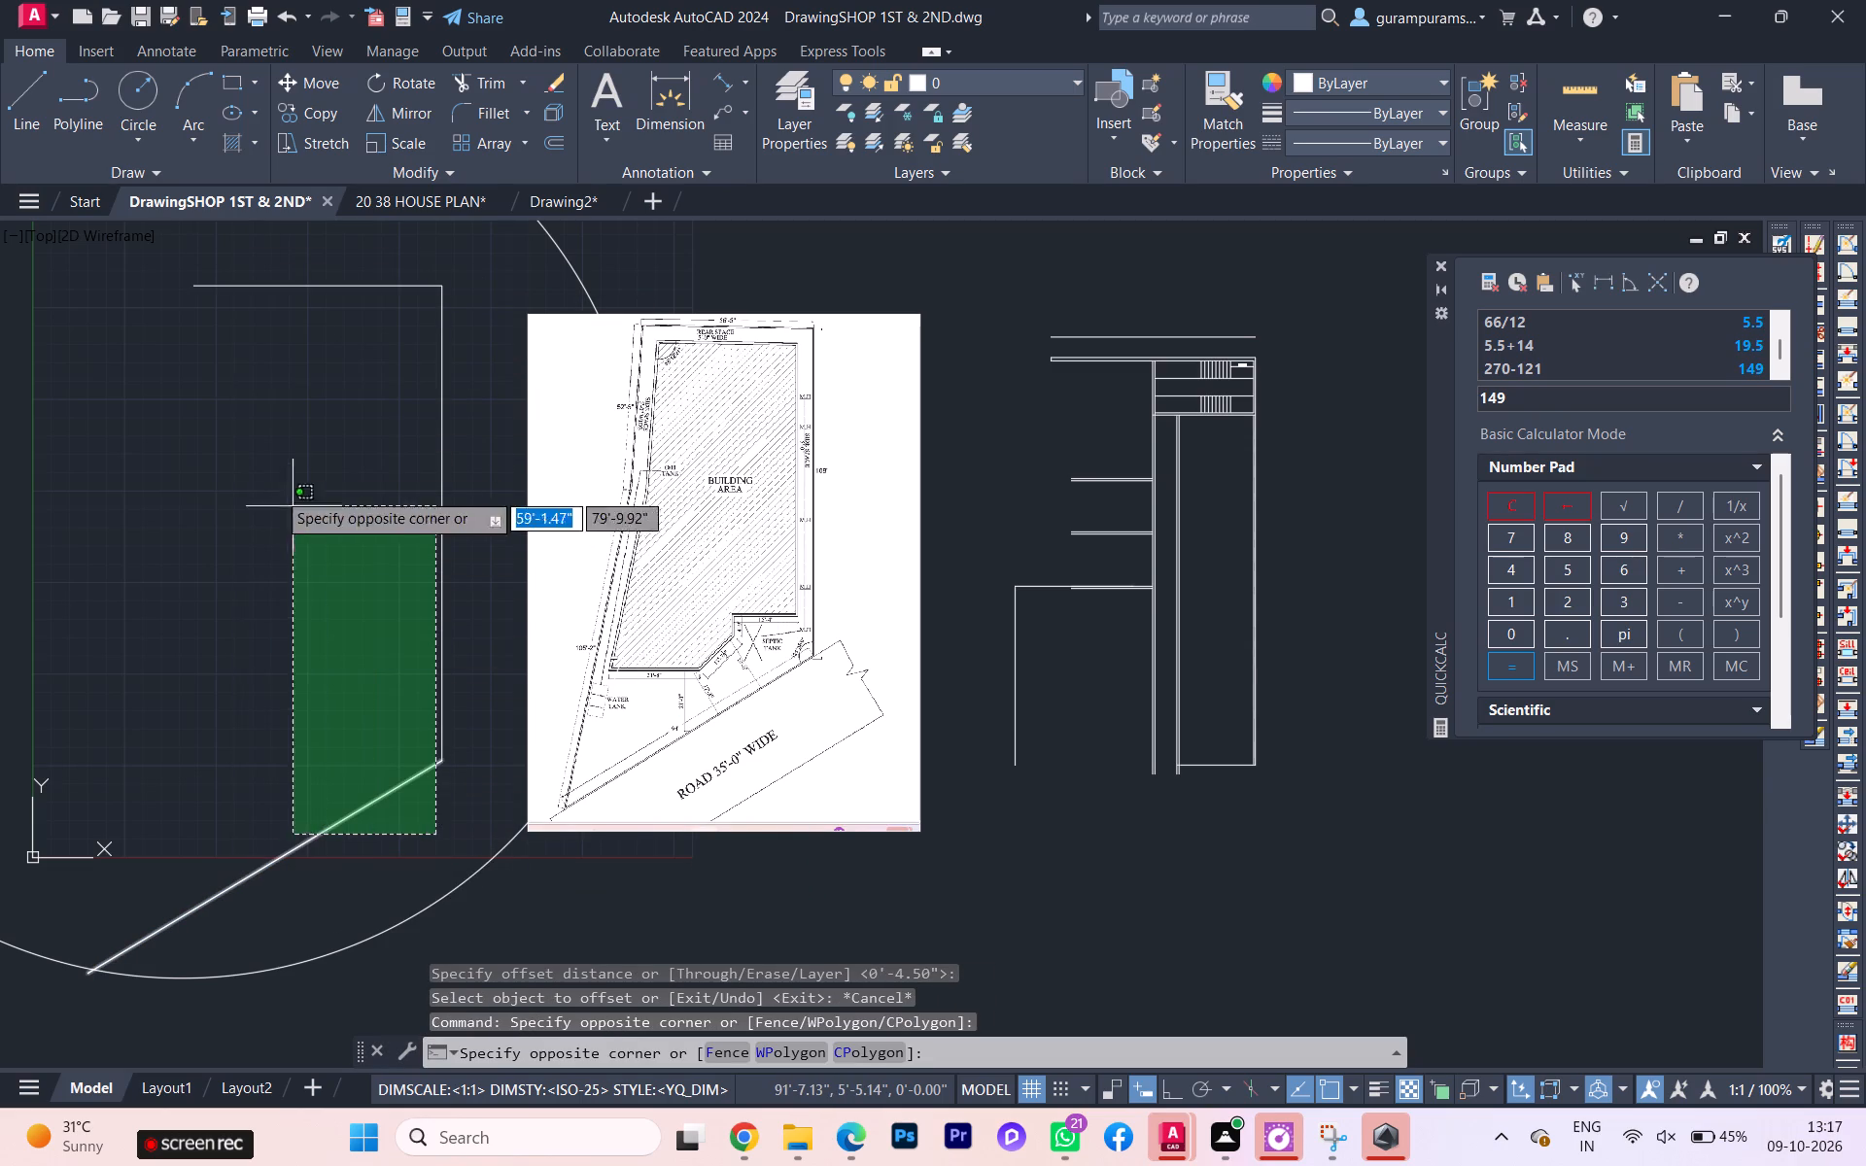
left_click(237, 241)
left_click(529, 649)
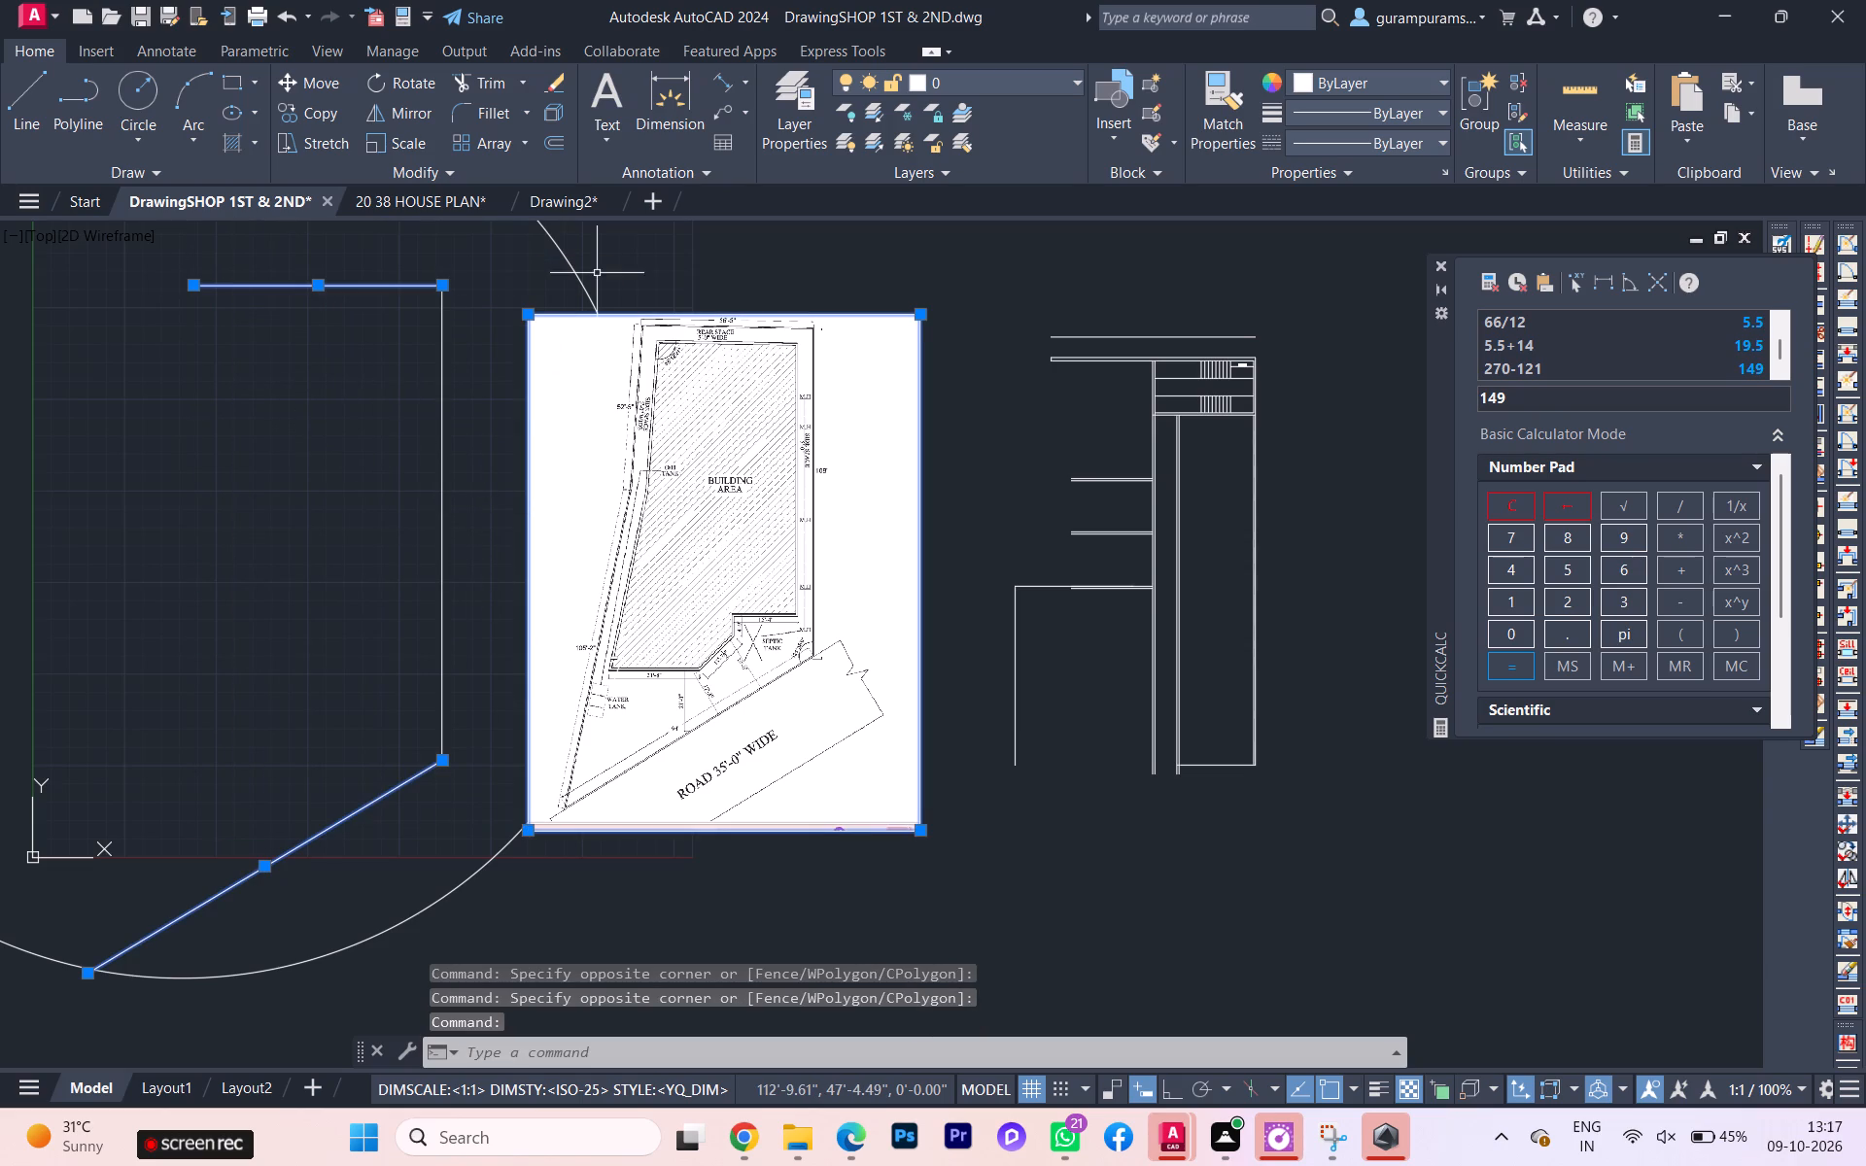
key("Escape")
Join the top, east and road-side boundary lines into one polyline.
left_click(473, 797)
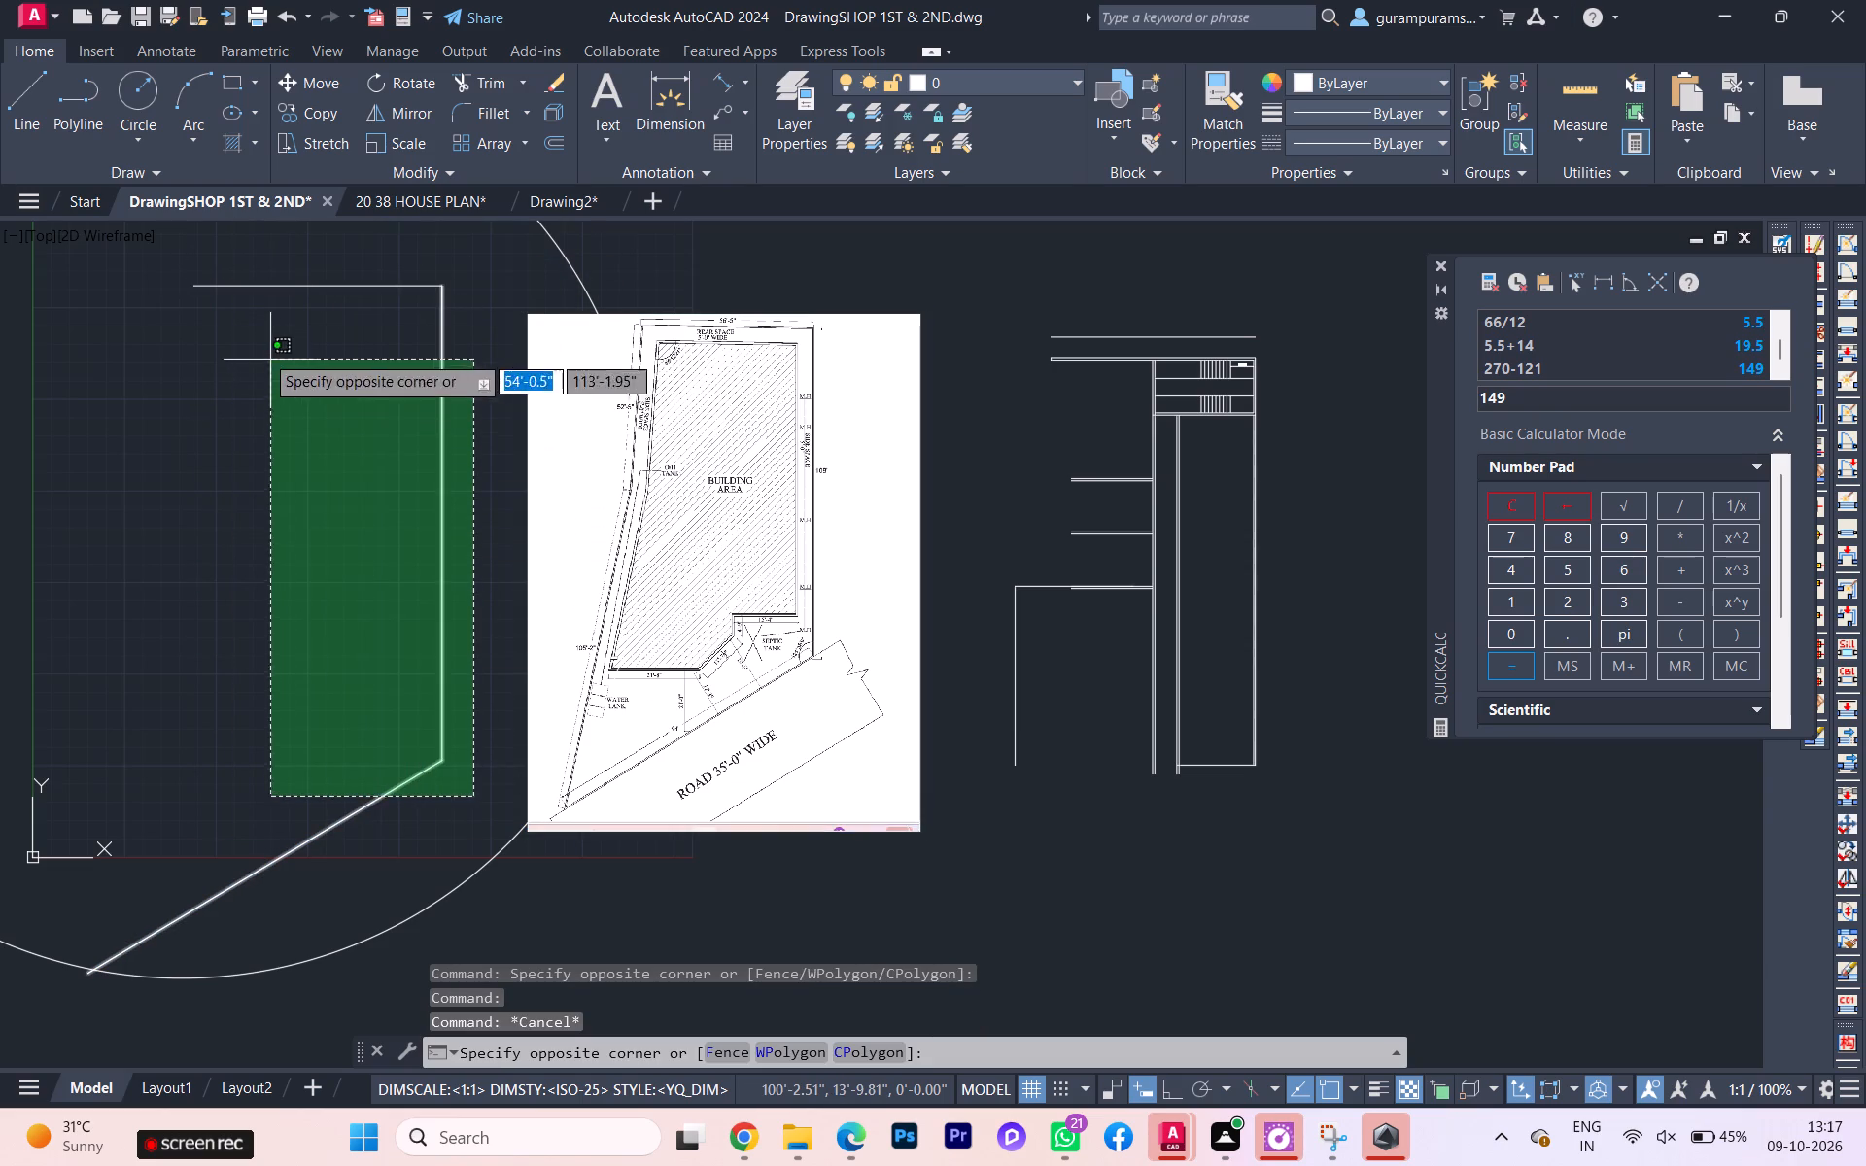
left_click(190, 260)
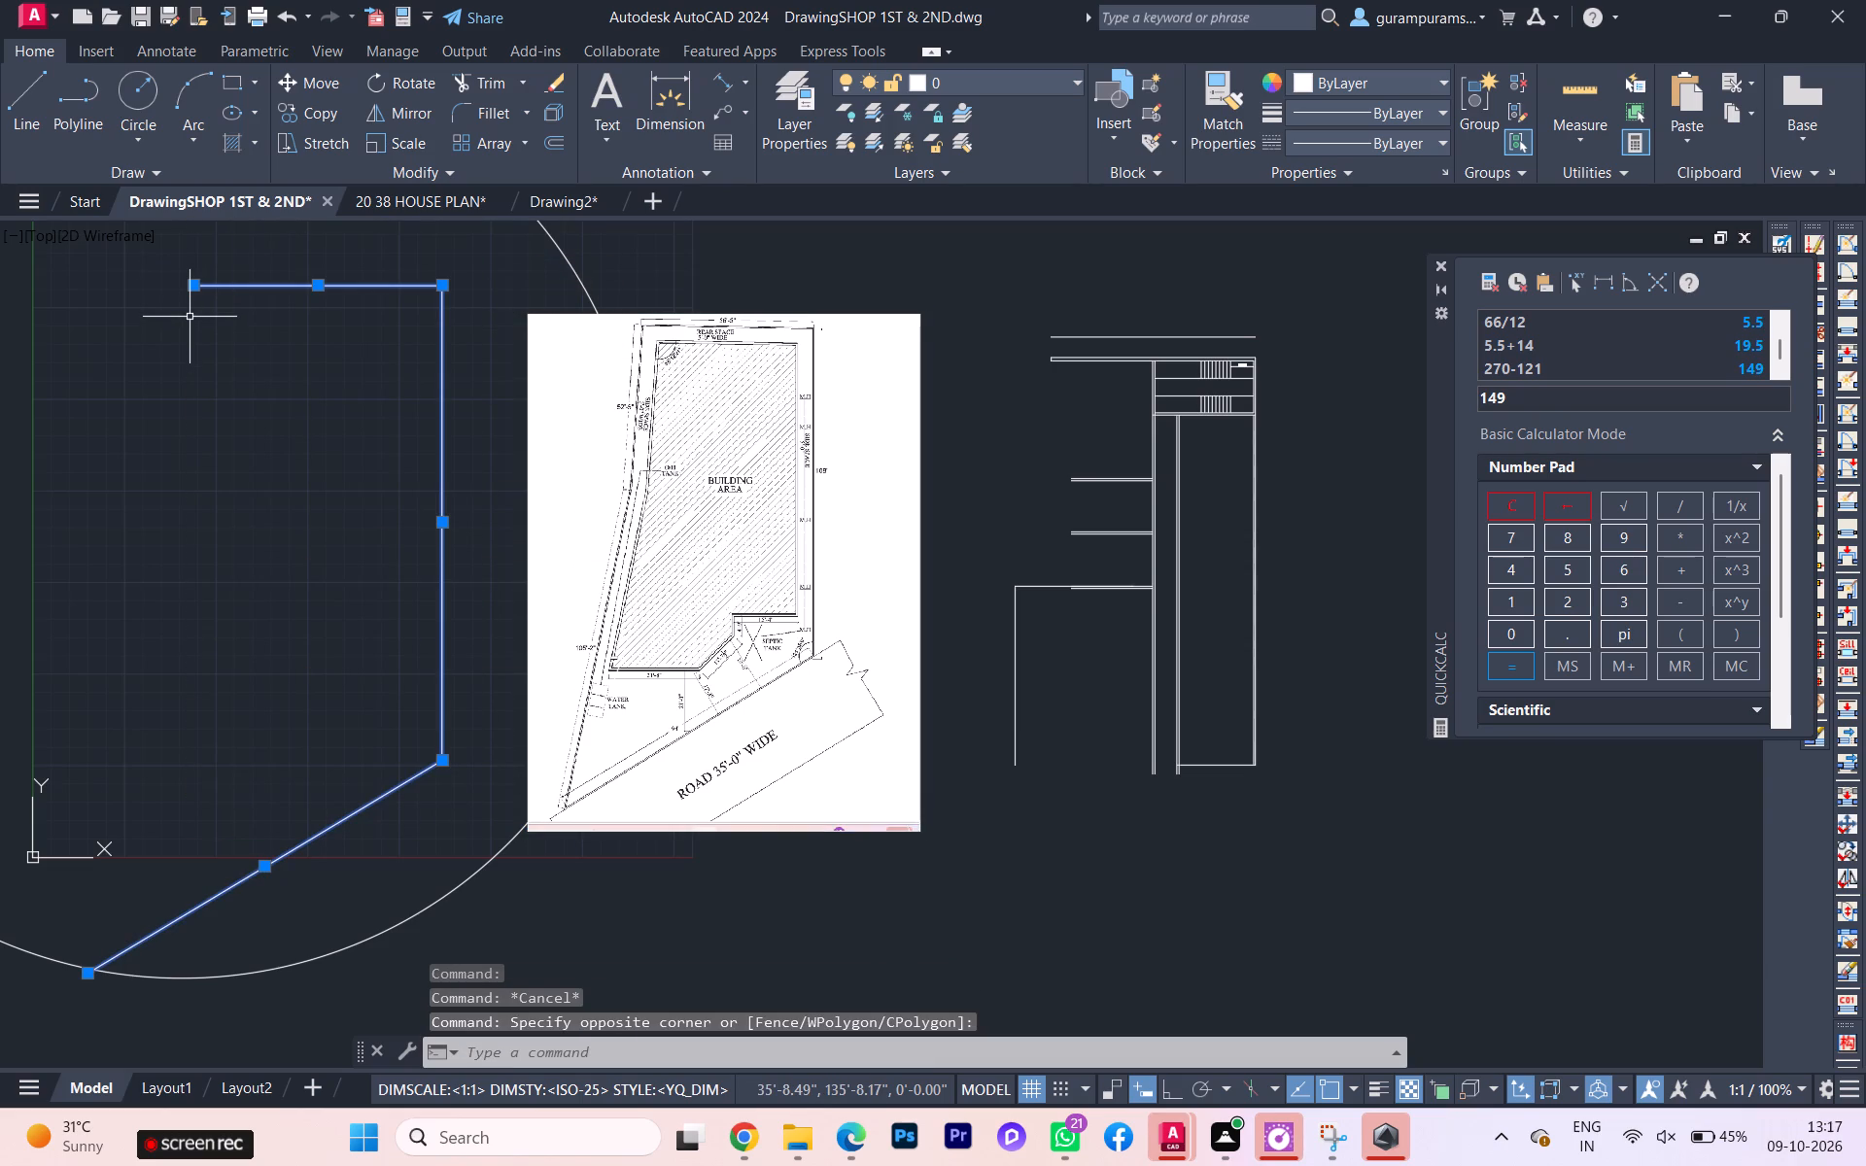
key("j")
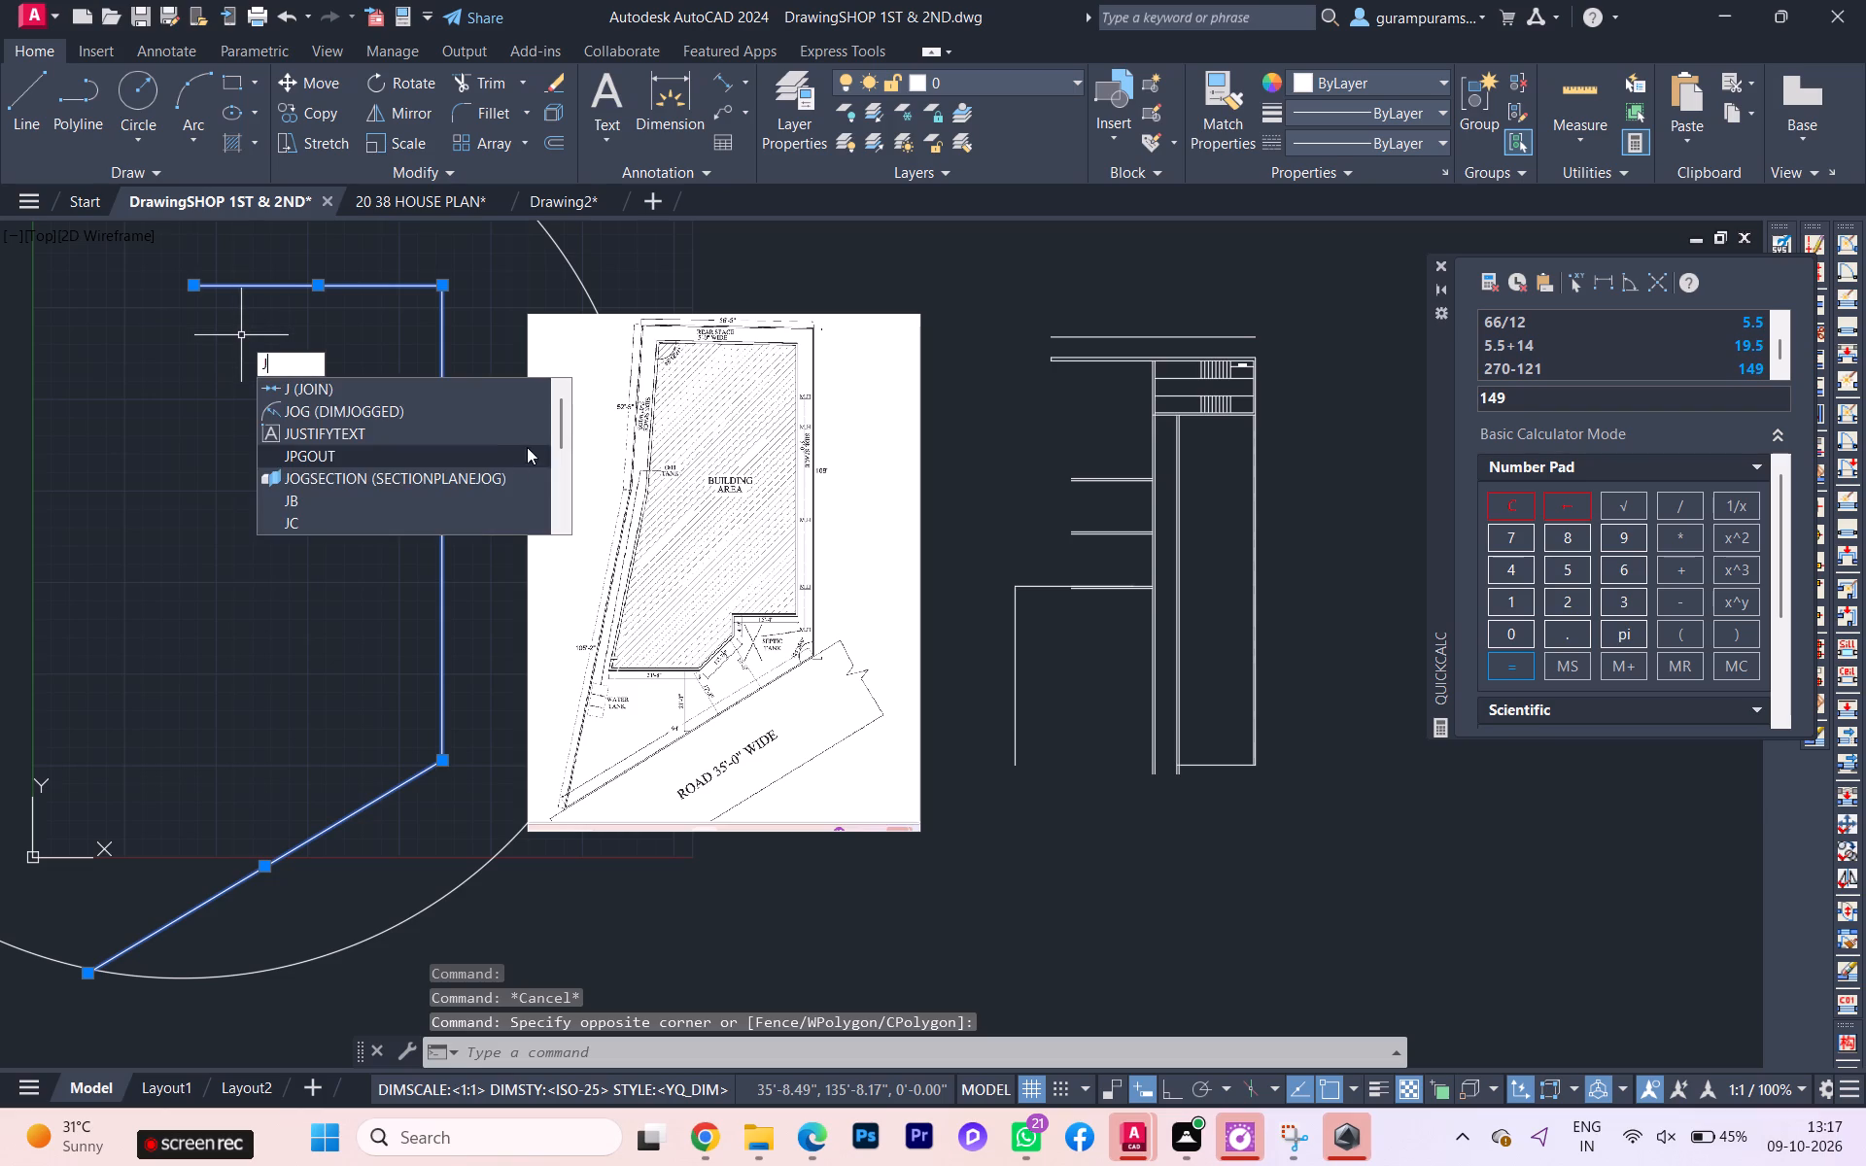
left_click(388, 394)
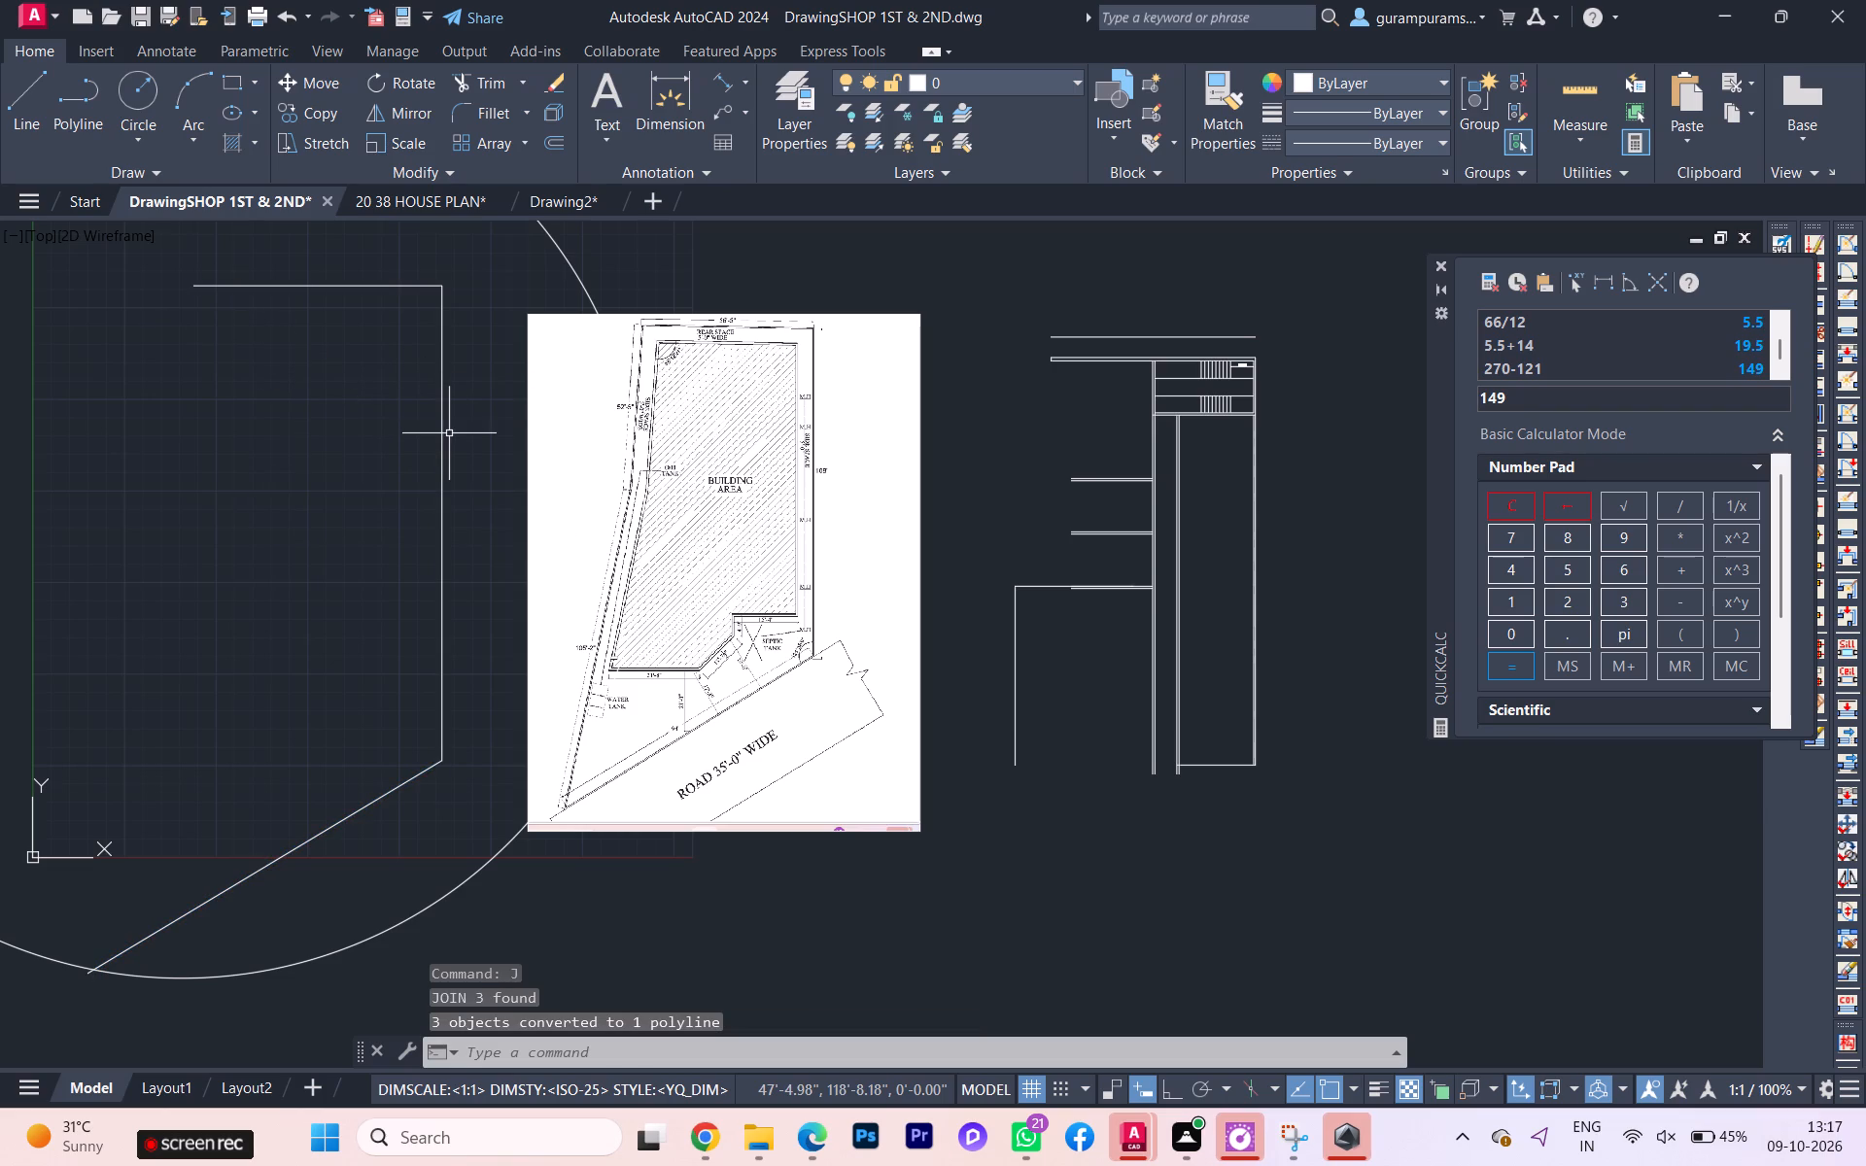
Offset the joined plot boundary polyline 4.5" inward for the boundary wall.
key("o")
key("Return")
key("space")
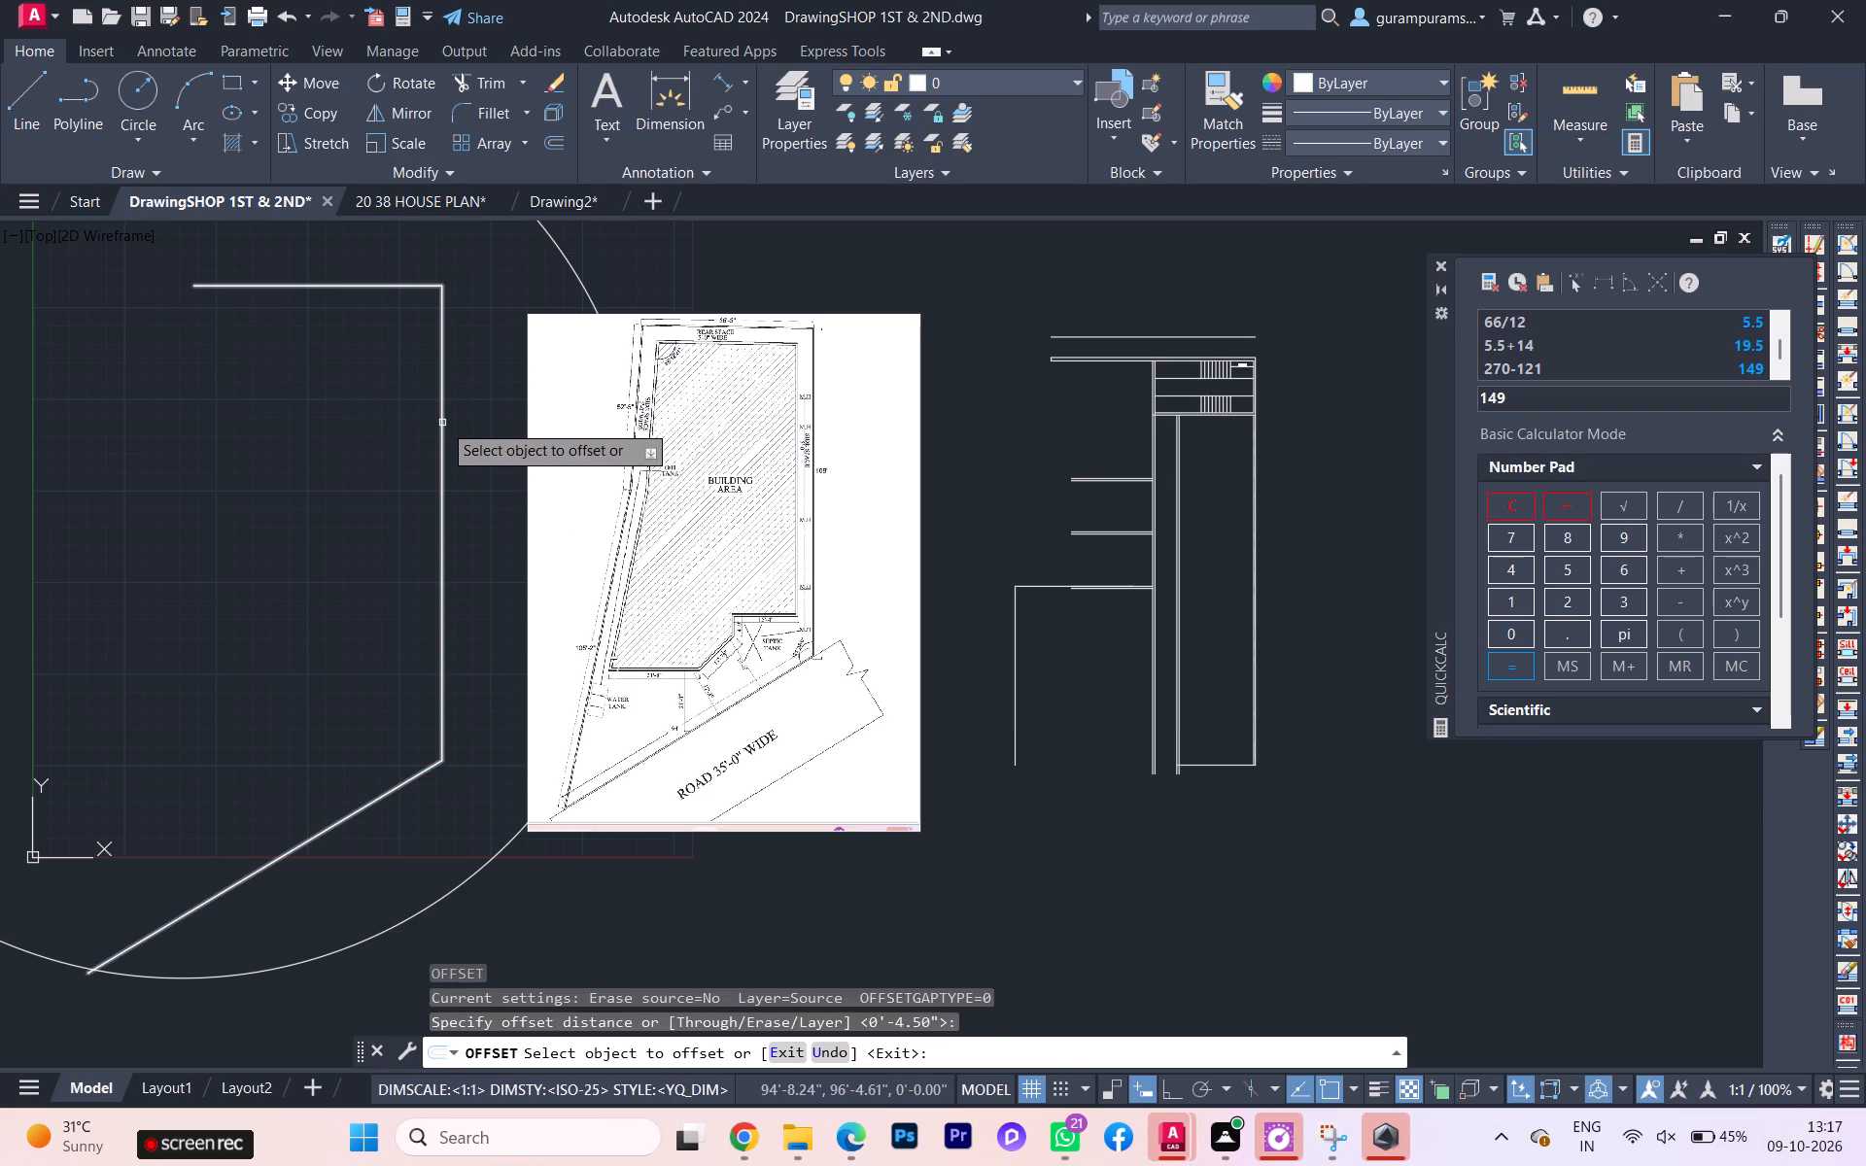
left_click(442, 423)
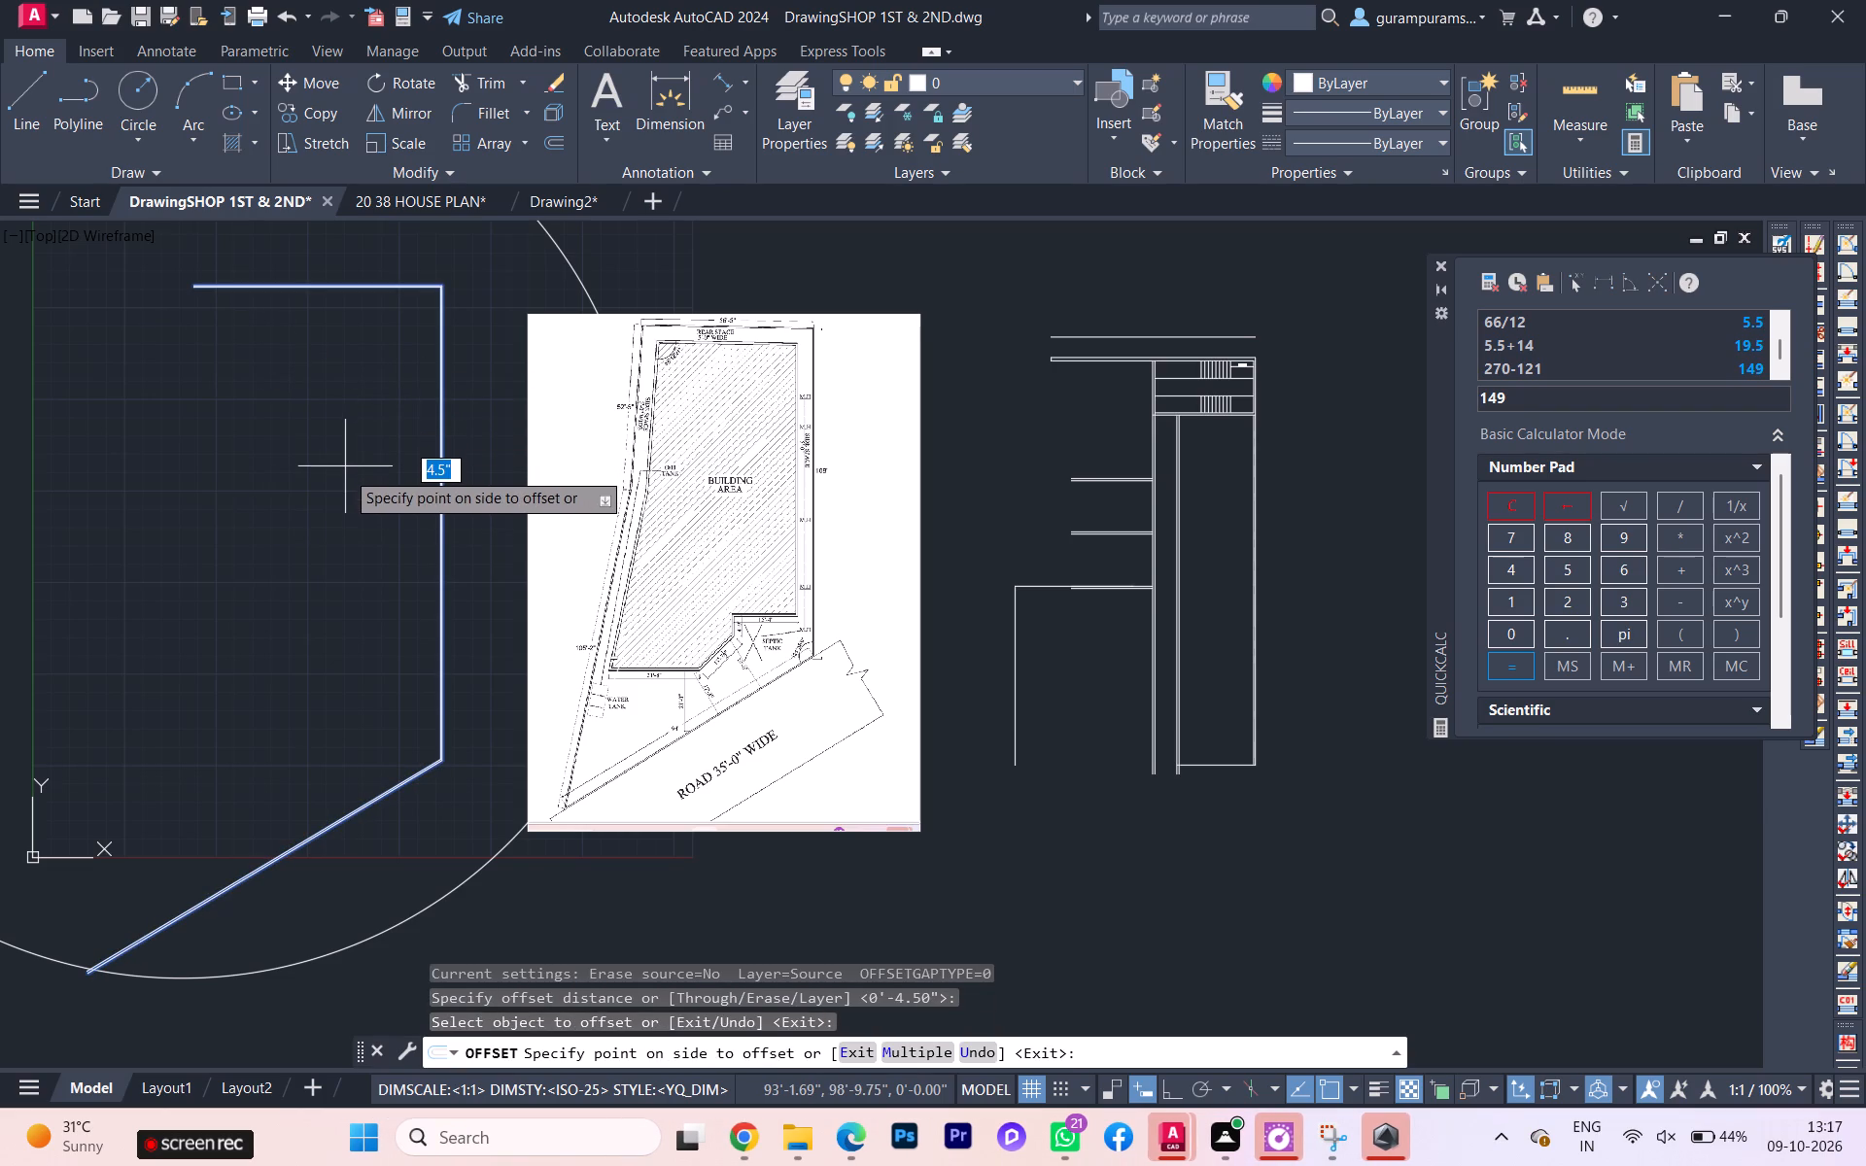
left_click(345, 470)
scroll(441, 439, "up", 2)
scroll(435, 429, "down", 2)
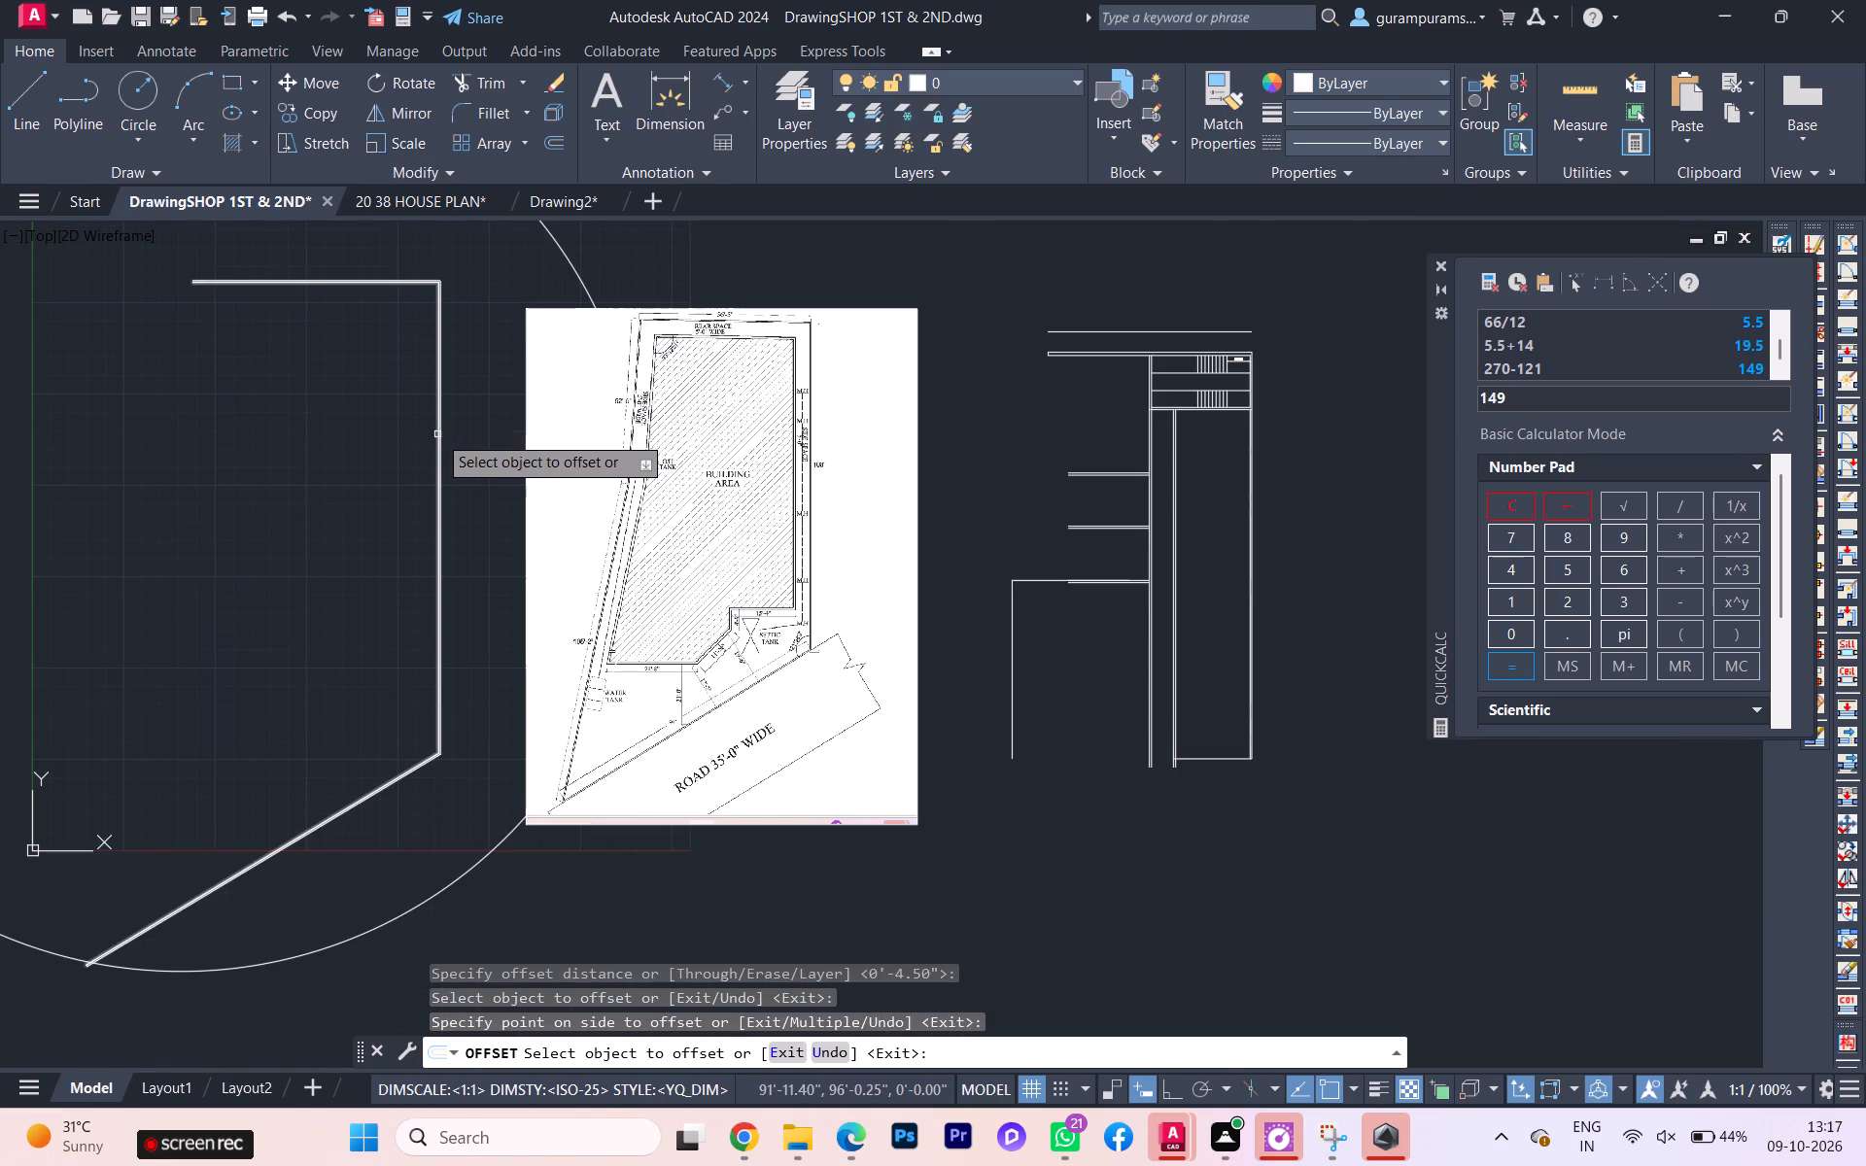
Offset the inner boundary wall polyline 5' inward to mark the open space around the building.
scroll(193, 270, "up", 2)
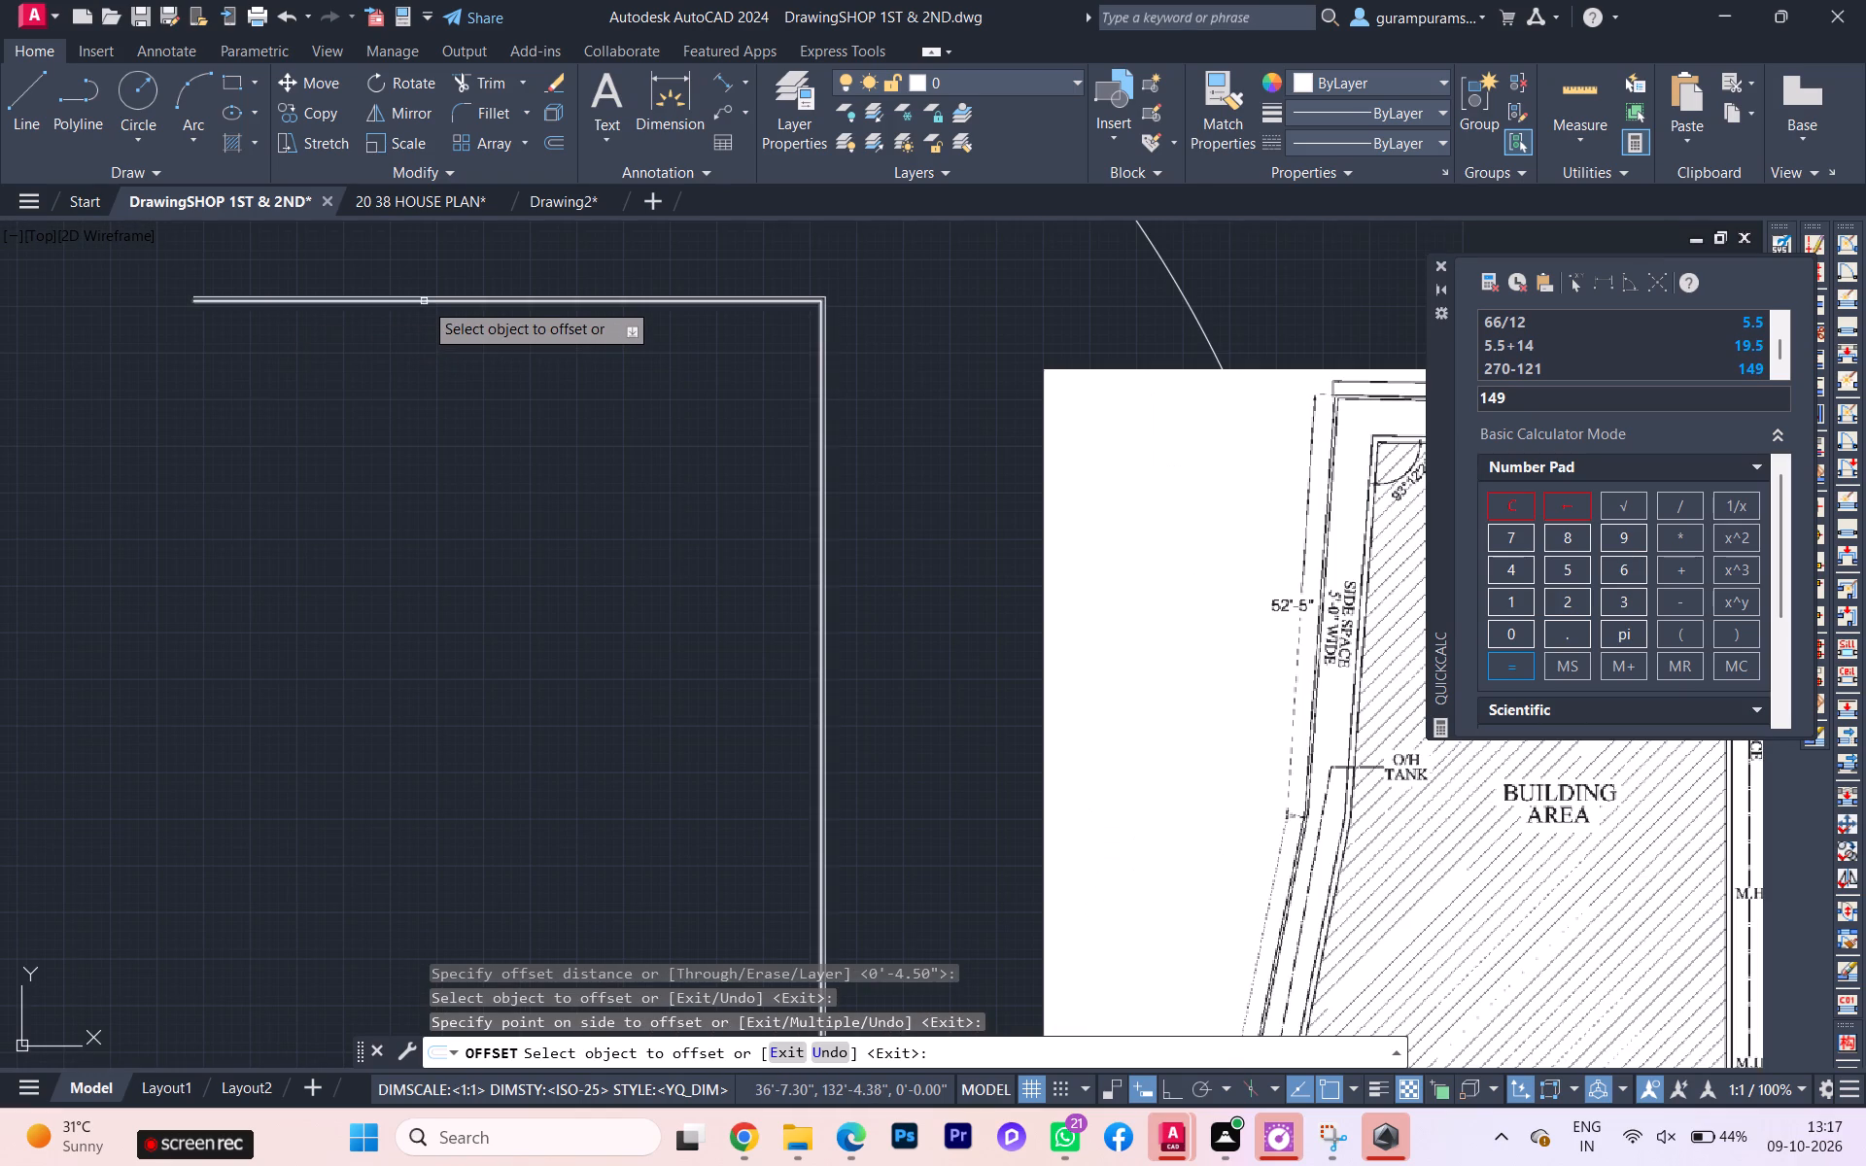
left_click(427, 301)
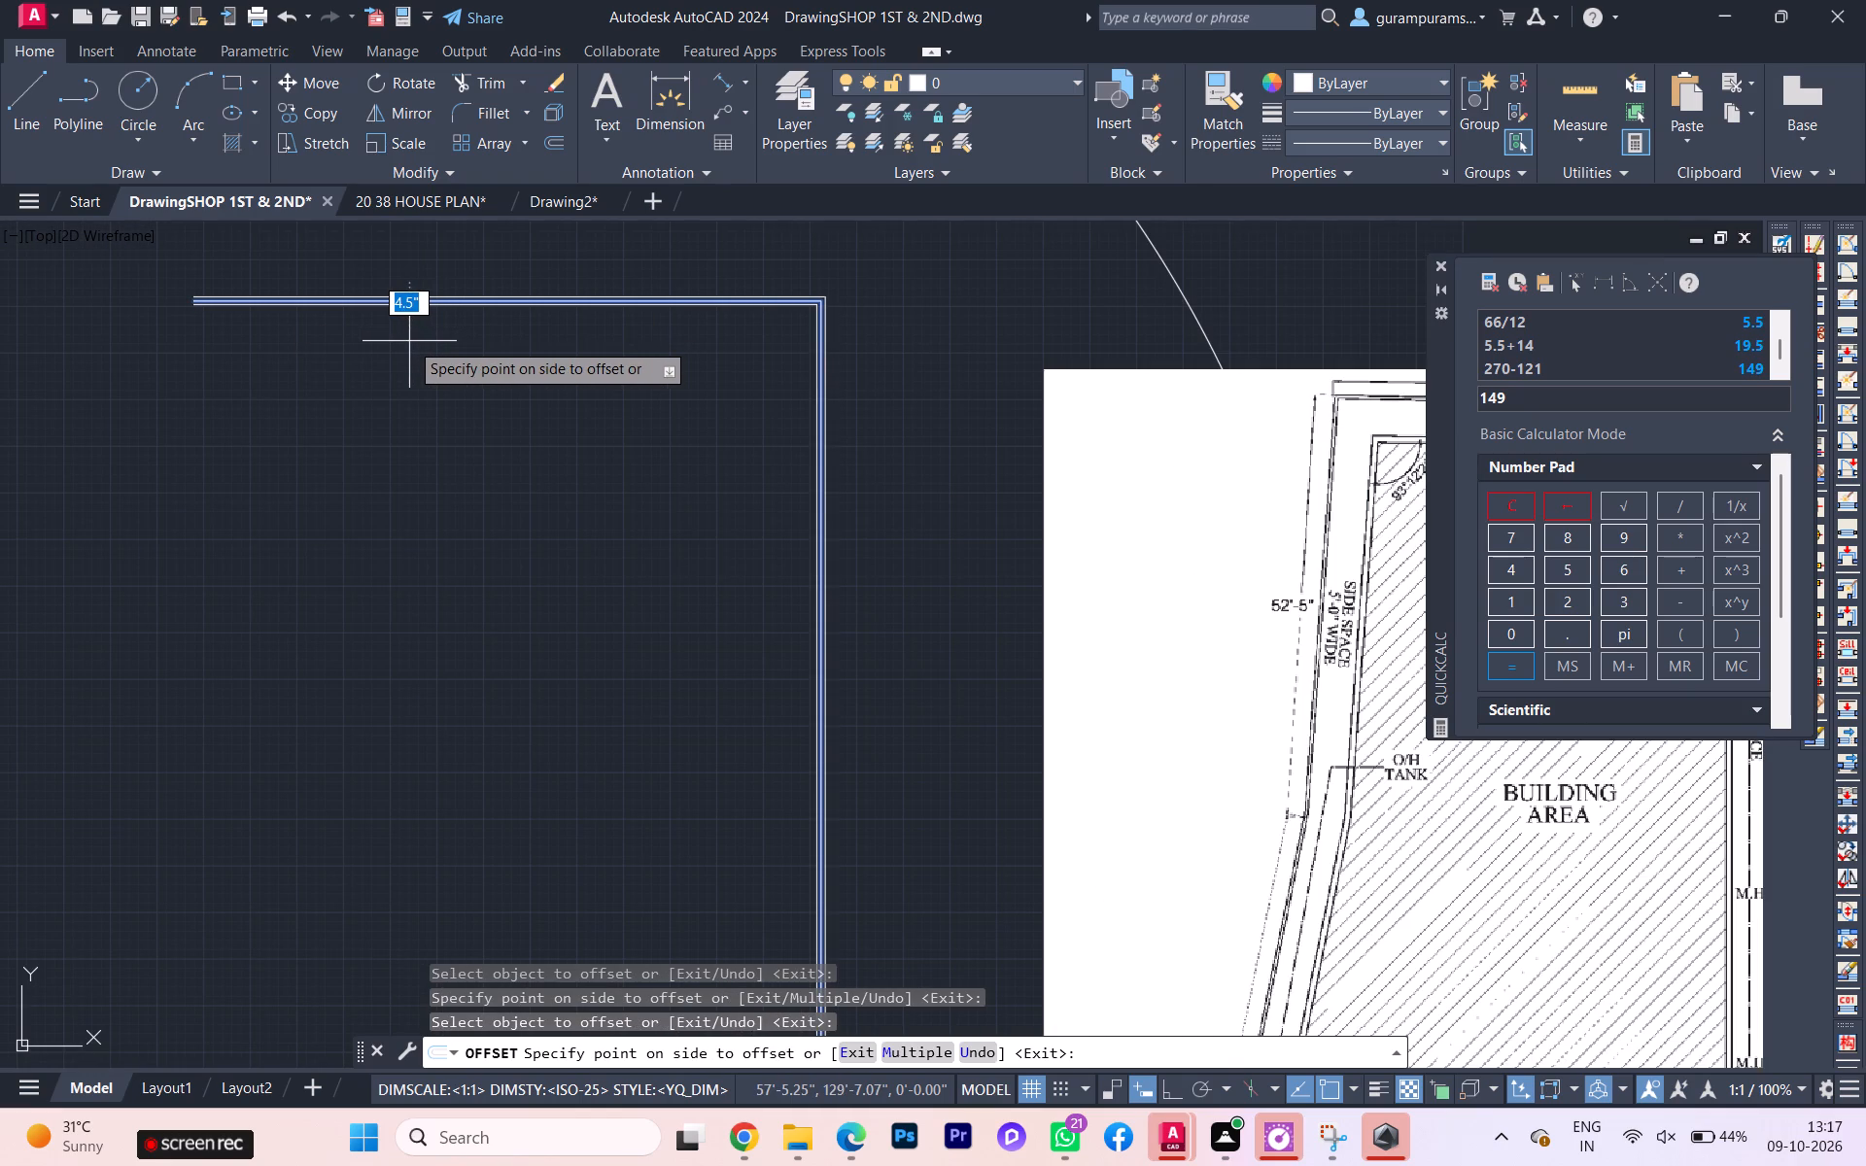
type("5'")
key("Return")
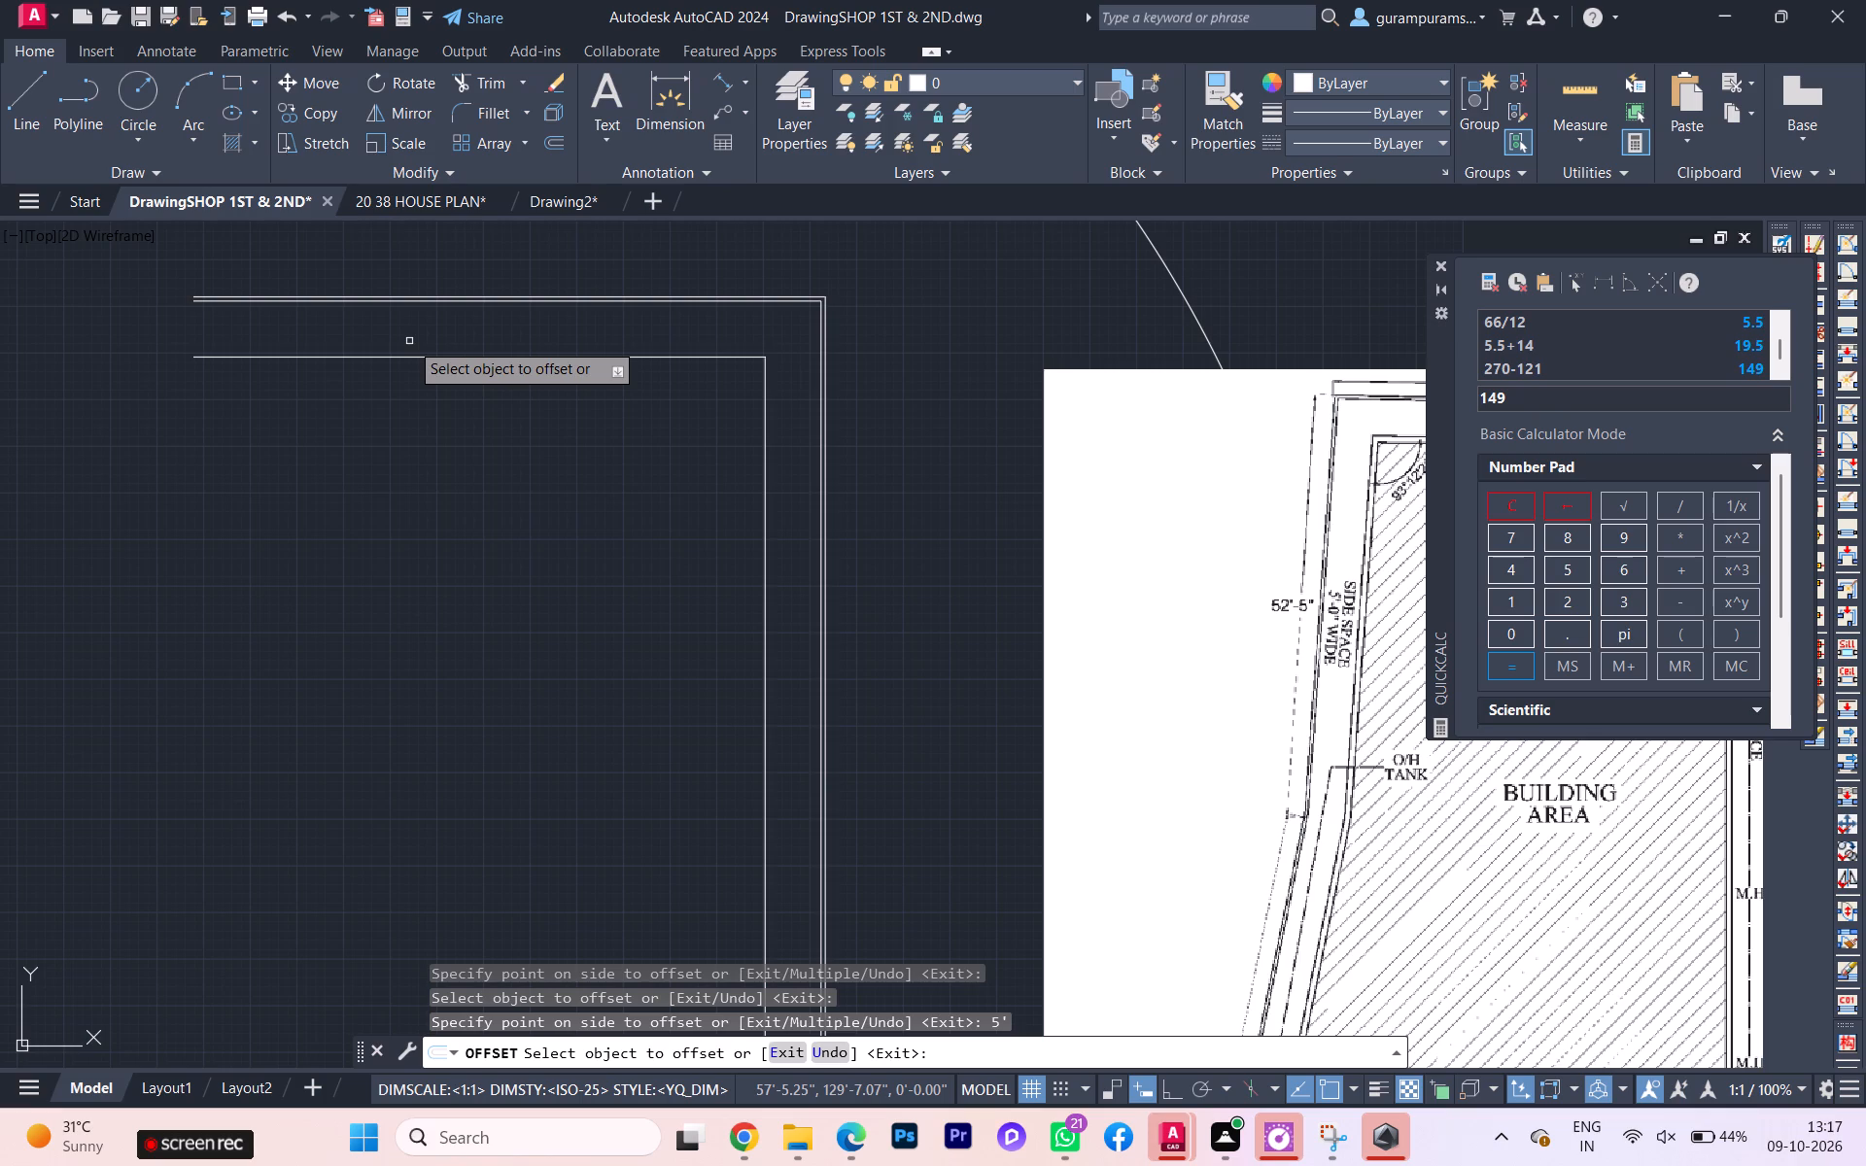
scroll(409, 341, "down", 2)
middle_click_drag(381, 455, 387, 417)
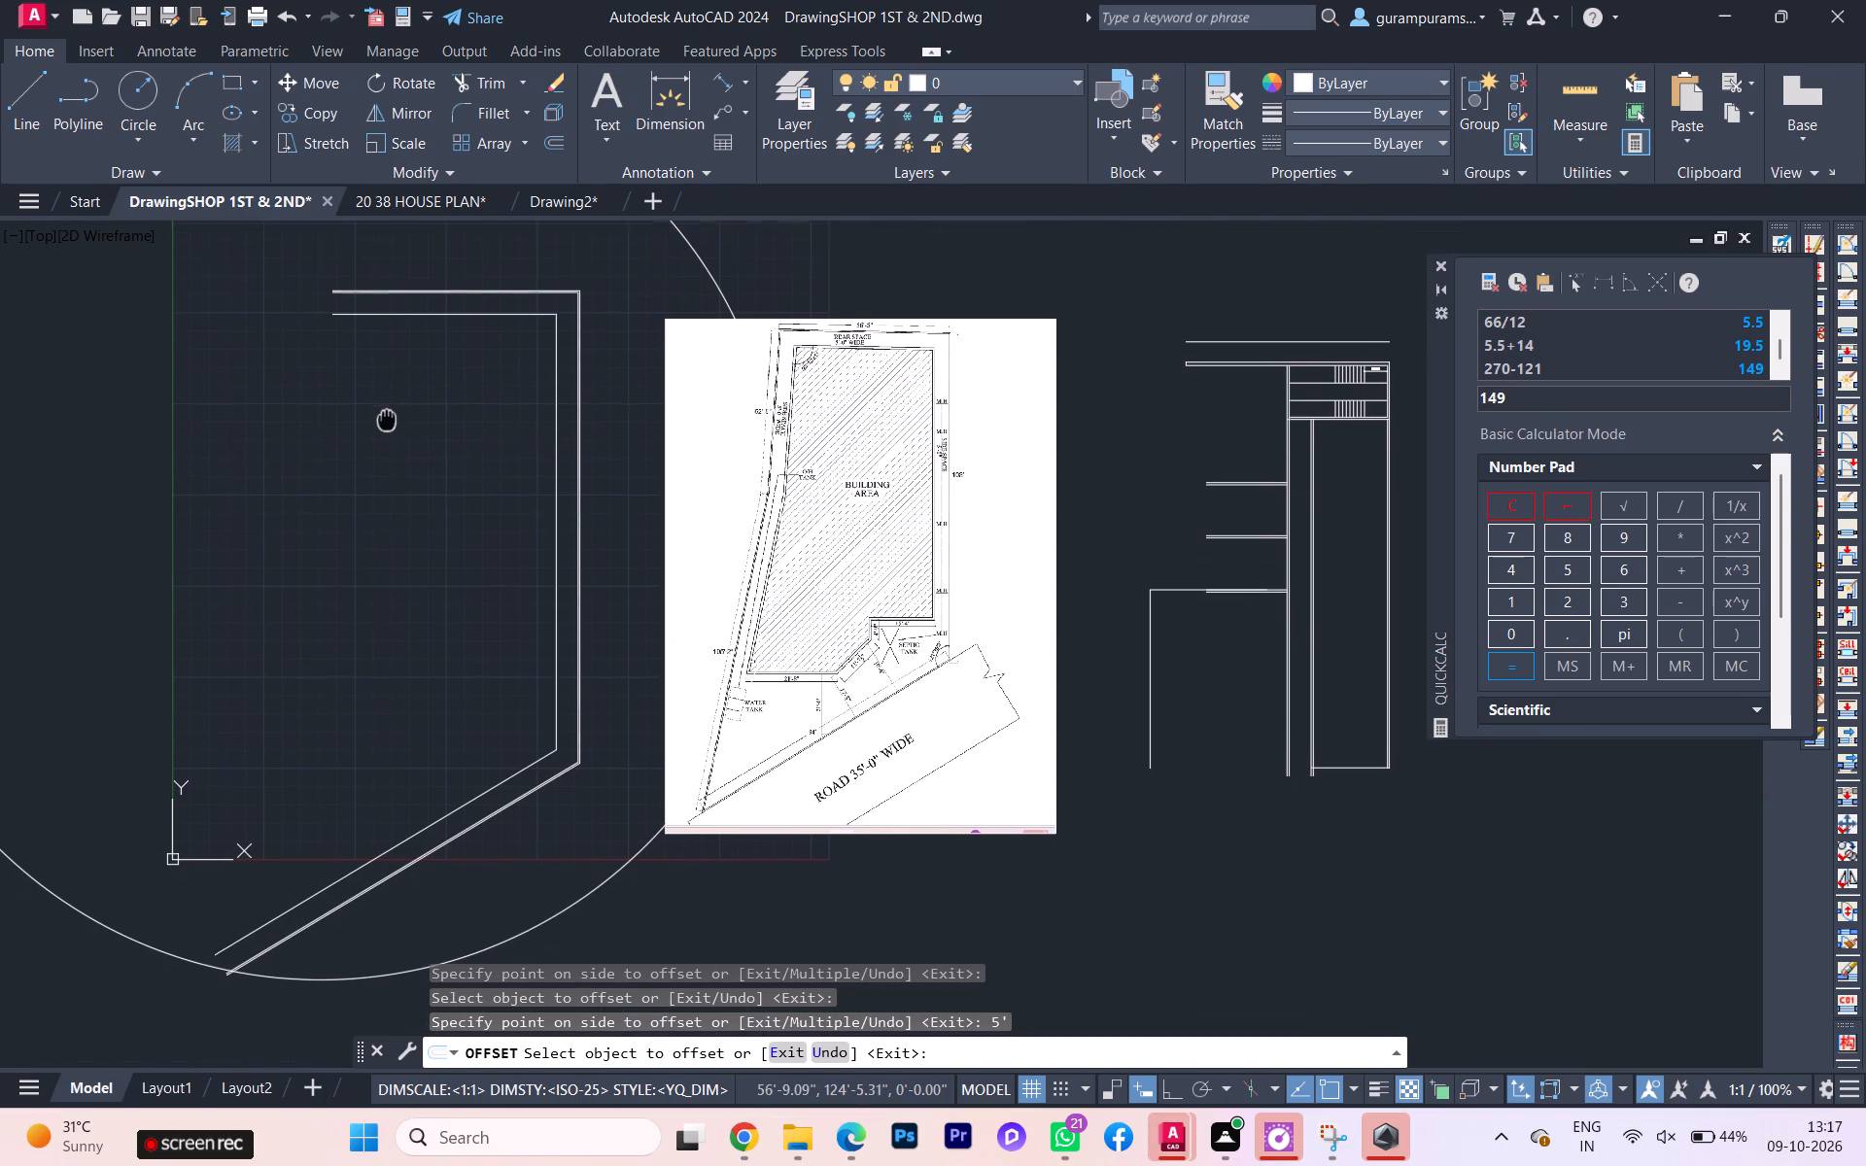
scroll(863, 371, "up", 2)
scroll(849, 371, "down", 2)
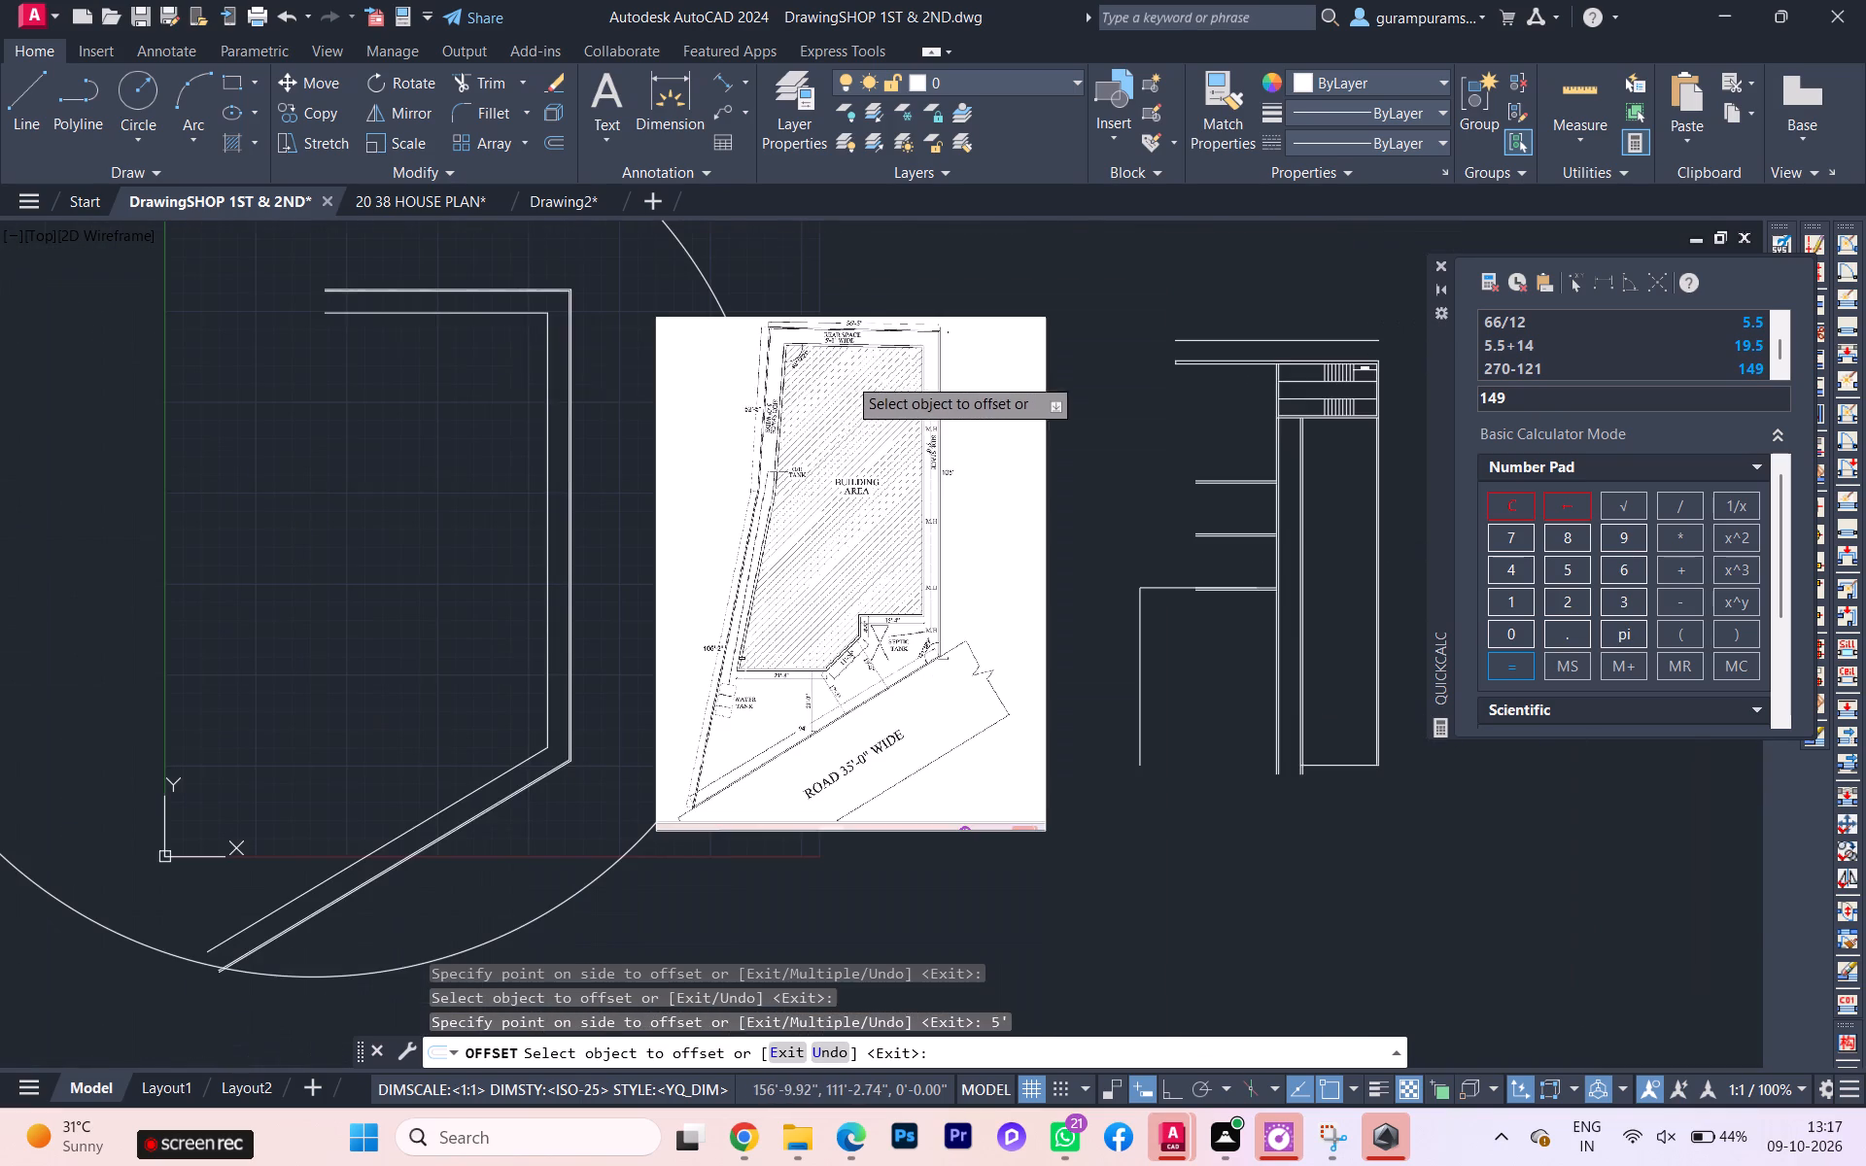
scroll(308, 297, "up", 1)
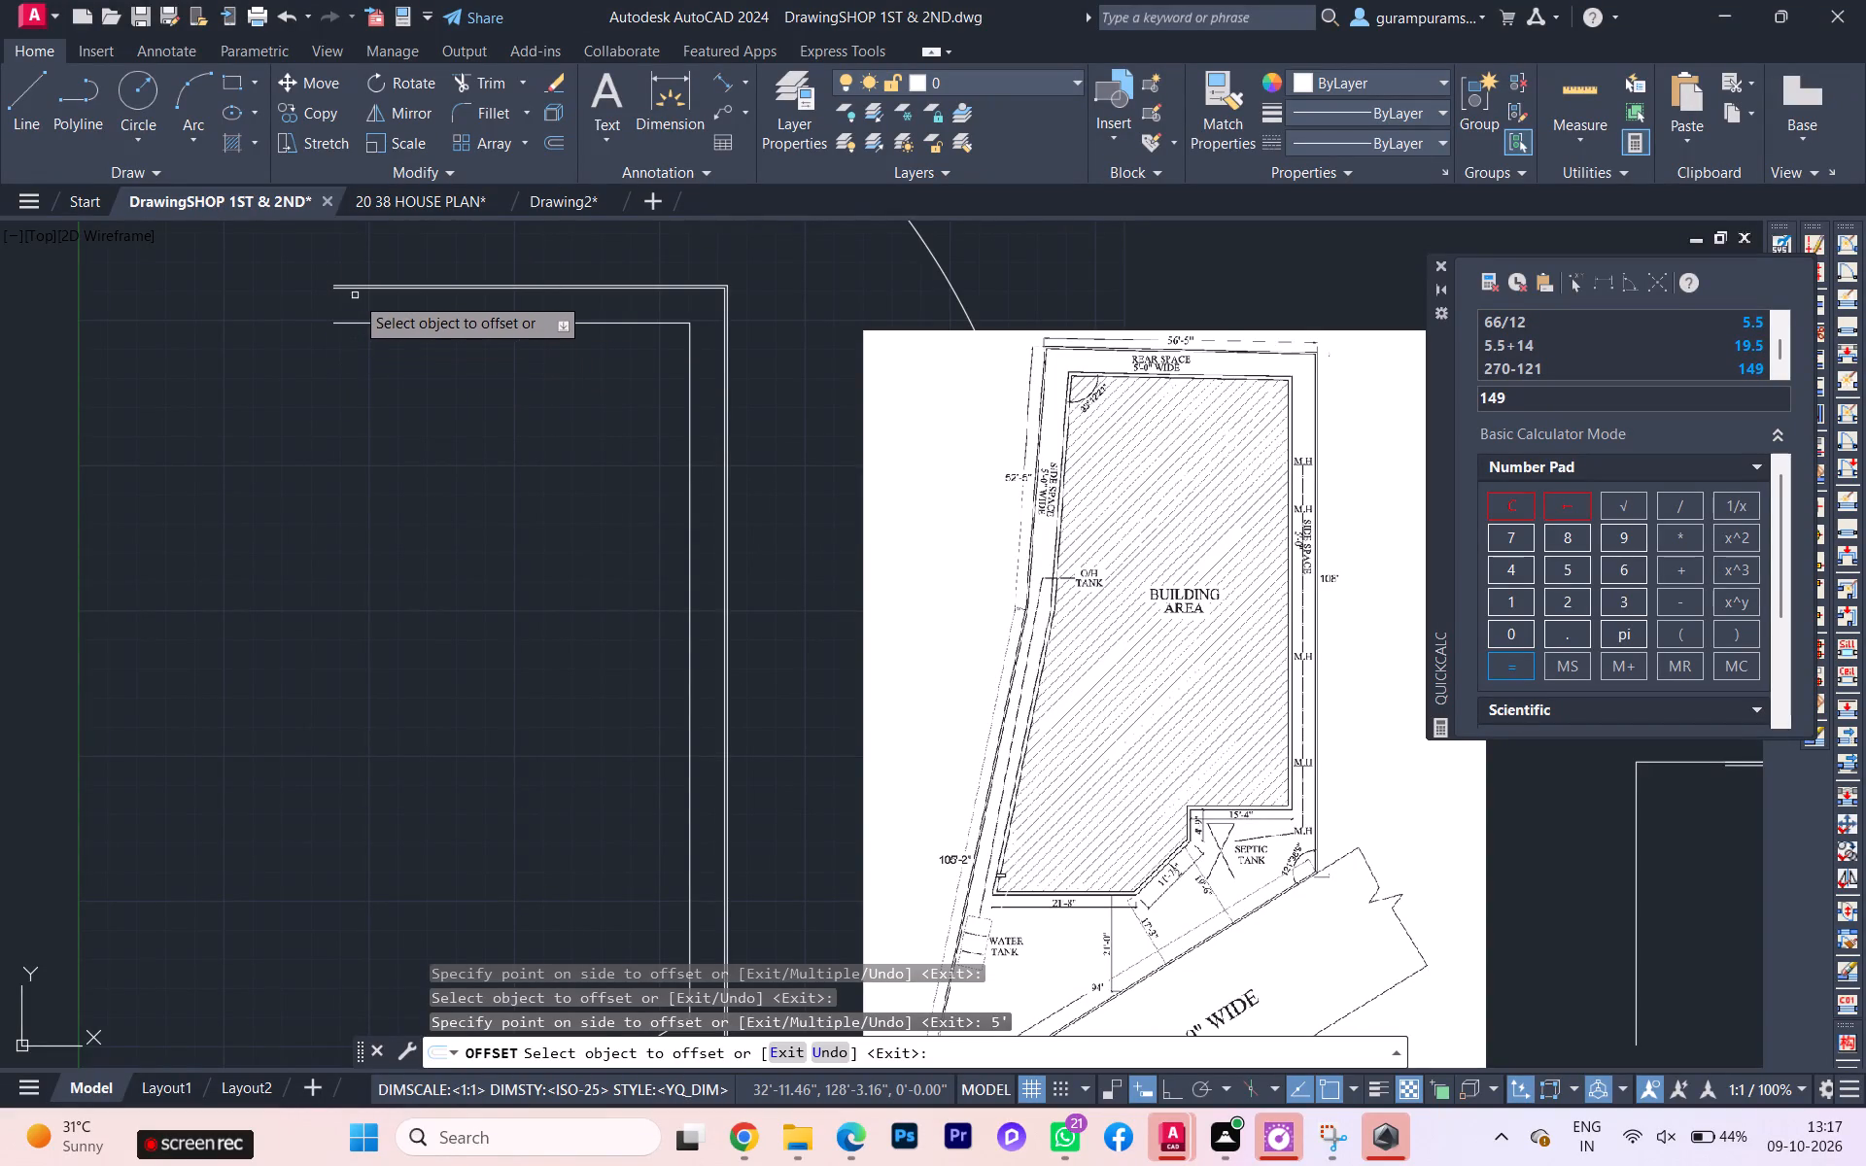
key("Escape")
Begin the upper west boundary line at the outer top line's west end, fixing its length at 52'-5".
key("l")
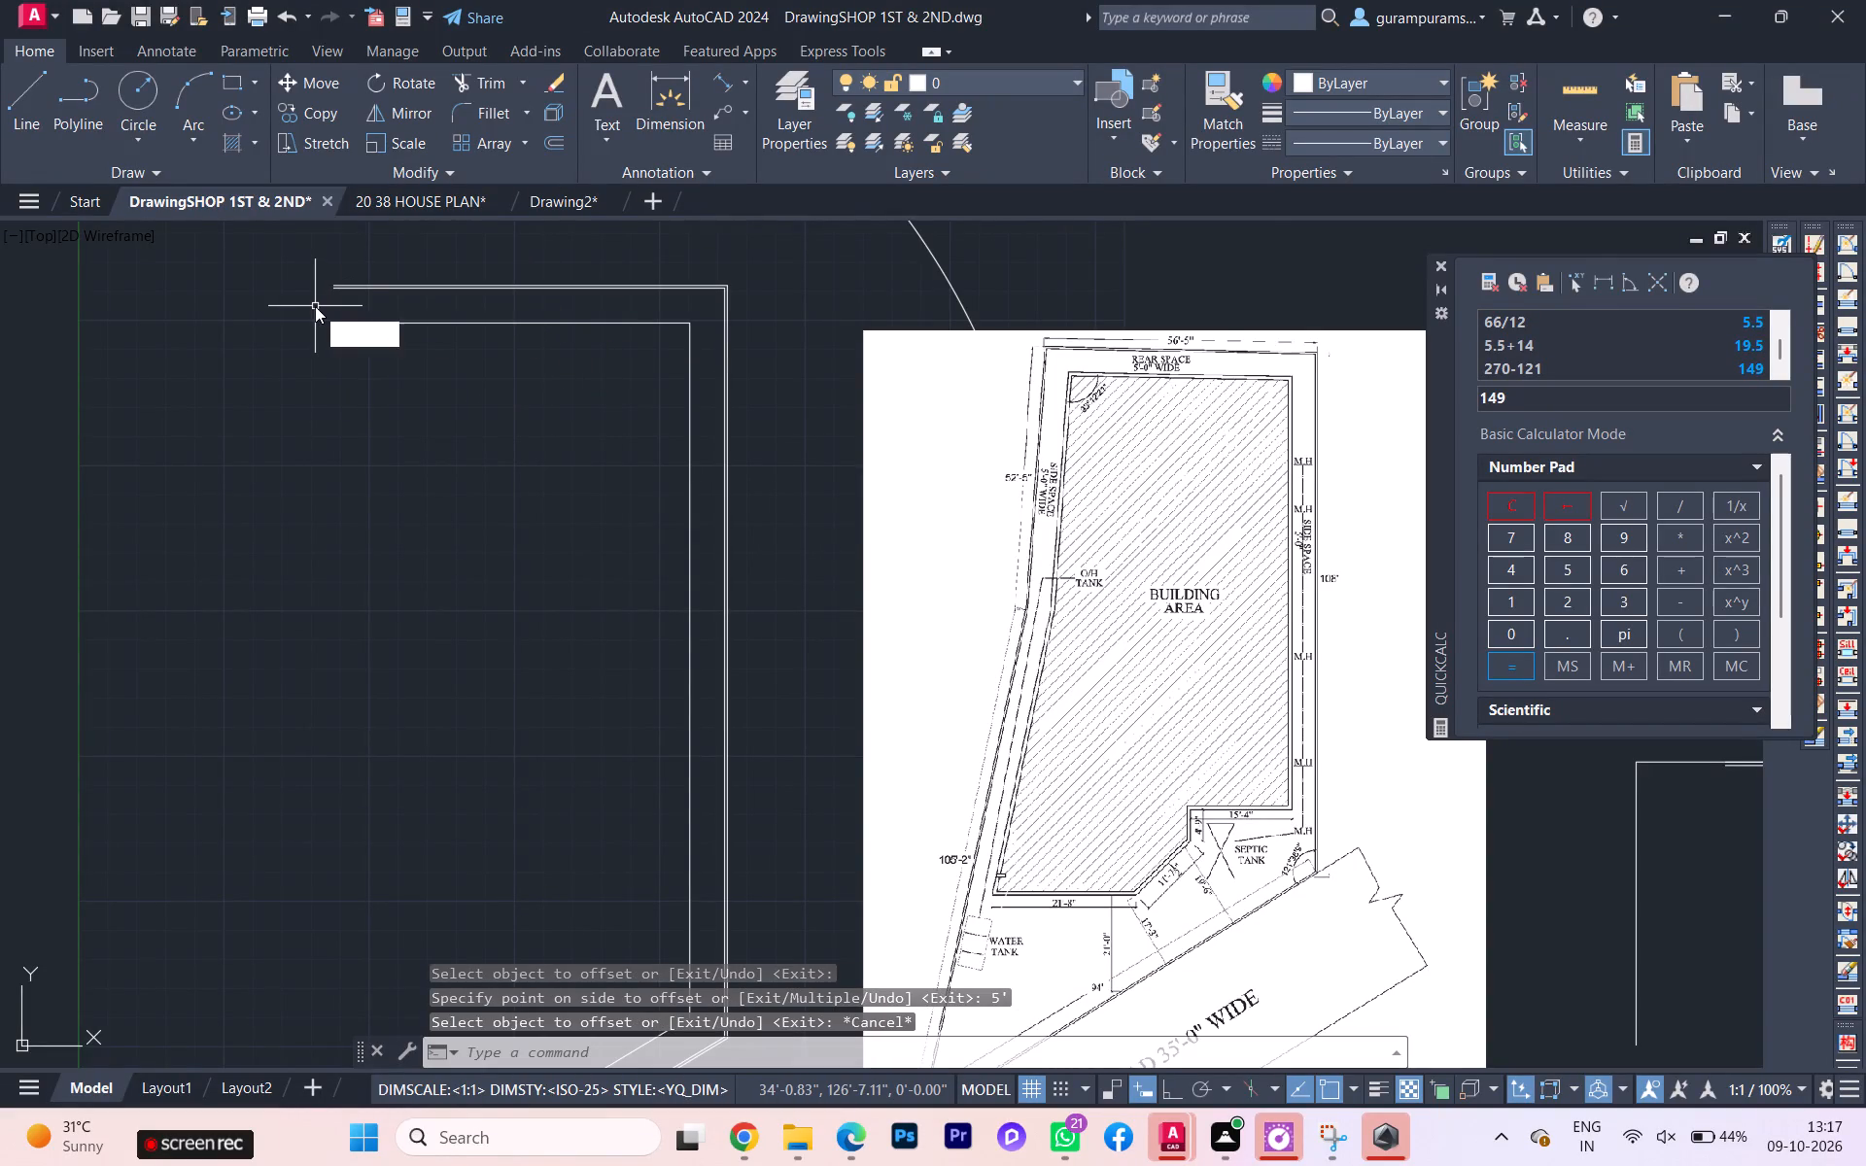
key("Return")
scroll(349, 272, "up", 2)
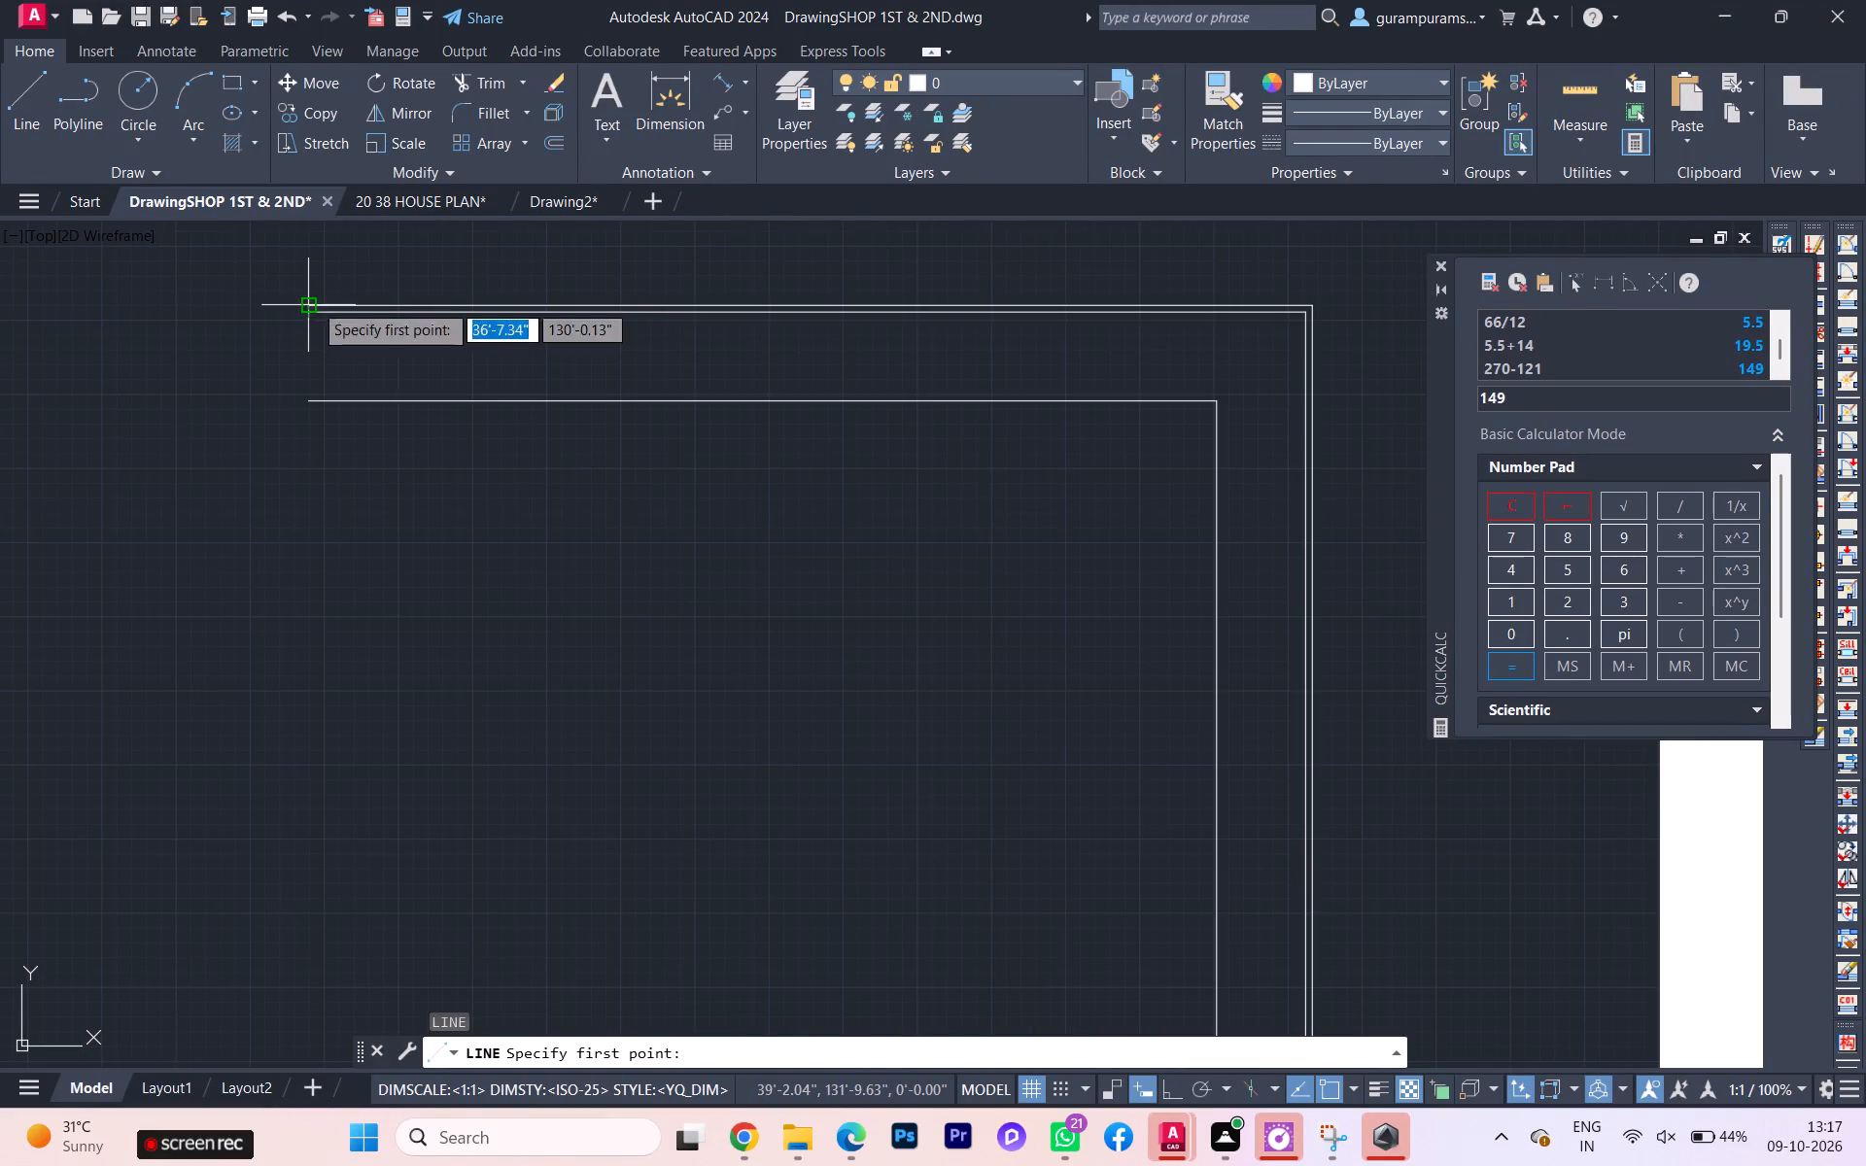
scroll(306, 309, "up", 2)
left_click(310, 292)
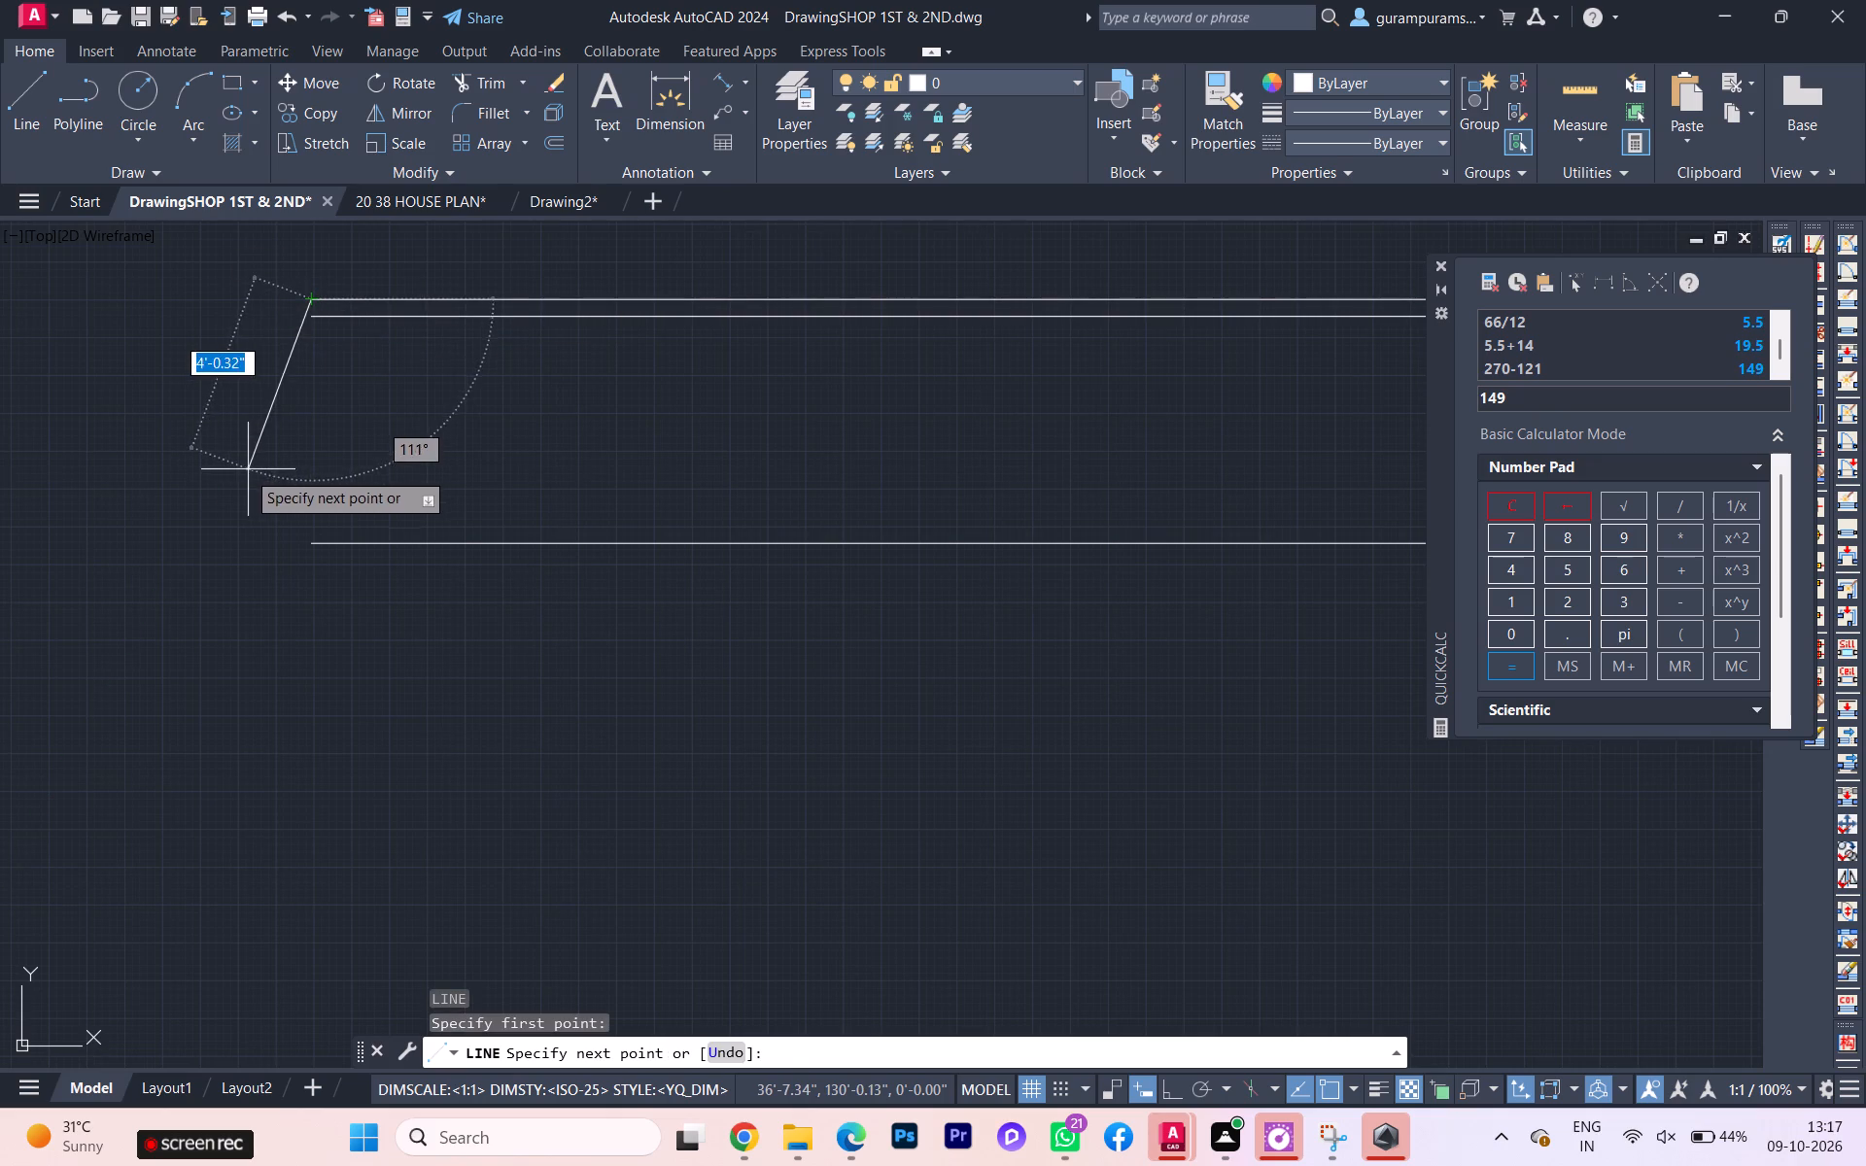
scroll(244, 481, "down", 3)
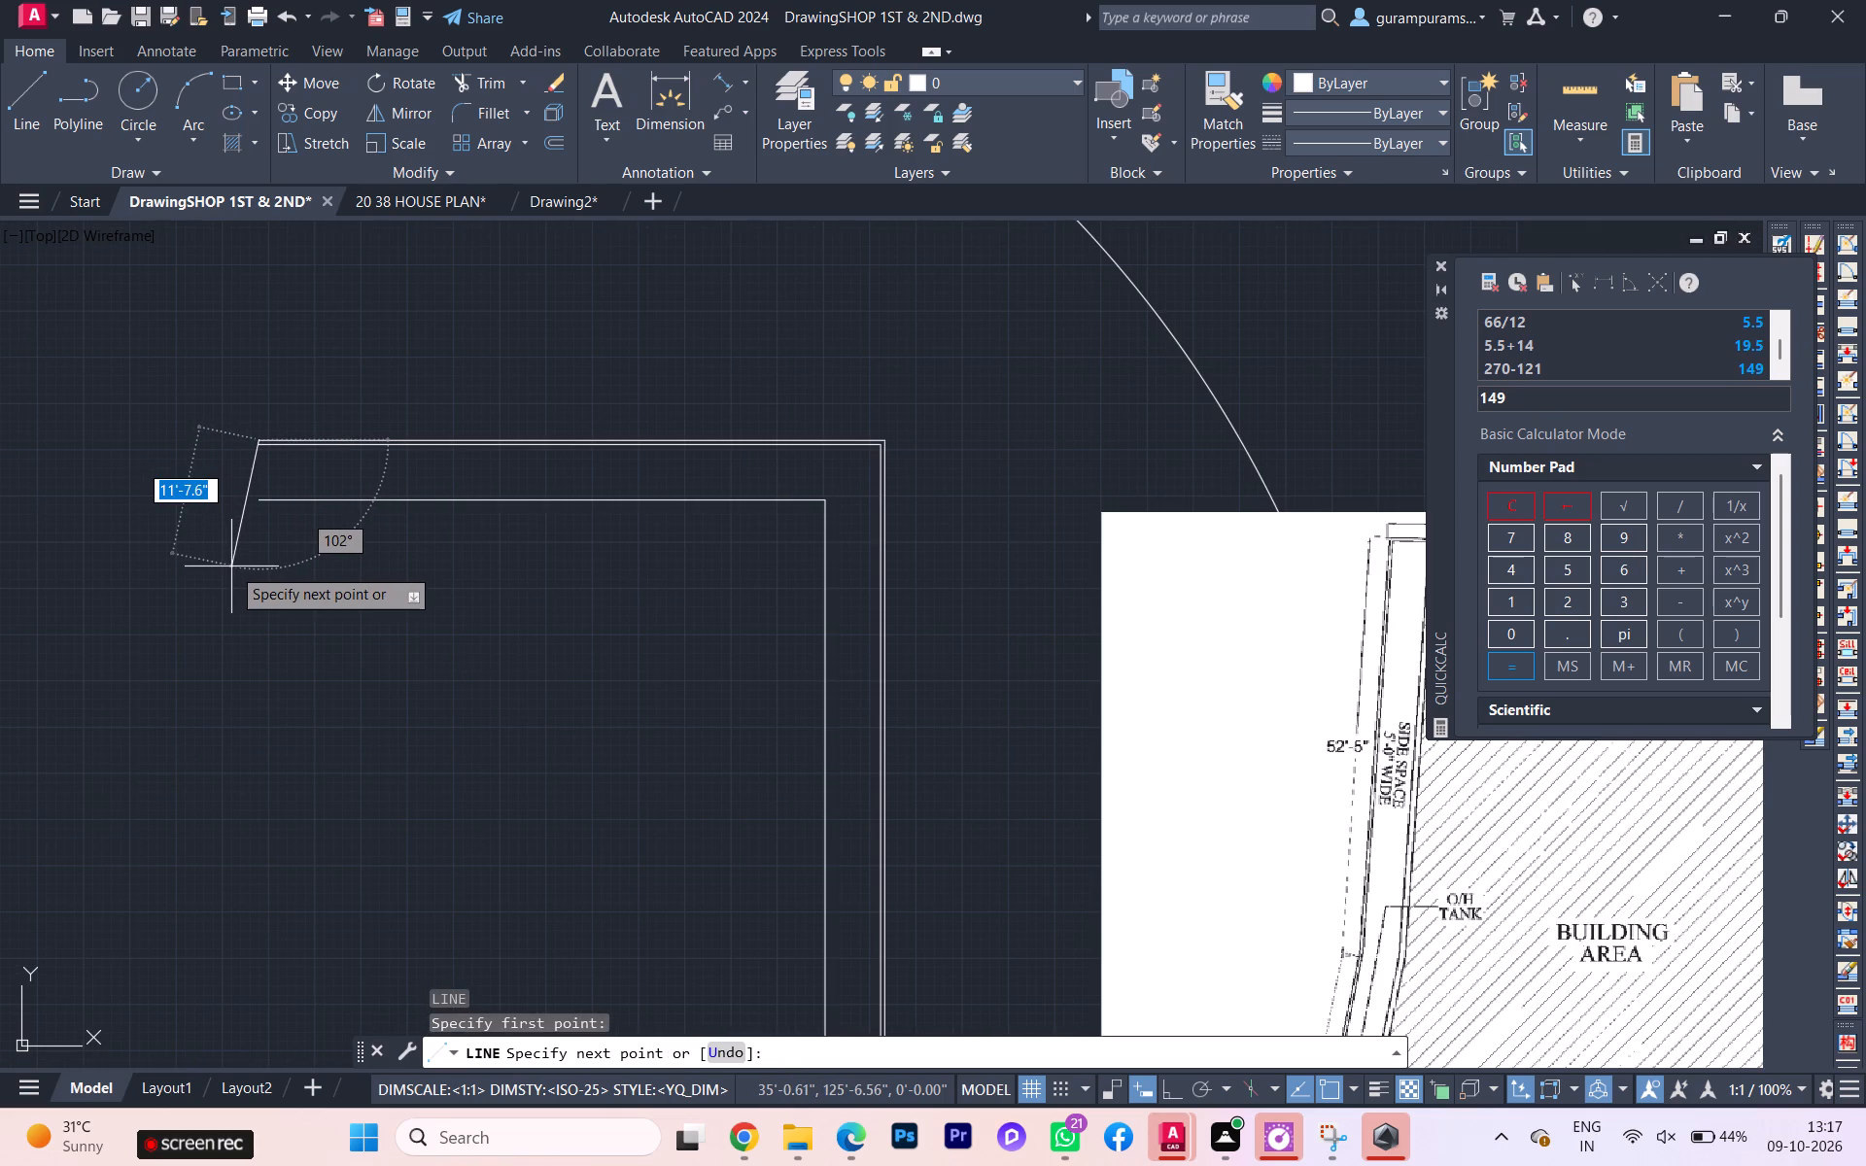
type("52")
type("'5")
key("Tab")
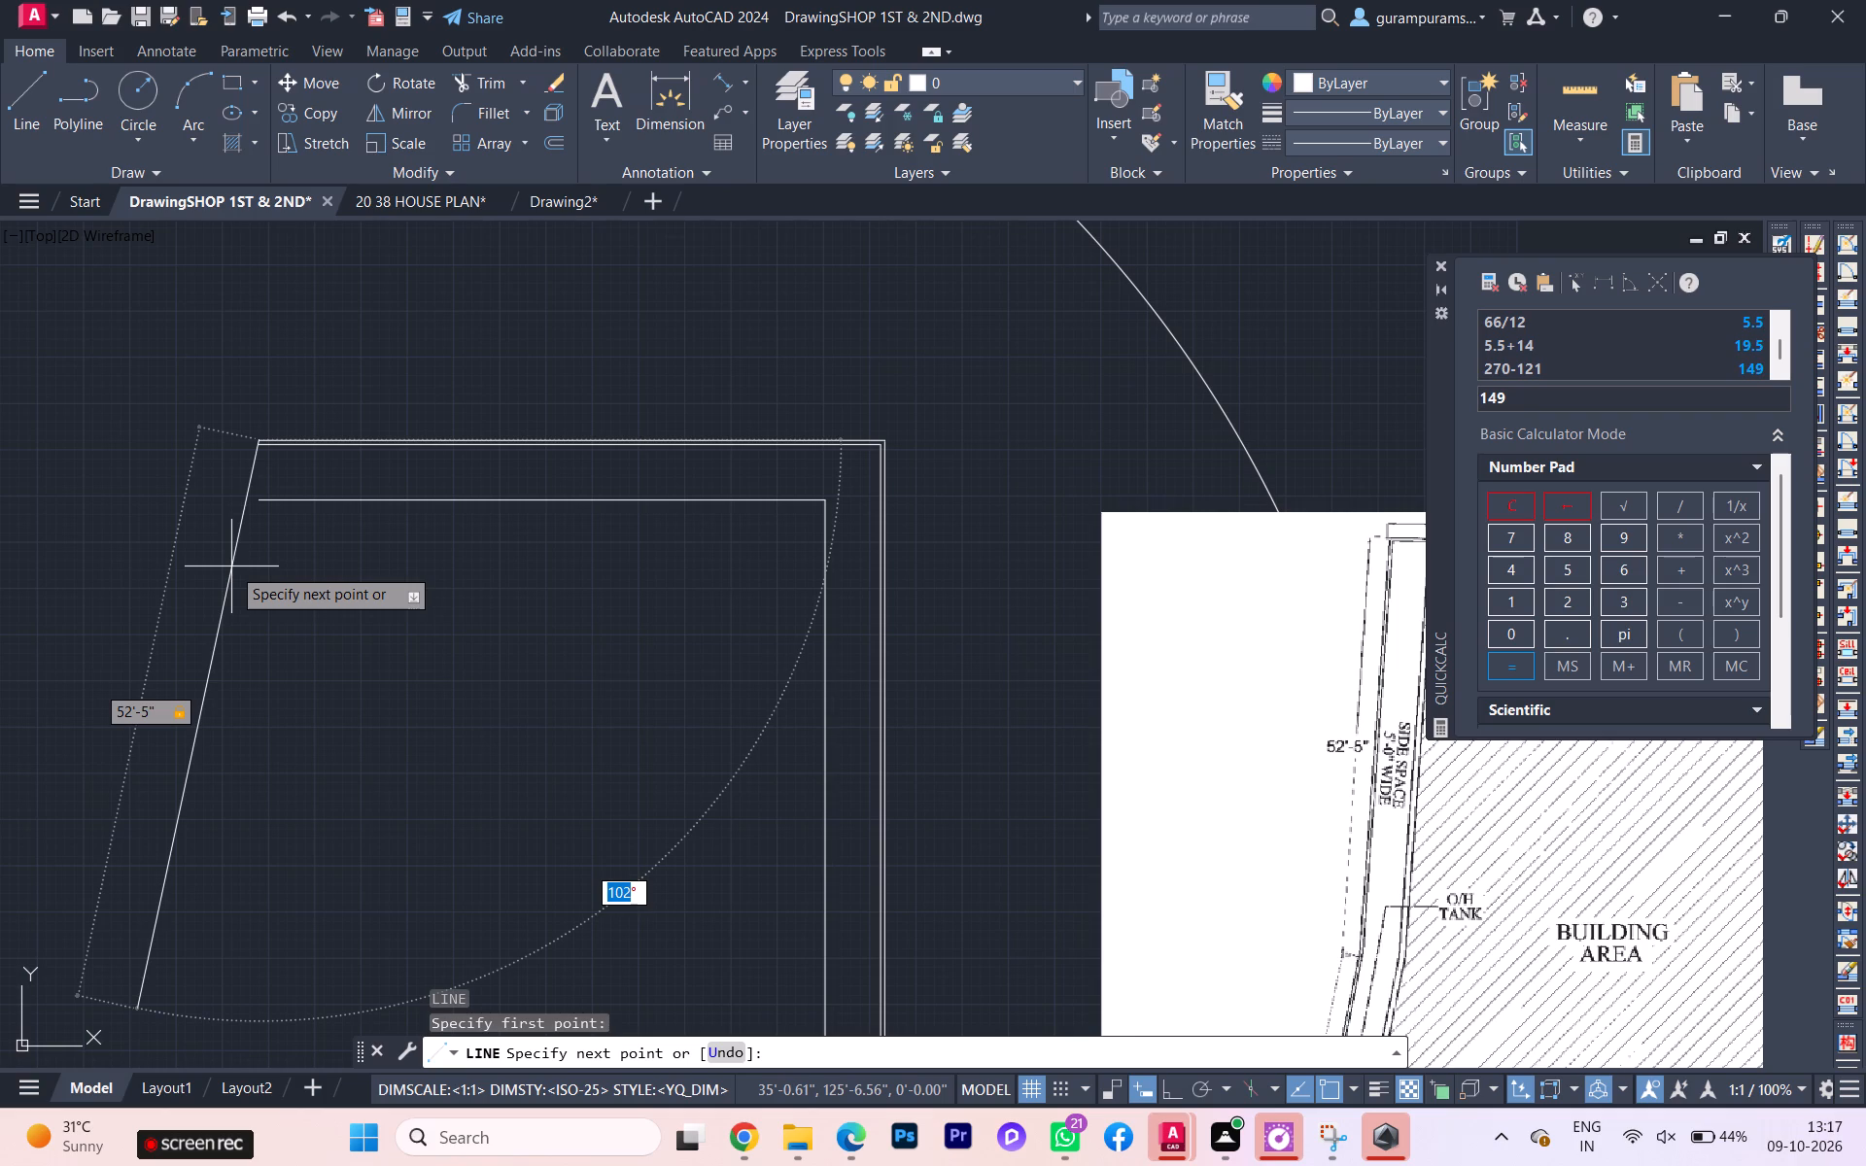
scroll(231, 566, "down", 2)
scroll(231, 566, "up", 2)
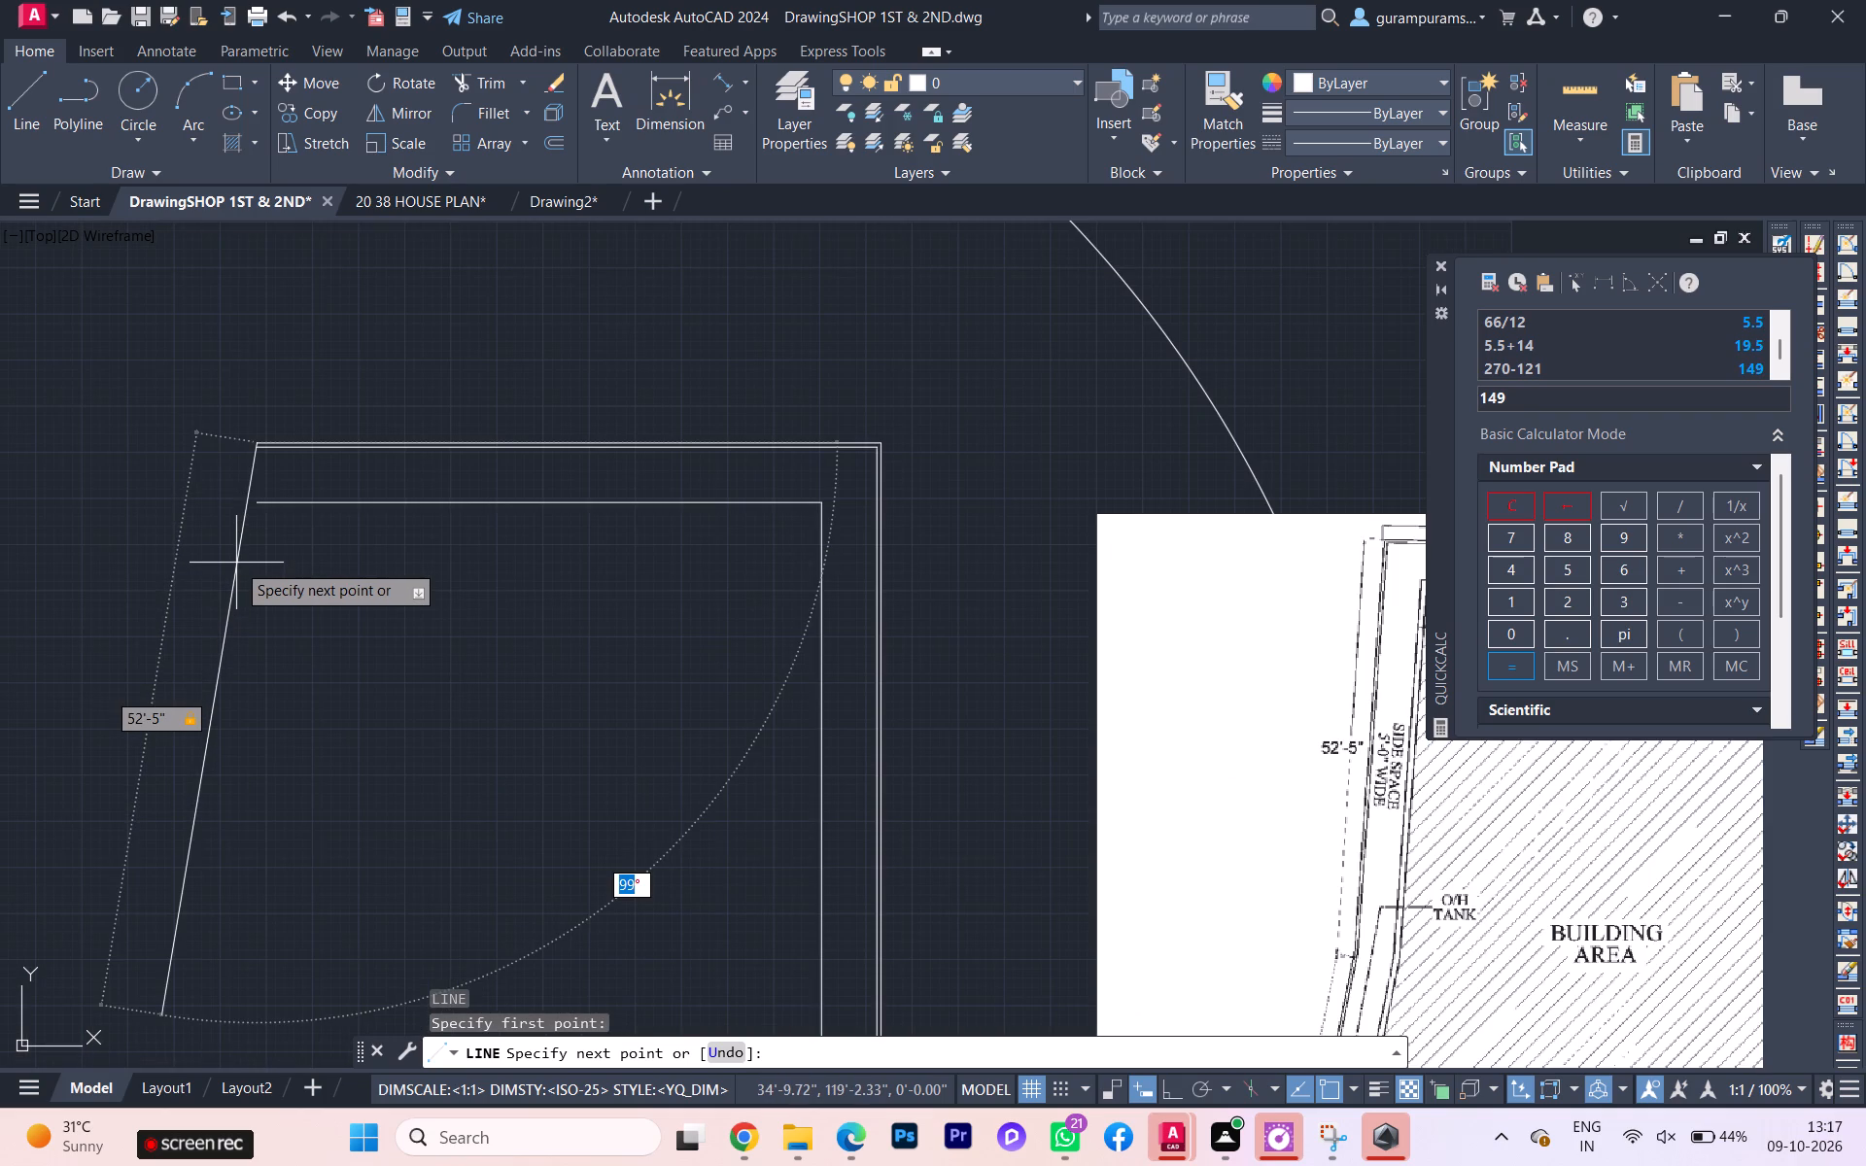
middle_click_drag(217, 537, 93, 438)
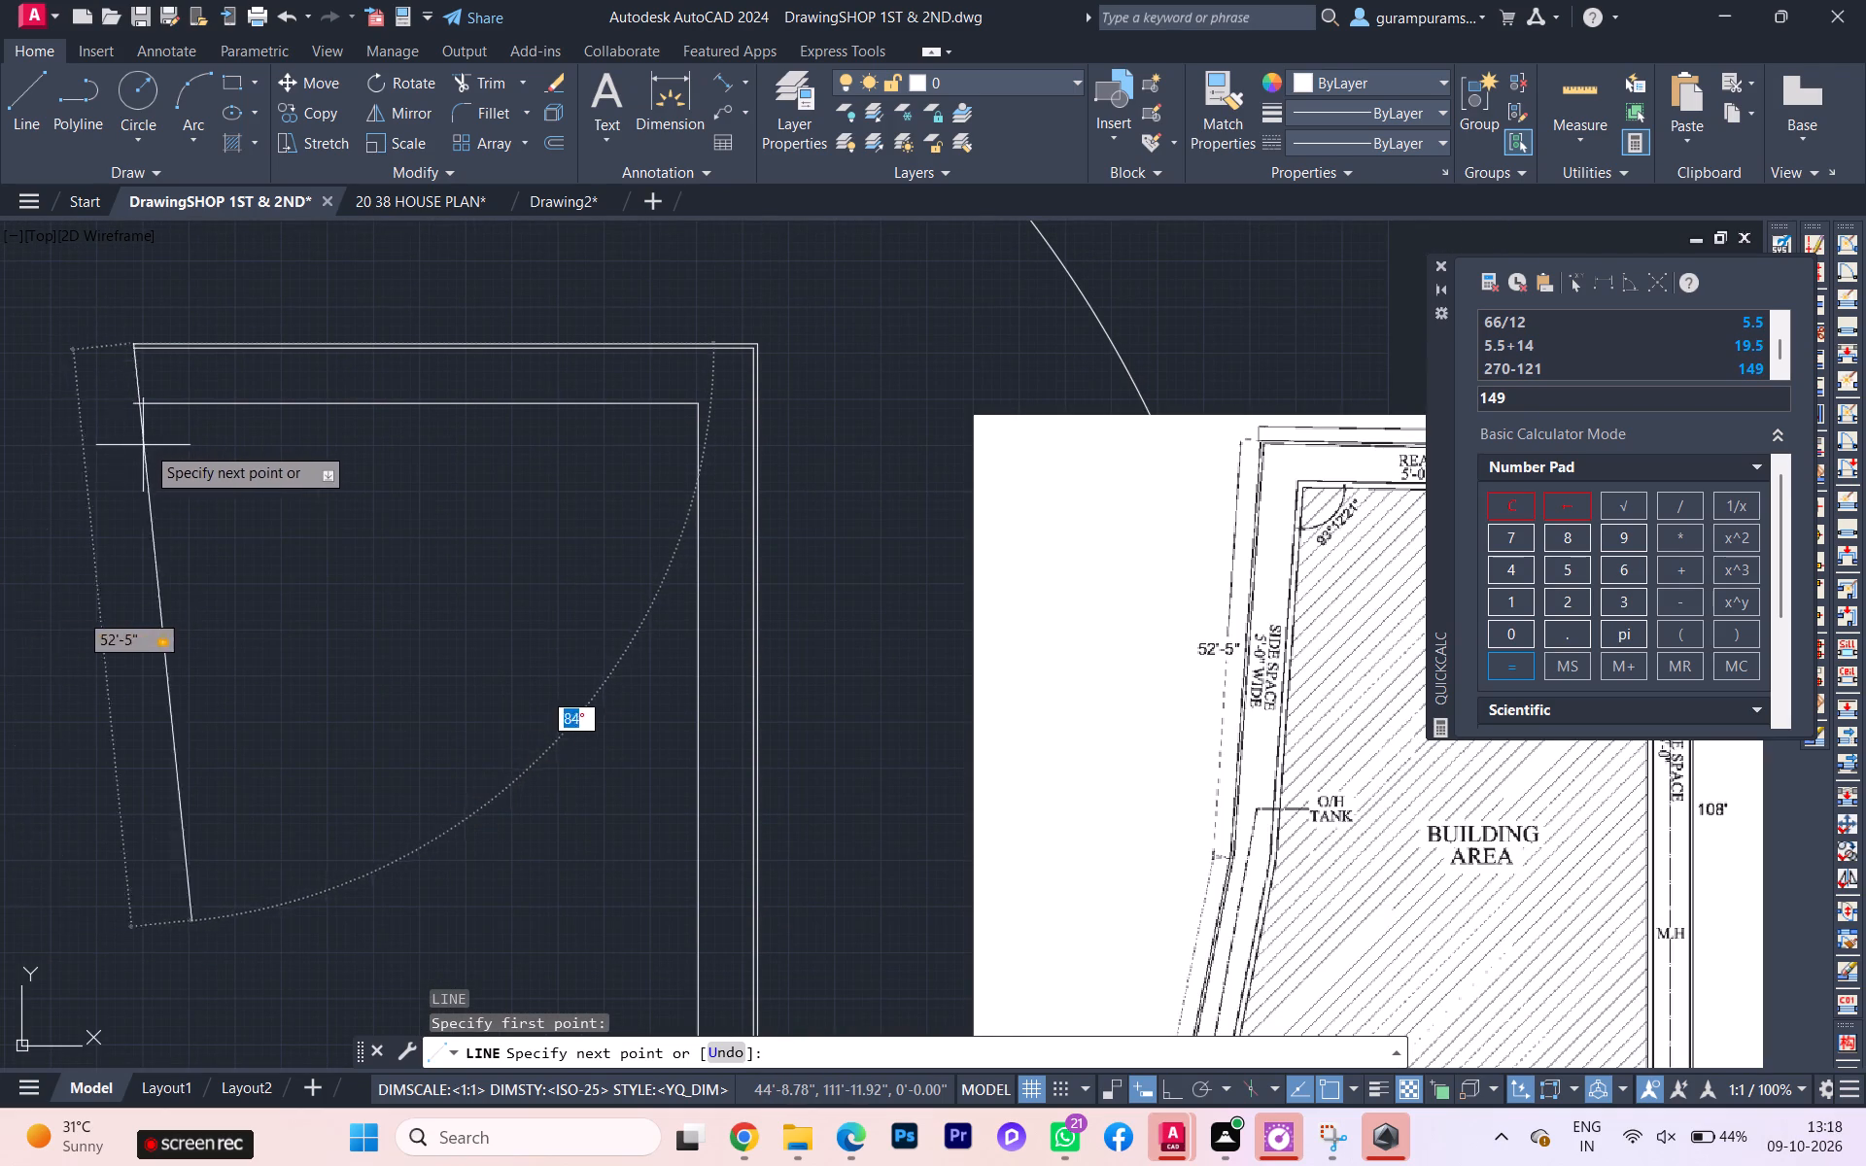
scroll(158, 449, "down", 1)
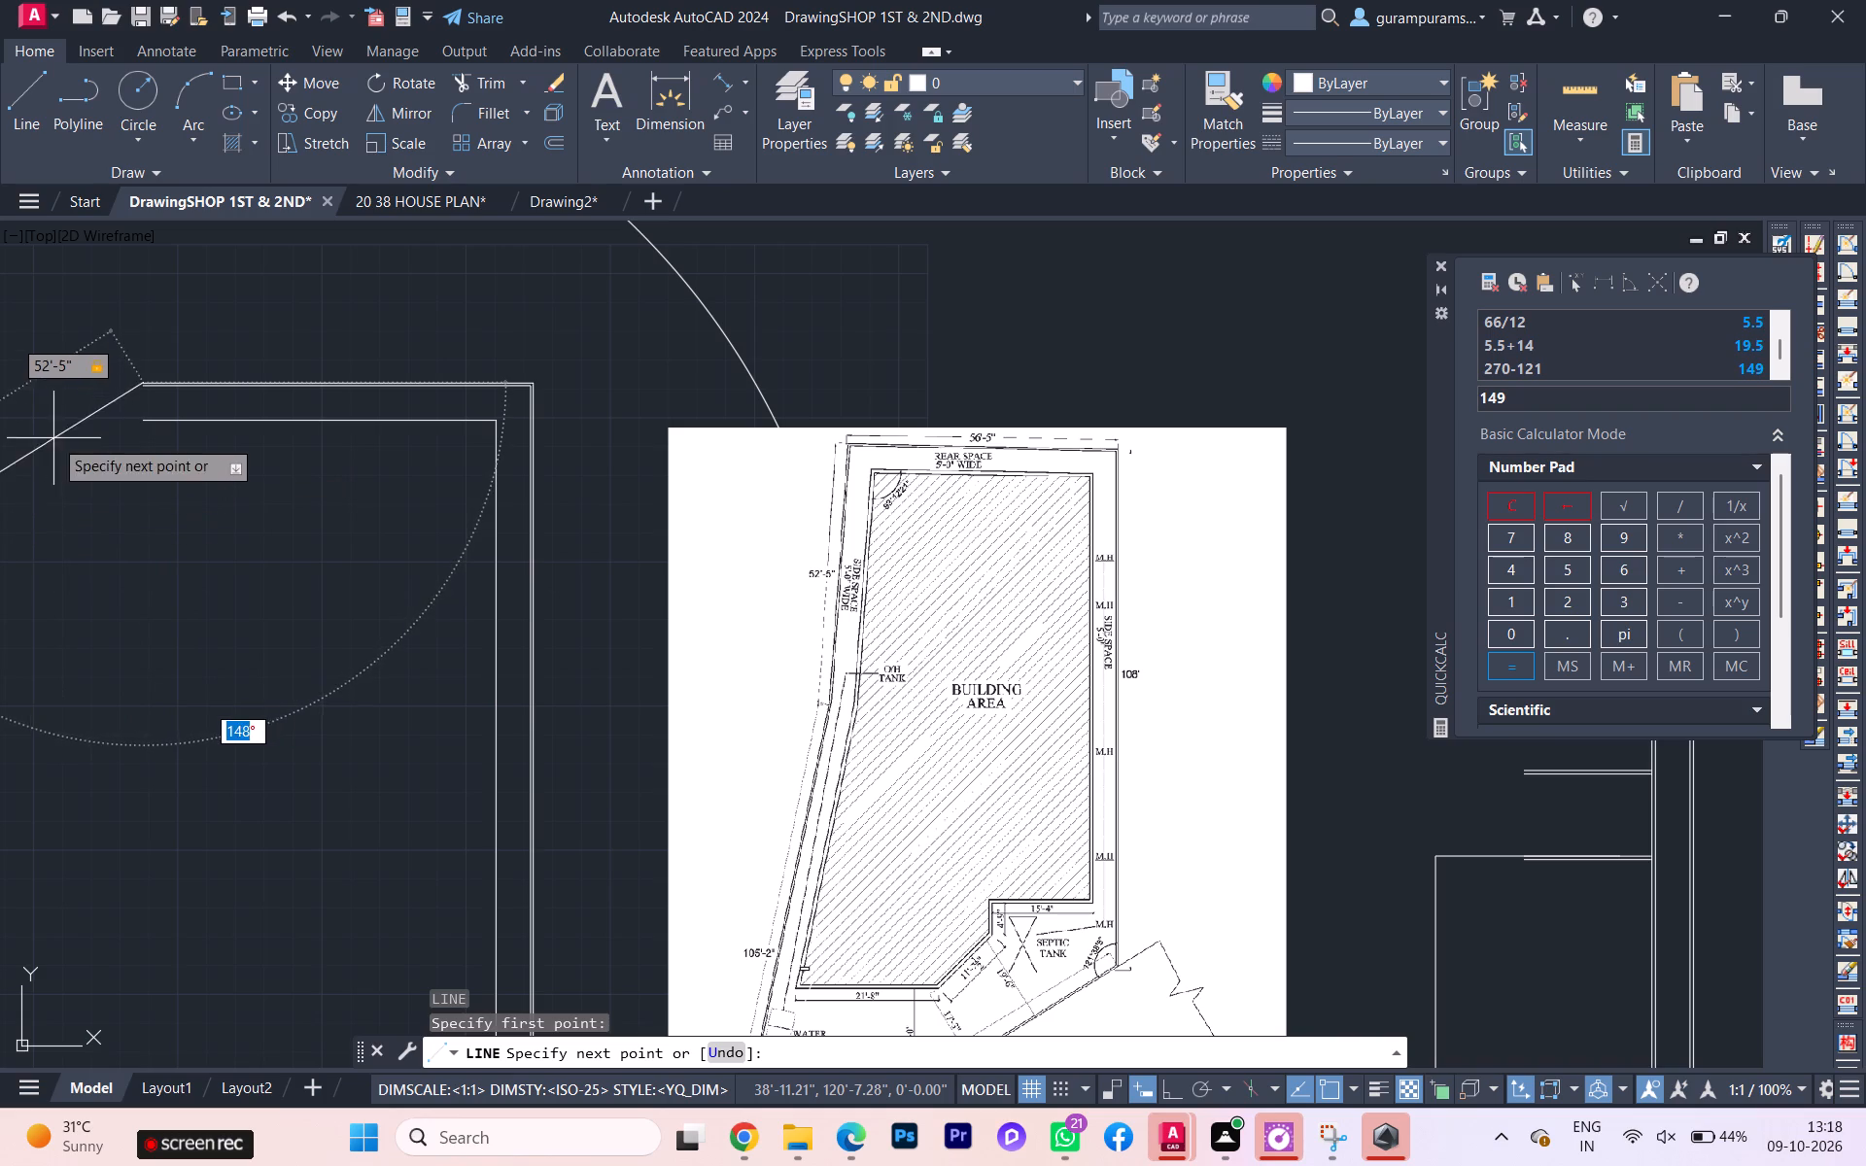
Calculate 360-93 for the upper west boundary line's angle, using the corner angle in the reference plan.
left_click(1514, 510)
left_click(1627, 599)
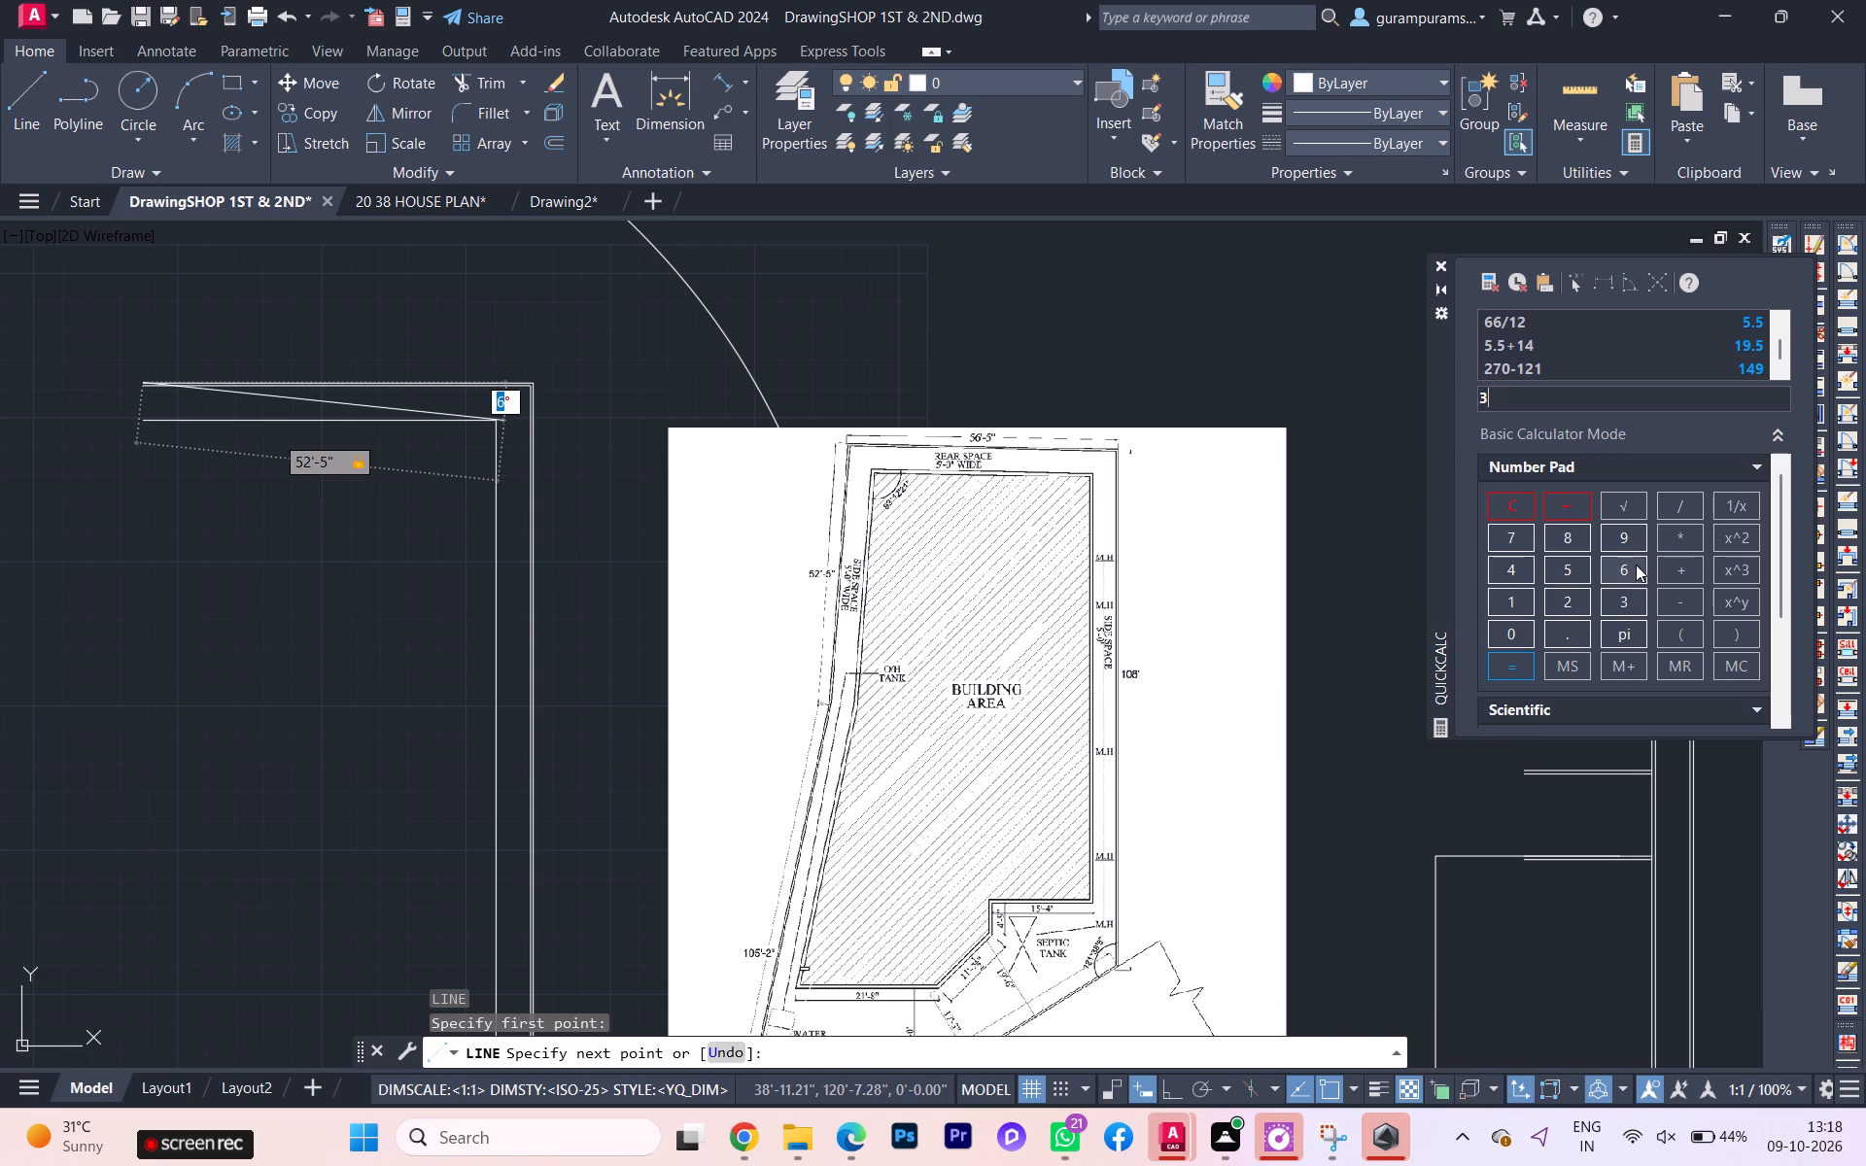
left_click(1636, 563)
left_click(1513, 625)
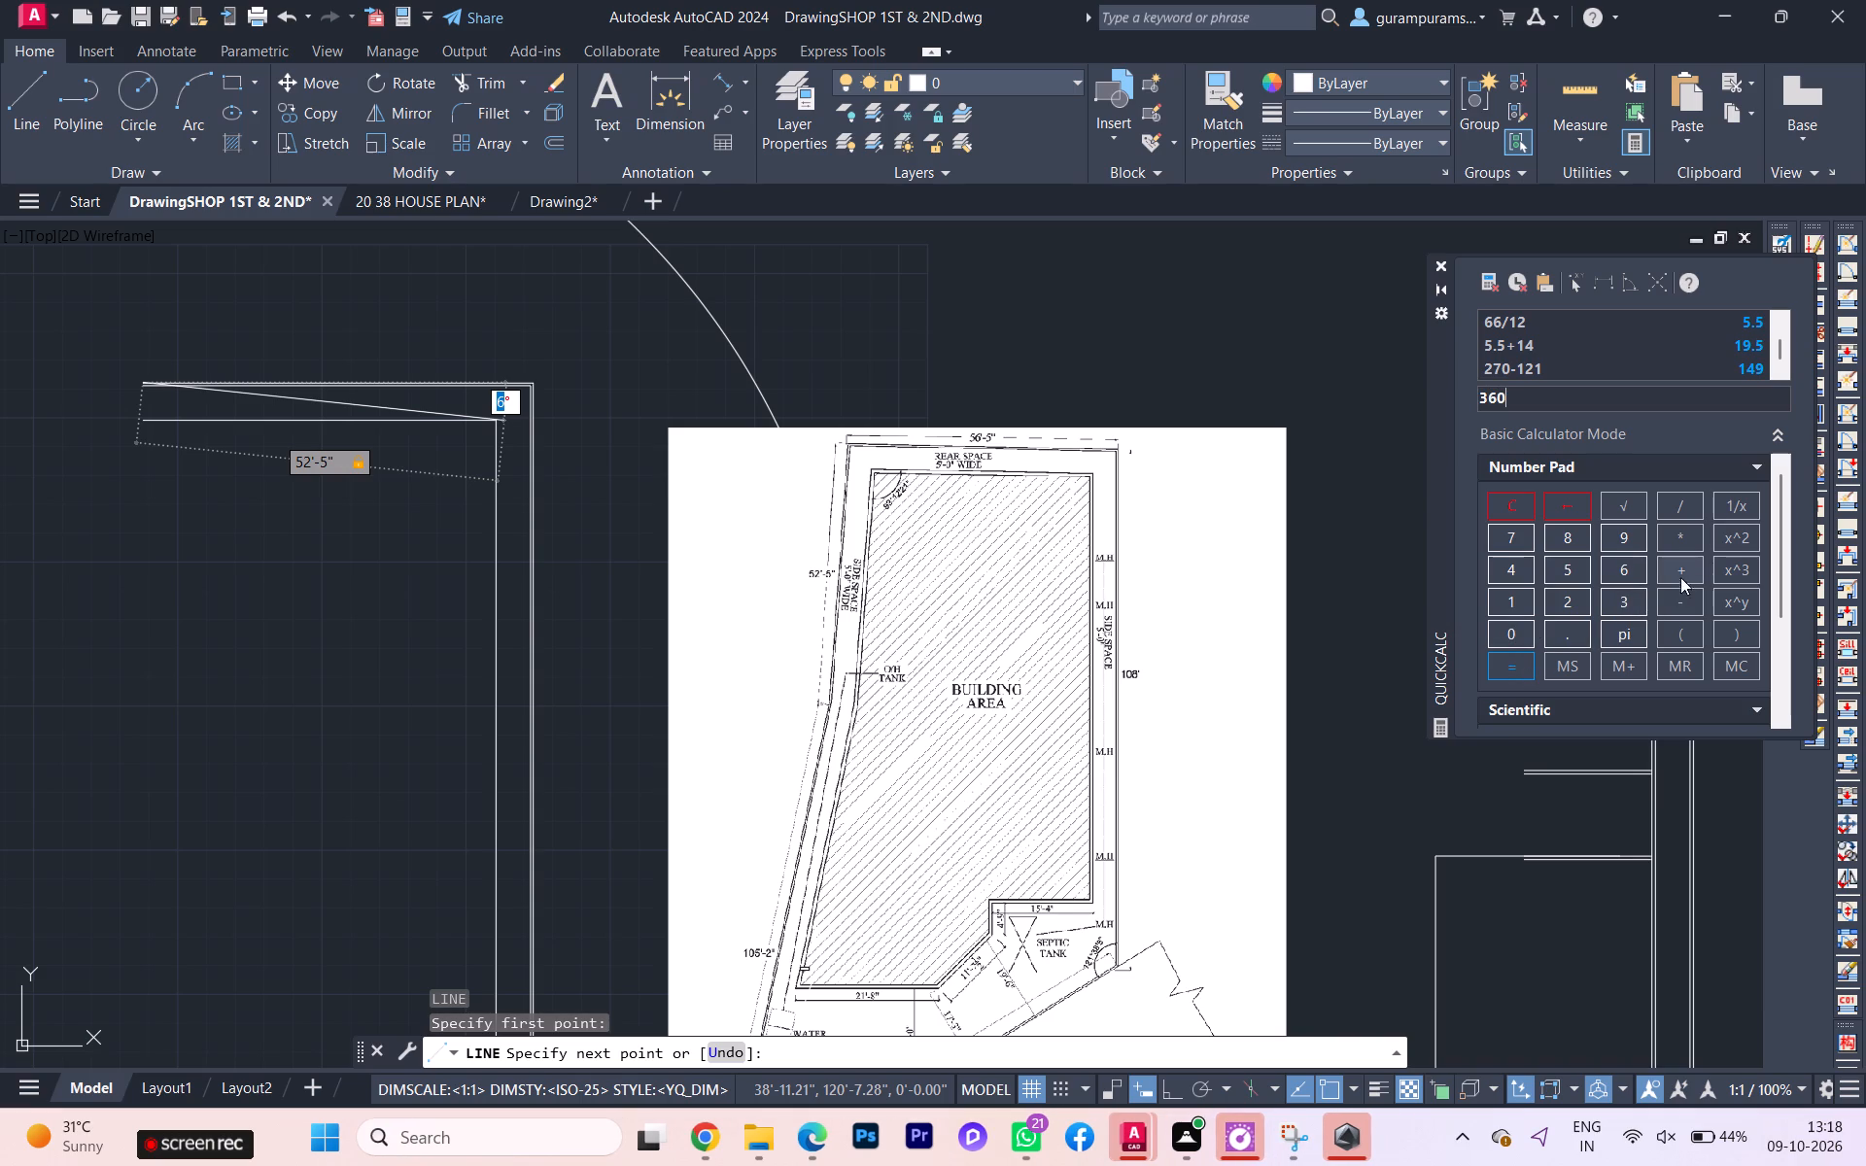
left_click(1680, 600)
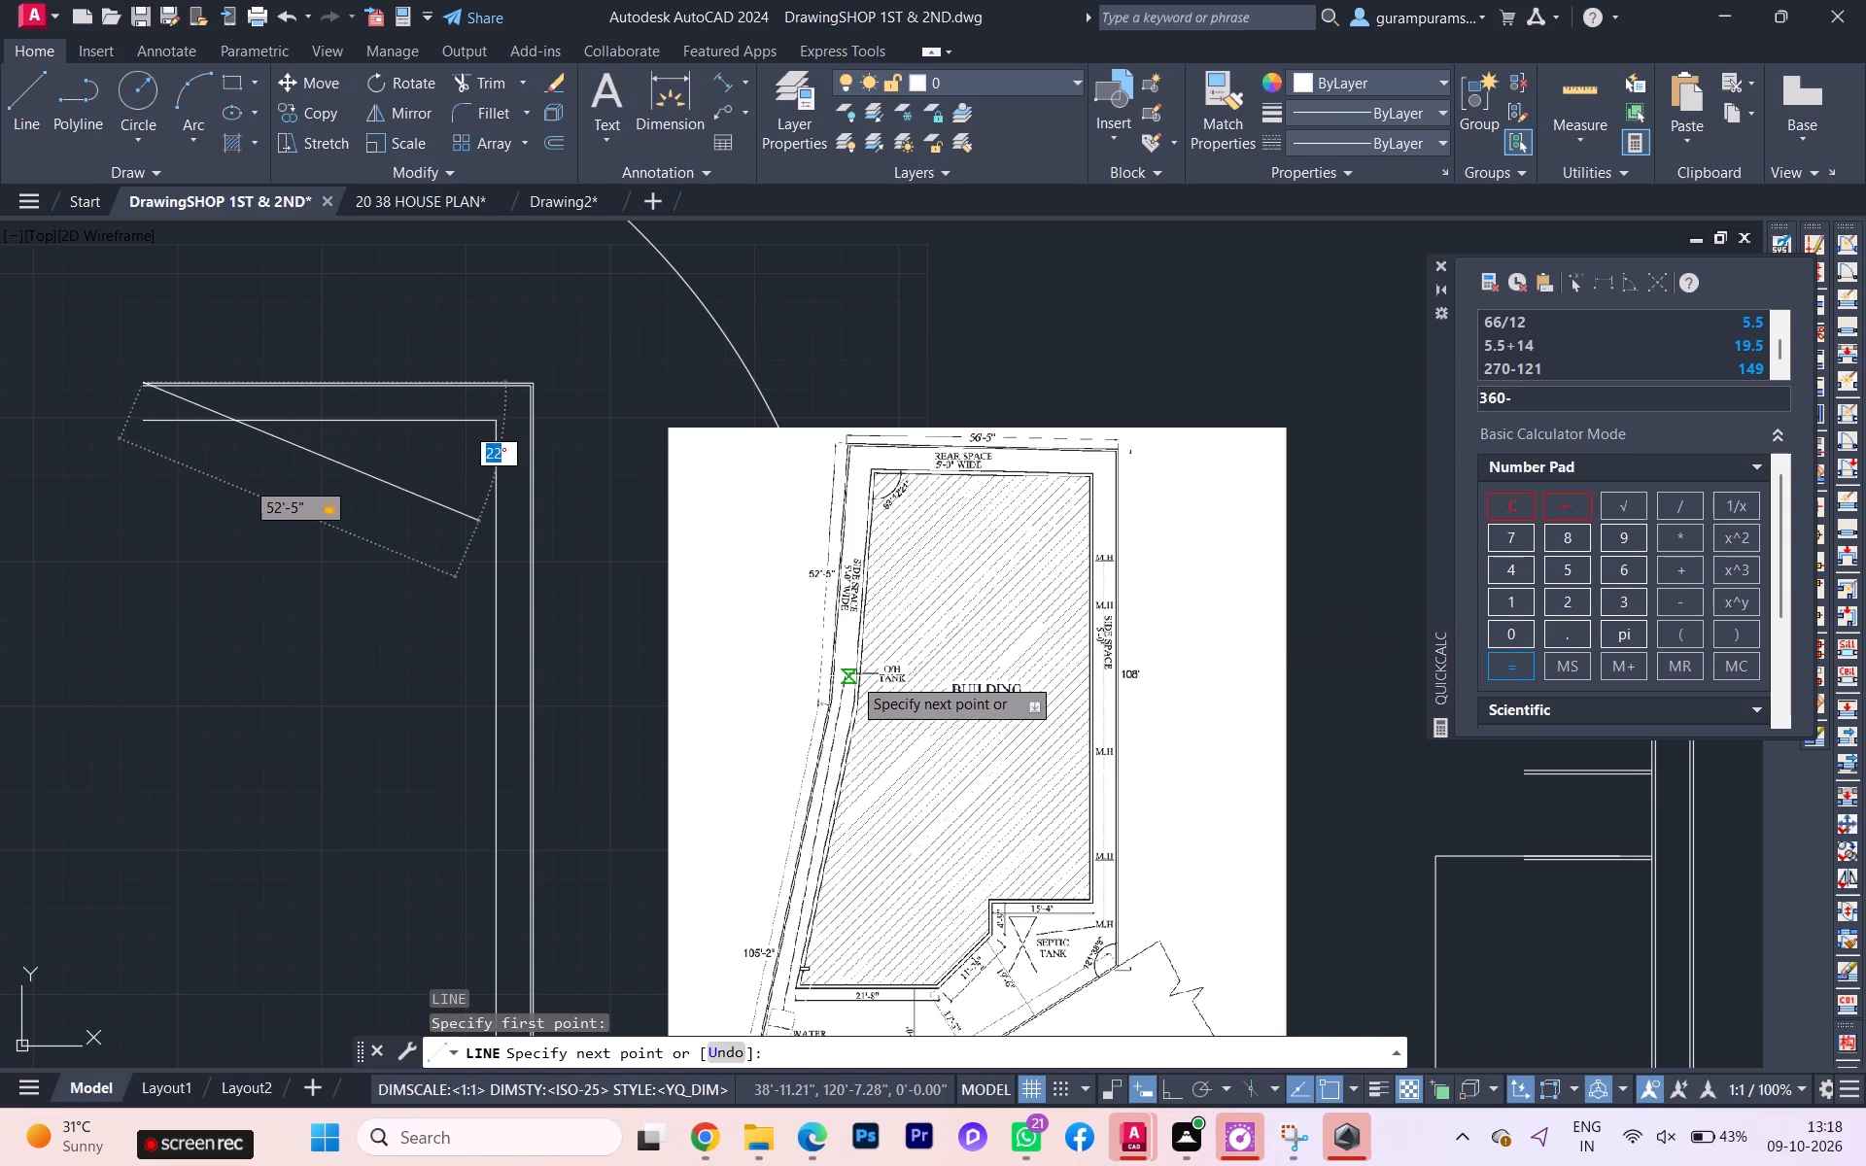
scroll(938, 472, "up", 1)
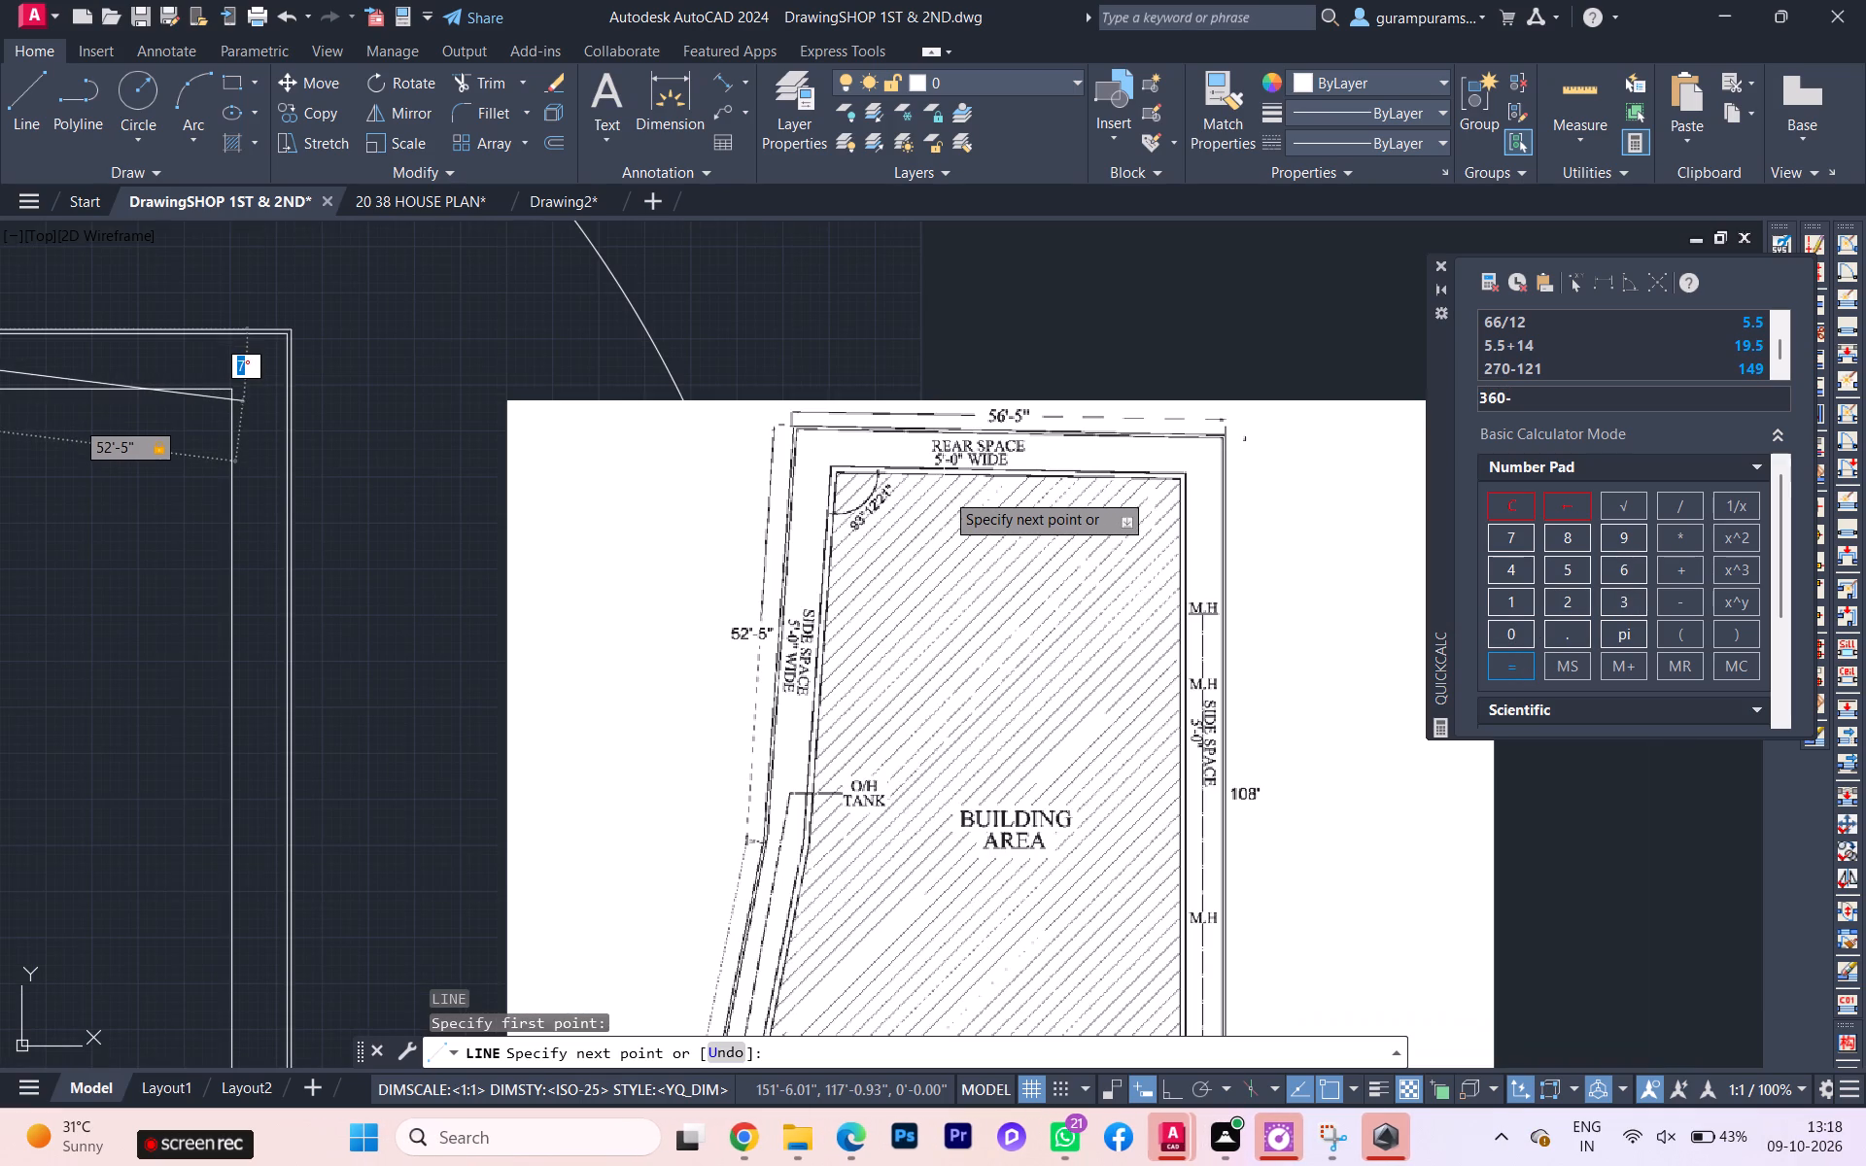
scroll(966, 500, "down", 1)
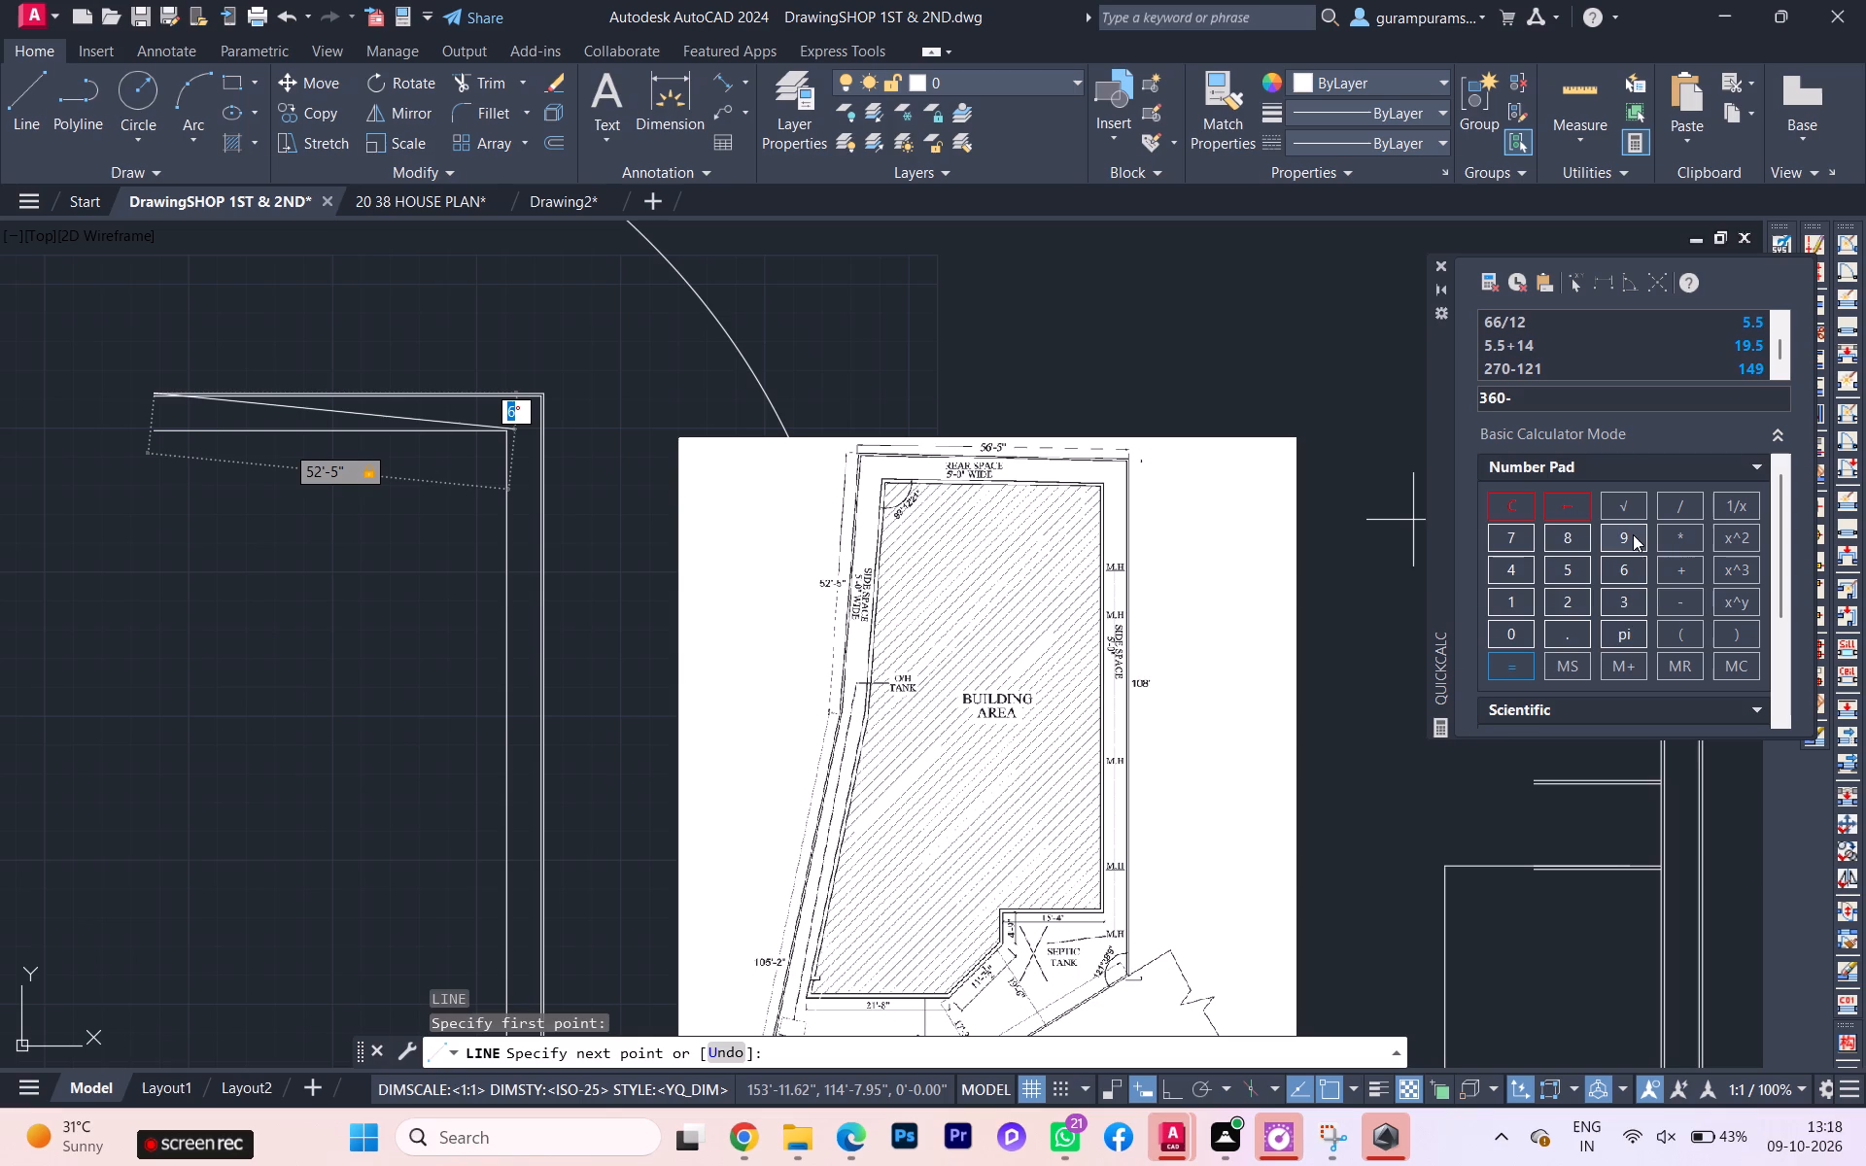
left_click(1633, 534)
left_click(1619, 597)
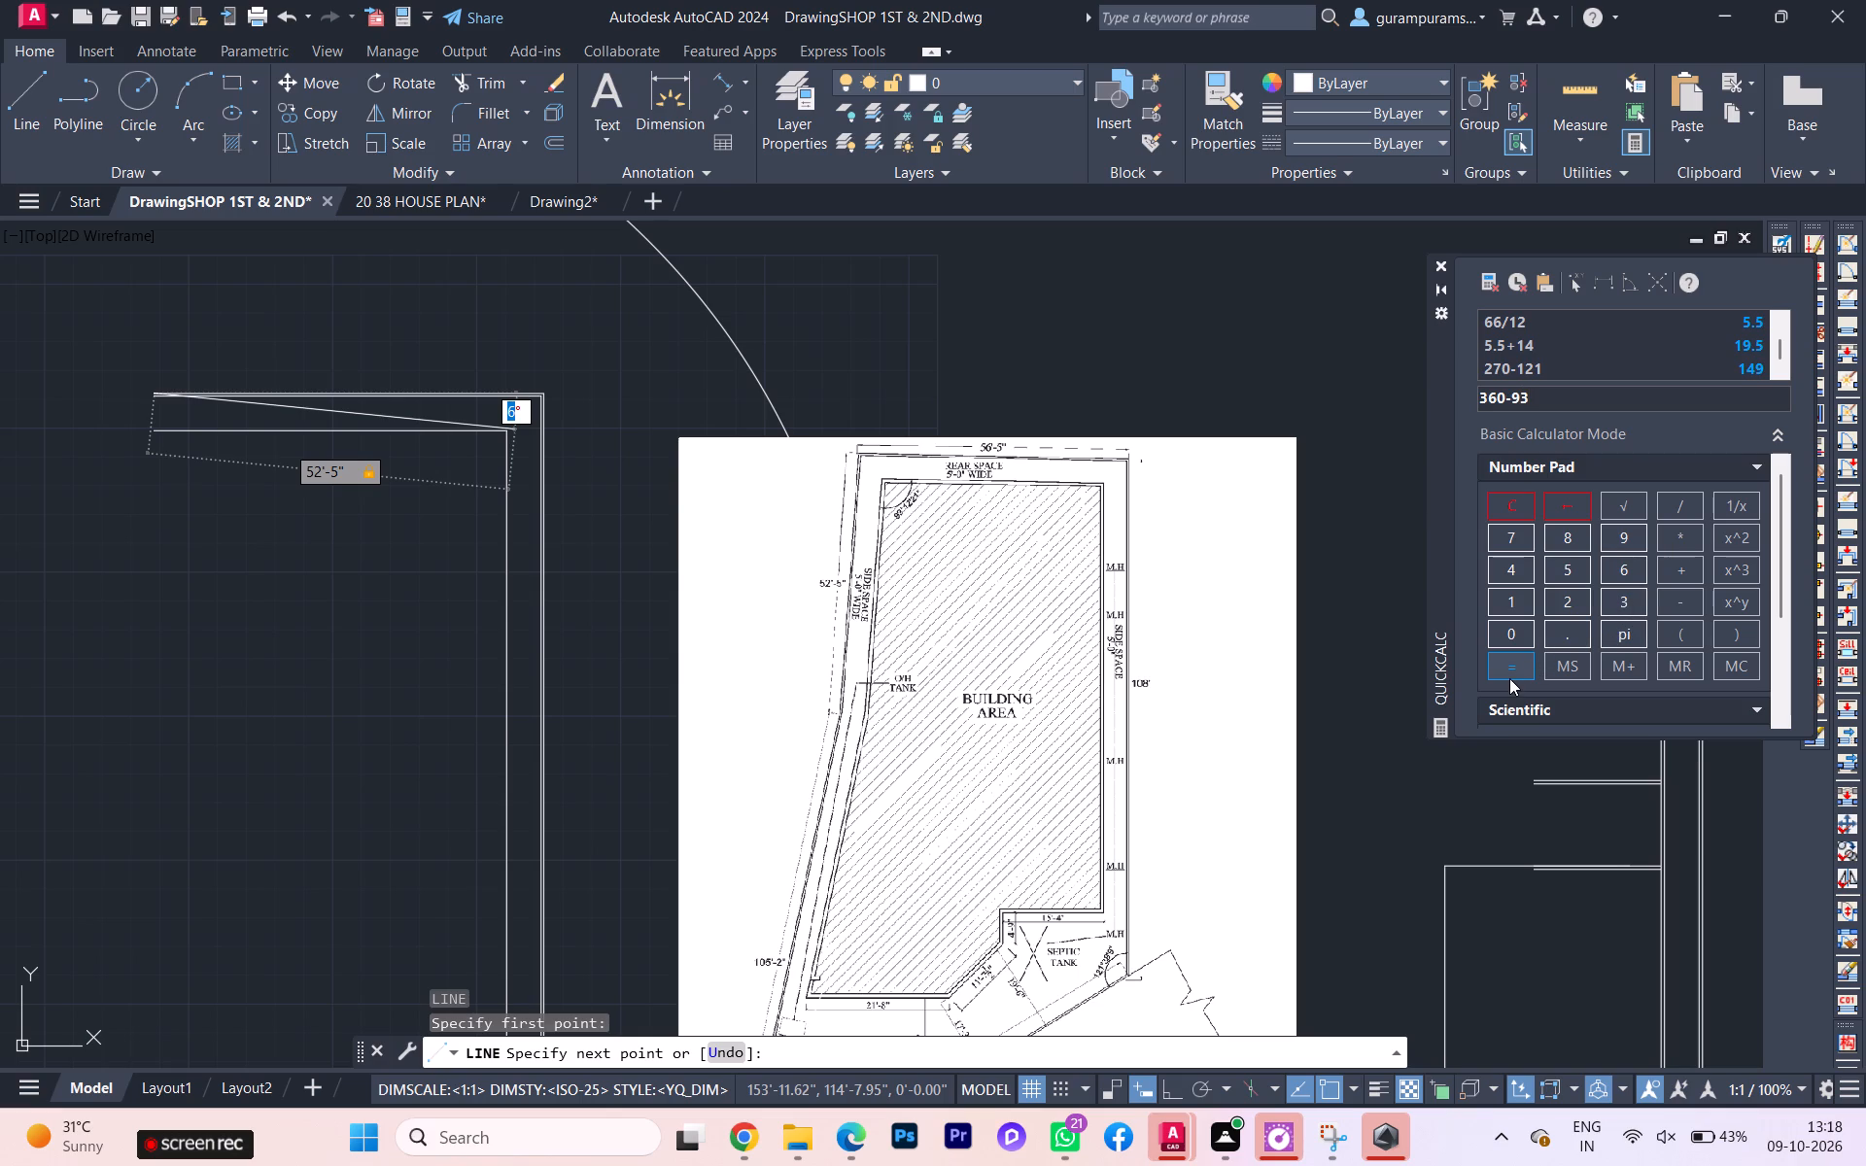
left_click(1509, 672)
Calculate 0-180-93 as another candidate for the upper west boundary line's angle.
scroll(409, 646, "down", 2)
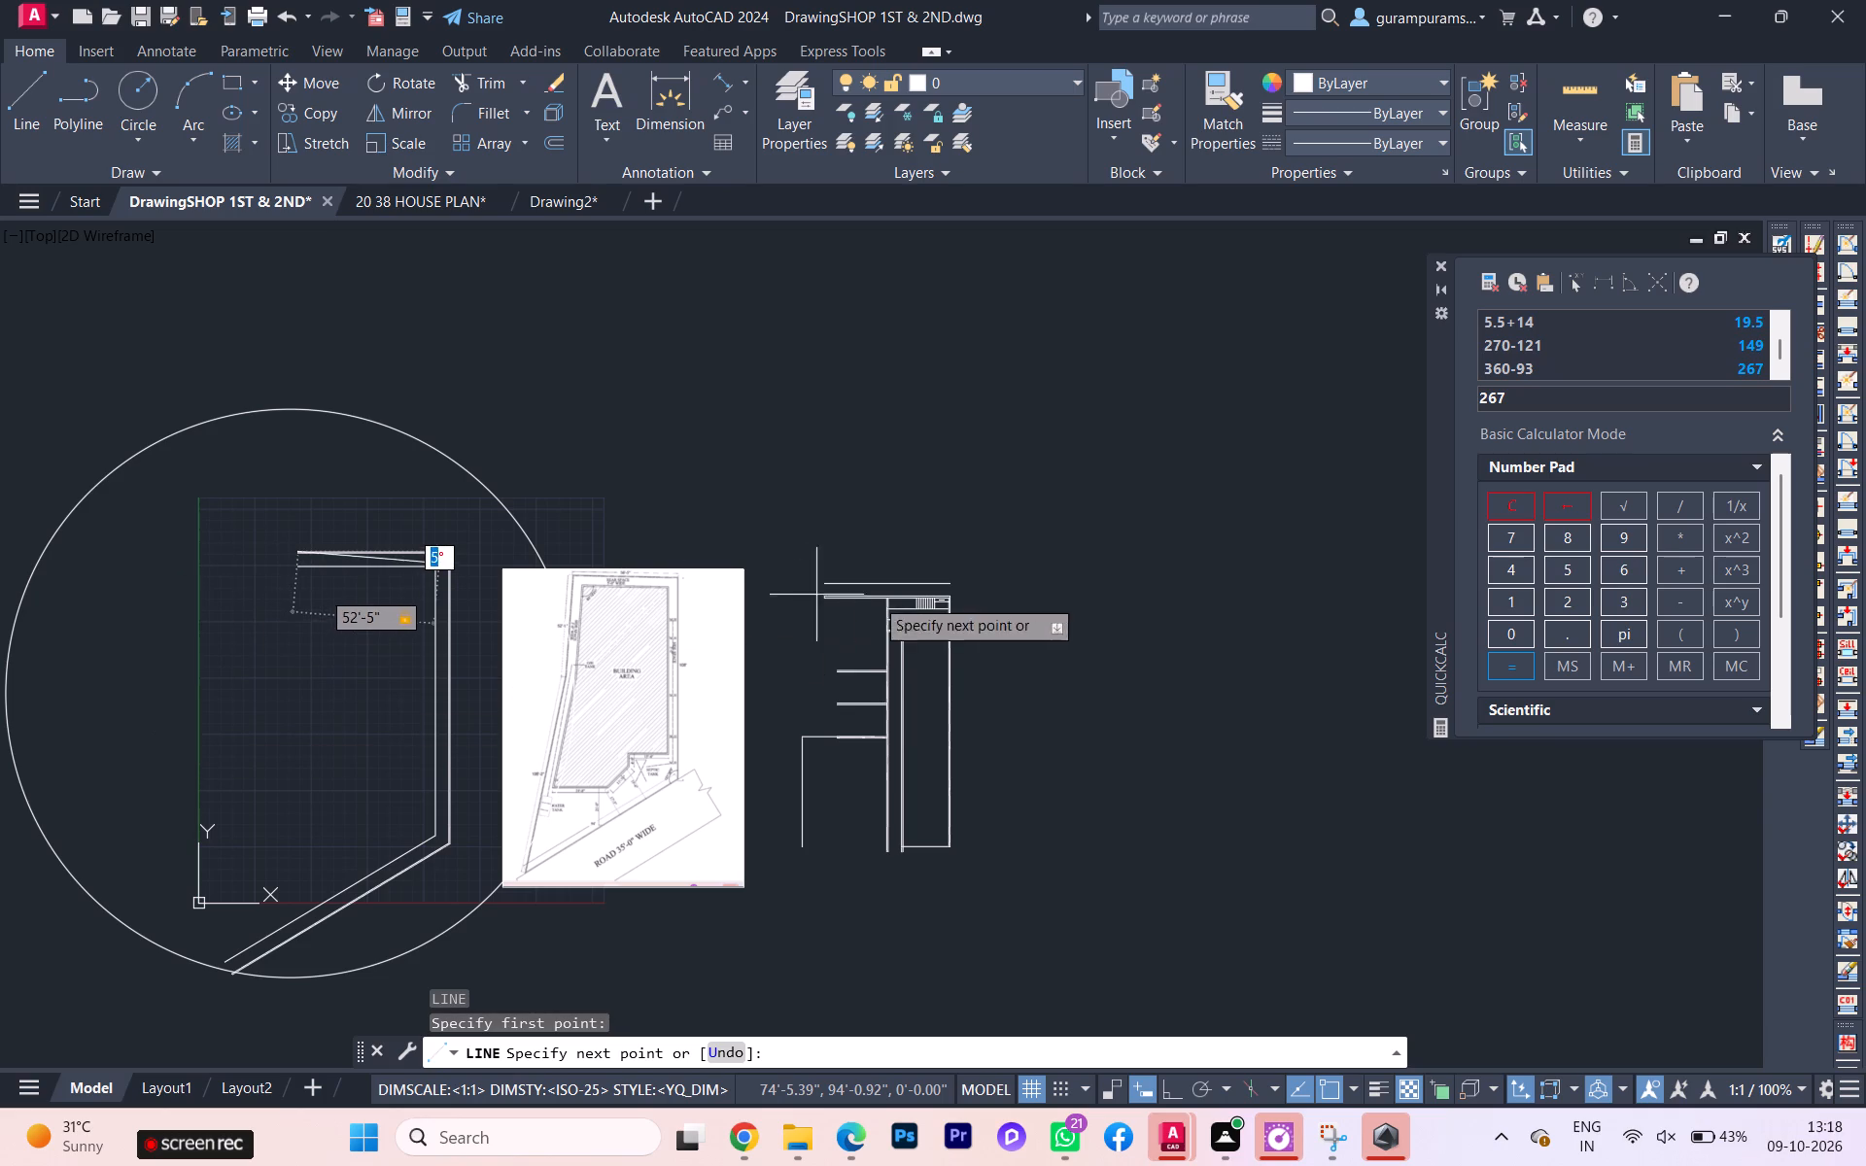
left_click(1527, 504)
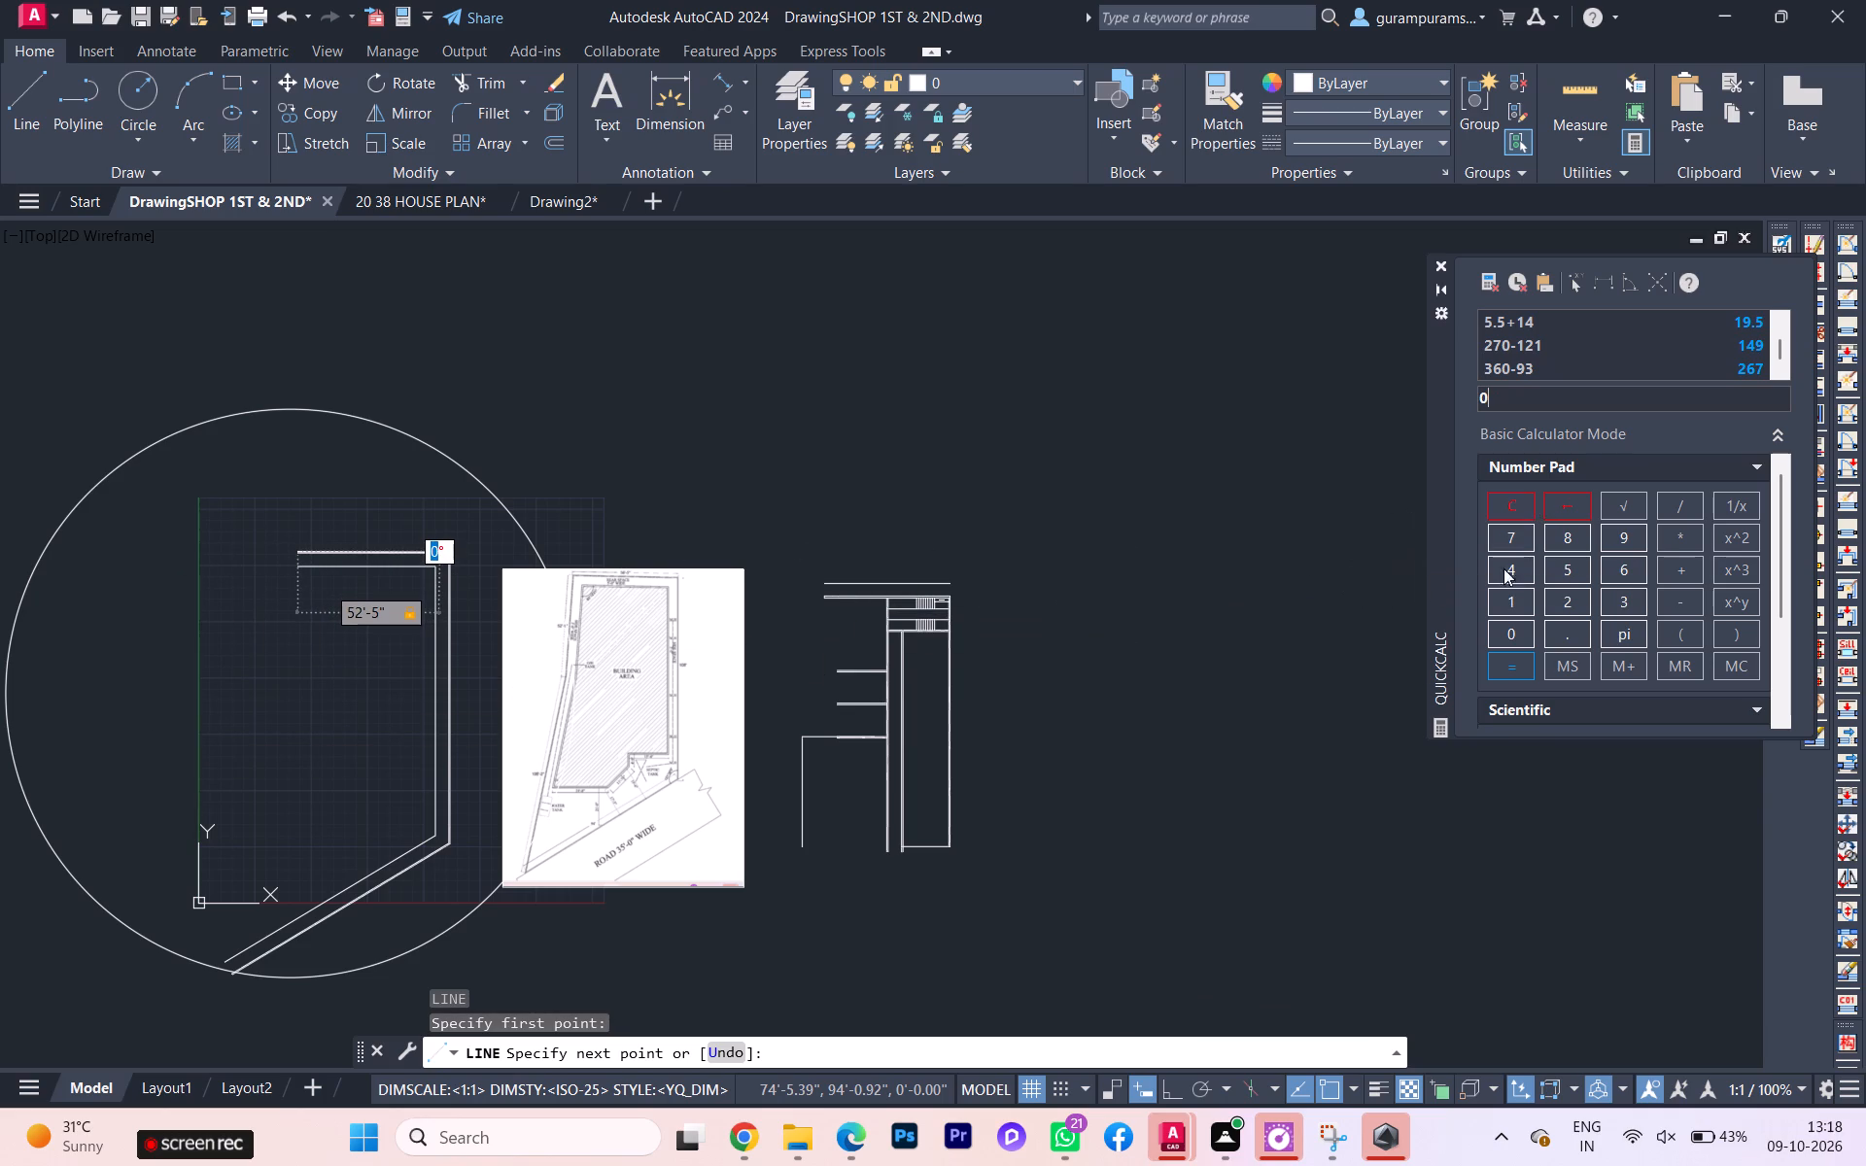
left_click(1671, 602)
left_click(1509, 600)
left_click(1564, 538)
left_click(1510, 634)
left_click(1676, 594)
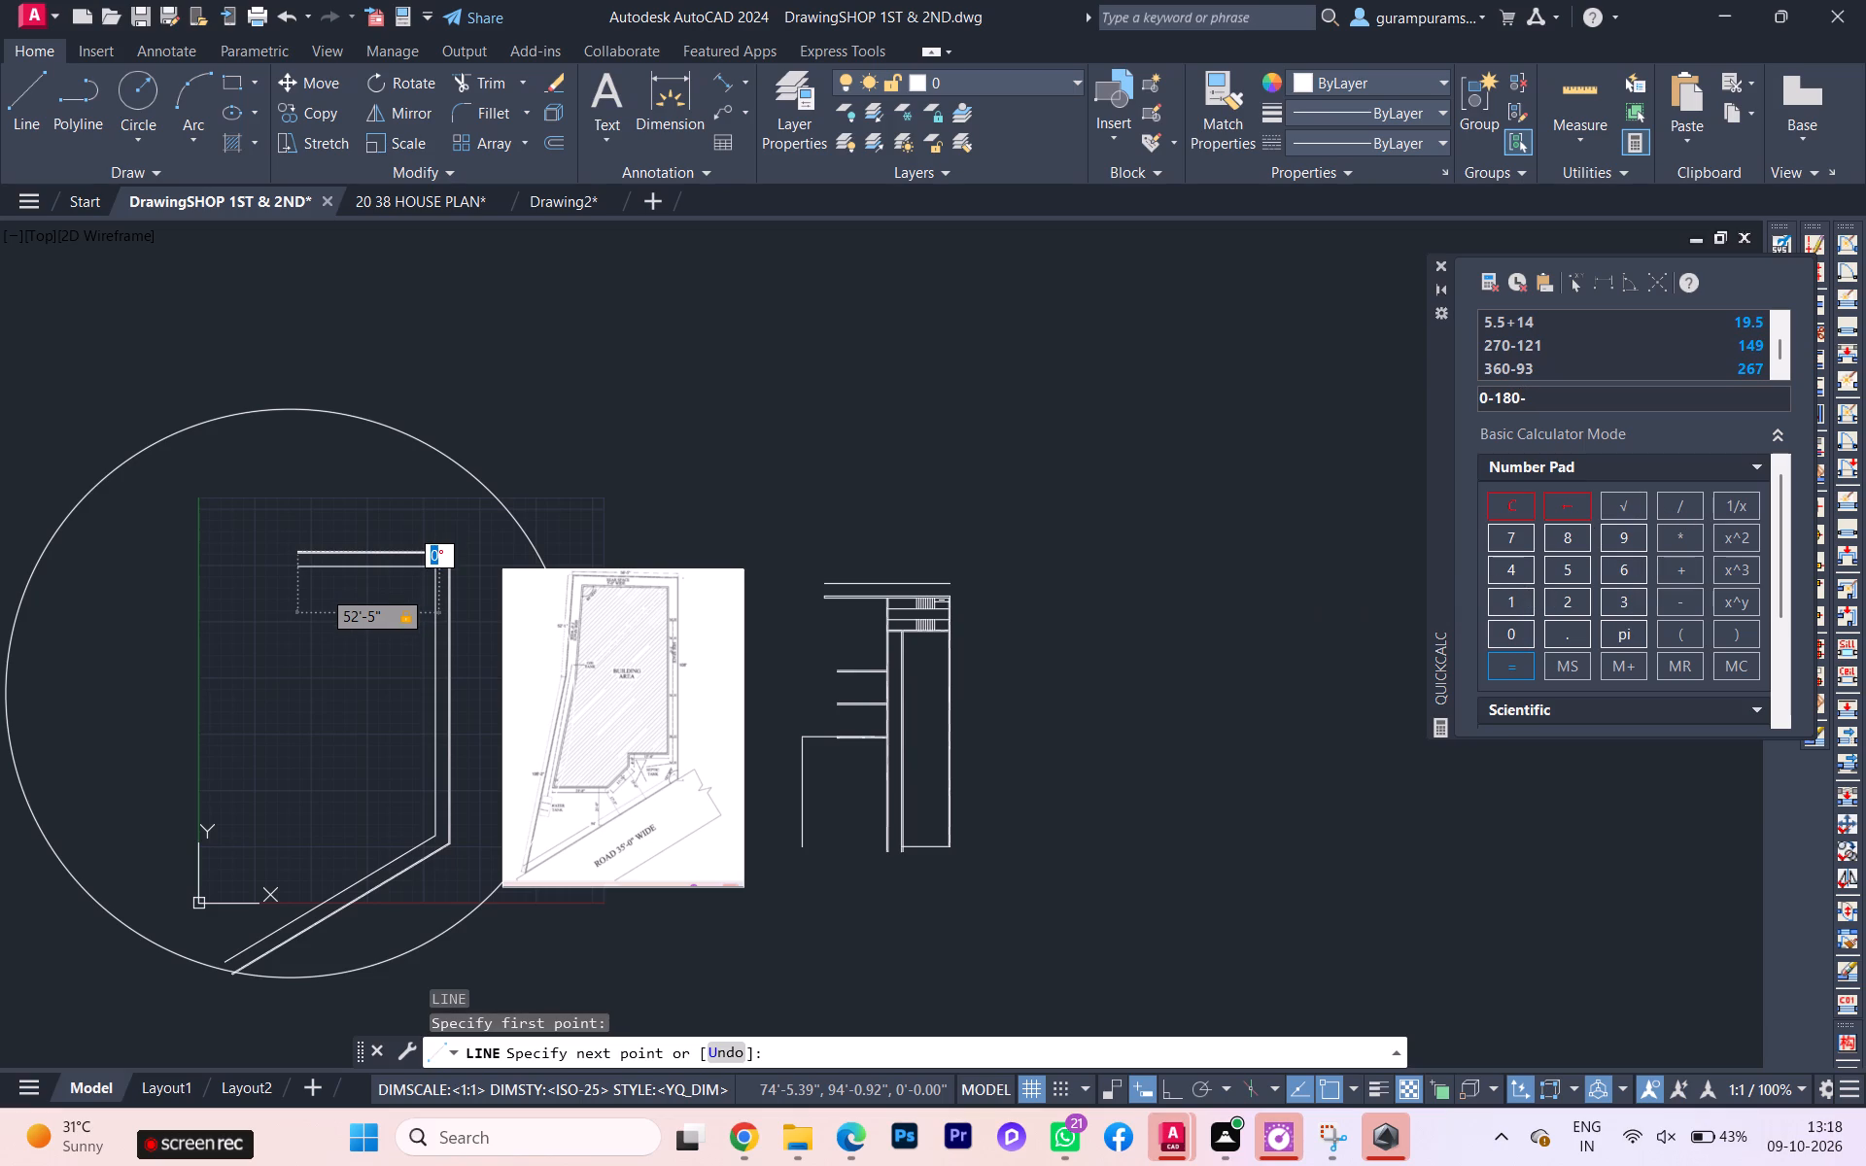
left_click(1625, 536)
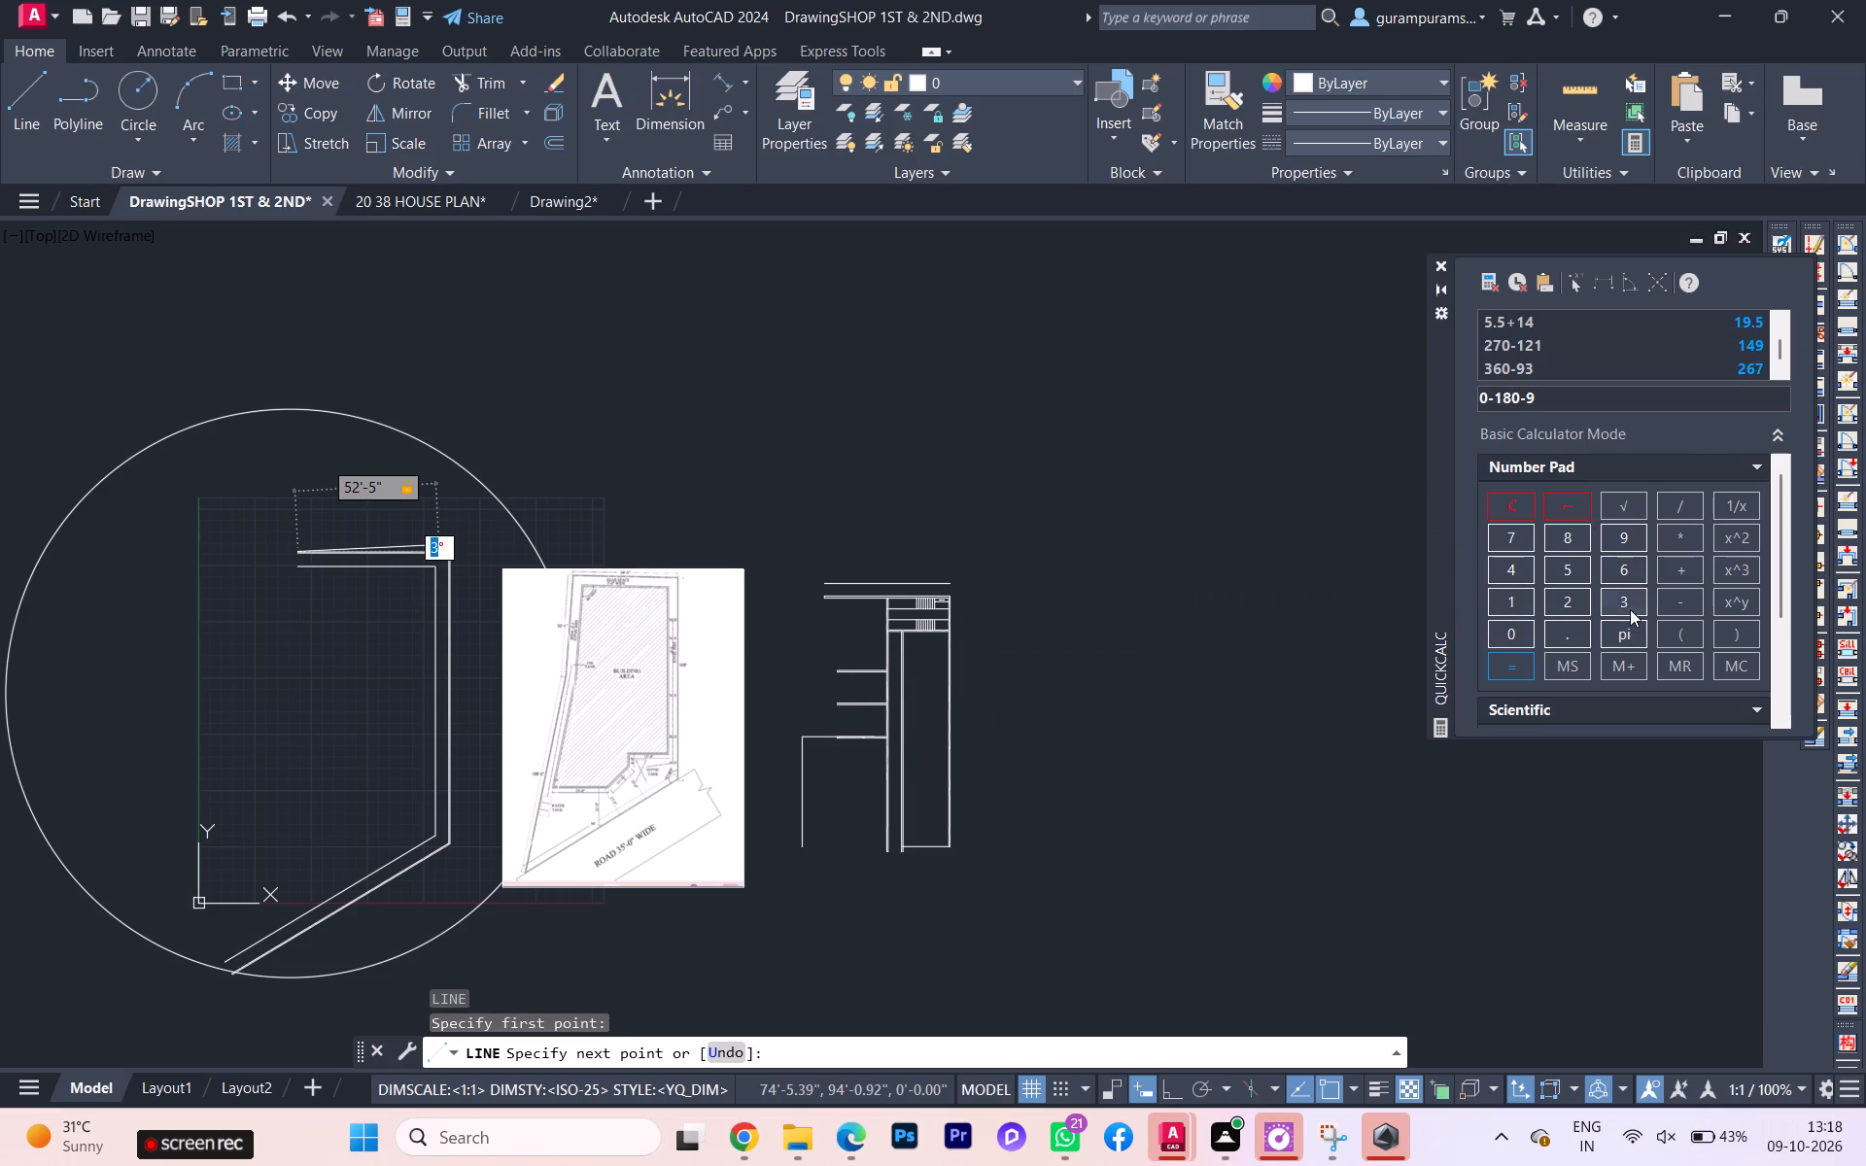
left_click(1630, 608)
left_click(1520, 669)
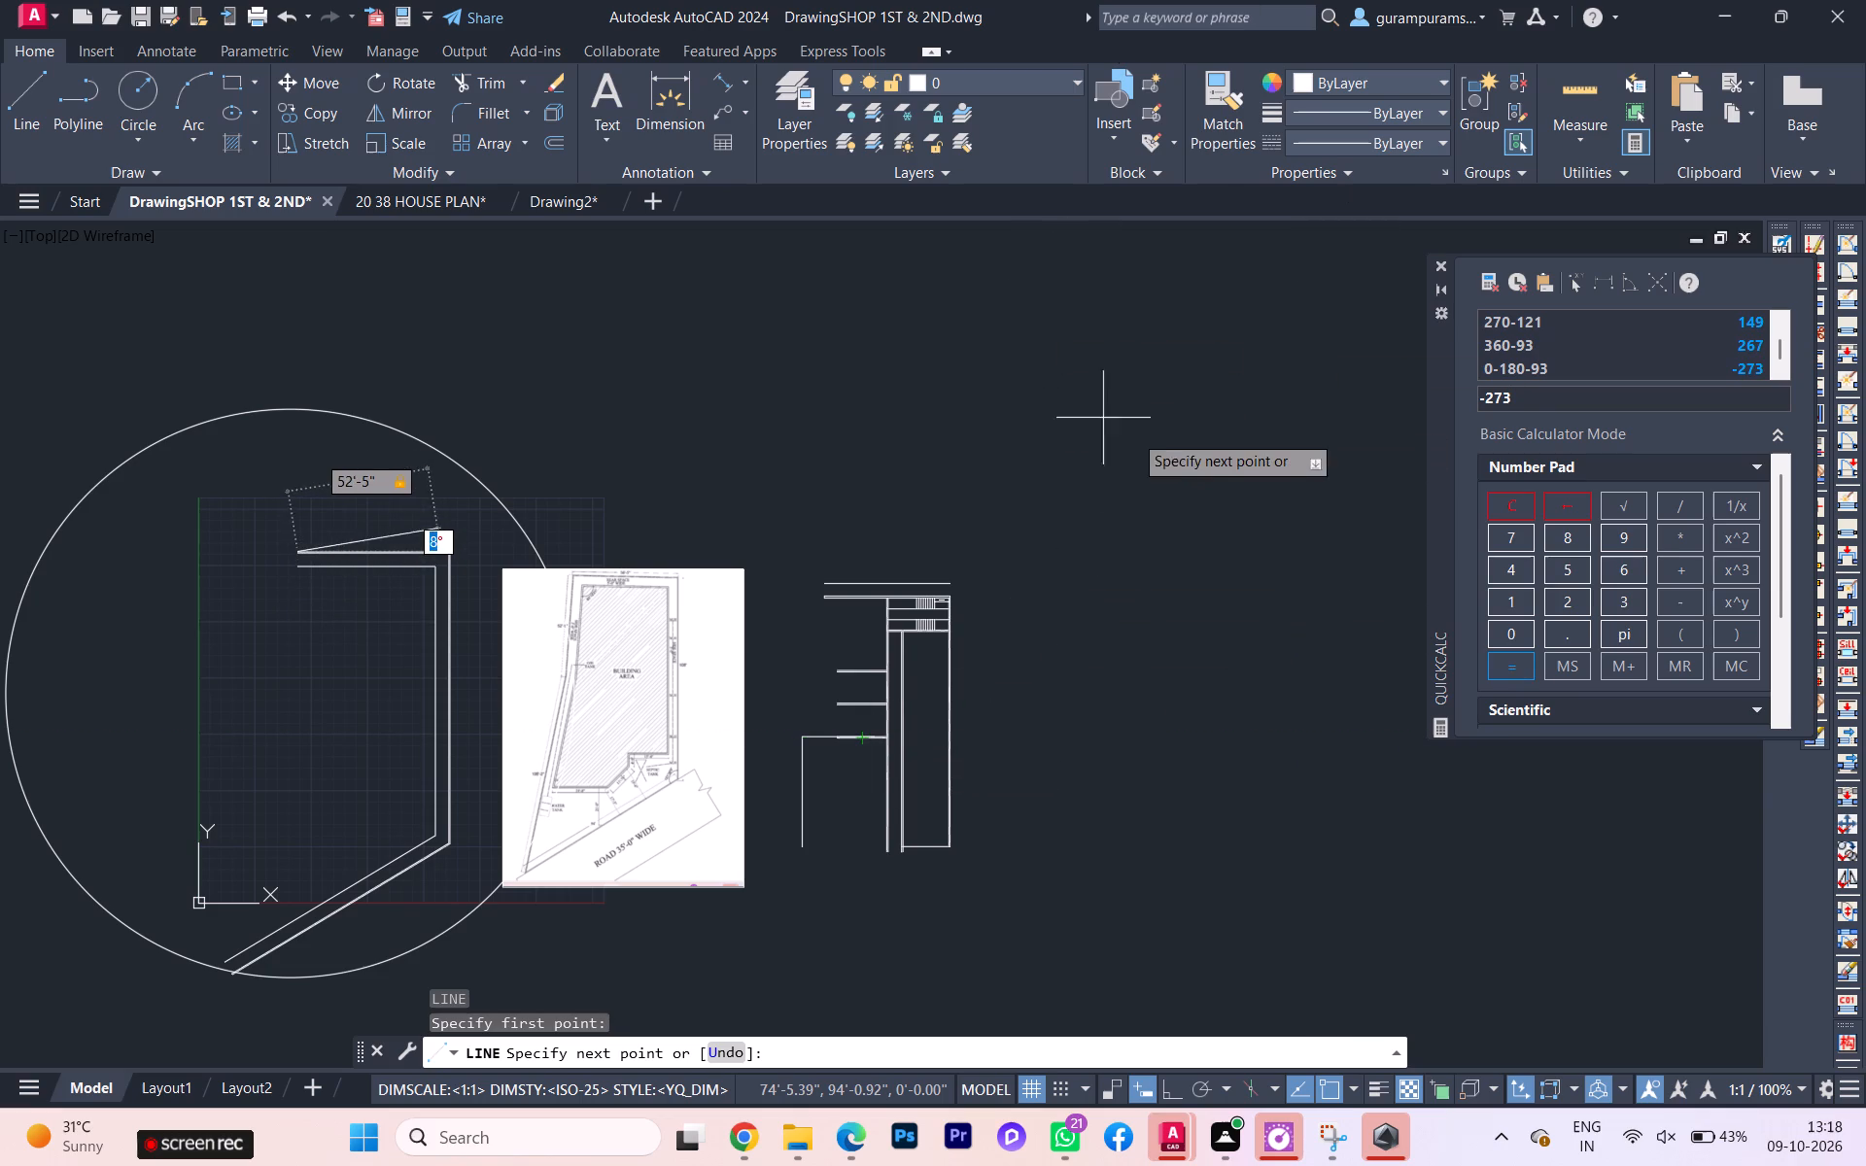
Calculate 180-93 for the upper west boundary line's angle.
left_click(1521, 514)
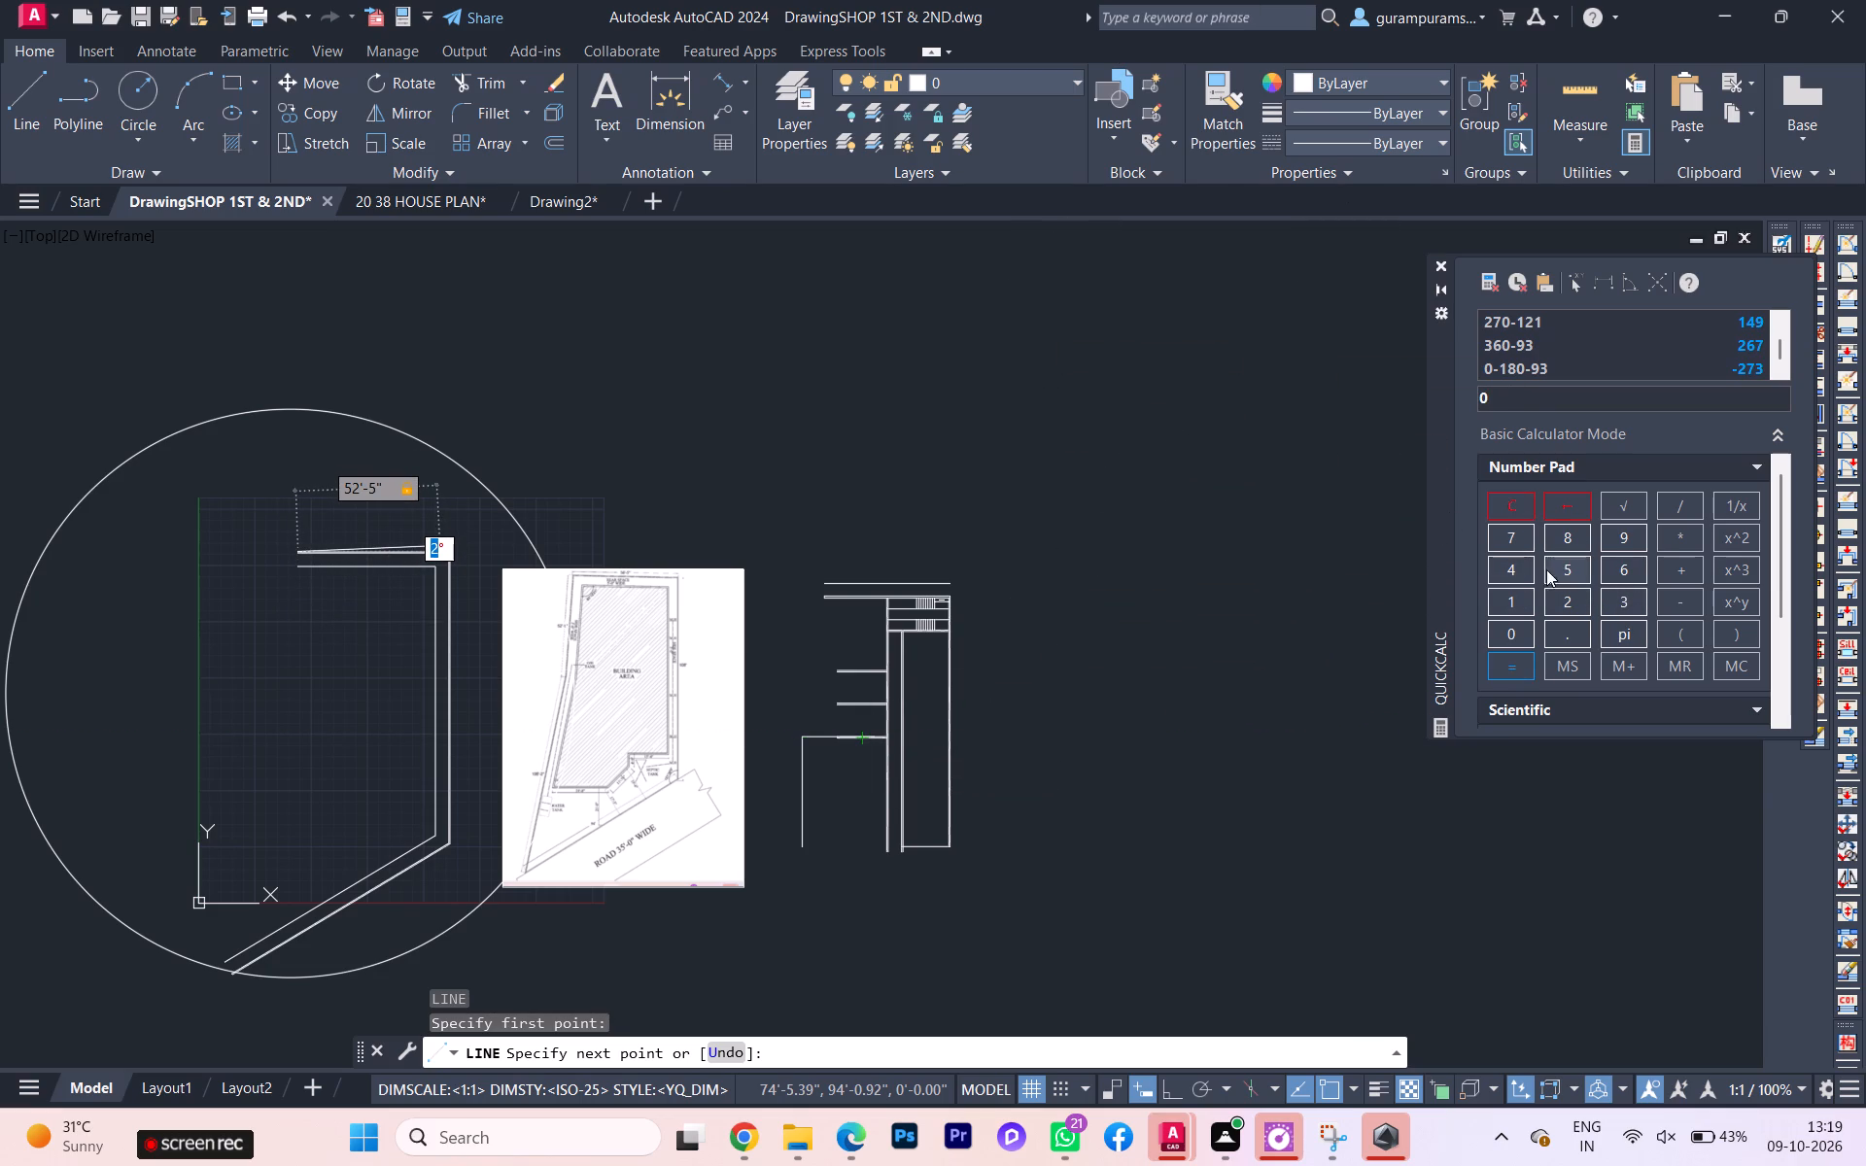
left_click(1511, 604)
left_click(1575, 538)
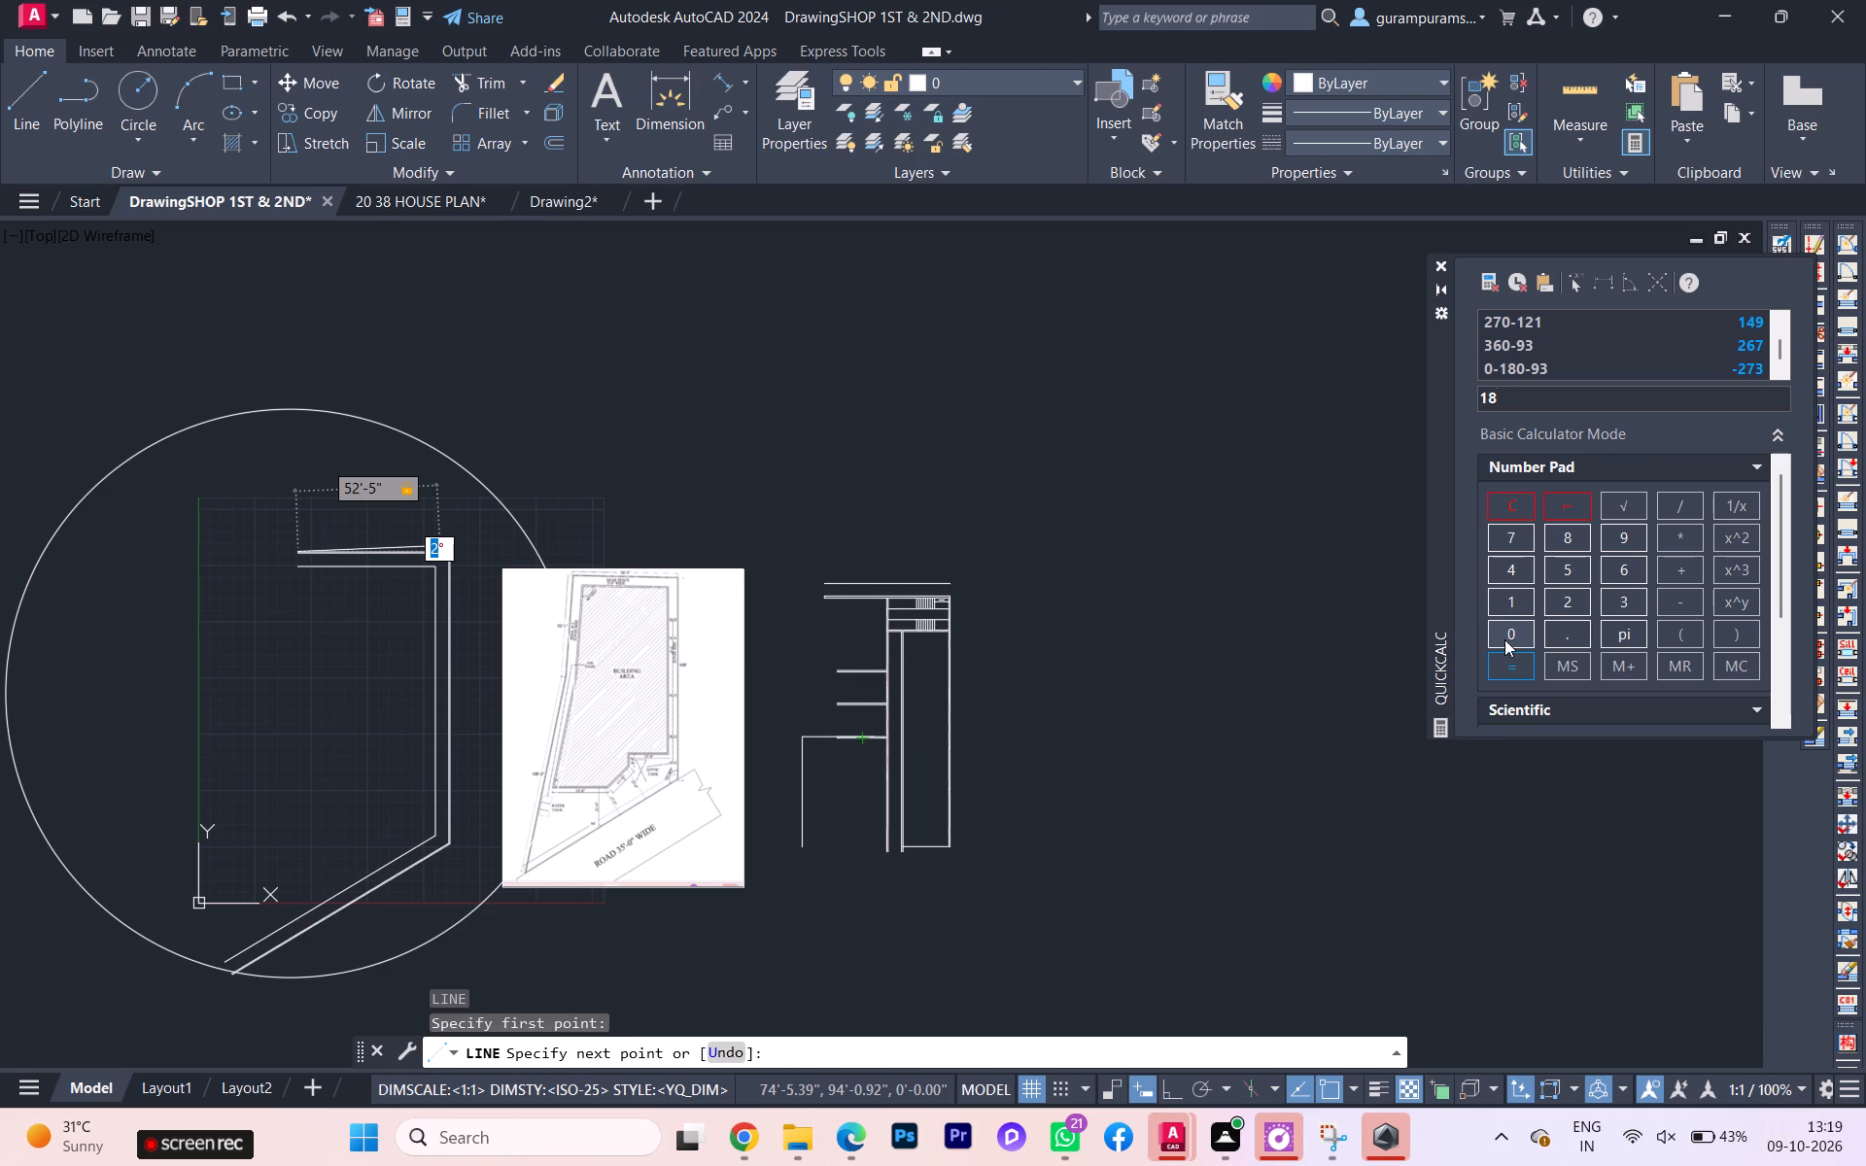
left_click(1504, 639)
left_click(1676, 593)
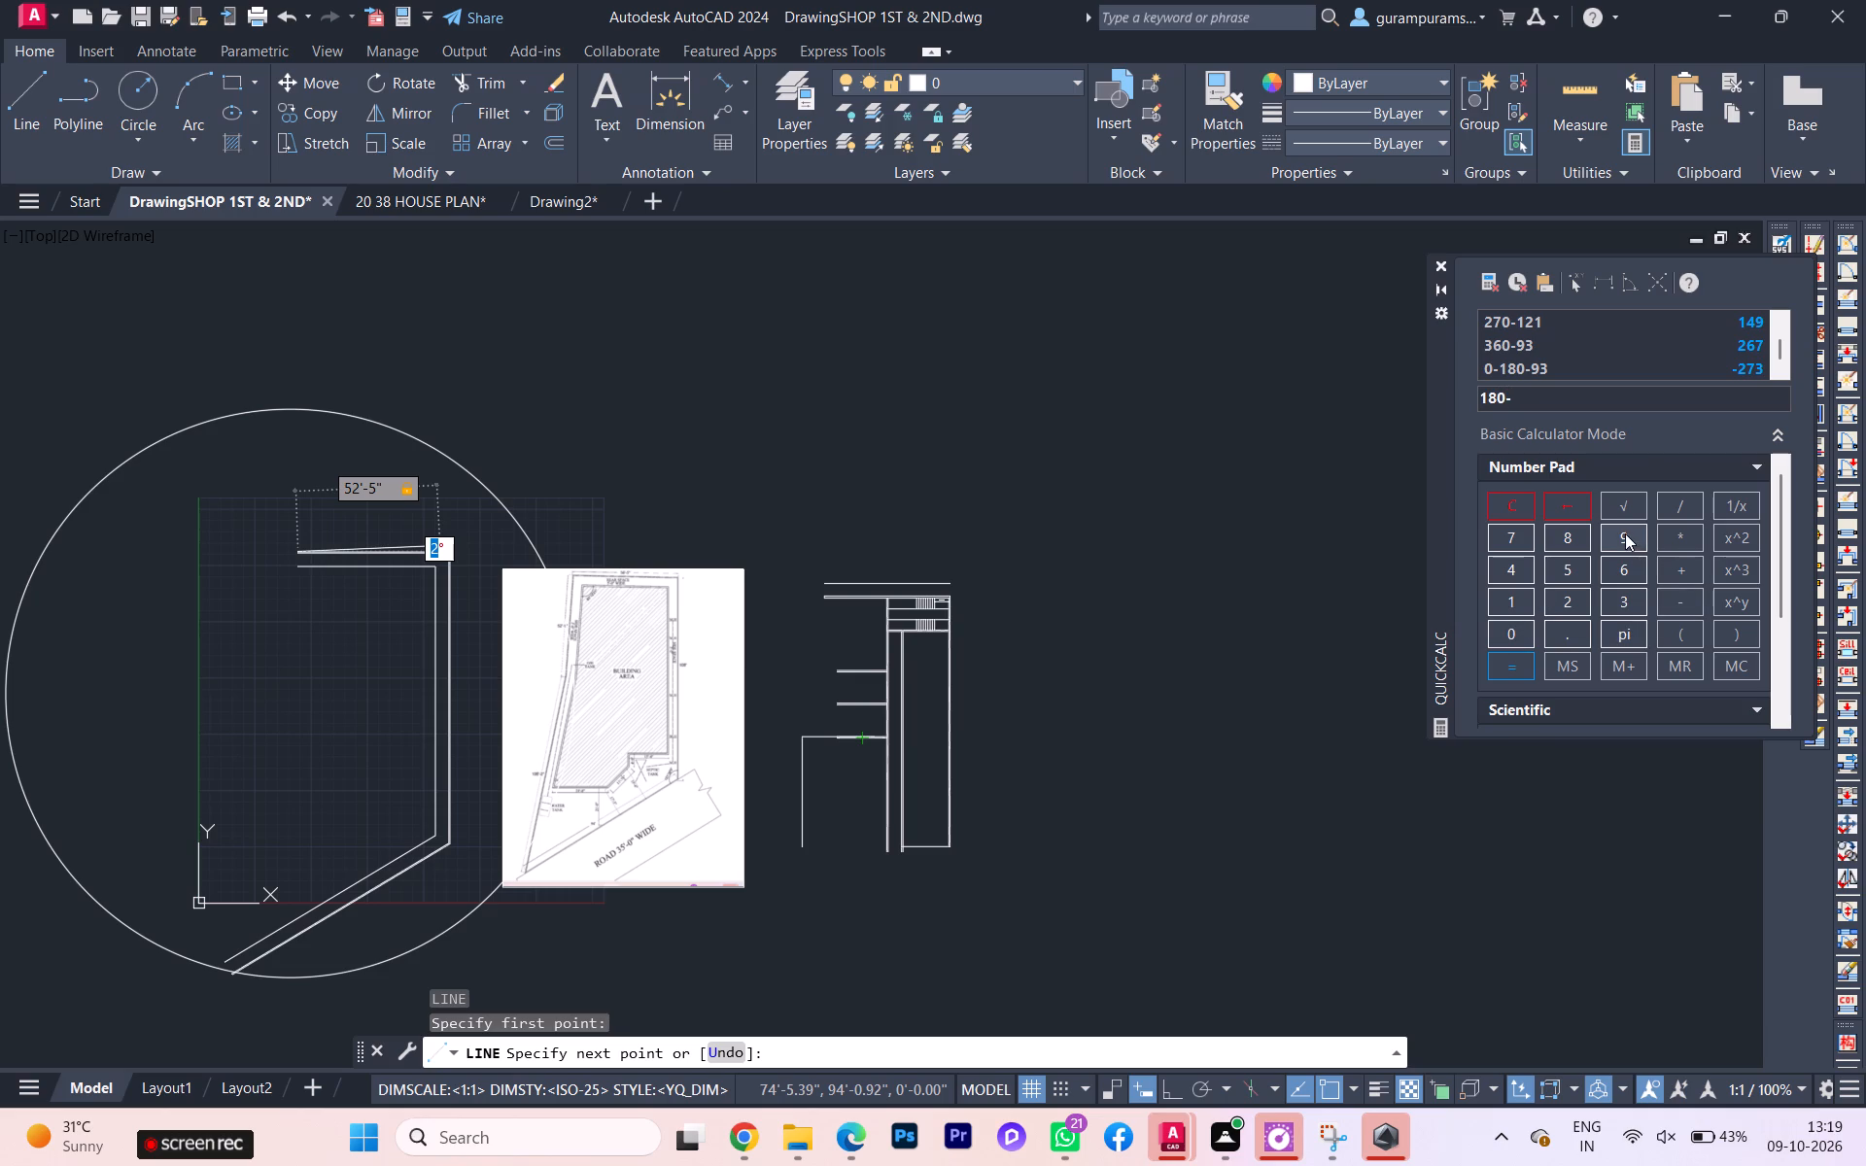
left_click(1625, 533)
left_click(1616, 589)
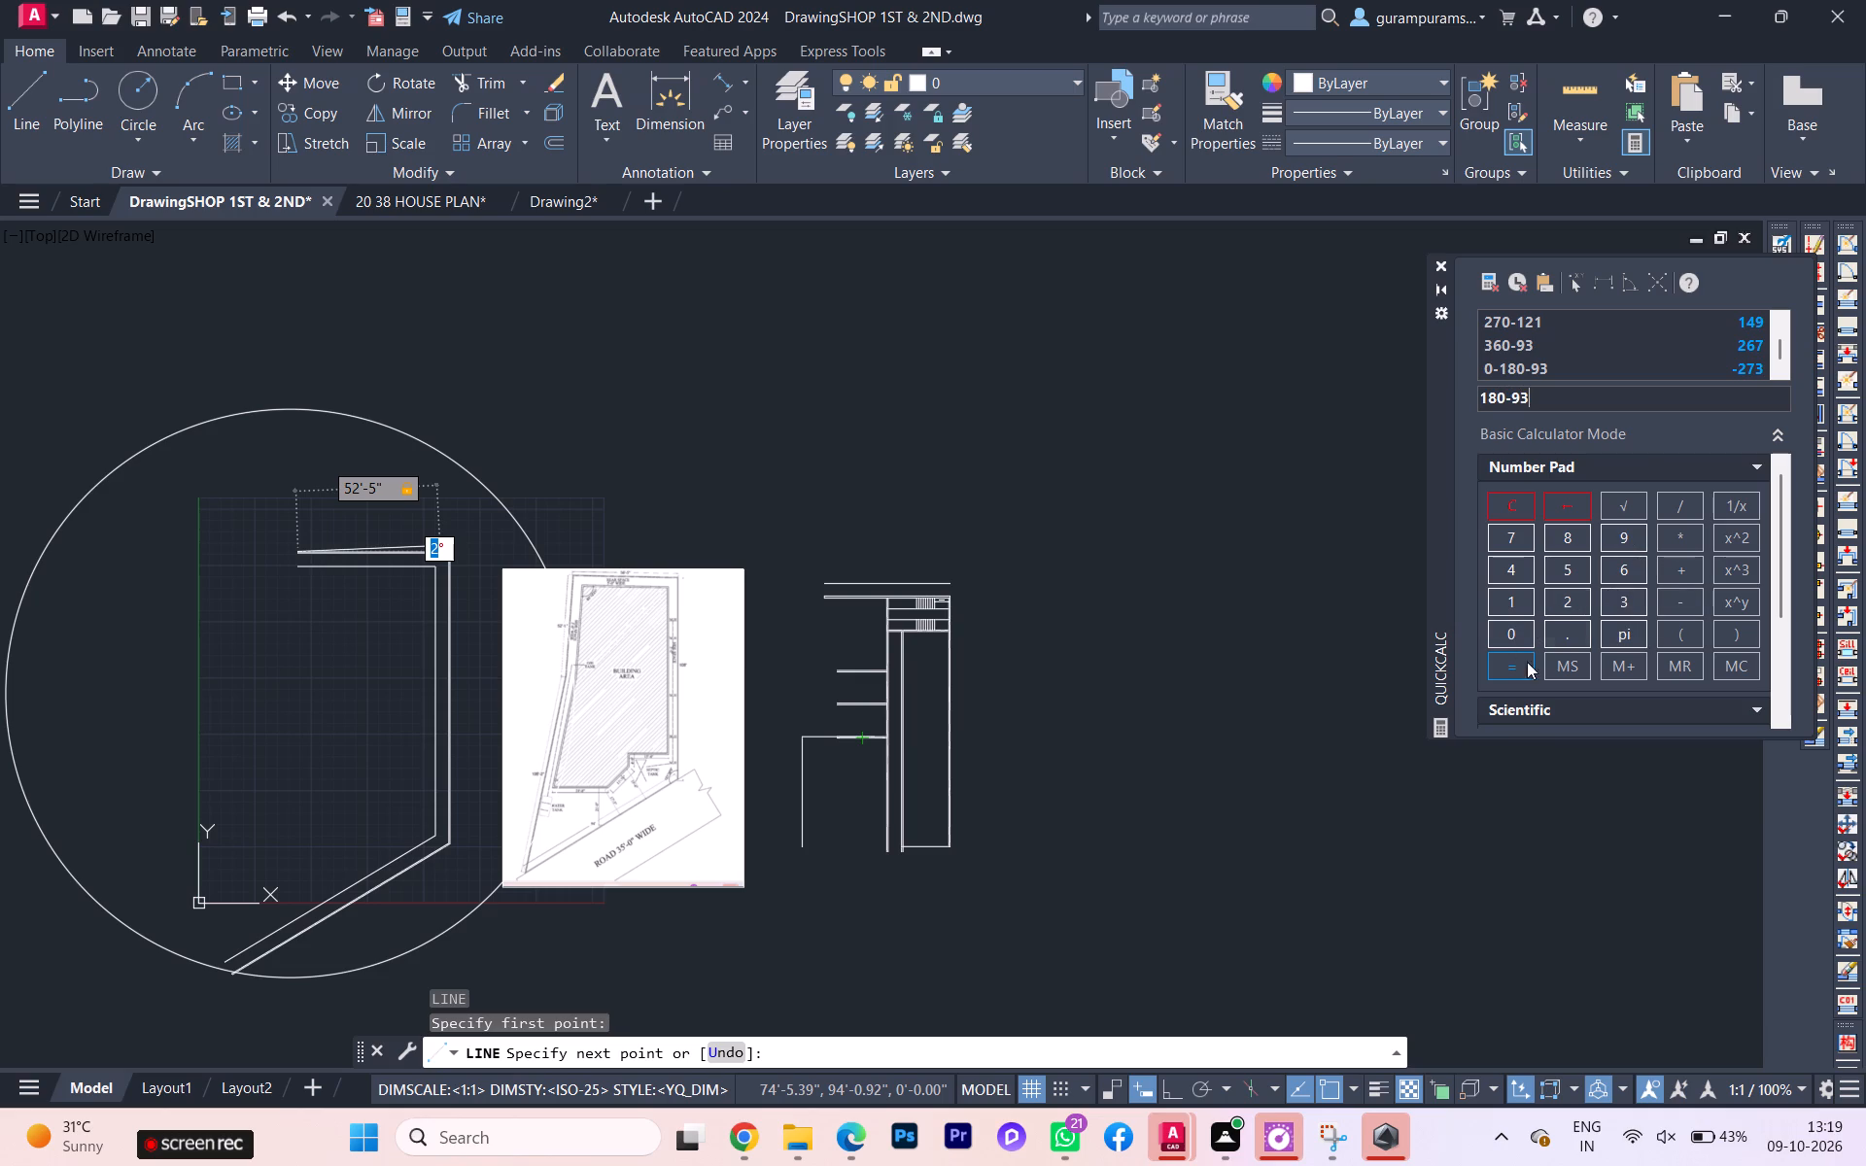
left_click(1508, 669)
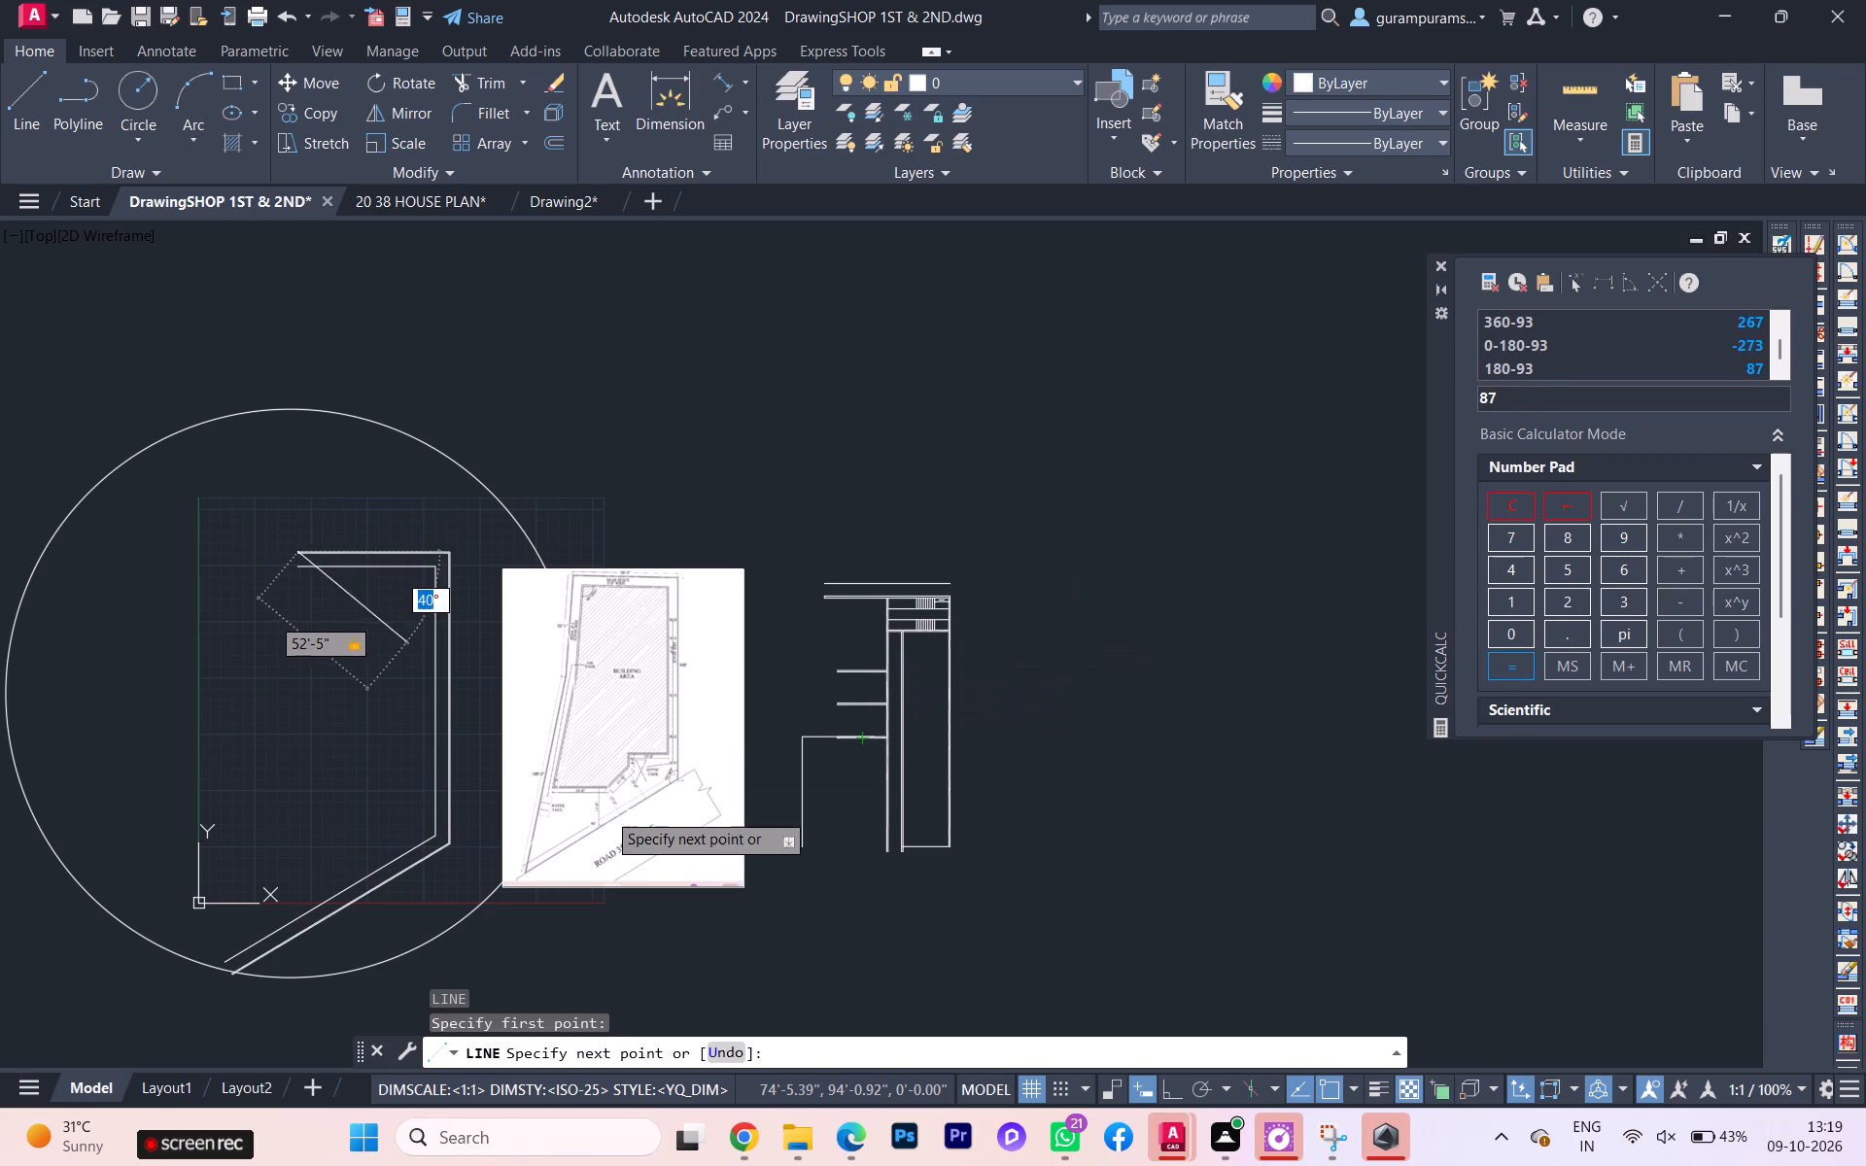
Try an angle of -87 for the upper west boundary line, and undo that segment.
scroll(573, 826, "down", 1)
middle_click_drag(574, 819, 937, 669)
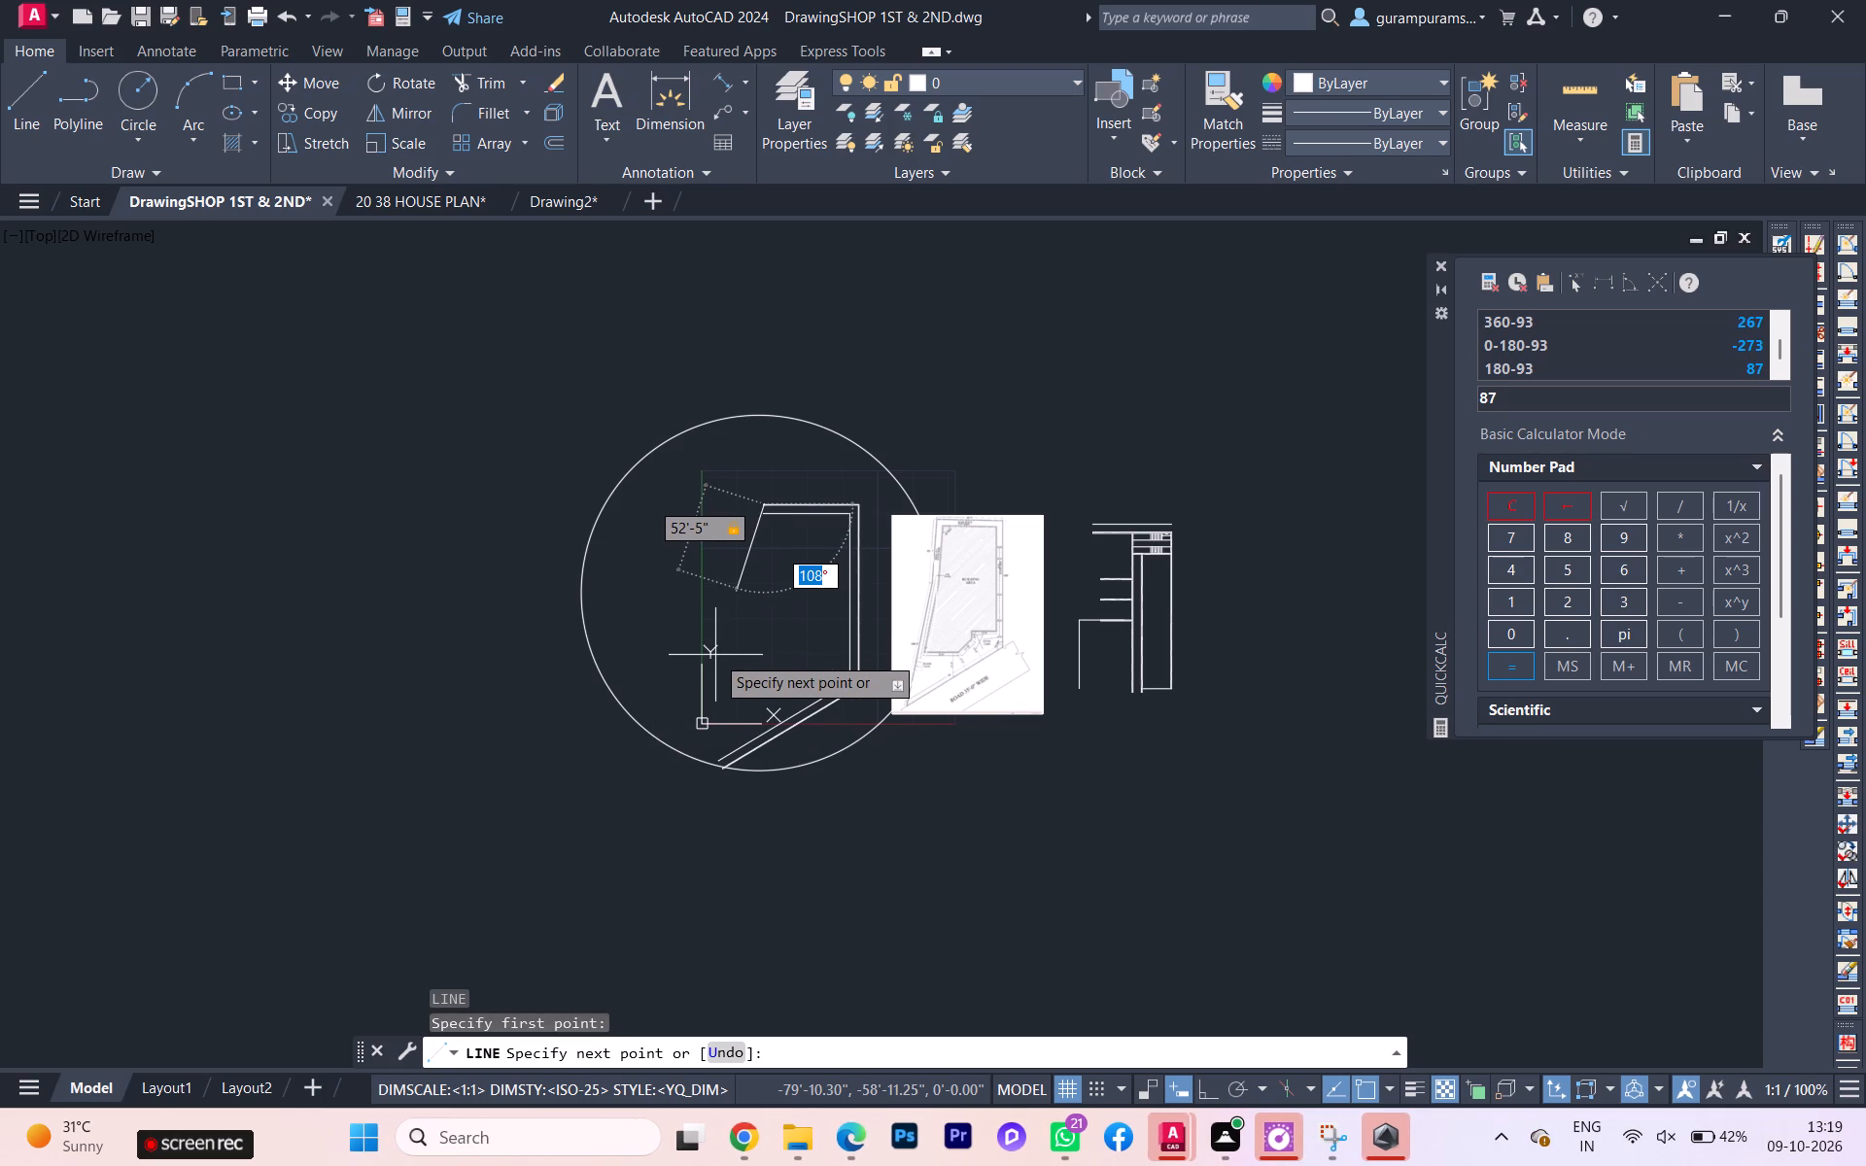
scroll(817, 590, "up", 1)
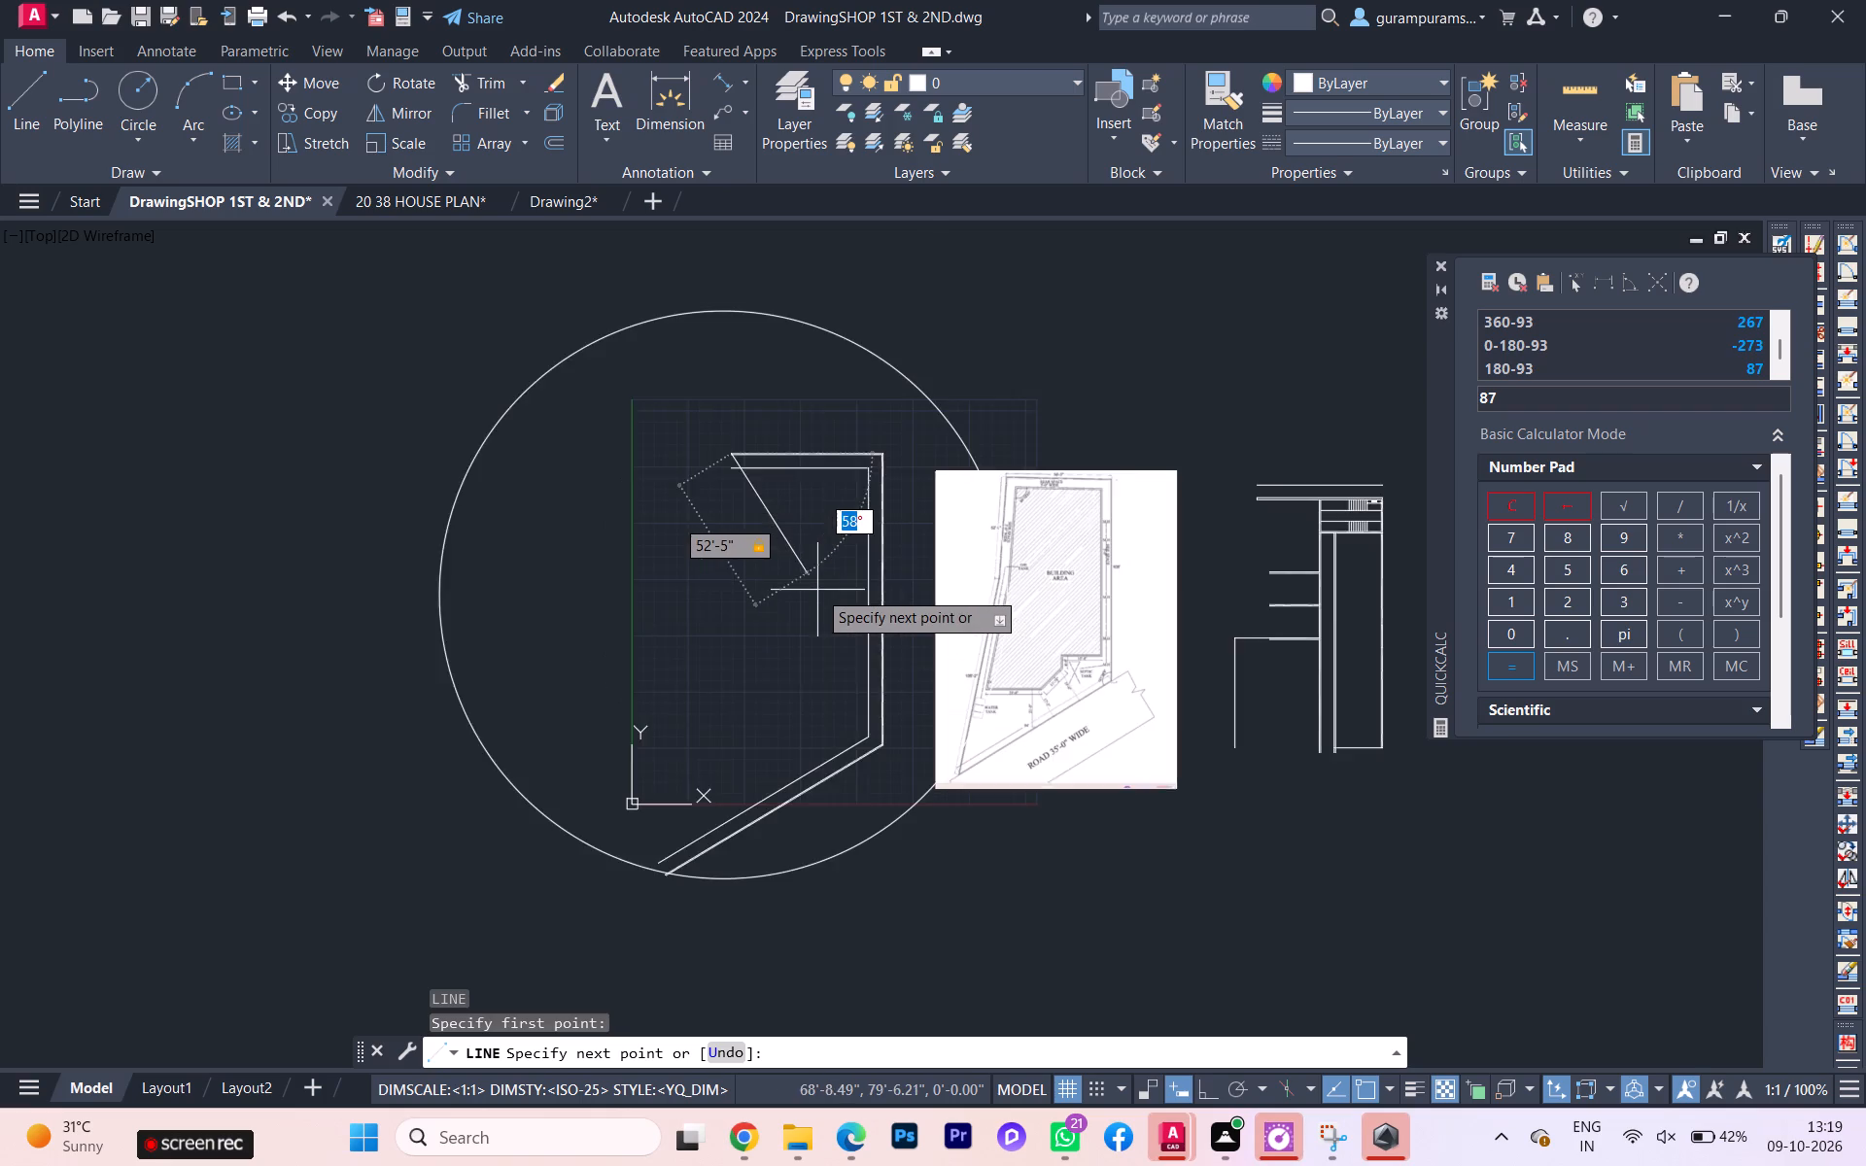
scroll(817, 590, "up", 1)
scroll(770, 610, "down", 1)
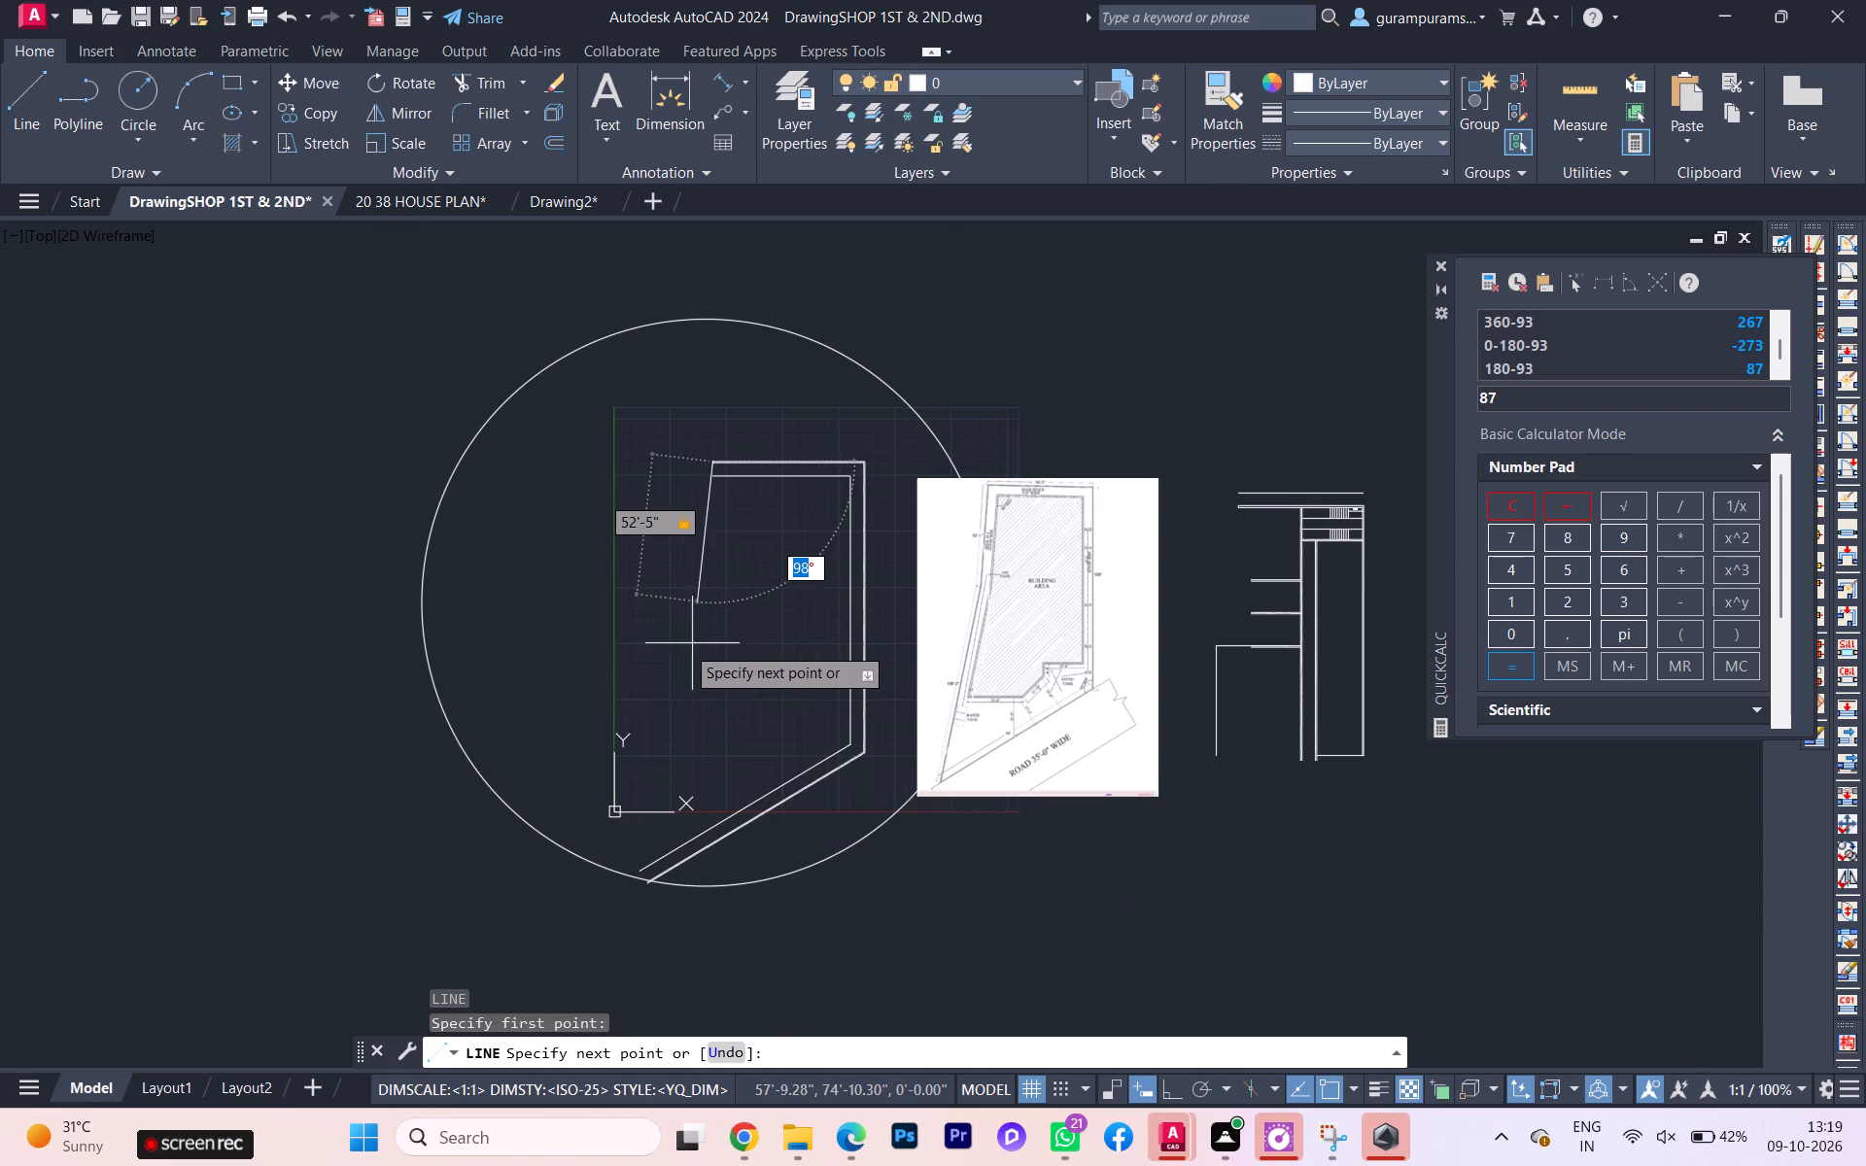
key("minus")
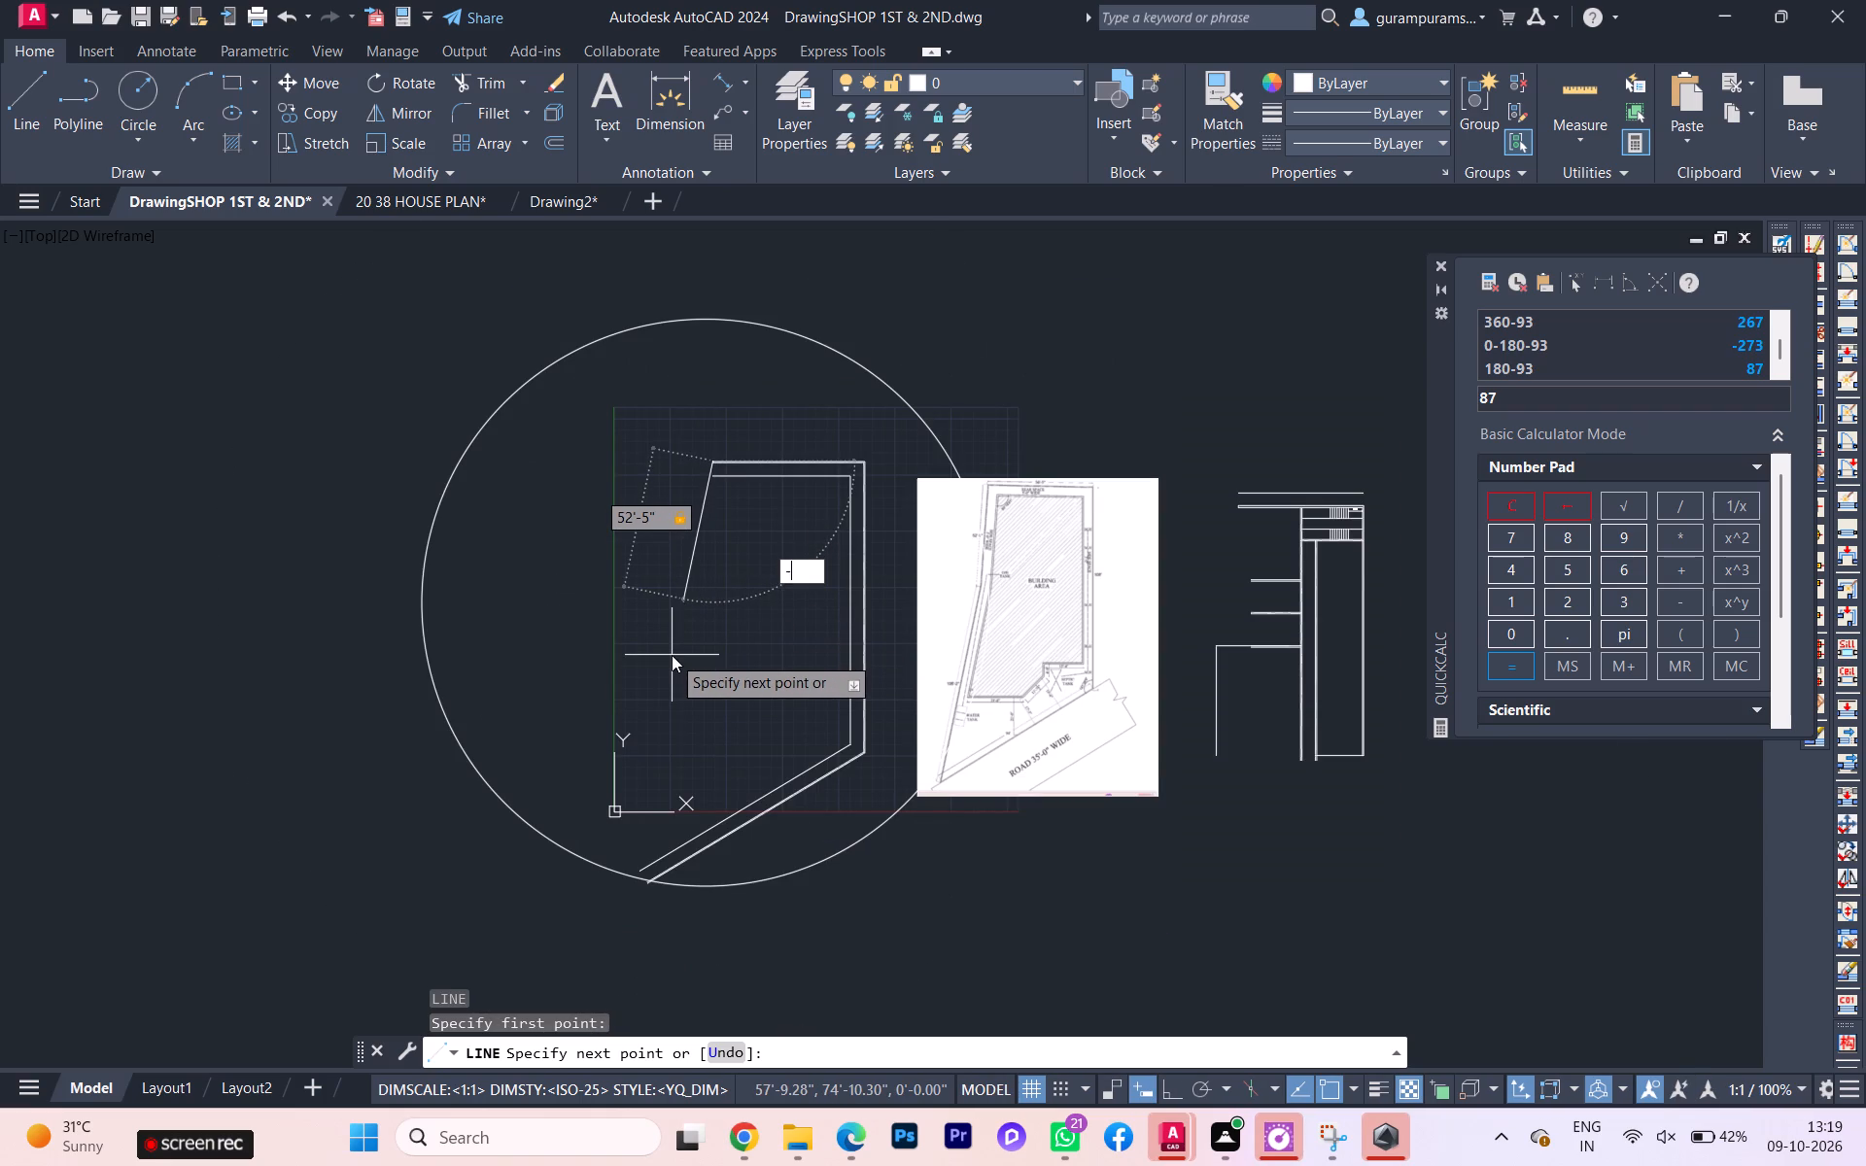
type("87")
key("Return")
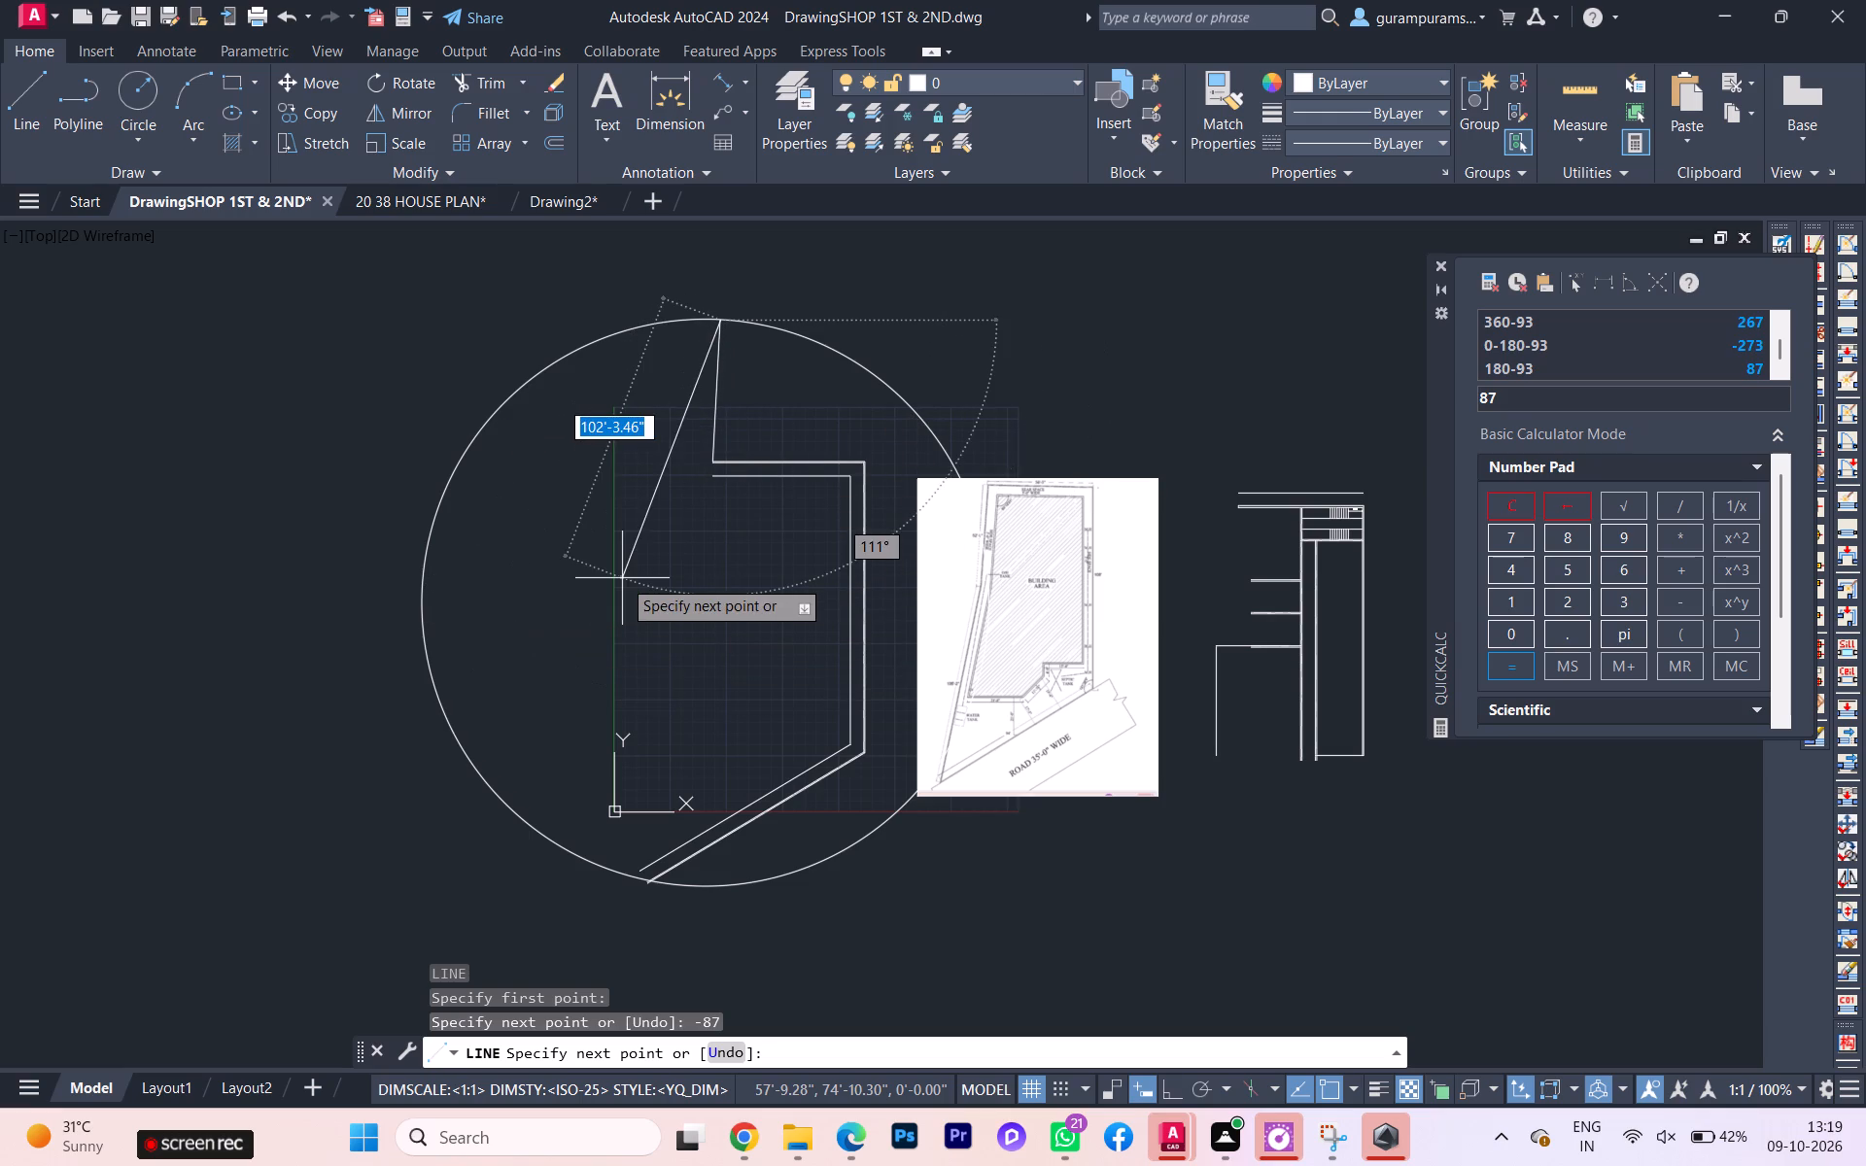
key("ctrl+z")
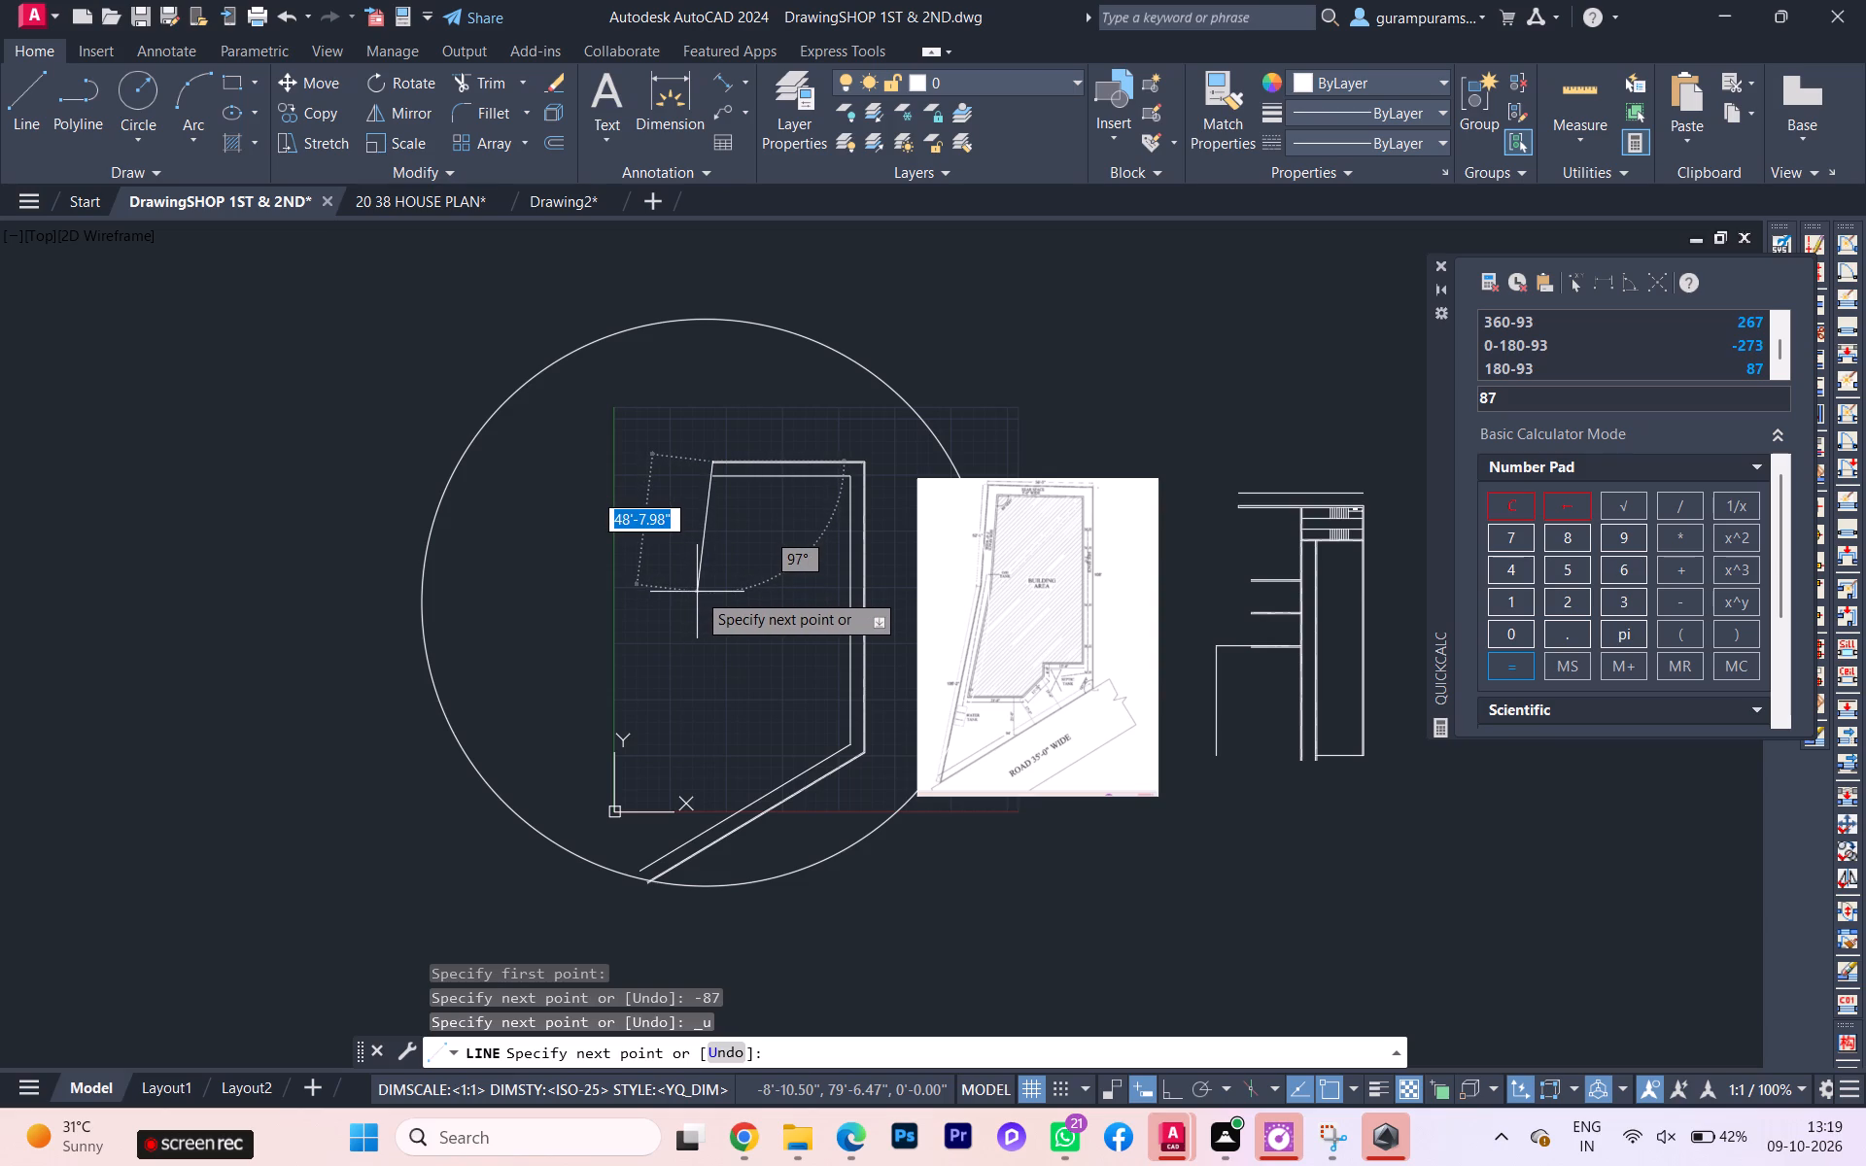
Draw the upper west boundary line about 48'-8" long from the outer top line's west end, with its angle set to 93°.
key("Tab")
type("93")
key("Return")
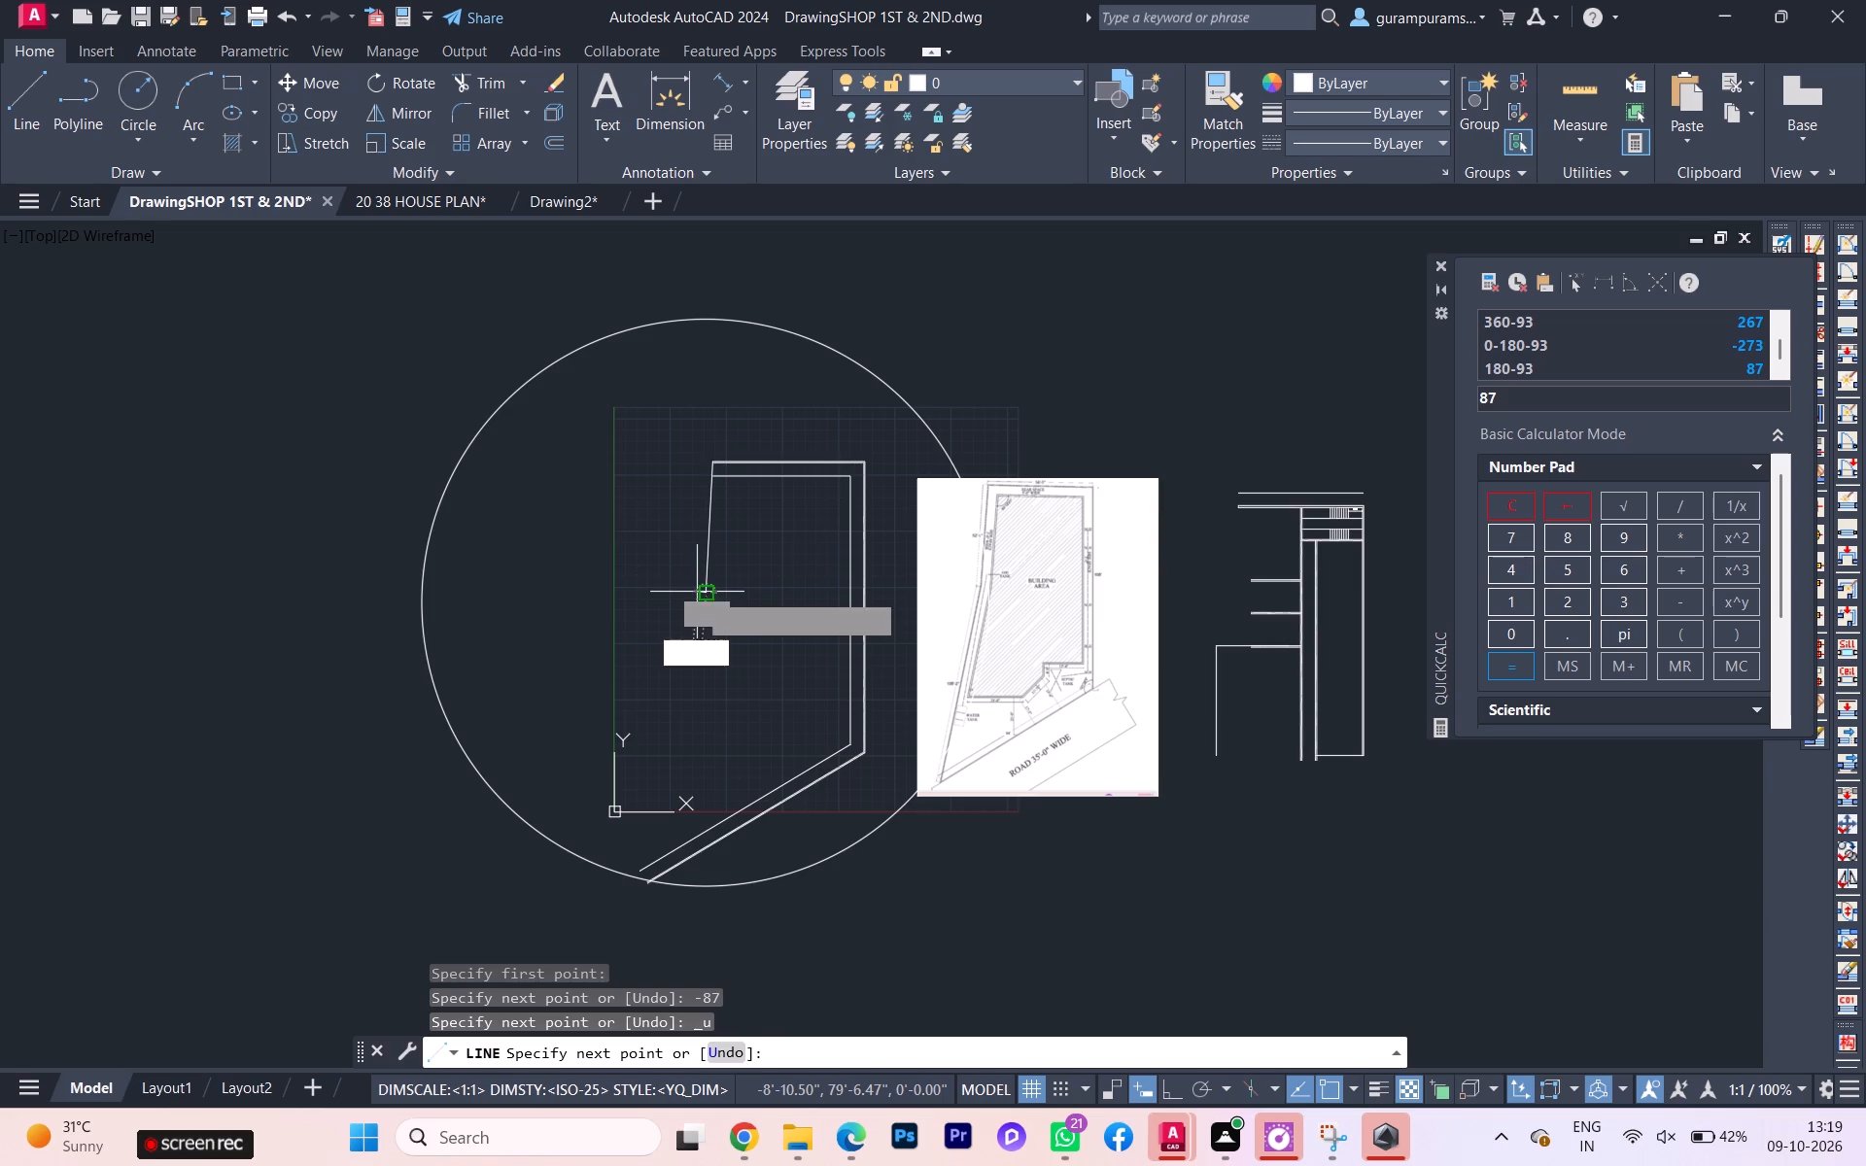
scroll(697, 592, "up", 2)
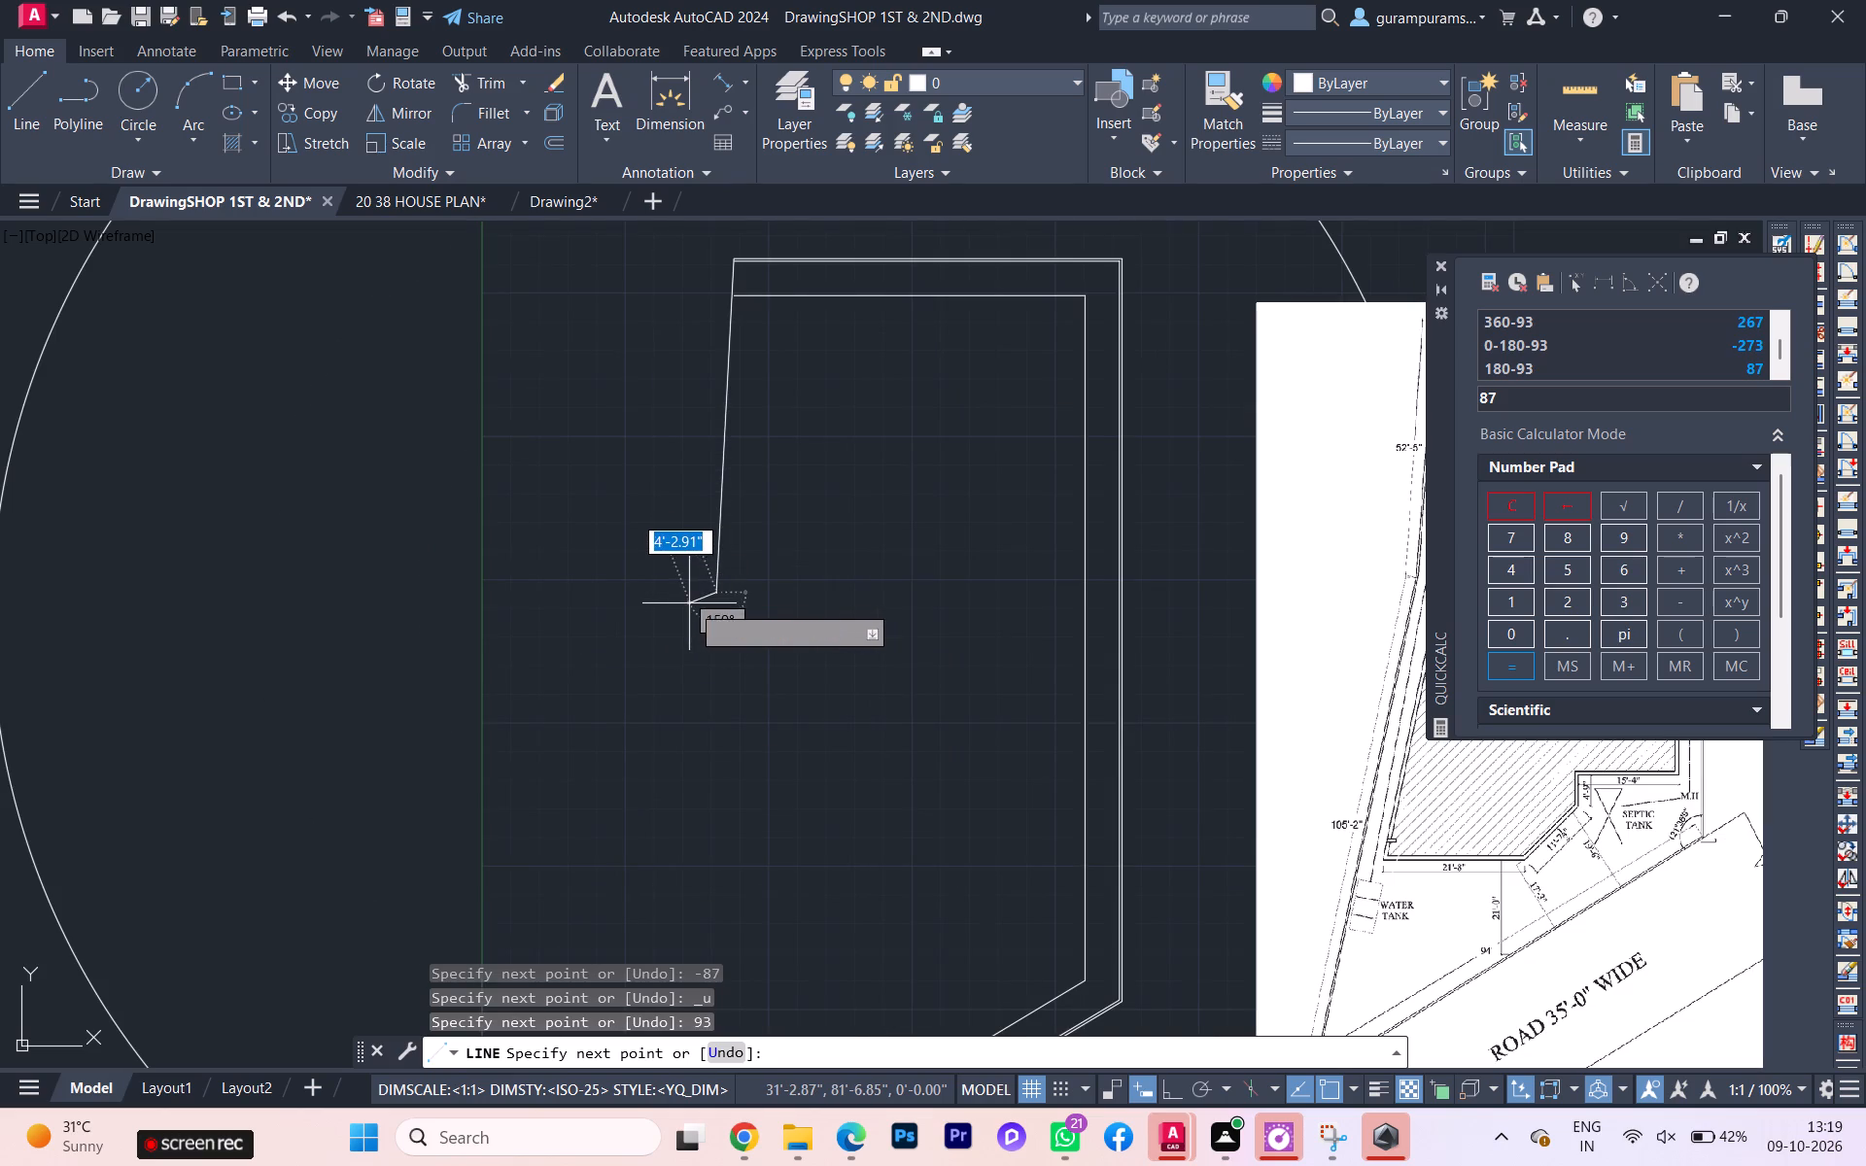
key("Escape")
scroll(739, 572, "down", 2)
middle_click(742, 579)
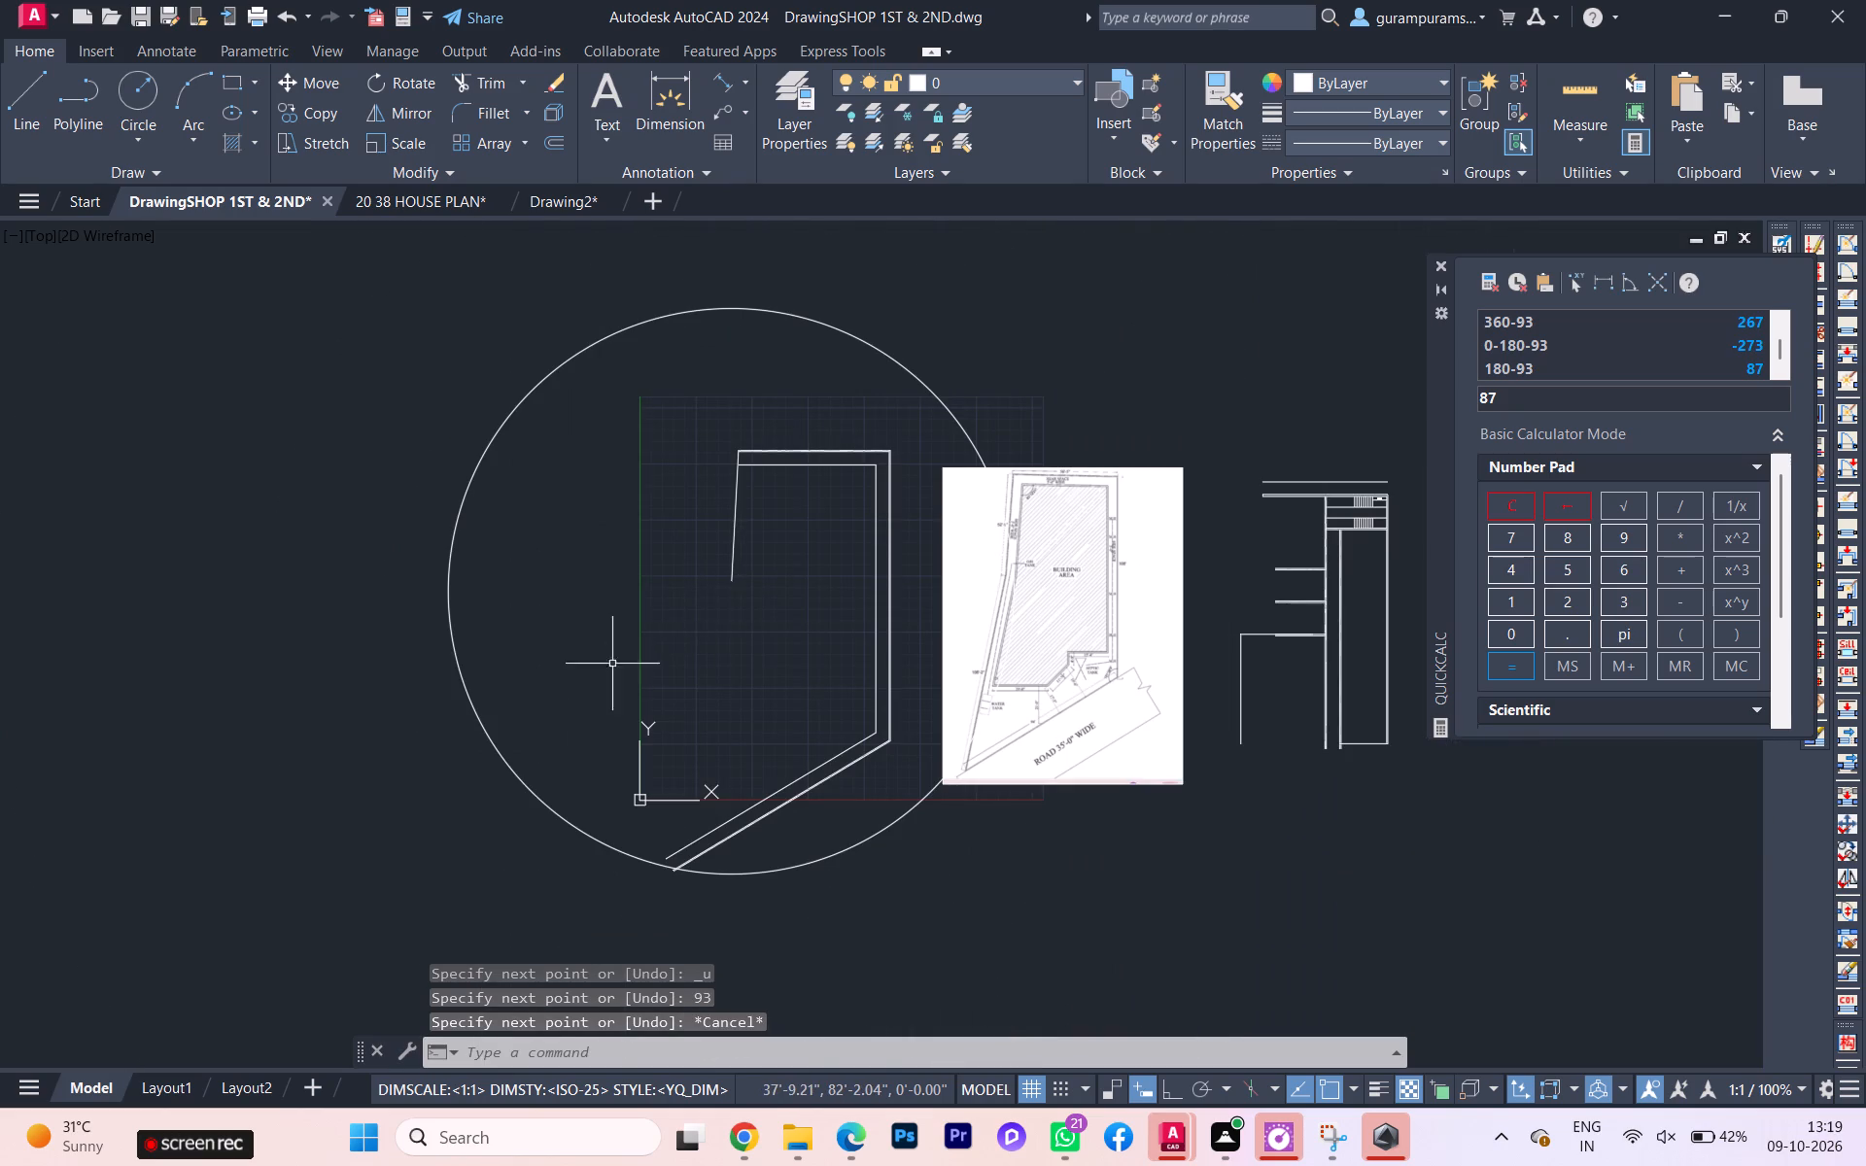
Erase the large construction circle around the site plan.
left_click(599, 671)
left_click(422, 696)
key("Delete")
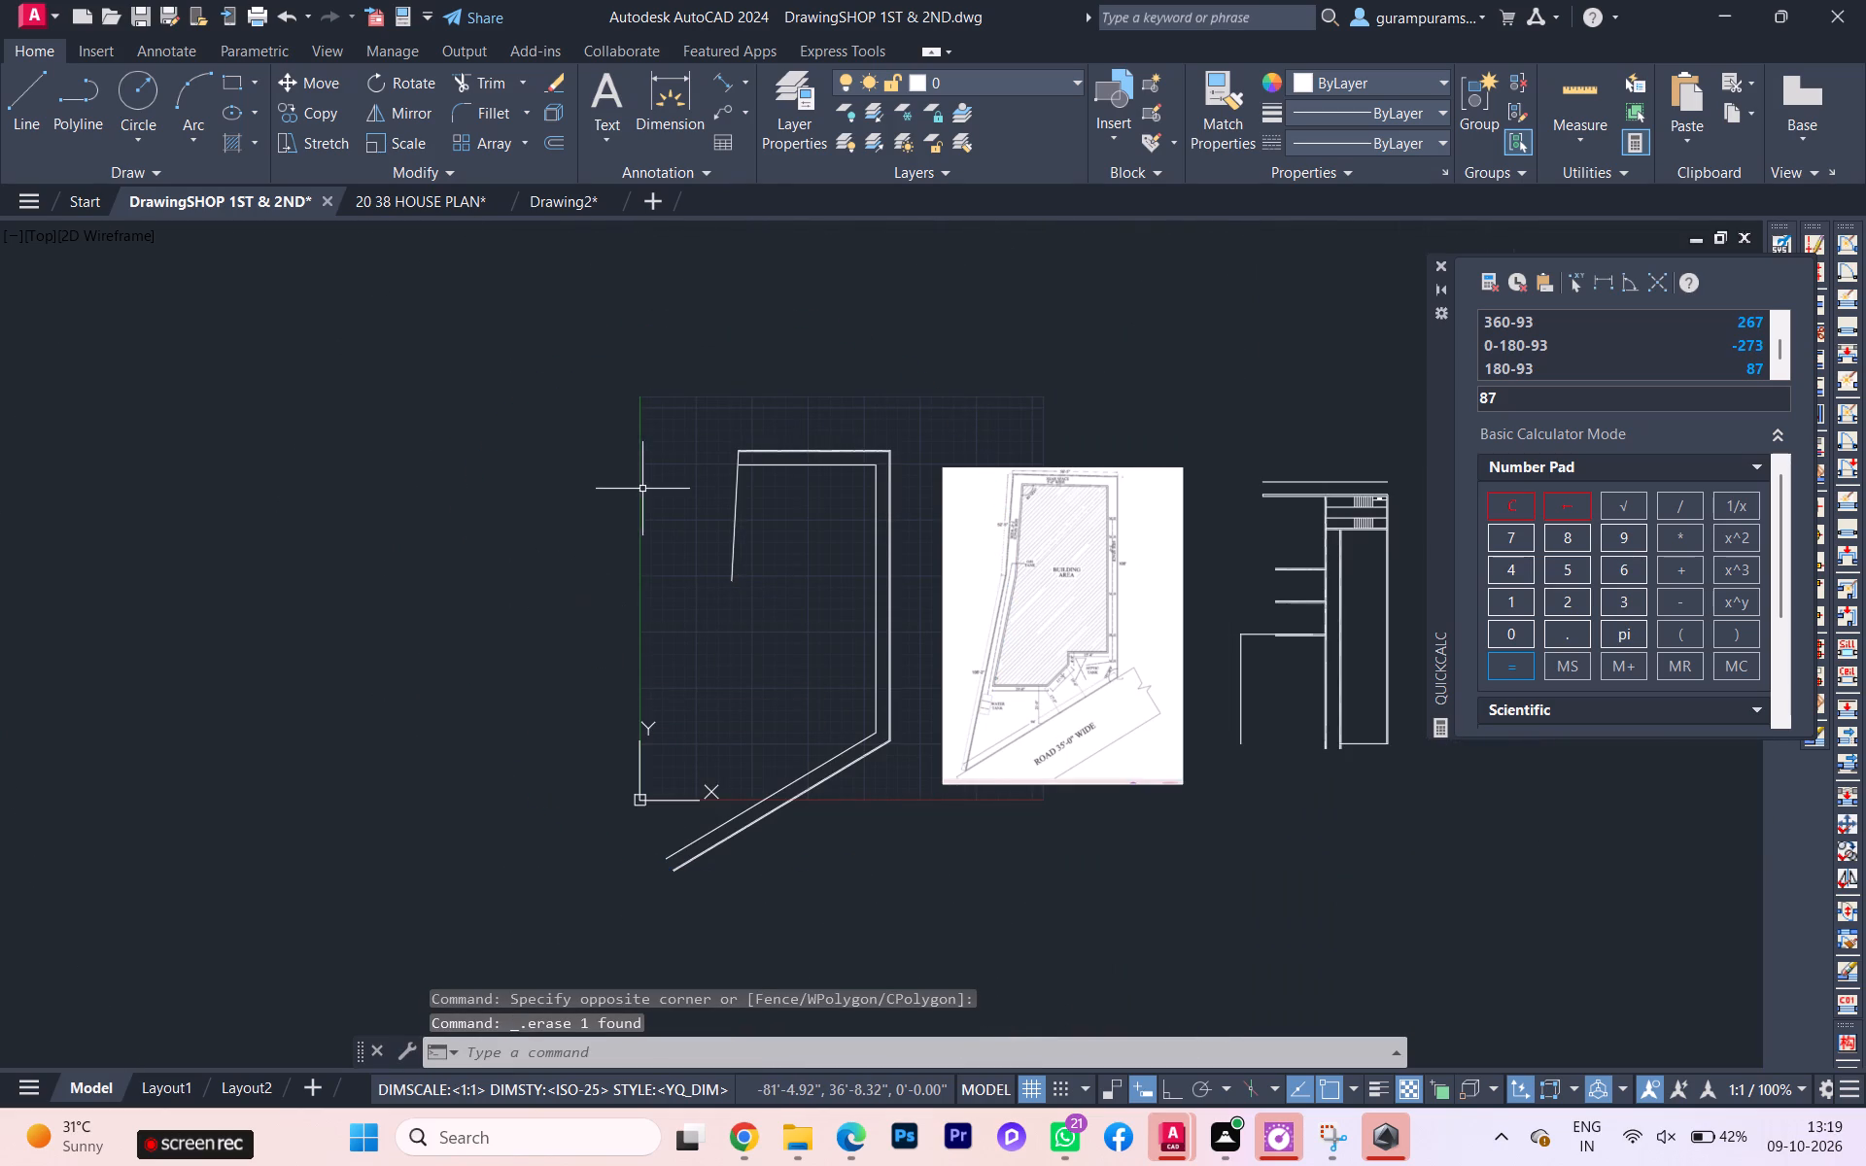
scroll(1087, 651, "up", 1)
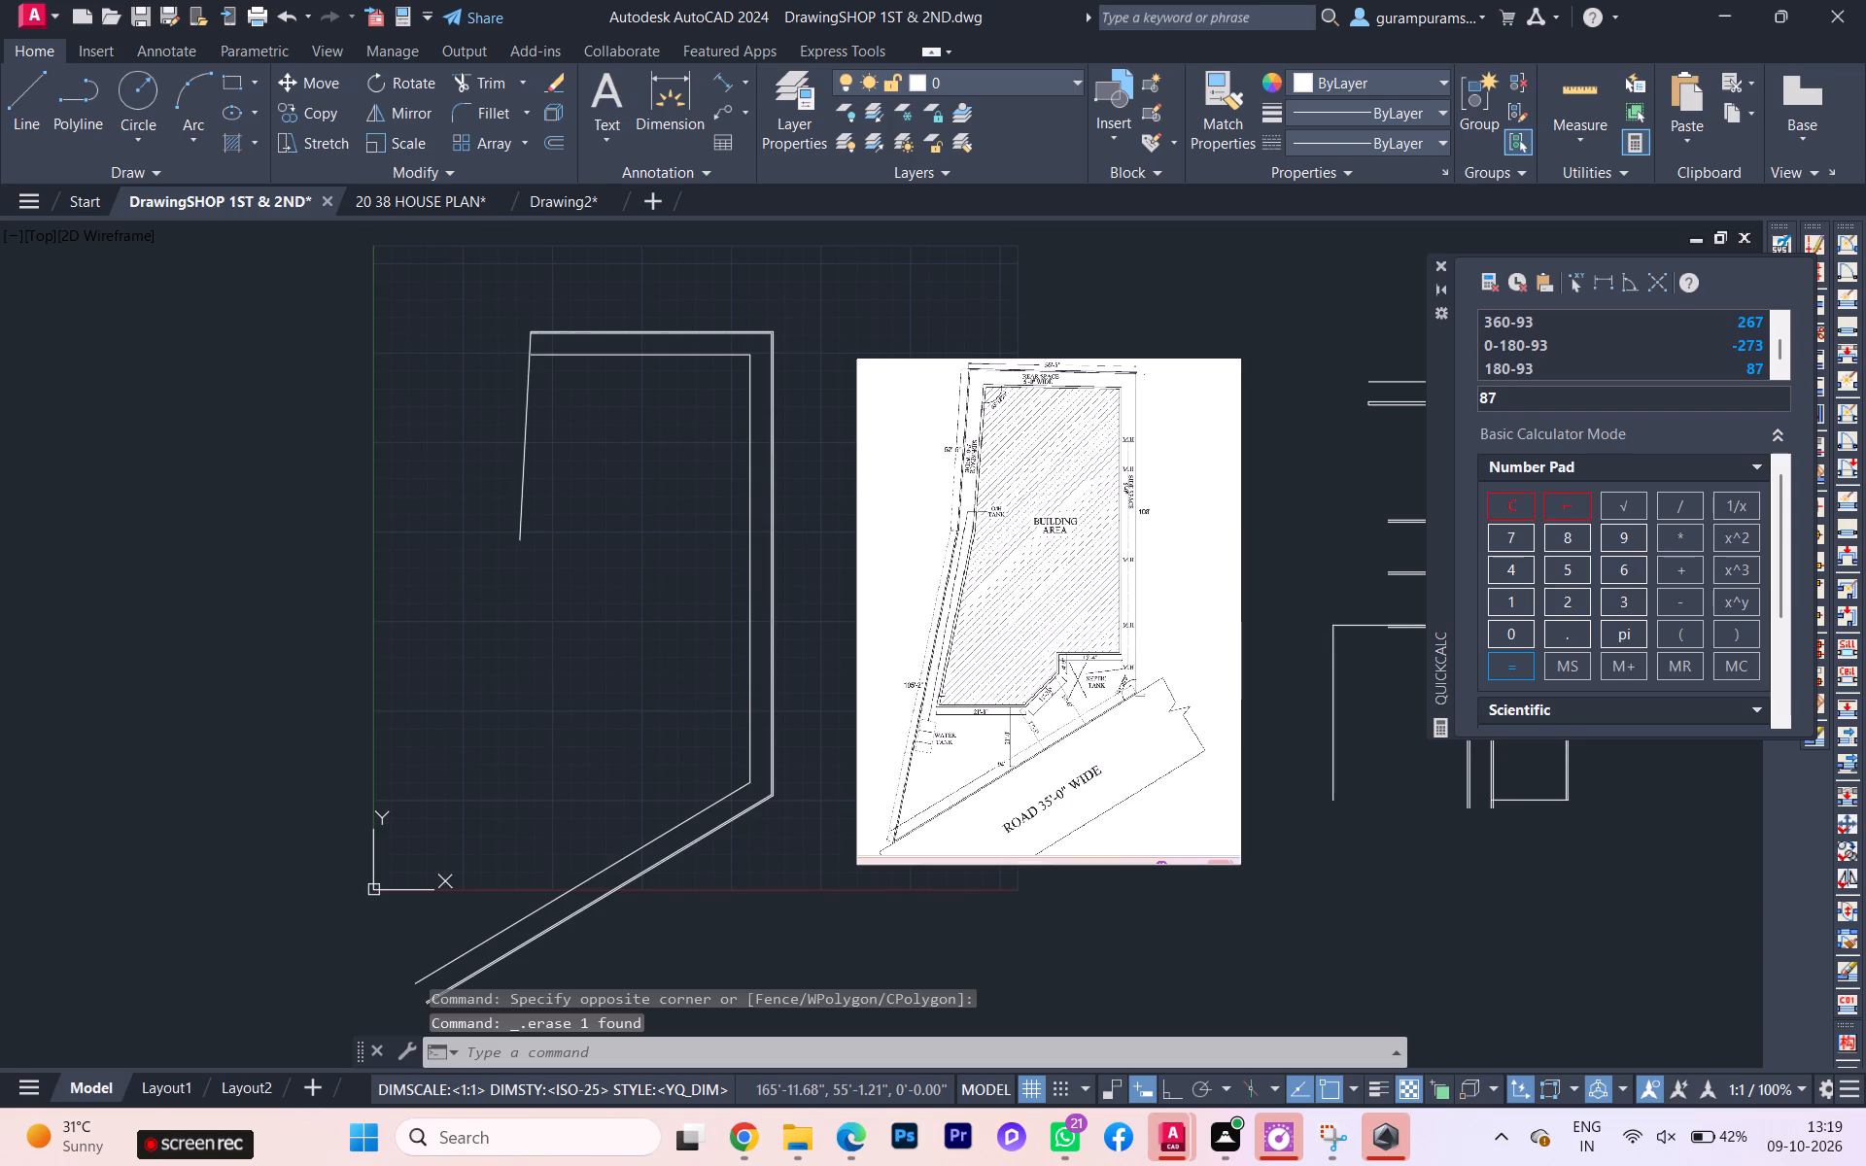
key("space")
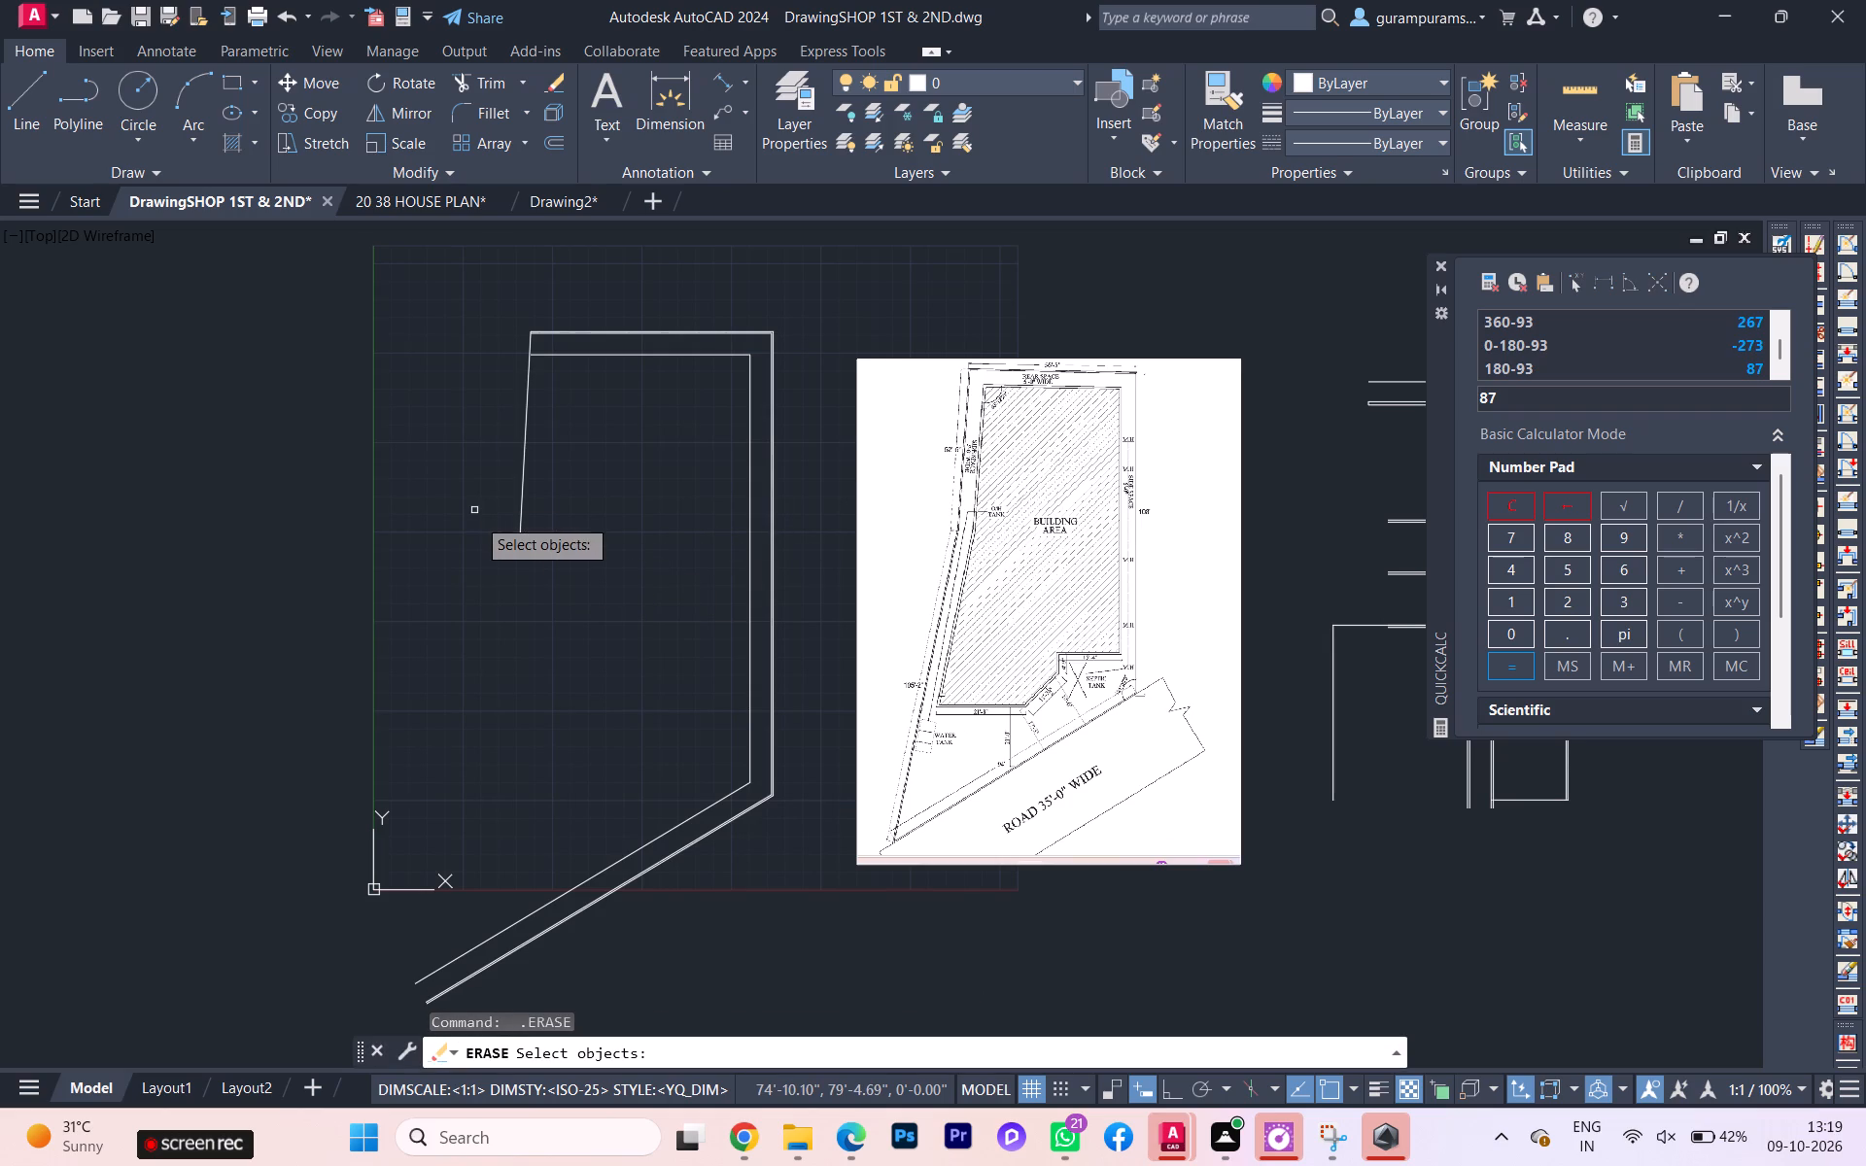
key("Escape")
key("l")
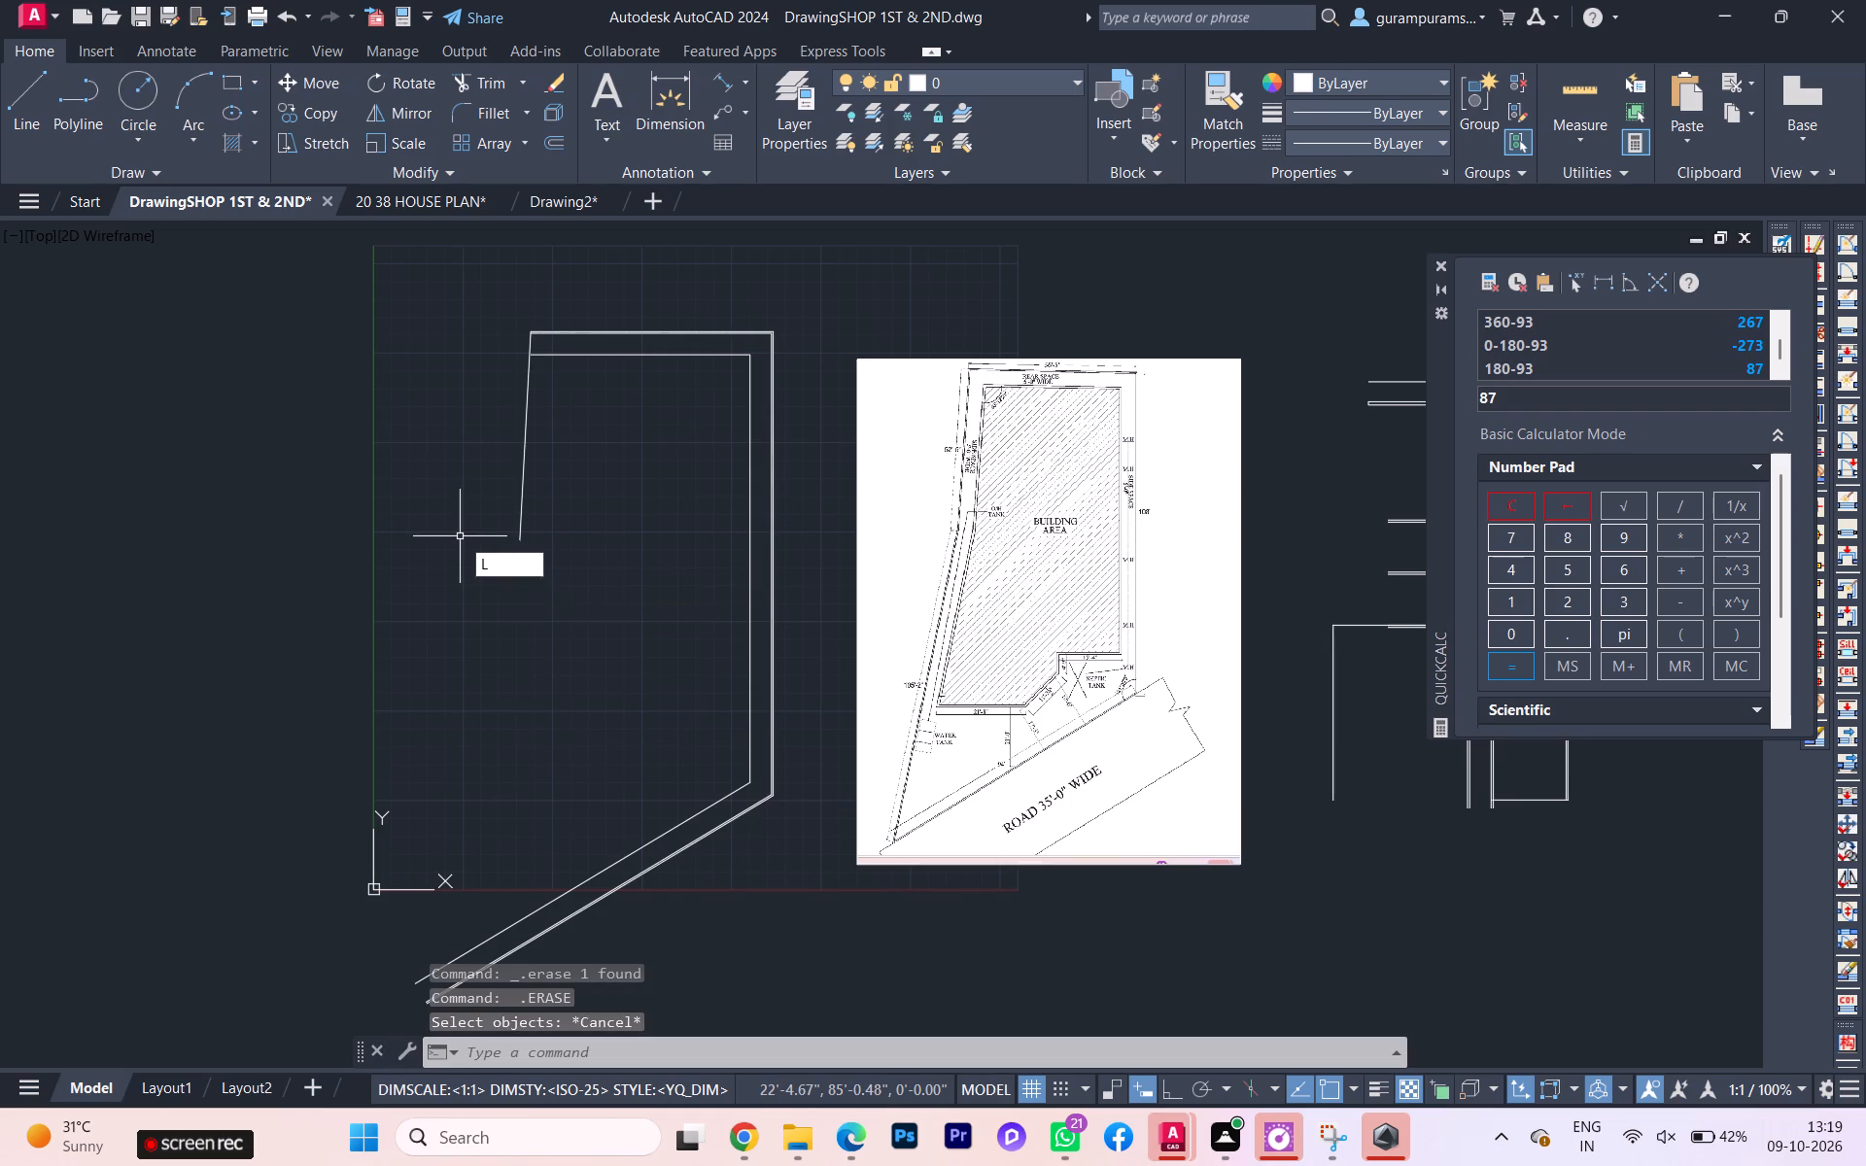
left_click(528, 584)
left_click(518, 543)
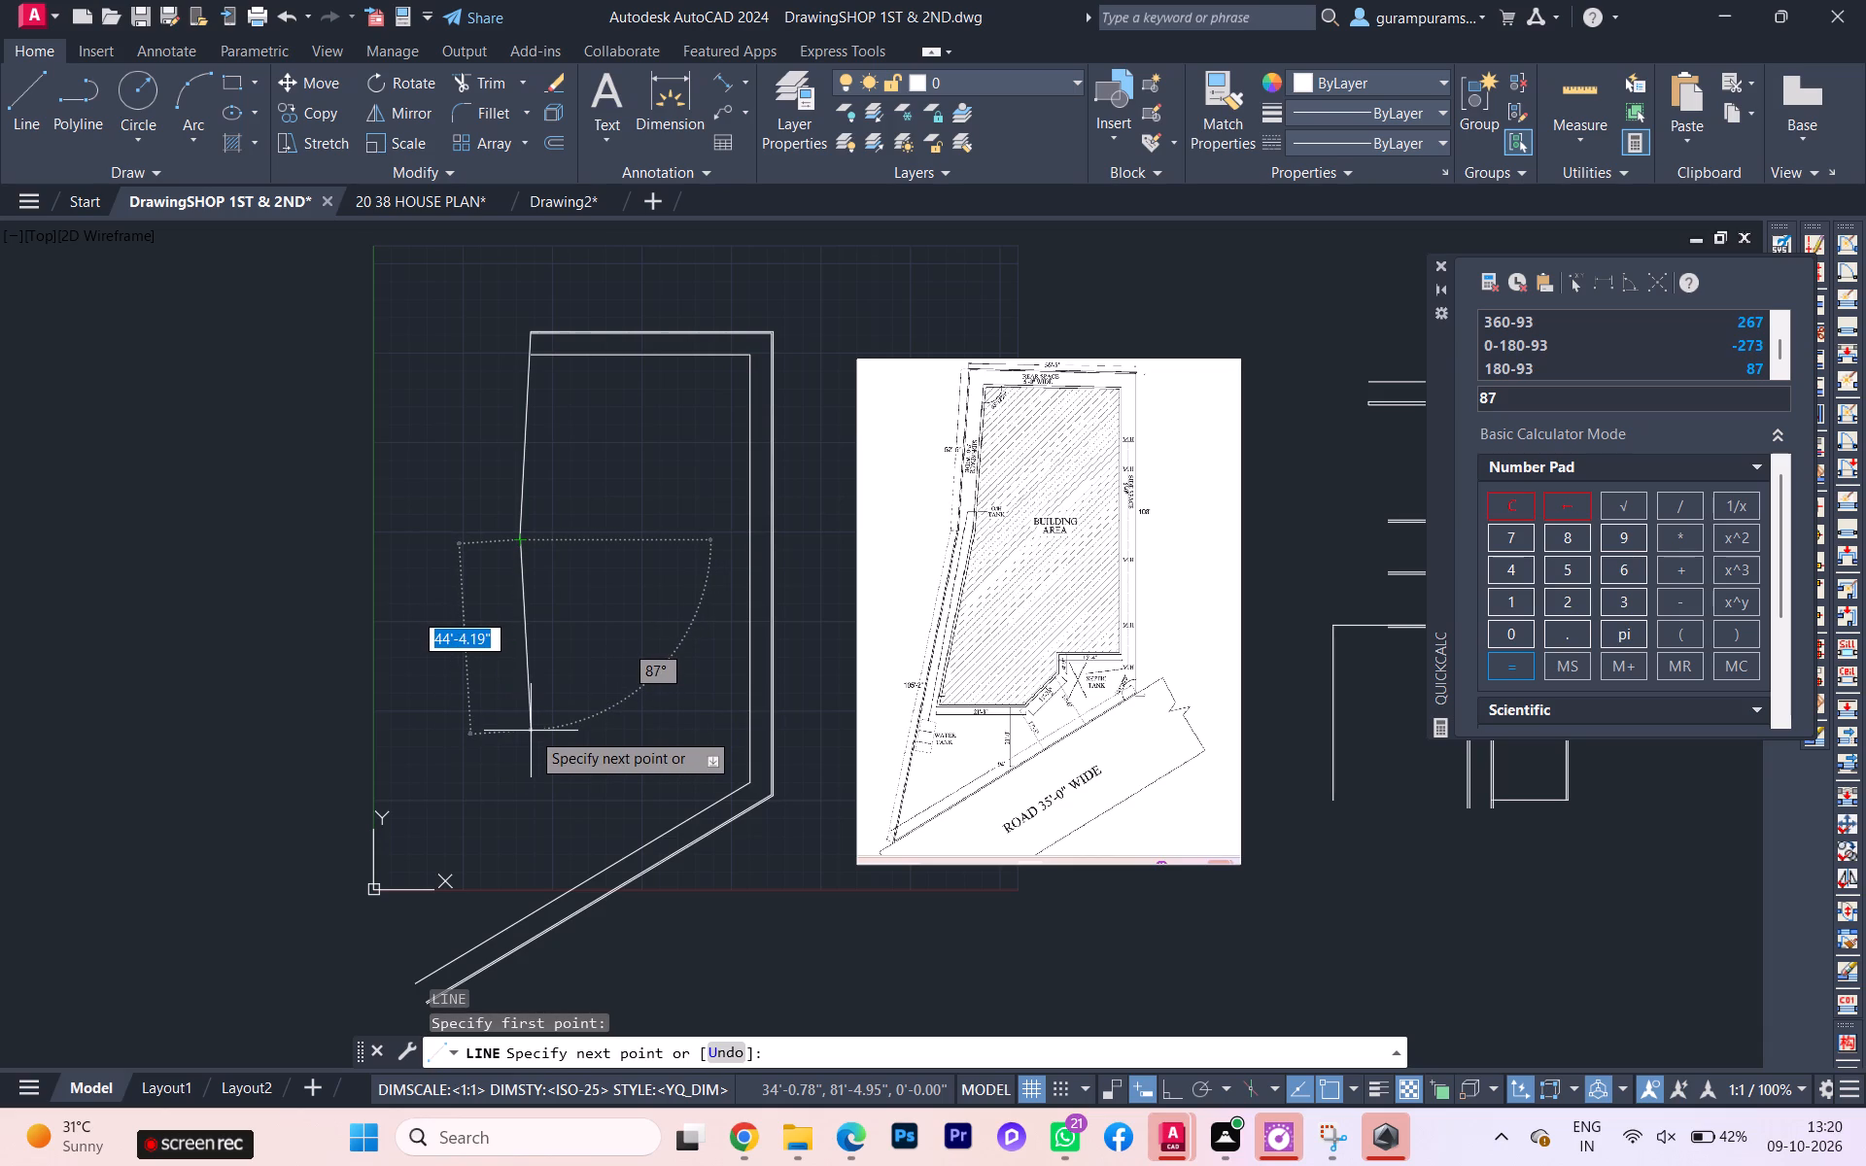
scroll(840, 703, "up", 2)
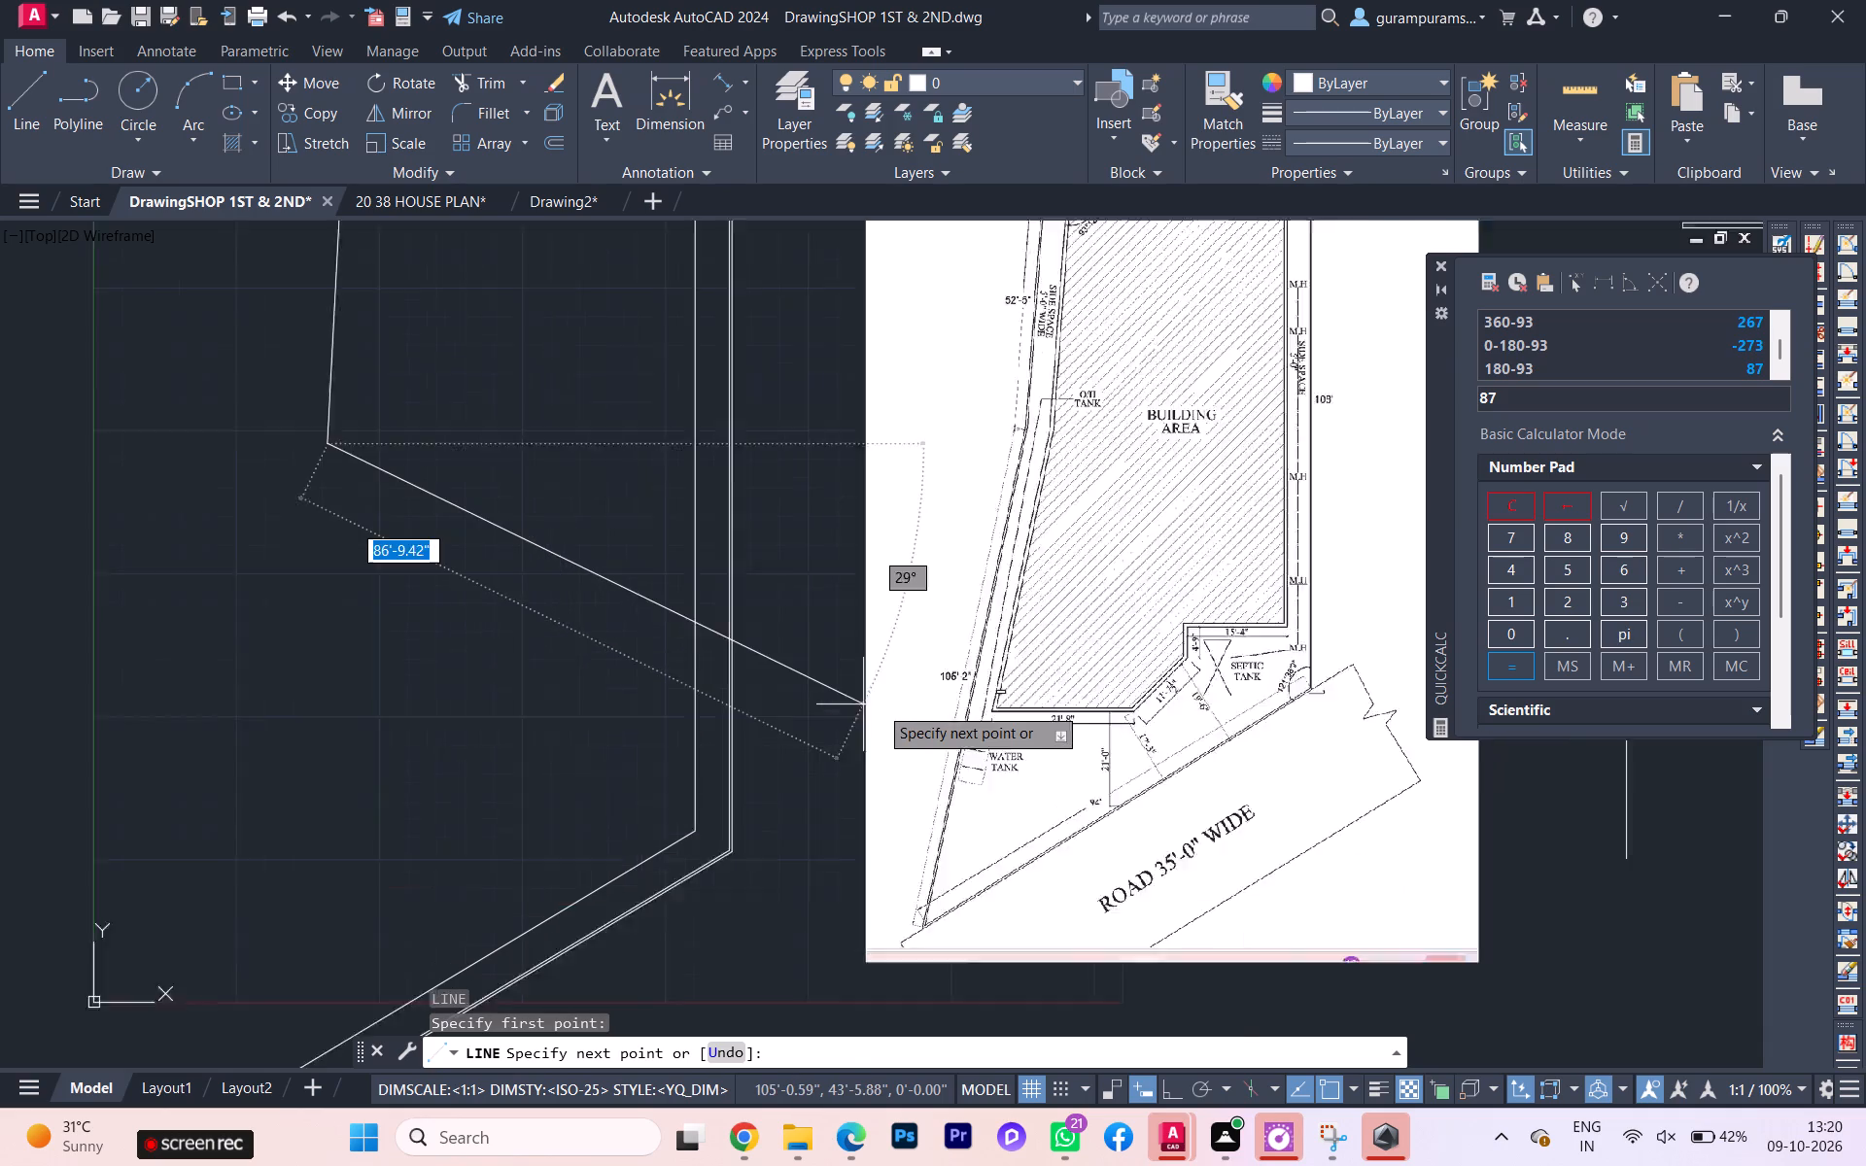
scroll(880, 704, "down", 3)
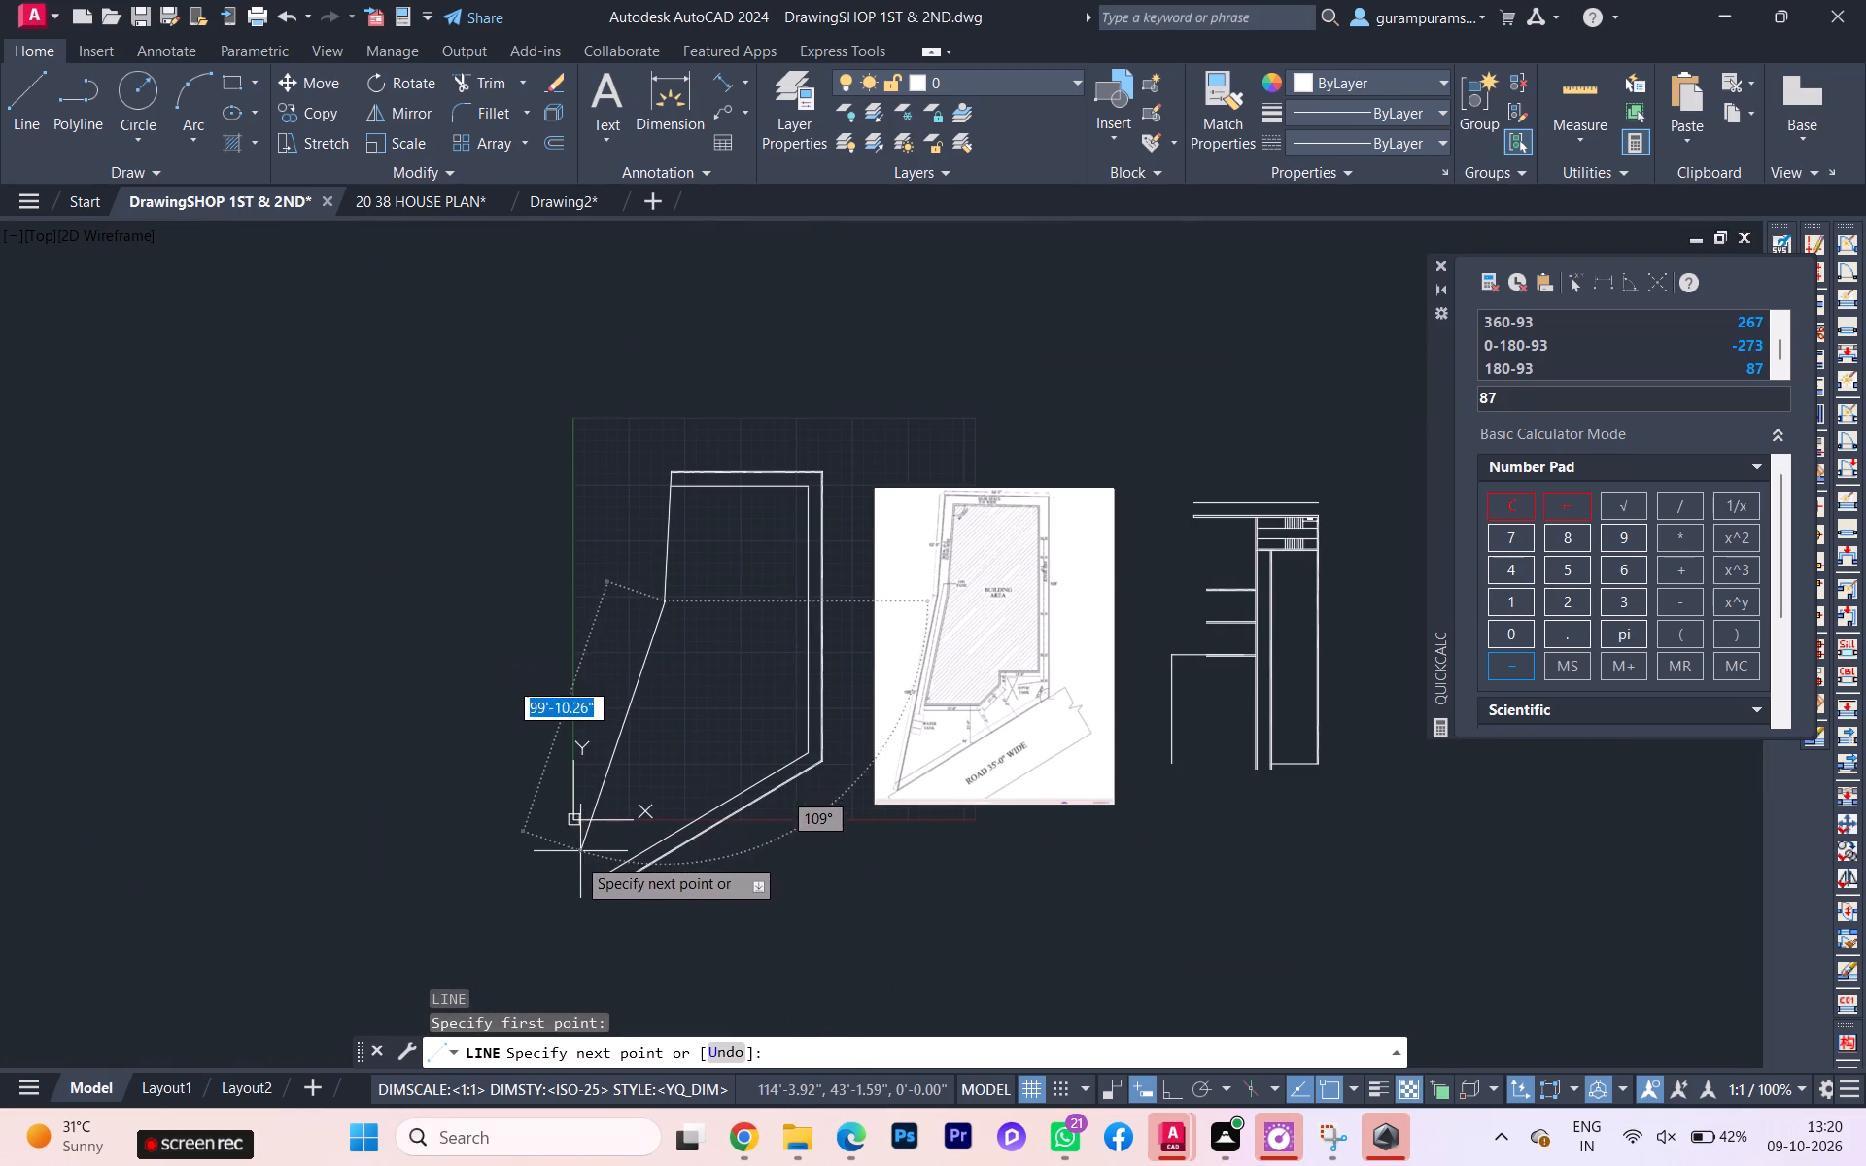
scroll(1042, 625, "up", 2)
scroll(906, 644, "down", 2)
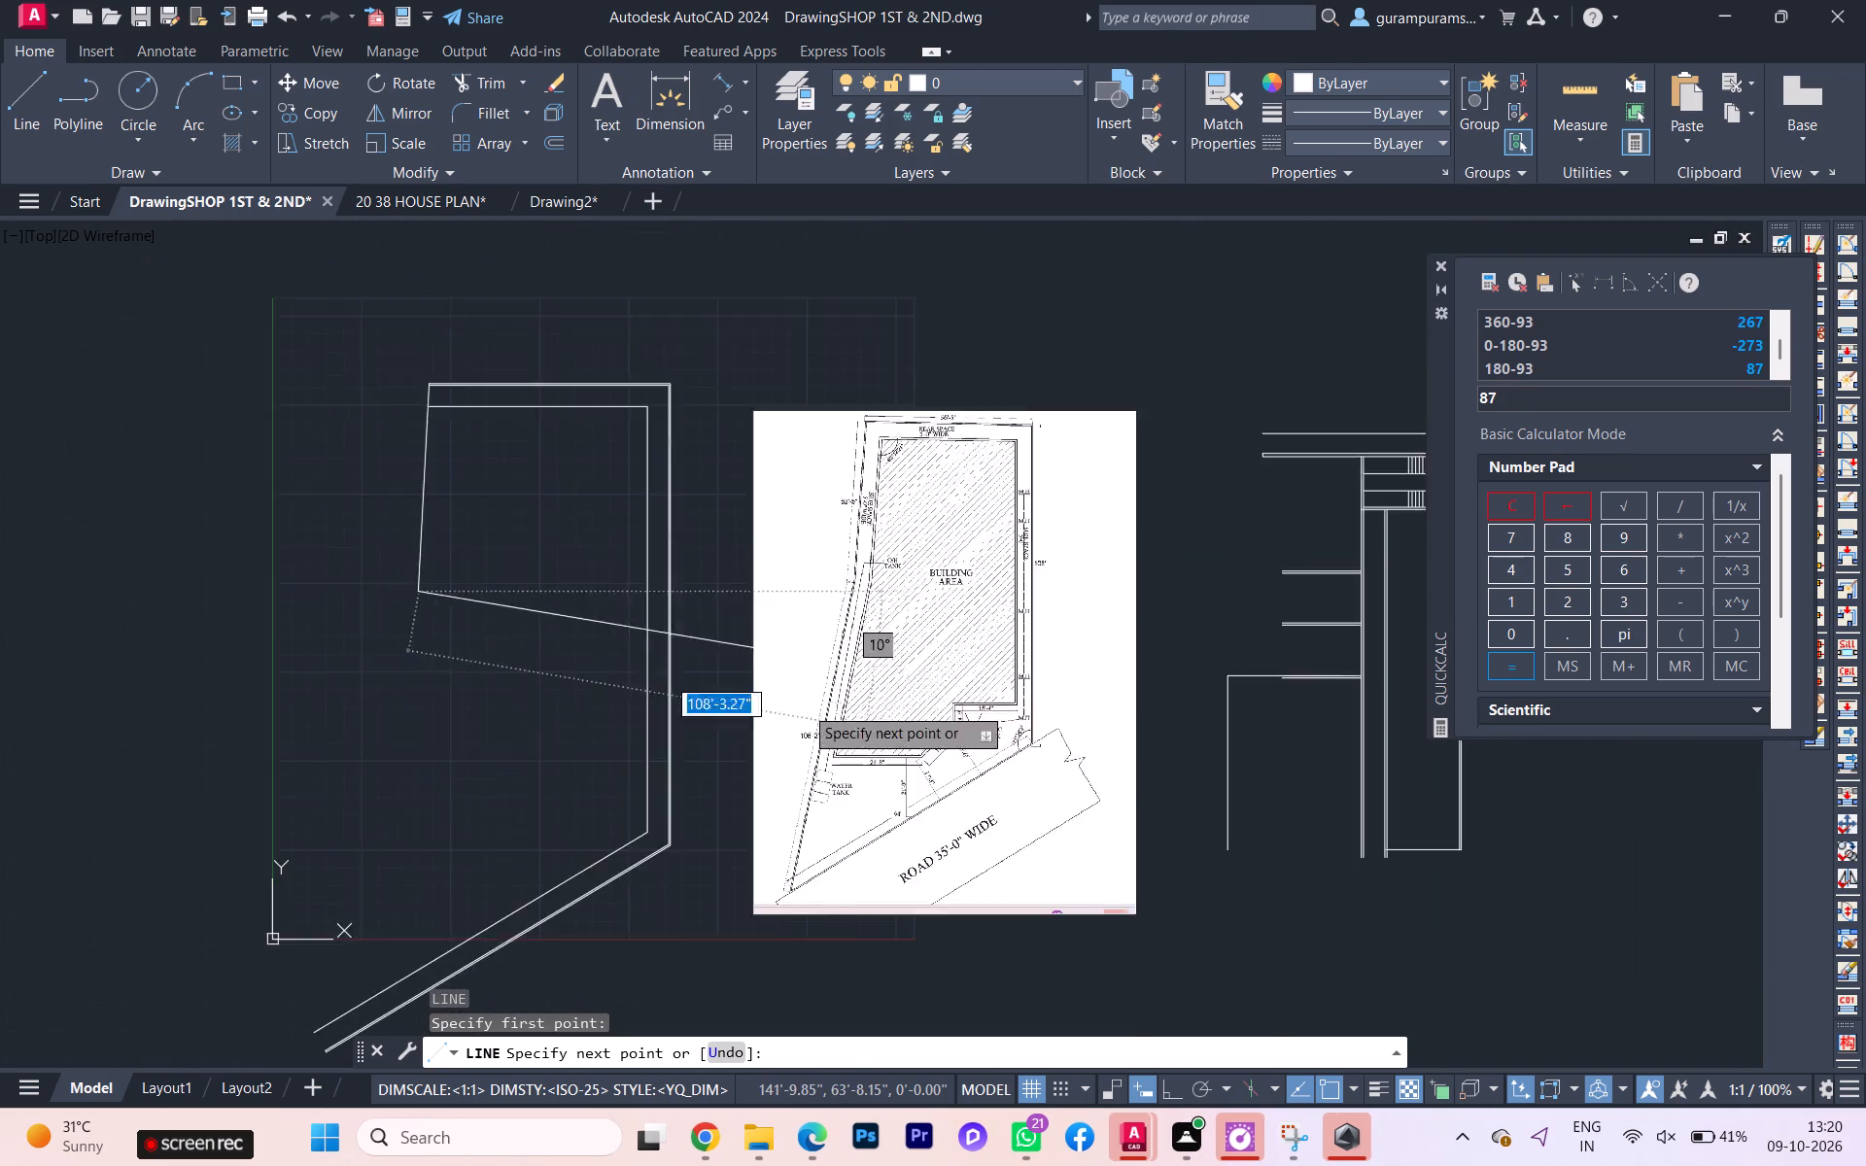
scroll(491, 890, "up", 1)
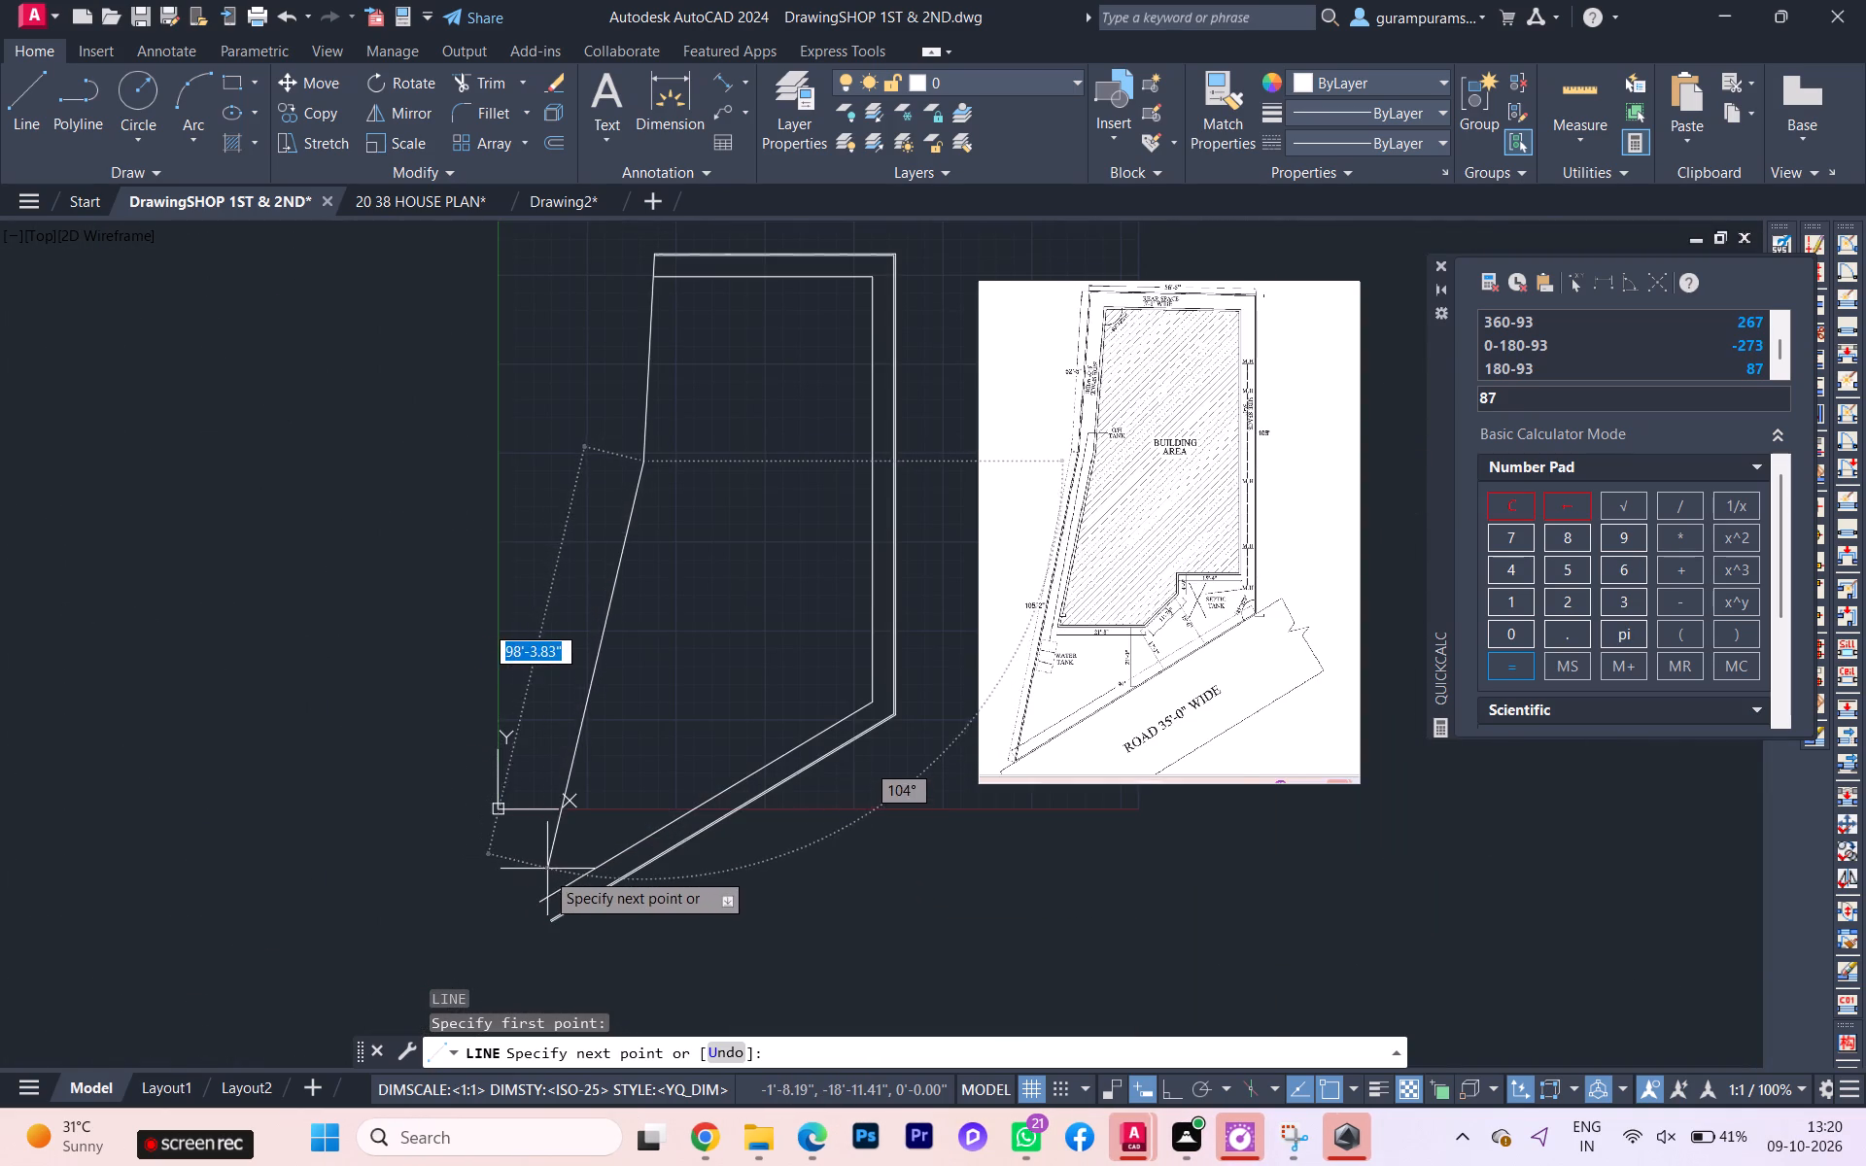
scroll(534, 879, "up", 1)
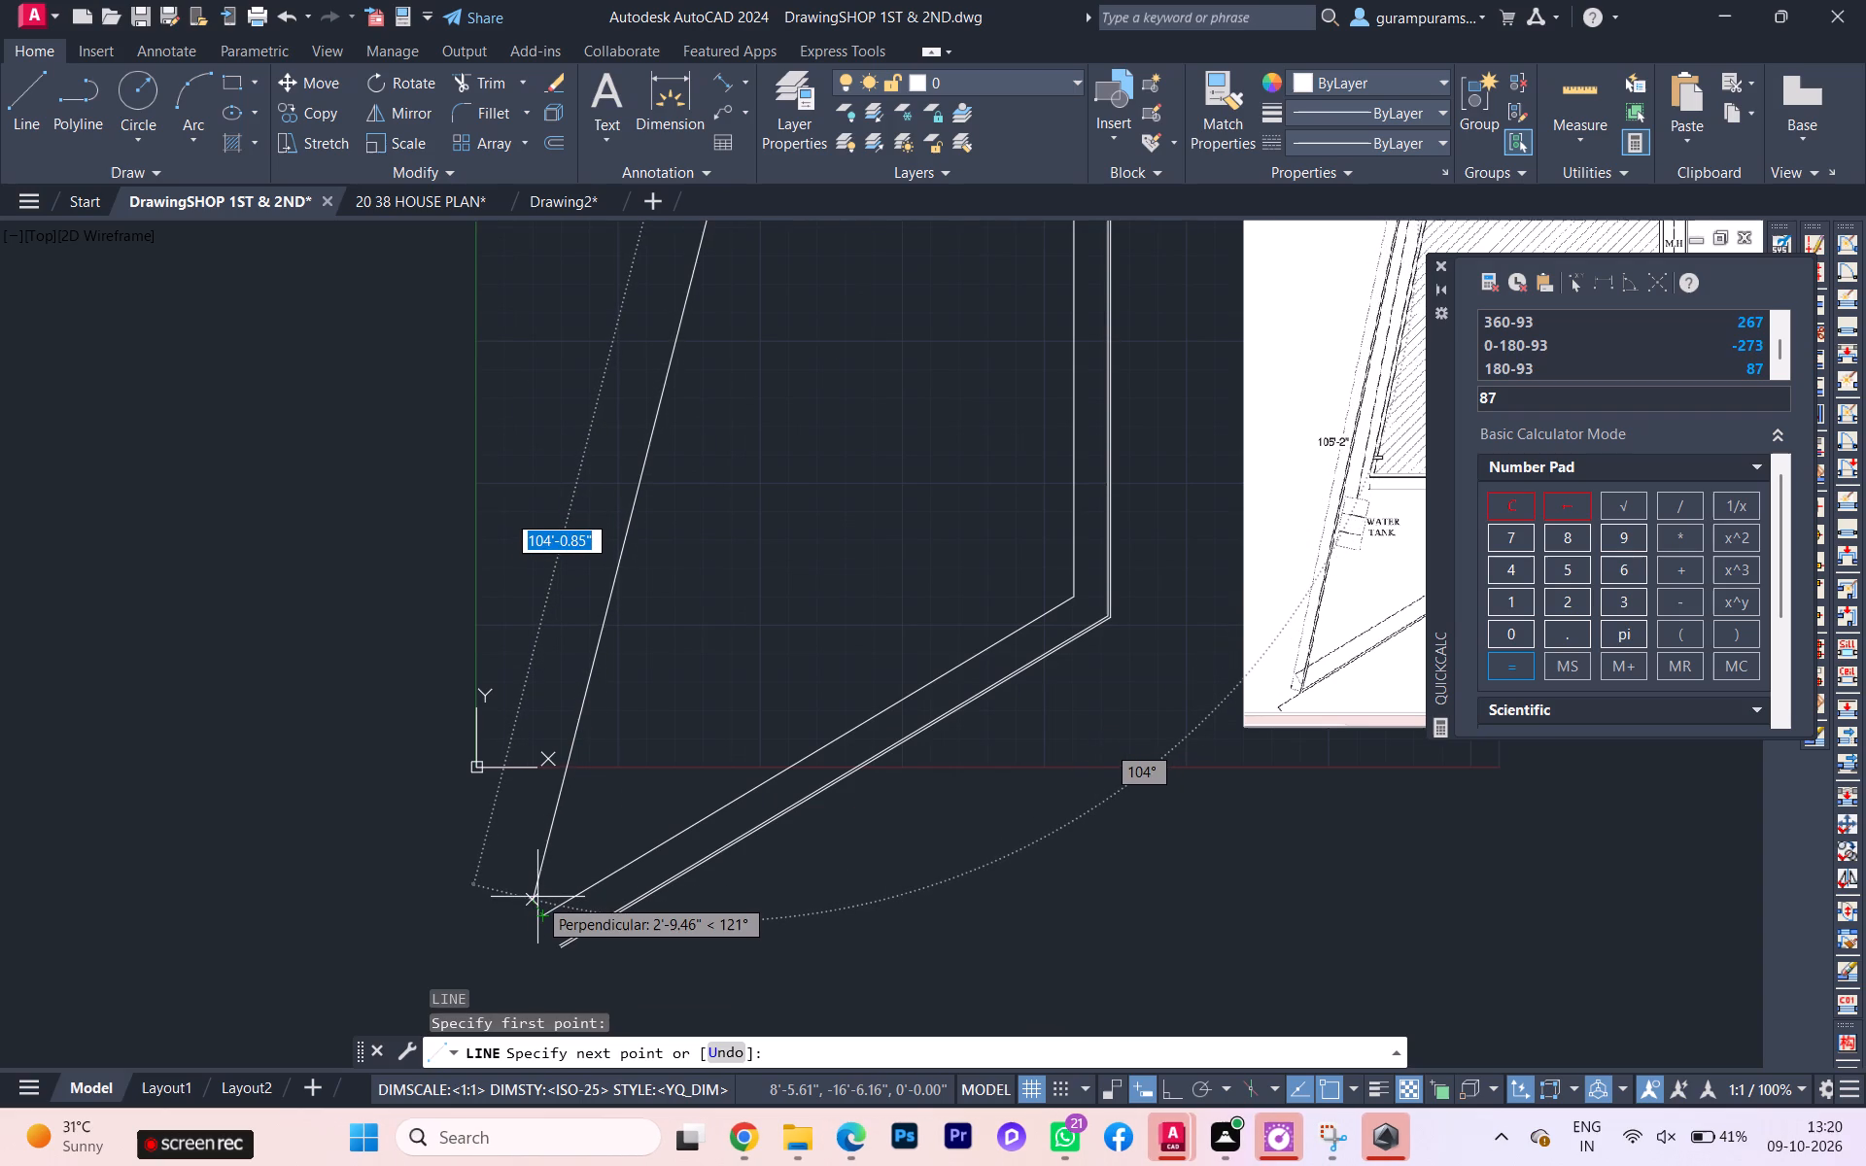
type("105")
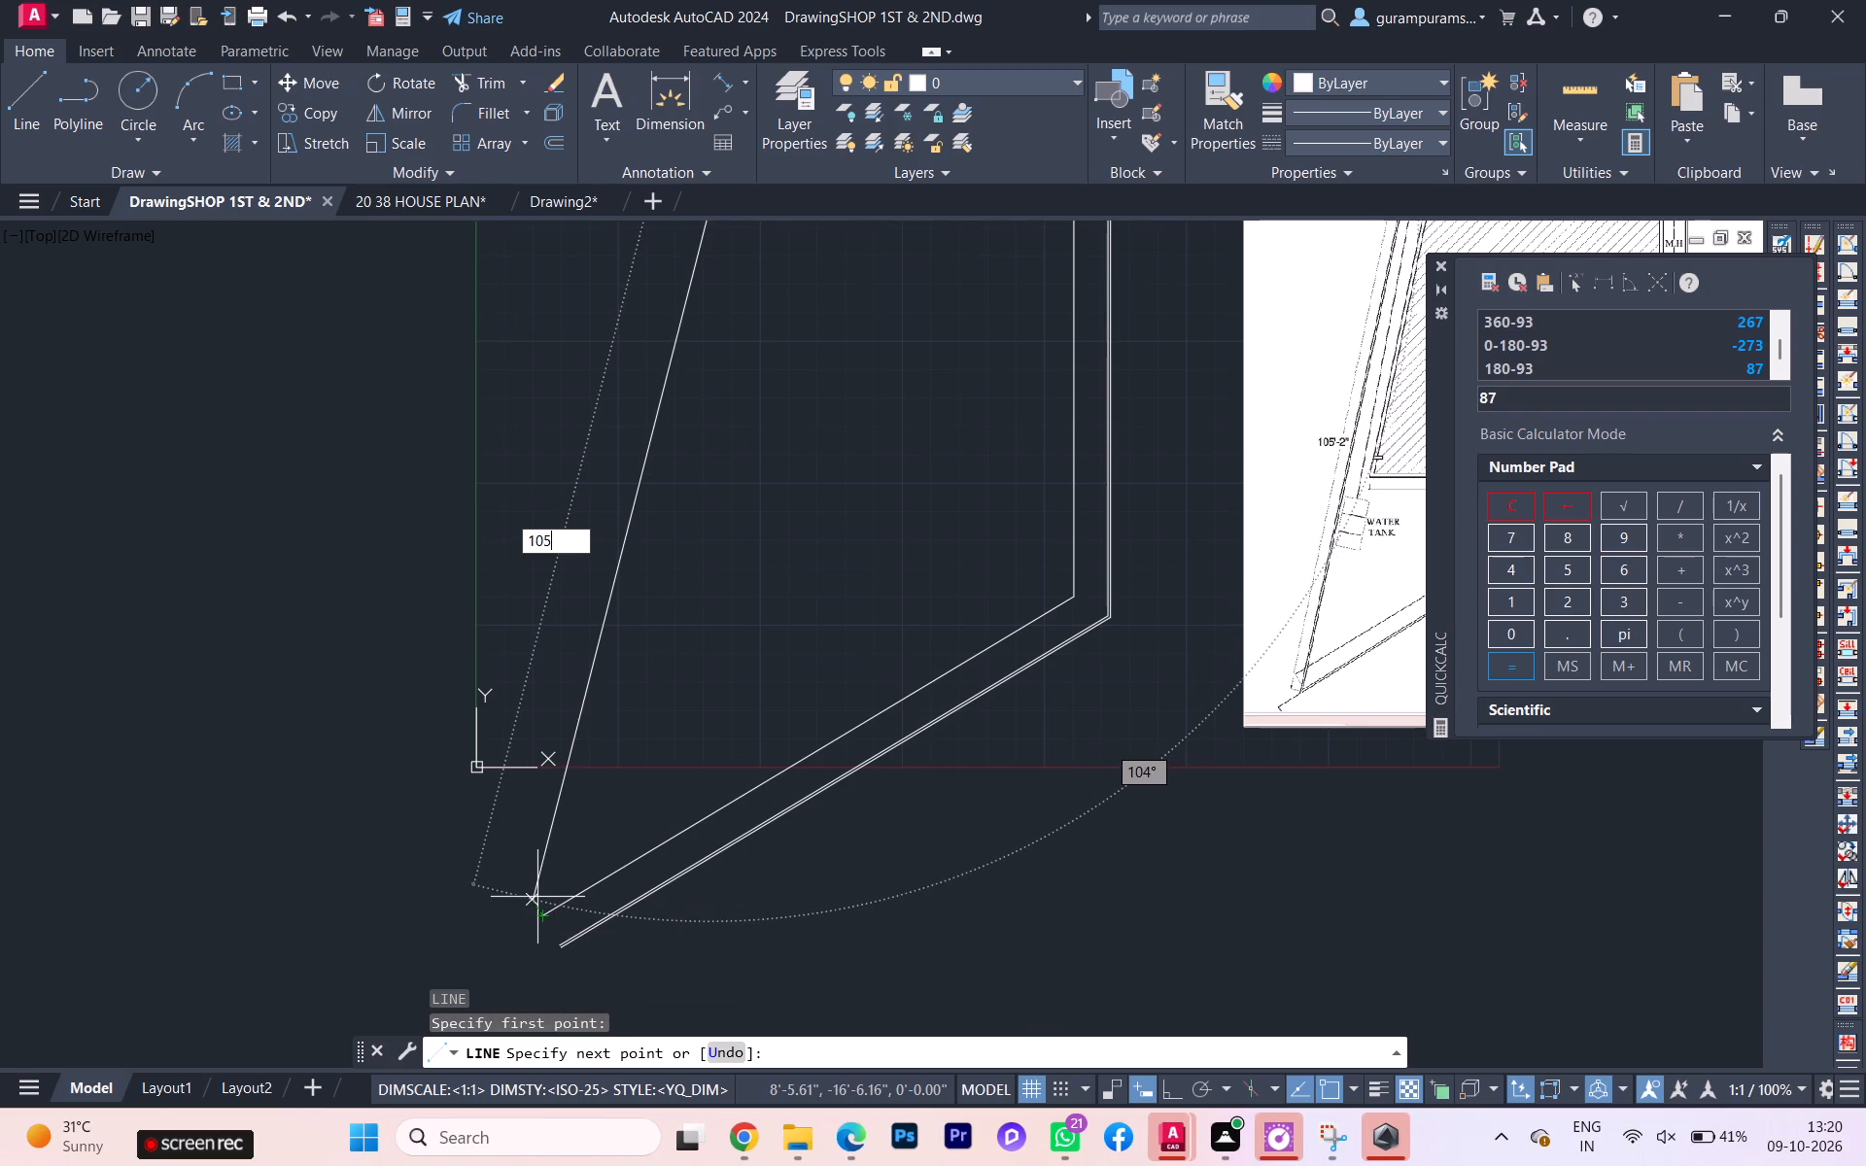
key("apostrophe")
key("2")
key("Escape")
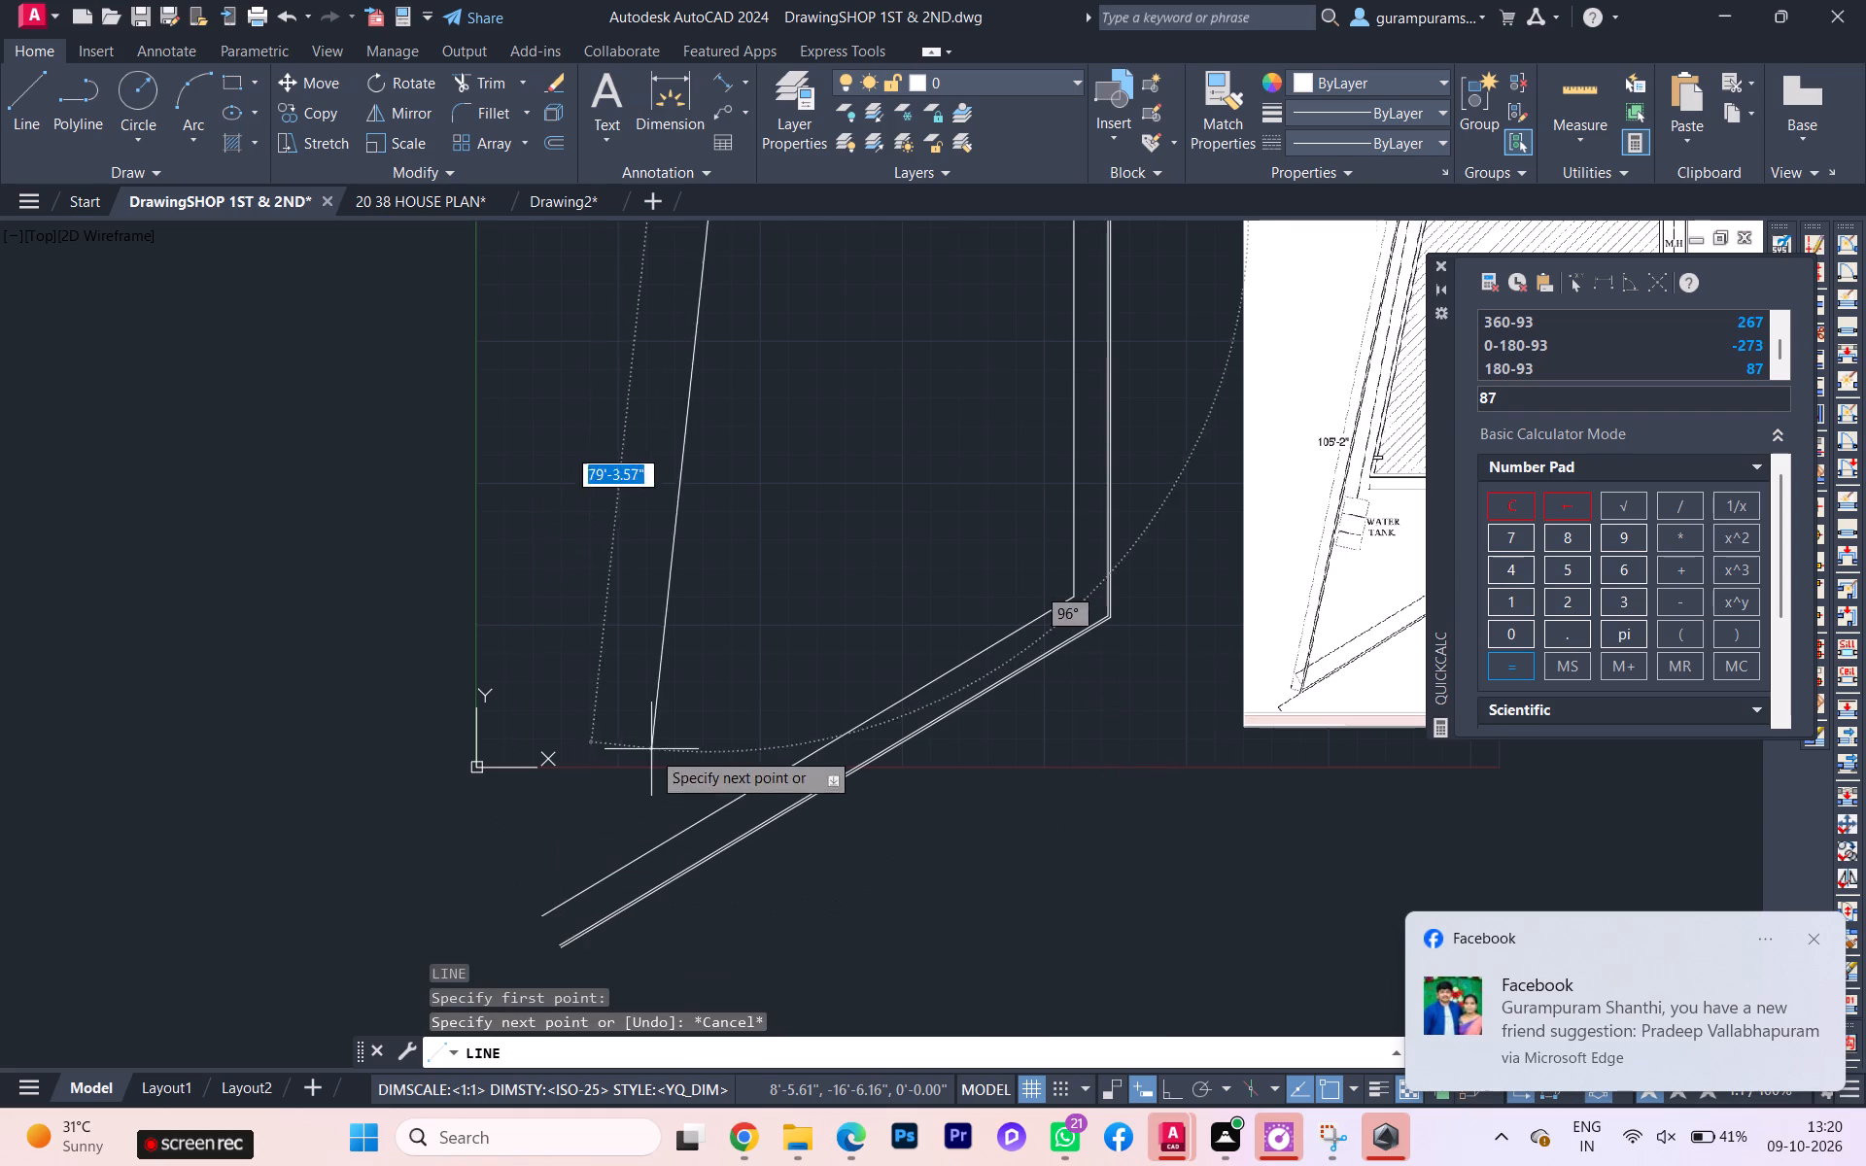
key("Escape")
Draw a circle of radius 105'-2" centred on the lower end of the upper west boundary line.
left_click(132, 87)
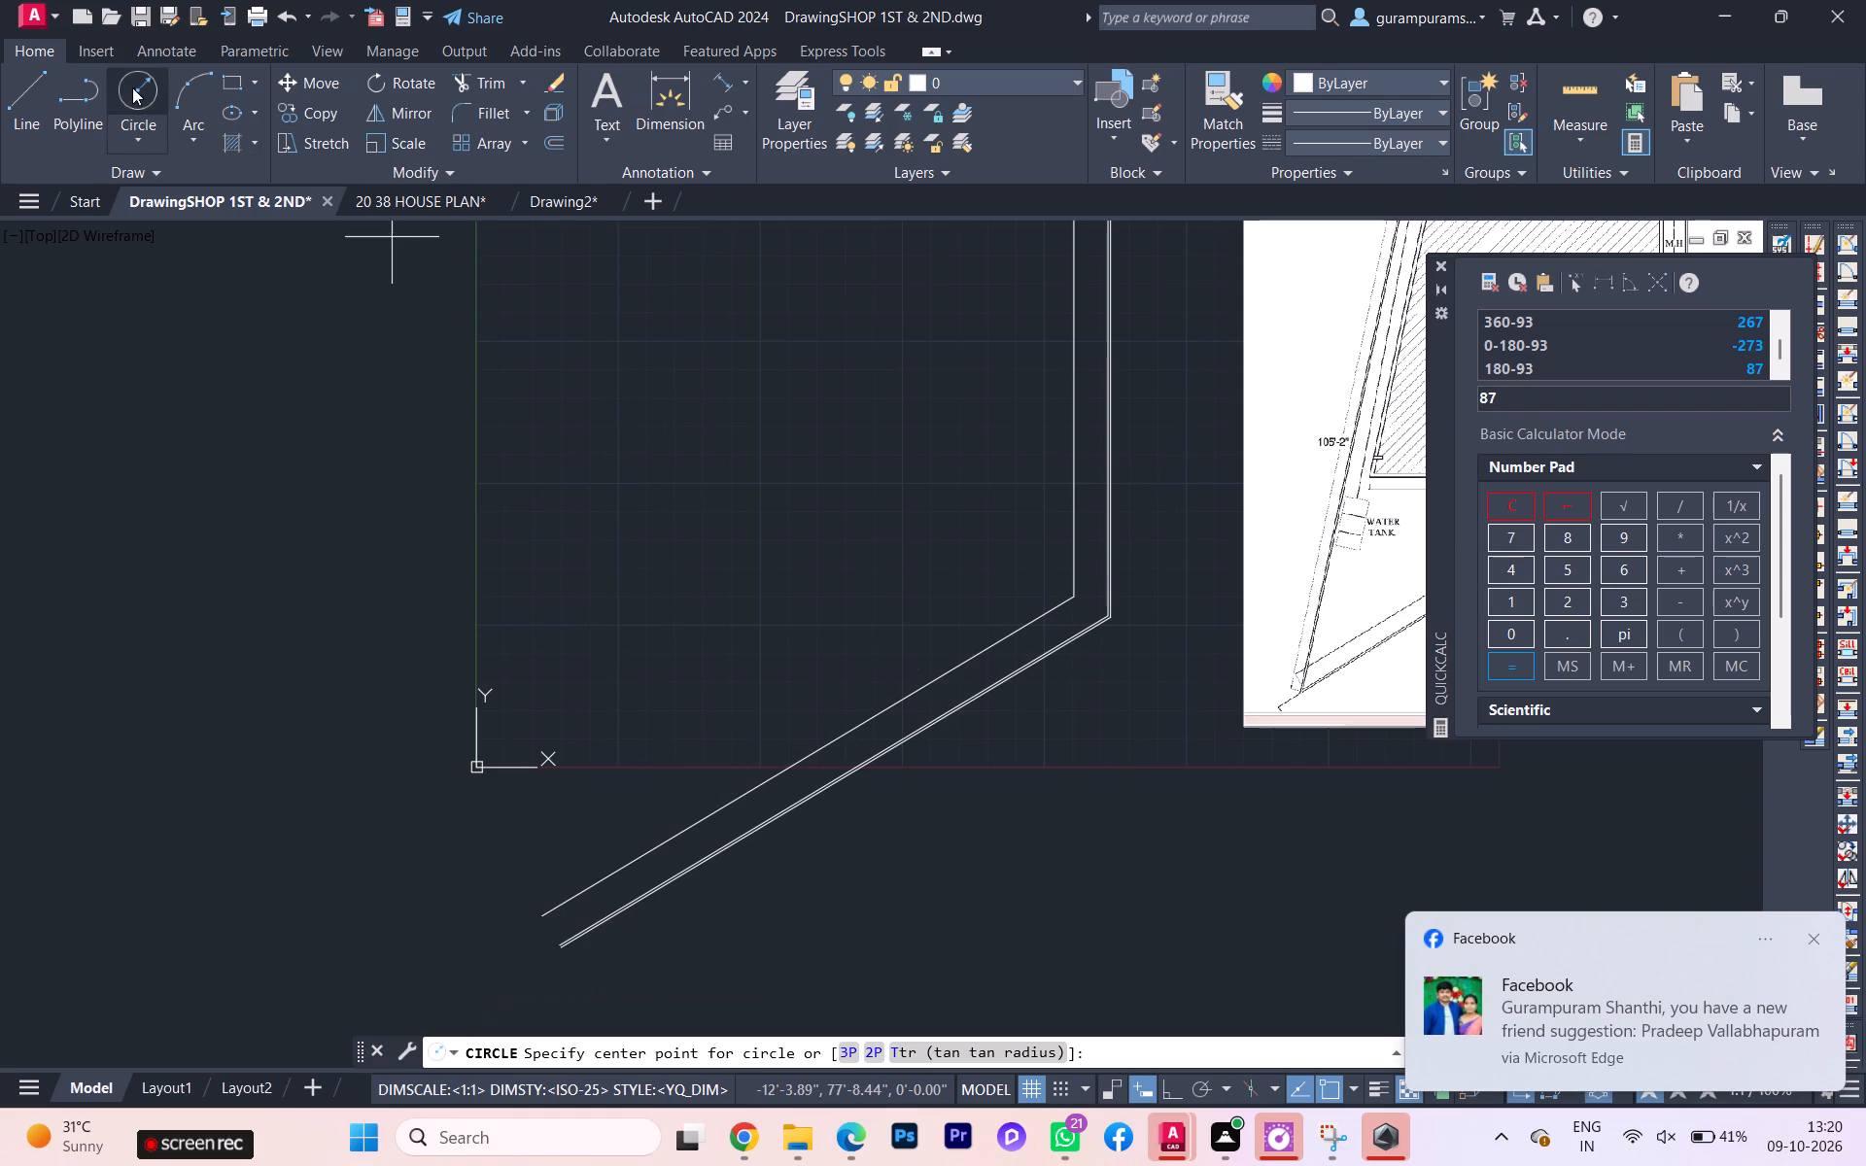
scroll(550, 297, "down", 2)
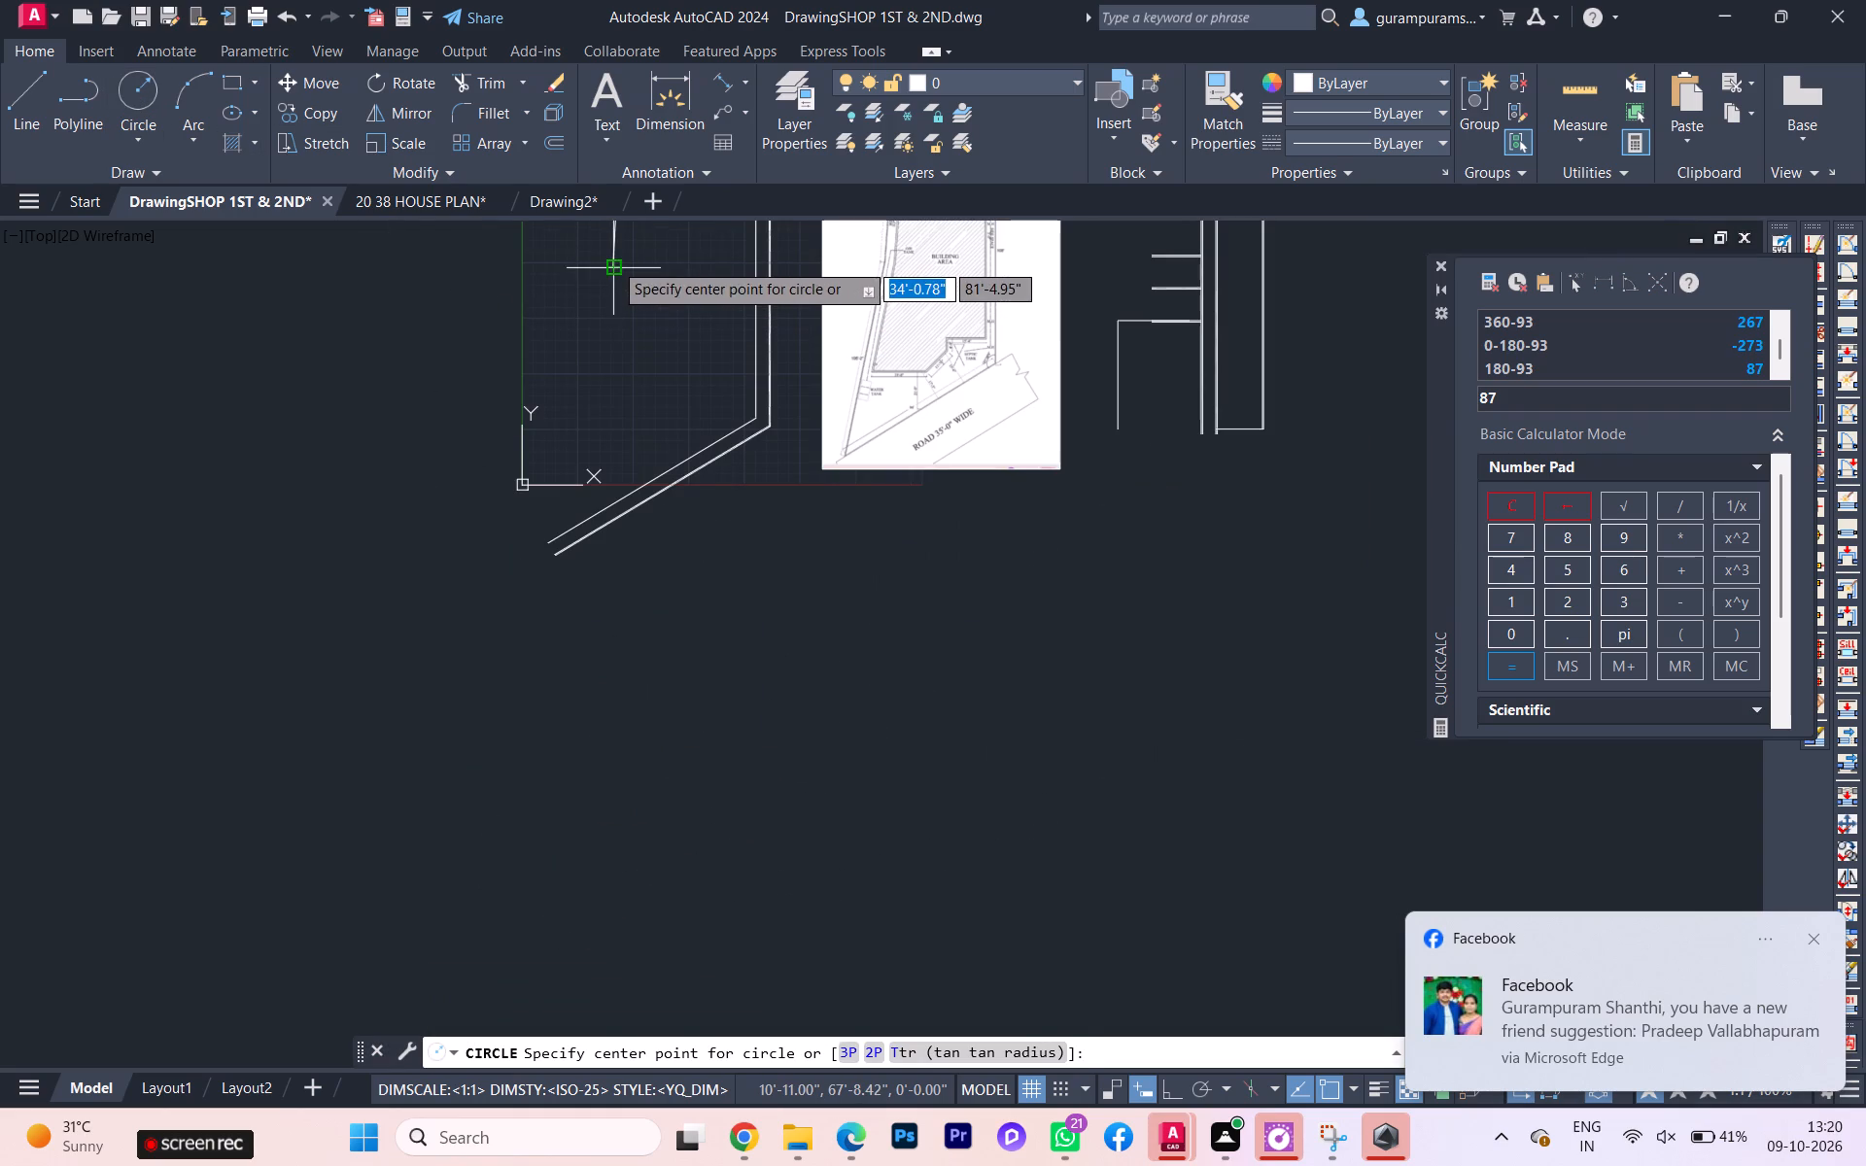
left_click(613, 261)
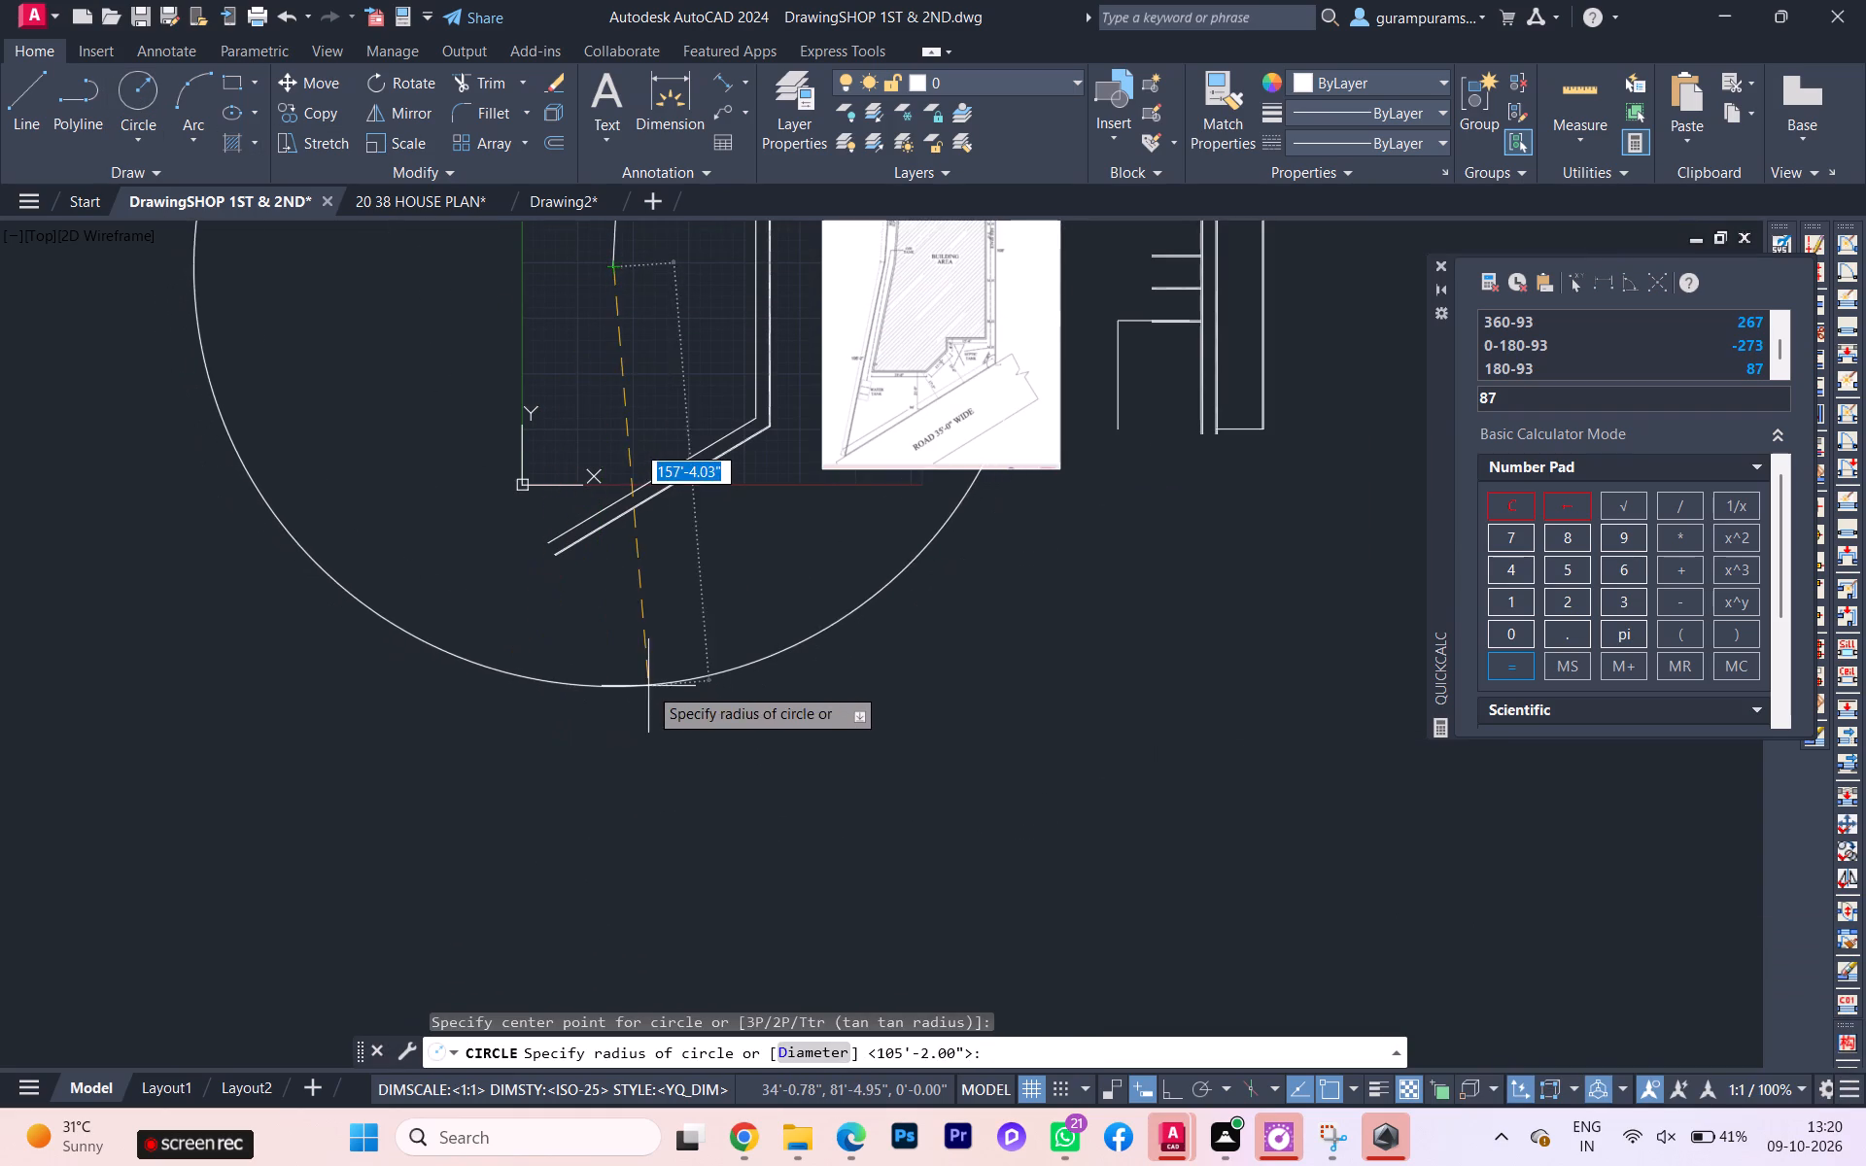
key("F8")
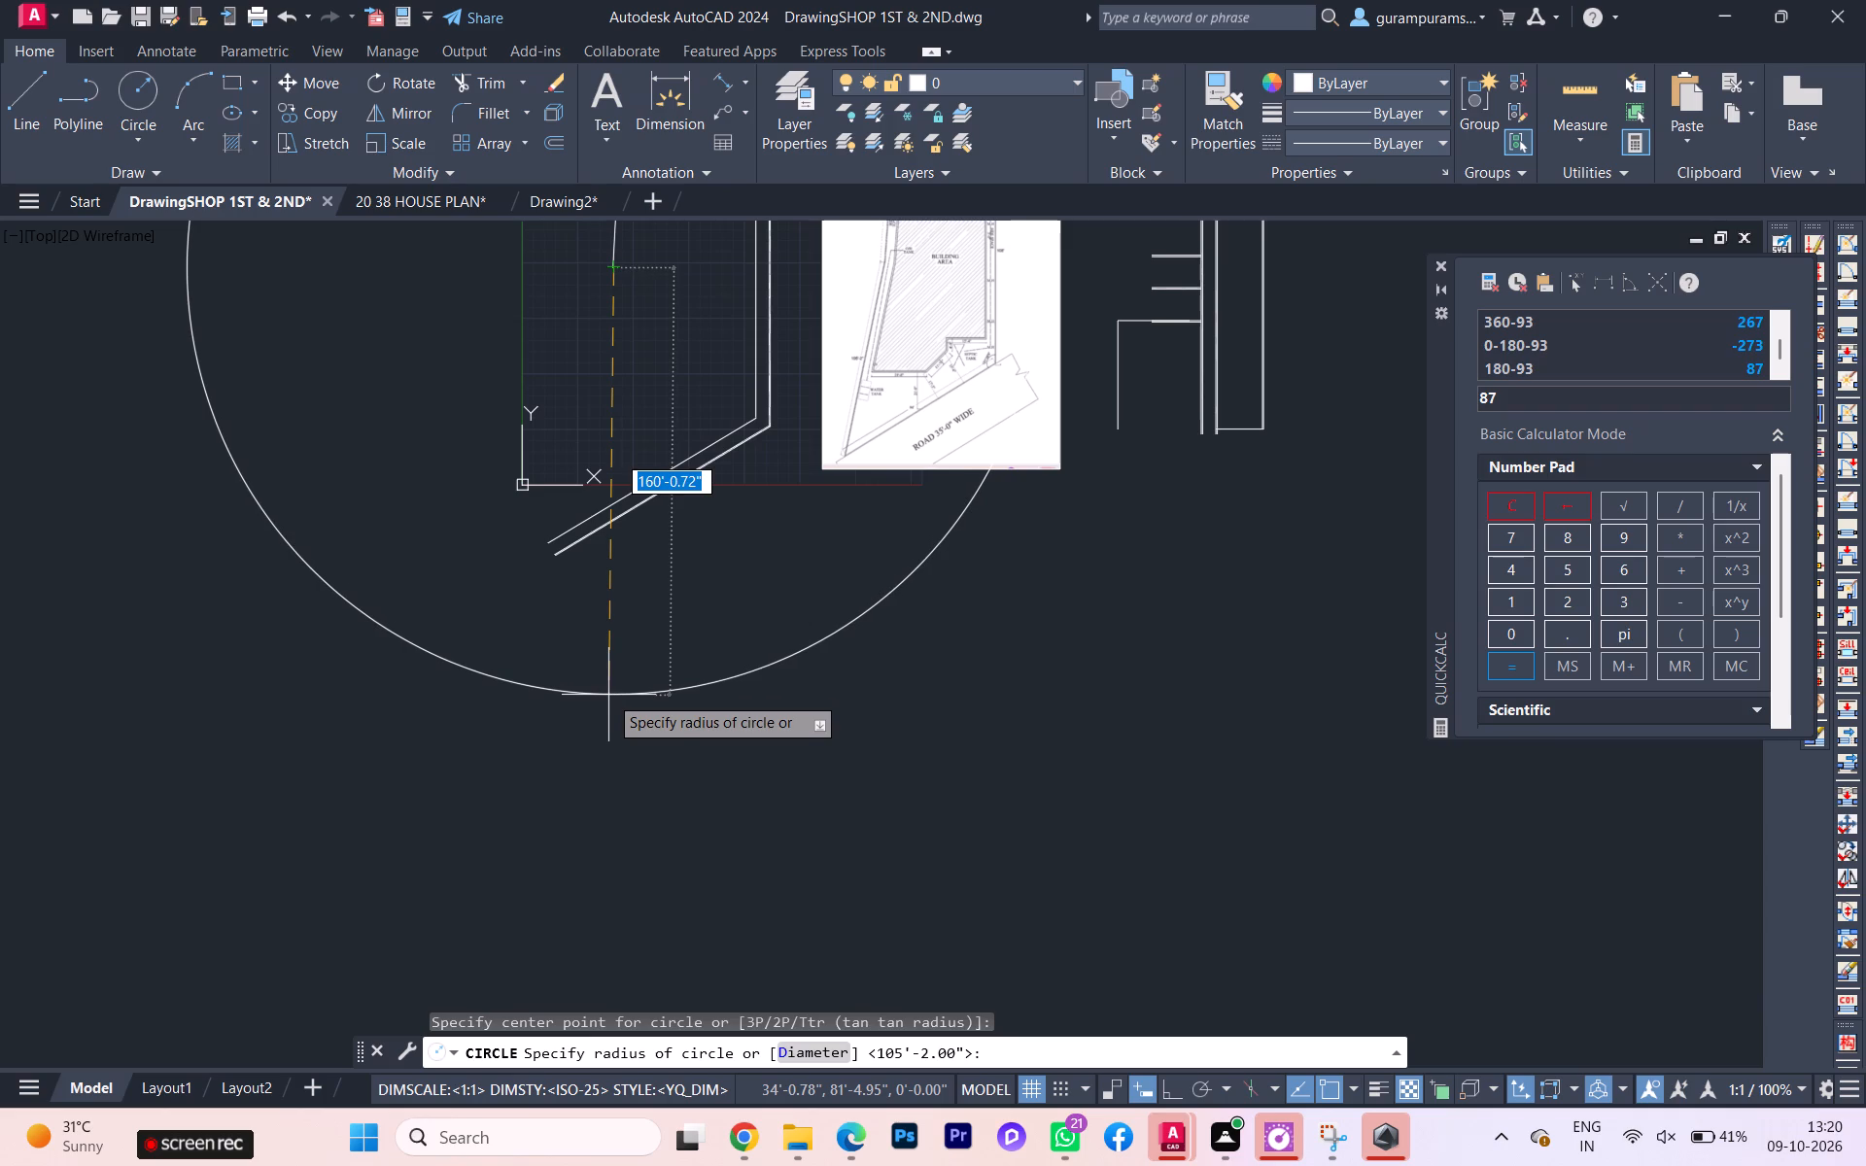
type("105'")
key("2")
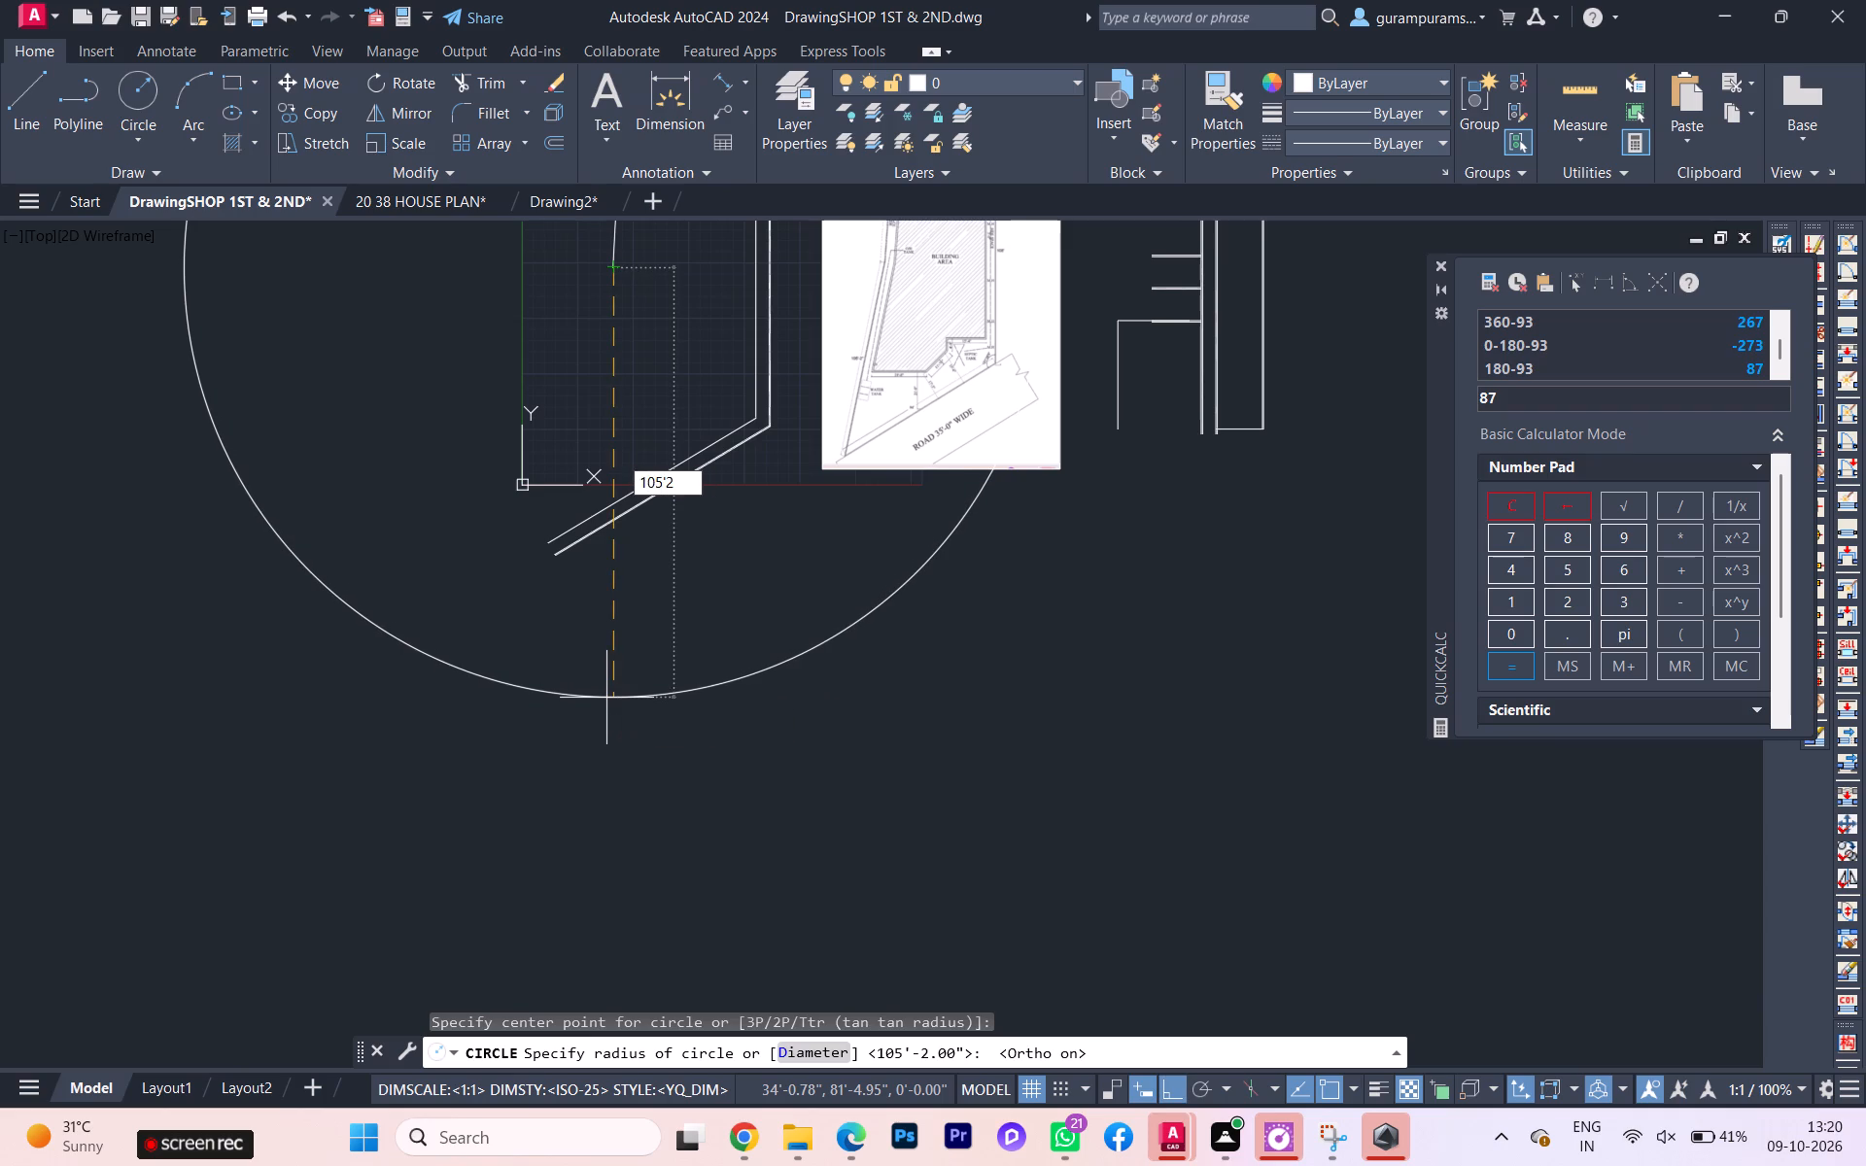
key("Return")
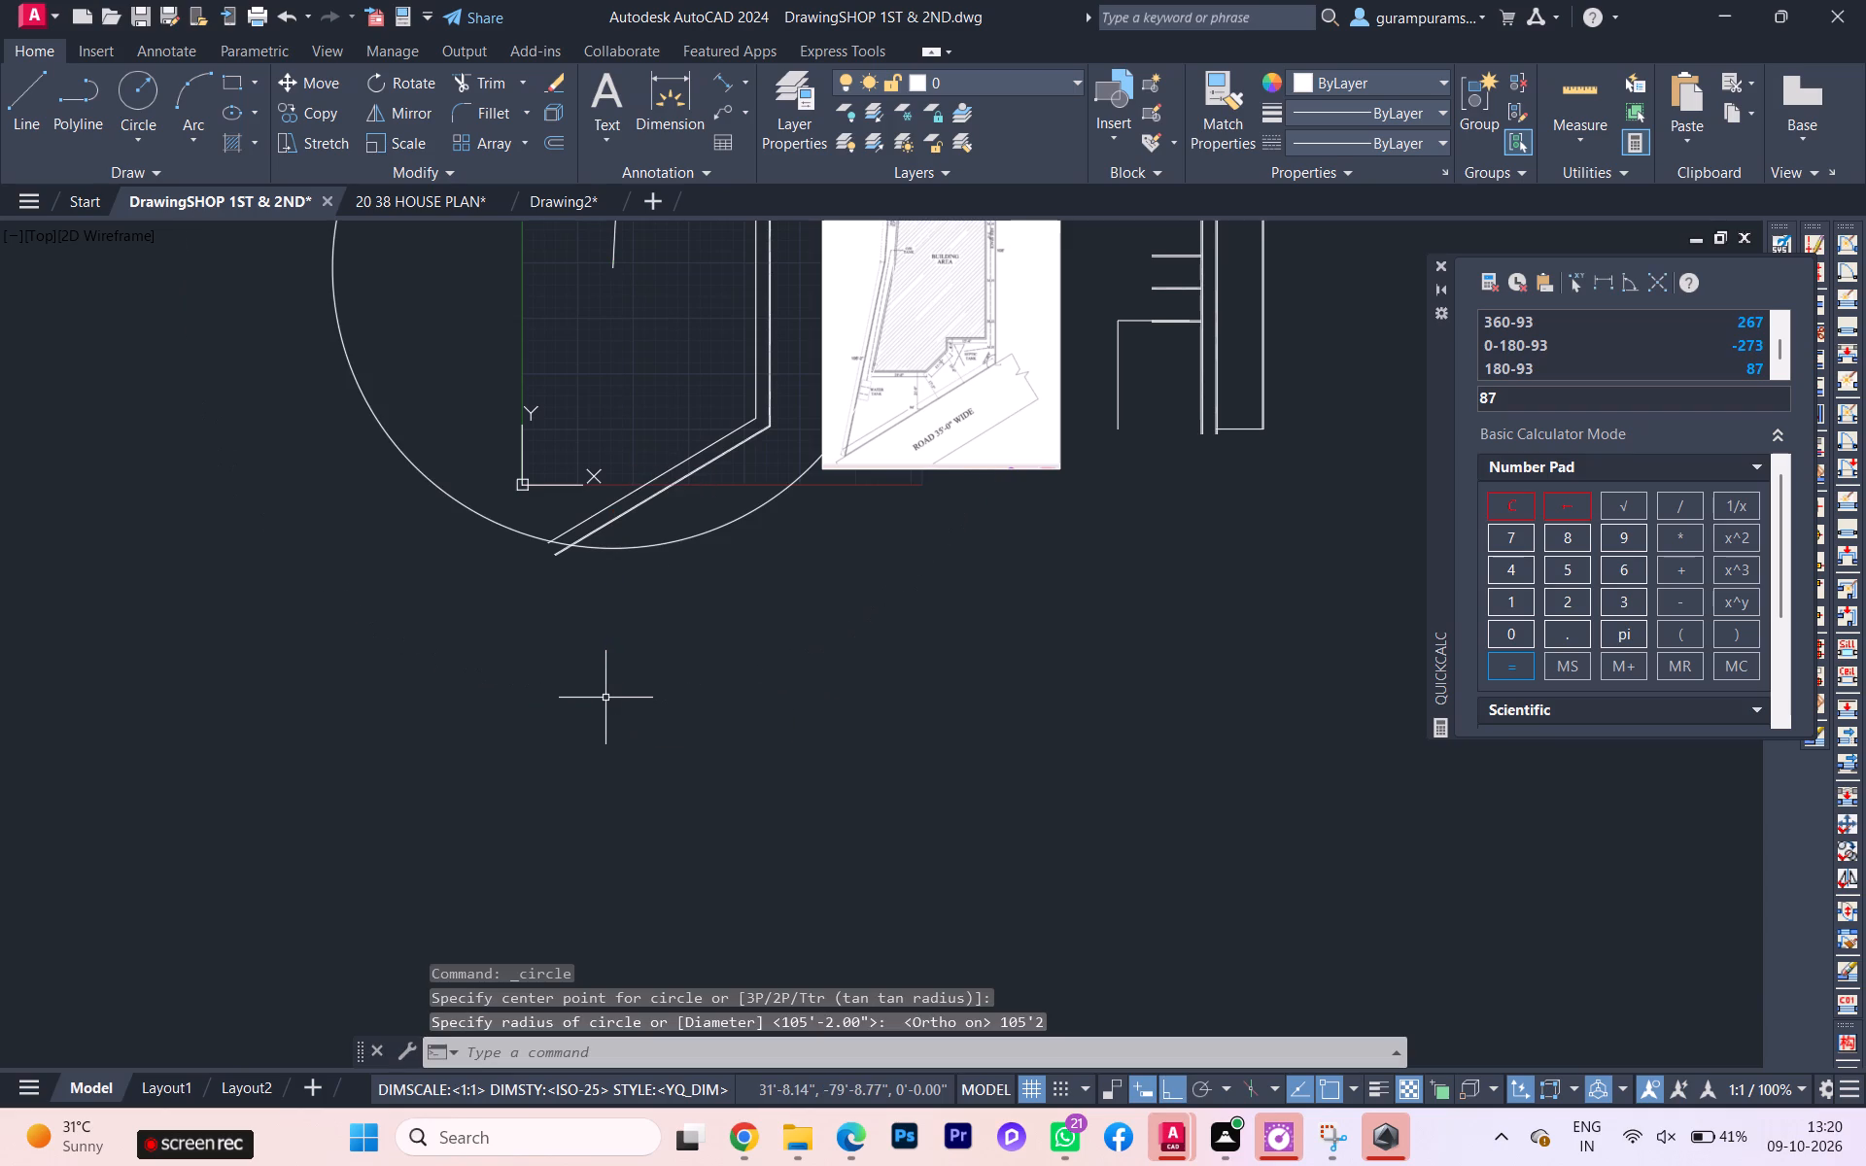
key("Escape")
Examine where the circle crosses the road-side boundary lines near their west ends.
scroll(575, 588, "up", 3)
scroll(566, 566, "down", 1)
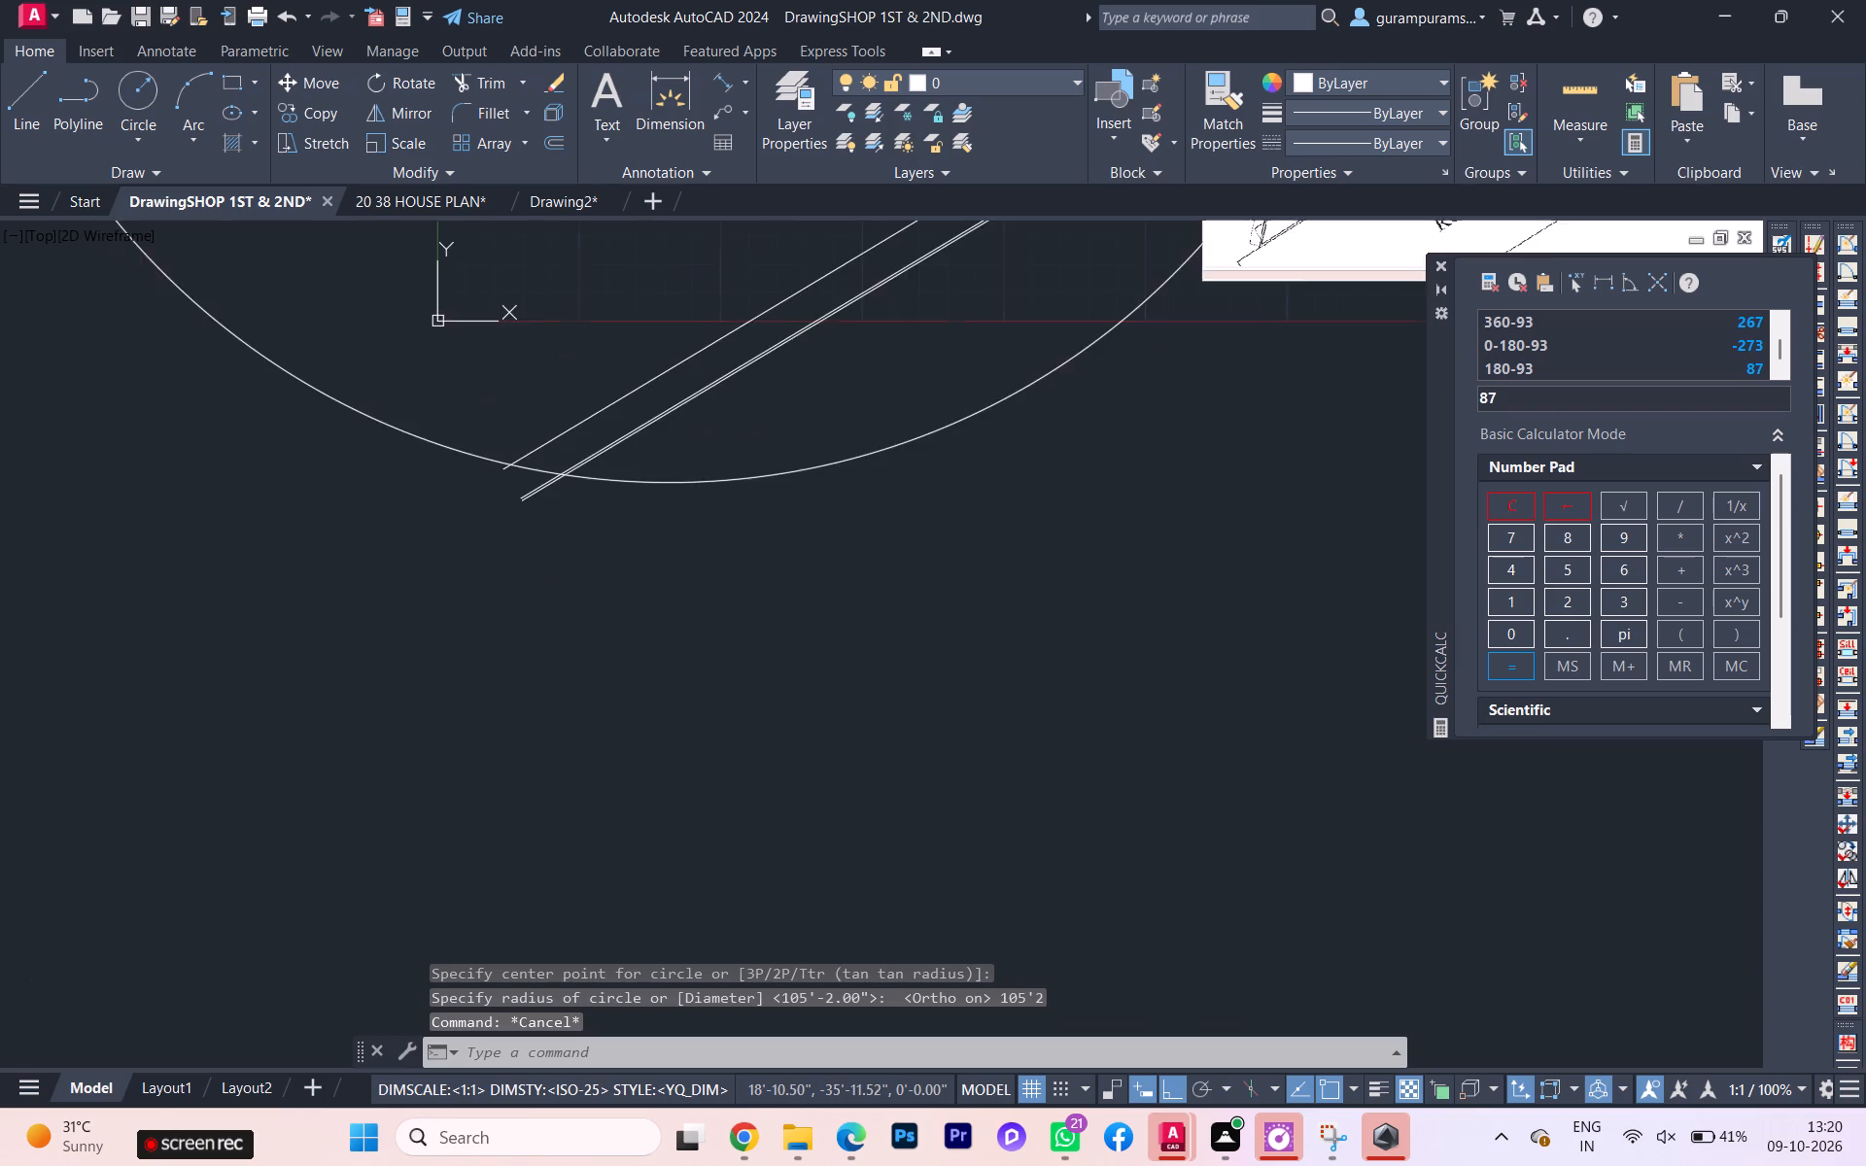
scroll(566, 566, "down", 1)
scroll(538, 507, "up", 1)
scroll(526, 538, "down", 1)
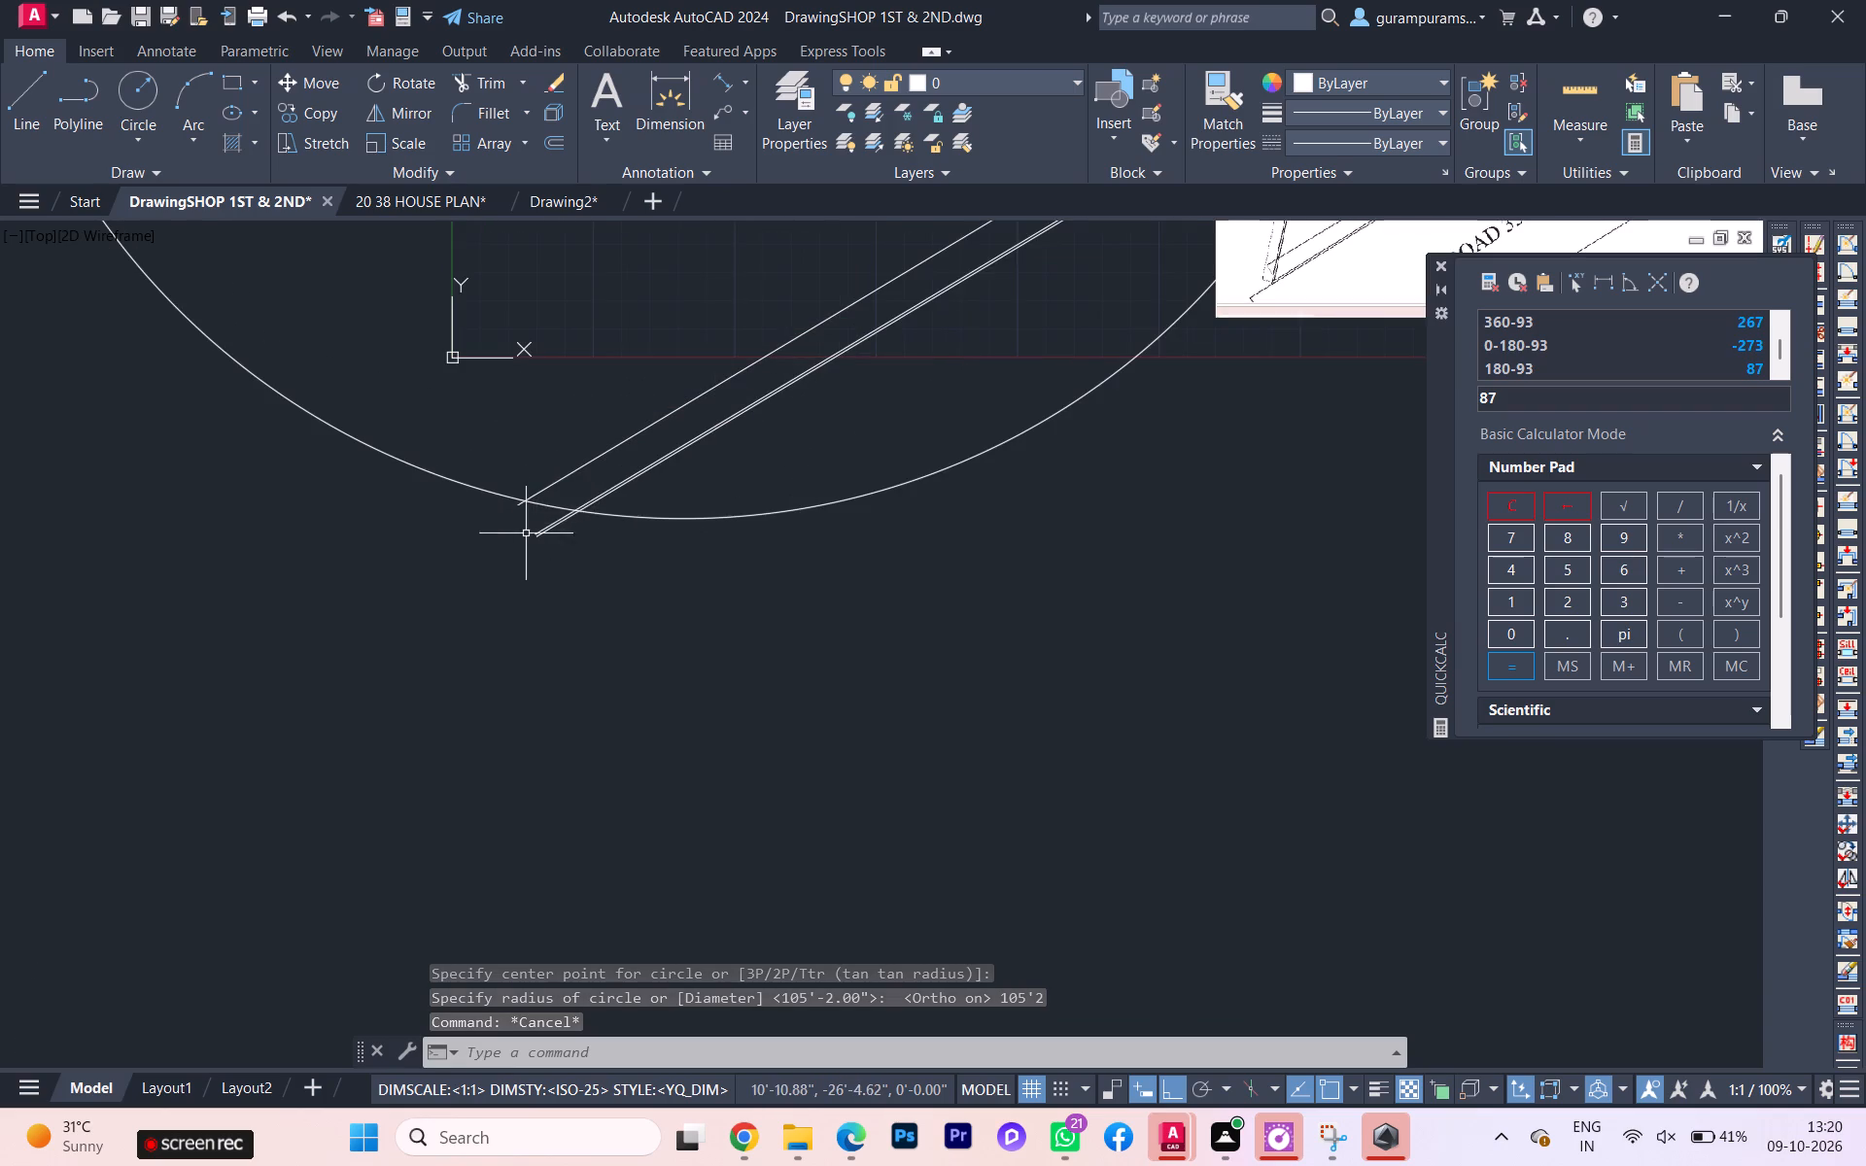
scroll(526, 543, "down", 1)
scroll(536, 530, "up", 1)
scroll(550, 557, "down", 1)
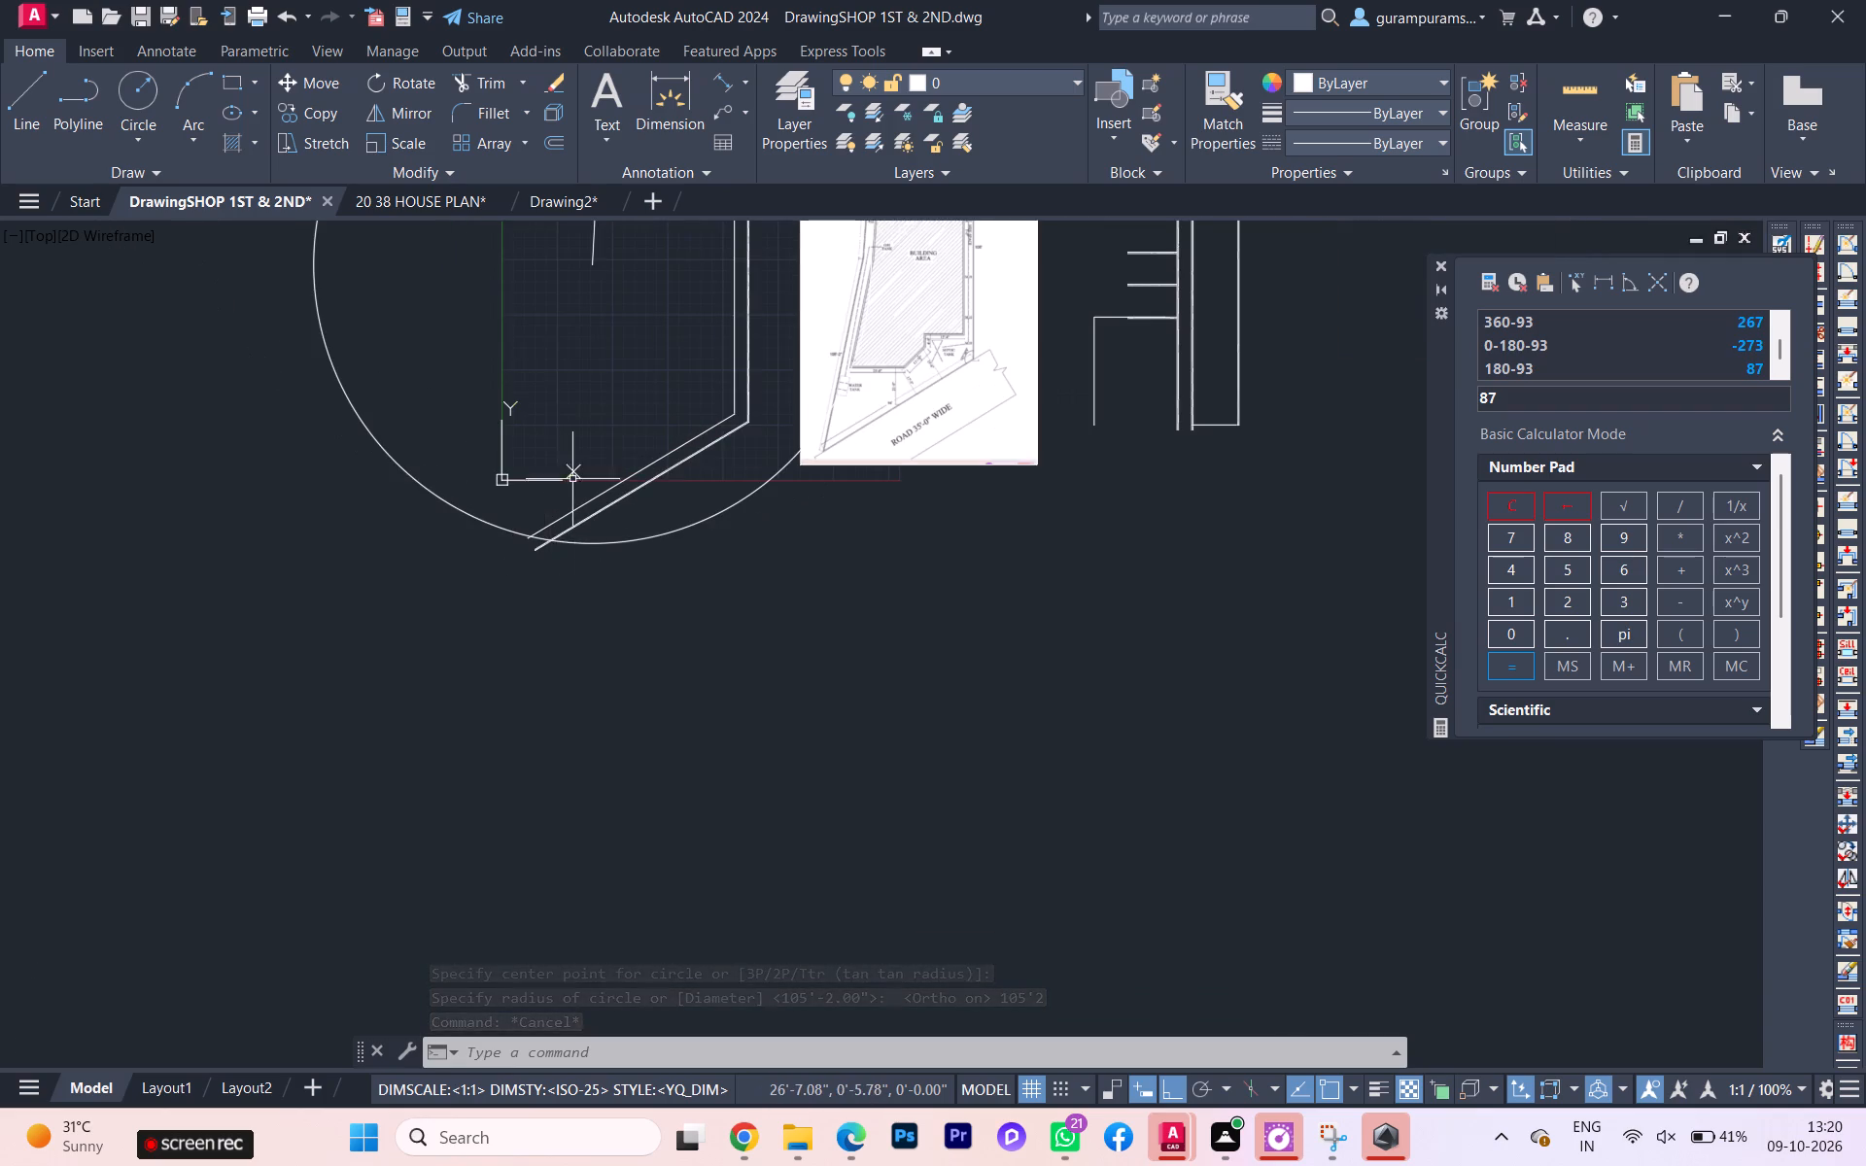
scroll(563, 431, "down", 1)
Draw the lower west boundary line from the upper west line's lower end to the outer road-side line's west end.
key("l")
key("Return")
scroll(557, 335, "up", 2)
left_click(605, 291)
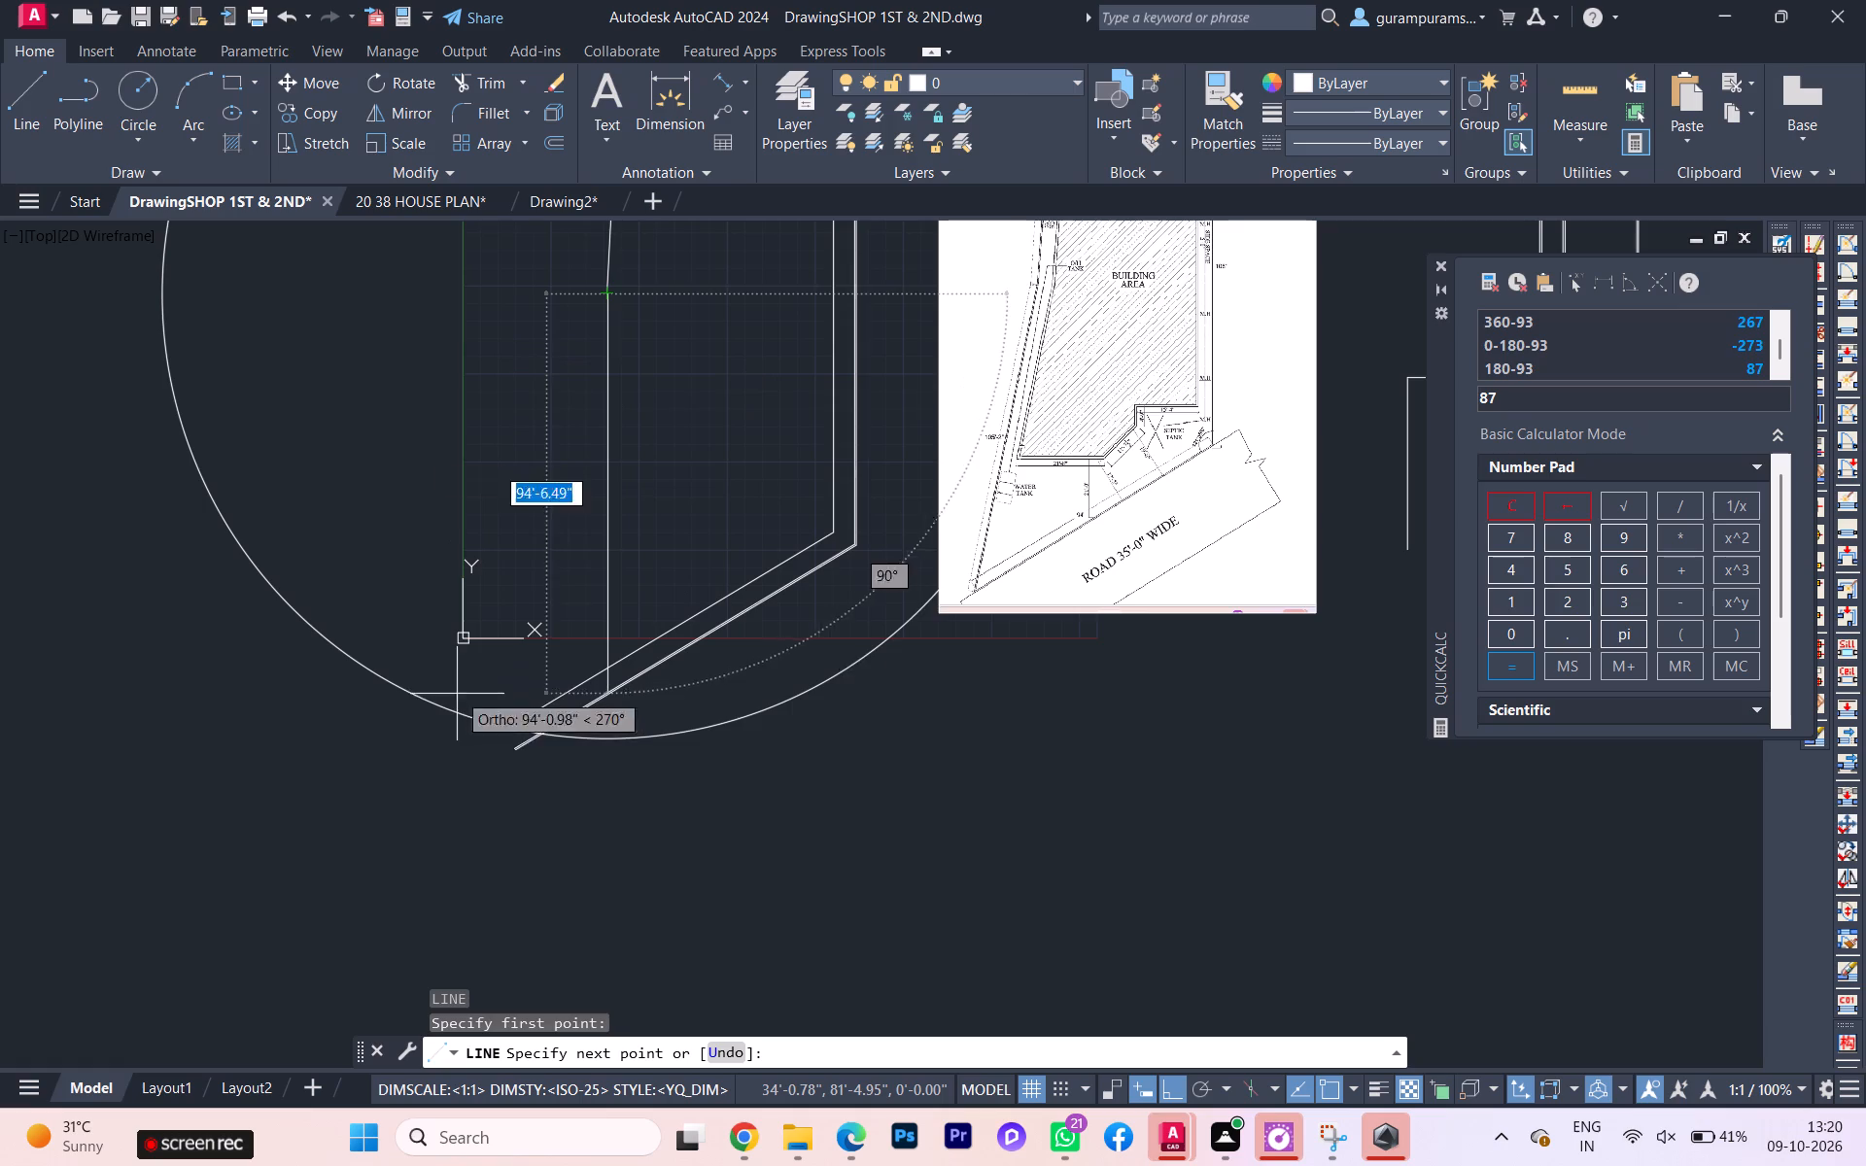
scroll(532, 754, "up", 3)
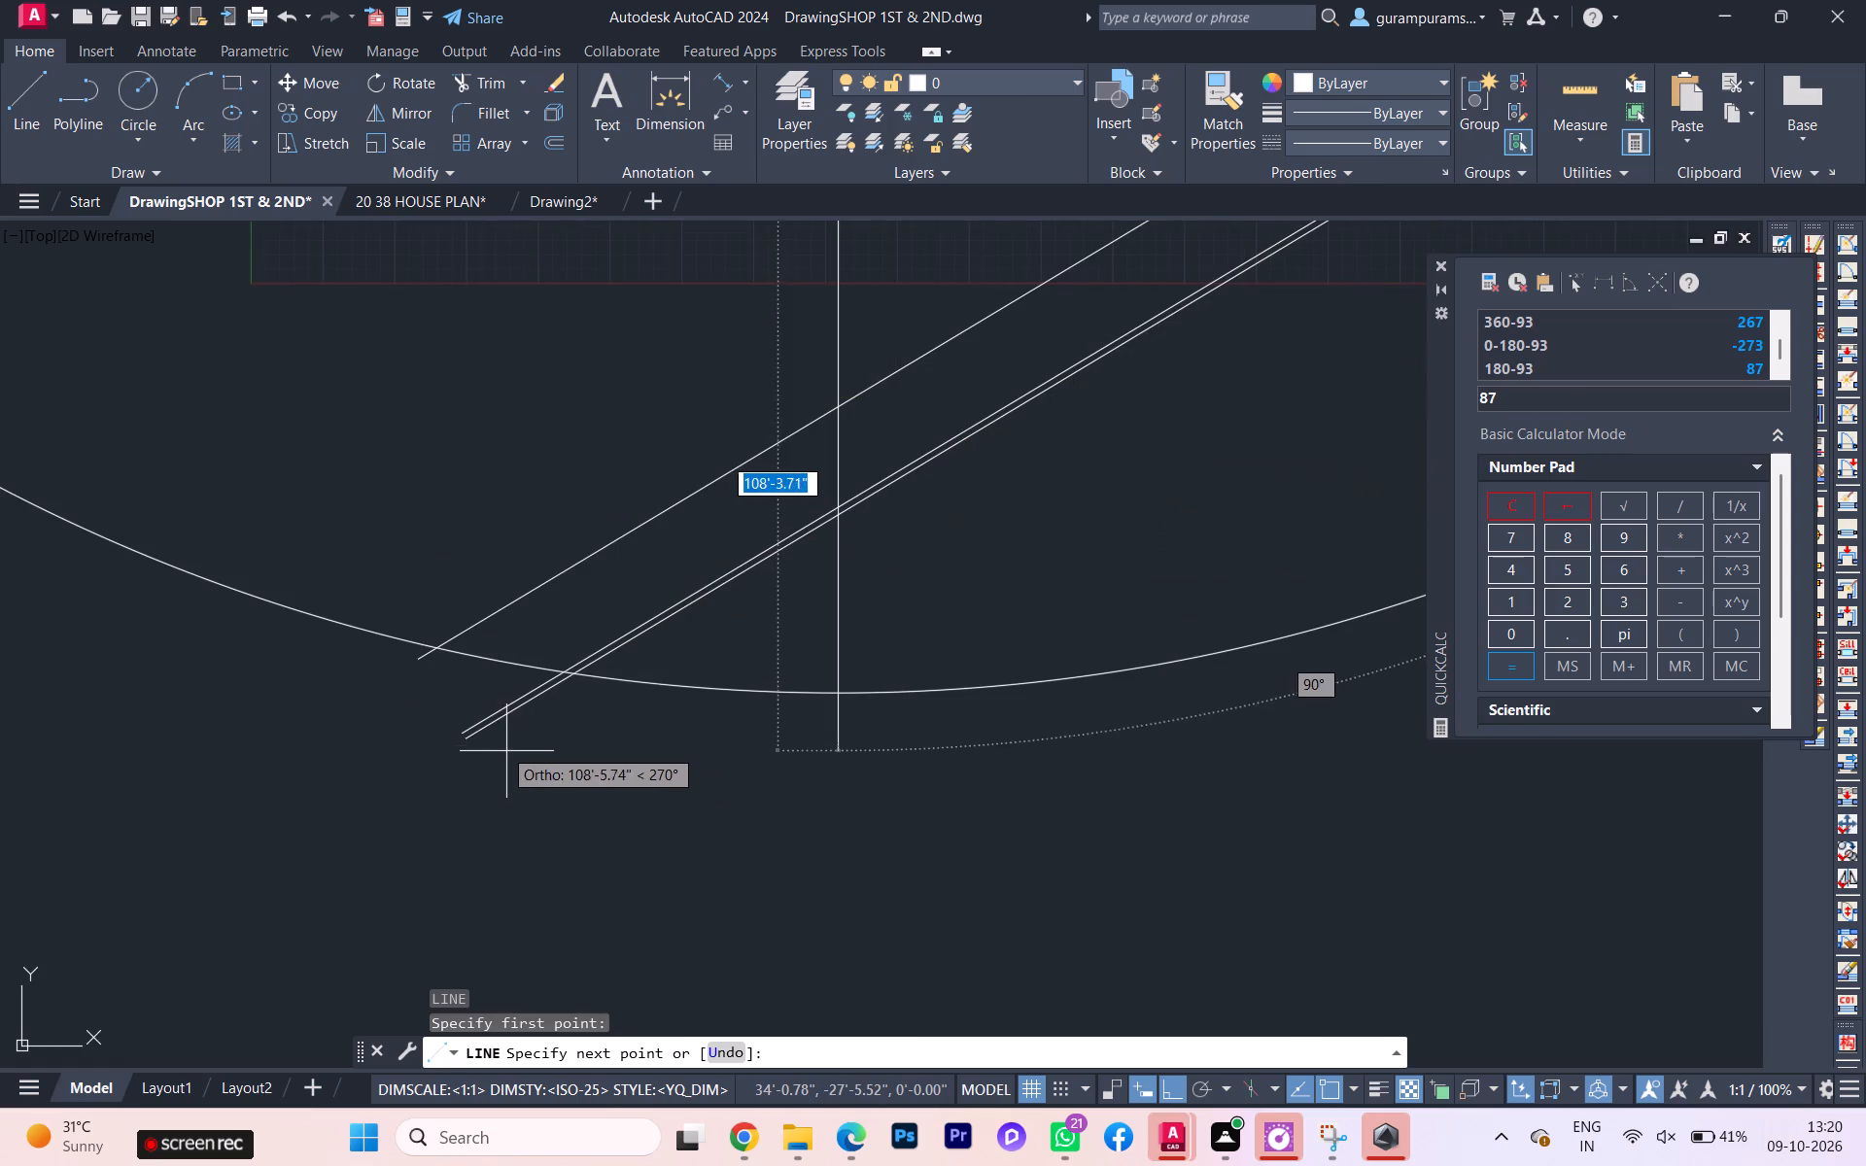
scroll(464, 748, "up", 2)
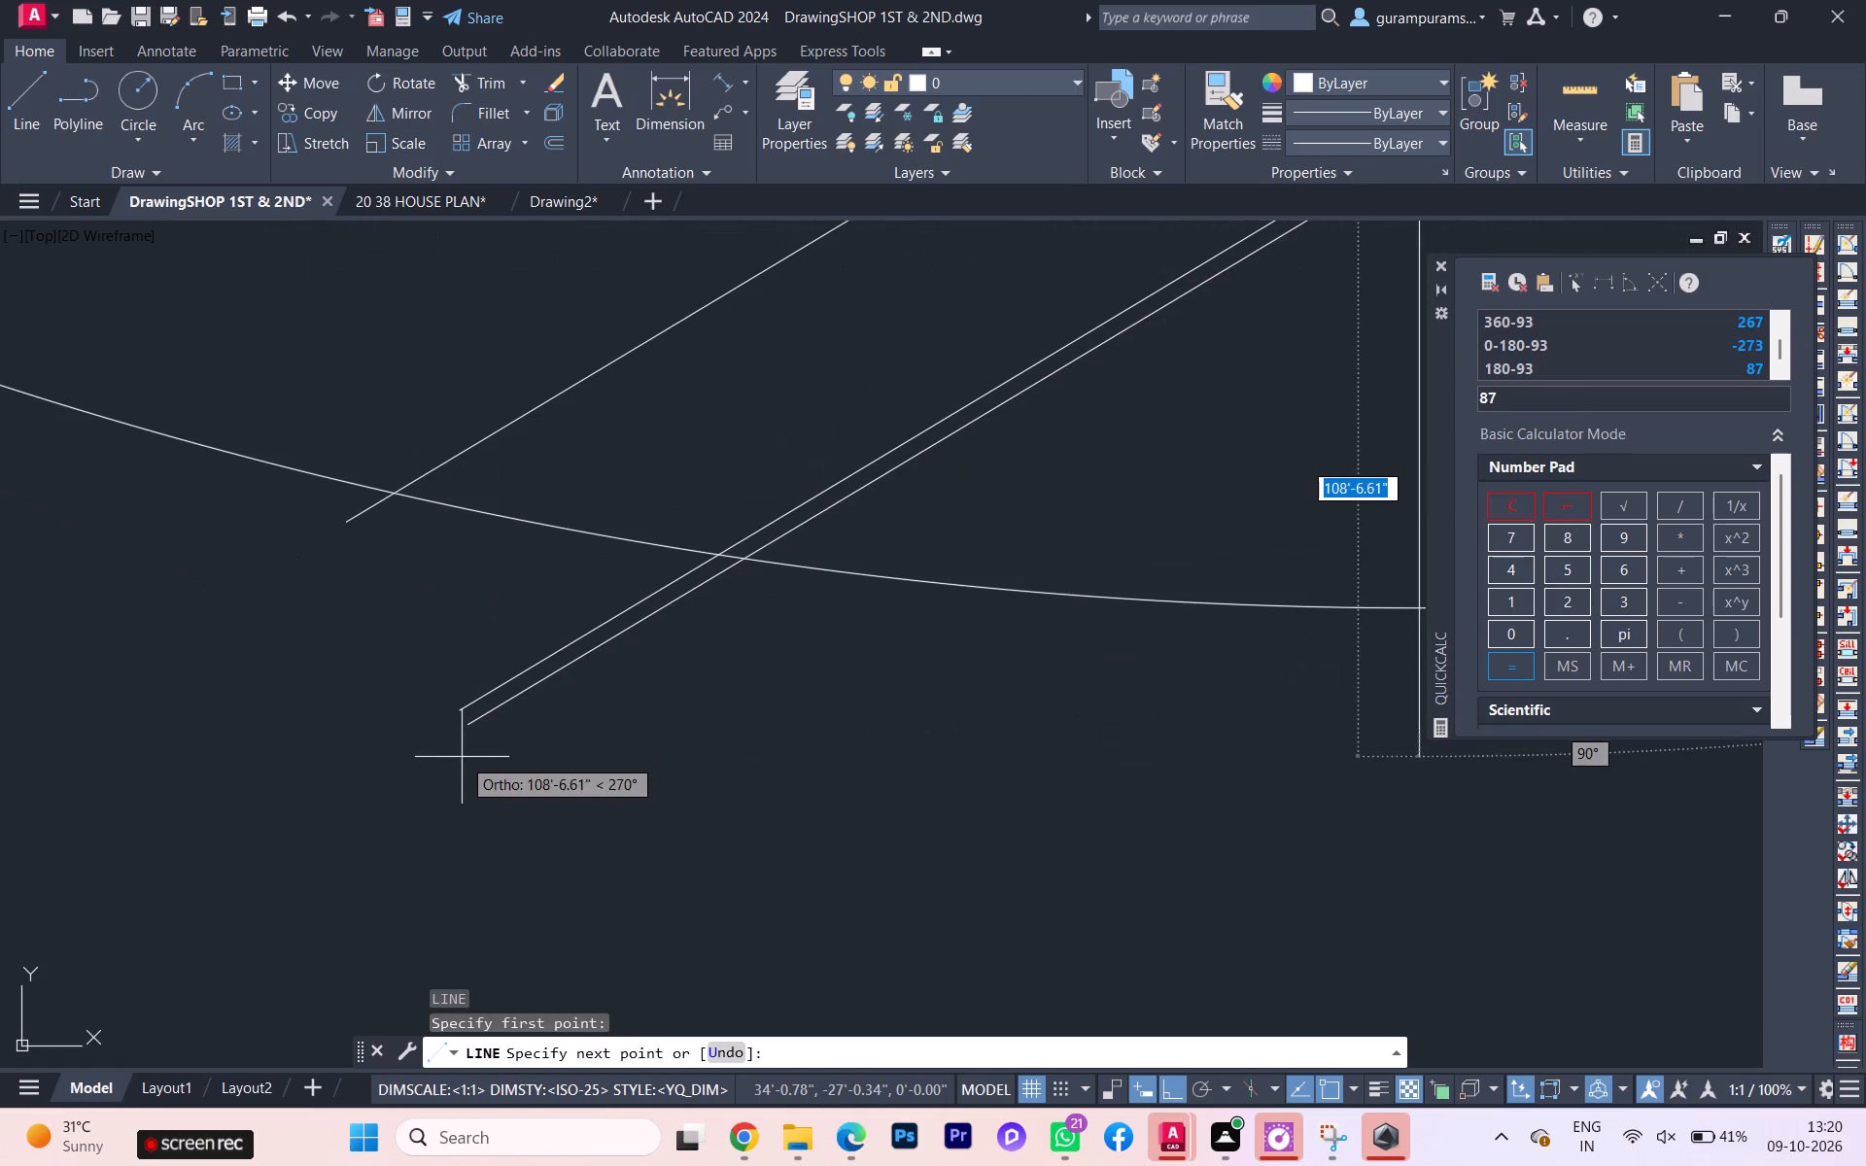
left_click(464, 732)
scroll(464, 732, "down", 4)
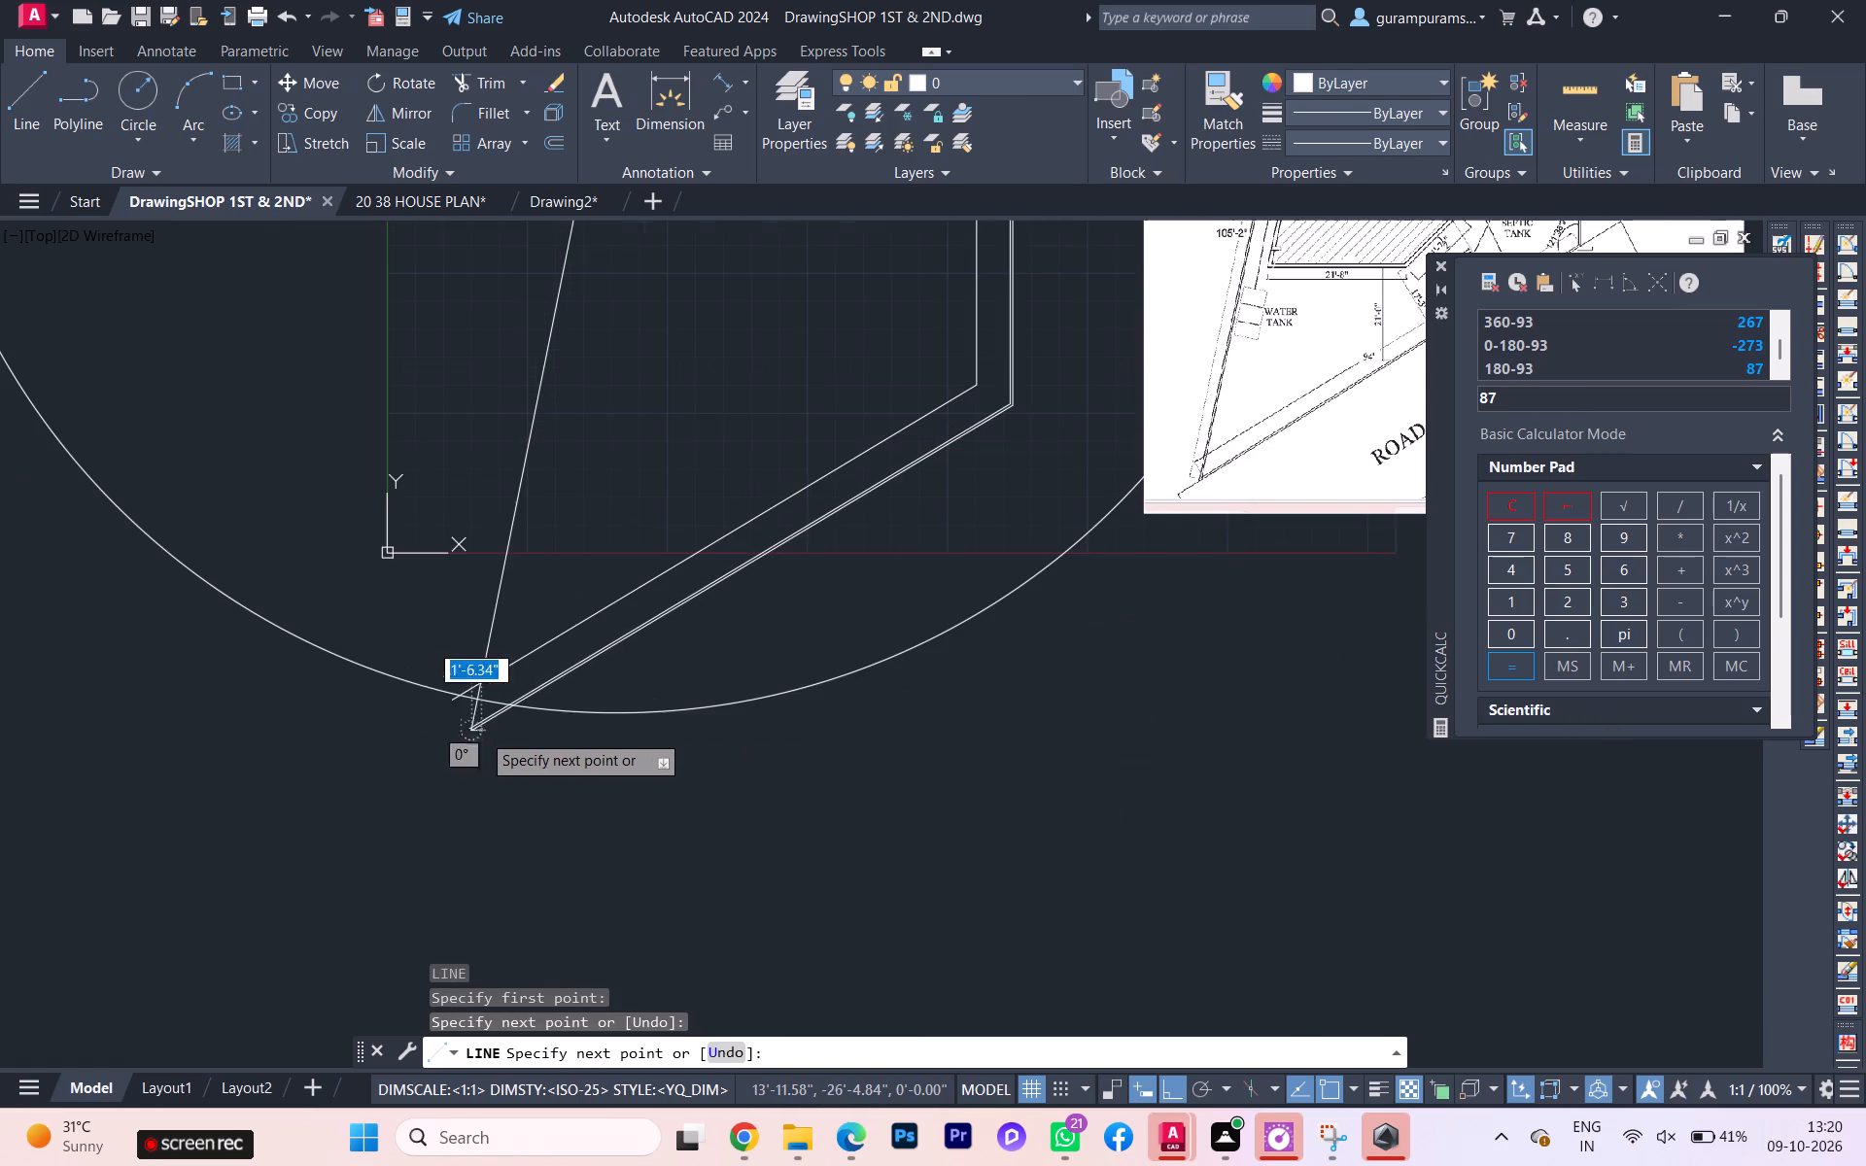
key("Escape")
left_click(533, 665)
left_click(543, 630)
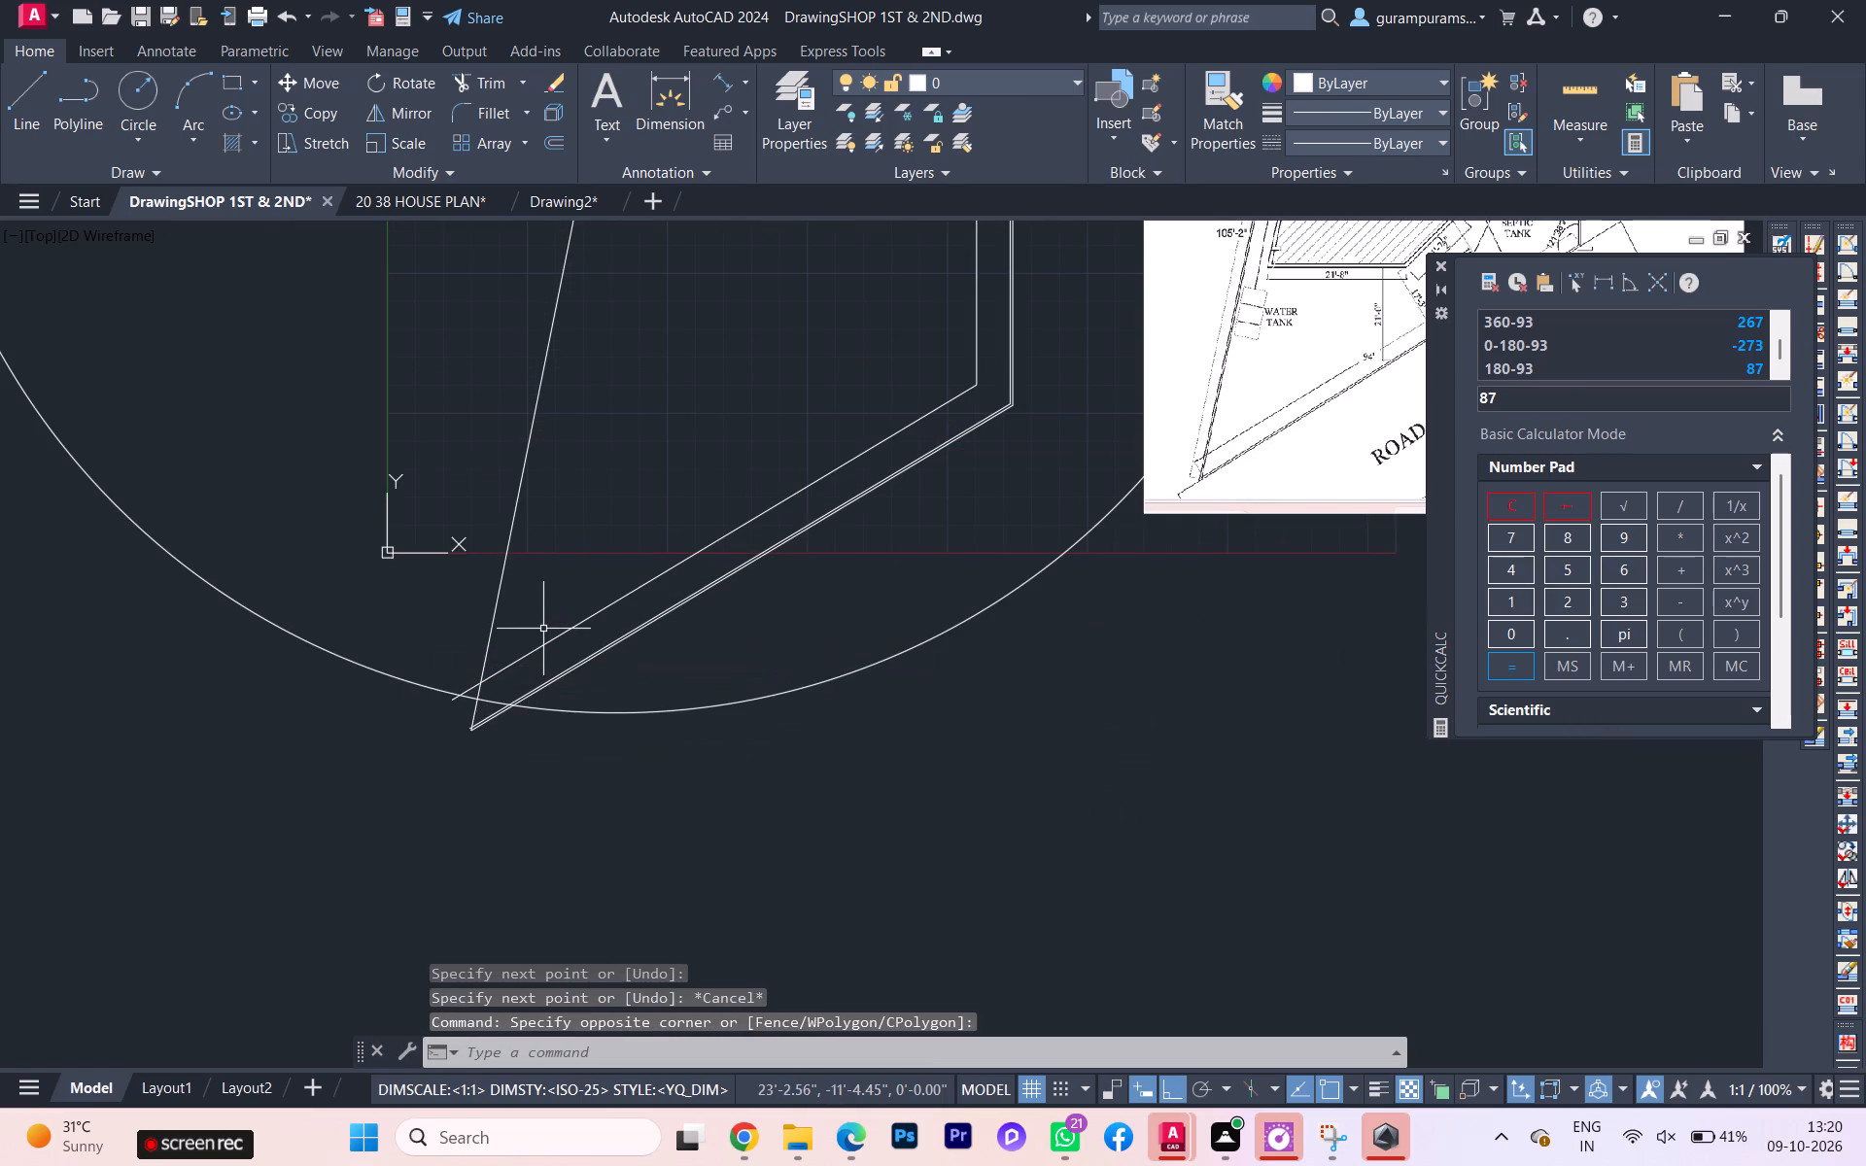
key("Escape")
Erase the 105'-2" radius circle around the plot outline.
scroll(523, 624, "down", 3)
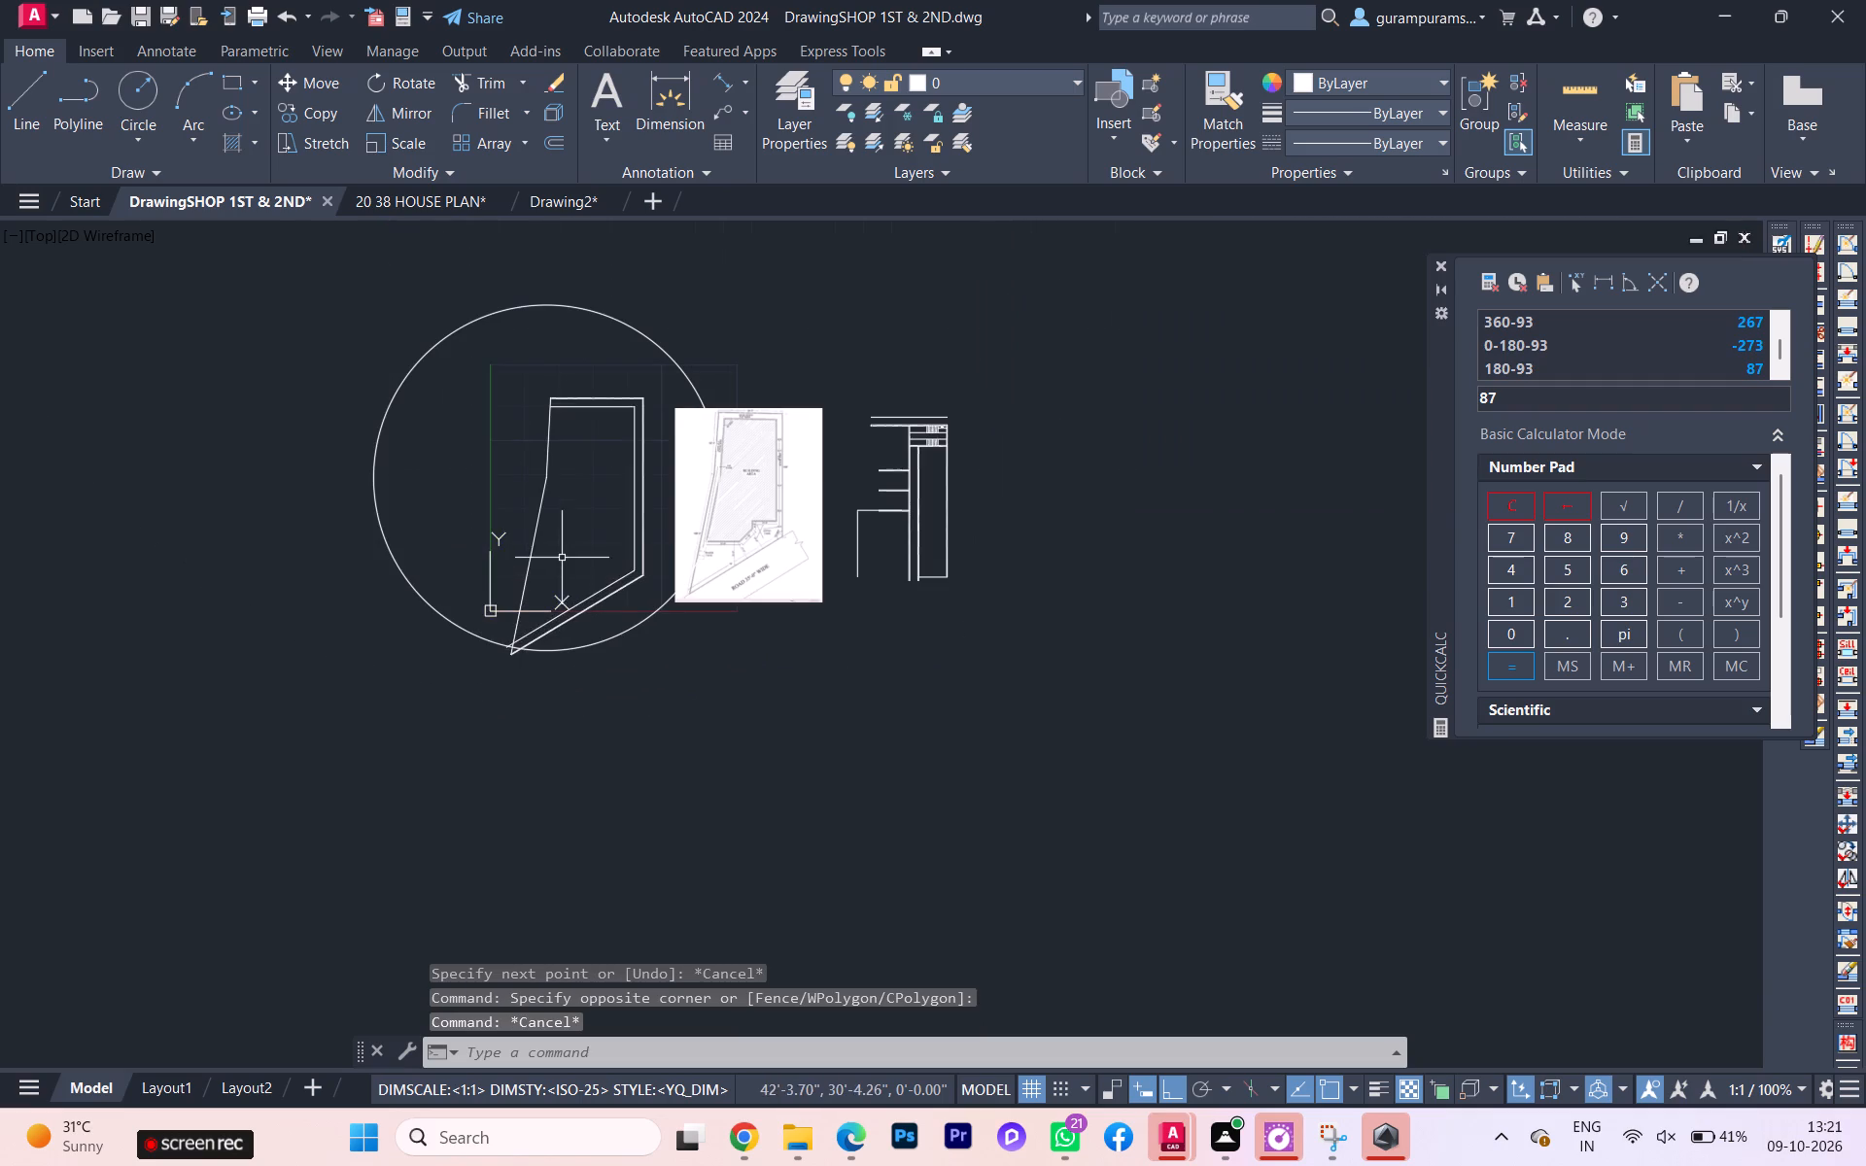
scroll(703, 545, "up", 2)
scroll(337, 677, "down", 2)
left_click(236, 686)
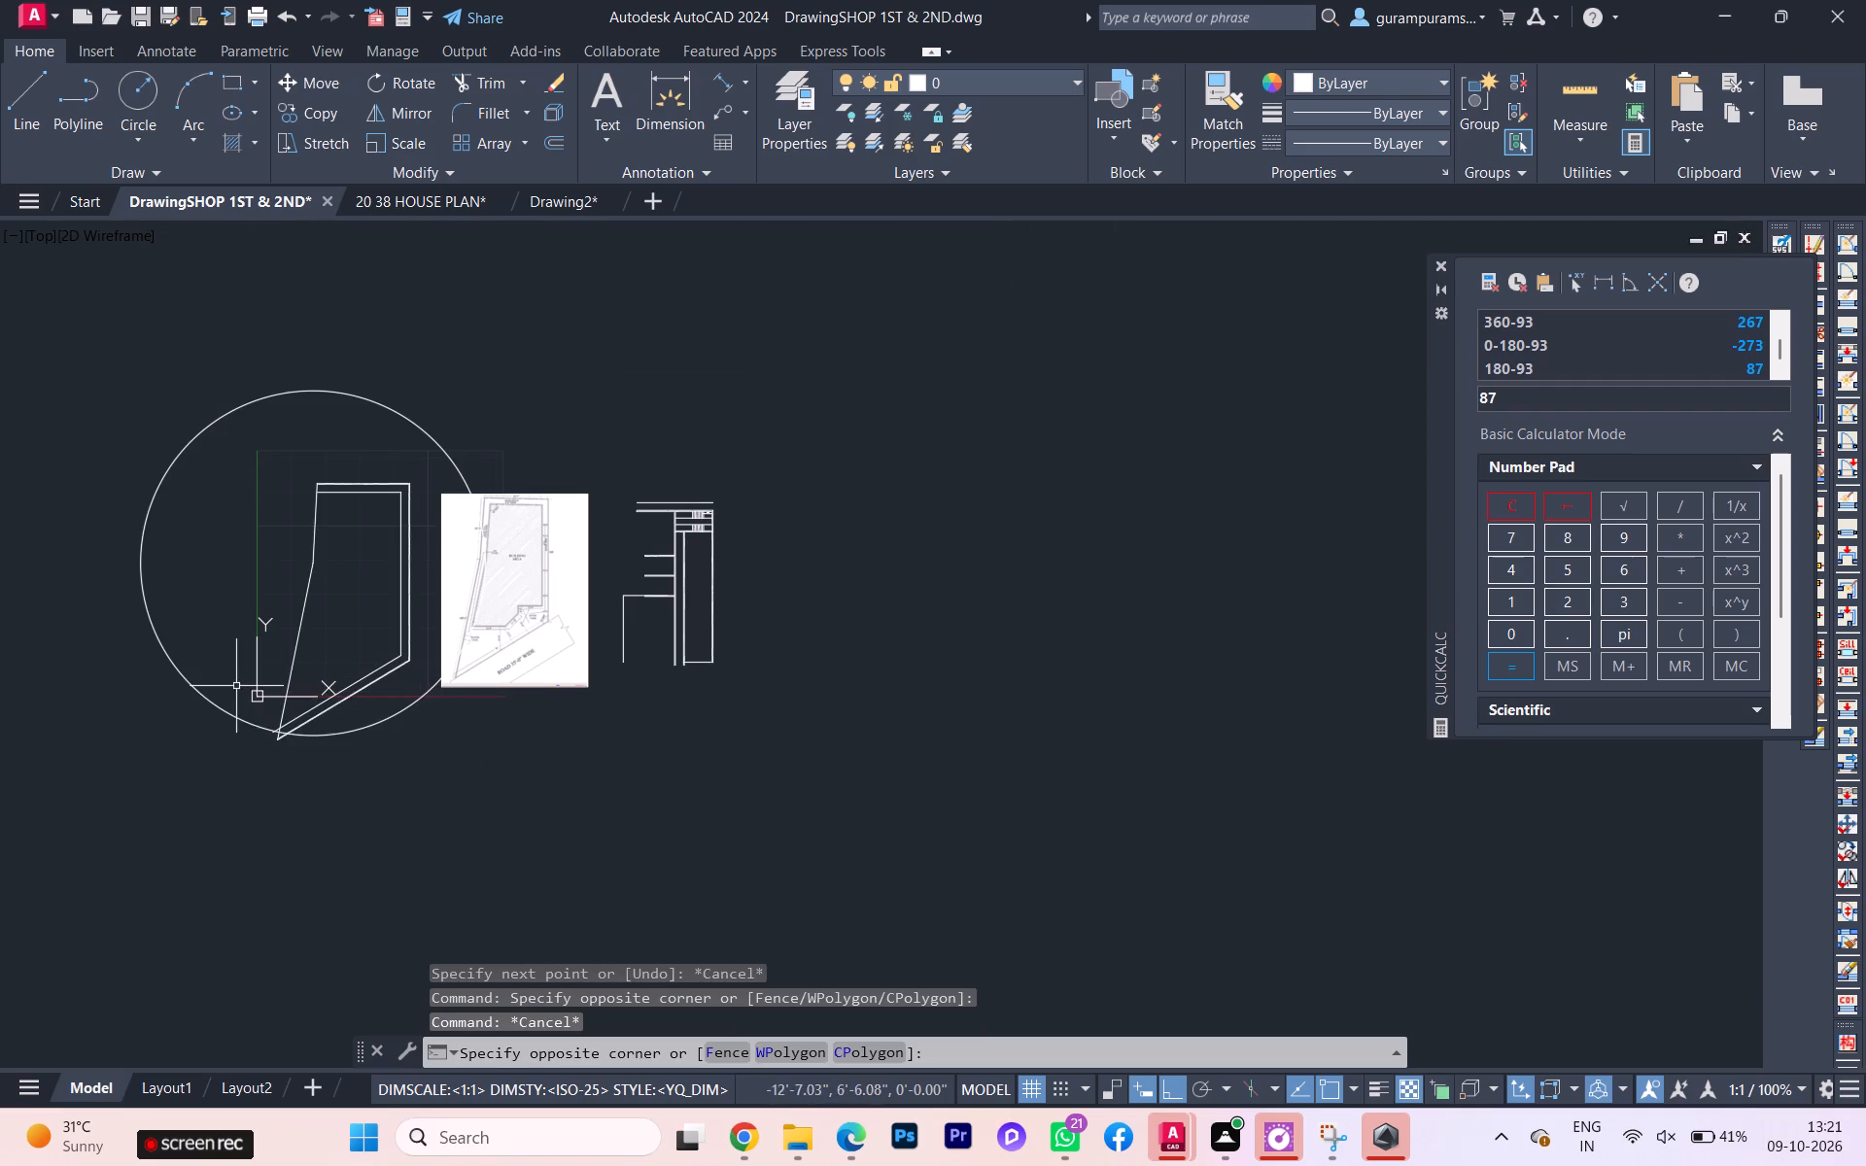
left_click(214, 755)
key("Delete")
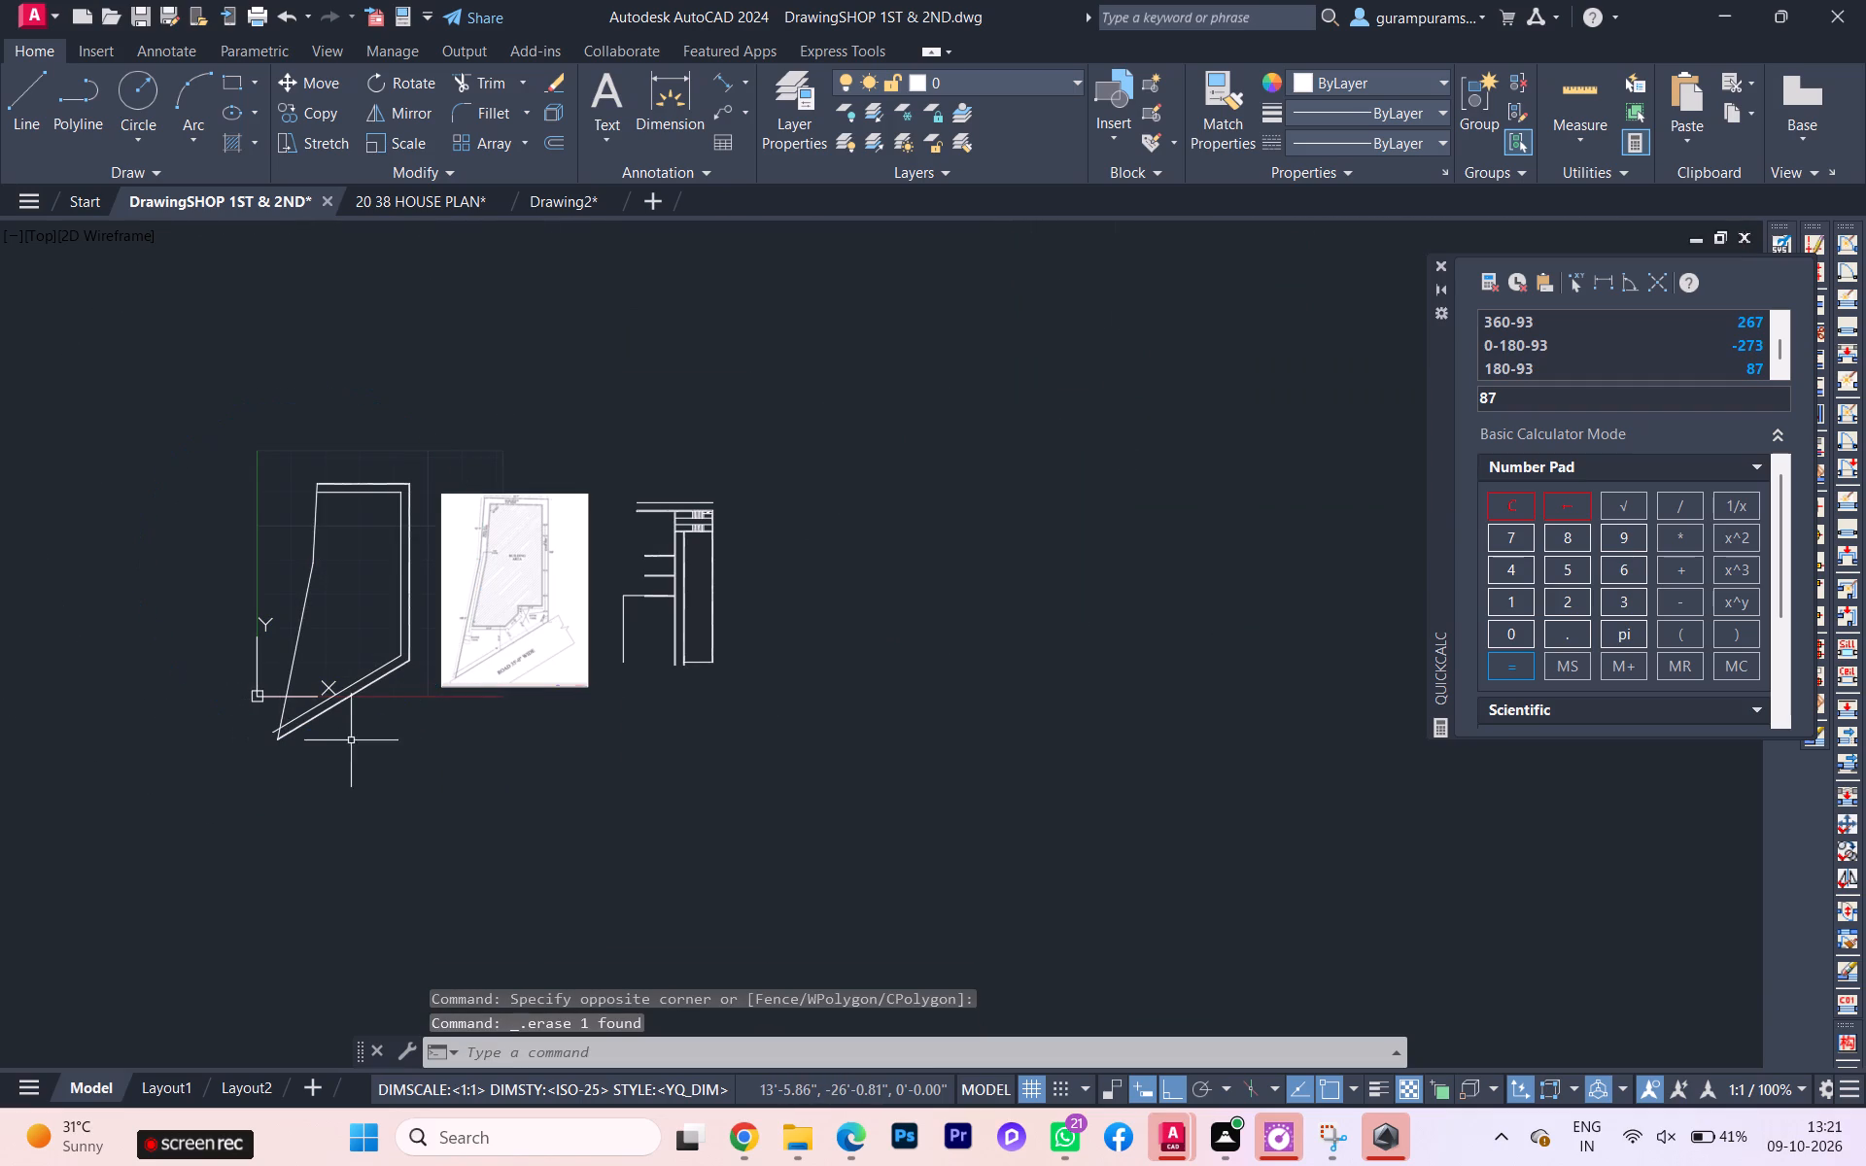
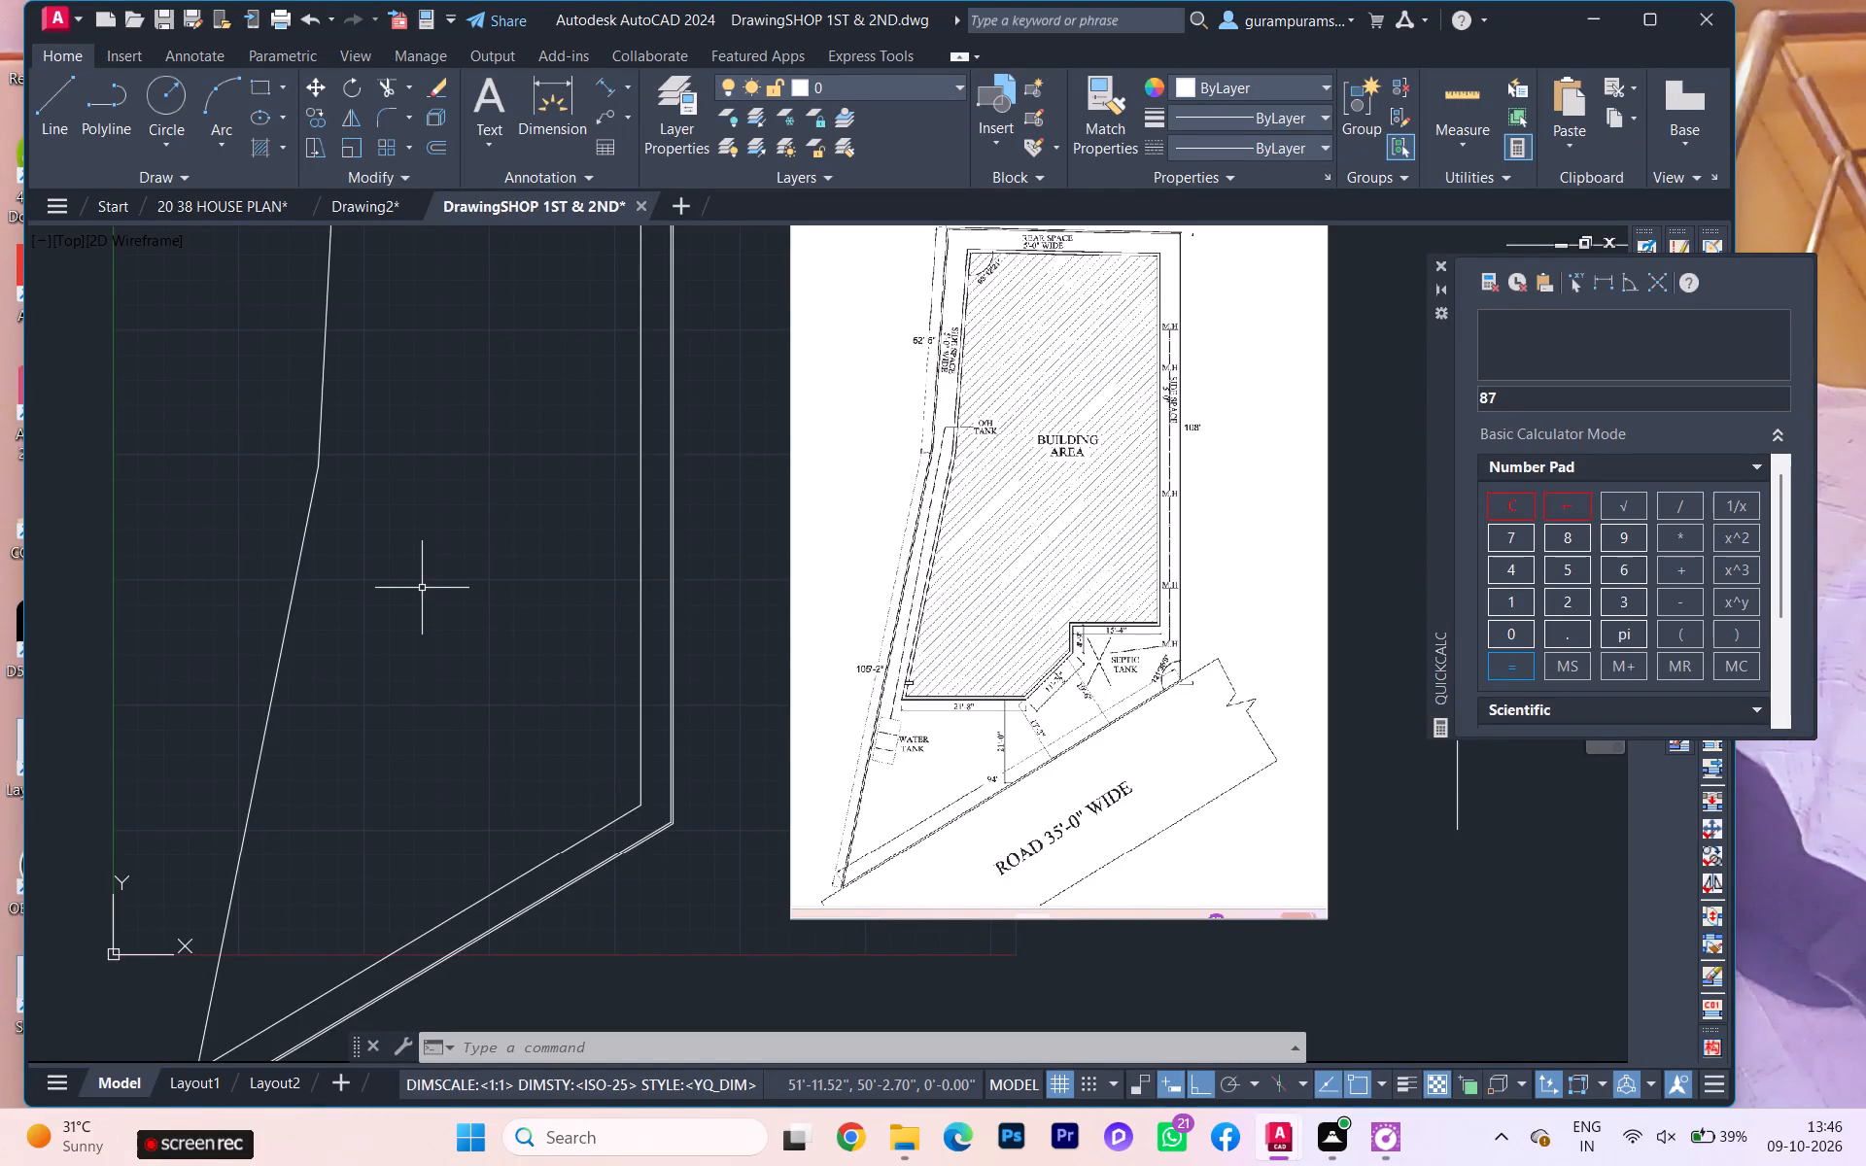
Compare the drawn plot outline with the reference site plan, checking its rear and side open spaces.
scroll(421, 588, "down", 2)
scroll(420, 586, "up", 1)
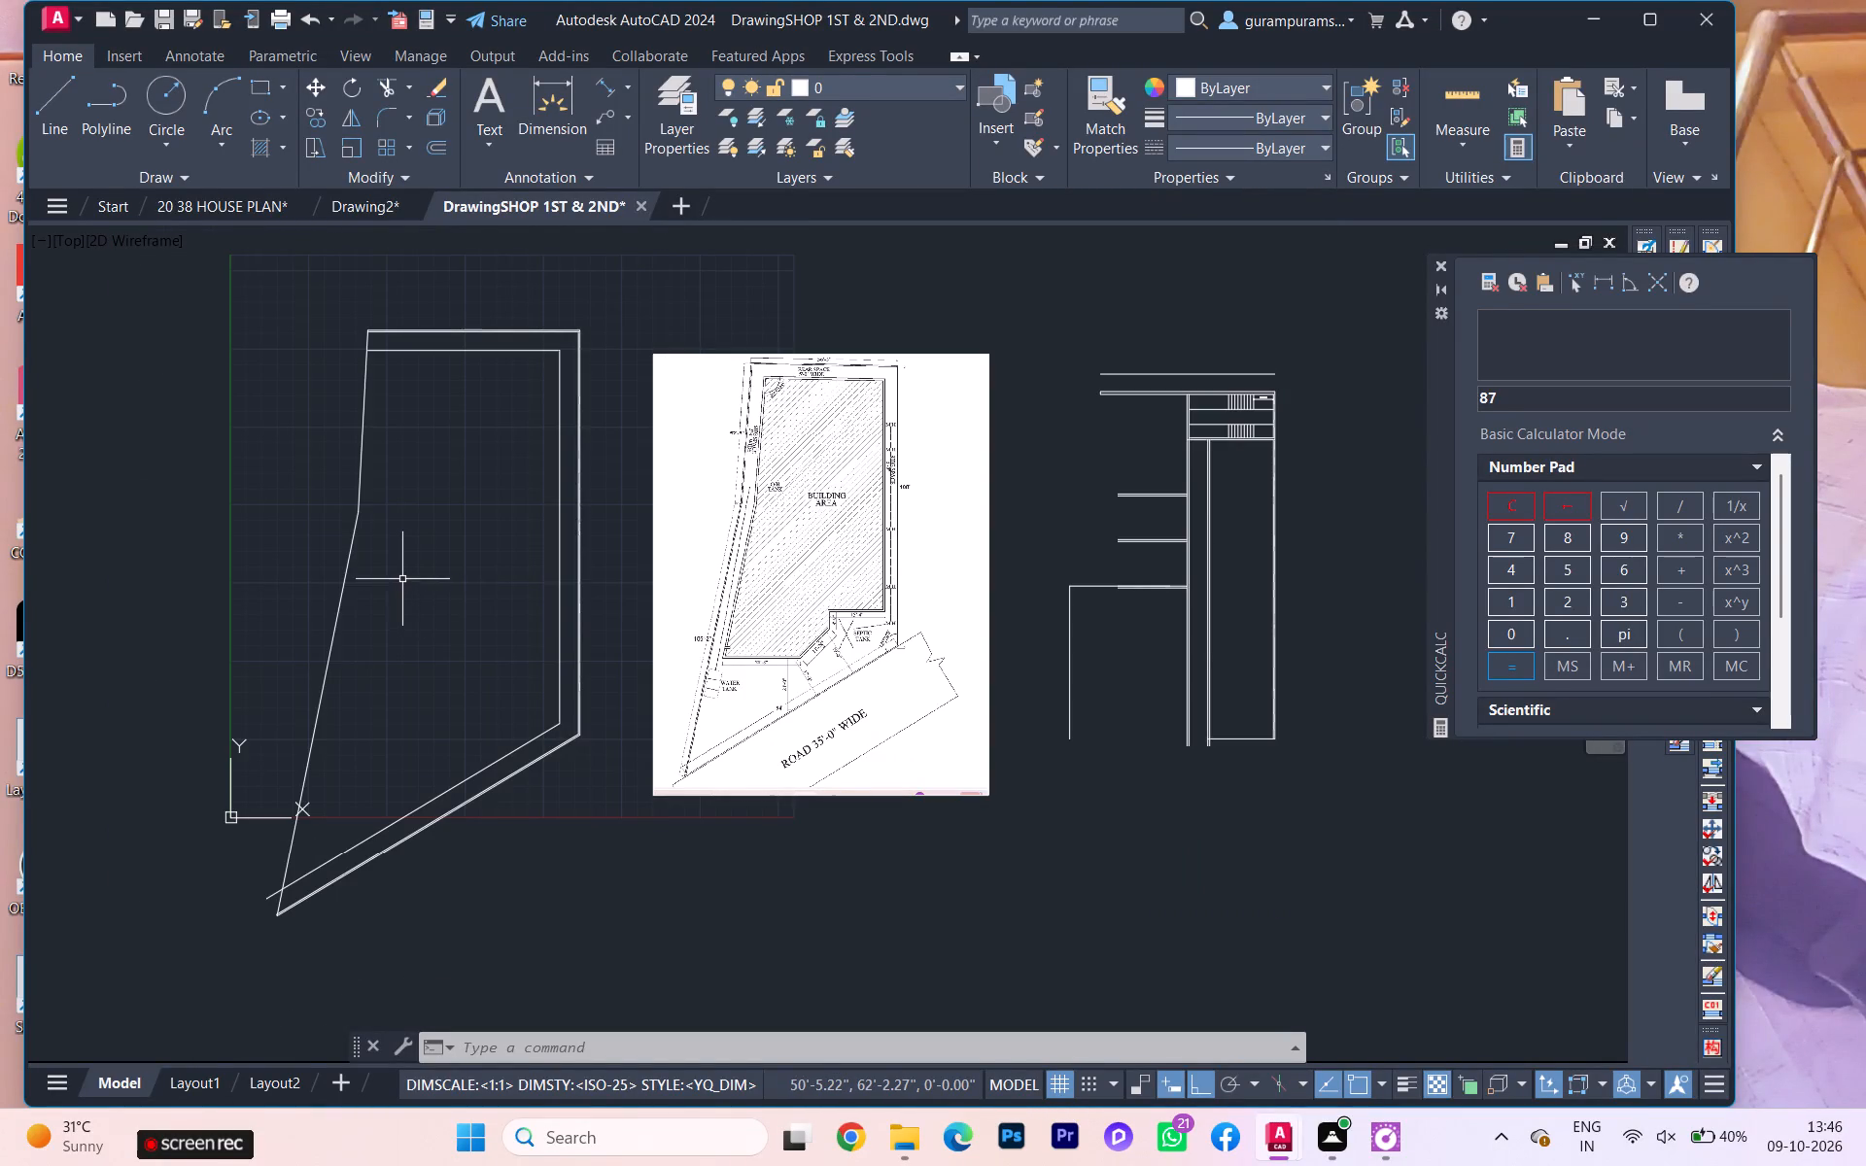
scroll(397, 575, "up", 1)
scroll(397, 575, "down", 1)
scroll(410, 555, "up", 1)
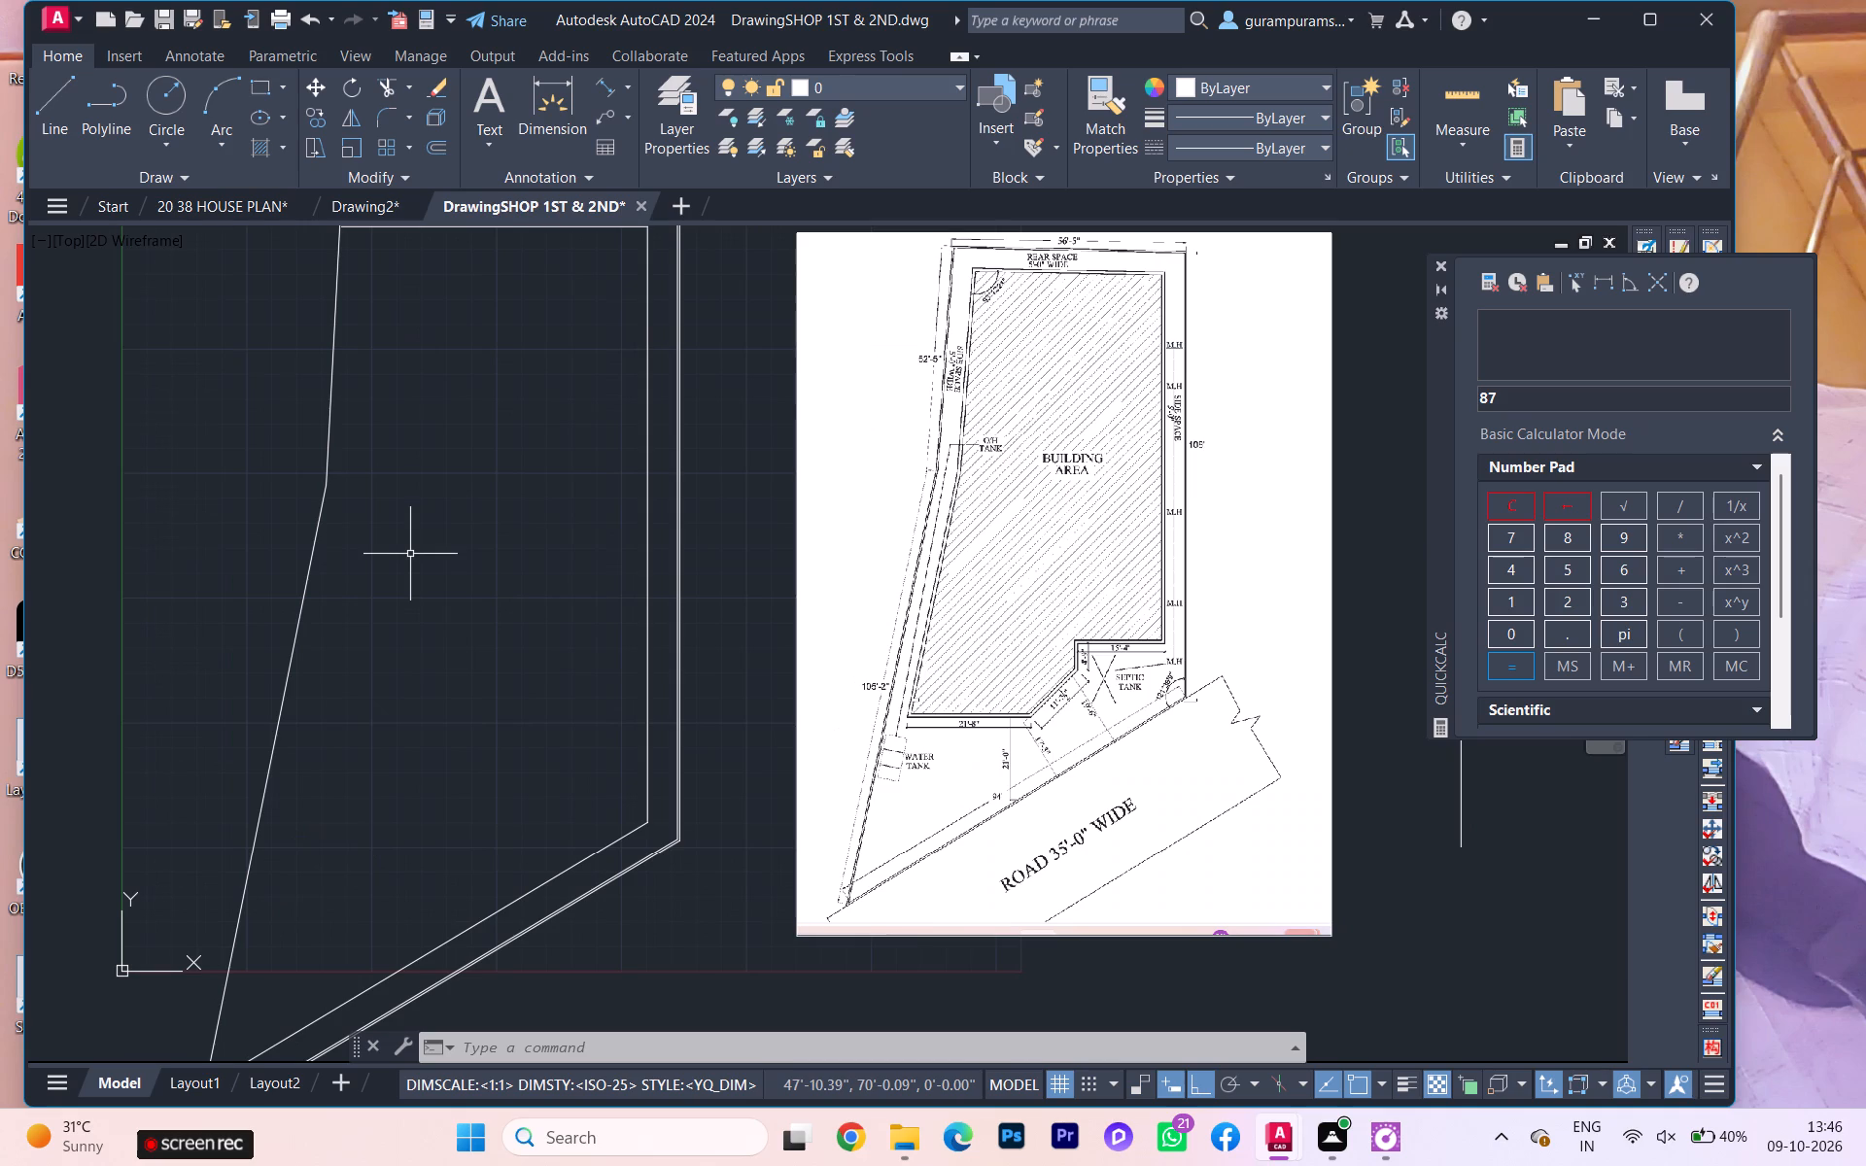
scroll(889, 578, "up", 1)
scroll(889, 578, "down", 1)
scroll(889, 578, "up", 1)
scroll(889, 579, "down", 1)
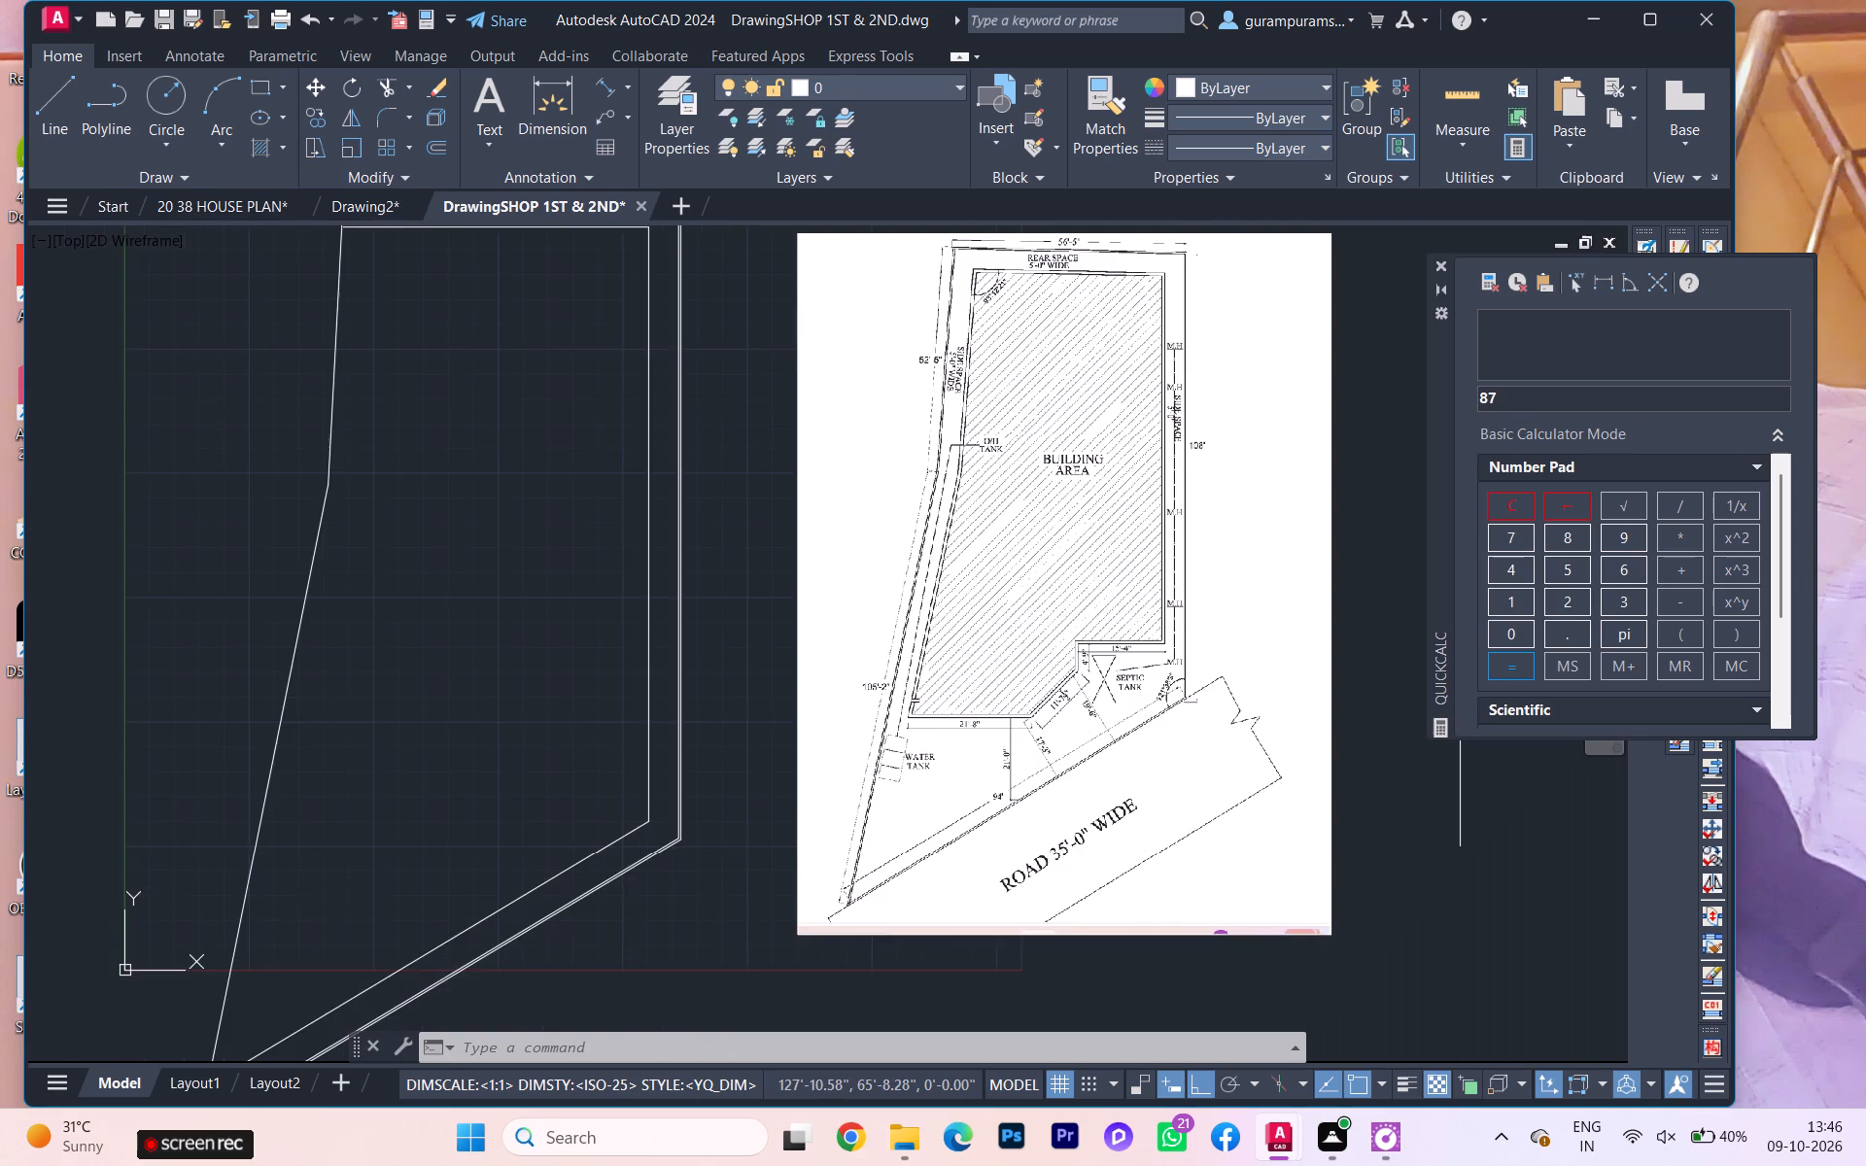
scroll(889, 581, "down", 1)
scroll(730, 550, "up", 1)
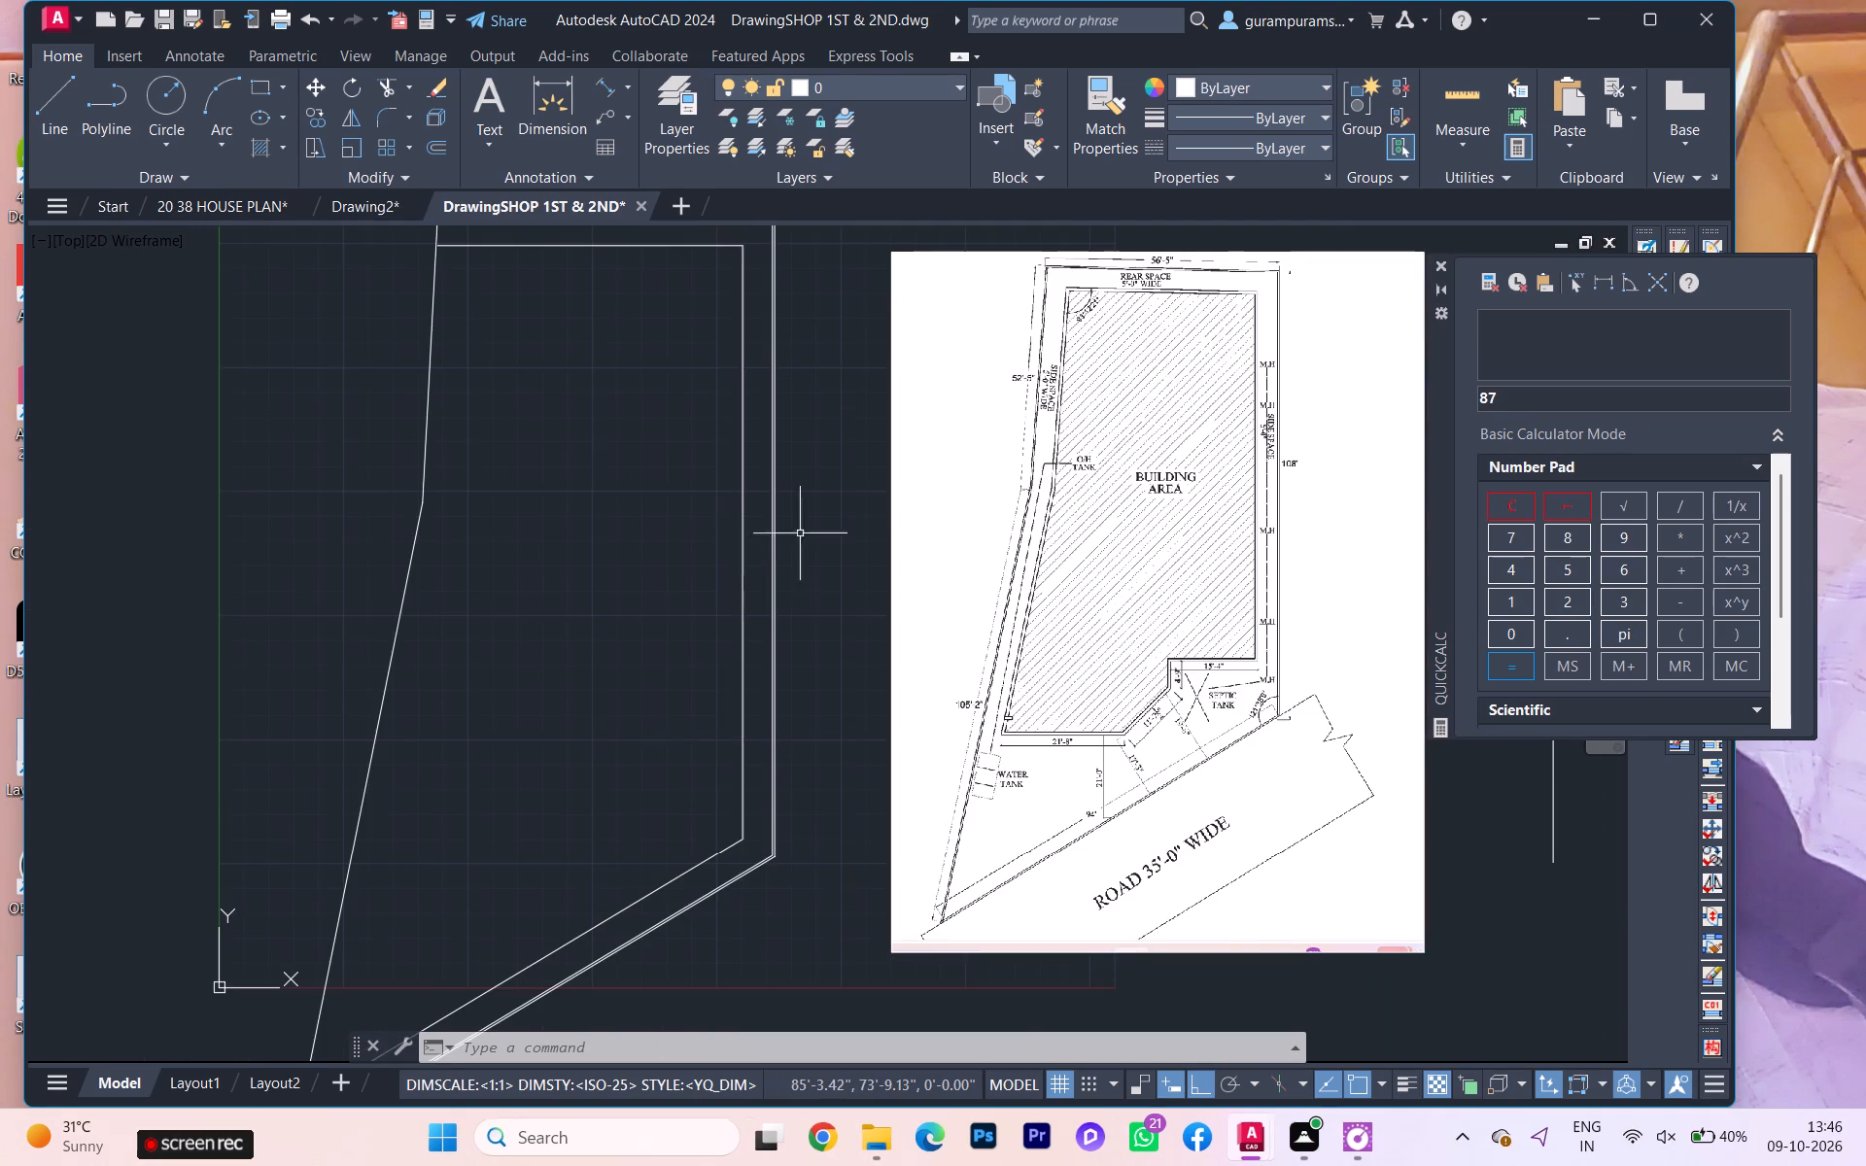
scroll(1133, 500, "up", 1)
middle_click_drag(1107, 483, 1079, 724)
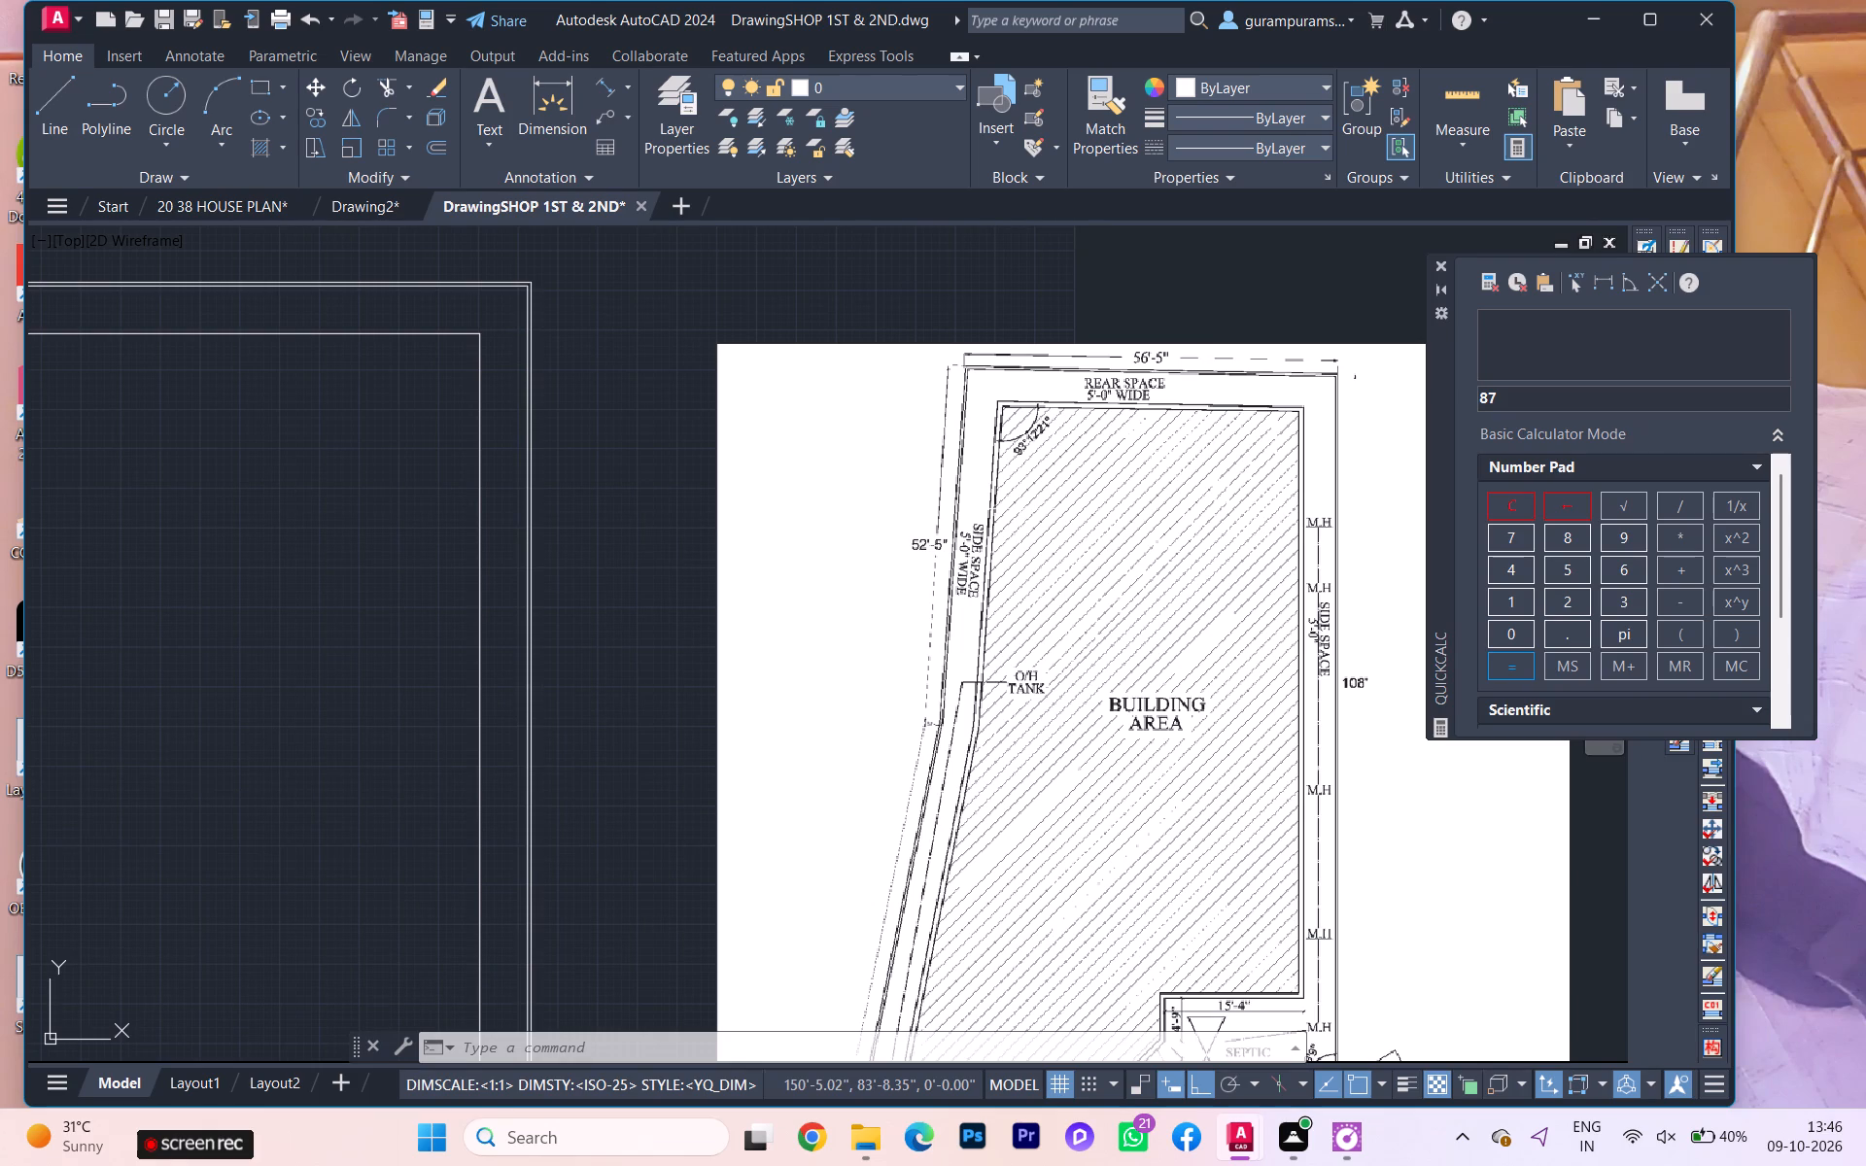
scroll(995, 514, "down", 2)
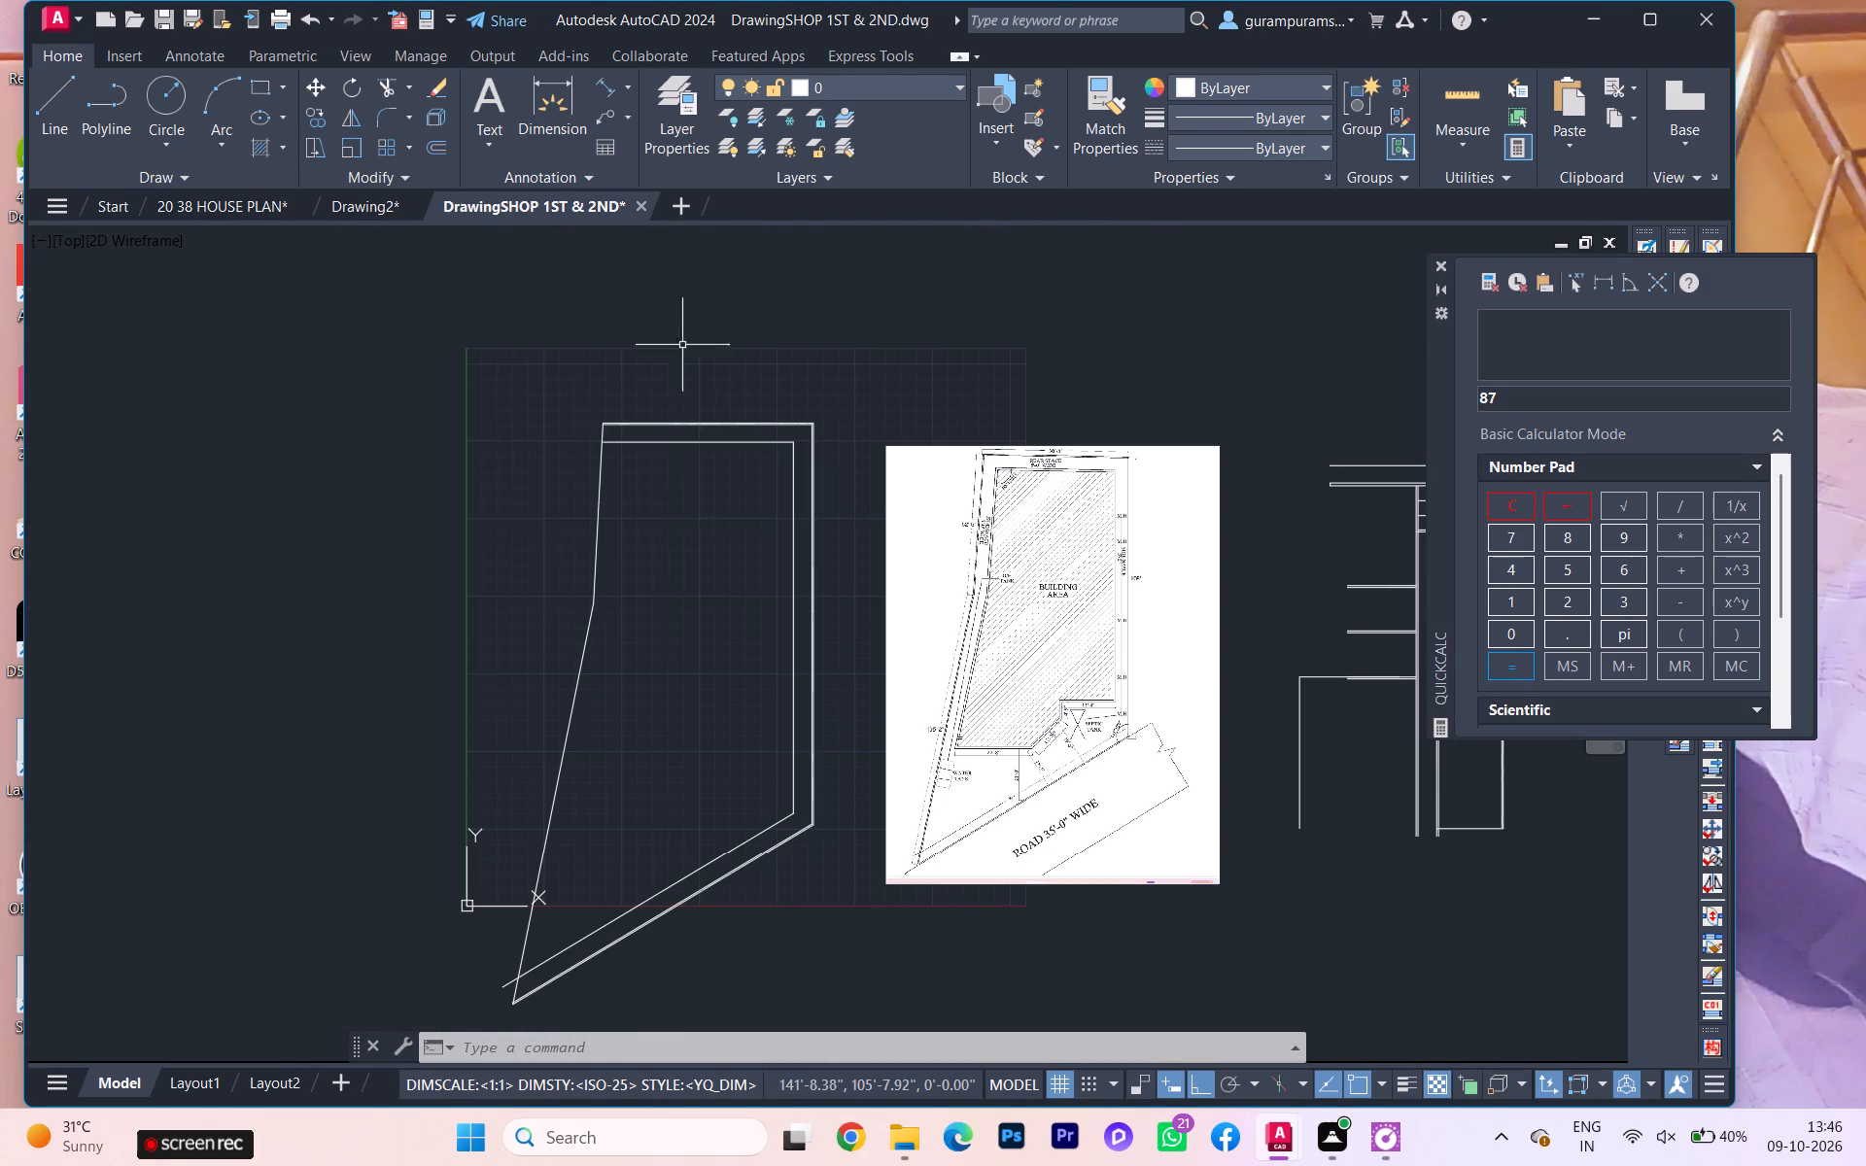
Join the upper and lower west boundary lines into one polyline.
scroll(651, 411, "up", 1)
left_click(647, 810)
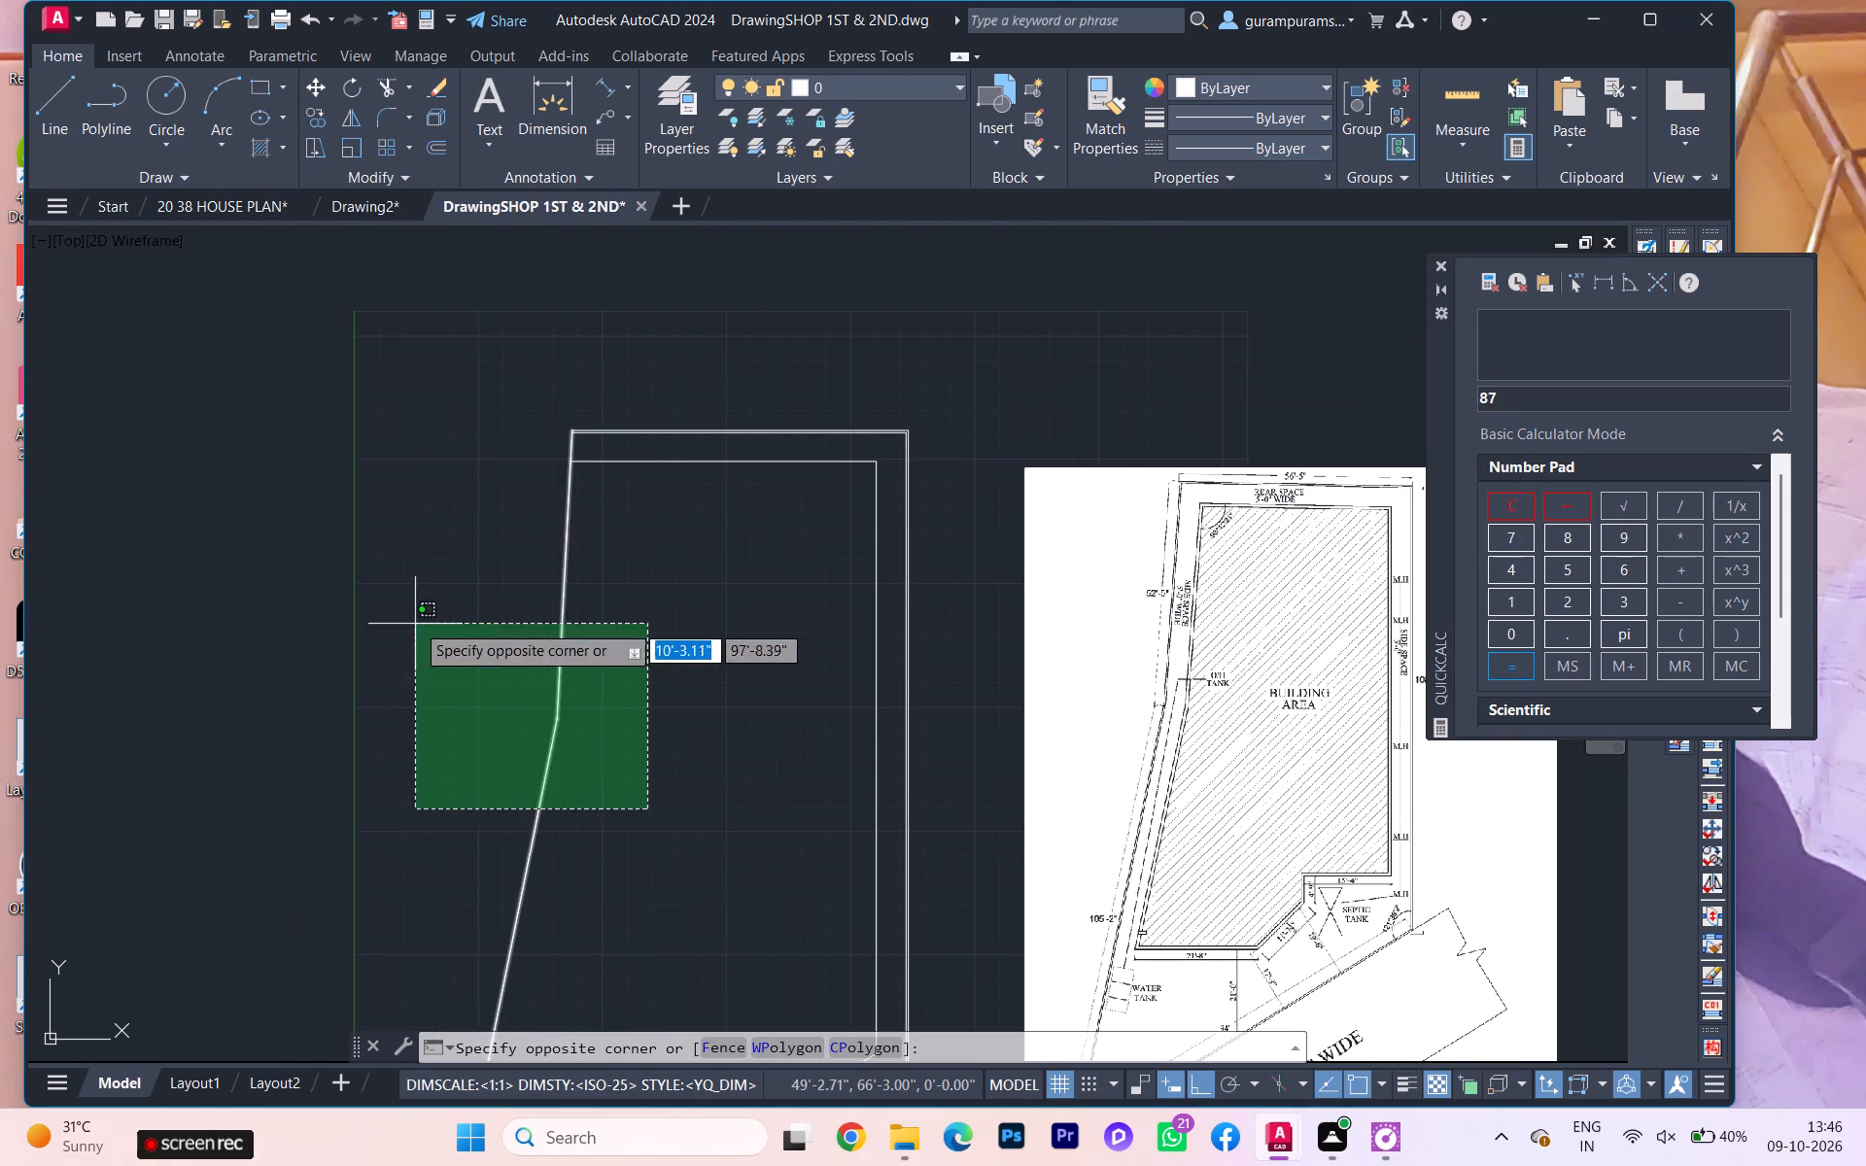
left_click(415, 623)
key("j")
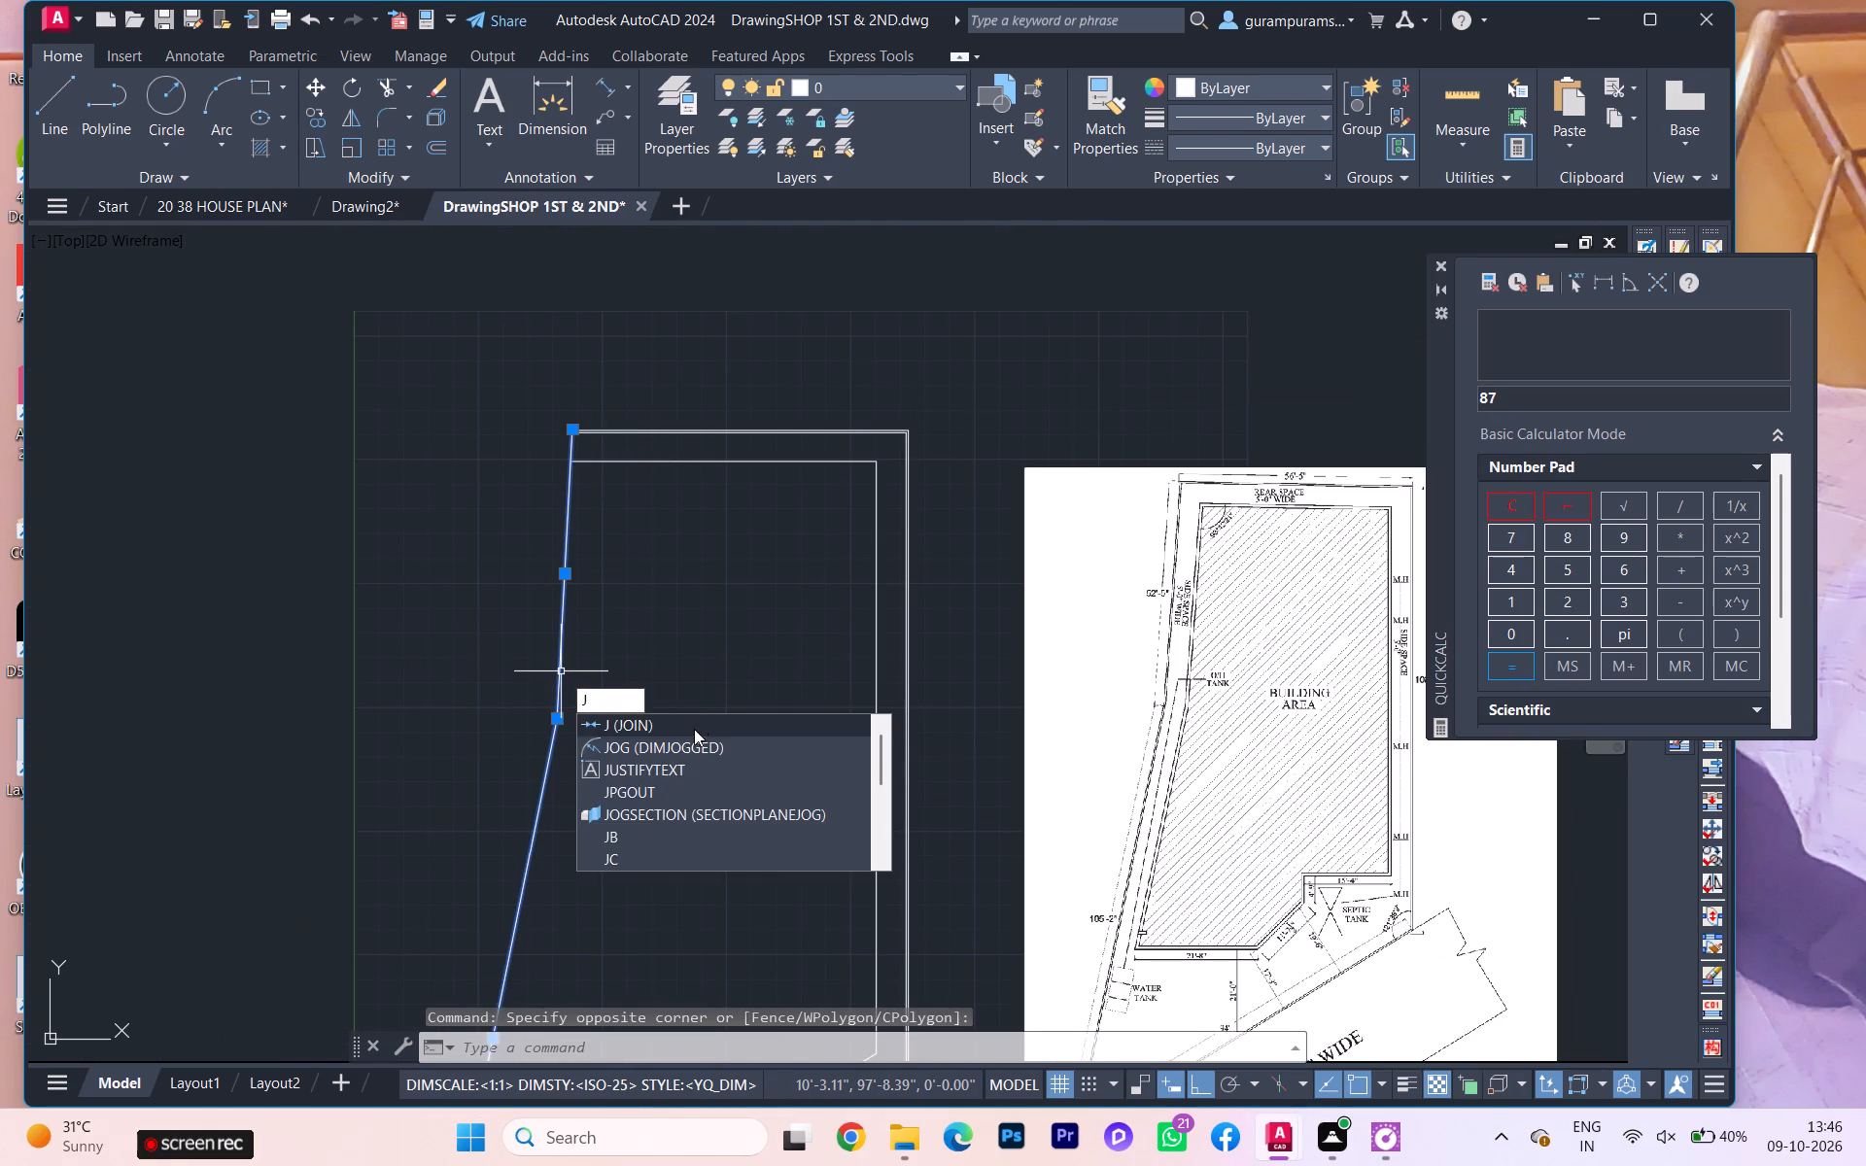
left_click(694, 729)
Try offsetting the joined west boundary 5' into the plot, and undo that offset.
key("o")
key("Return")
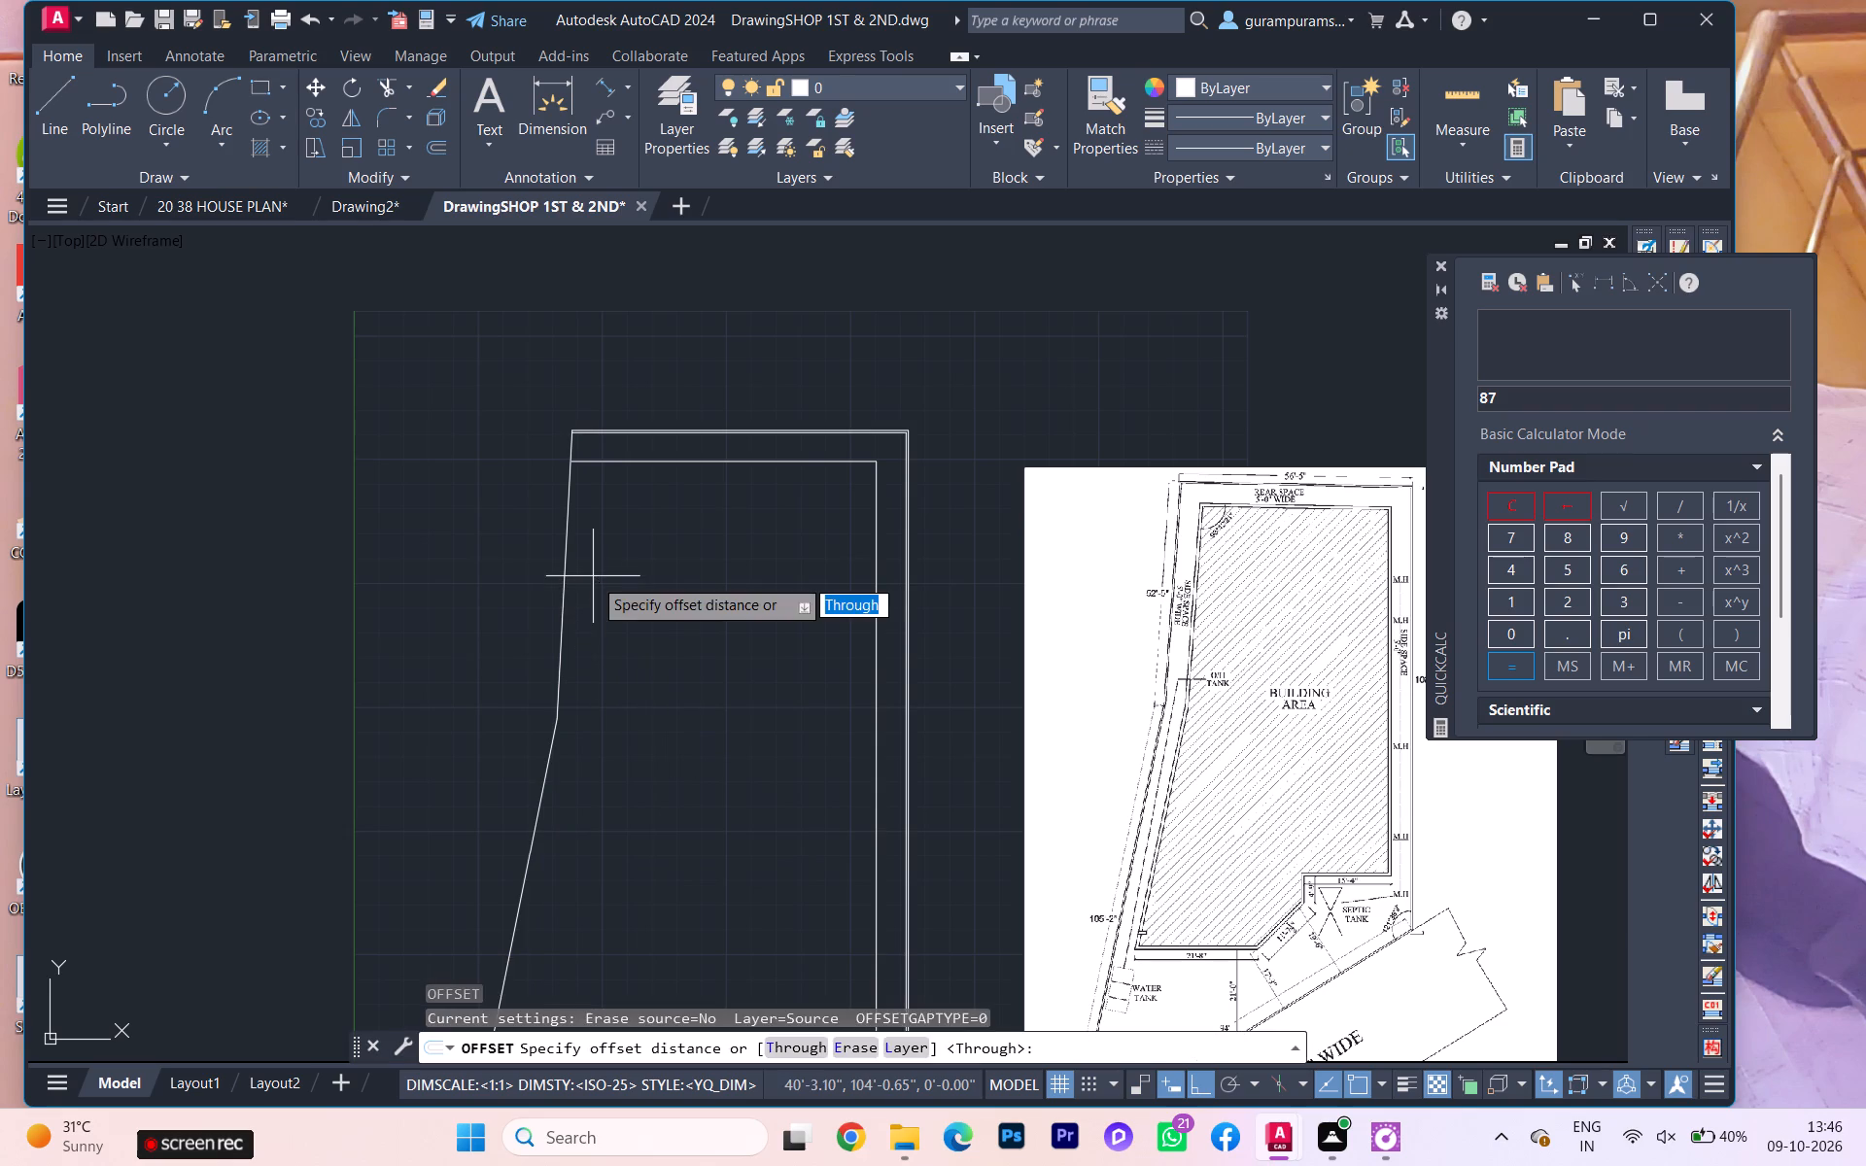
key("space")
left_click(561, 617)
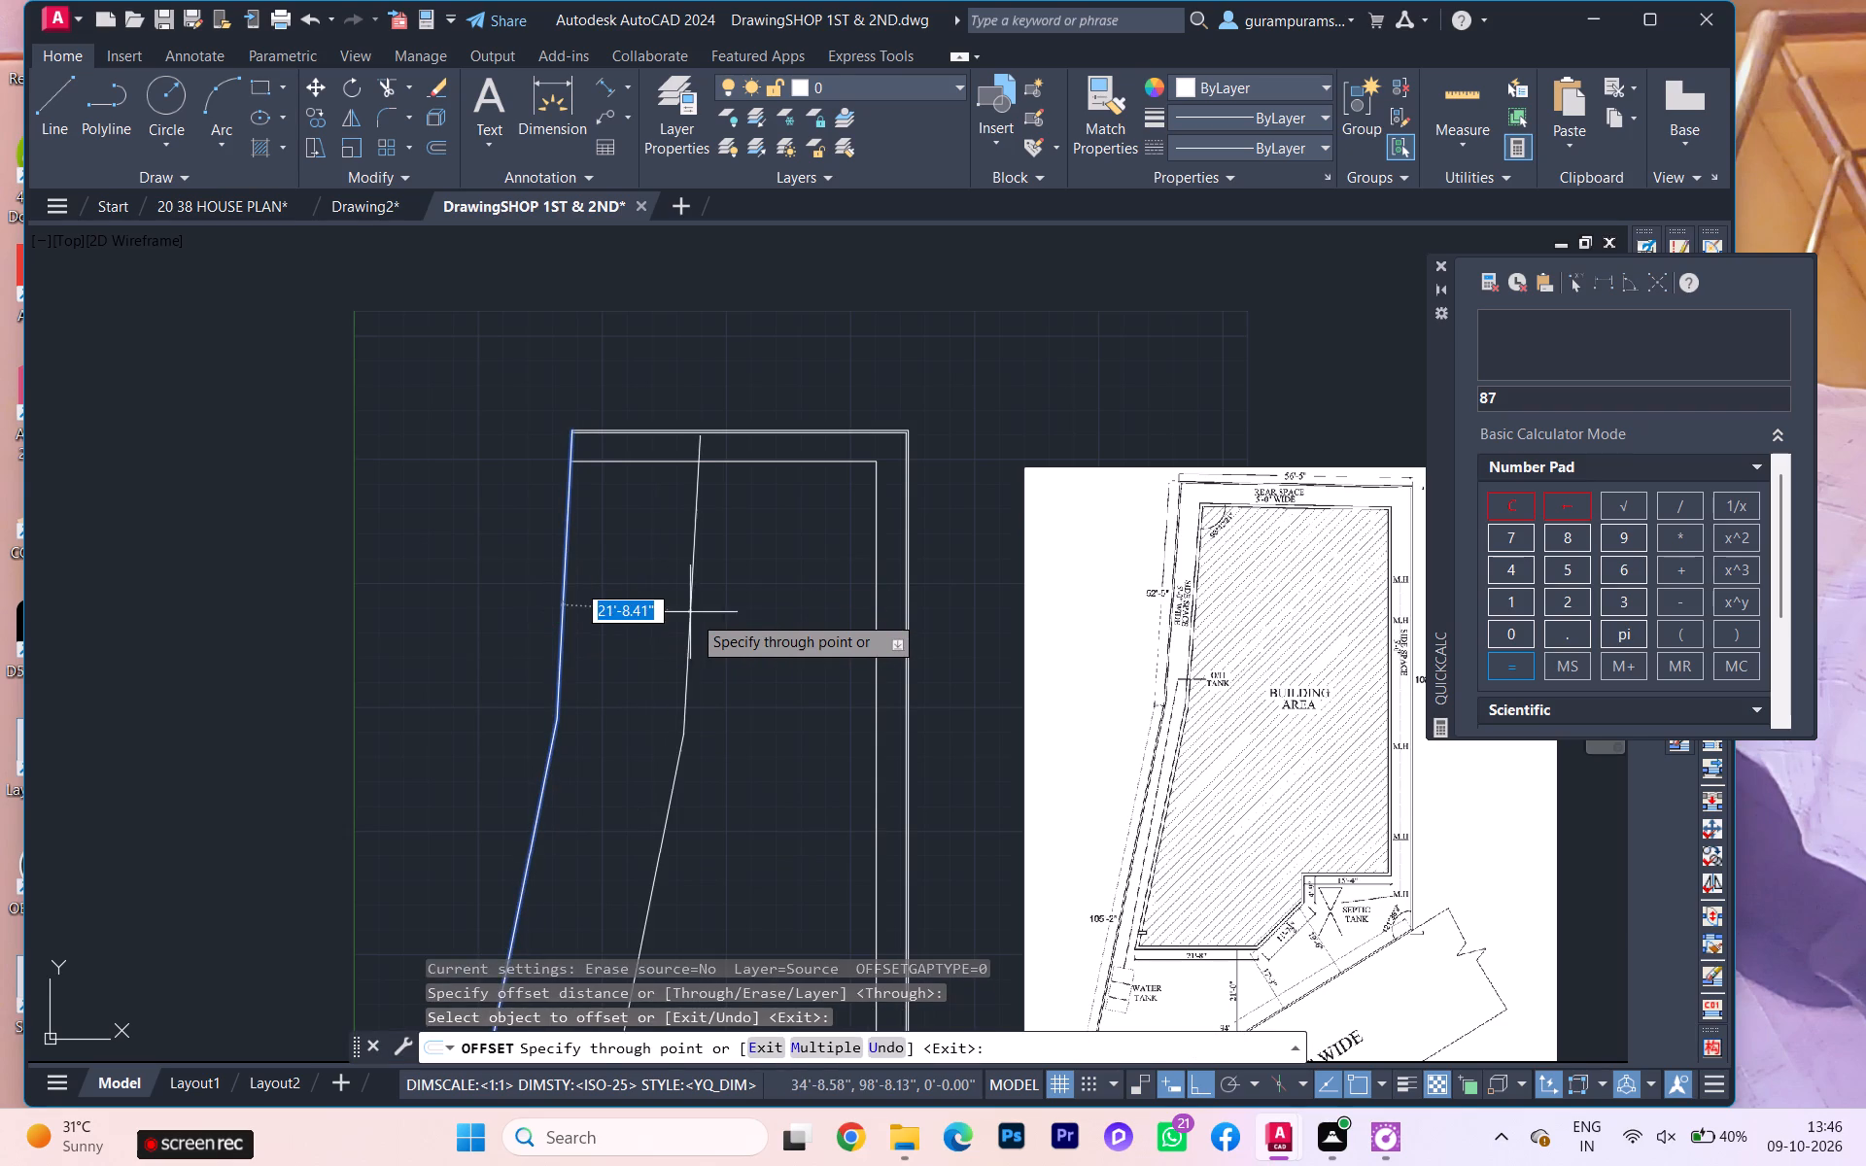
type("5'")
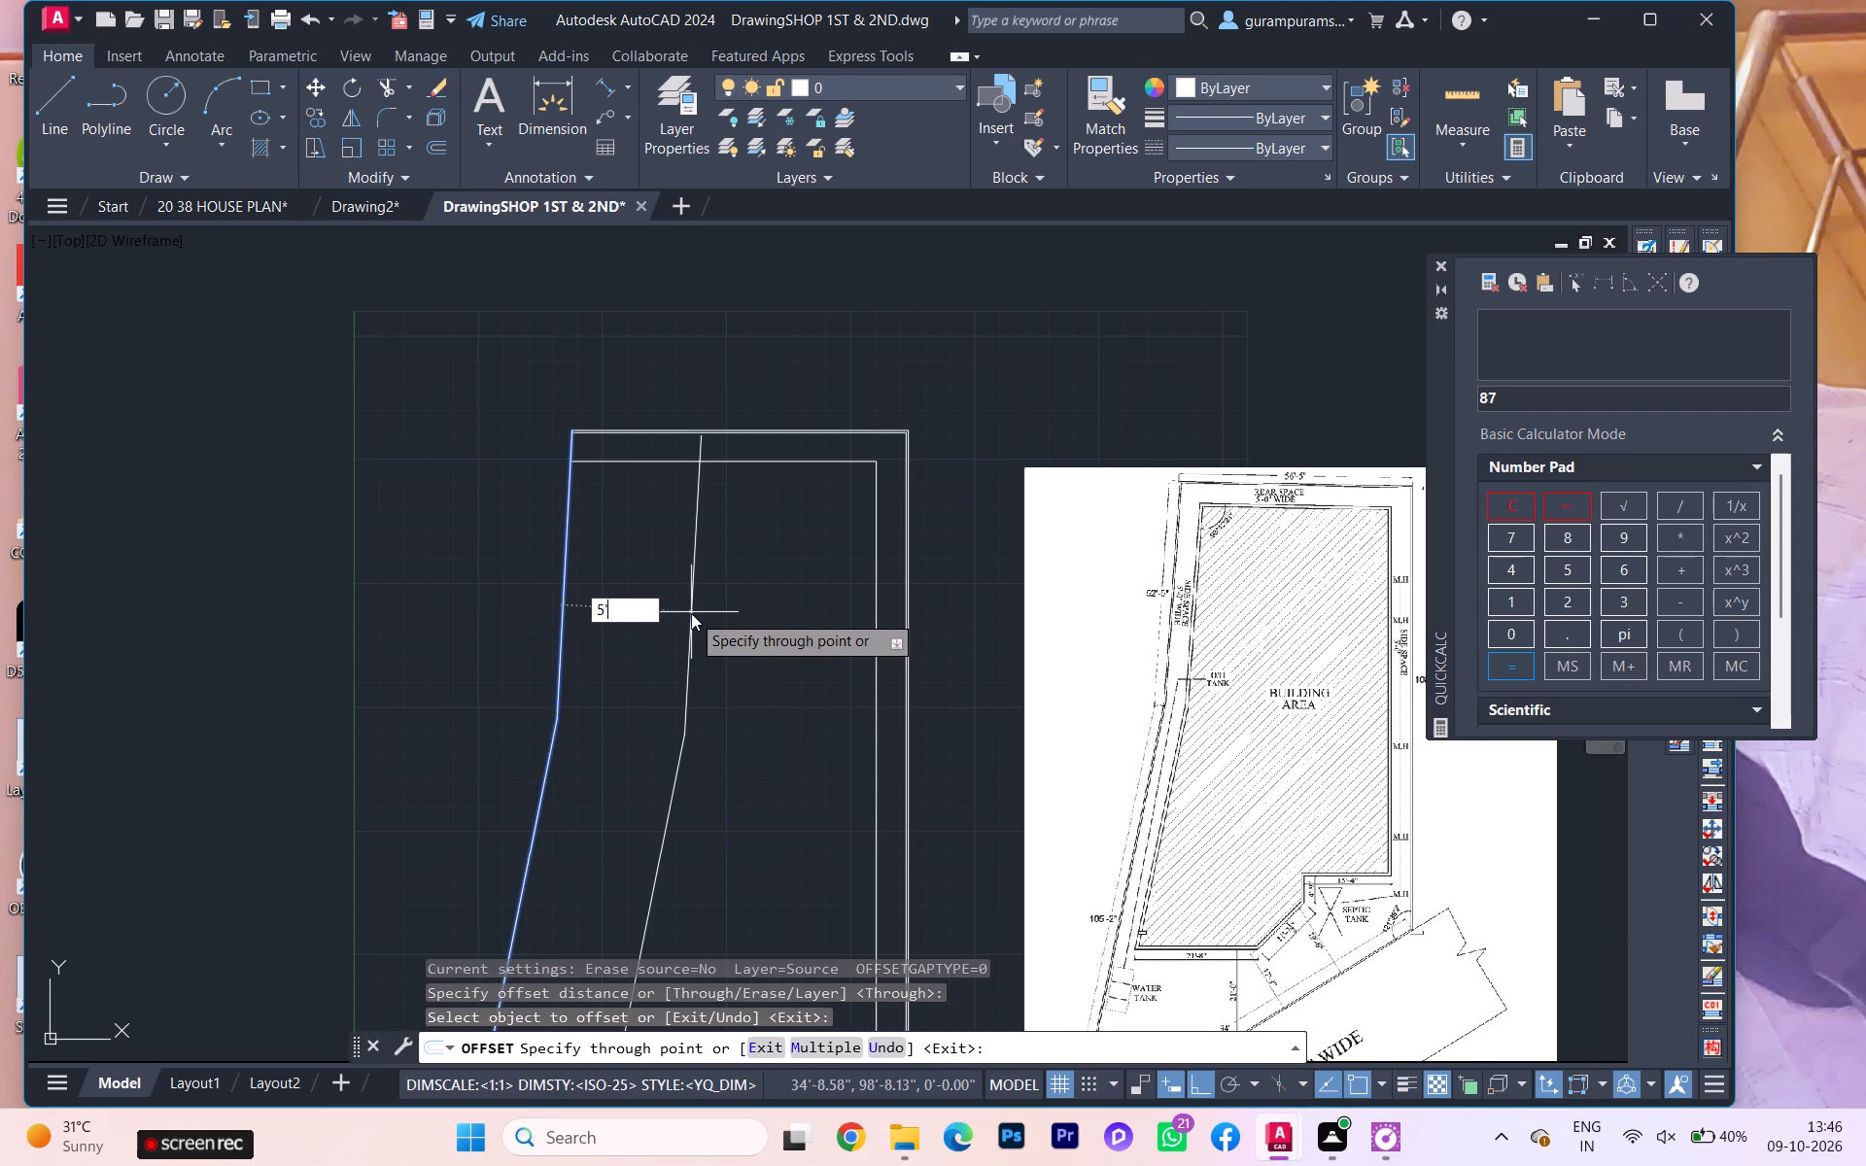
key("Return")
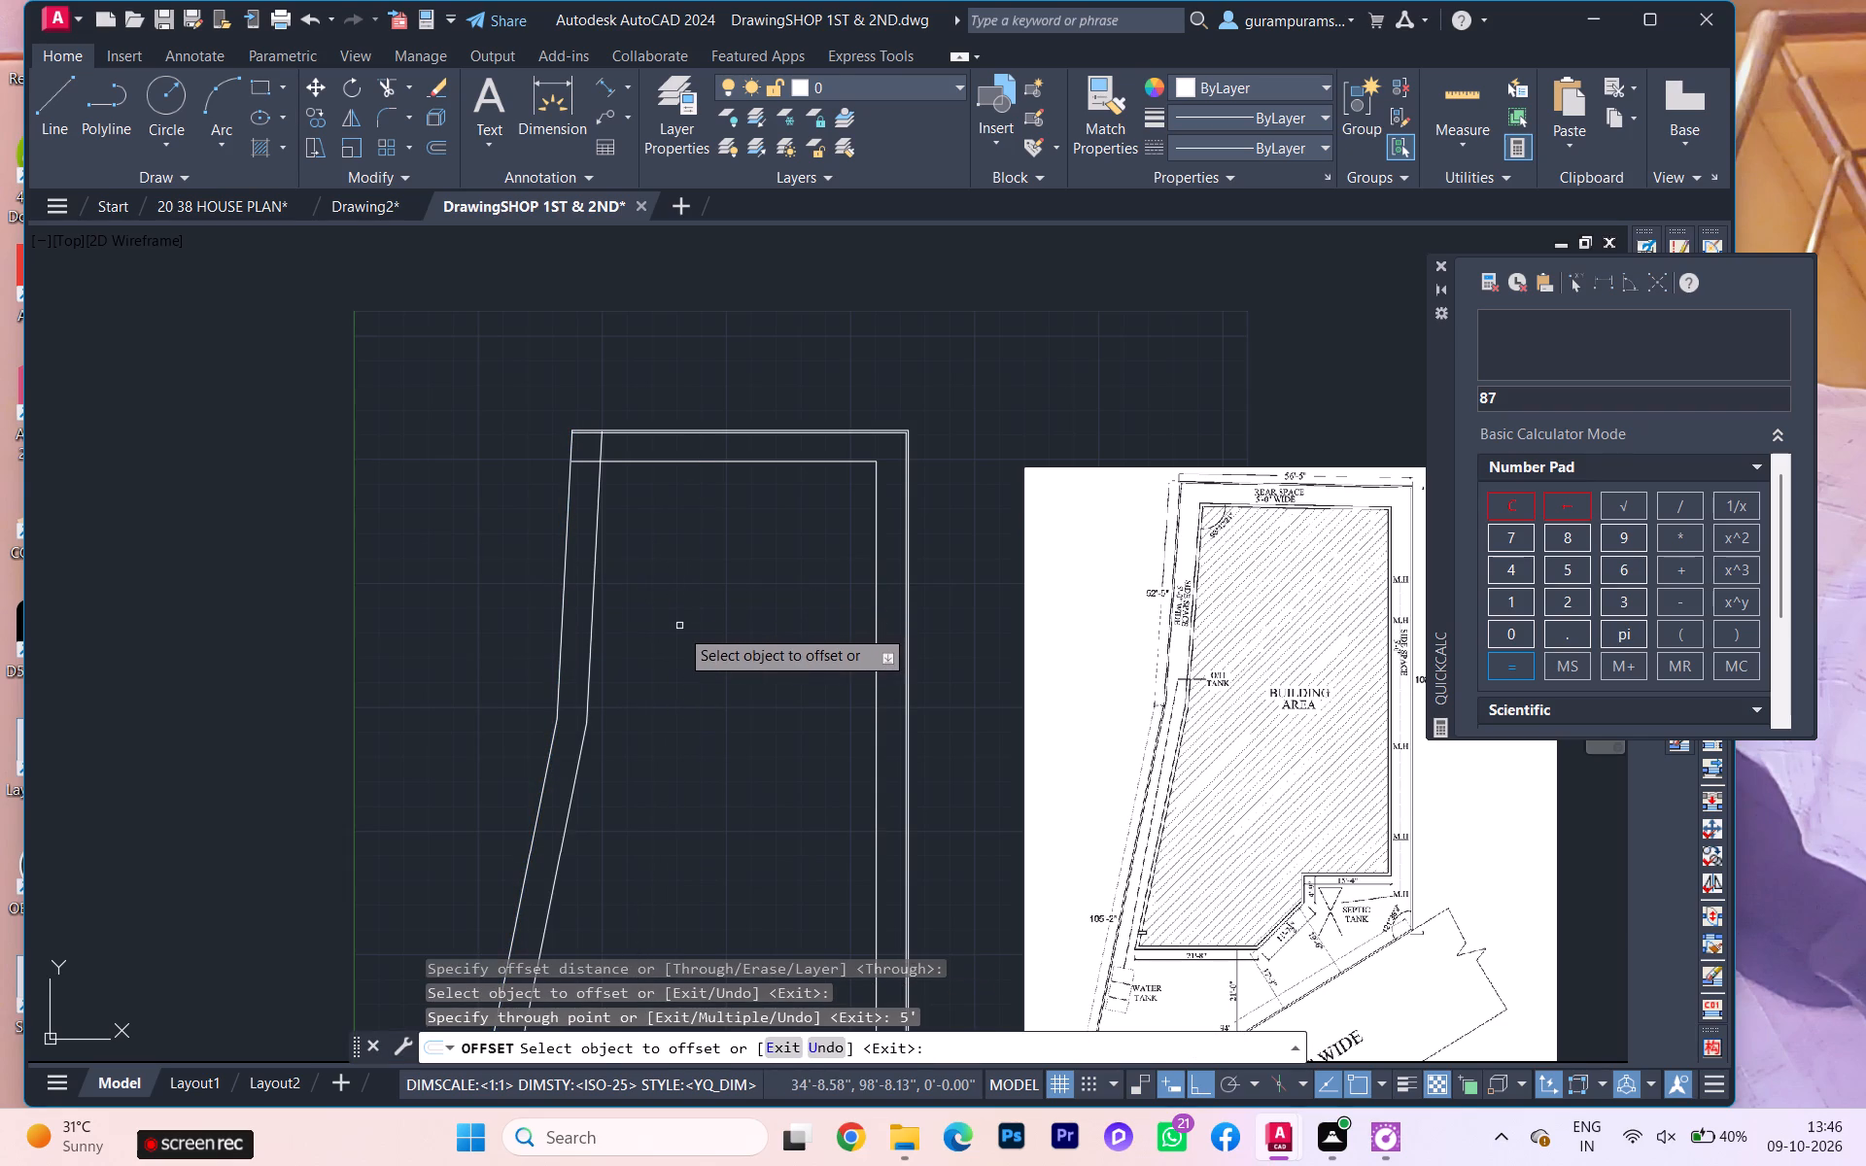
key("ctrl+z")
Offset the joined west boundary 4.5" into the plot for the boundary wall thickness.
scroll(914, 637, "up", 2)
scroll(715, 622, "down", 5)
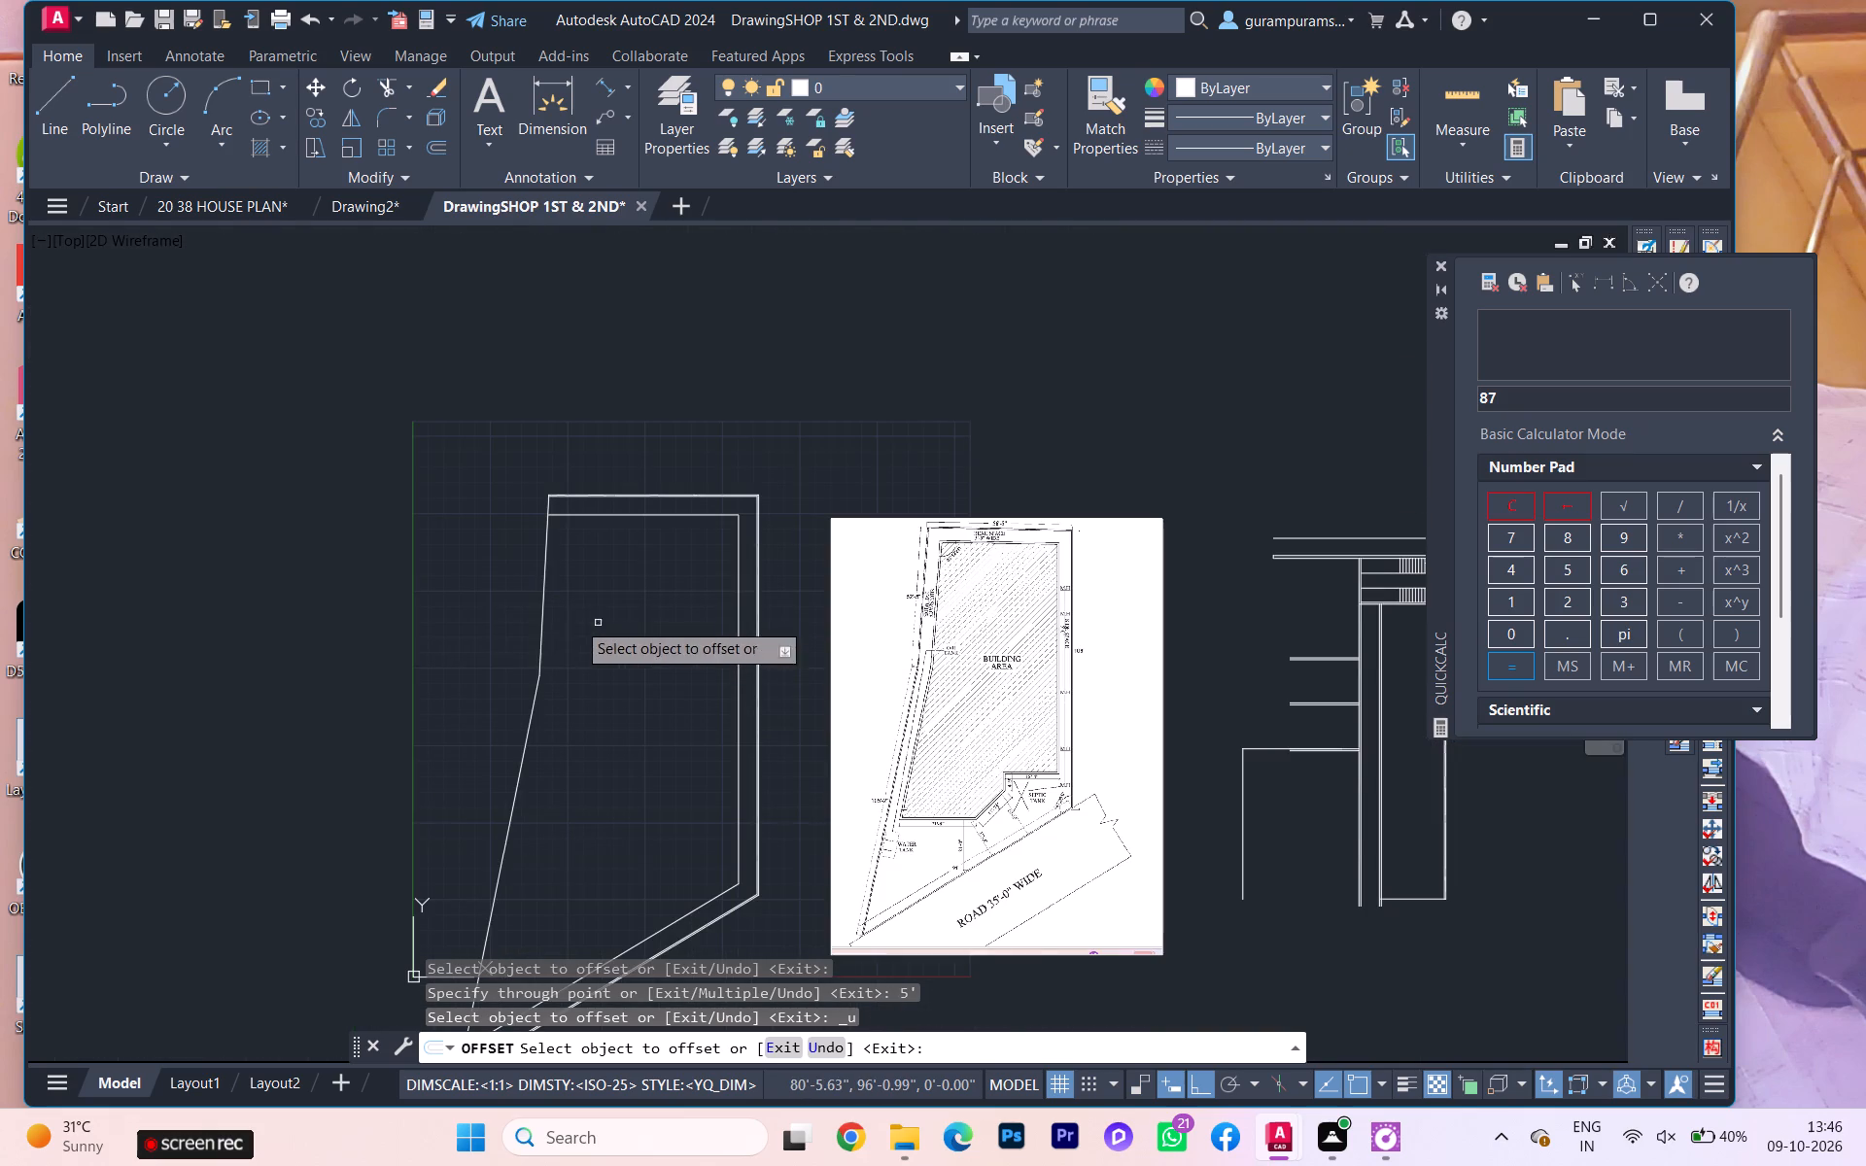
left_click(541, 611)
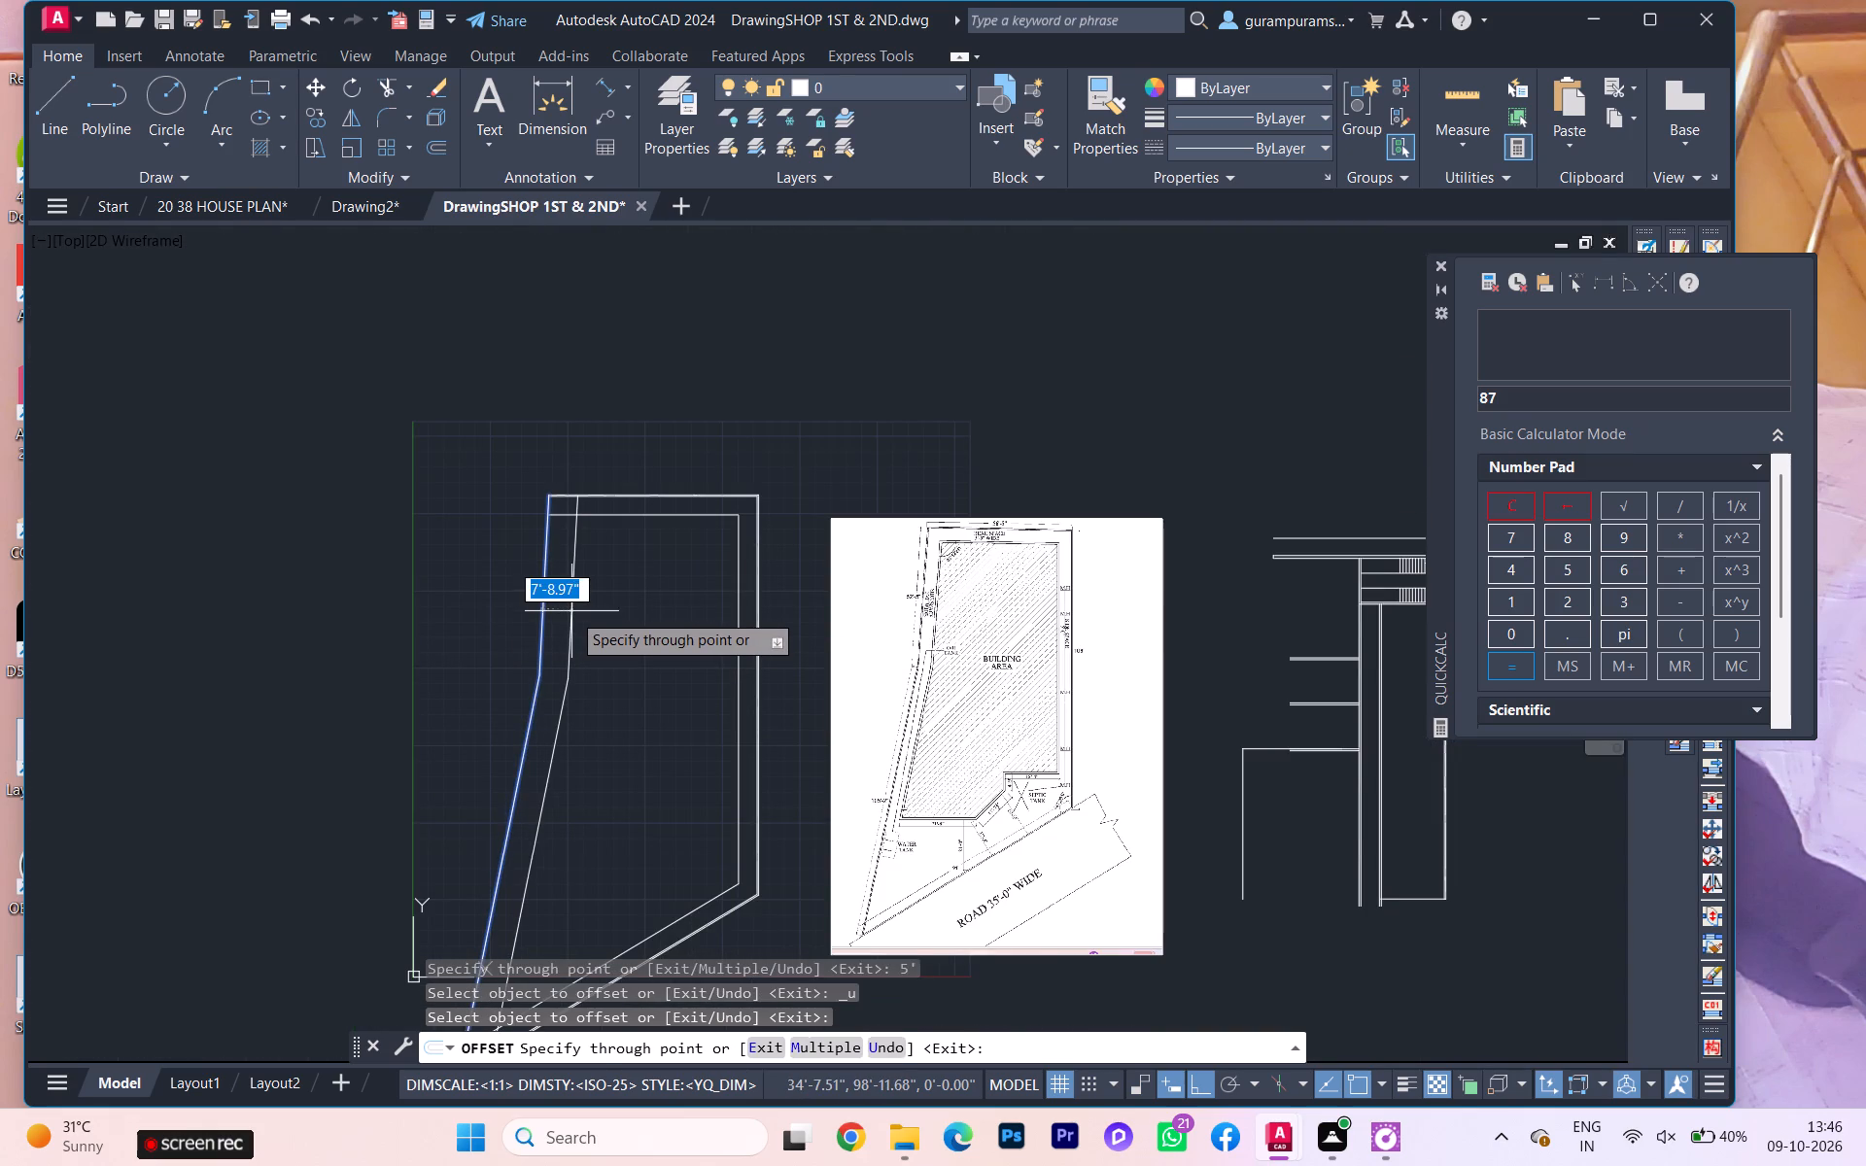
key("4")
type(".5")
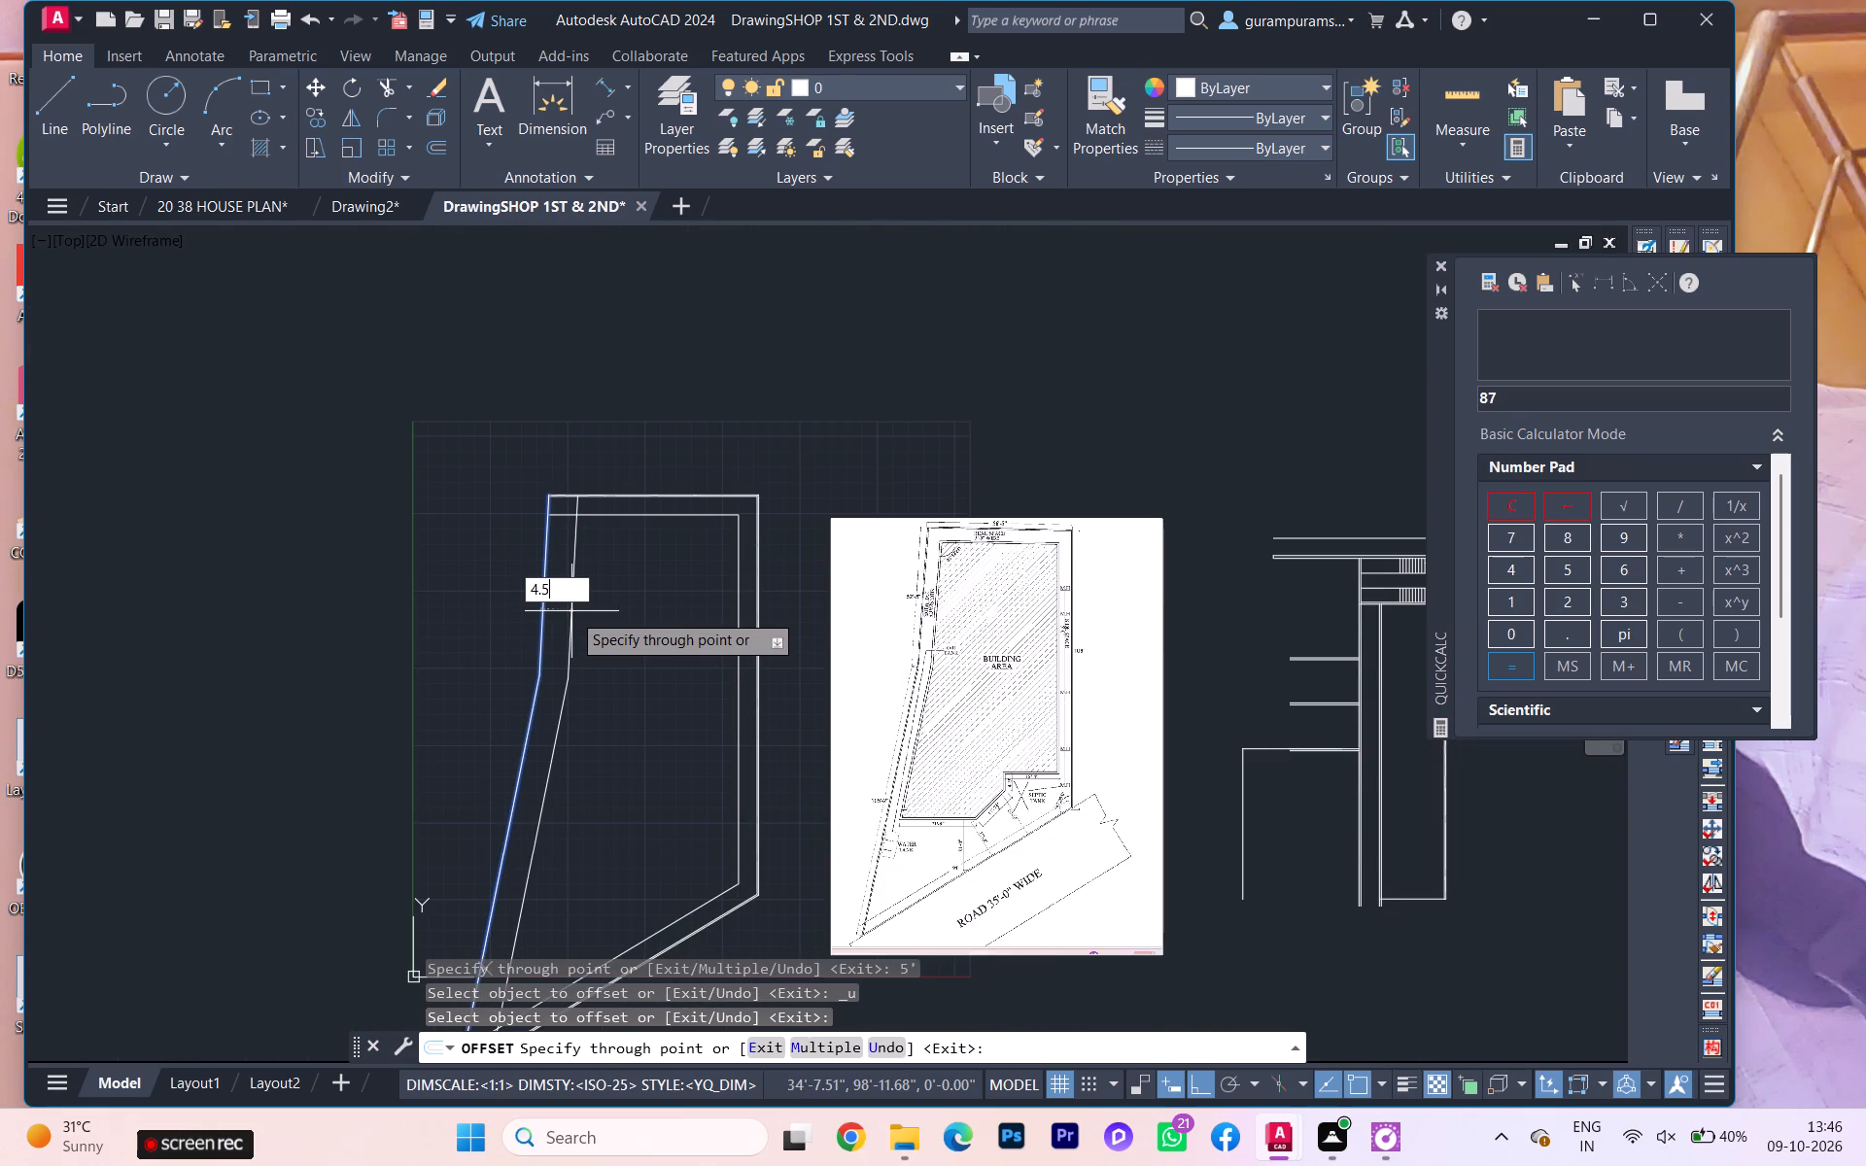
key("Return")
Offset the inner west boundary wall line 5' into the plot for the side space, closing the calculator palette.
scroll(588, 587, "down", 1)
scroll(589, 556, "up", 1)
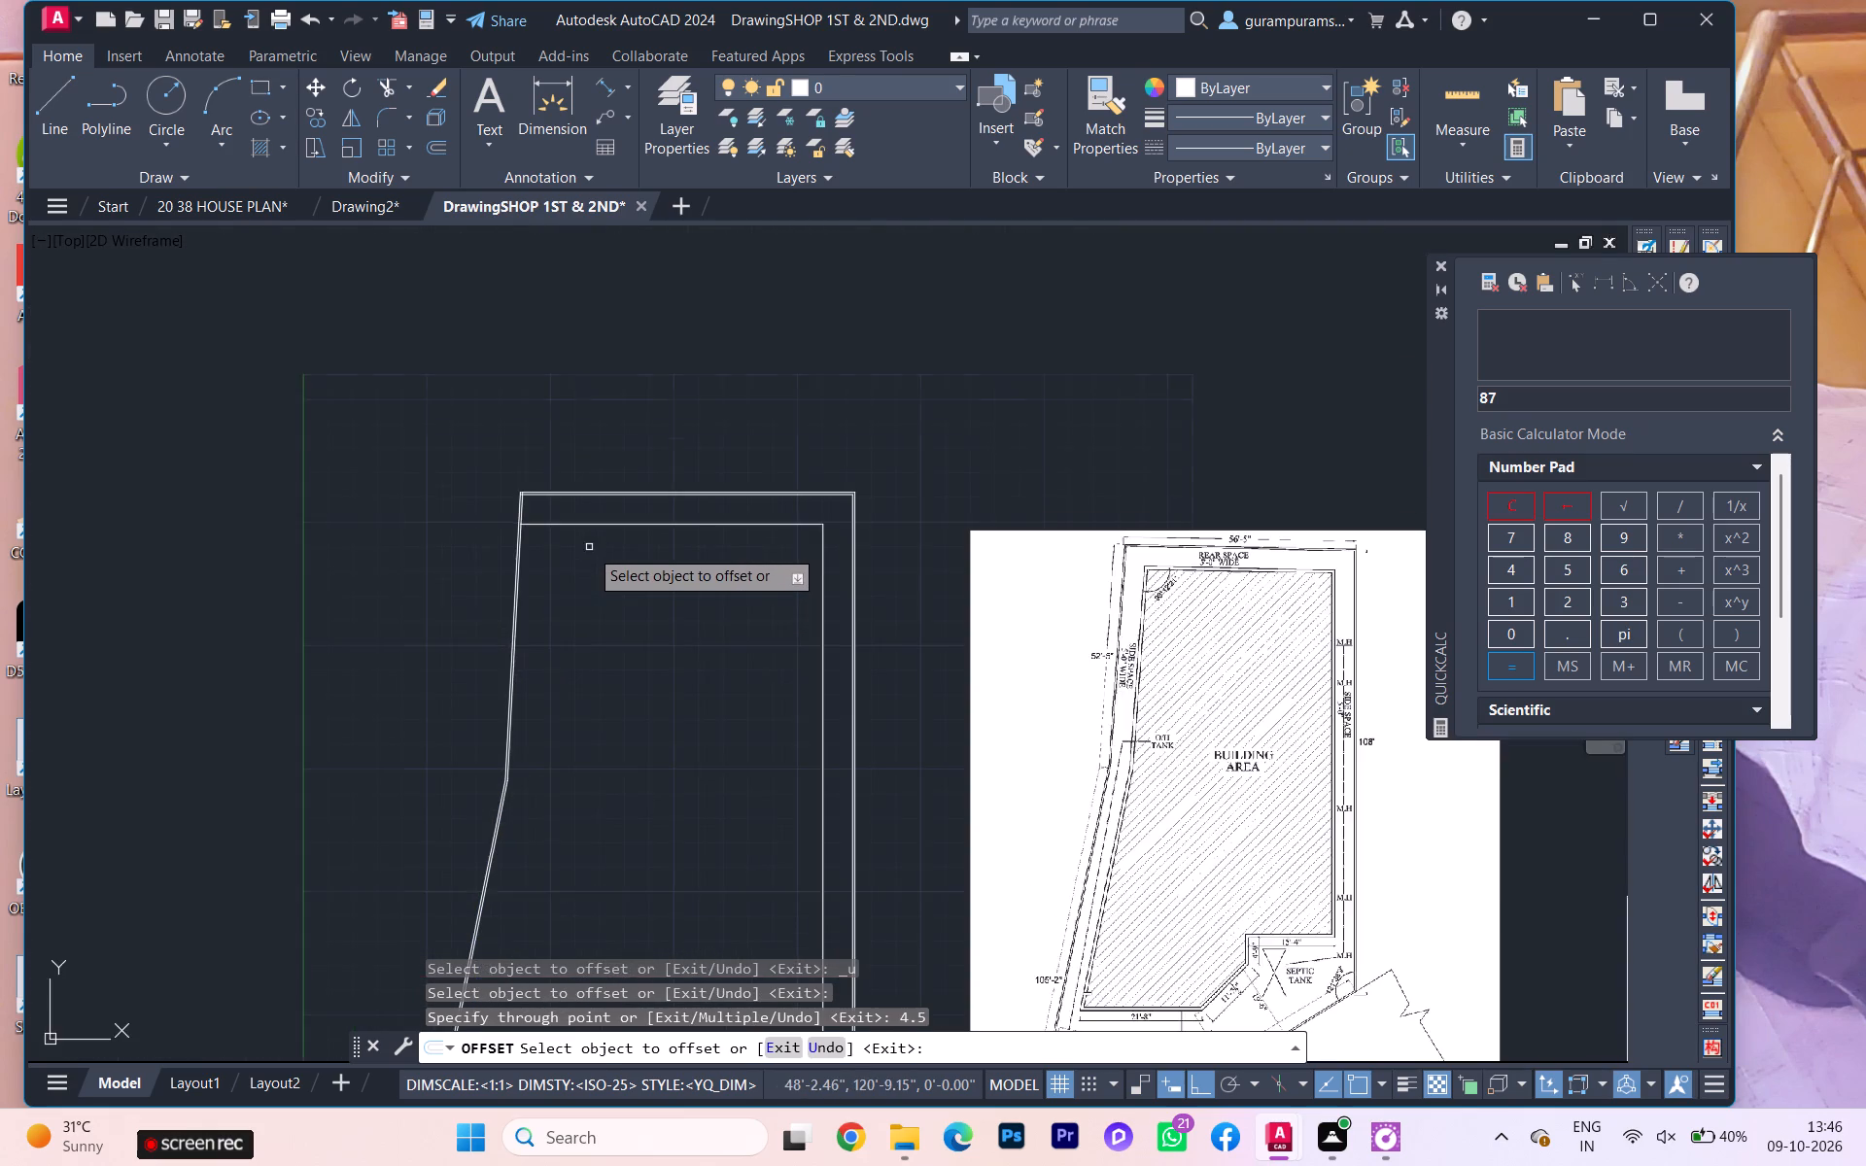
scroll(589, 548, "up", 4)
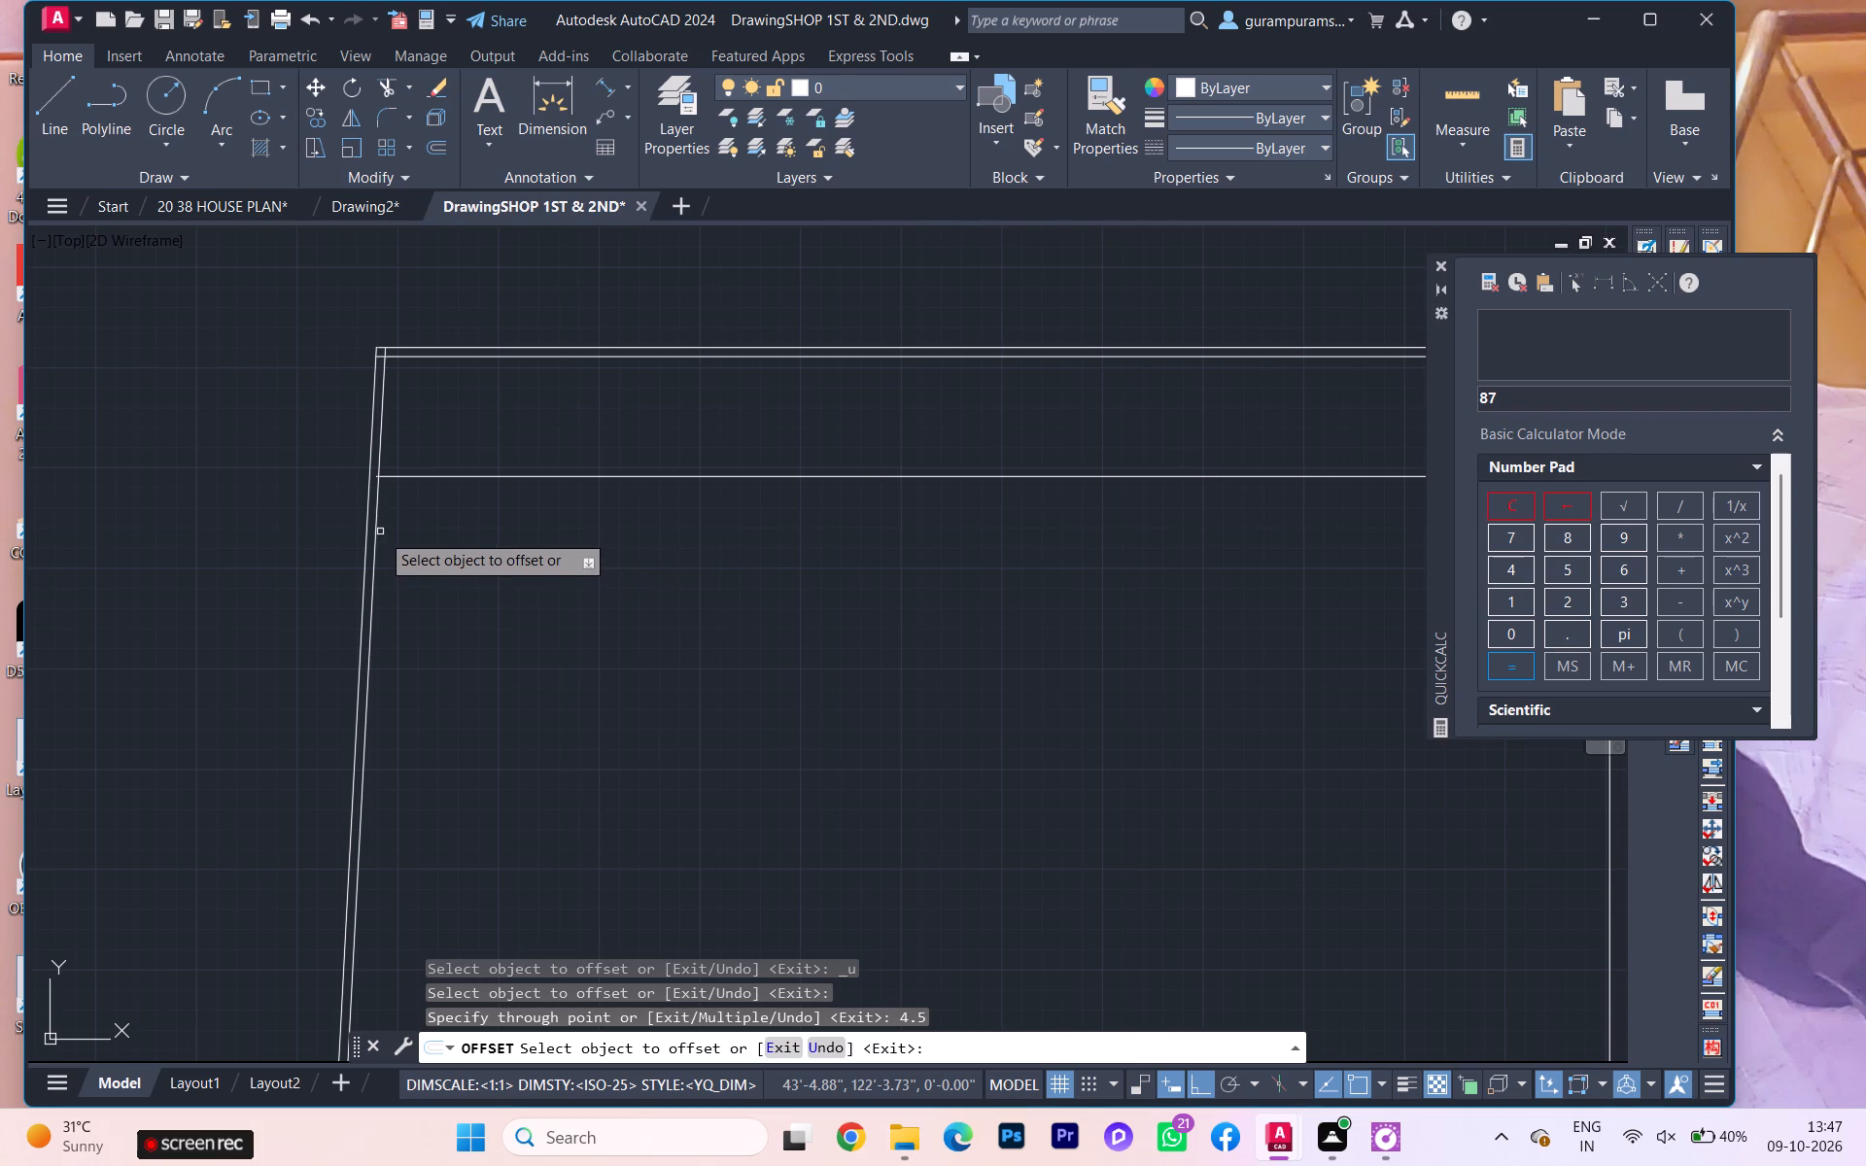
left_click(380, 532)
left_click(374, 524)
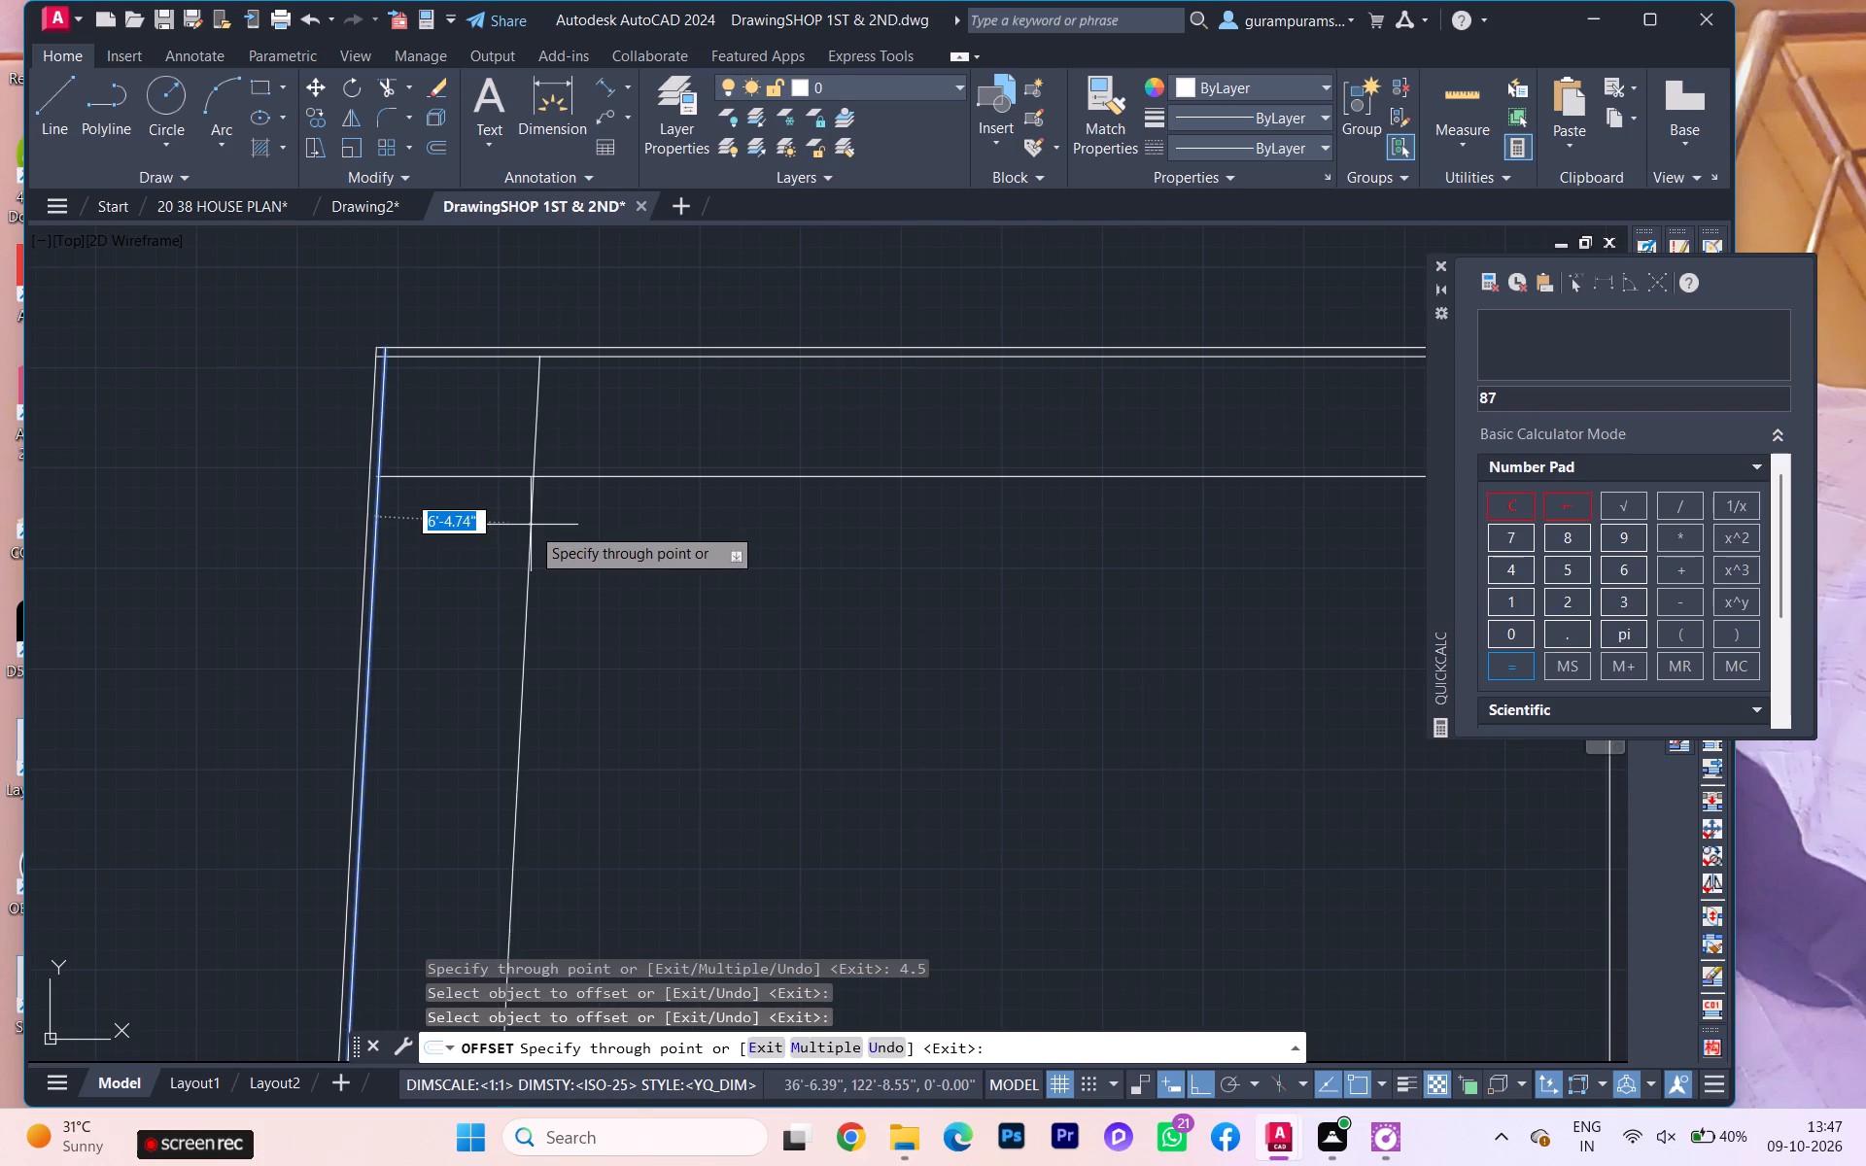
scroll(531, 527, "down", 1)
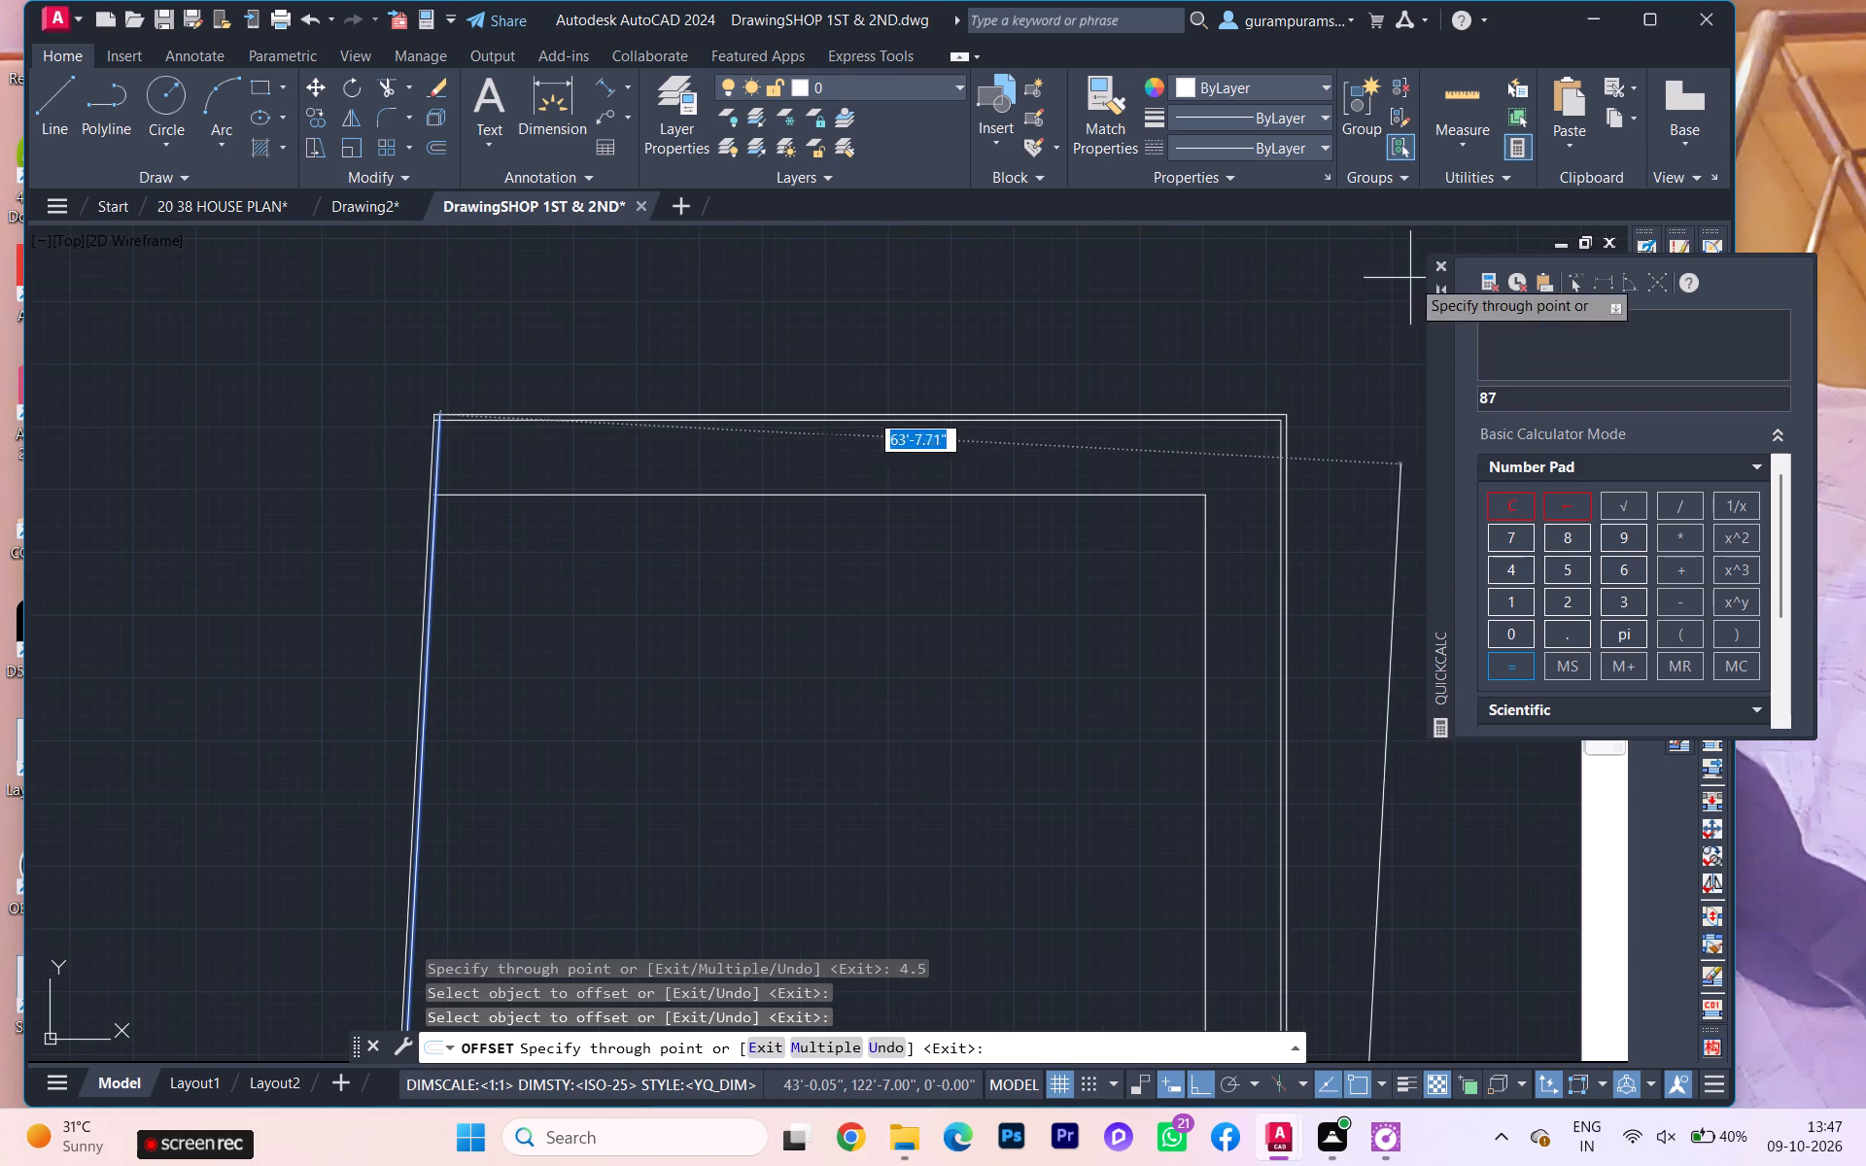
left_click(1438, 264)
scroll(845, 543, "down", 2)
middle_click_drag(840, 543, 399, 400)
scroll(363, 435, "up", 1)
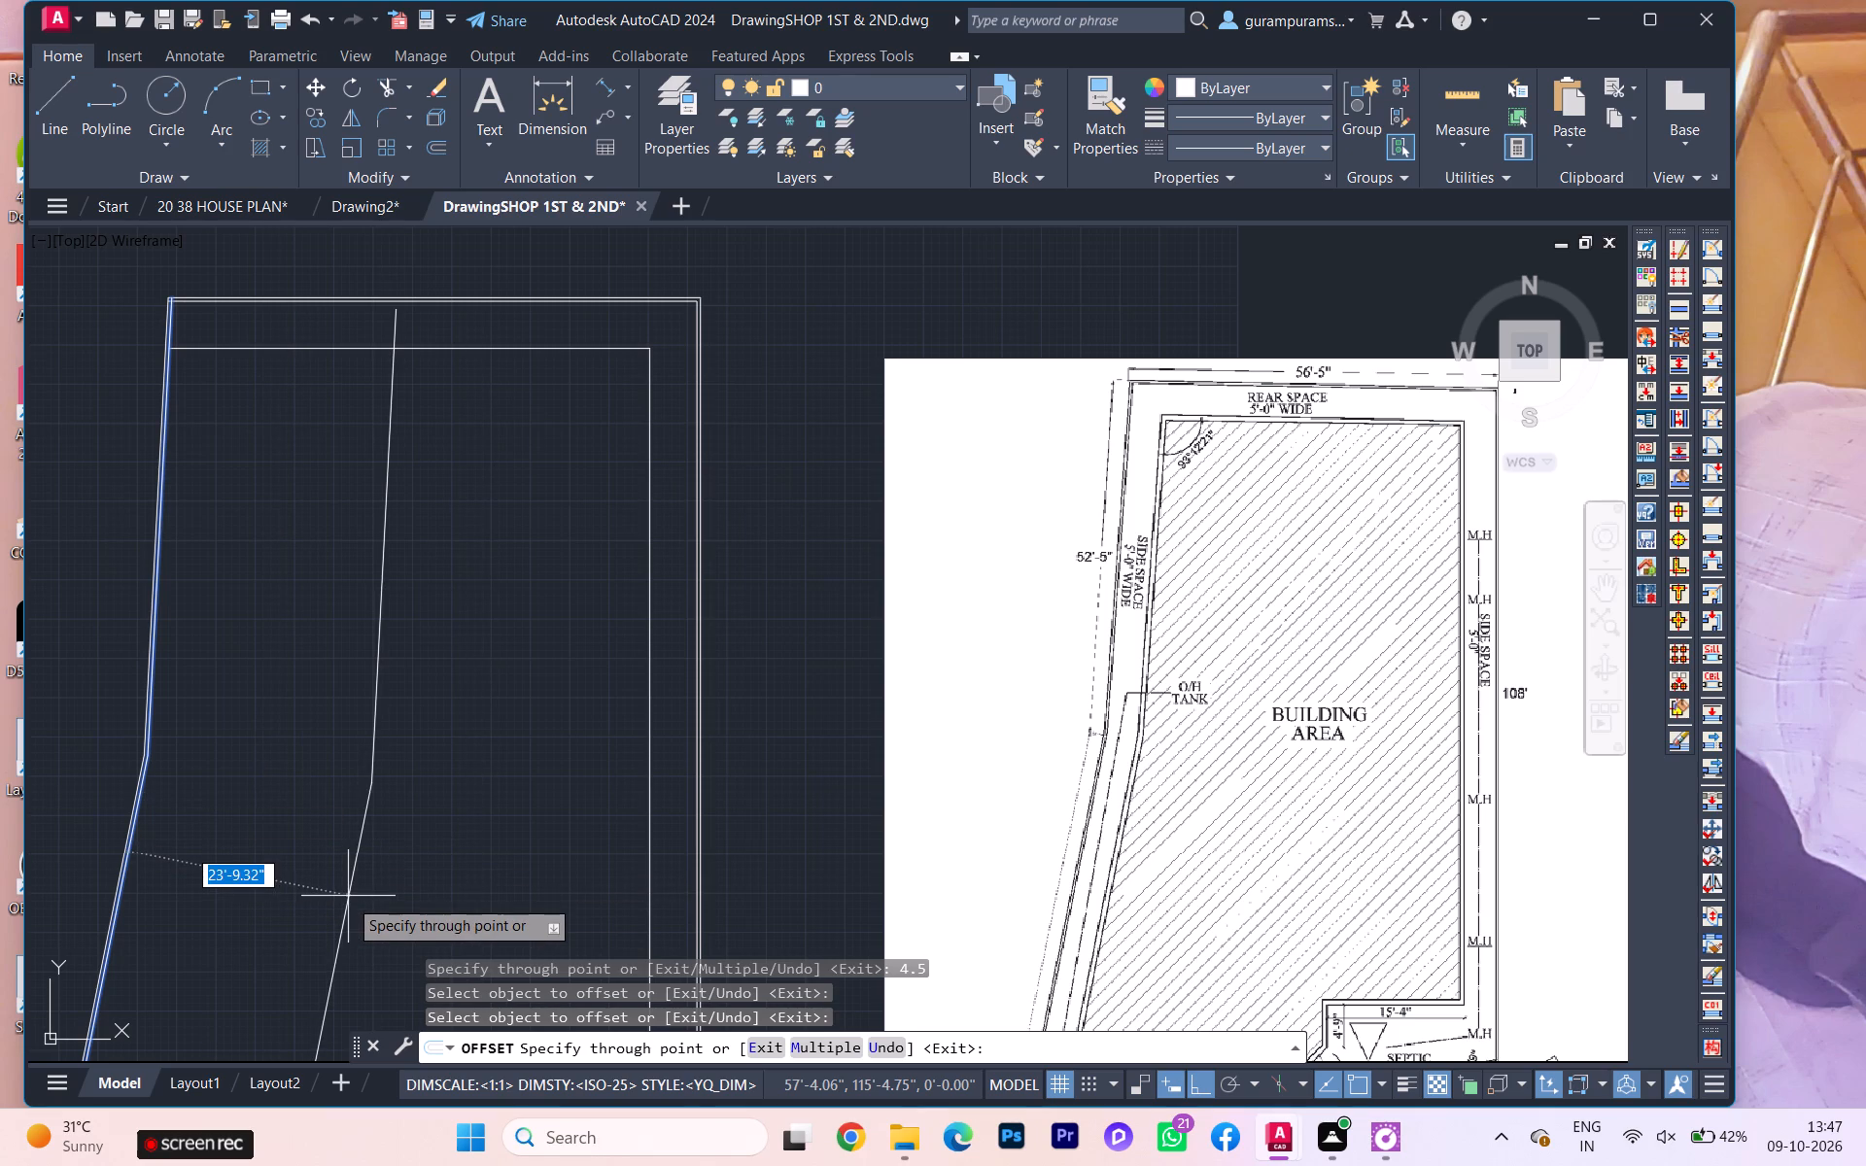
type("5'")
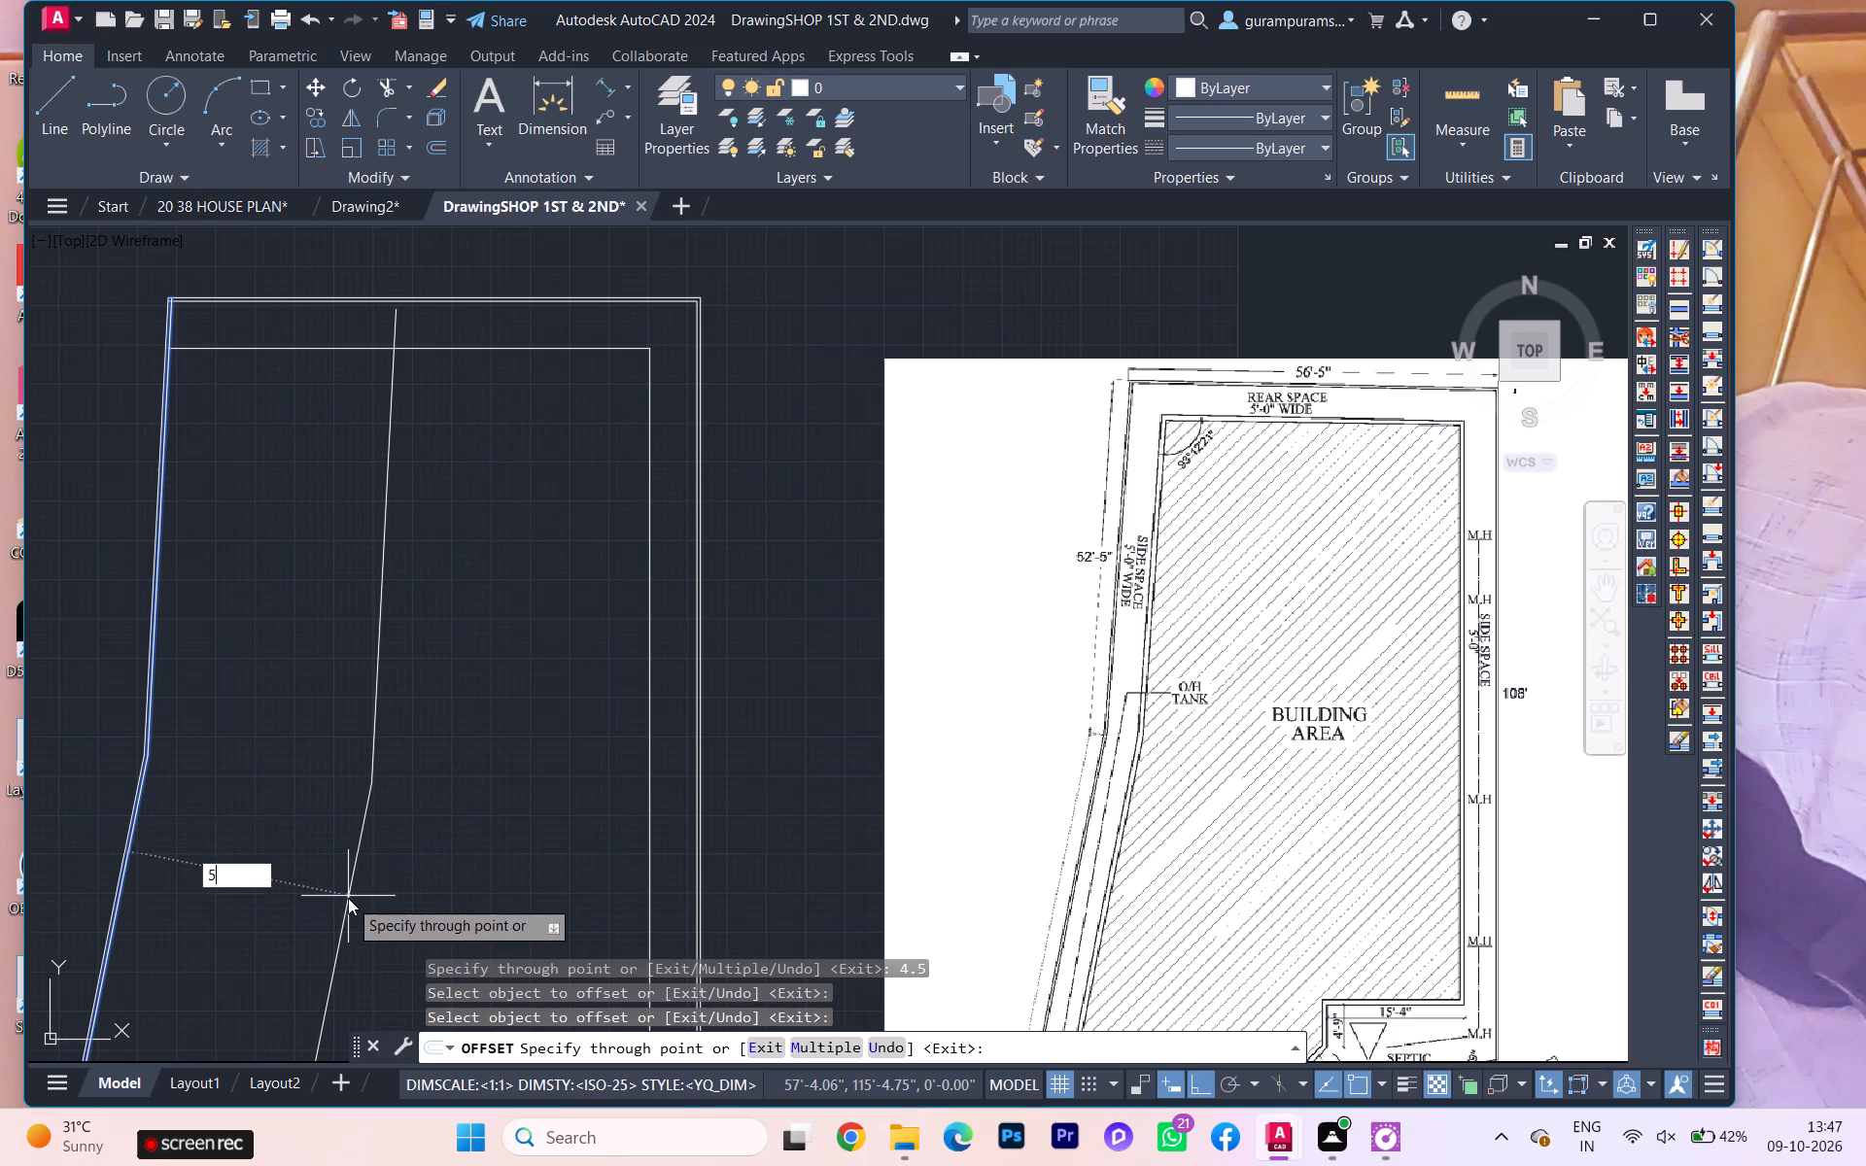
key("Return")
Offset the west side-space line 4.5" into the plot for the building's west wall.
scroll(349, 897, "up", 1)
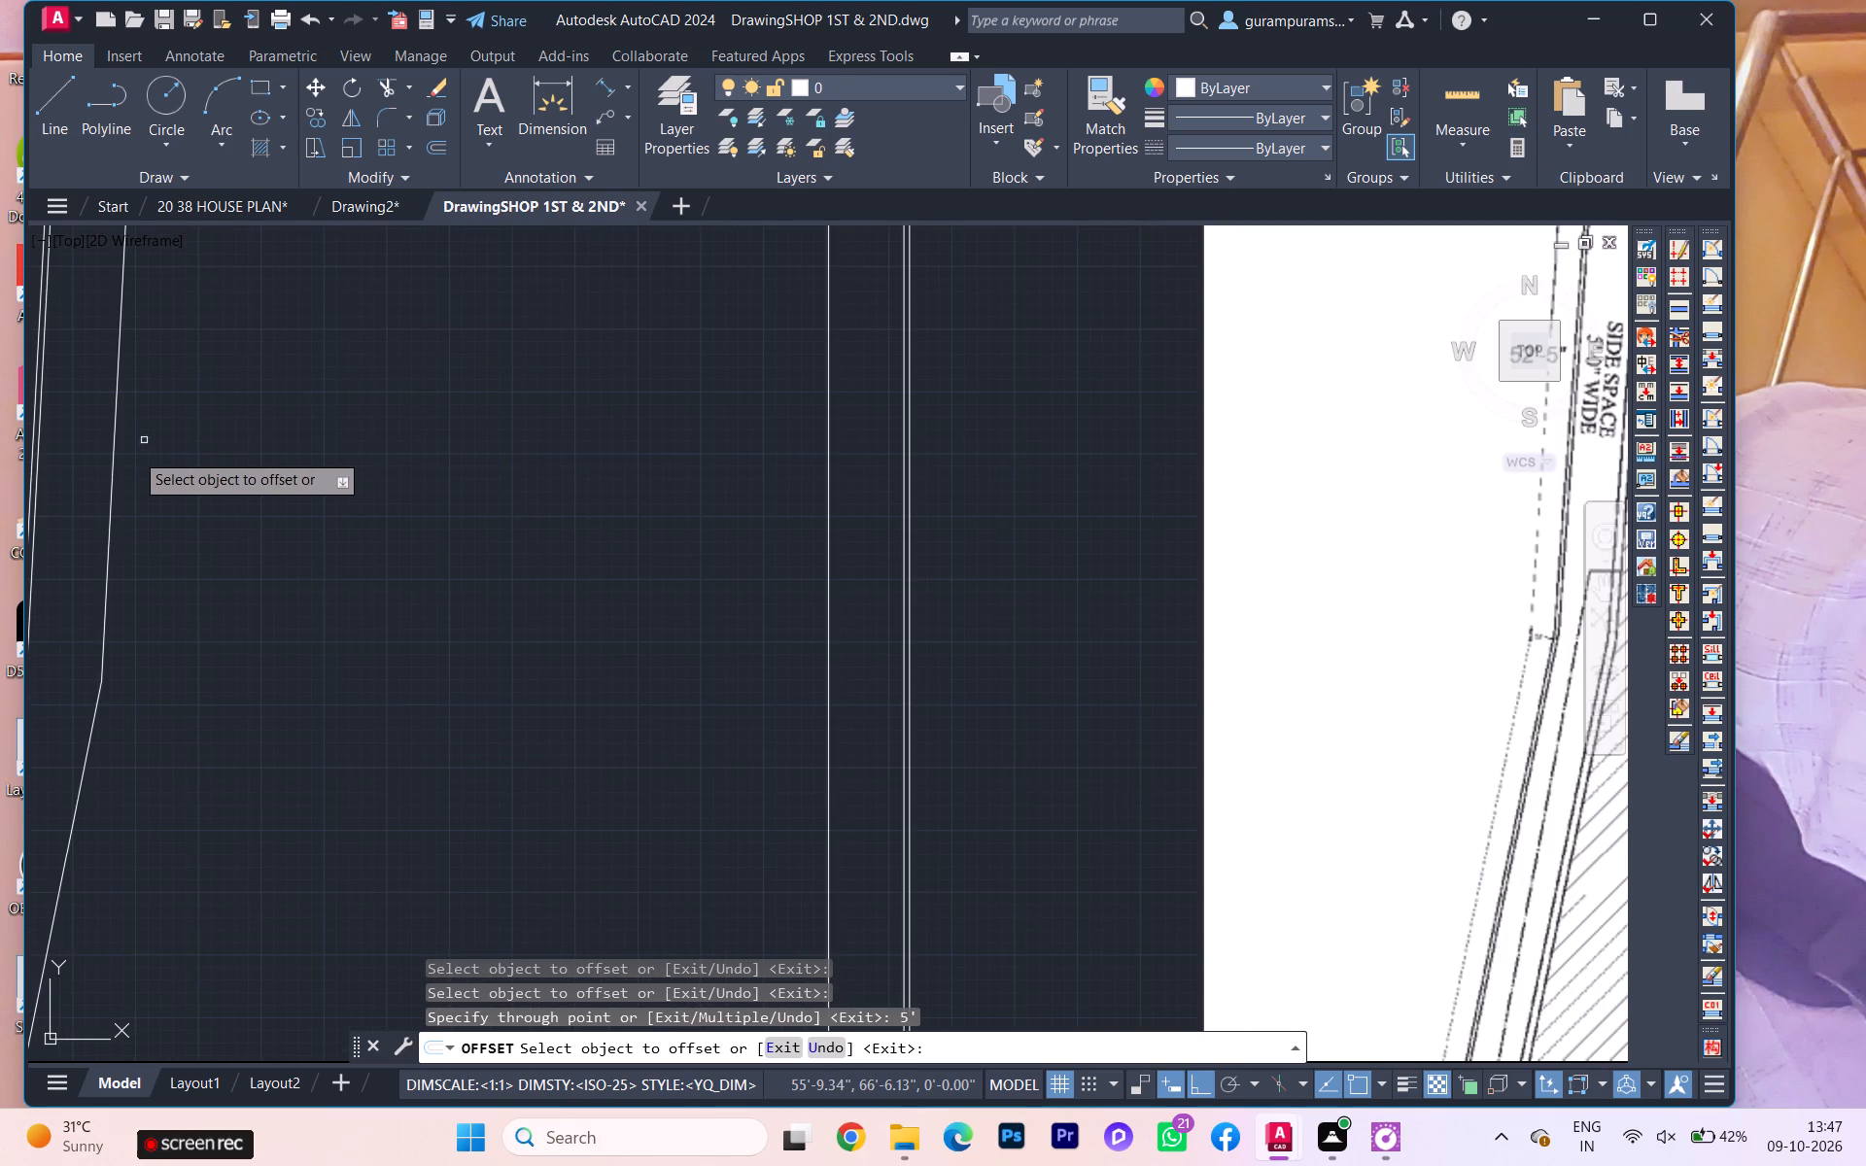
left_click(110, 465)
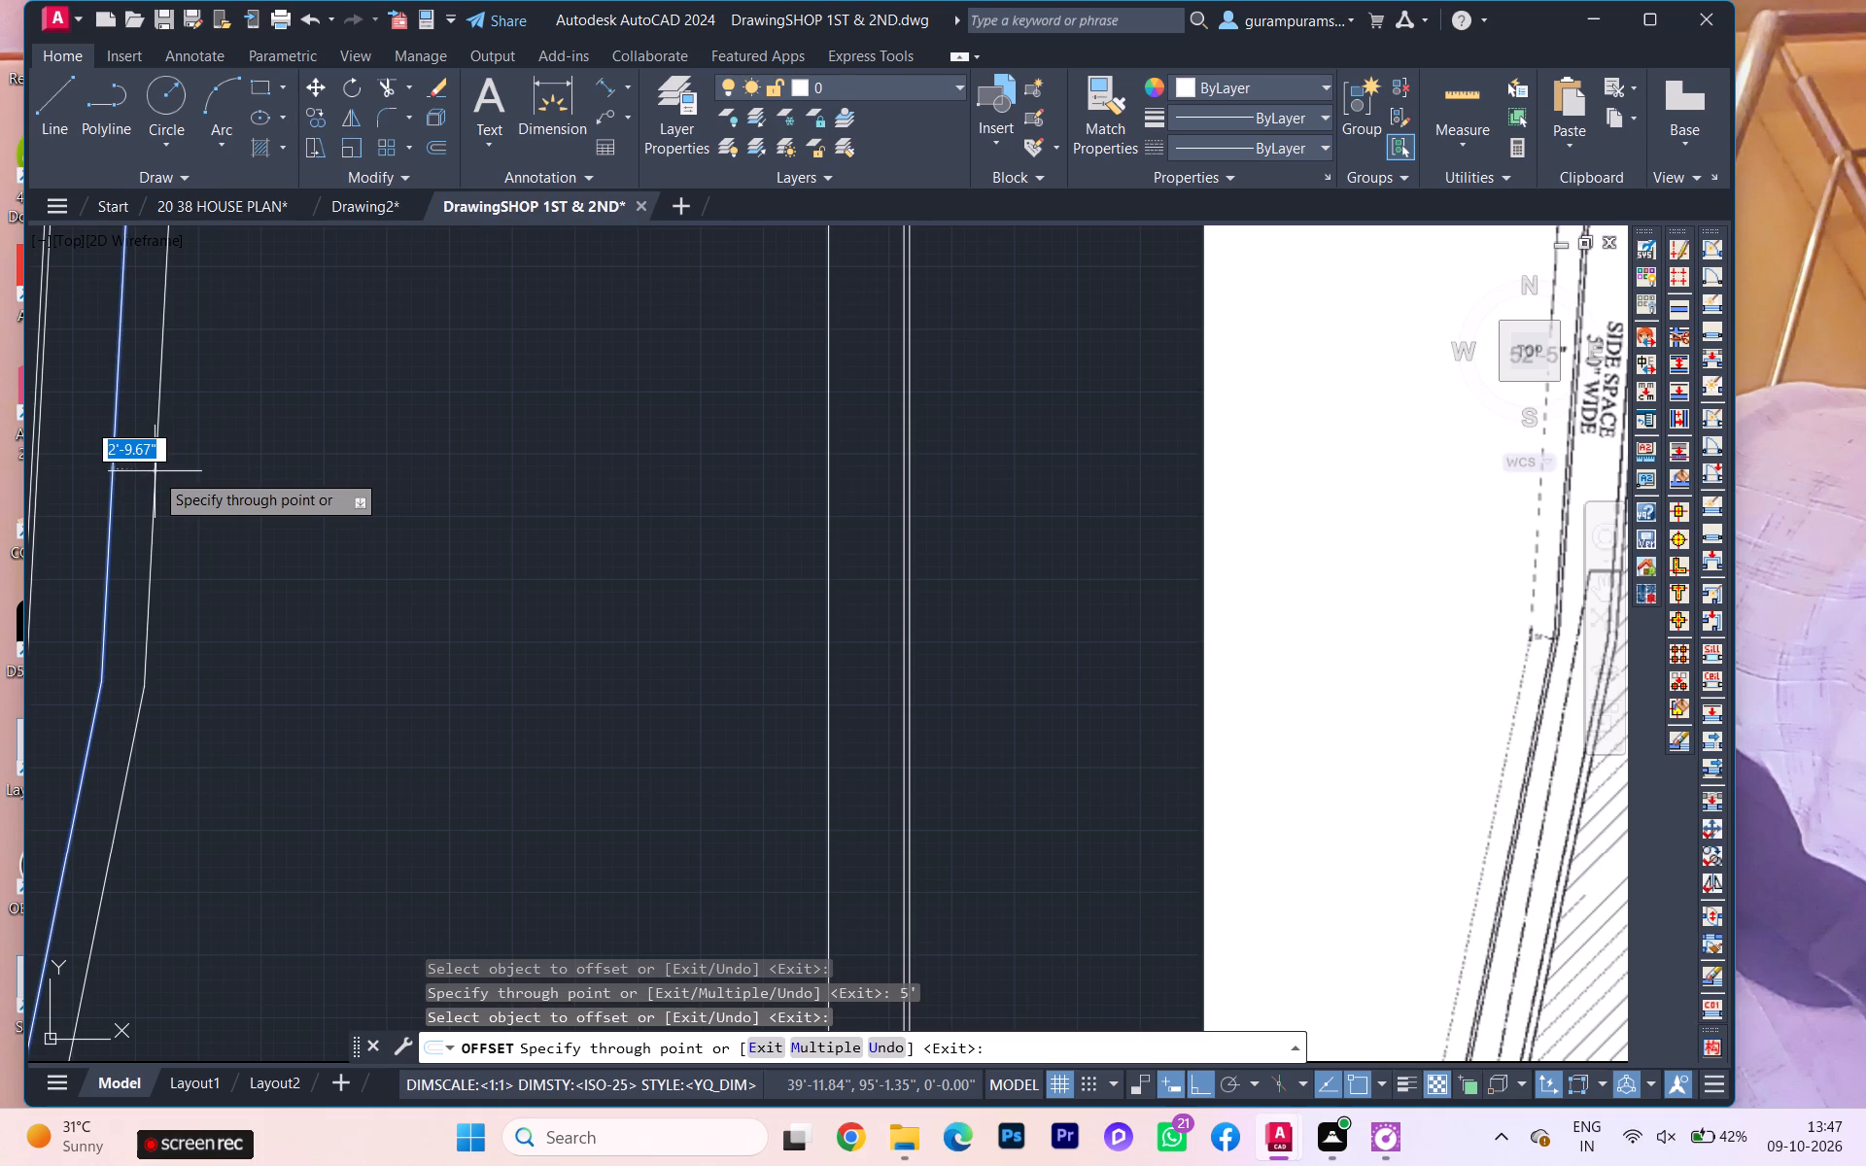
type("4.5")
key("Return")
Offset the open-space line along the rear, east and road sides 4.5" inward for the building wall.
scroll(264, 506, "down", 1)
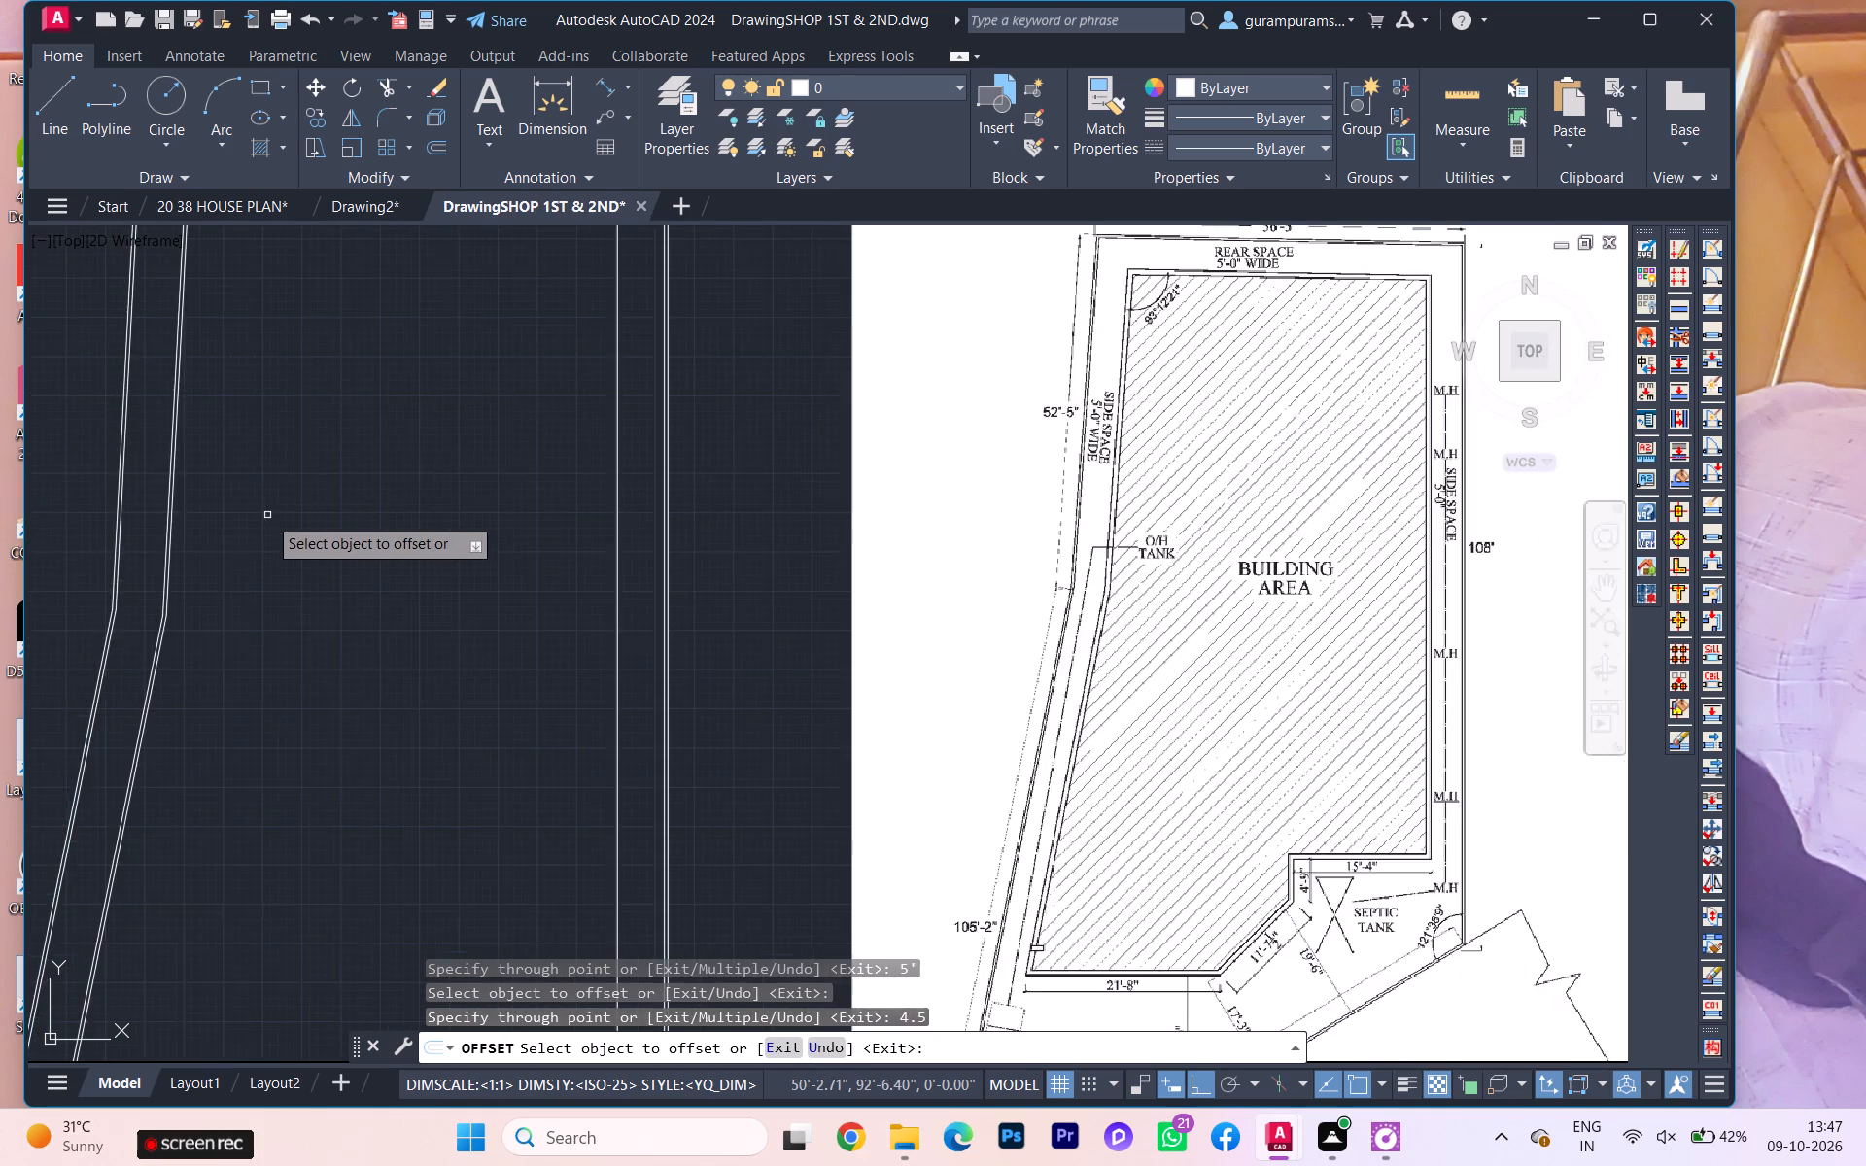
scroll(267, 516, "down", 1)
left_click(337, 317)
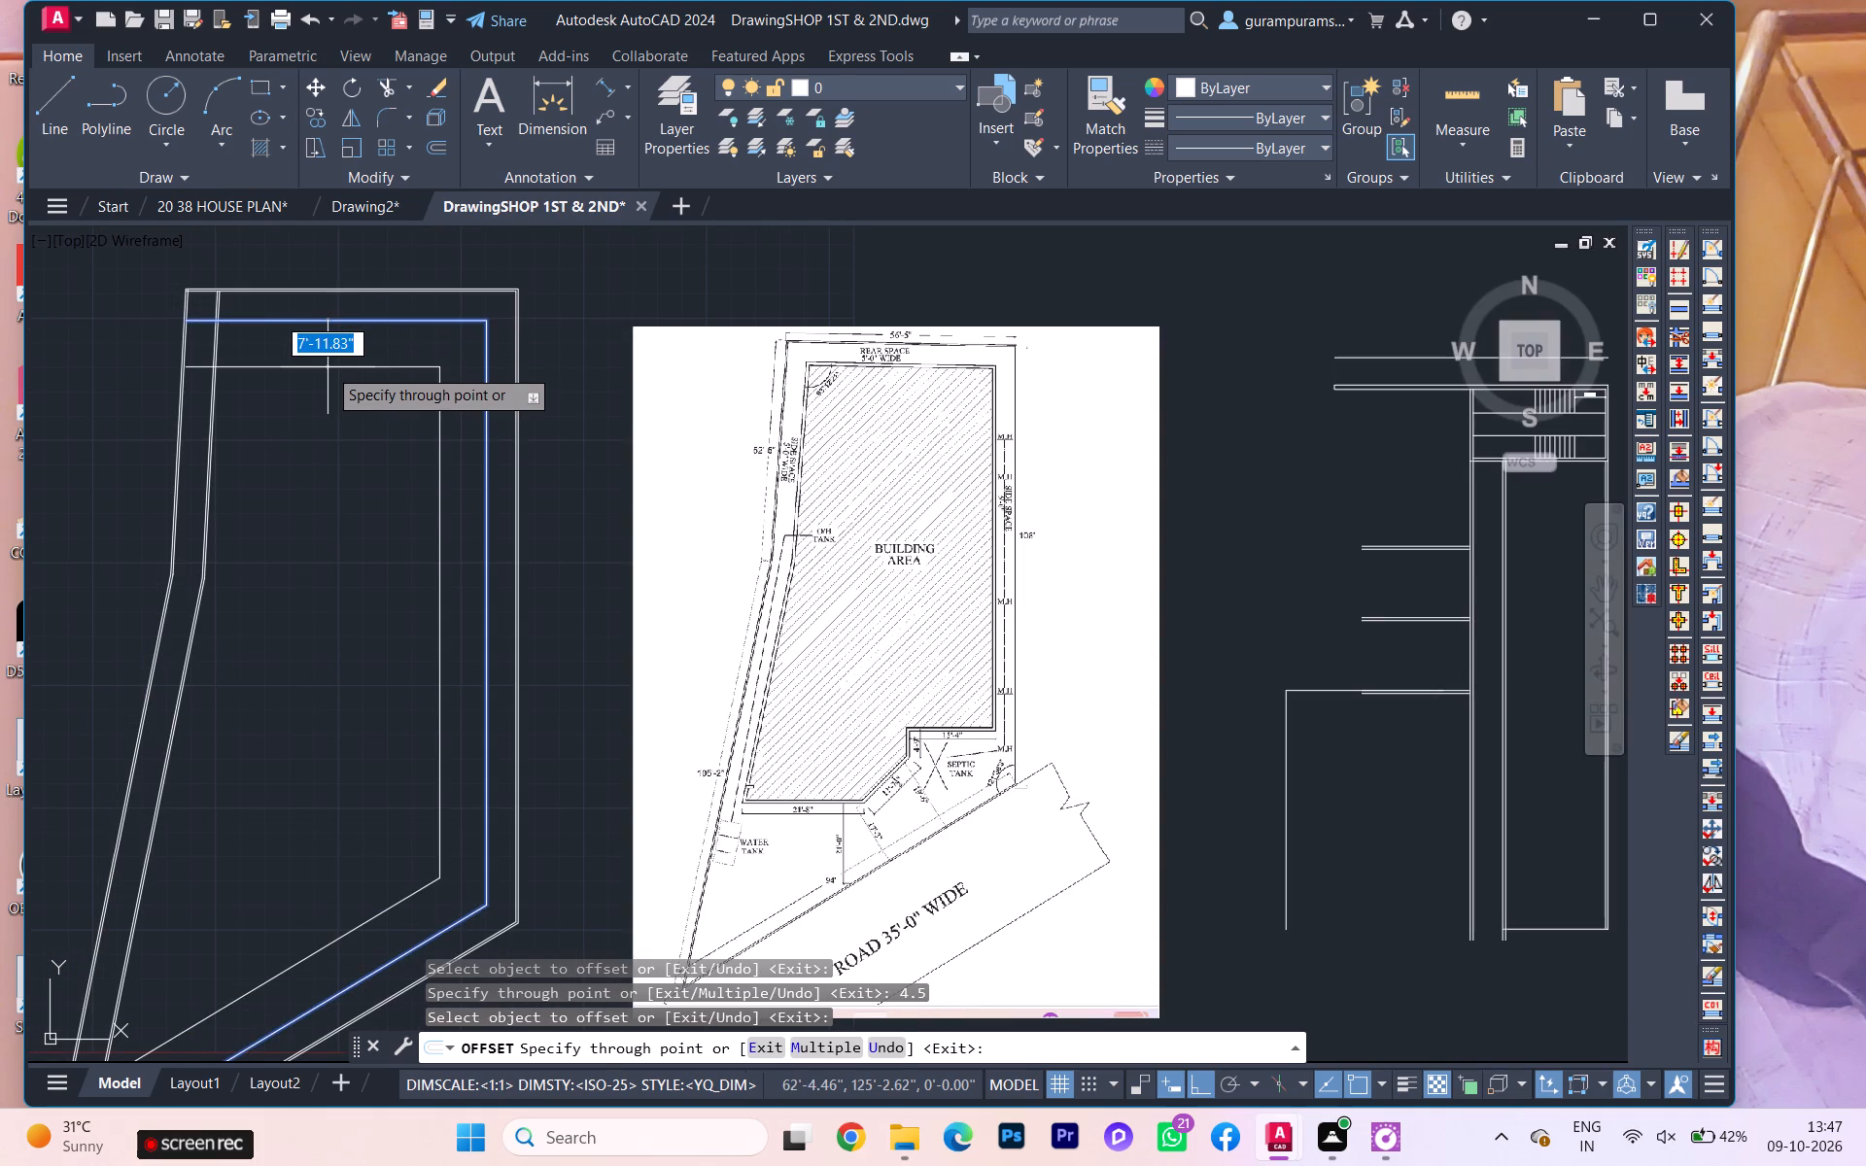
type("4.5")
key("Return")
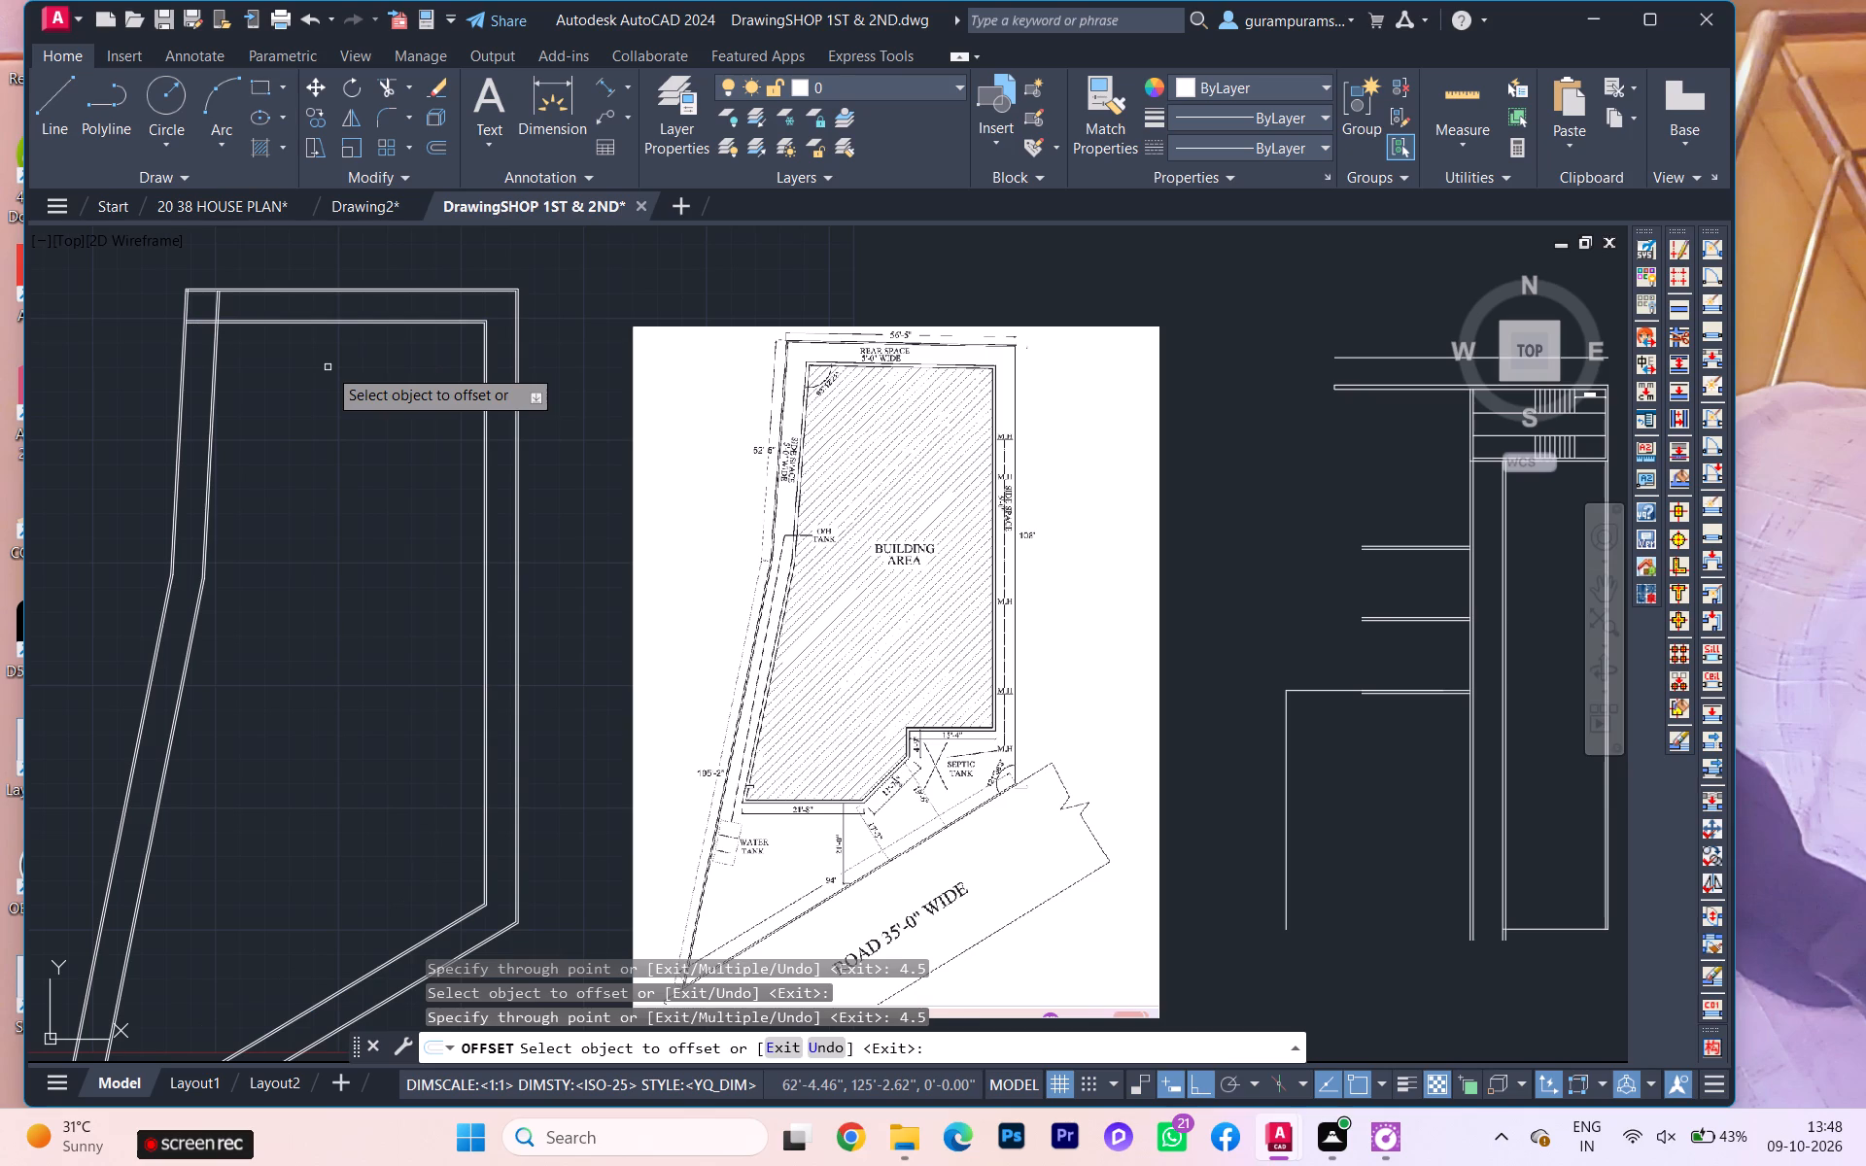
Examine the reference plan's building area and side spaces against the offset wall lines, ending the Offset command.
scroll(262, 321, "up", 1)
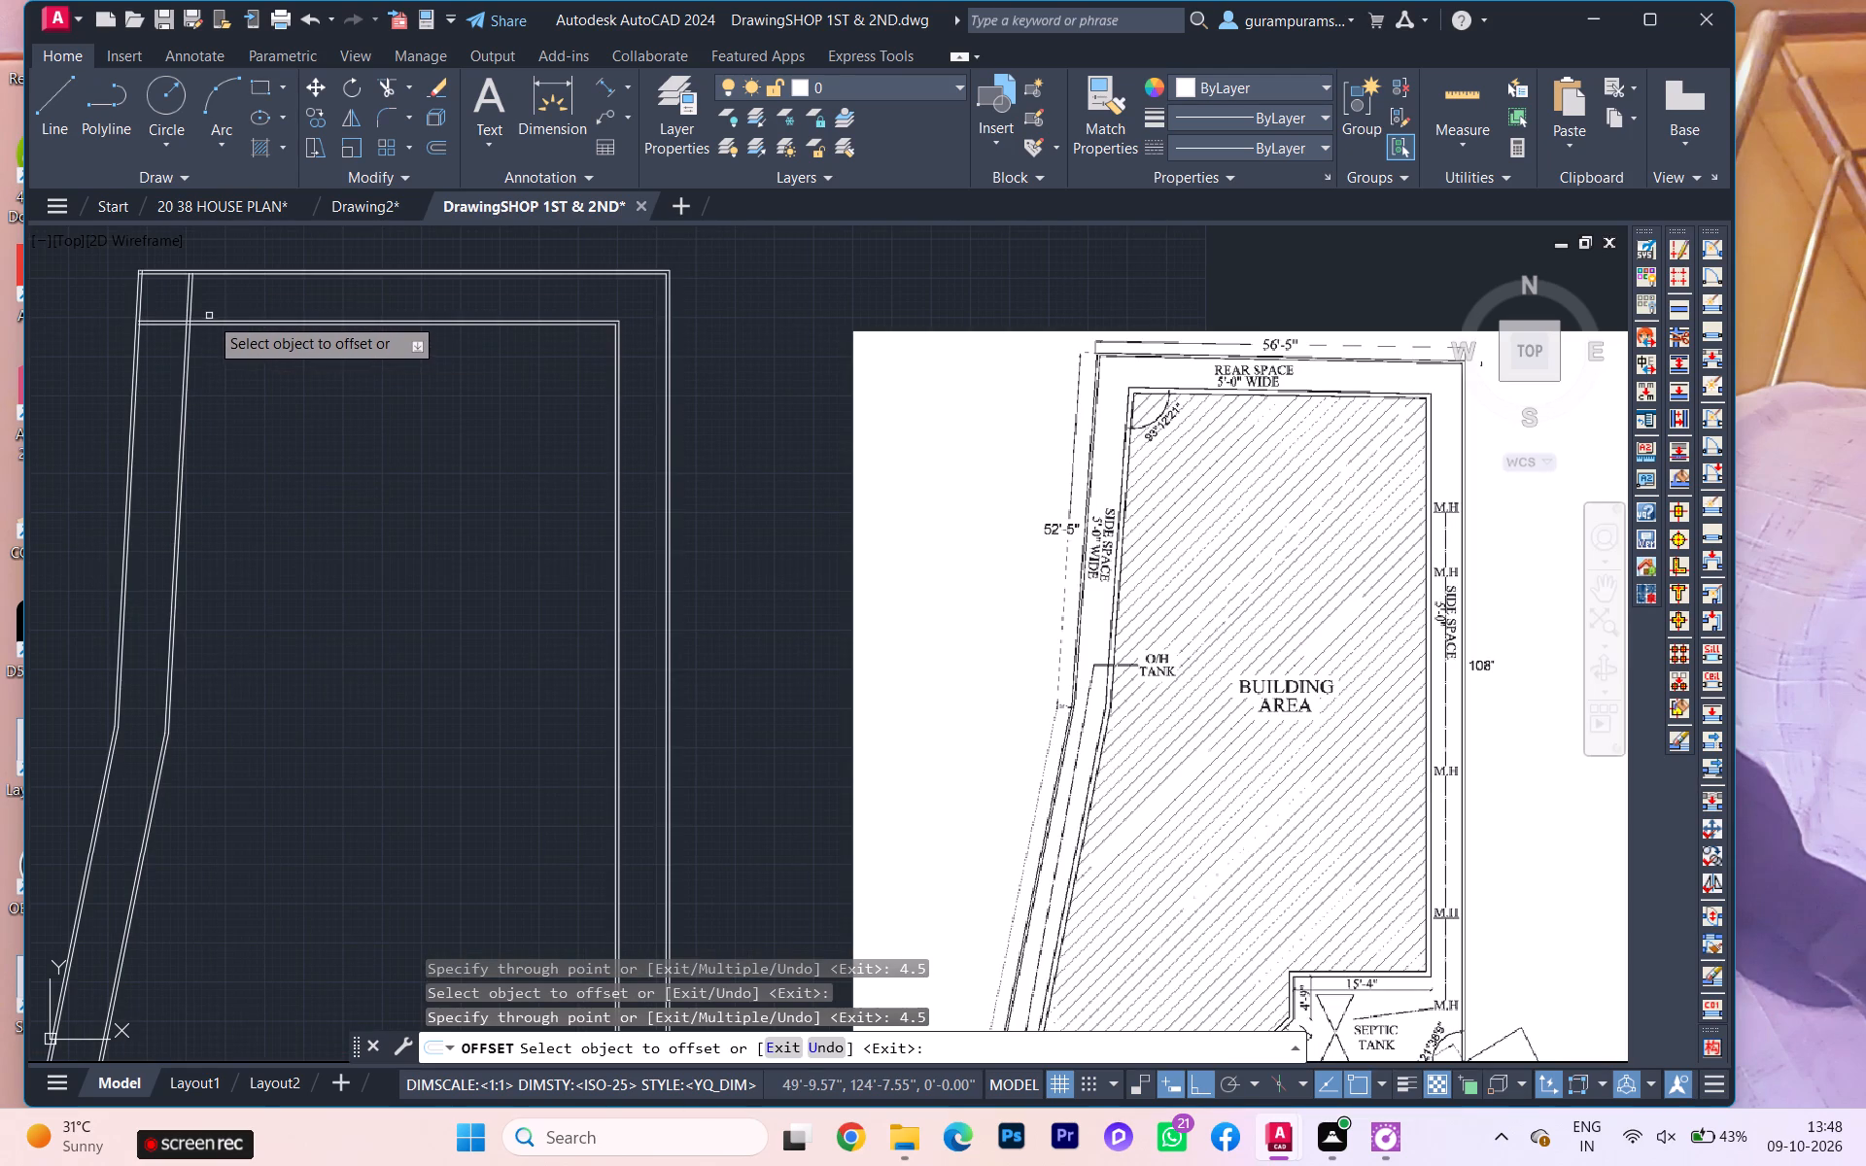
scroll(286, 352, "up", 1)
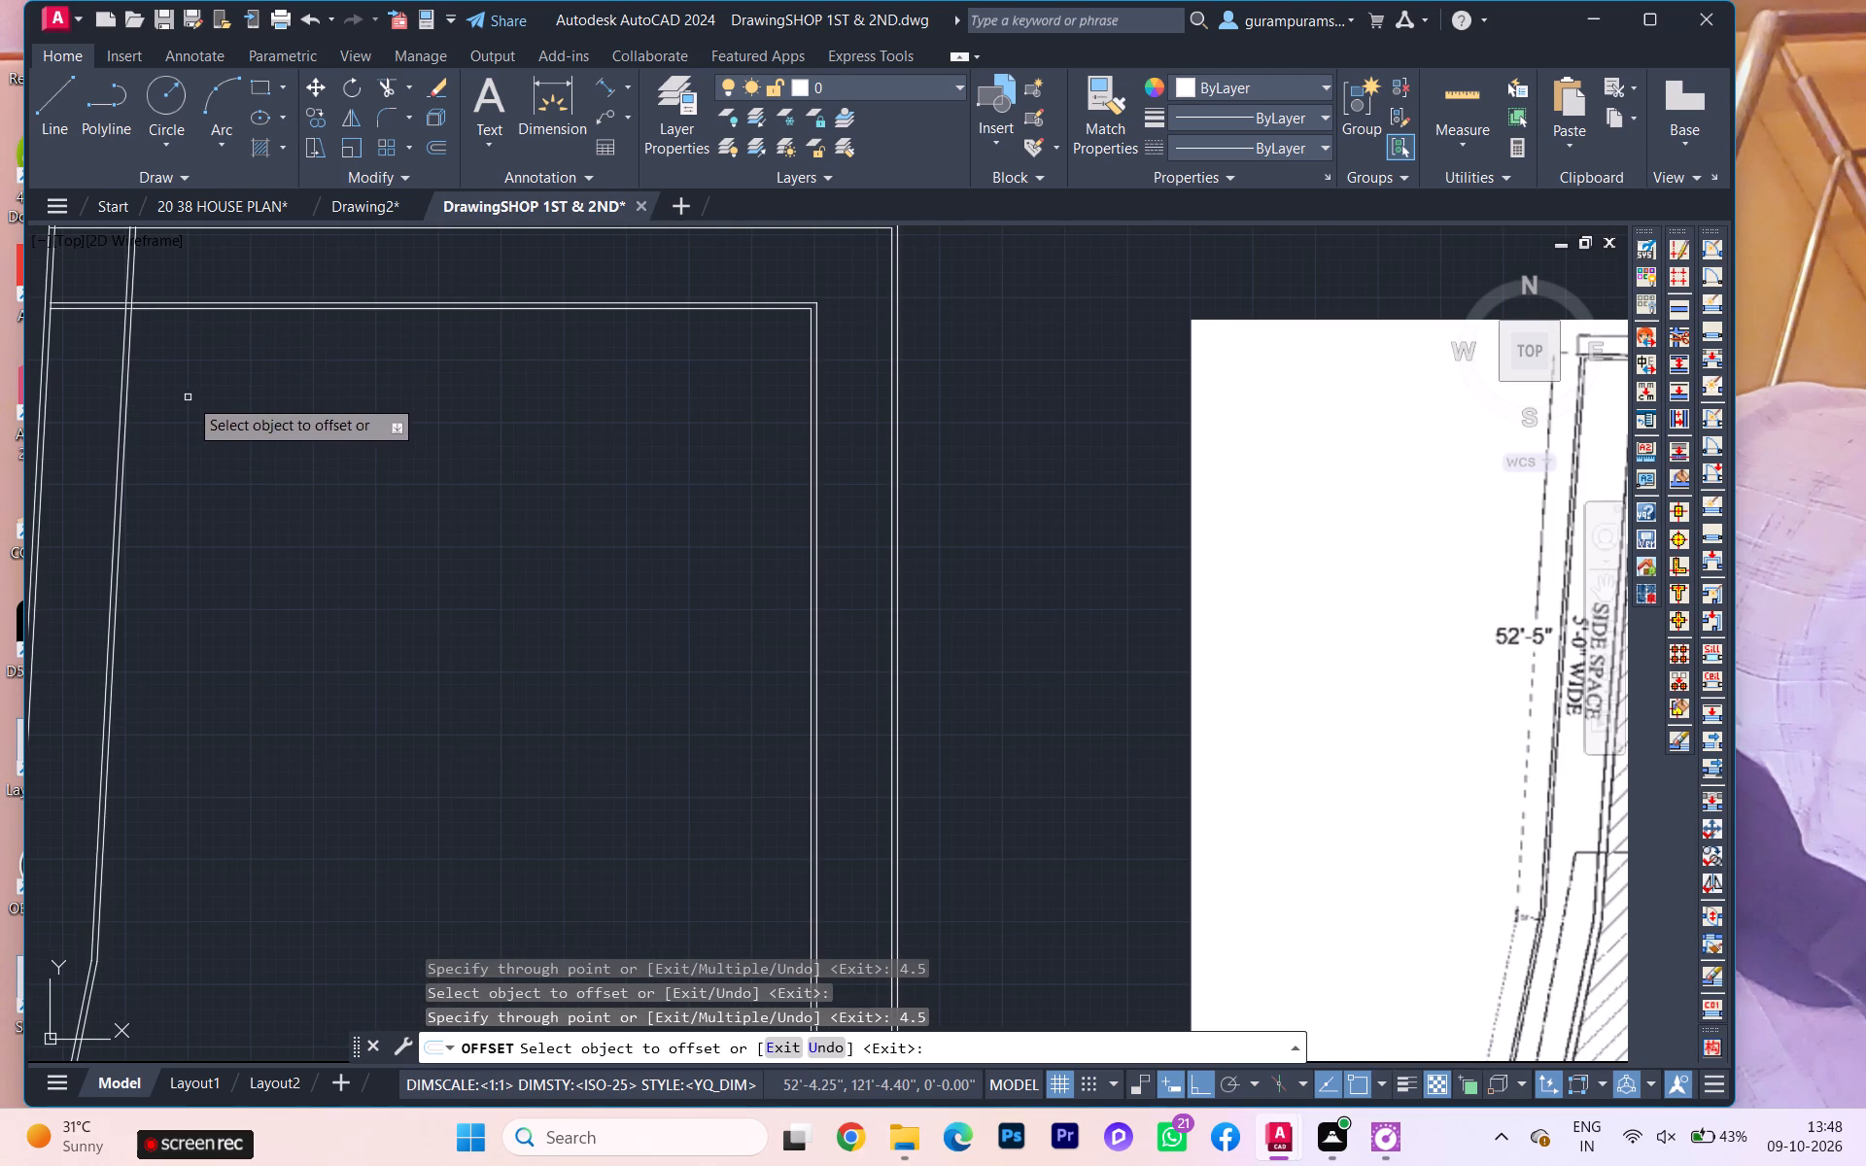
scroll(1289, 500, "down", 2)
middle_click_drag(1298, 501, 843, 464)
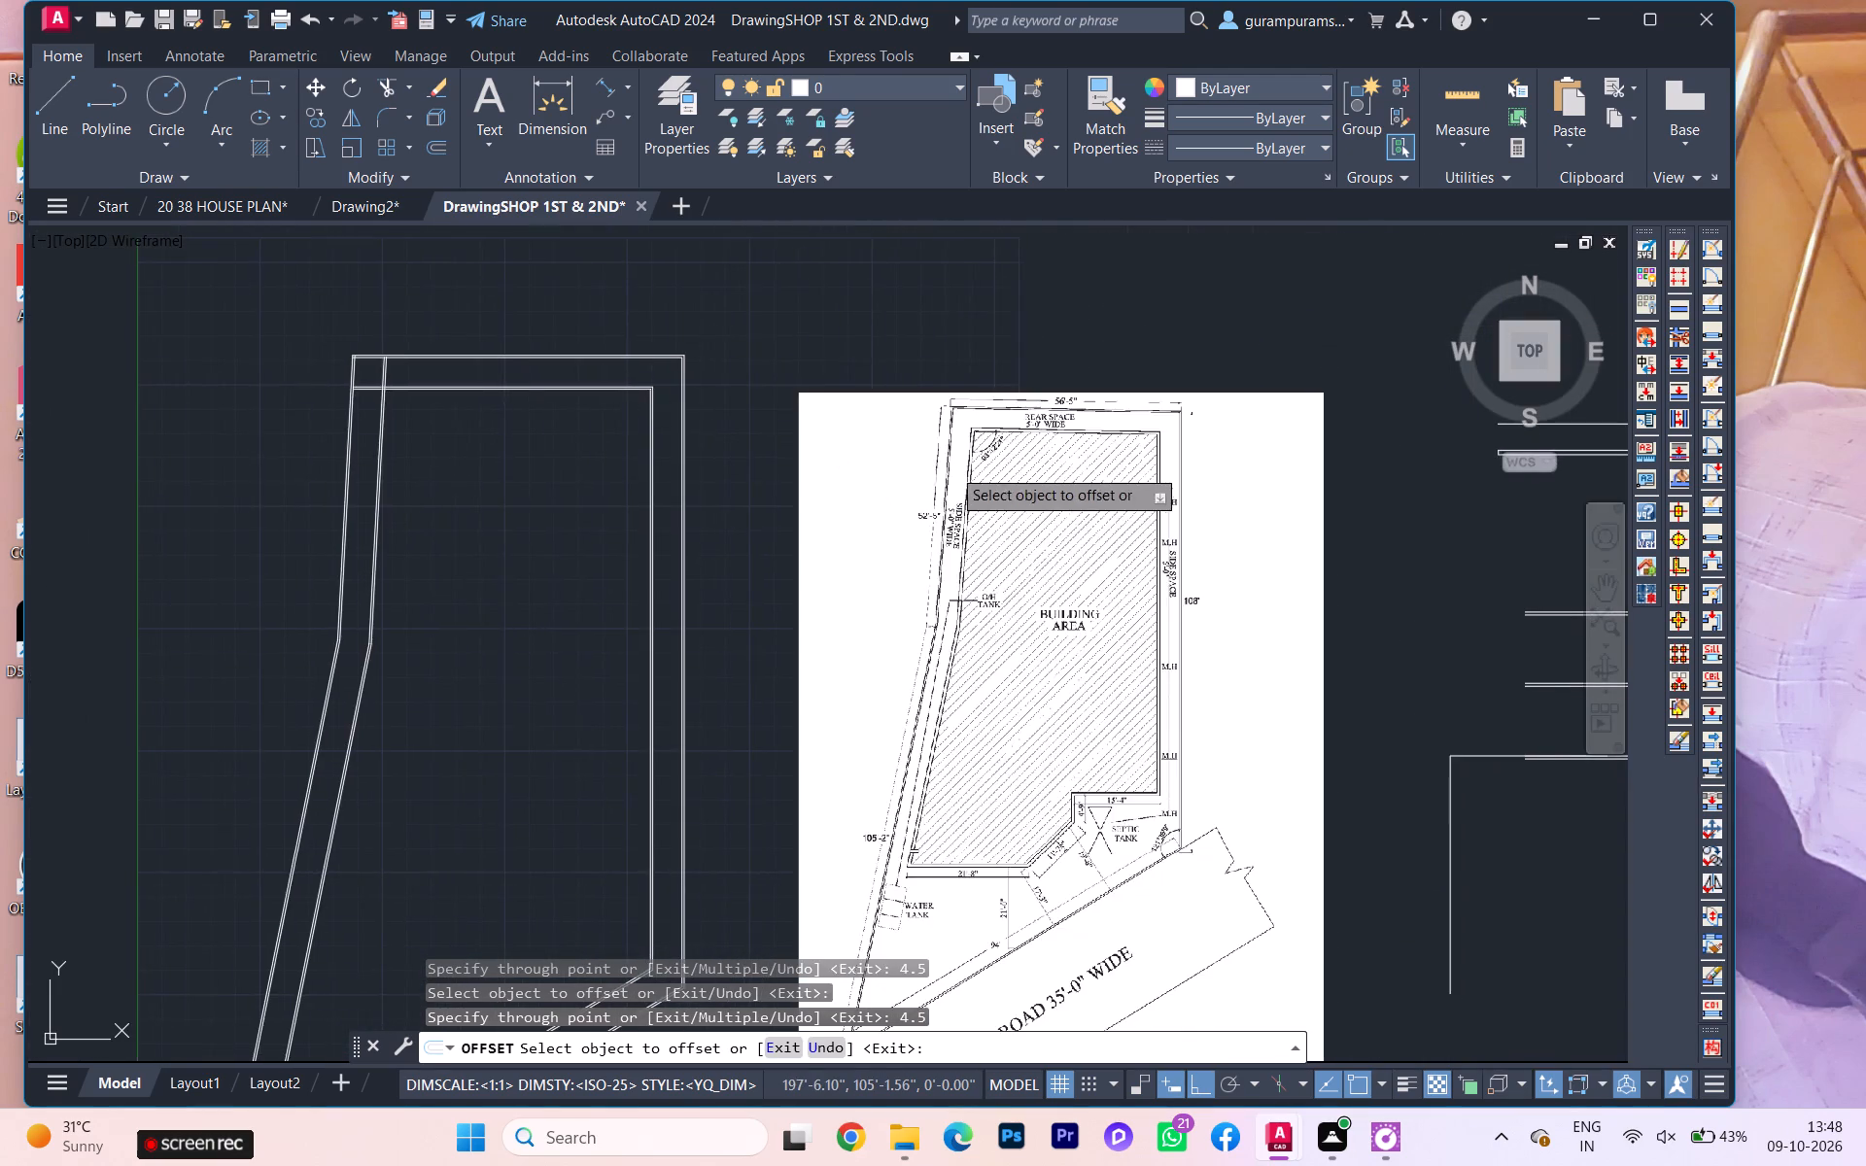
scroll(1048, 475, "up", 4)
scroll(753, 334, "down", 1)
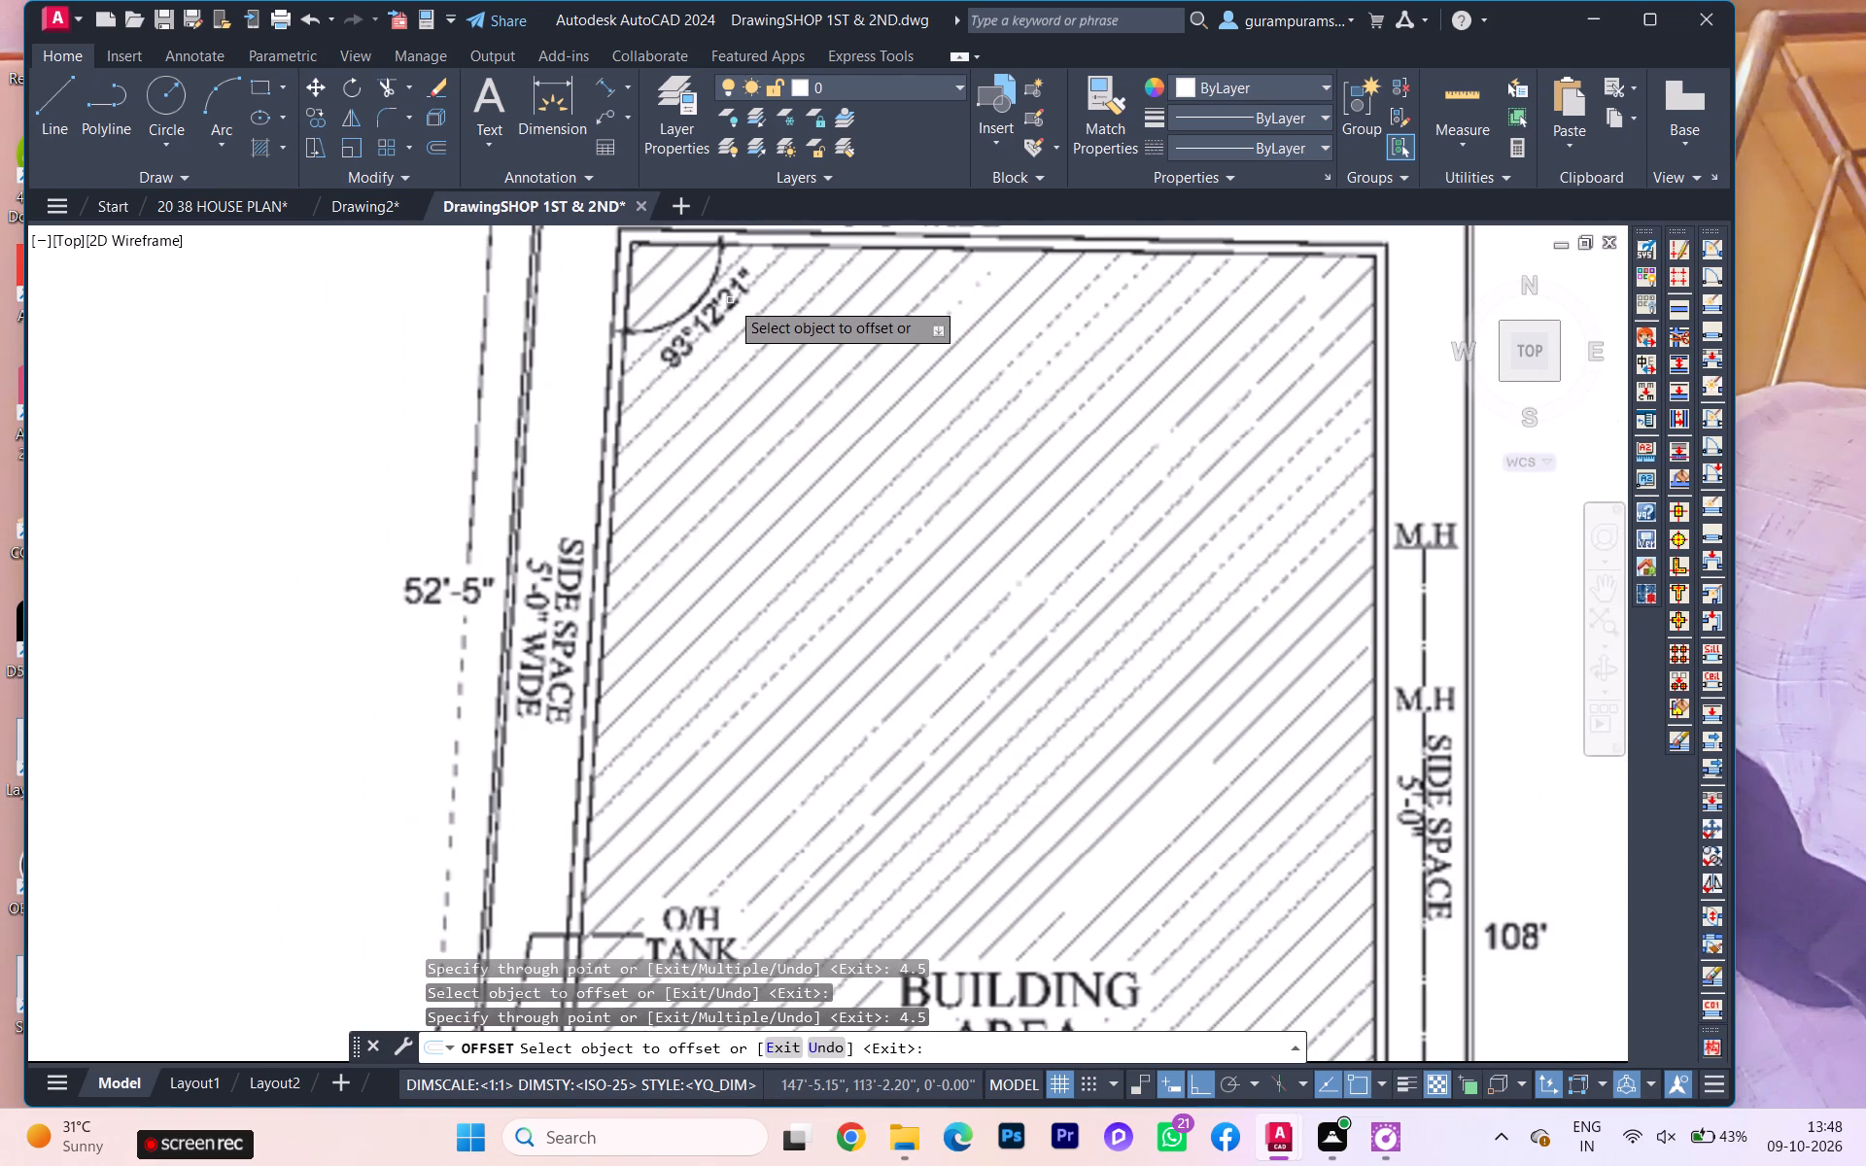
scroll(741, 313, "down", 1)
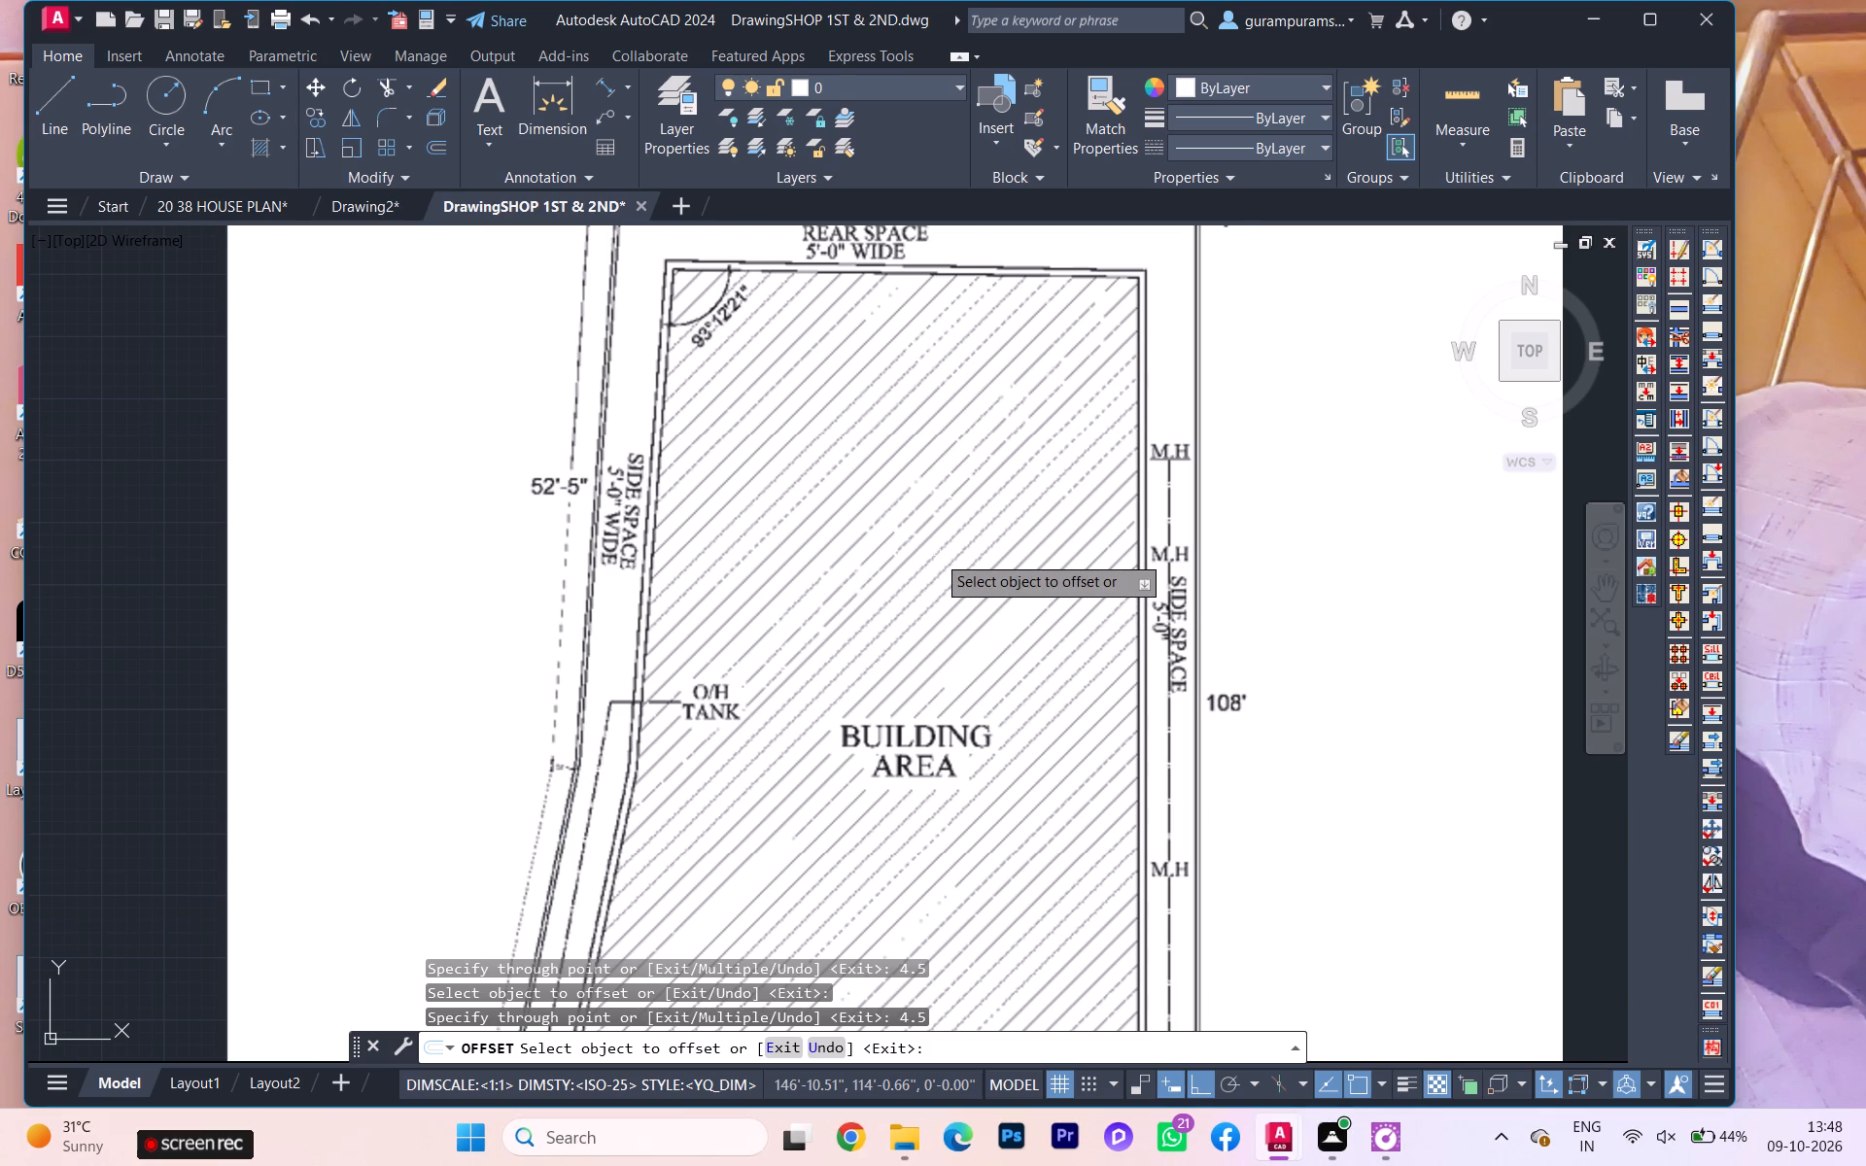
scroll(936, 553, "down", 1)
key("Escape")
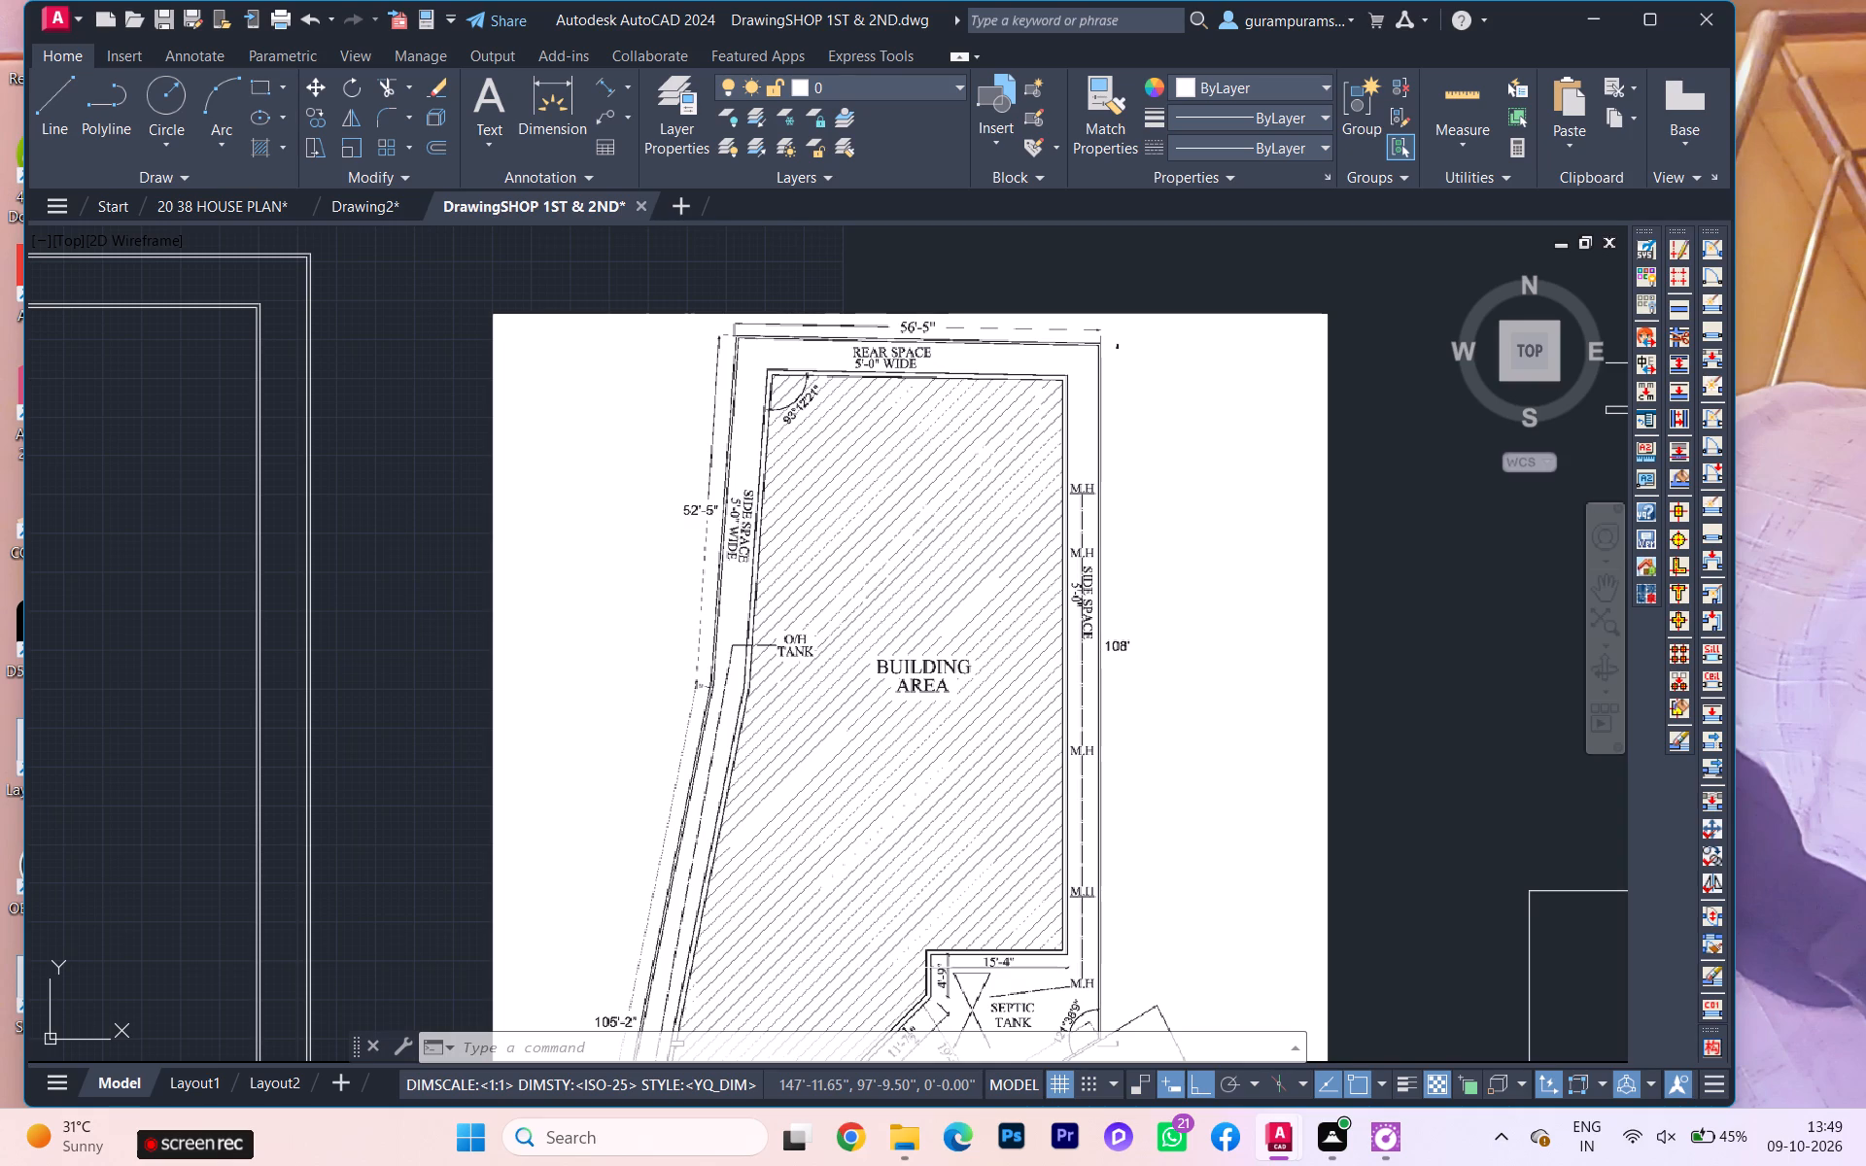
scroll(691, 803, "down", 1)
scroll(733, 882, "down", 2)
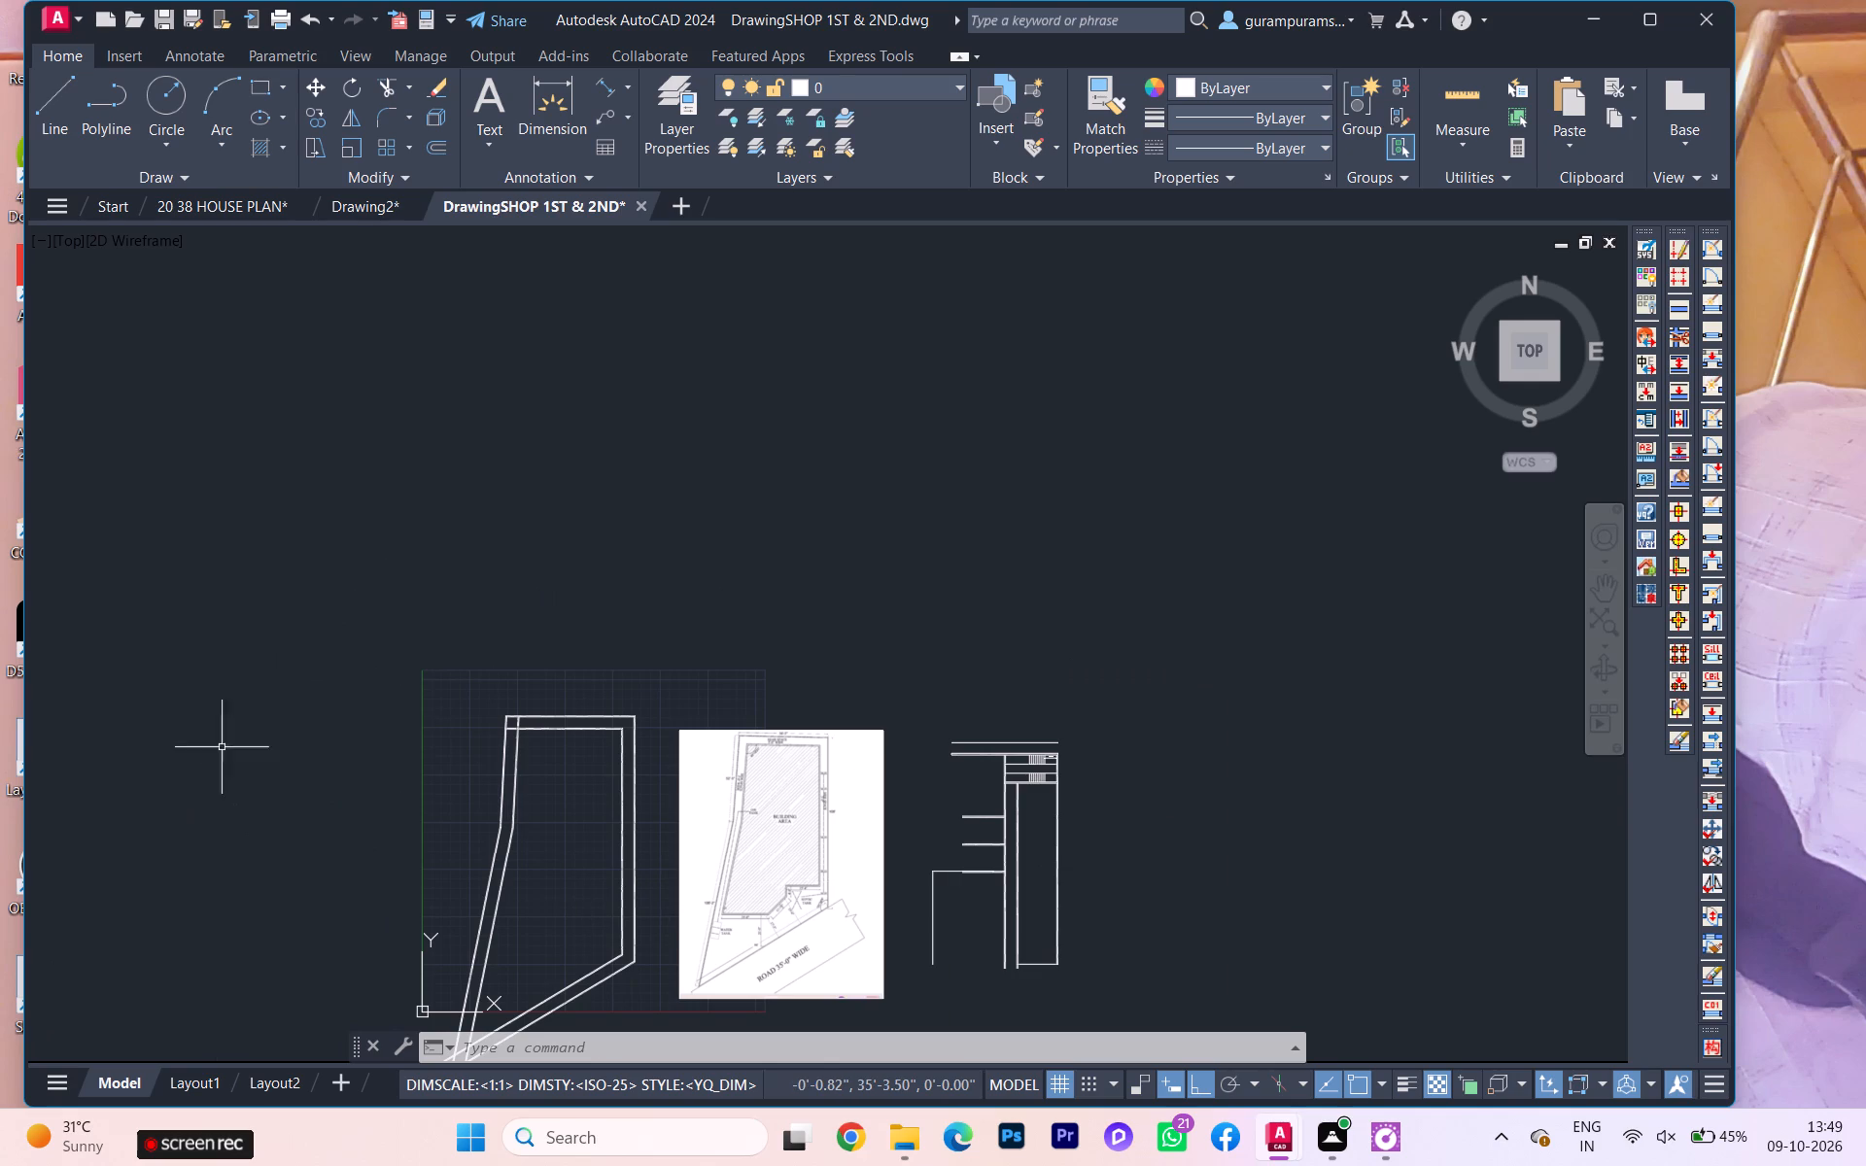
scroll(586, 826, "up", 2)
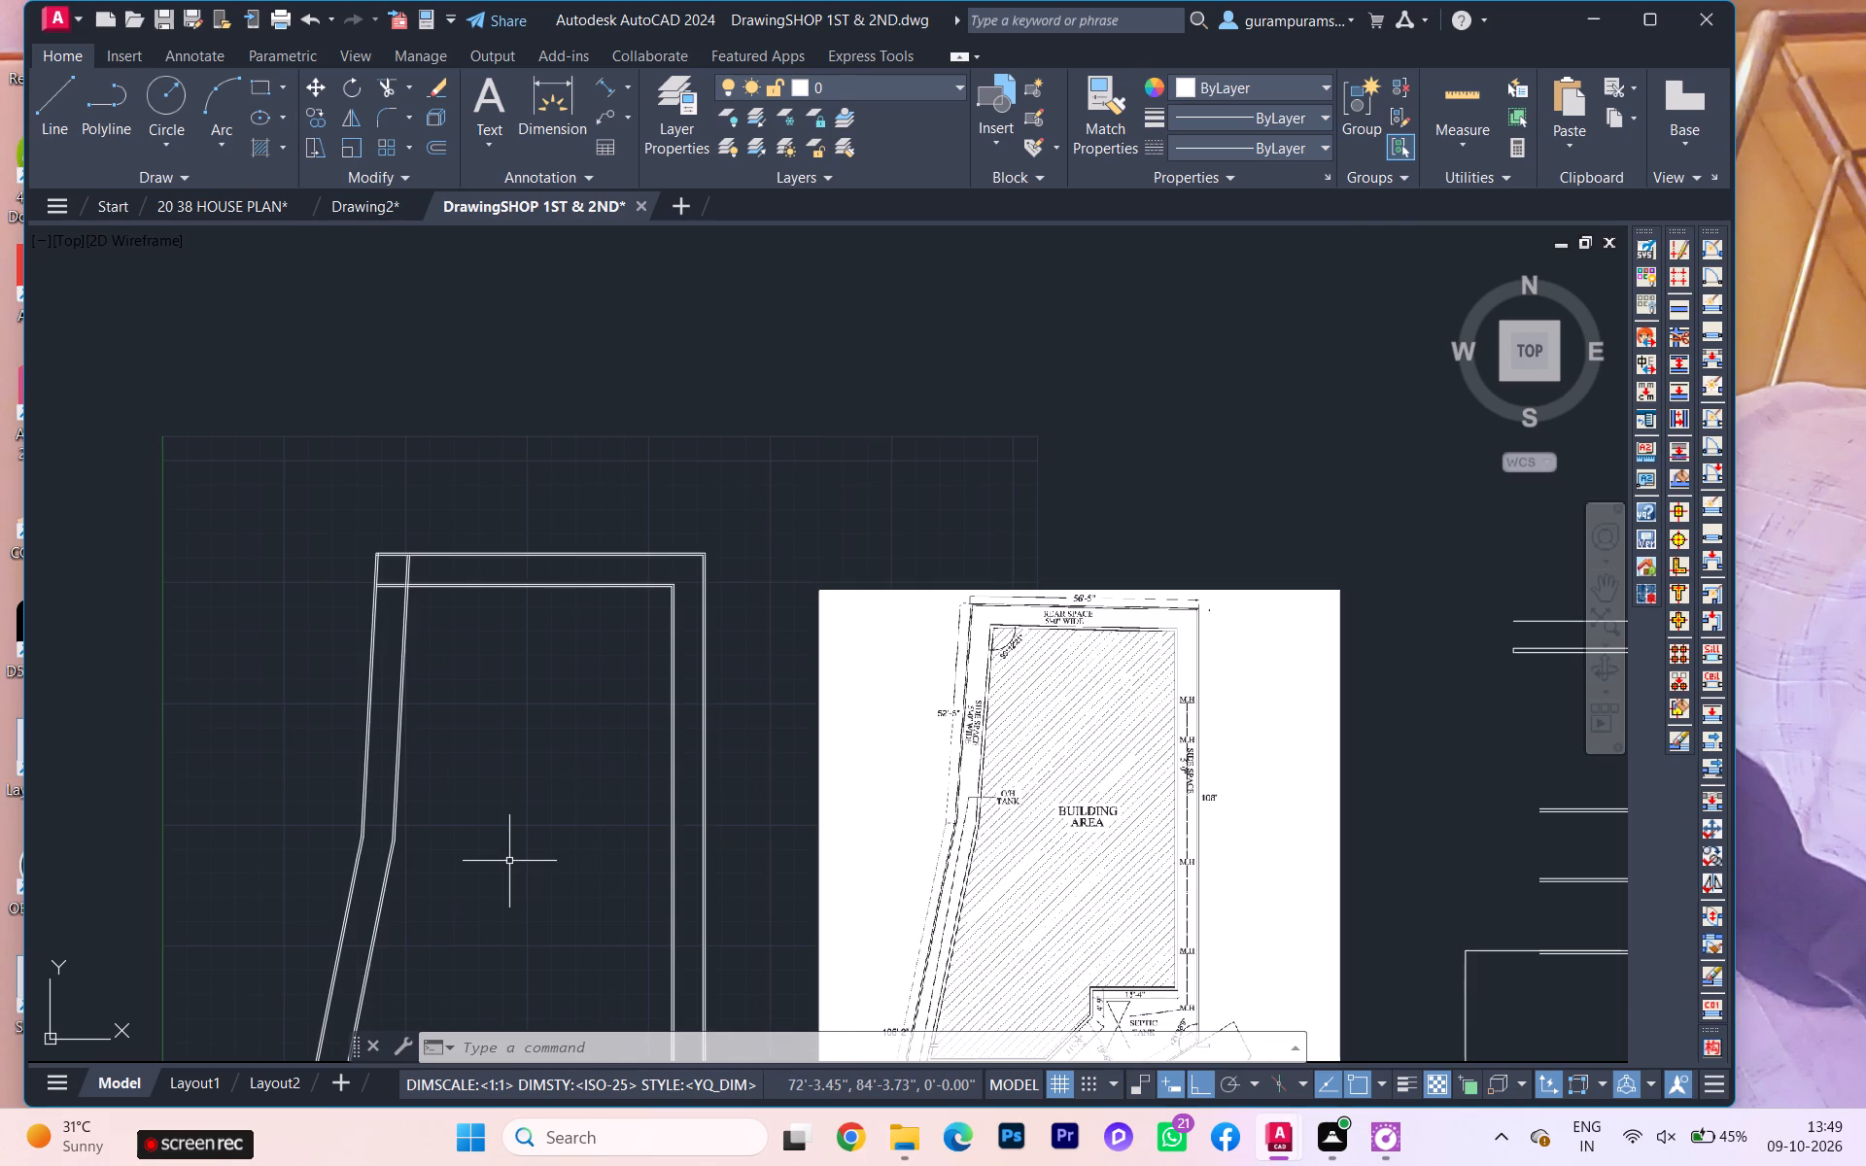
Trim the overlapping building wall lines and their overruns to form a clean north-west building corner.
key("t")
key("r")
key("Return")
scroll(387, 600, "up", 2)
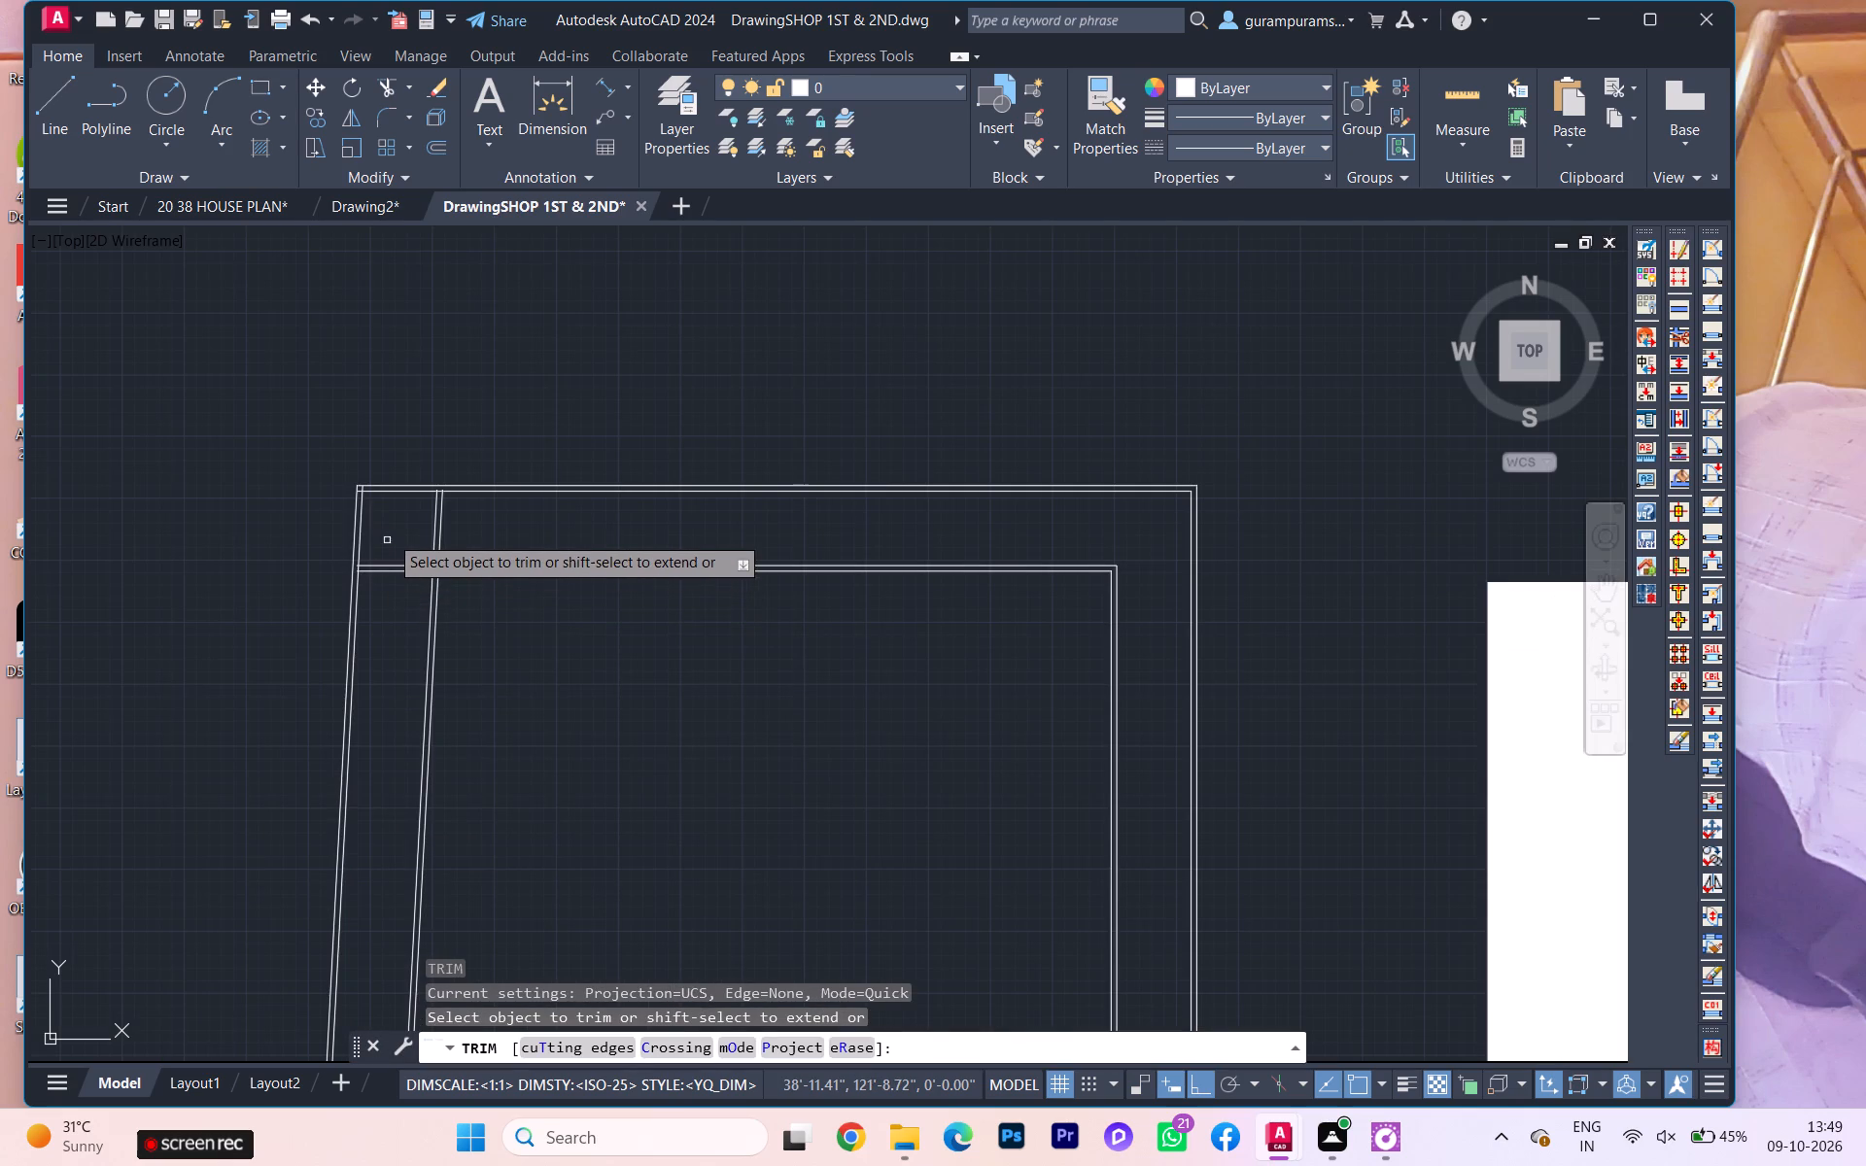
left_click(389, 533)
left_click(392, 613)
scroll(427, 549, "up", 4)
left_click(426, 546)
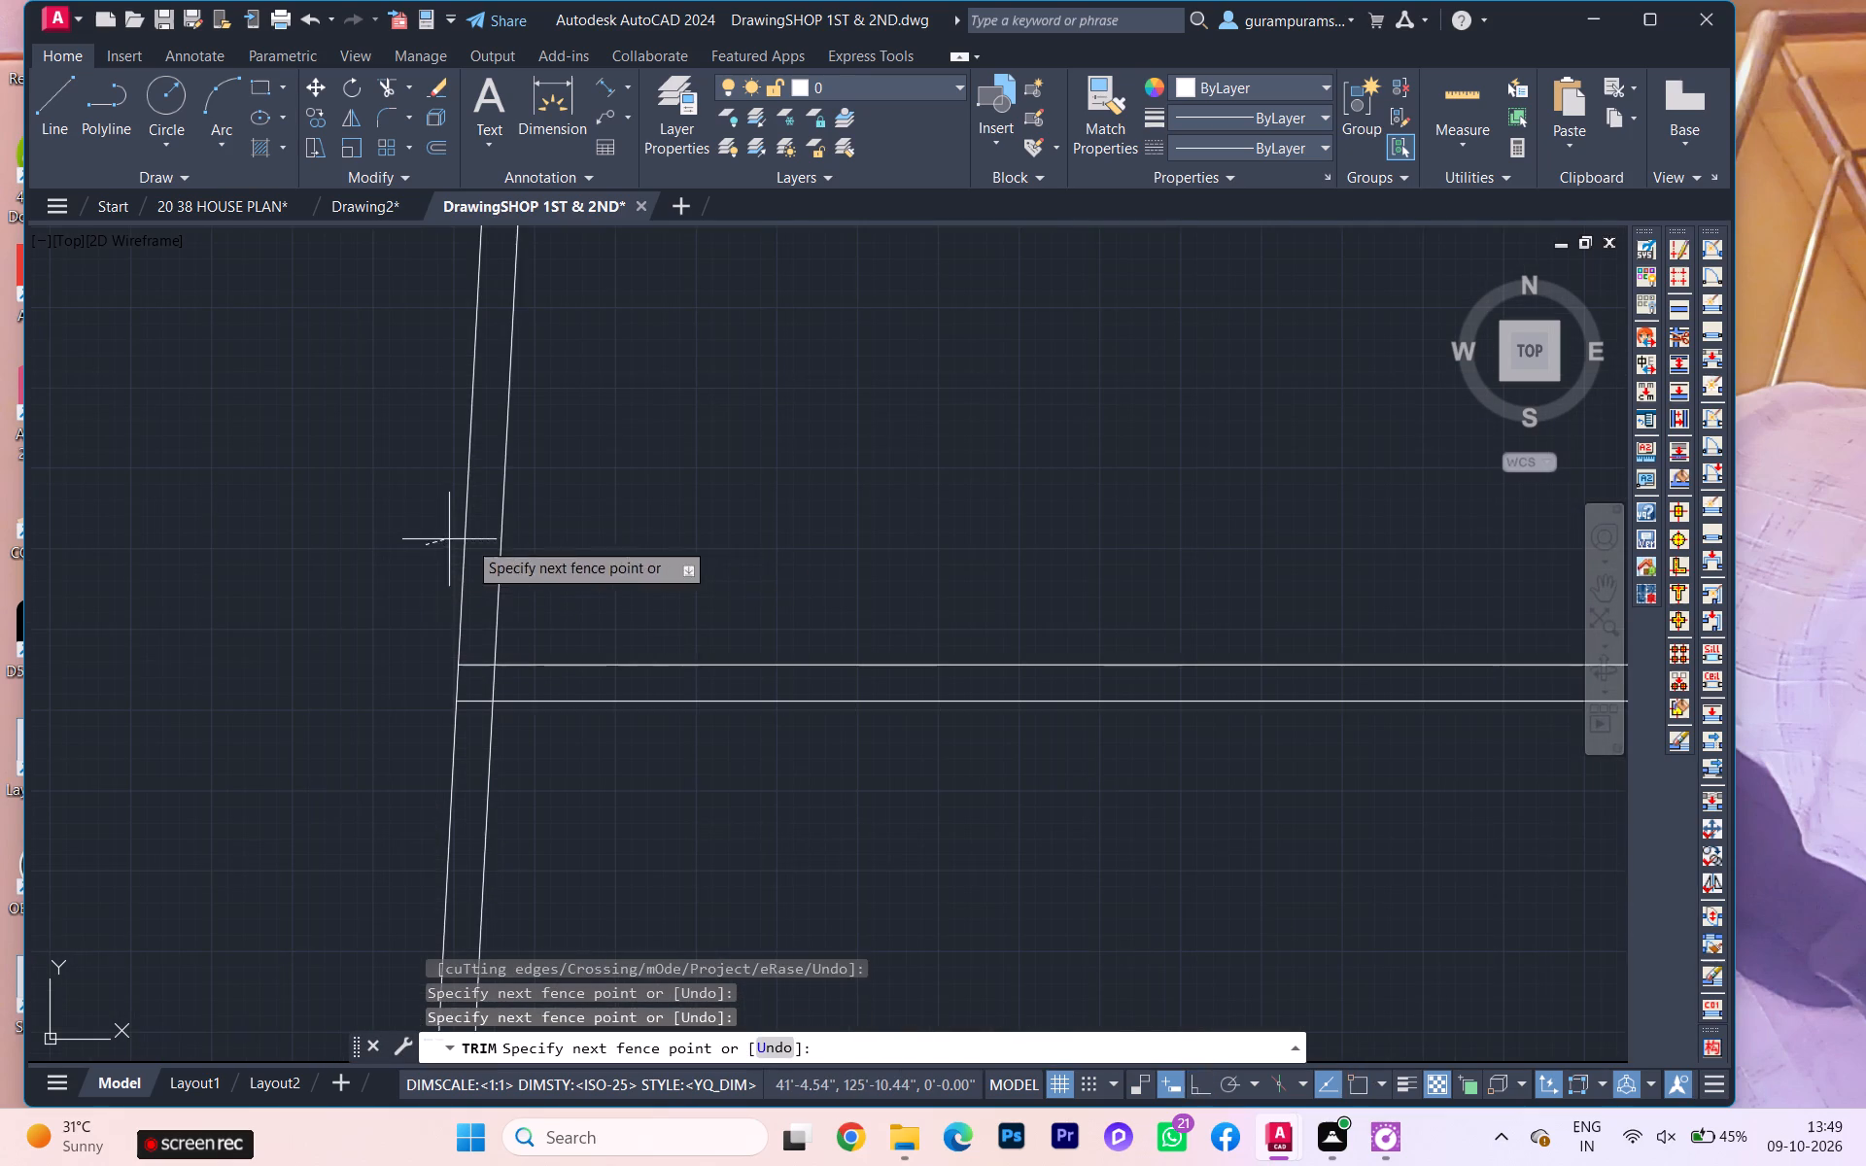
left_click(604, 552)
scroll(531, 633, "up", 2)
left_click(432, 767)
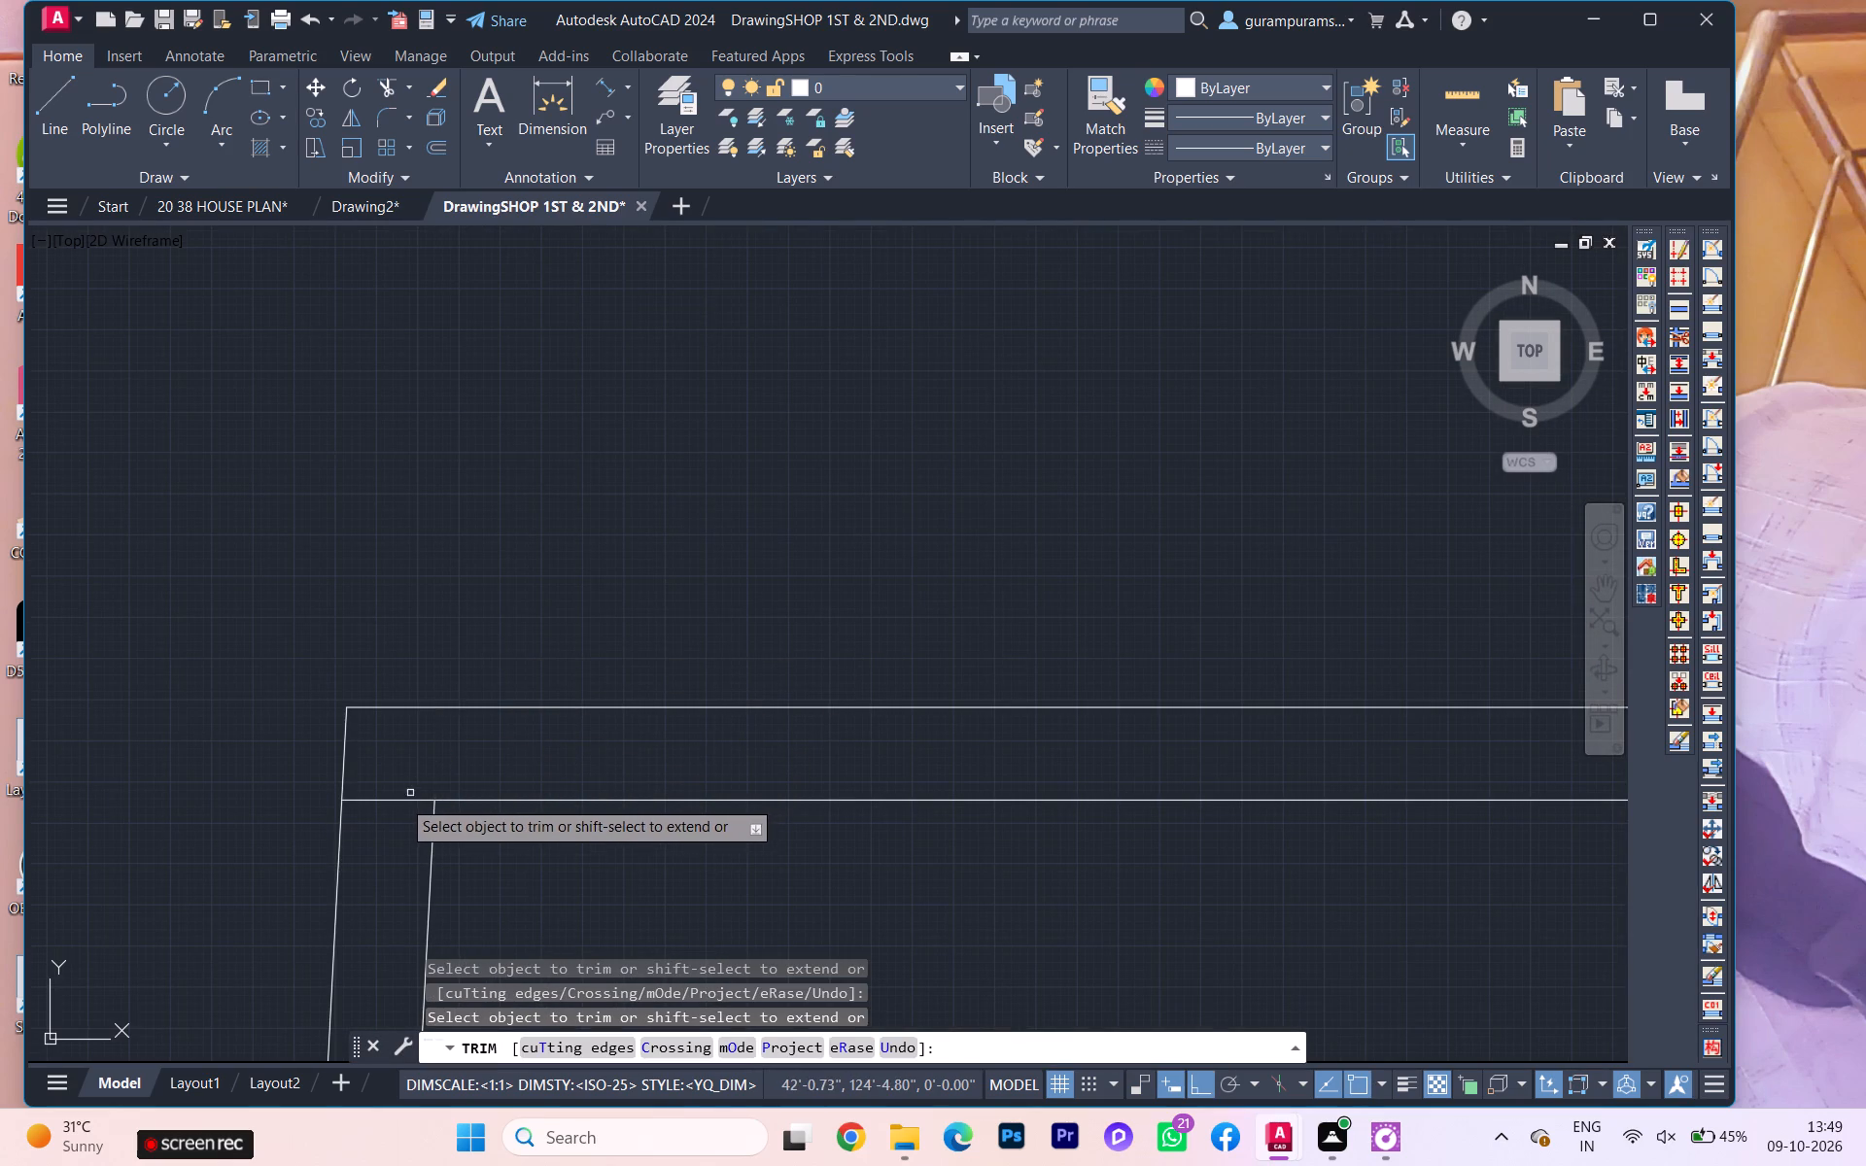
left_click(400, 799)
scroll(415, 774, "down", 2)
scroll(416, 767, "up", 1)
scroll(416, 766, "down", 4)
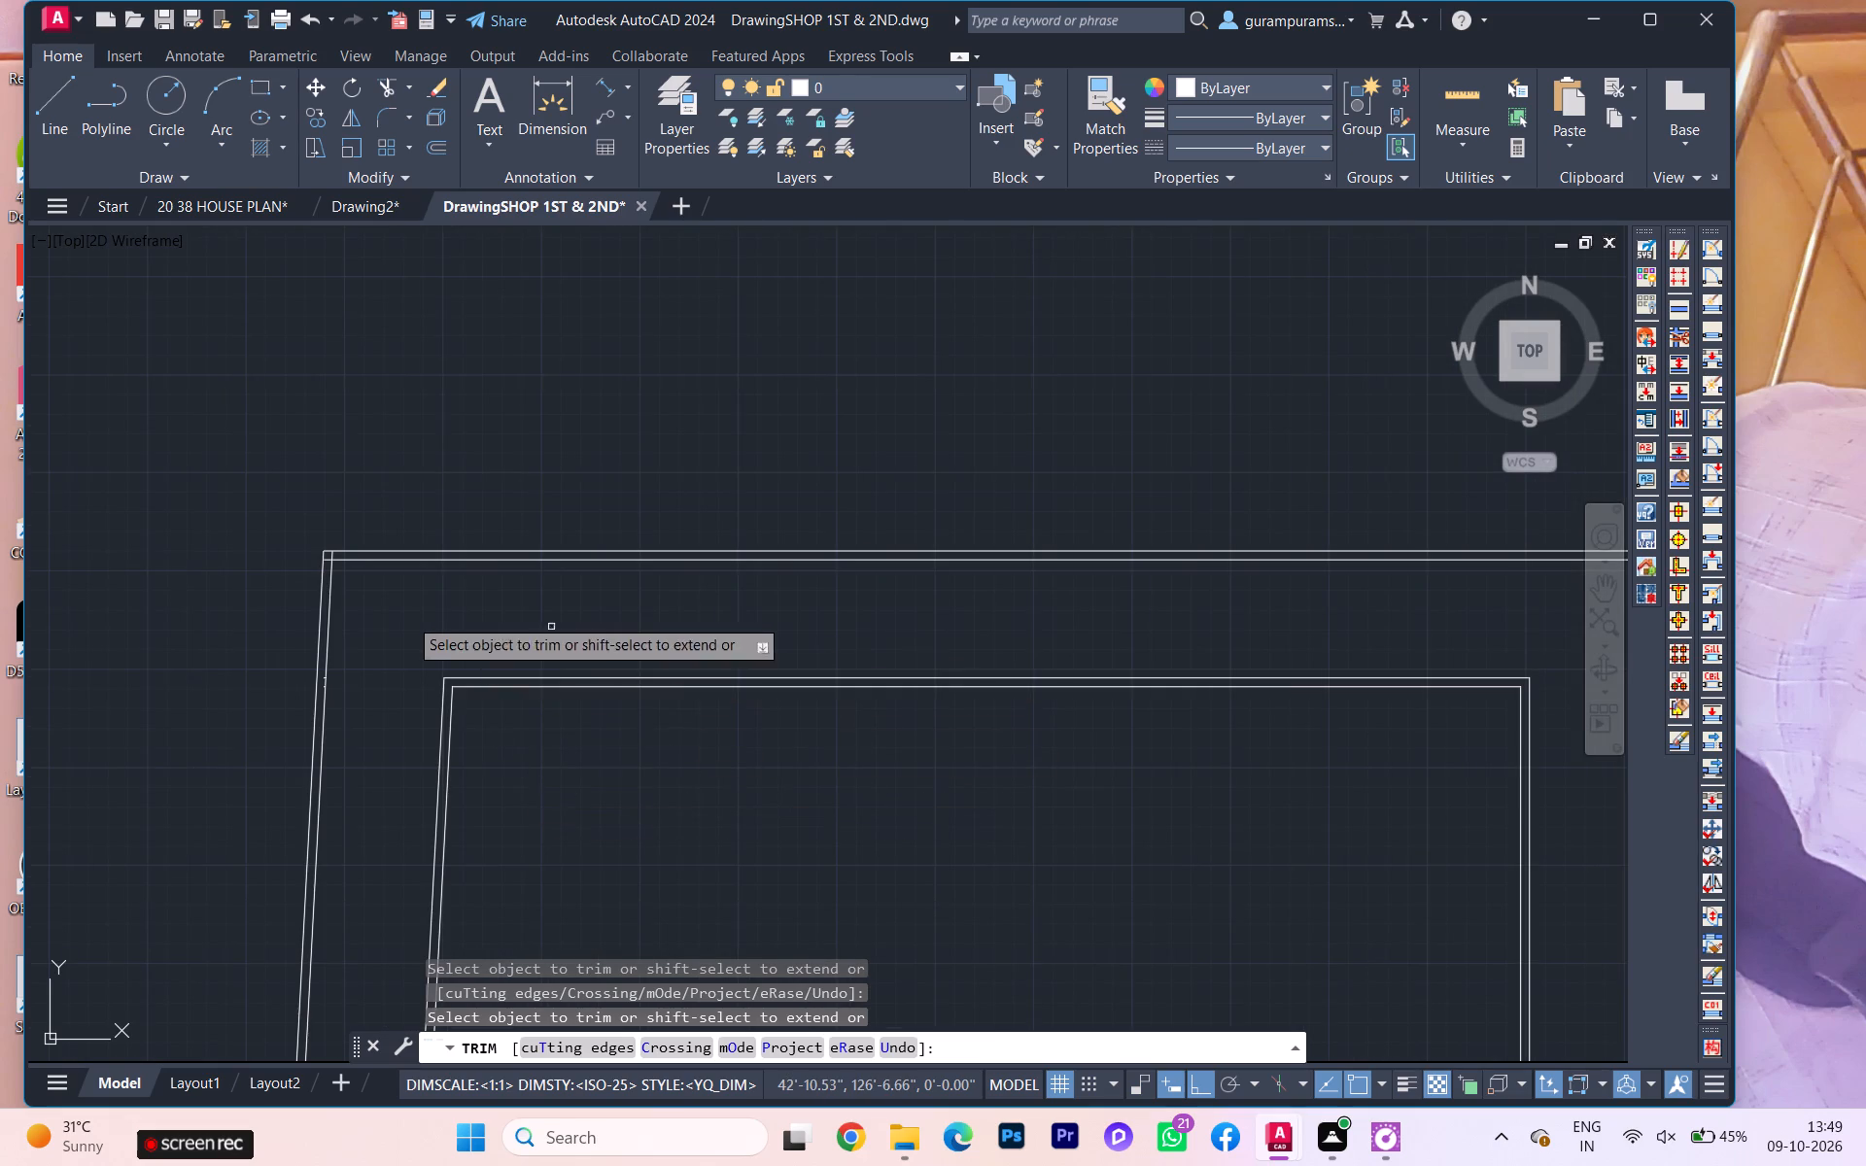
Trim the inner boundary wall lines where they overrun each other at the plot's north-west corner.
scroll(298, 554, "up", 3)
scroll(485, 585, "up", 1)
left_click(455, 540)
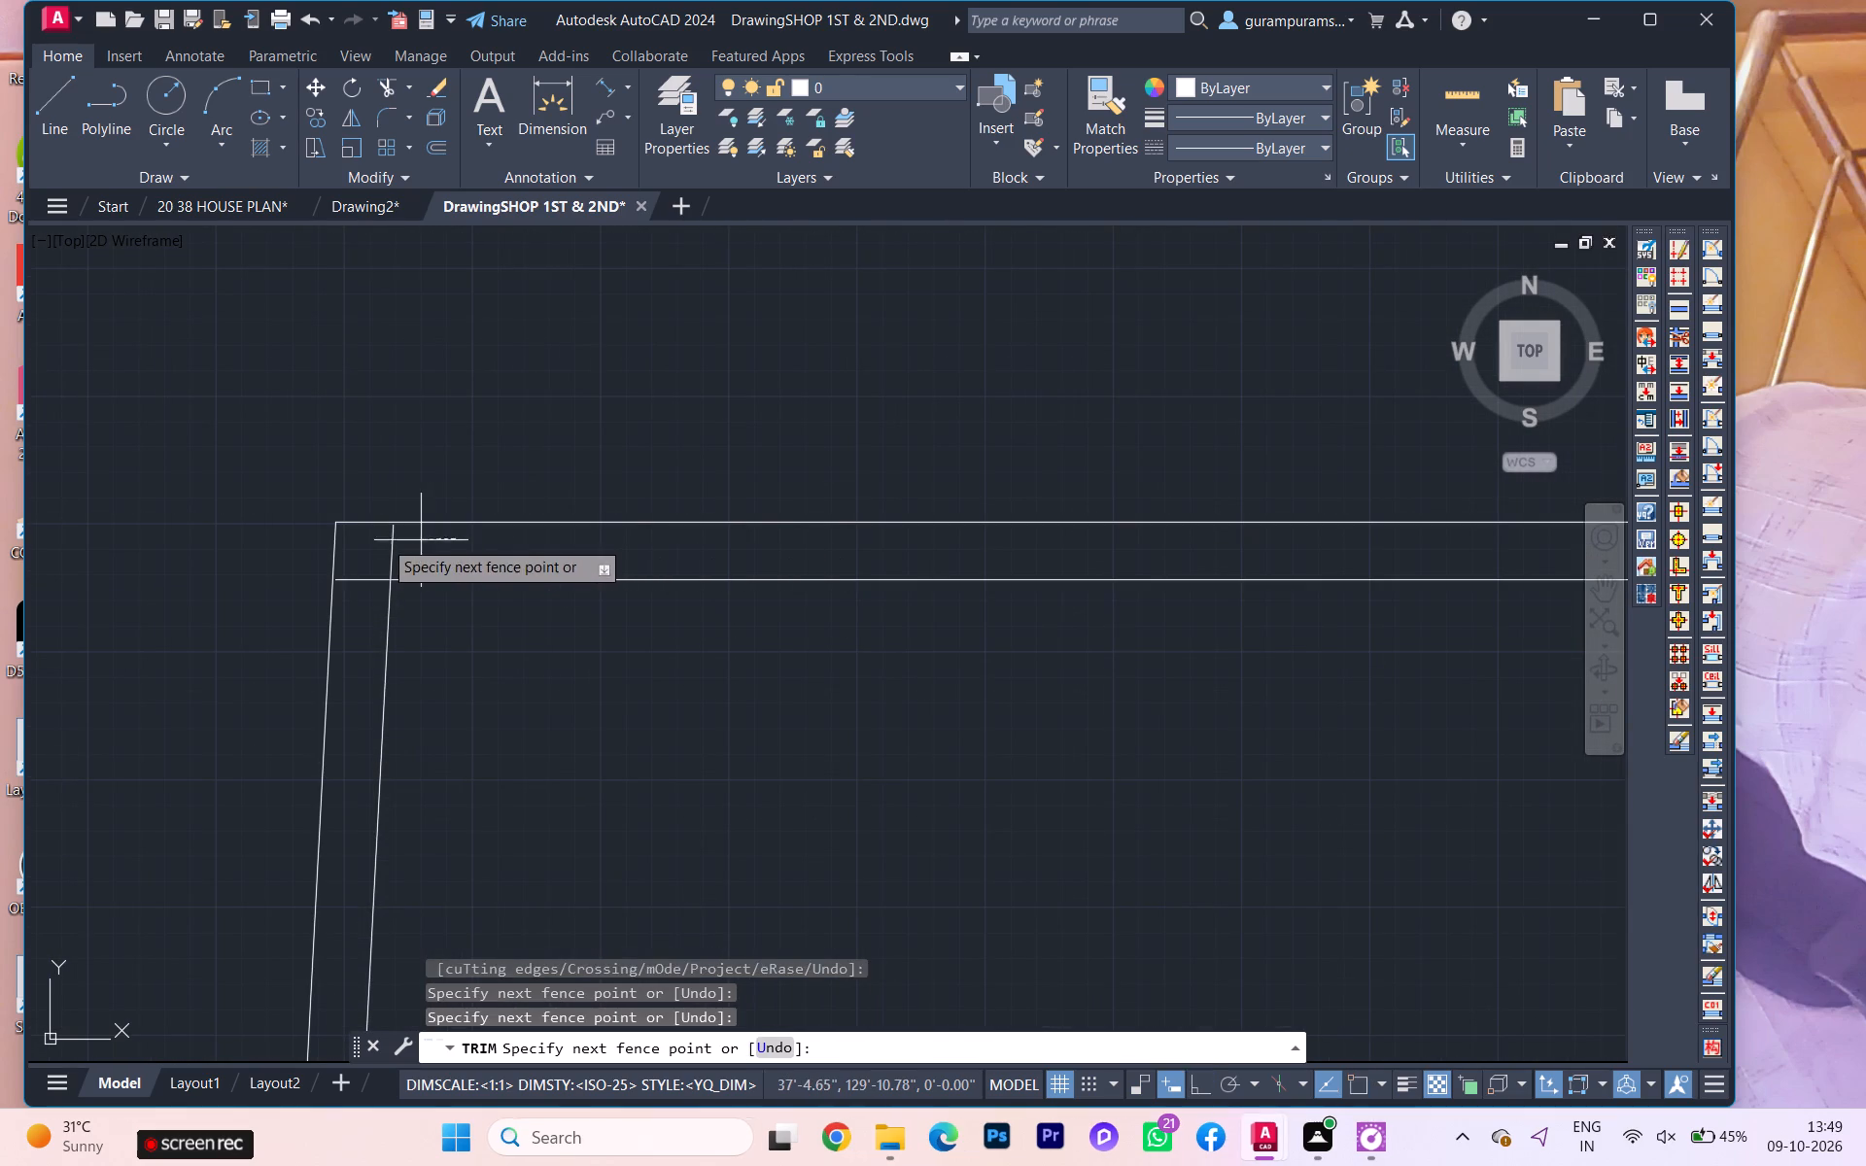
double_click(375, 544)
left_click(335, 583)
Trim away the two short leftover line stubs inside the west boundary wall near the rear corner.
scroll(342, 623, "down", 3)
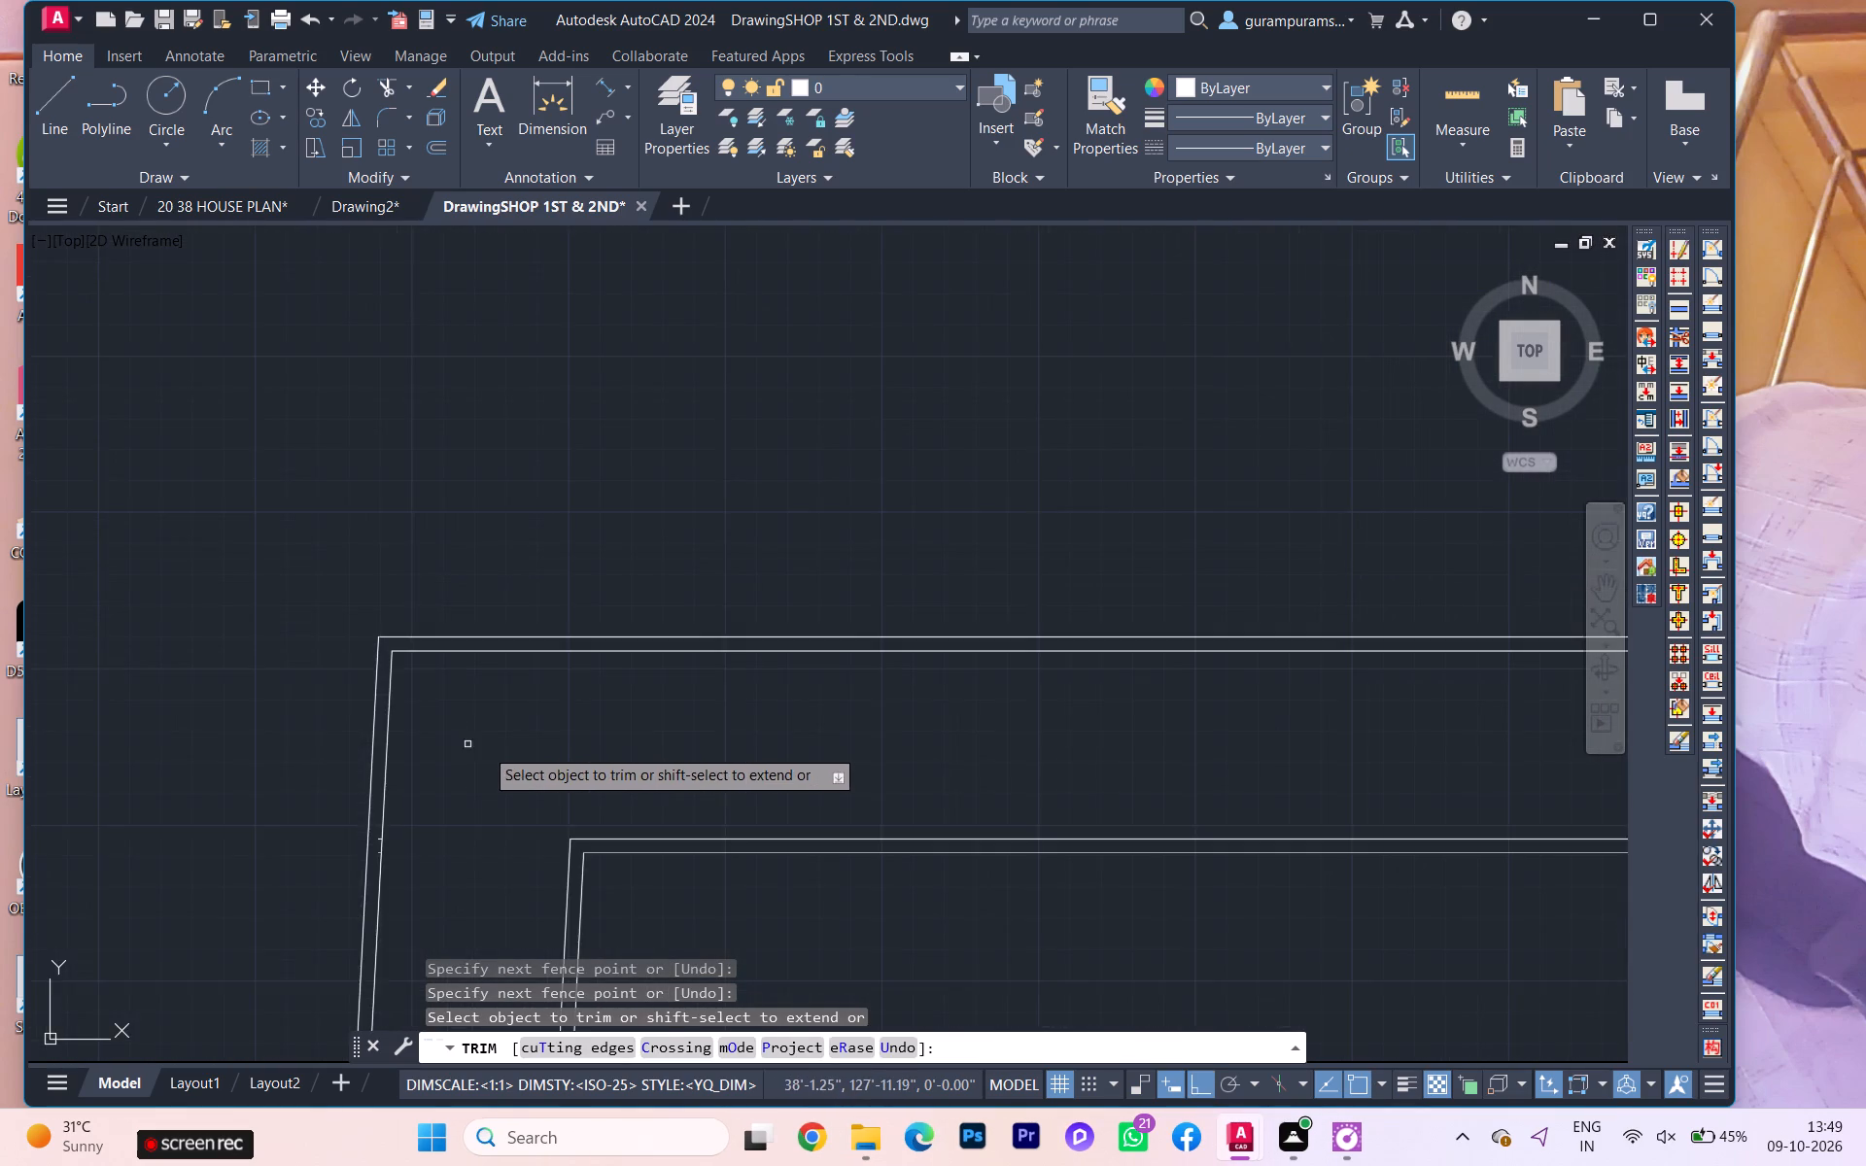
scroll(496, 752, "down", 2)
middle_click_drag(504, 745, 443, 511)
scroll(406, 532, "up", 3)
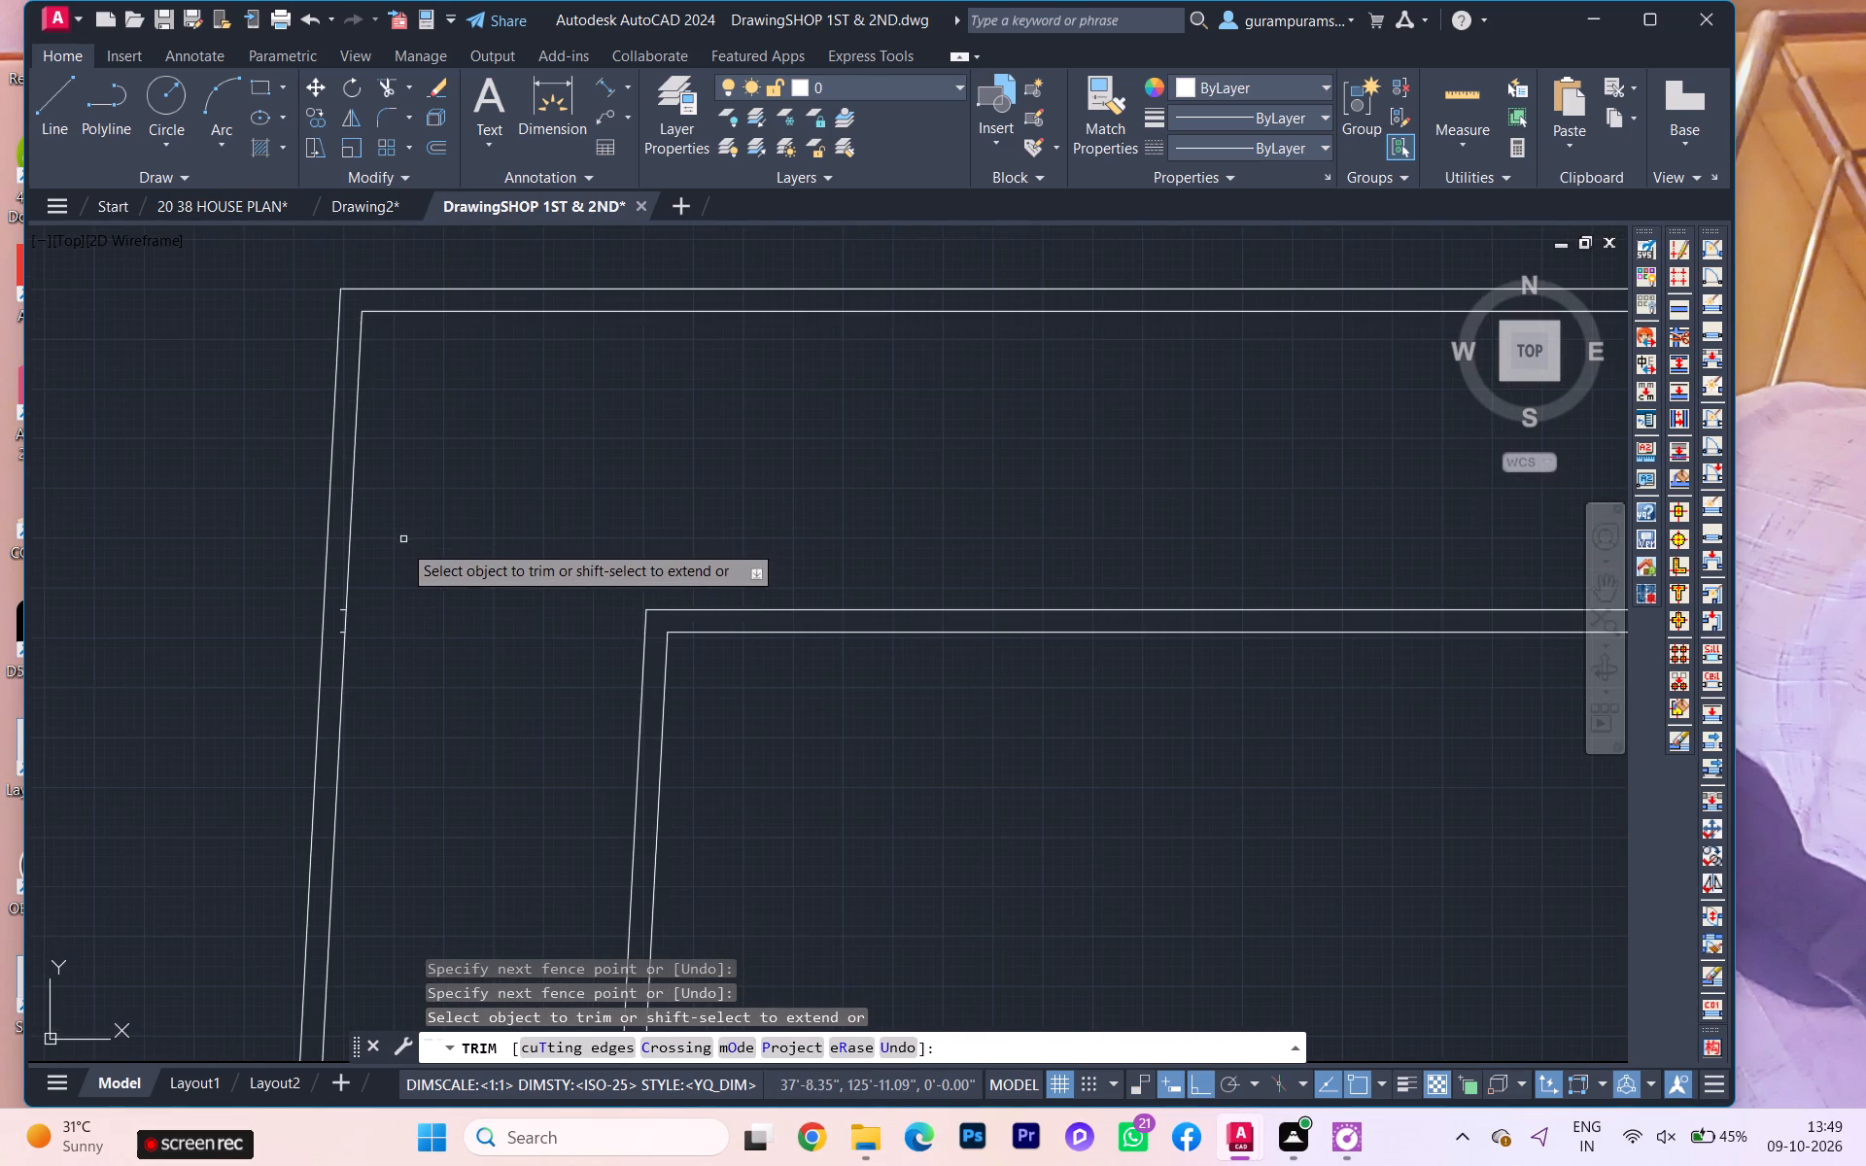
scroll(349, 608, "up", 2)
left_click(336, 612)
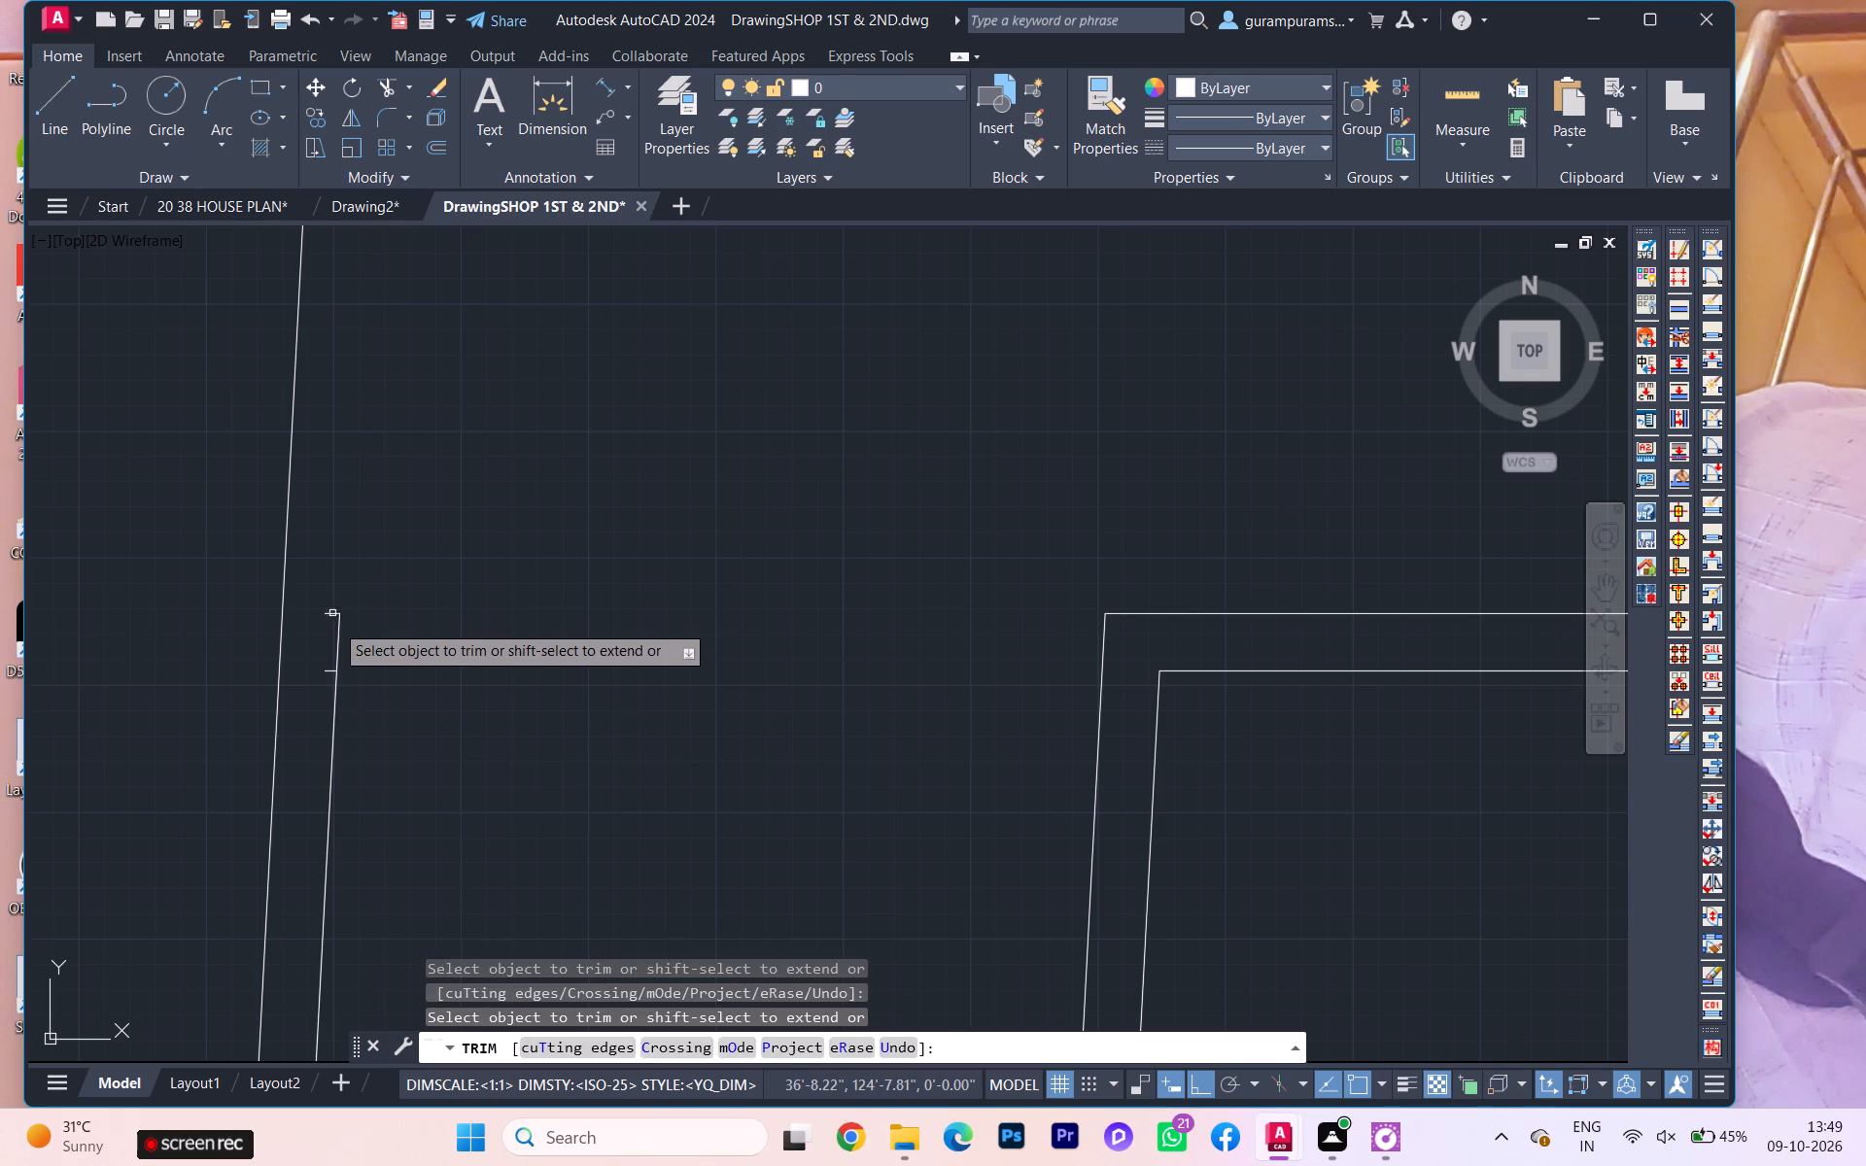
key("ctrl+z")
scroll(345, 647, "up", 3)
scroll(342, 641, "down", 1)
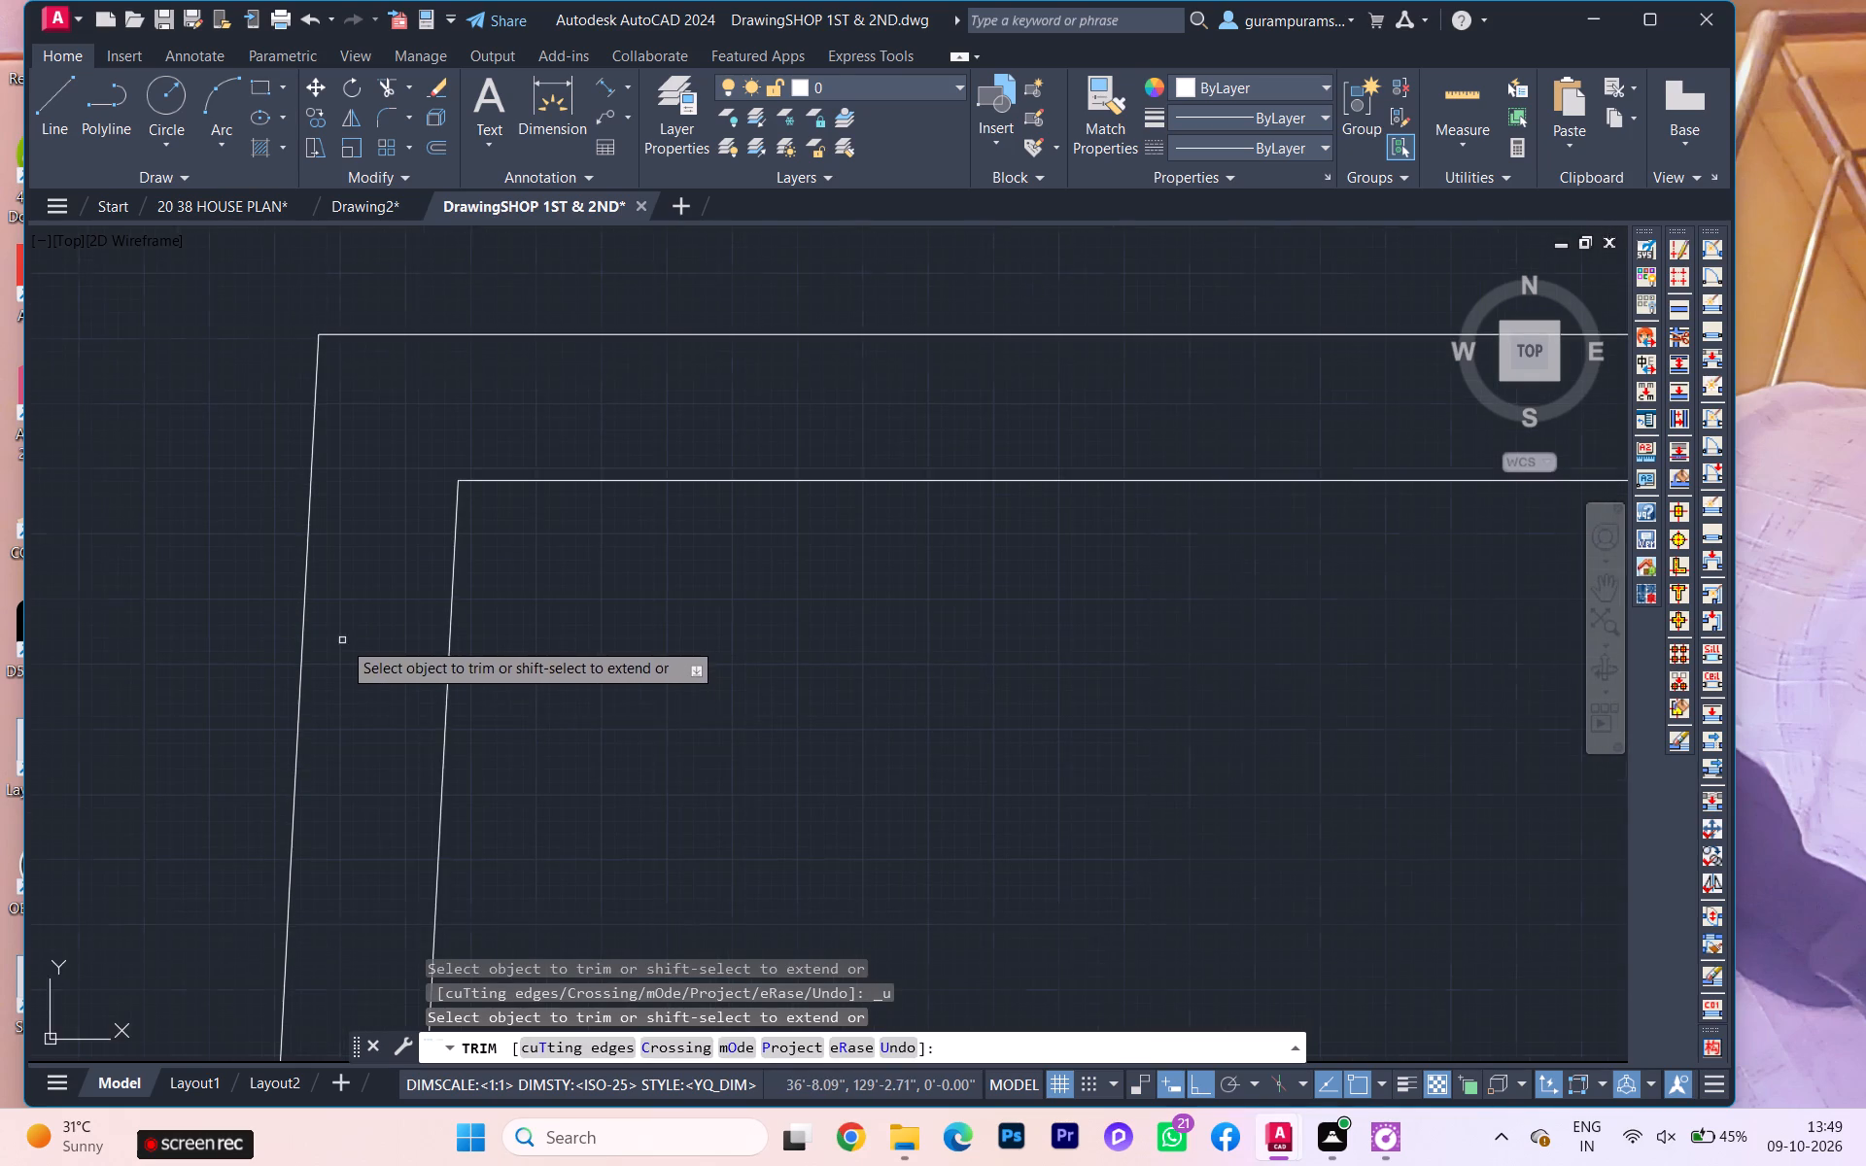
scroll(390, 732, "down", 1)
middle_click_drag(392, 731, 397, 388)
scroll(438, 776, "down", 2)
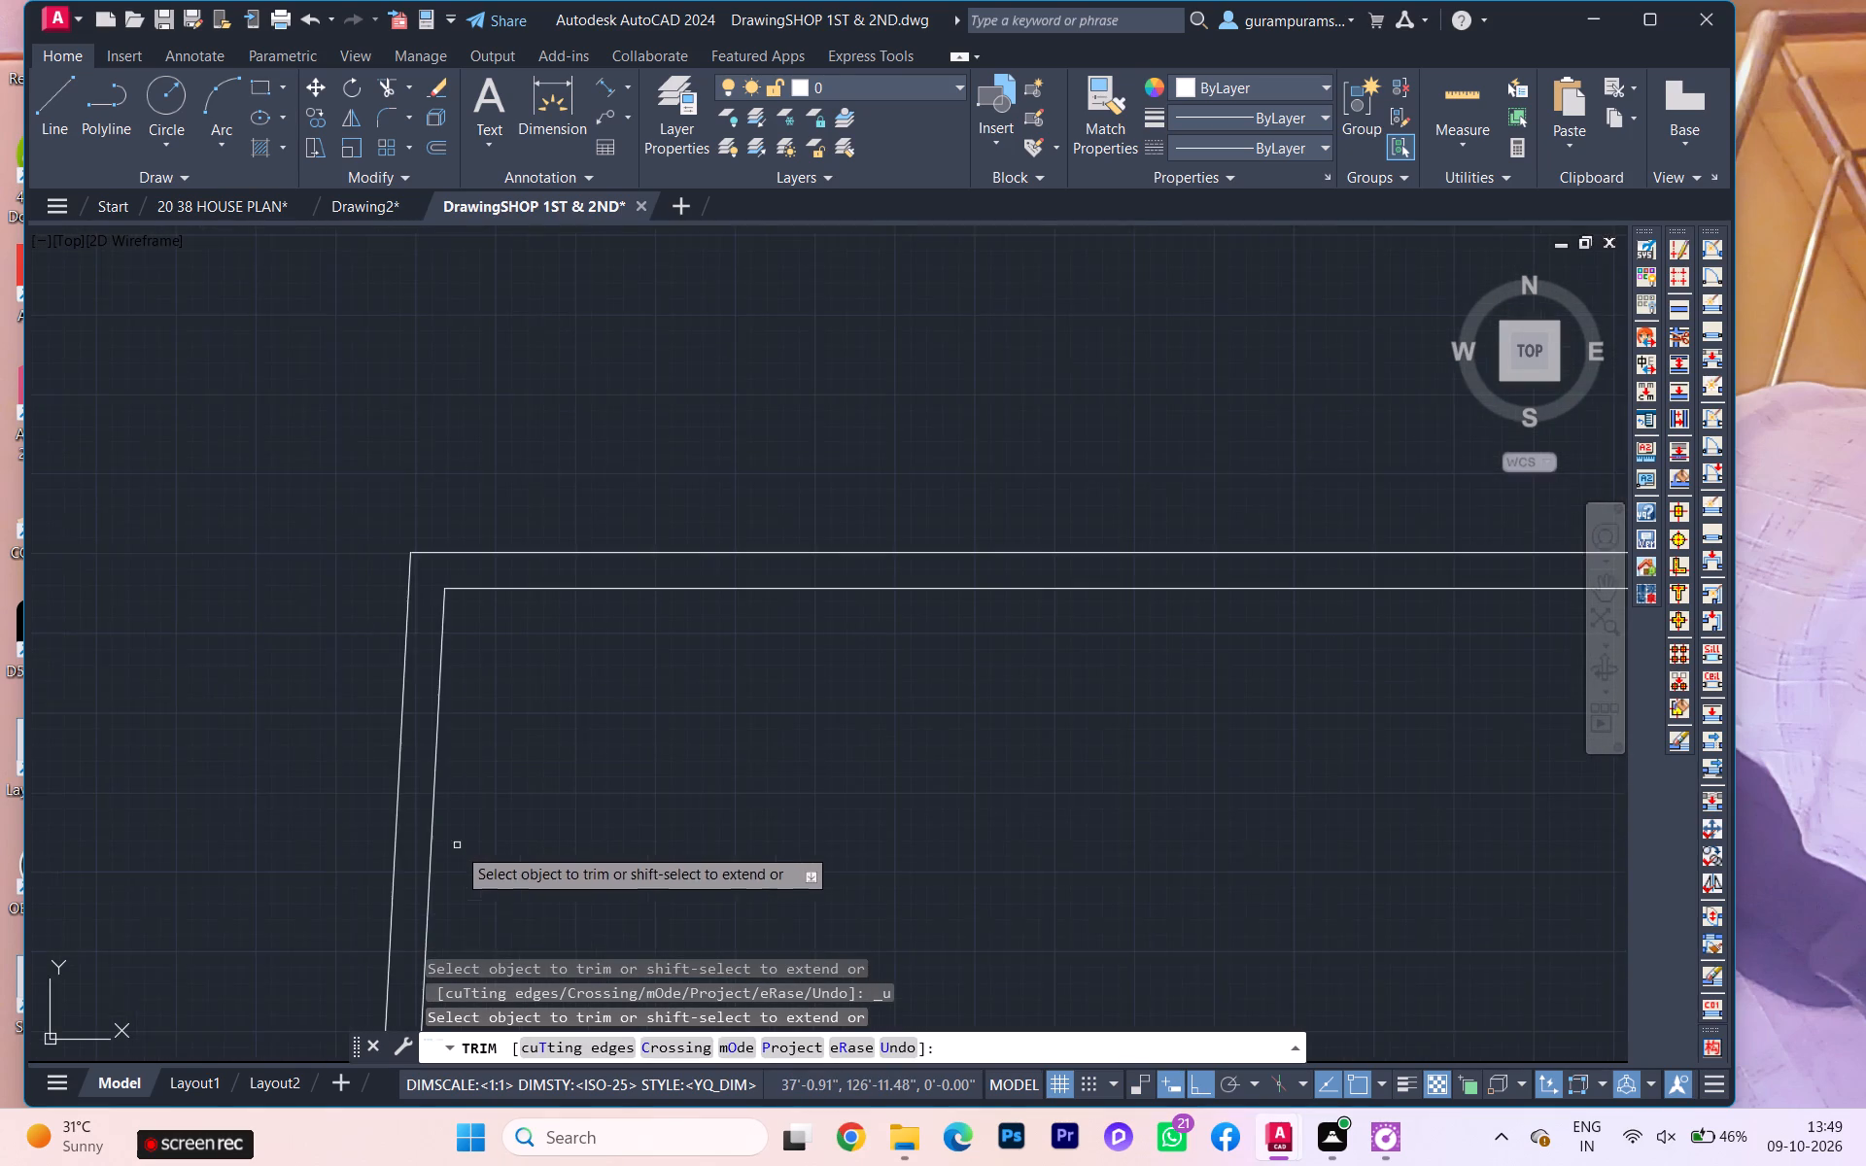
middle_click_drag(457, 846, 458, 475)
scroll(453, 685, "up", 3)
scroll(448, 687, "down", 3)
scroll(445, 689, "up", 1)
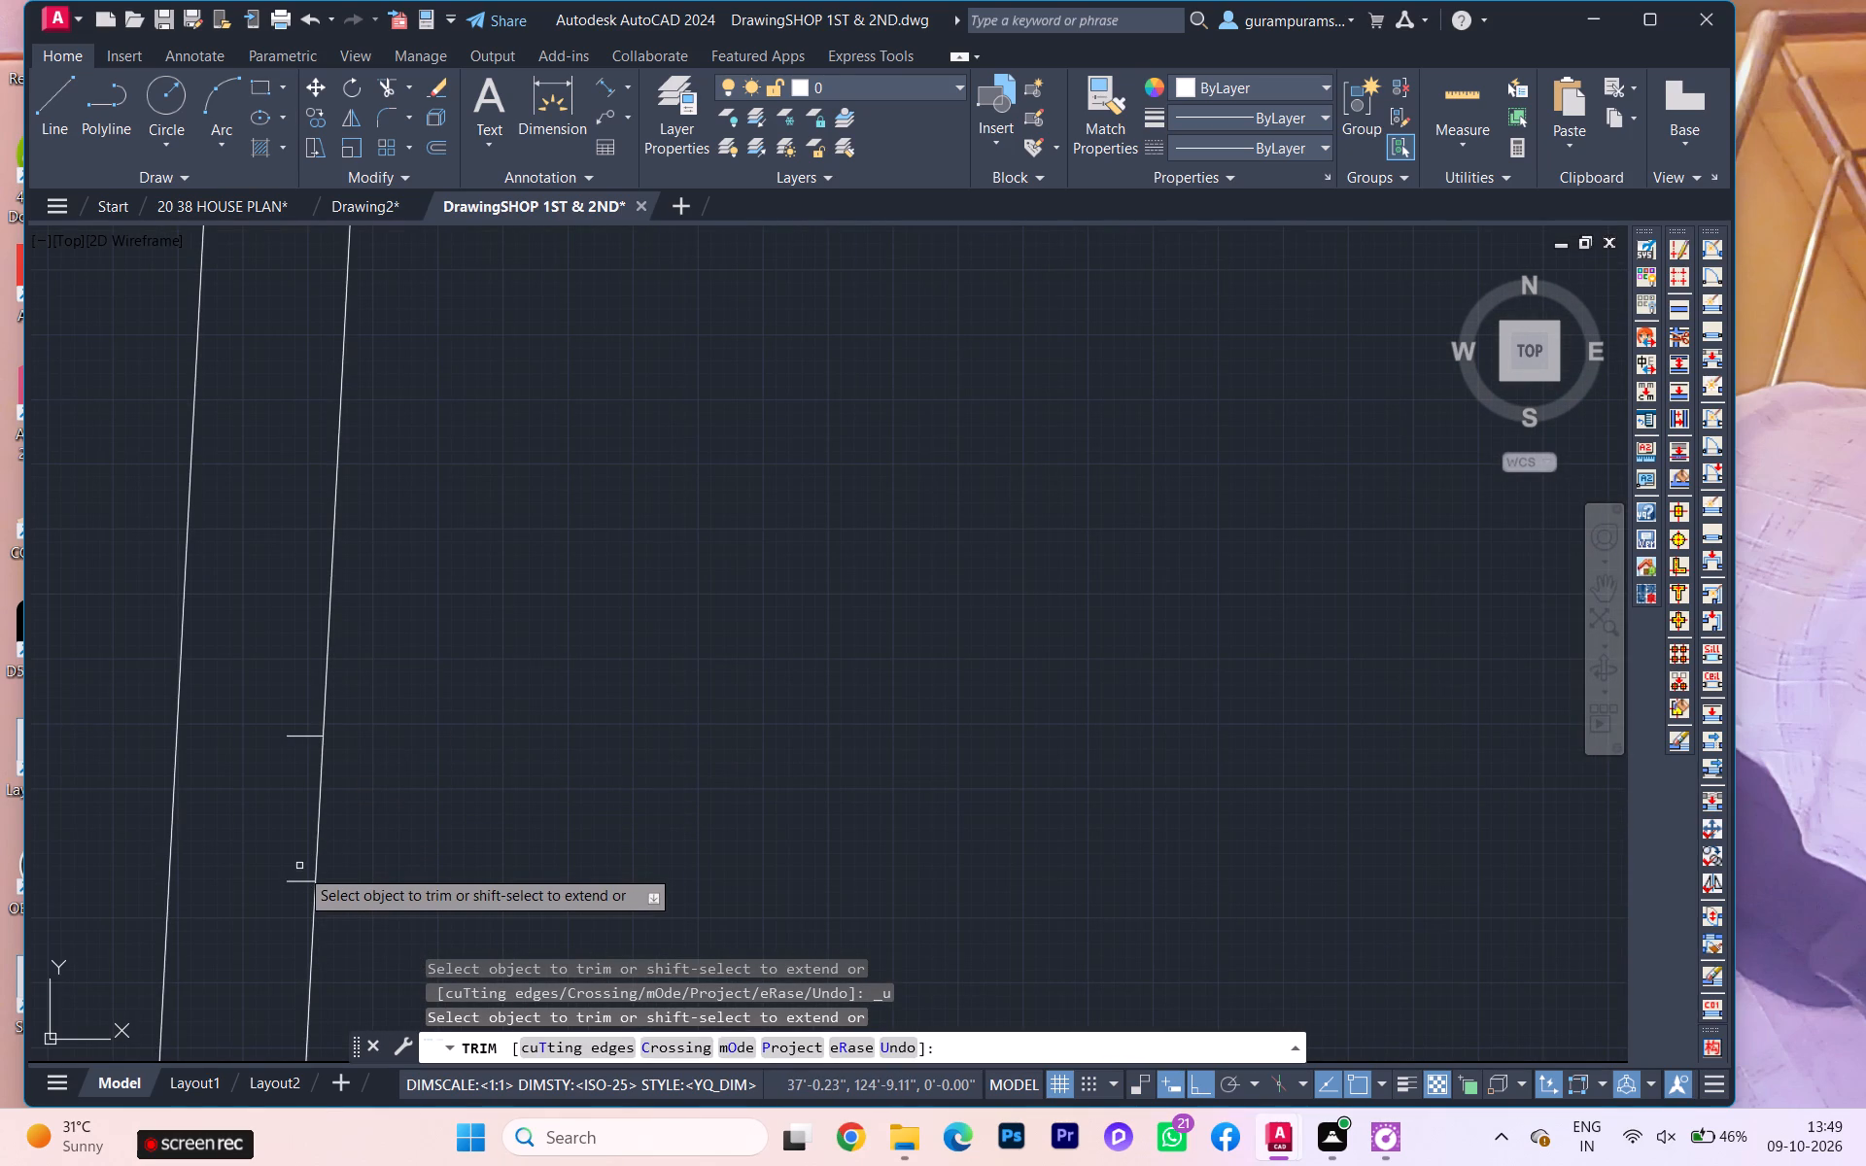
left_click(299, 885)
left_click(300, 729)
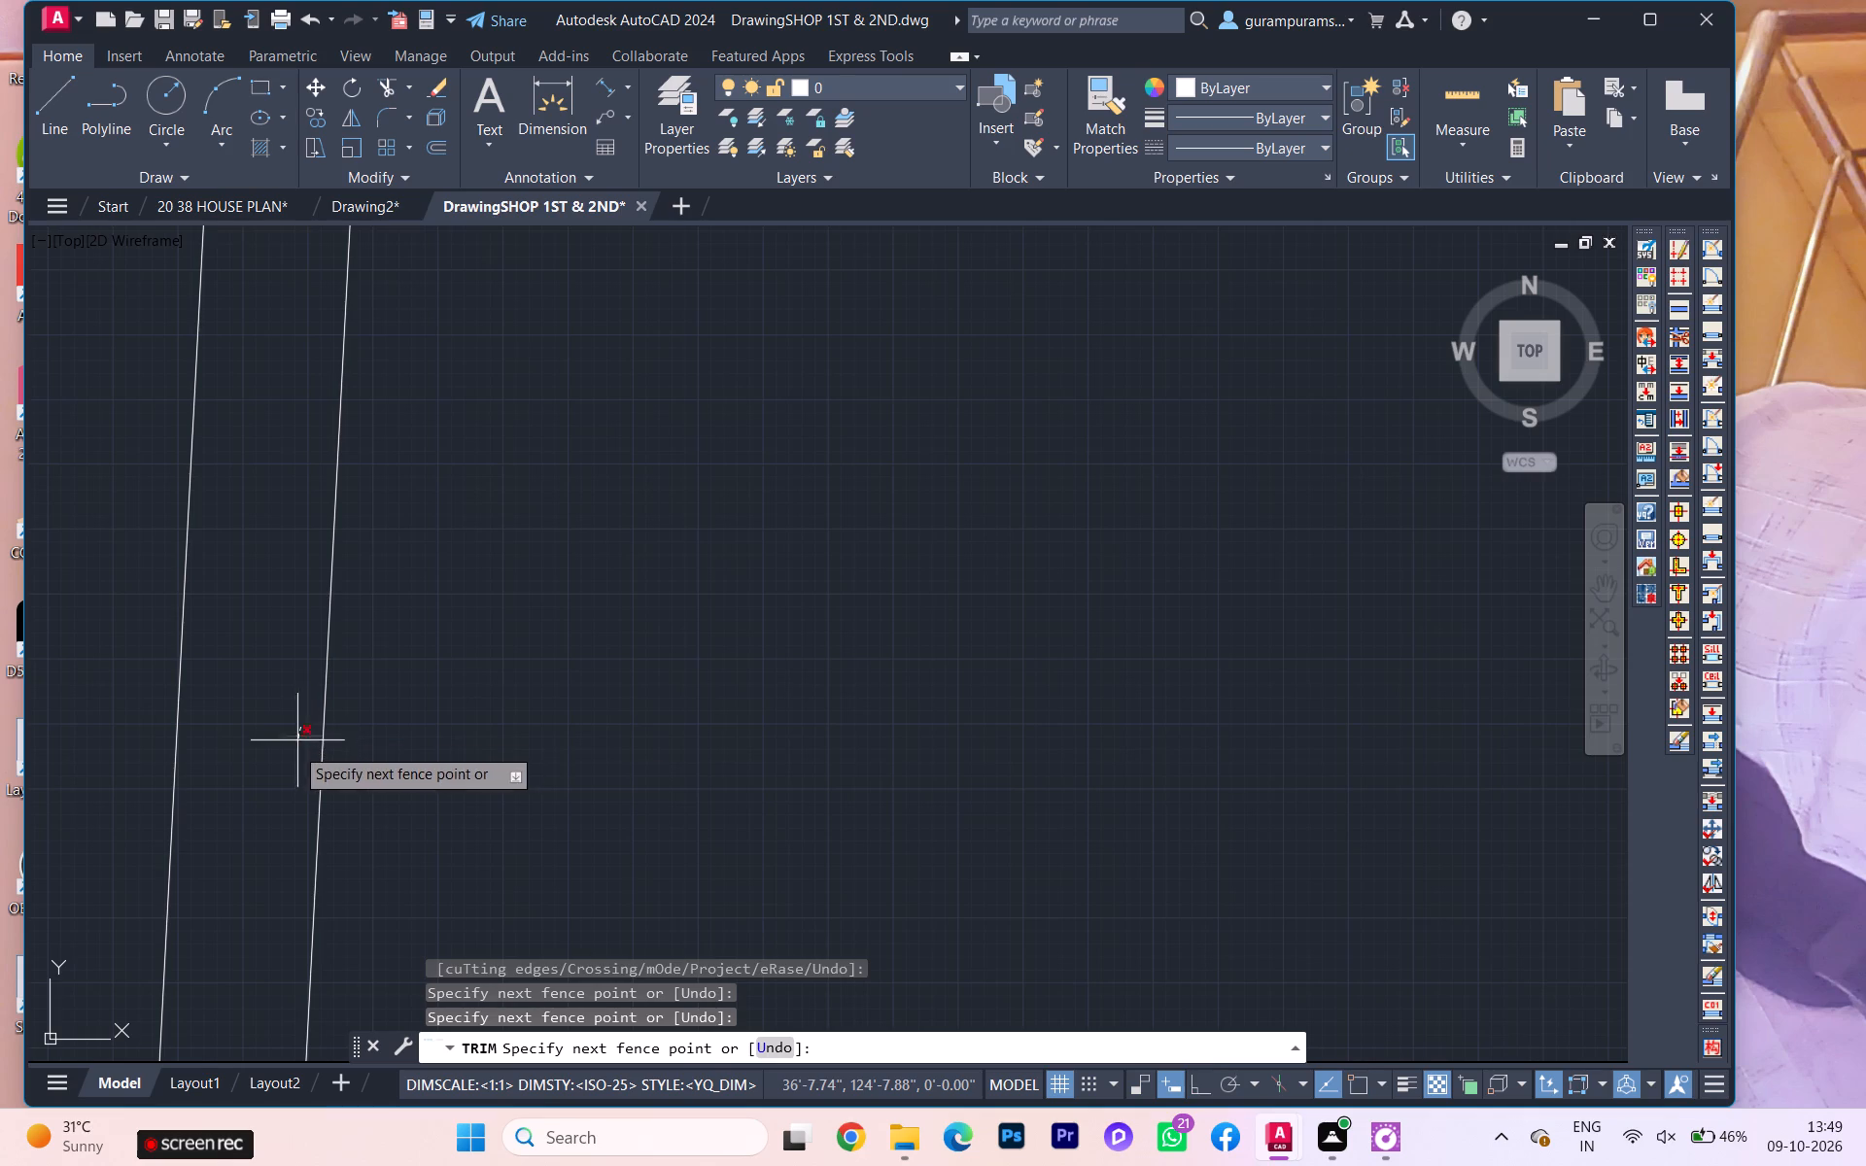
left_click(294, 746)
Examine the reference plan's stepped road-side building edge and its dimensions against the drawn outline, ending the Trim command.
scroll(287, 716, "down", 1)
scroll(287, 716, "up", 1)
scroll(287, 716, "down", 2)
scroll(287, 715, "up", 1)
scroll(514, 701, "down", 3)
scroll(639, 773, "down", 2)
middle_click_drag(642, 774, 634, 715)
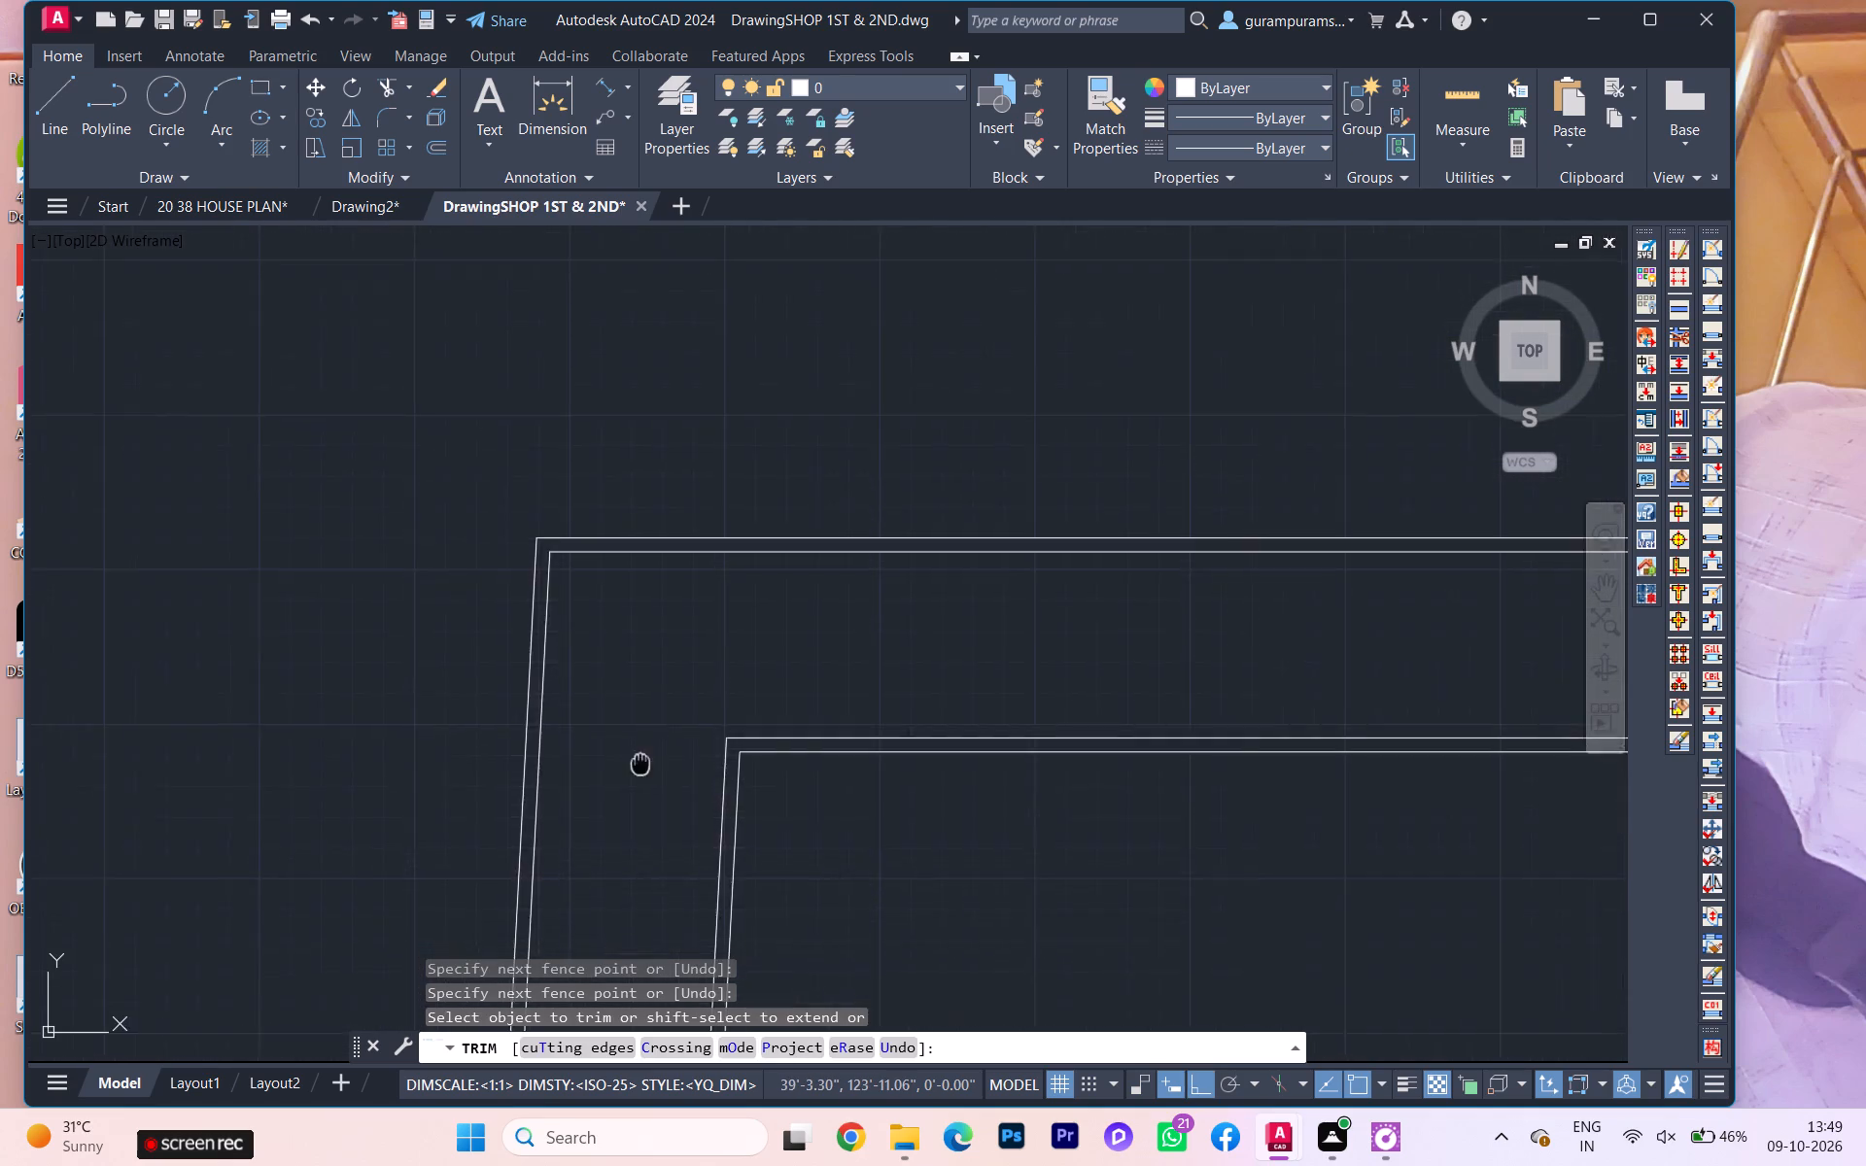
middle_click_drag(634, 715, 462, 248)
scroll(531, 411, "down", 3)
scroll(806, 636, "down", 1)
scroll(899, 712, "down", 2)
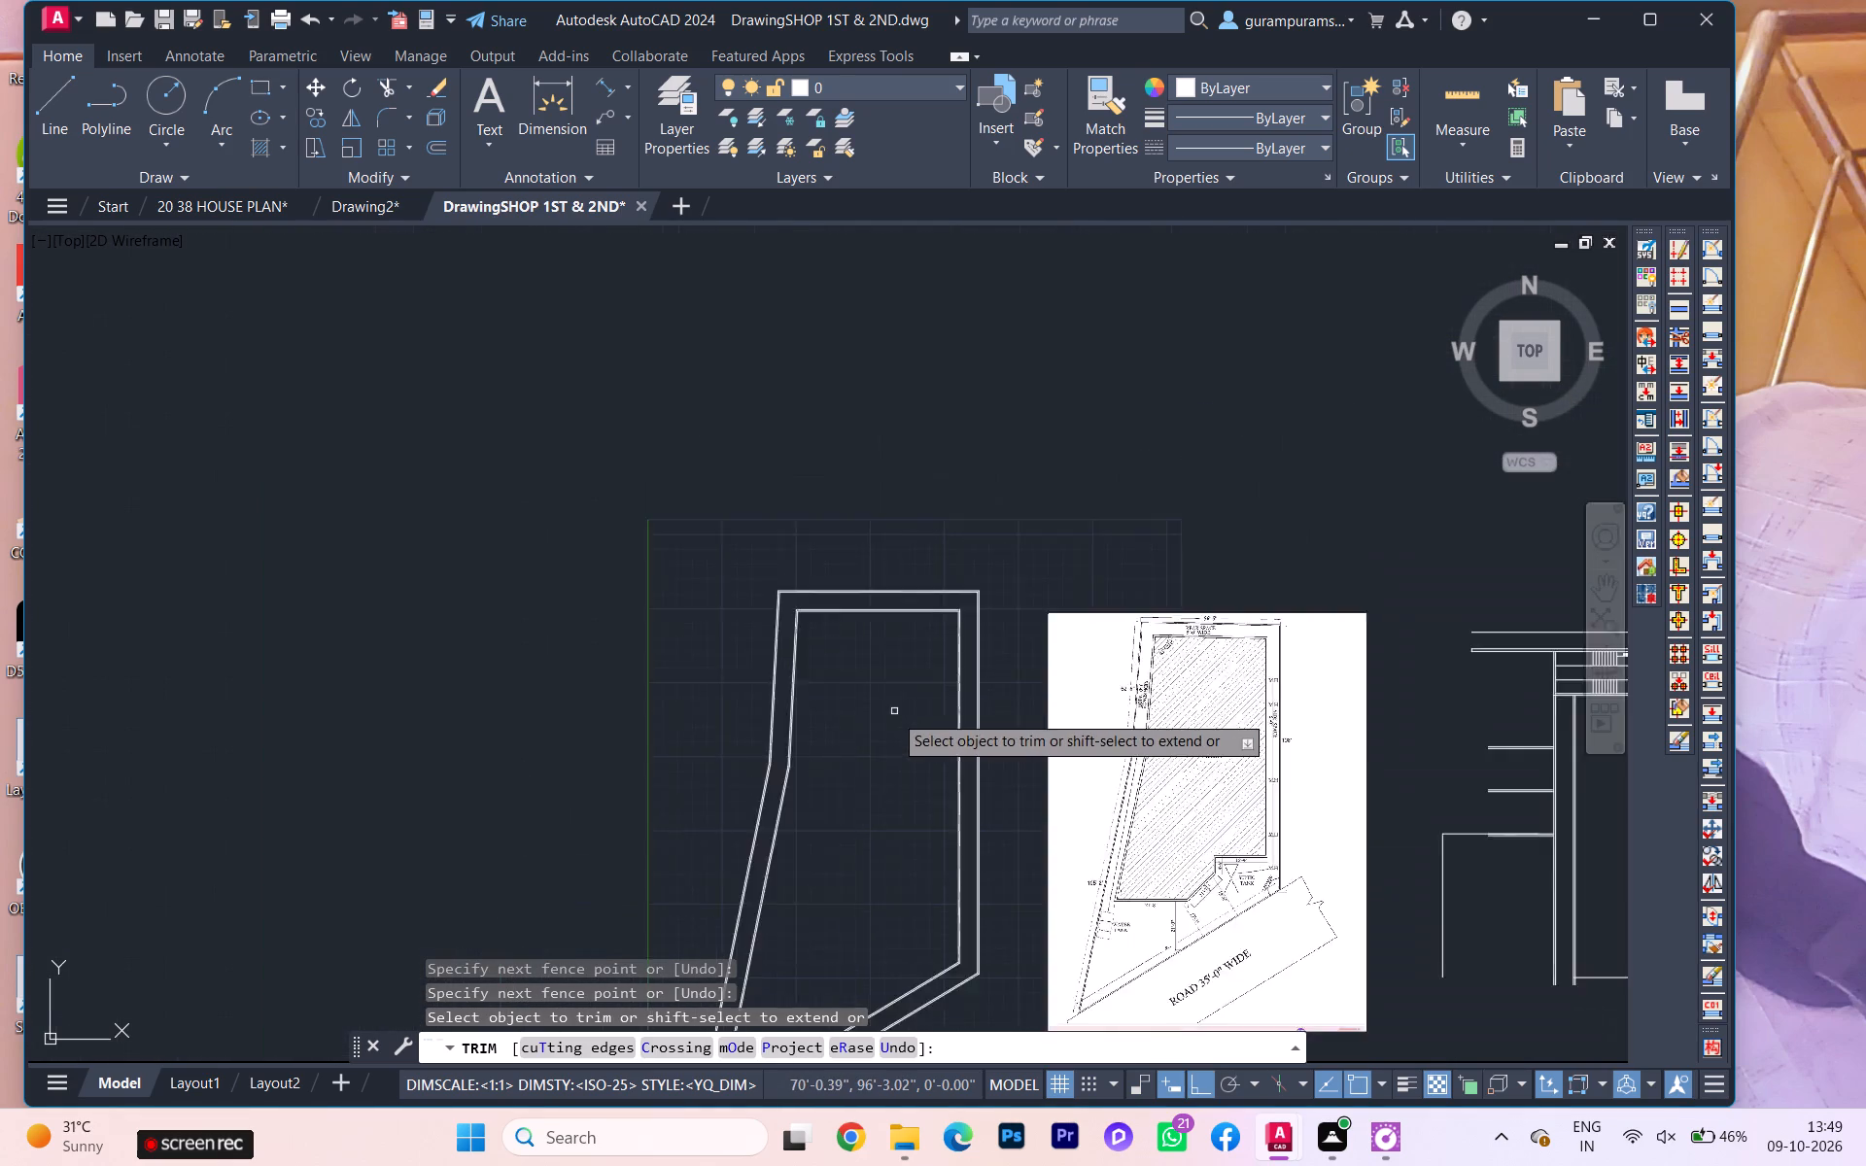
scroll(893, 713, "down", 1)
middle_click_drag(892, 713, 788, 461)
scroll(668, 725, "up", 3)
scroll(907, 728, "down", 3)
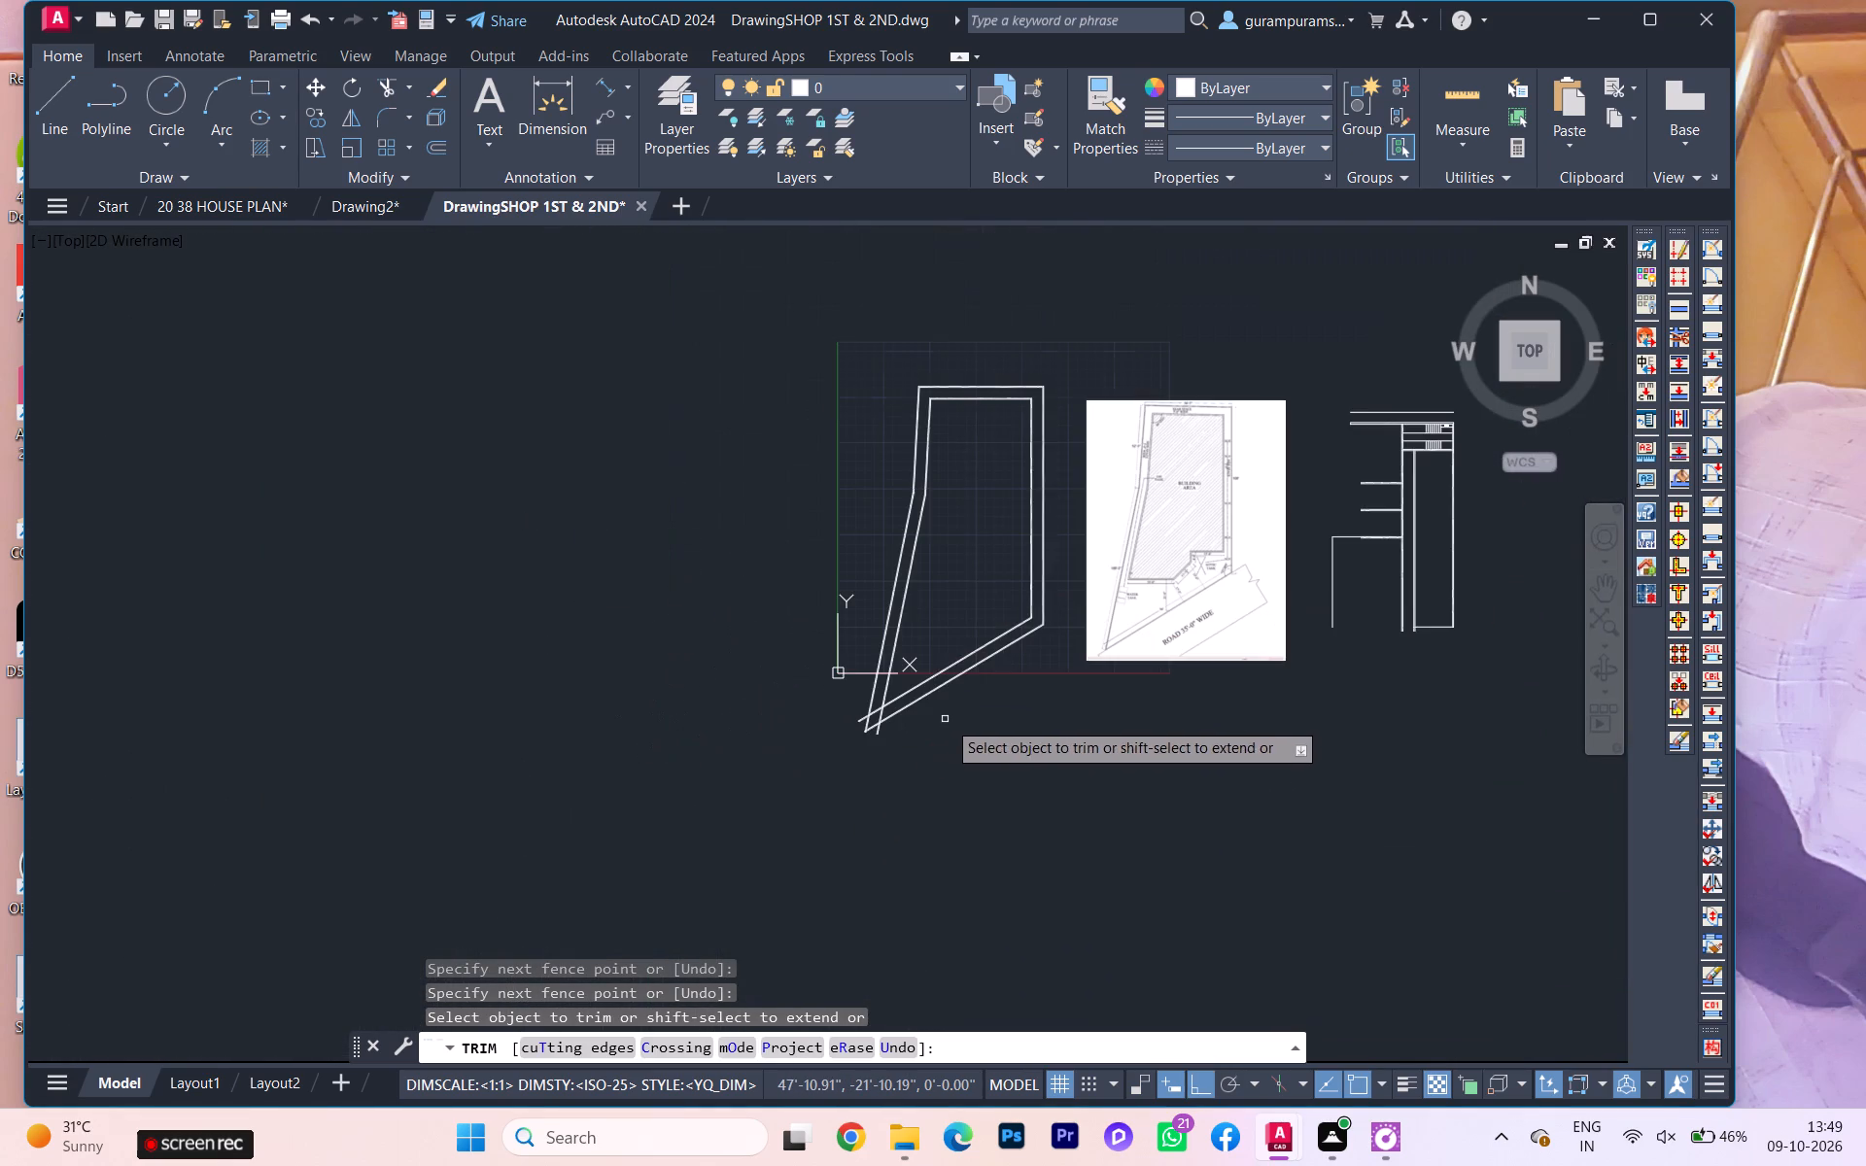
middle_click_drag(960, 716, 762, 712)
scroll(811, 649, "up", 3)
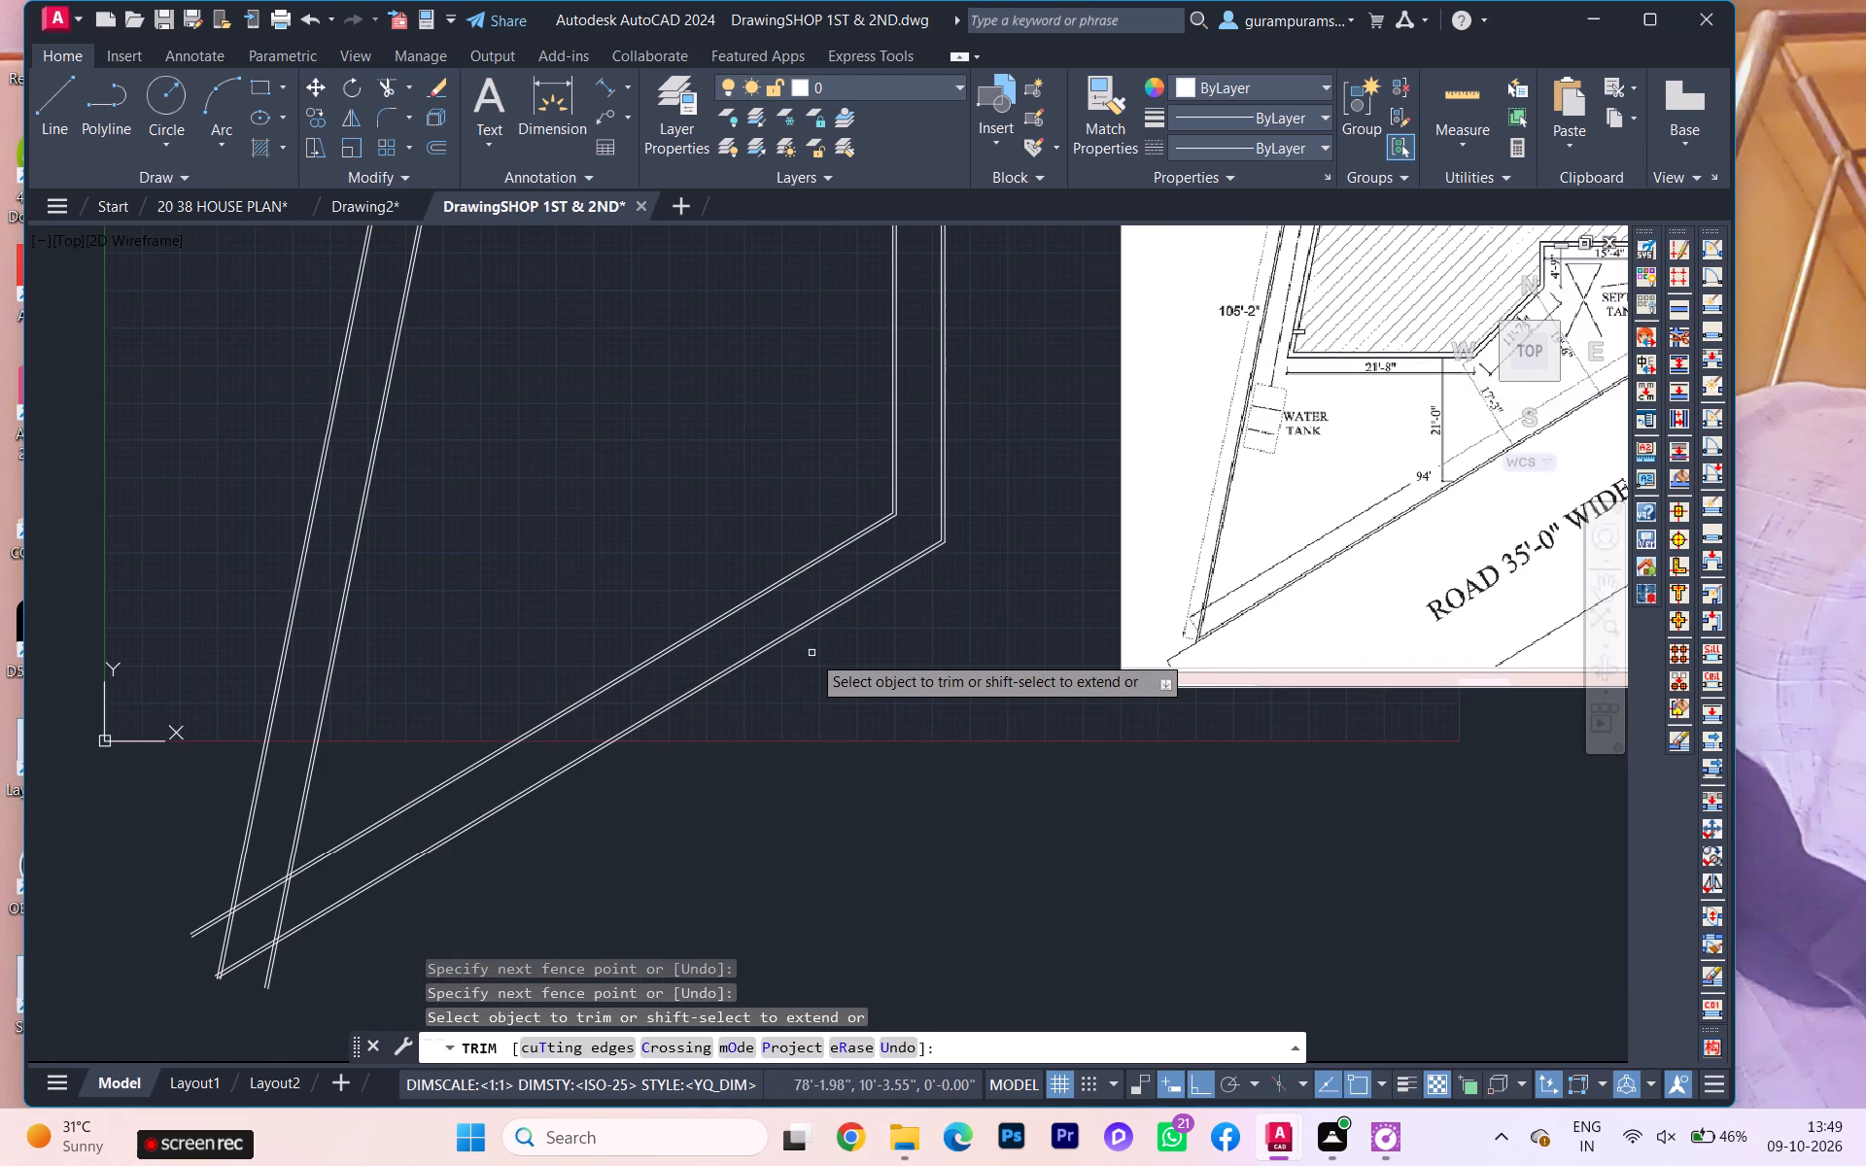
scroll(813, 669, "down", 1)
scroll(1252, 554, "up", 1)
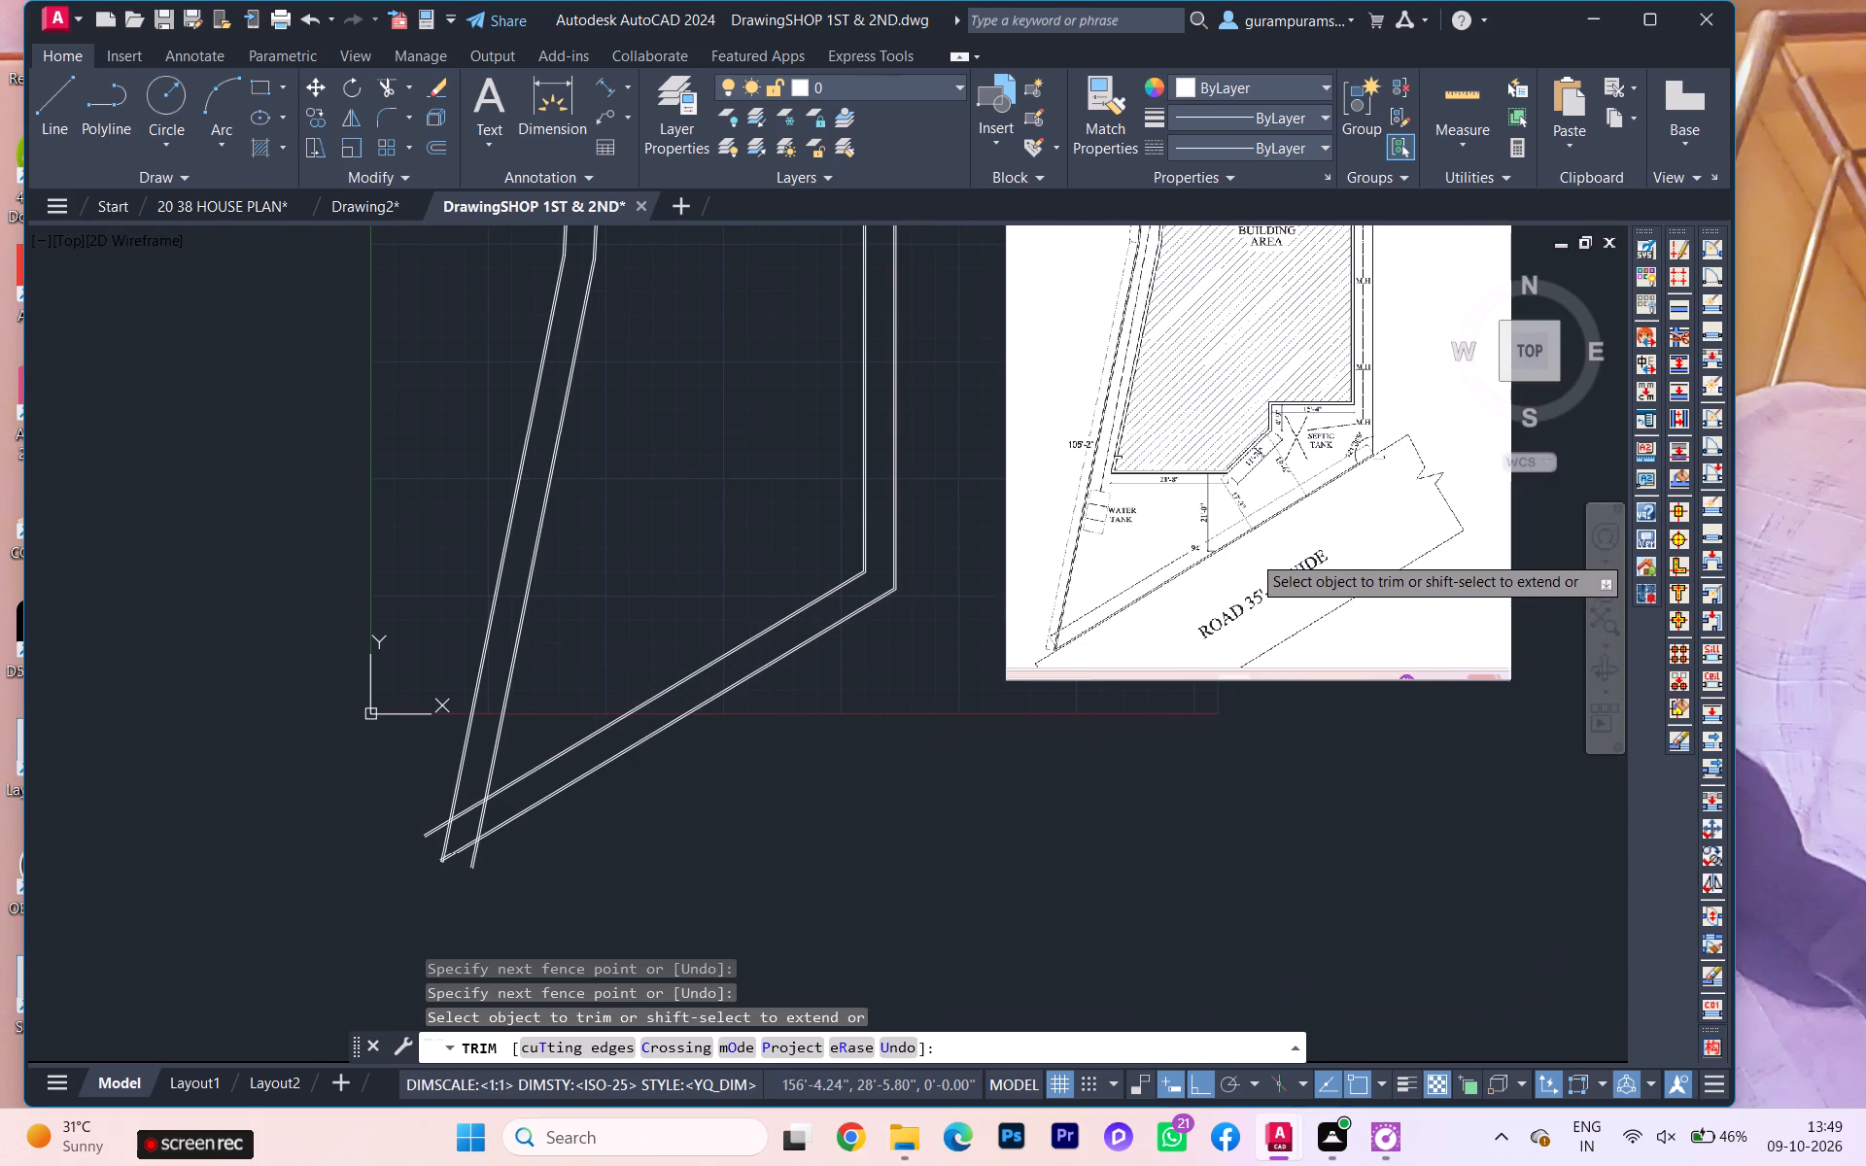
scroll(1329, 433, "up", 2)
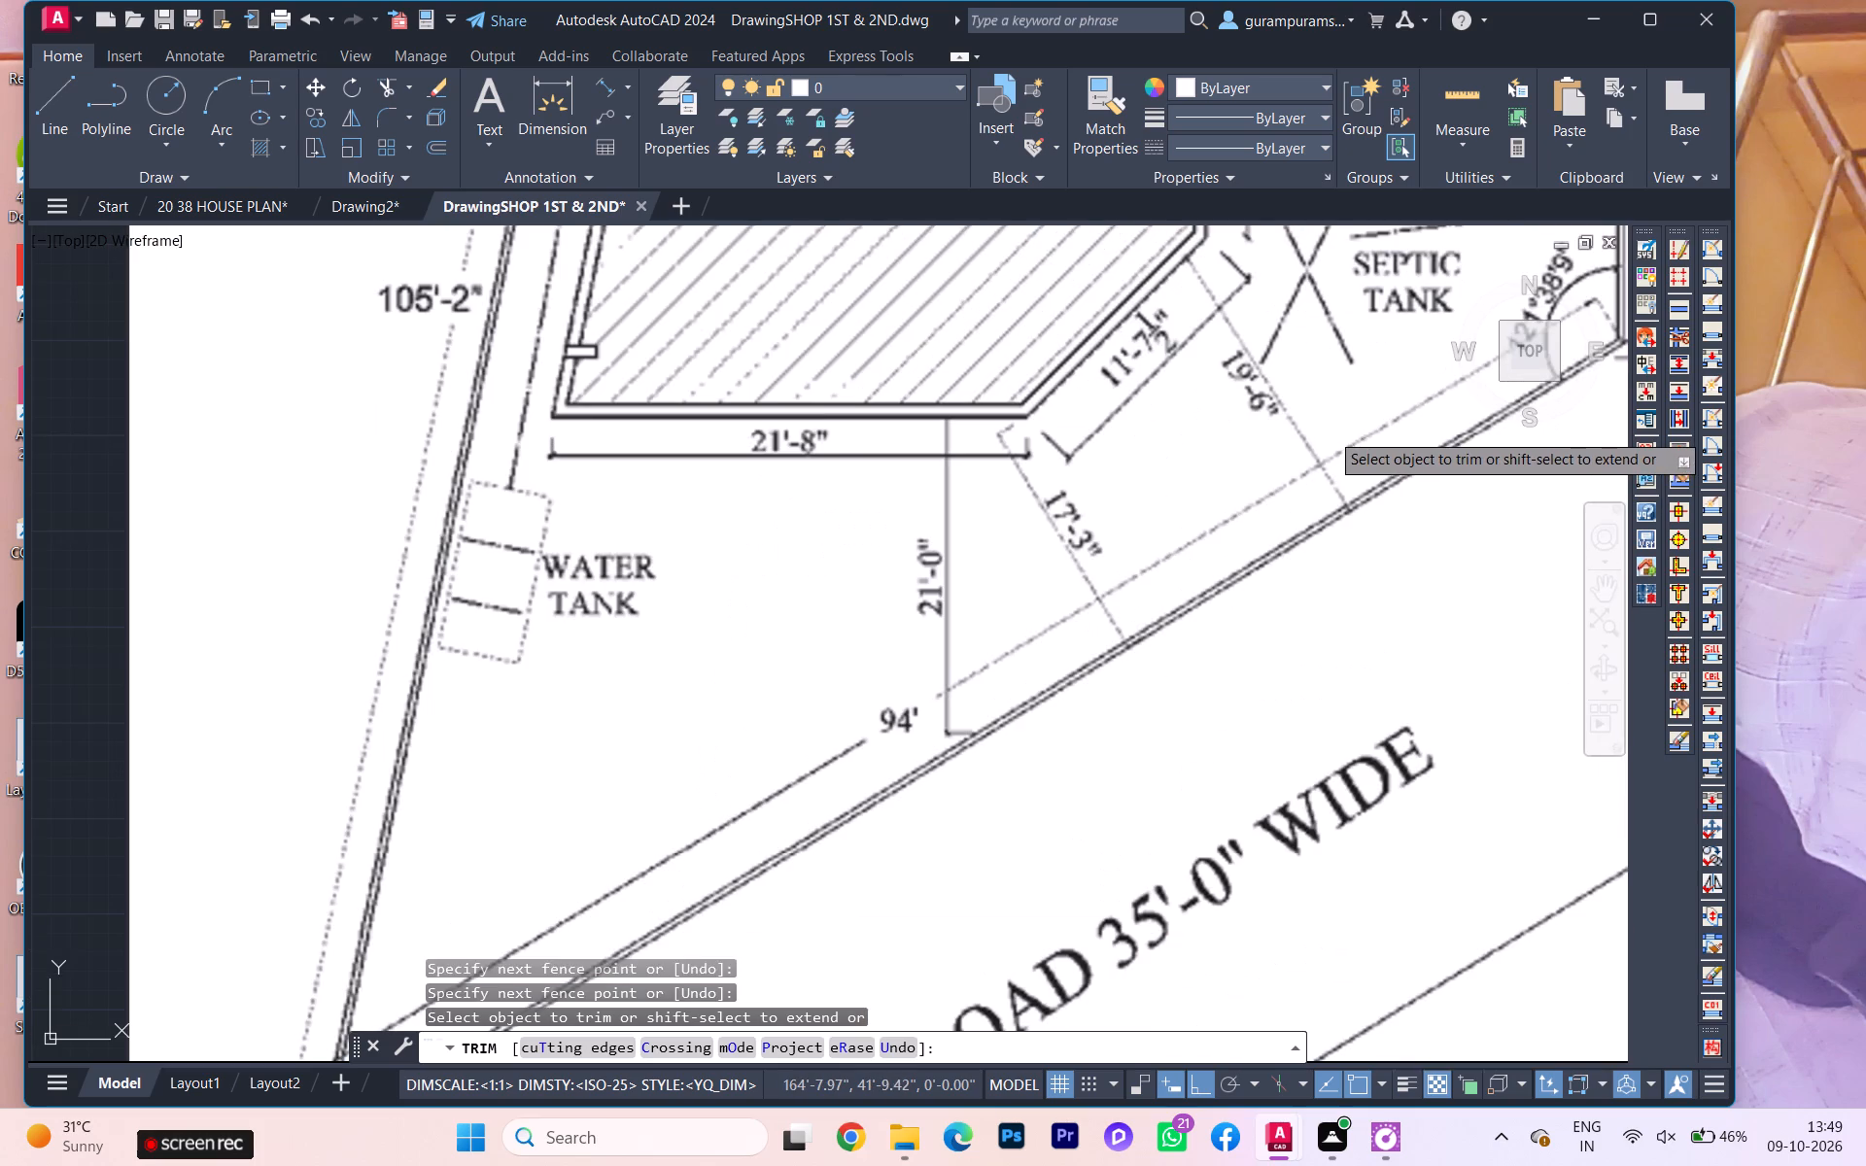
scroll(1327, 445, "down", 1)
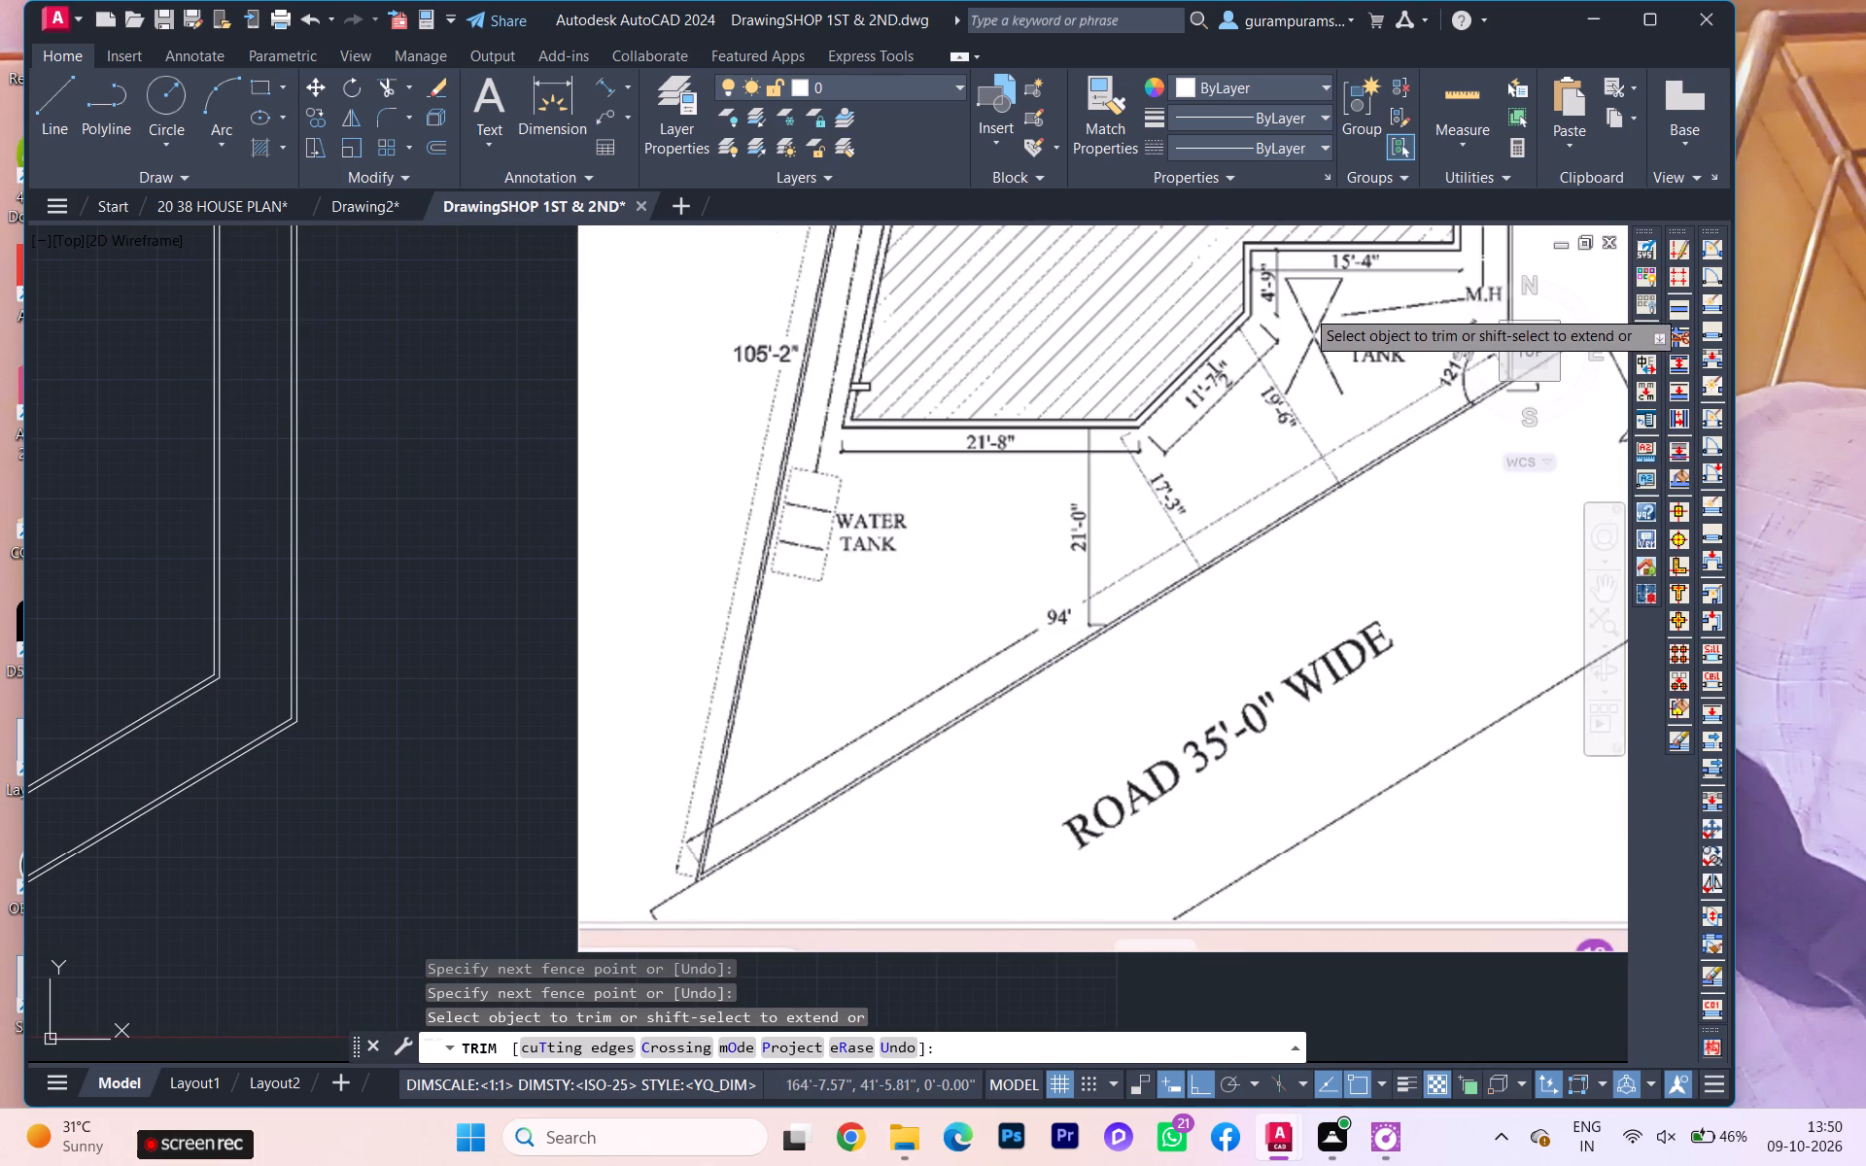
scroll(1292, 309, "down", 1)
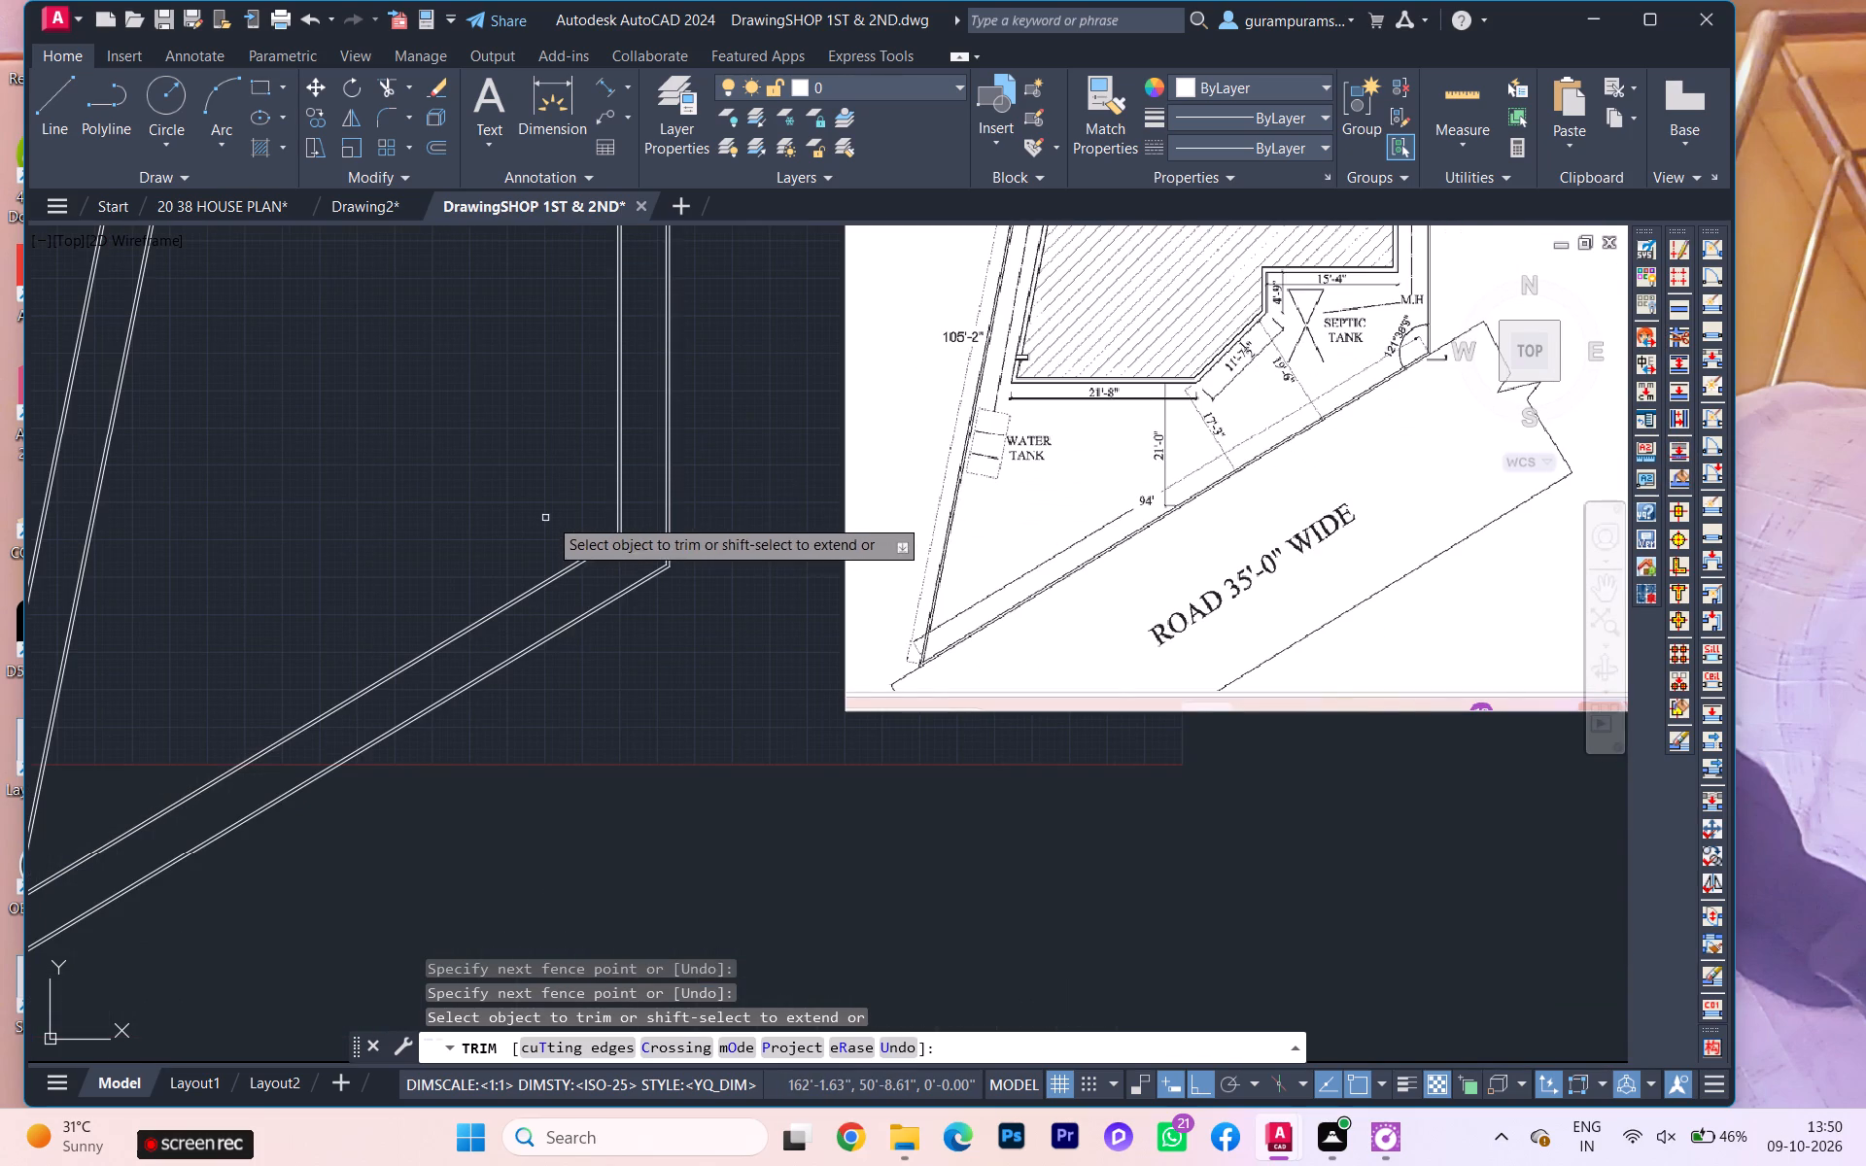
scroll(553, 513, "up", 2)
key("space")
Draw connected lines from the building wall's south-east corner, 15'4" west and 4'9" south, for the septic tank recess.
key("l")
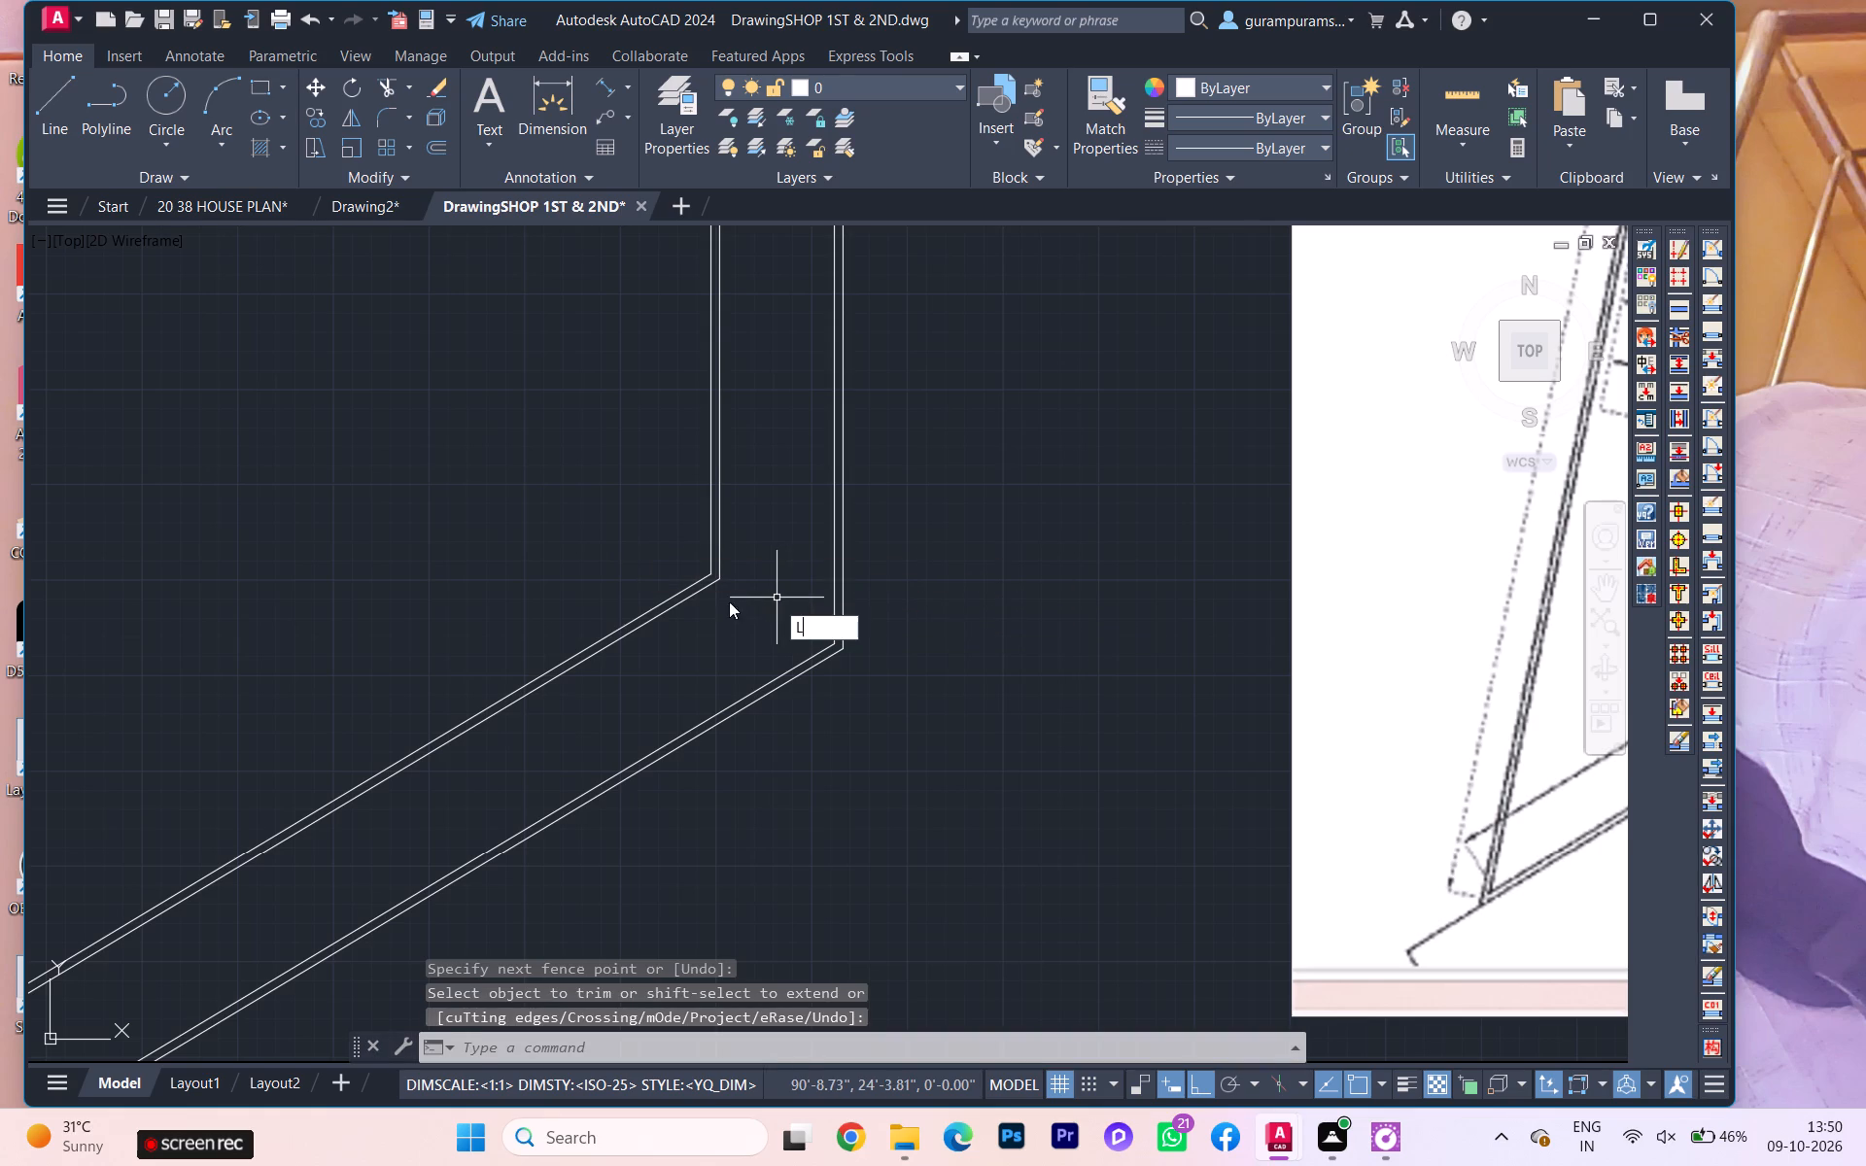
key("Return")
left_click(723, 578)
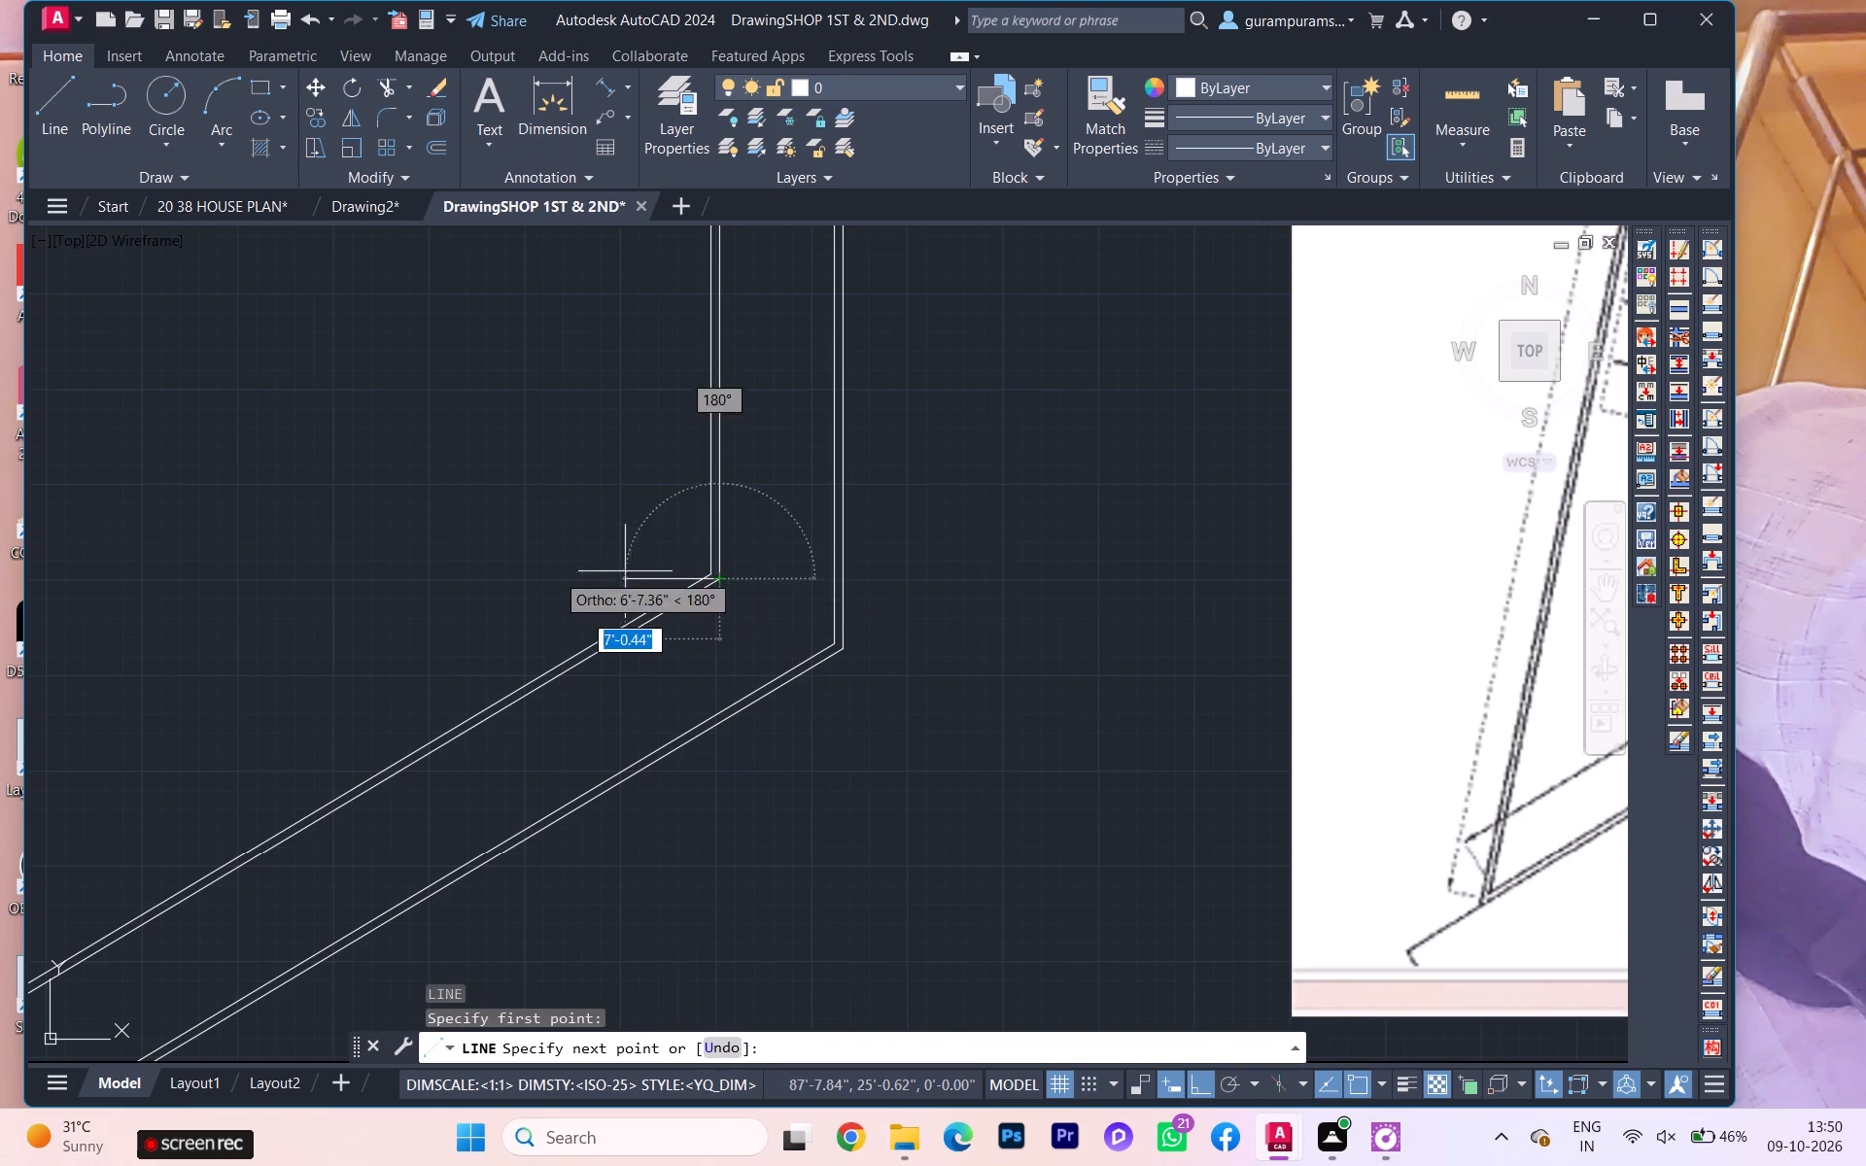
scroll(495, 566, "down", 2)
middle_click_drag(491, 568, 185, 708)
scroll(190, 704, "down", 1)
middle_click_drag(193, 703, 380, 705)
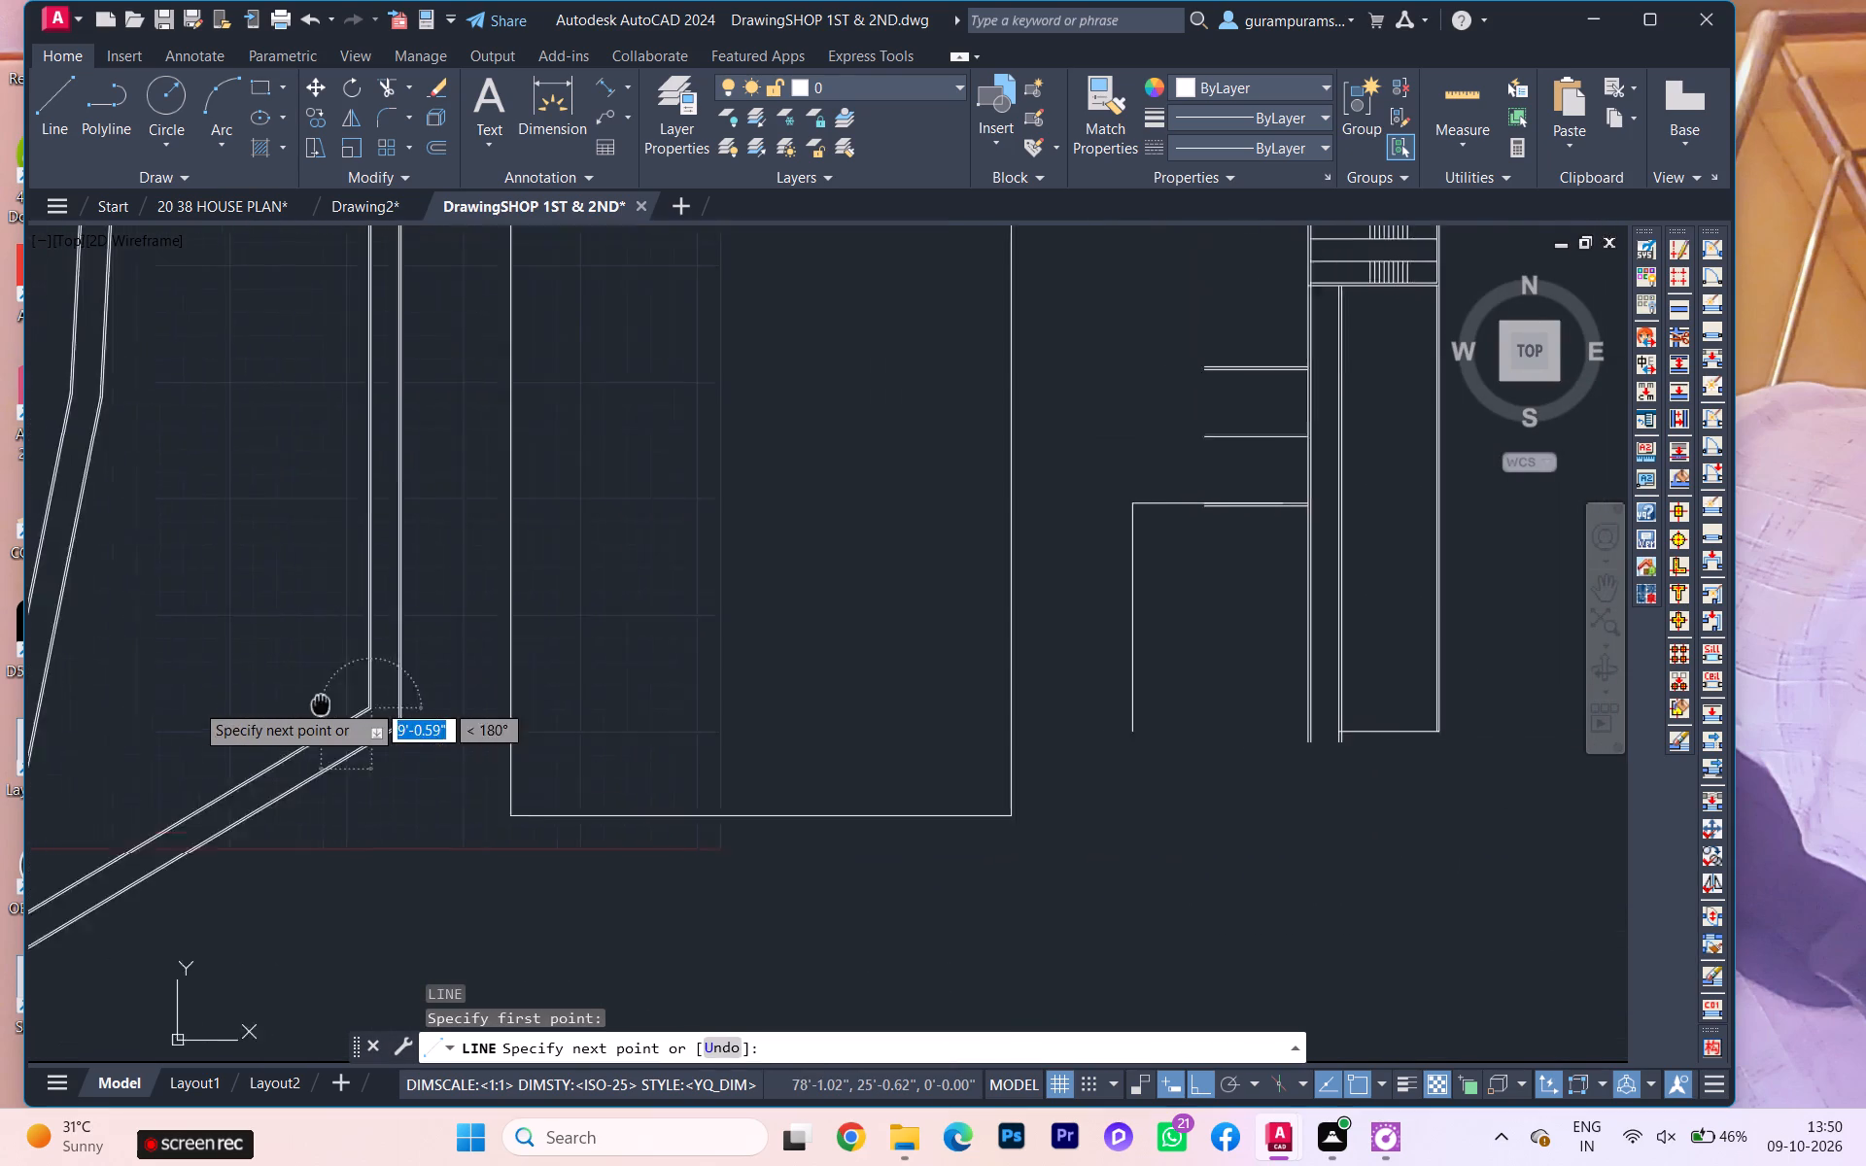
middle_click_drag(380, 705, 816, 728)
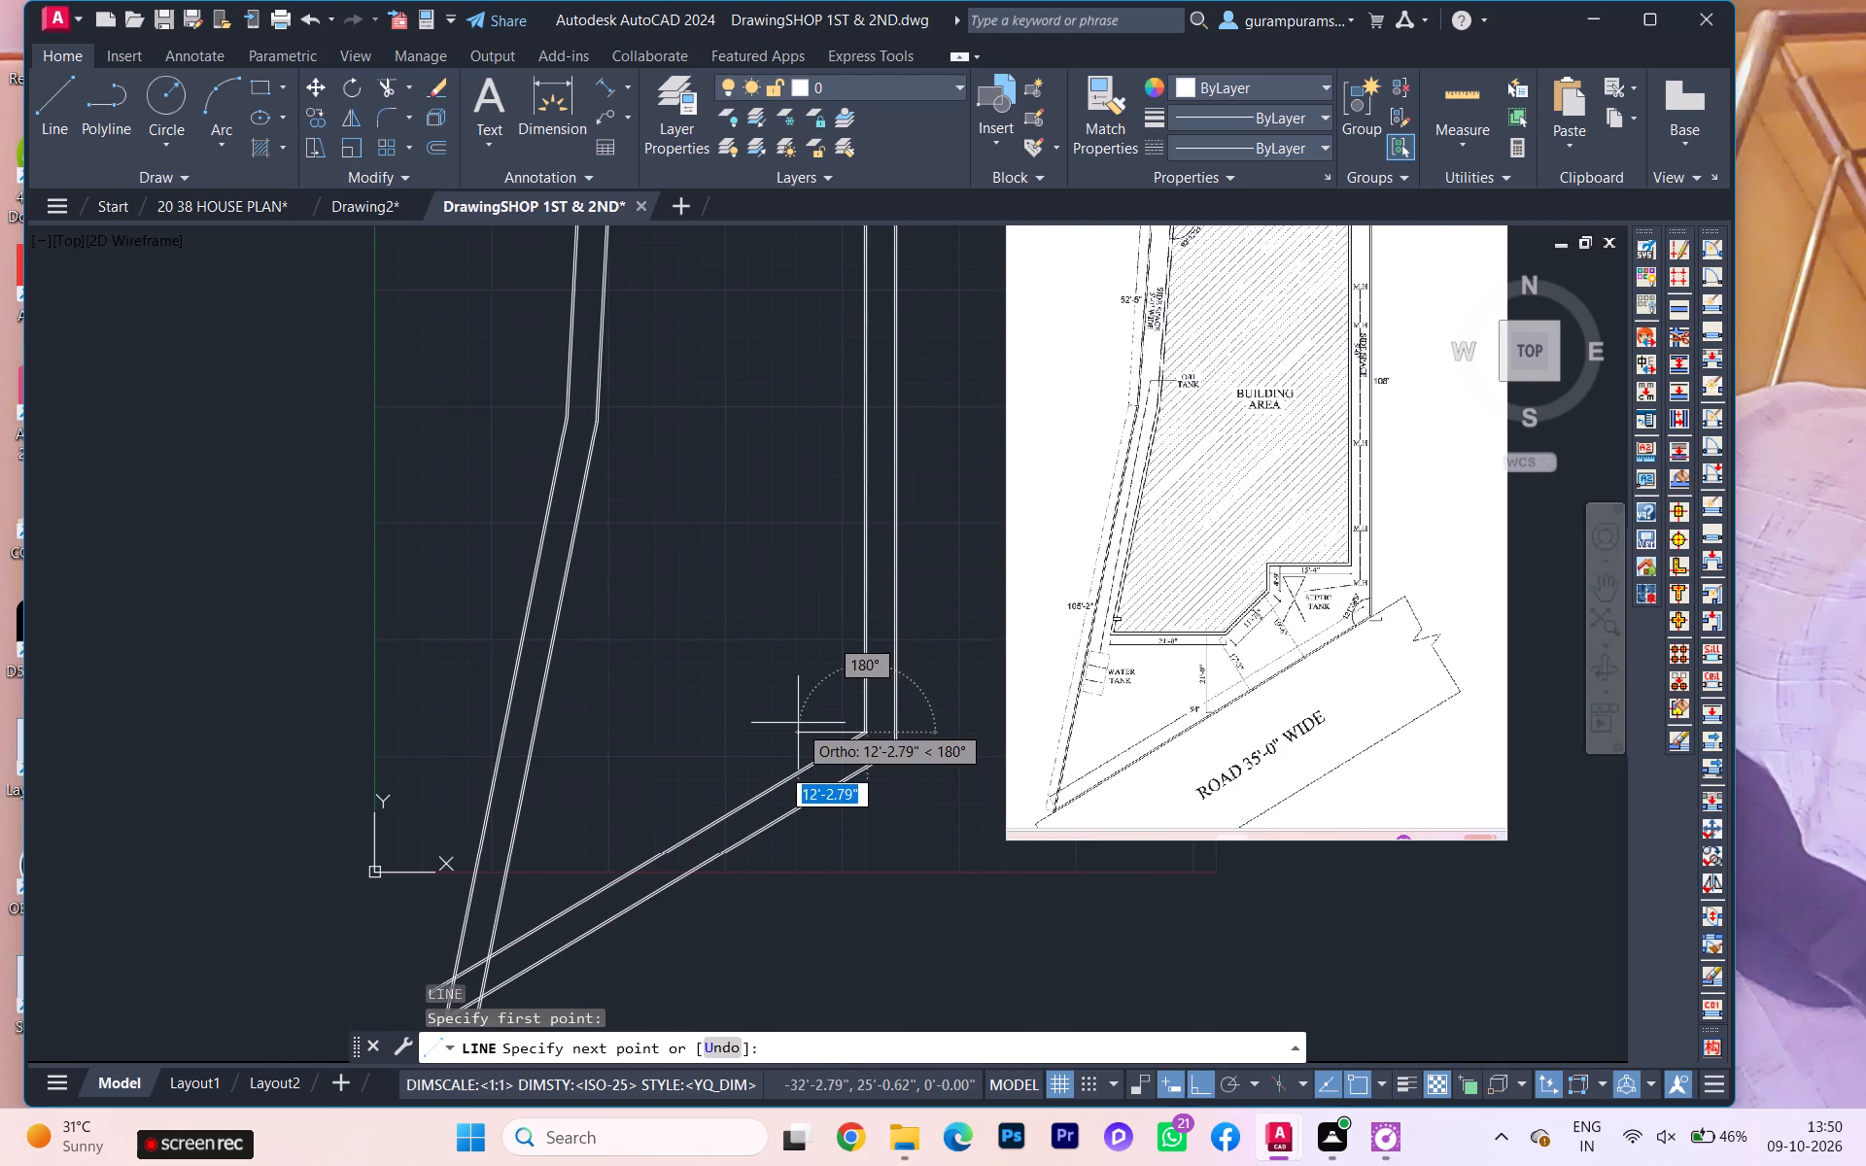
scroll(797, 722, "up", 1)
middle_click_drag(753, 723, 619, 722)
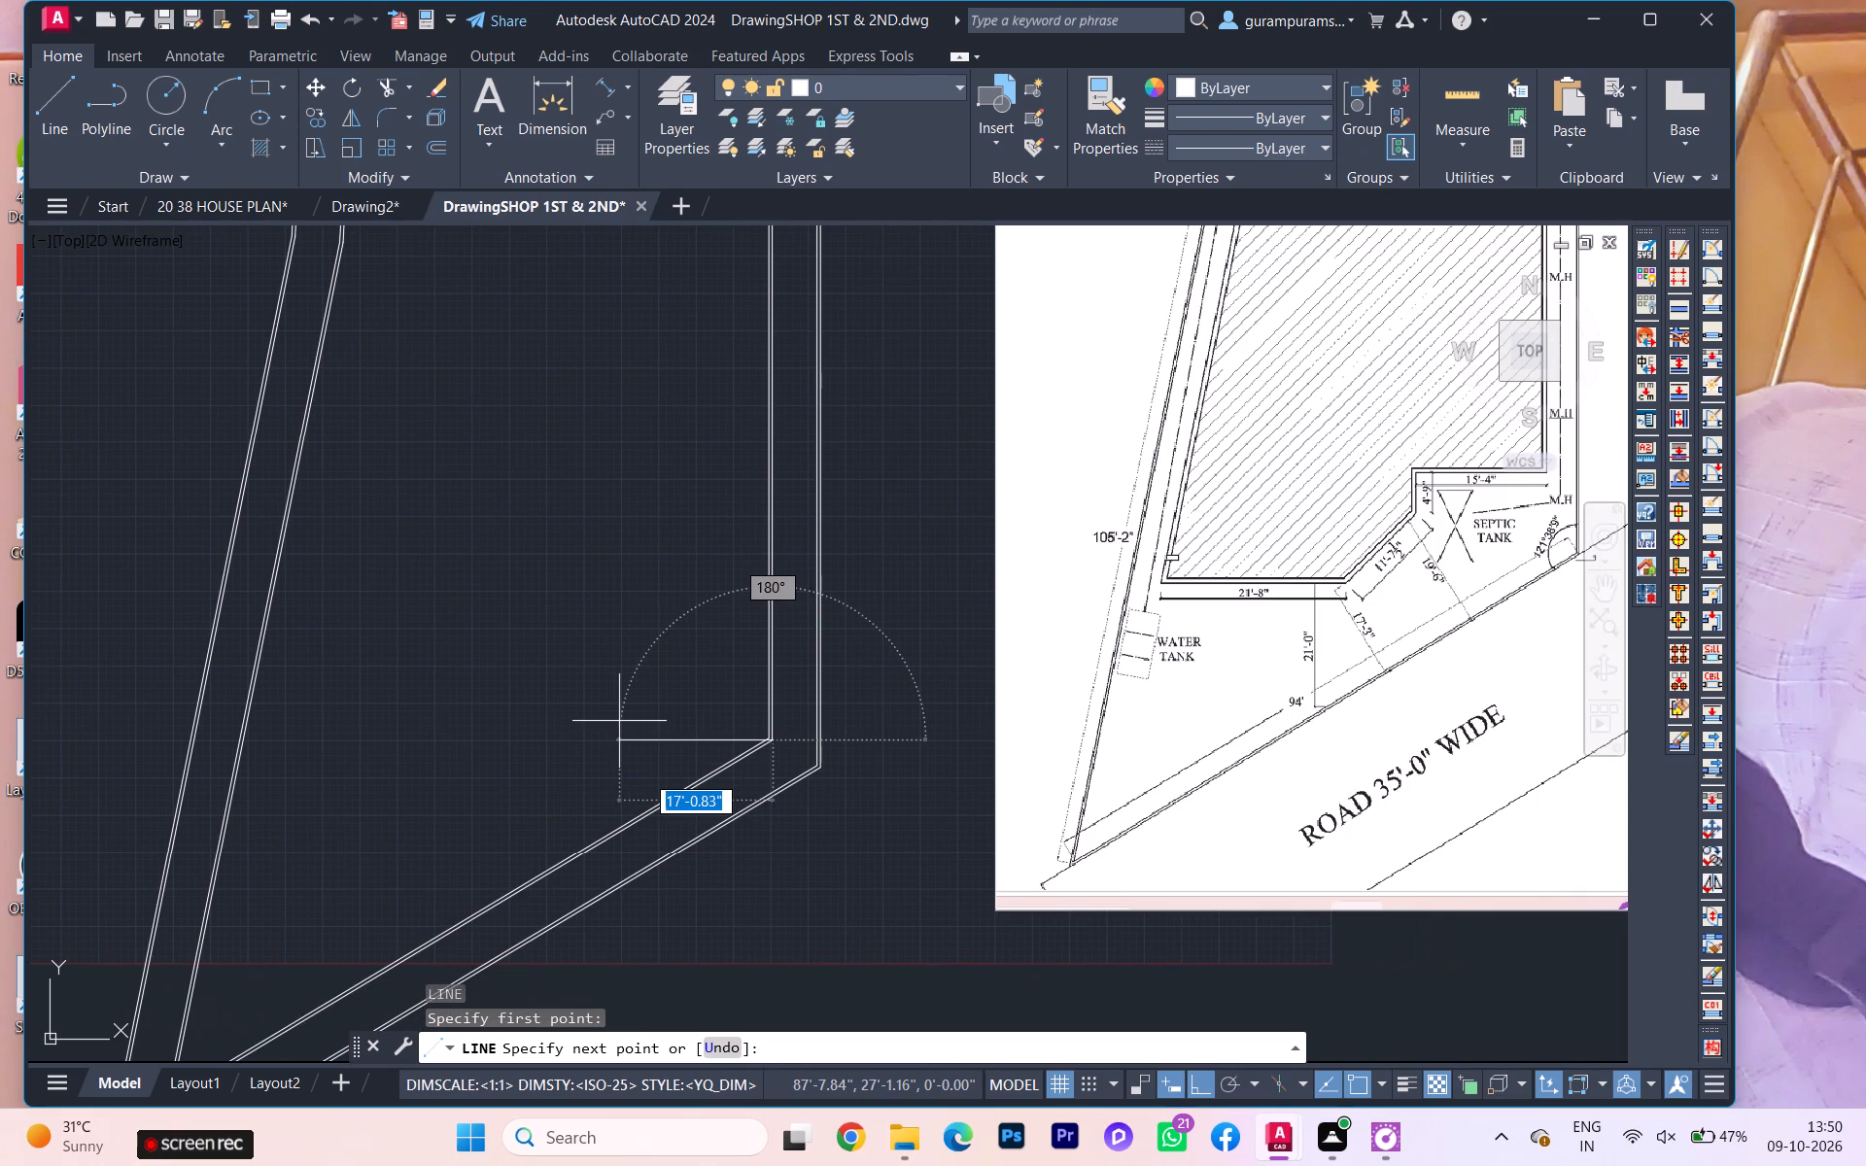
type("15'4")
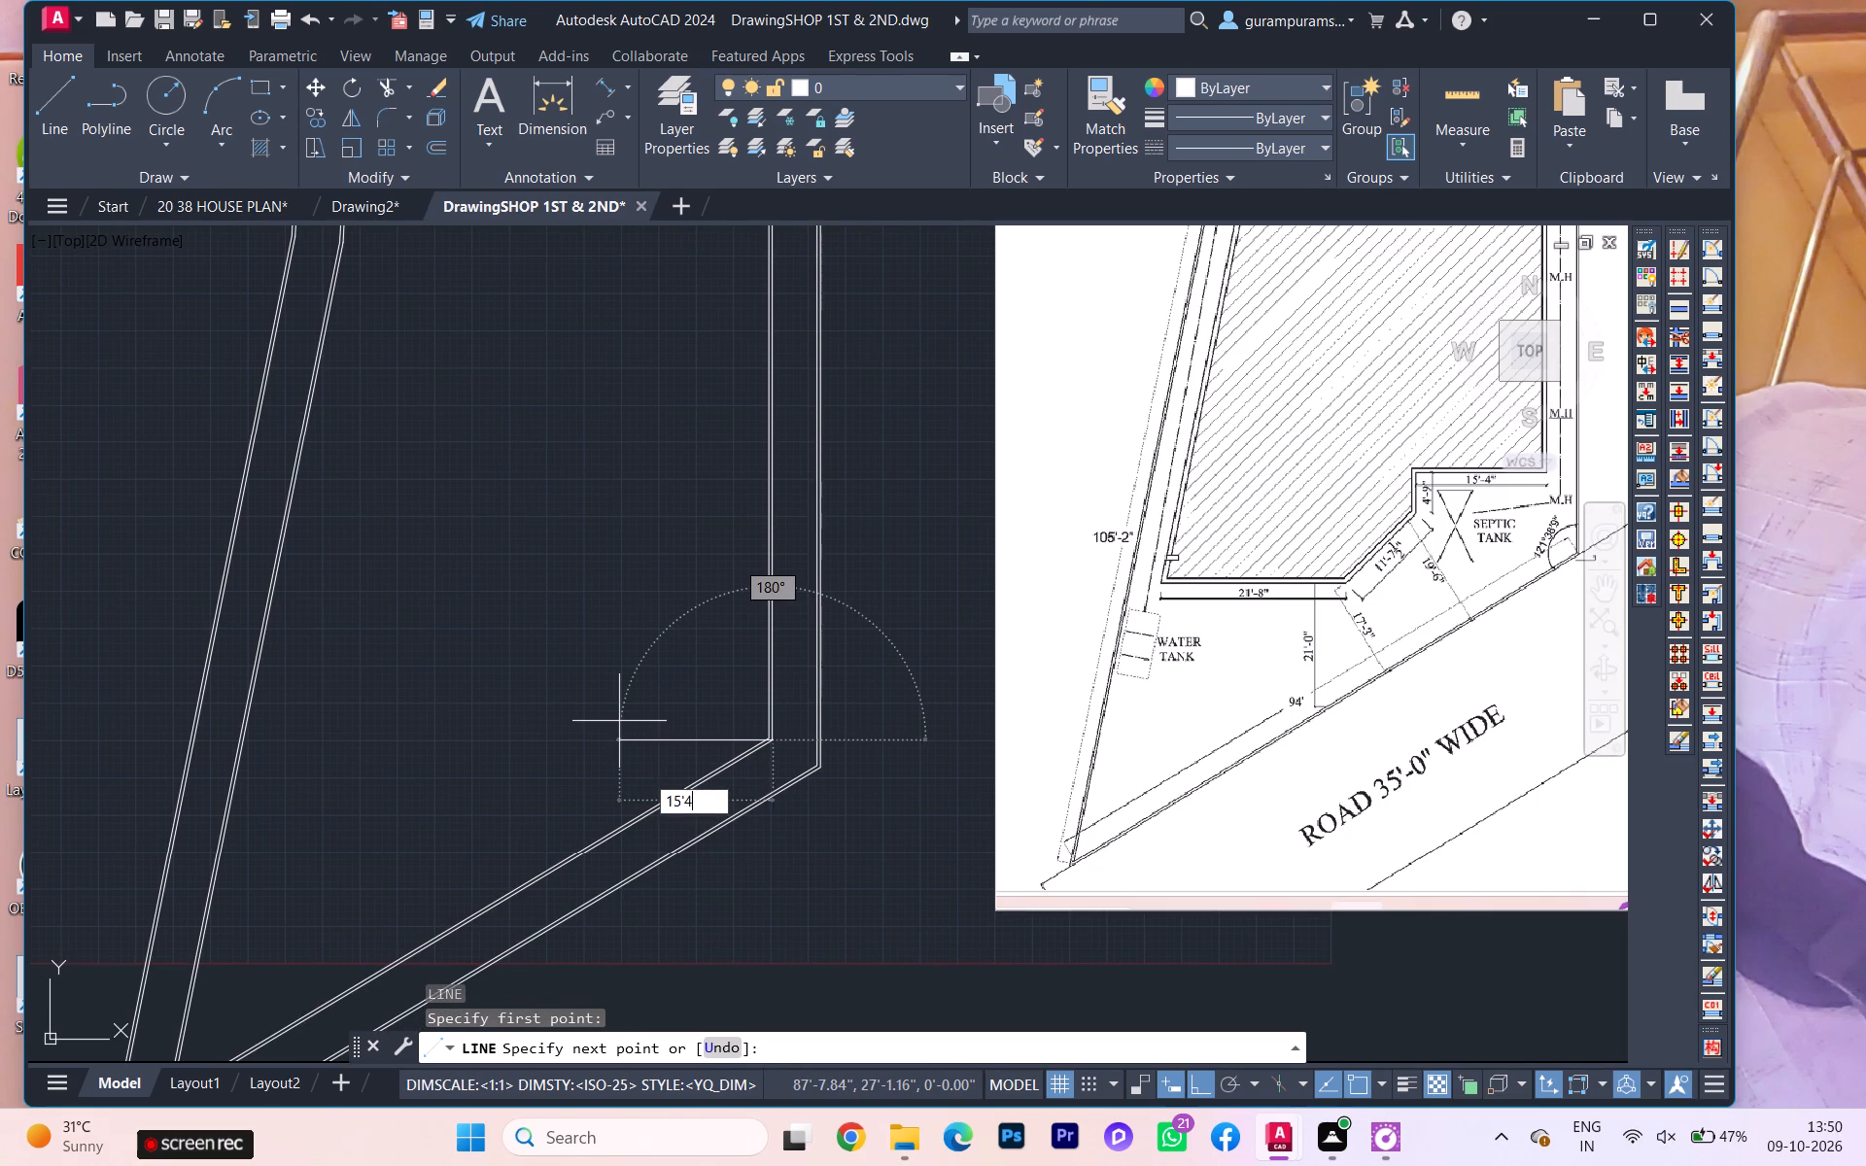
key("Return")
scroll(631, 795, "up", 1)
scroll(630, 797, "down", 1)
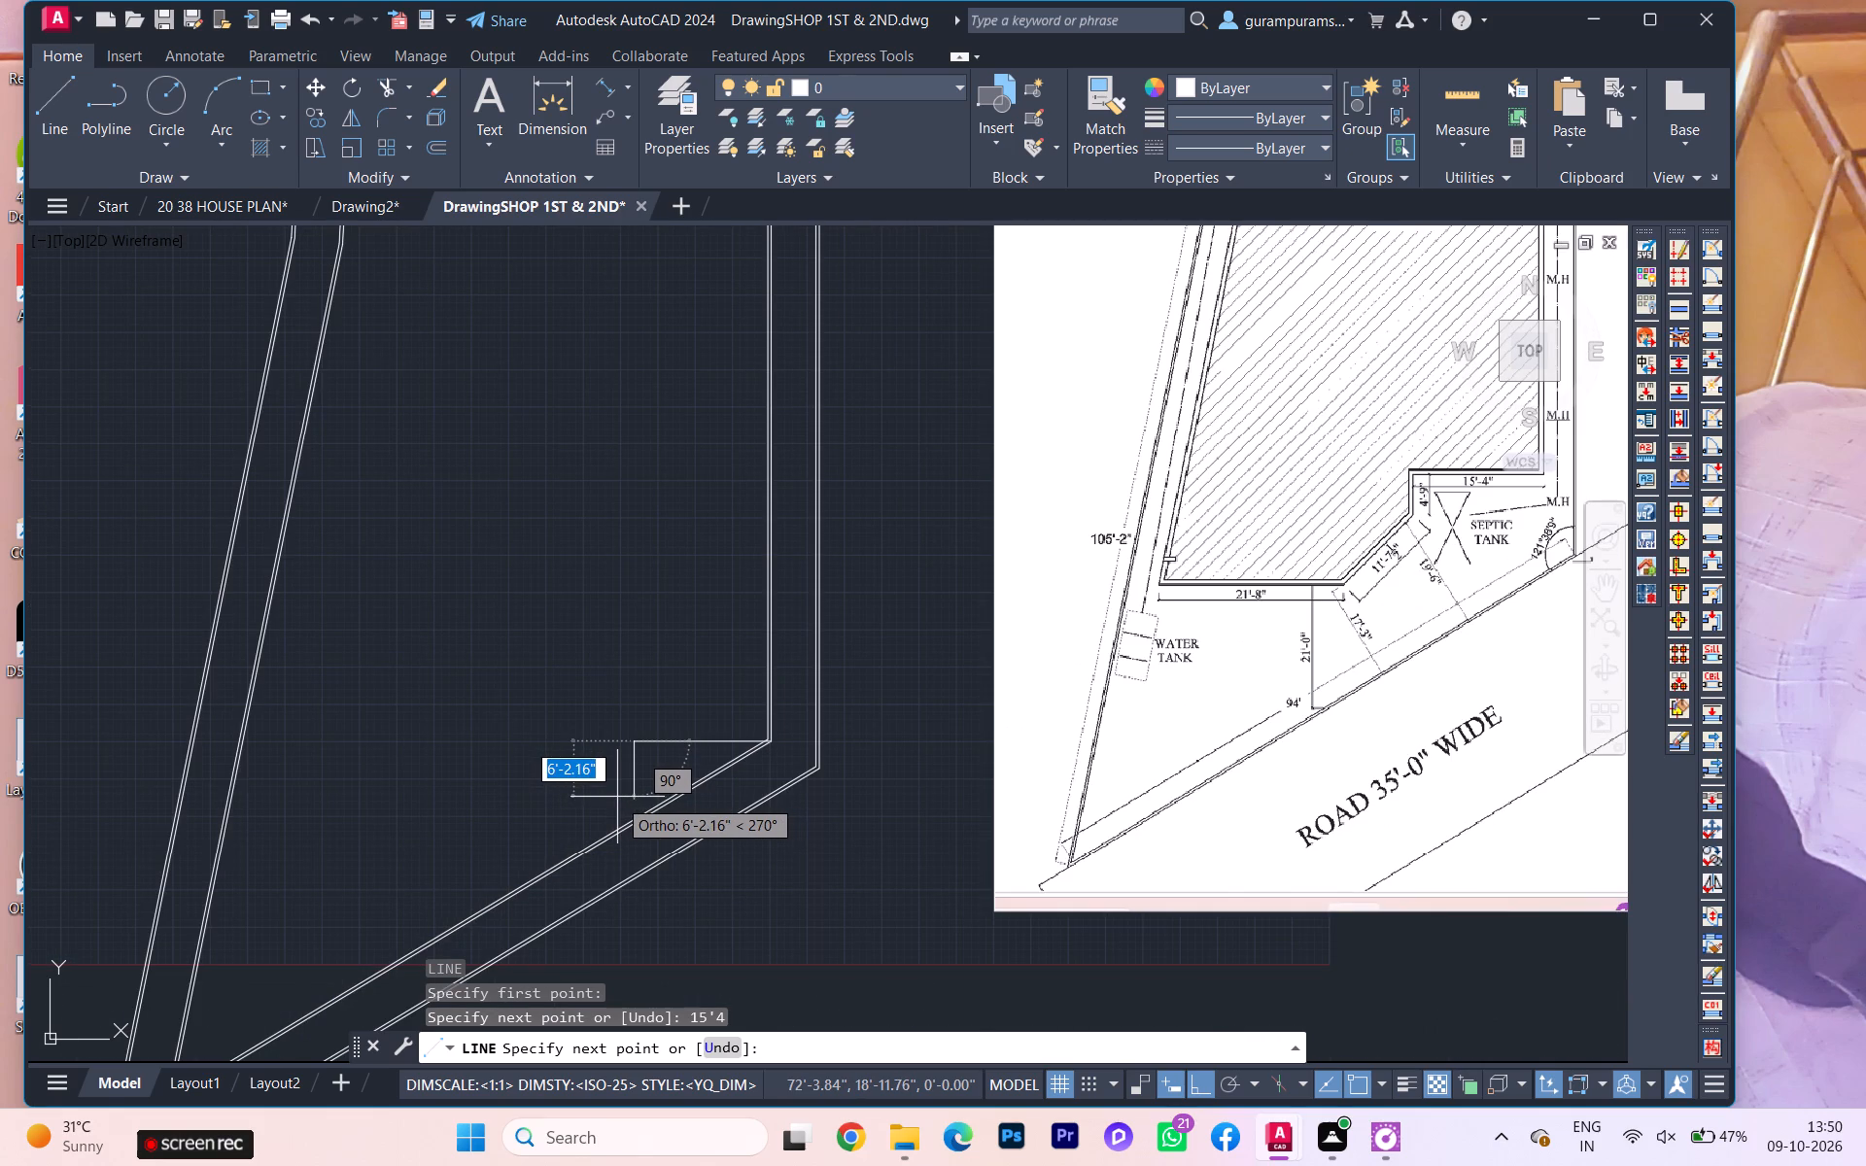
type("4'9")
key("Return")
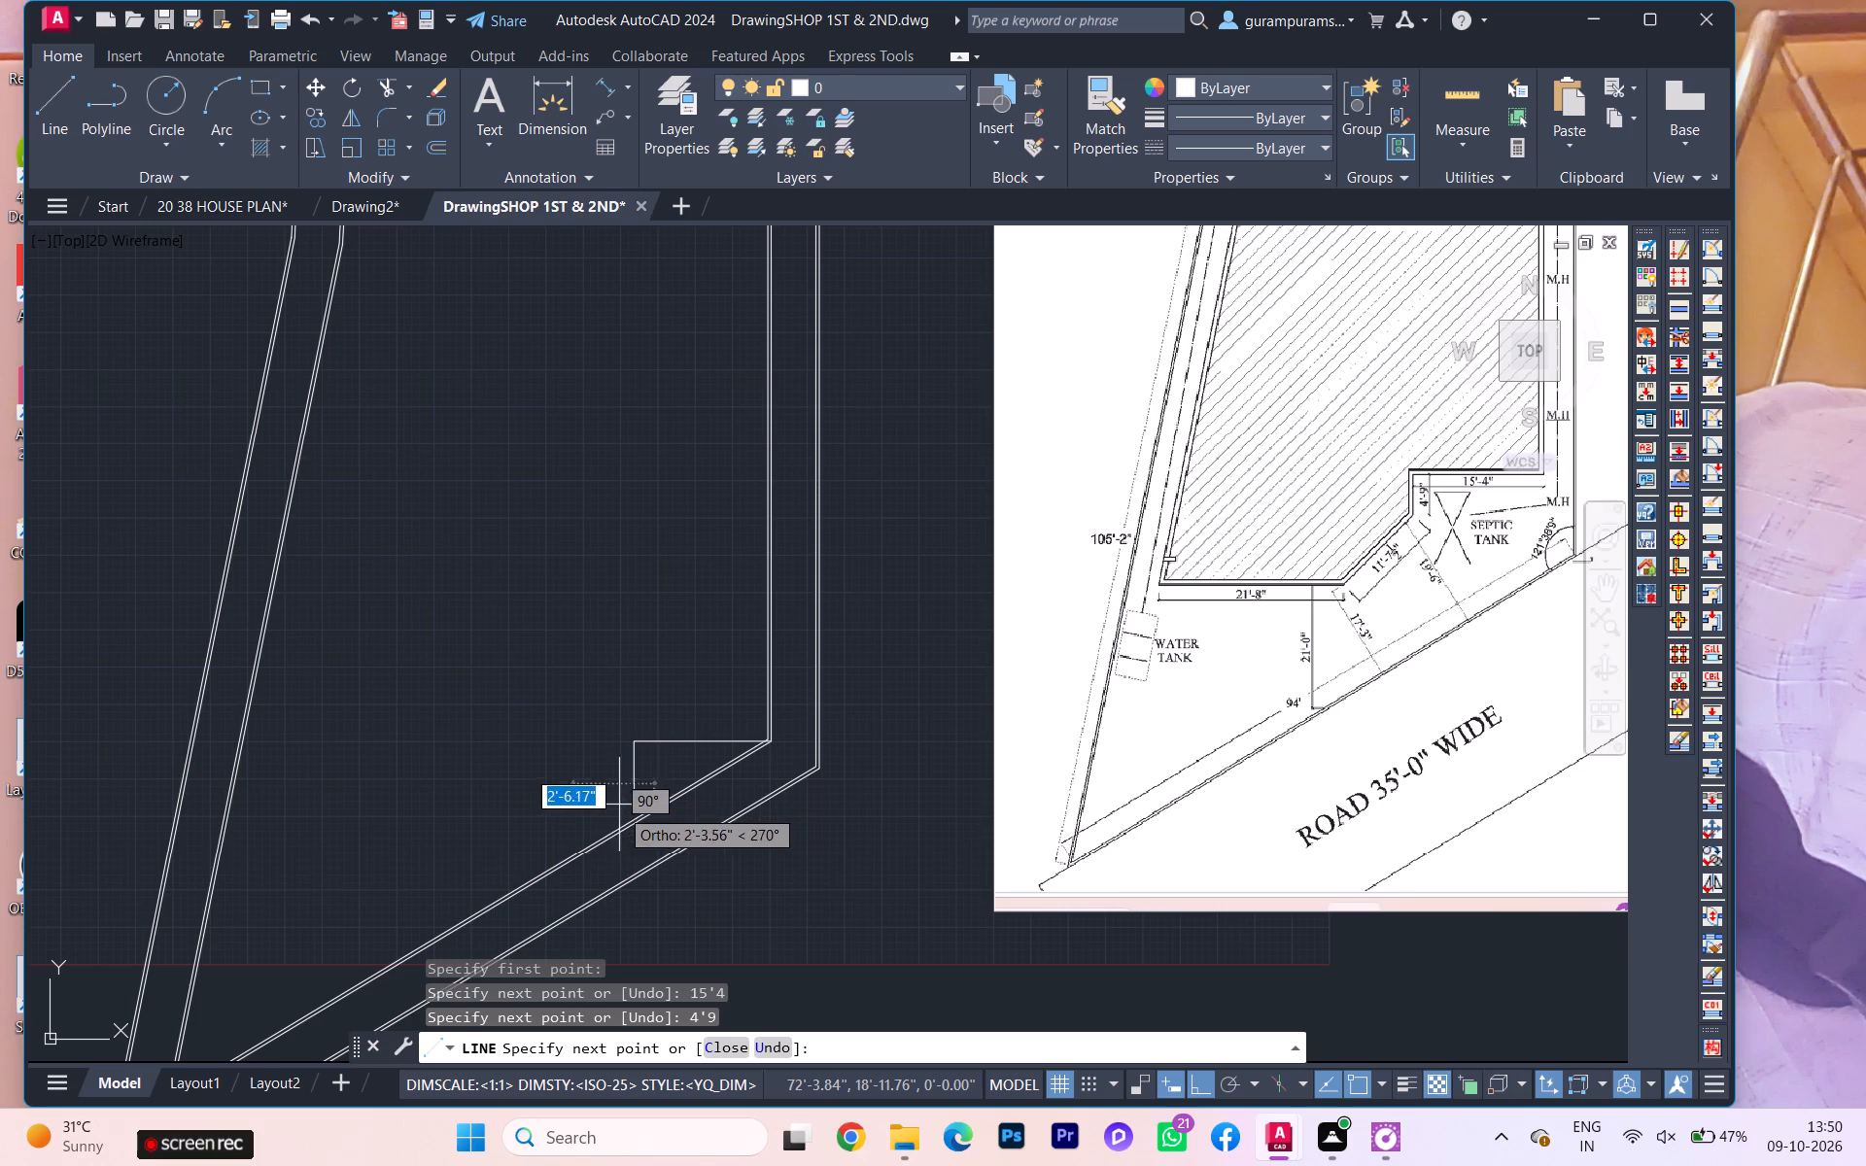
scroll(619, 810, "up", 1)
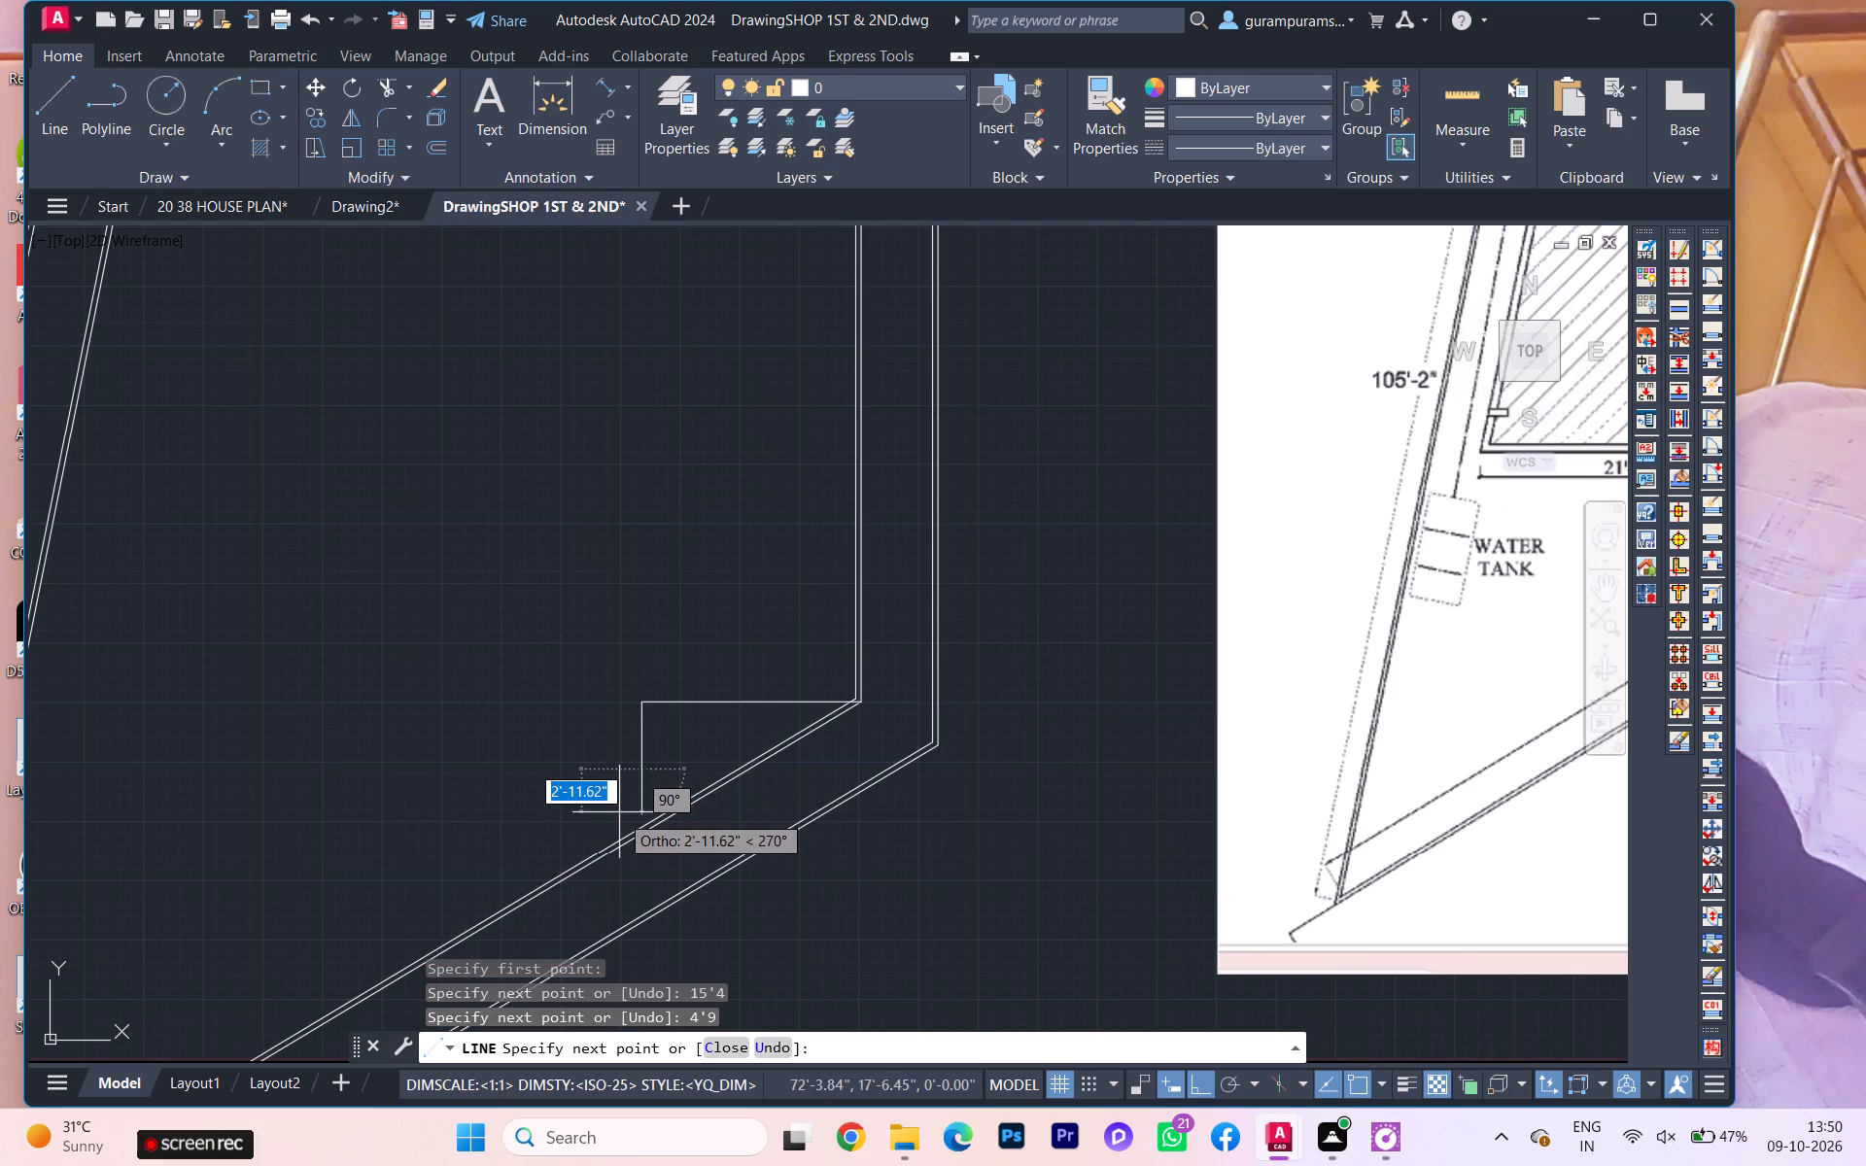
scroll(594, 829, "down", 1)
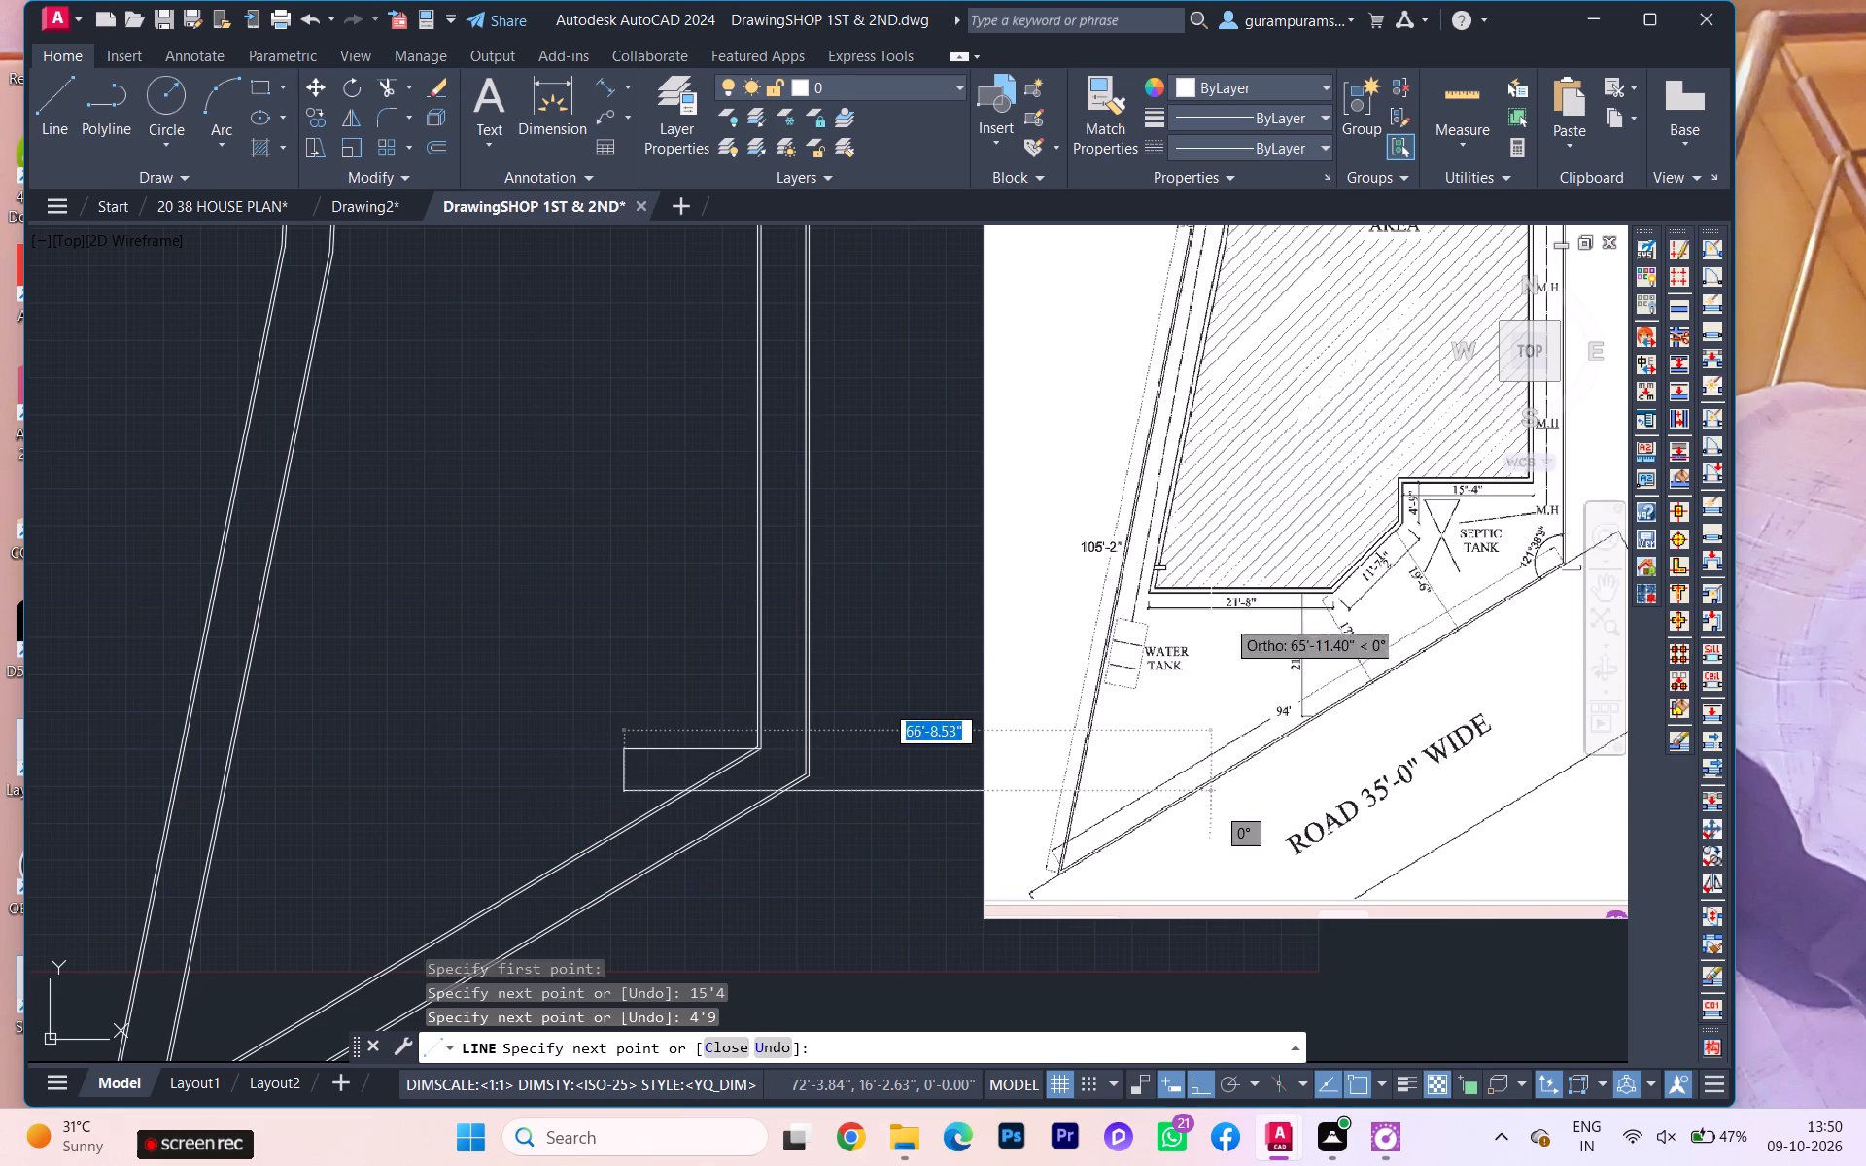
scroll(1265, 598, "up", 2)
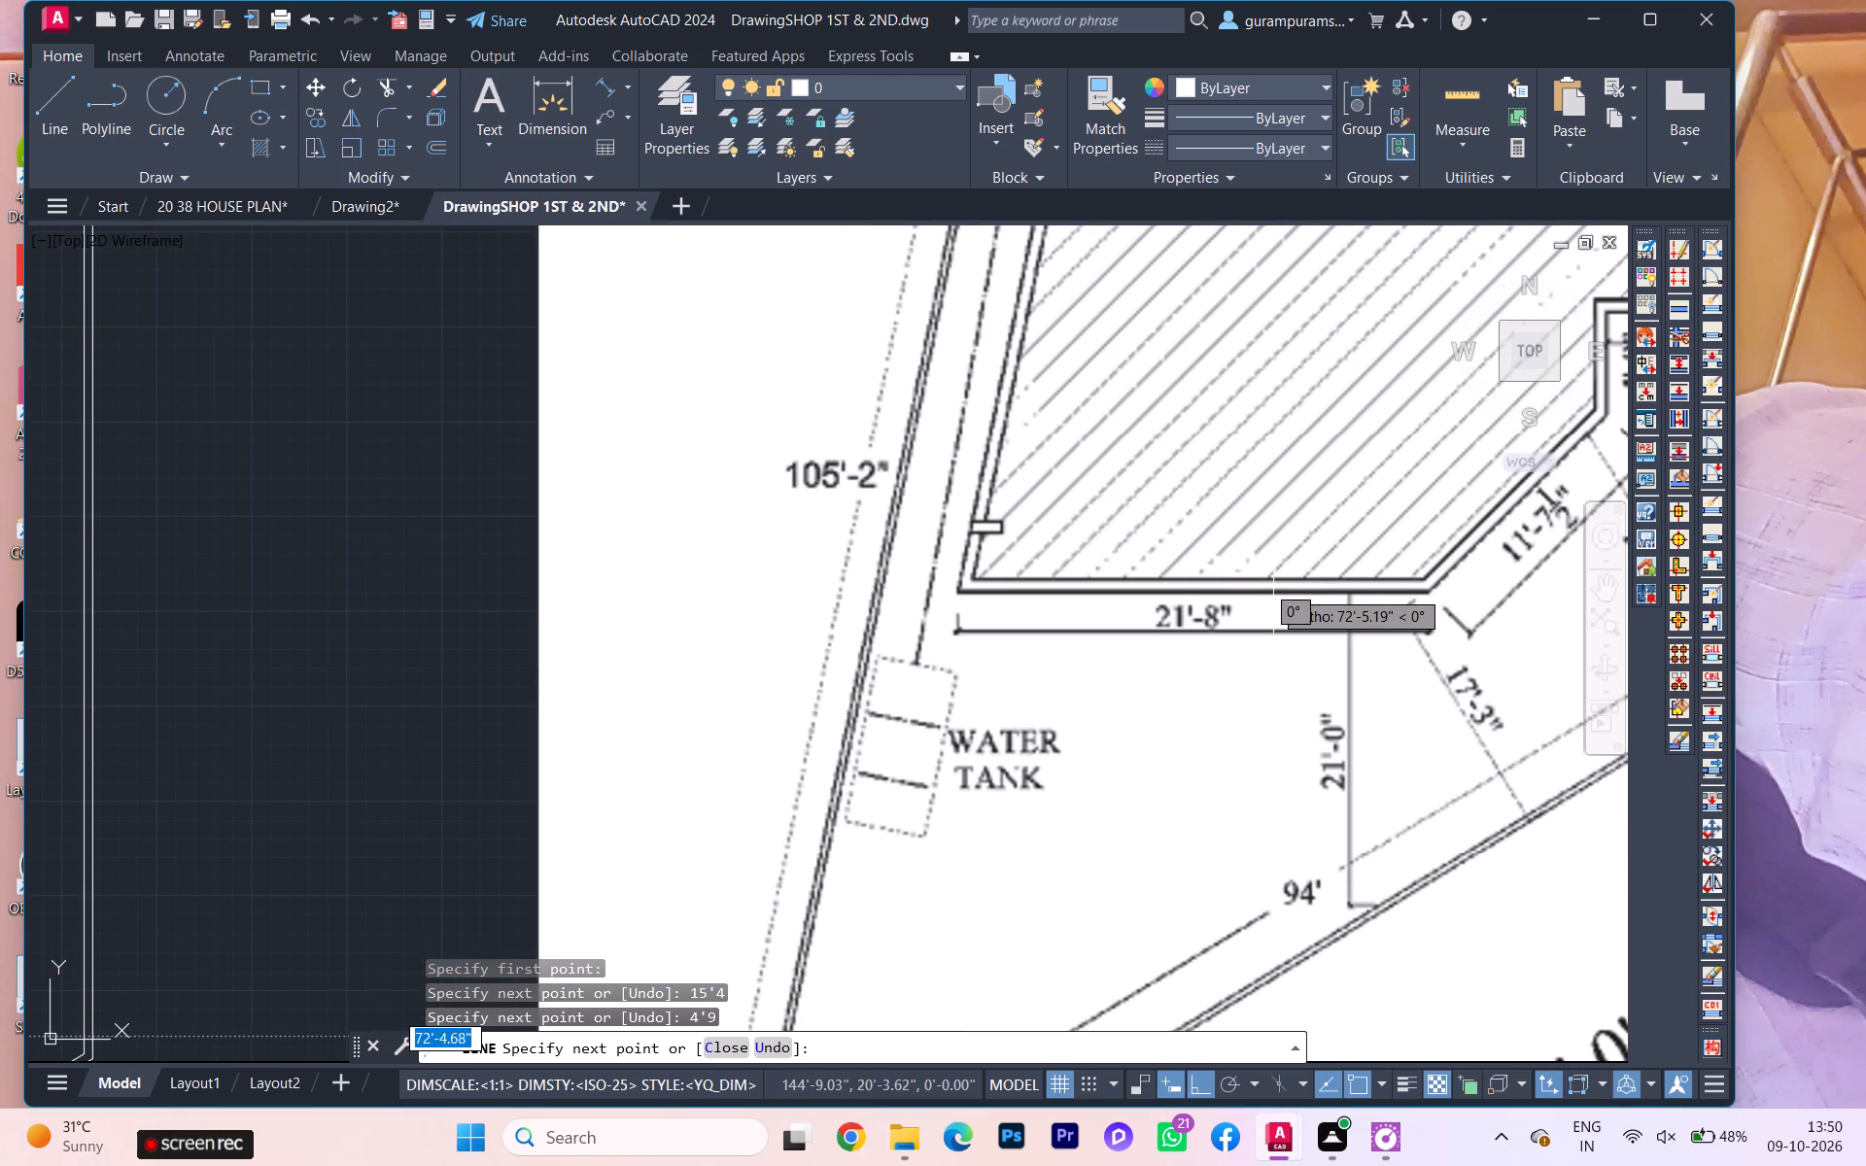
scroll(1209, 599, "down", 1)
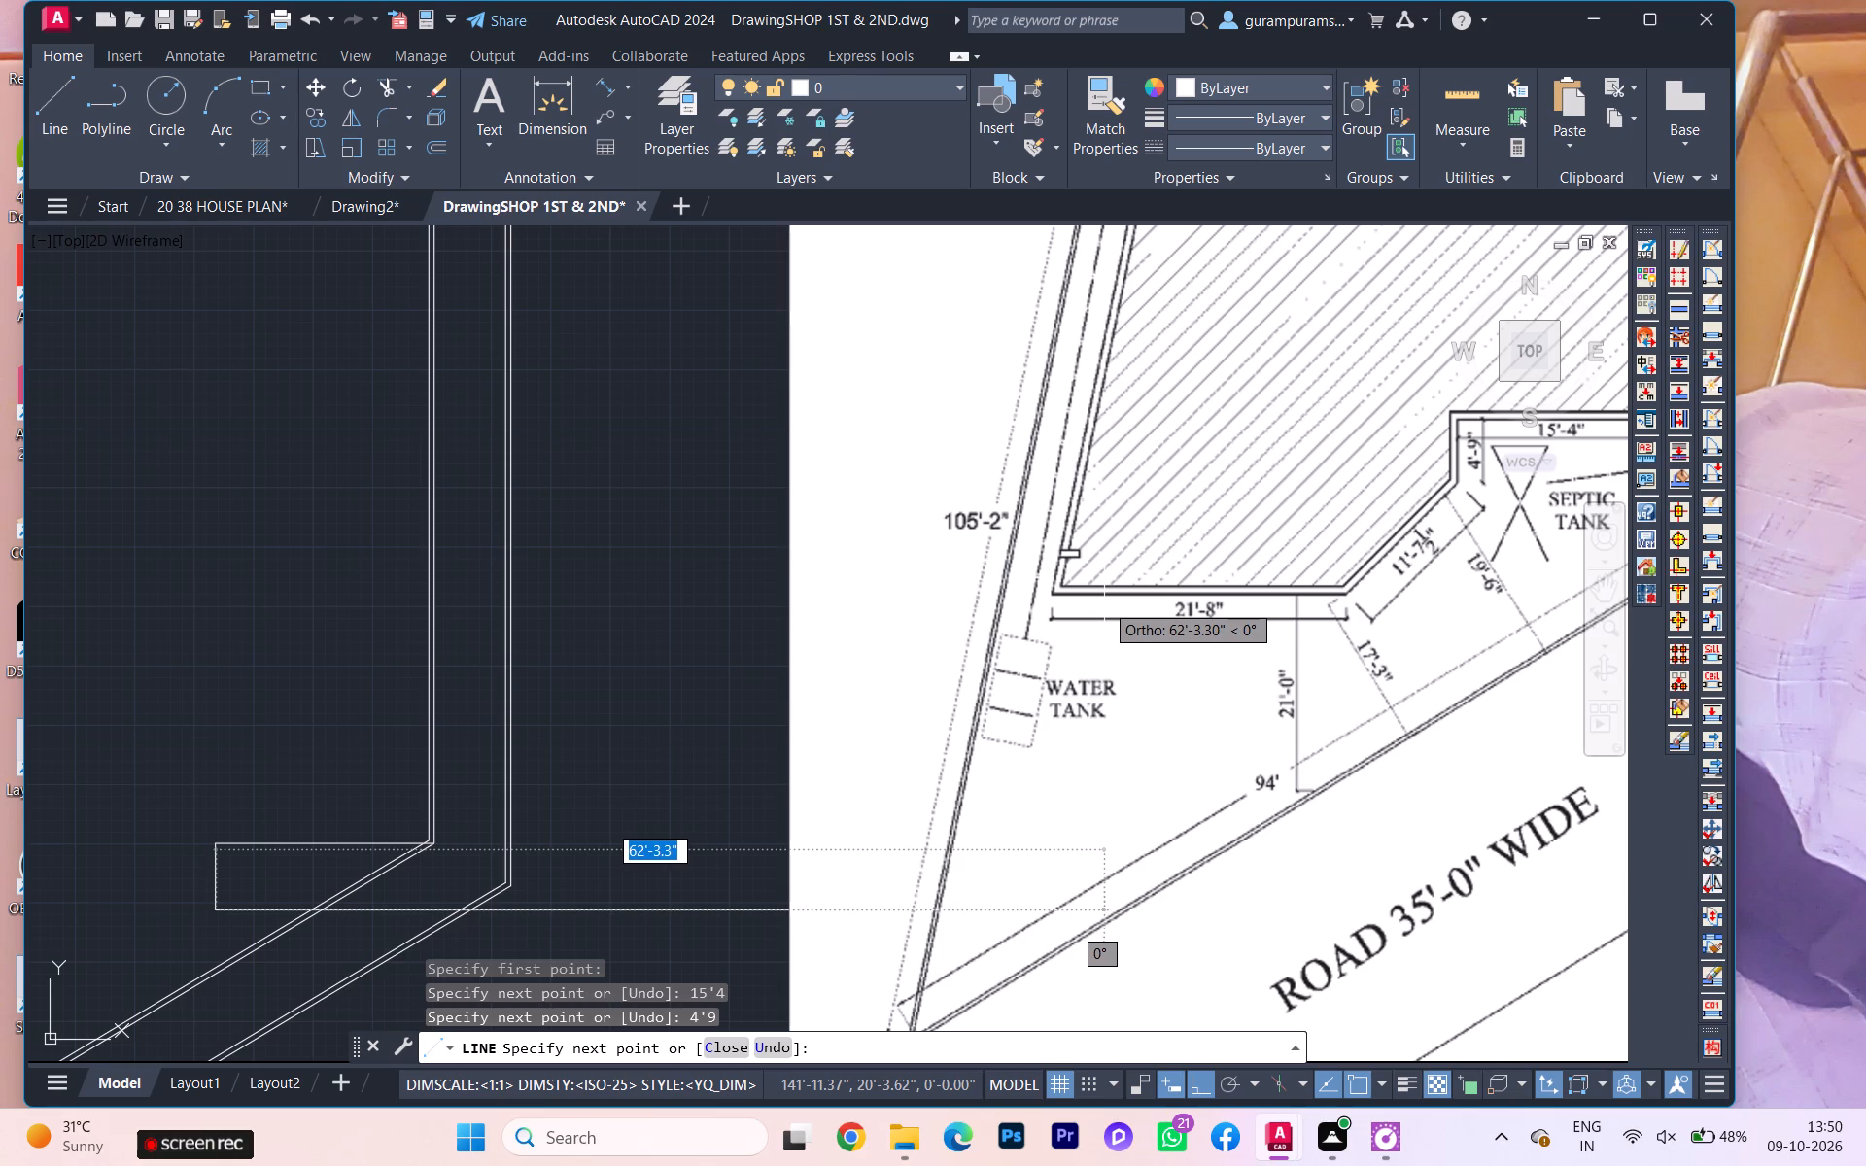
key("Escape")
Examine the drawn south-east step lines against the reference plan's building edge beside the septic tank.
scroll(351, 806, "down", 1)
middle_click_drag(352, 806, 401, 671)
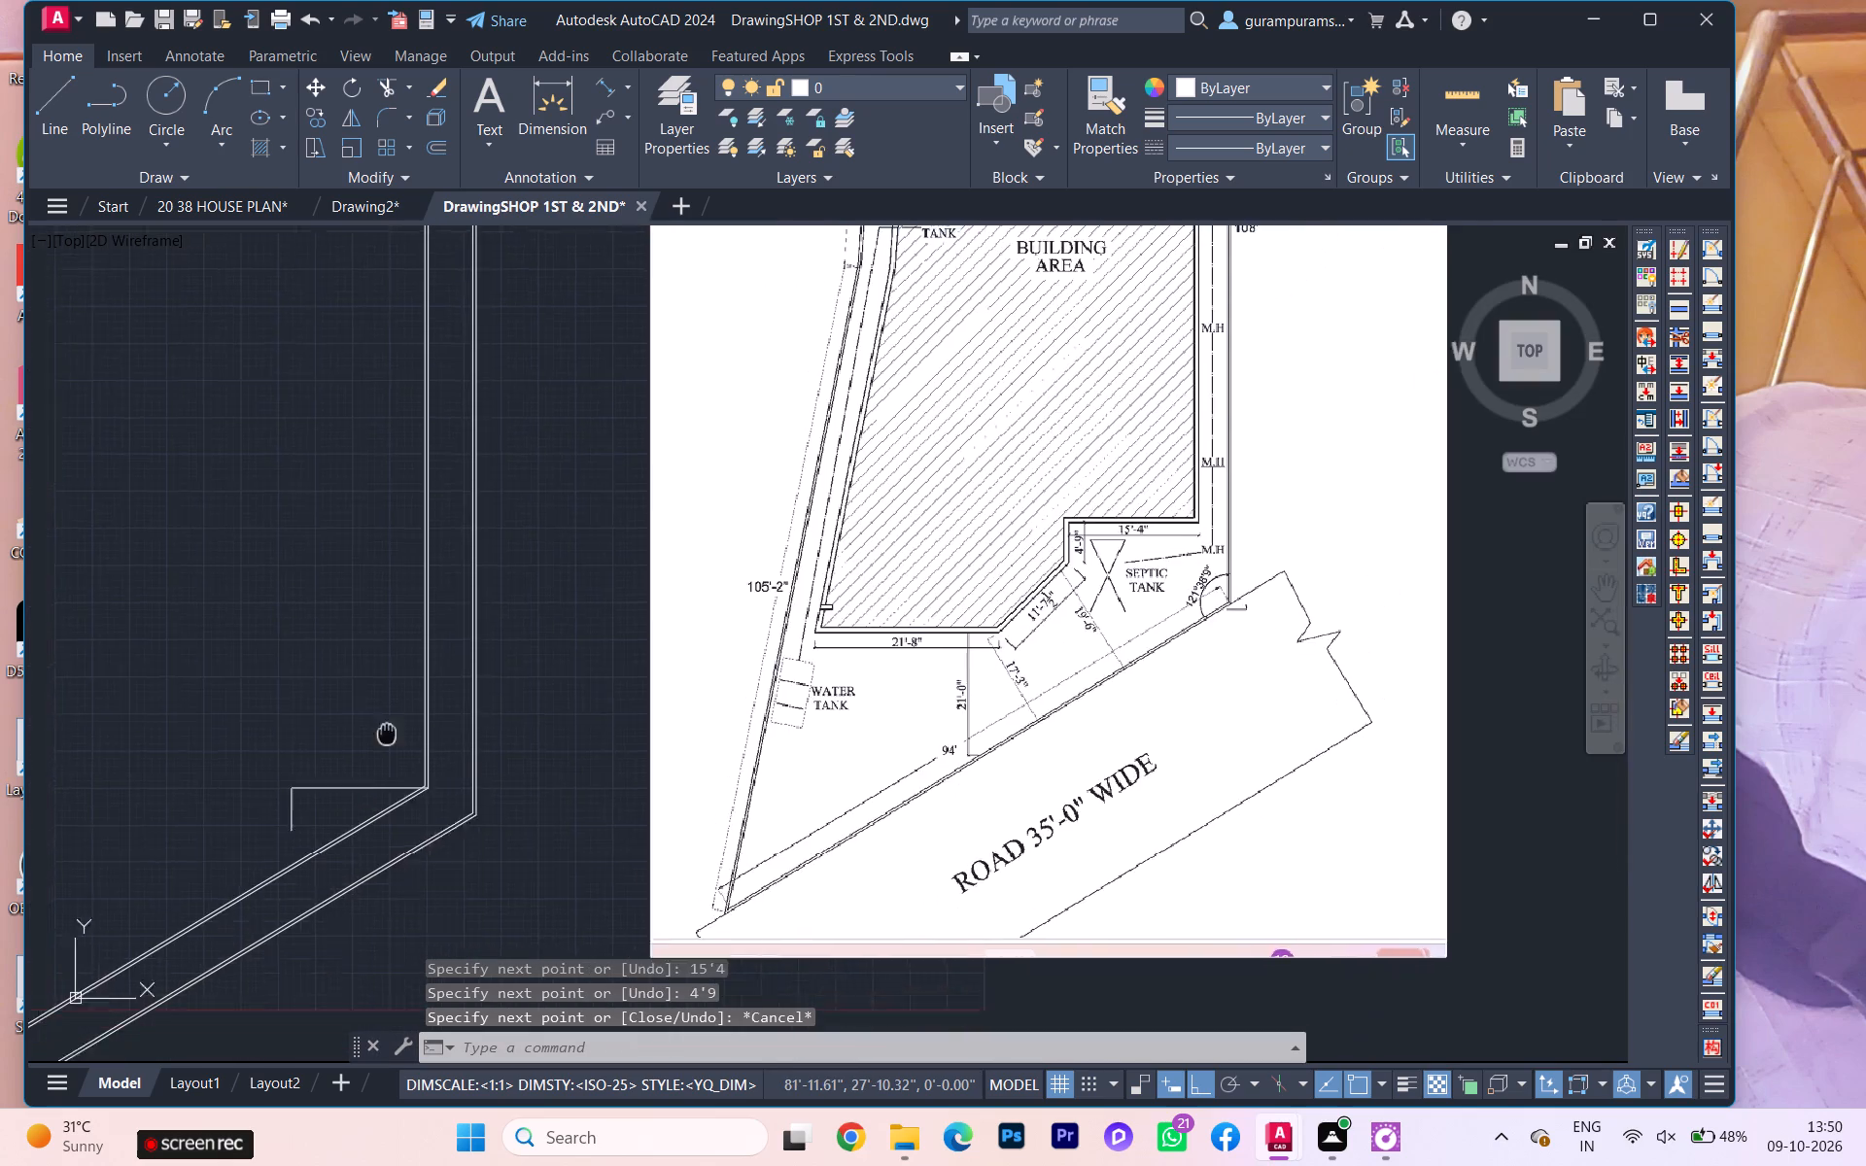
middle_click_drag(401, 671, 404, 660)
scroll(327, 714, "up", 2)
scroll(325, 725, "down", 2)
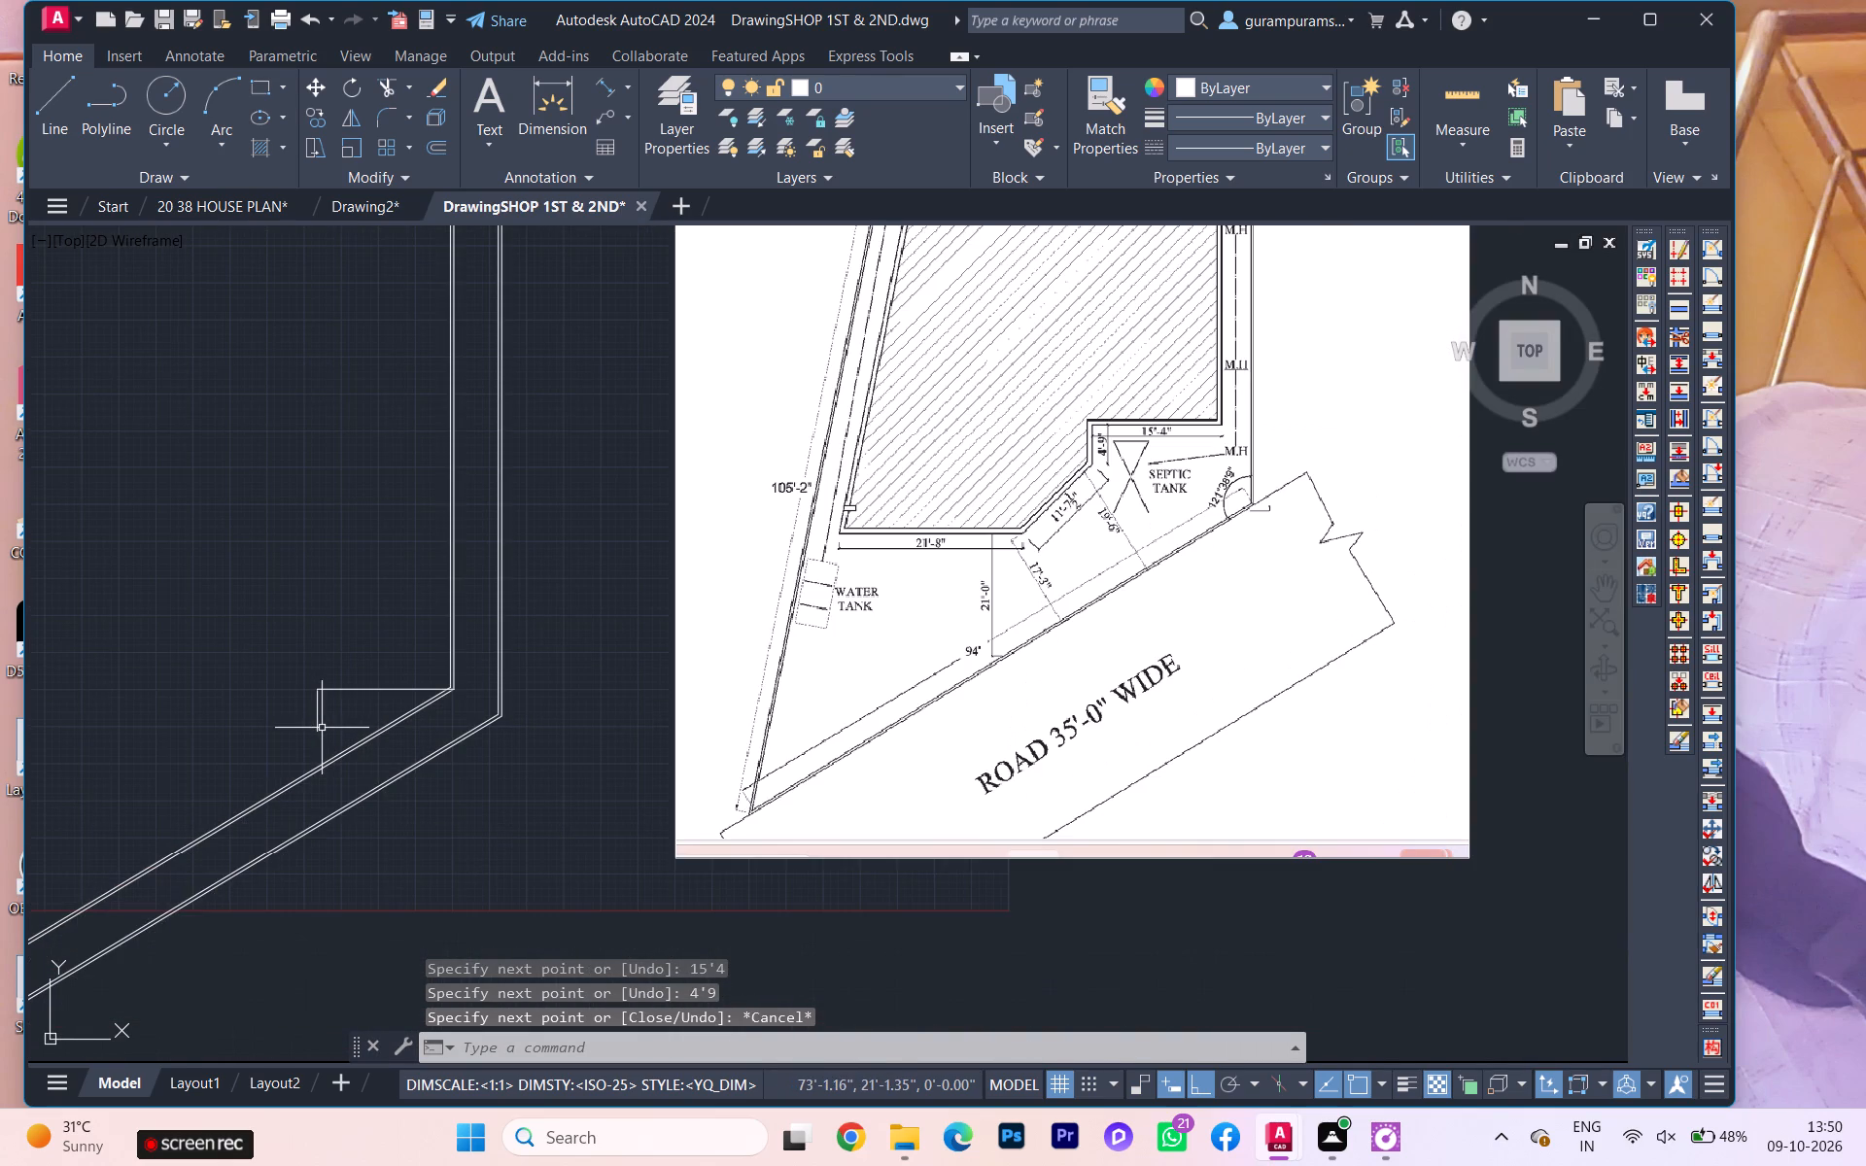
scroll(1431, 553, "up", 1)
scroll(1119, 594, "down", 2)
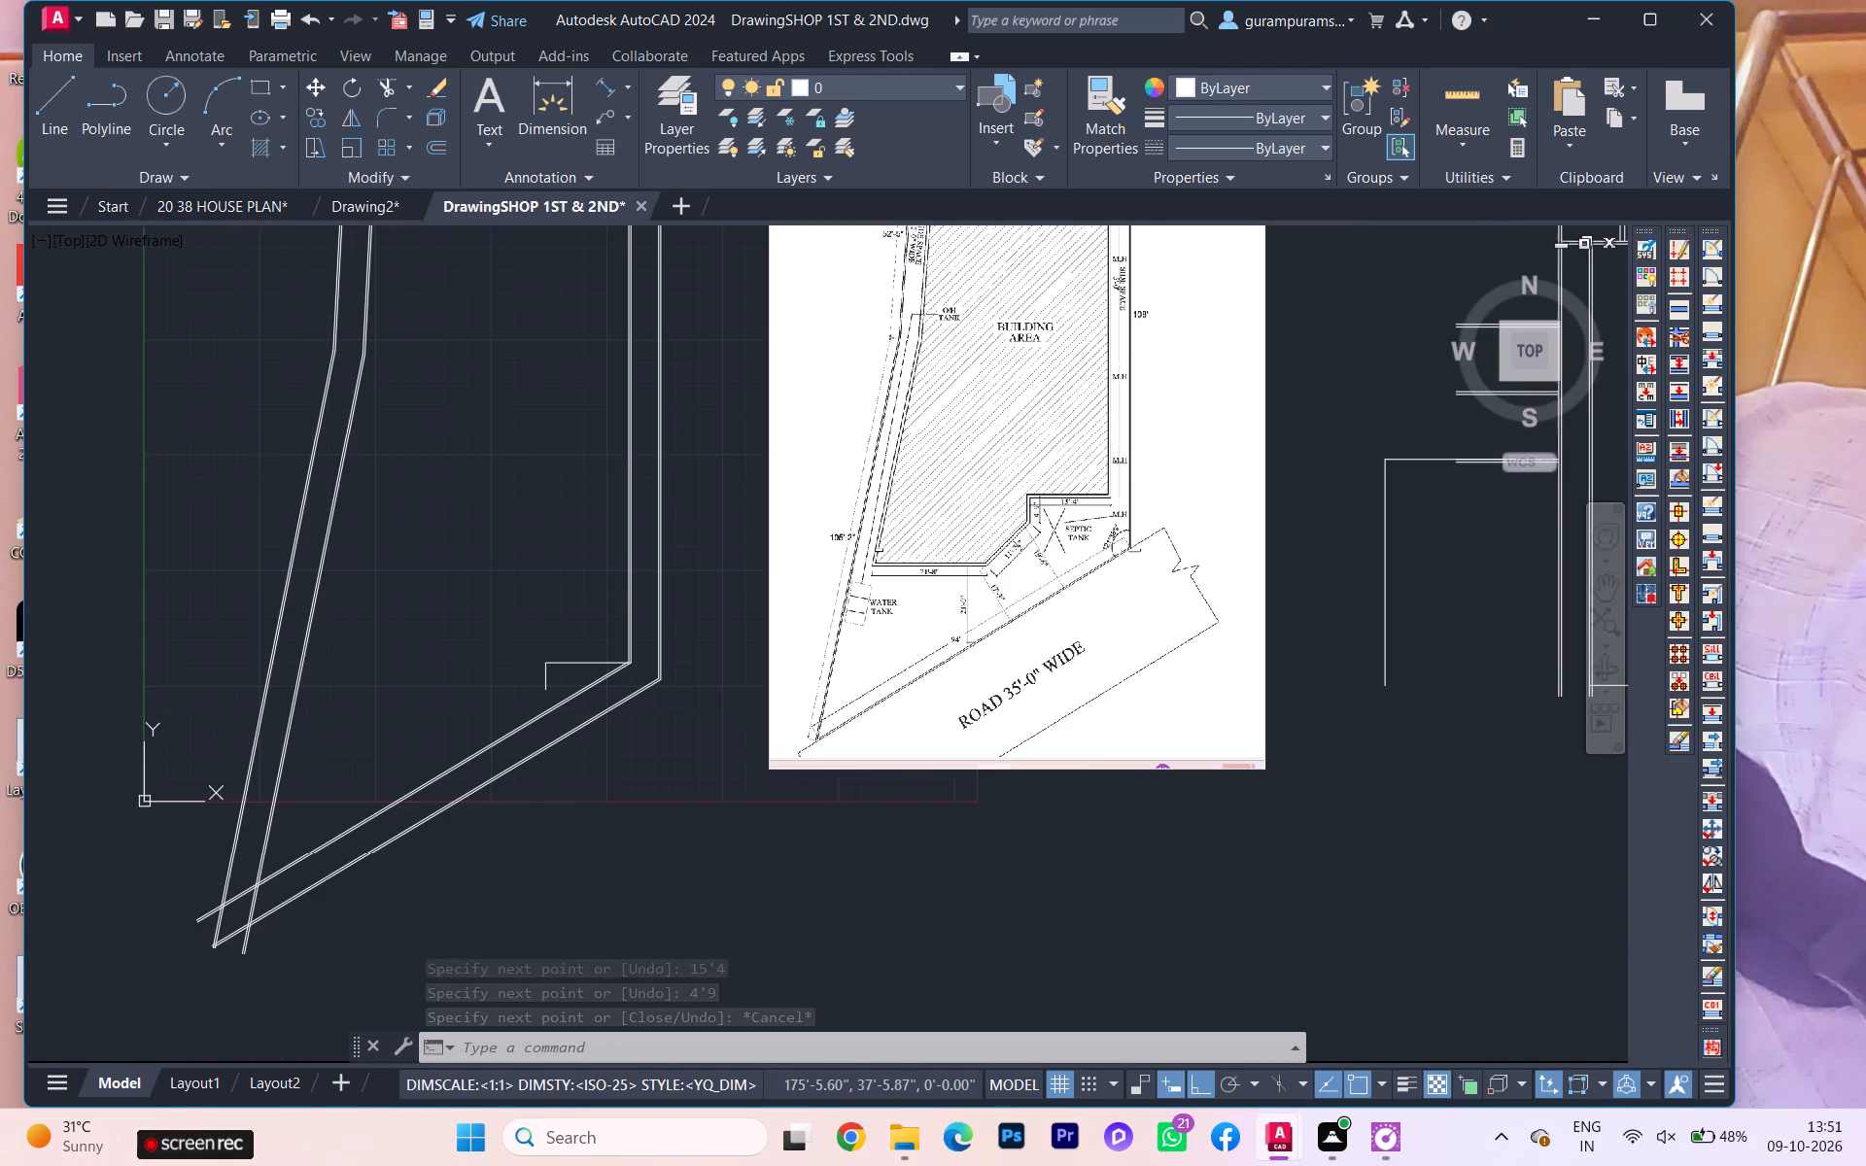
Draw a line 11'-7.5" long at 149°, sloping south-west from the lower end of the 4'9" recess line.
middle_click_drag(1046, 620, 1102, 637)
scroll(552, 745, "up", 2)
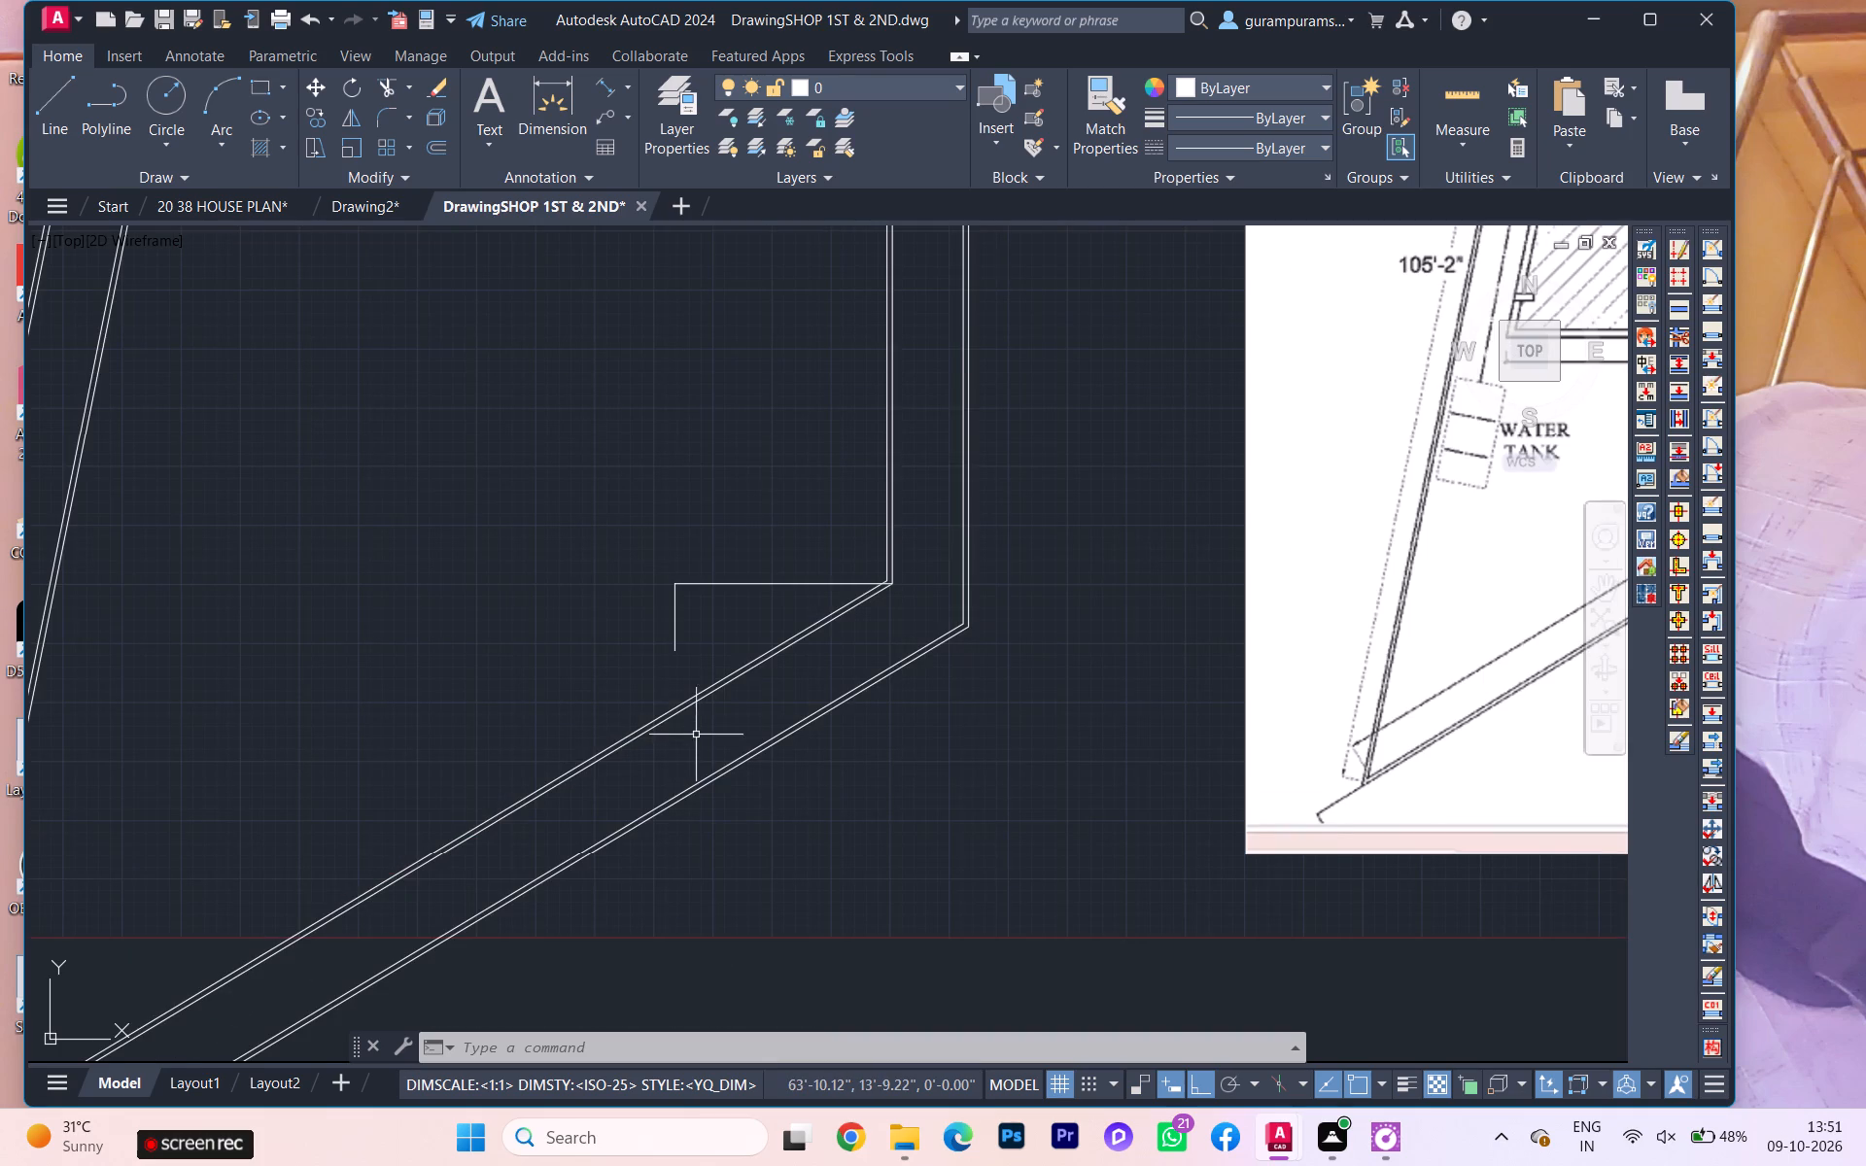
key("l")
key("Return")
scroll(758, 731, "up", 1)
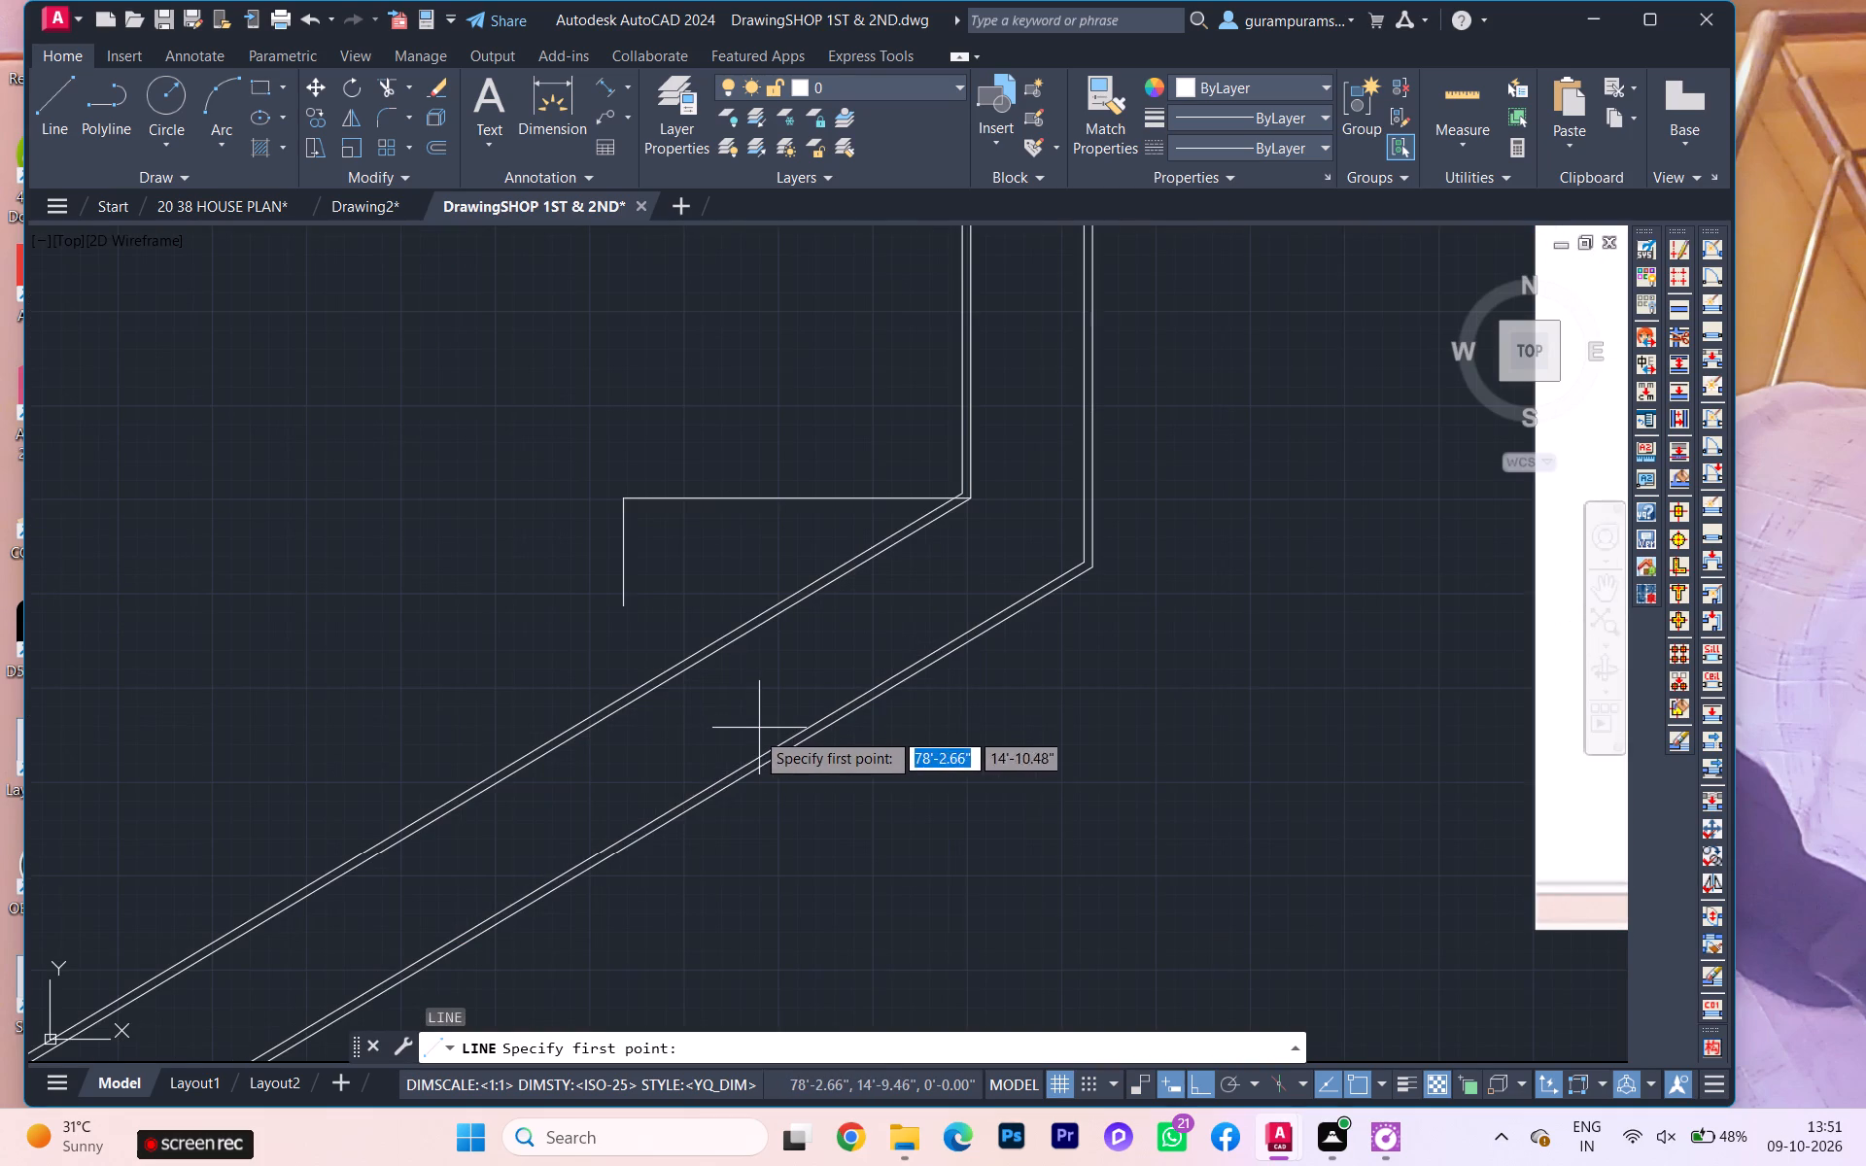
left_click(626, 603)
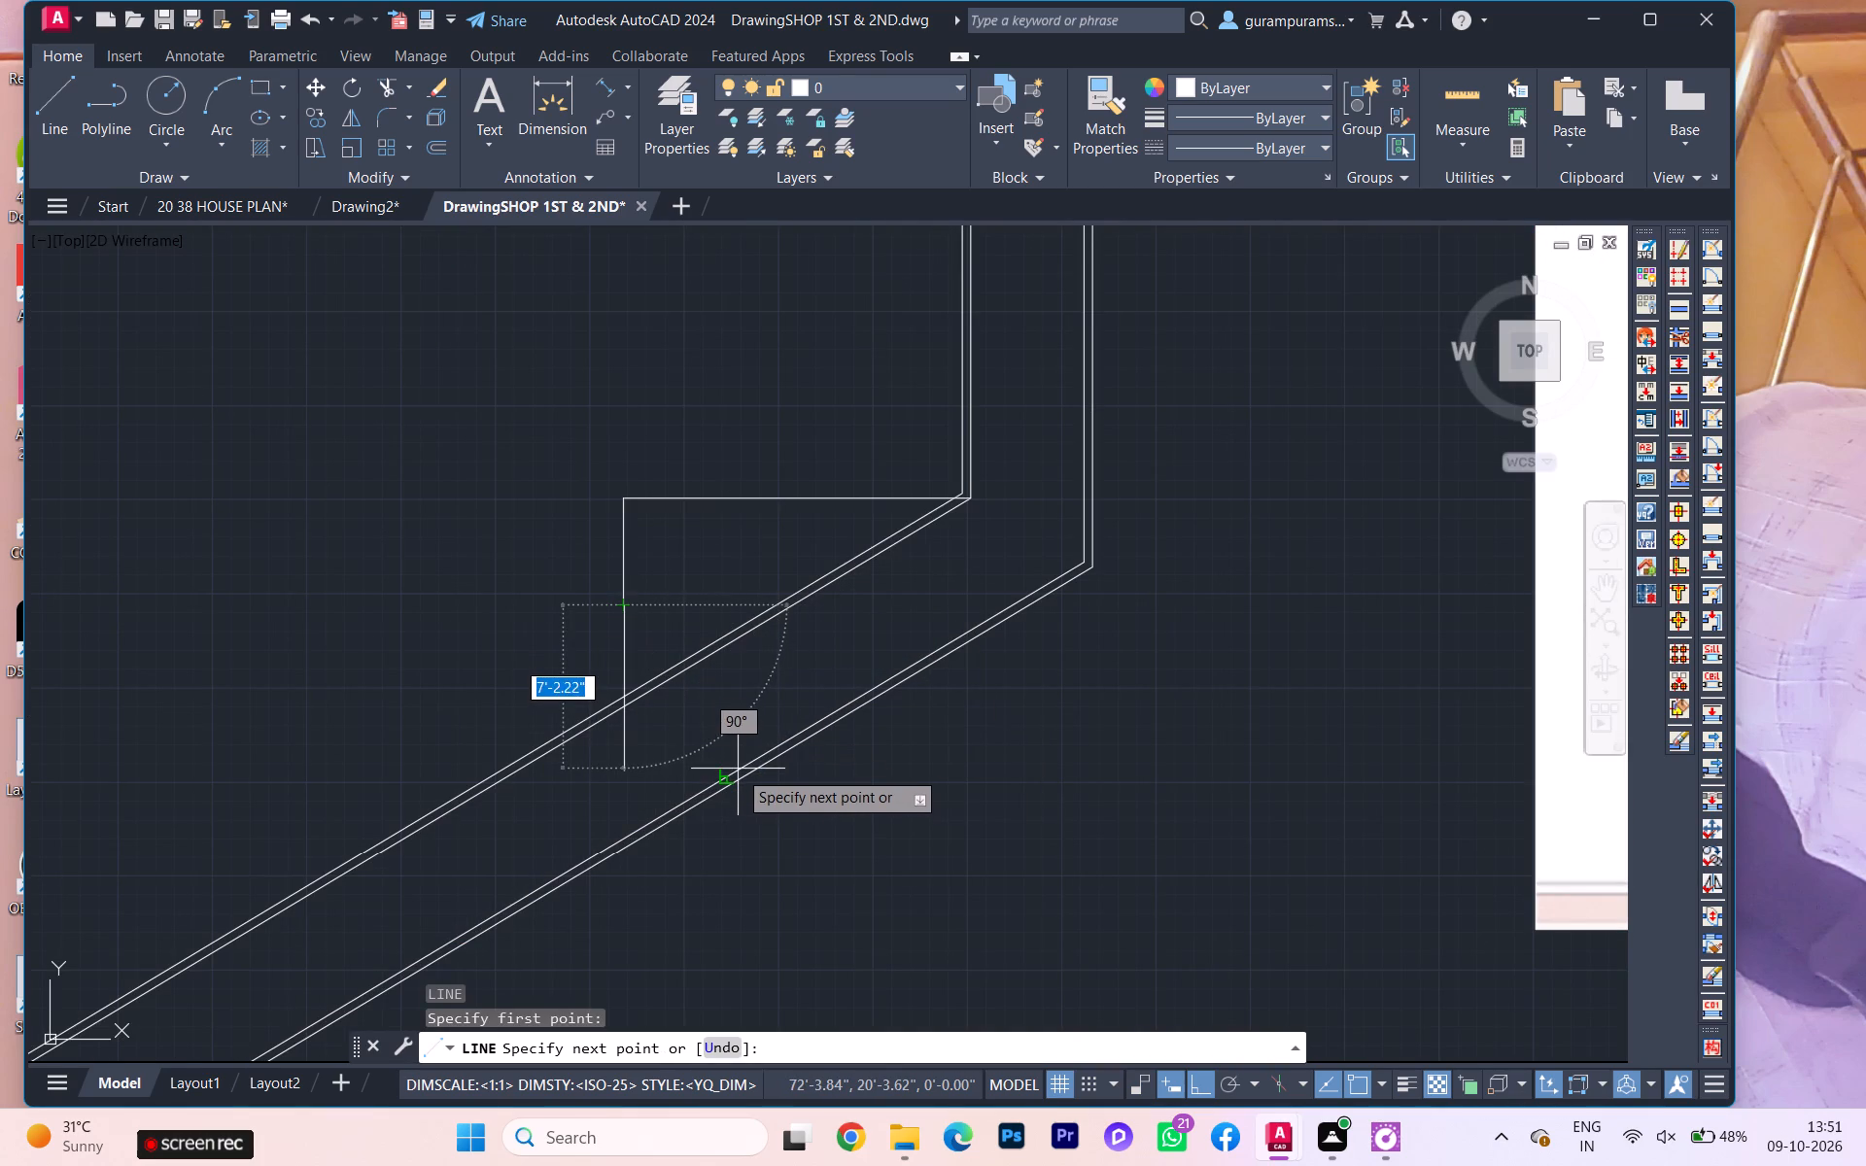
scroll(738, 769, "up", 1)
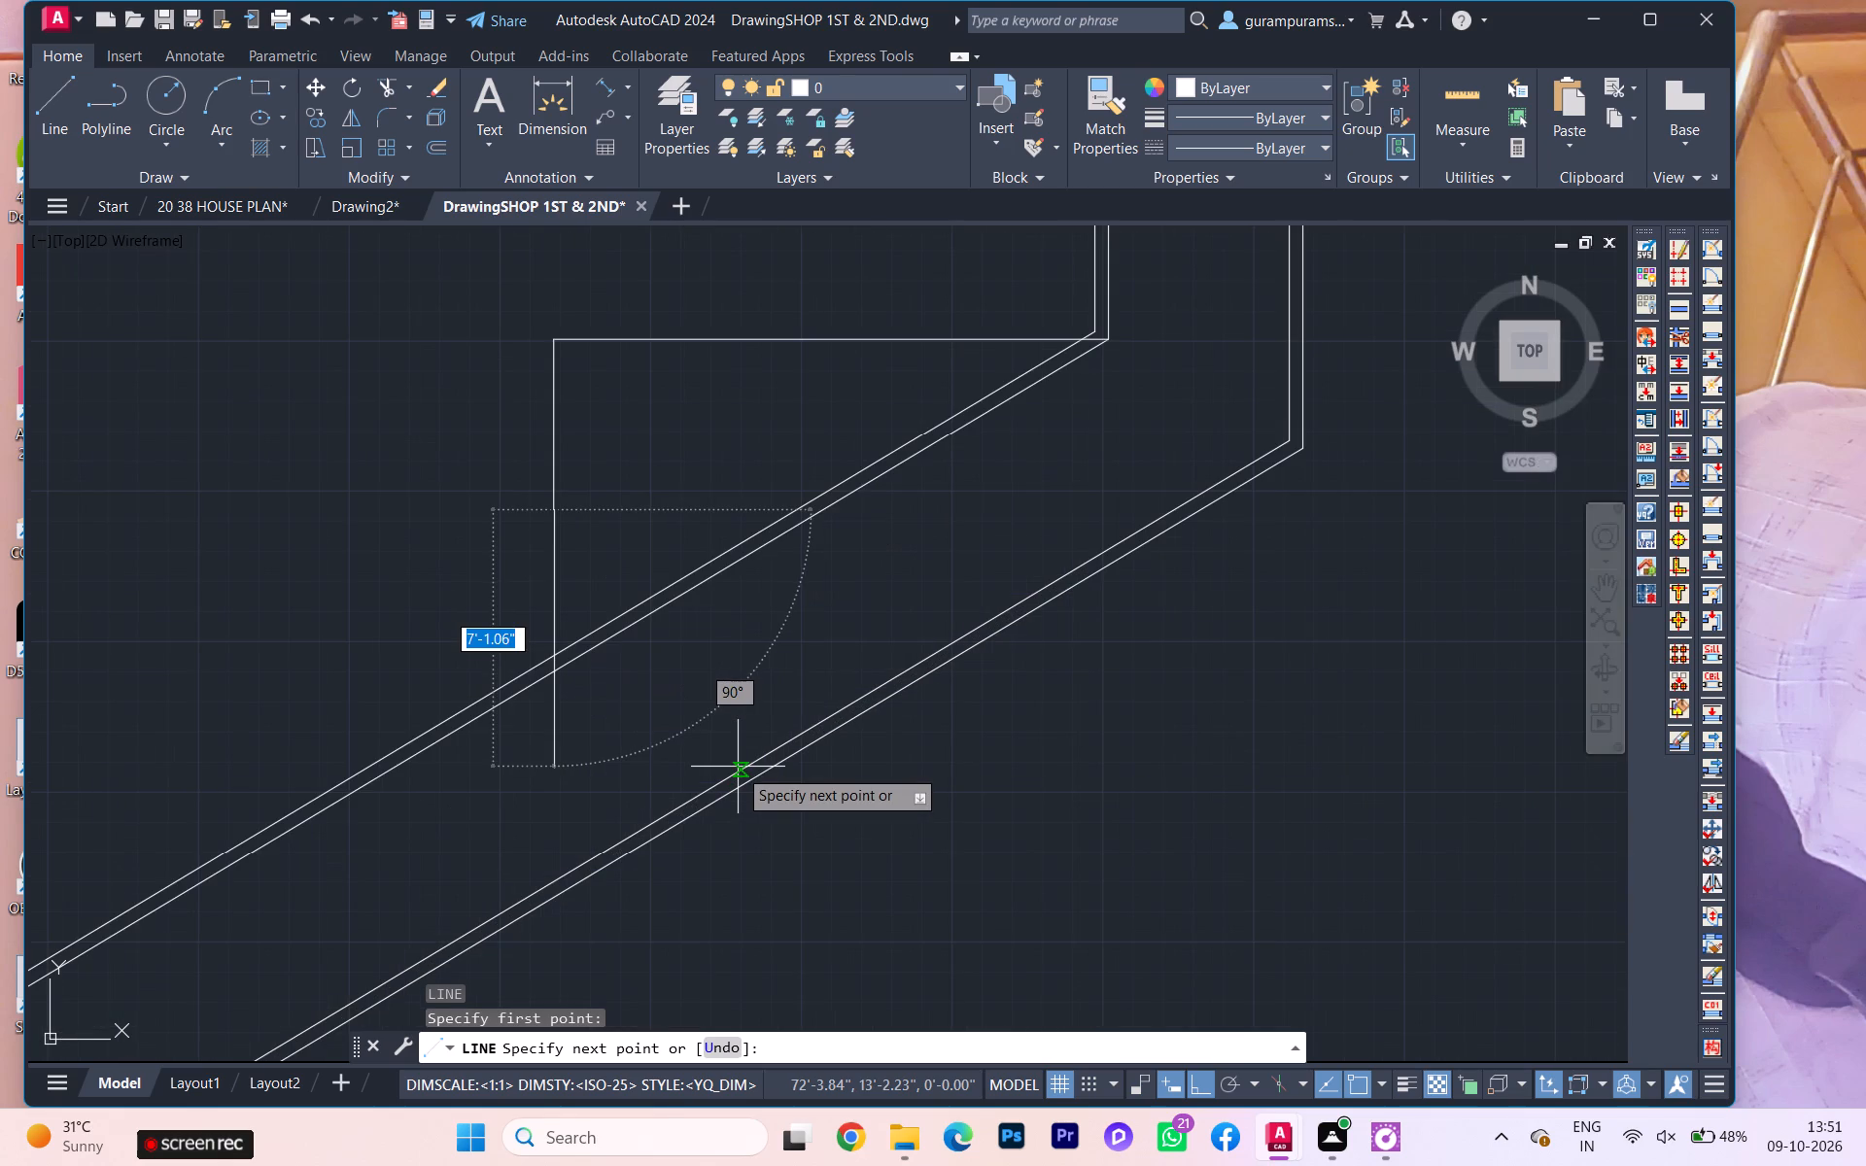
scroll(738, 768, "down", 1)
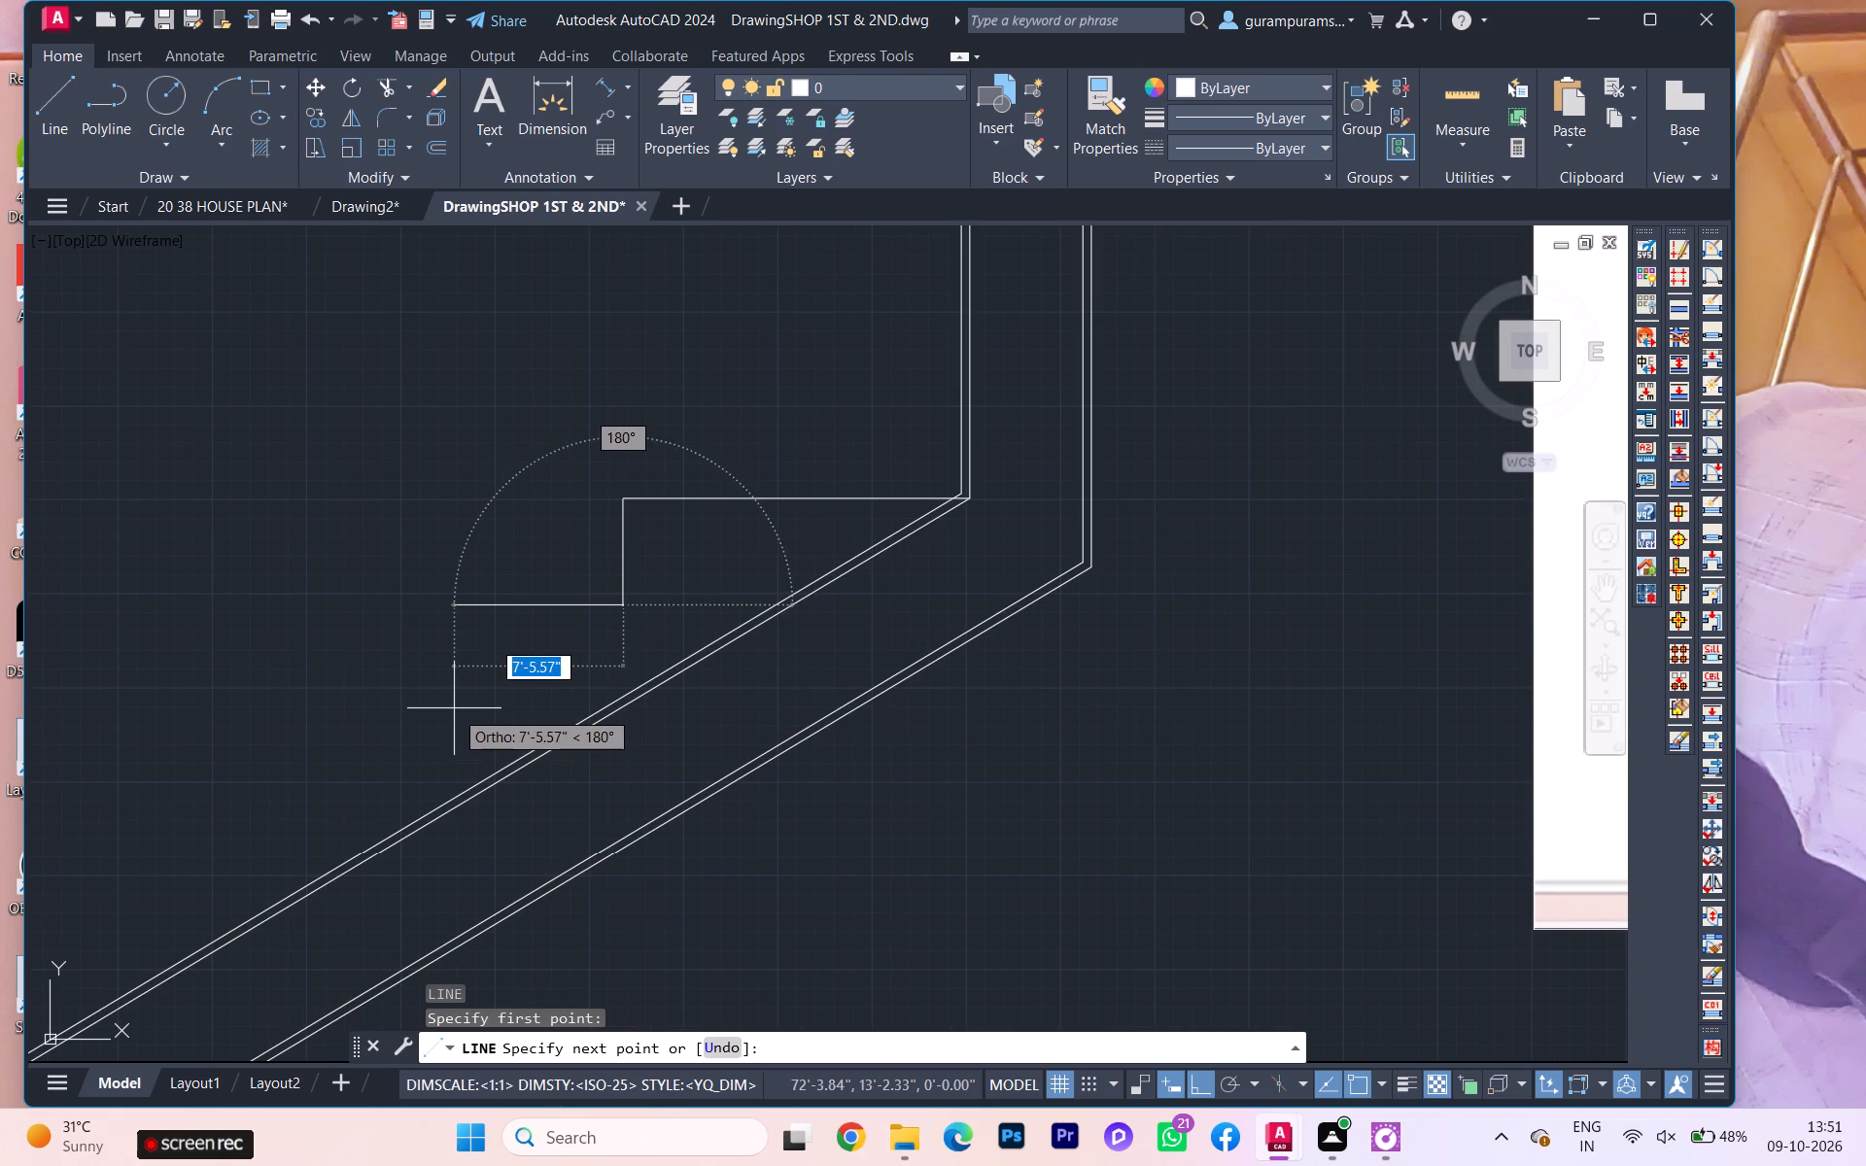
key("F8")
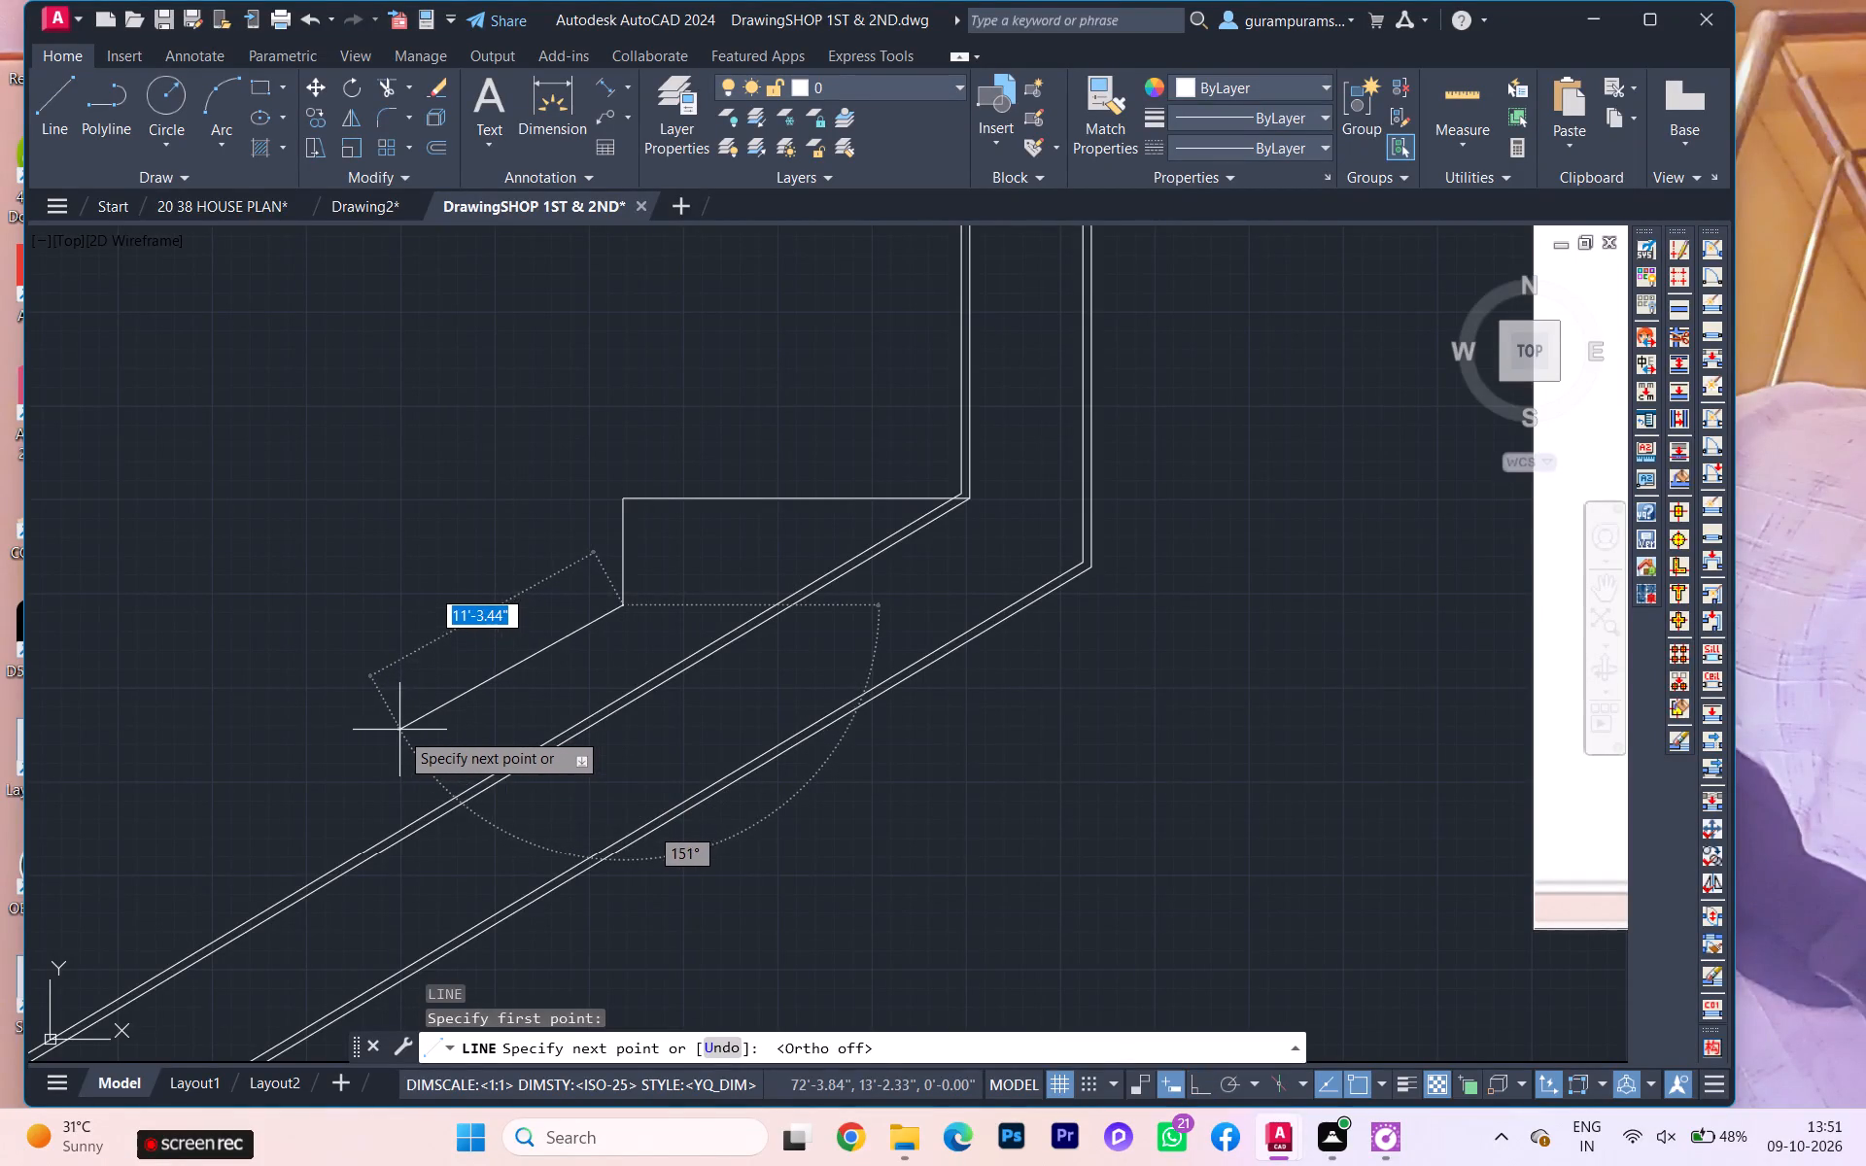
scroll(399, 731, "down", 2)
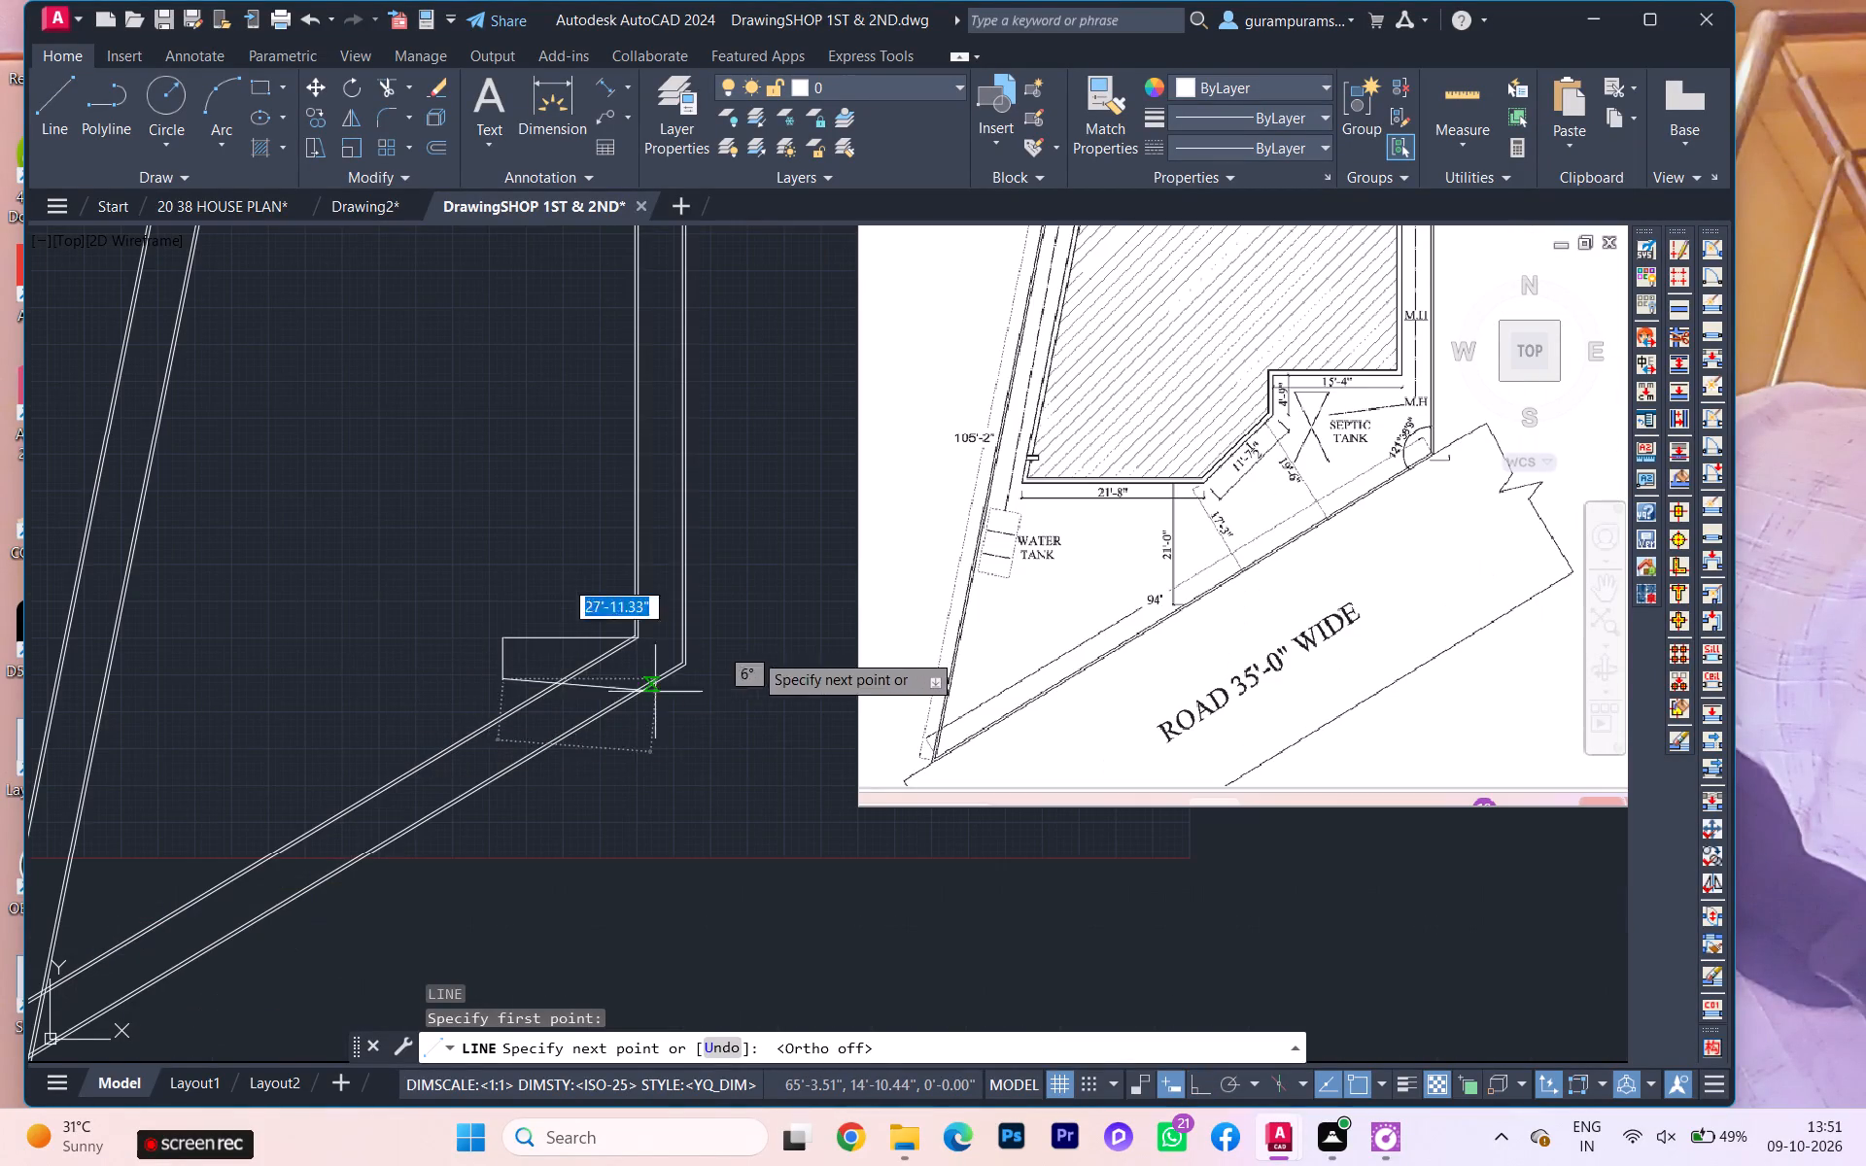
scroll(1273, 528, "up", 2)
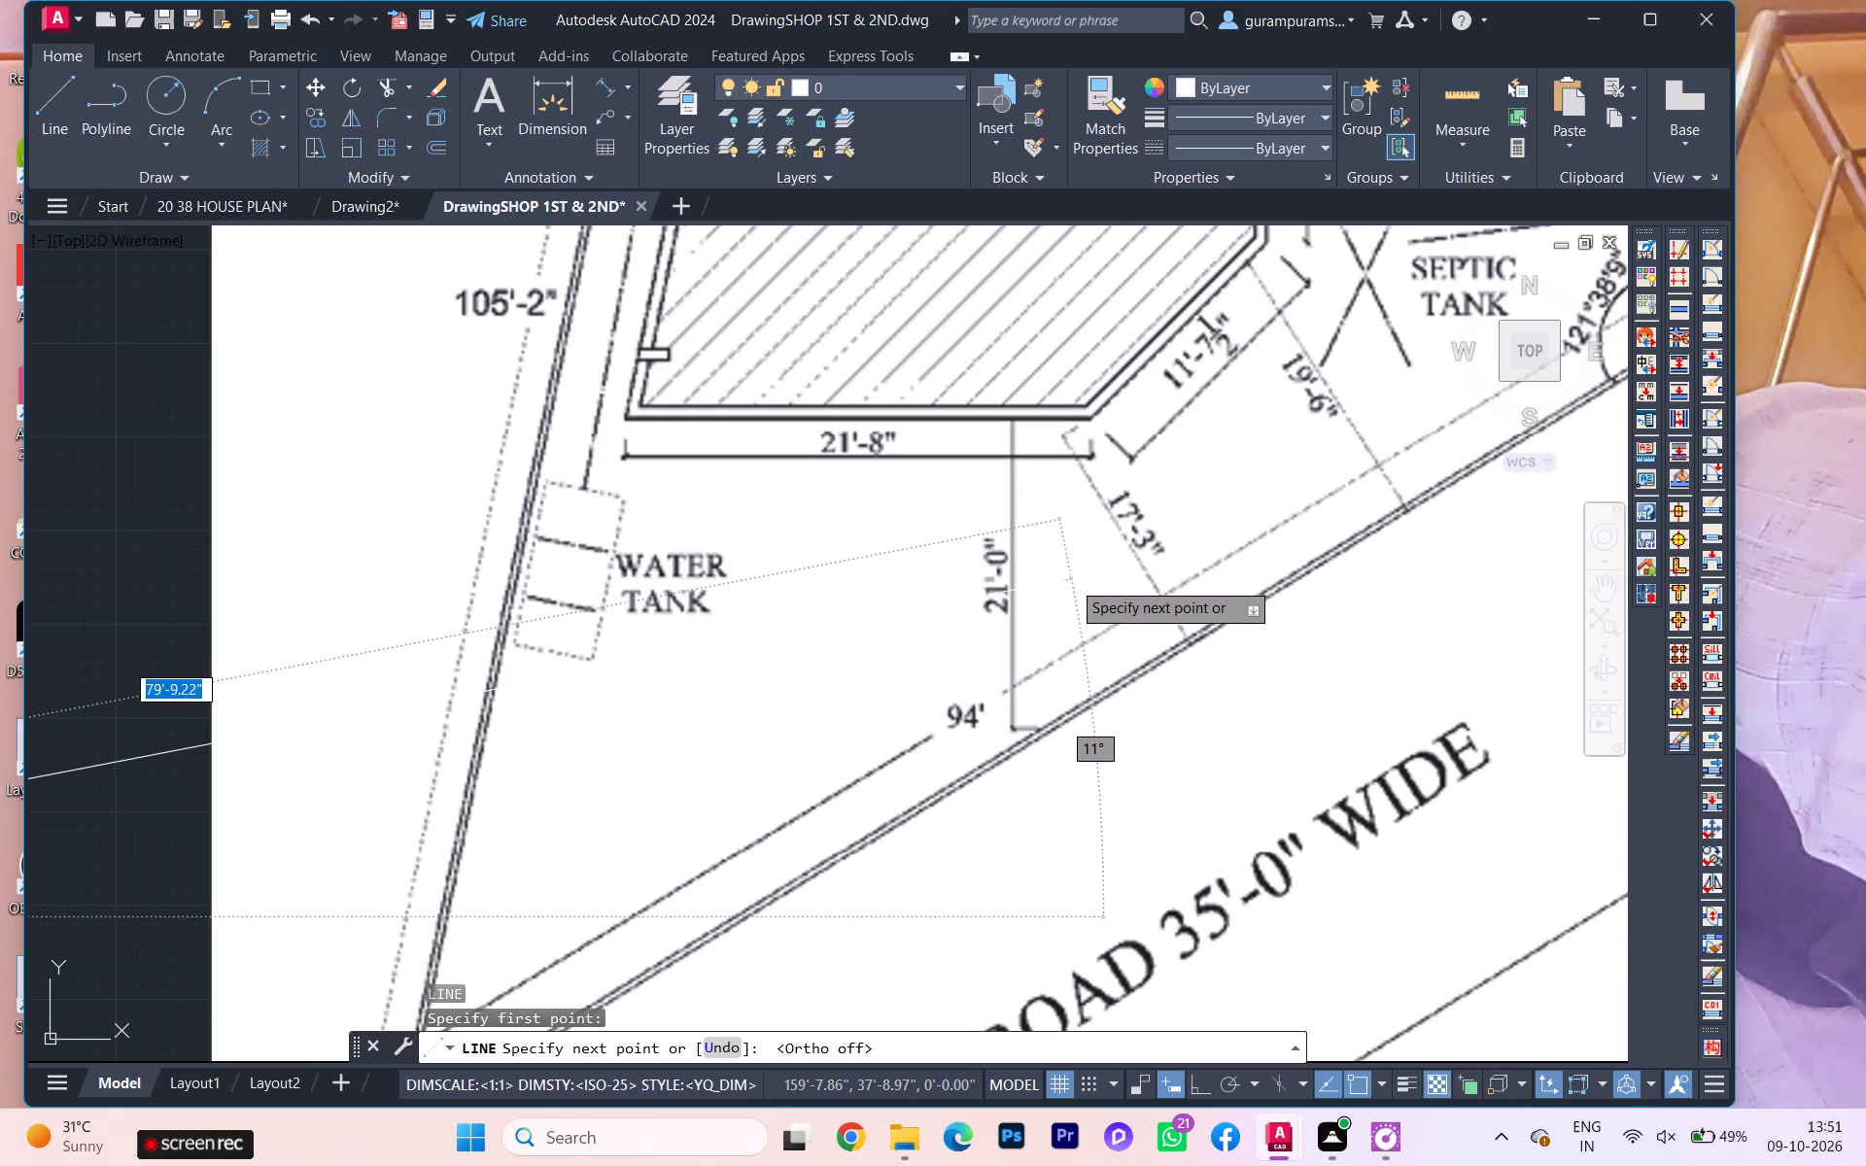
scroll(1073, 581, "down", 1)
scroll(1226, 414, "up", 1)
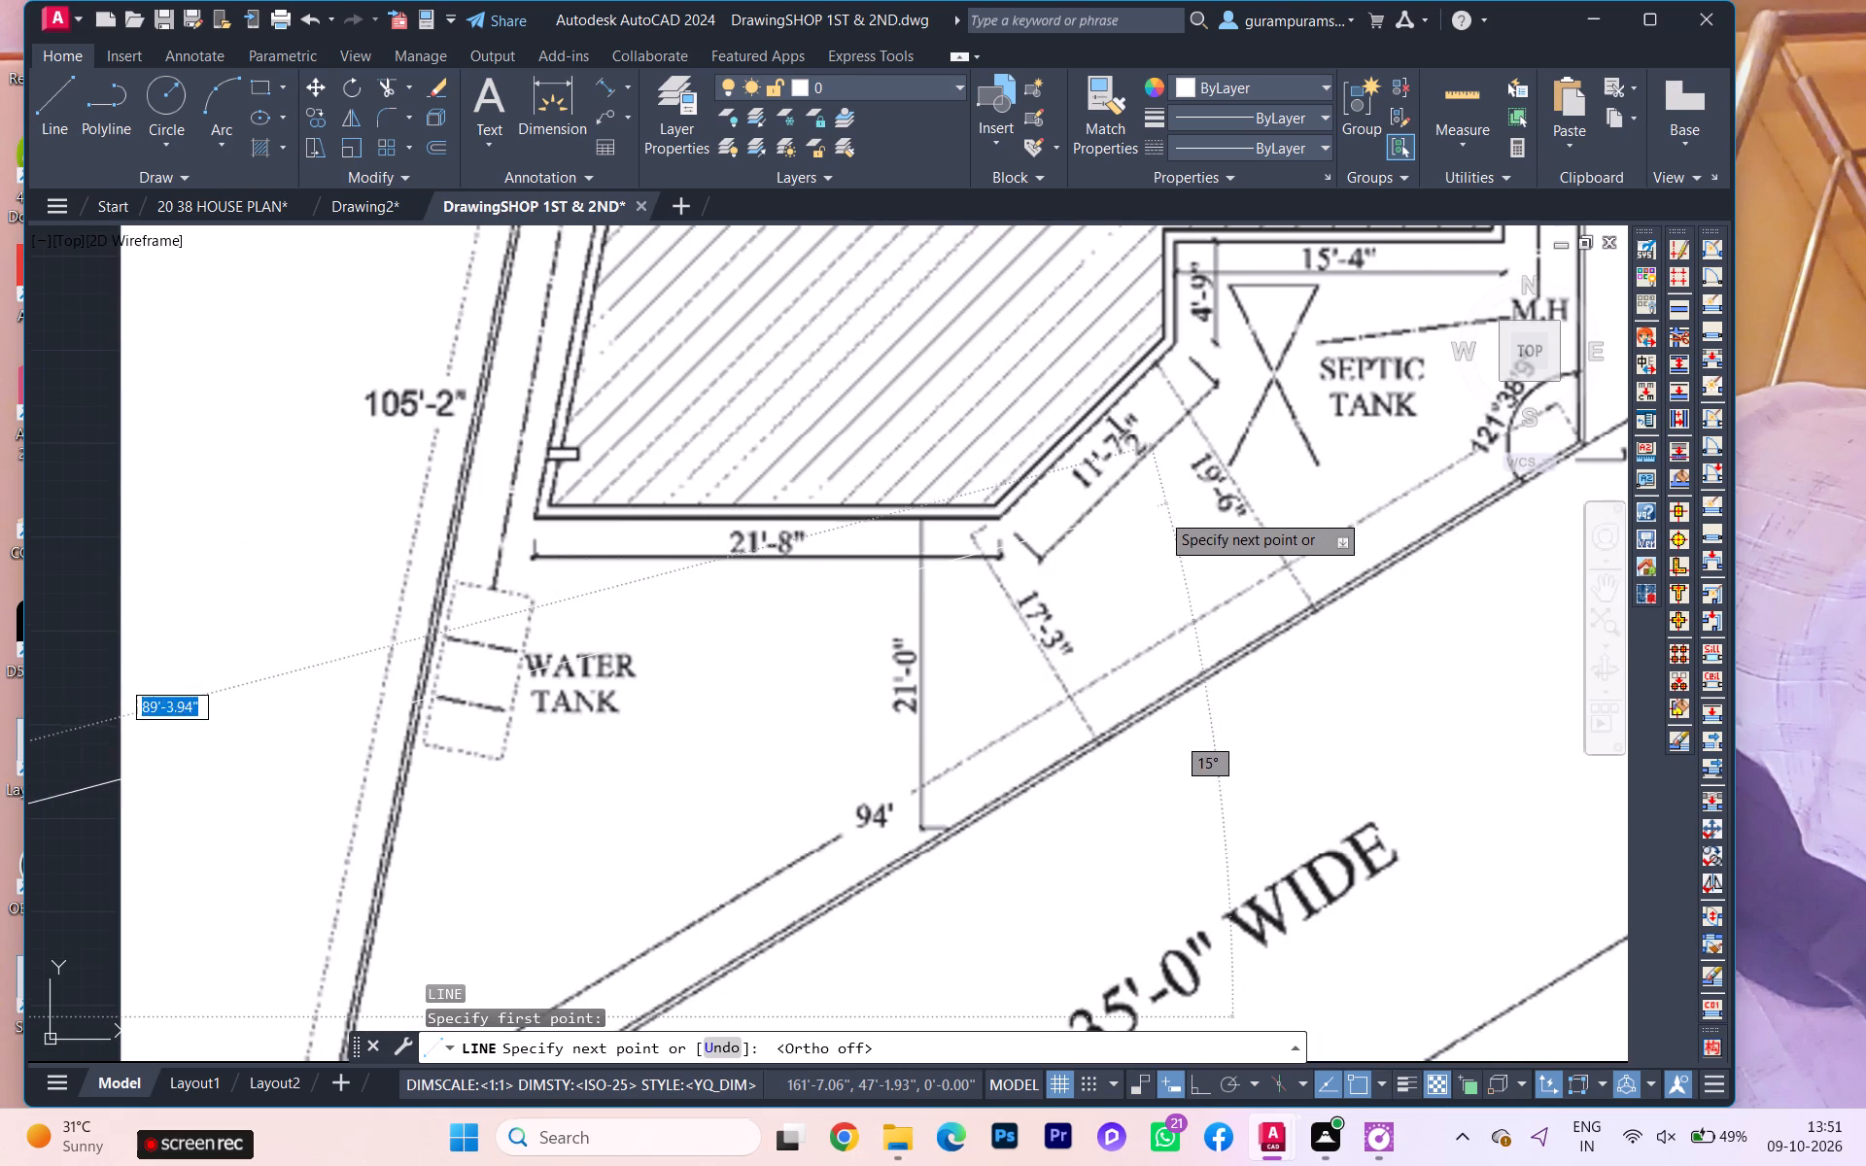
scroll(1145, 535, "down", 1)
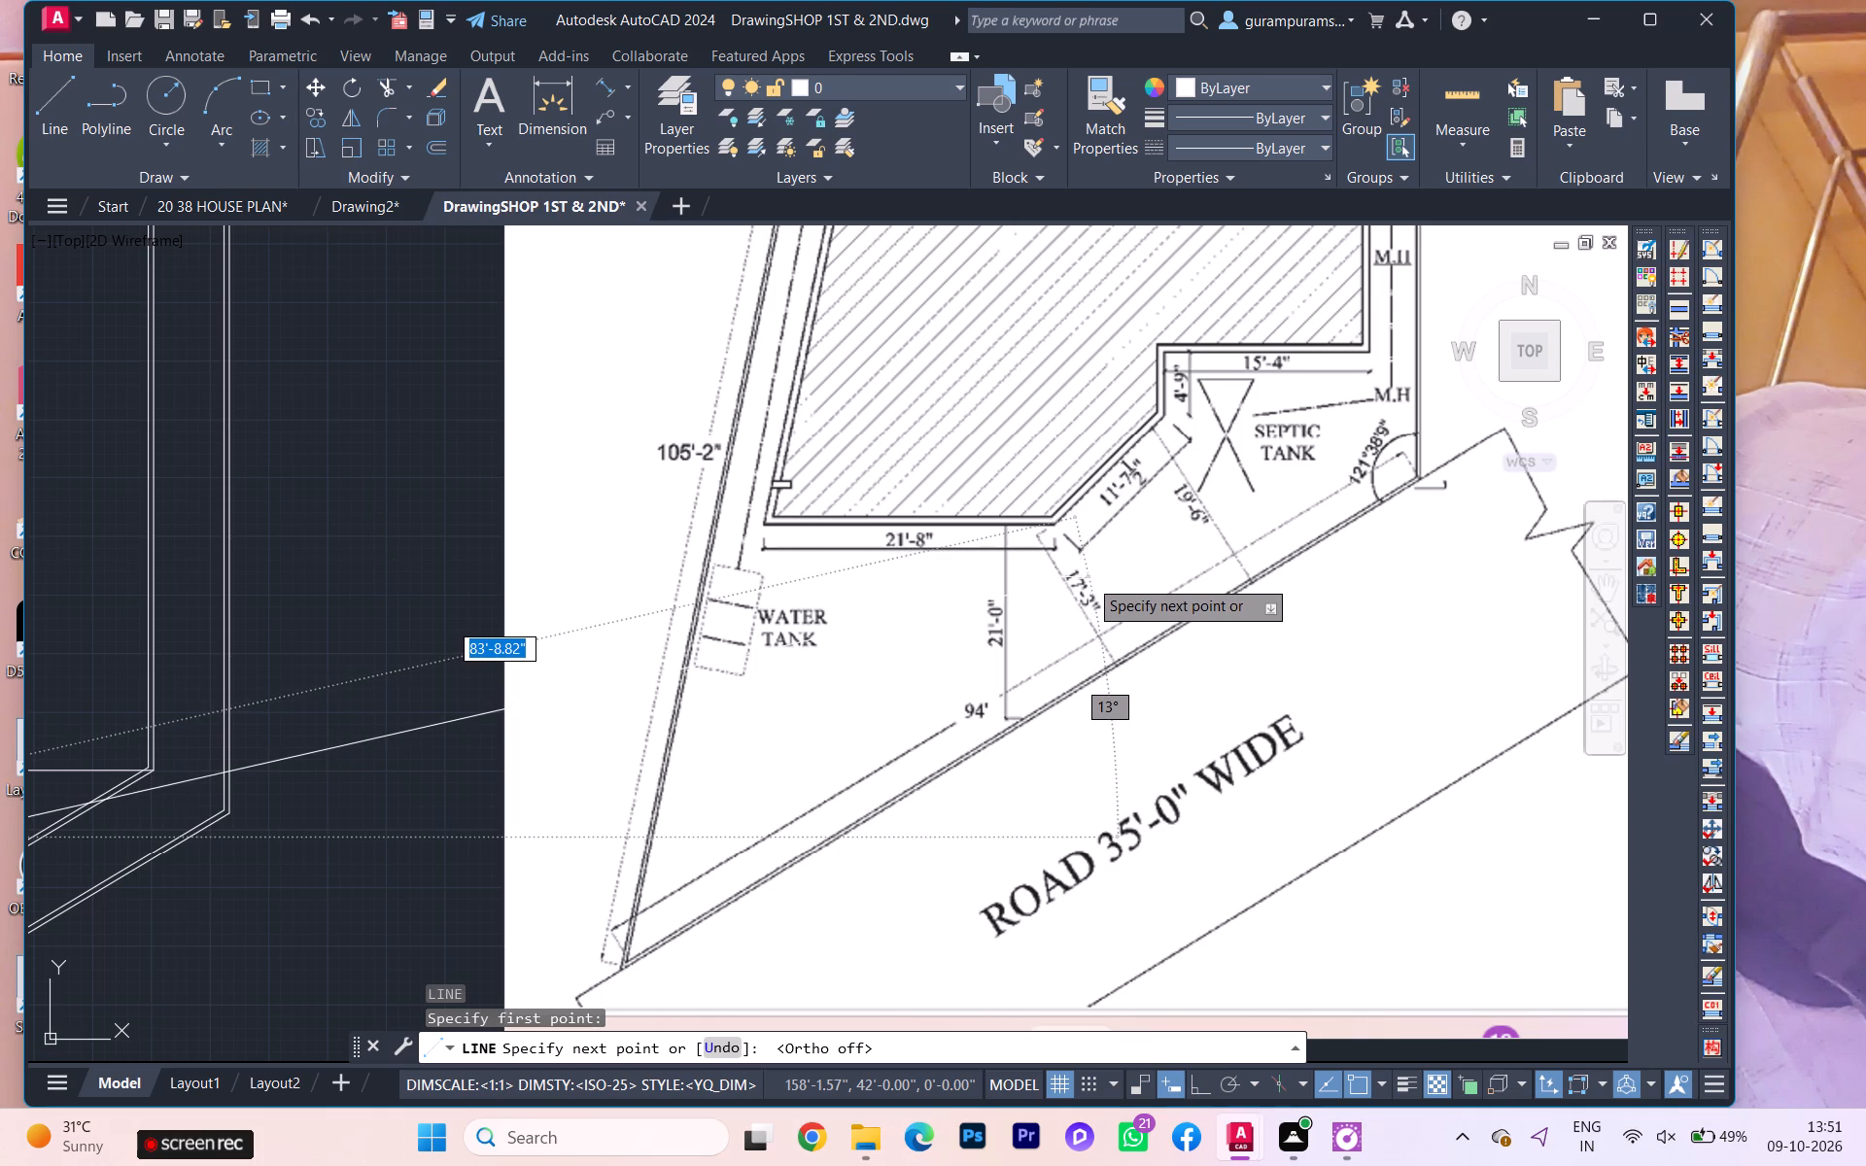
scroll(1088, 584, "down", 2)
scroll(563, 709, "up", 1)
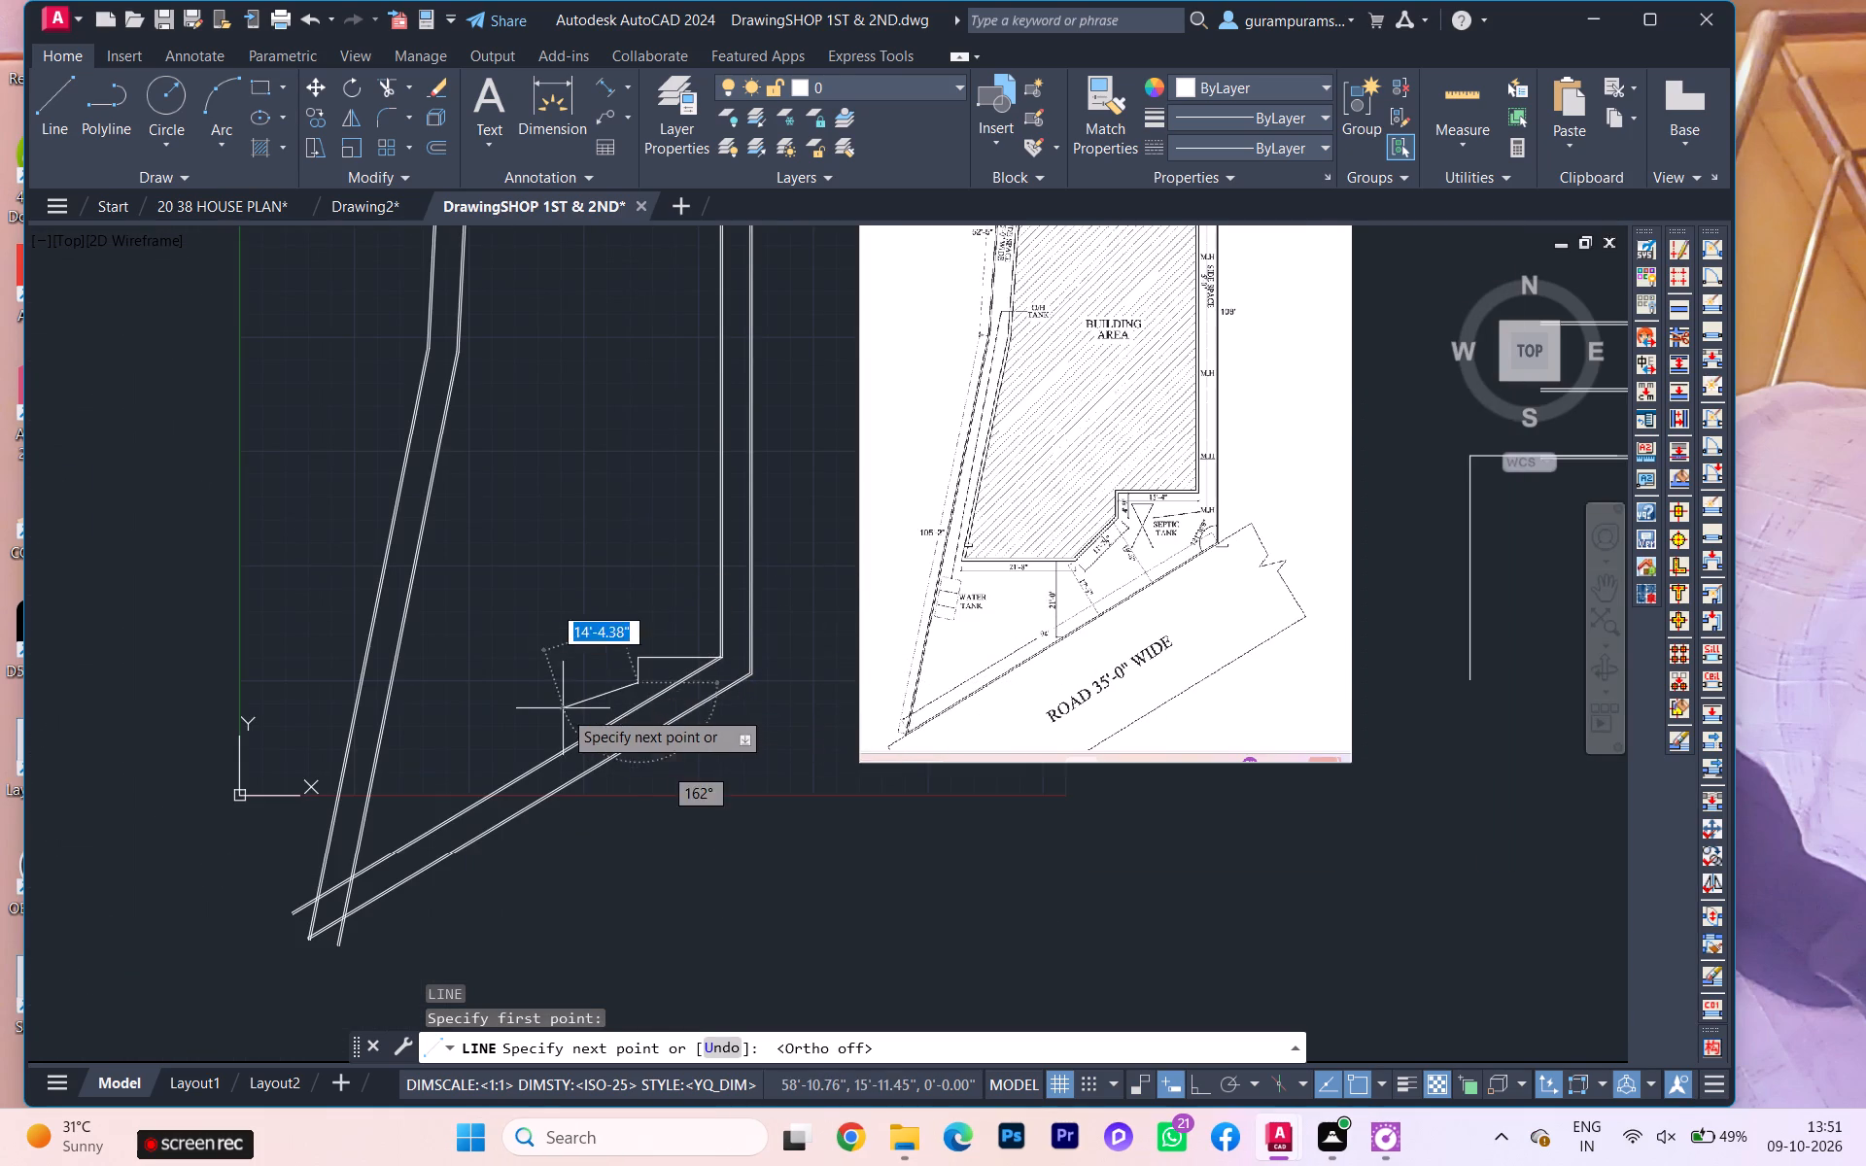
scroll(563, 709, "up", 1)
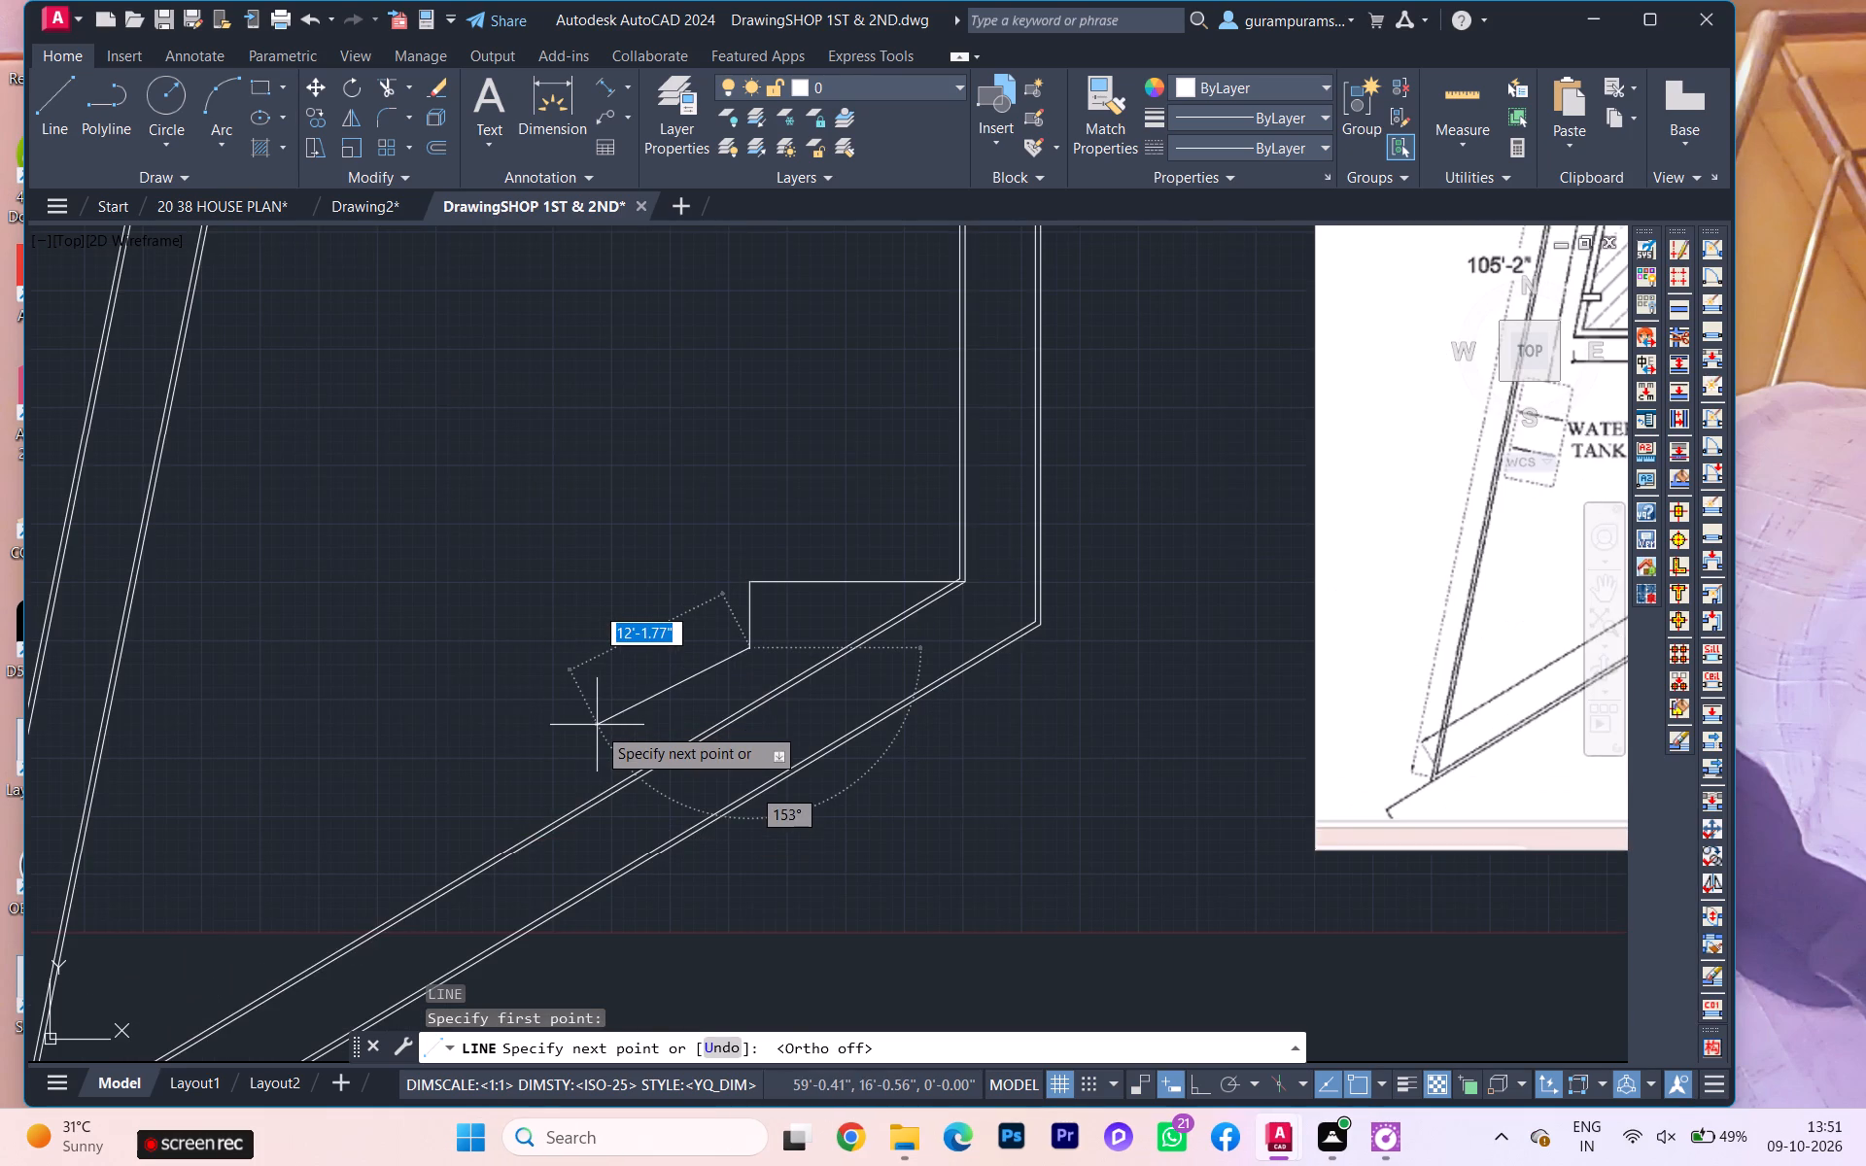
scroll(597, 726, "down", 1)
scroll(1405, 401, "up", 2)
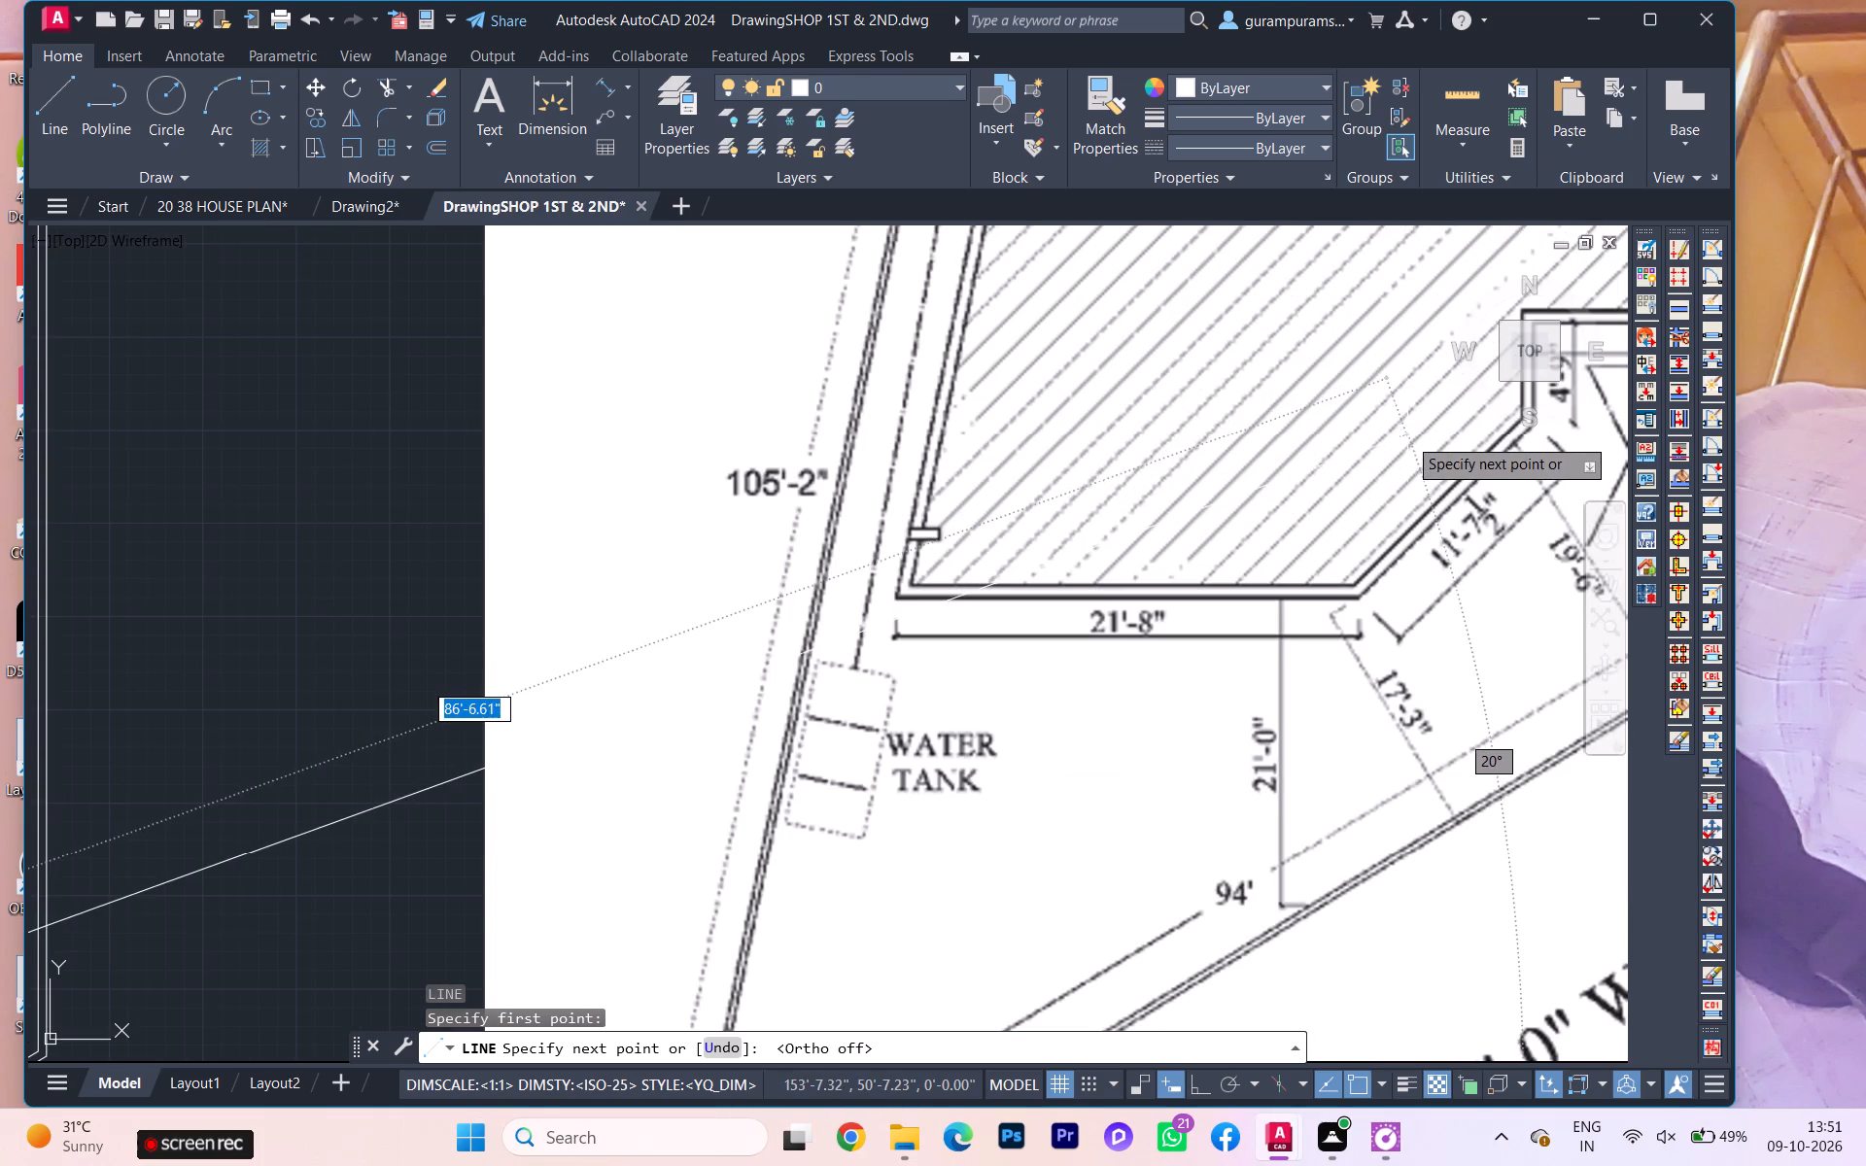
scroll(1407, 443, "down", 2)
scroll(633, 680, "down", 1)
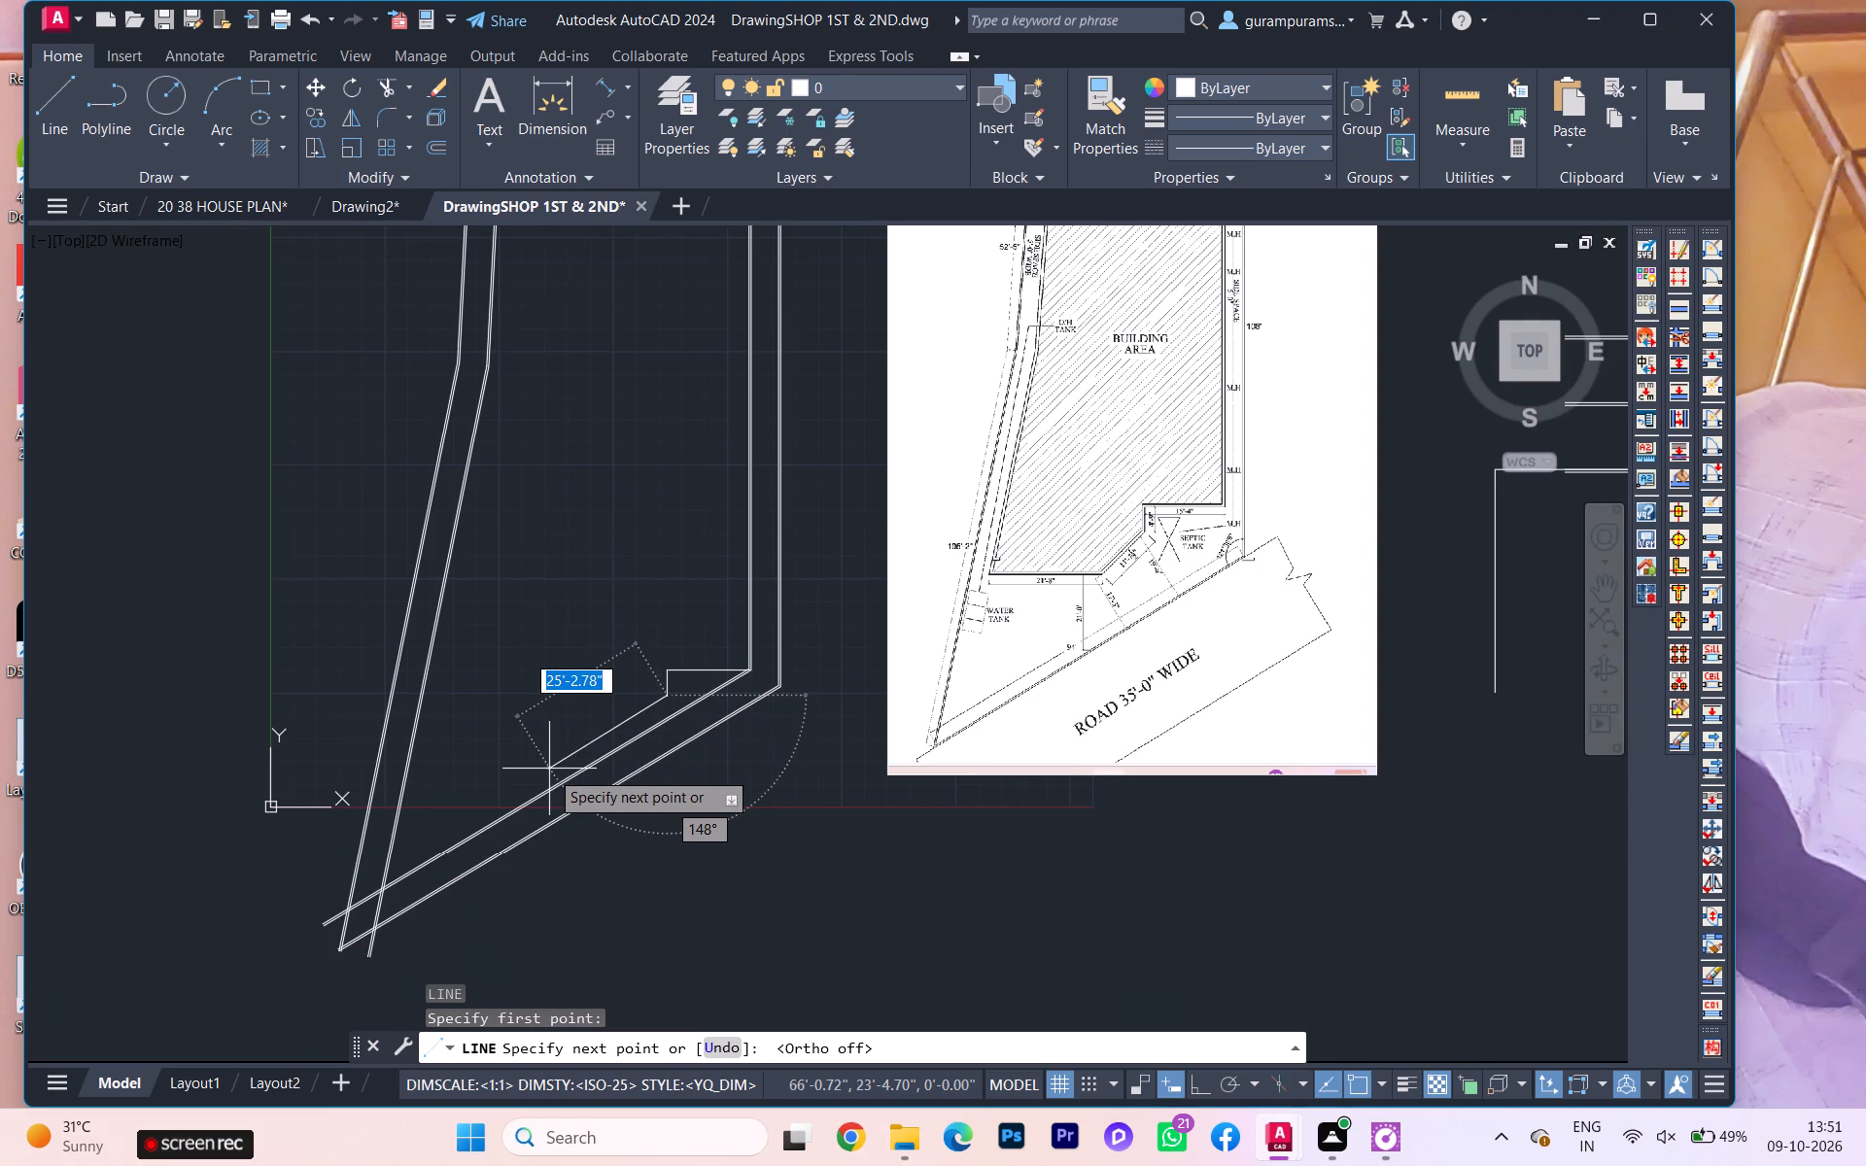
type("11'")
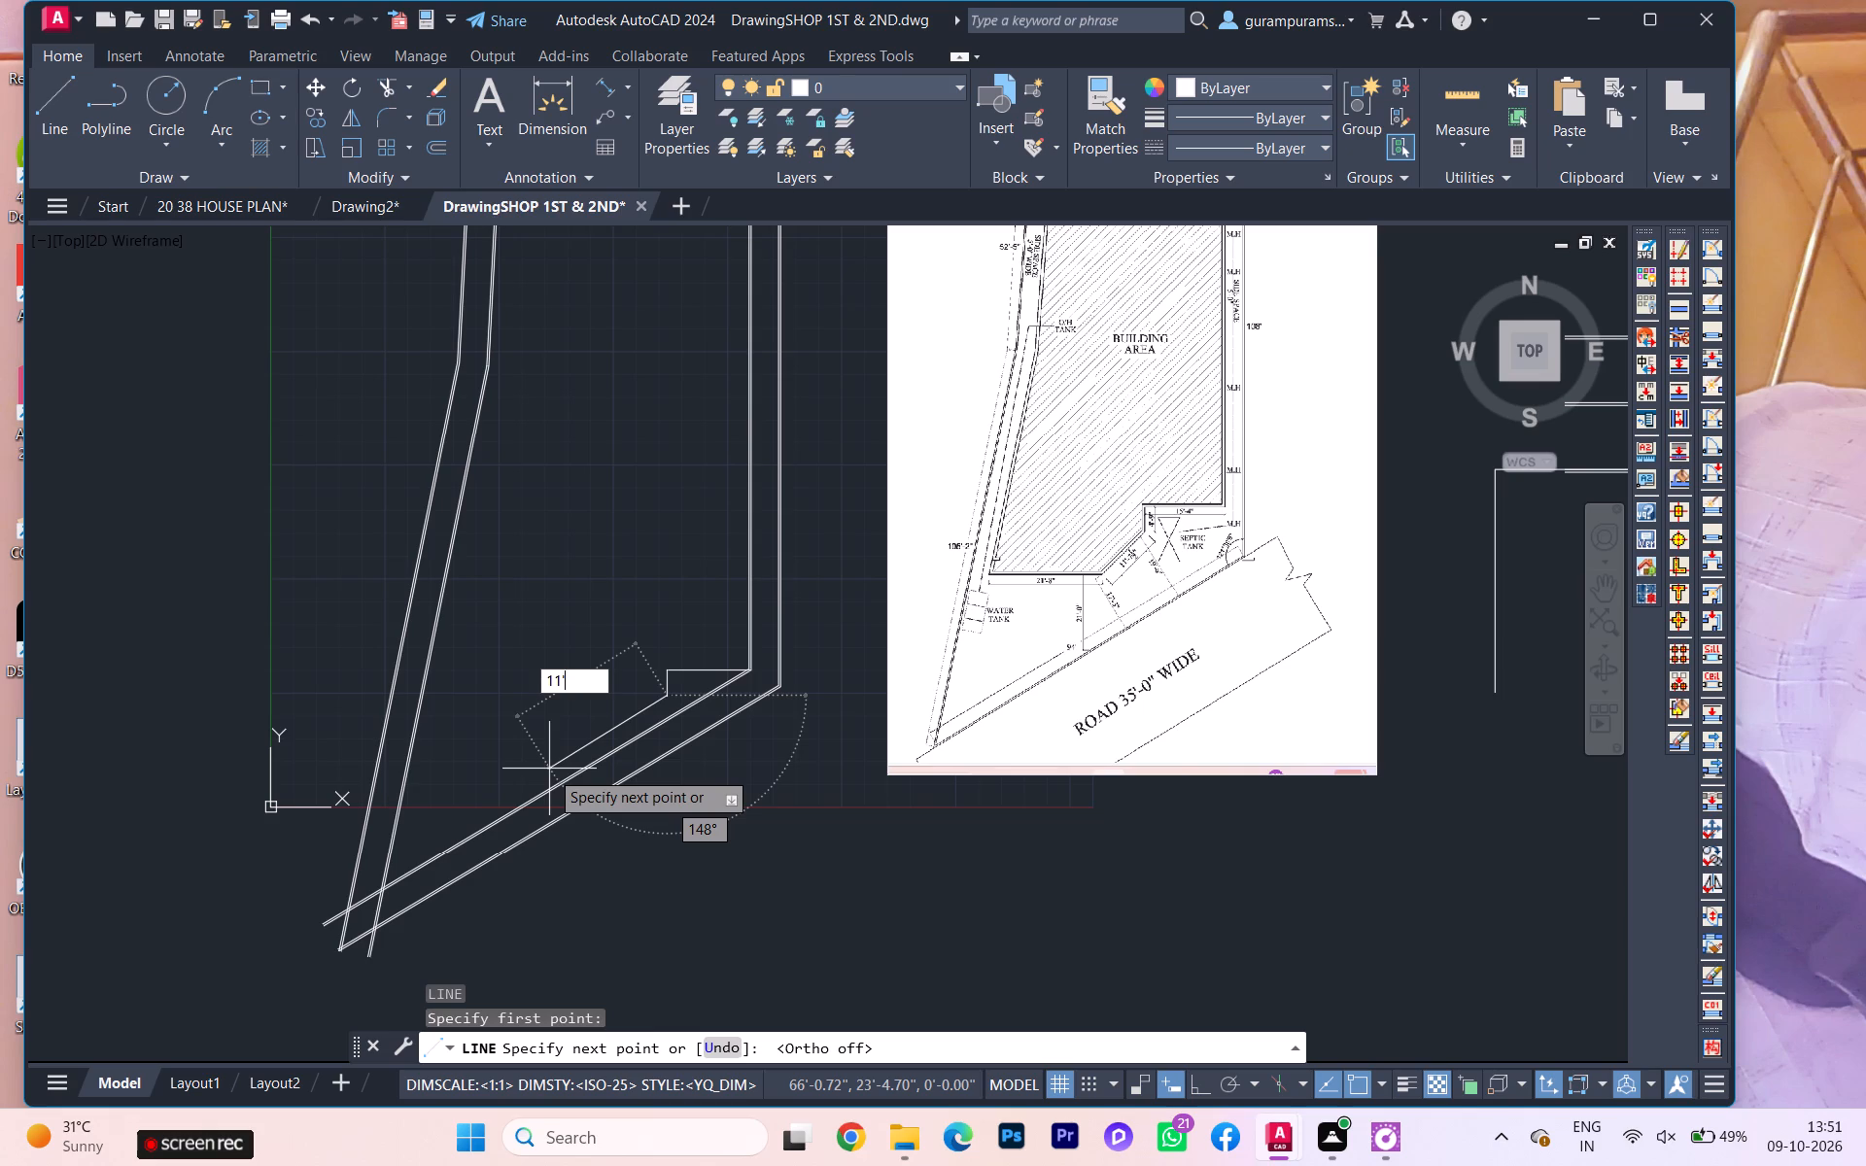
scroll(1204, 590, "up", 2)
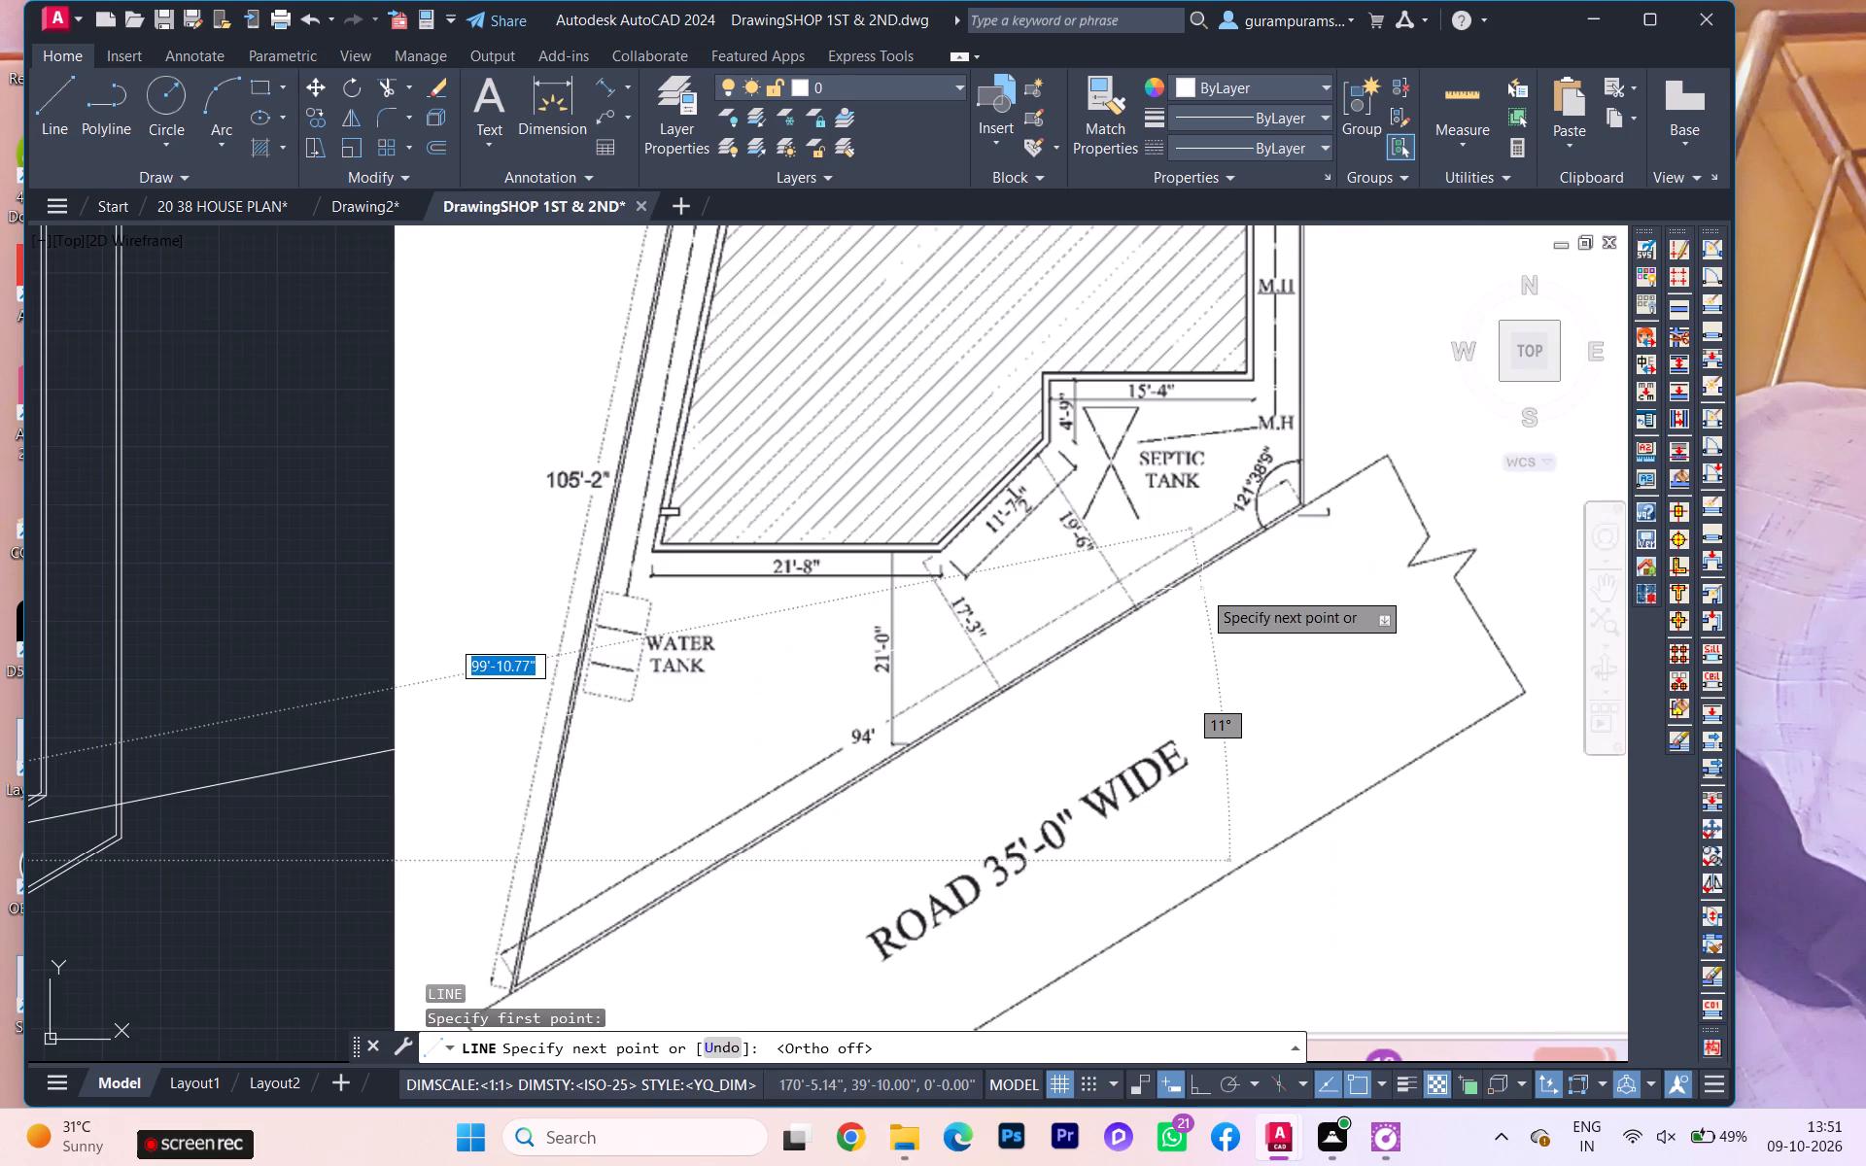
scroll(1200, 590, "down", 2)
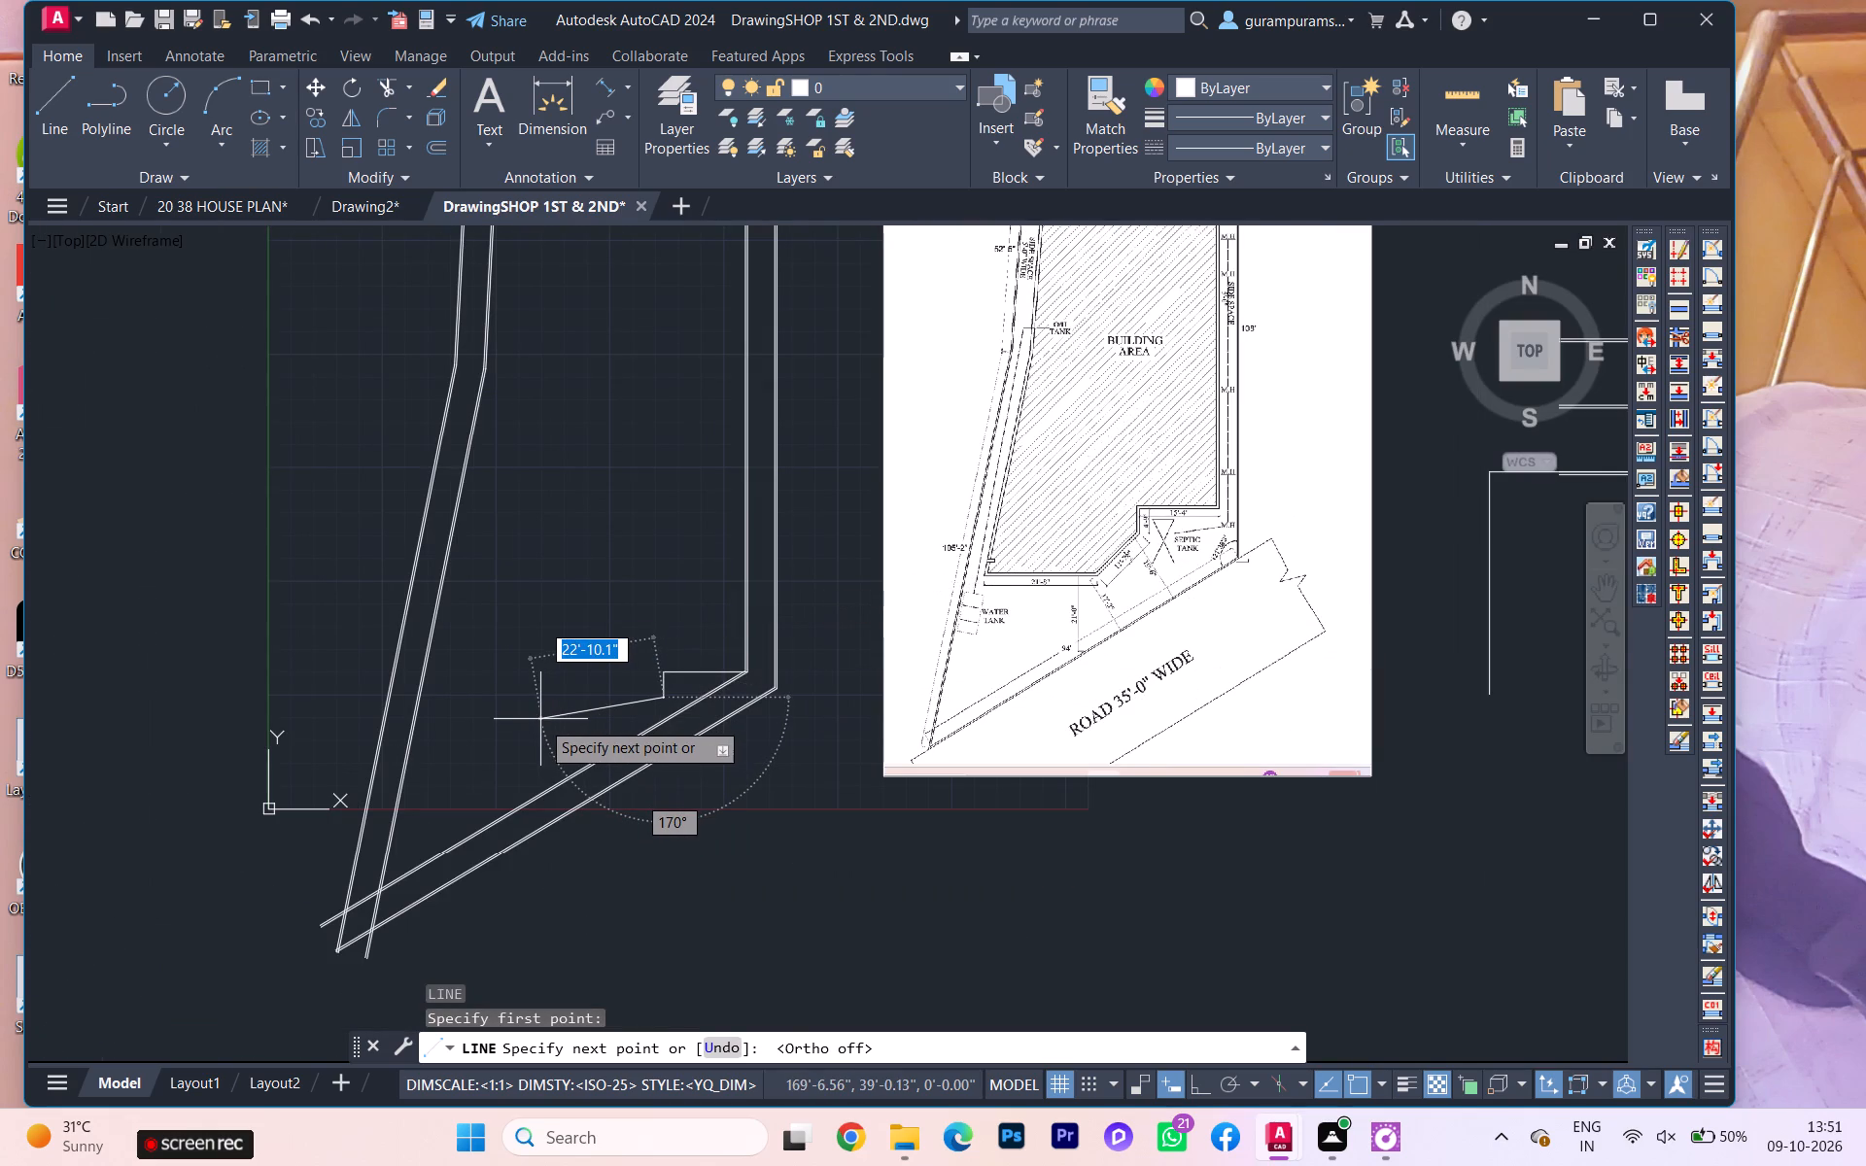
type("11'")
key("minus")
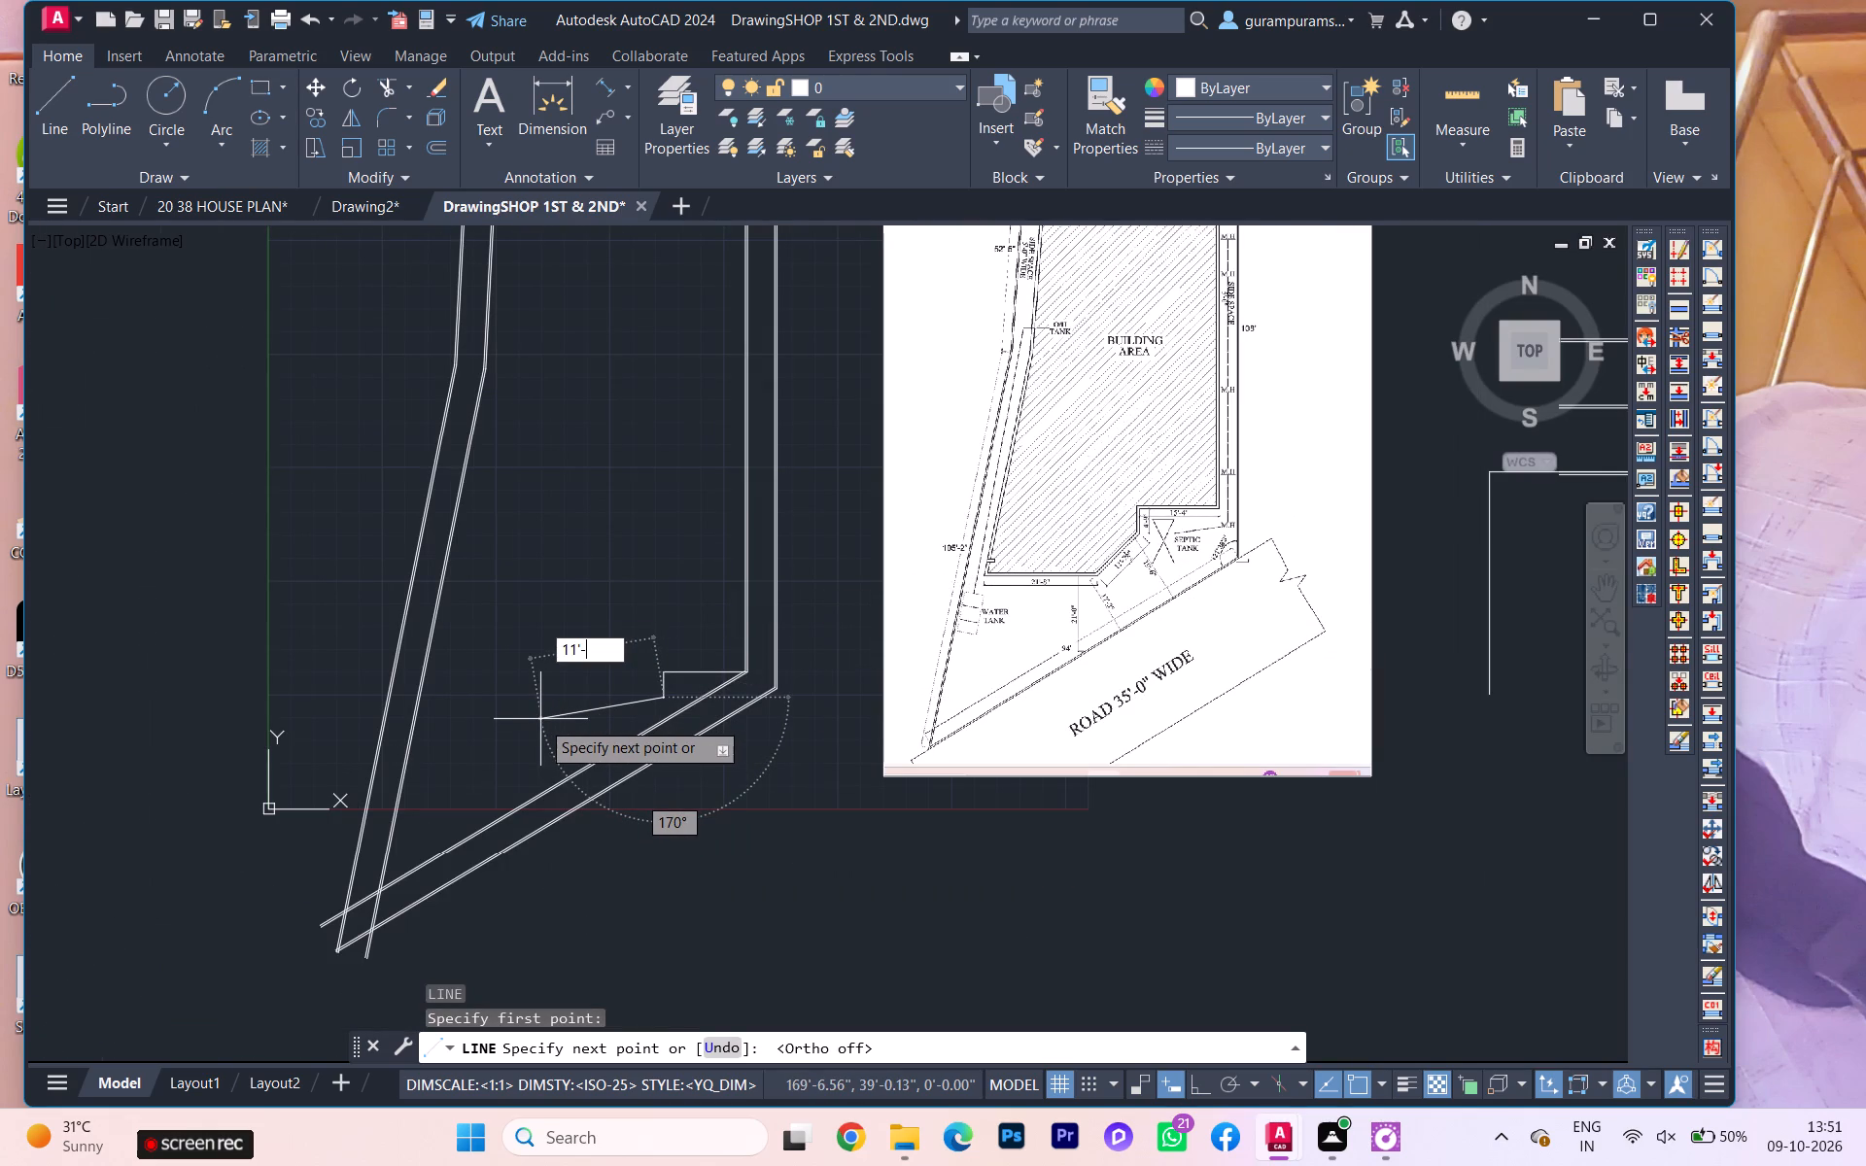
type("7.5")
key("Tab")
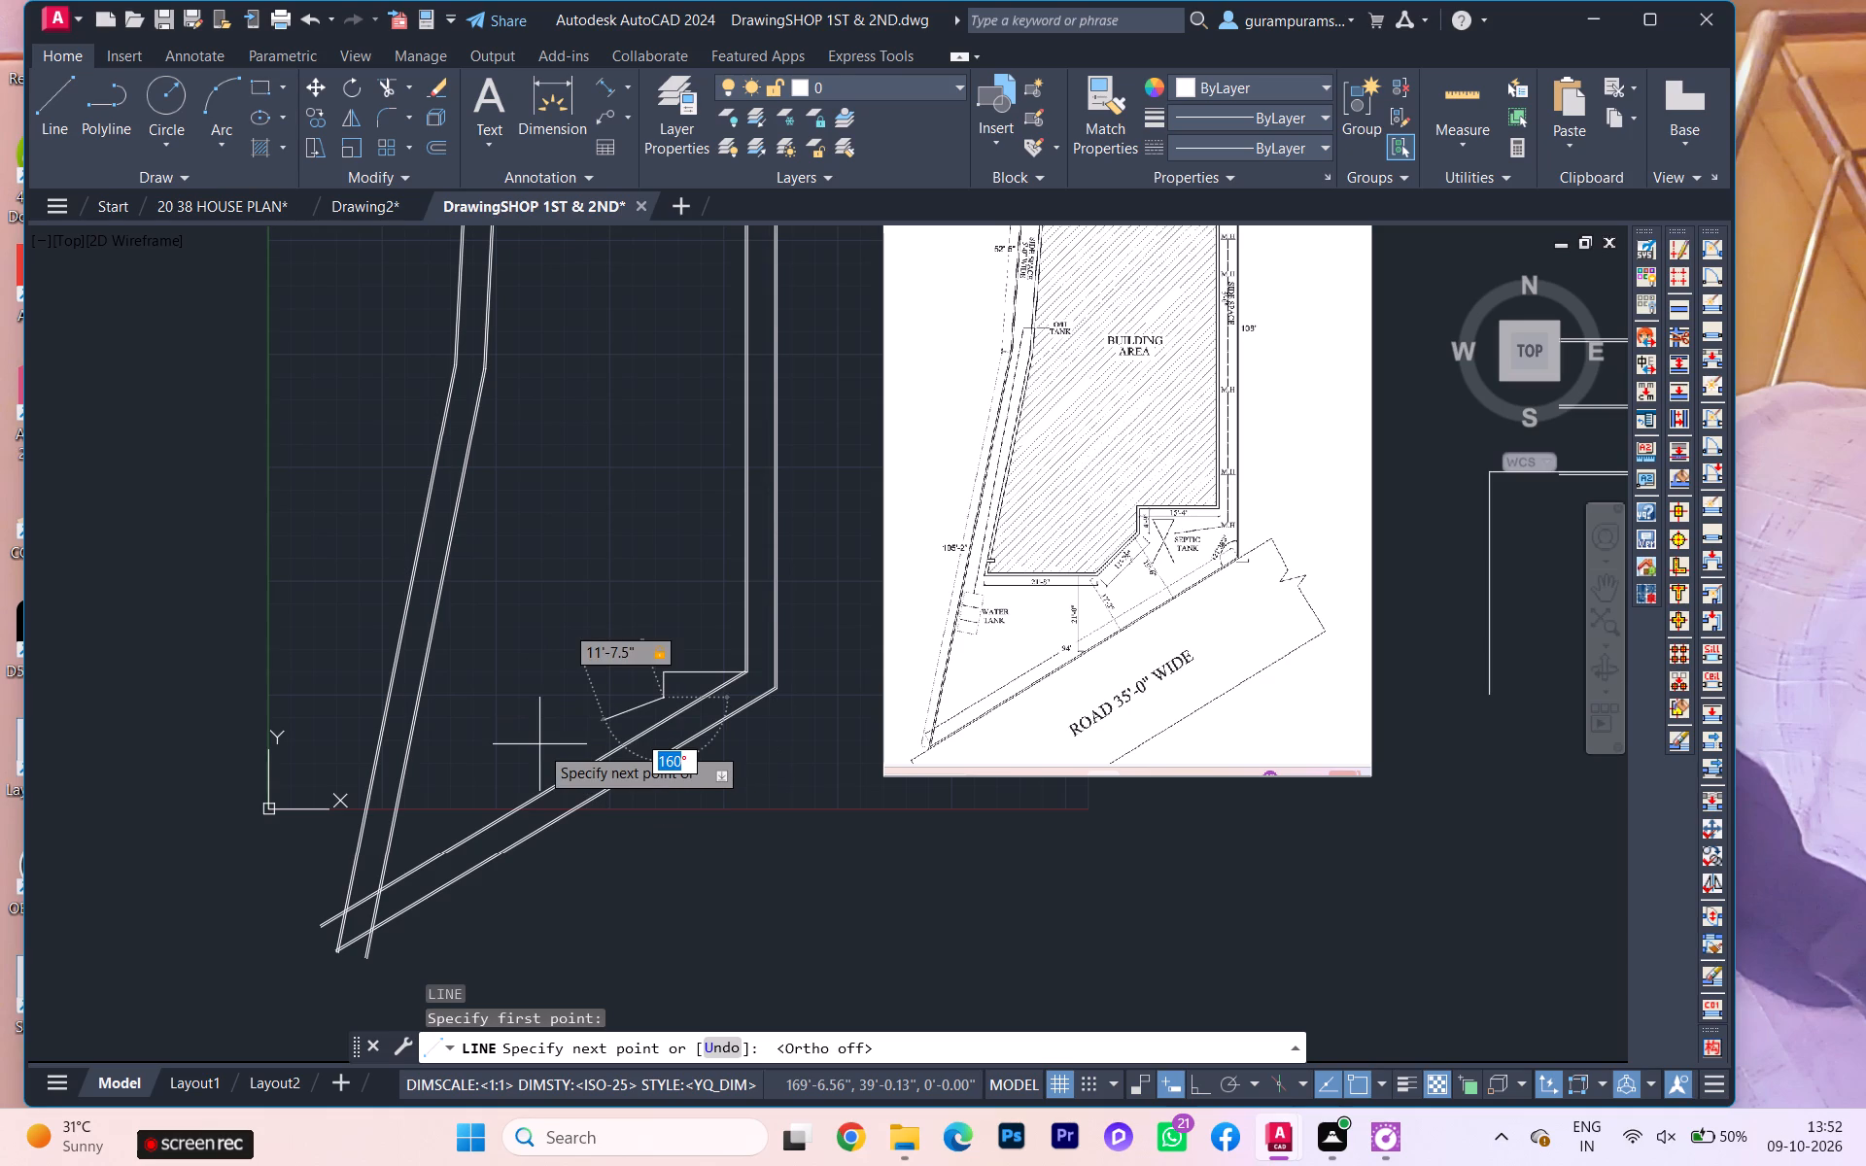
type("149")
key("Return")
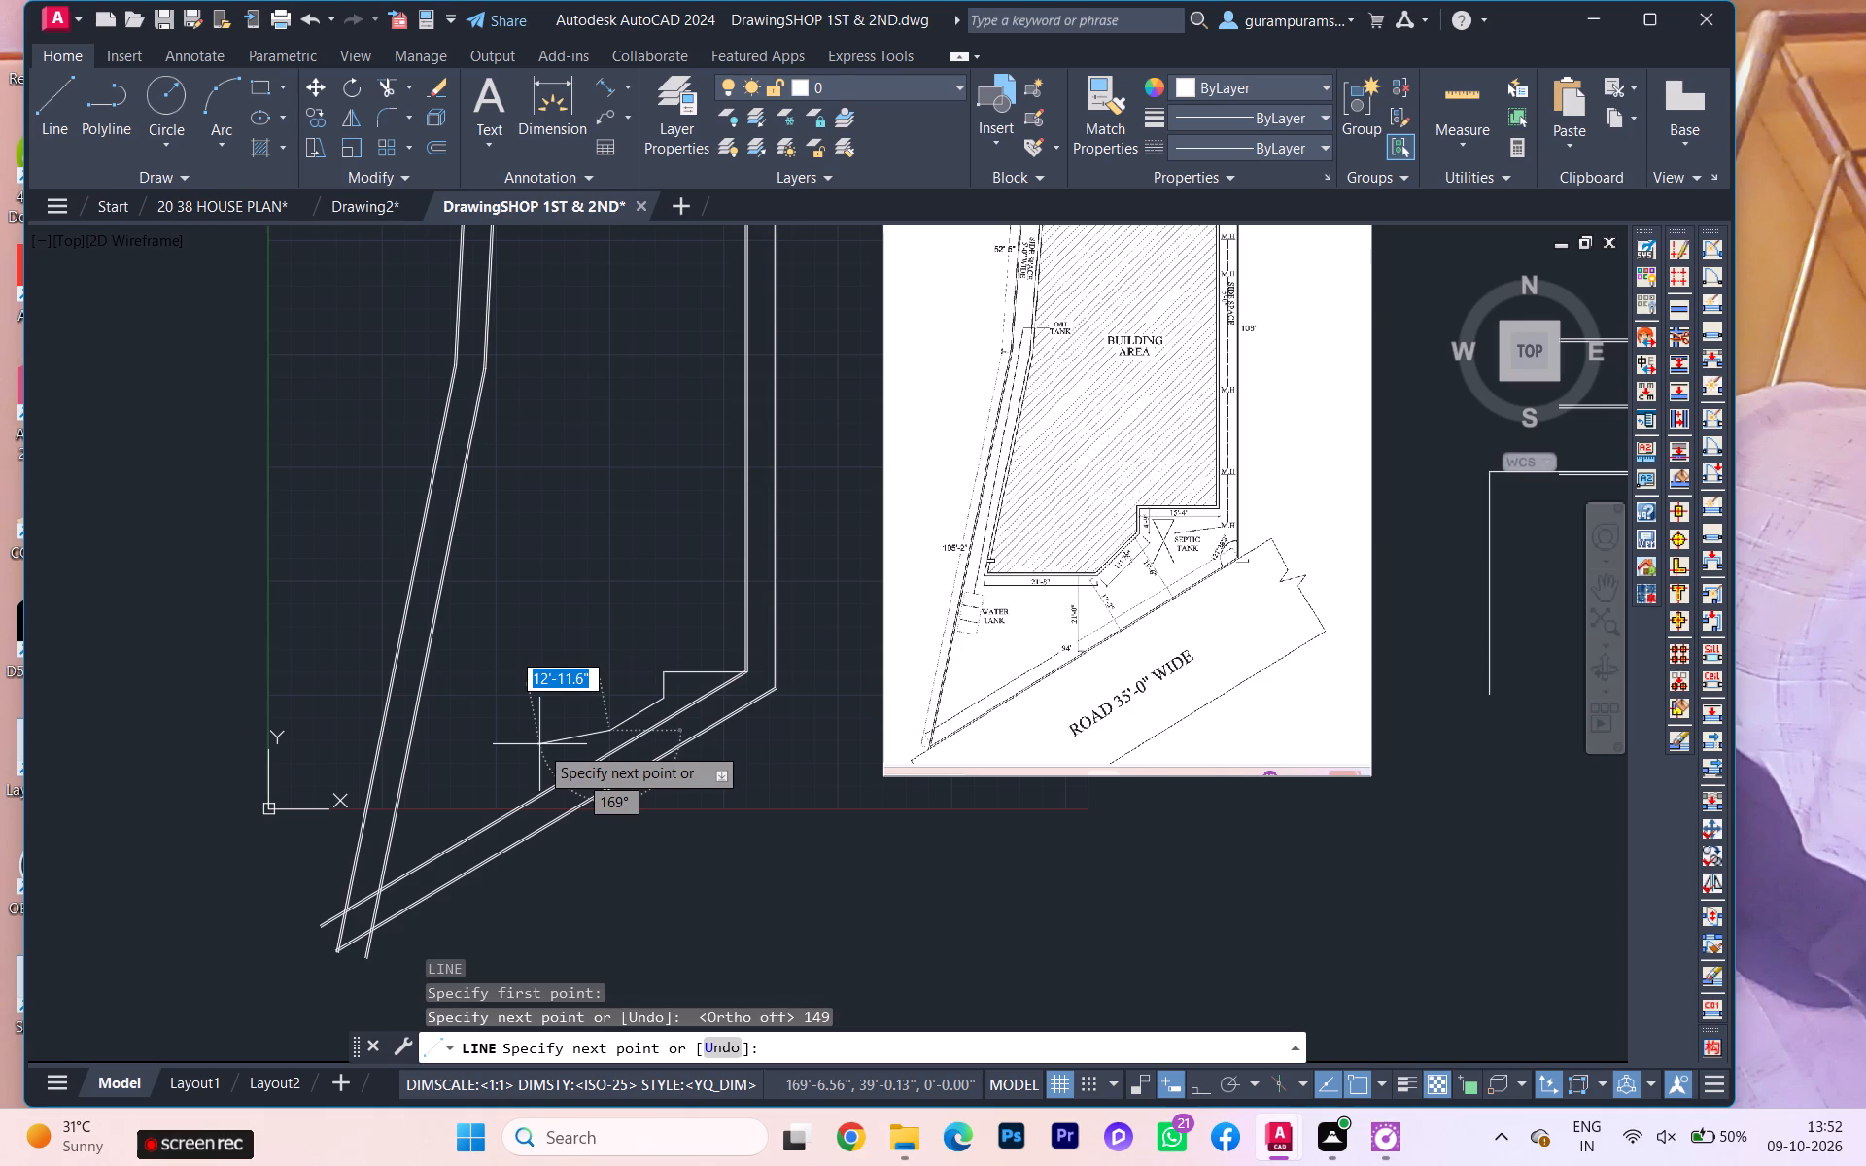
Continue the outline 21'8" straight west from the lower end of the sloped line, with Ortho on.
scroll(684, 706, "up", 1)
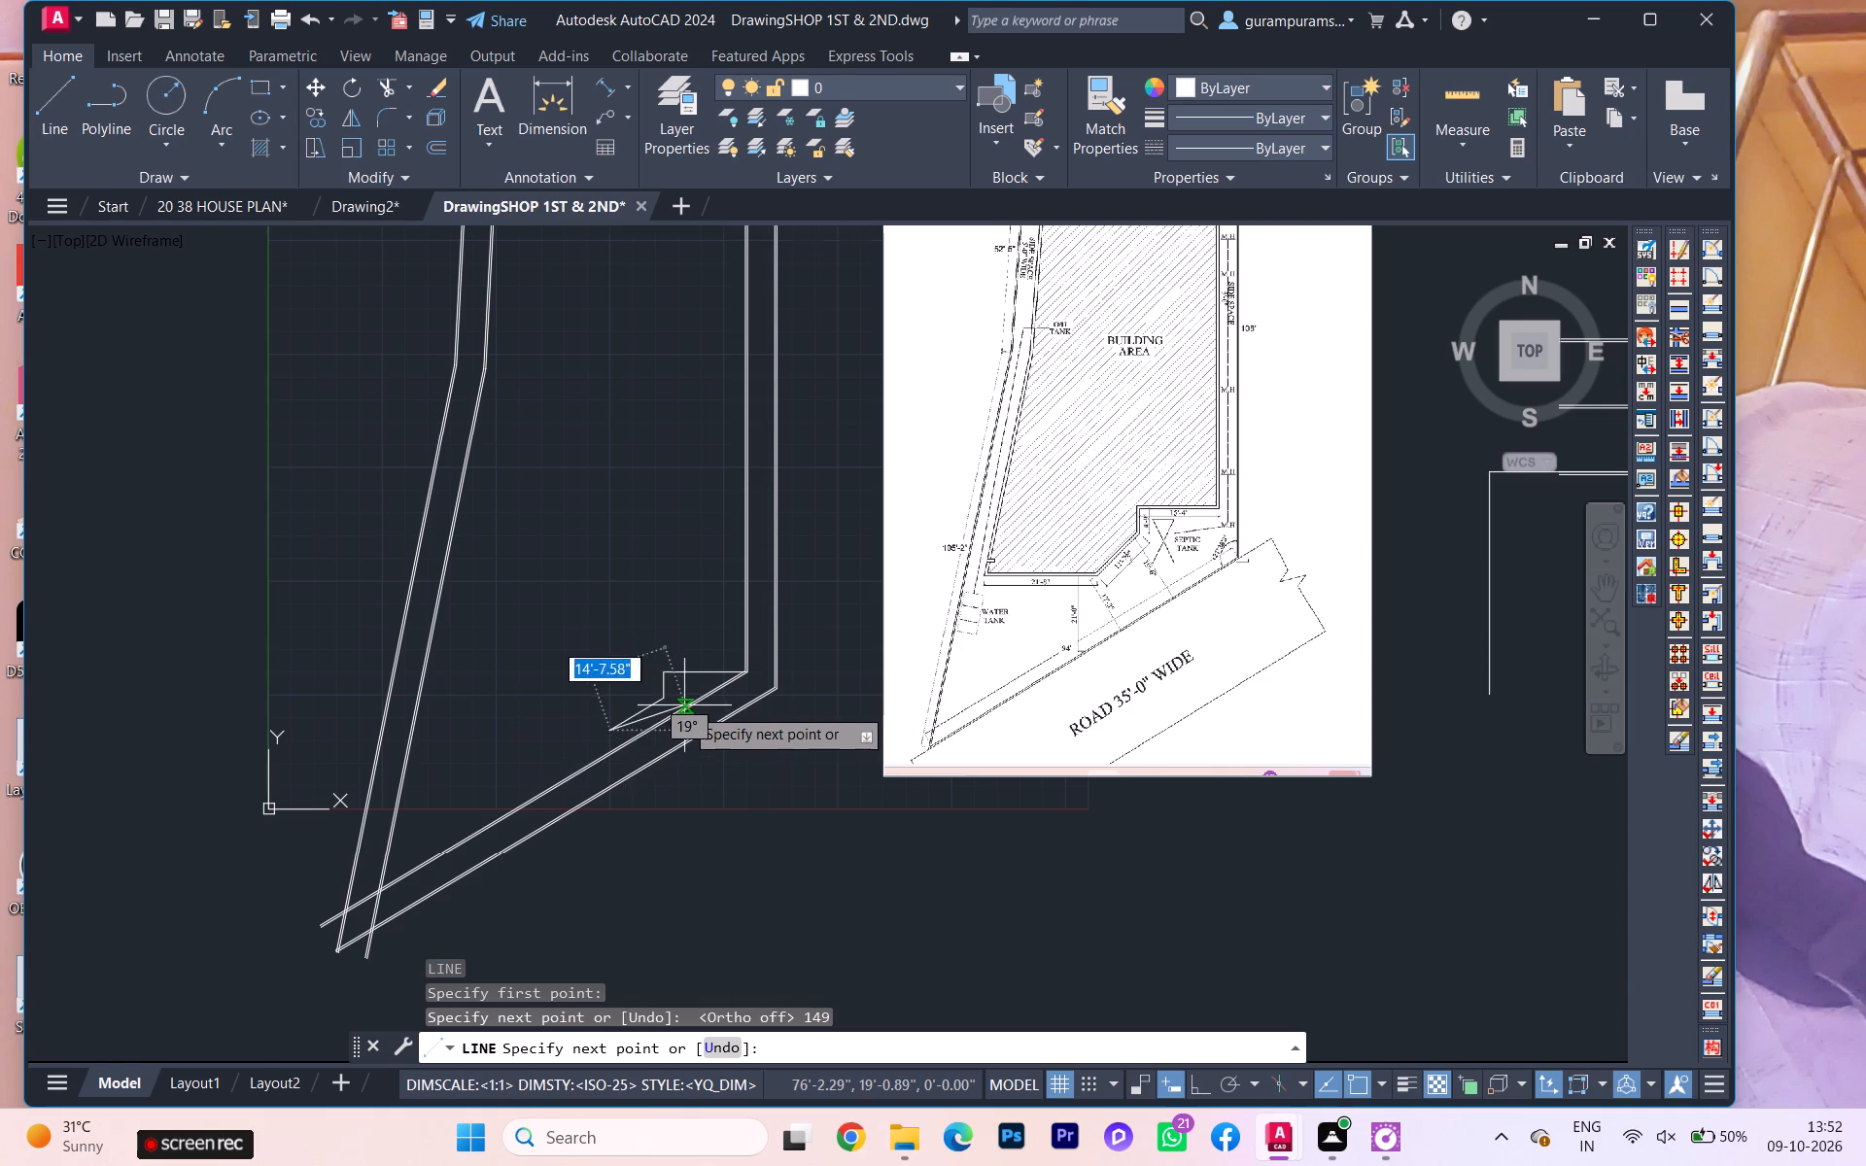
scroll(684, 706, "up", 1)
scroll(570, 728, "up", 2)
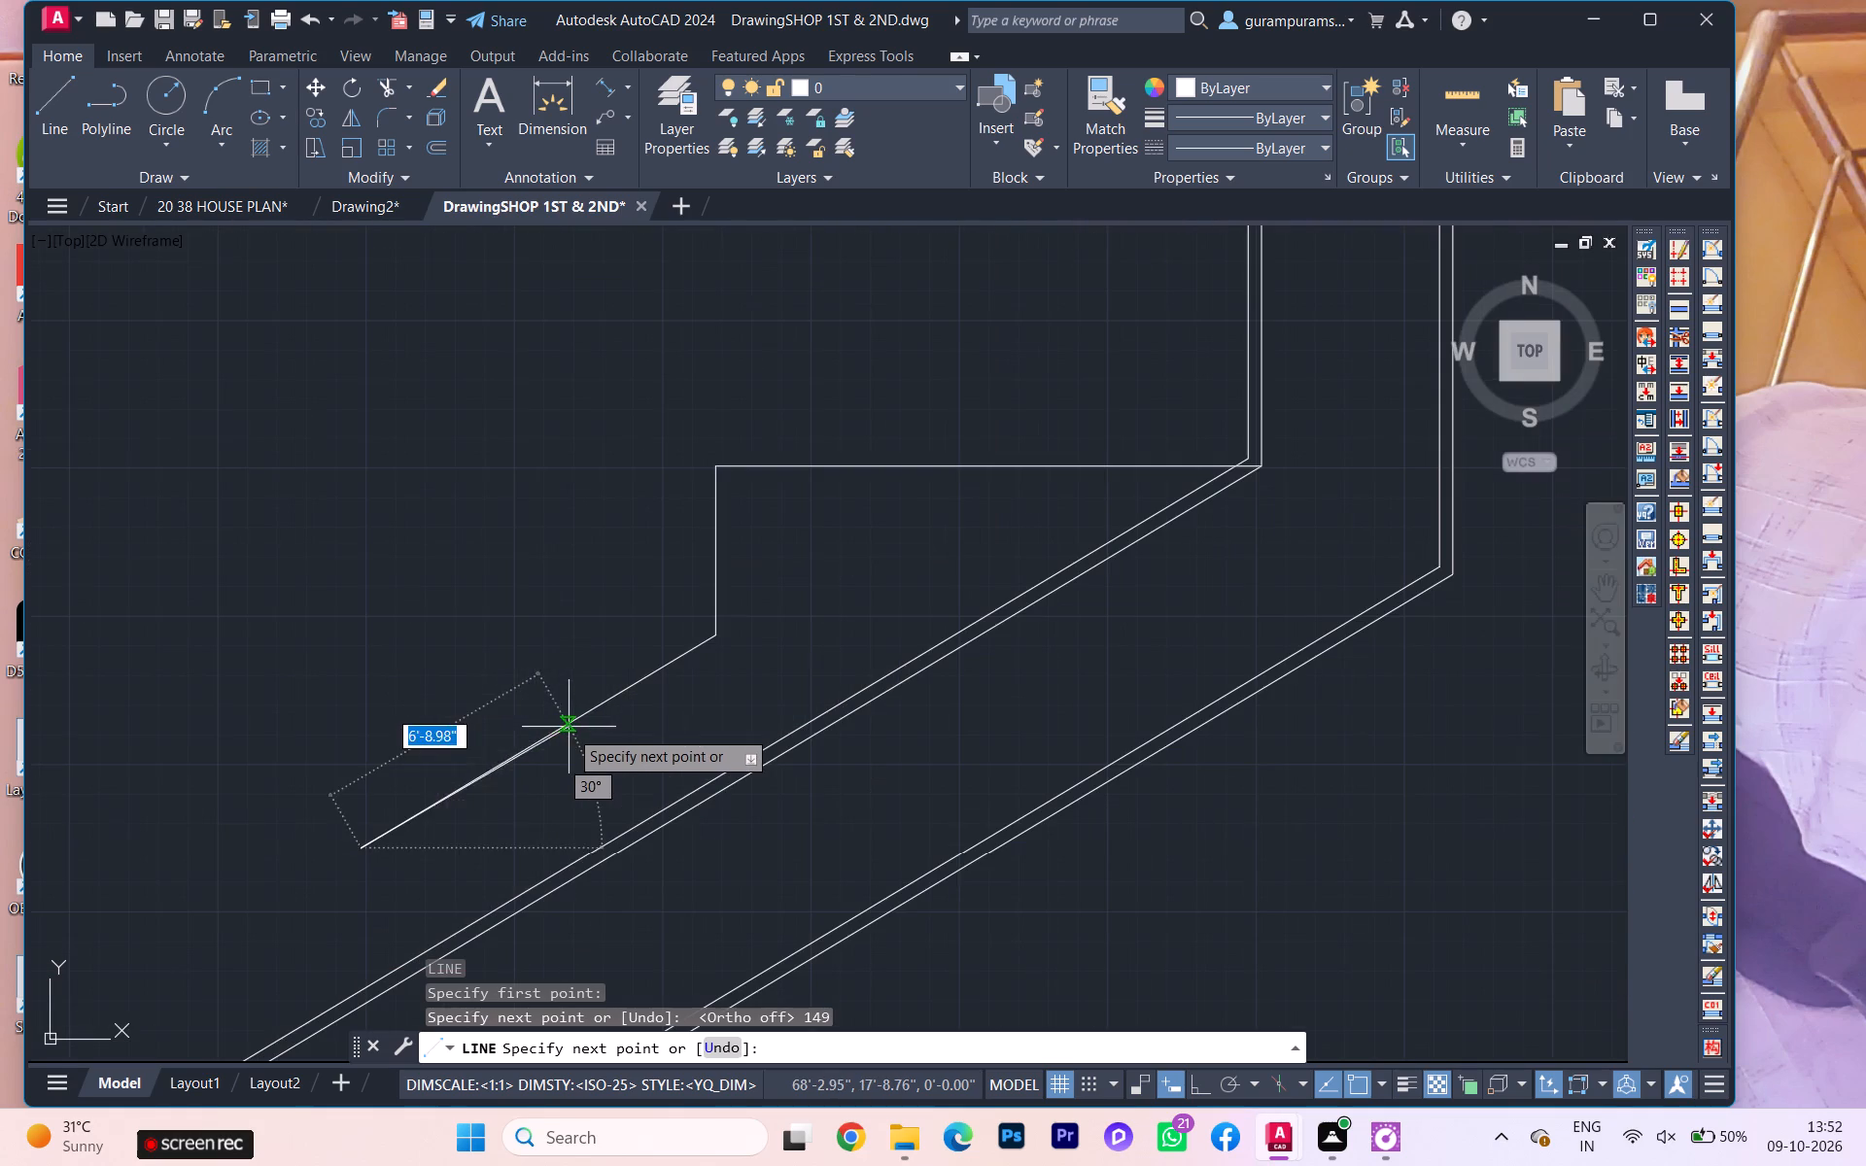
scroll(425, 757, "down", 4)
scroll(916, 653, "up", 2)
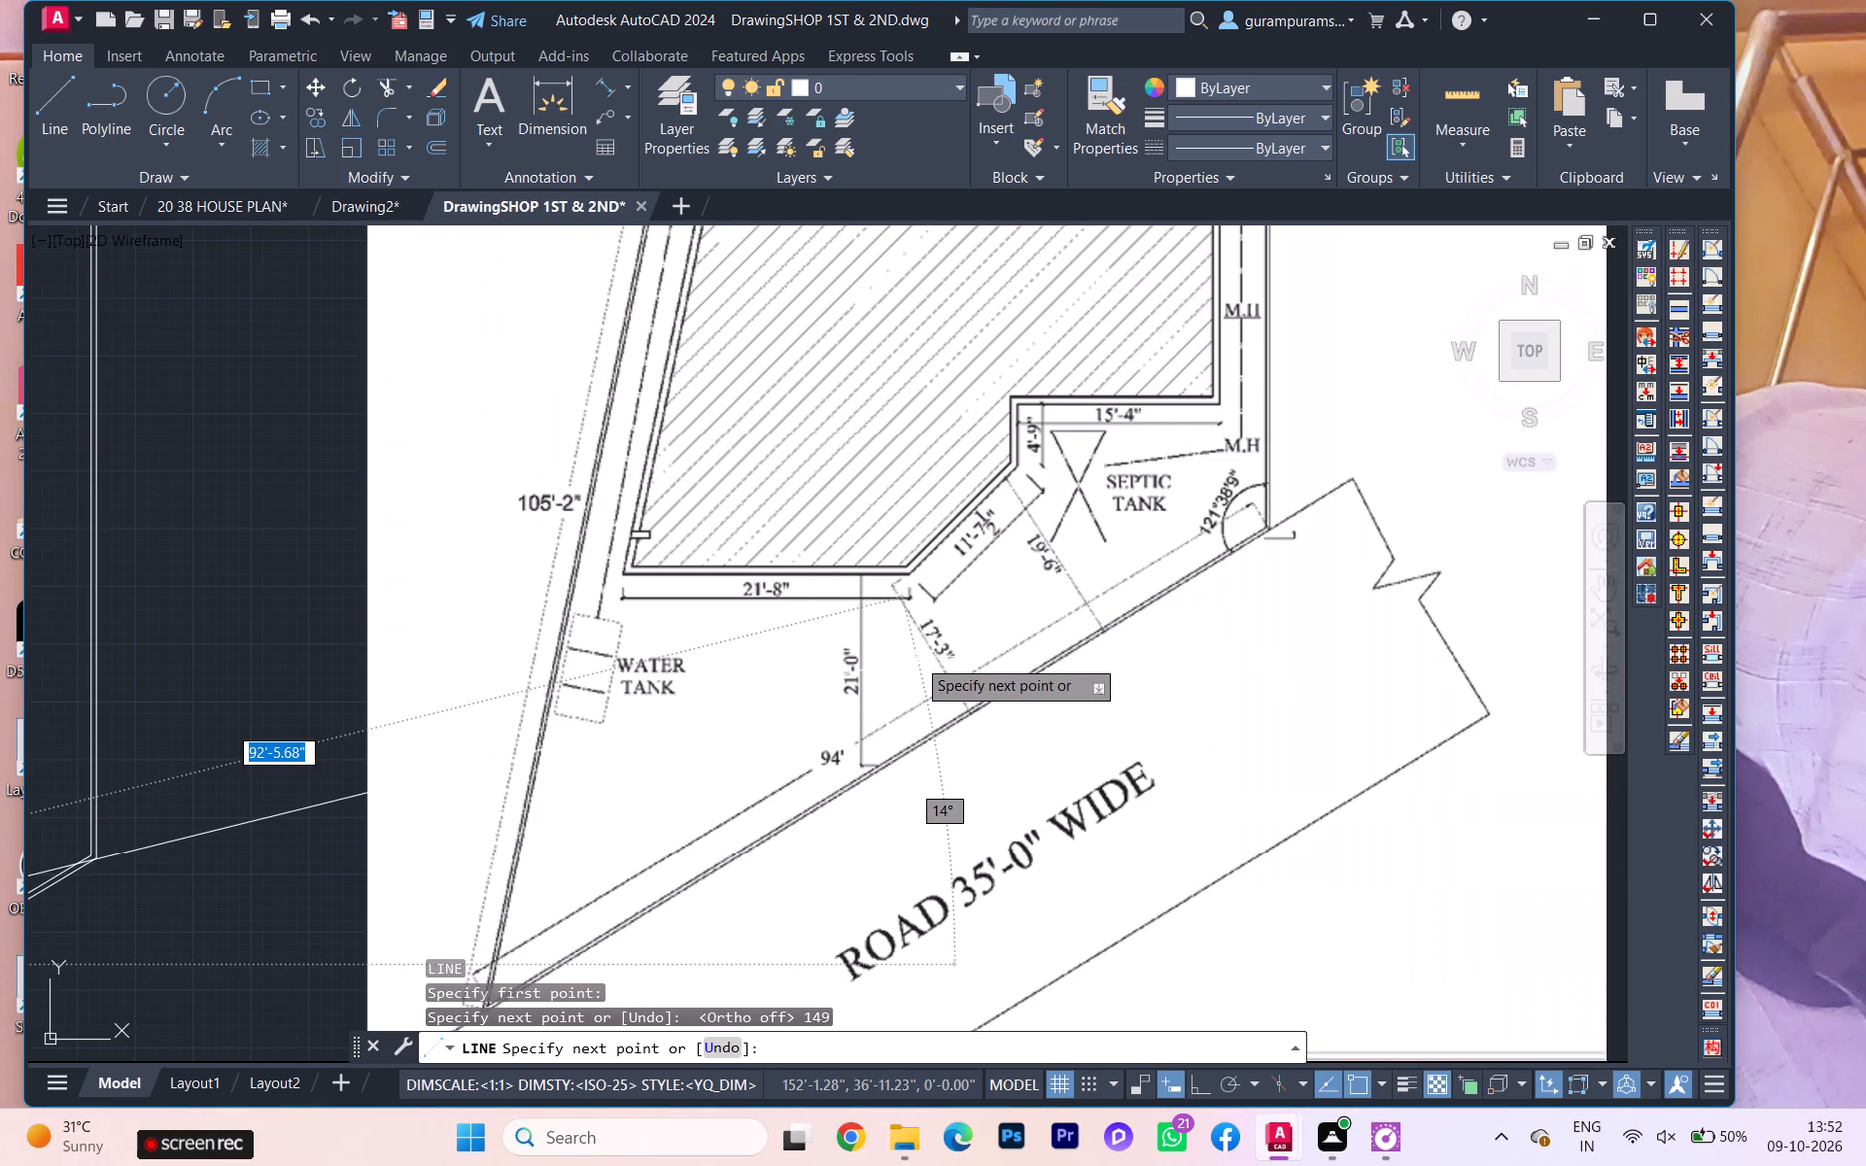
scroll(943, 667, "down", 2)
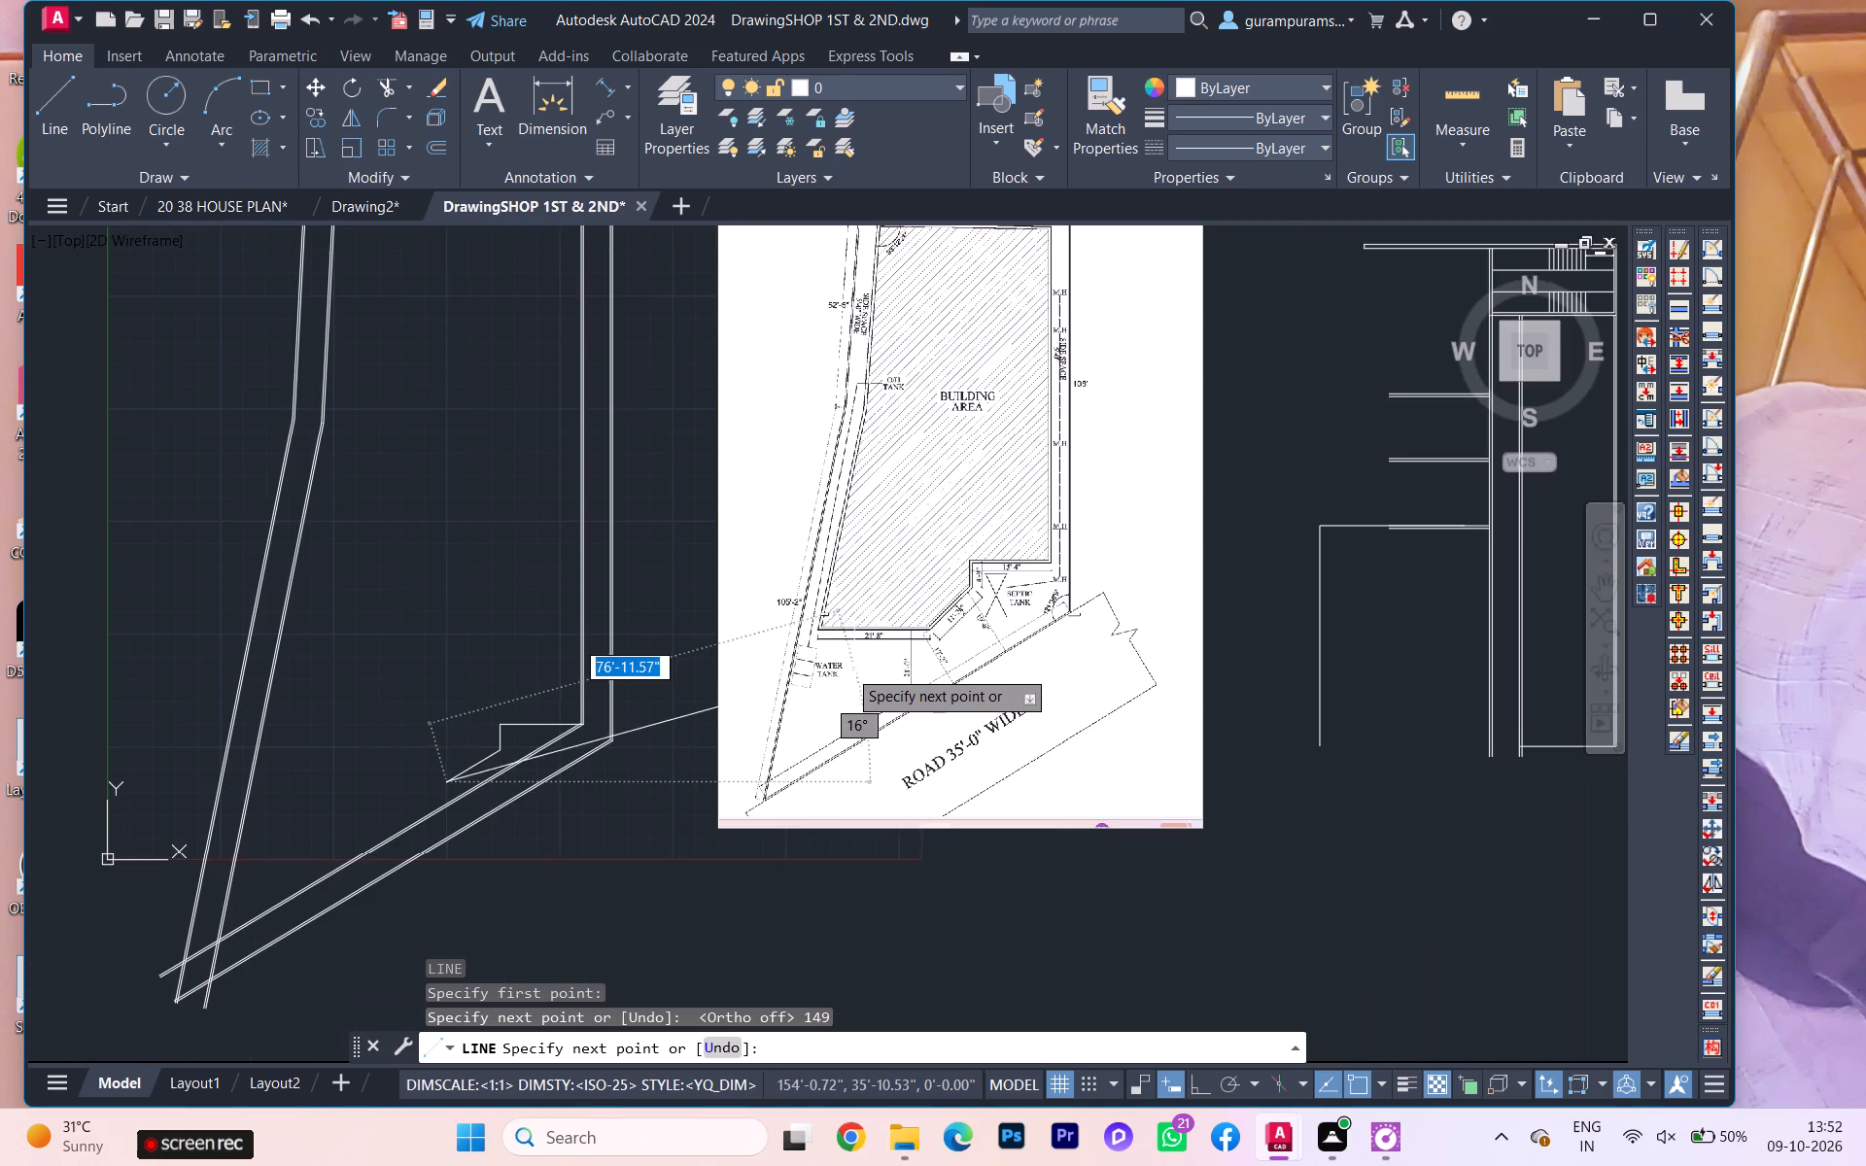
middle_click_drag(847, 669, 1008, 647)
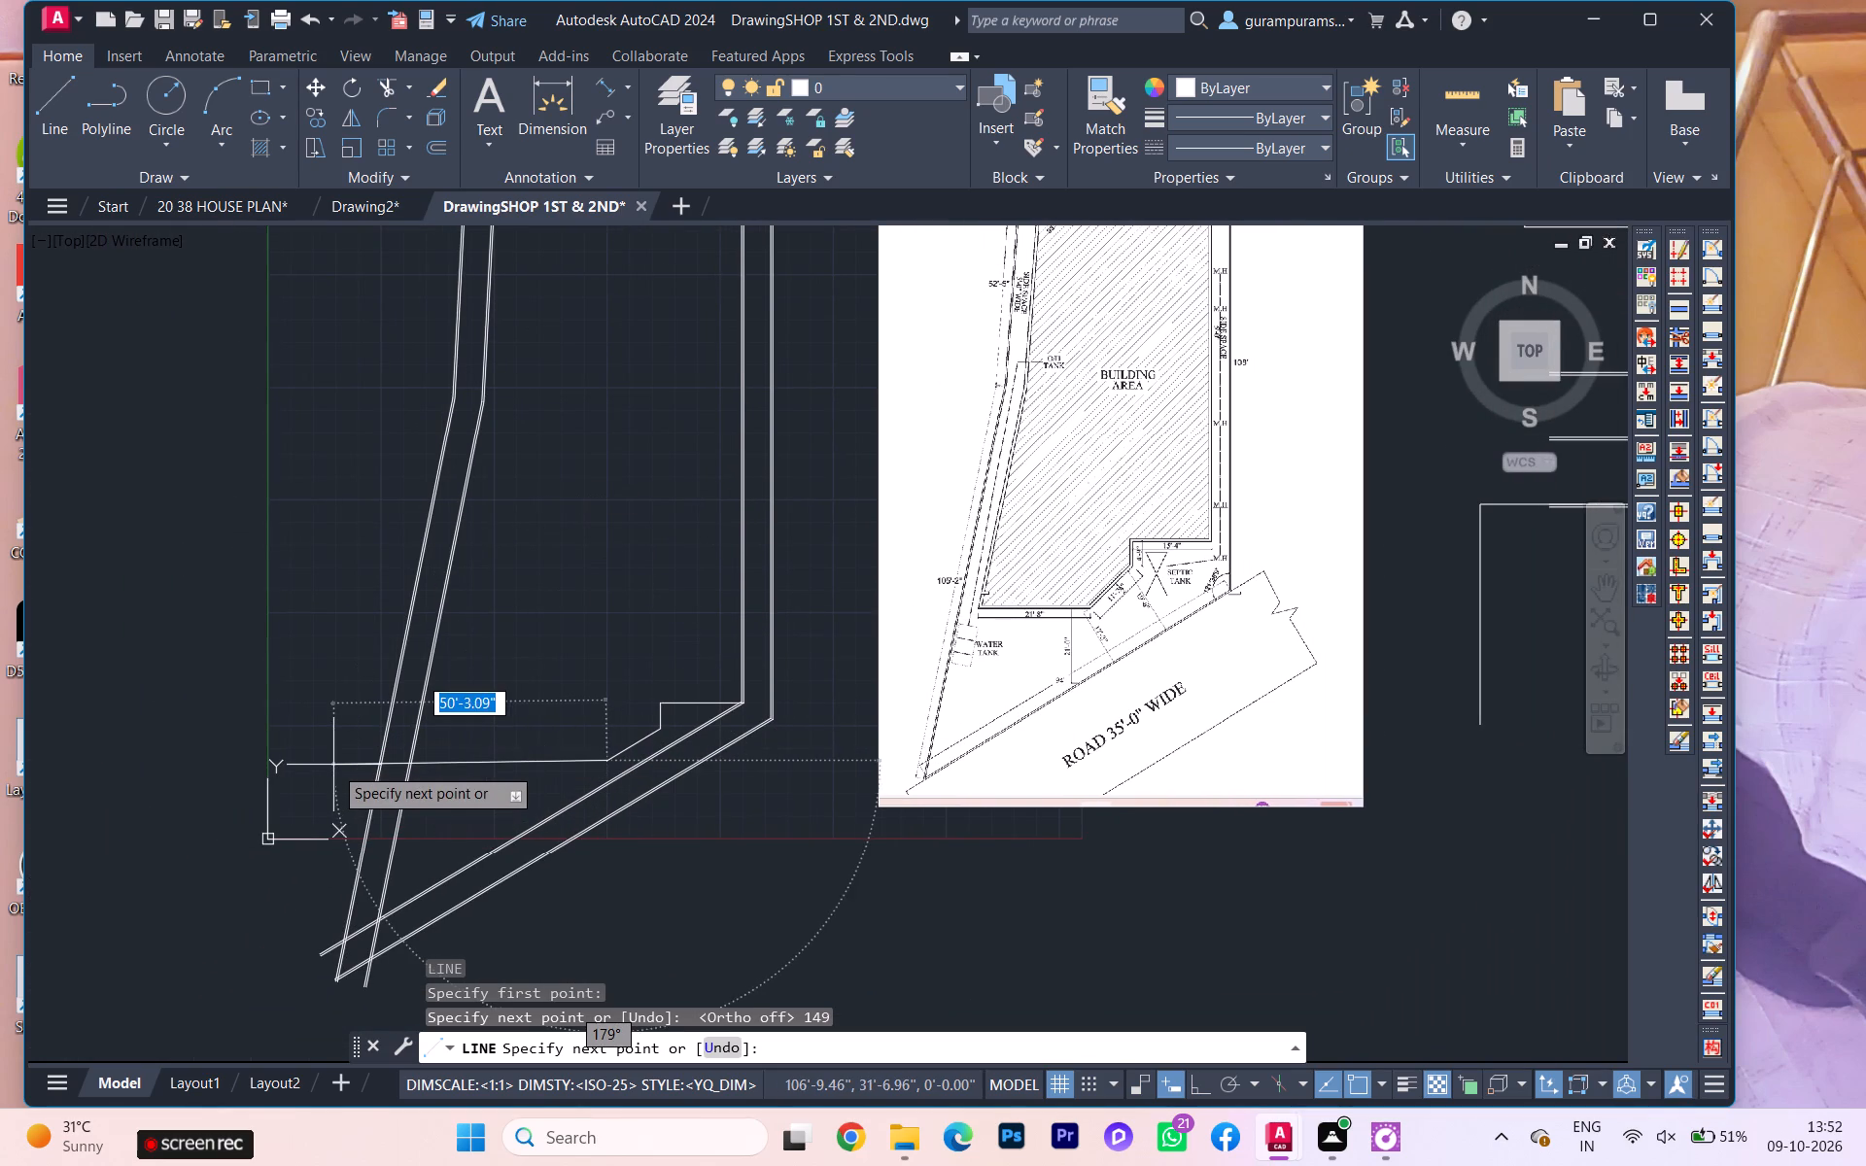
key("F8")
type("21'8")
key("Return")
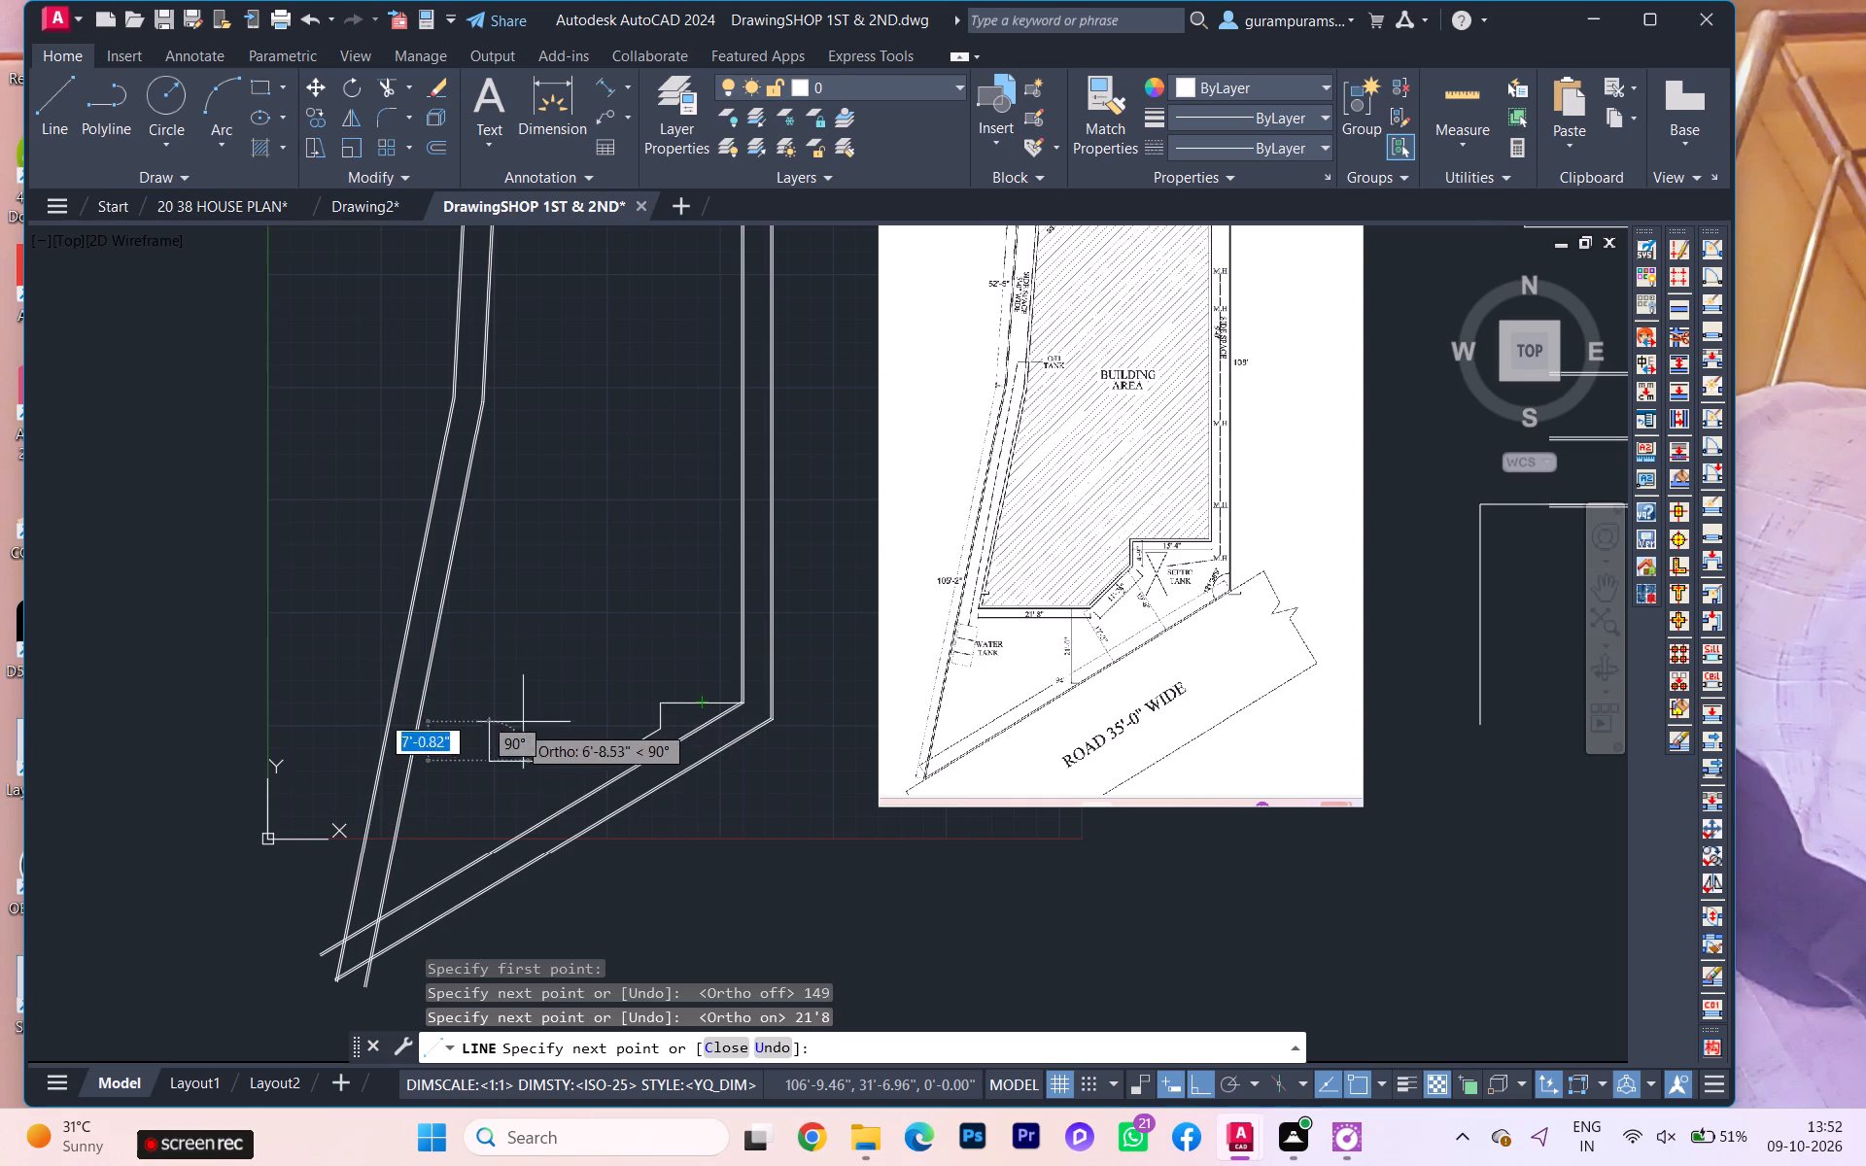
Examine the drawn road-side outline against the reference plan's edge between the west wall and the septic tank.
scroll(1168, 618, "up", 1)
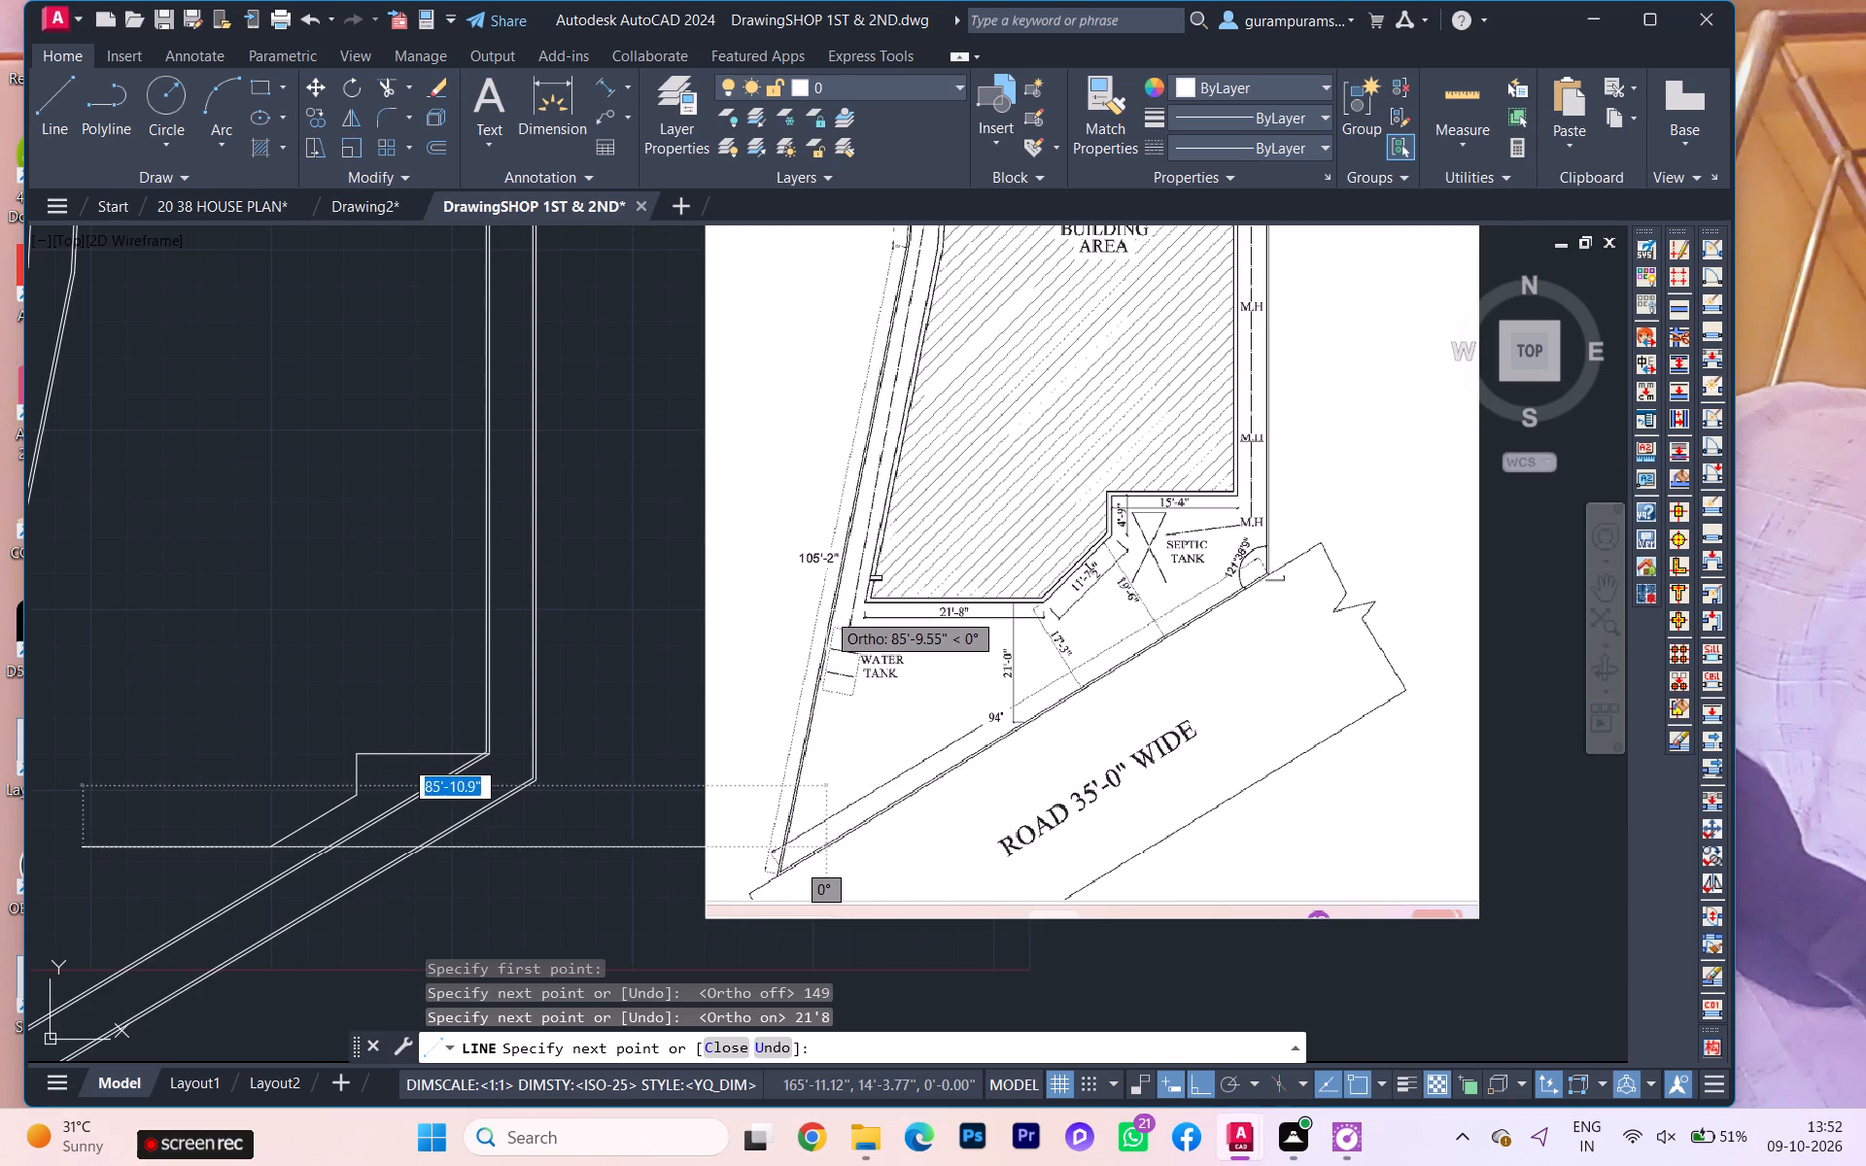
scroll(835, 609, "down", 1)
scroll(837, 616, "up", 1)
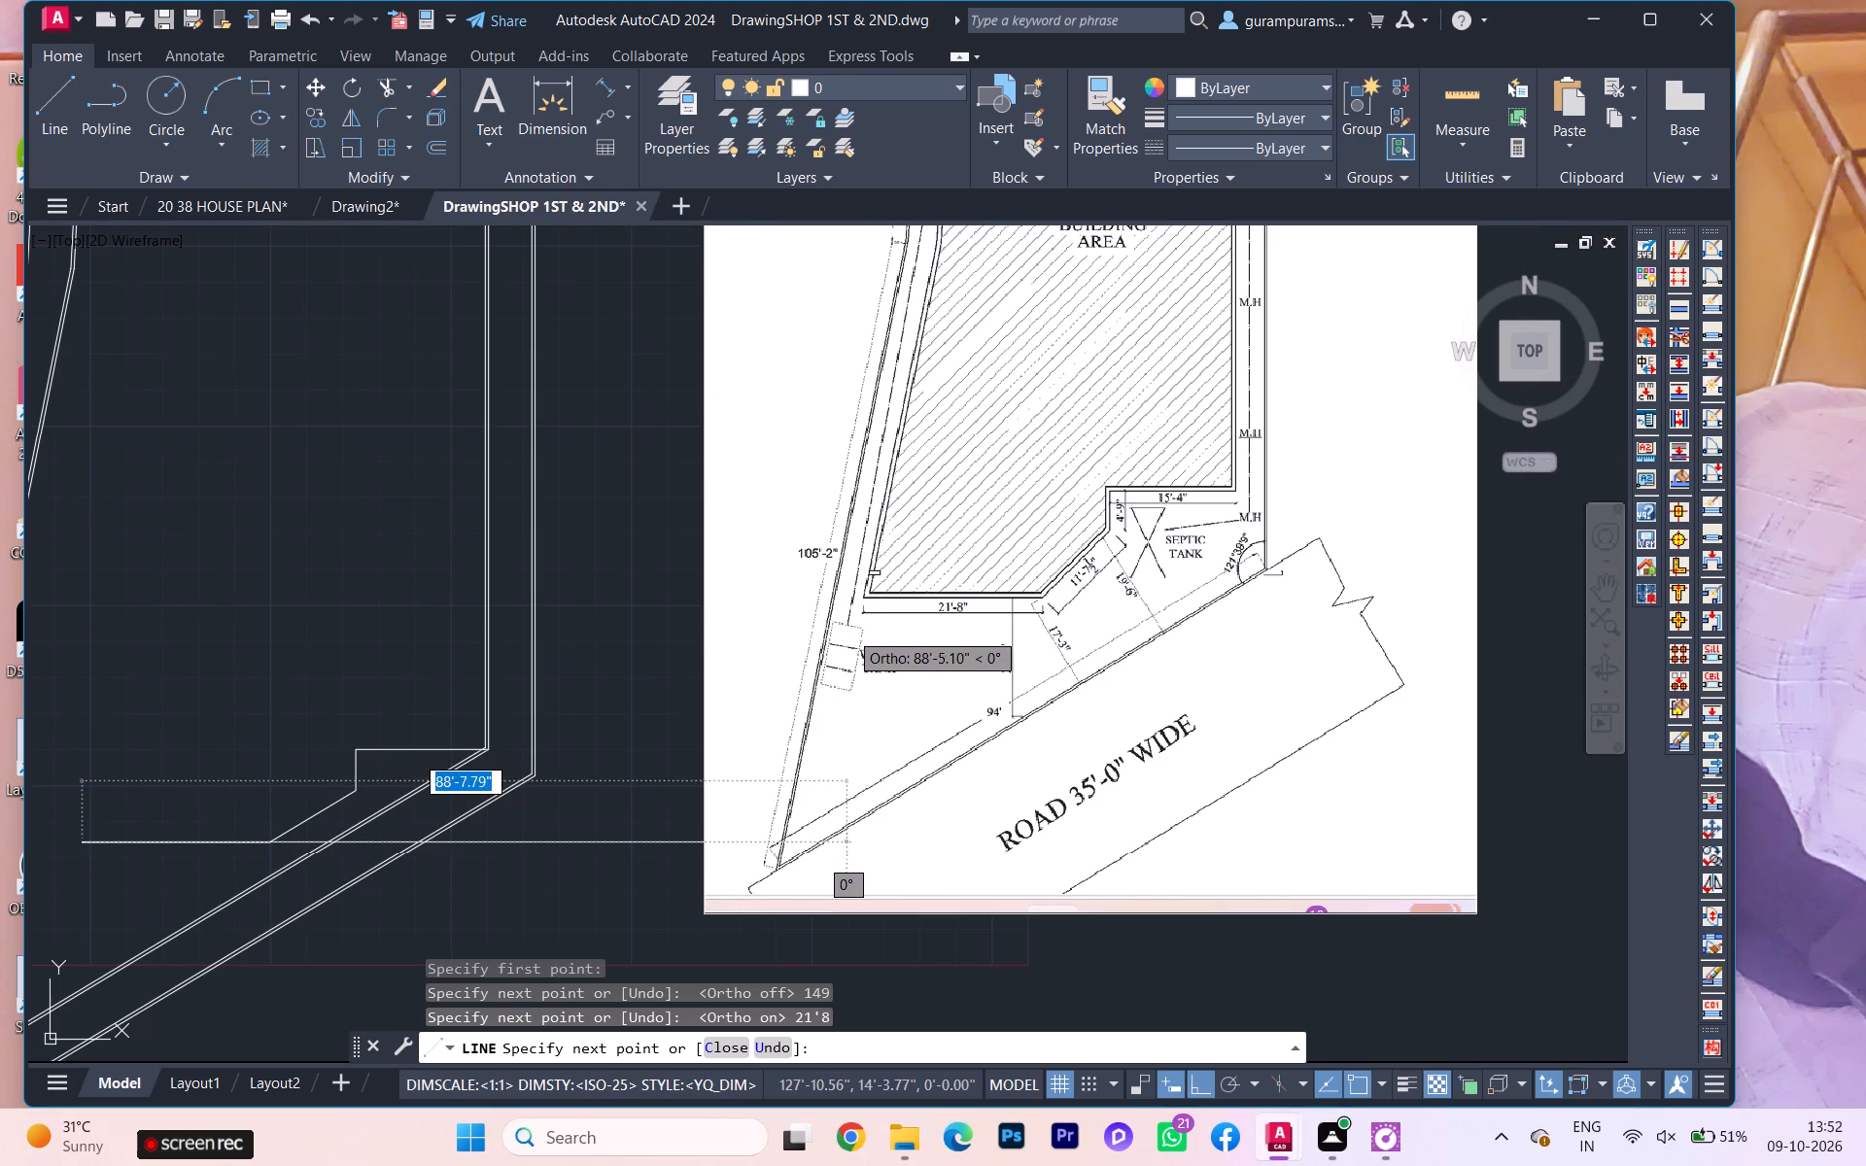
scroll(881, 631, "down", 1)
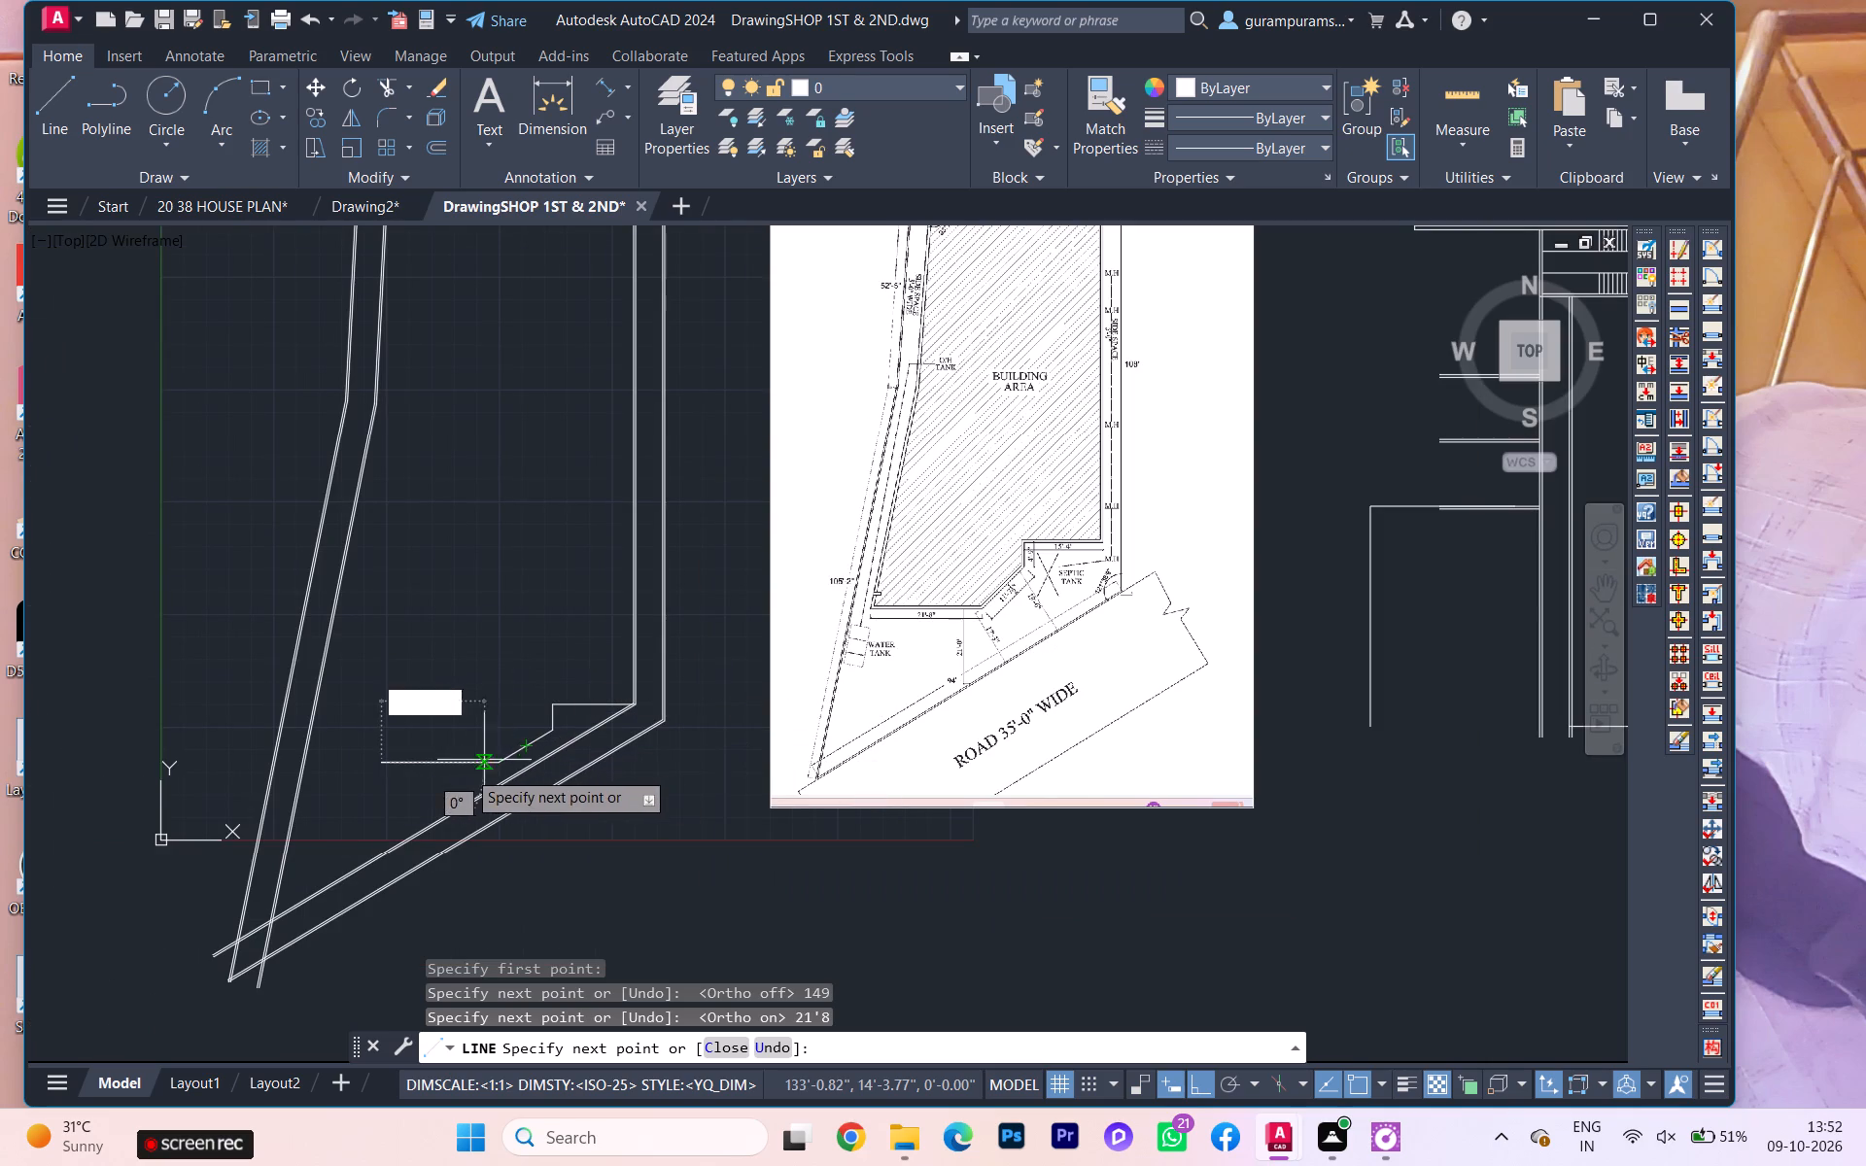
scroll(1087, 537, "up", 2)
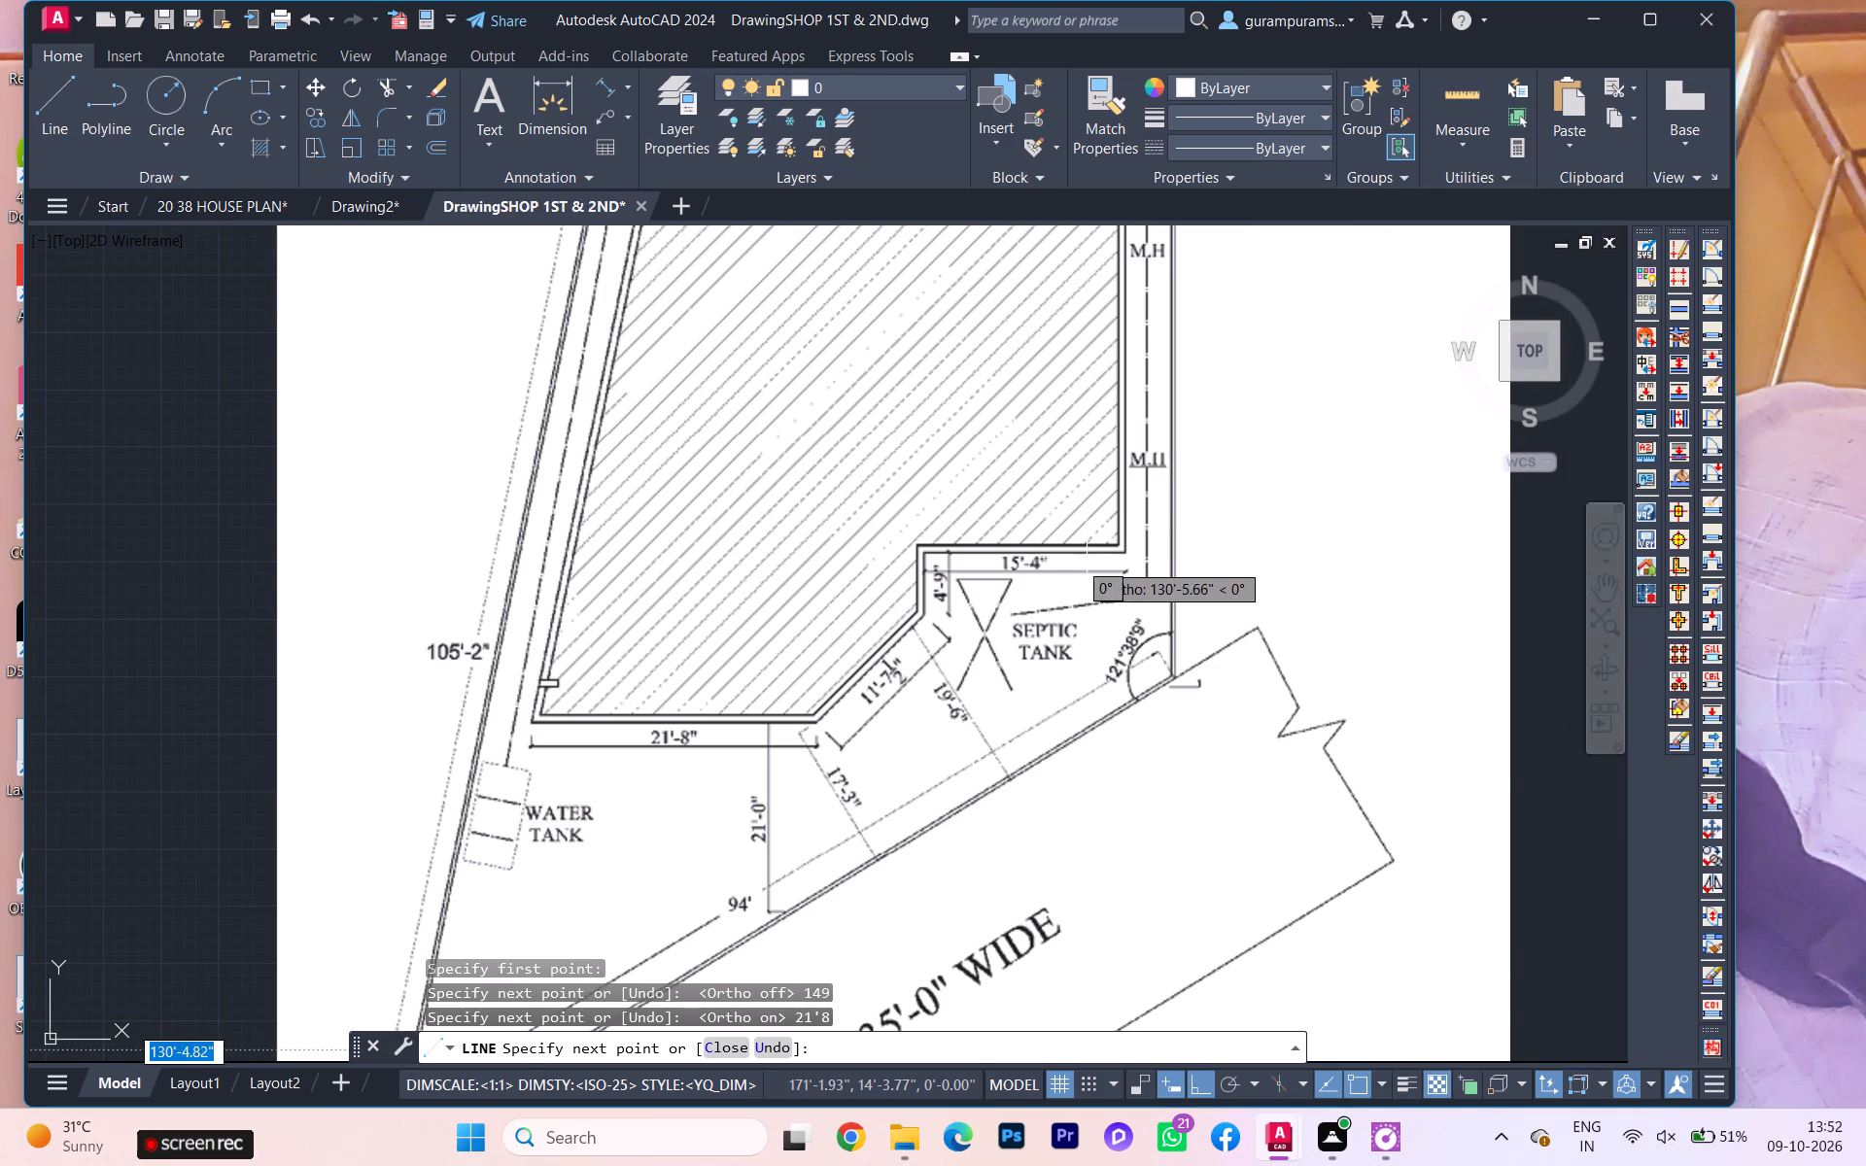
scroll(1084, 576, "down", 2)
scroll(540, 734, "up", 2)
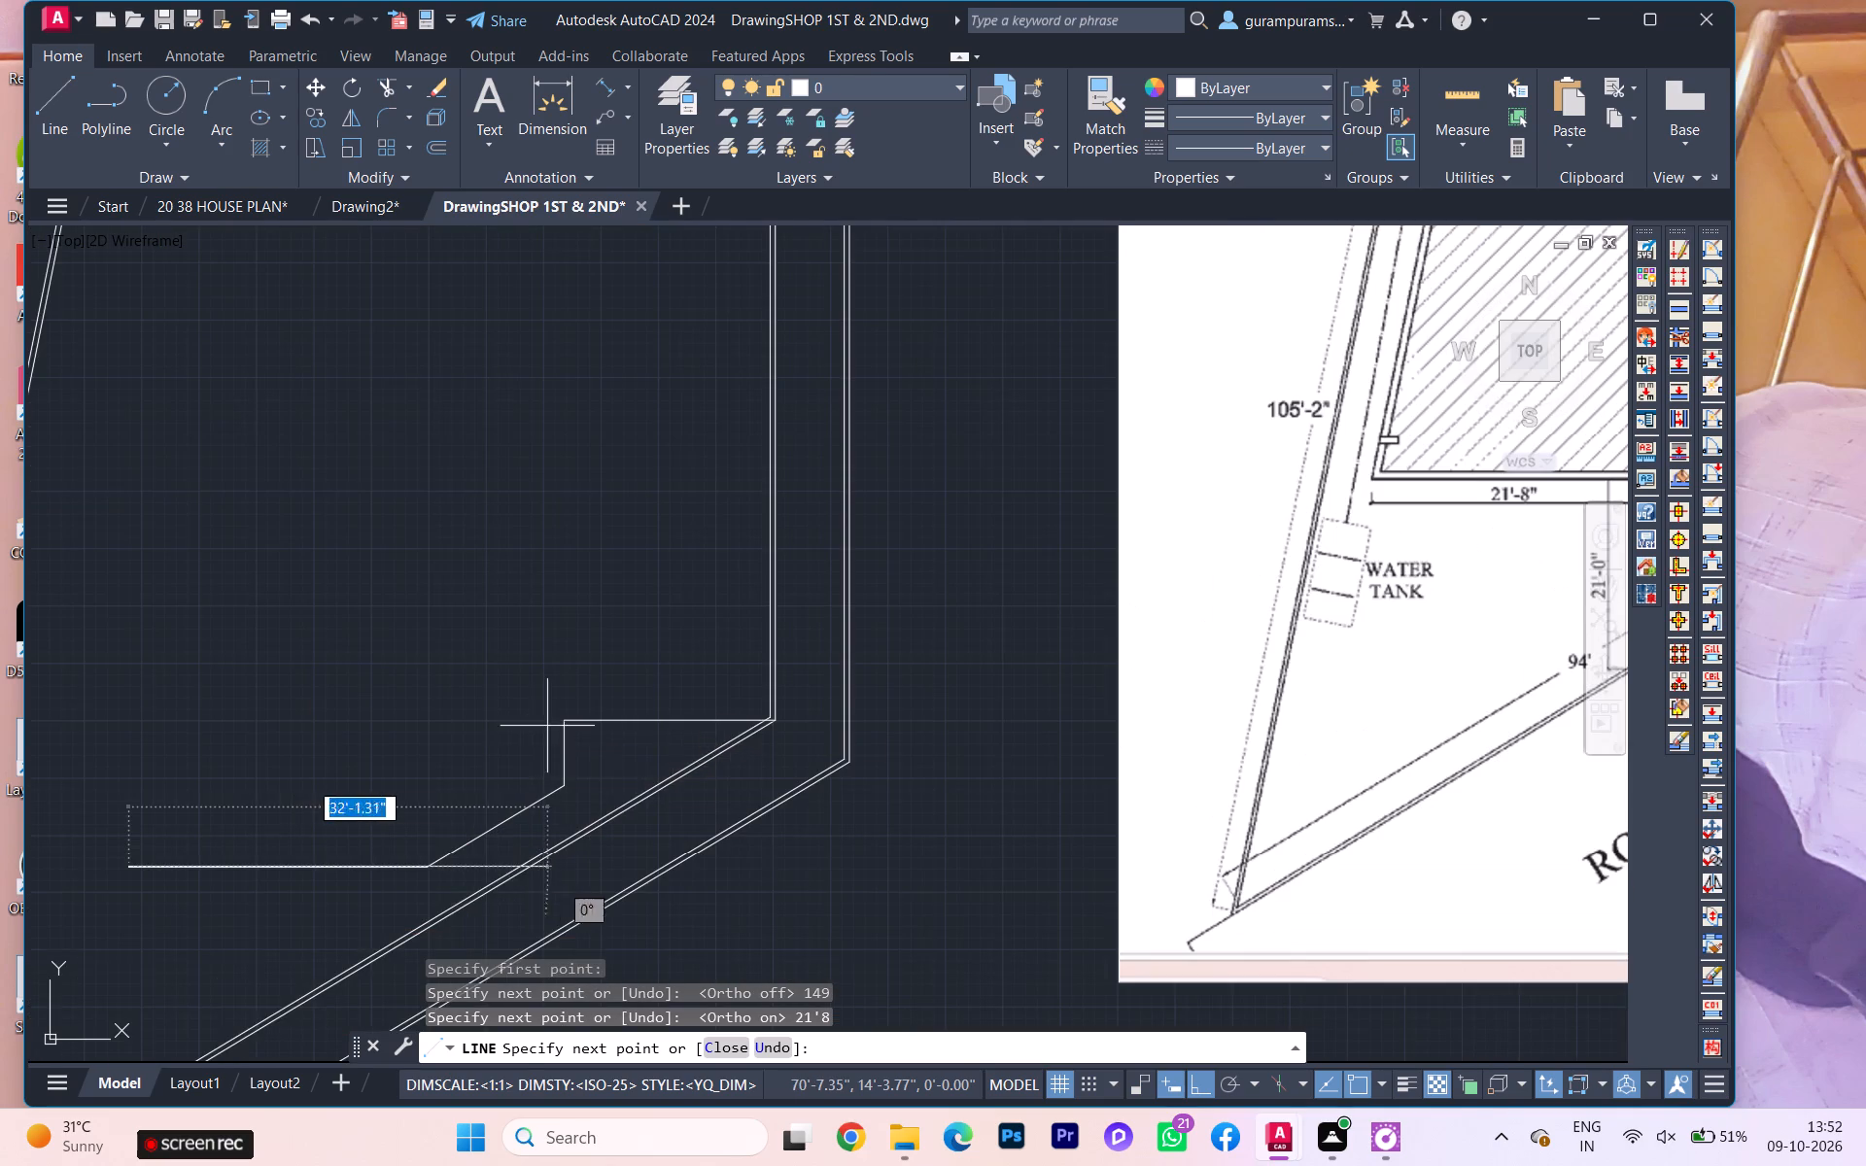
scroll(779, 703, "down", 2)
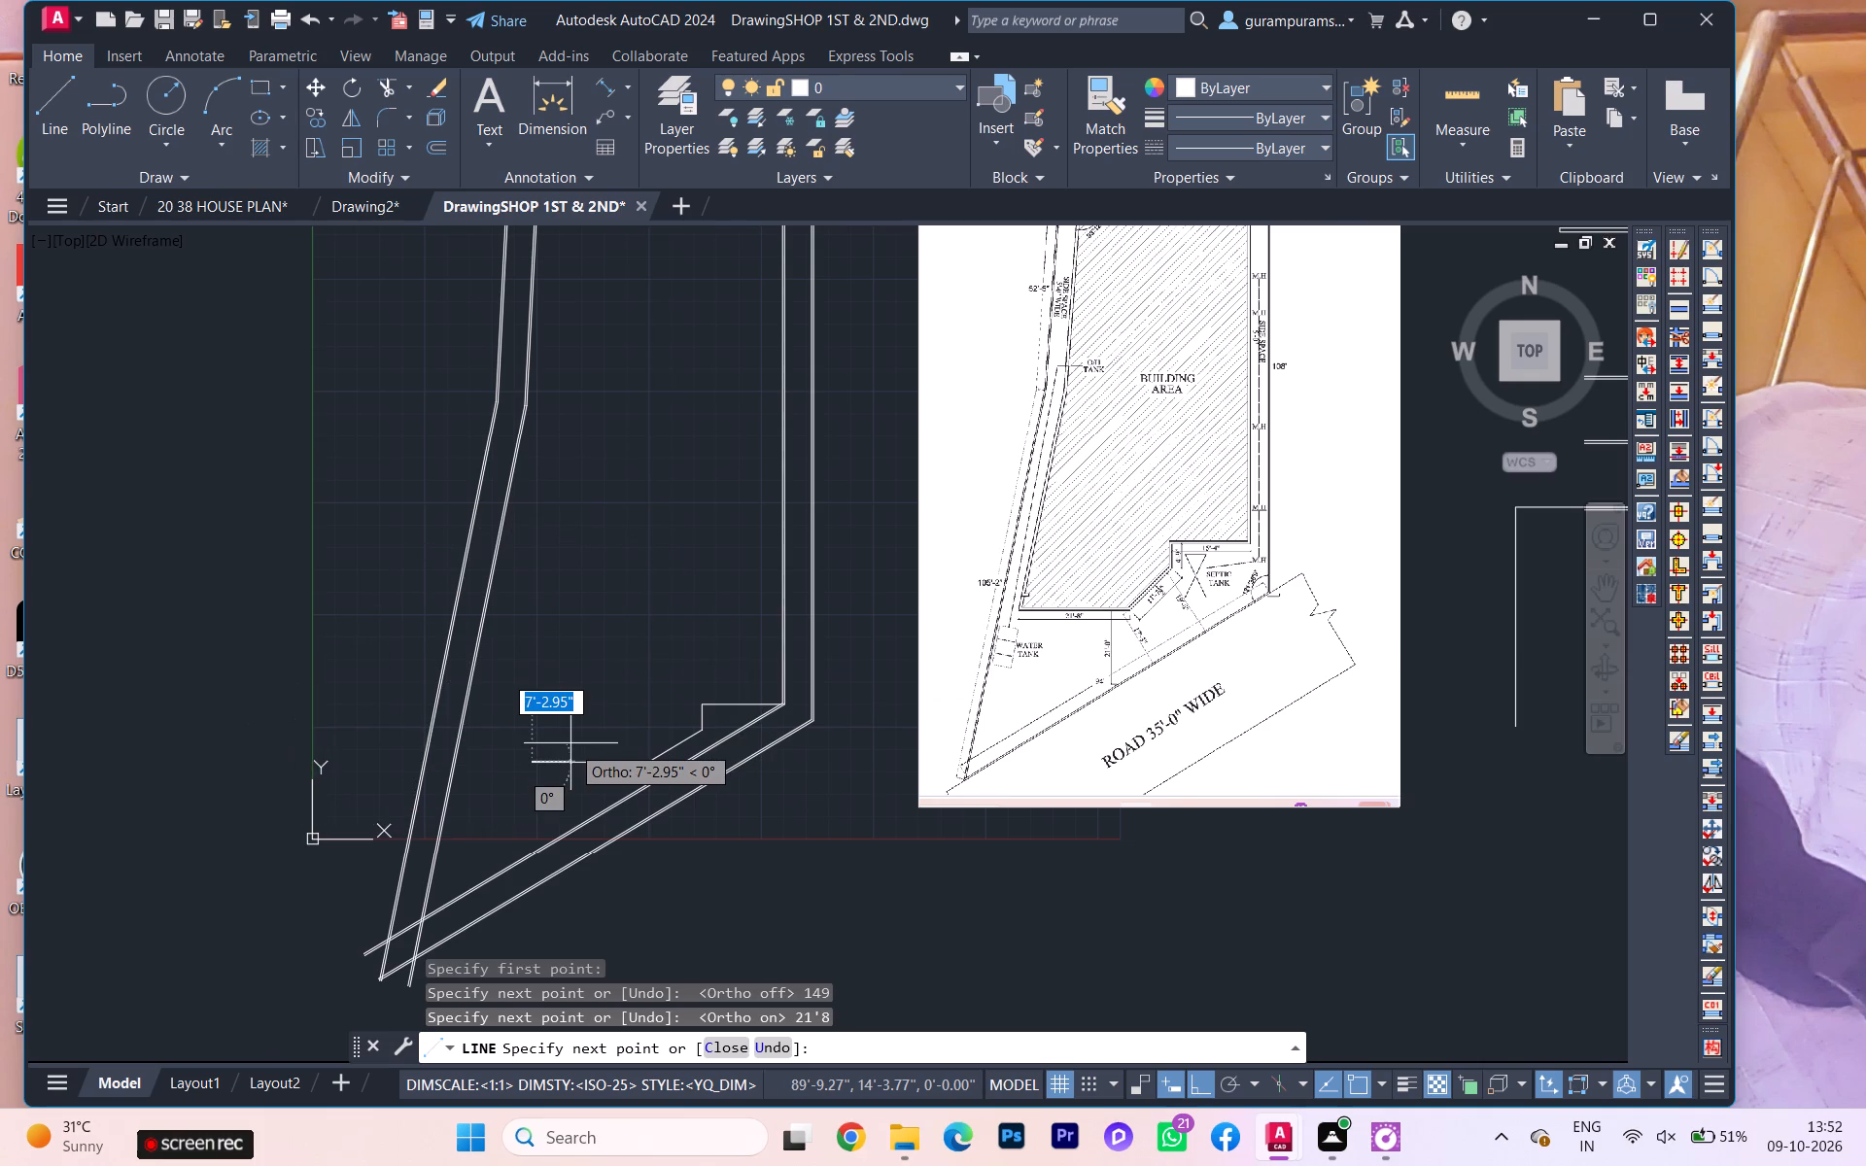
scroll(560, 752, "up", 2)
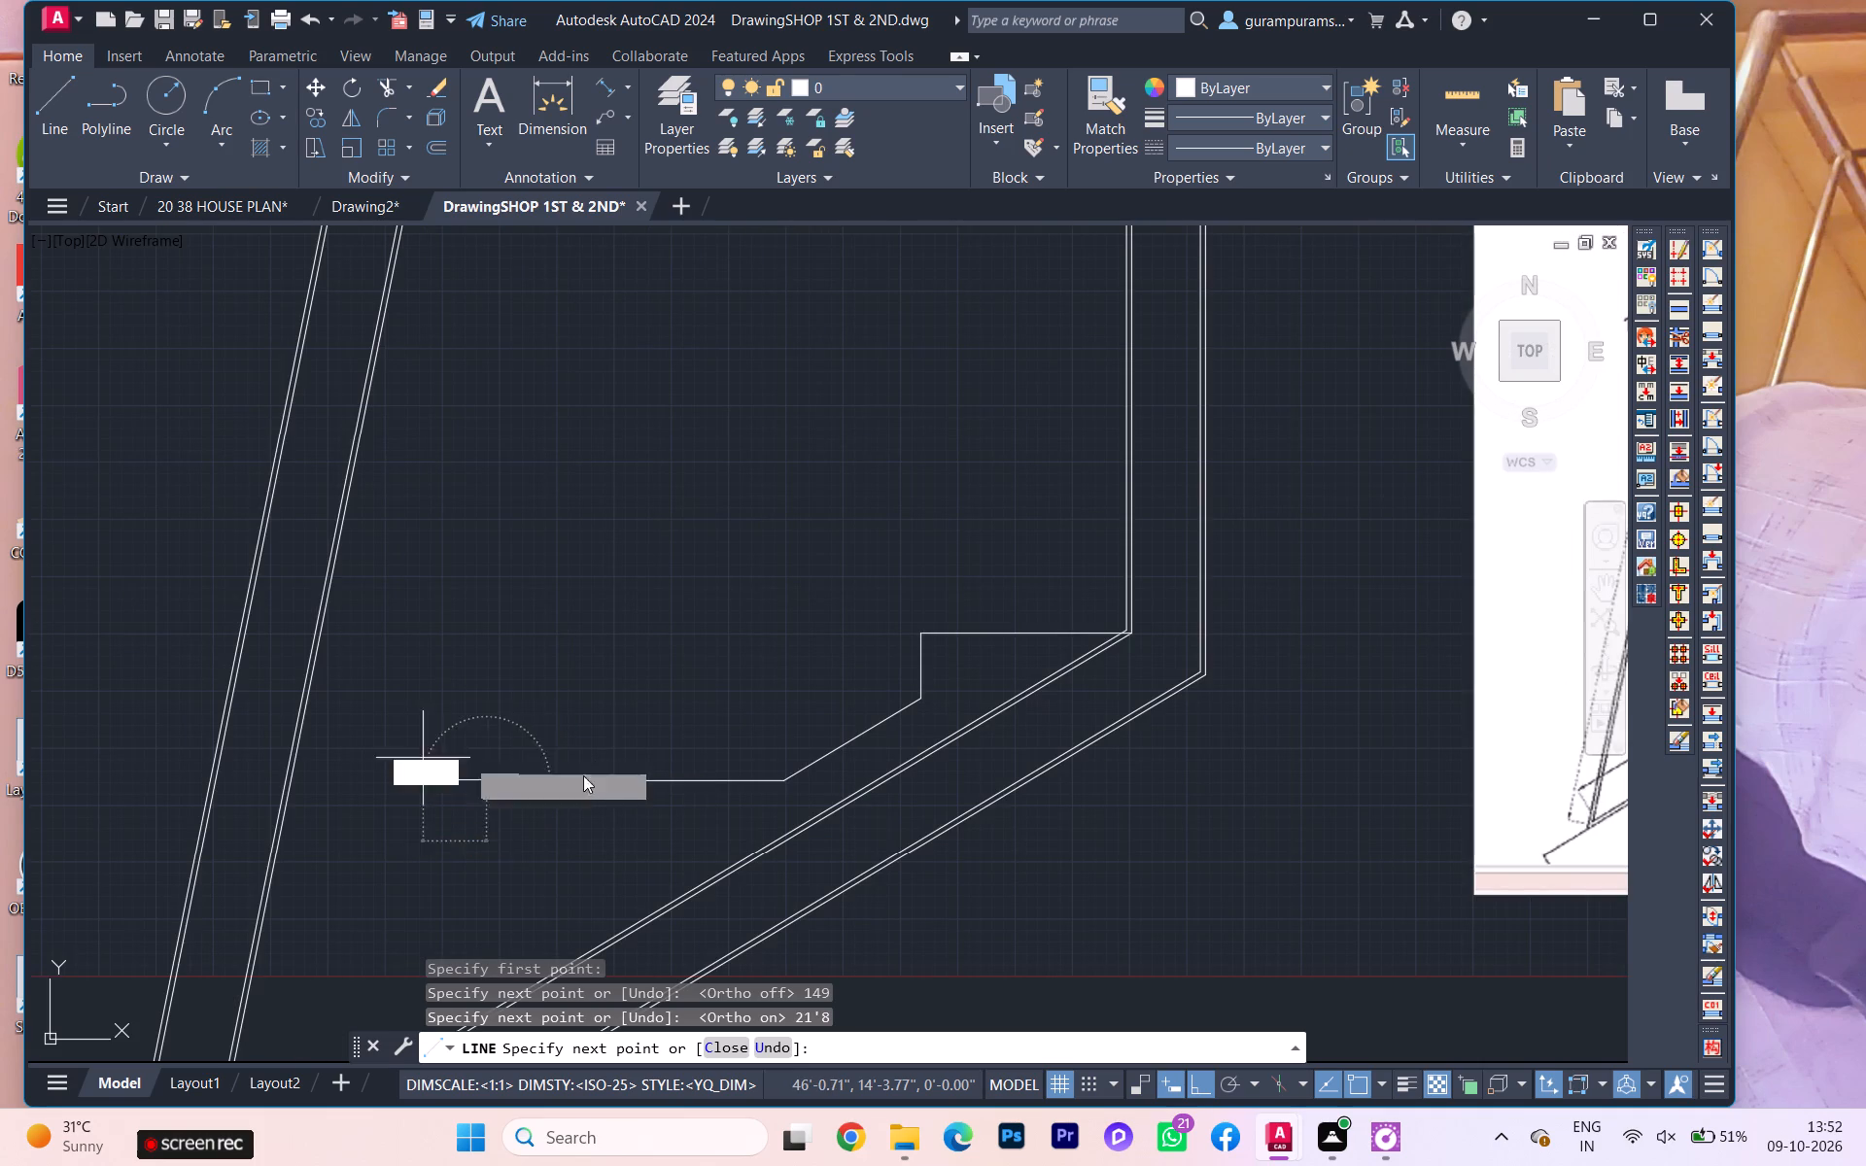
Compare the stepped road-side outline with the reference plan's building edge and end the line sequence.
scroll(459, 657, "down", 1)
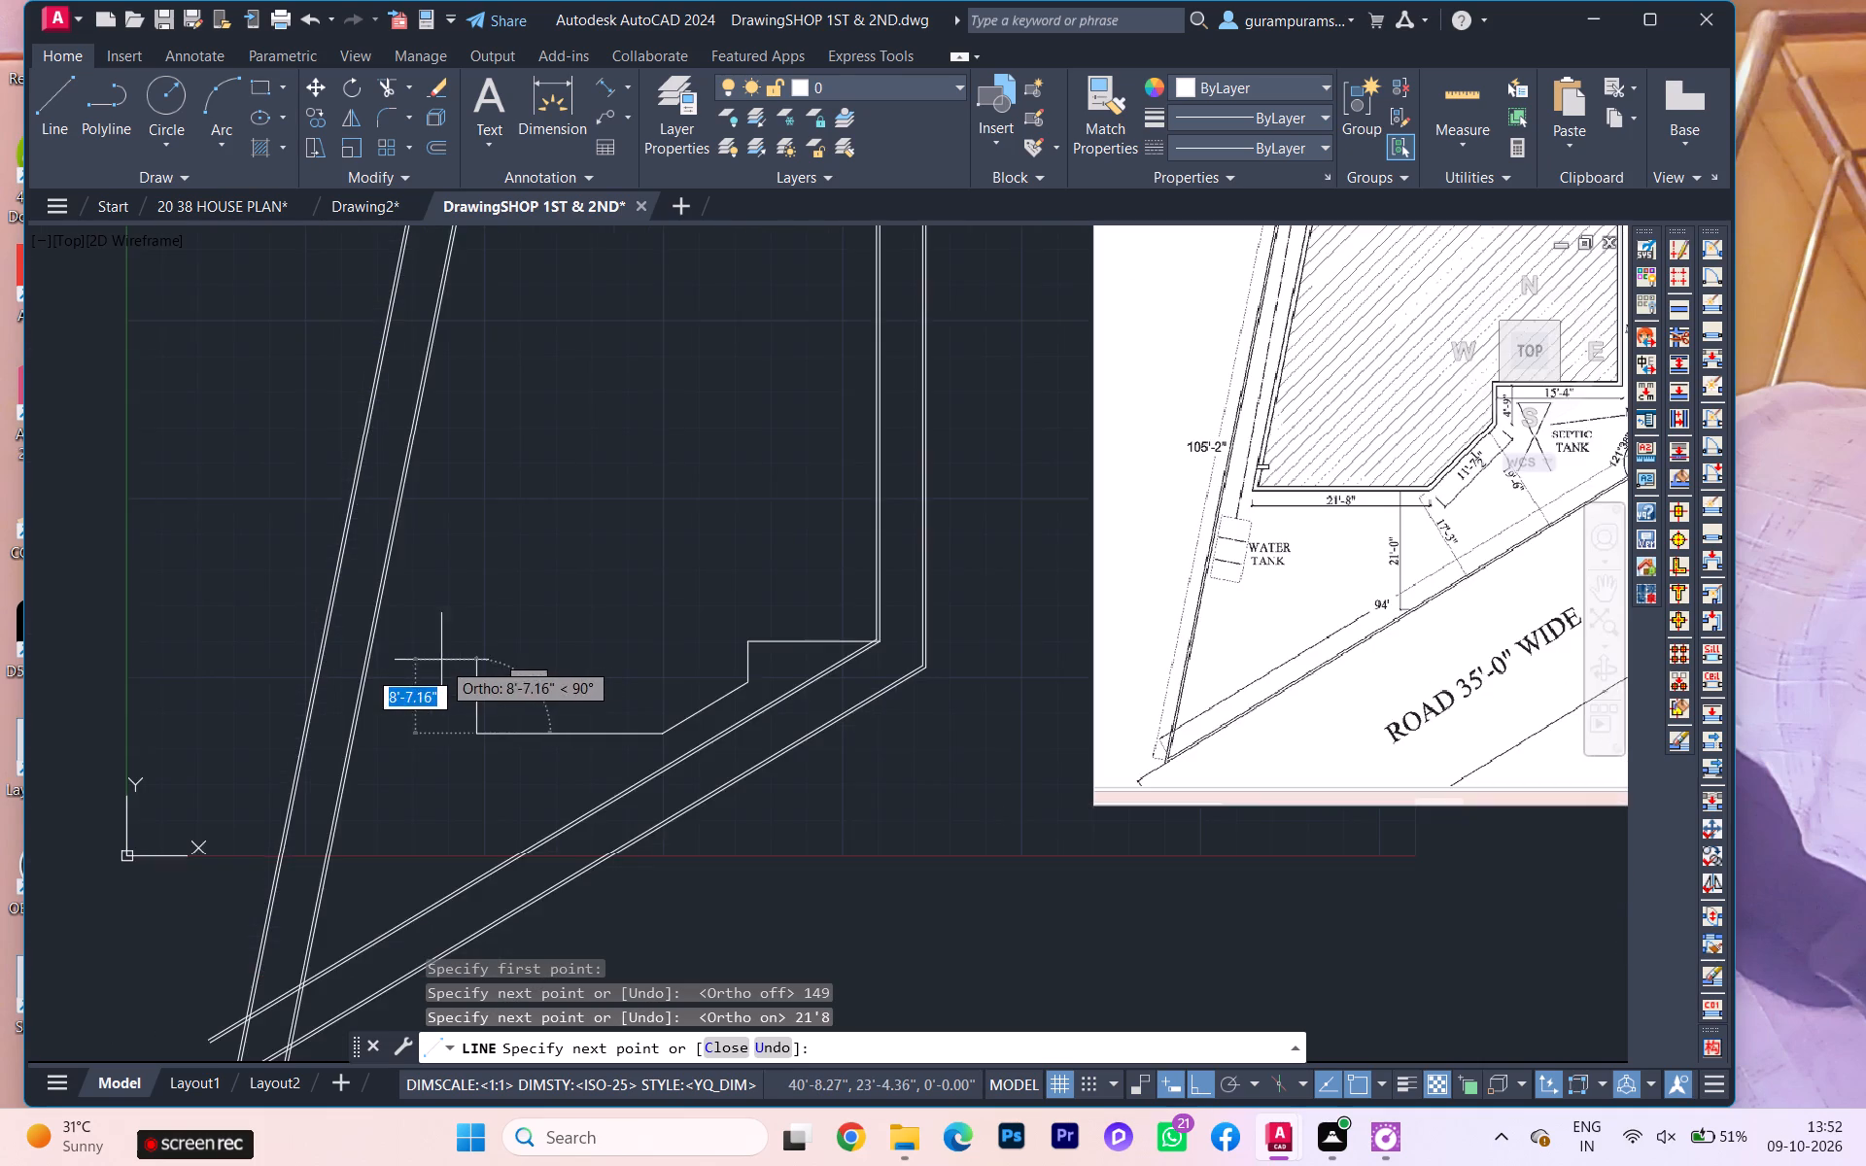
scroll(434, 660, "down", 2)
scroll(896, 580, "up", 1)
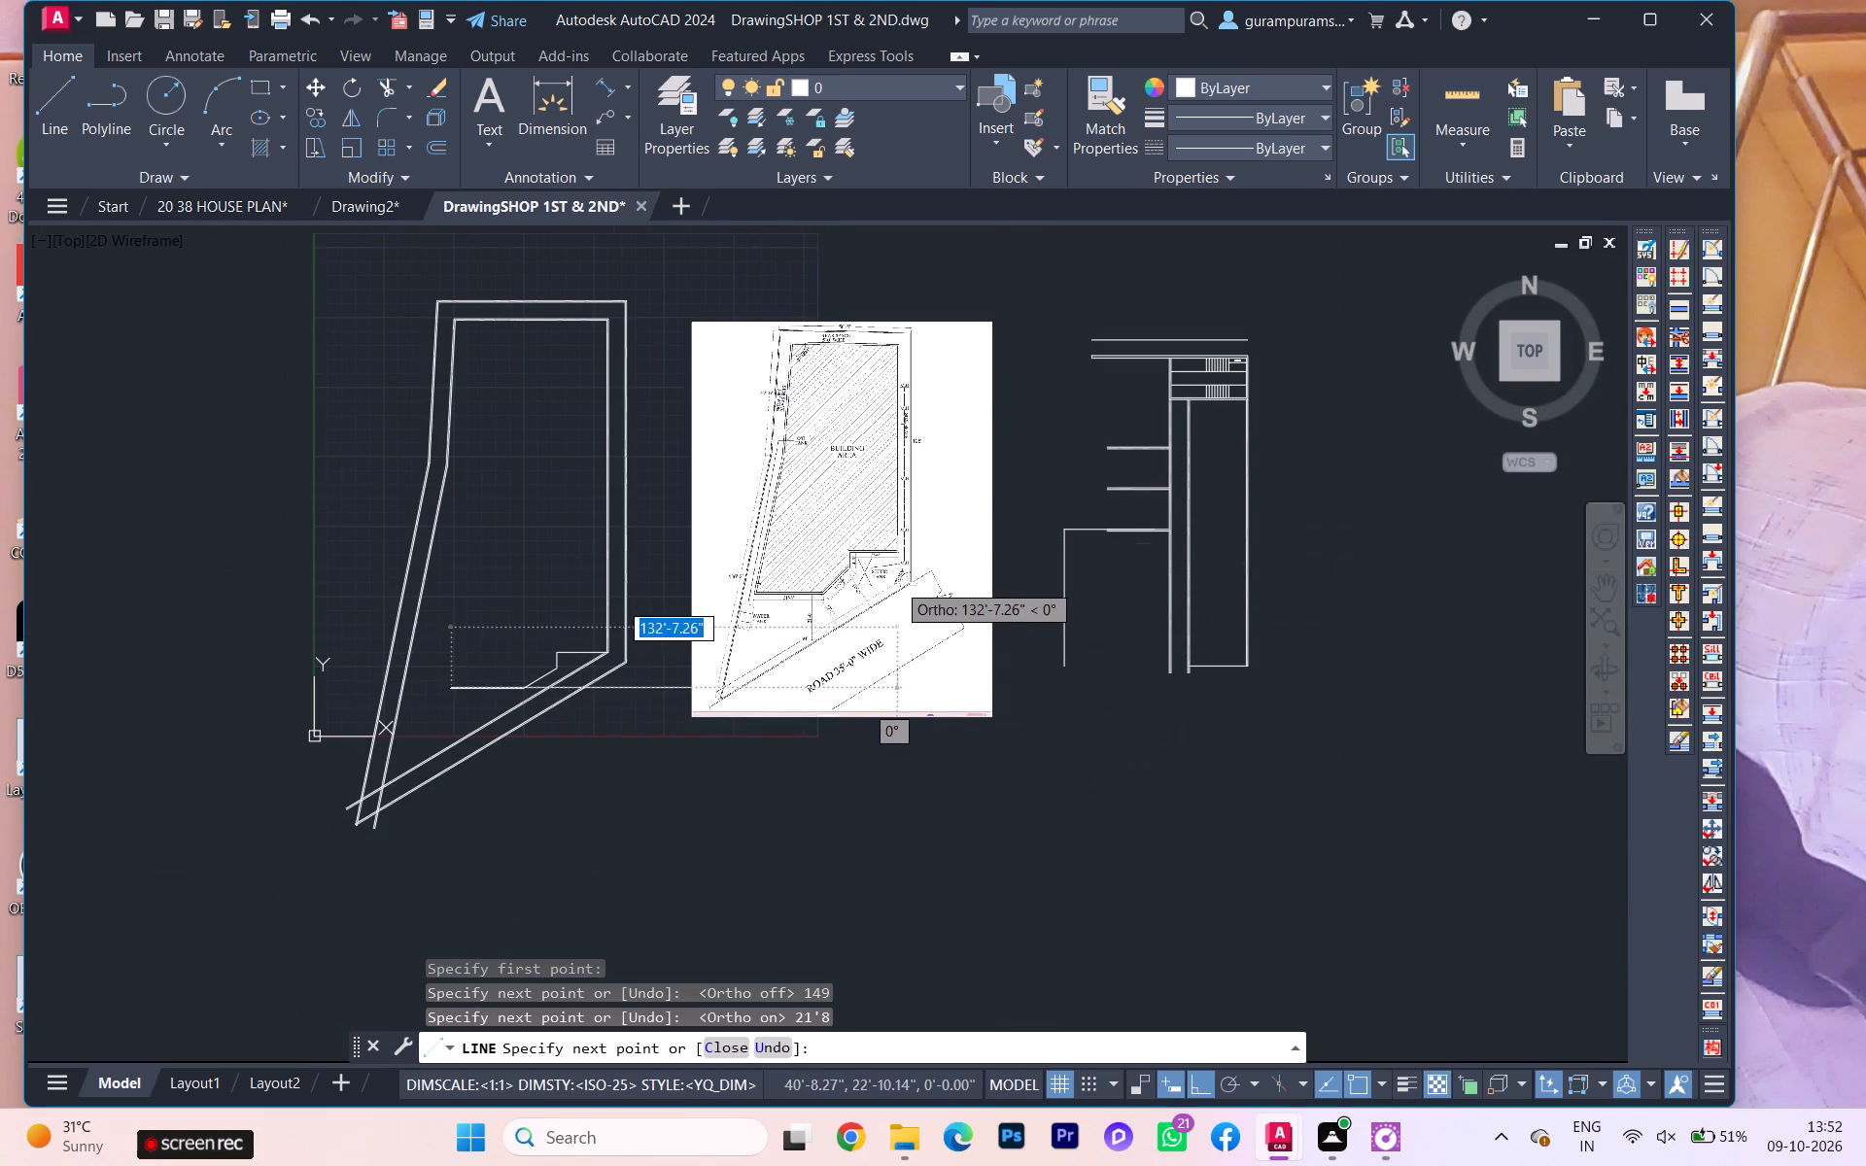
scroll(896, 578, "up", 1)
scroll(893, 562, "down", 2)
scroll(723, 616, "up", 1)
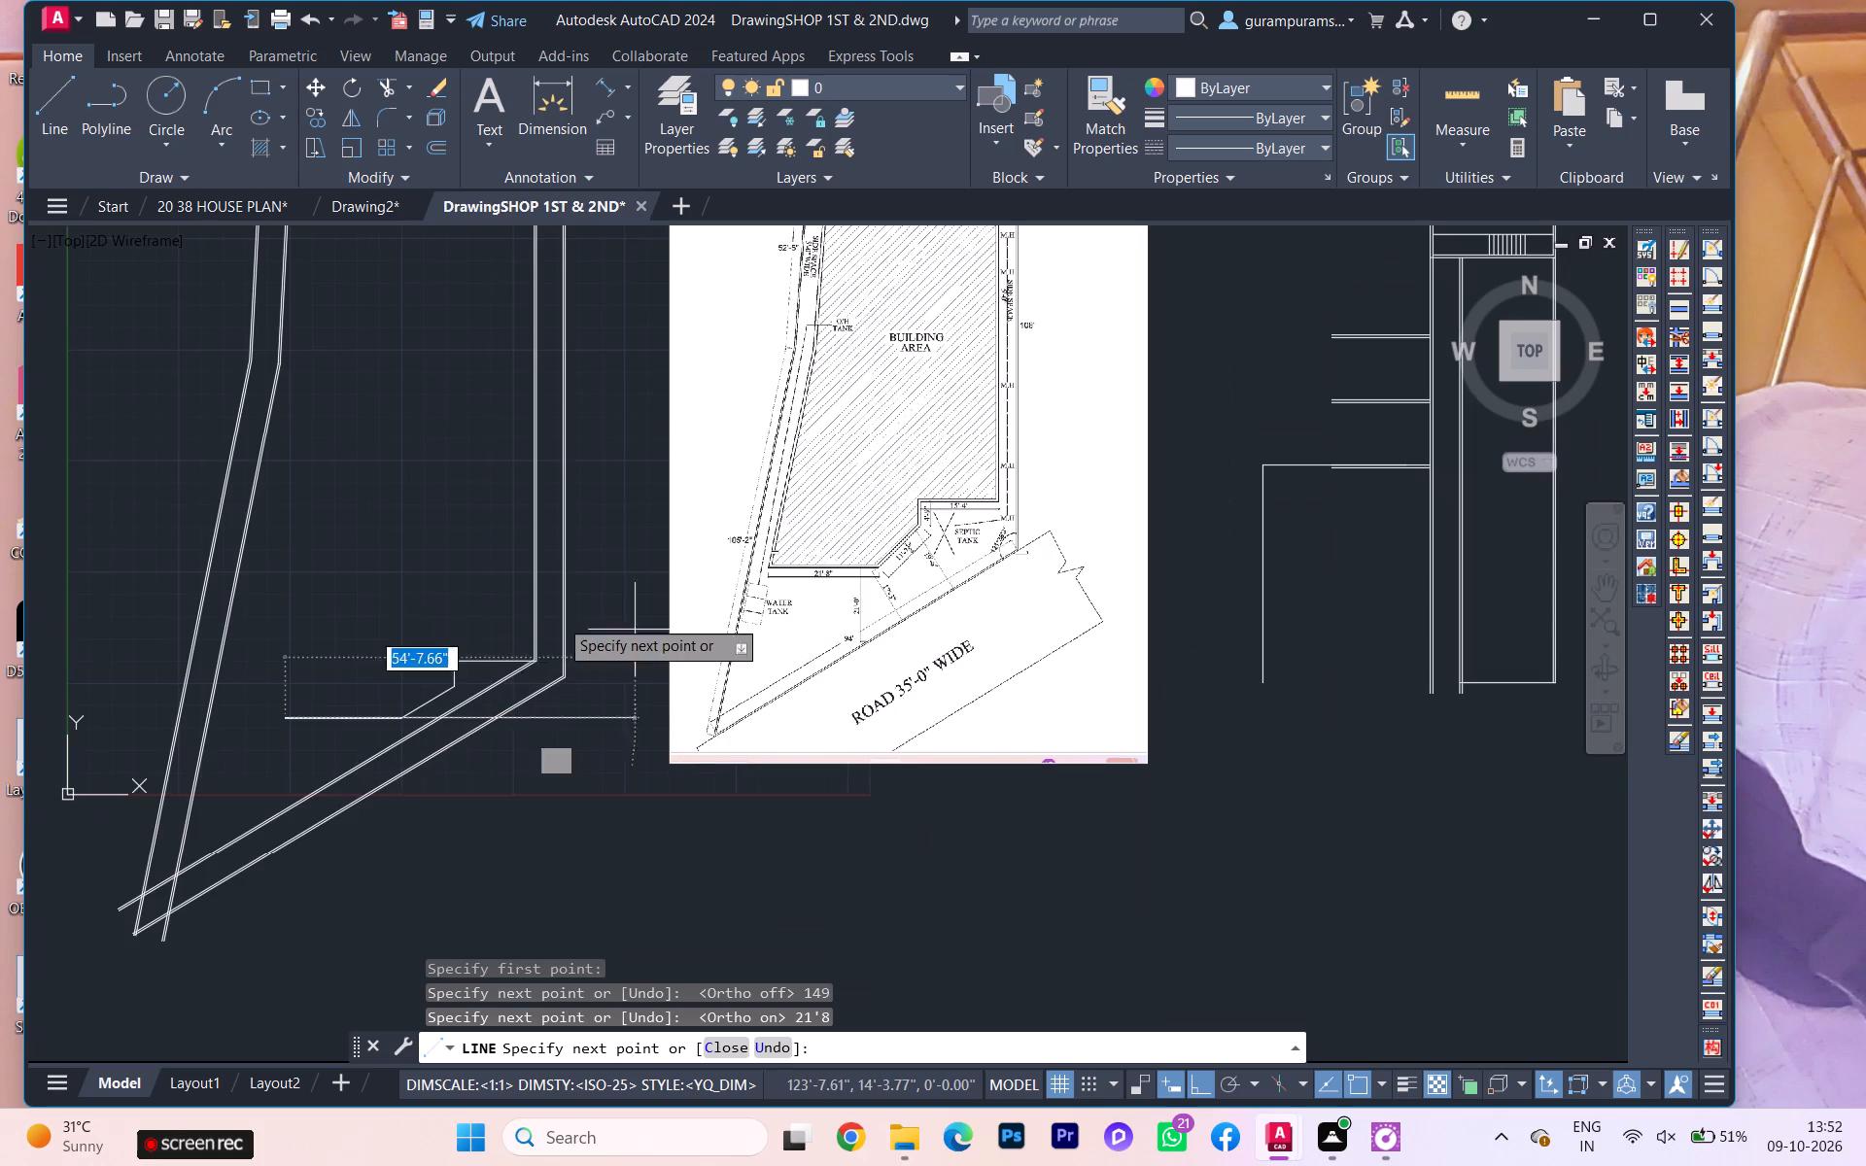
key("Escape")
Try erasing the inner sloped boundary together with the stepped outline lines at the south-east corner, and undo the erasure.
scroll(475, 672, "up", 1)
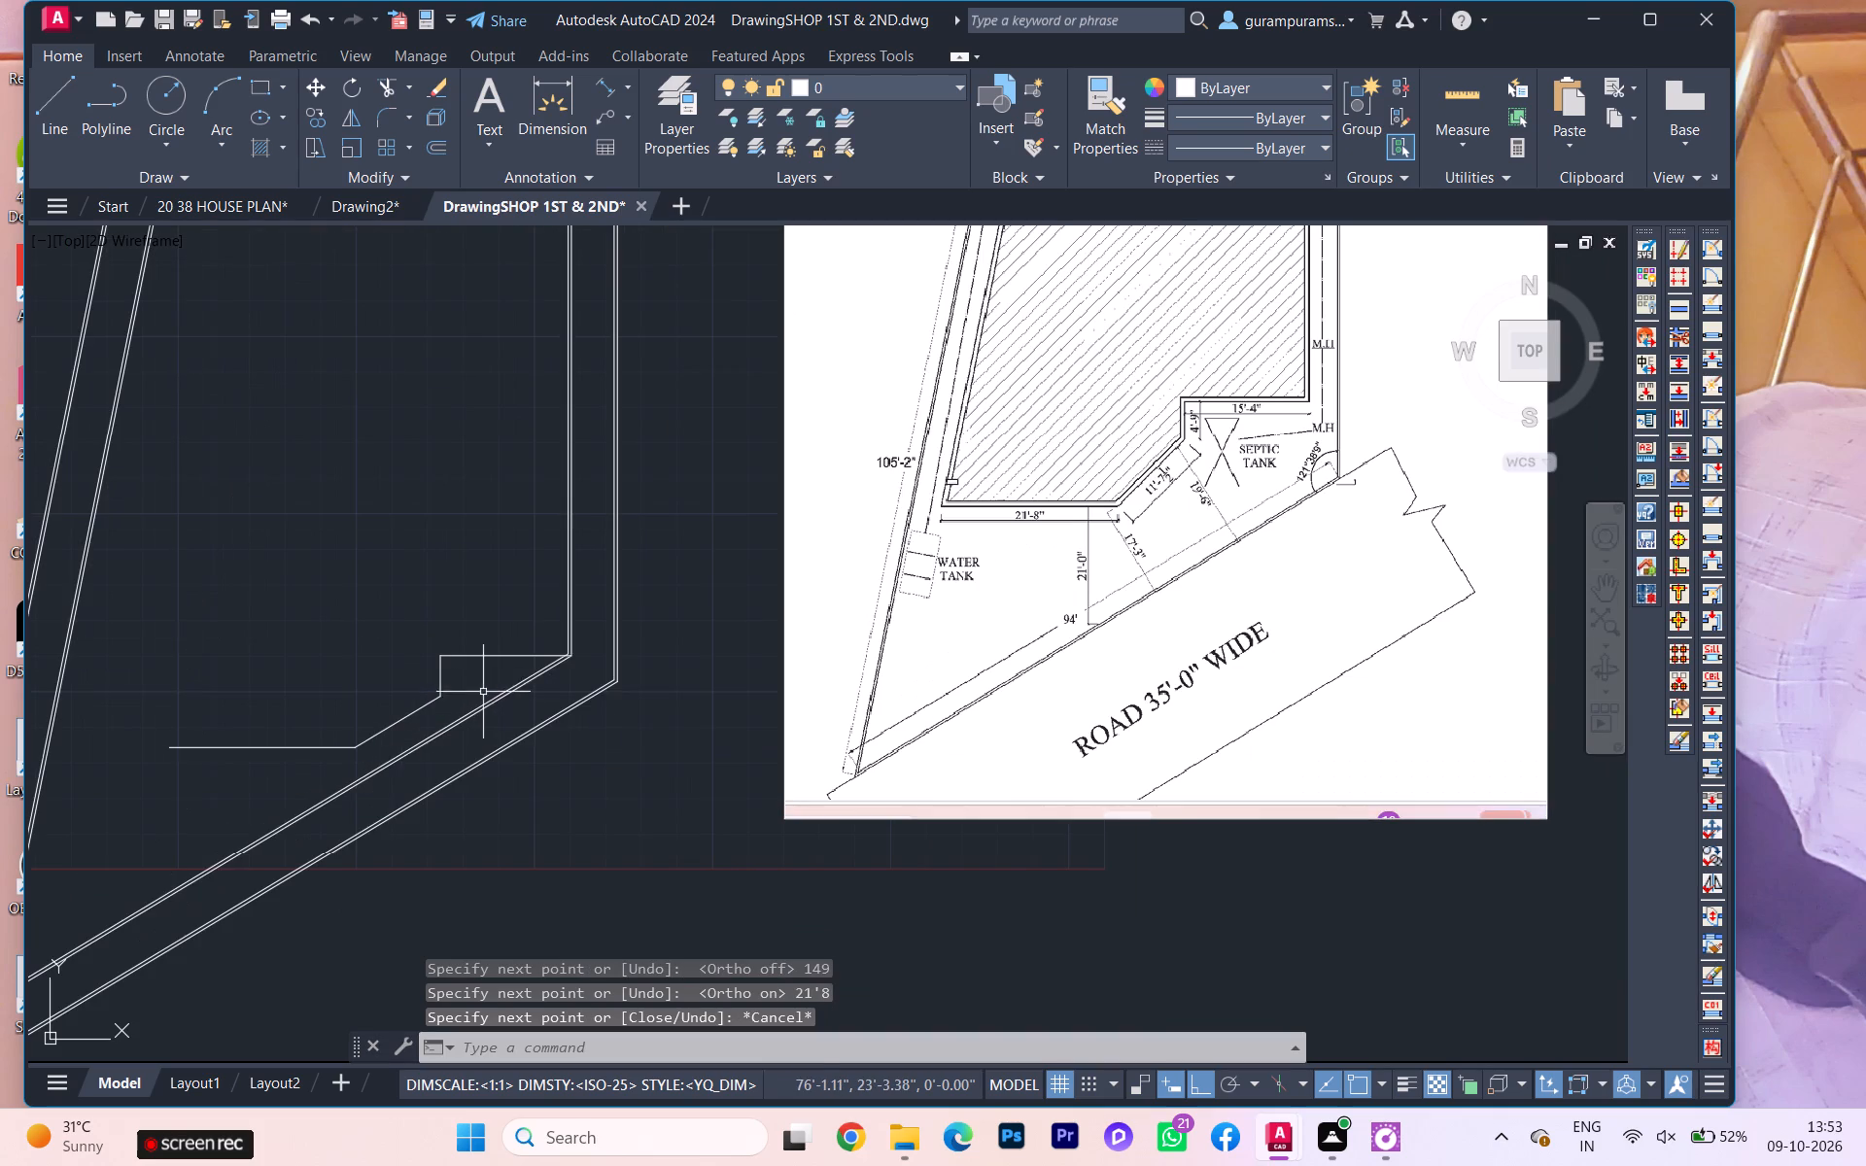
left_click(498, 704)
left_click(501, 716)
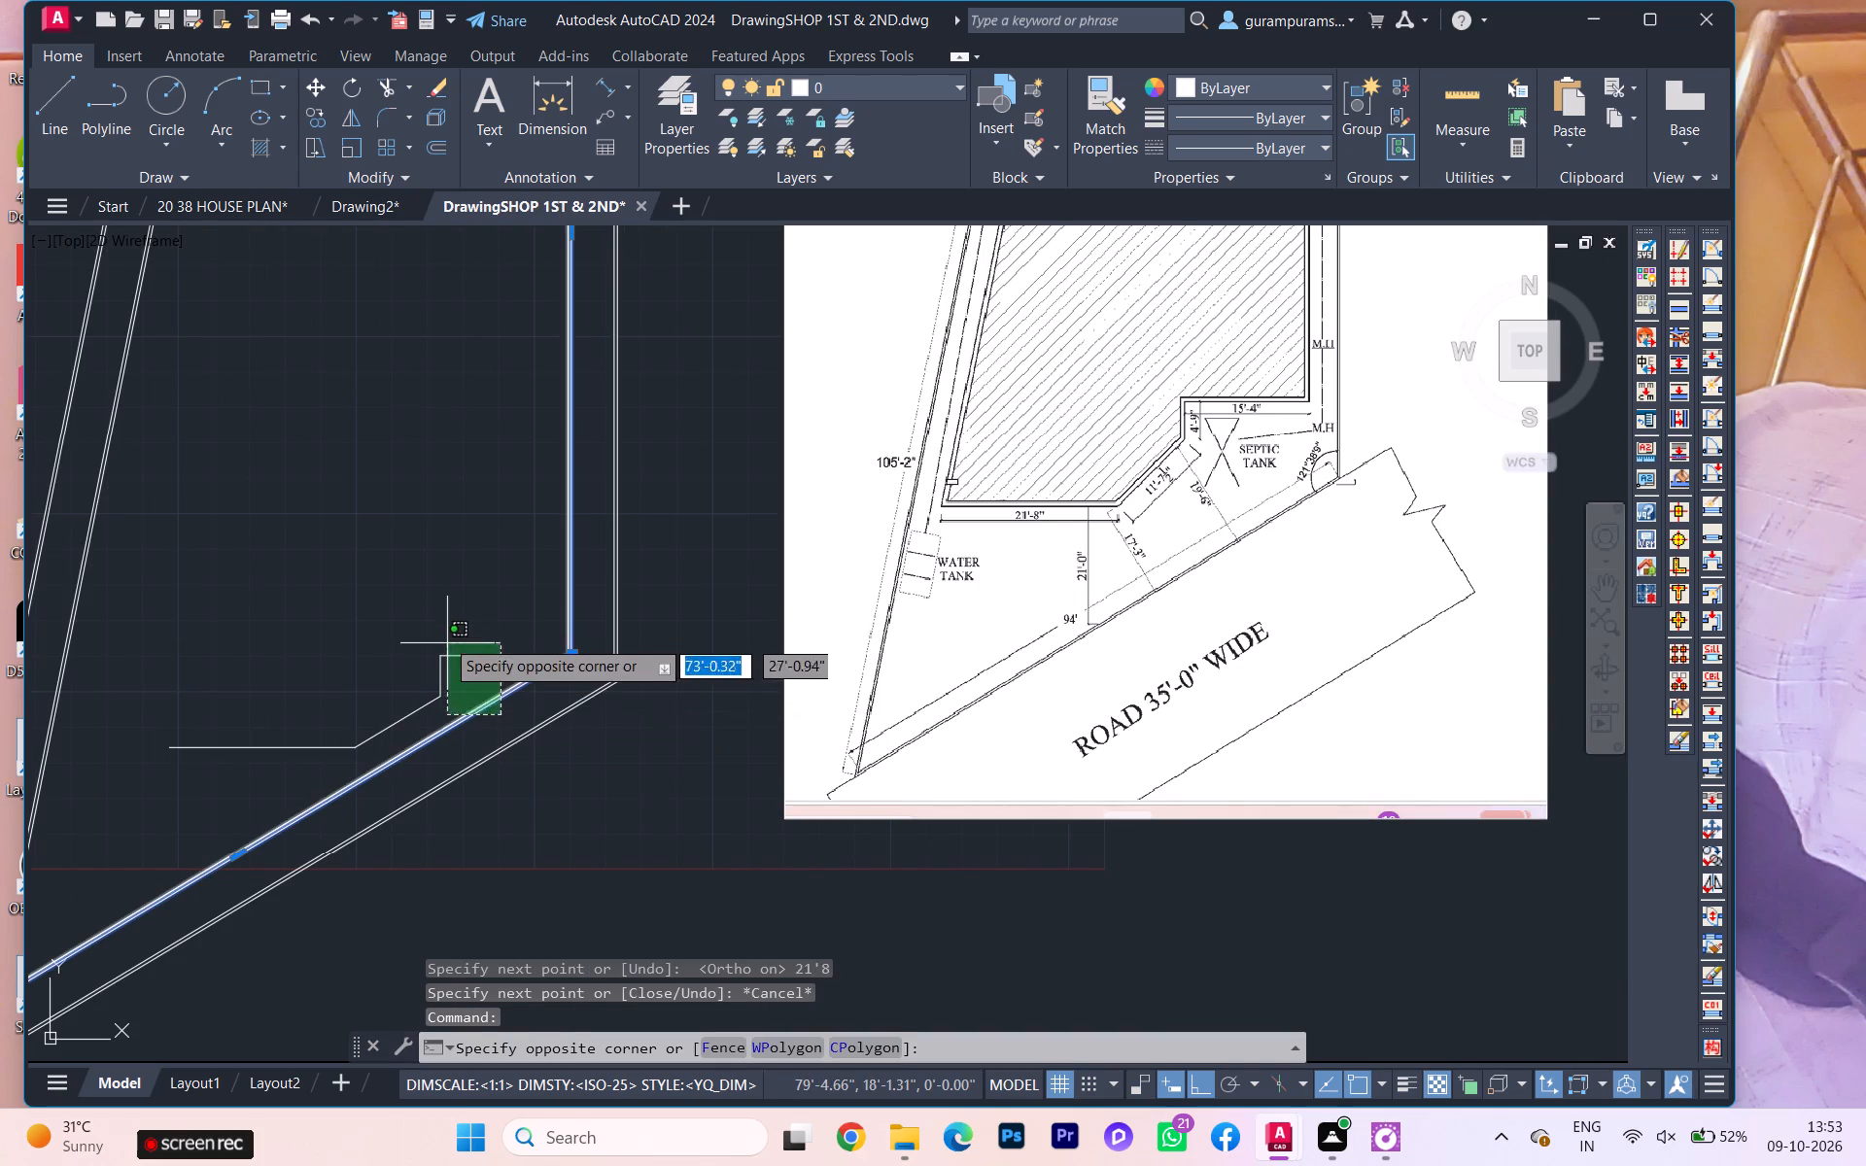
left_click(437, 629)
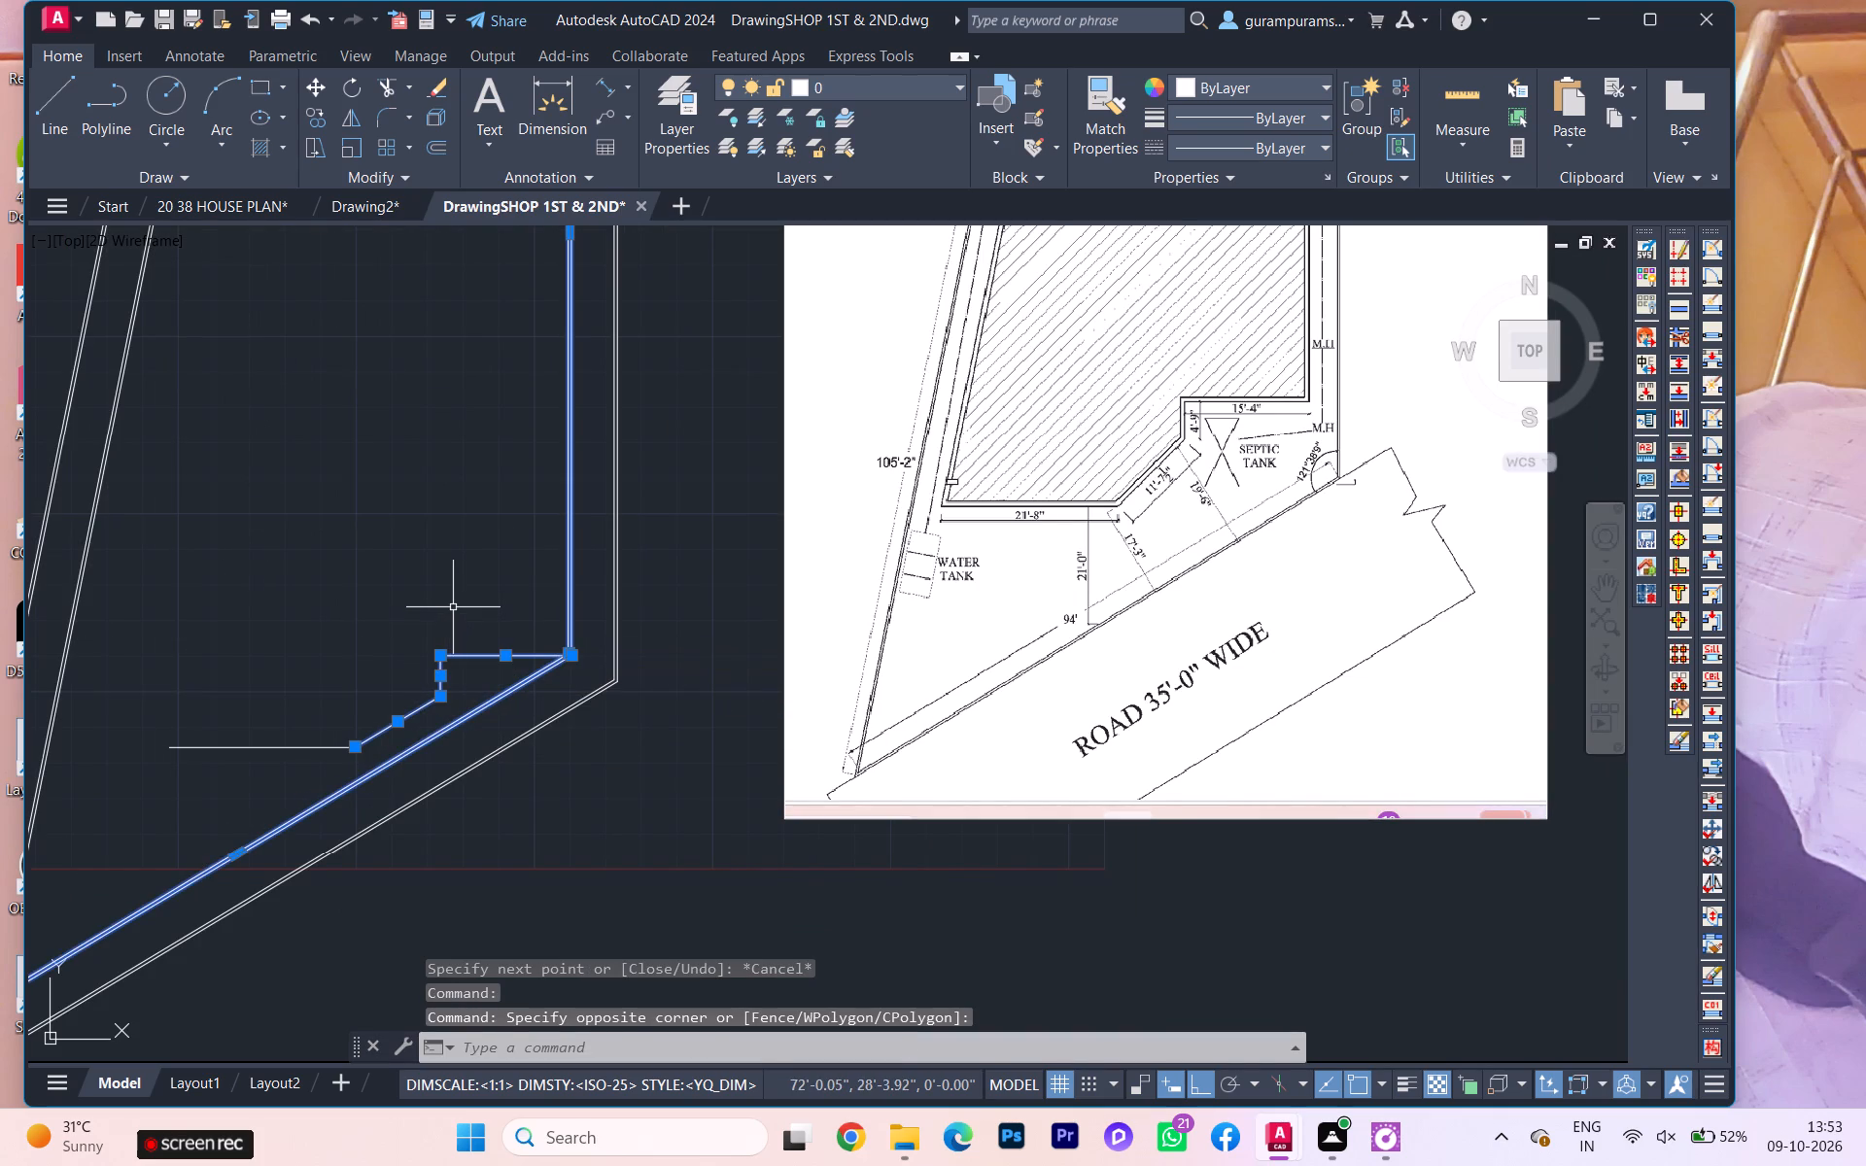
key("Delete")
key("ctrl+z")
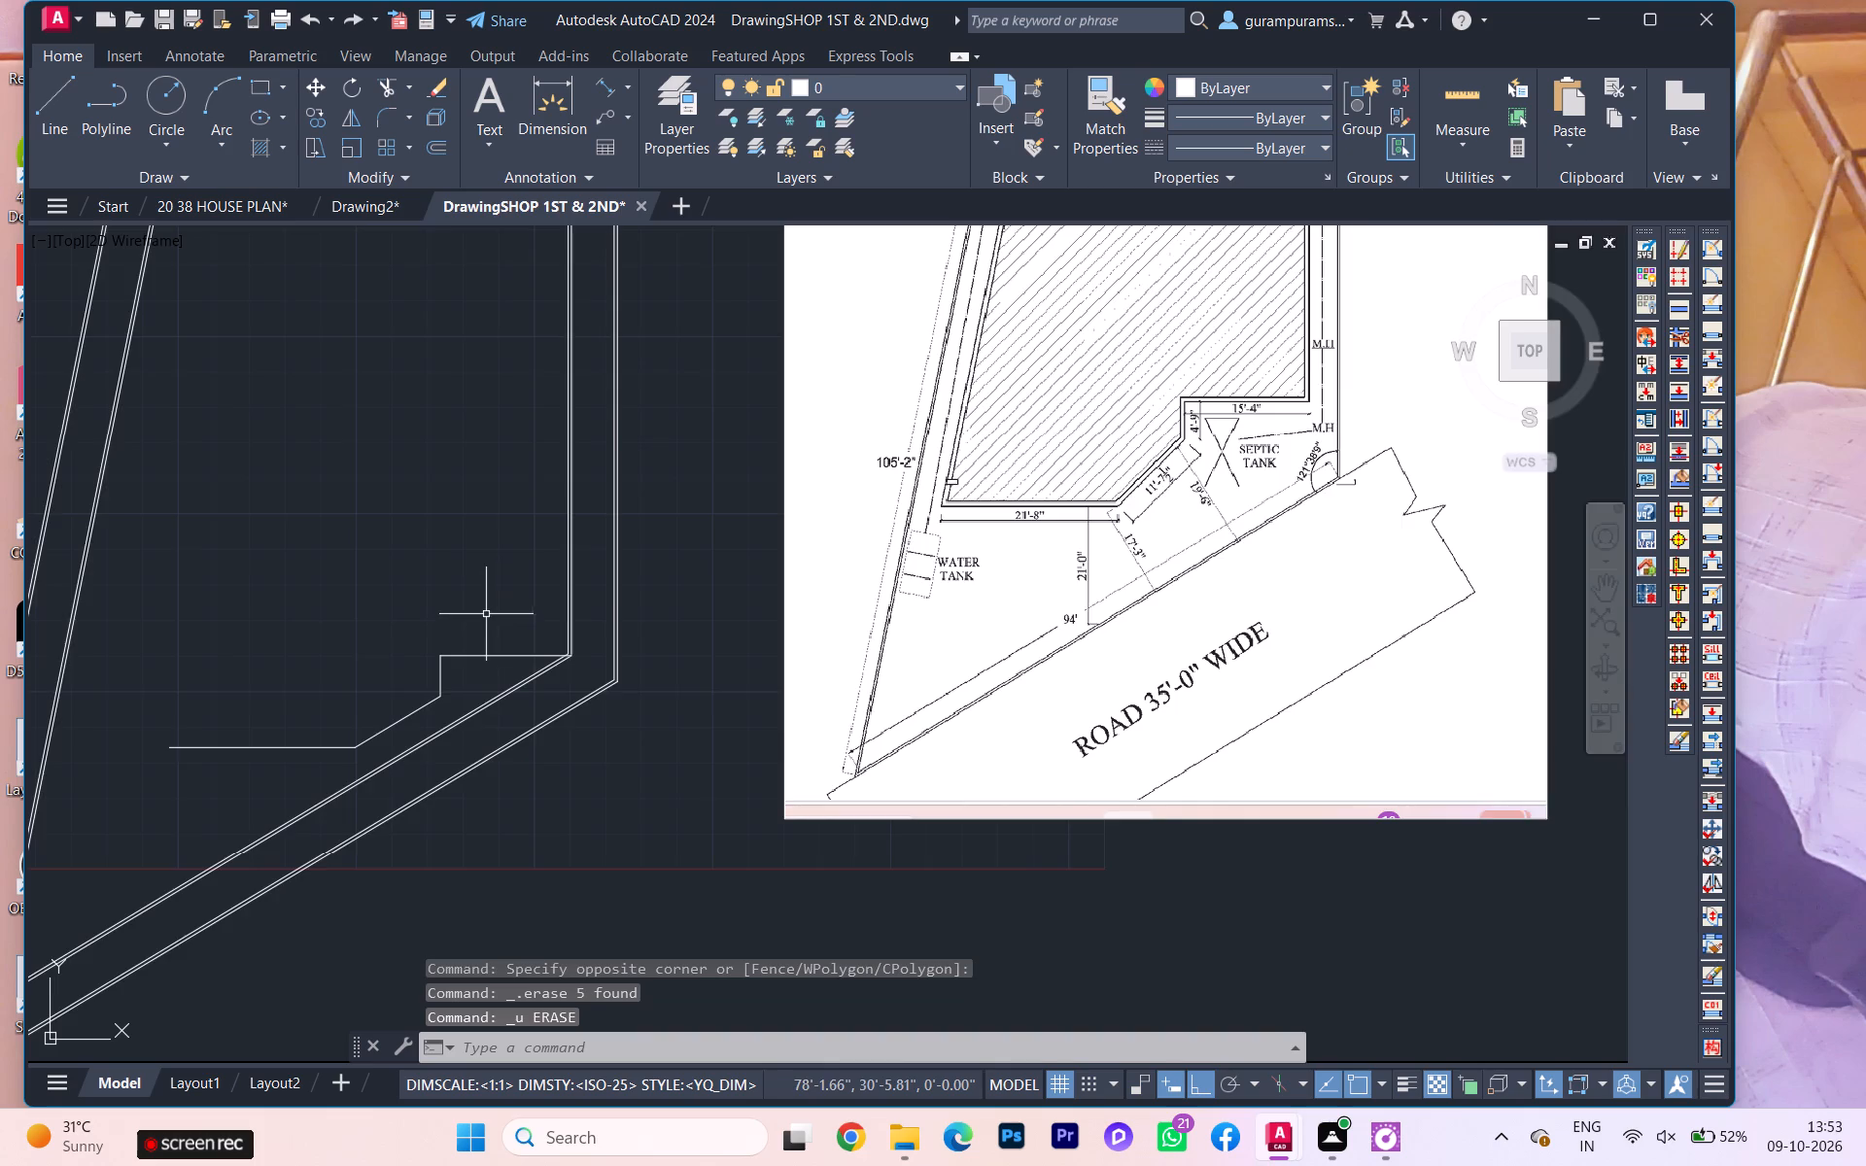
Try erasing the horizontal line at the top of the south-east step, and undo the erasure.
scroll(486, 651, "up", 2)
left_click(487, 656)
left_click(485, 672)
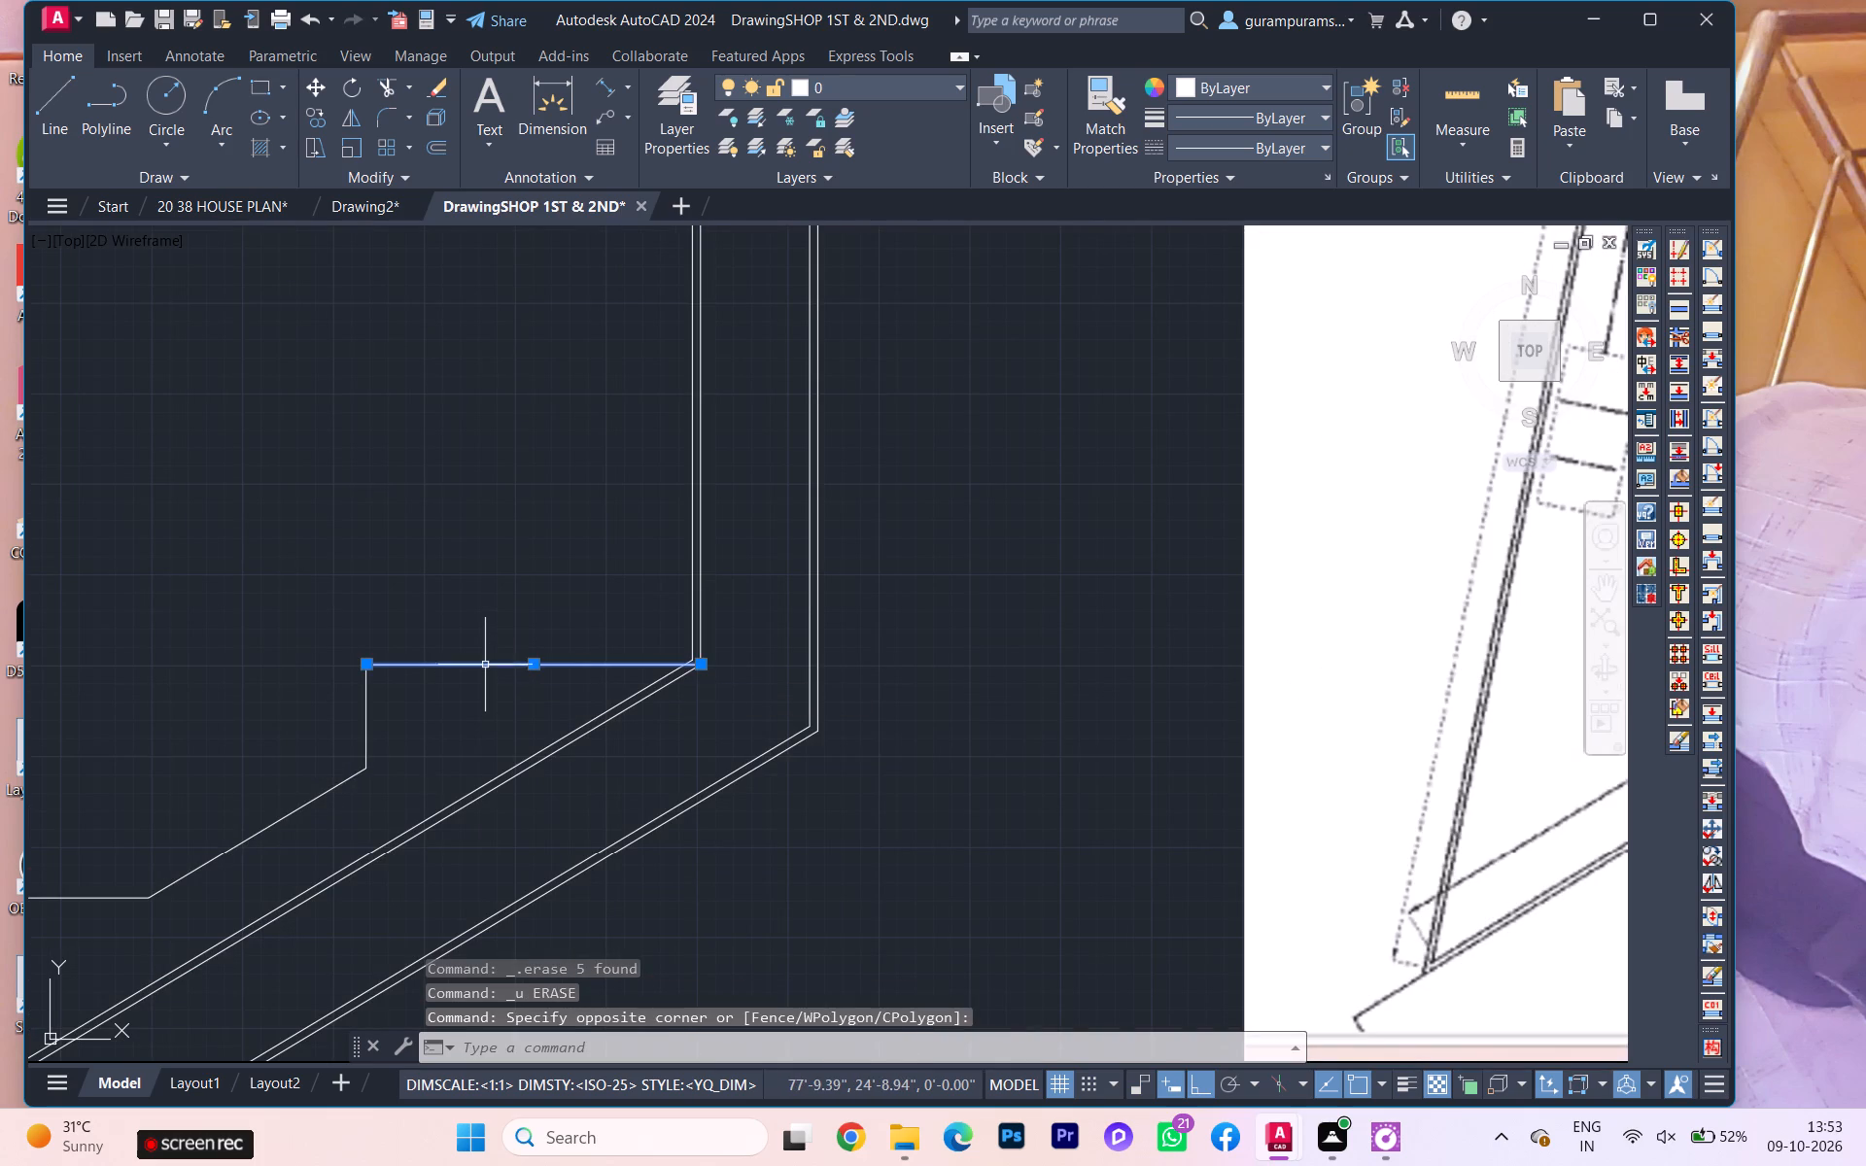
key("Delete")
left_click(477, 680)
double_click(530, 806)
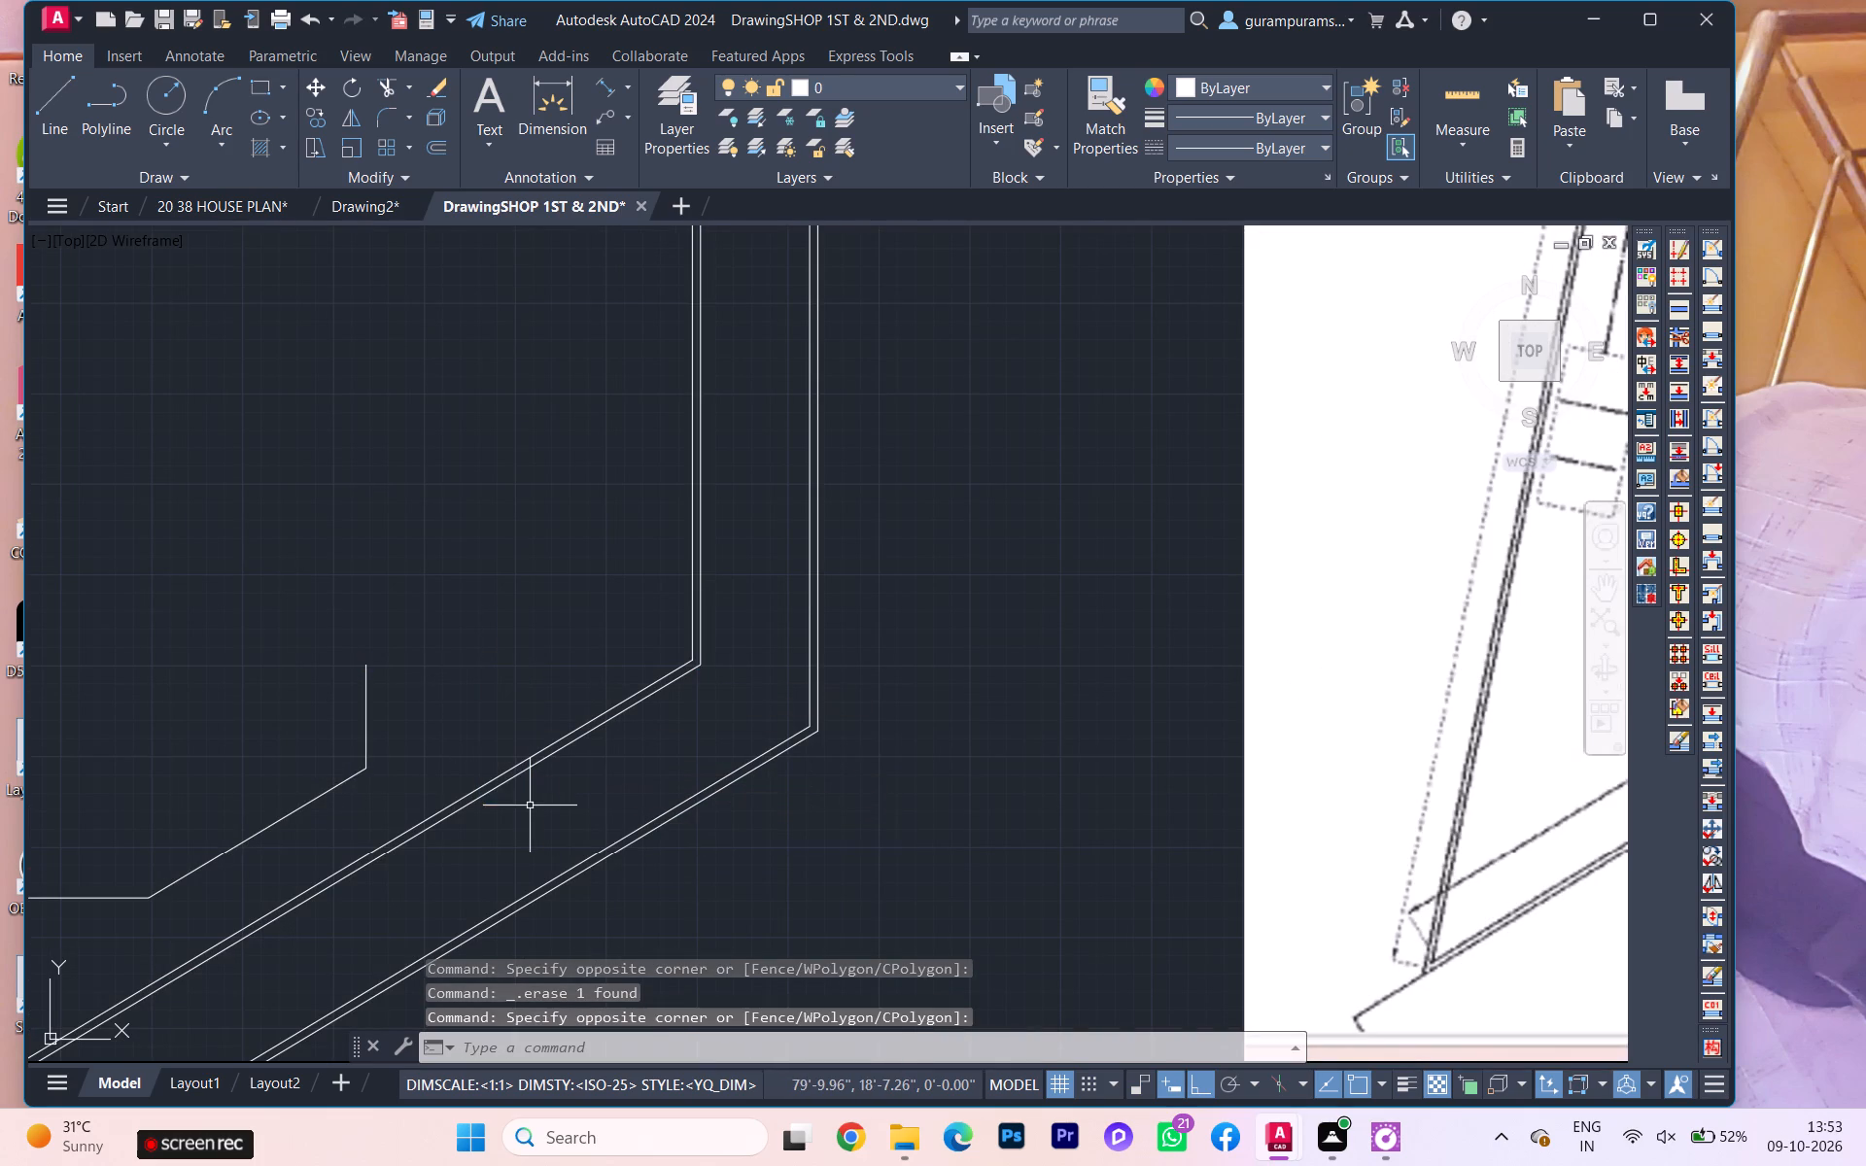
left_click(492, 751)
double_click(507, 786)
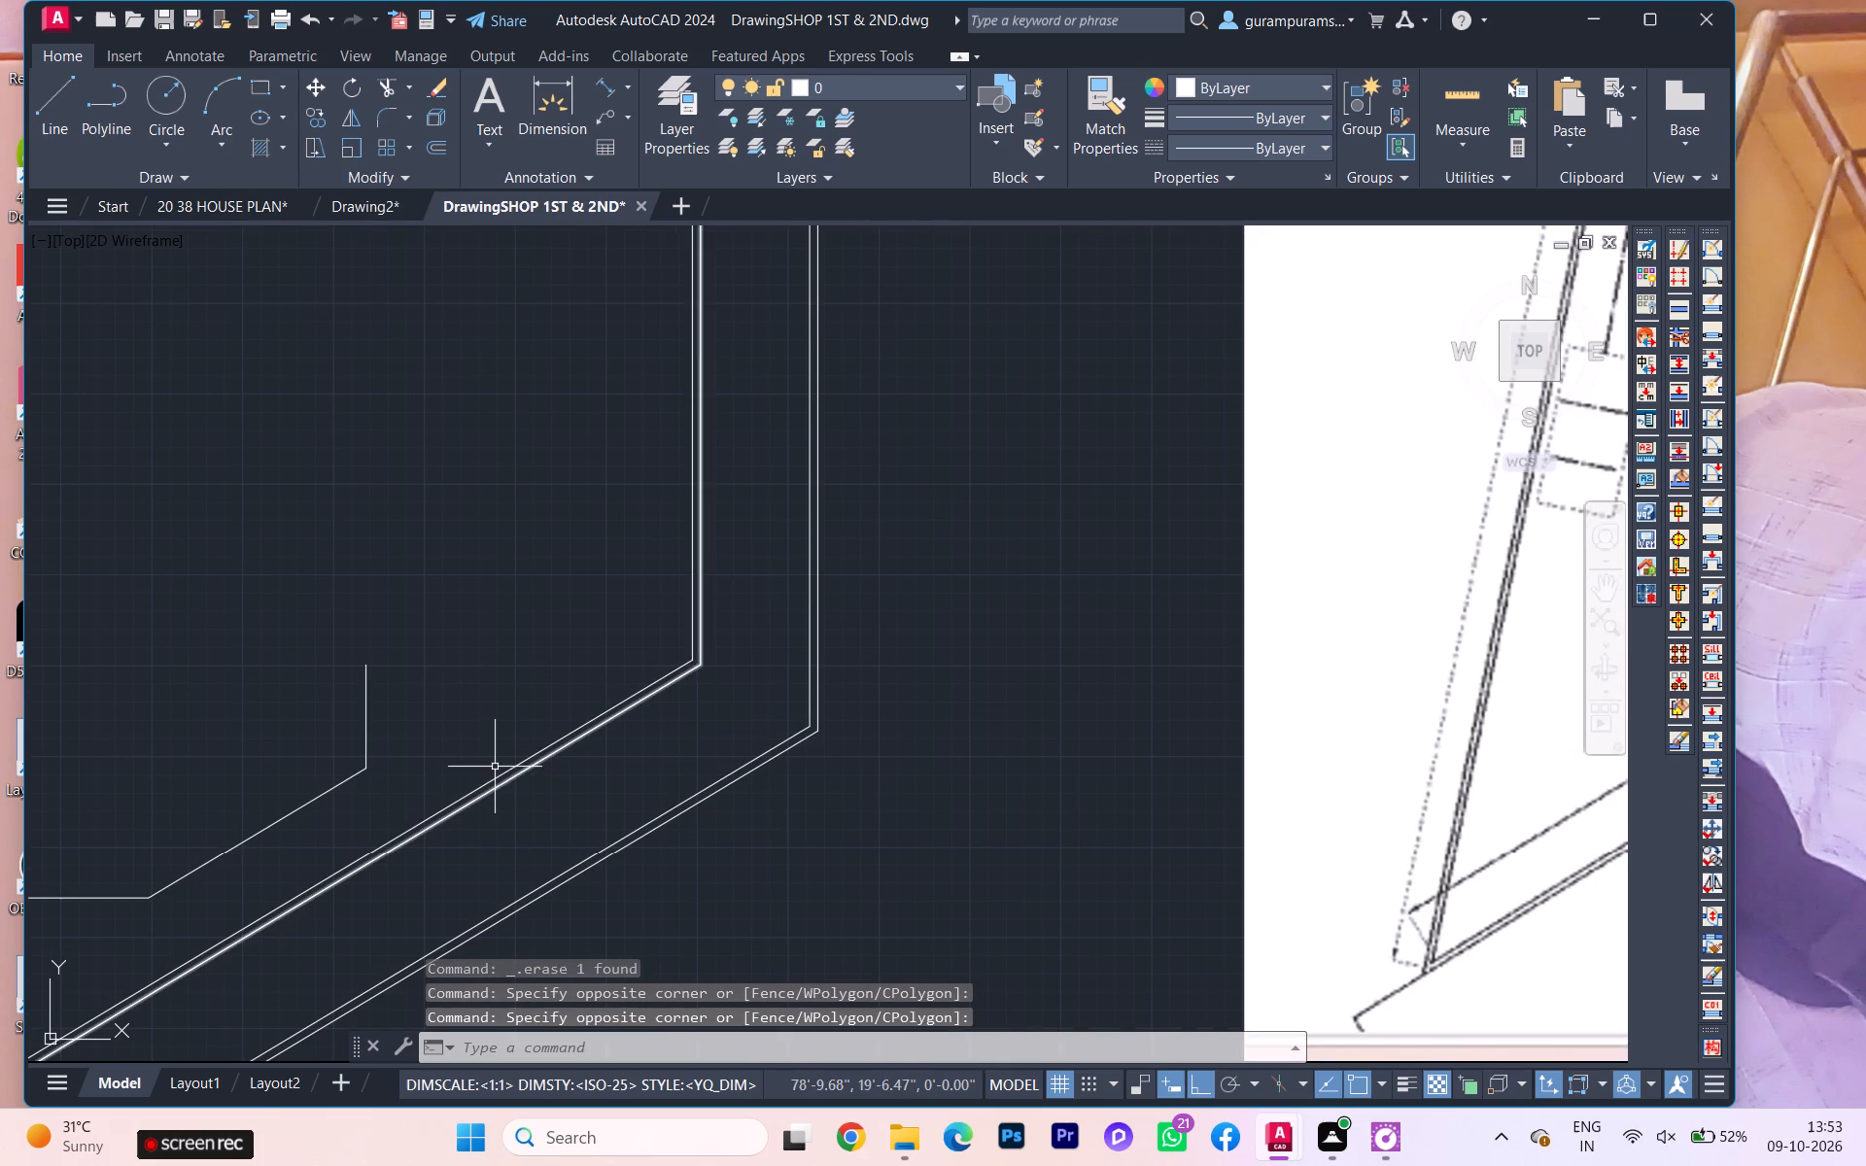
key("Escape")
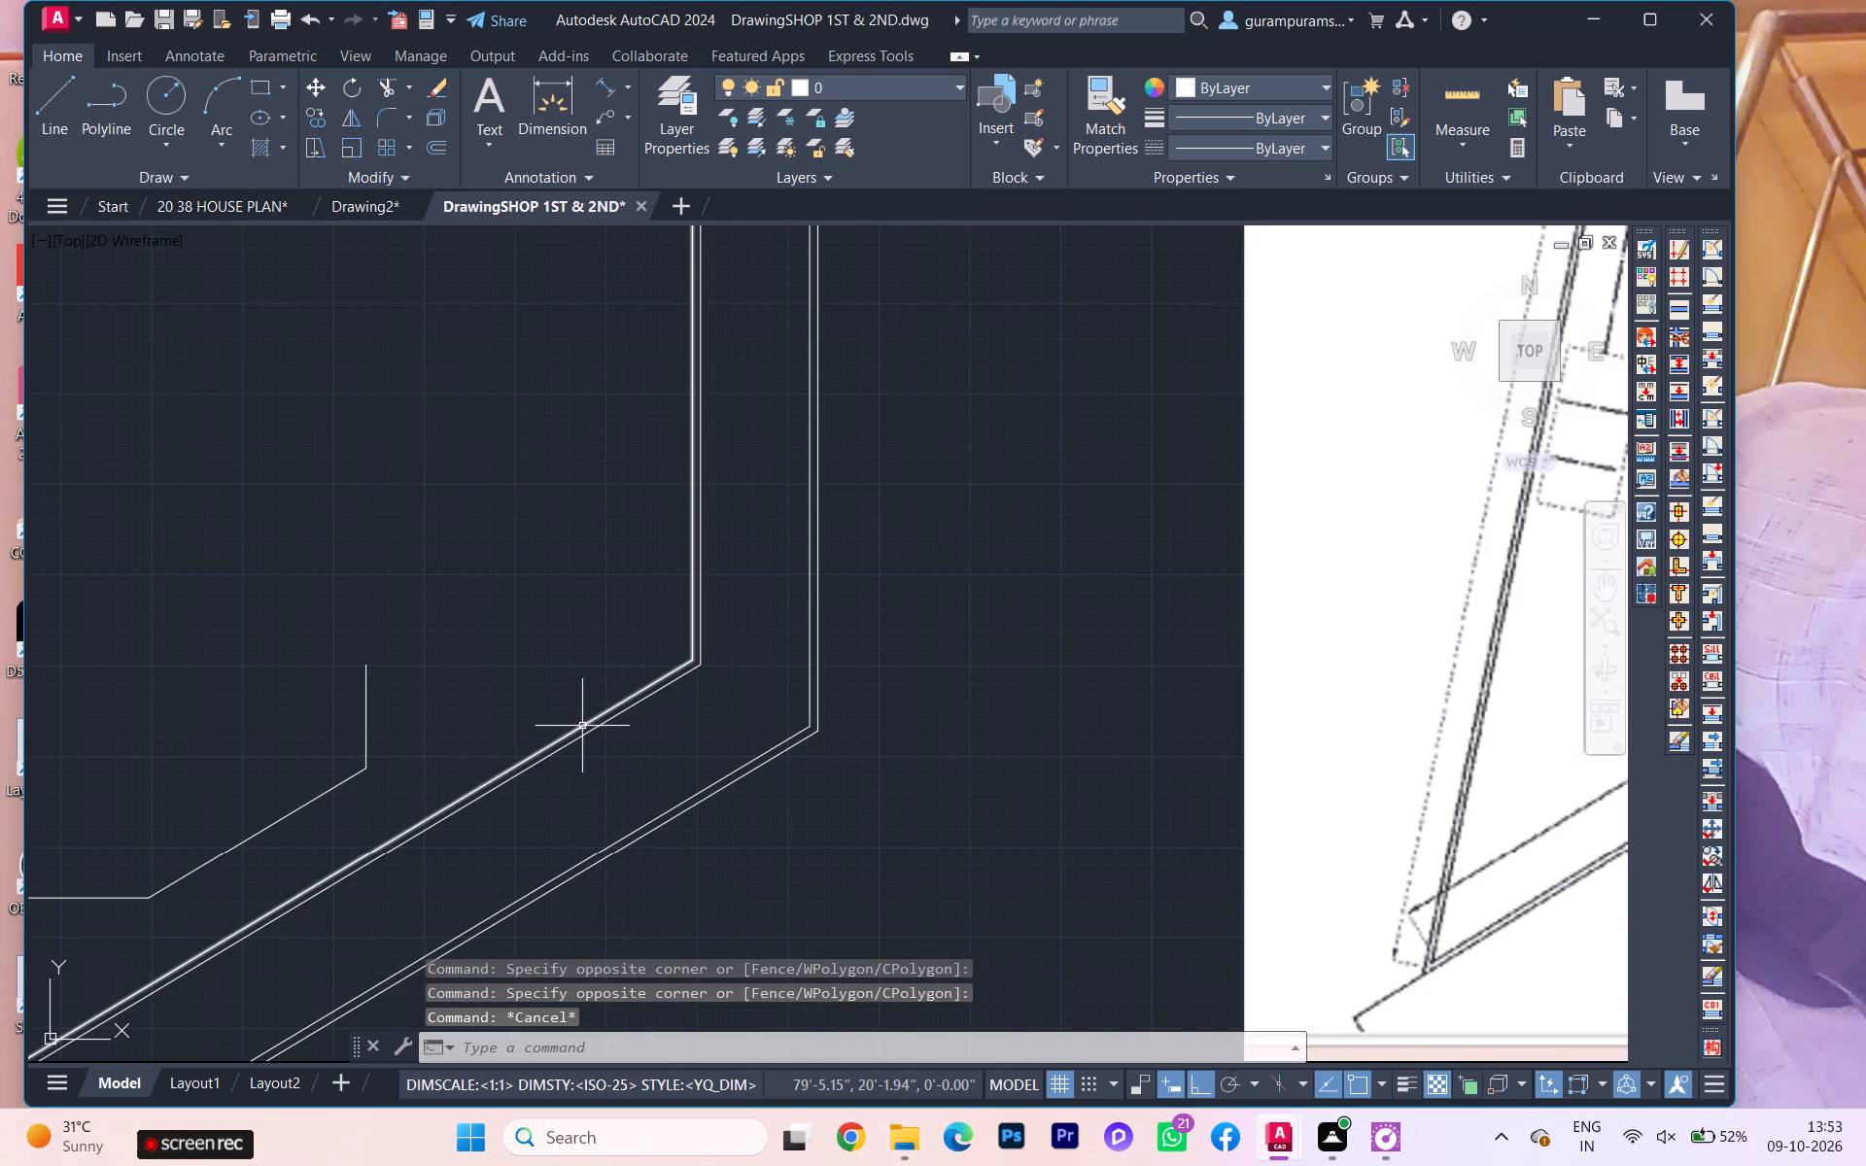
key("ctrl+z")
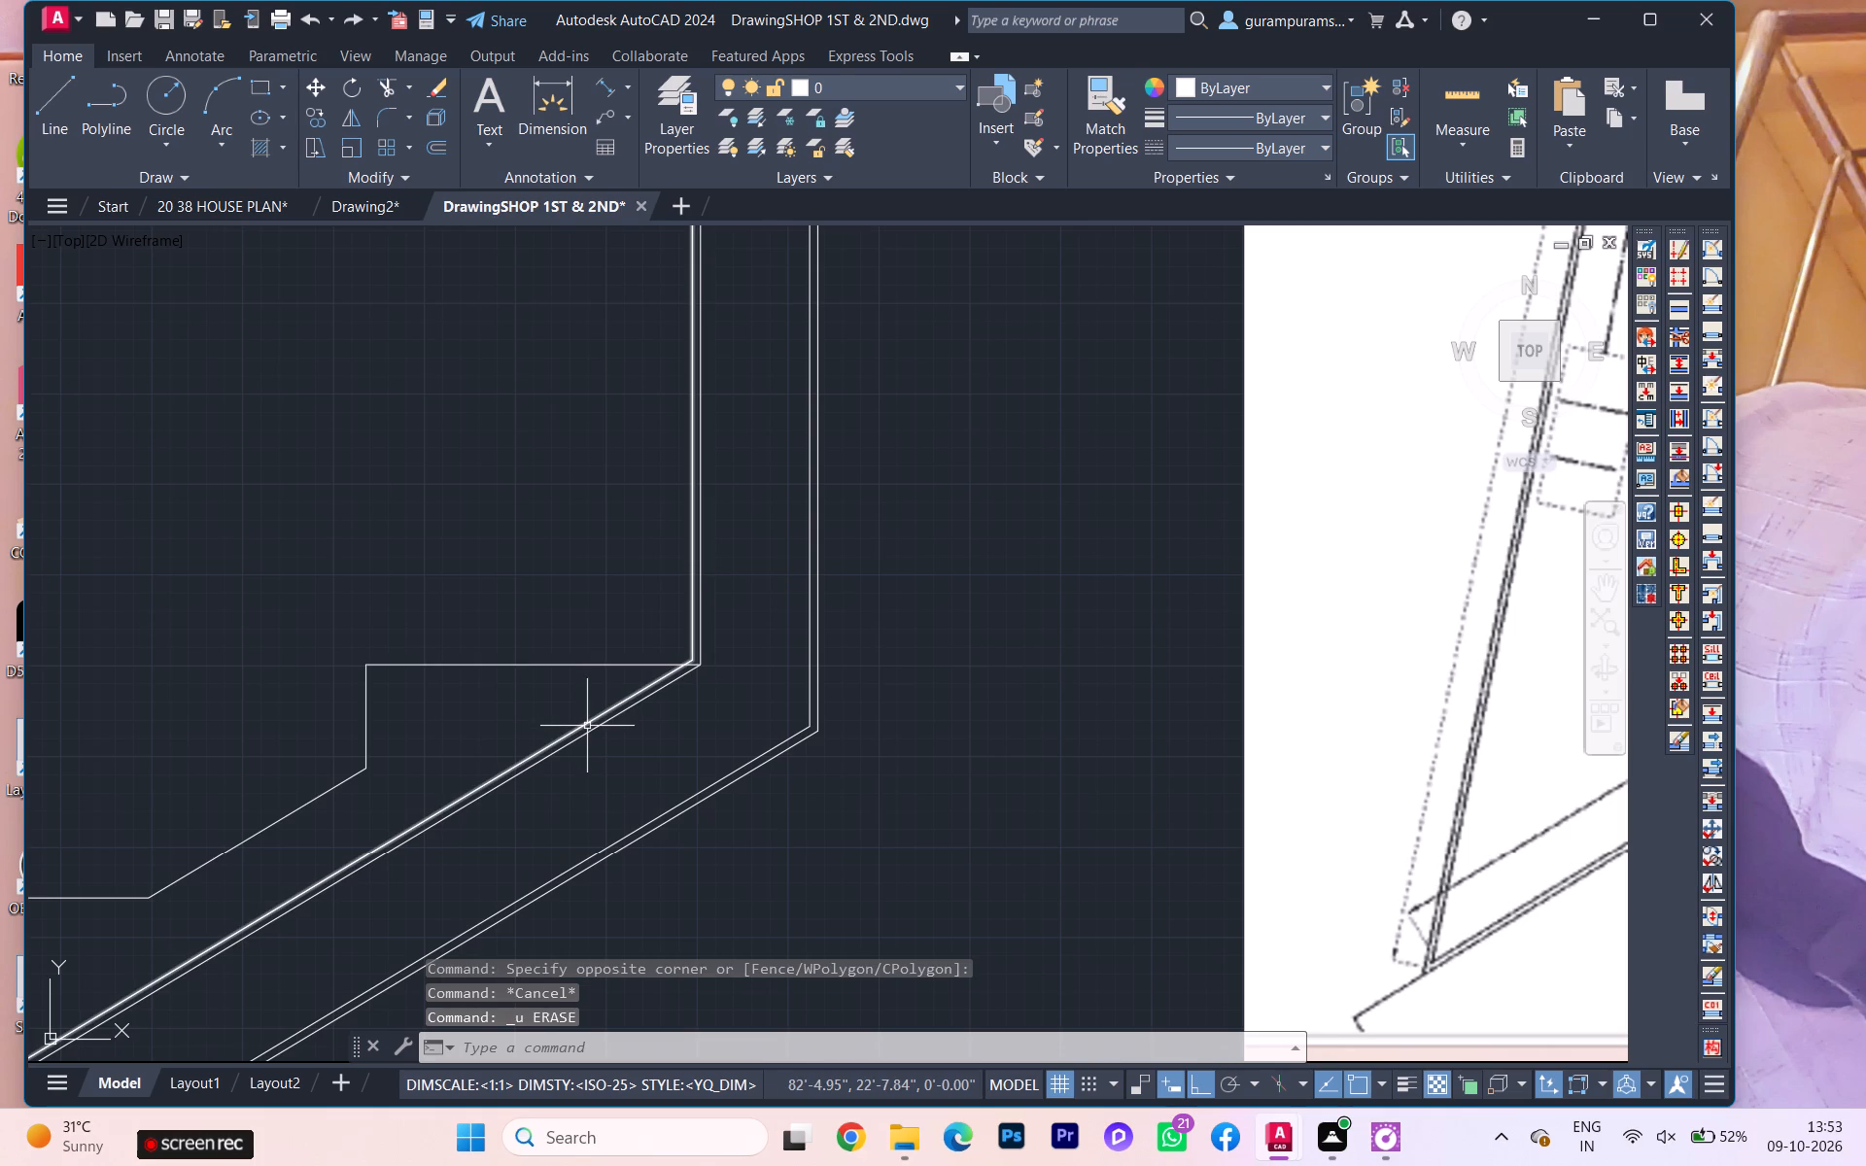
Trim away the inner pair of sloped road-side lines below the stepped building outline.
key("t")
key("r")
key("r")
key("BackSpace")
left_click(666, 768)
left_click(610, 759)
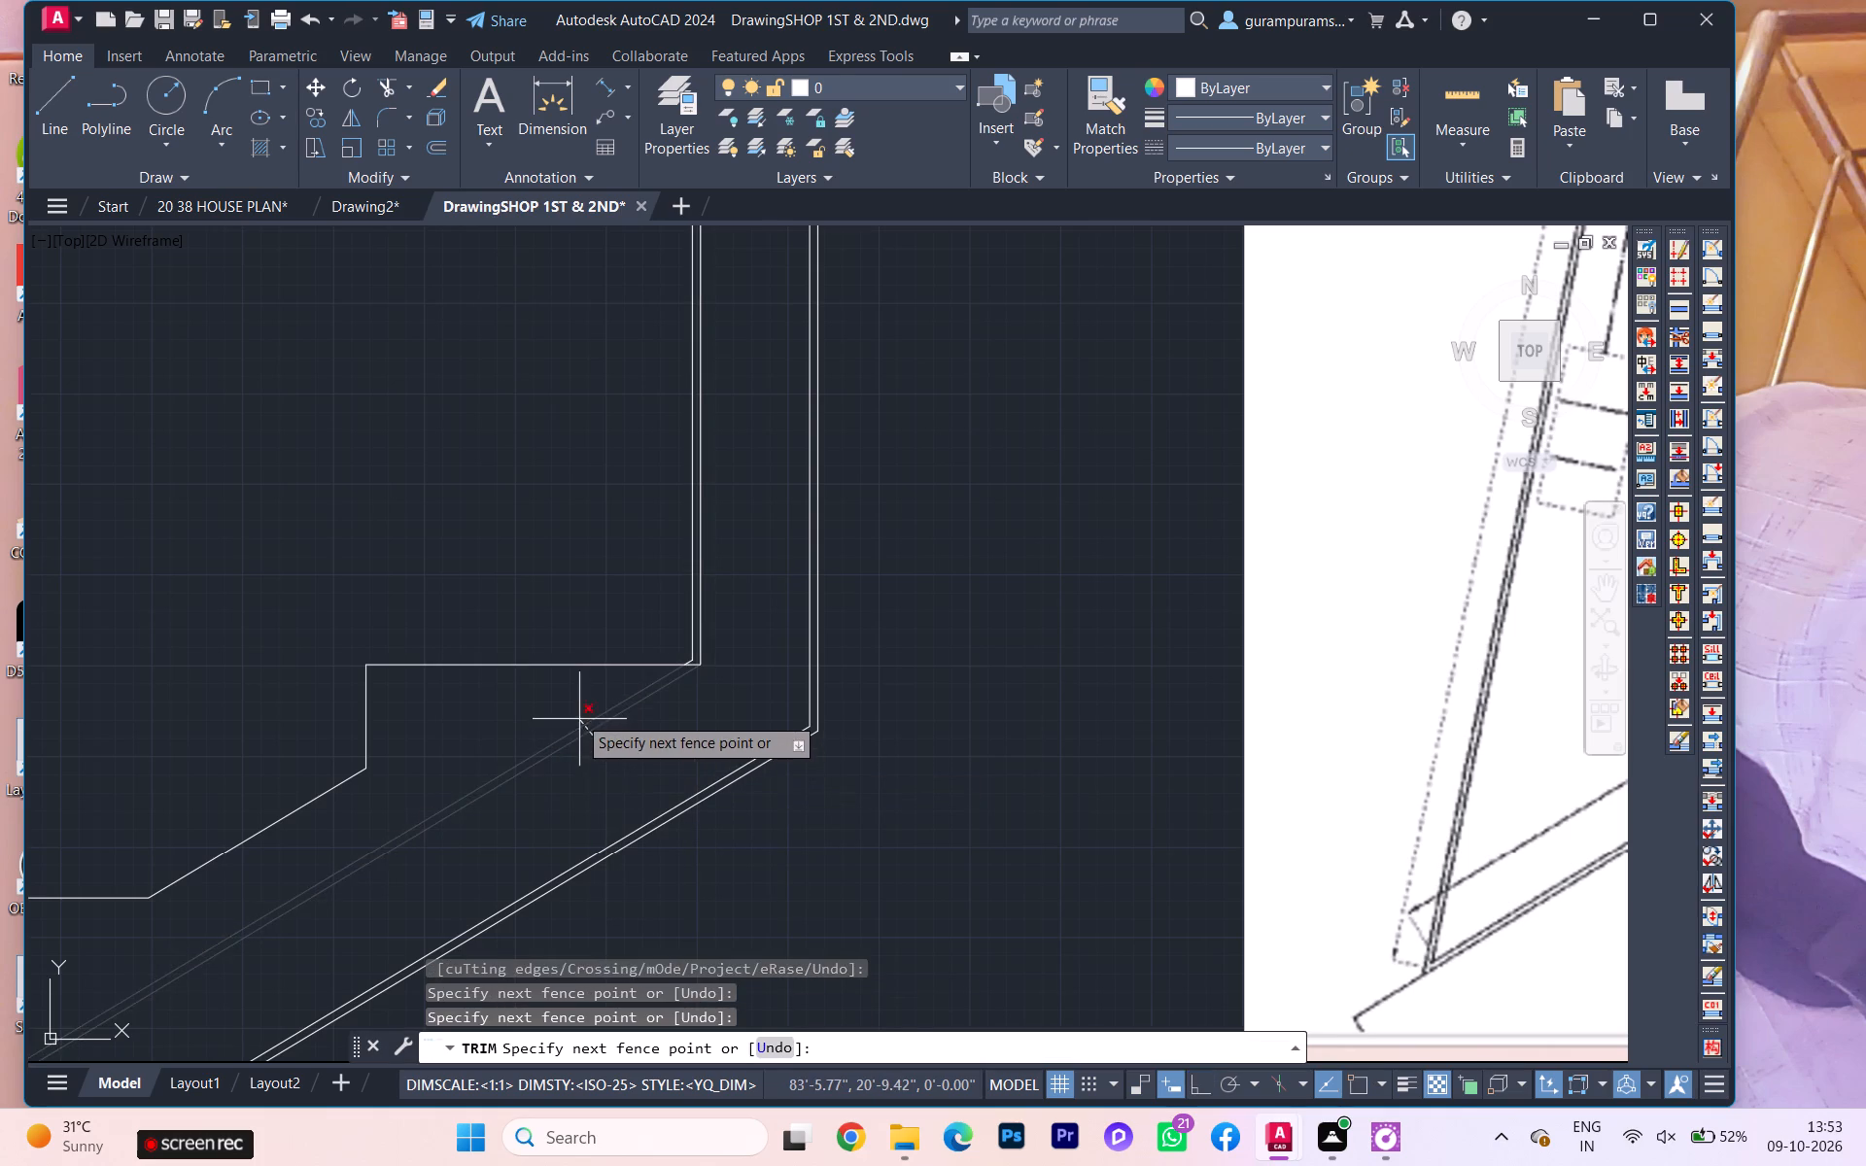
left_click(577, 714)
left_click(492, 727)
Examine the reference plan's building area, east side space and south-east corner around the septic tank against the trimmed outline.
scroll(481, 745, "down", 2)
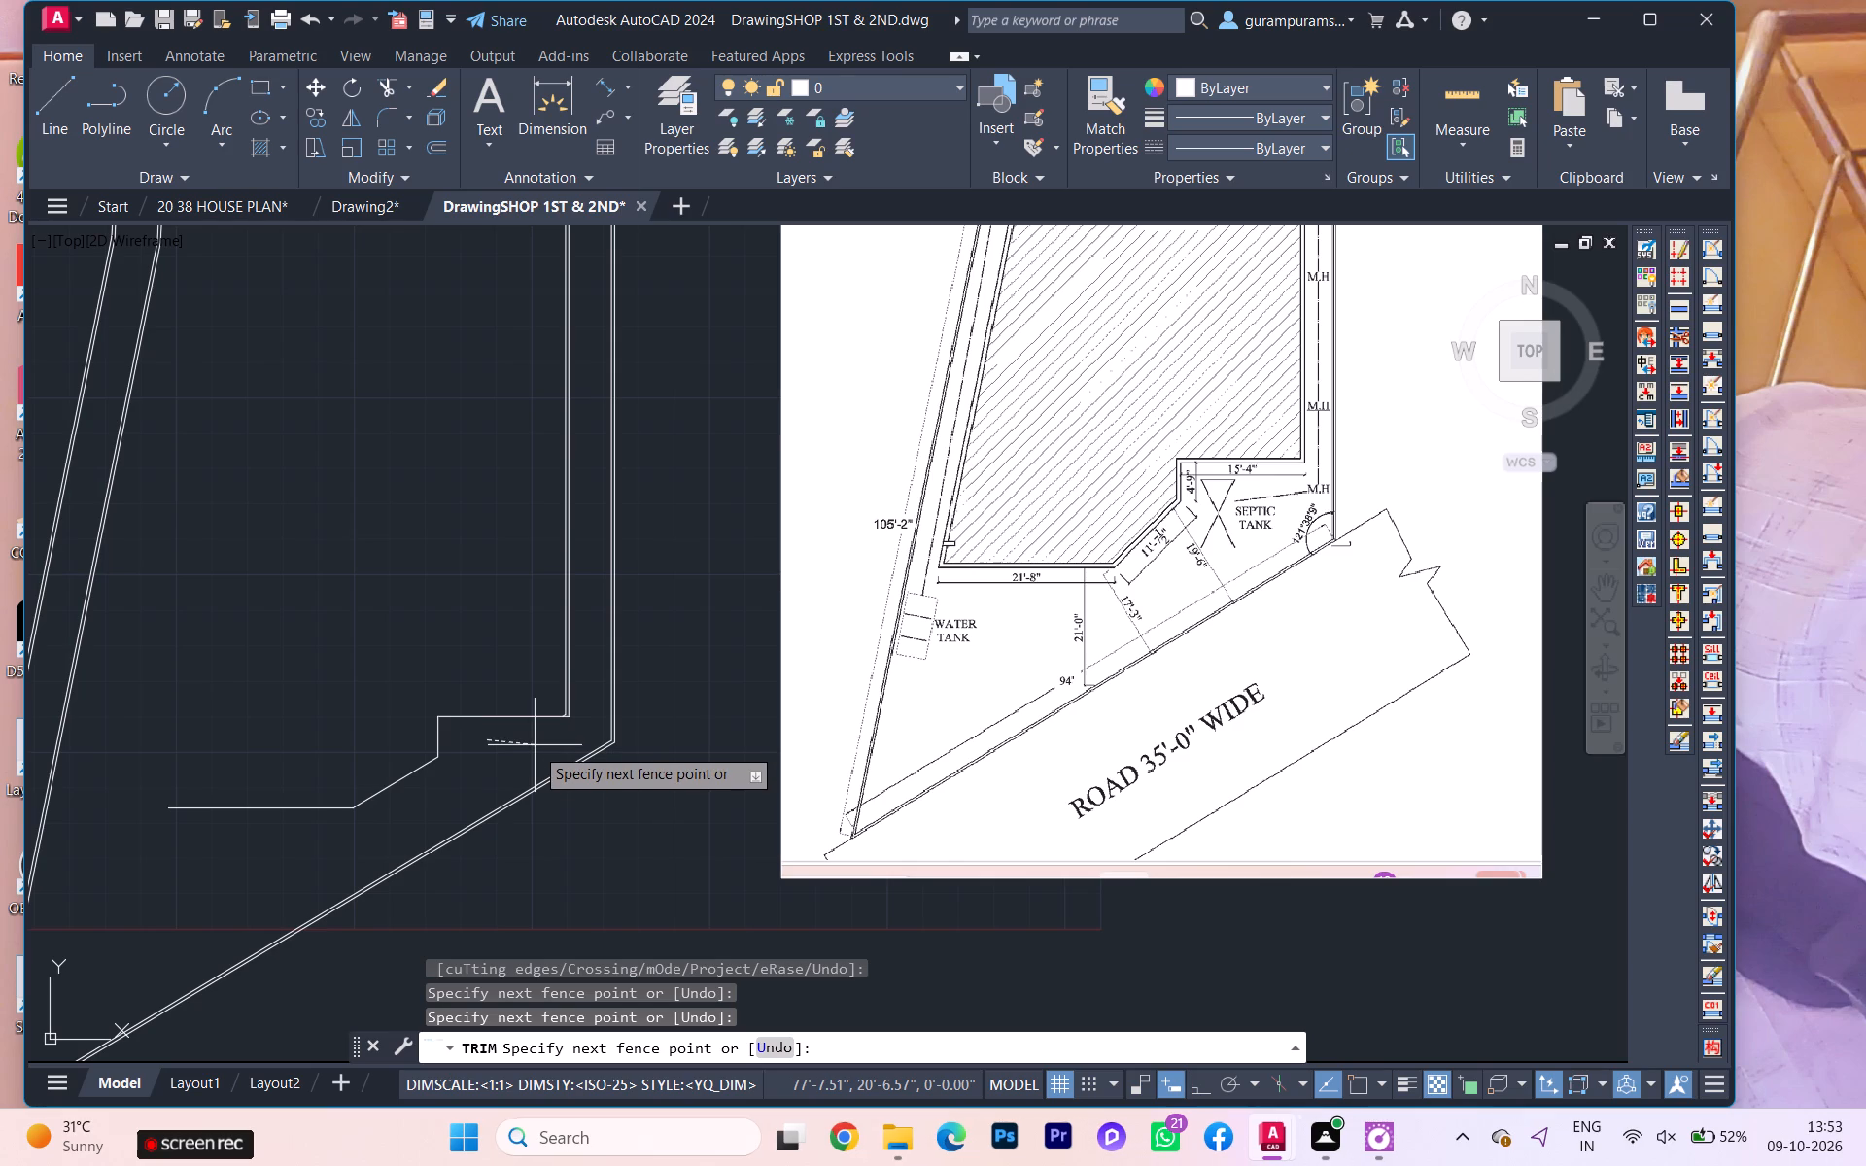
scroll(535, 747, "down", 1)
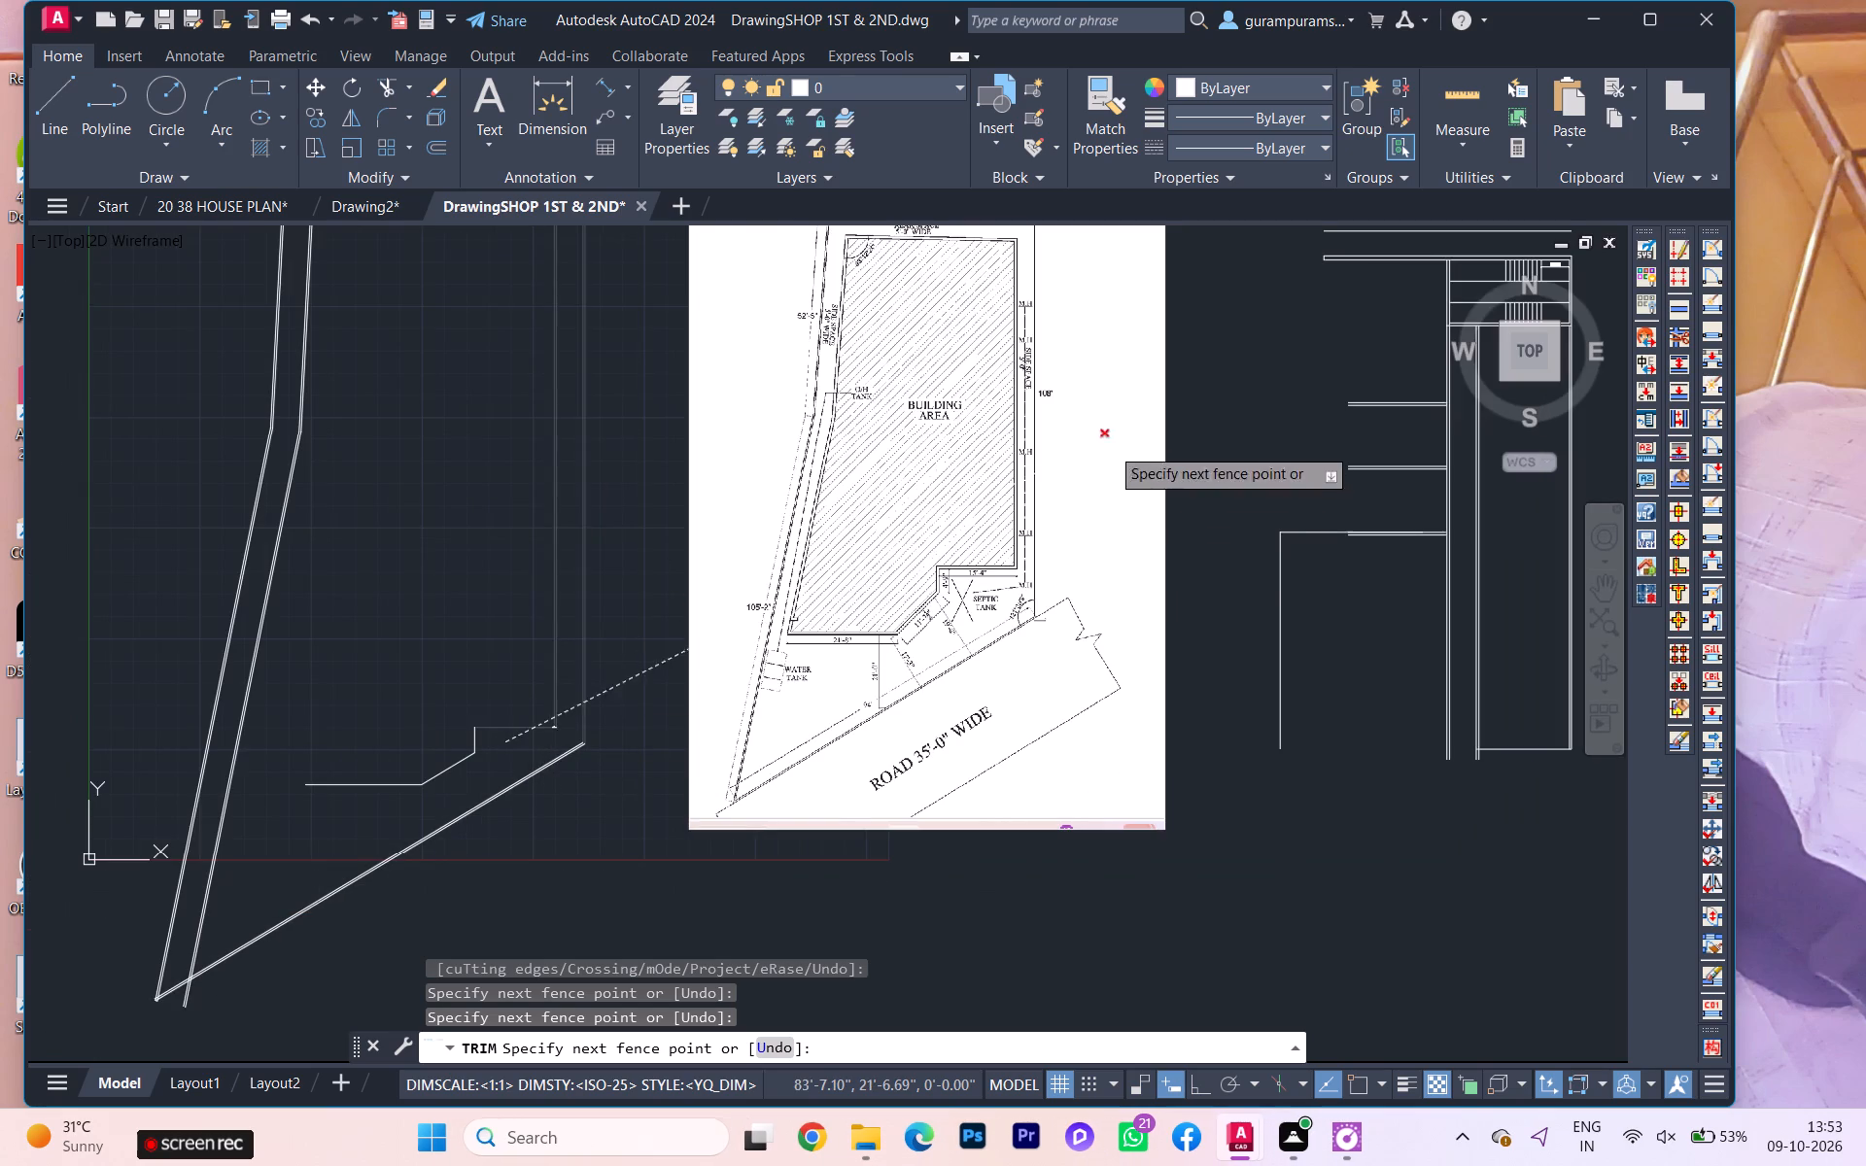
scroll(1052, 553, "up", 2)
scroll(1036, 573, "down", 2)
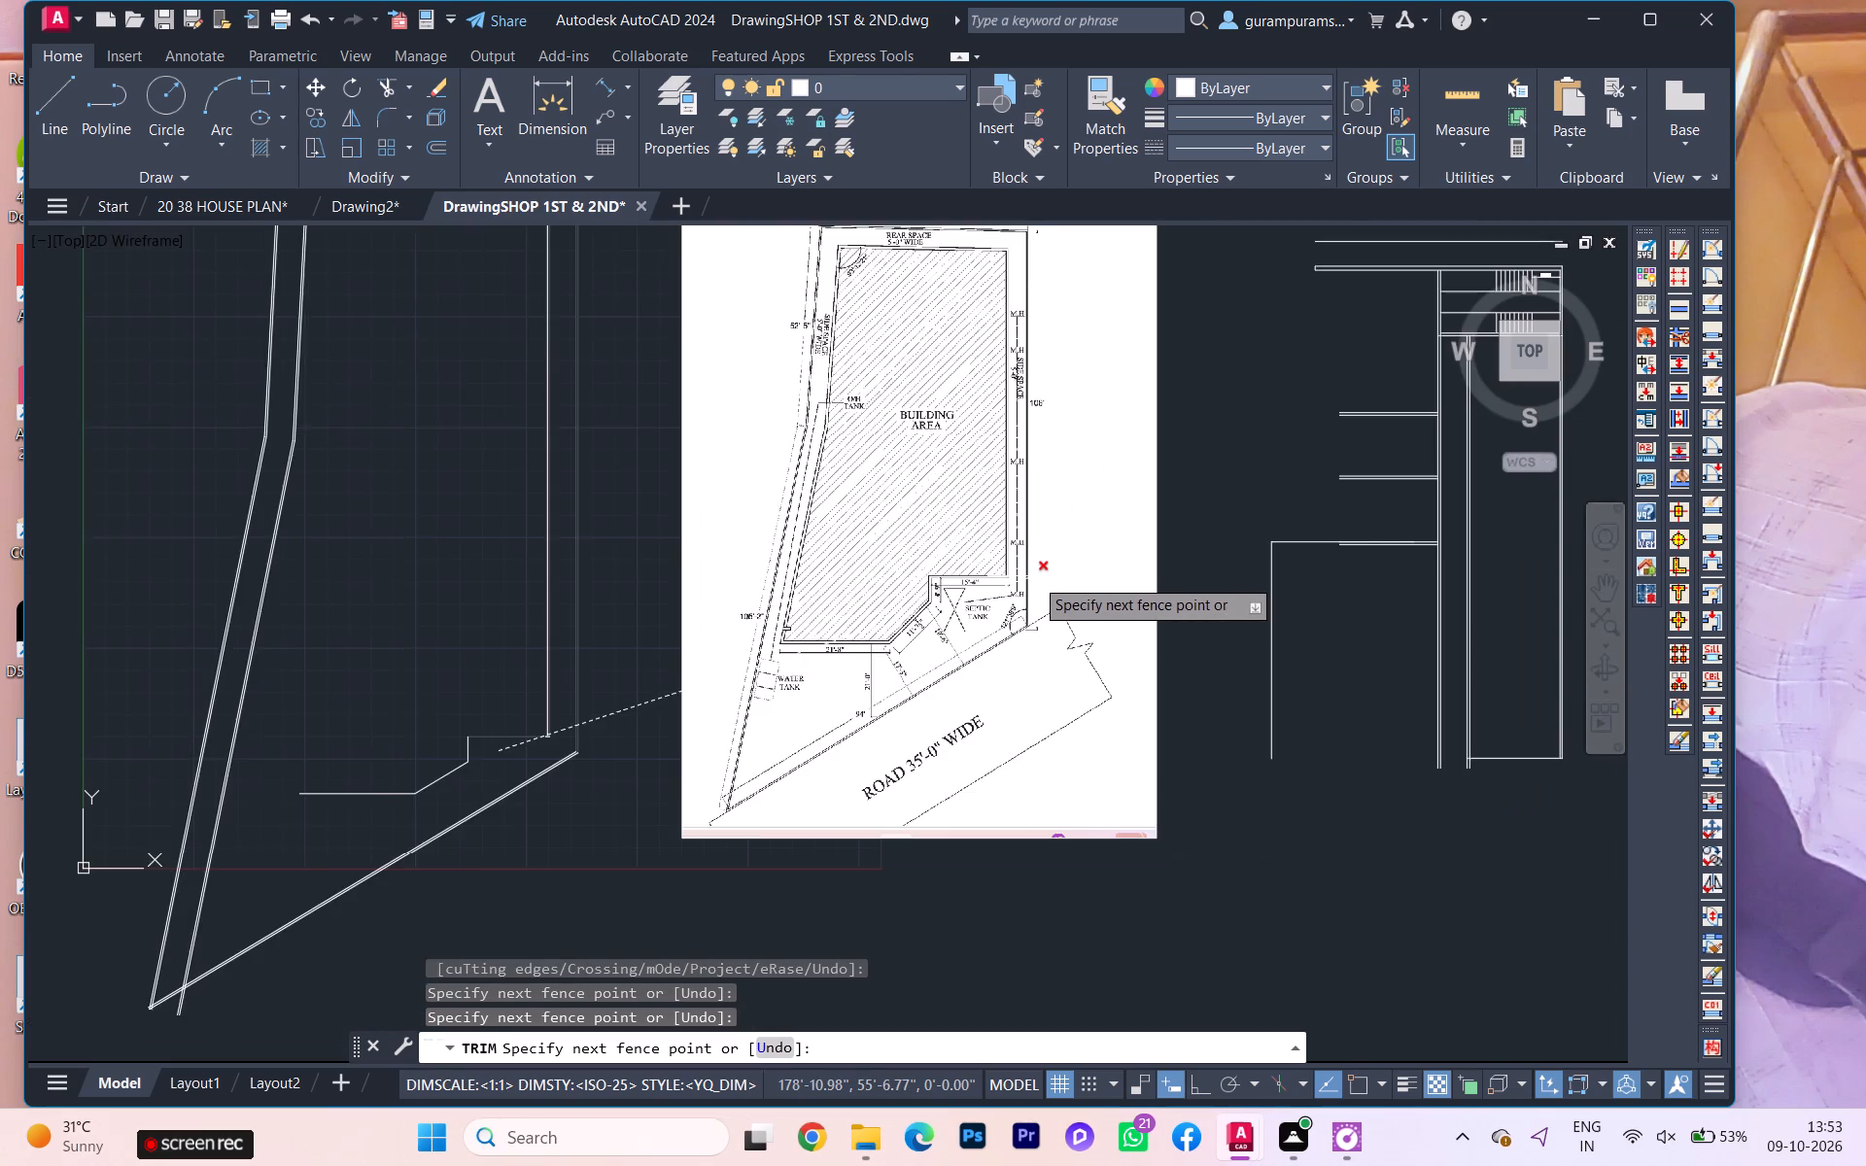
middle_click_drag(1034, 577, 1002, 651)
scroll(1033, 578, "down", 1)
scroll(1003, 643, "up", 3)
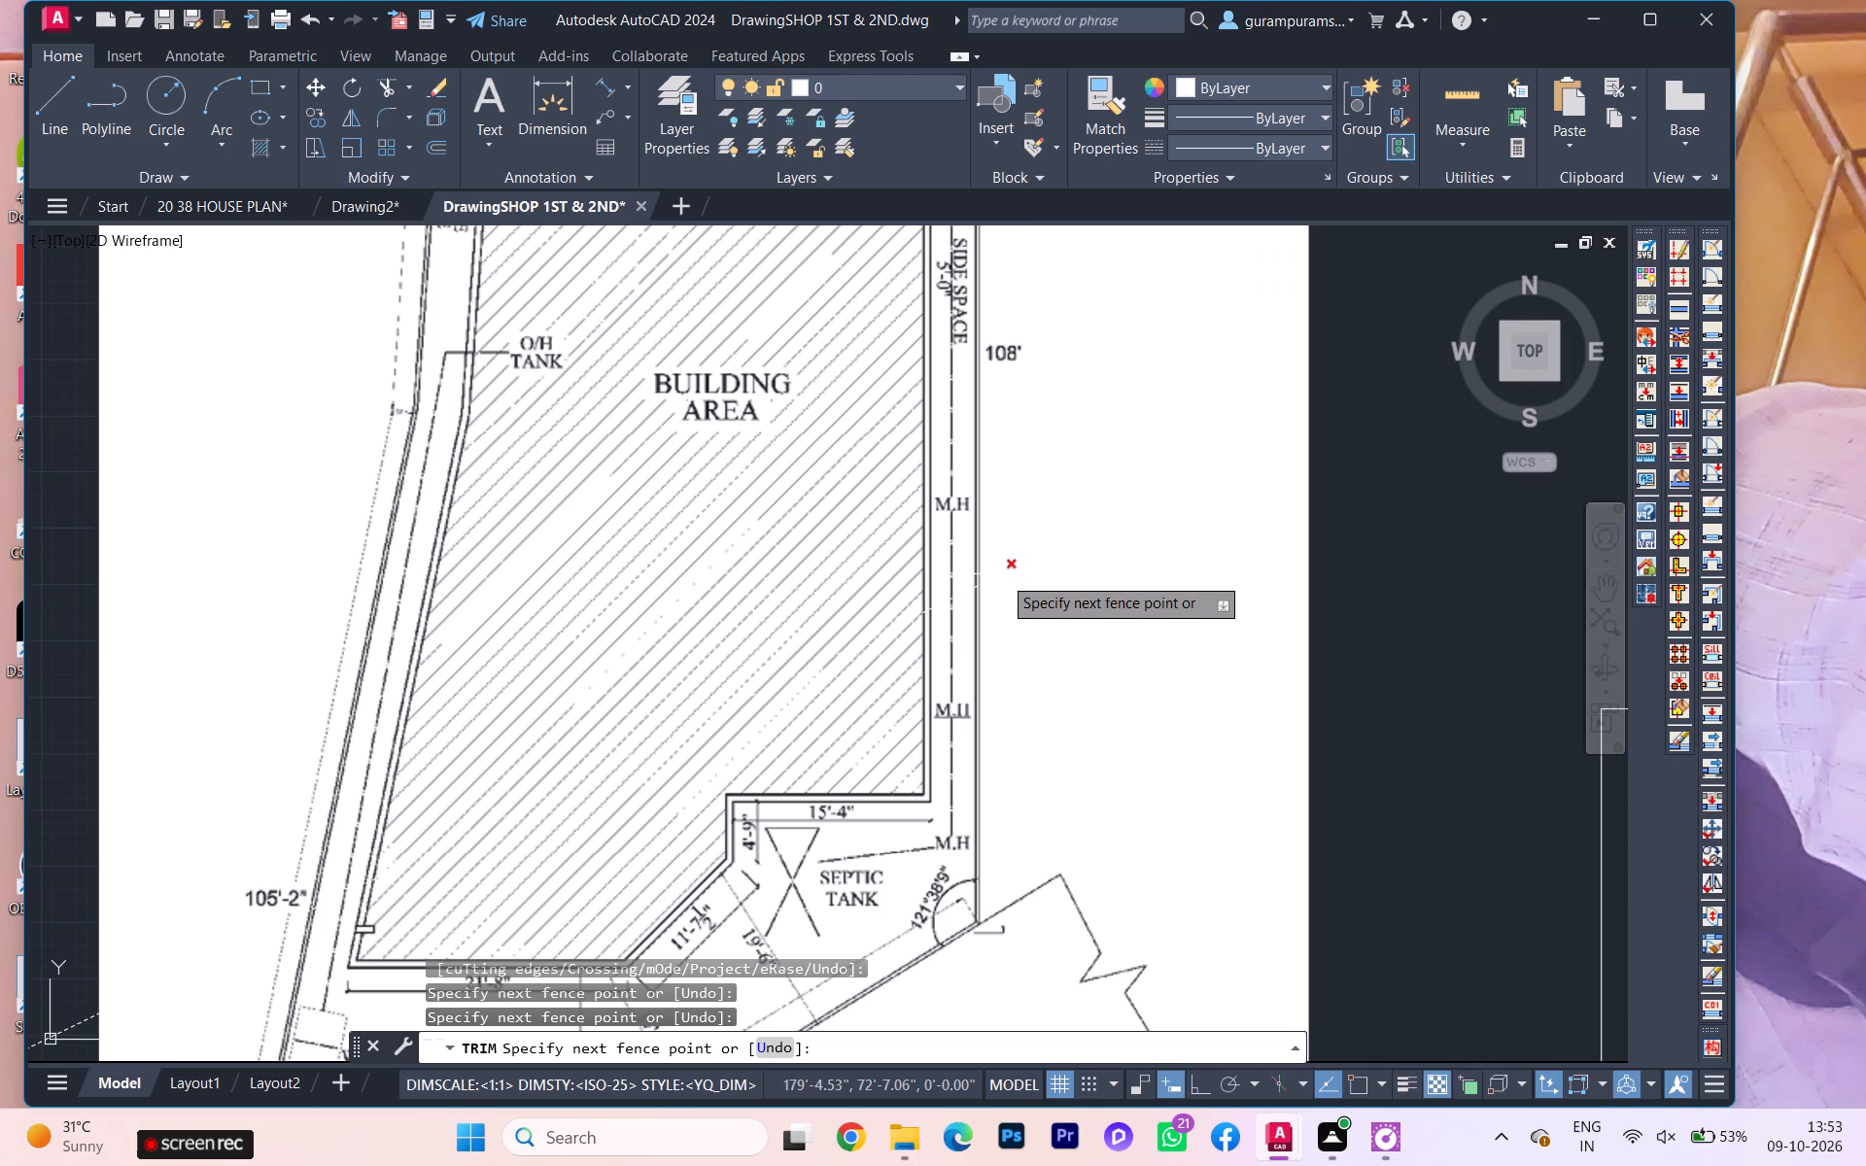
scroll(1002, 577, "down", 1)
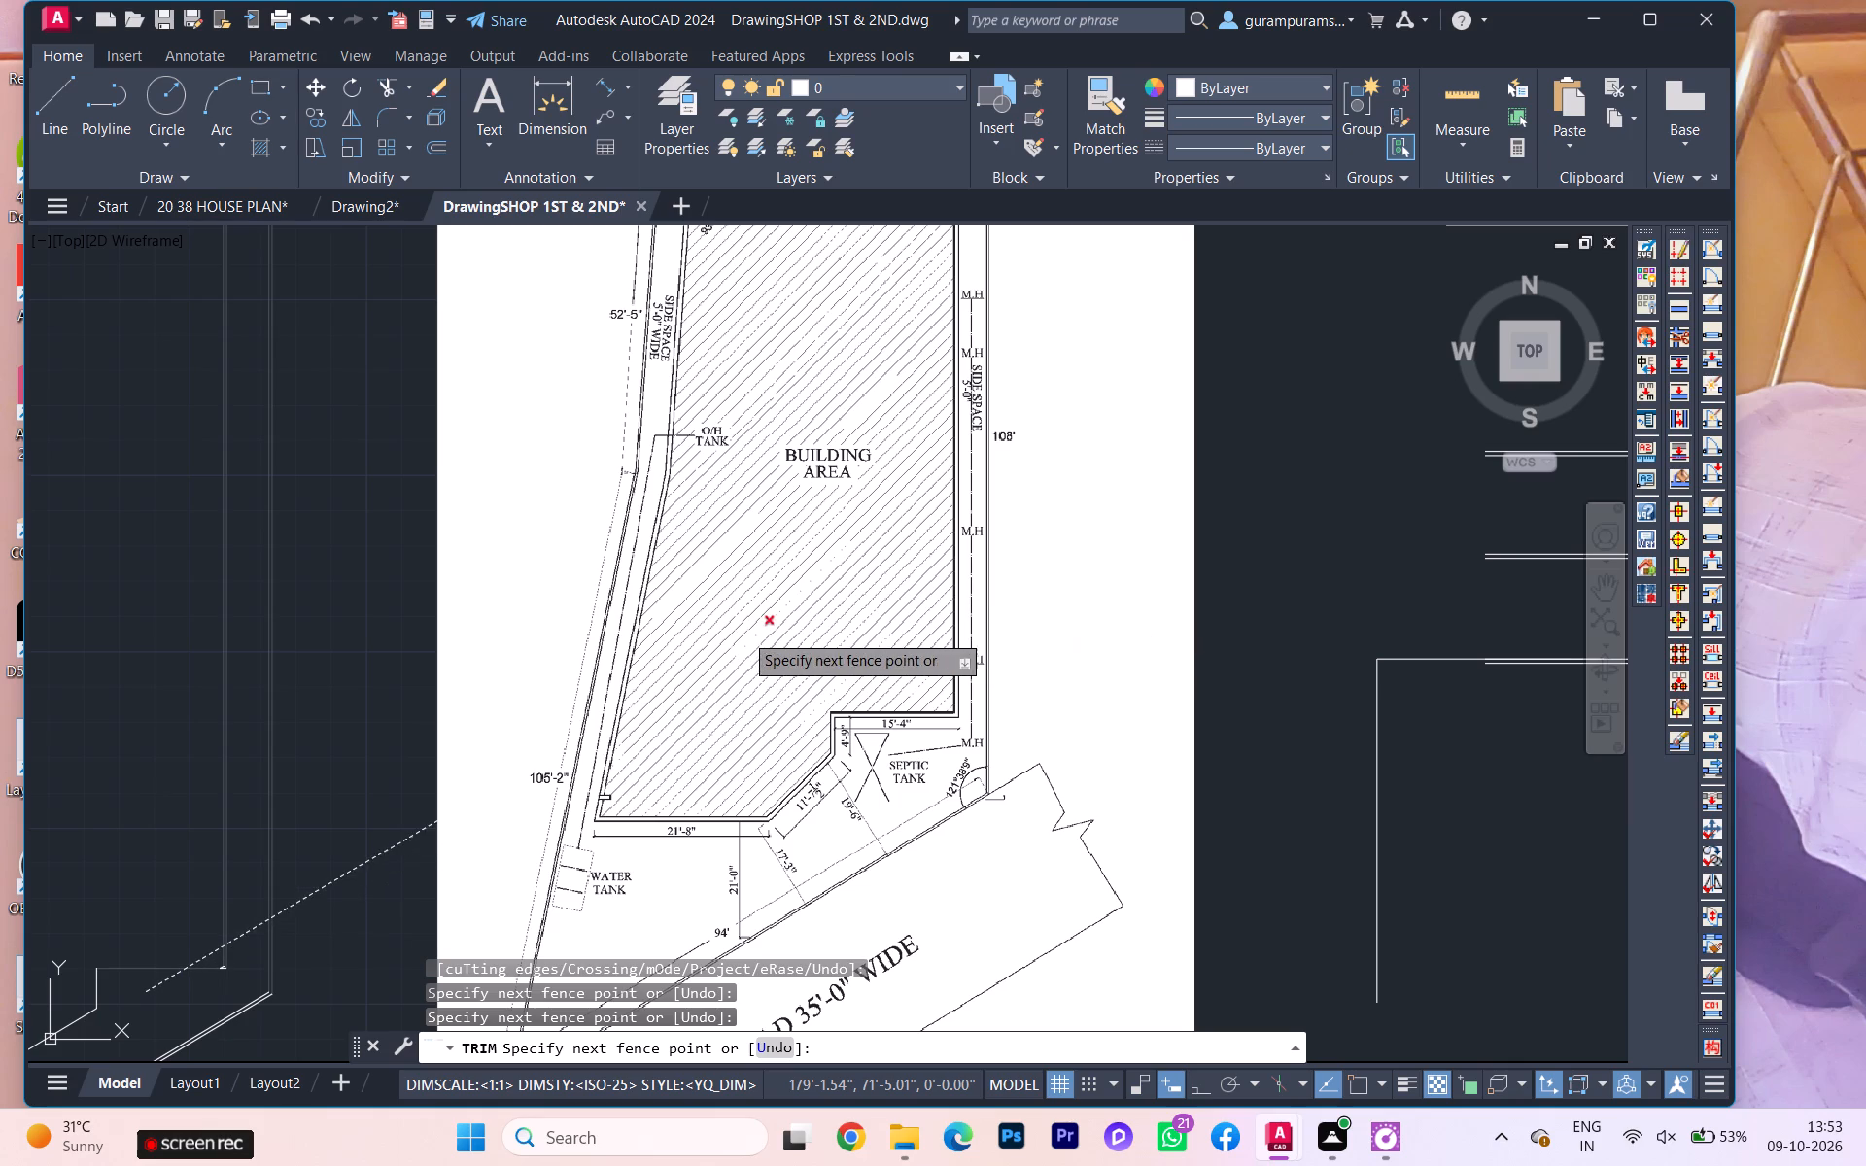
scroll(731, 649, "down", 1)
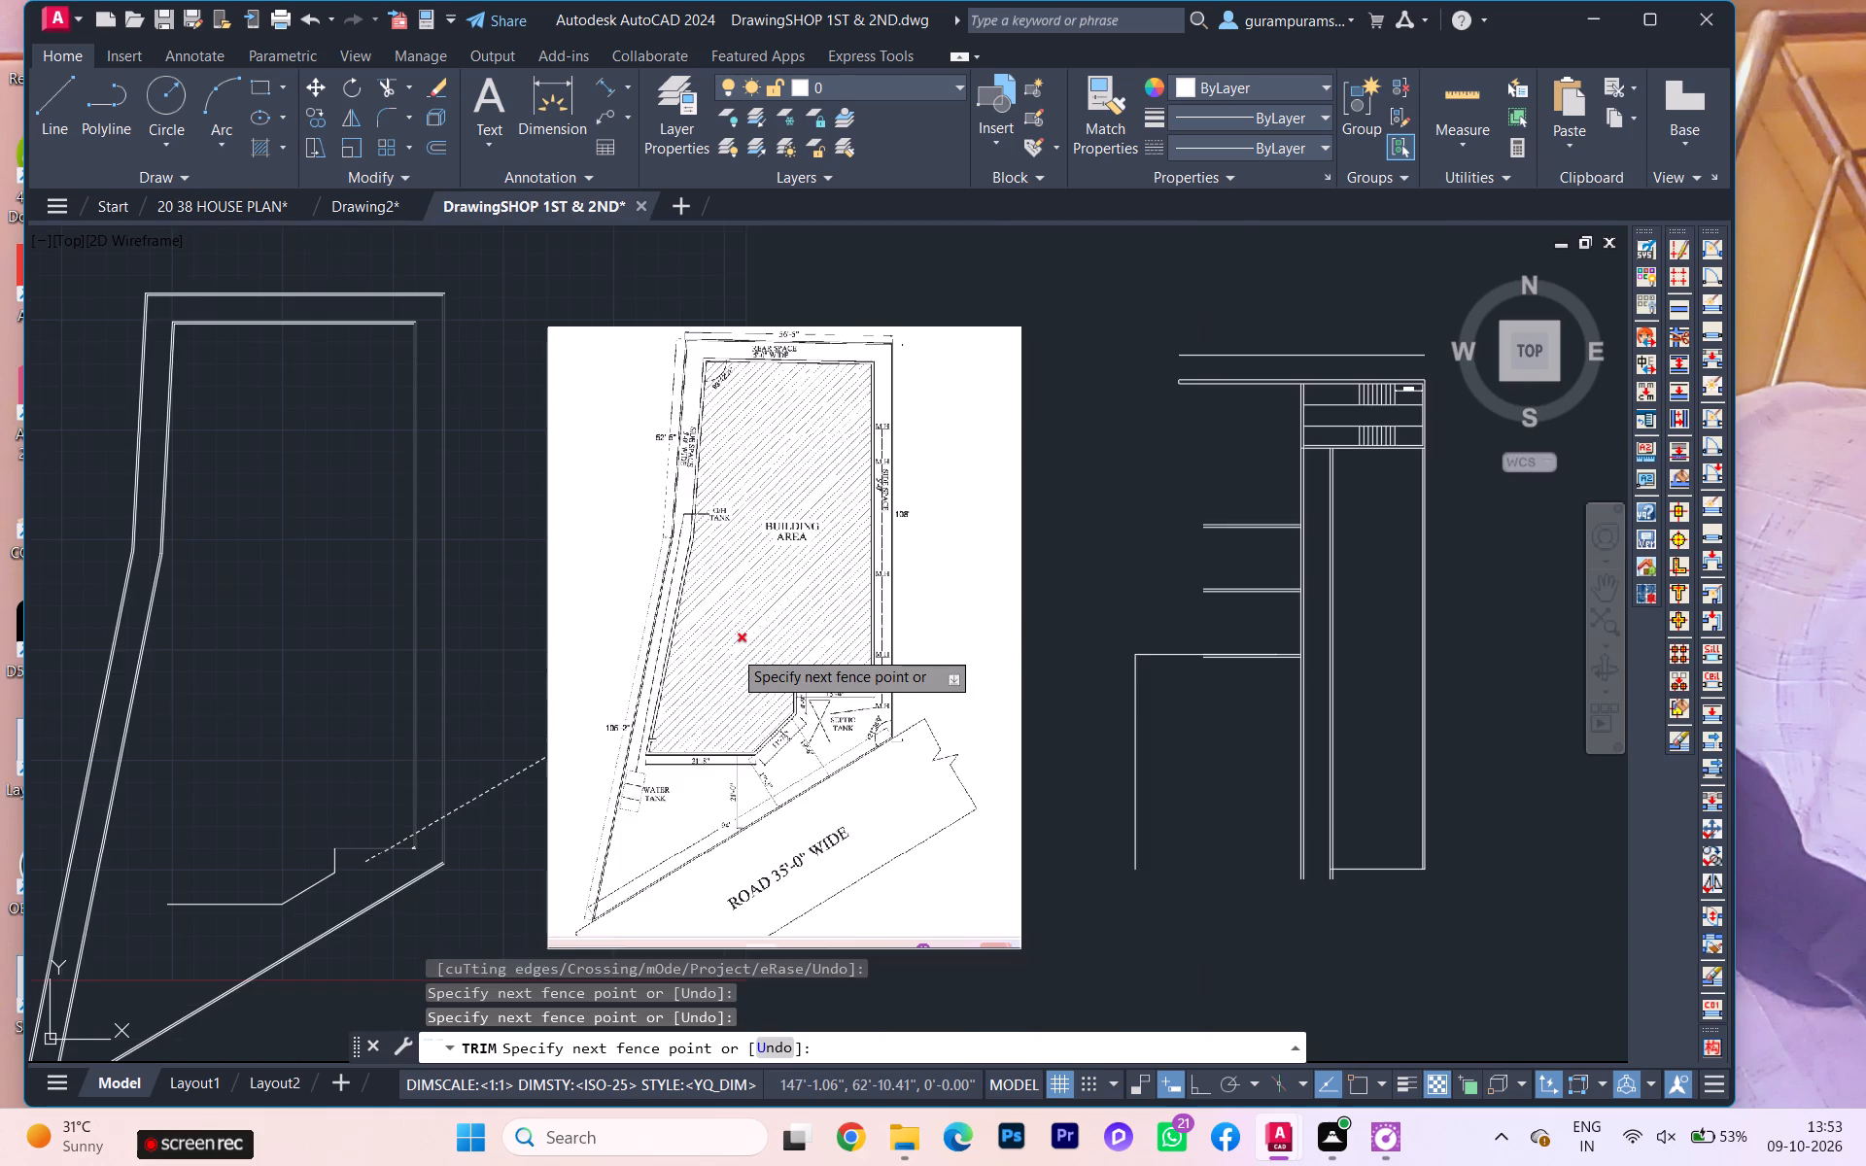
scroll(735, 648, "up", 1)
scroll(735, 648, "down", 1)
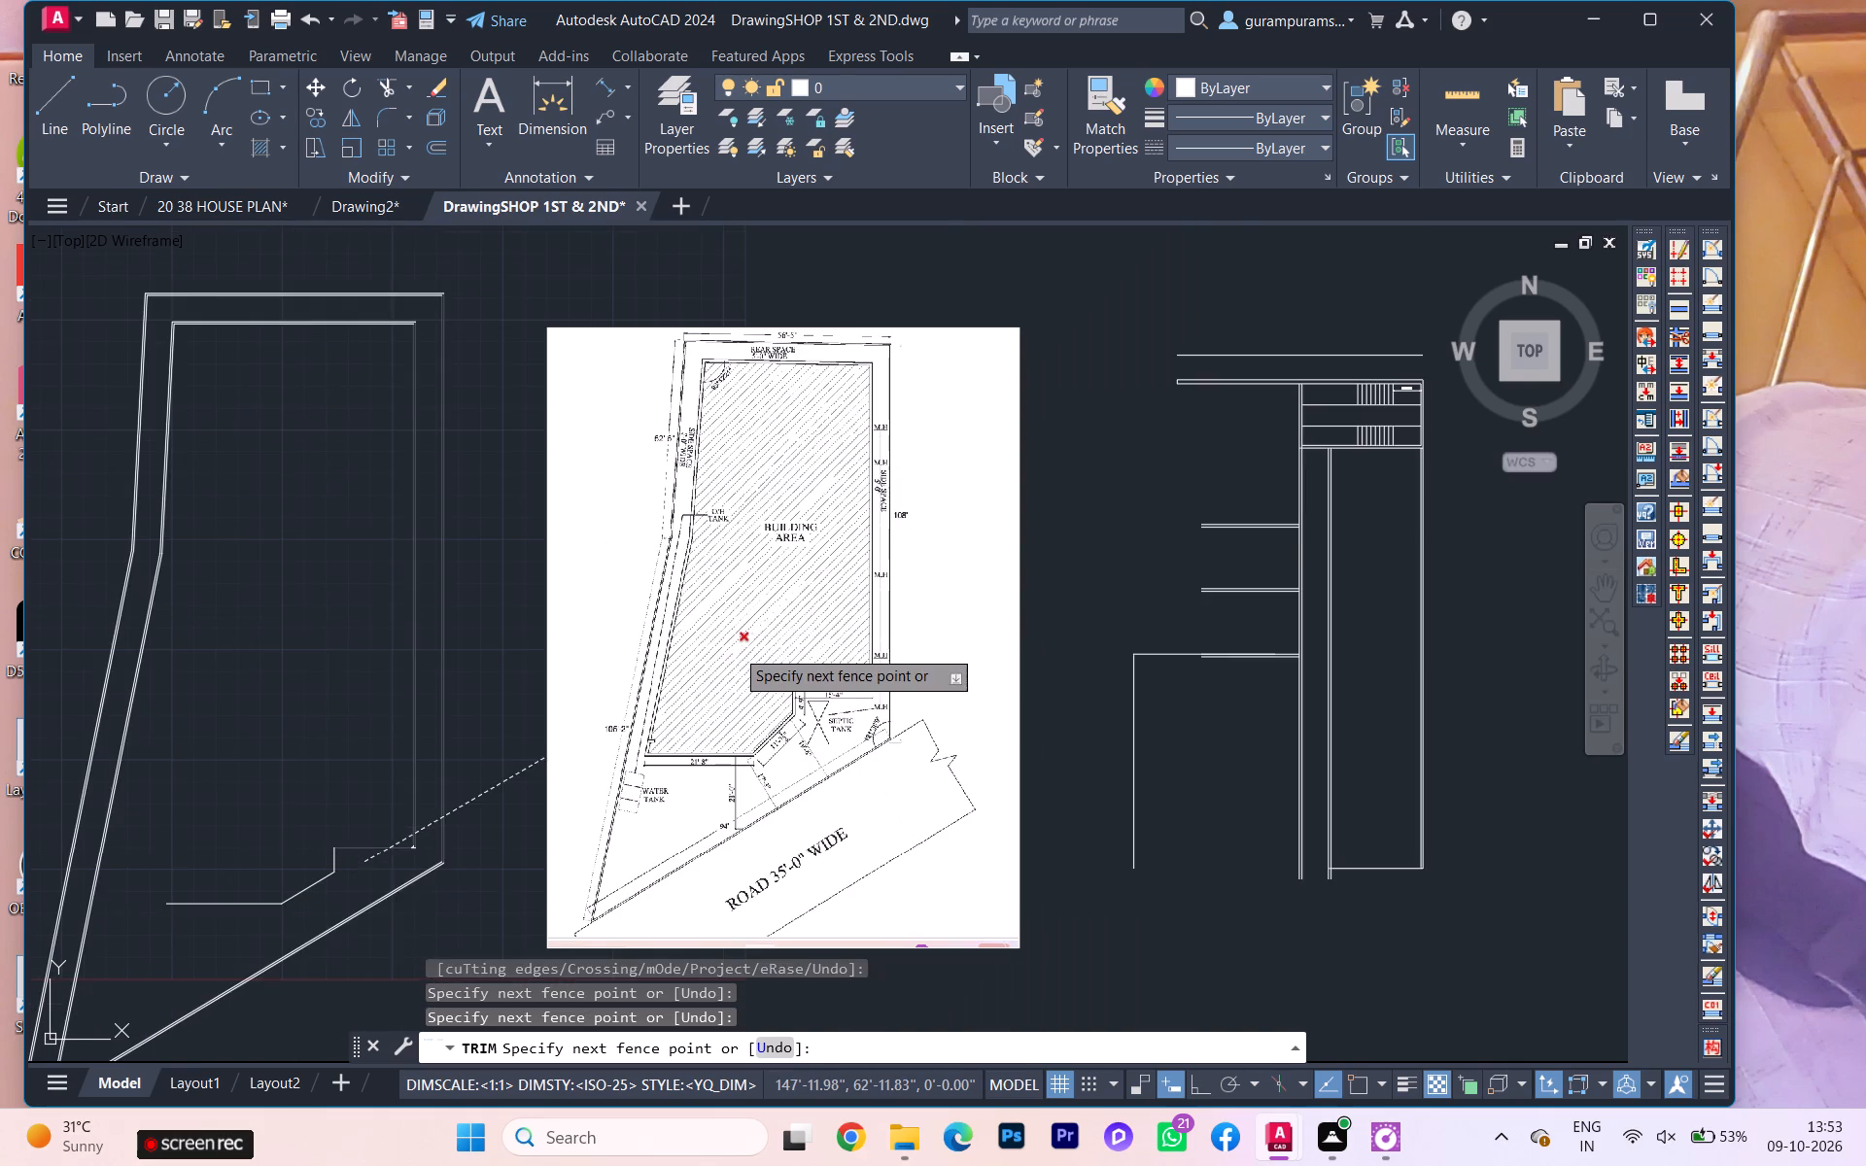
scroll(908, 549, "up", 3)
scroll(902, 556, "down", 1)
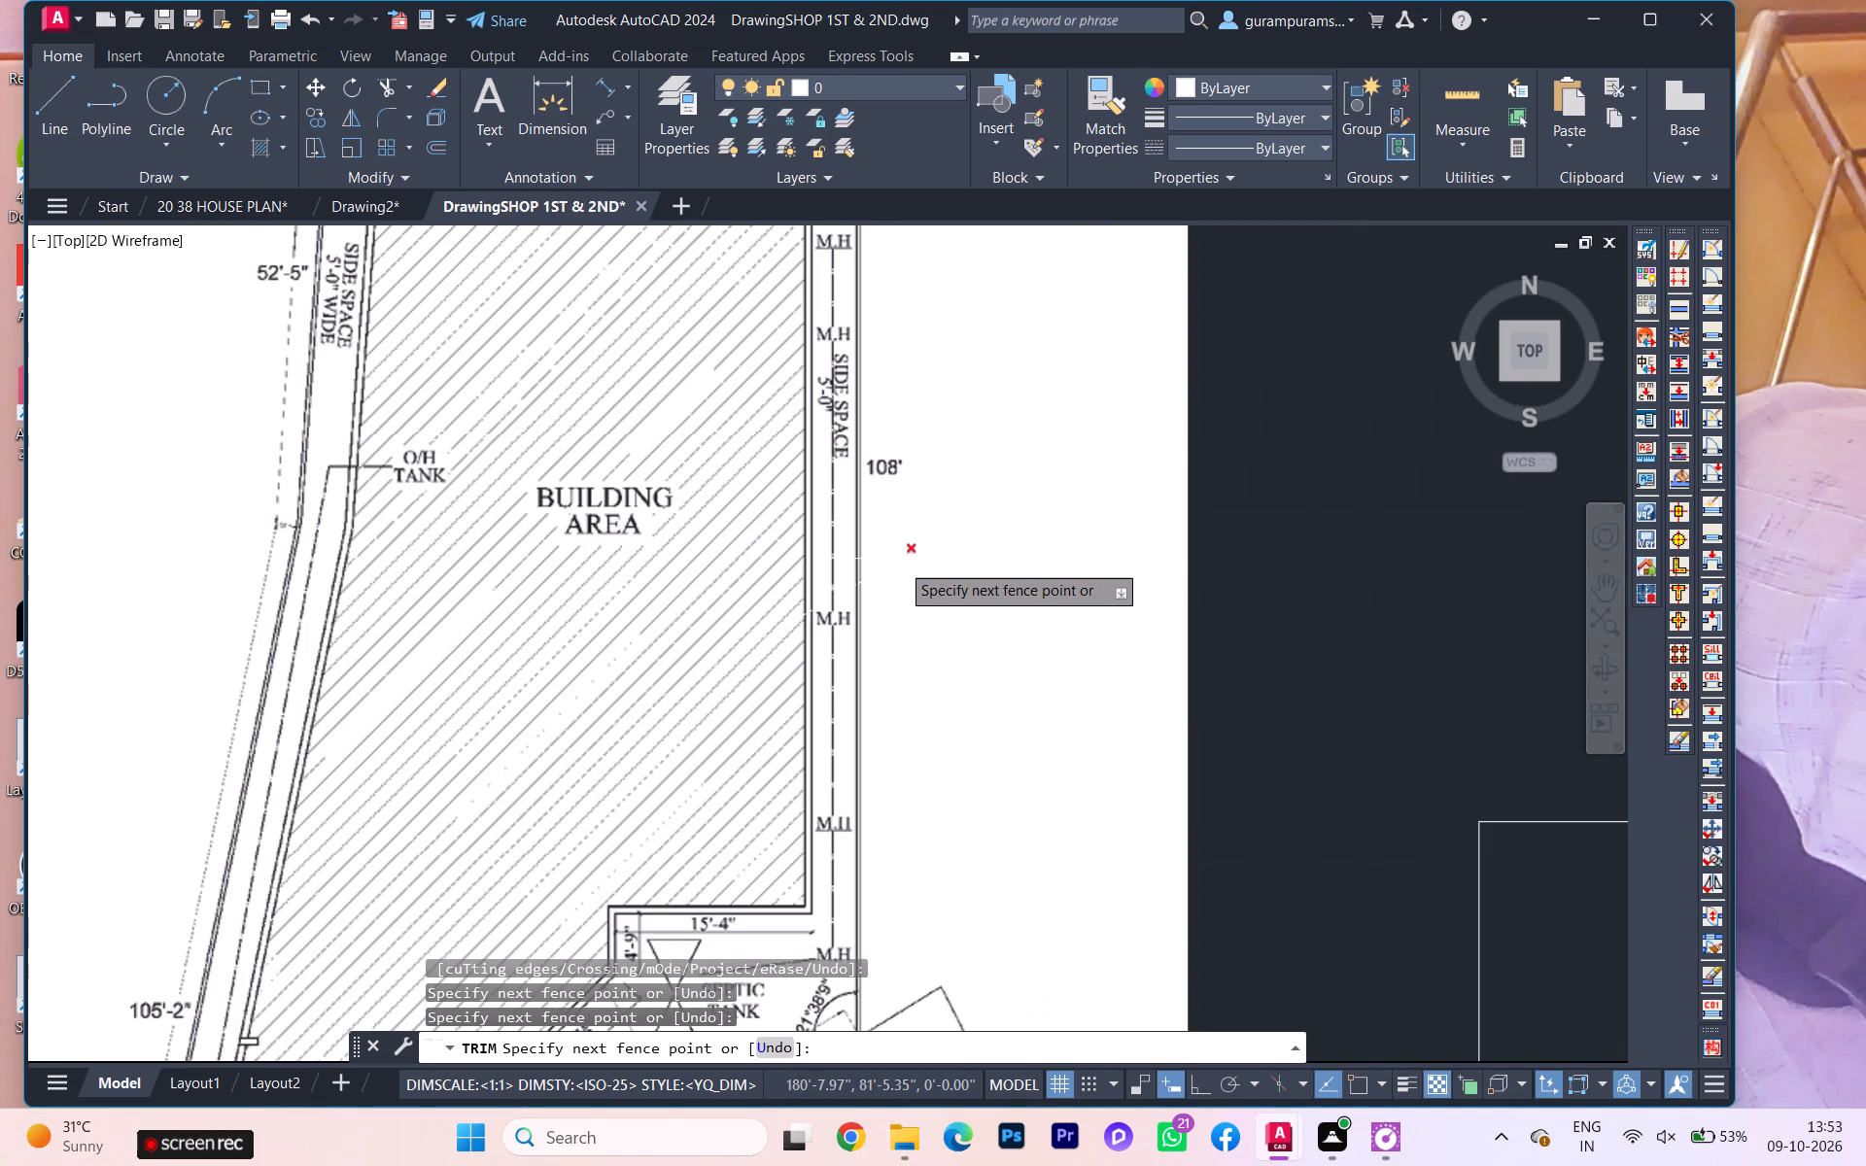
middle_click_drag(872, 608, 880, 276)
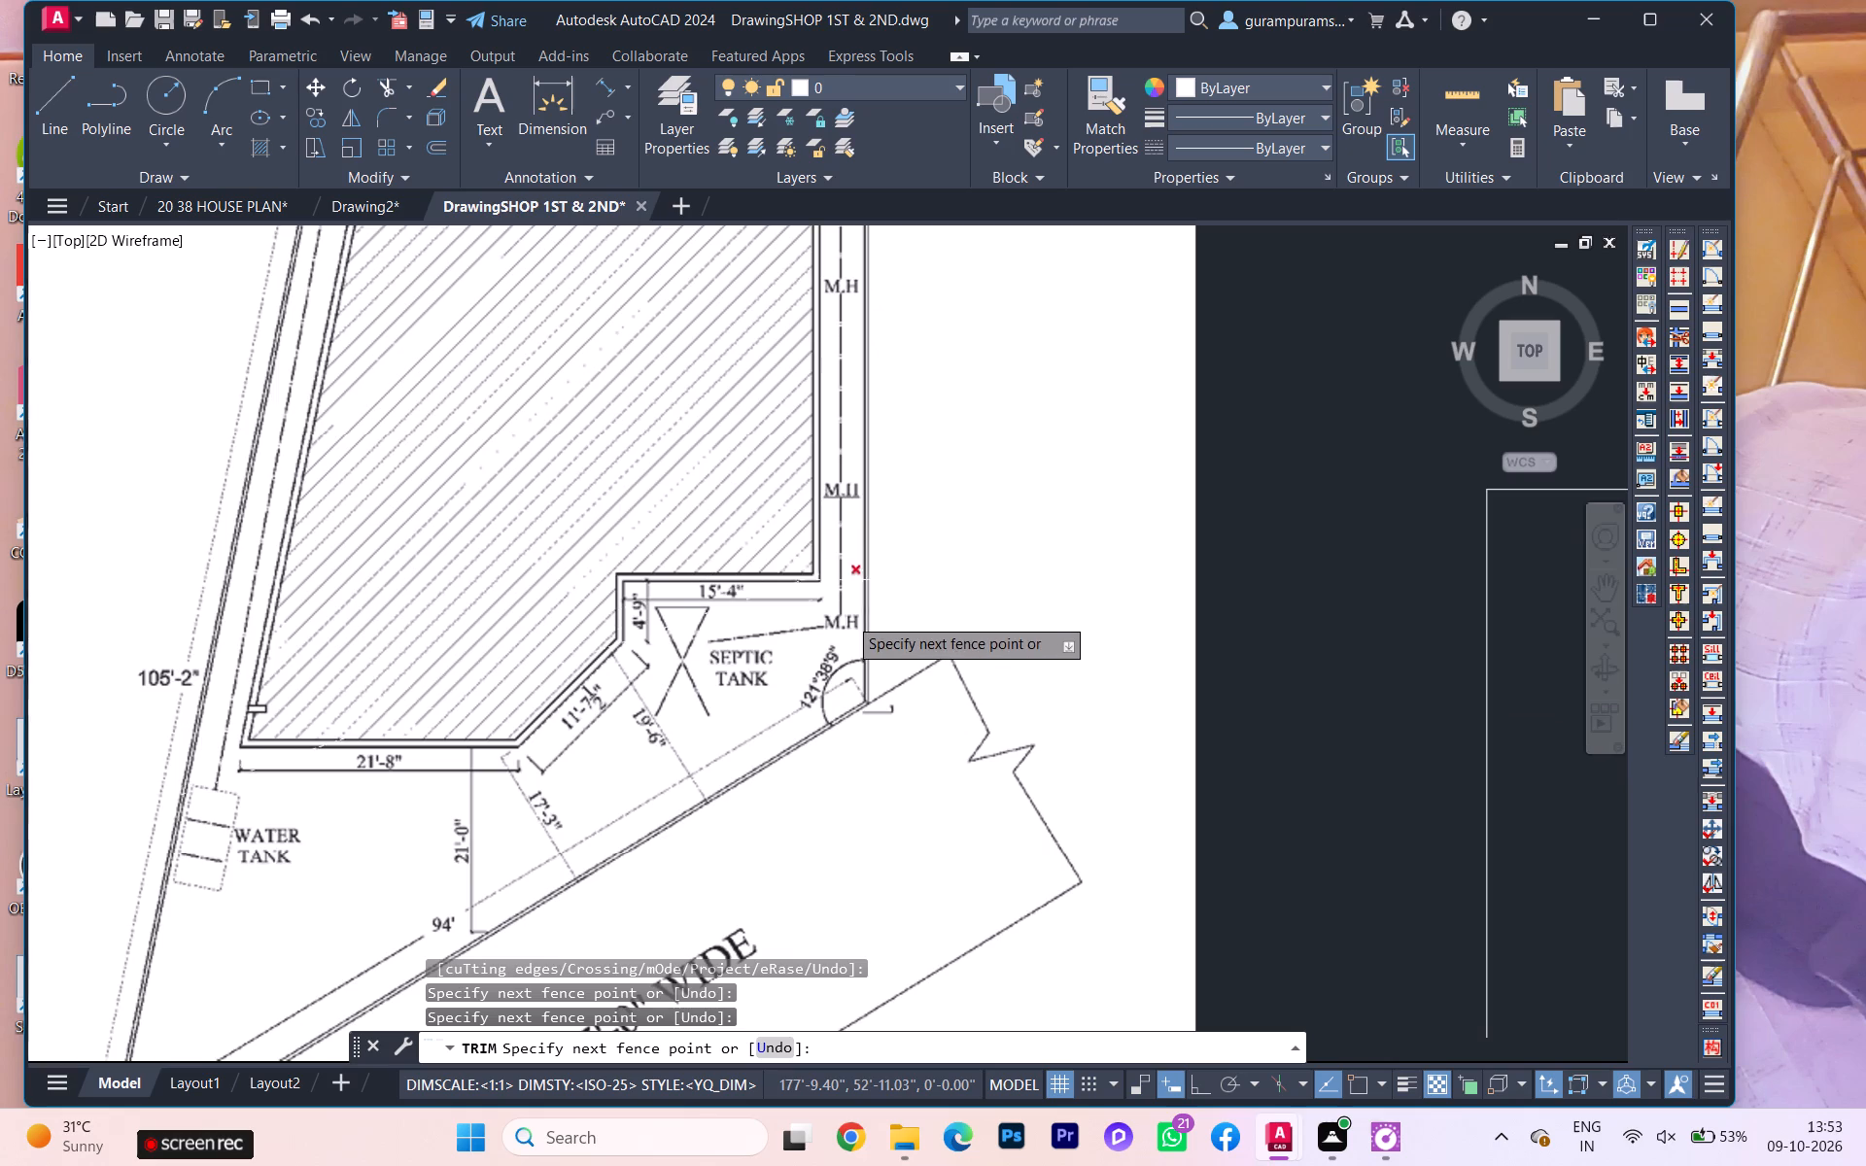
scroll(851, 626, "up", 2)
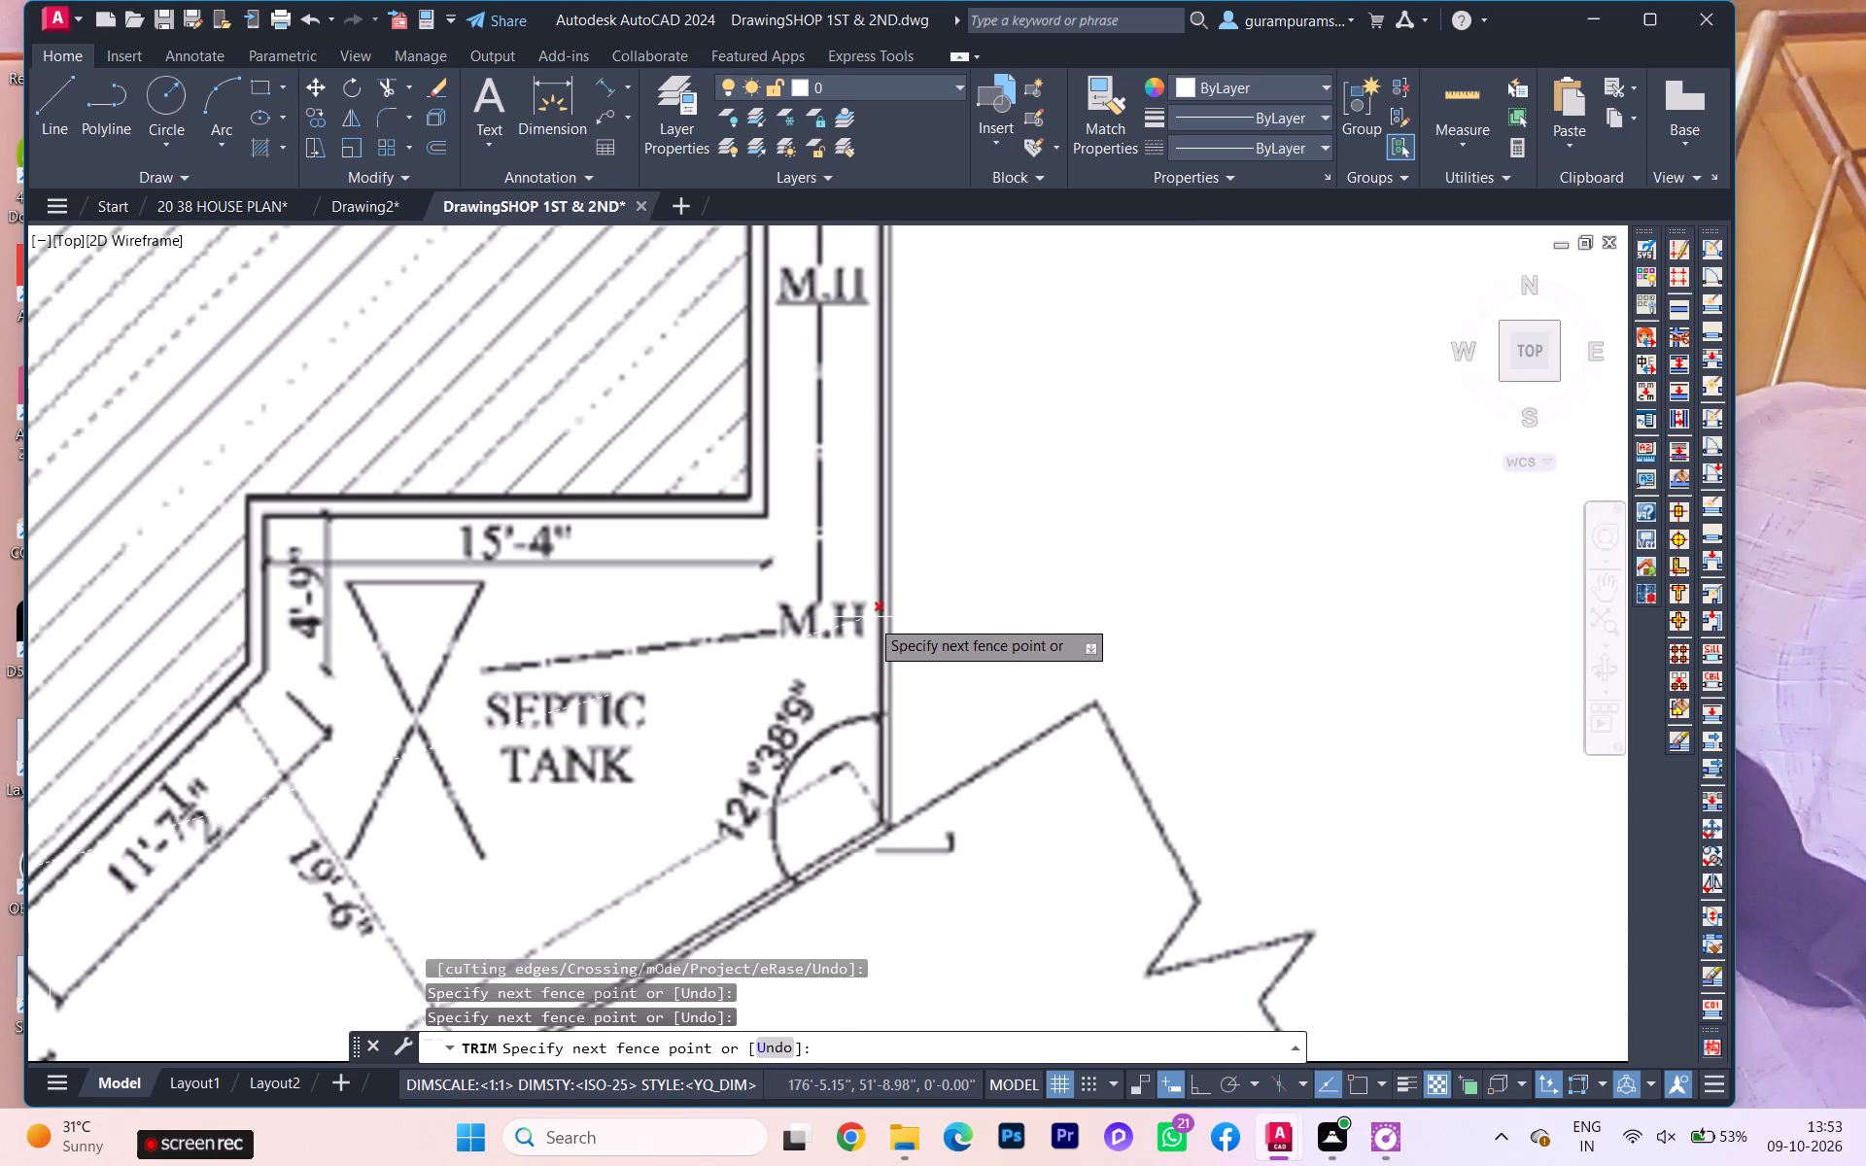
scroll(870, 618, "down", 1)
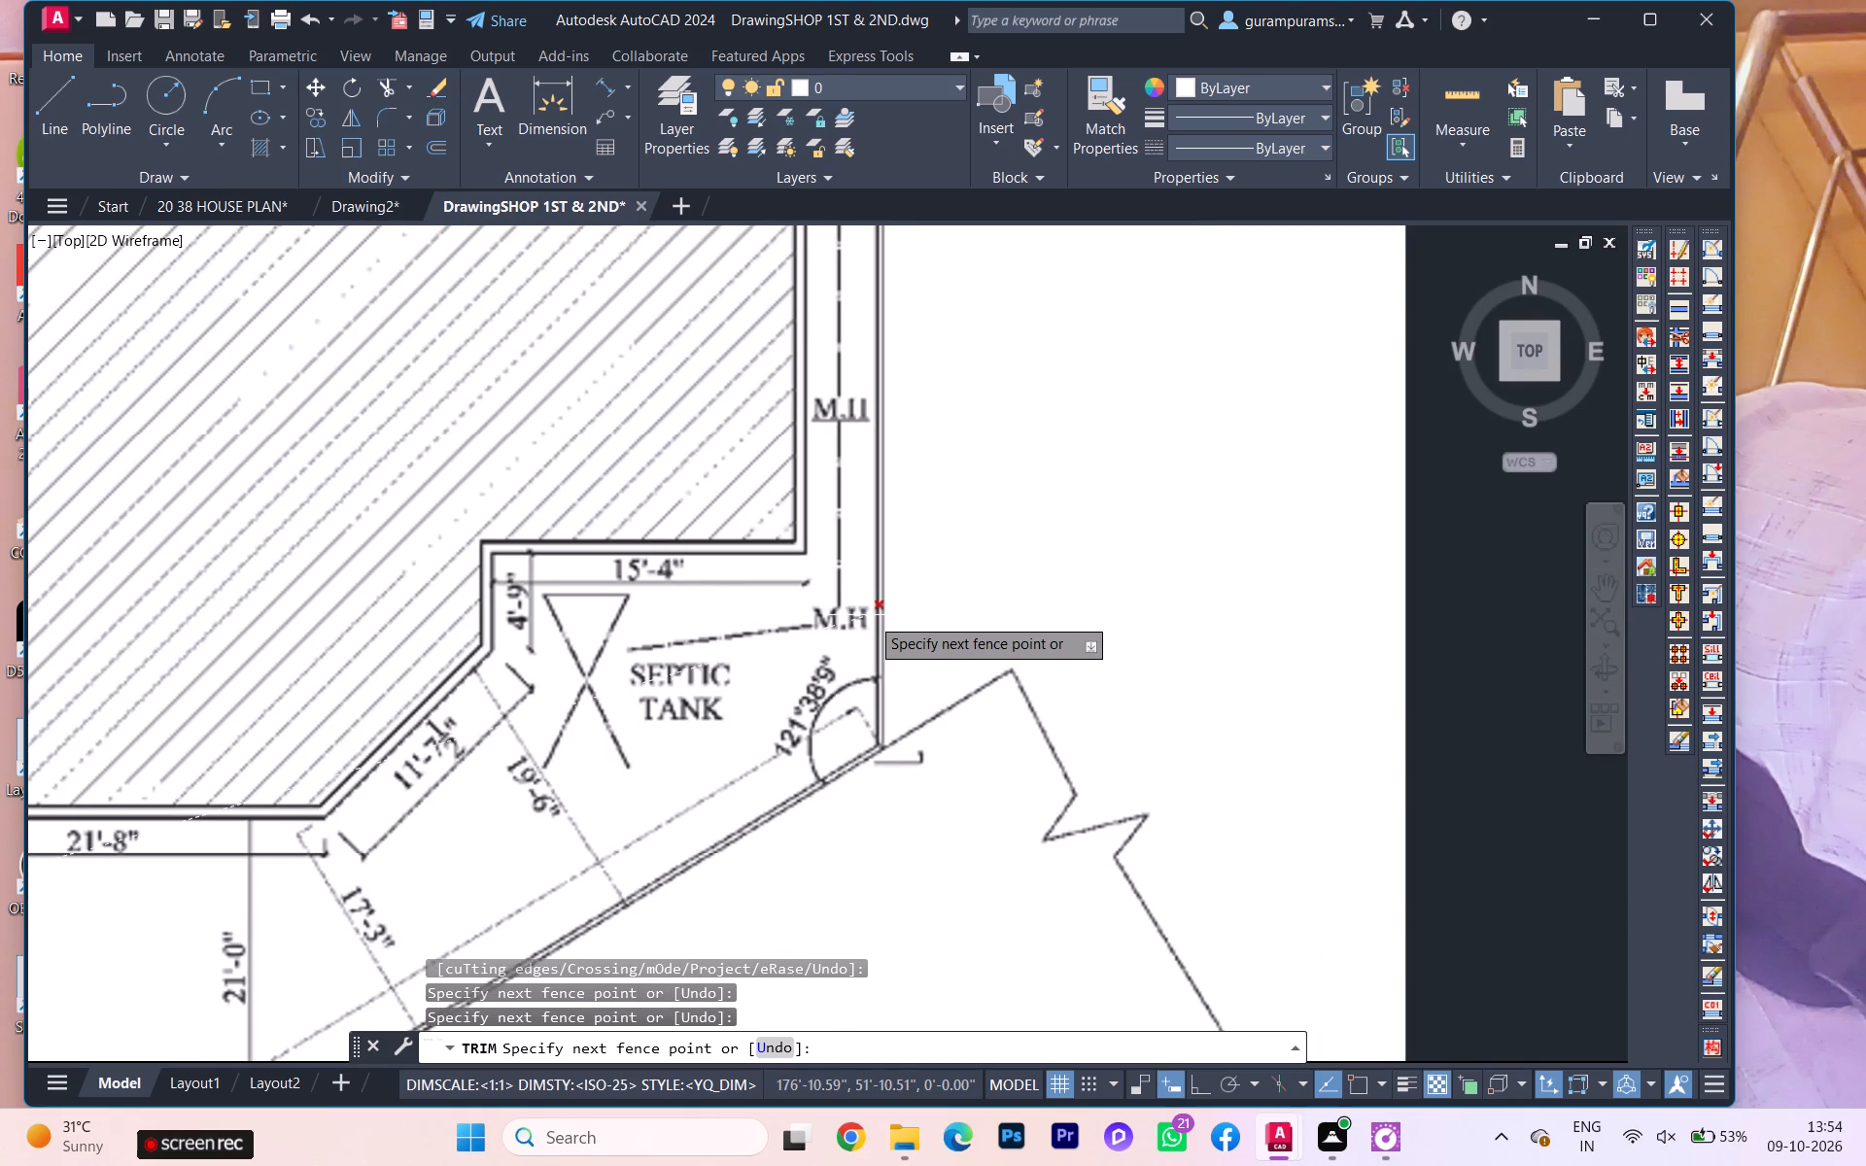
scroll(870, 616, "down", 1)
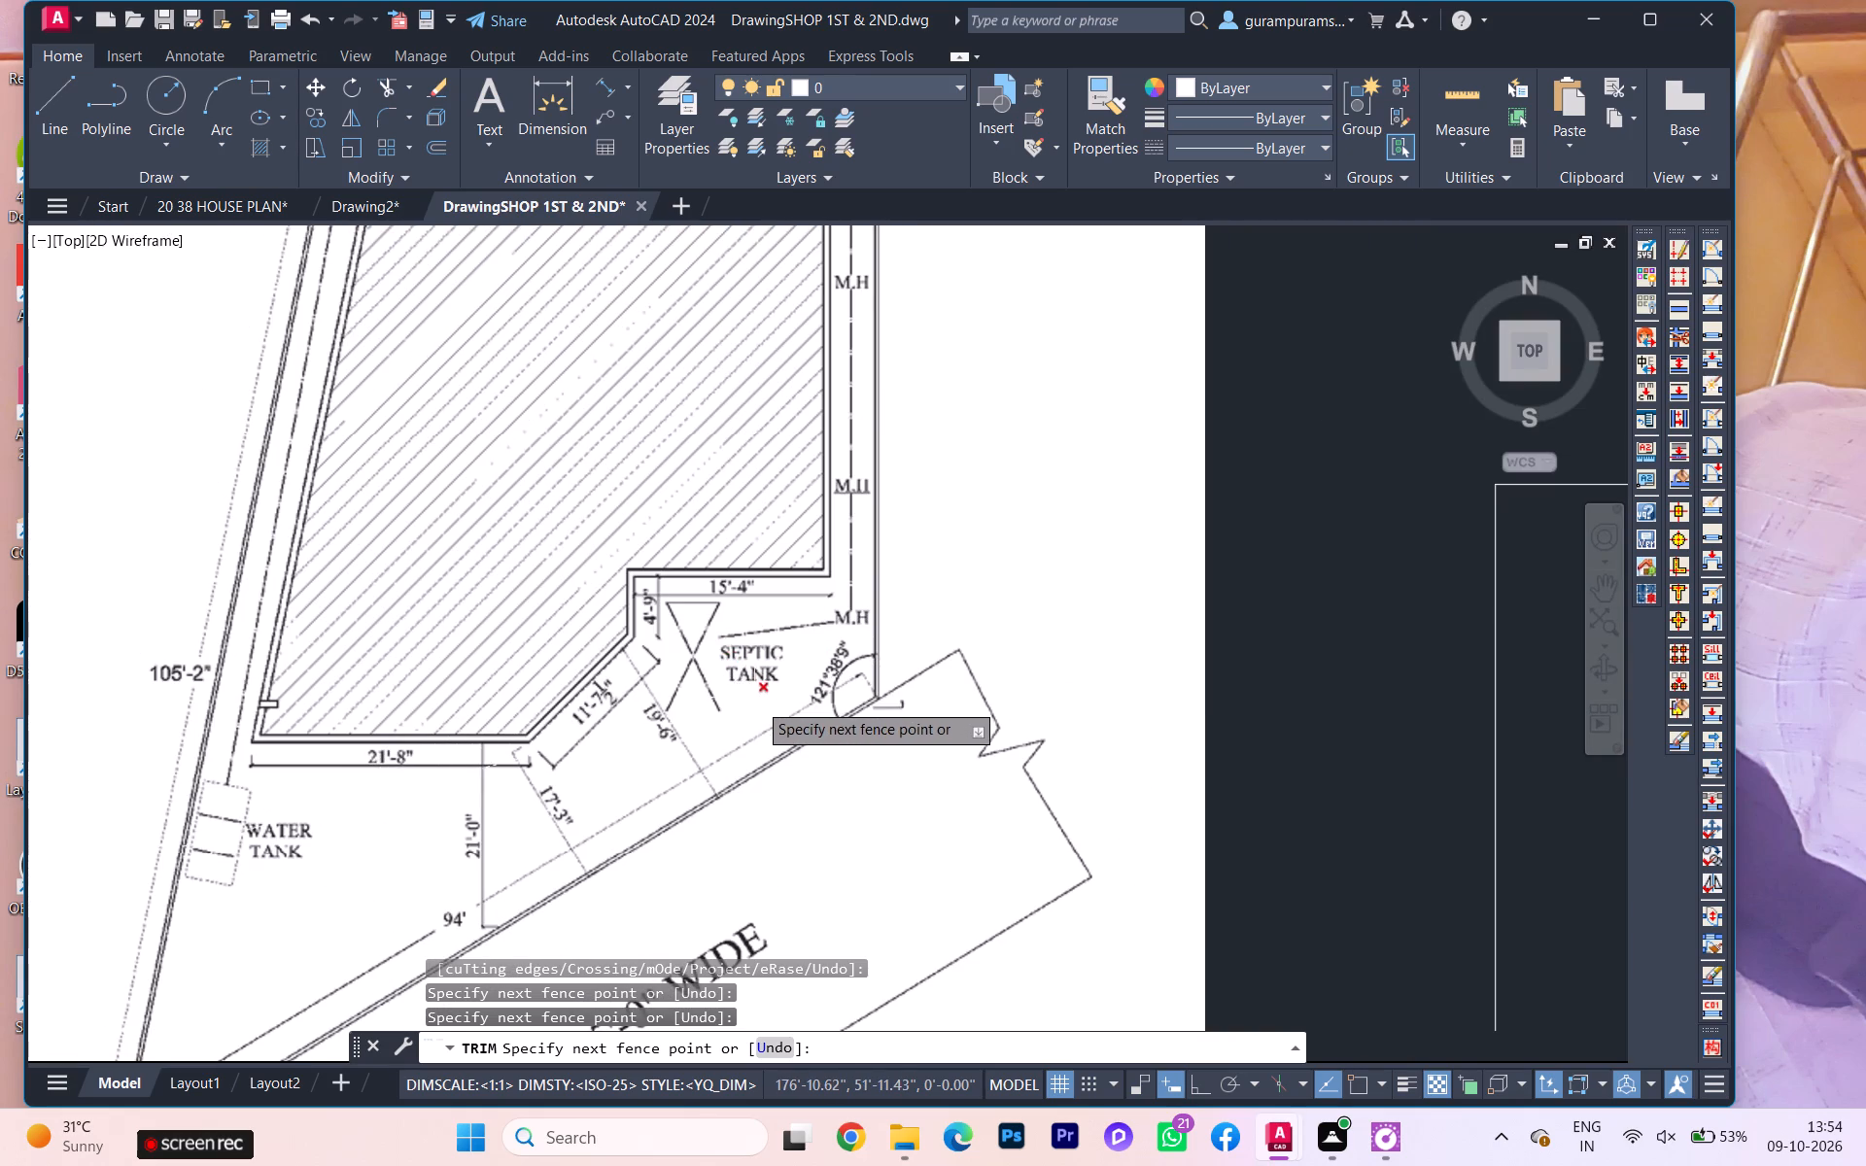
scroll(761, 703, "down", 1)
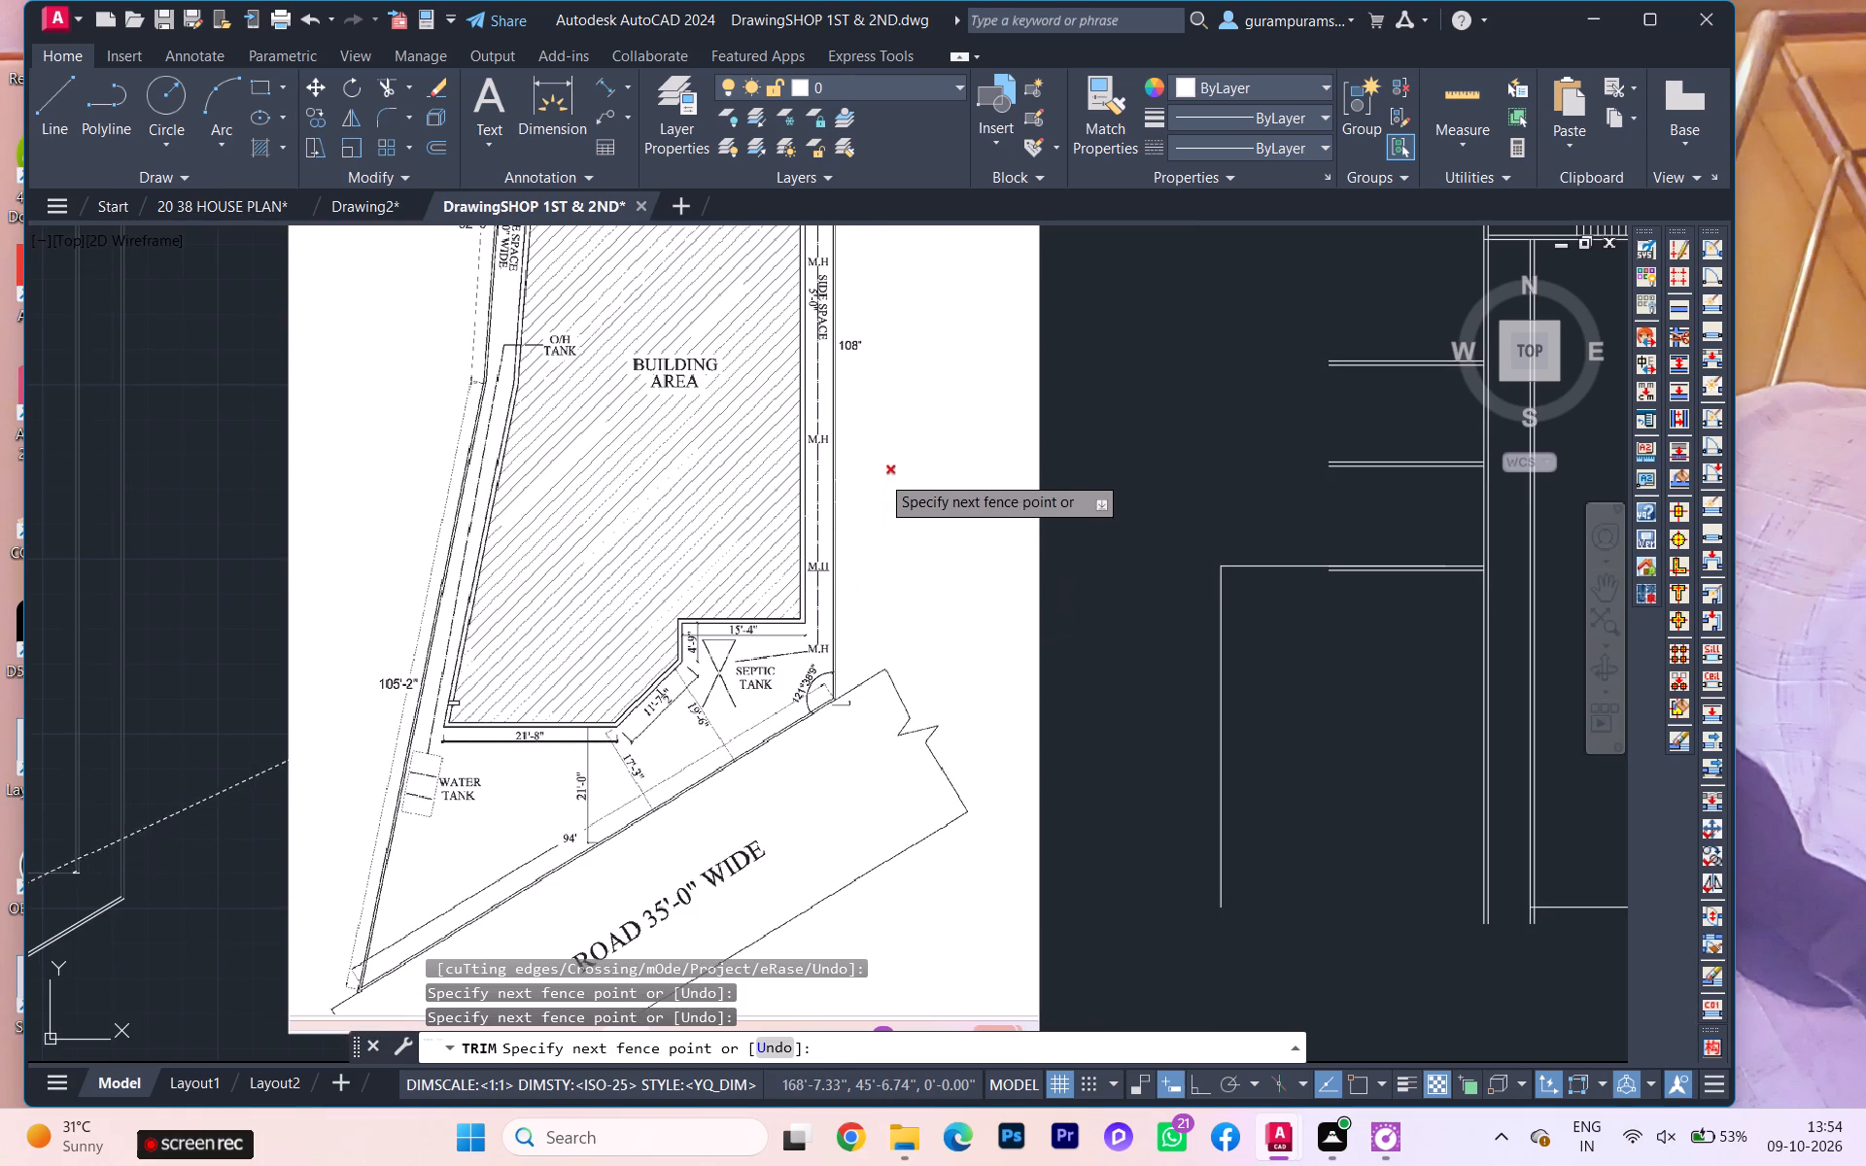
scroll(867, 462, "down", 1)
middle_click_drag(866, 468, 867, 486)
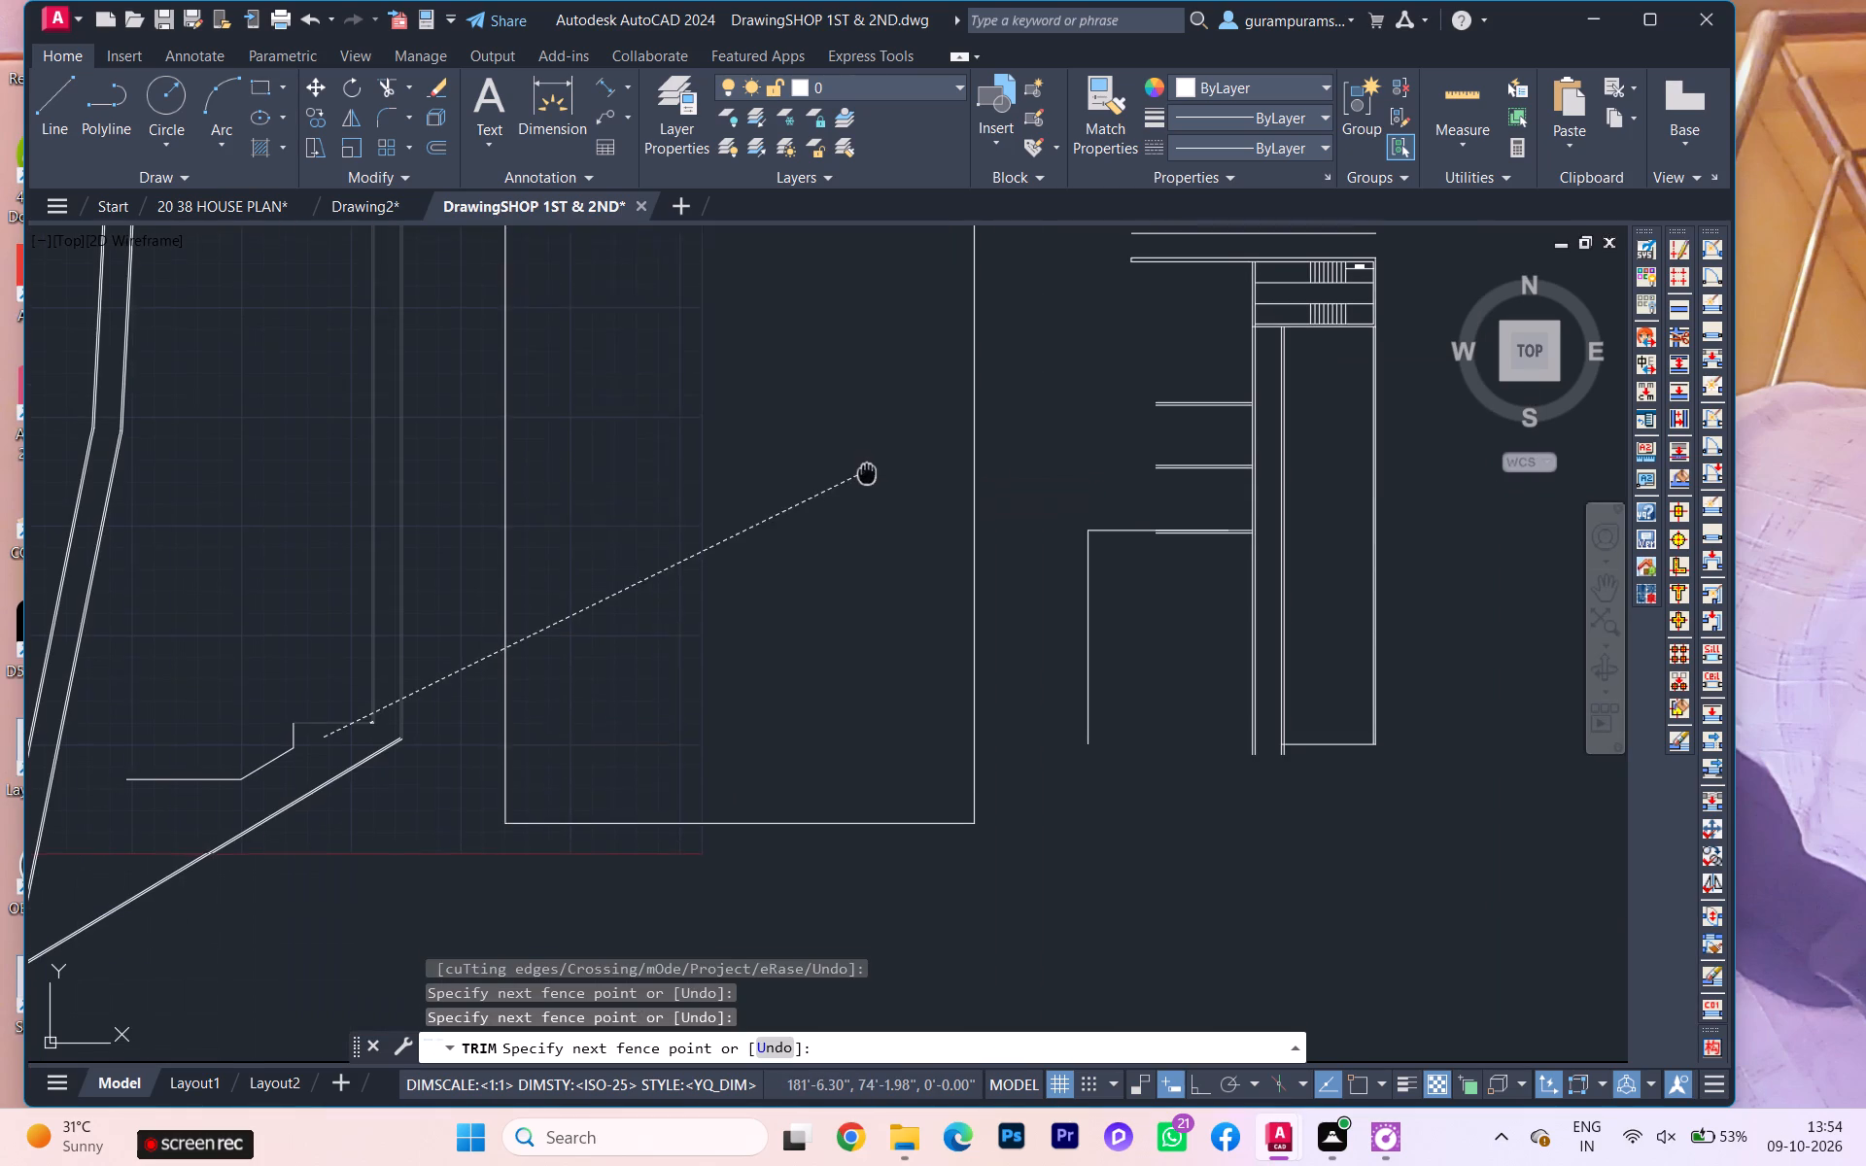
middle_click_drag(867, 486, 853, 541)
scroll(848, 463, "up", 1)
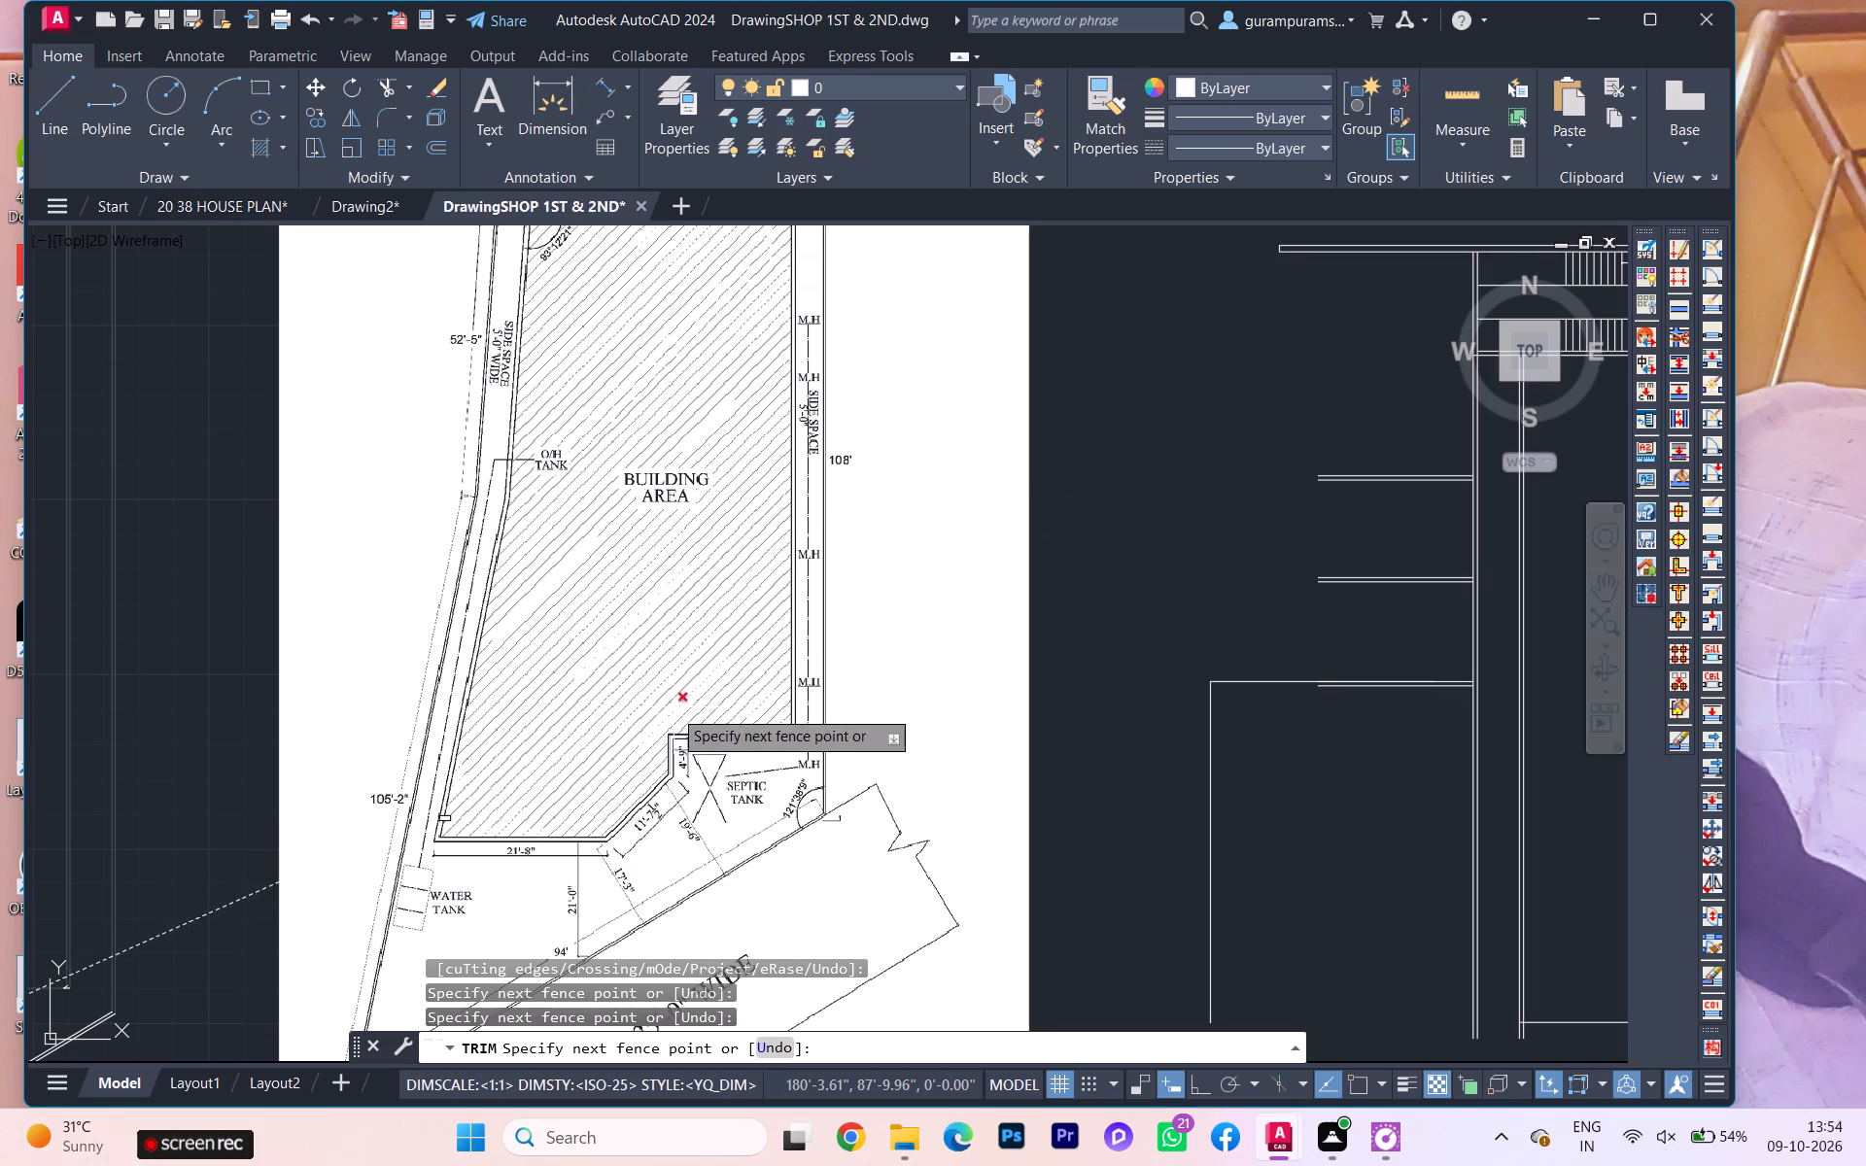
scroll(869, 843, "up", 2)
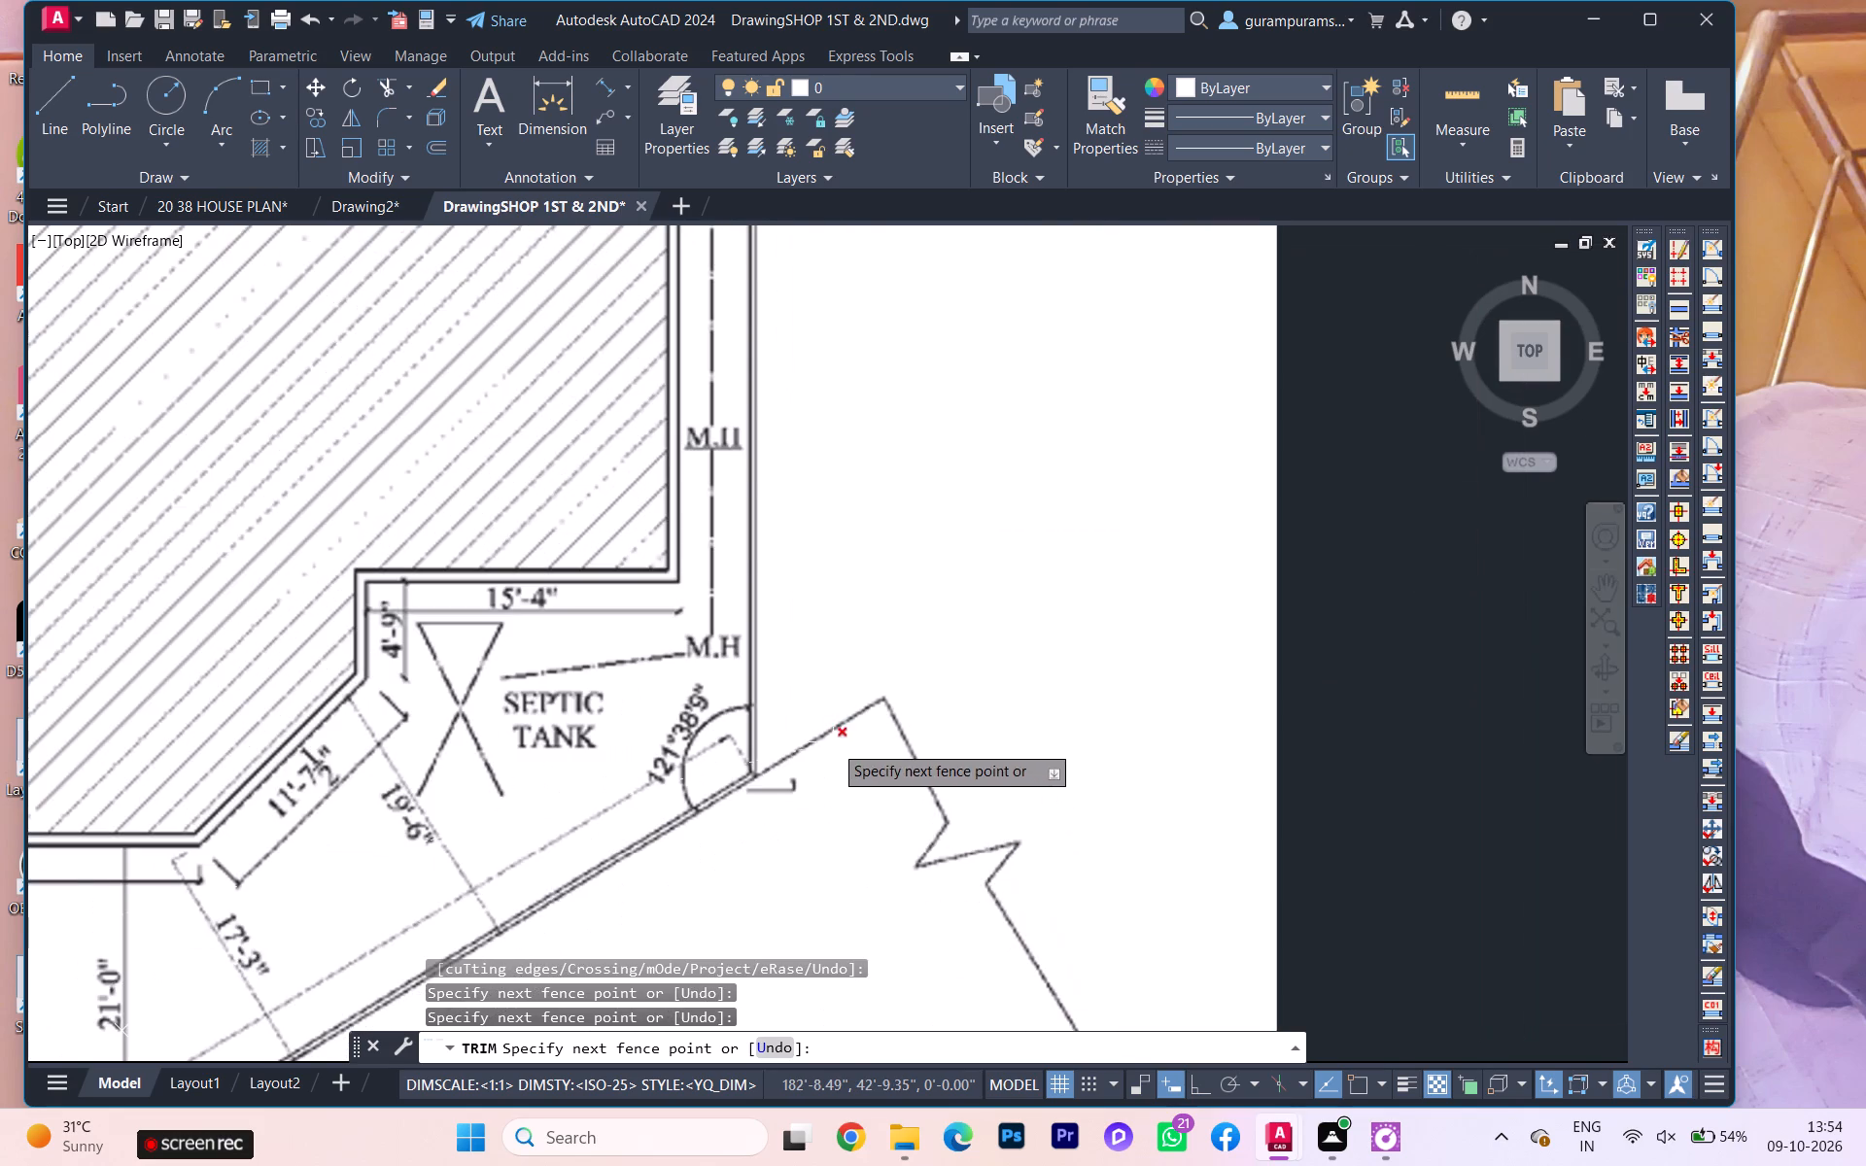
scroll(833, 743, "down", 2)
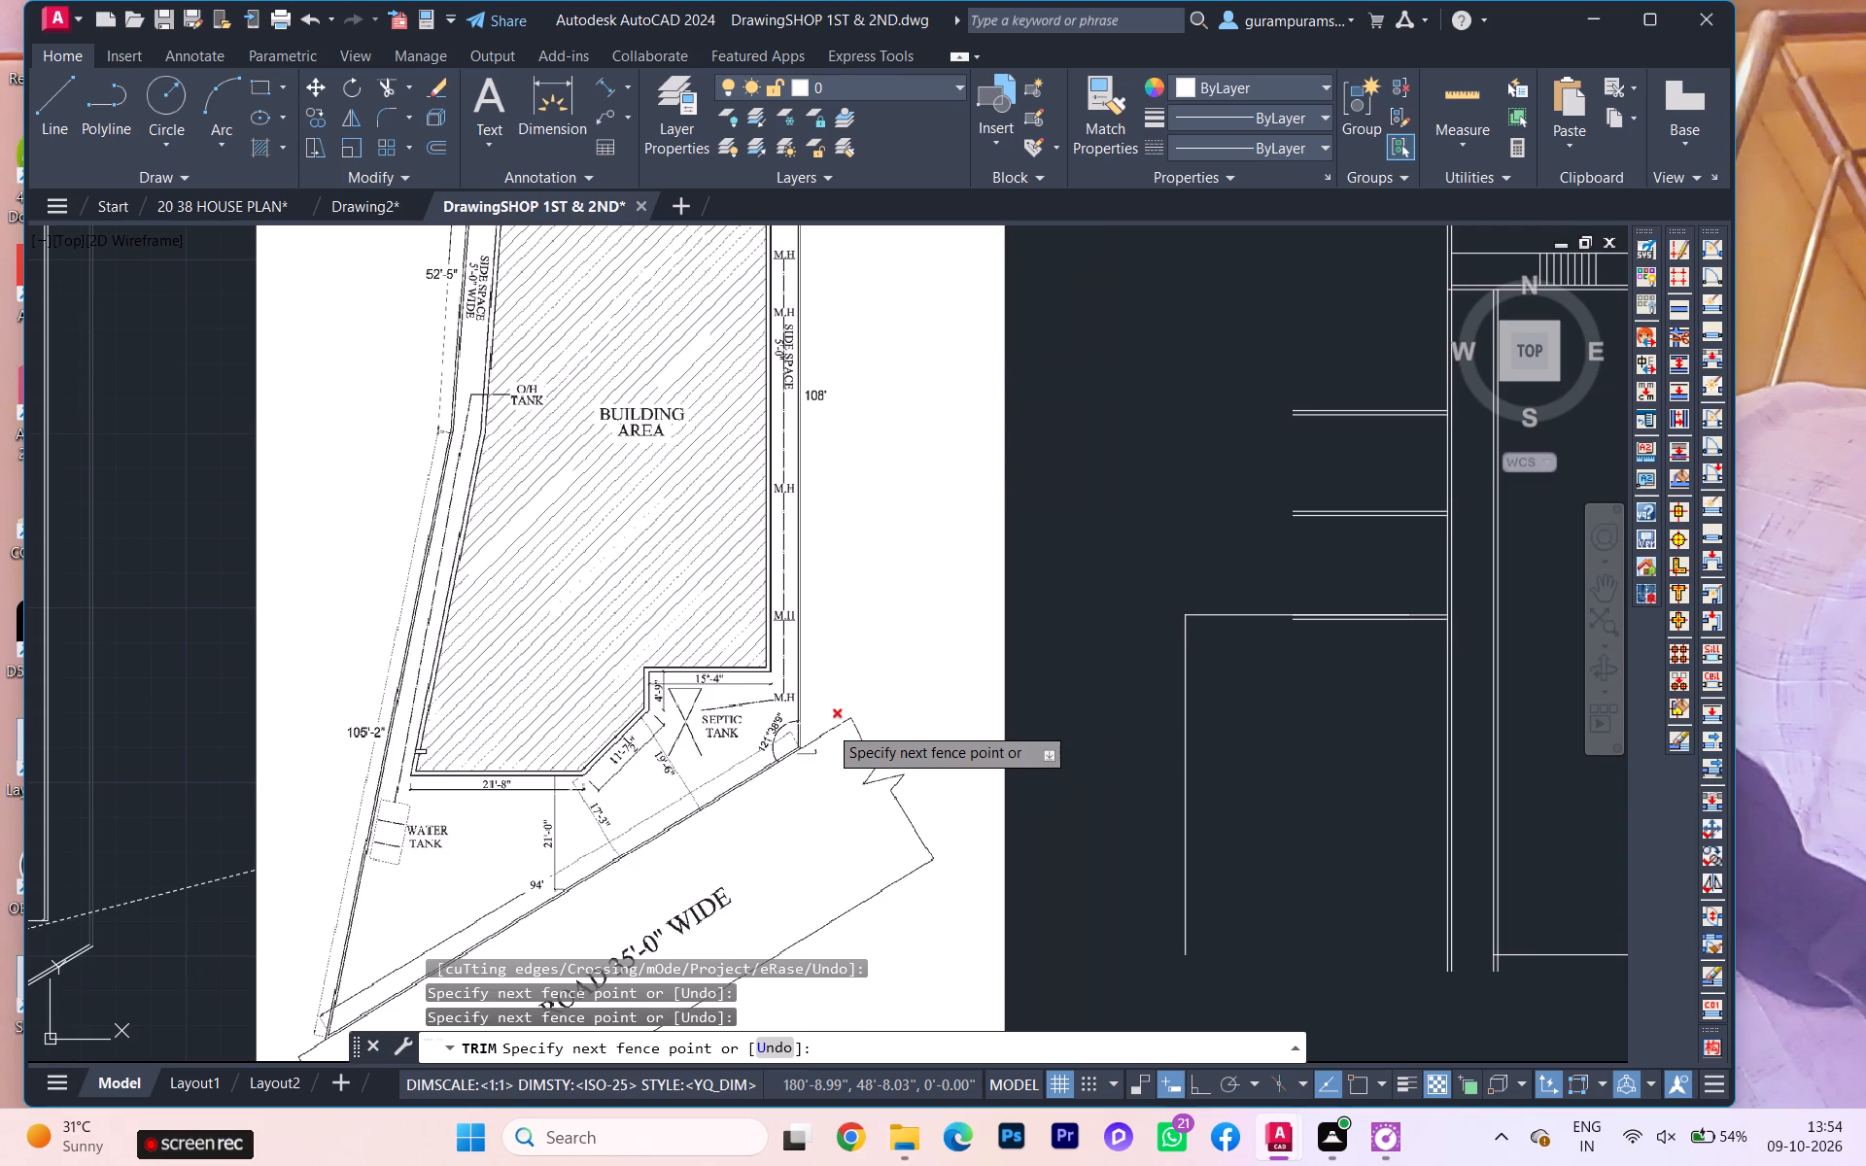
scroll(809, 738, "up", 1)
scroll(817, 759, "down", 2)
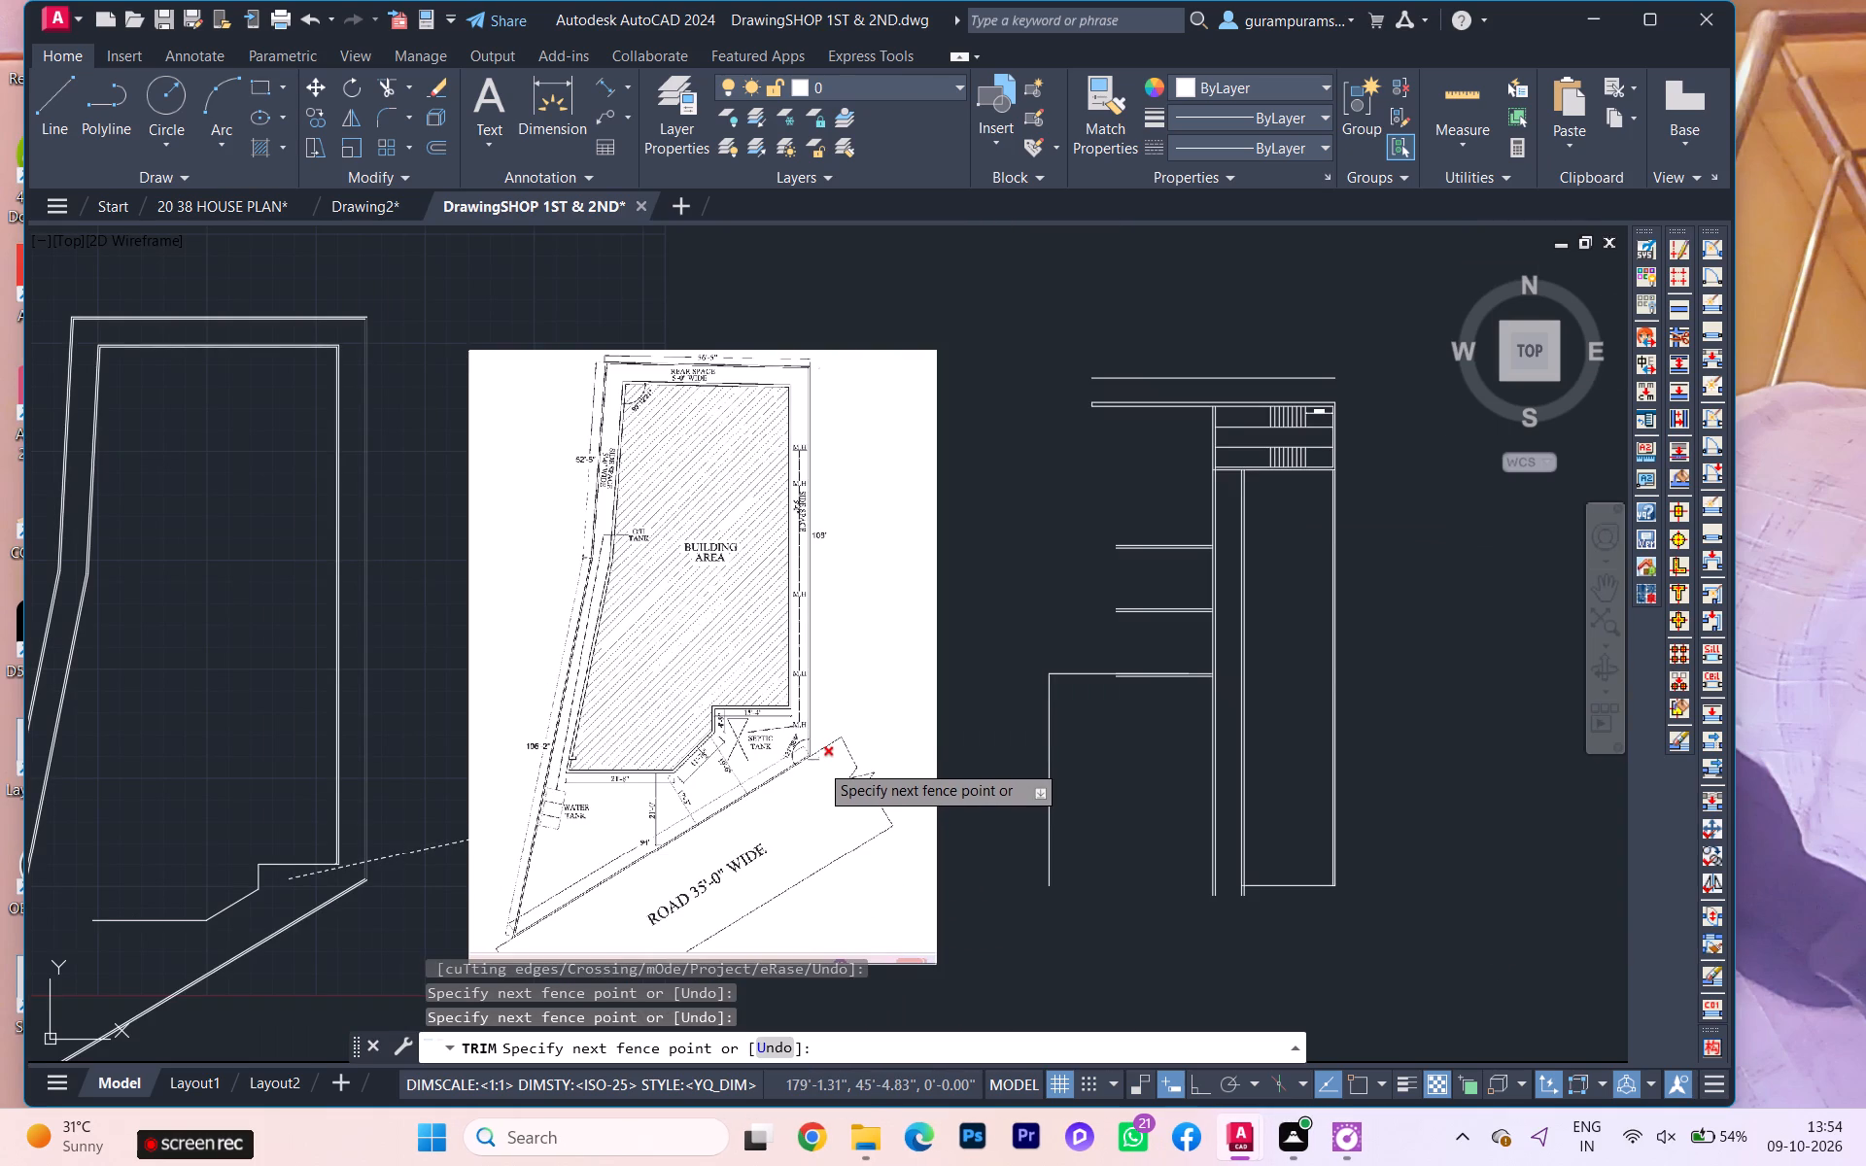
scroll(271, 906, "up", 1)
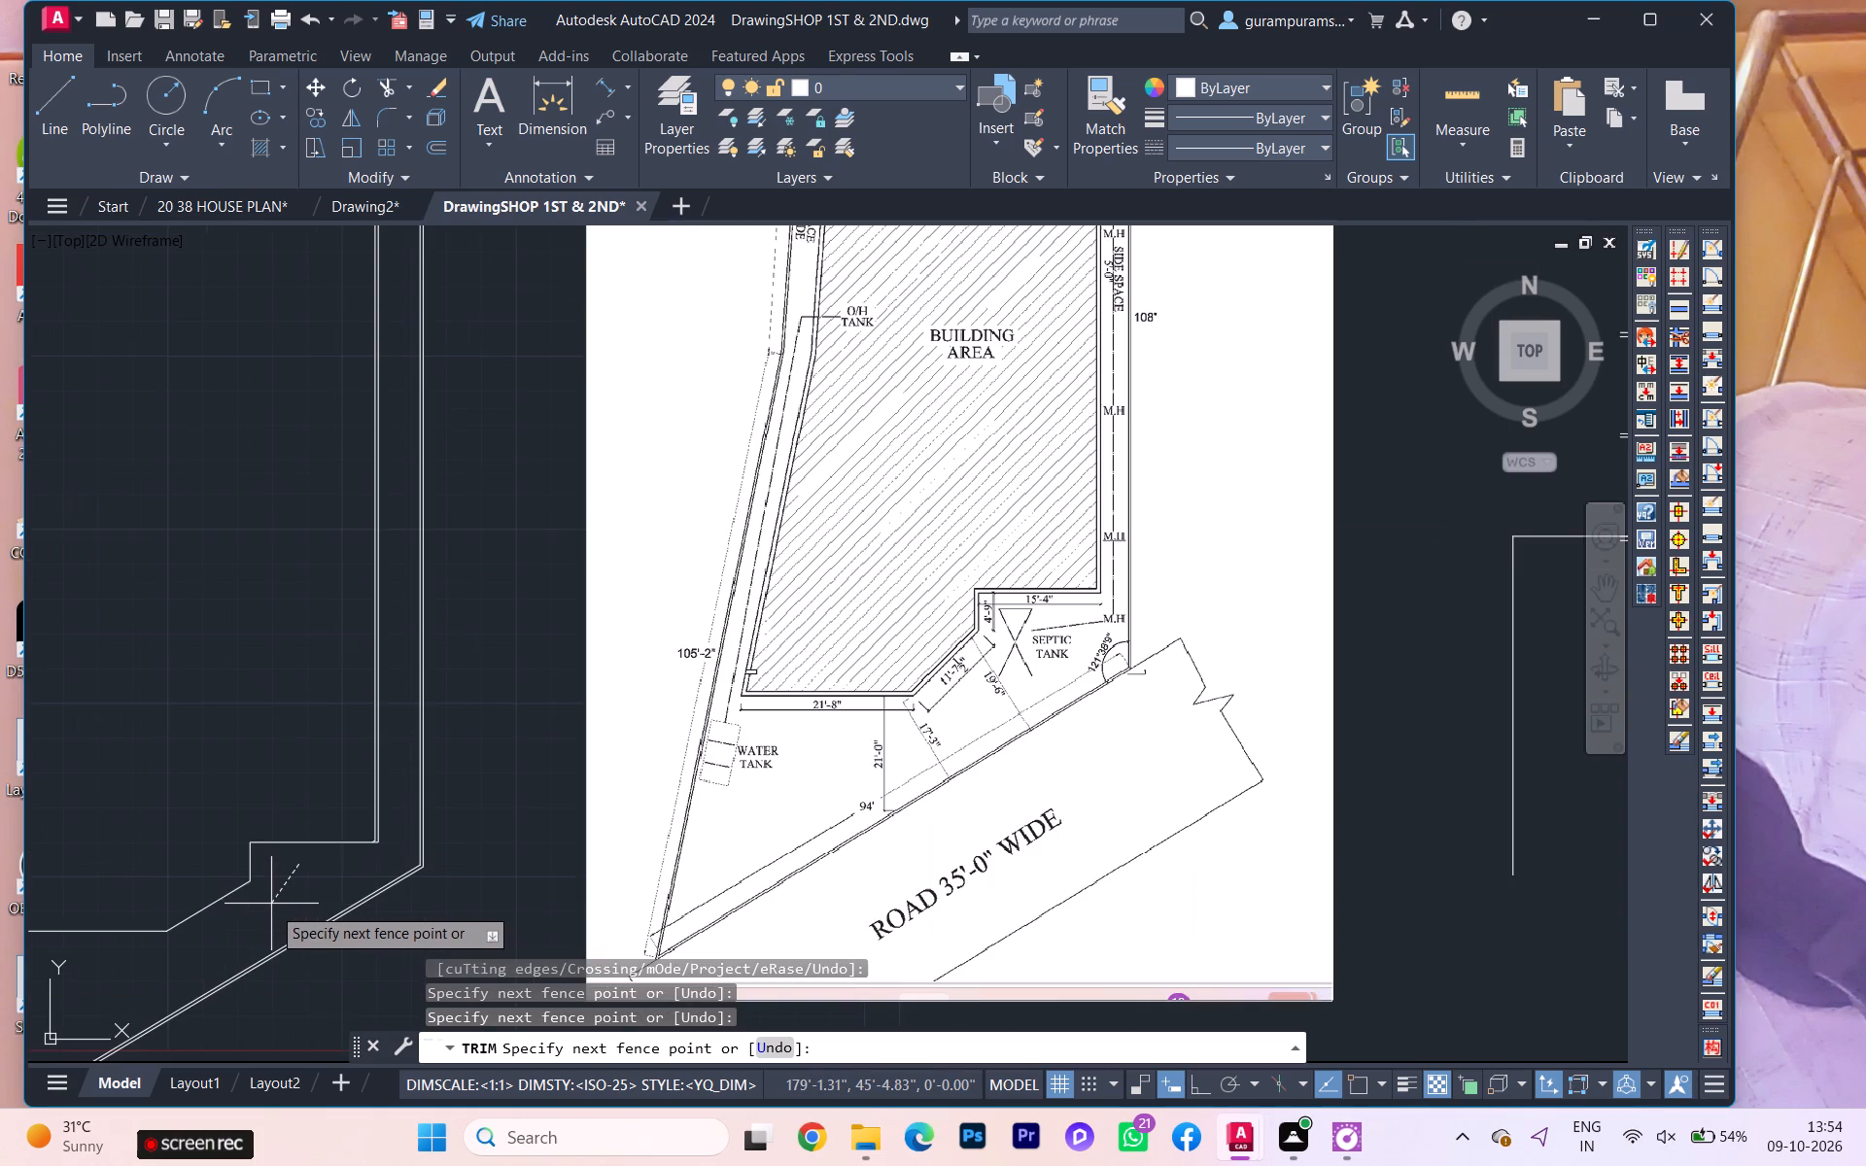
key("Escape")
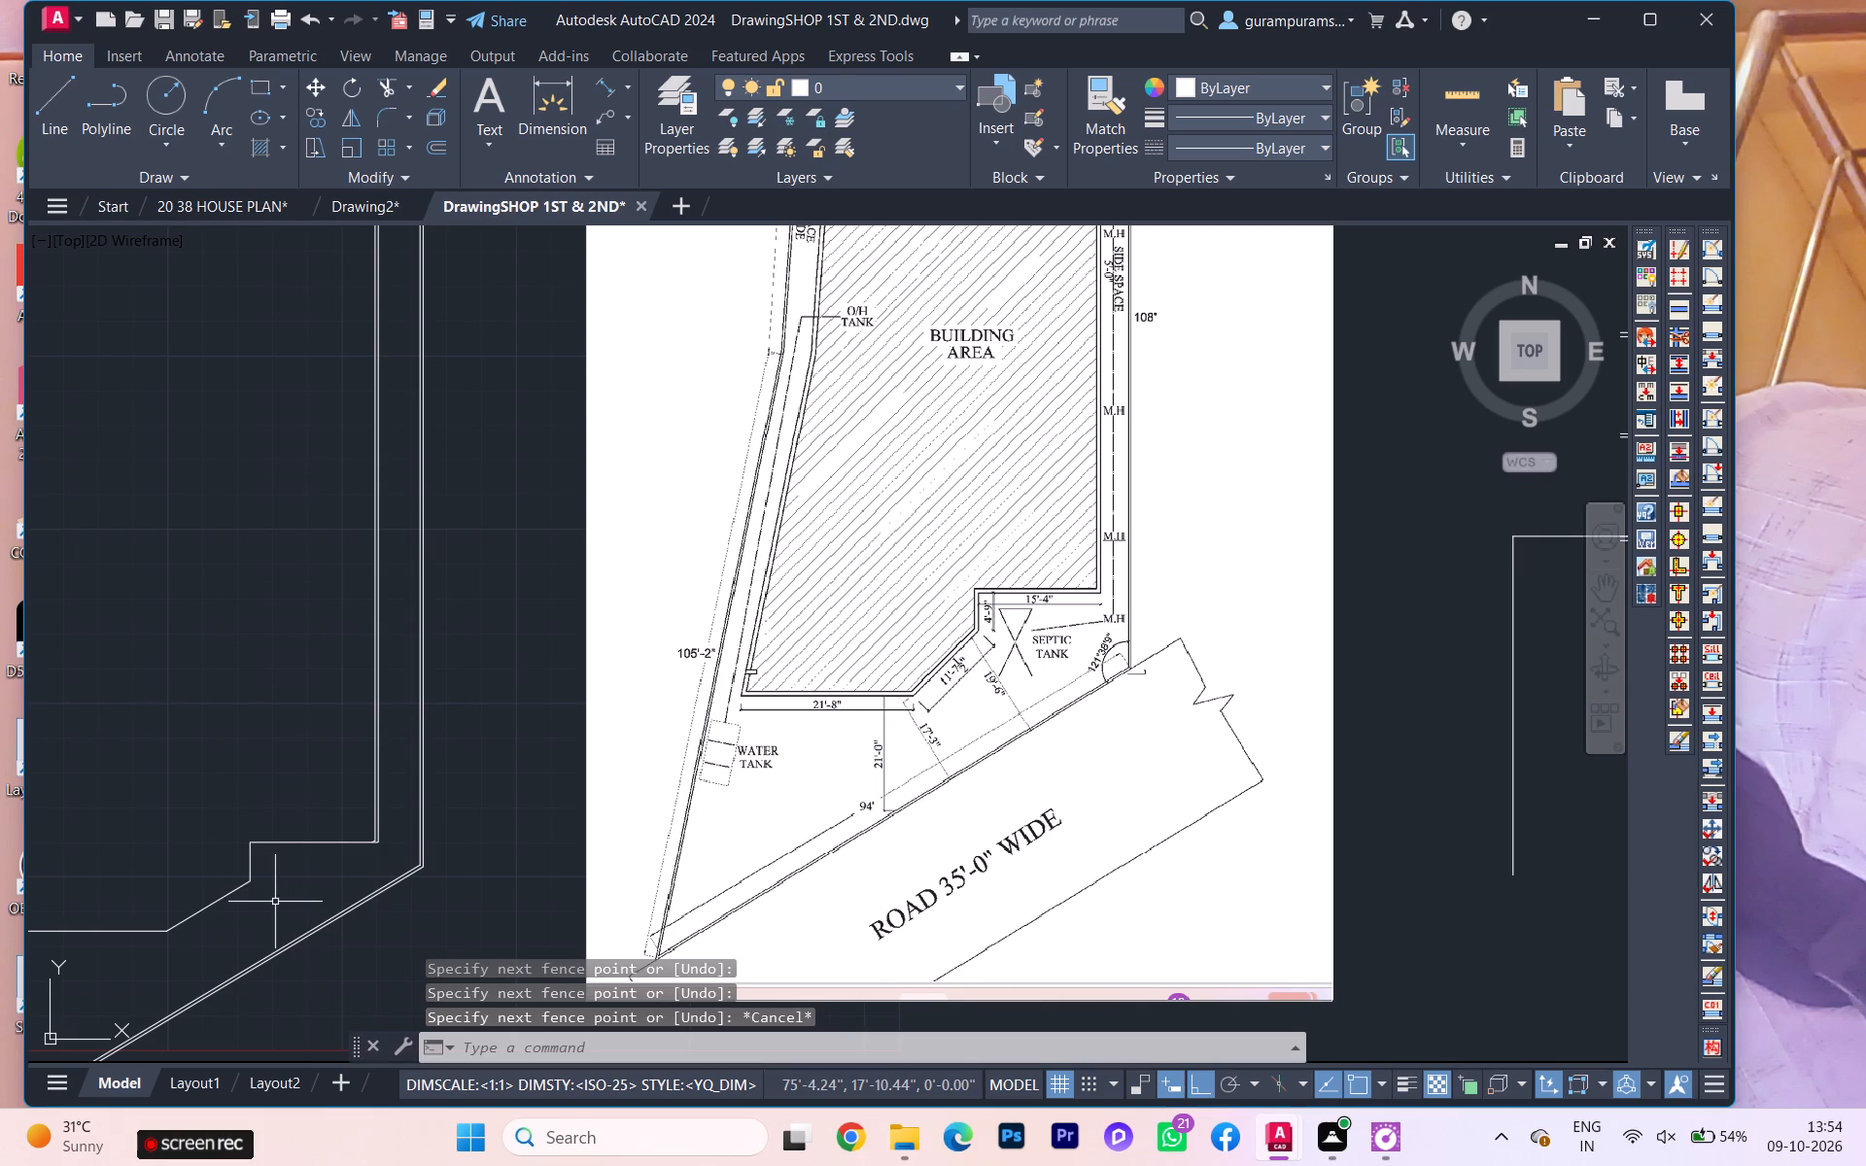
scroll(348, 858, "up", 1)
scroll(353, 845, "down", 1)
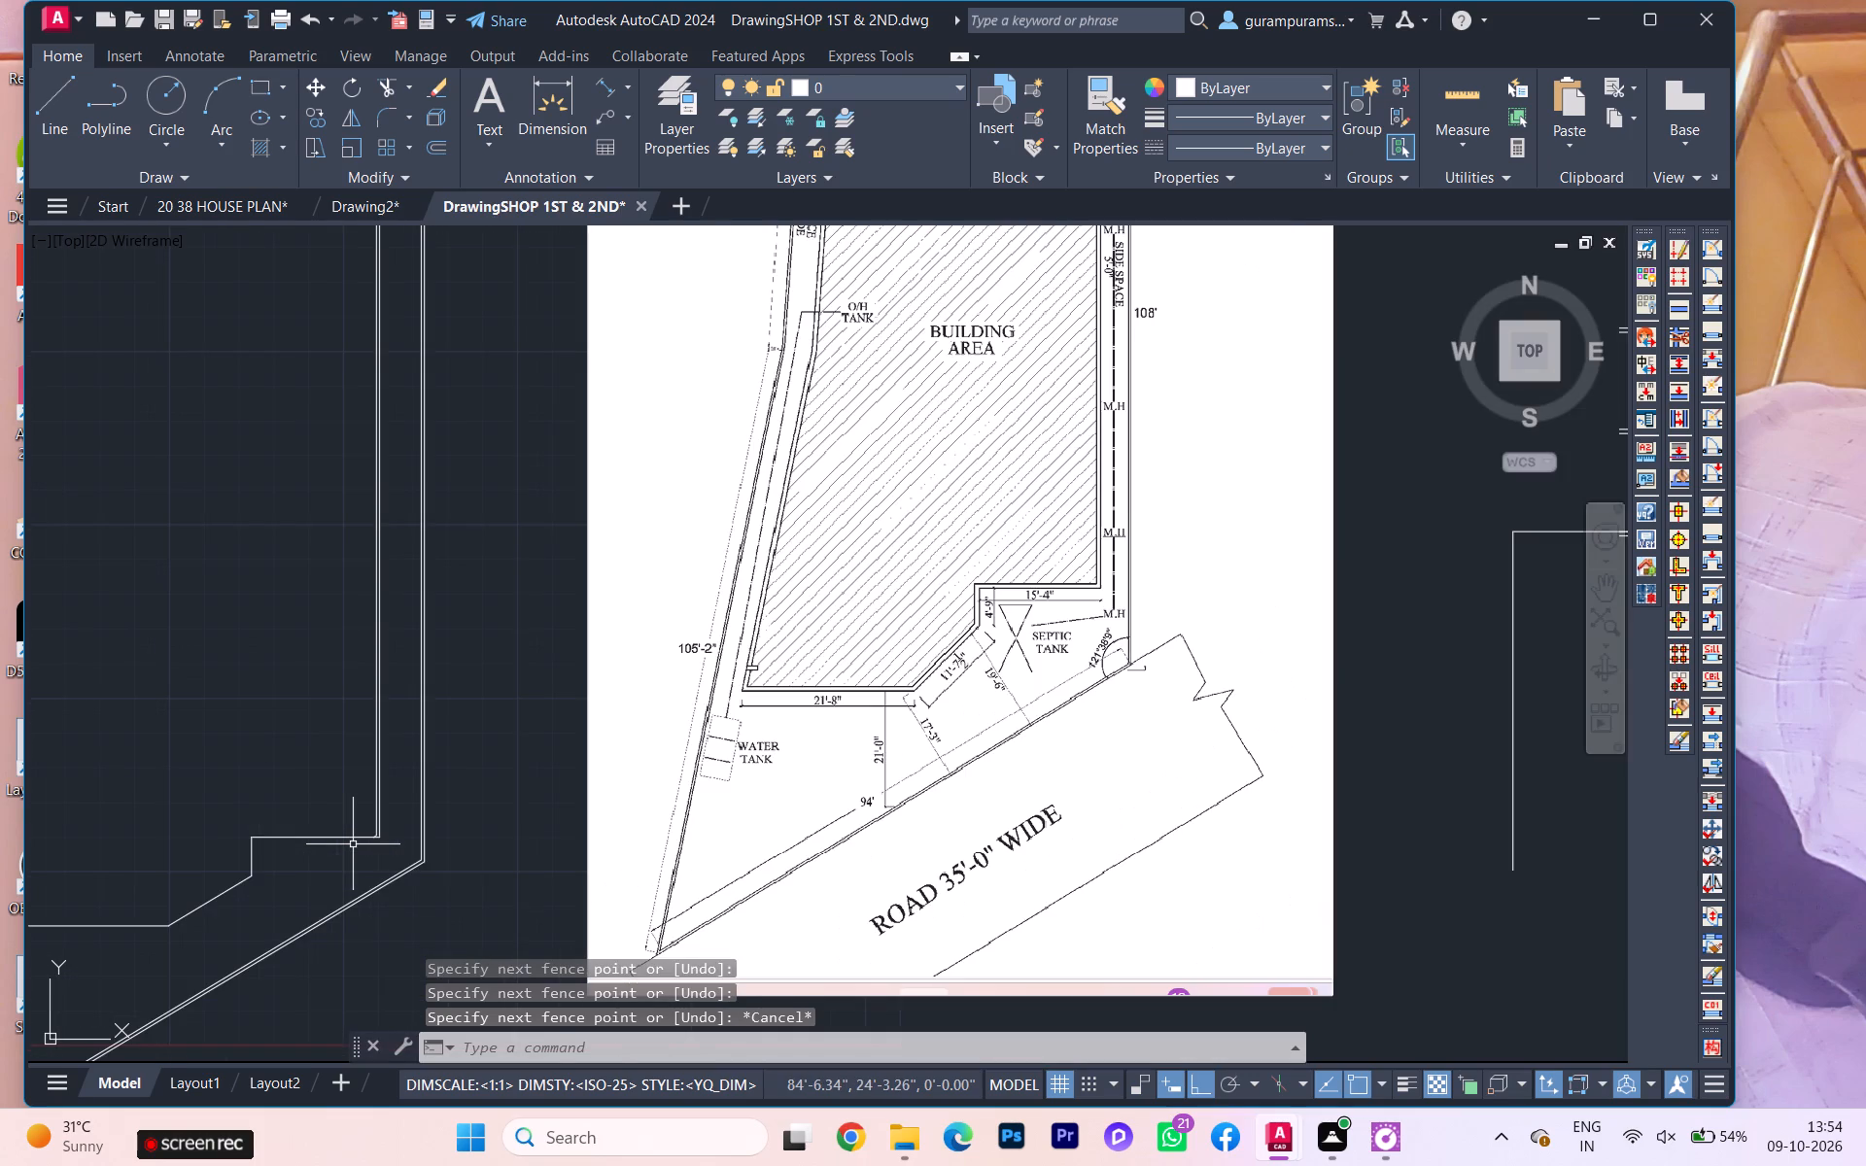
Erase the stepped road-side building outline: the short vertical line, the sloped line and both horizontal lines.
scroll(353, 845, "down", 1)
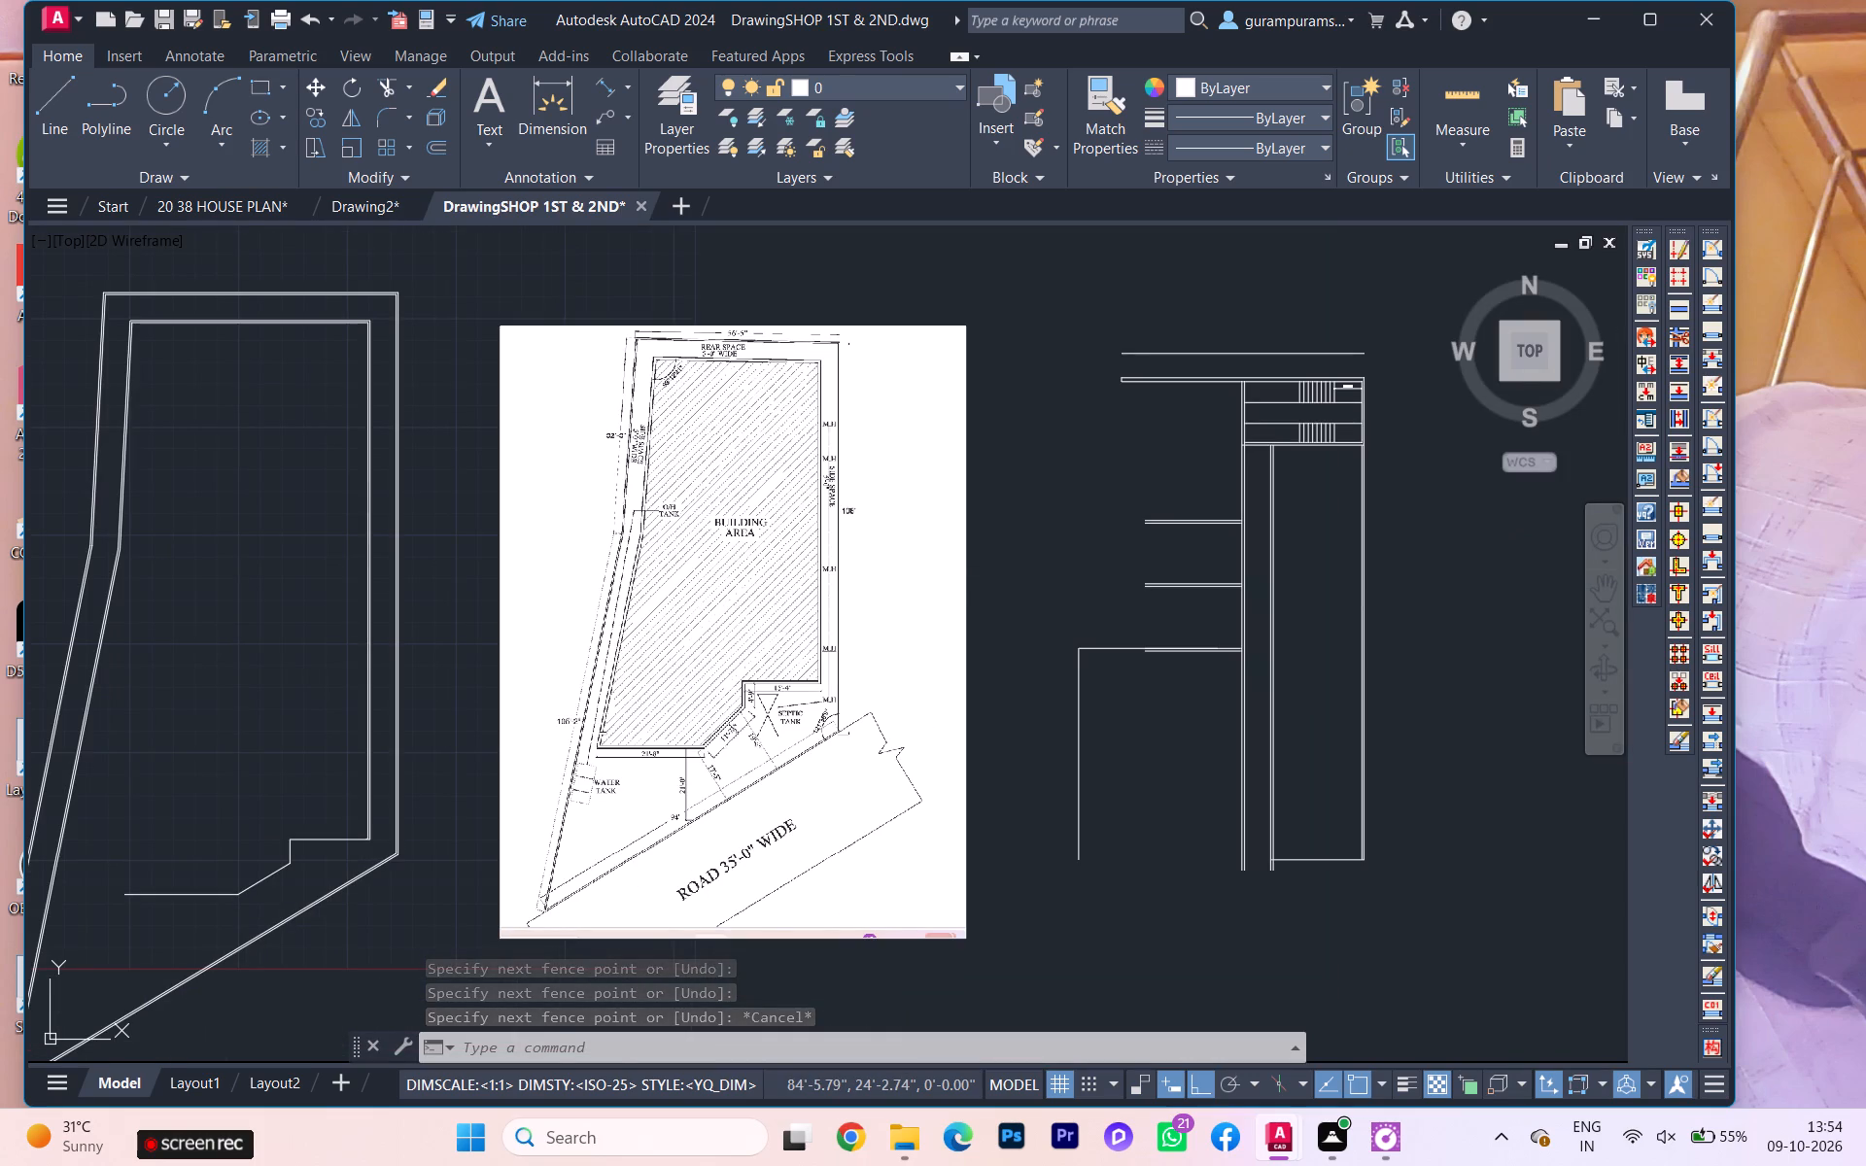
scroll(271, 856, "up", 1)
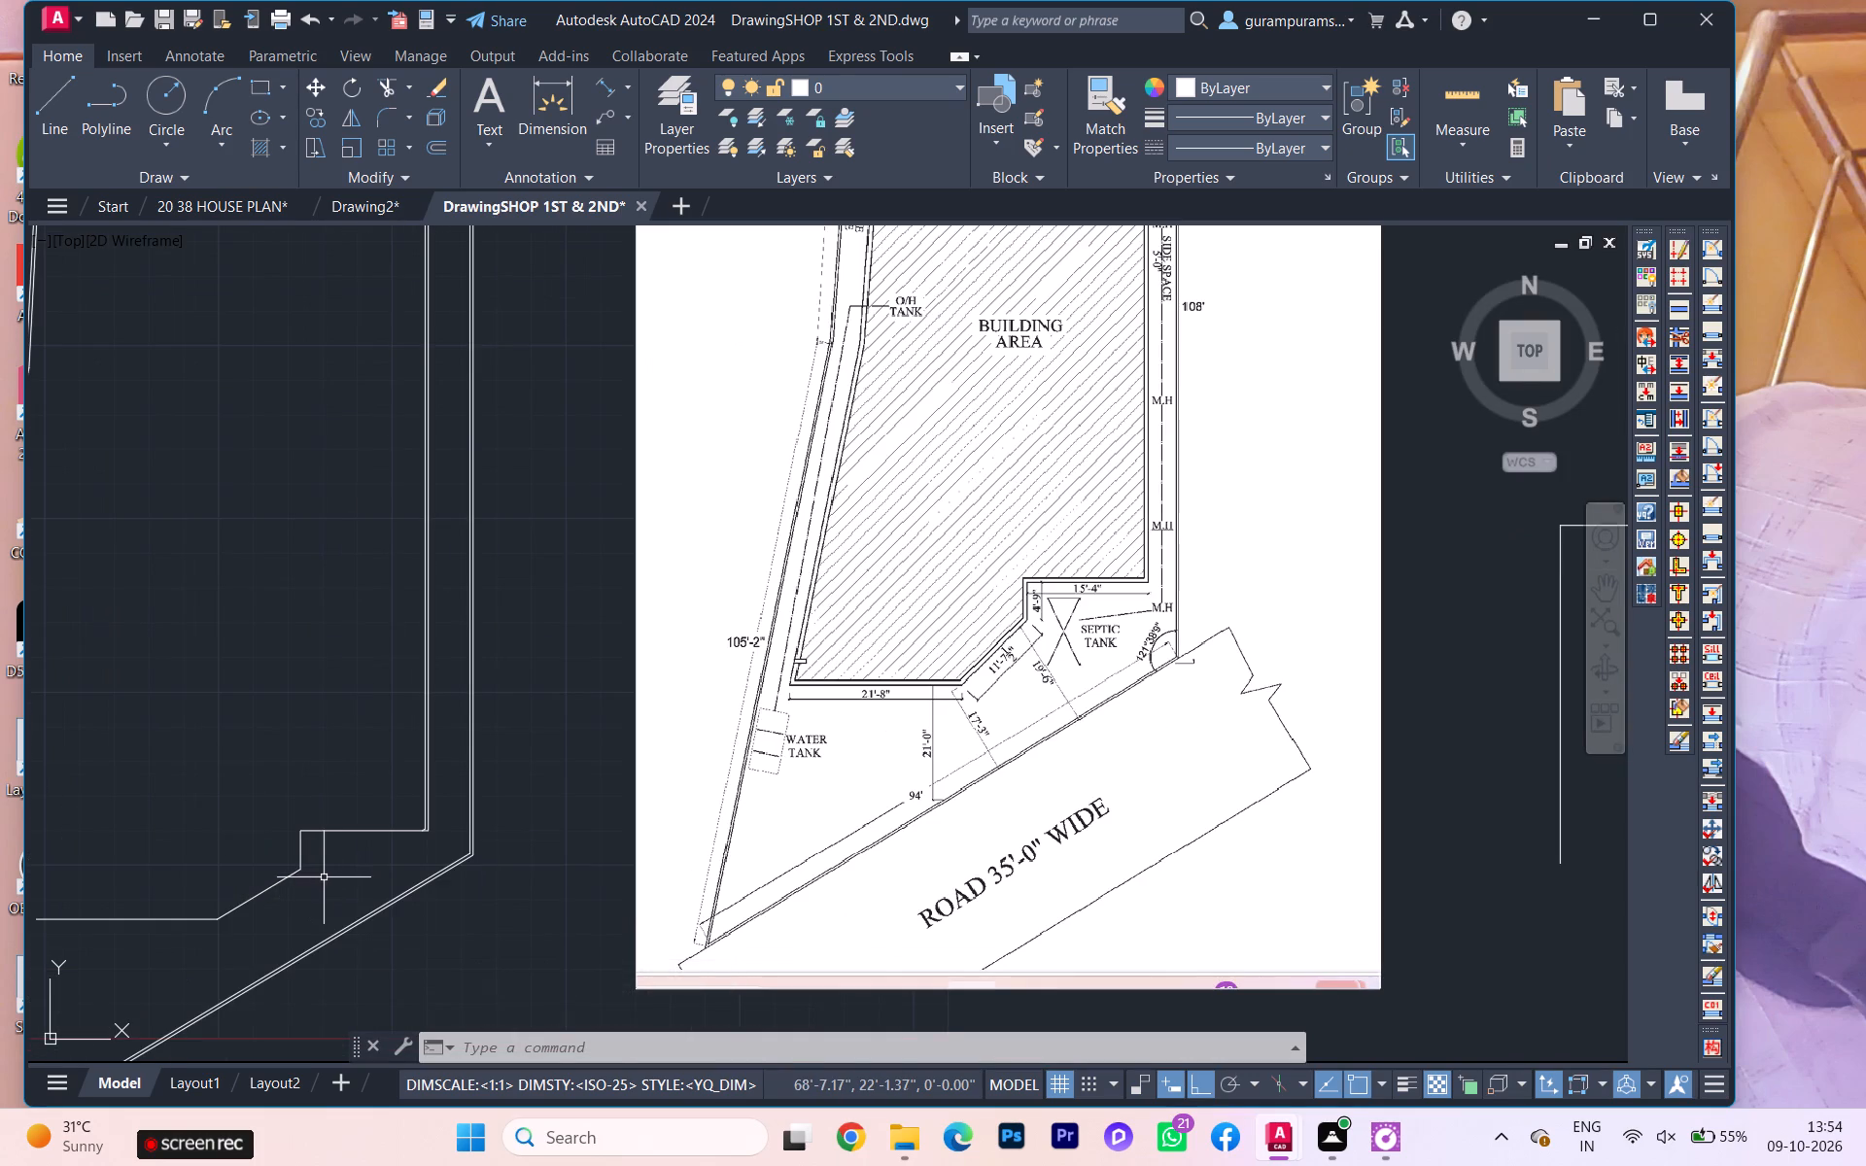
left_click(324, 879)
left_click(294, 843)
key("Delete")
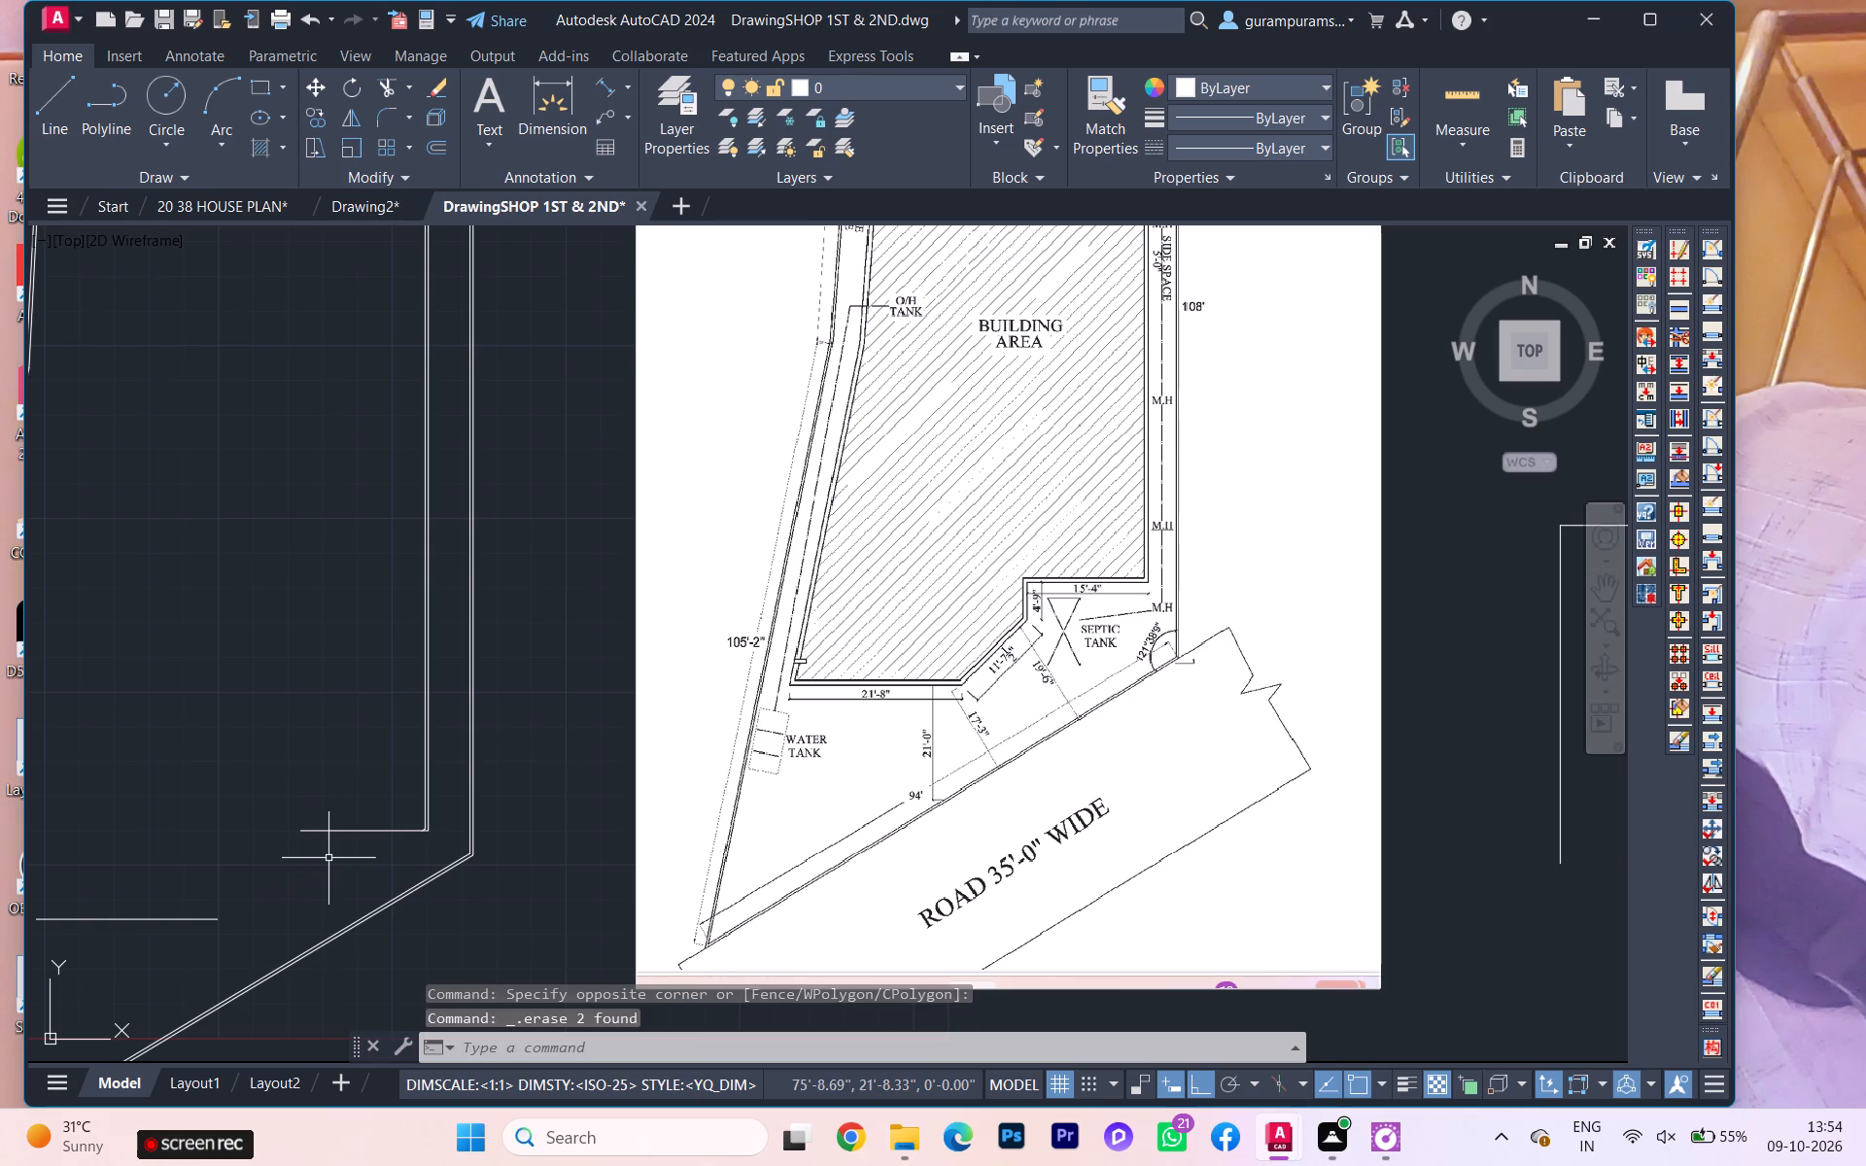
left_click(333, 858)
left_click(341, 803)
left_click(349, 831)
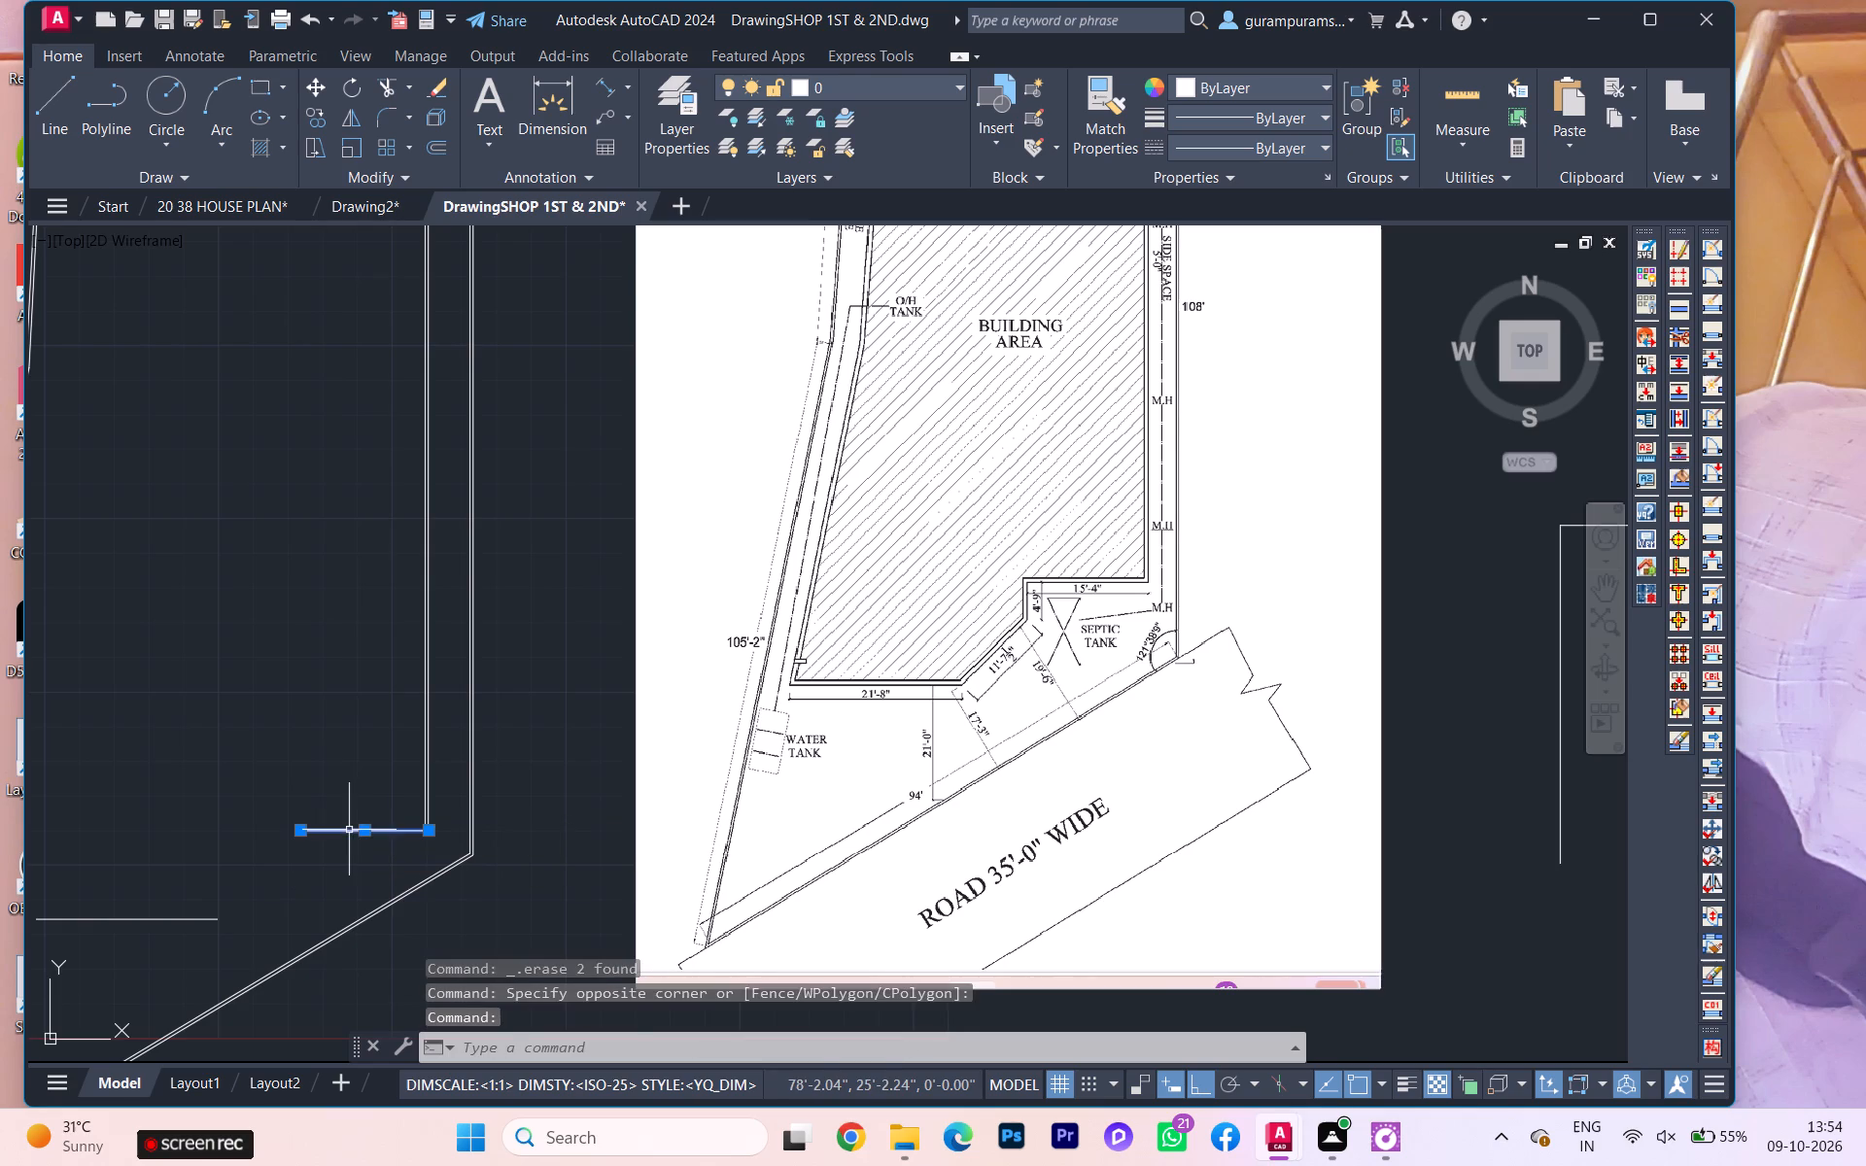
key("Delete")
scroll(327, 918, "up", 2)
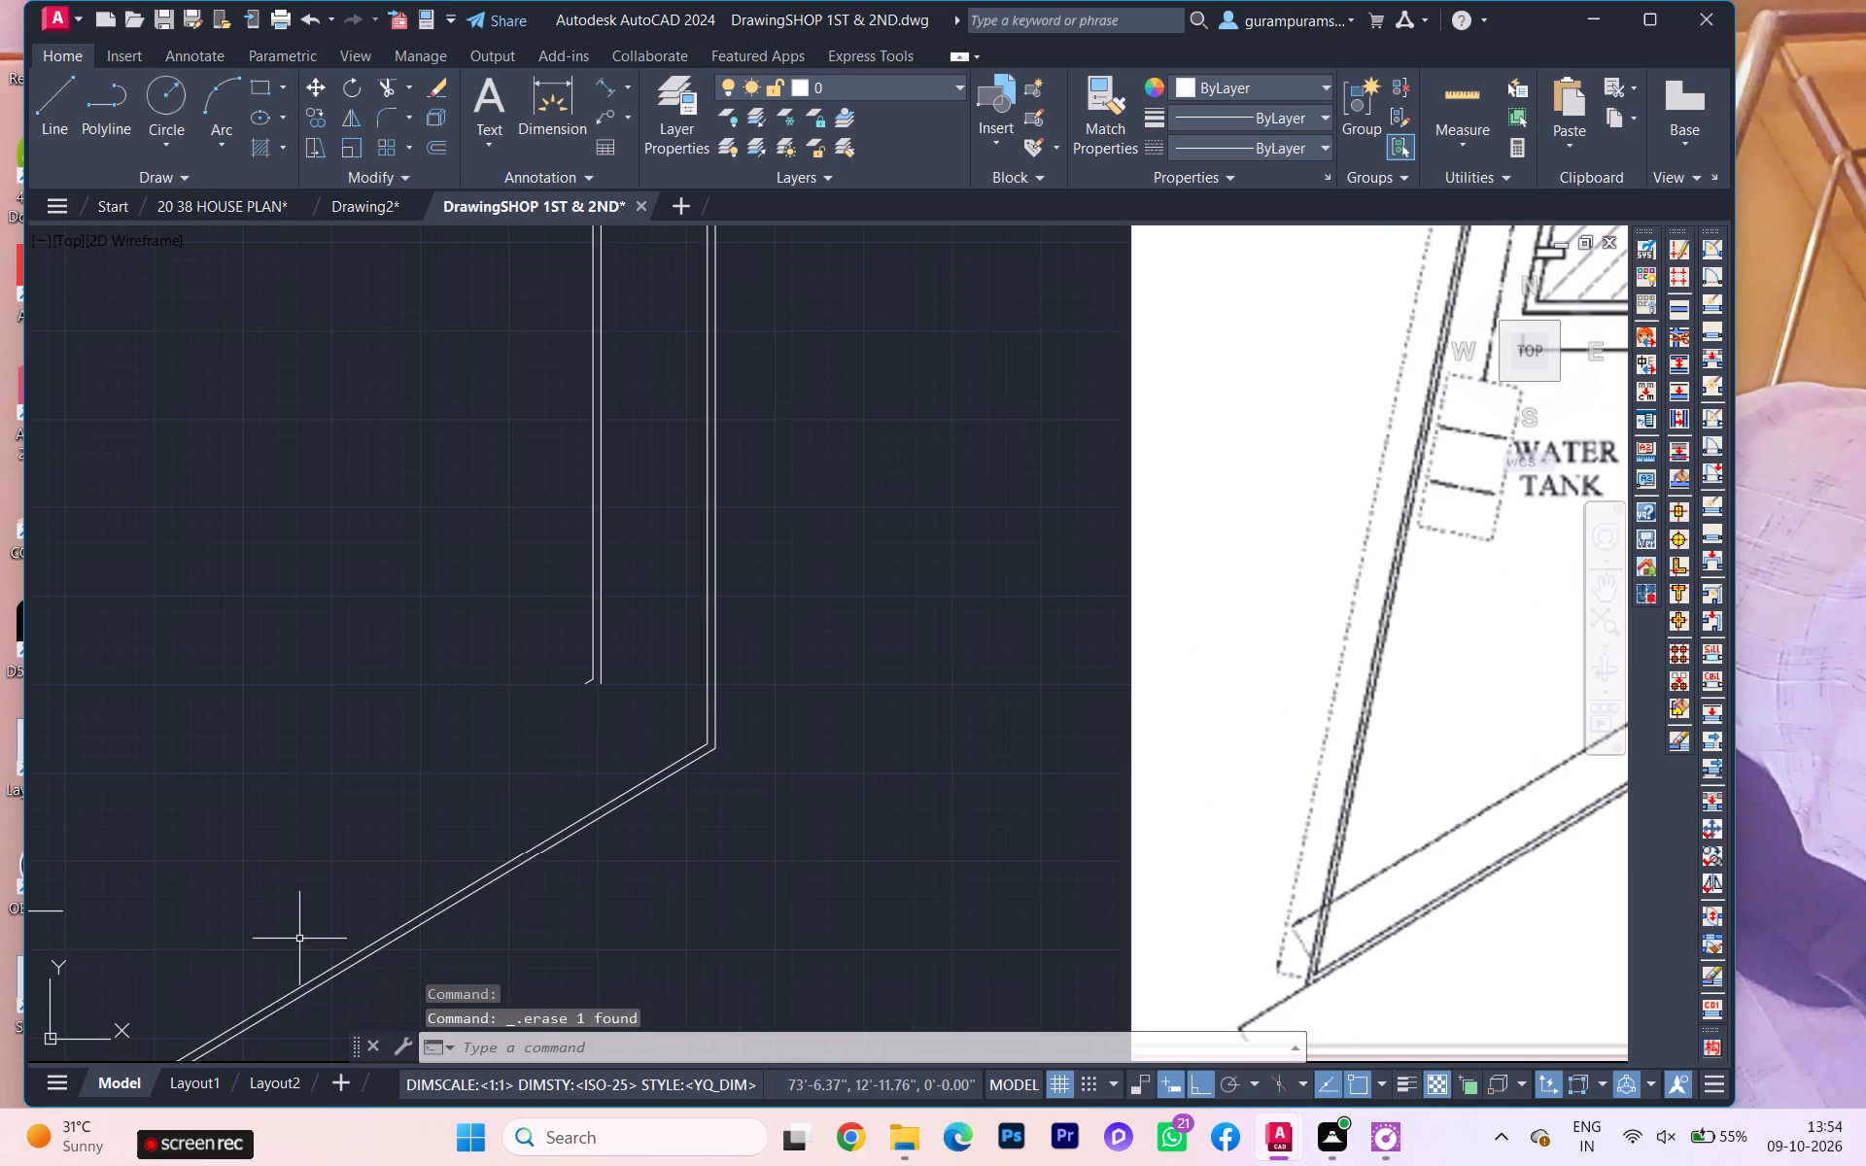
scroll(247, 960, "down", 2)
left_click(204, 960)
left_click(98, 911)
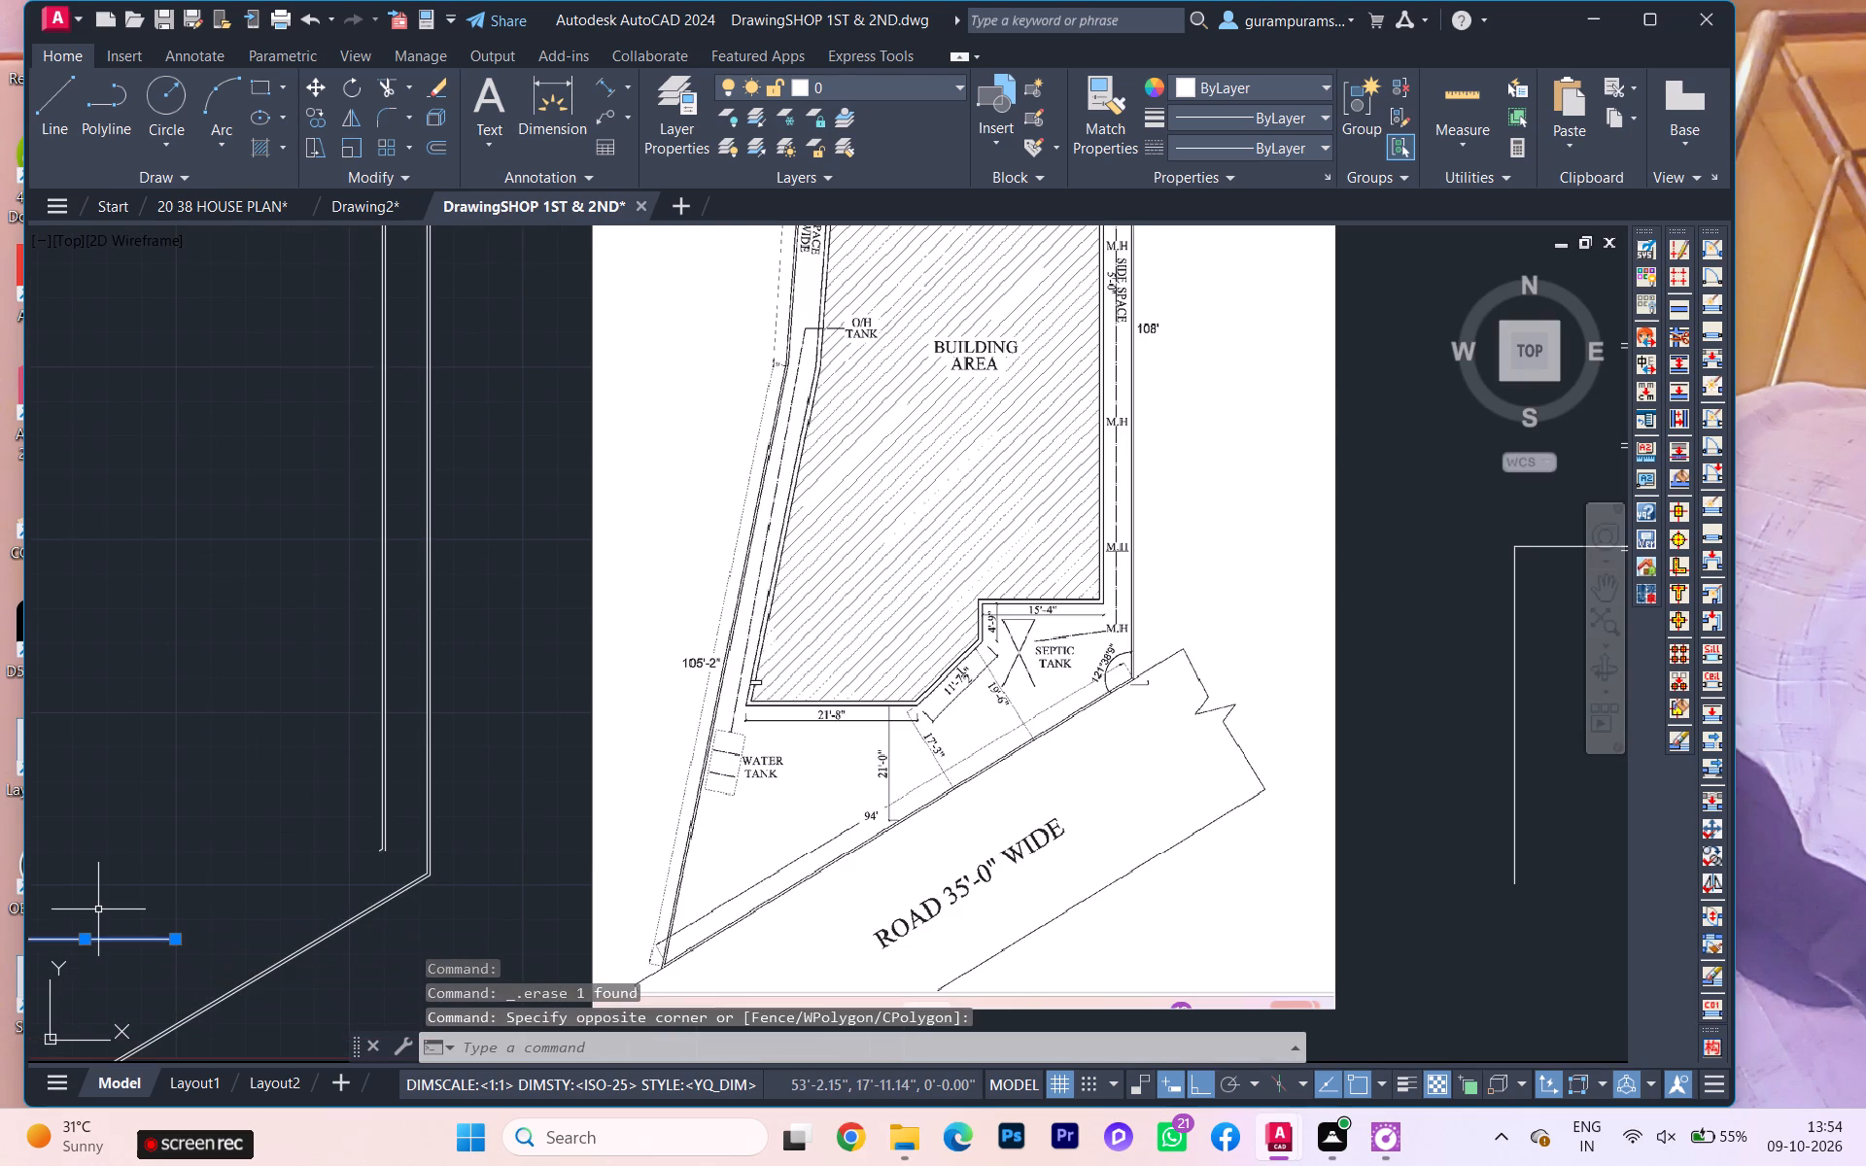
key("Delete")
Trim off the leftover stub at the lower end of the inner east building line.
scroll(350, 817, "up", 2)
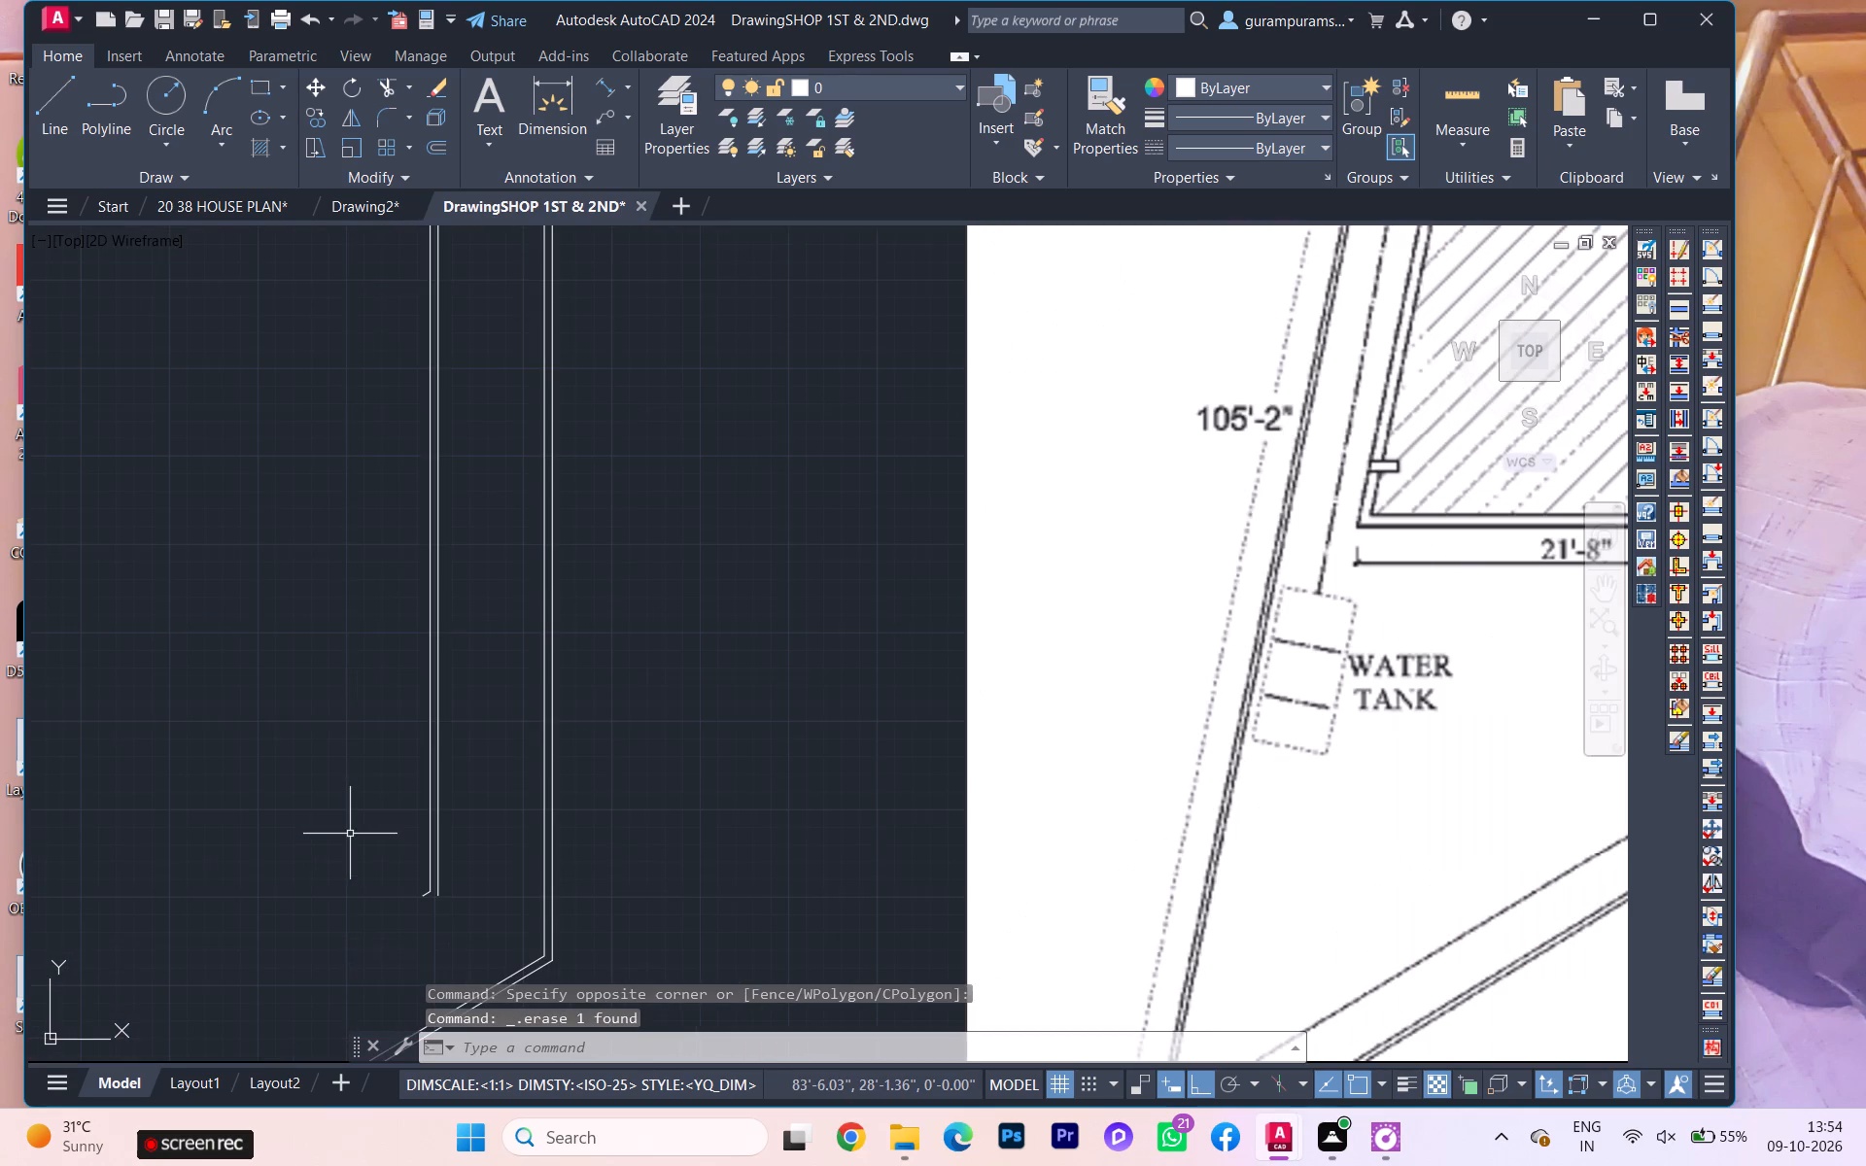
key("t")
key("r")
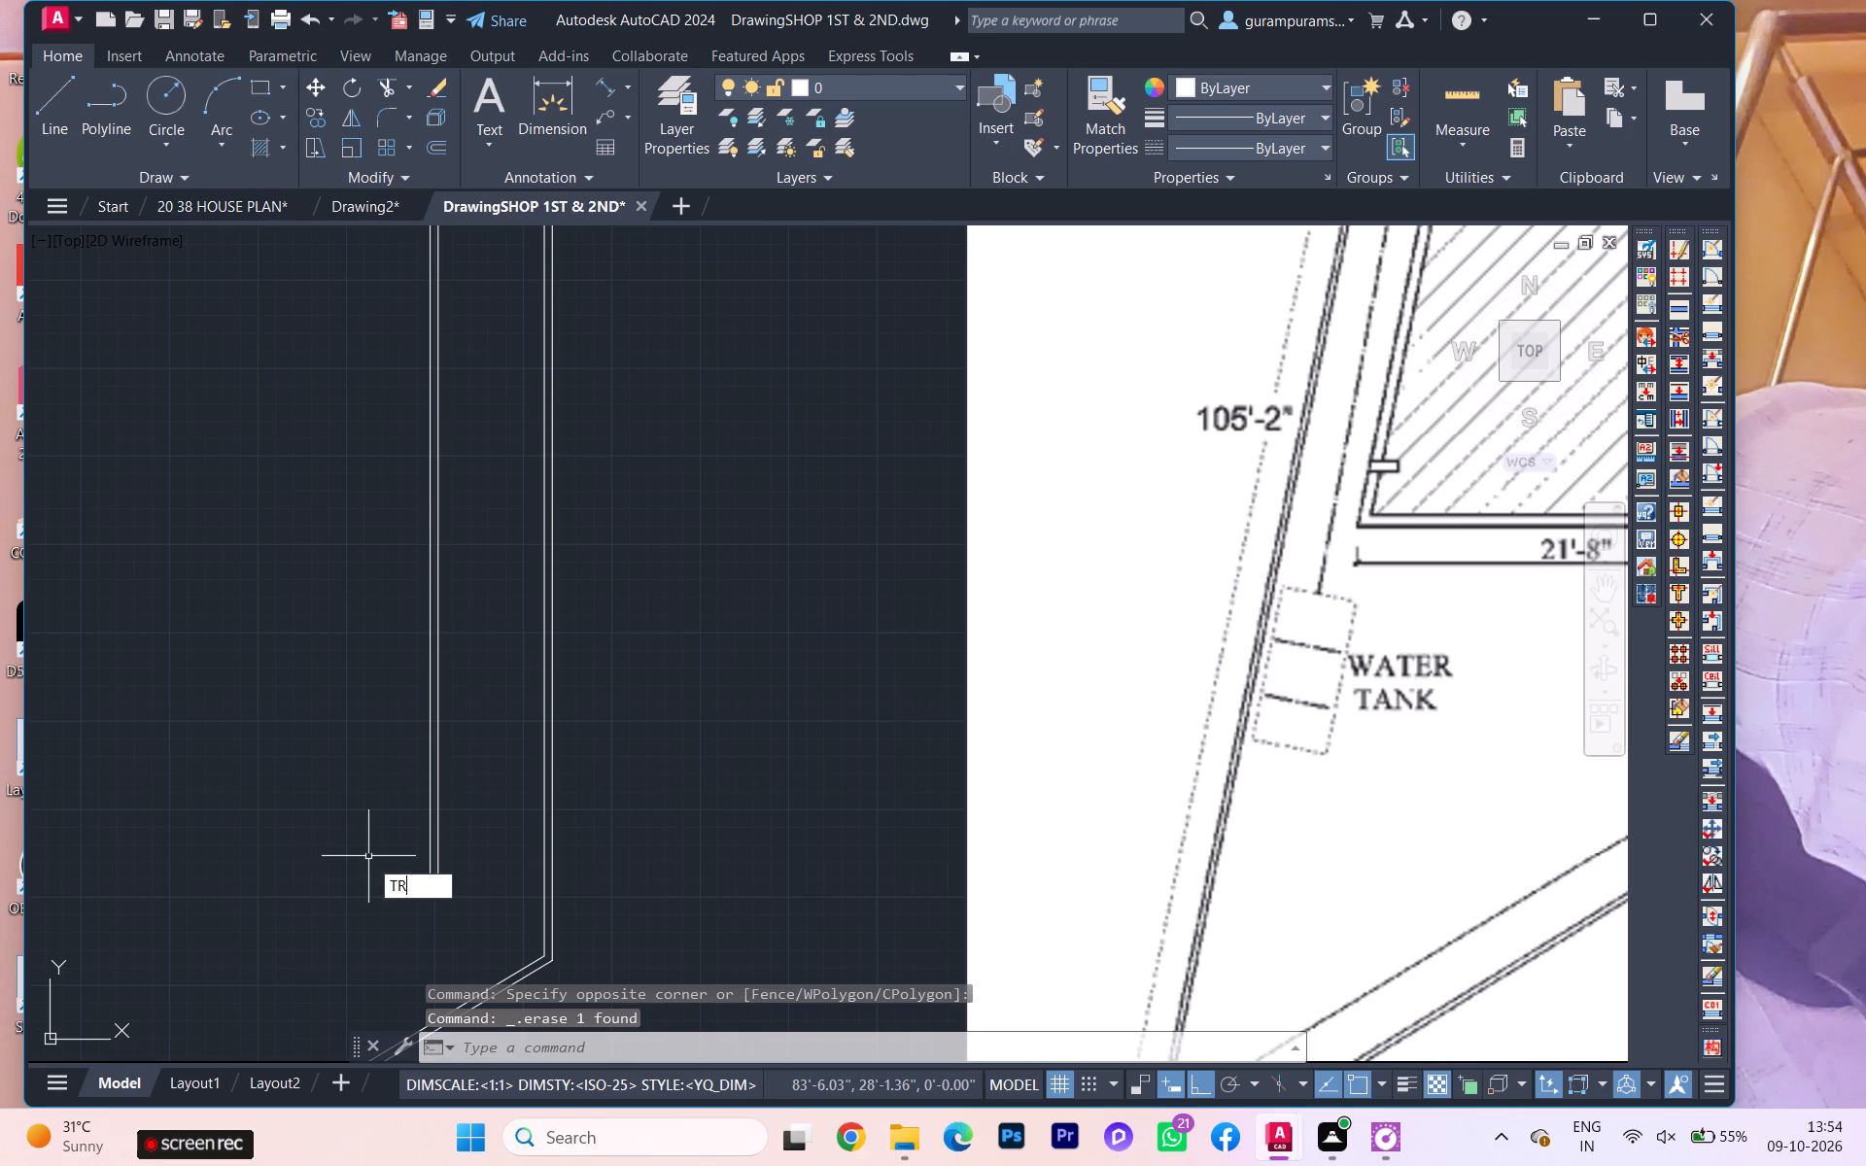
left_click(426, 908)
scroll(429, 905, "up", 2)
left_click(420, 887)
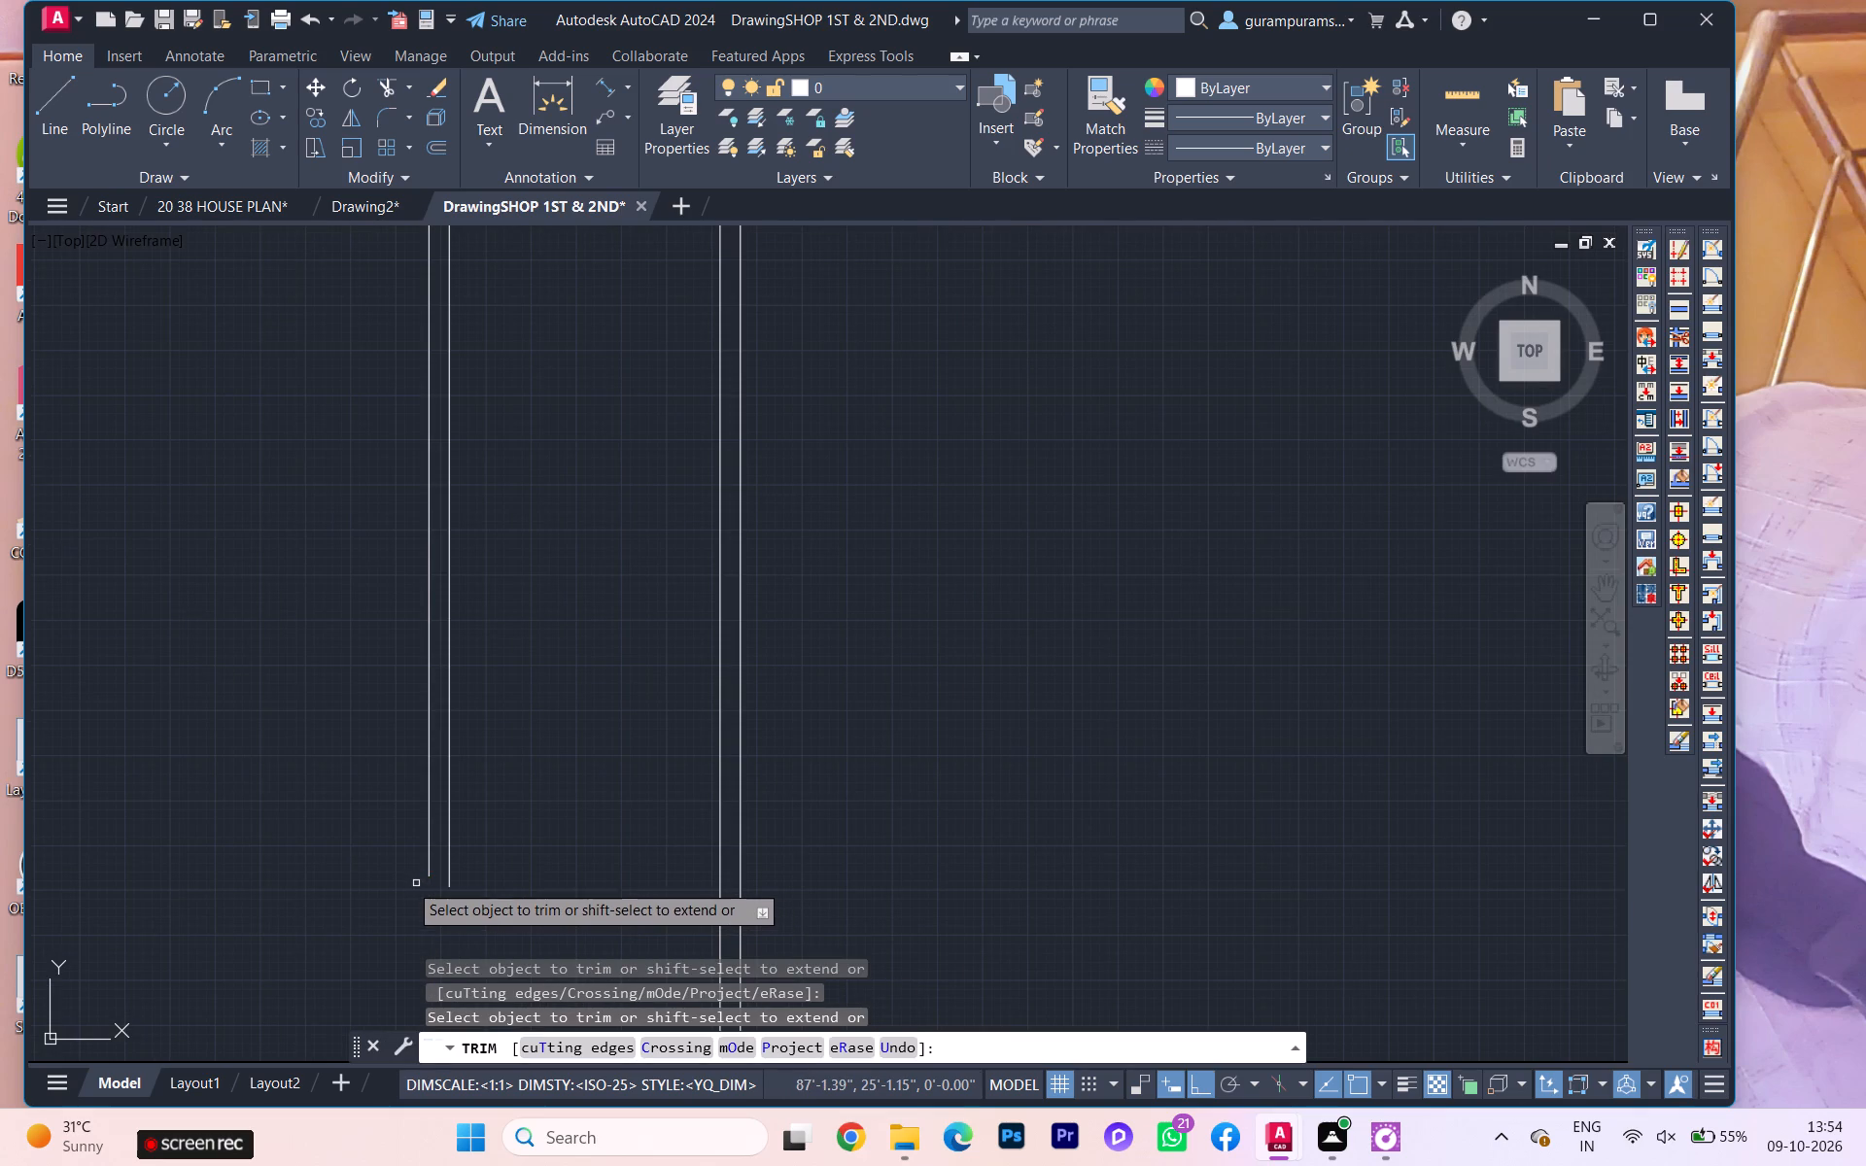
Examine the reference plan's dimensions around the septic tank, the stepped building corner and the road-side boundary.
scroll(407, 883, "down", 3)
scroll(422, 870, "up", 1)
scroll(716, 667, "down", 3)
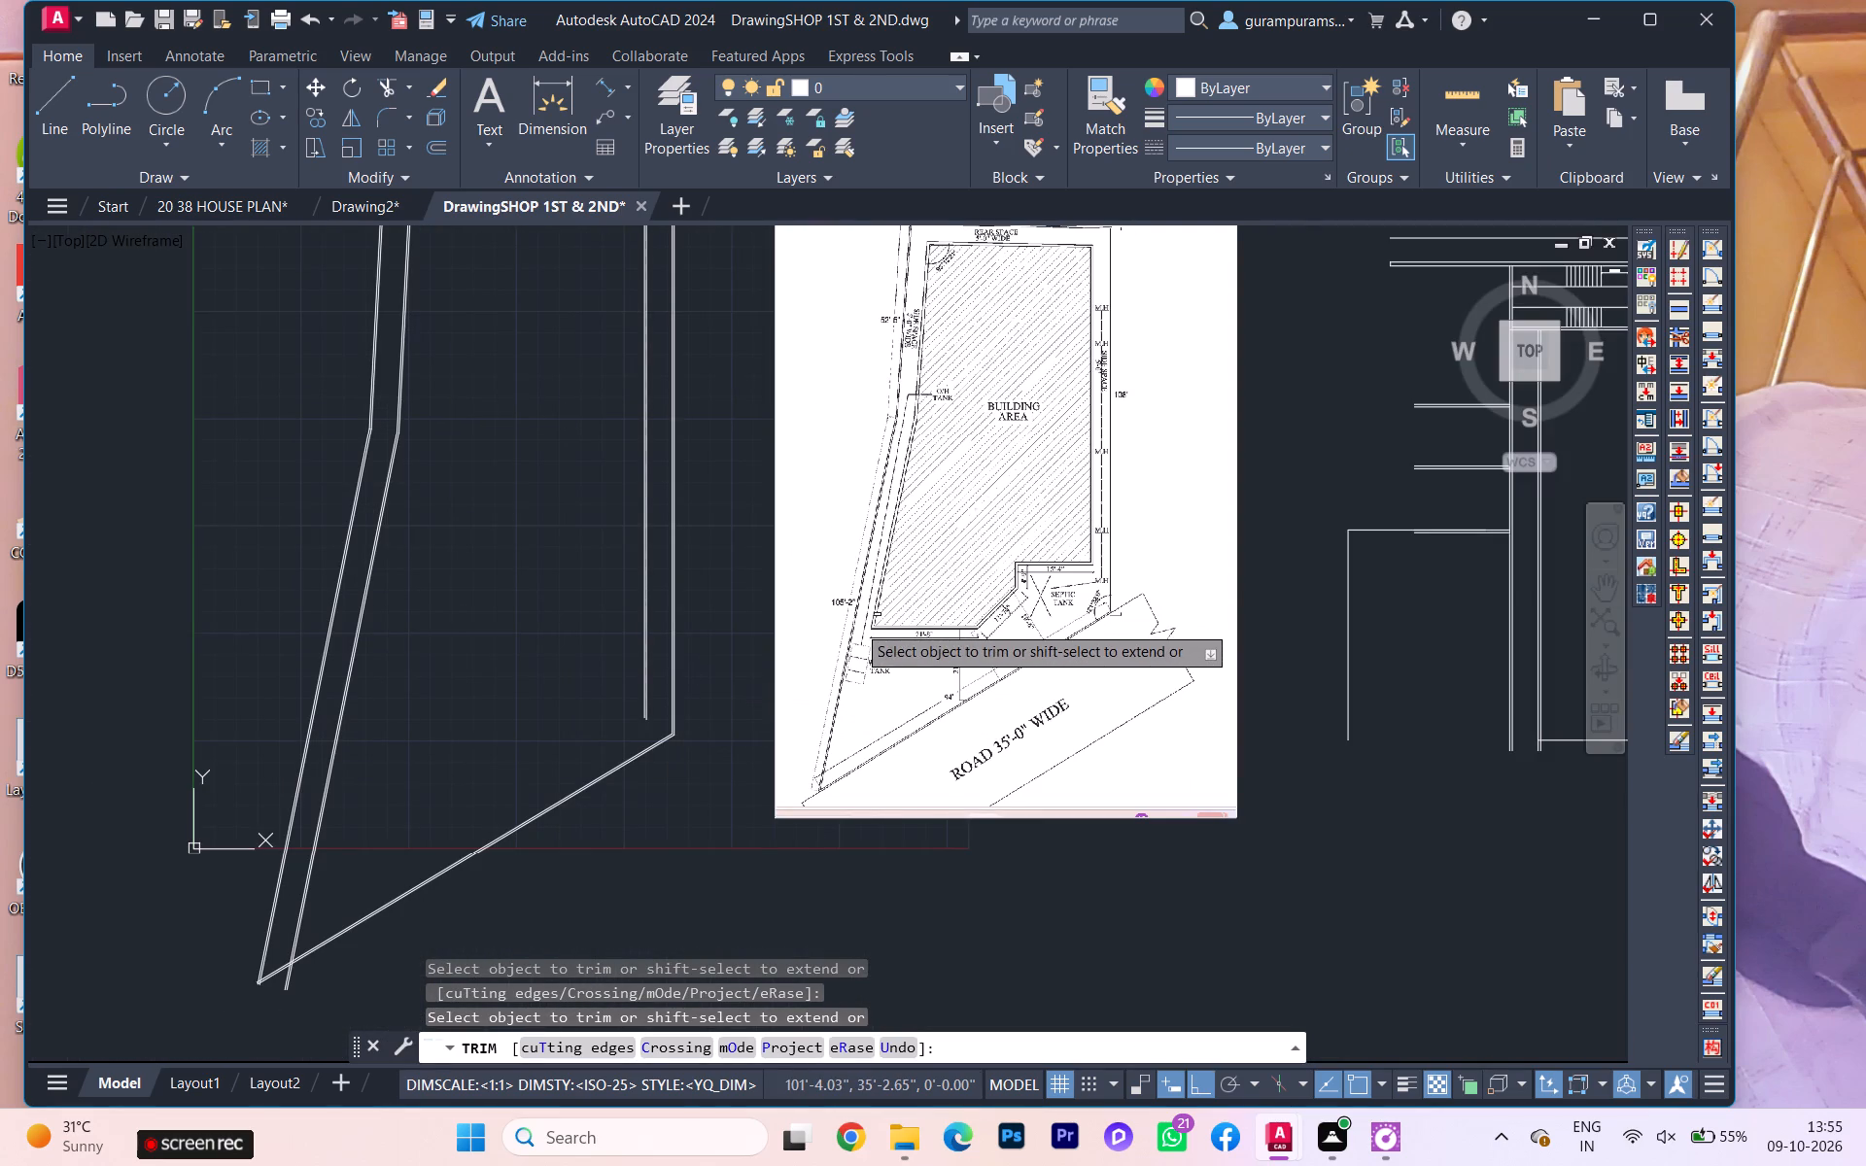
scroll(1017, 661, "up", 1)
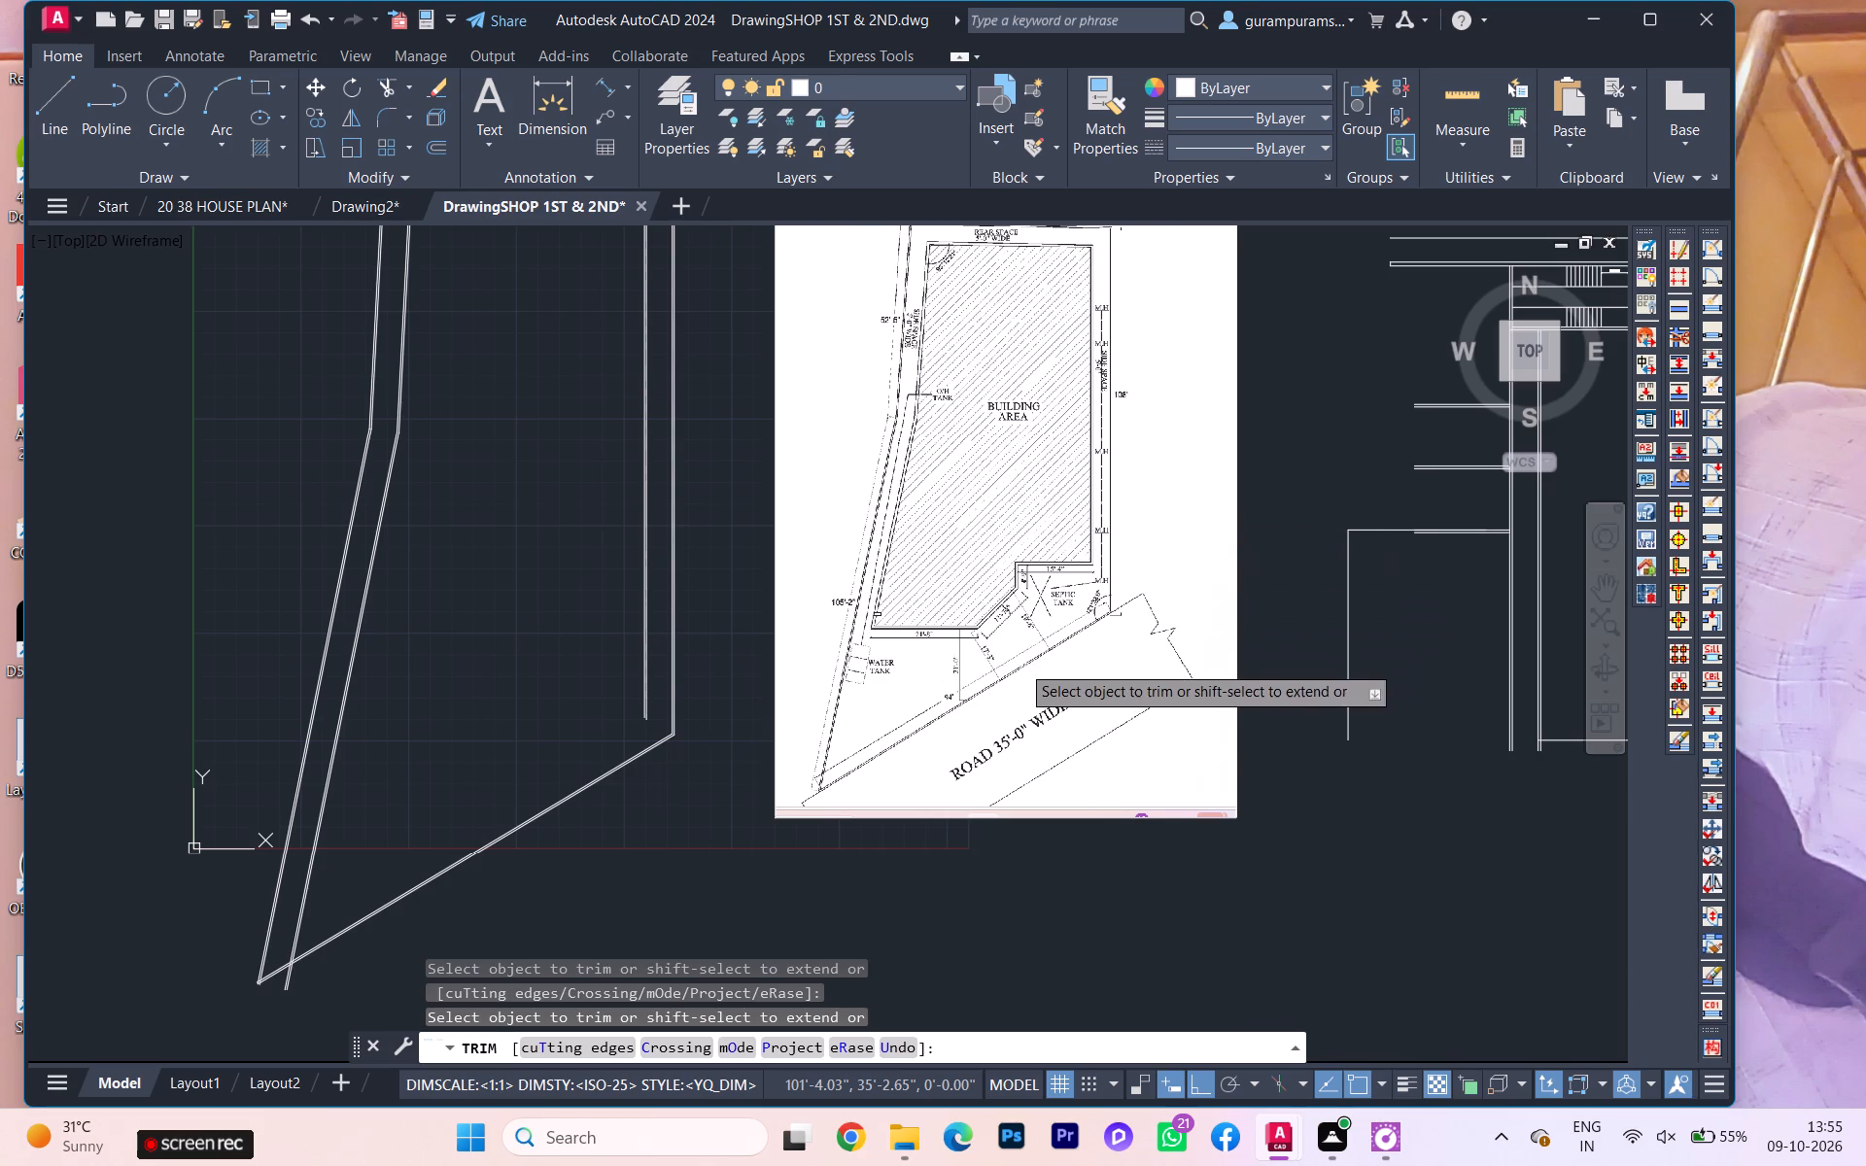
scroll(1017, 661, "up", 2)
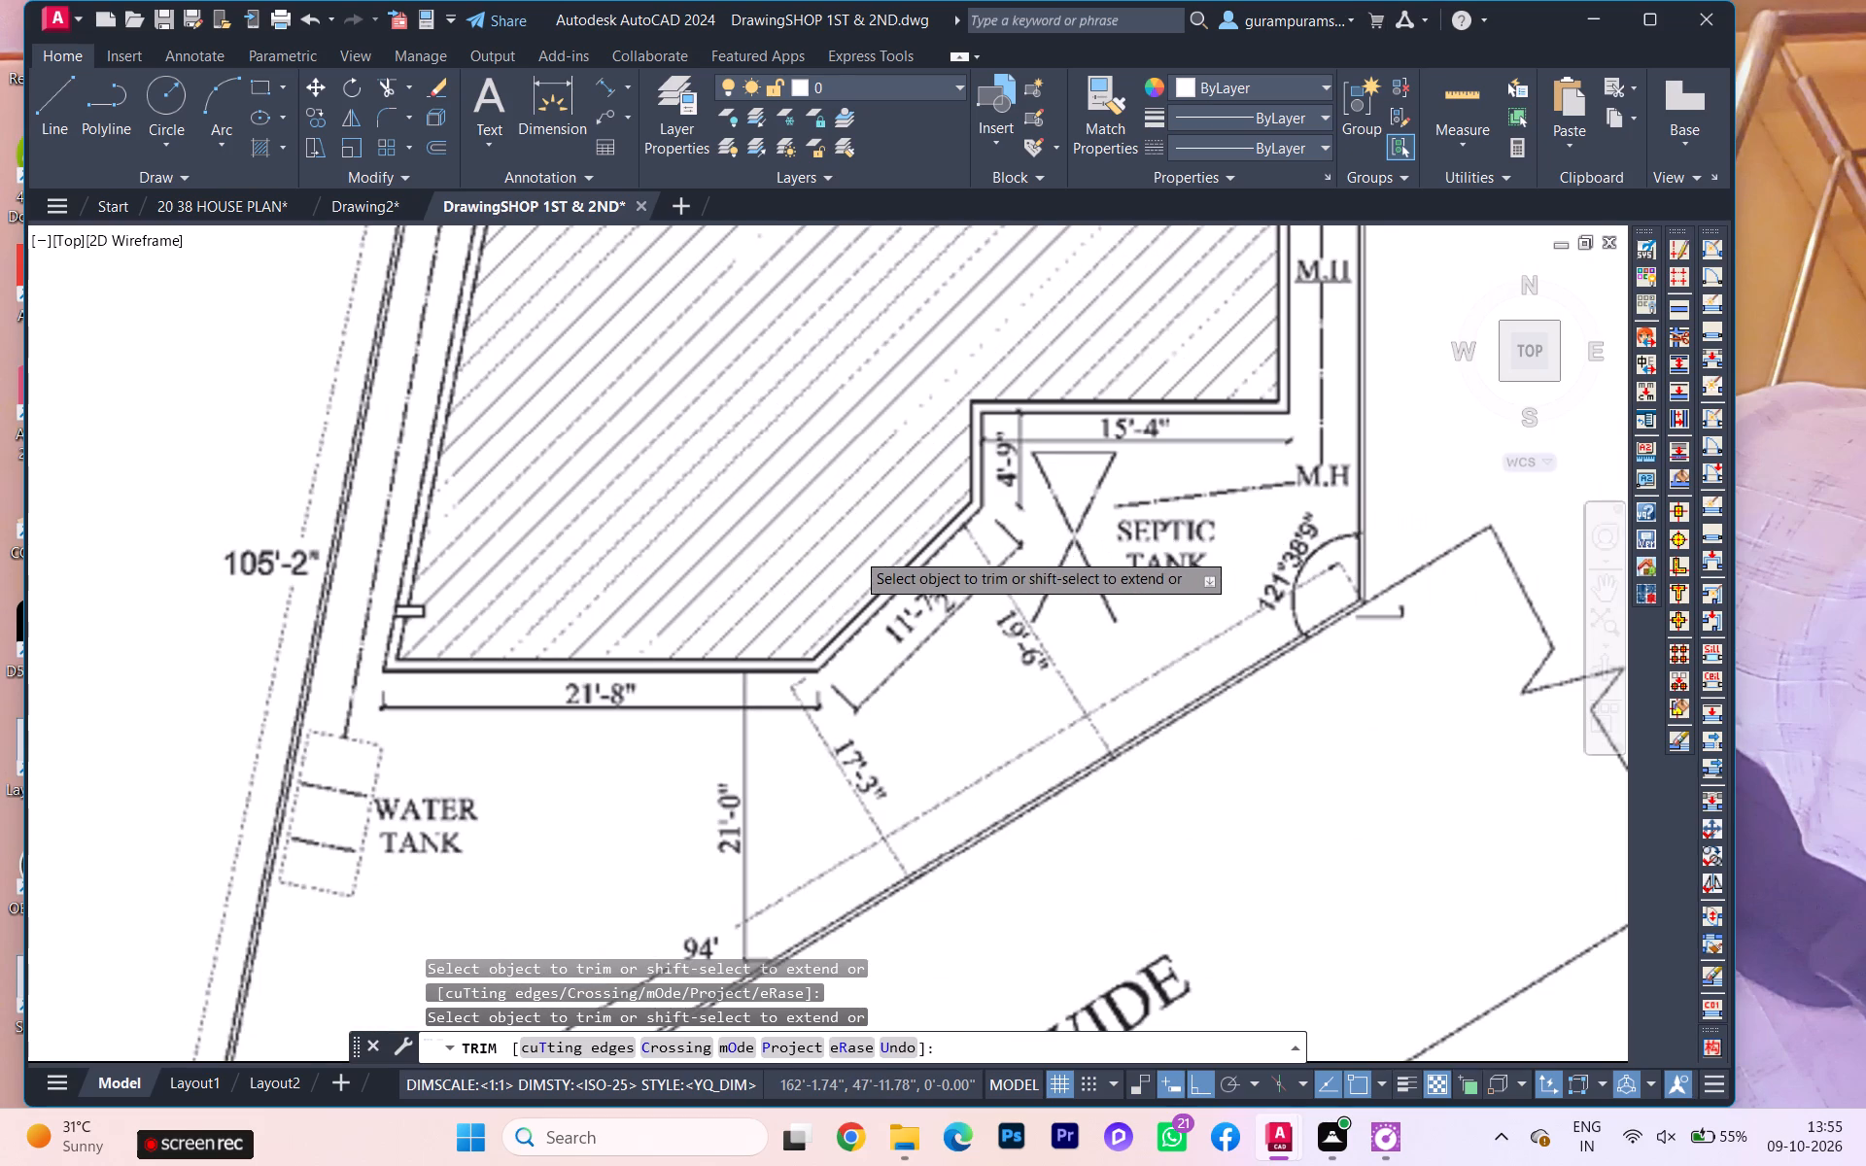
scroll(855, 551, "down", 1)
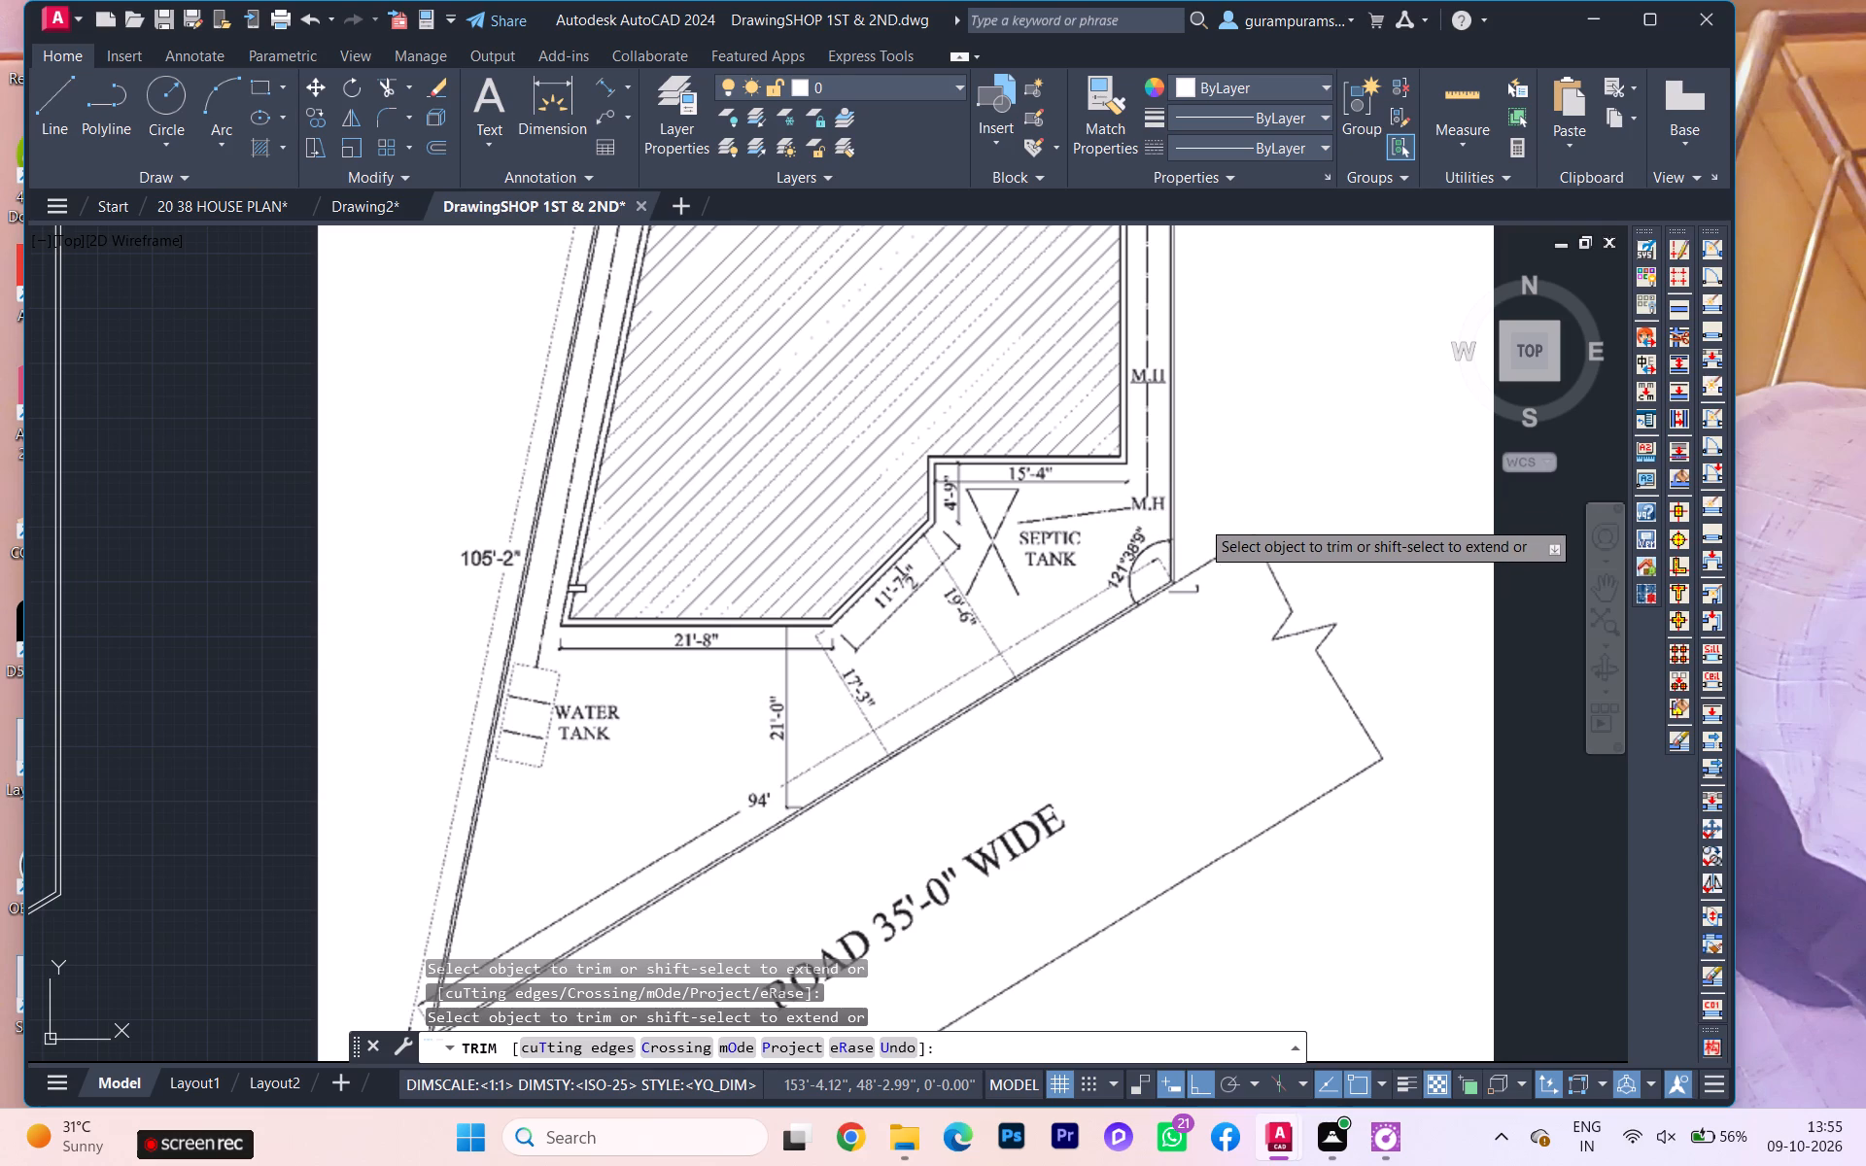
scroll(1229, 540, "down", 1)
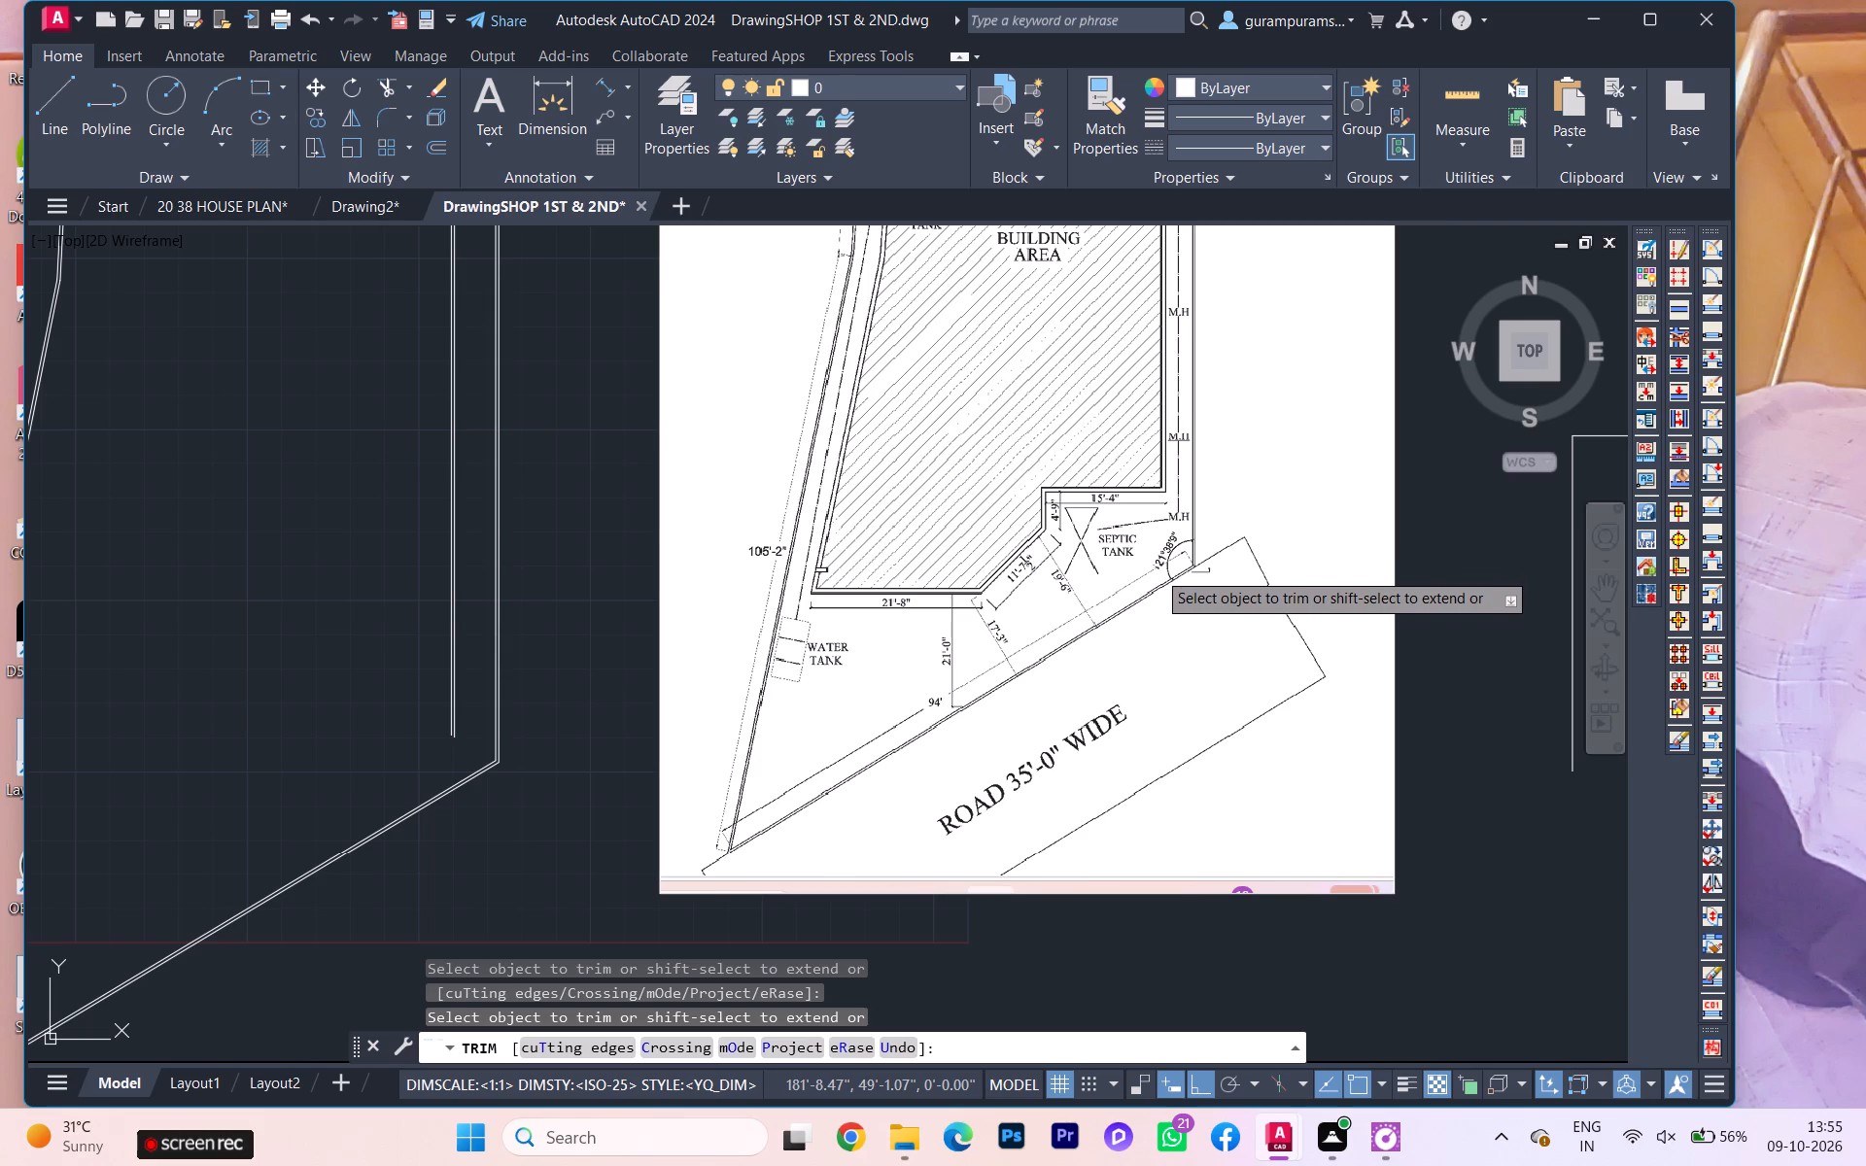
scroll(1187, 456, "up", 1)
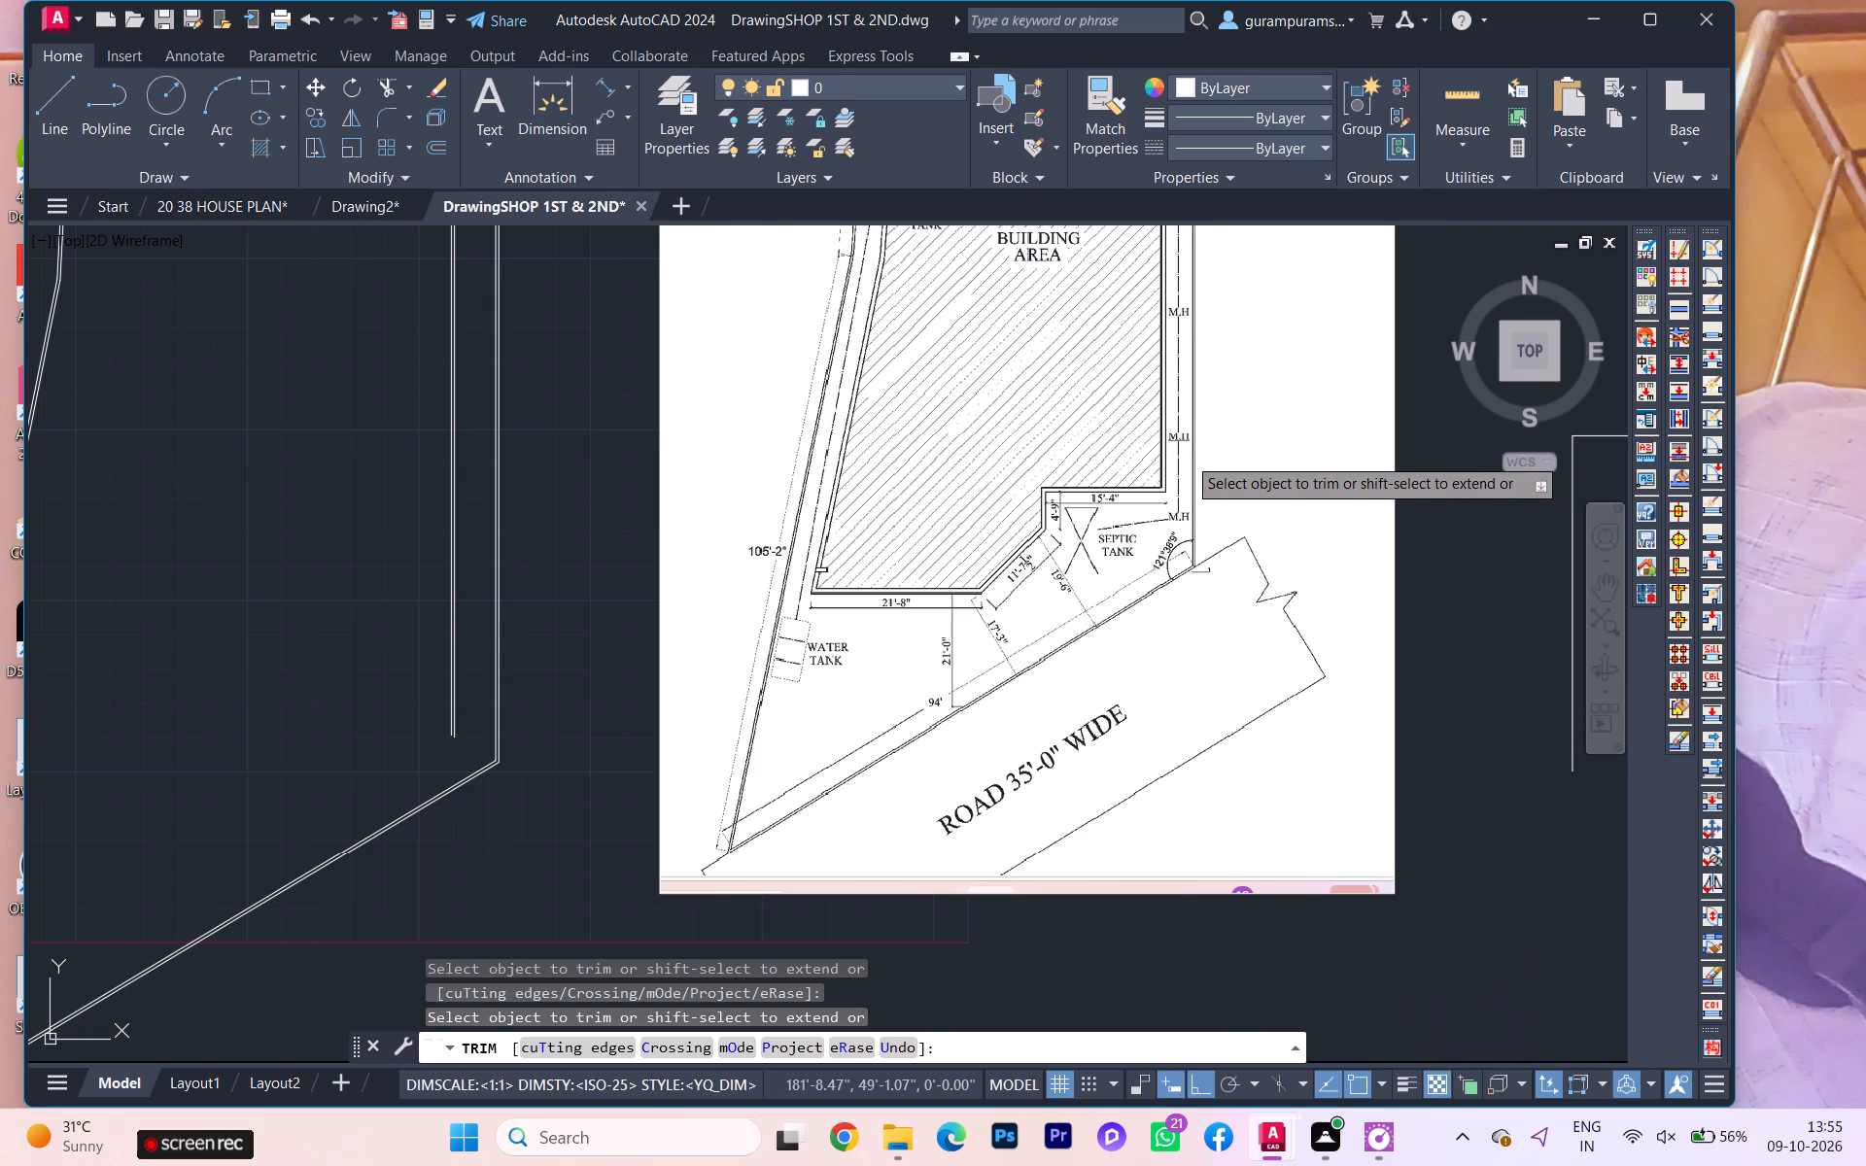
scroll(1187, 456, "up", 1)
scroll(1155, 463, "down", 1)
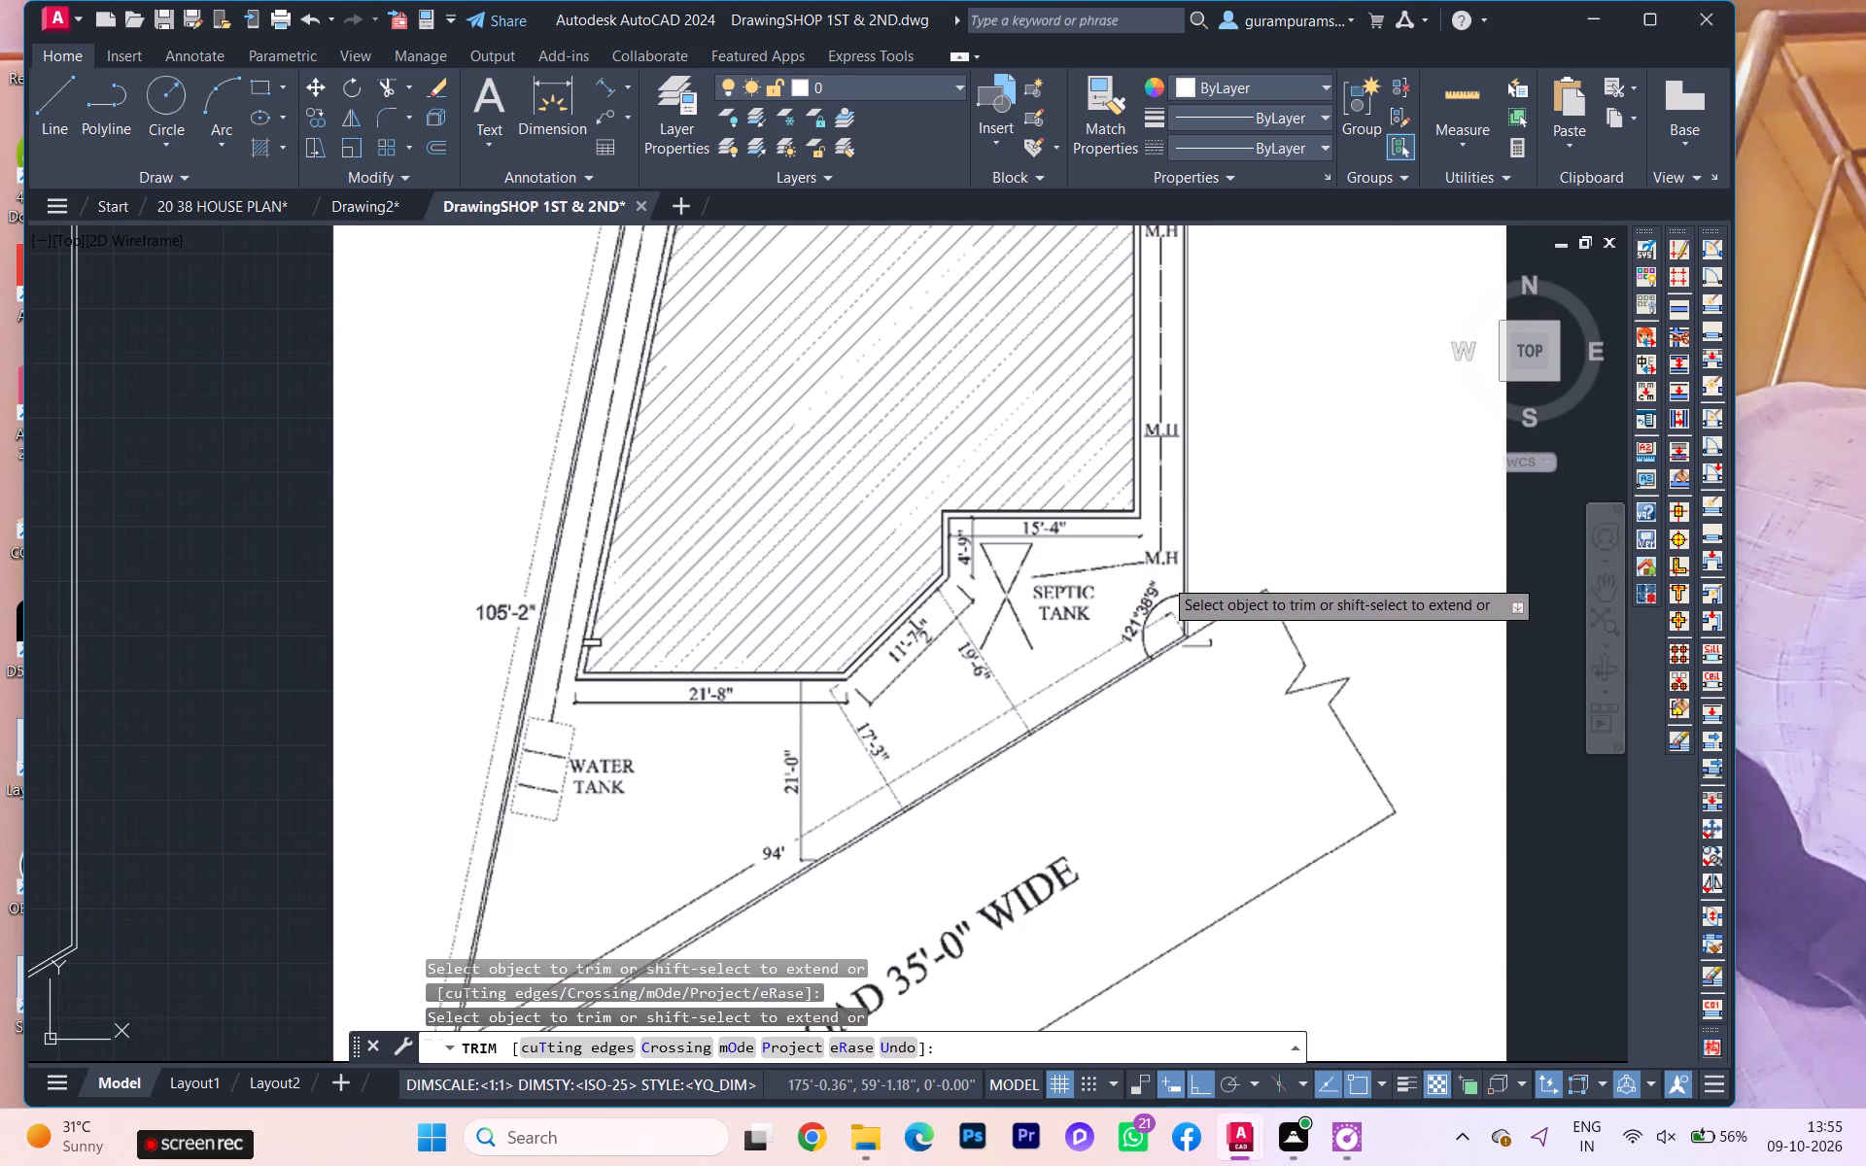
scroll(1204, 531, "up", 1)
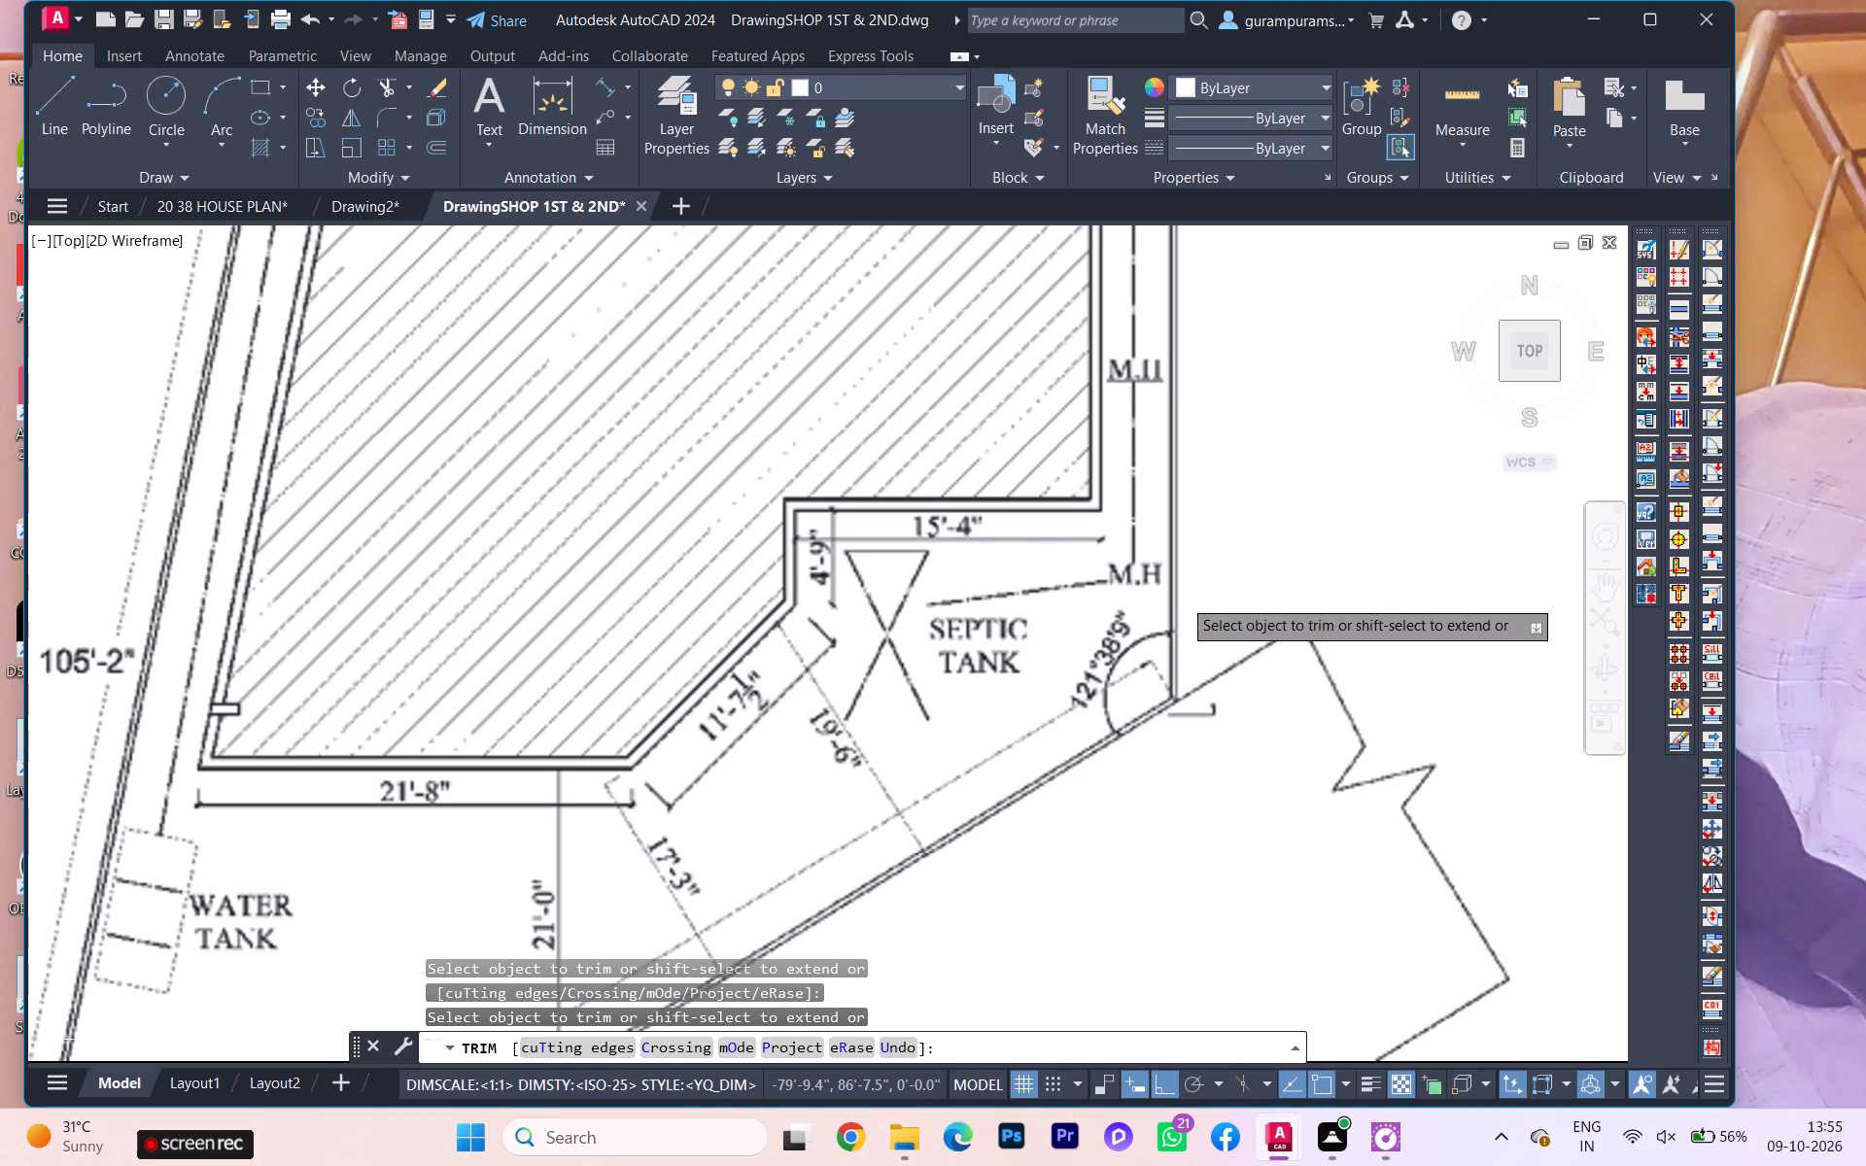
scroll(1182, 599, "down", 2)
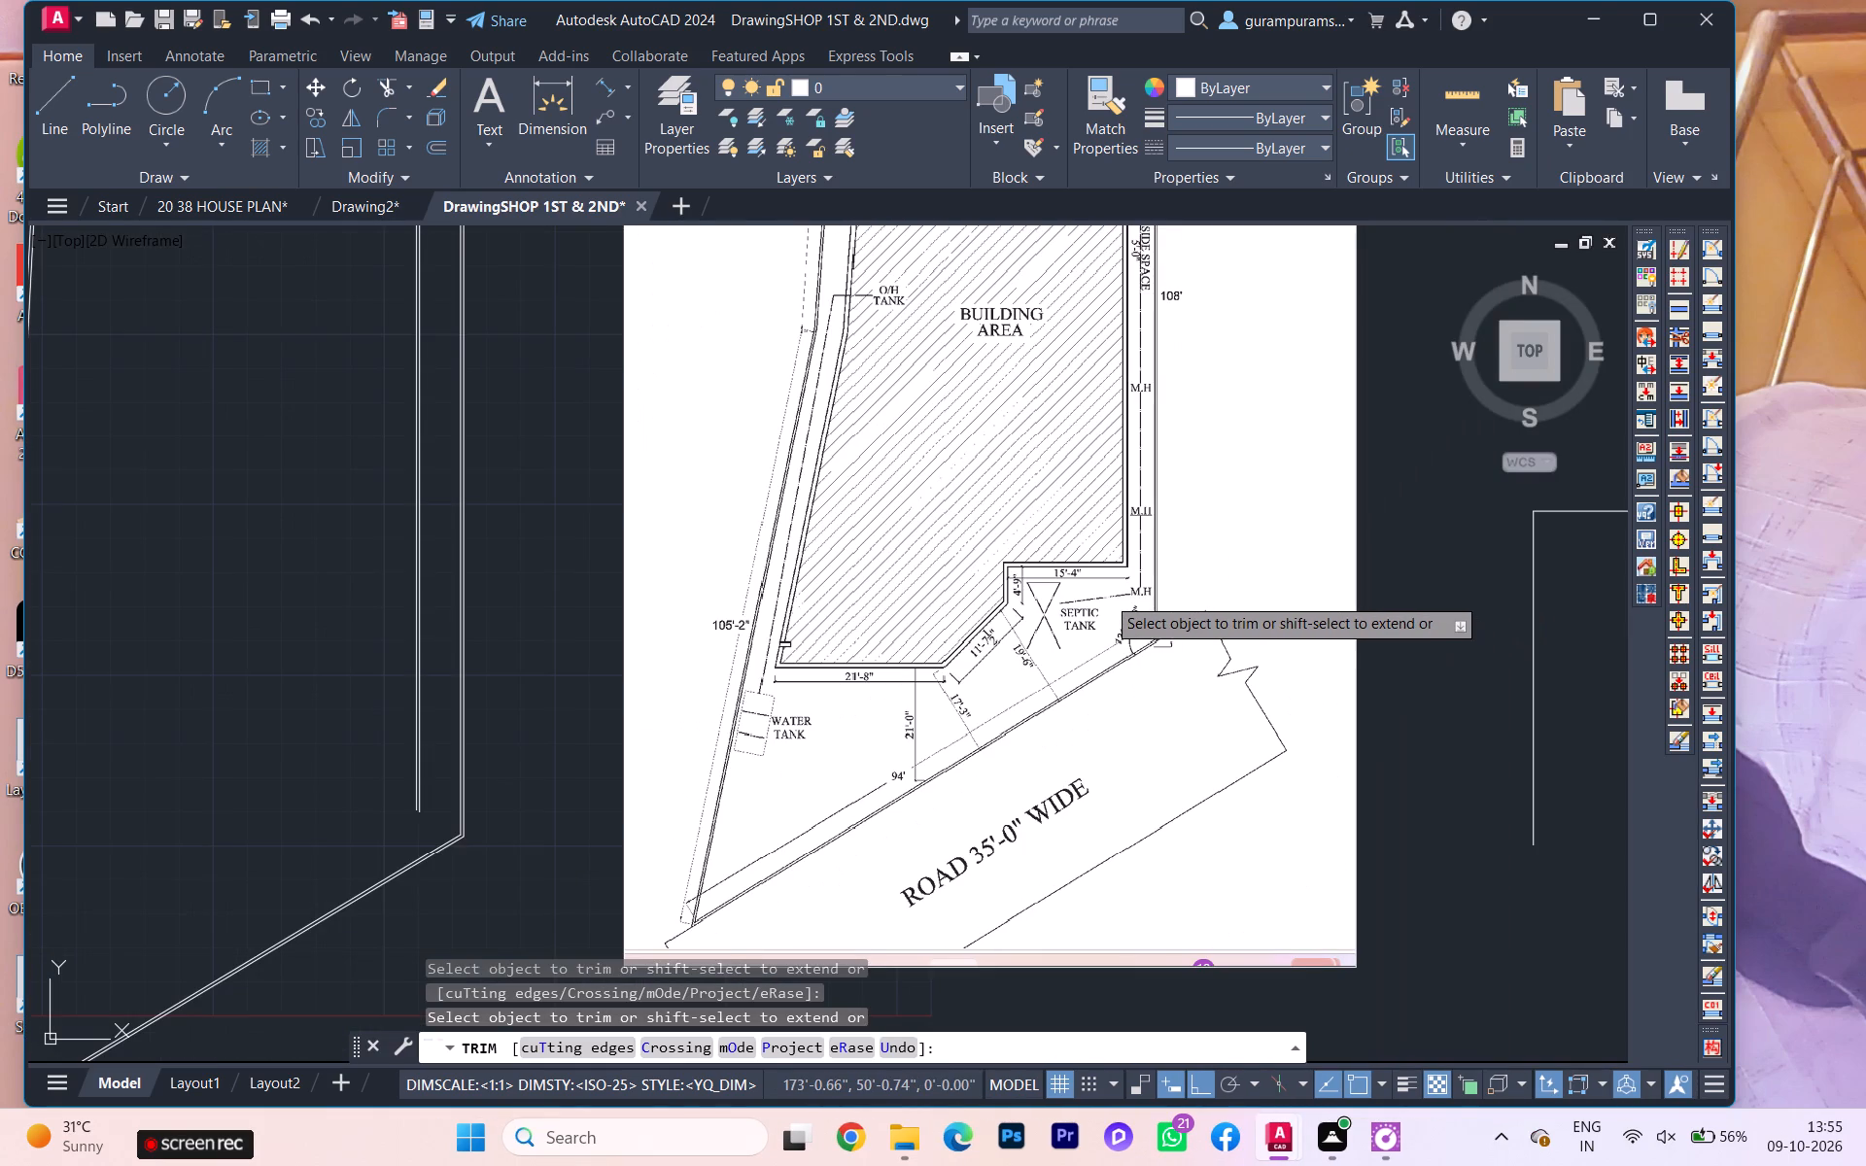
scroll(1106, 596, "up", 1)
scroll(1120, 595, "down", 1)
scroll(1147, 545, "up", 2)
scroll(1149, 549, "down", 2)
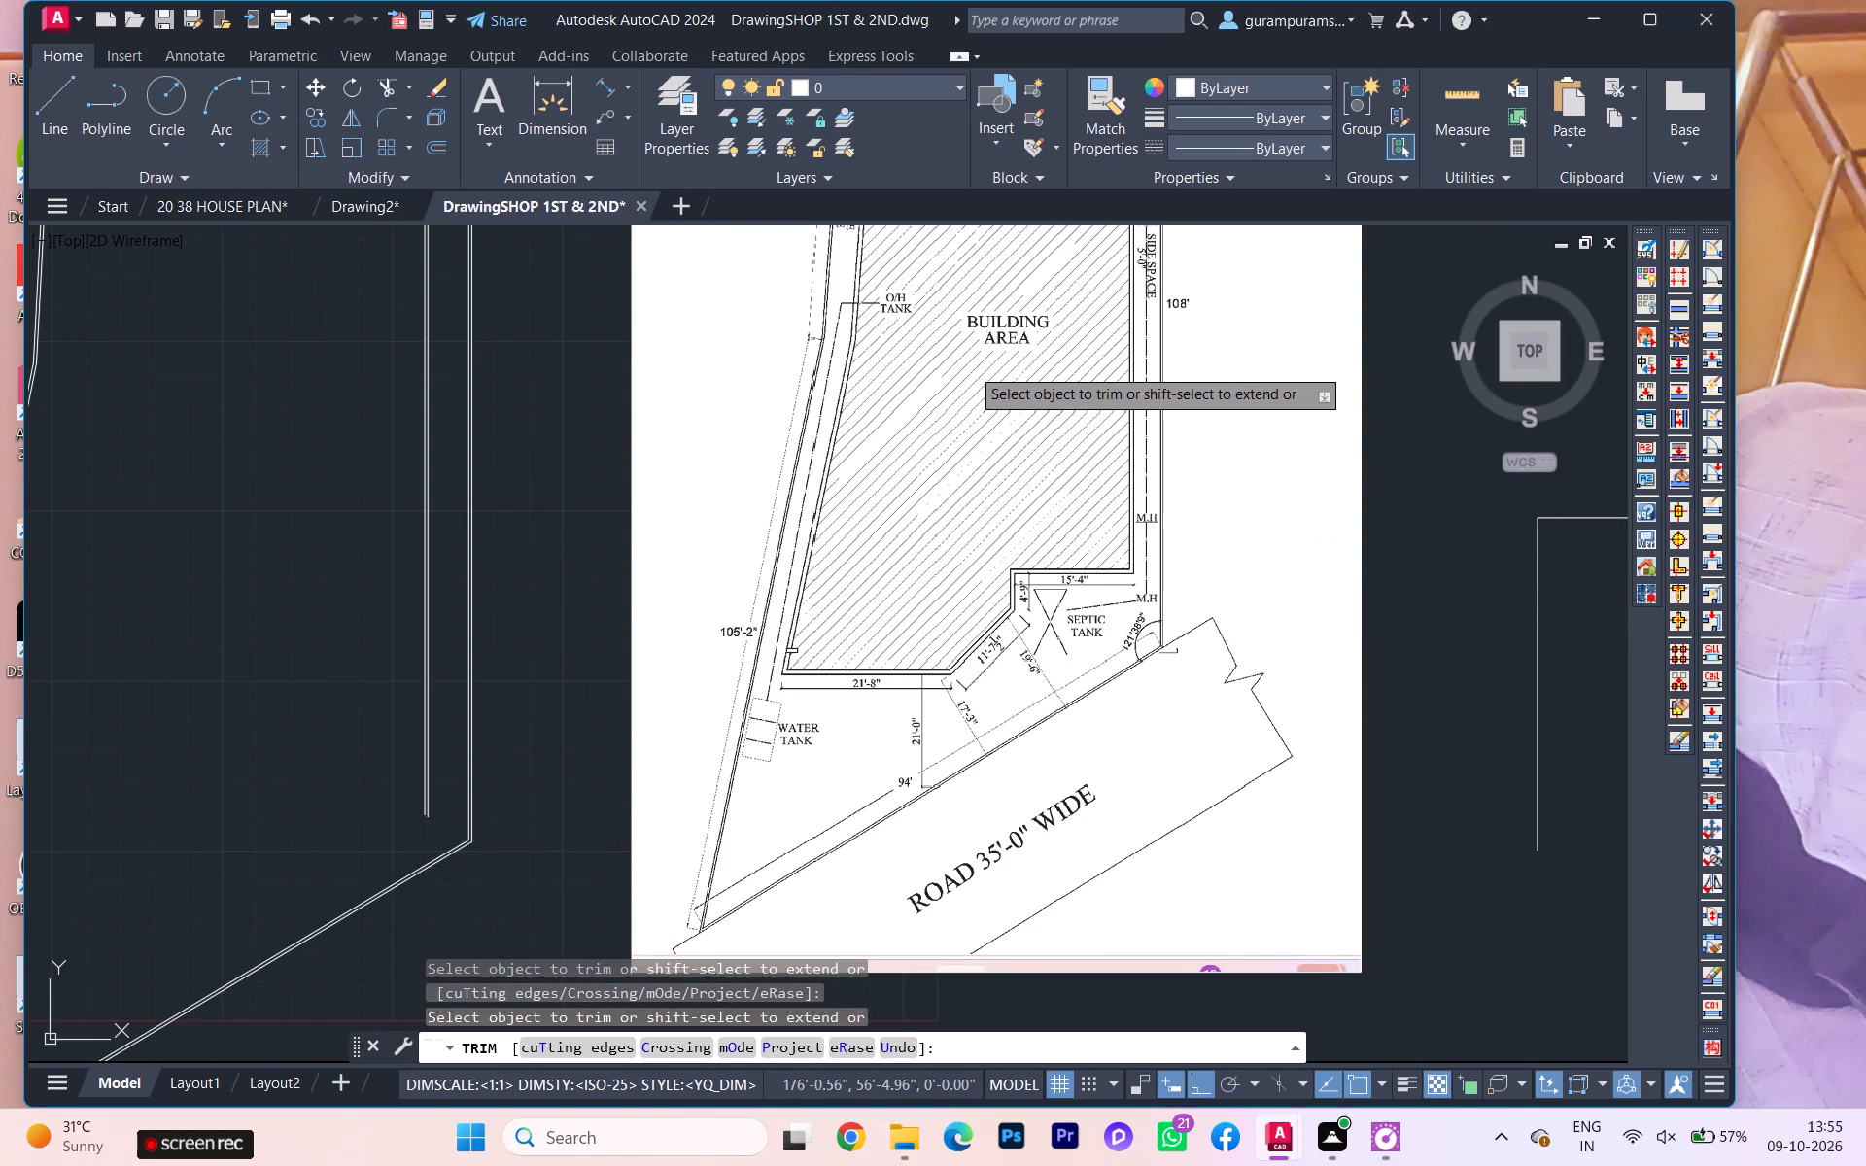
scroll(1154, 391, "up", 1)
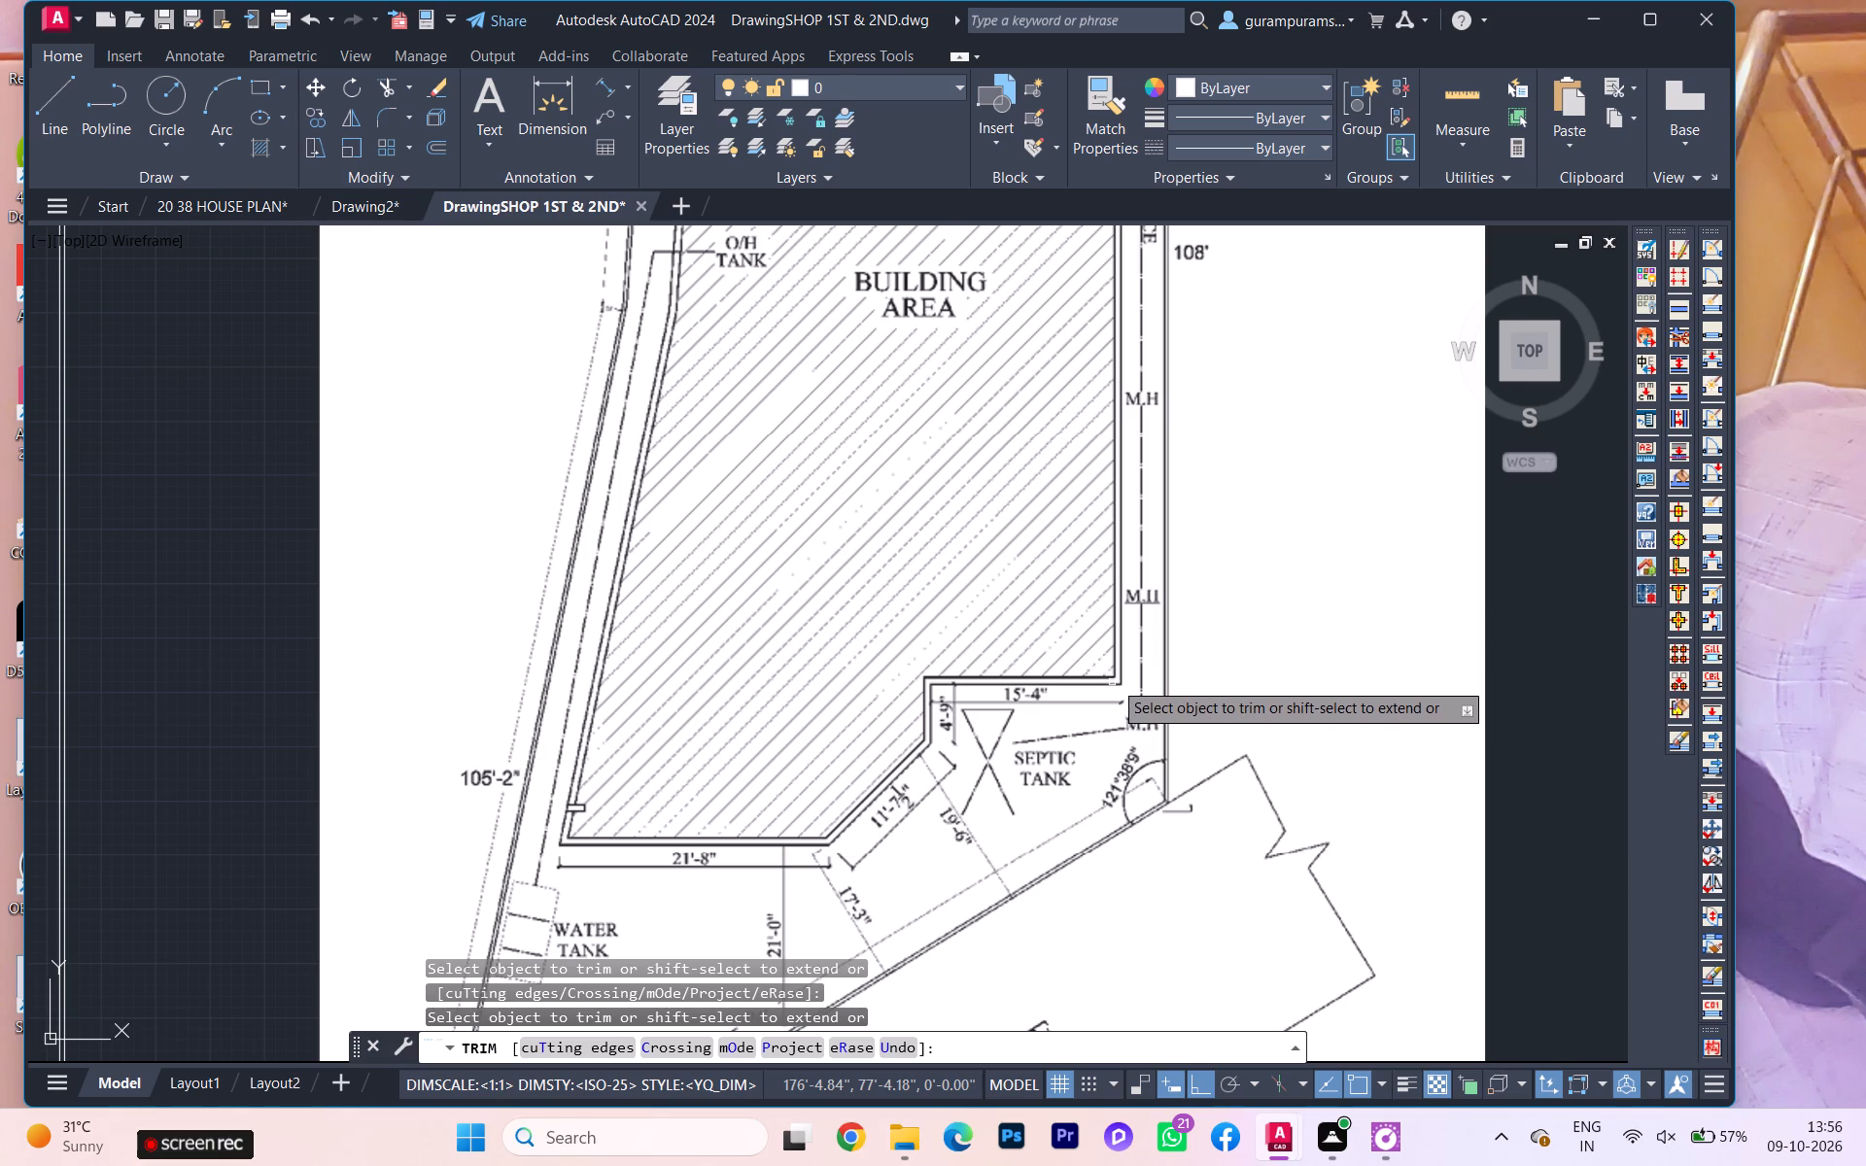
scroll(1120, 673, "down", 1)
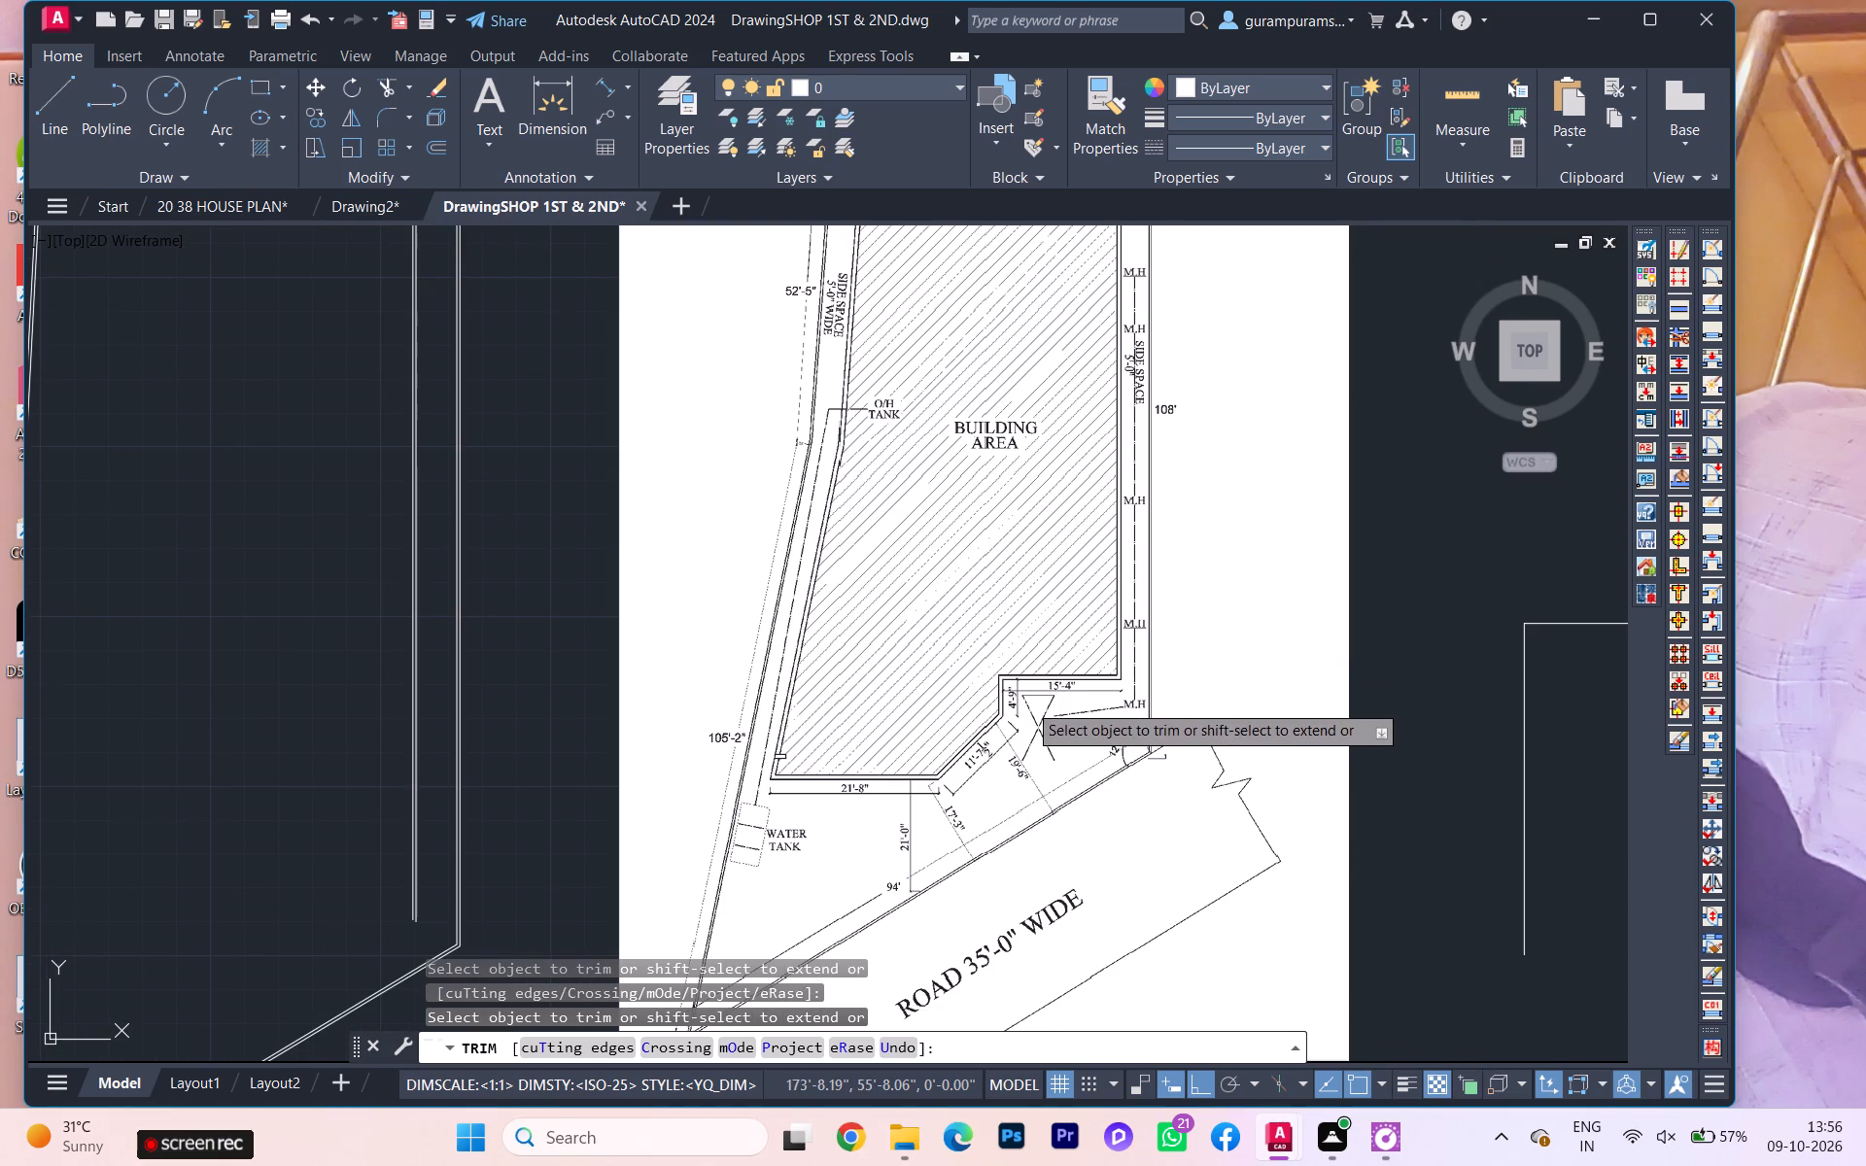
scroll(1021, 740, "up", 1)
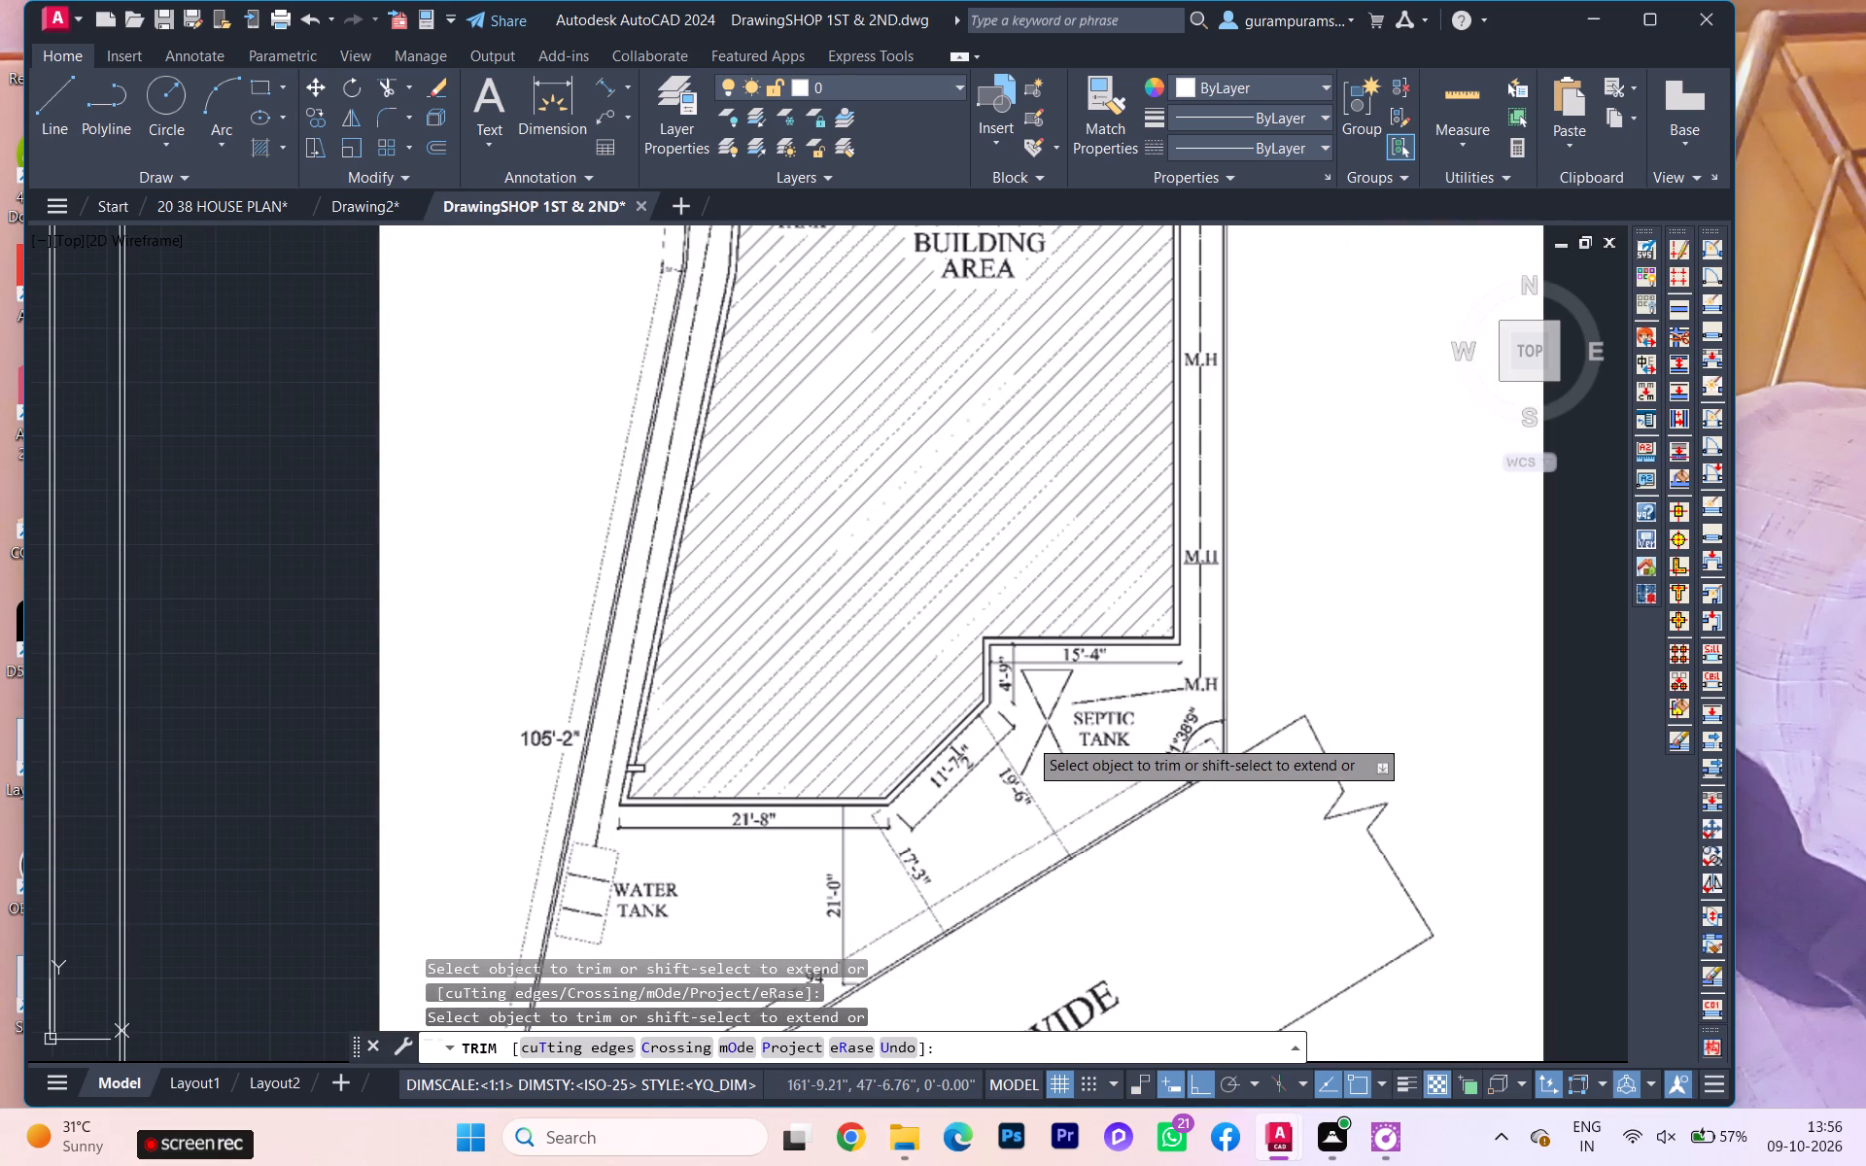
middle_click_drag(1028, 737, 1269, 567)
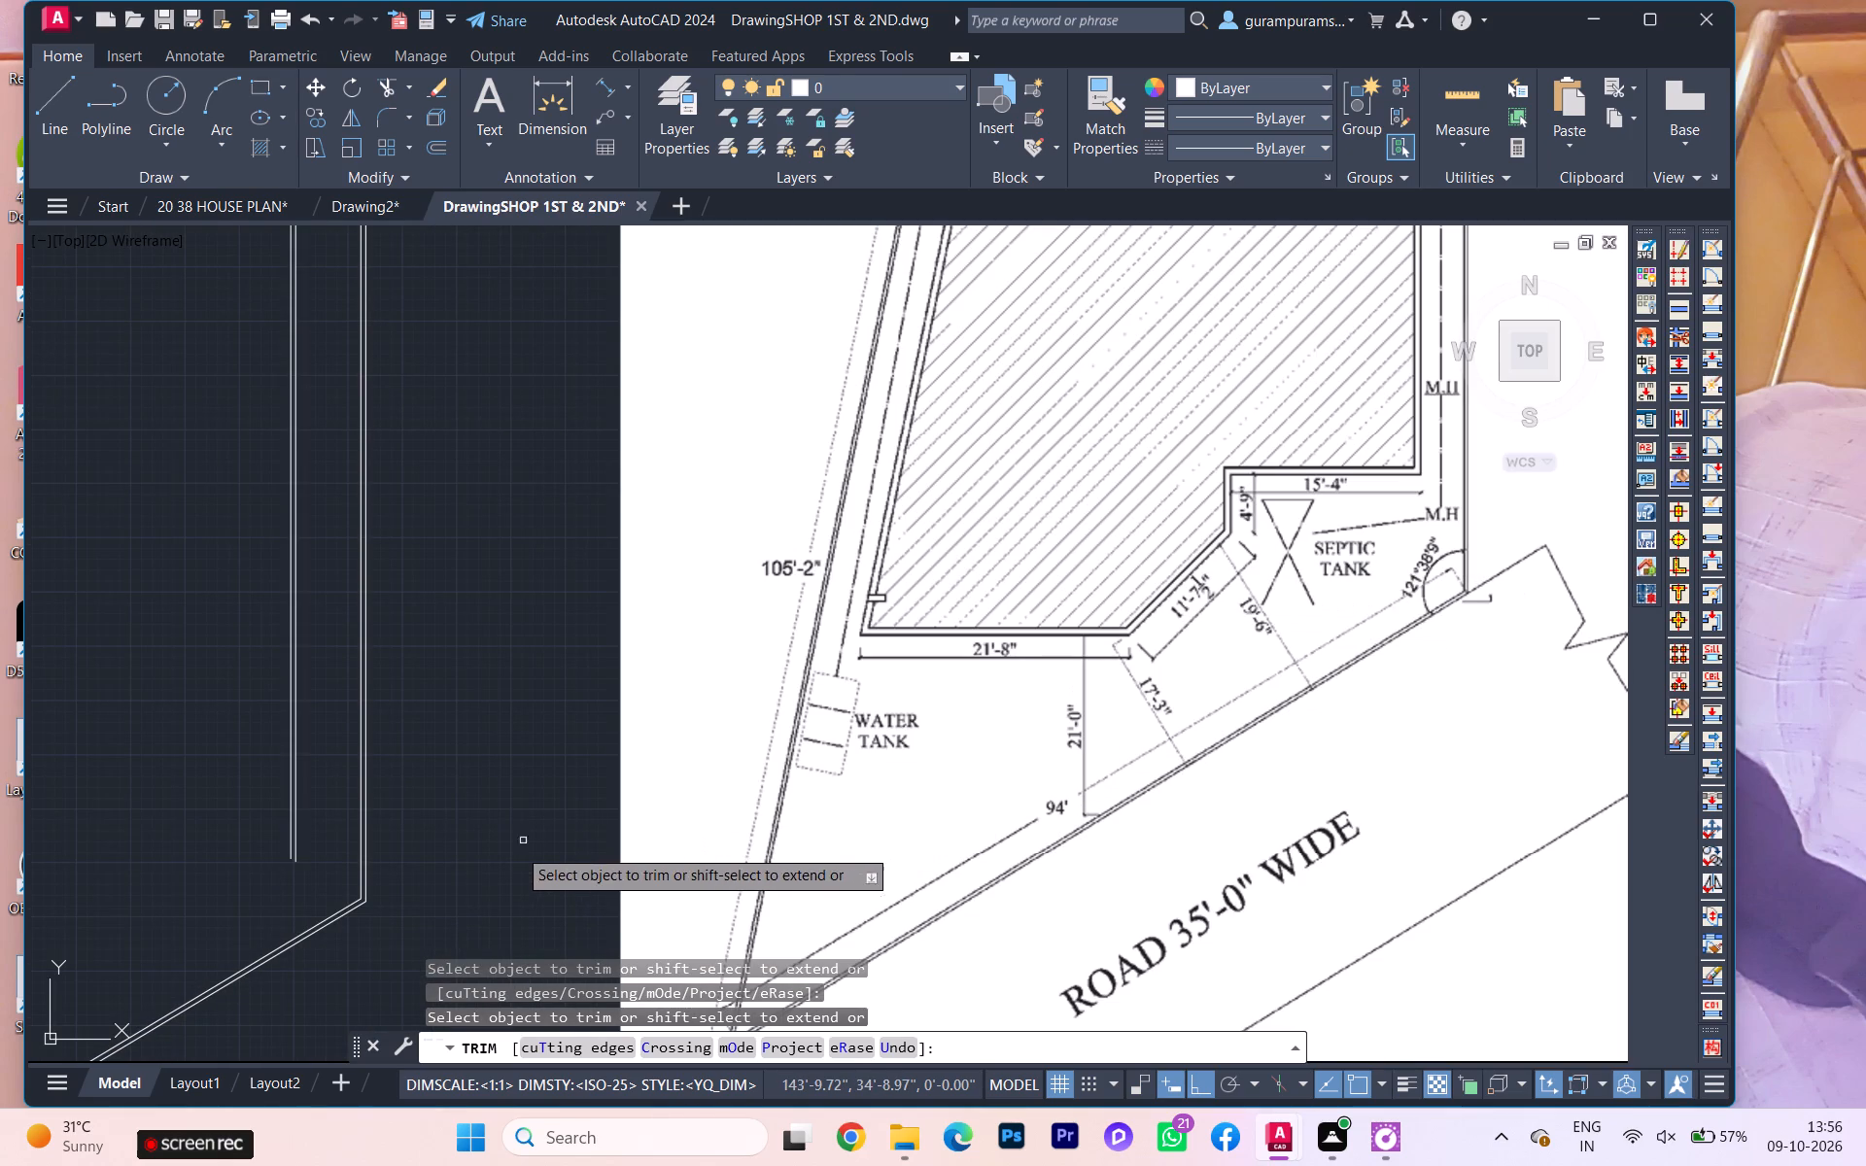
key("Escape")
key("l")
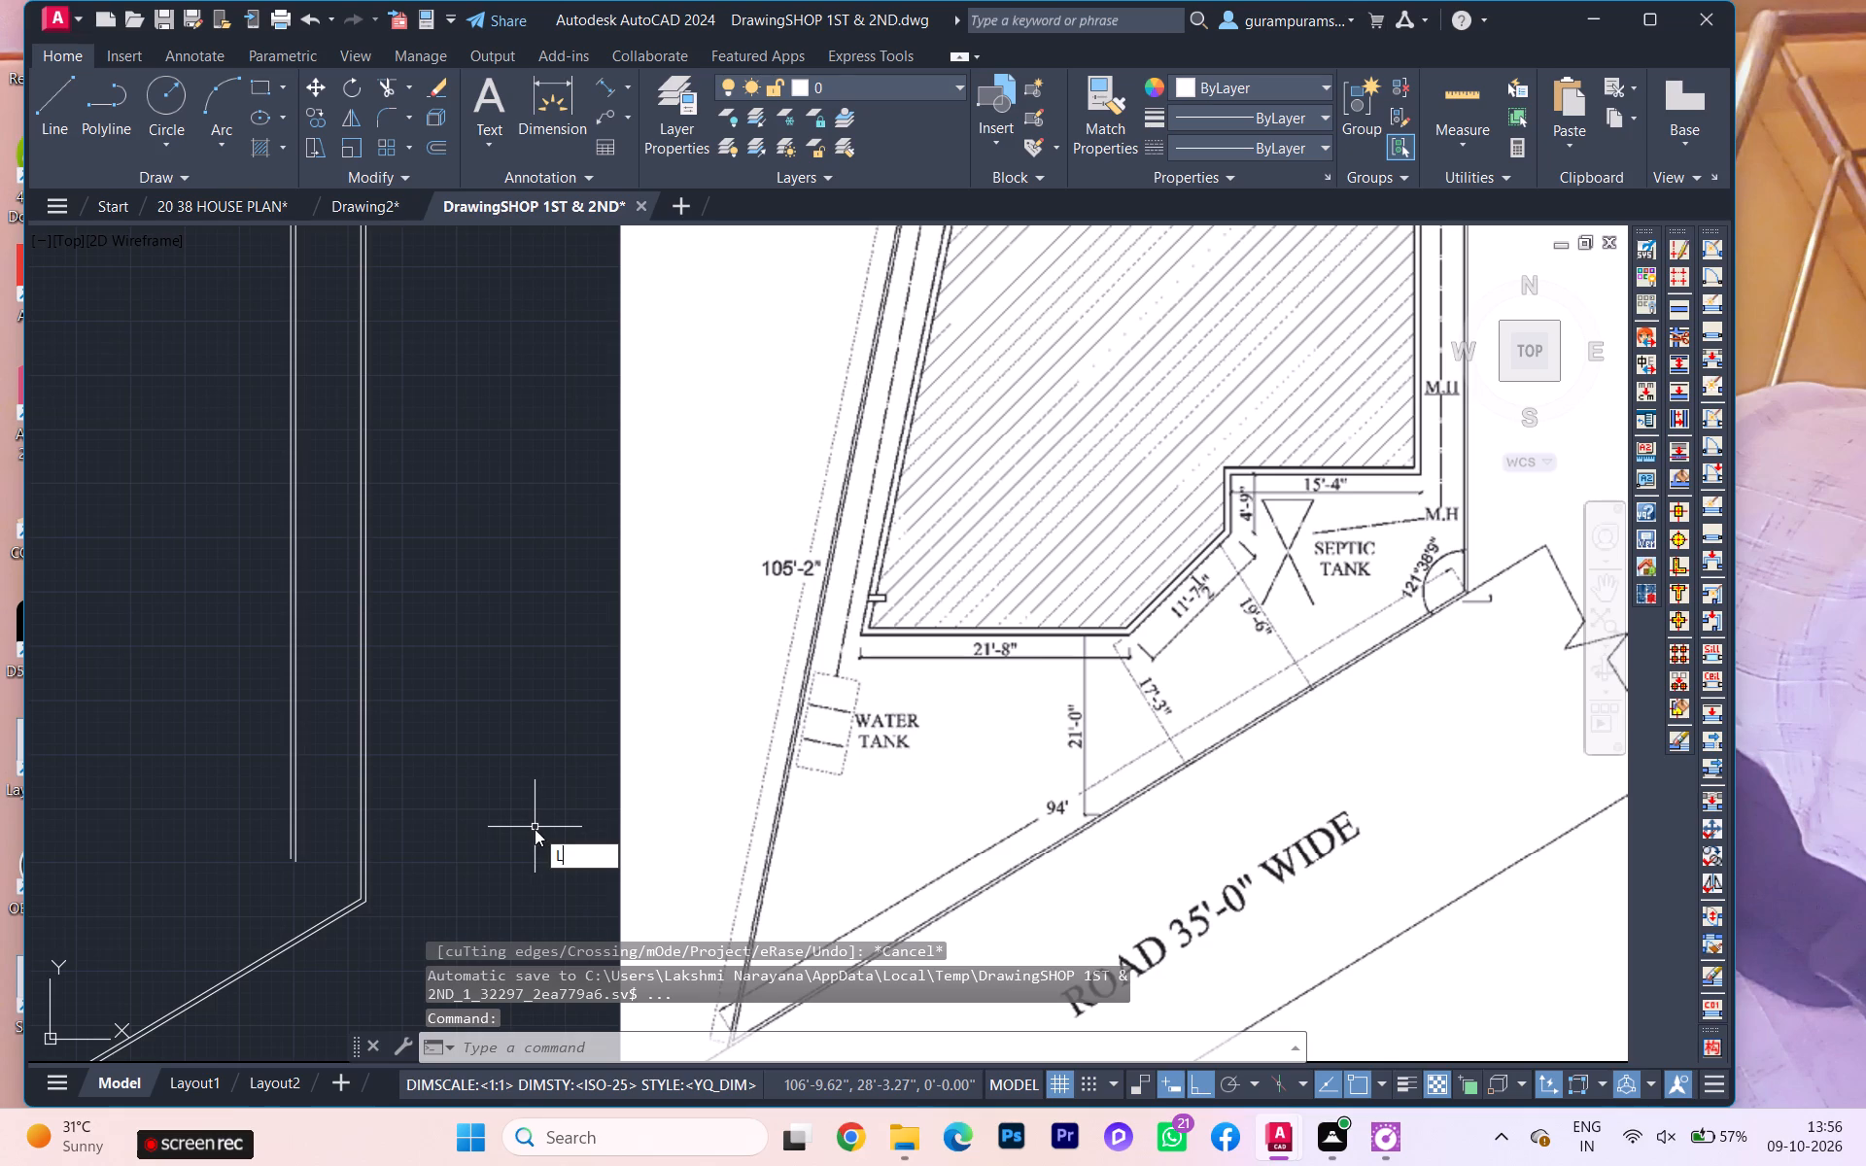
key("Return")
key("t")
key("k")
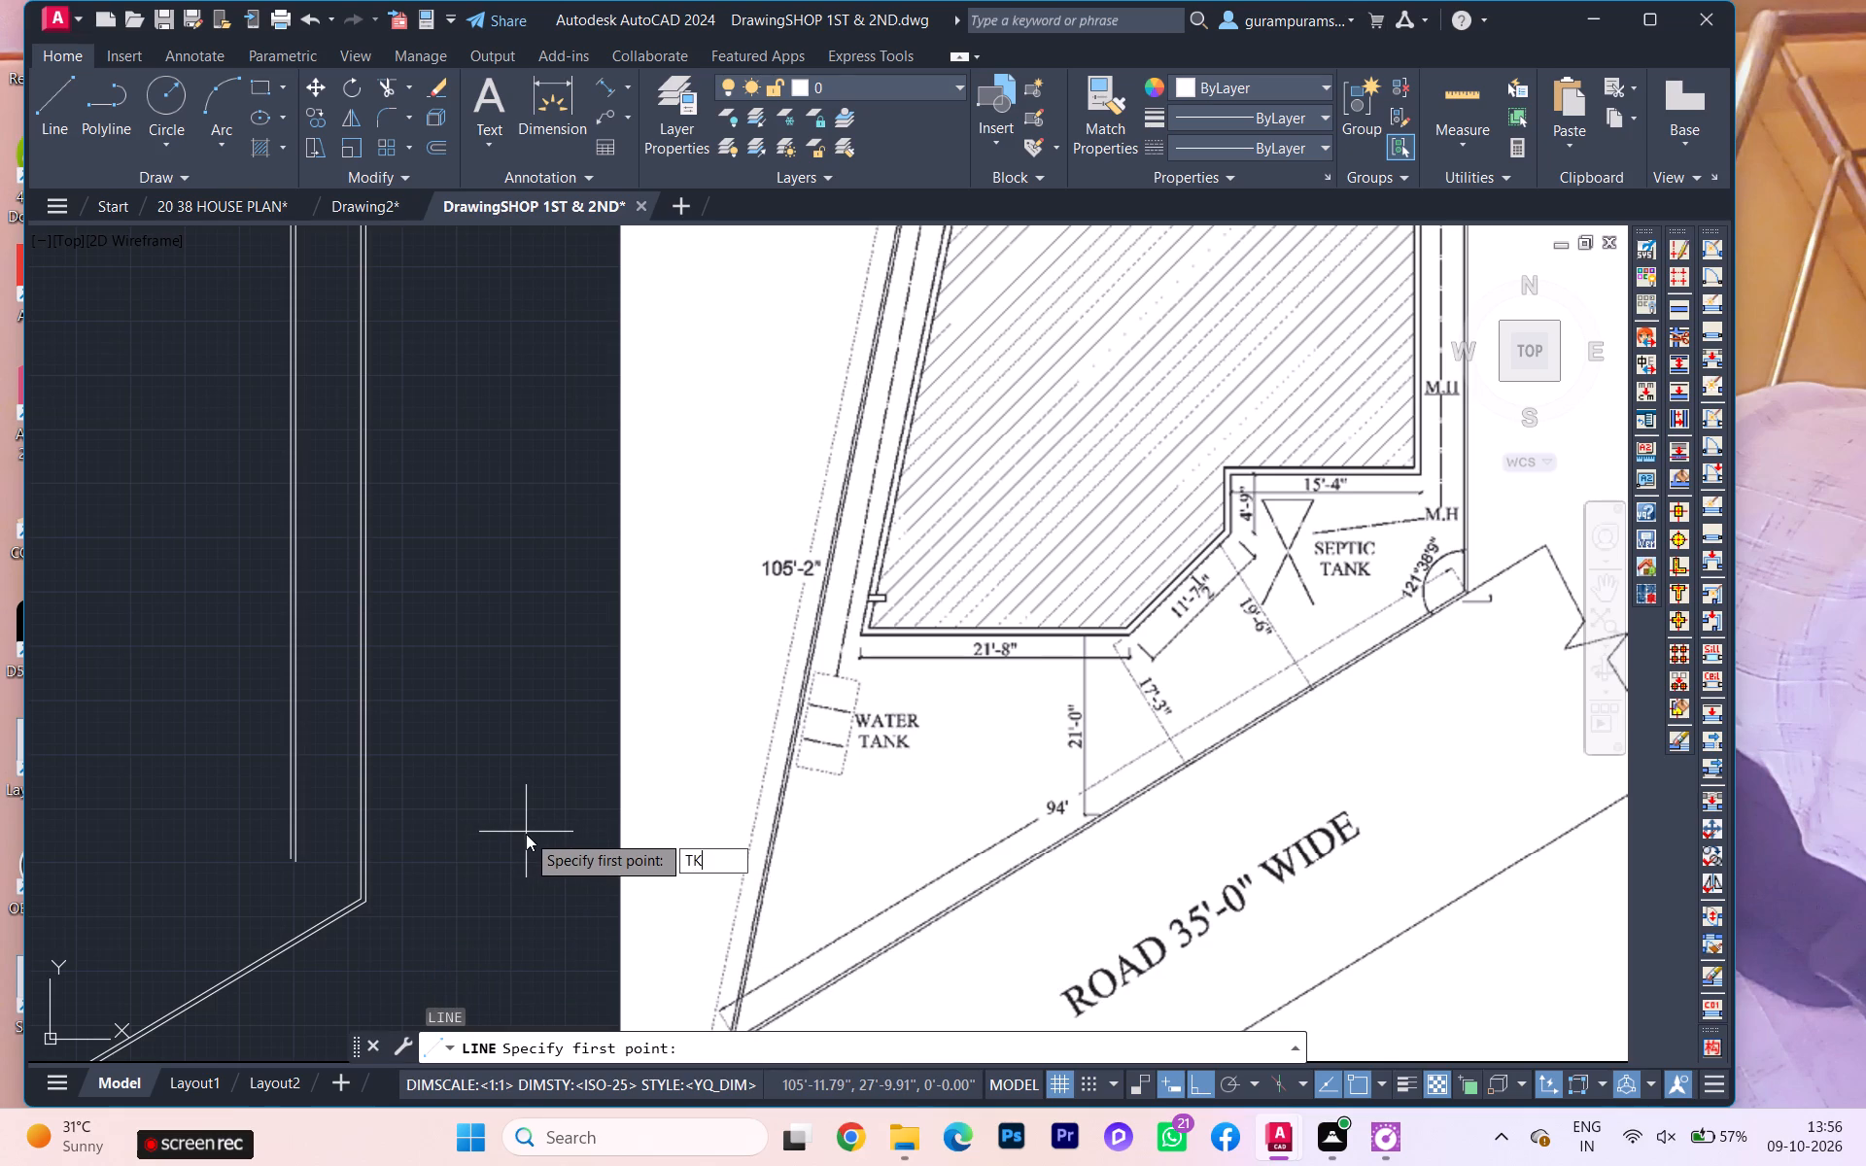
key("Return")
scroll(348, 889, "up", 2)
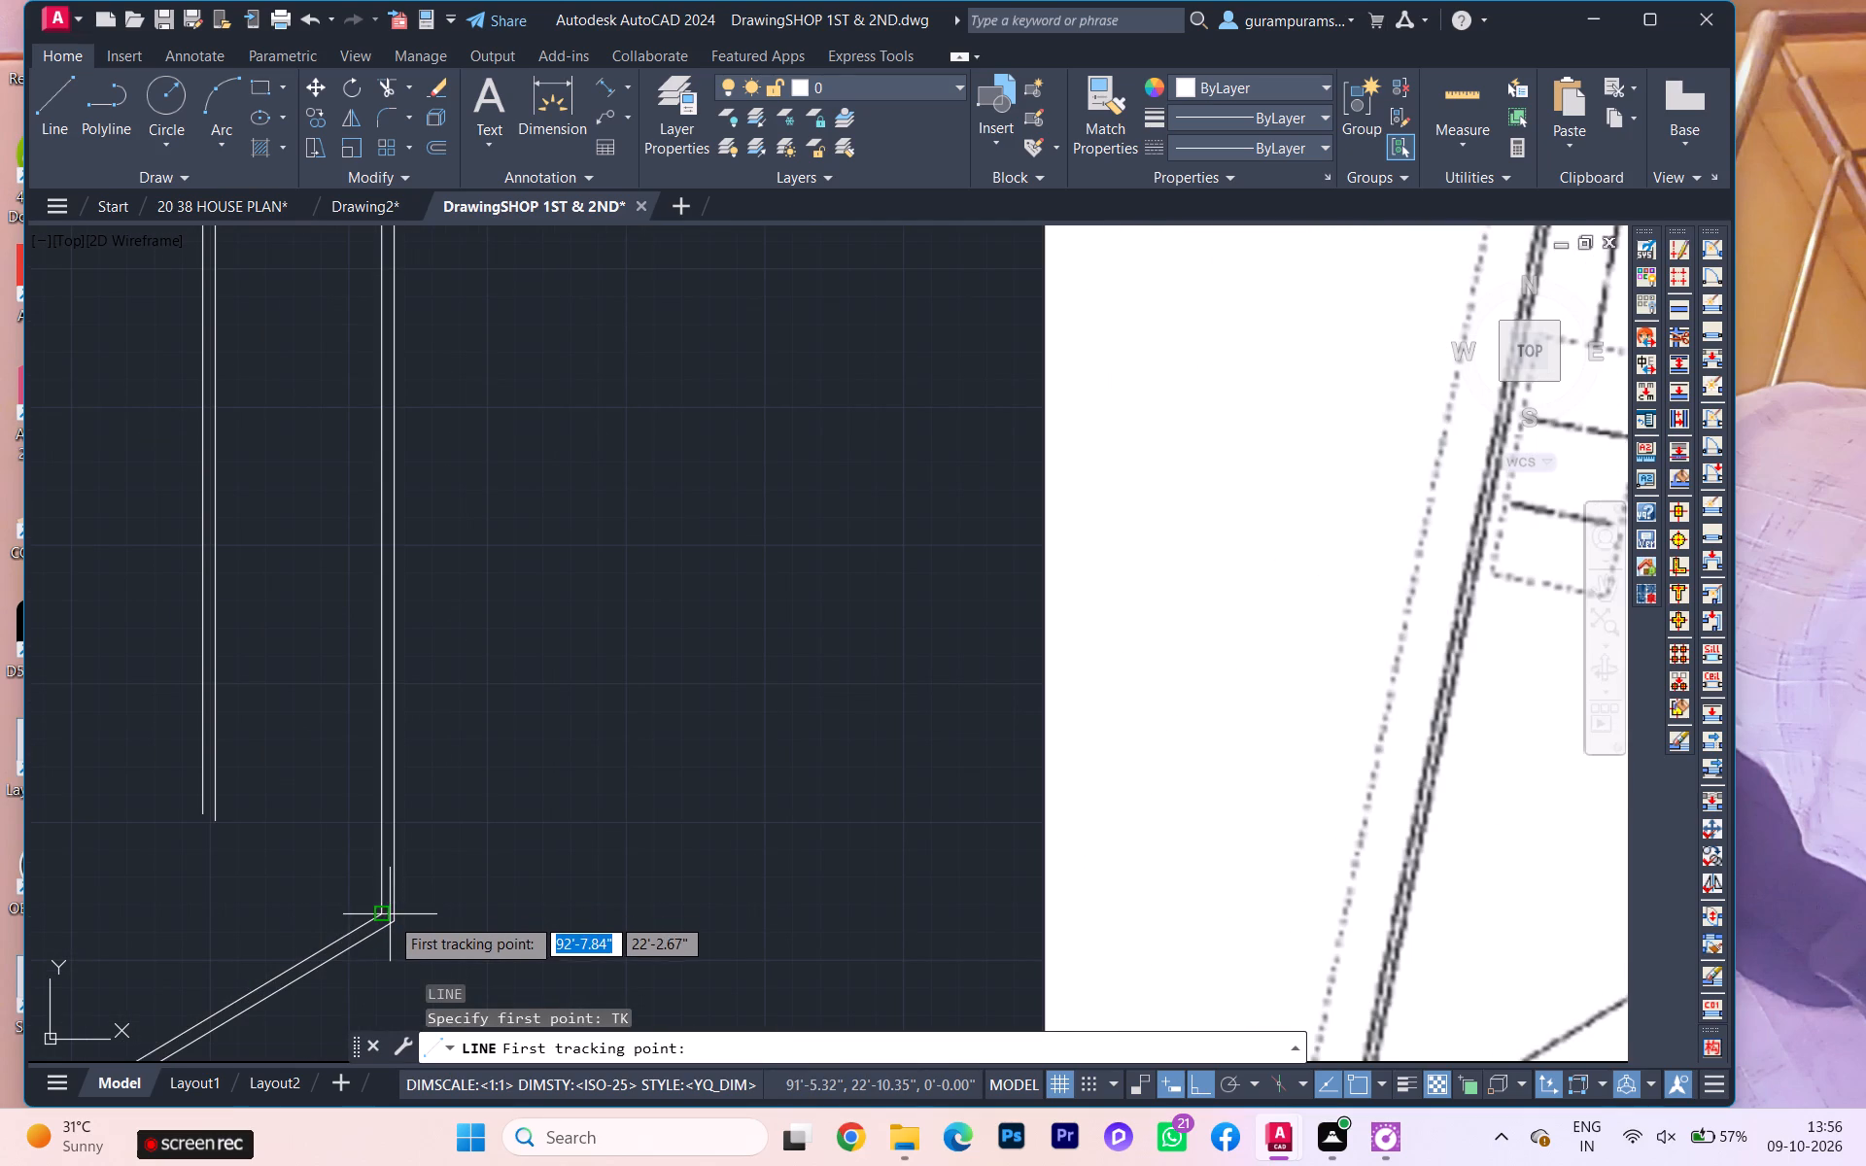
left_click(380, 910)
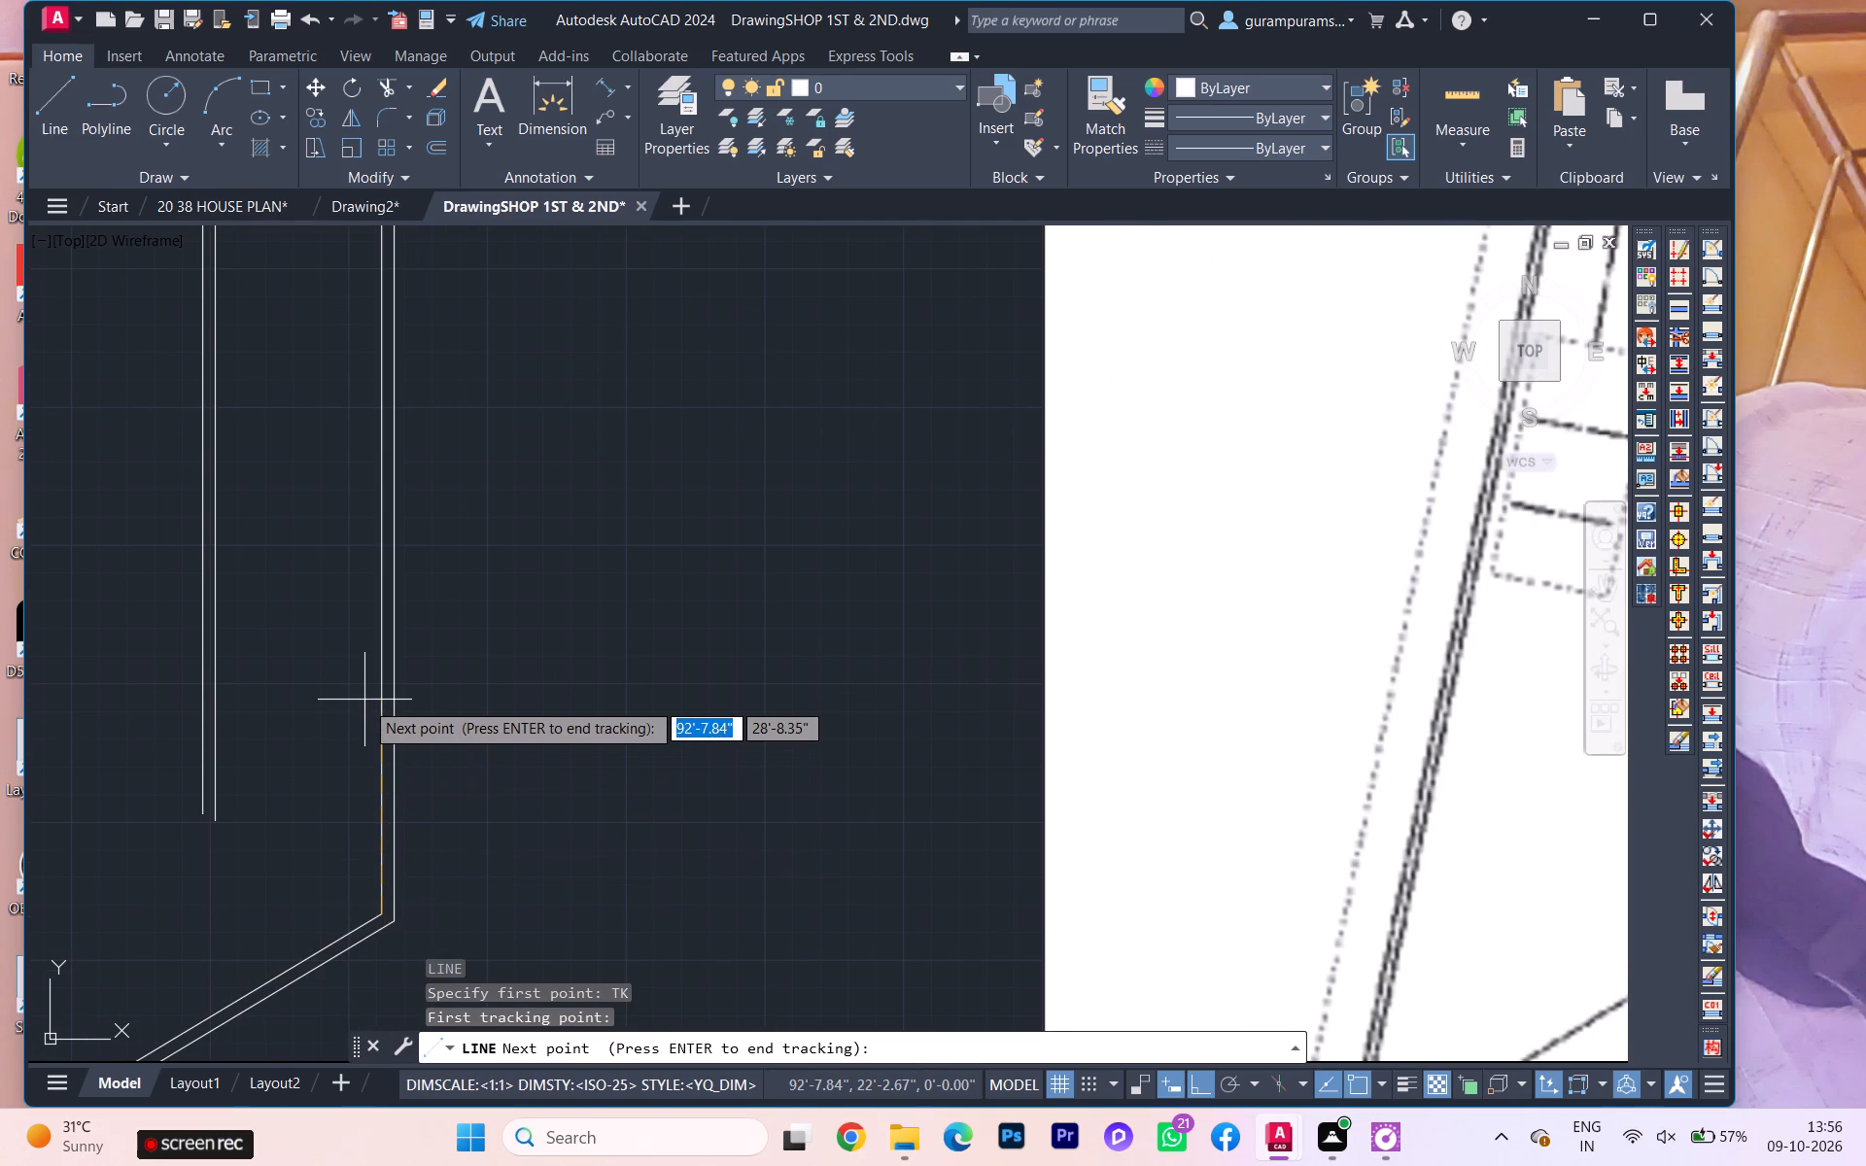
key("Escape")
Draw a 38'9" line straight up from the outer south-east boundary corner along the east boundary.
key("space")
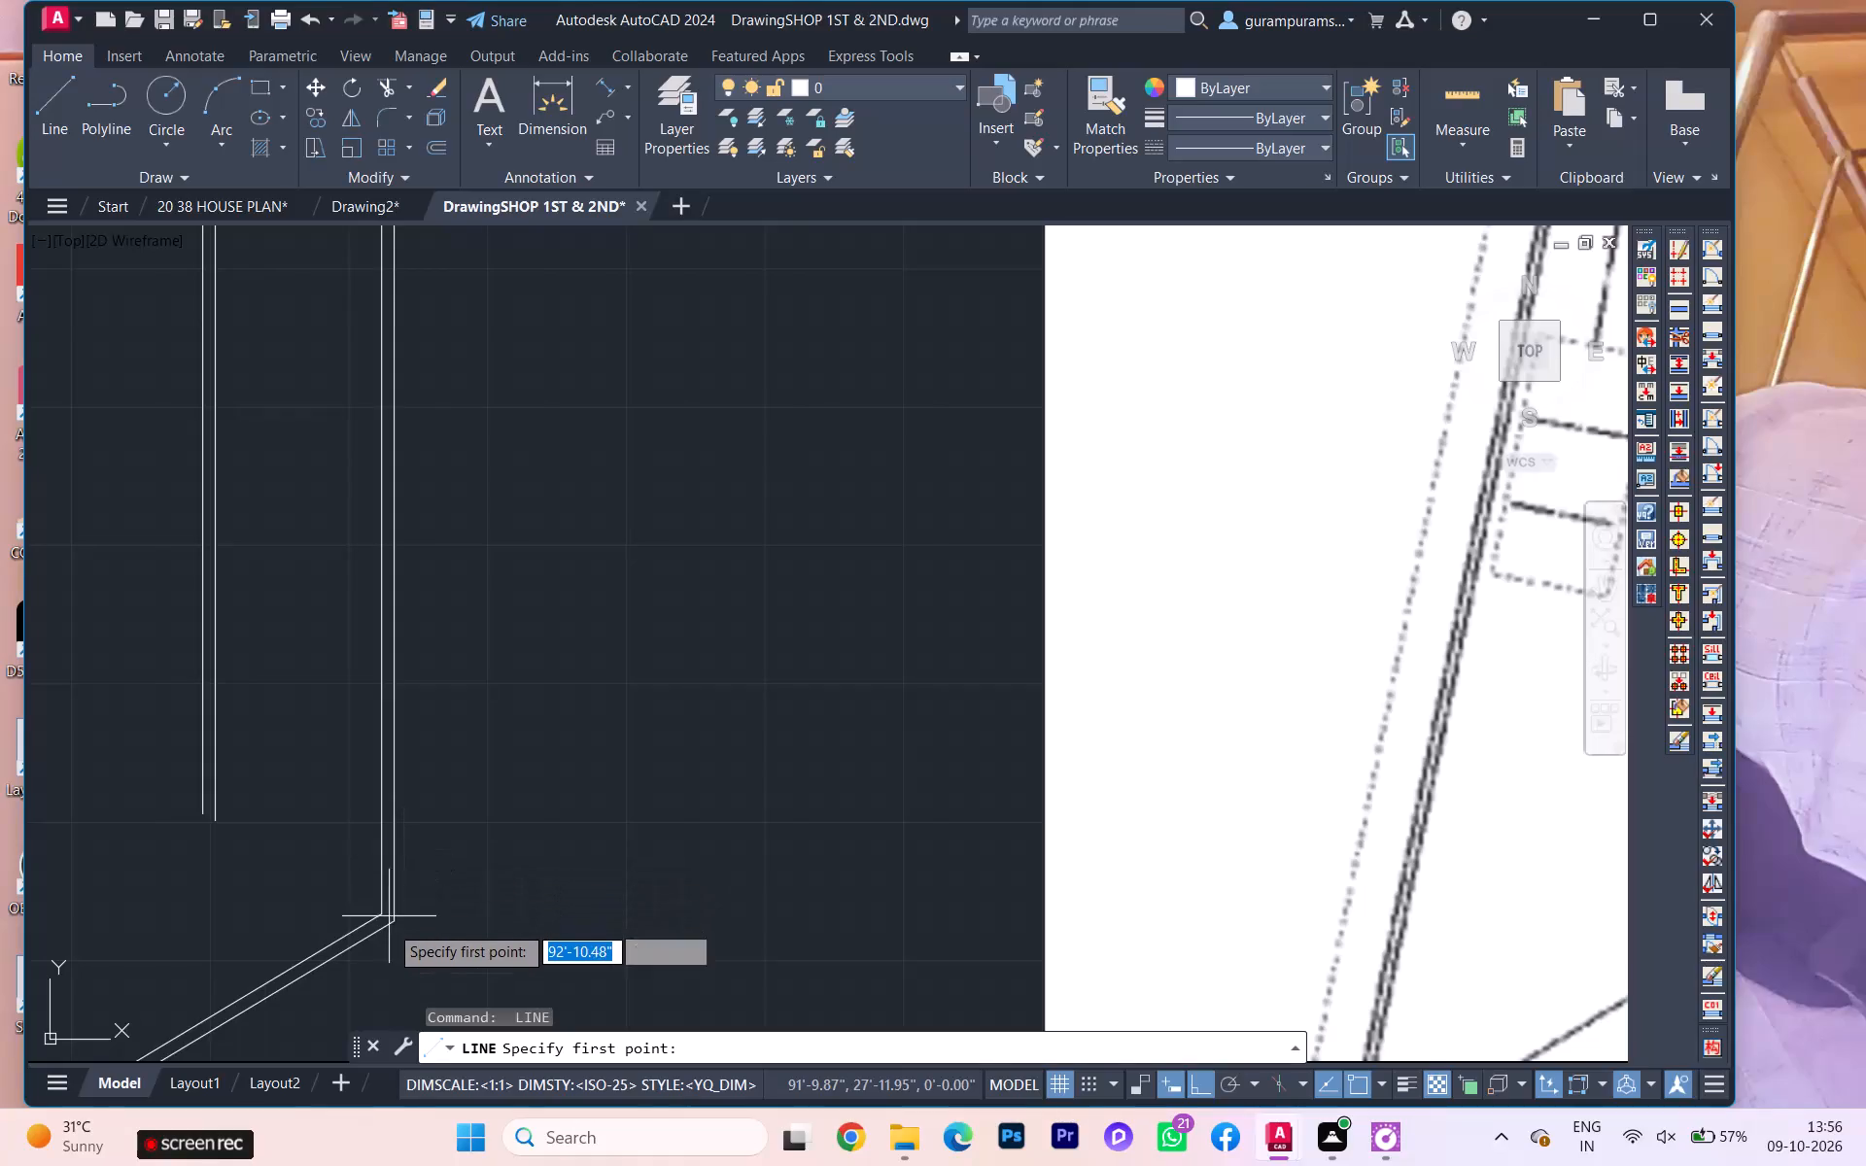
left_click(399, 929)
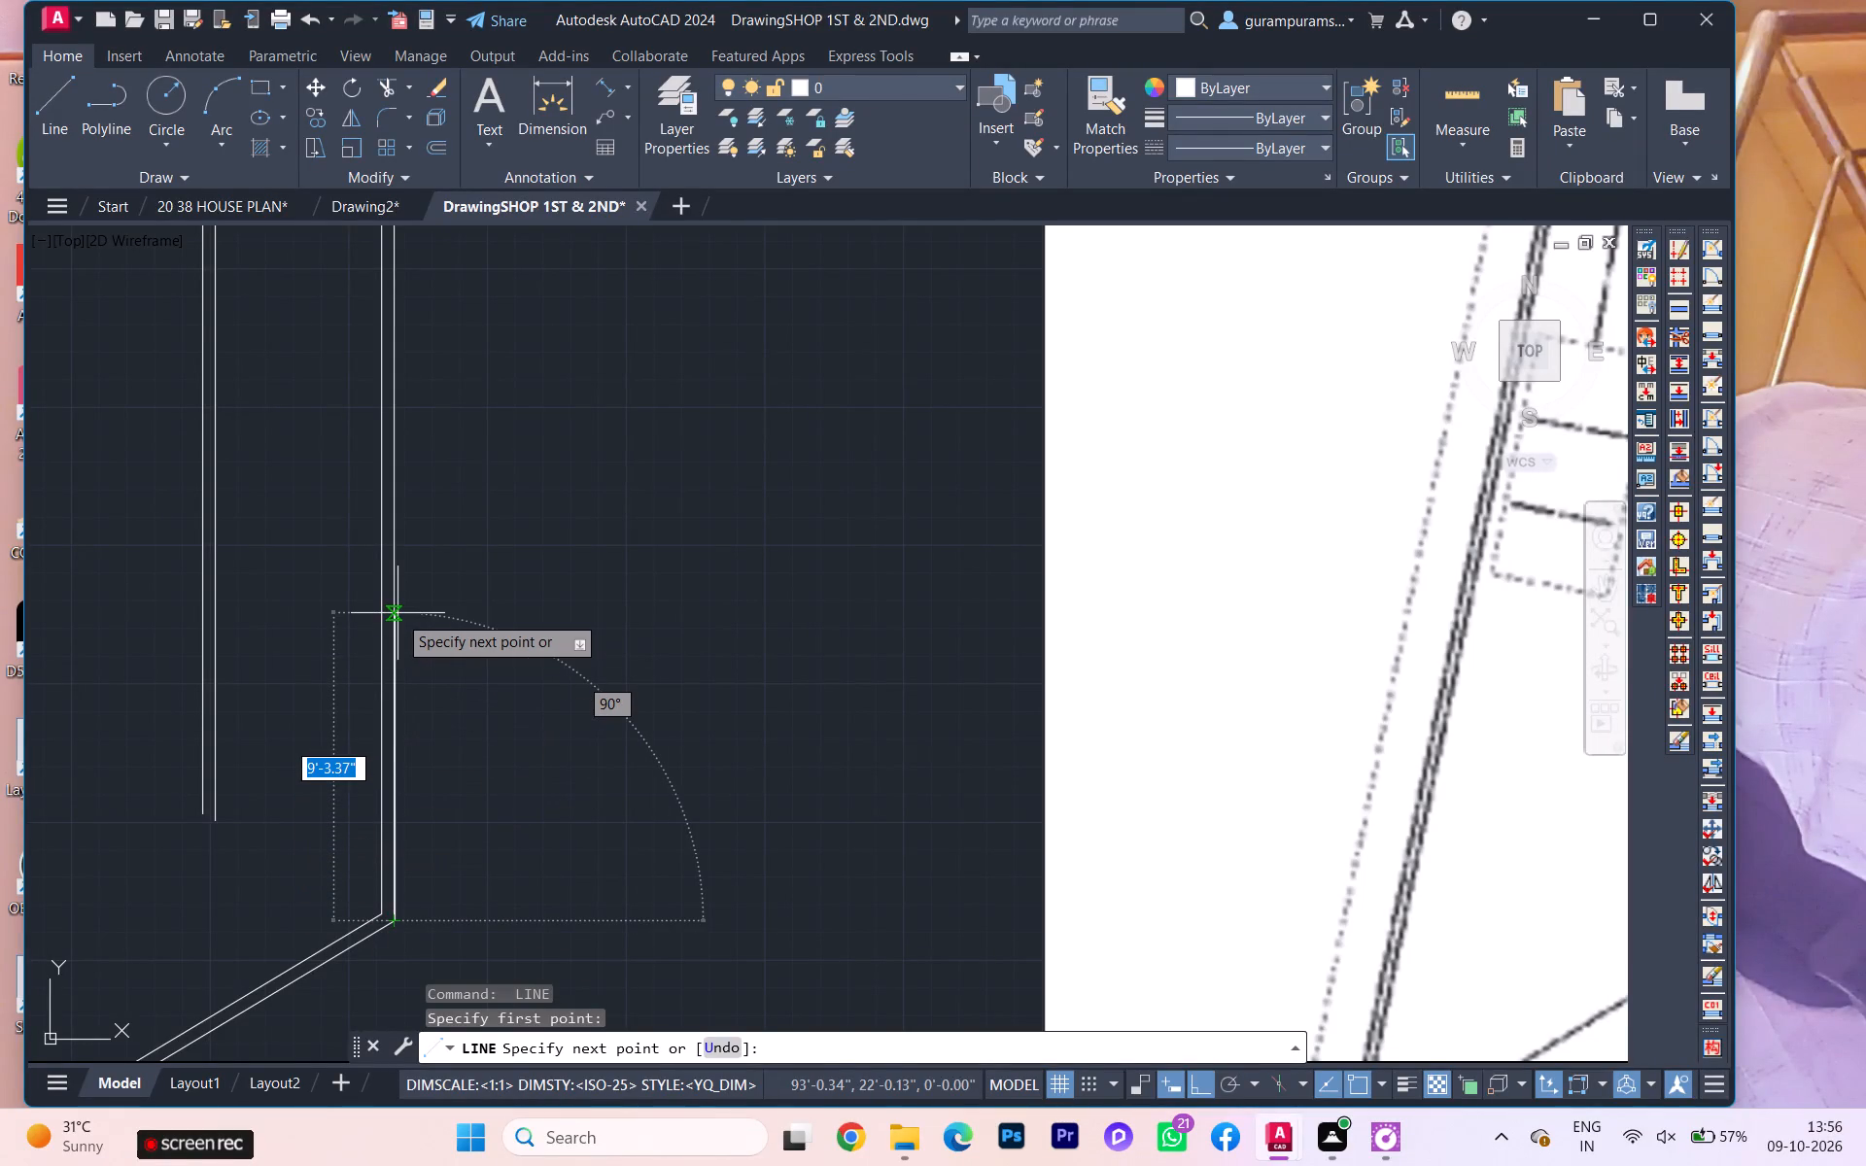
type("38")
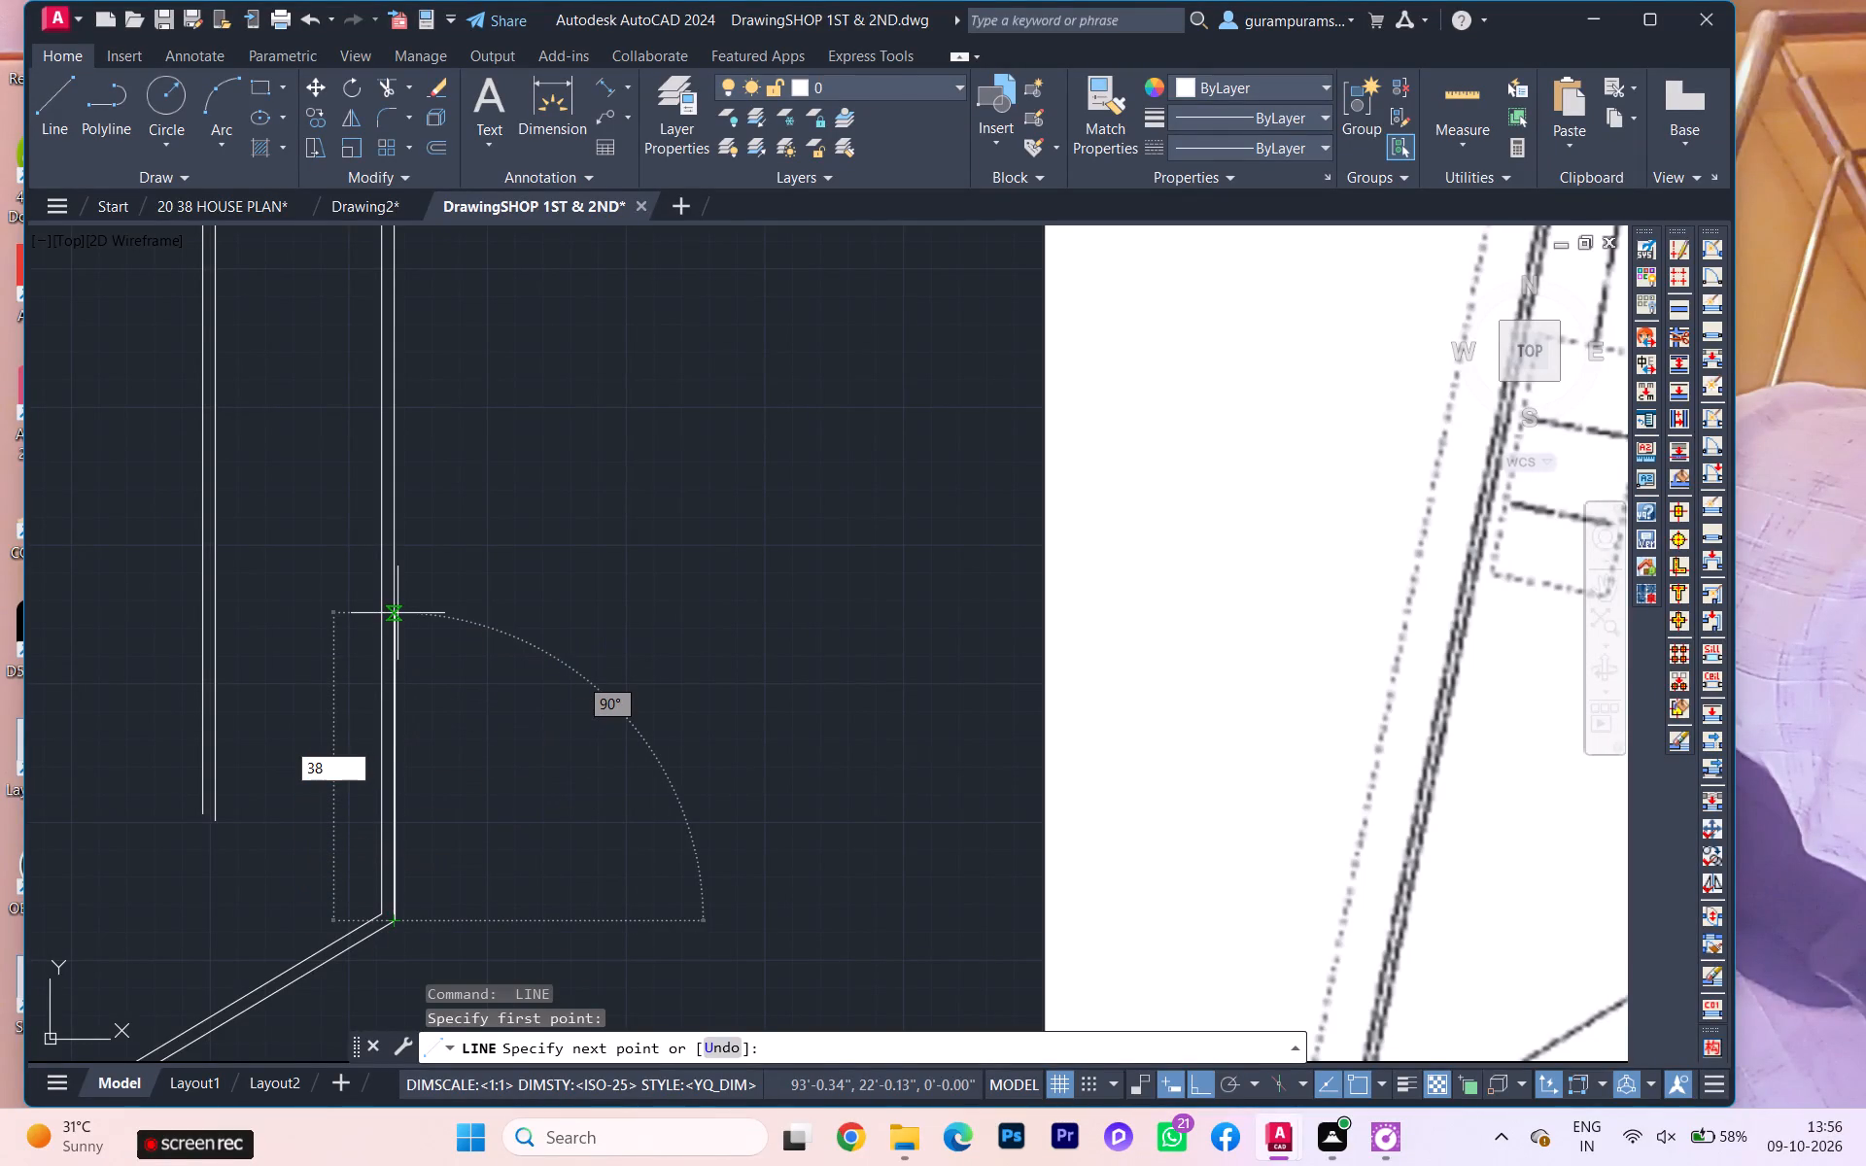
type("'9")
key("Return")
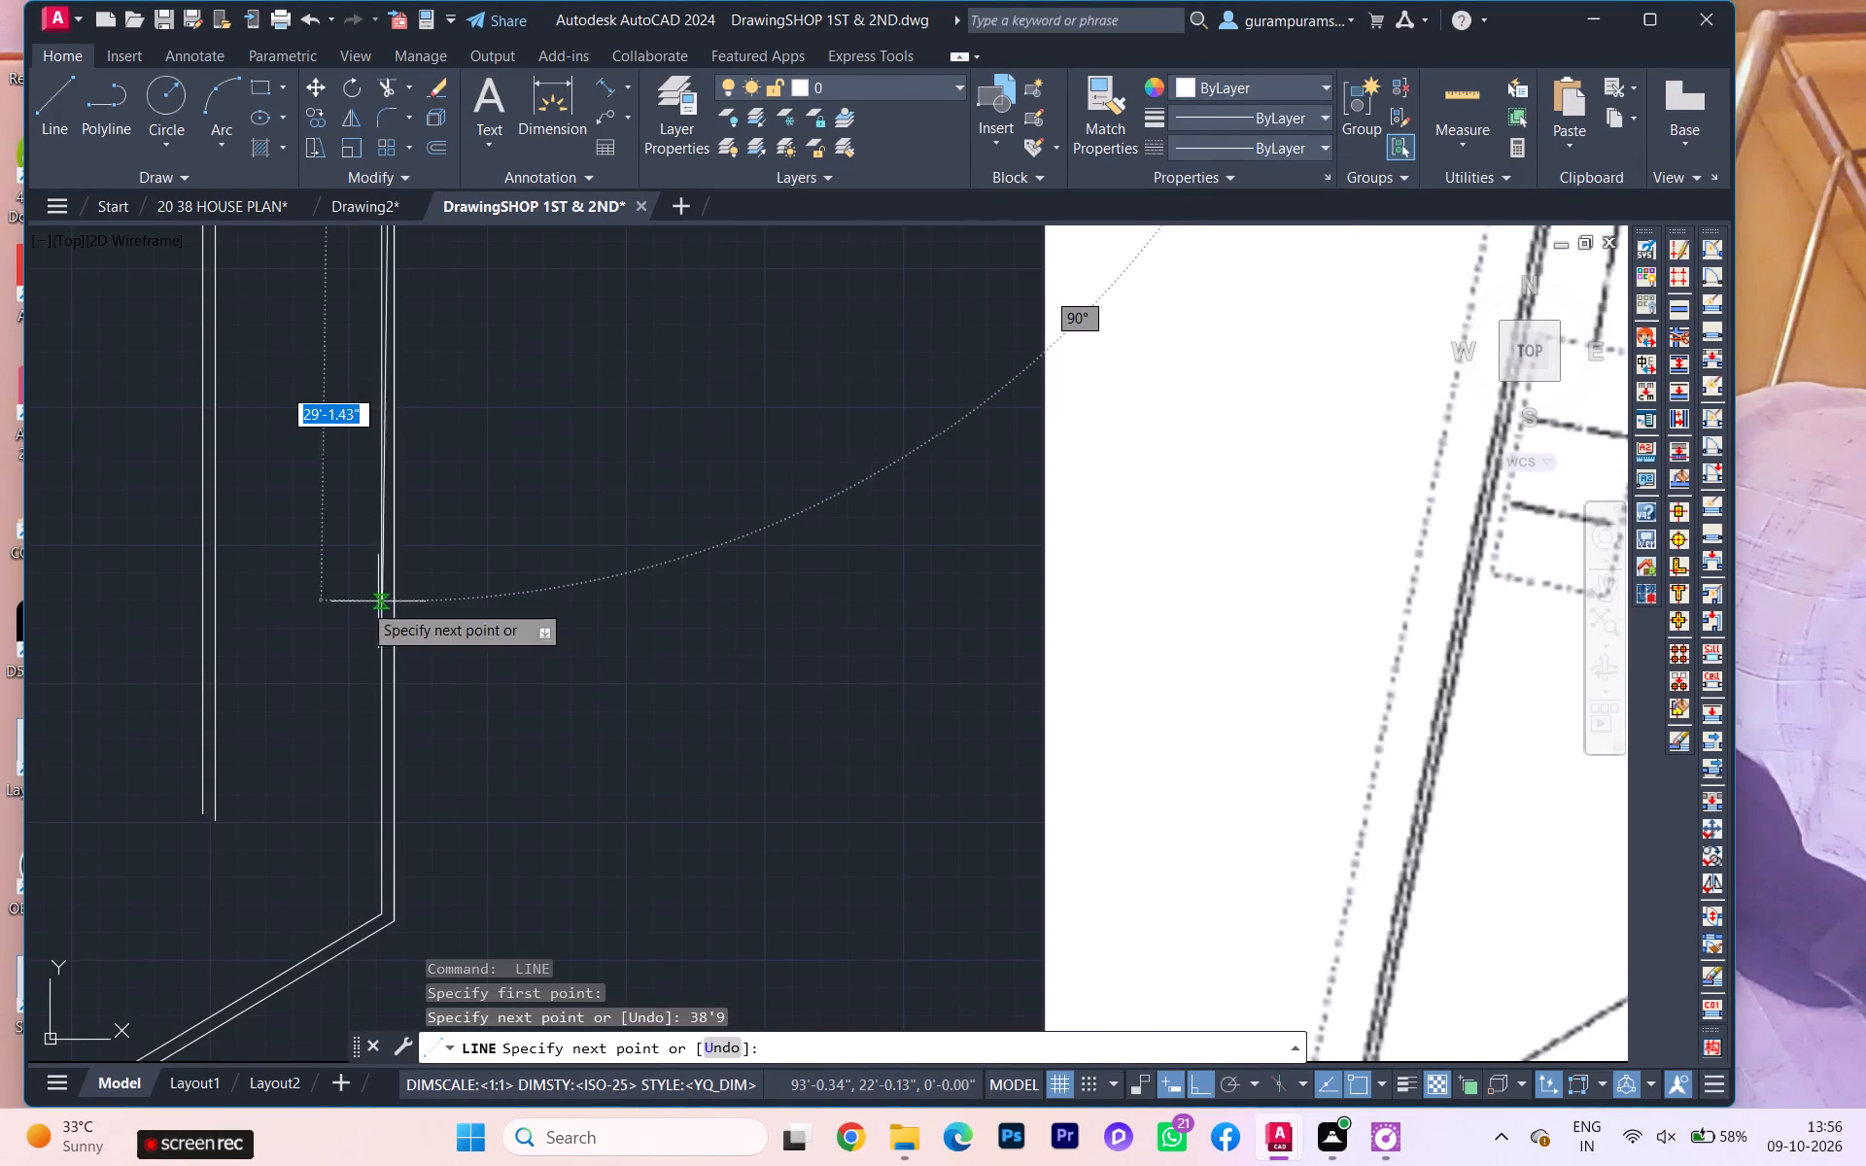
scroll(295, 600, "down", 2)
scroll(408, 538, "down", 2)
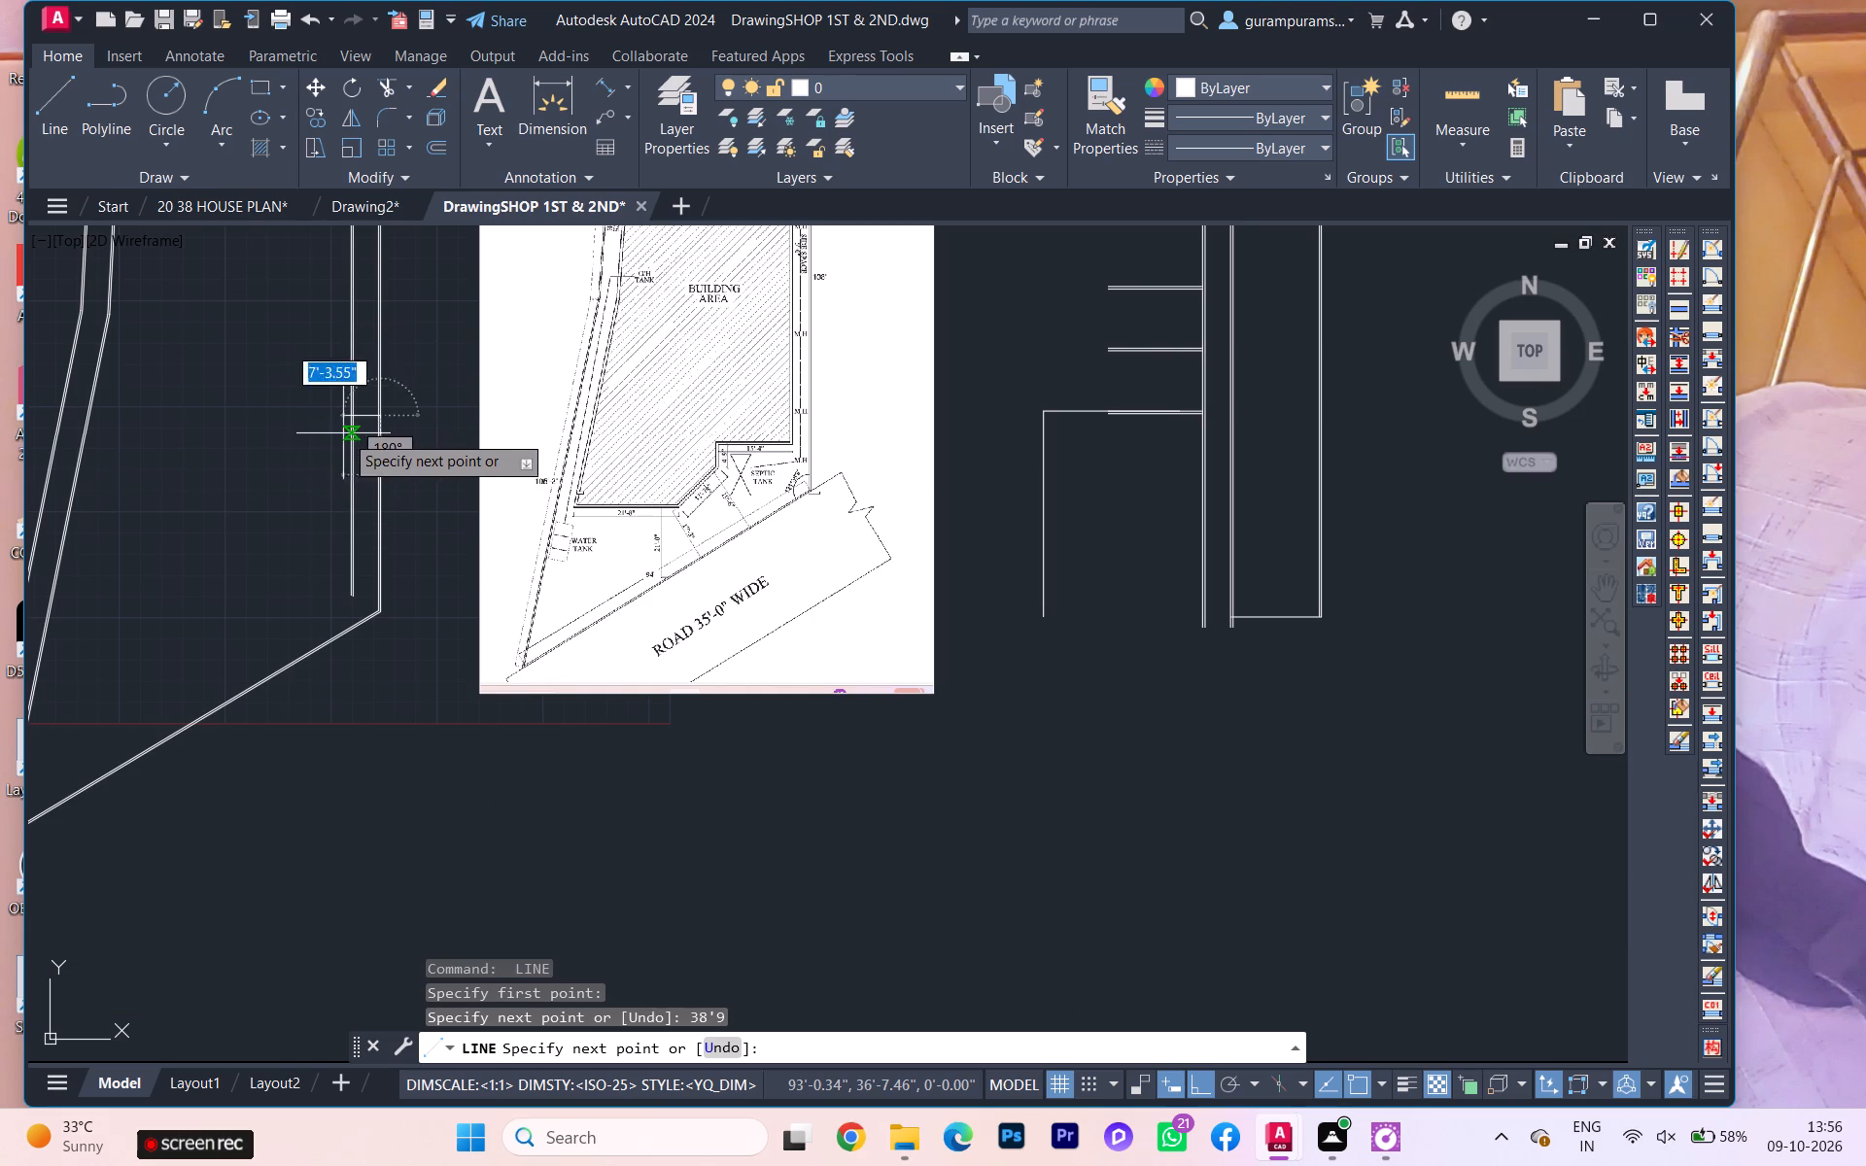
key("Escape")
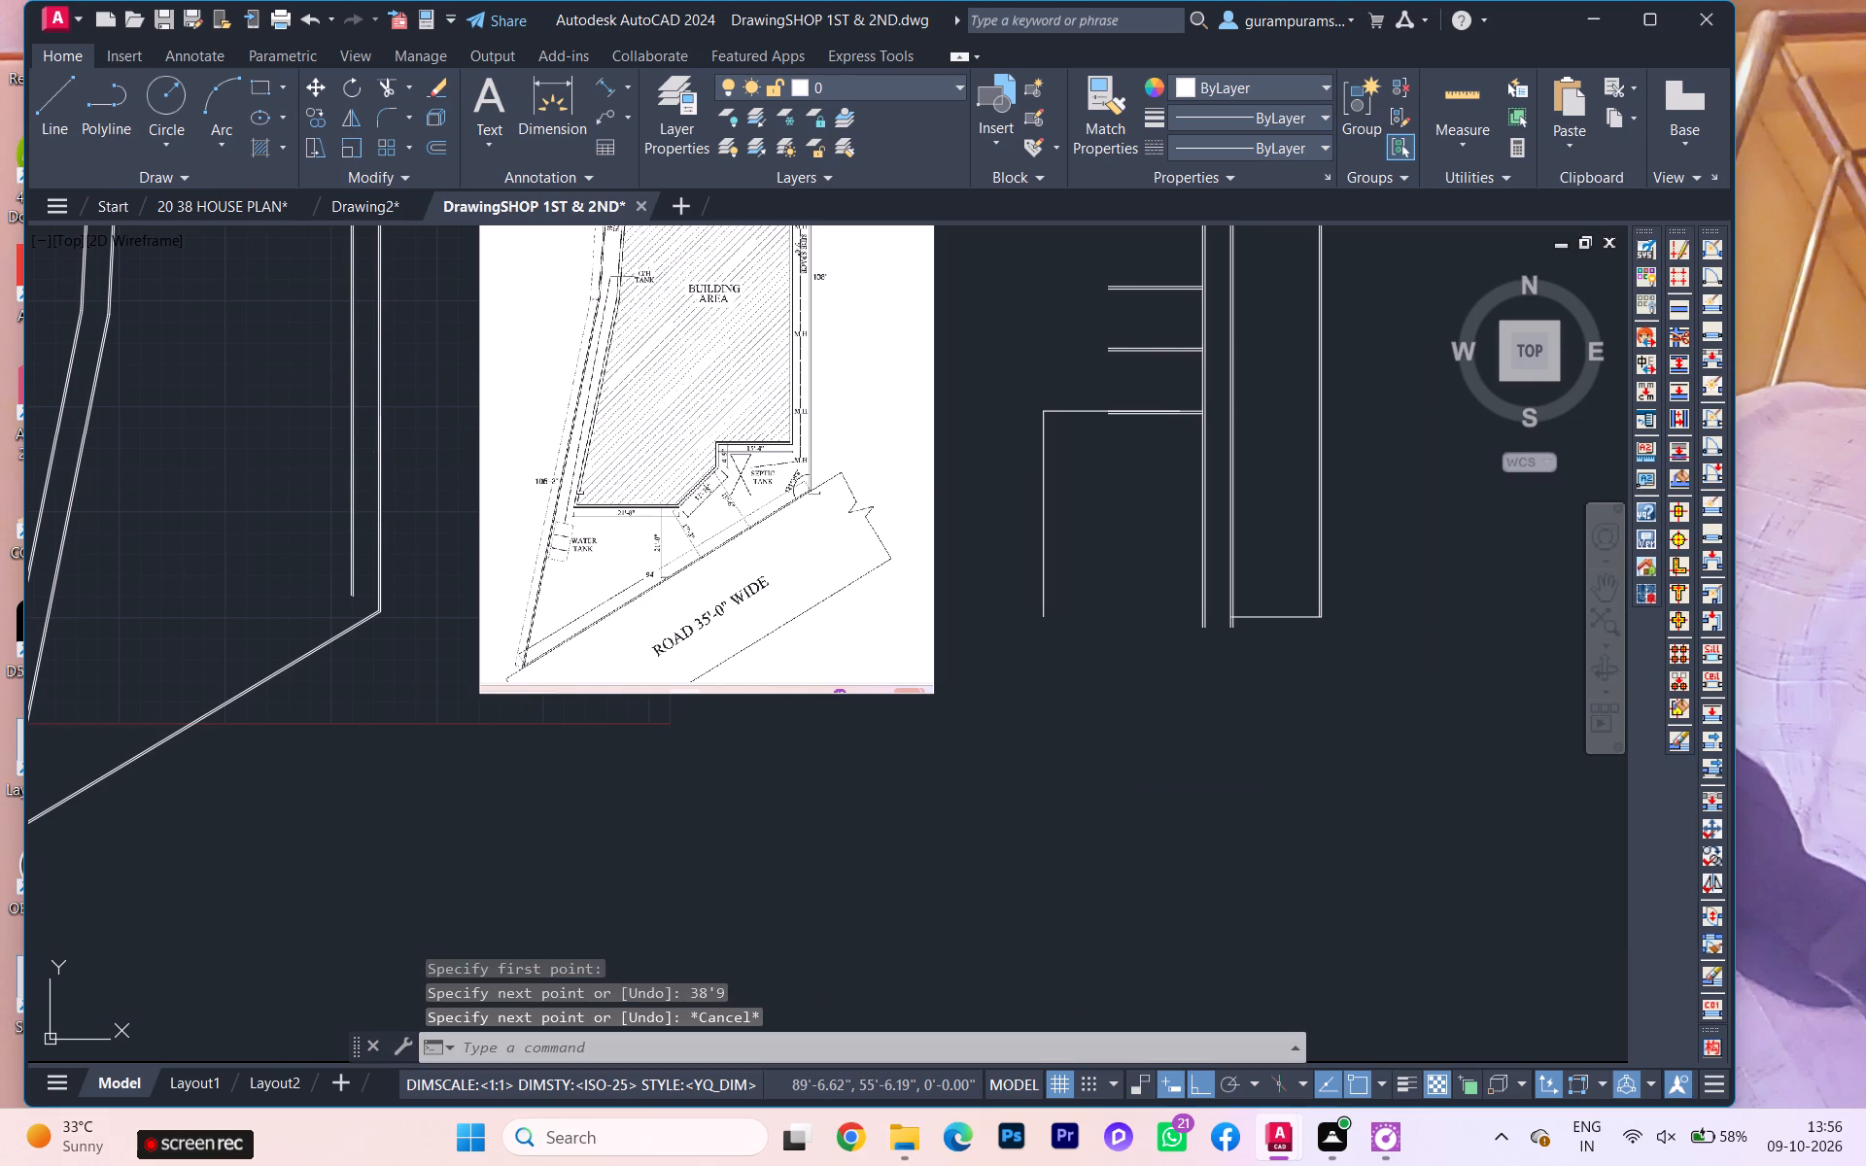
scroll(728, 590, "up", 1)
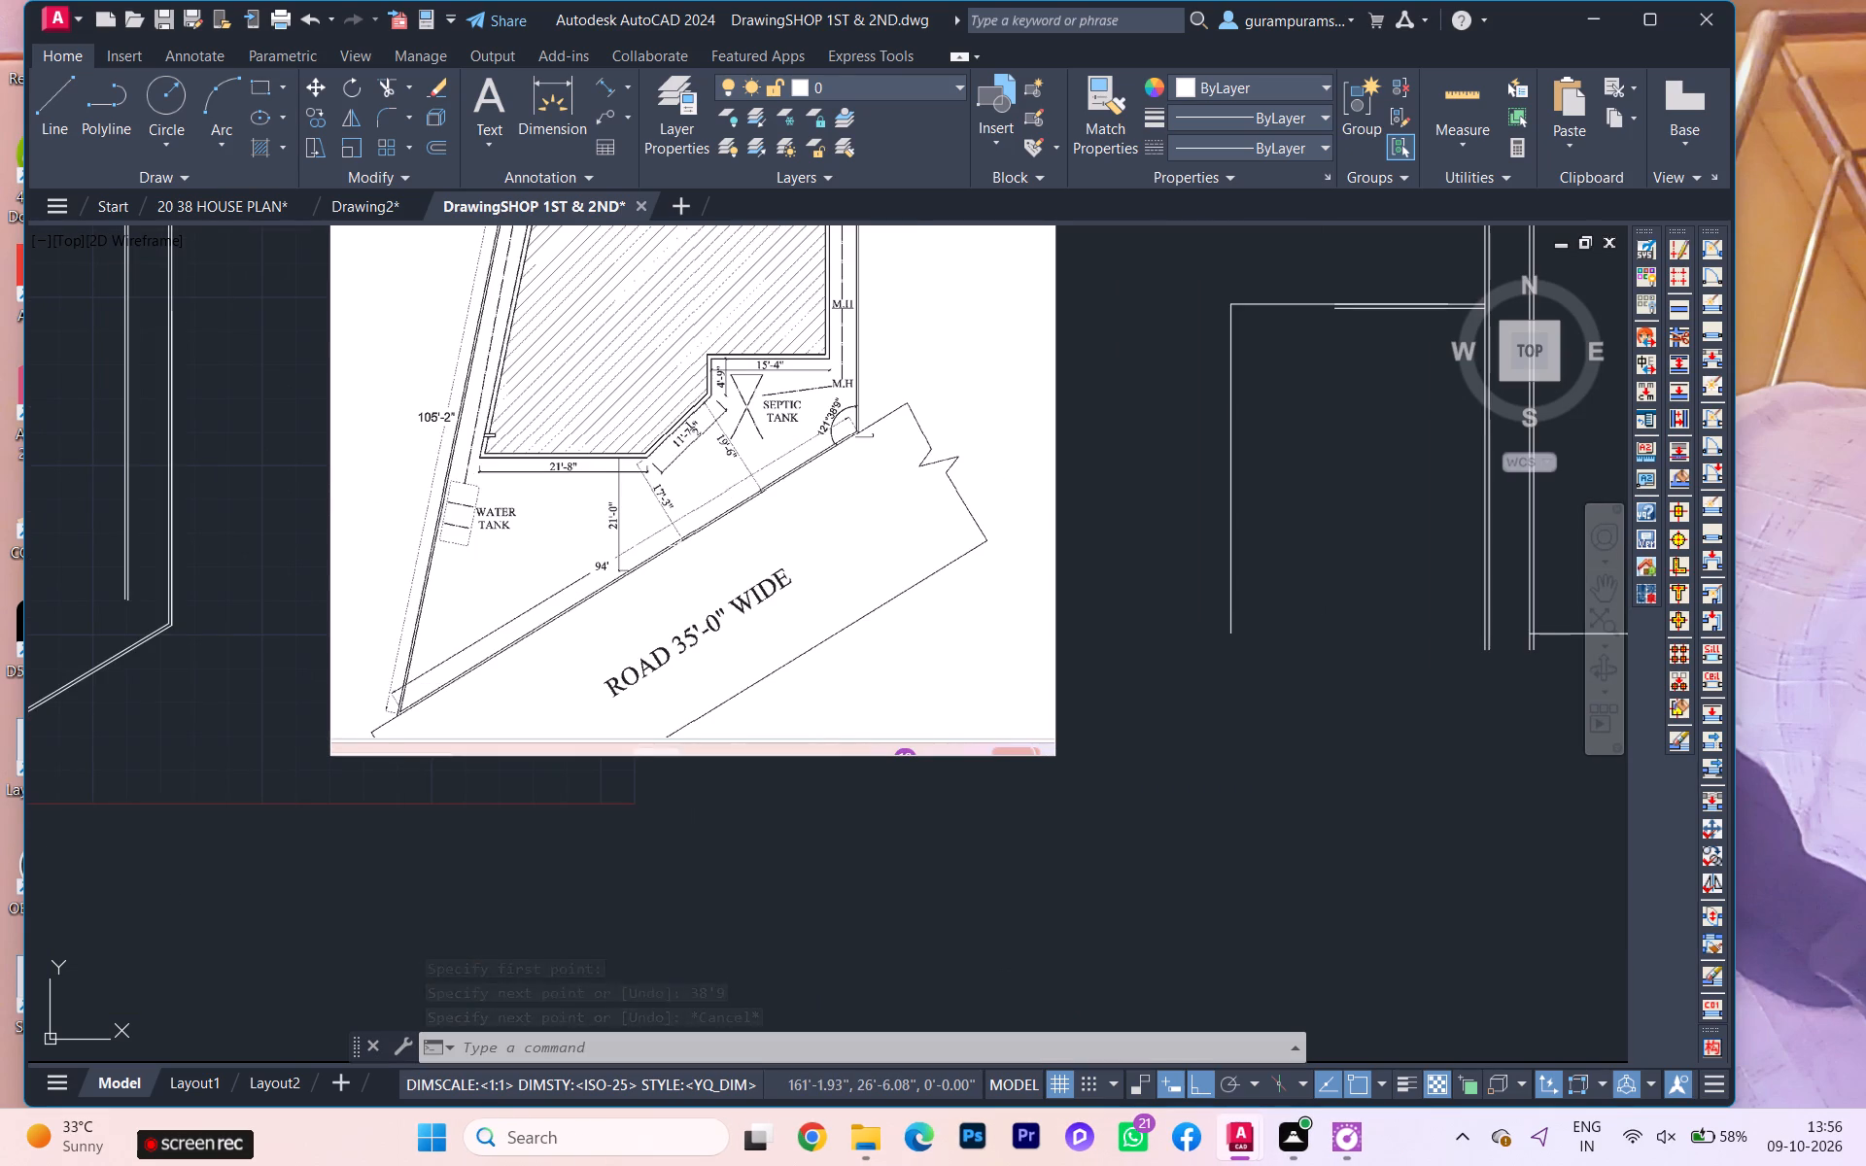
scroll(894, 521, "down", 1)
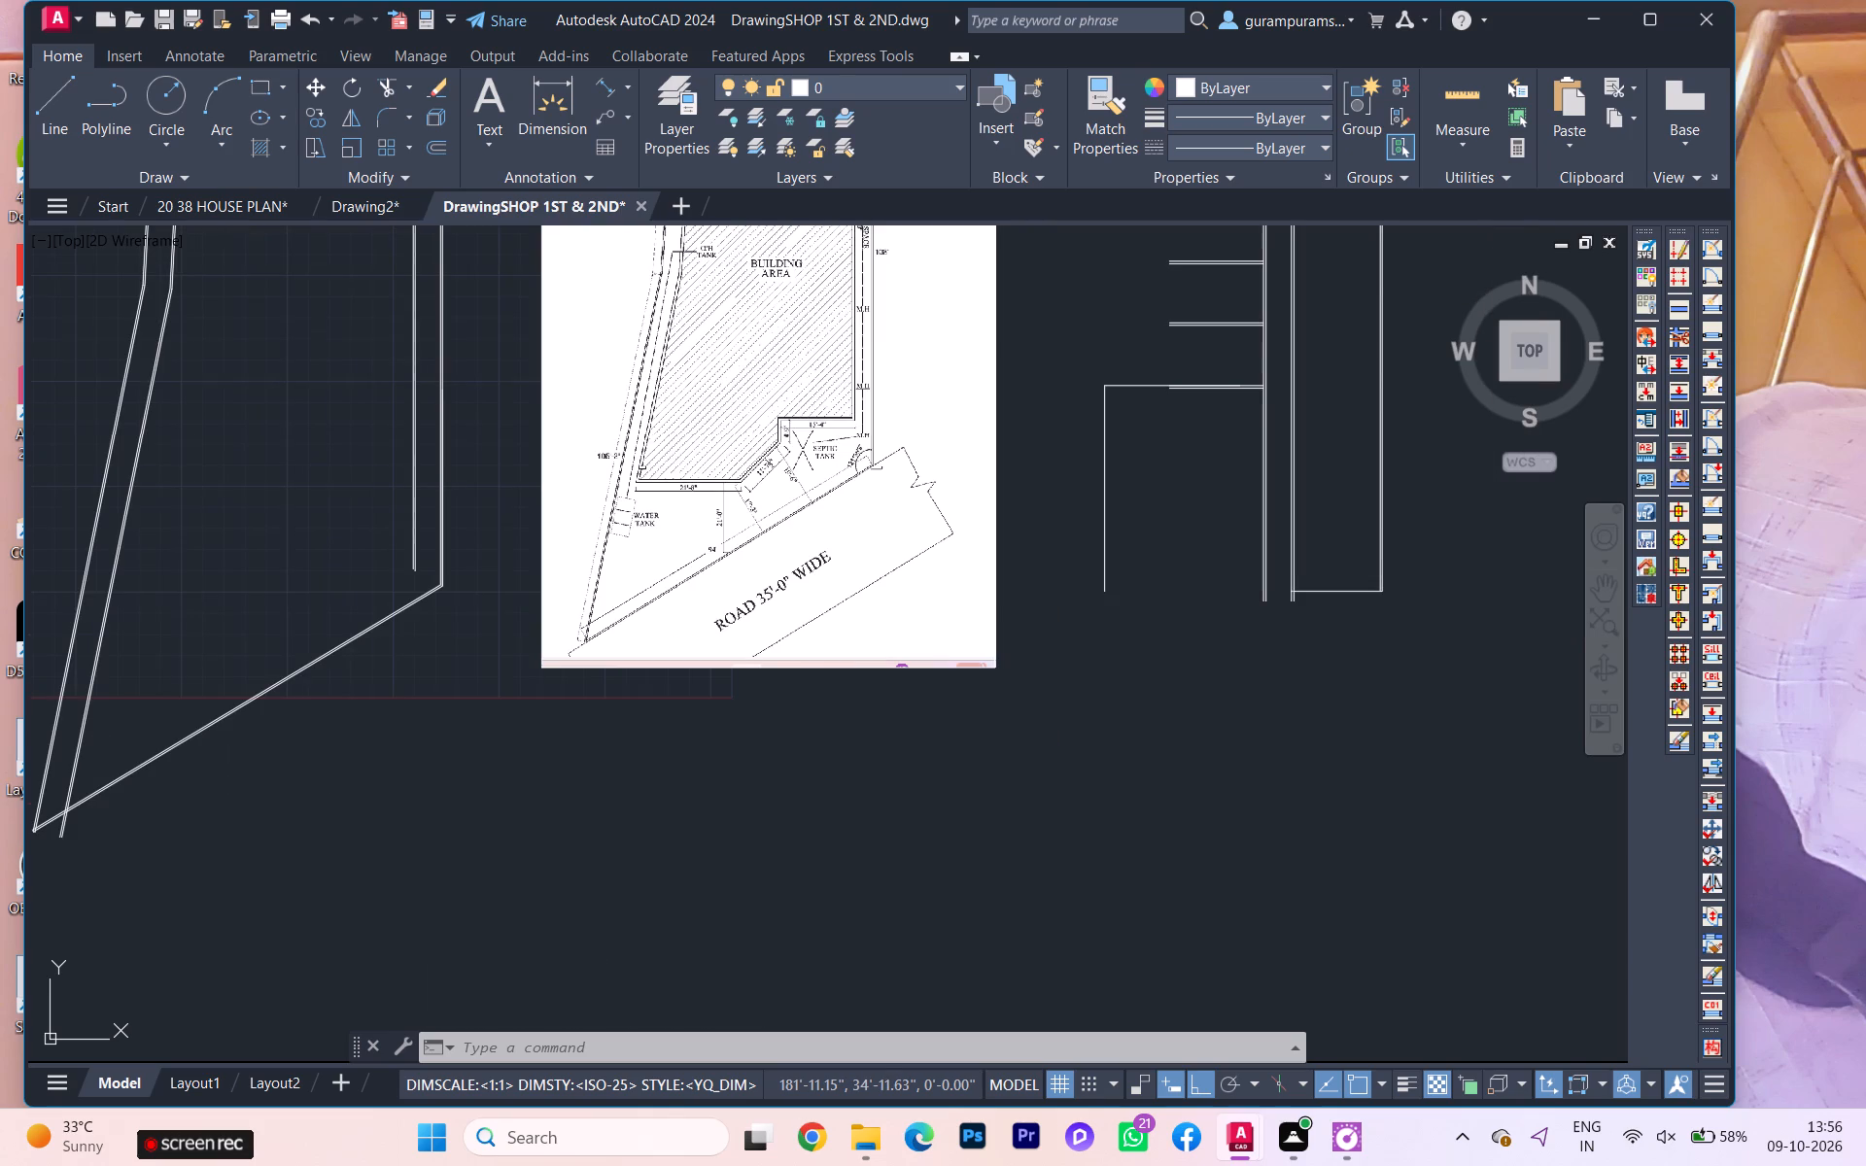
Draw a 21' vertical construction line straight up from the sloping road-side boundary, between the west building line and the east corner.
key("l")
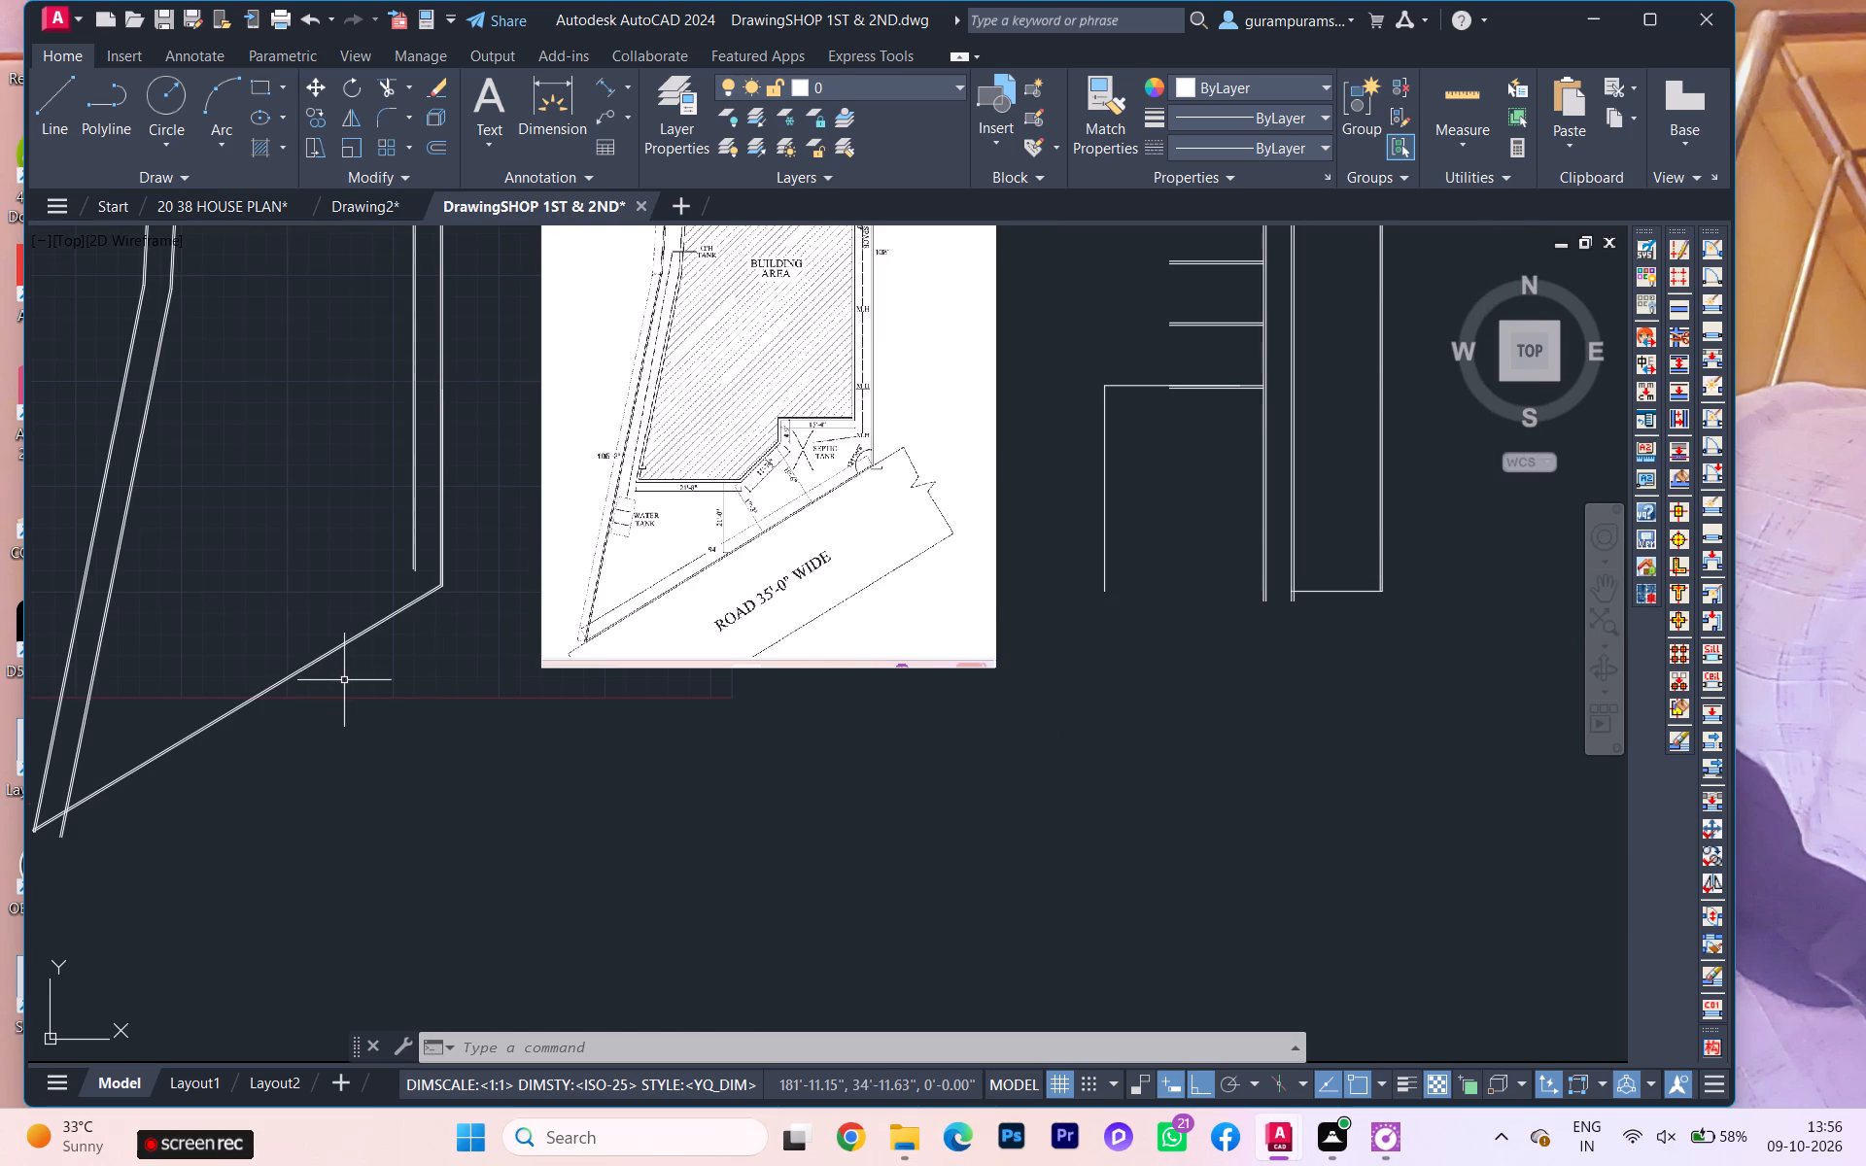
key("Return")
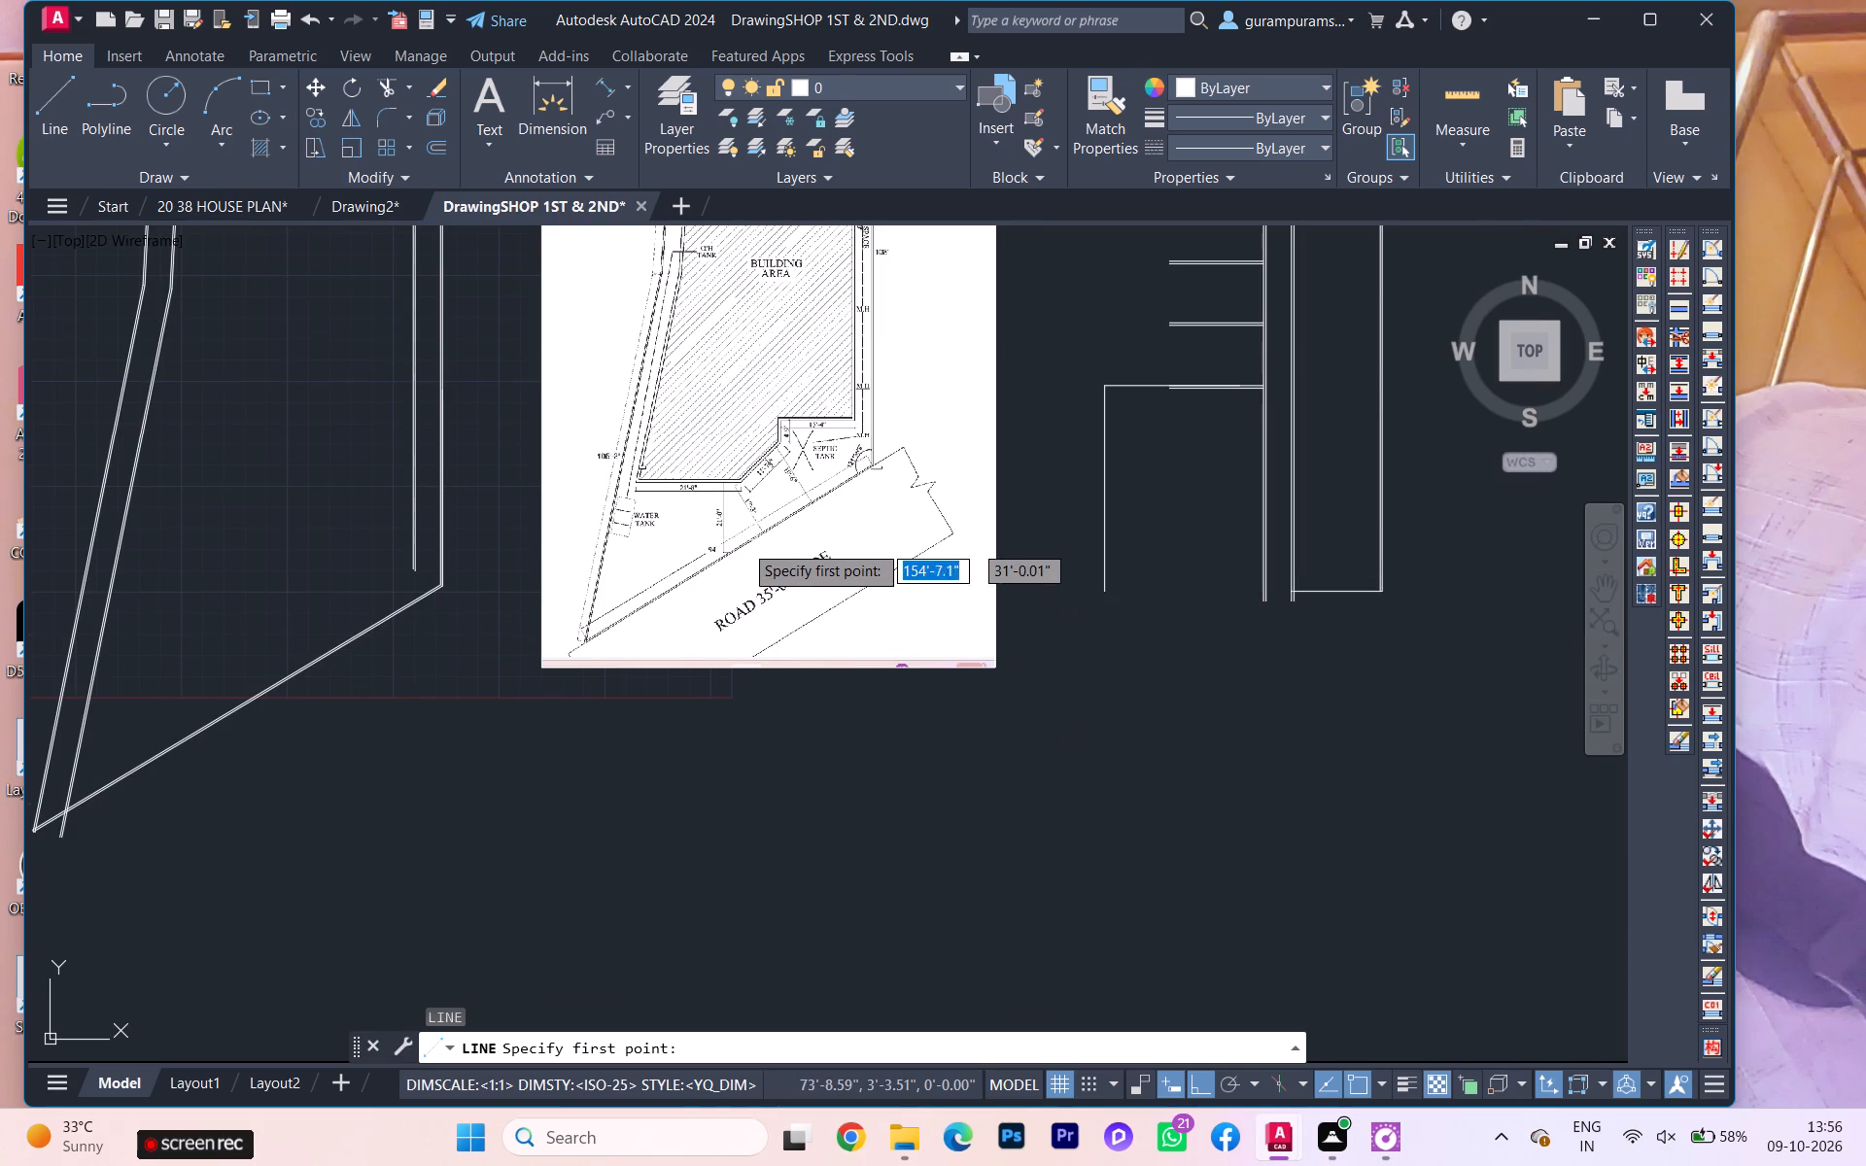
scroll(581, 513, "up", 1)
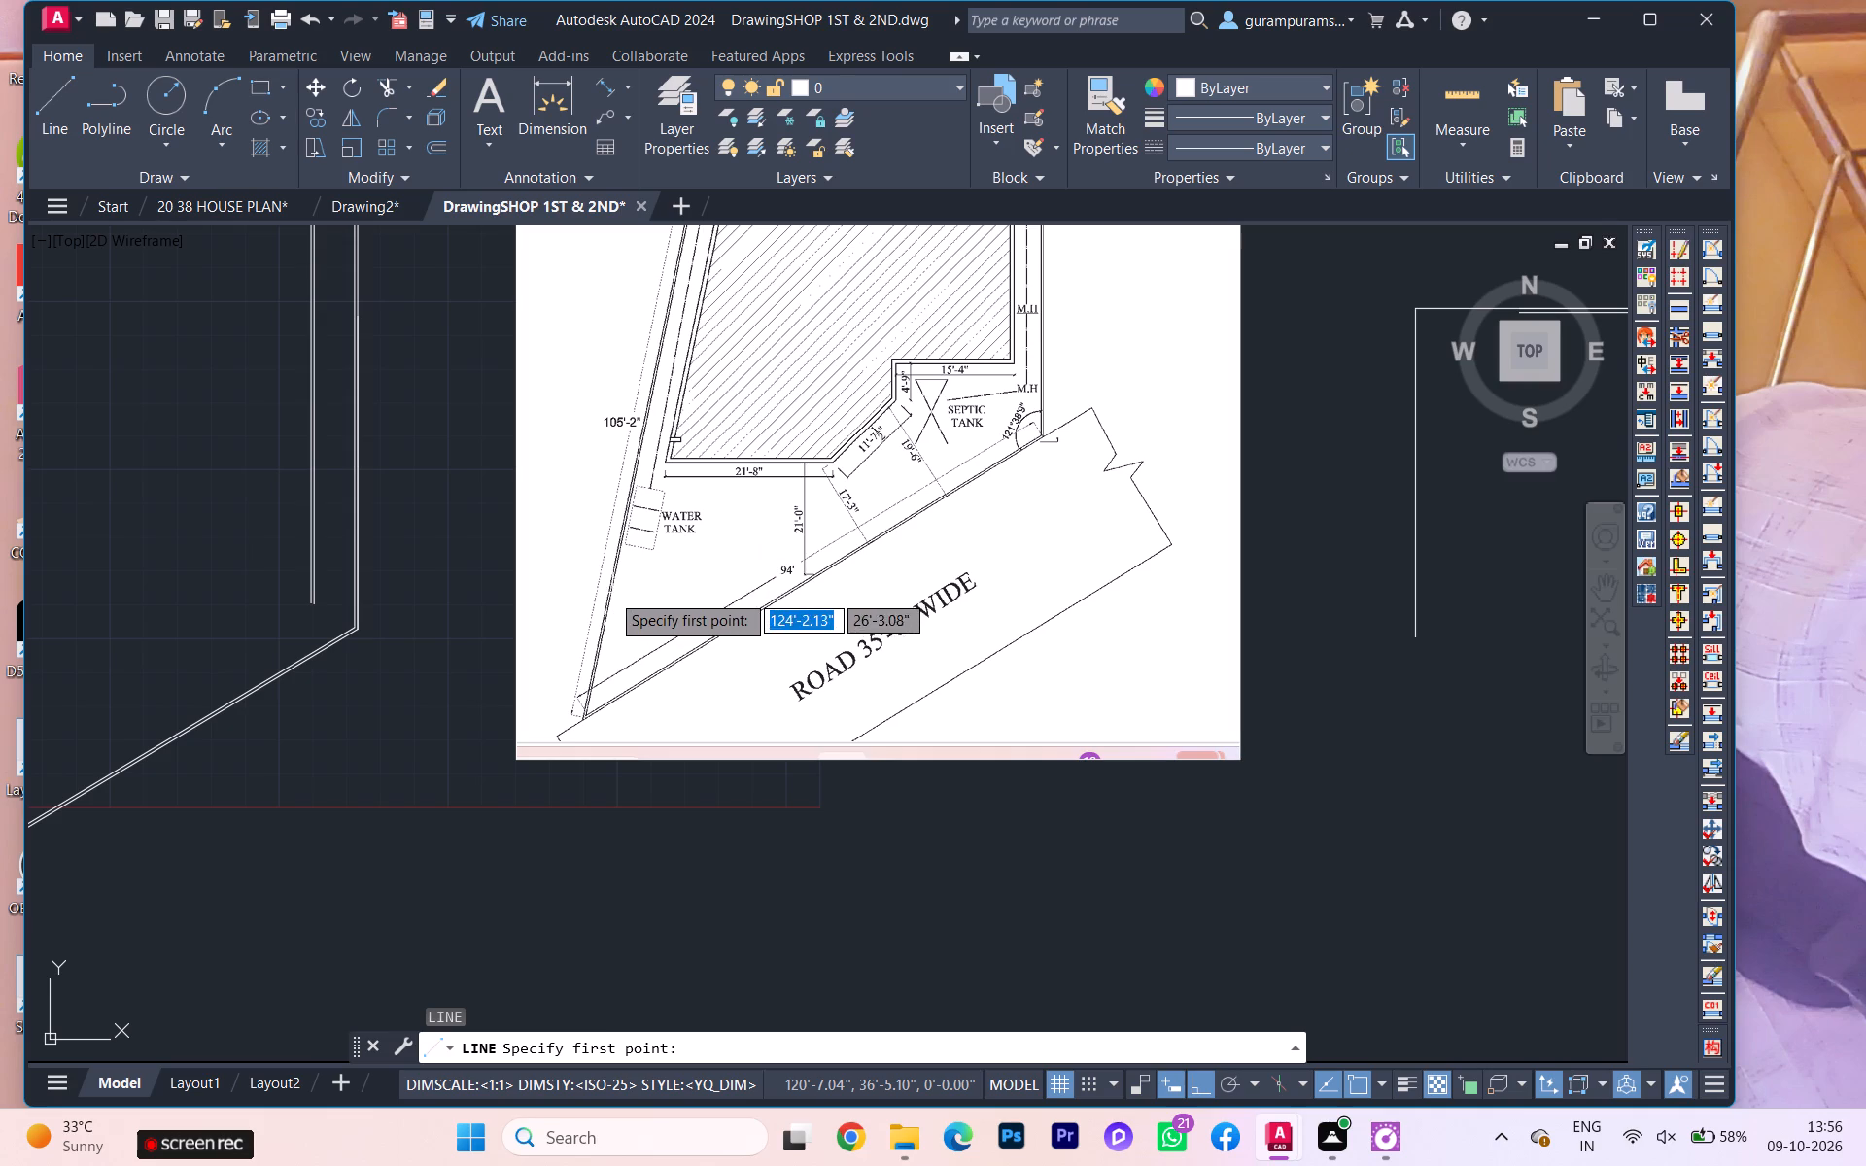
scroll(437, 676, "down", 1)
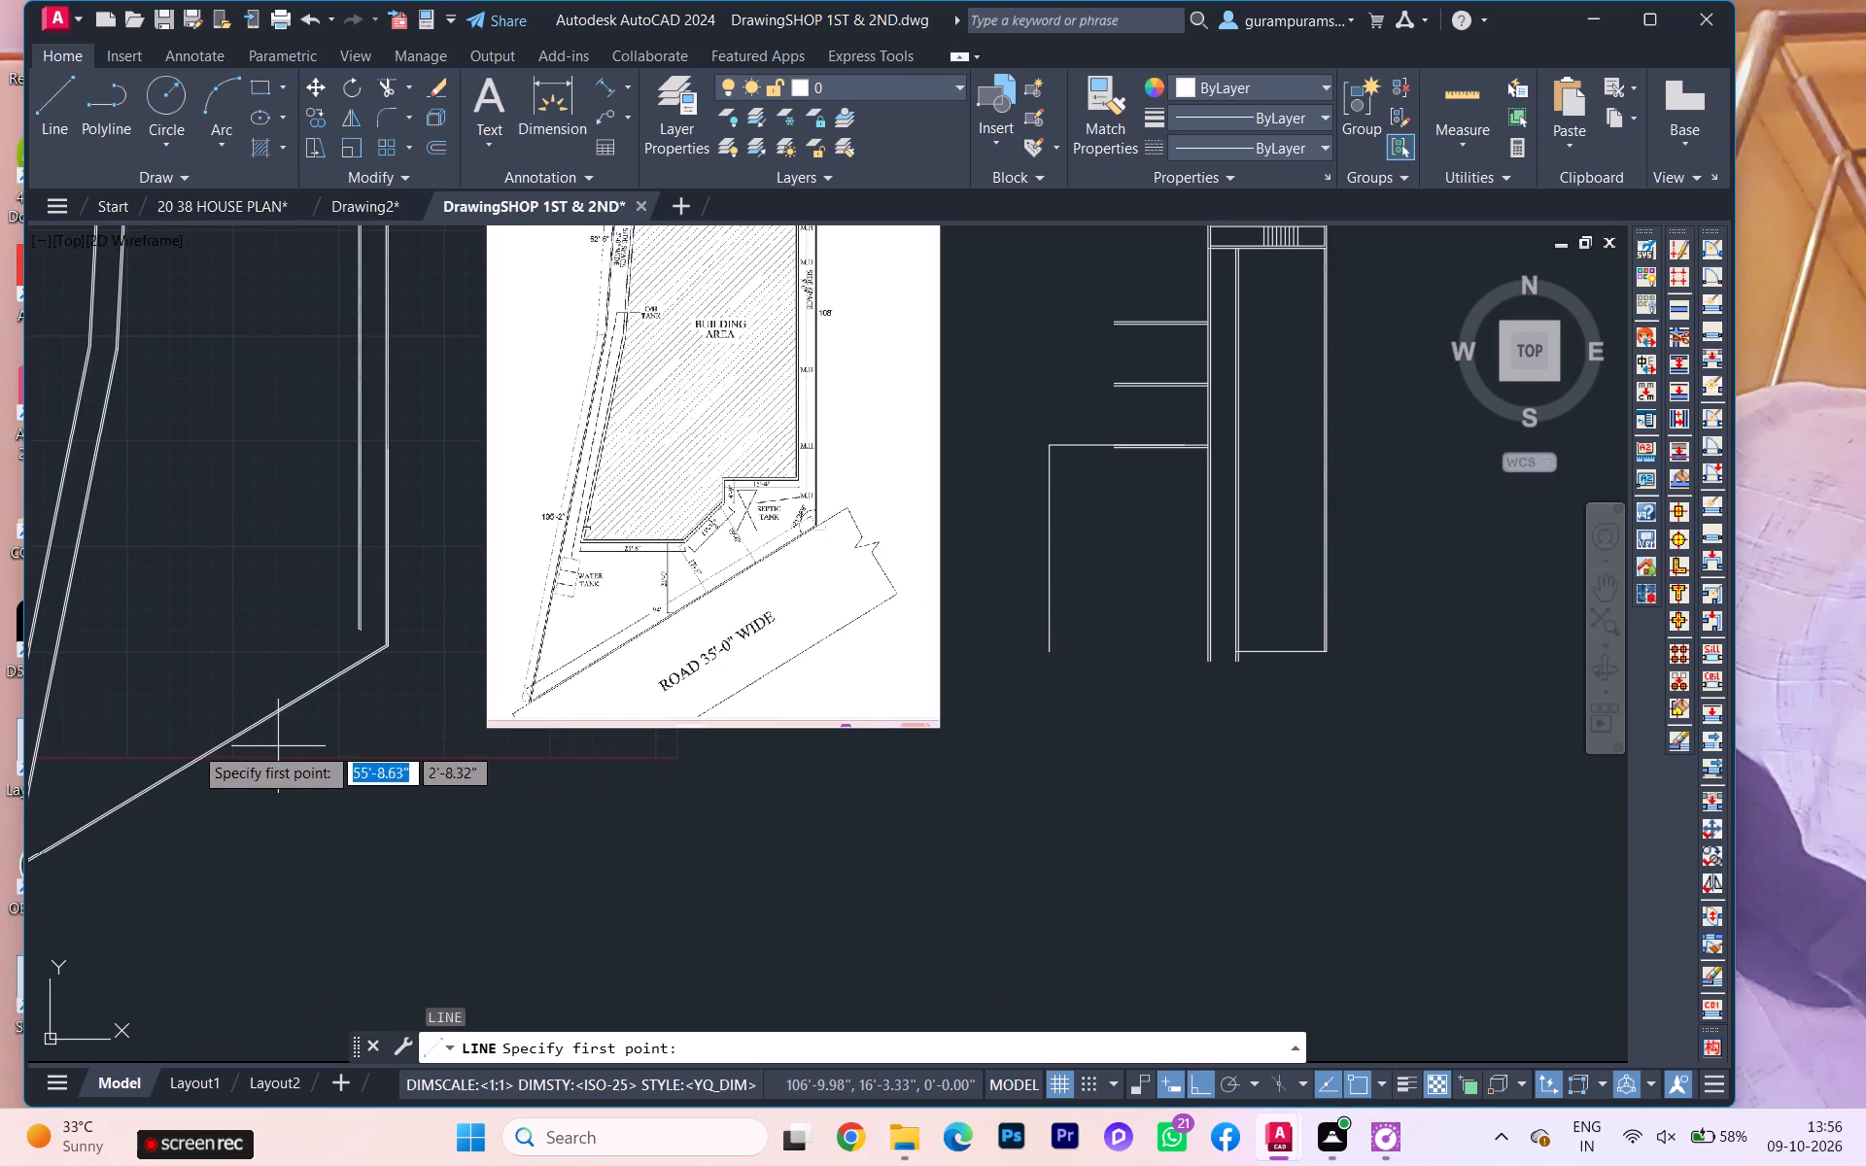
left_click(190, 762)
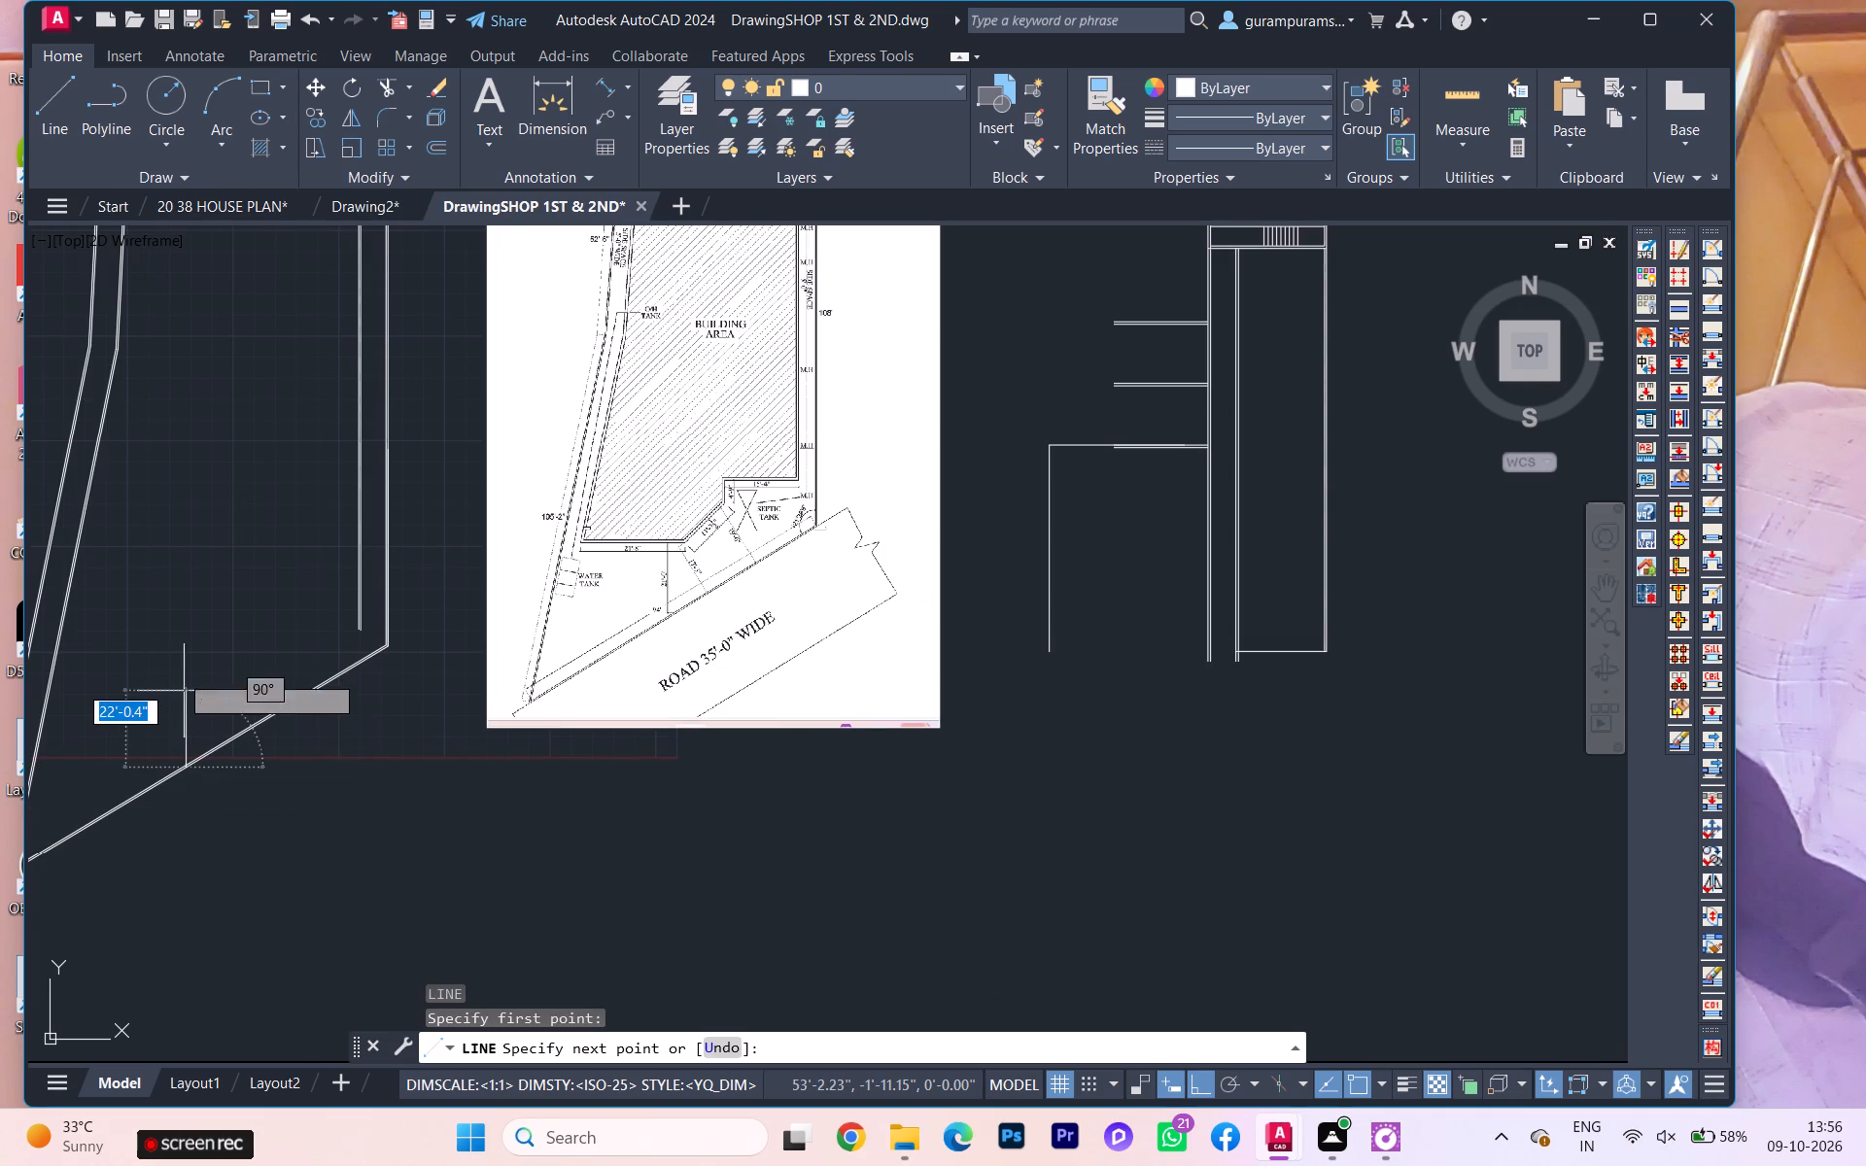
type("21")
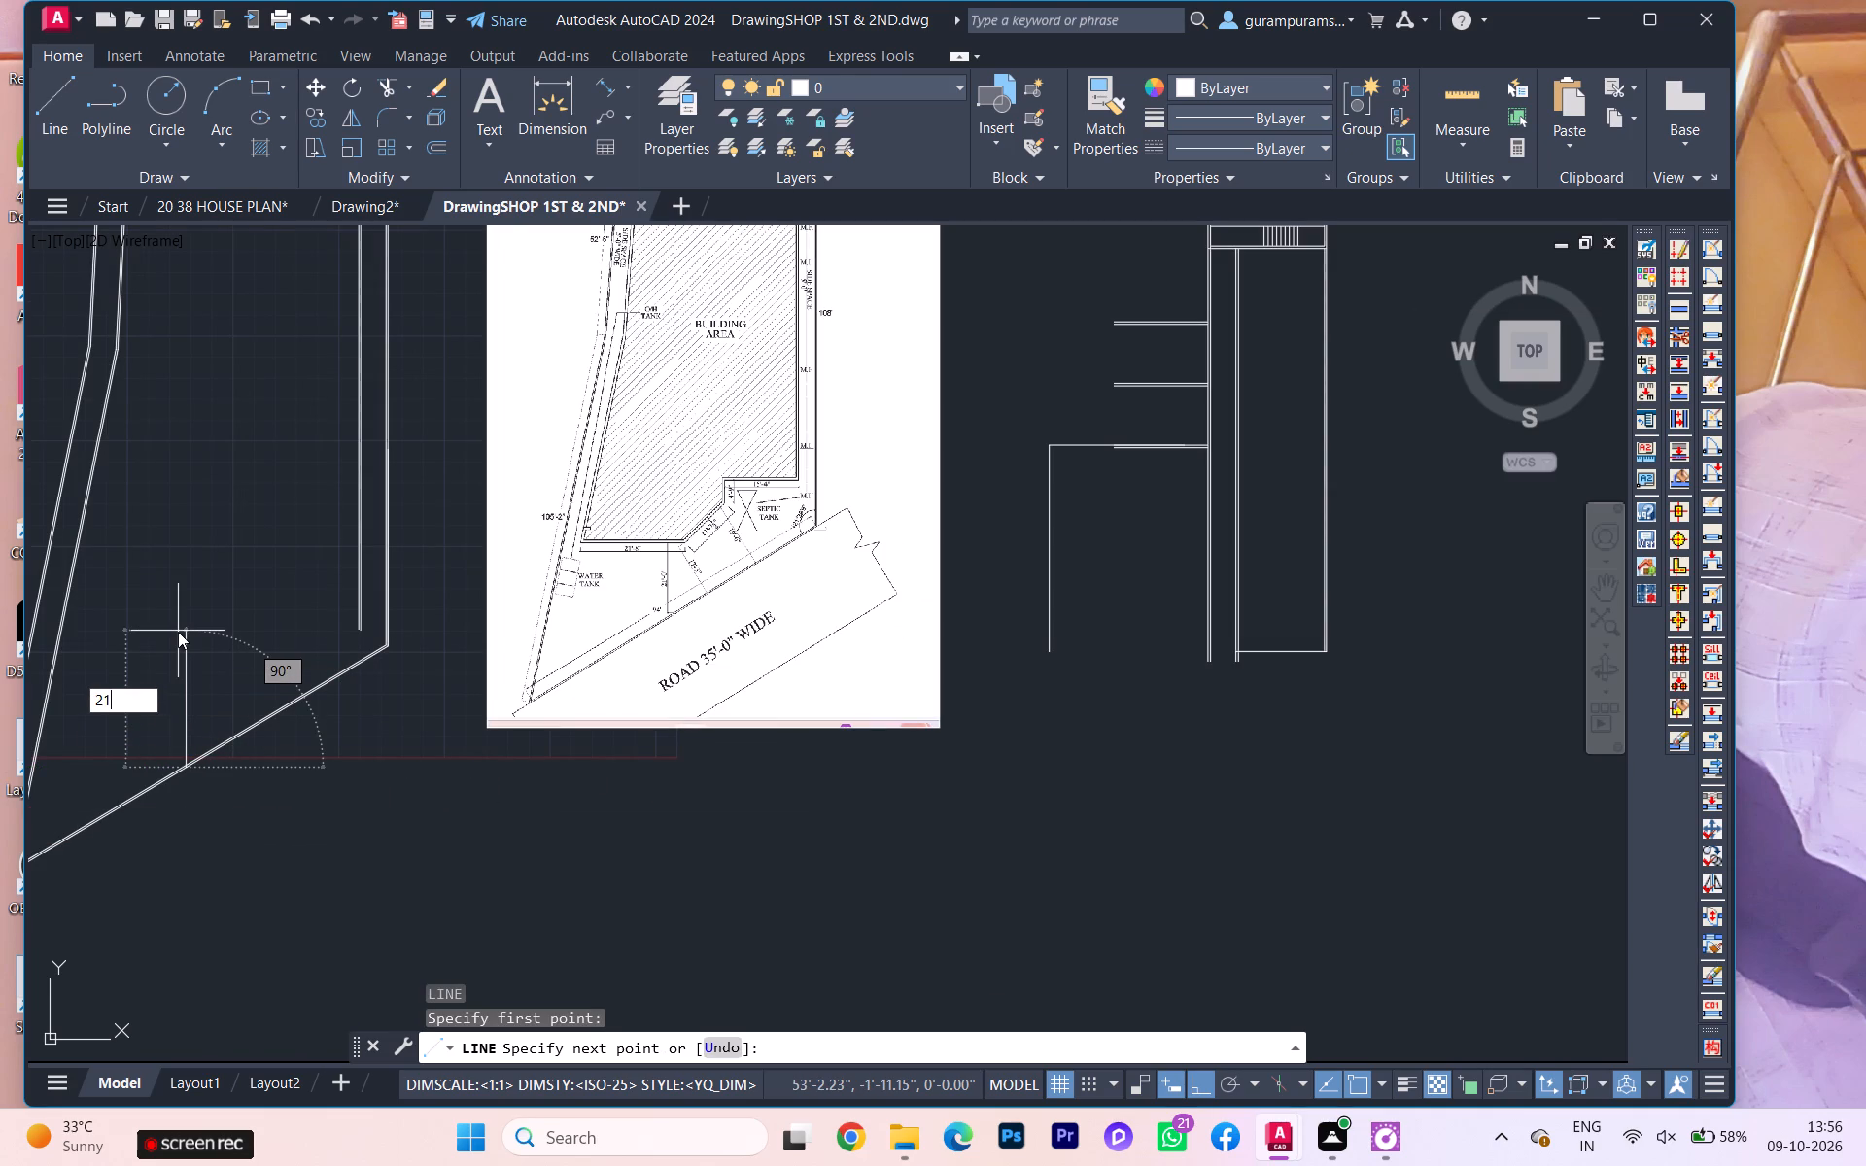
key("apostrophe")
scroll(221, 612, "up", 1)
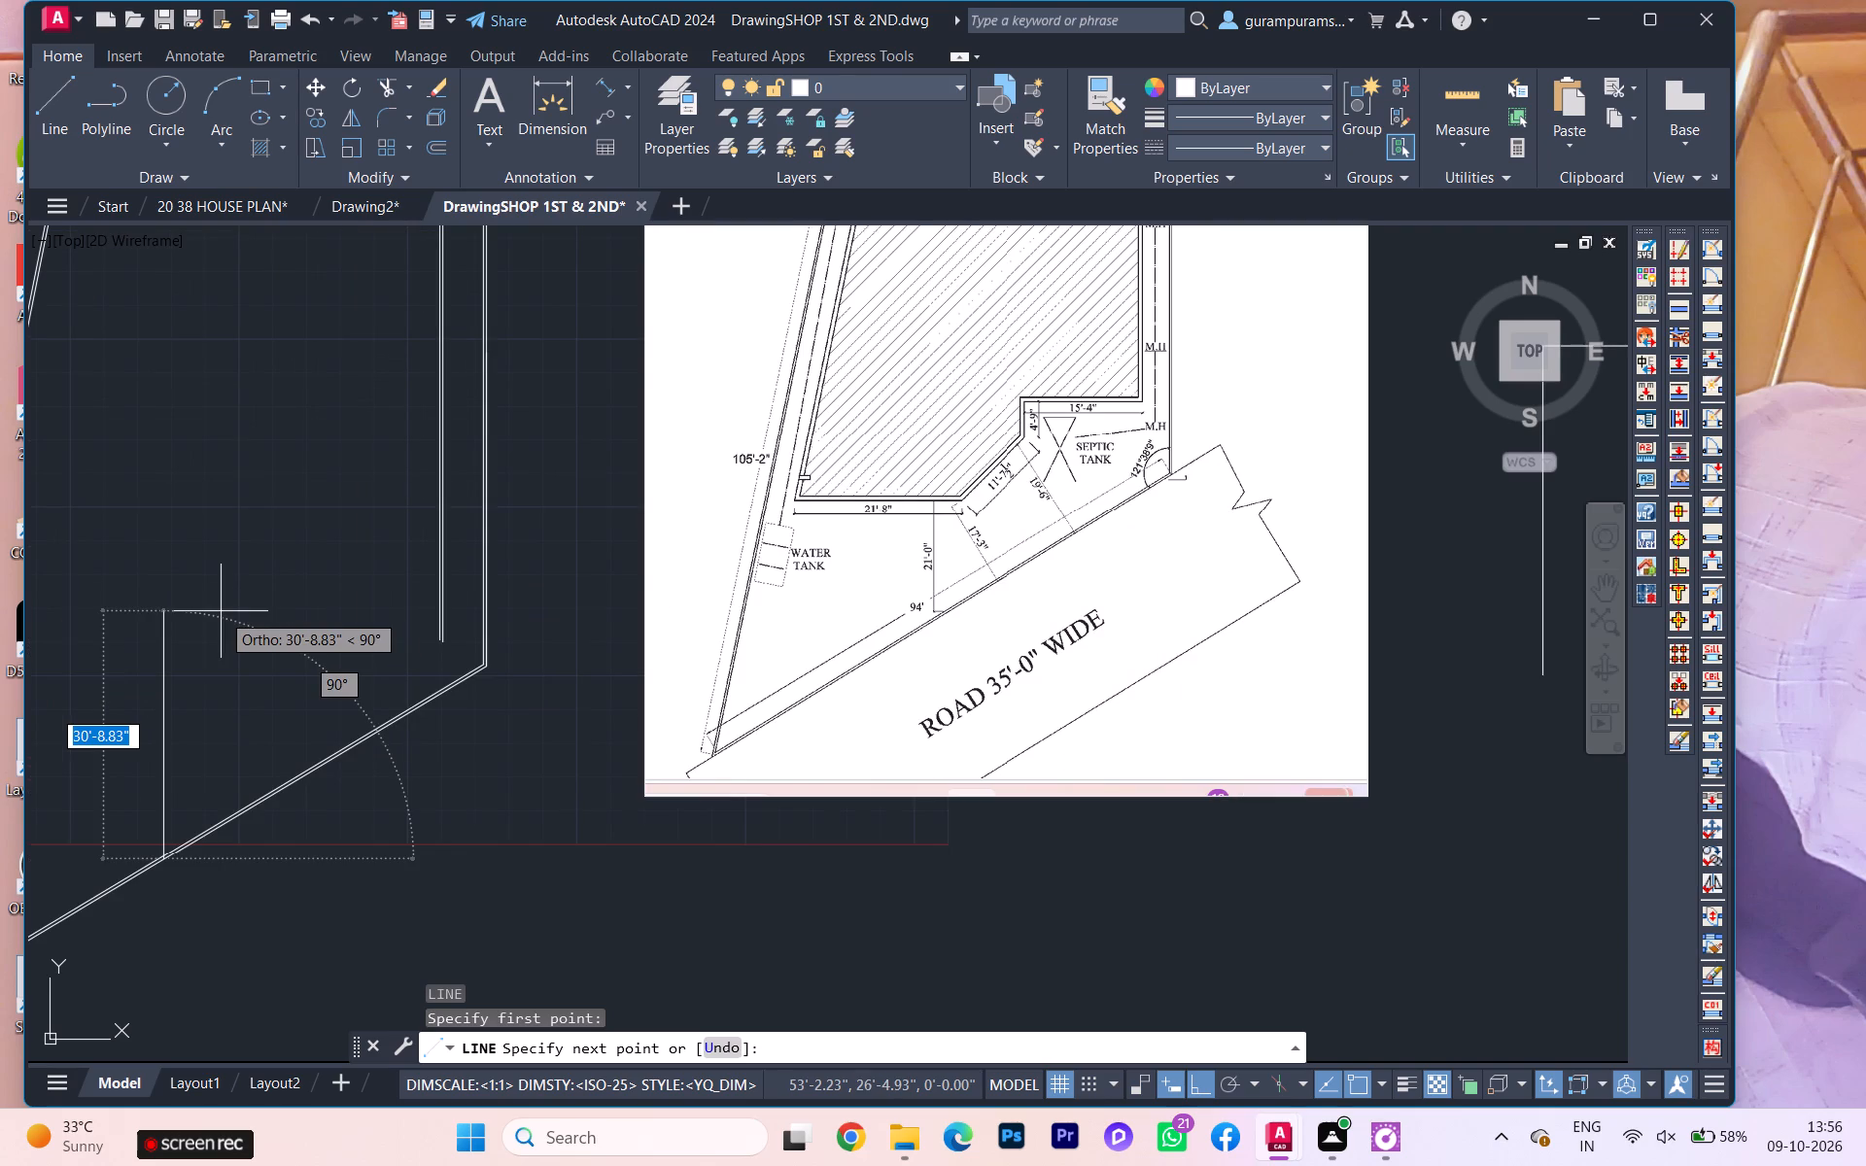
type("21'")
key("Return")
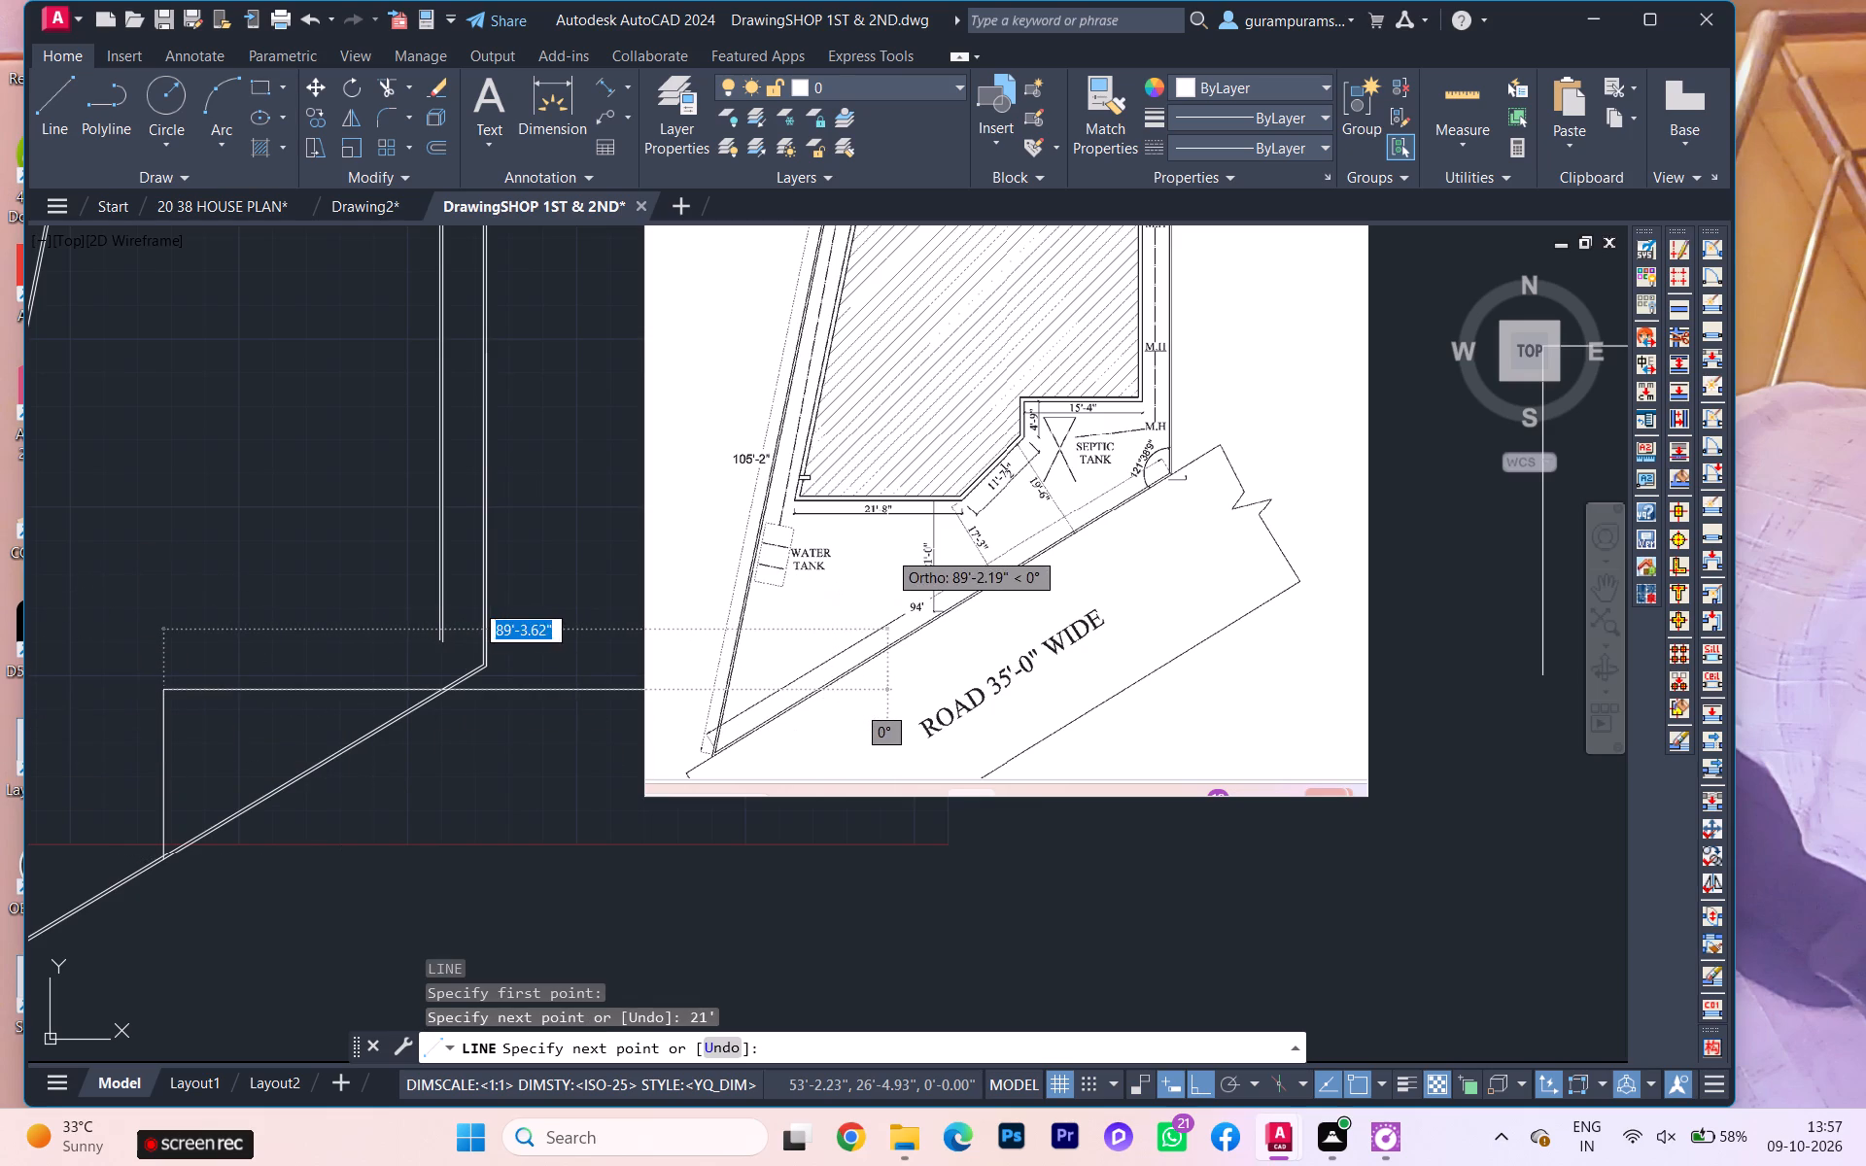
scroll(477, 638, "down", 1)
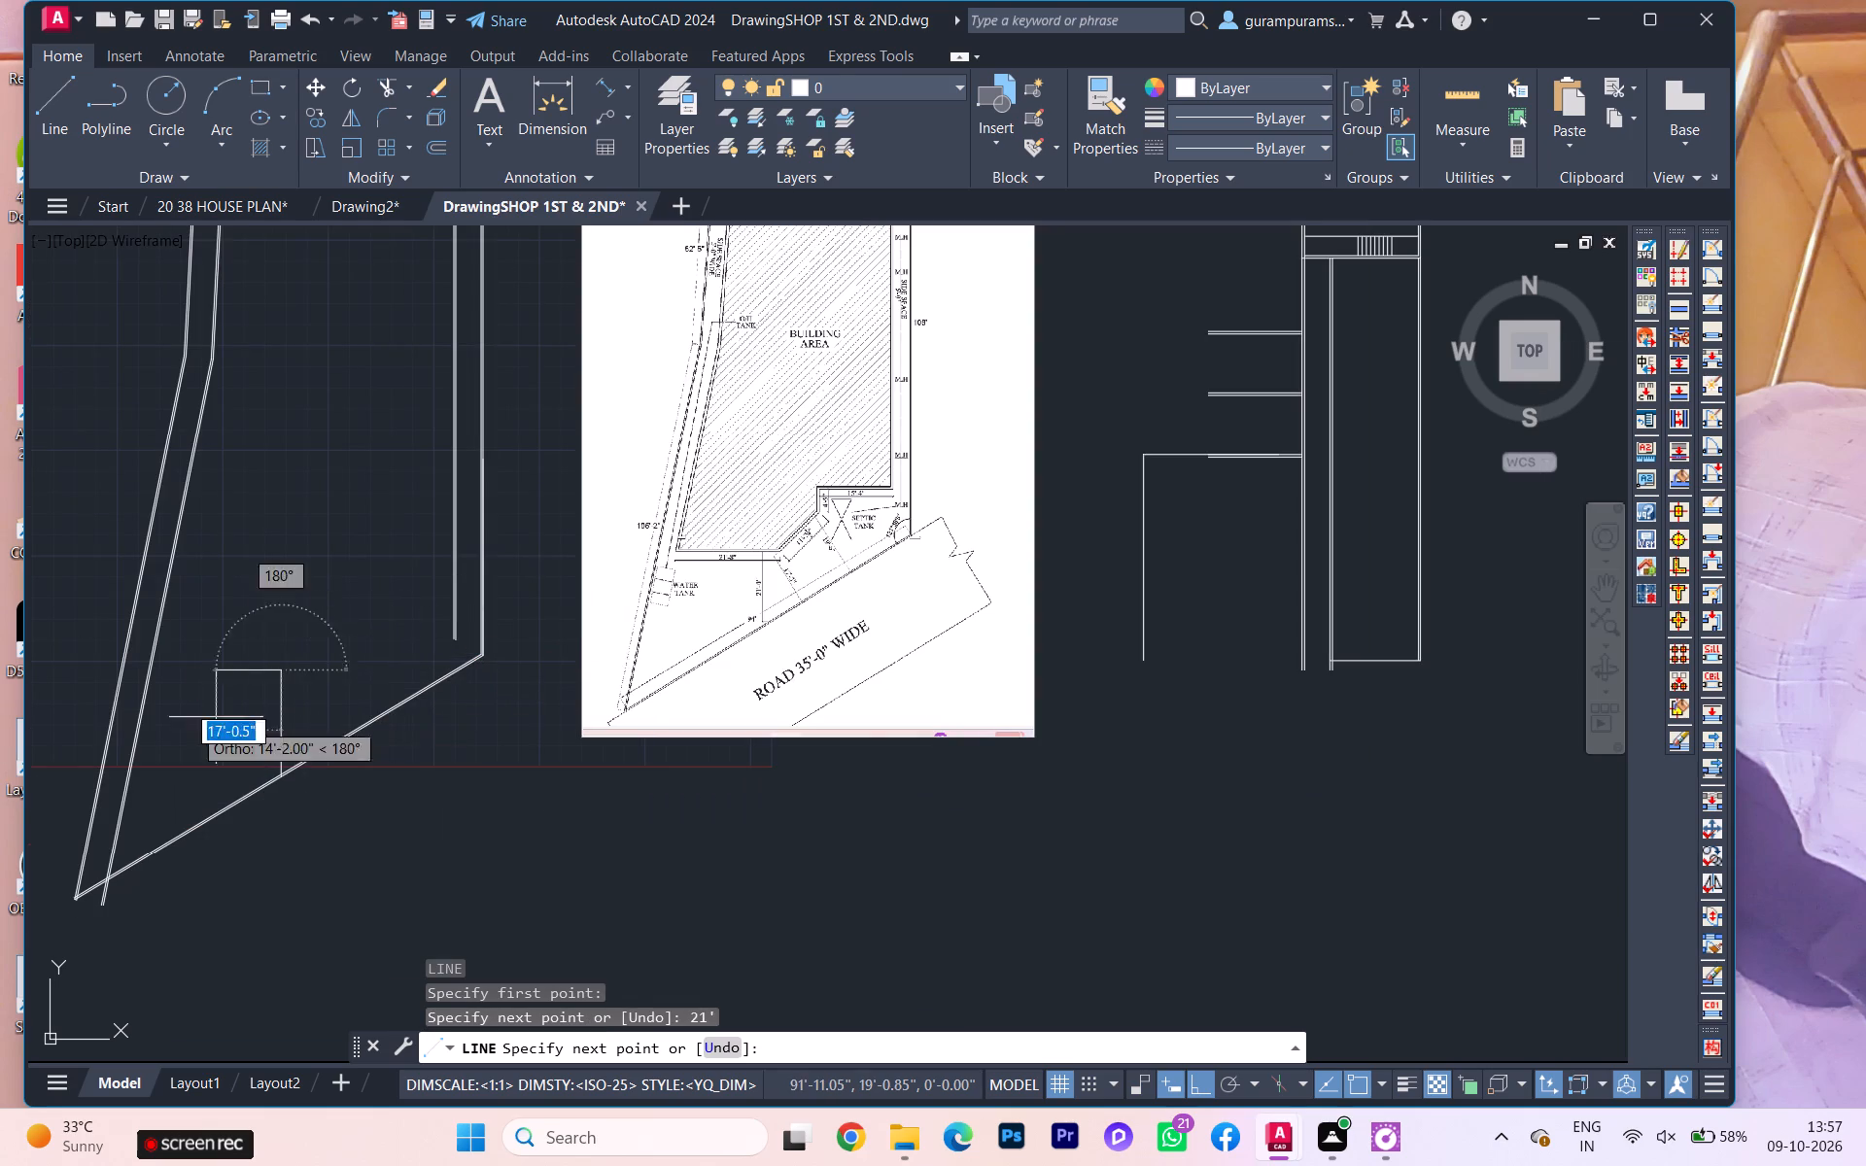
scroll(139, 703, "up", 2)
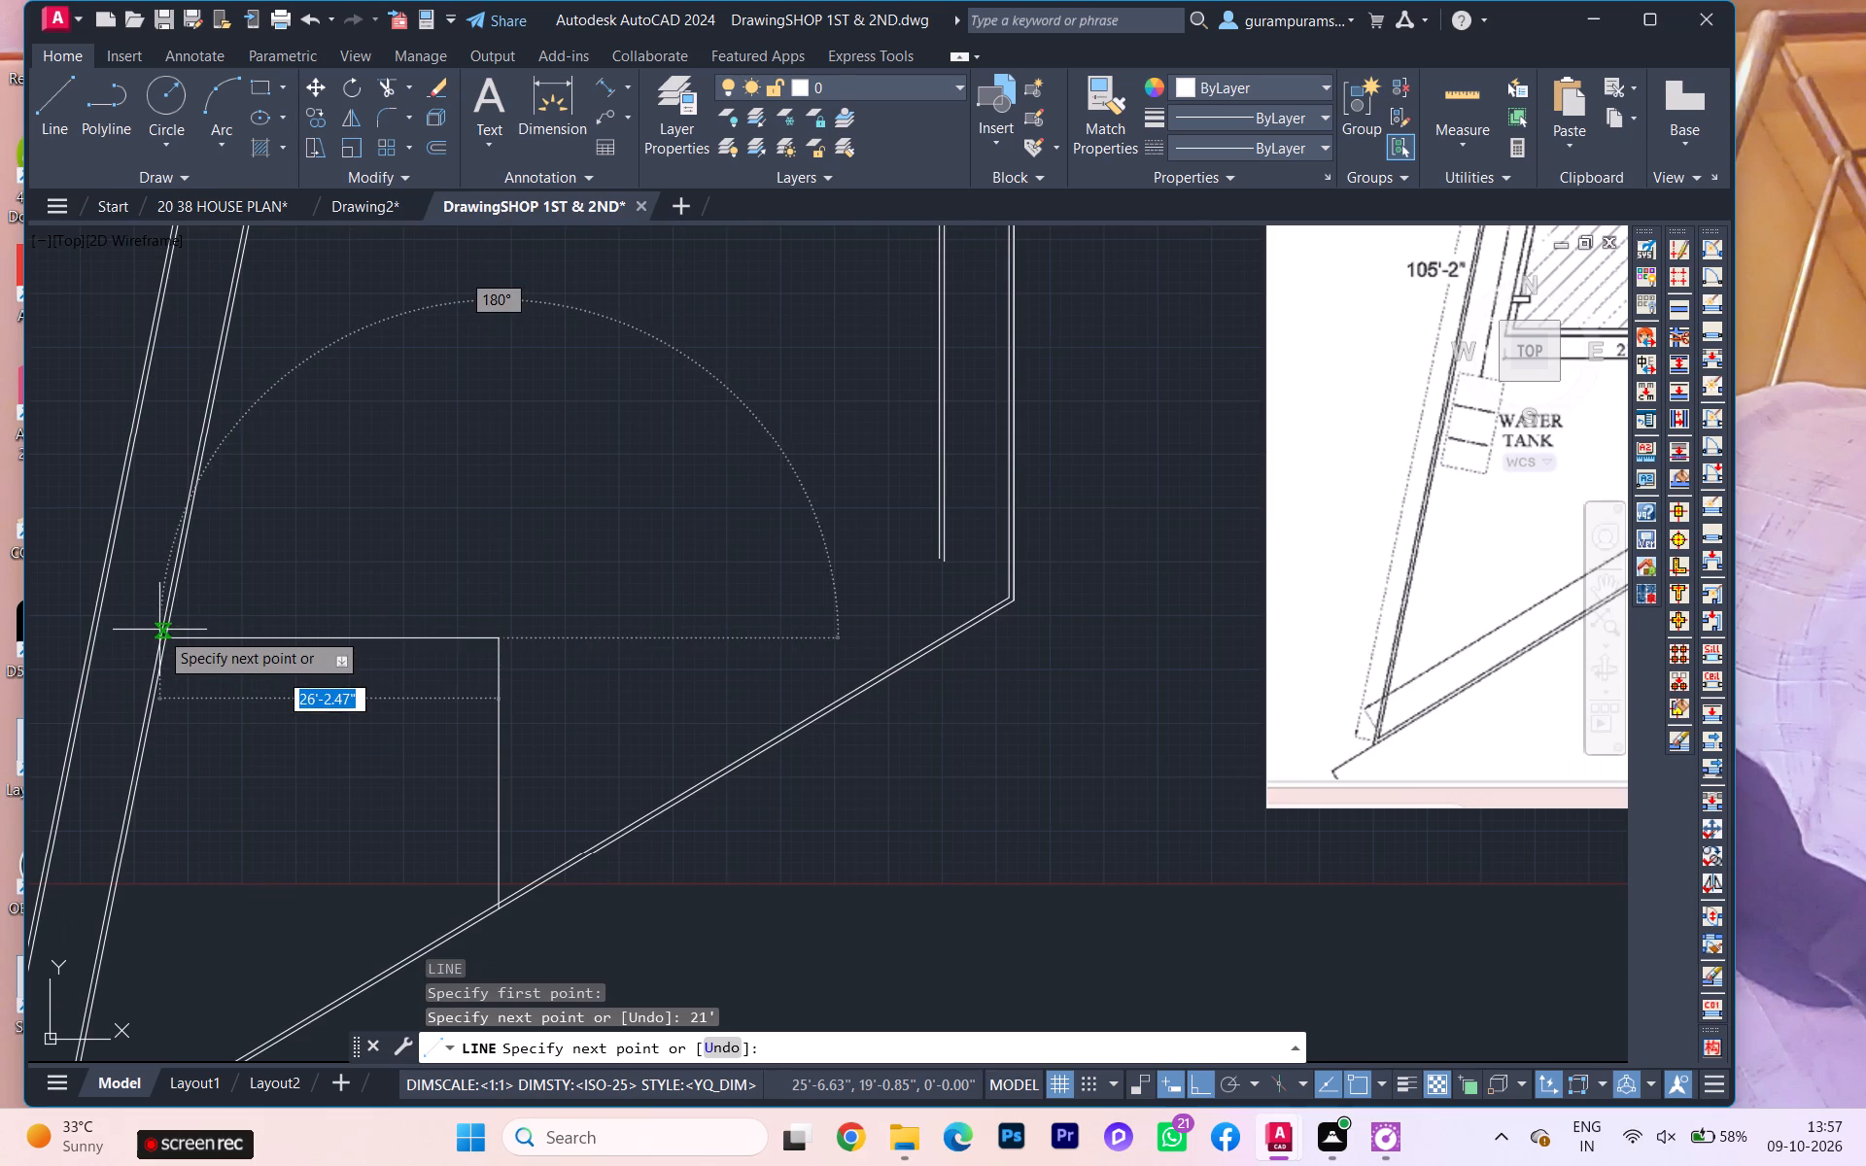
scroll(158, 637, "up", 3)
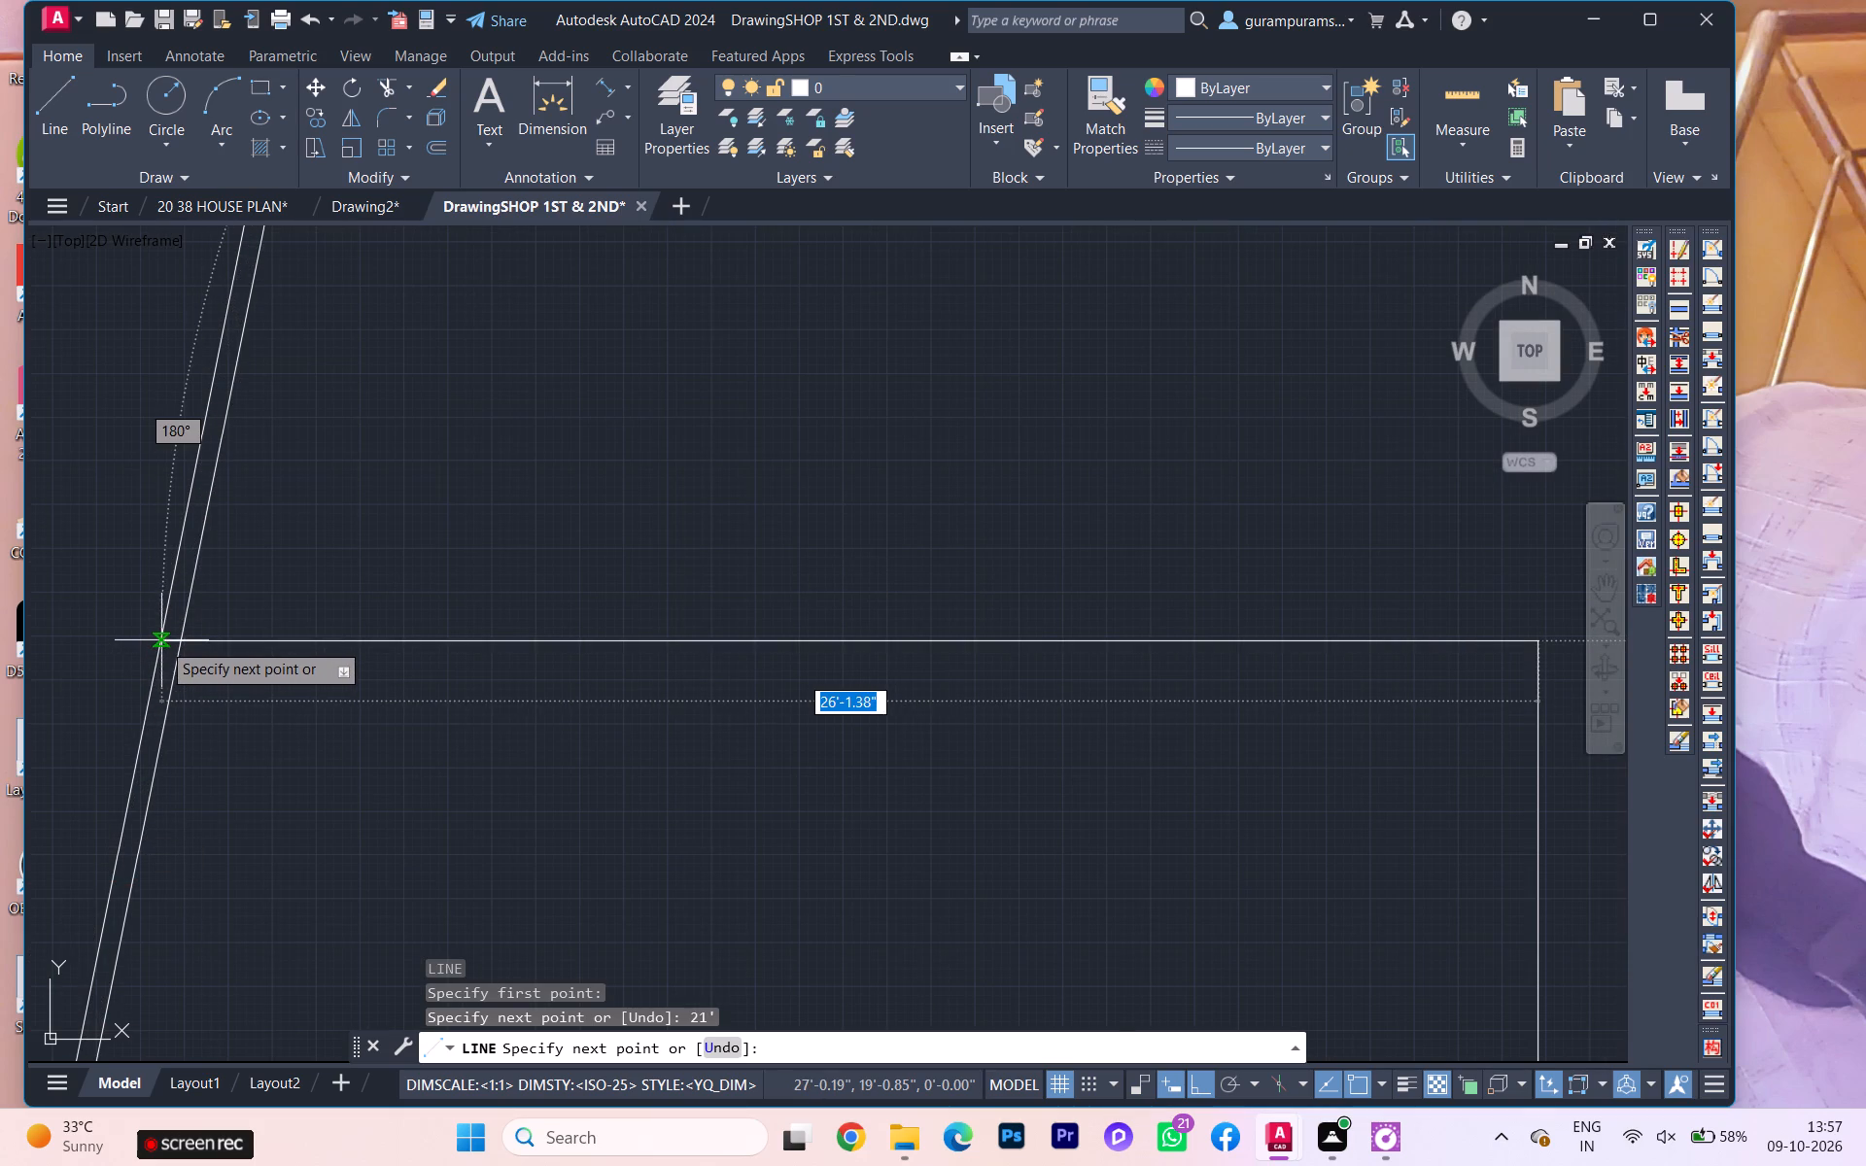
key("Escape")
Draw a horizontal line about 26'-2" long from the top of the 21' line west to the inner west building line.
scroll(235, 638, "down", 2)
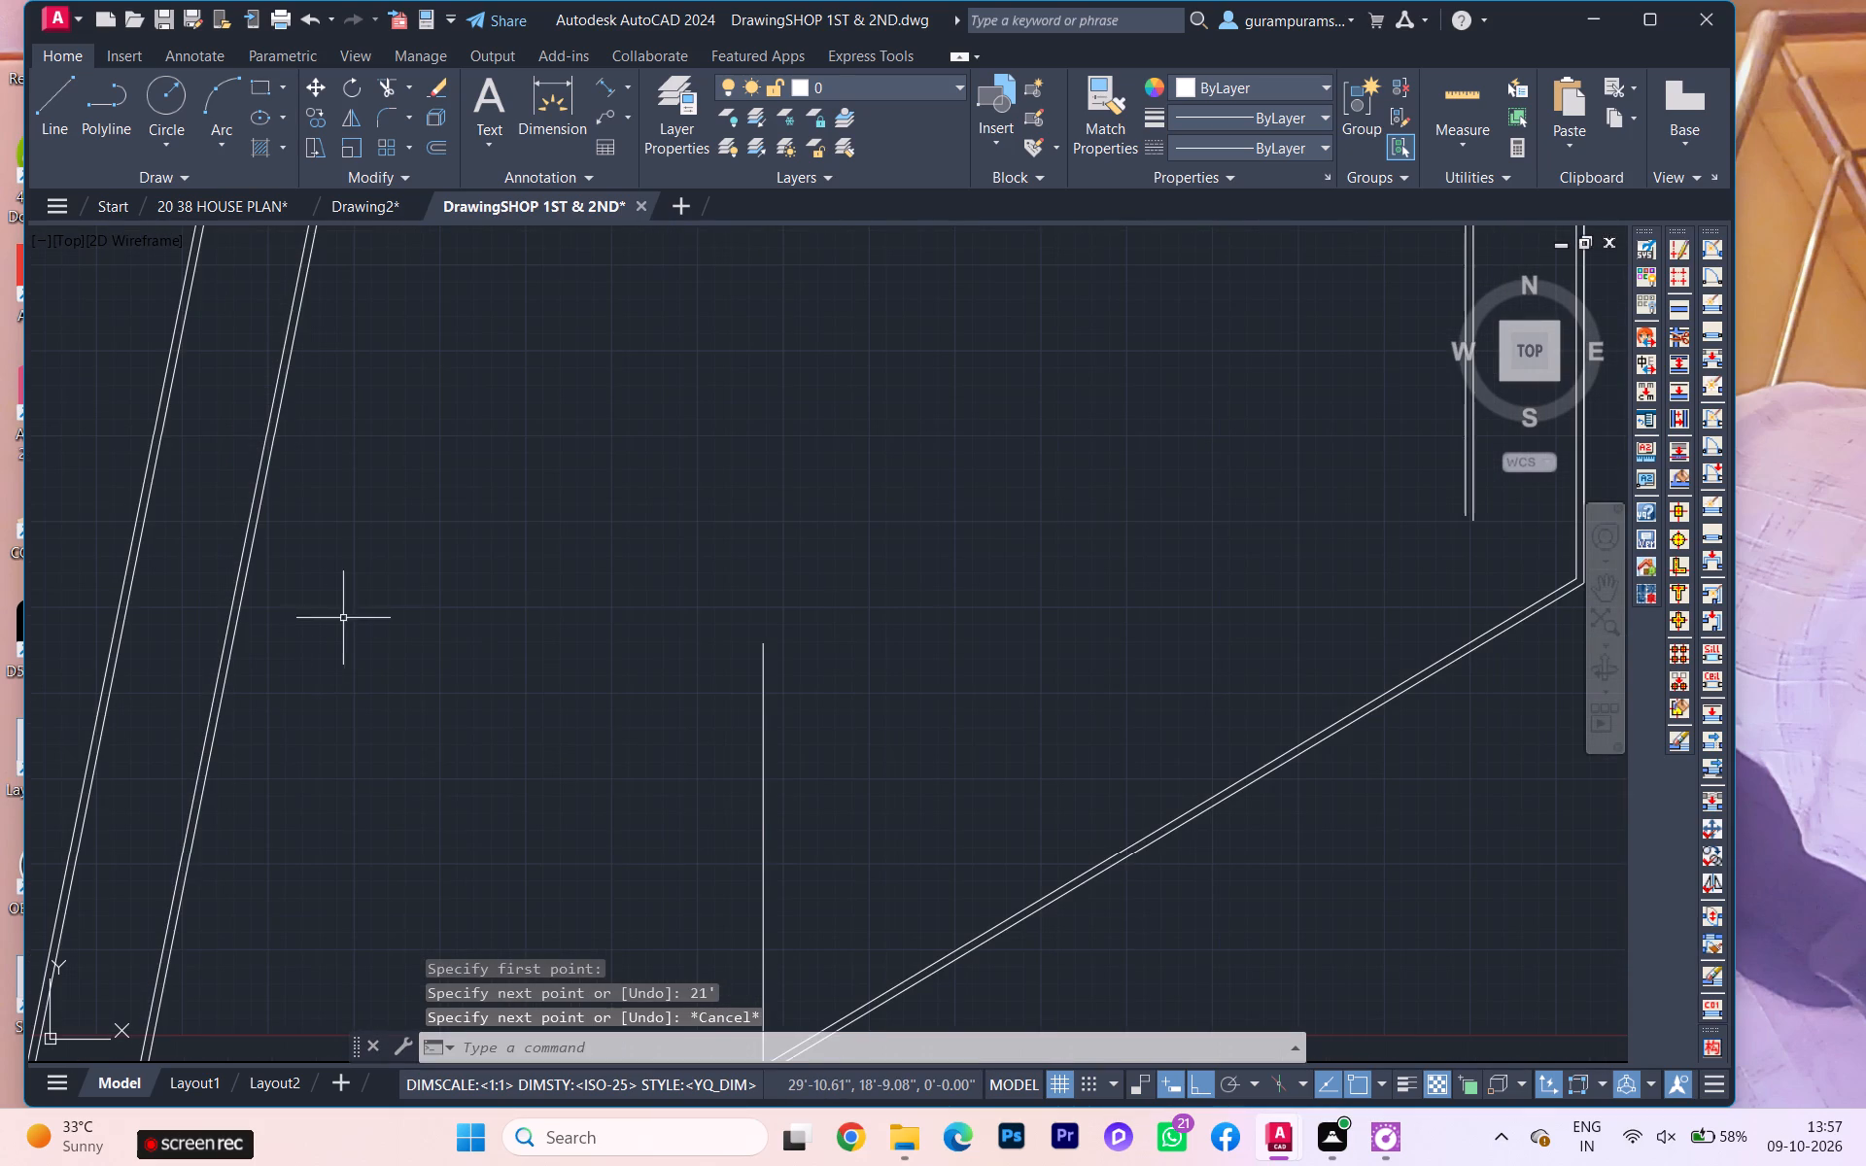
key("l")
key("Return")
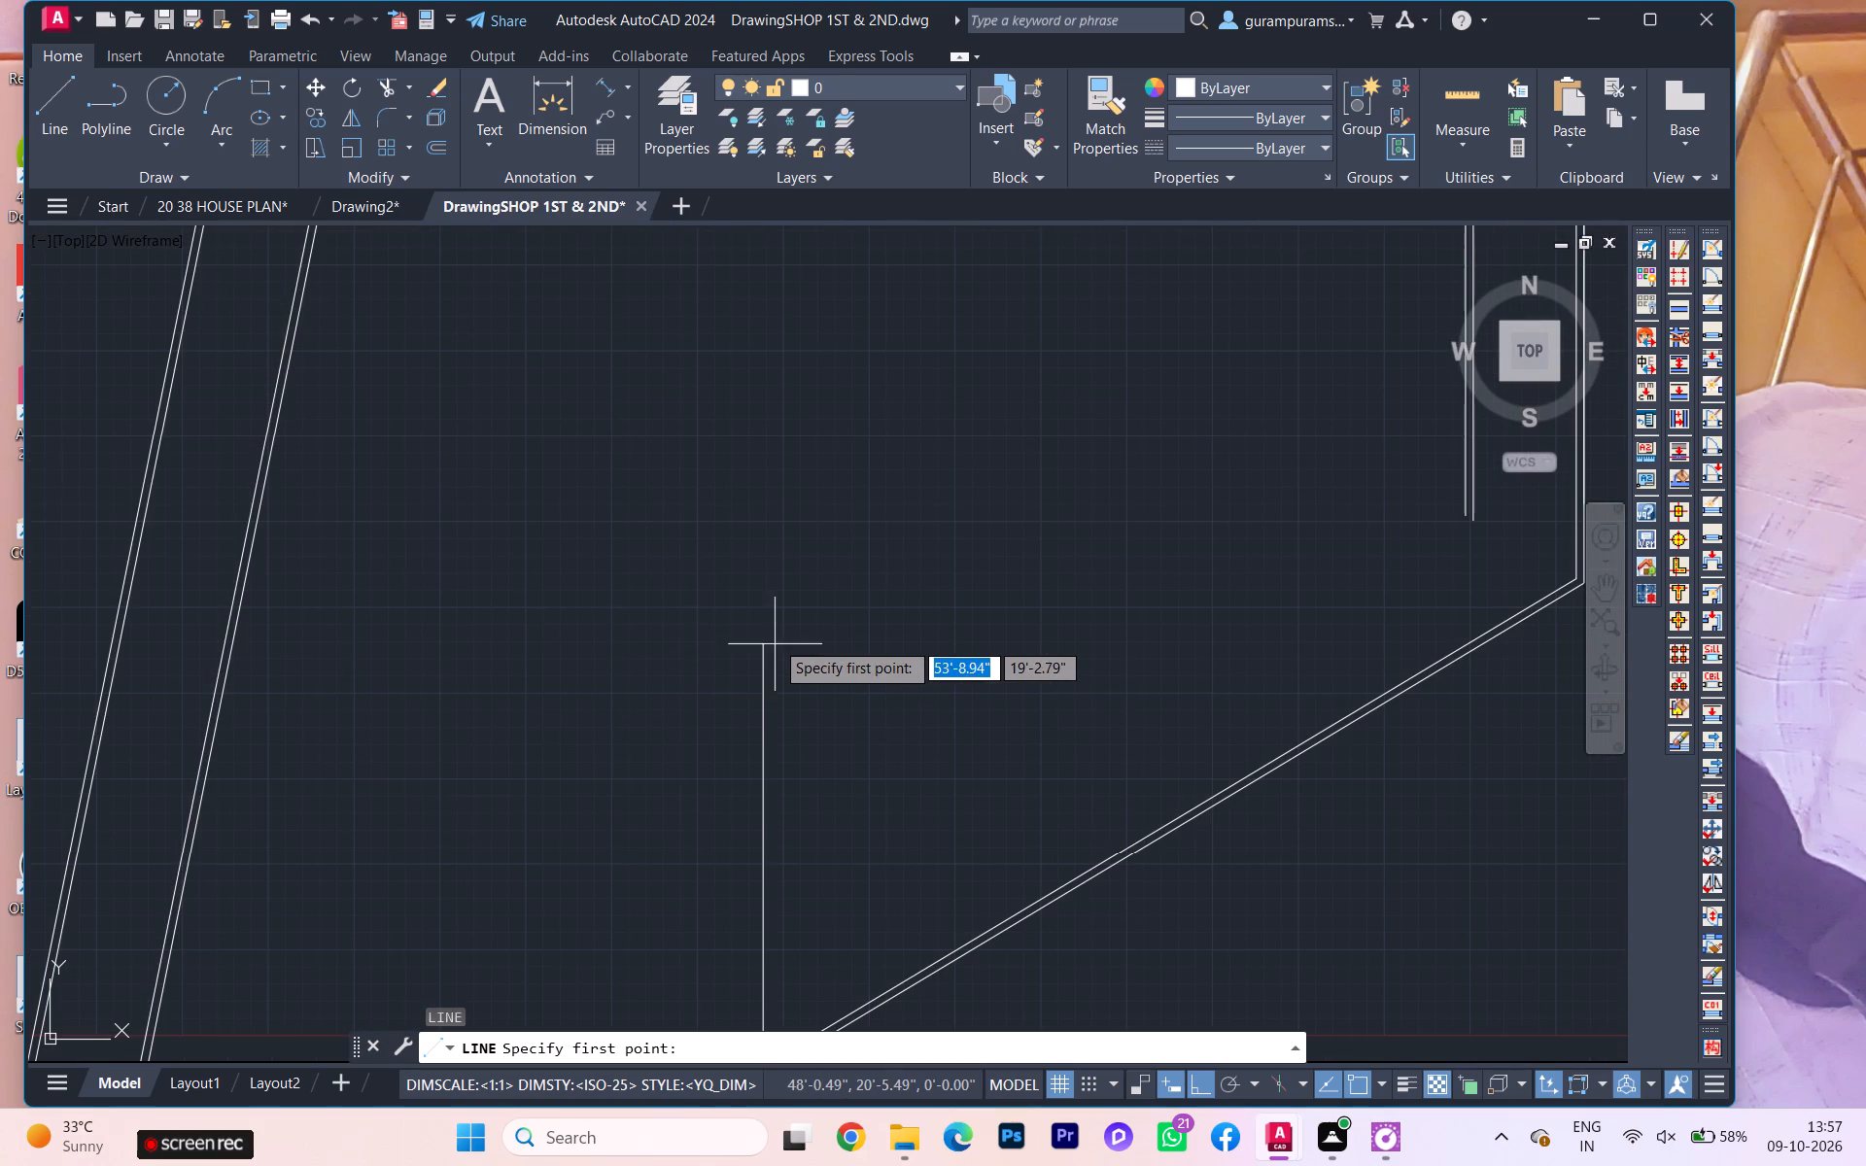
left_click(767, 639)
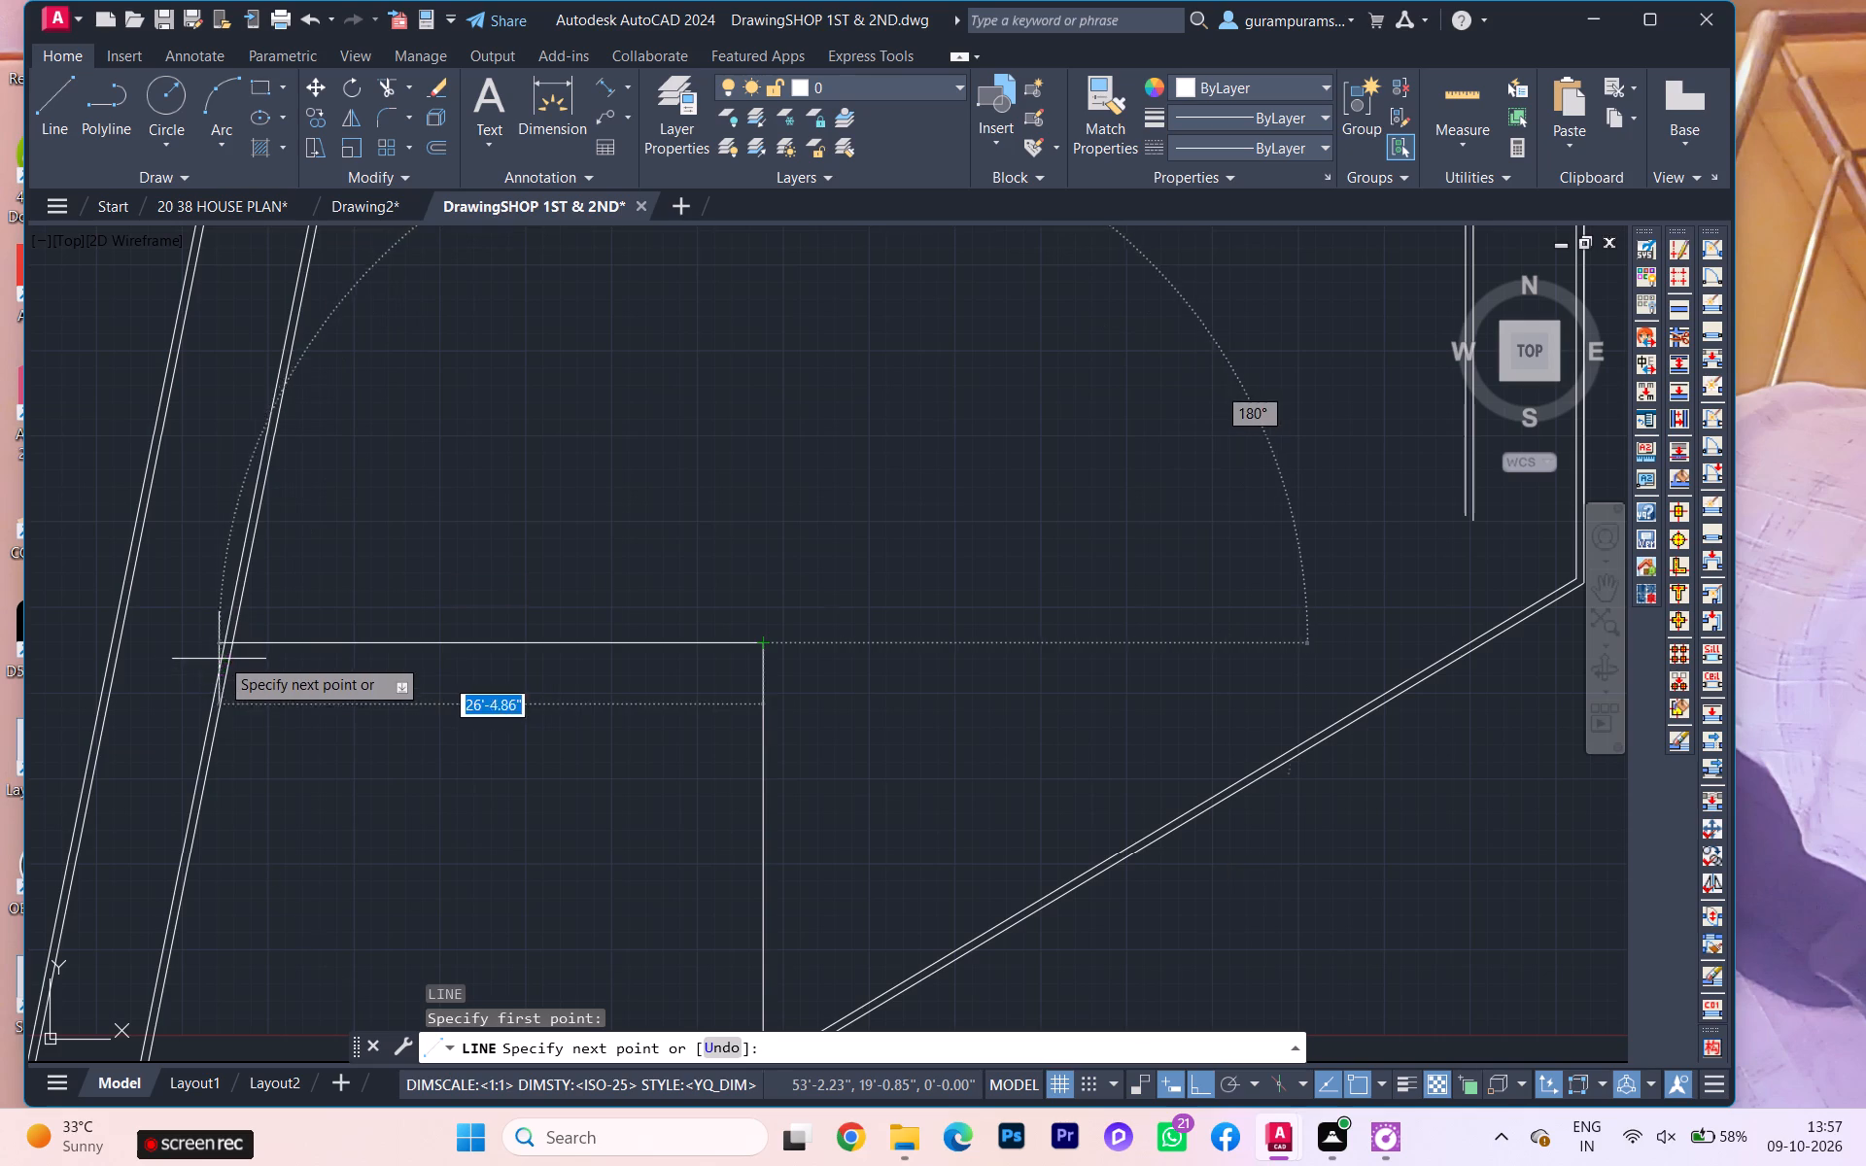
scroll(223, 647, "up", 2)
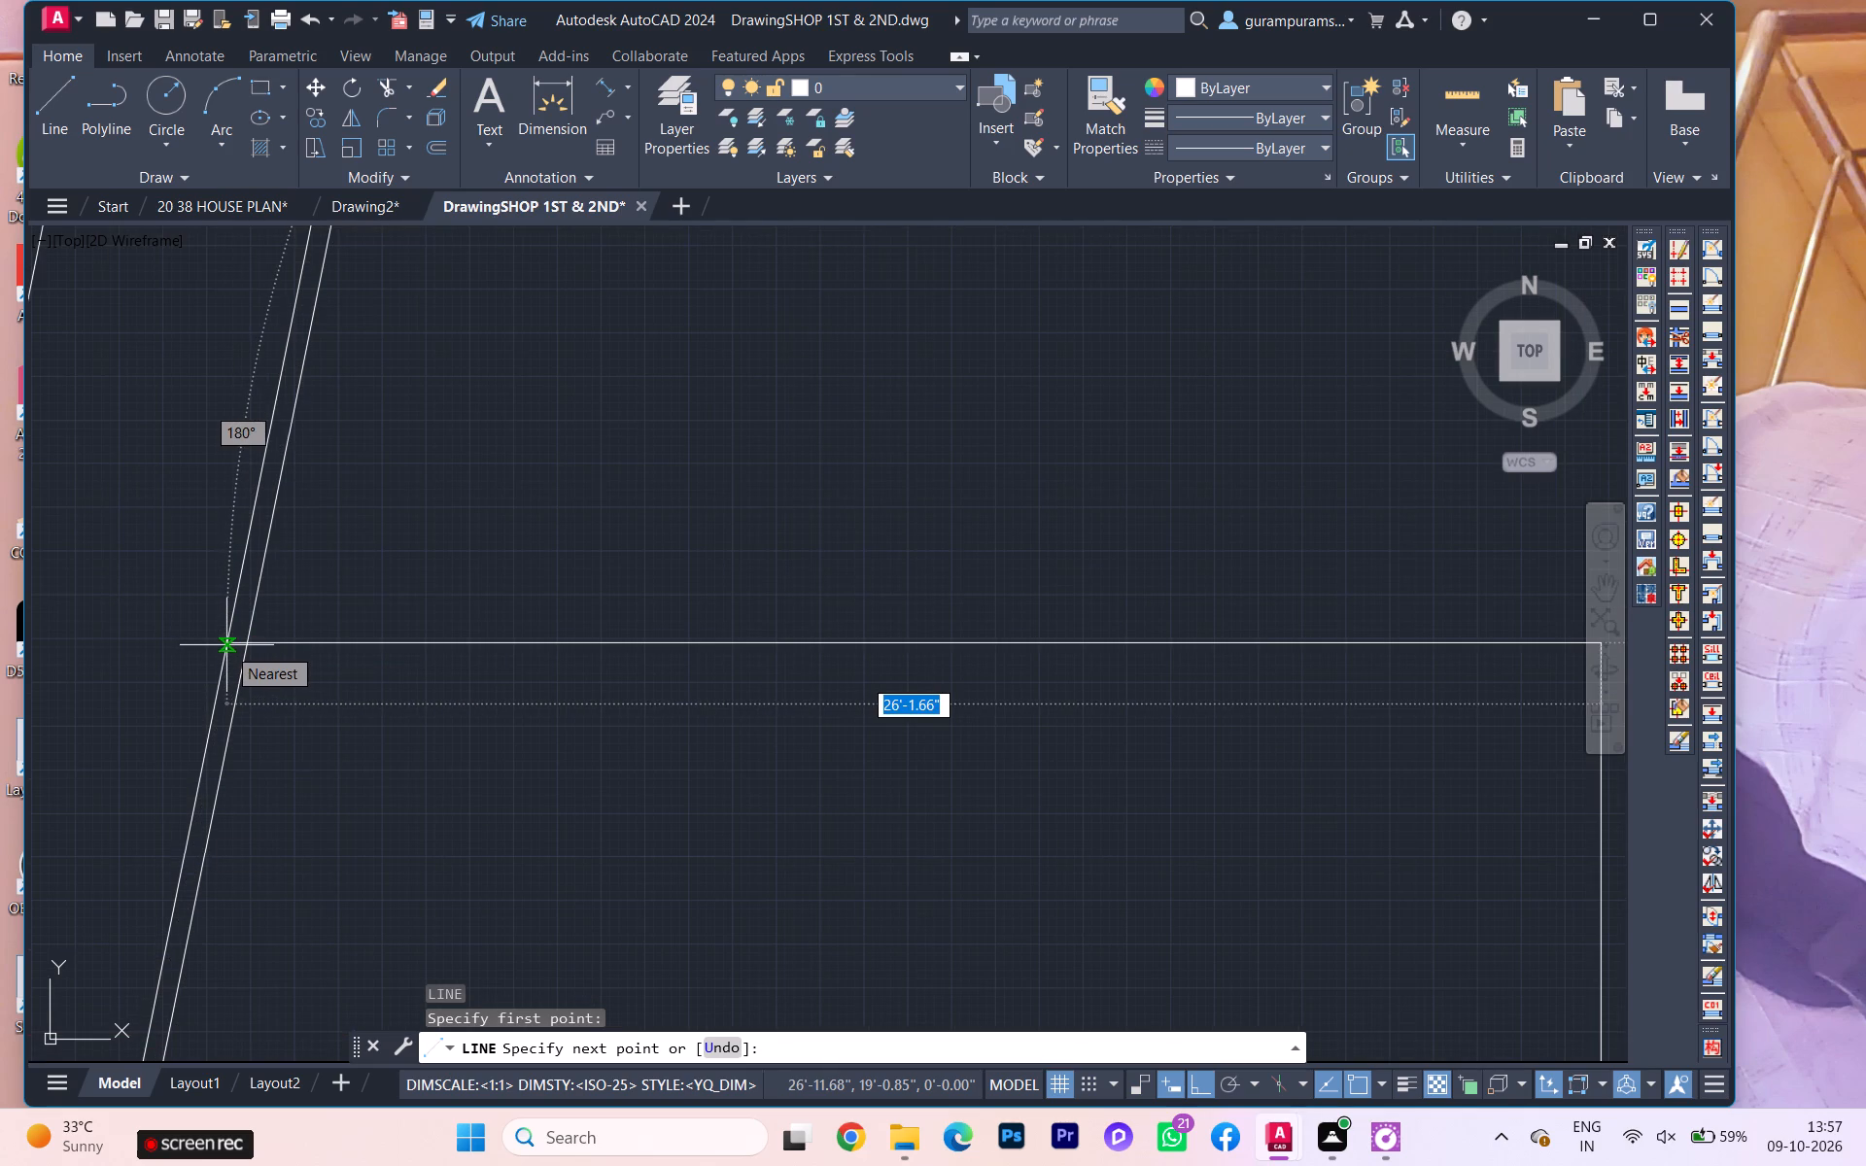
left_click(226, 646)
key("Escape")
Trim the inner west building double line below the new horizontal line.
scroll(240, 655, "down", 2)
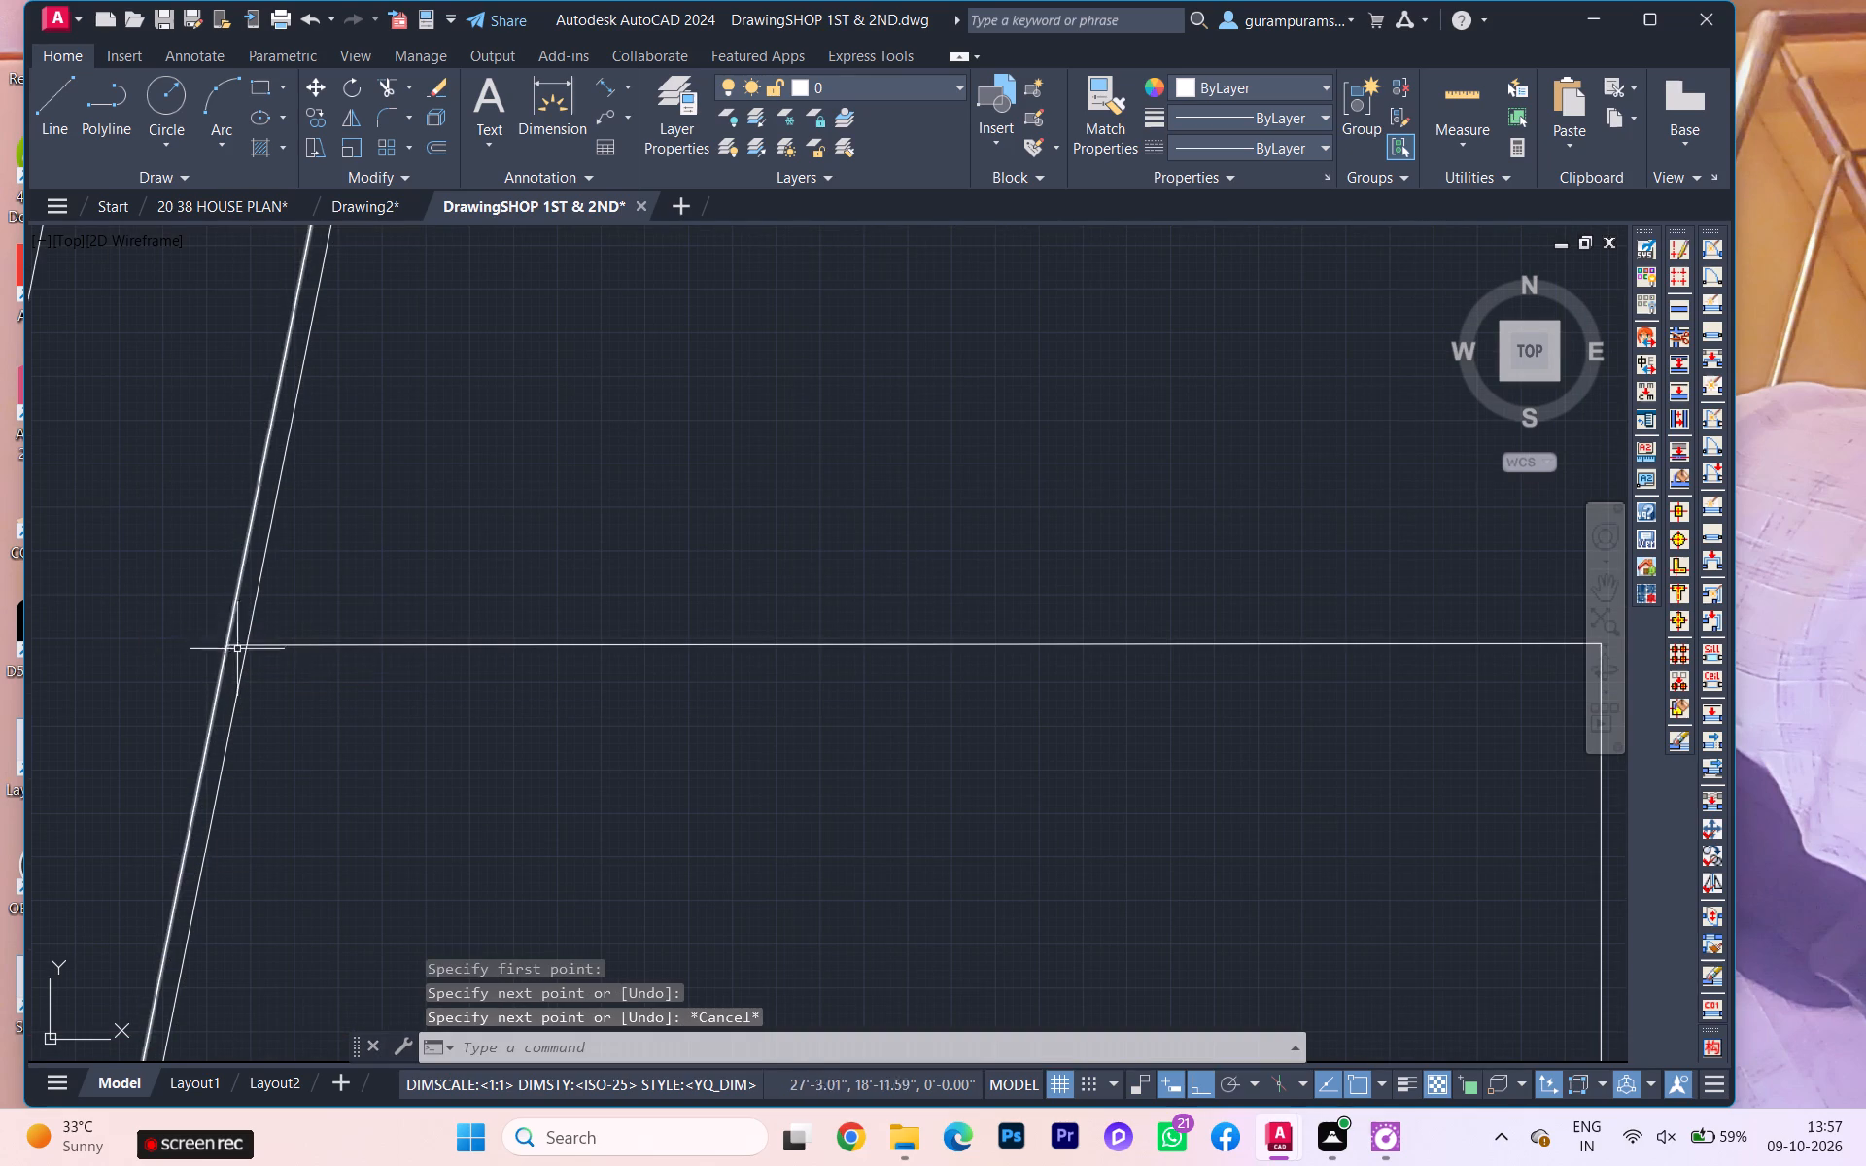
scroll(243, 656, "down", 1)
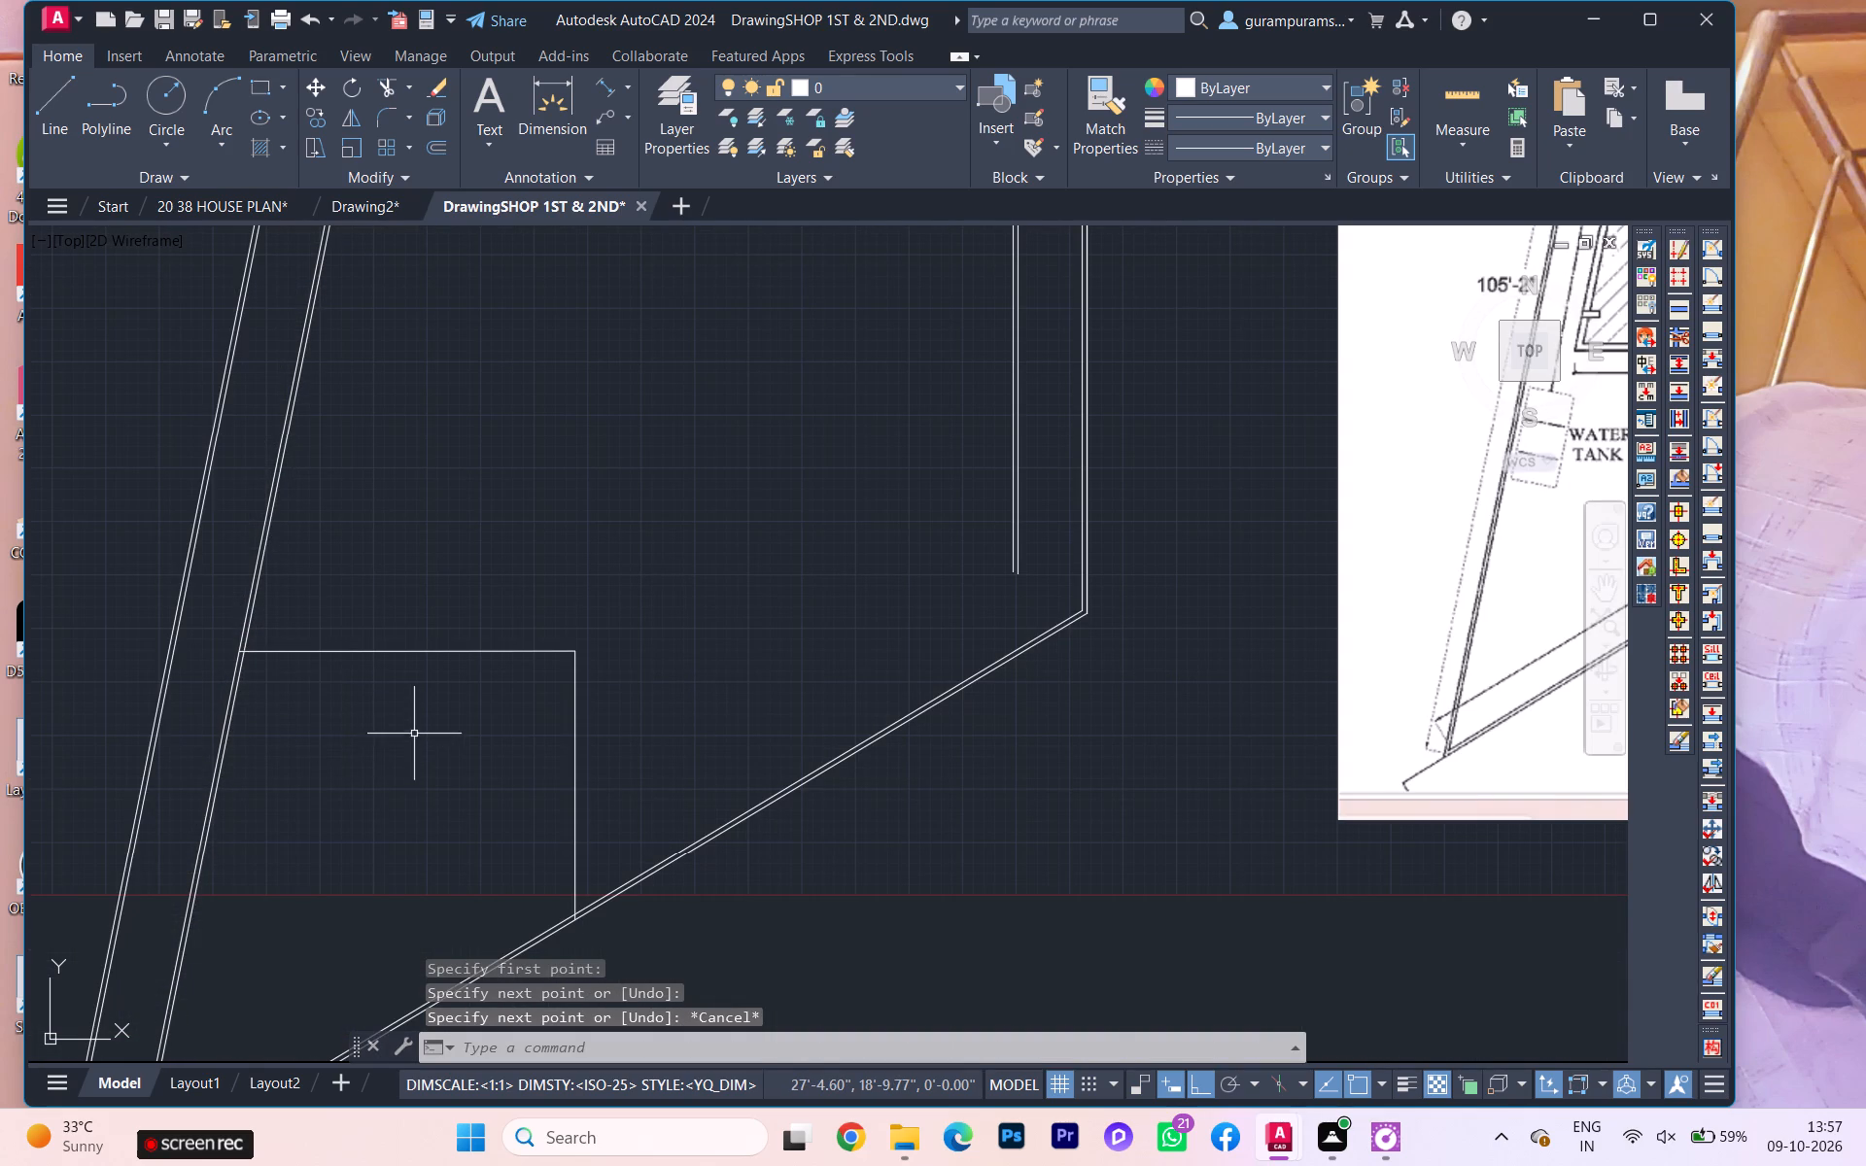
key("t")
key("r")
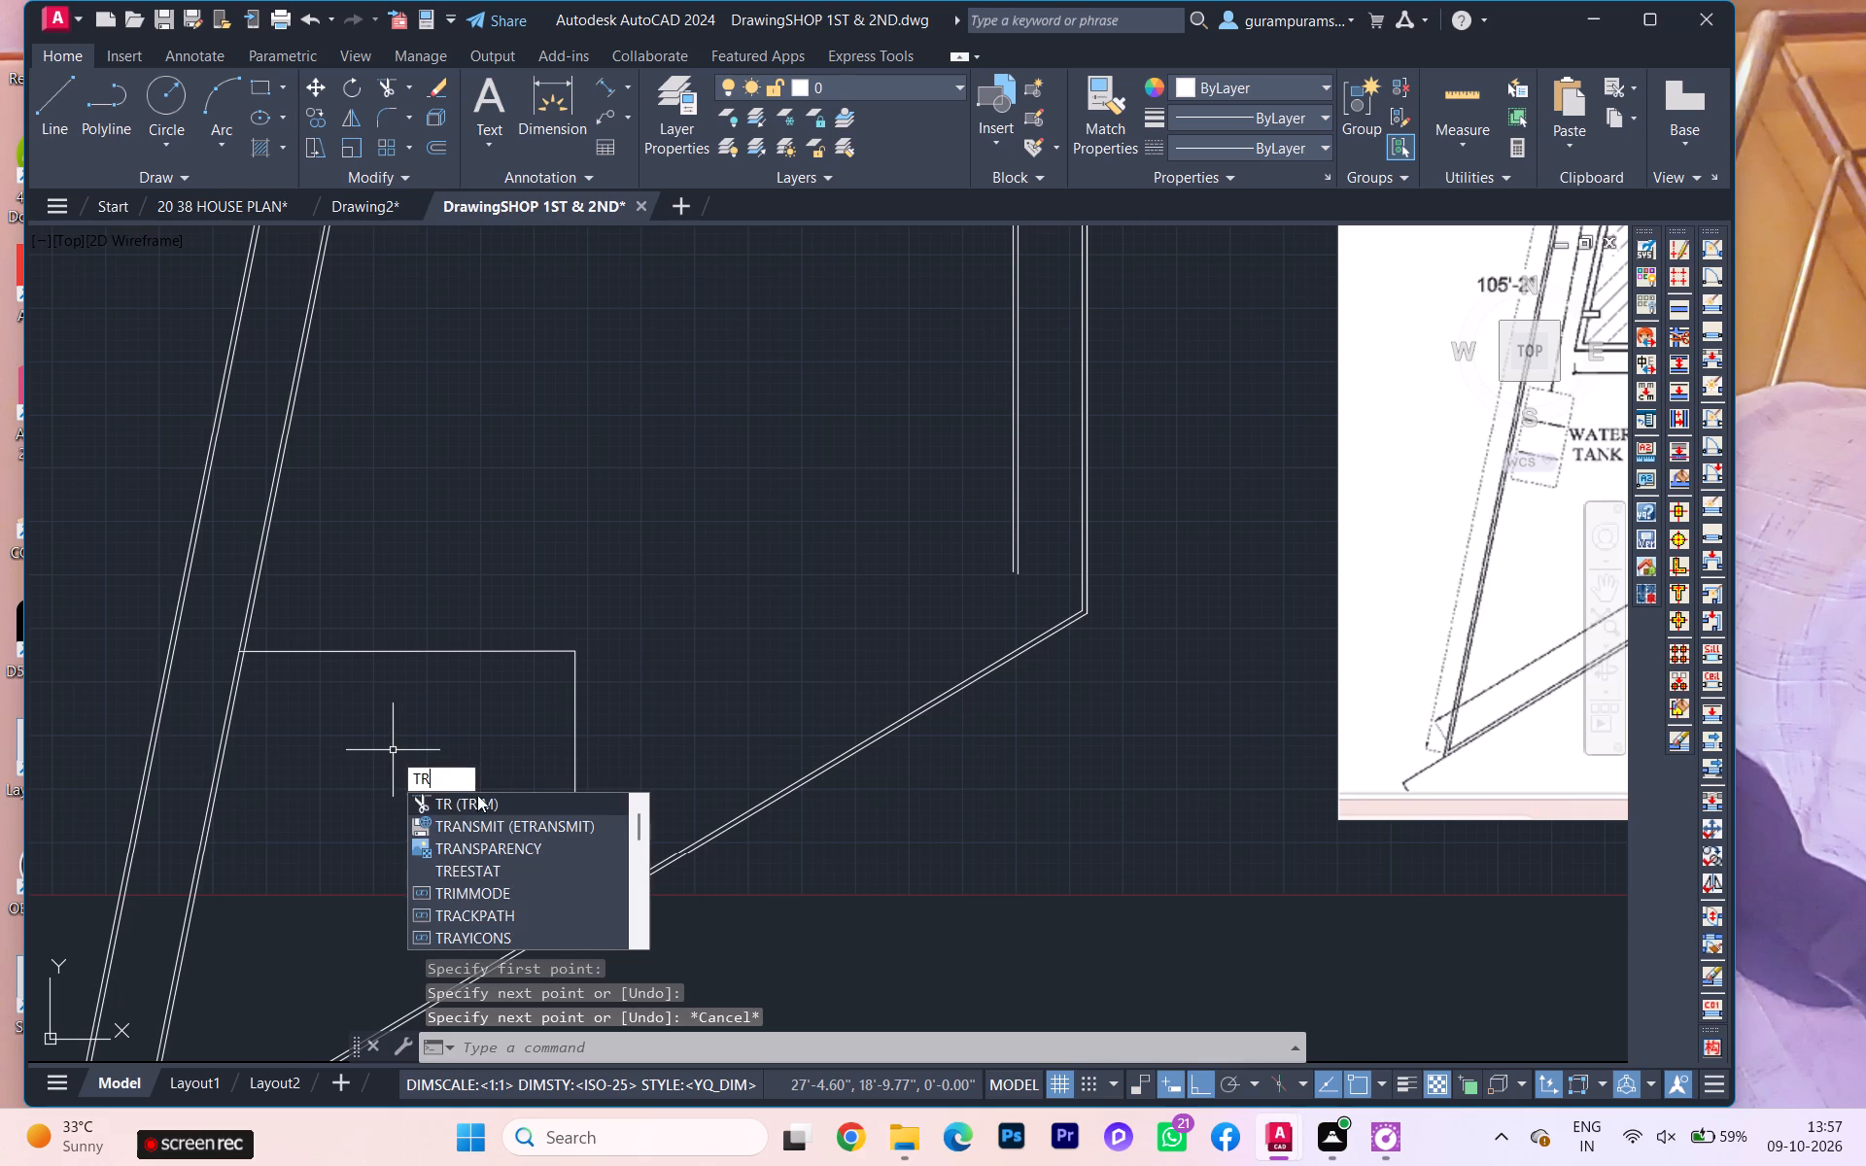
left_click(480, 800)
left_click(345, 761)
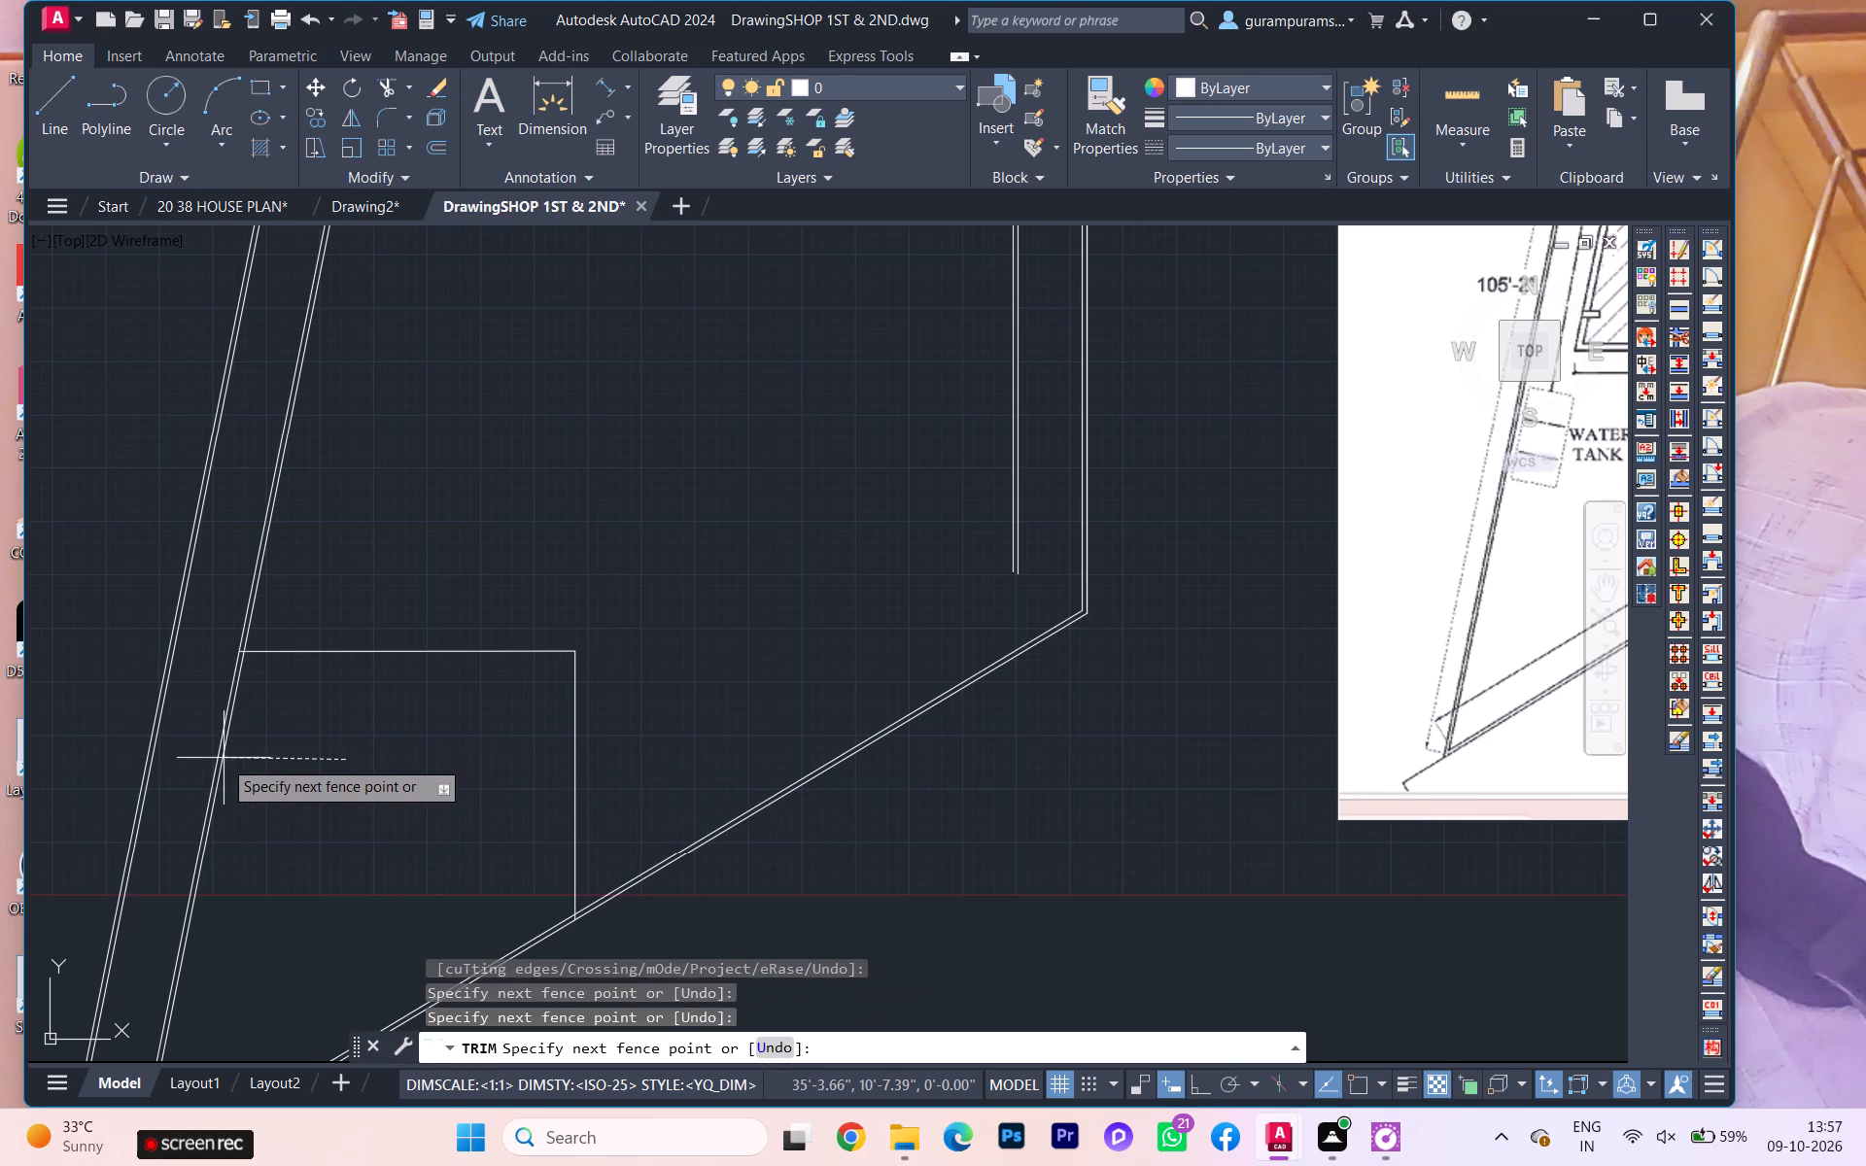
left_click(211, 747)
Remove the 21' vertical construction line with Trim, keeping the horizontal line.
scroll(289, 716, "down", 1)
scroll(511, 661, "left", 1)
scroll(512, 659, "right", 1)
scroll(510, 661, "left", 1)
scroll(505, 644, "down", 1)
left_click(510, 701)
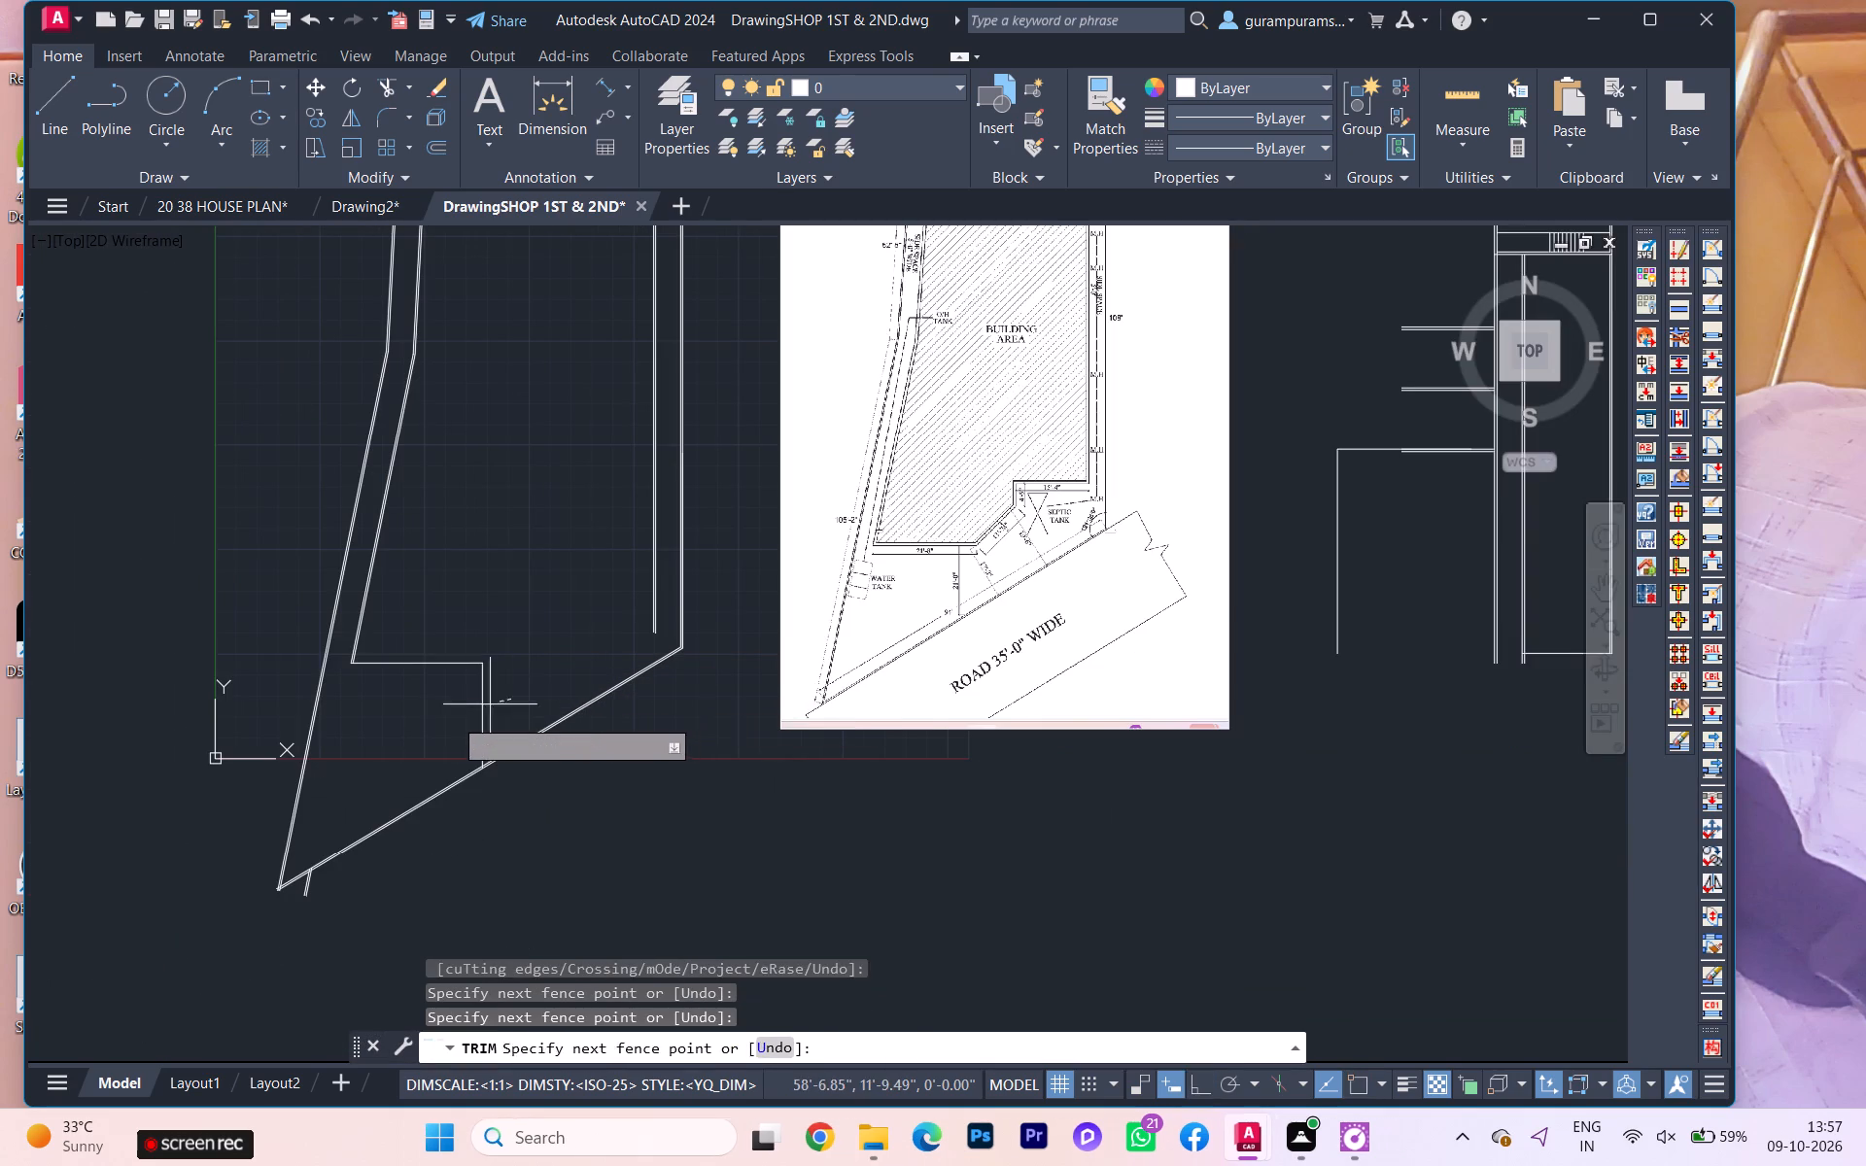
left_click(453, 718)
scroll(491, 684, "up", 1)
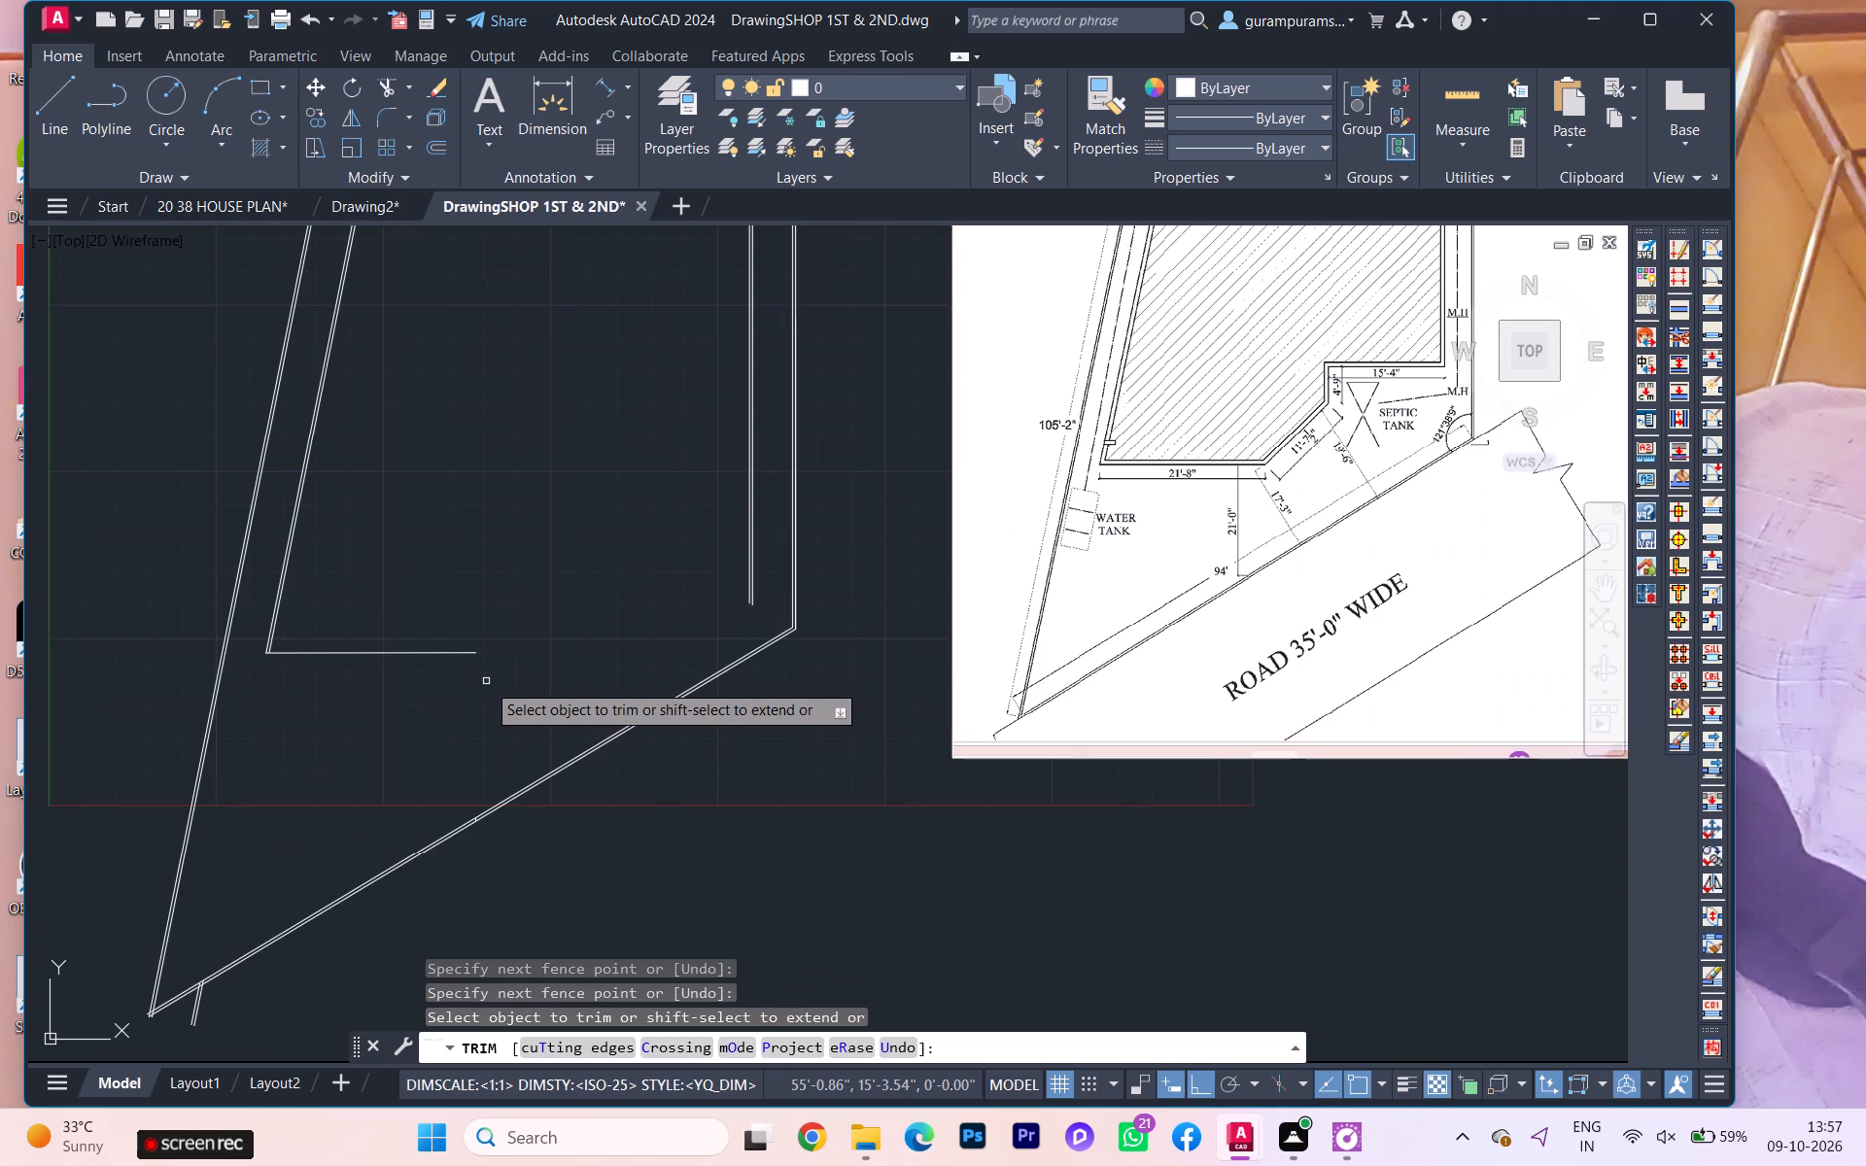
key("space")
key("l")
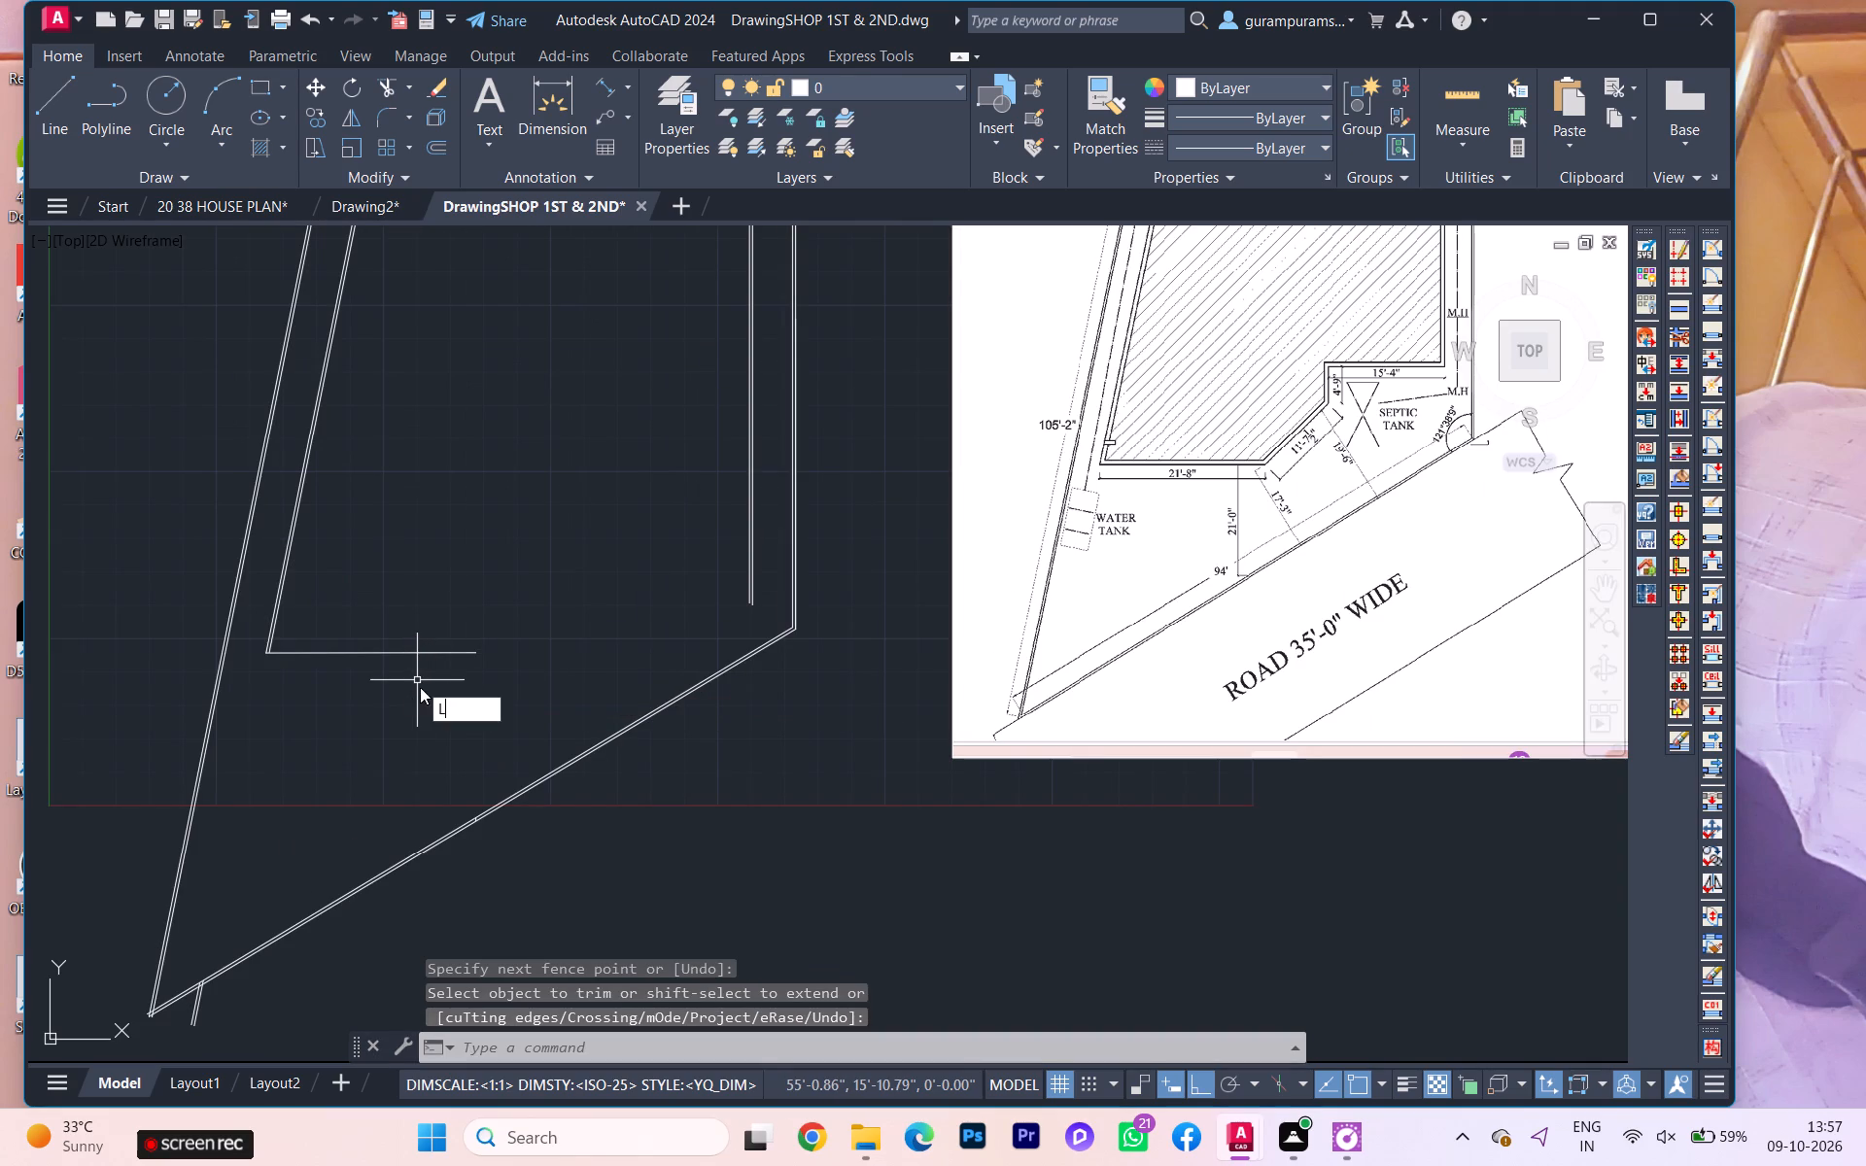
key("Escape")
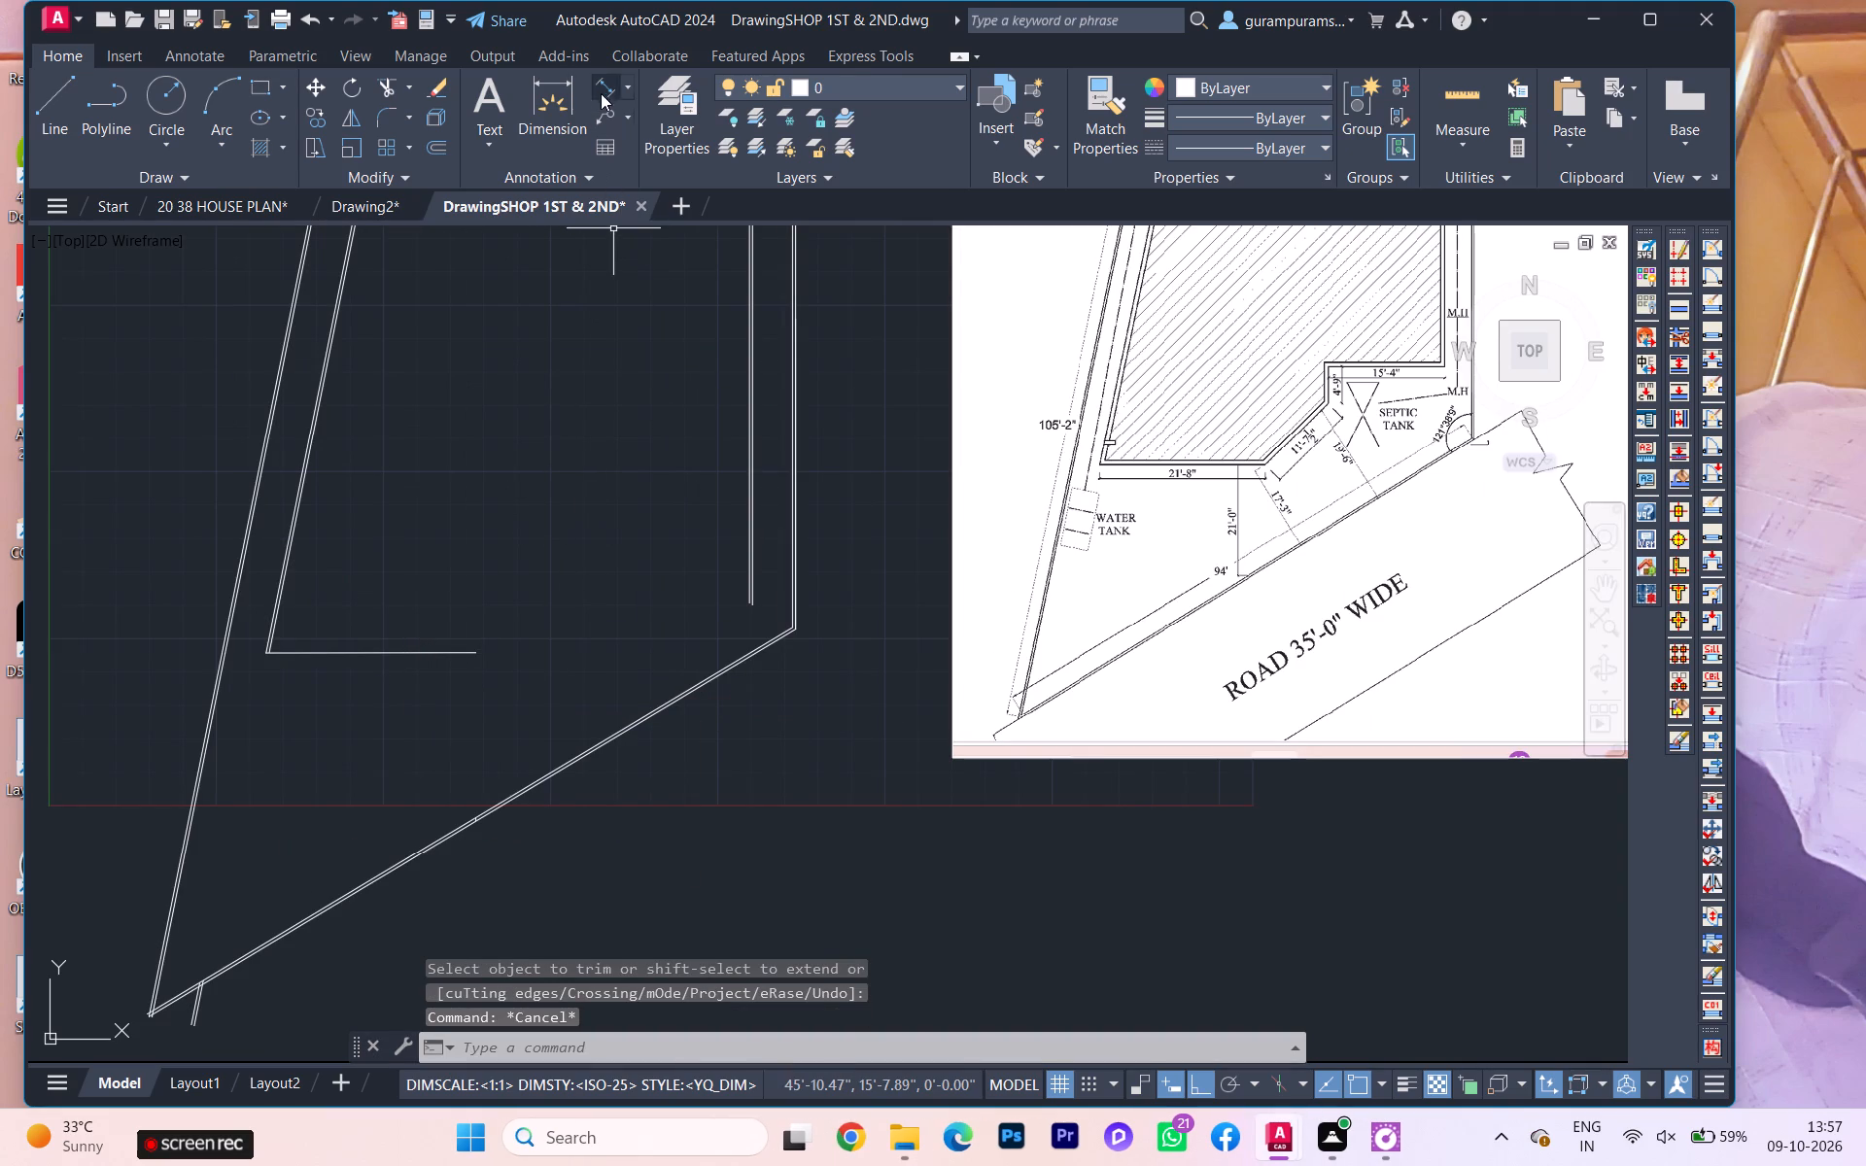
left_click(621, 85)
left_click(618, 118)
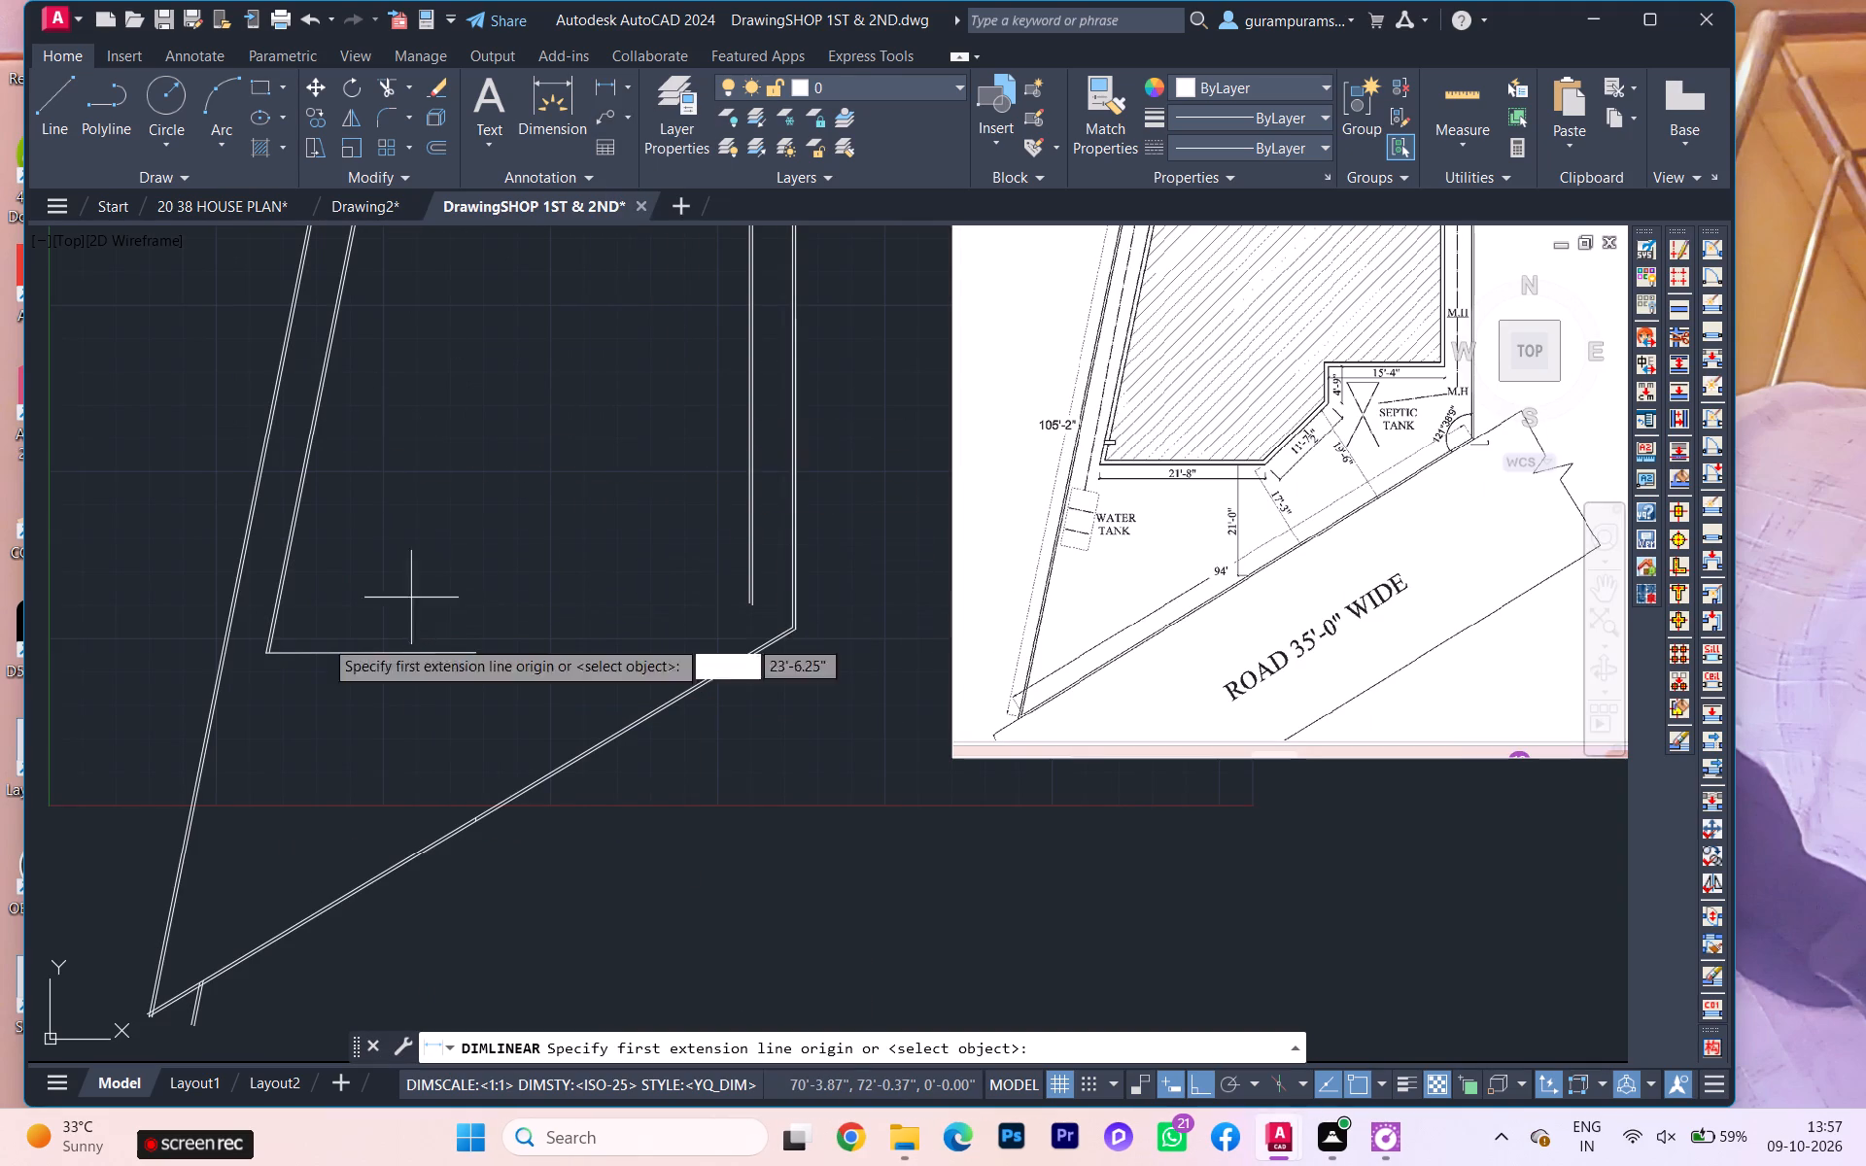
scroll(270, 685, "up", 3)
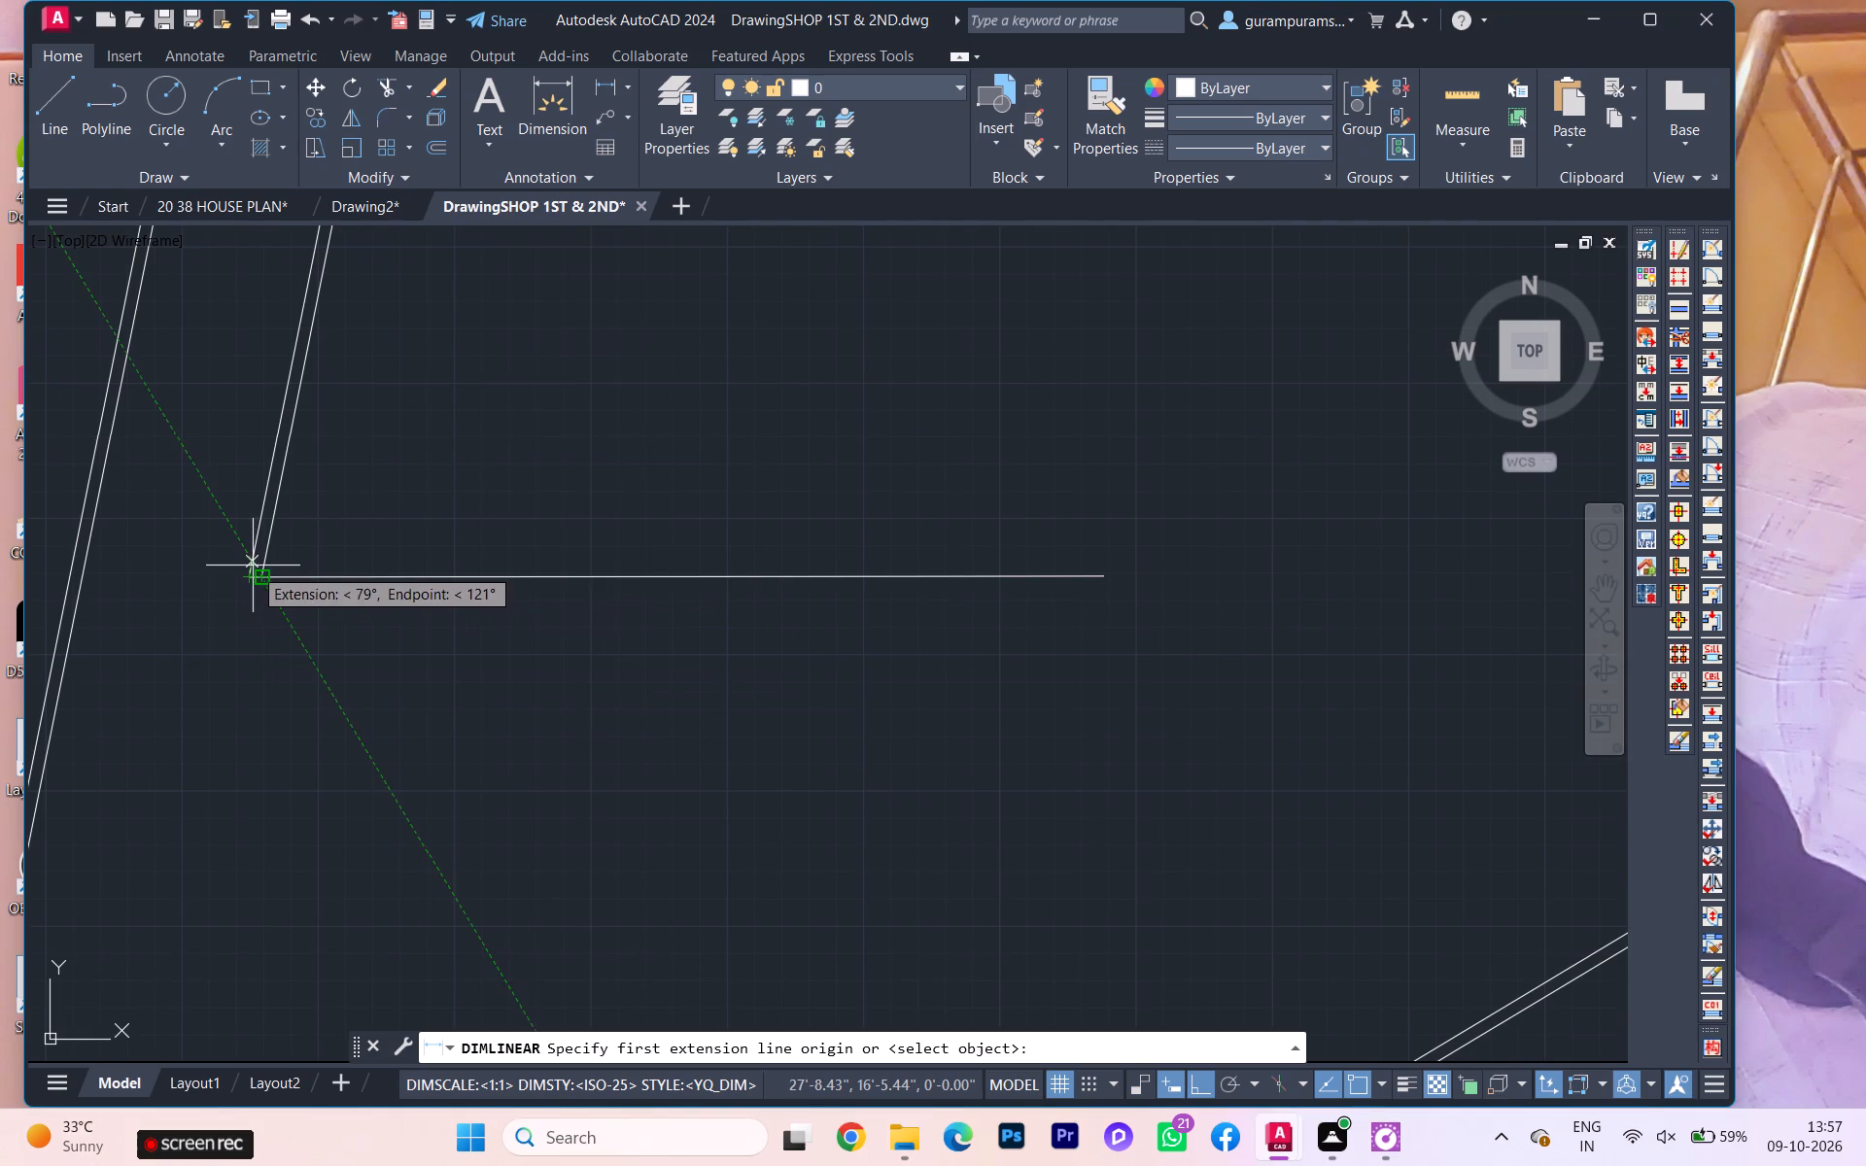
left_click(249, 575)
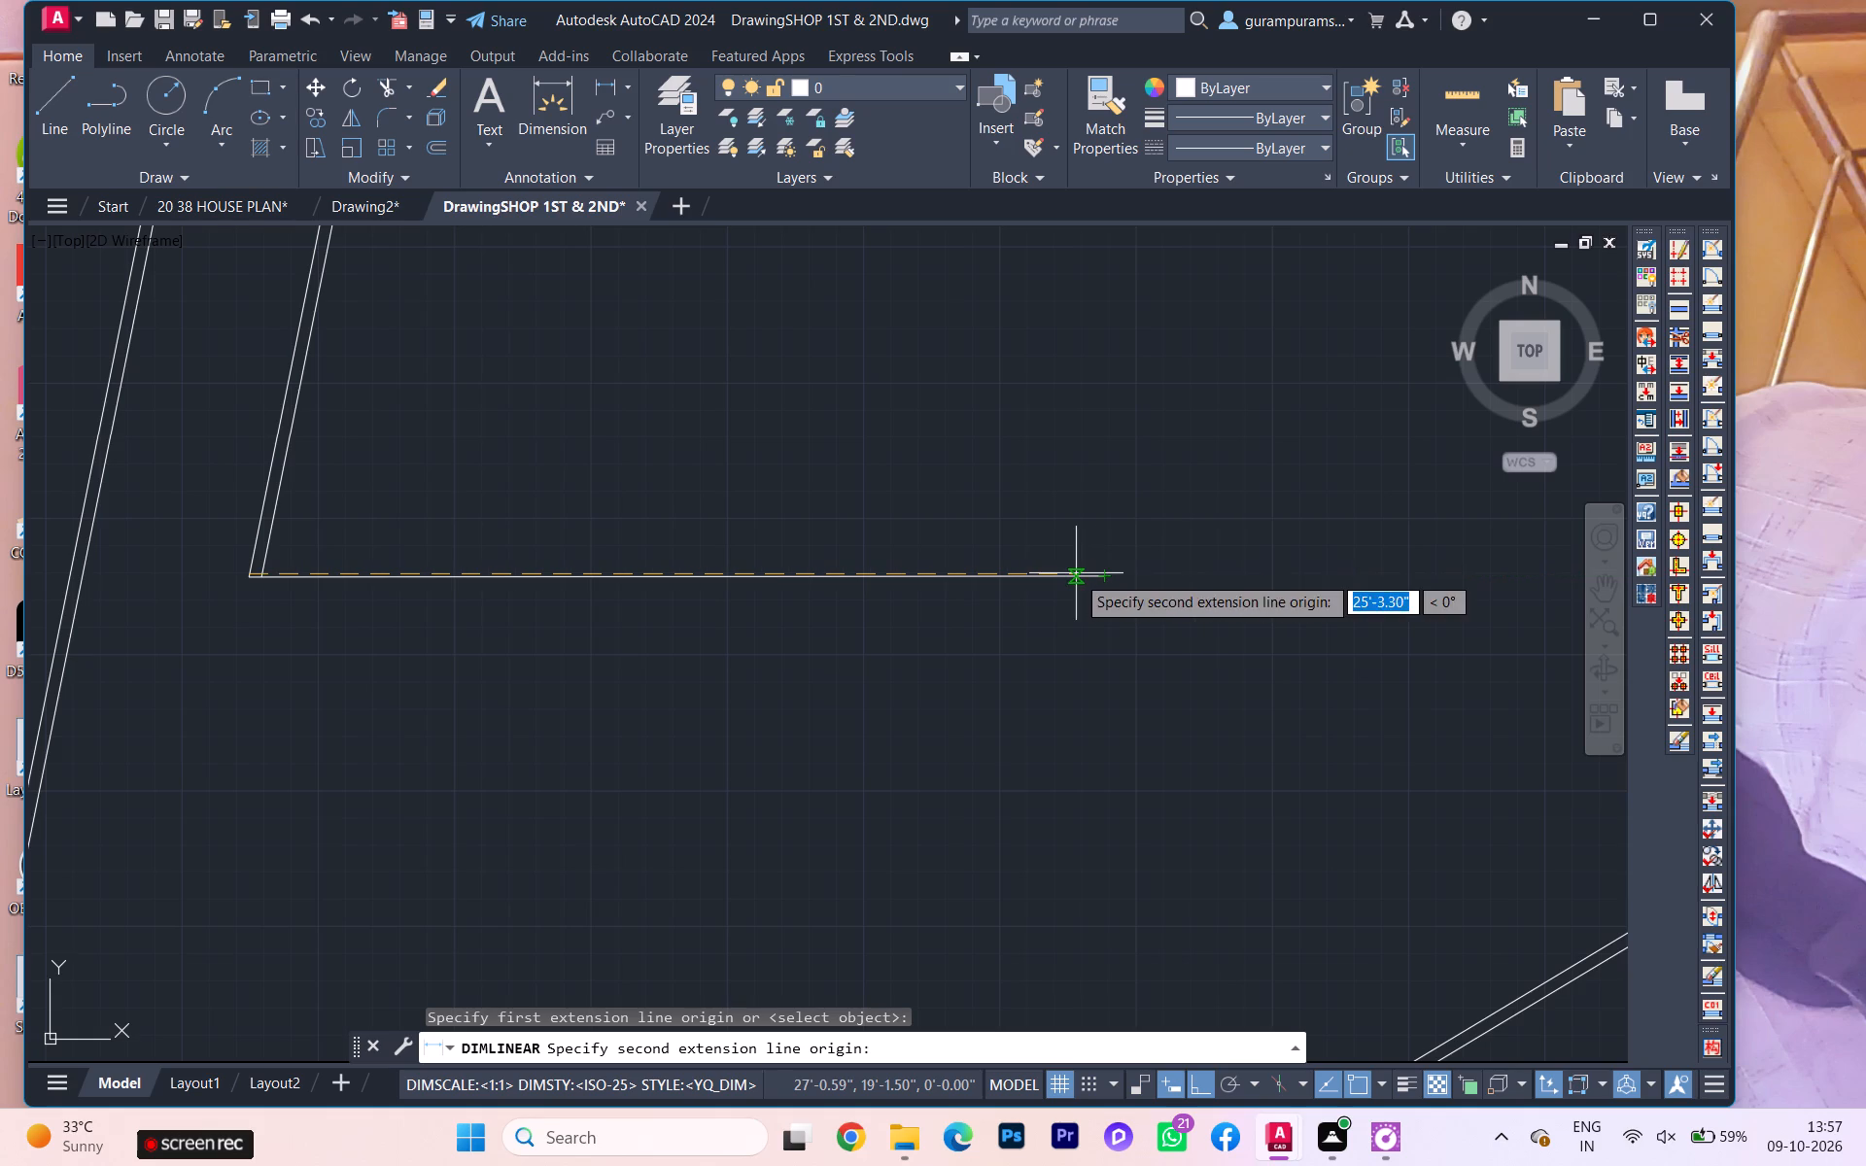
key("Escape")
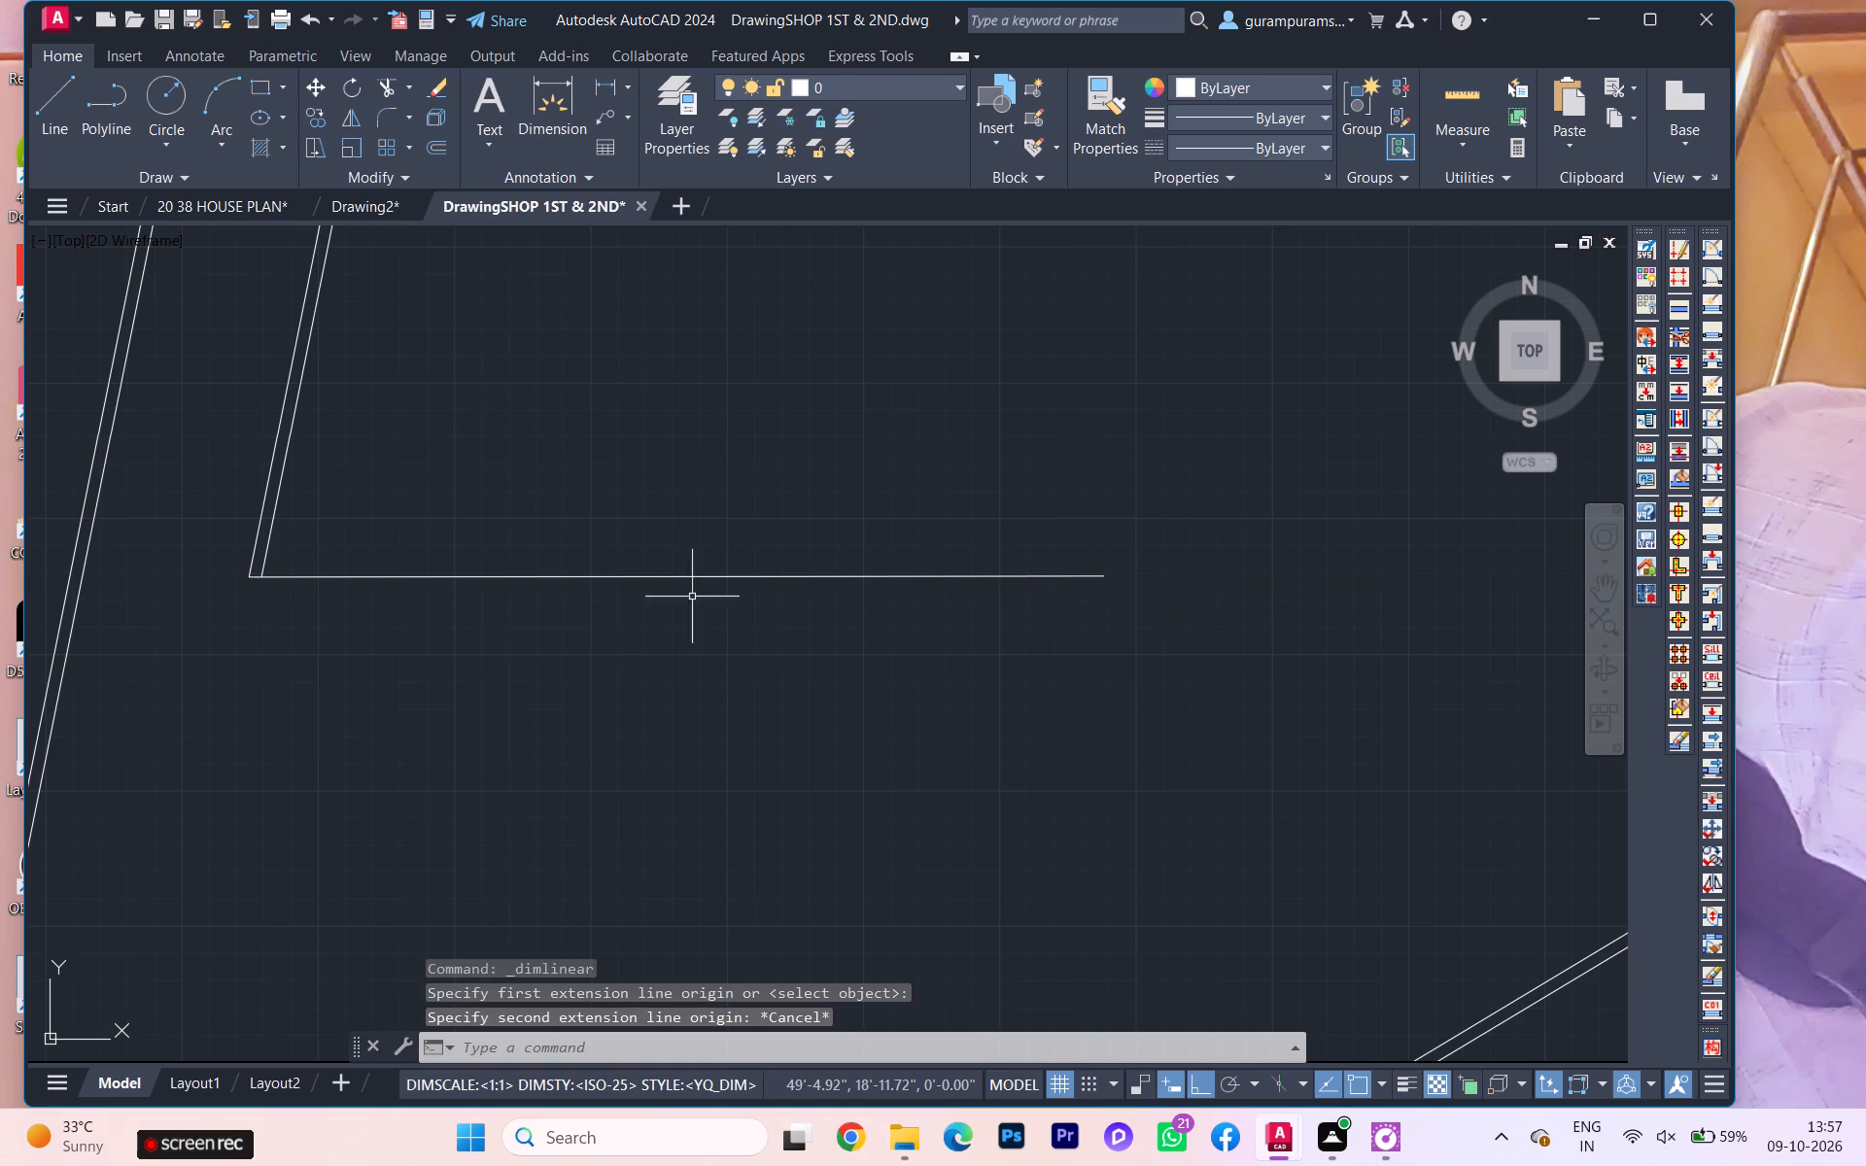
Draw a 21'8" line east from the building's lower west corner, along the horizontal line.
key("l")
key("Return")
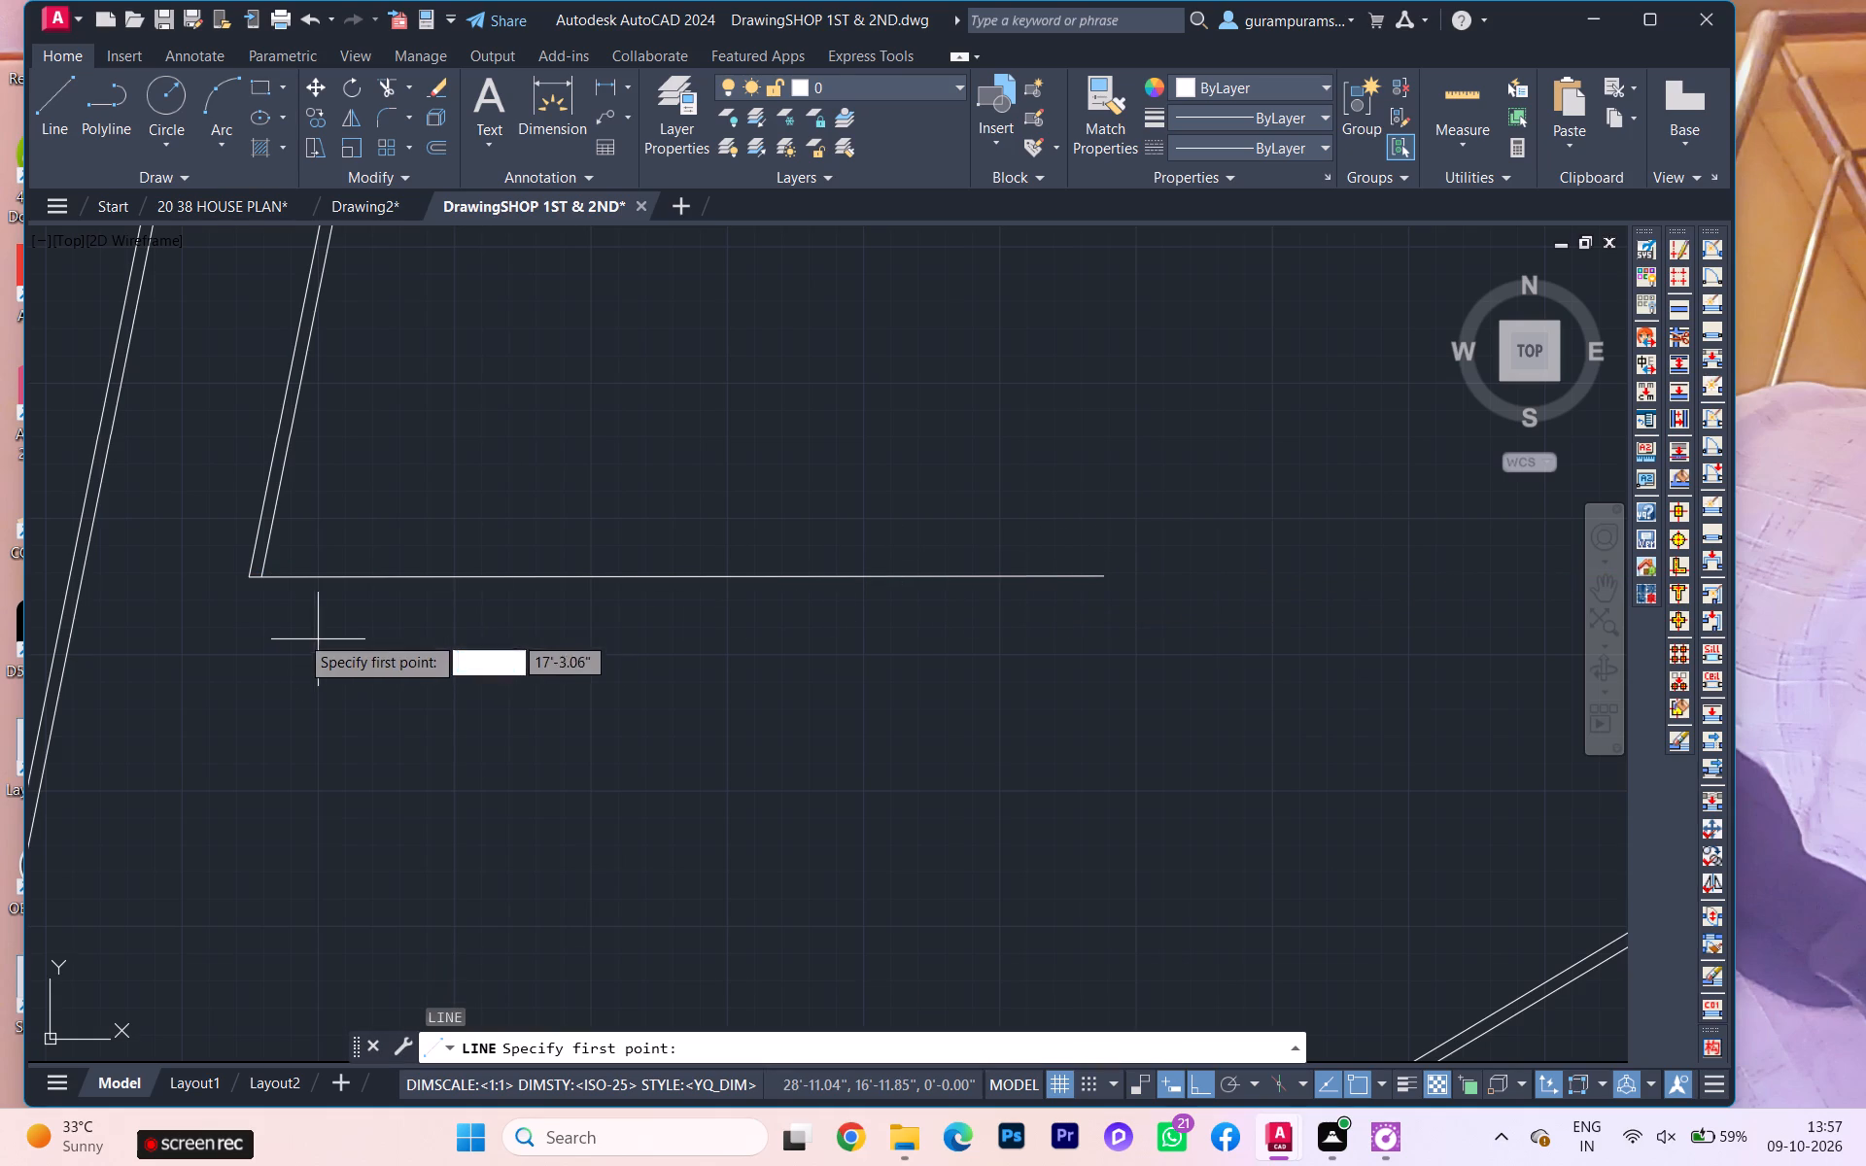
left_click(248, 577)
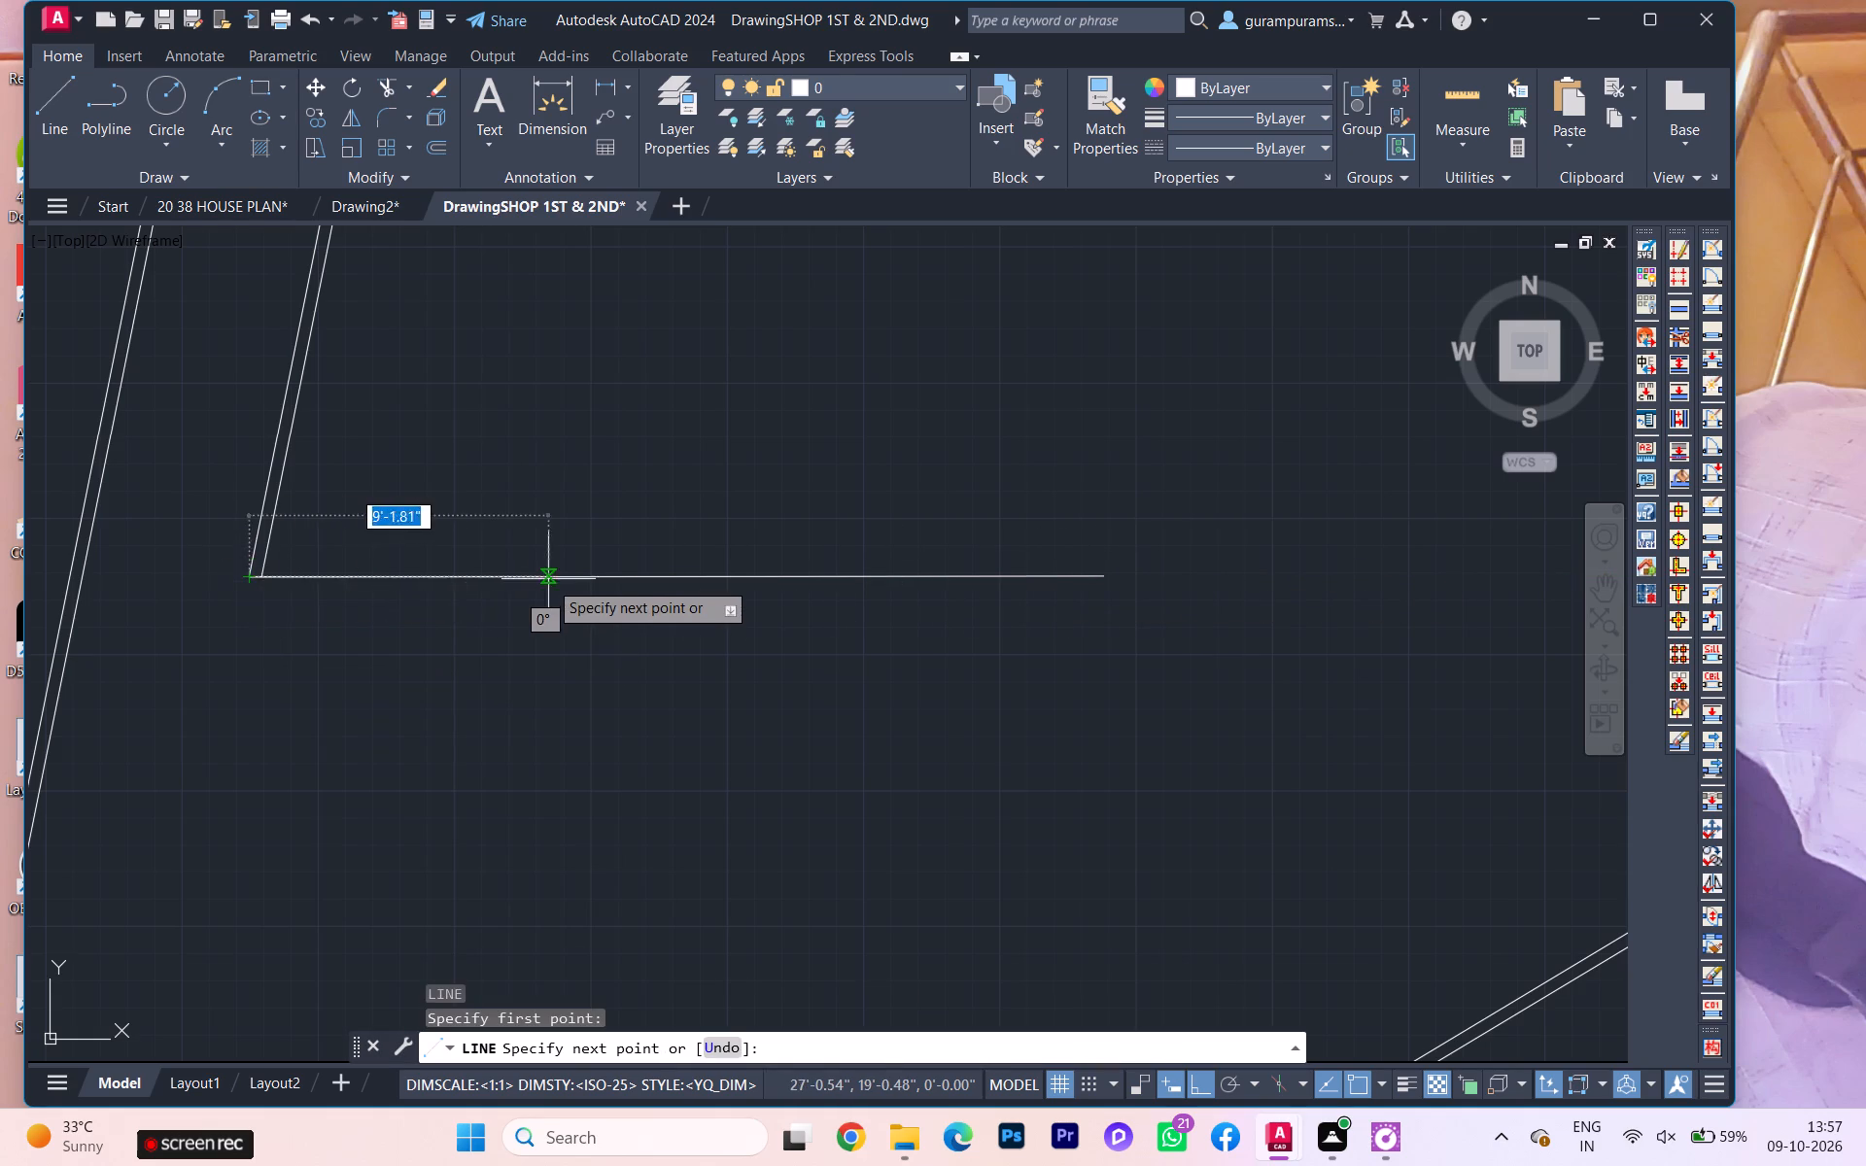
scroll(548, 580, "down", 3)
middle_click_drag(532, 581, 269, 608)
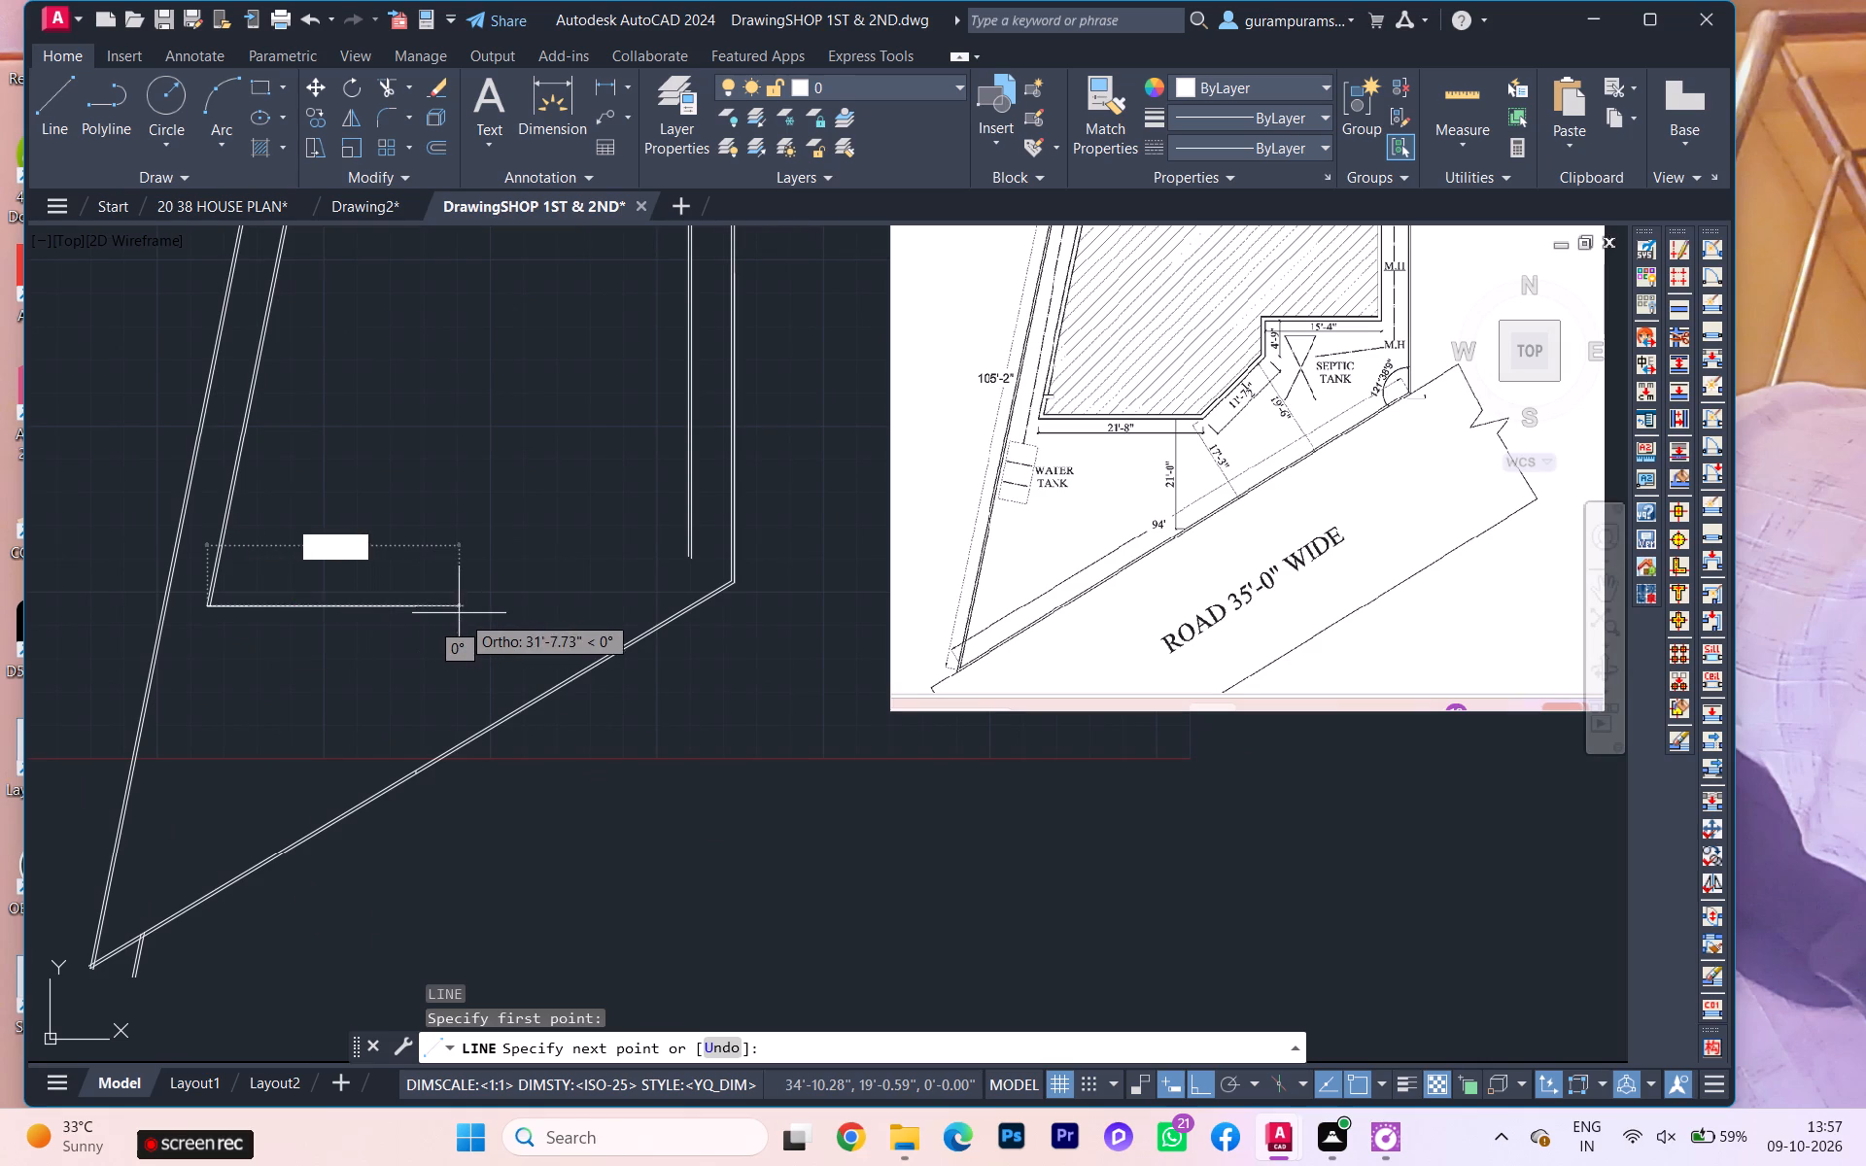
type("21'8")
key("Return")
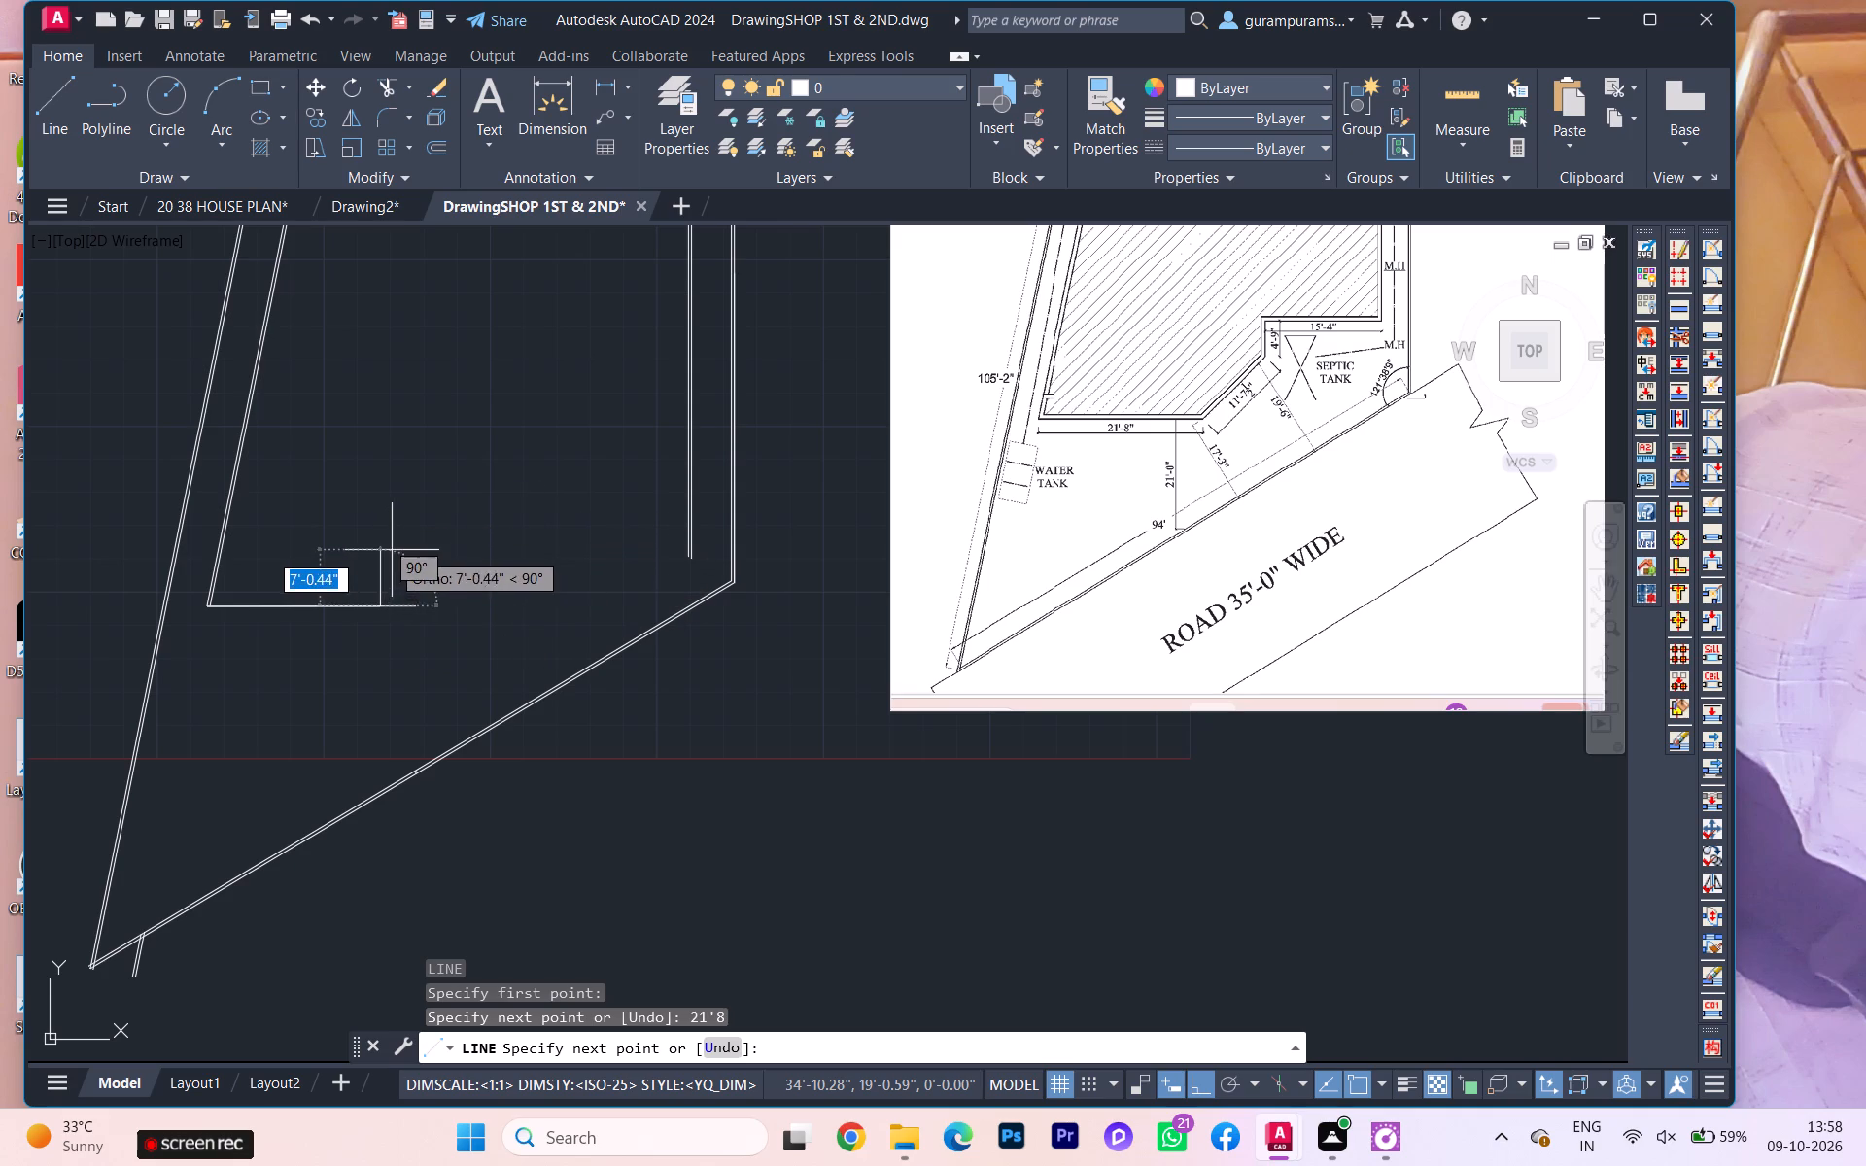
Turn Ortho mode off and maximize the application window.
key("F8")
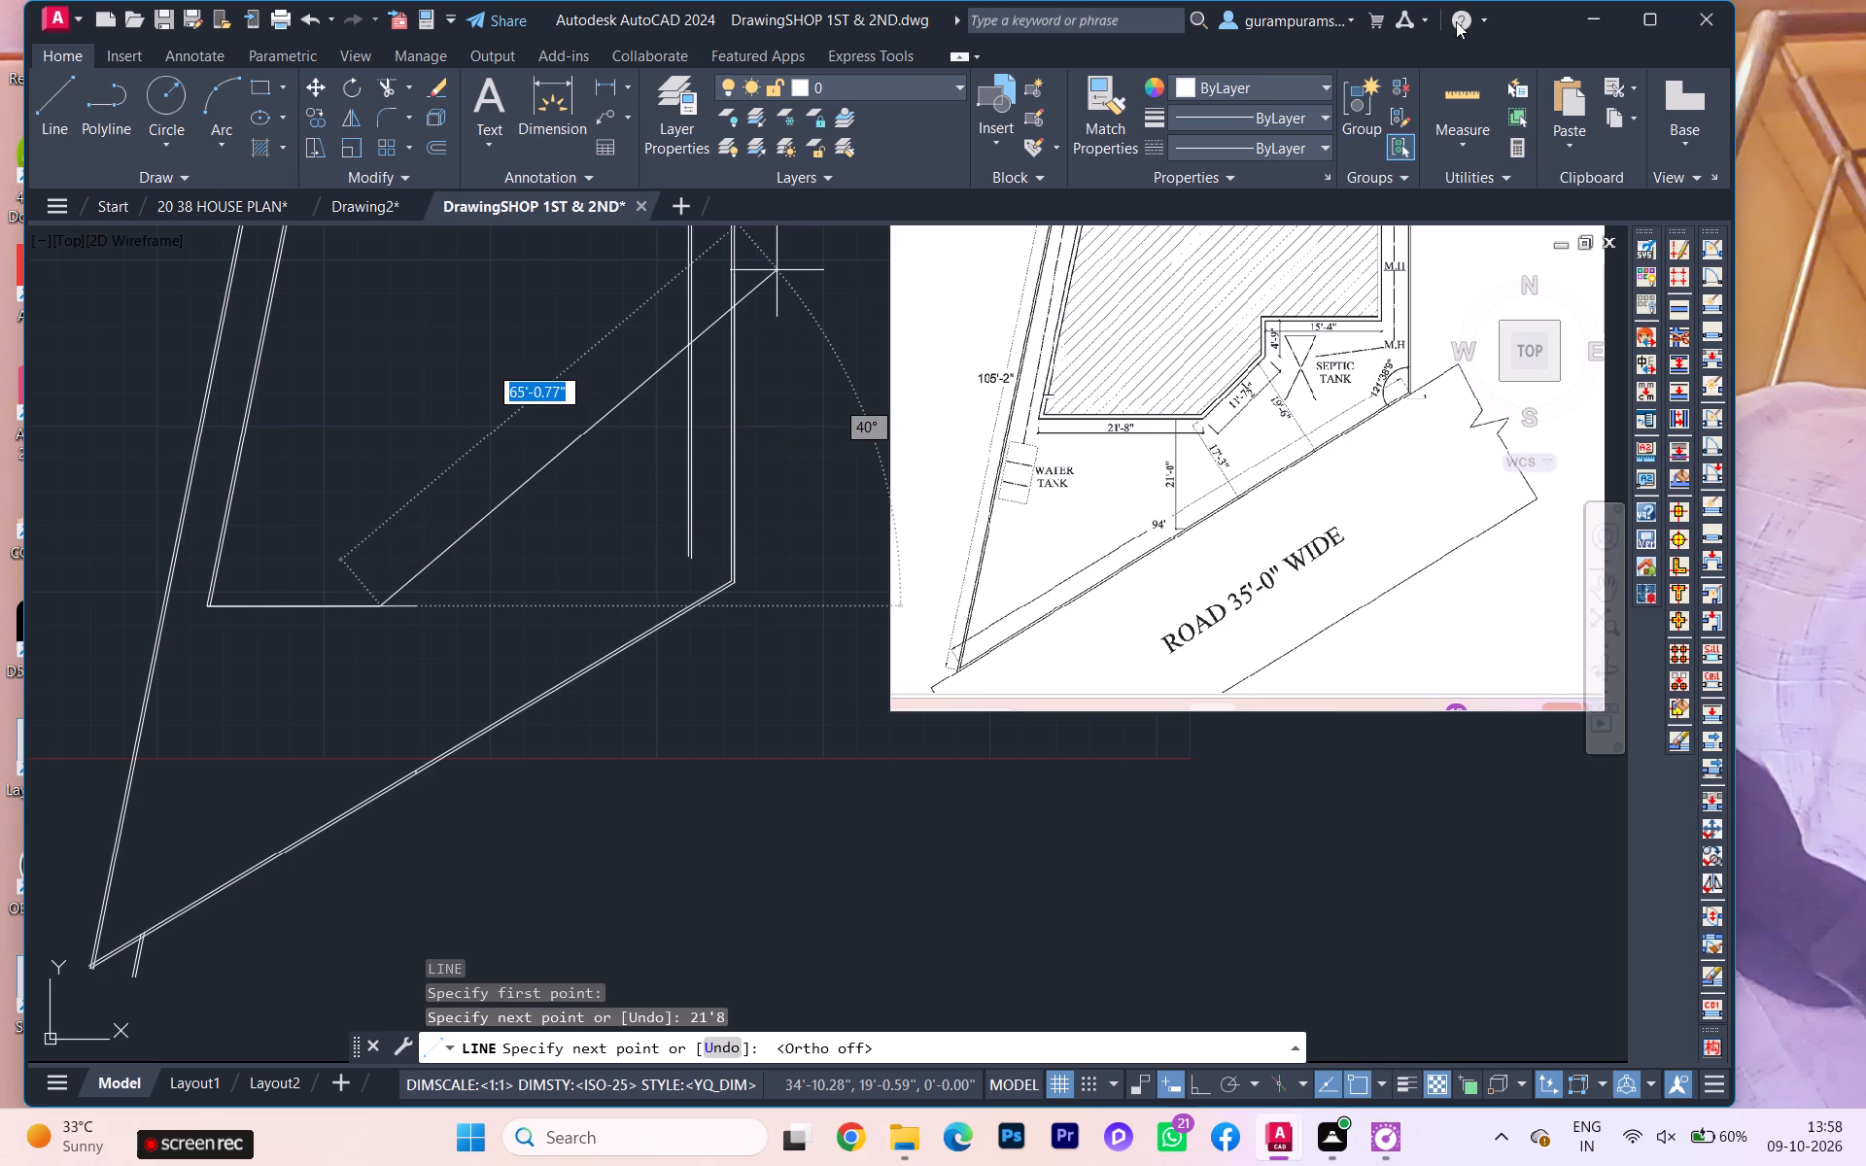
left_click(1647, 30)
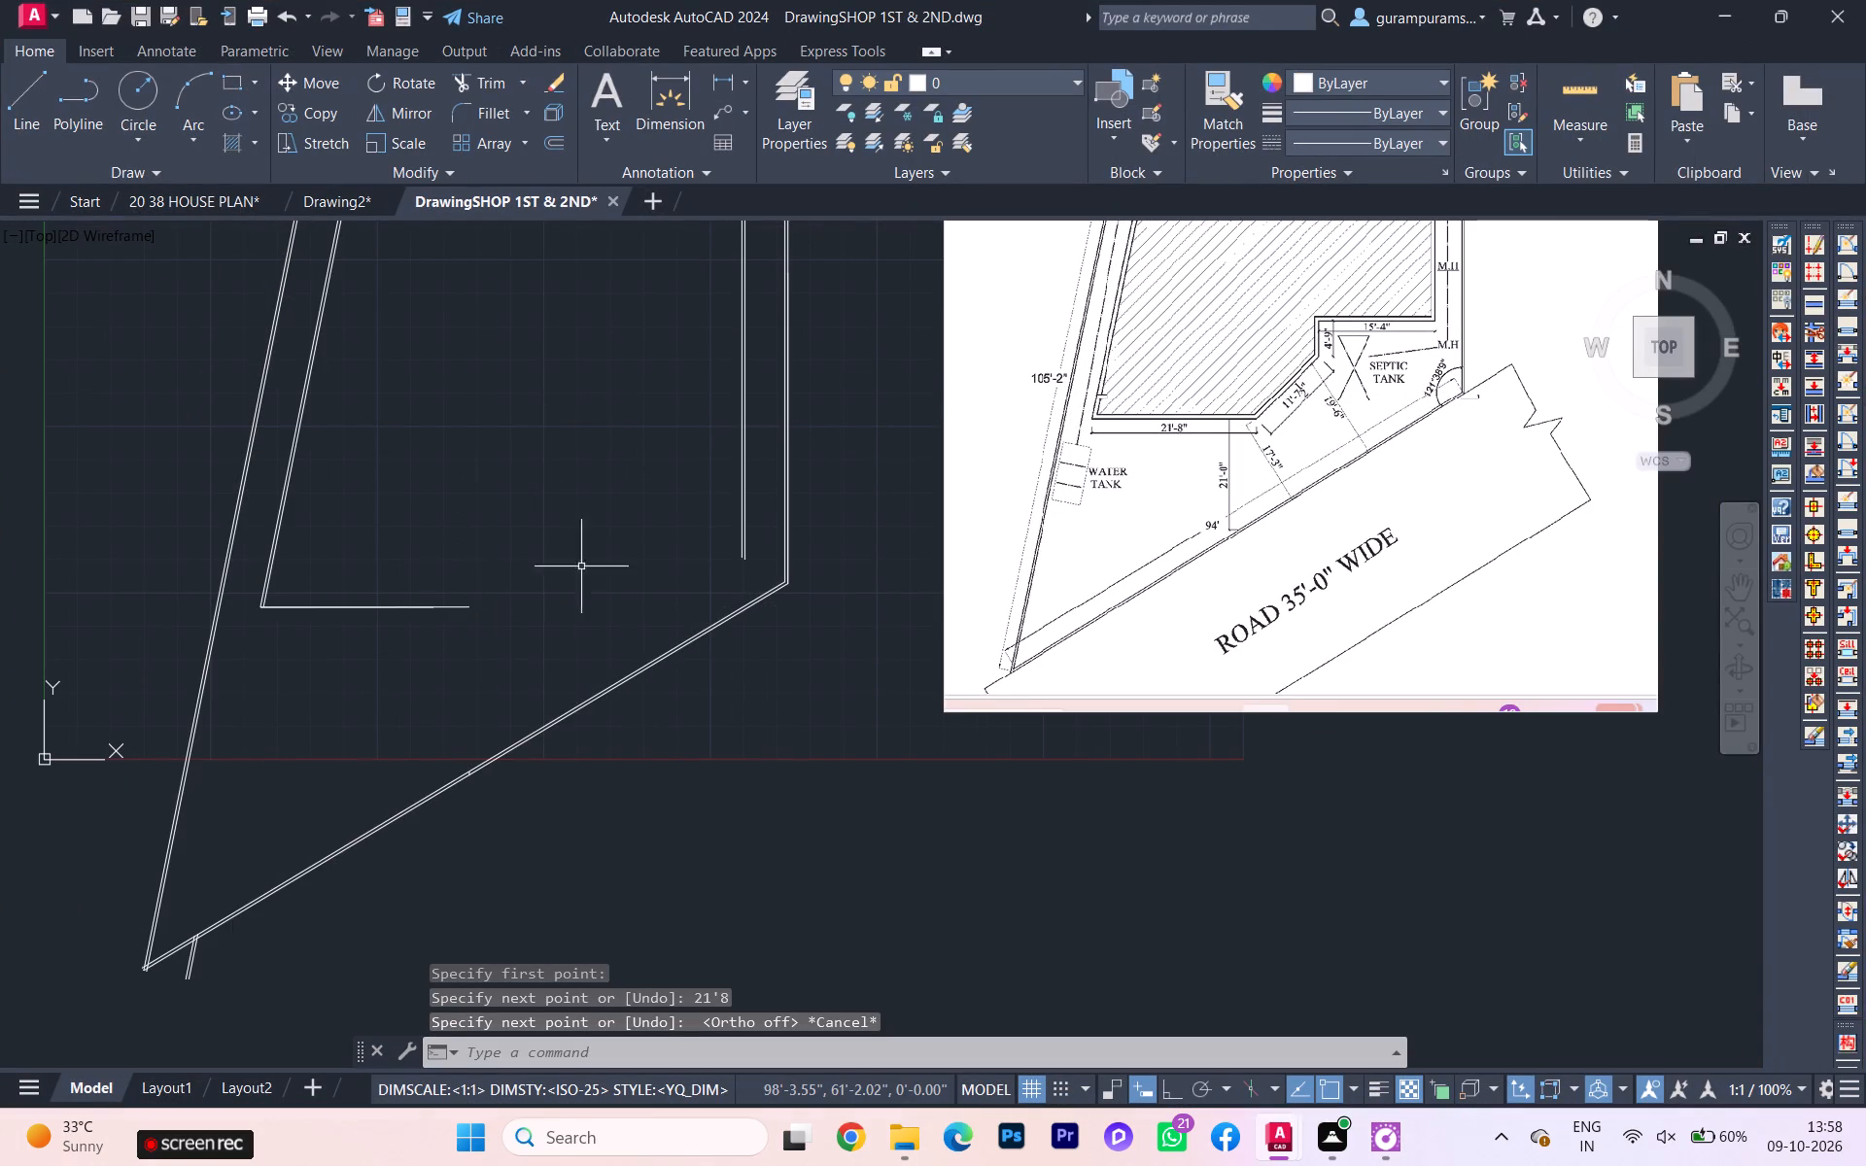
Examine the reference plan's stepped, angled road-side building outline and its dimensions against the redrawn outline.
key("l")
key("Return")
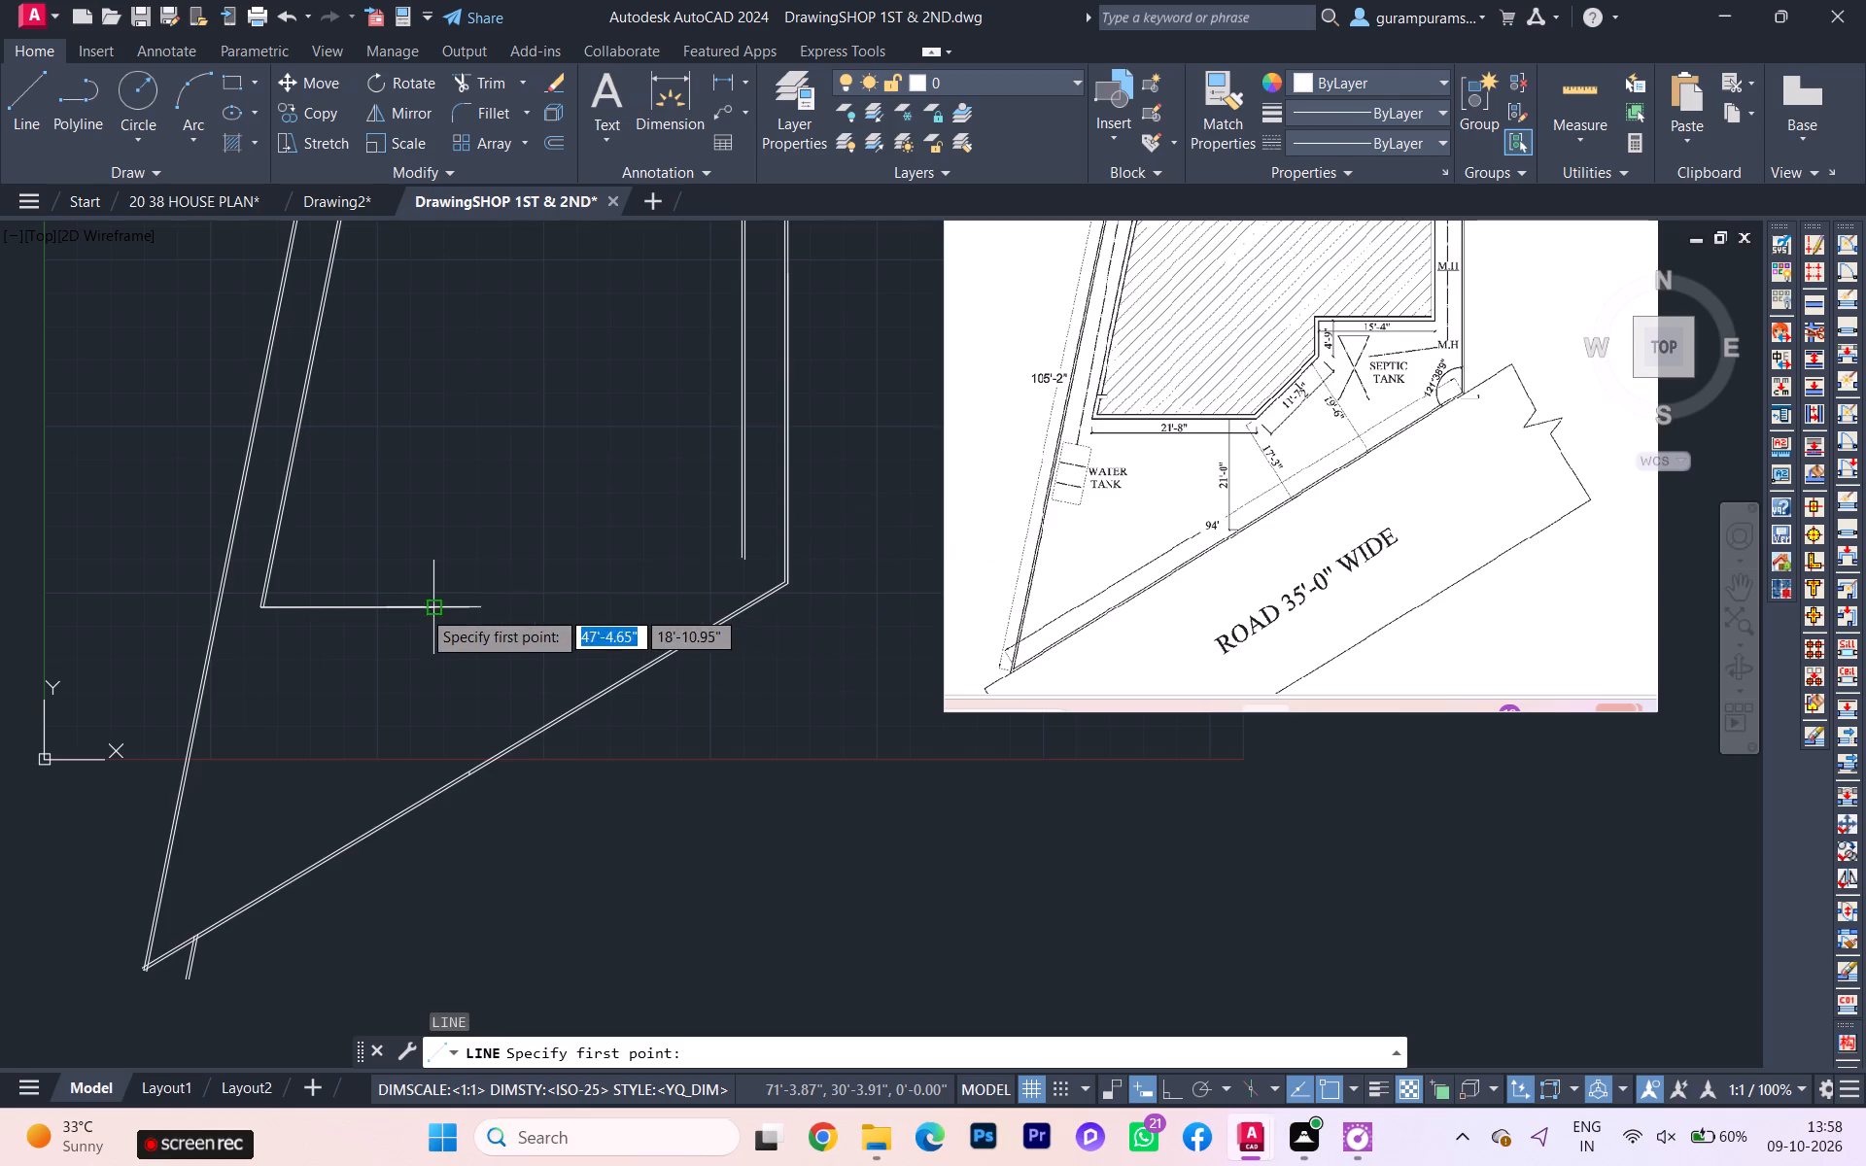
scroll(442, 641, "up", 2)
scroll(474, 584, "down", 1)
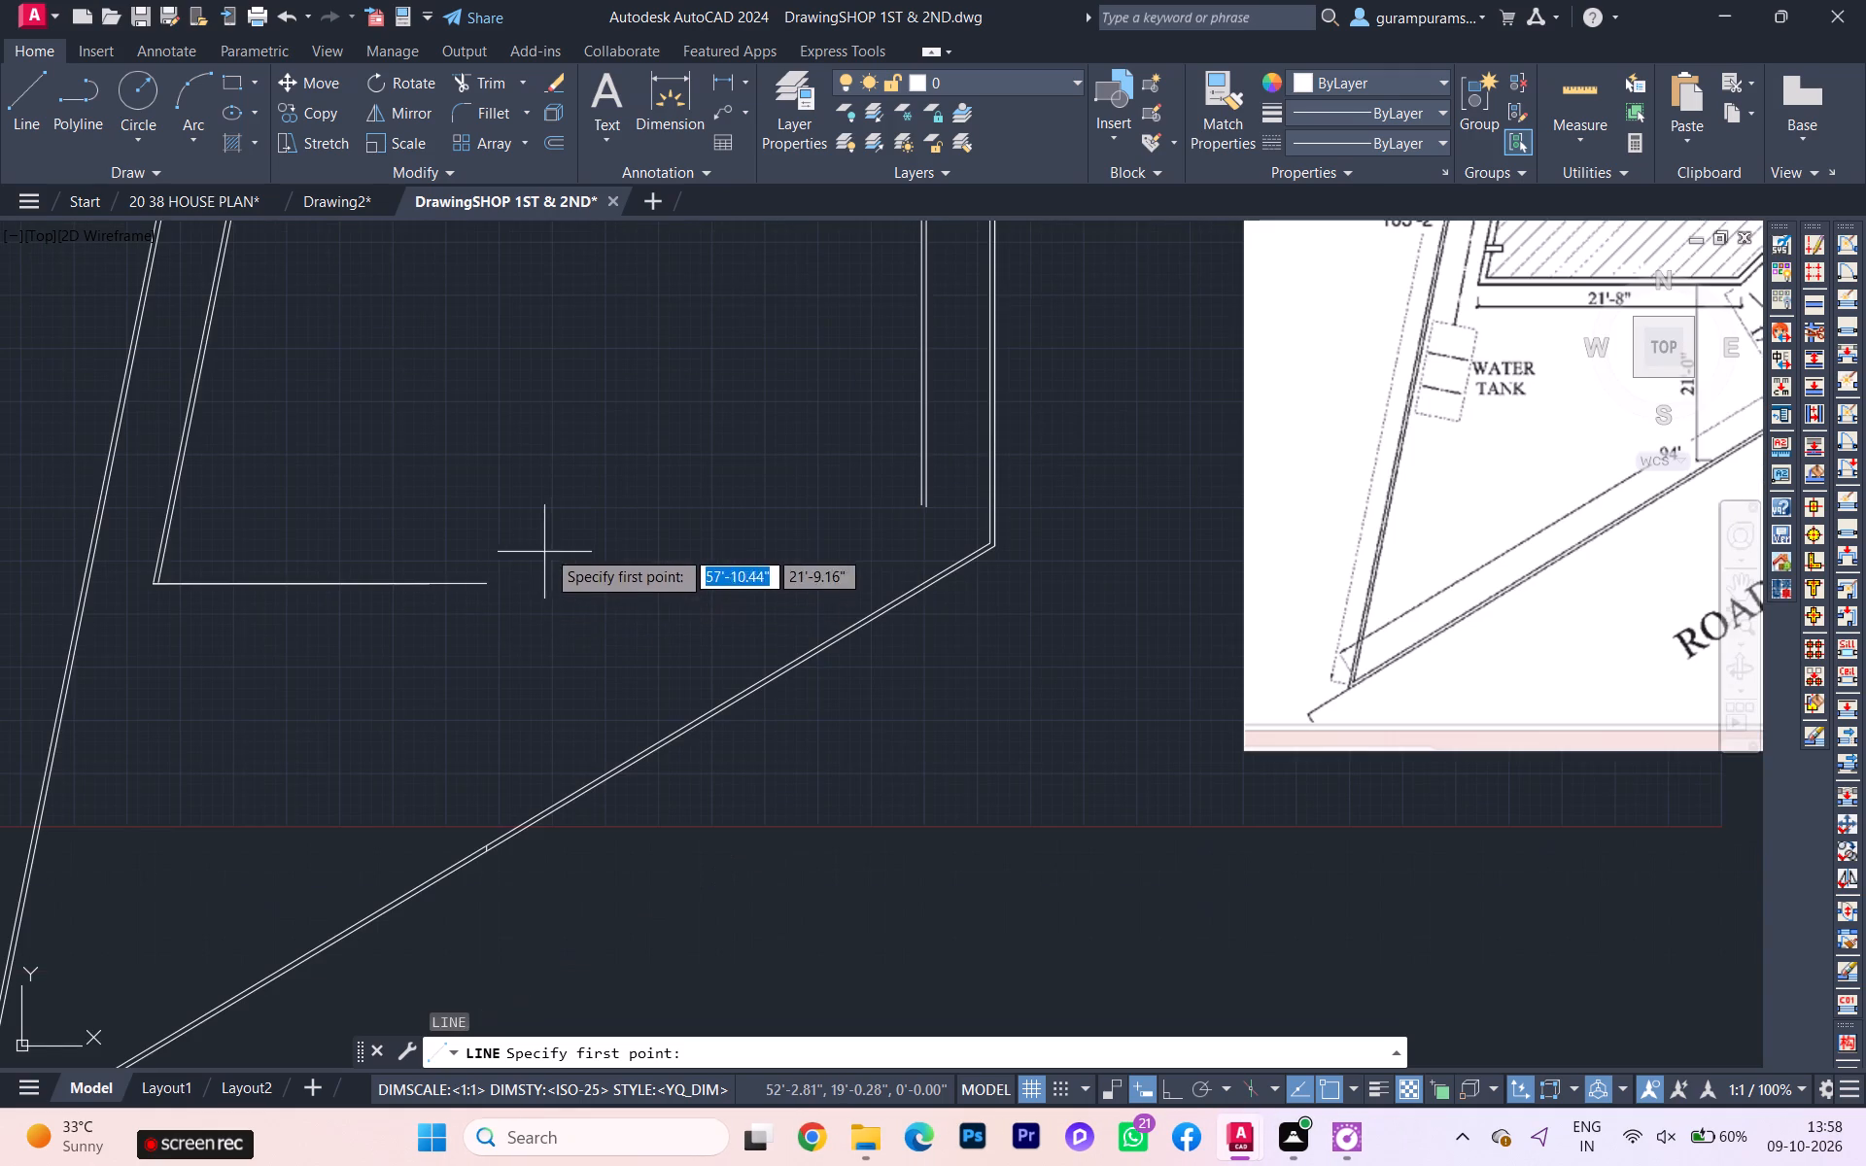
scroll(1143, 584, "down", 2)
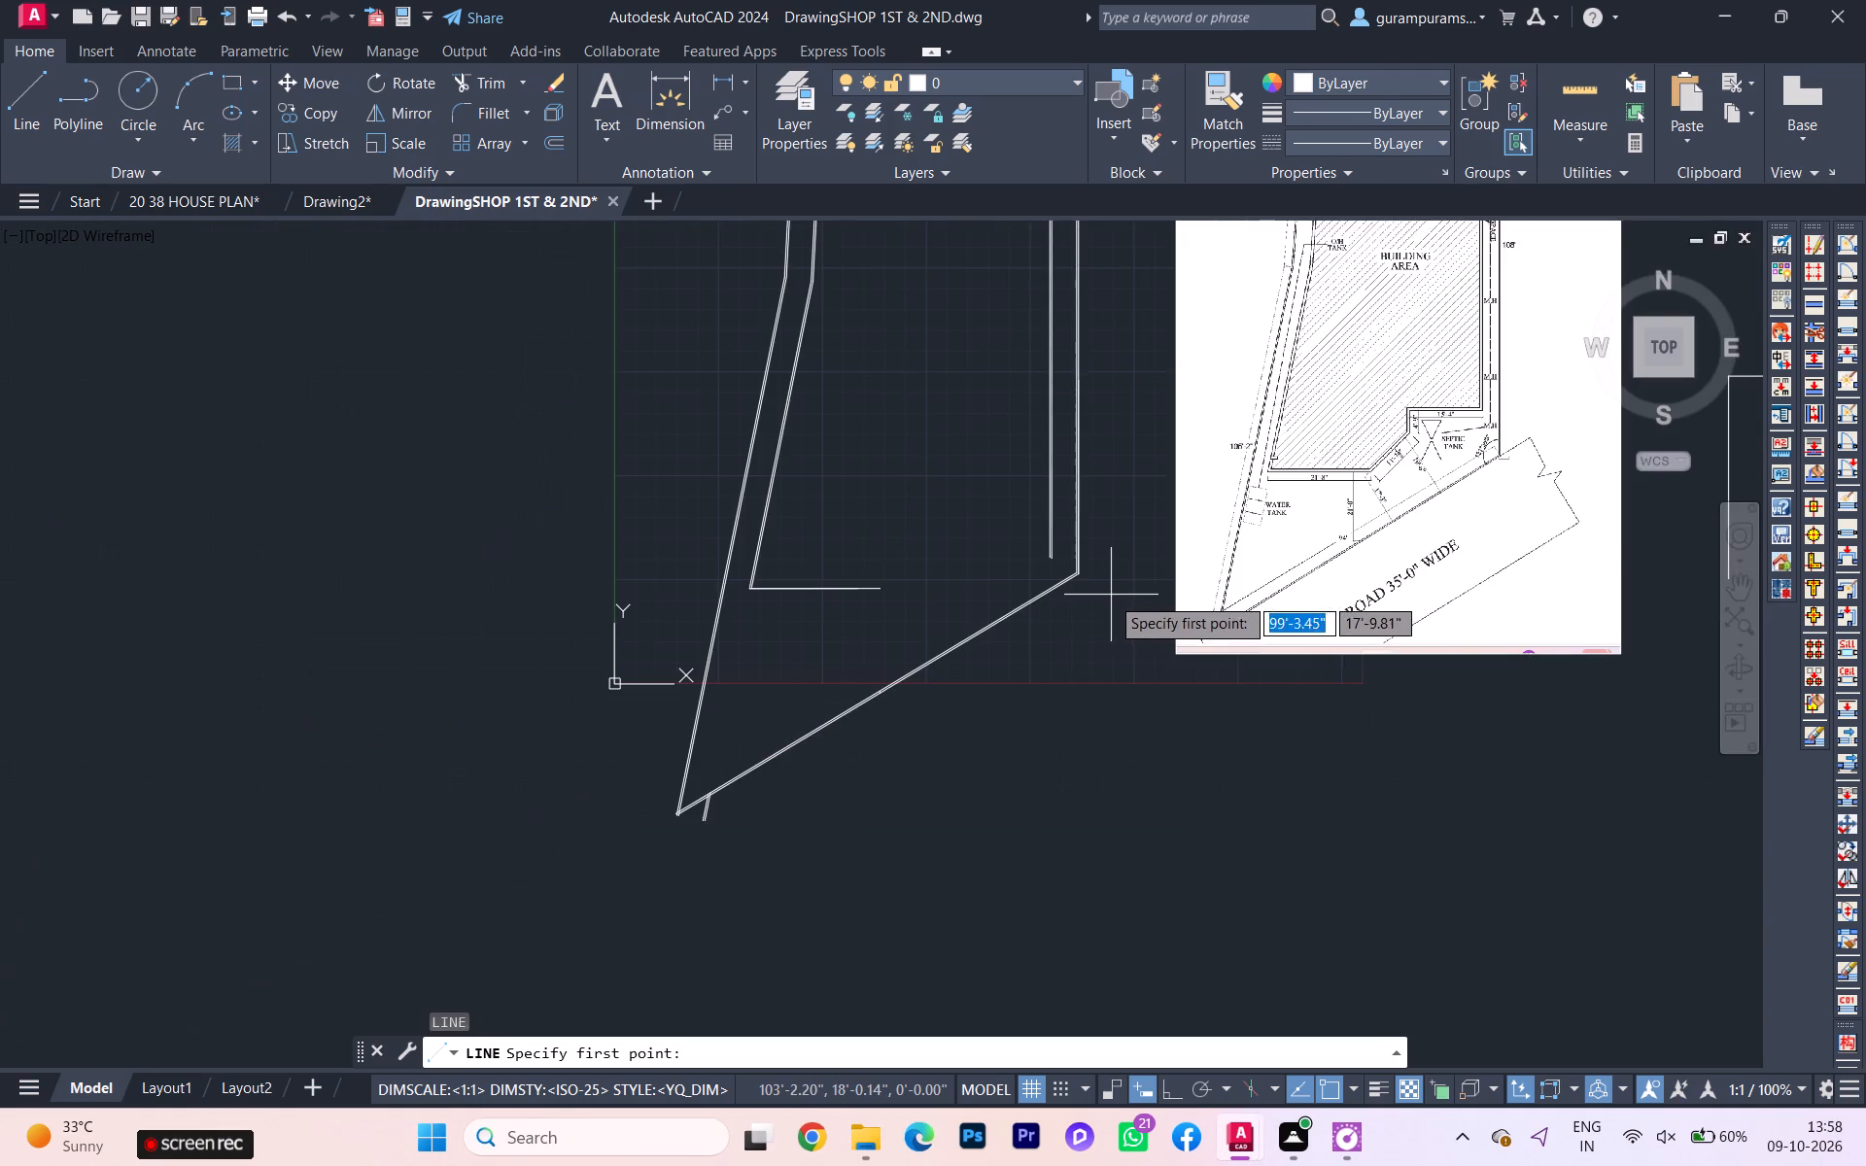
middle_click_drag(1104, 600, 865, 713)
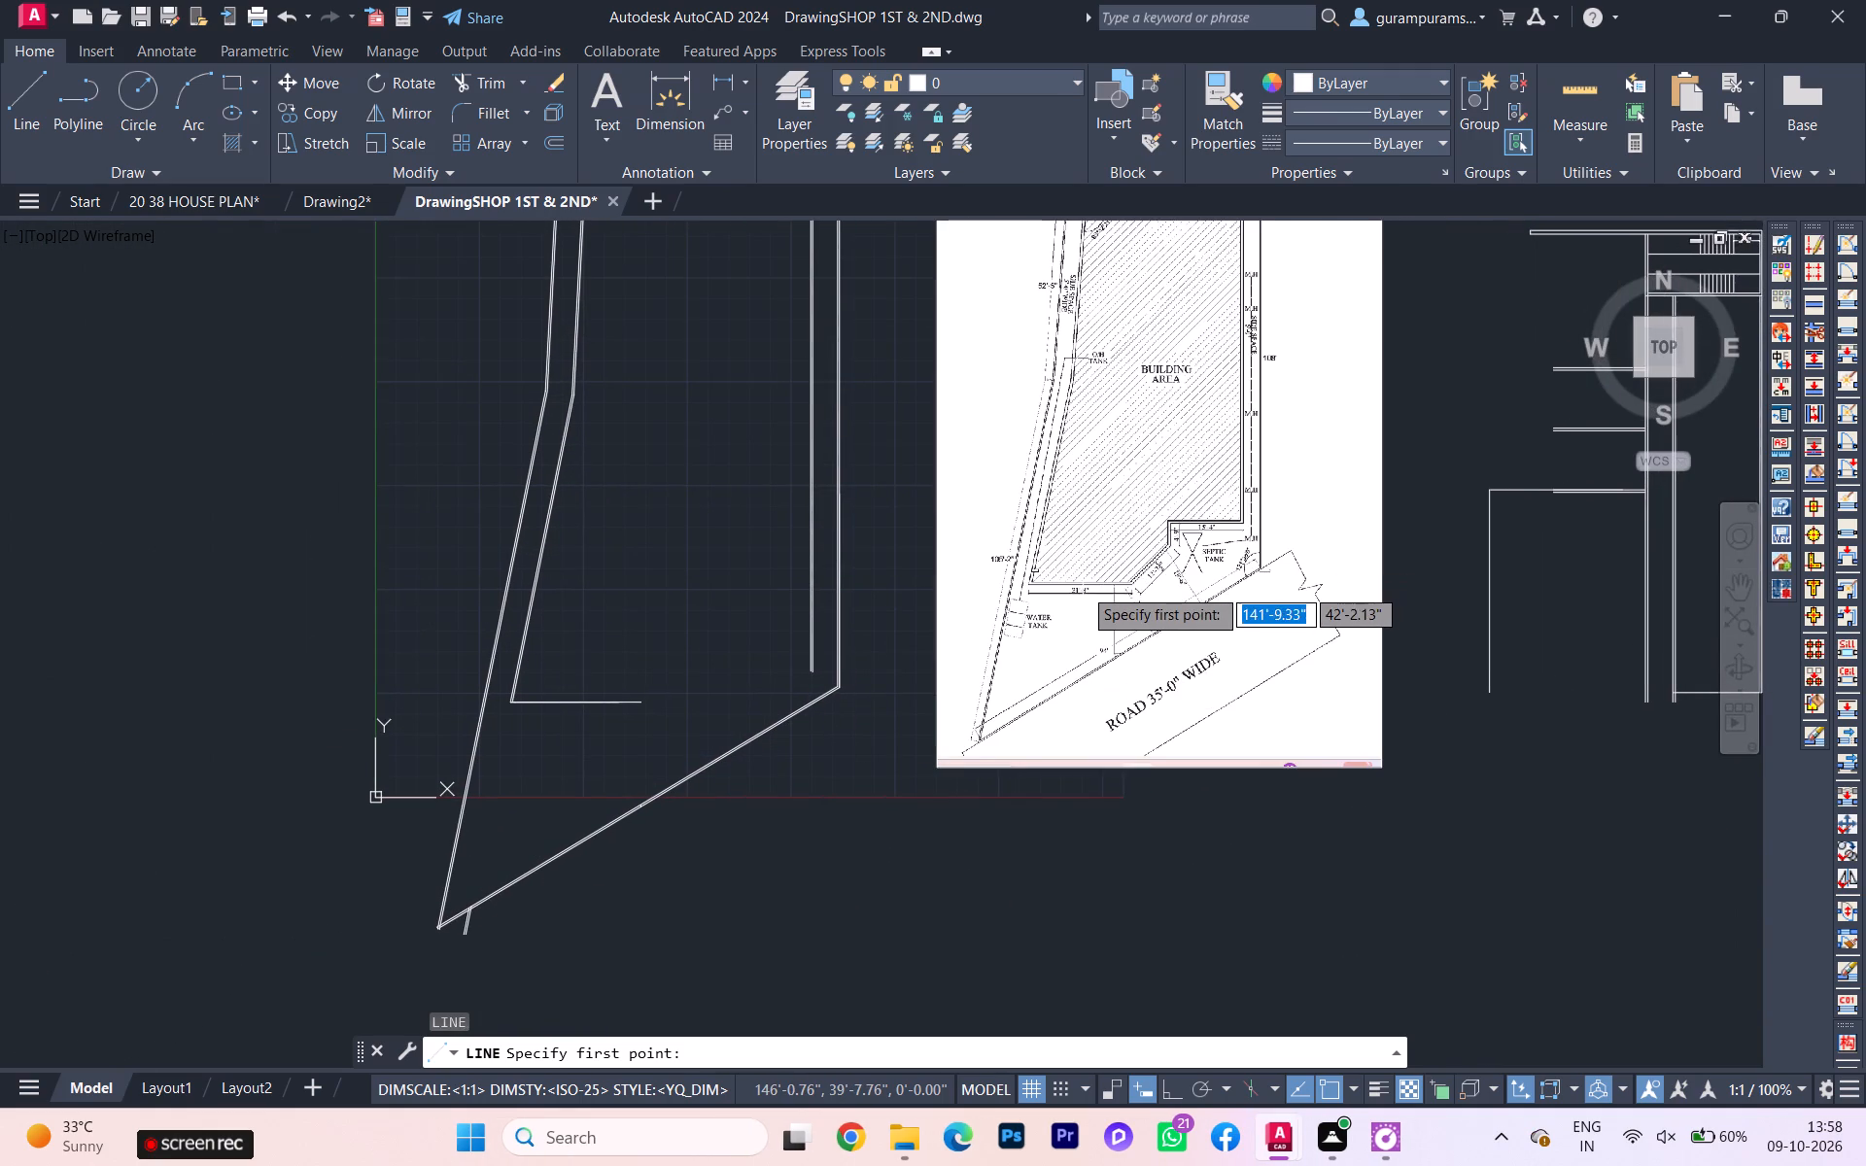
scroll(1083, 587, "up", 1)
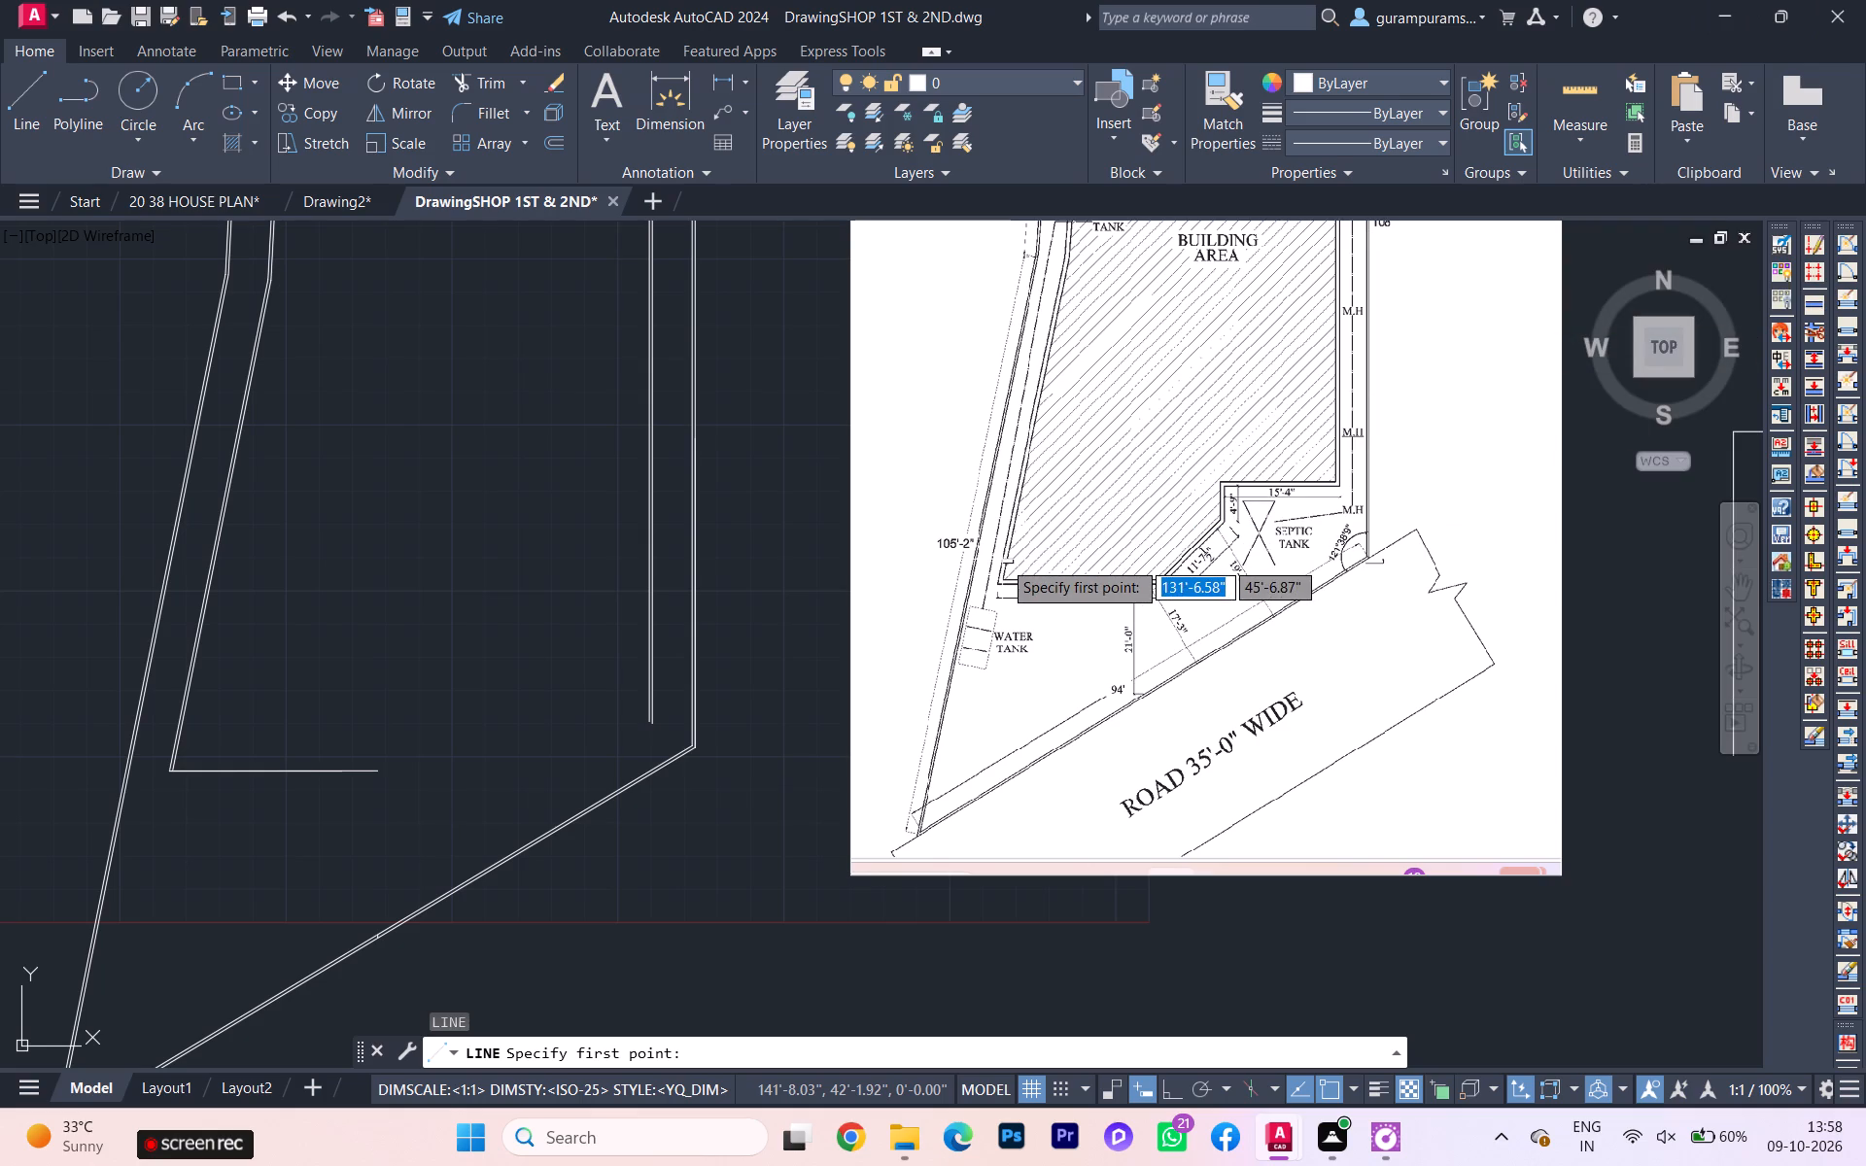
scroll(1129, 538, "up", 2)
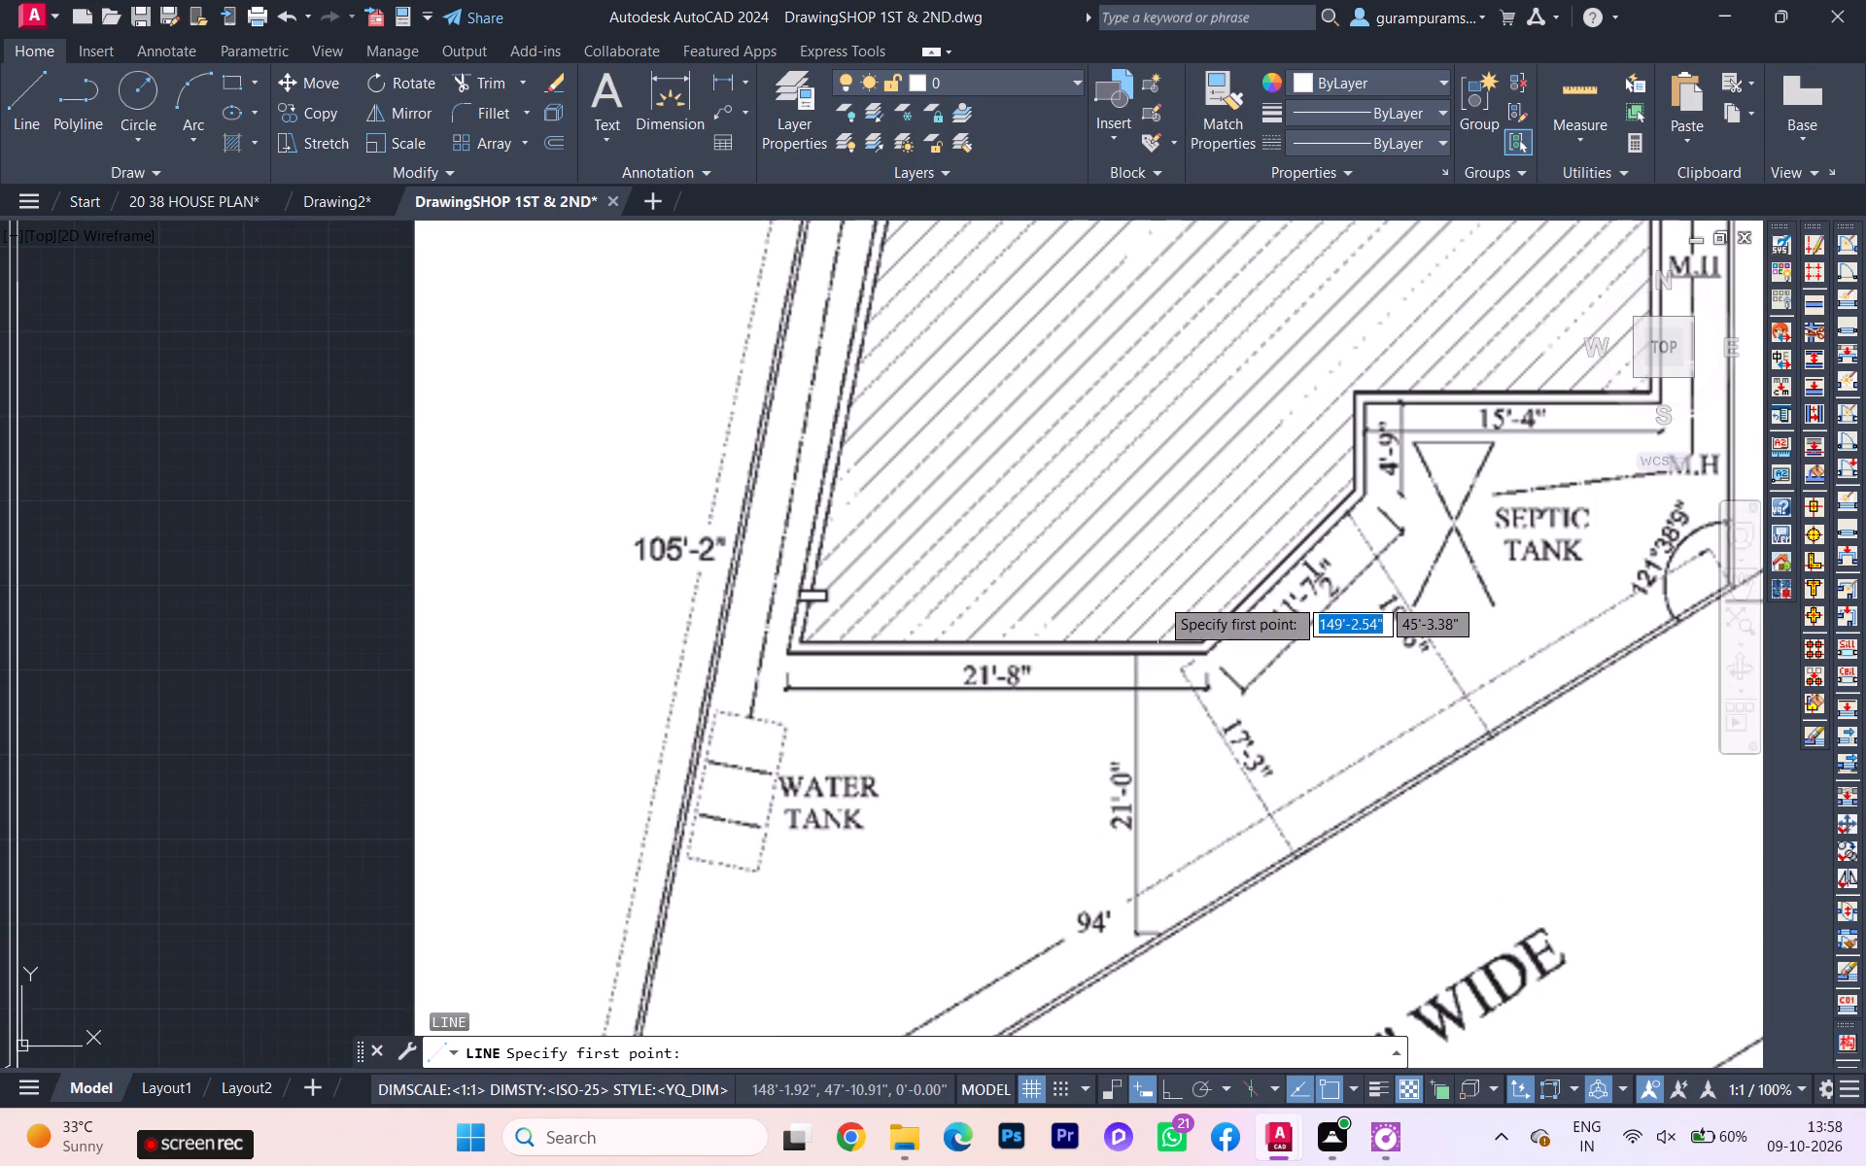
scroll(1145, 593, "down", 1)
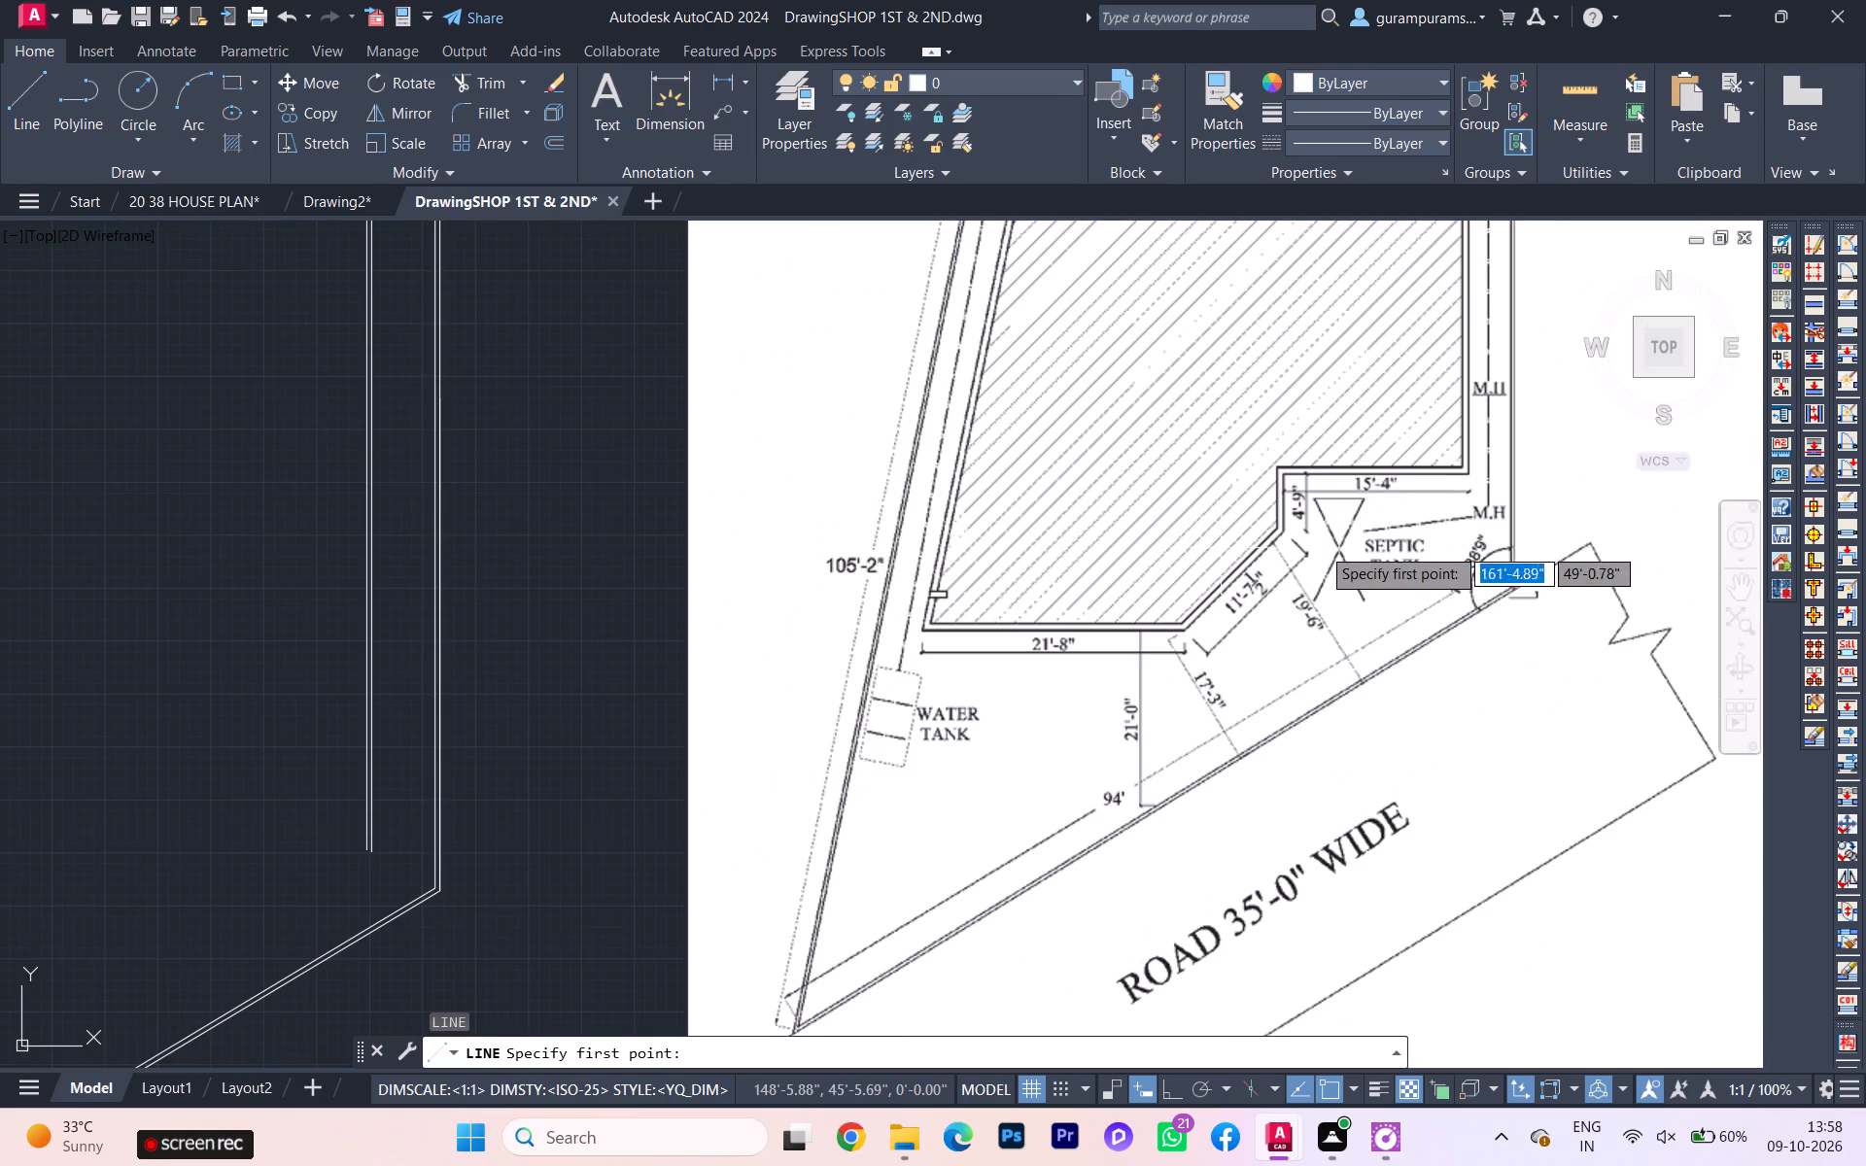
scroll(1444, 498, "down", 1)
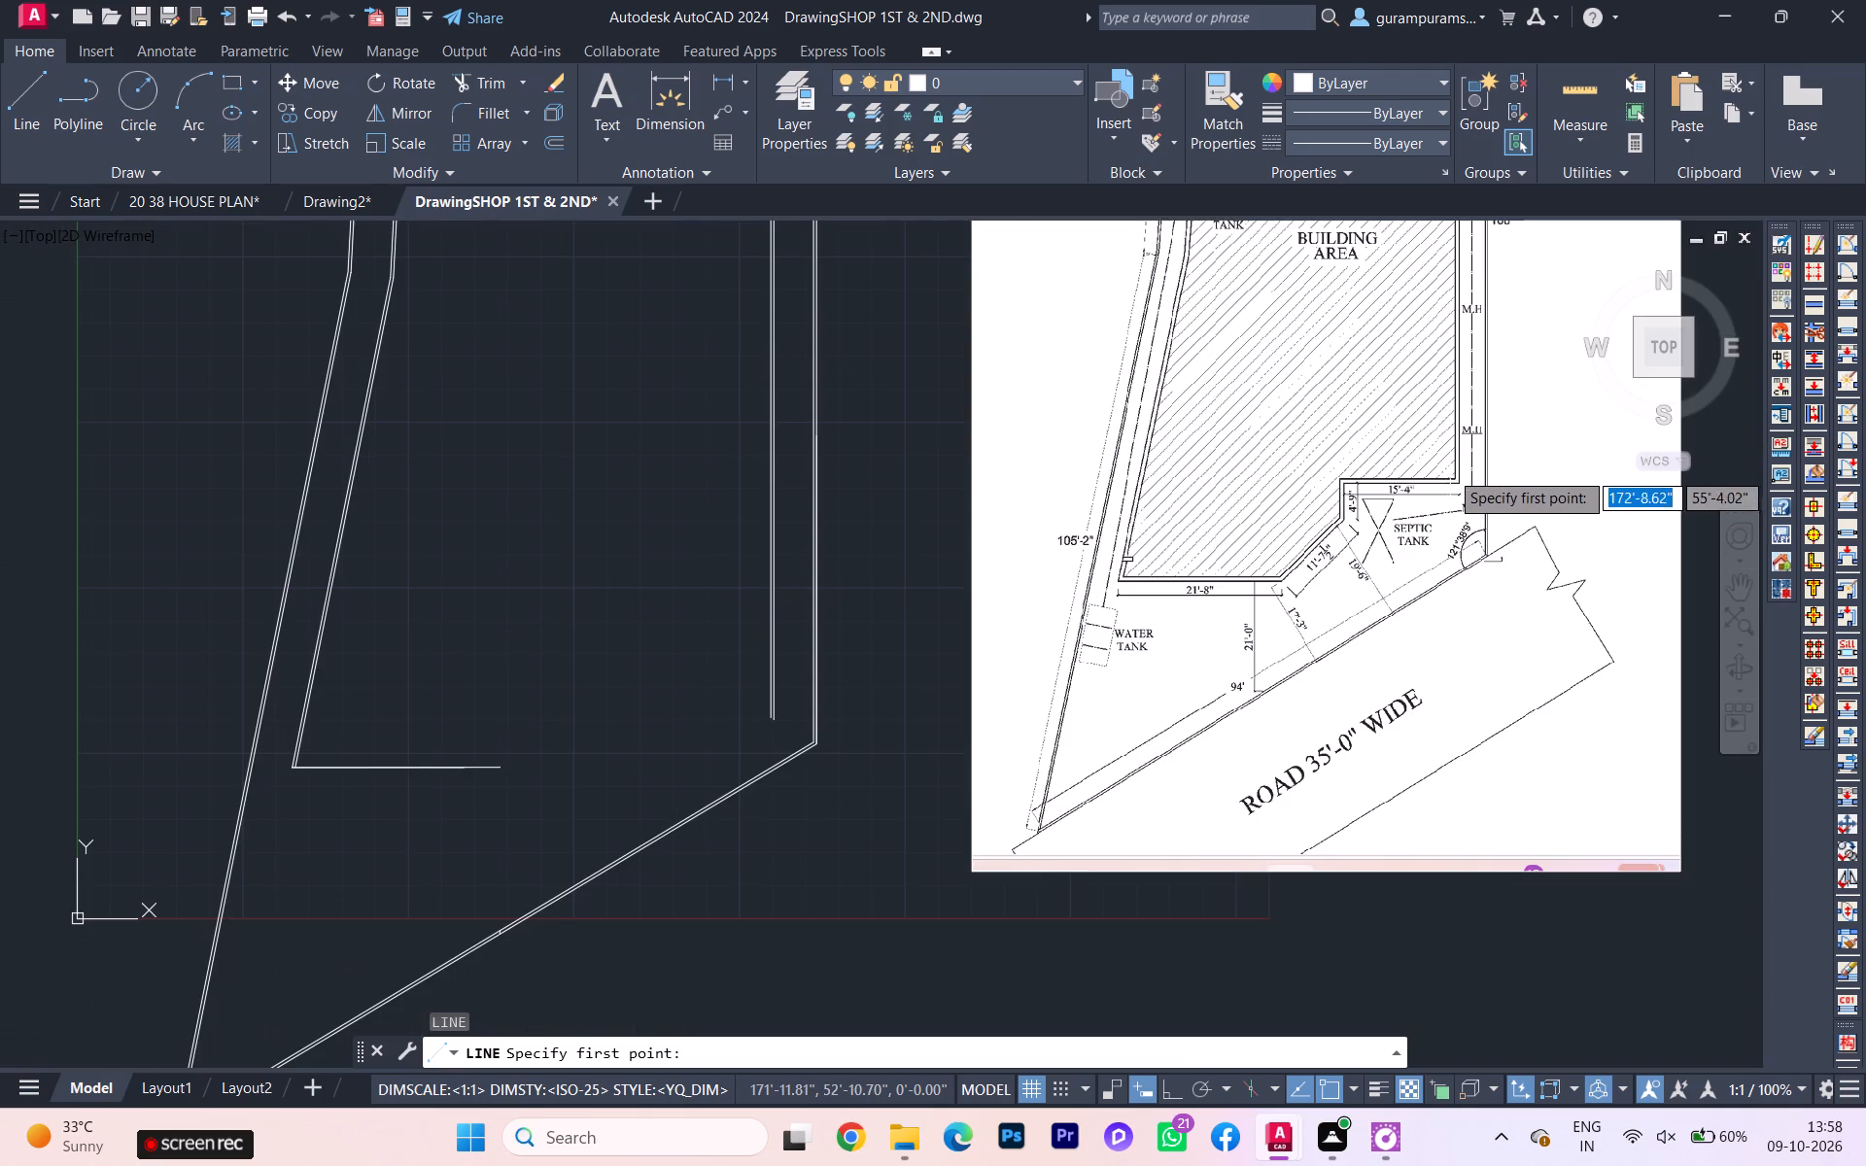
scroll(1437, 435, "down", 1)
middle_click_drag(1437, 435, 1330, 586)
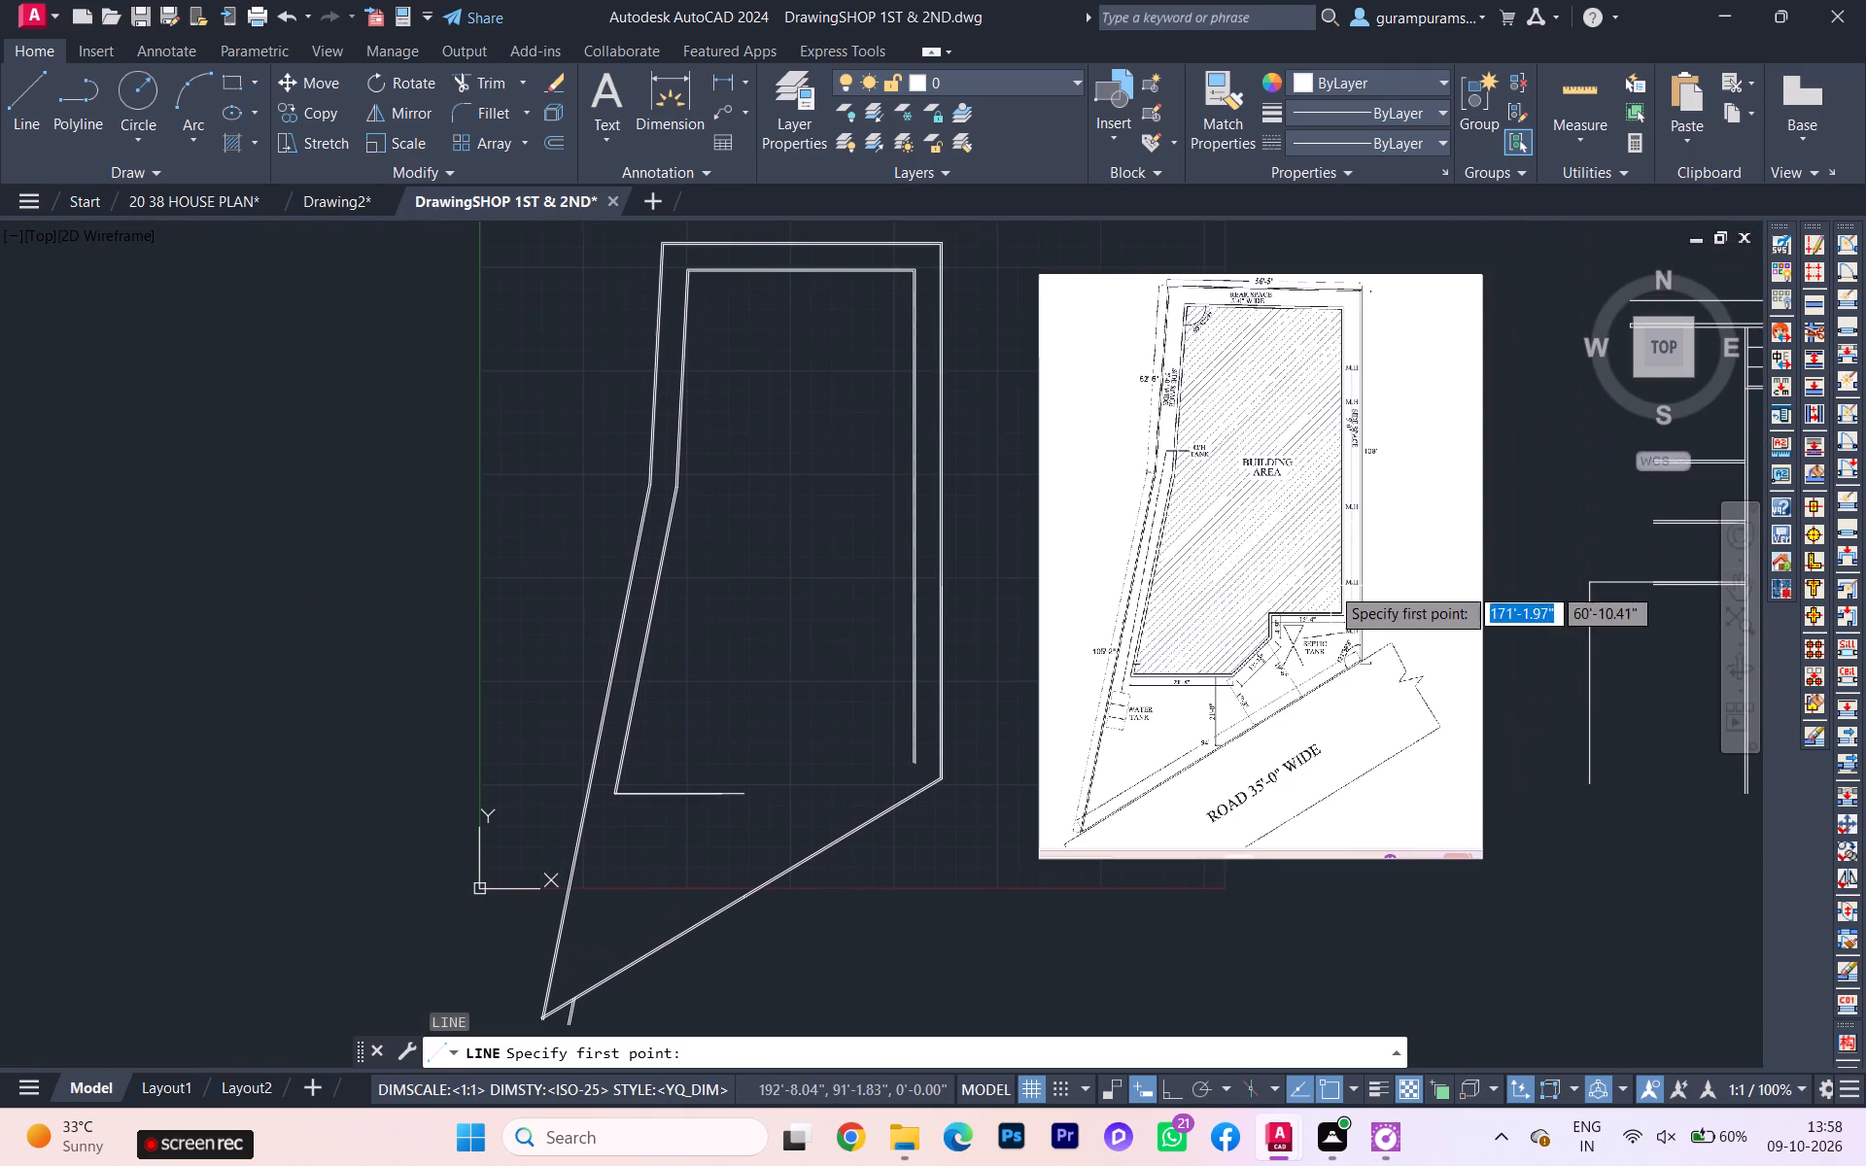
scroll(1355, 526, "up", 2)
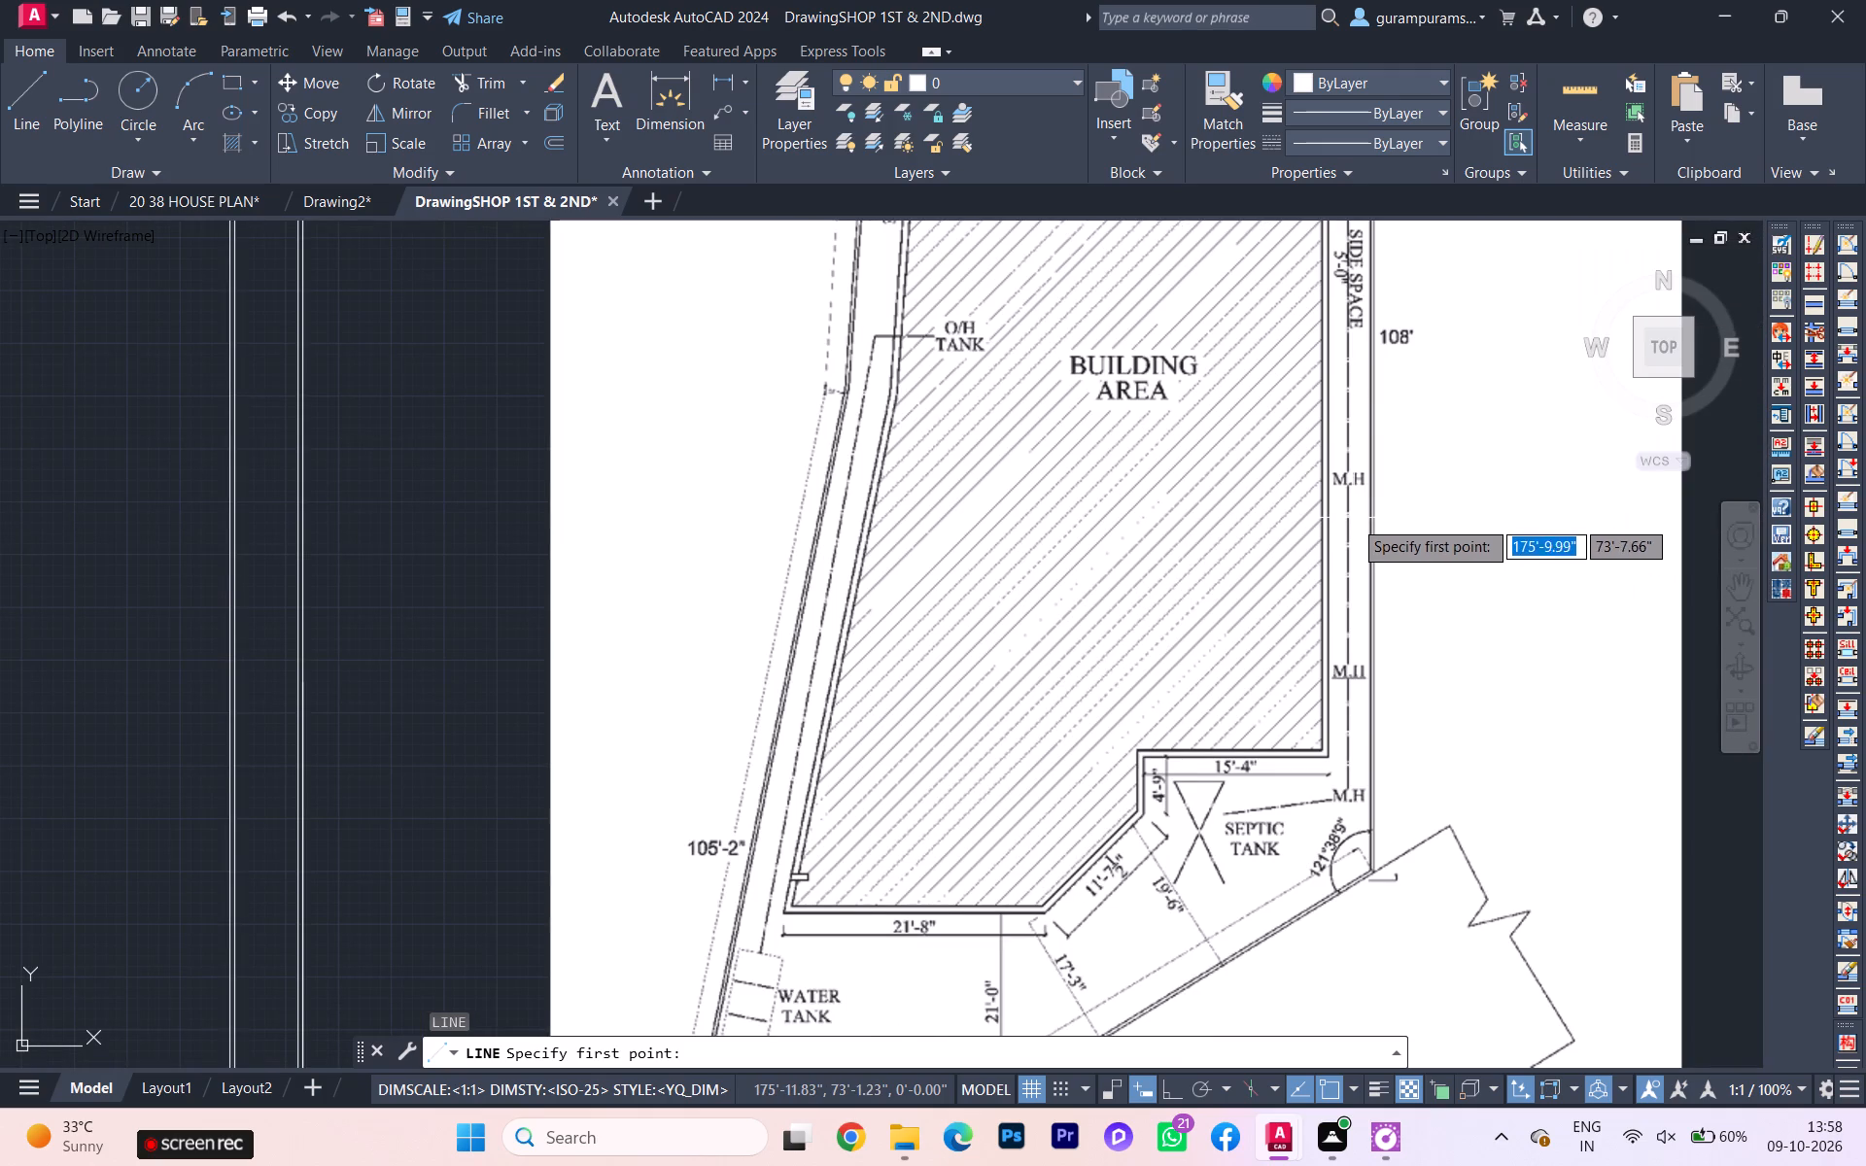
scroll(1355, 519, "down", 1)
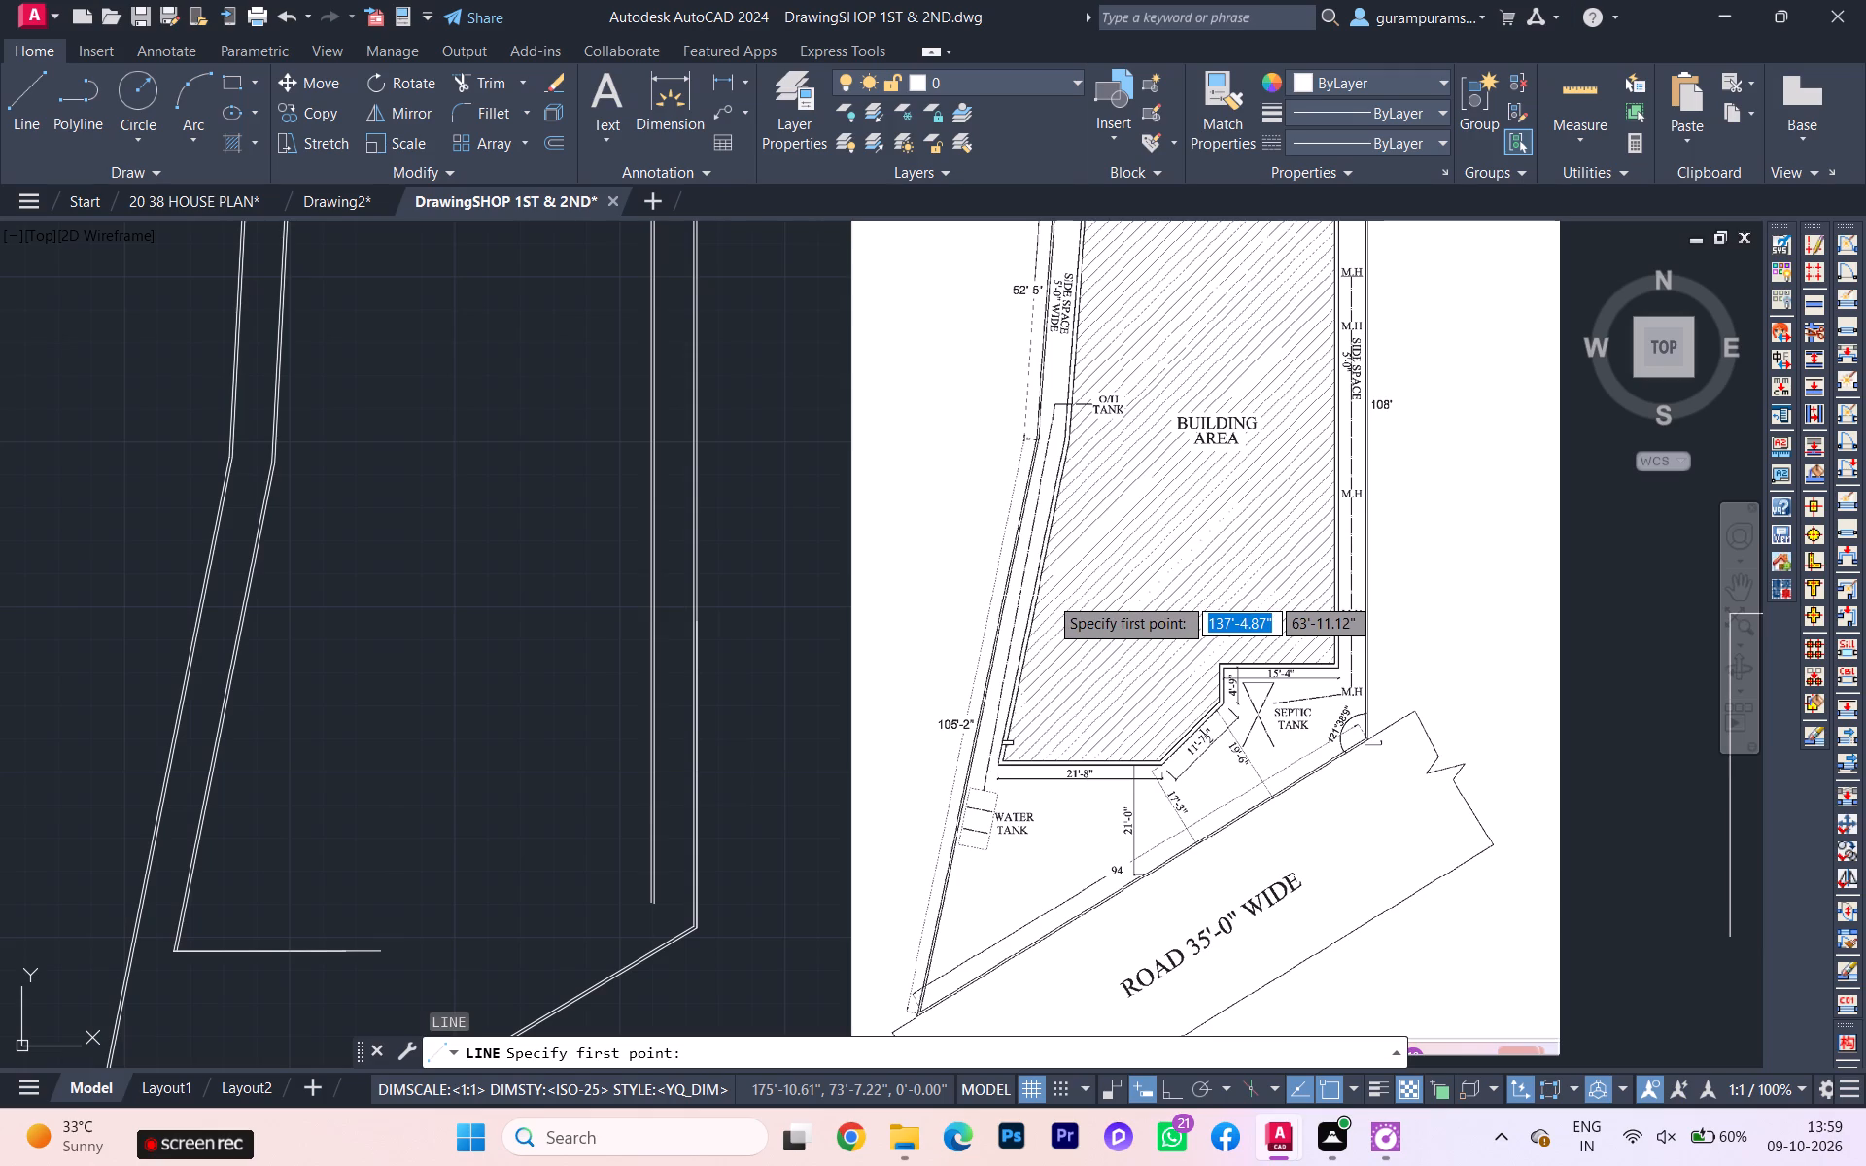
scroll(789, 638, "down", 1)
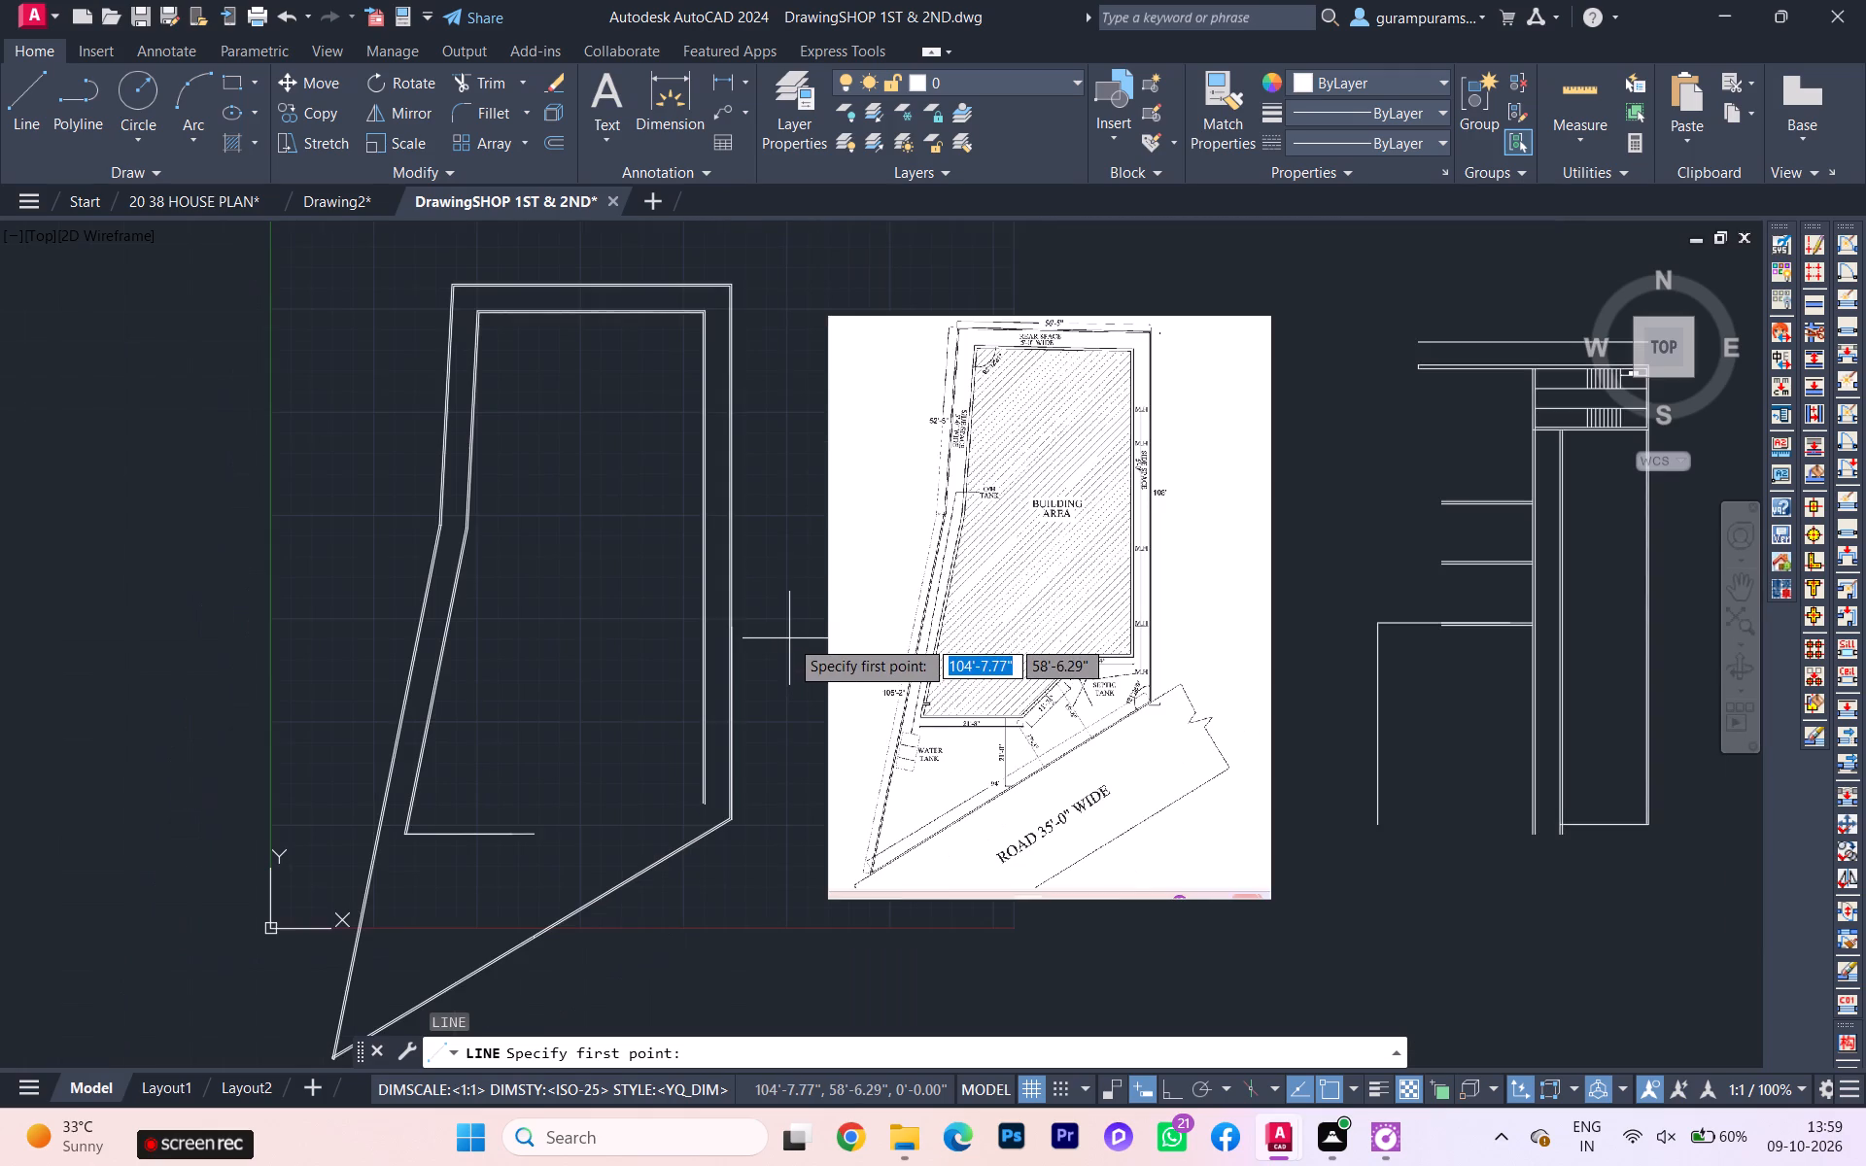
scroll(953, 659, "up", 3)
scroll(884, 635, "down", 2)
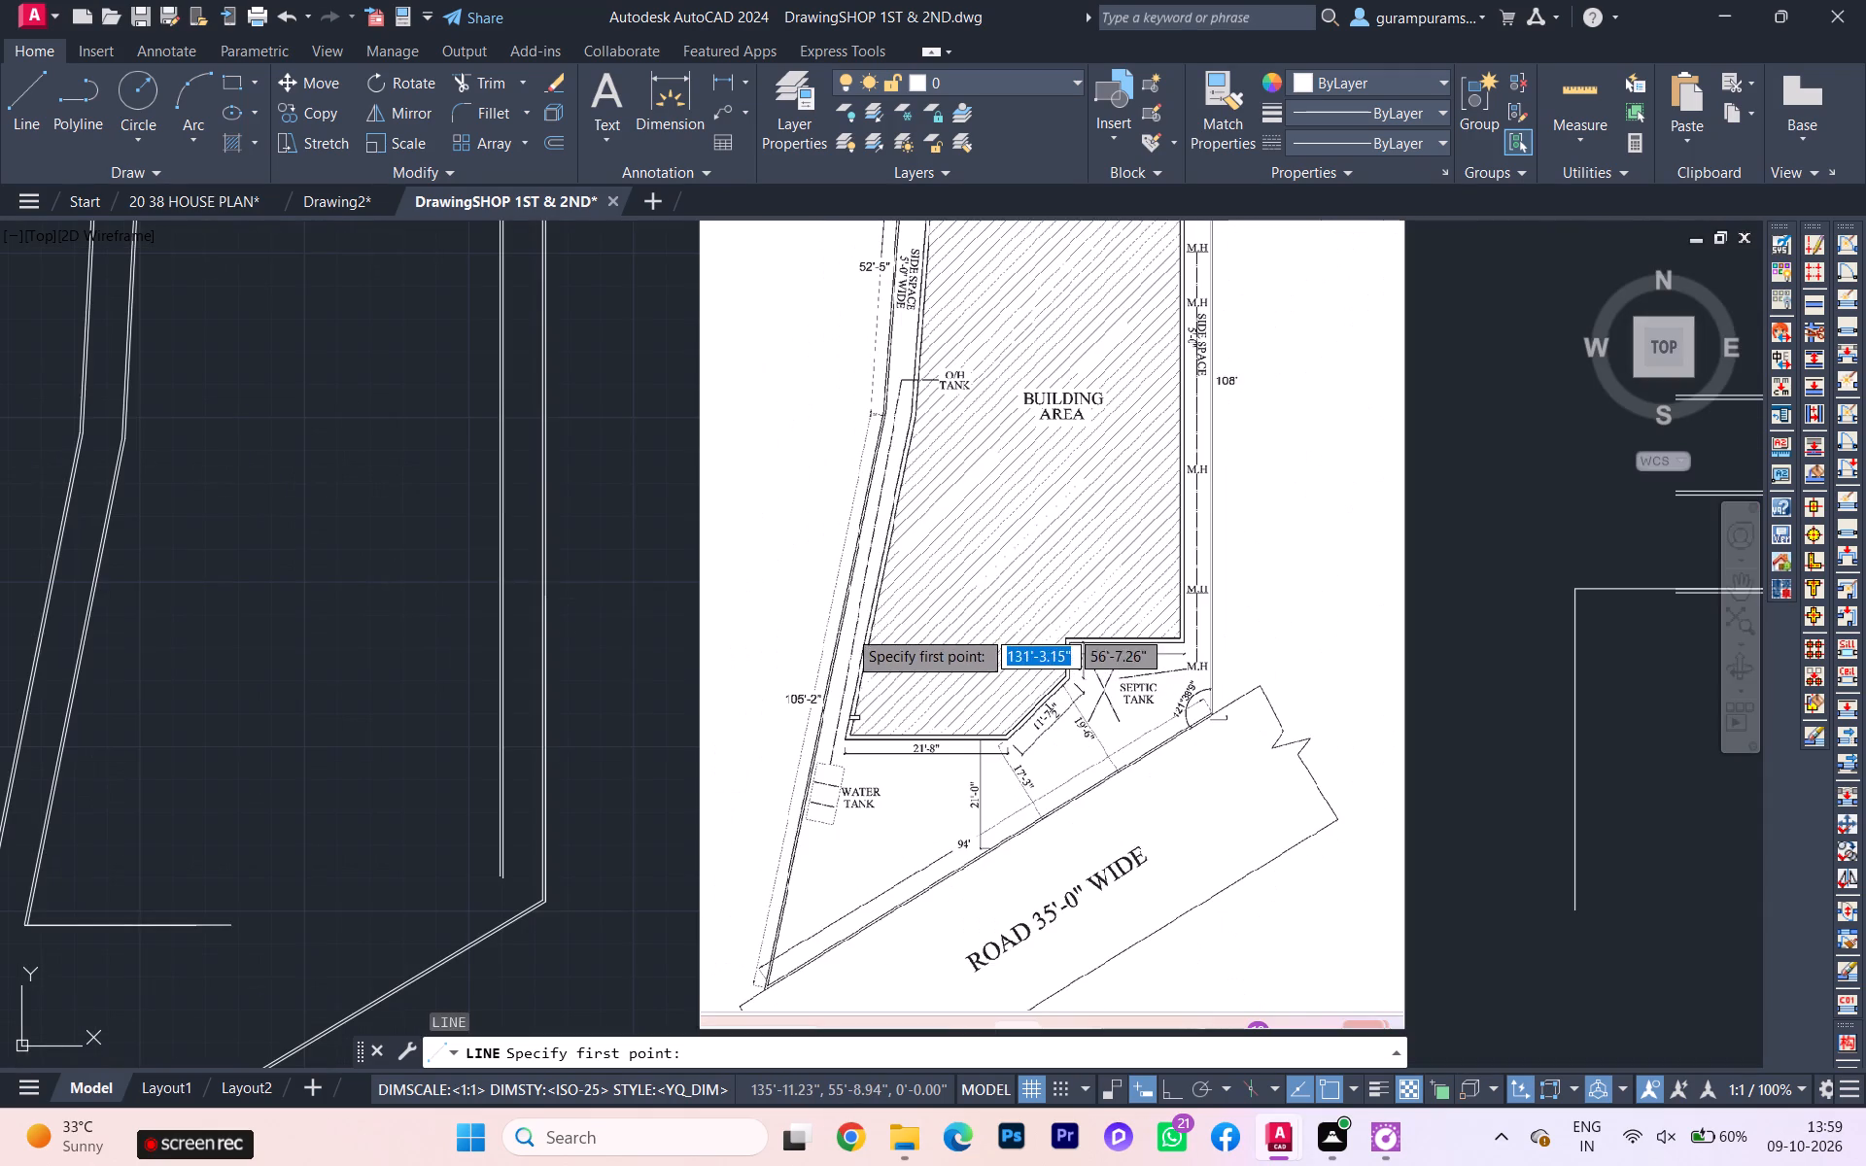
middle_click_drag(848, 612, 1067, 396)
key("Escape")
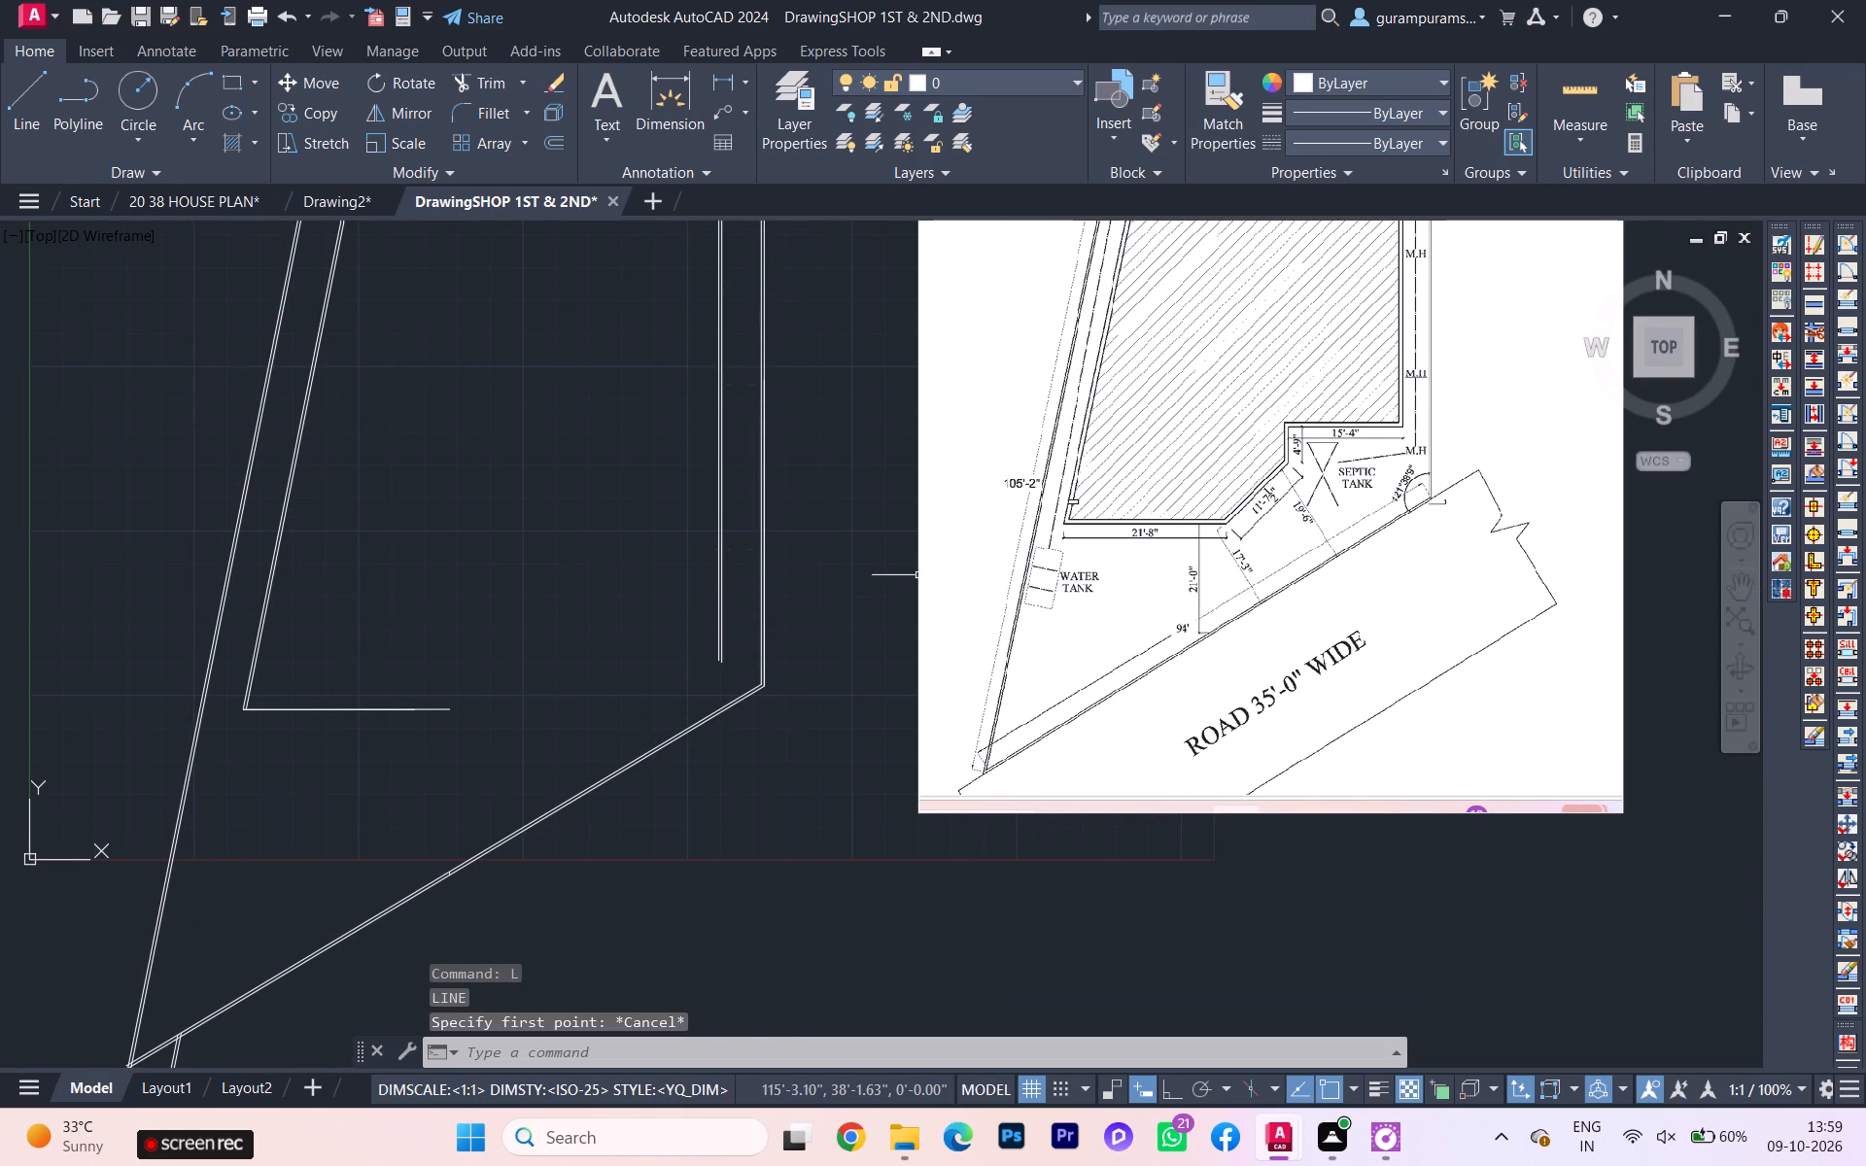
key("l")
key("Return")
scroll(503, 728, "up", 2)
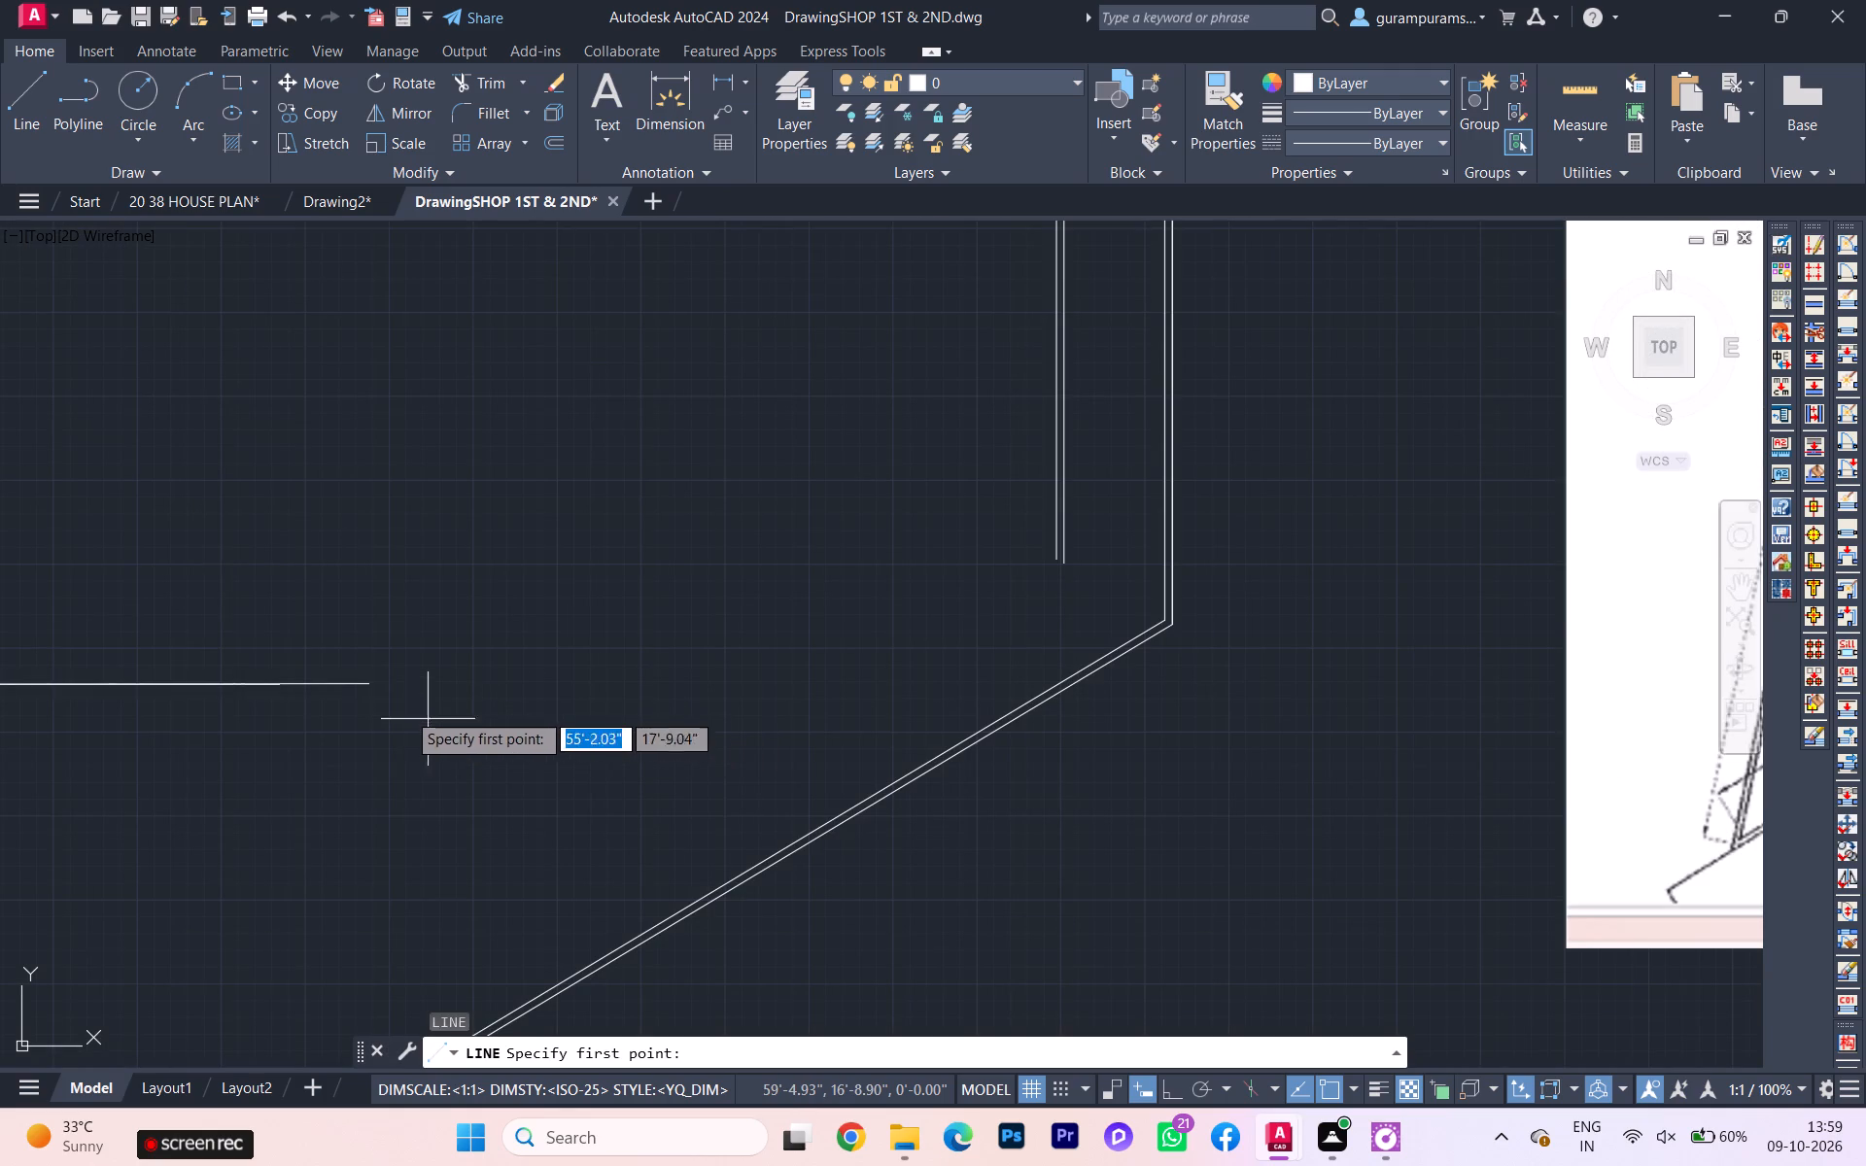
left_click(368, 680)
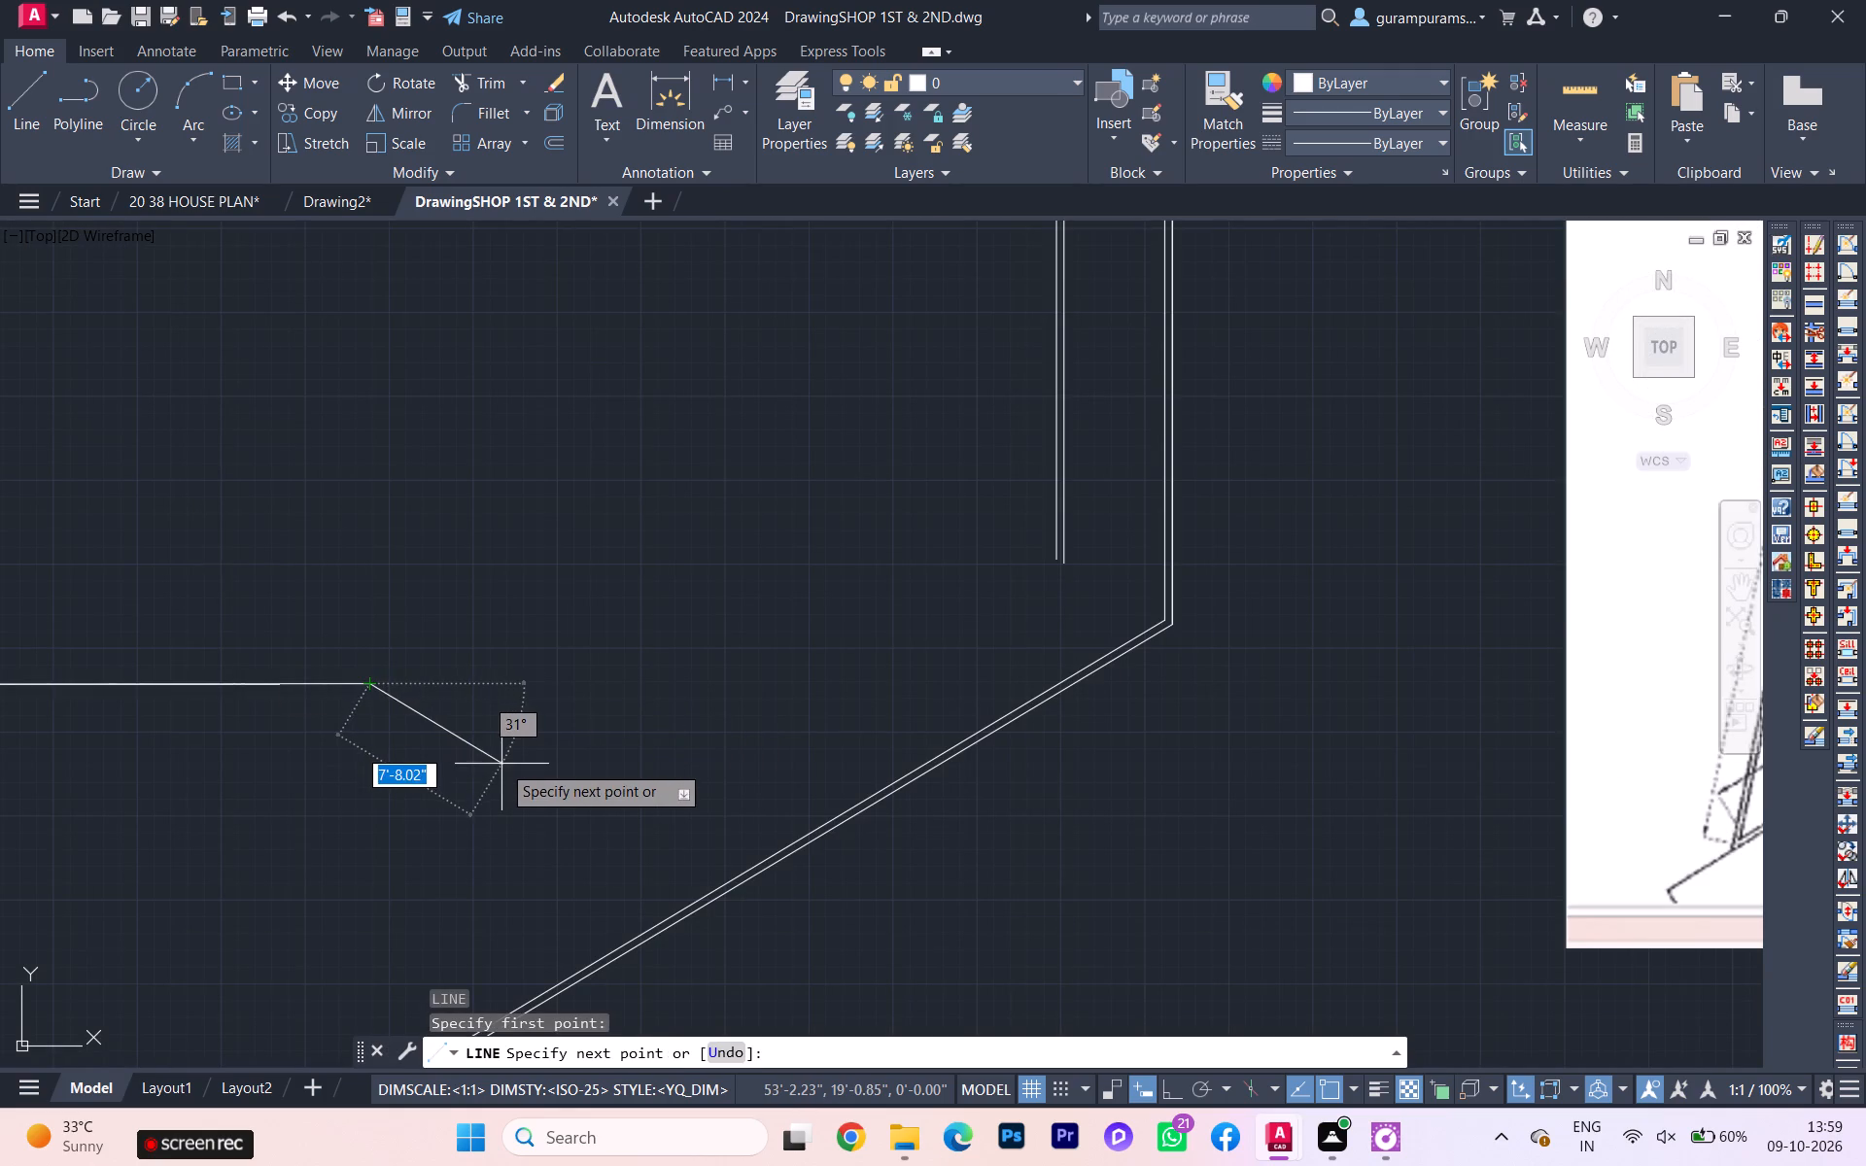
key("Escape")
Delete the shorter of the two nearly overlapping horizontal lines along the building's lower edge.
scroll(259, 671, "up", 3)
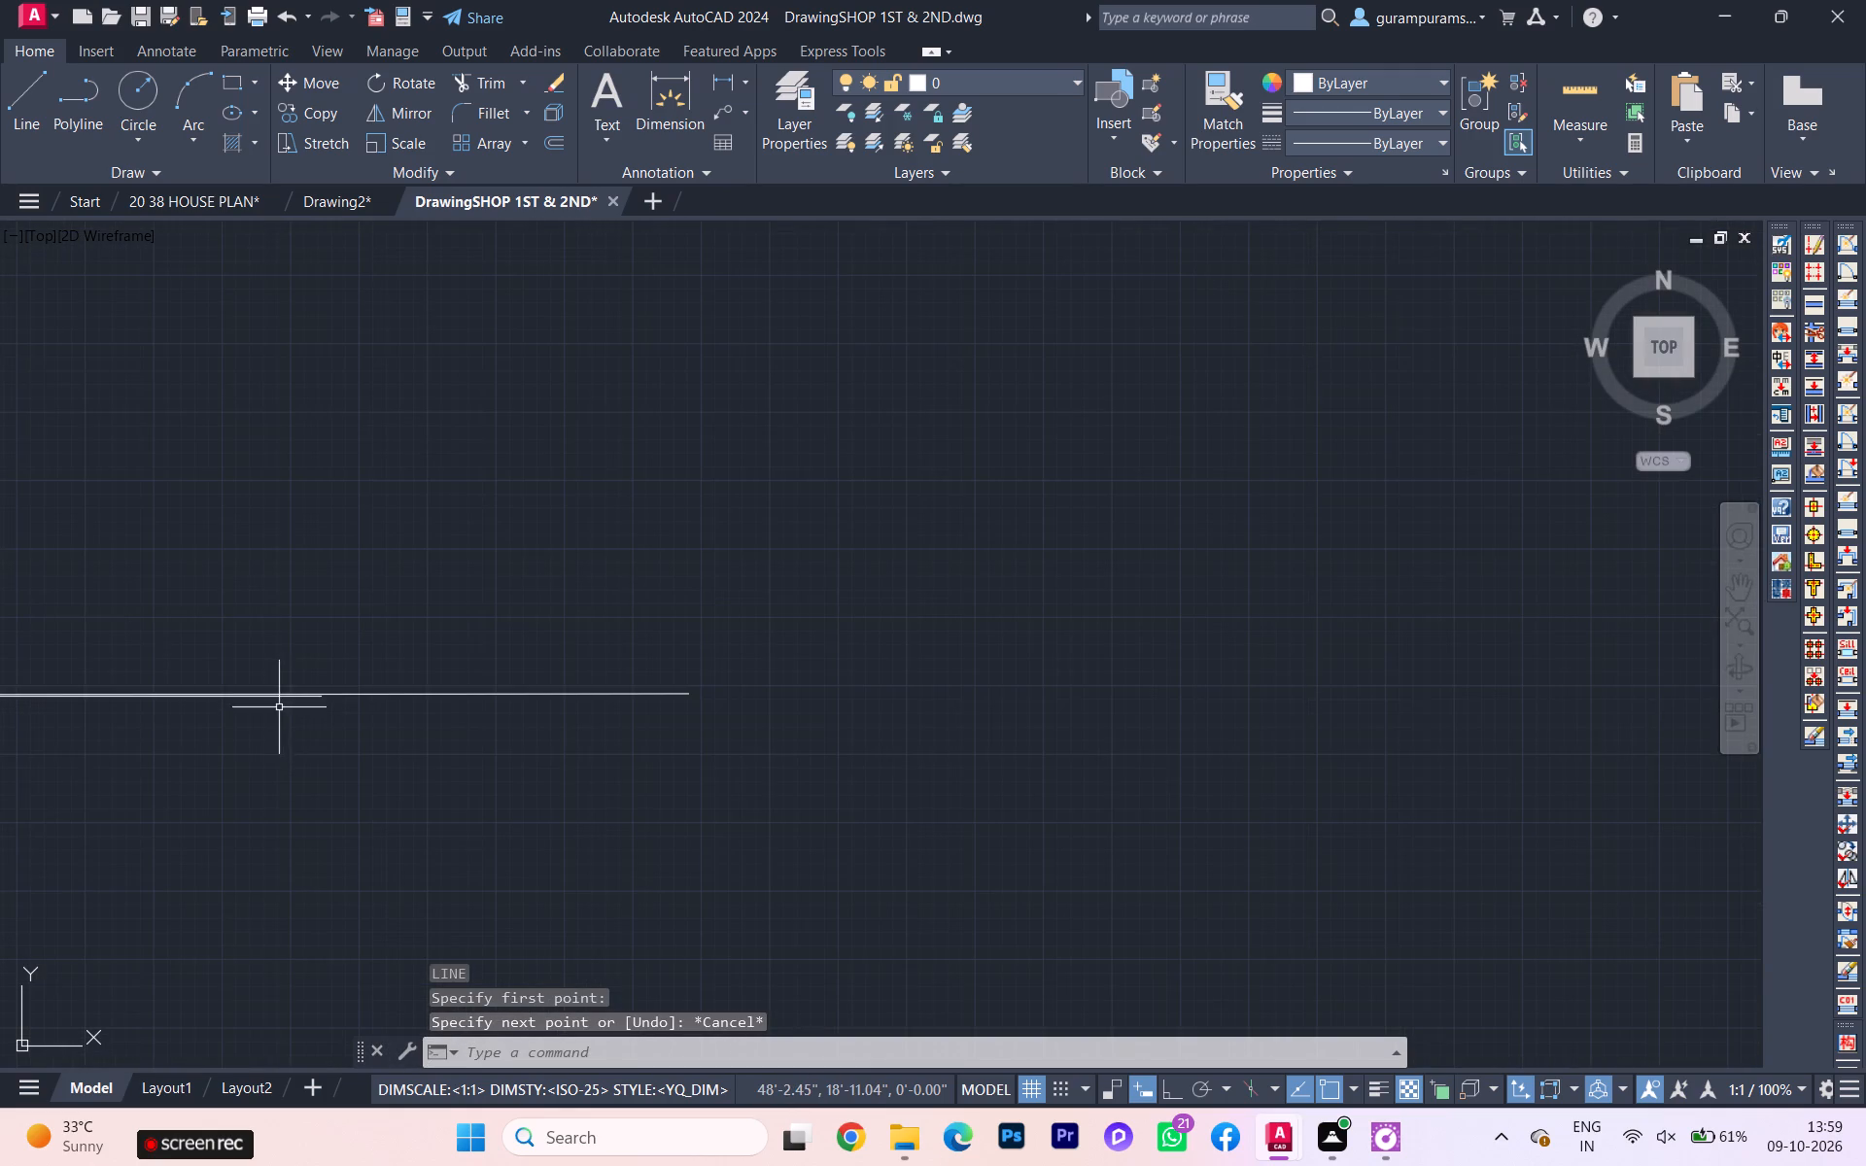
scroll(297, 691, "up", 2)
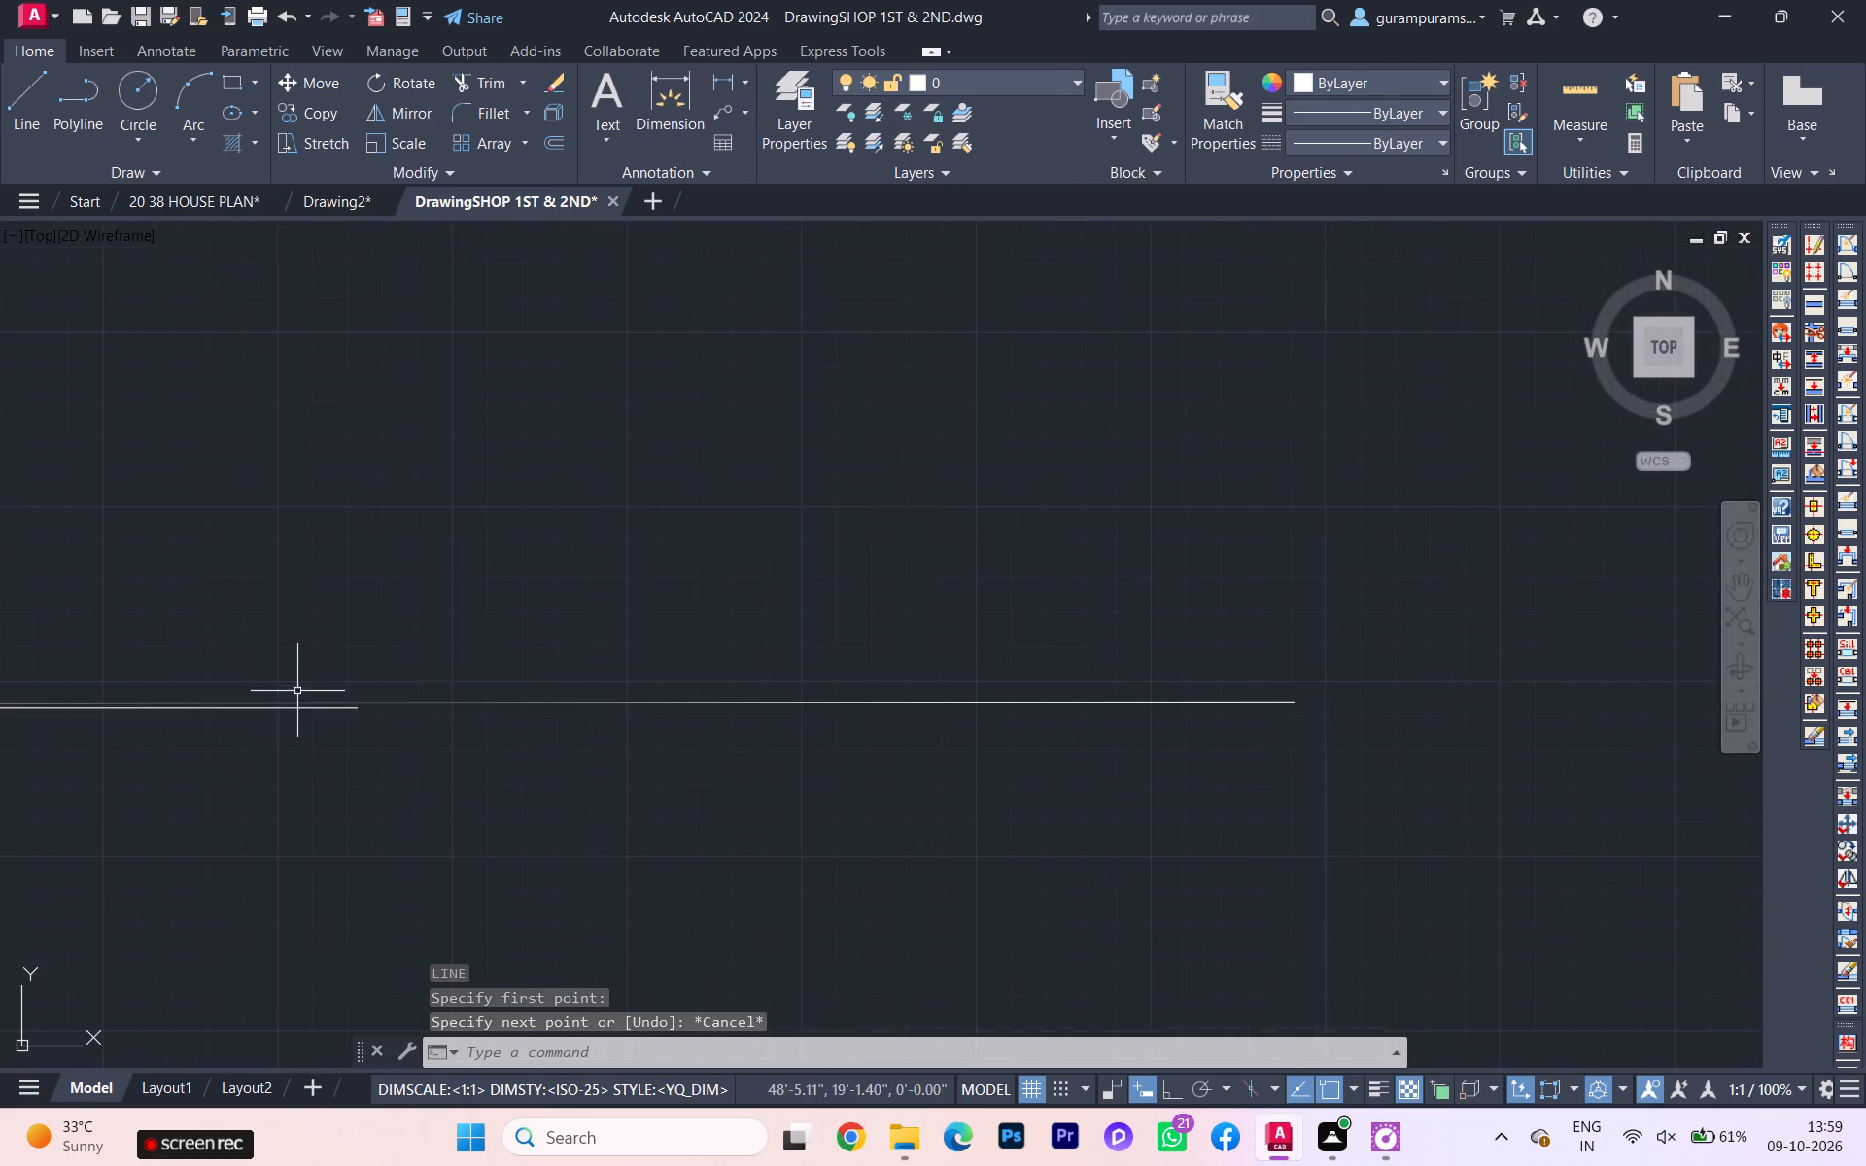
left_click(303, 710)
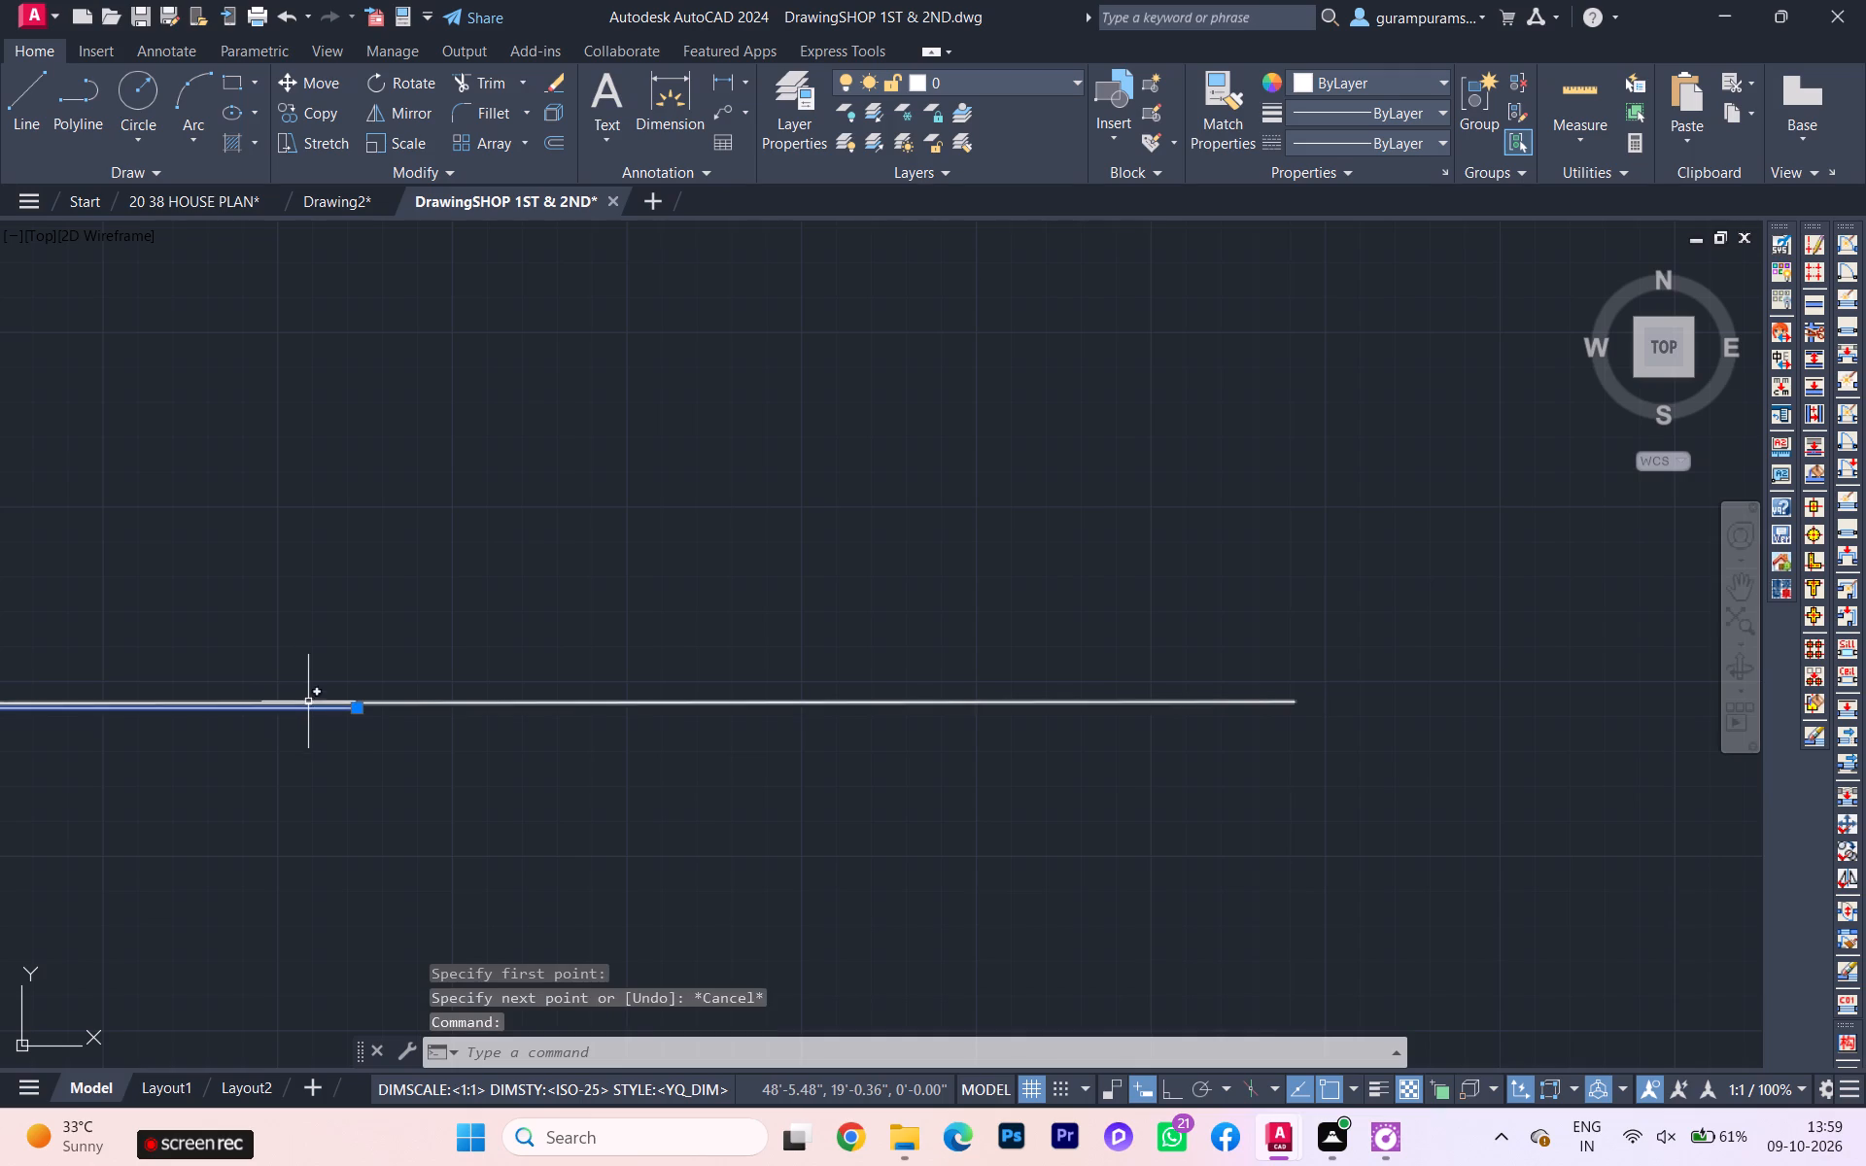
key("Delete")
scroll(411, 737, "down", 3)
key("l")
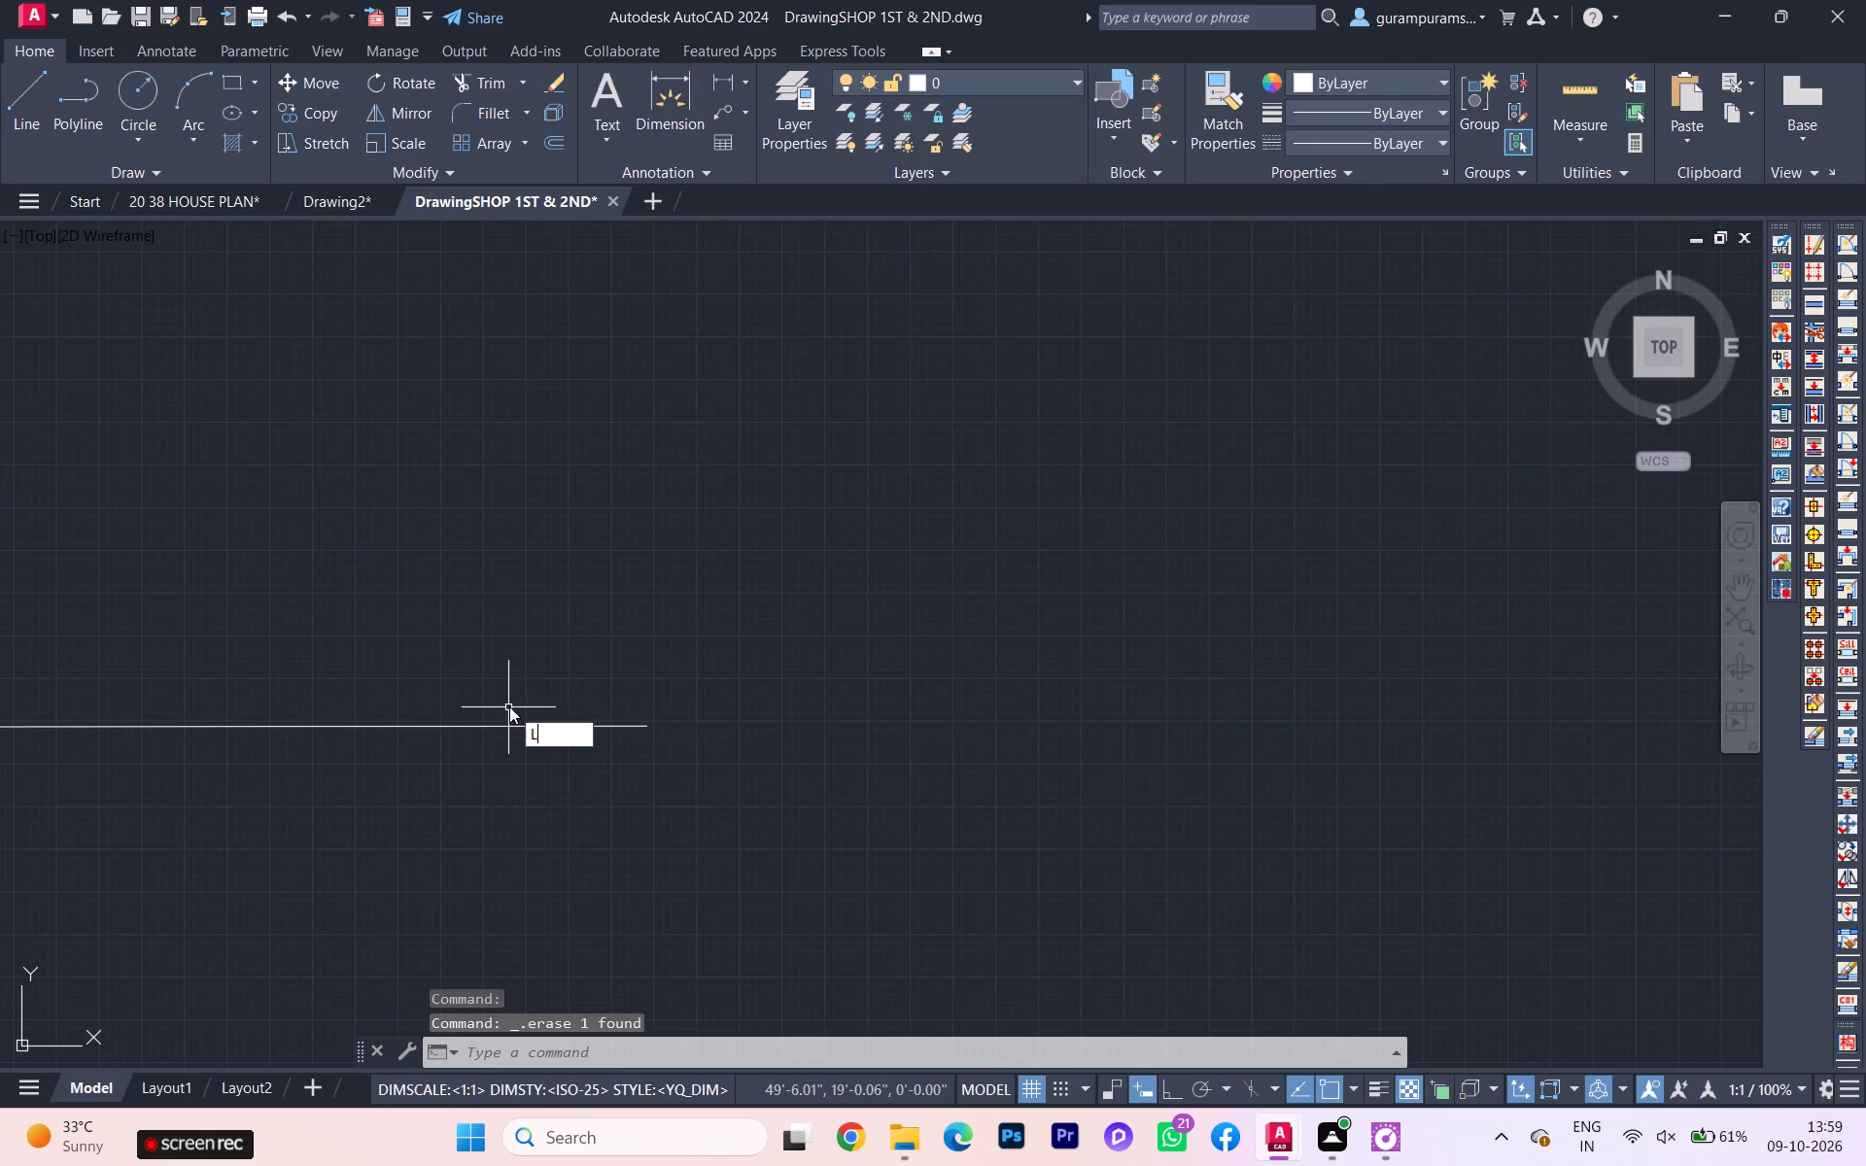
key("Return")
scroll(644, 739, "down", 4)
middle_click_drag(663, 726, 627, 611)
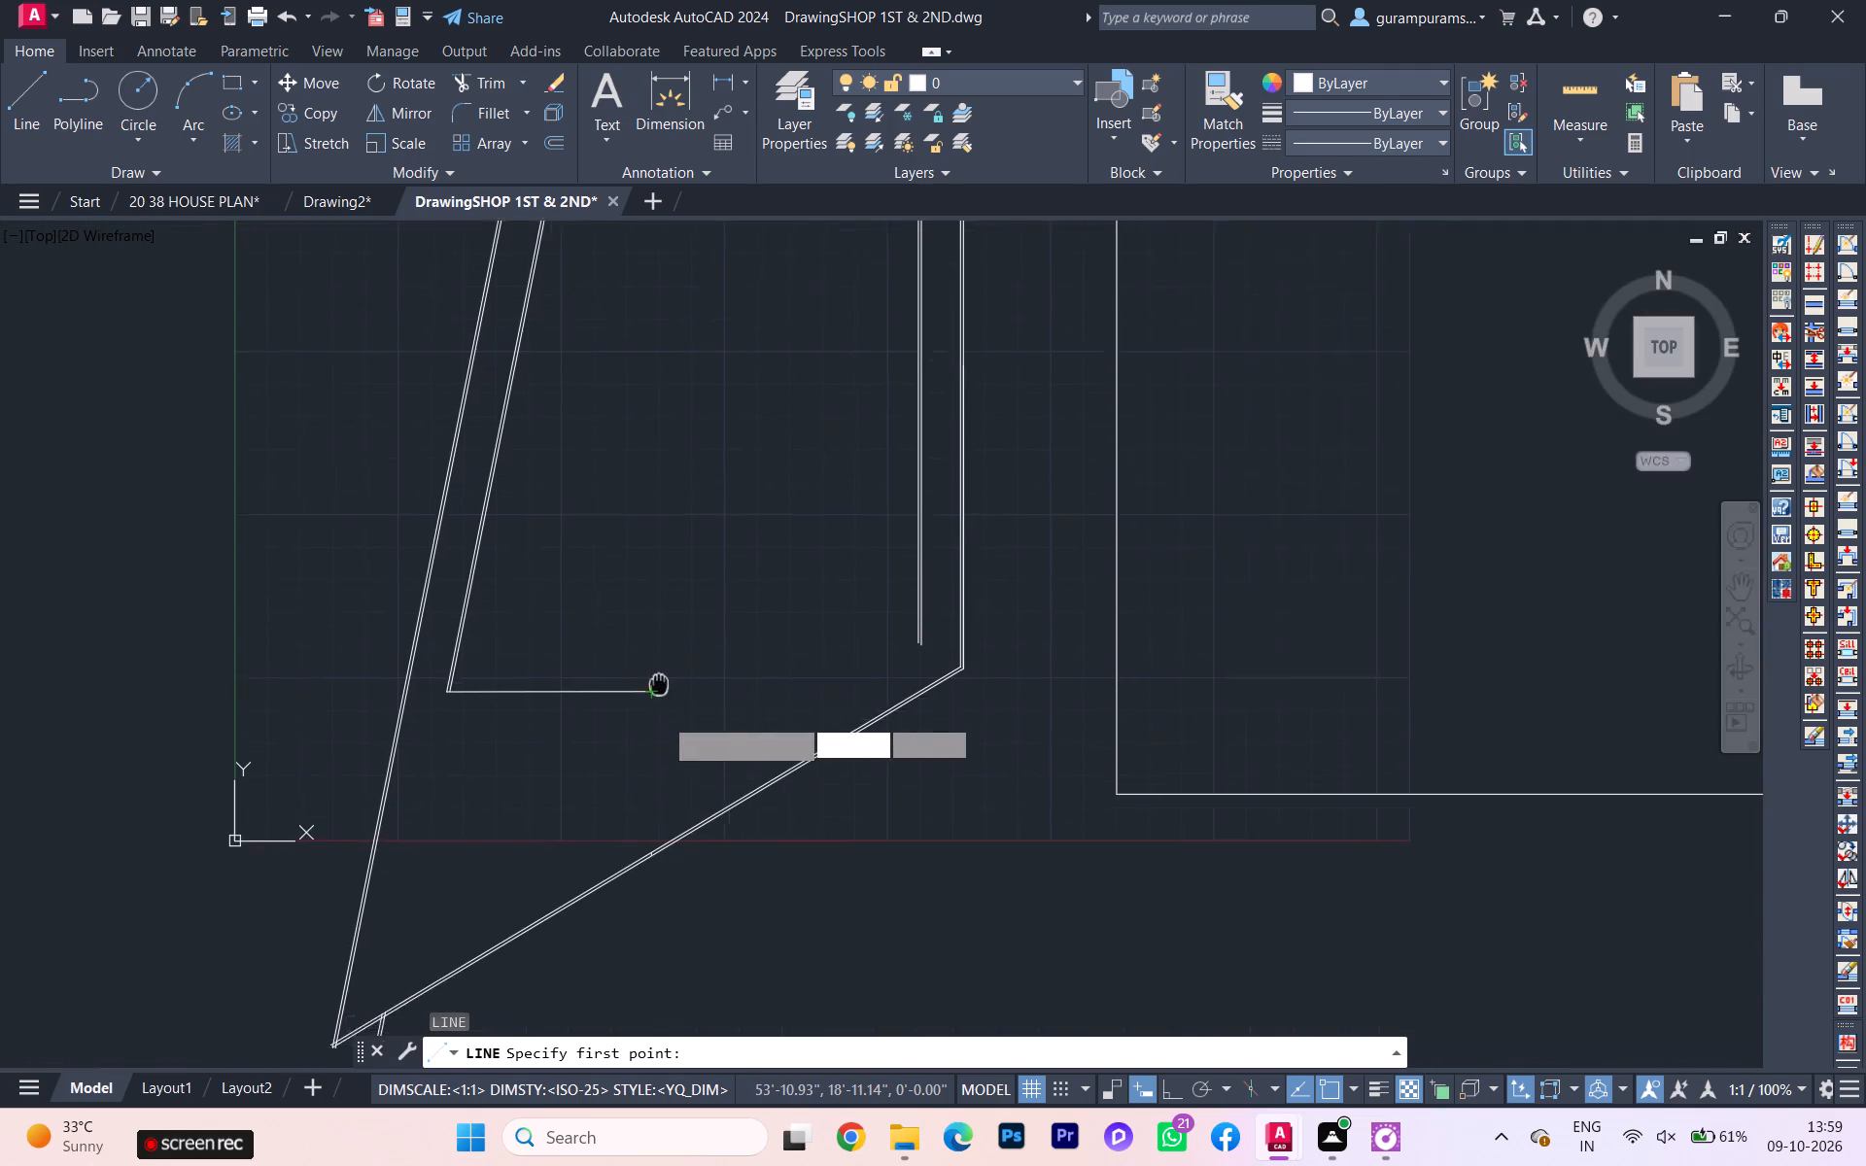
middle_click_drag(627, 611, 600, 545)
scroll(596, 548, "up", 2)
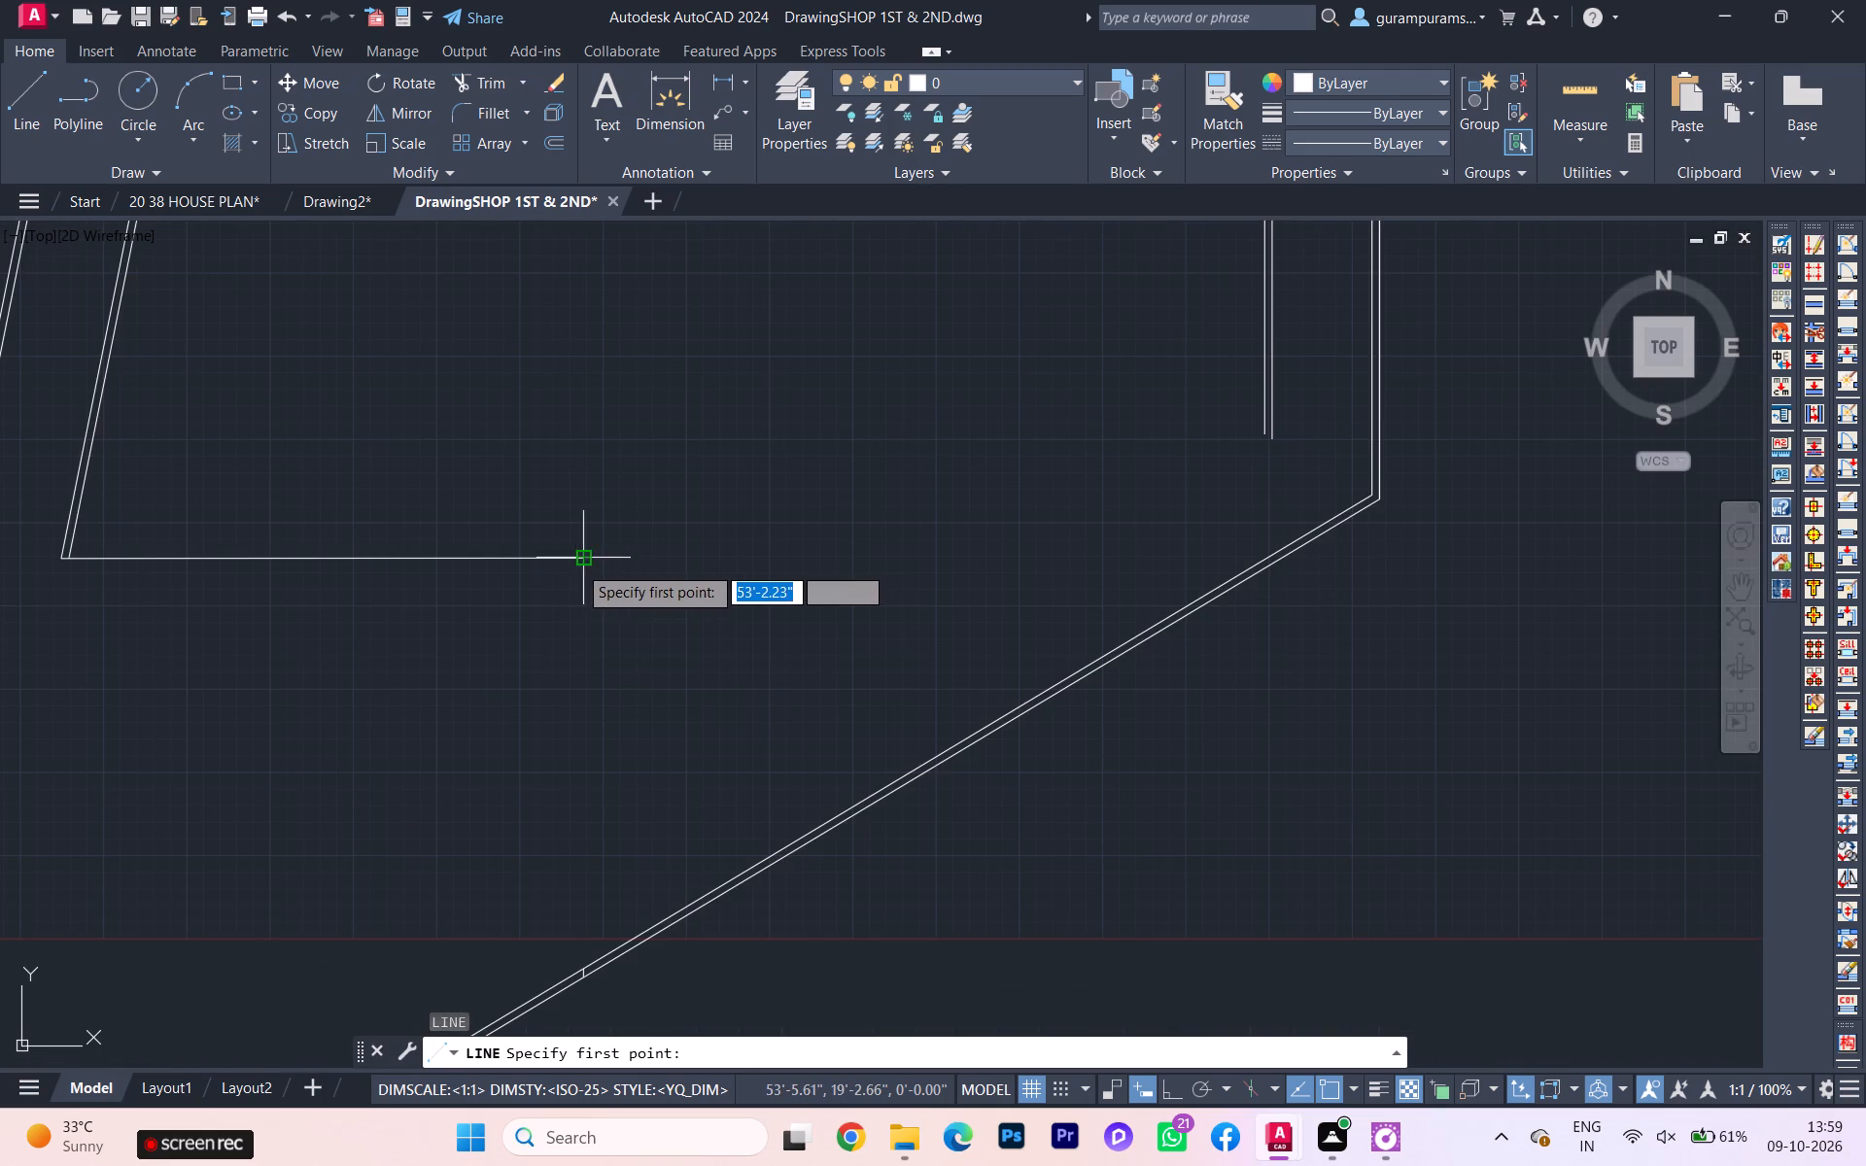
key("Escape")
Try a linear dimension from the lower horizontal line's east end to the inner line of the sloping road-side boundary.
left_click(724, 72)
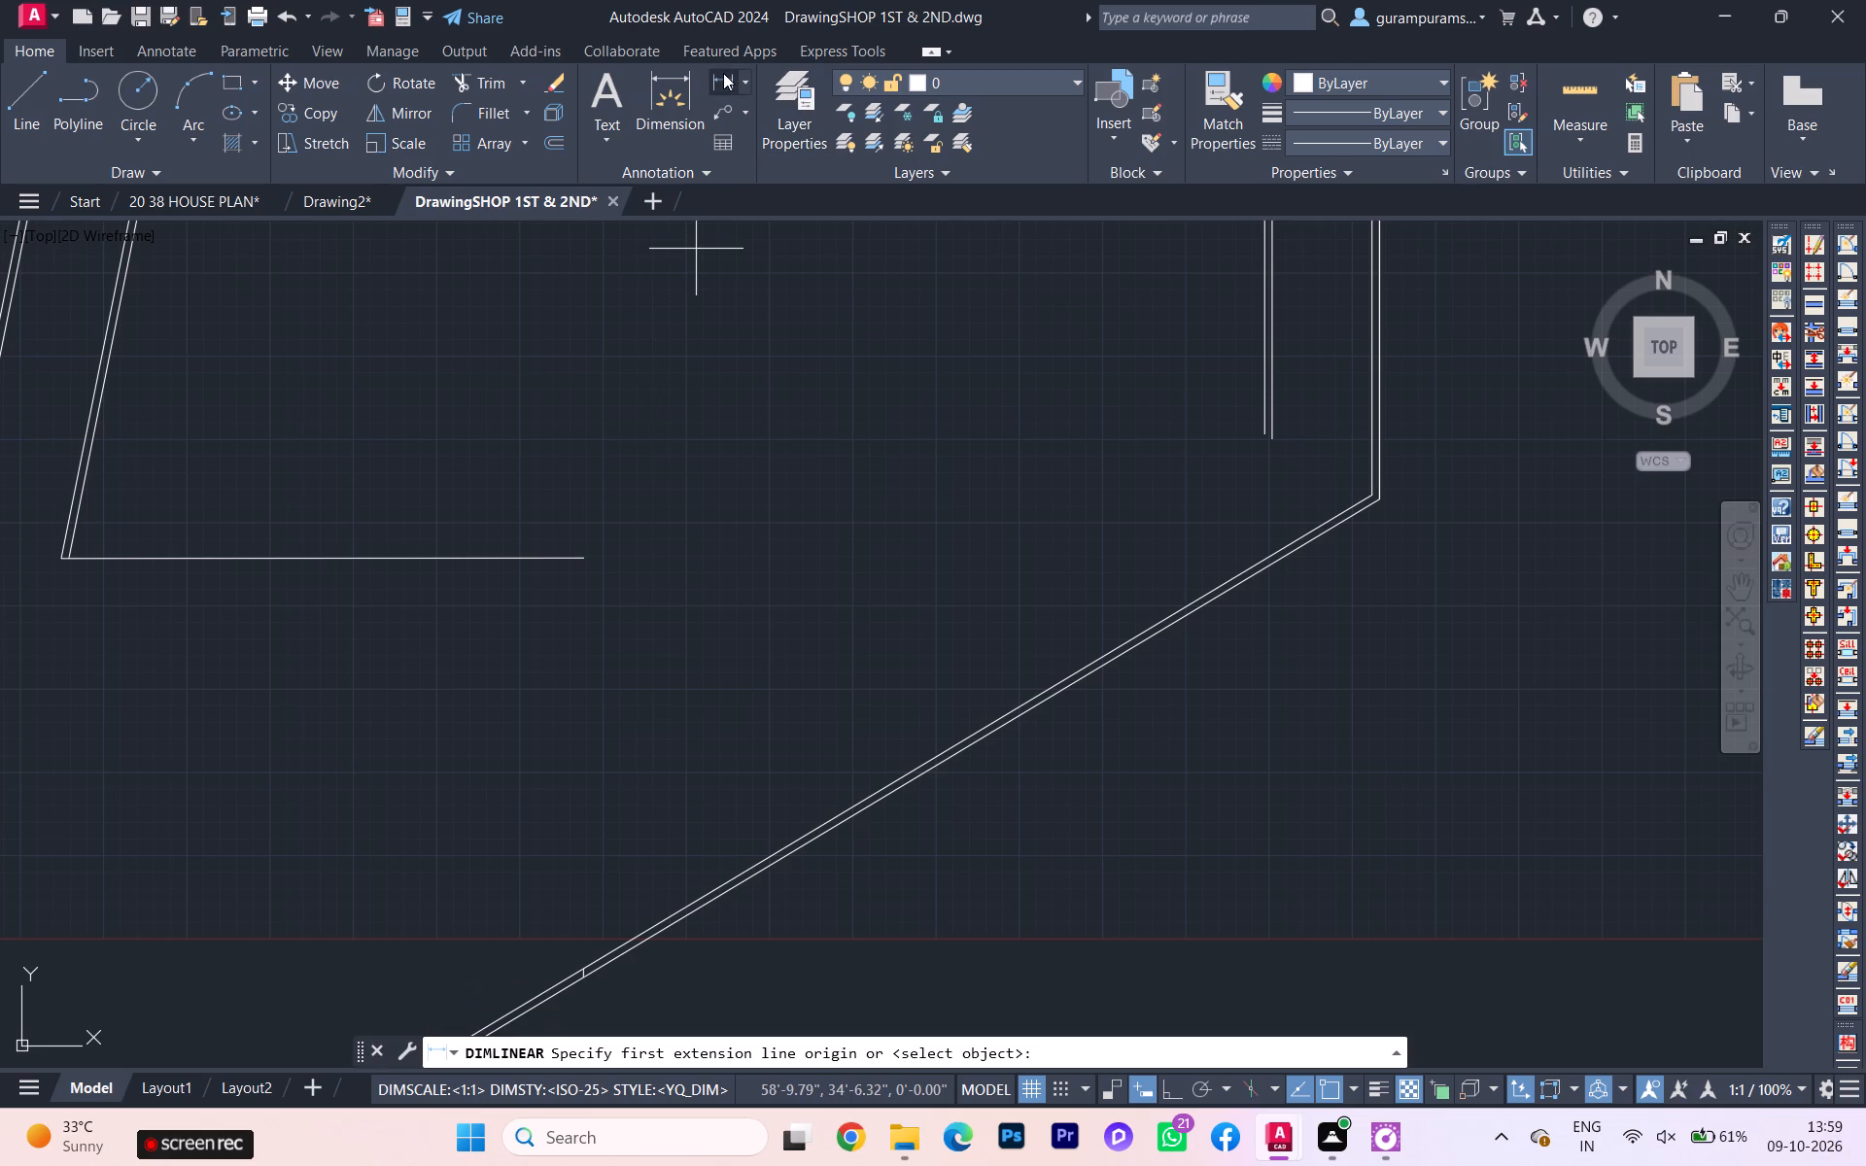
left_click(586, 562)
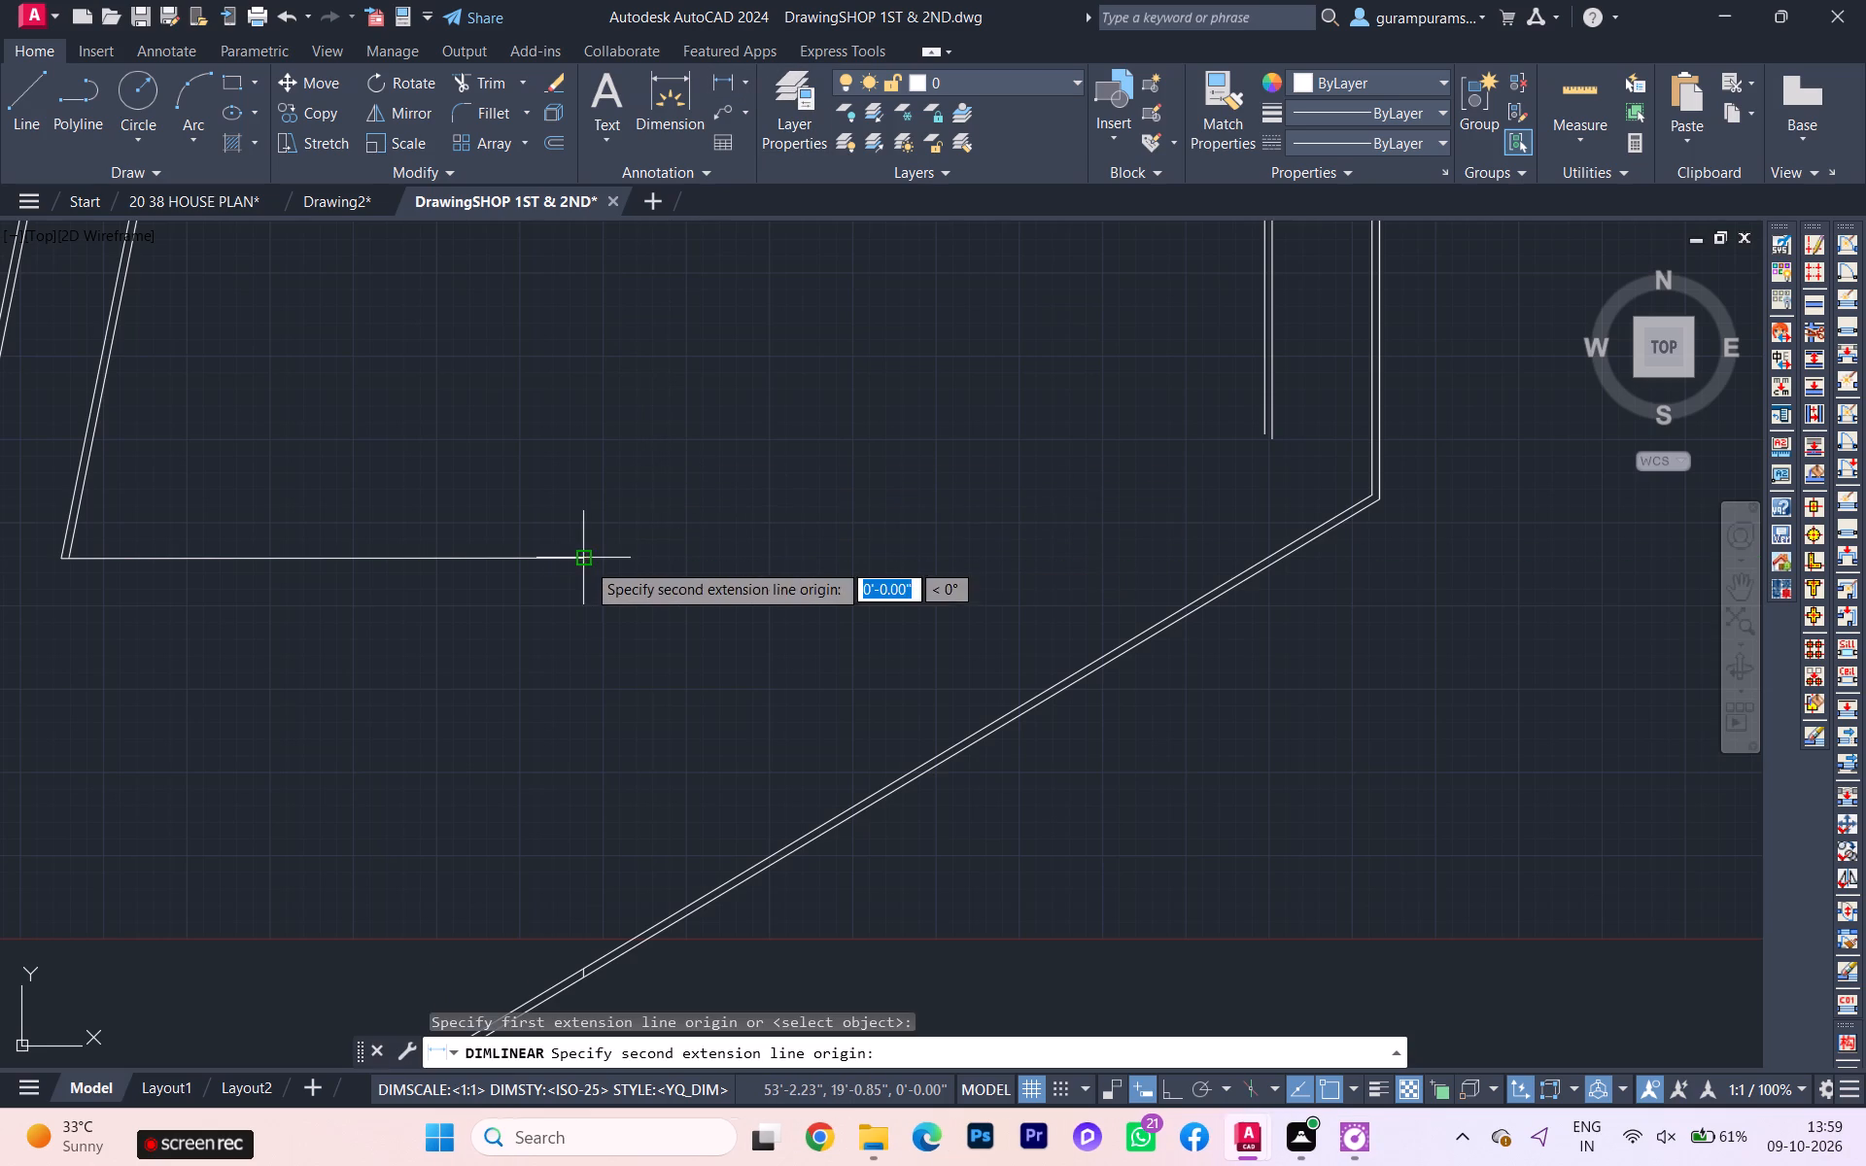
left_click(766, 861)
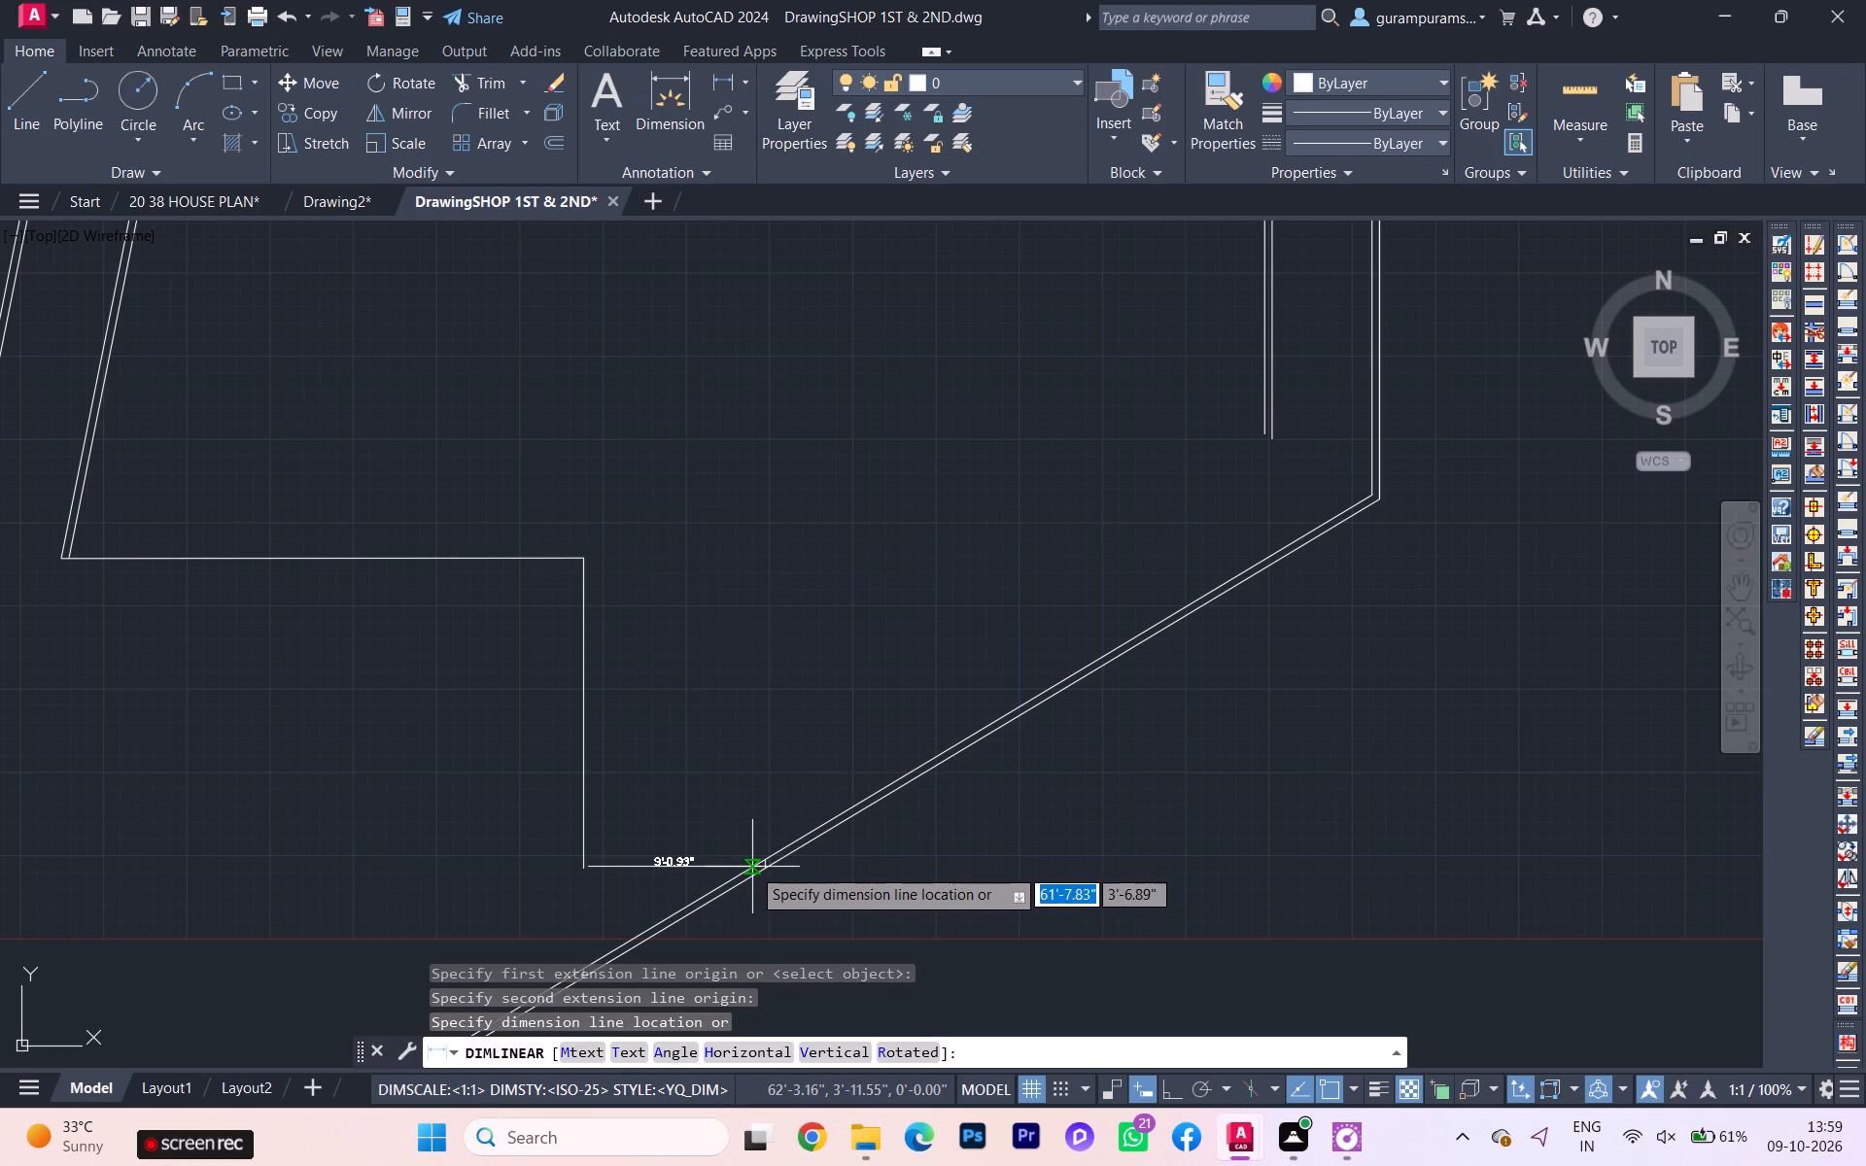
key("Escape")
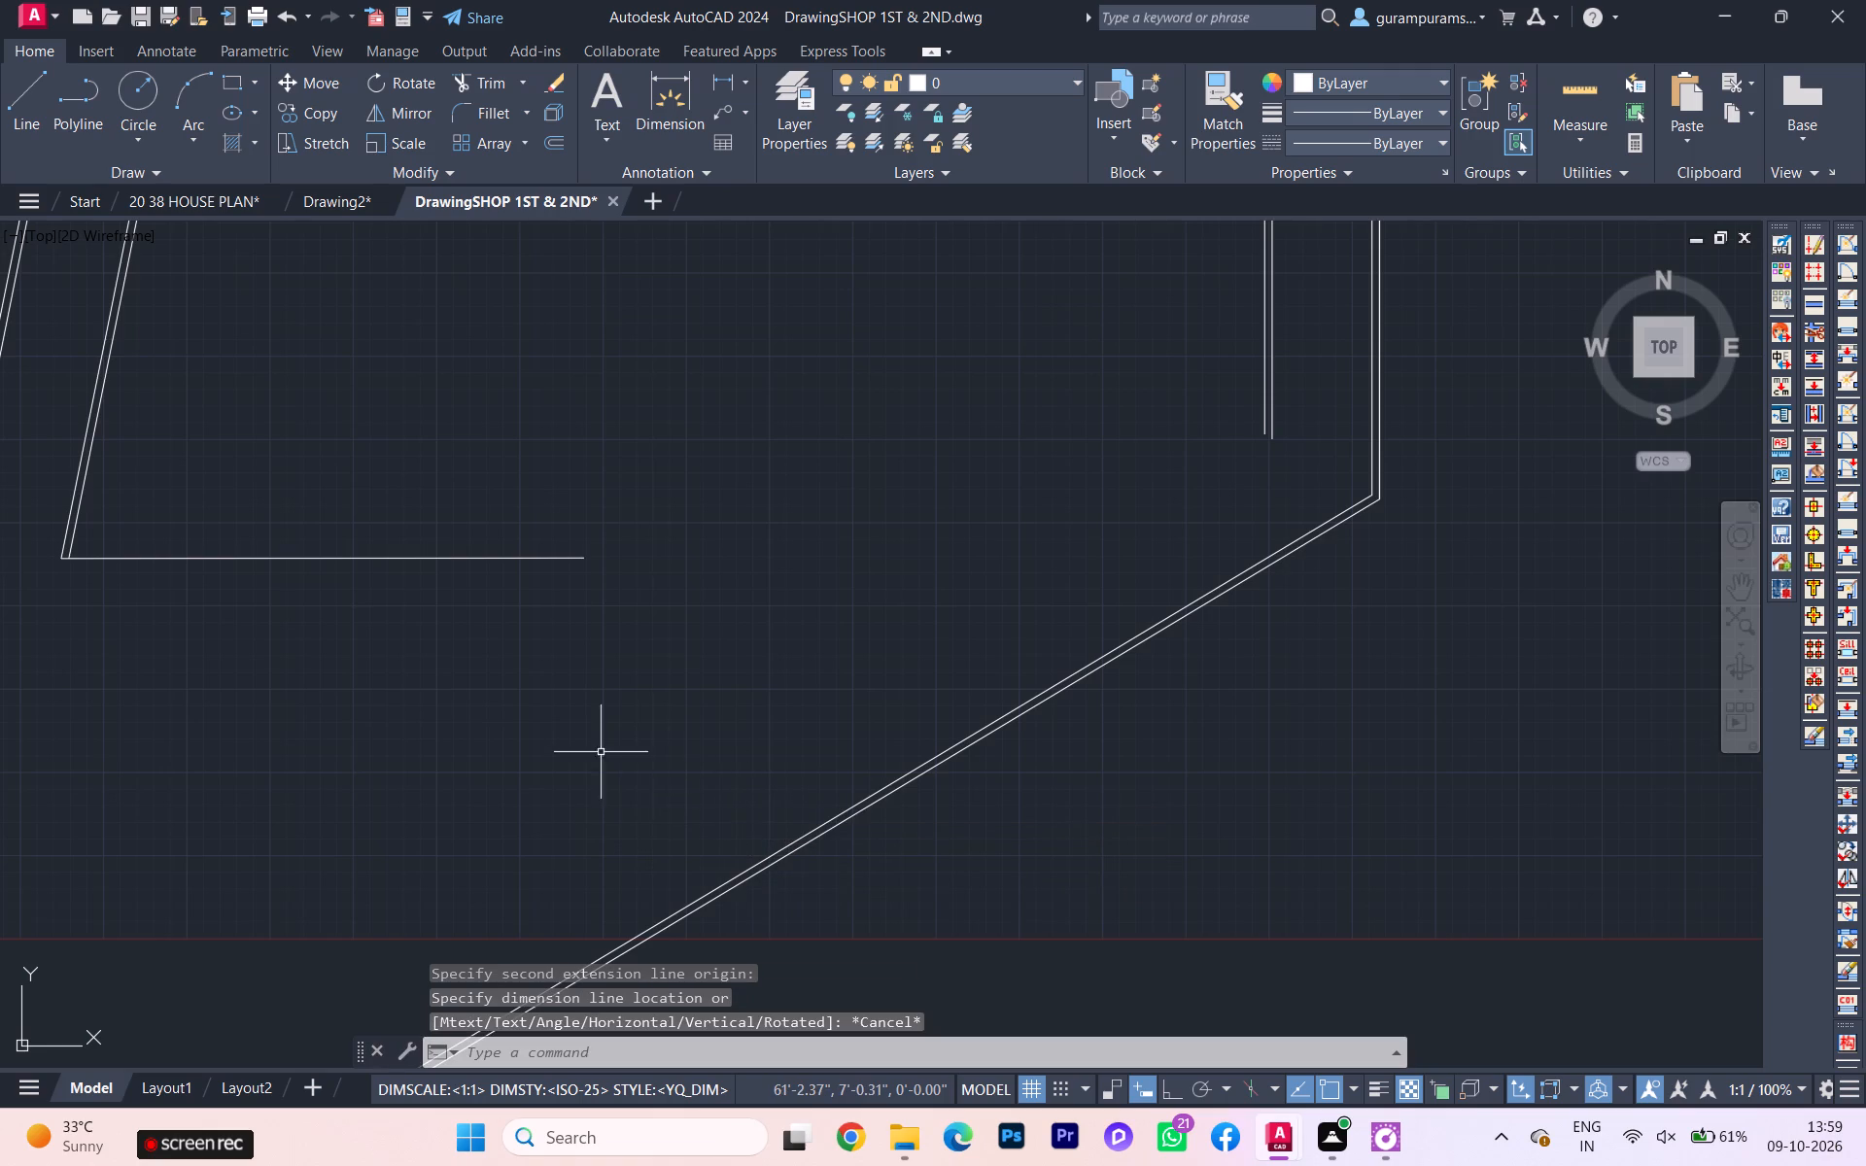
Add an aligned dimension from the lower horizontal line's east end to the inner line of the sloping road-side boundary.
scroll(557, 727, "down", 1)
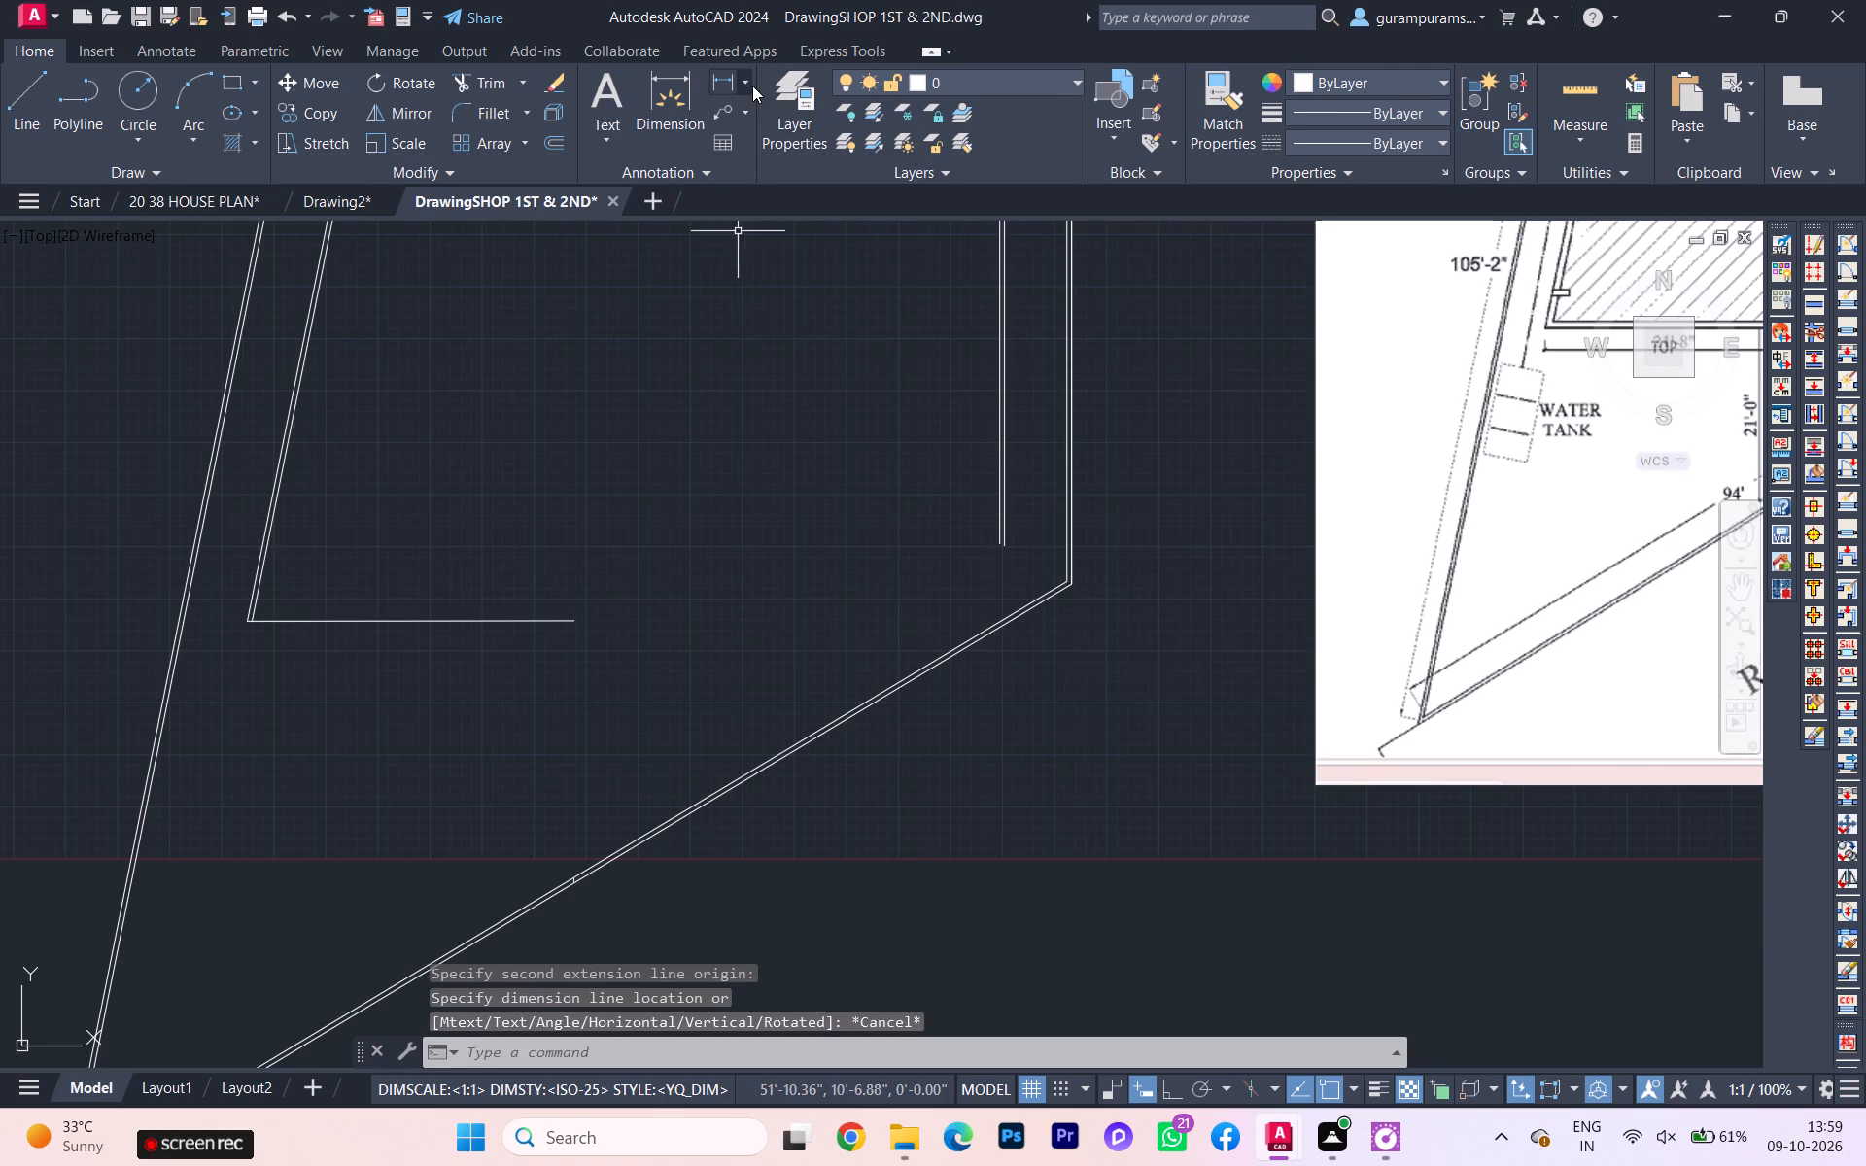
left_click(752, 86)
left_click(759, 183)
scroll(607, 600, "up", 2)
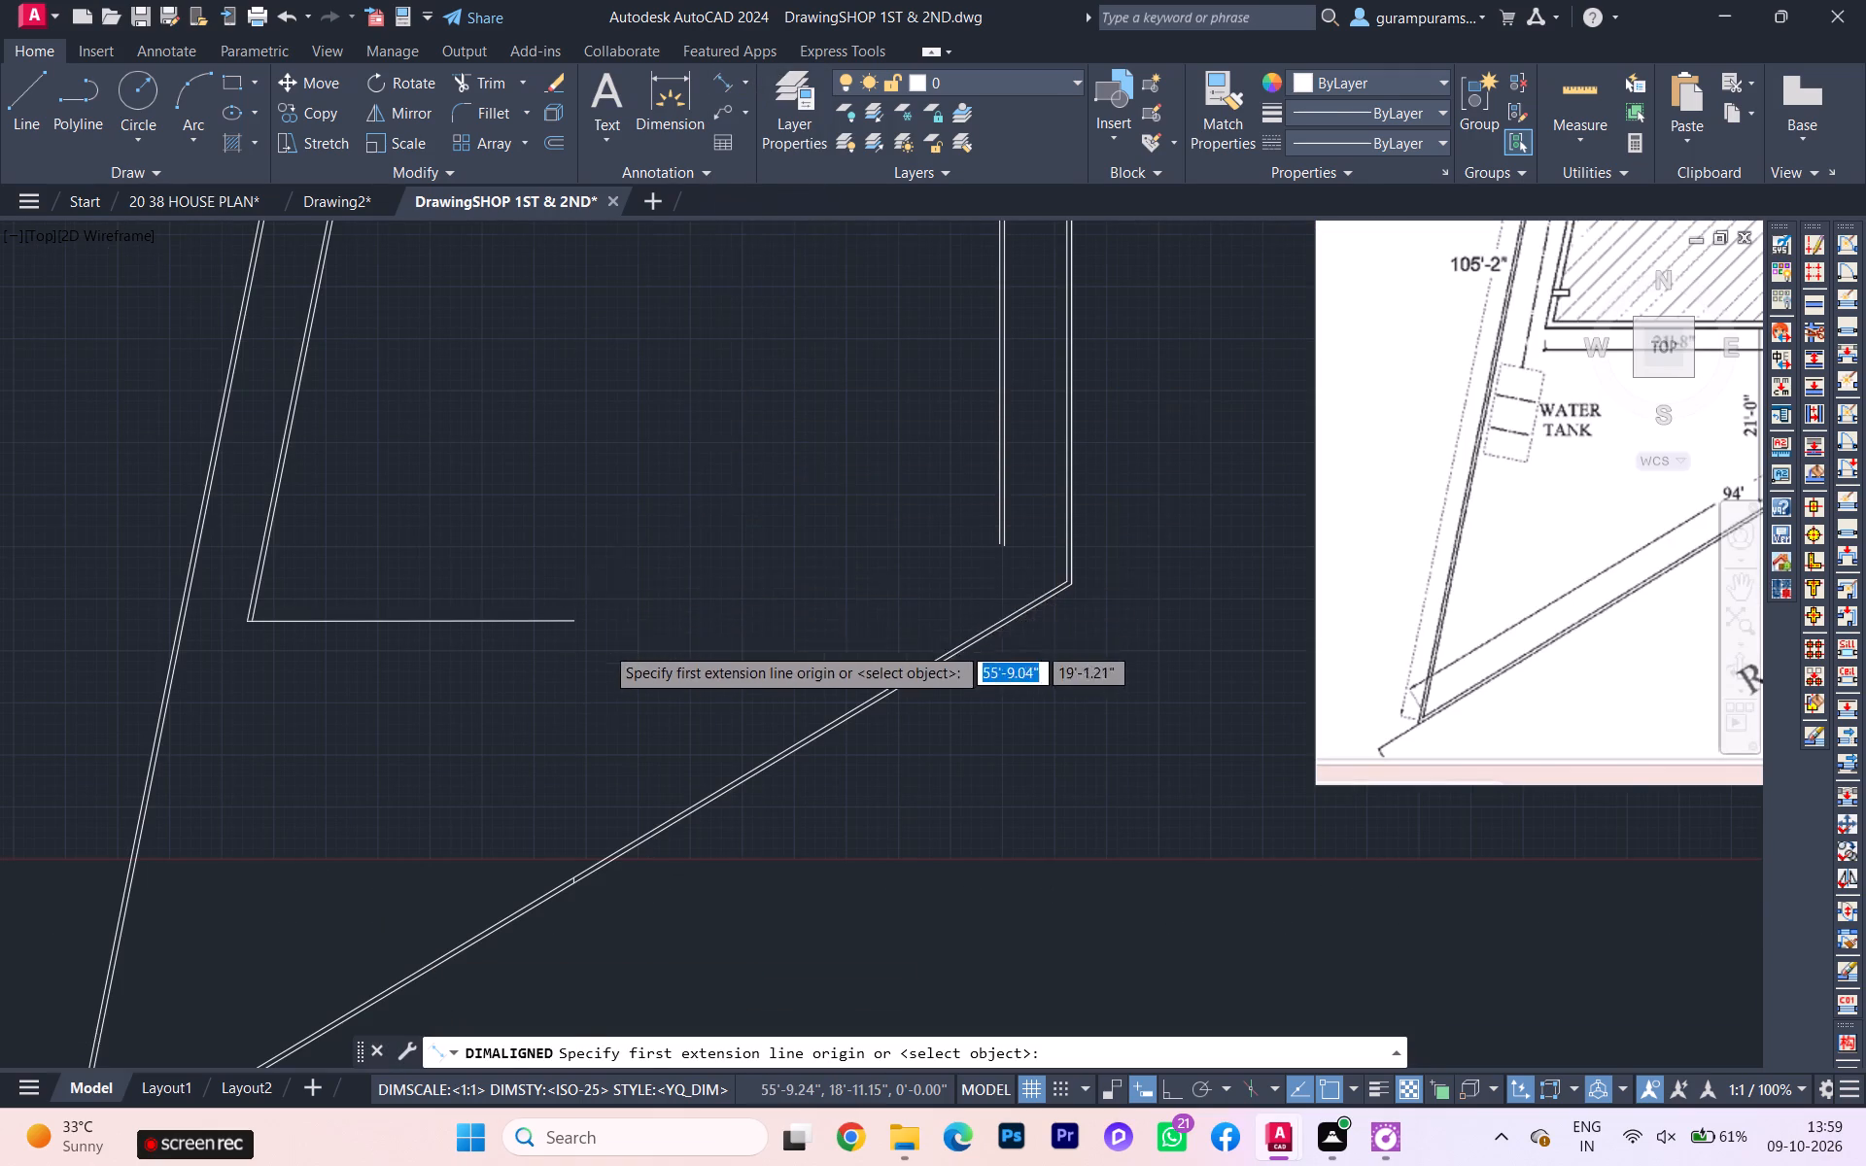
left_click(522, 628)
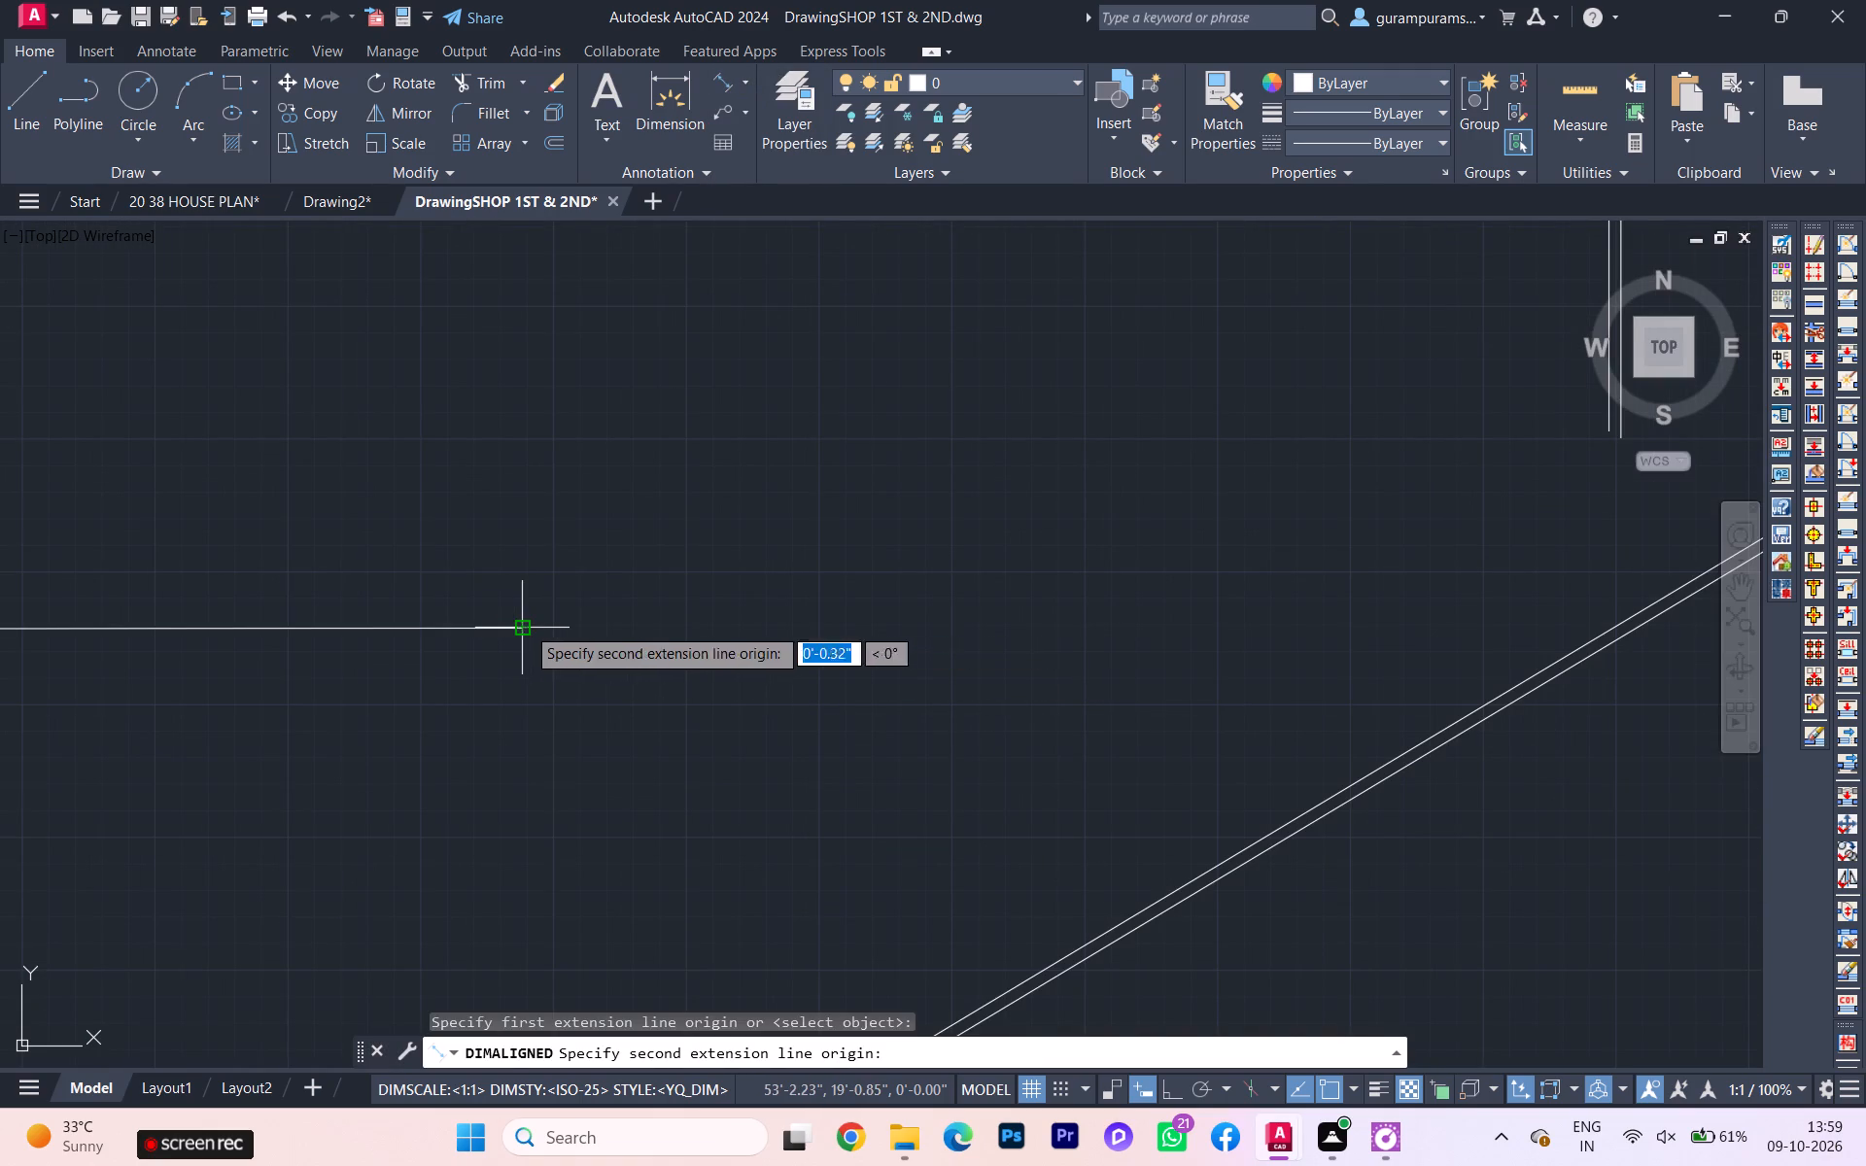
scroll(566, 397, "down", 2)
scroll(668, 677, "up", 2)
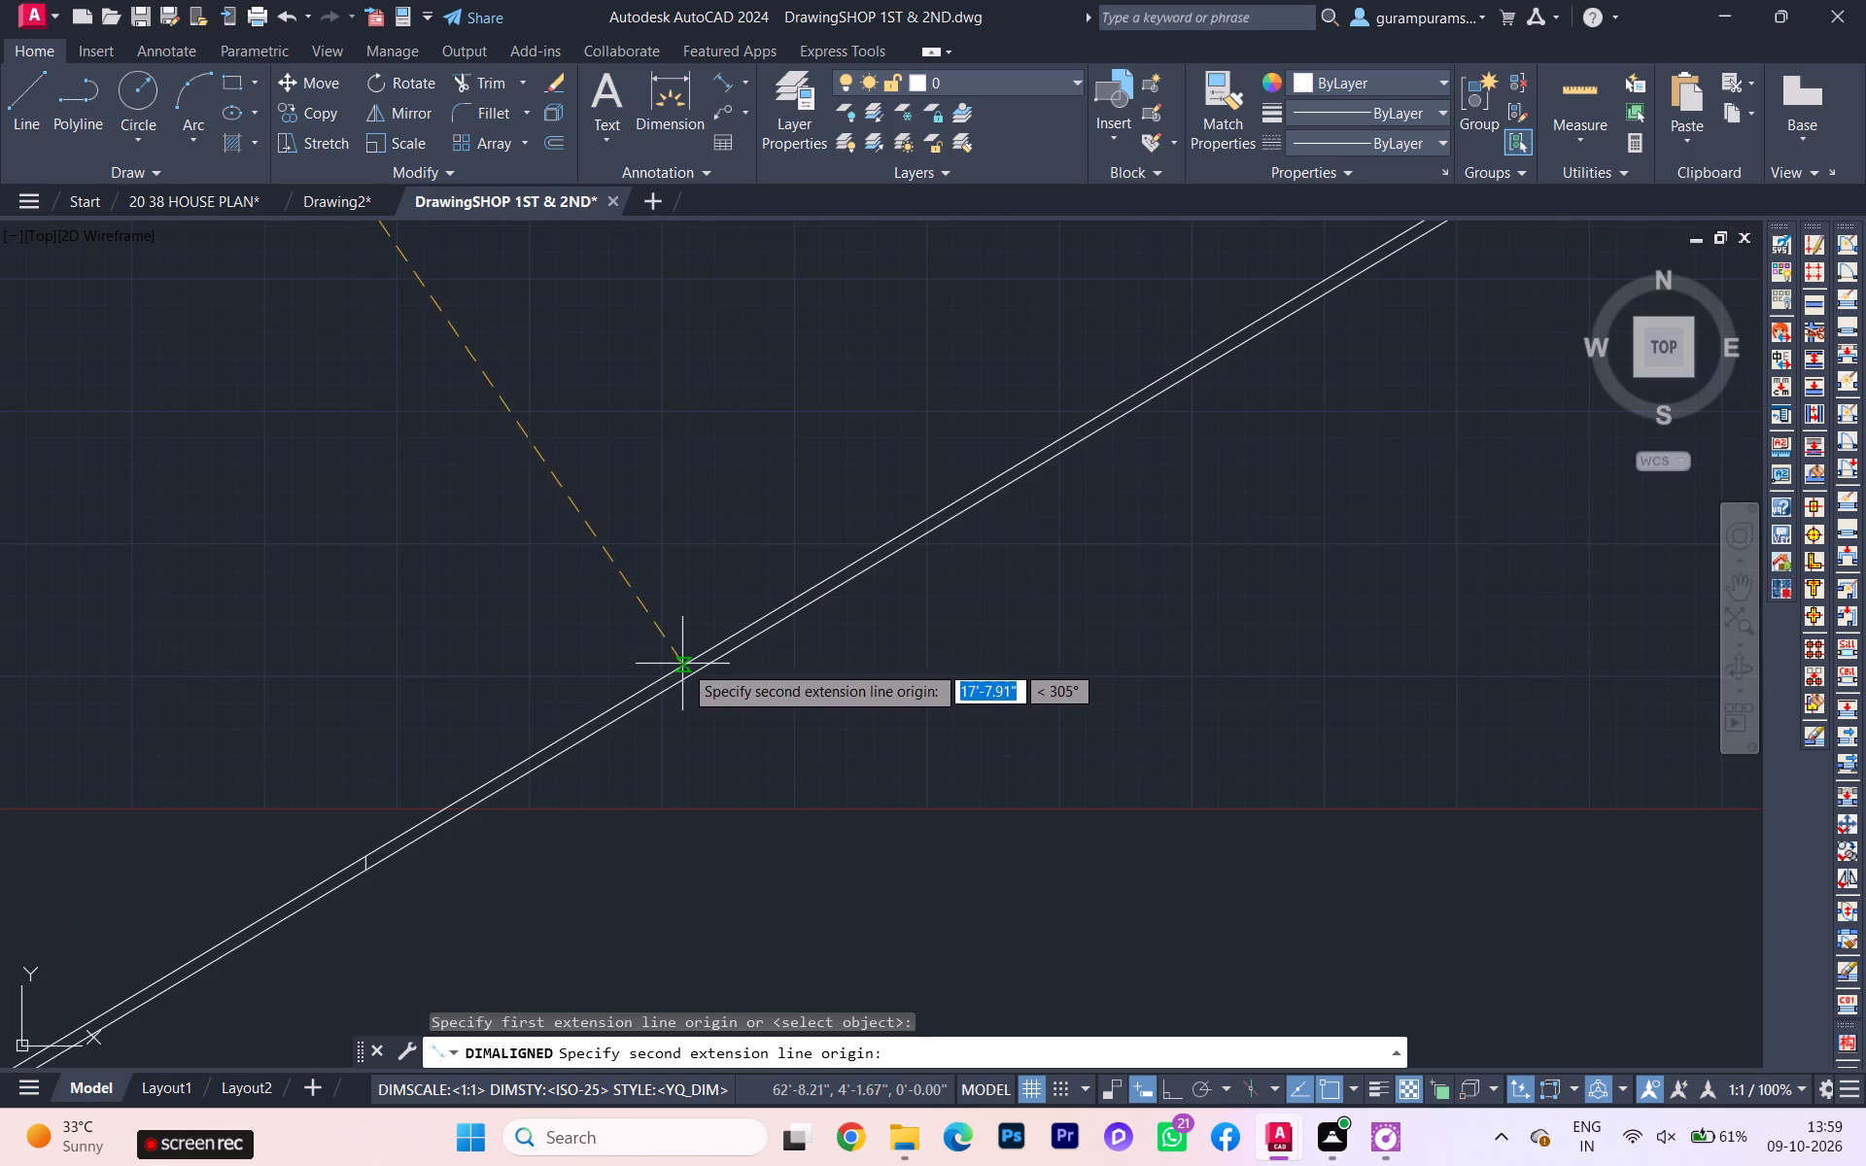
left_click(683, 664)
left_click(657, 669)
scroll(614, 617, "down", 2)
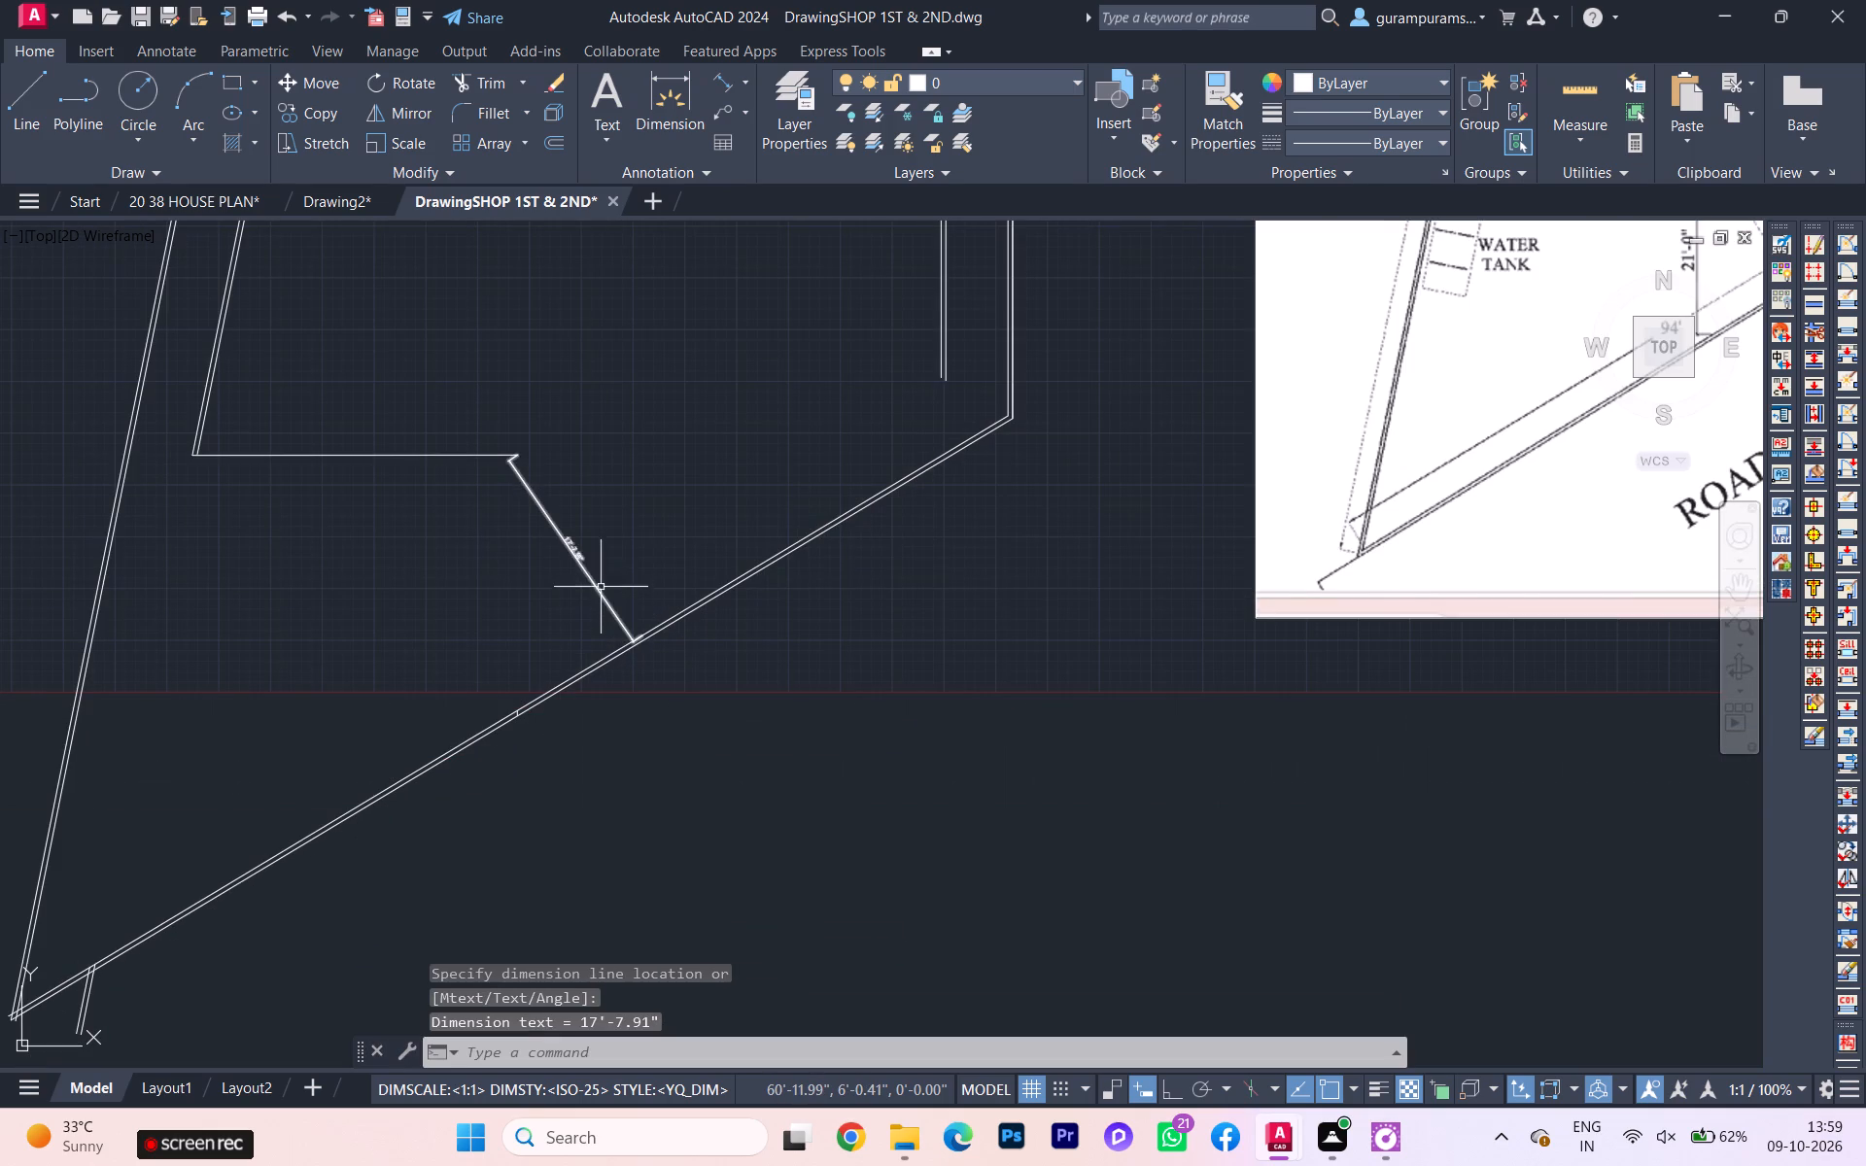
scroll(1456, 367, "down", 1)
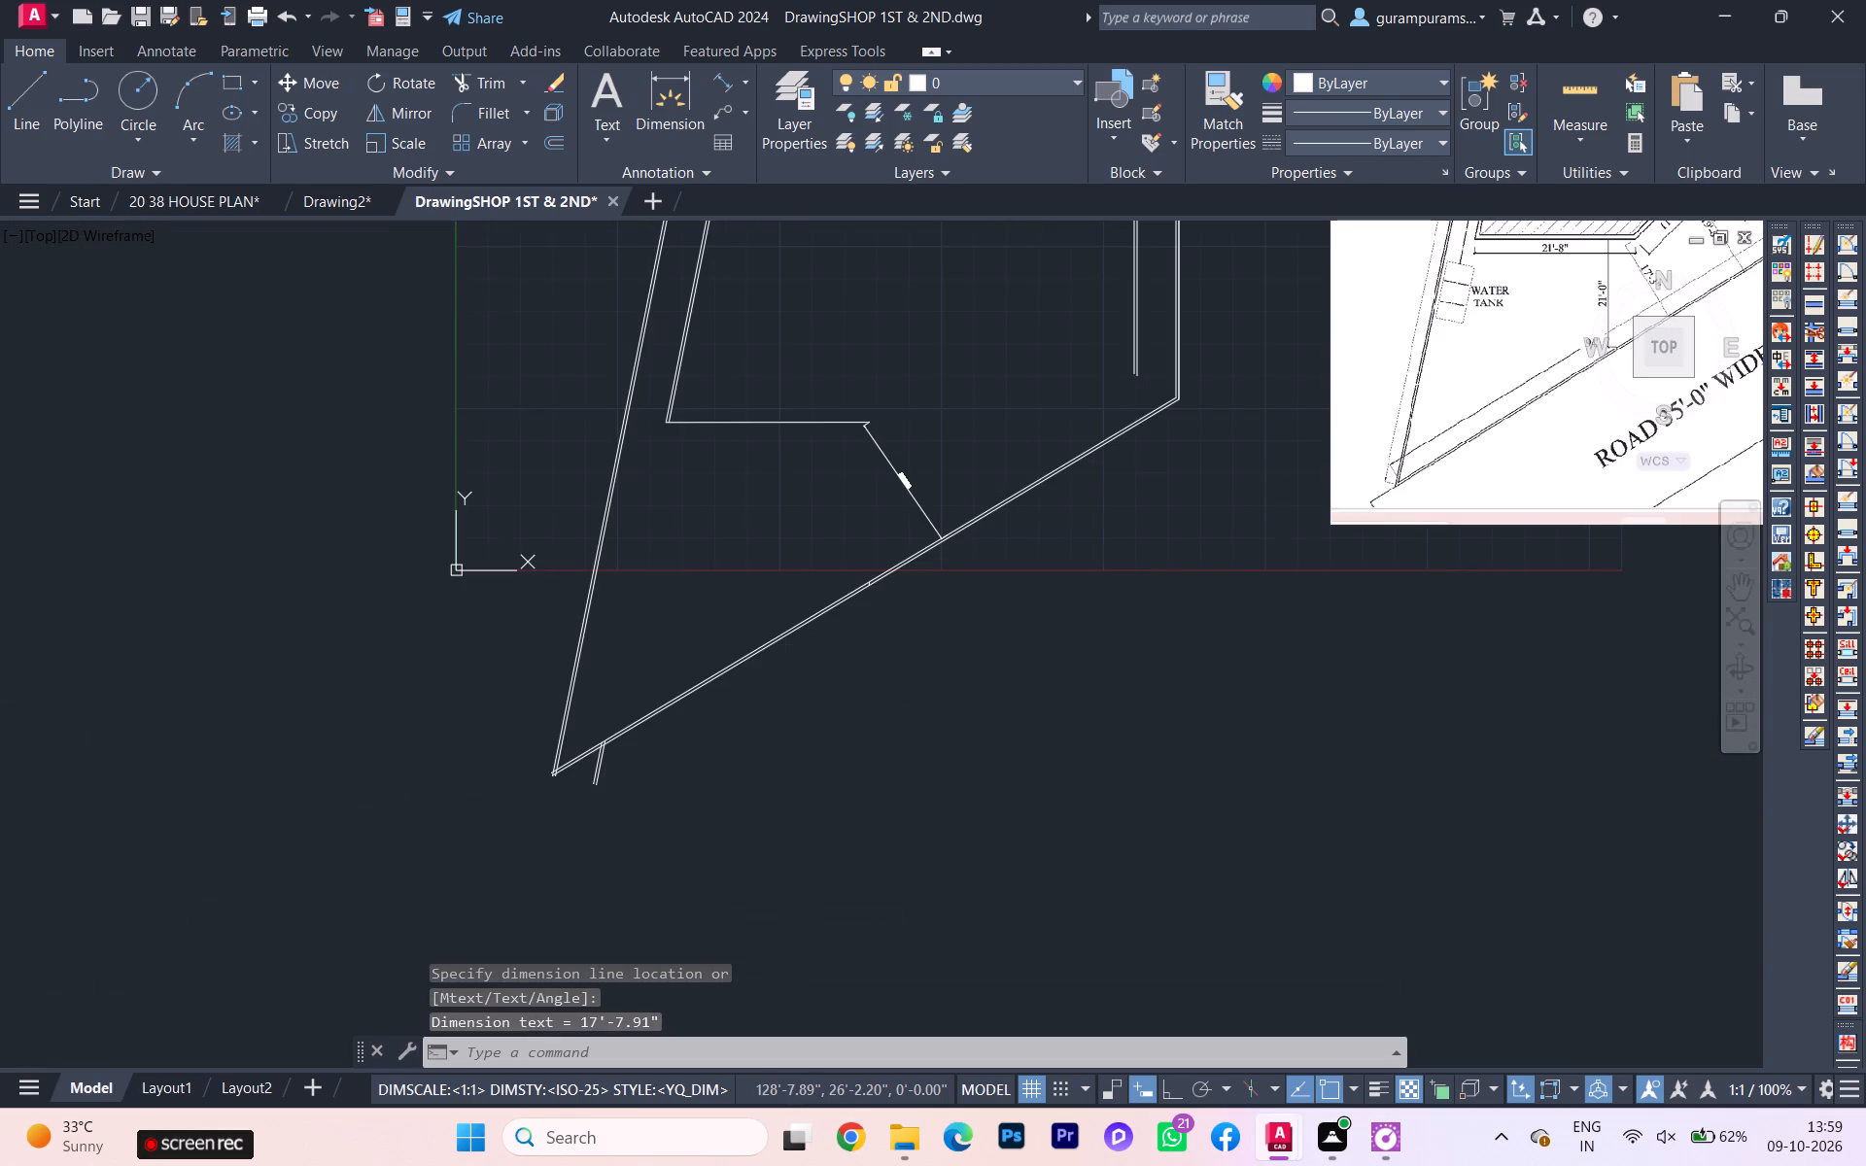
Examine the reference plan's 21'-8", 21'-0" and 17'-3" road-side dimensions against the redrawn outline.
middle_click_drag(1481, 392, 1016, 528)
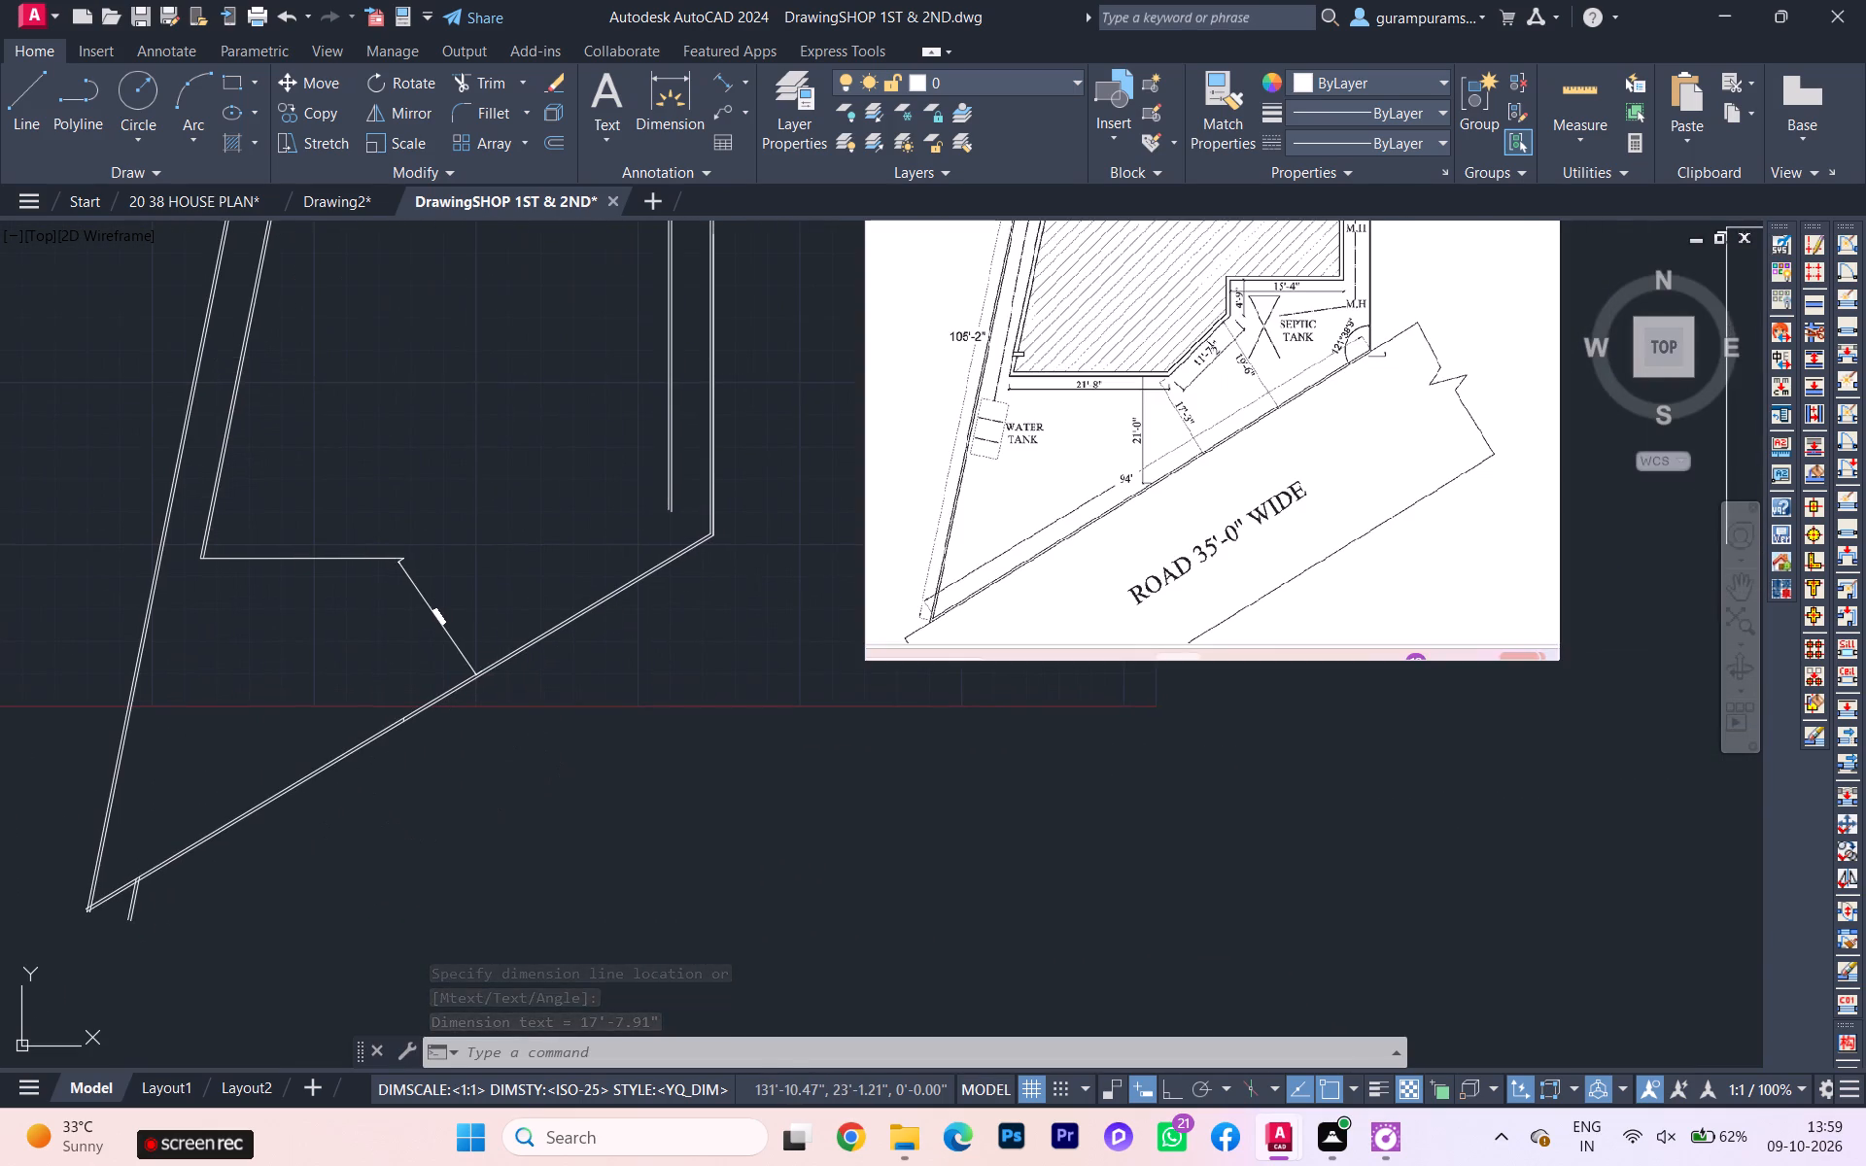
scroll(1178, 516, "up", 1)
scroll(1191, 508, "down", 1)
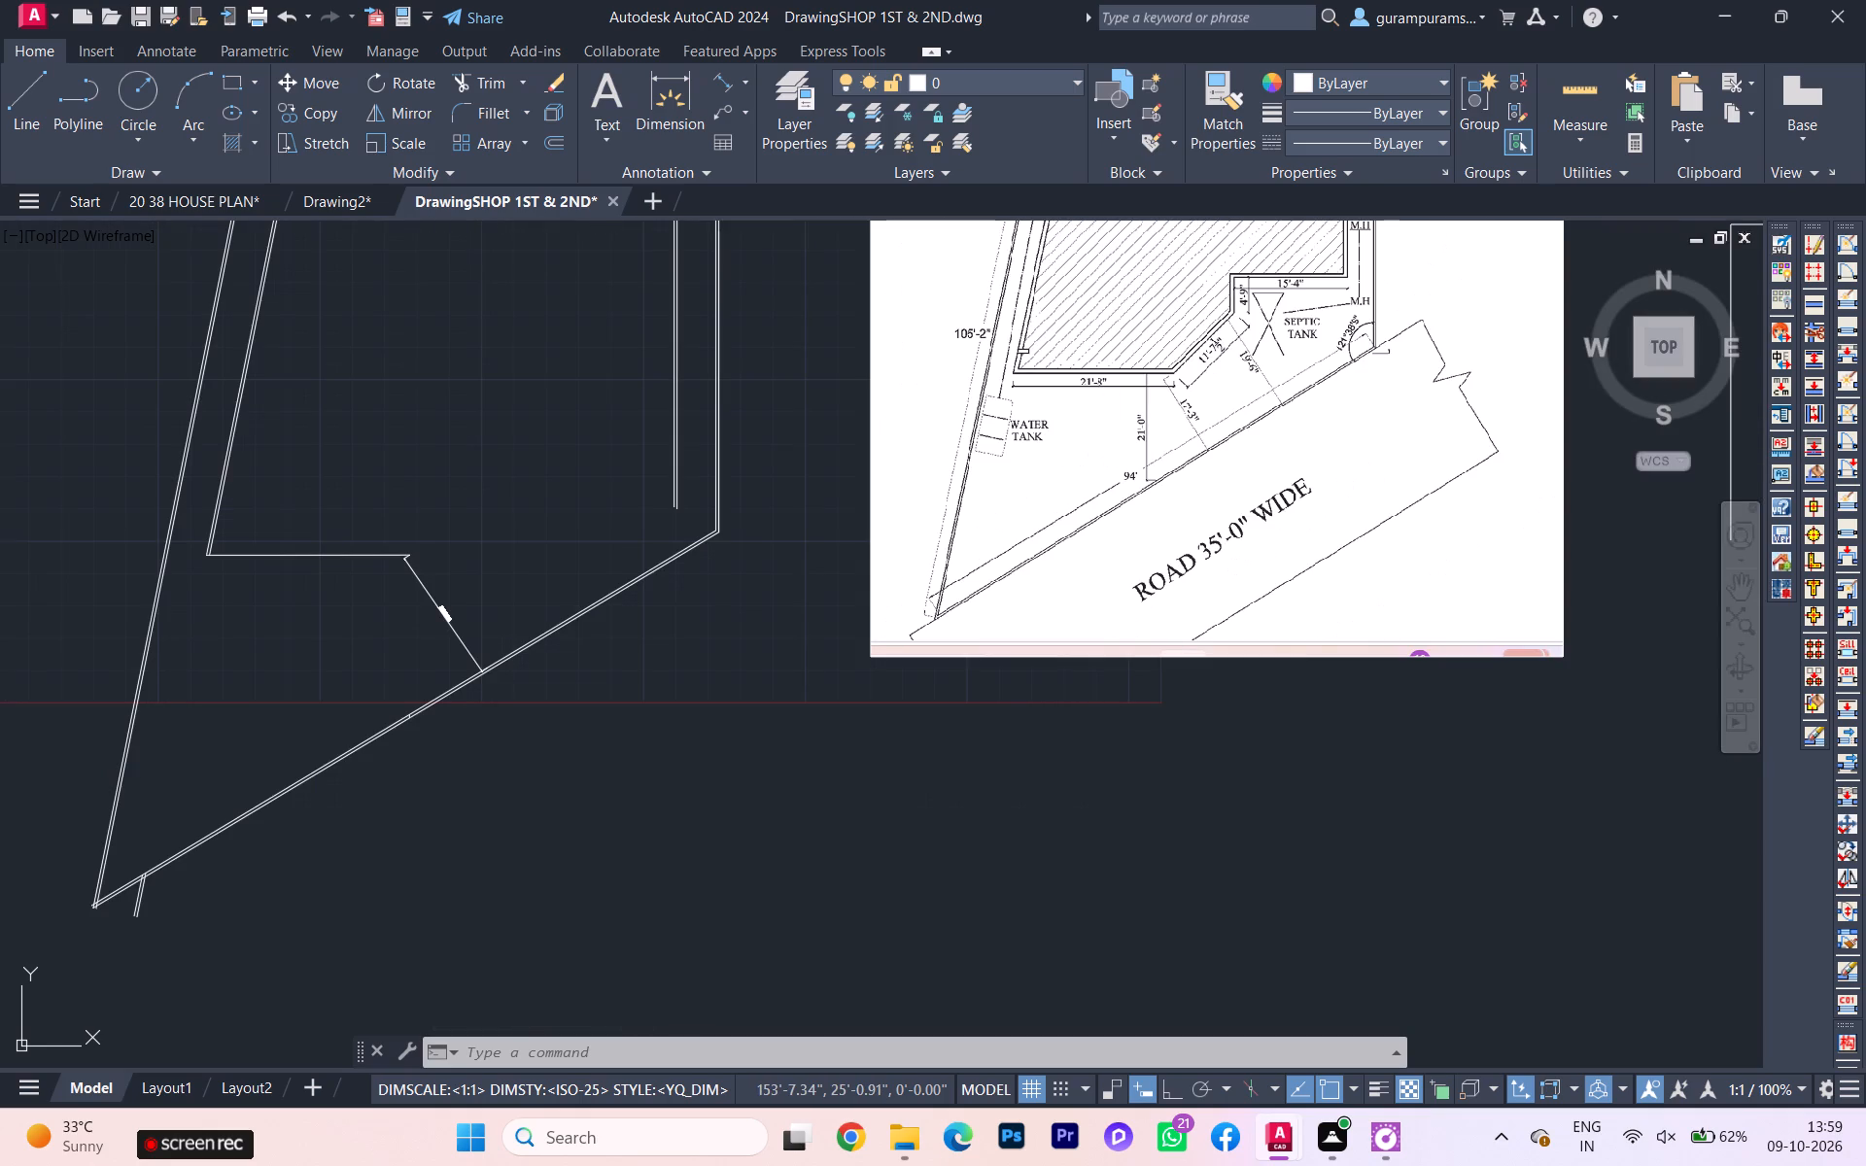
scroll(346, 691, "up", 3)
scroll(490, 644, "down", 3)
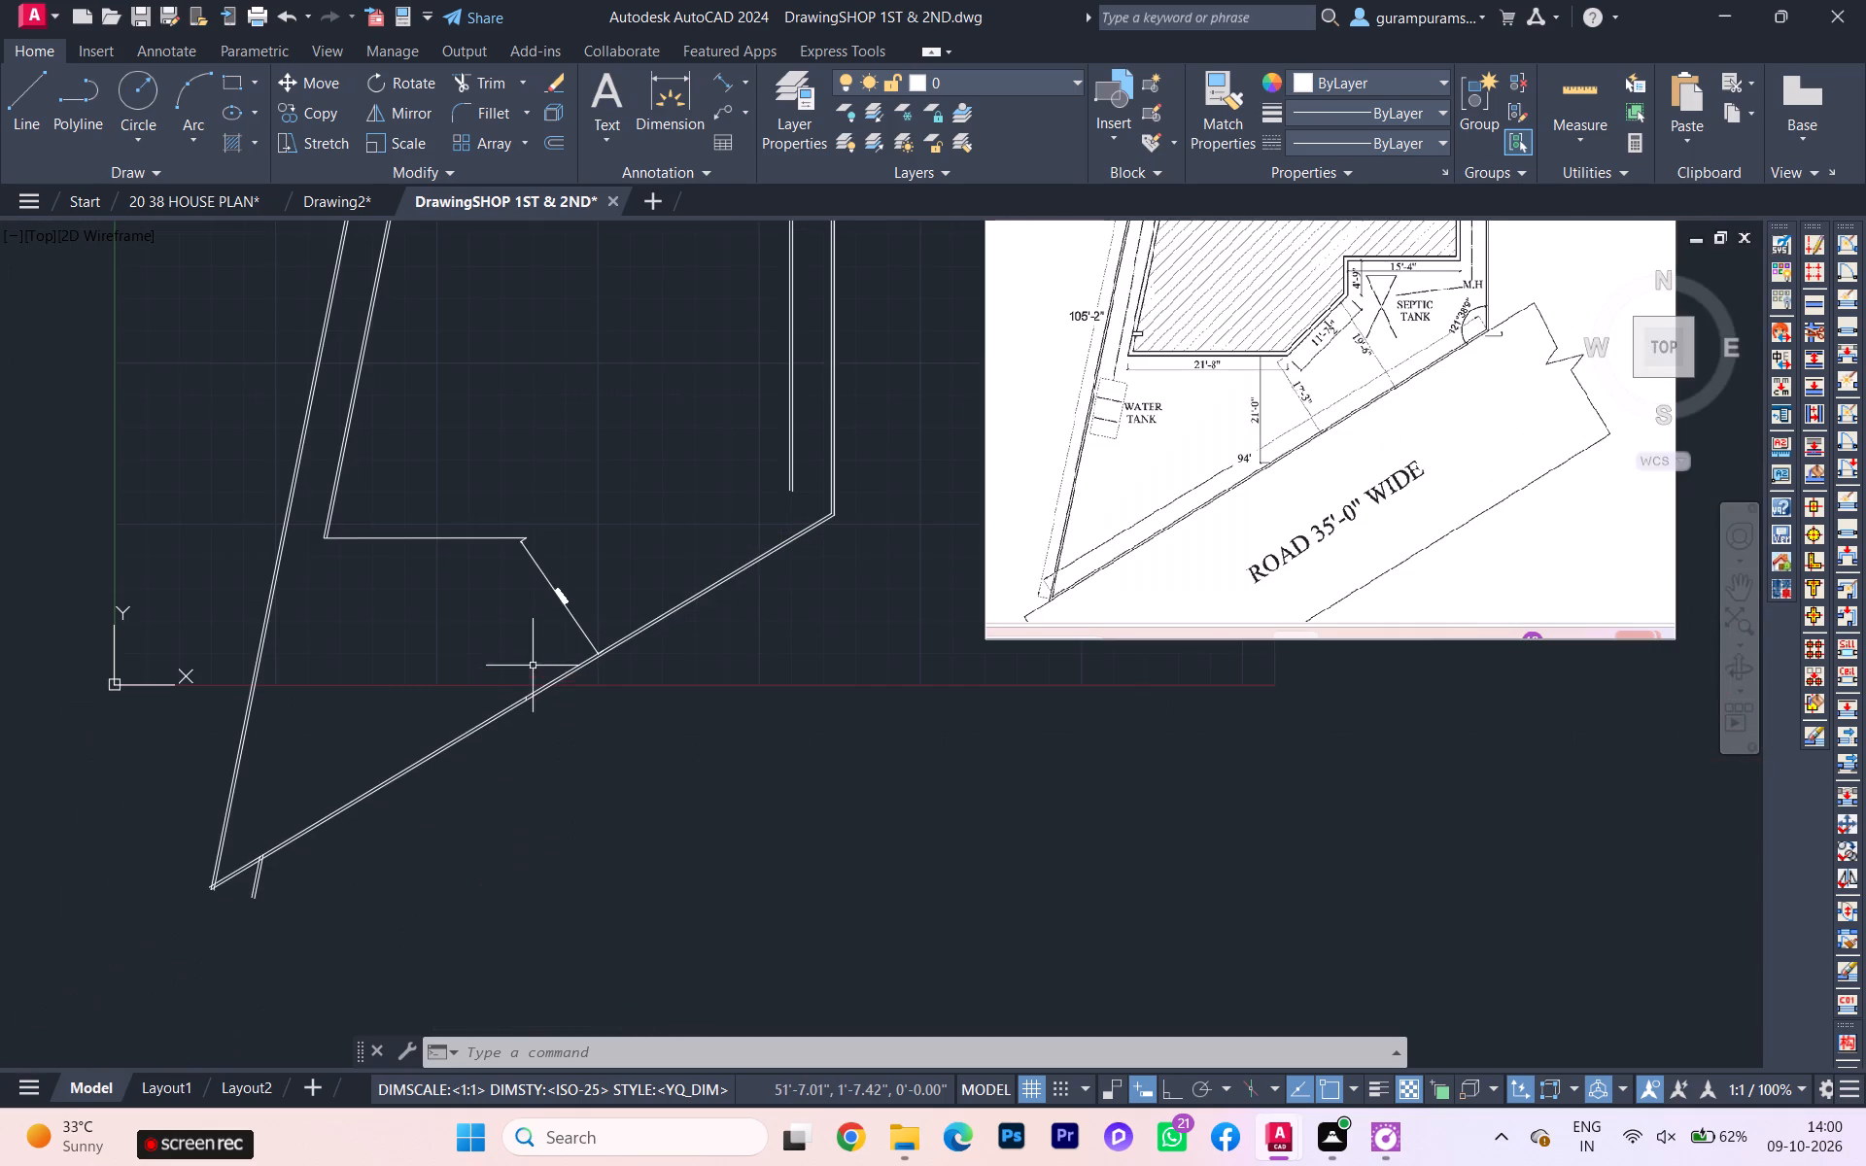
scroll(1259, 474, "up", 1)
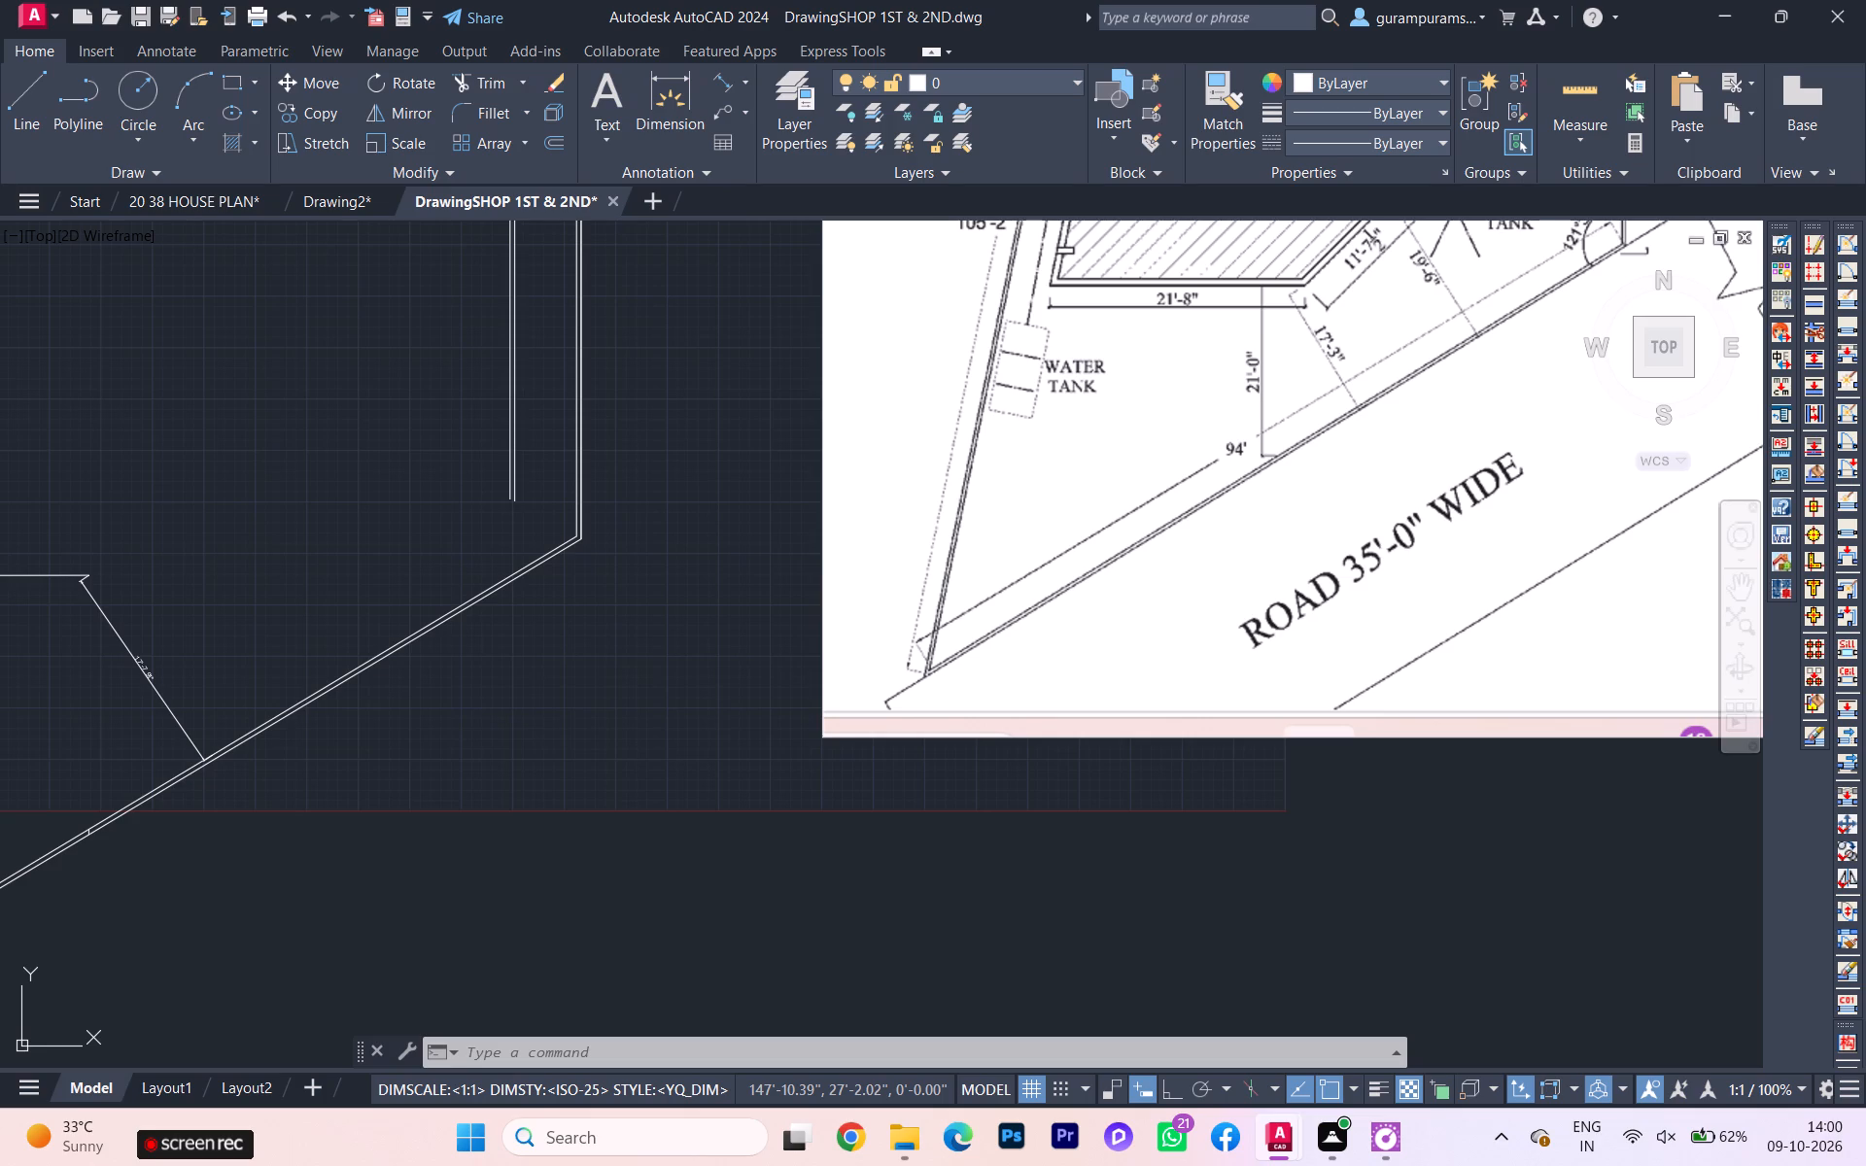
scroll(1180, 450, "down", 1)
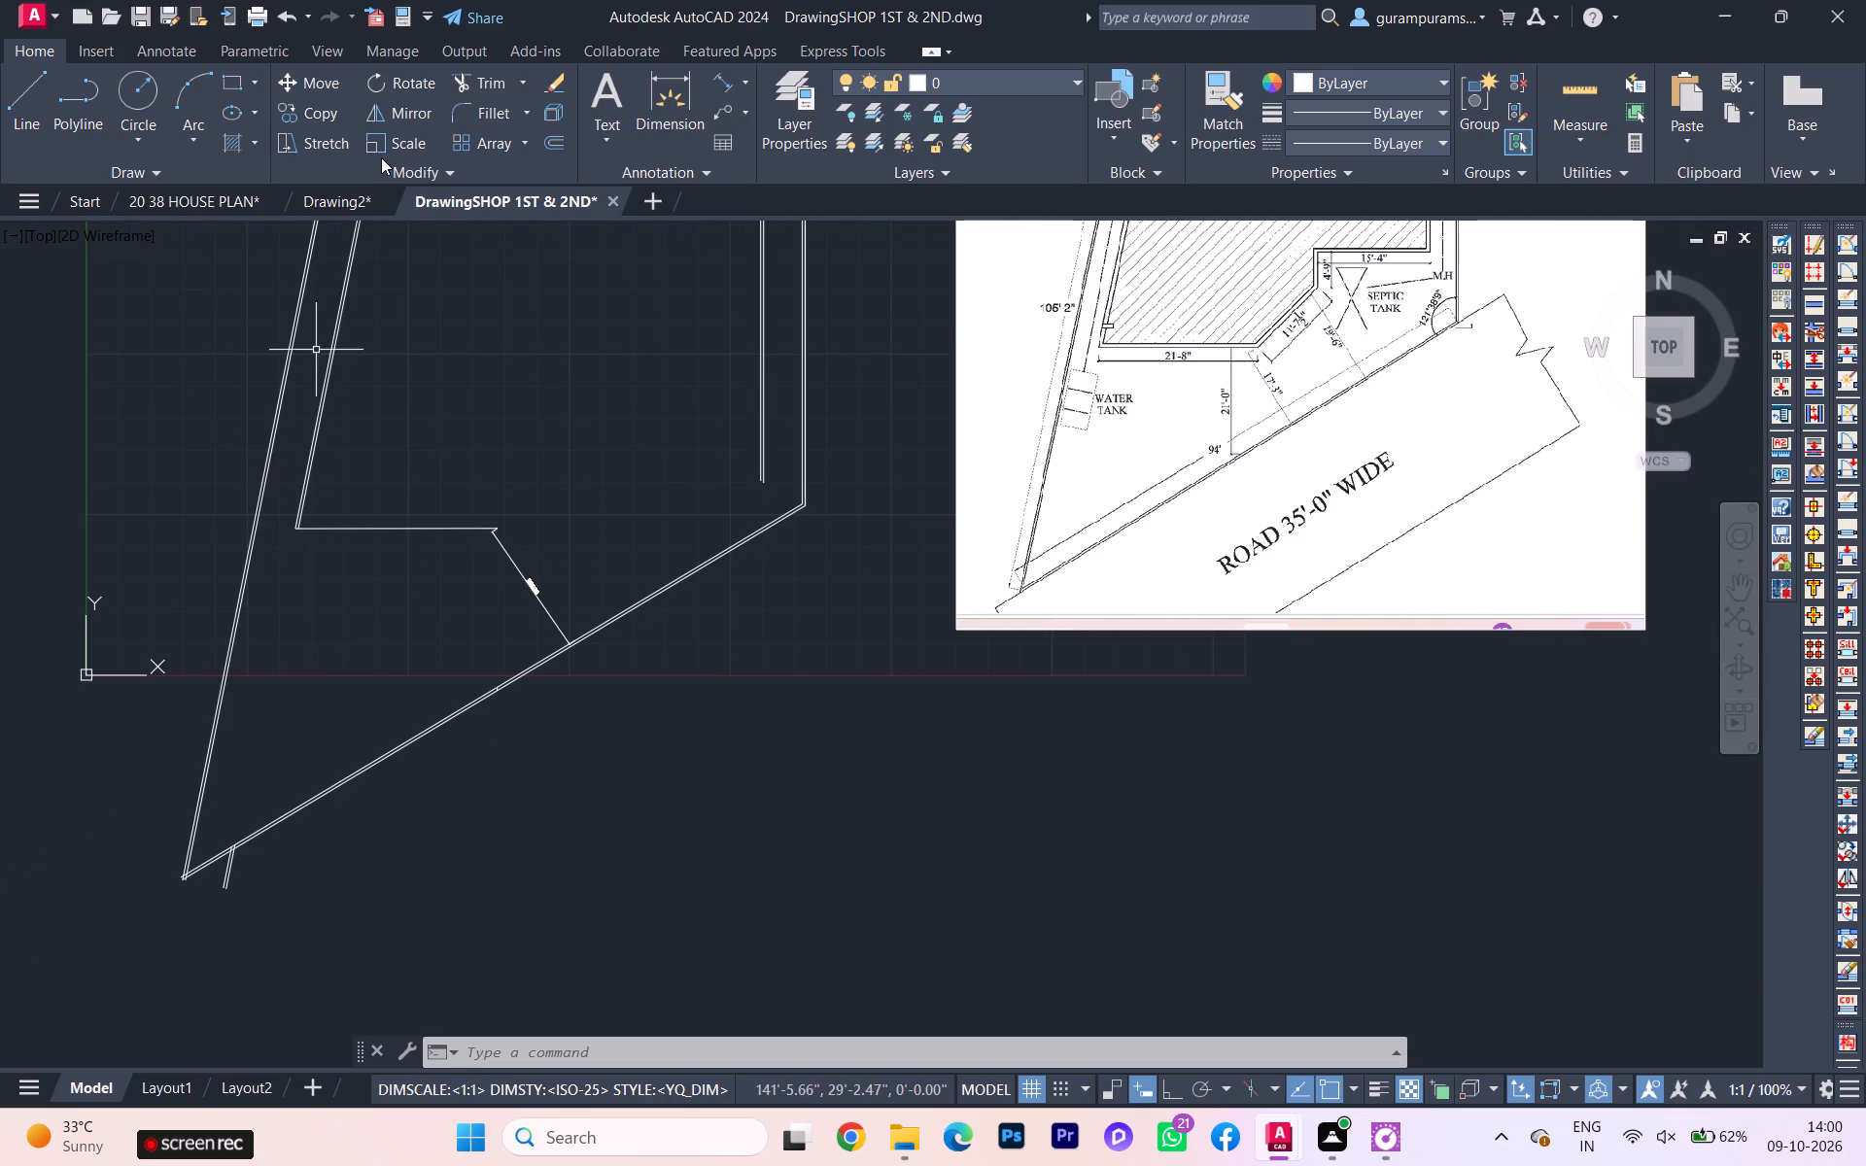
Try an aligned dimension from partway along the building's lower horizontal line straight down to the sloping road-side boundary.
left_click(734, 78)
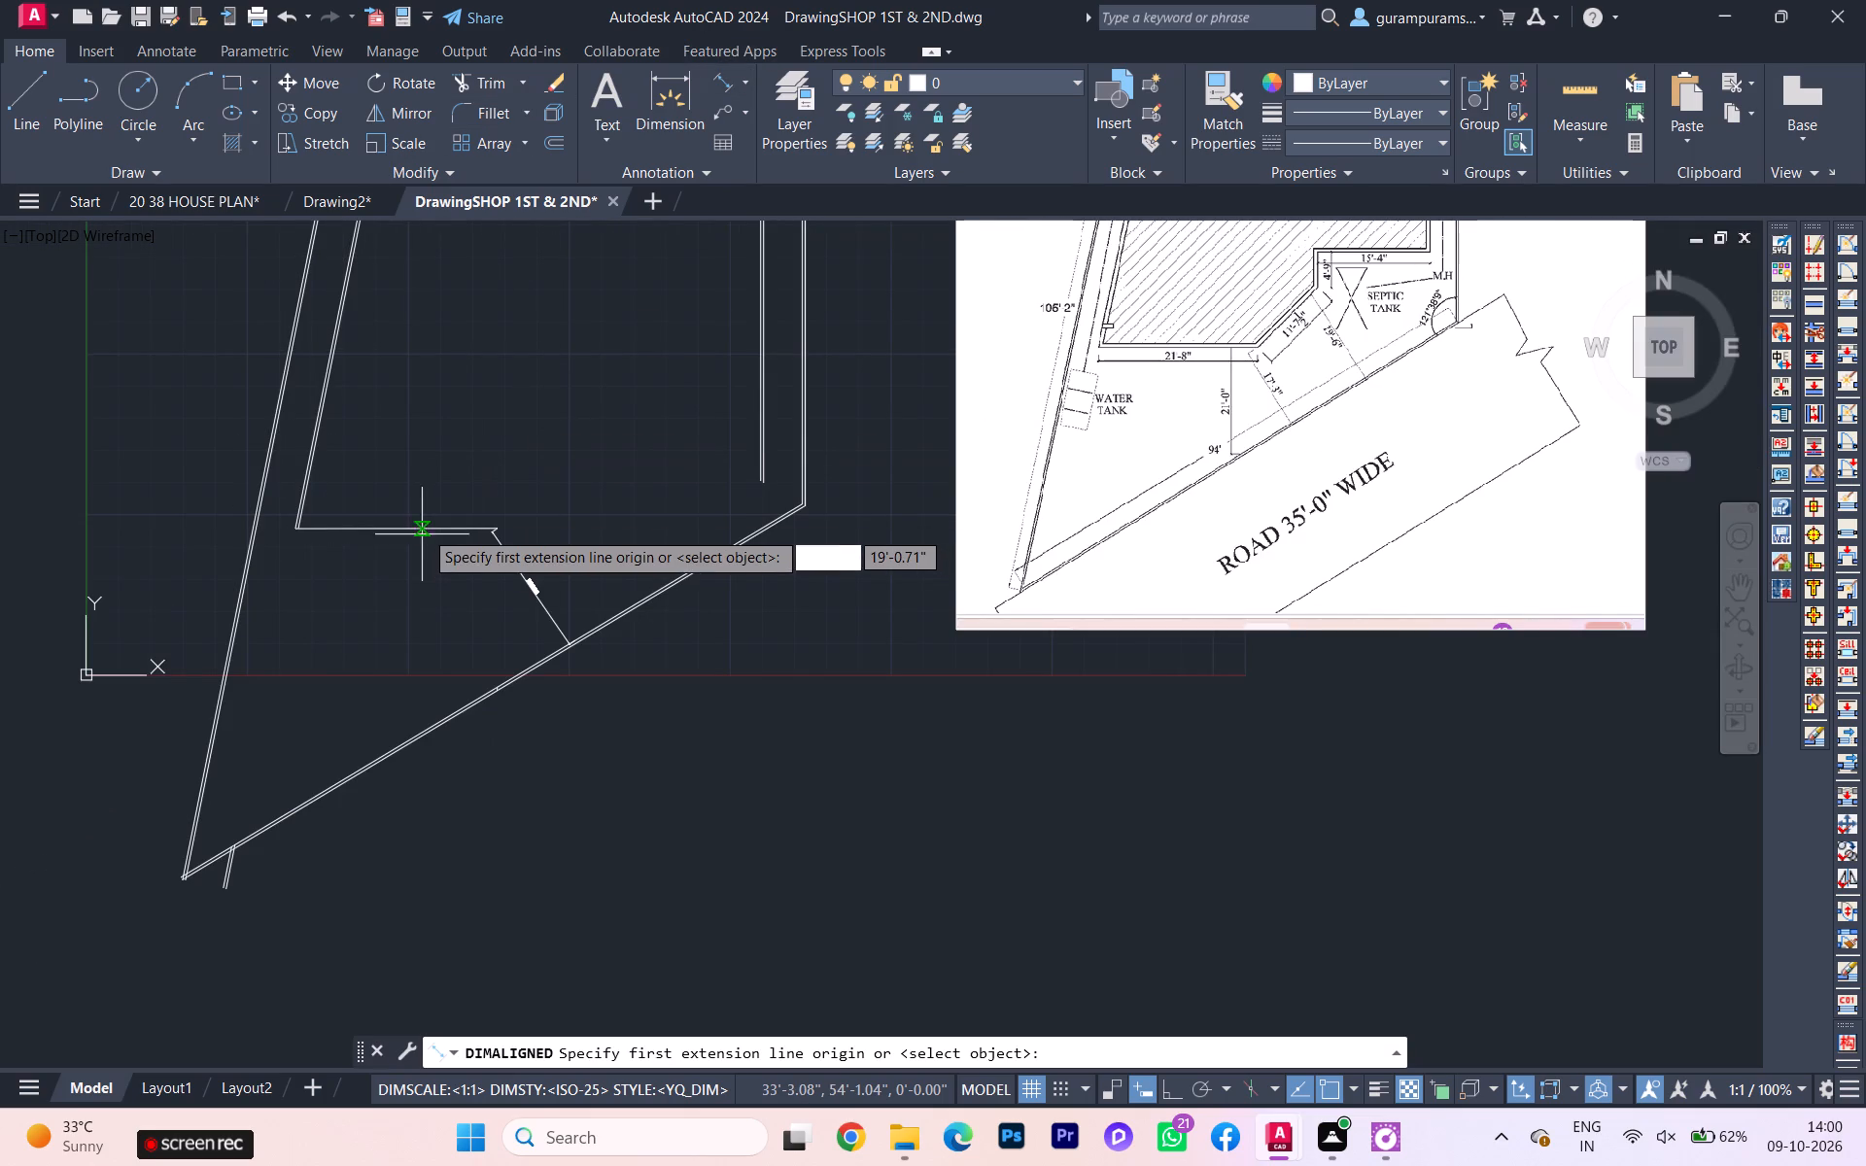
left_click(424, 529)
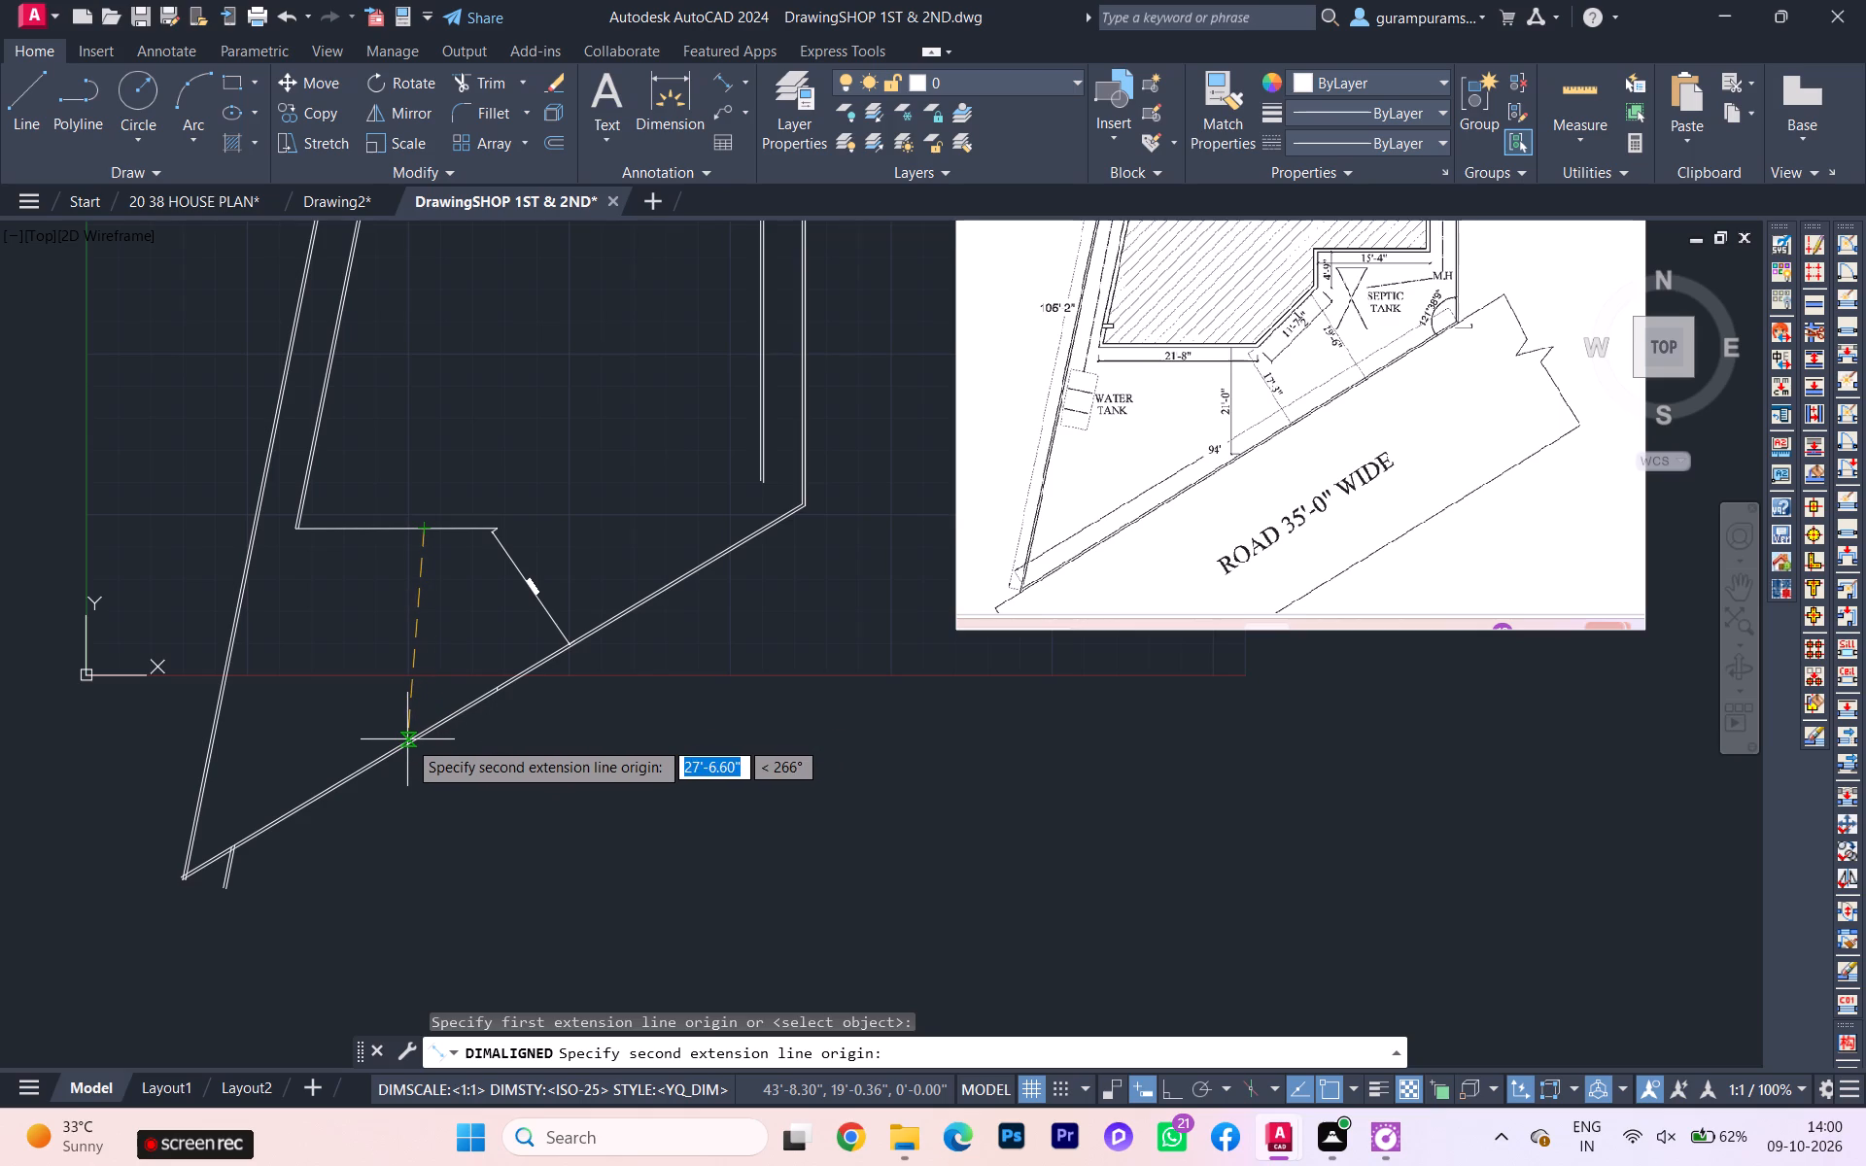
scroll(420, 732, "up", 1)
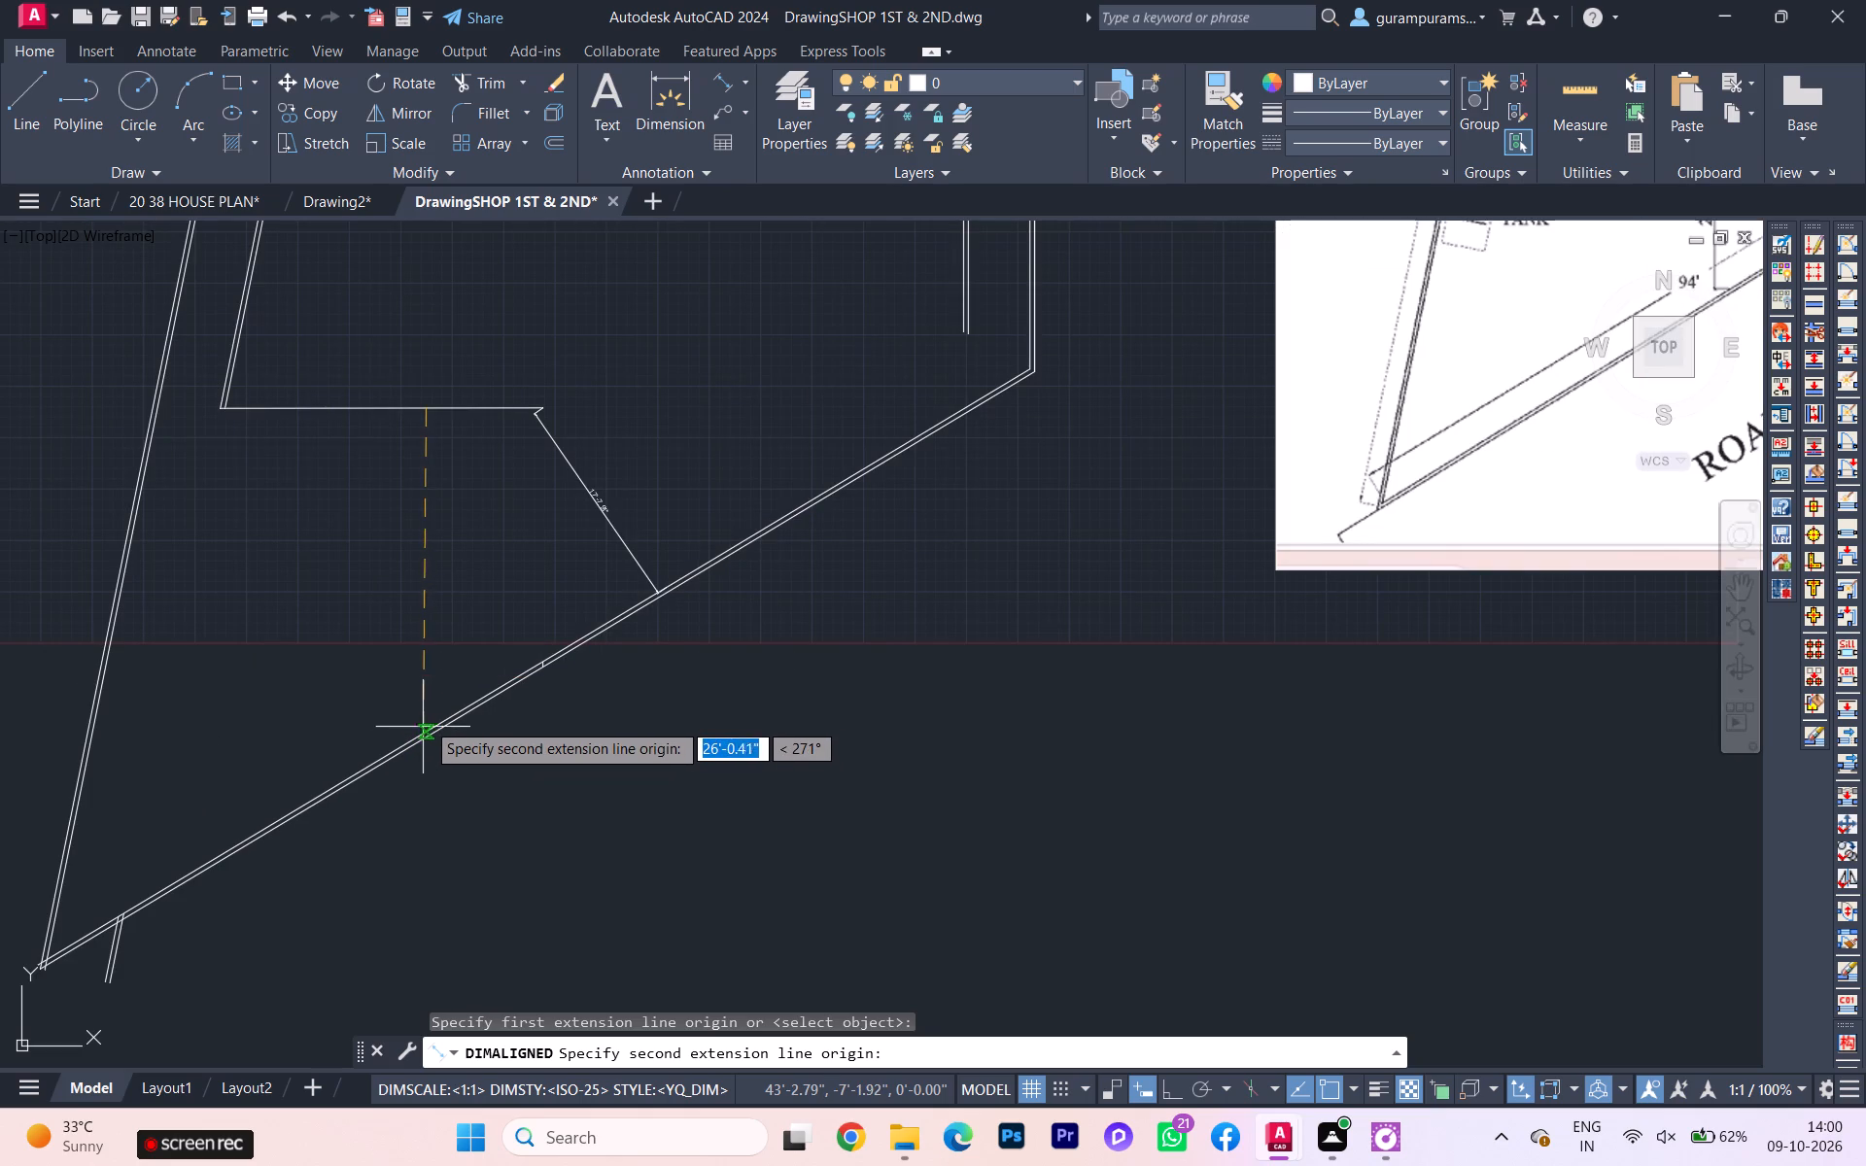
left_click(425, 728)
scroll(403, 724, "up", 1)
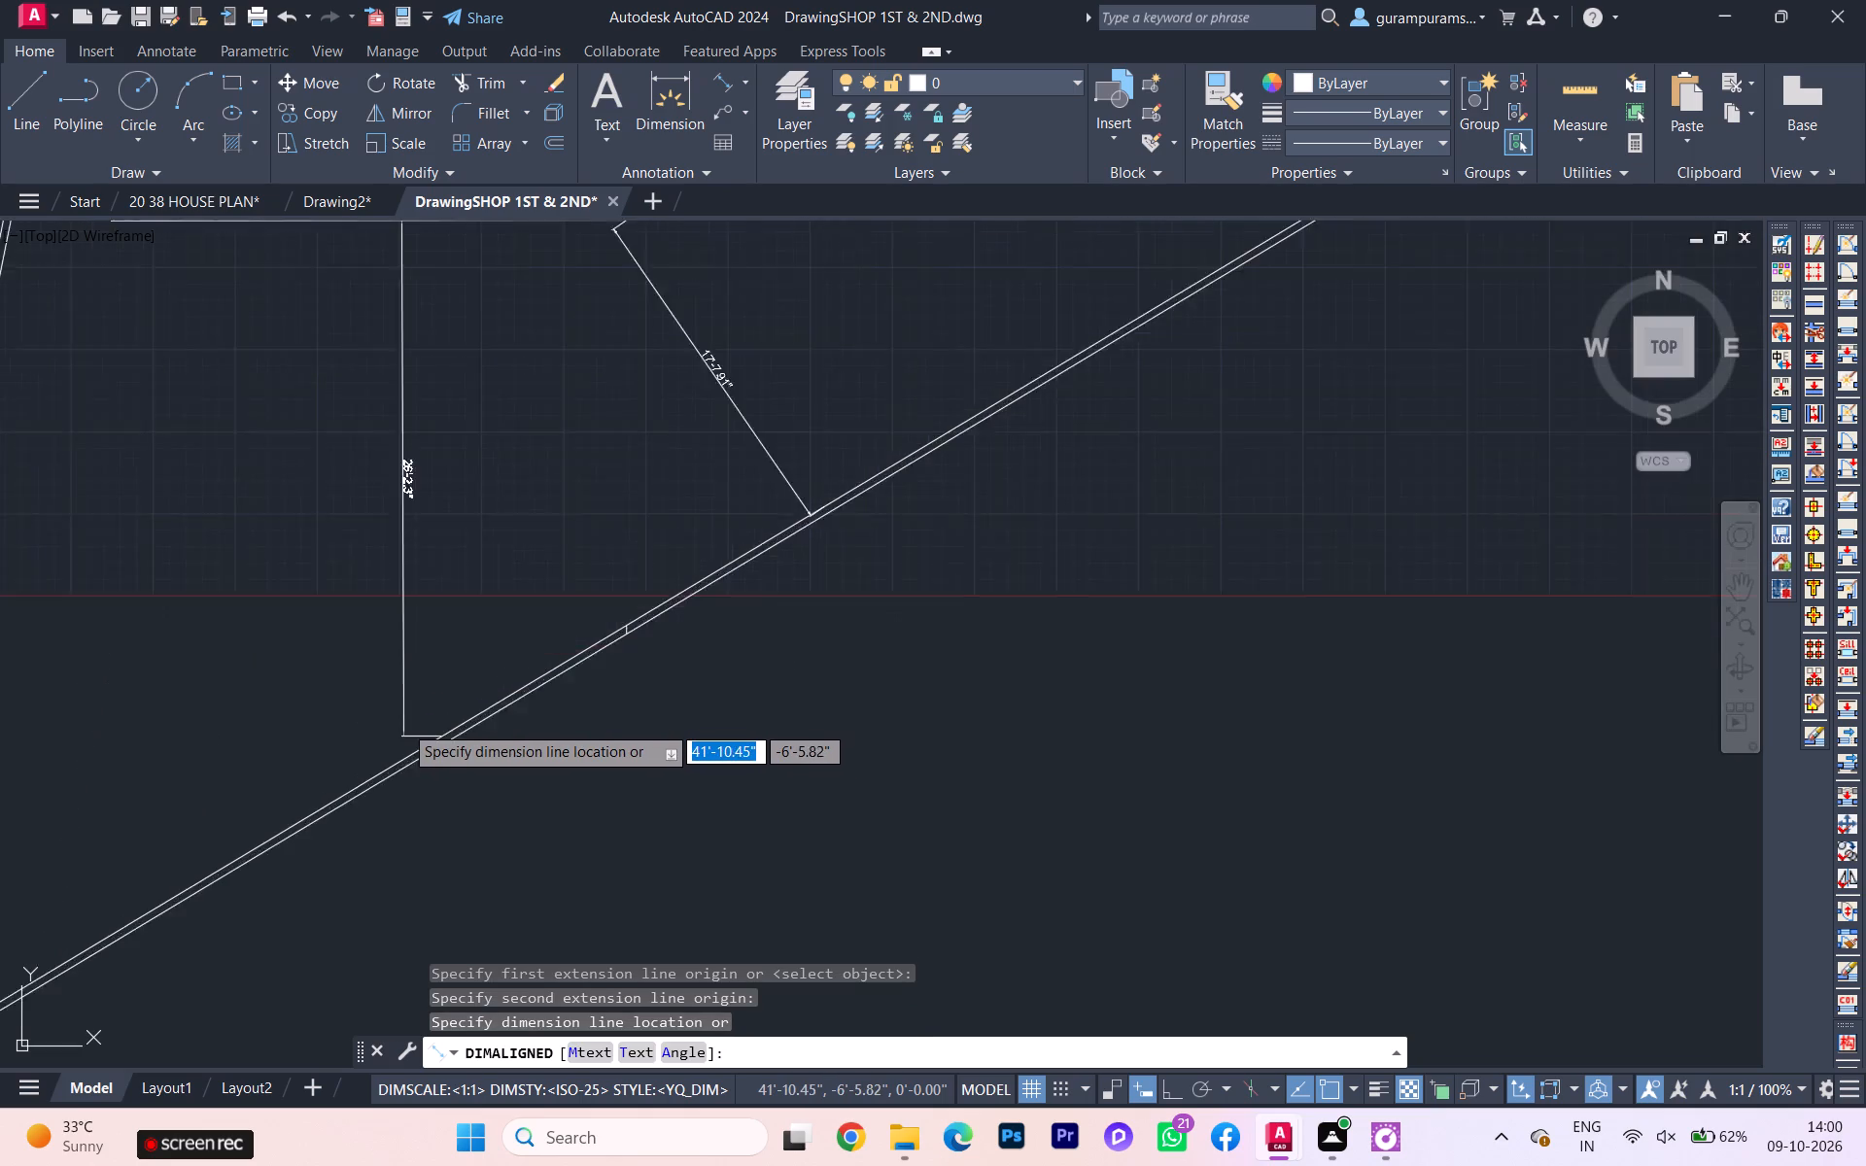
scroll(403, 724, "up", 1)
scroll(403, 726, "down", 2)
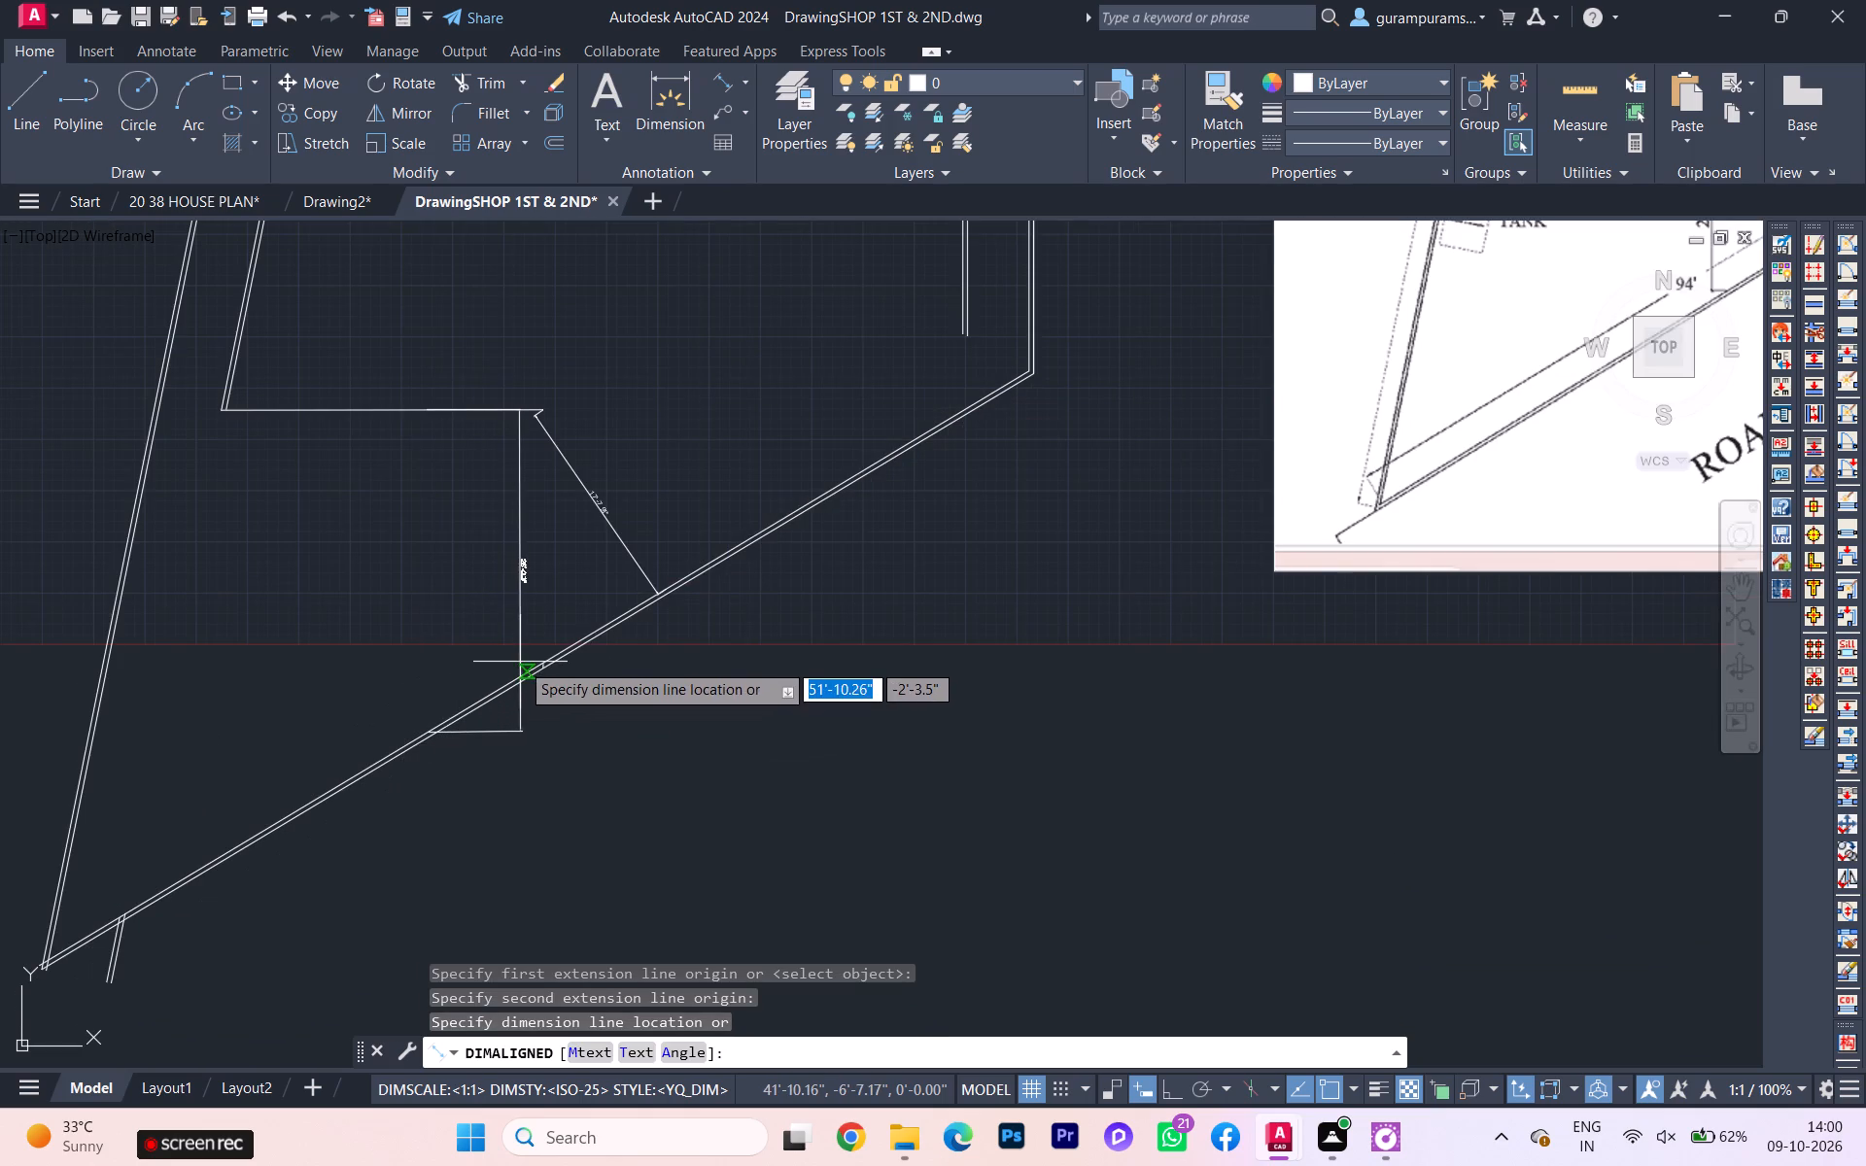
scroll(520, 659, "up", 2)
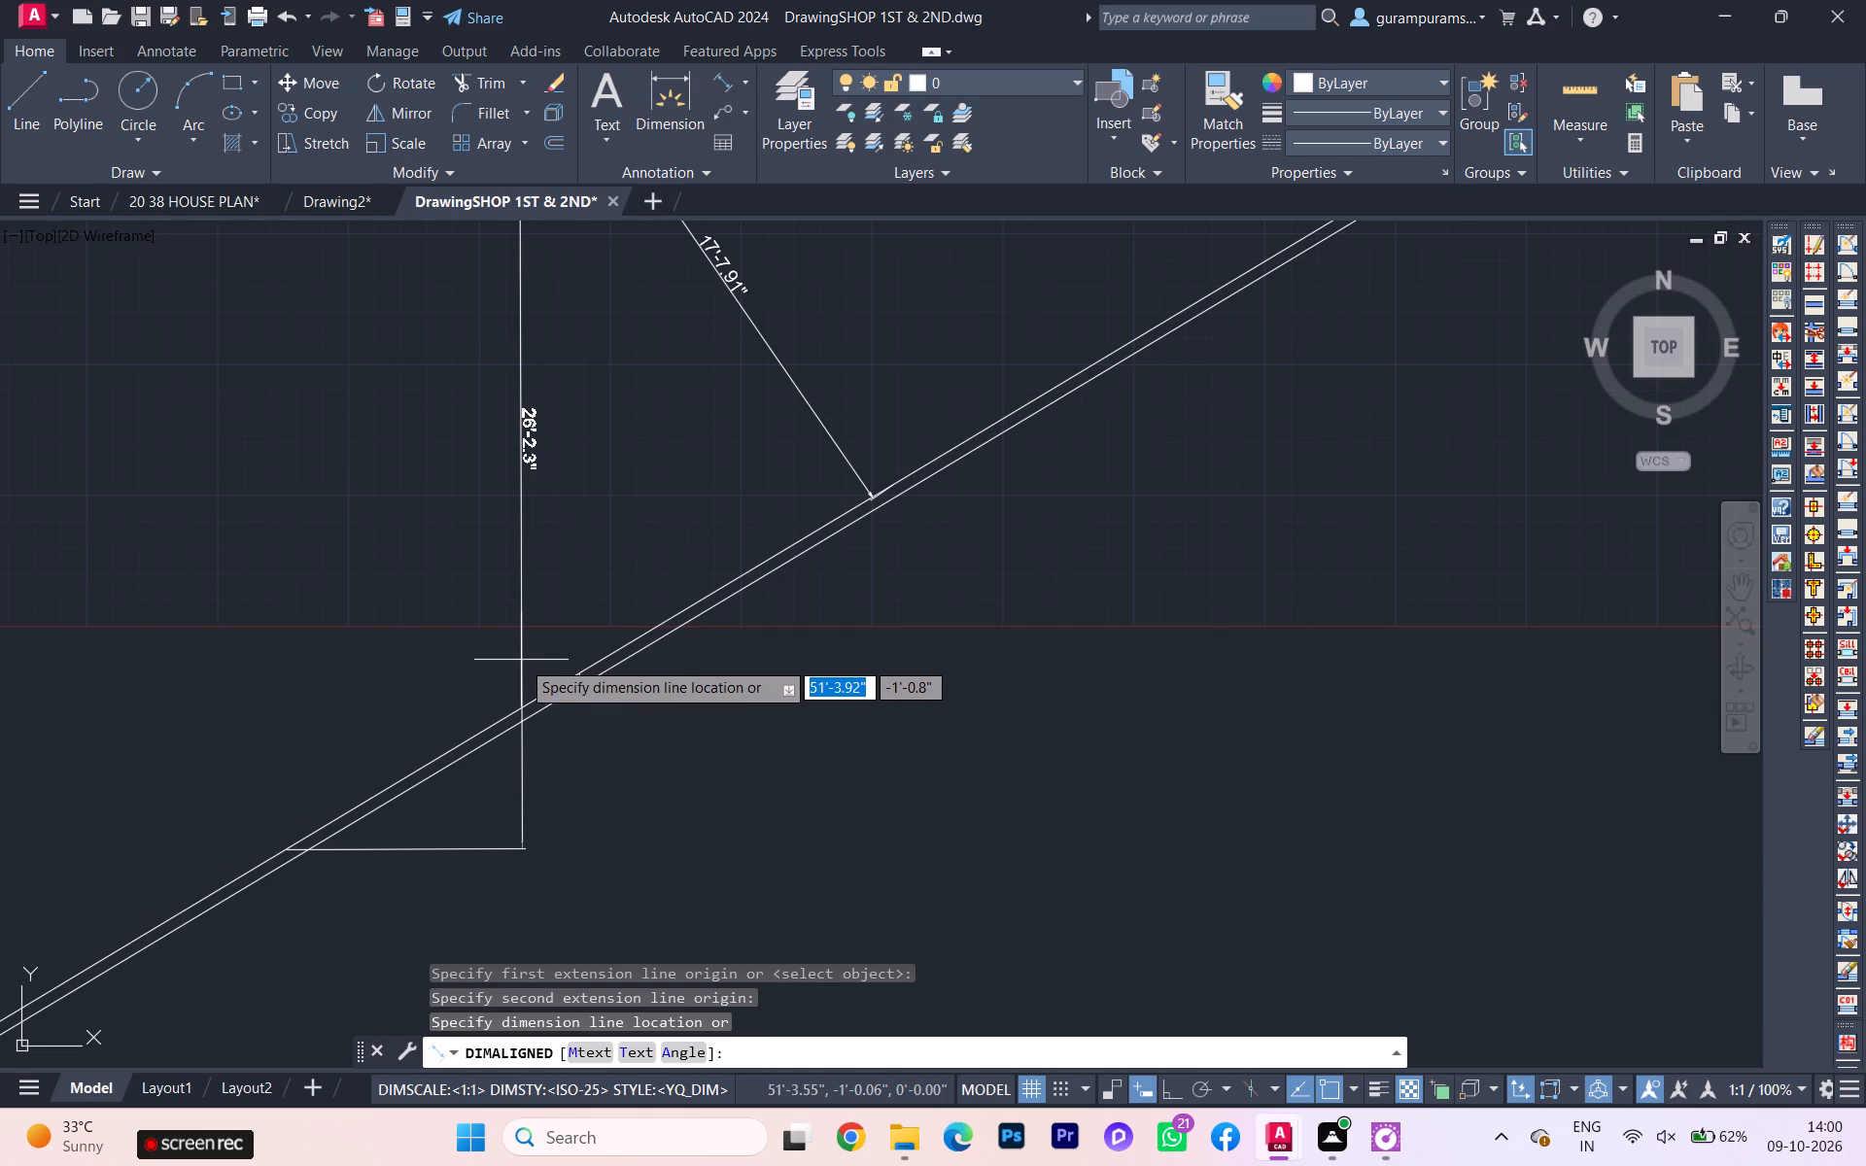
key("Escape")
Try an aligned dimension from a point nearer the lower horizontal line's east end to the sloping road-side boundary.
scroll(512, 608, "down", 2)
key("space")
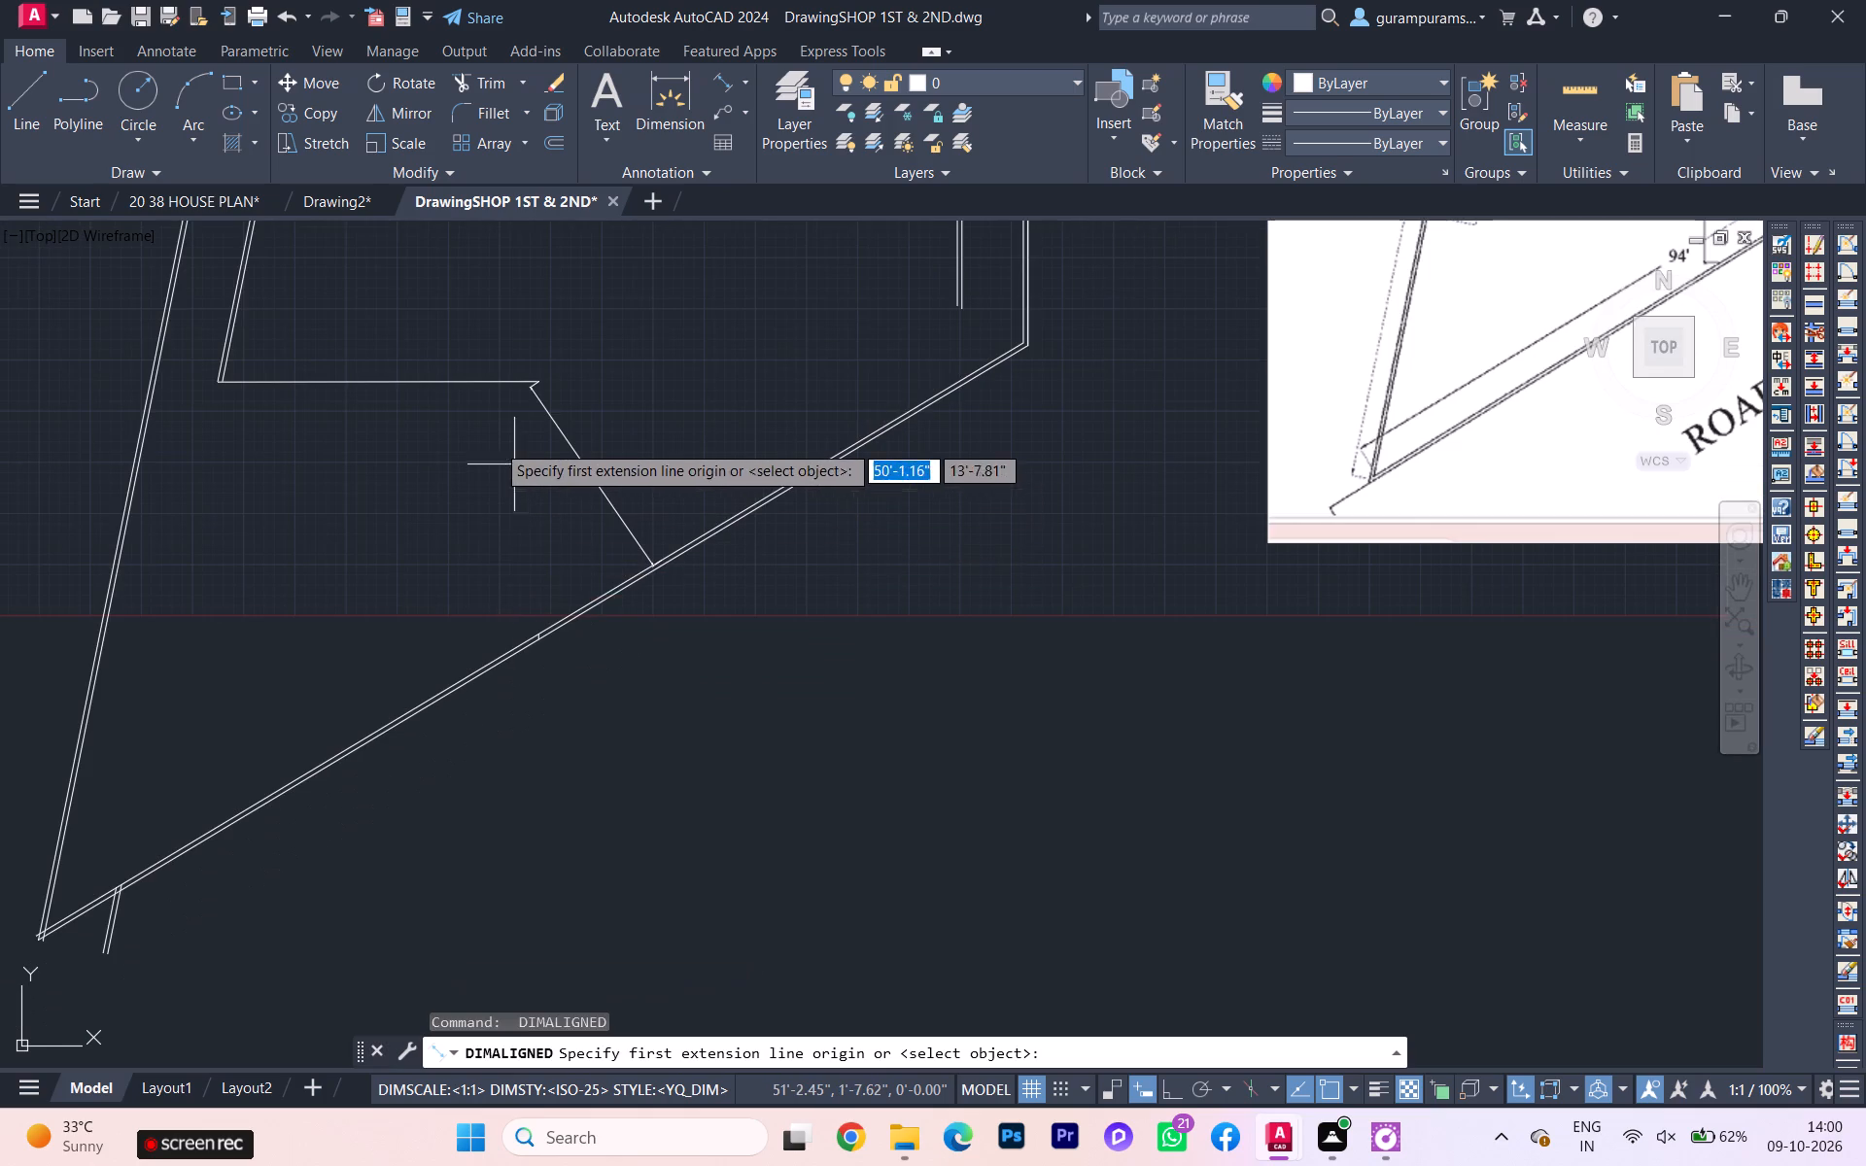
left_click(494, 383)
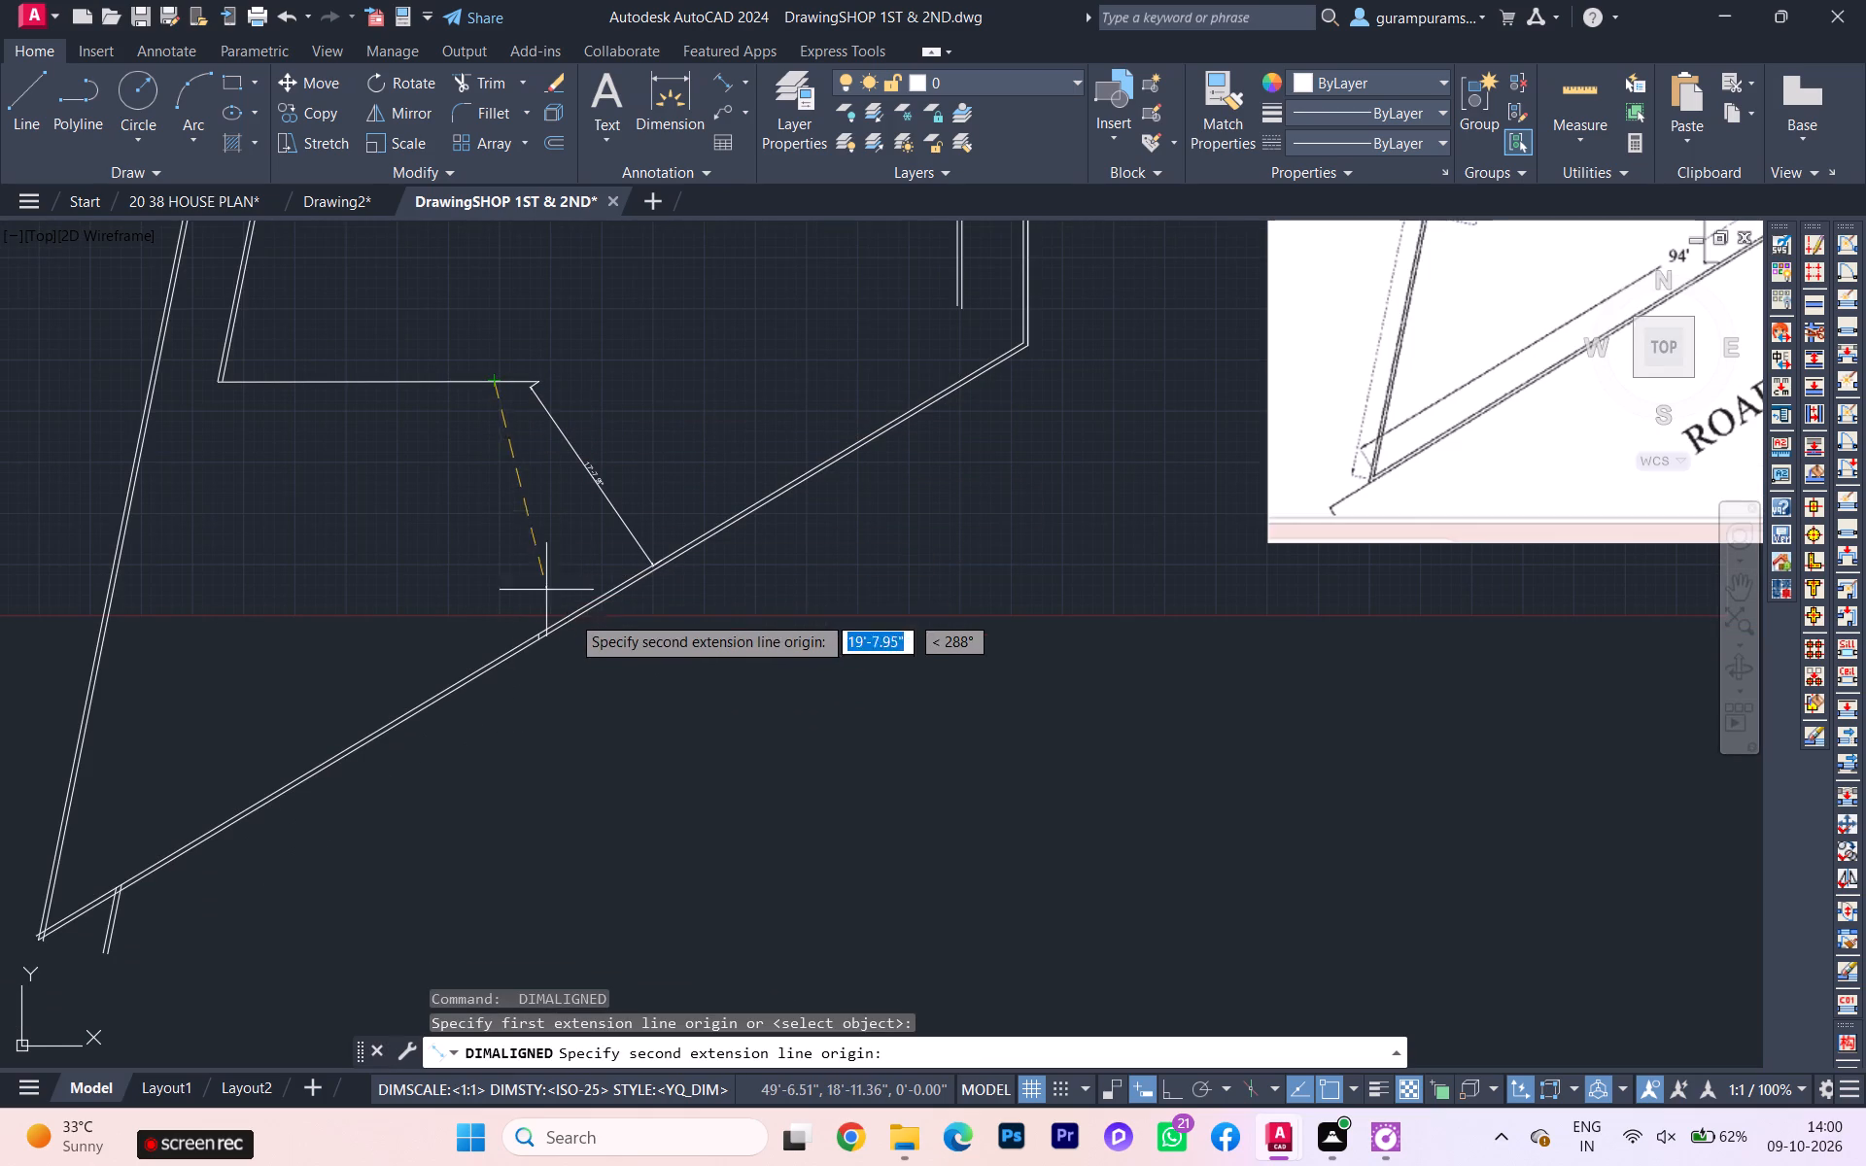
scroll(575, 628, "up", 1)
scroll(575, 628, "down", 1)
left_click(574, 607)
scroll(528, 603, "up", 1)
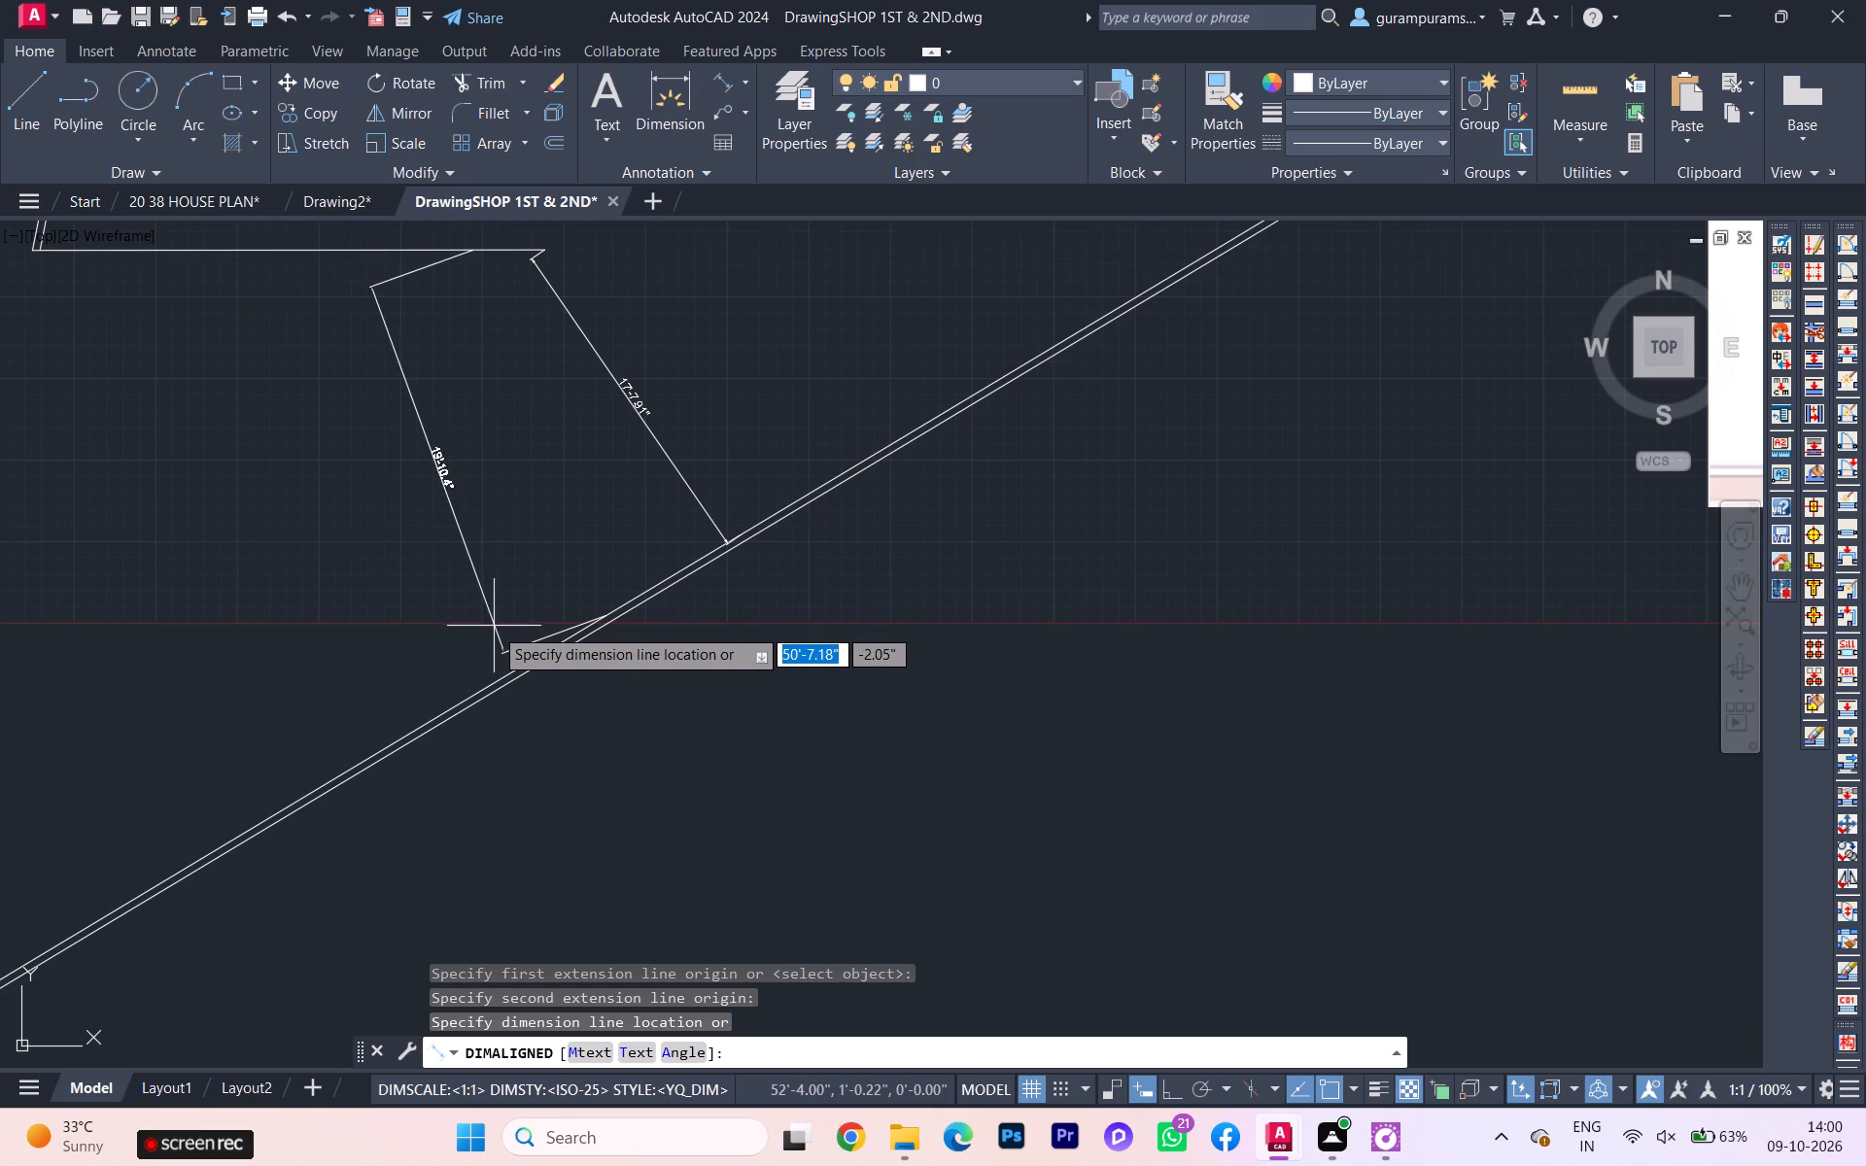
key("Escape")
Examine the reference plan's double-line building walls and angled road-side corner against the redrawn outline.
scroll(489, 625, "down", 3)
scroll(603, 563, "up", 2)
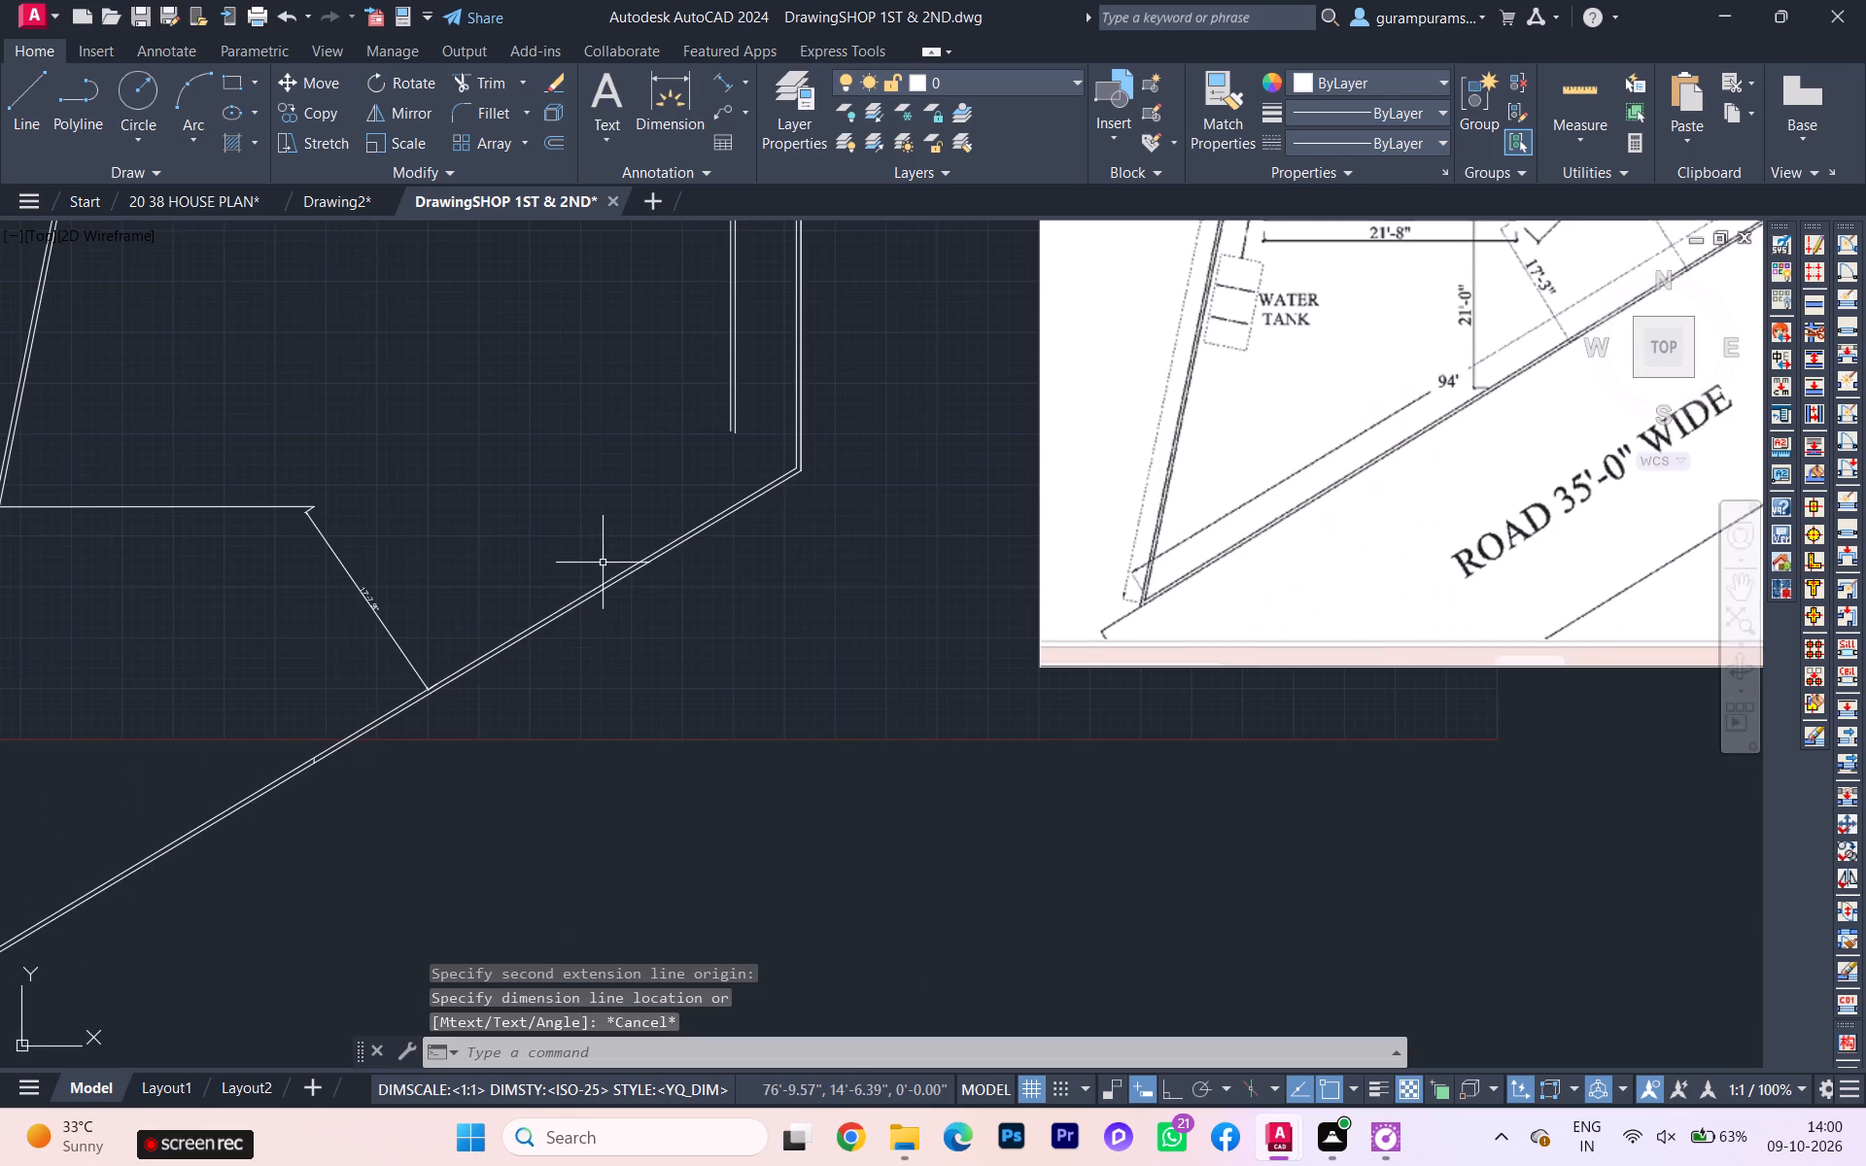
scroll(1374, 339, "down", 1)
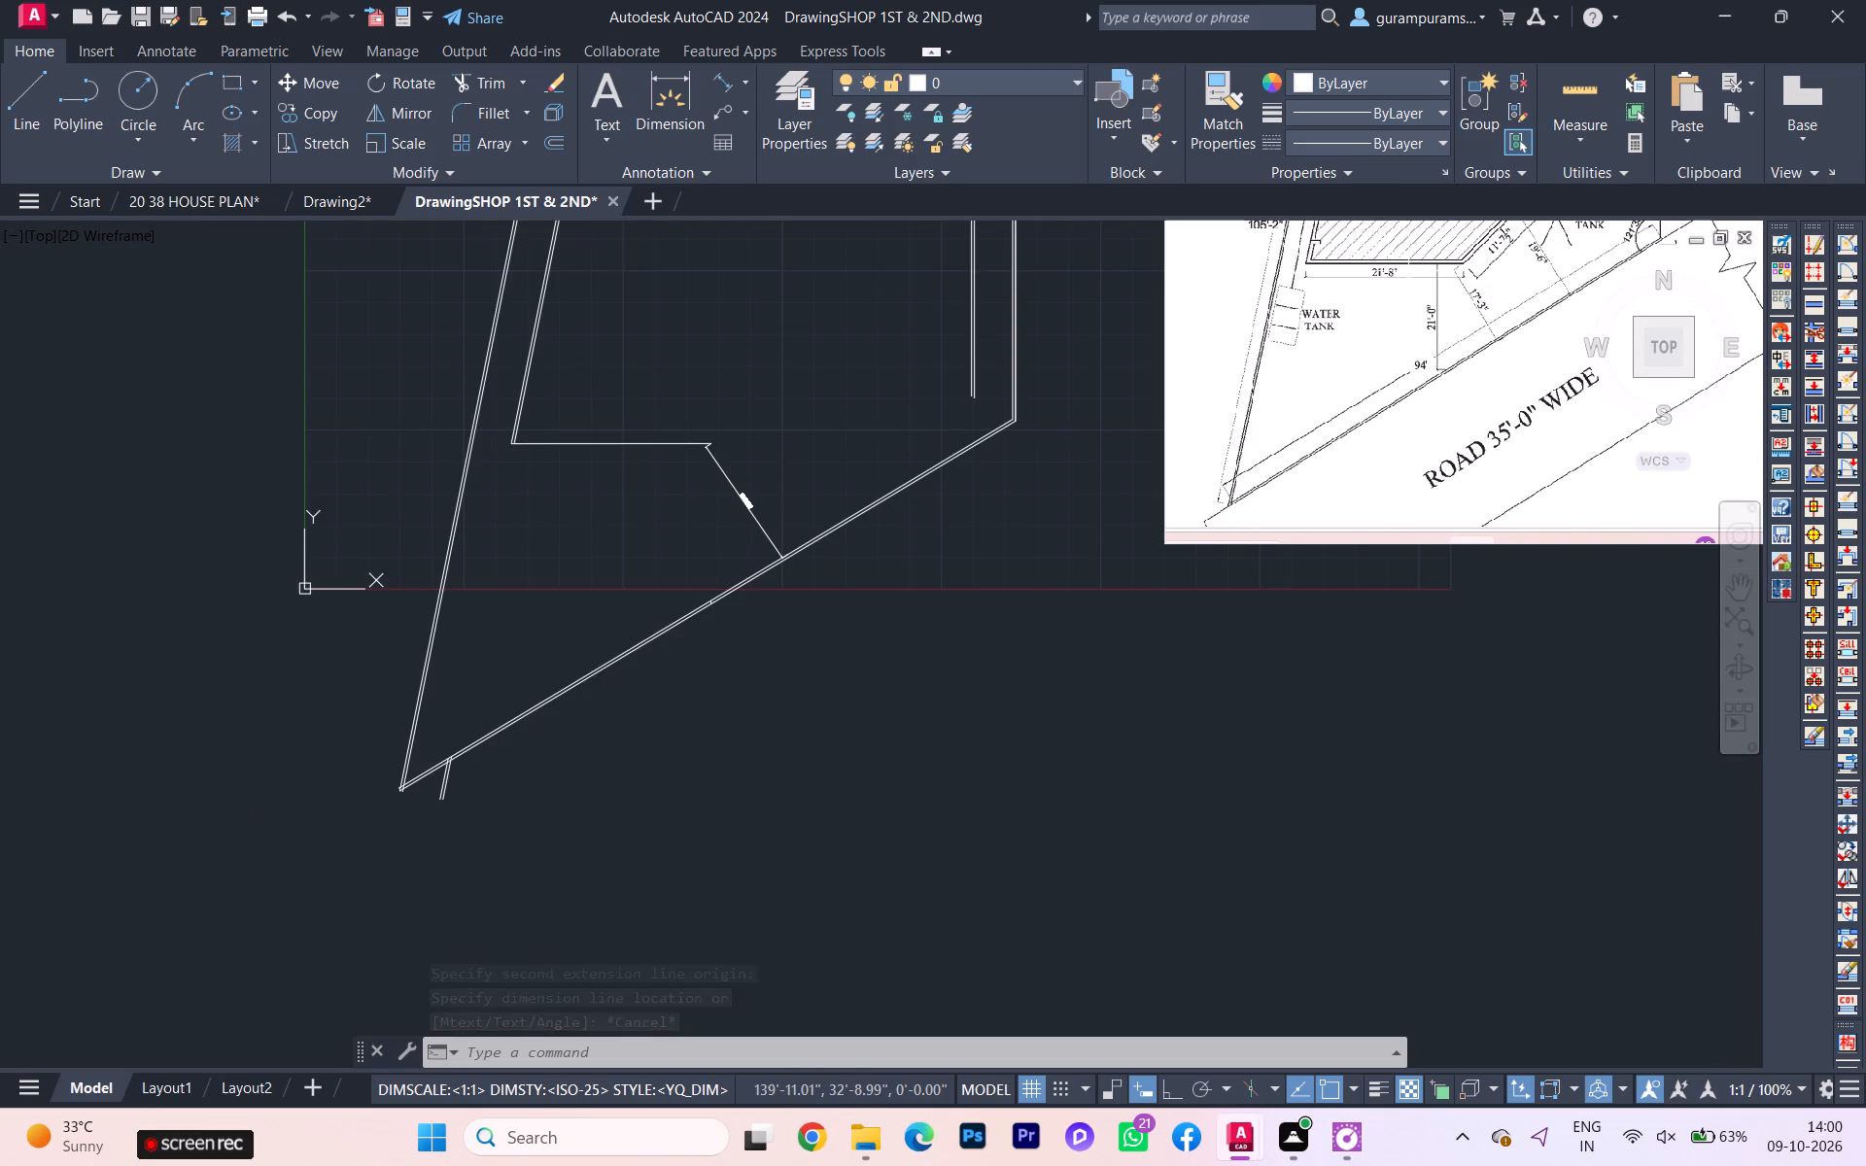
middle_click_drag(1406, 287, 1173, 434)
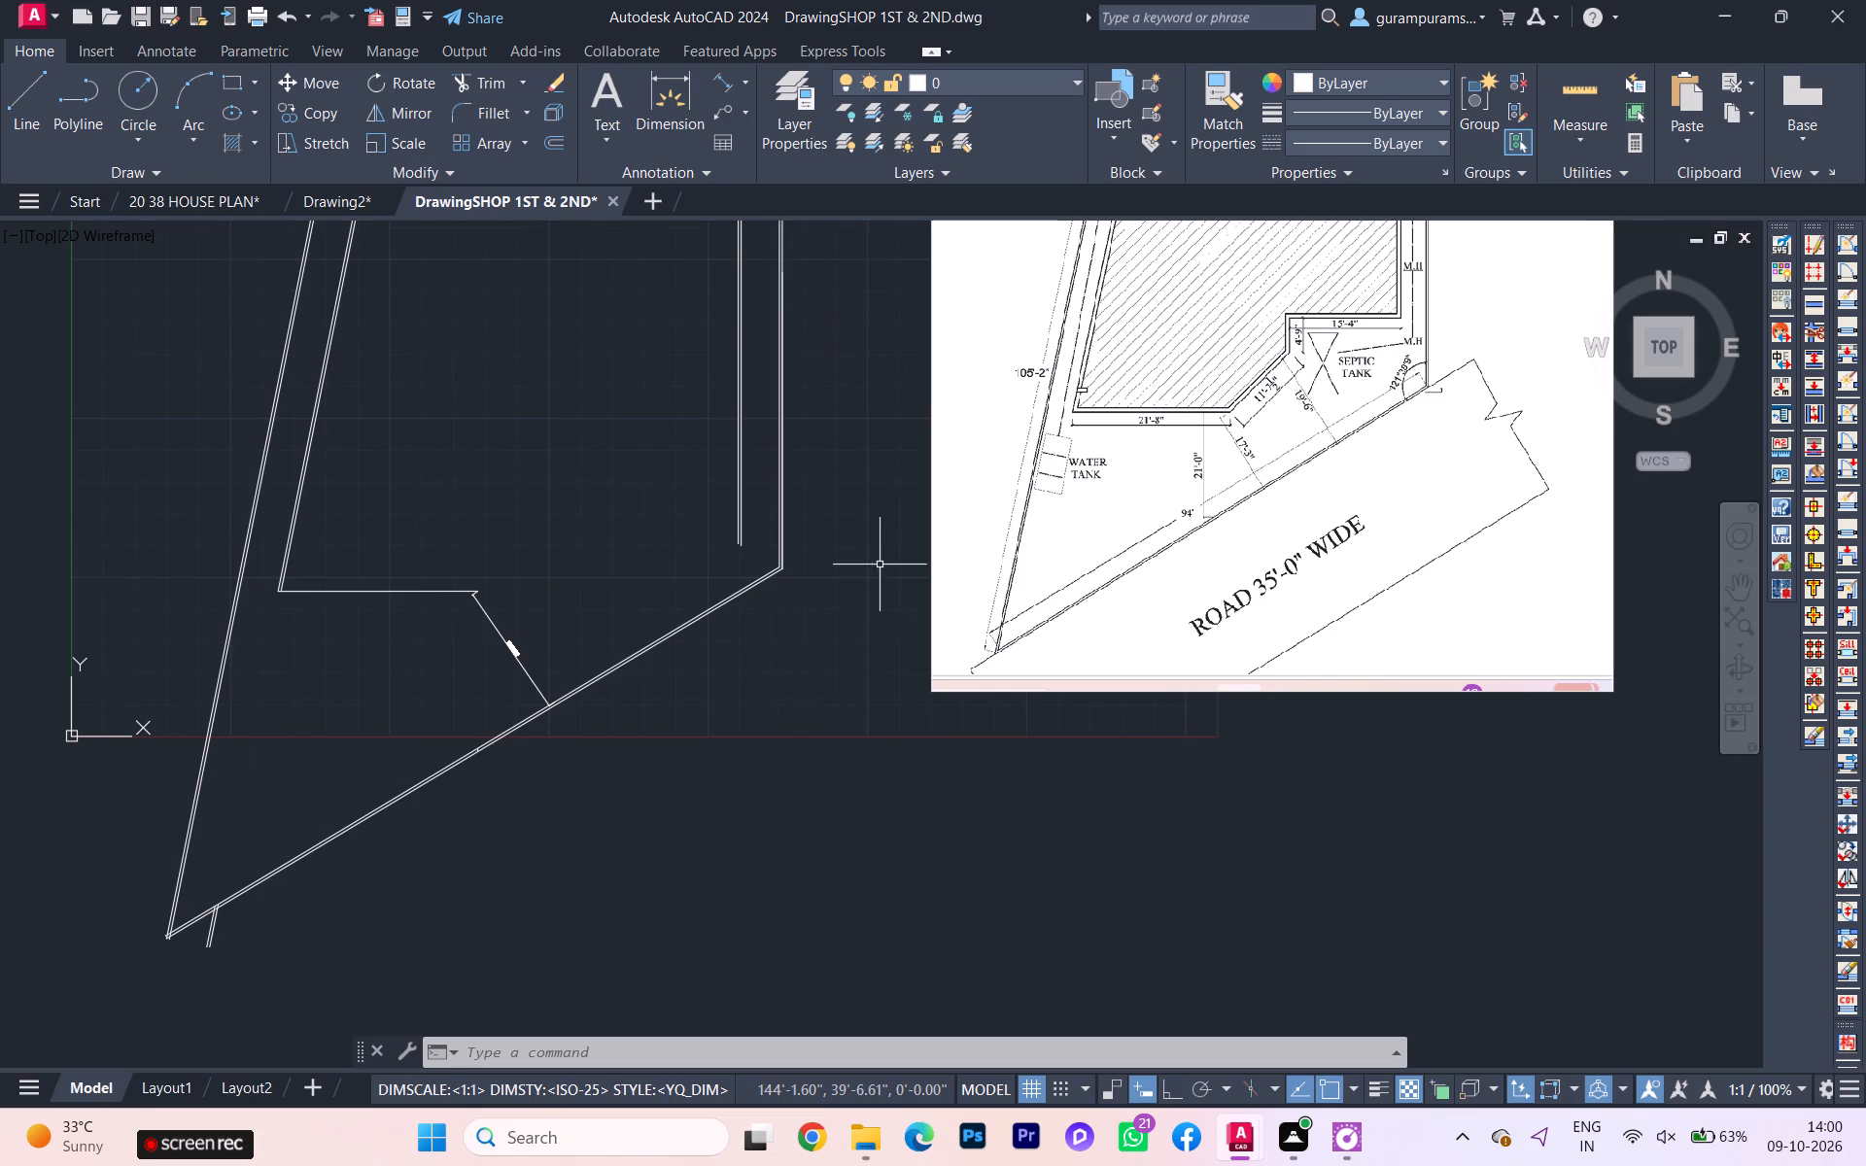
scroll(1373, 379, "up", 1)
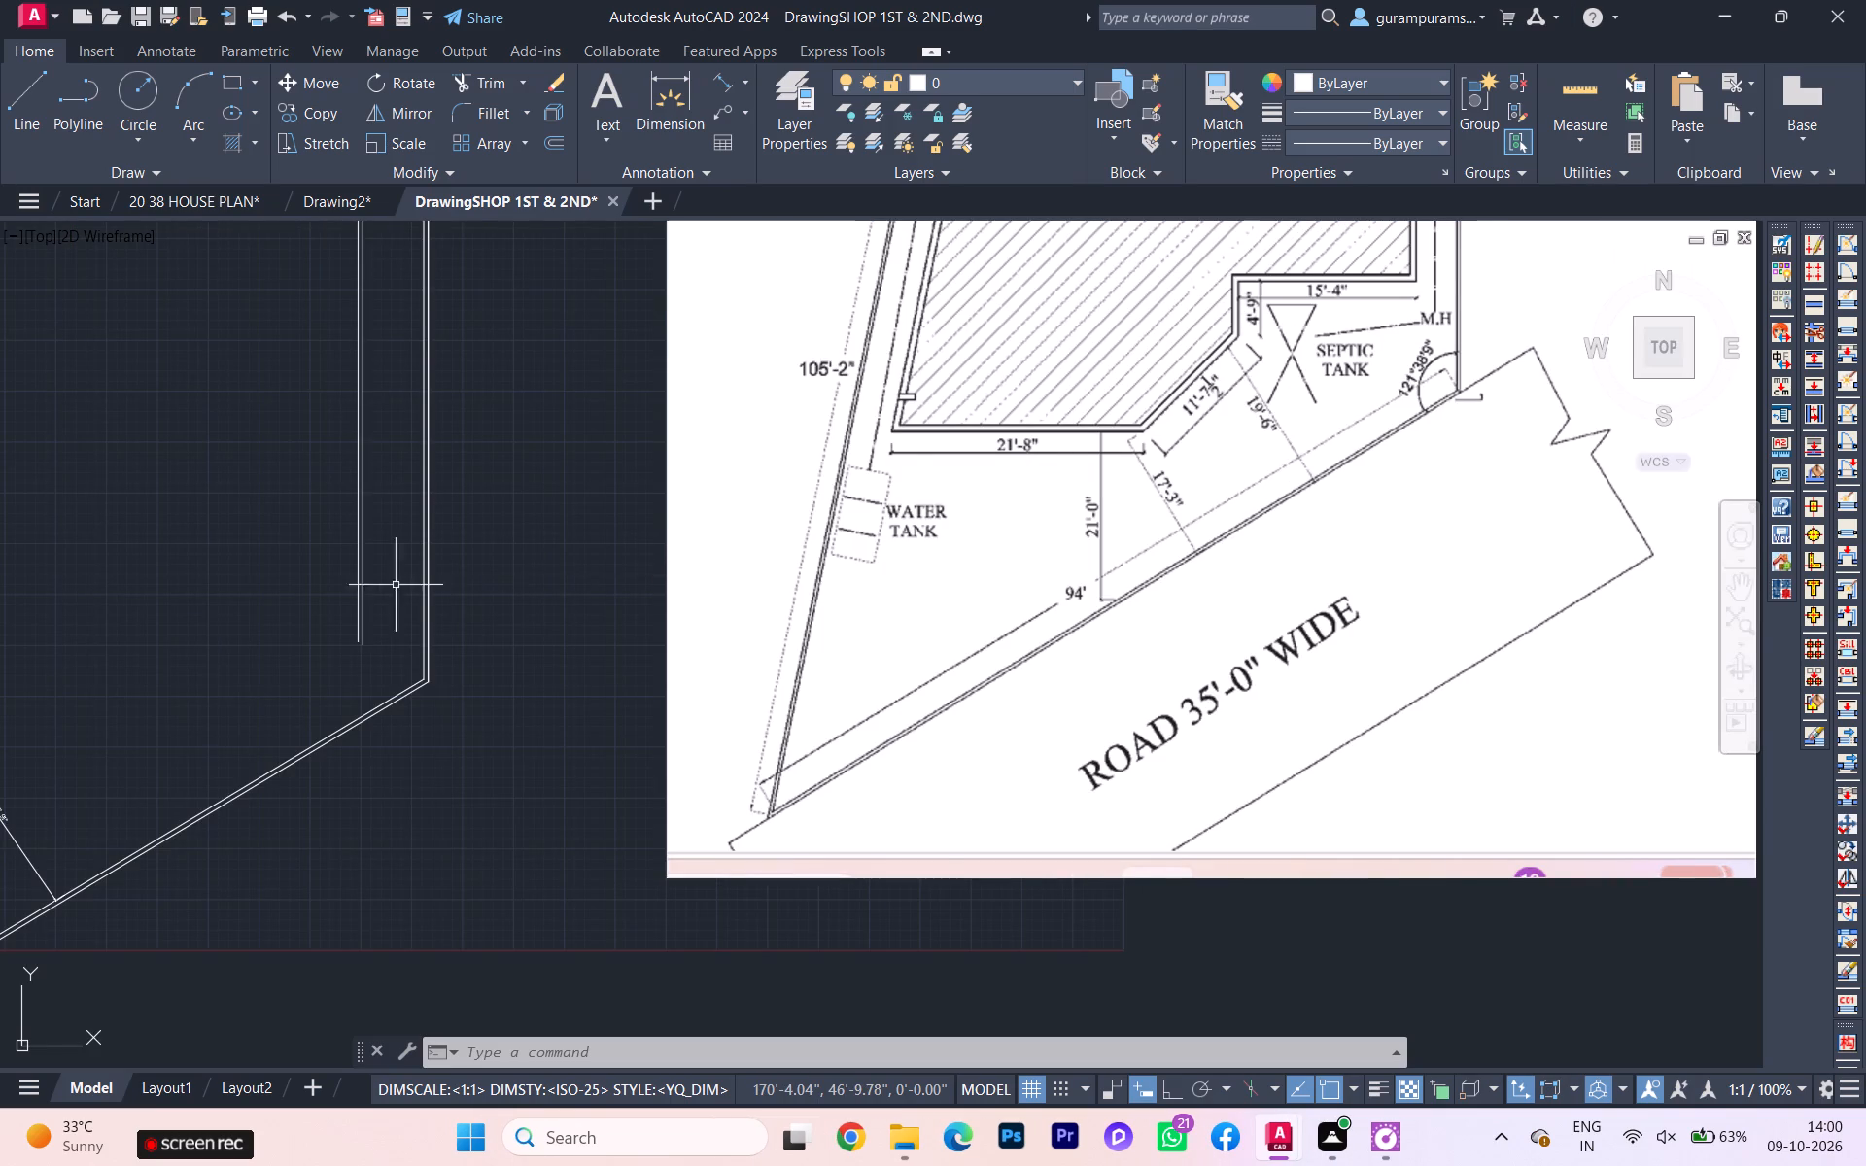
scroll(450, 584, "down", 1)
middle_click_drag(496, 611, 693, 573)
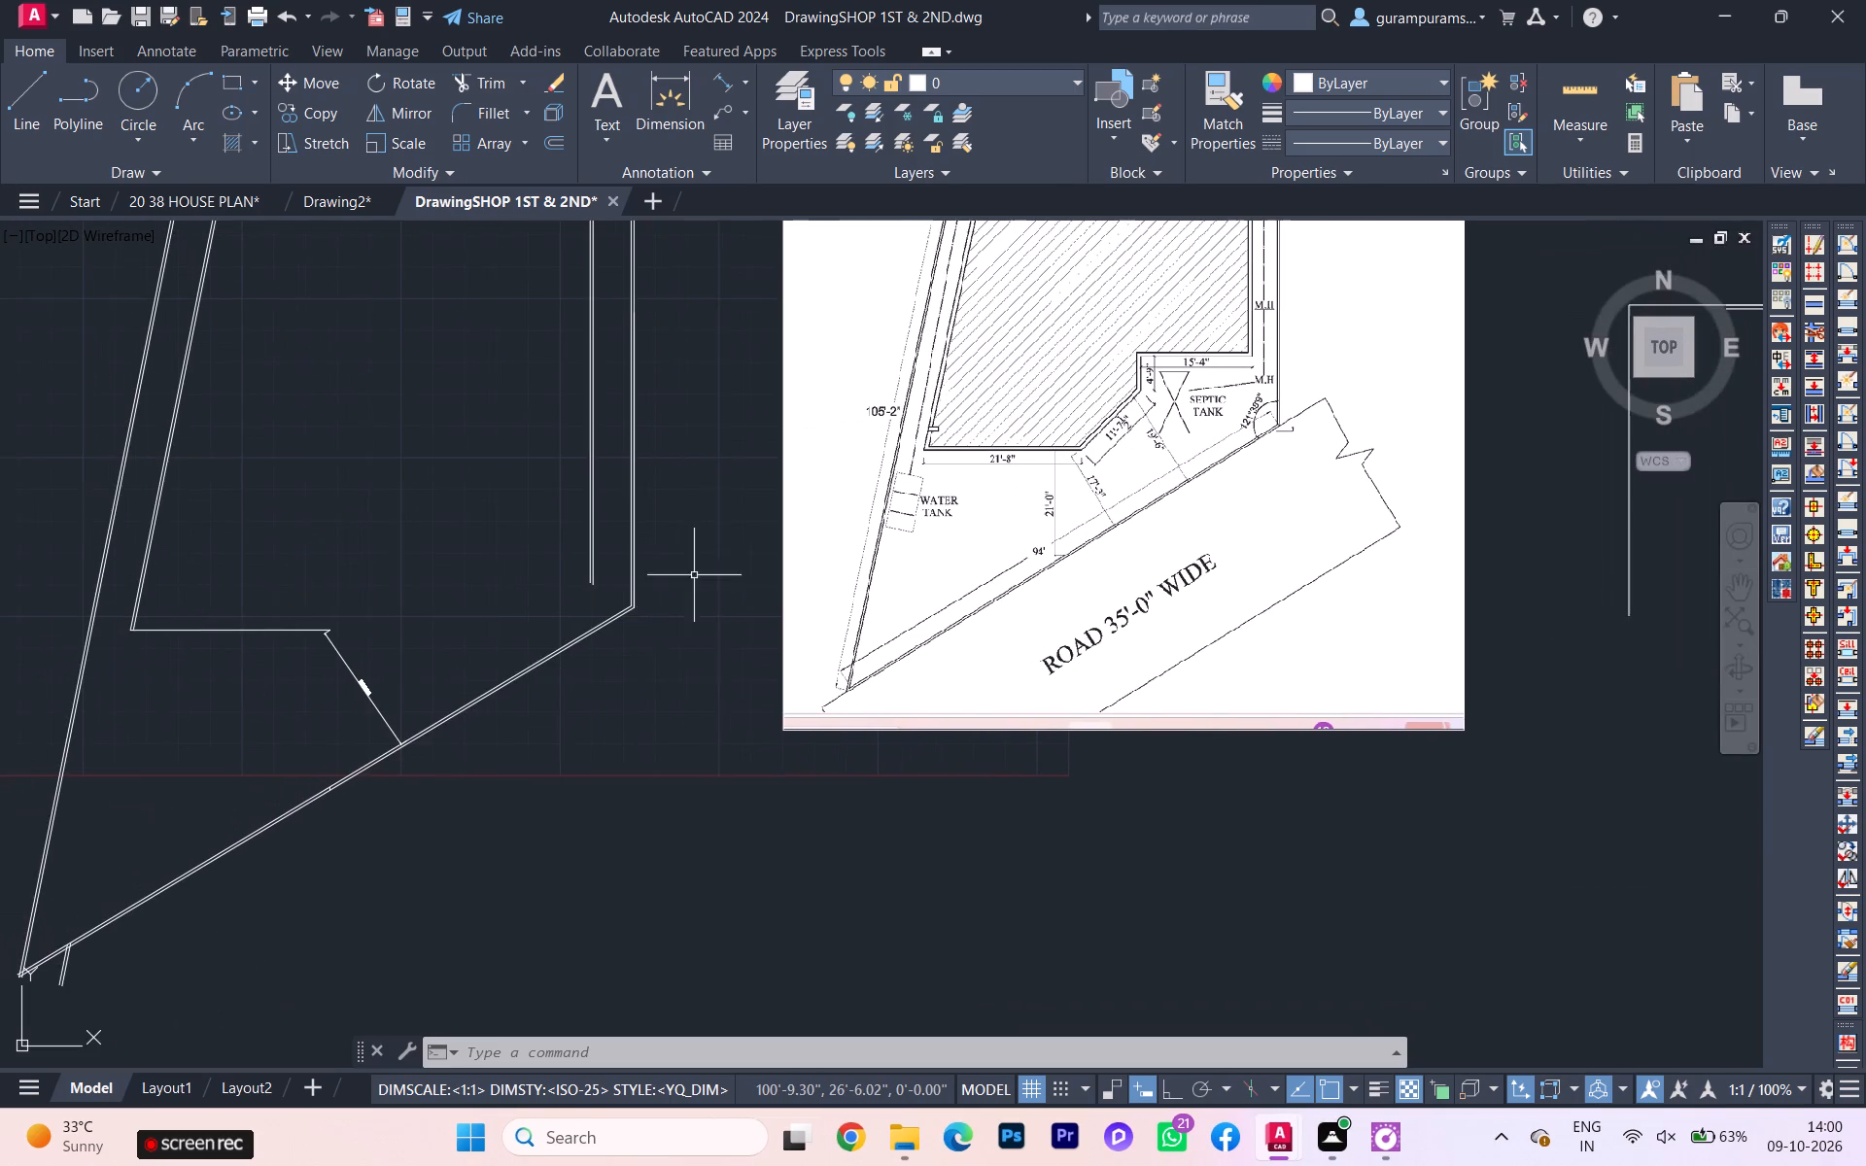
Offset the building's lower horizontal line 6" upward to the inside, with ortho on.
left_click(214, 720)
left_click(240, 566)
left_click(264, 638)
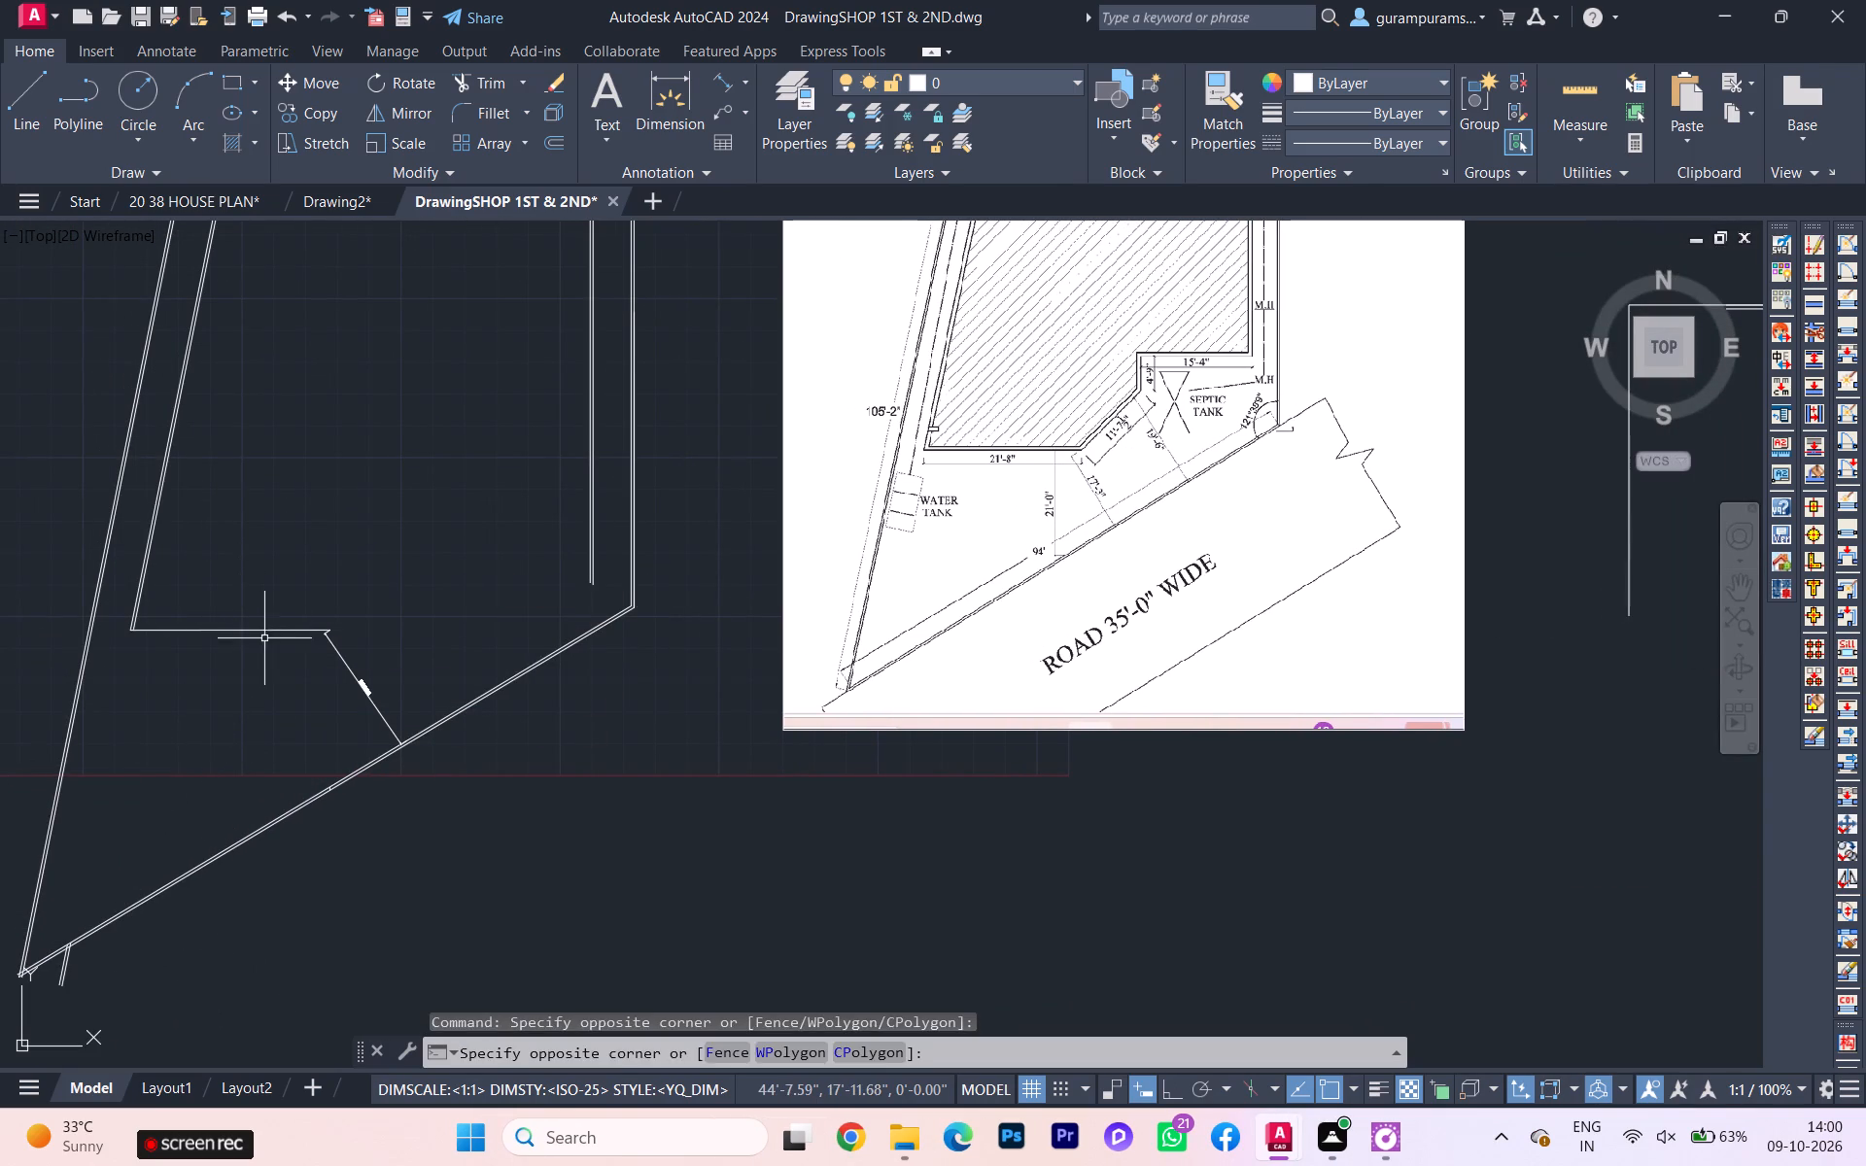
left_click(255, 629)
key("p")
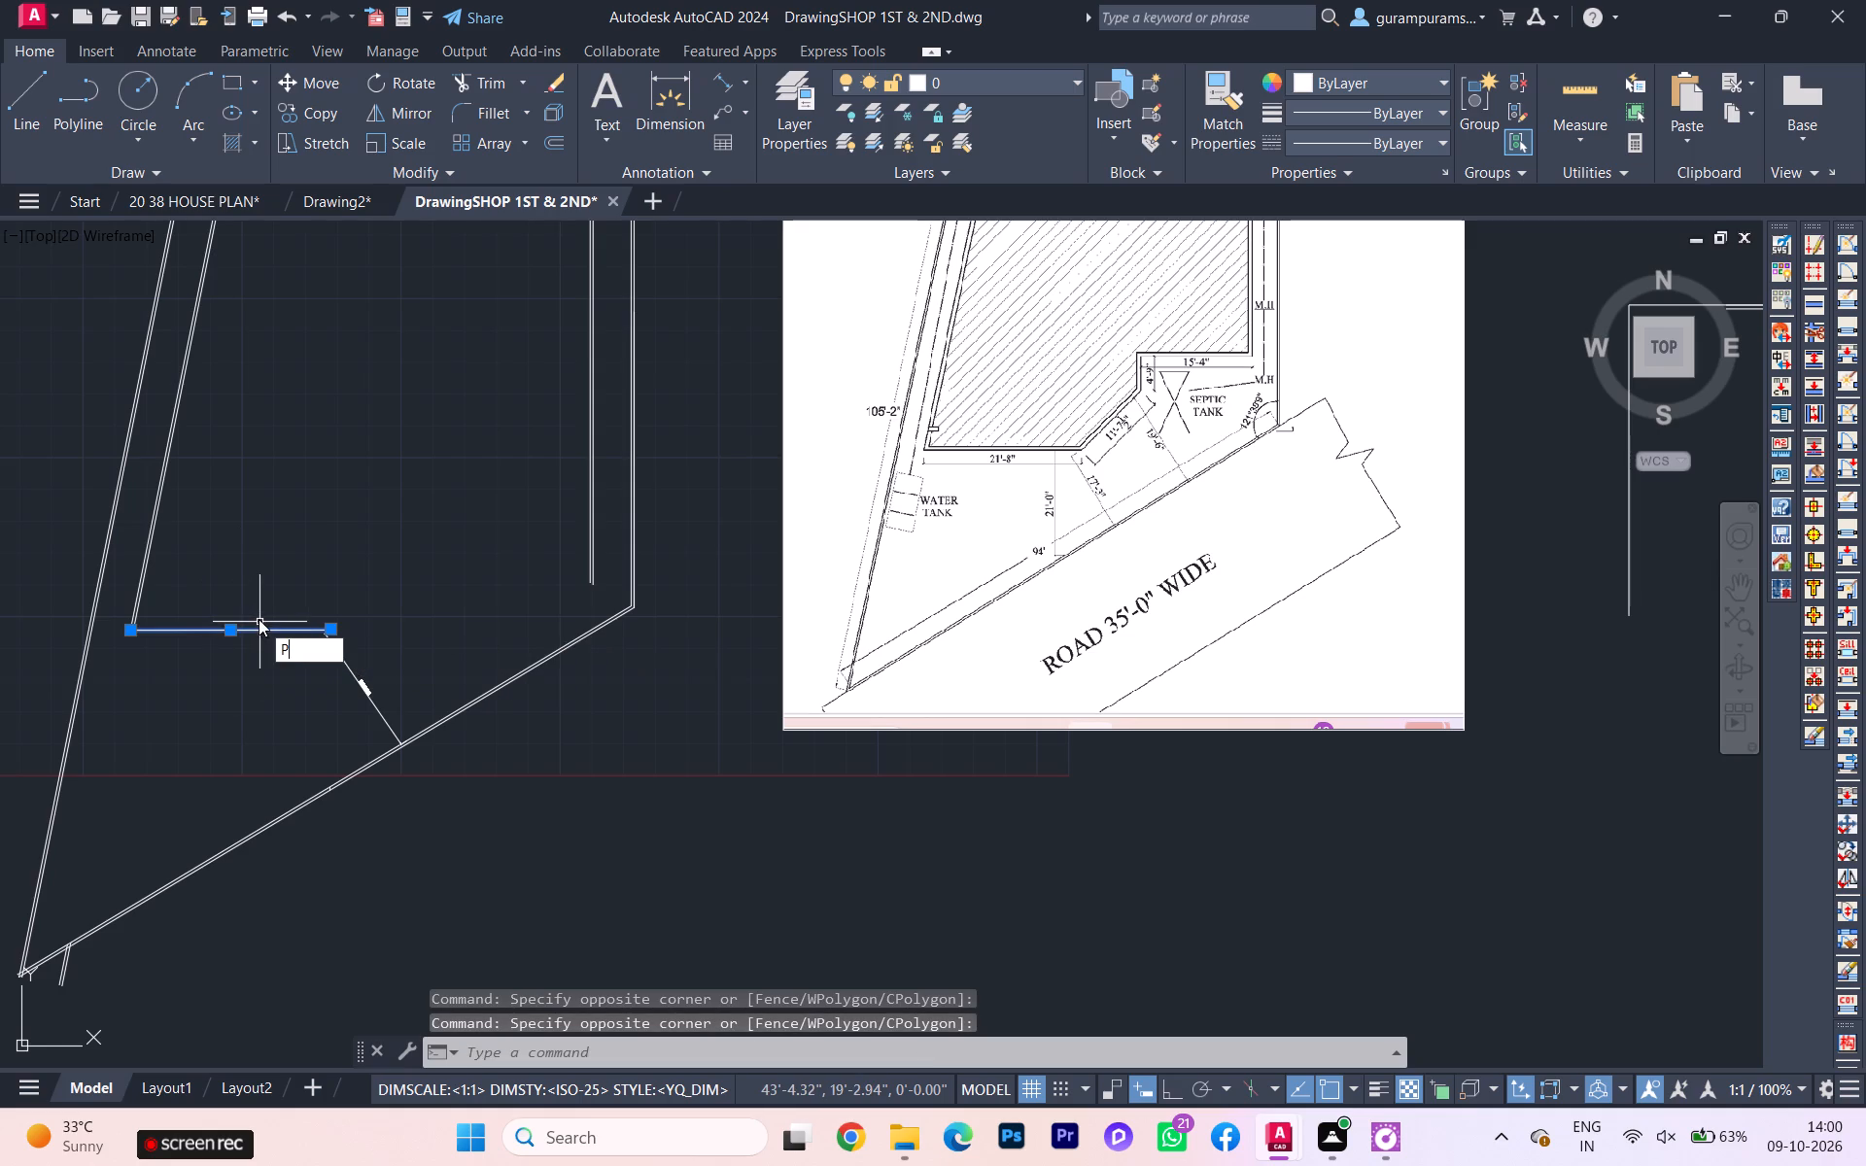
key("BackSpace")
key("o")
key("Return")
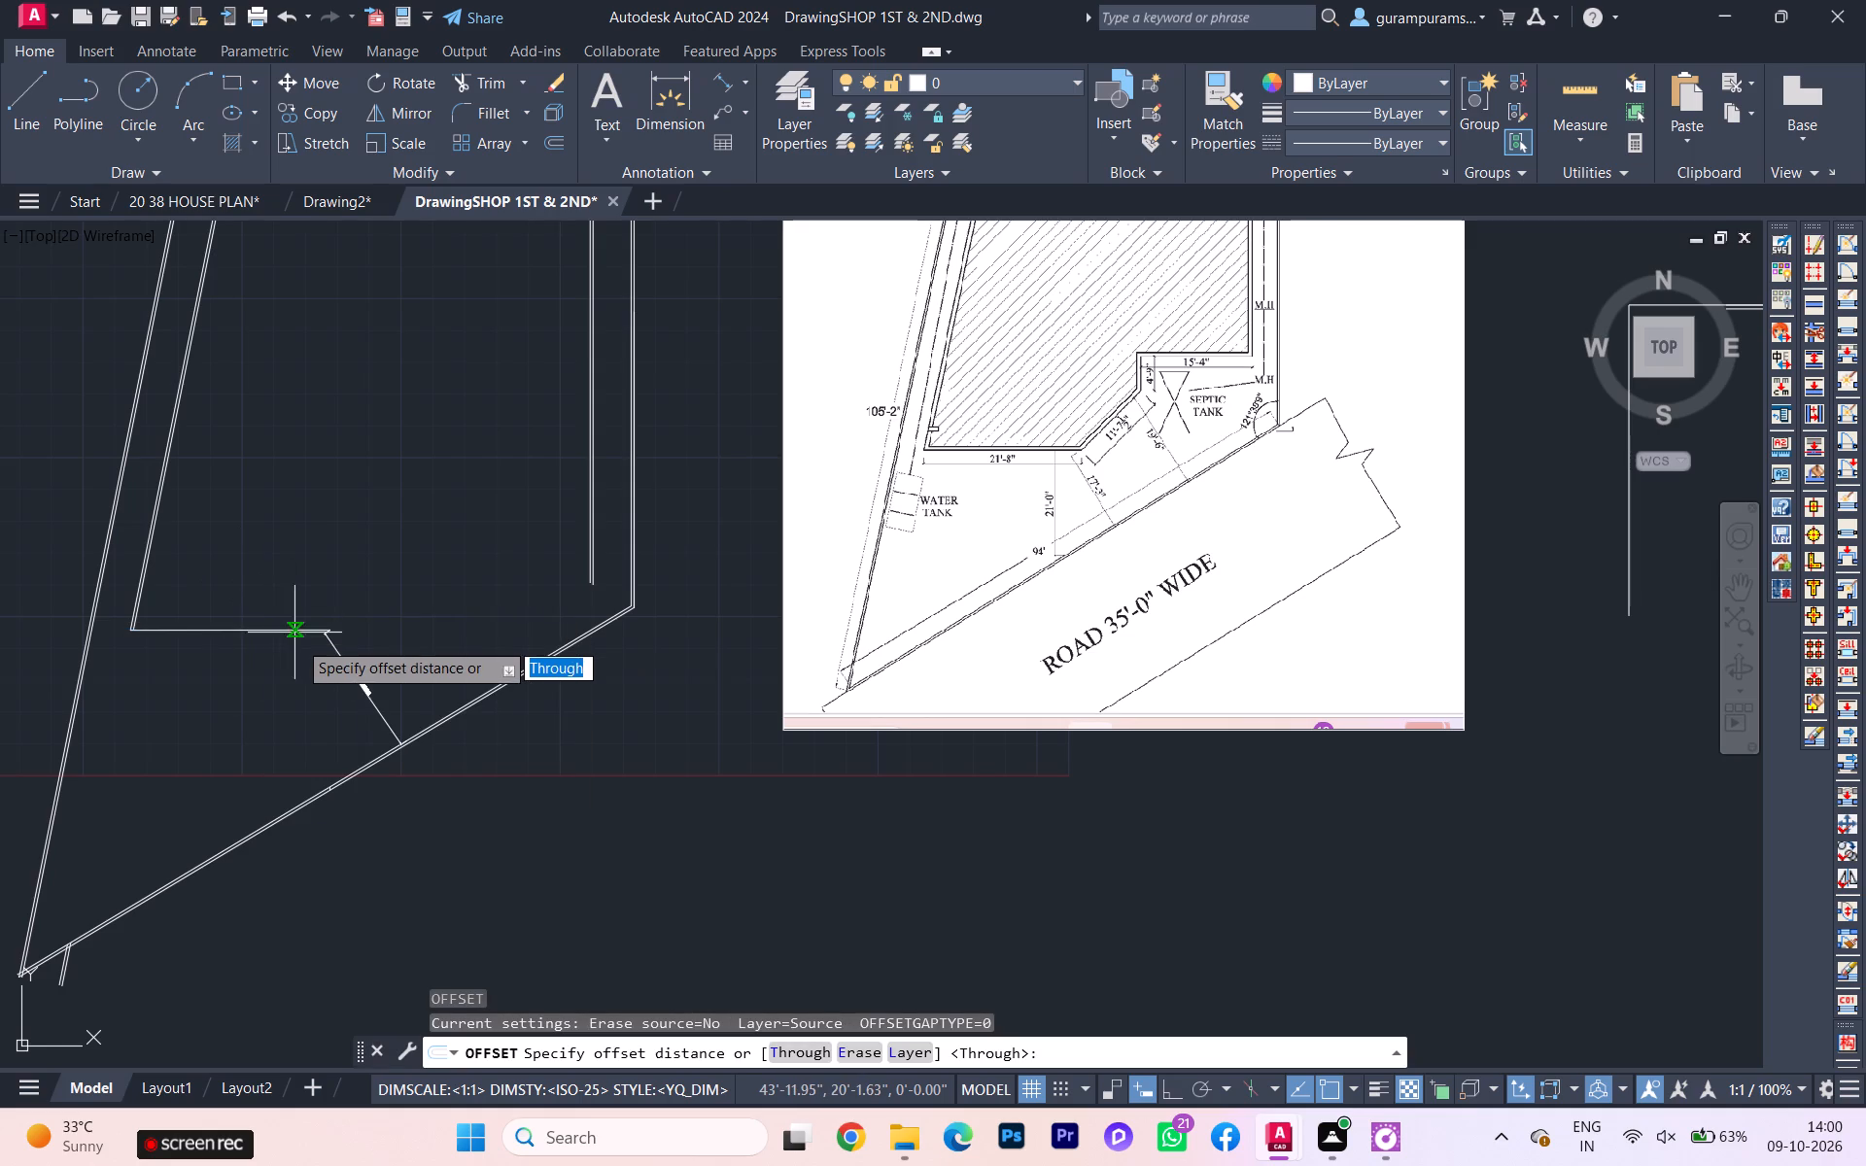
scroll(297, 640, "up", 1)
left_click(297, 625)
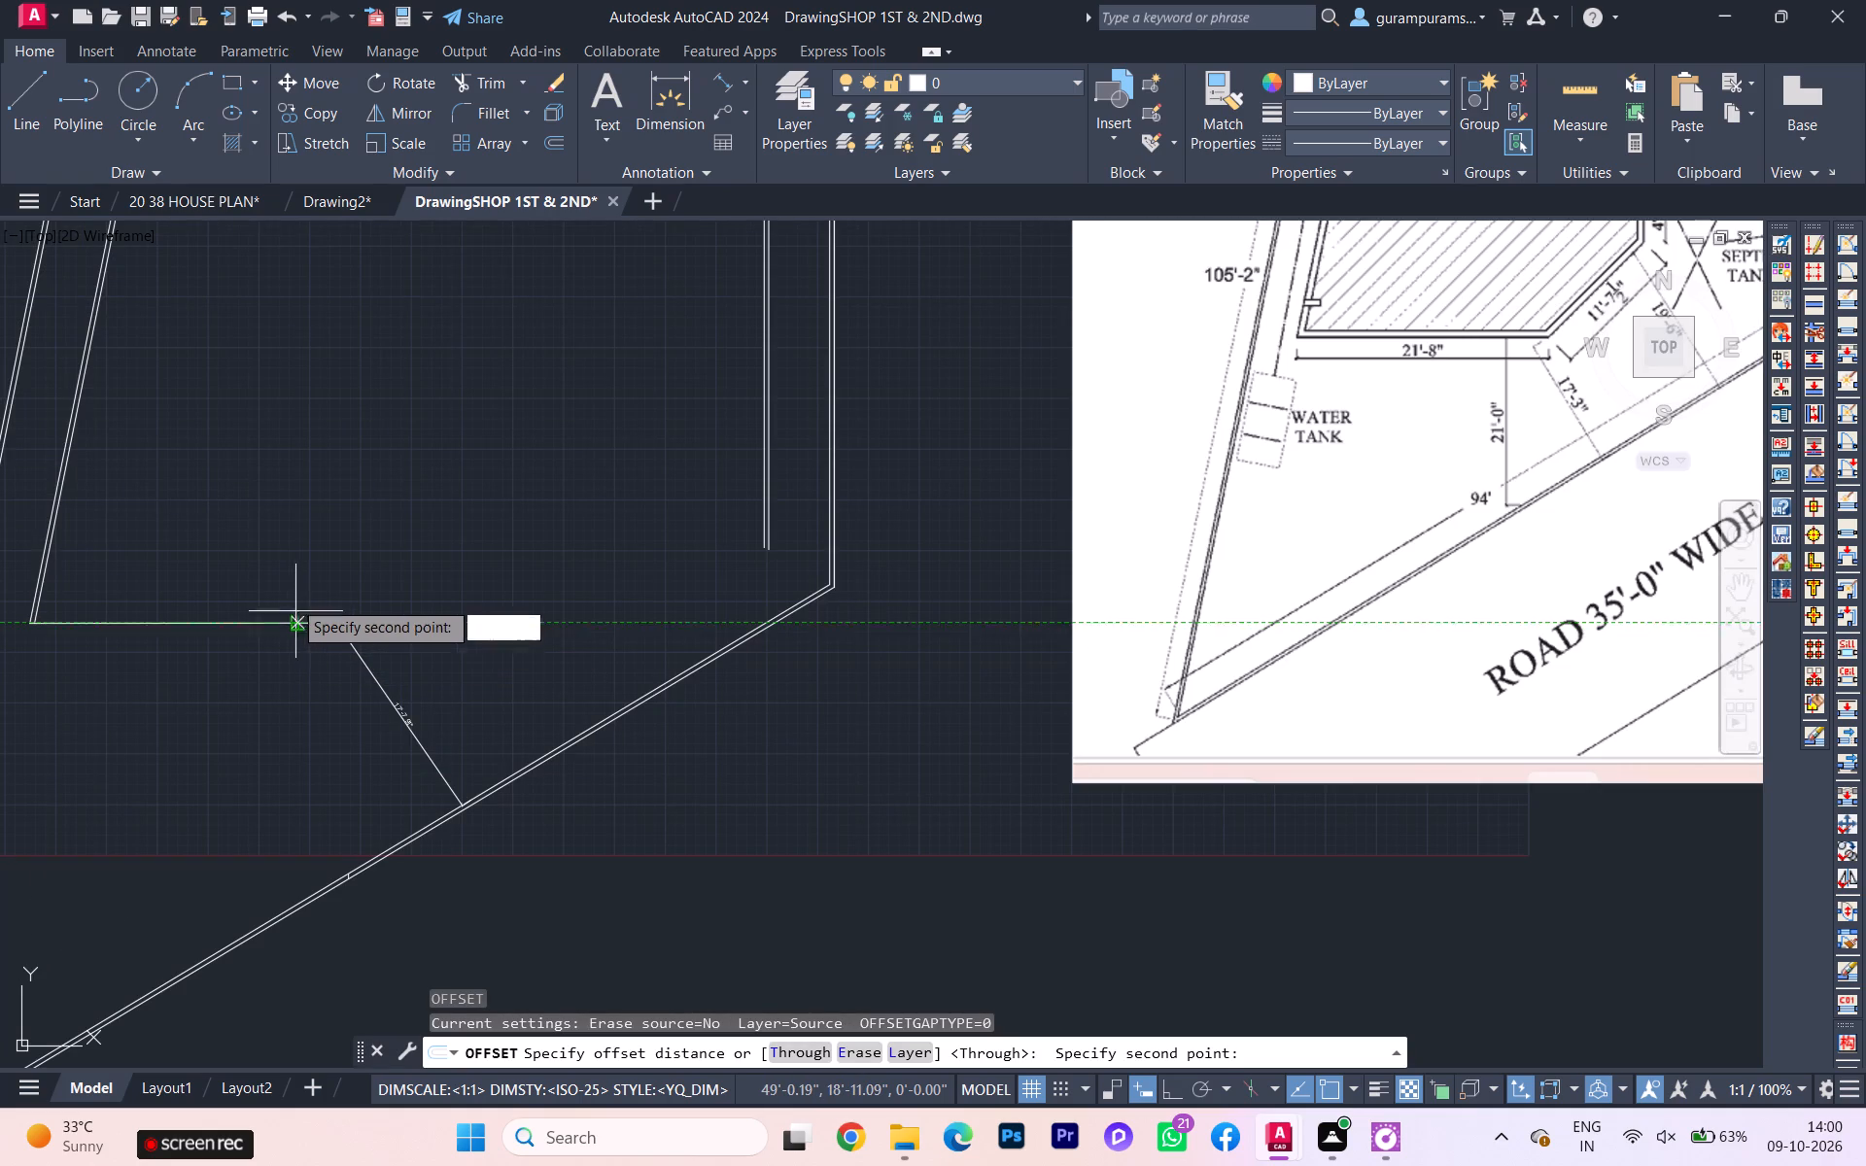
key("F8")
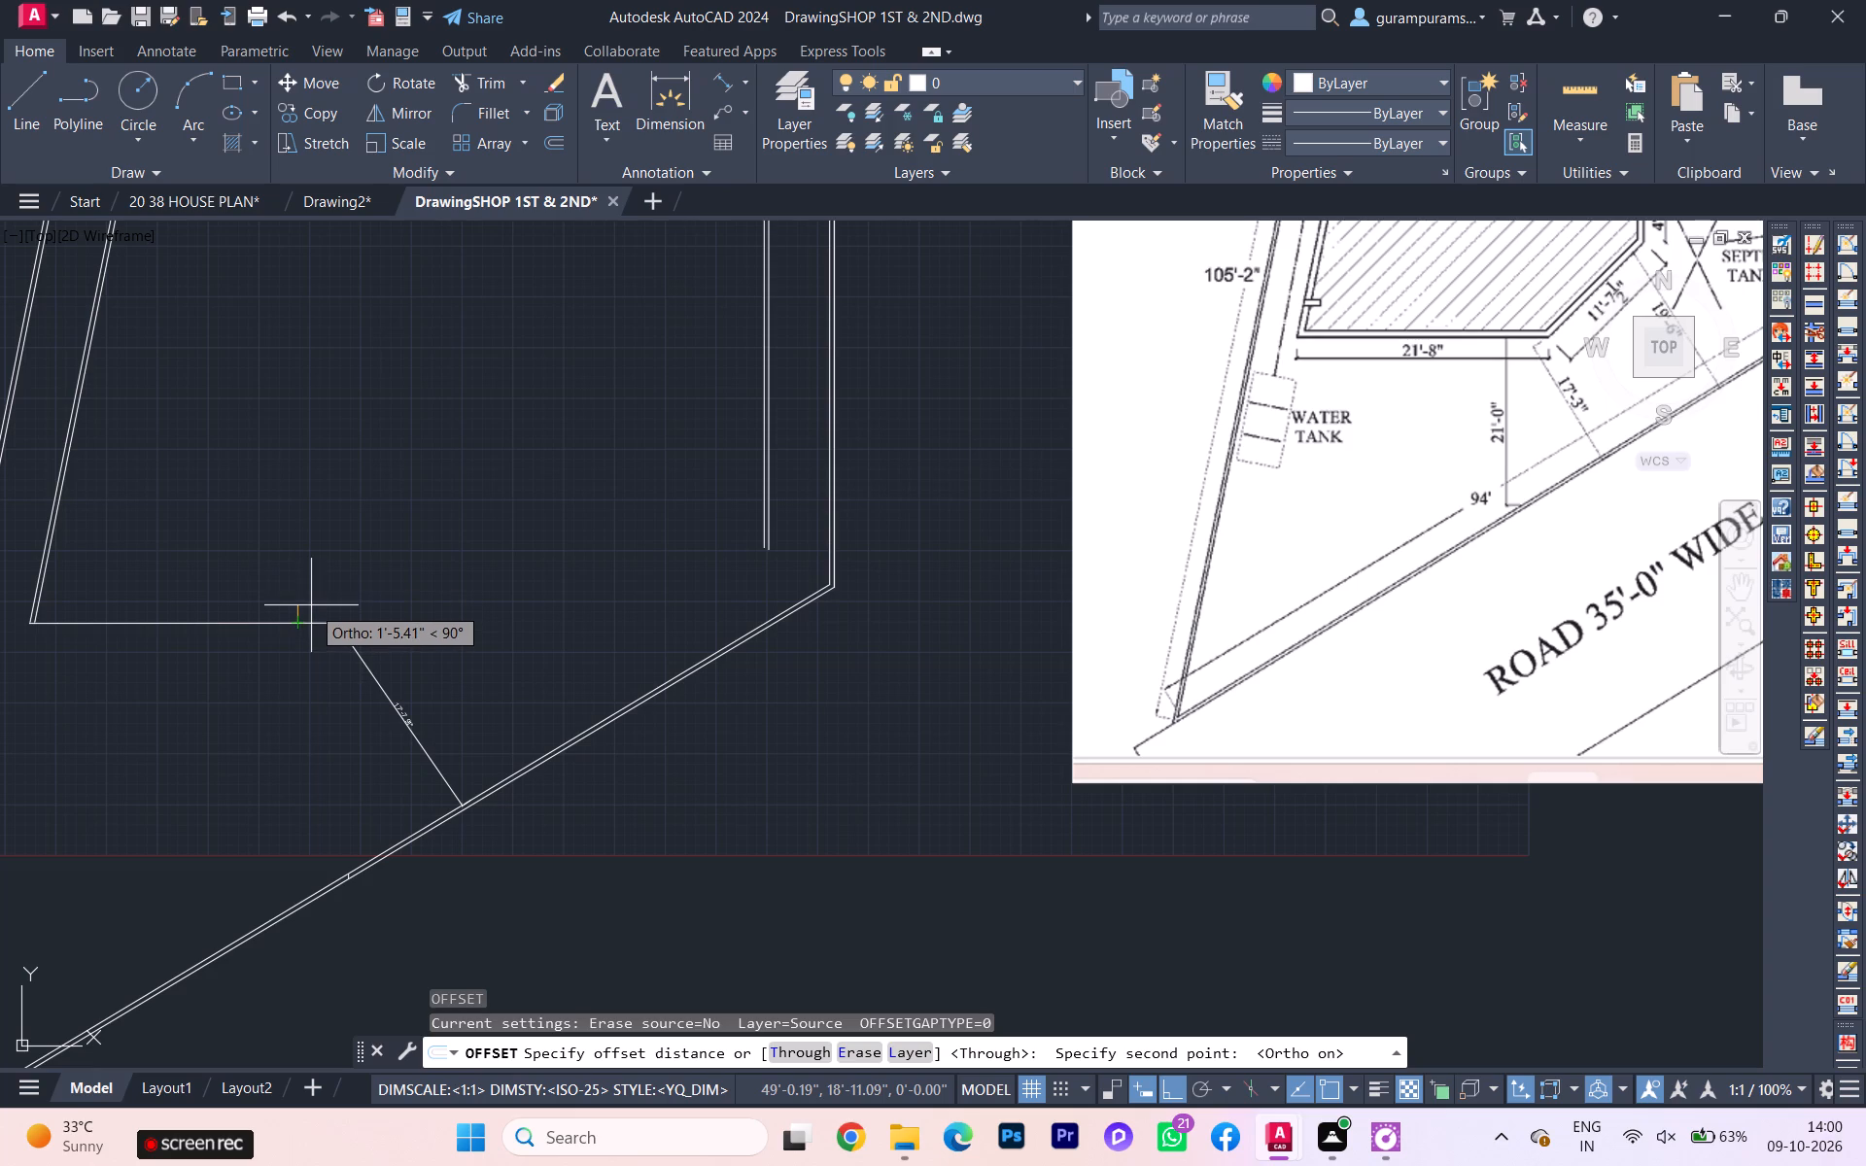
key("6")
key("Return")
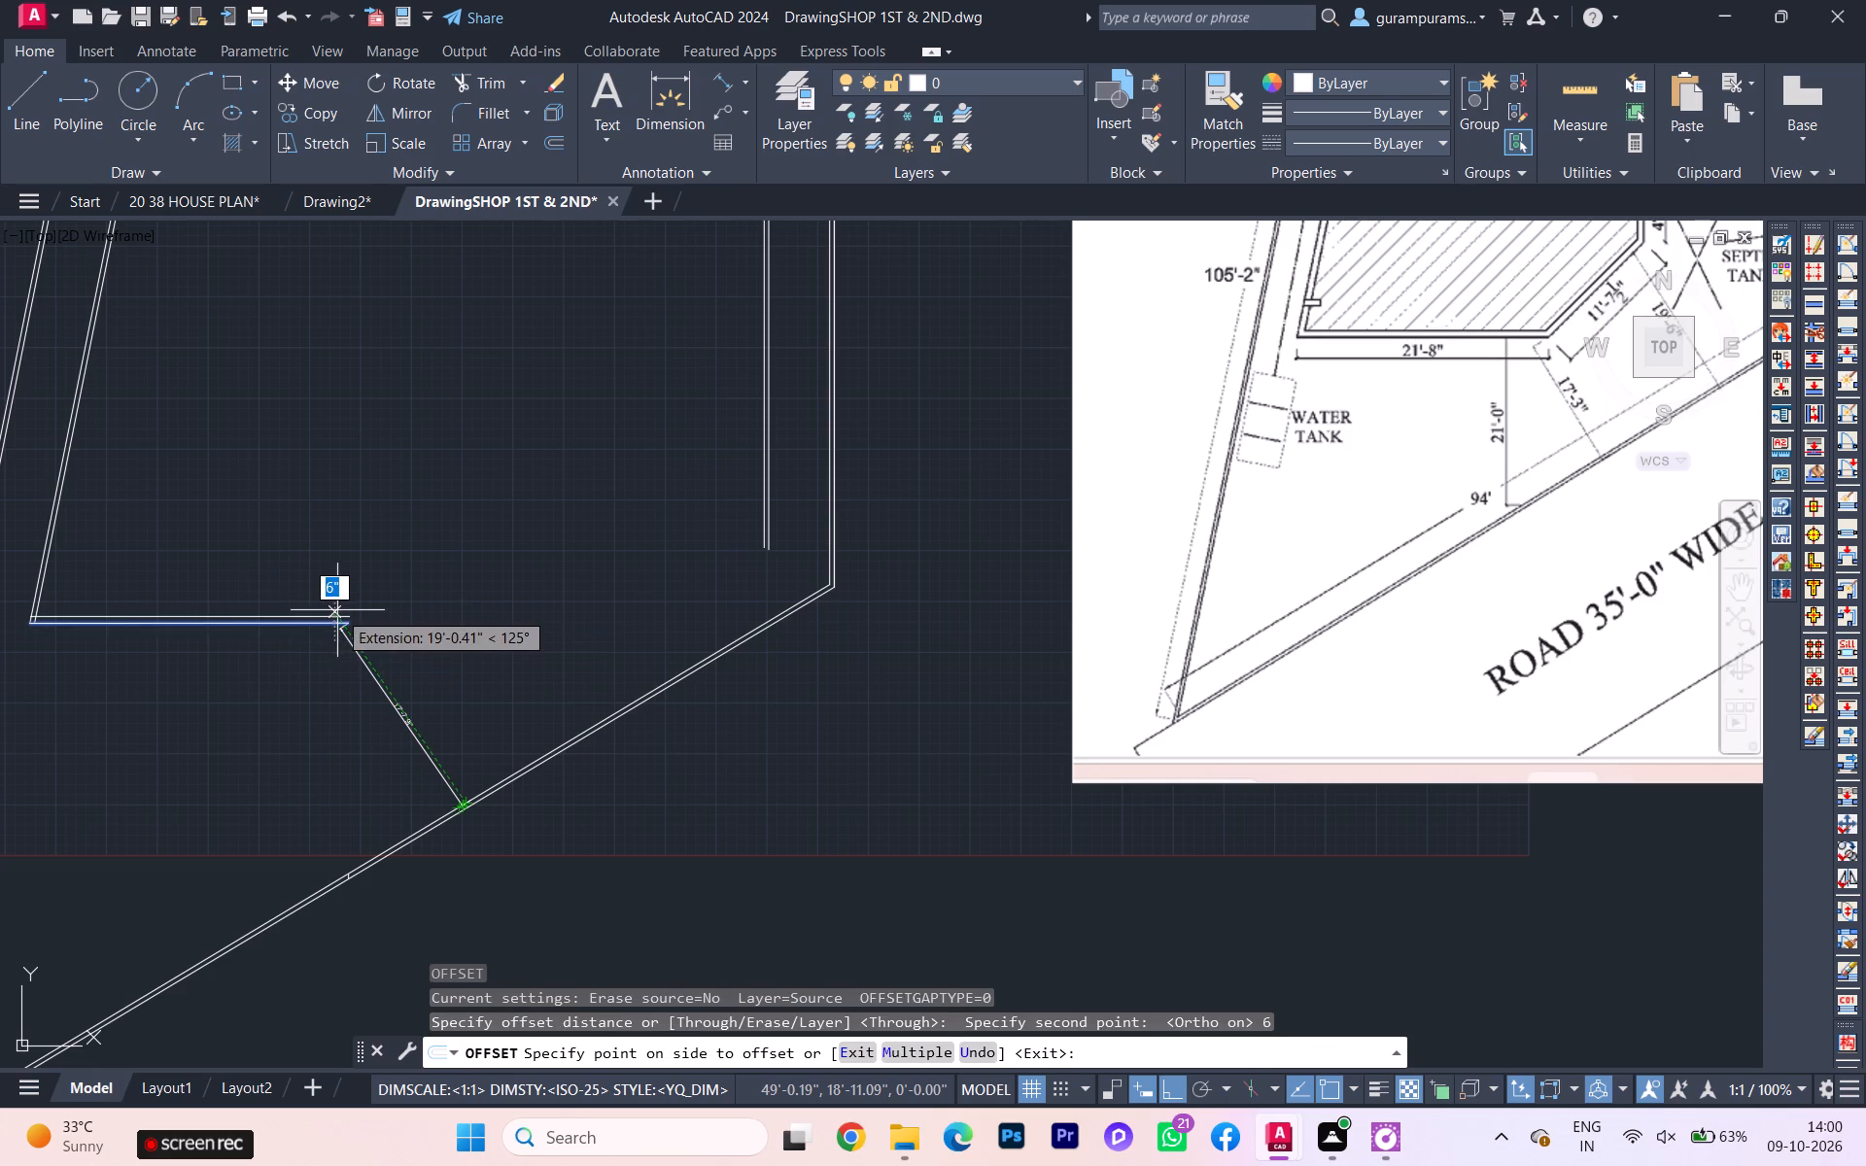
left_click(337, 610)
key("Escape")
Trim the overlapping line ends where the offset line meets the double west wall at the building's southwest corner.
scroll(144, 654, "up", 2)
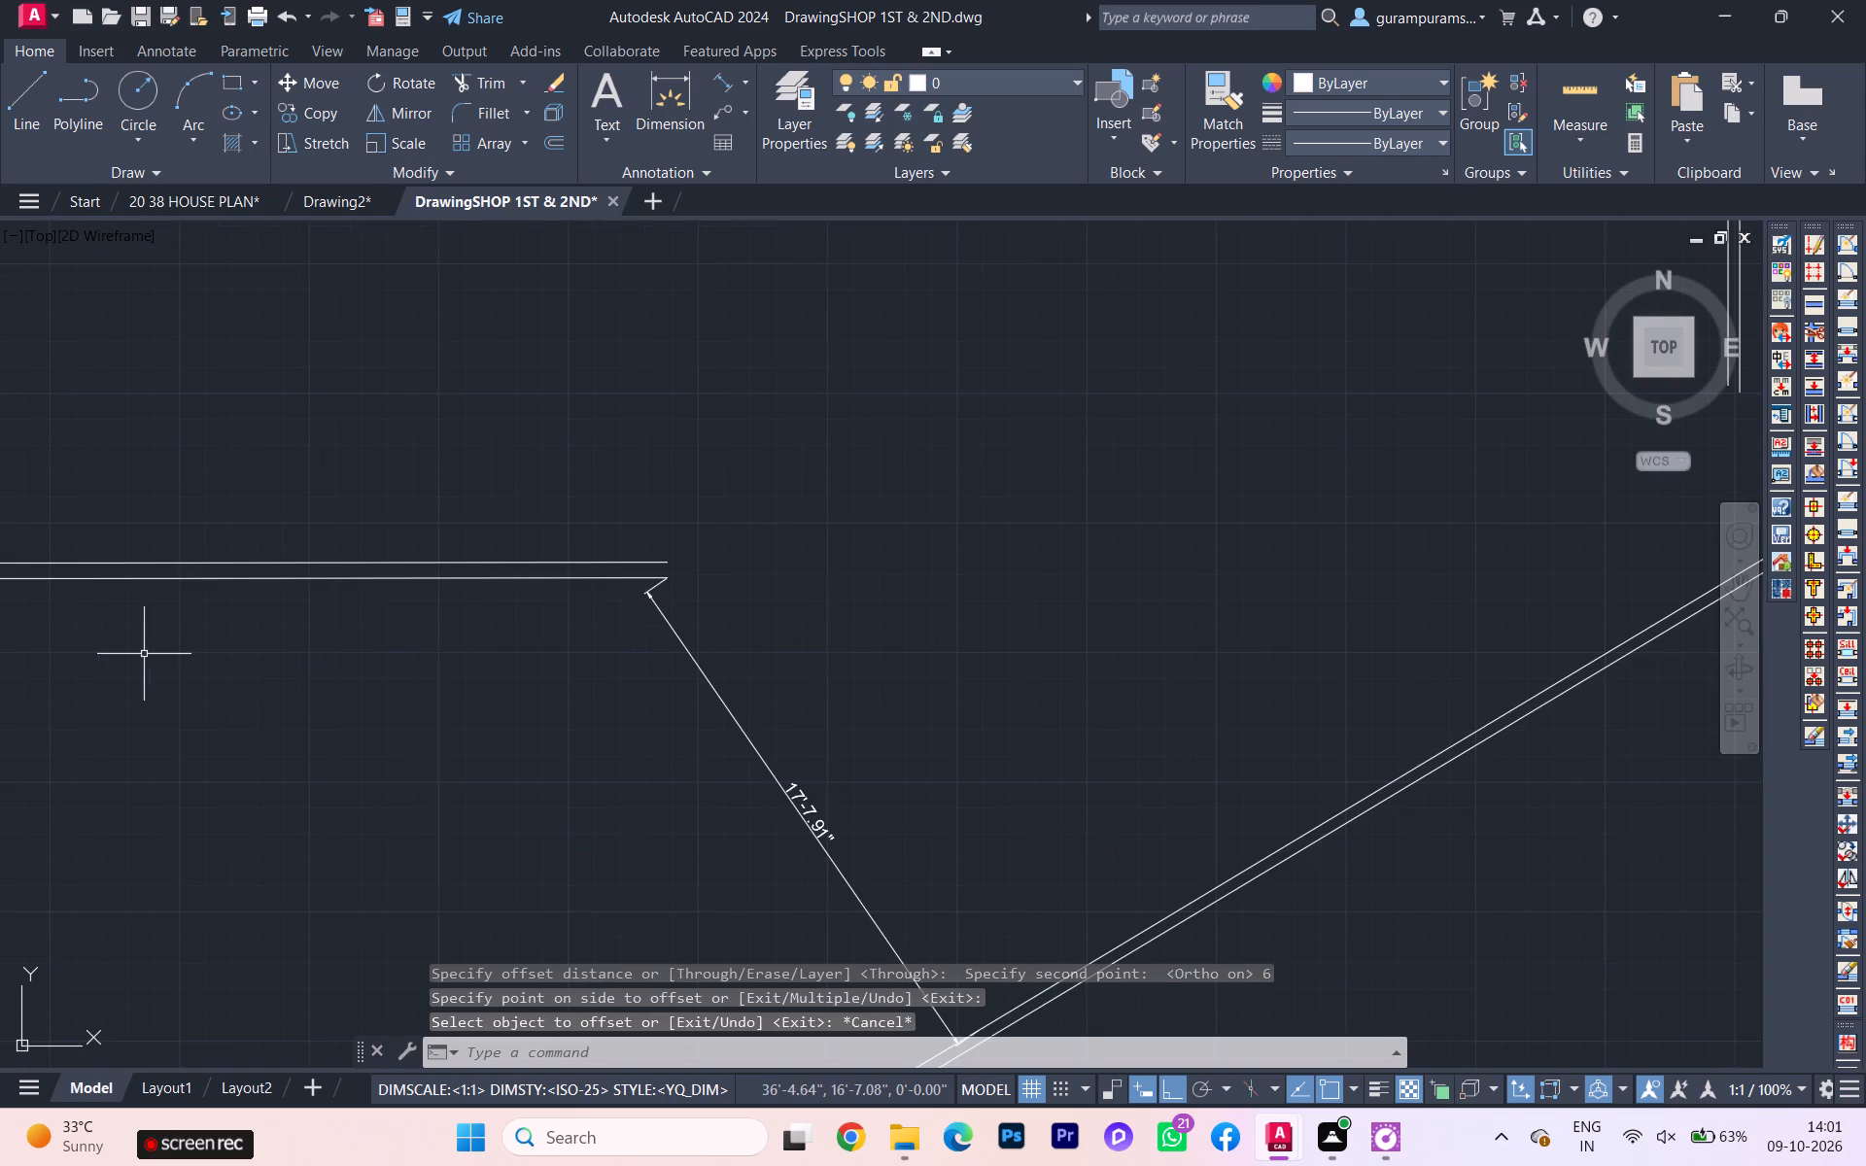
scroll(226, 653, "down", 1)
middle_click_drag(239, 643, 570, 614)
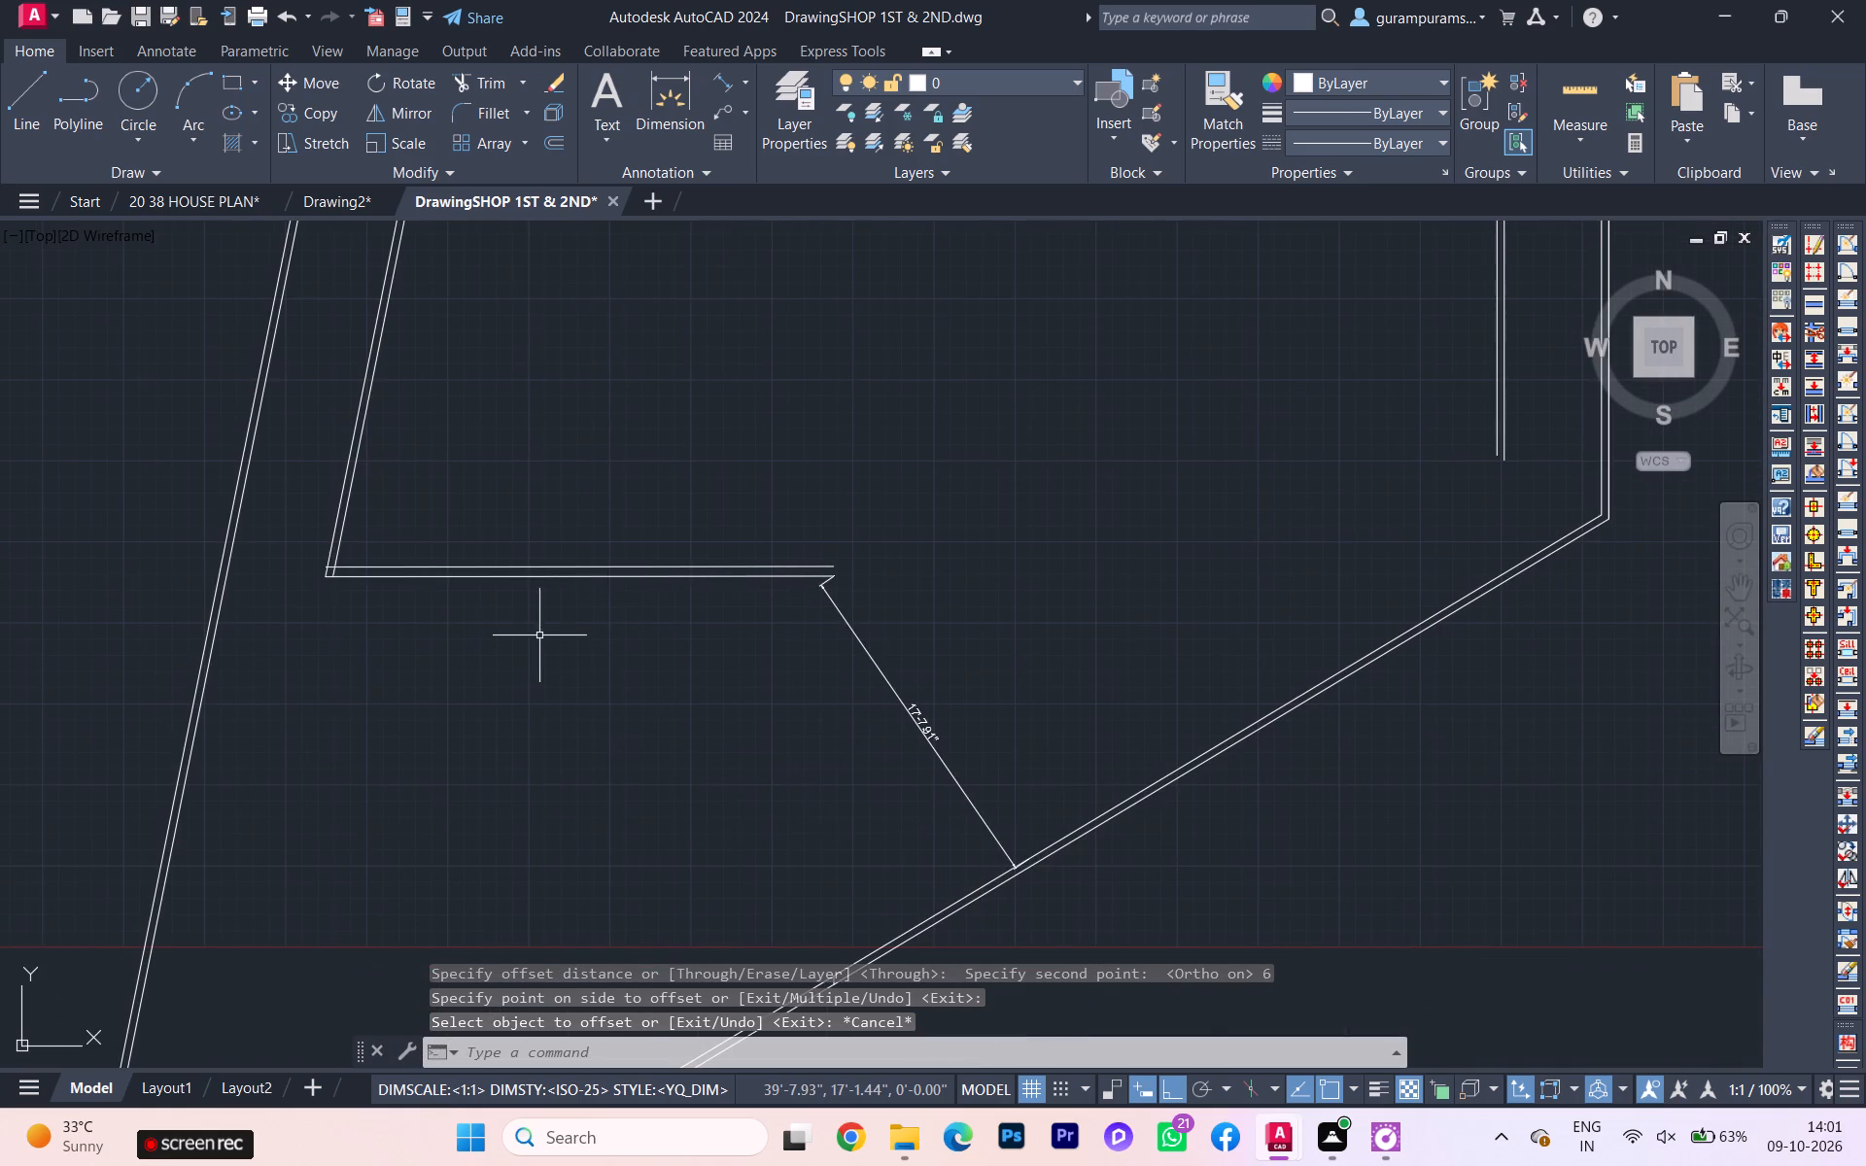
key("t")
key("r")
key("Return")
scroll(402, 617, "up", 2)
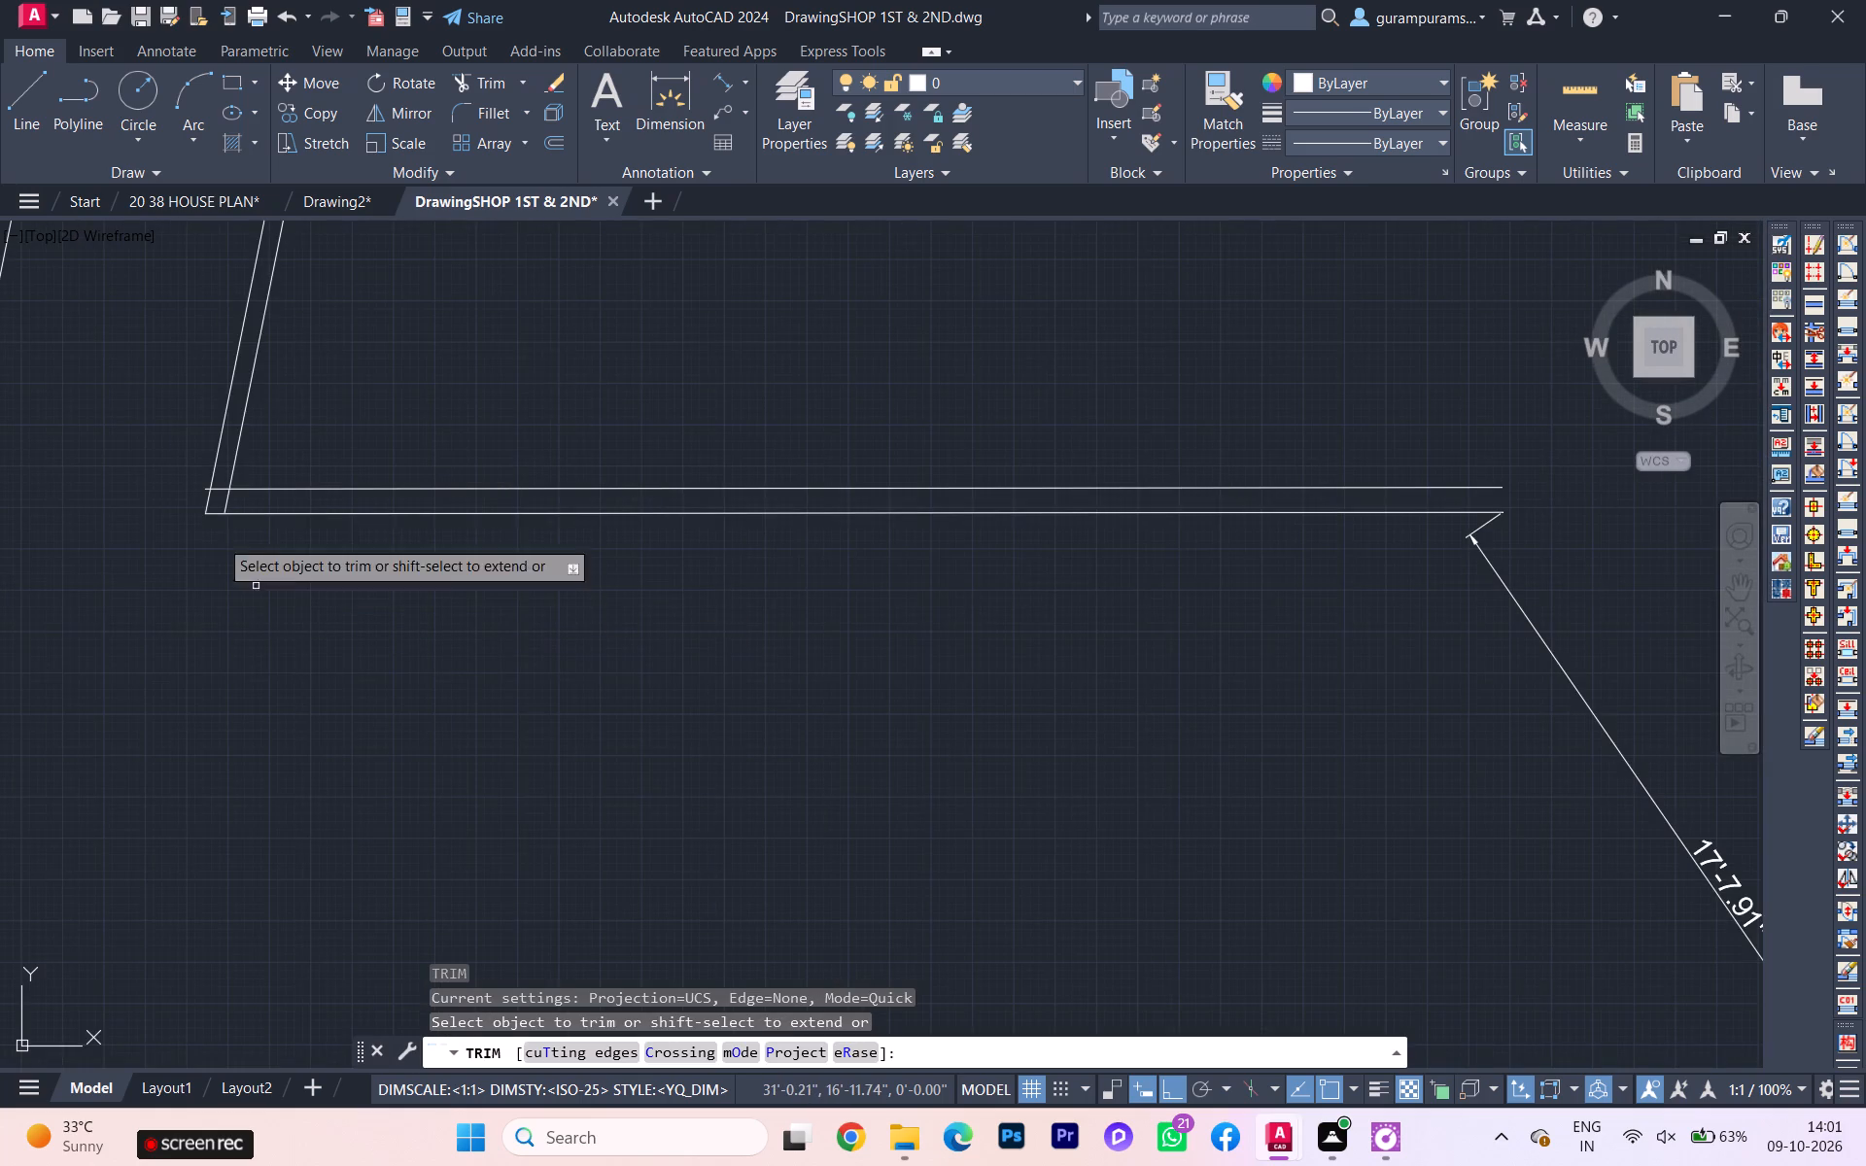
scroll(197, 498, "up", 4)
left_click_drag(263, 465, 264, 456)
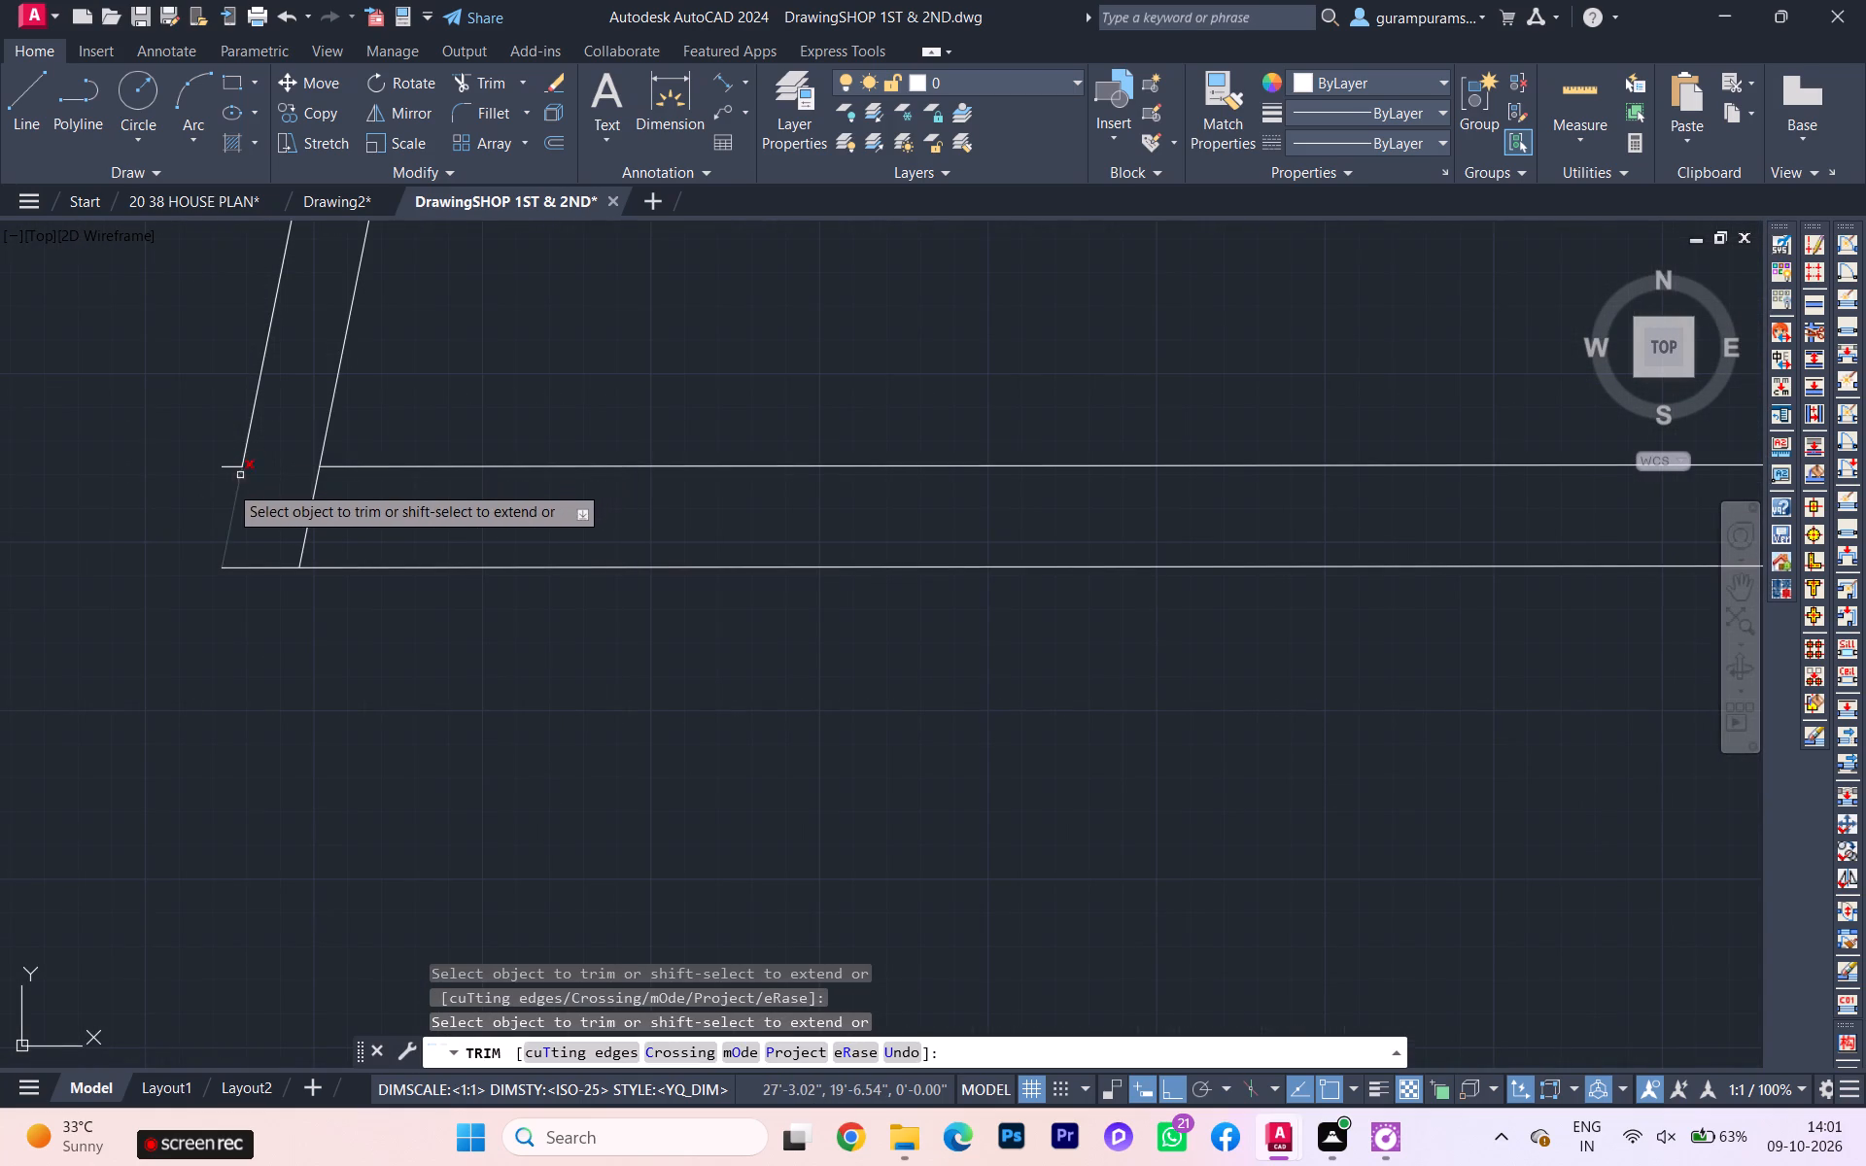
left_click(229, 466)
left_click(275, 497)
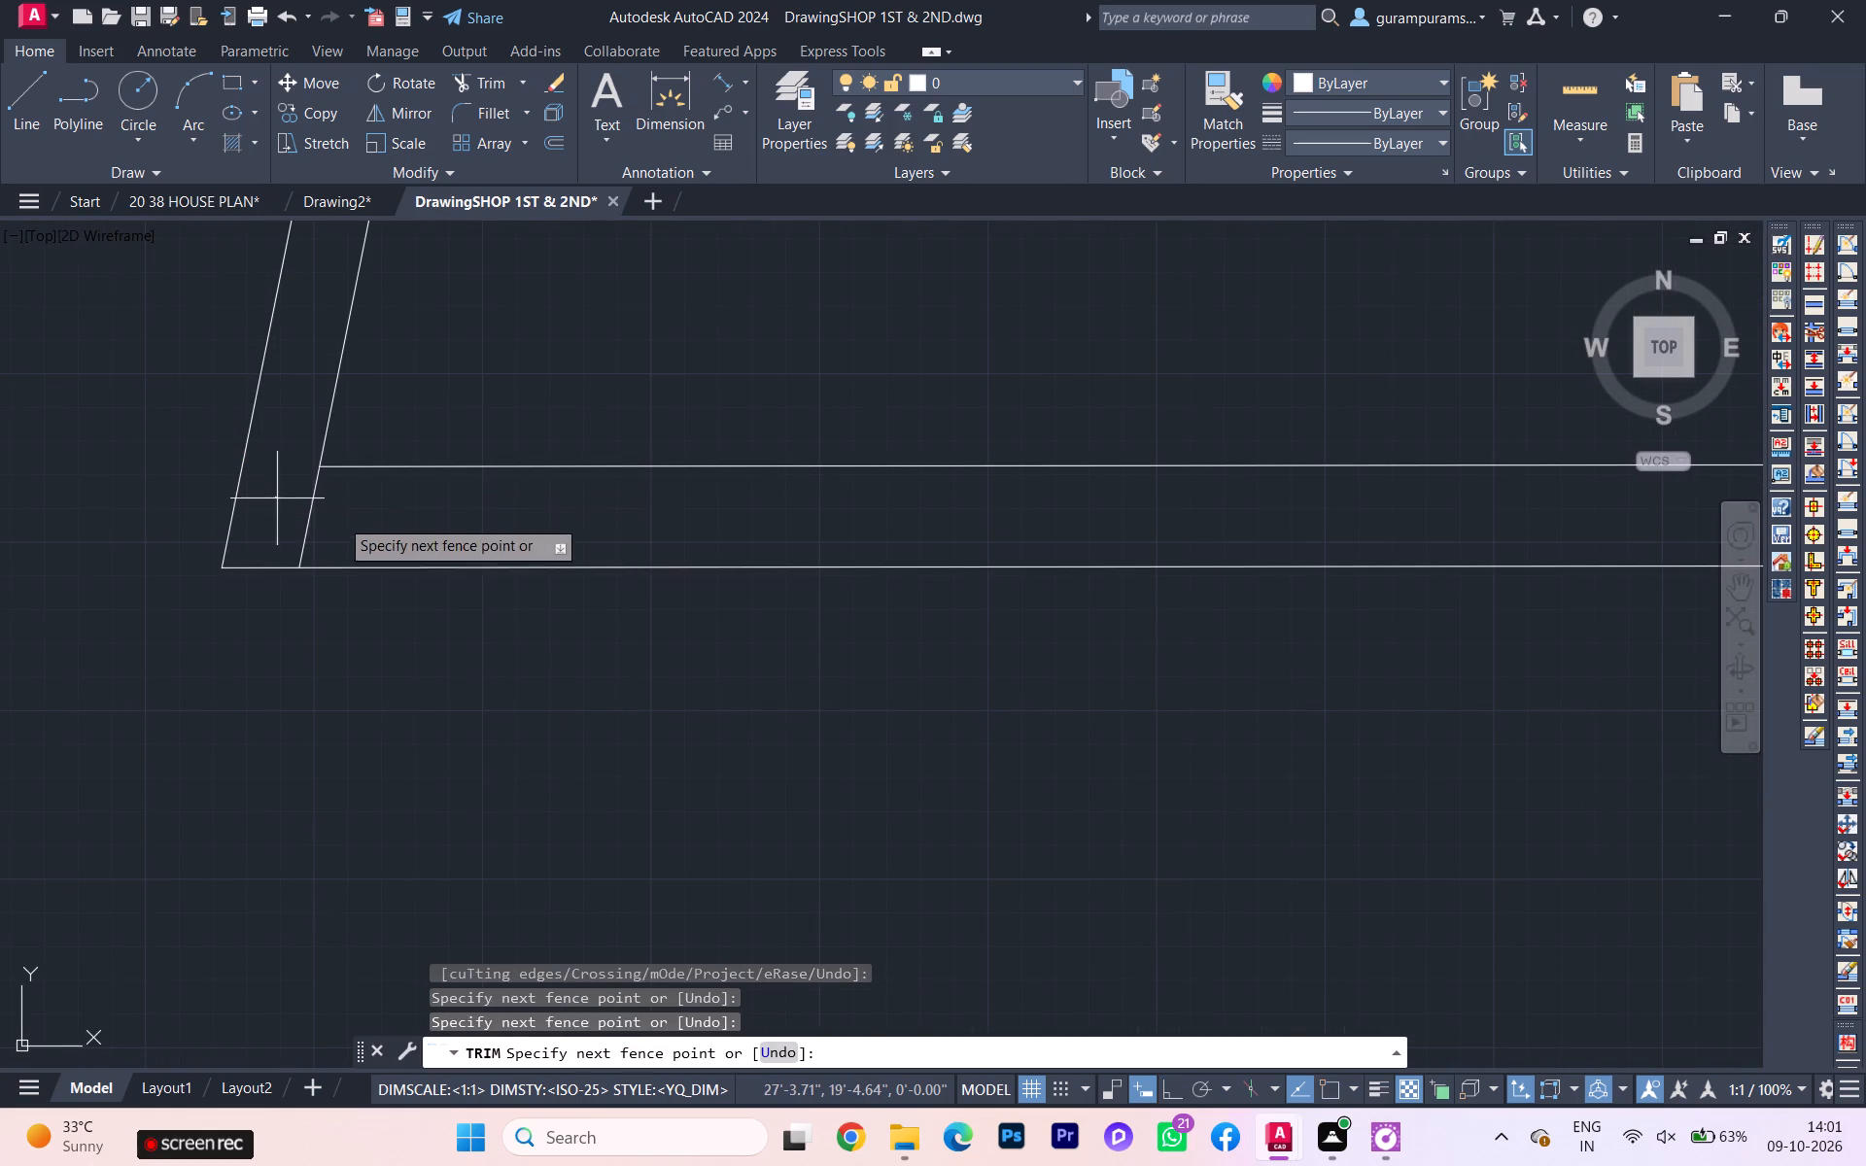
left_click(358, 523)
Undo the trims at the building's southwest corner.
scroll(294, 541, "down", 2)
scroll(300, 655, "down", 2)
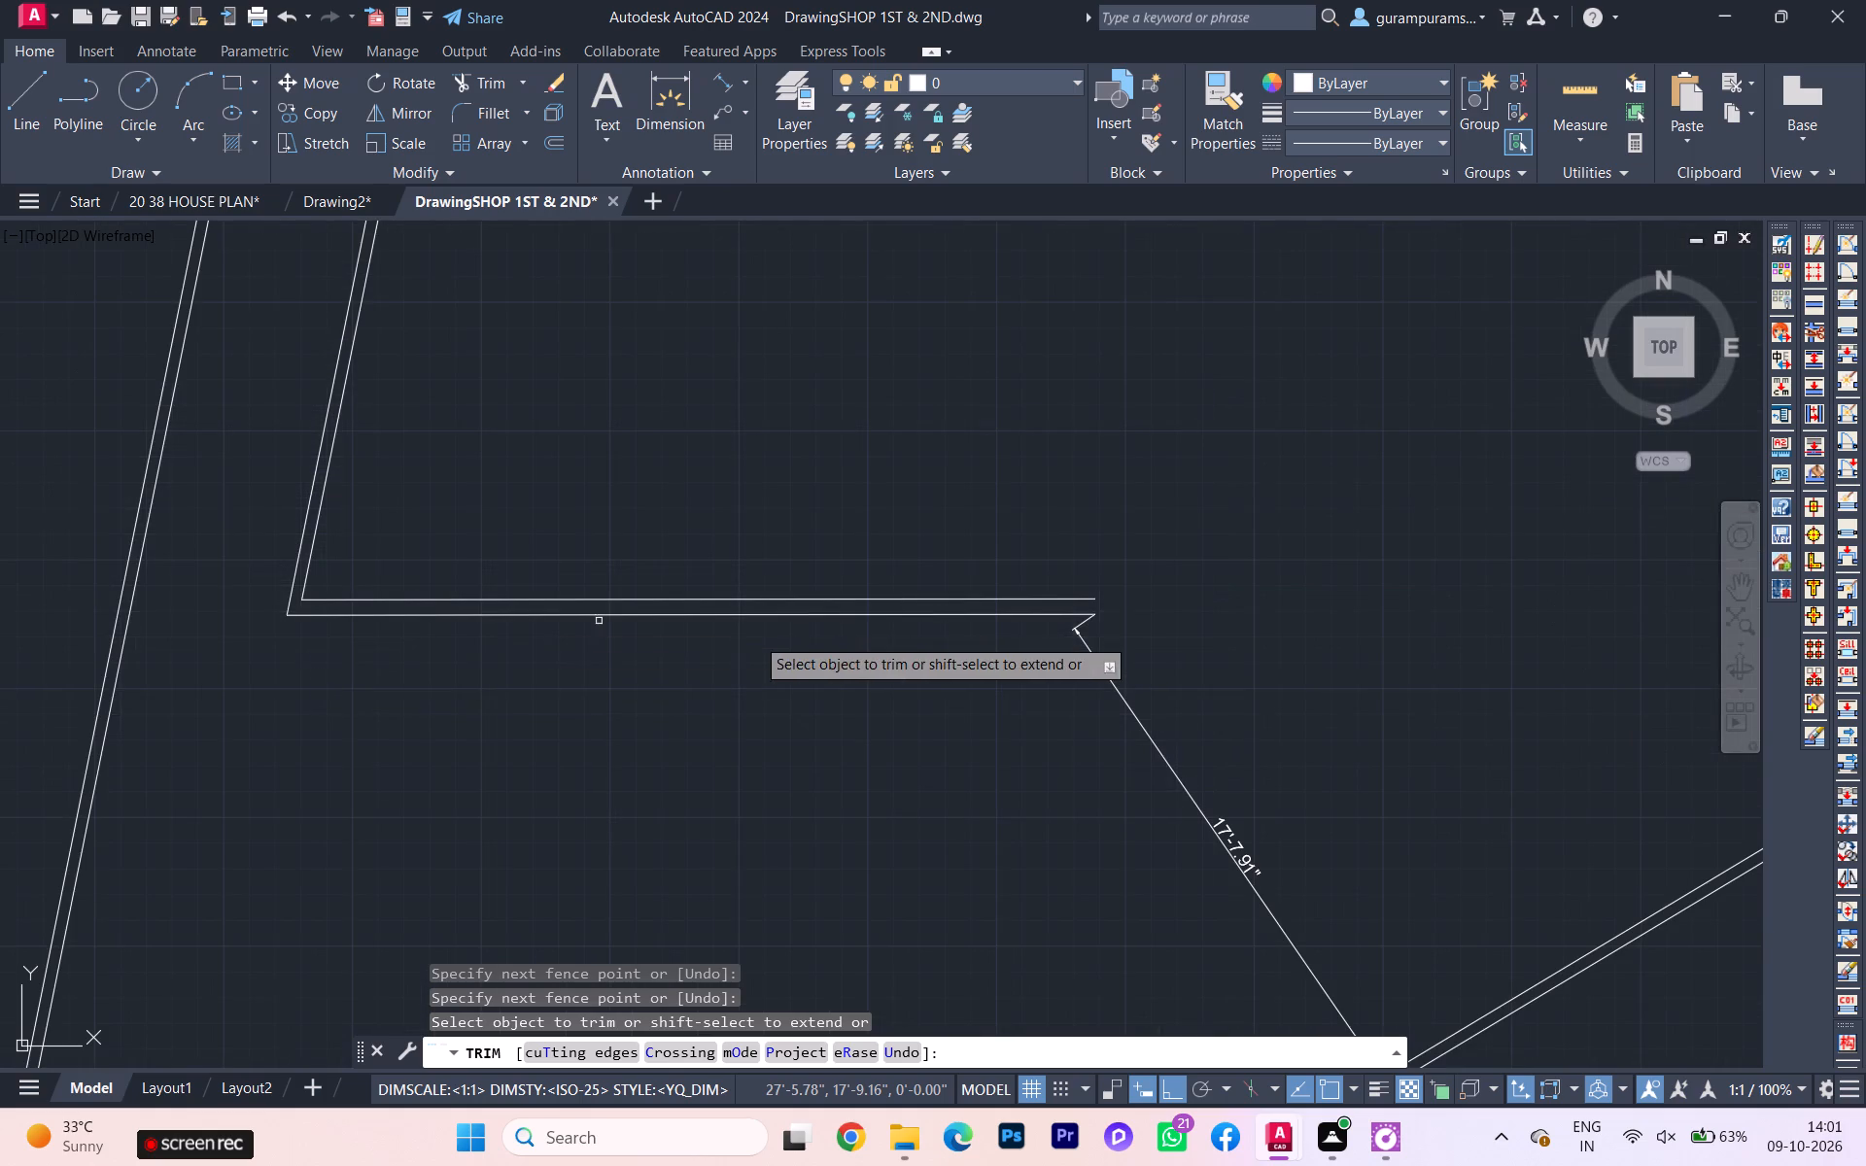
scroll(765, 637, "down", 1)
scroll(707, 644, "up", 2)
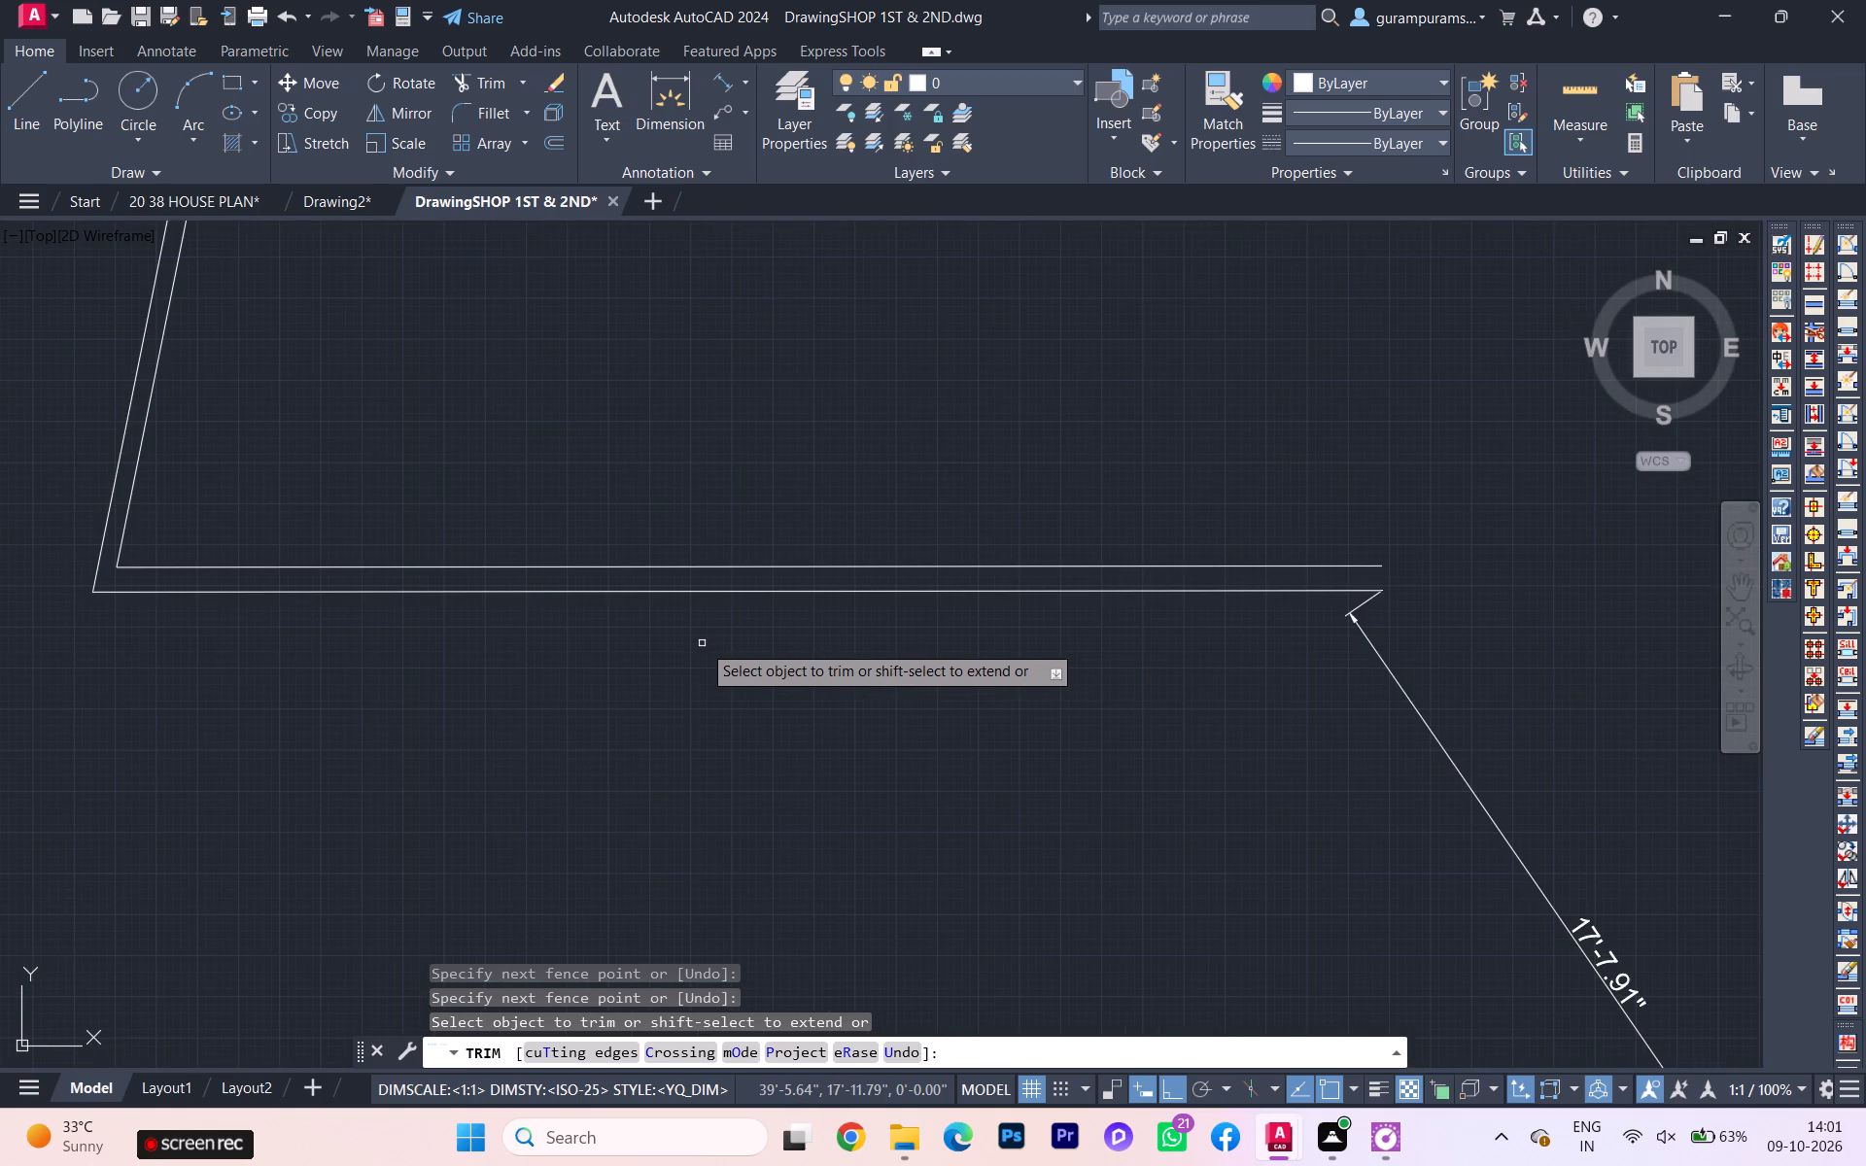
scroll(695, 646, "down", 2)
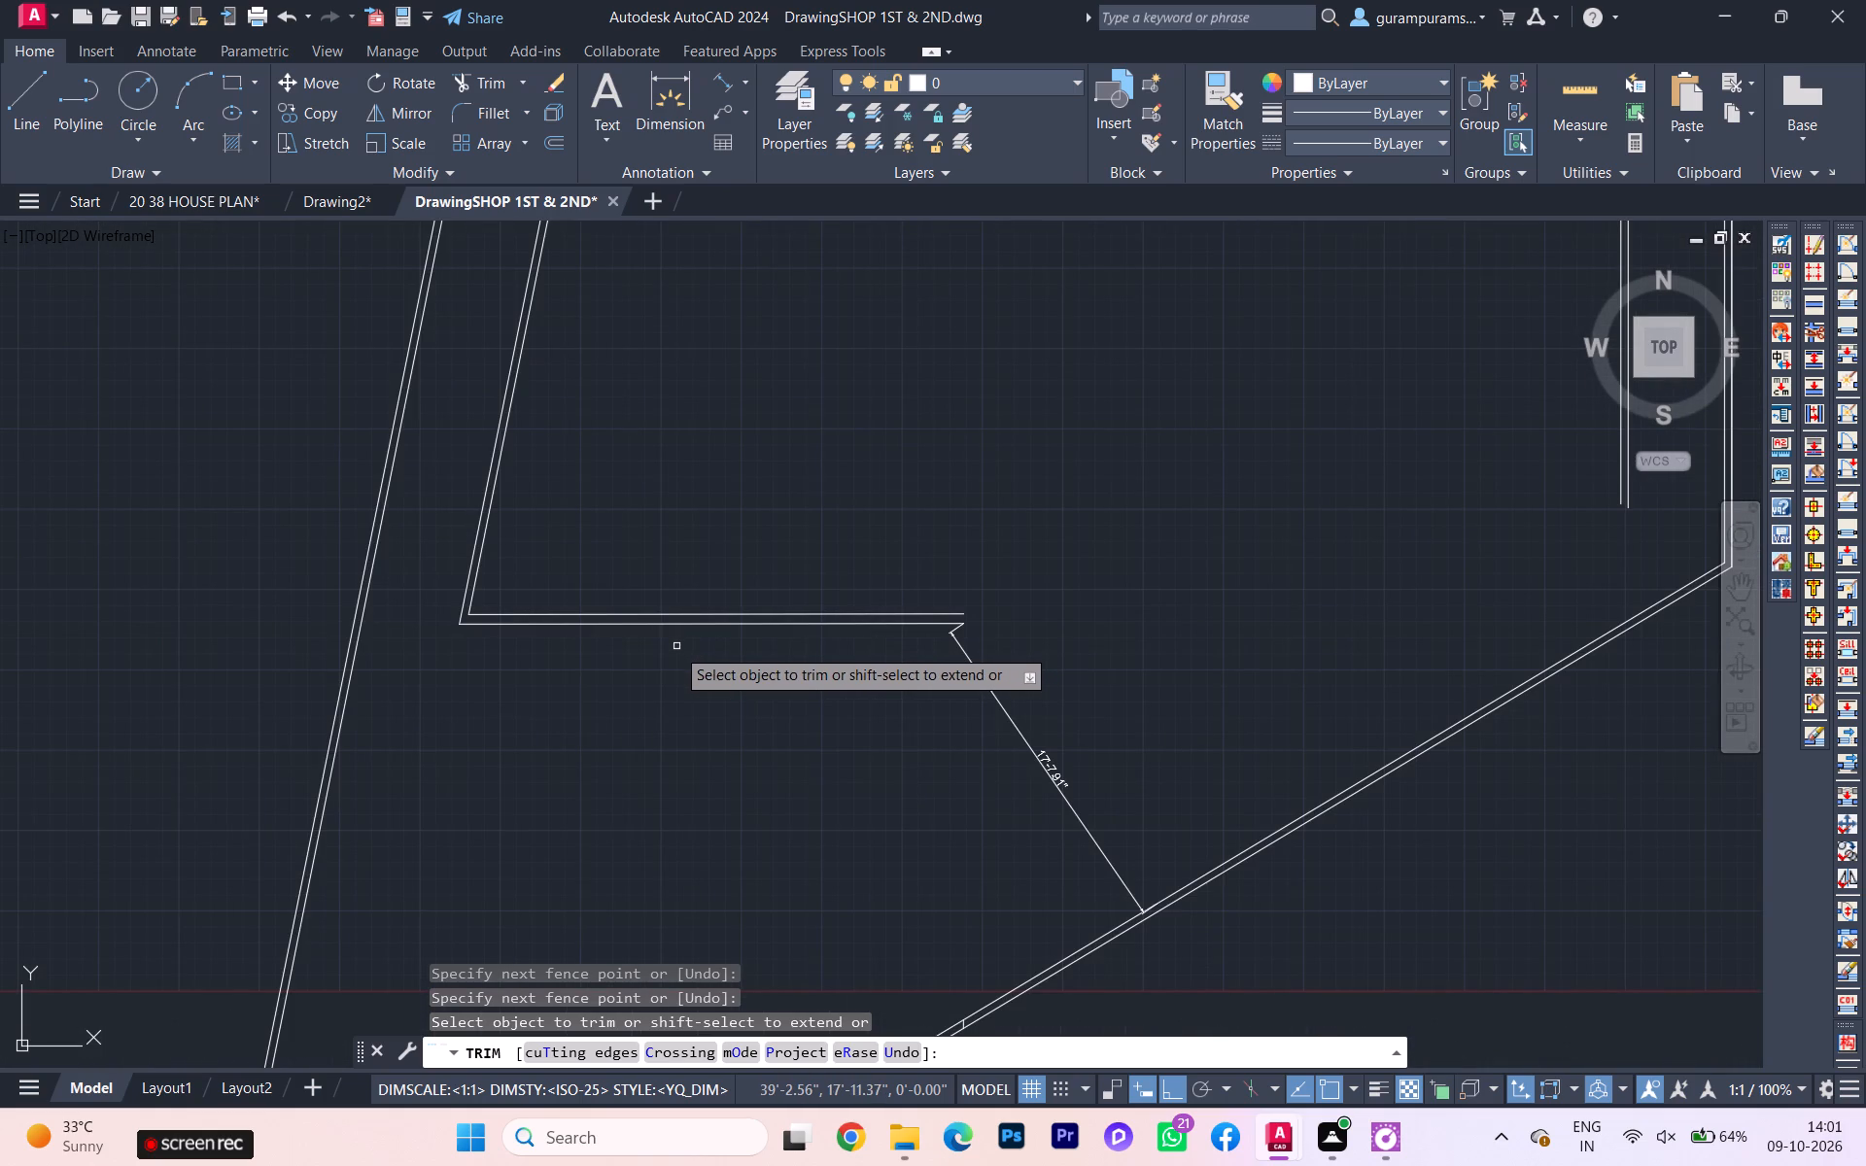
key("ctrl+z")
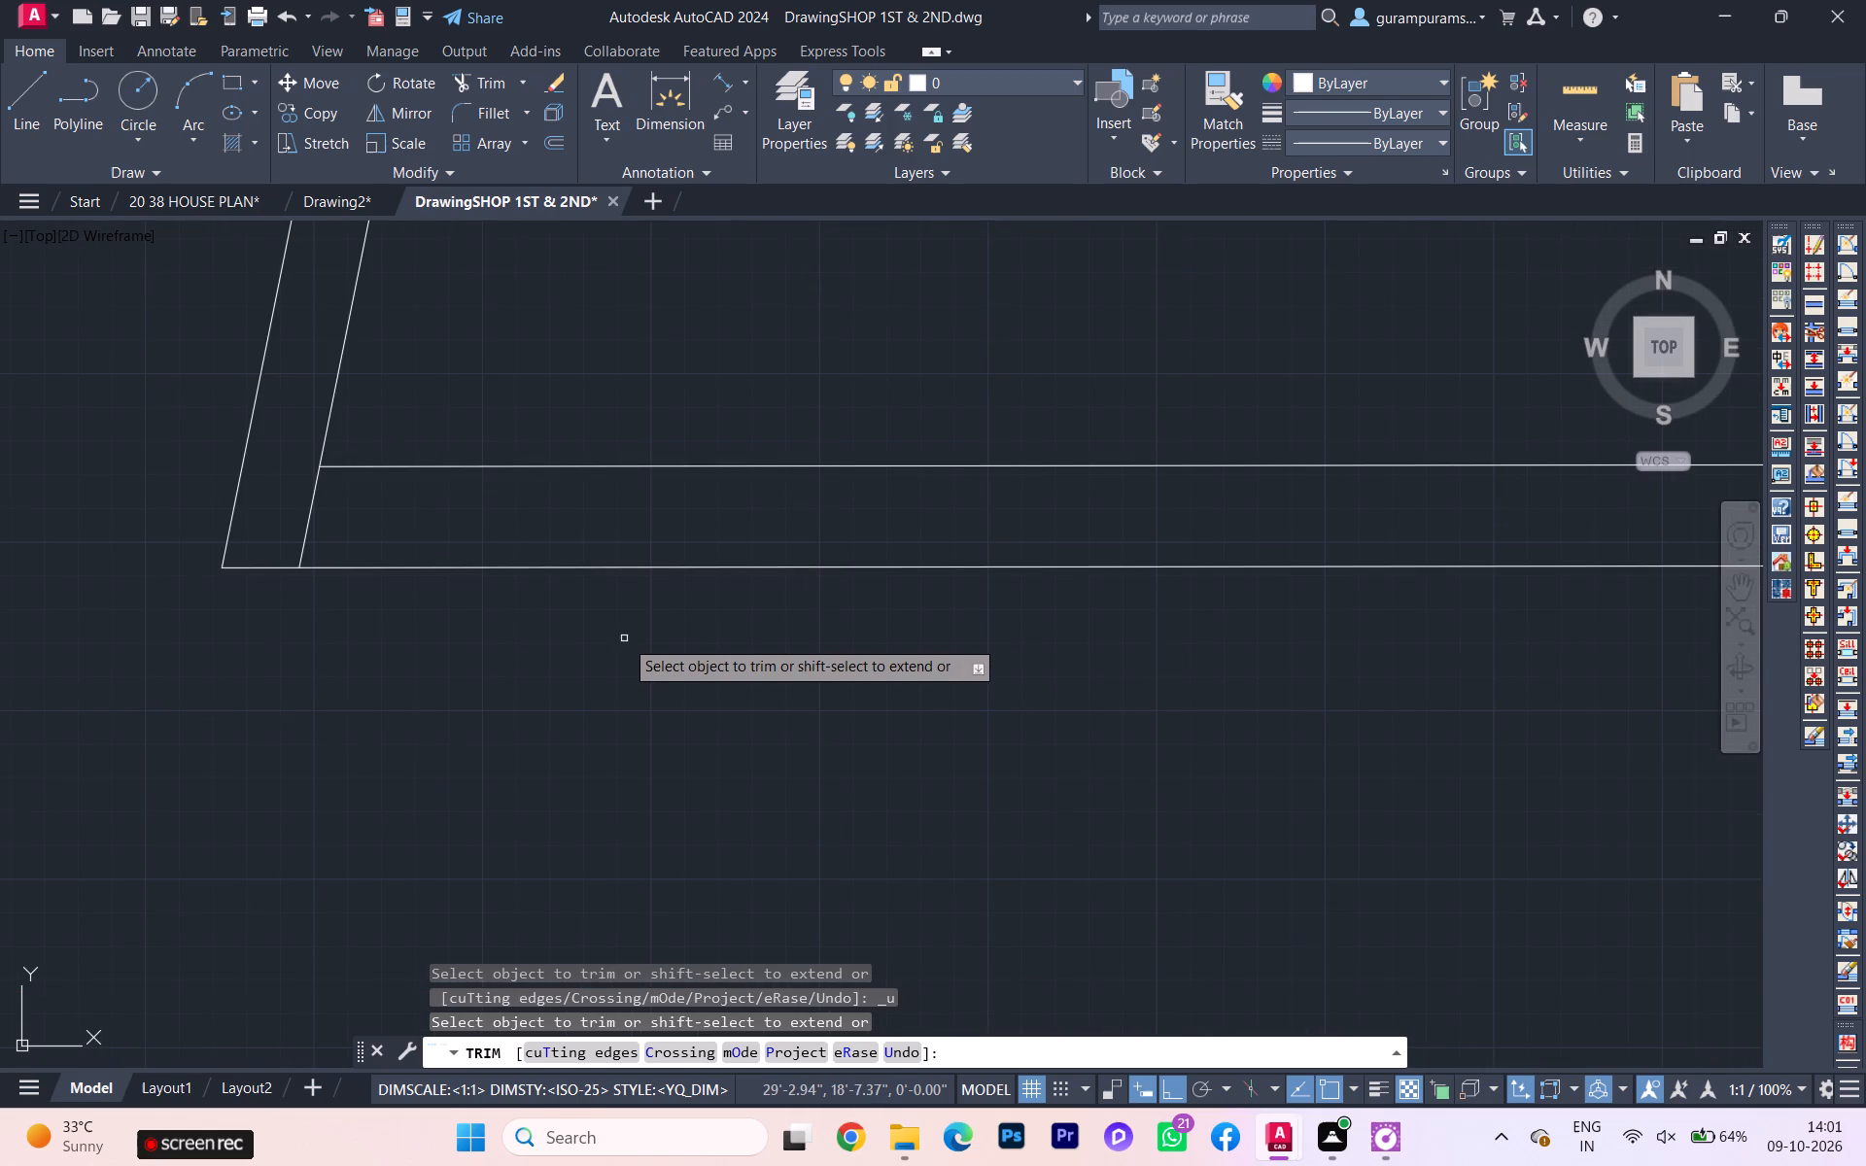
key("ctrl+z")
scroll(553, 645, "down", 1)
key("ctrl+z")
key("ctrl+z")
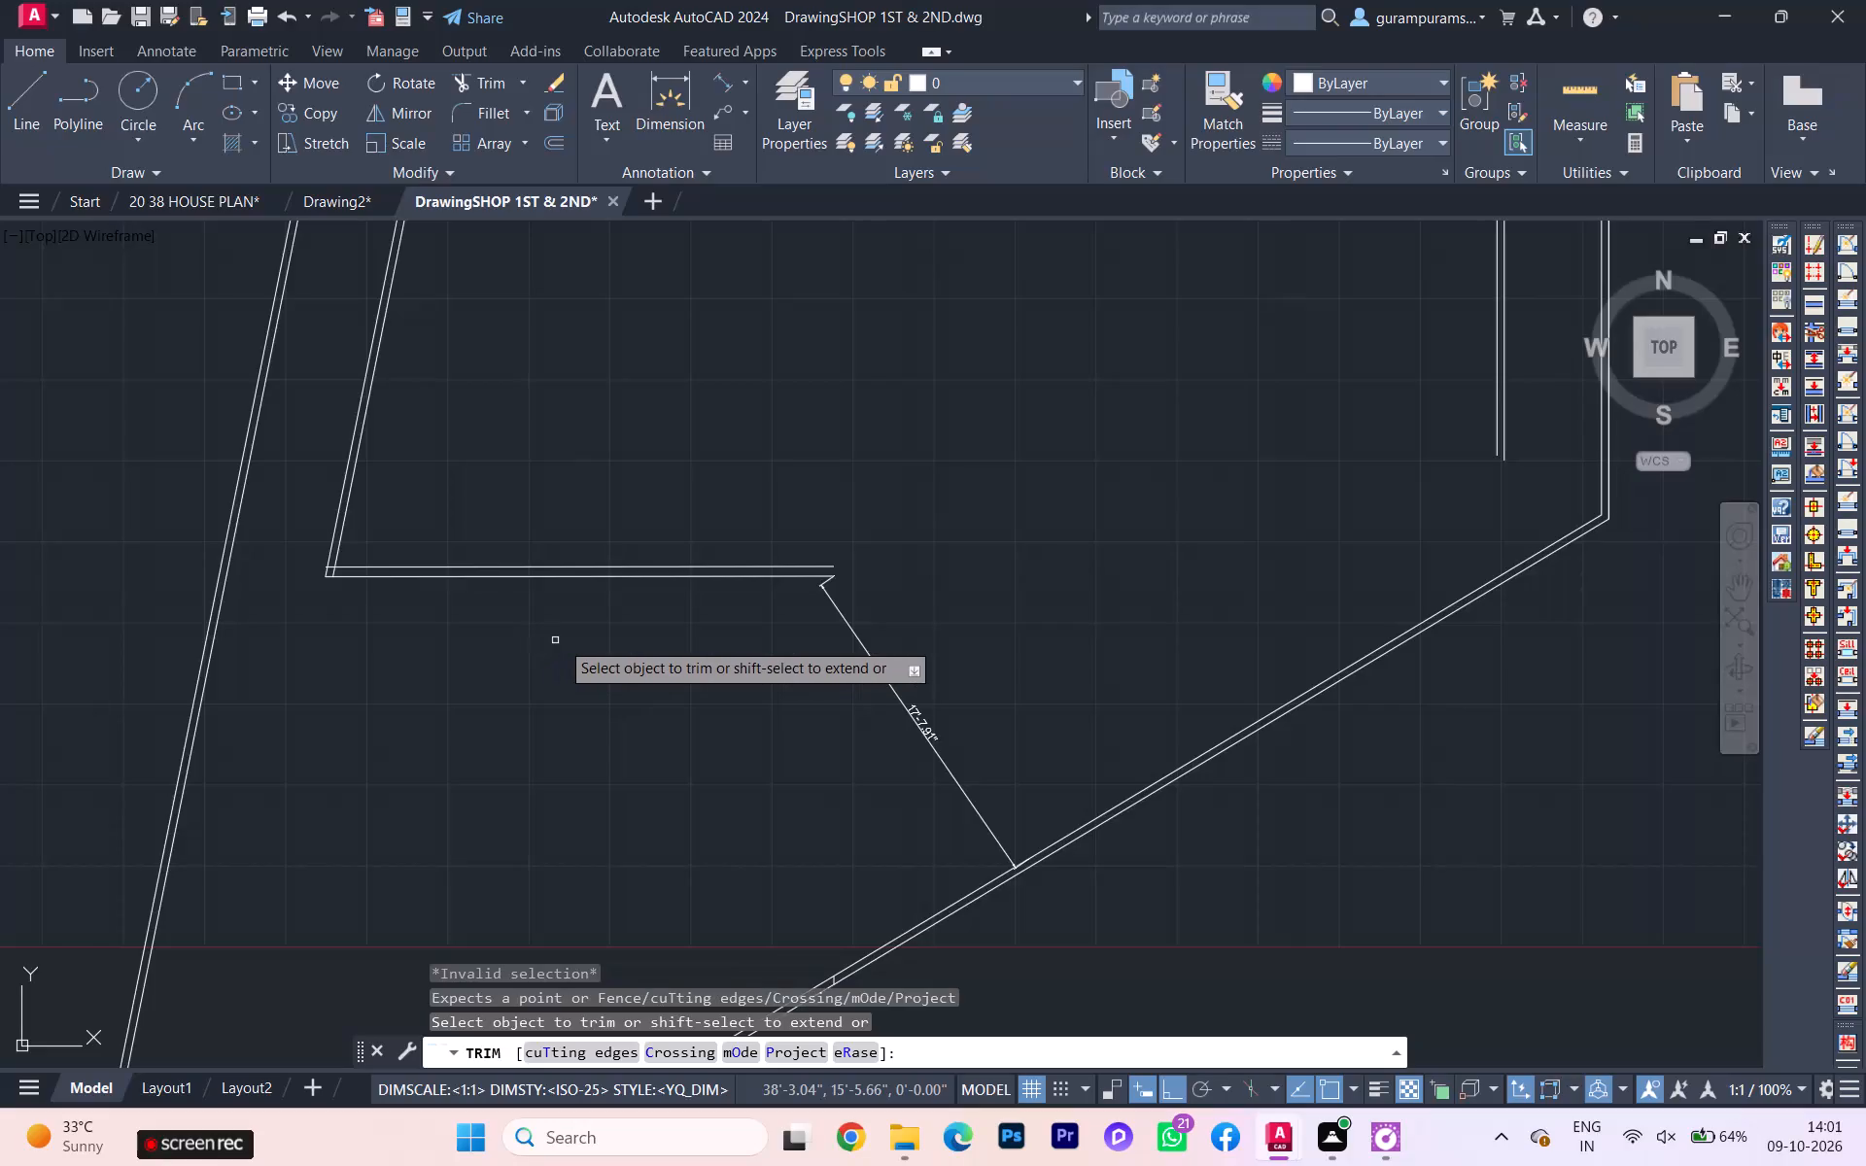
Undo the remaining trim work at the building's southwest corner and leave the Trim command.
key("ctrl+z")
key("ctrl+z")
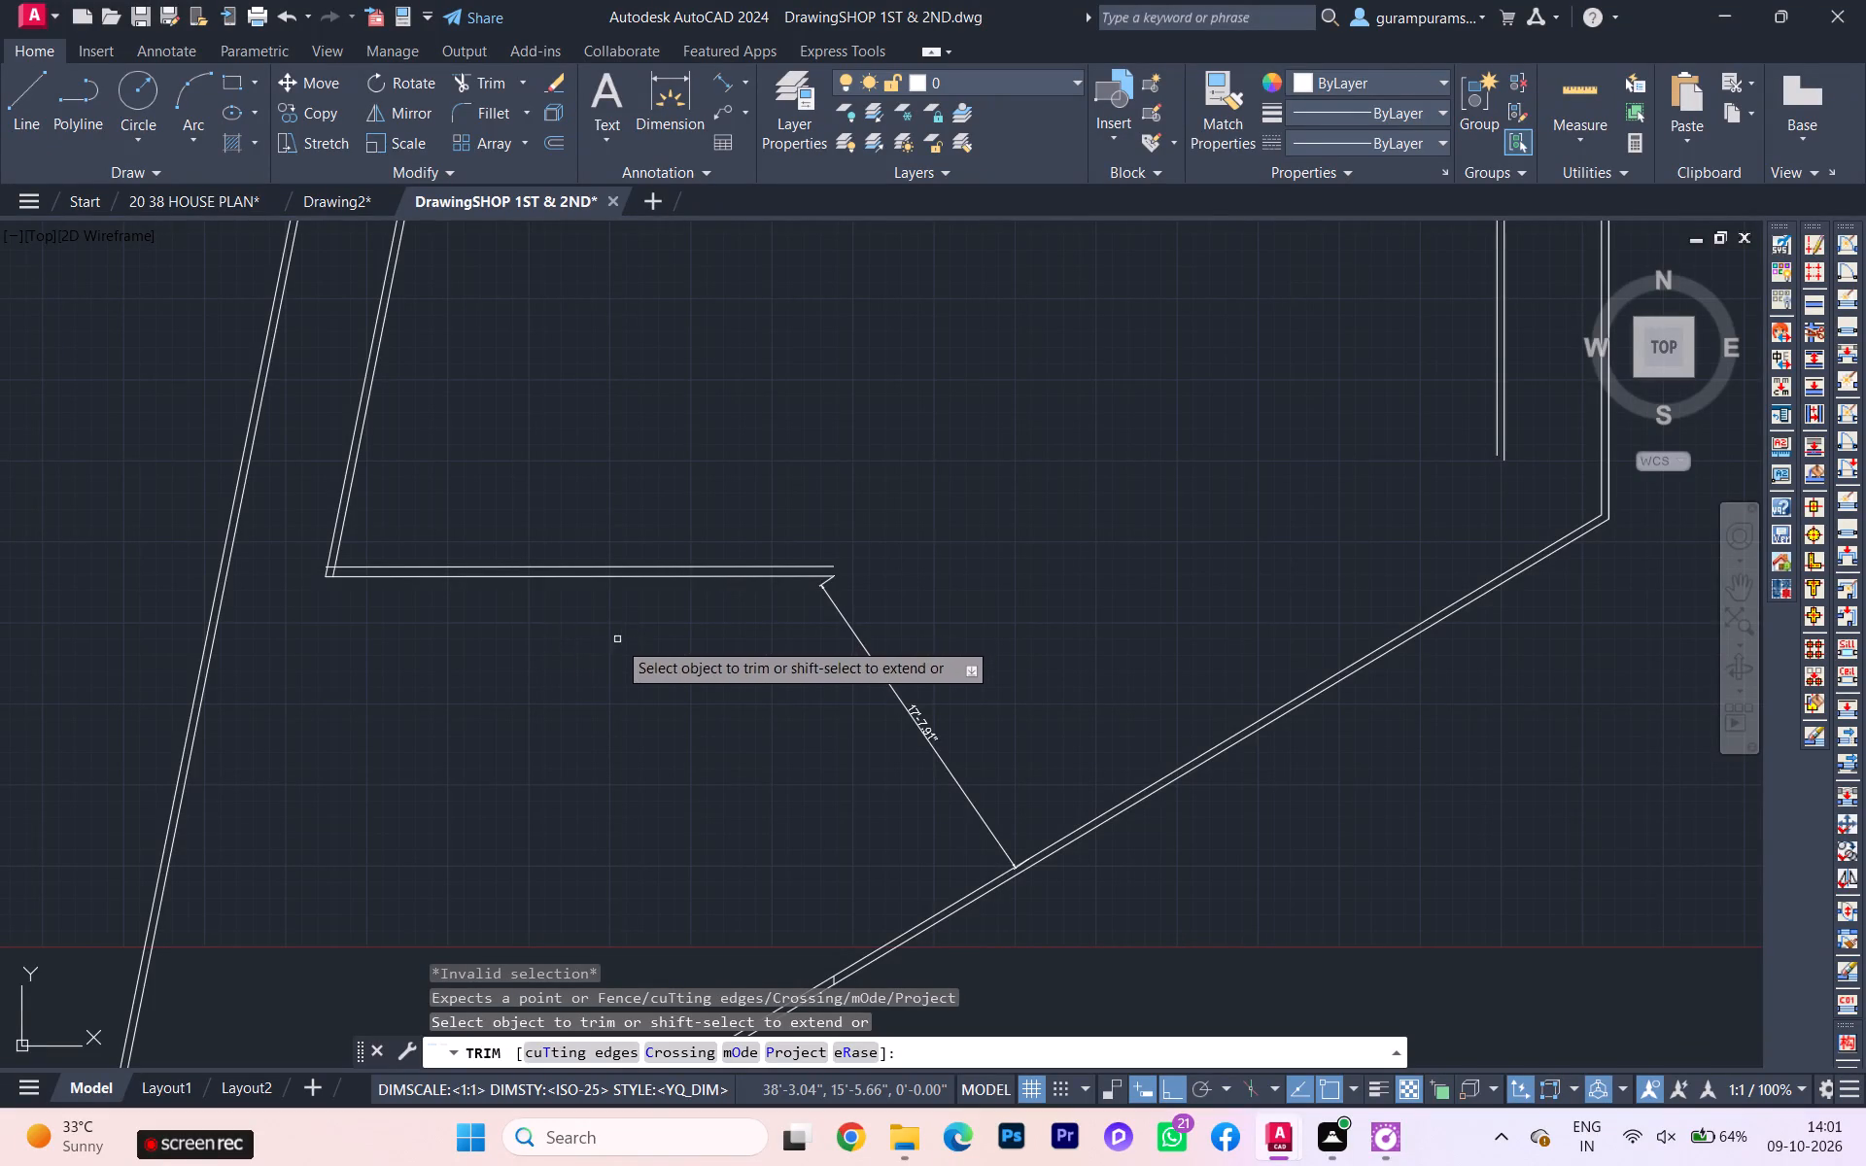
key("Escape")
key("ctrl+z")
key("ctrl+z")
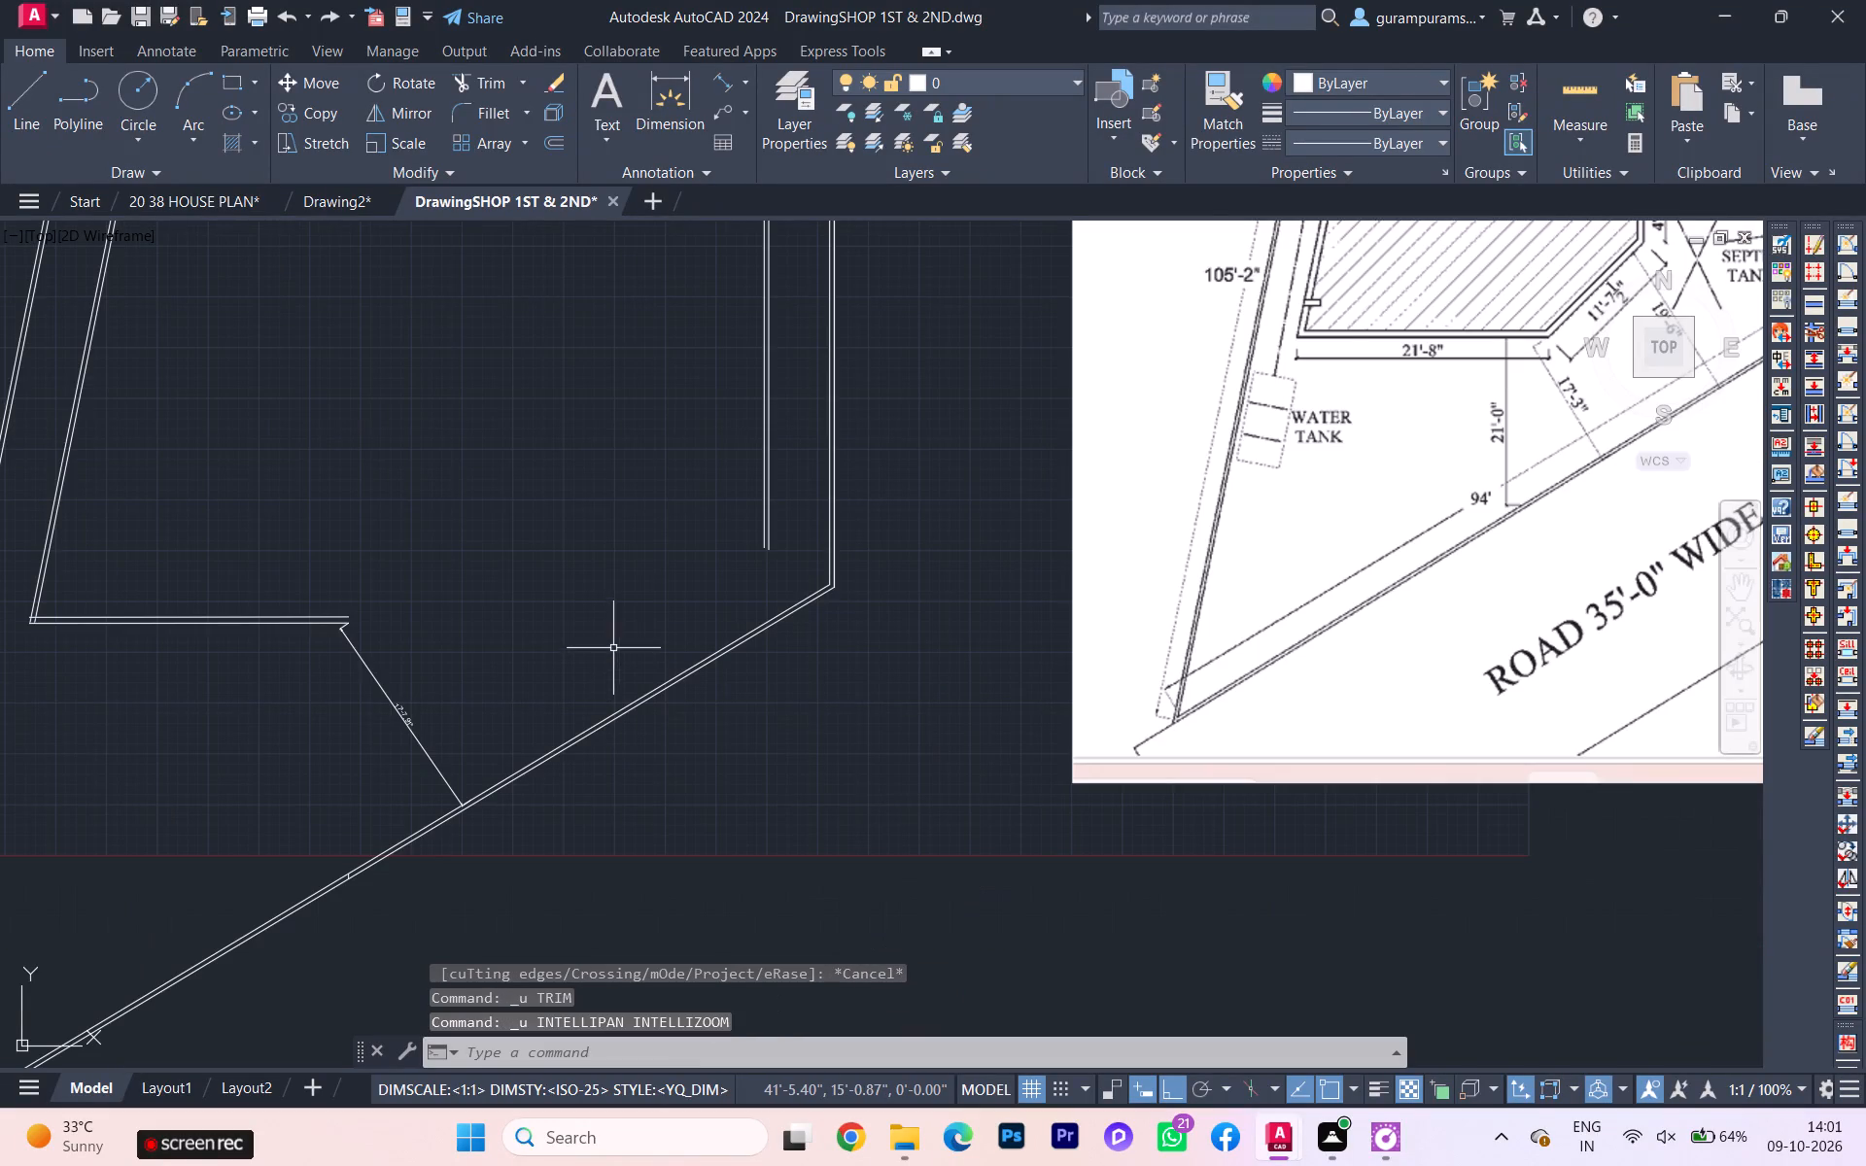
Erase the inner horizontal line previously offset 6" above the building's lower wall line.
scroll(406, 643, "up", 3)
scroll(339, 592, "down", 3)
middle_click_drag(447, 562, 587, 540)
scroll(535, 548, "up", 1)
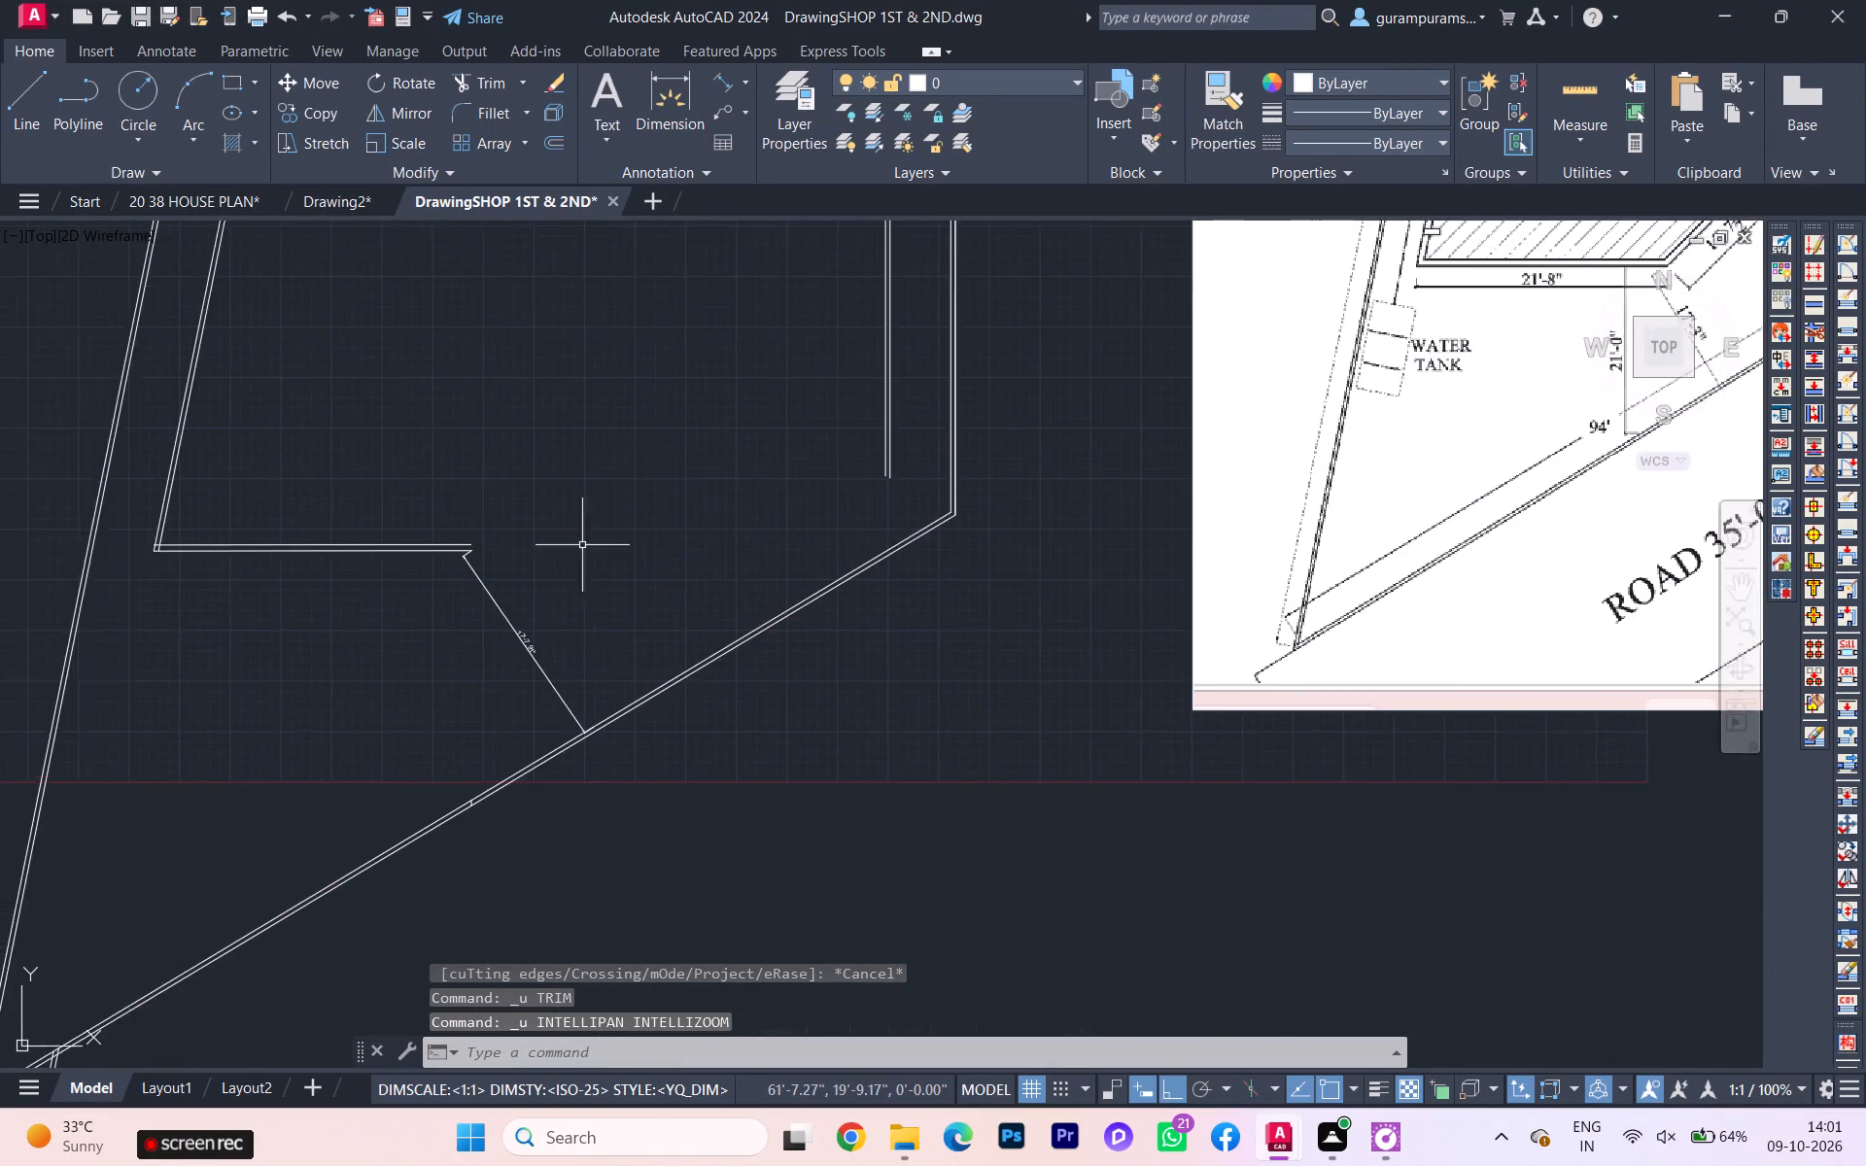
scroll(528, 547, "up", 3)
left_click(170, 529)
left_click(176, 507)
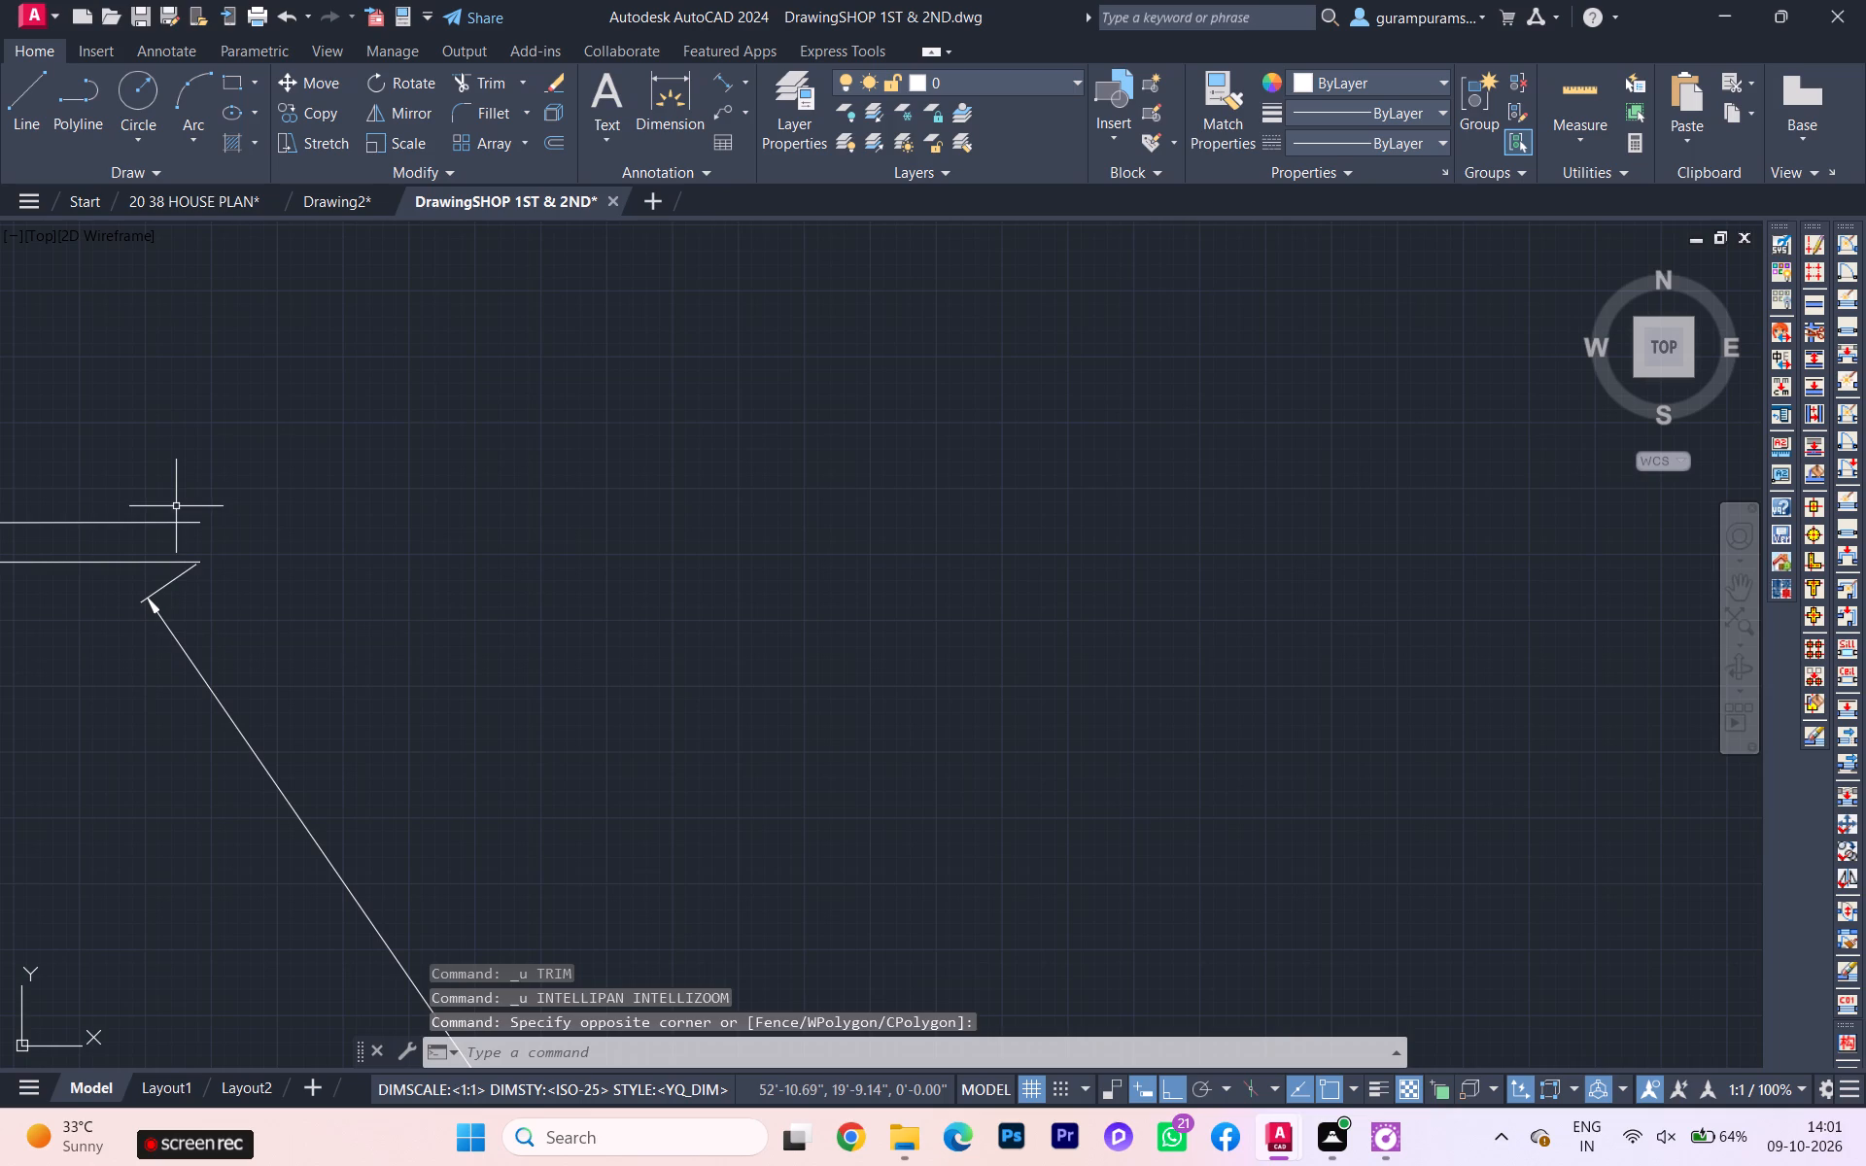
left_click(172, 524)
key("Delete")
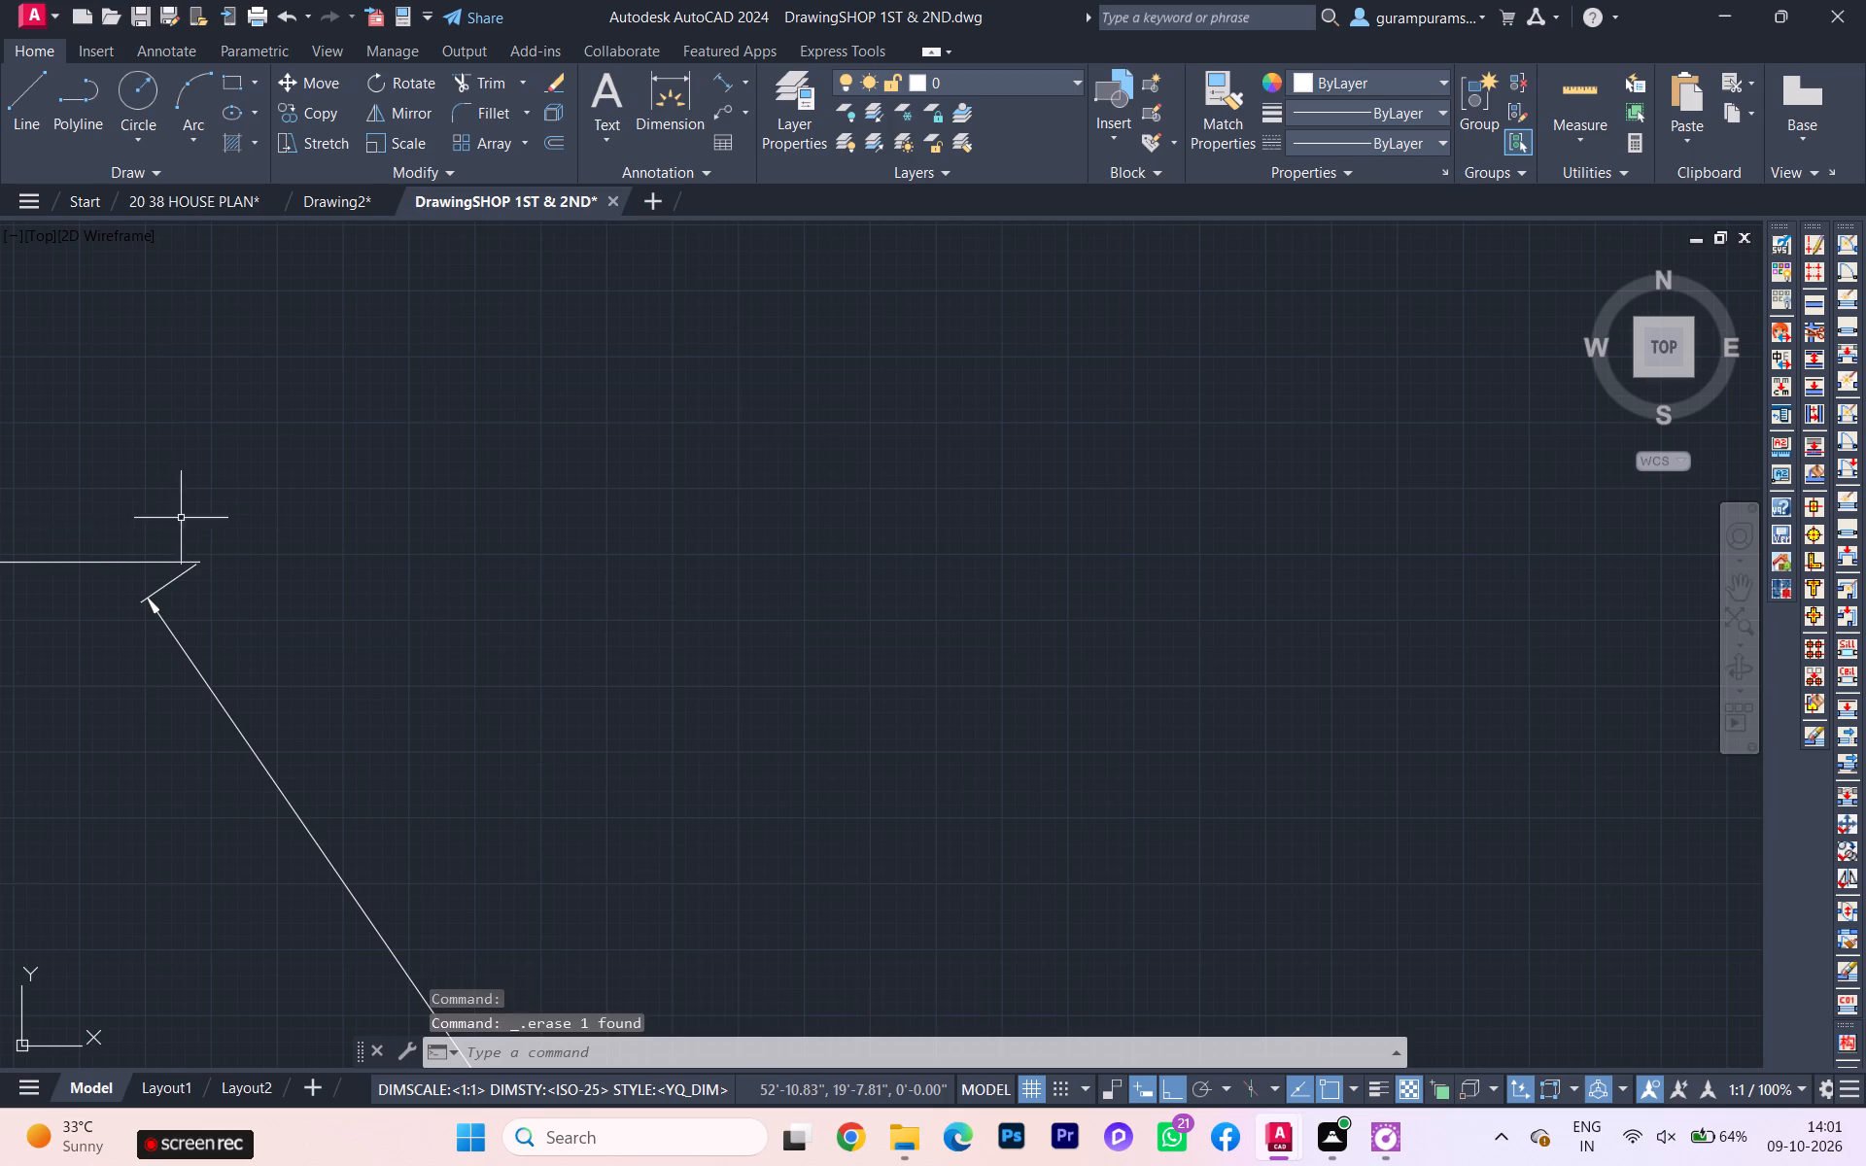
Offset the building's lower horizontal line 4.5" upward to the inside, undoing a first try at 45".
scroll(295, 516, "down", 3)
middle_click_drag(470, 506, 1205, 471)
left_click(815, 552)
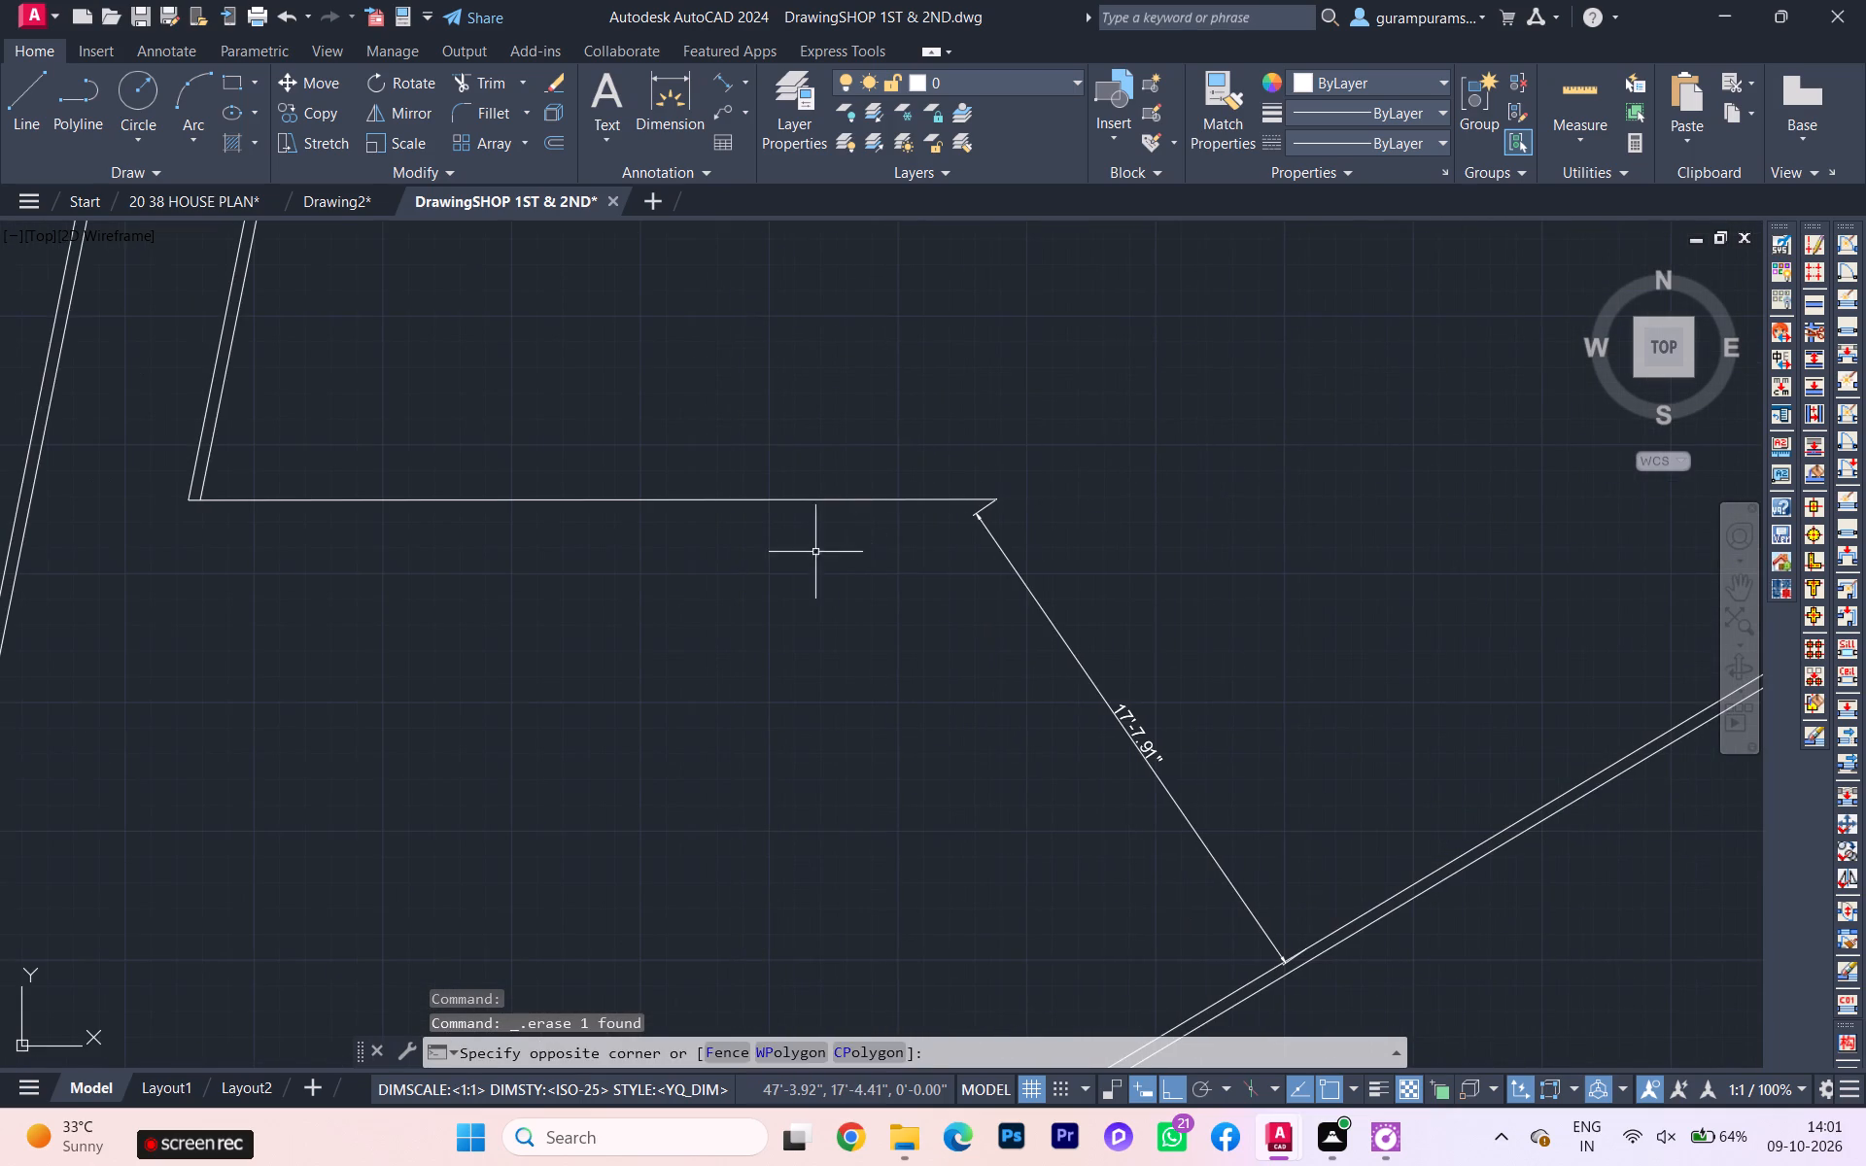
left_click(729, 498)
key("o")
key("Return")
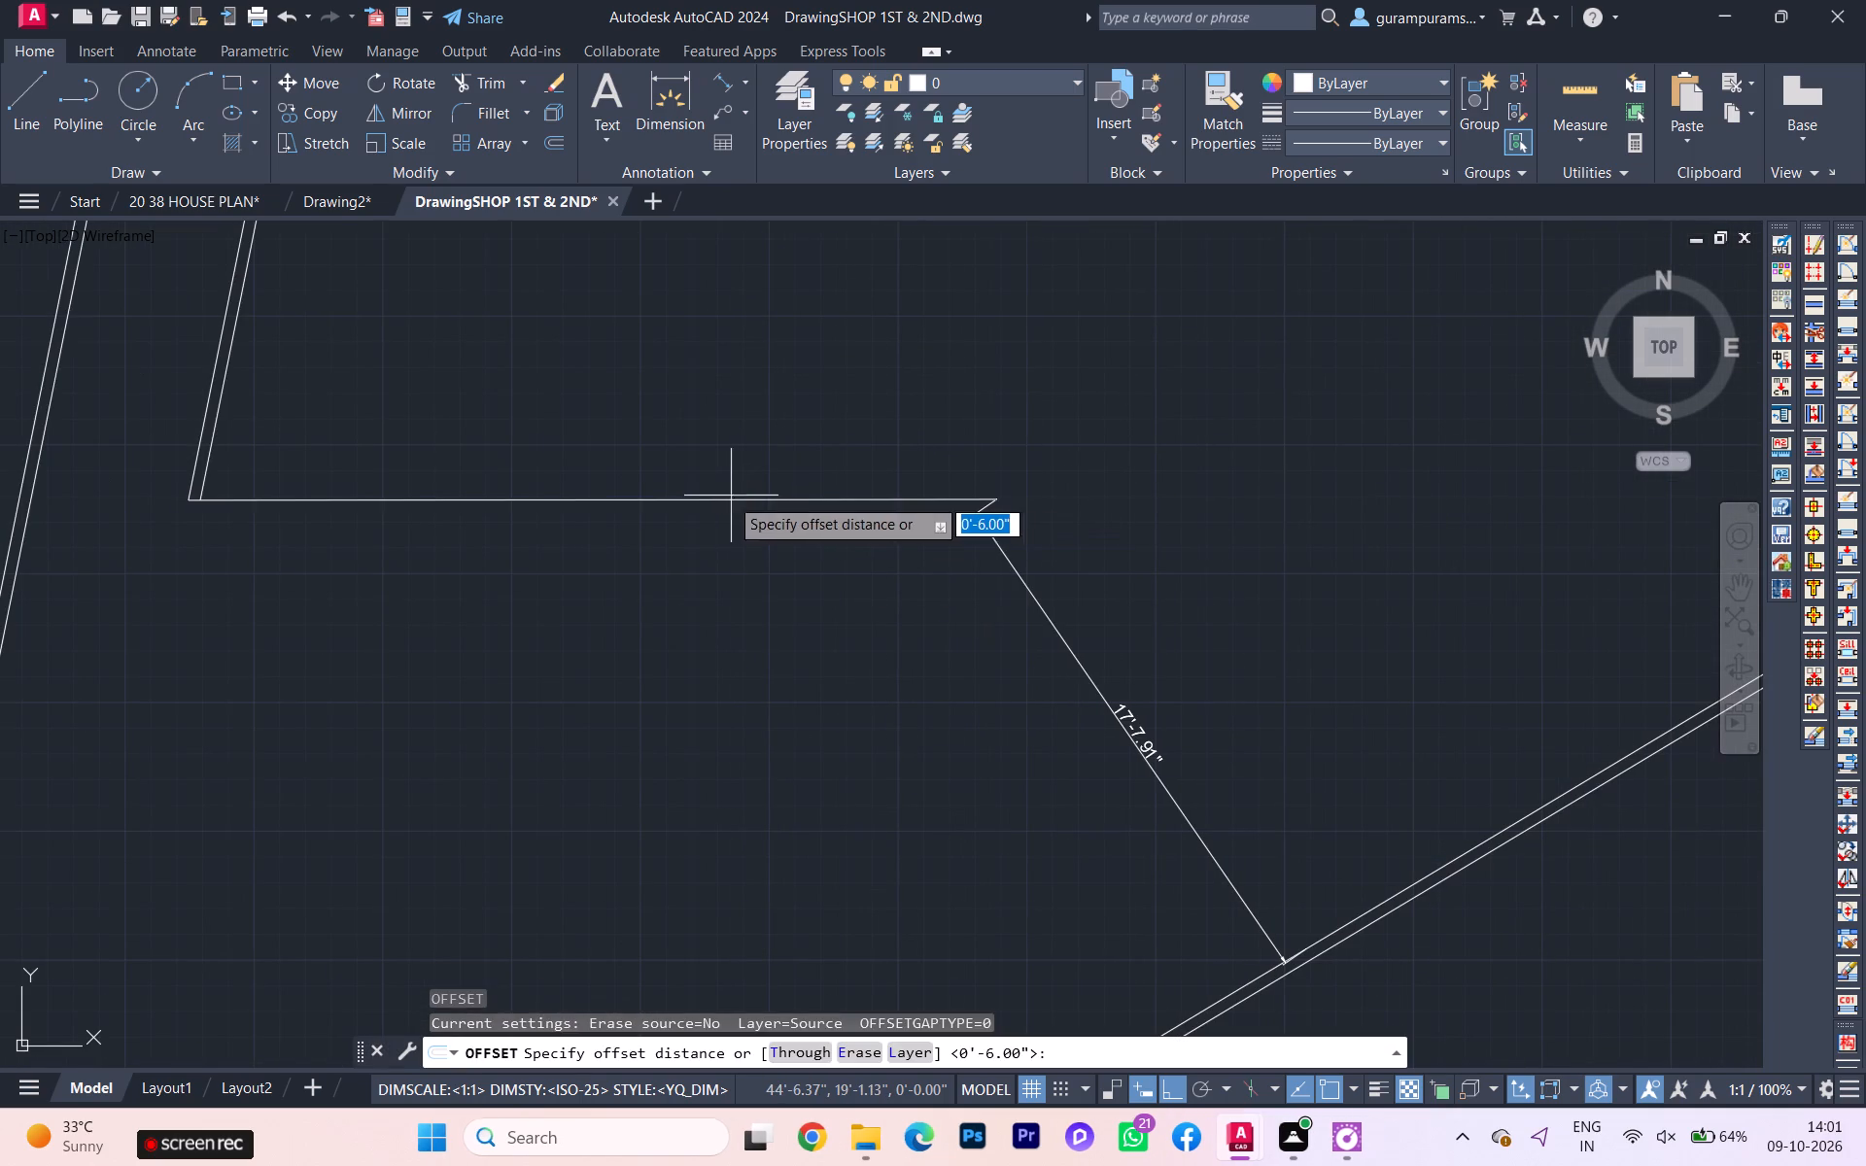
key("space")
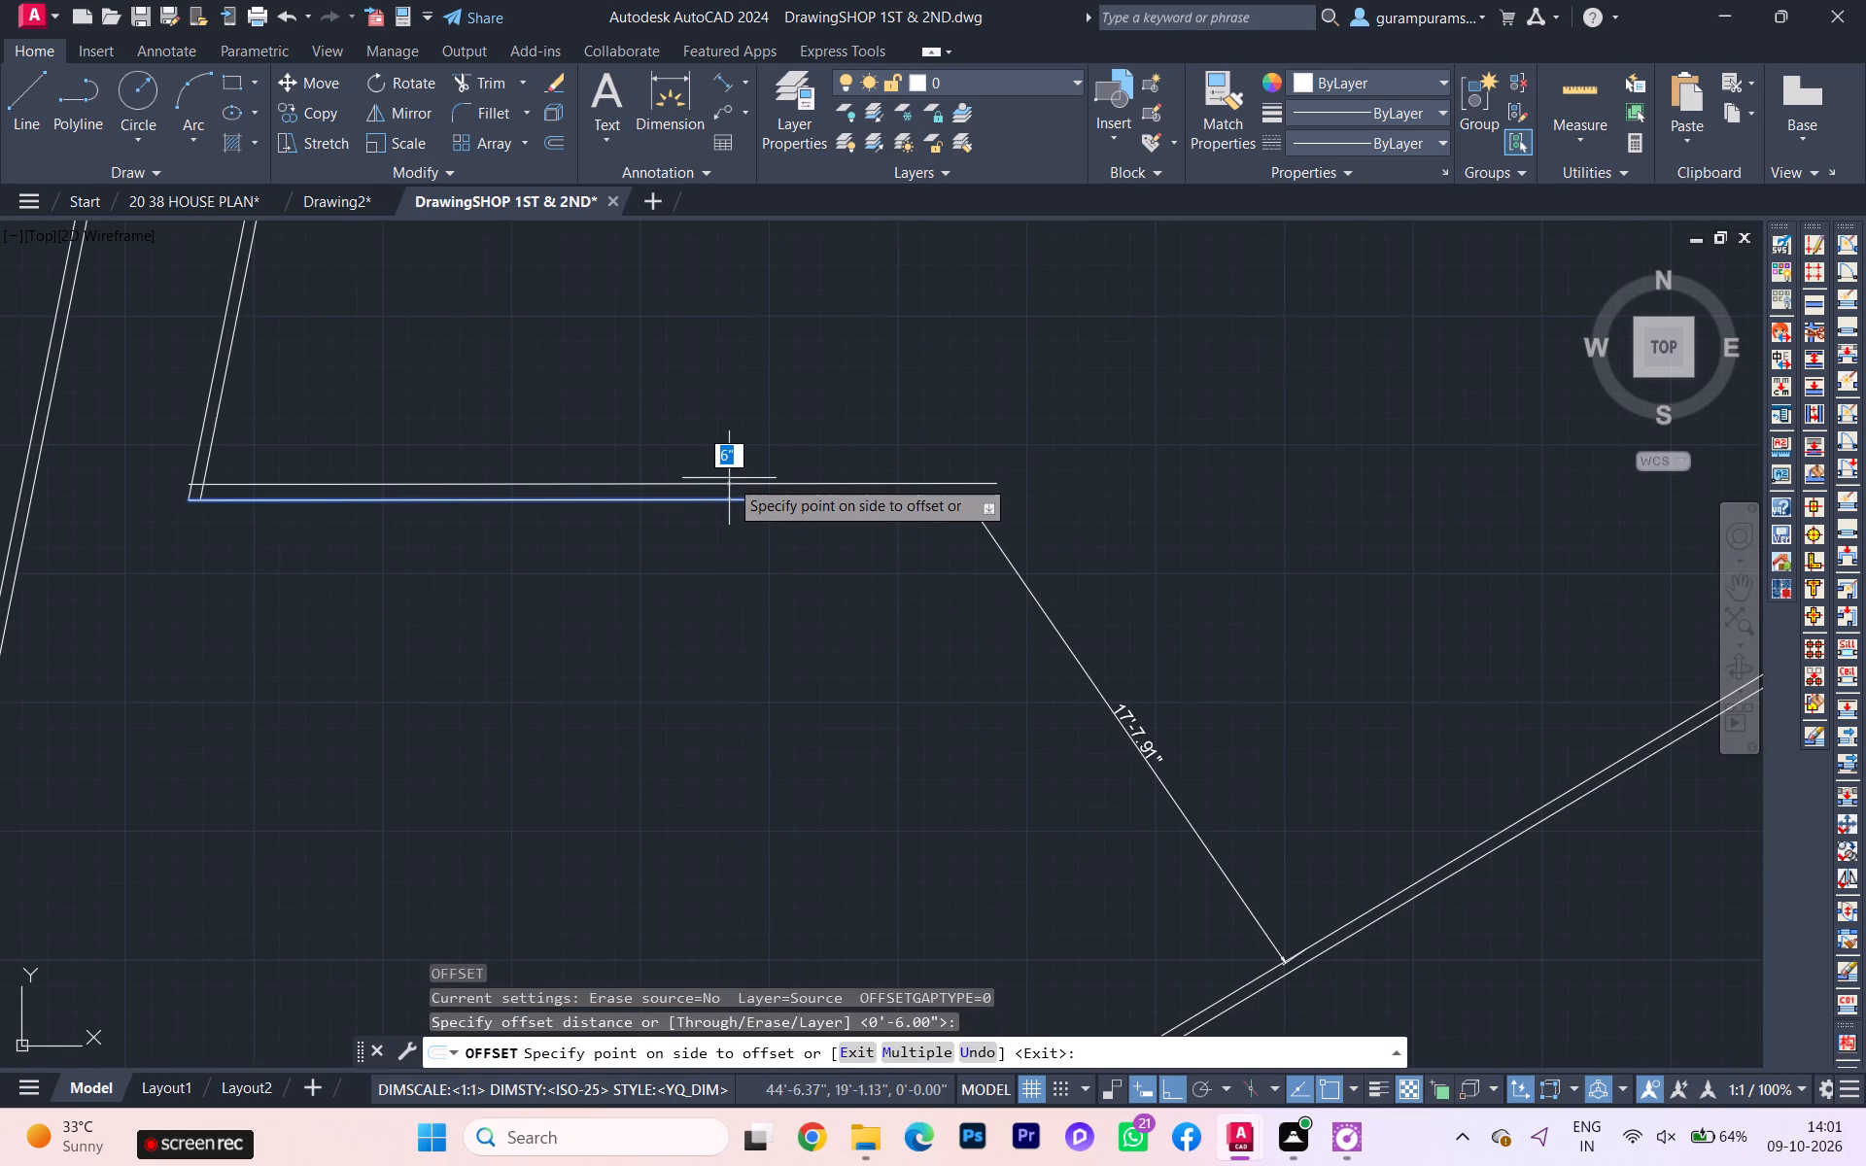
type("45")
key("Return")
key("ctrl+z")
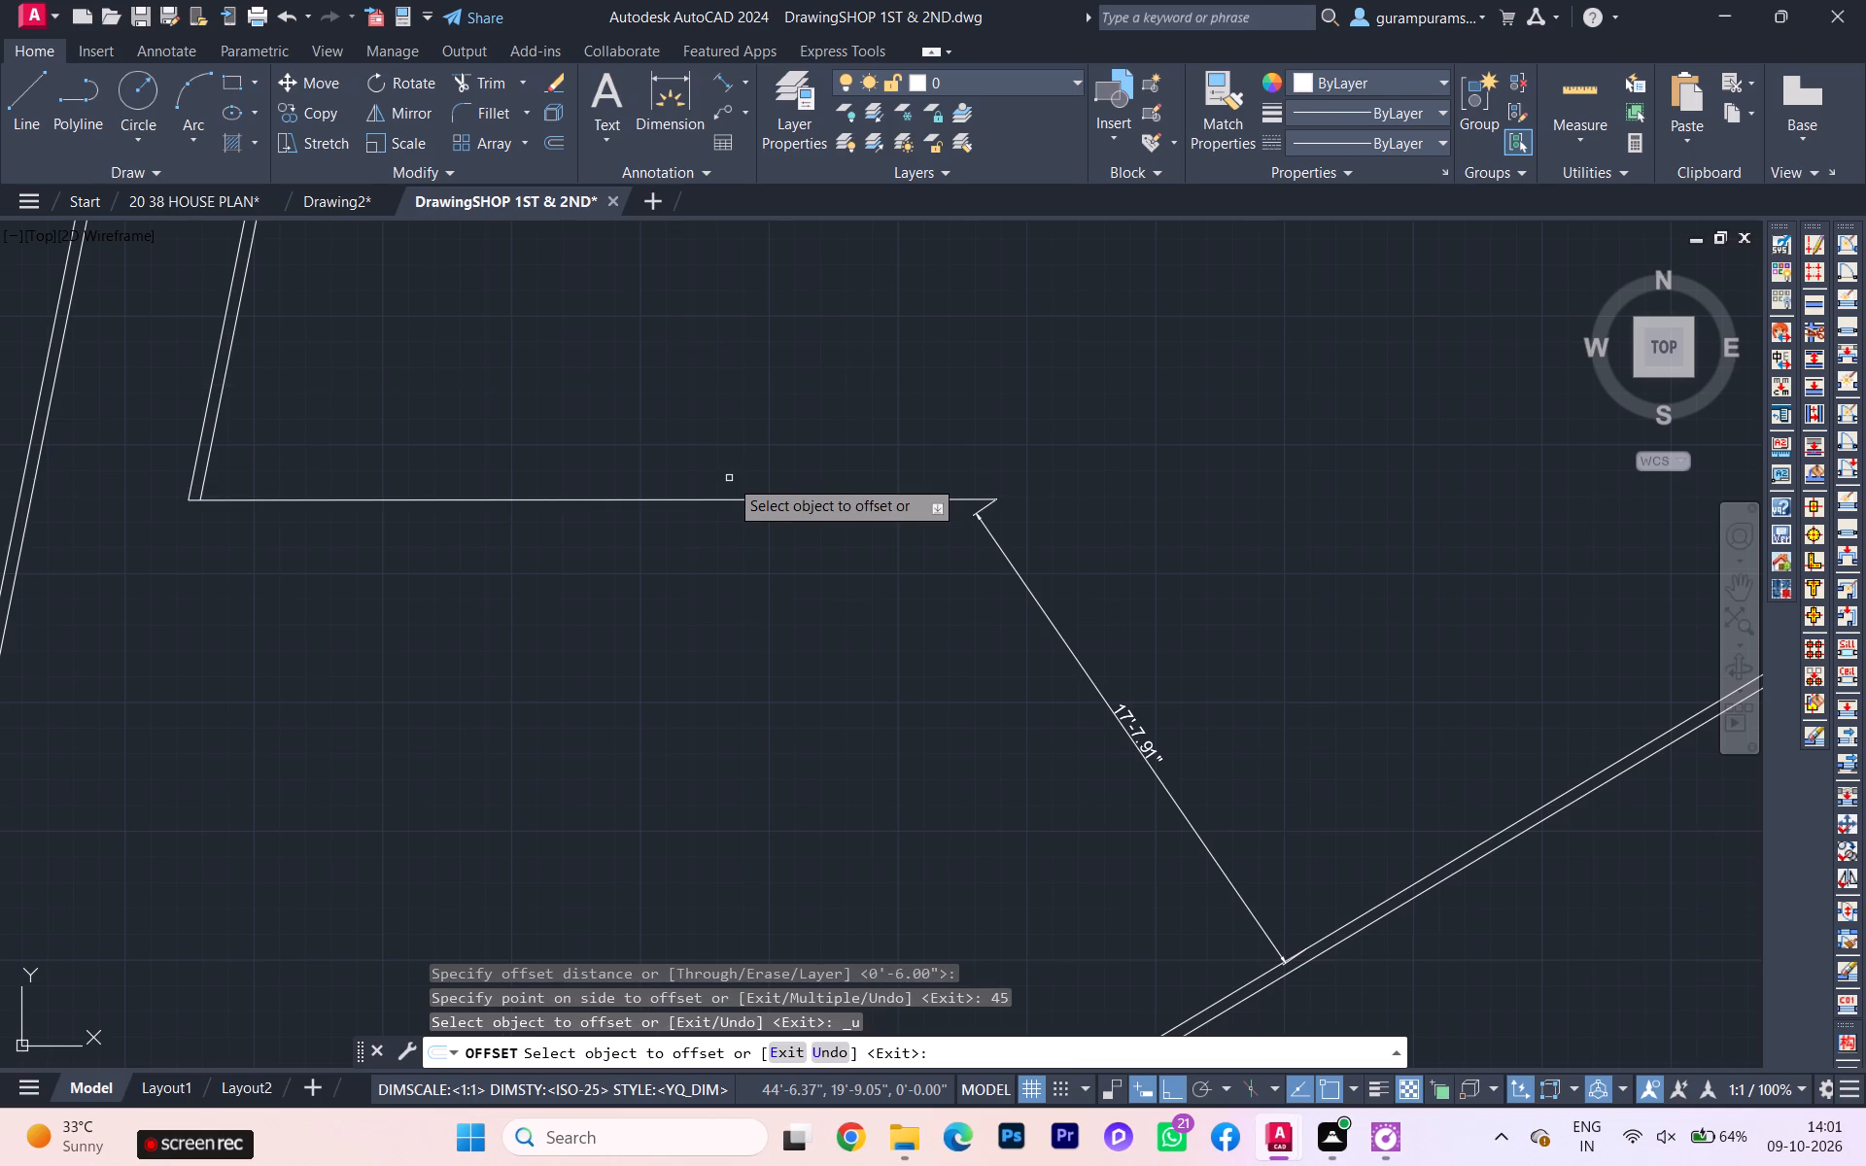
left_click(699, 500)
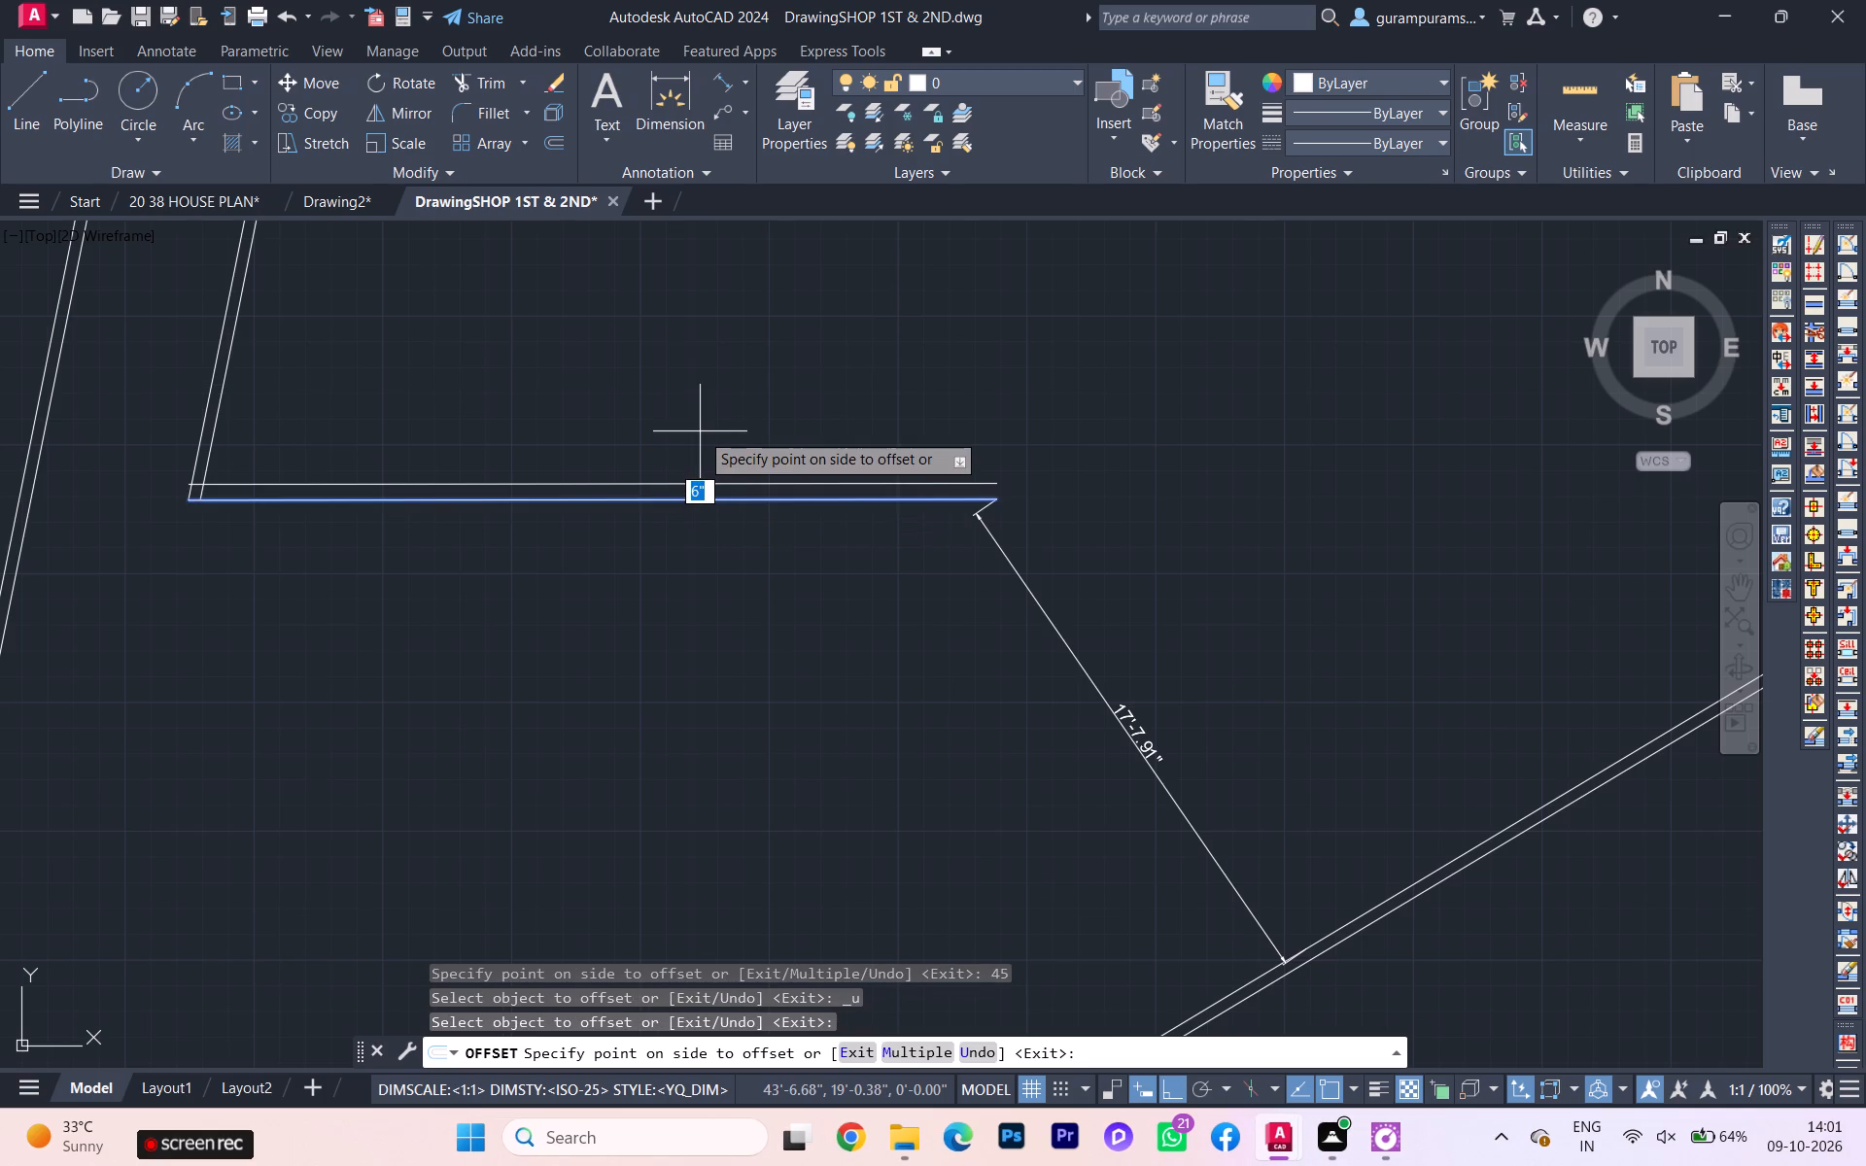
type("4.5")
key("Return")
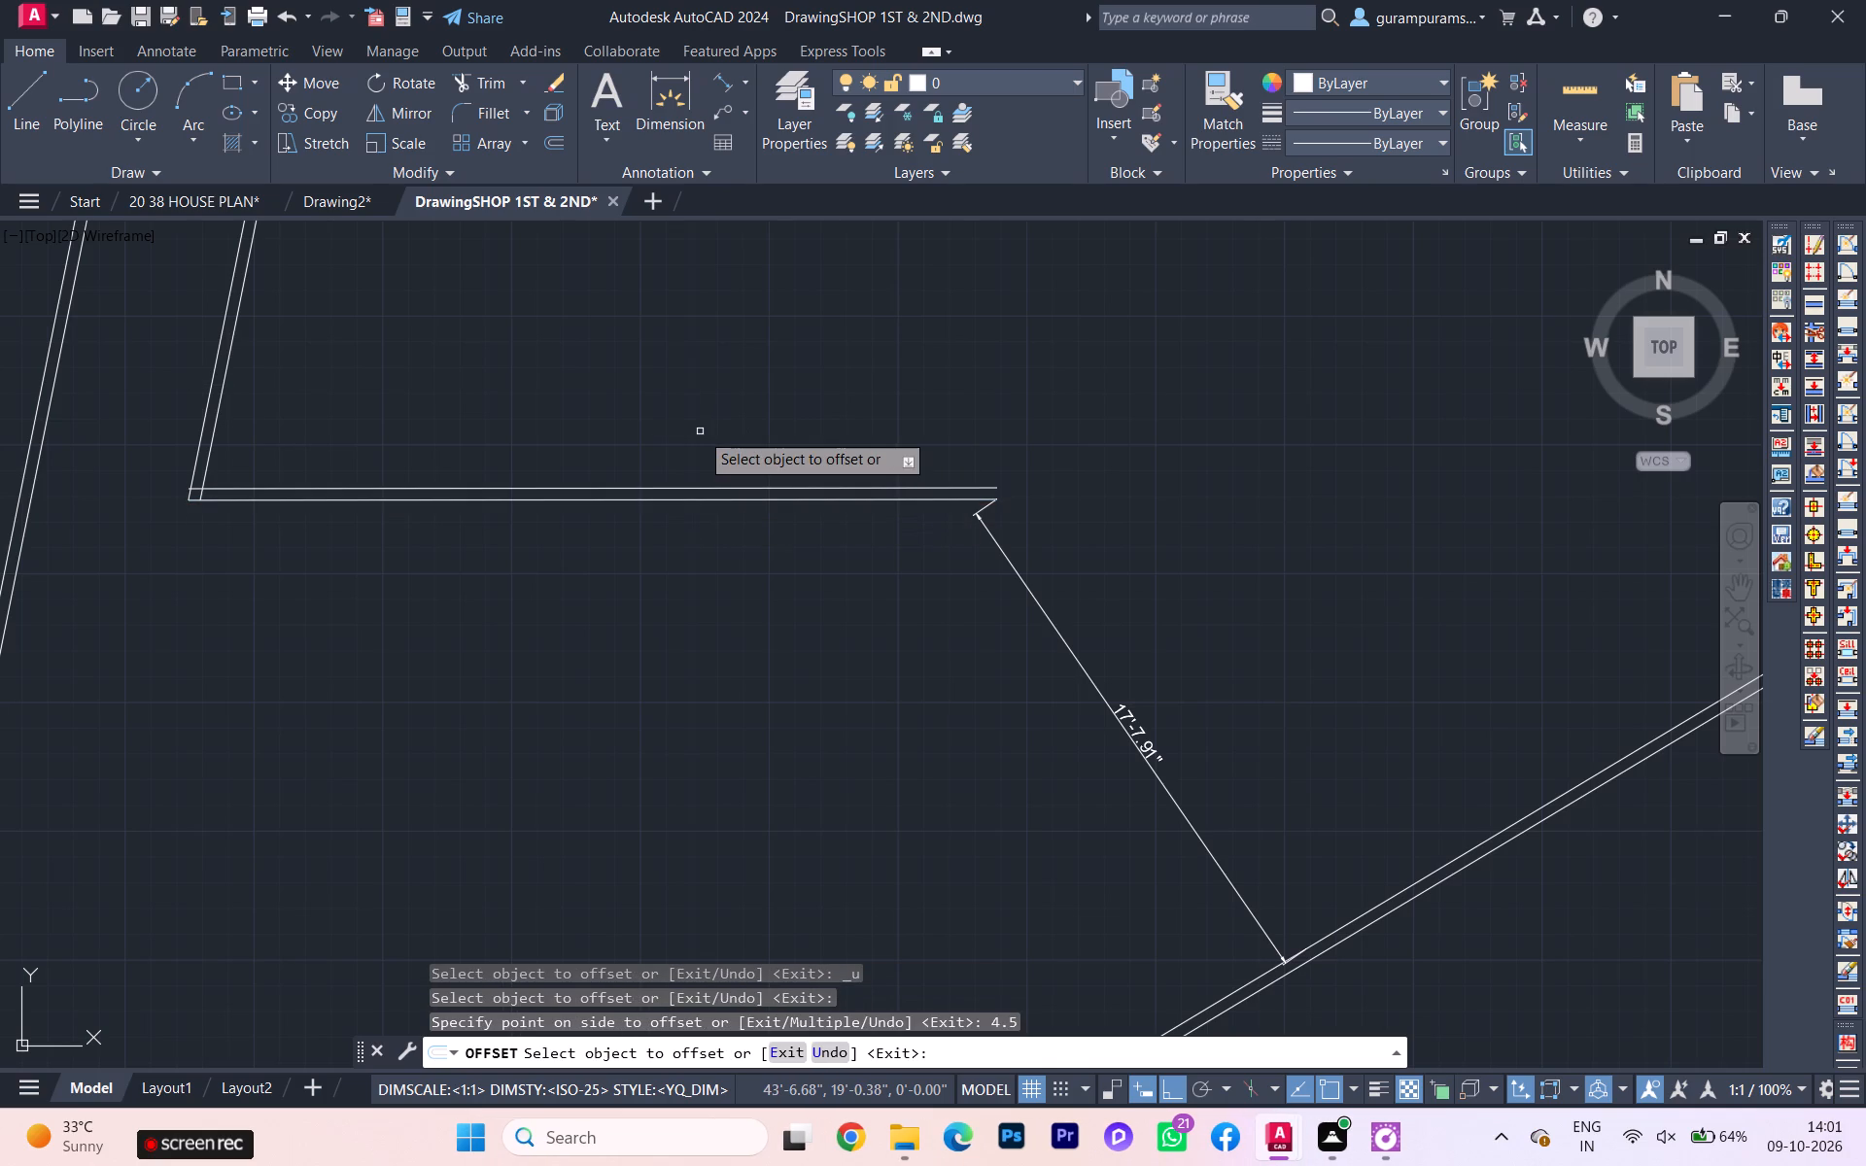
scroll(743, 600, "down", 2)
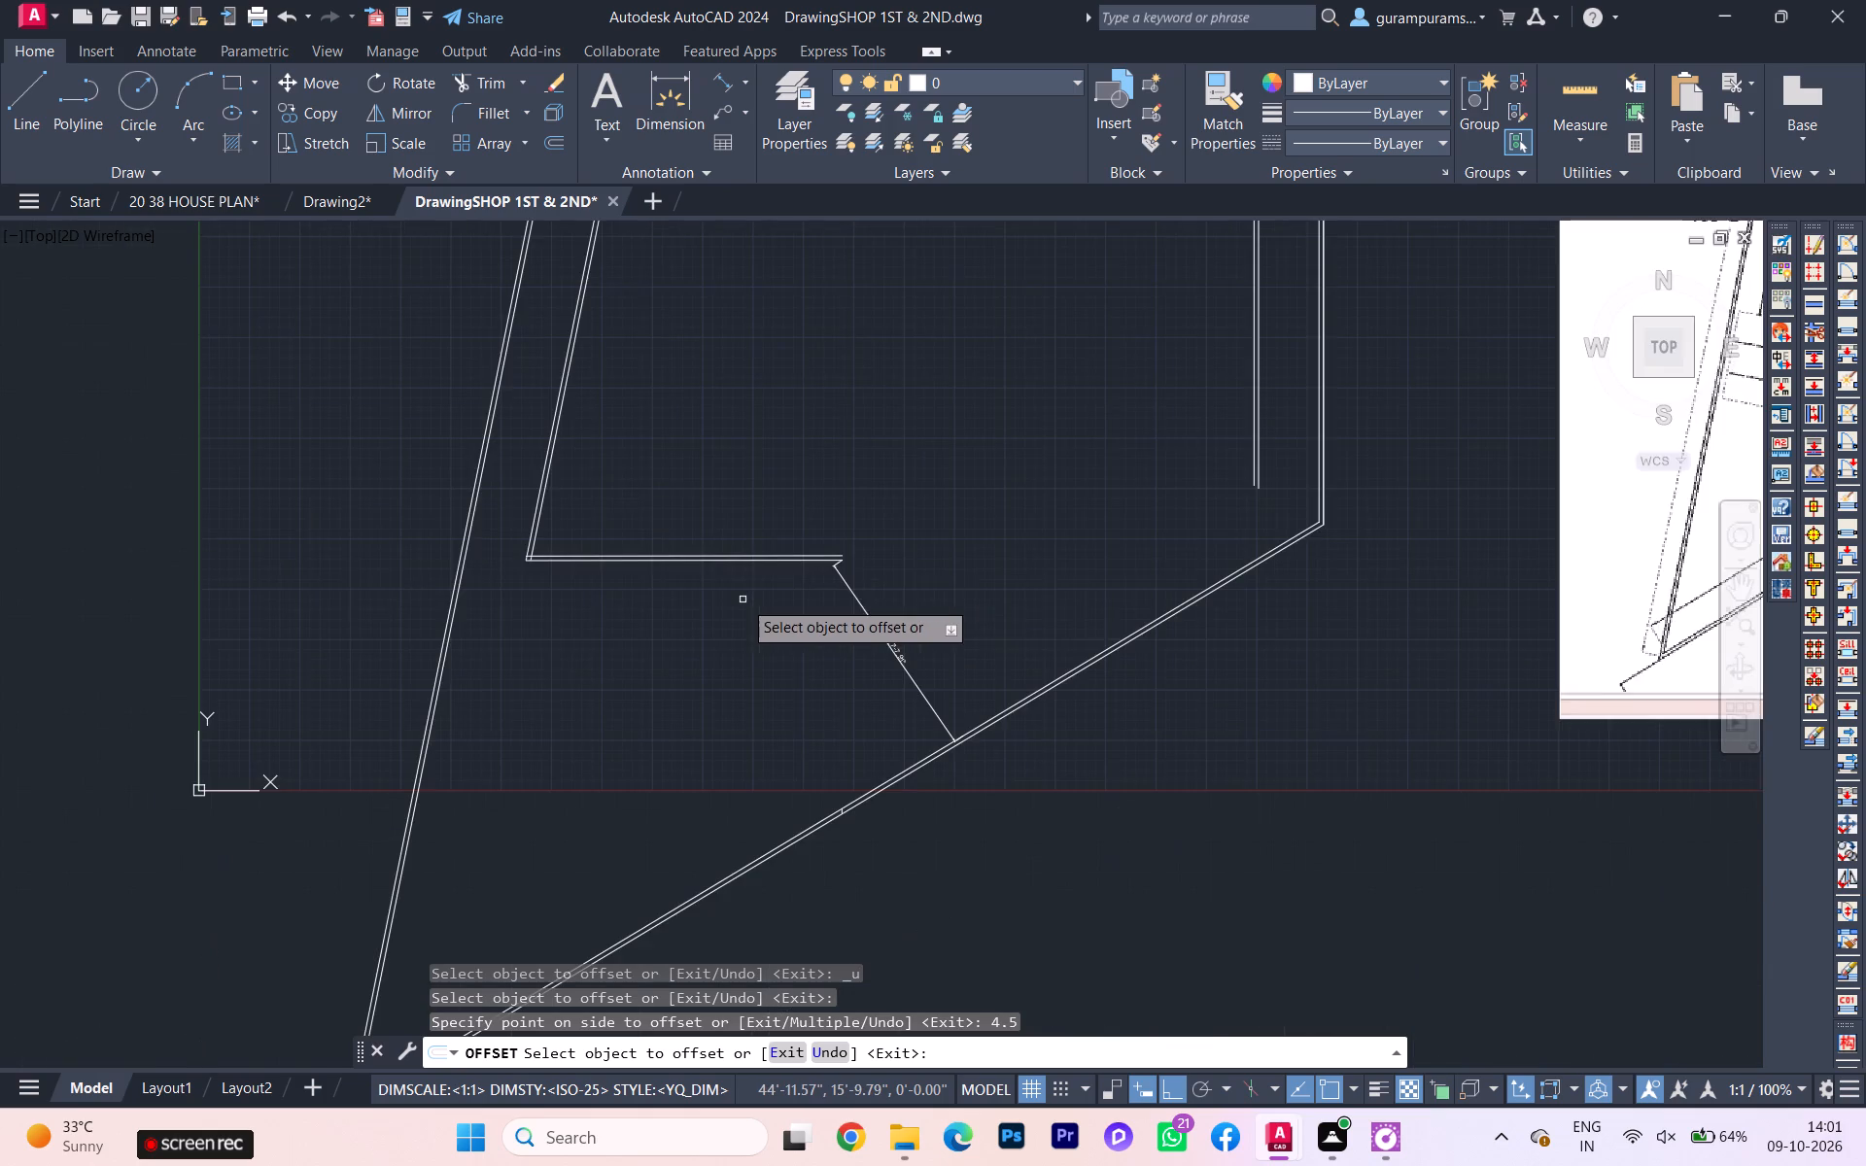
scroll(974, 565, "up", 1)
scroll(892, 548, "up", 1)
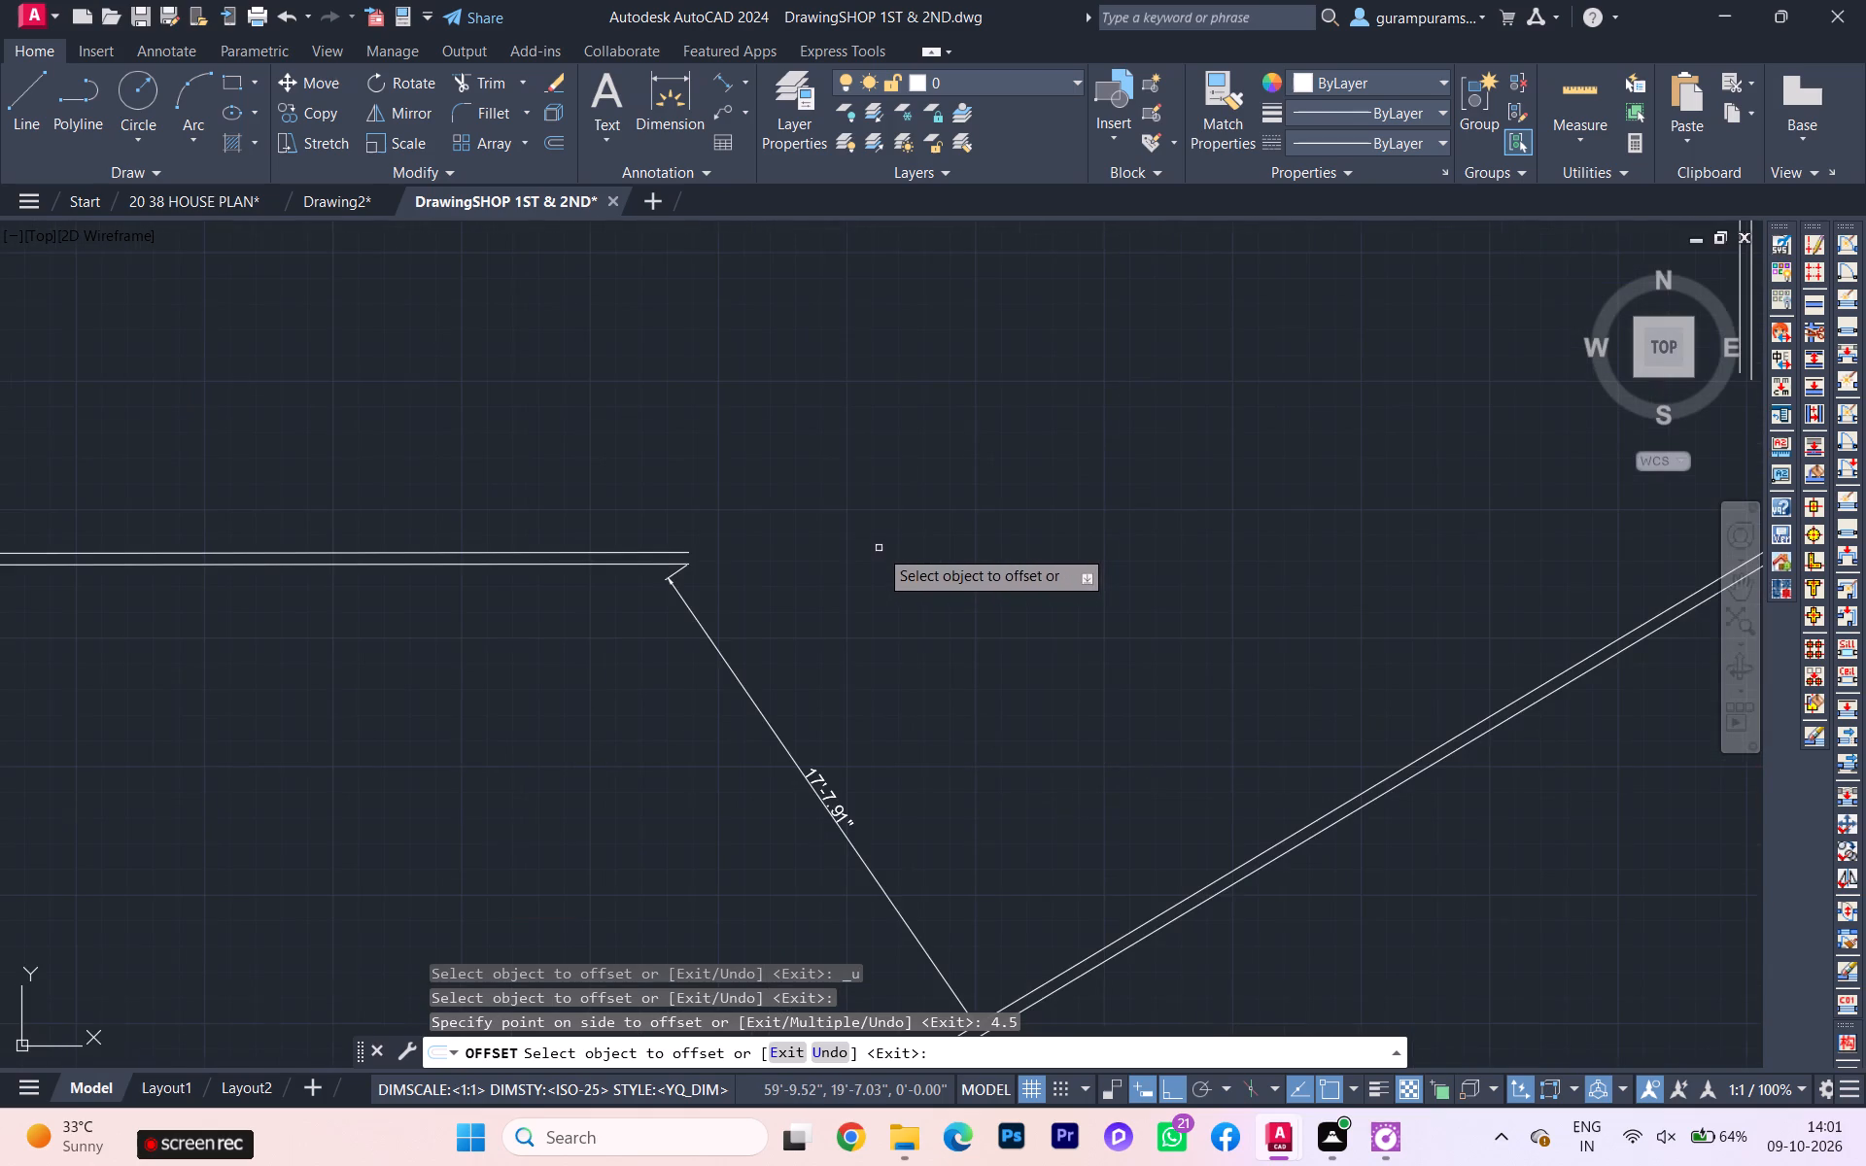
scroll(879, 548, "down", 1)
middle_click_drag(878, 547, 709, 553)
key("space")
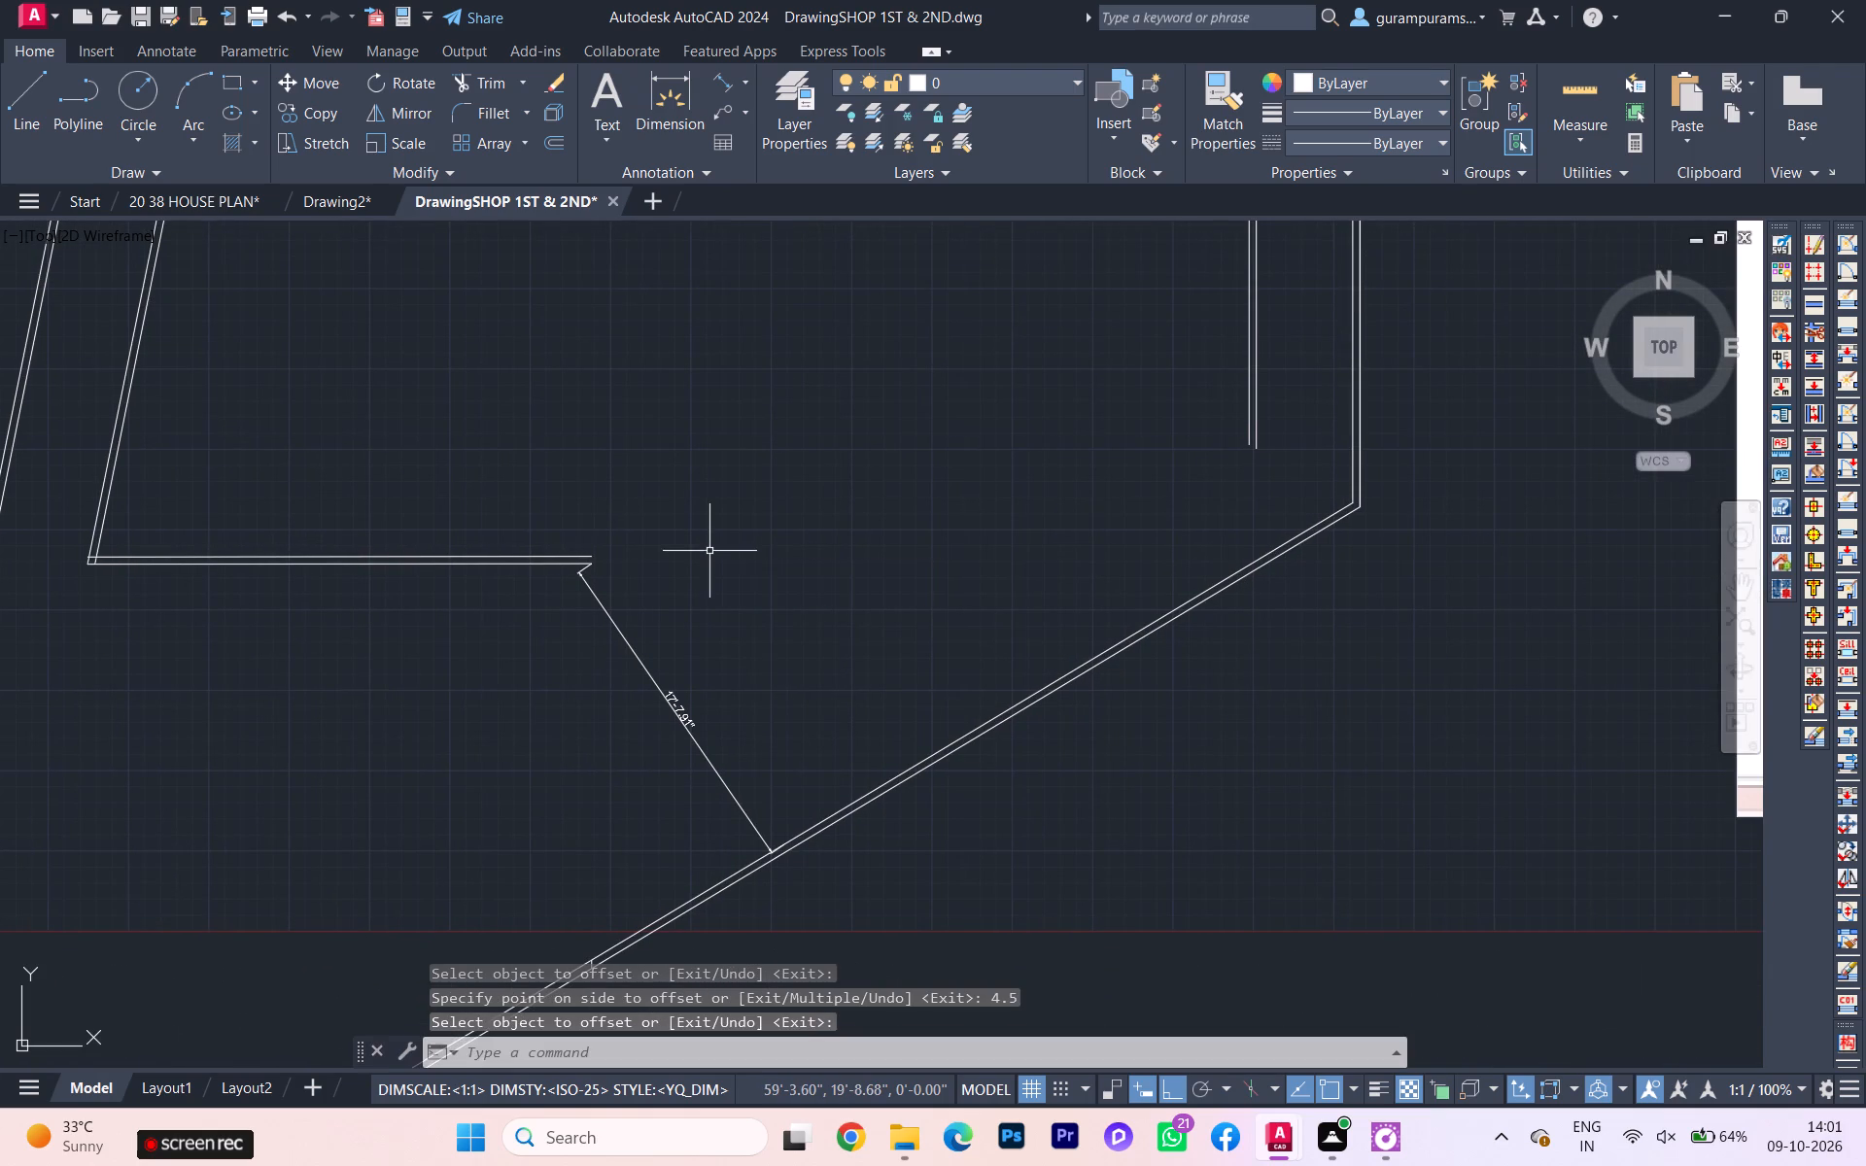
Examine the reference plan's angled southeast wall and its distances to the road-side boundary.
scroll(693, 566, "down", 1)
scroll(1484, 513, "down", 1)
middle_click_drag(1484, 513, 1198, 579)
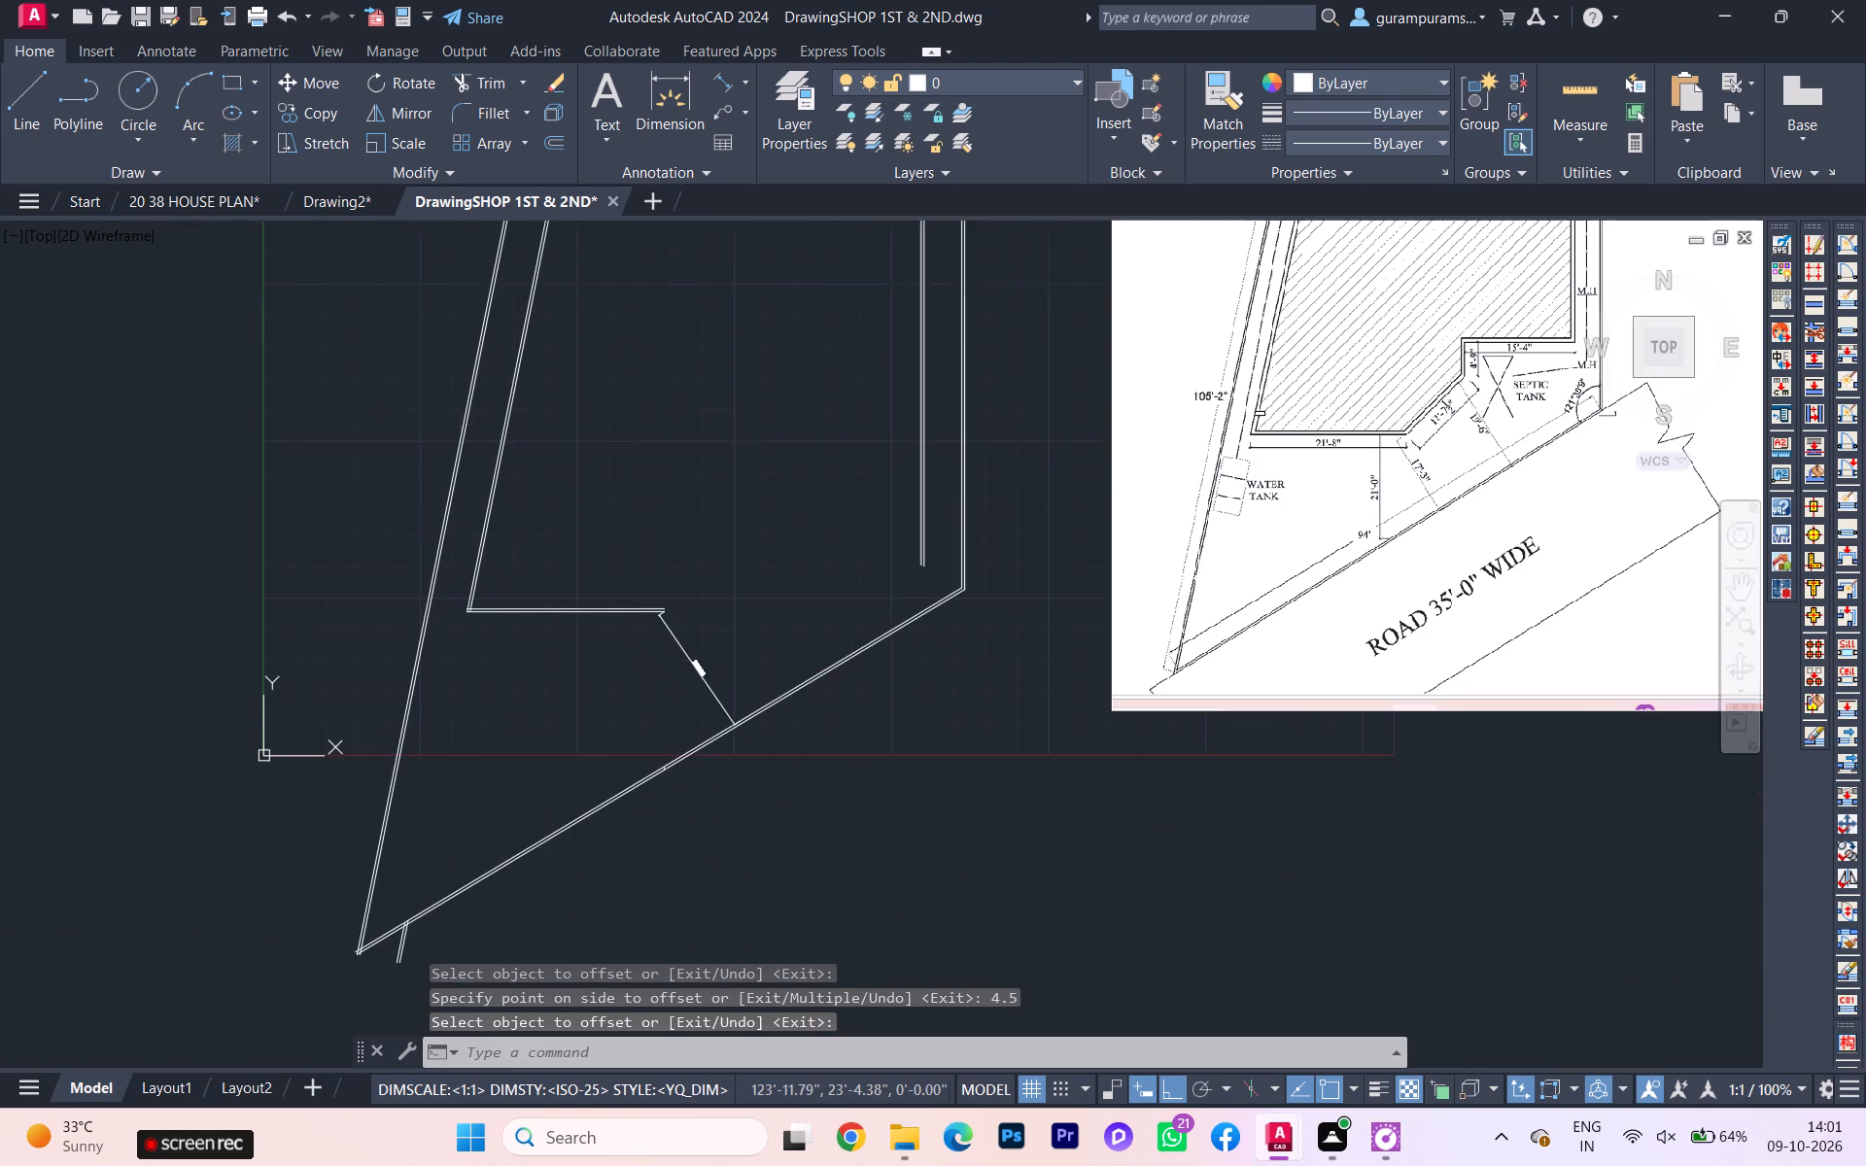
scroll(1503, 538, "up", 2)
scroll(1419, 500, "down", 2)
scroll(1435, 451, "up", 1)
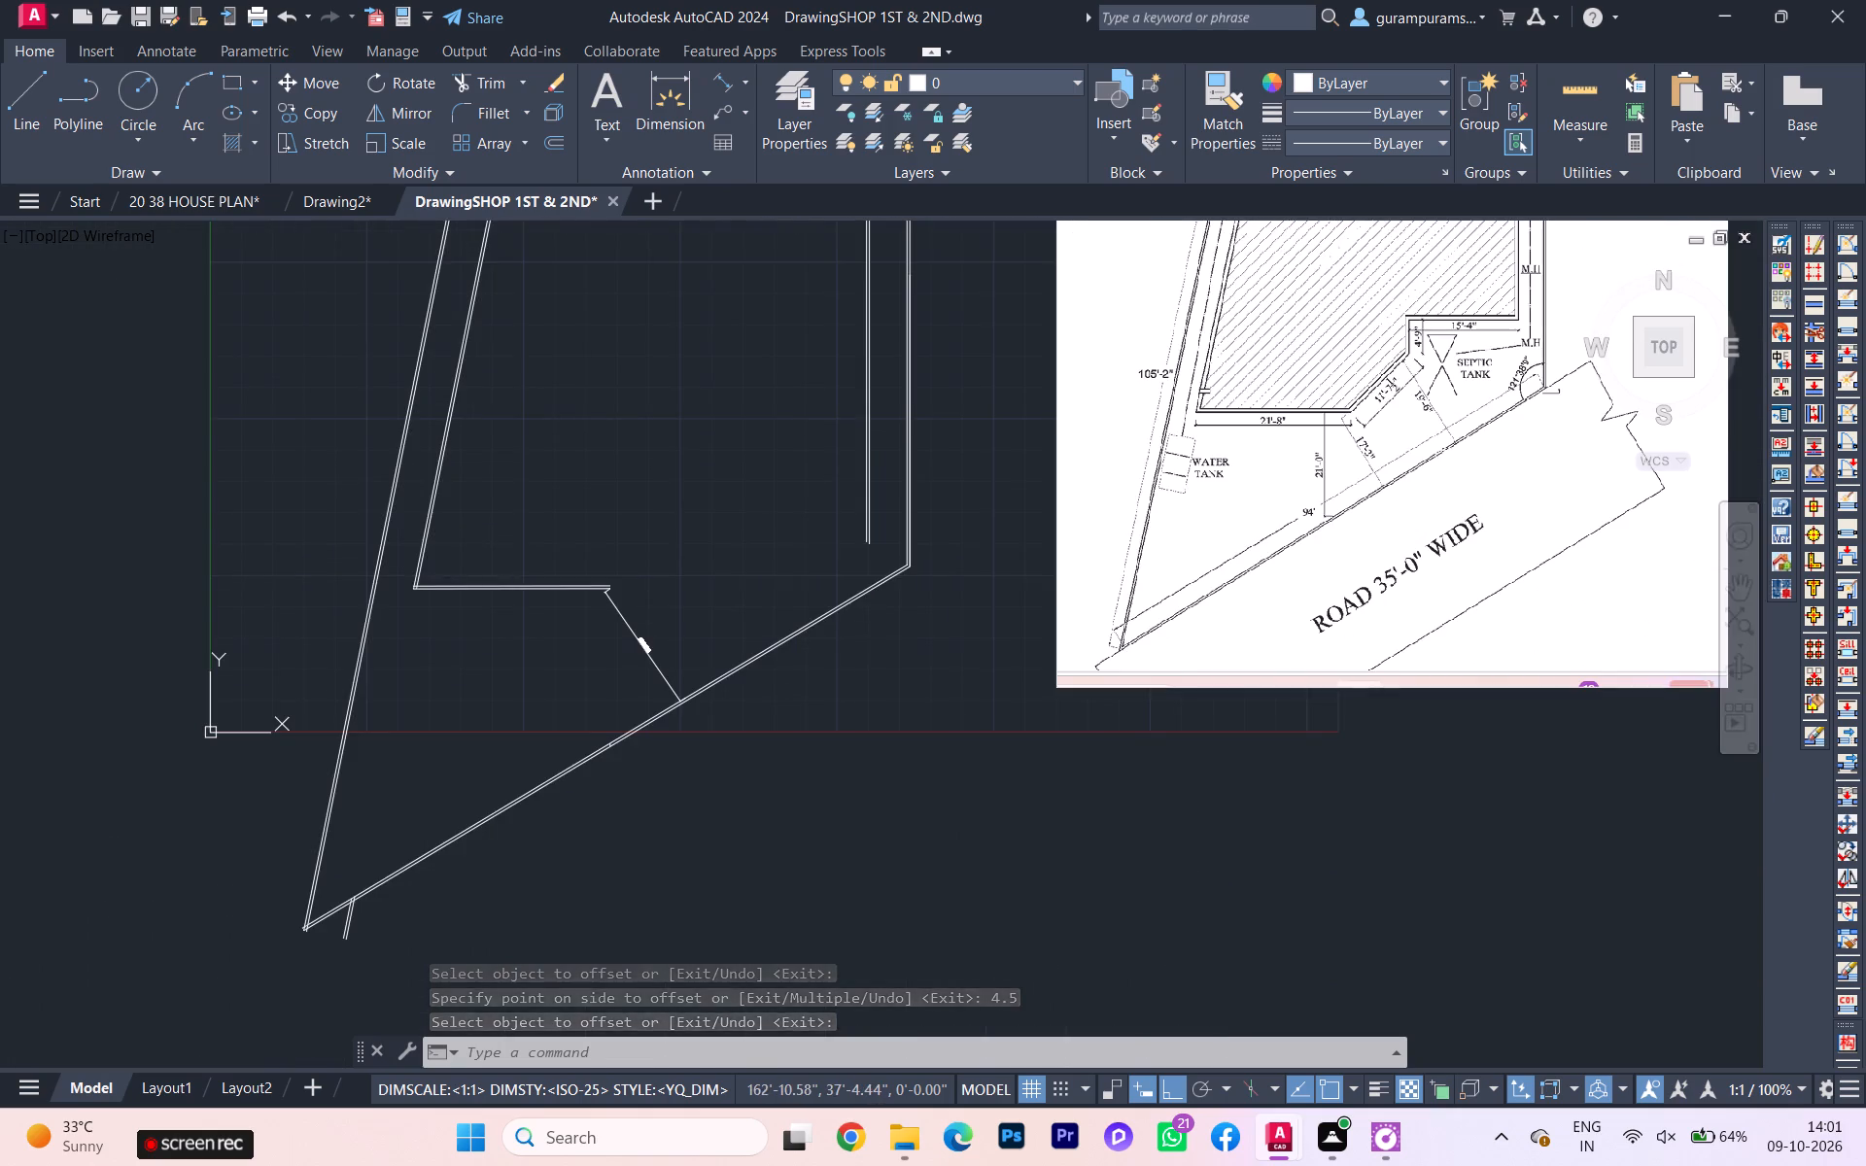
scroll(1435, 450, "up", 1)
scroll(1436, 448, "down", 1)
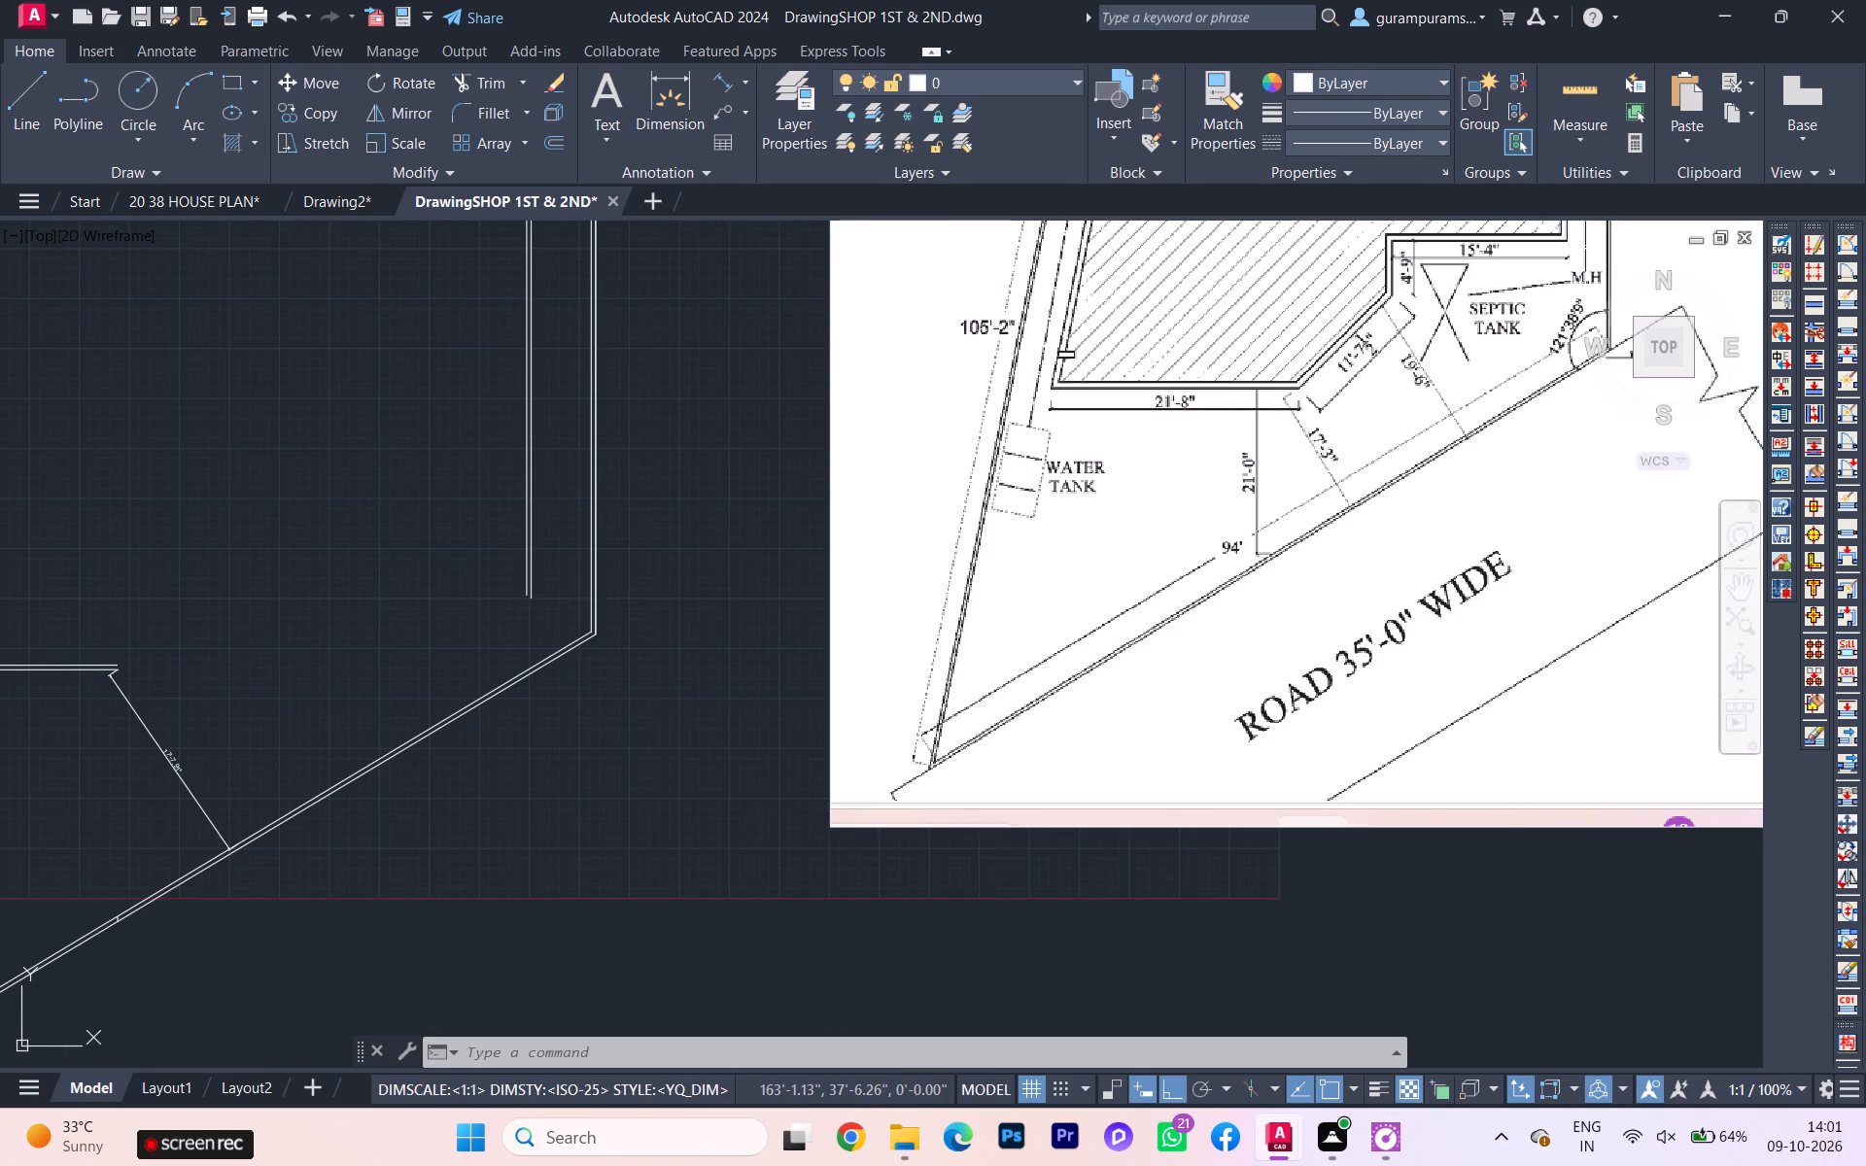
scroll(1372, 415, "down", 1)
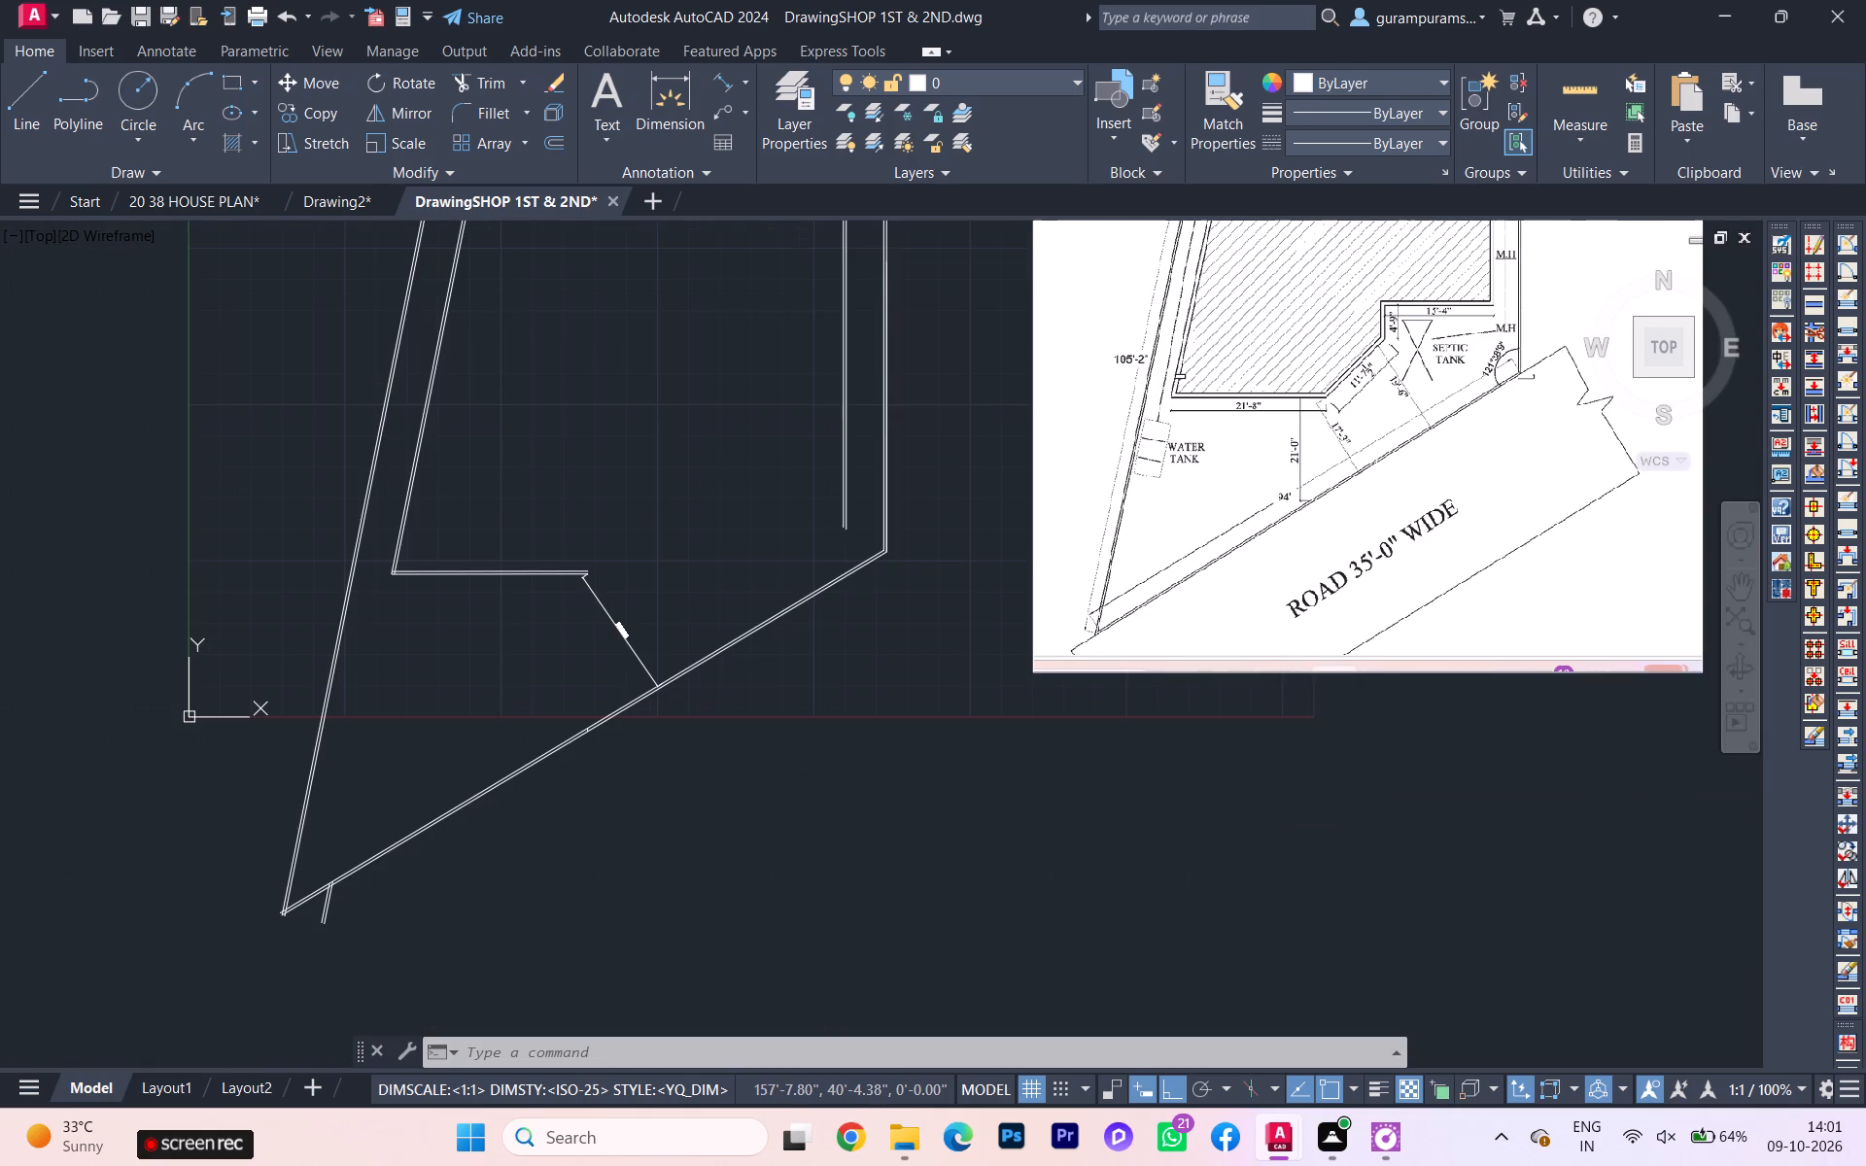
scroll(807, 604, "up", 1)
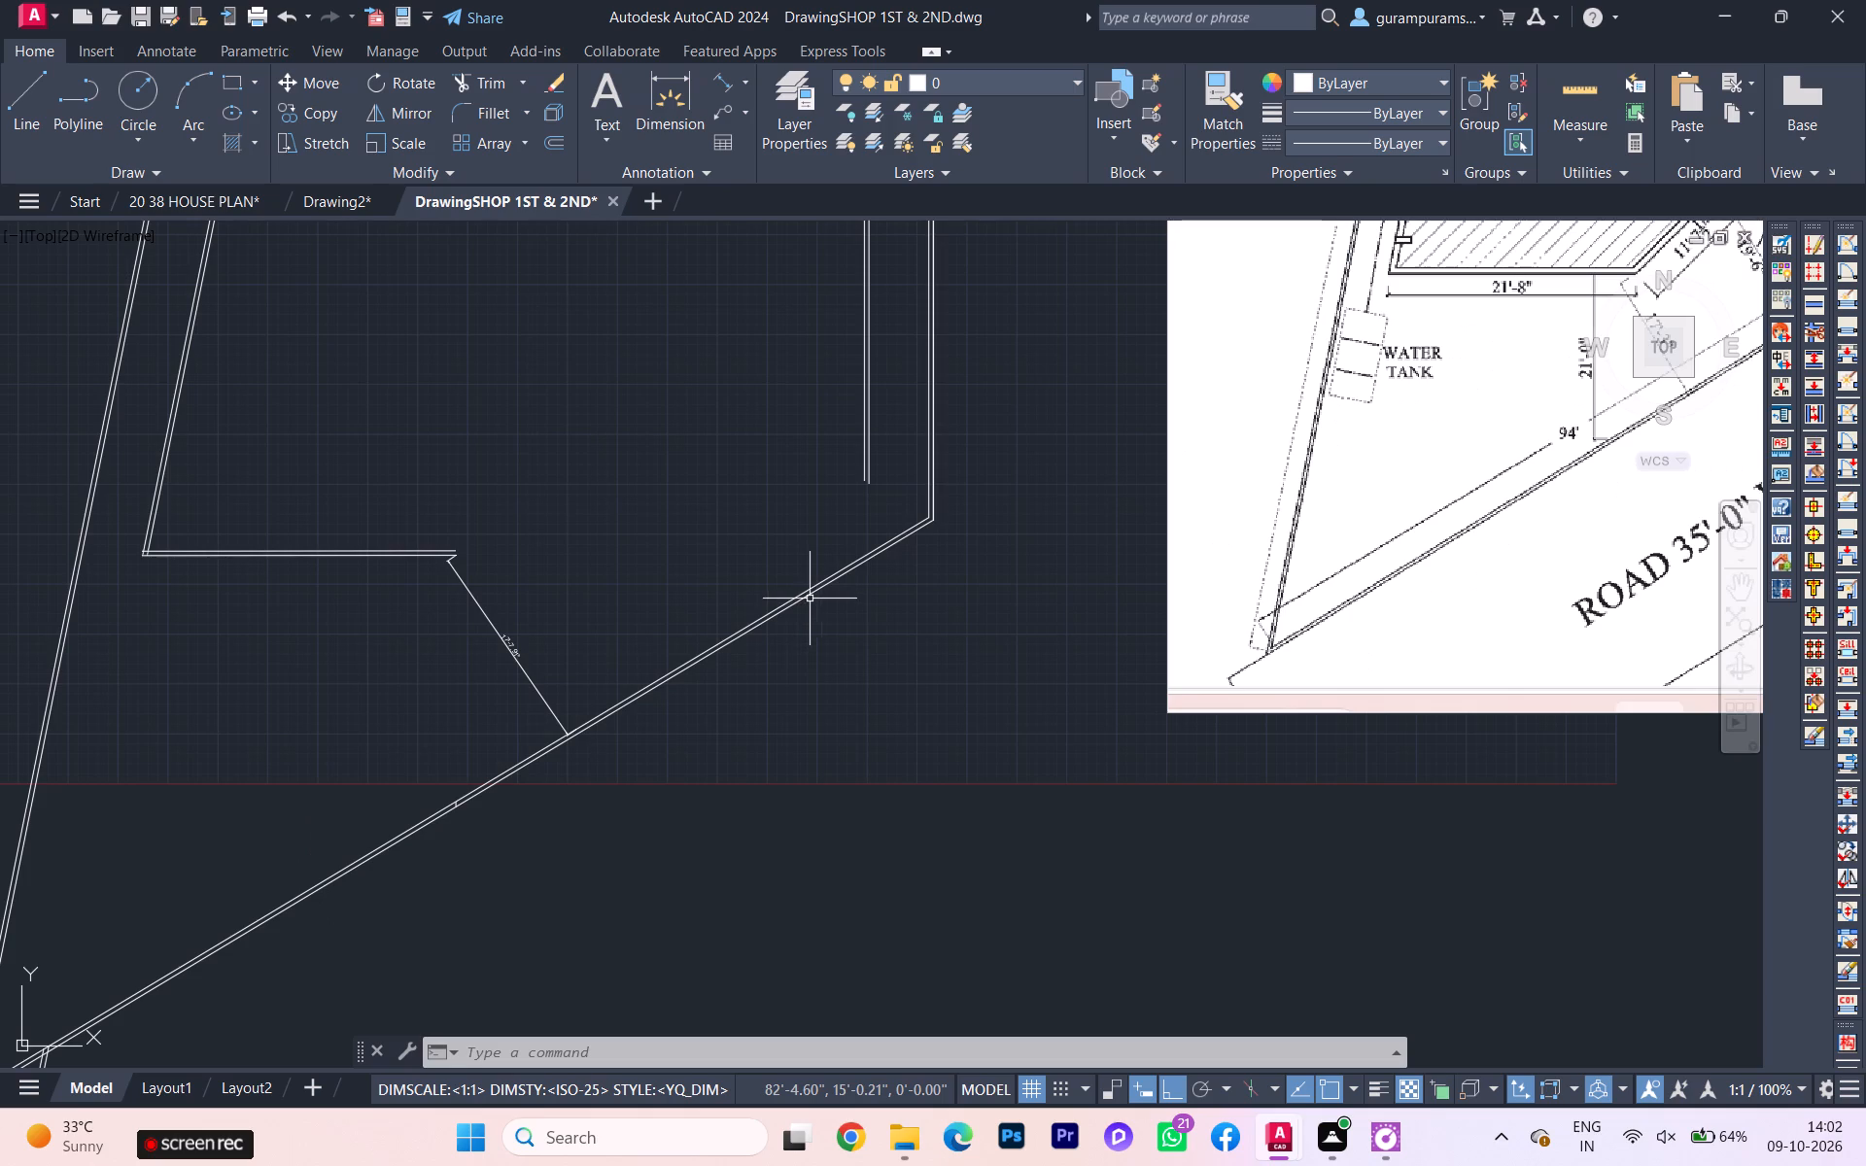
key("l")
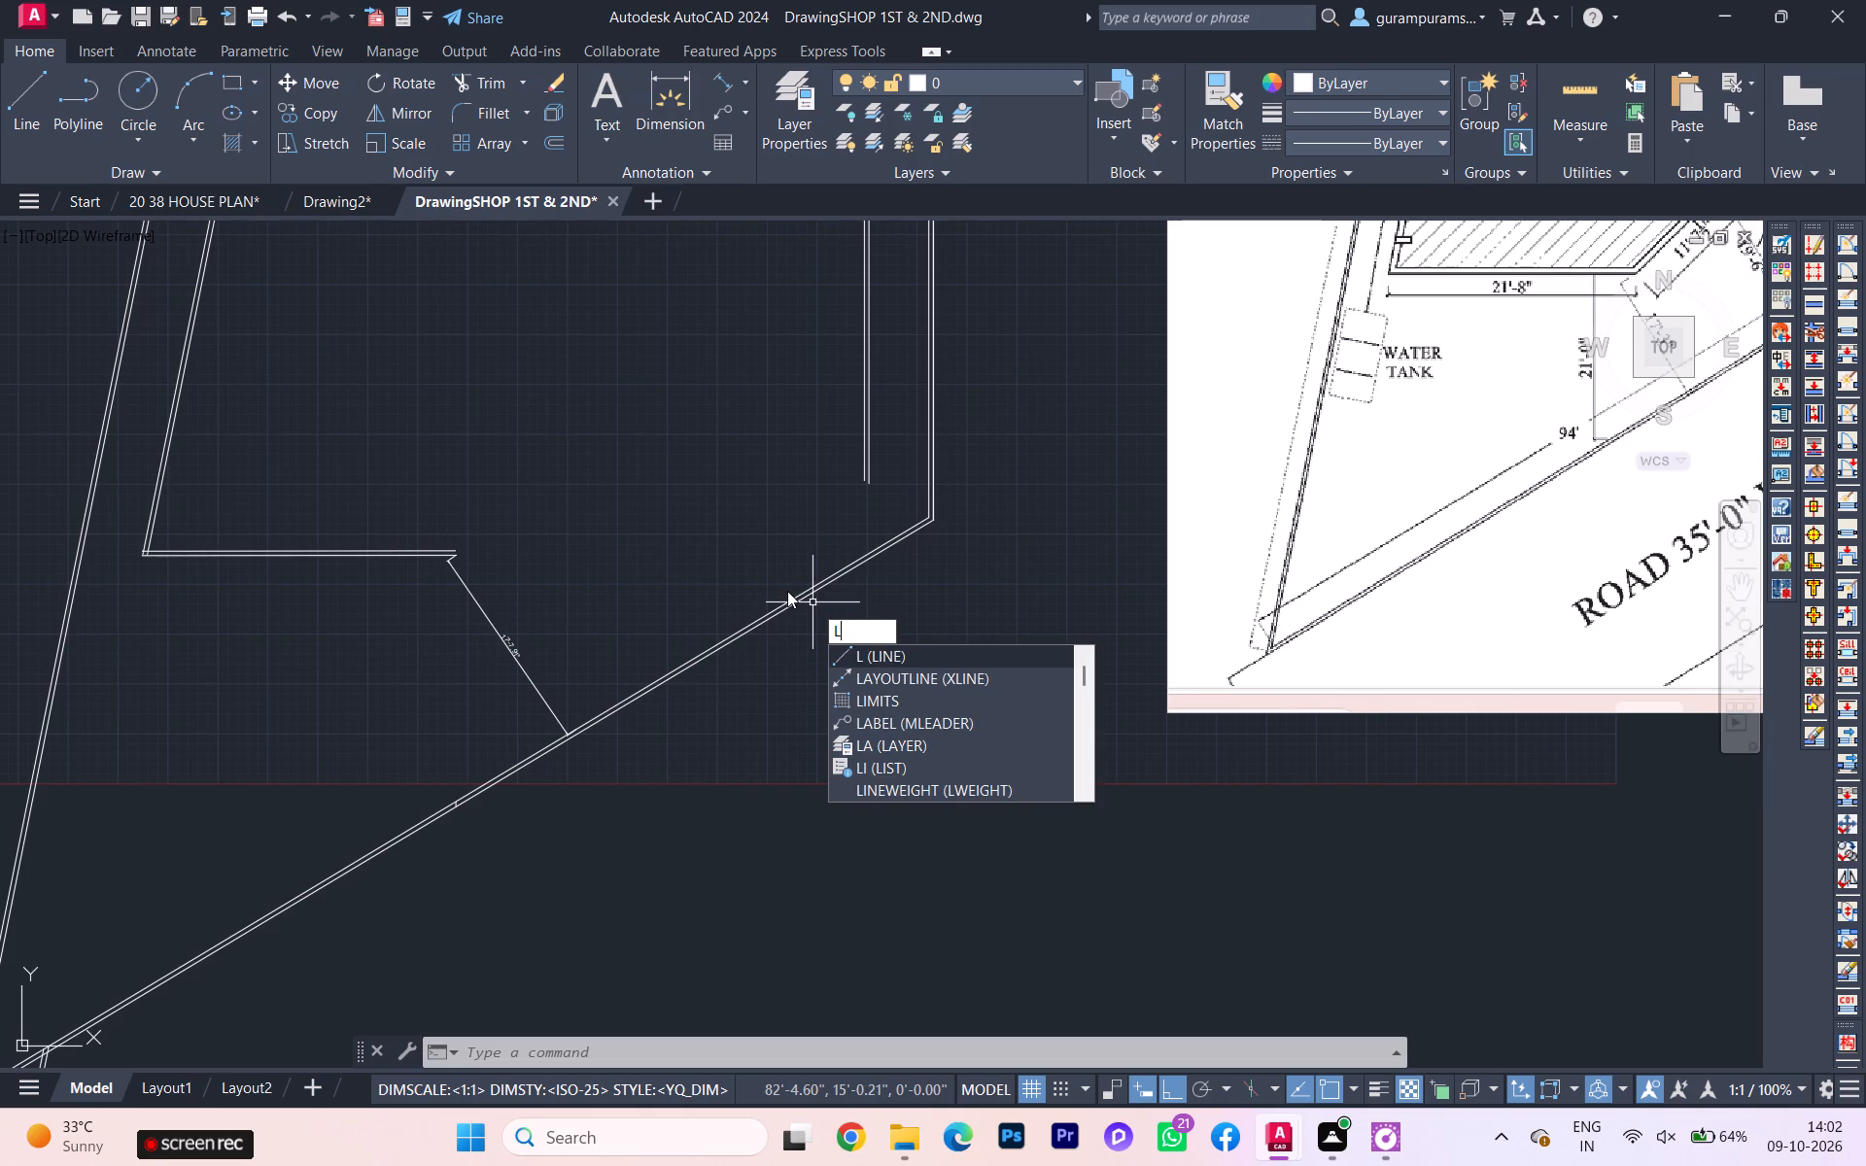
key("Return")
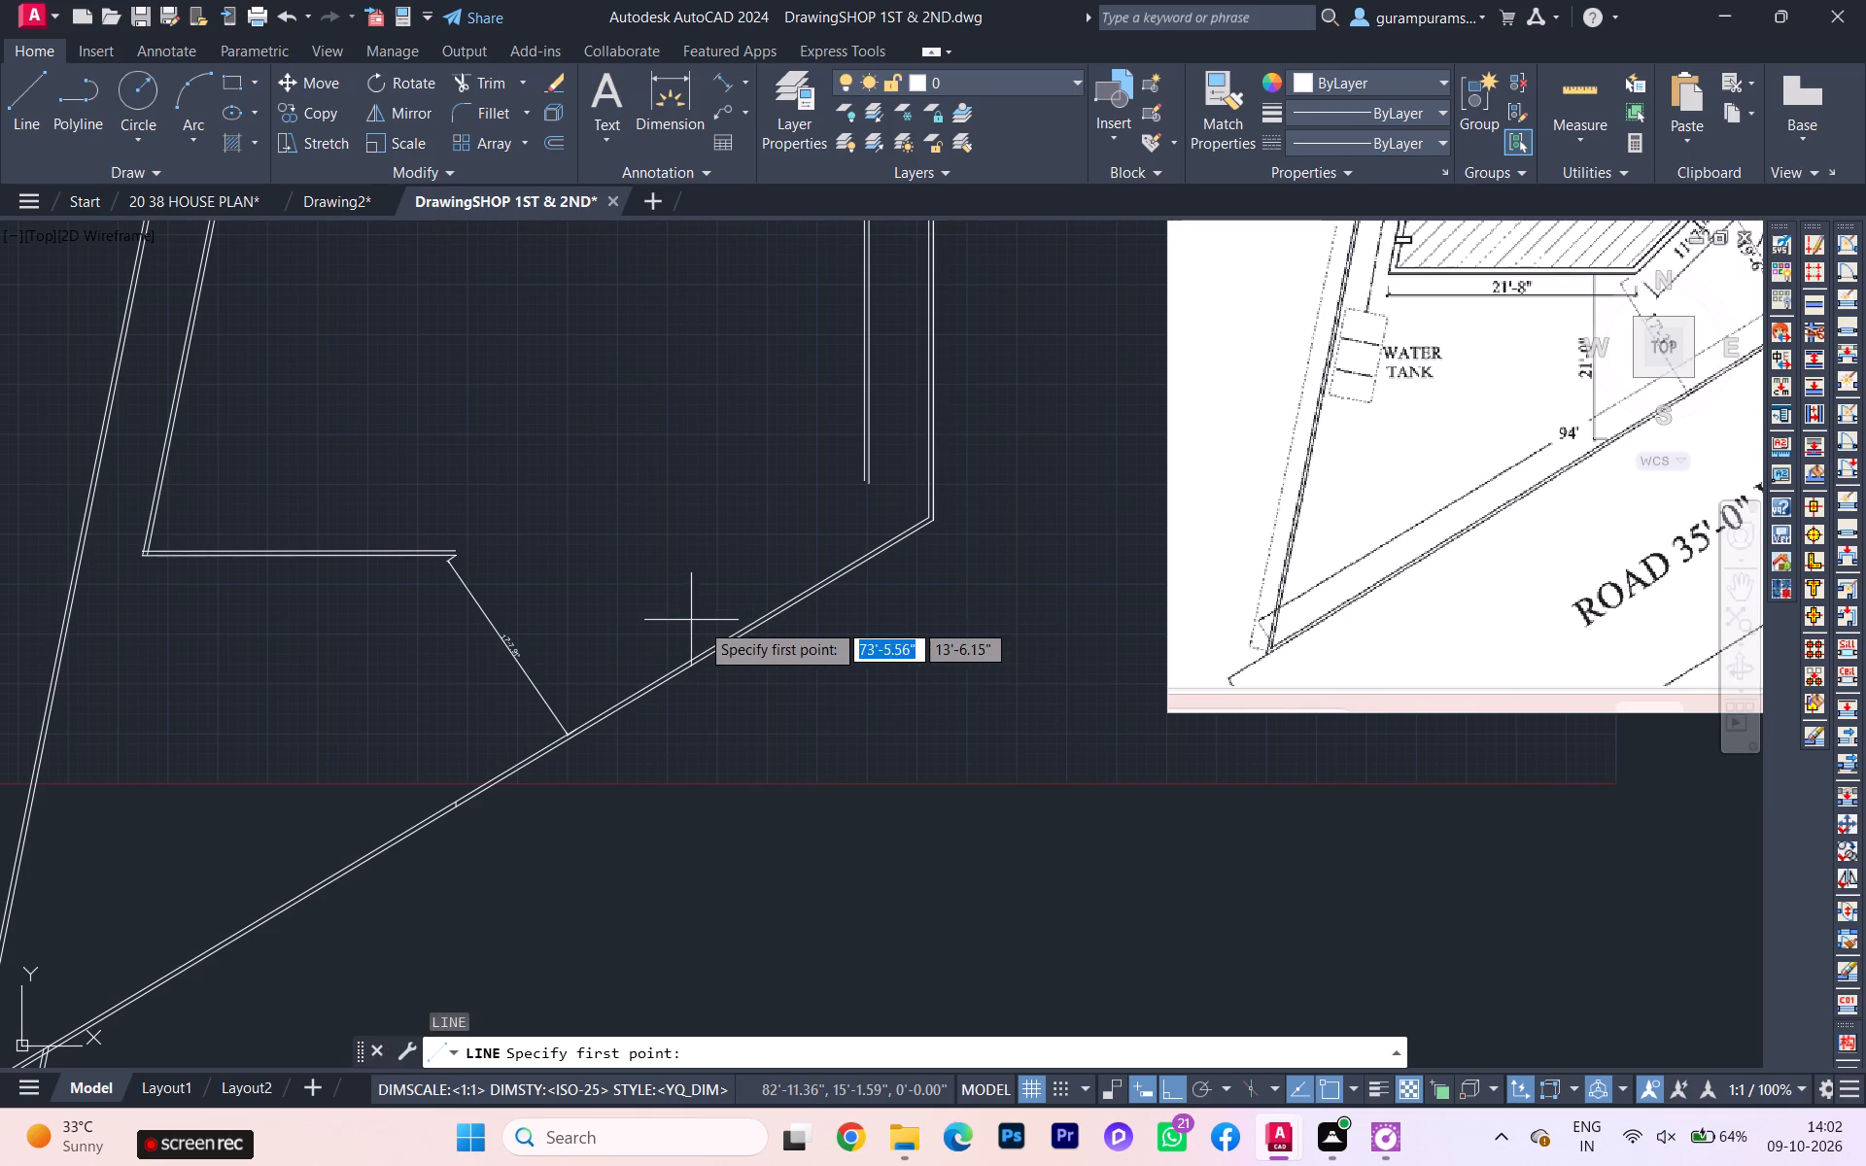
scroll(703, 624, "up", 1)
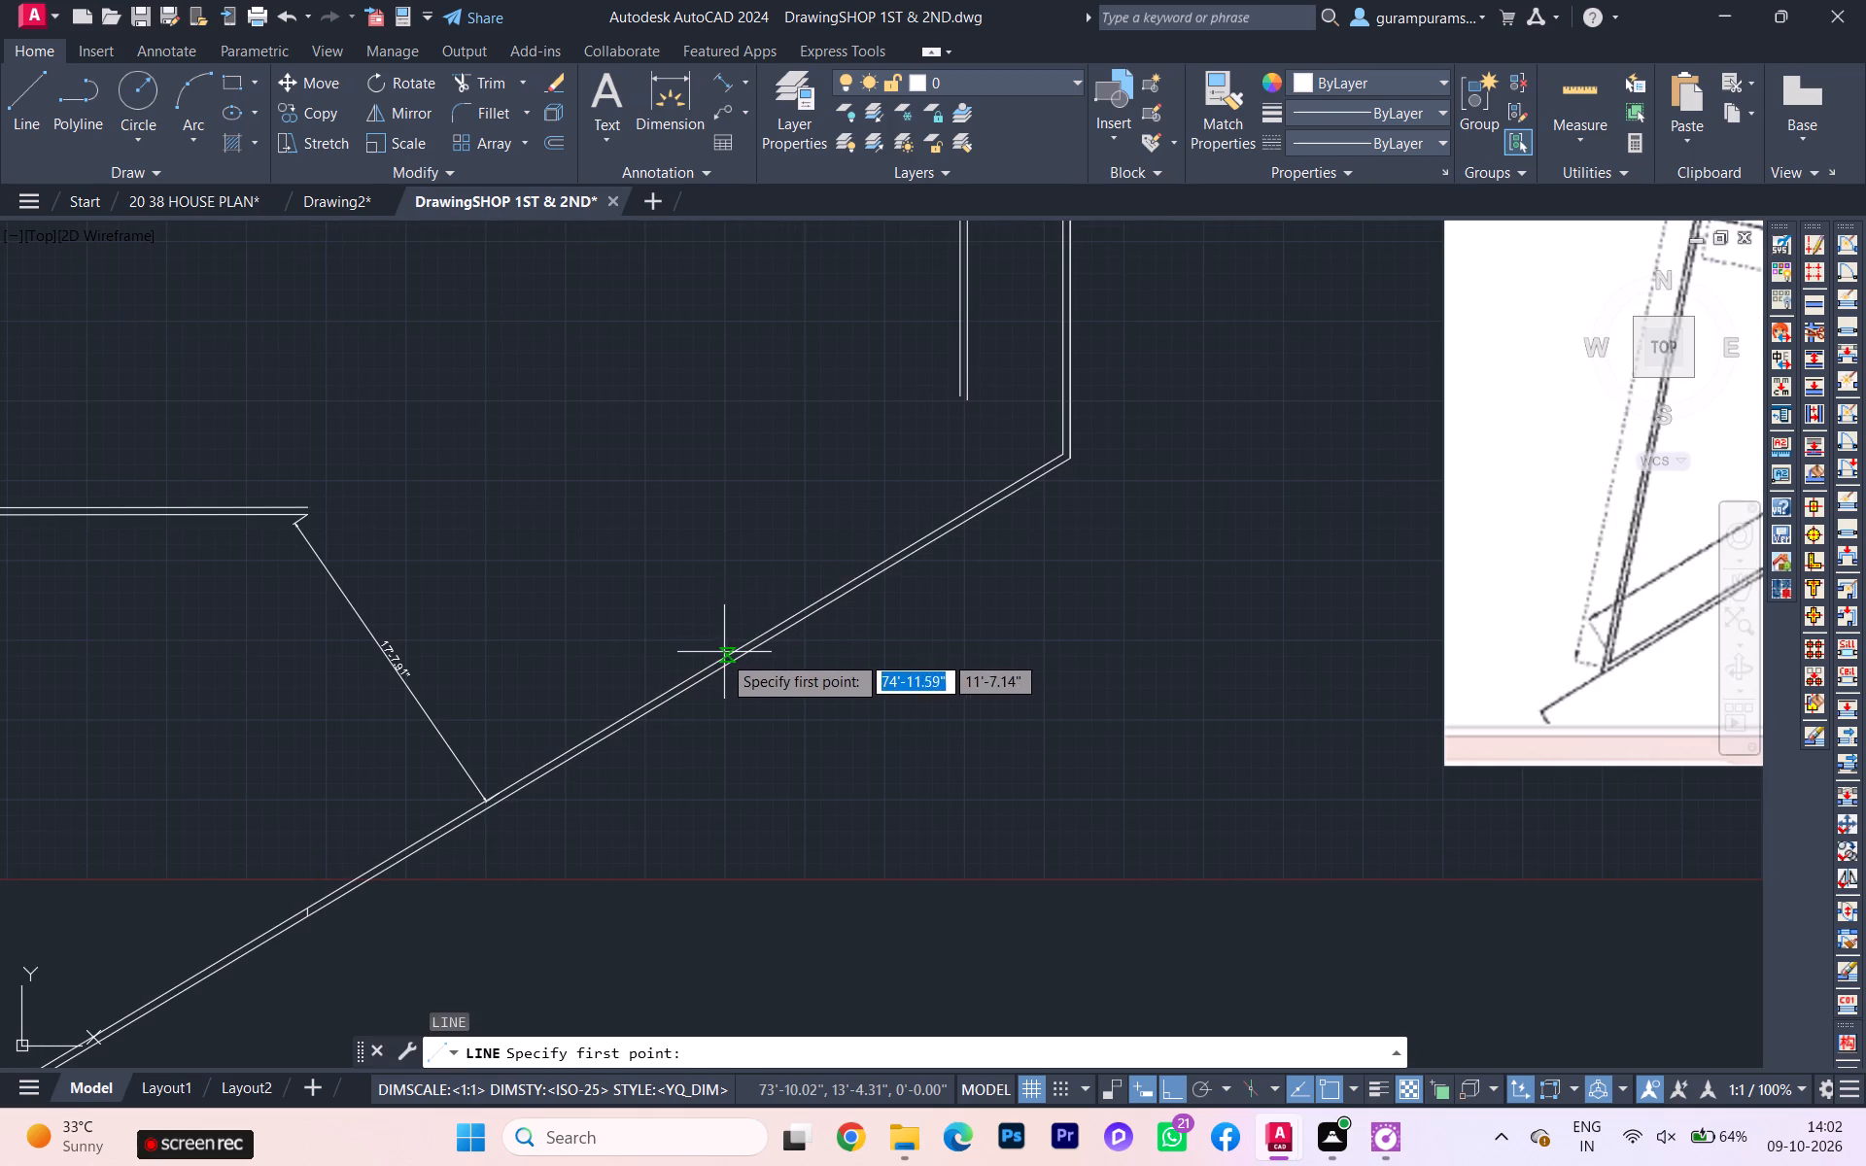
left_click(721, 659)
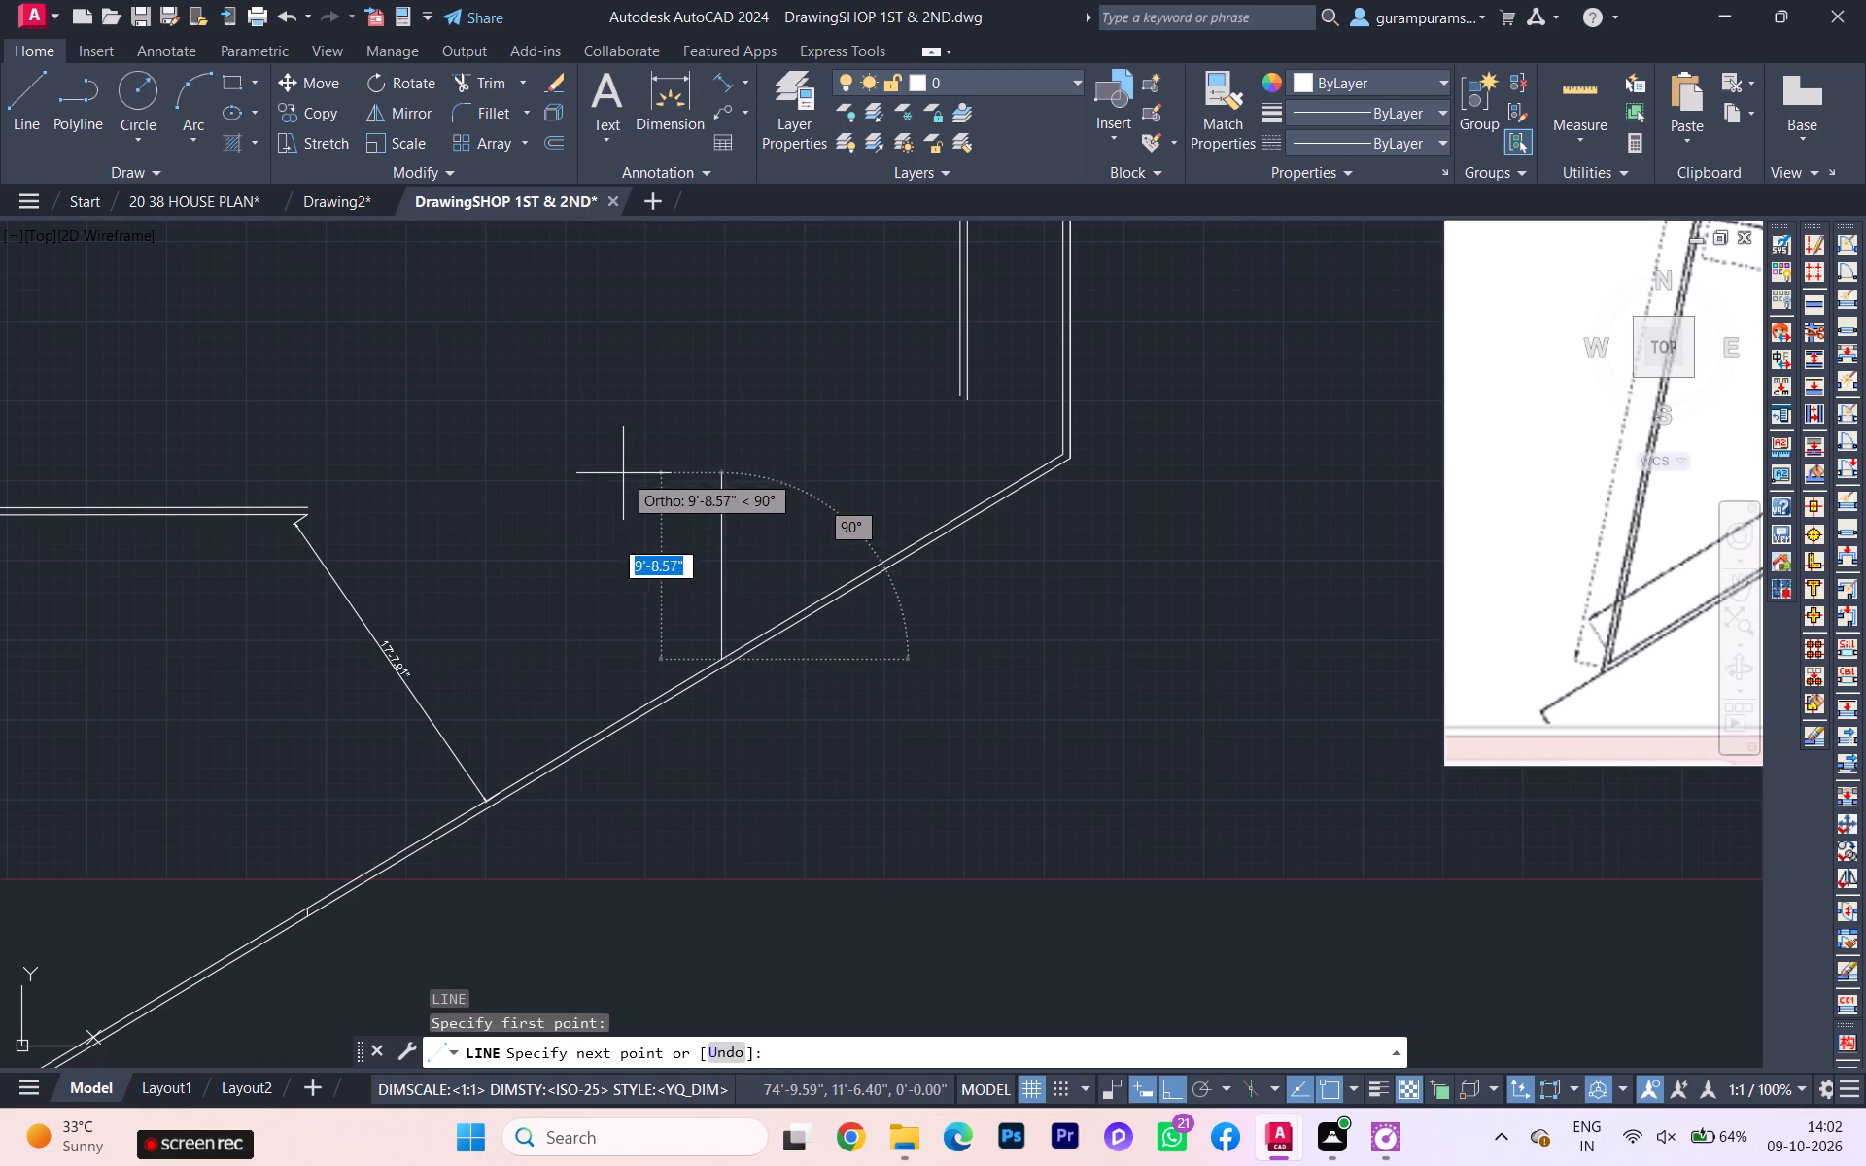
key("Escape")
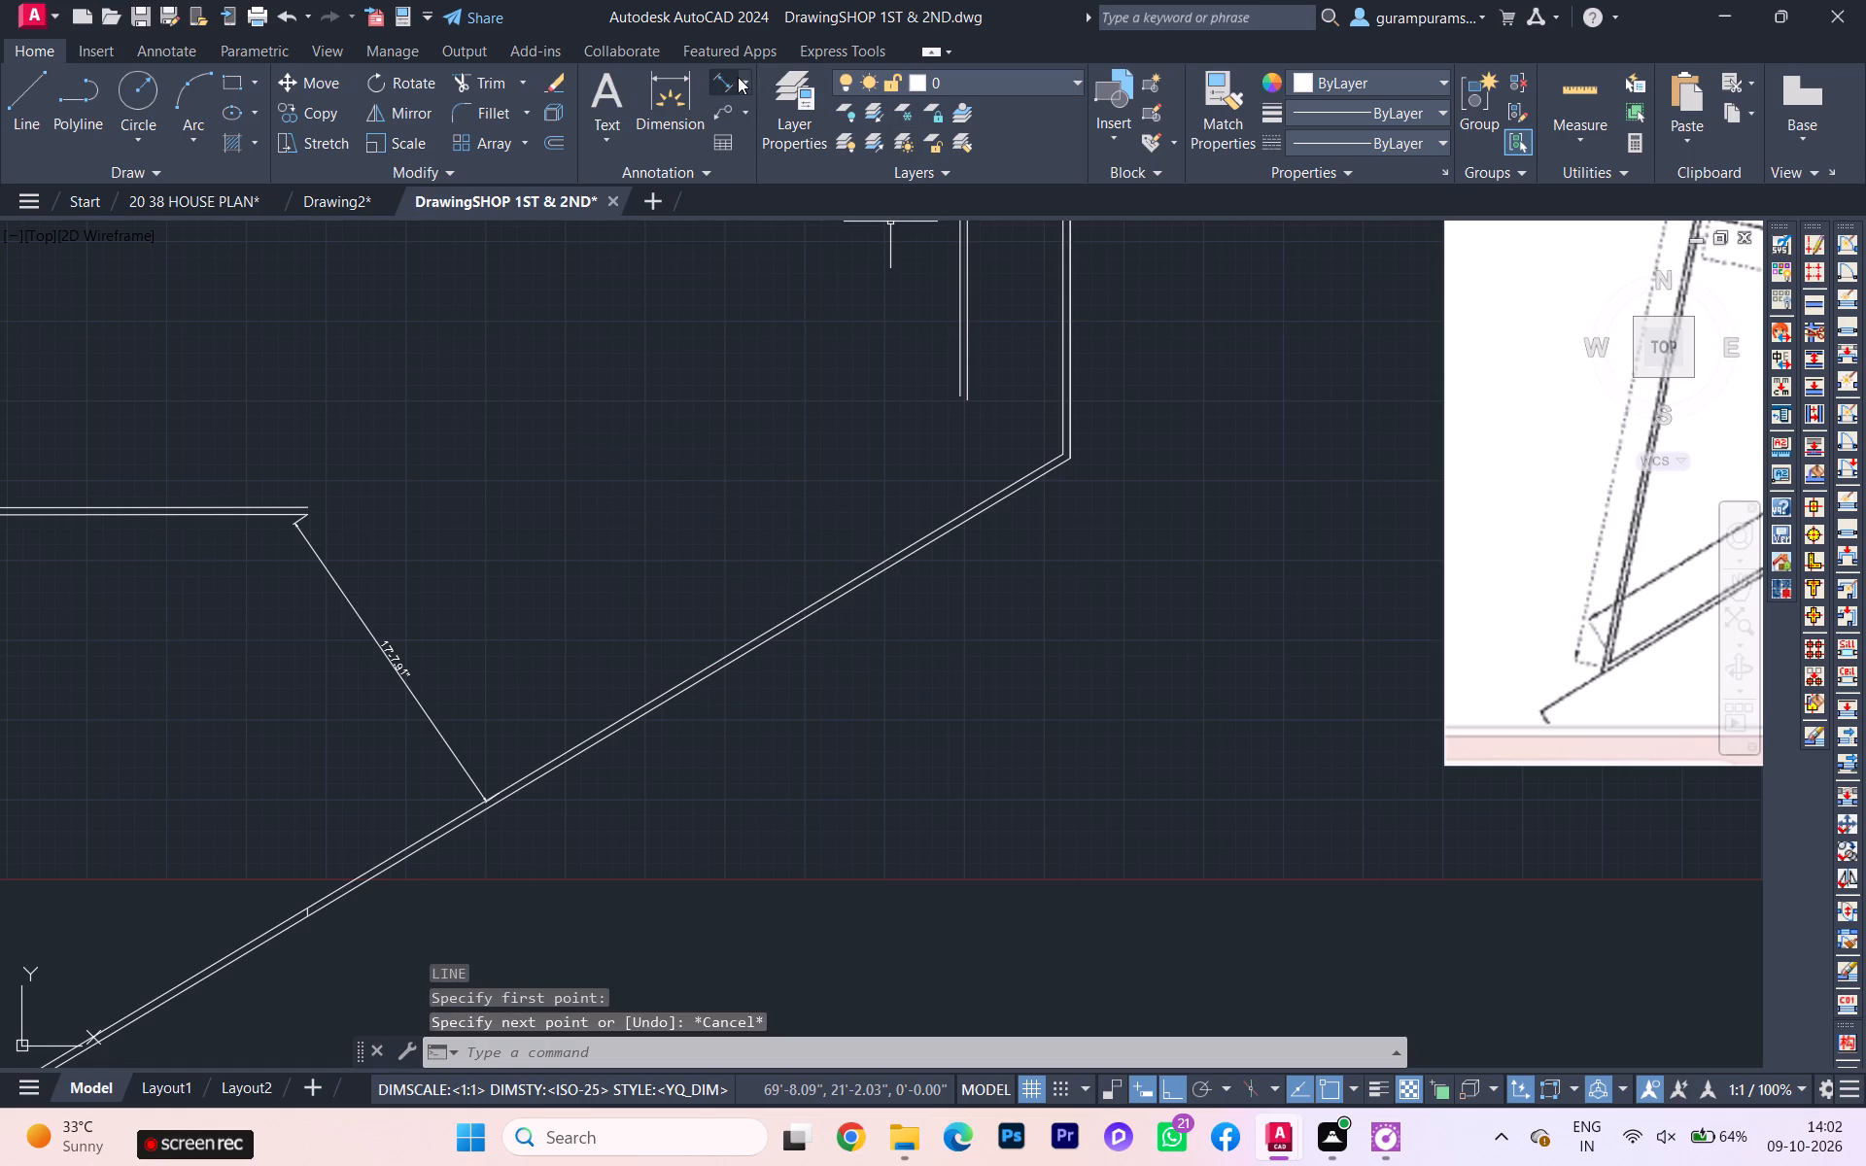
With ortho off, draw a 19'6" line northwest from the road-side boundary's inner line, between the existing aligned dimension and the plot's southeast corner.
key("l")
key("Return")
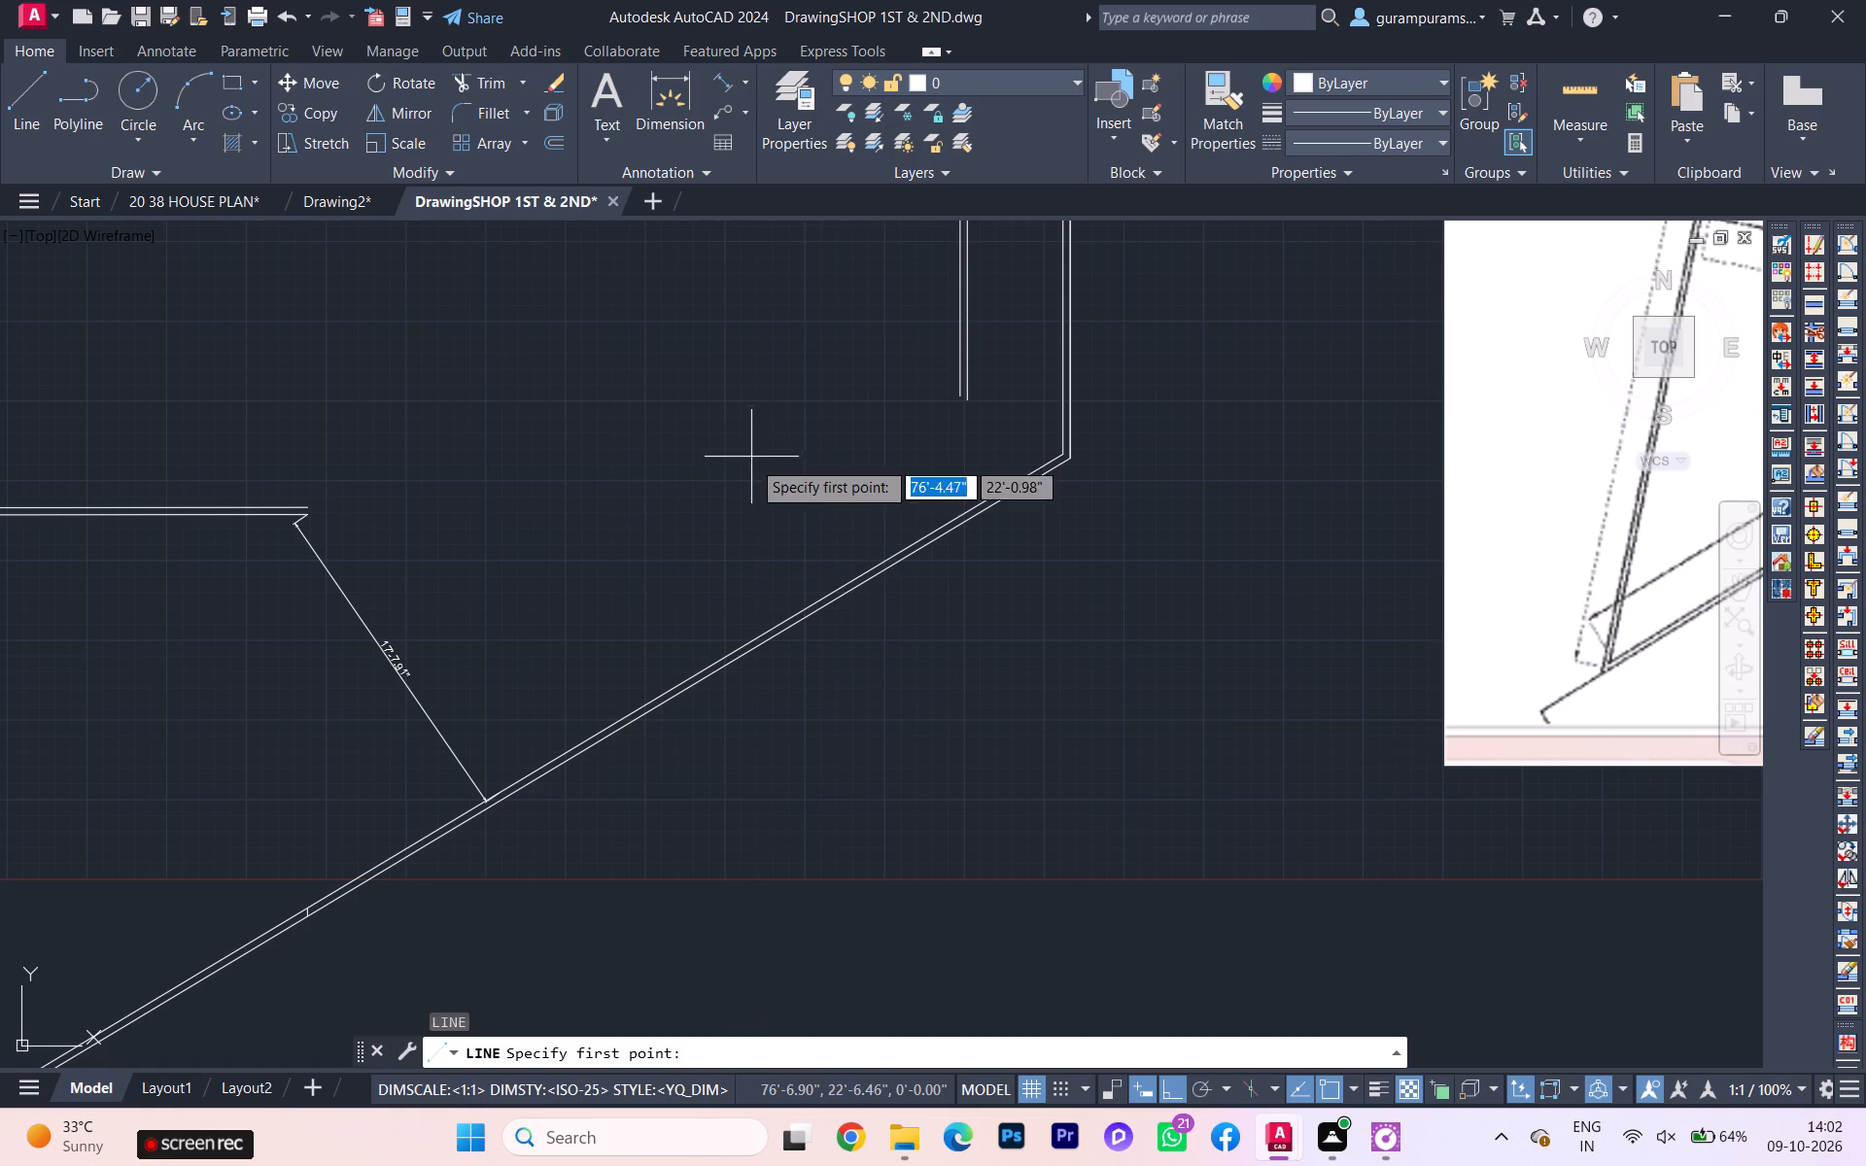
key("F8")
scroll(739, 673, "up", 2)
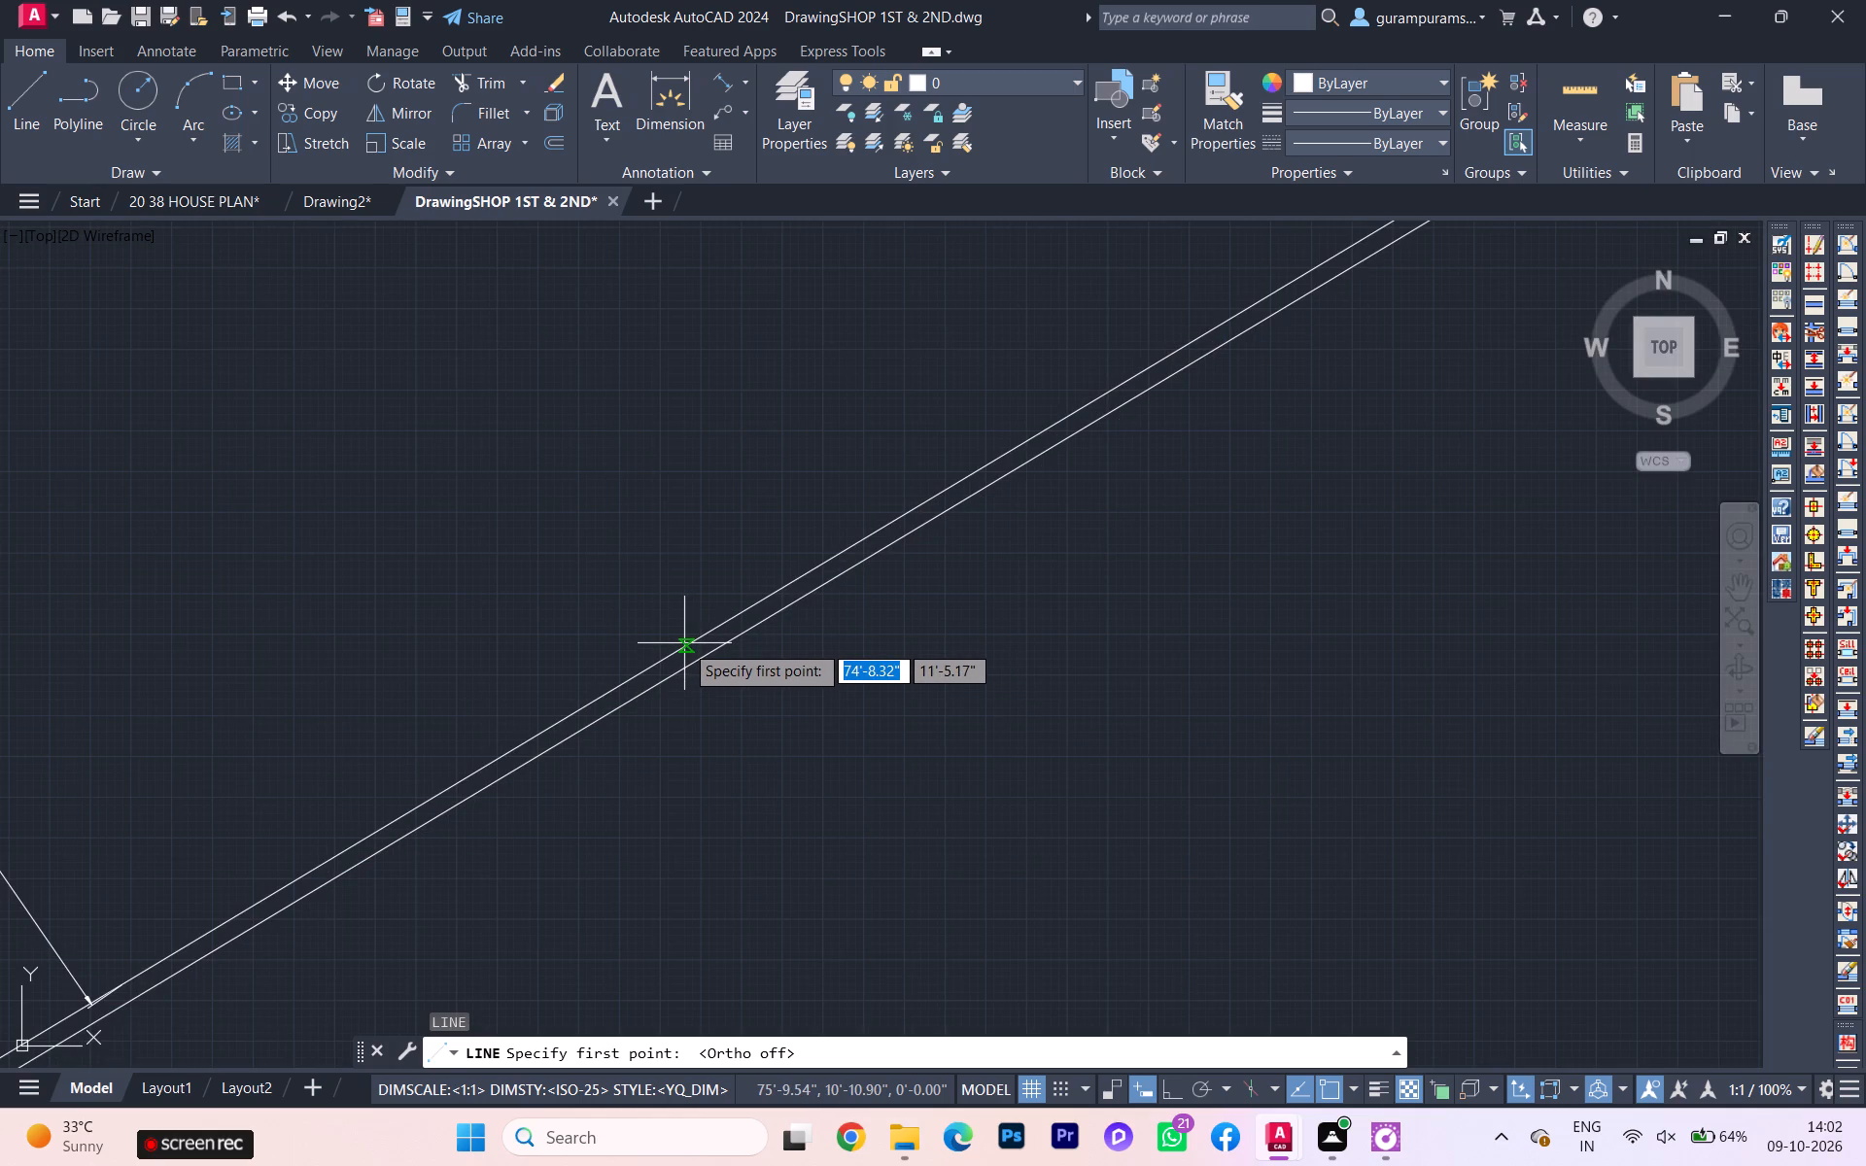
left_click(682, 647)
scroll(534, 397, "down", 3)
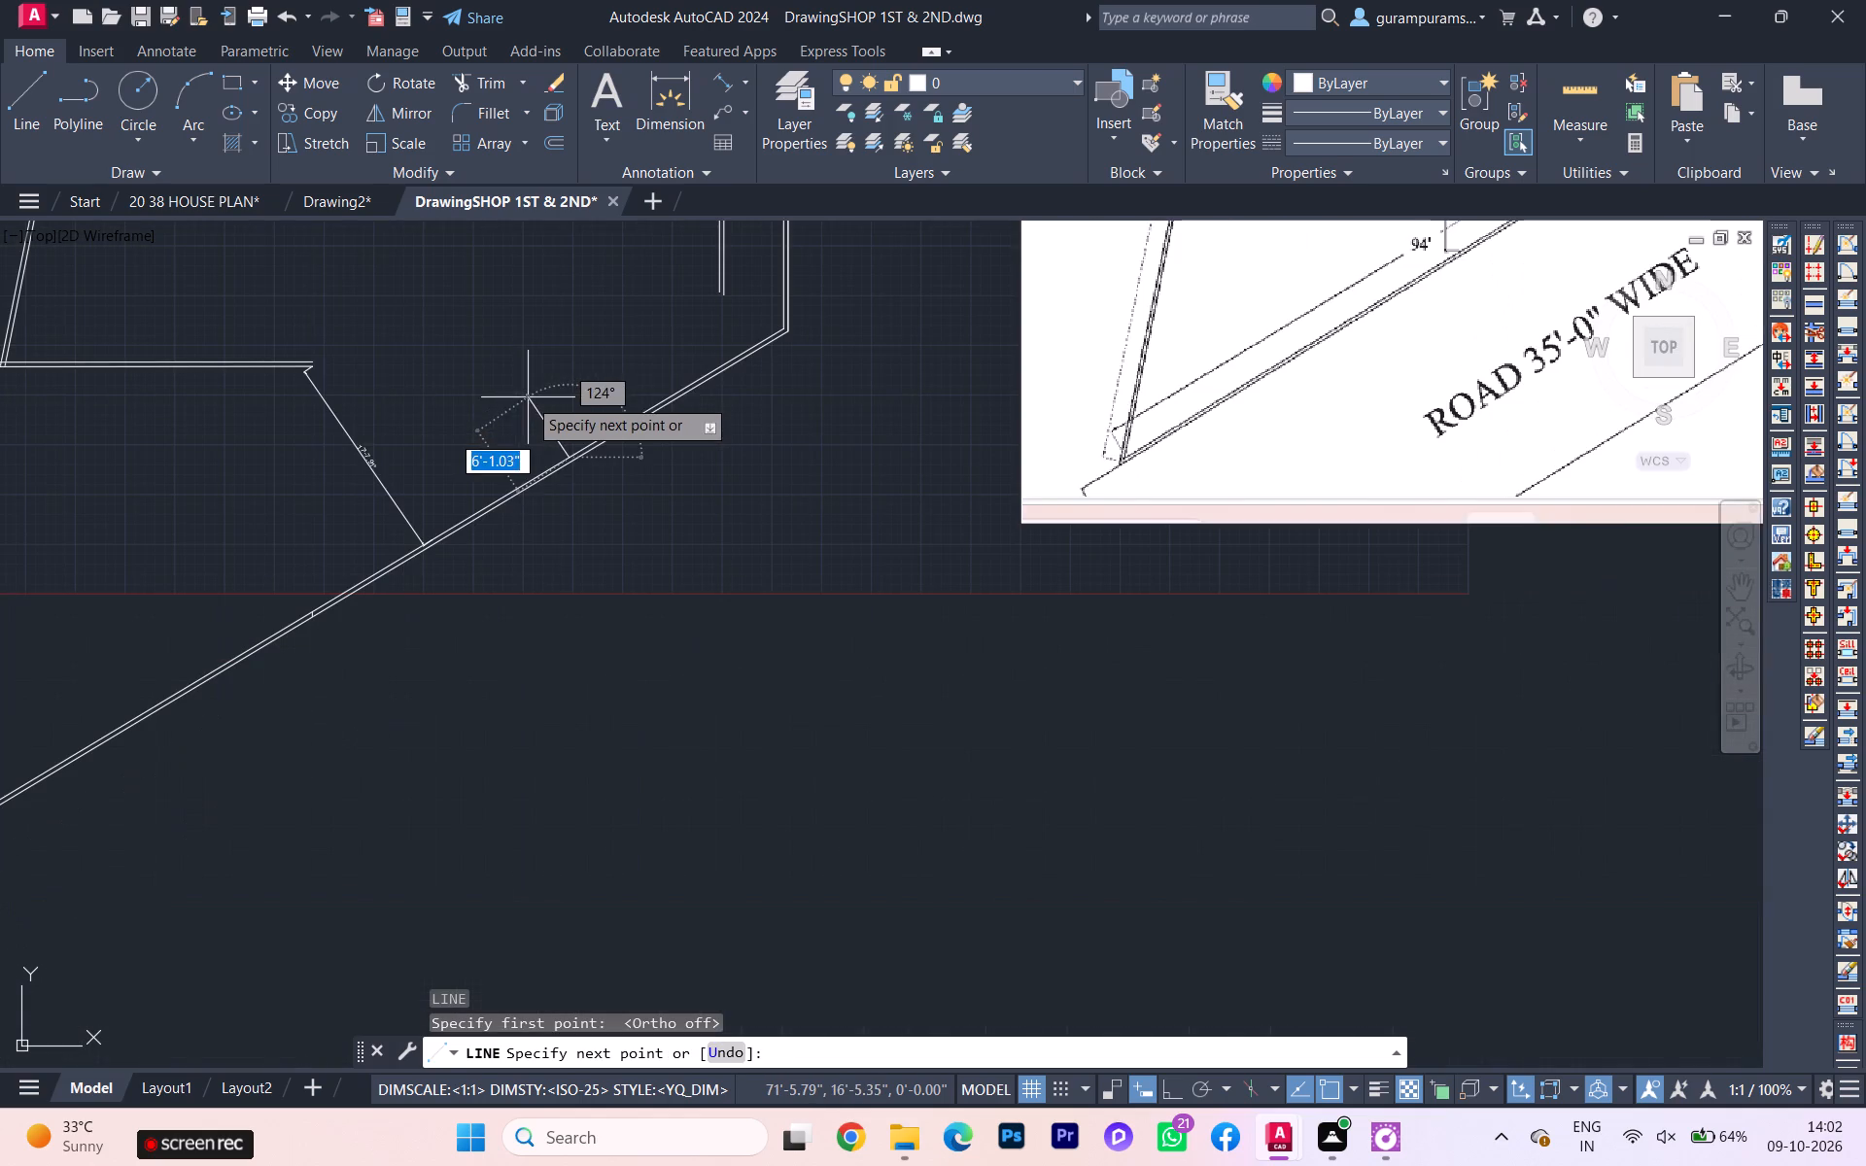
type("19'6")
key("Return")
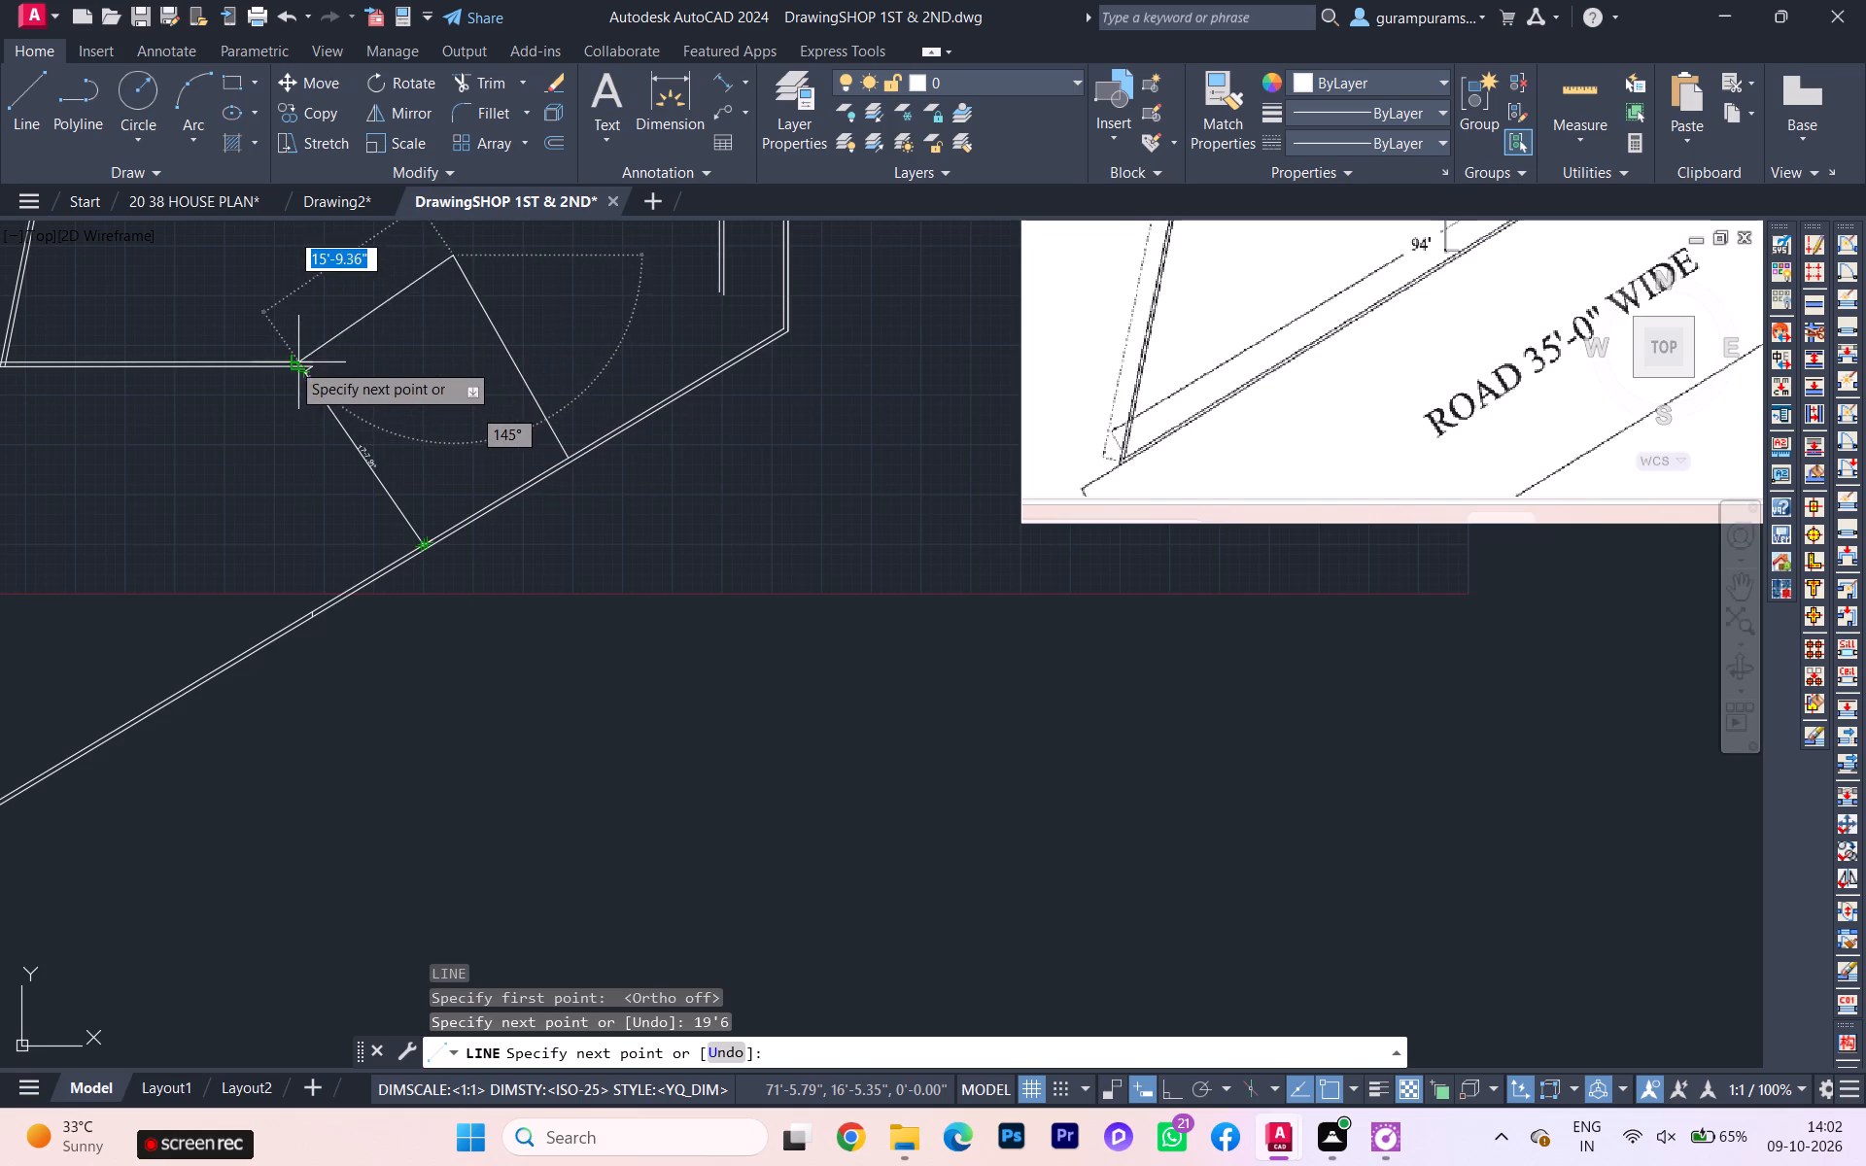
scroll(290, 362, "down", 2)
middle_click_drag(288, 366, 345, 504)
scroll(370, 489, "up", 1)
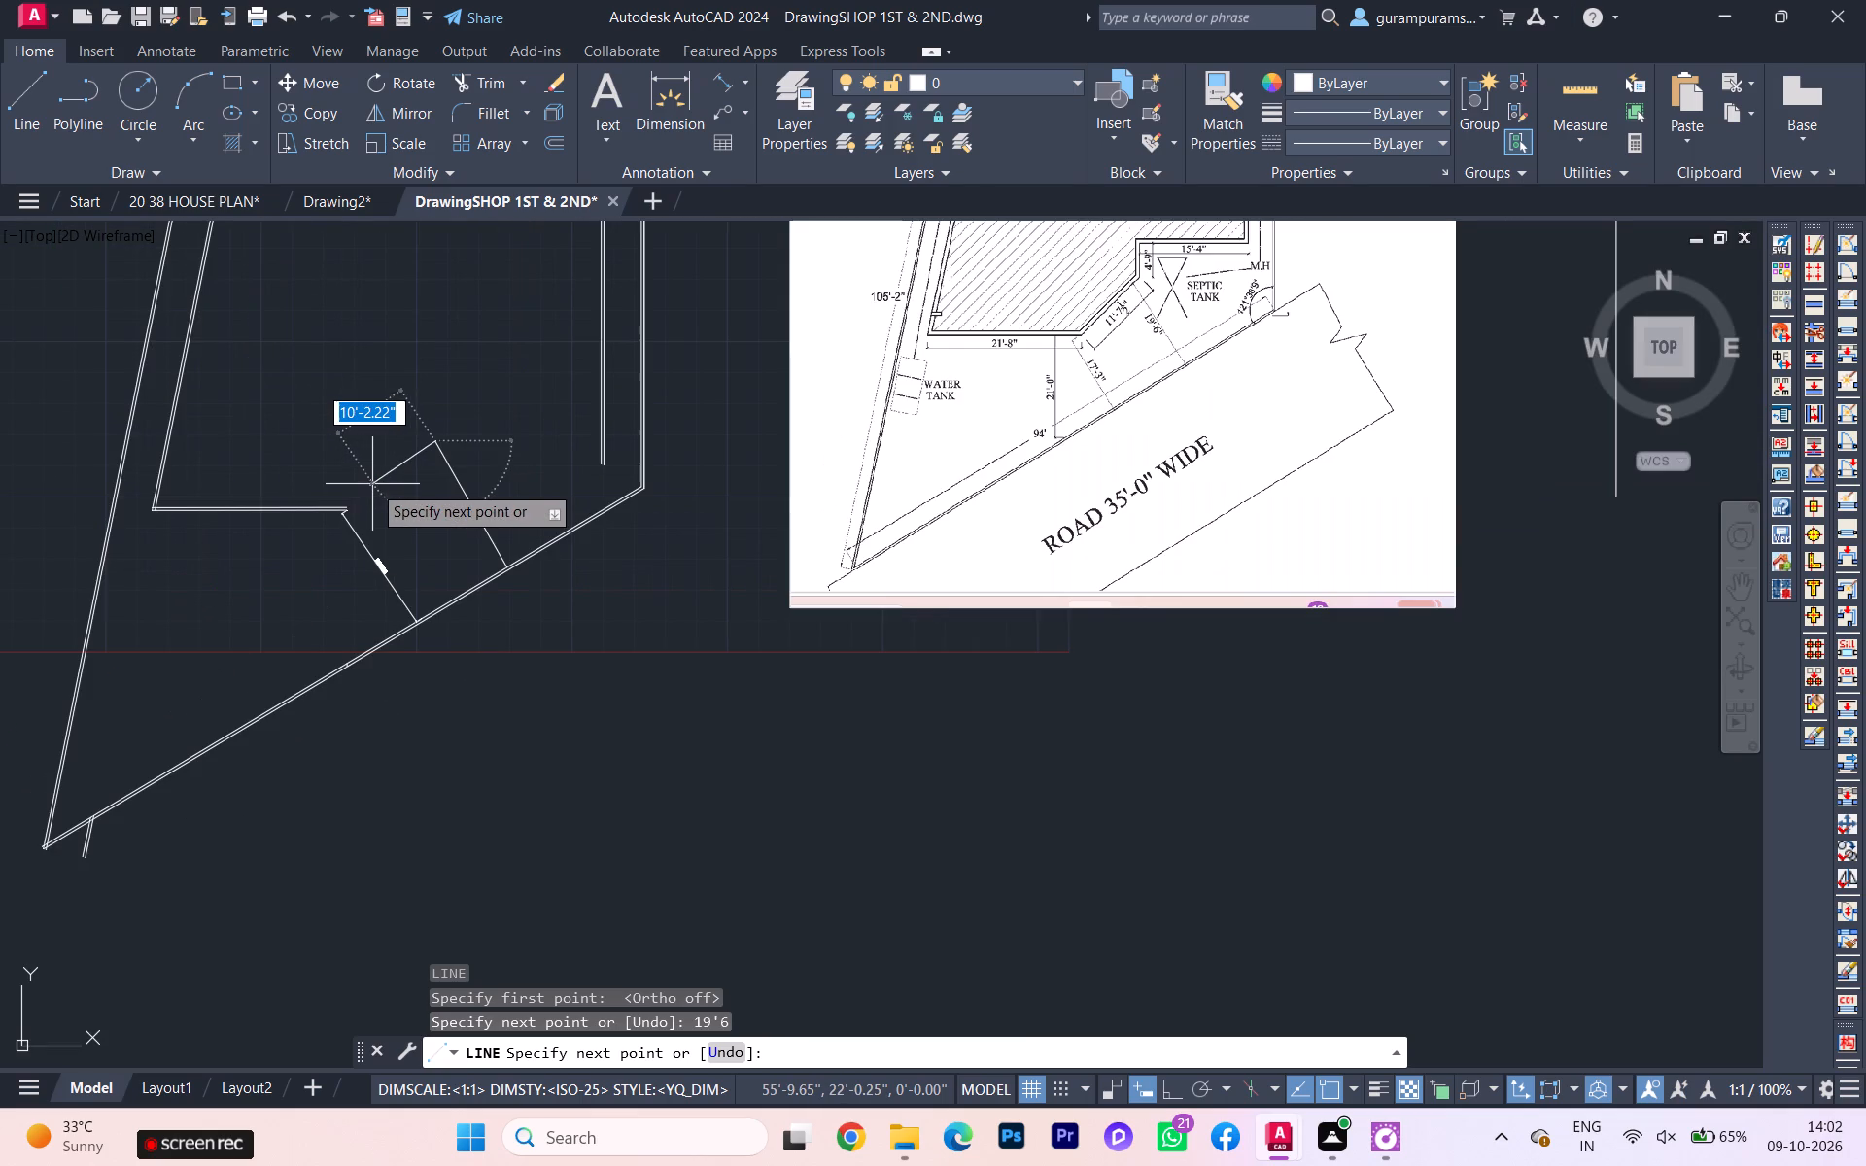
scroll(372, 484, "up", 3)
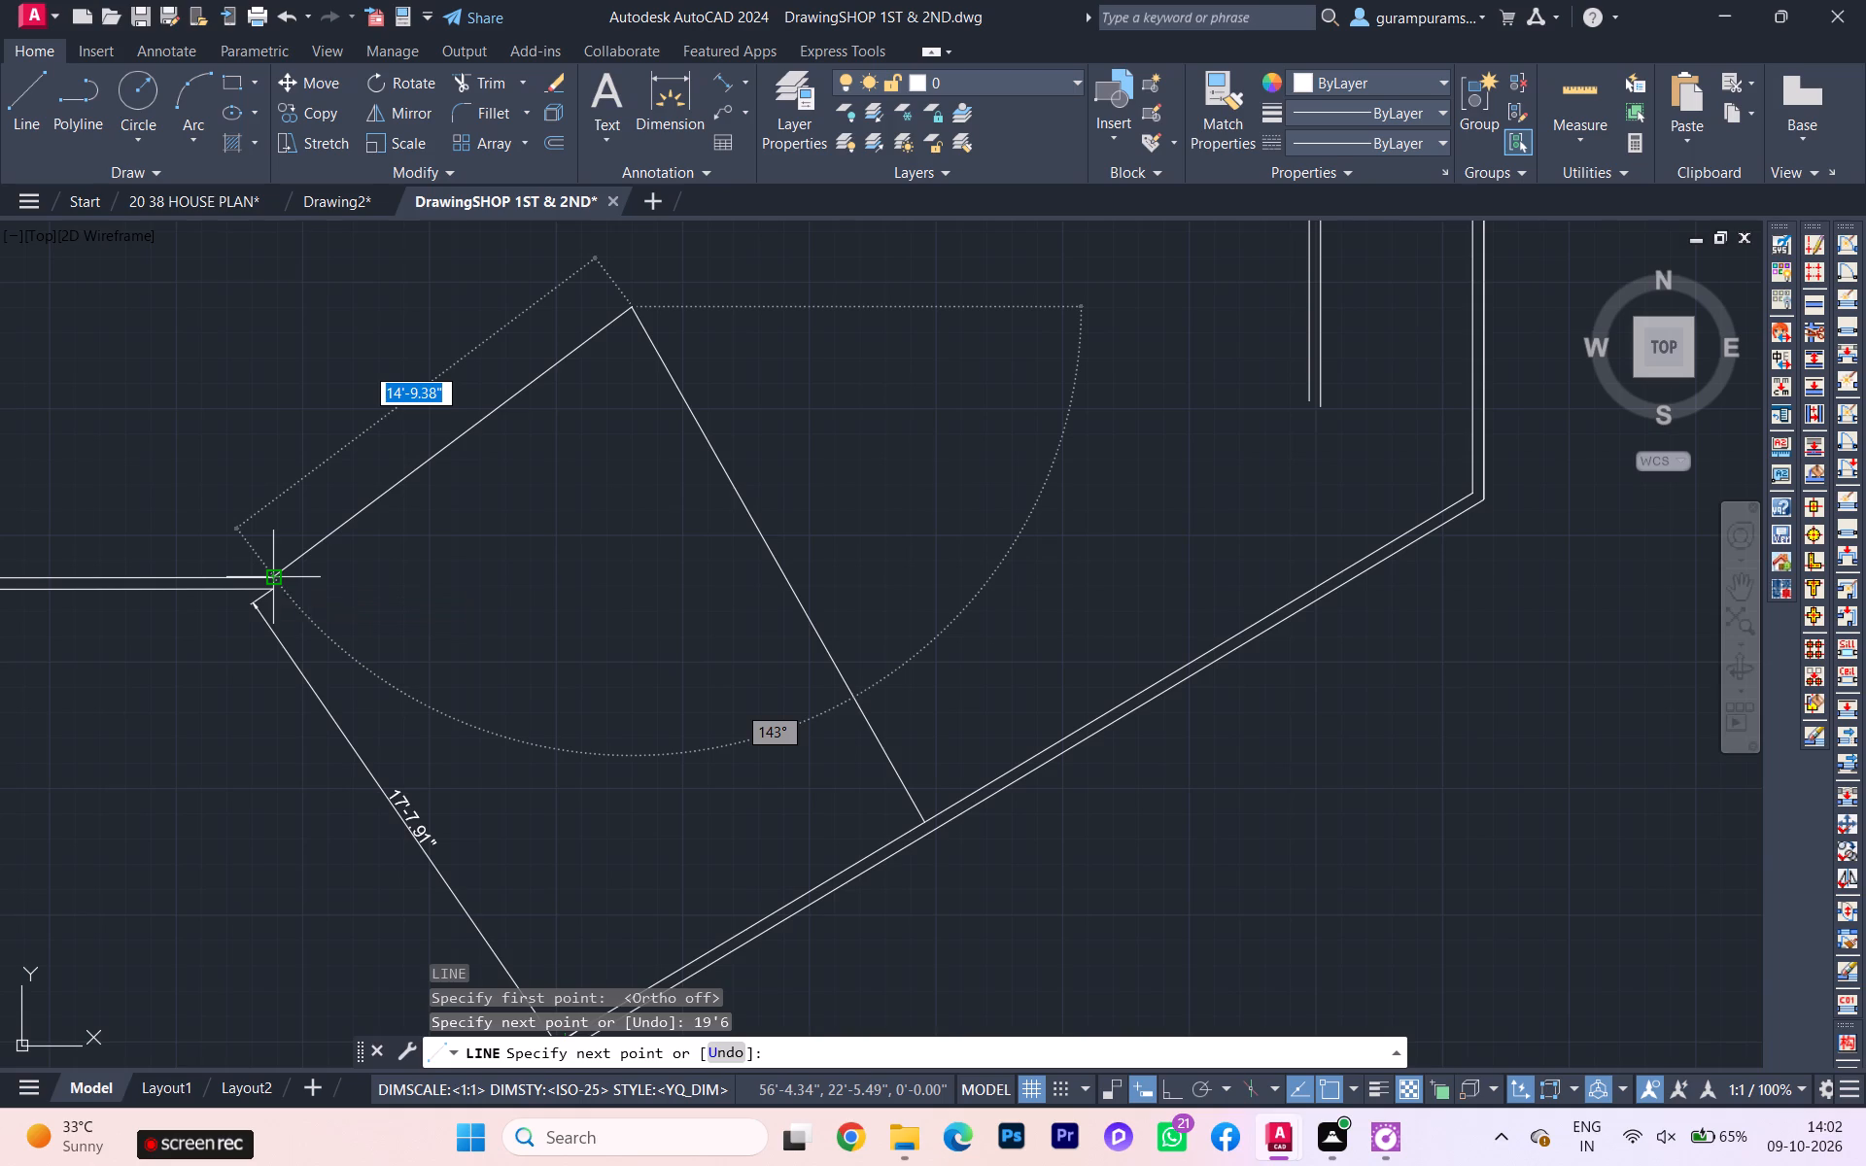
key("Escape")
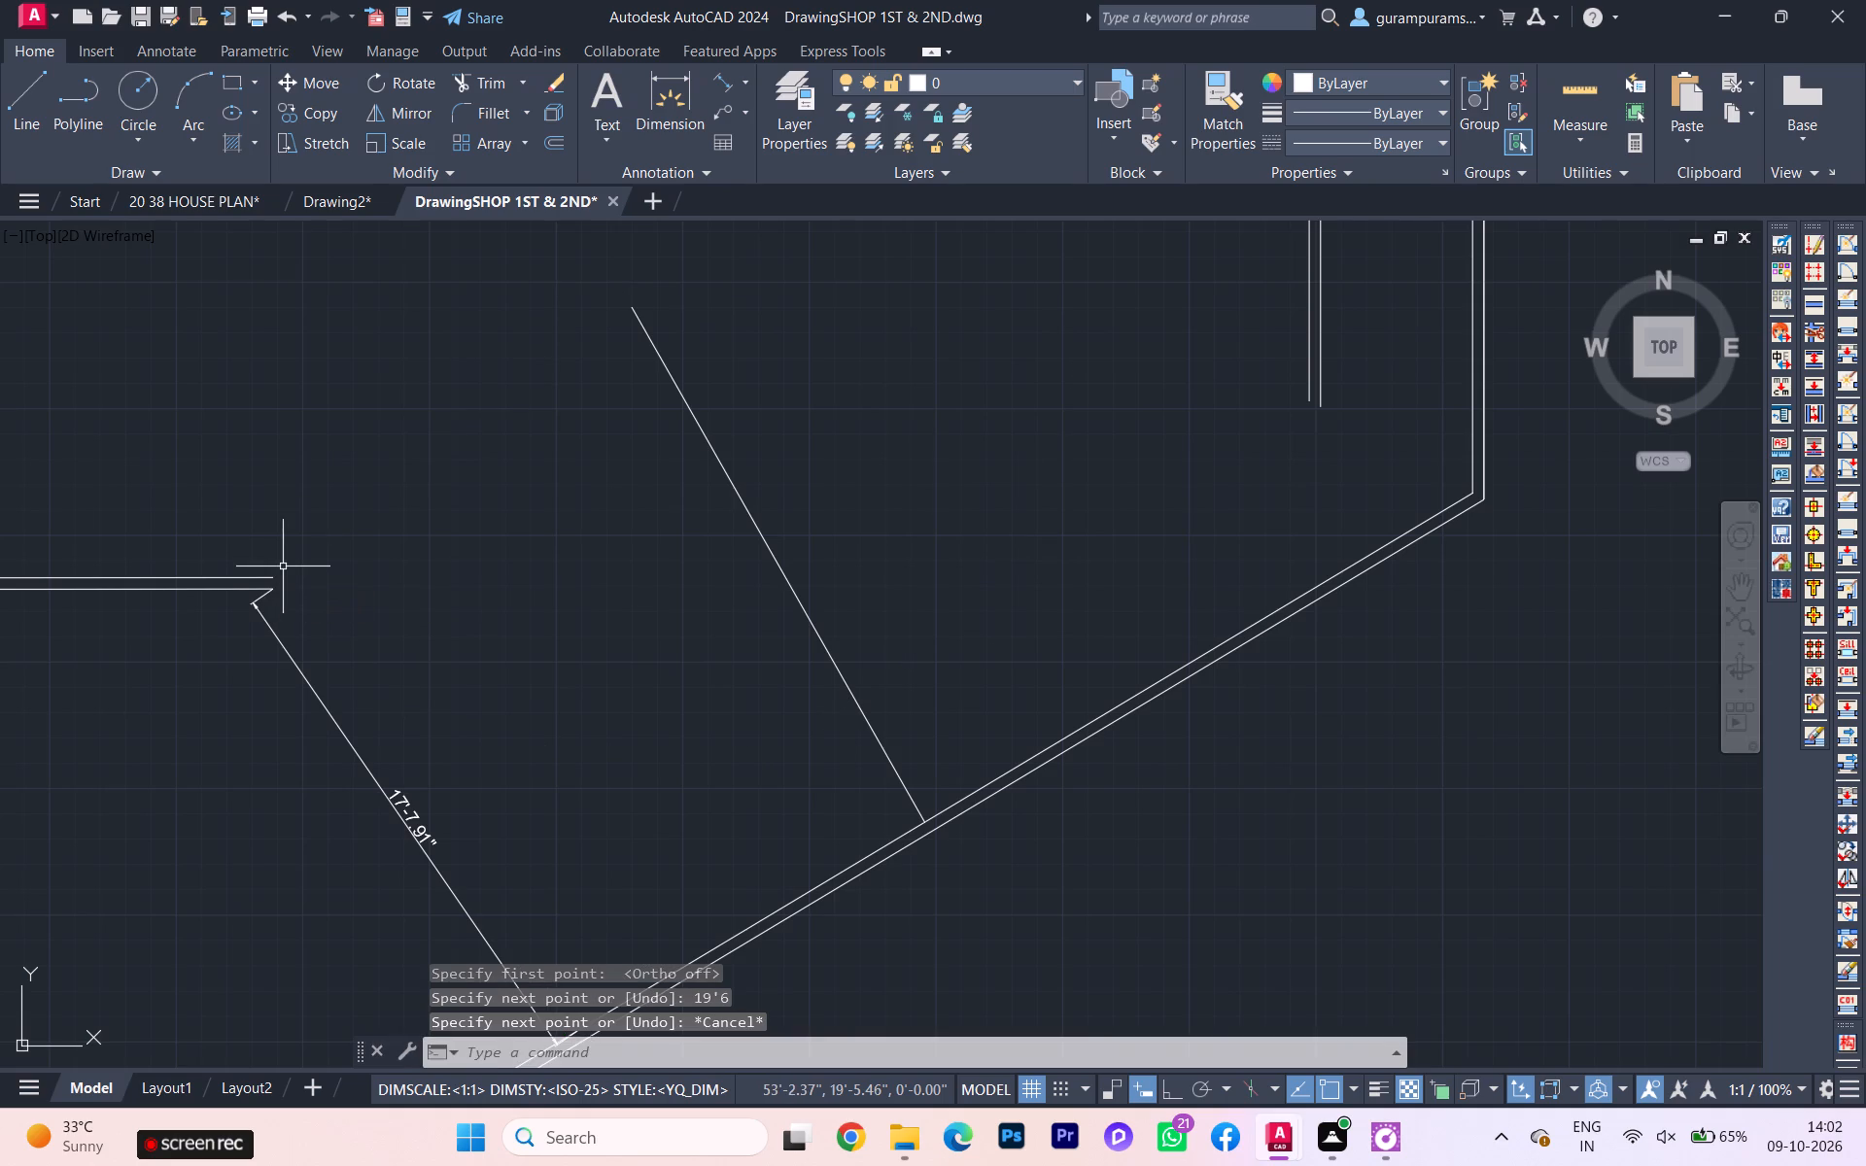
Examine the reference plan's angled wall and stepped corner dimensions beside the redrawn outline.
scroll(287, 576, "down", 1)
scroll(1600, 566, "down", 1)
middle_click_drag(1600, 566, 1192, 687)
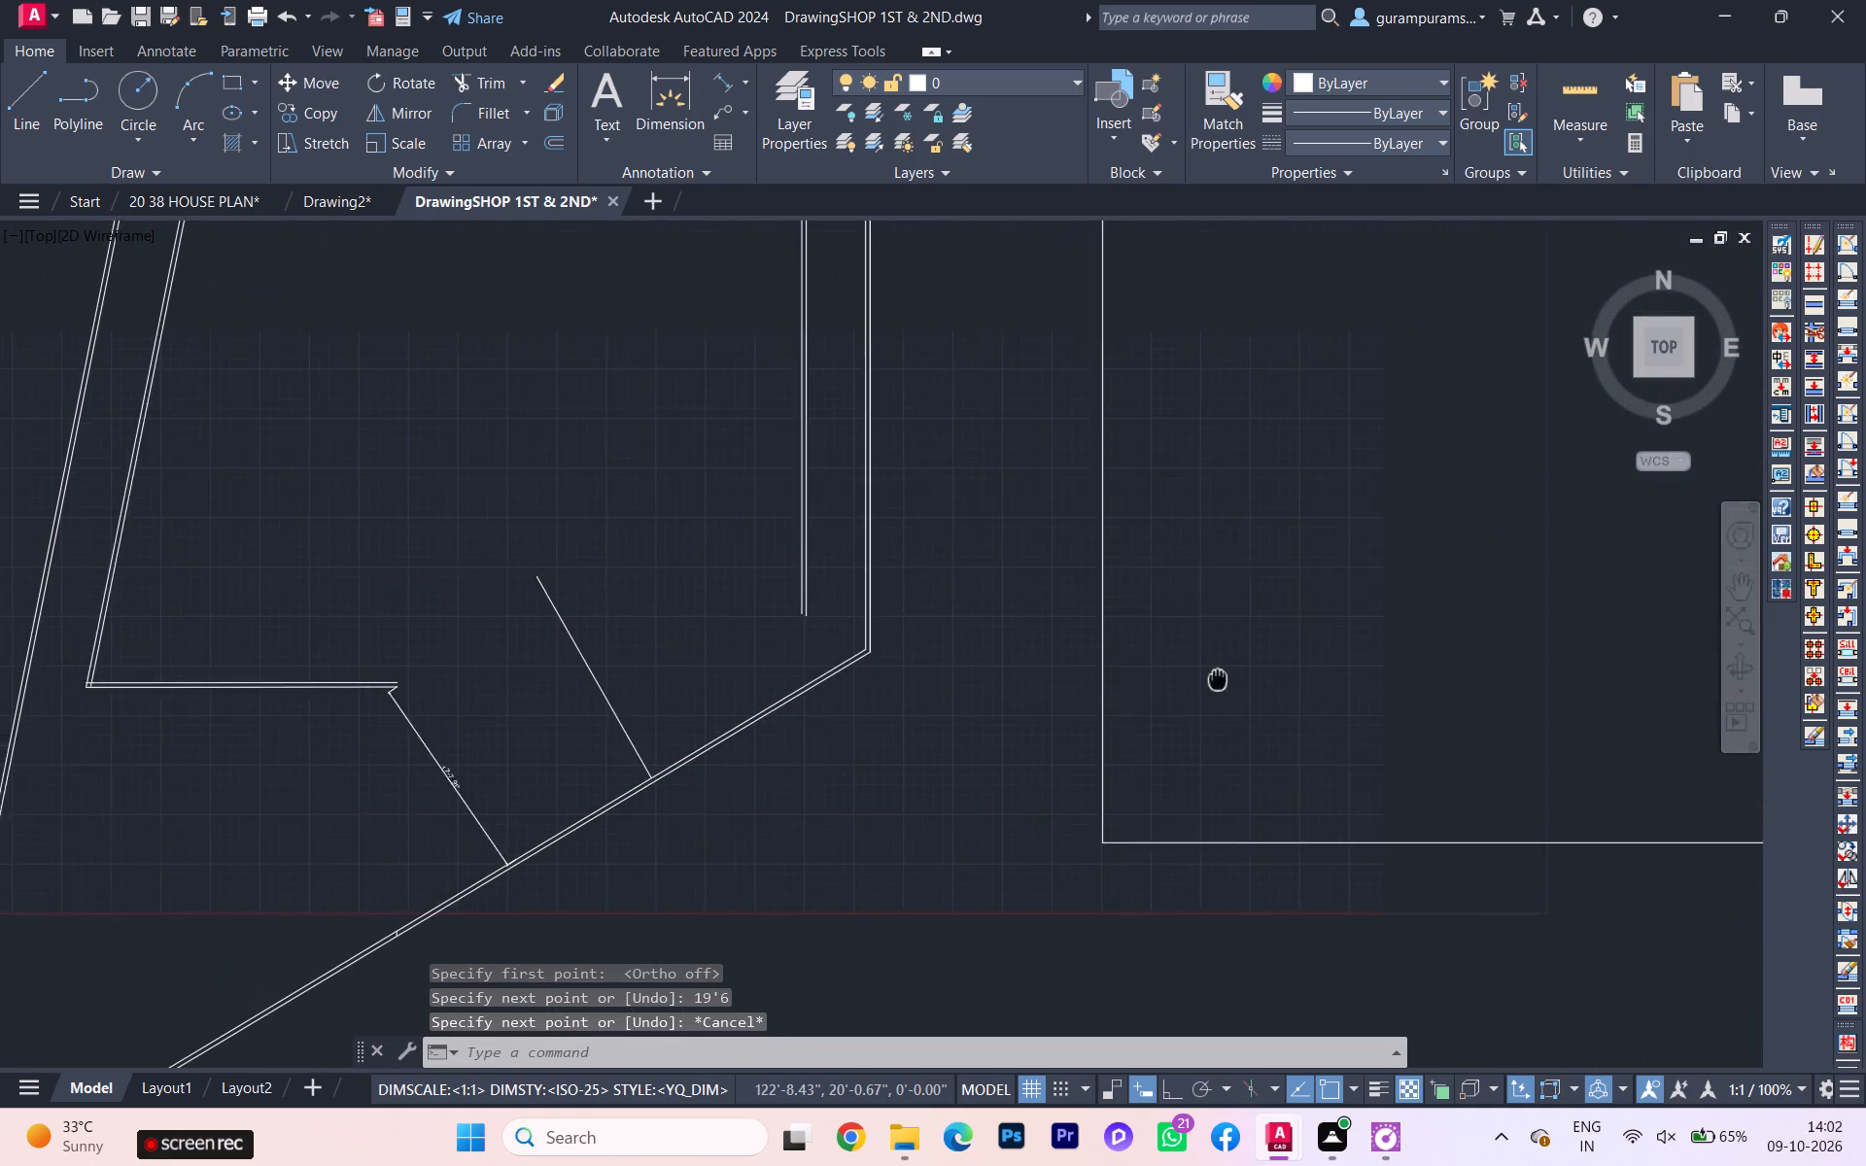
middle_click_drag(1192, 687, 1098, 708)
scroll(1402, 594, "up", 1)
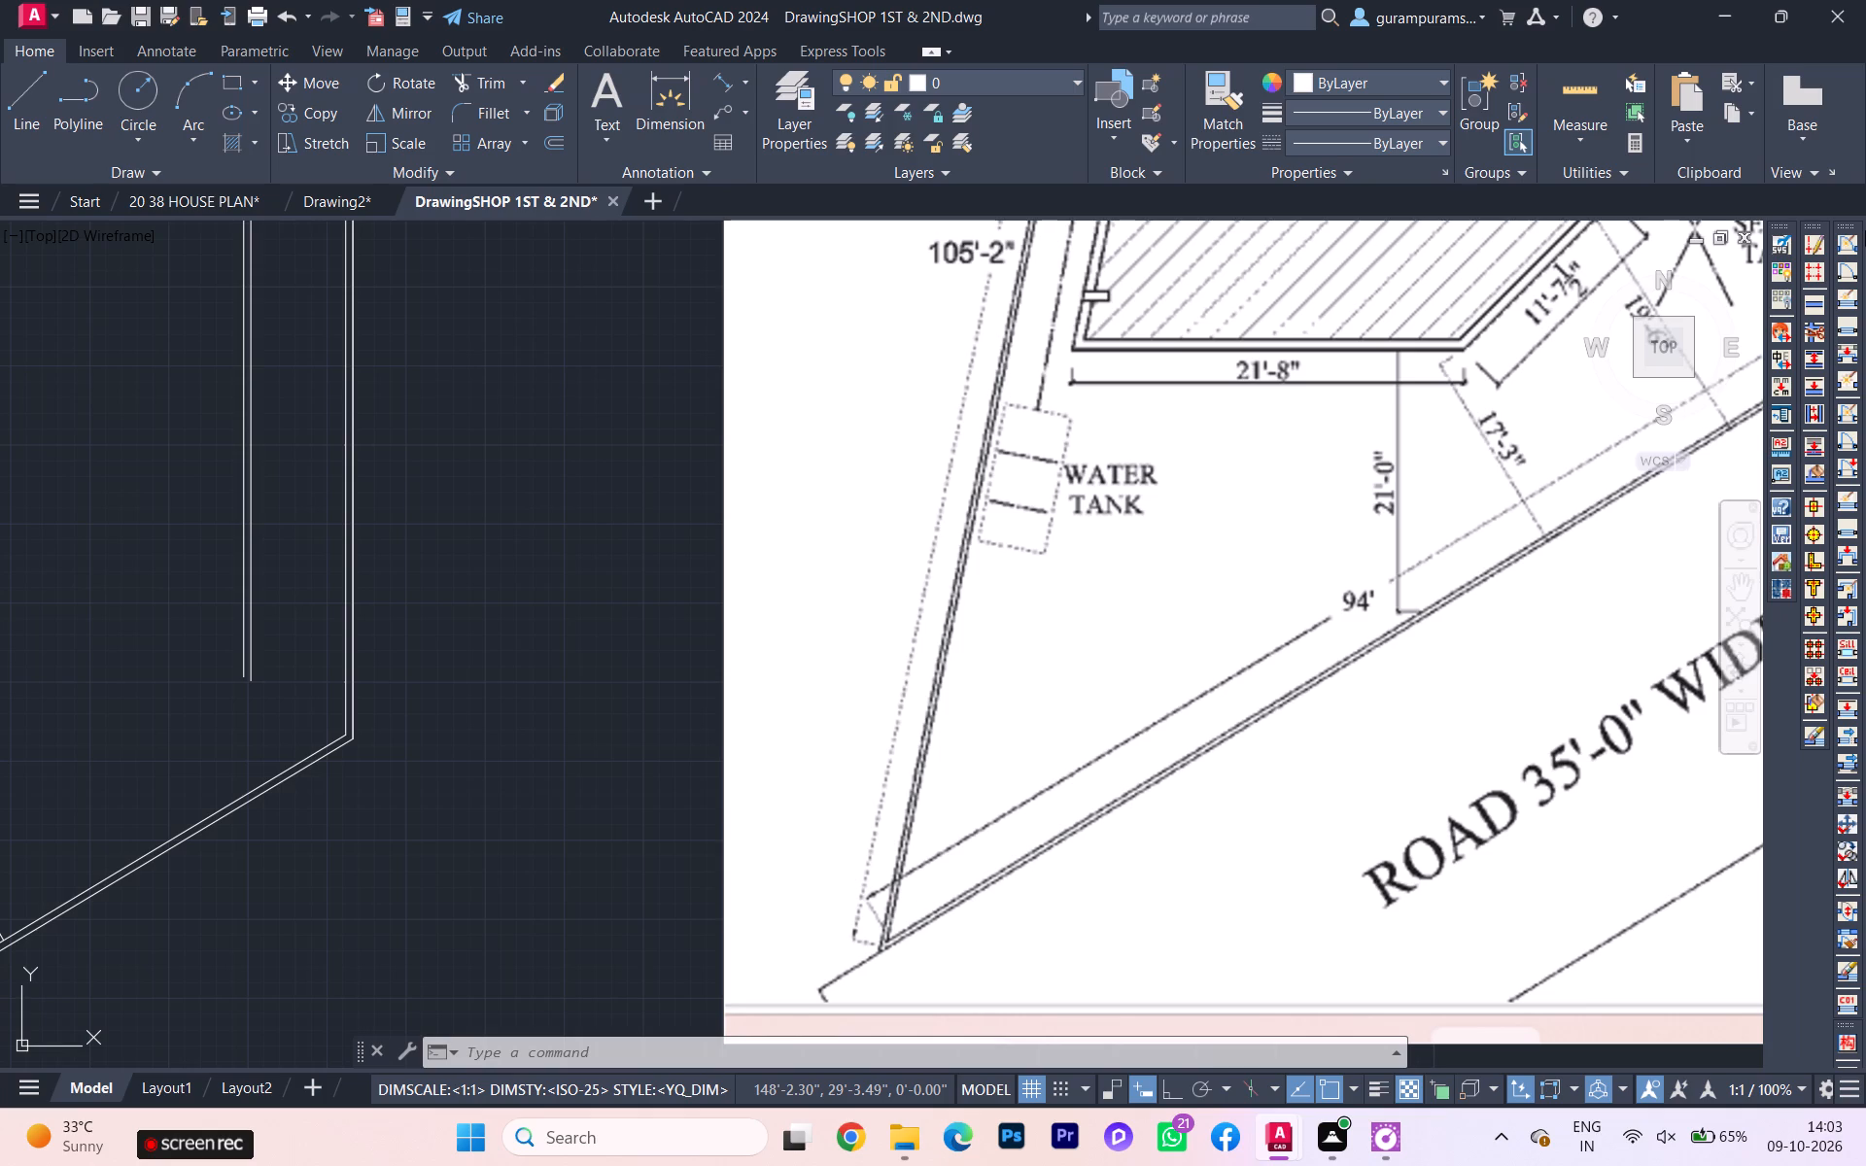
scroll(1036, 568, "down", 1)
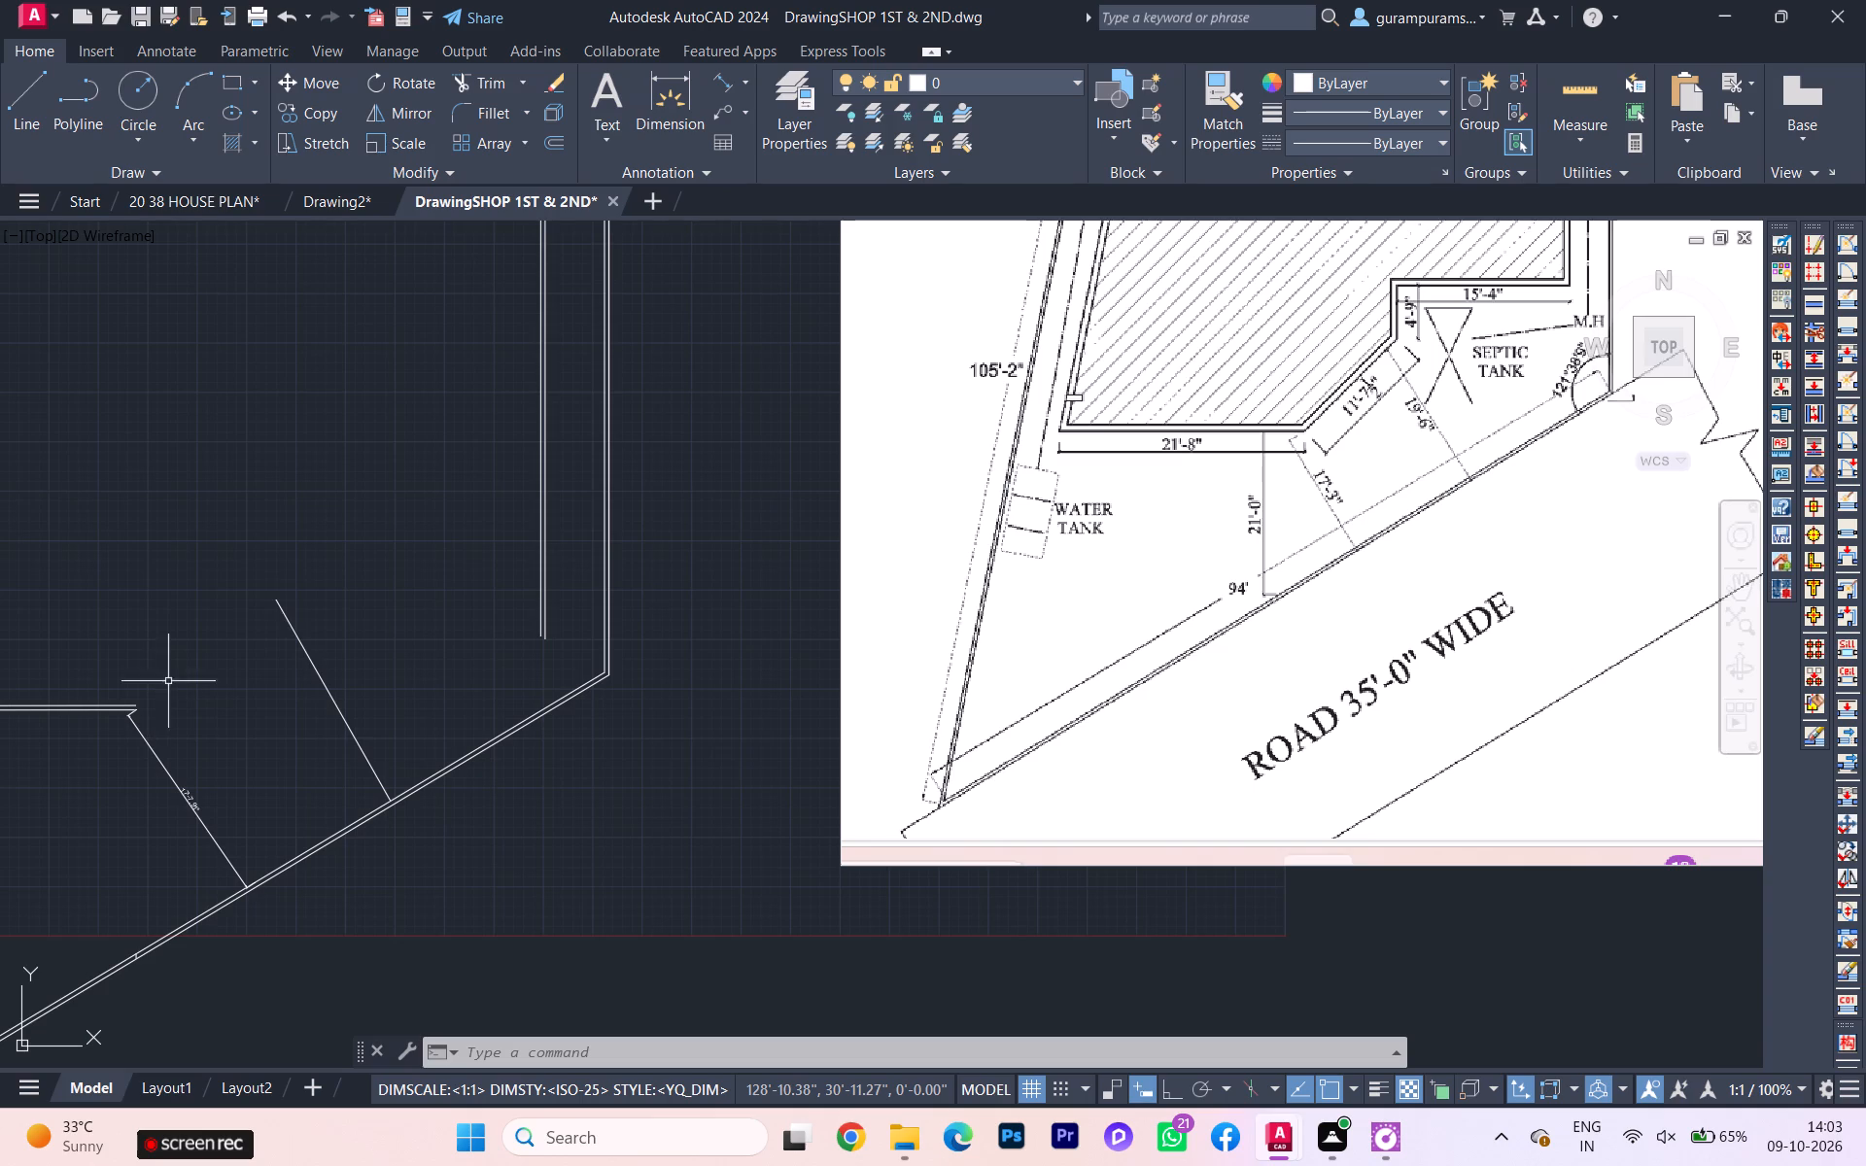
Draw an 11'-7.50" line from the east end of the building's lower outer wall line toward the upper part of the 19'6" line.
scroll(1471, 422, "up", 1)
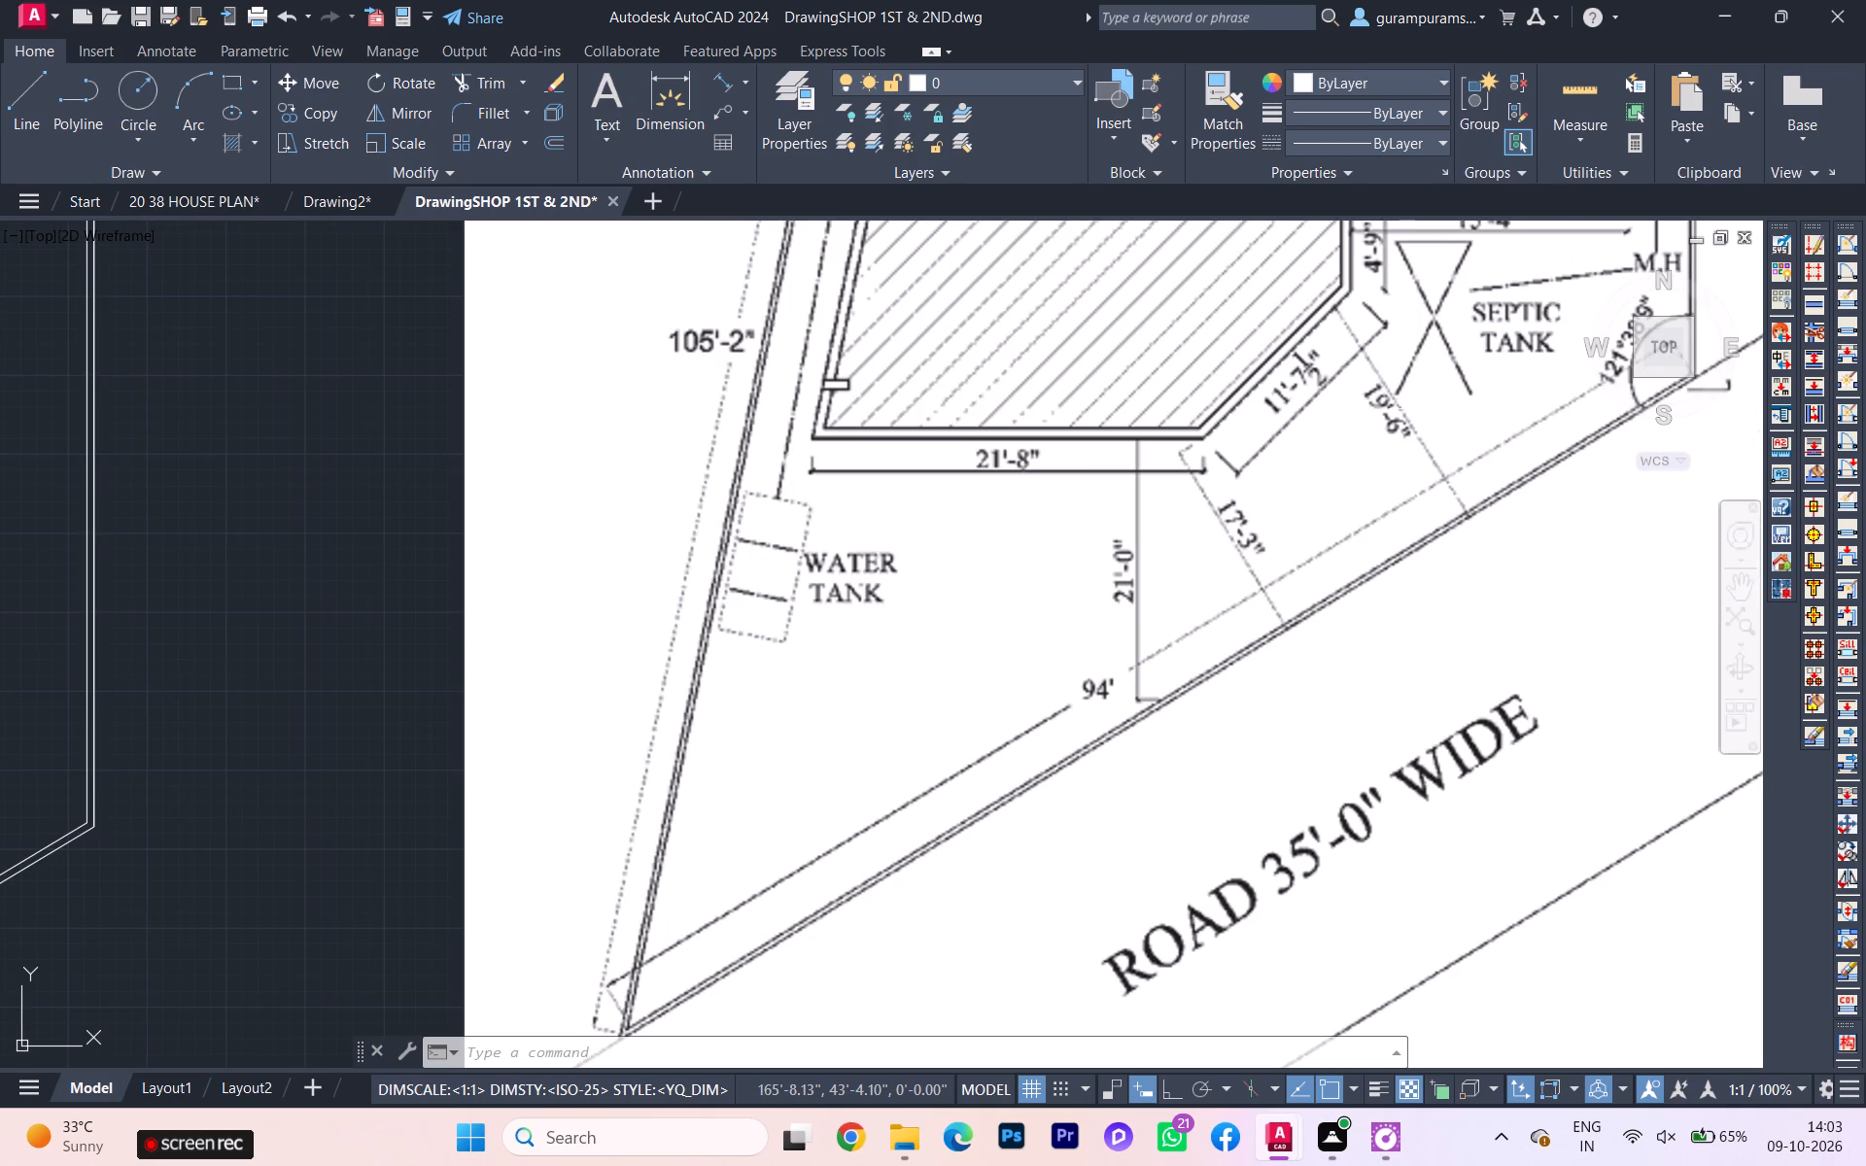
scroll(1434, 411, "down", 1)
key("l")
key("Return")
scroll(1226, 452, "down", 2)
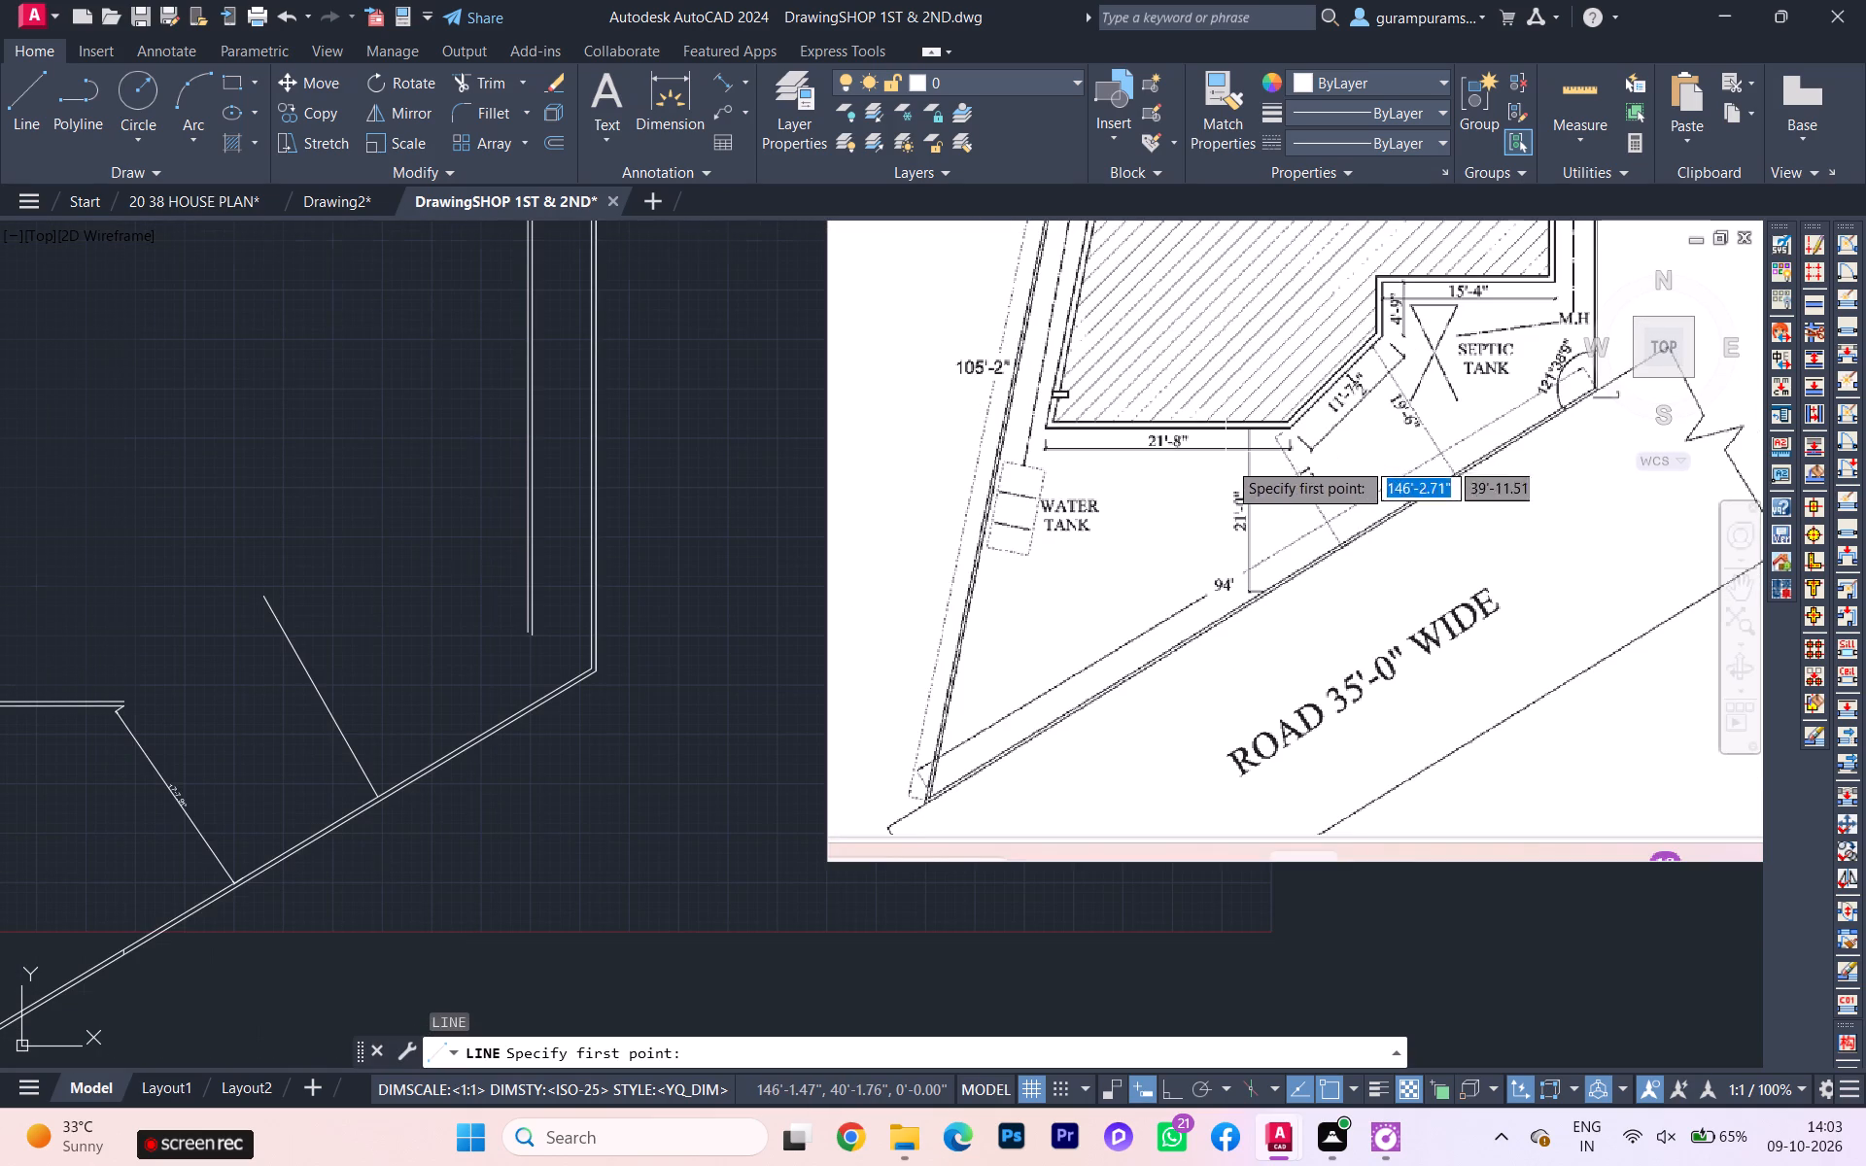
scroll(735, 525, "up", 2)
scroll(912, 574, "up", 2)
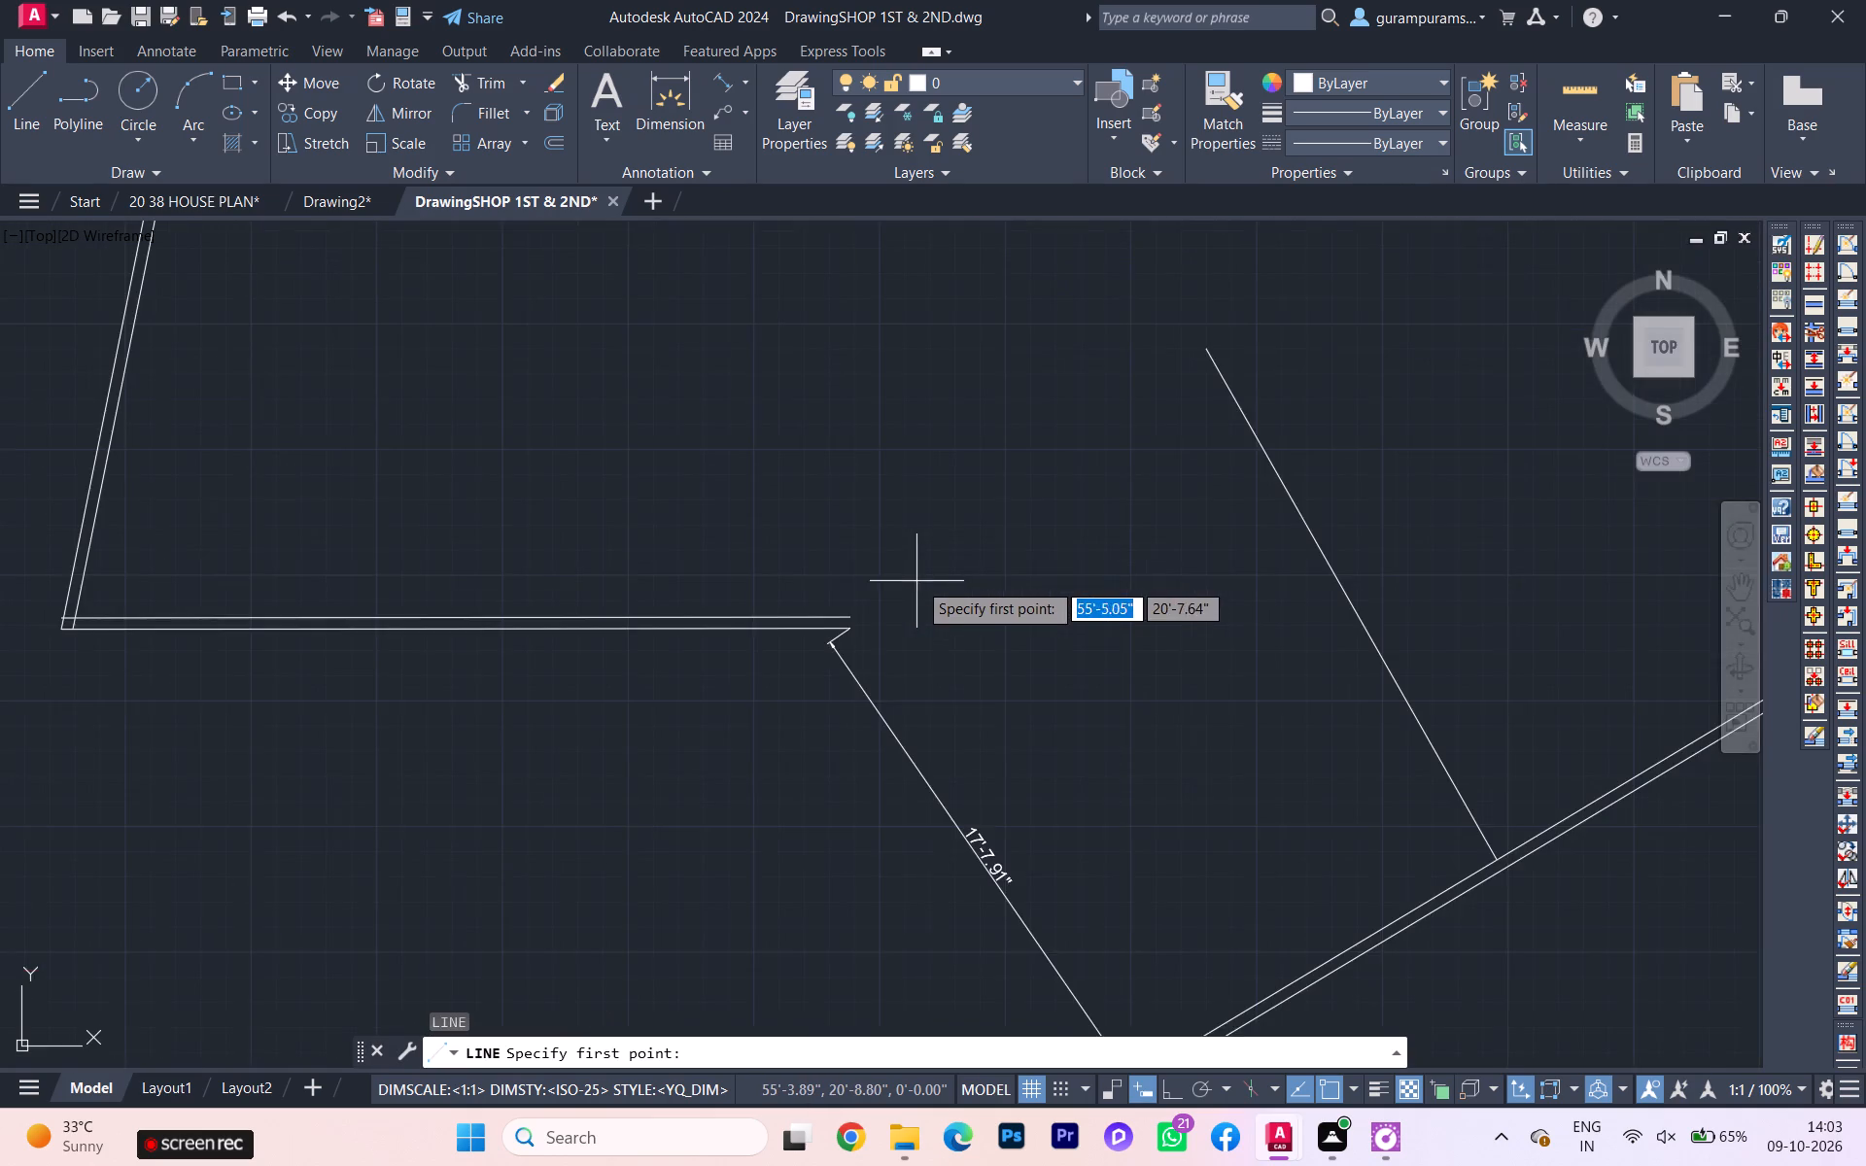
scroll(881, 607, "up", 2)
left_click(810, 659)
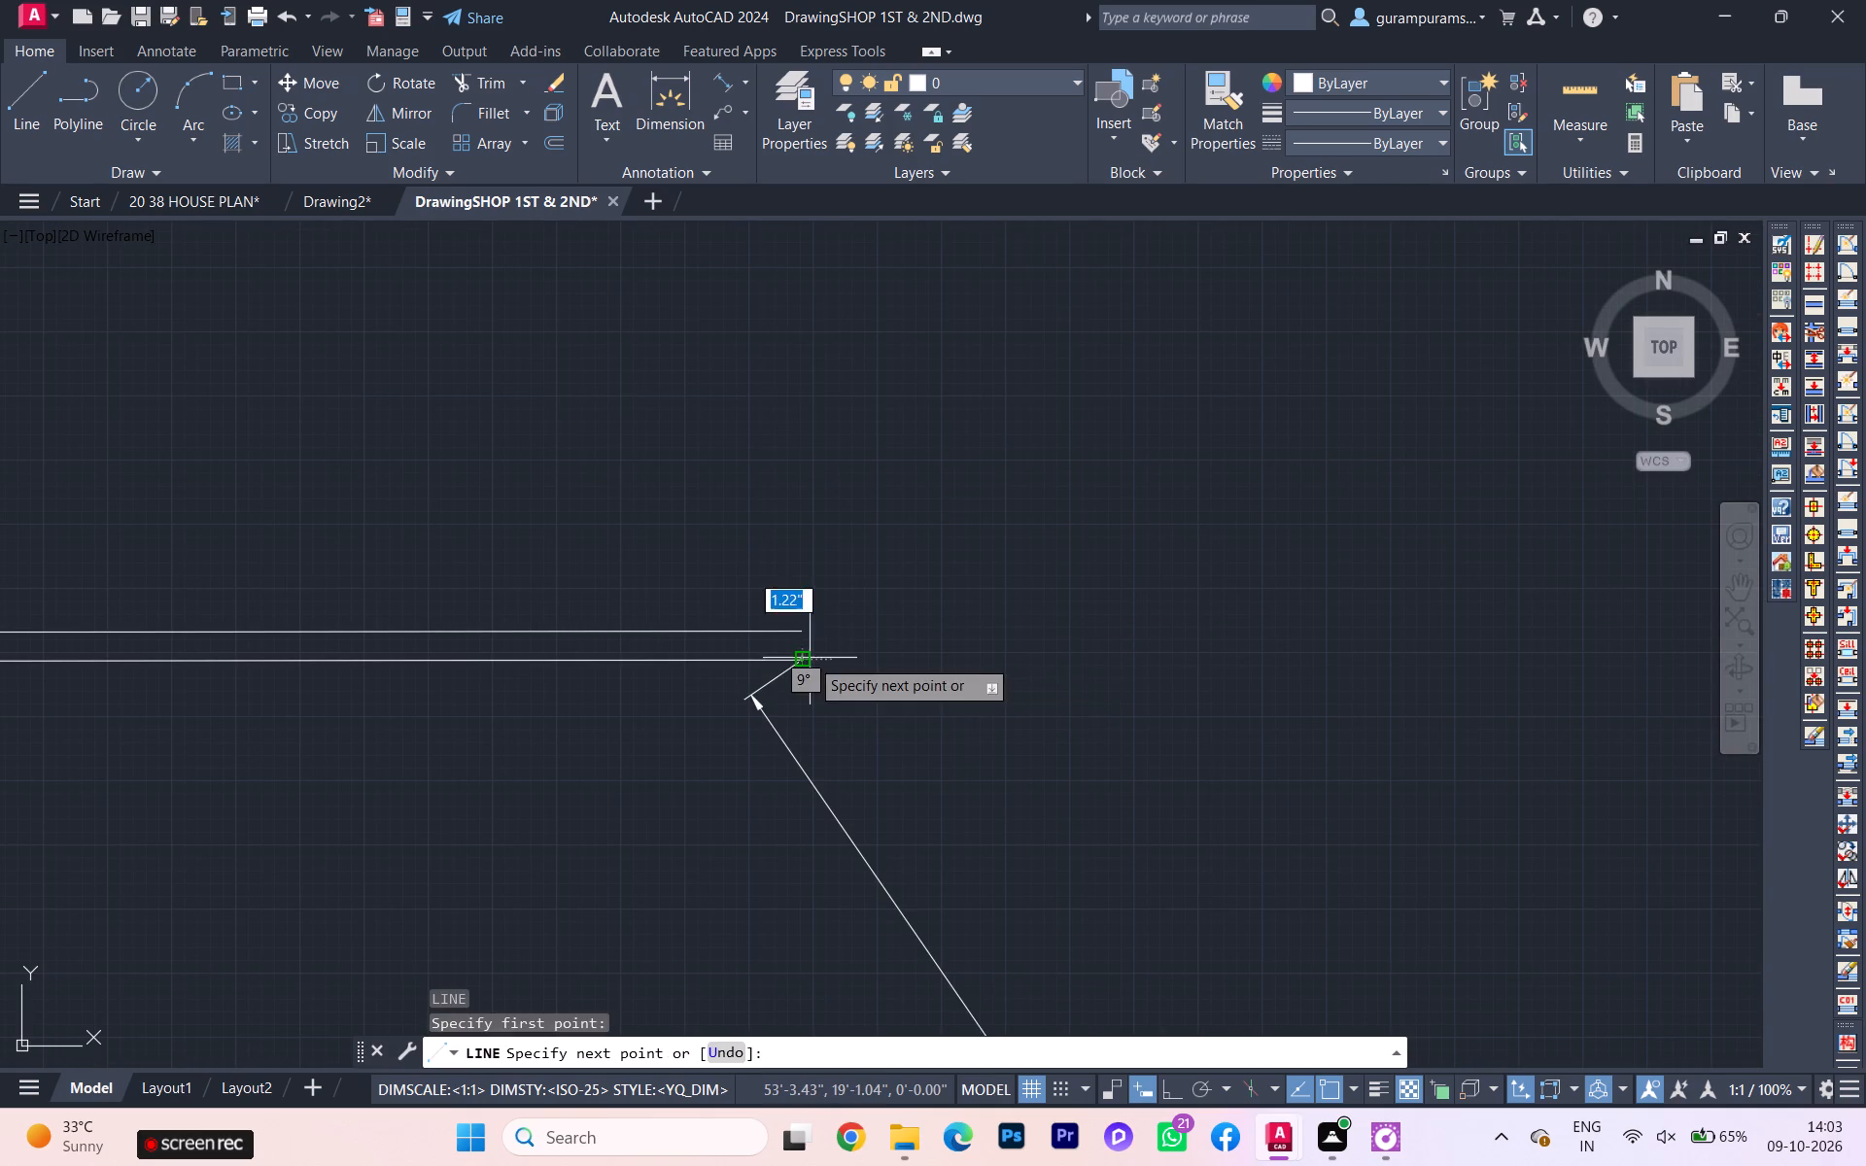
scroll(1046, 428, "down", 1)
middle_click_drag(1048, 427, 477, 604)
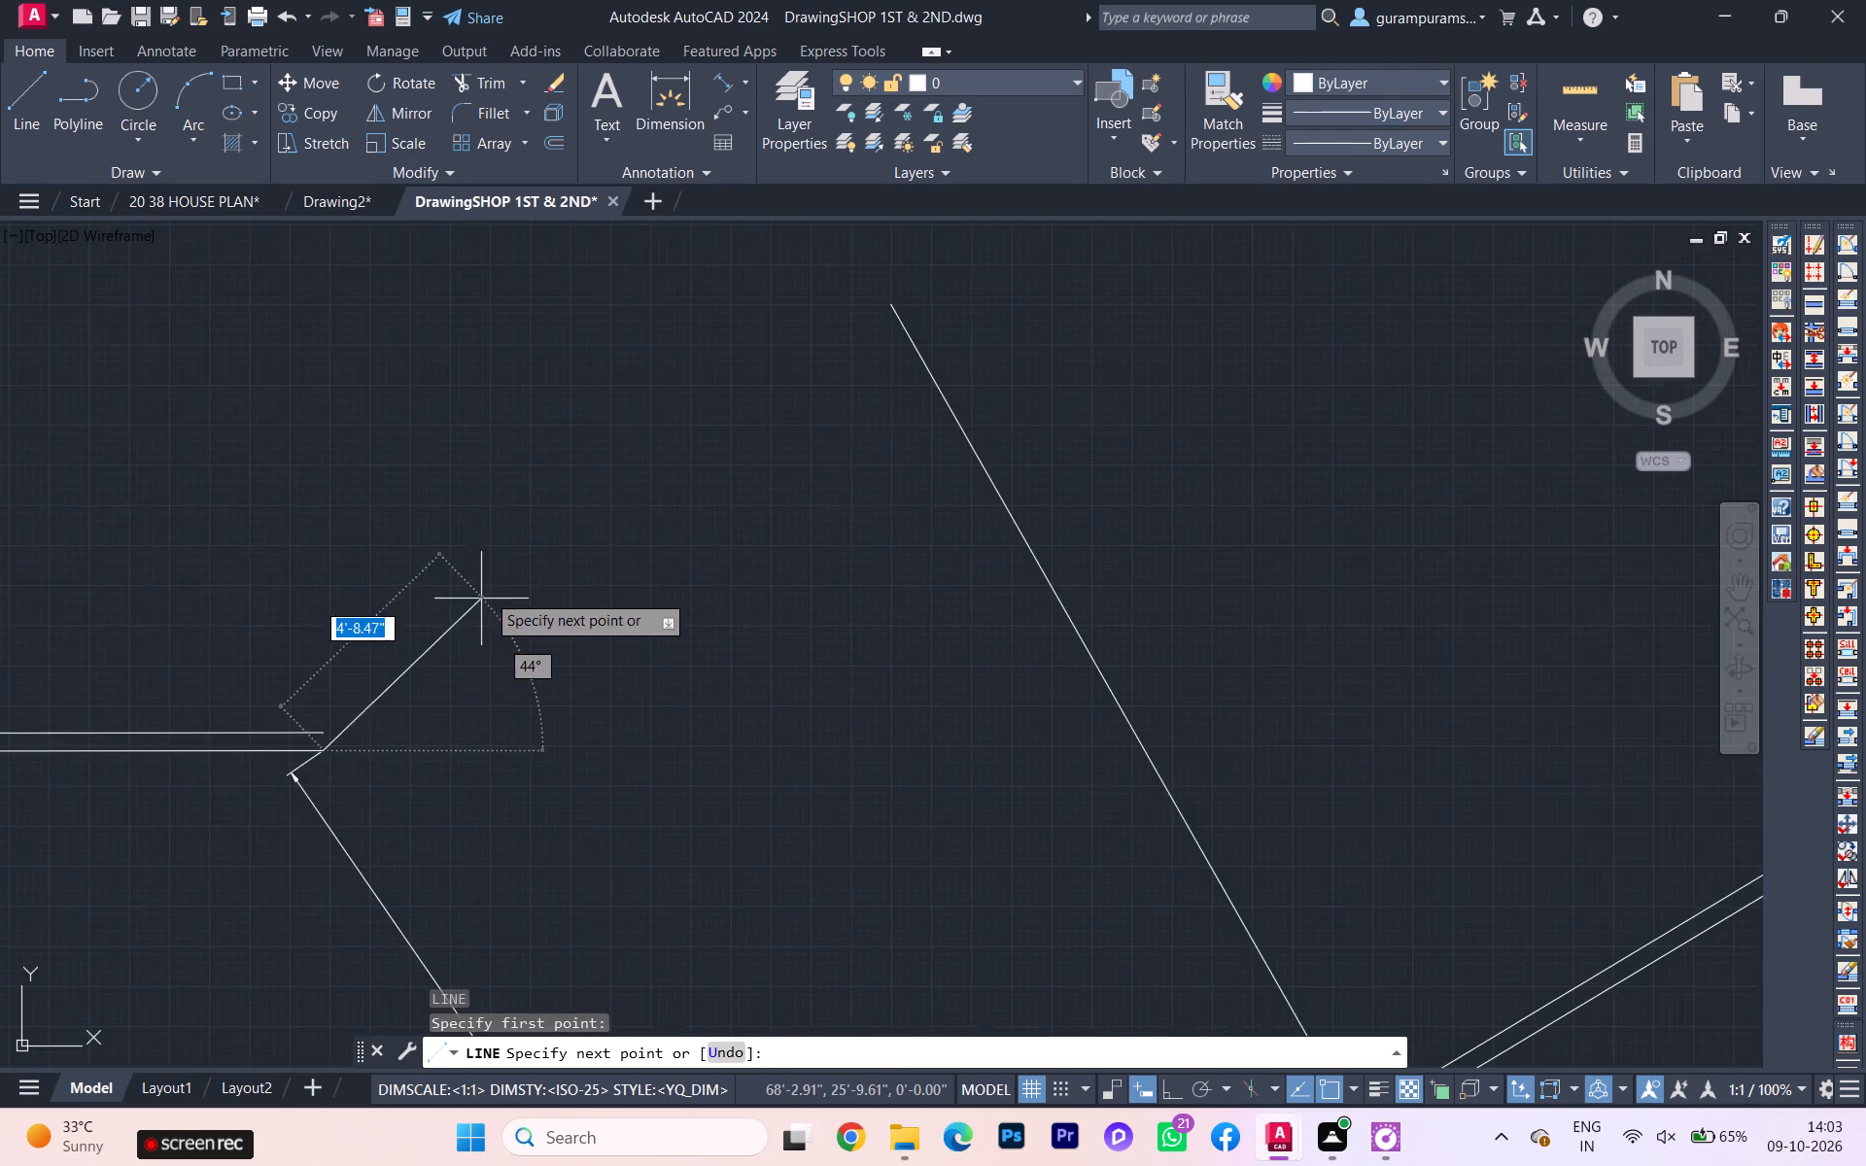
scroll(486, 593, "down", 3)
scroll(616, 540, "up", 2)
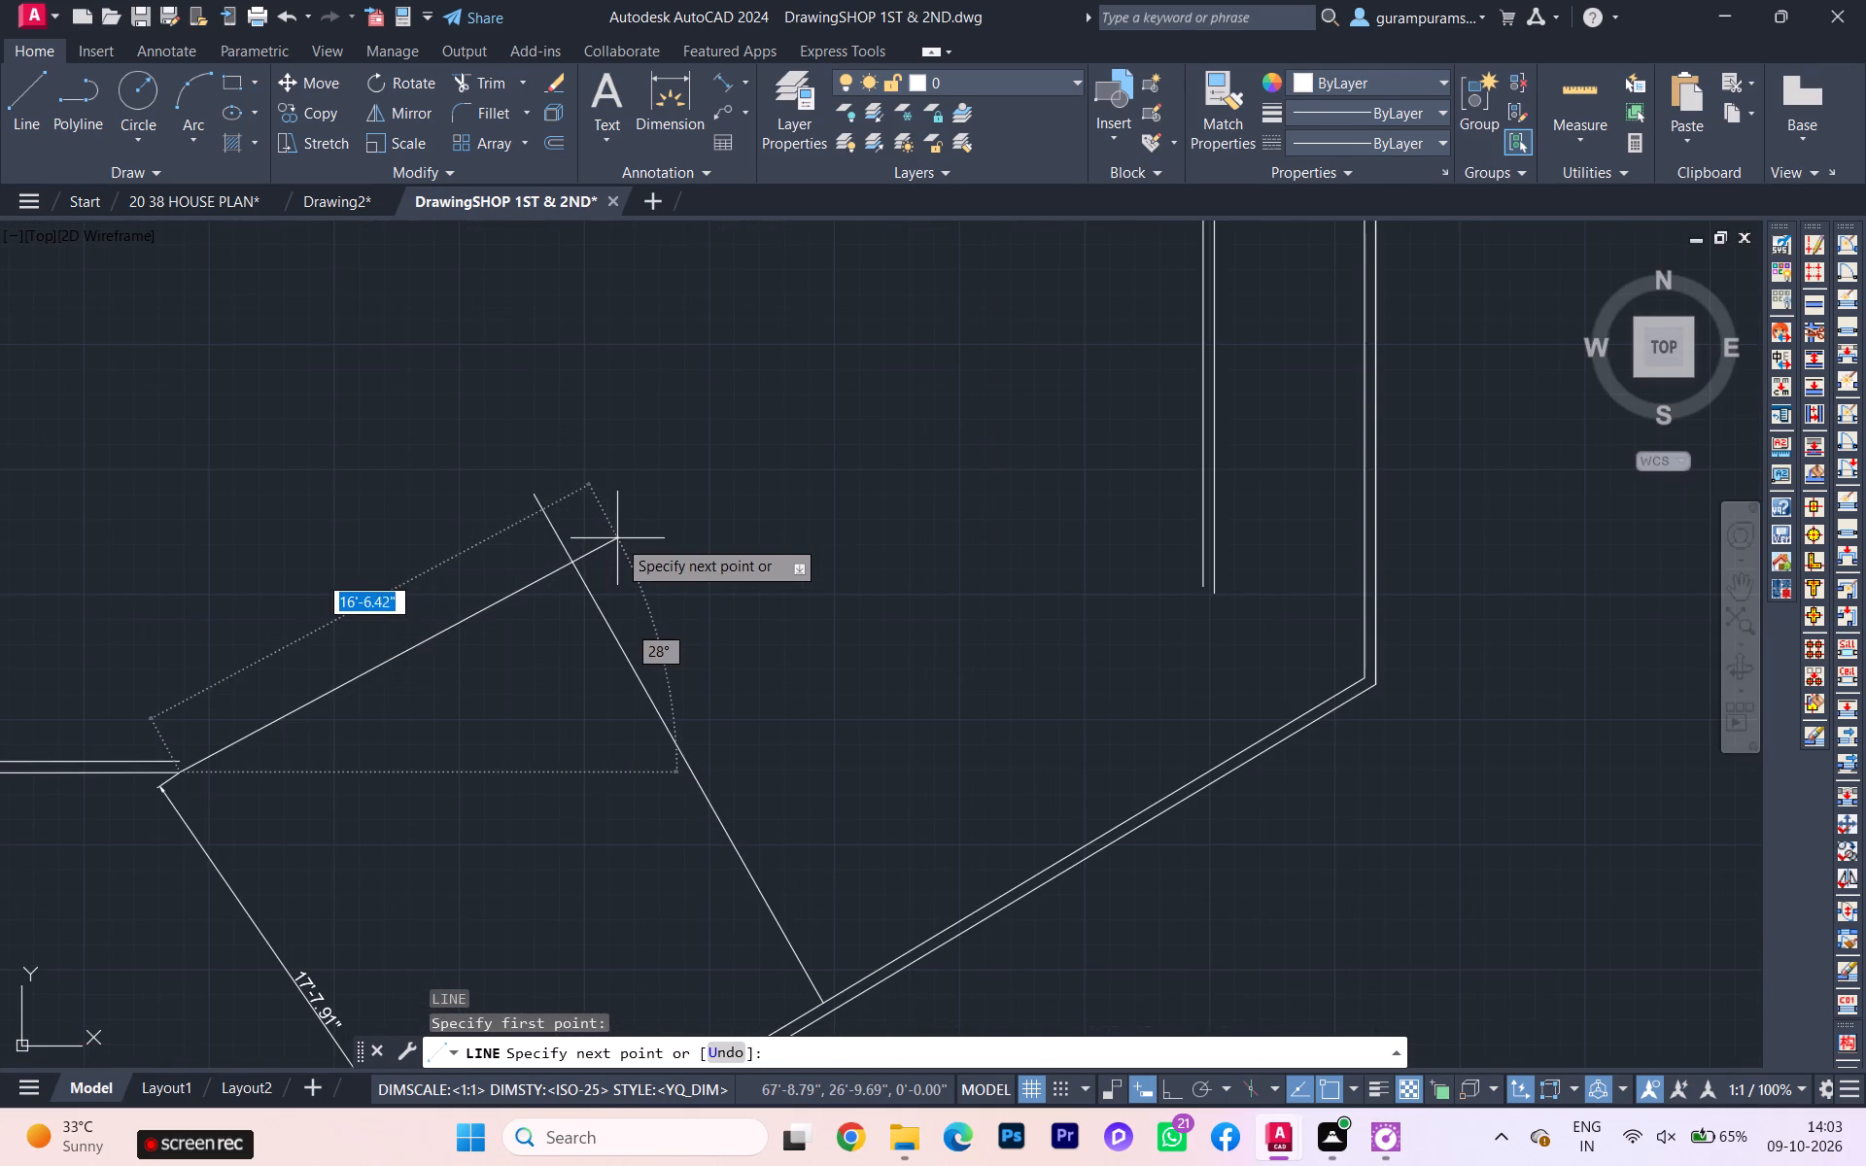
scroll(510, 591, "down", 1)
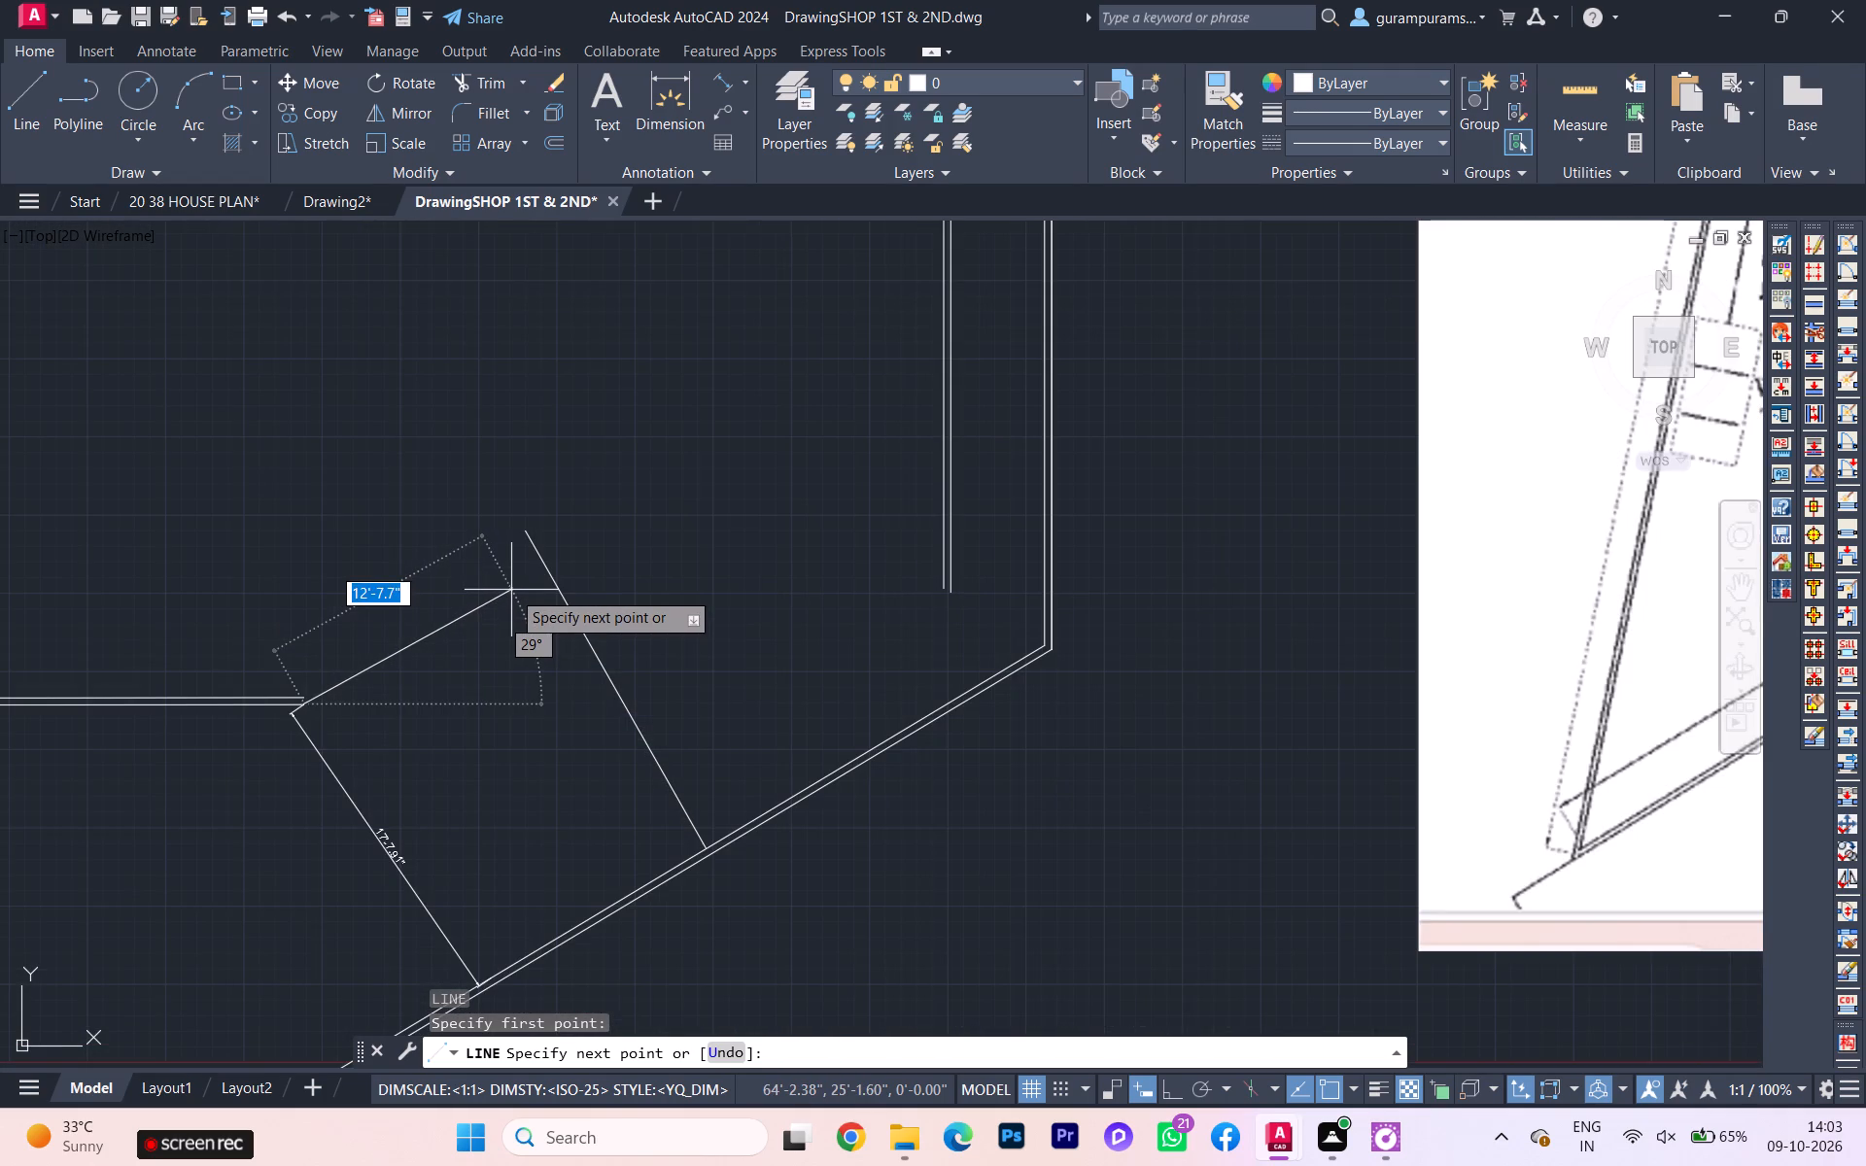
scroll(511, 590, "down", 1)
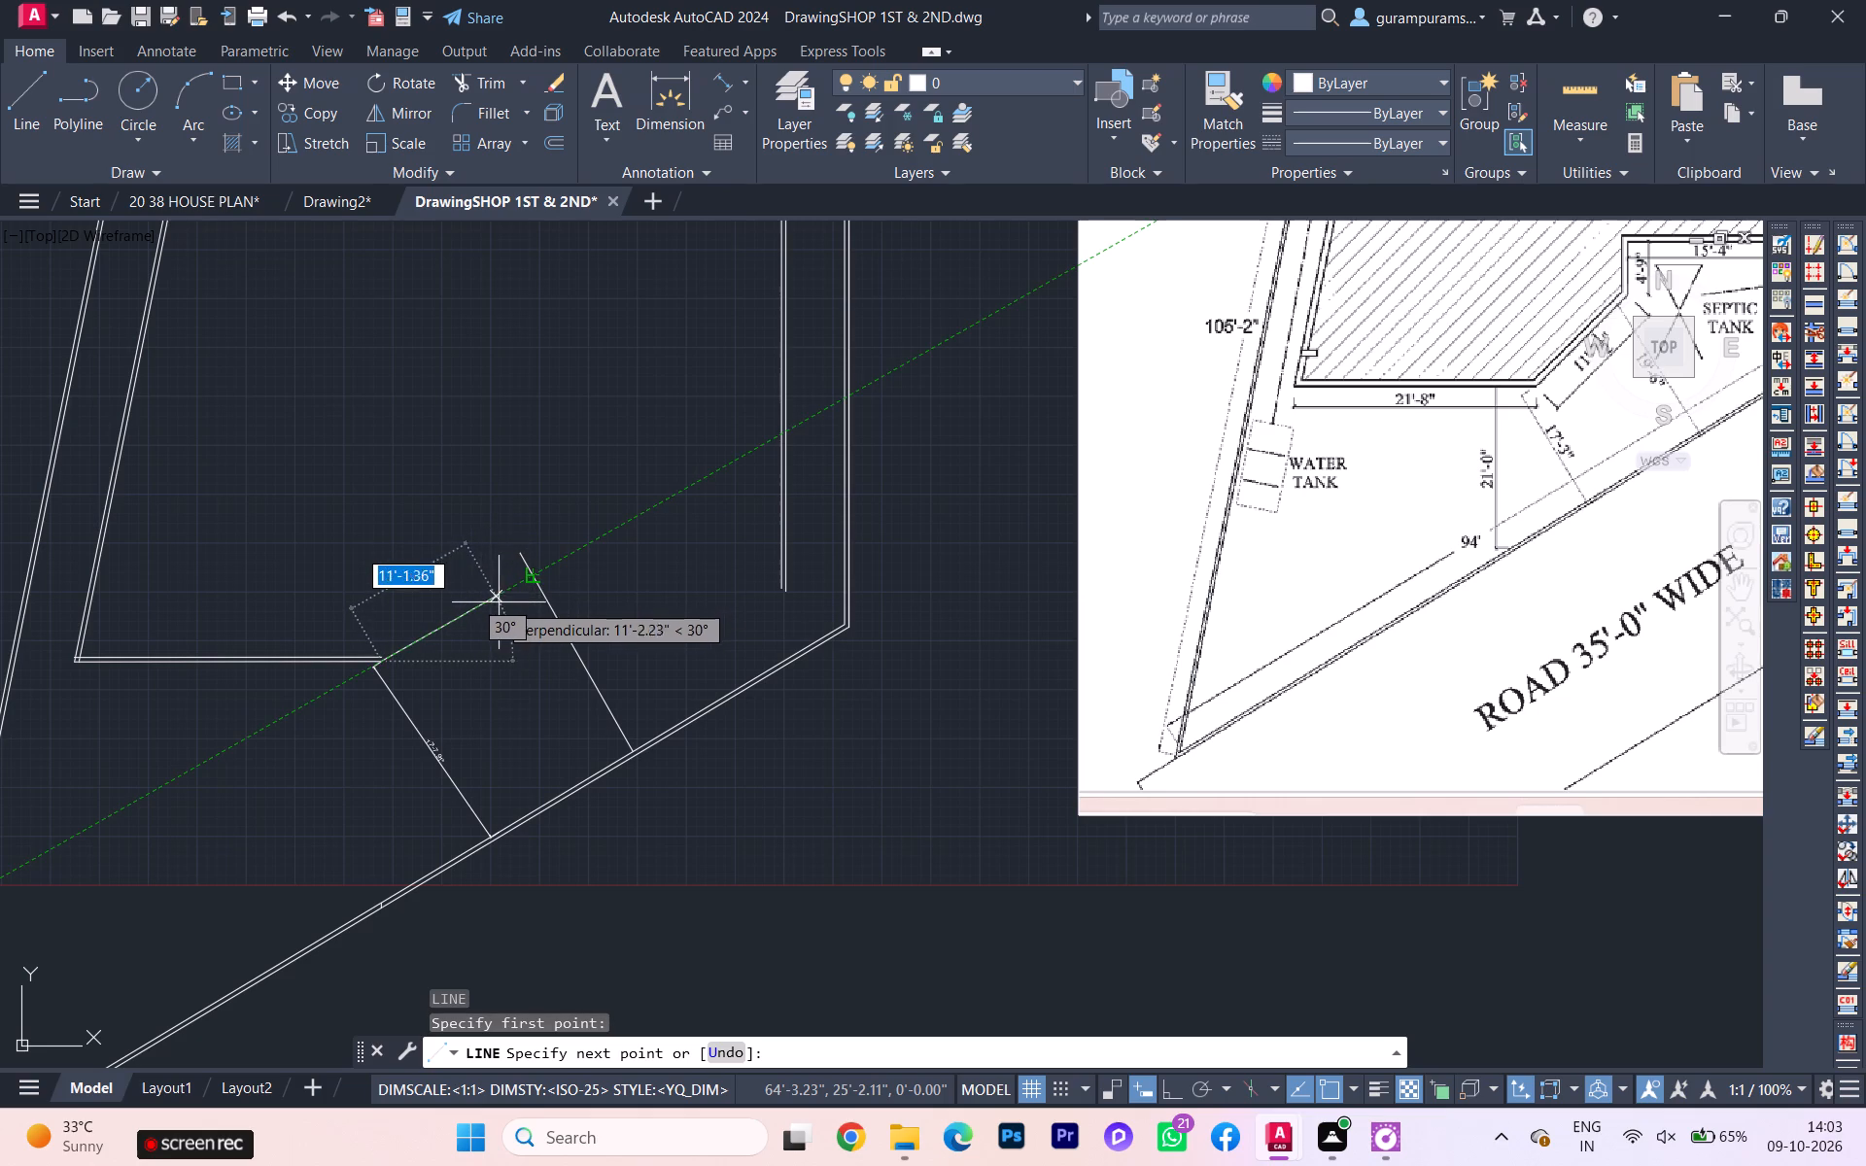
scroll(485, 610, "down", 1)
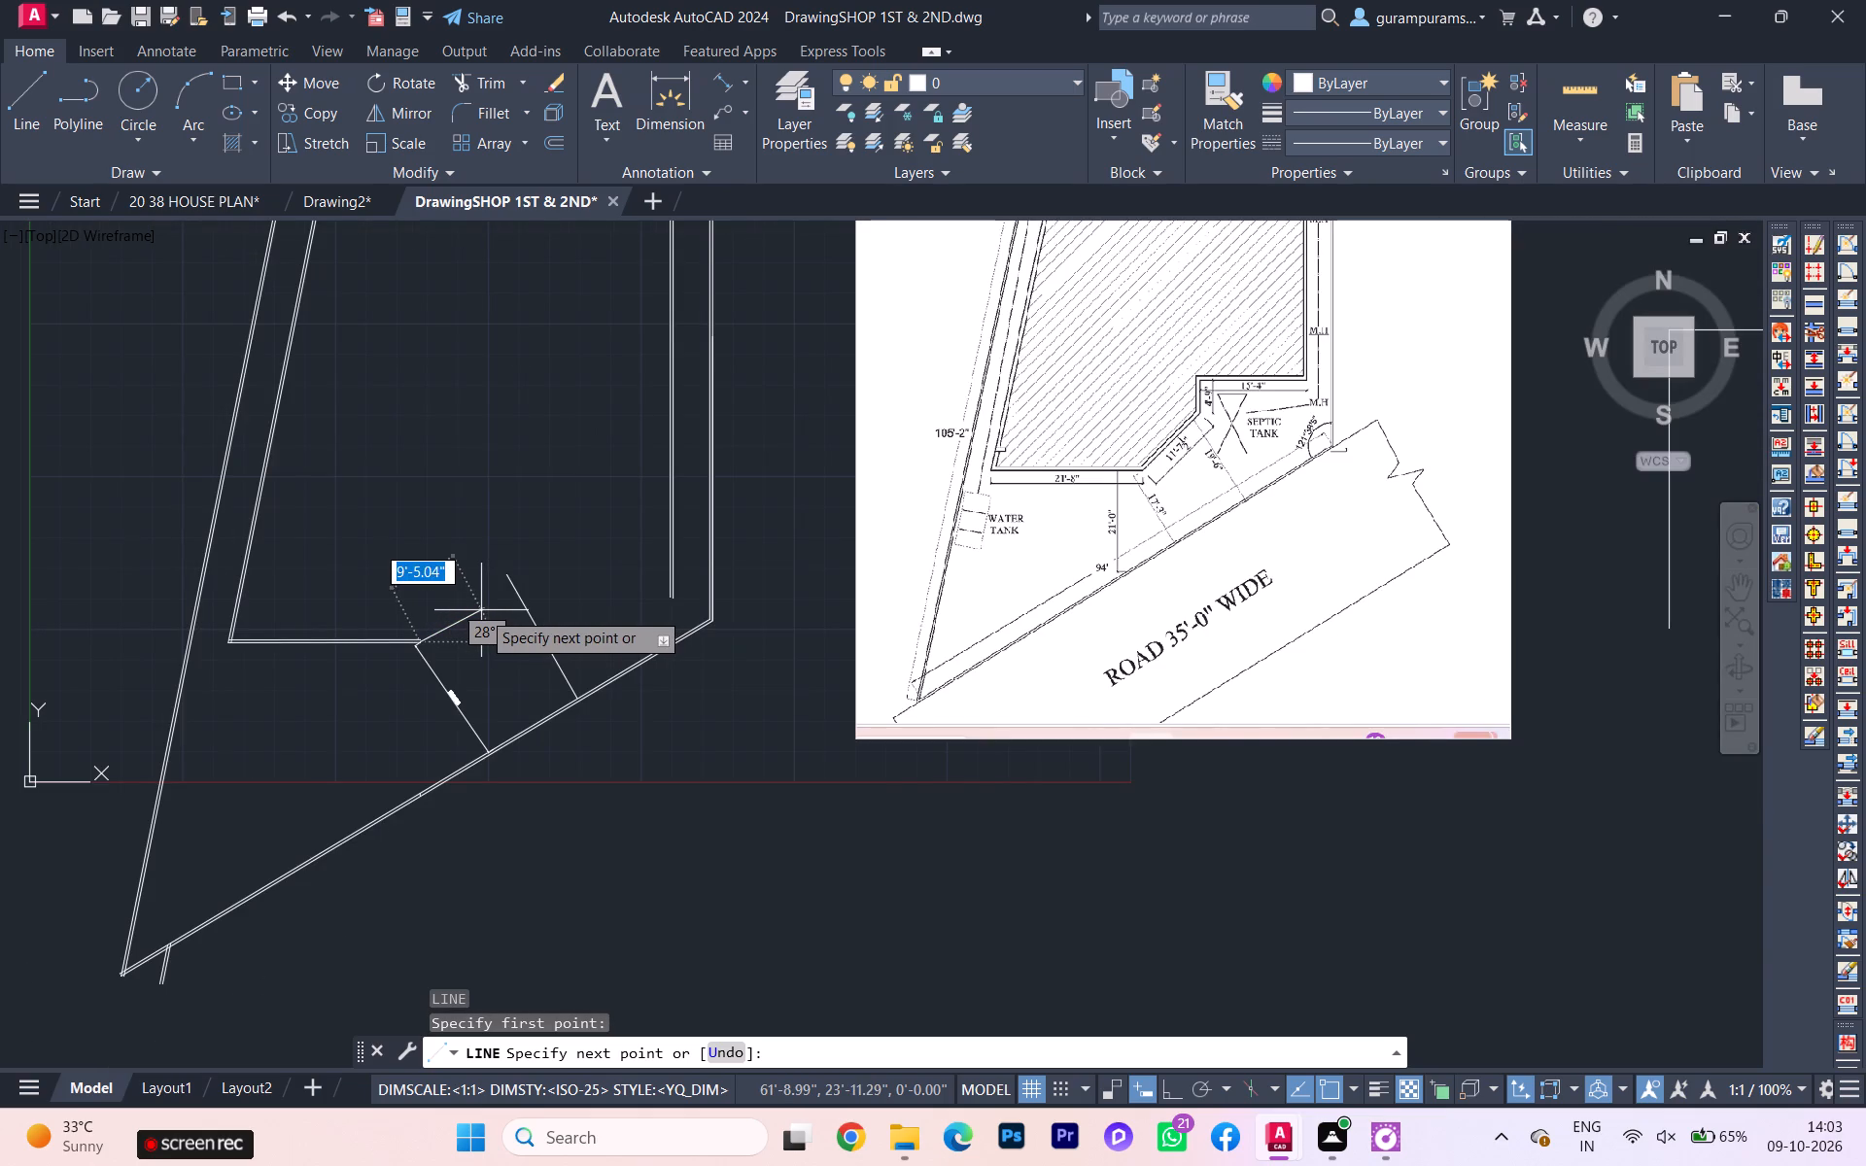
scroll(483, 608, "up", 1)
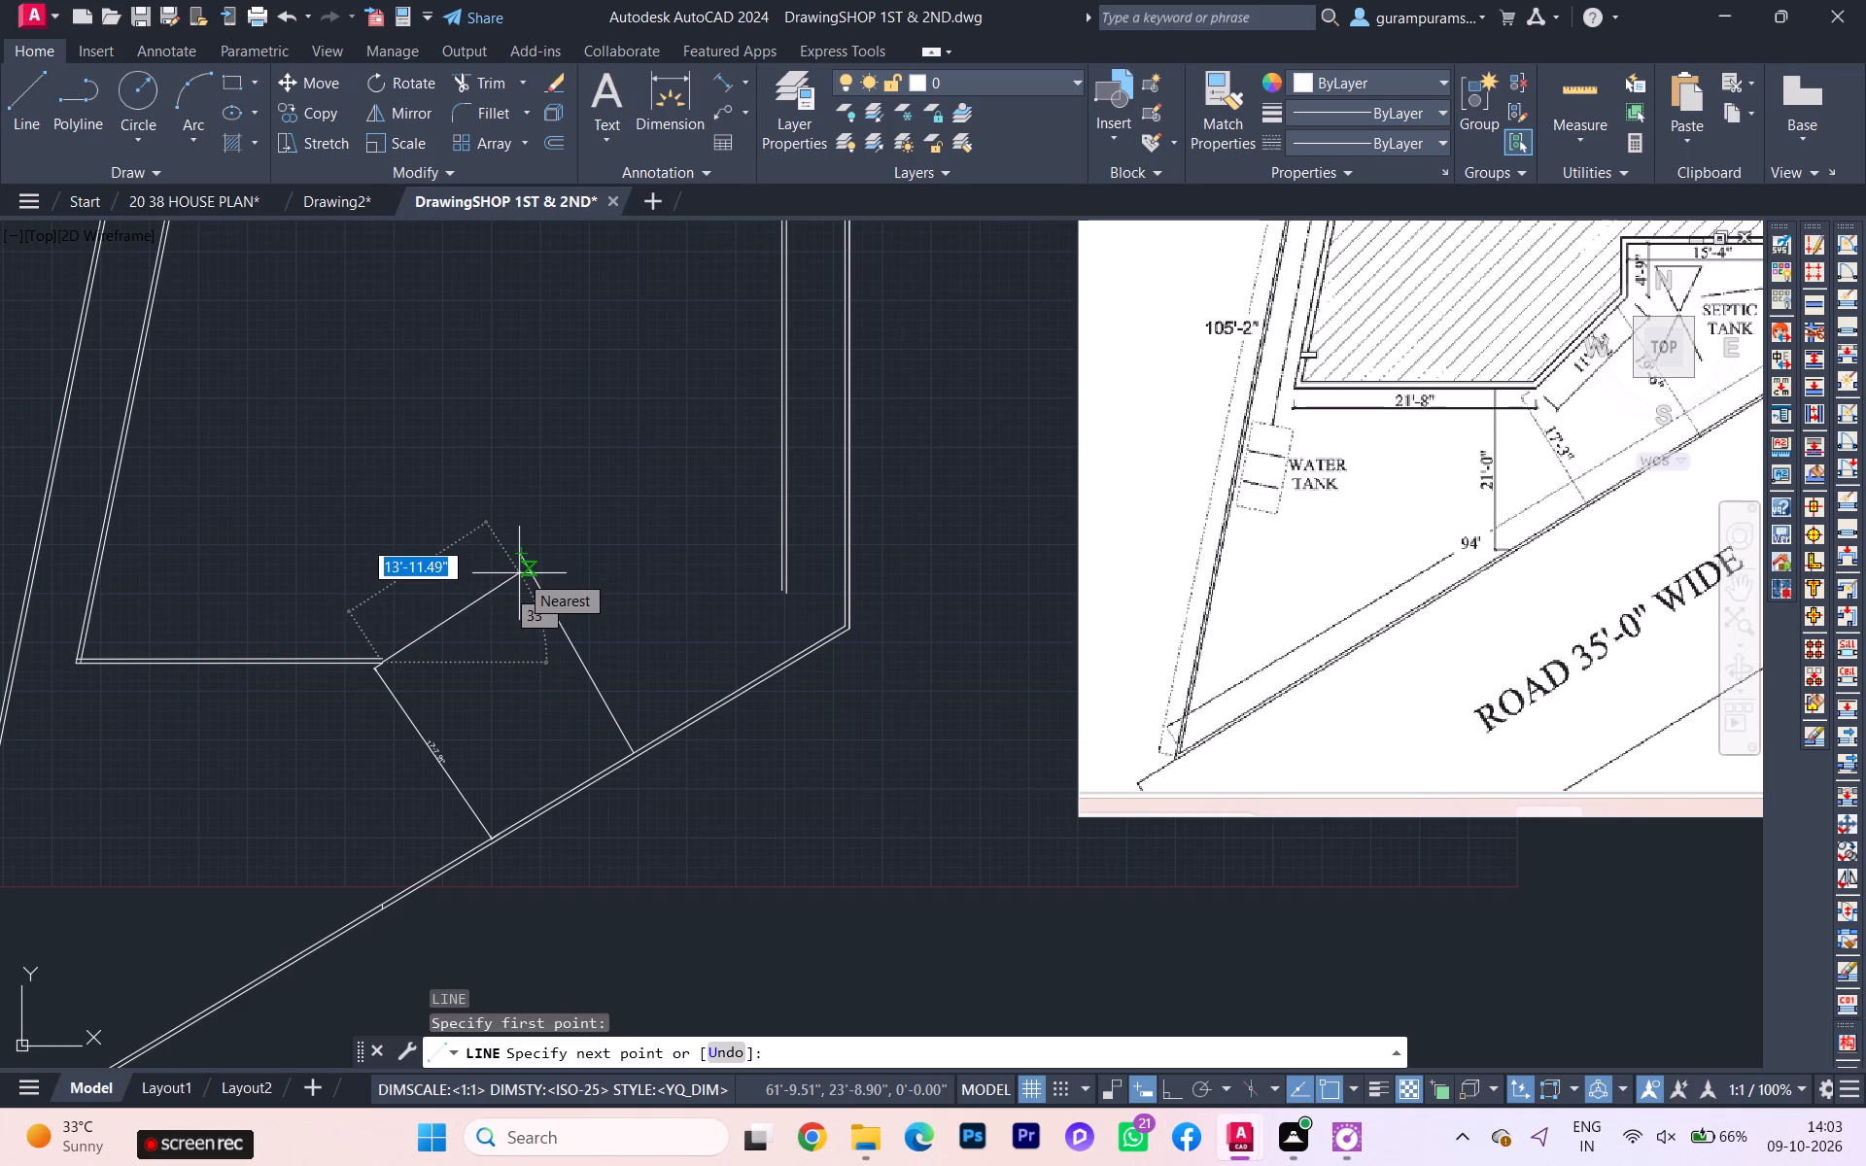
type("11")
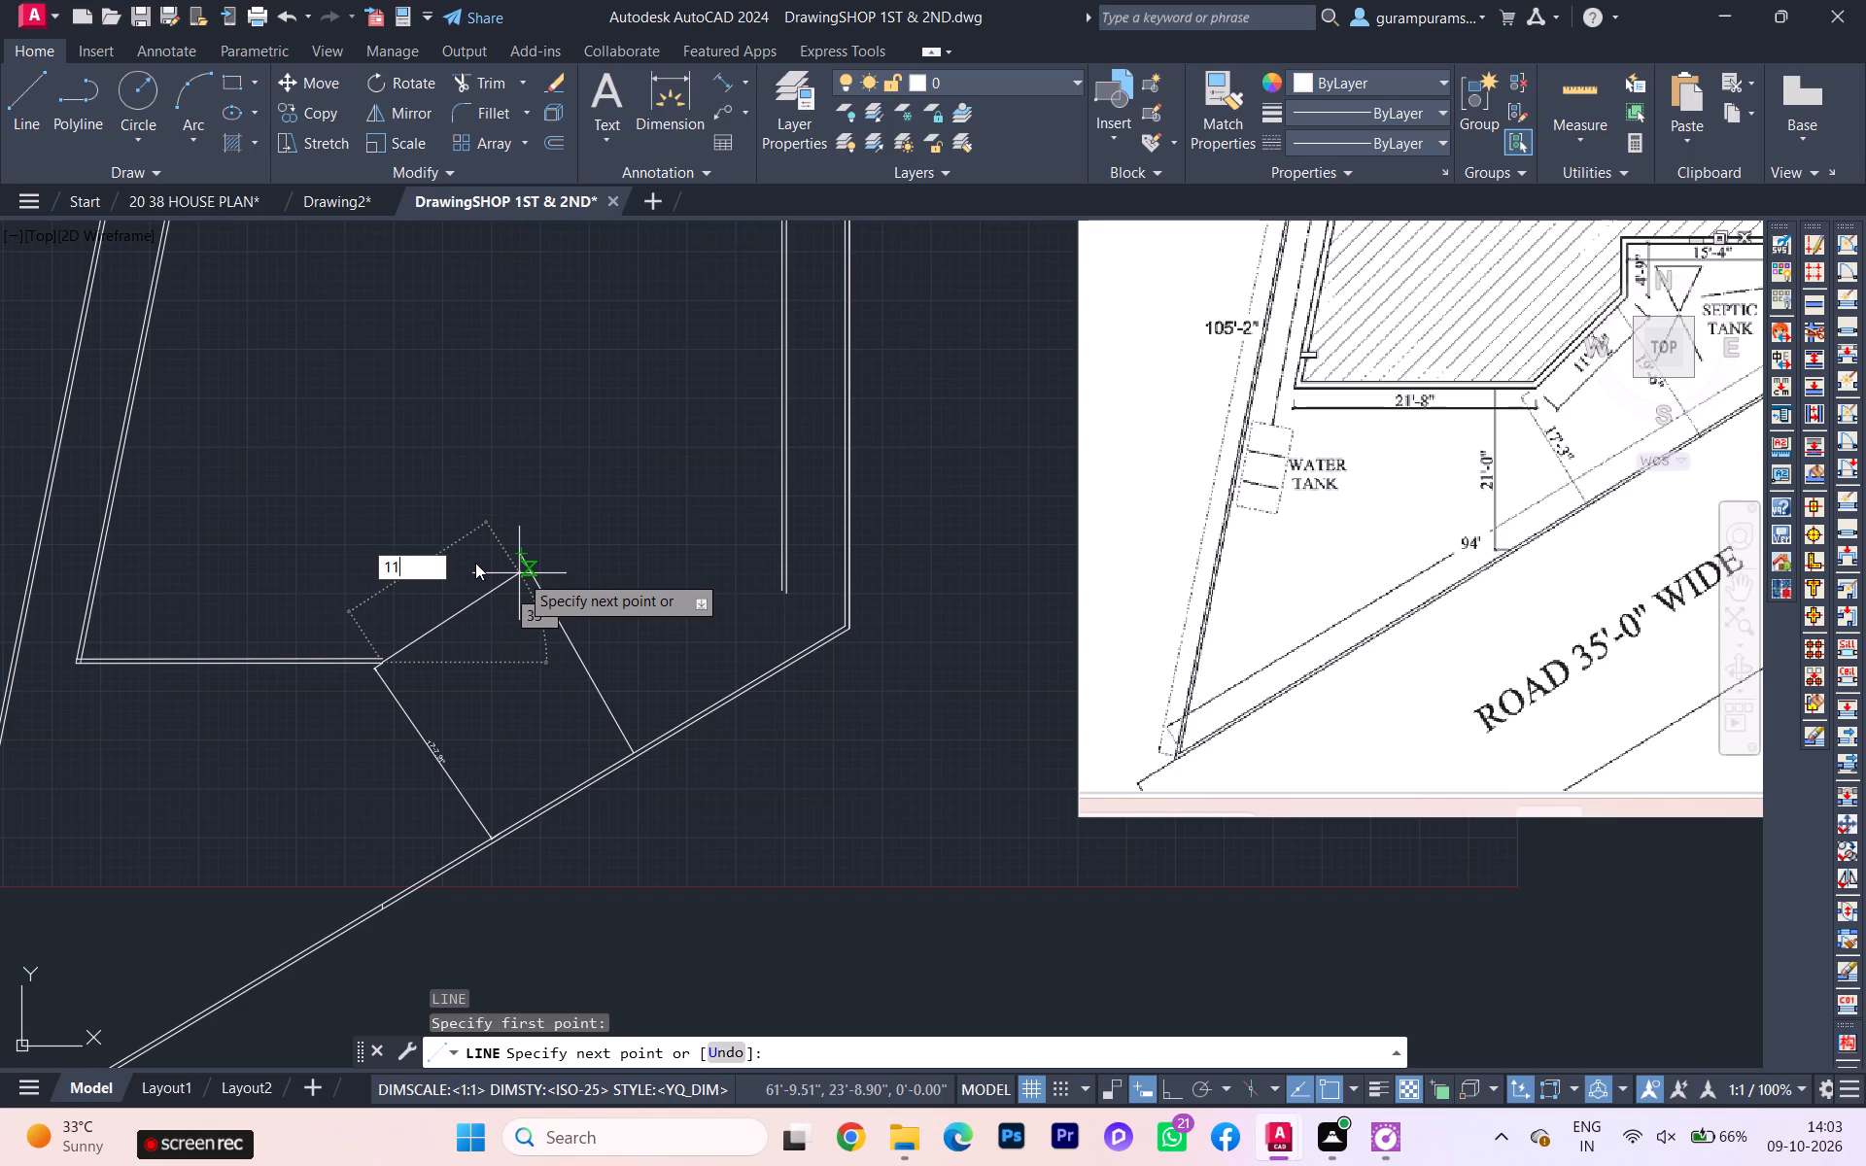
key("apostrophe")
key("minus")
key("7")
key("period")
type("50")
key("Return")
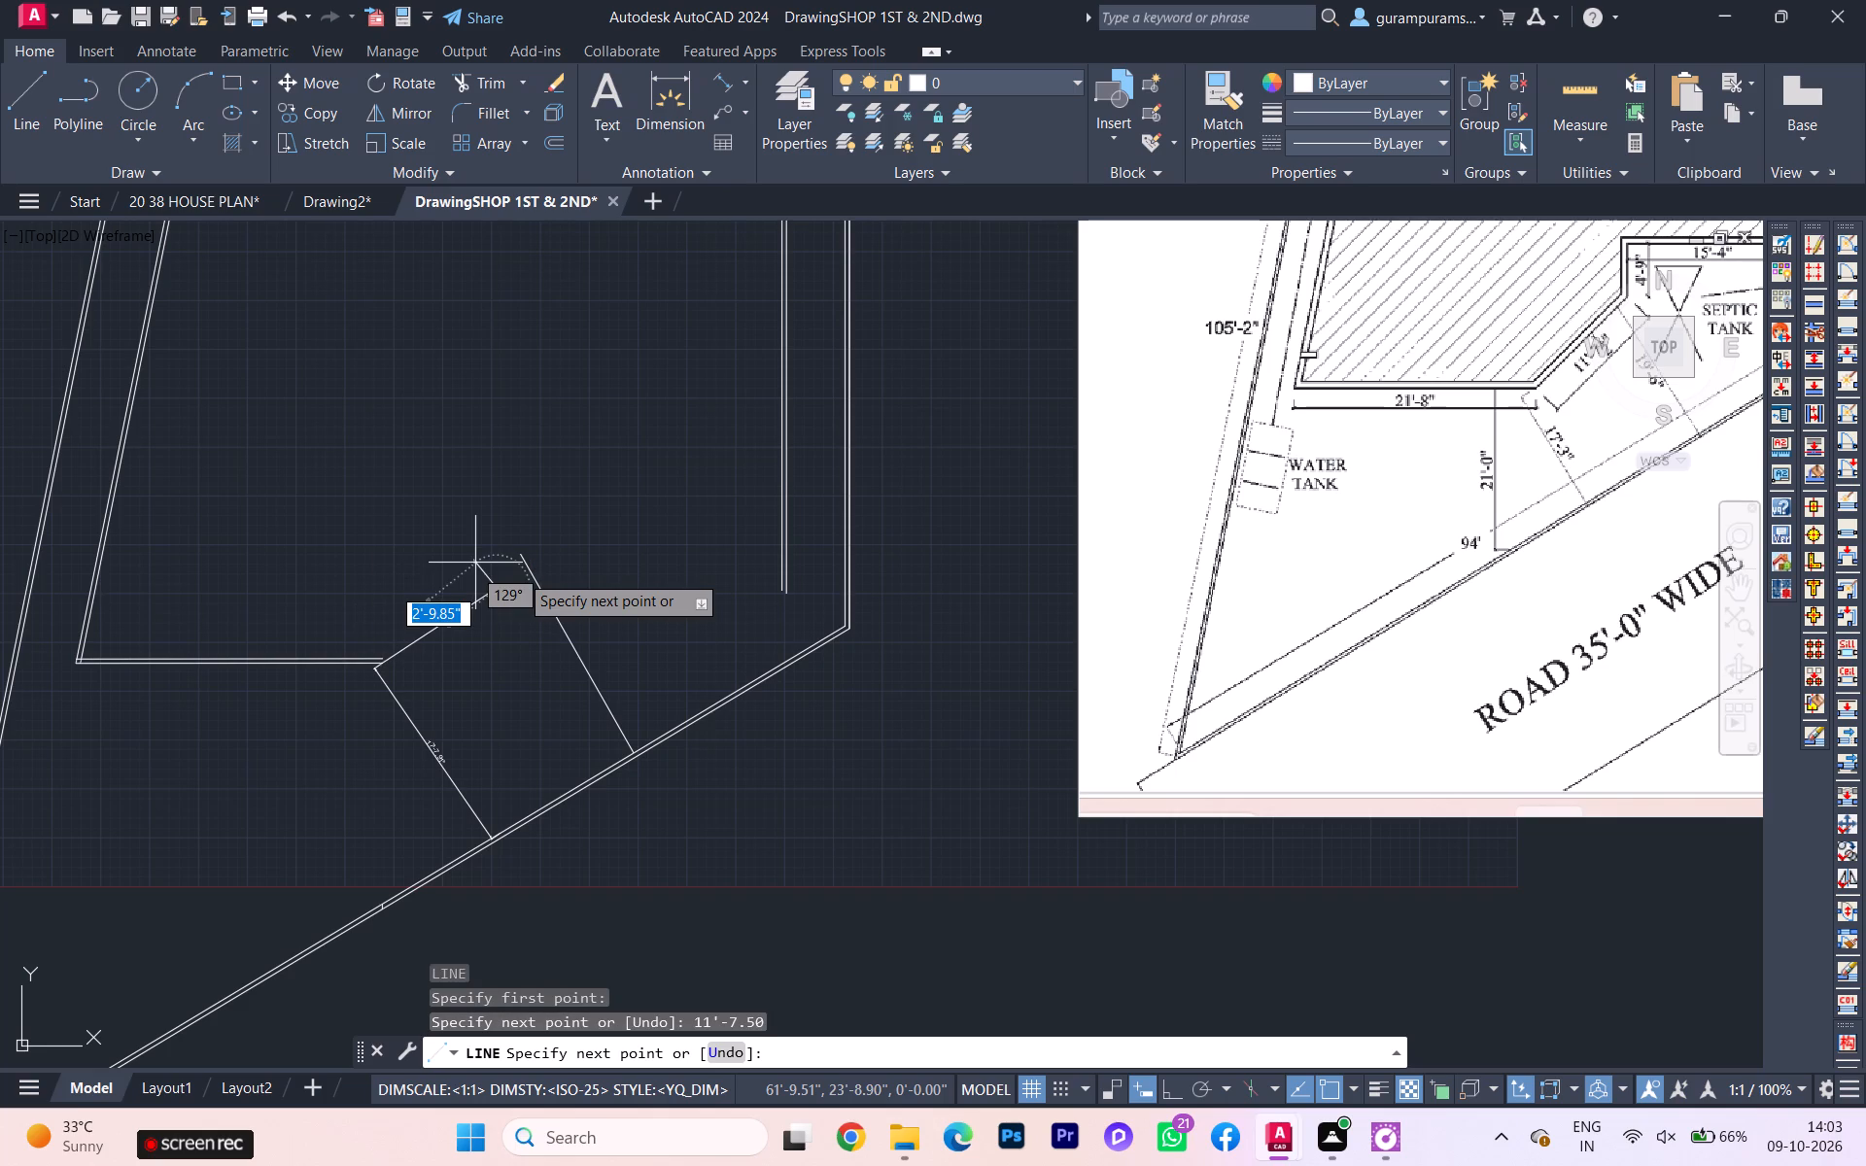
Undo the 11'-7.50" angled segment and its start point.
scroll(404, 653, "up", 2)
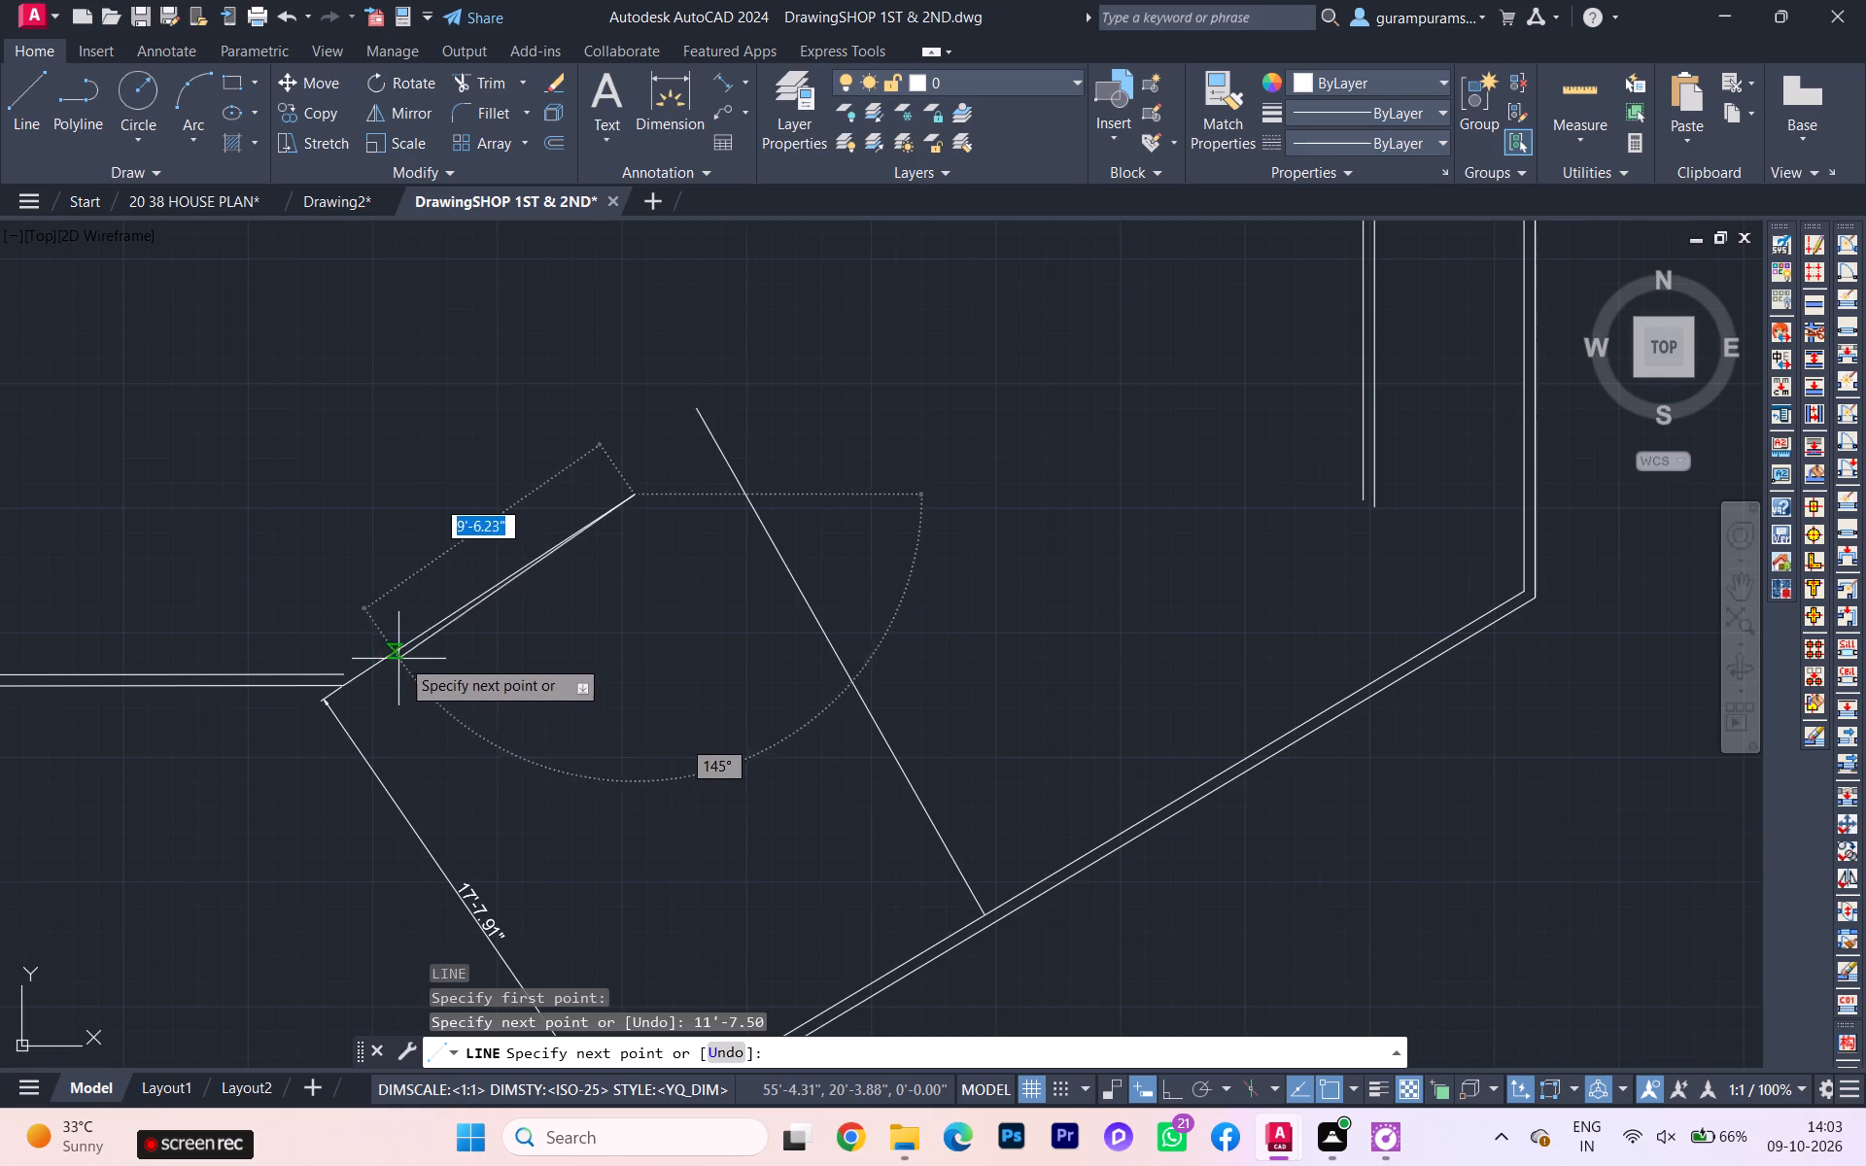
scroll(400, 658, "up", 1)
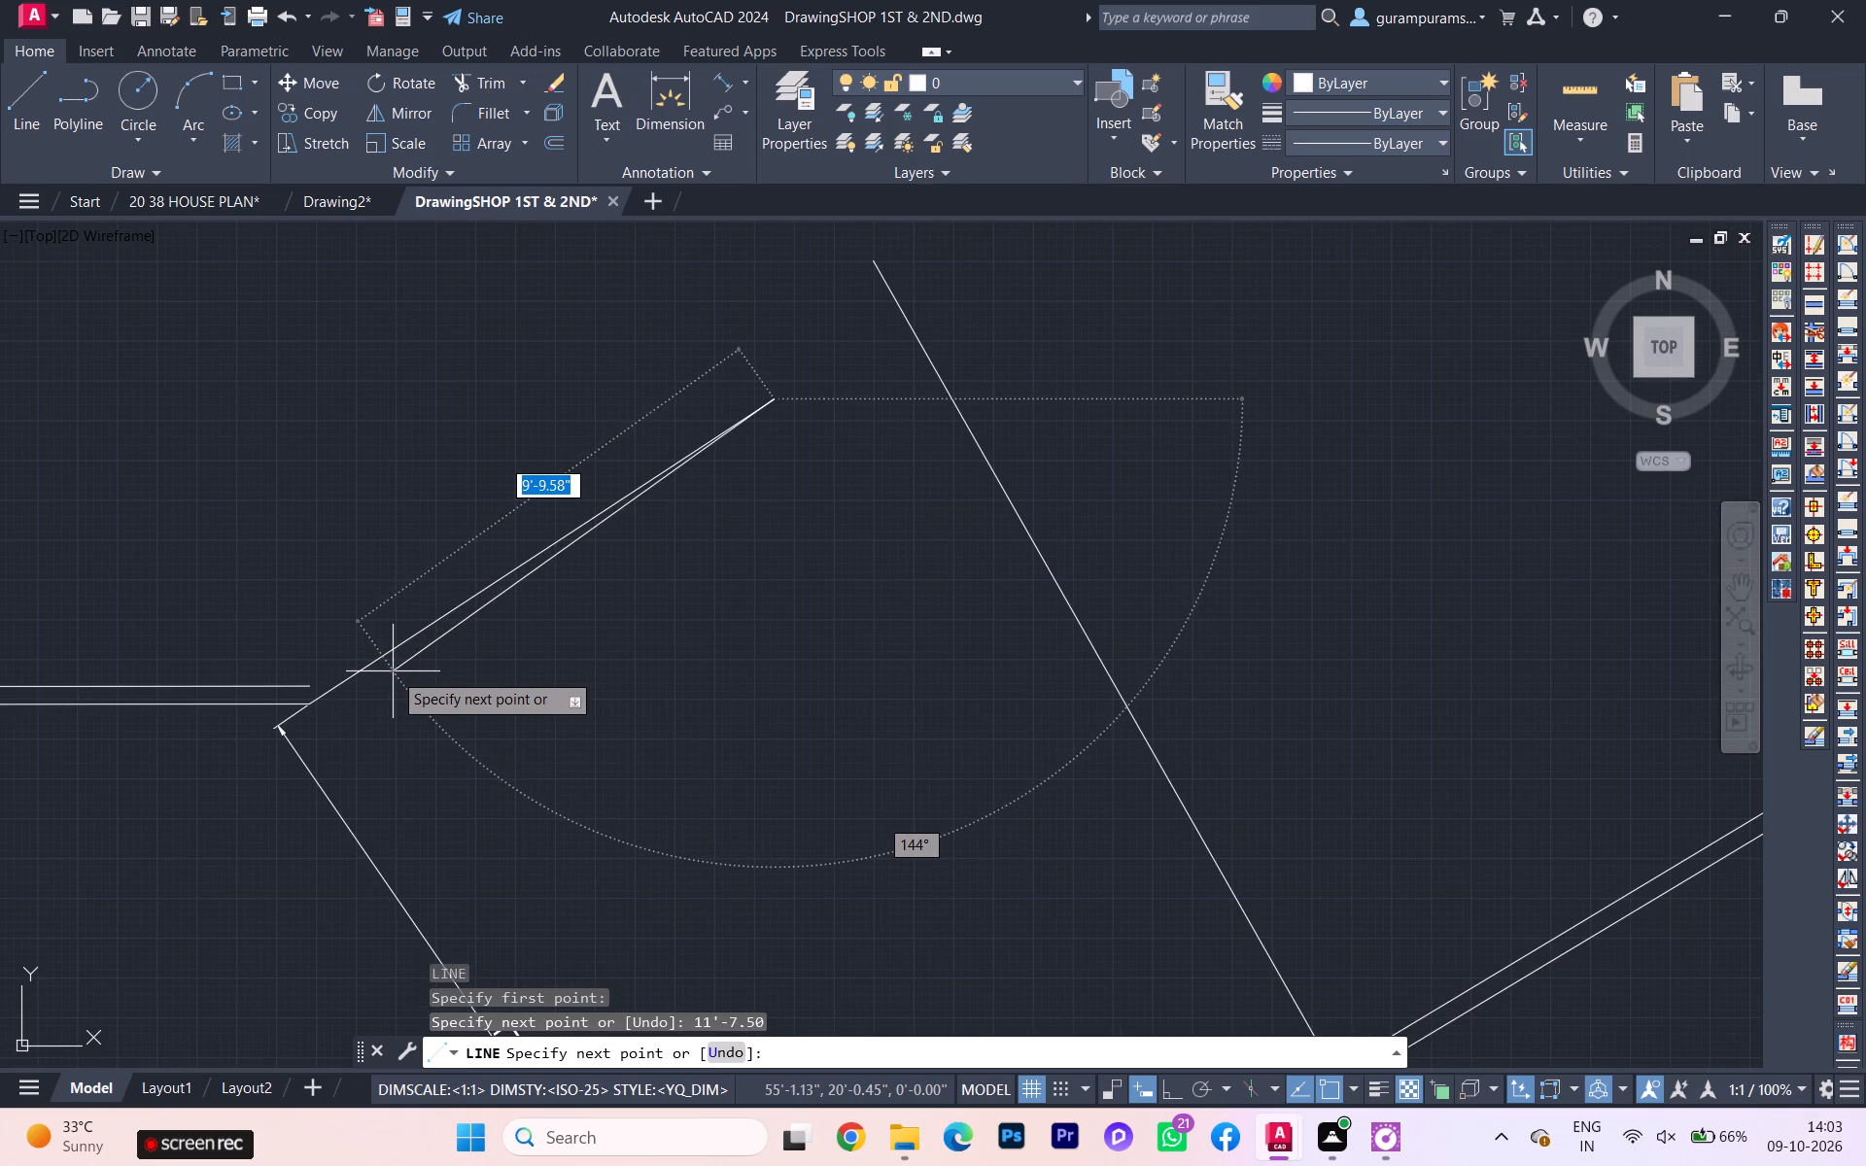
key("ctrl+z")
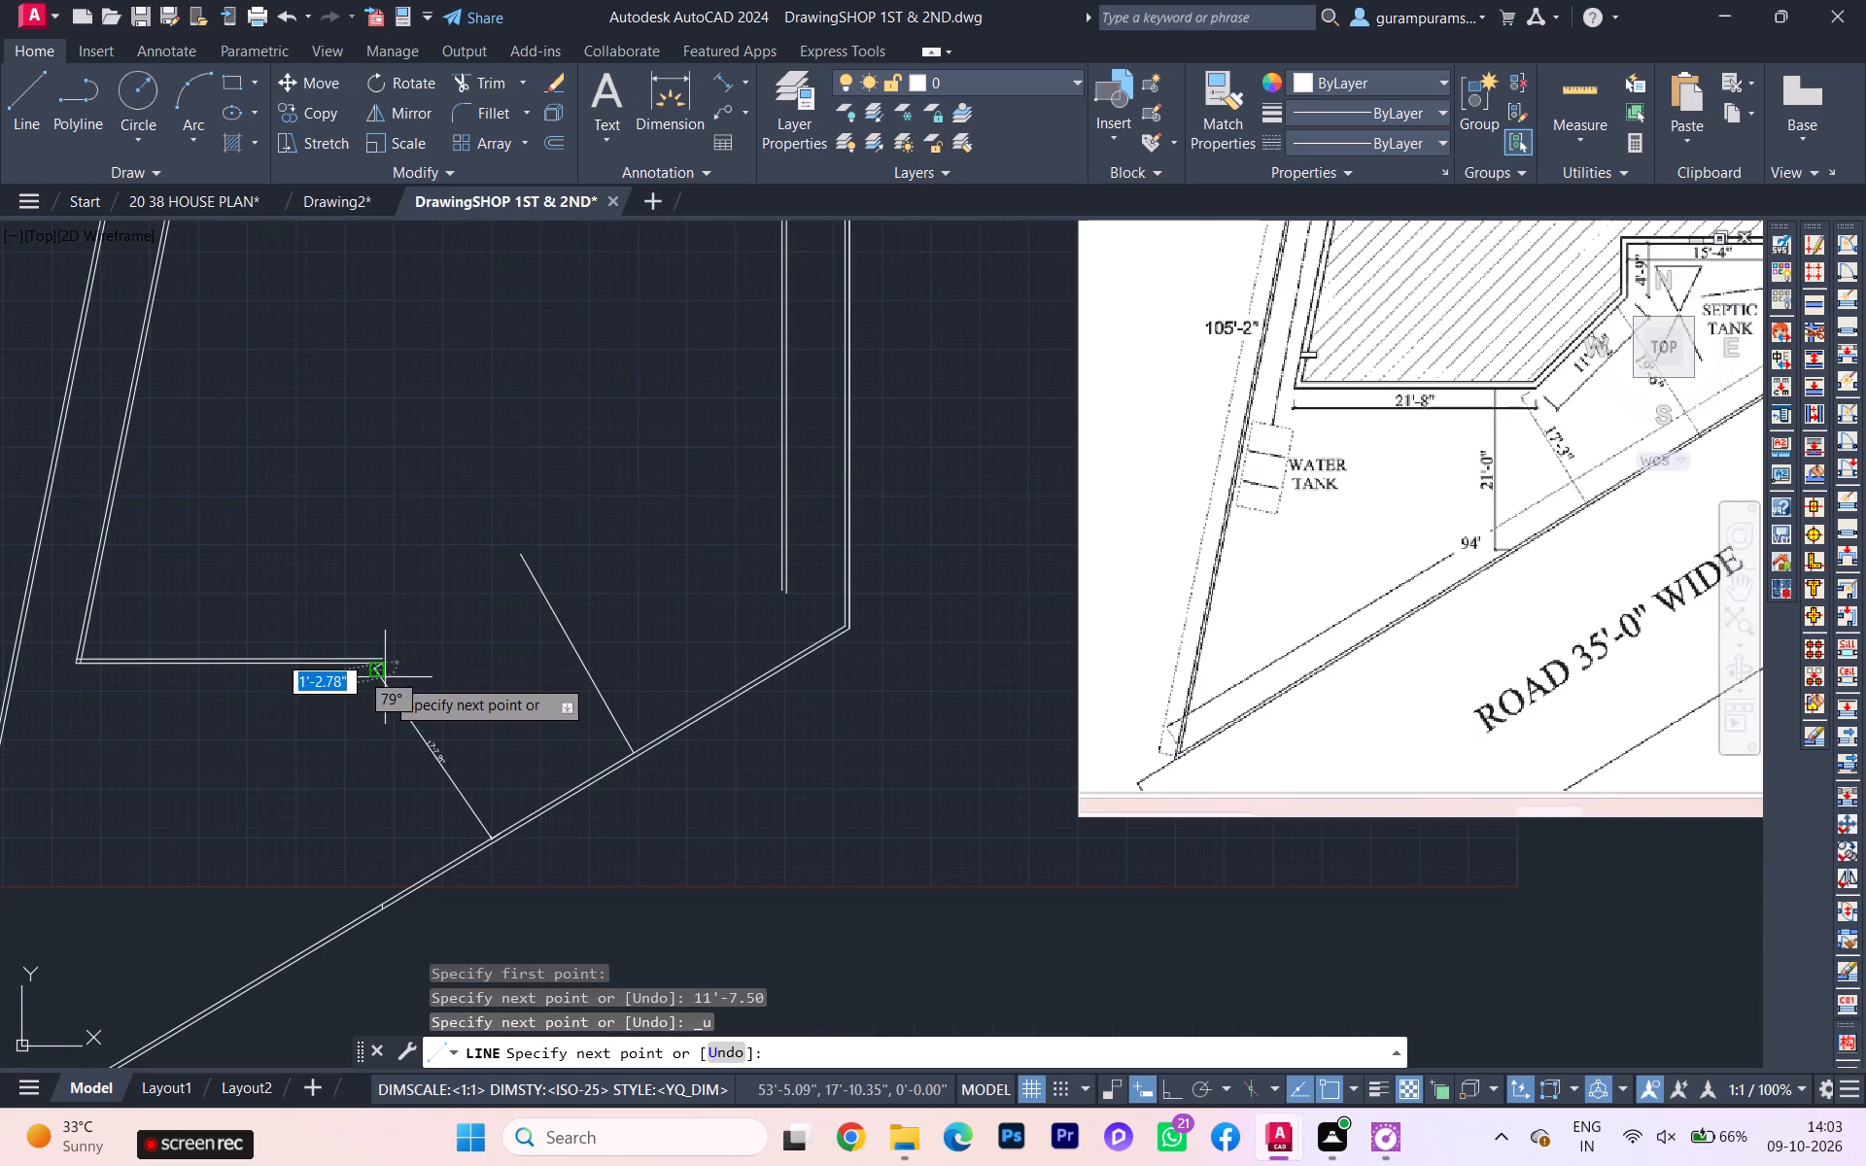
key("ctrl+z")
Draw the angled wall line 11'7.5" long from the lower outer wall line's east end, aimed northeast at the 19'6" line near its upper end.
scroll(896, 655, "up", 2)
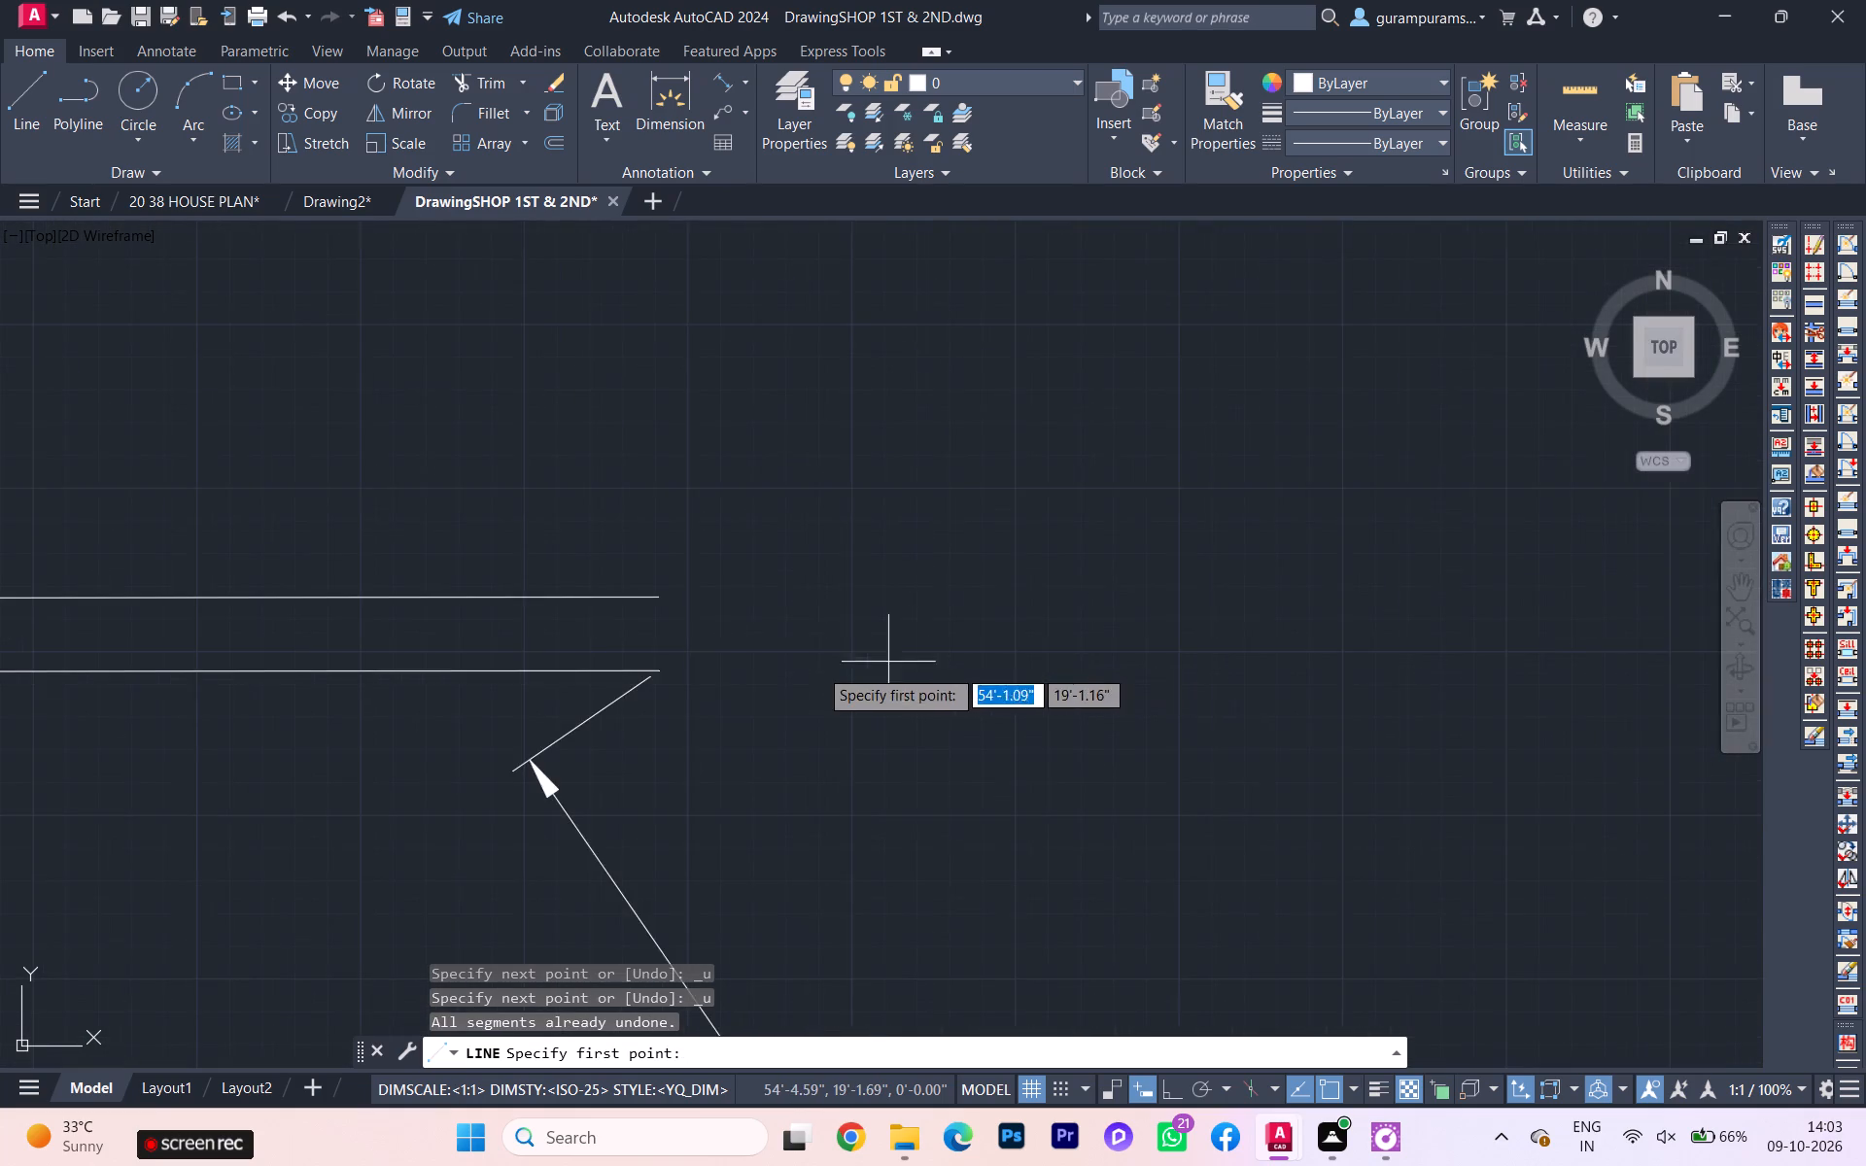
scroll(731, 671, "up", 1)
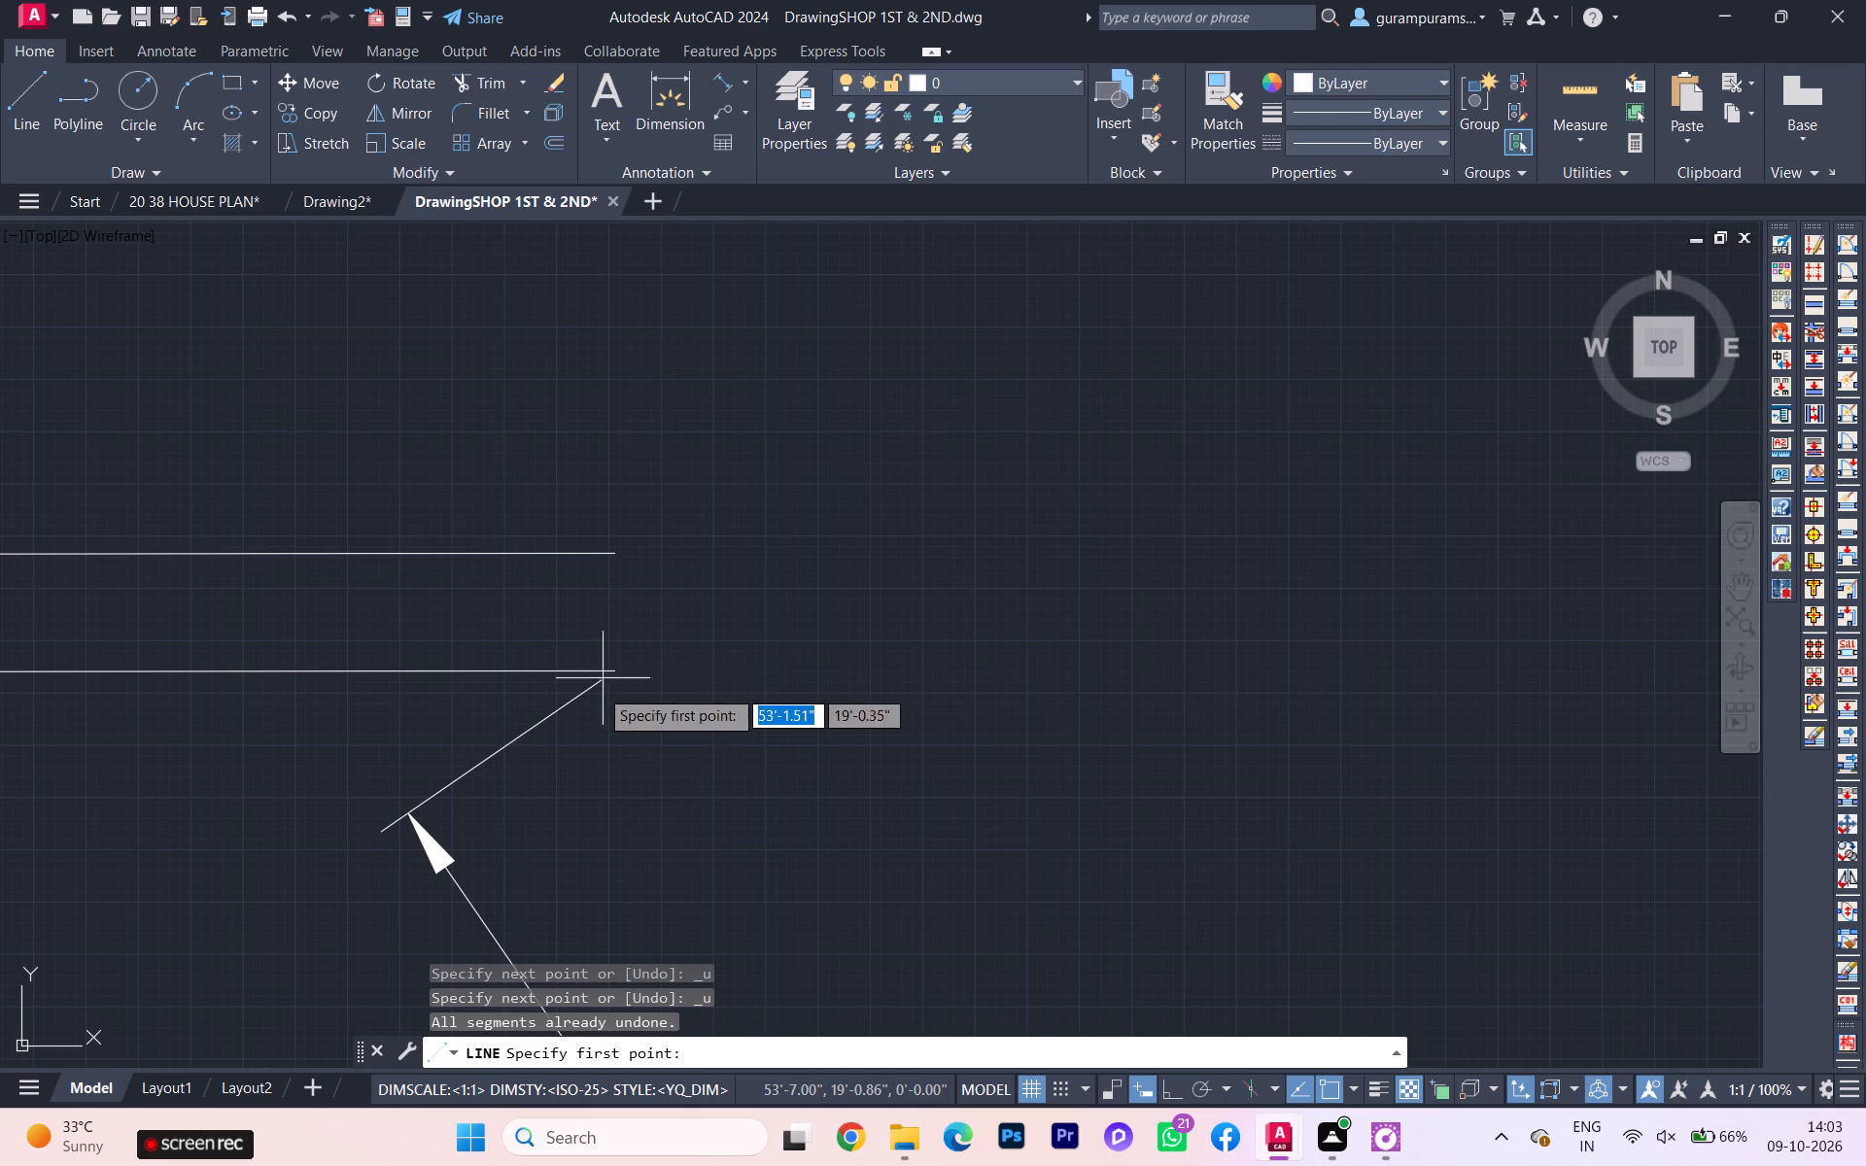
left_click(609, 670)
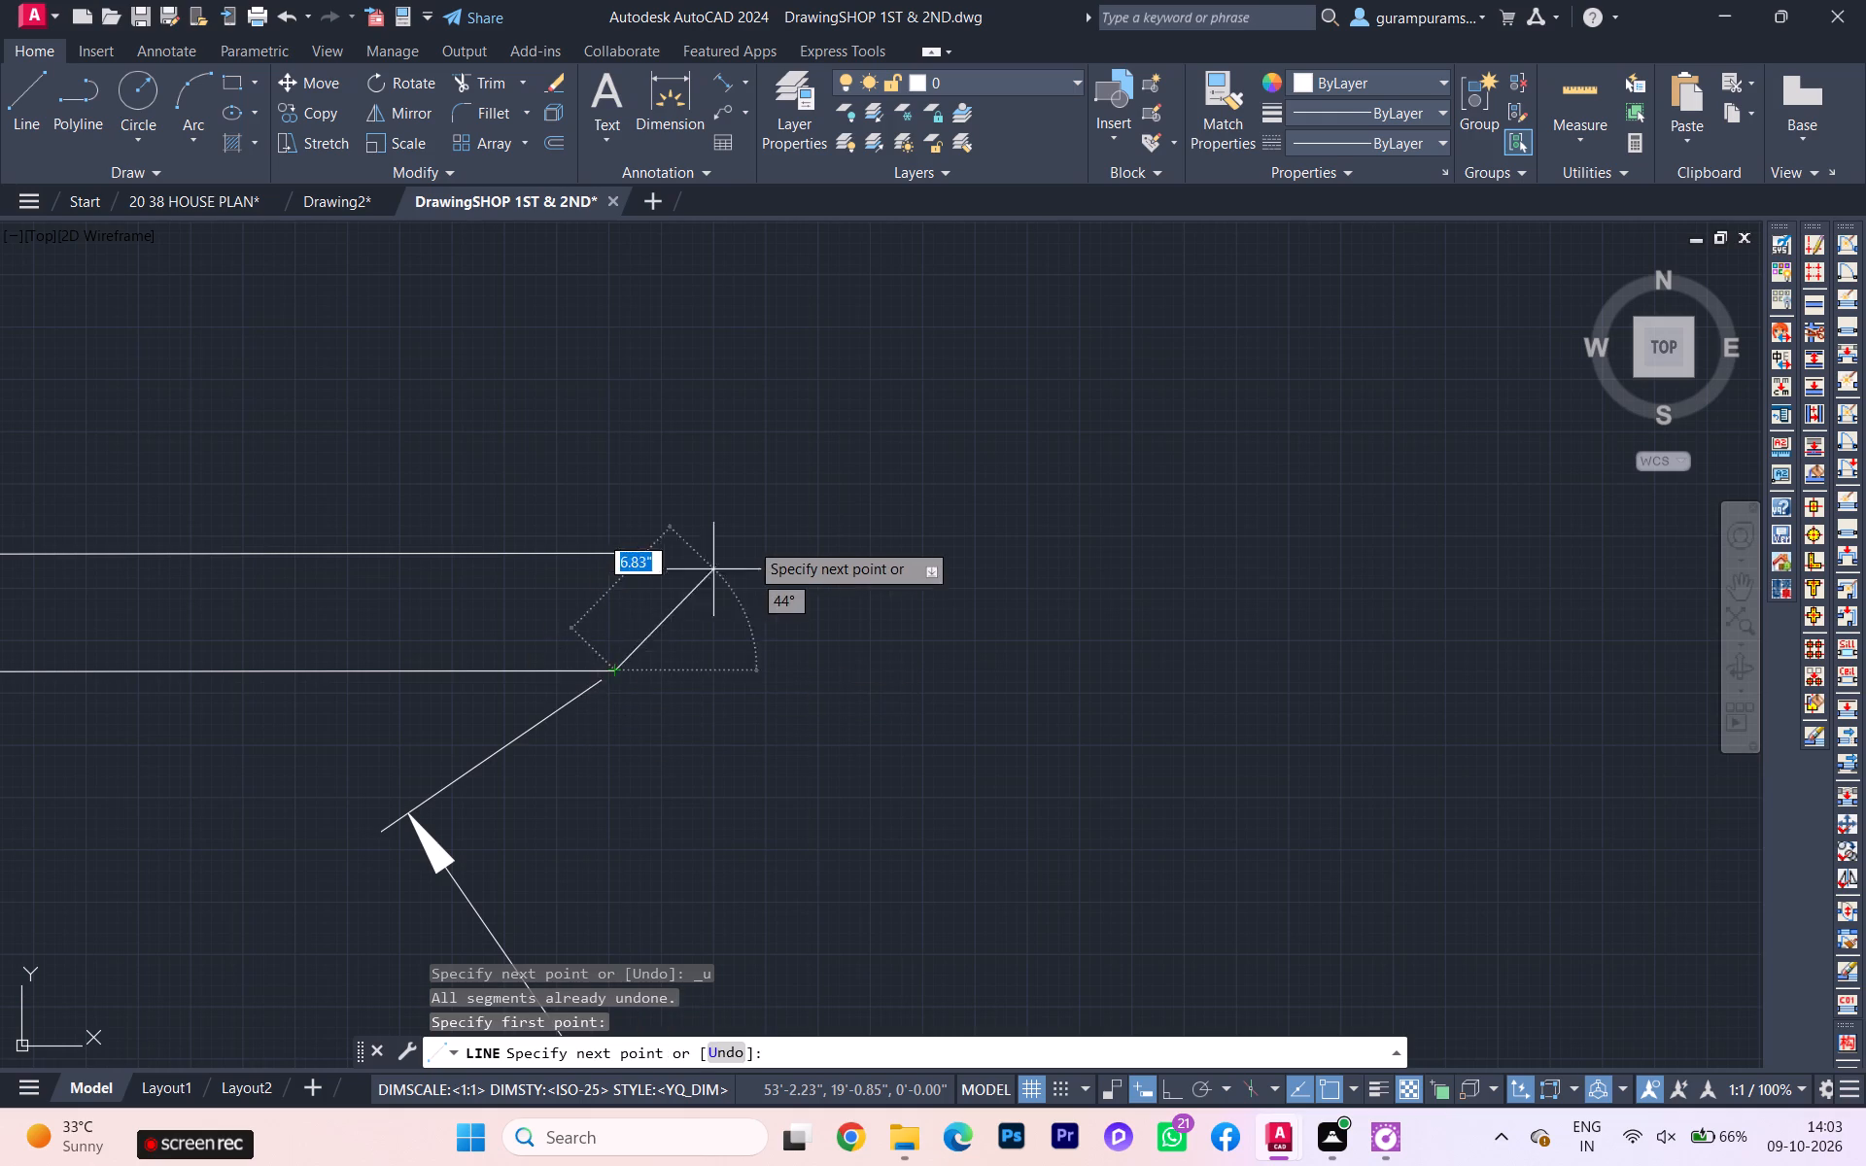
scroll(763, 534, "down", 3)
middle_click_drag(752, 552, 298, 635)
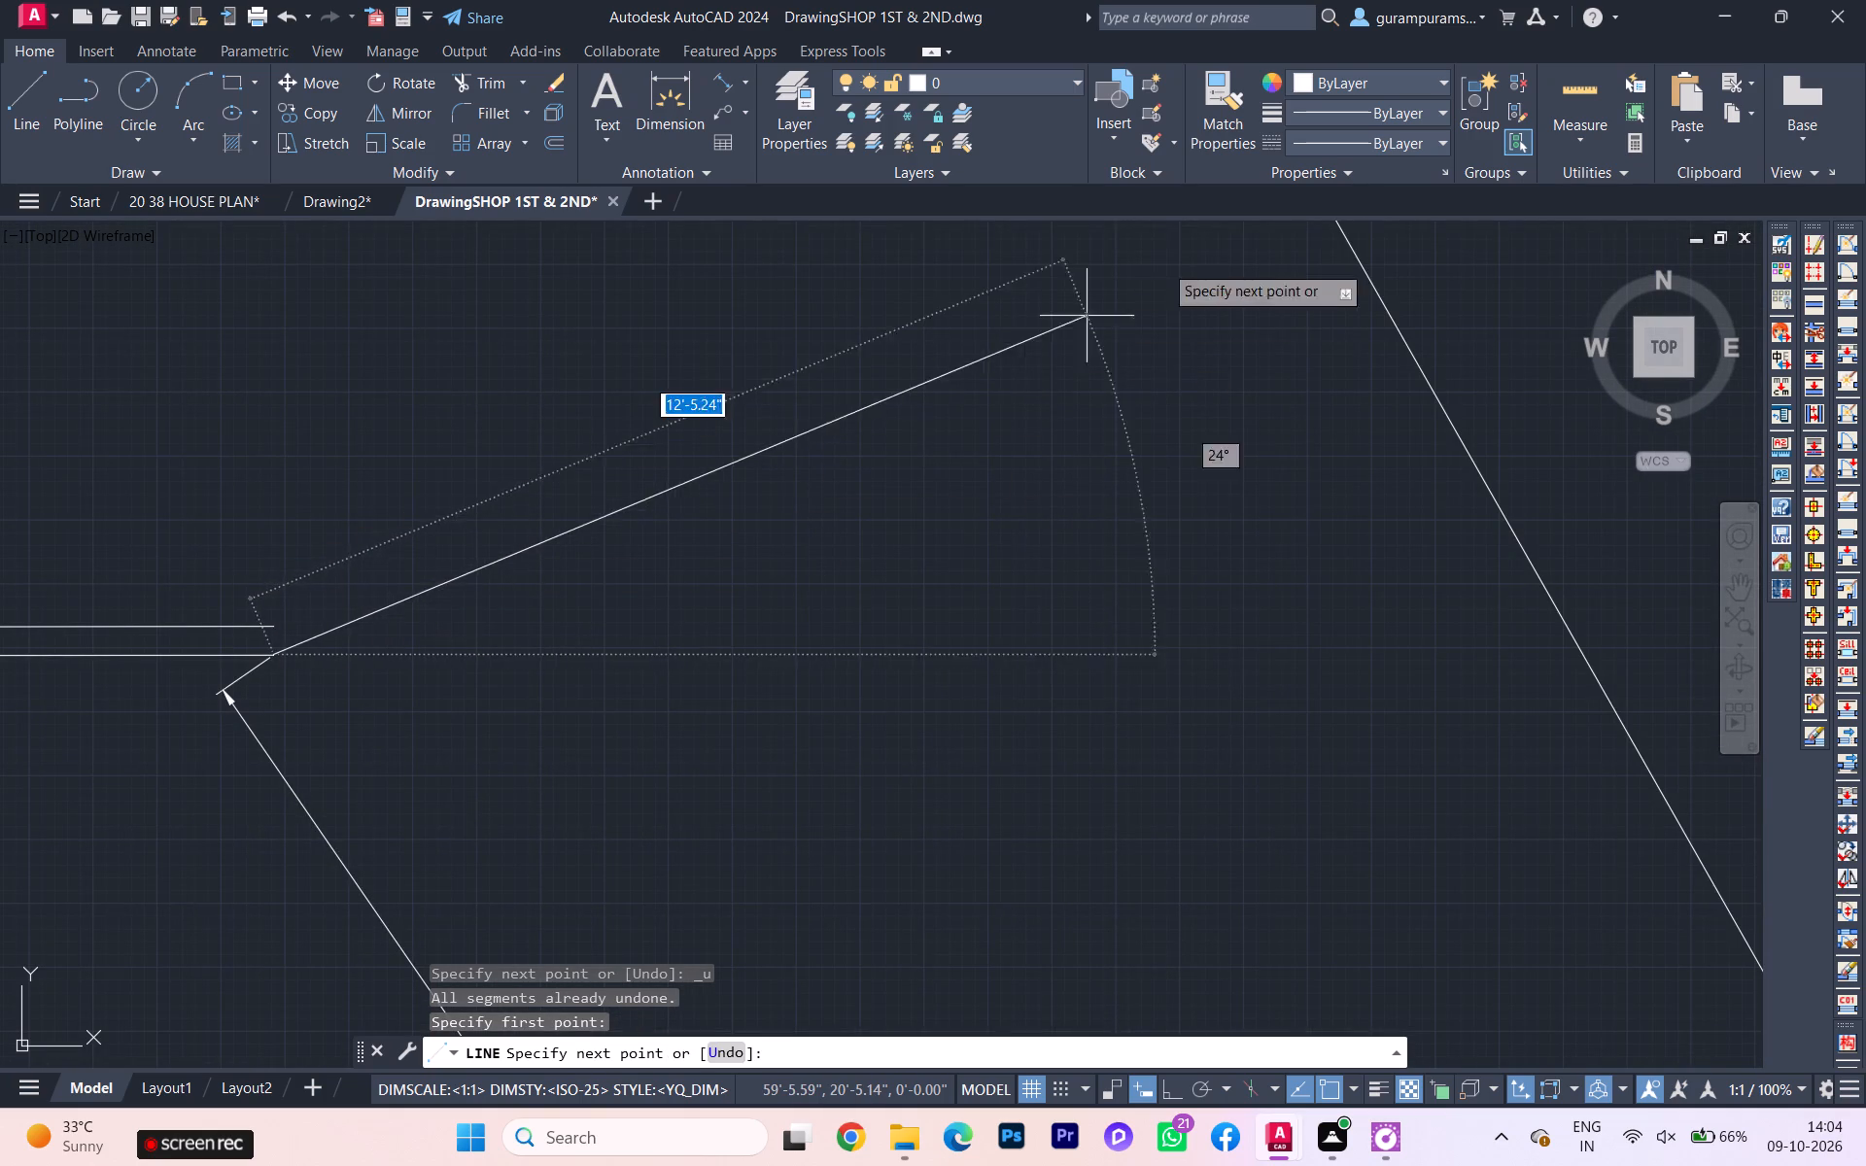
scroll(1250, 225, "down", 2)
middle_click_drag(1247, 269, 1177, 472)
scroll(1240, 328, "down", 1)
scroll(1184, 452, "up", 1)
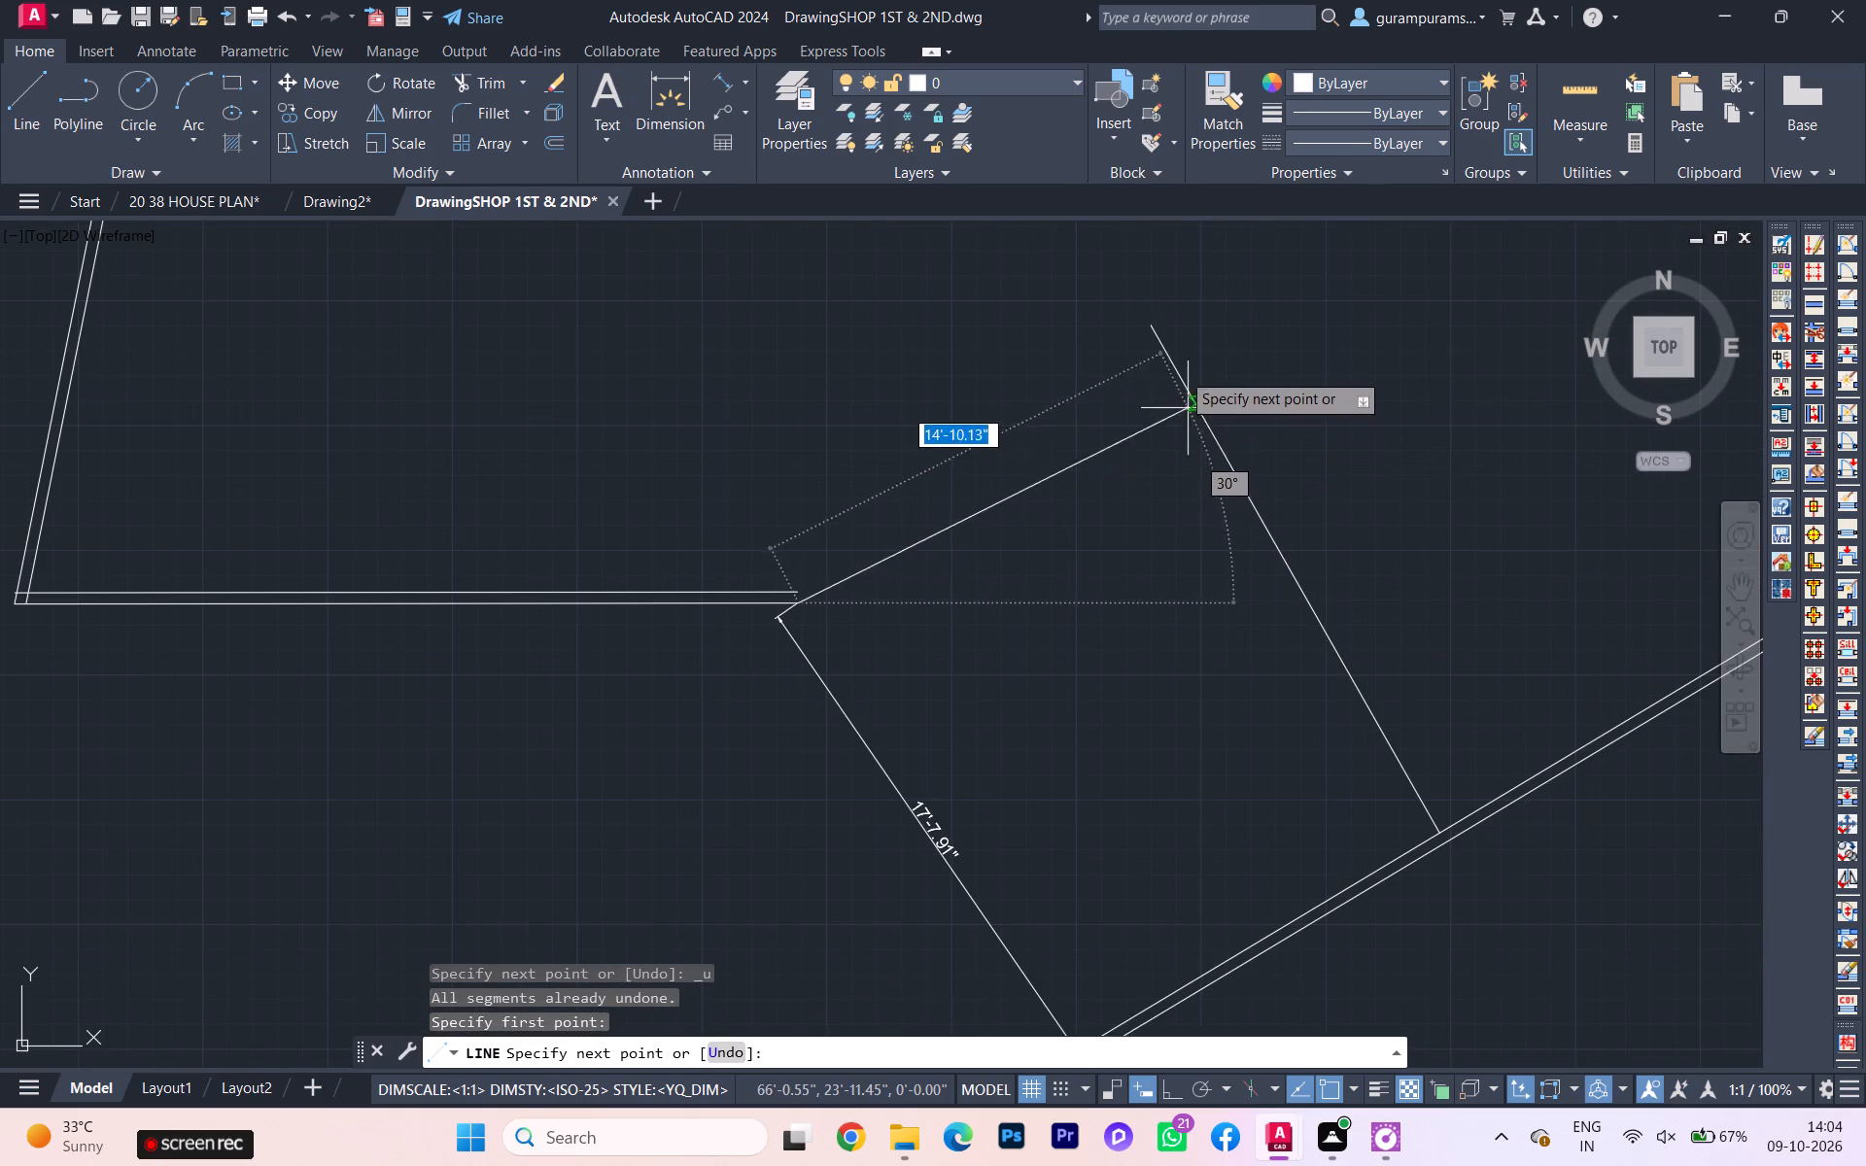
scroll(1163, 347, "up", 1)
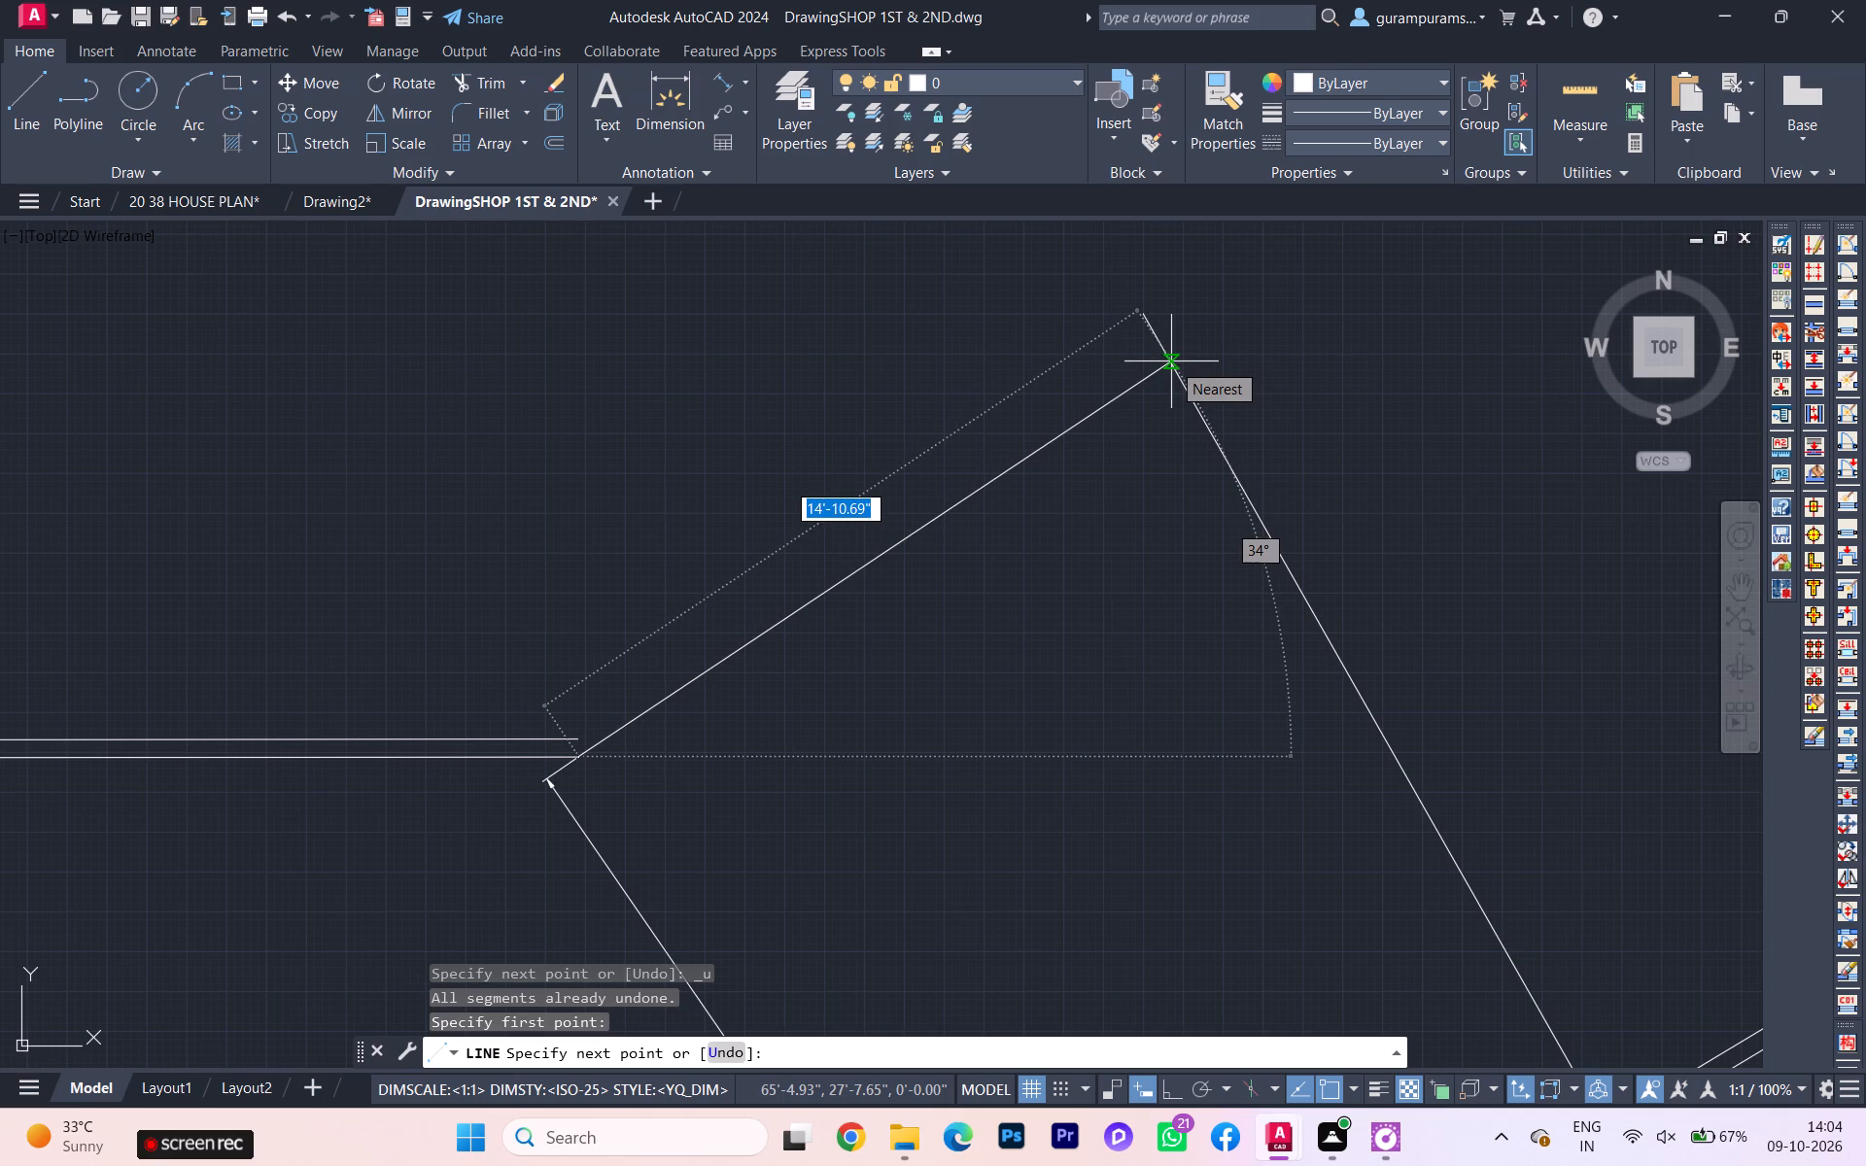
type("11'7.5")
key("Return")
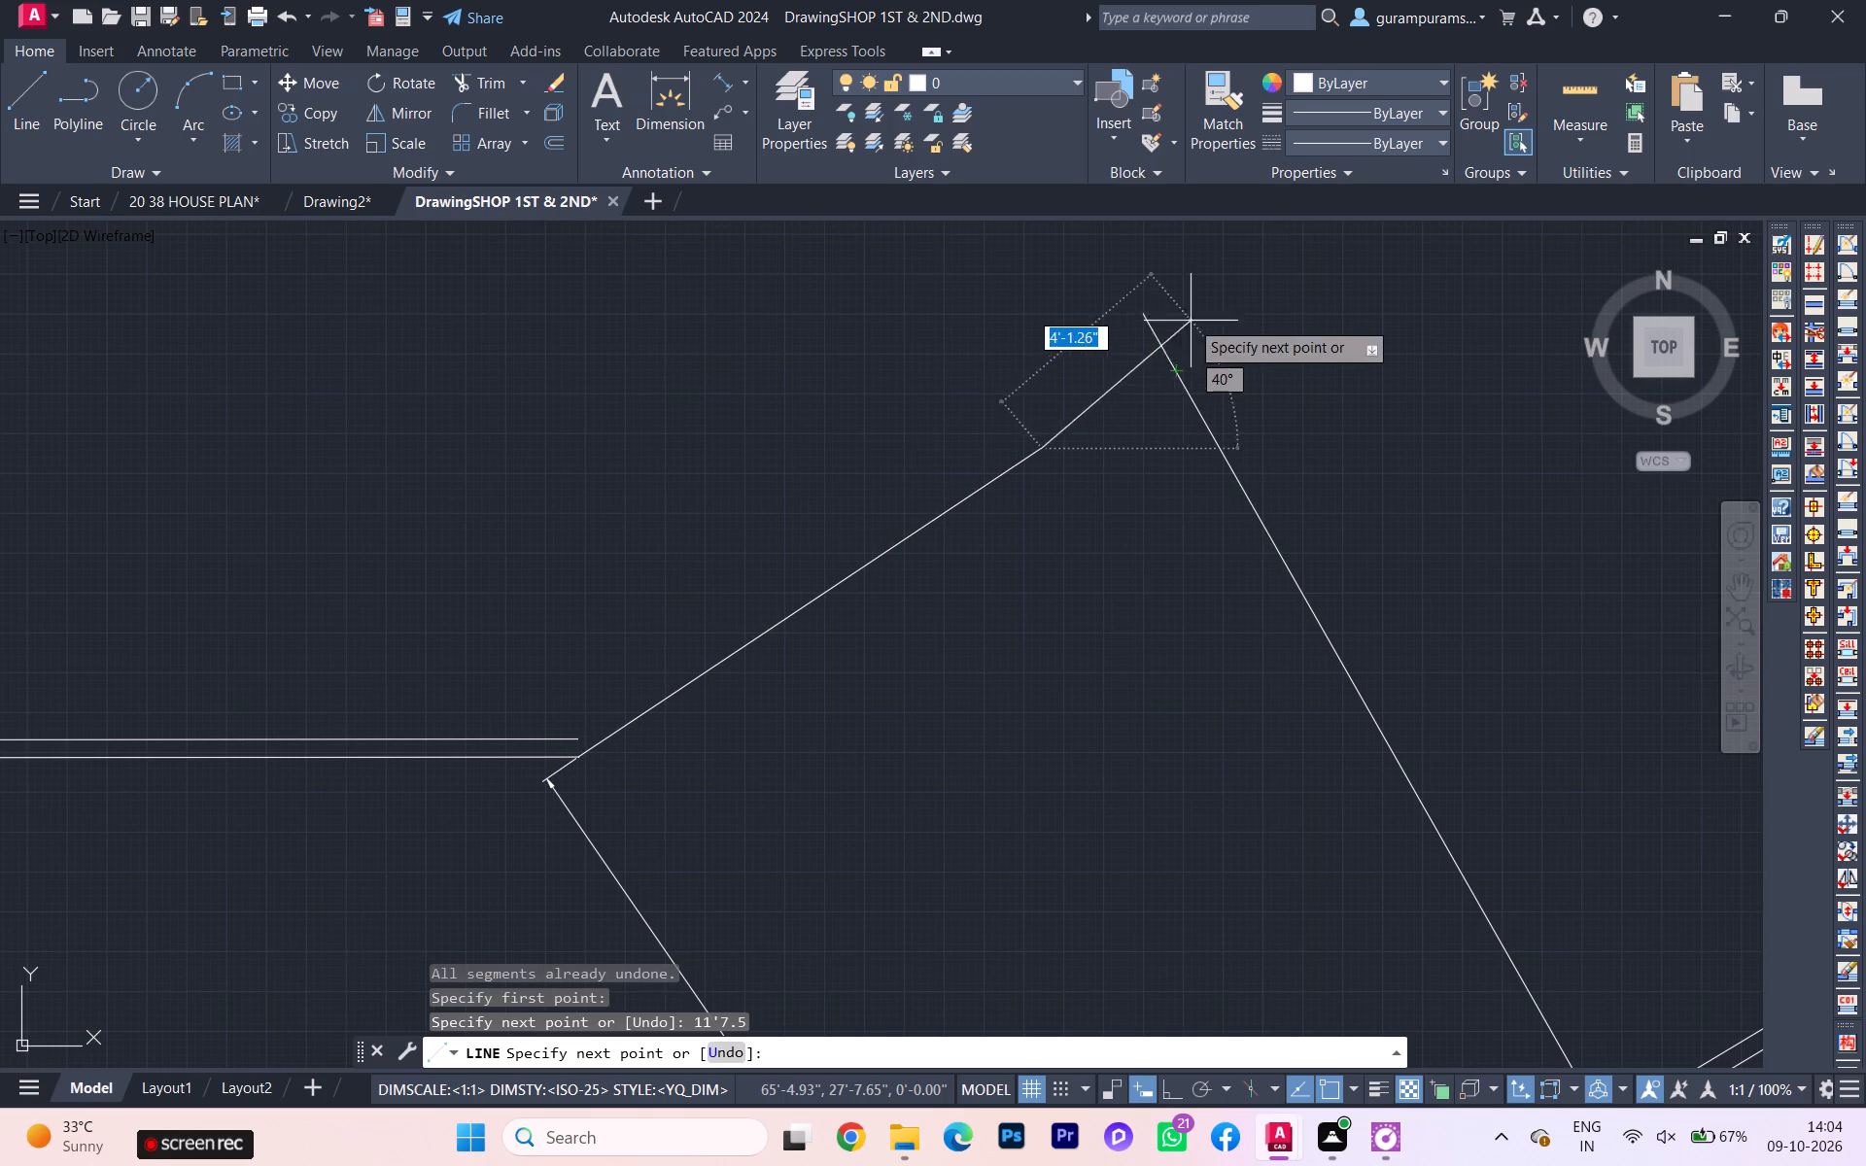
With ortho on, continue the wall line 4'9" straight up from the angled segment's end, following the reference plan's step.
scroll(1044, 444, "down", 1)
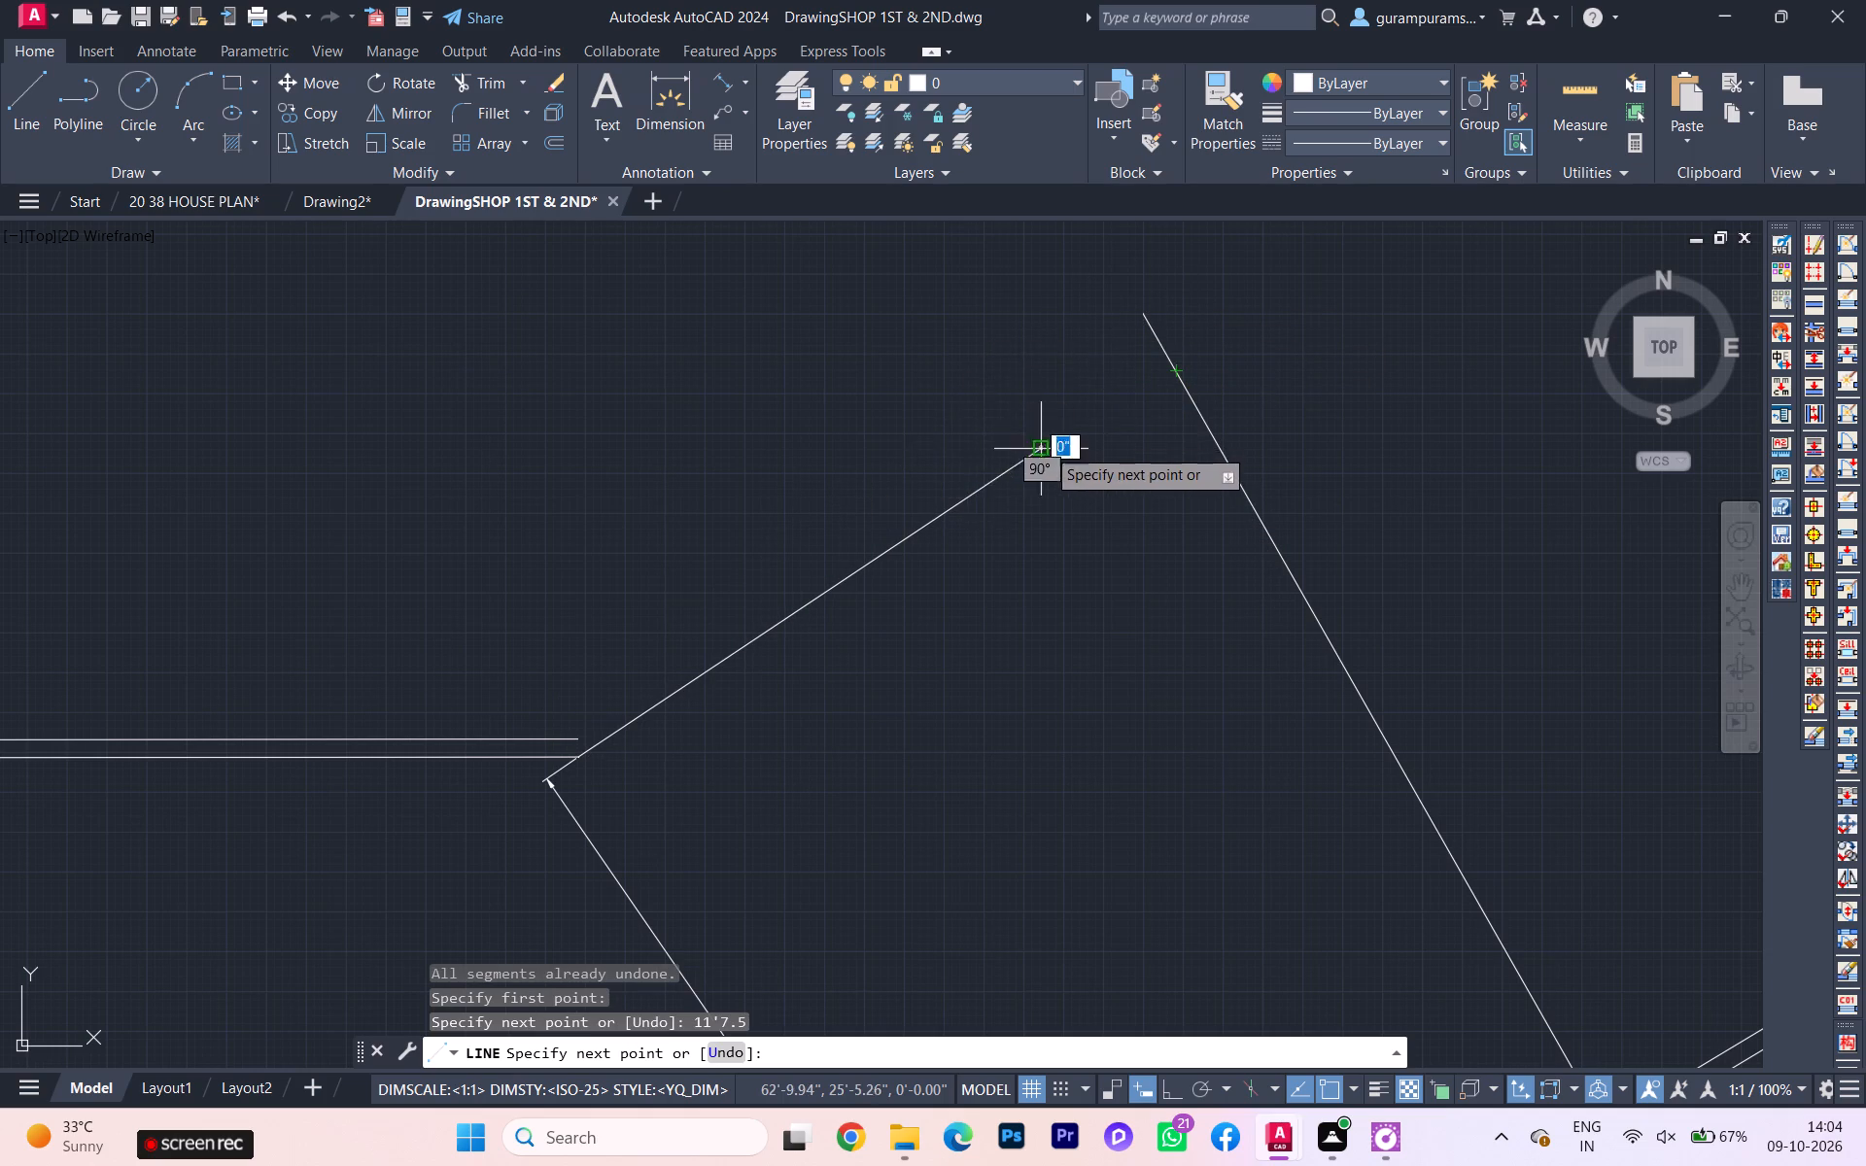
scroll(1046, 447, "down", 1)
middle_click_drag(1056, 448, 985, 476)
scroll(958, 484, "down", 2)
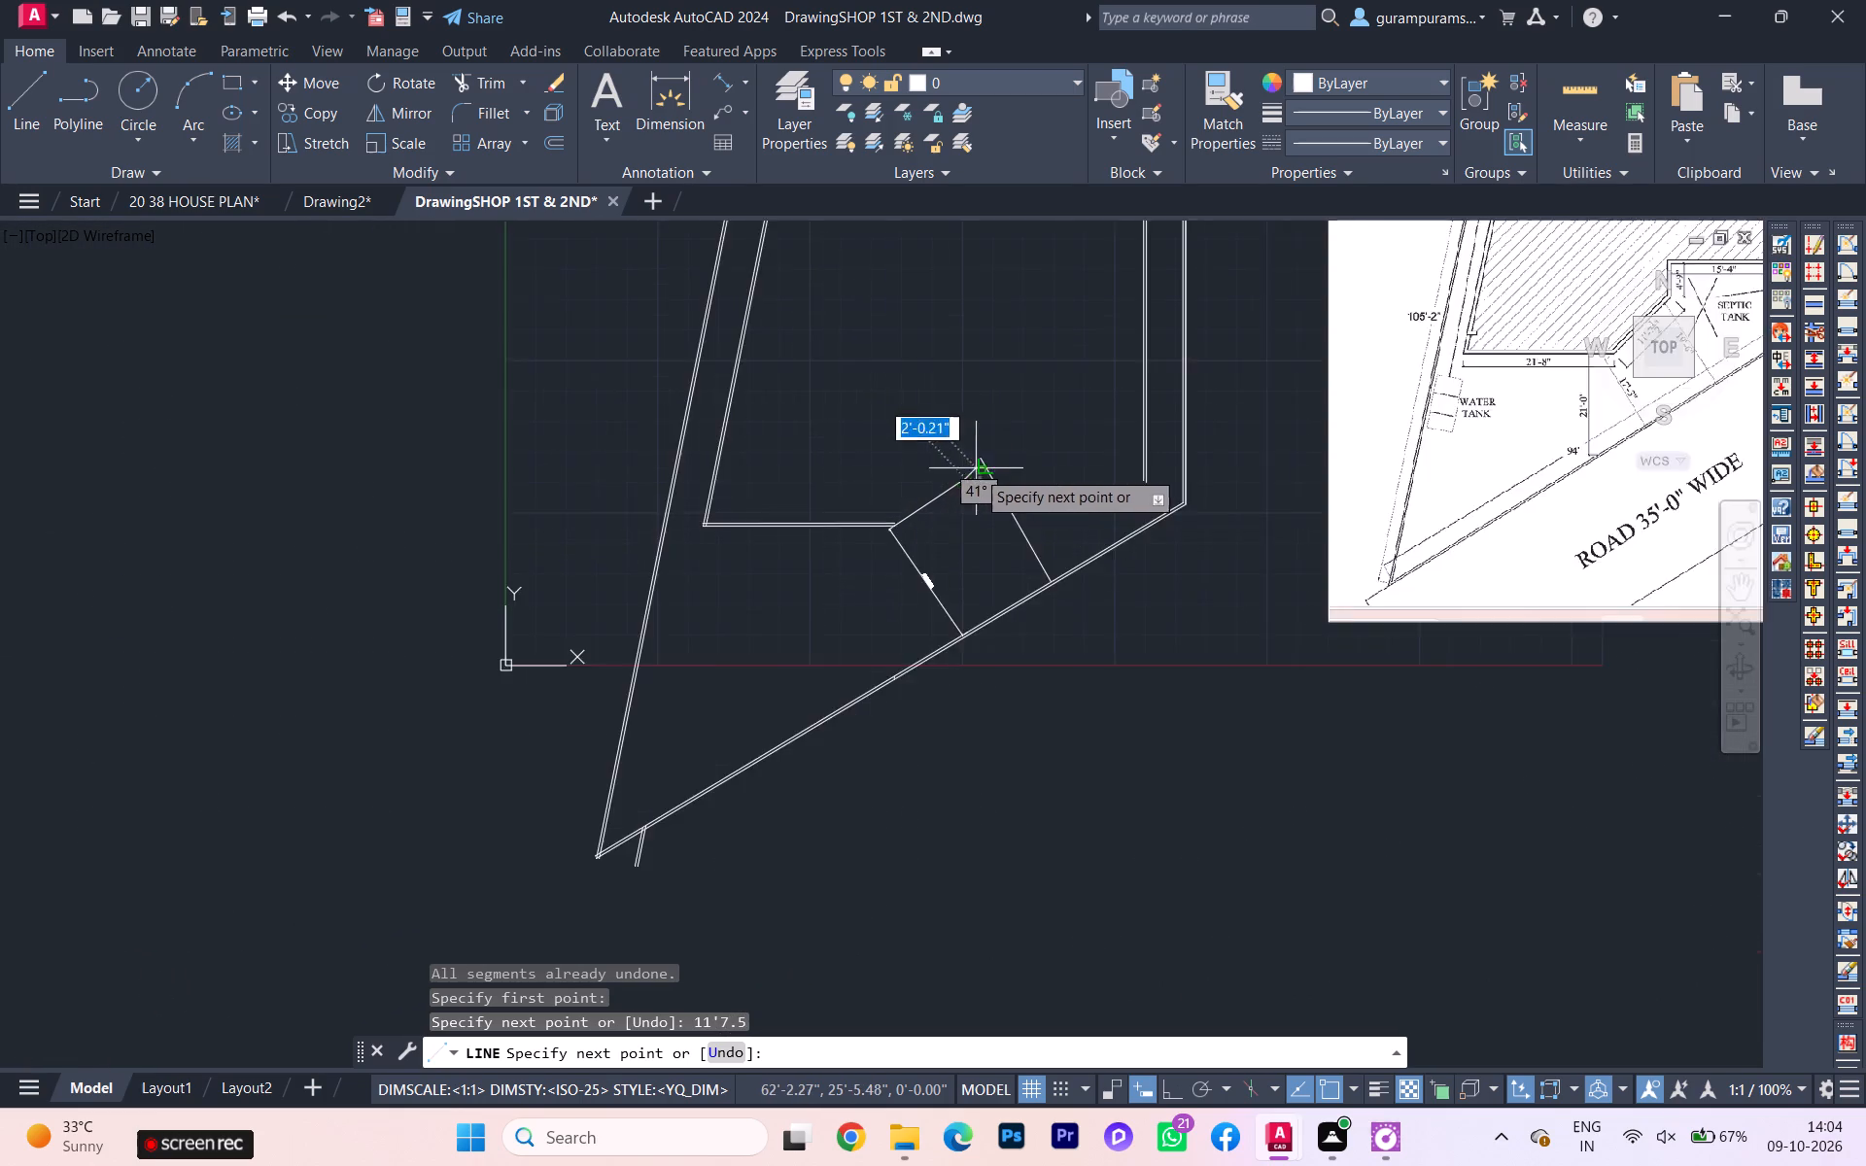
scroll(972, 472, "down", 2)
middle_click_drag(966, 475, 850, 523)
scroll(1159, 478, "up", 3)
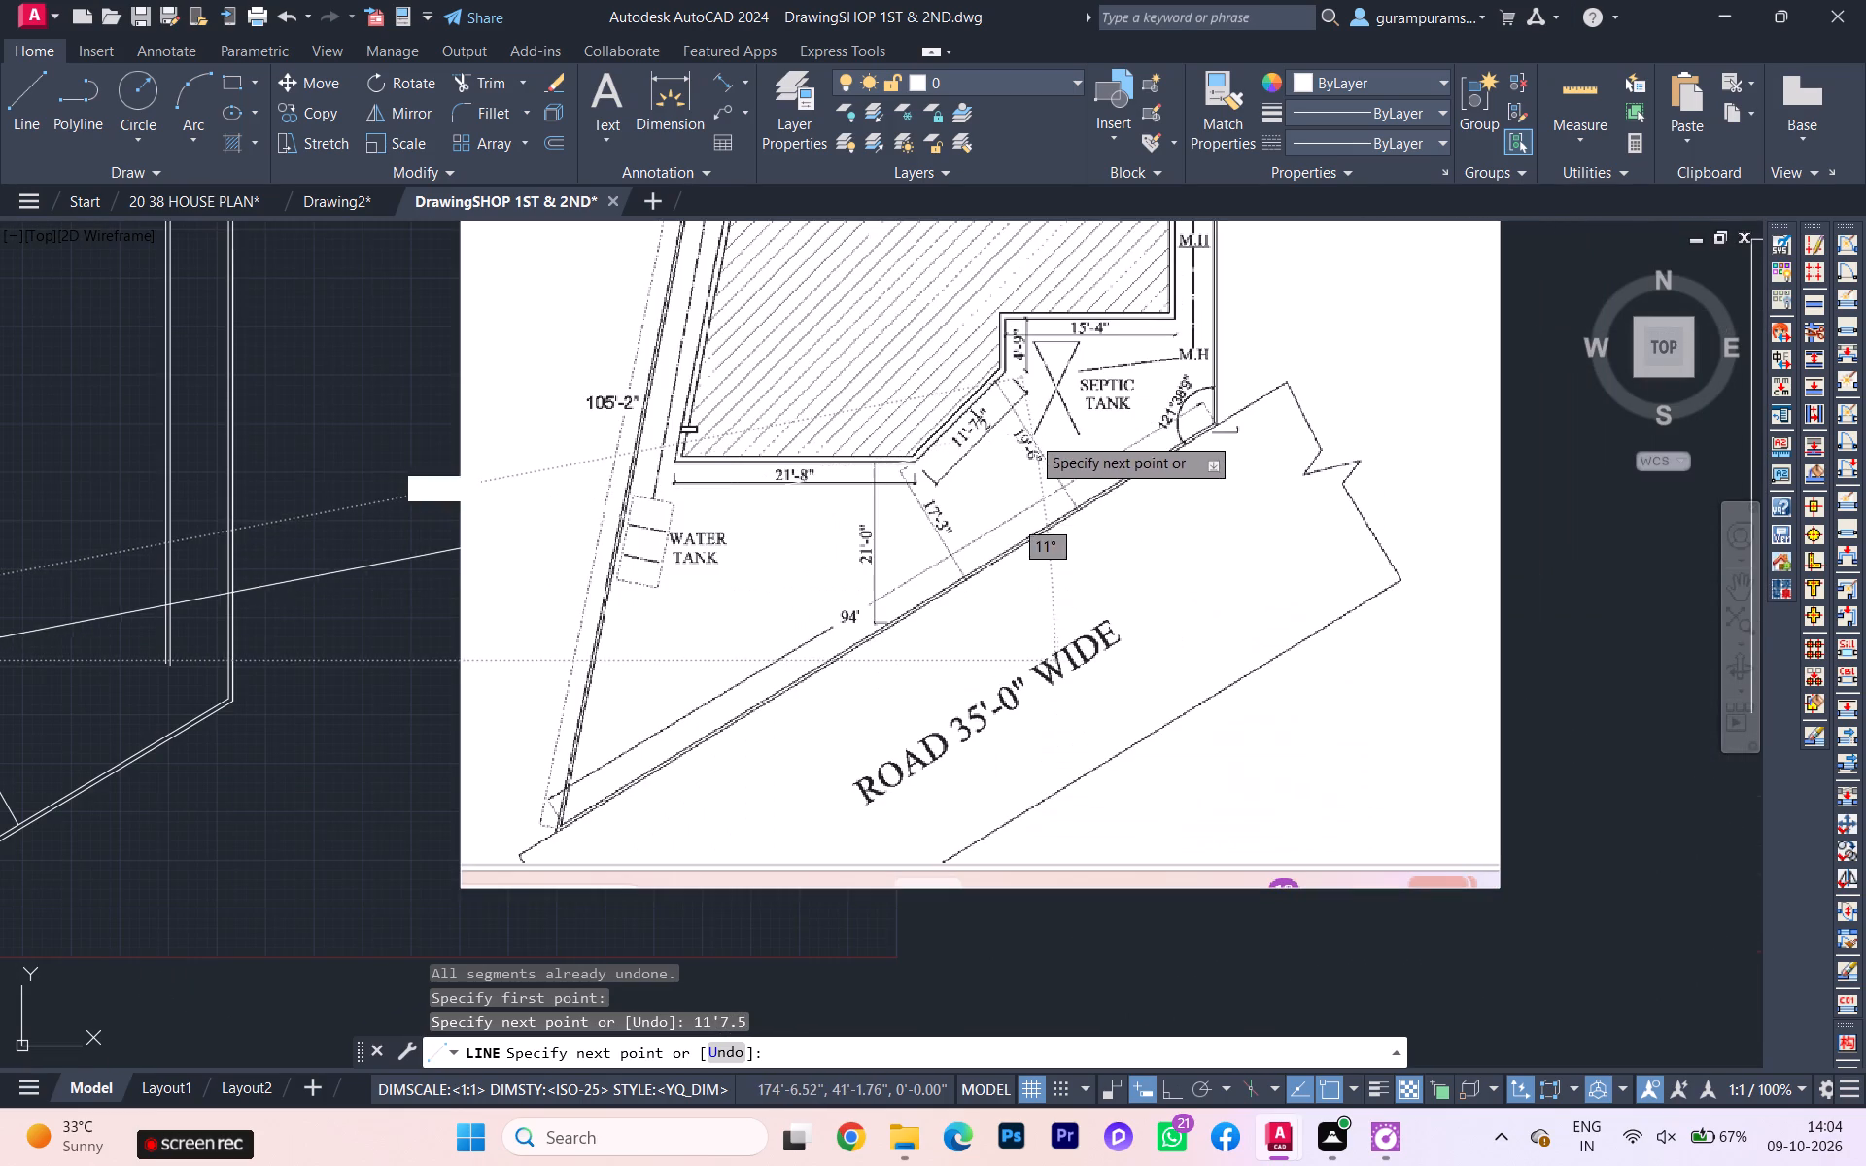
scroll(893, 394, "down", 1)
scroll(897, 388, "up", 3)
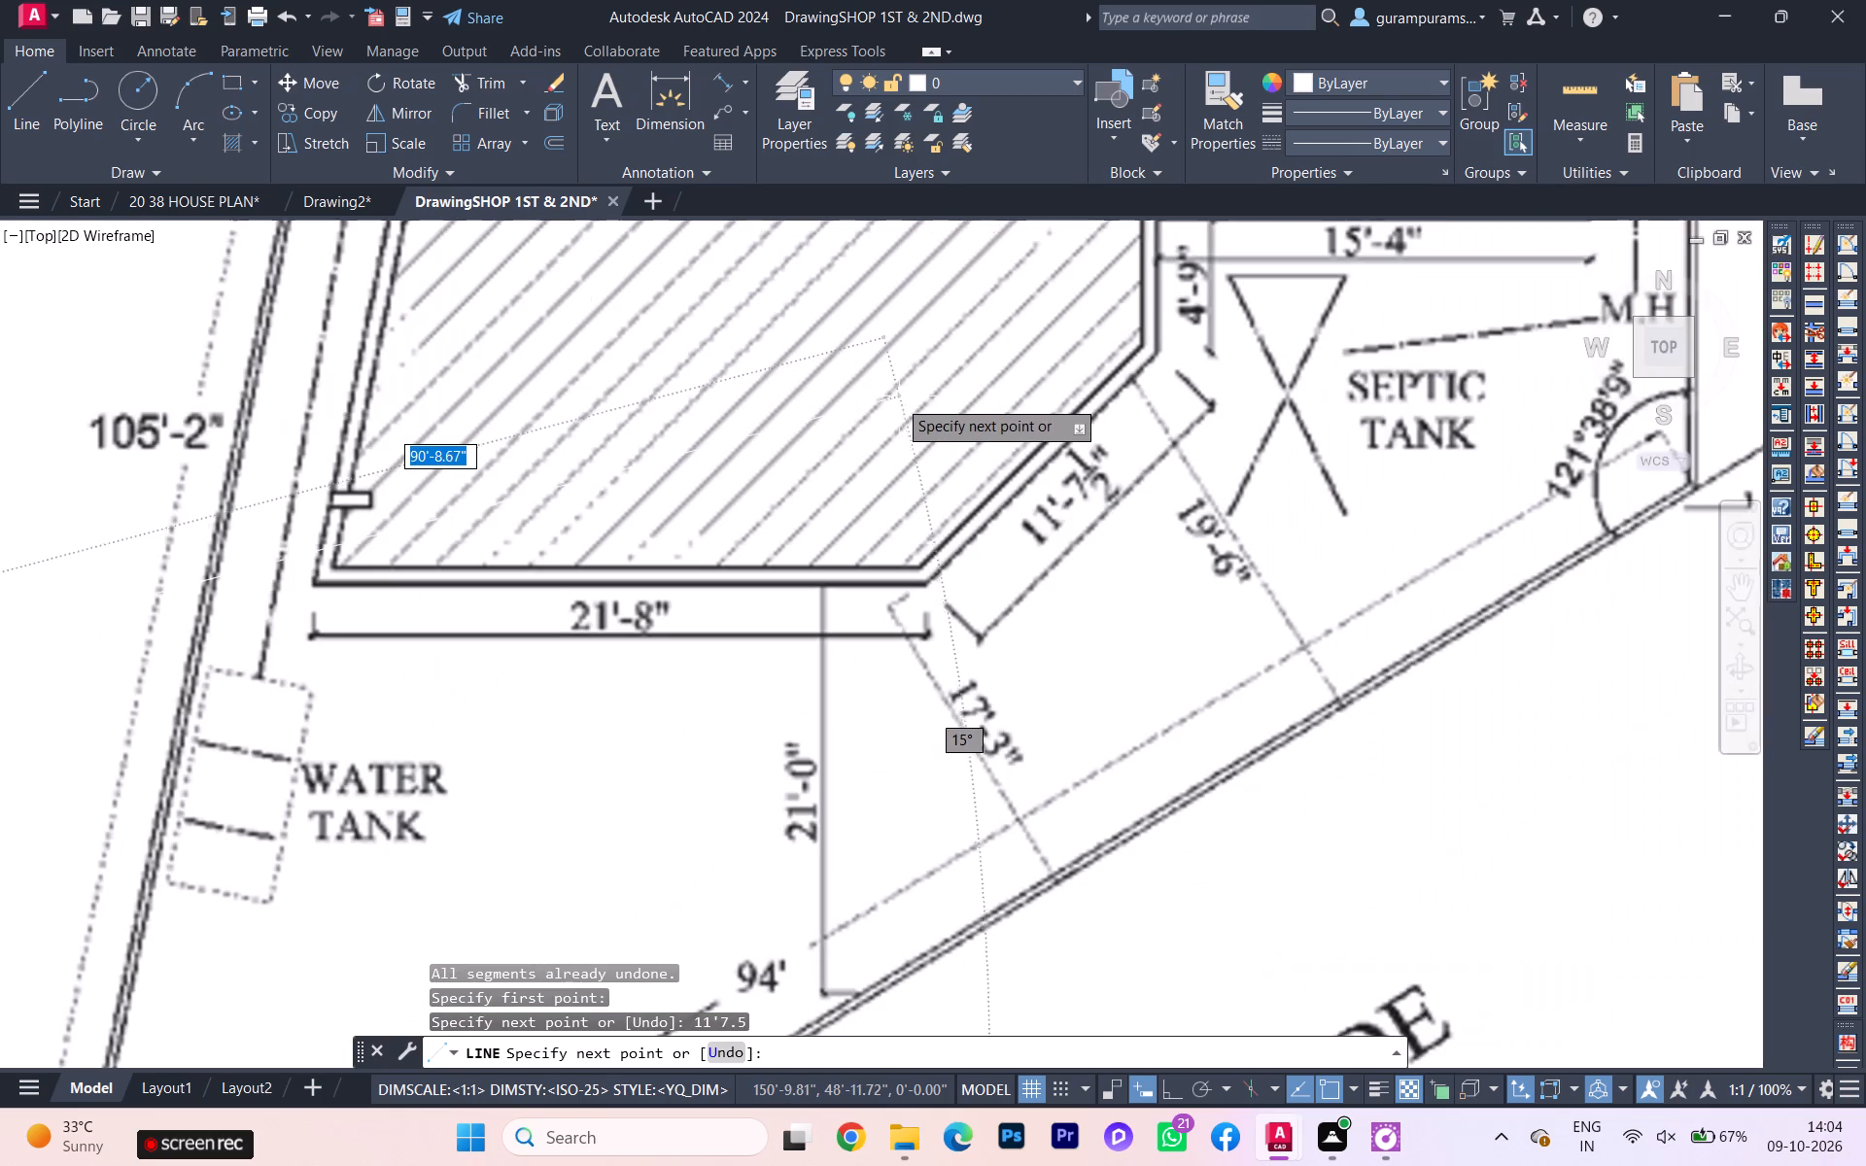
scroll(904, 405, "down", 5)
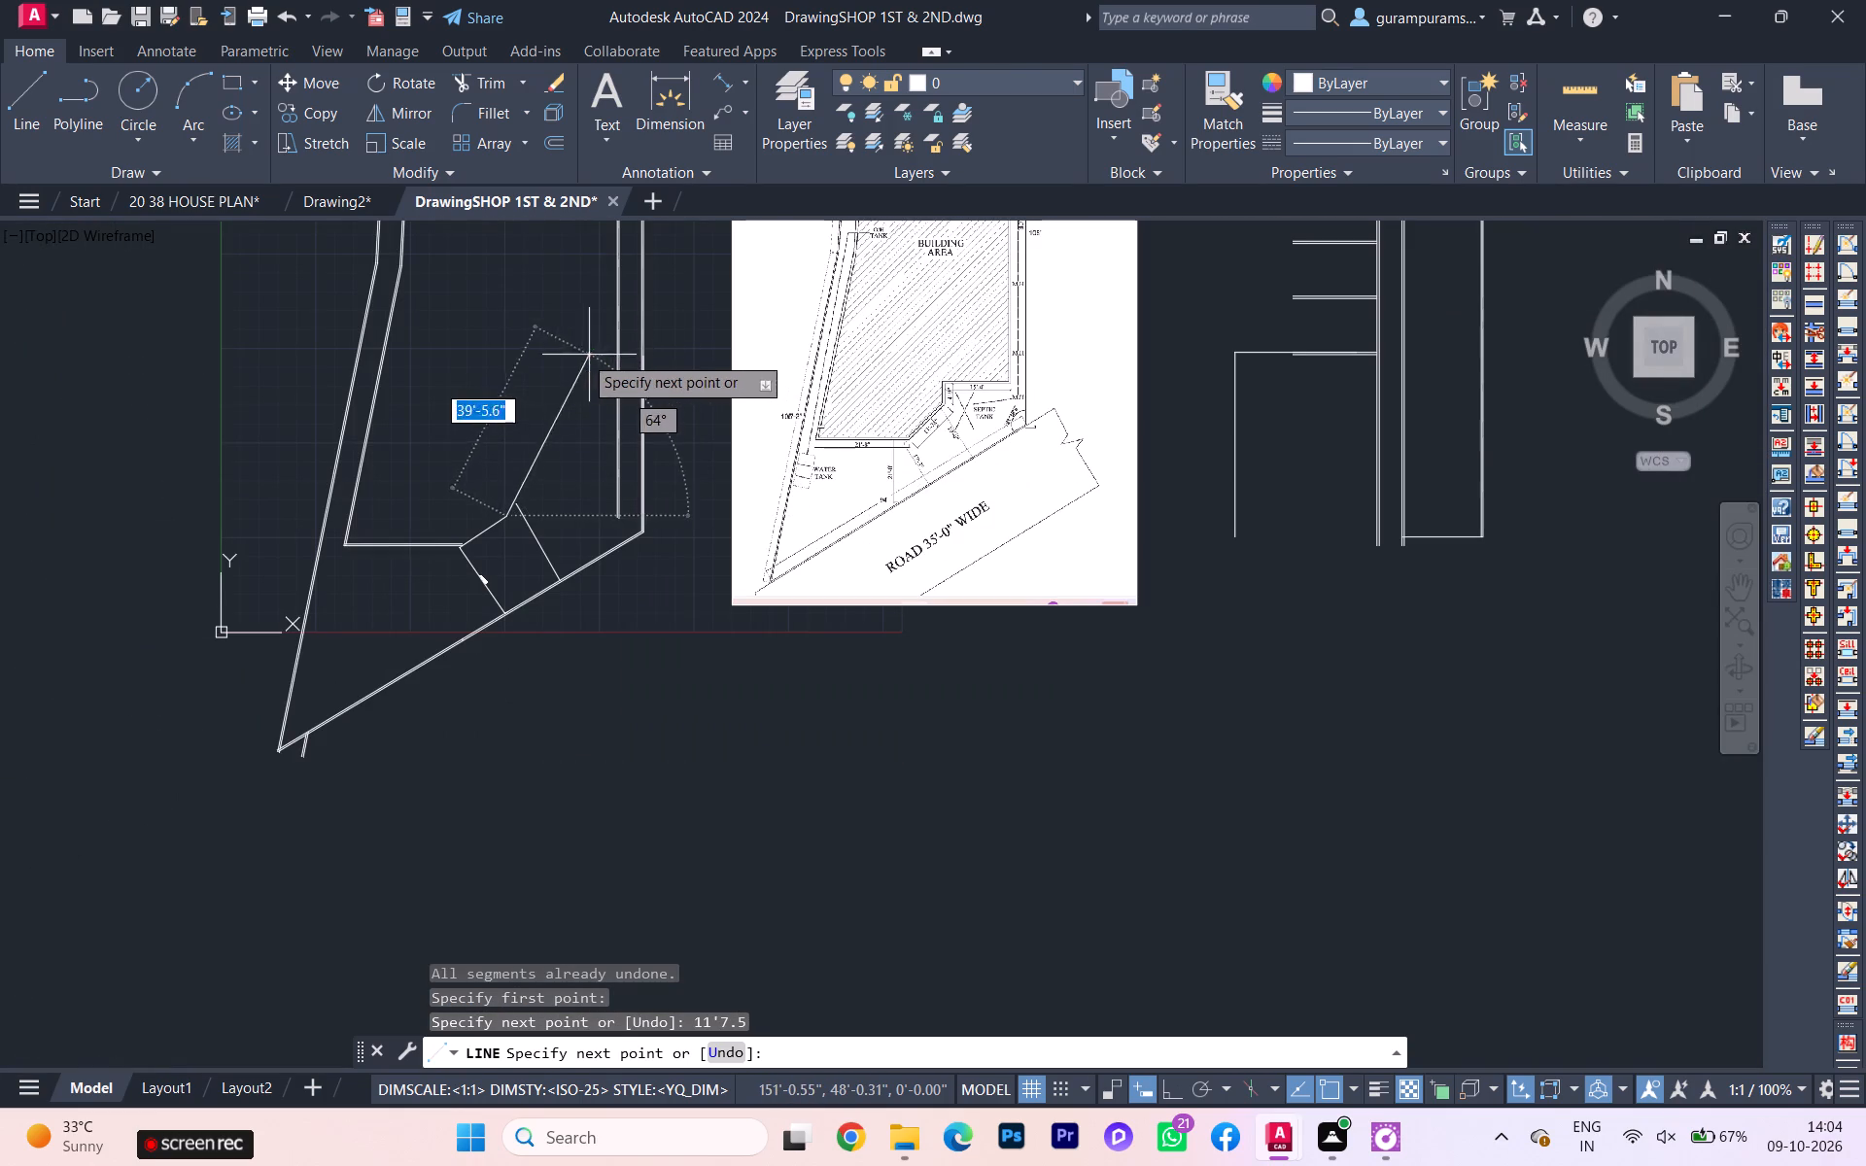
key("F8")
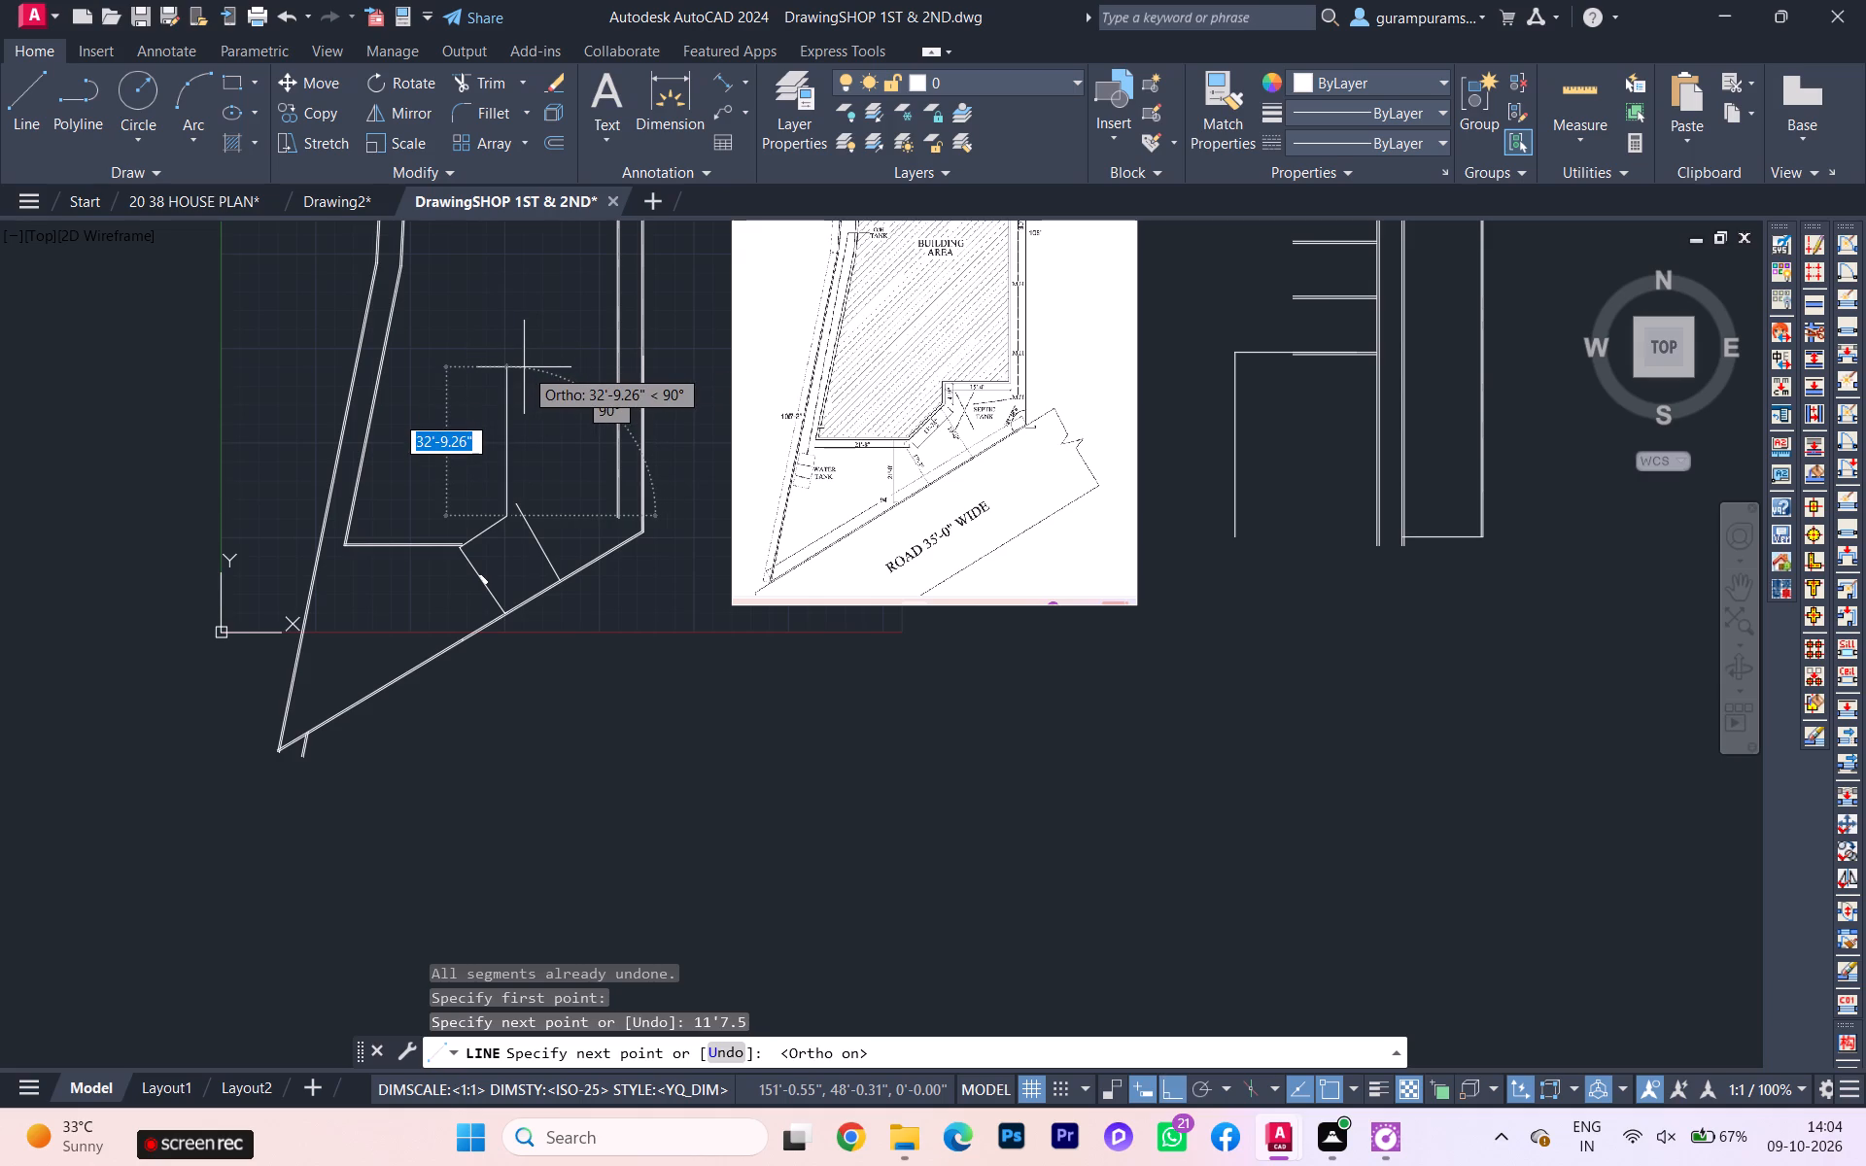
type("4'9")
key("Return")
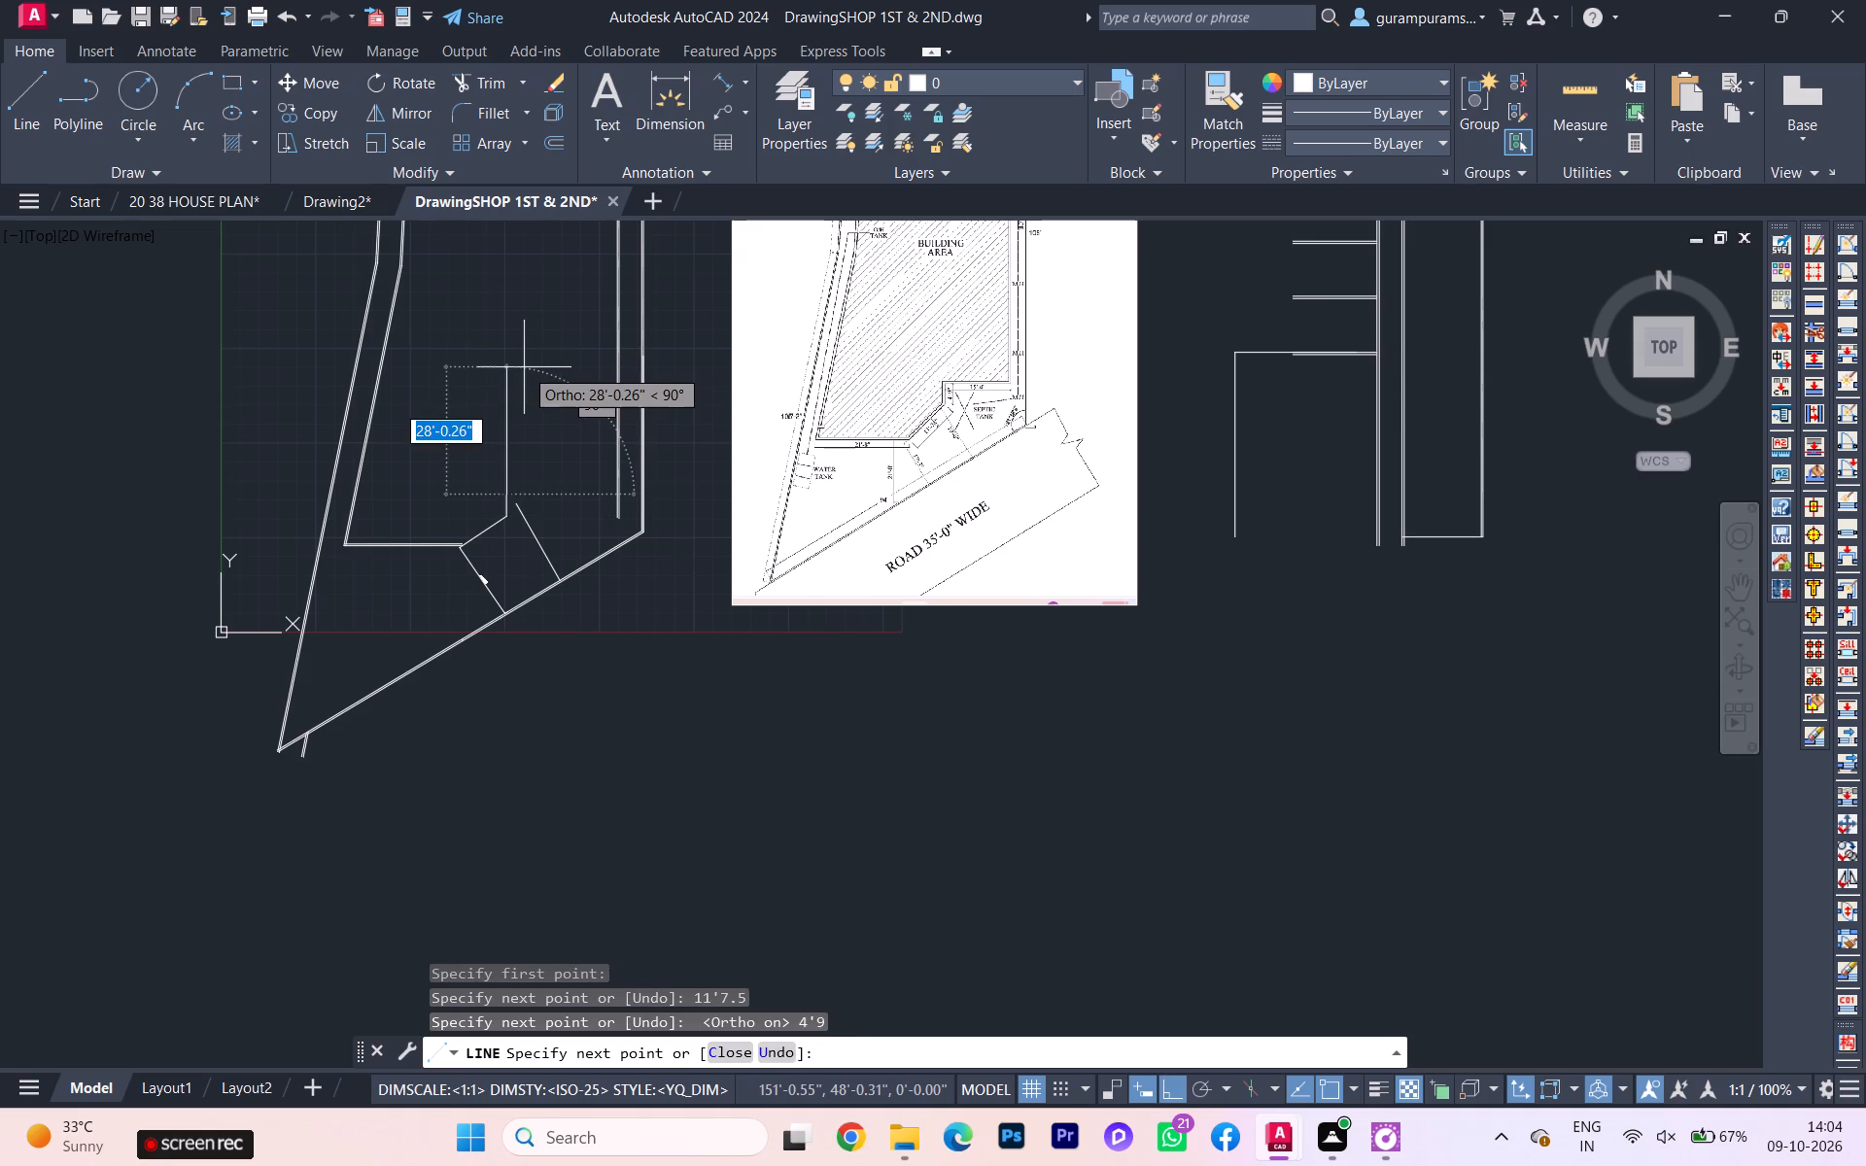
Continue the wall line 15'4" horizontally east from the top of the 4'9" step and end the line there.
scroll(639, 482, "up", 2)
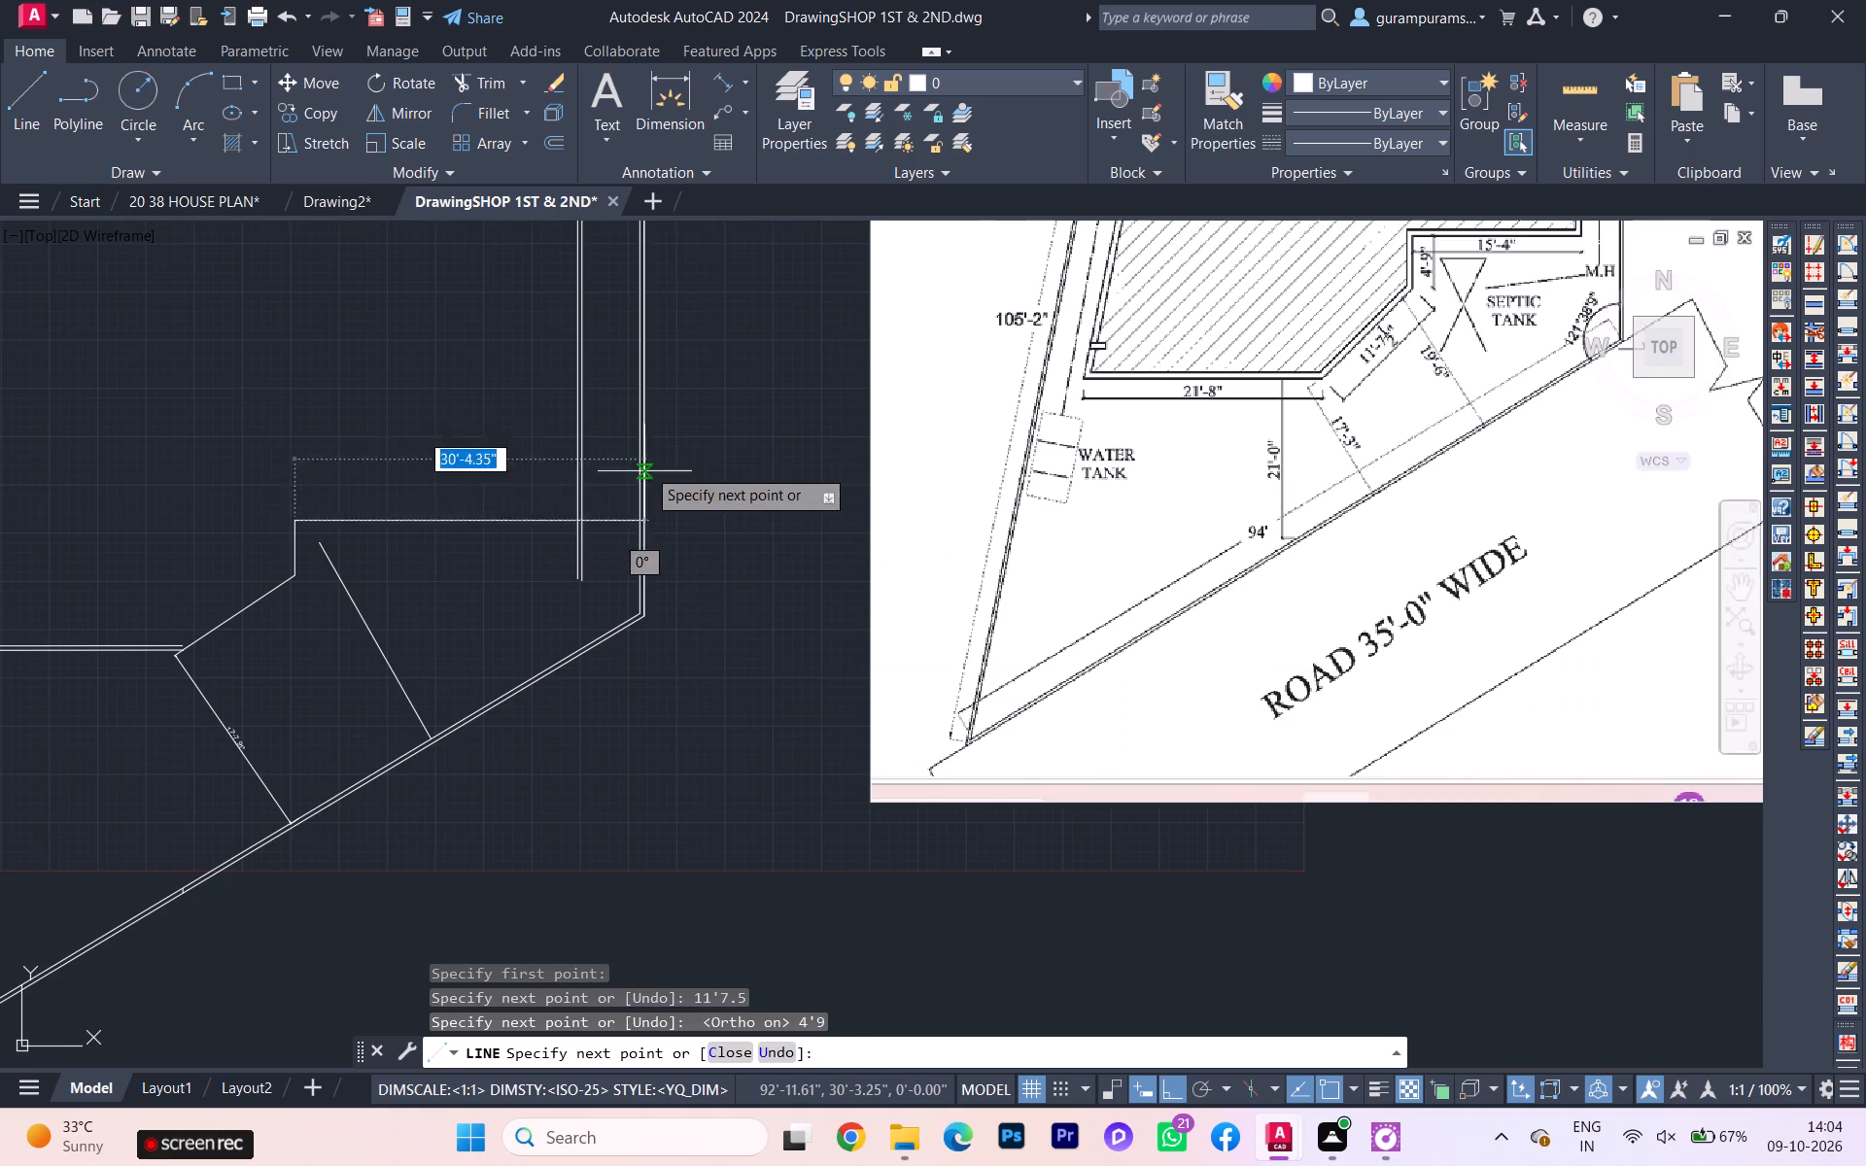
scroll(568, 525, "up", 1)
scroll(574, 523, "down", 2)
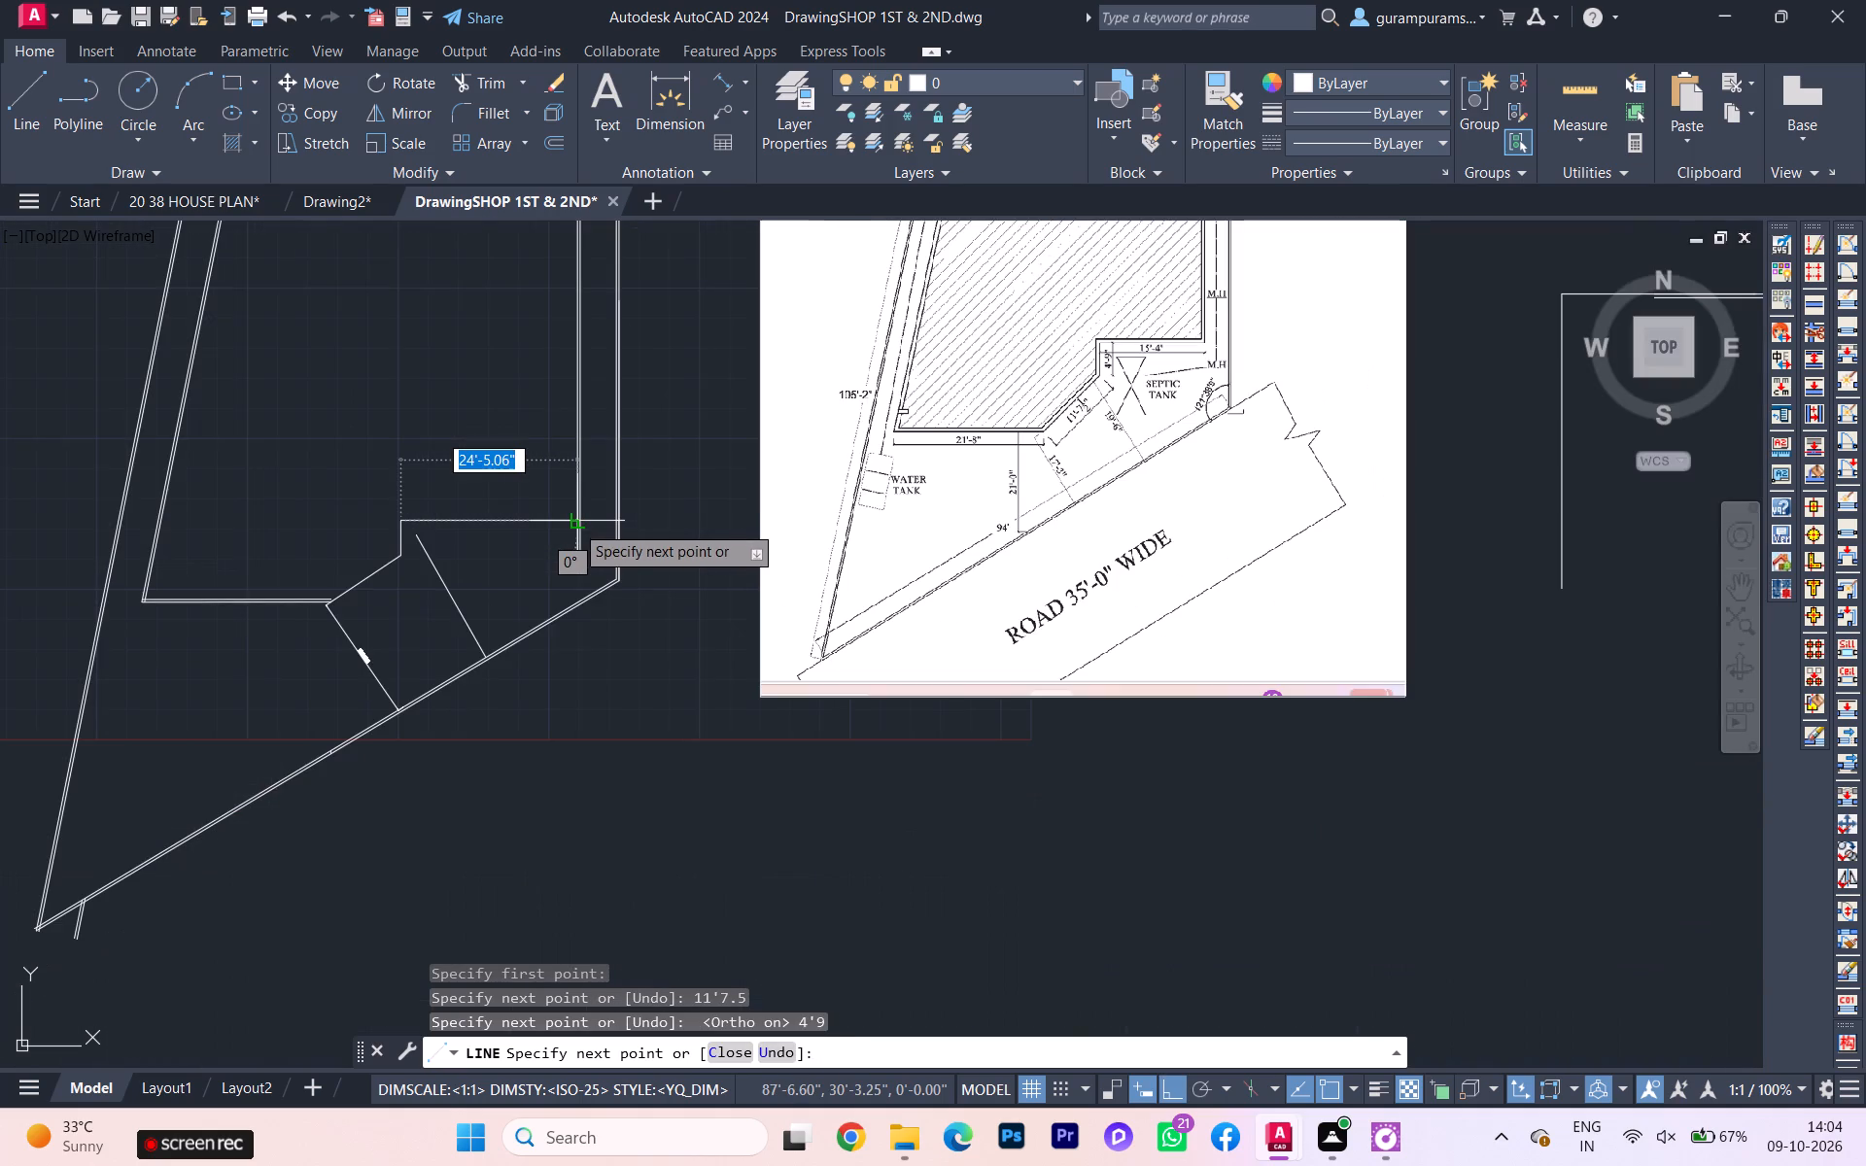
scroll(576, 514, "up", 1)
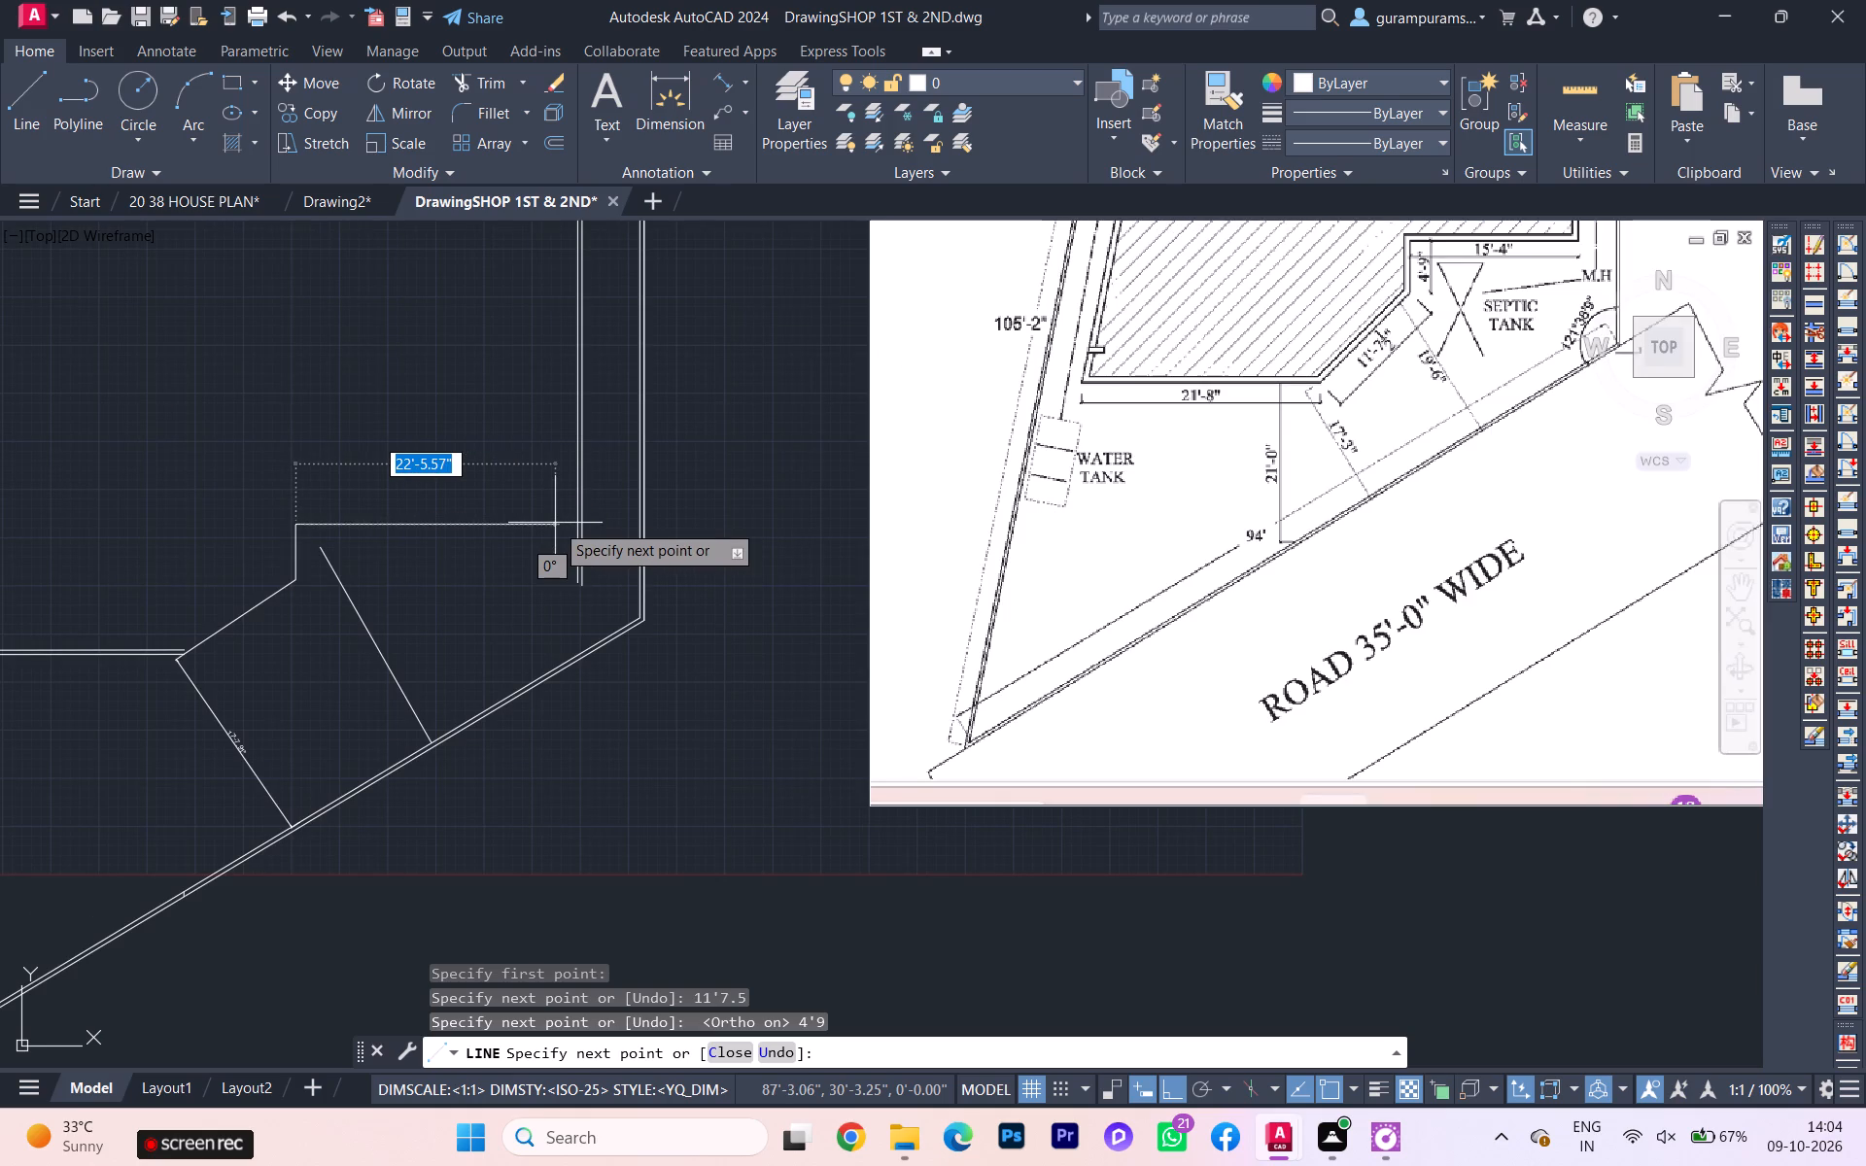
type("14")
key("BackSpace")
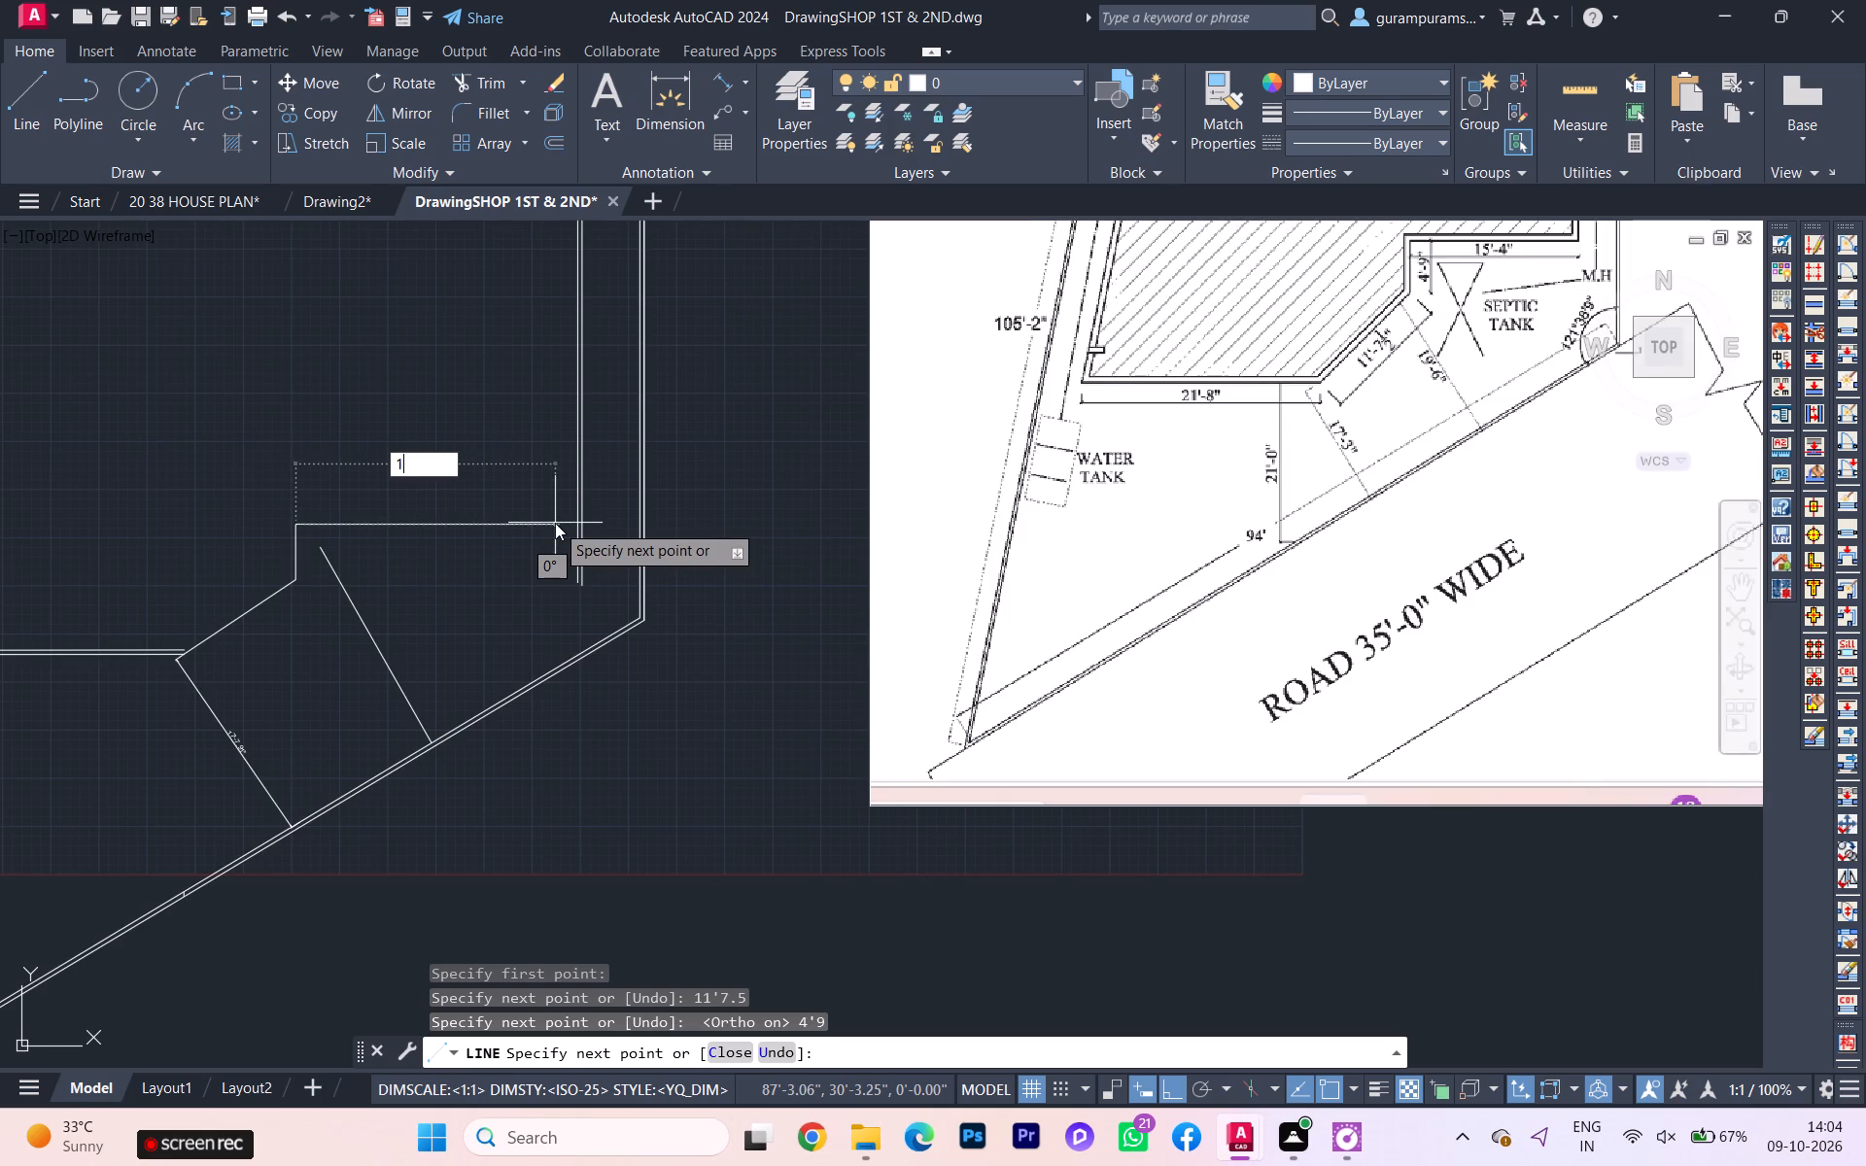
type("5'")
key("4")
key("Return")
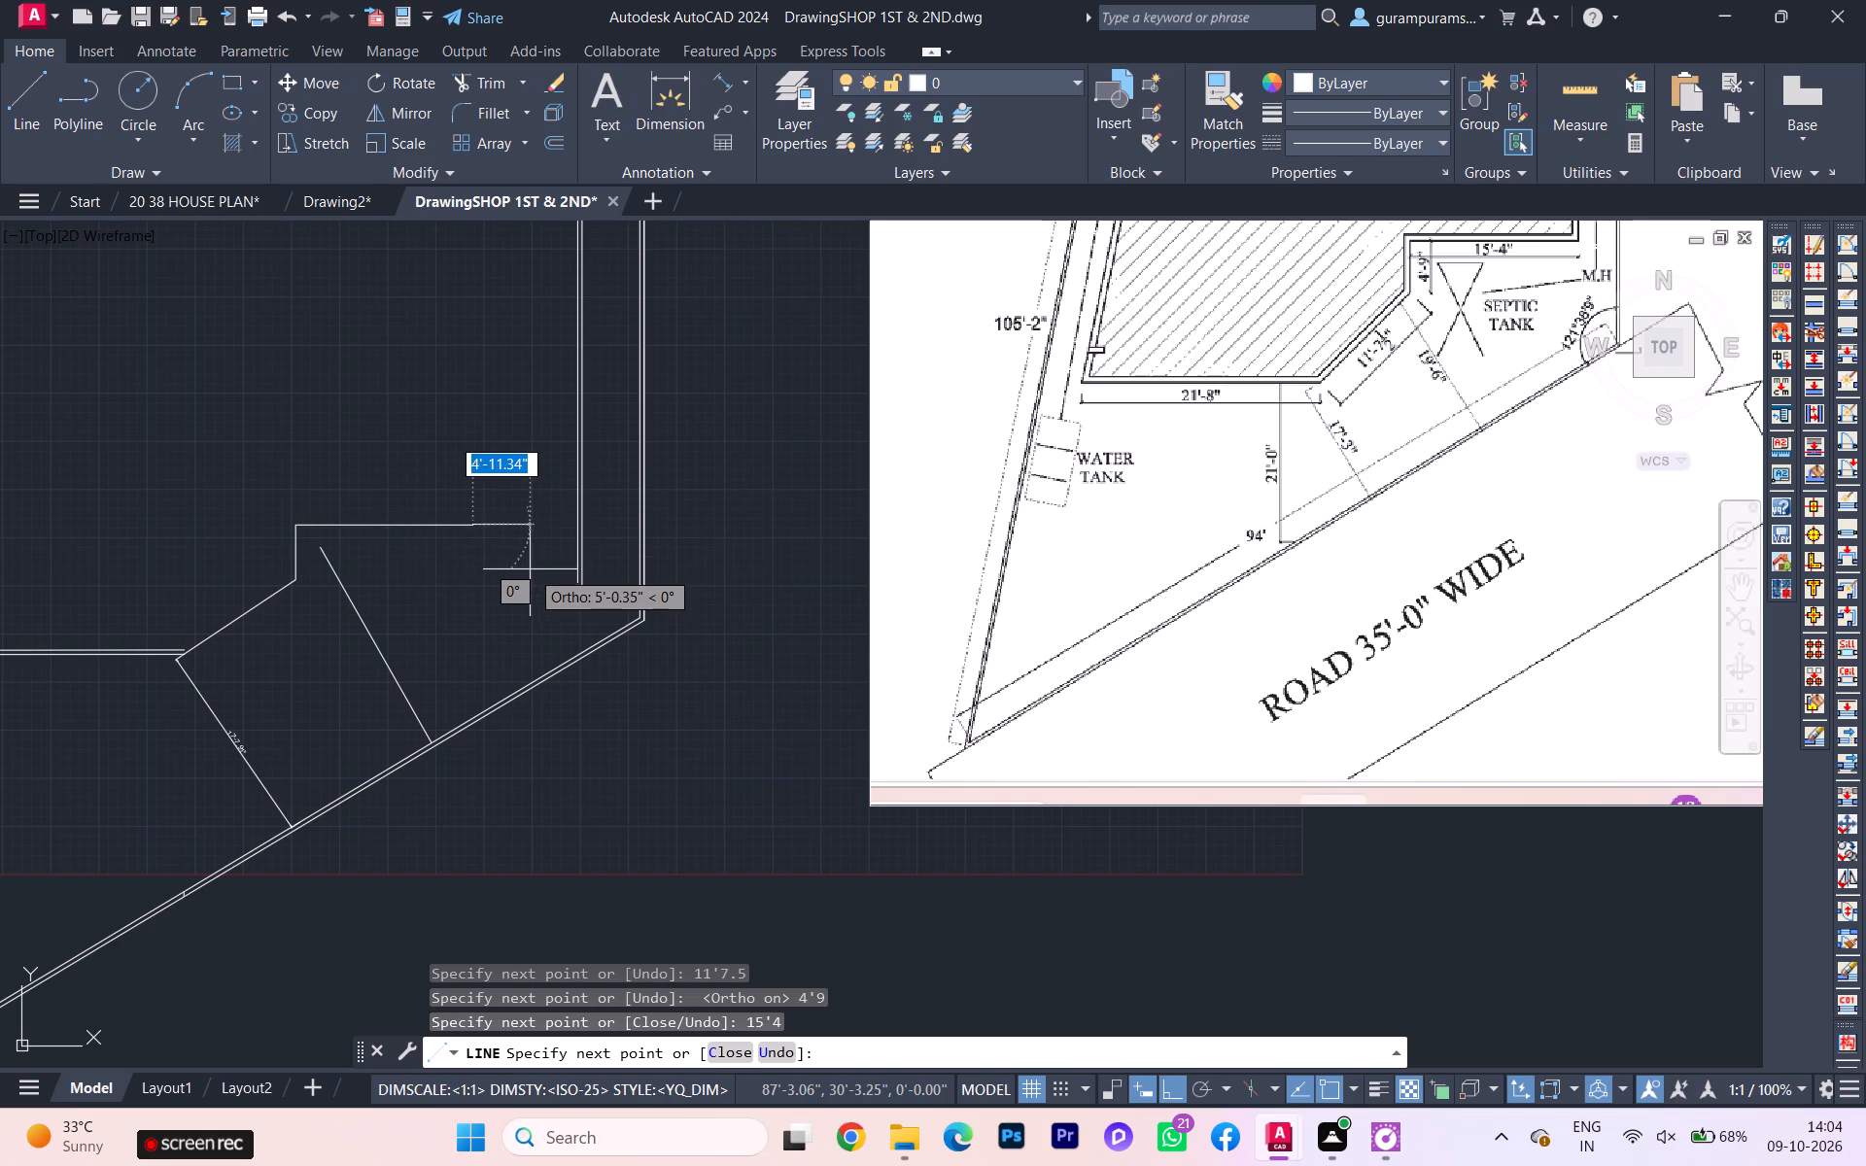
scroll(530, 569, "down", 1)
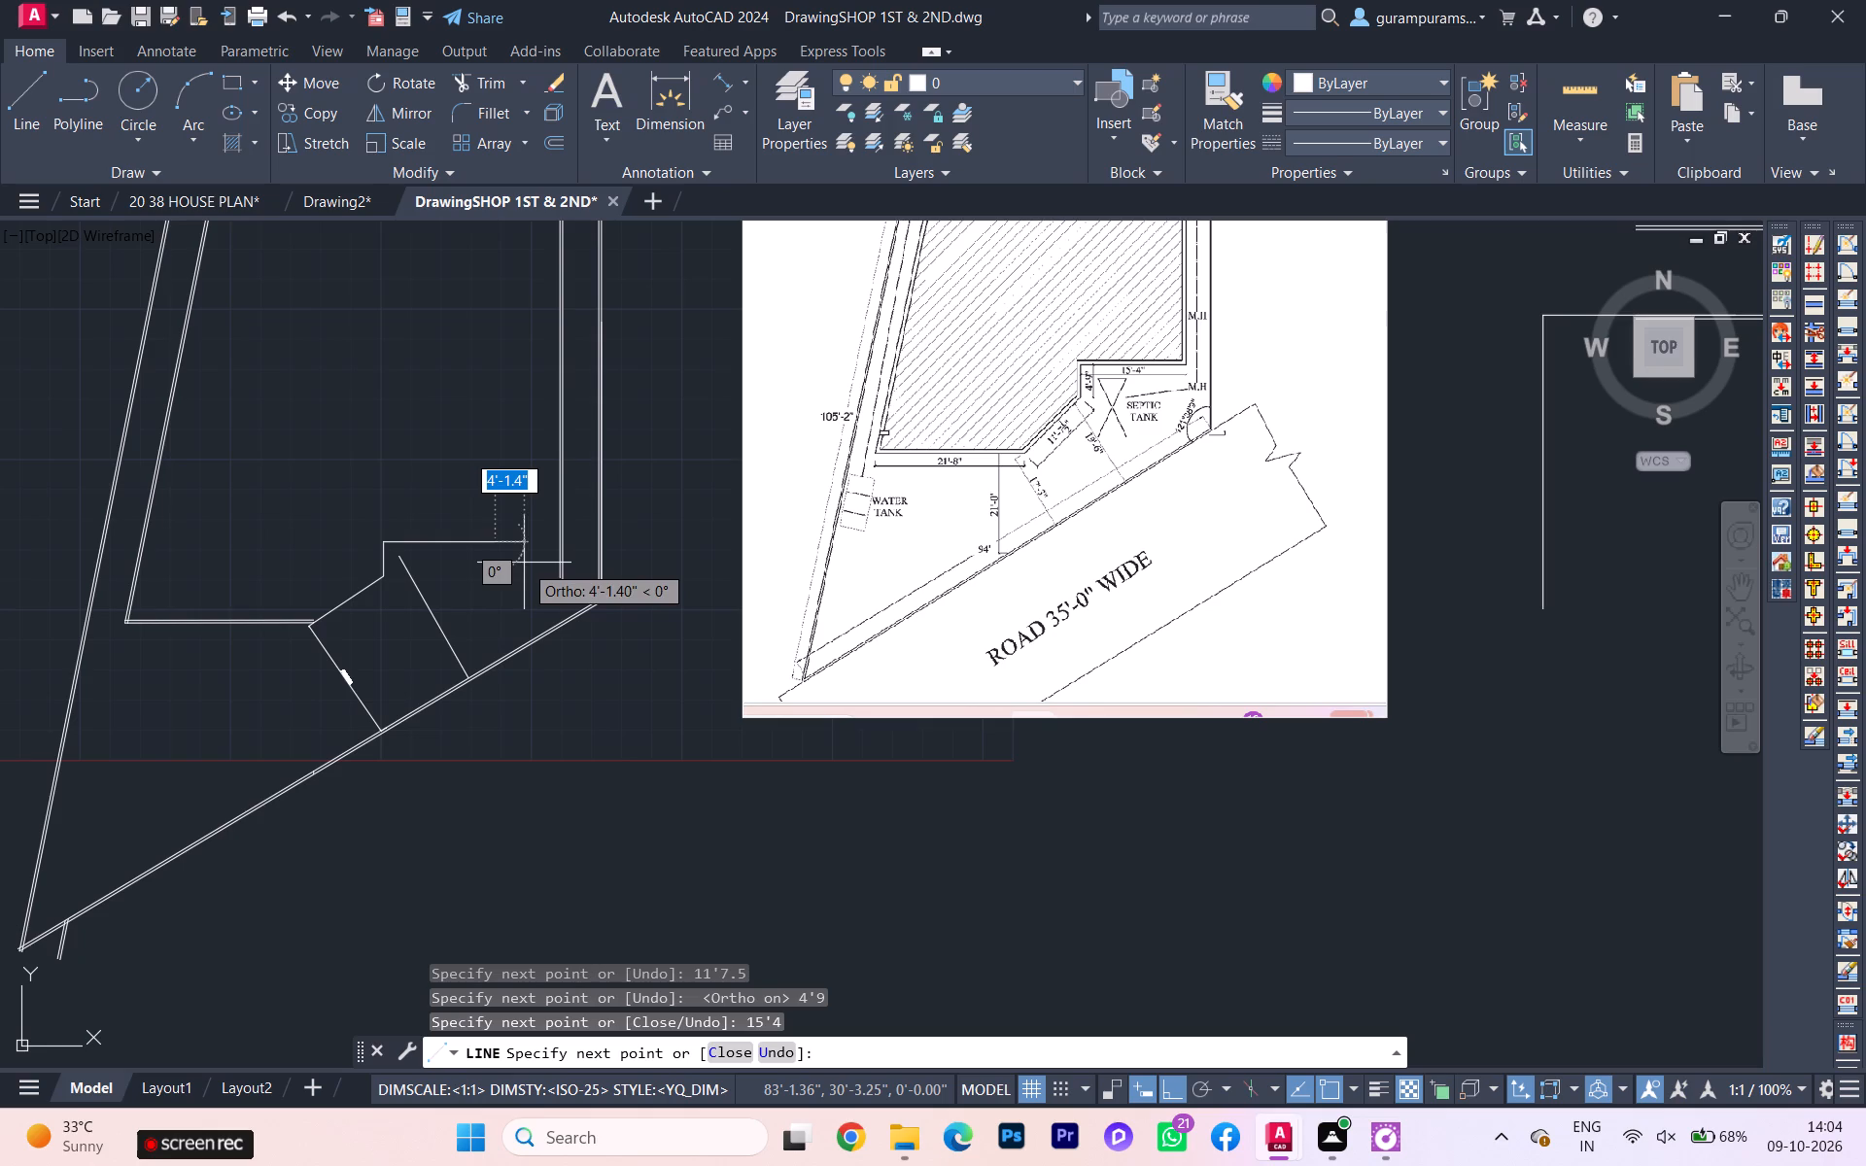
scroll(572, 548, "up", 1)
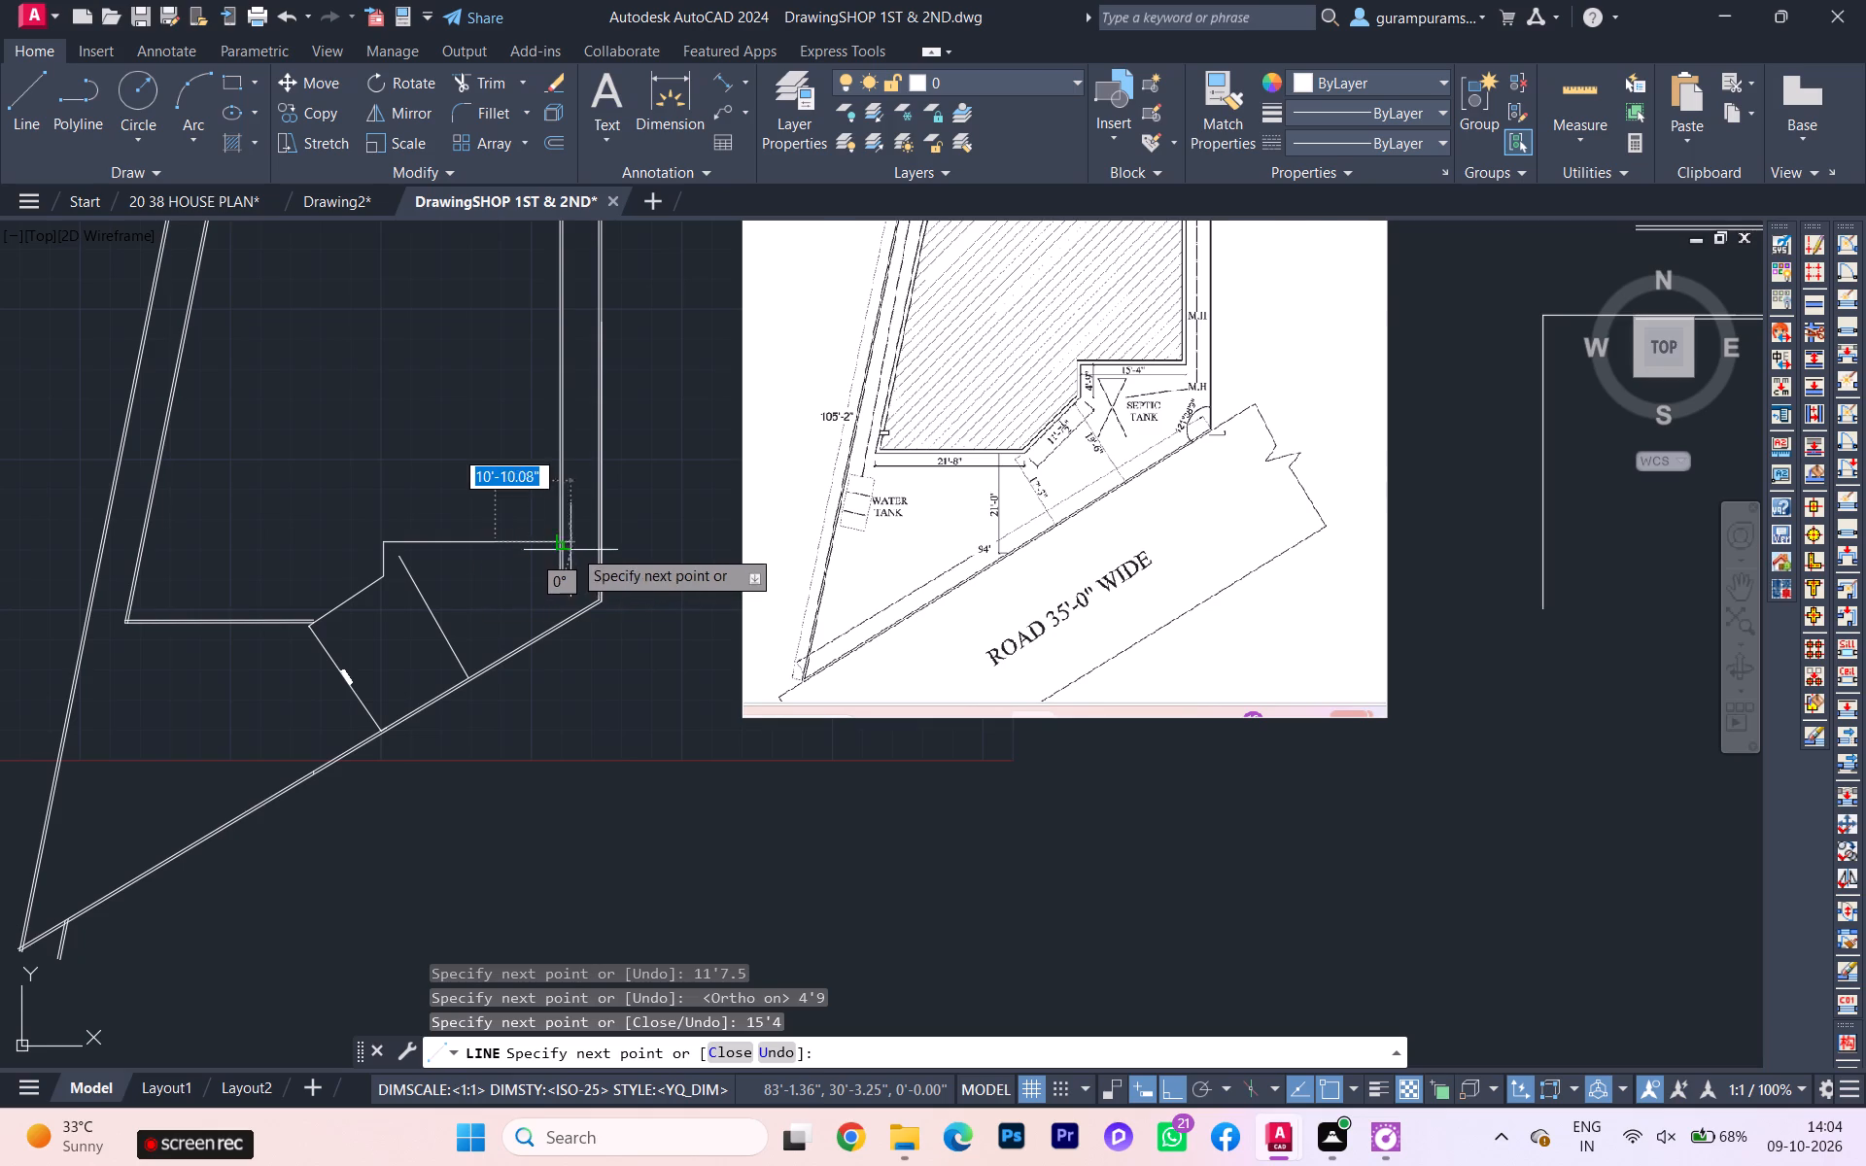
scroll(567, 550, "down", 2)
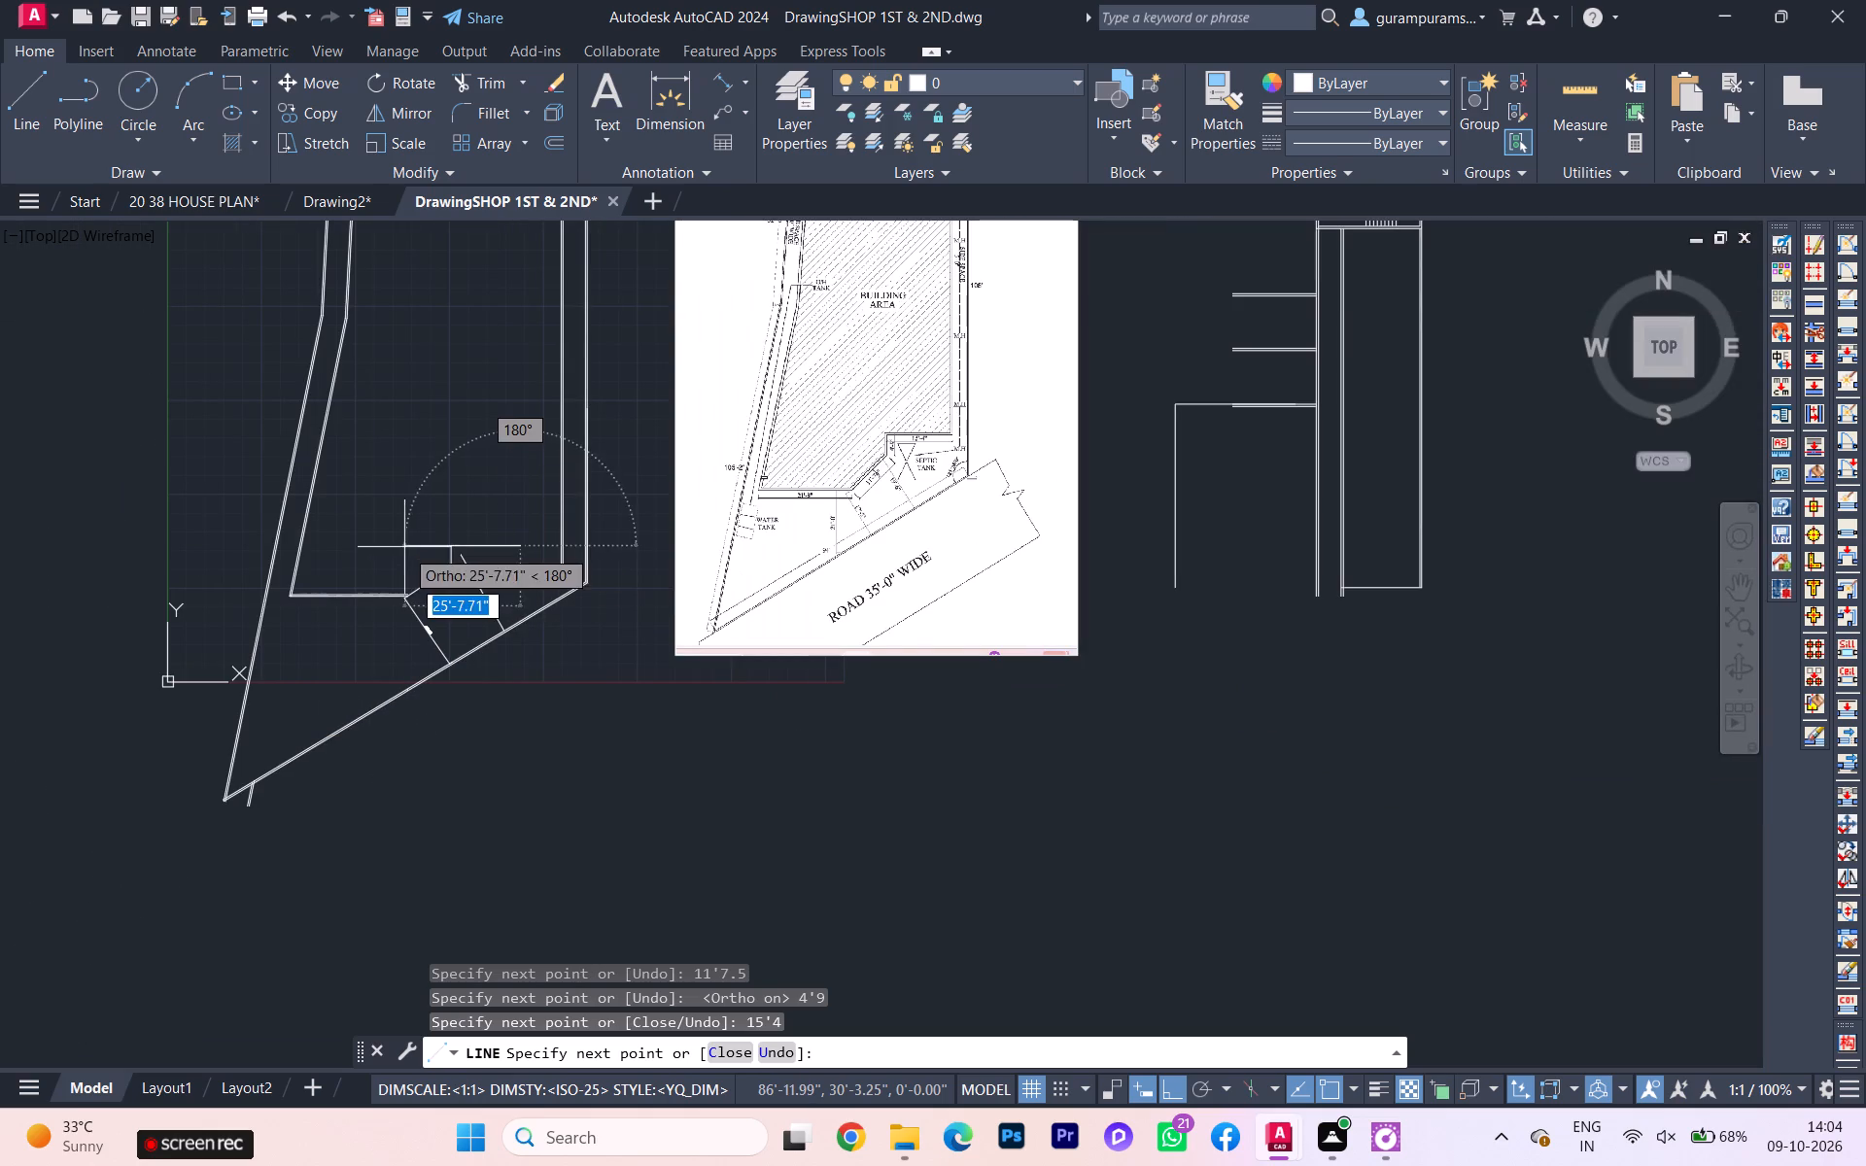
scroll(639, 529, "up", 2)
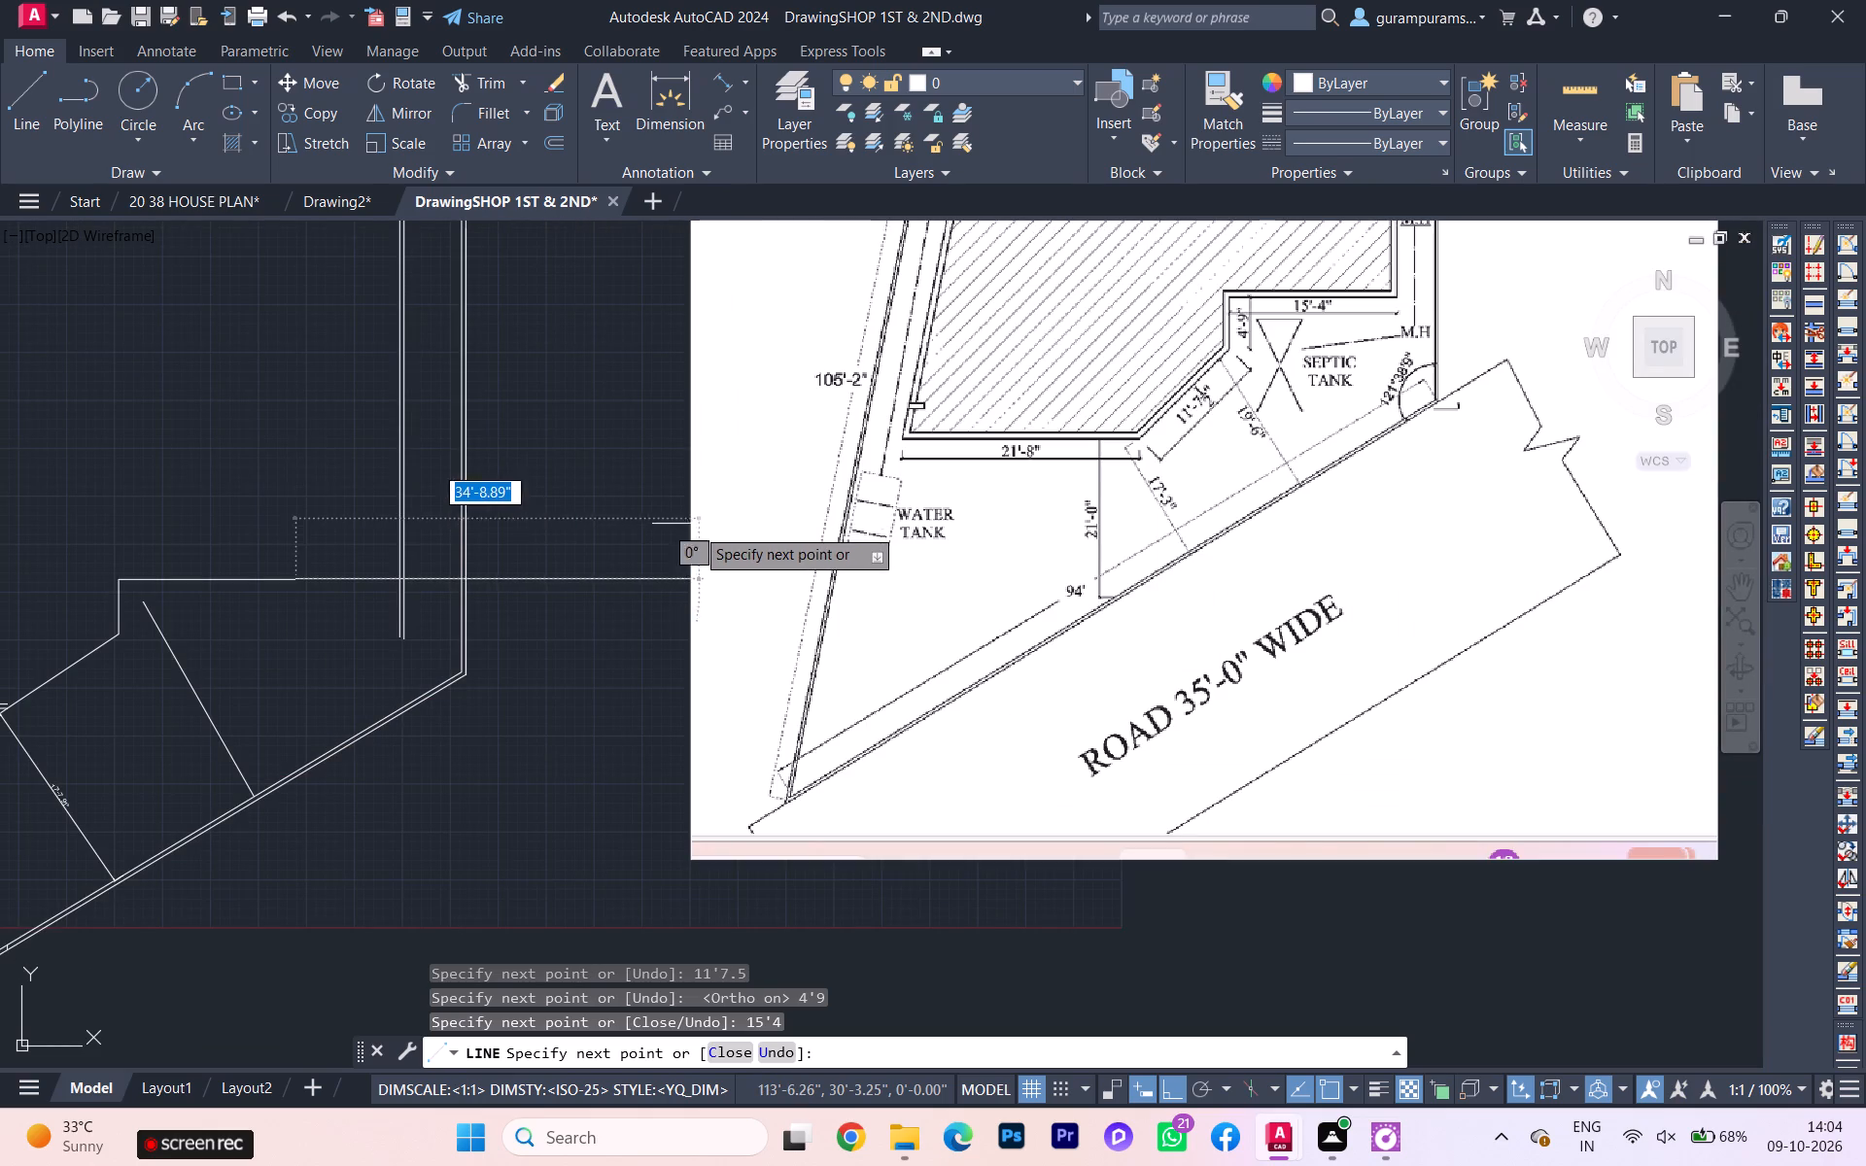
scroll(671, 540, "down", 1)
scroll(671, 539, "up", 1)
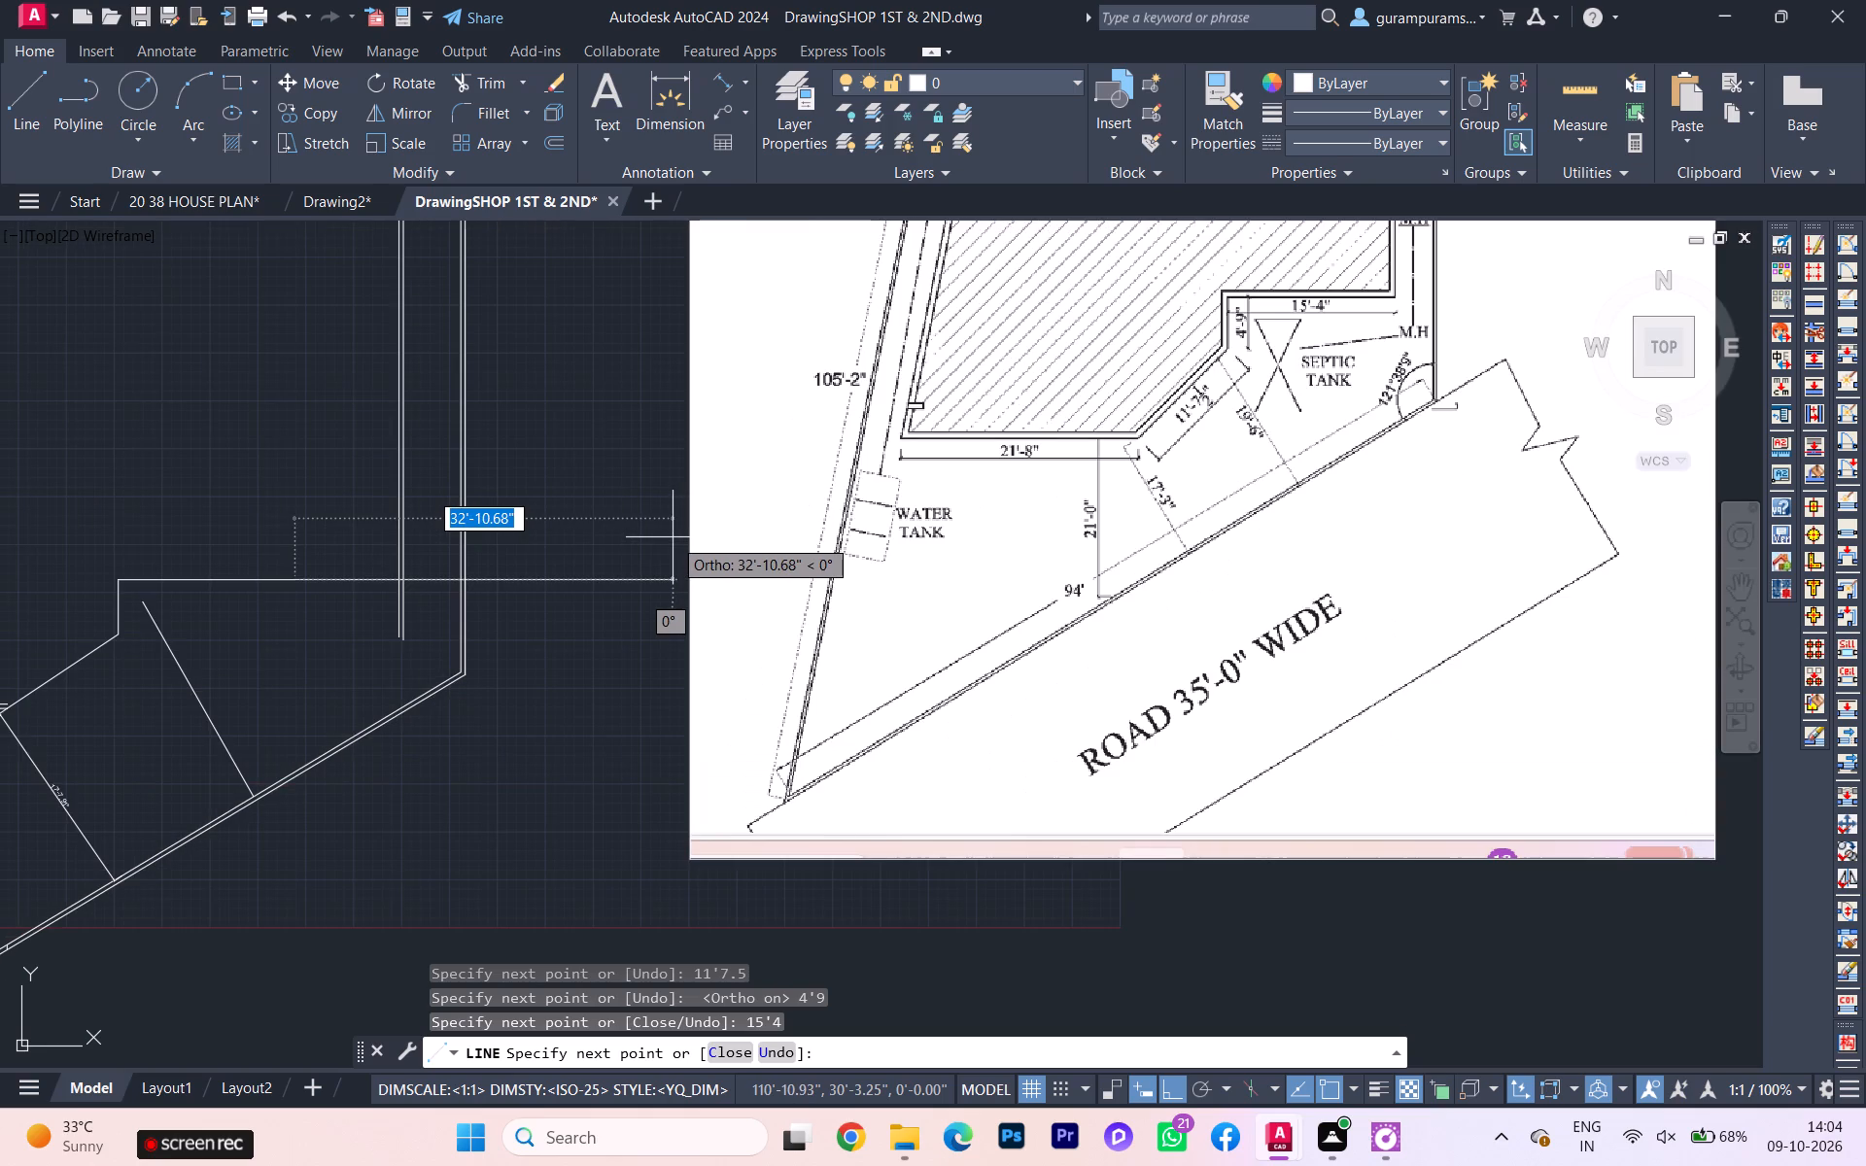
scroll(673, 537, "down", 1)
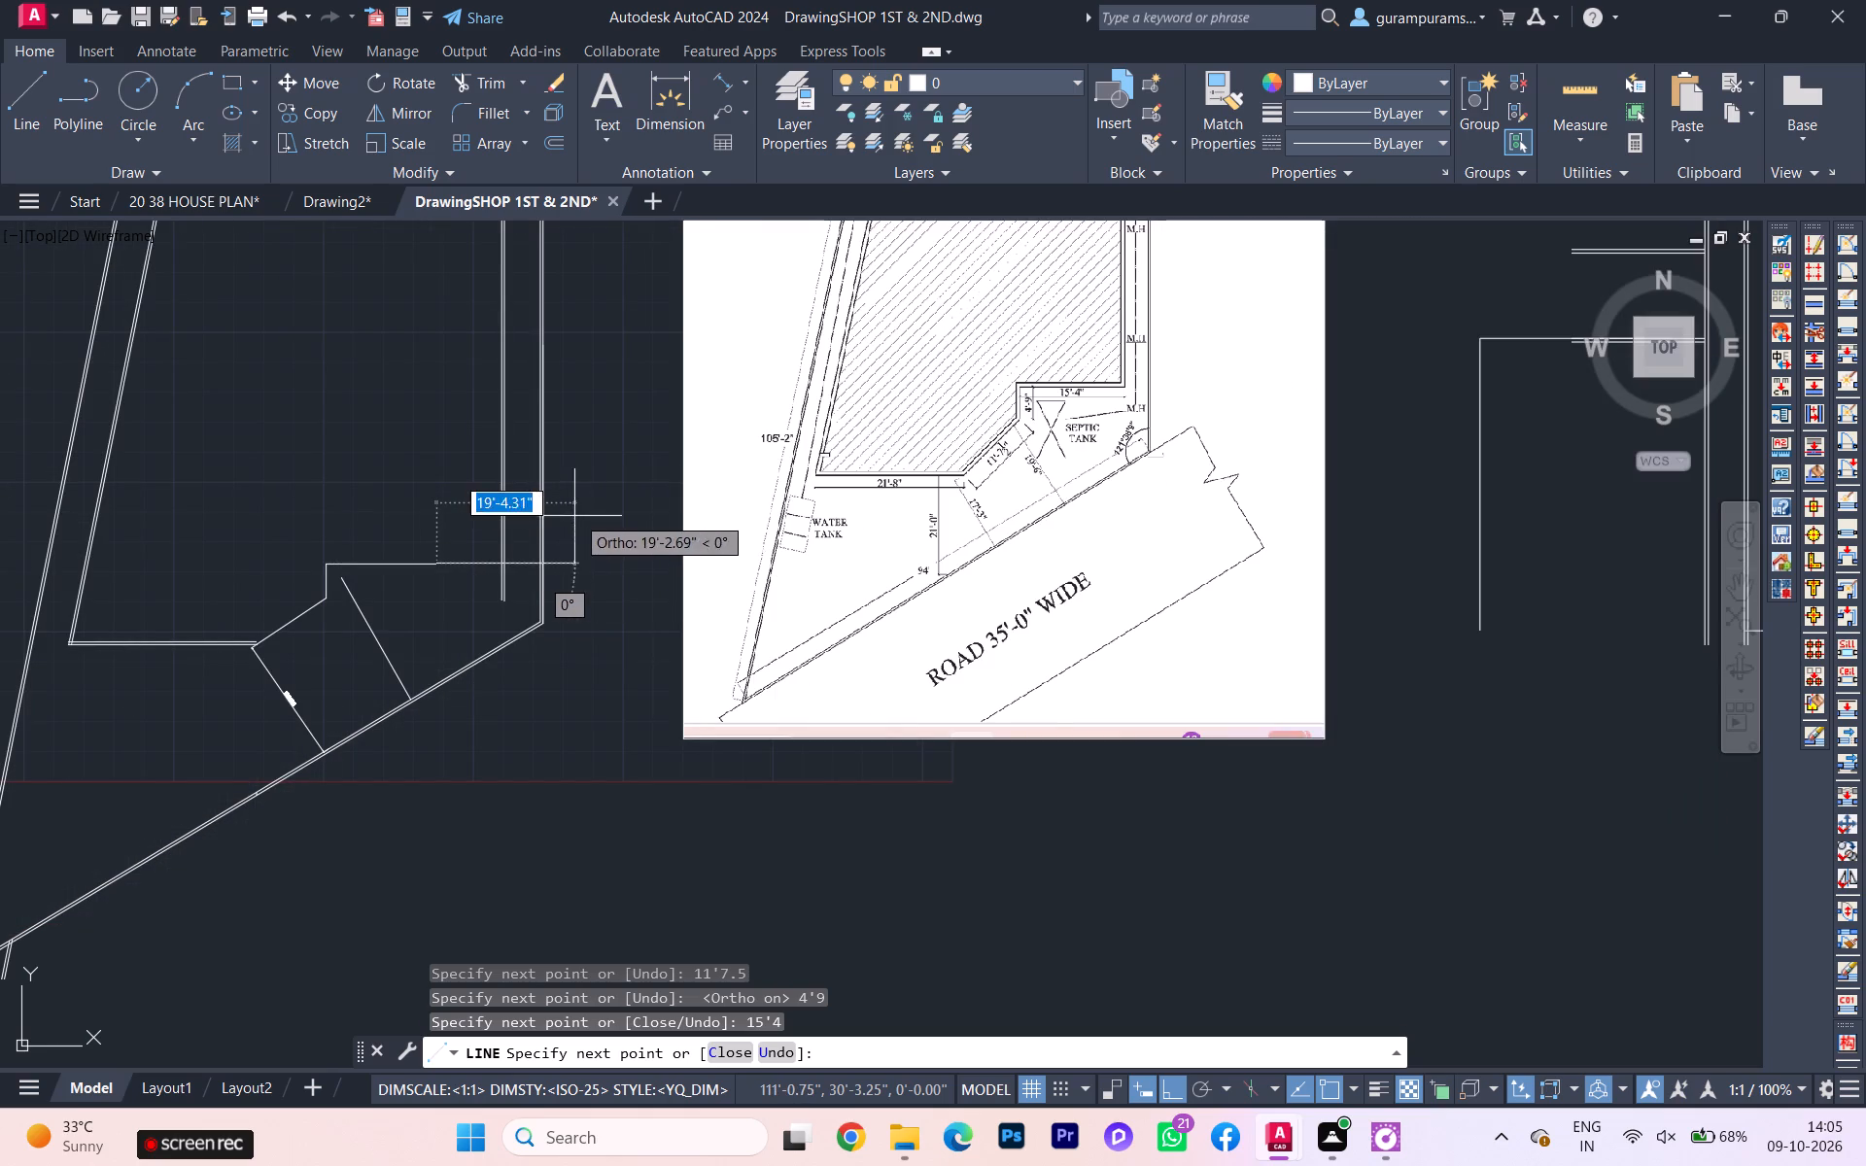
scroll(463, 547, "up", 1)
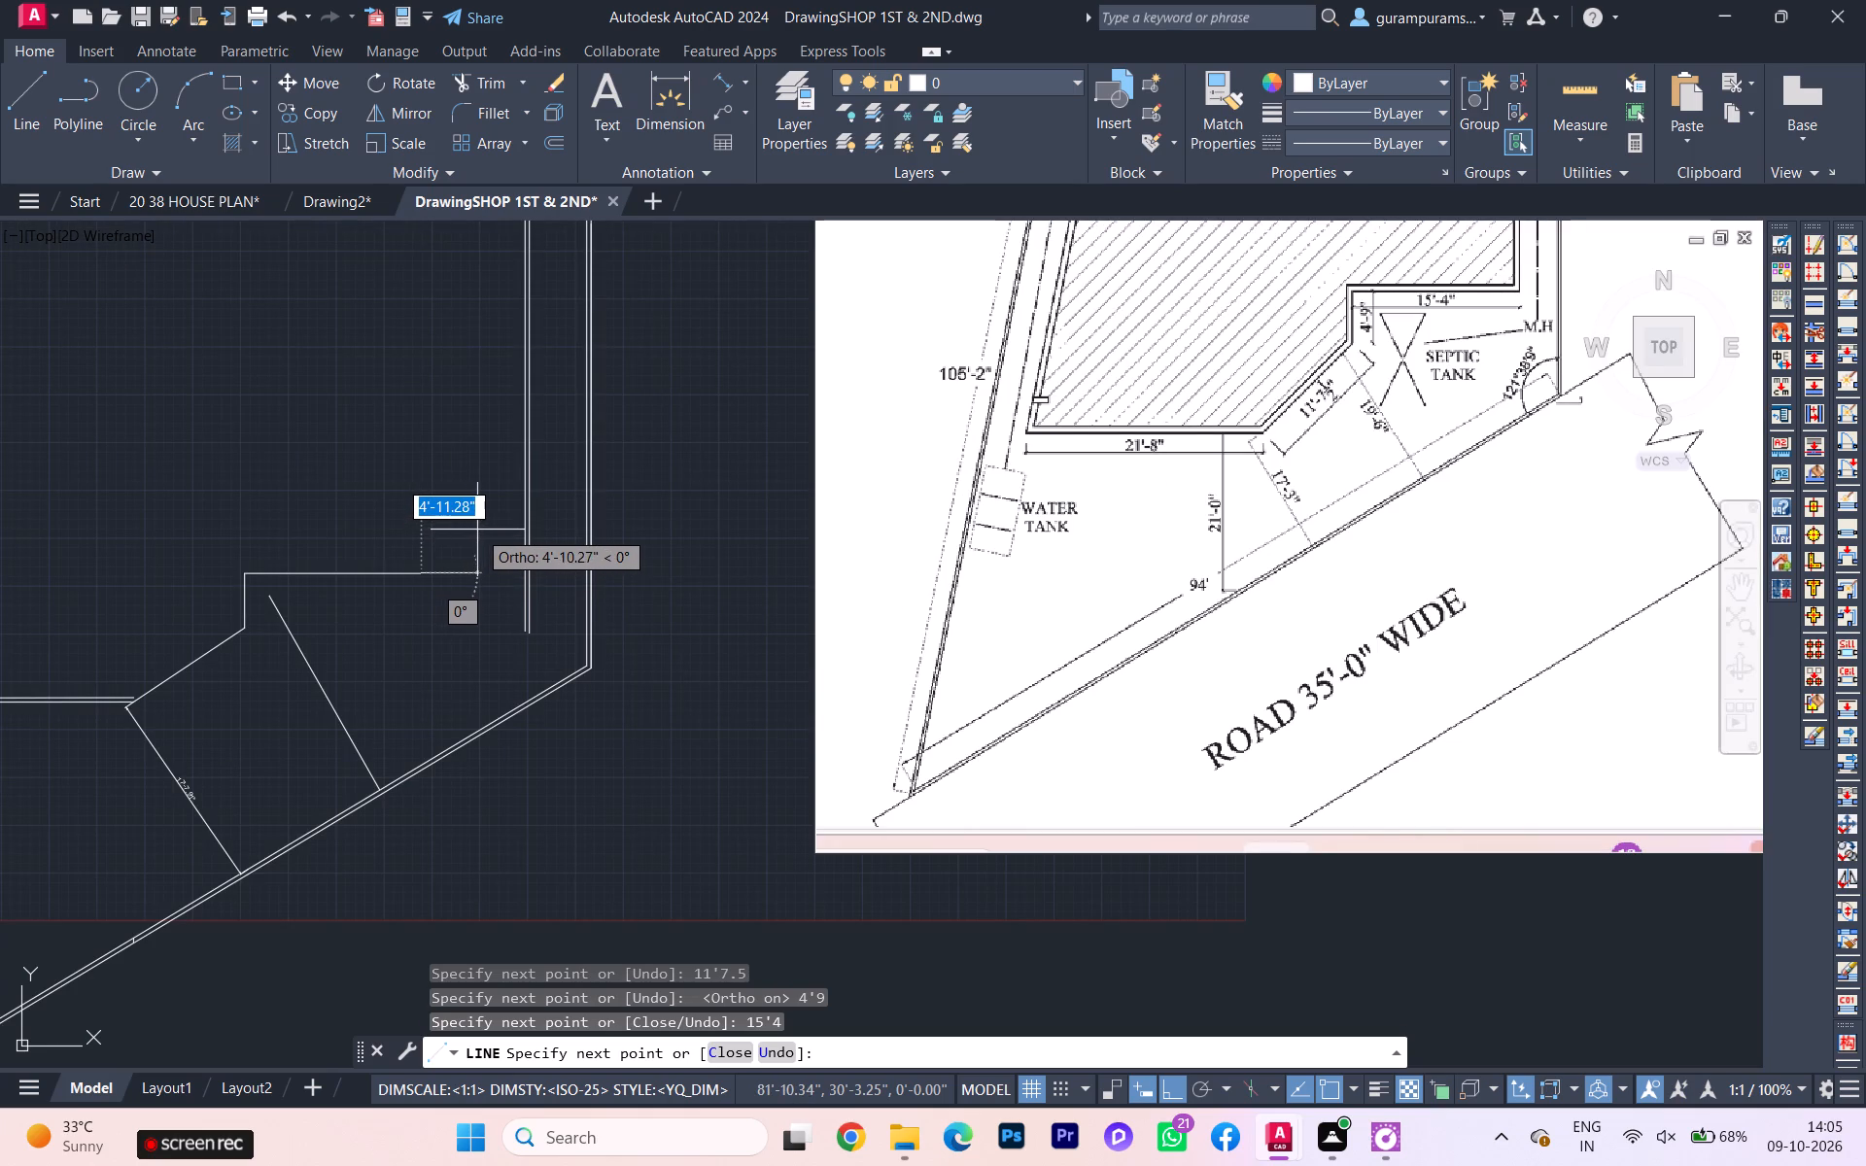
key("Escape")
Compare the redrawn stepped wall outline with the reference plan's building area, east side space and septic tank corner.
scroll(480, 525, "down", 1)
middle_click_drag(521, 508, 536, 506)
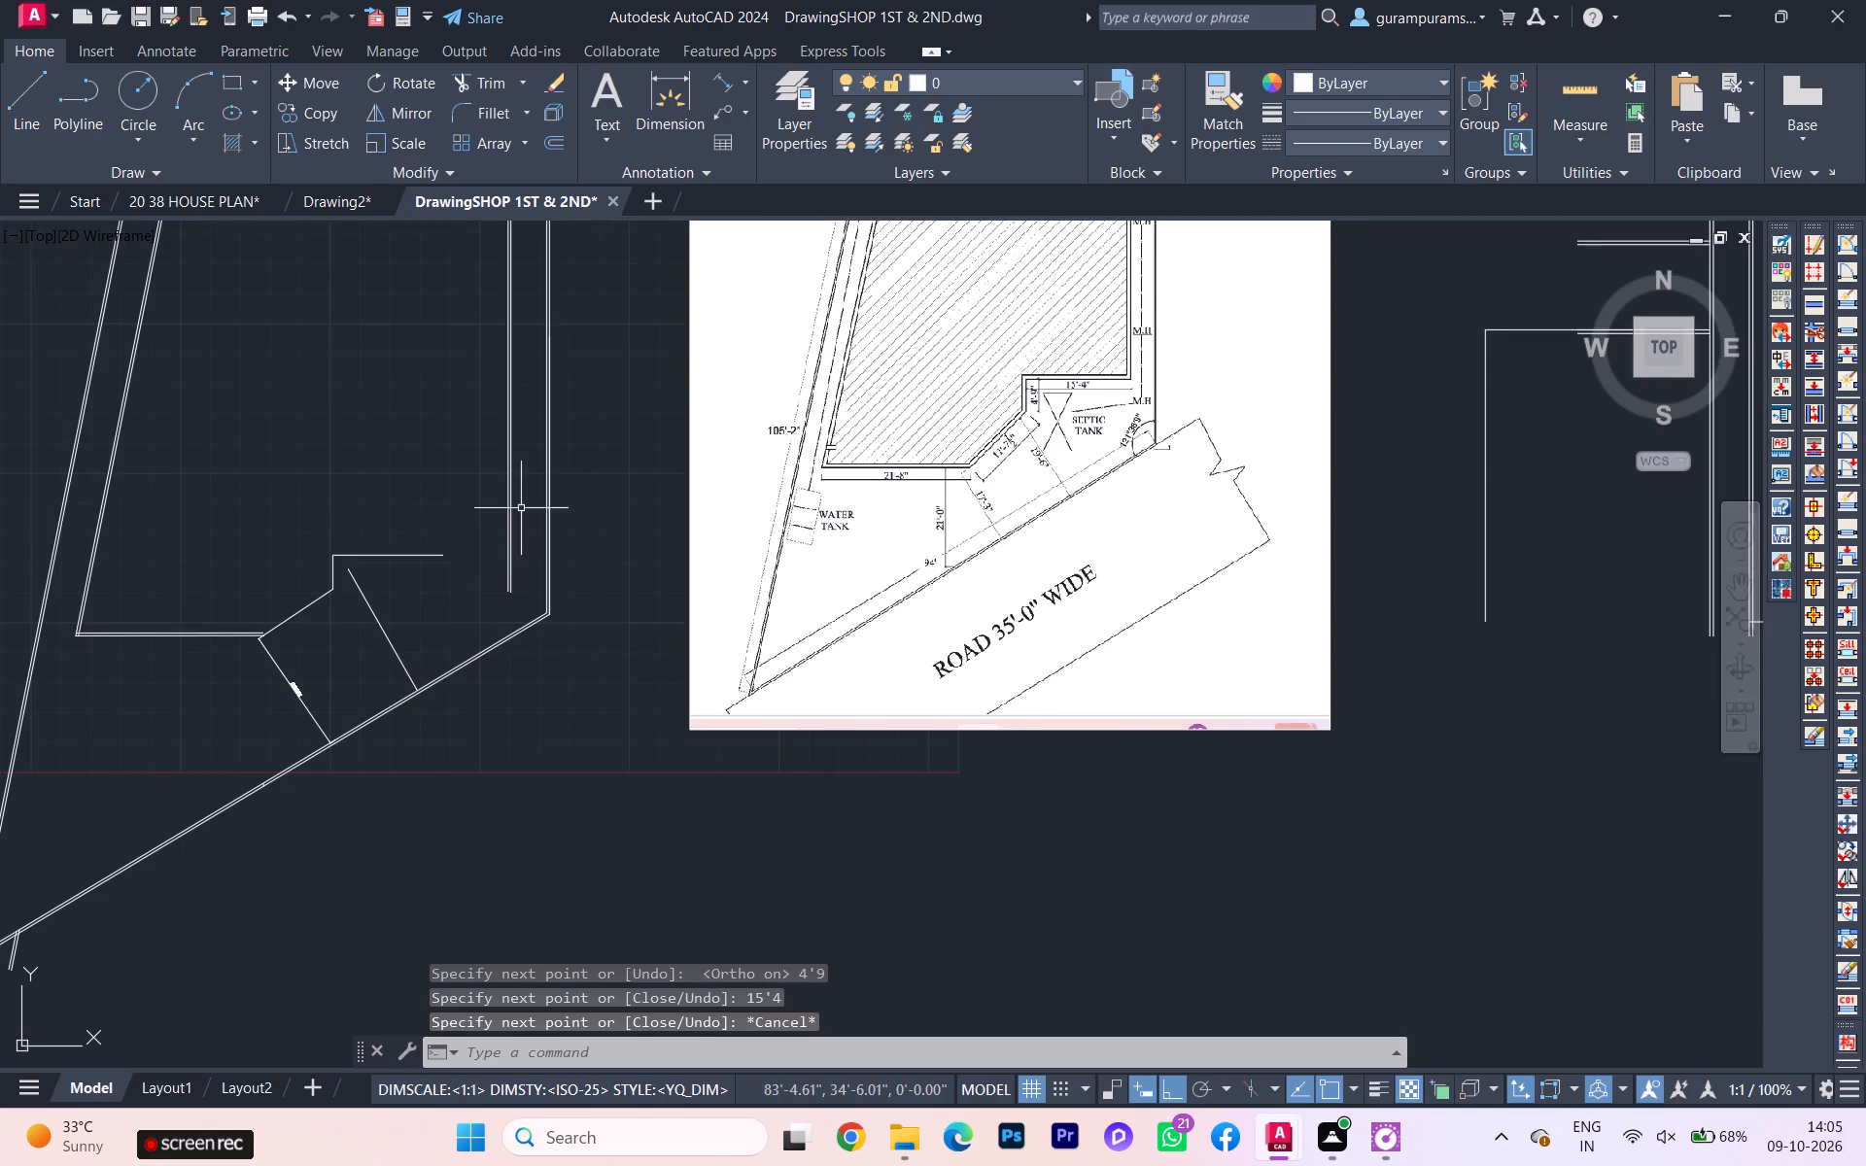
middle_click_drag(536, 506, 540, 504)
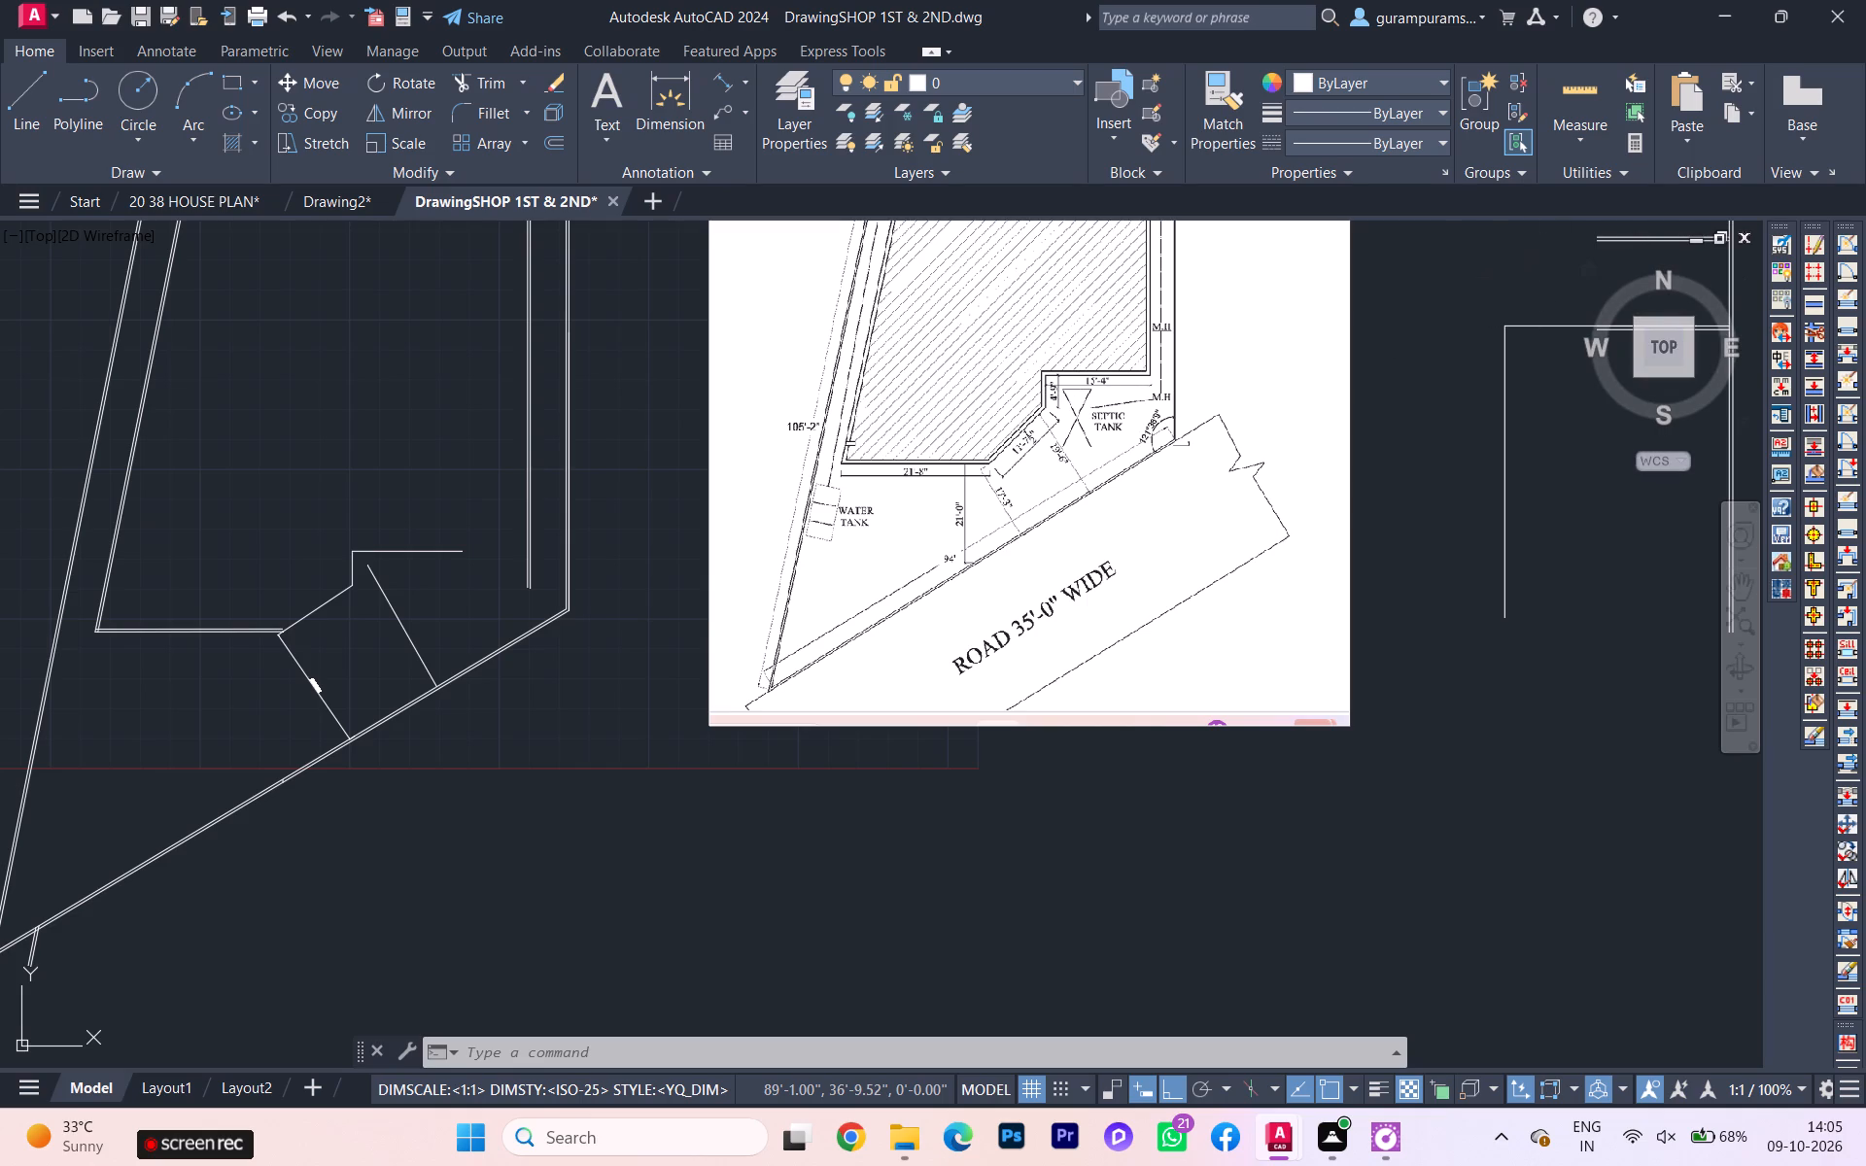
scroll(967, 378, "down", 2)
scroll(806, 339, "up", 2)
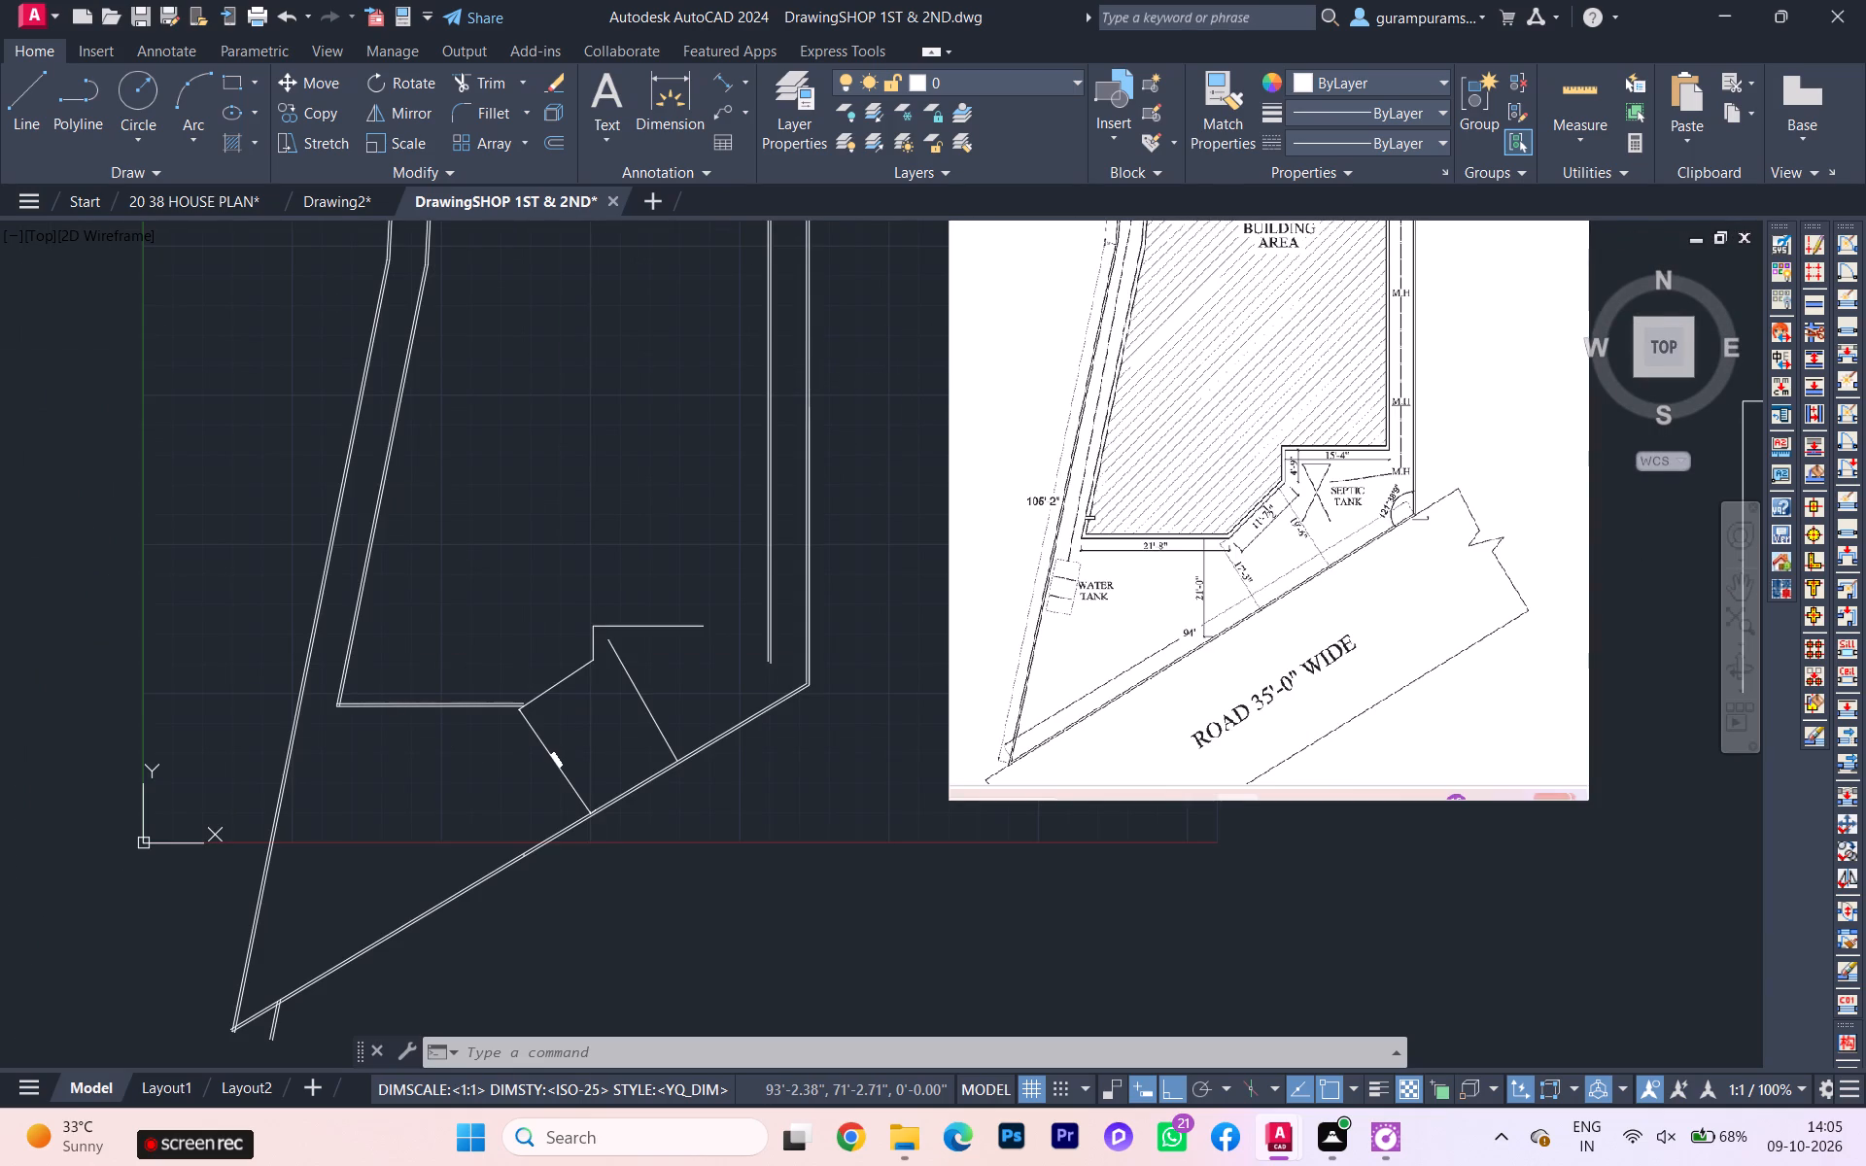
scroll(1365, 336, "down", 1)
middle_click_drag(1303, 350, 1252, 481)
scroll(1303, 350, "down", 1)
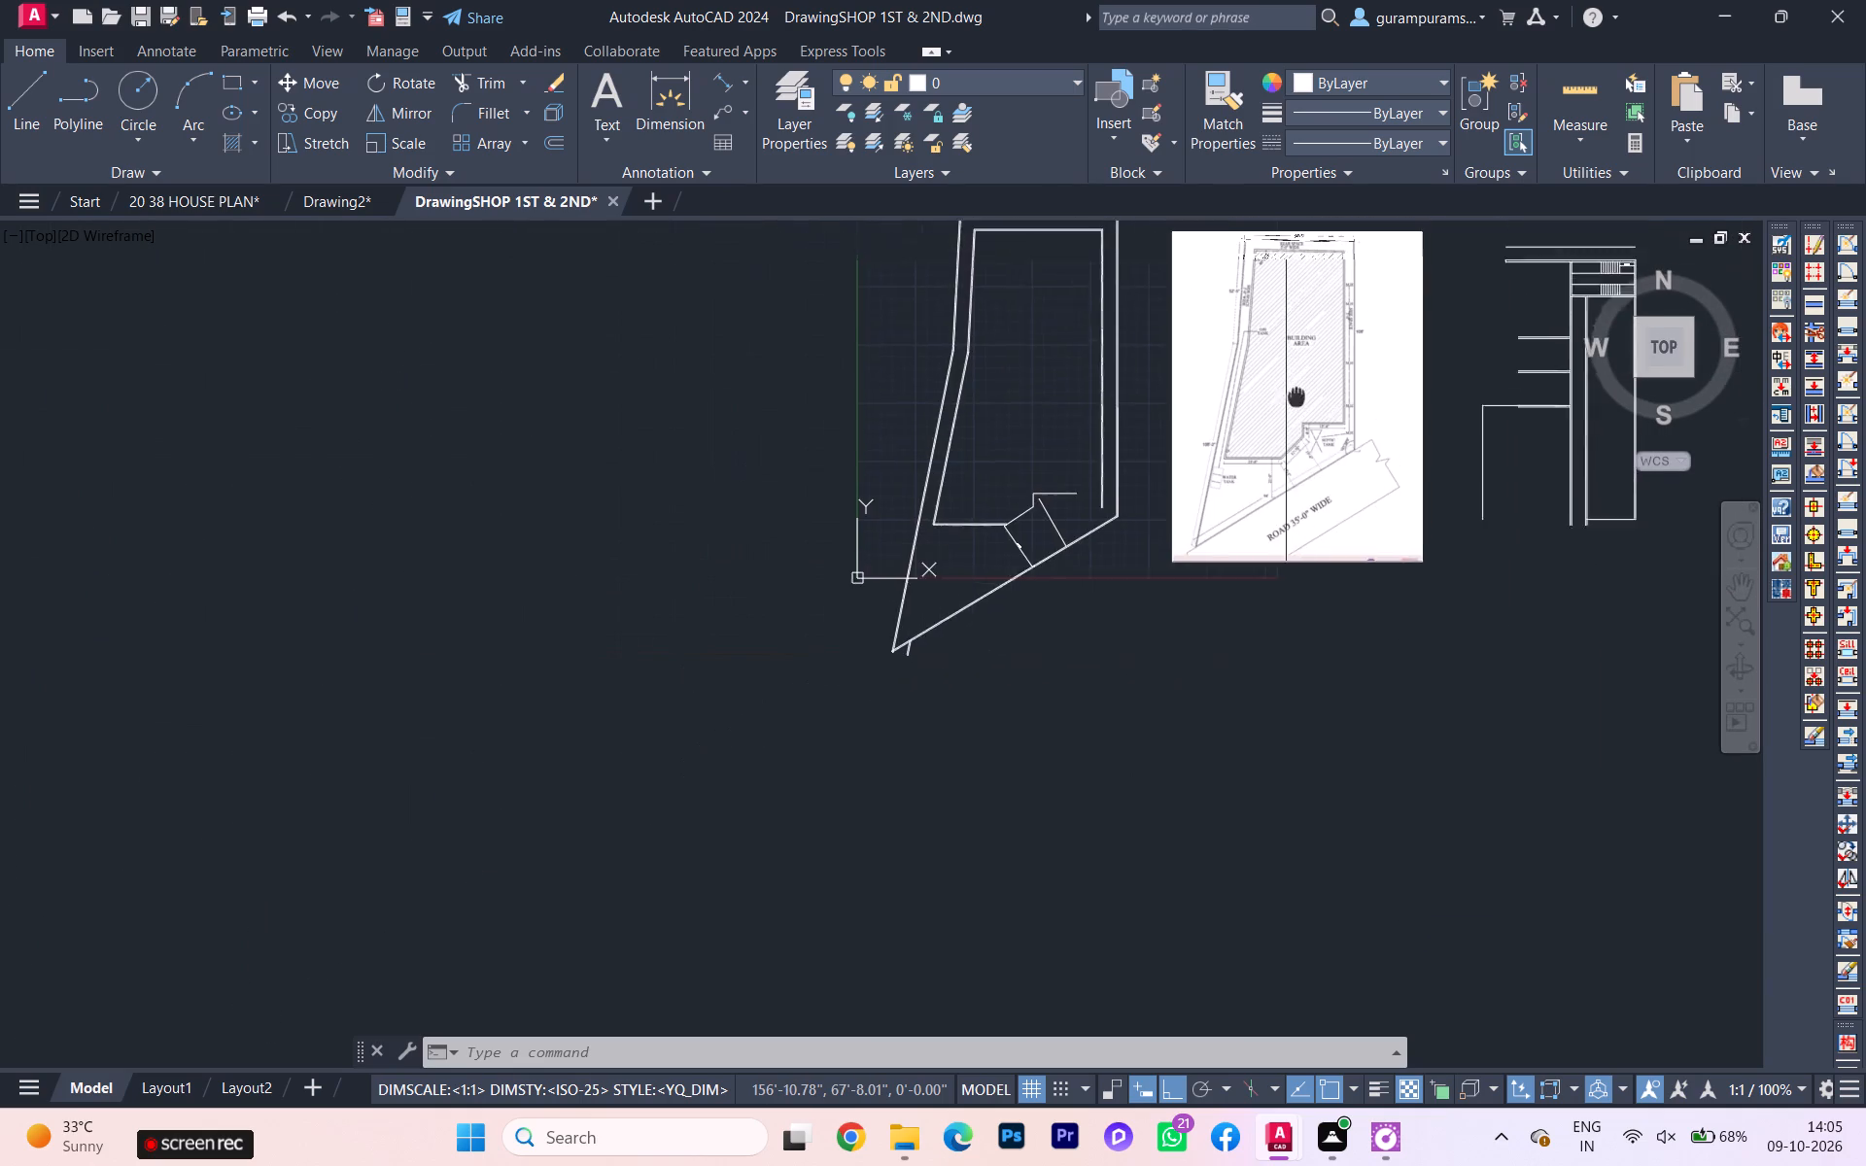
middle_click_drag(1252, 481, 1226, 512)
scroll(1238, 479, "up", 3)
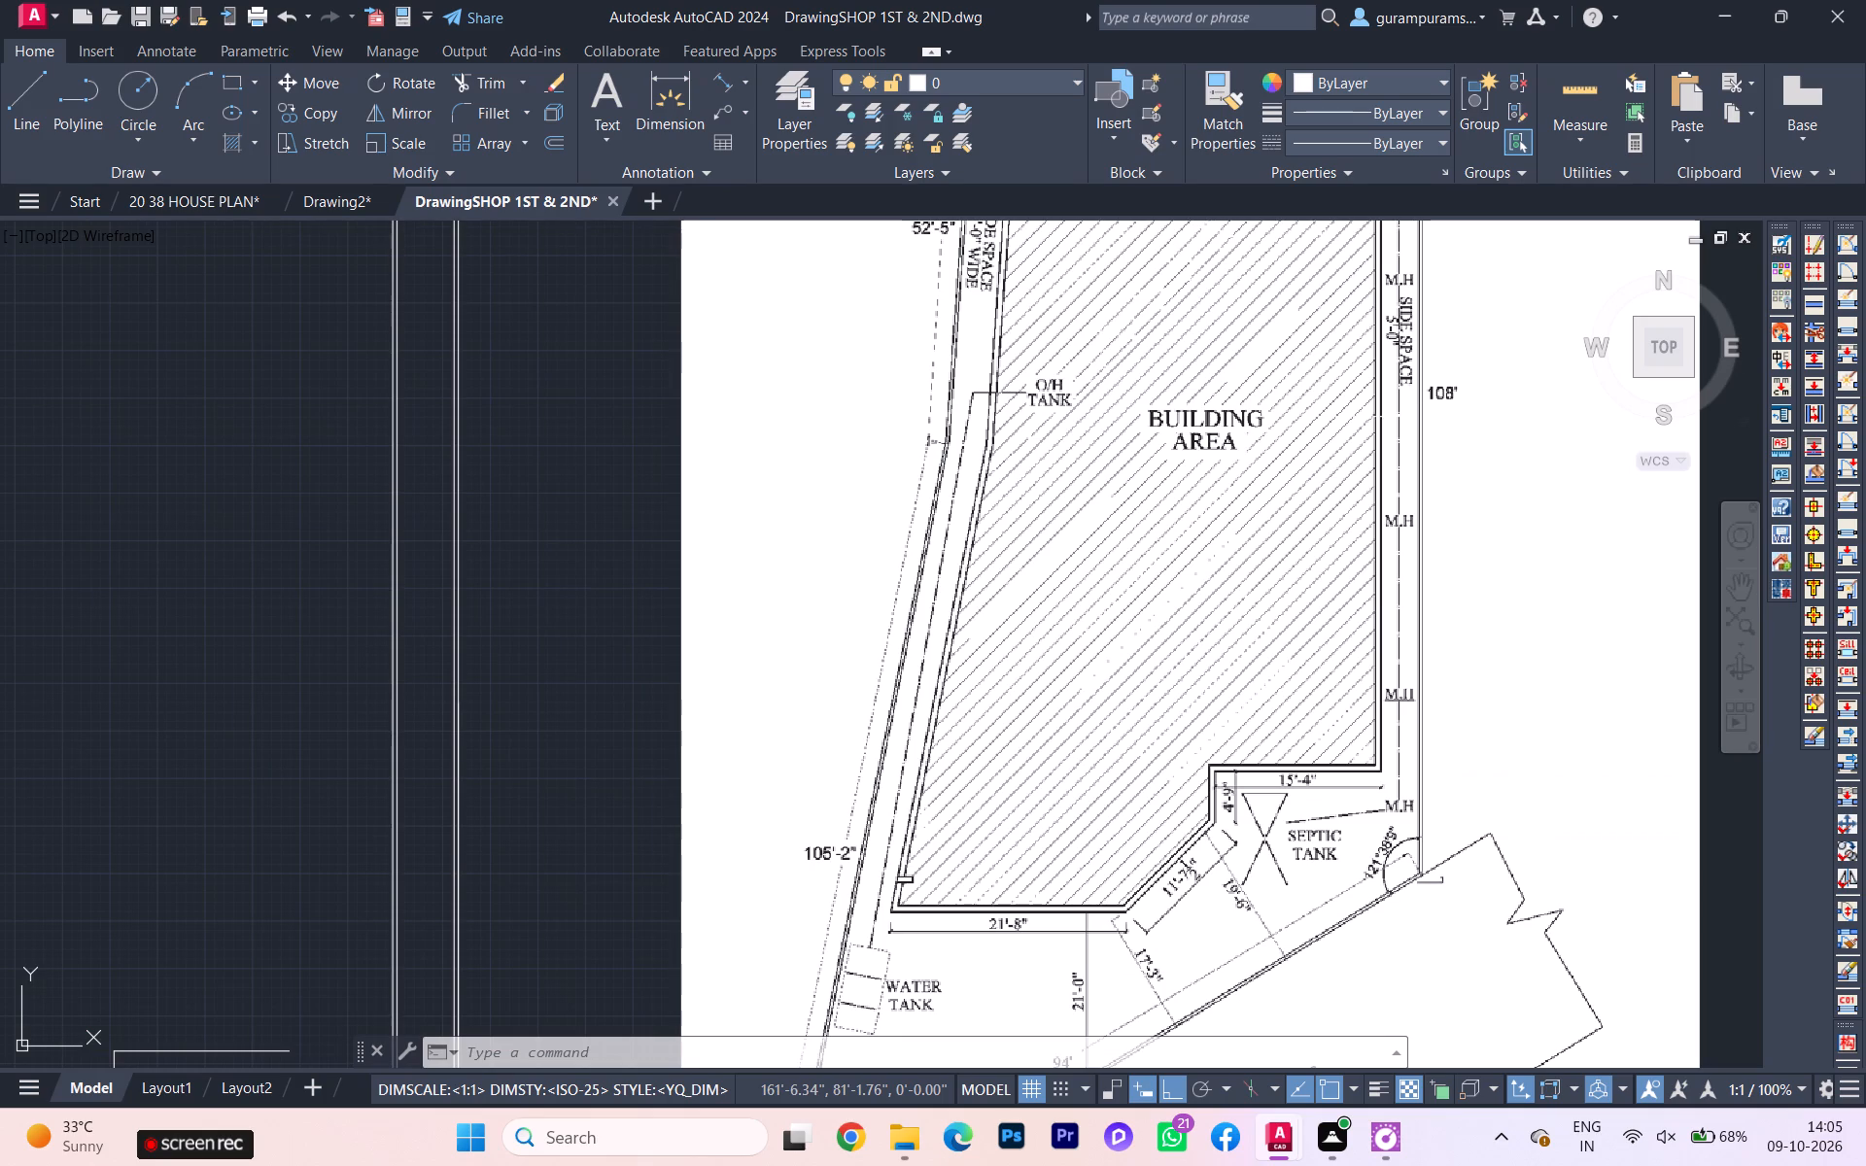
scroll(1420, 380, "down", 1)
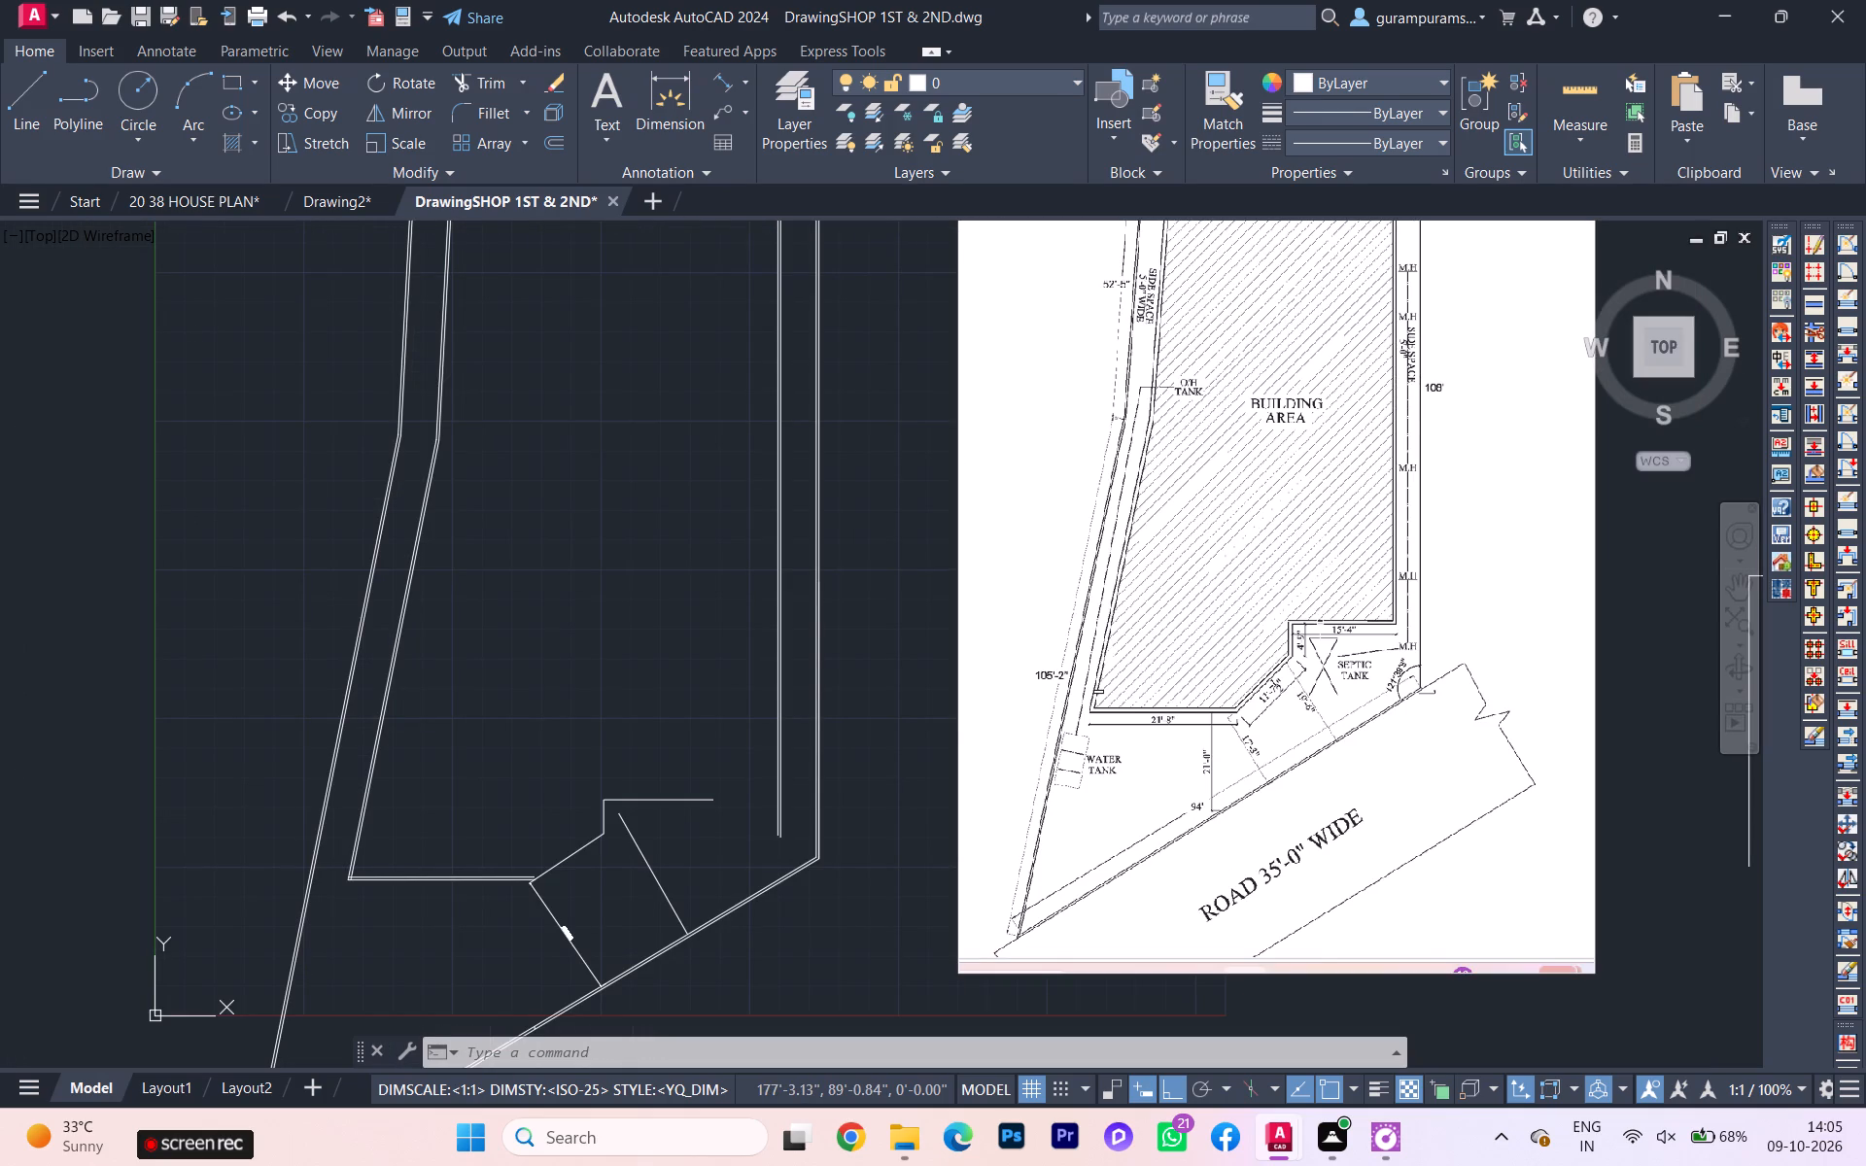
scroll(1419, 394, "down", 1)
scroll(1415, 378, "up", 2)
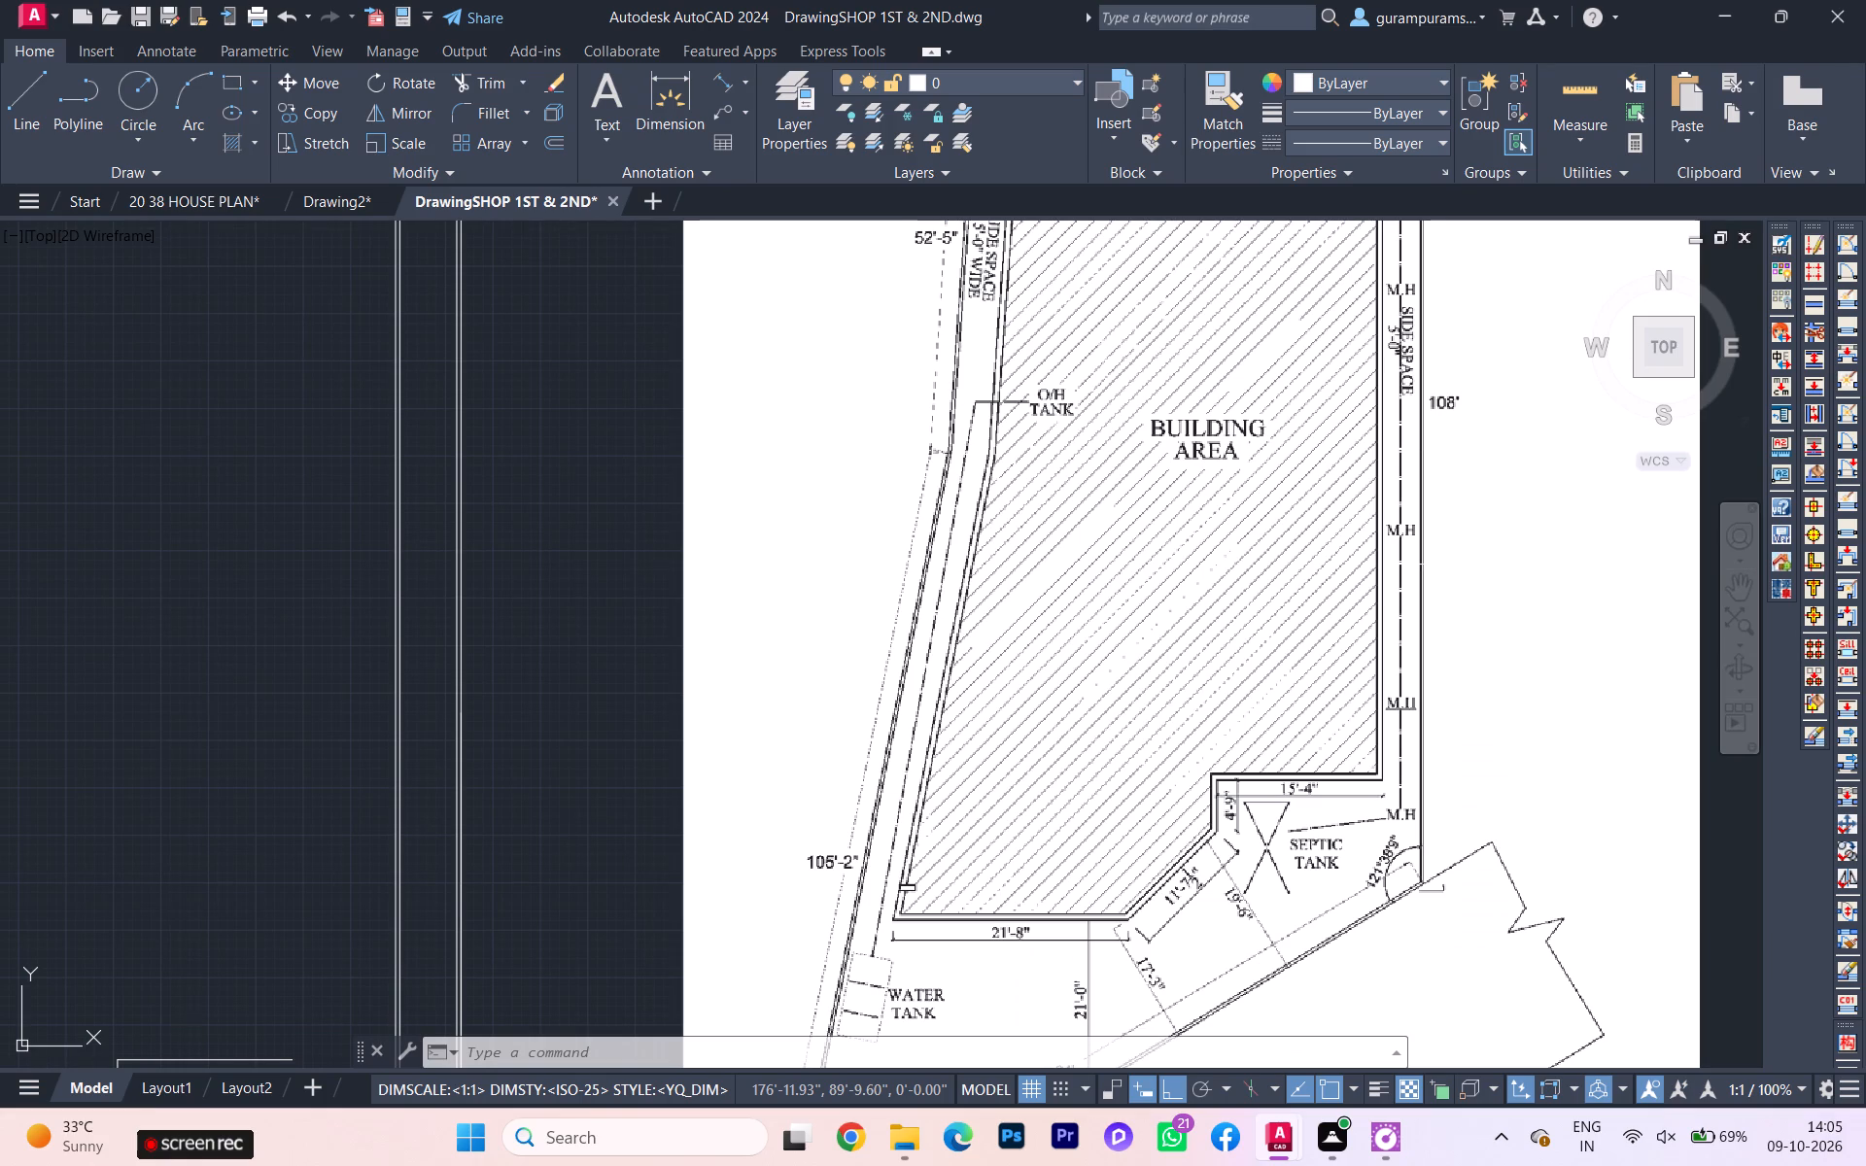
scroll(1467, 568, "down", 1)
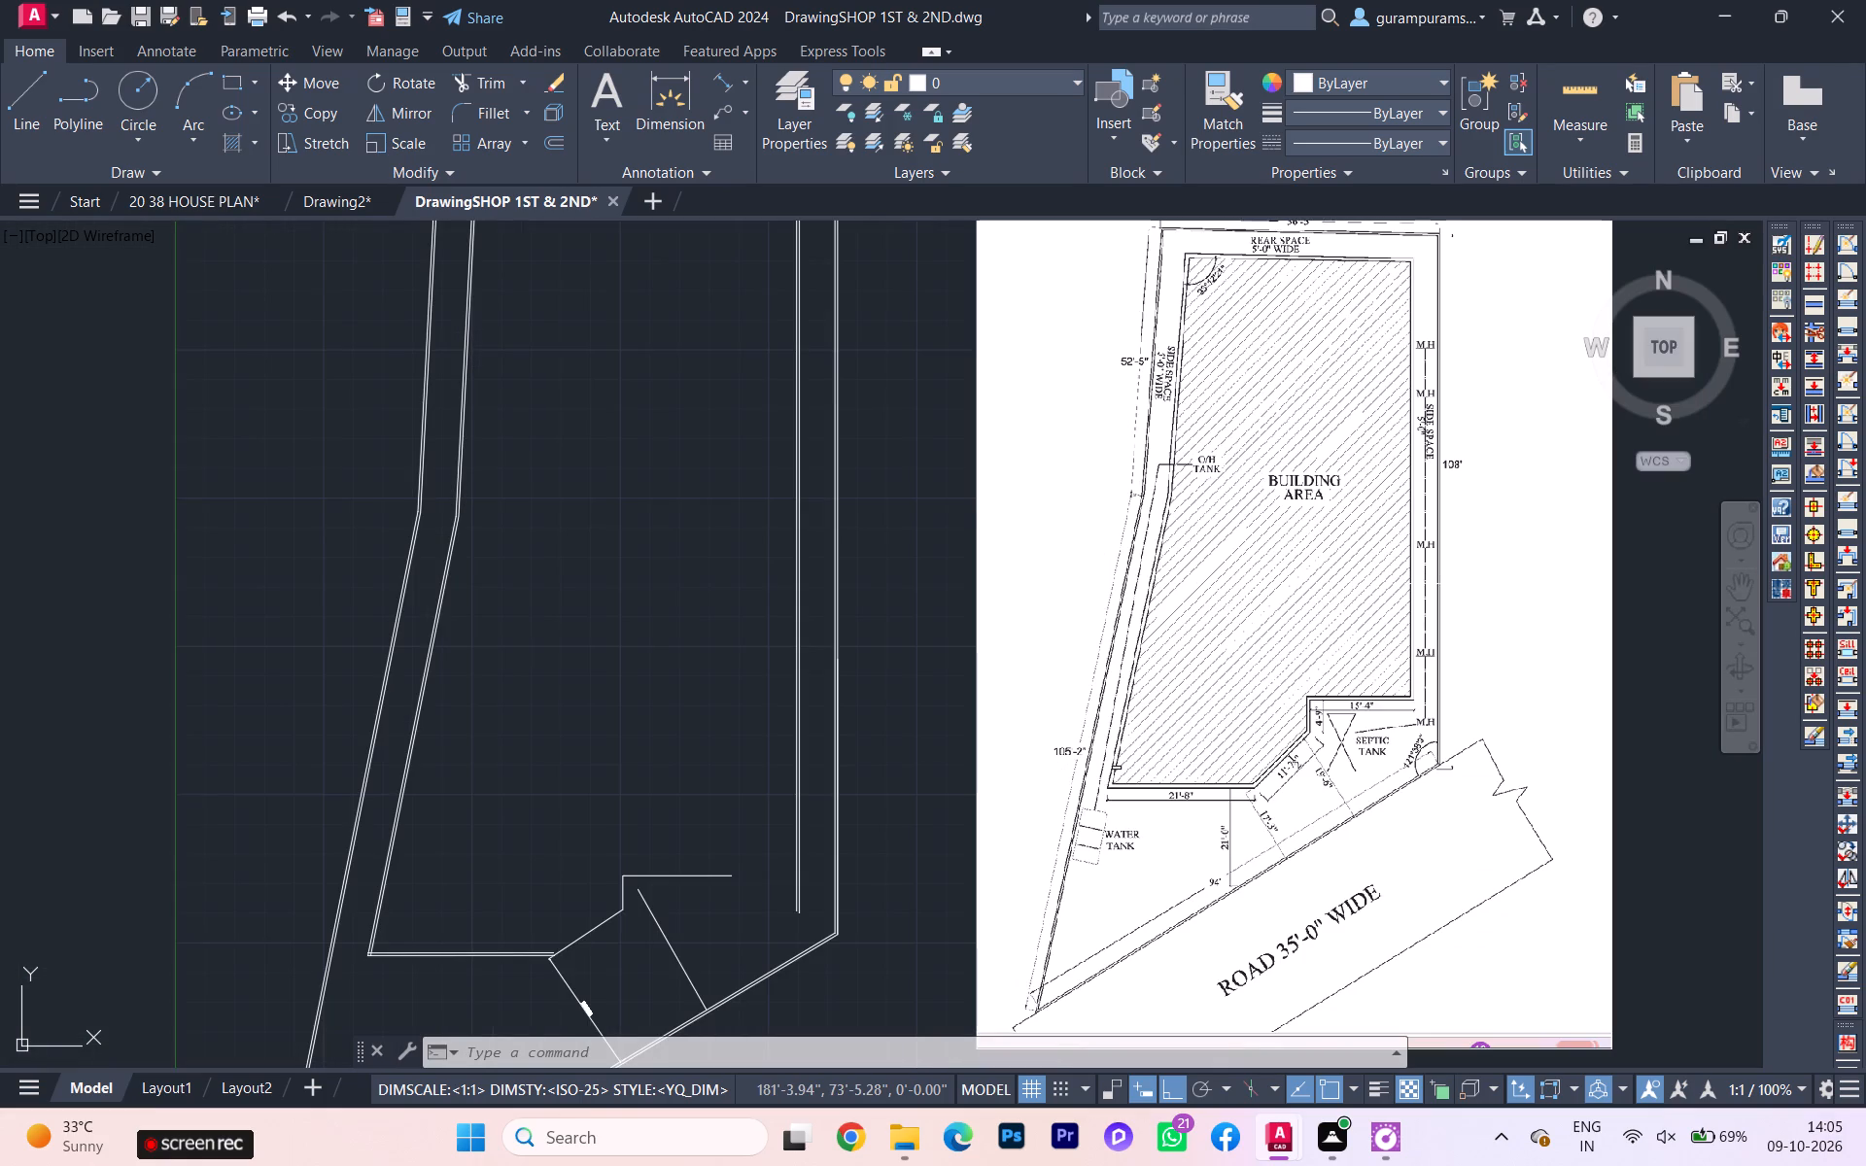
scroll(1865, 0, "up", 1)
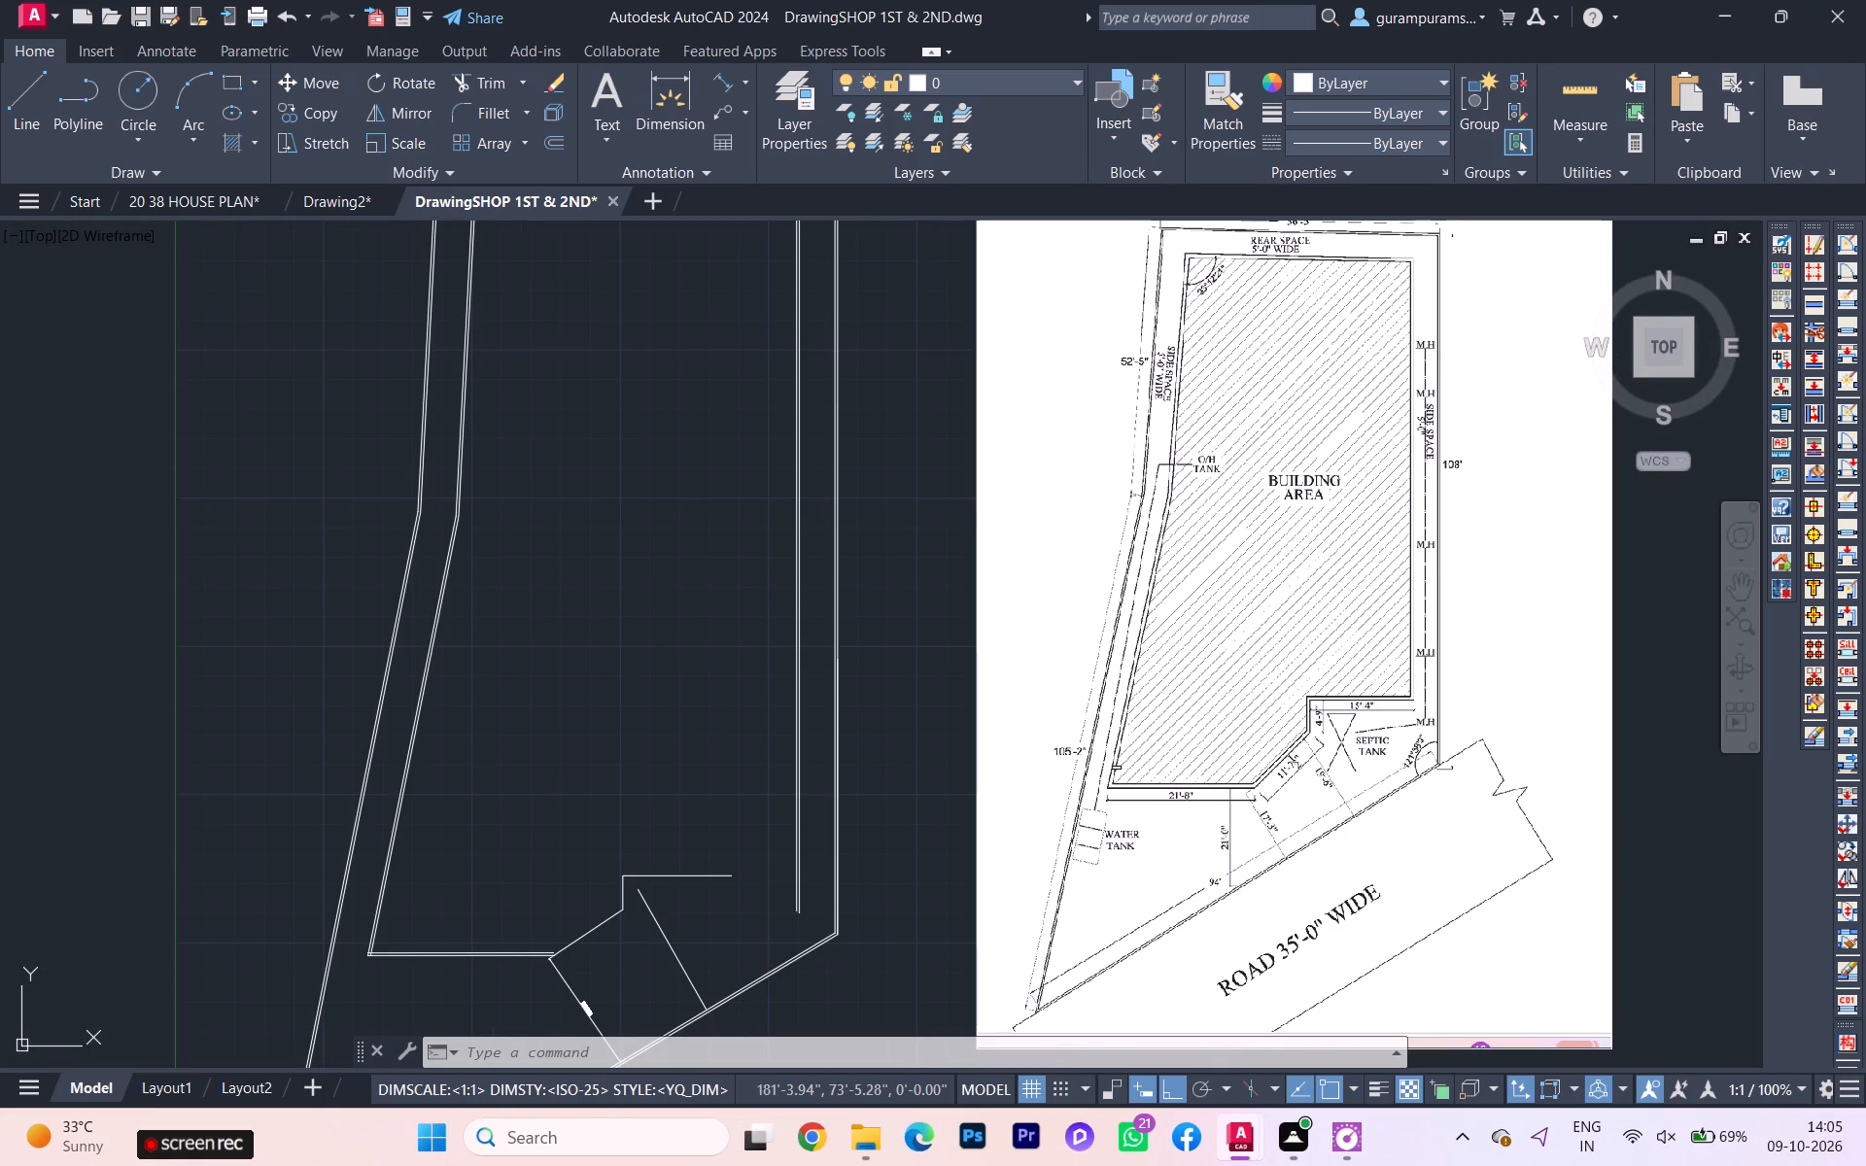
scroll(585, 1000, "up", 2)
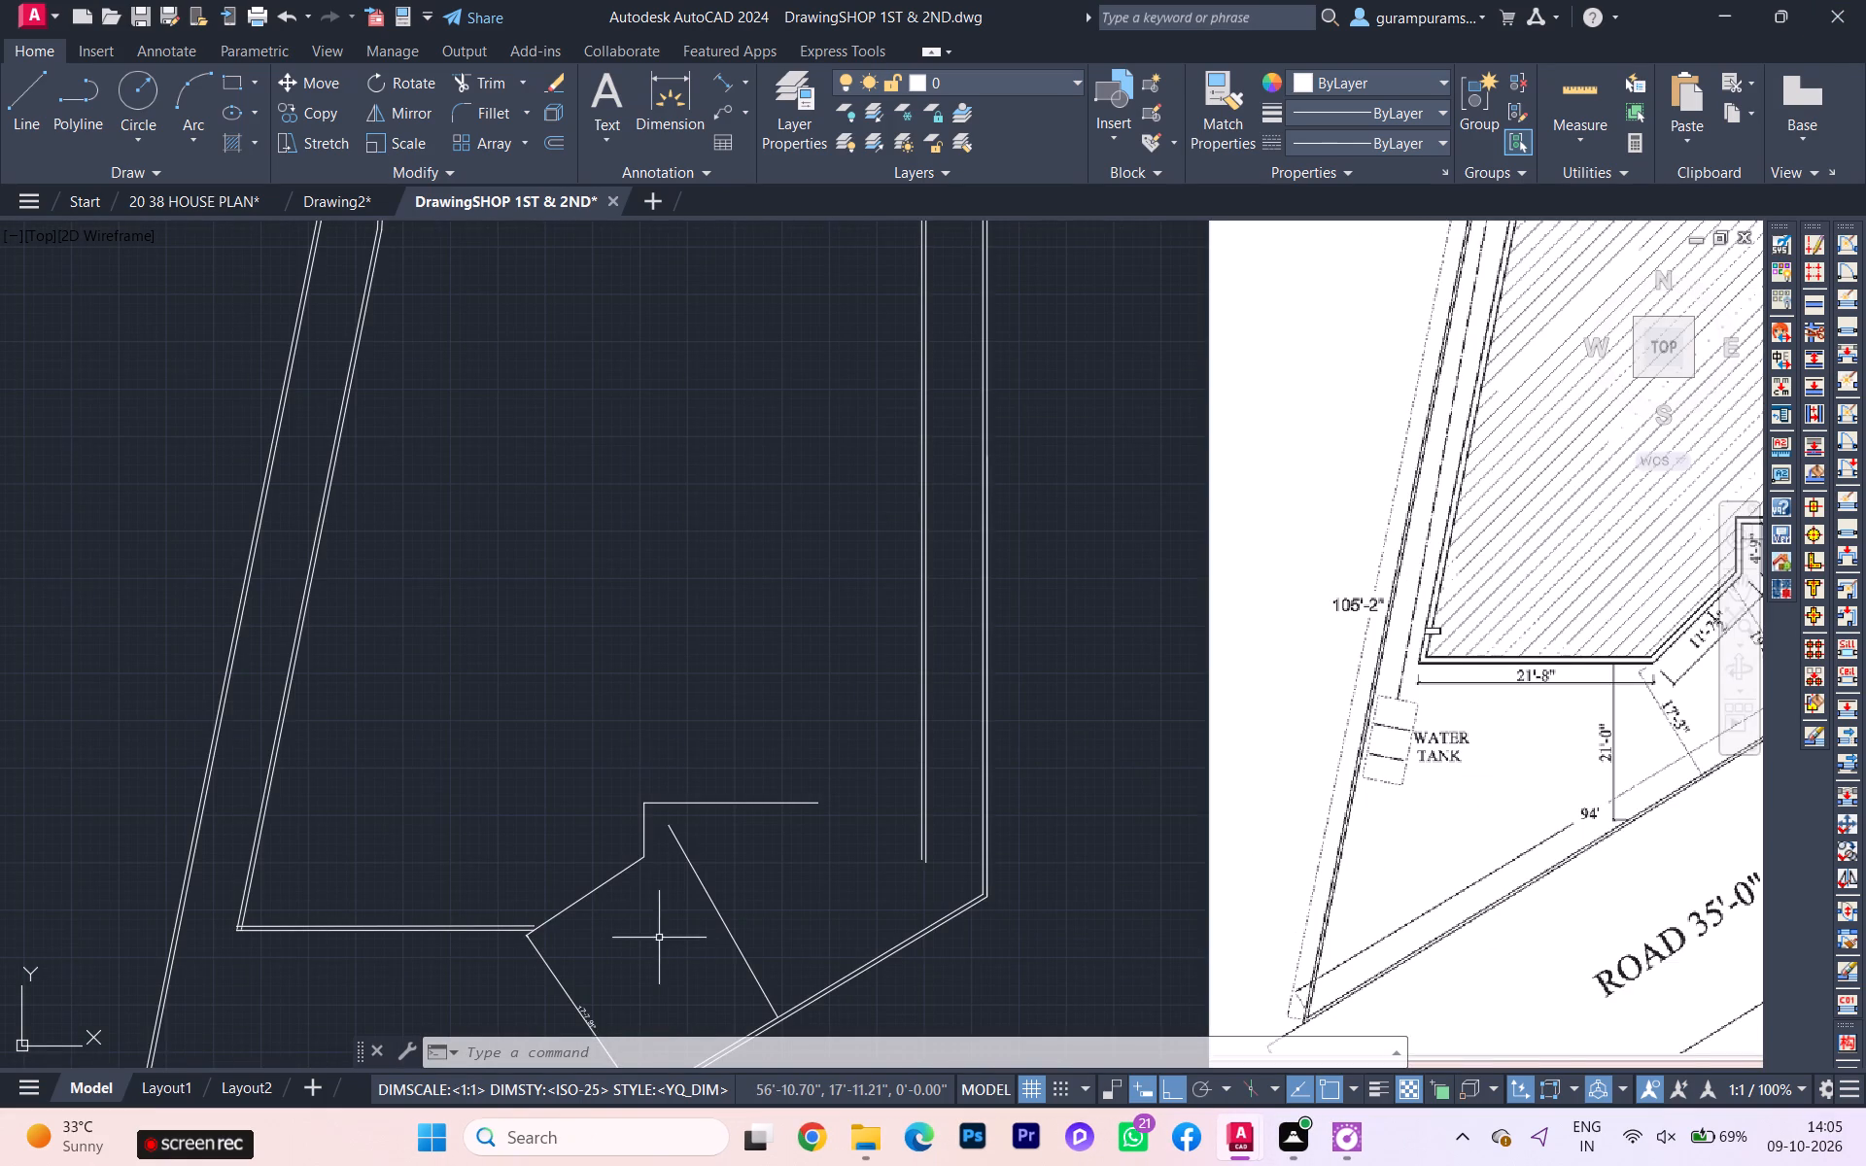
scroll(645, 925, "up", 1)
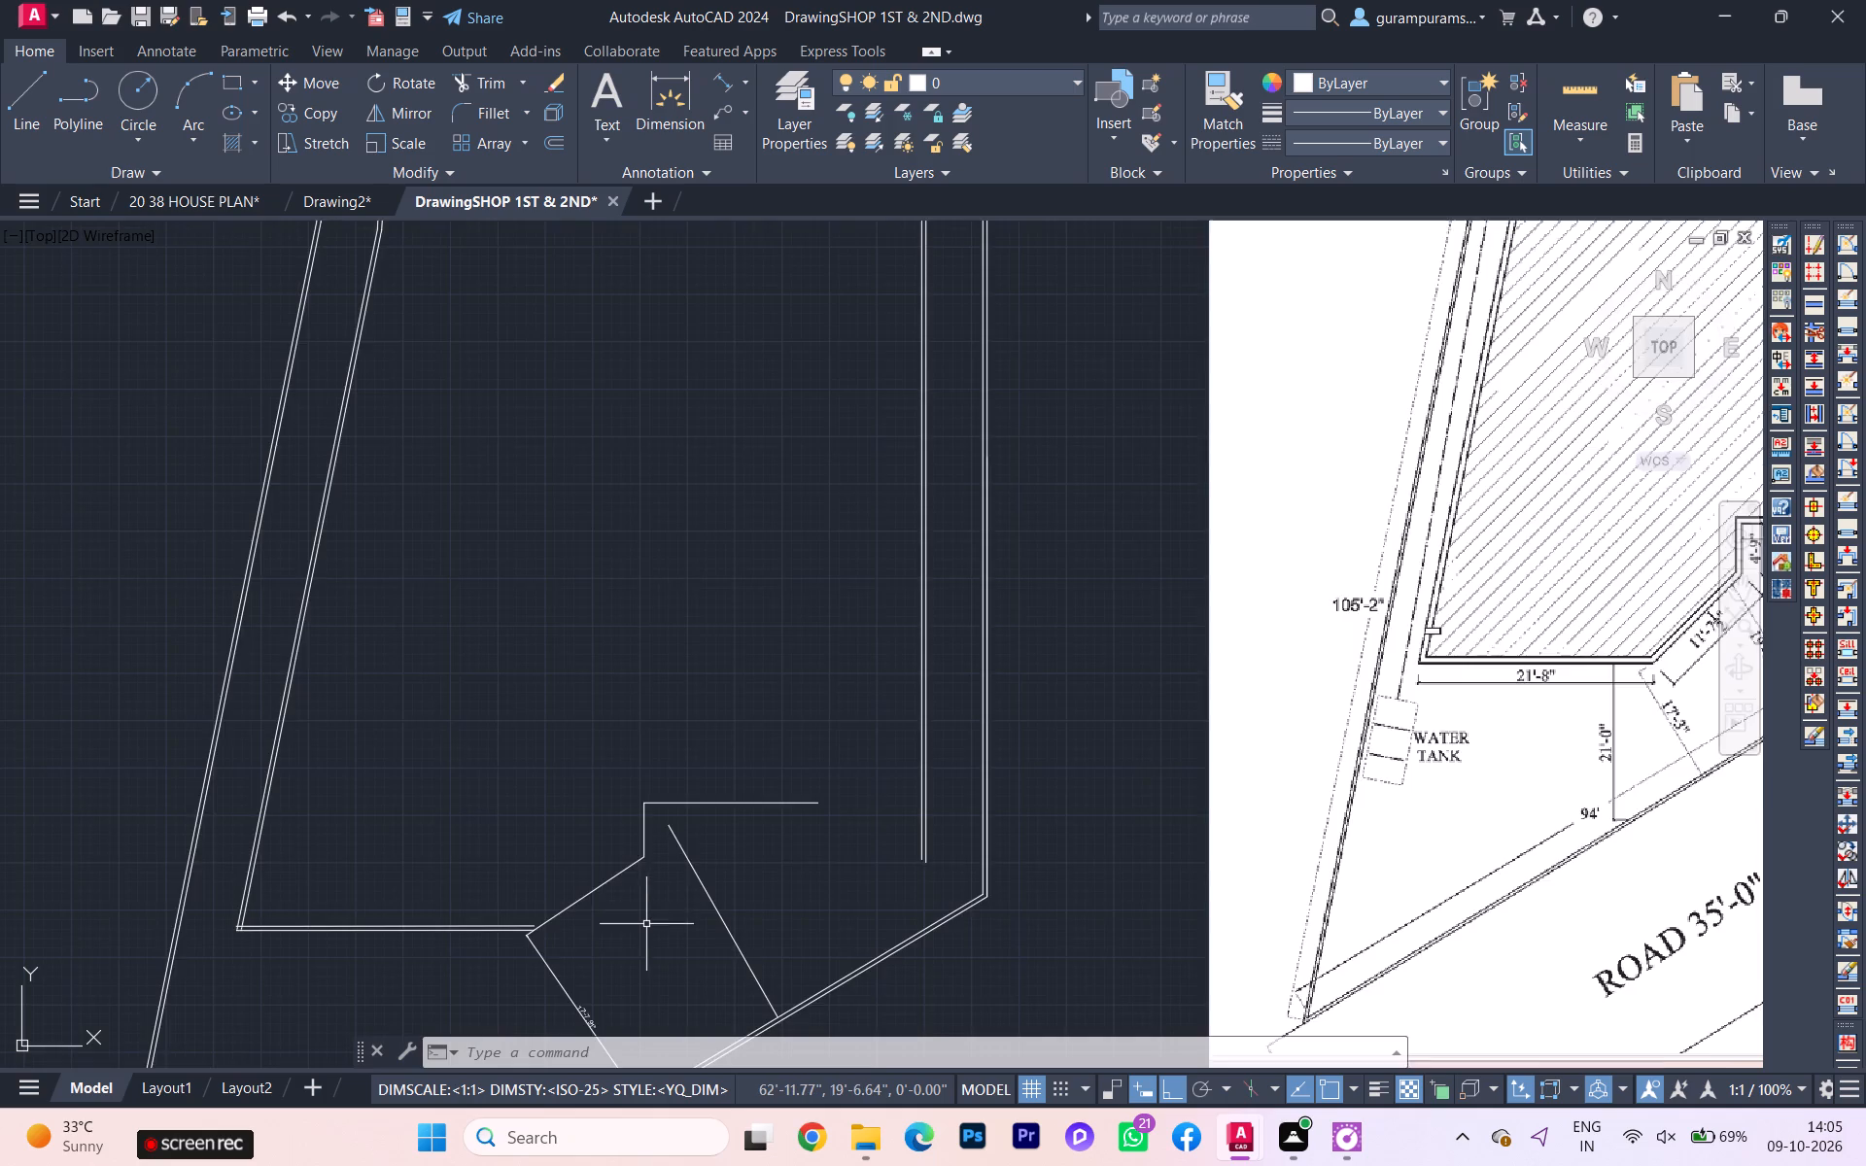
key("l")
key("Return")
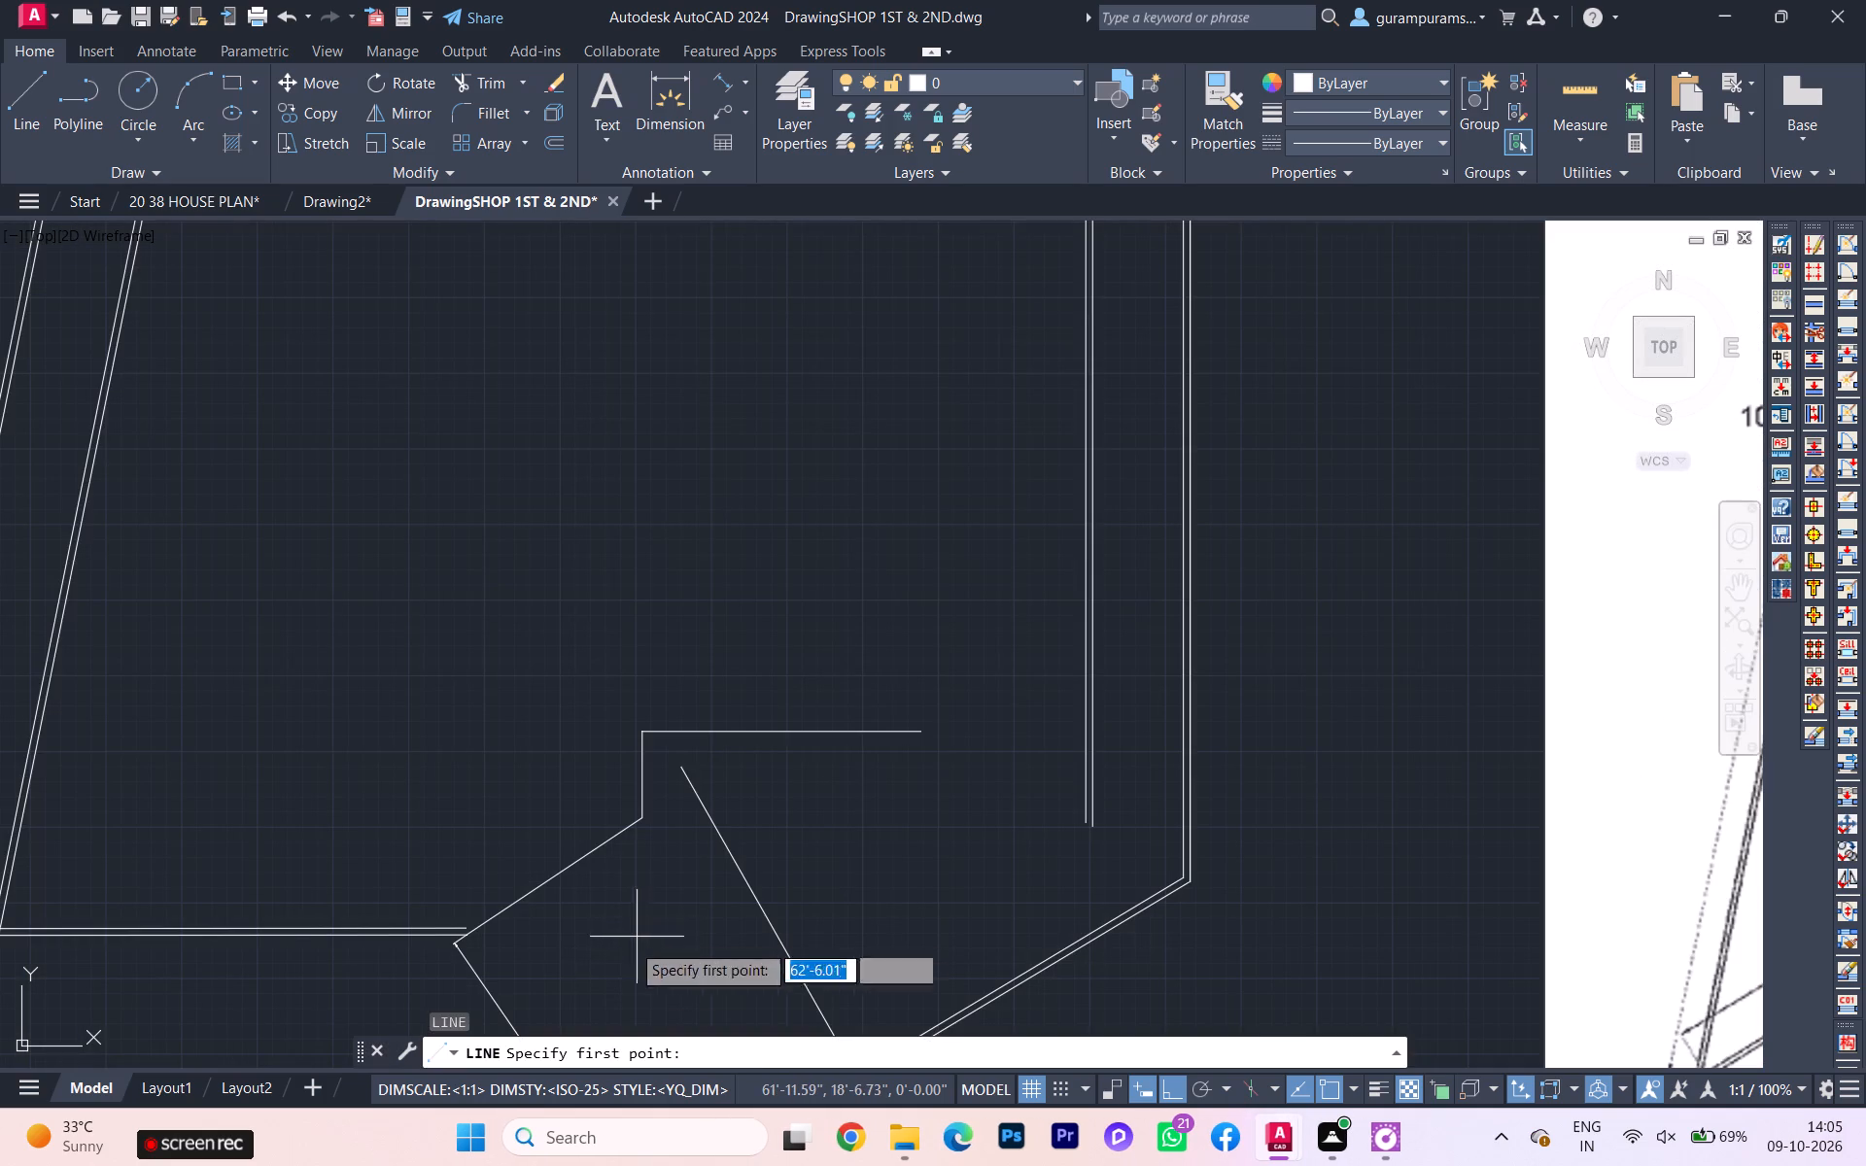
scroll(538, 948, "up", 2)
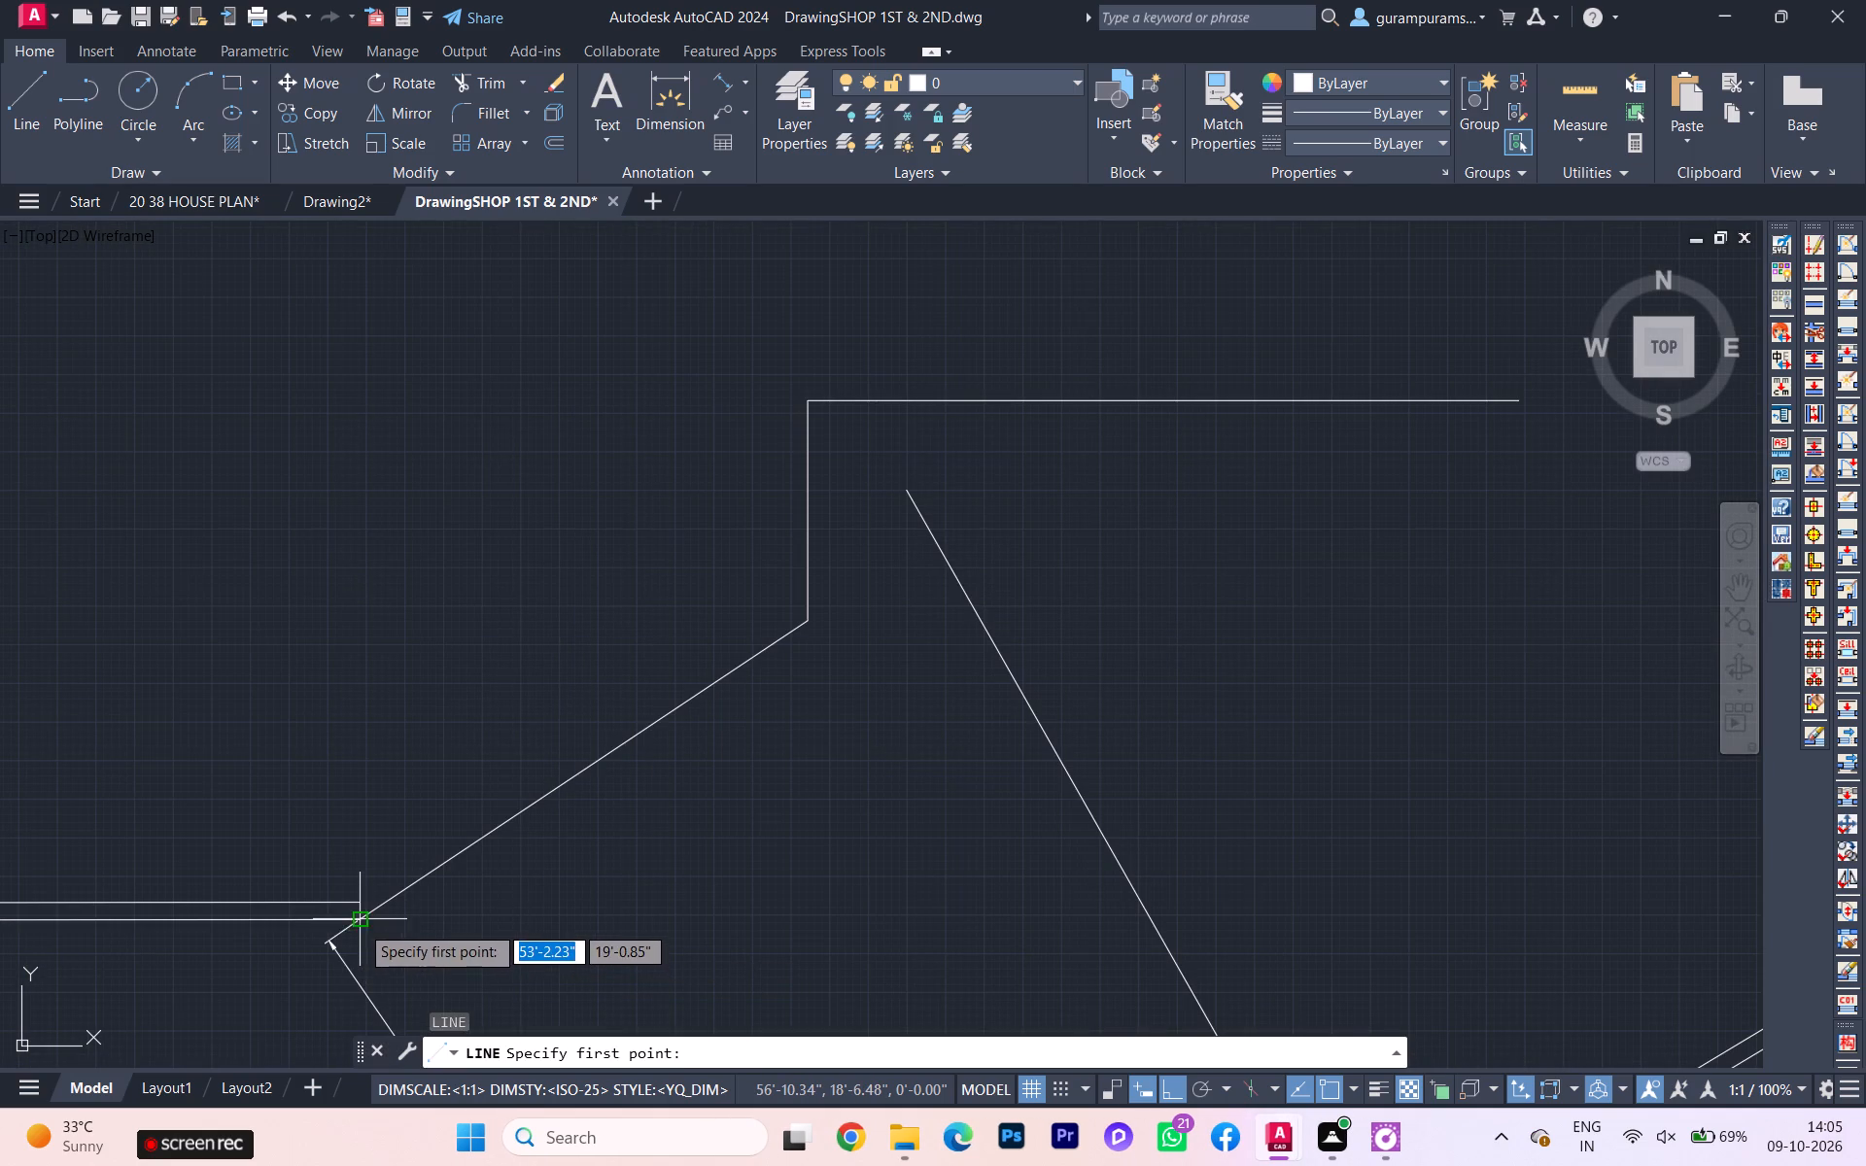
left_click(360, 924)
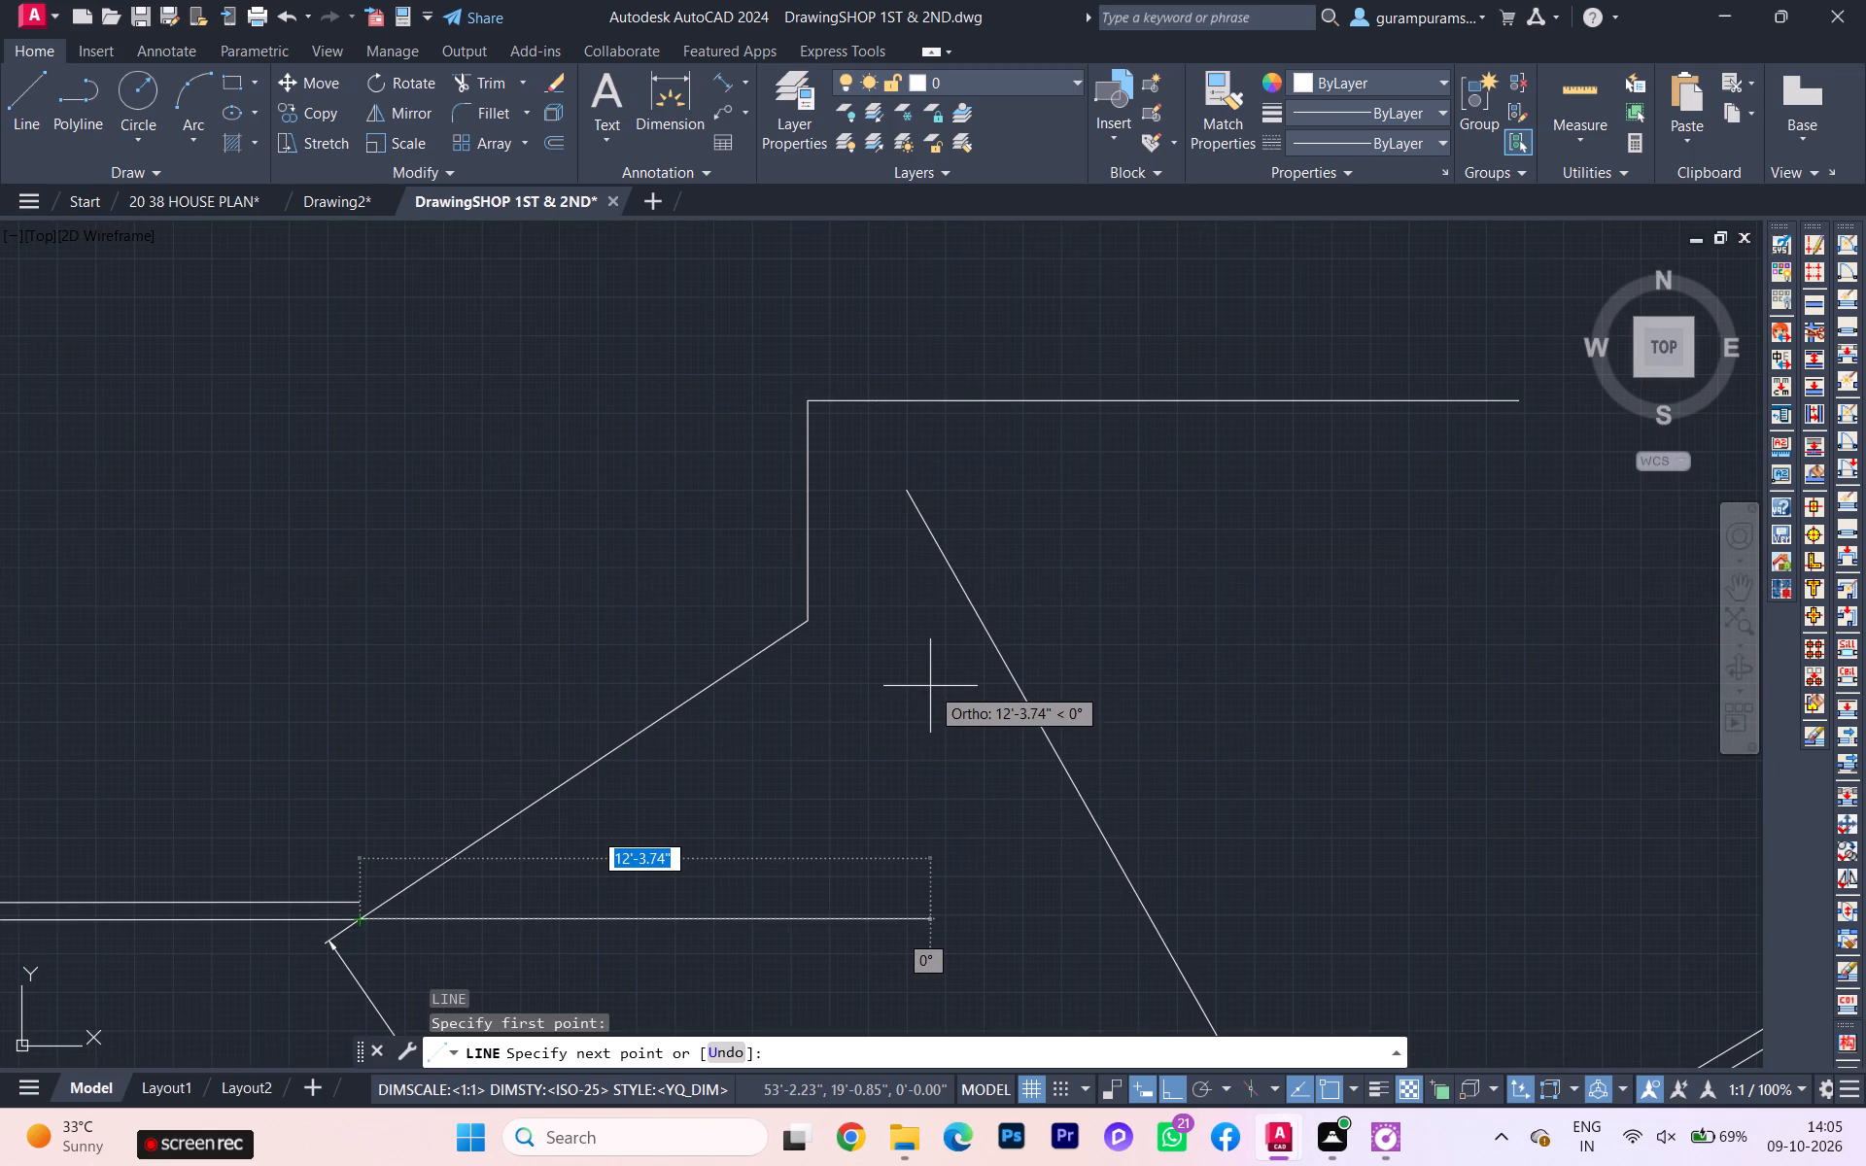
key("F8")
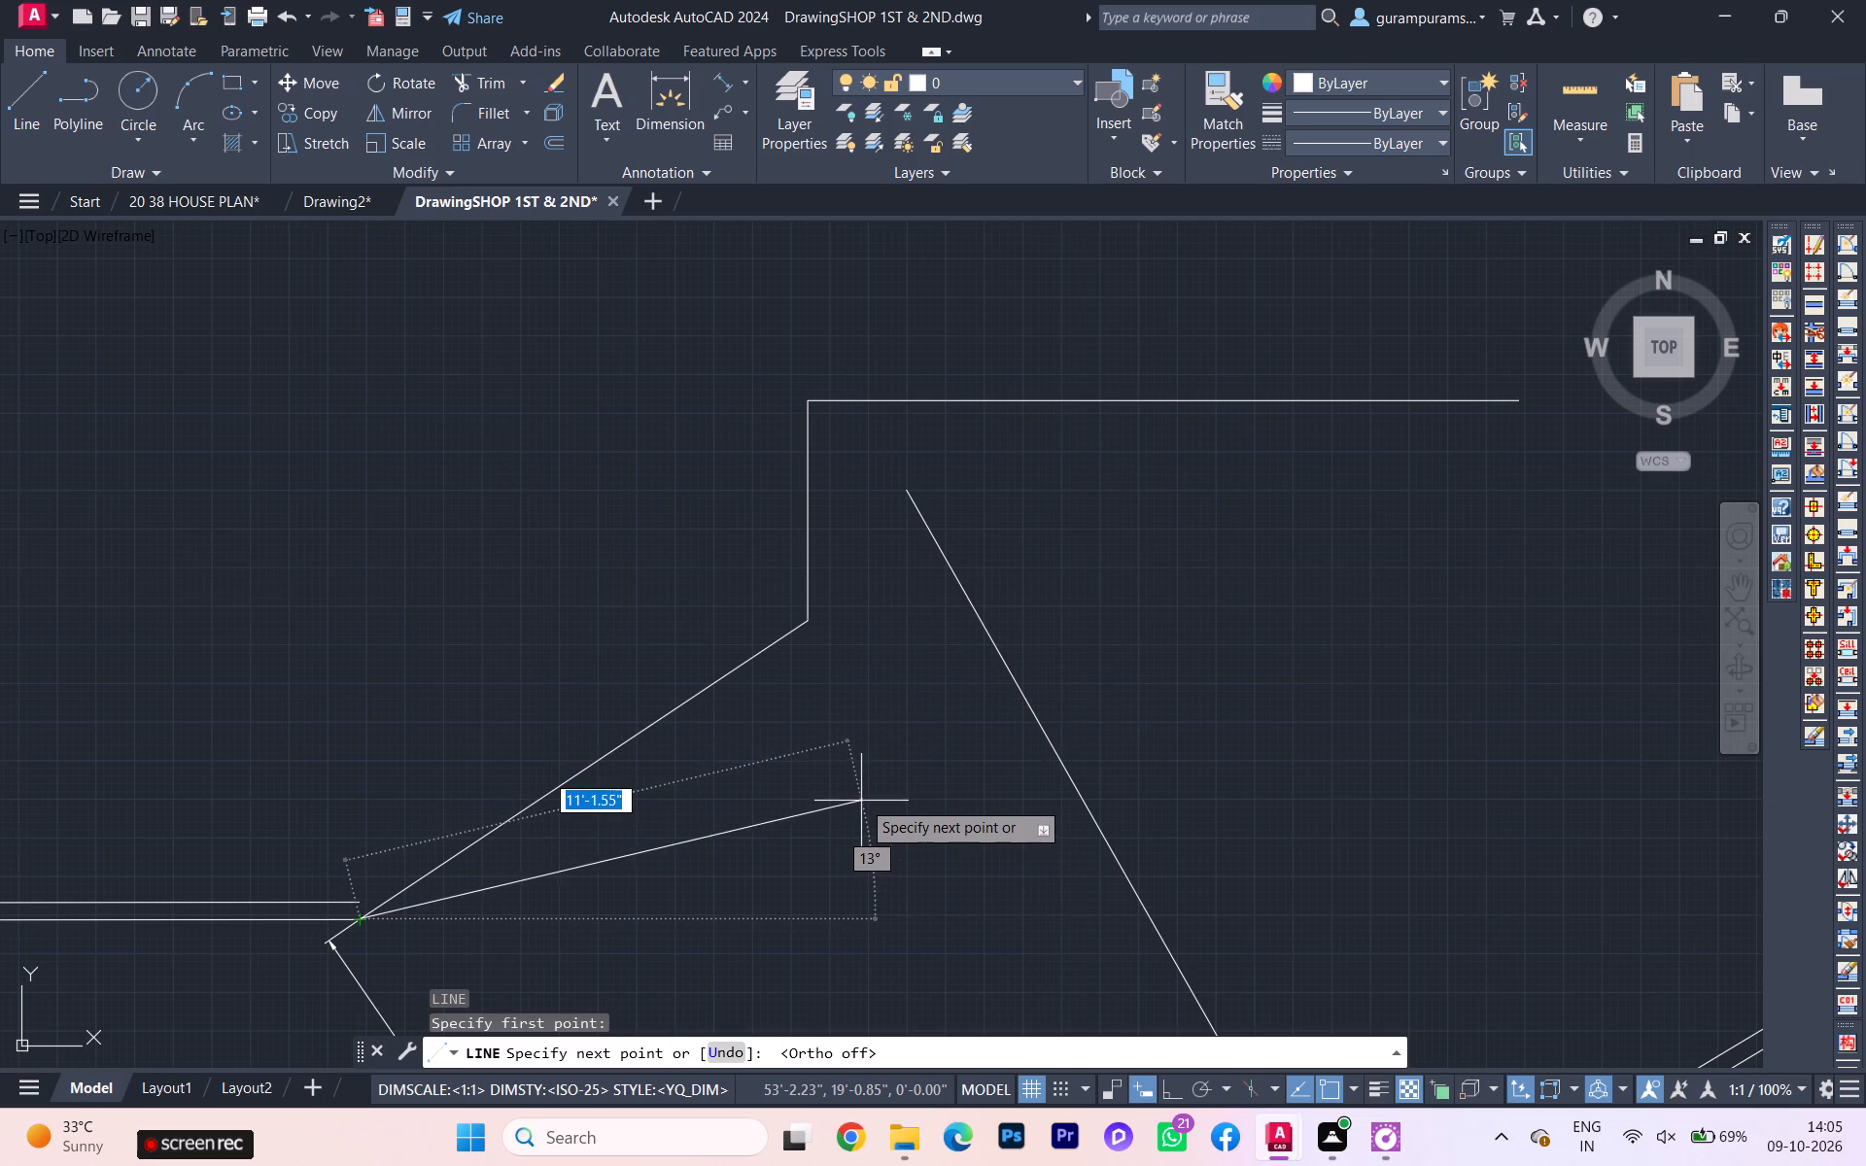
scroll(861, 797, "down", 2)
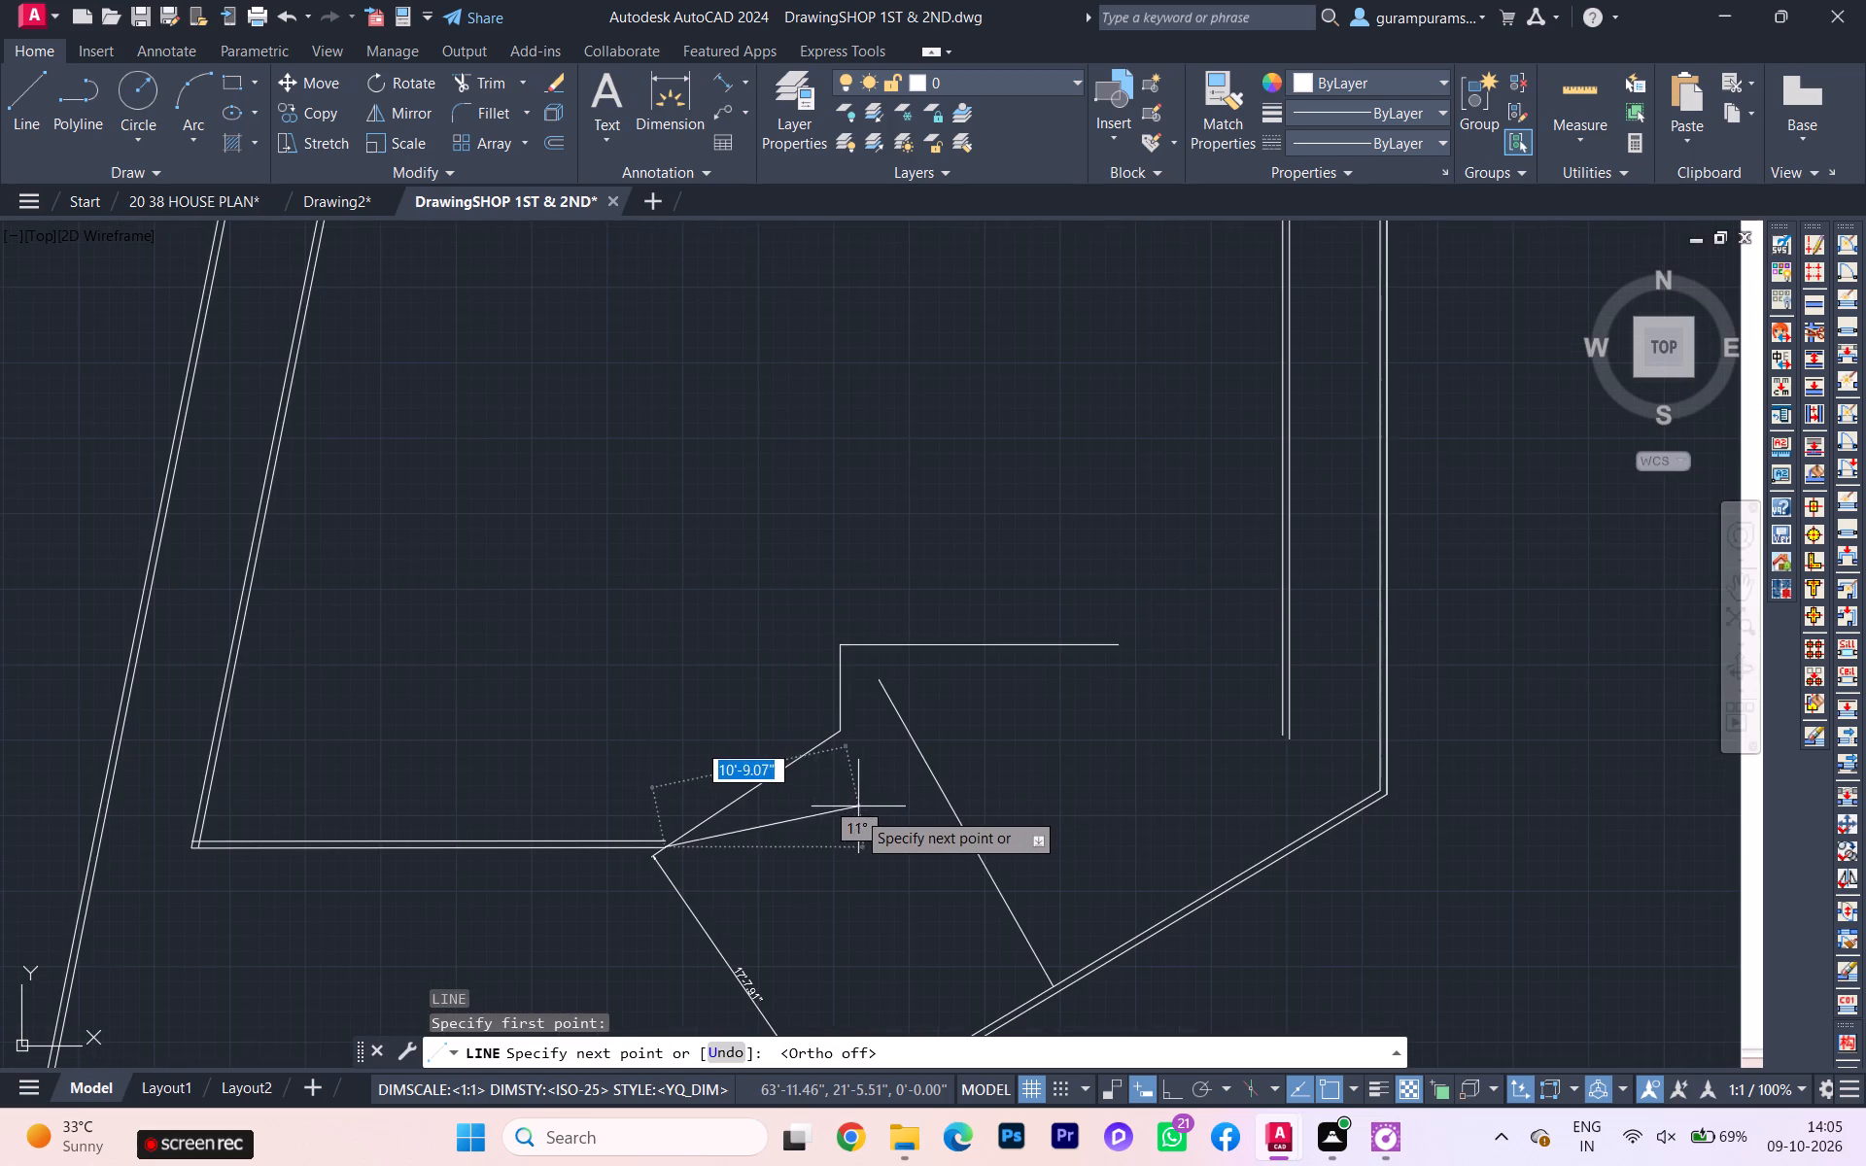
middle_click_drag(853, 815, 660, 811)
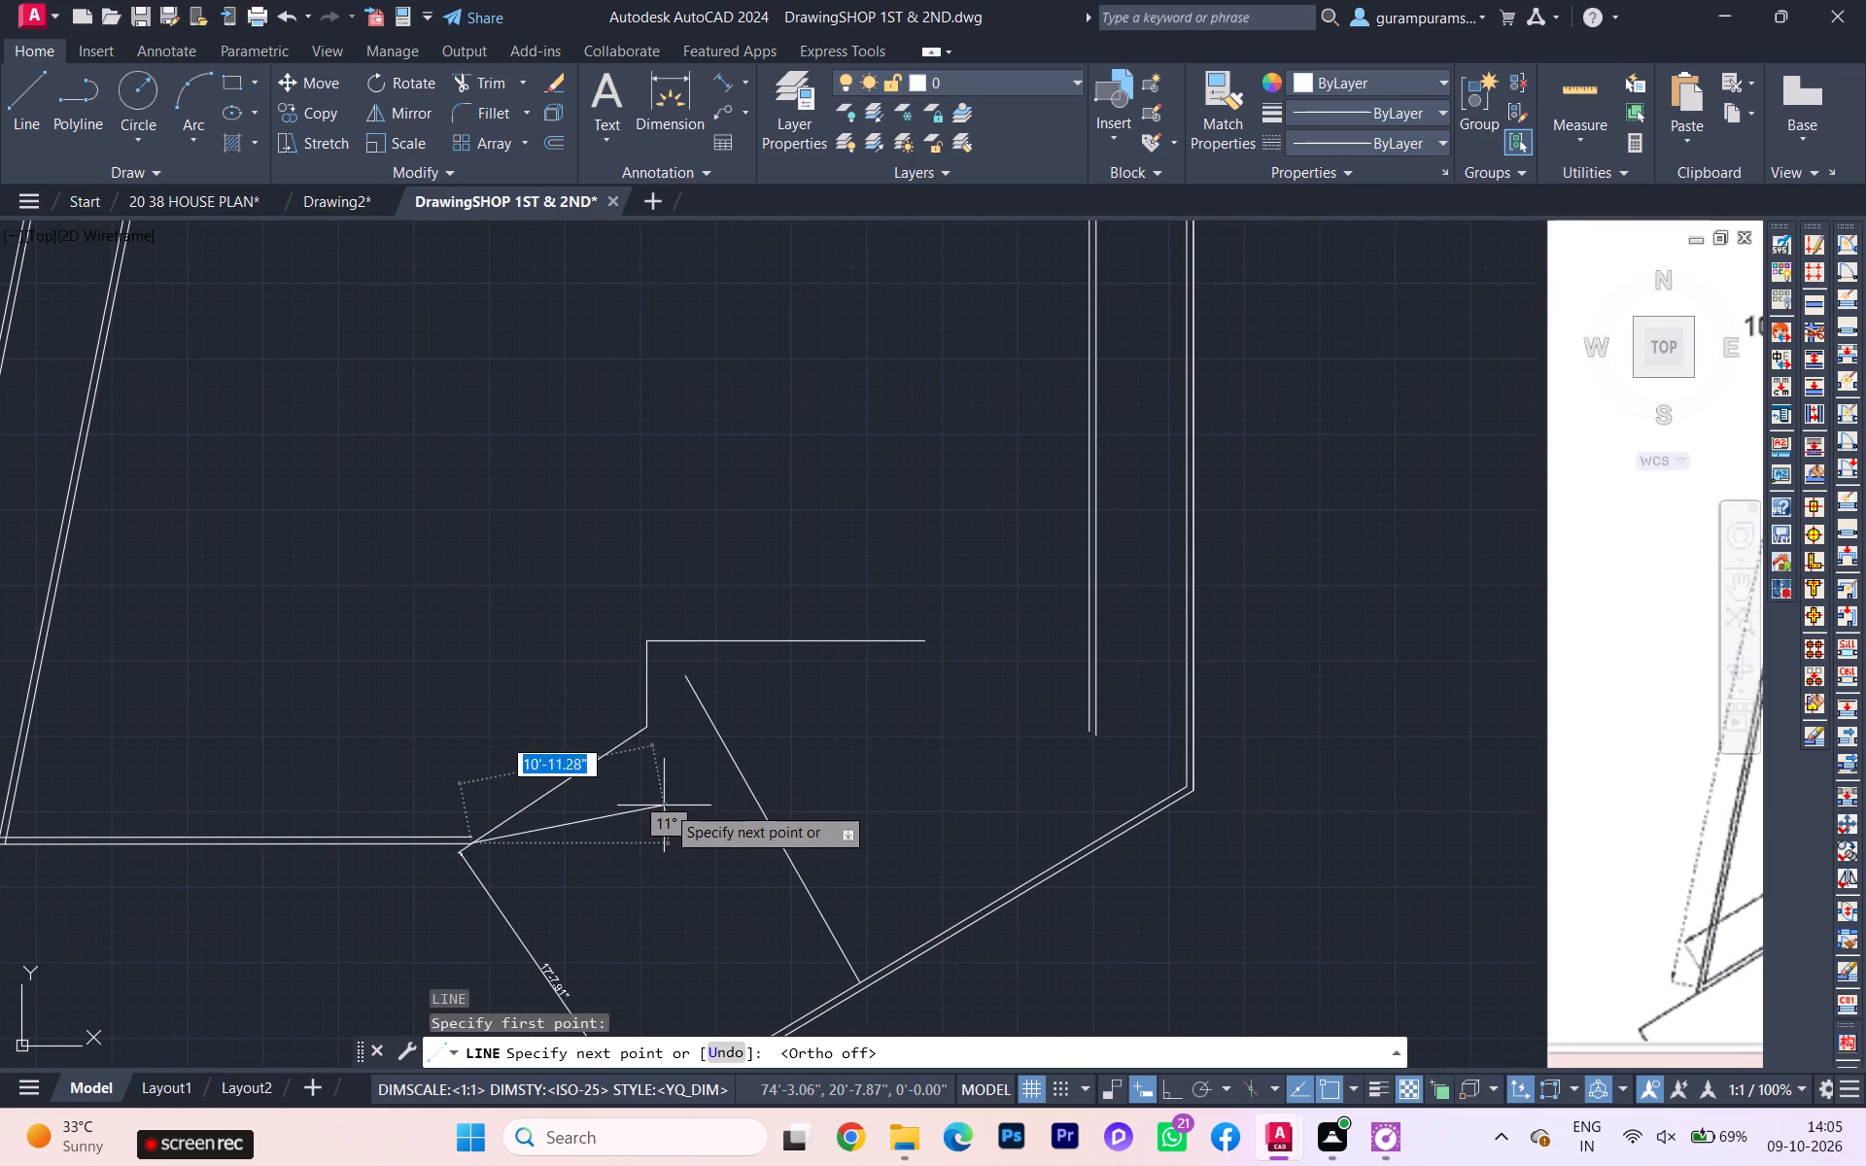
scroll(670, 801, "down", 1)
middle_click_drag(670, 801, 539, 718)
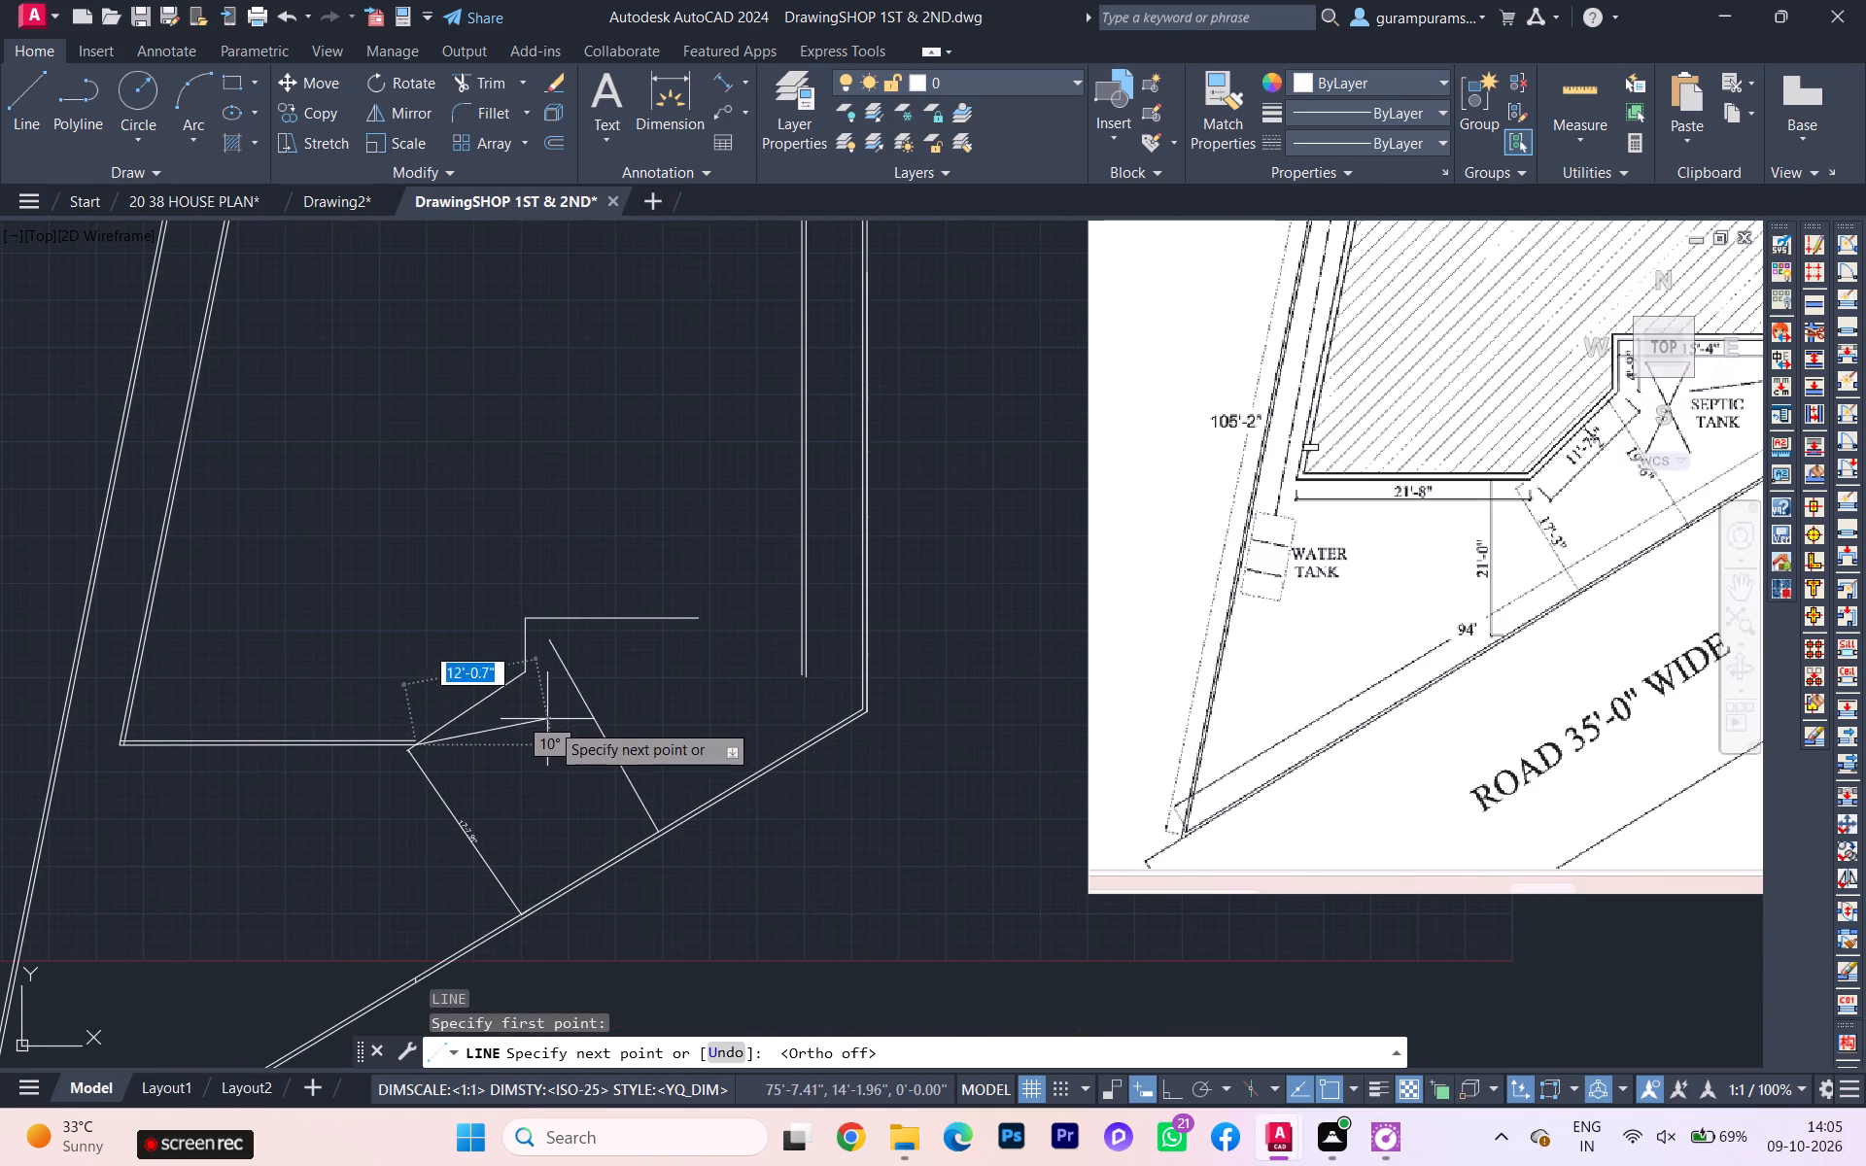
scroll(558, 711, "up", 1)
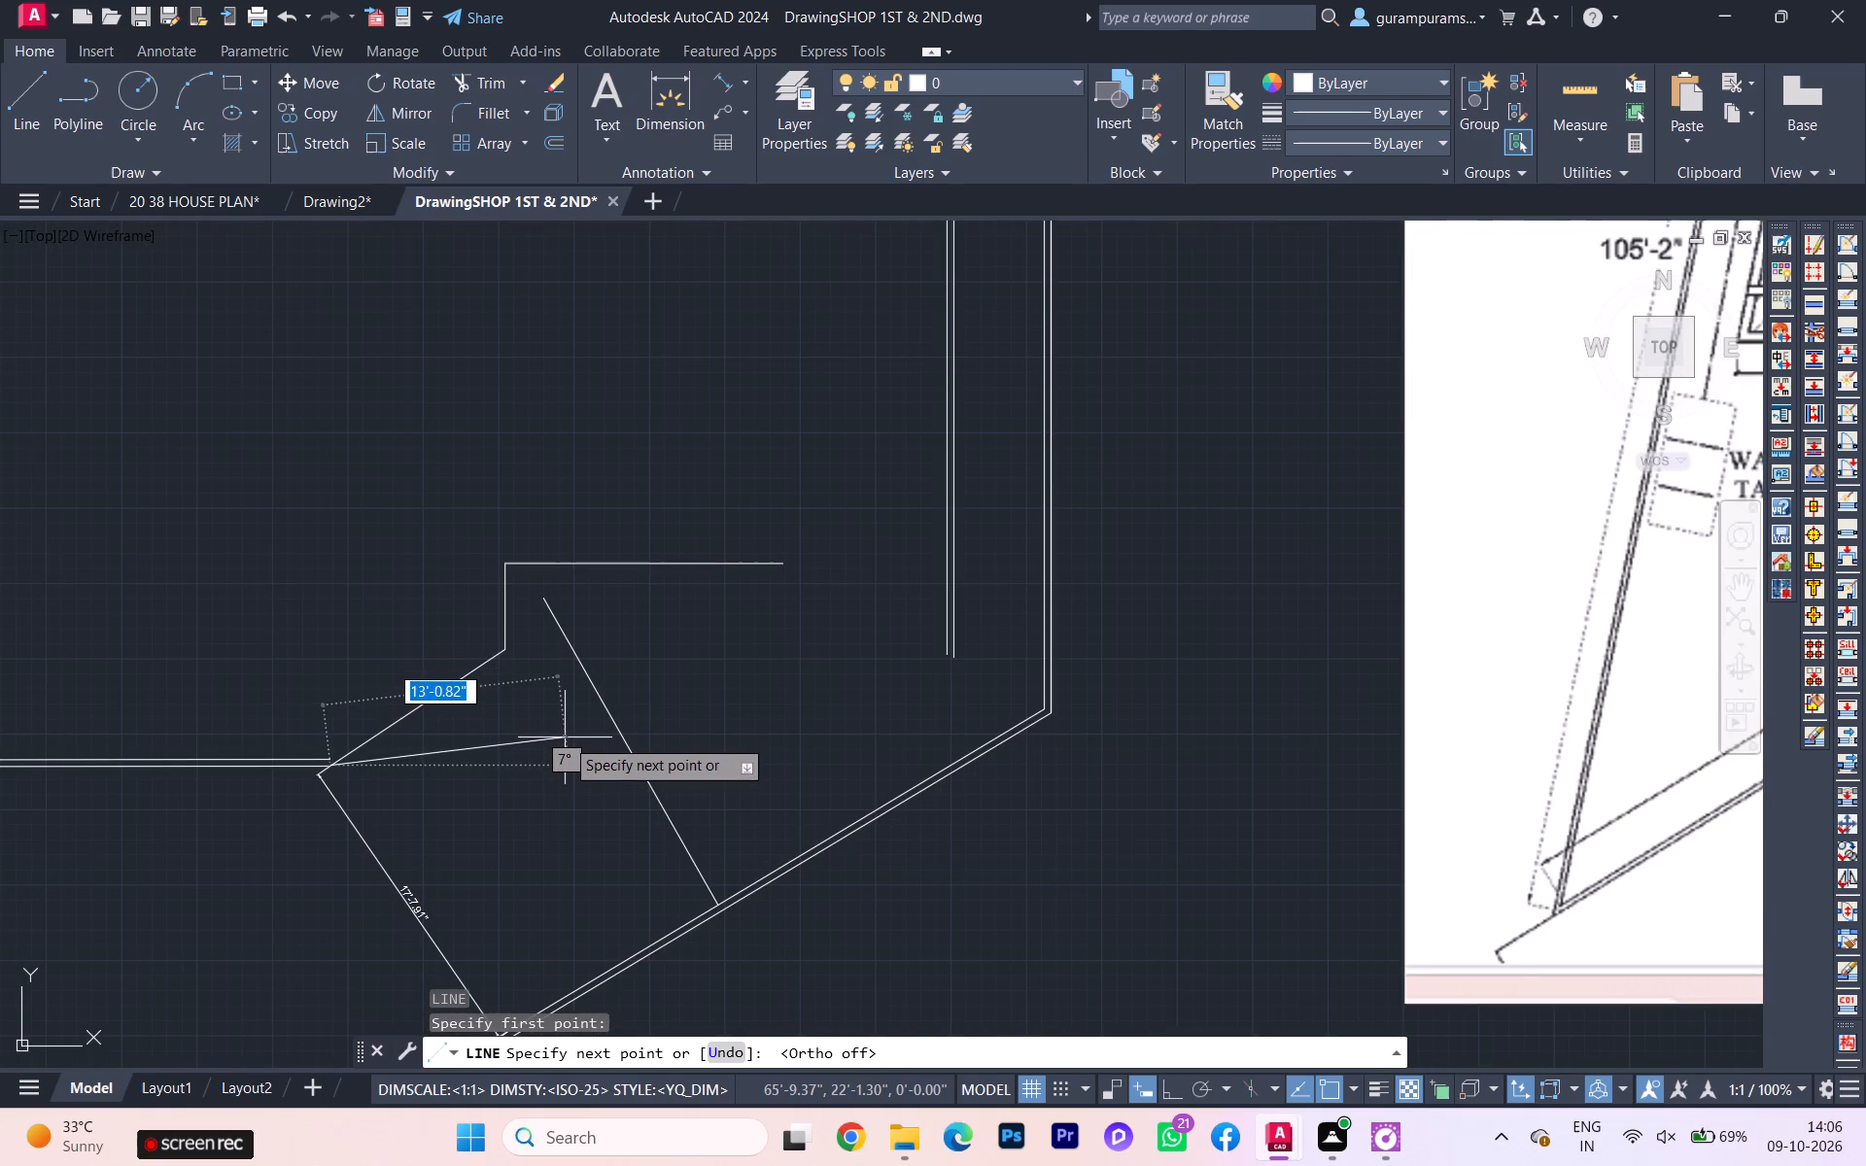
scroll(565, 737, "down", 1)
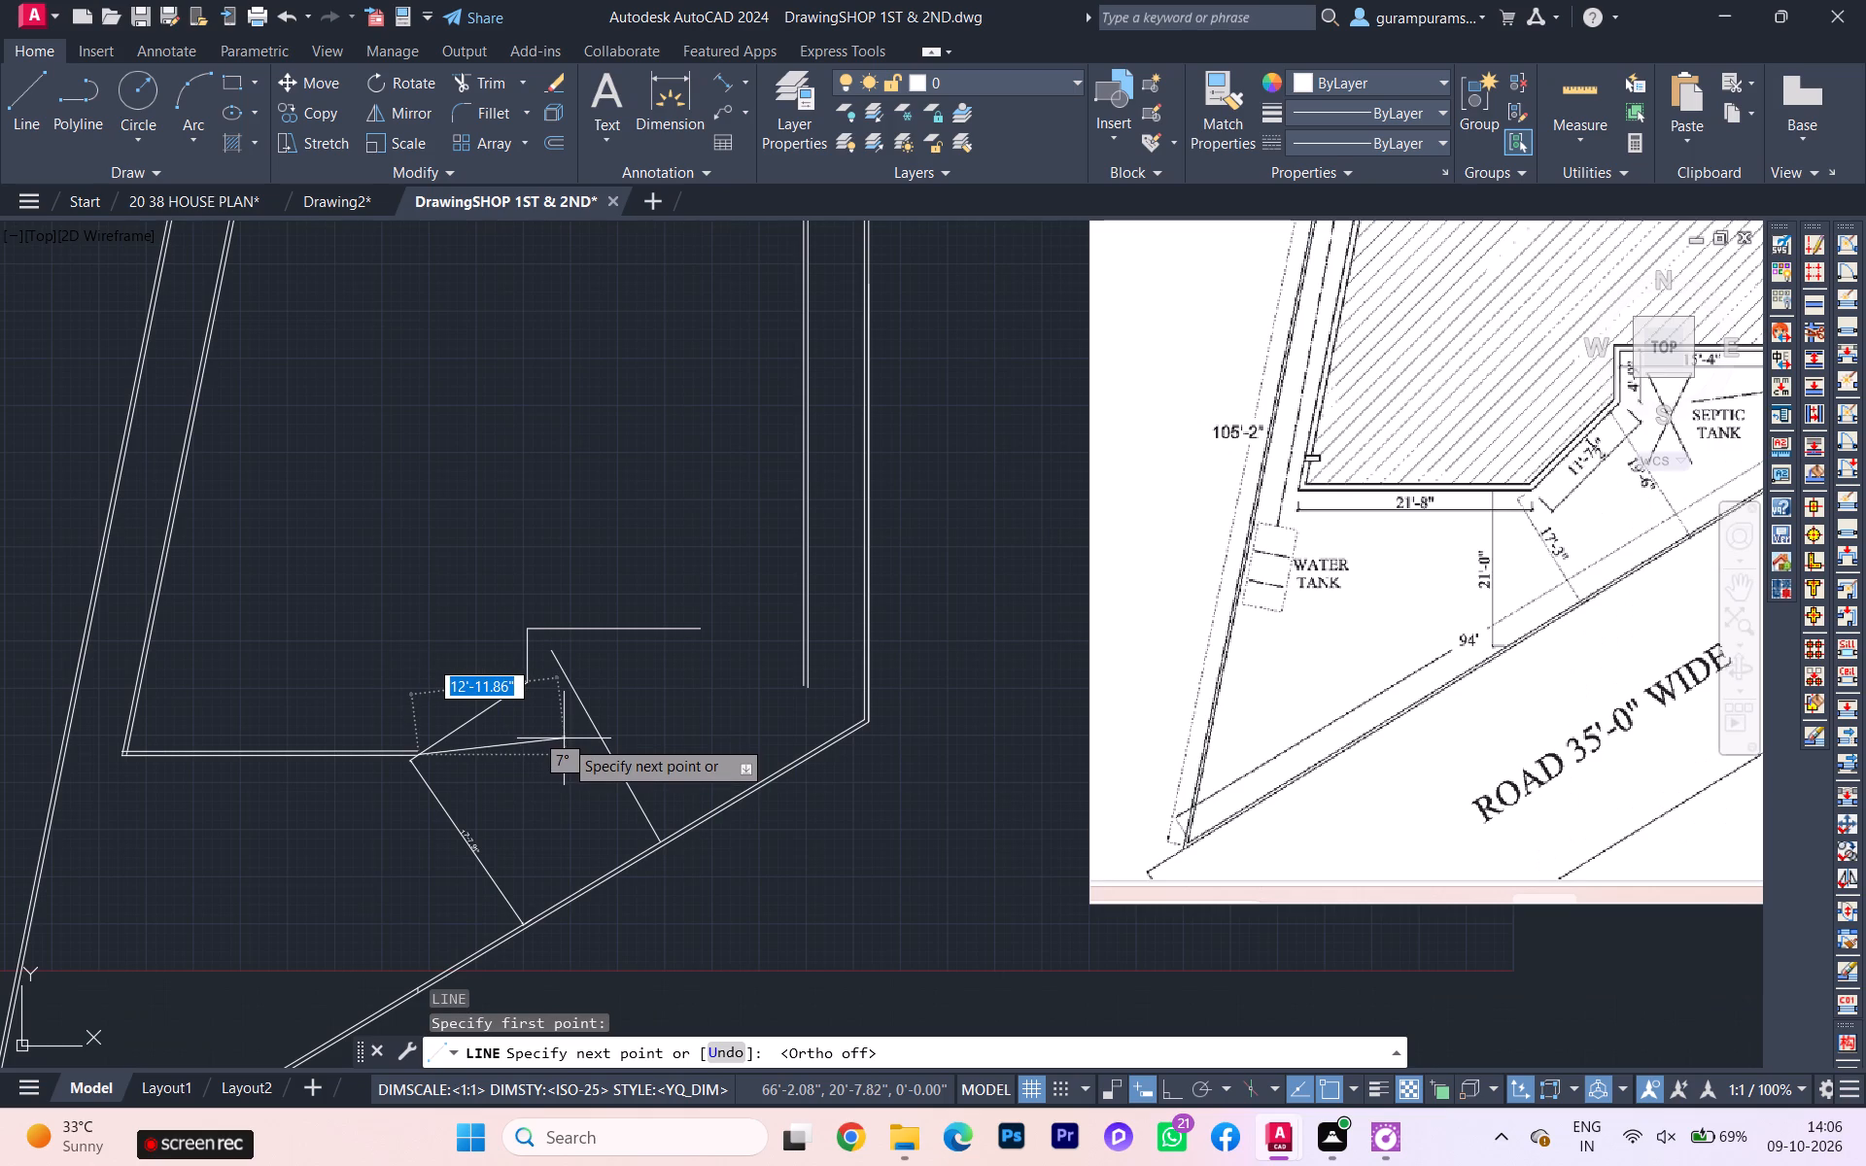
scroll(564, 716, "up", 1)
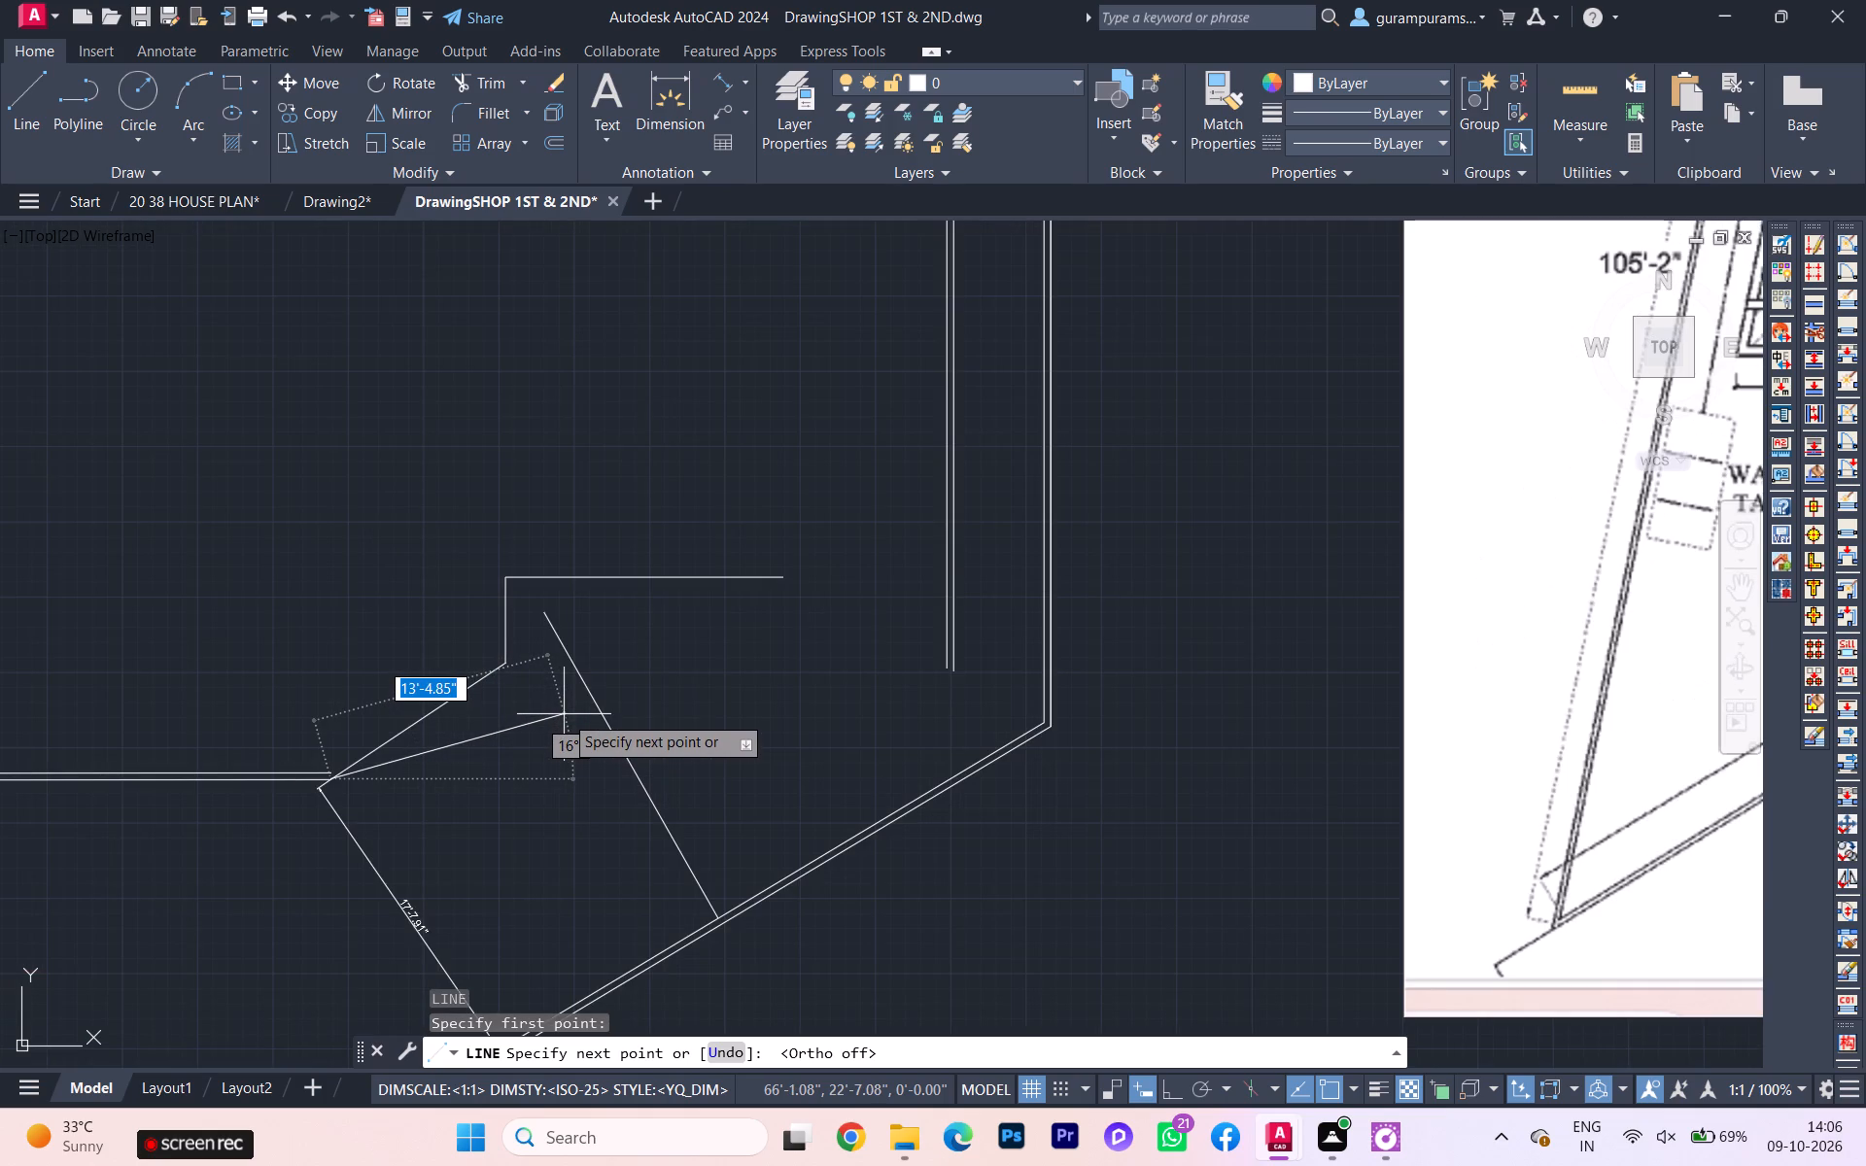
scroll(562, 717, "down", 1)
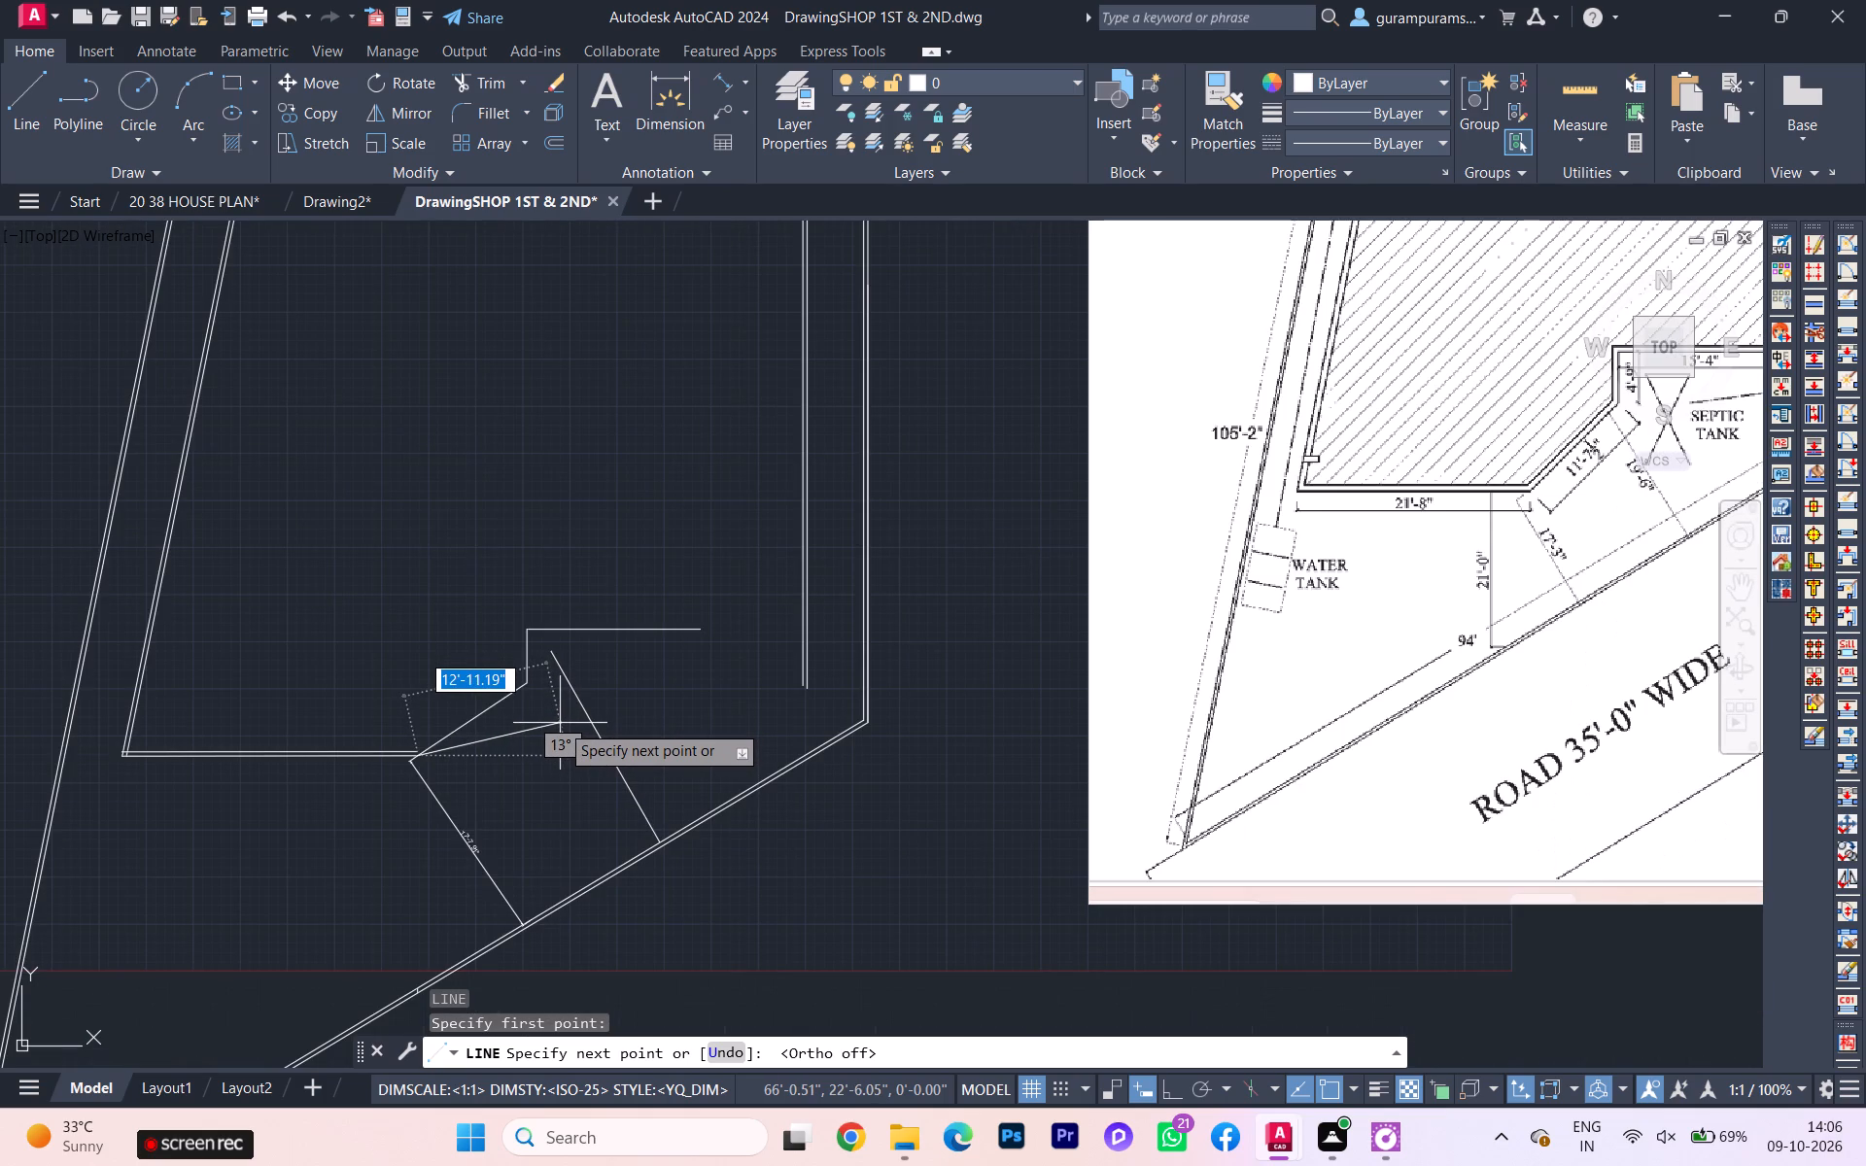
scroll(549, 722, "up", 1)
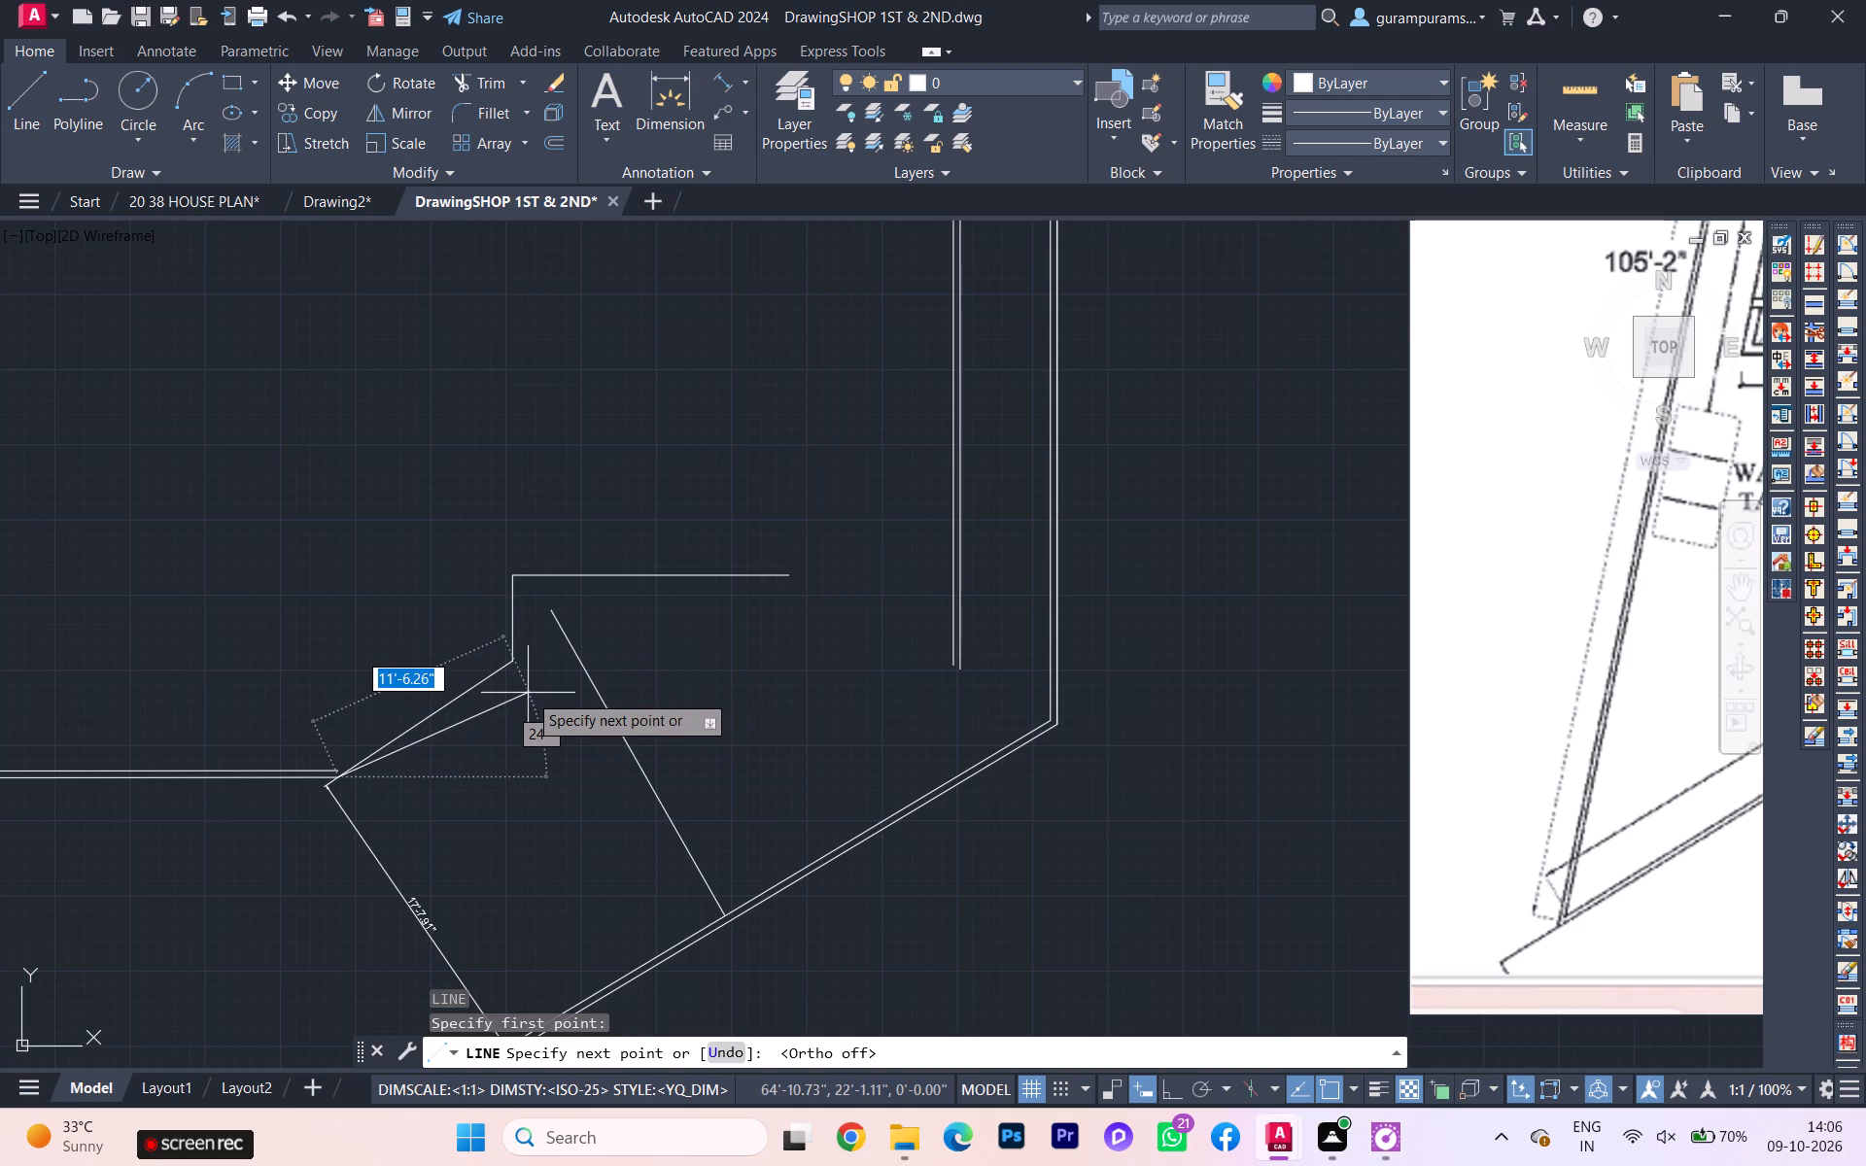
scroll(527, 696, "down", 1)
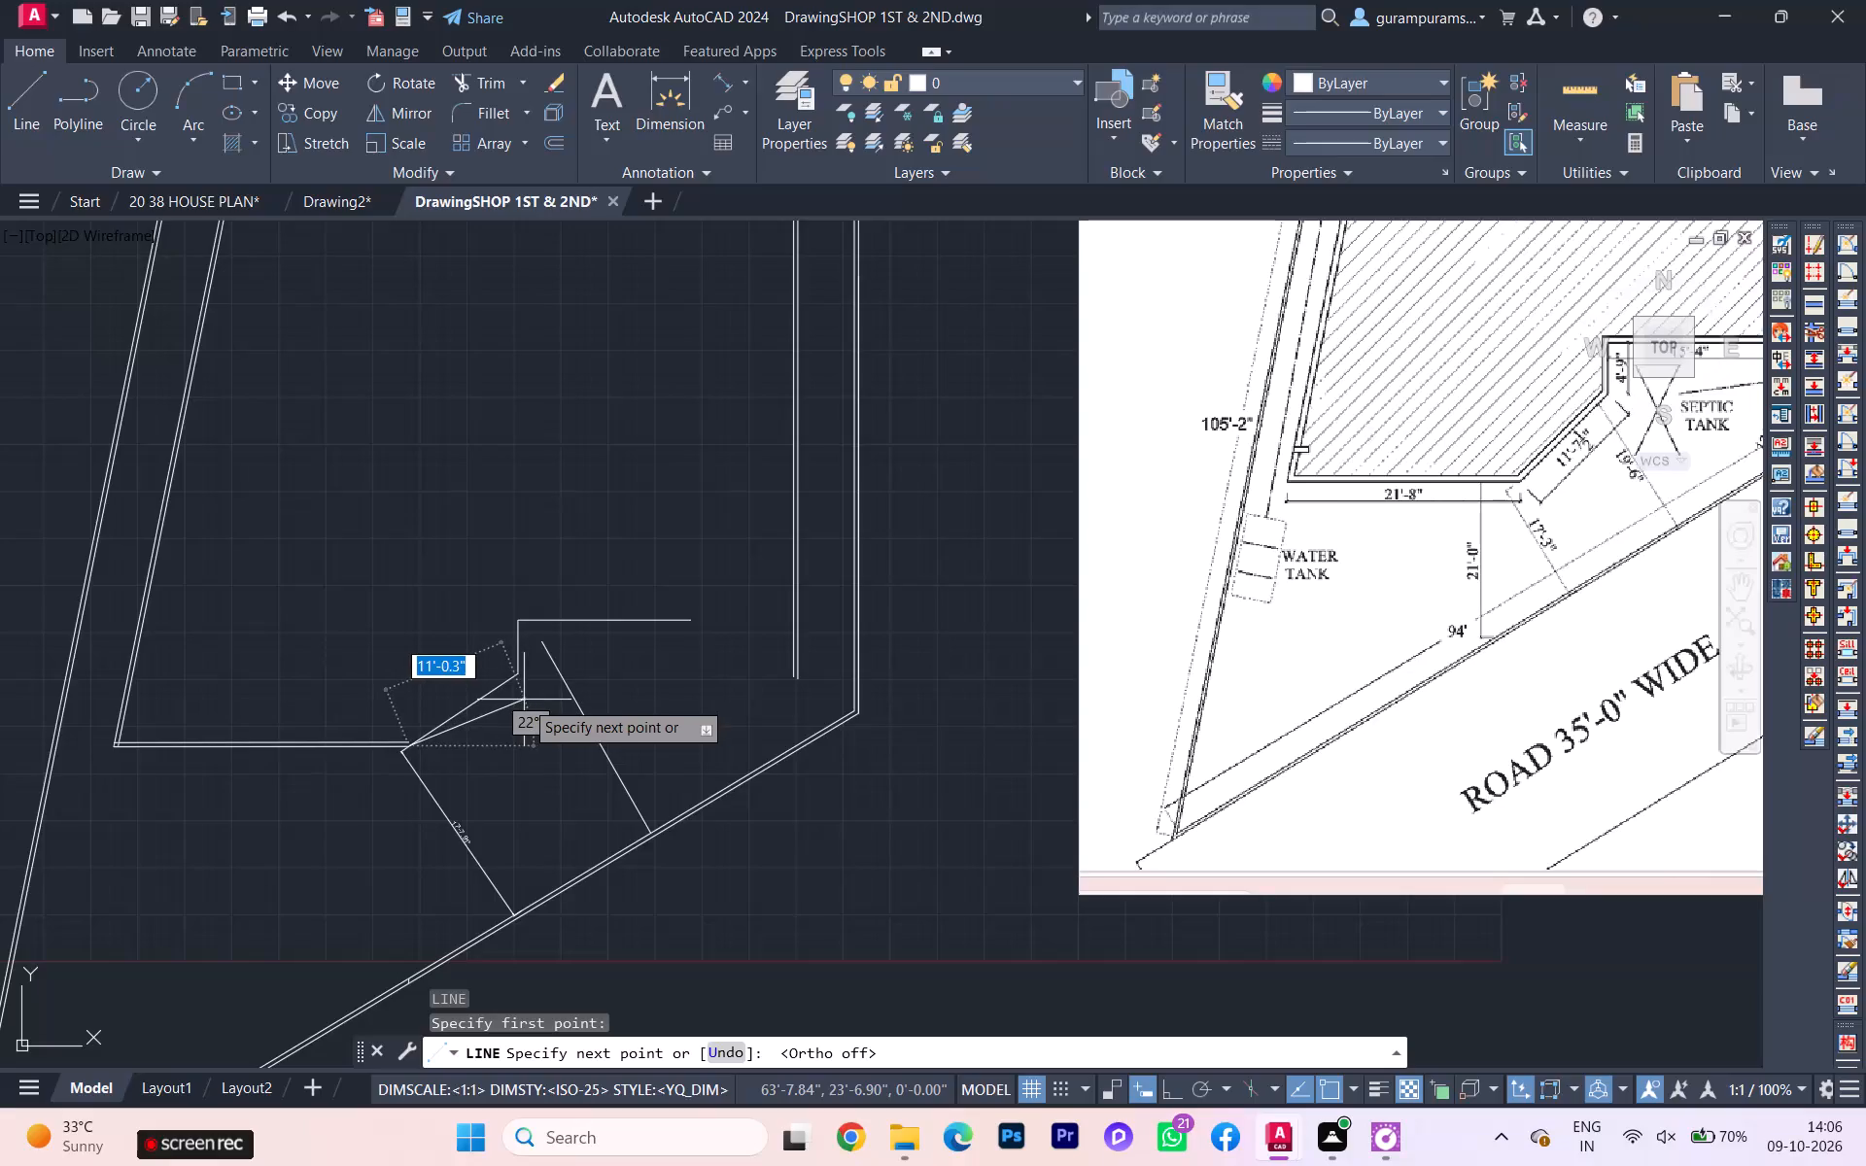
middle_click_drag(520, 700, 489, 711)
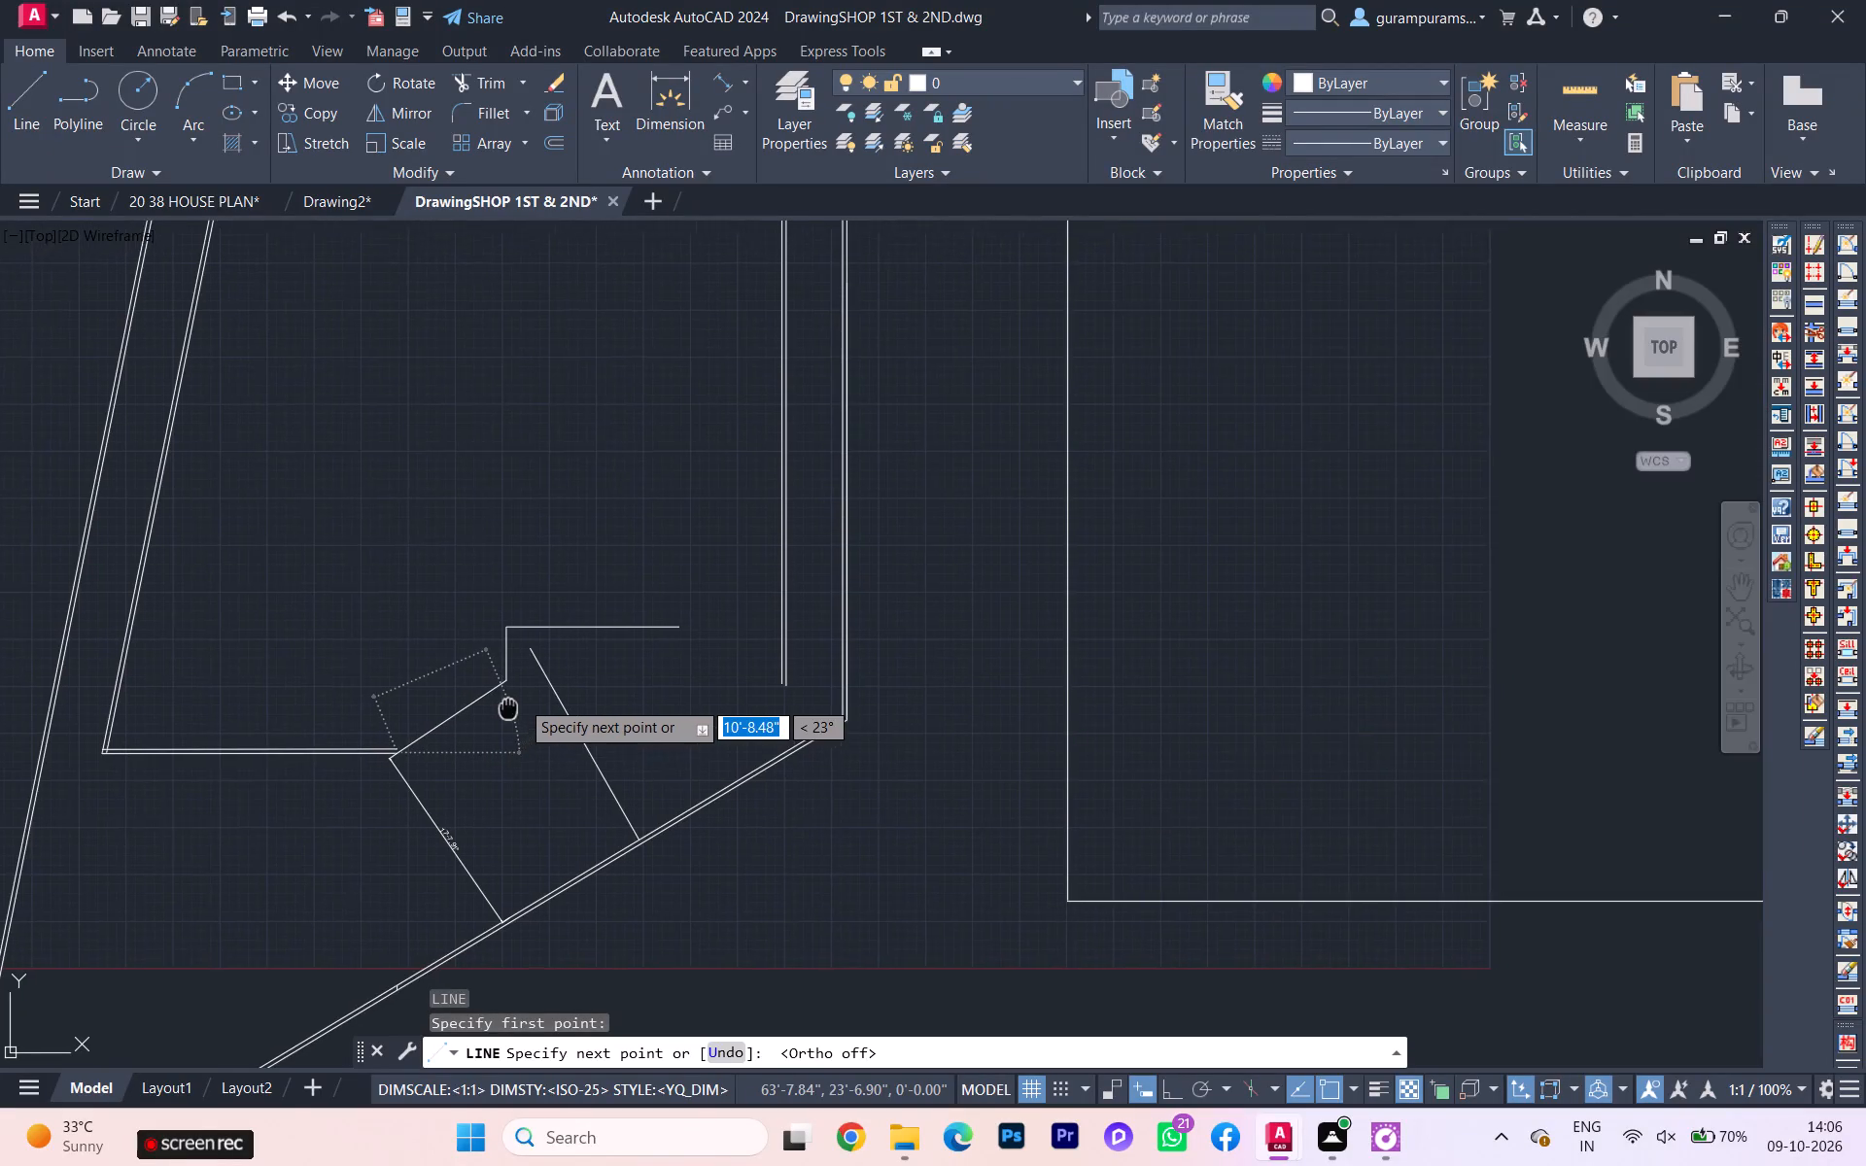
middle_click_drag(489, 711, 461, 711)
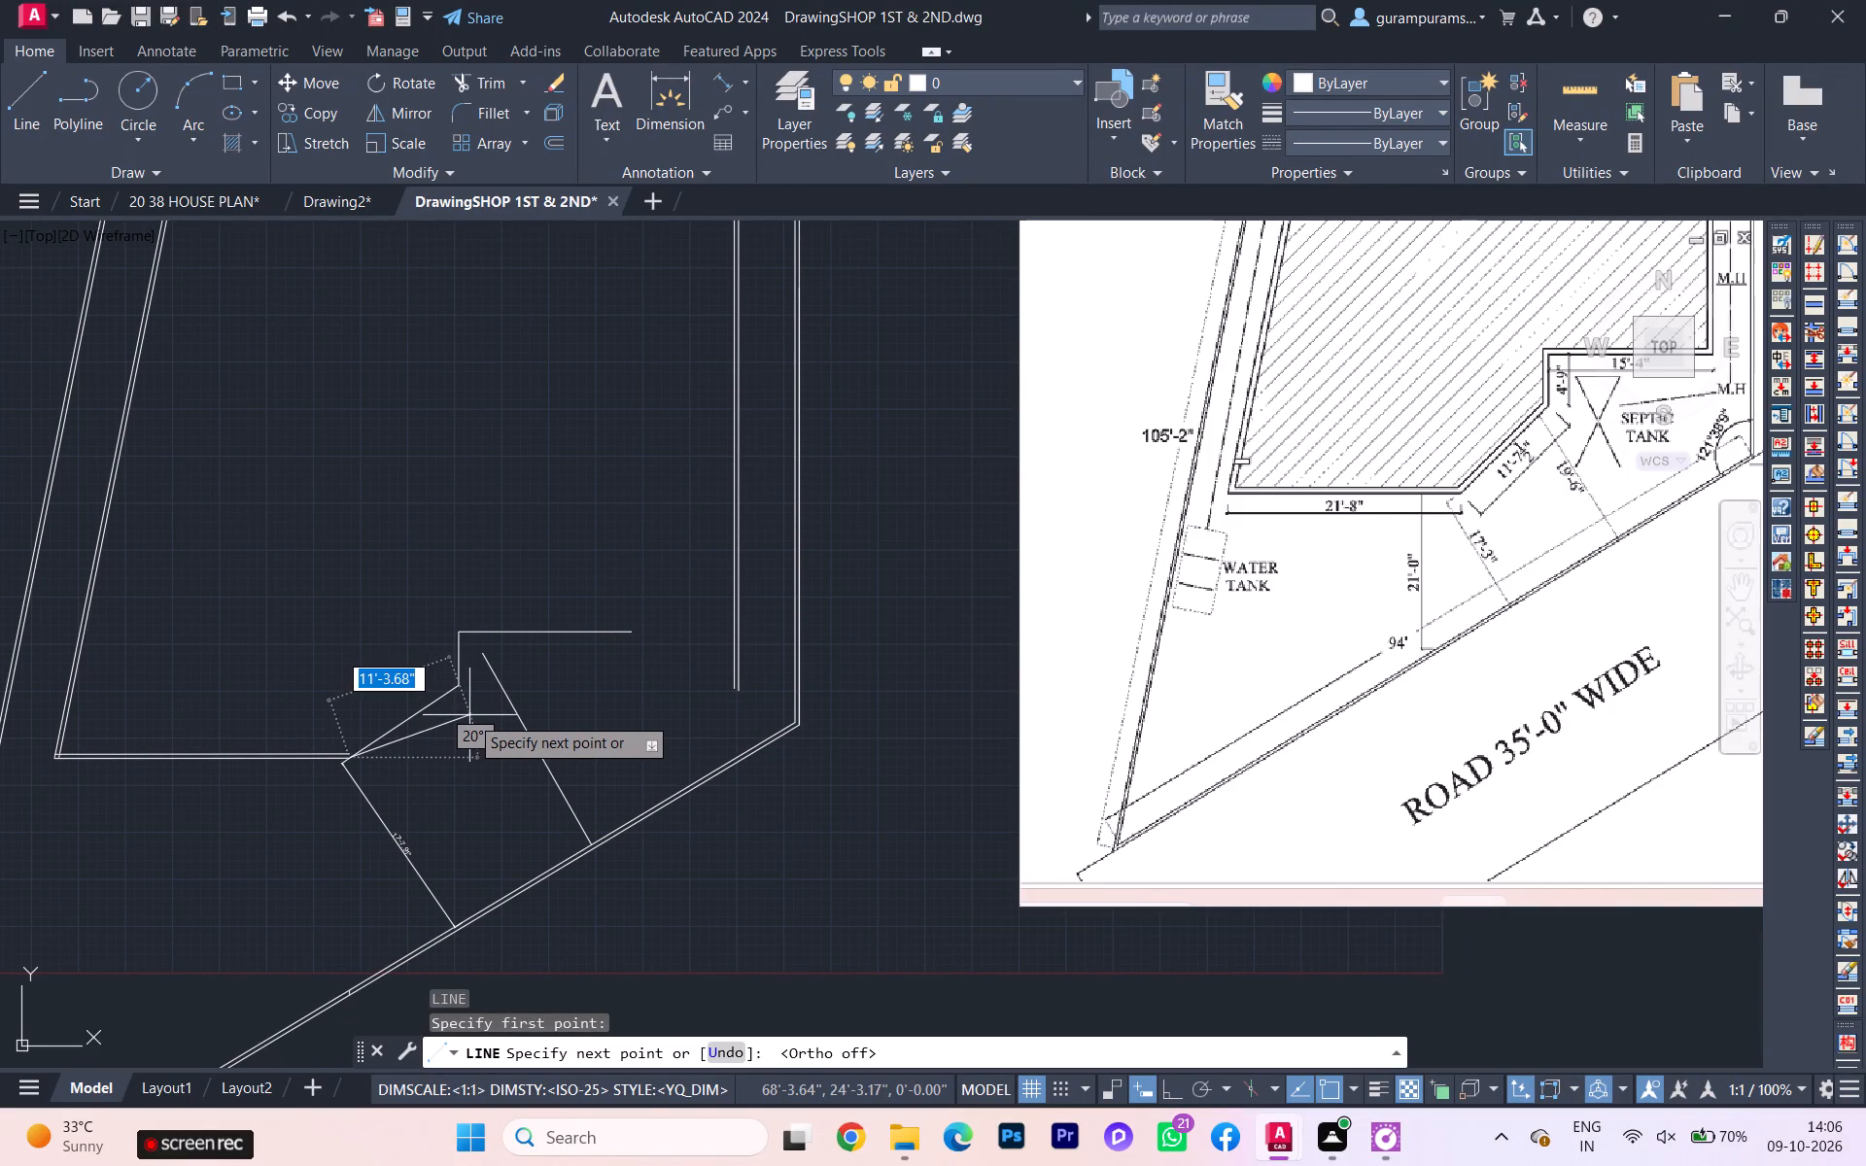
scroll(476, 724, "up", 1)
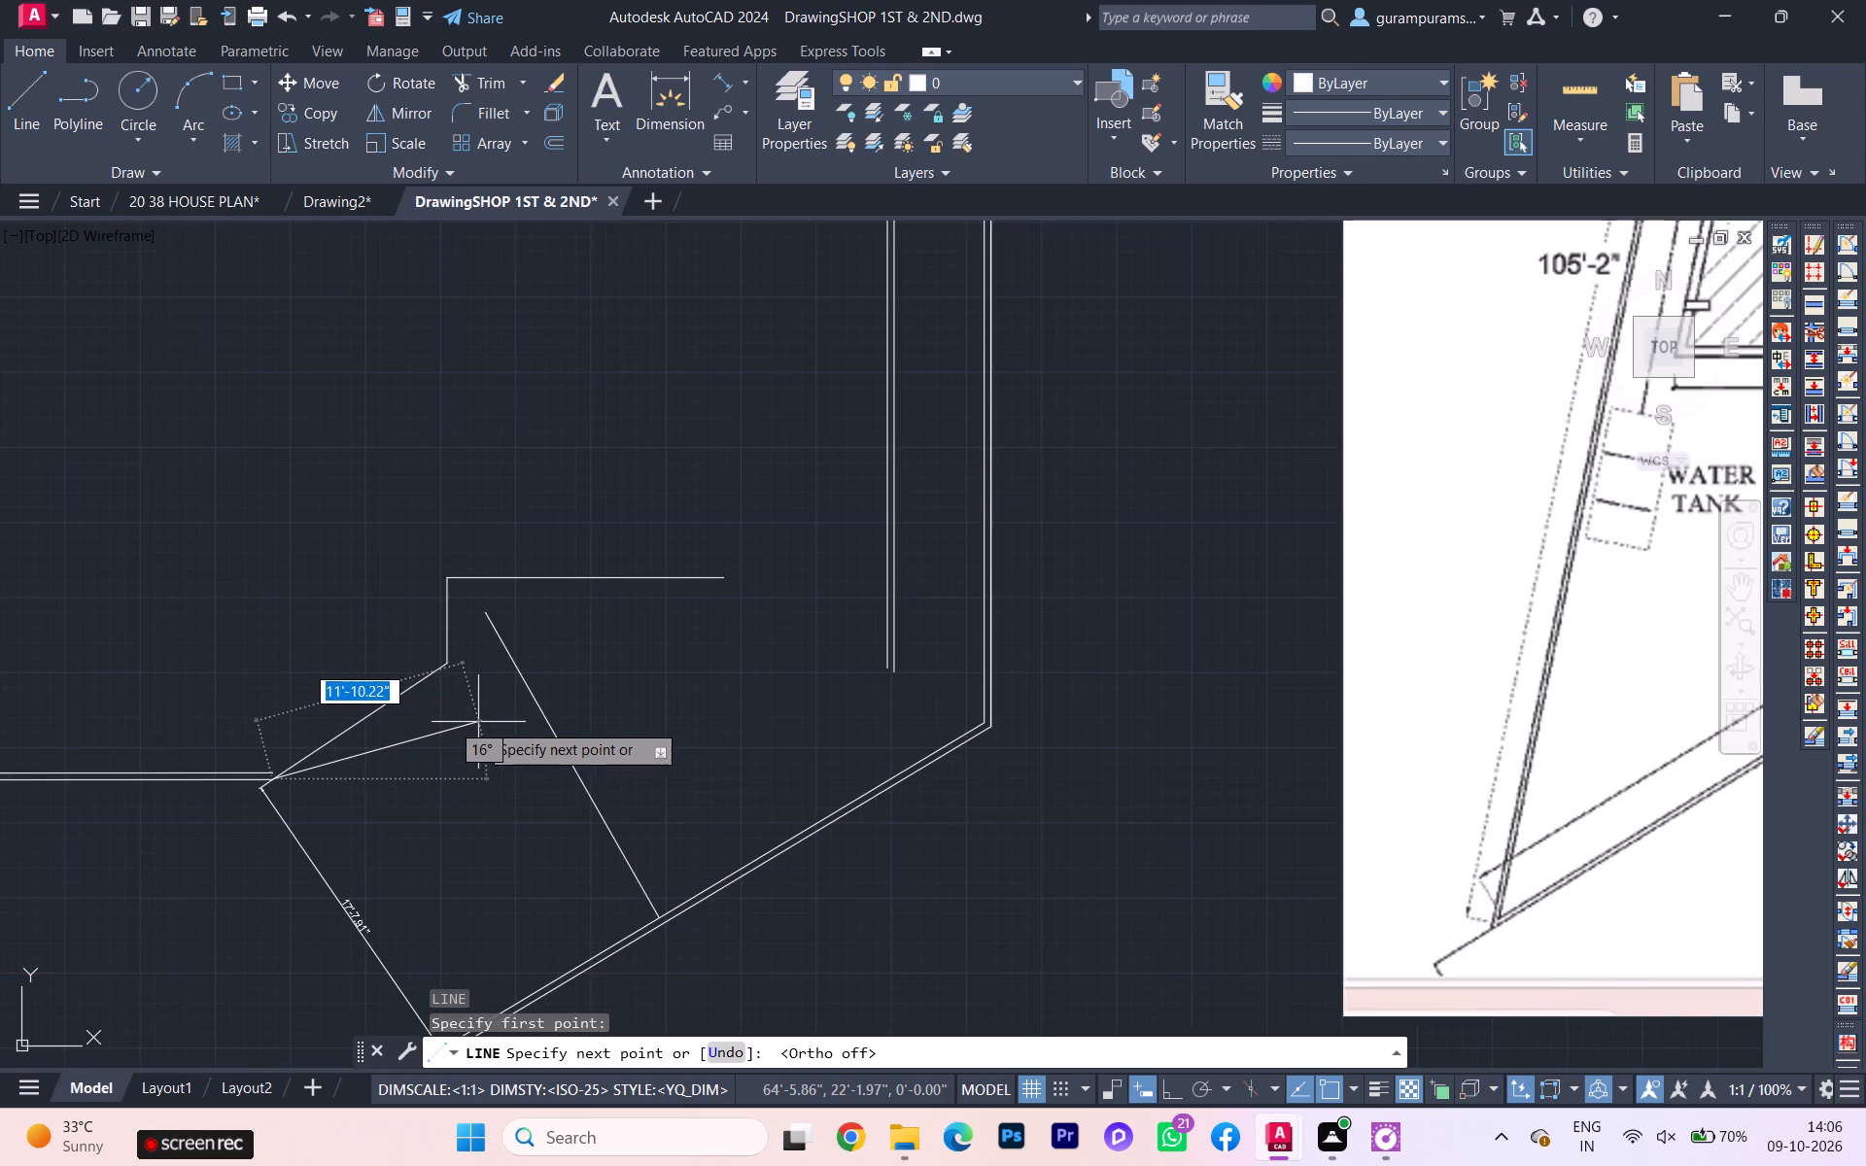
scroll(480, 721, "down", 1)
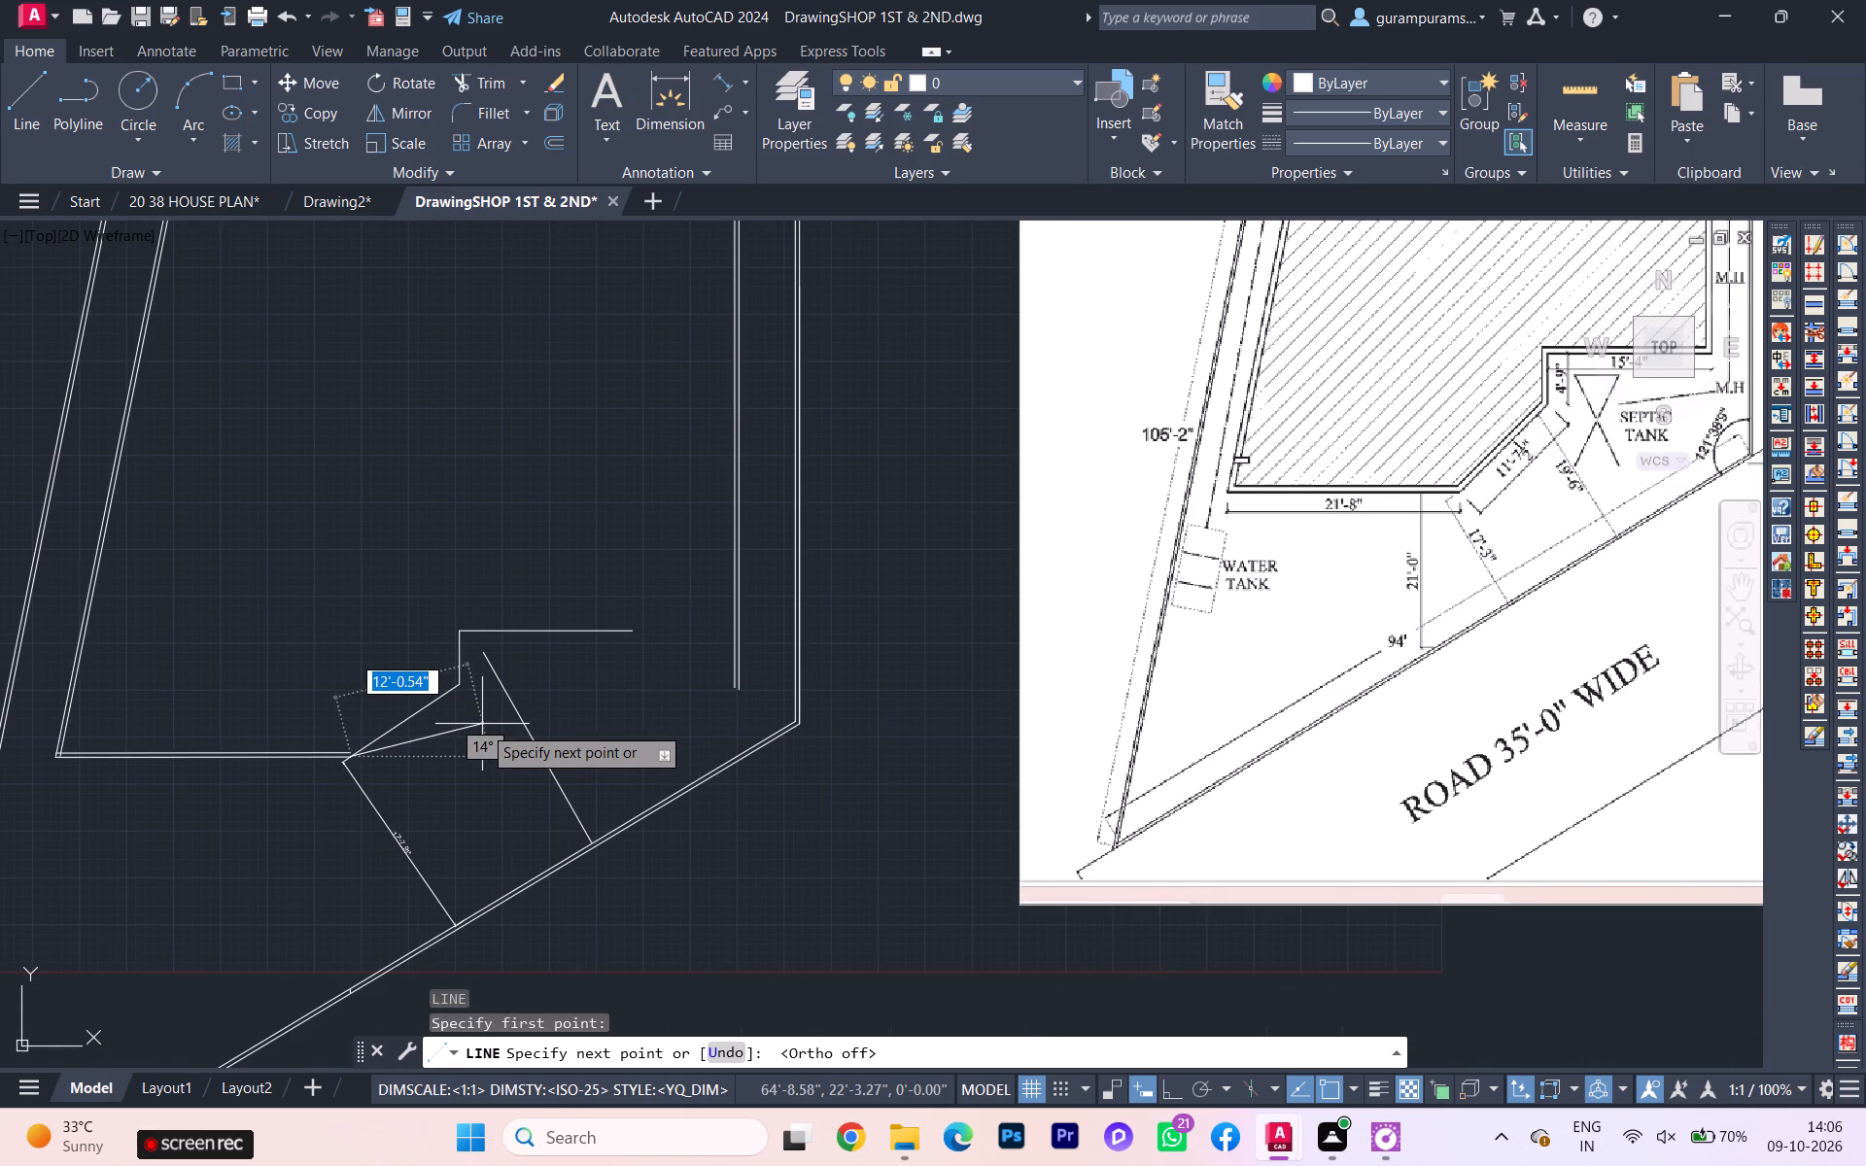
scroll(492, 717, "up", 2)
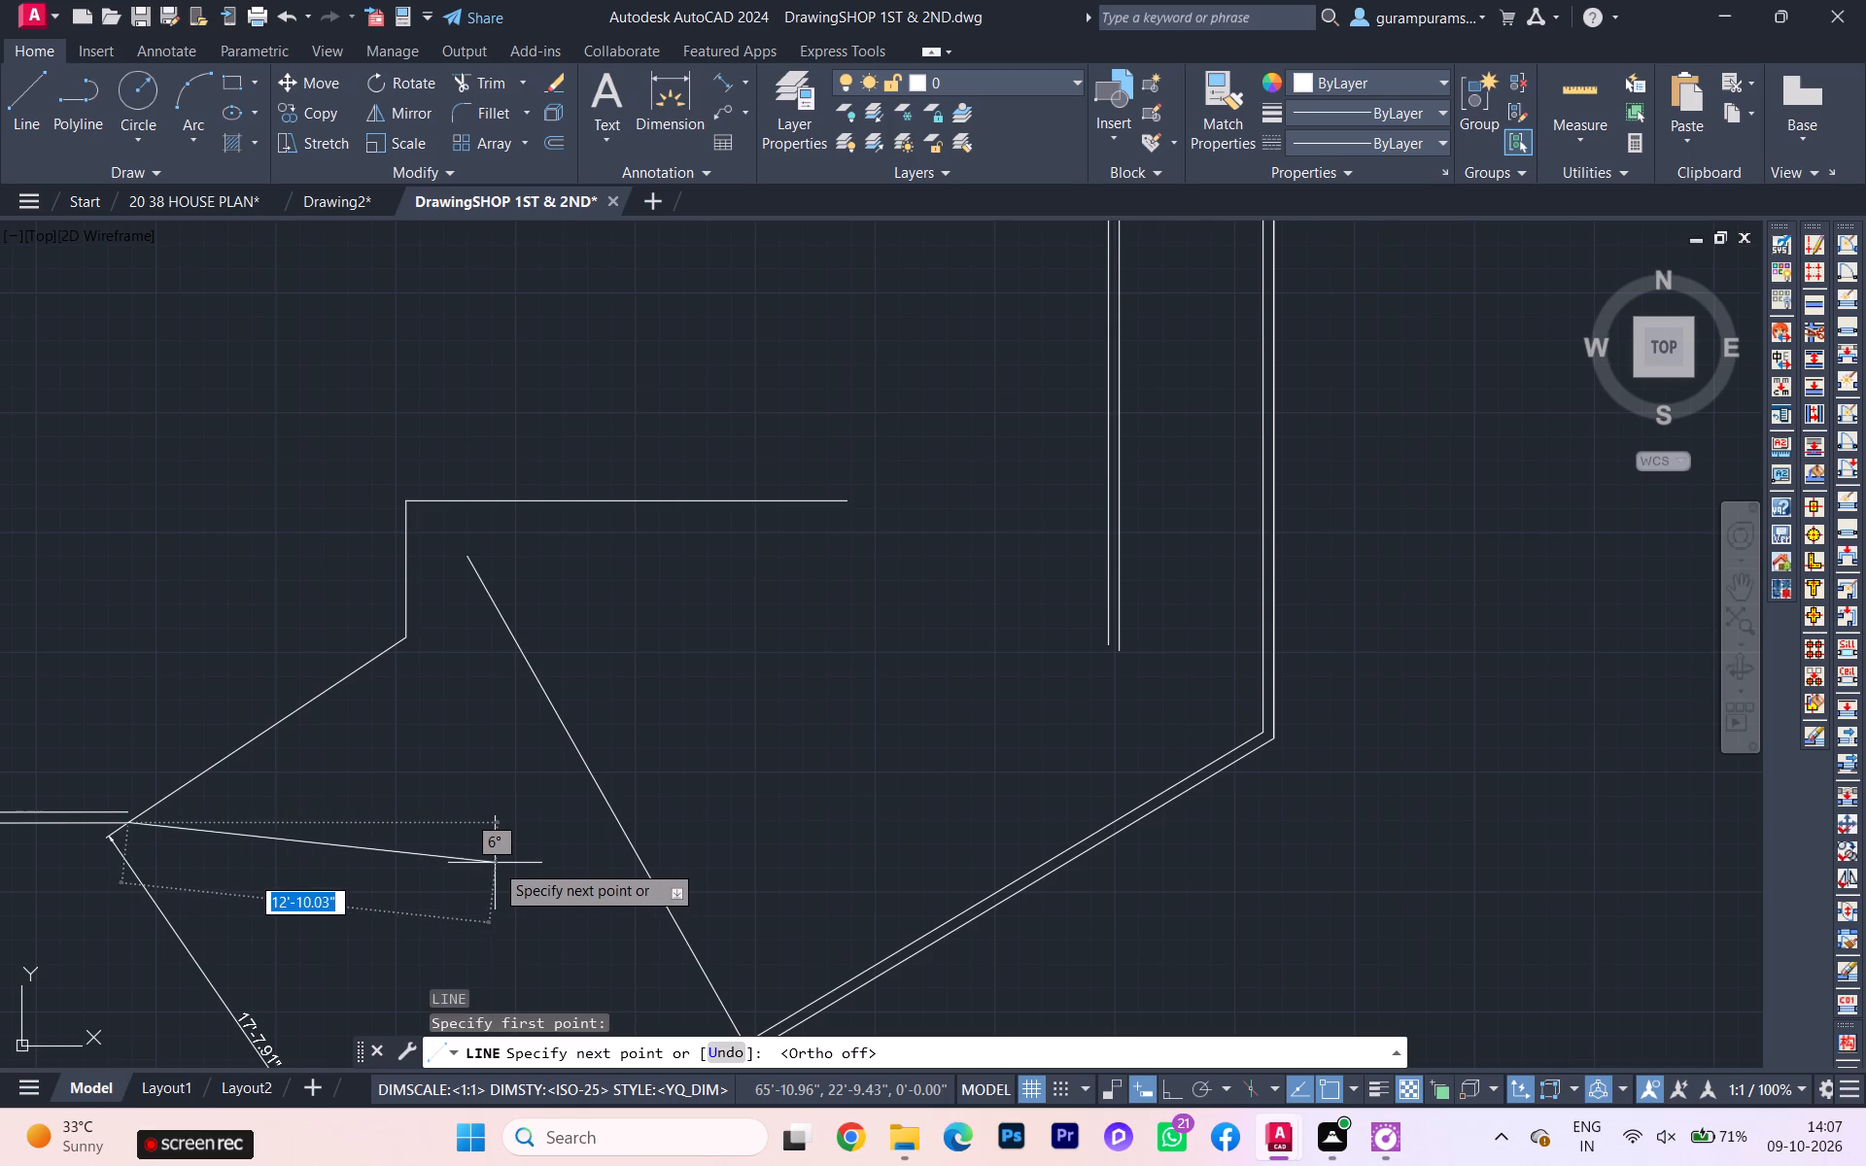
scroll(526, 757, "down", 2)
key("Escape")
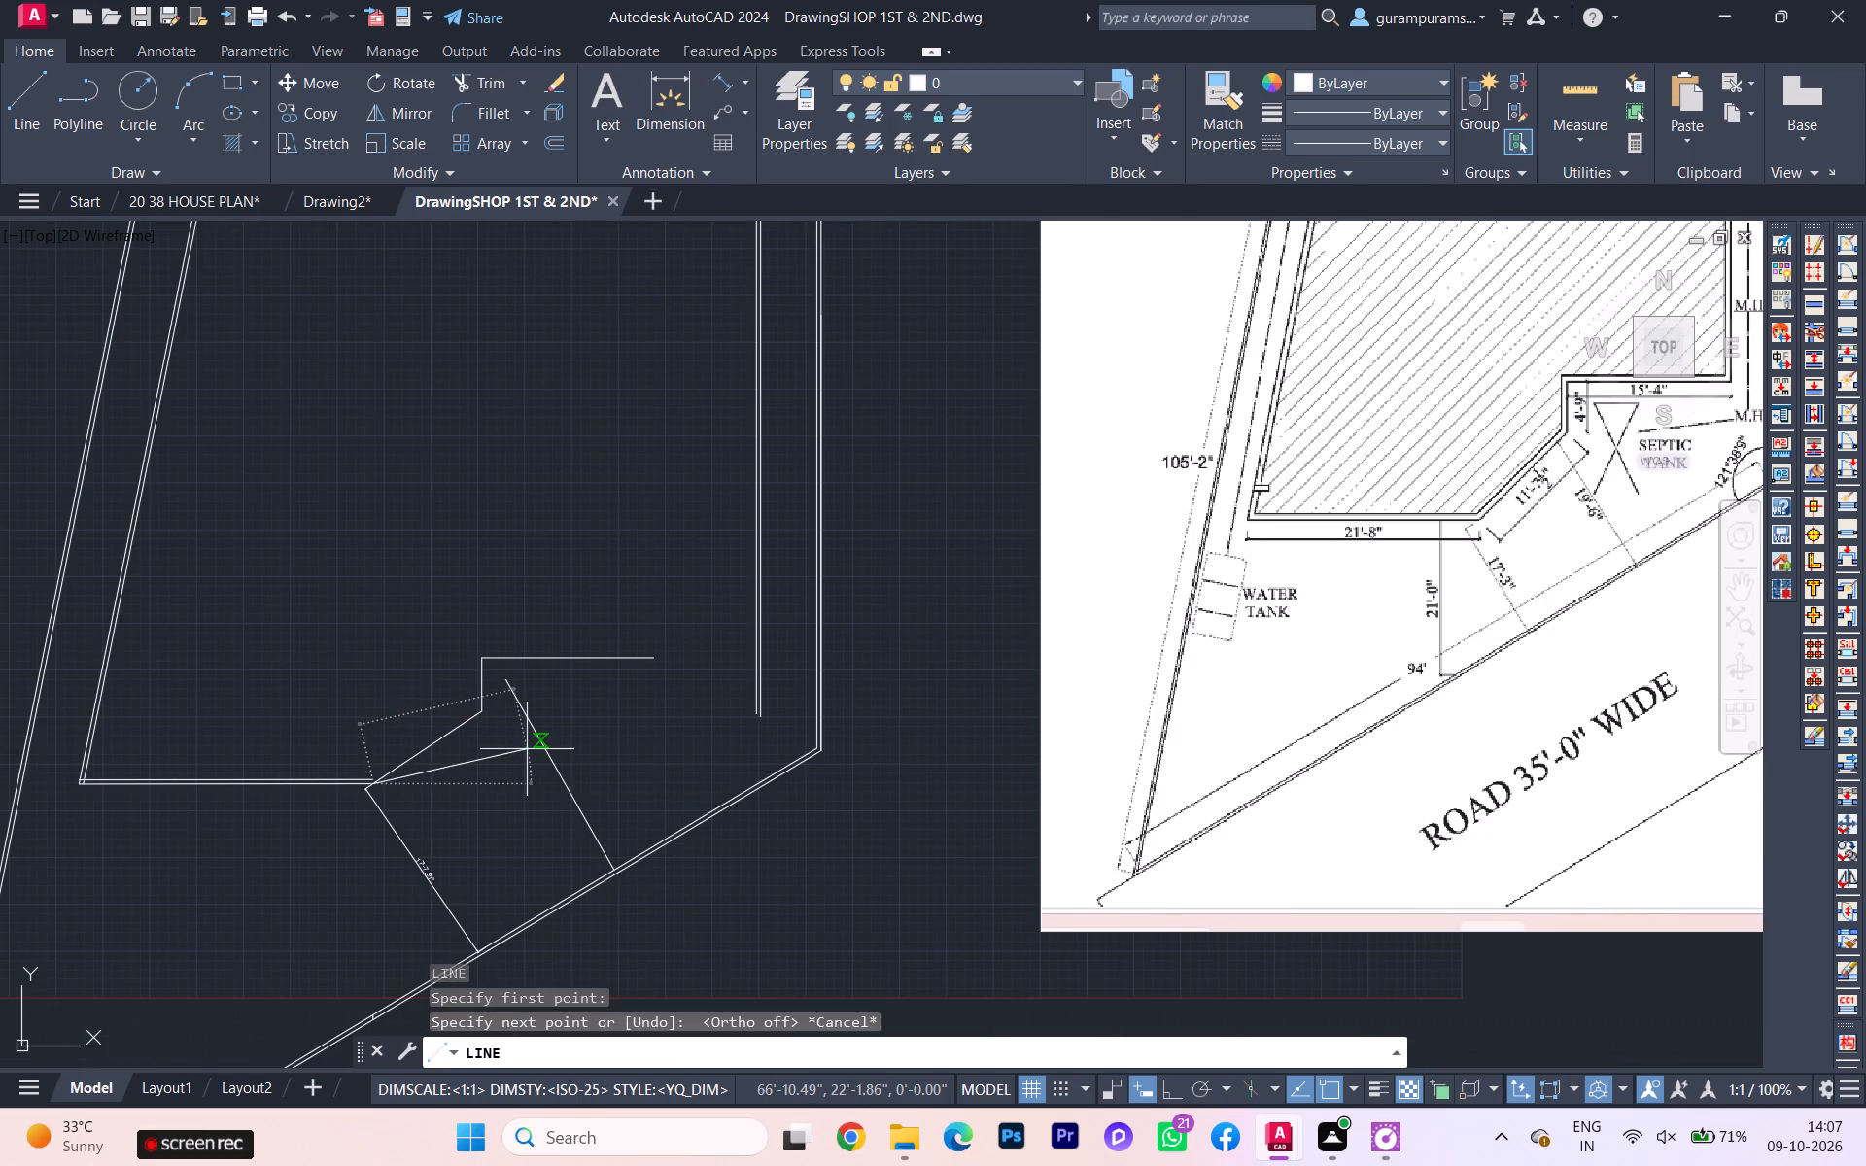
Erase the angled 11'7.5" wall line, the 4'9" step, the 15'4" horizontal line and the slanted 19'6" reference line.
scroll(527, 756, "down", 3)
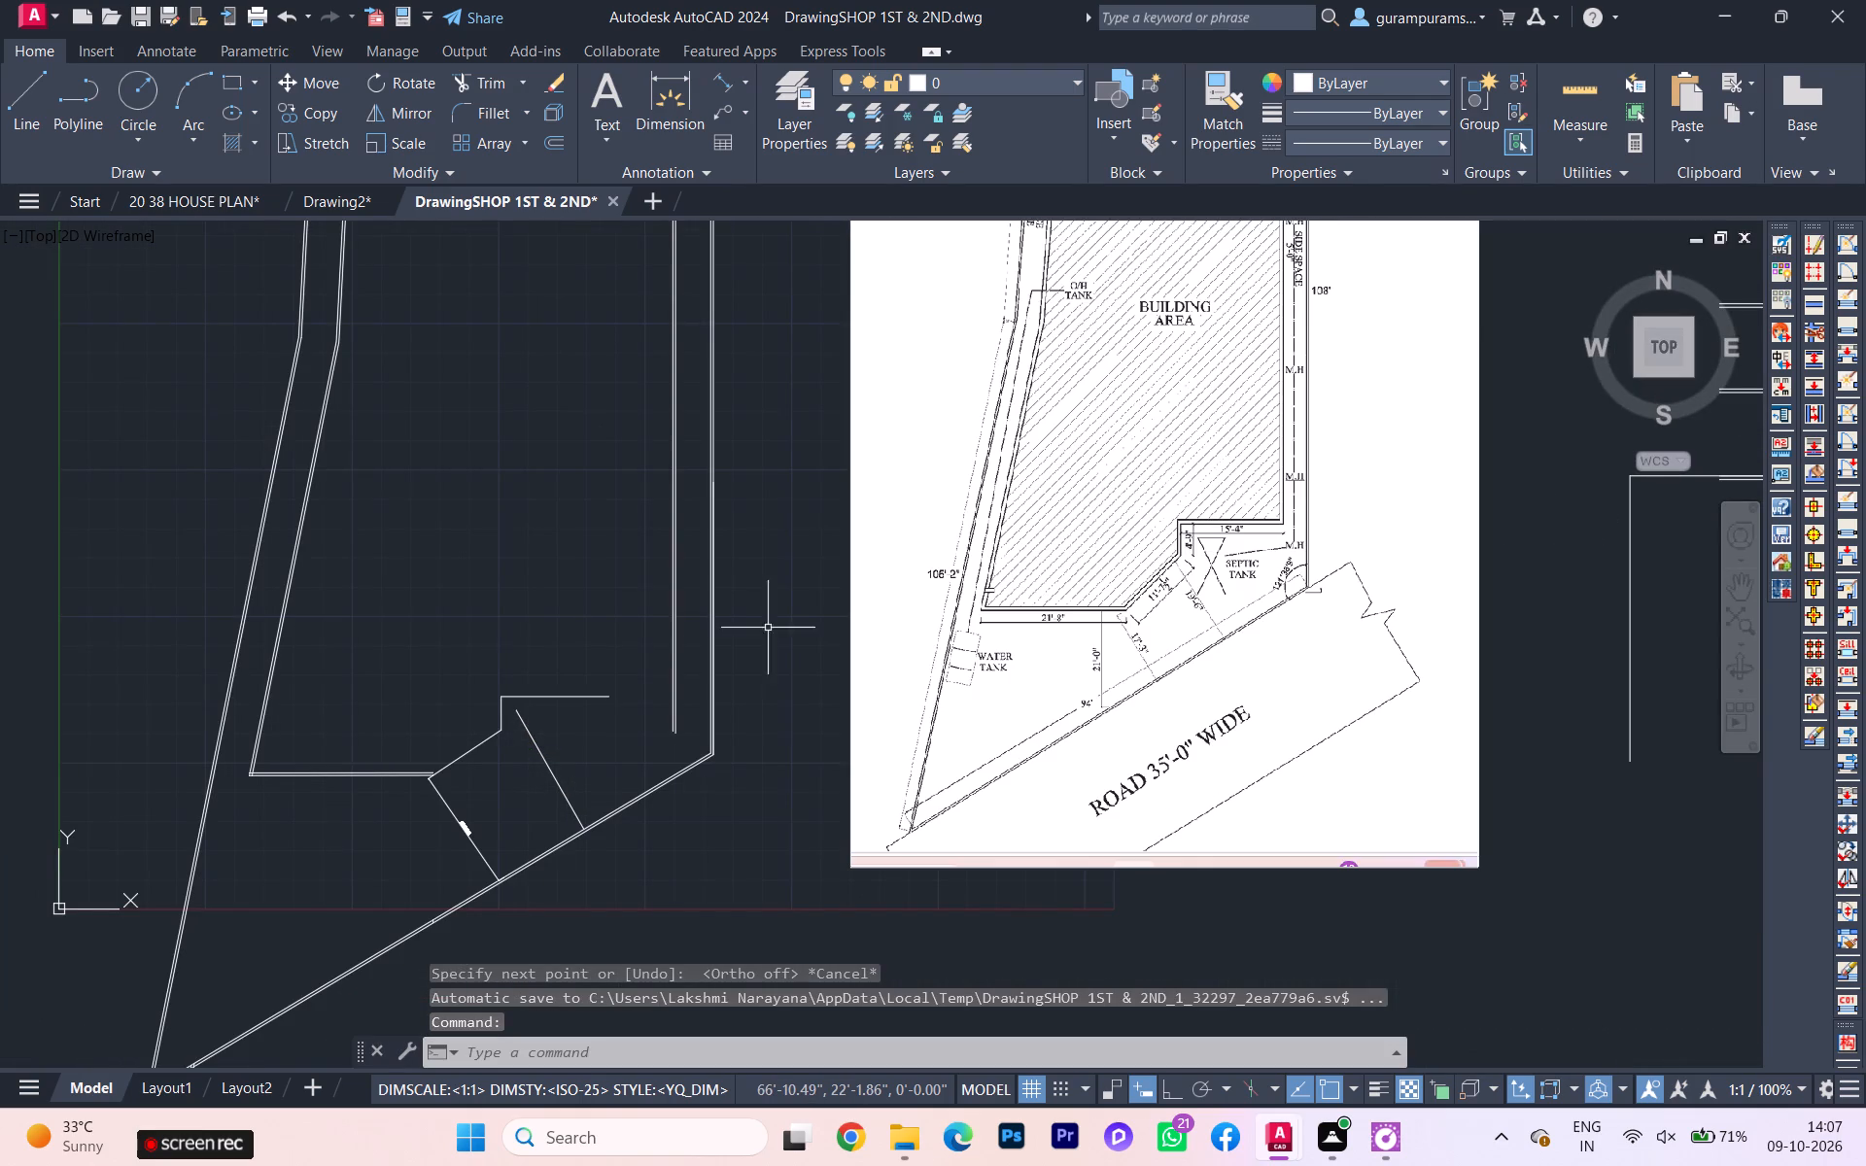
scroll(565, 740, "up", 1)
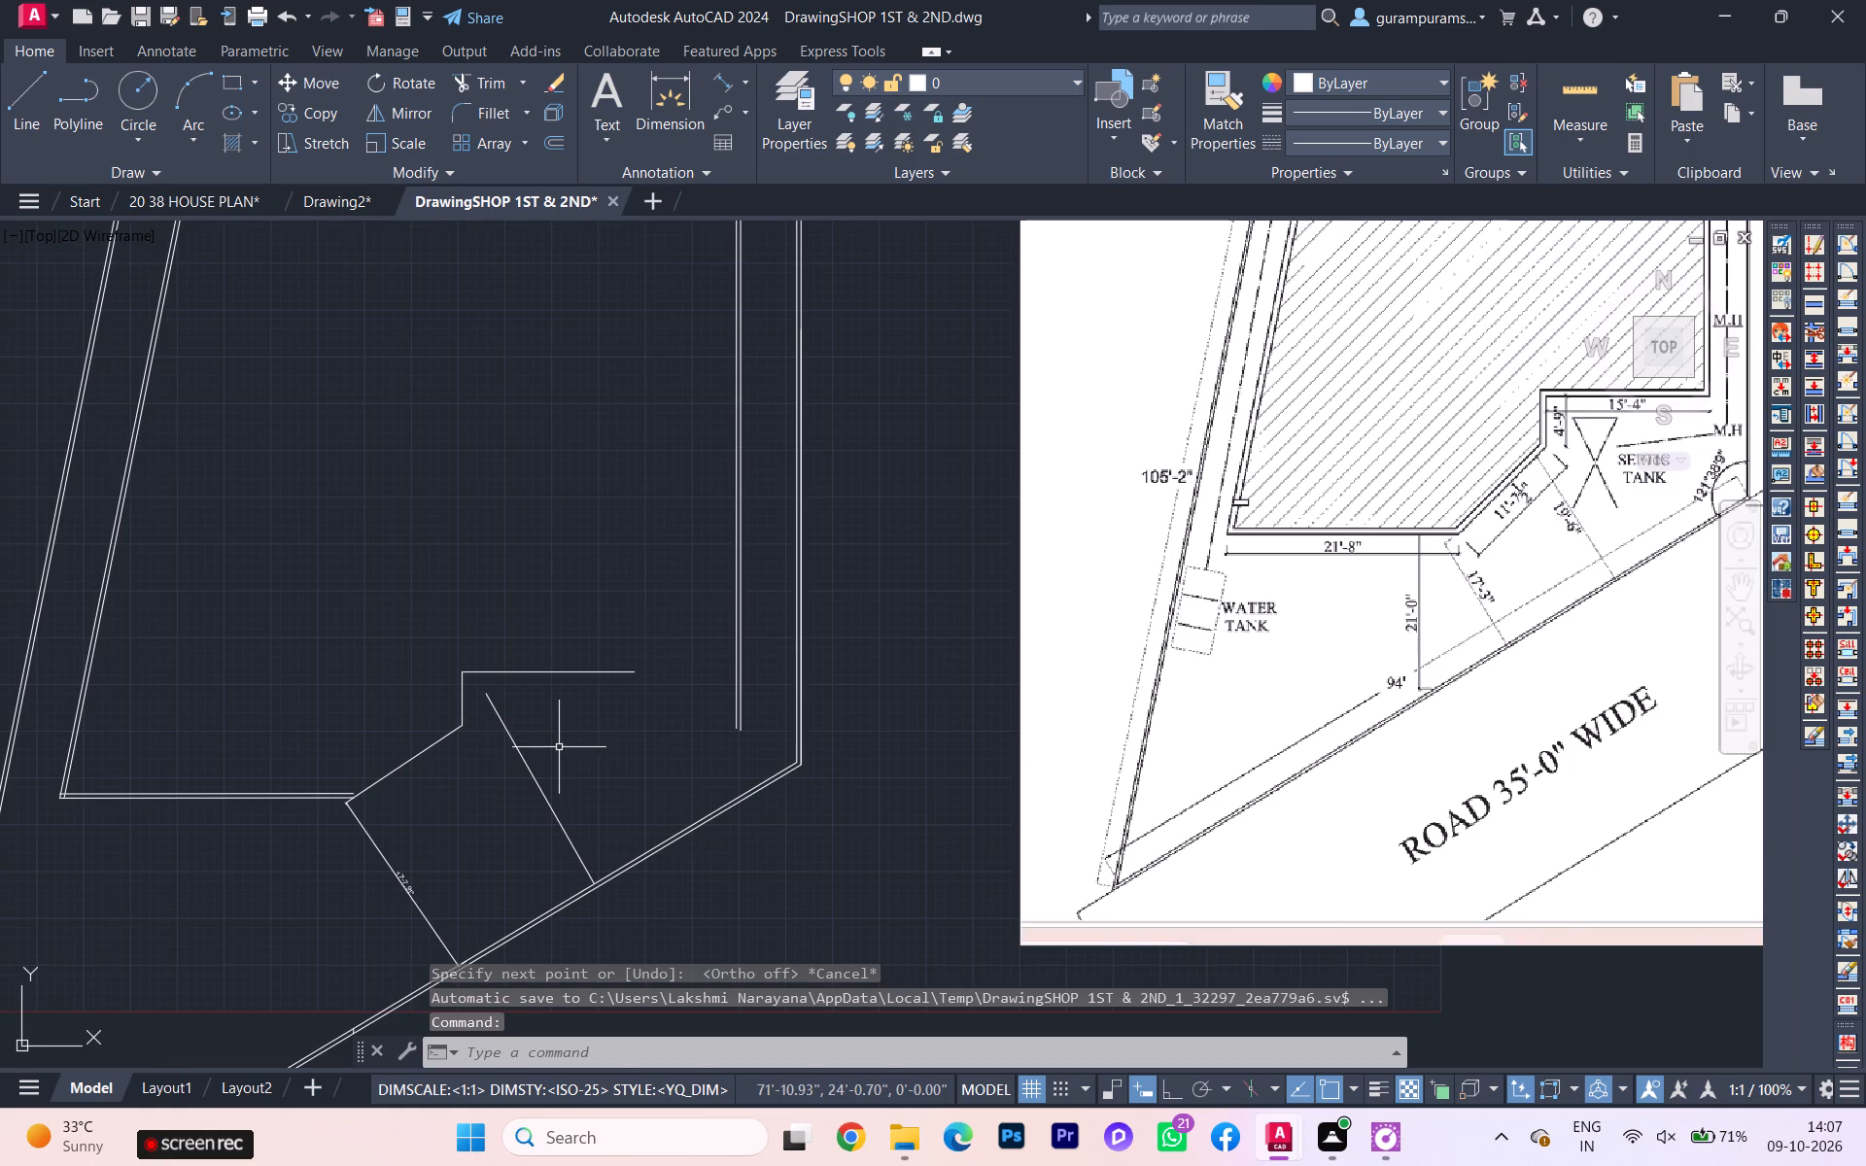
left_click_drag(558, 760, 555, 745)
left_click(428, 676)
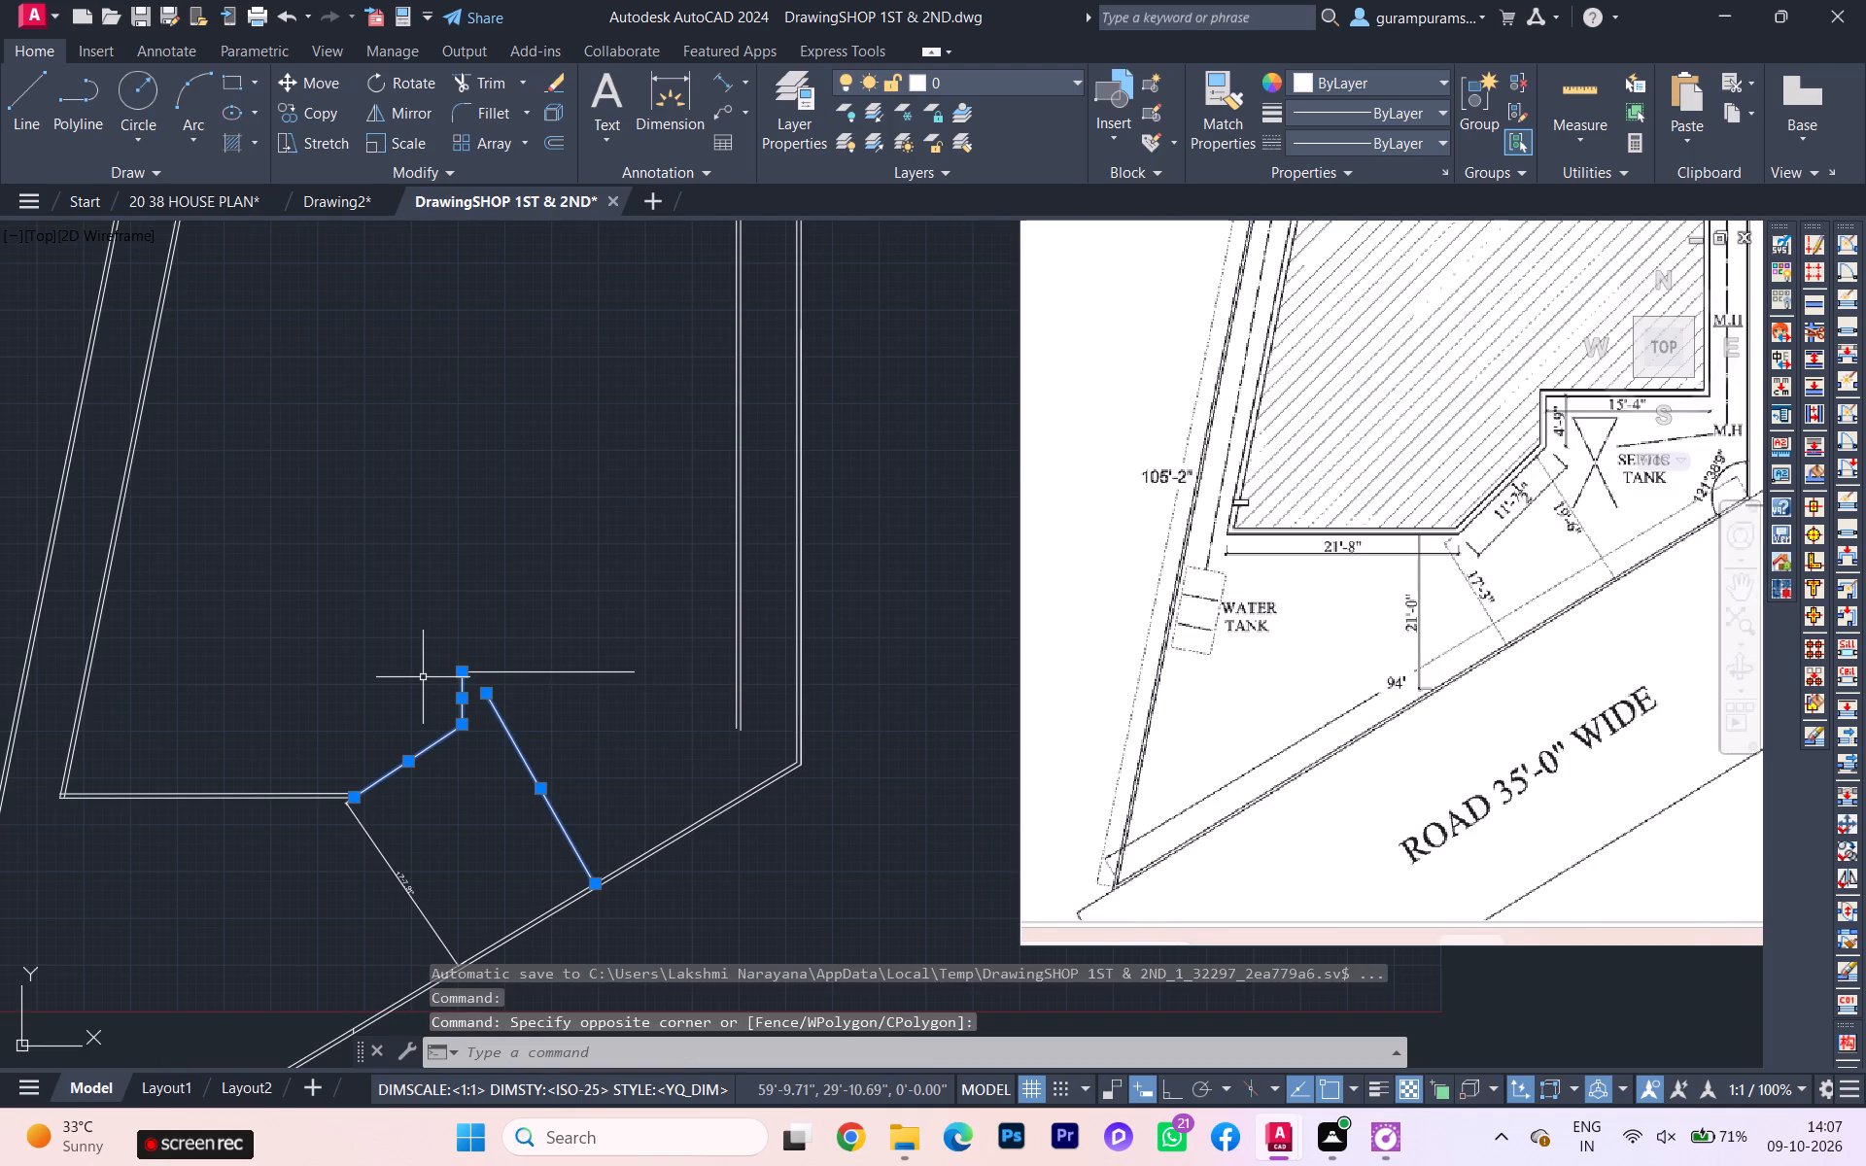
key("Delete")
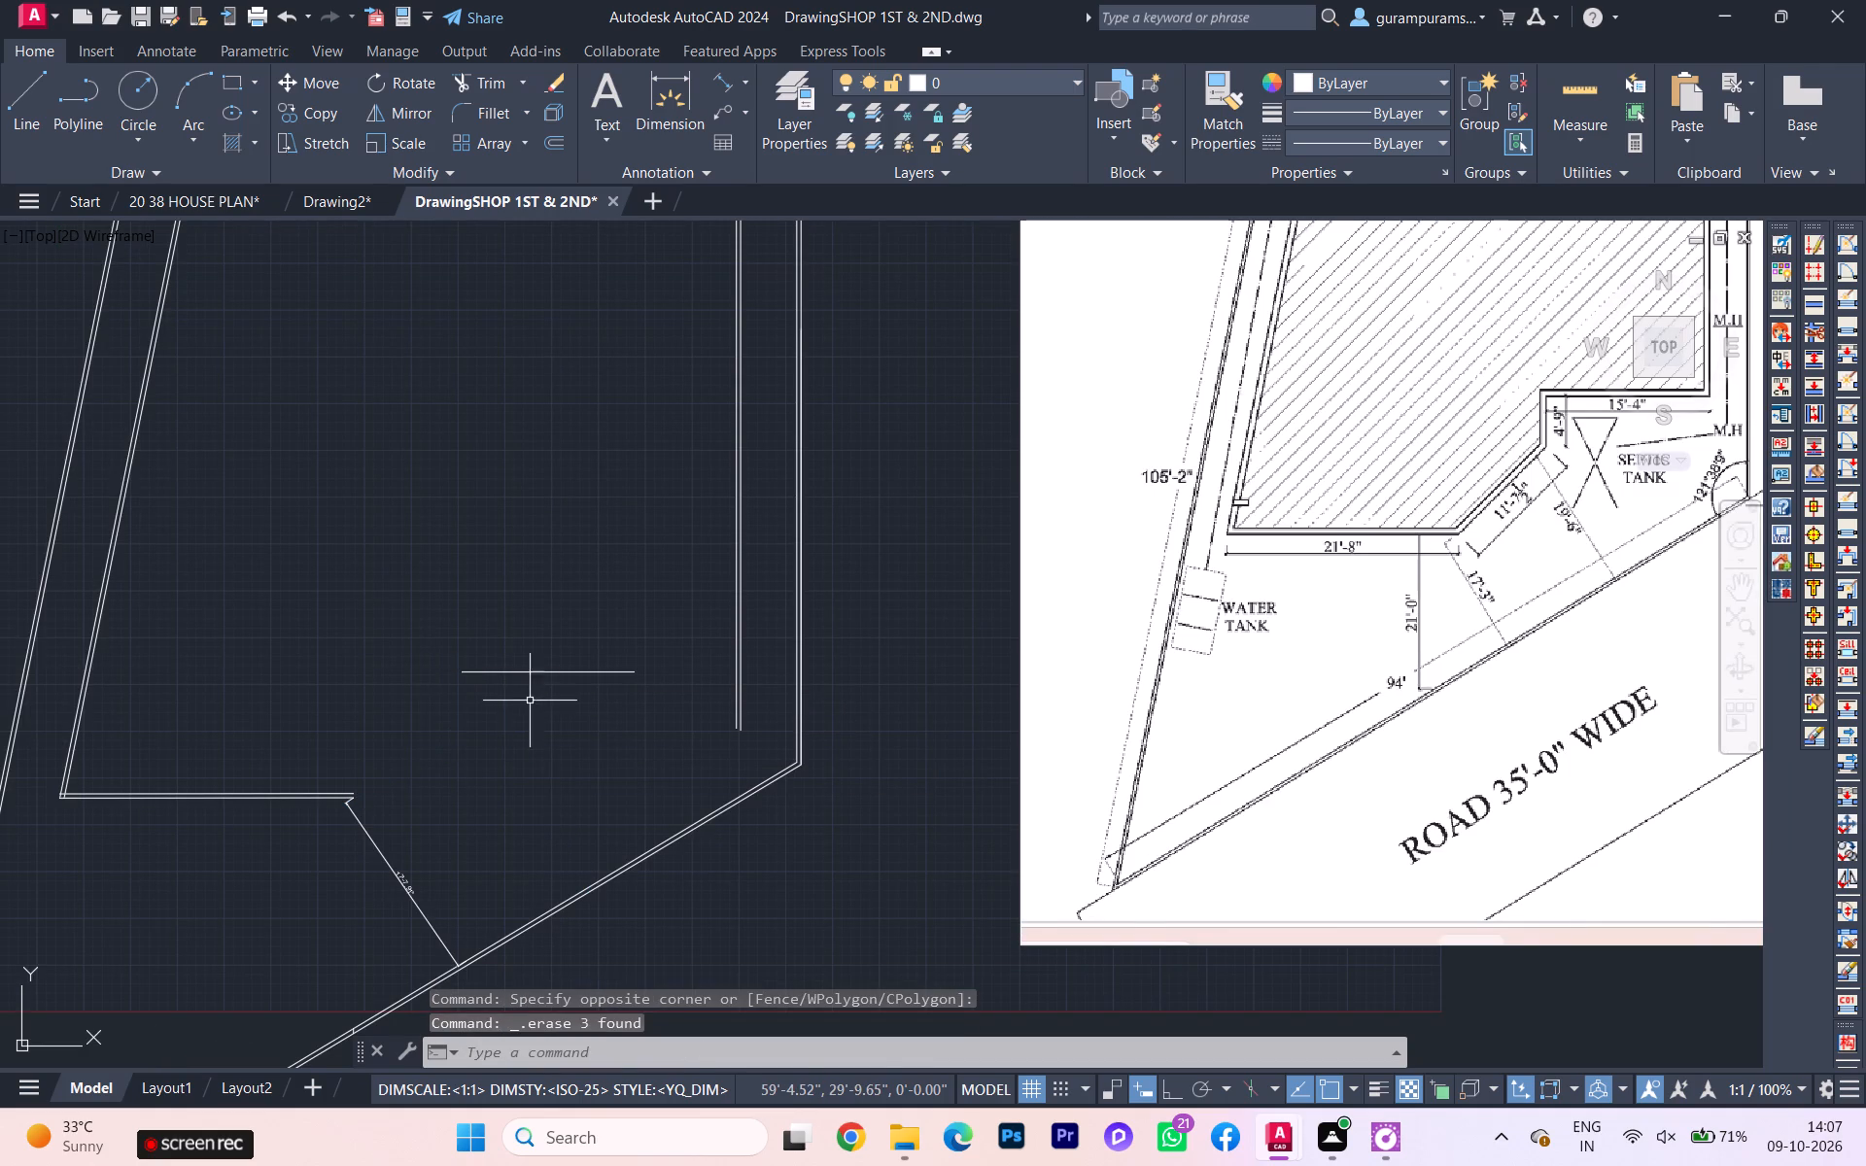
left_click(546, 725)
left_click(501, 646)
key("Delete")
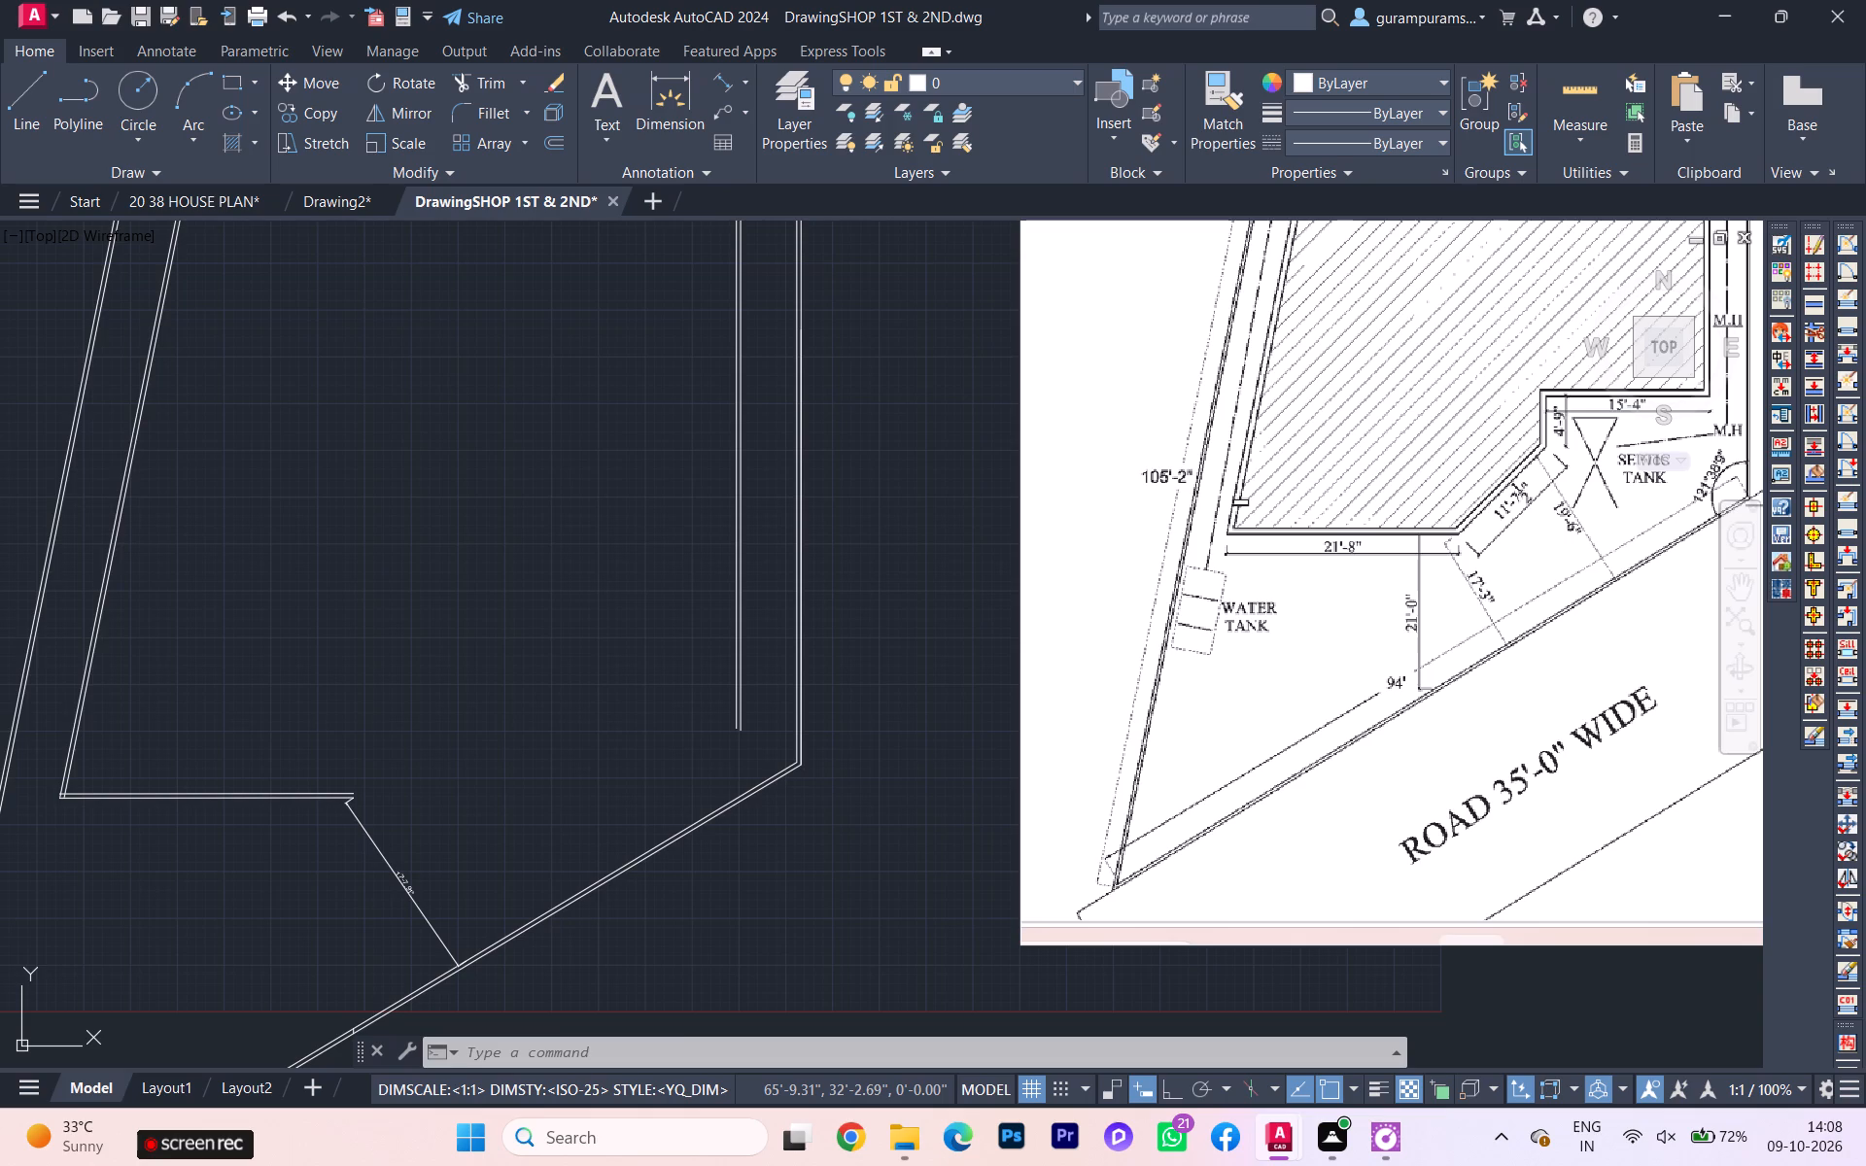
Compare the remaining drawn walls with the reference plan's road-side corner dimensions around the septic tank and water tank.
scroll(1601, 805, "down", 1)
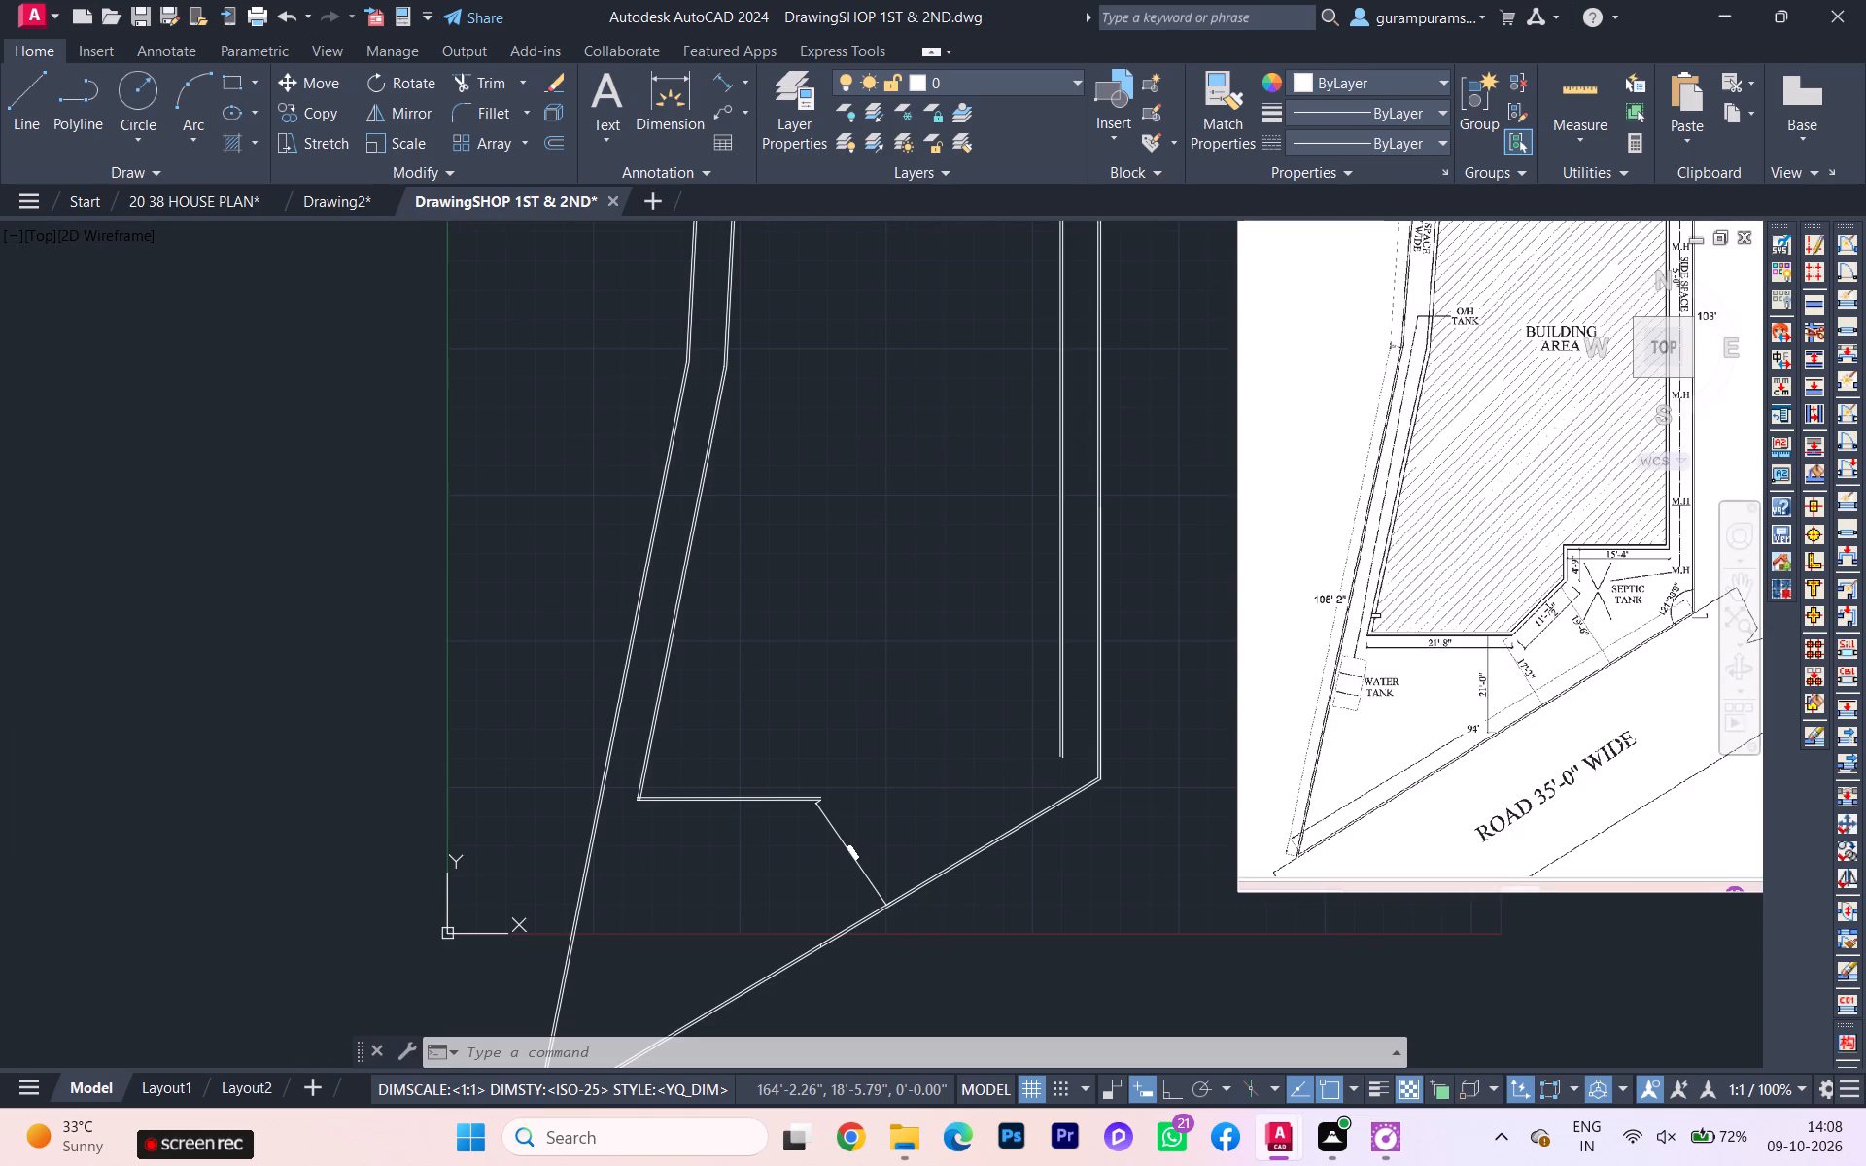
scroll(1471, 608, "up", 1)
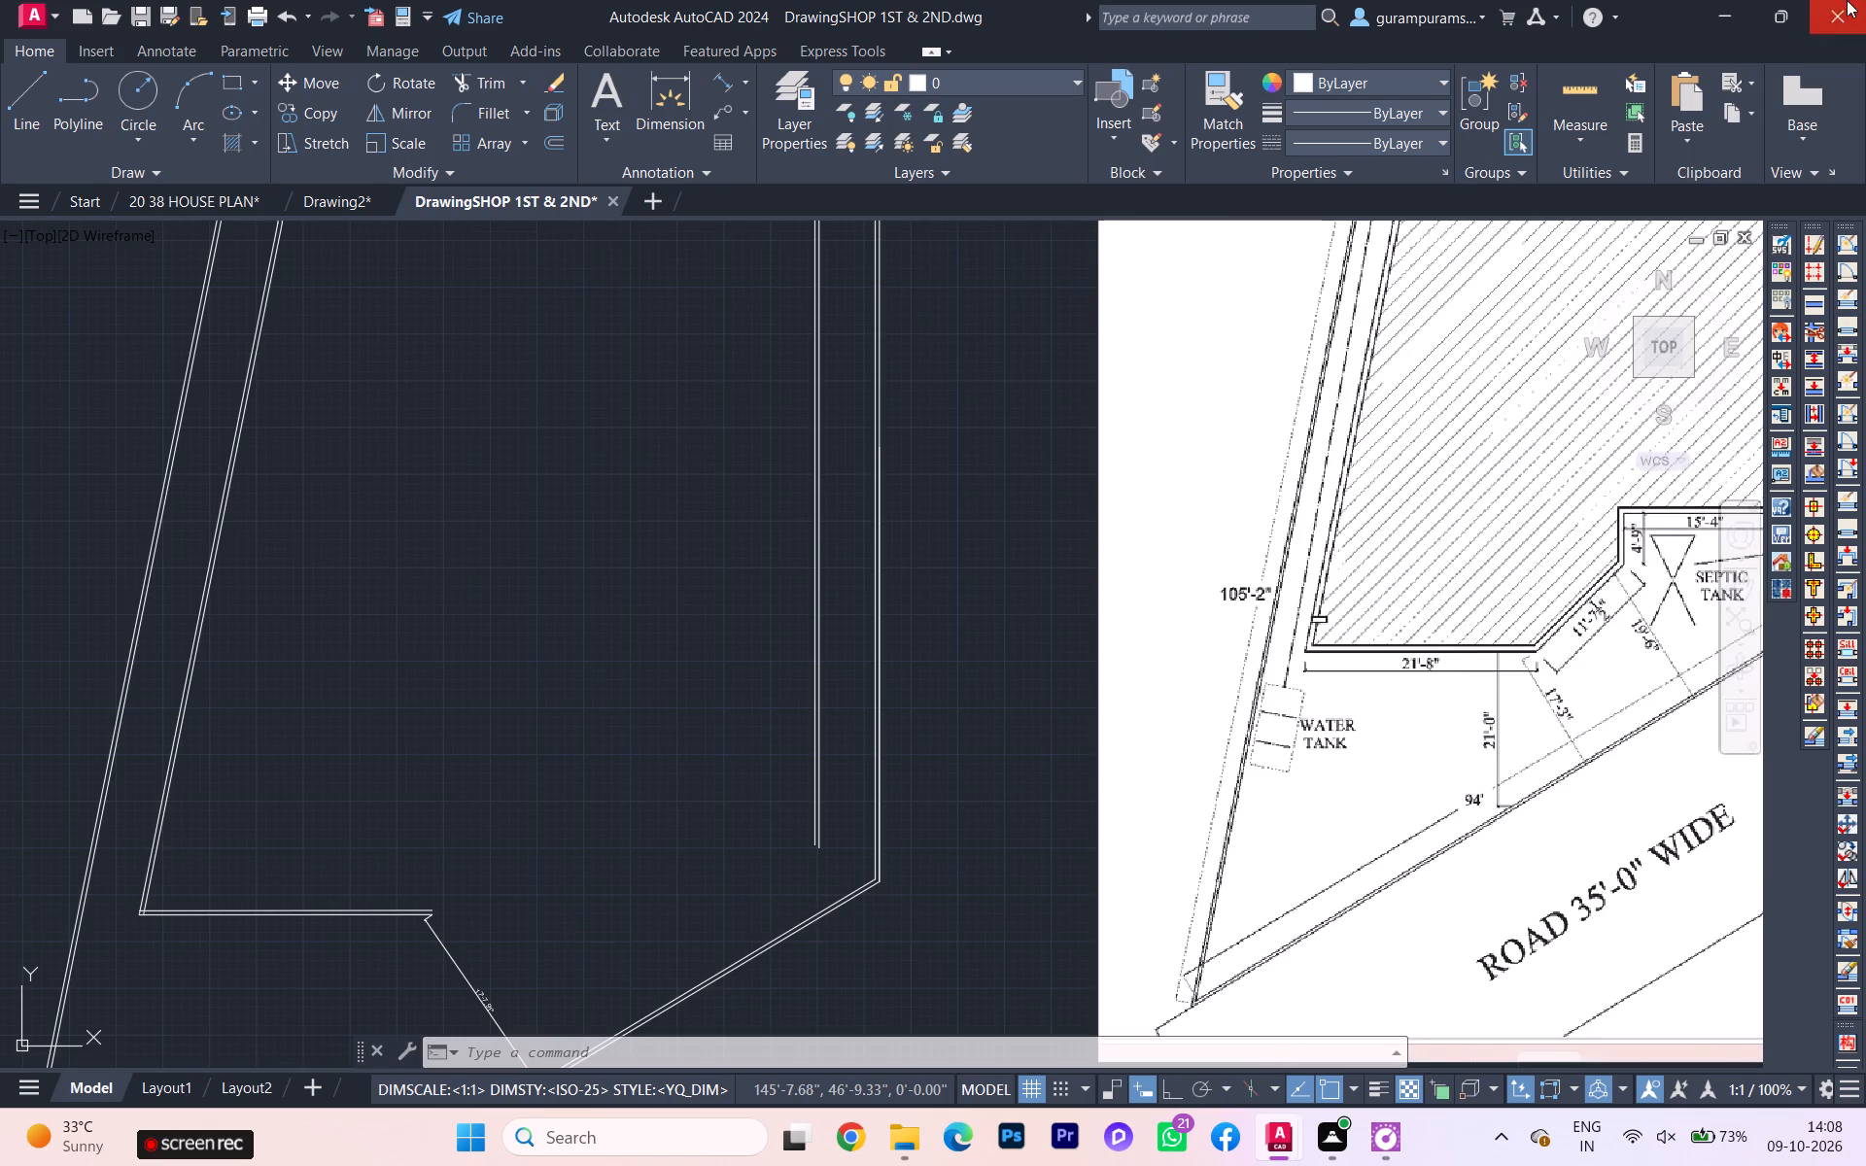
scroll(248, 801, "down", 1)
middle_click(499, 874)
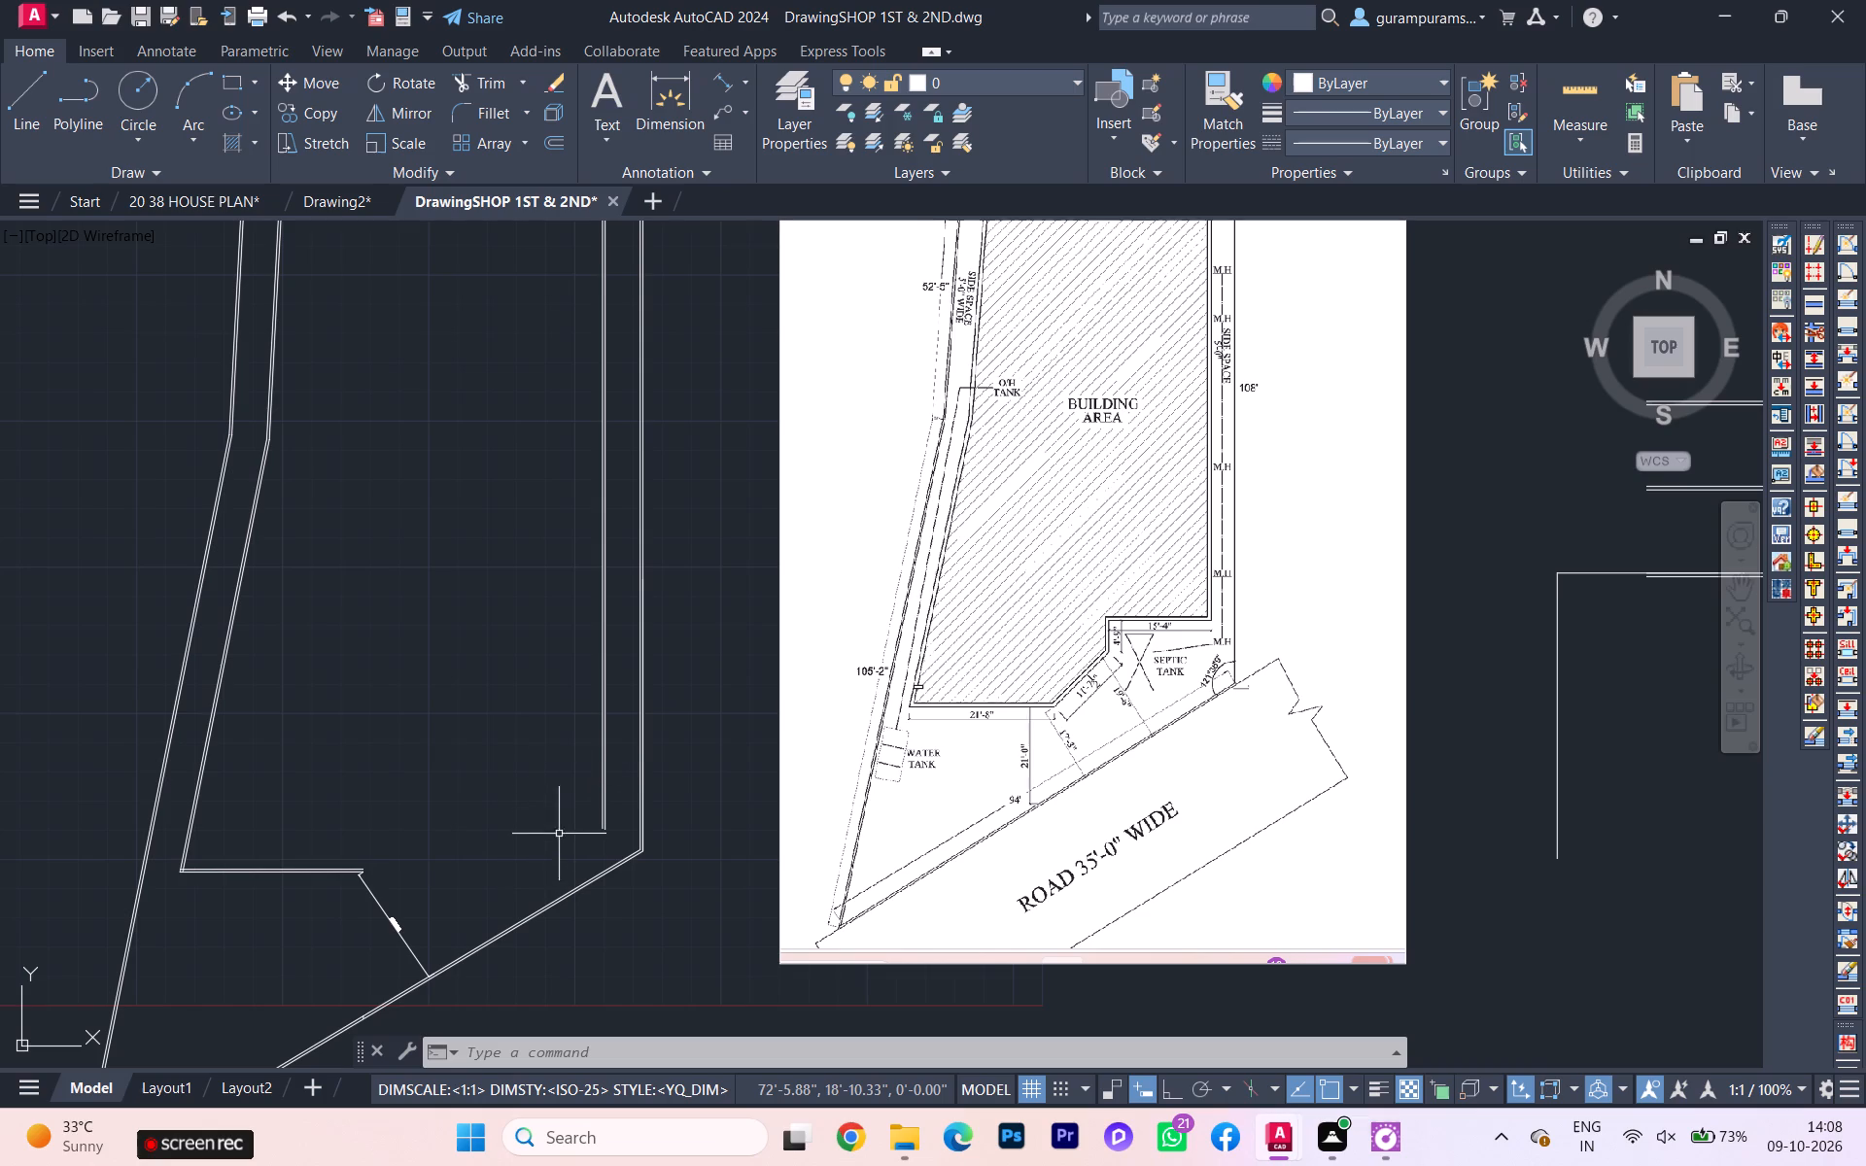
scroll(679, 824, "up", 1)
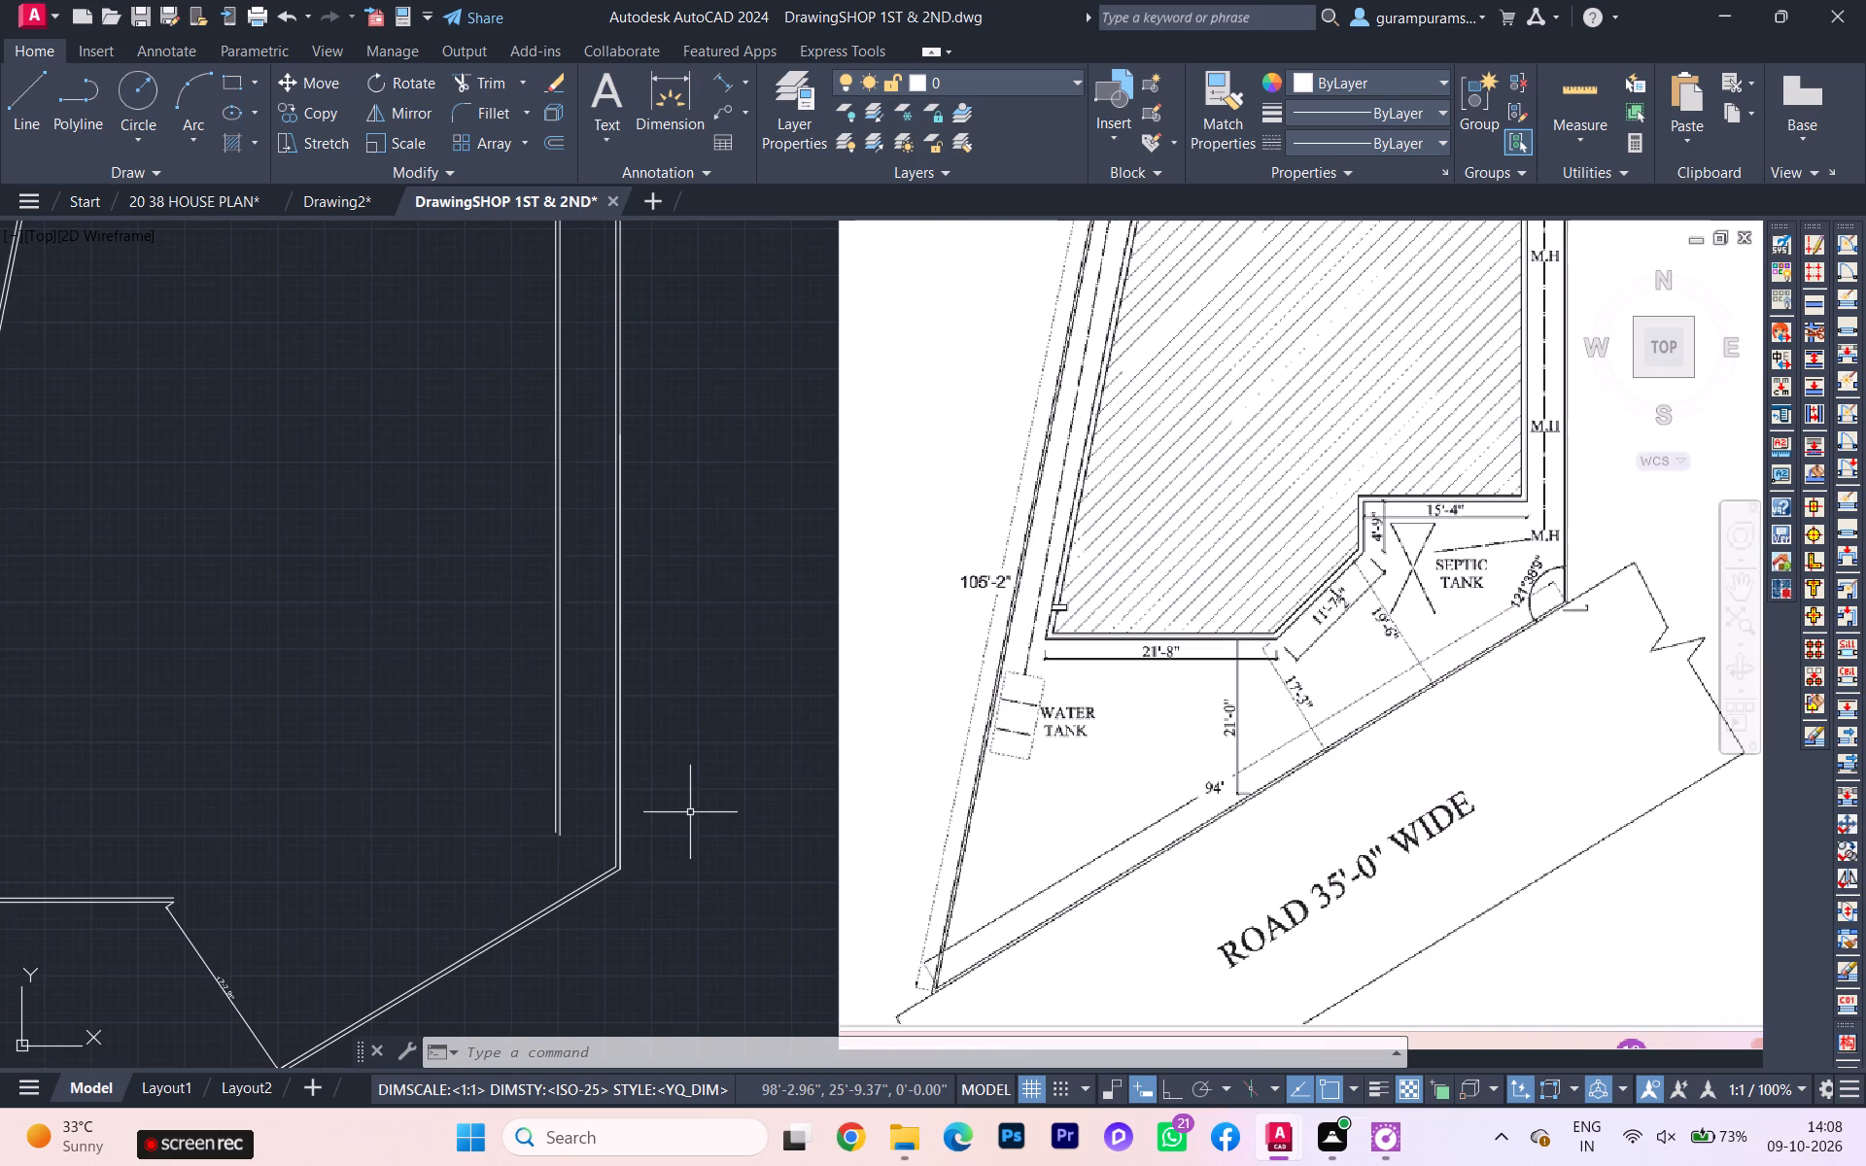
scroll(1122, 637, "up", 1)
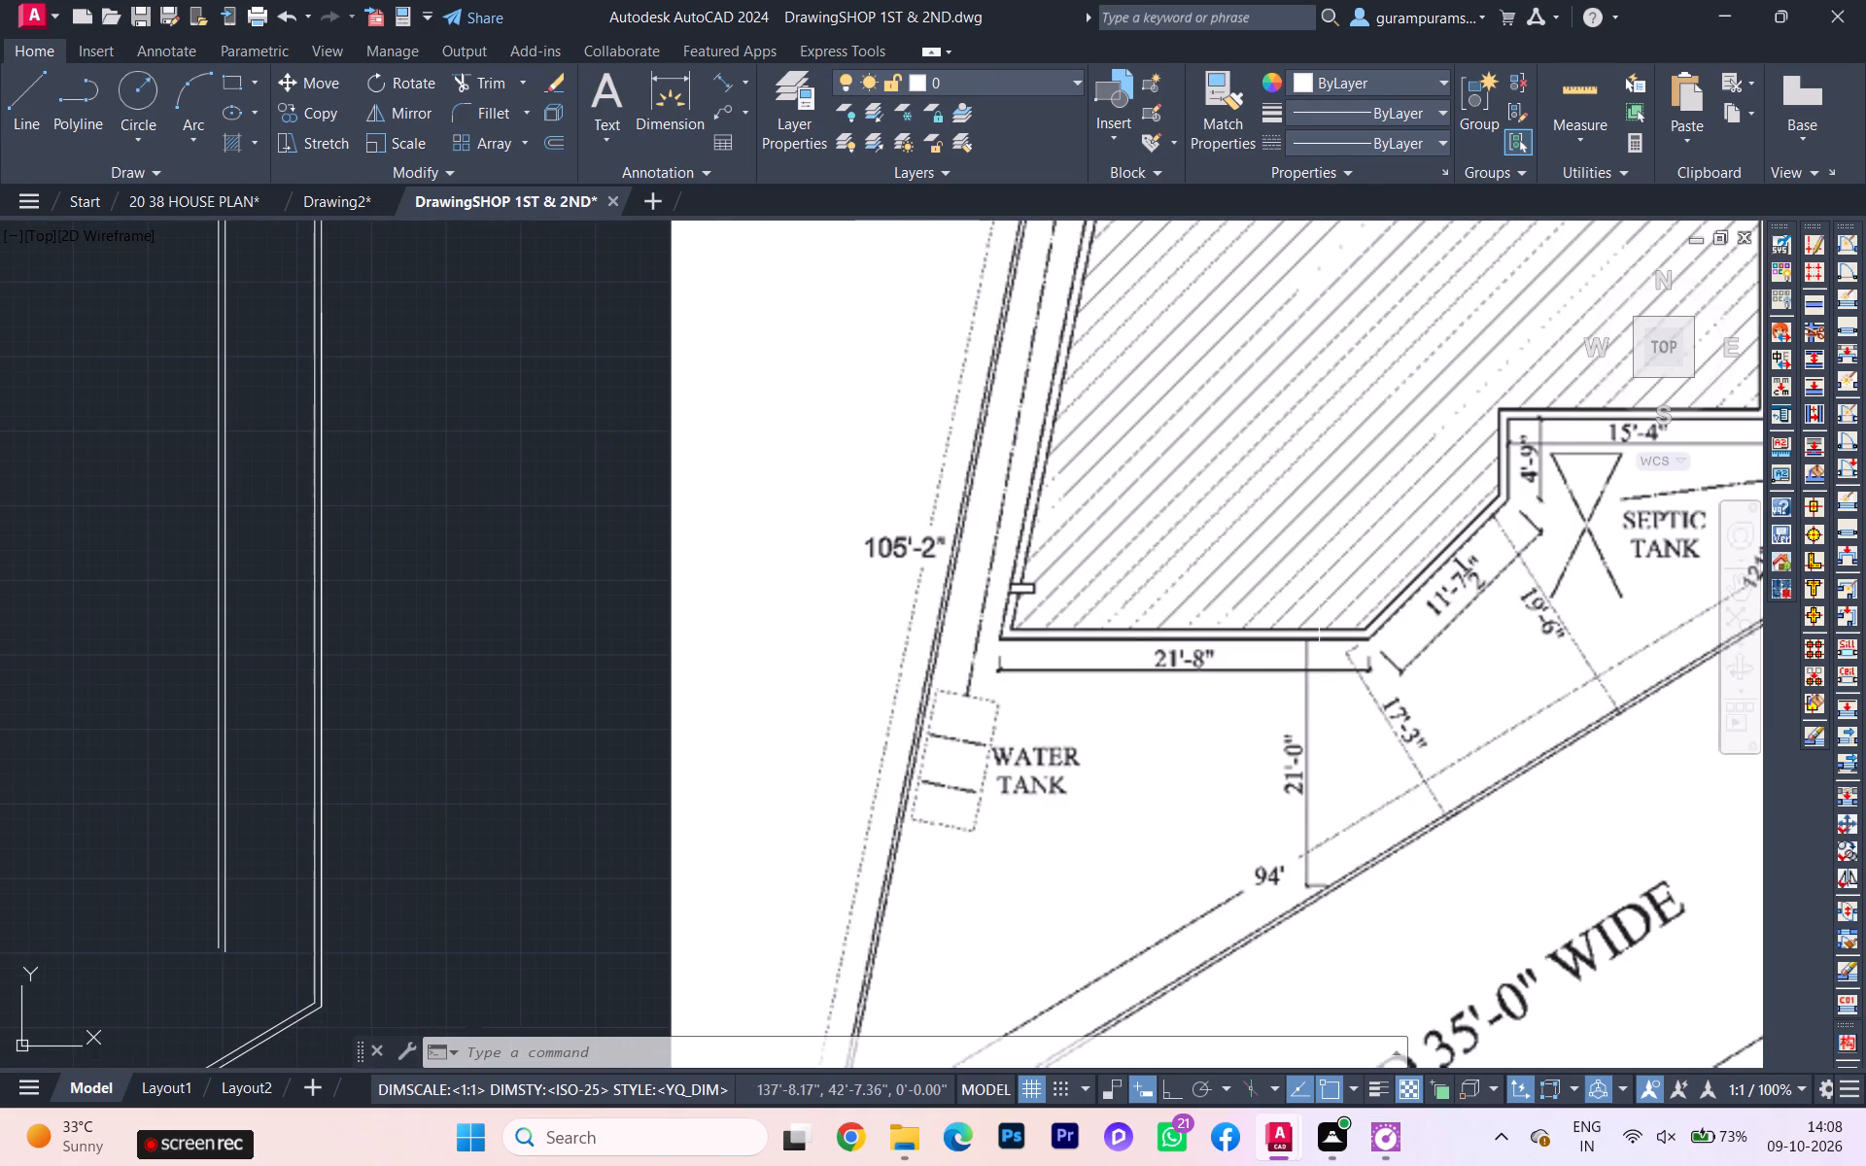
scroll(1332, 600, "down", 1)
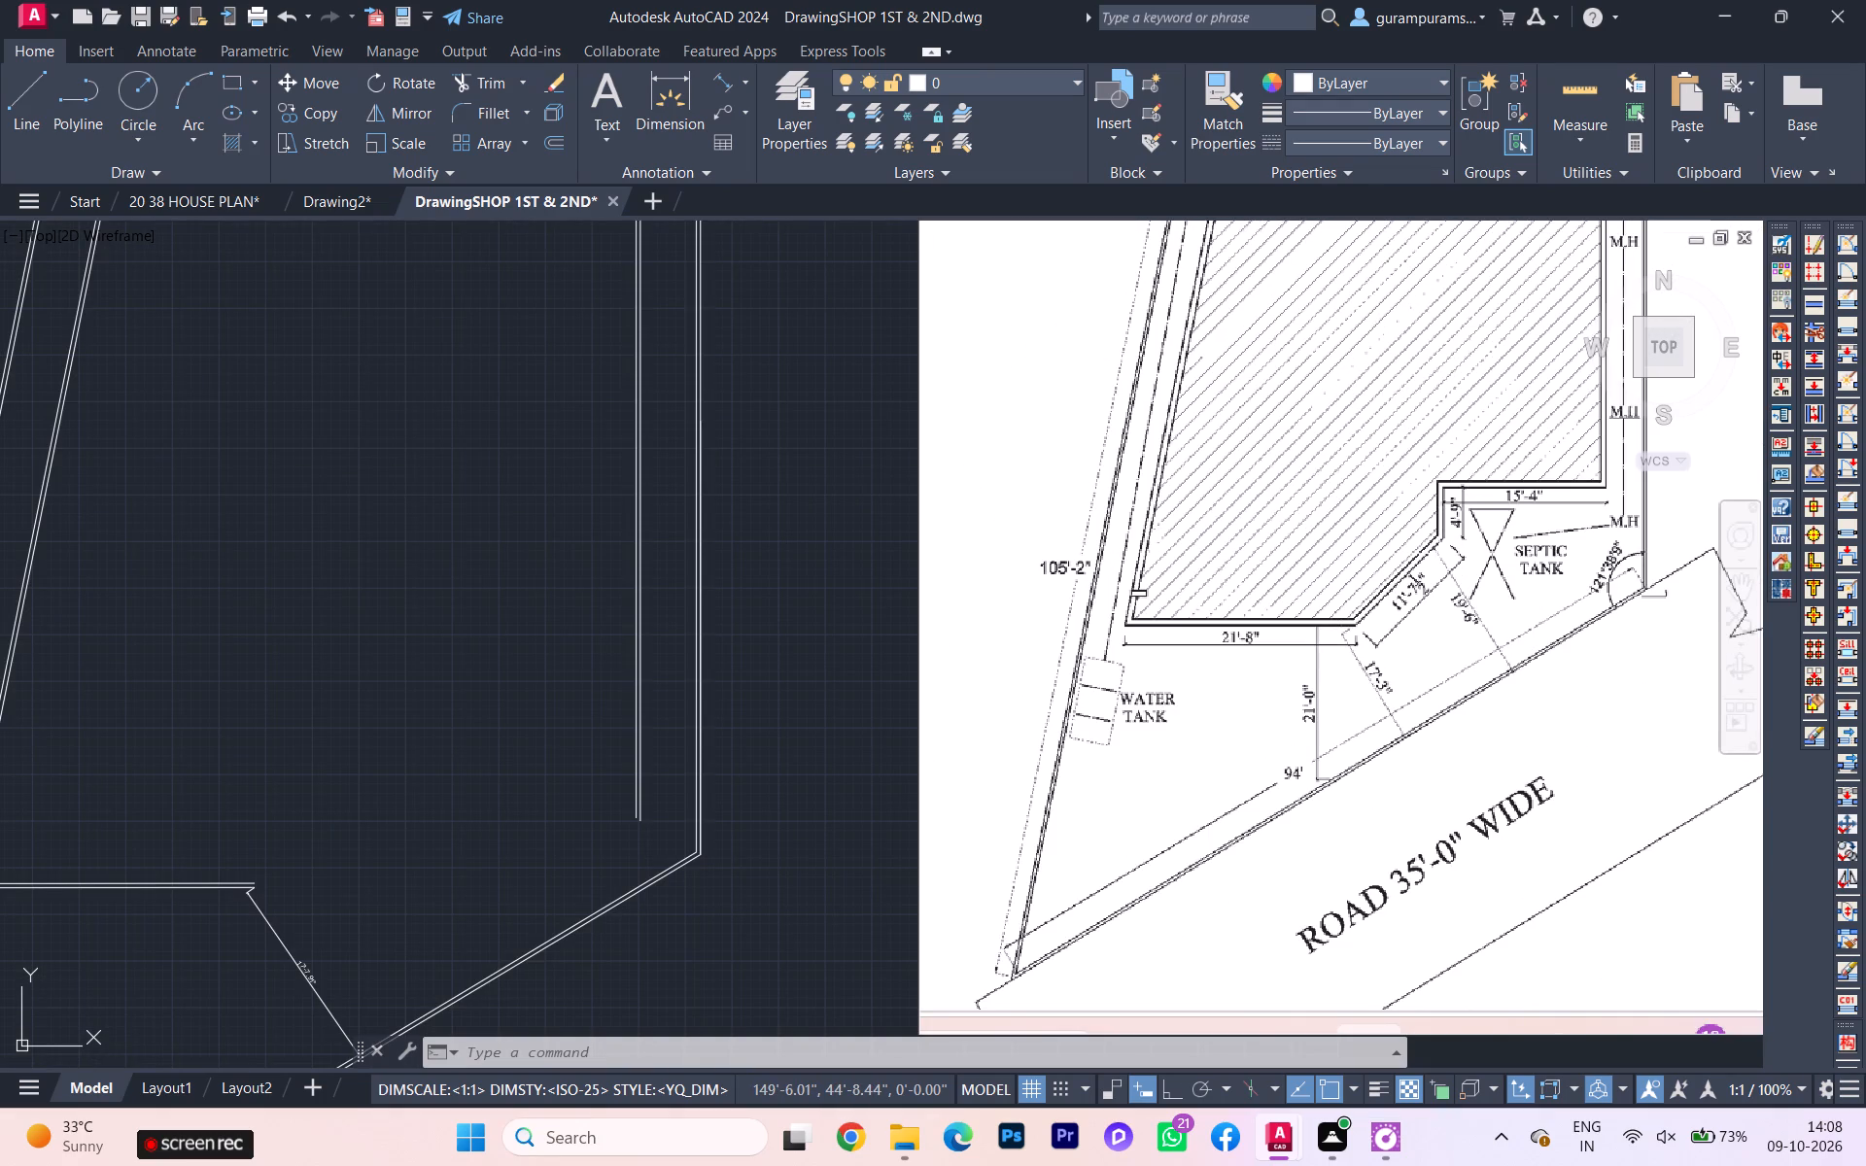
scroll(1519, 529, "down", 1)
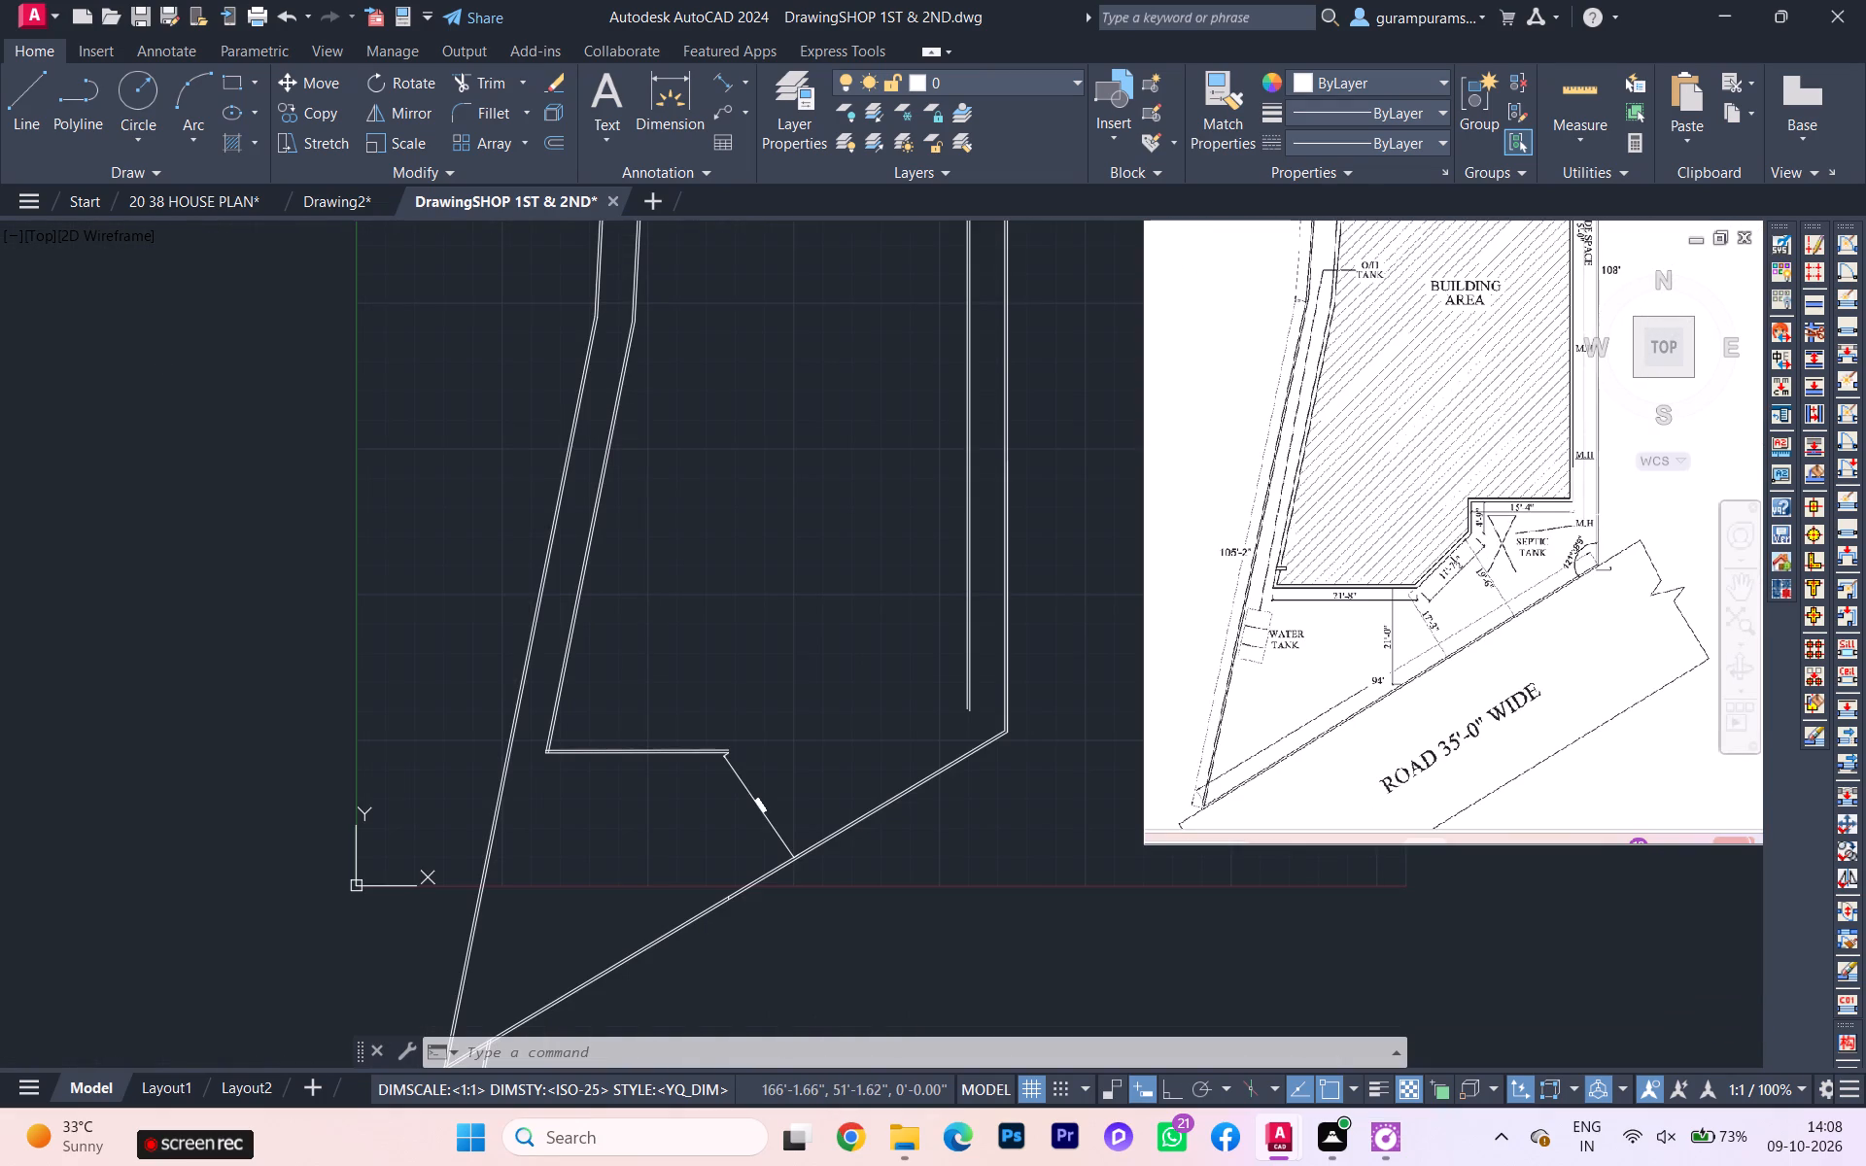
scroll(1541, 543, "up", 1)
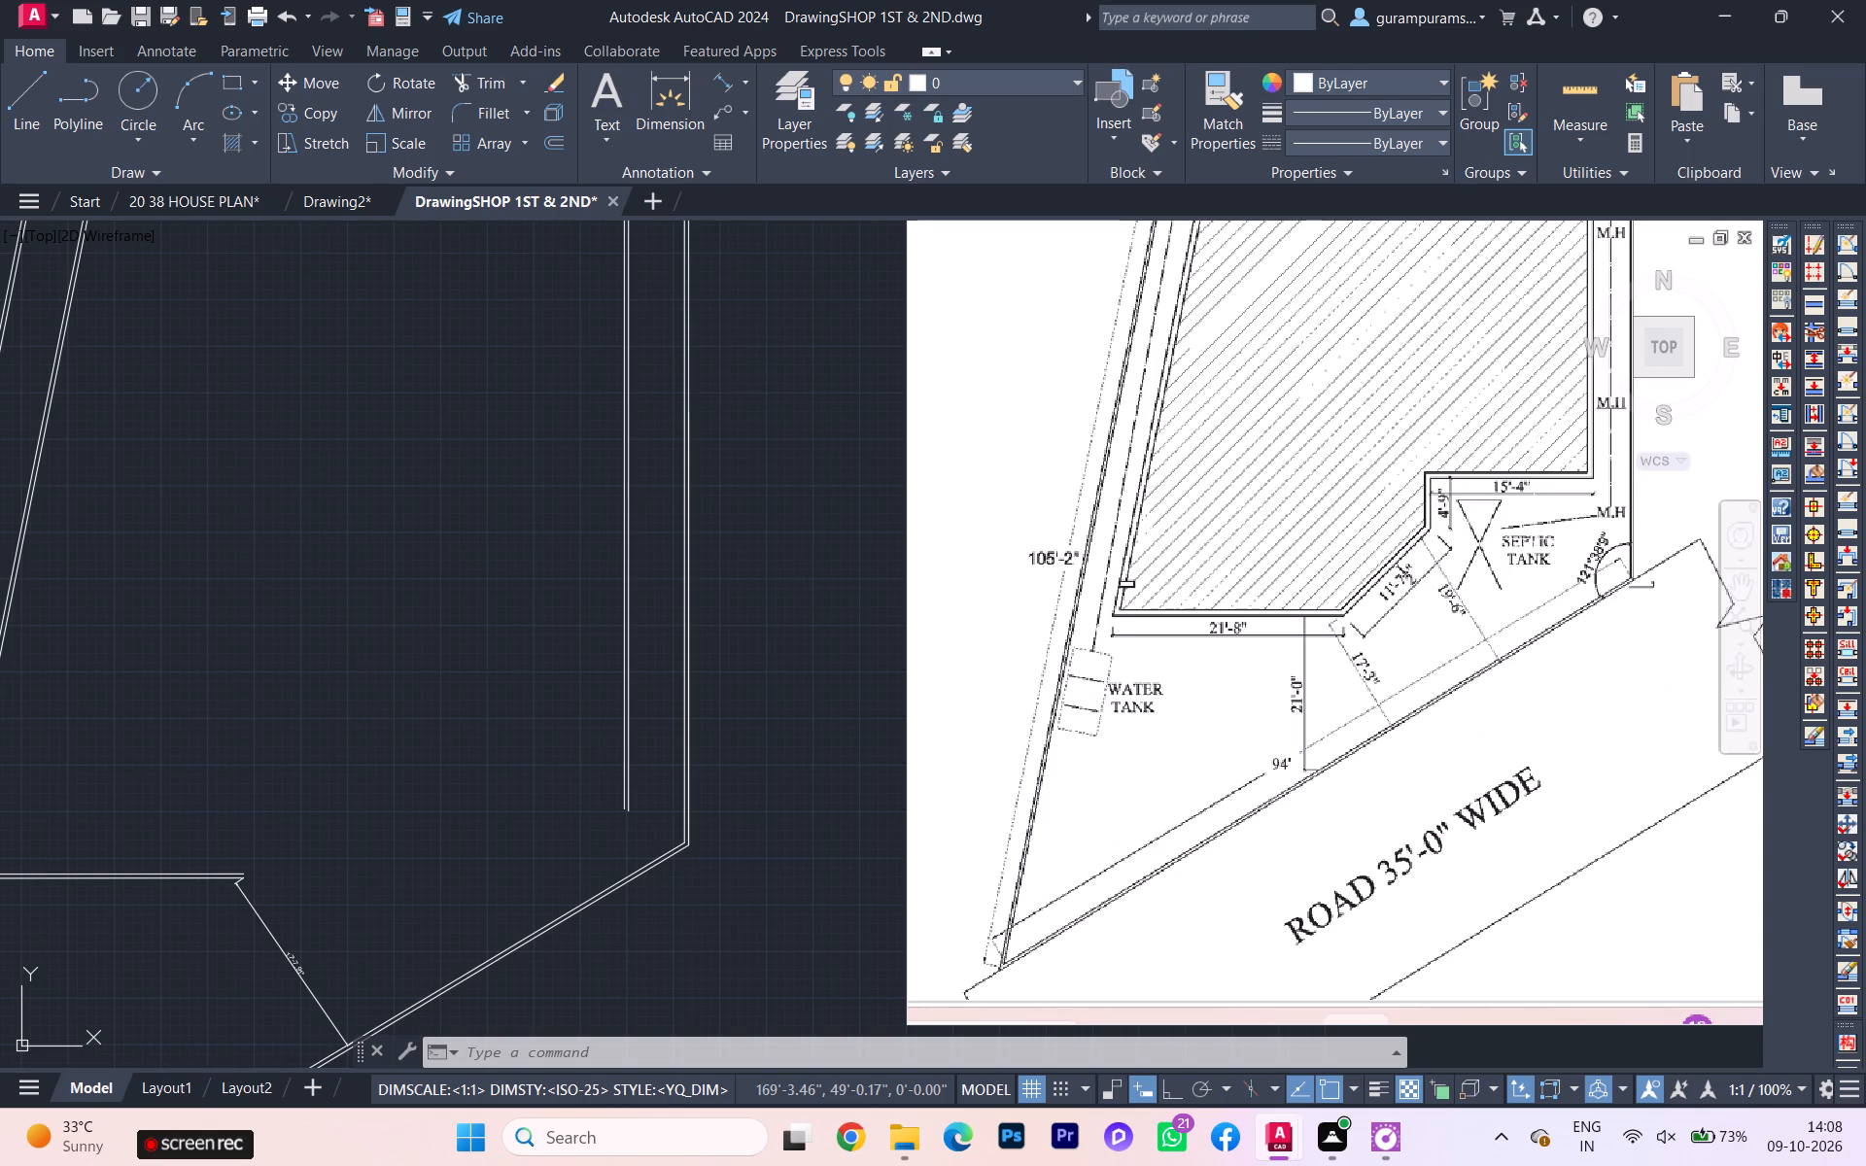
Quick-measure the drawn plot boundary and inner building wall lines and compare their lengths and spacing with the reference site plan.
scroll(1468, 545, "down", 1)
scroll(654, 785, "up", 2)
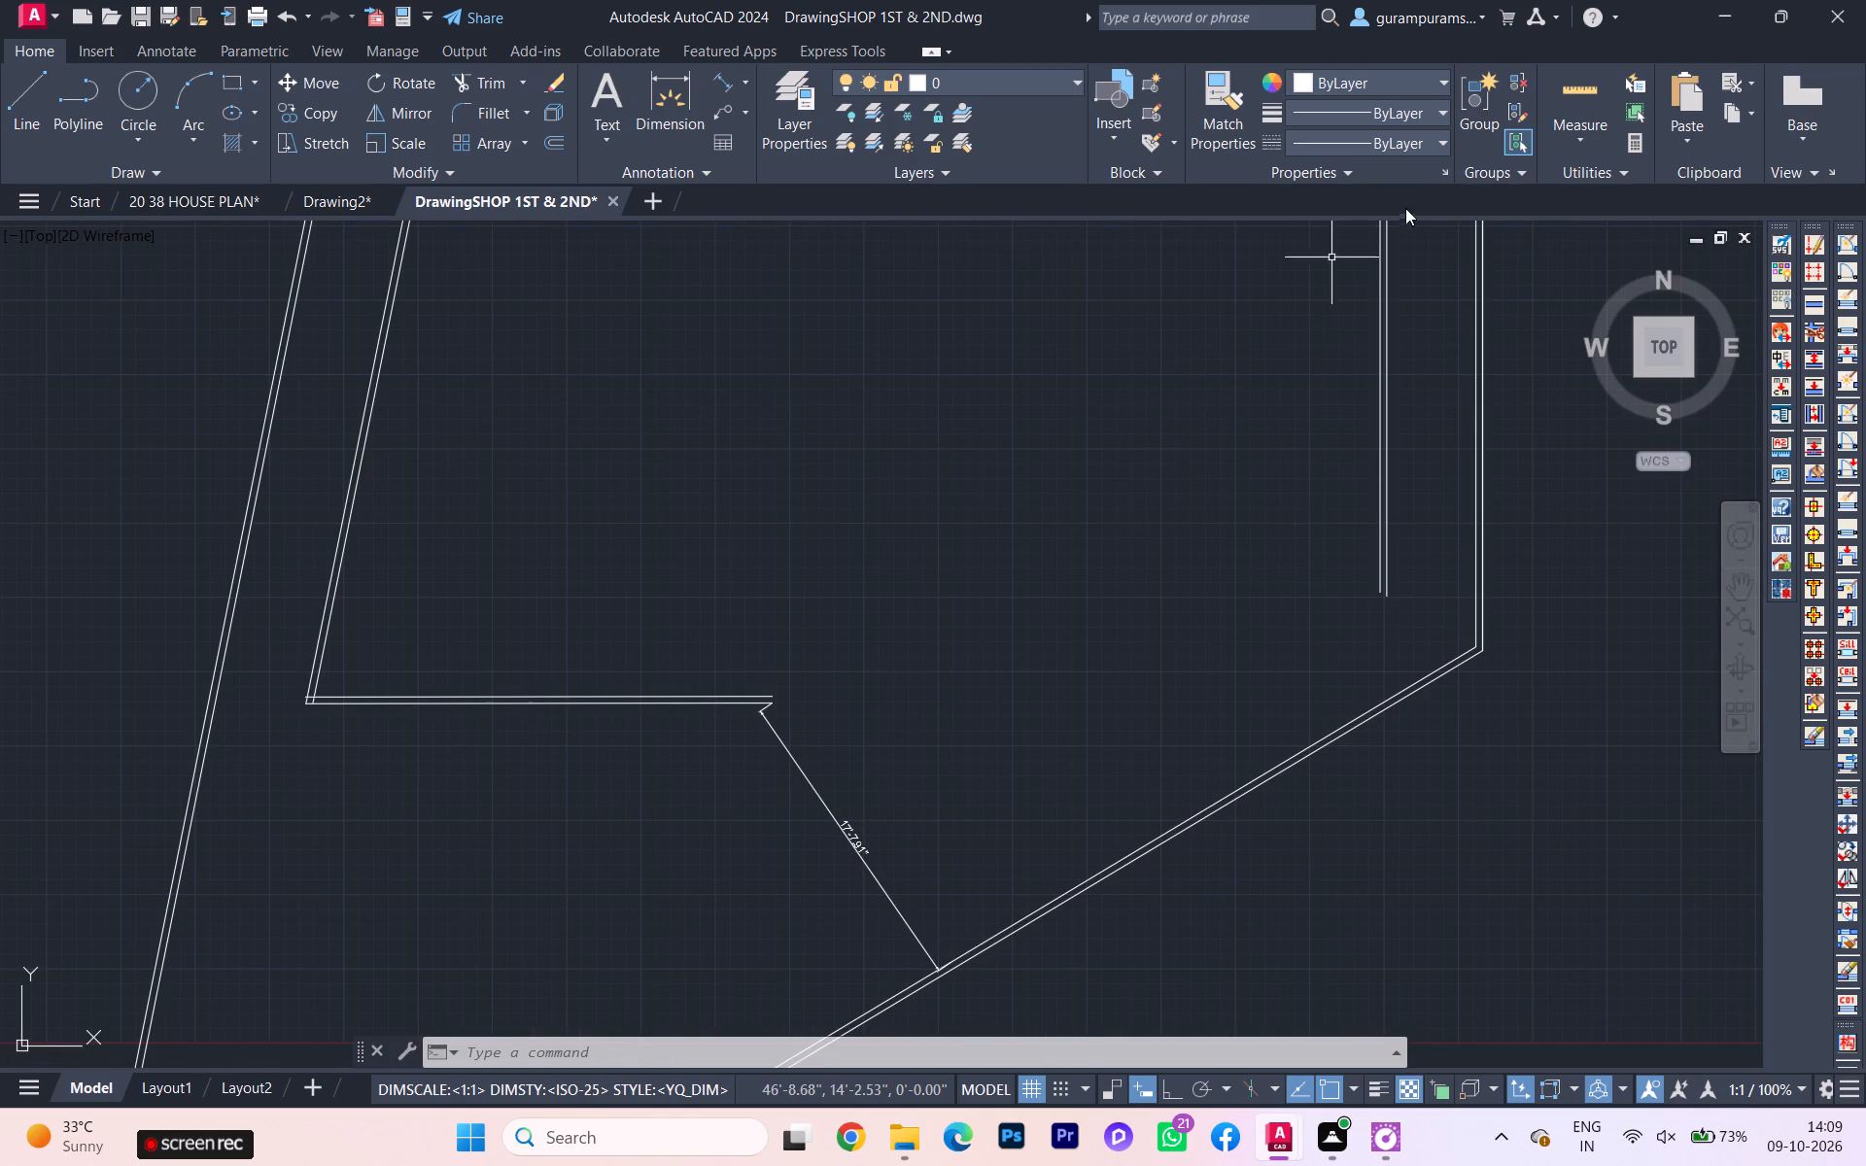
left_click(1563, 94)
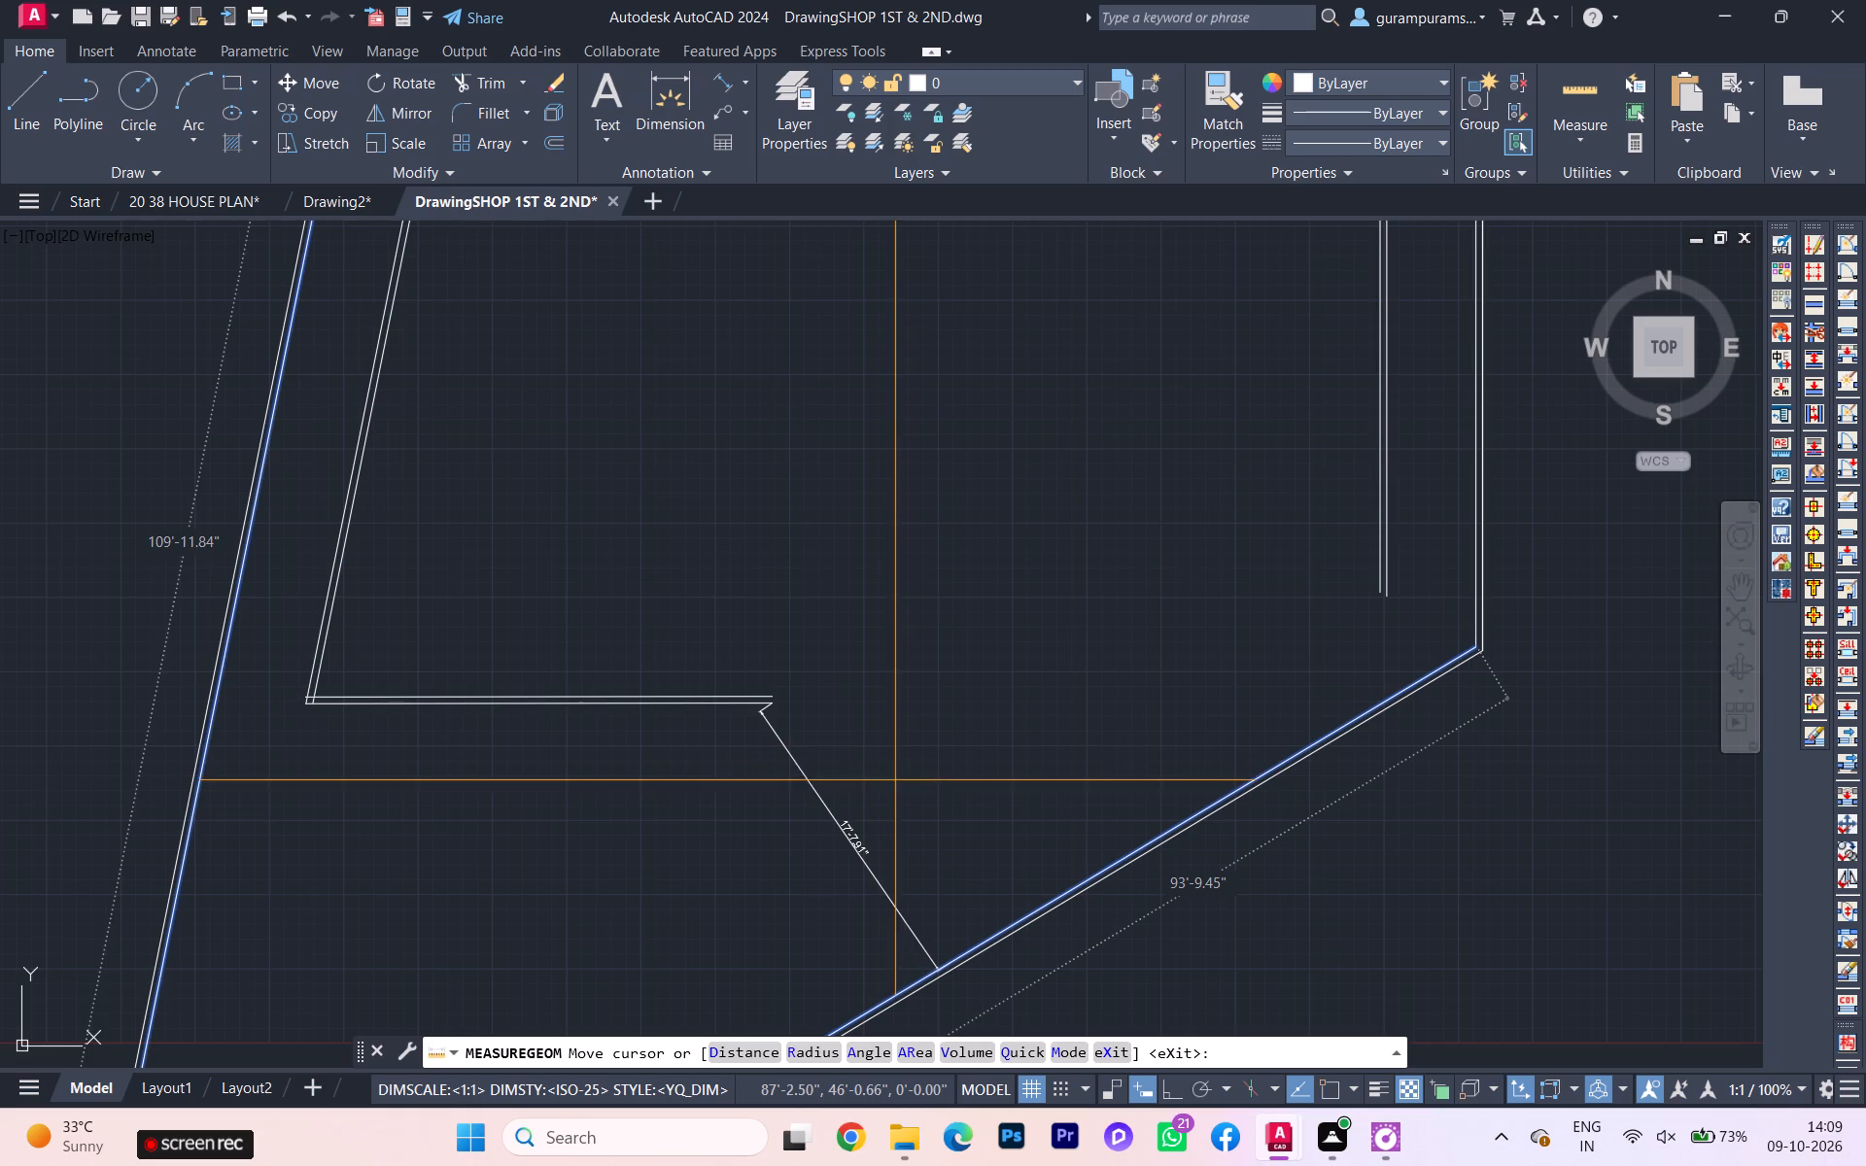
scroll(1121, 569, "down", 2)
middle_click_drag(1121, 569, 1116, 575)
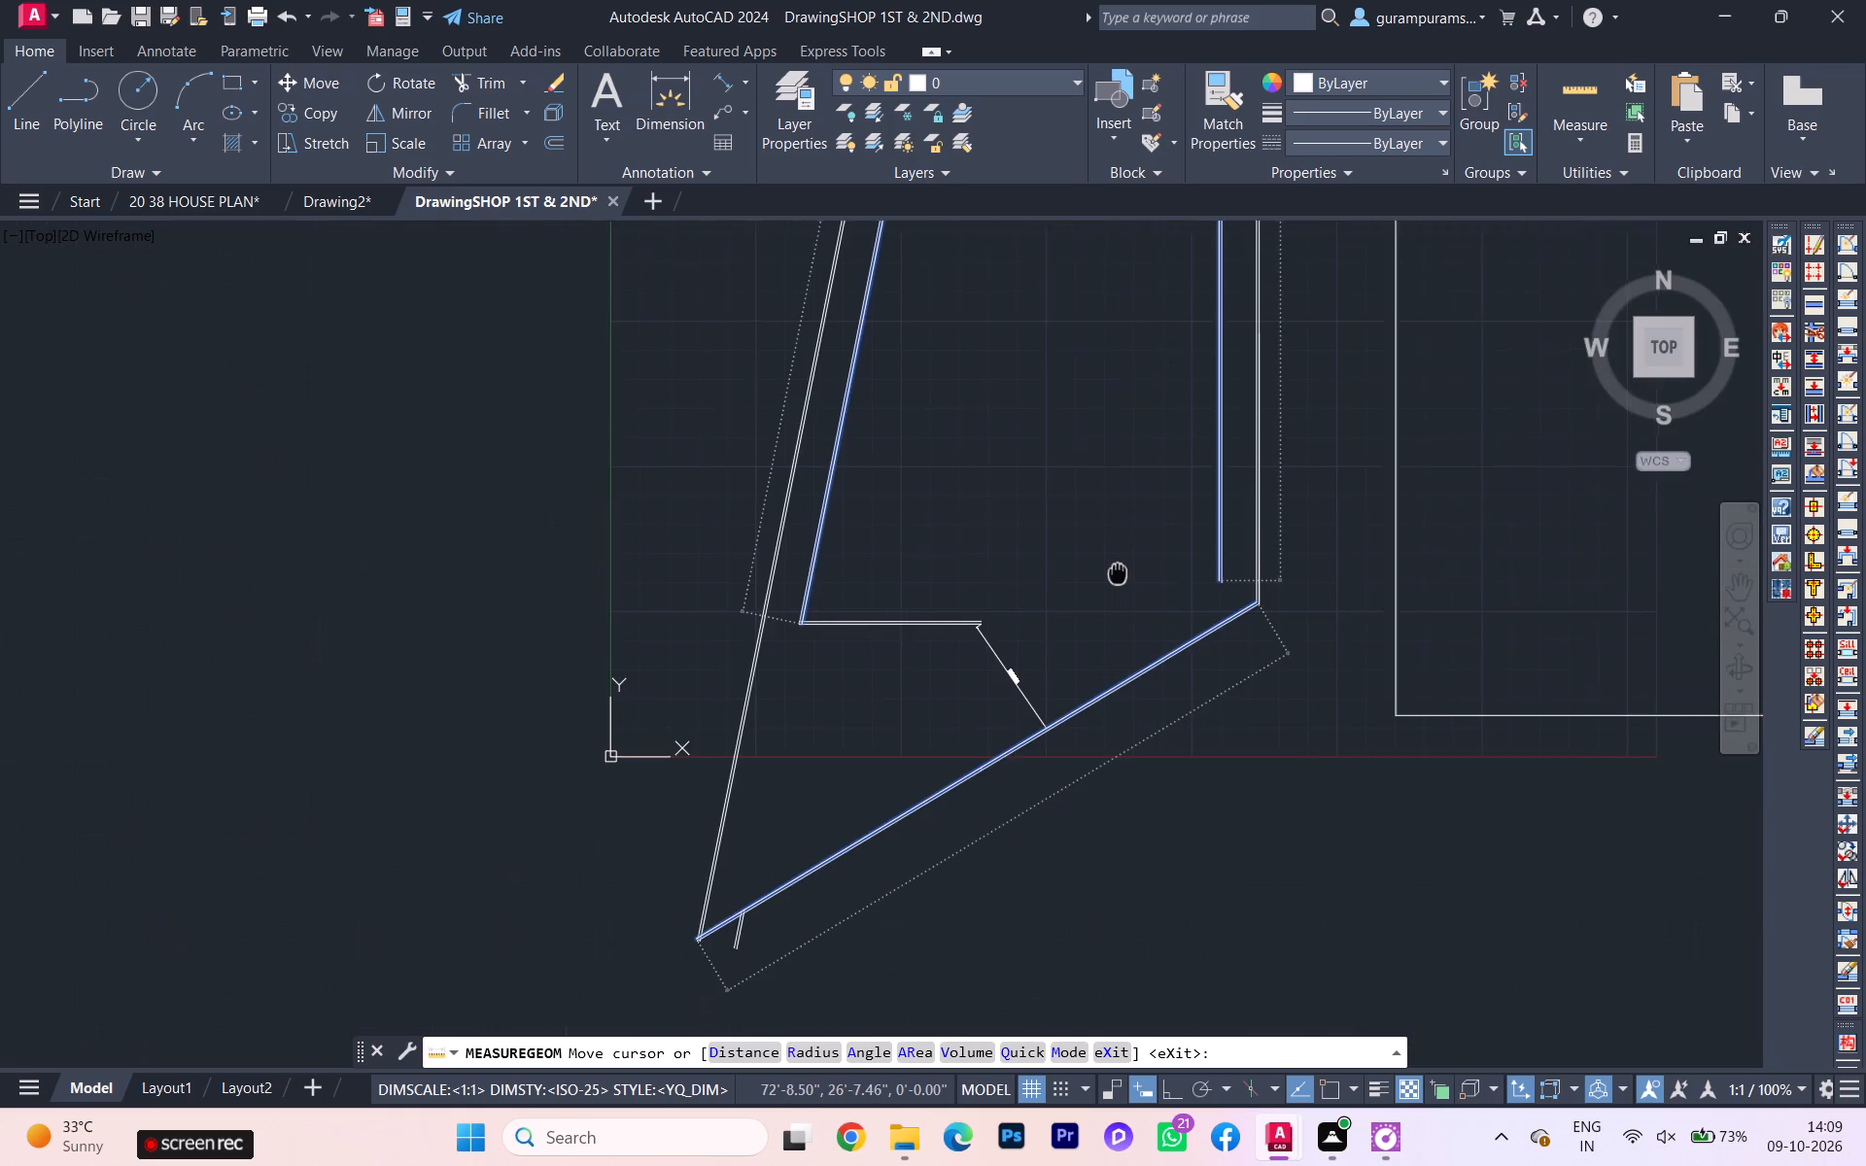
middle_click_drag(1116, 575, 981, 759)
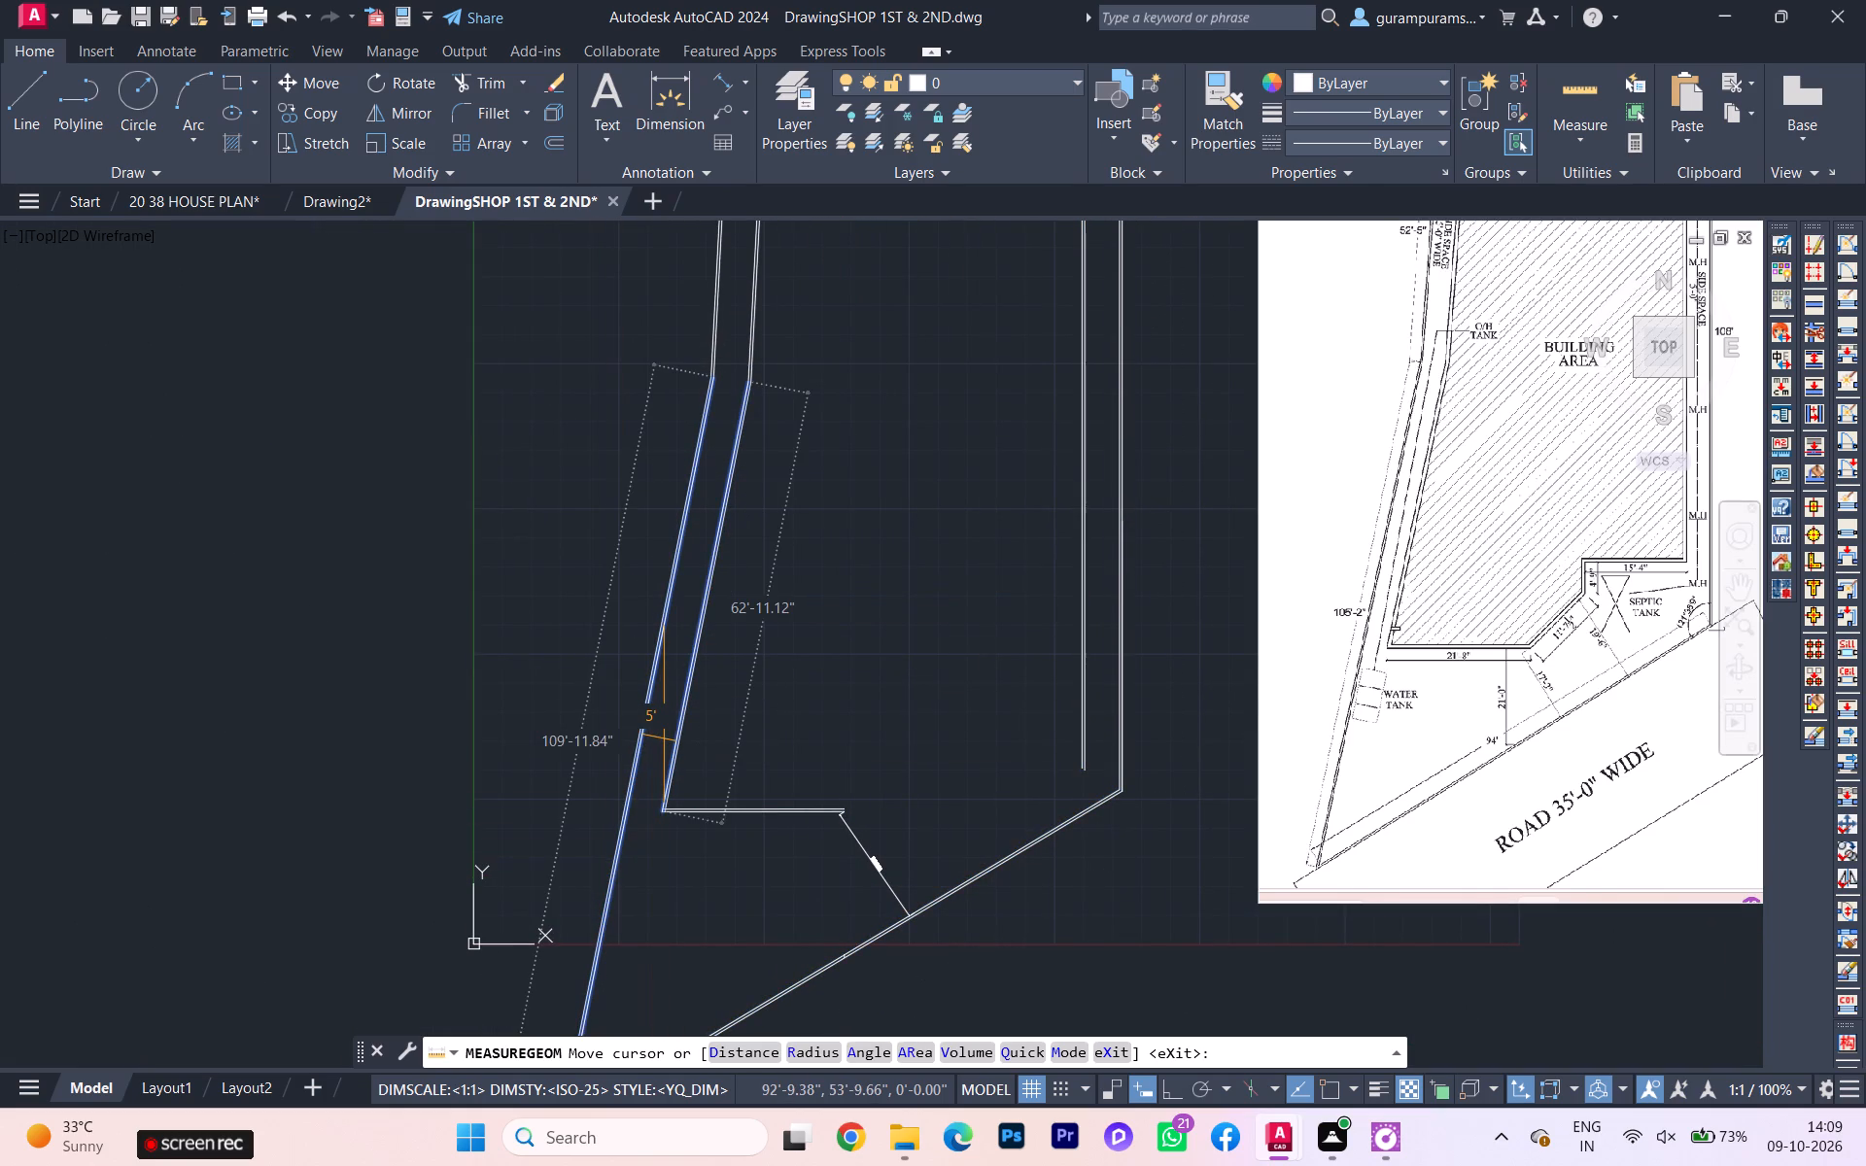
scroll(664, 738, "down", 2)
middle_click_drag(664, 738, 673, 692)
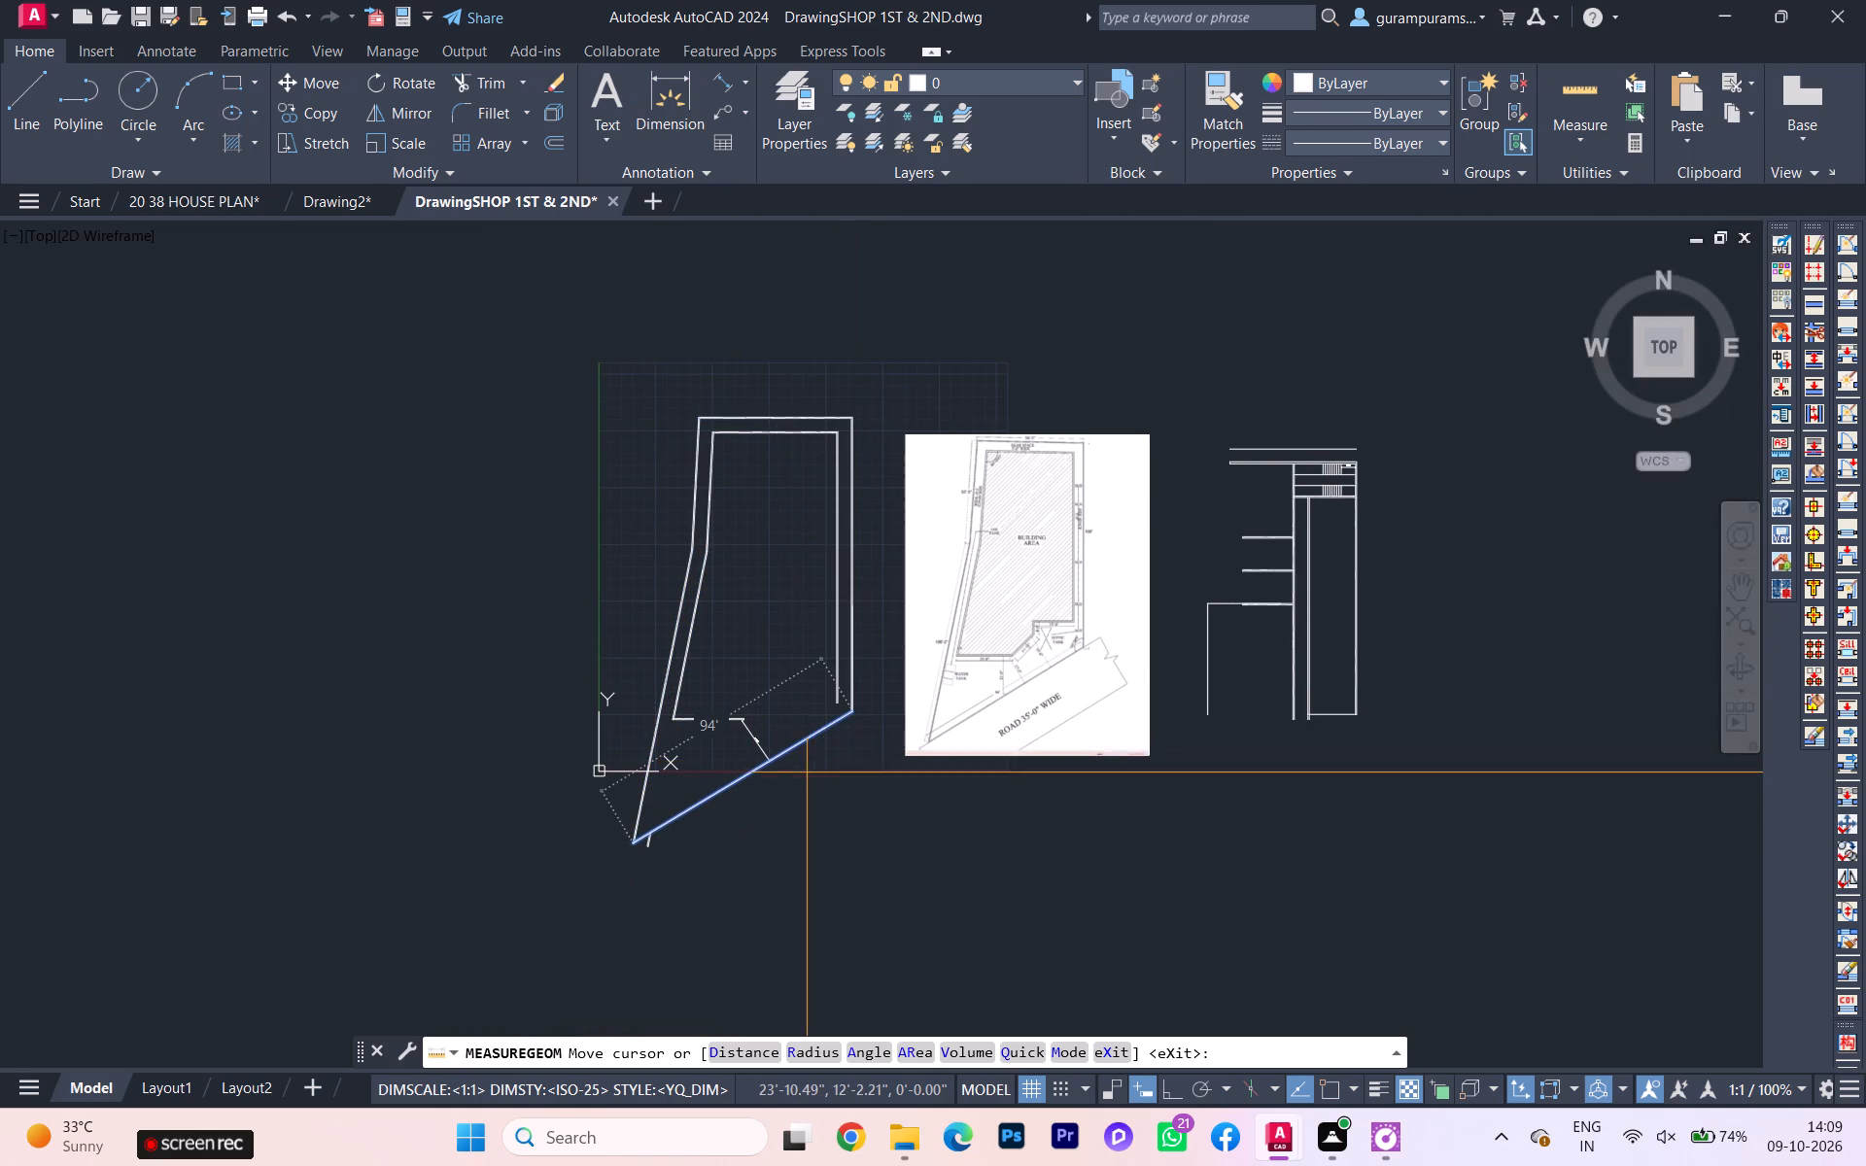
scroll(776, 799, "up", 1)
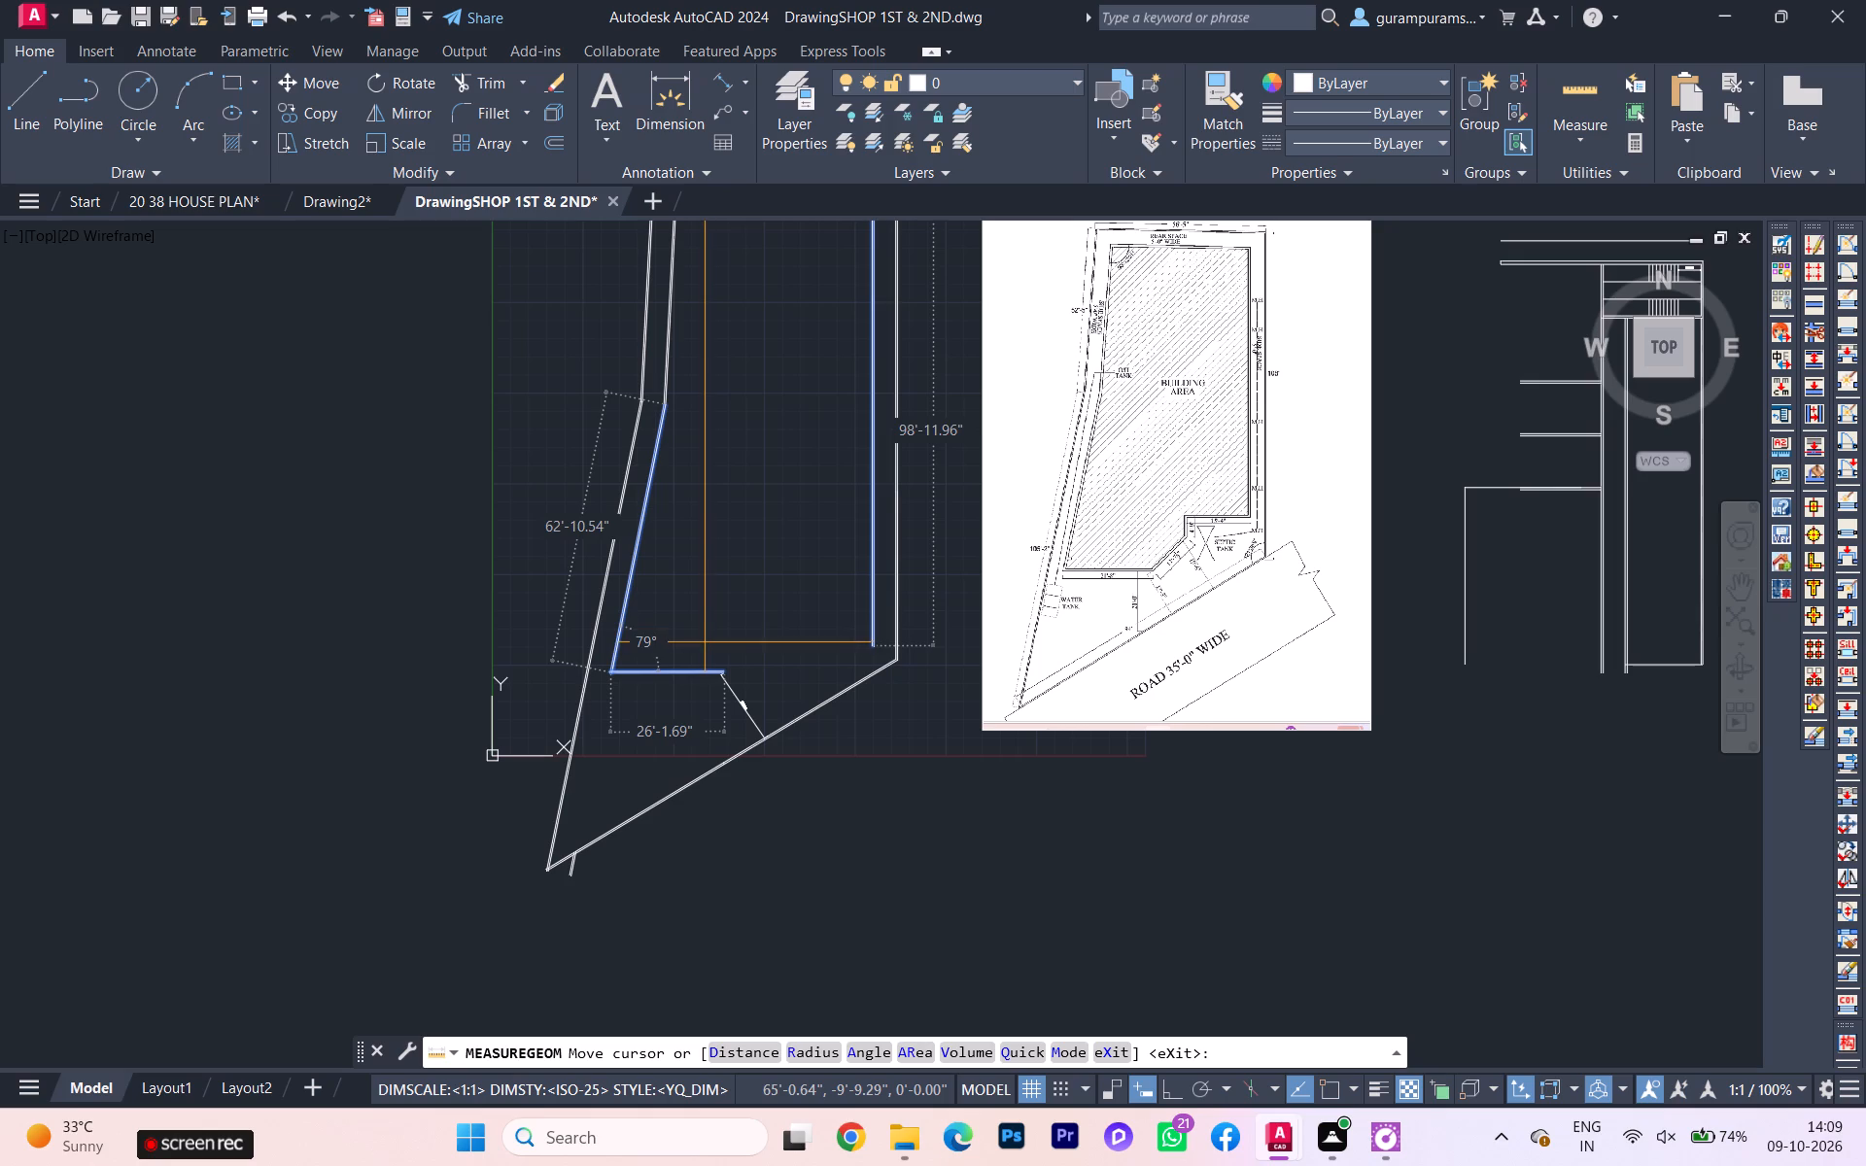
scroll(1034, 554, "down", 1)
scroll(1040, 515, "up", 2)
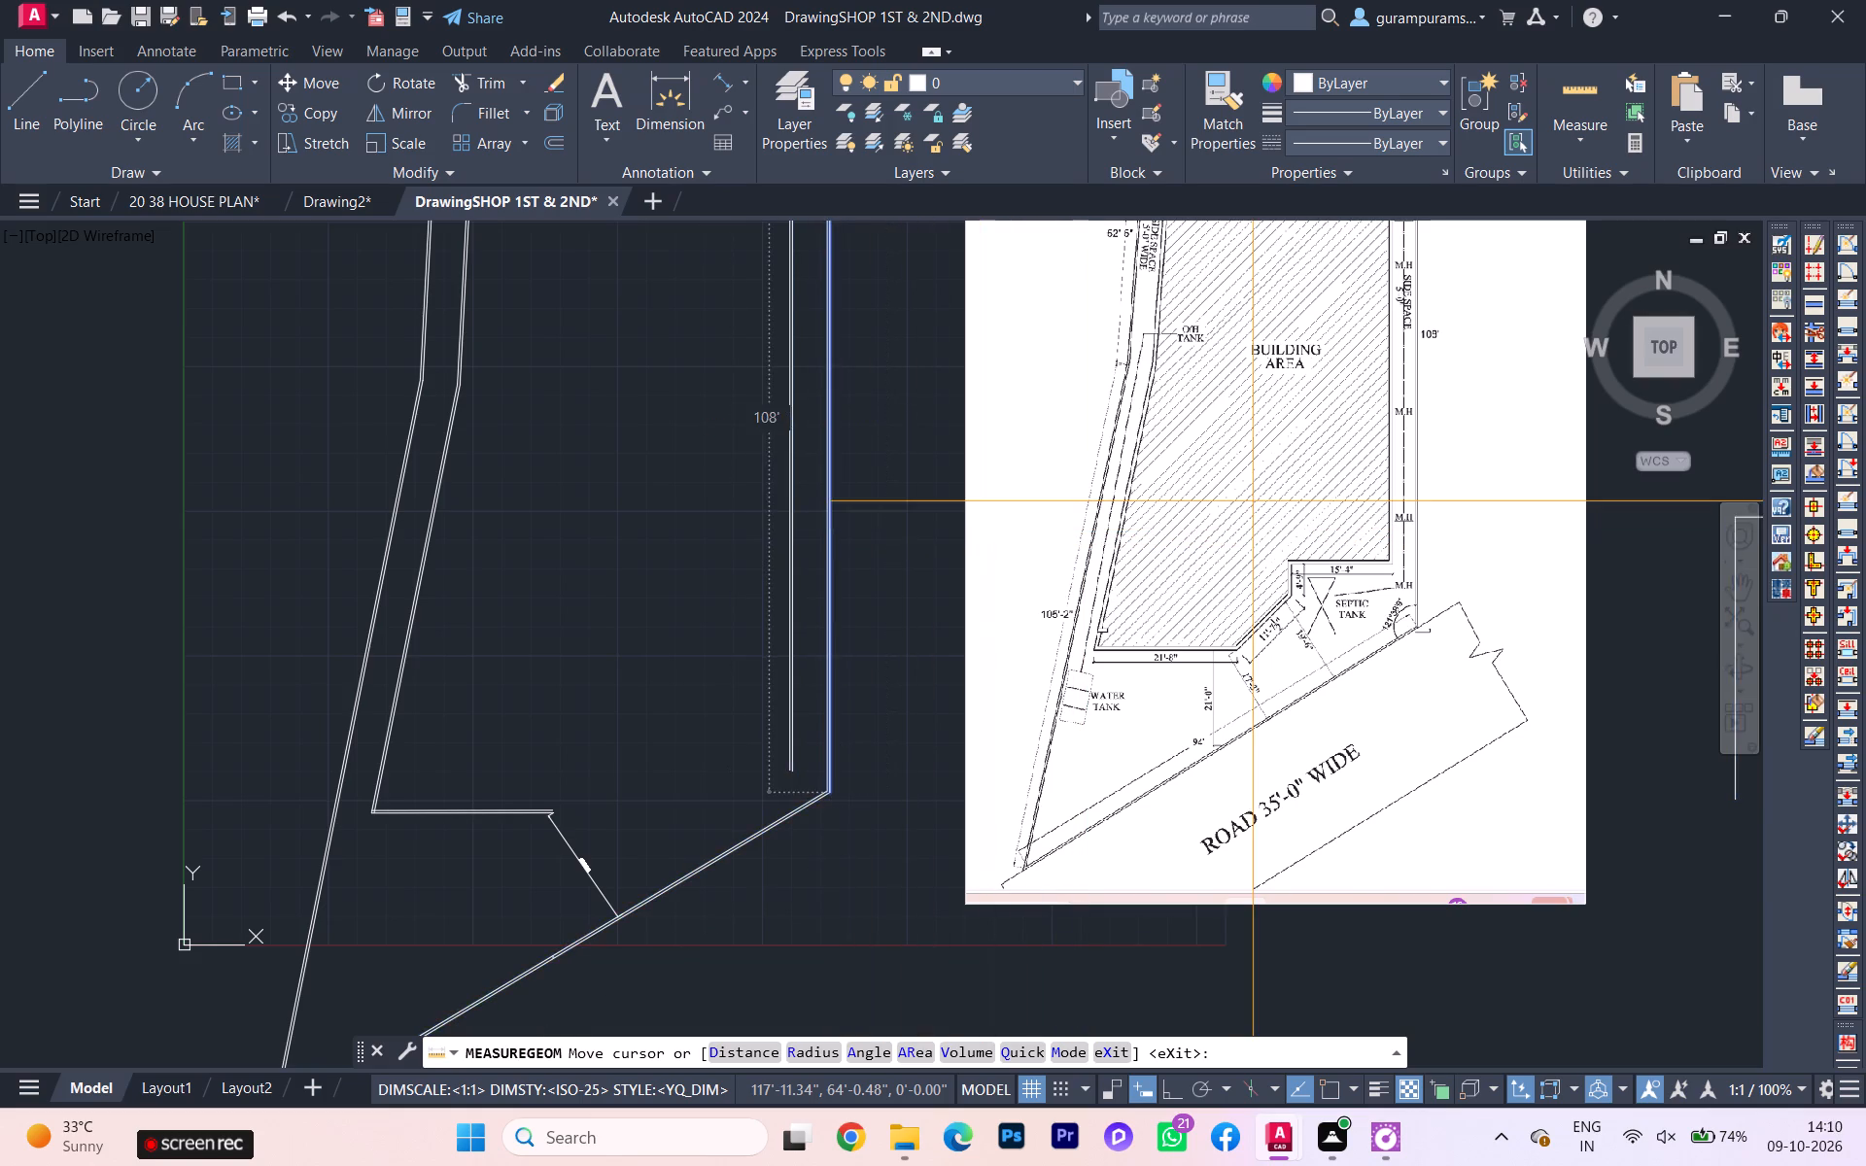
scroll(1255, 501, "down", 1)
middle_click_drag(1244, 527, 1185, 621)
scroll(1190, 615, "down", 2)
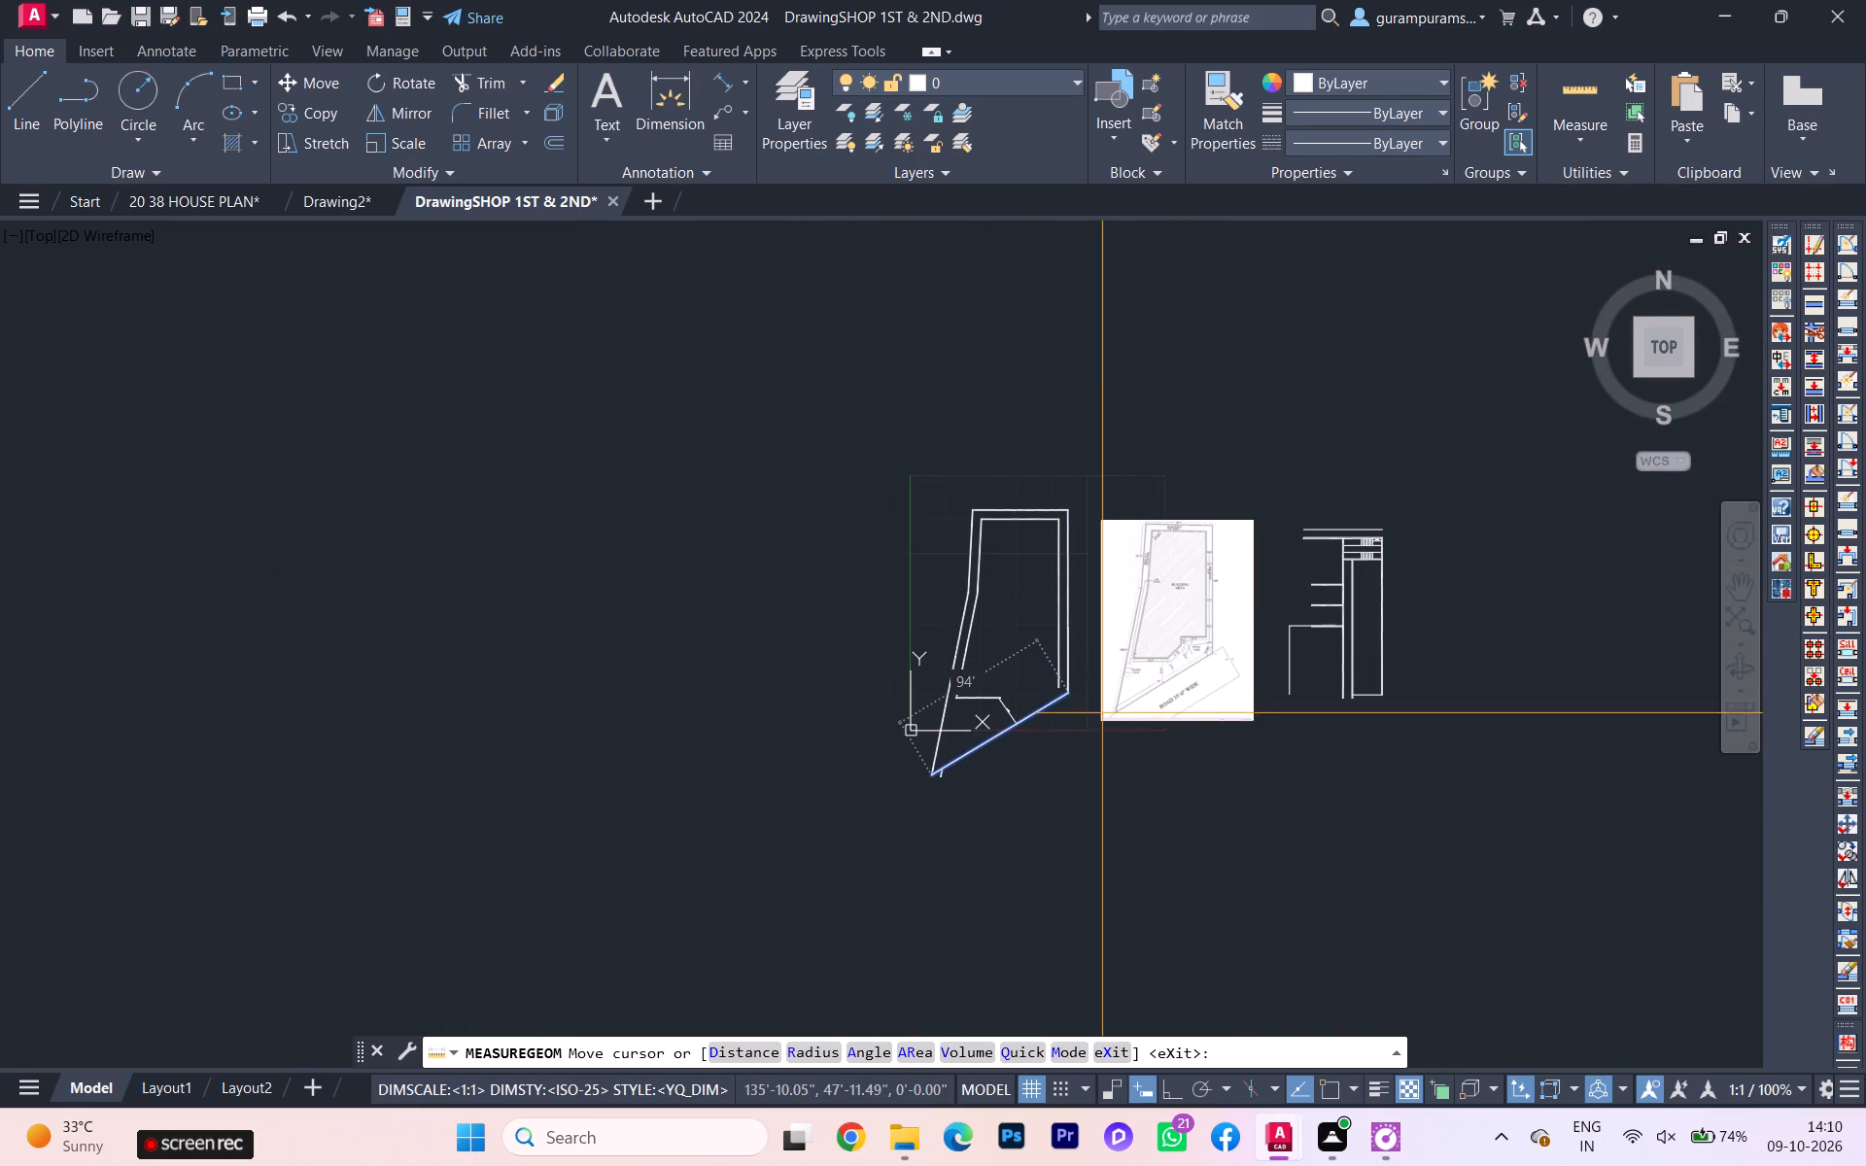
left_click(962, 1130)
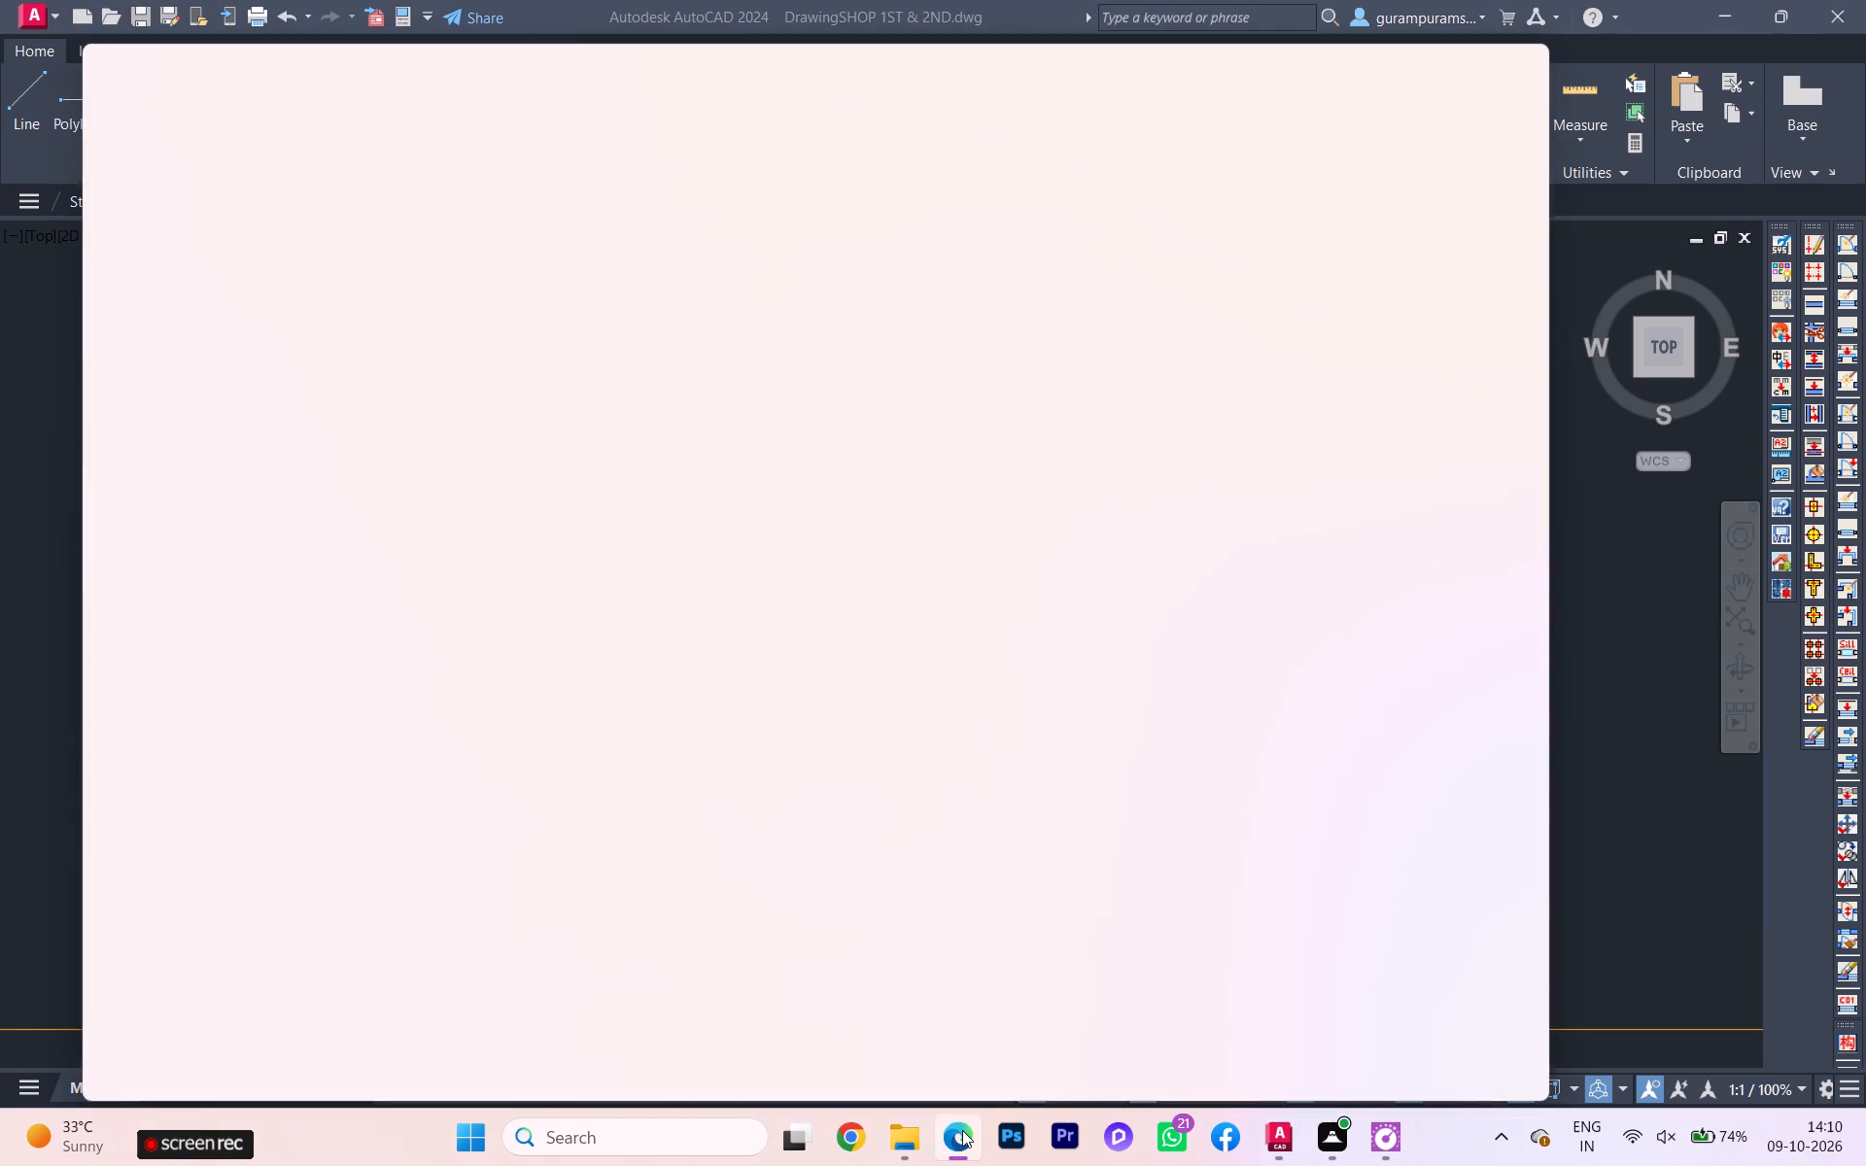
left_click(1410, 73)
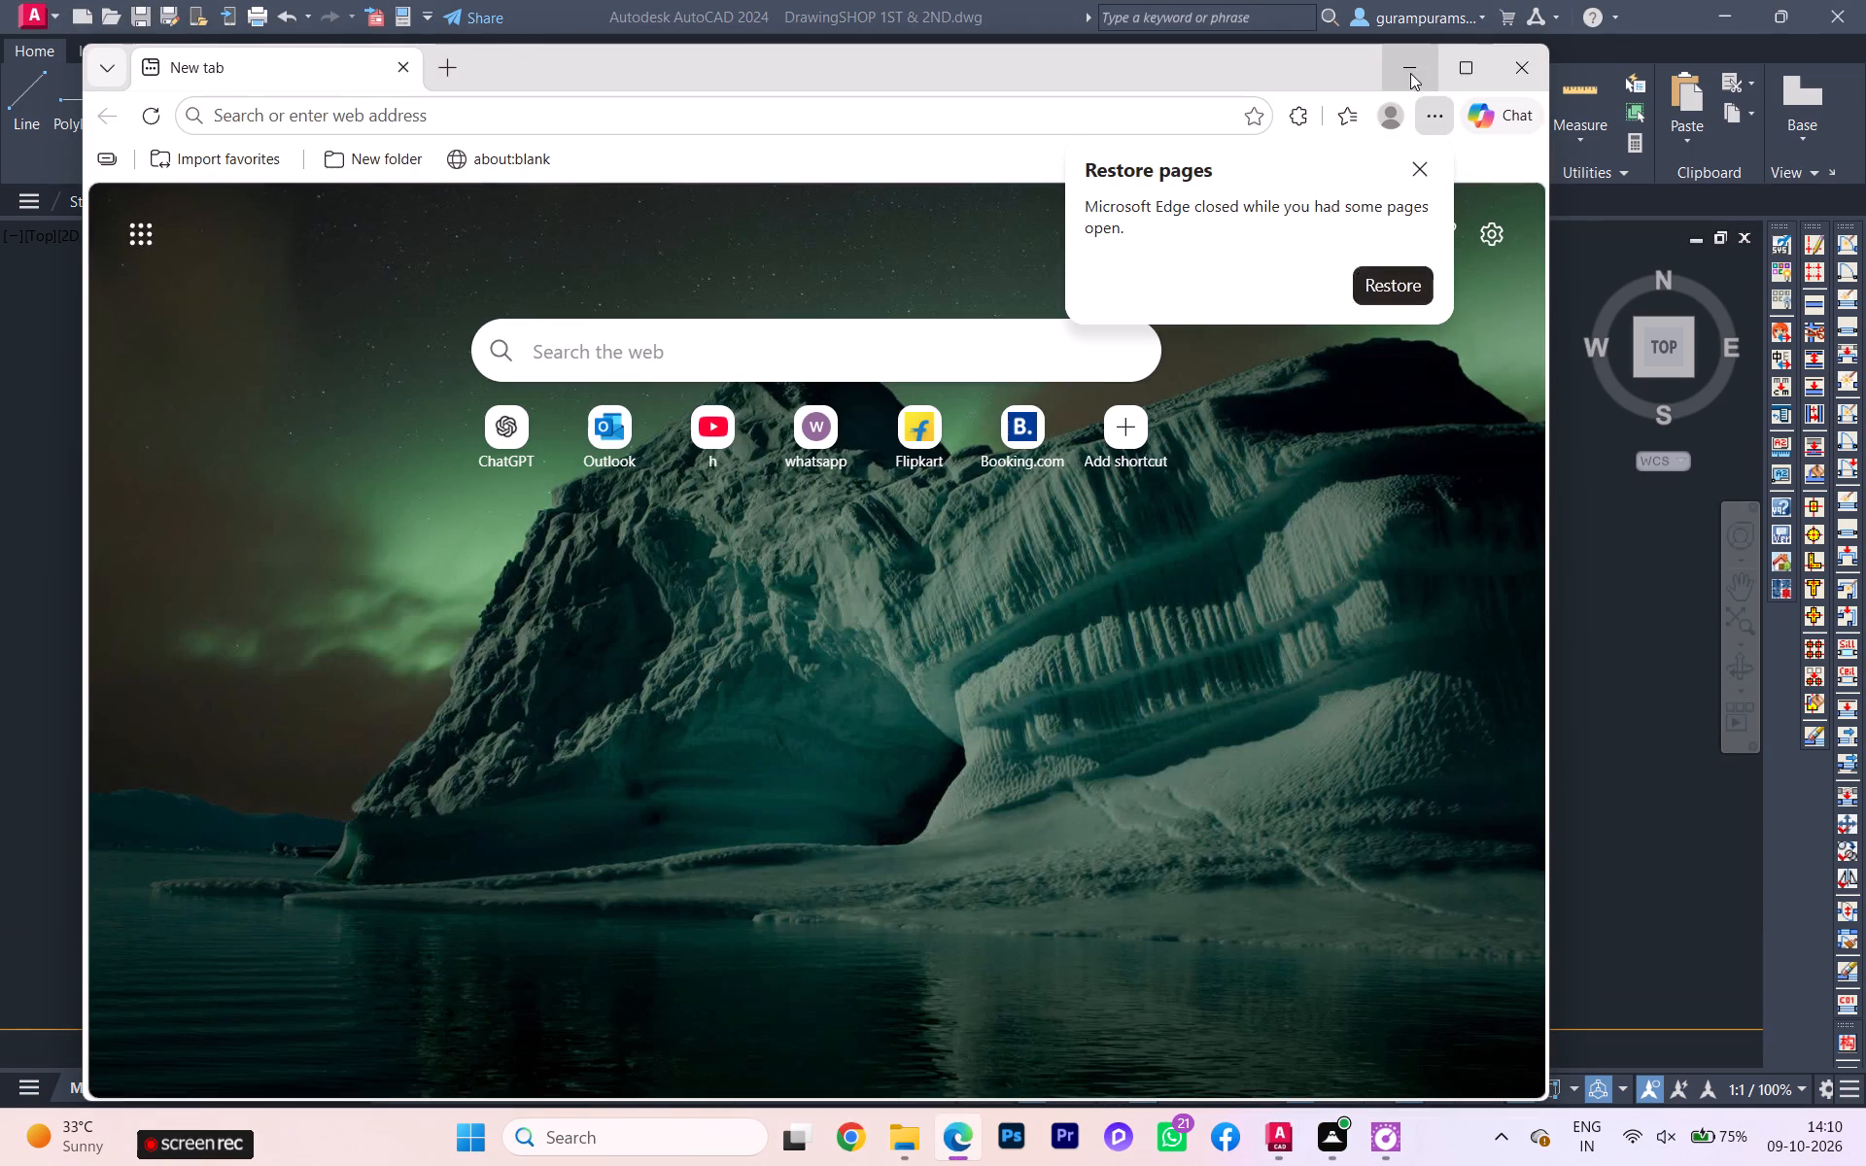
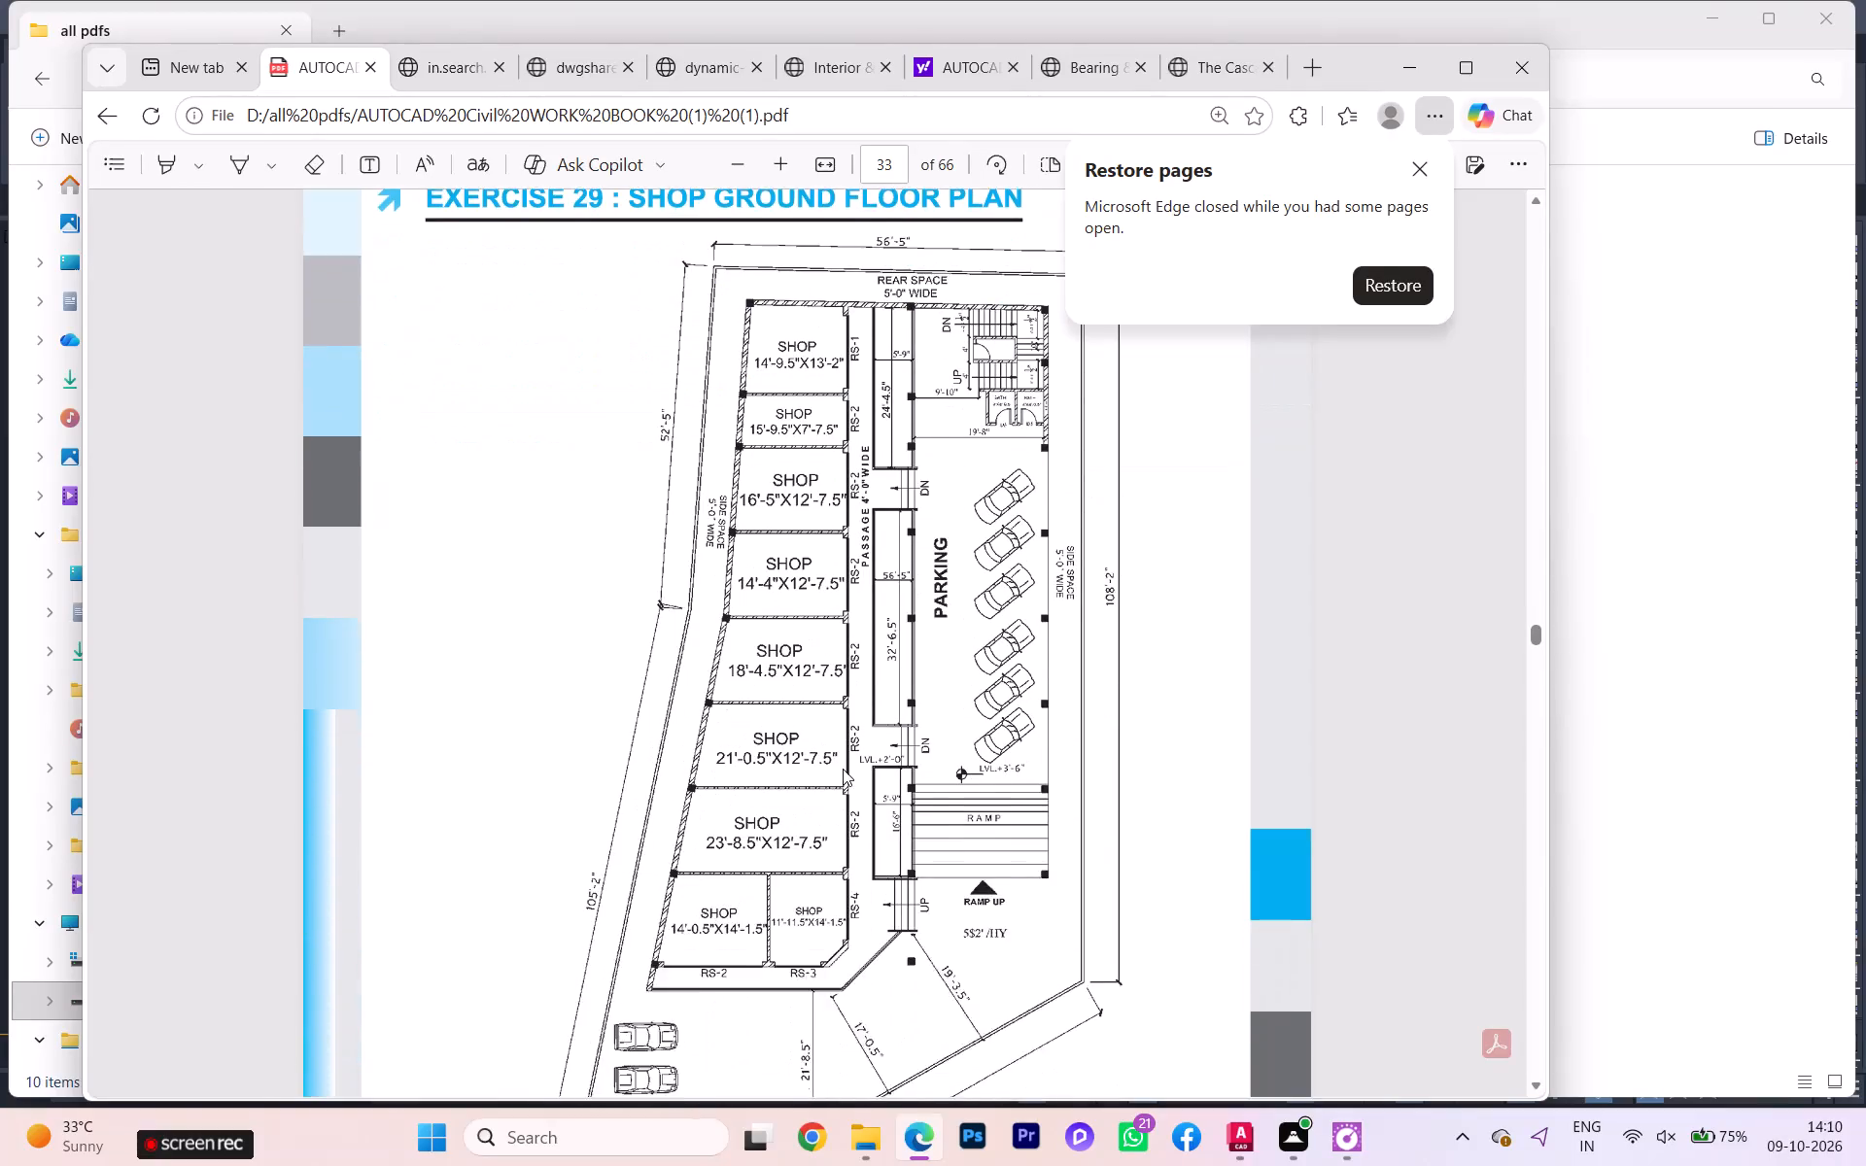
Study the Exercise 29 shop ground floor plan in the workbook PDF, checking its dimensions and wall-thickness notes against the adjoining exercise pages.
scroll(843, 769, "down", 1)
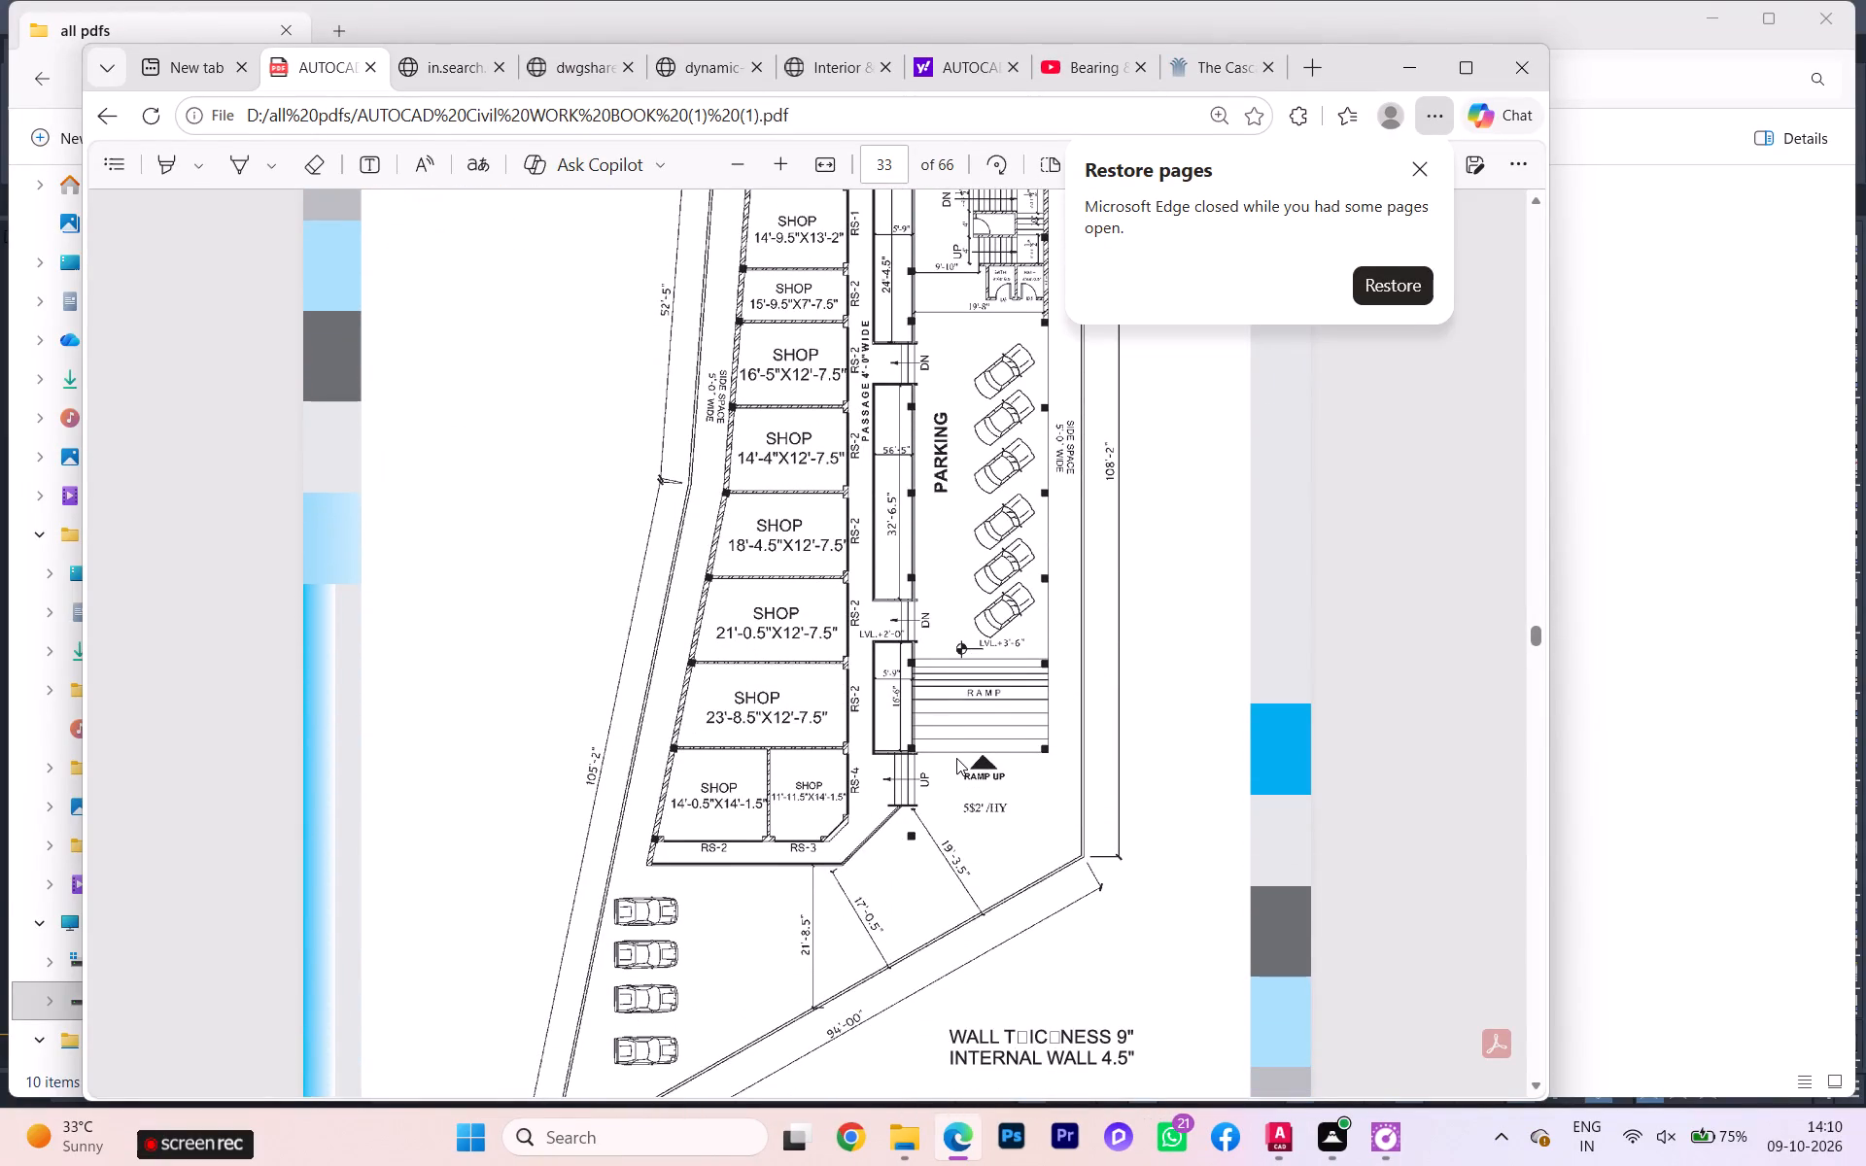
scroll(958, 758, "up", 5)
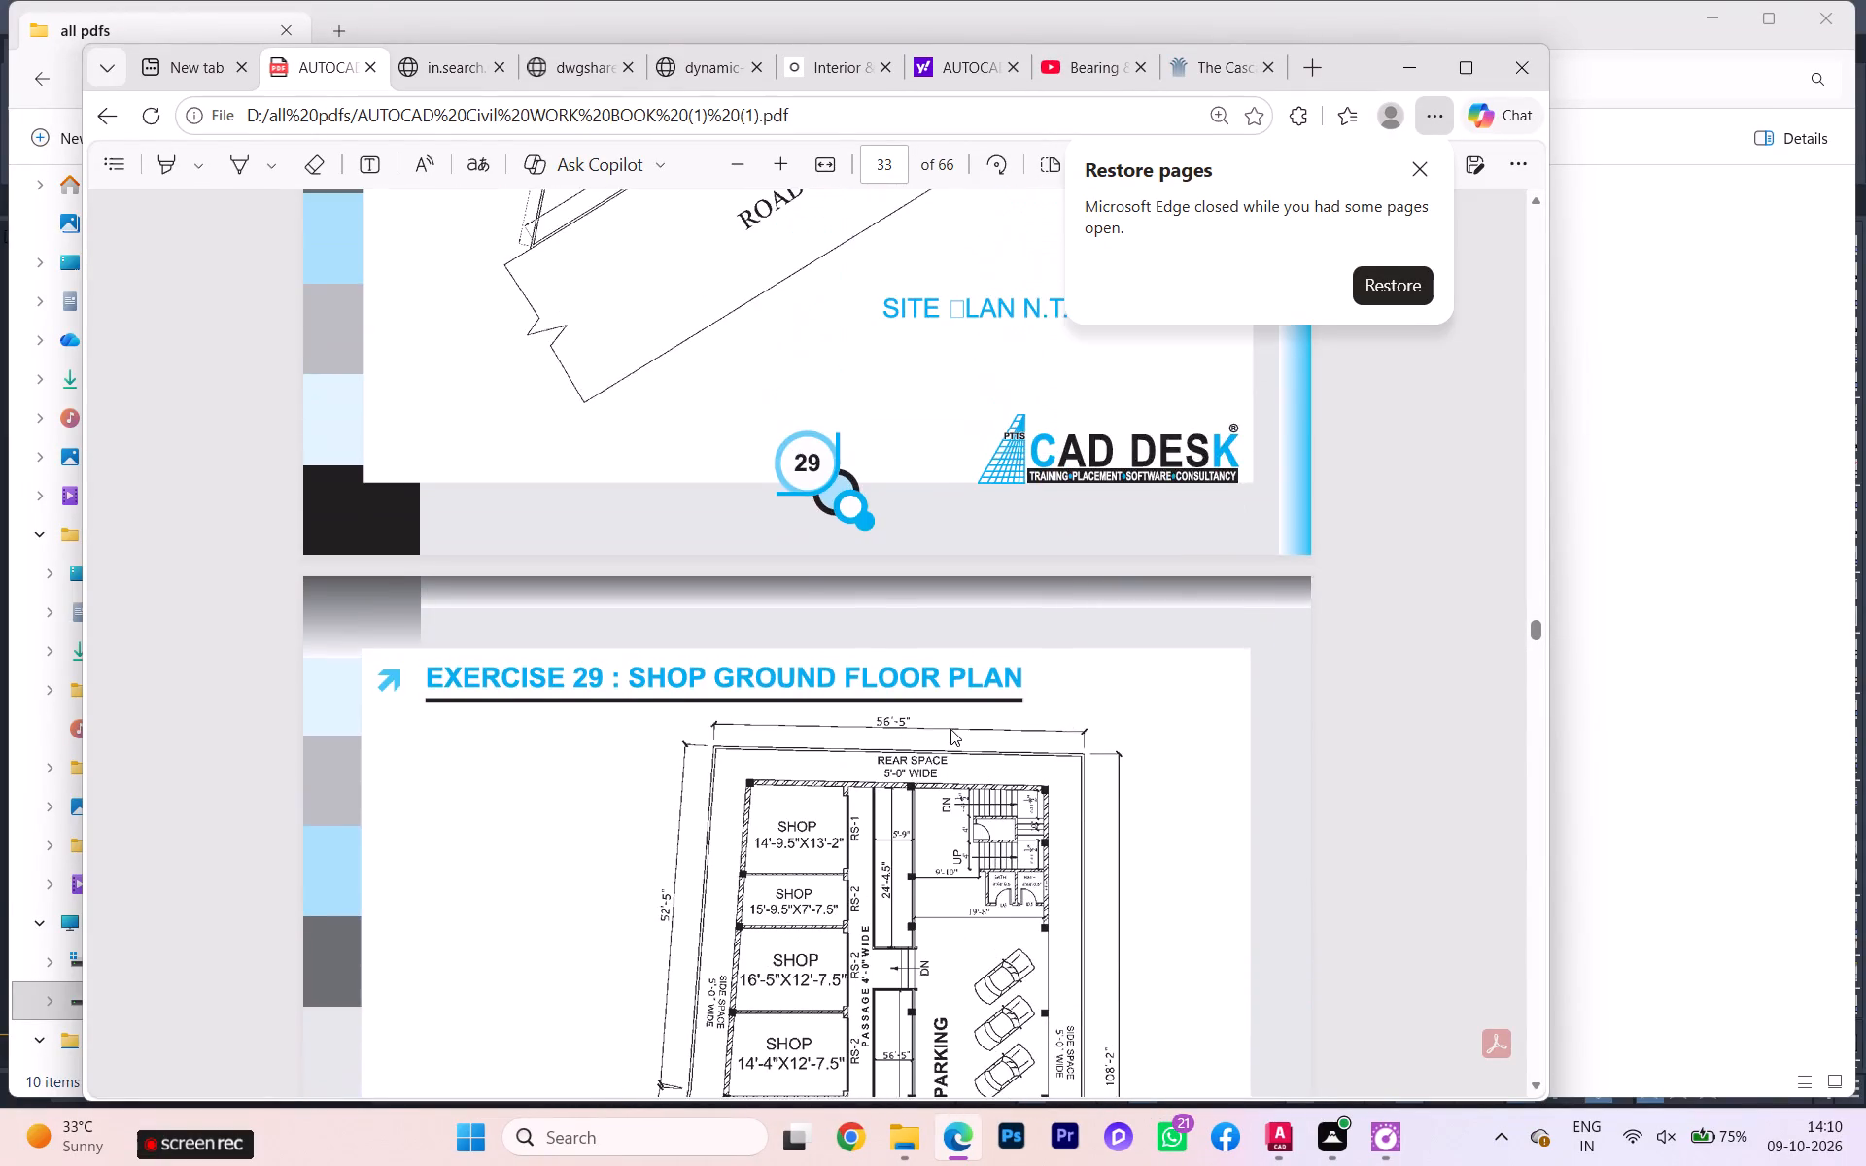
scroll(951, 729, "up", 5)
scroll(955, 730, "down", 6)
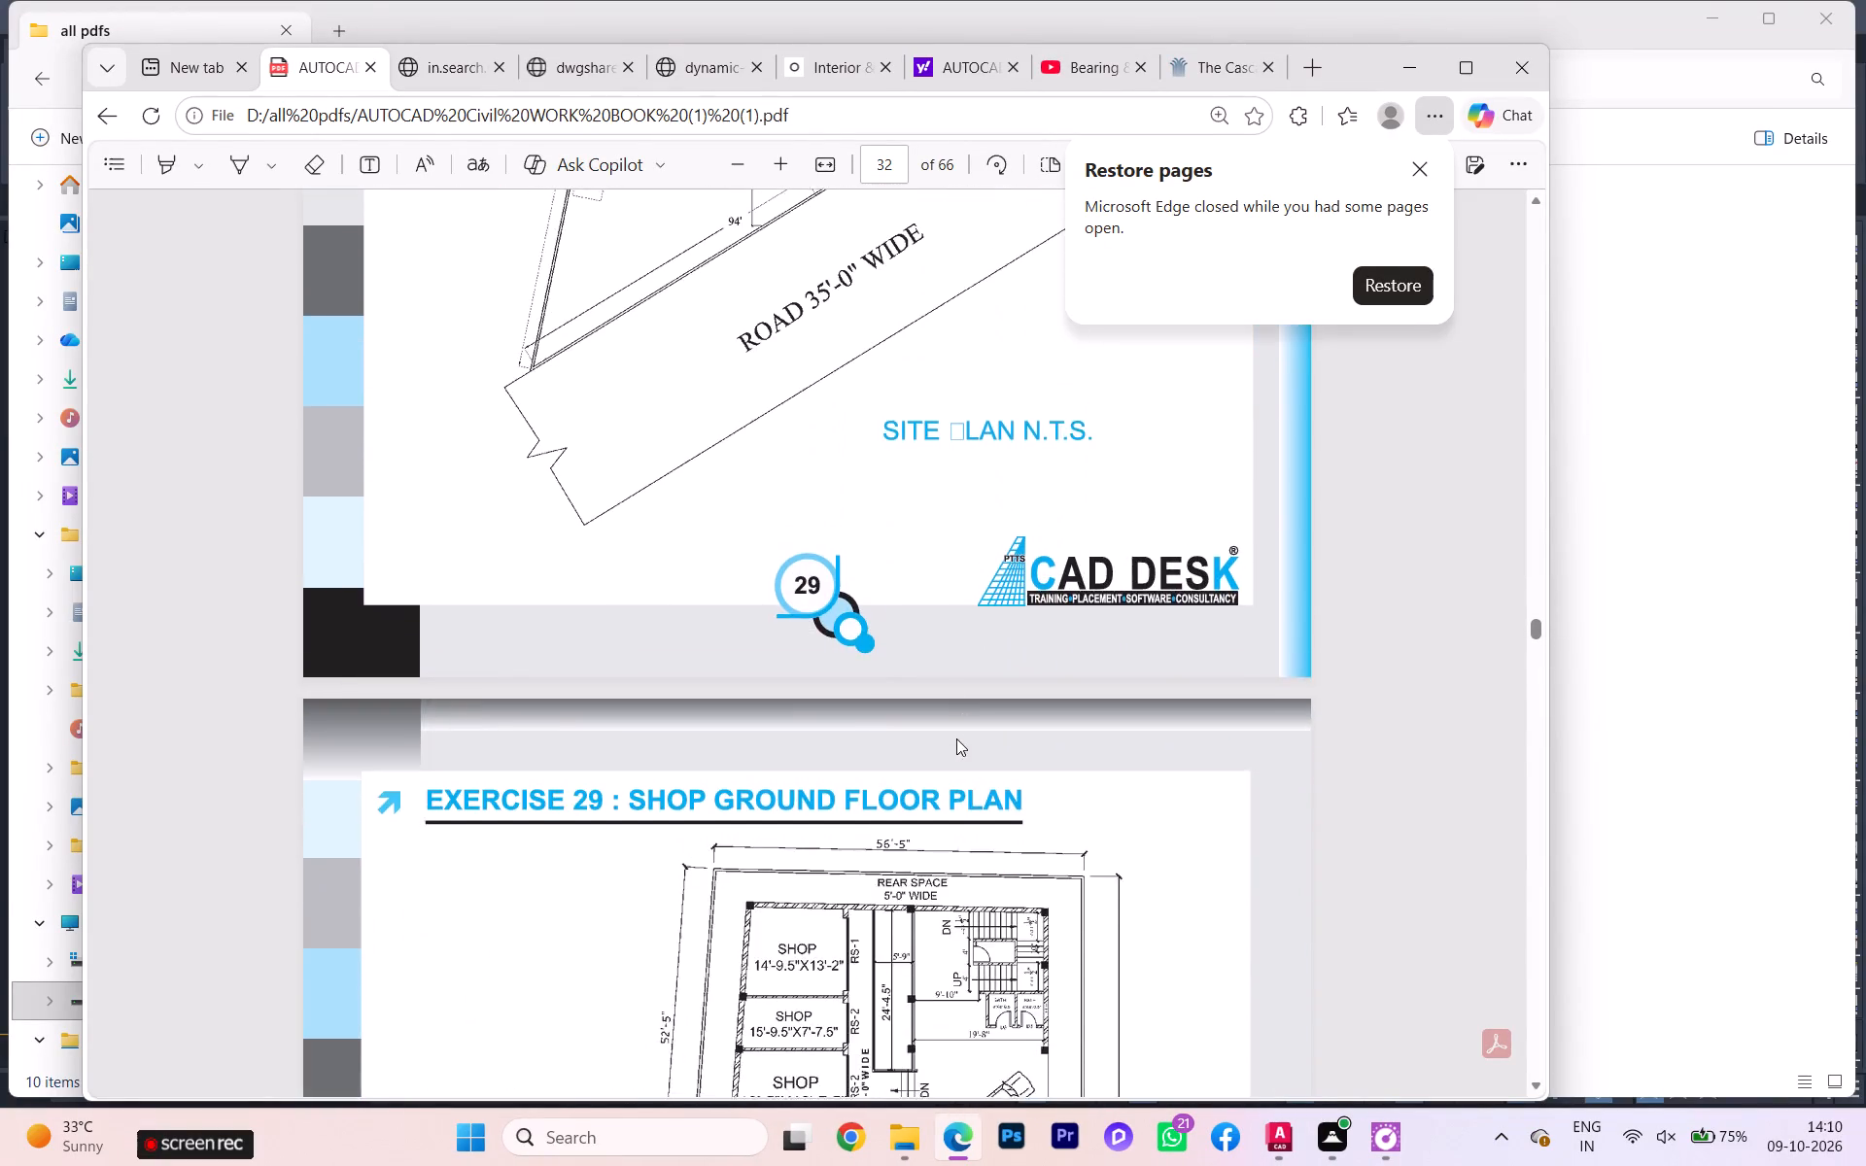
scroll(956, 738, "down", 3)
scroll(956, 738, "up", 1)
scroll(956, 738, "down", 1)
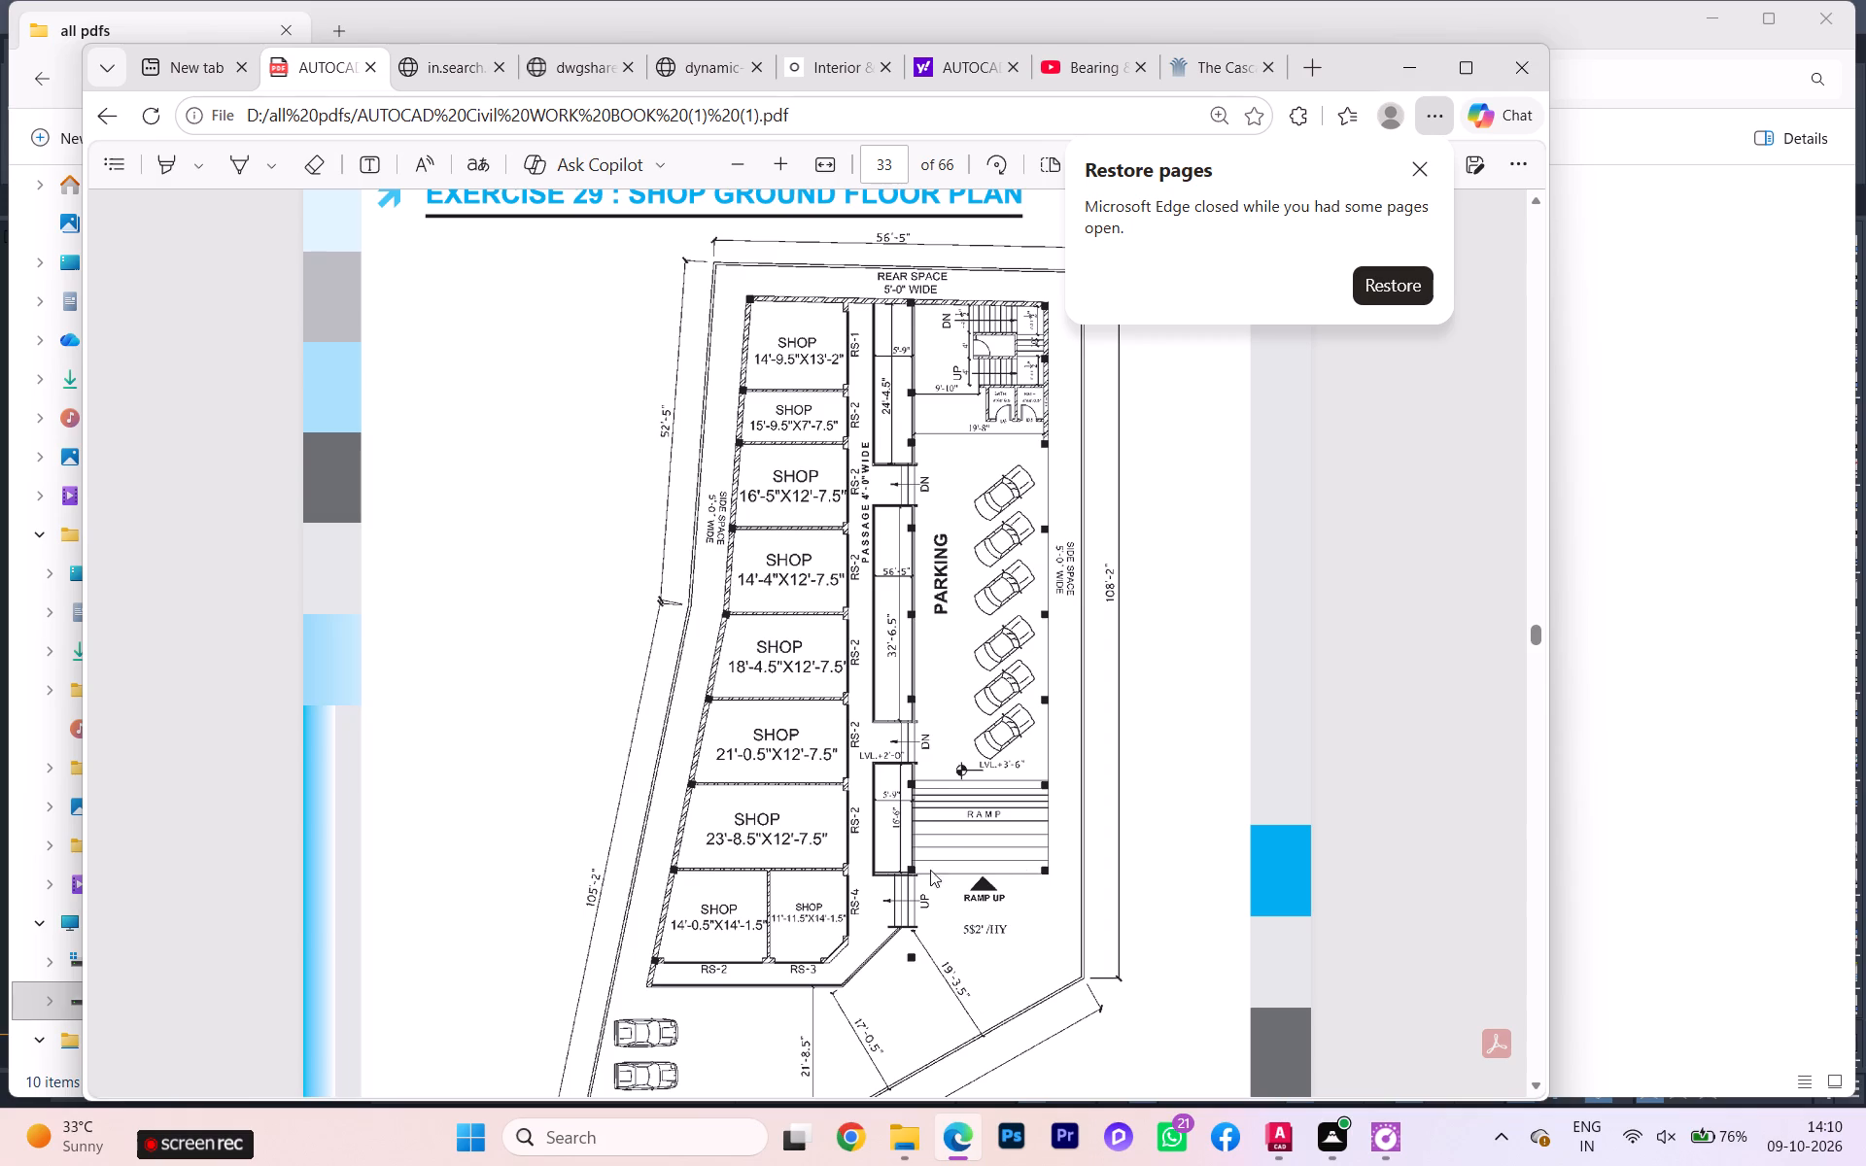
scroll(1008, 683, "down", 1)
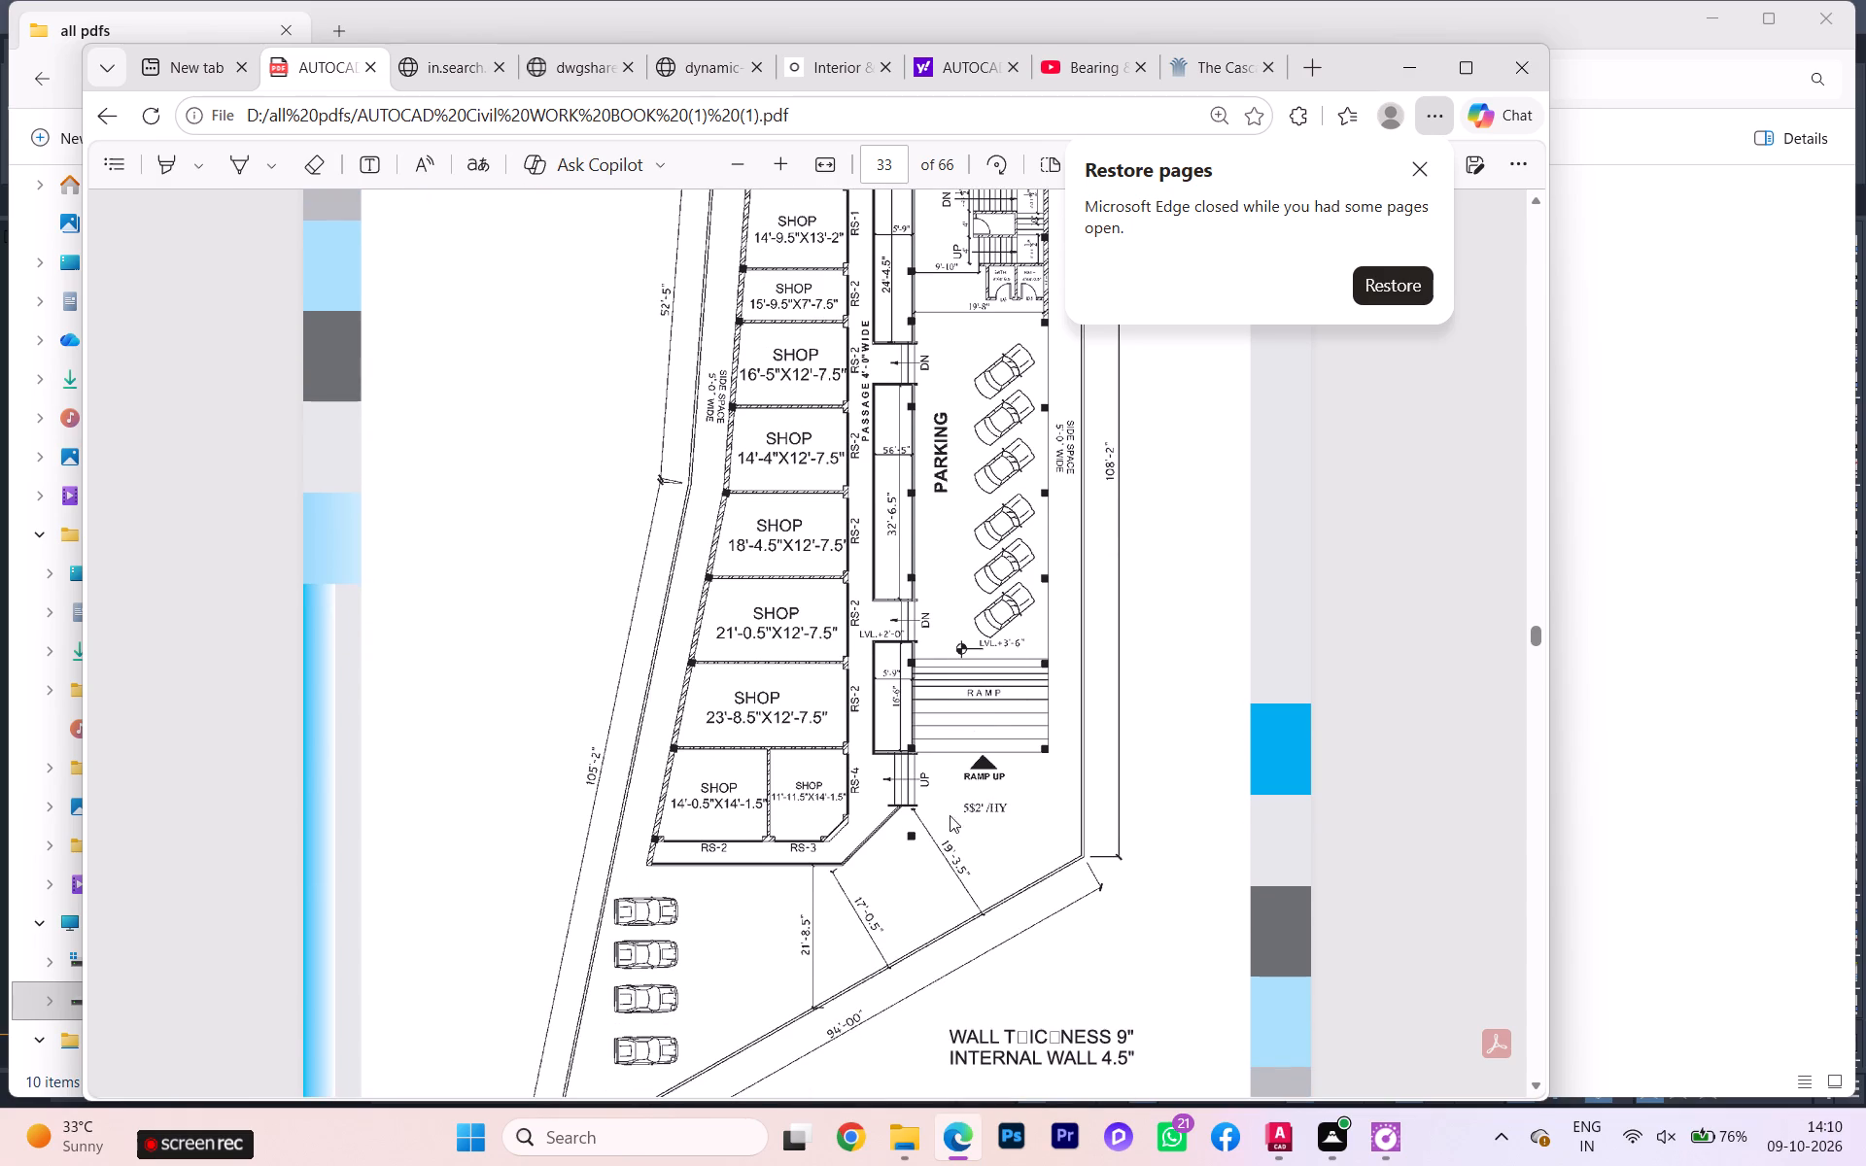
scroll(1050, 818, "down", 4)
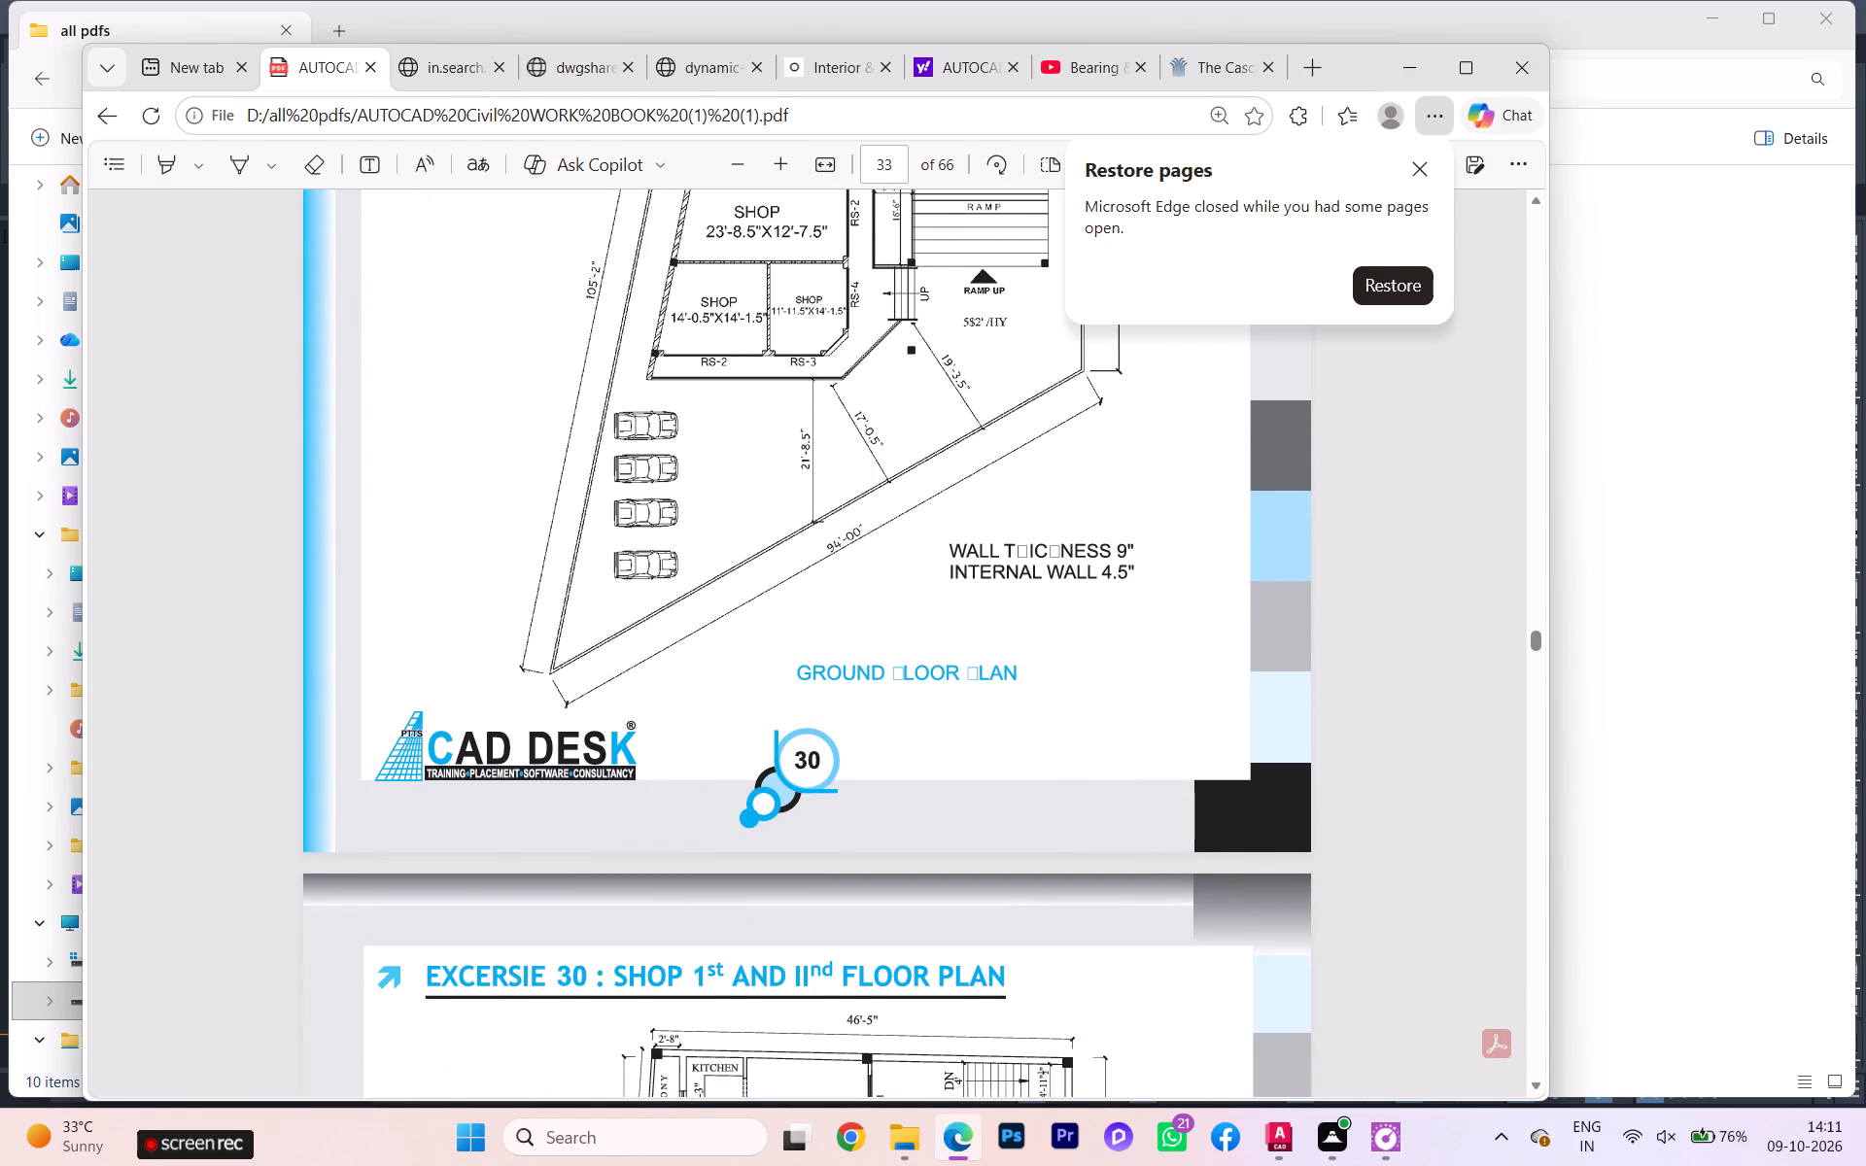
scroll(1019, 672, "up", 1)
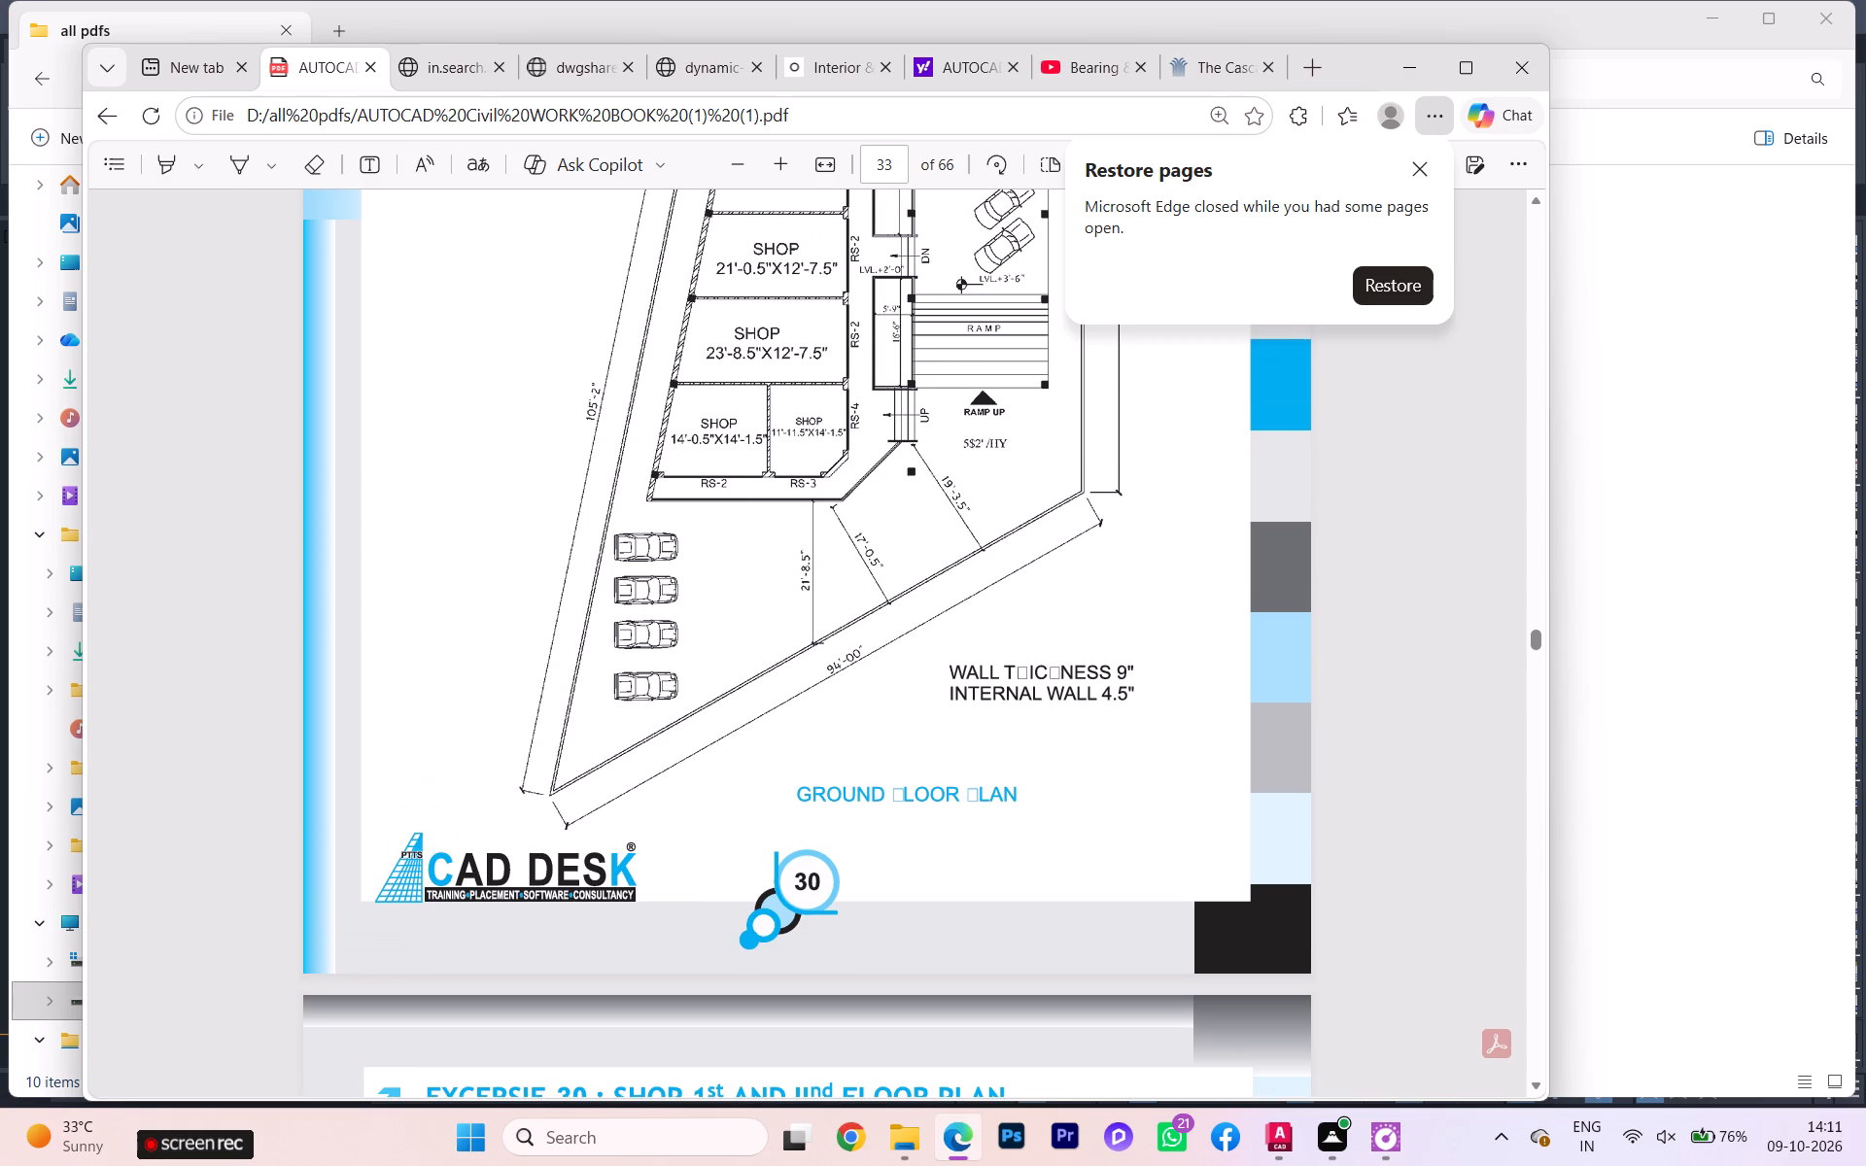
scroll(1019, 687, "down", 1)
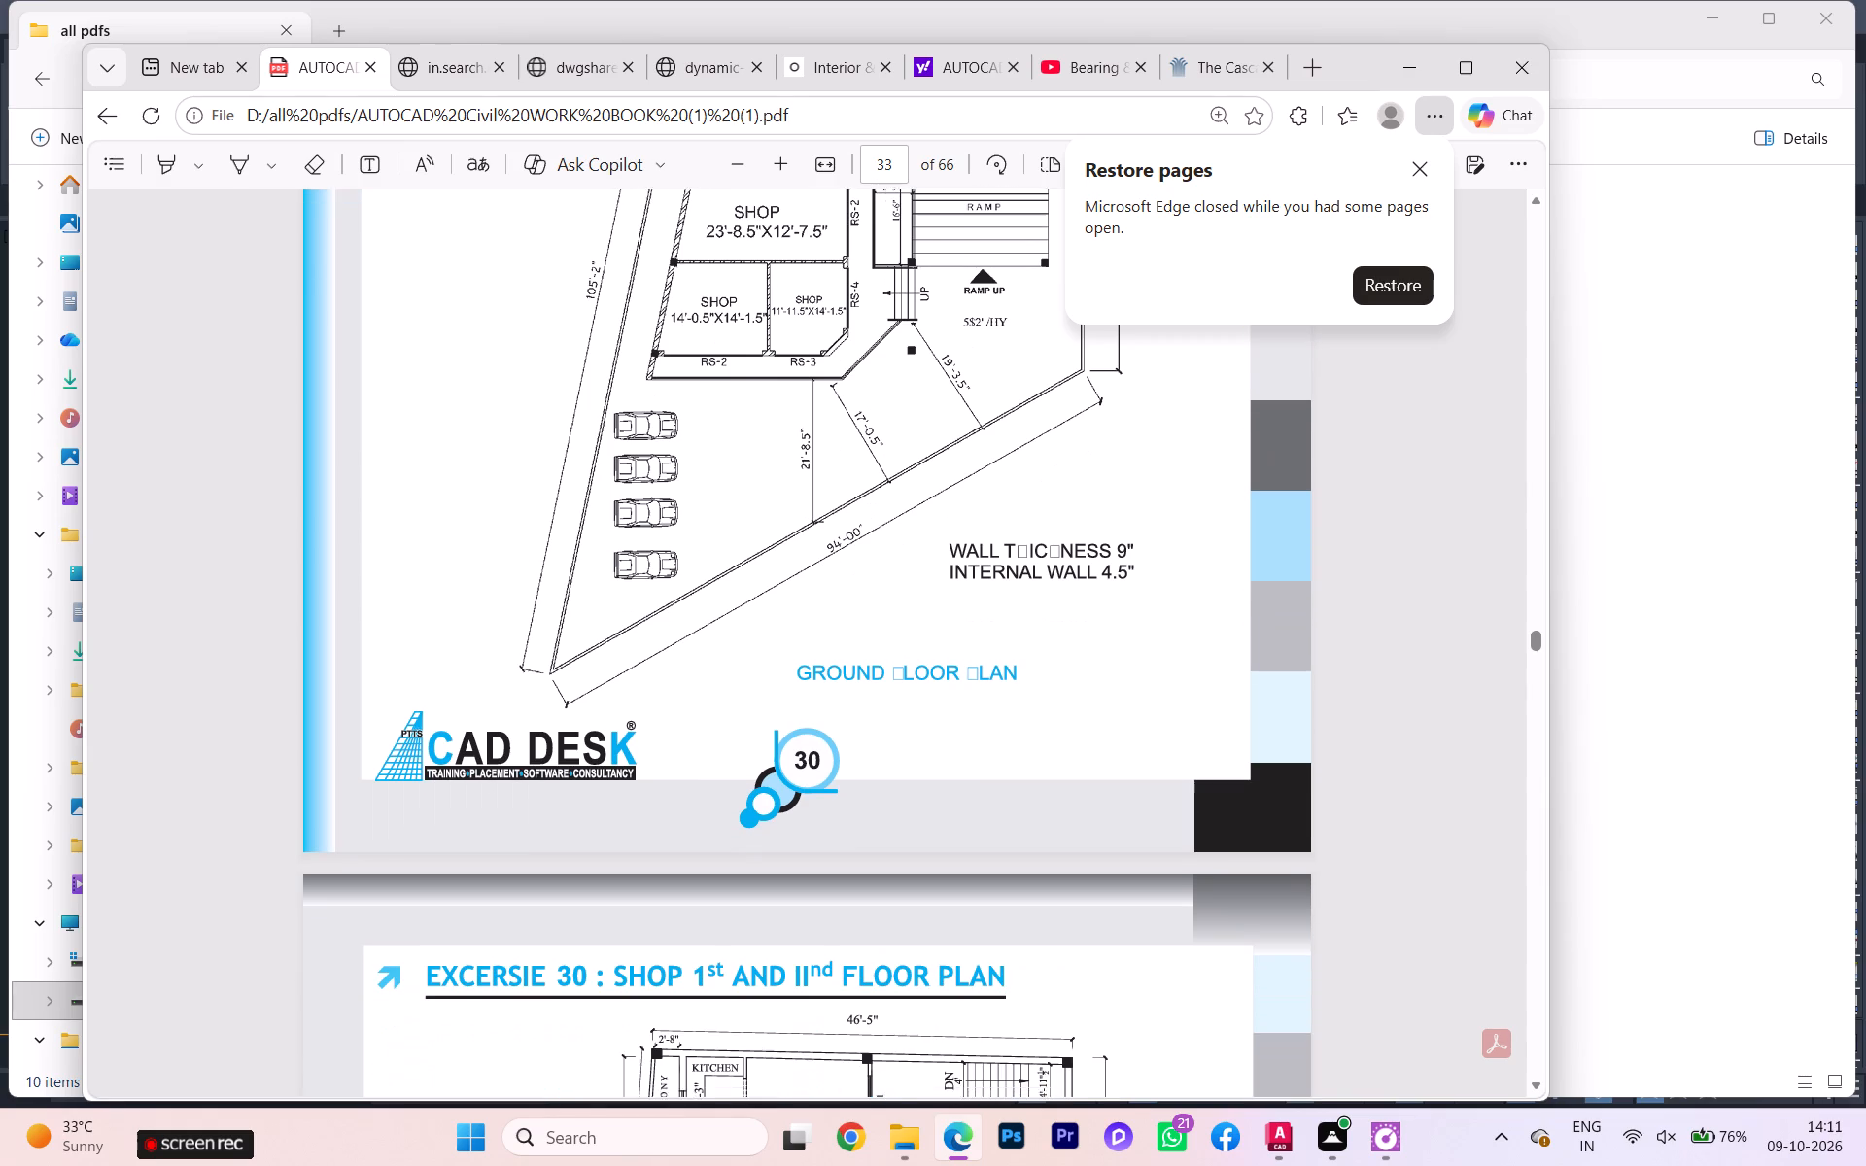
scroll(1019, 694, "down", 3)
scroll(1023, 698, "up", 1)
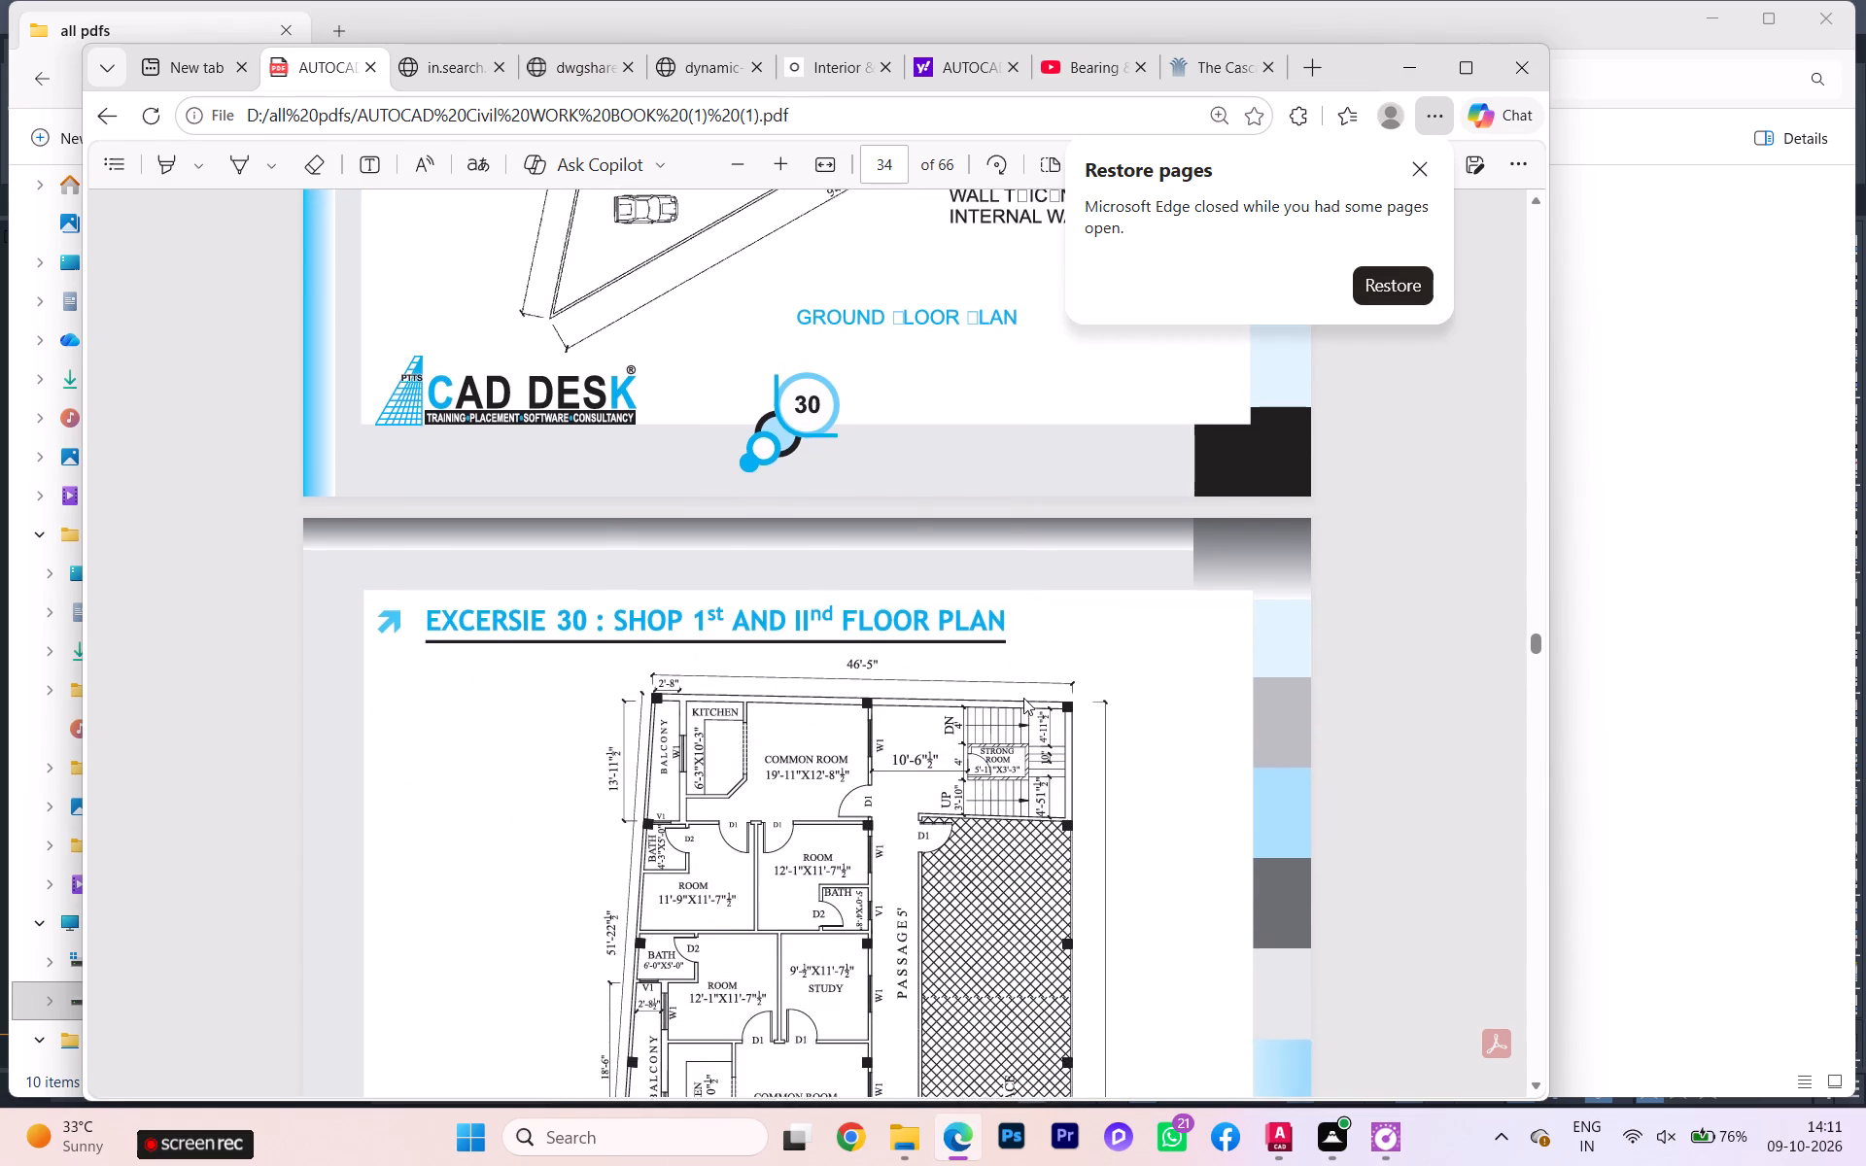
scroll(1023, 698, "up", 3)
scroll(1021, 690, "down", 1)
scroll(1021, 690, "up", 4)
scroll(1019, 647, "down", 1)
scroll(1016, 638, "up", 1)
scroll(1012, 631, "down", 5)
scroll(1010, 630, "up", 1)
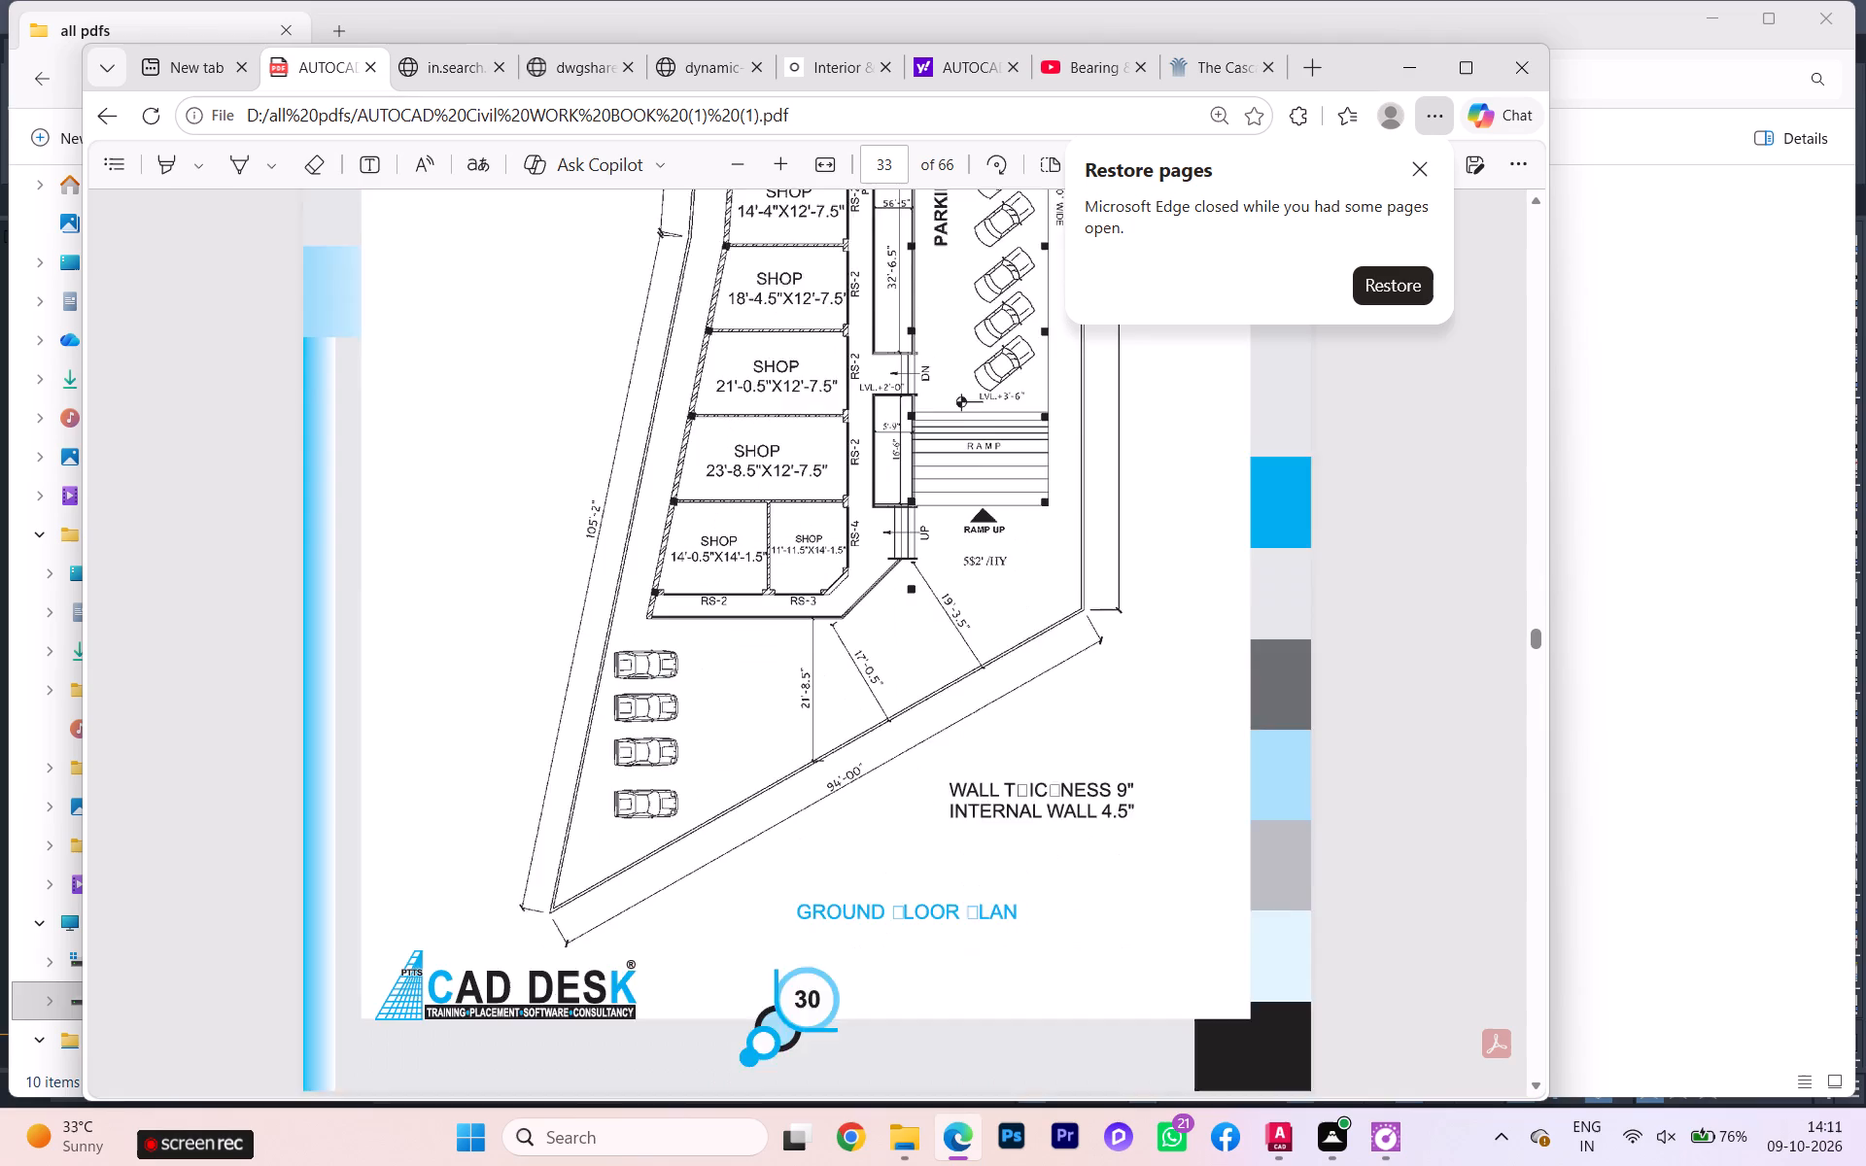
scroll(1003, 622, "up", 3)
scroll(968, 625, "down", 1)
scroll(968, 625, "up", 1)
scroll(968, 625, "down", 1)
scroll(968, 625, "up", 2)
scroll(971, 587, "down", 1)
scroll(971, 587, "up", 5)
scroll(960, 594, "down", 4)
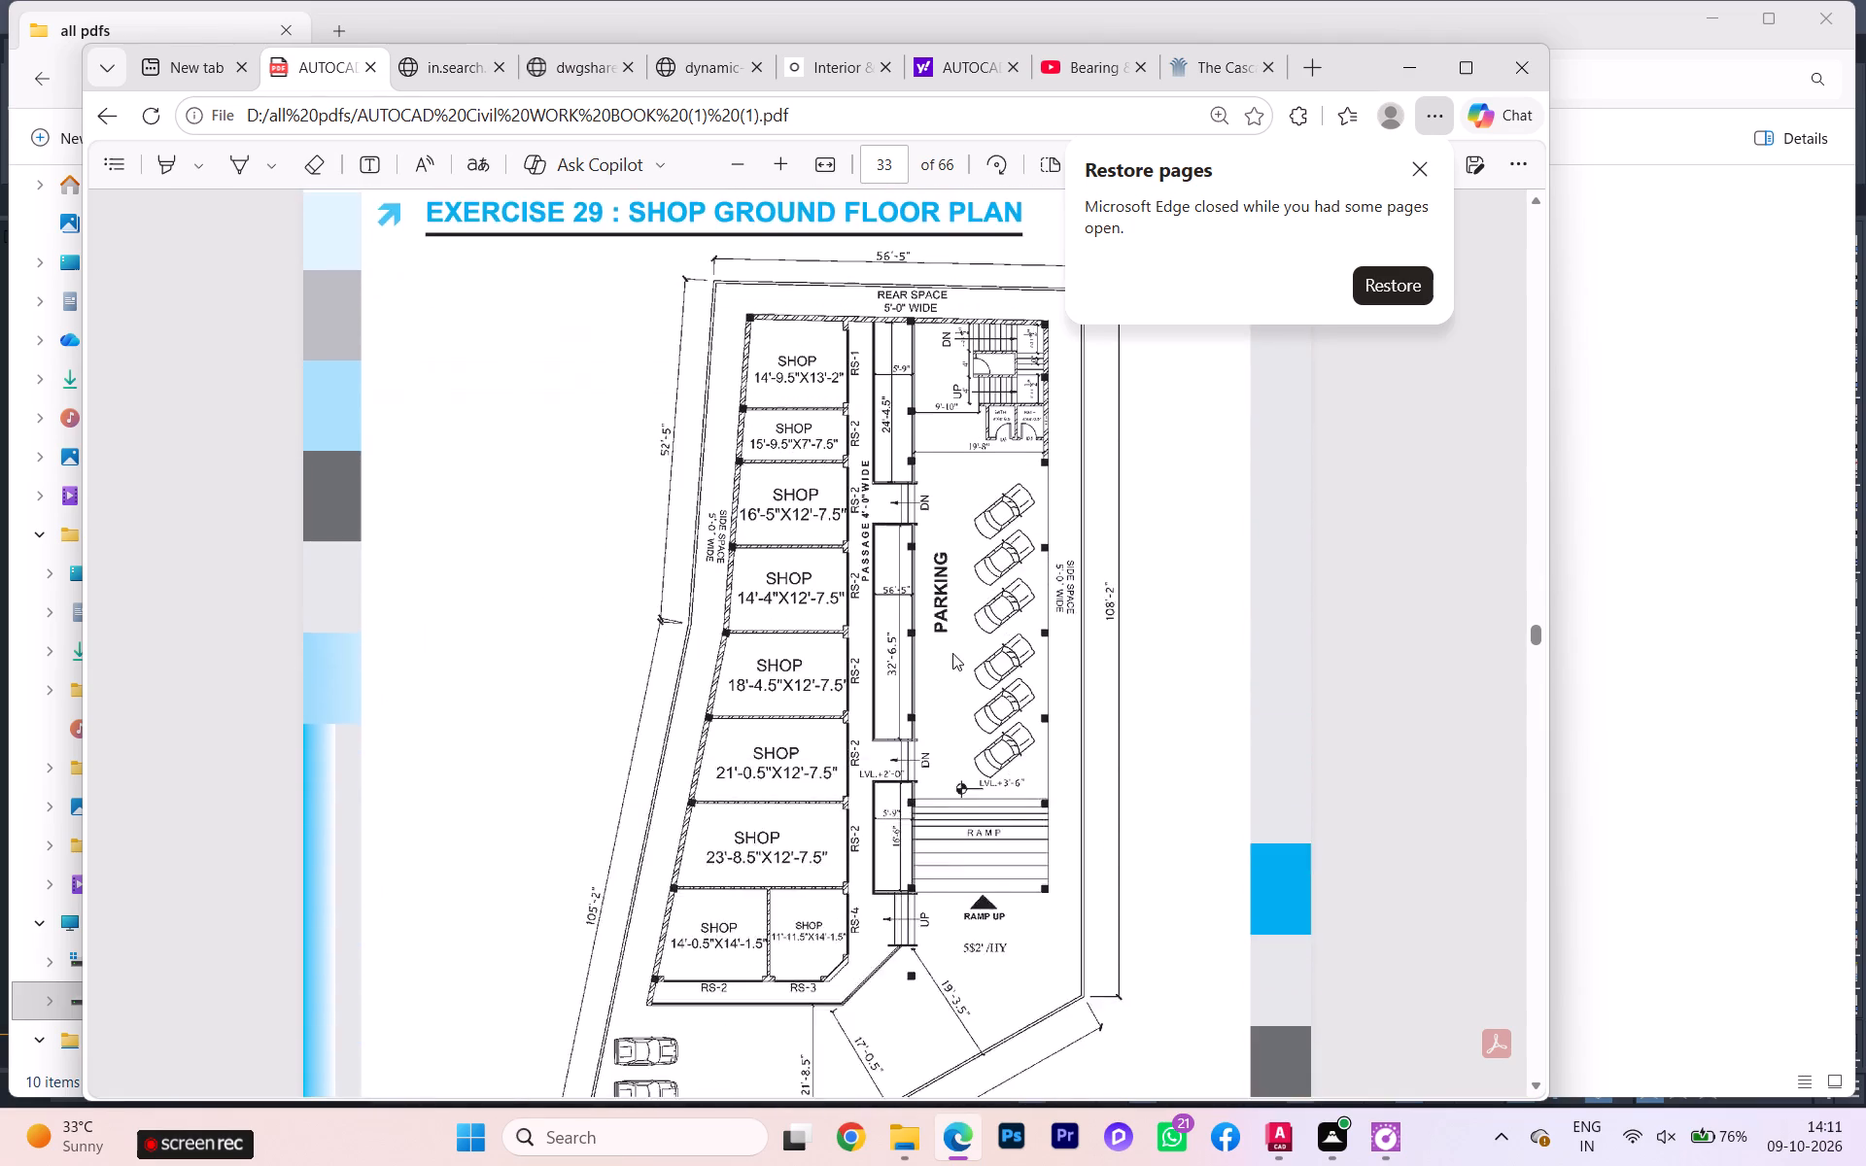
scroll(952, 653, "down", 3)
Switch to the SHOP 1ST & 2ND drawing in AutoCAD and compare the drawn boundary walls with the reference site plan image.
left_click(1283, 1124)
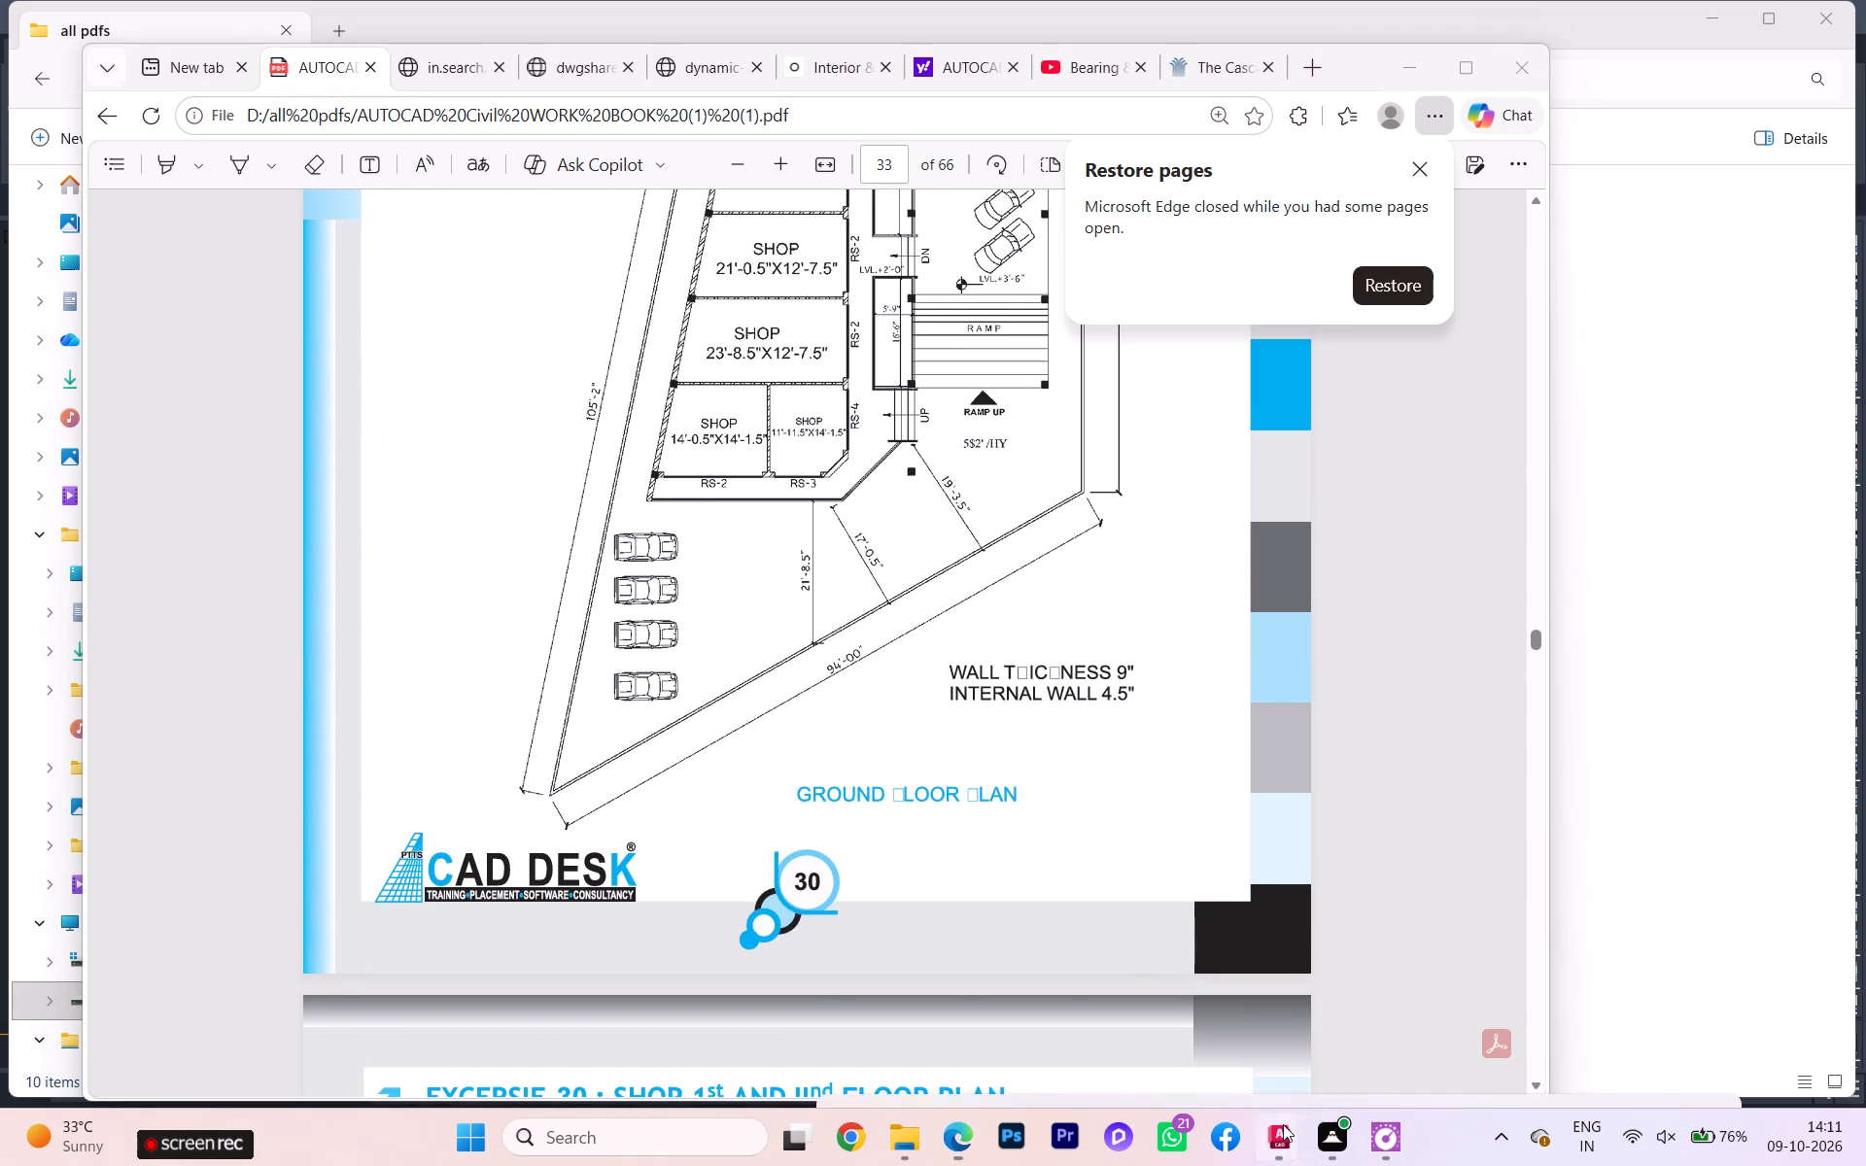
left_click(1544, 1017)
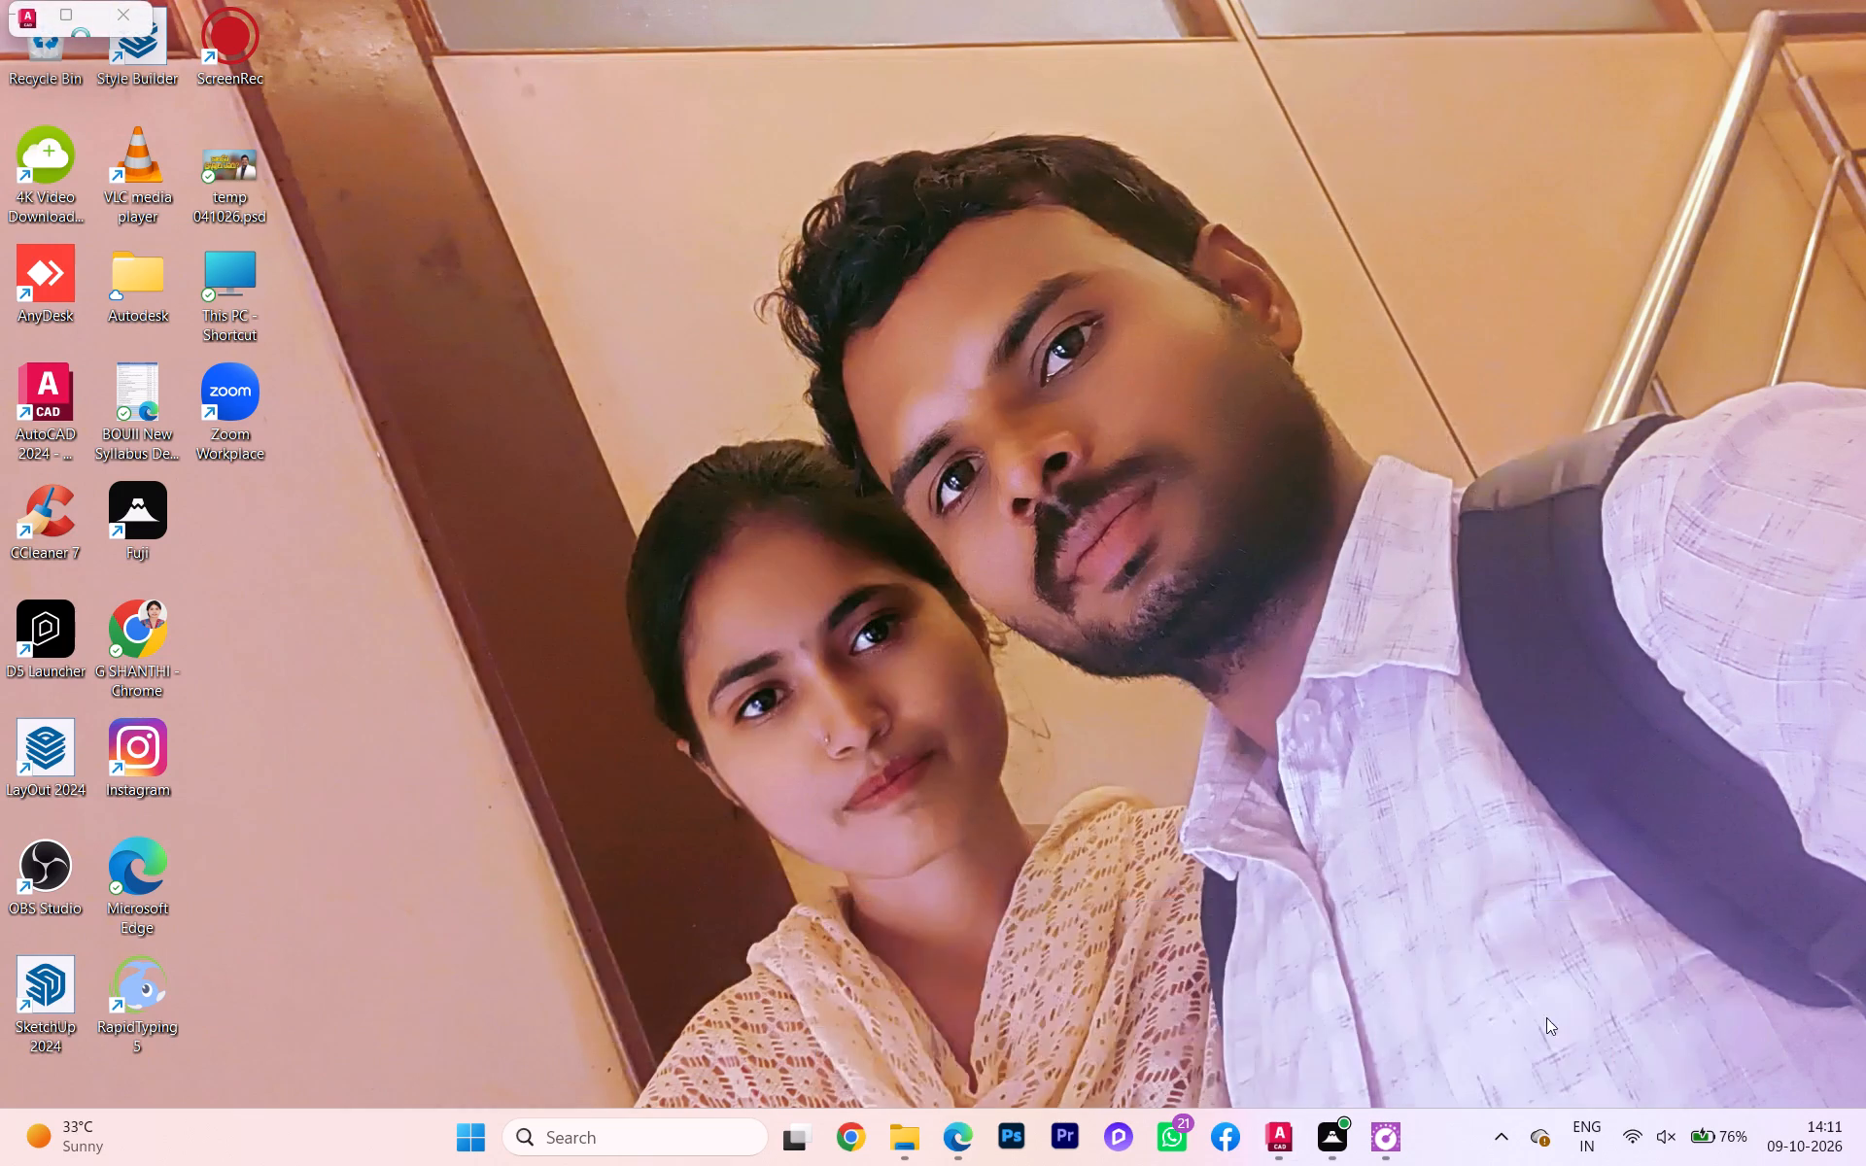
scroll(981, 689, "up", 2)
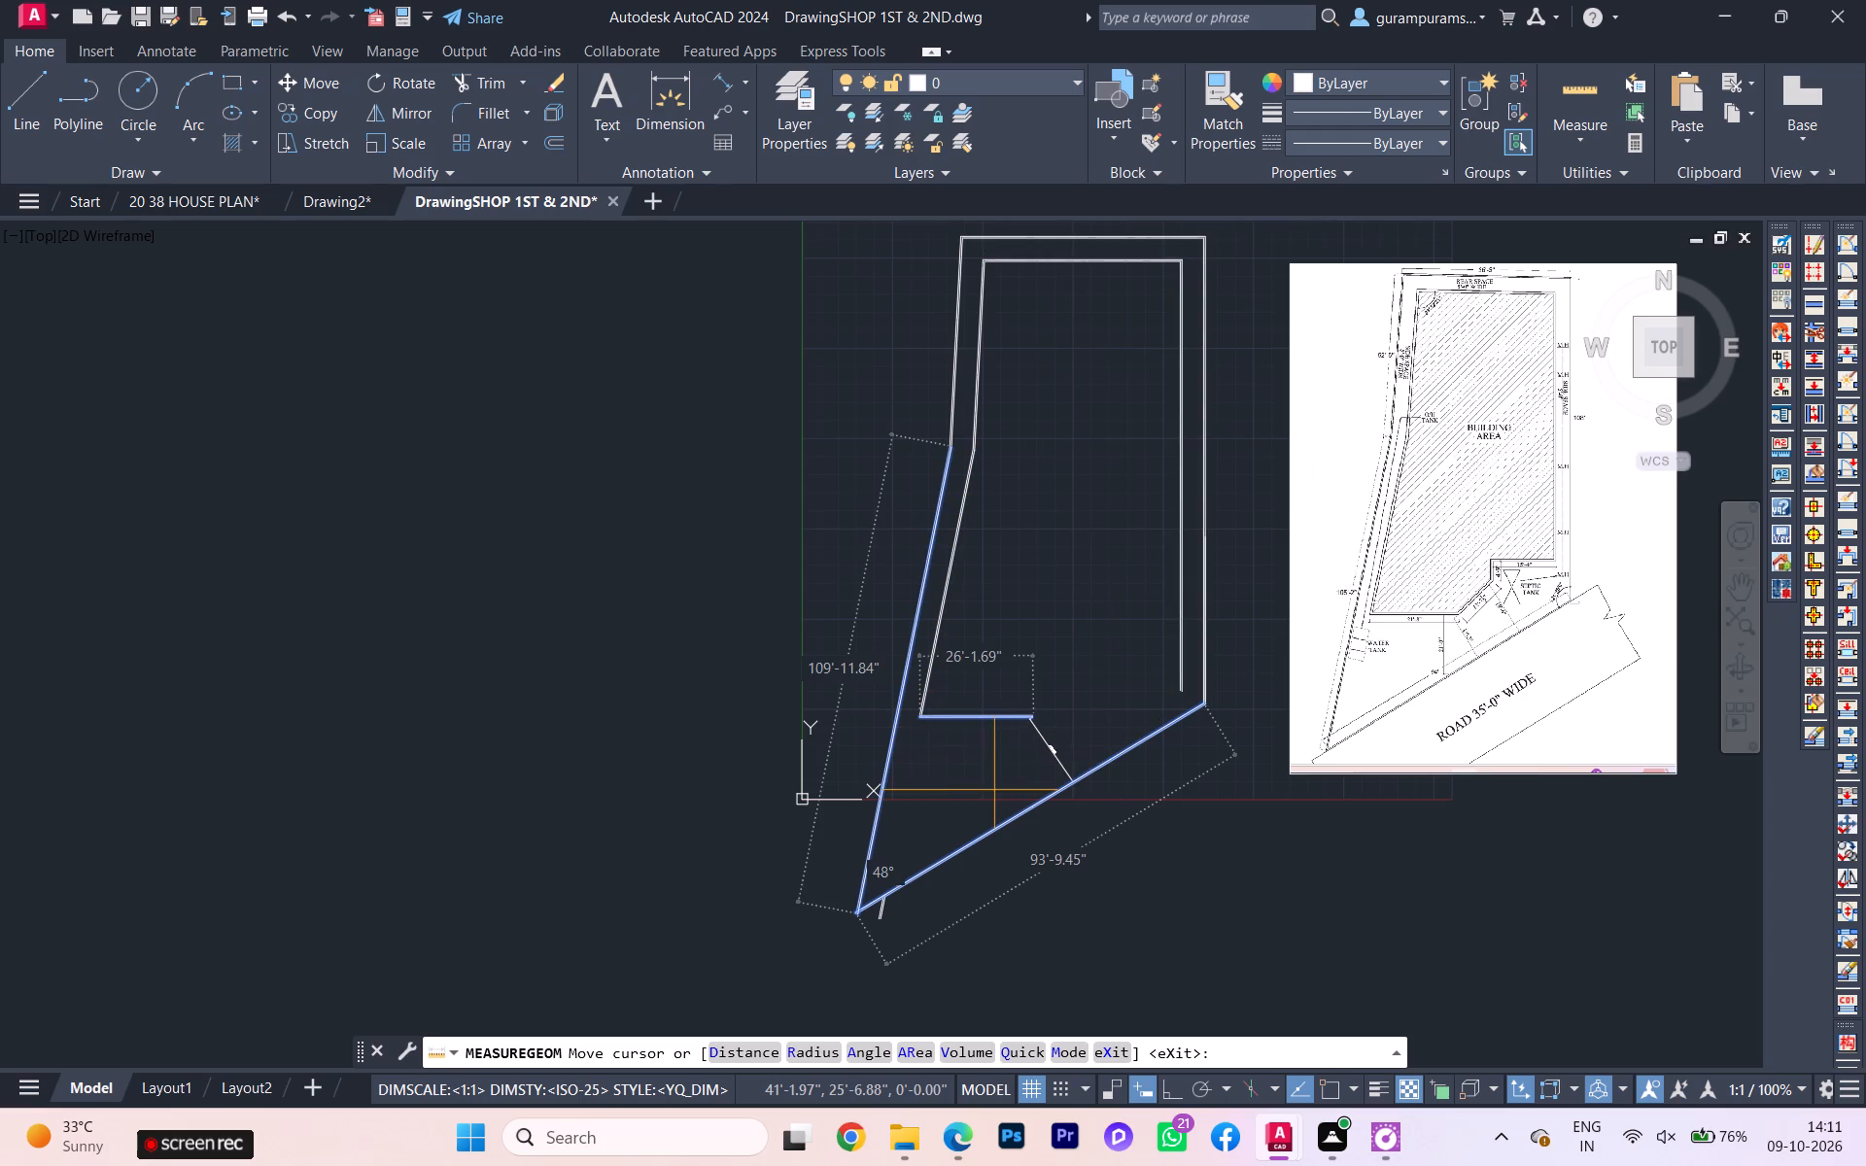
scroll(1217, 678, "up", 2)
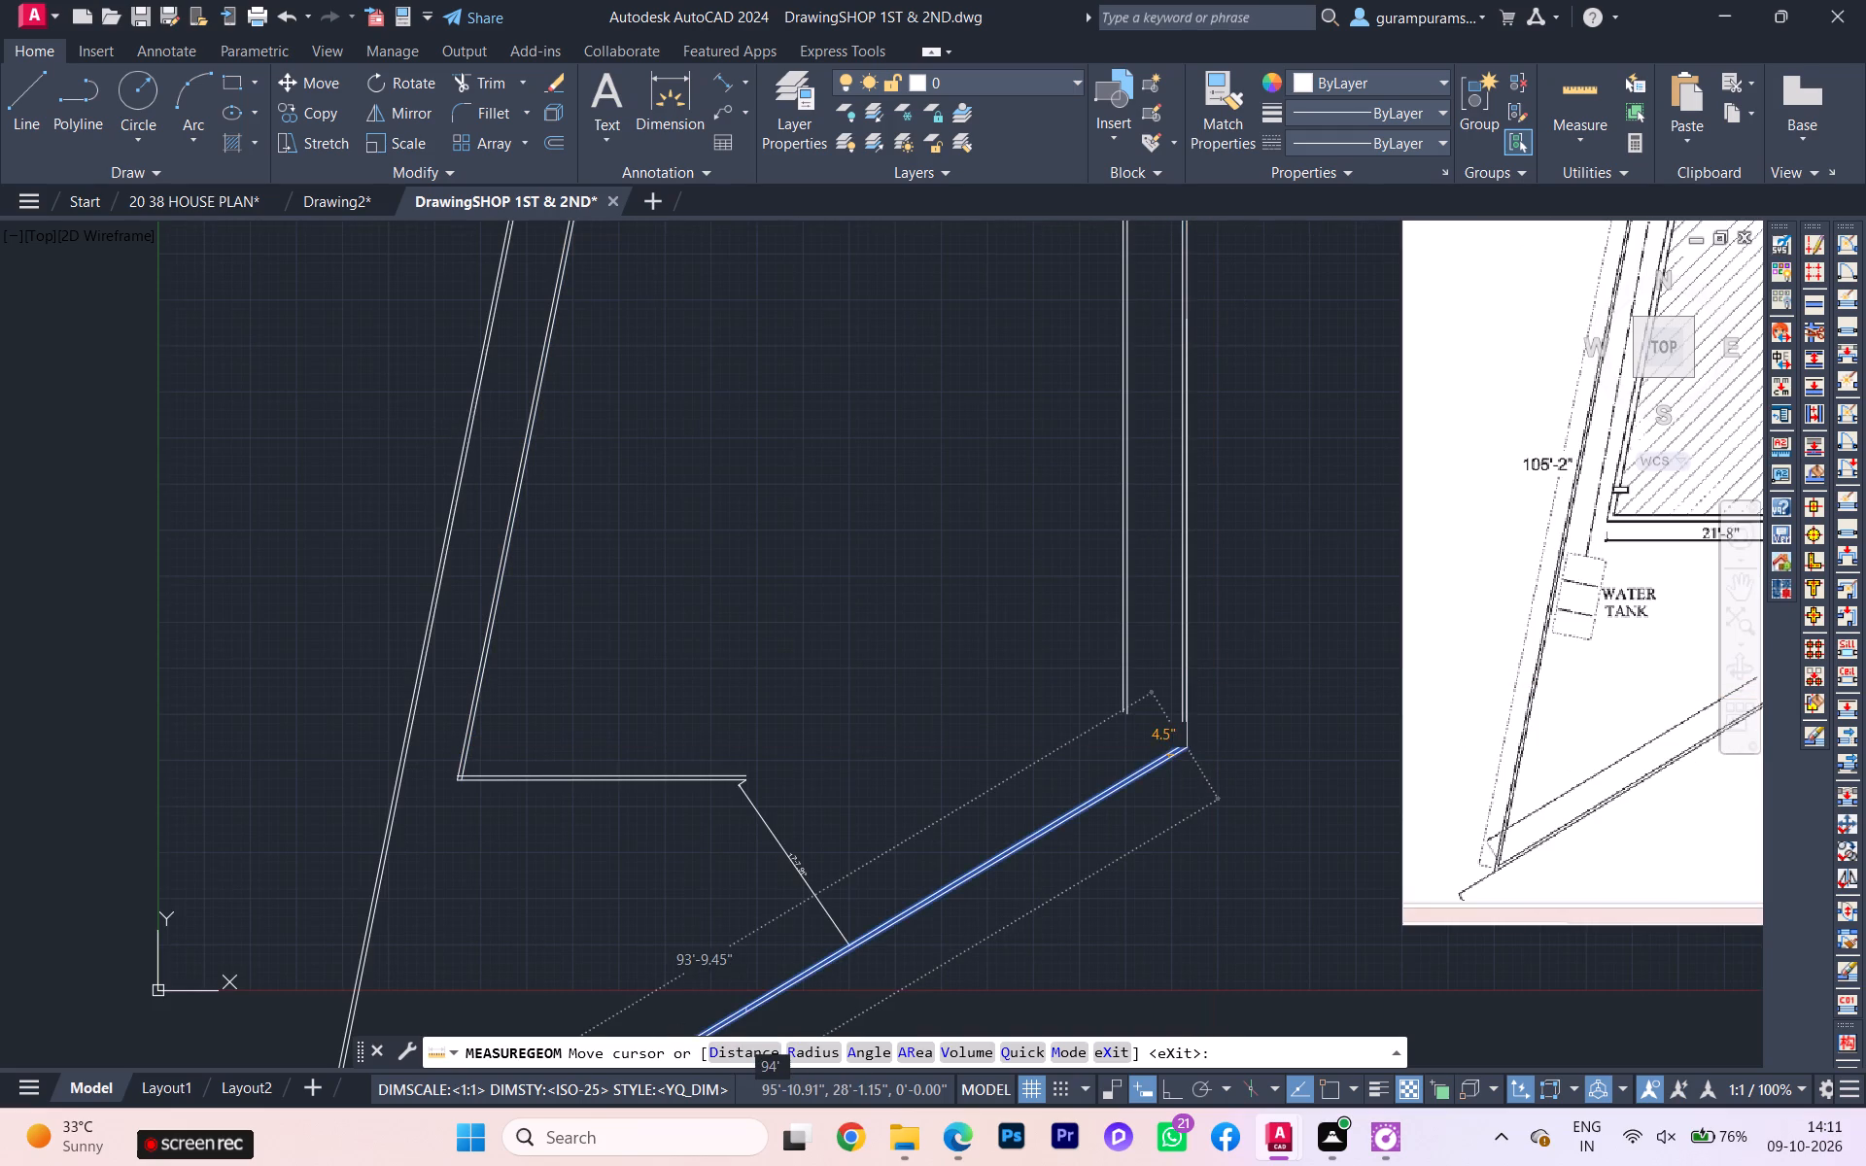
scroll(931, 715, "down", 2)
scroll(1296, 643, "up", 1)
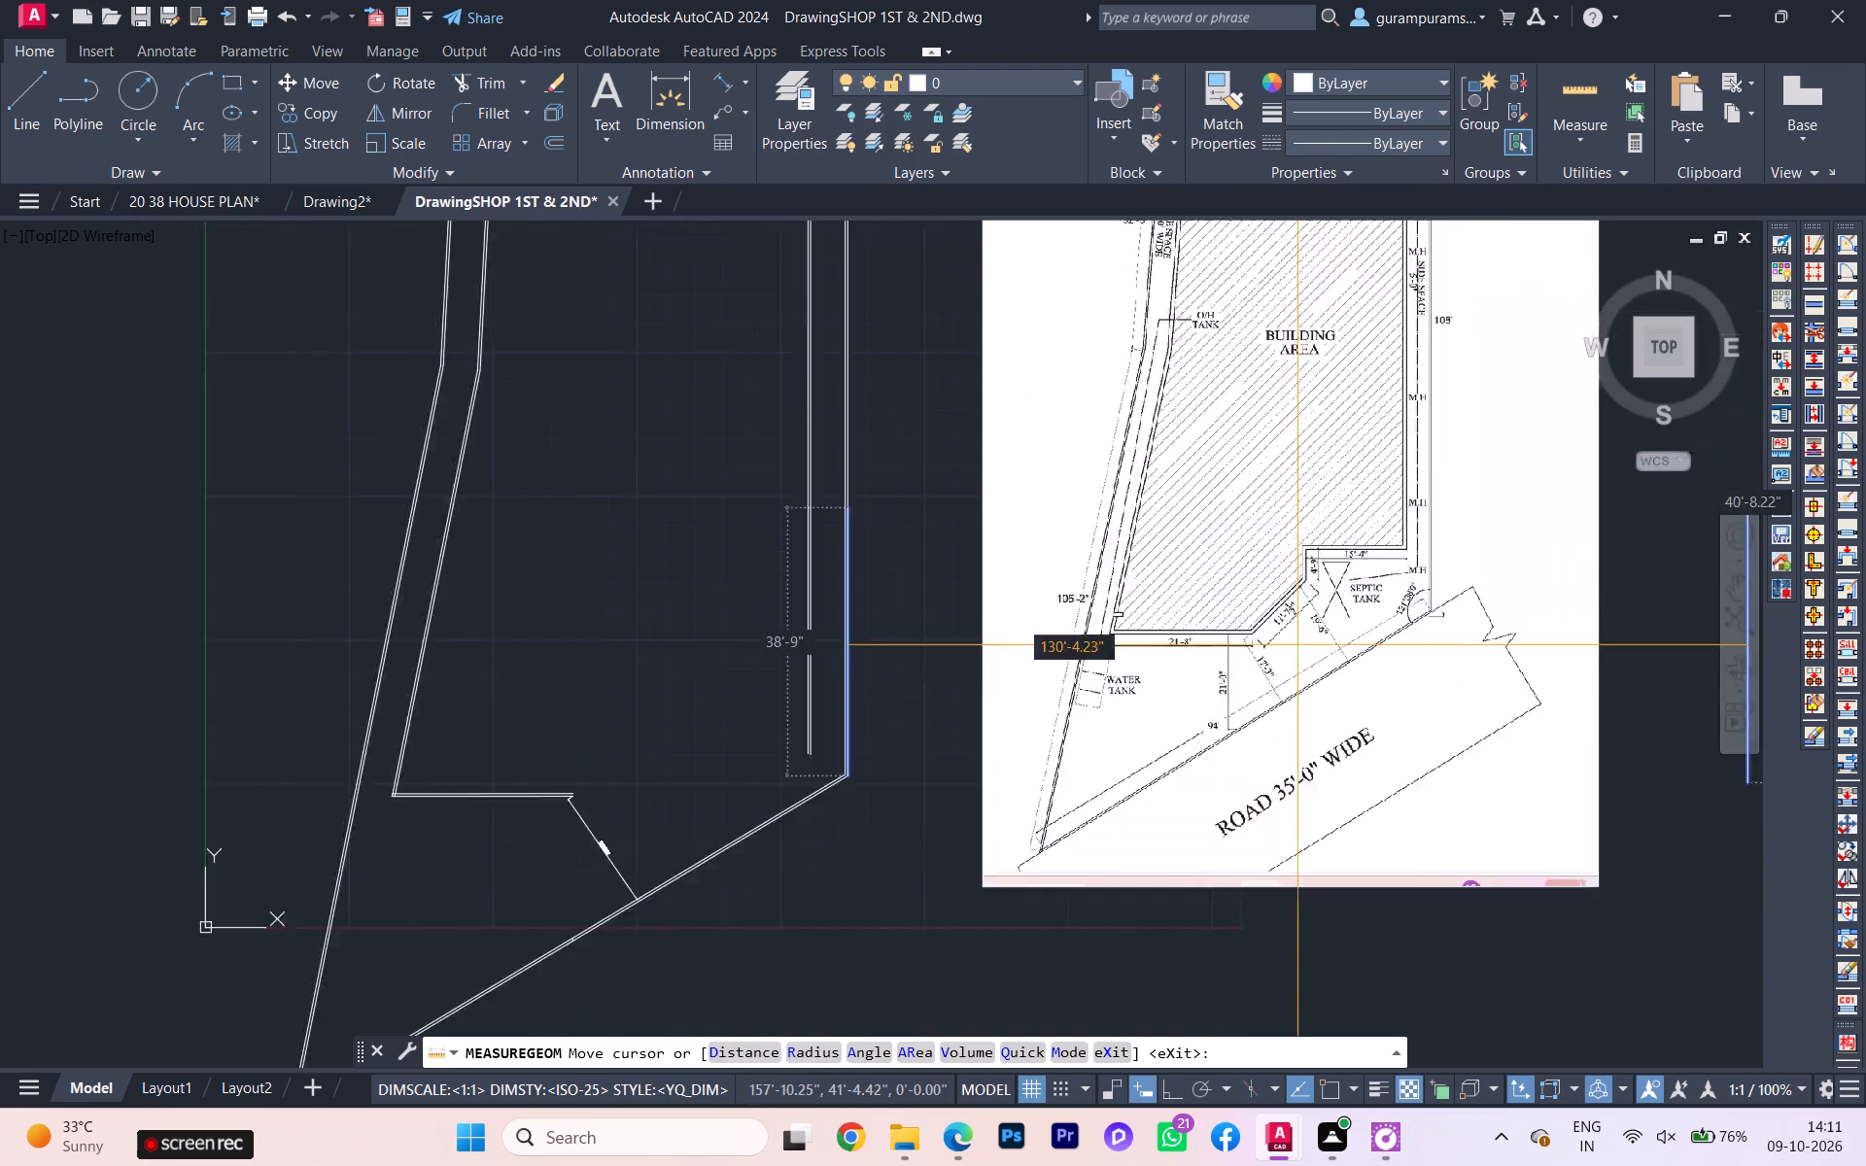
scroll(1299, 648, "up", 1)
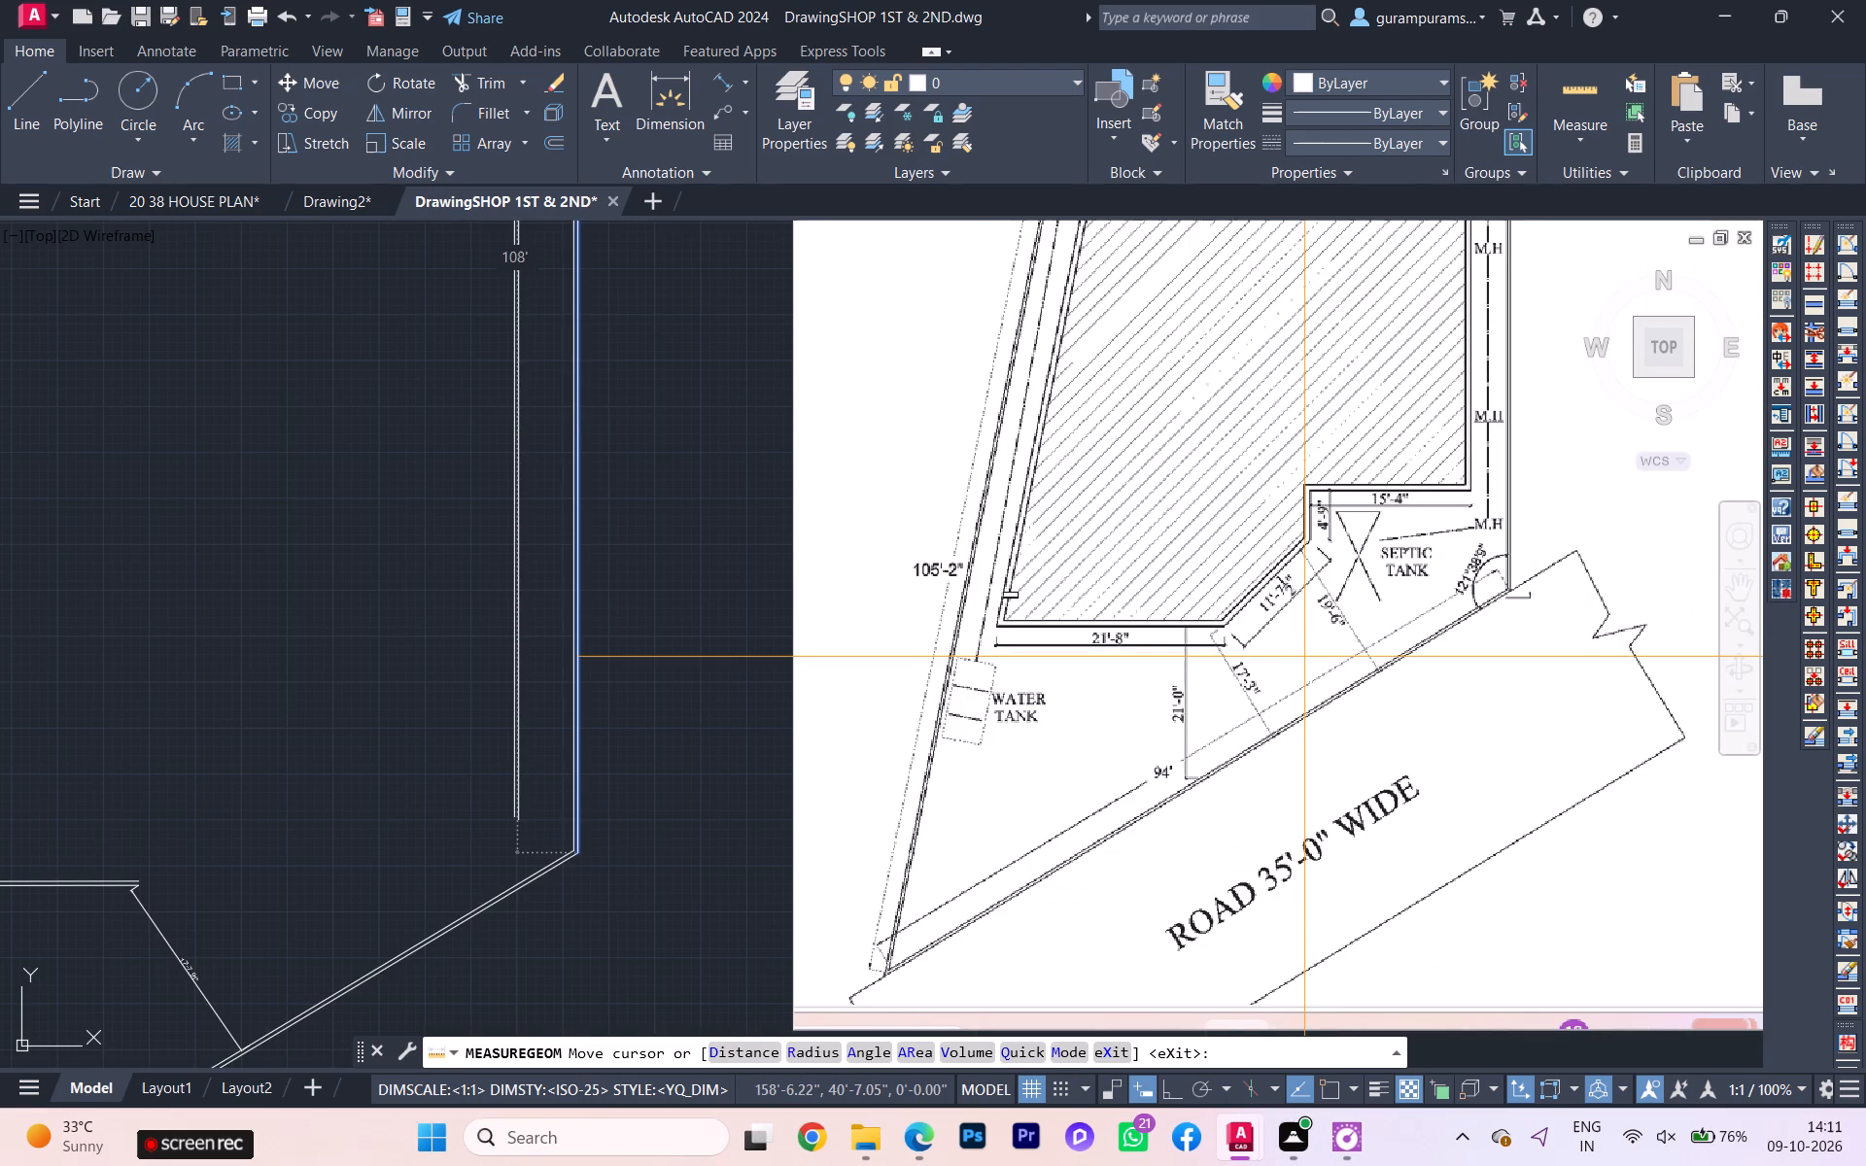
scroll(1302, 656, "down", 1)
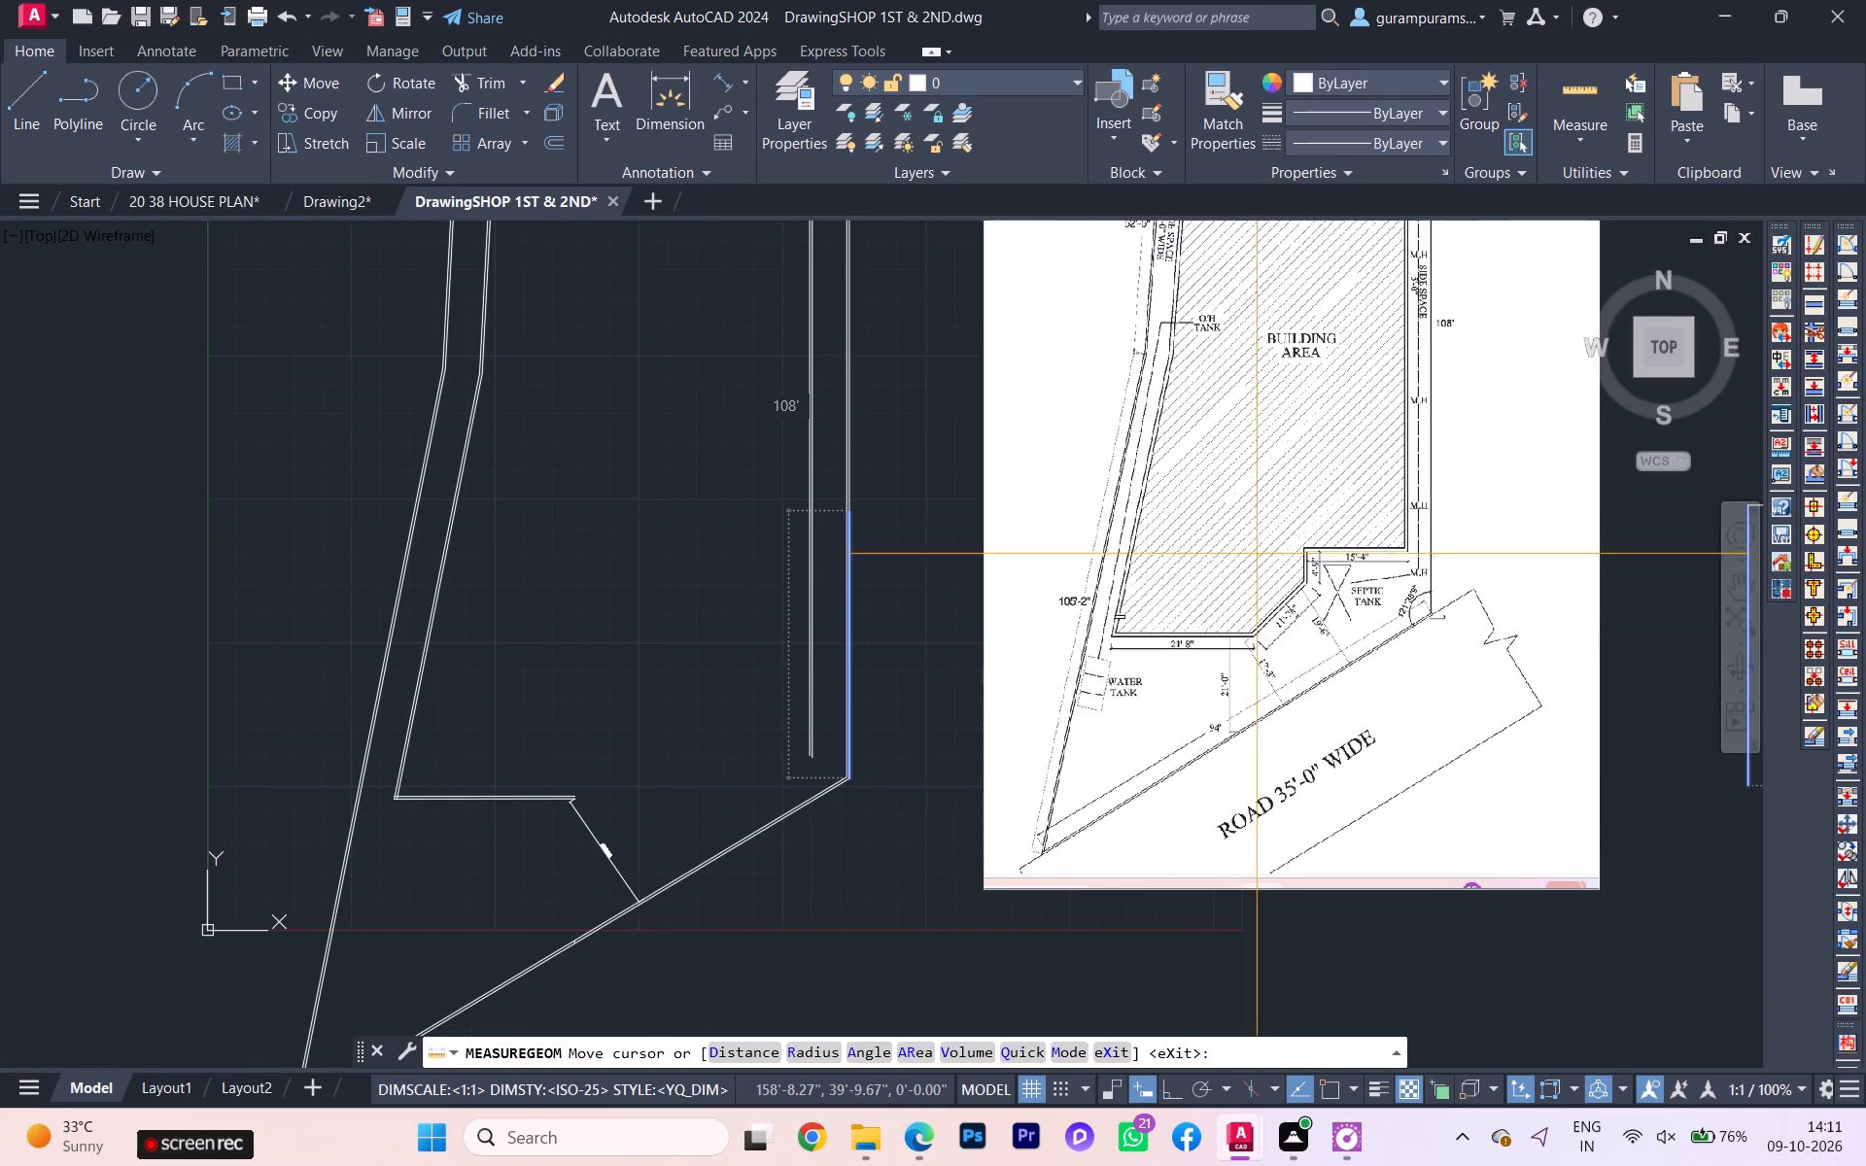
scroll(1129, 304, "up", 2)
scroll(1159, 380, "up", 3)
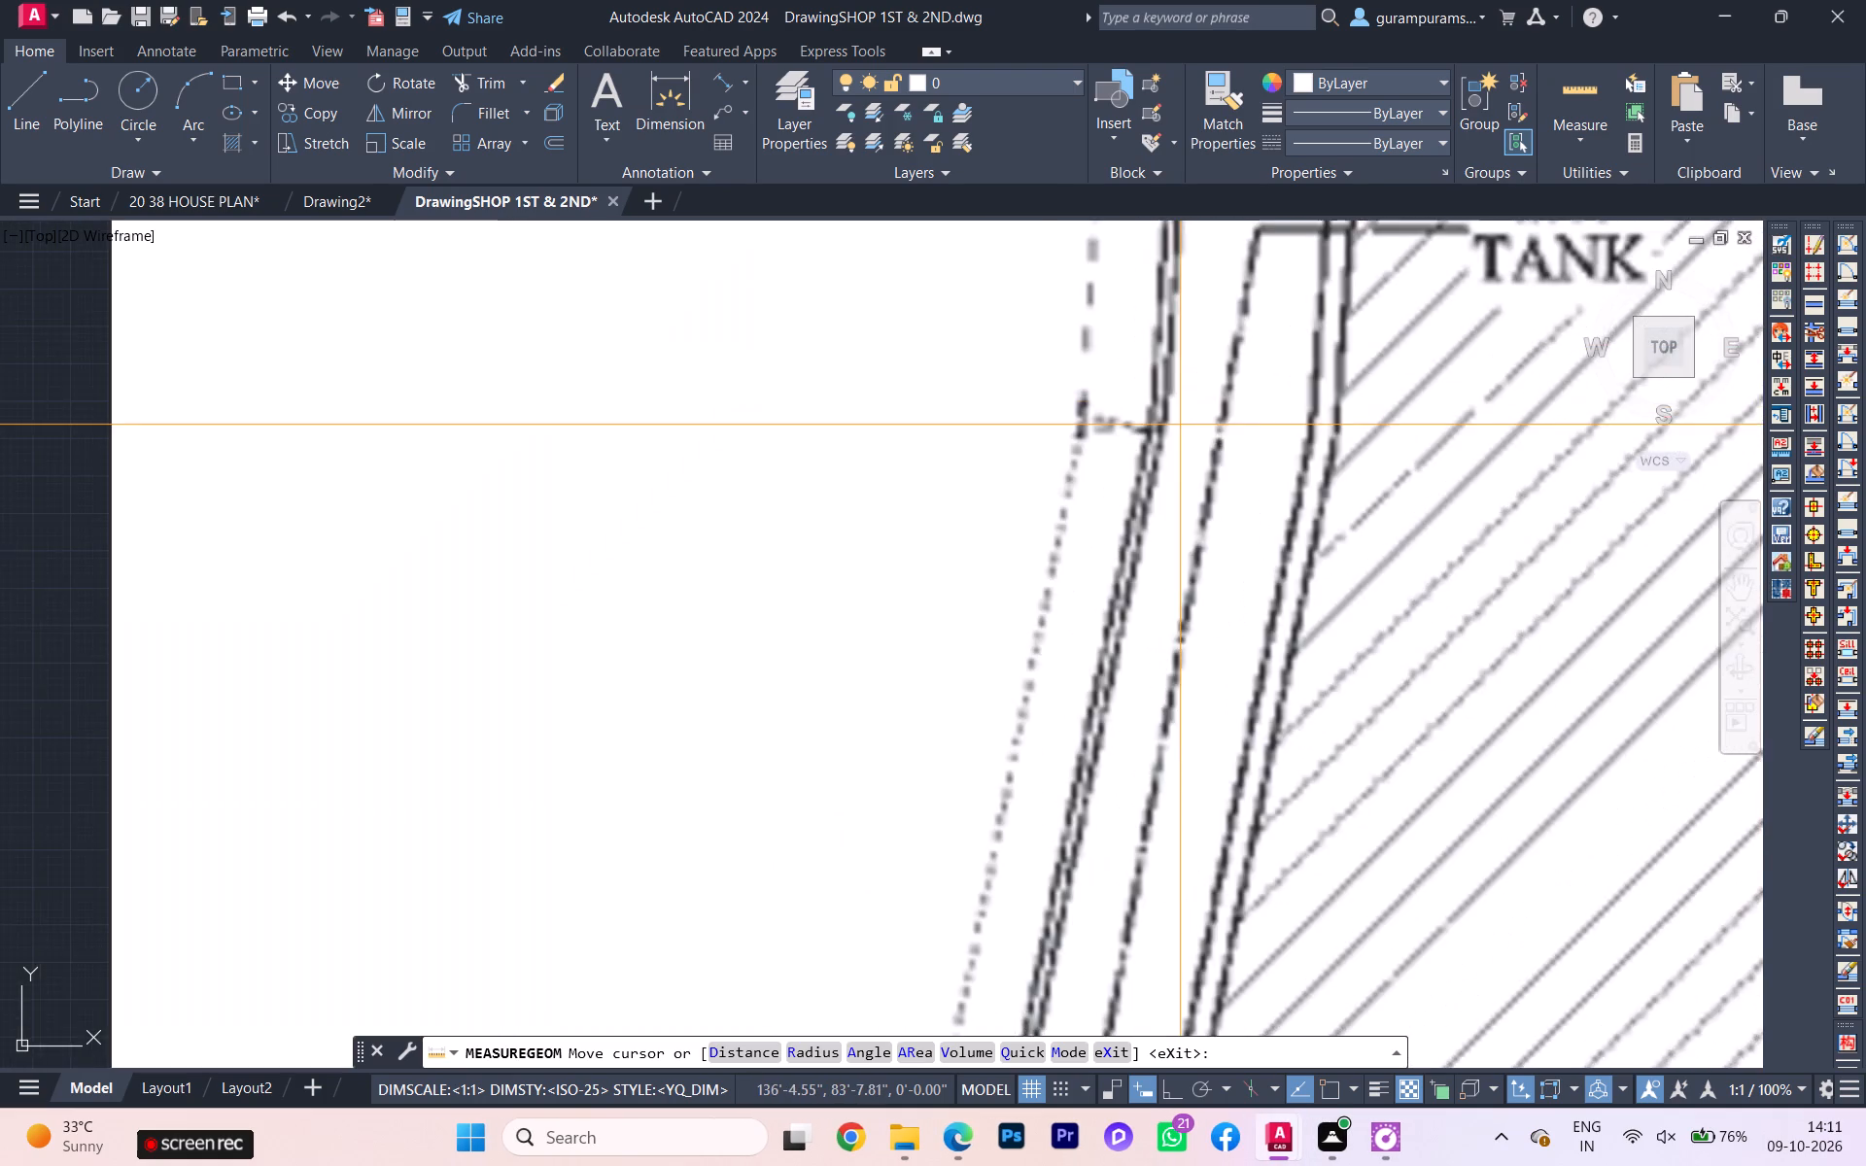
scroll(1175, 427, "down", 2)
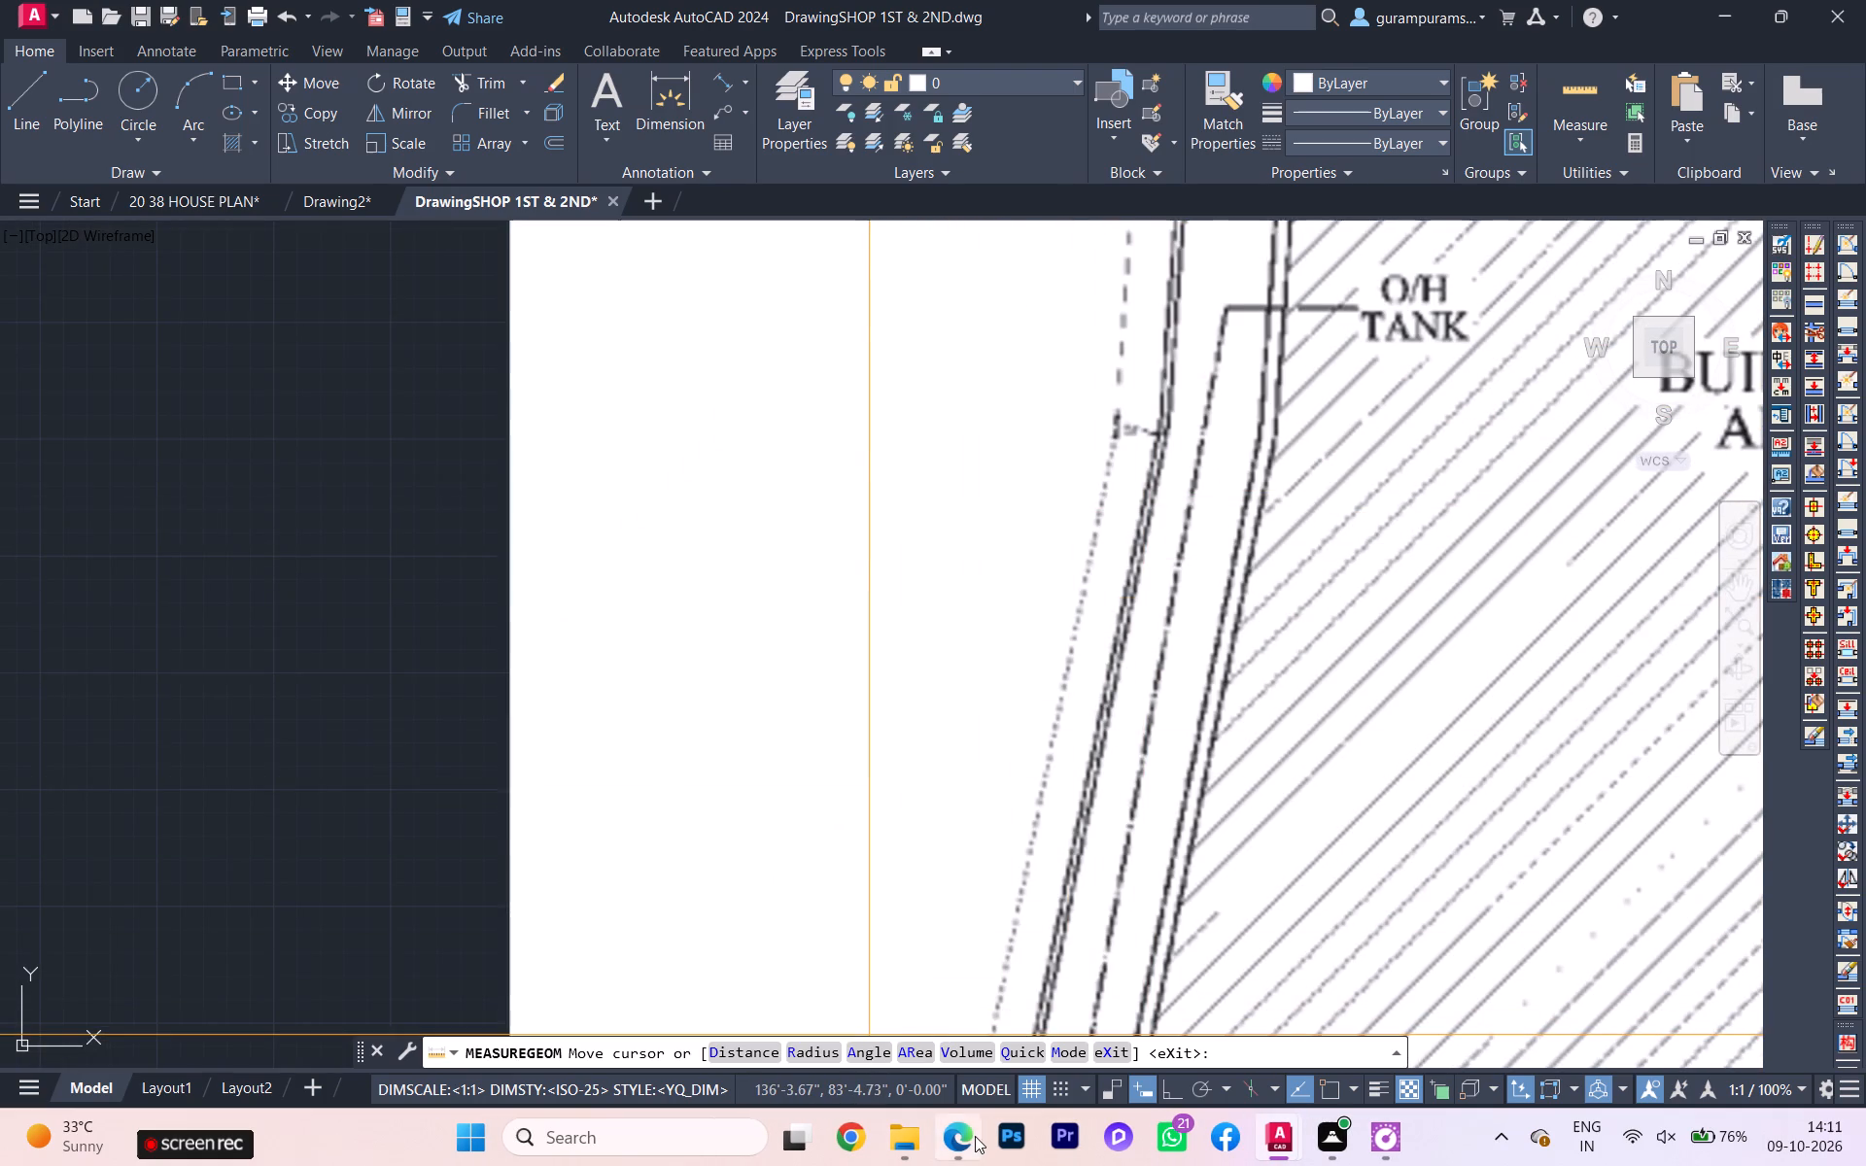
Switch to the workbook PDF in Edge and examine the Exercise 28 shop site plan, including the front dimensions beside the road boundary.
left_click(975, 1136)
scroll(950, 367, "up", 2)
scroll(714, 336, "up", 3)
scroll(652, 713, "up", 1)
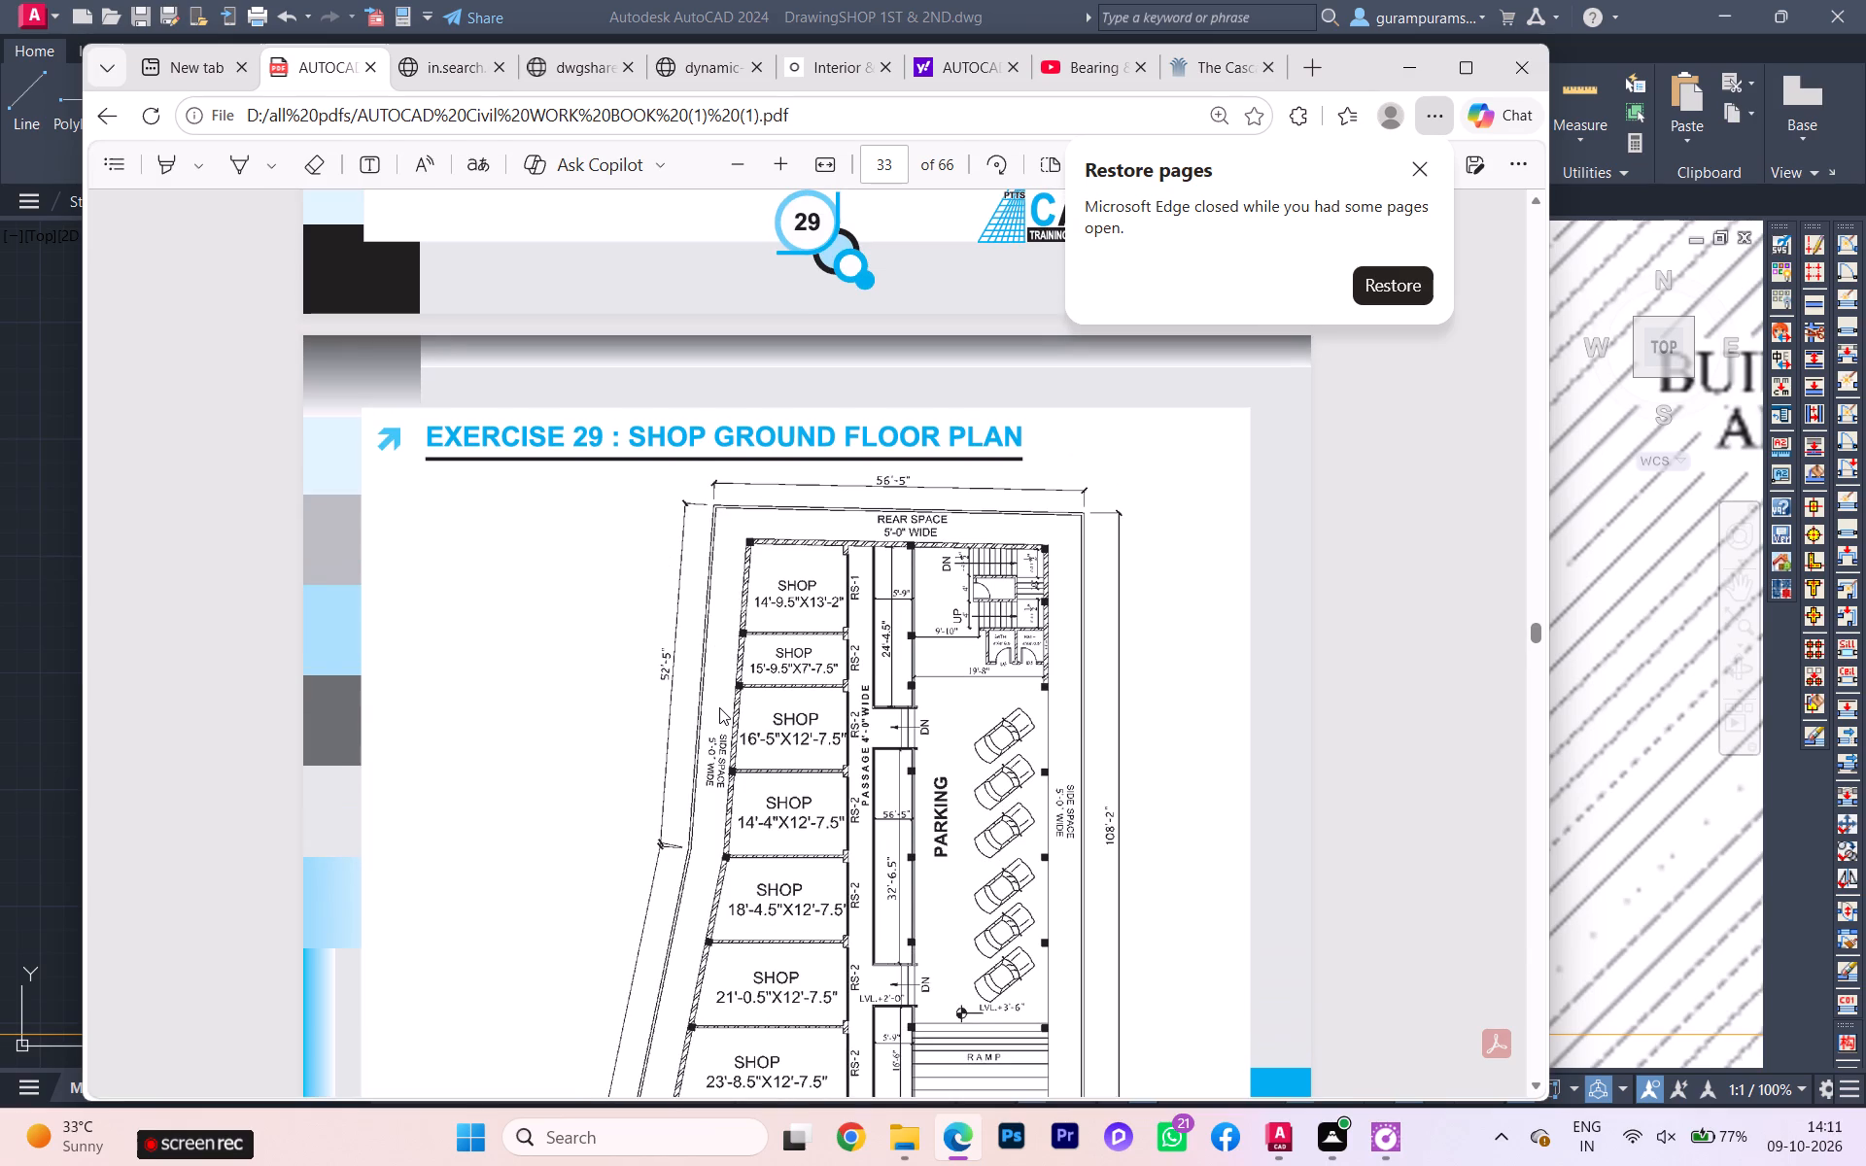
scroll(732, 684, "down", 1)
scroll(730, 686, "up", 4)
scroll(727, 606, "down", 2)
scroll(726, 602, "up", 2)
scroll(698, 481, "up", 3)
scroll(679, 395, "up", 2)
scroll(679, 395, "down", 1)
scroll(679, 395, "up", 1)
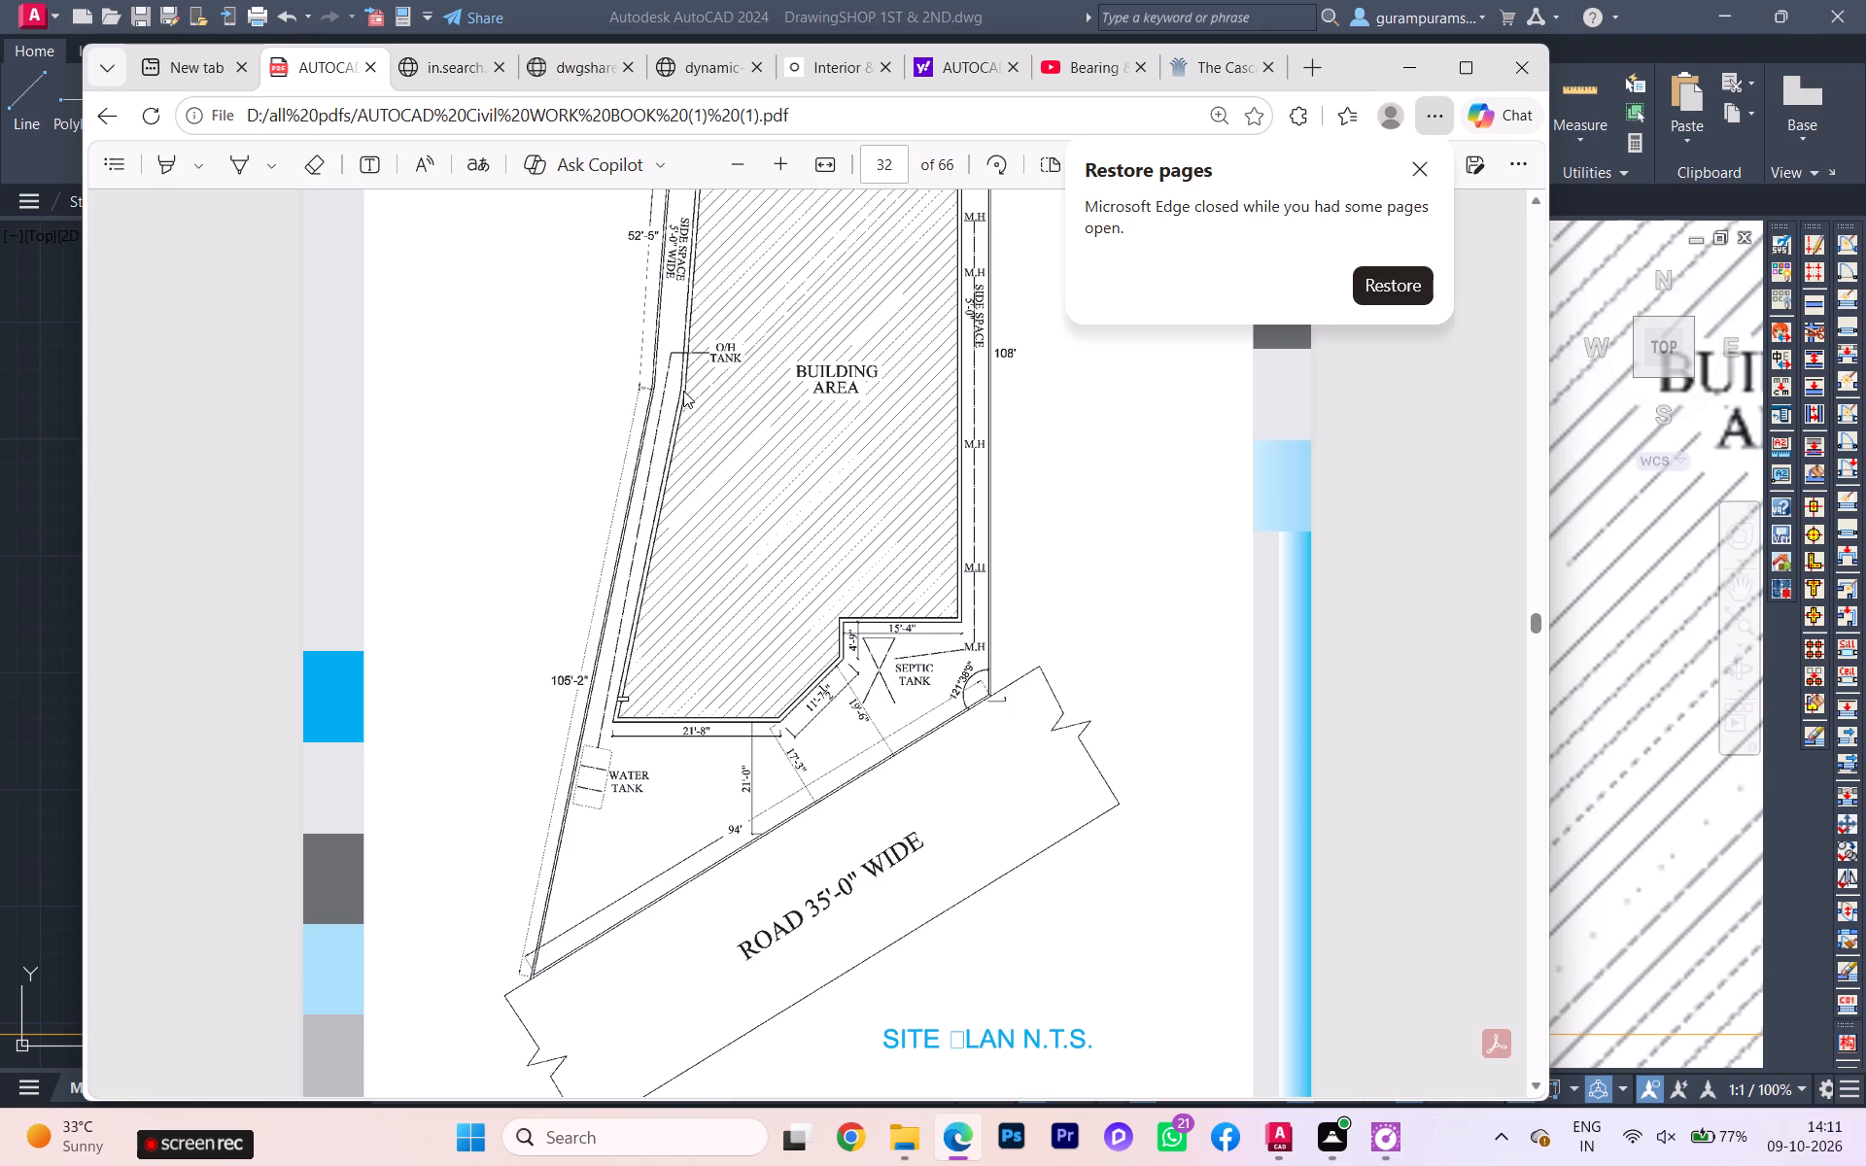
left_click(1410, 158)
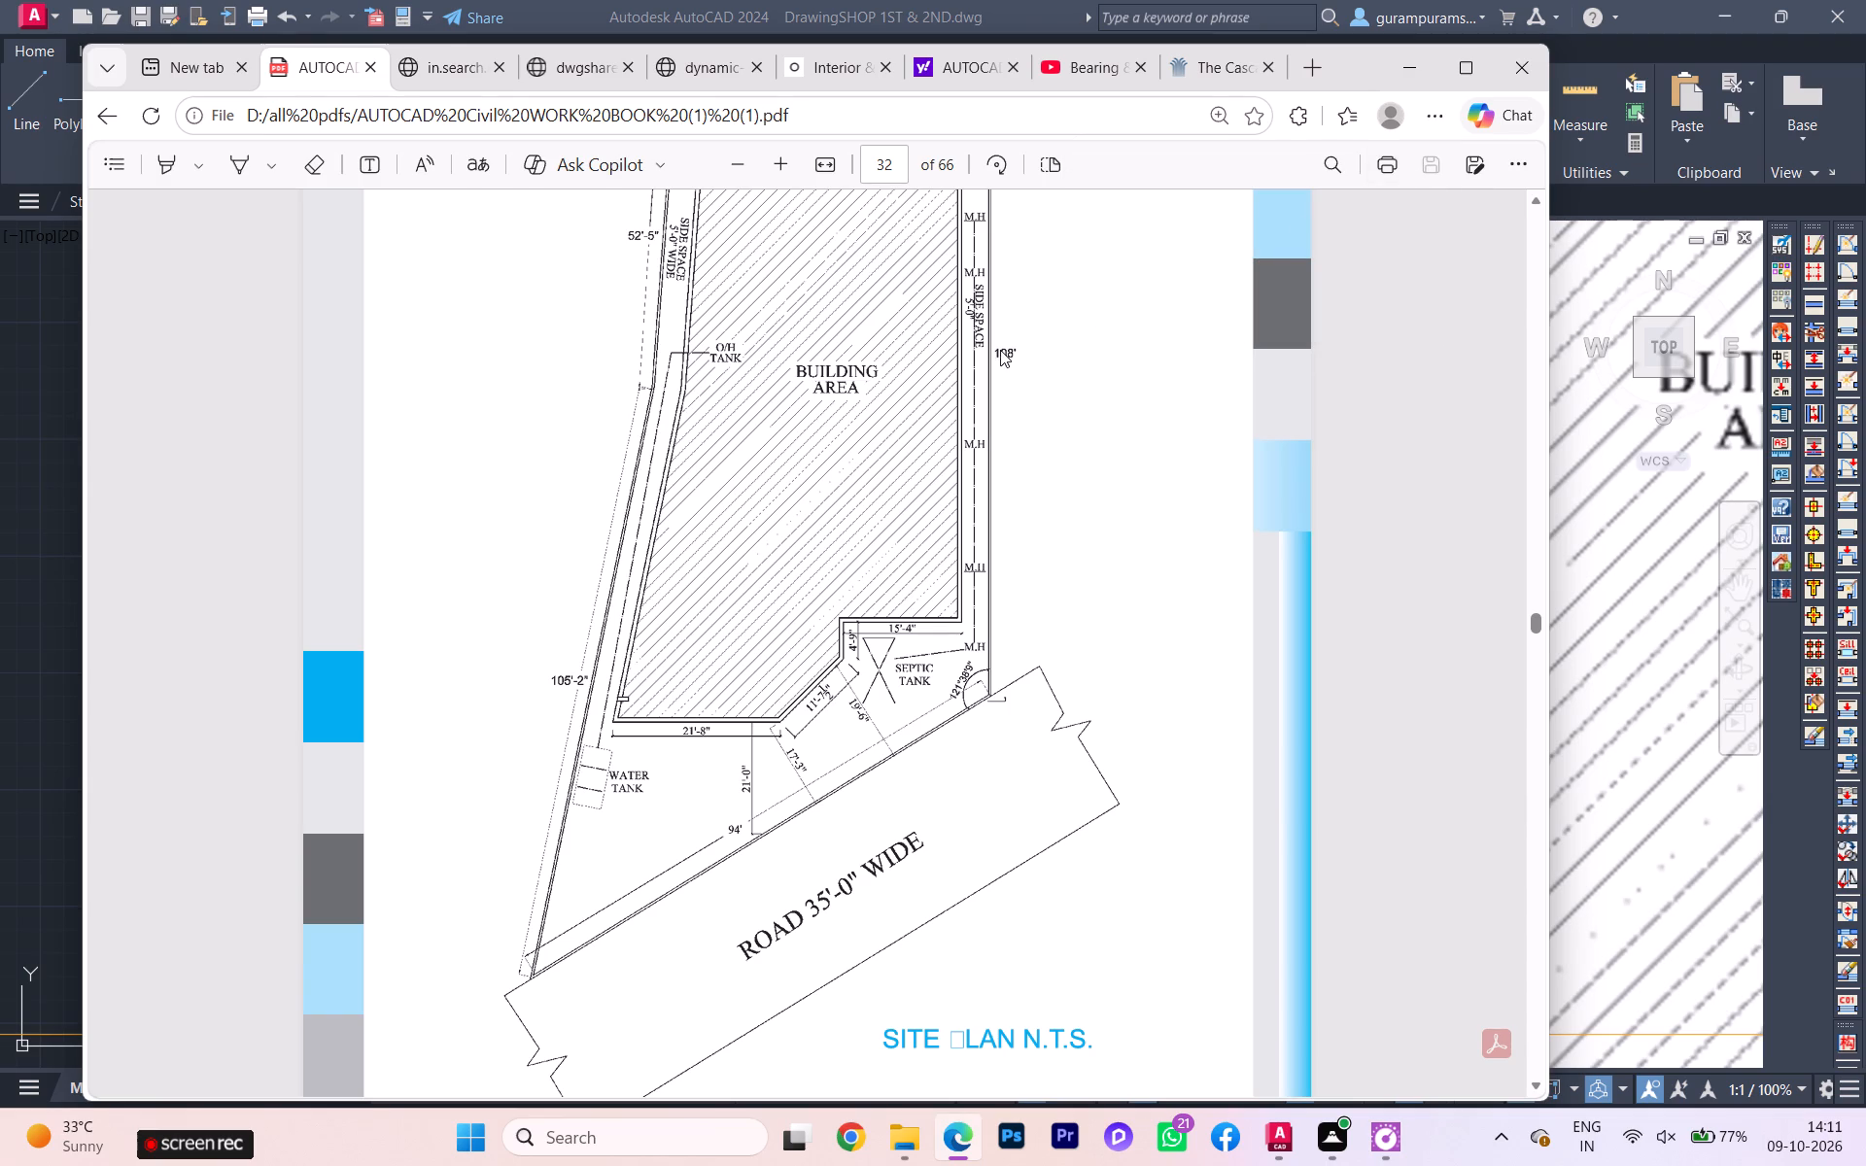
scroll(828, 333, "up", 1)
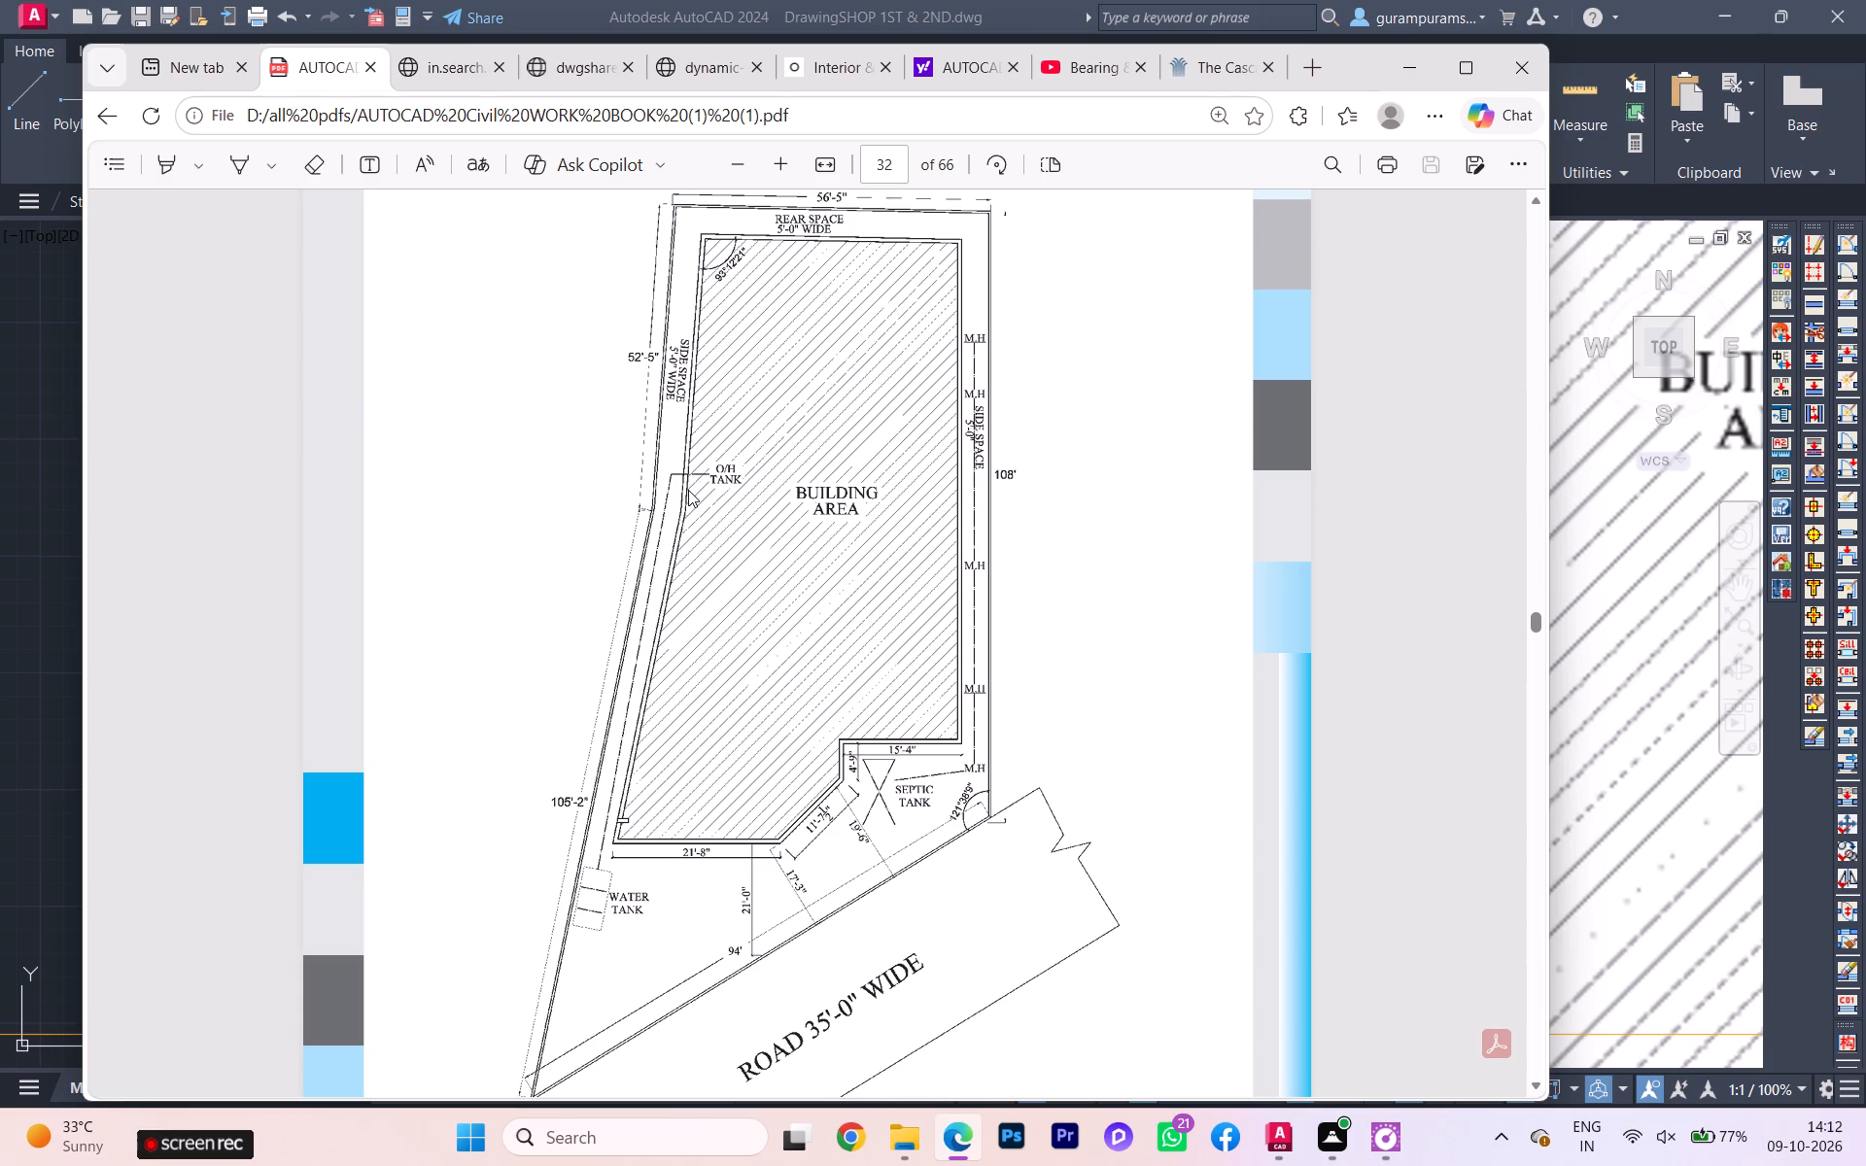
scroll(688, 487, "down", 1)
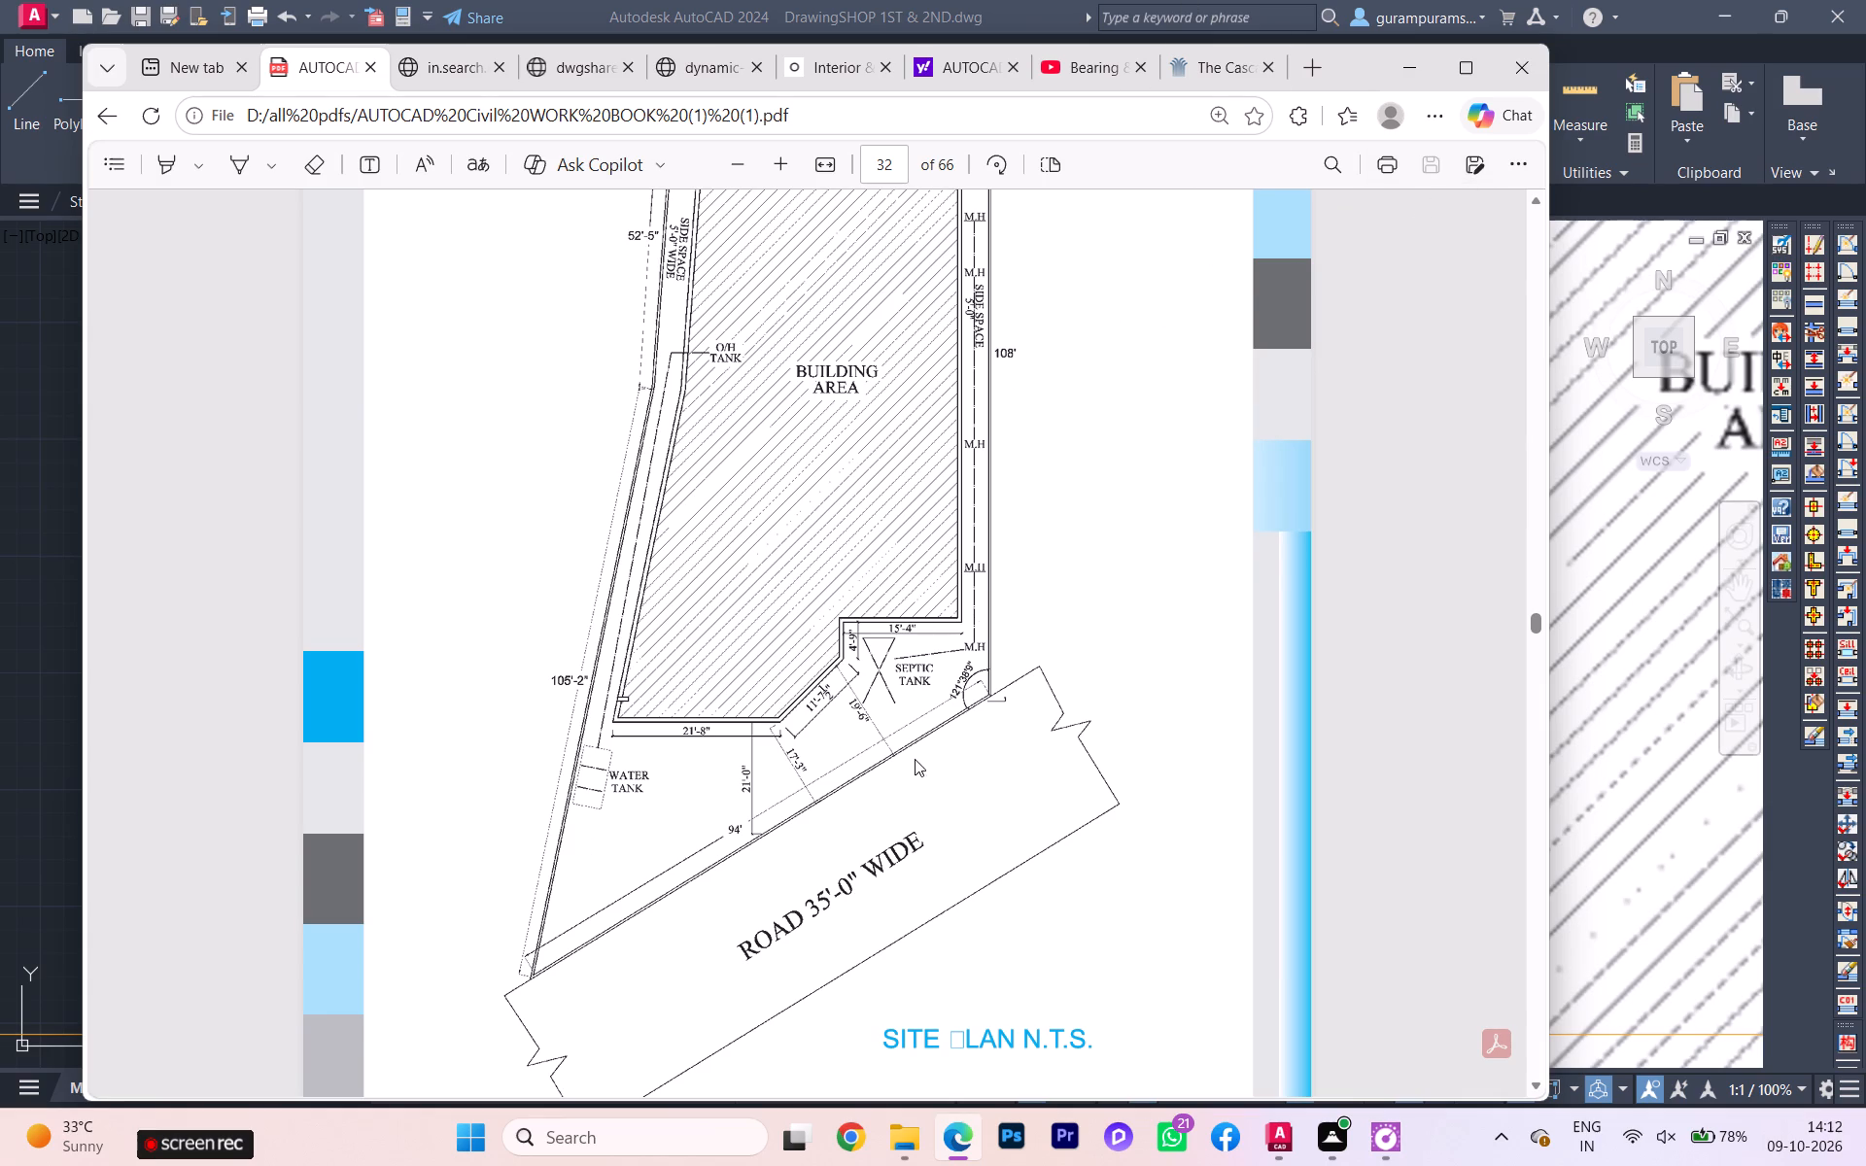
scroll(953, 698, "up", 2)
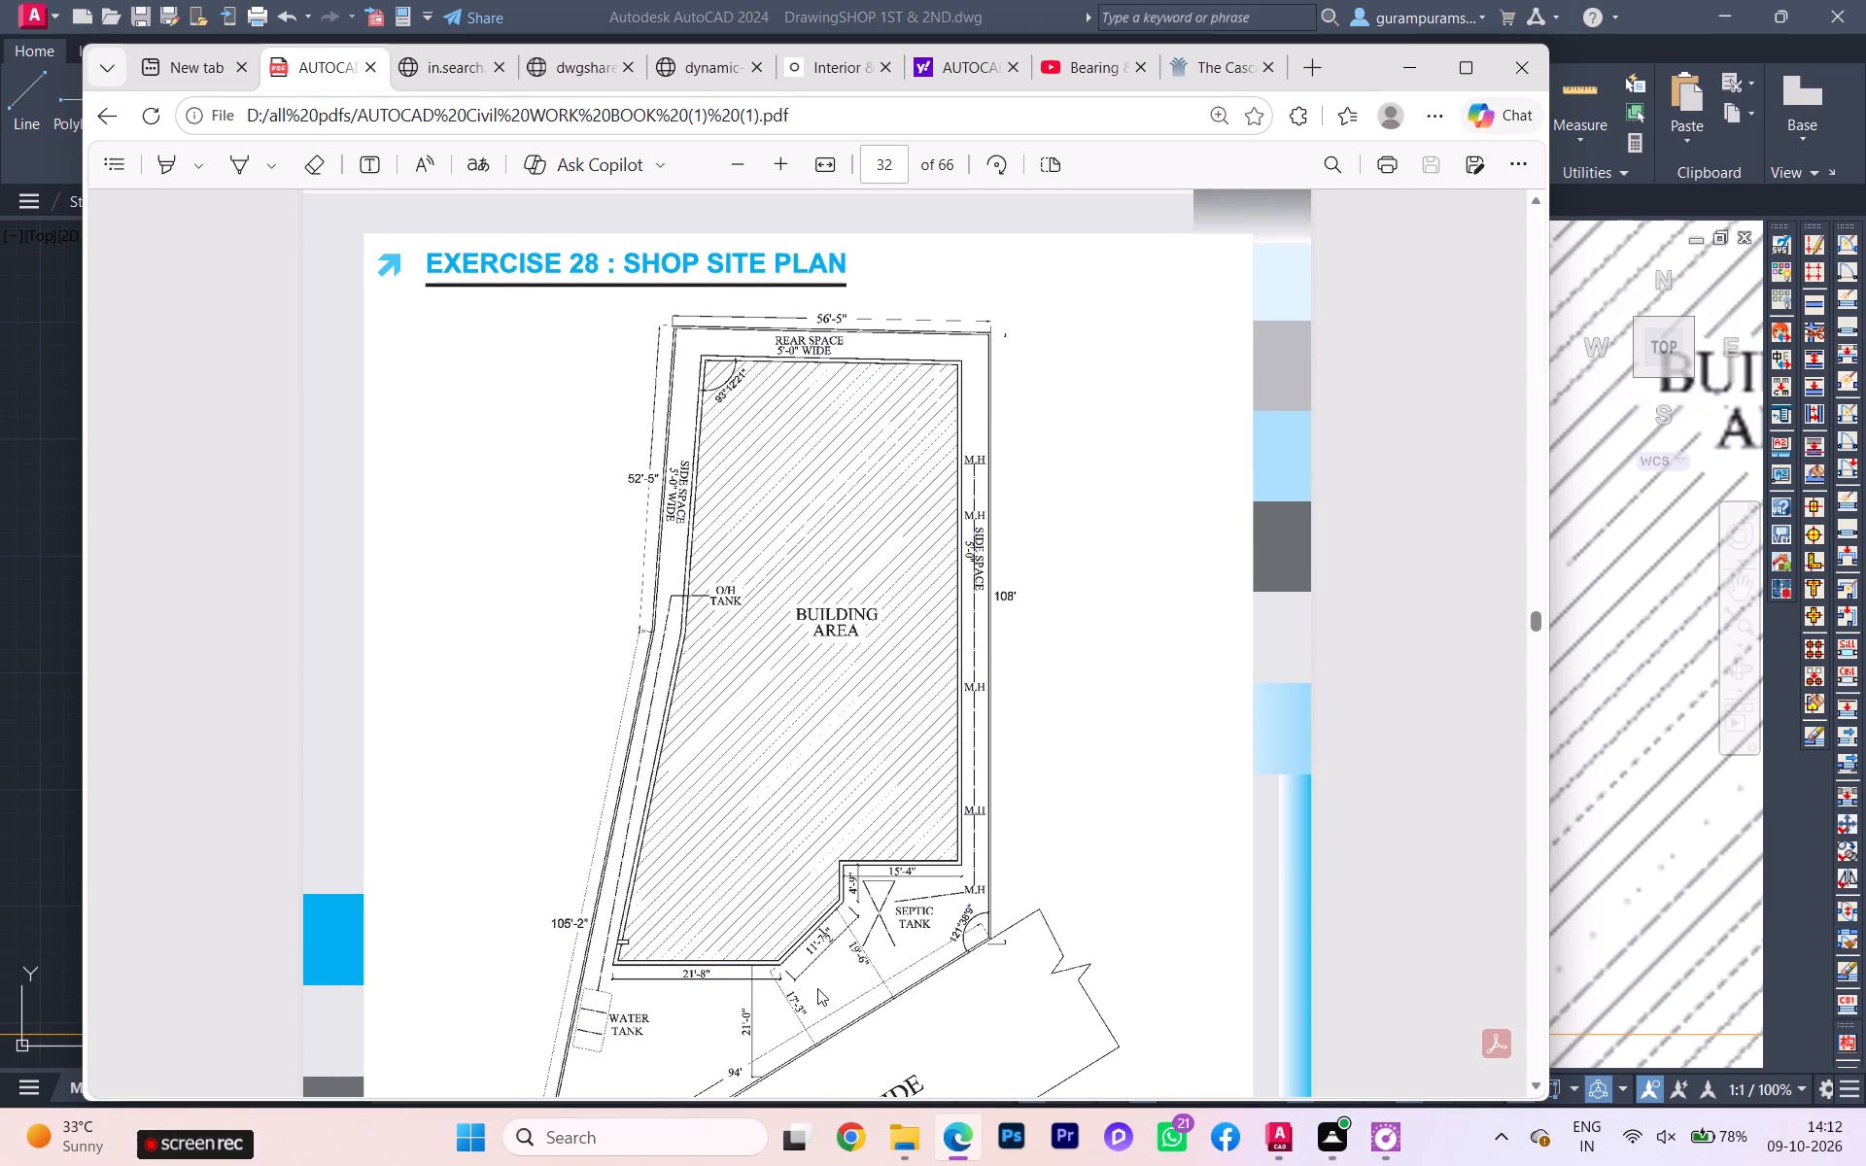
scroll(842, 988, "down", 2)
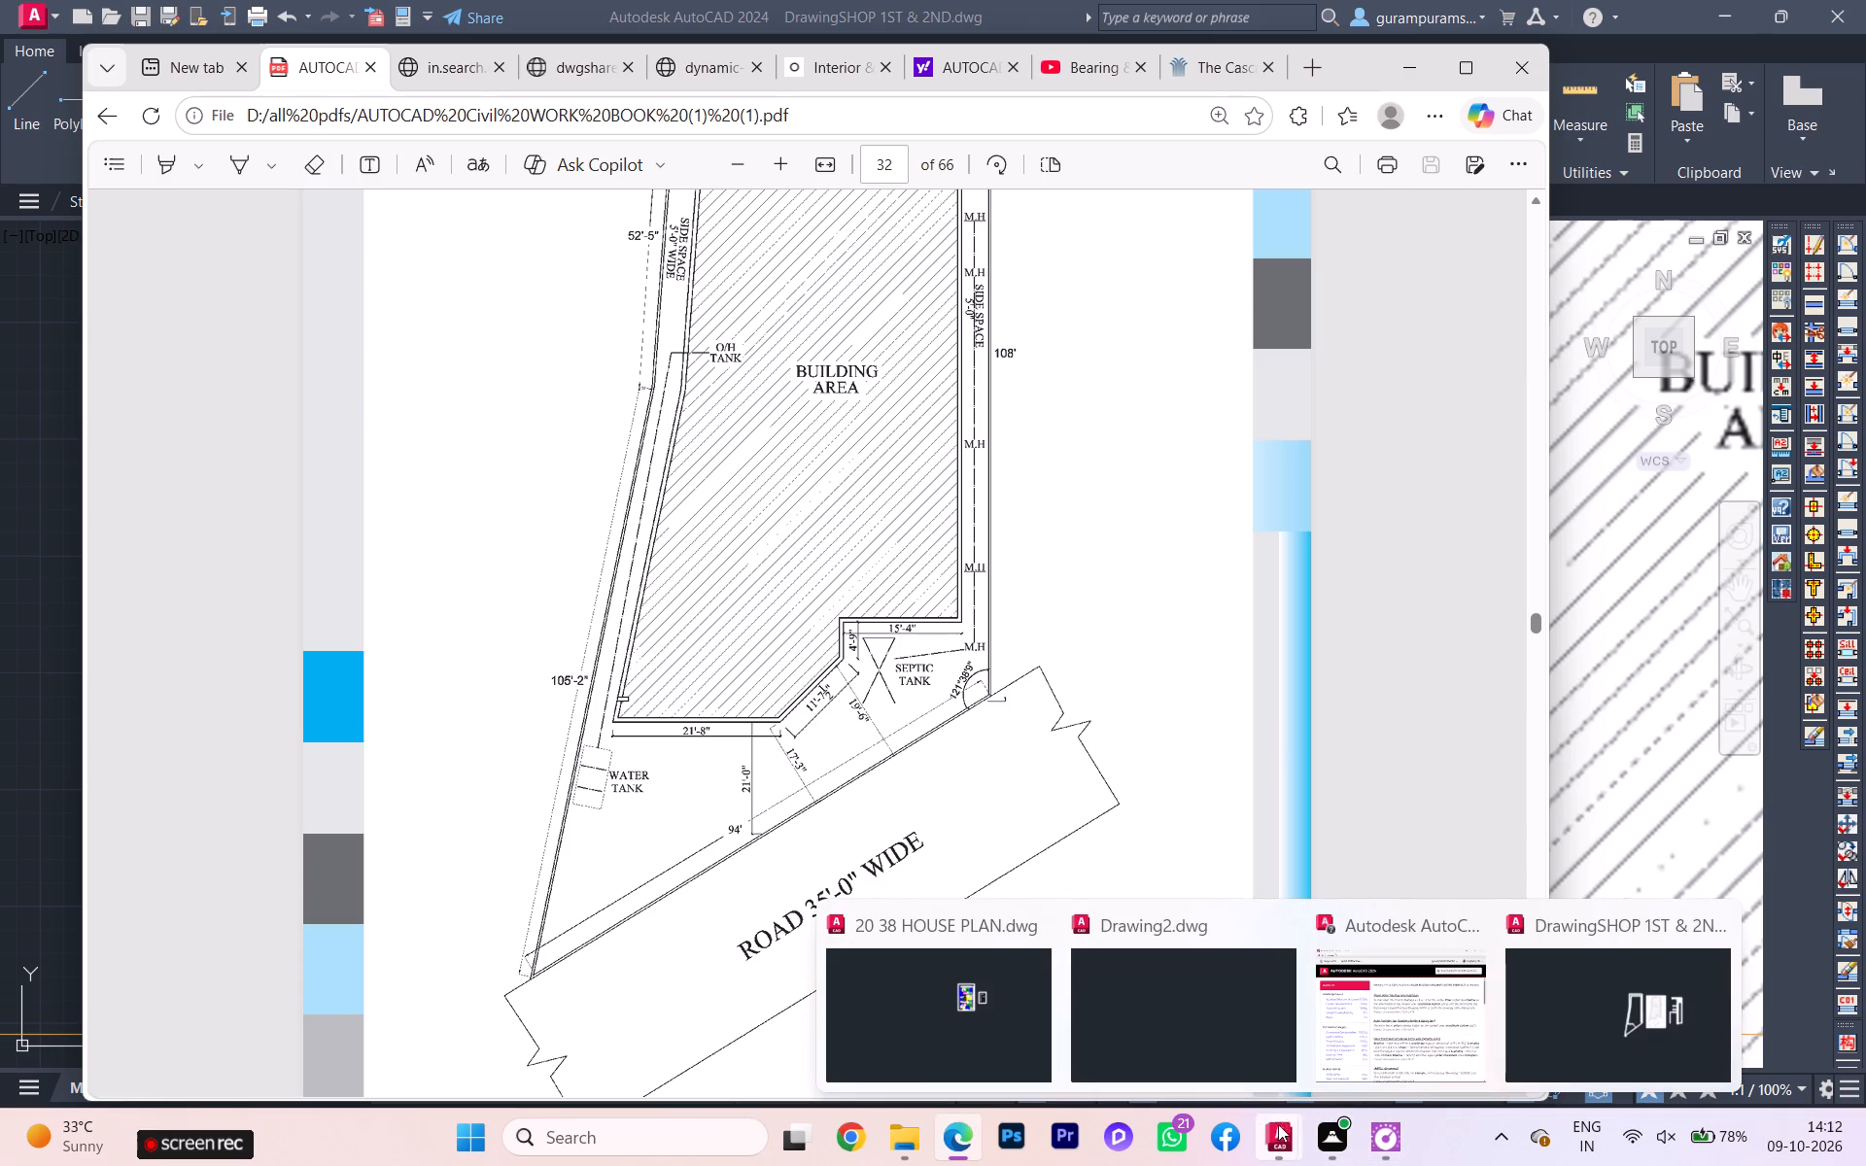
Switch to the SHOP 1ST & 2ND drawing in AutoCAD and end the quick measurement near the road-side boundary.
left_click(1549, 995)
scroll(1312, 683, "down", 2)
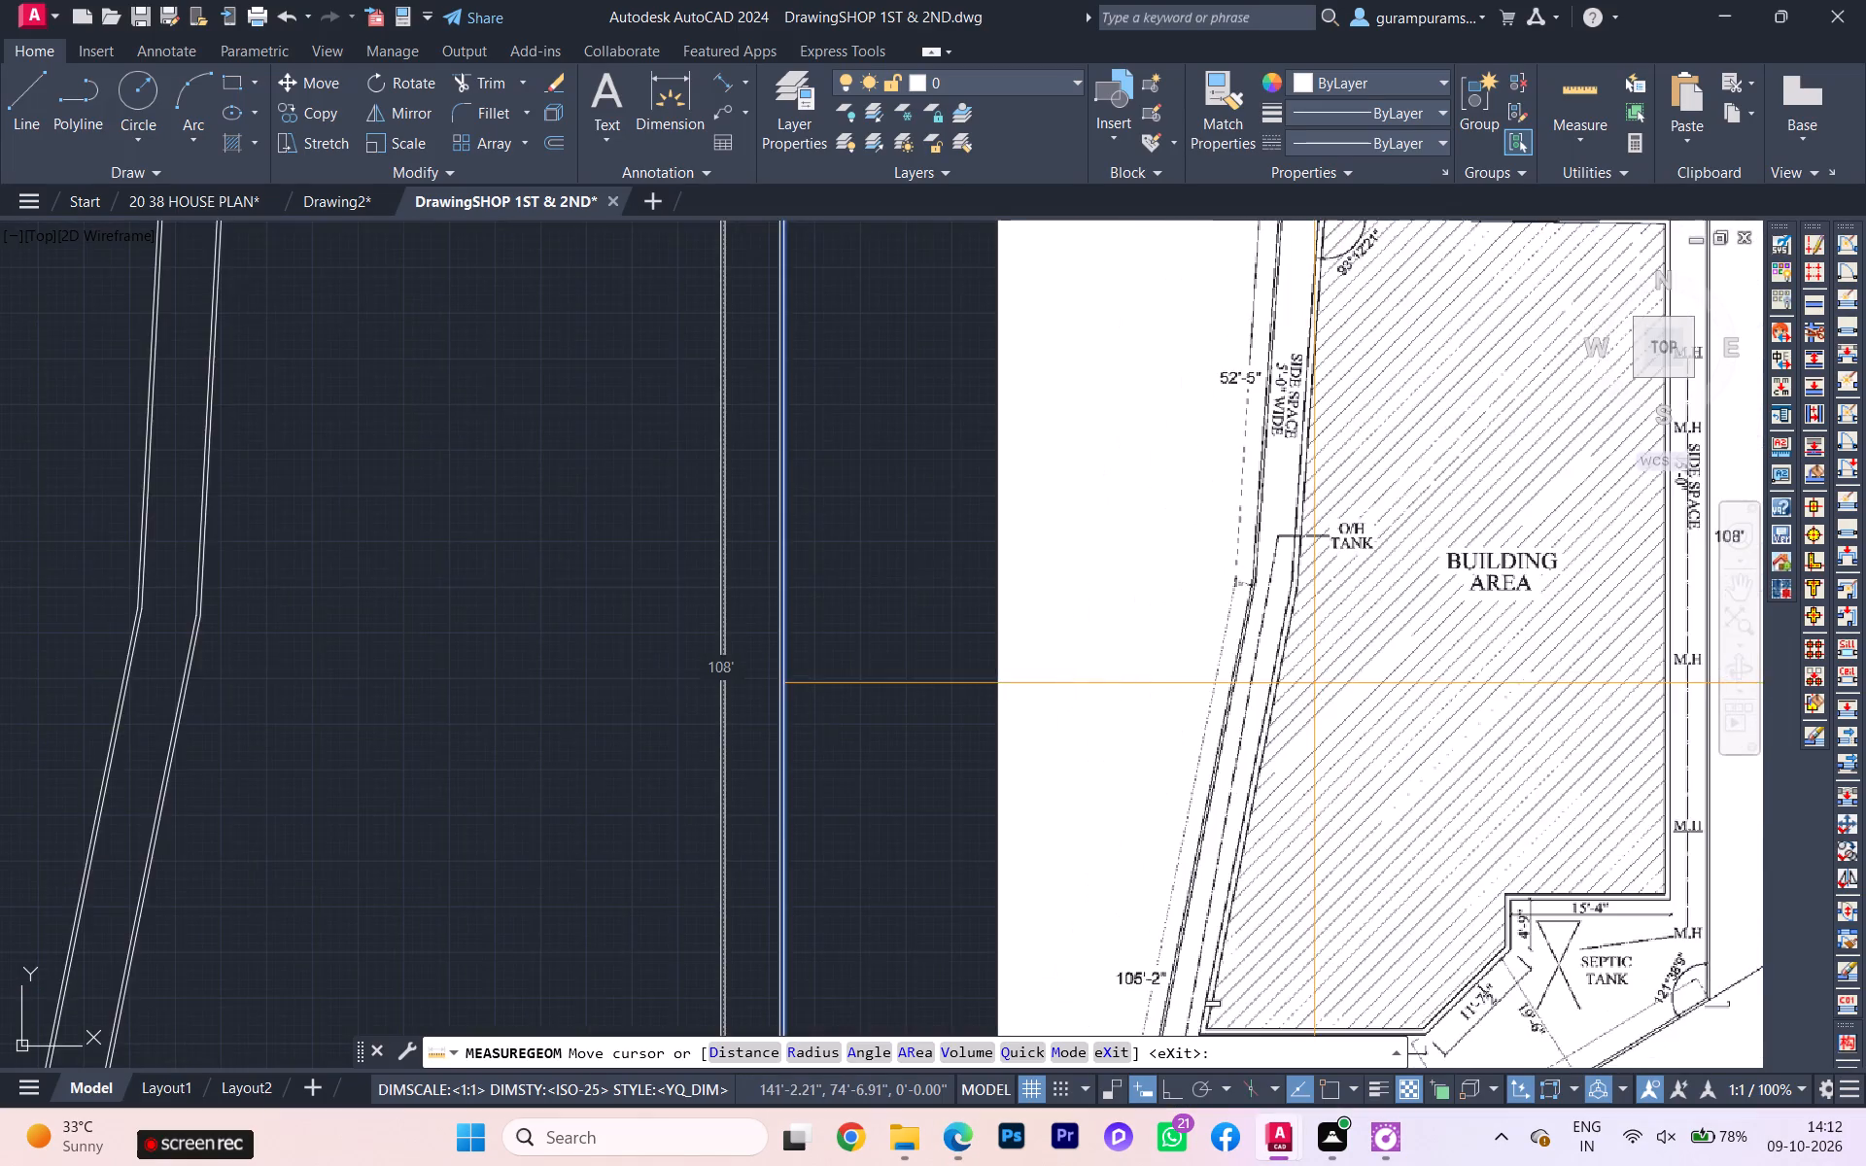
scroll(1309, 692, "down", 4)
scroll(1122, 834, "up", 2)
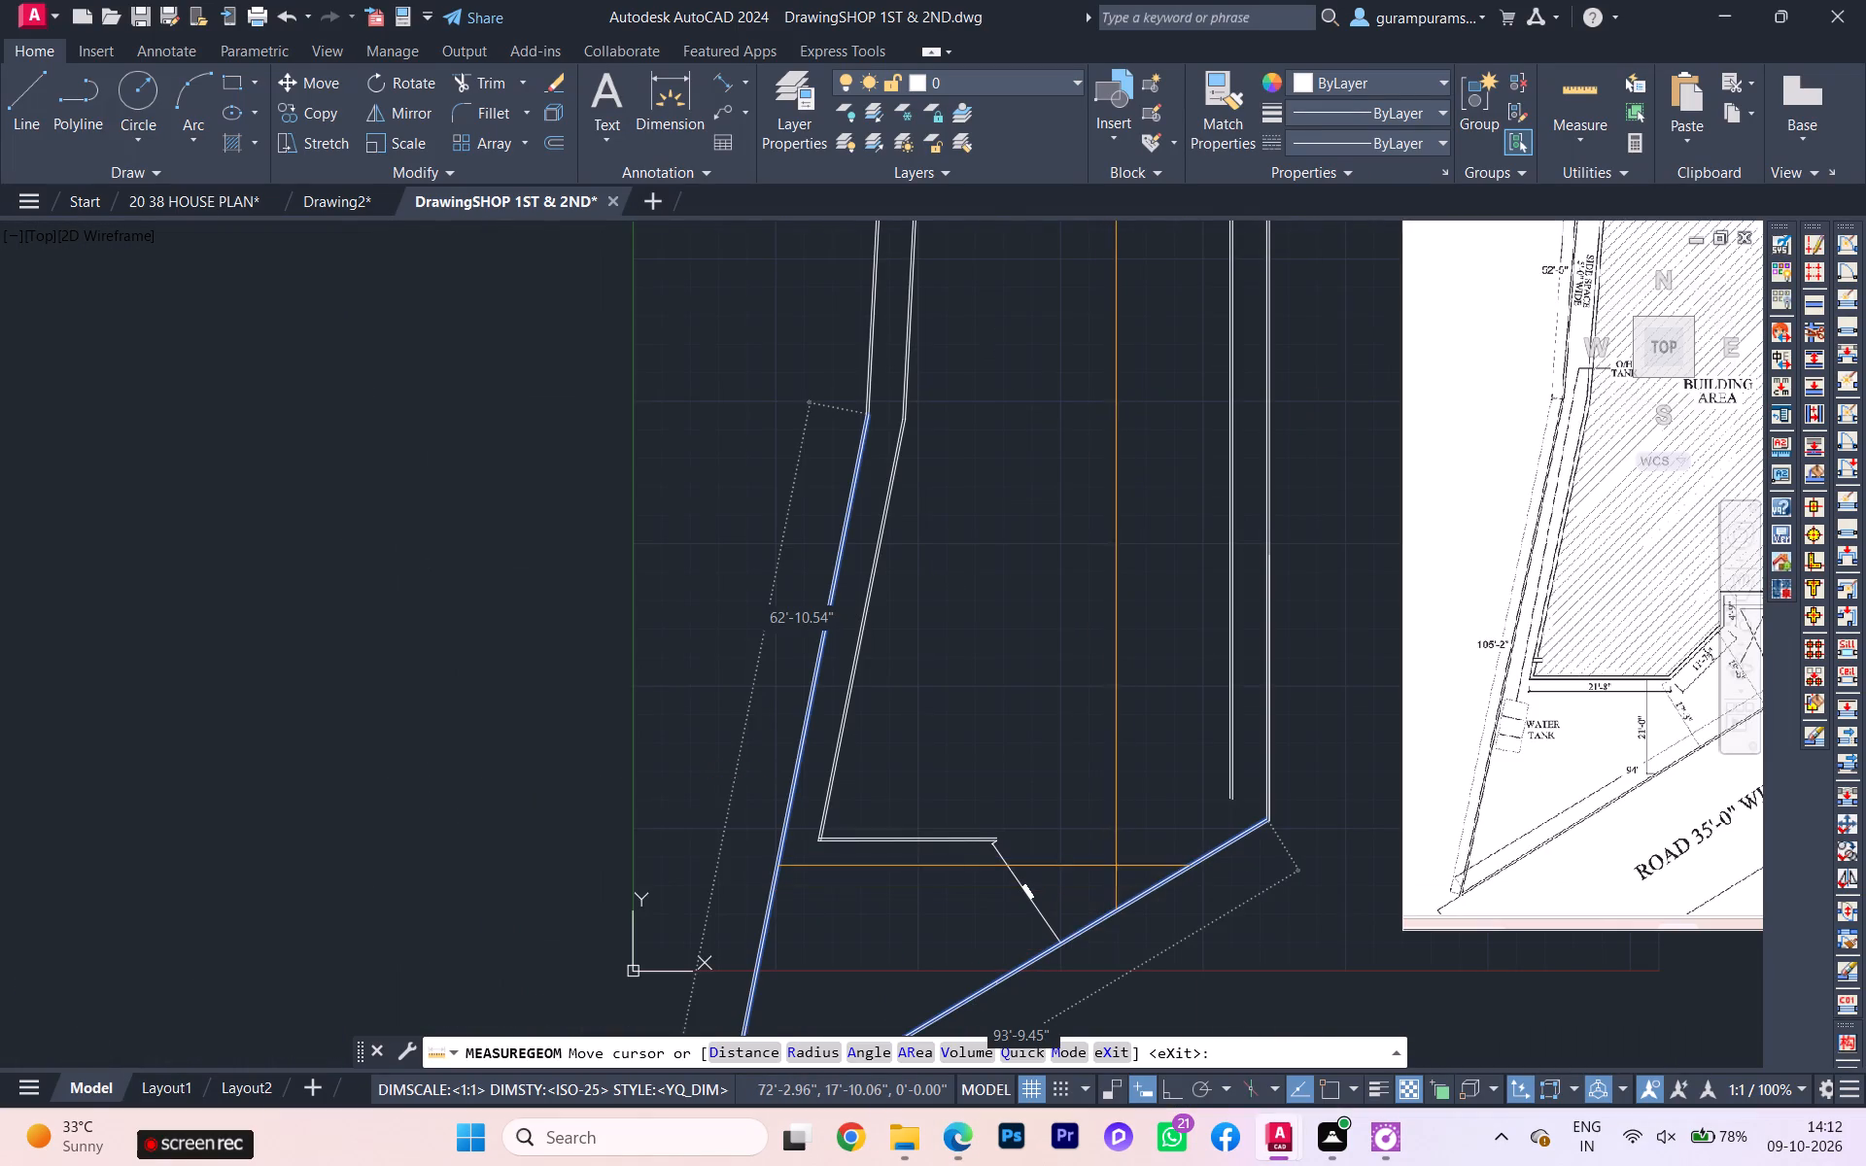
key("Escape")
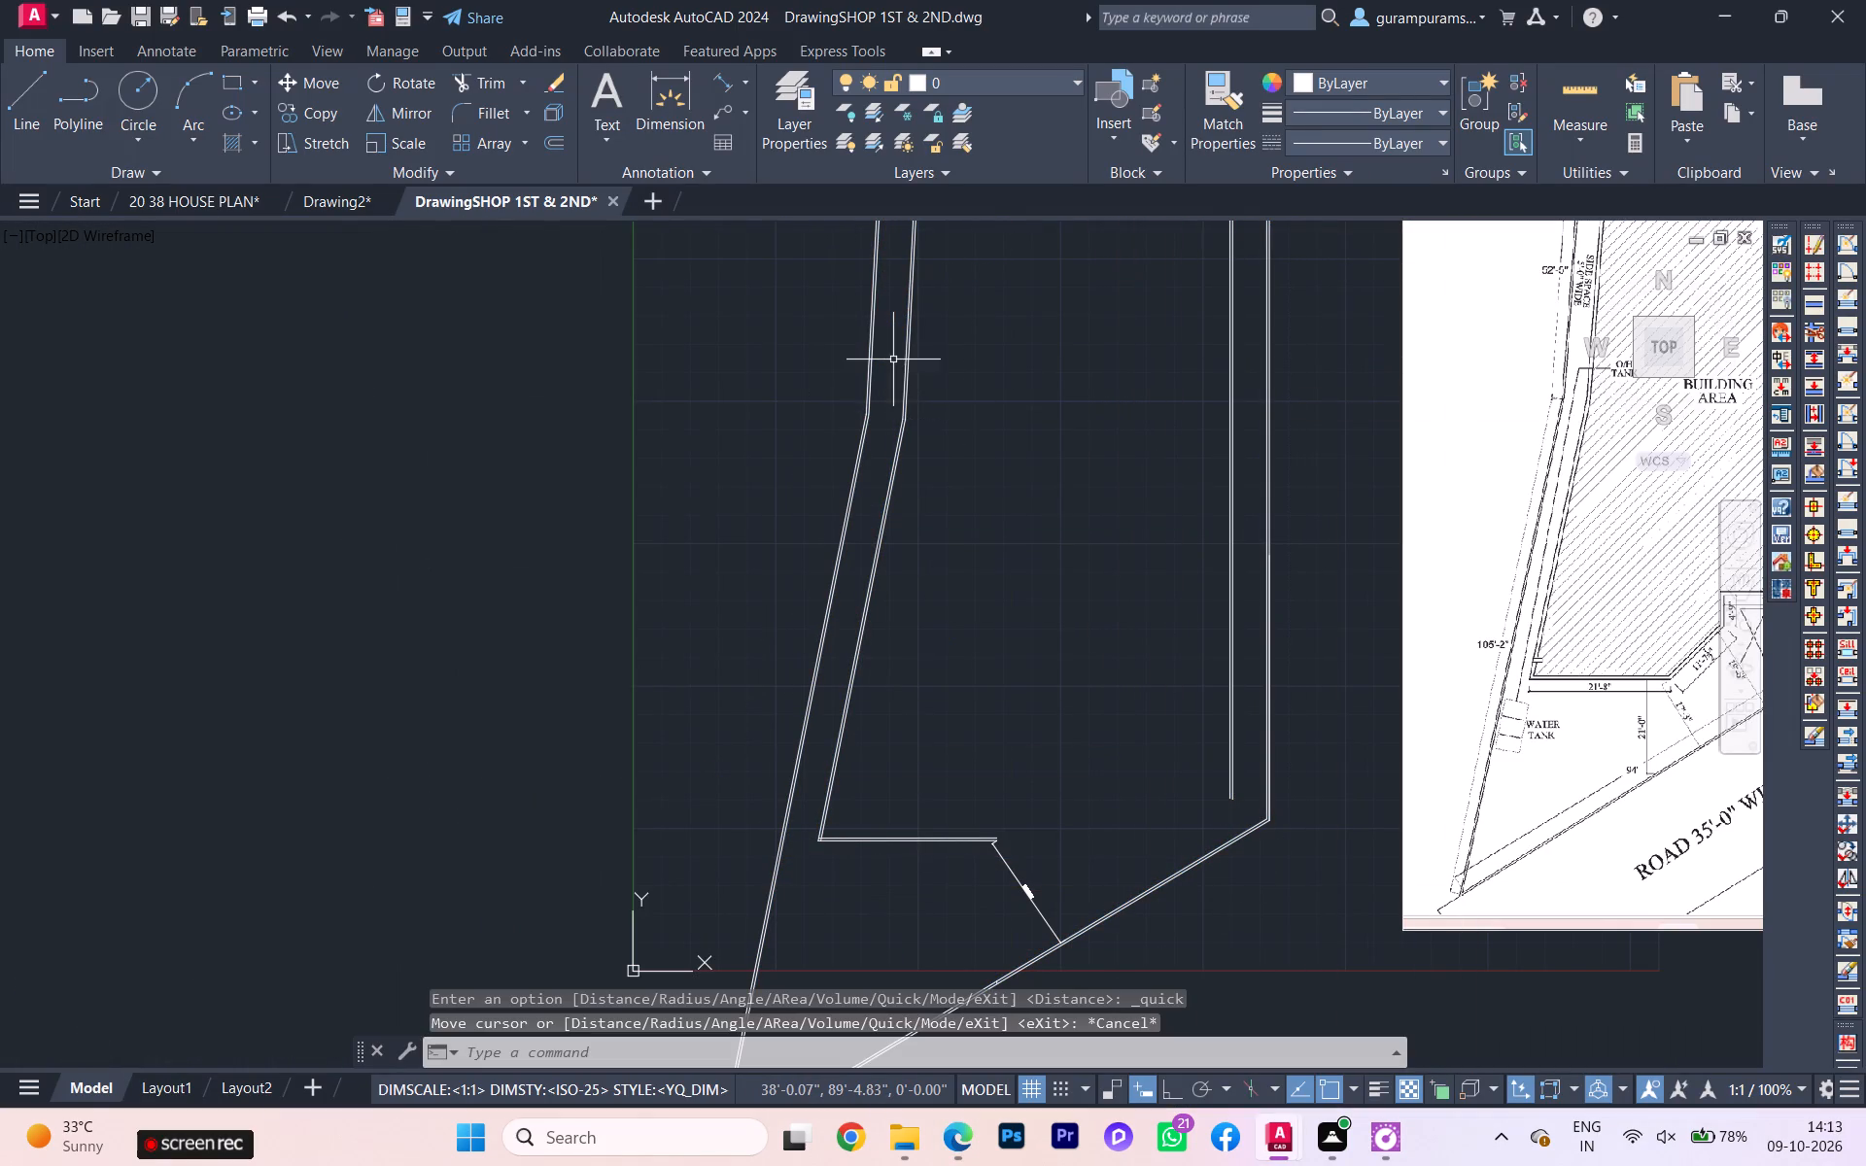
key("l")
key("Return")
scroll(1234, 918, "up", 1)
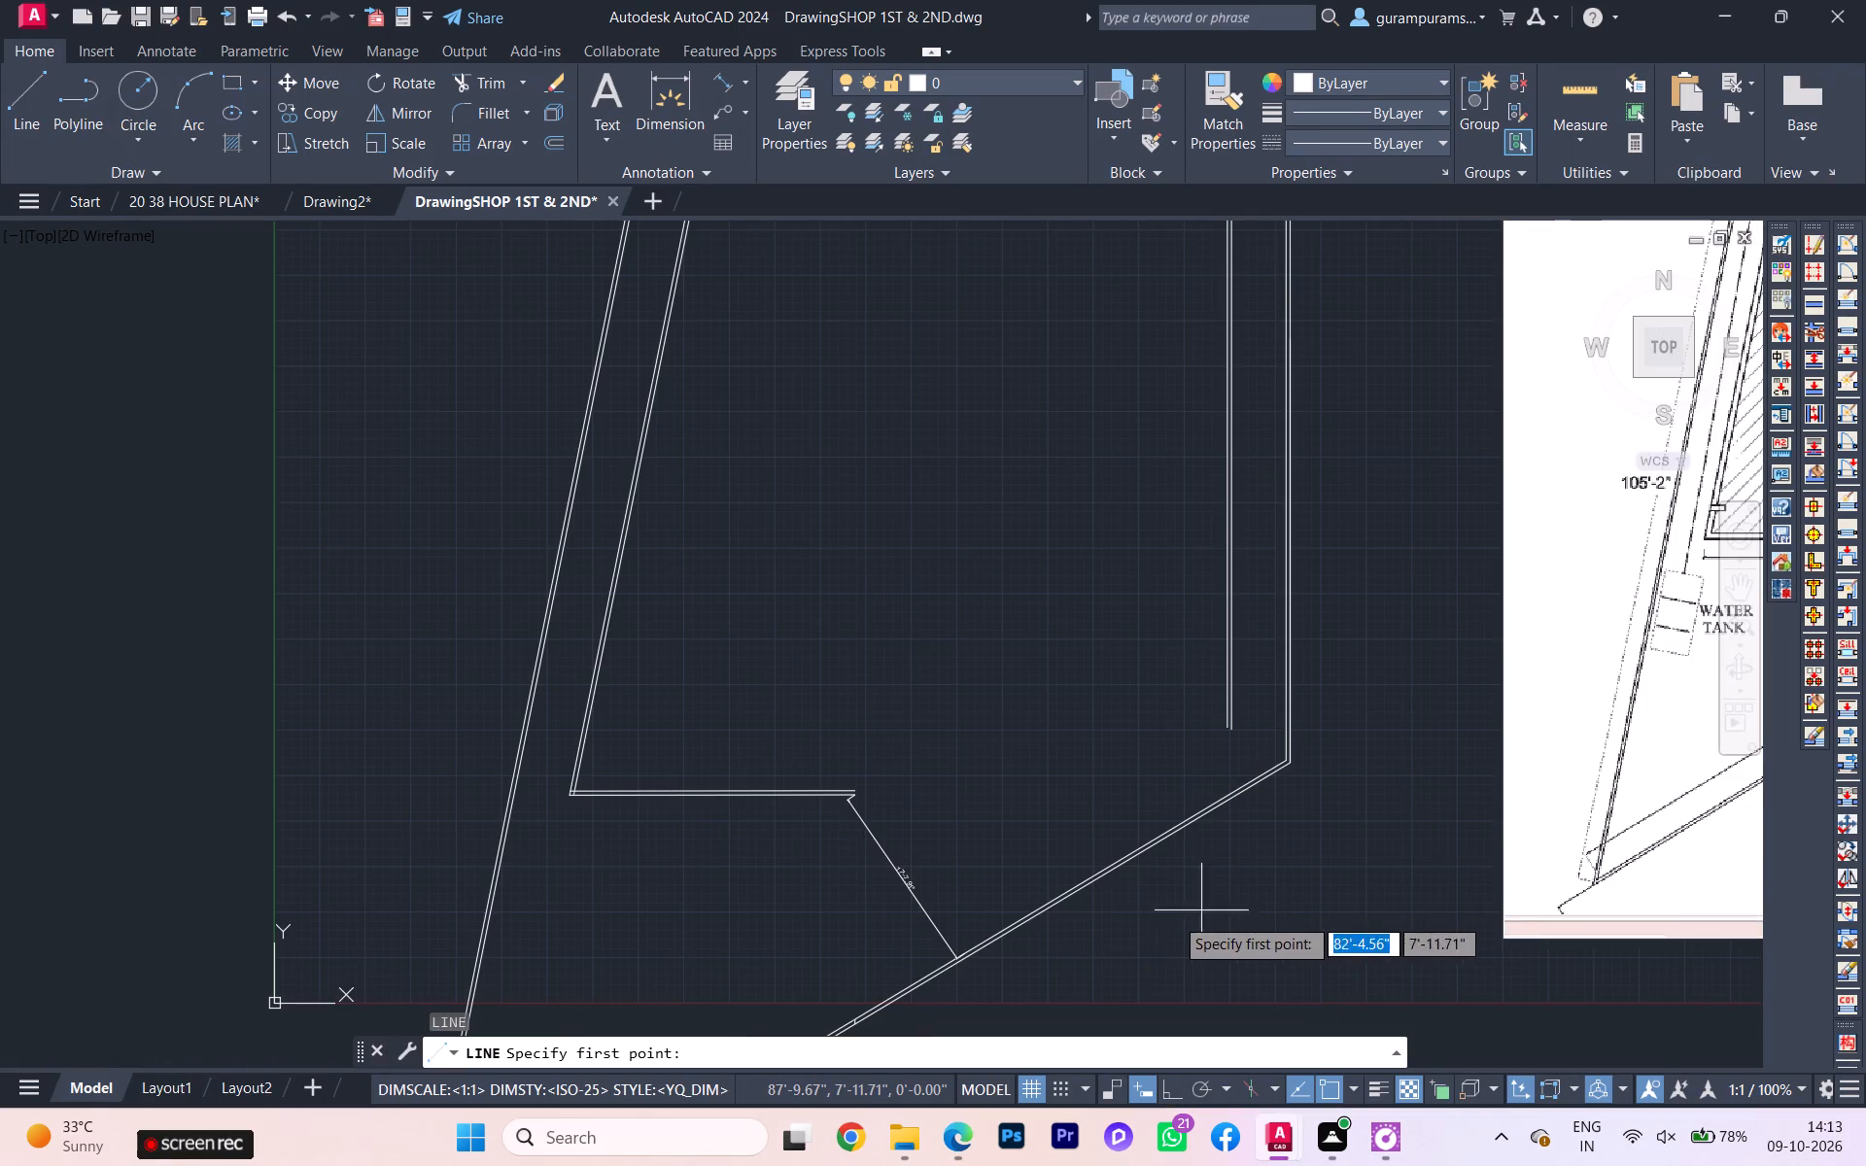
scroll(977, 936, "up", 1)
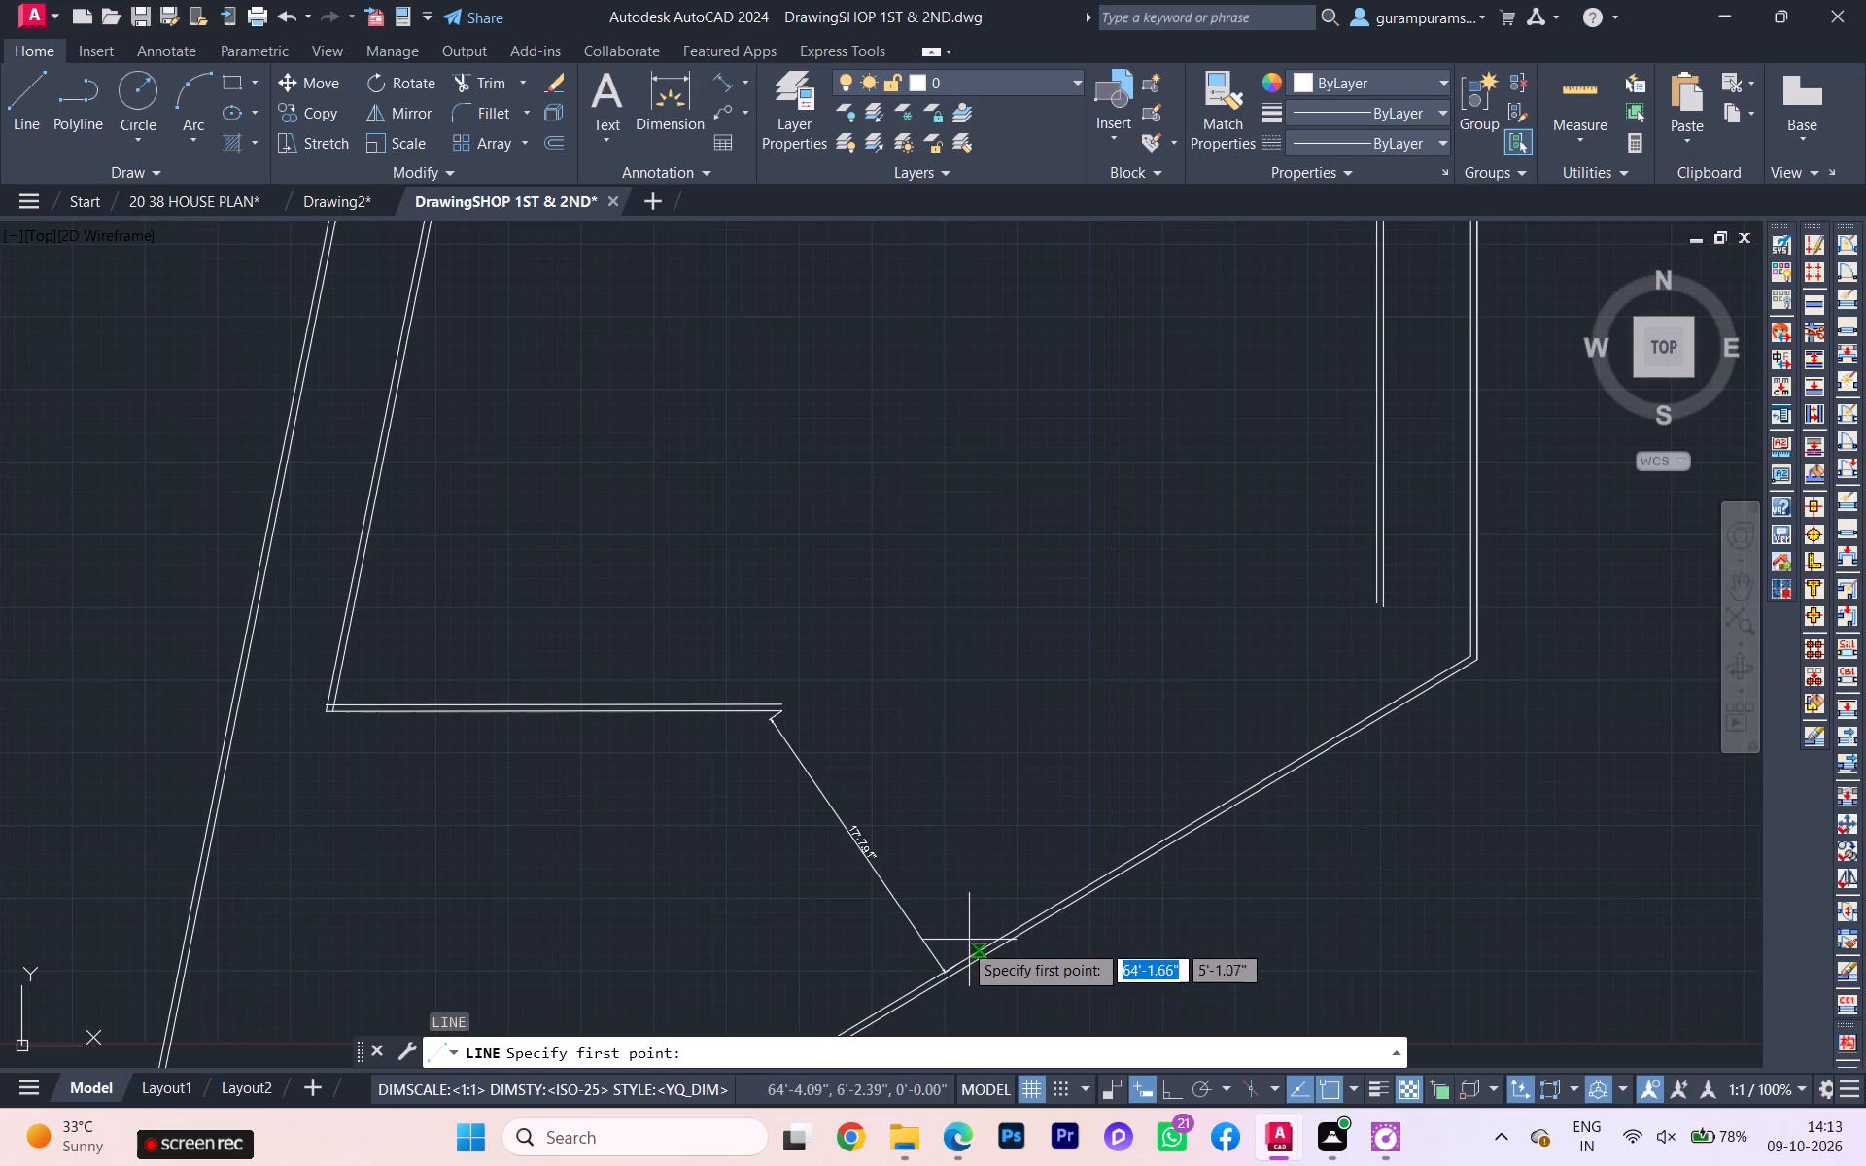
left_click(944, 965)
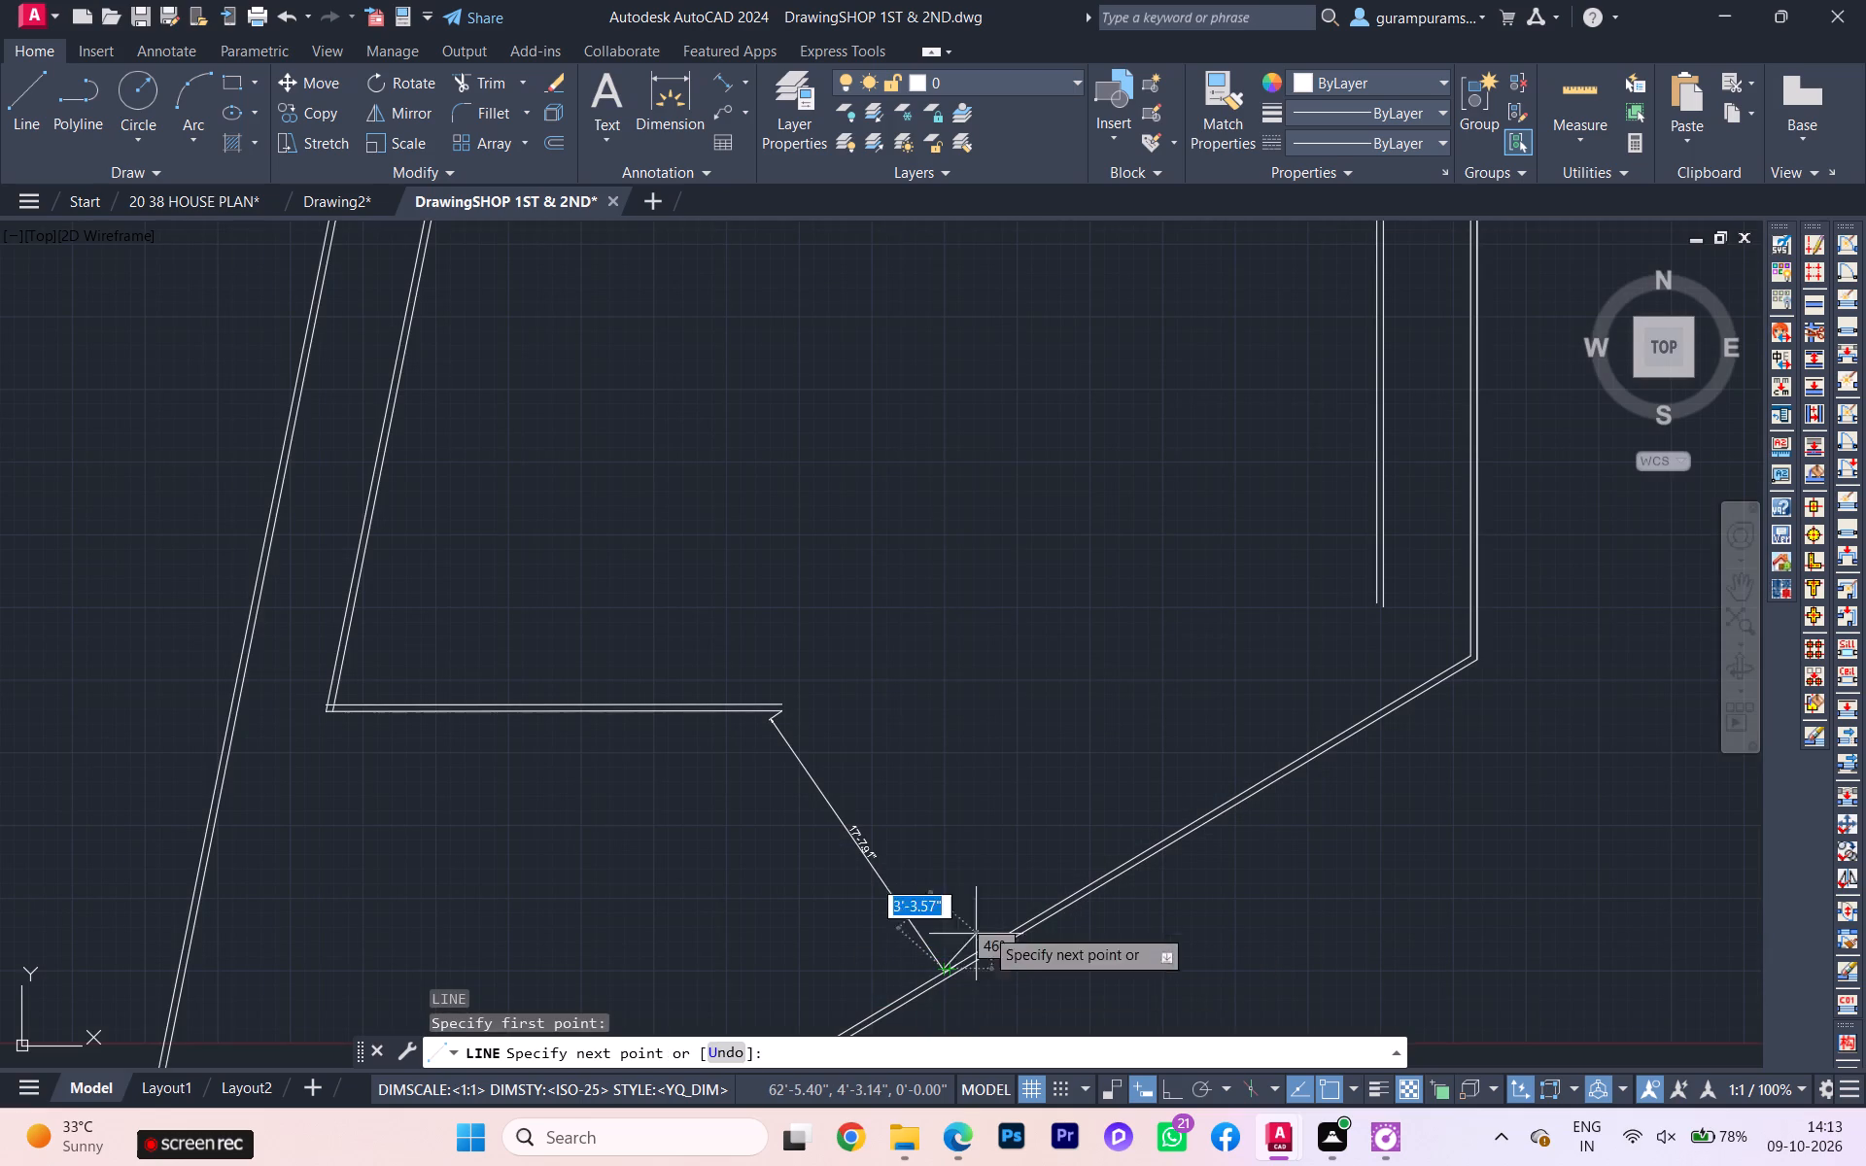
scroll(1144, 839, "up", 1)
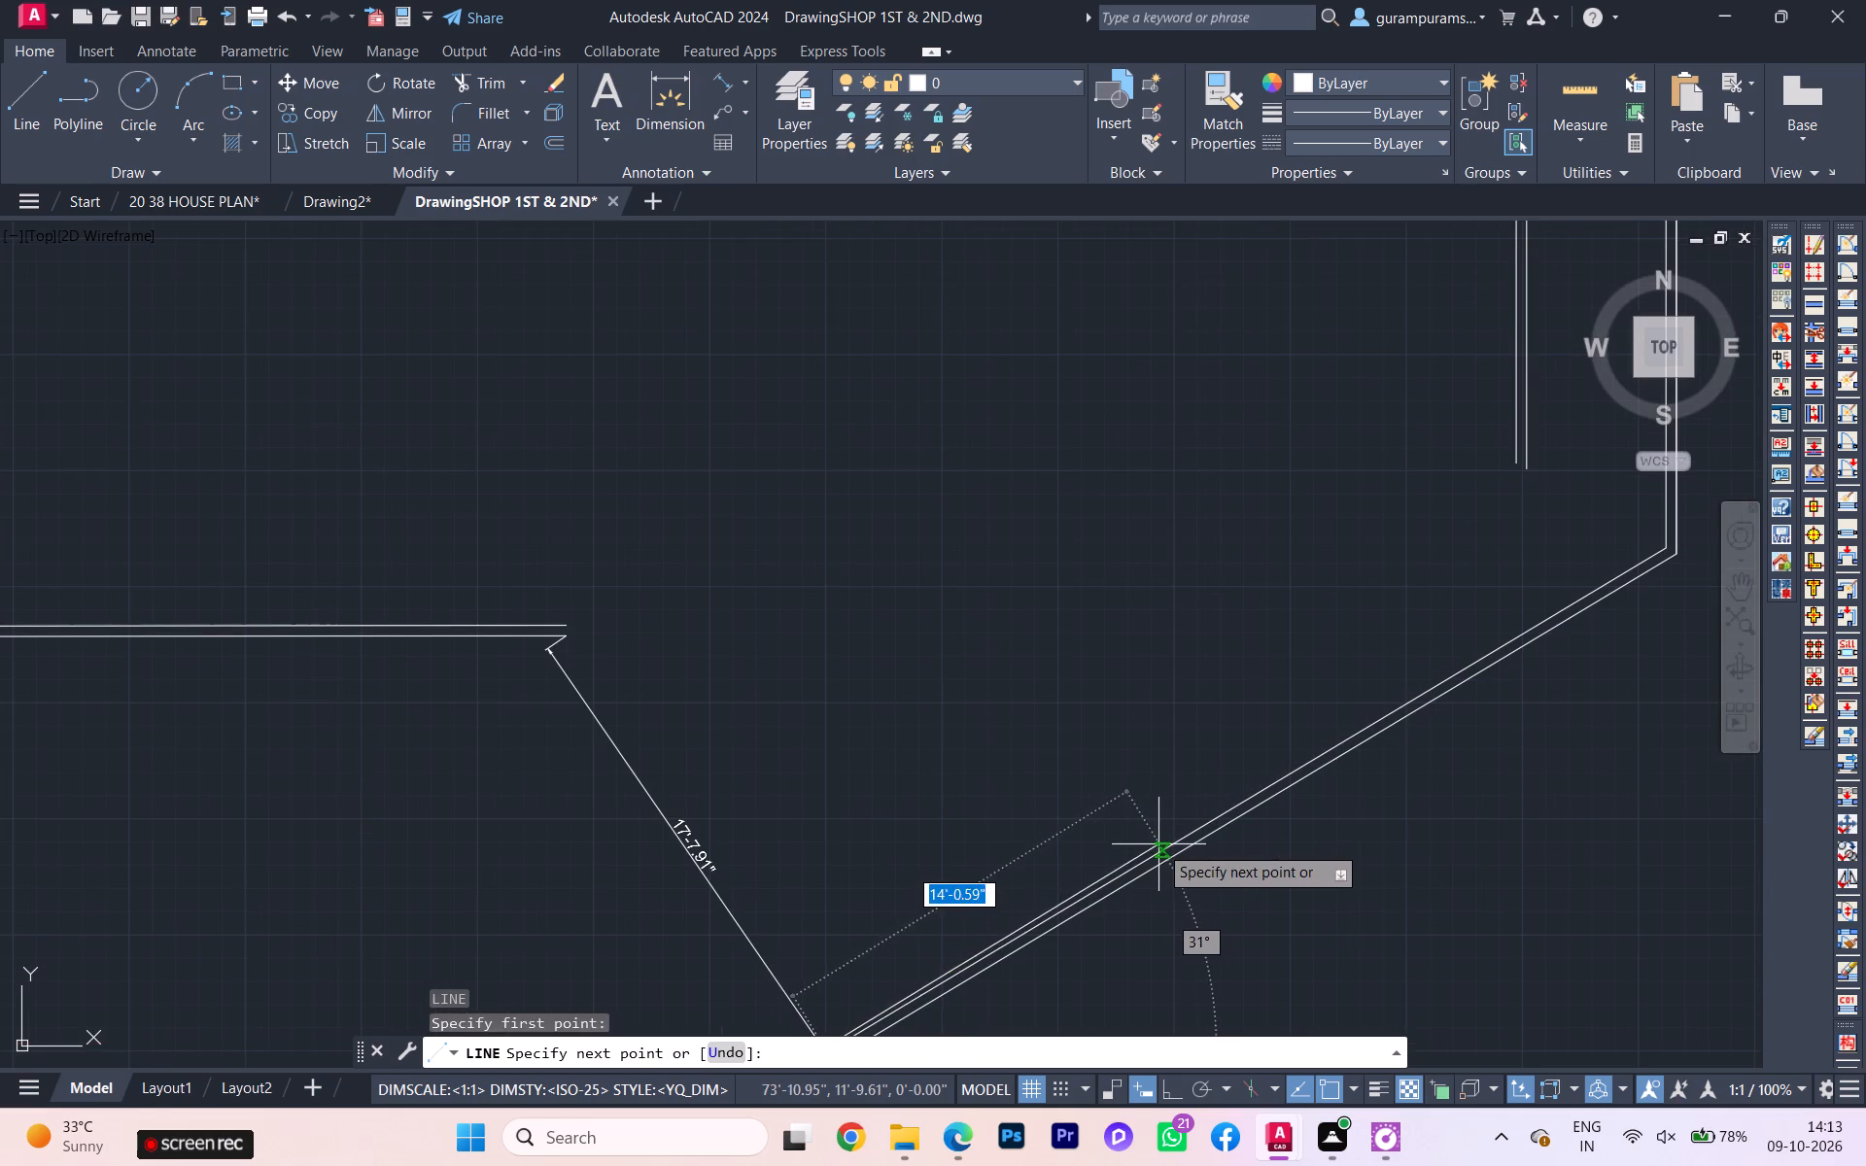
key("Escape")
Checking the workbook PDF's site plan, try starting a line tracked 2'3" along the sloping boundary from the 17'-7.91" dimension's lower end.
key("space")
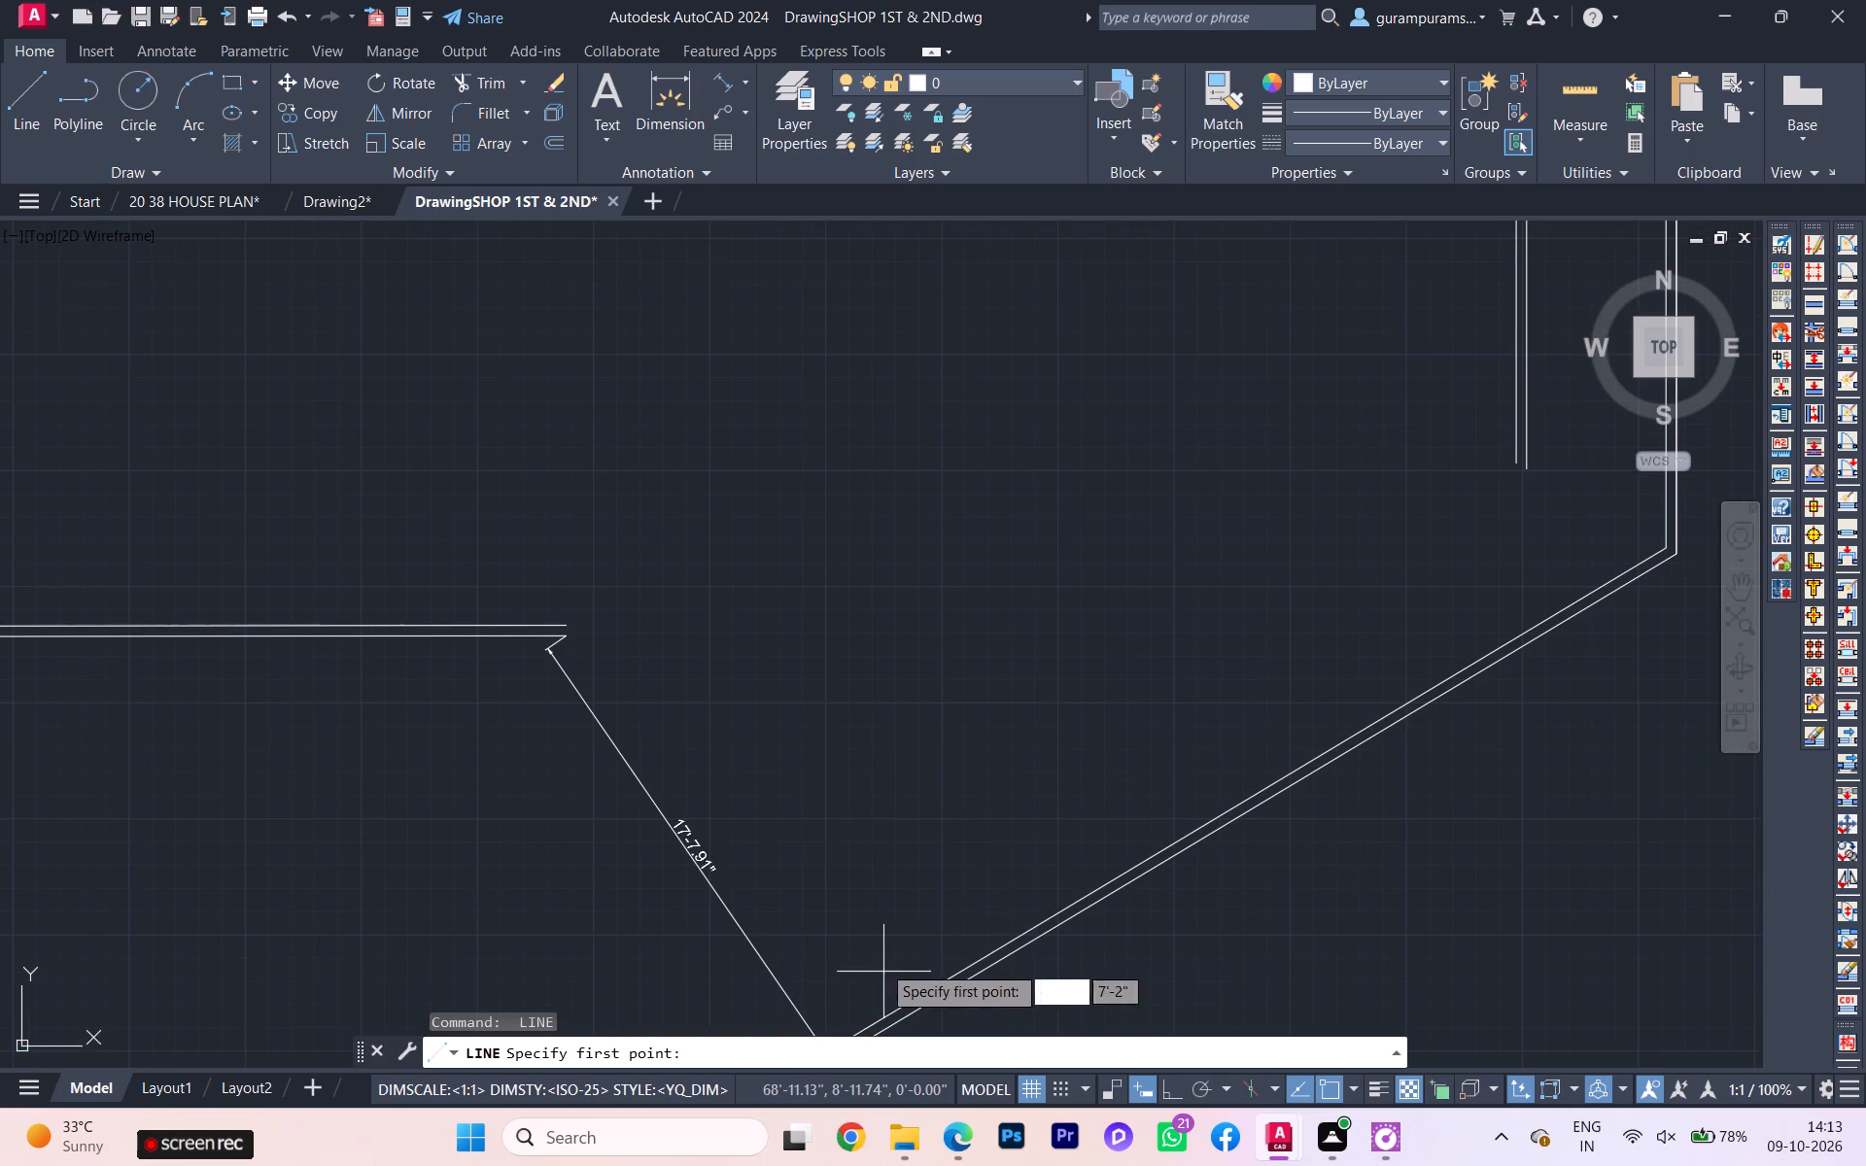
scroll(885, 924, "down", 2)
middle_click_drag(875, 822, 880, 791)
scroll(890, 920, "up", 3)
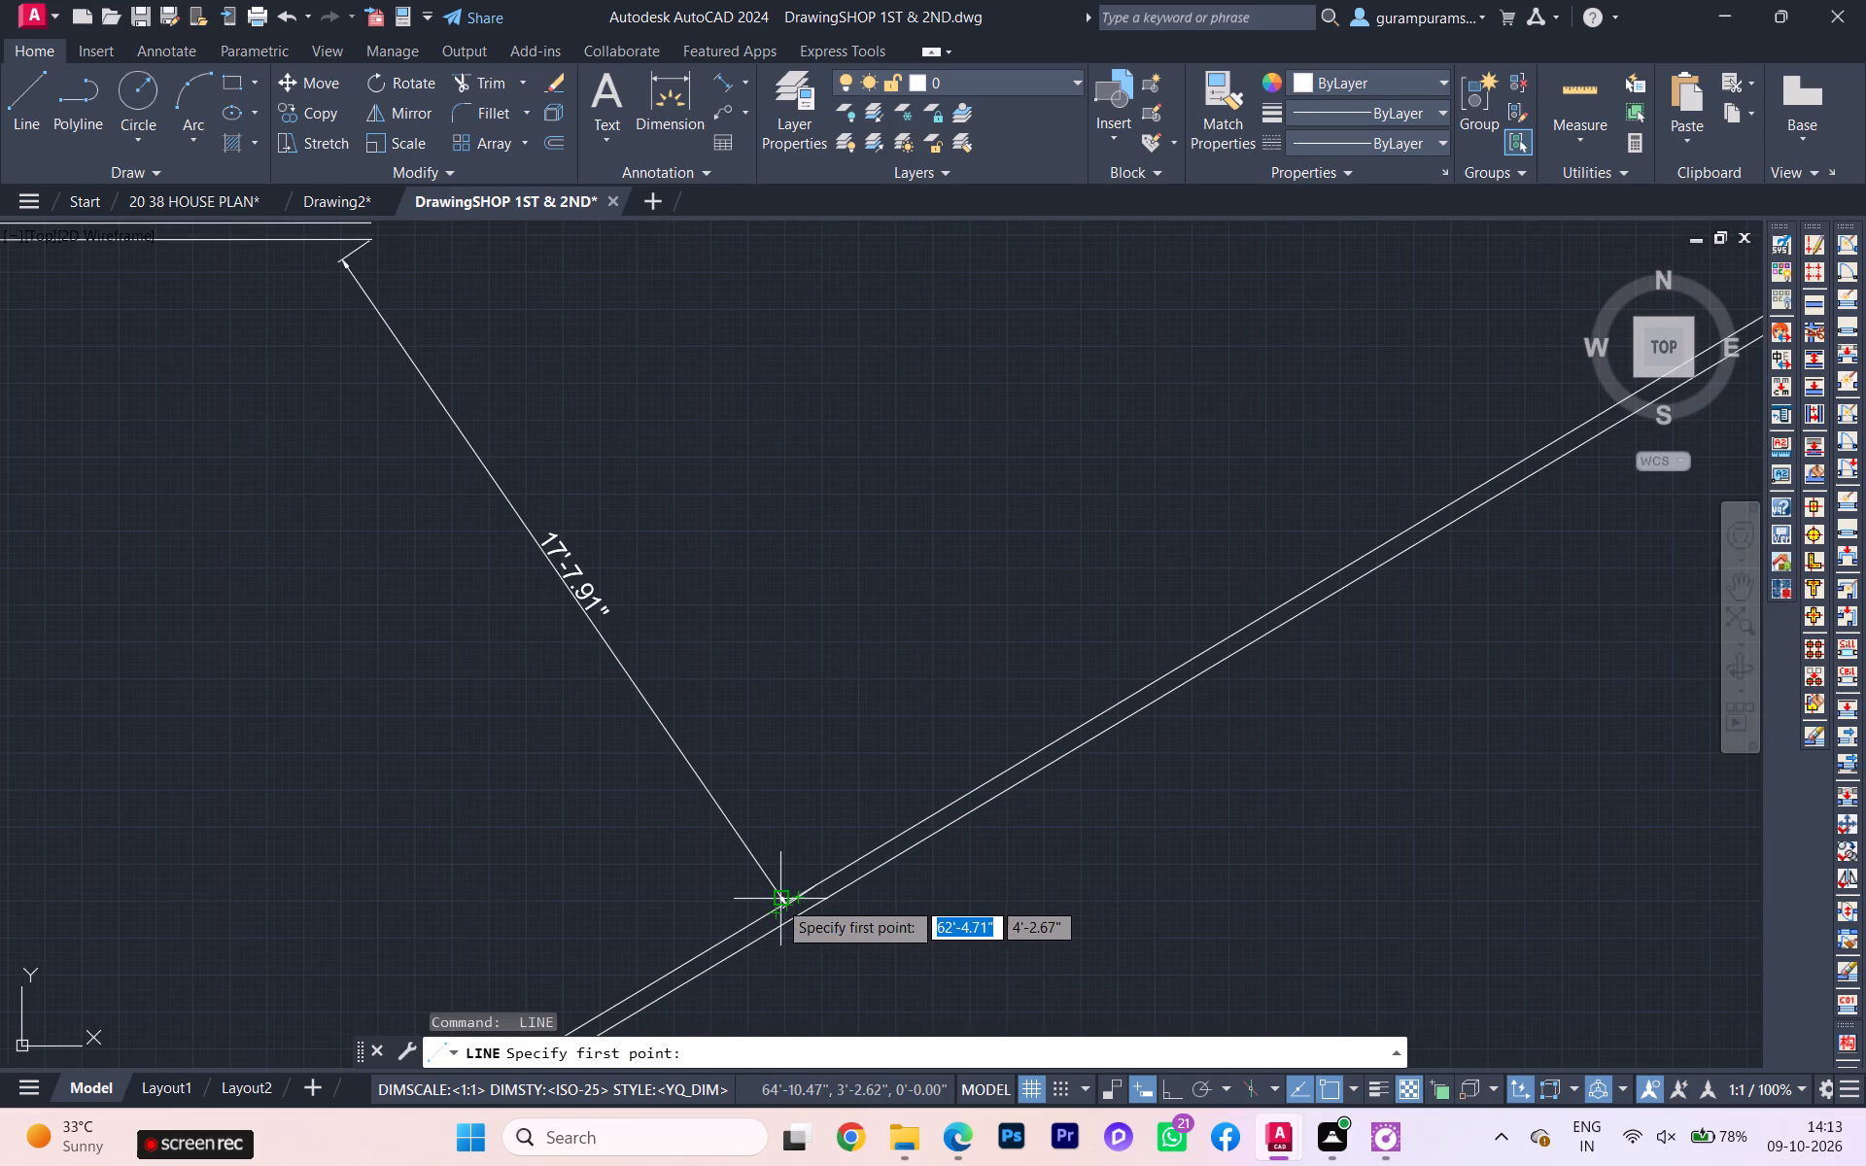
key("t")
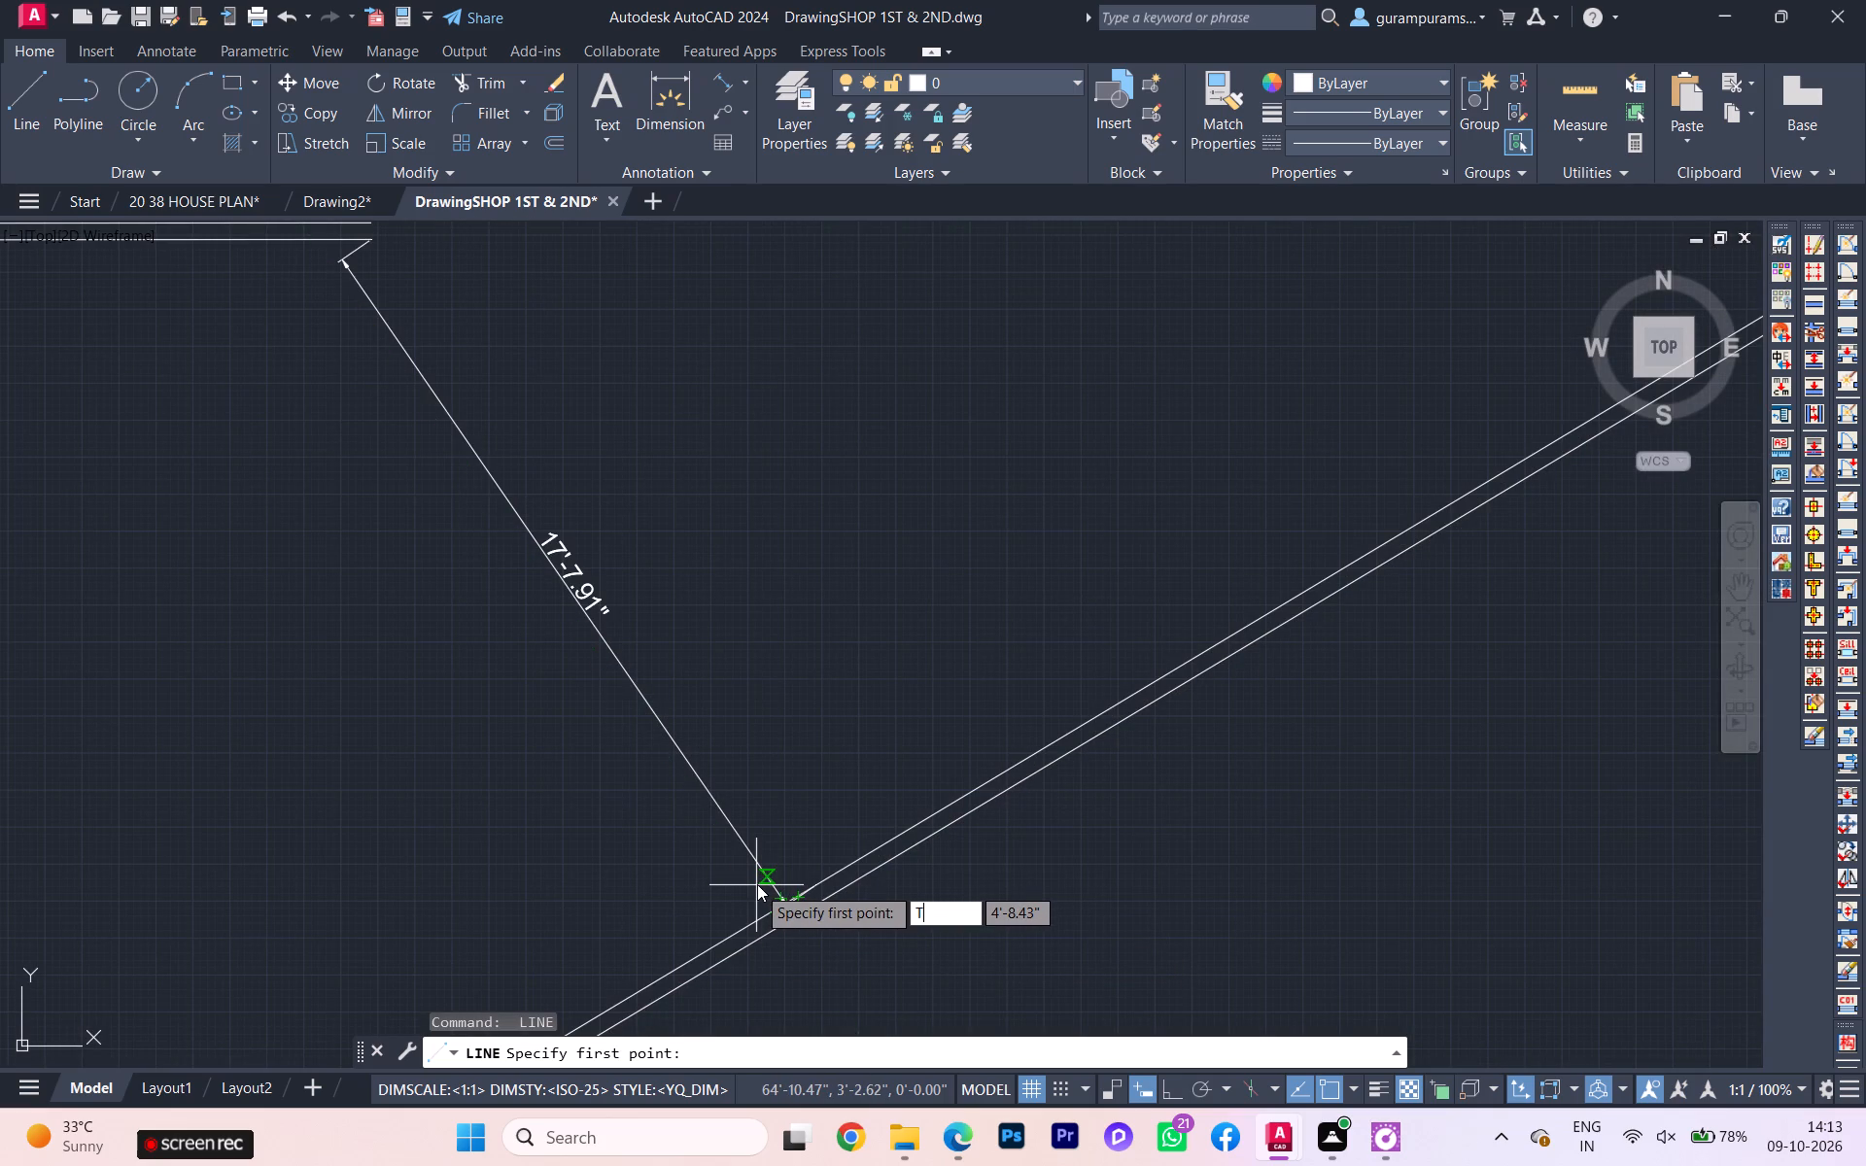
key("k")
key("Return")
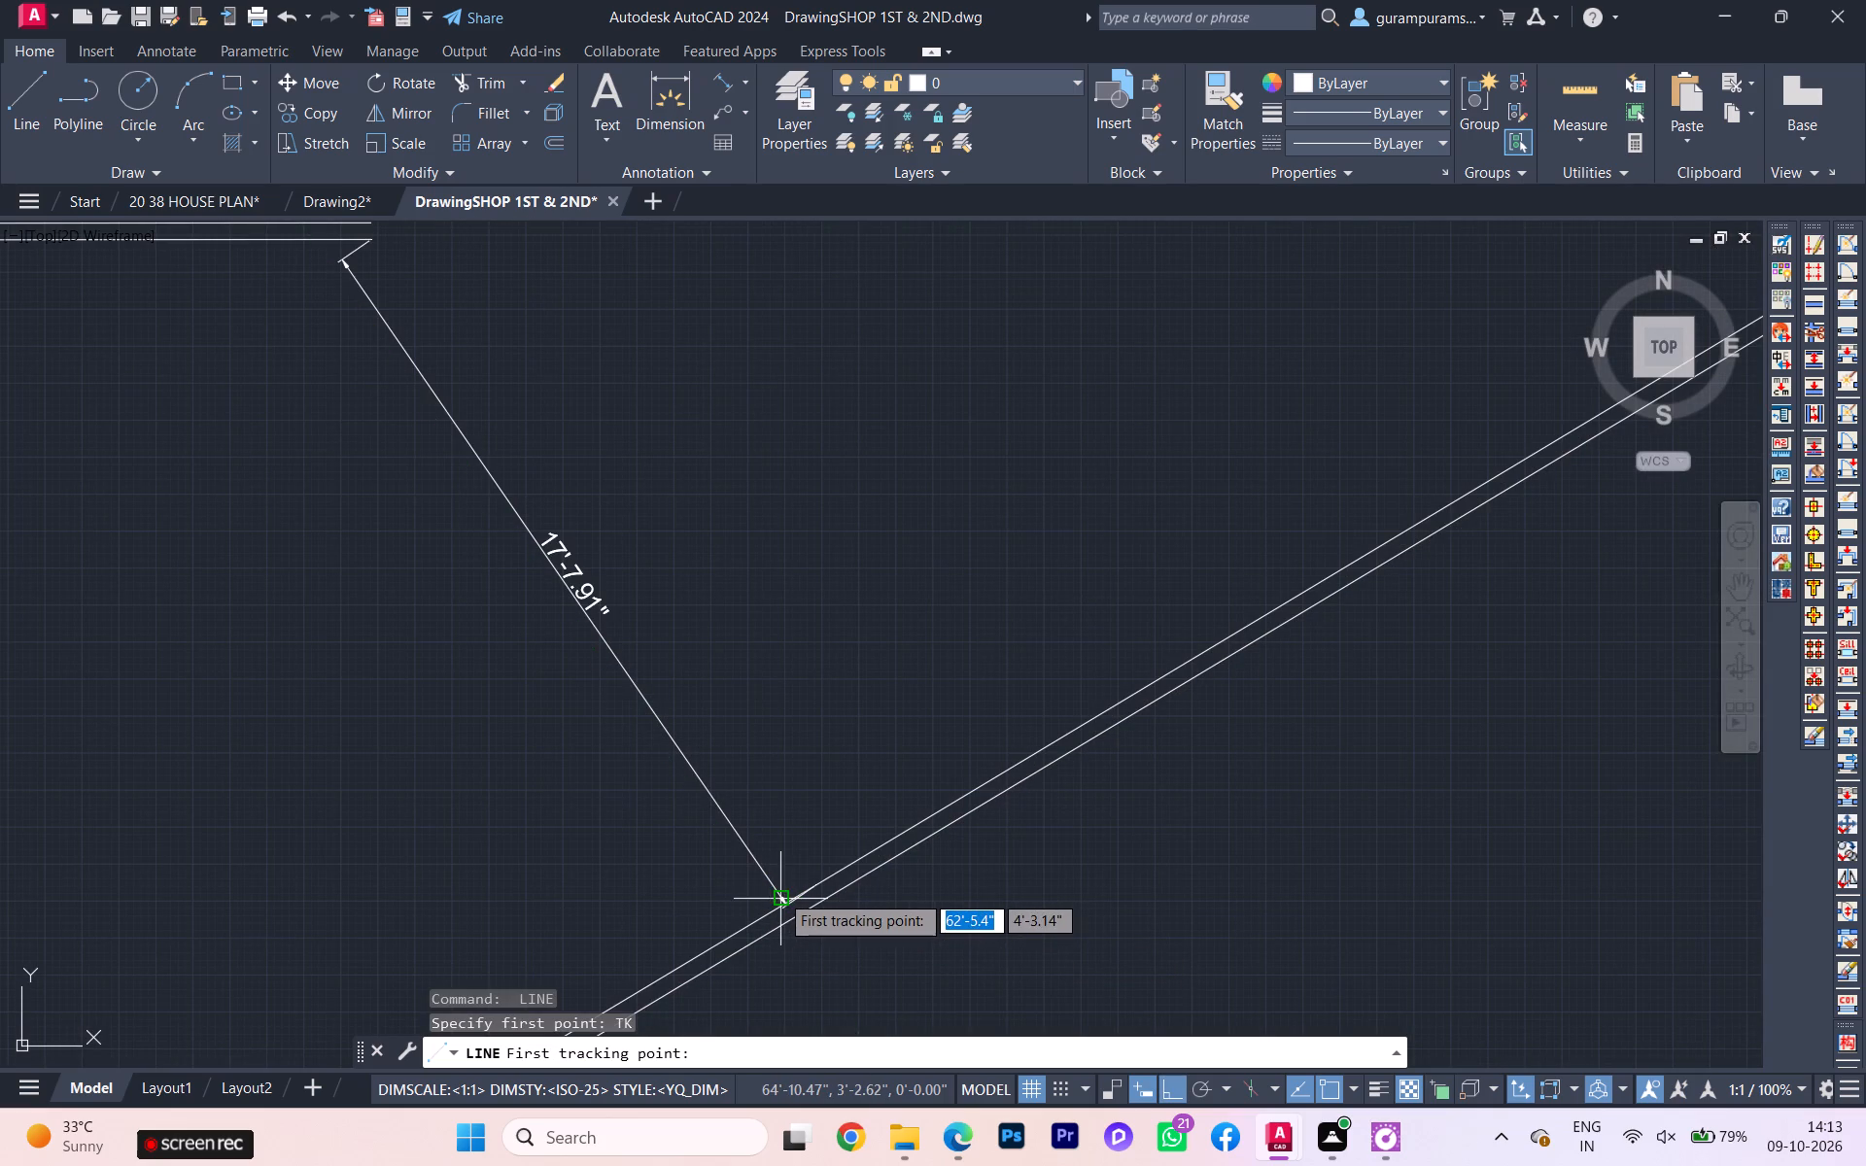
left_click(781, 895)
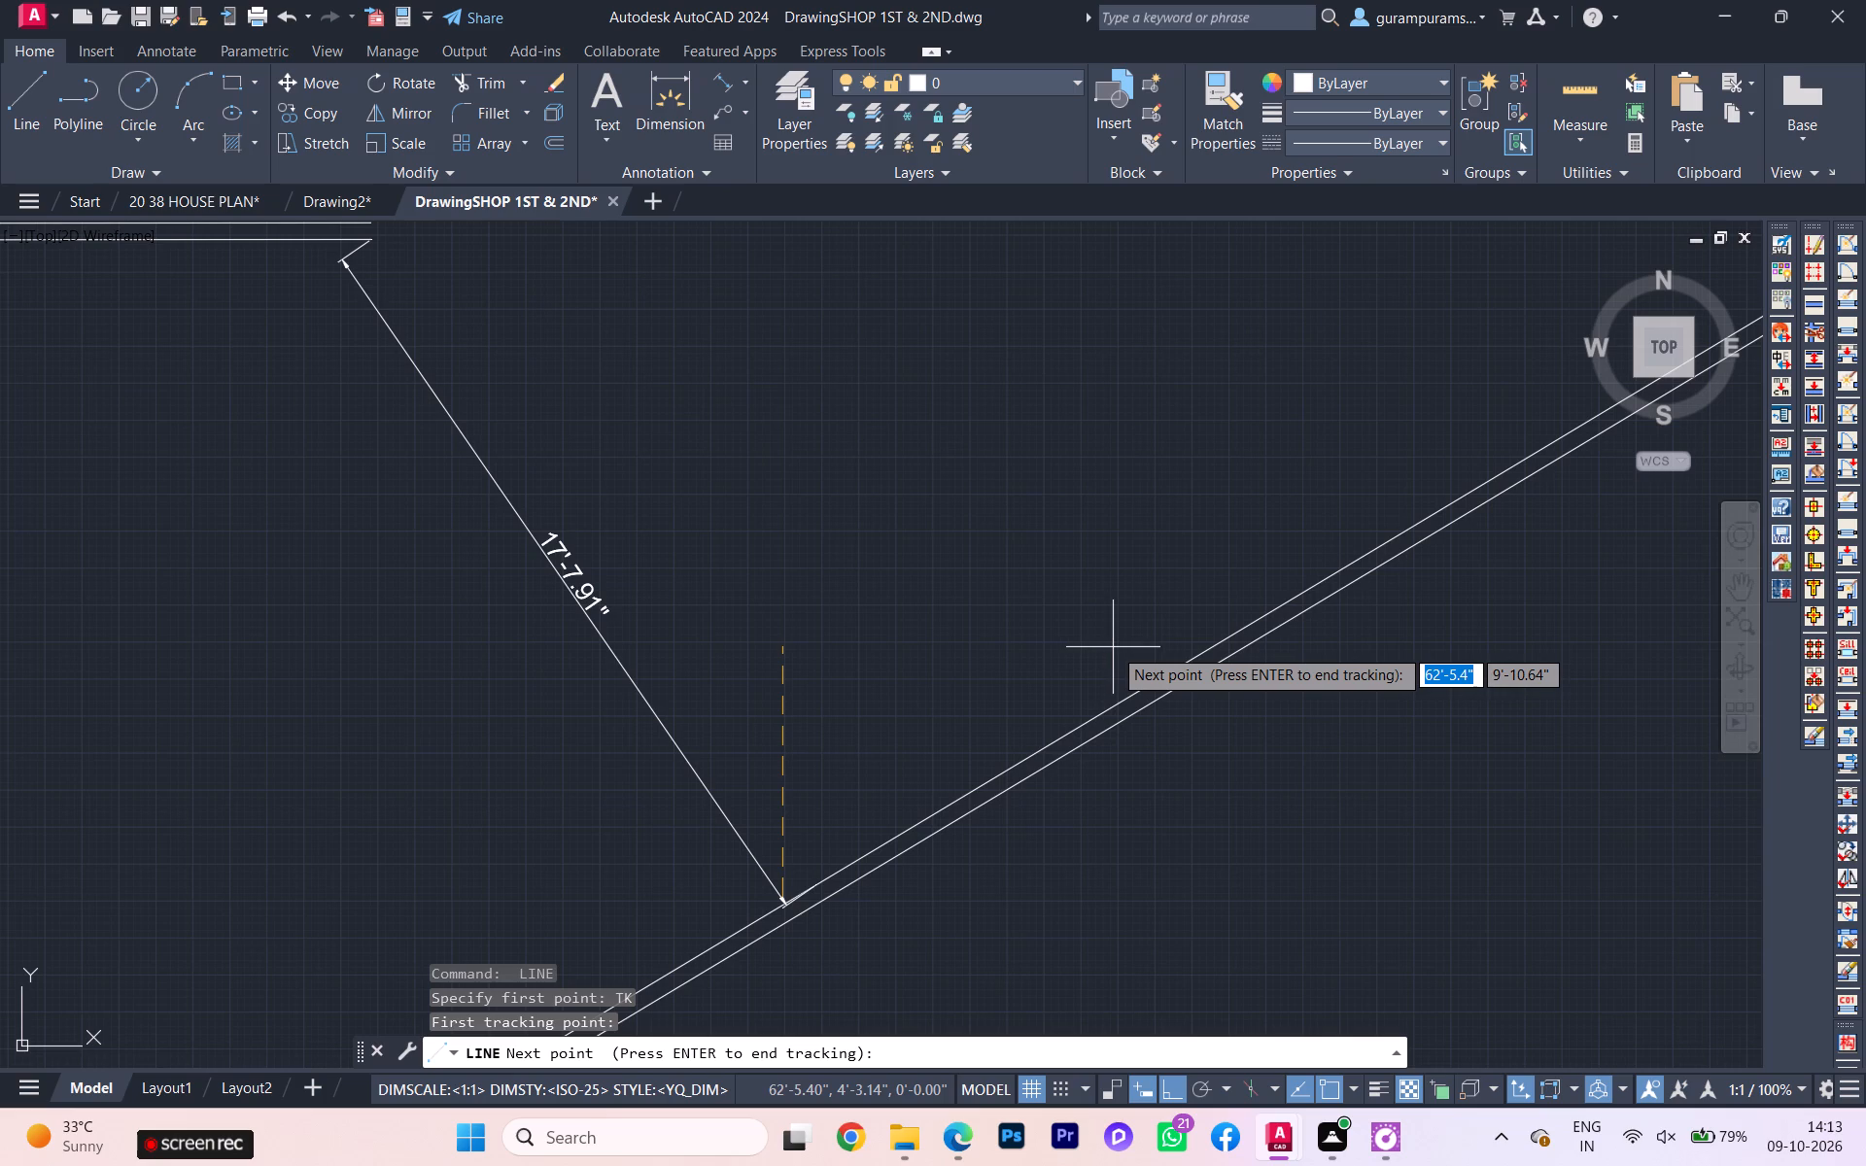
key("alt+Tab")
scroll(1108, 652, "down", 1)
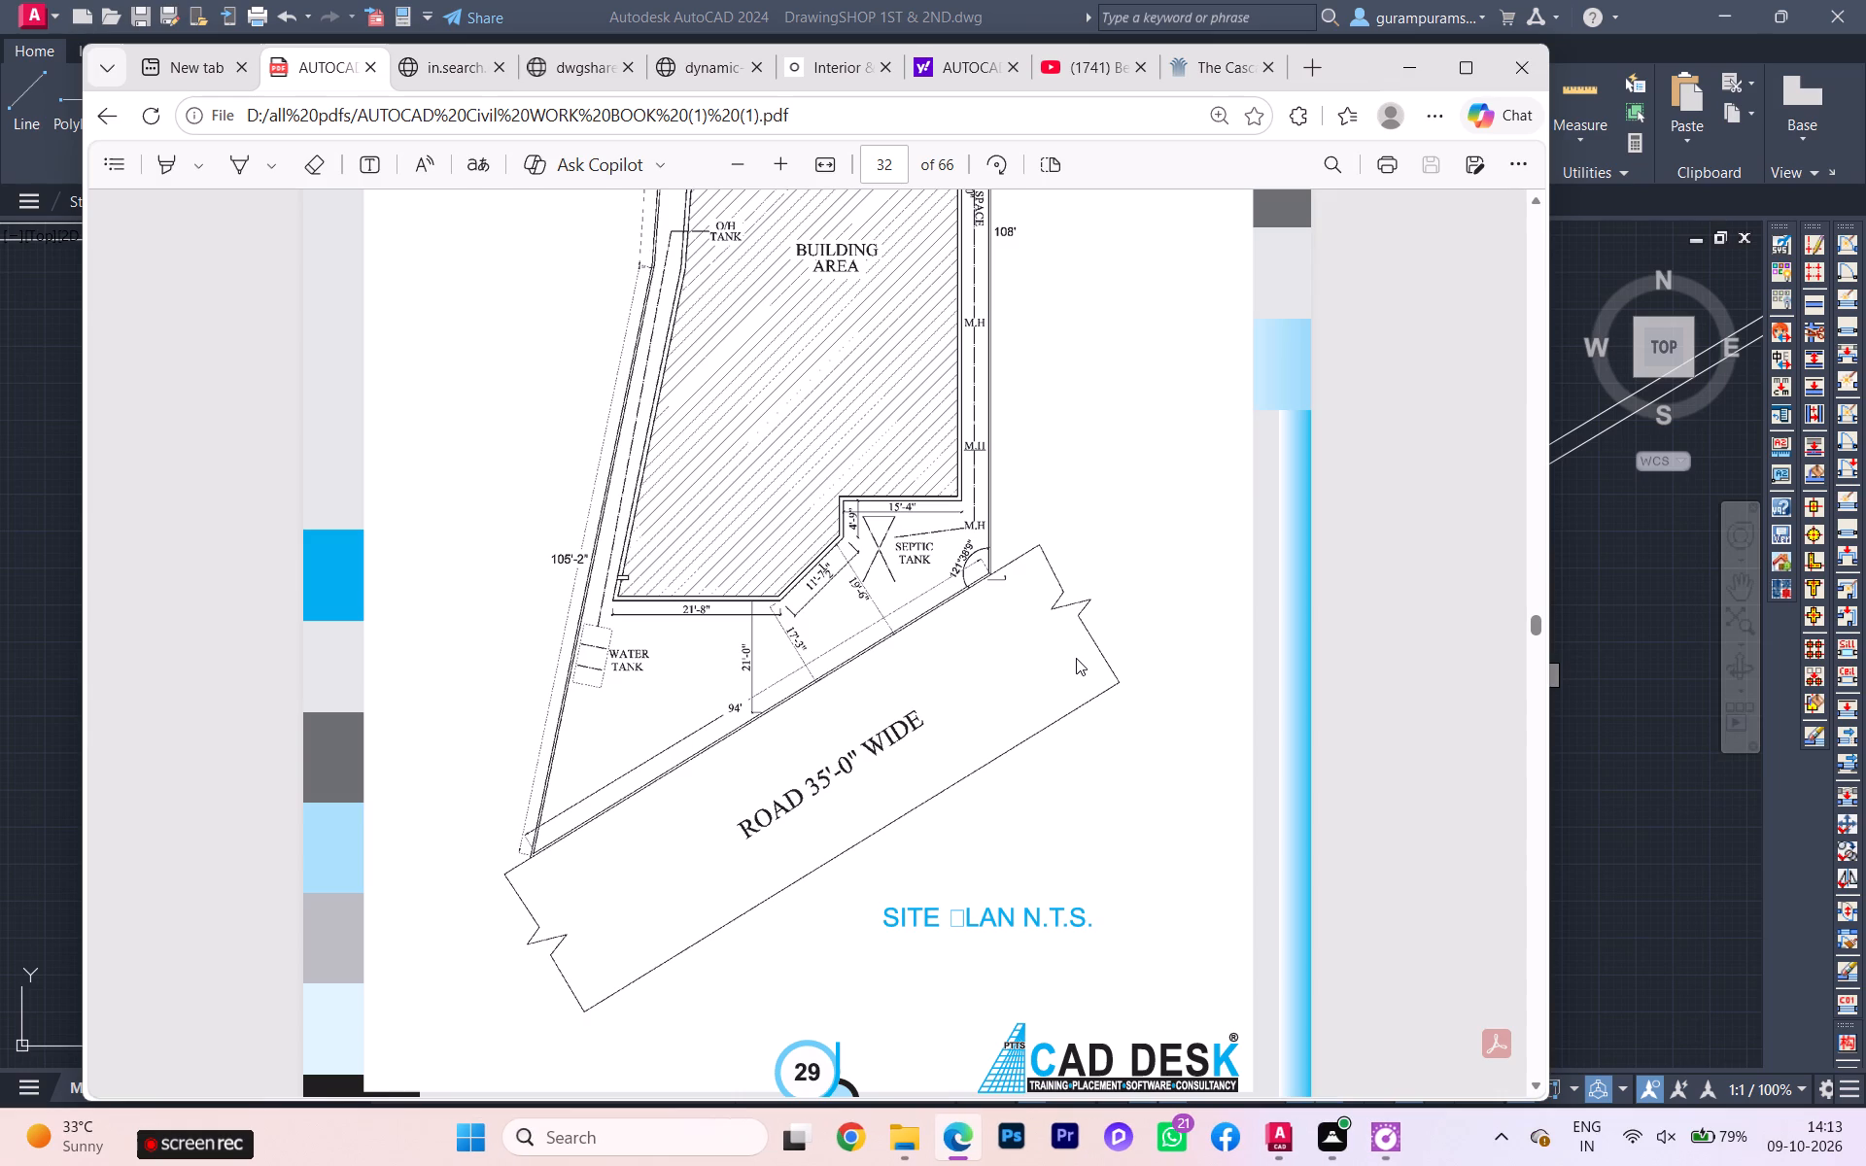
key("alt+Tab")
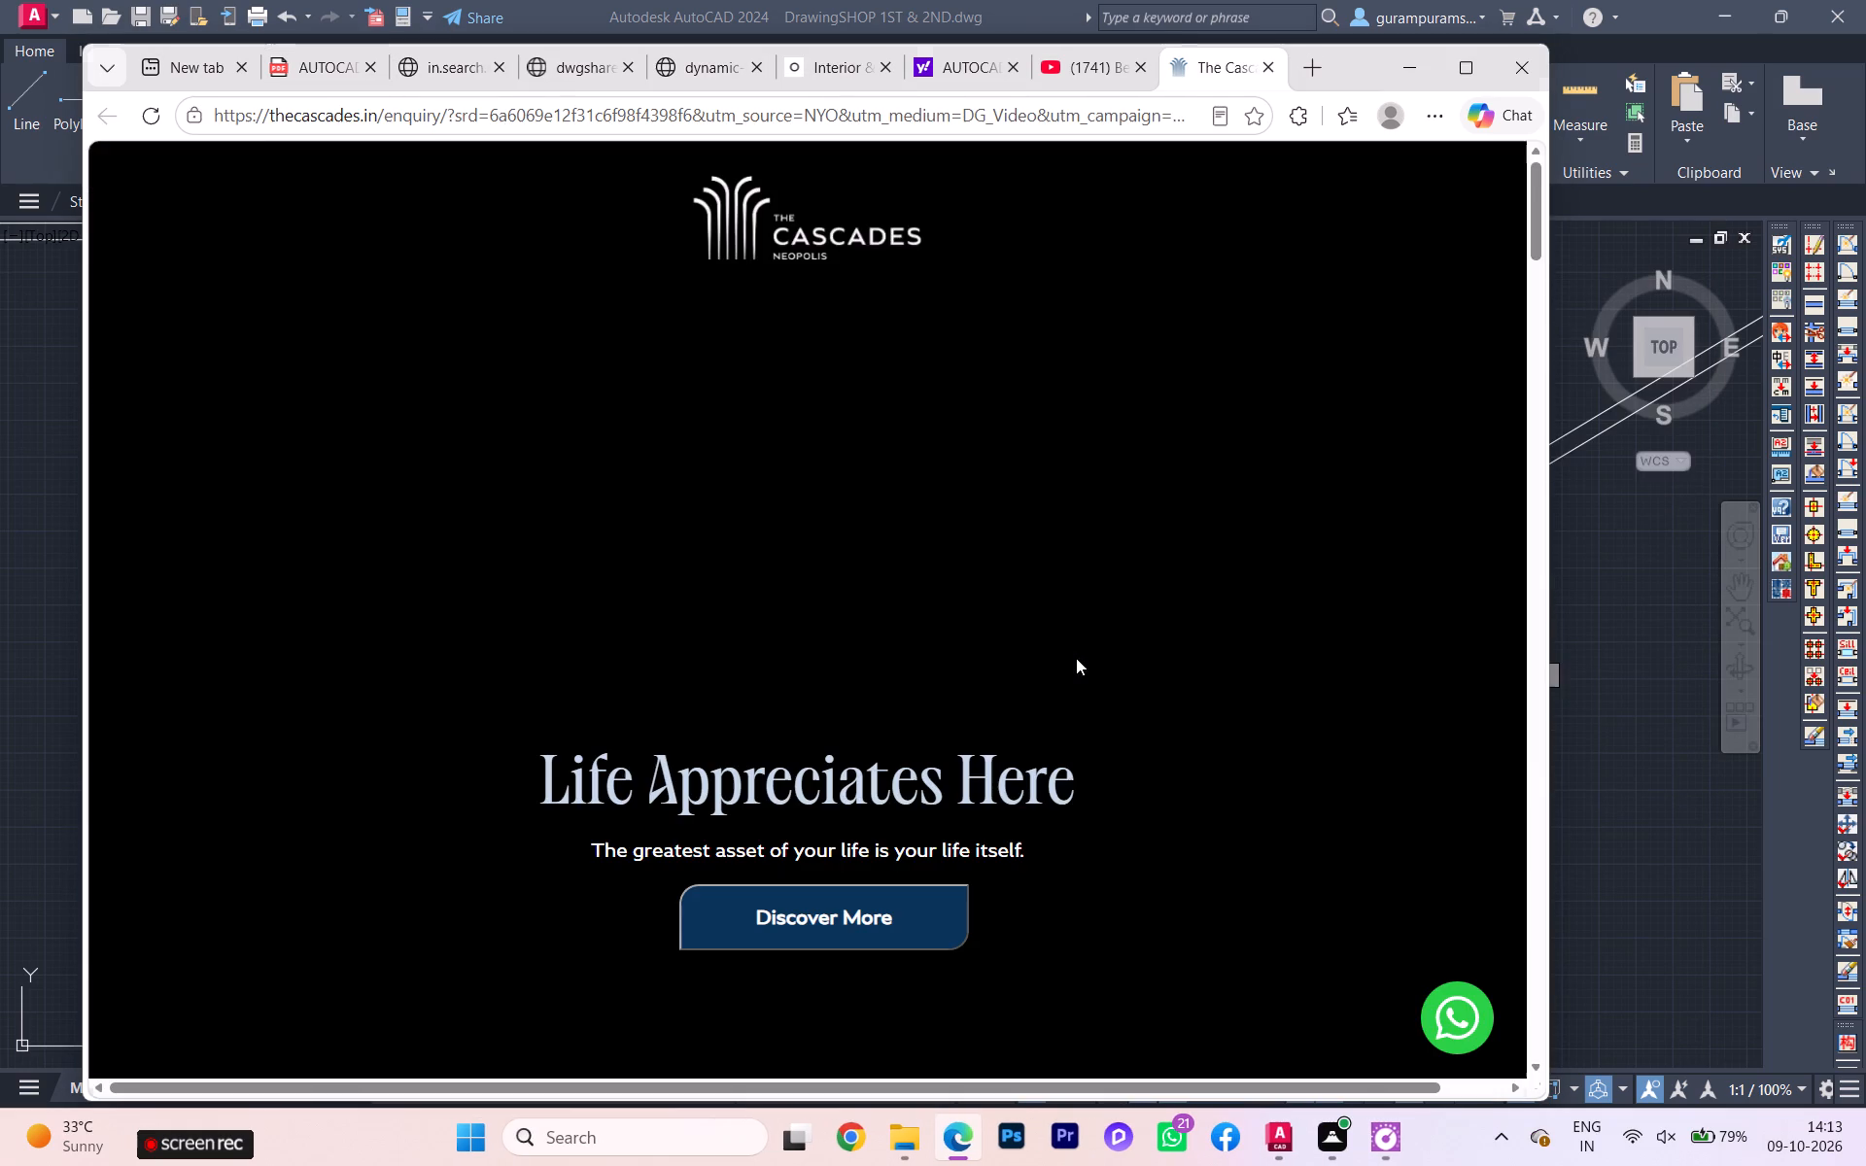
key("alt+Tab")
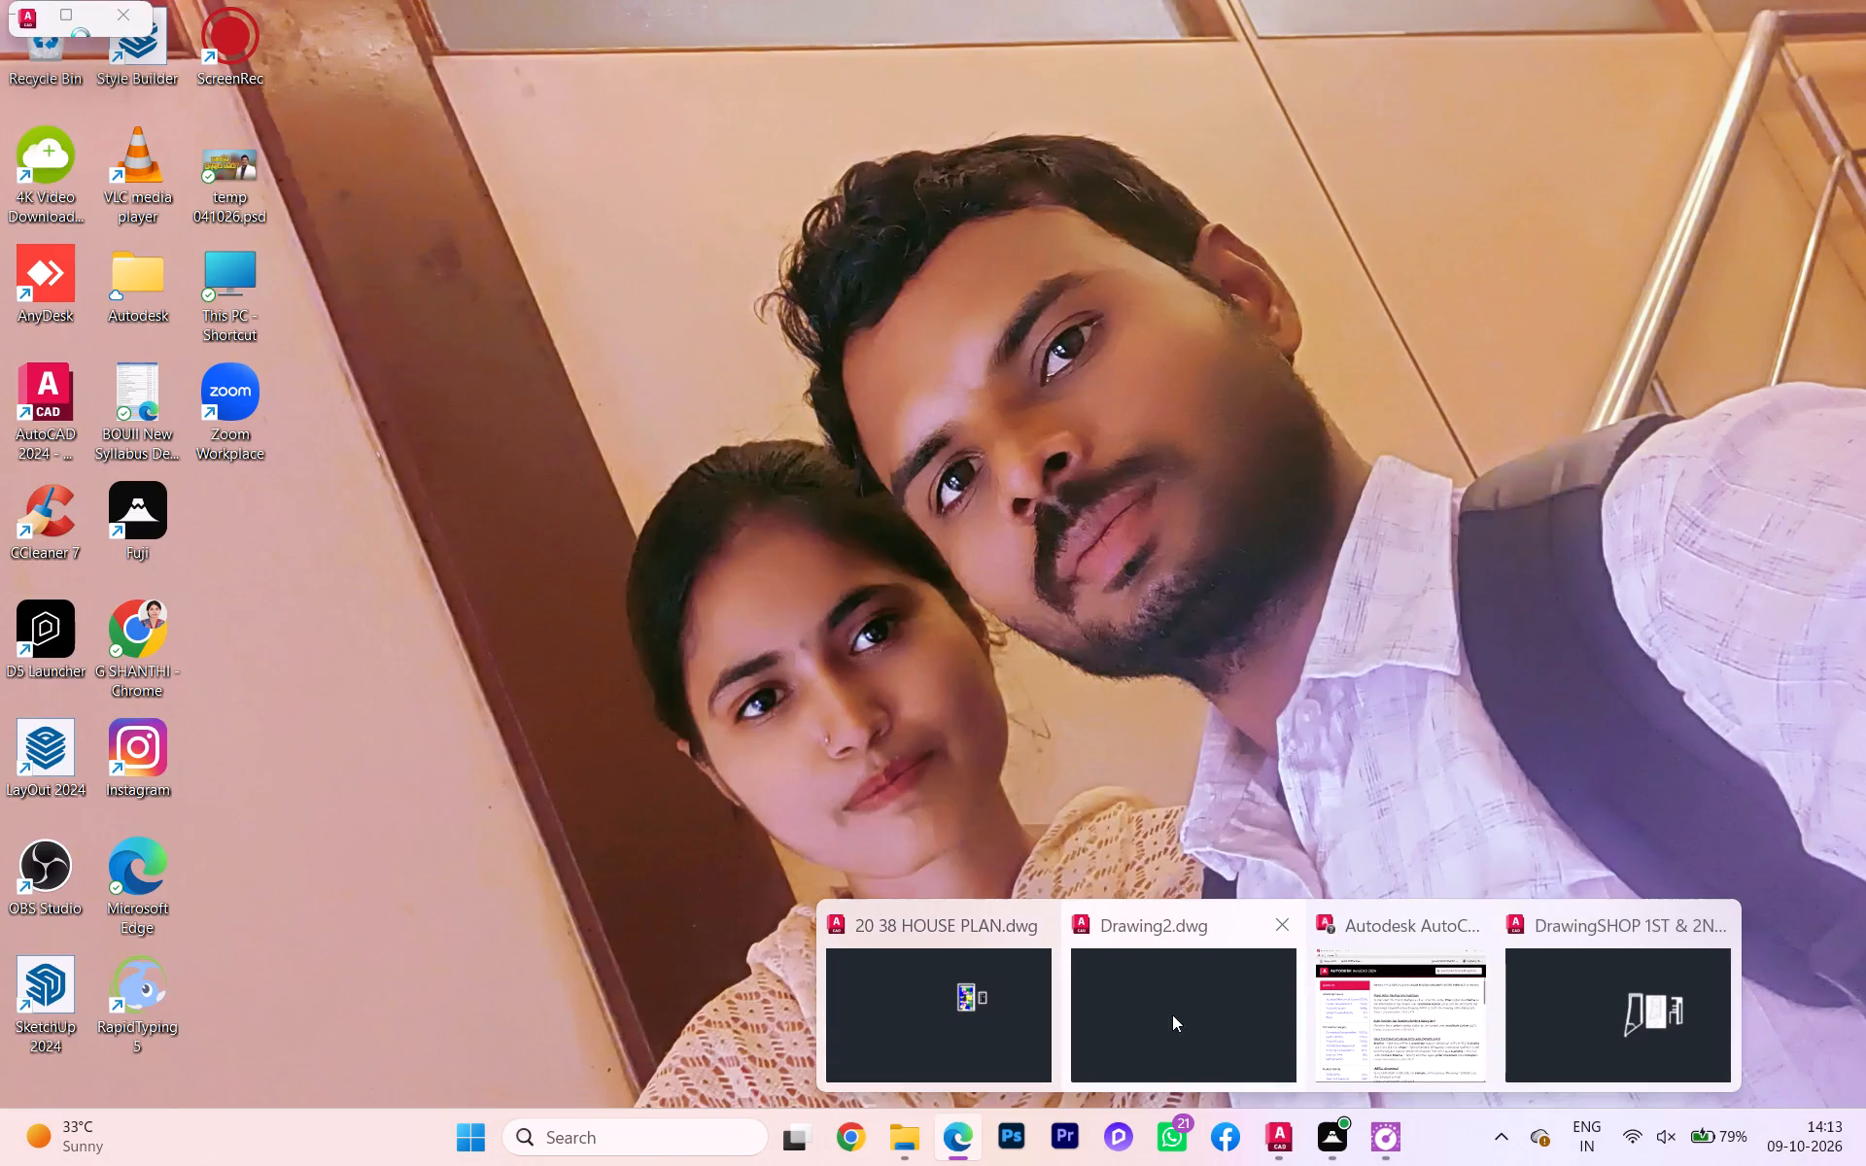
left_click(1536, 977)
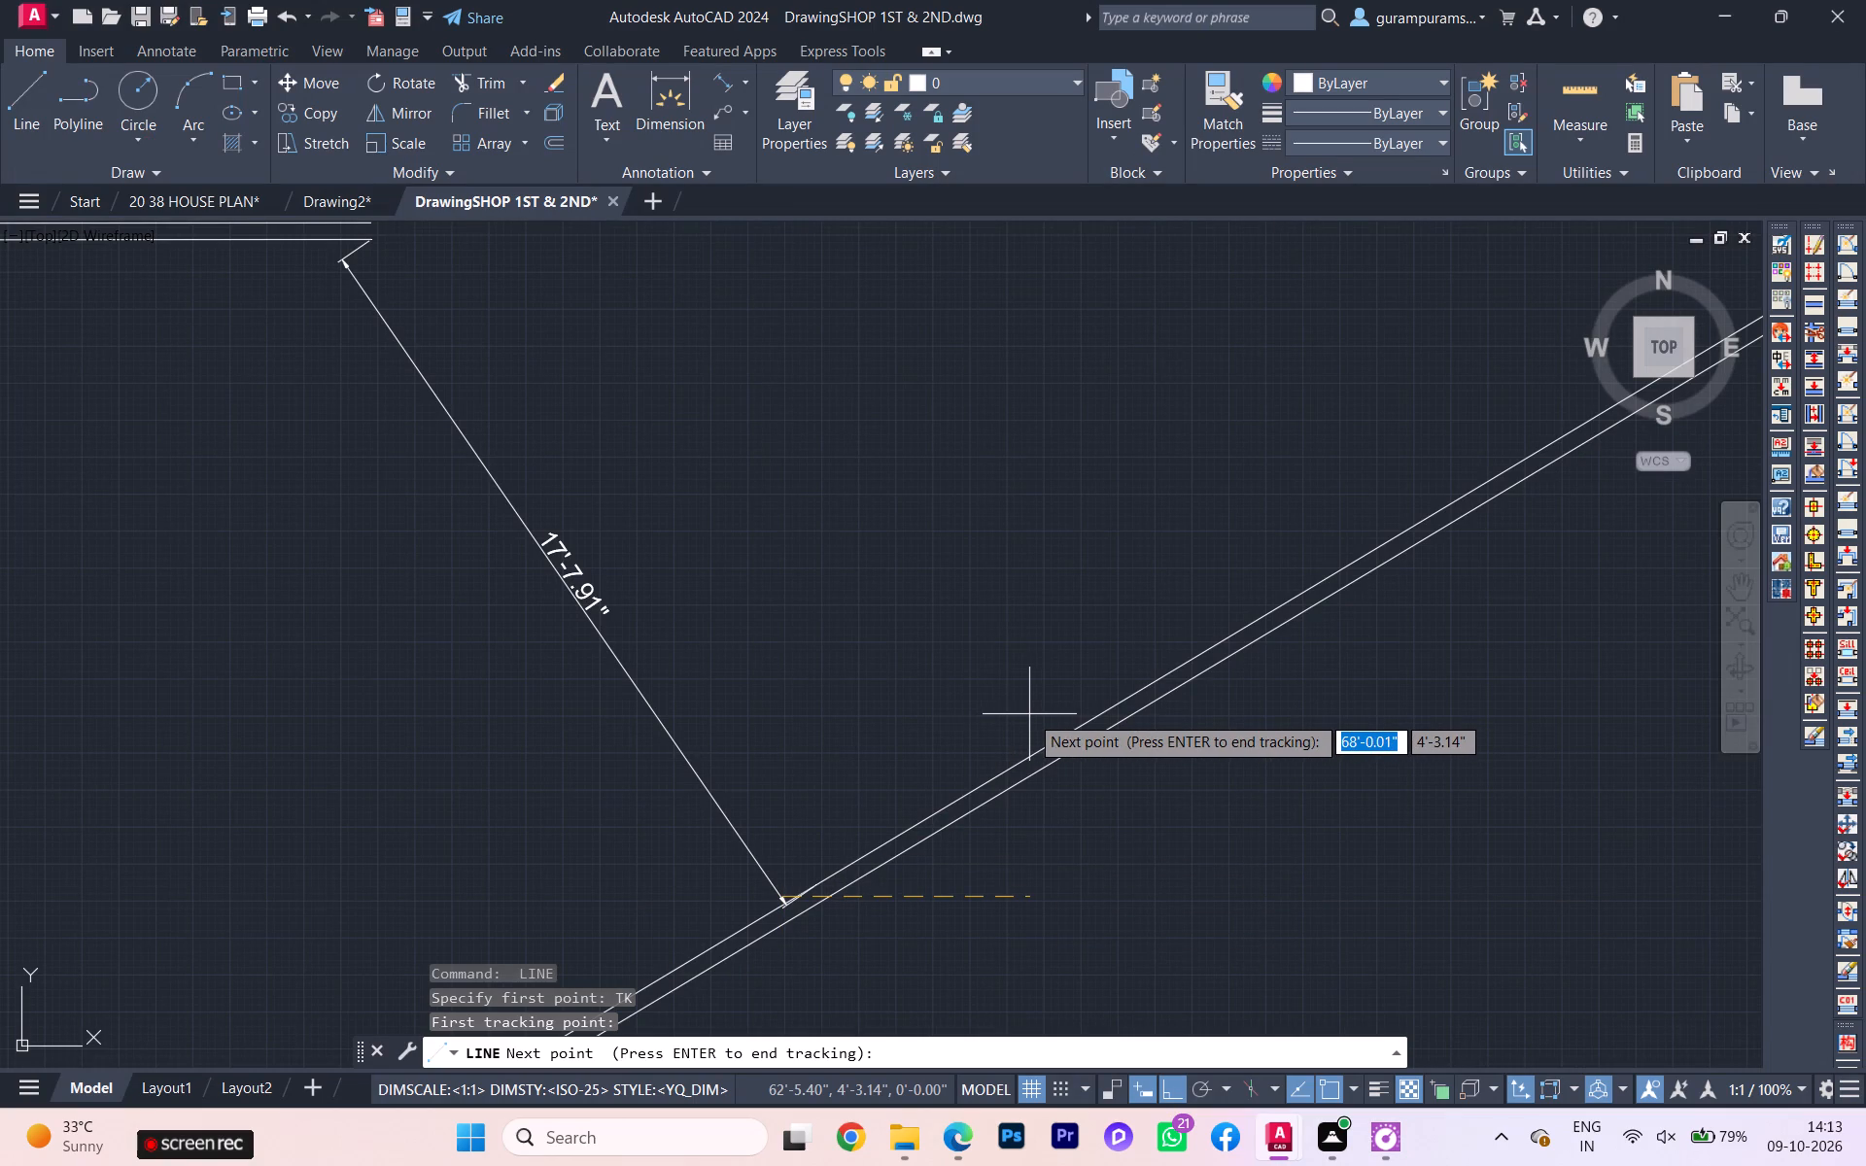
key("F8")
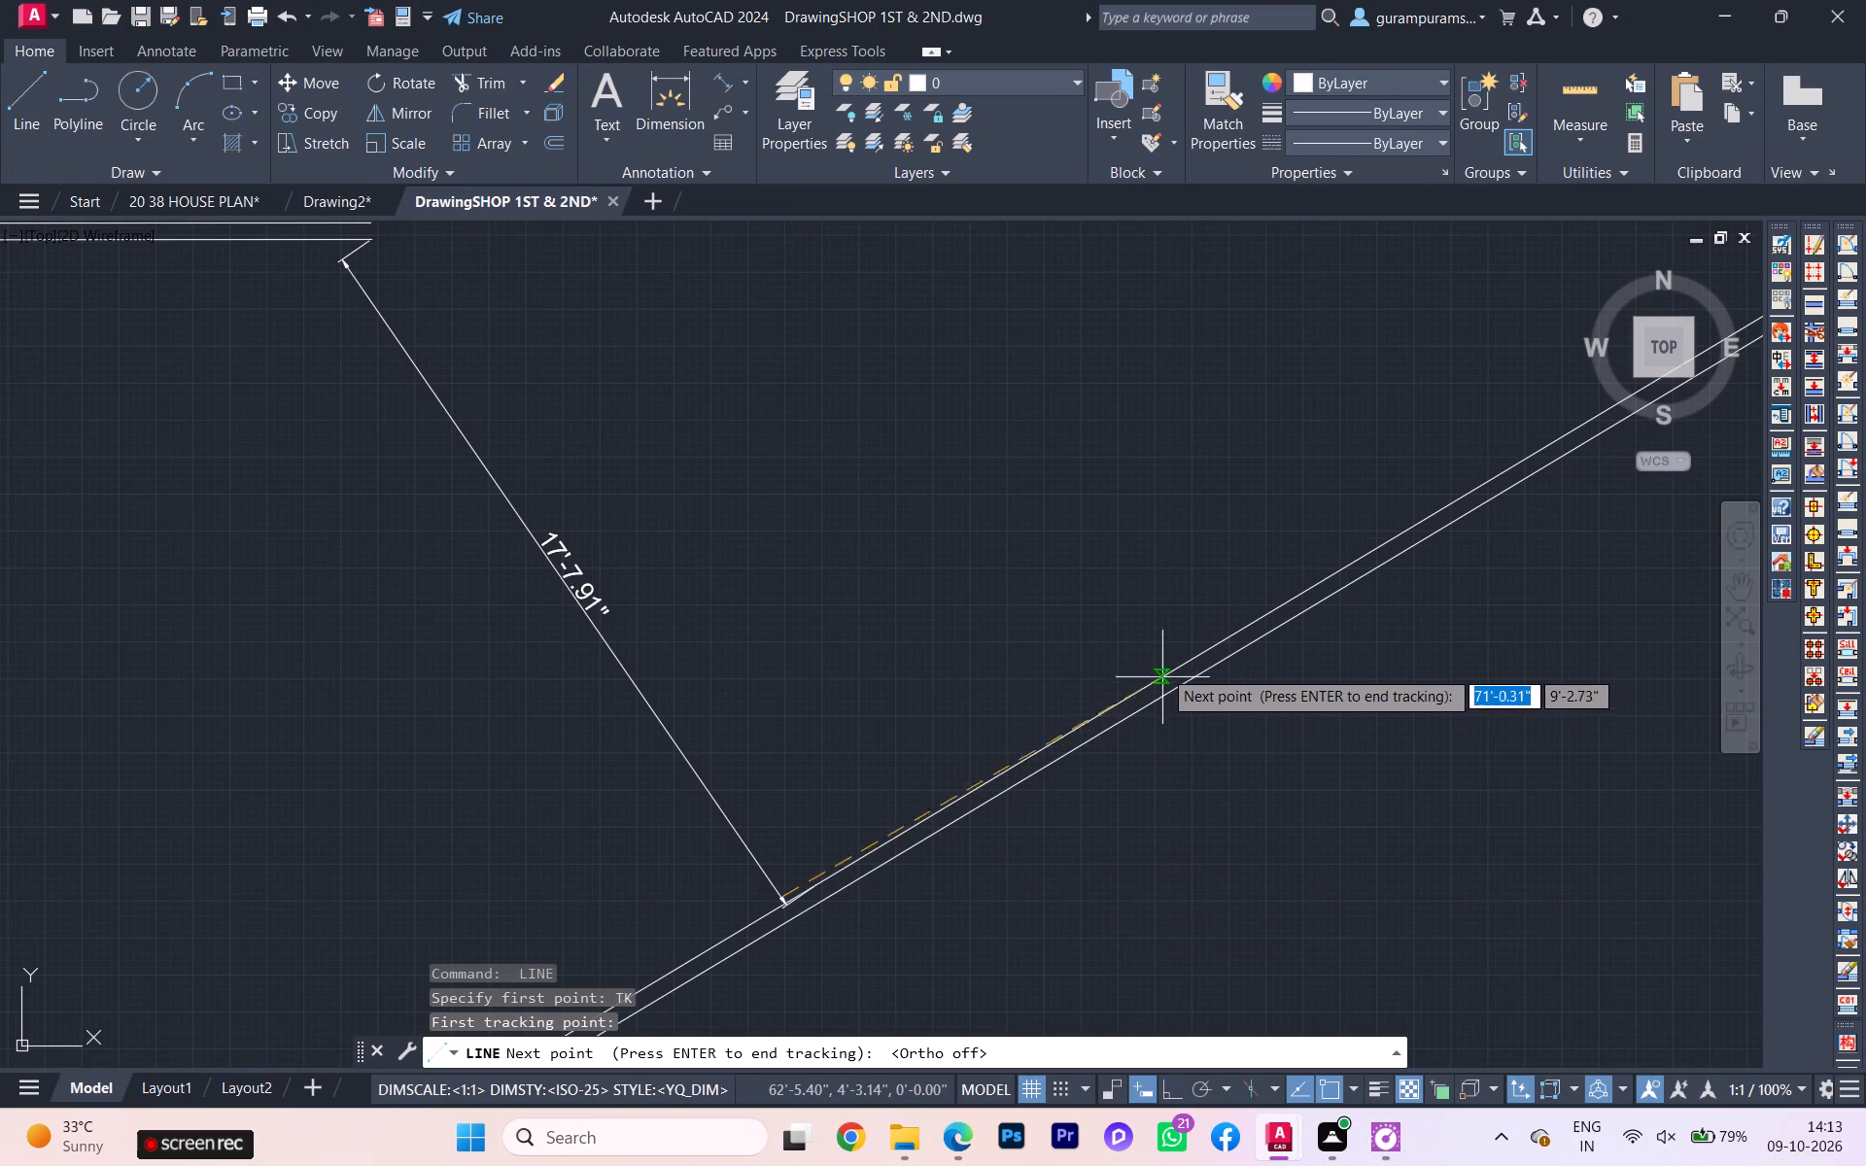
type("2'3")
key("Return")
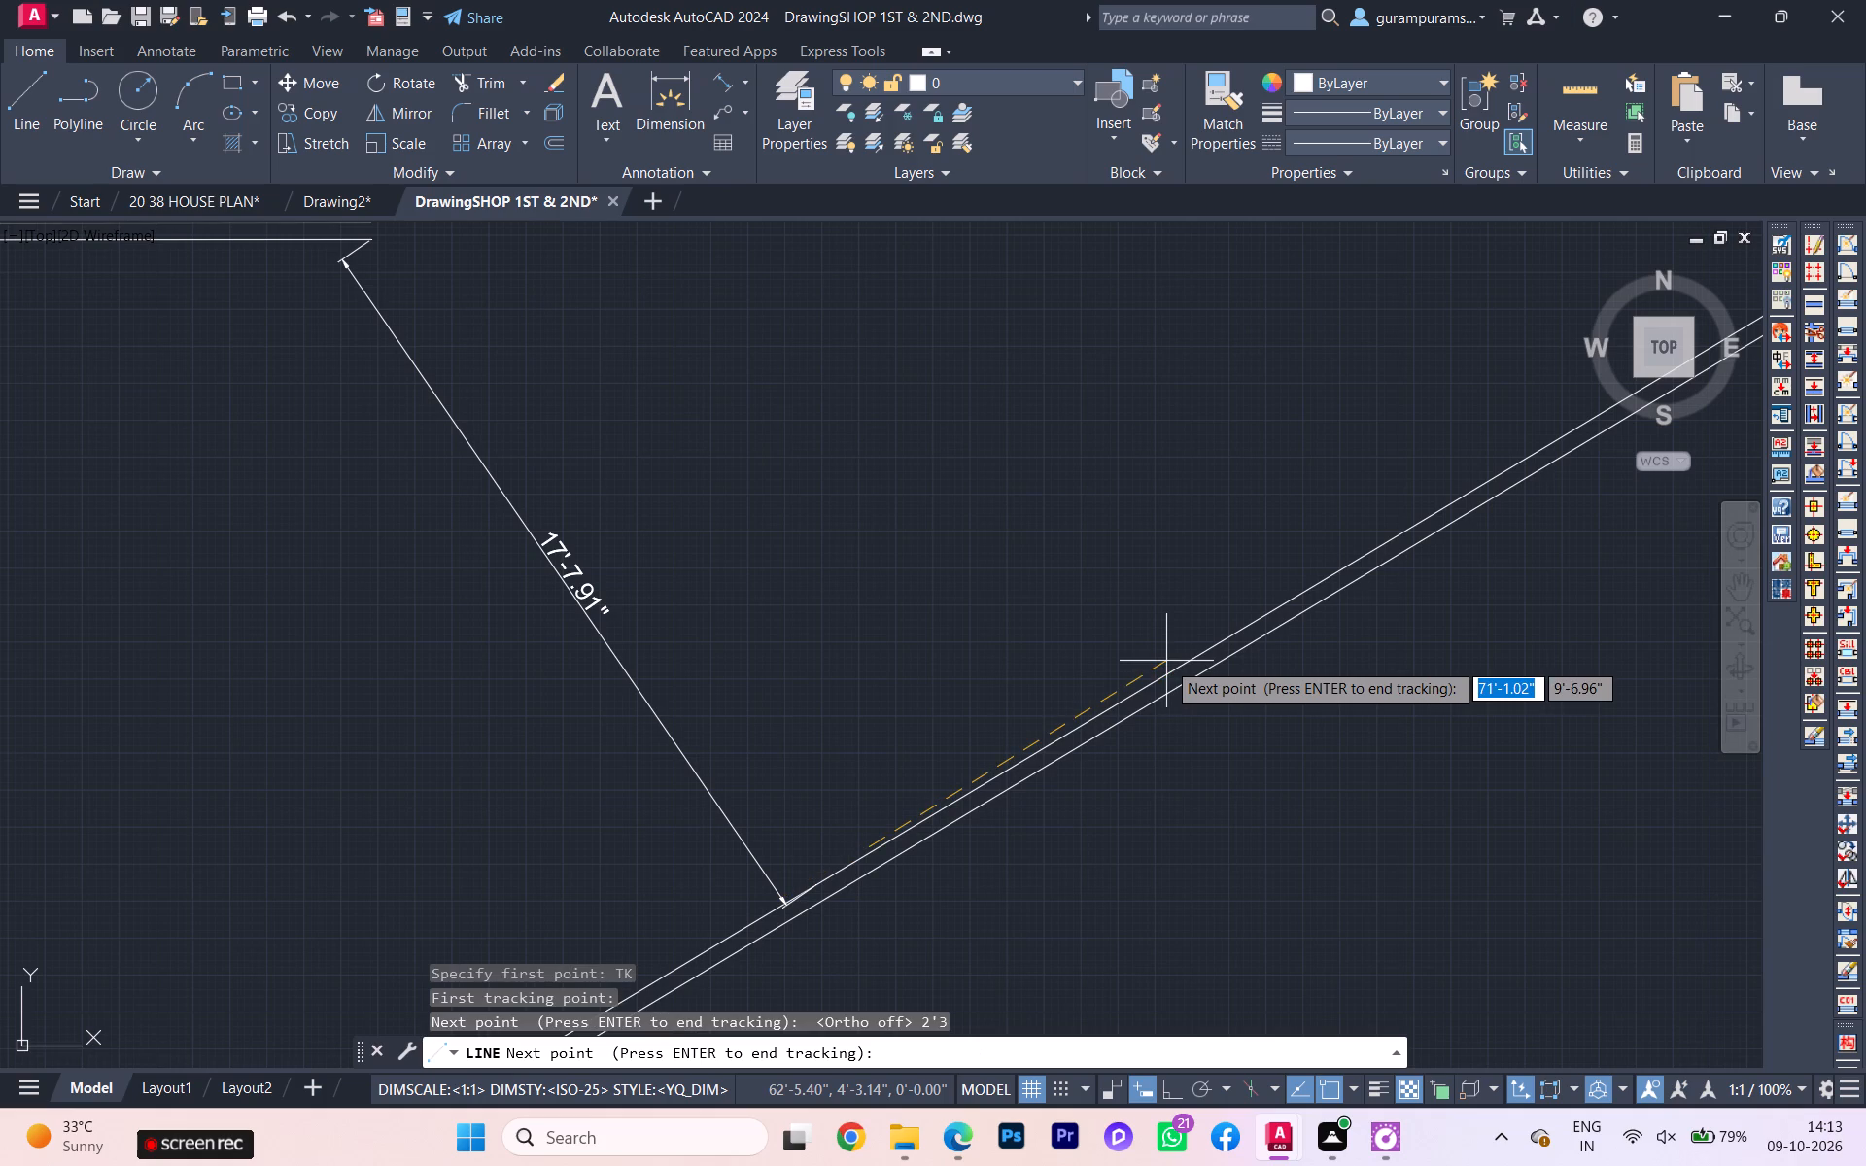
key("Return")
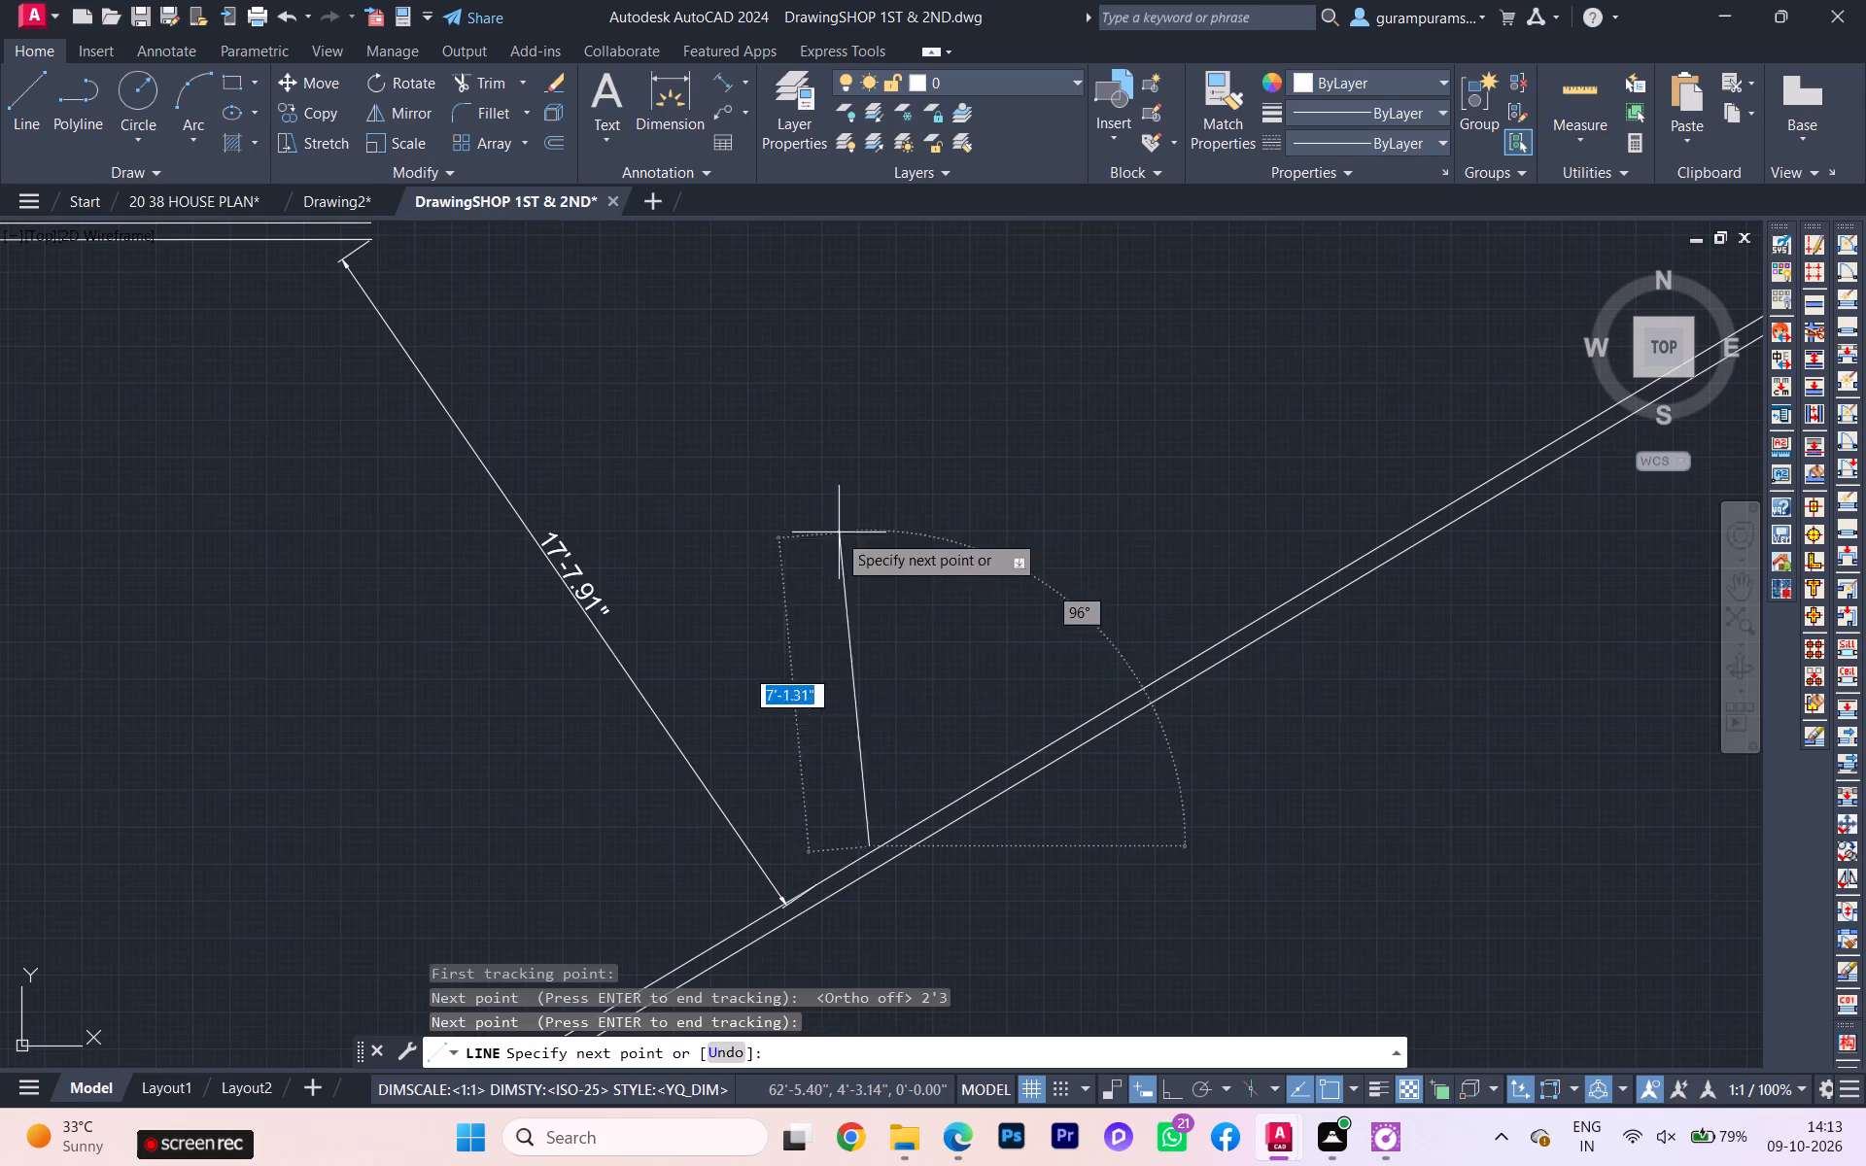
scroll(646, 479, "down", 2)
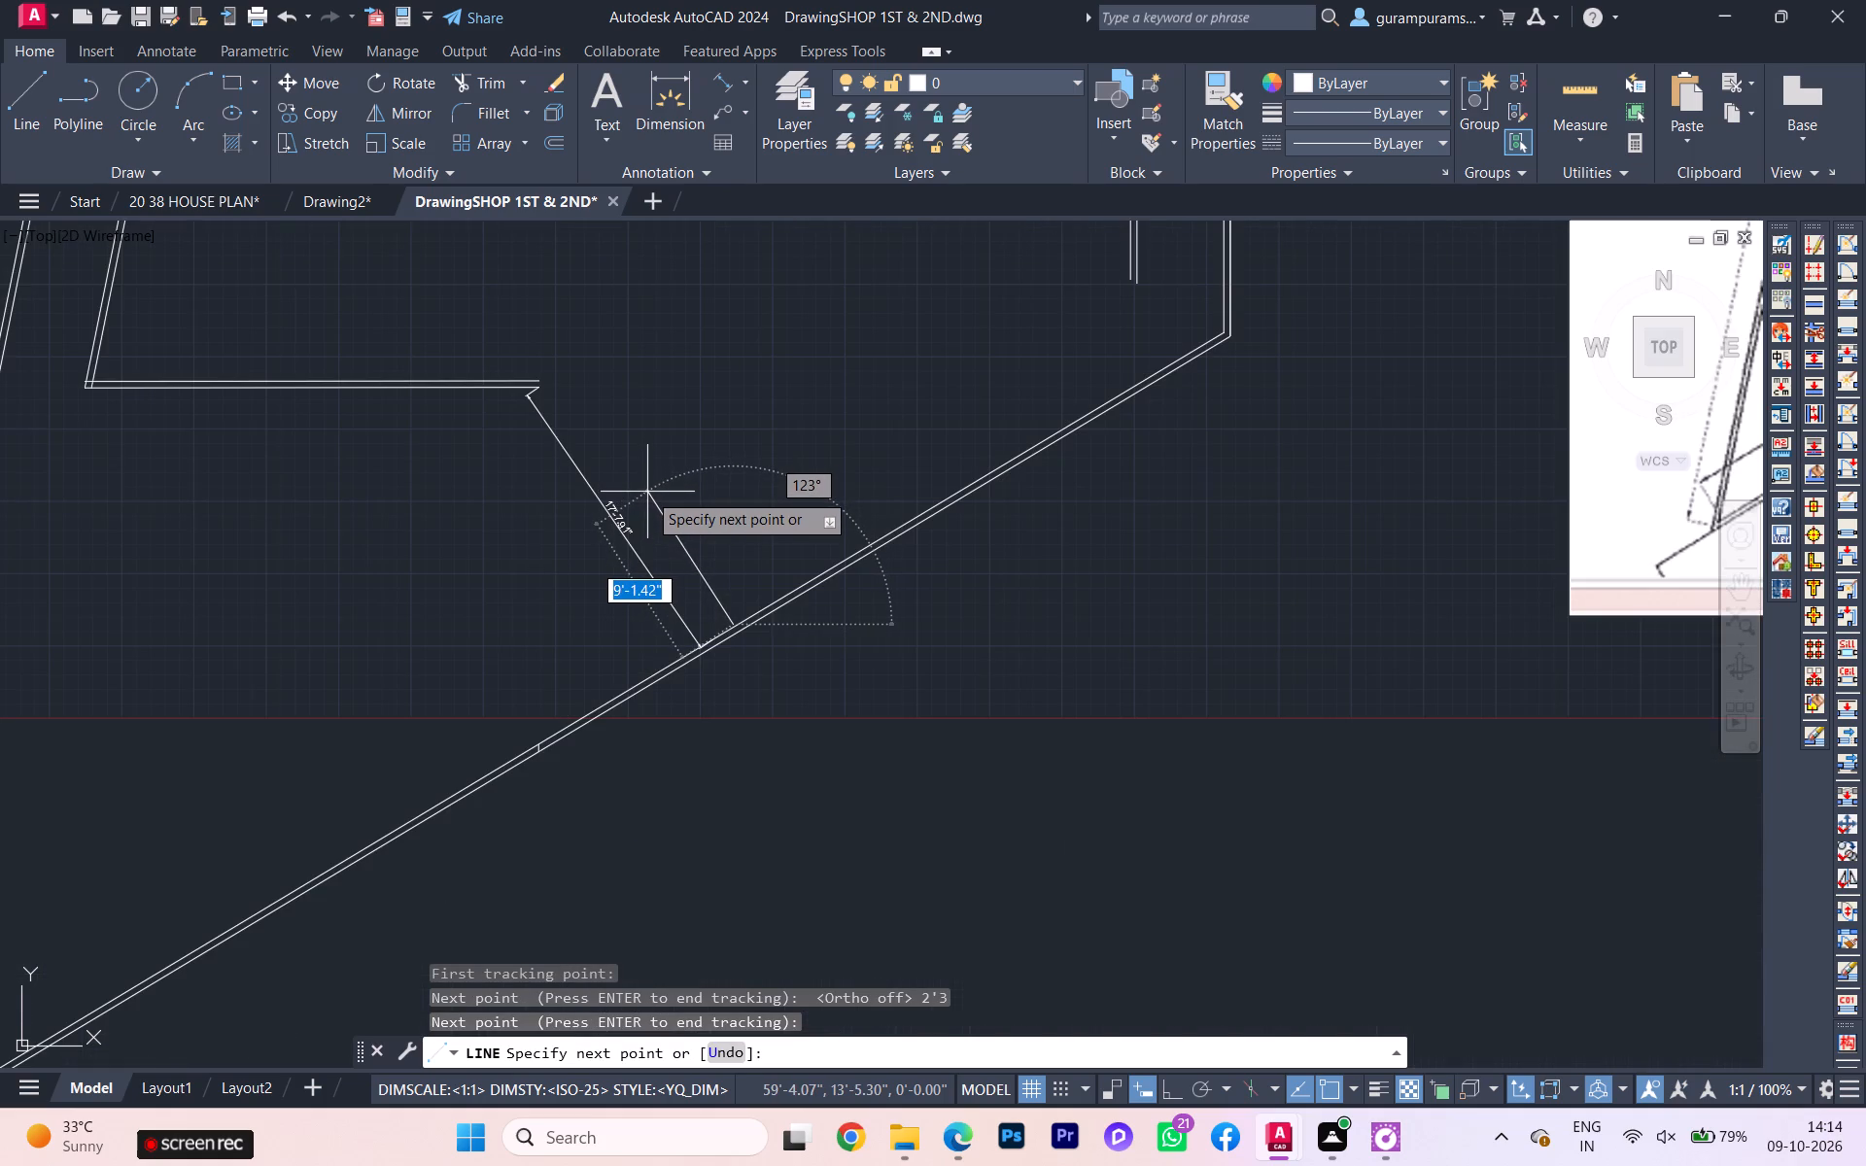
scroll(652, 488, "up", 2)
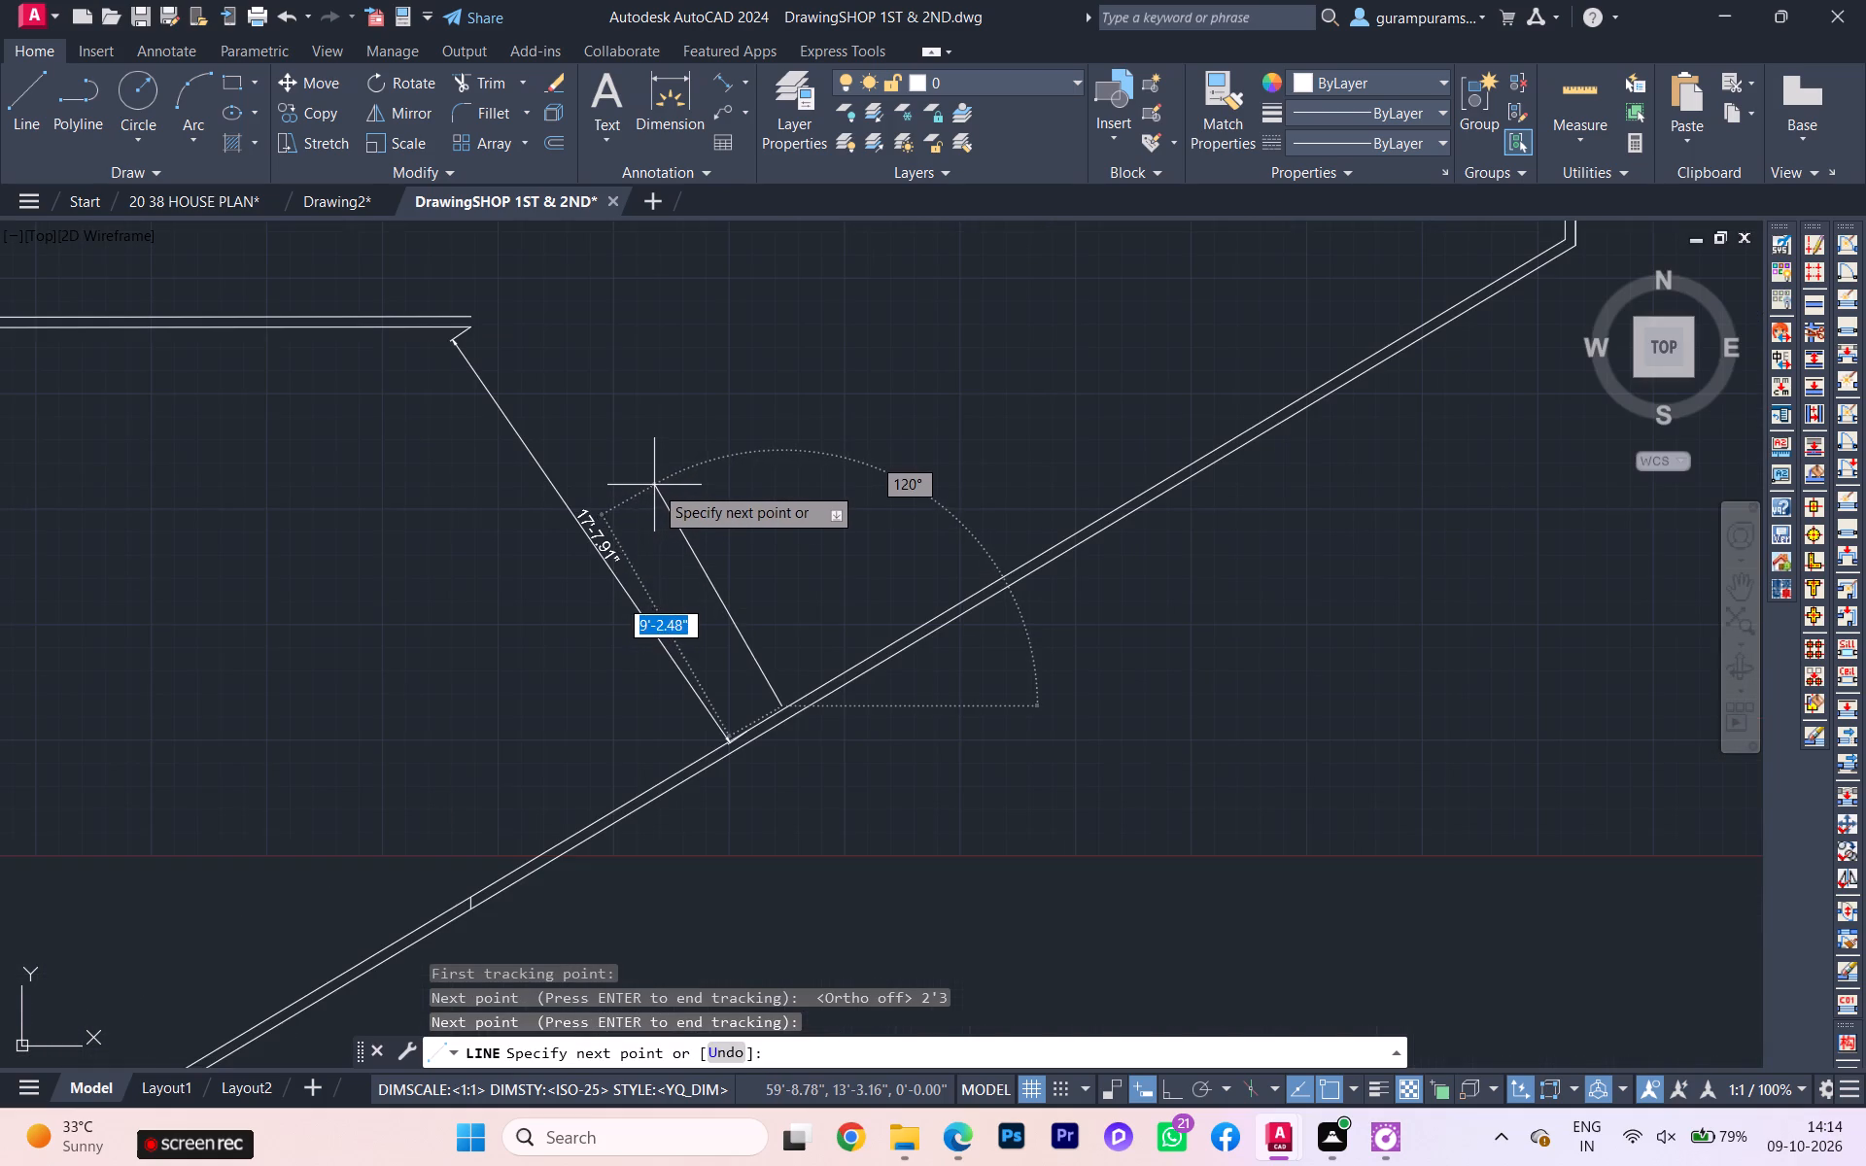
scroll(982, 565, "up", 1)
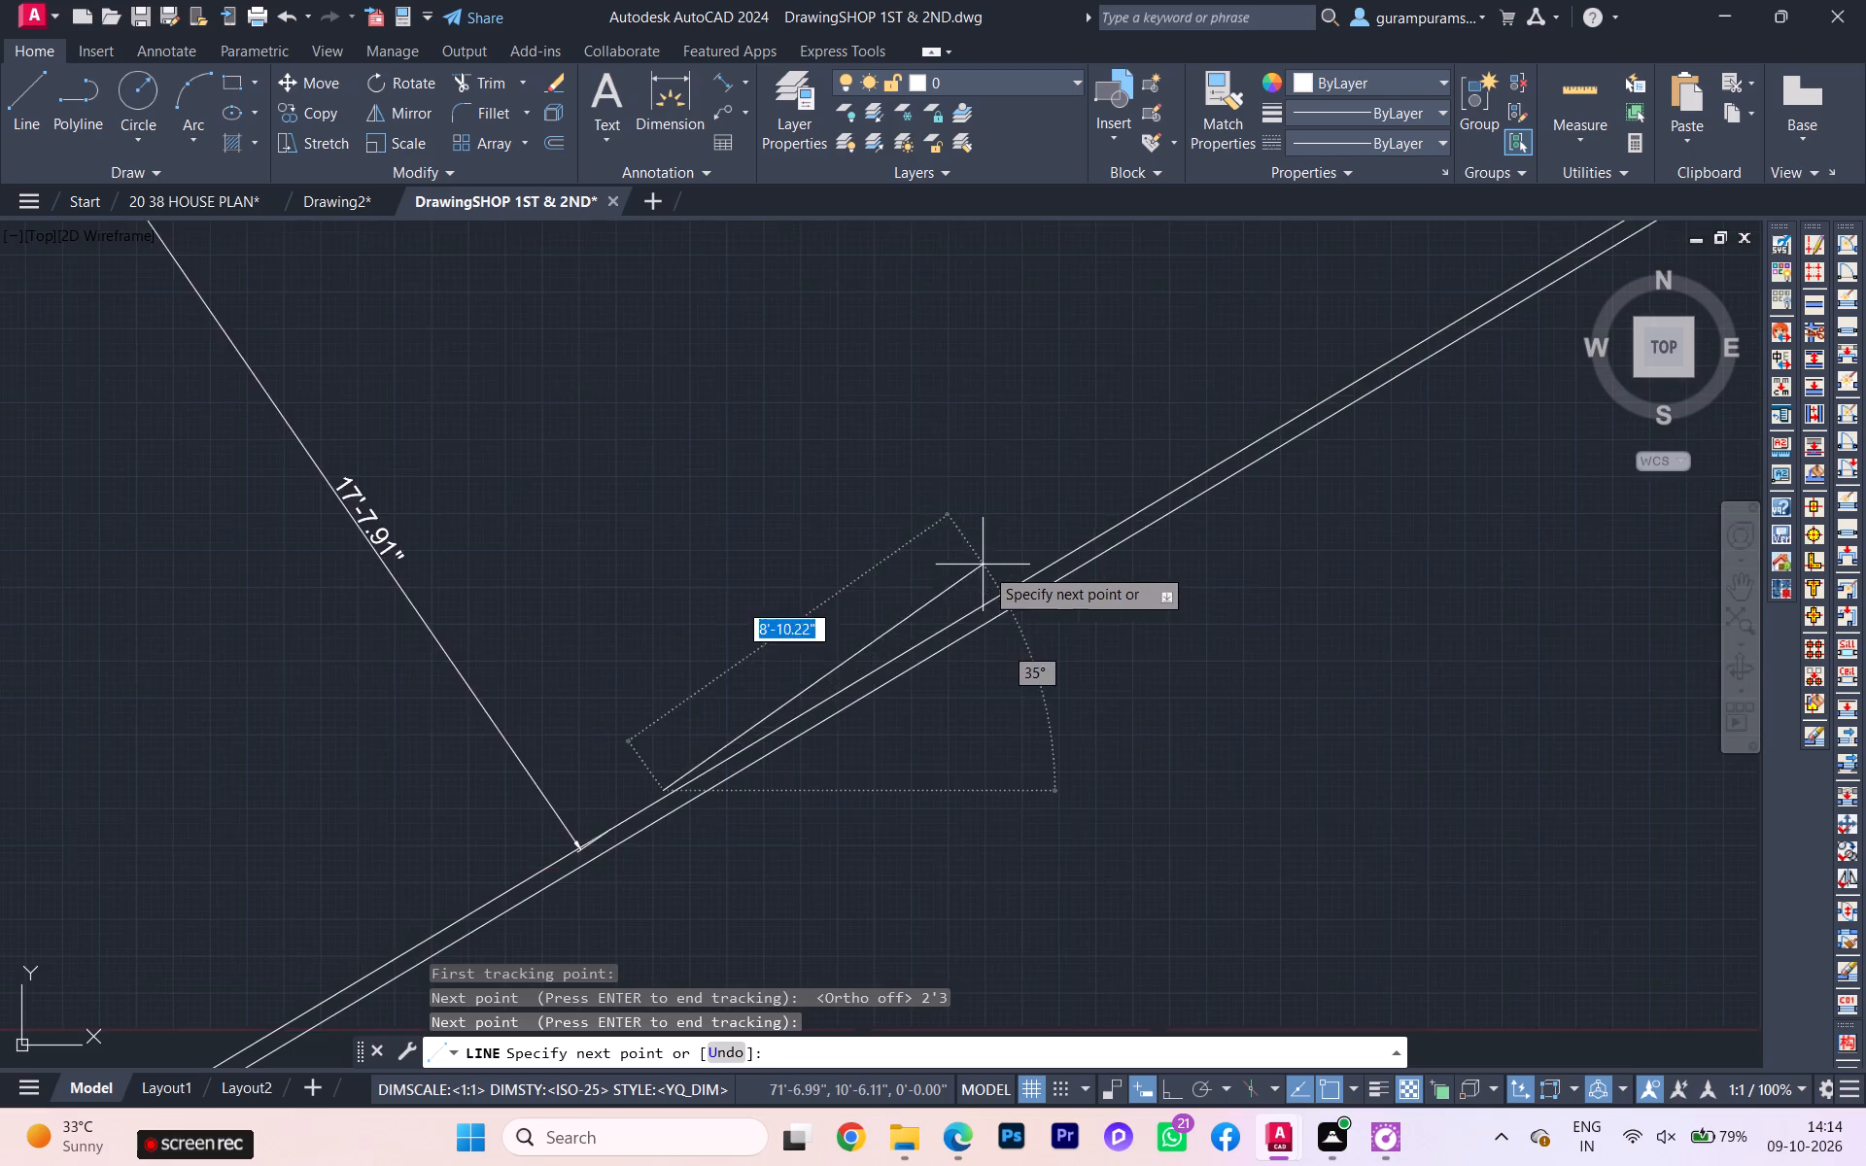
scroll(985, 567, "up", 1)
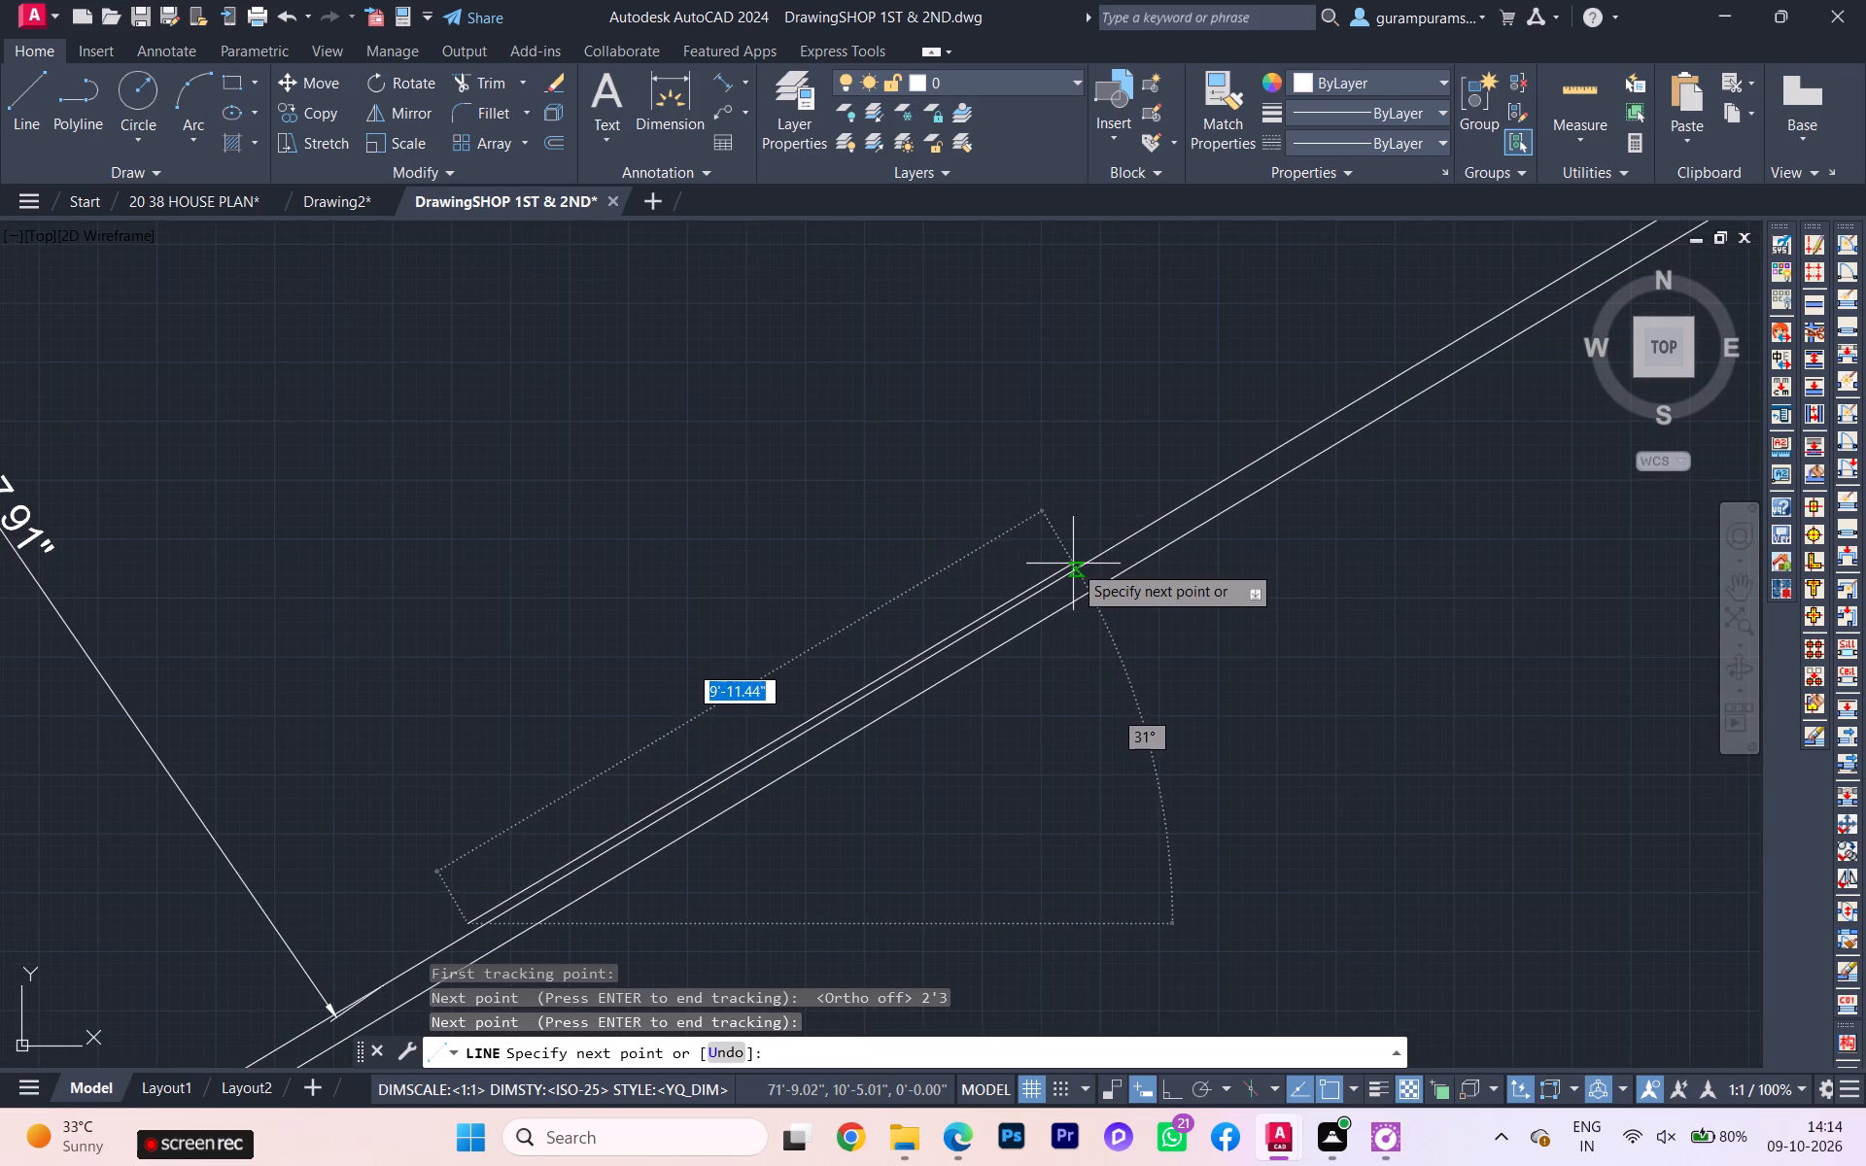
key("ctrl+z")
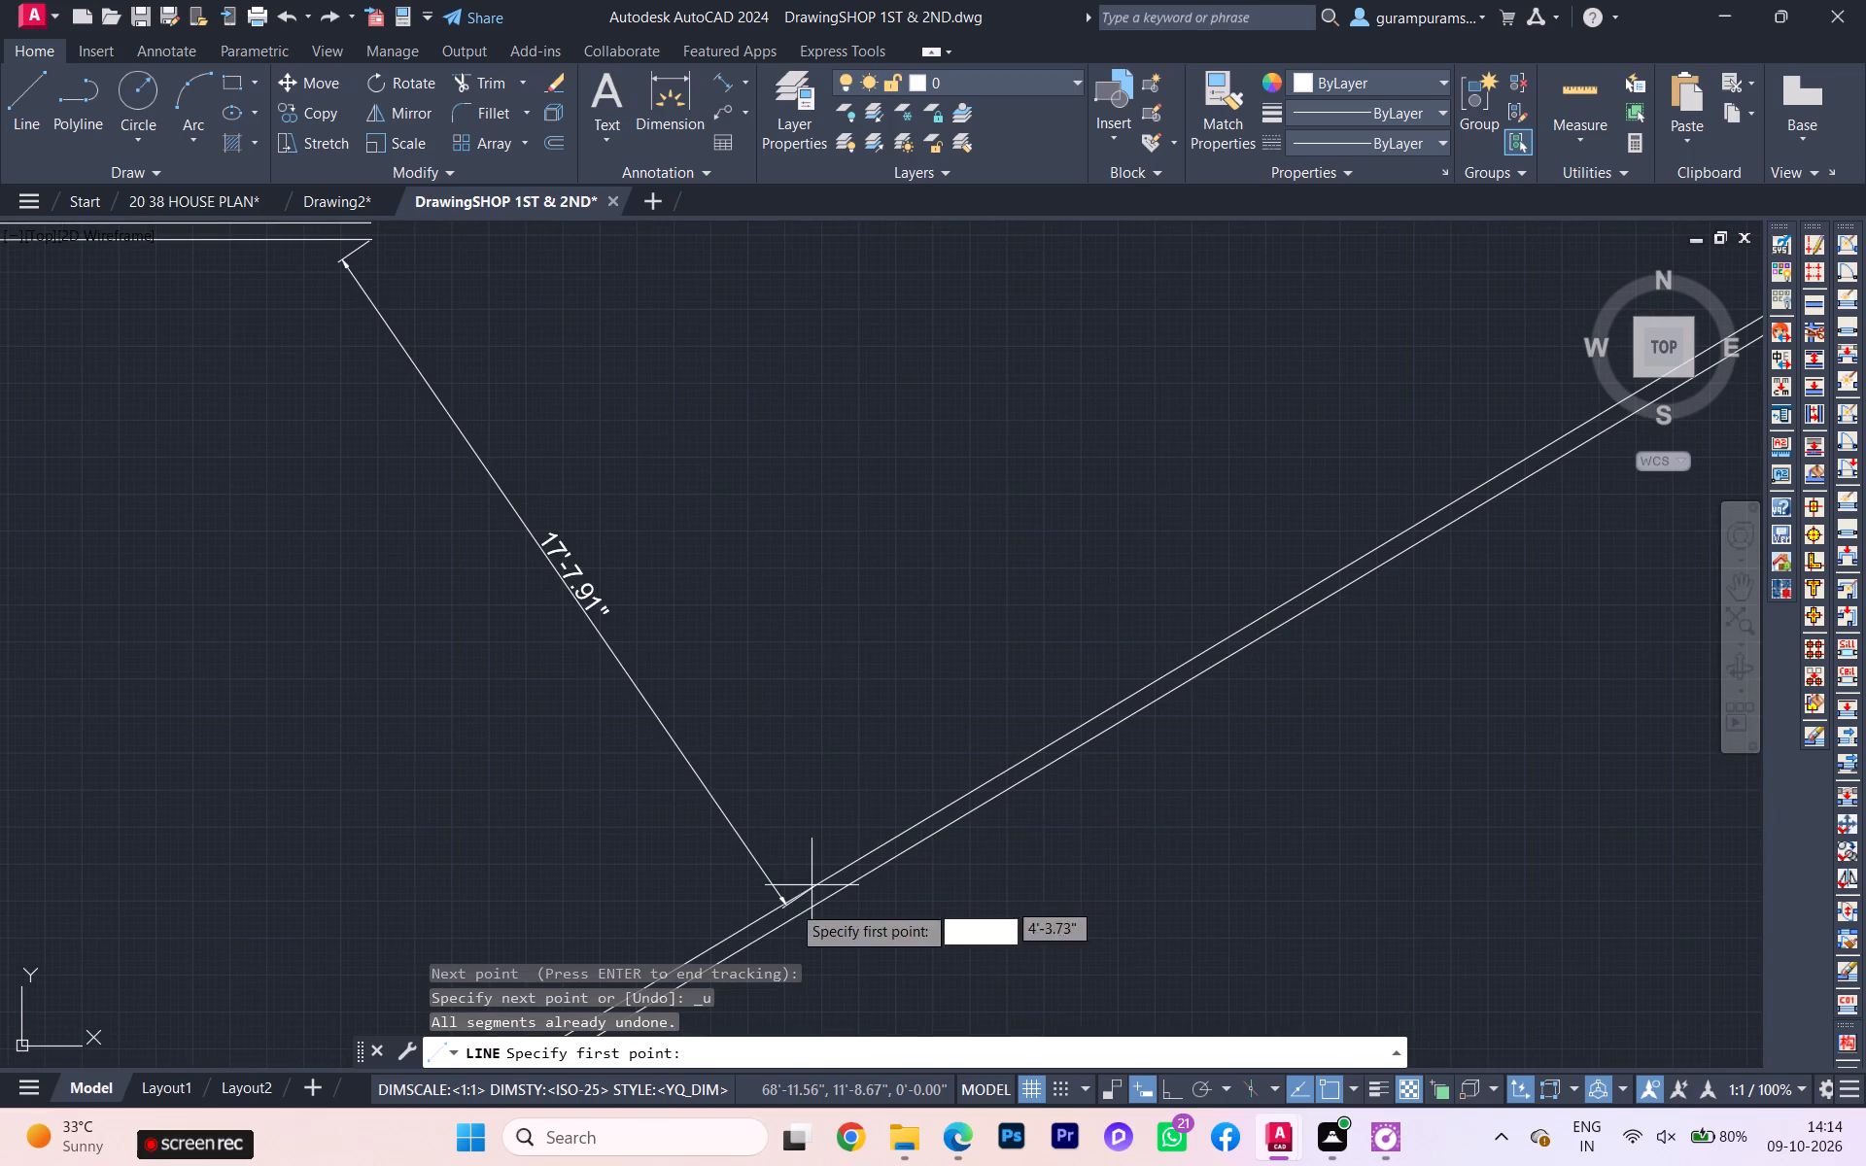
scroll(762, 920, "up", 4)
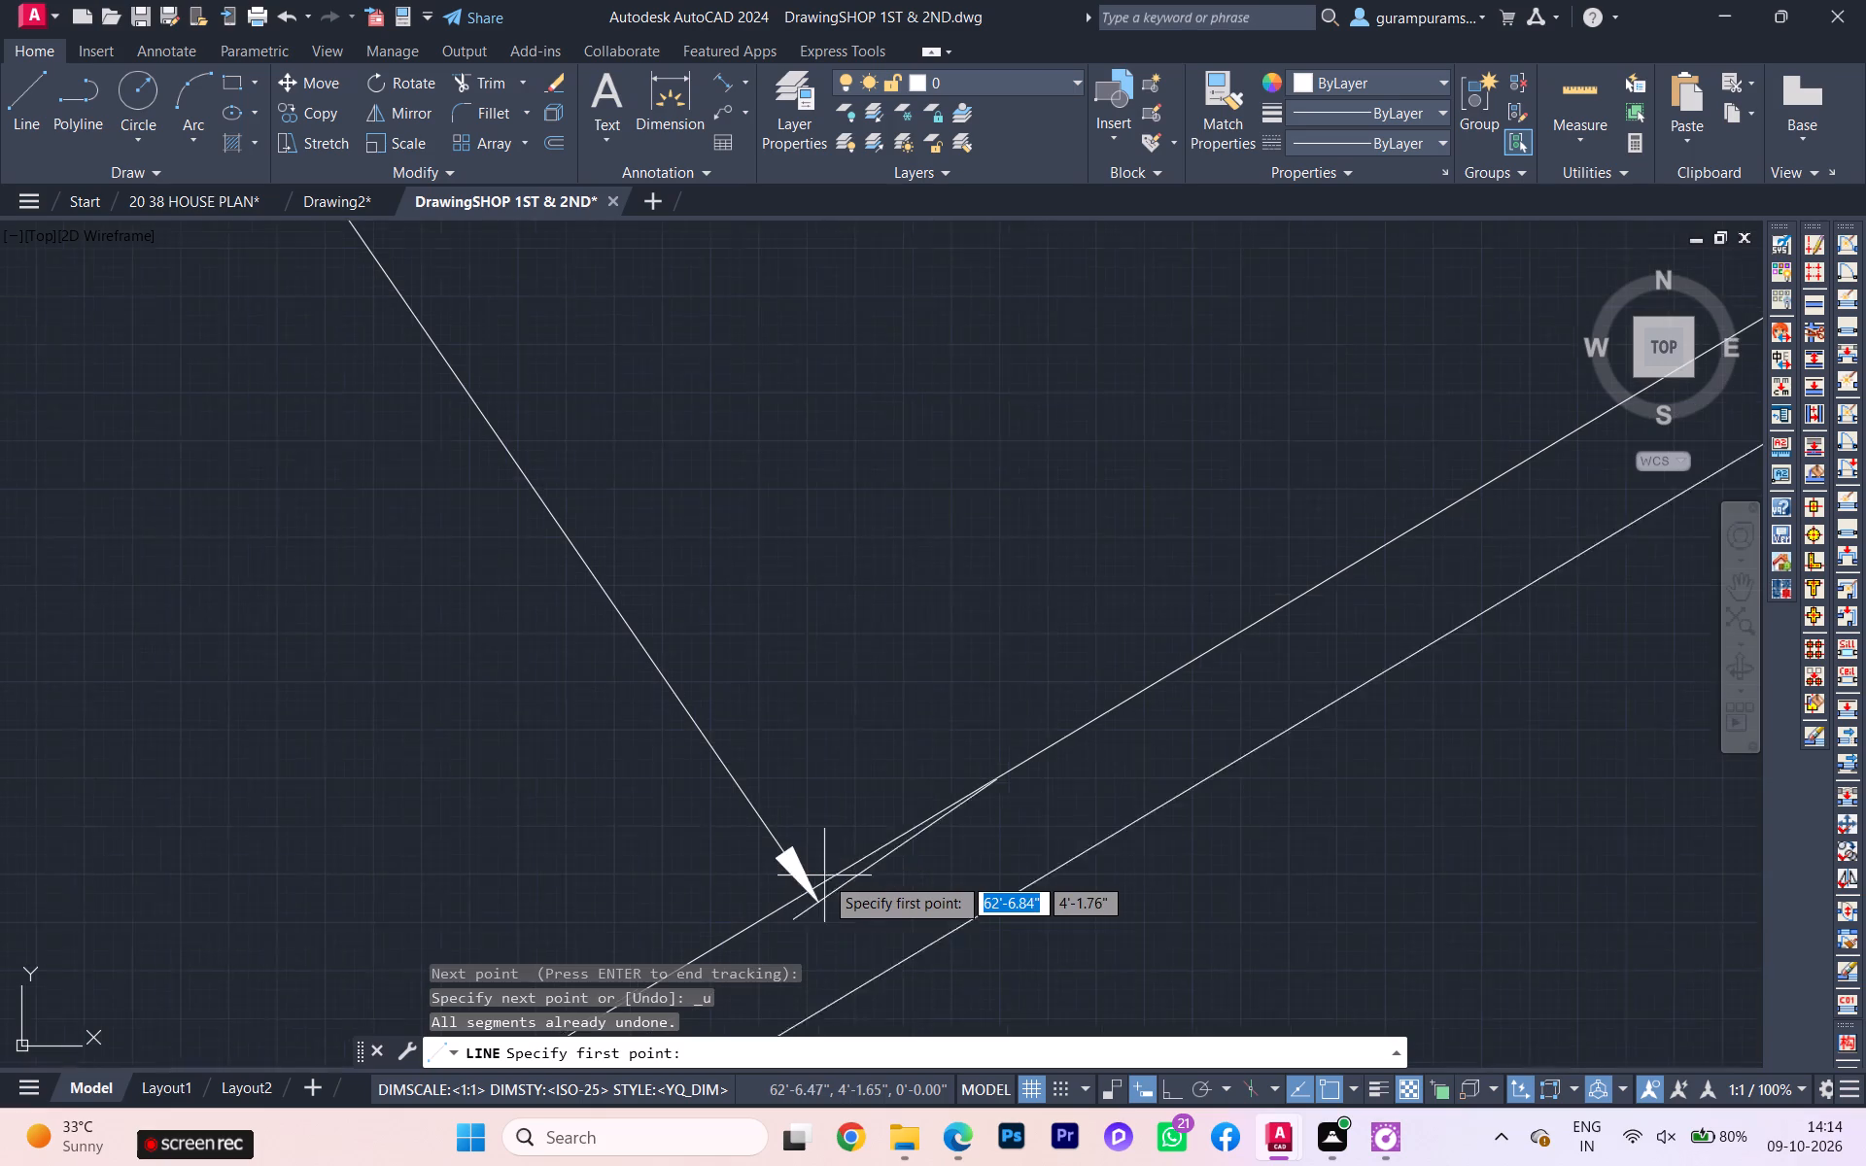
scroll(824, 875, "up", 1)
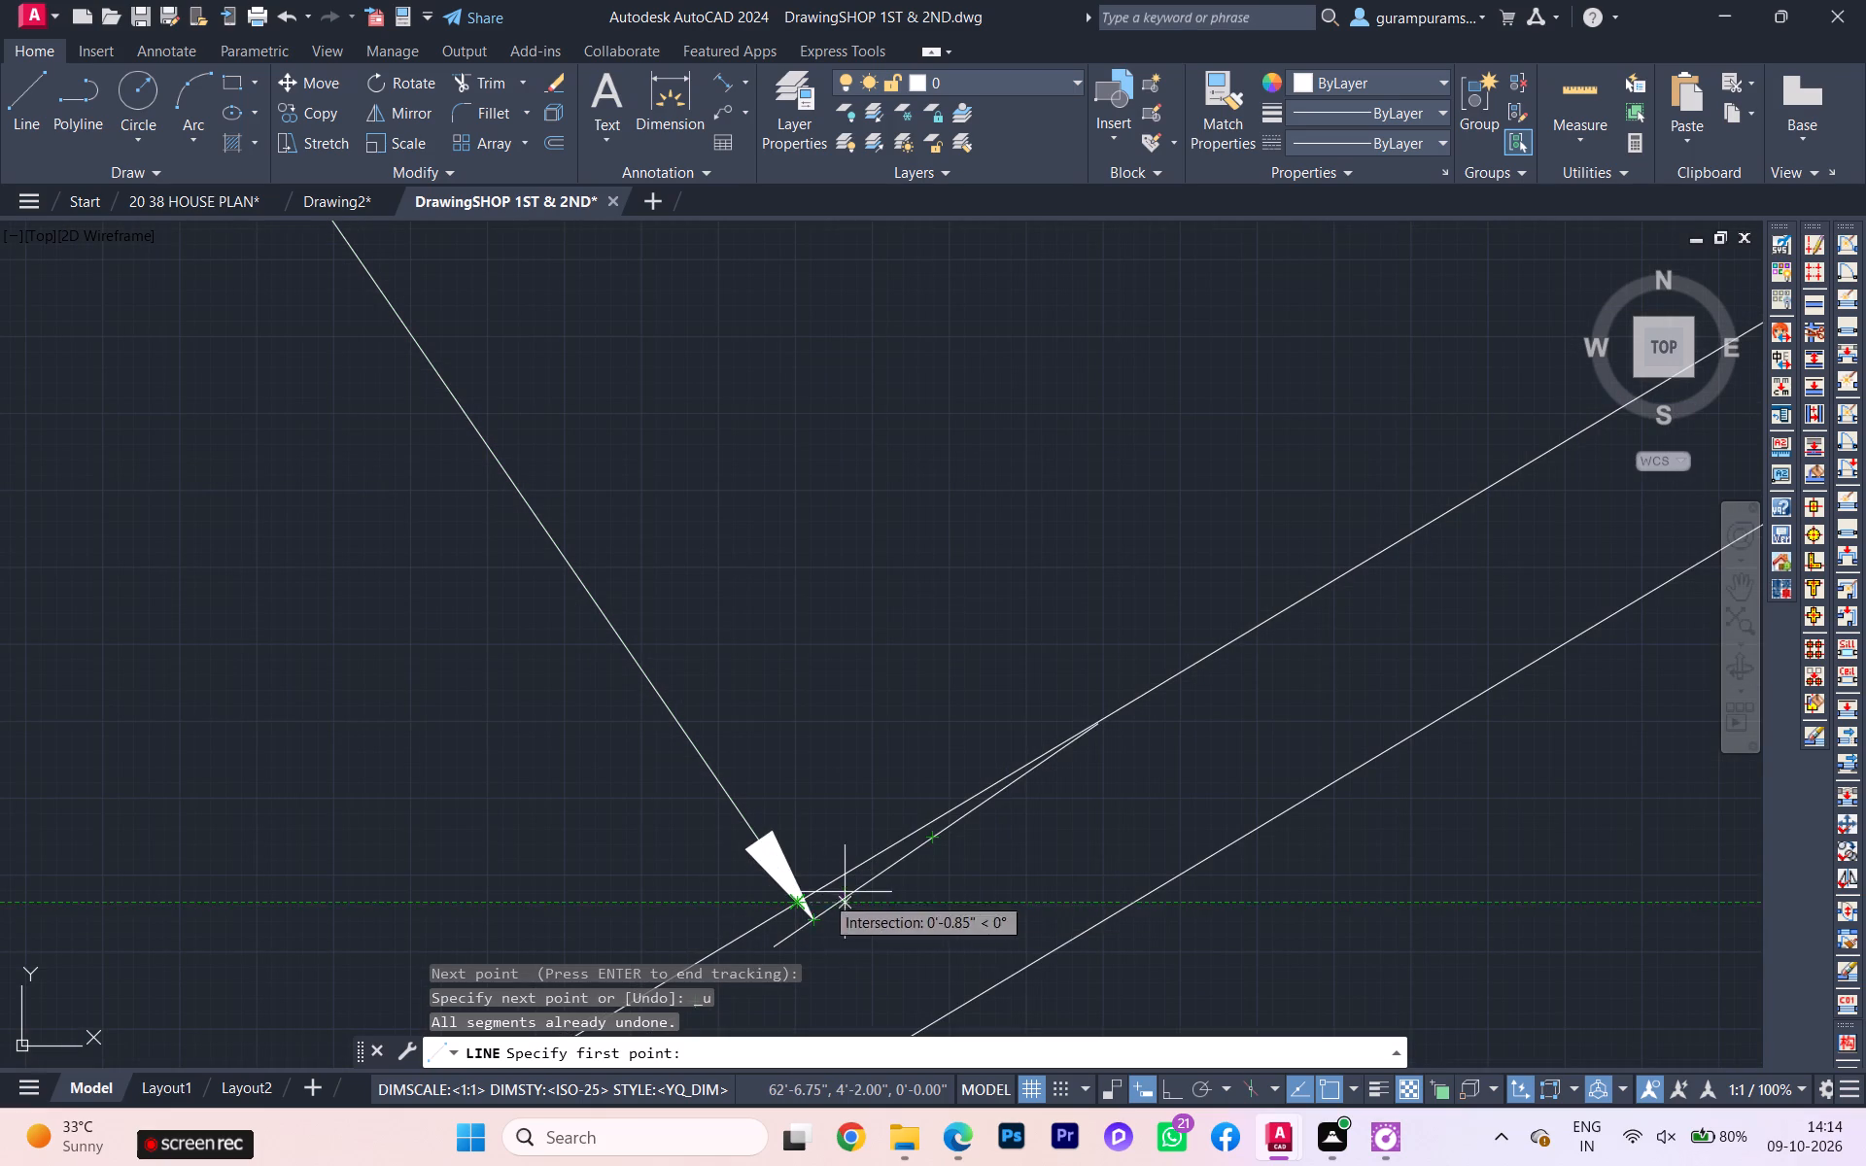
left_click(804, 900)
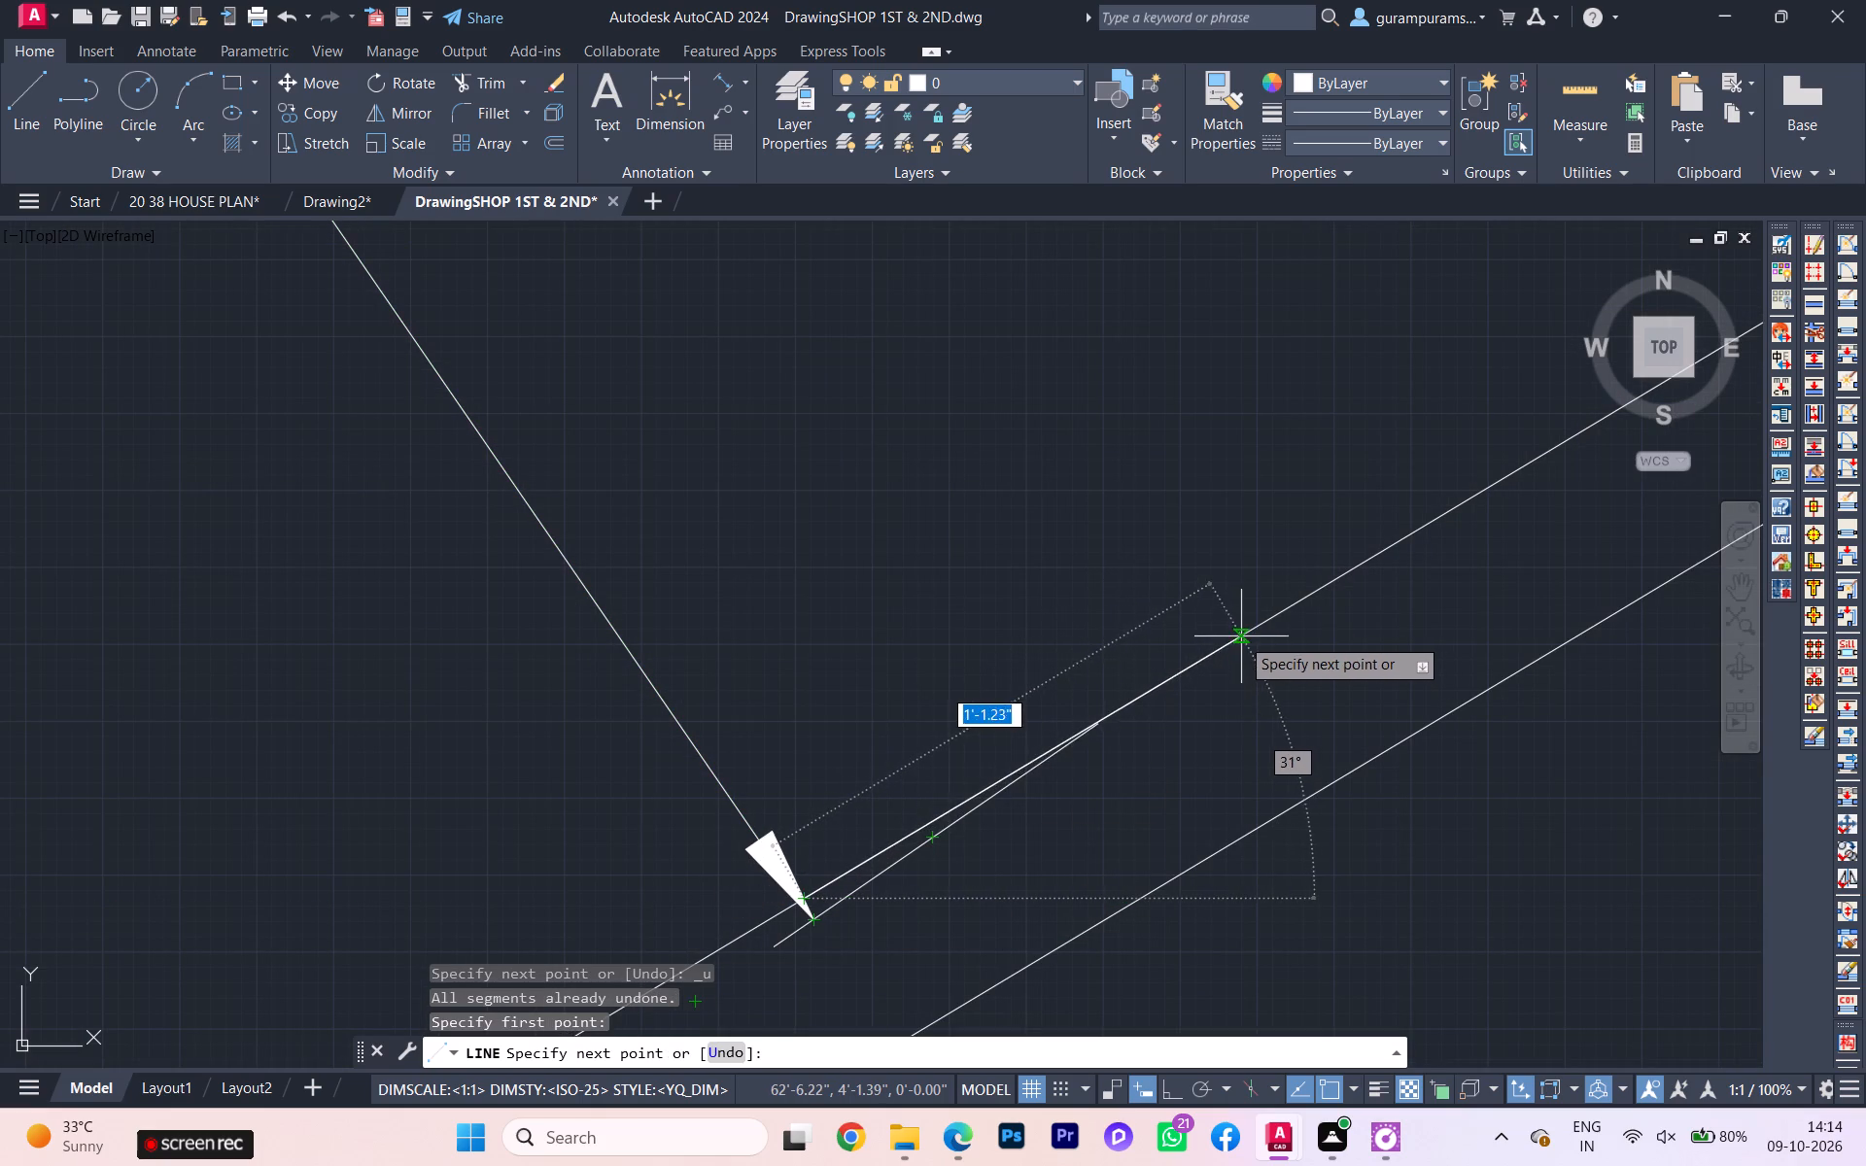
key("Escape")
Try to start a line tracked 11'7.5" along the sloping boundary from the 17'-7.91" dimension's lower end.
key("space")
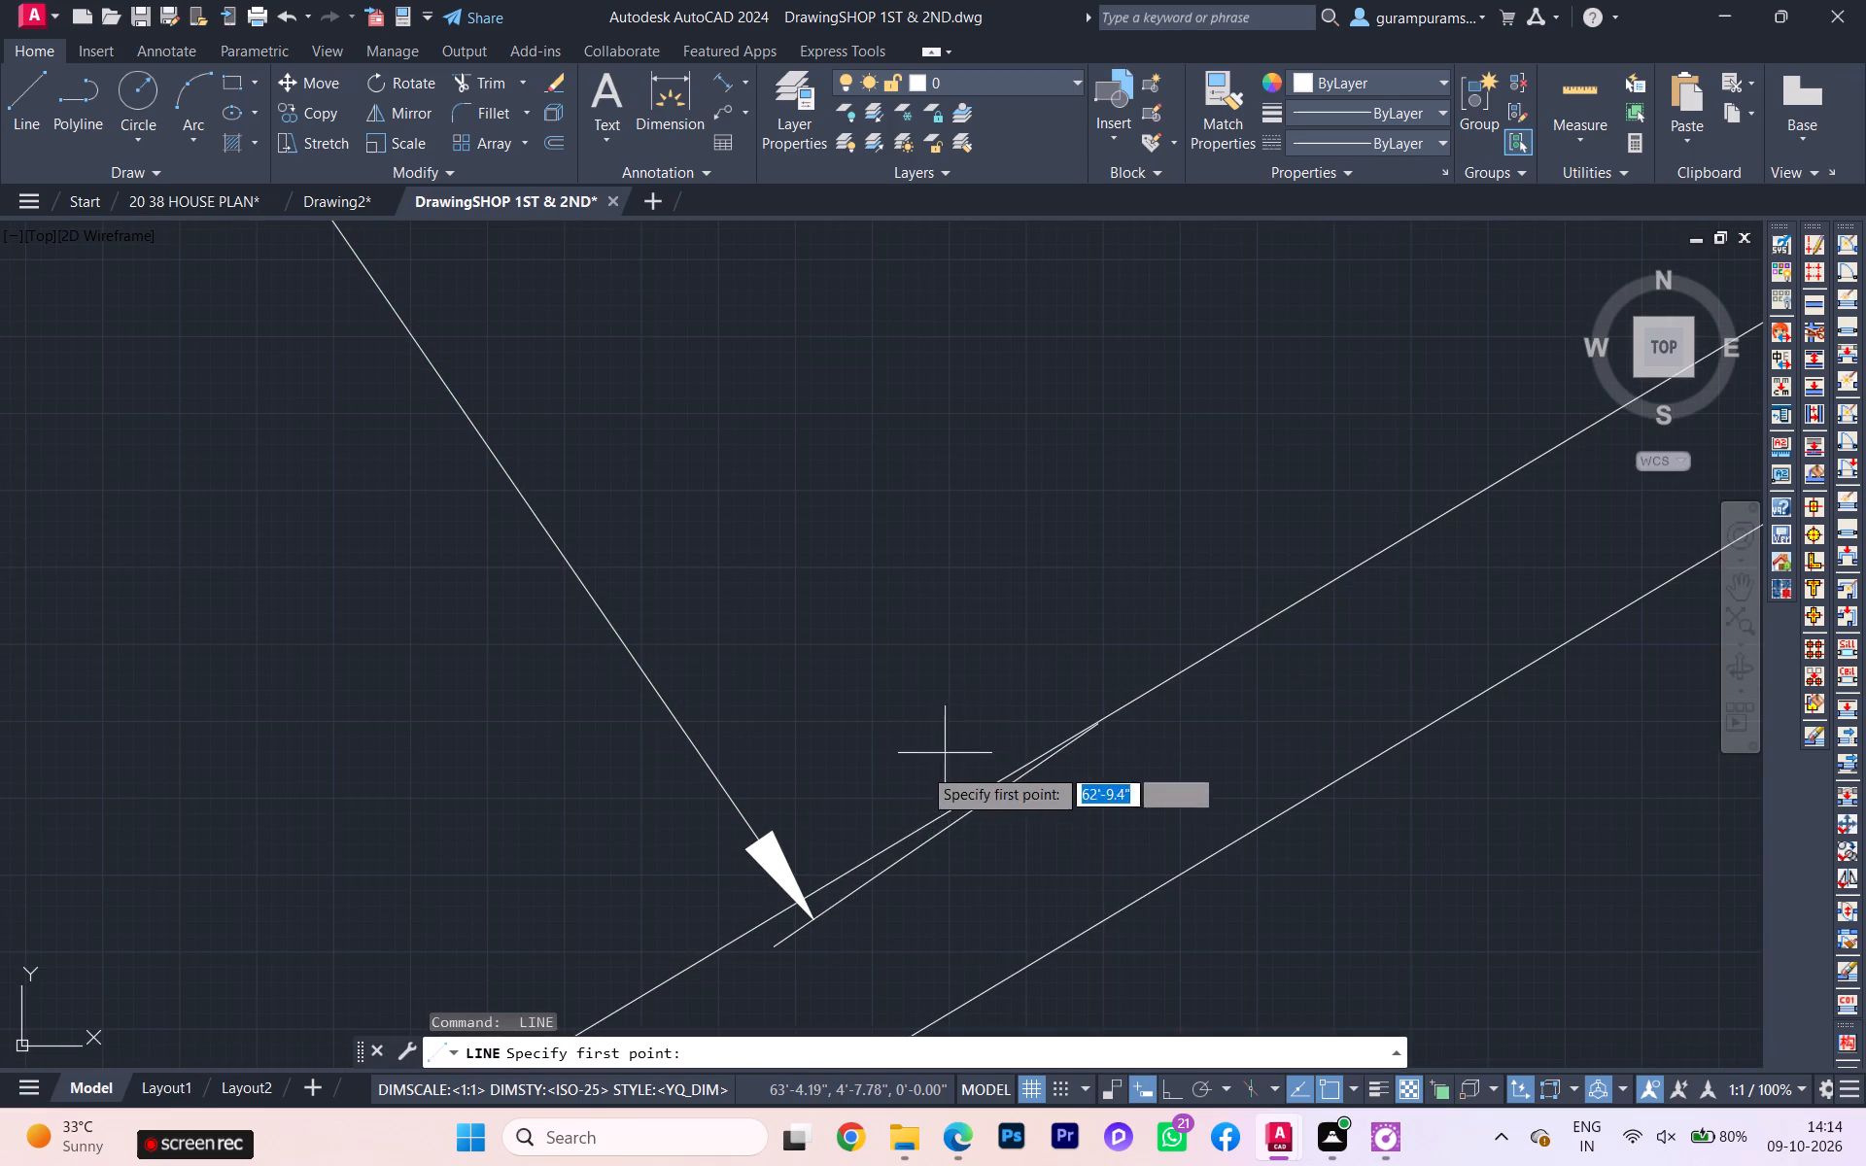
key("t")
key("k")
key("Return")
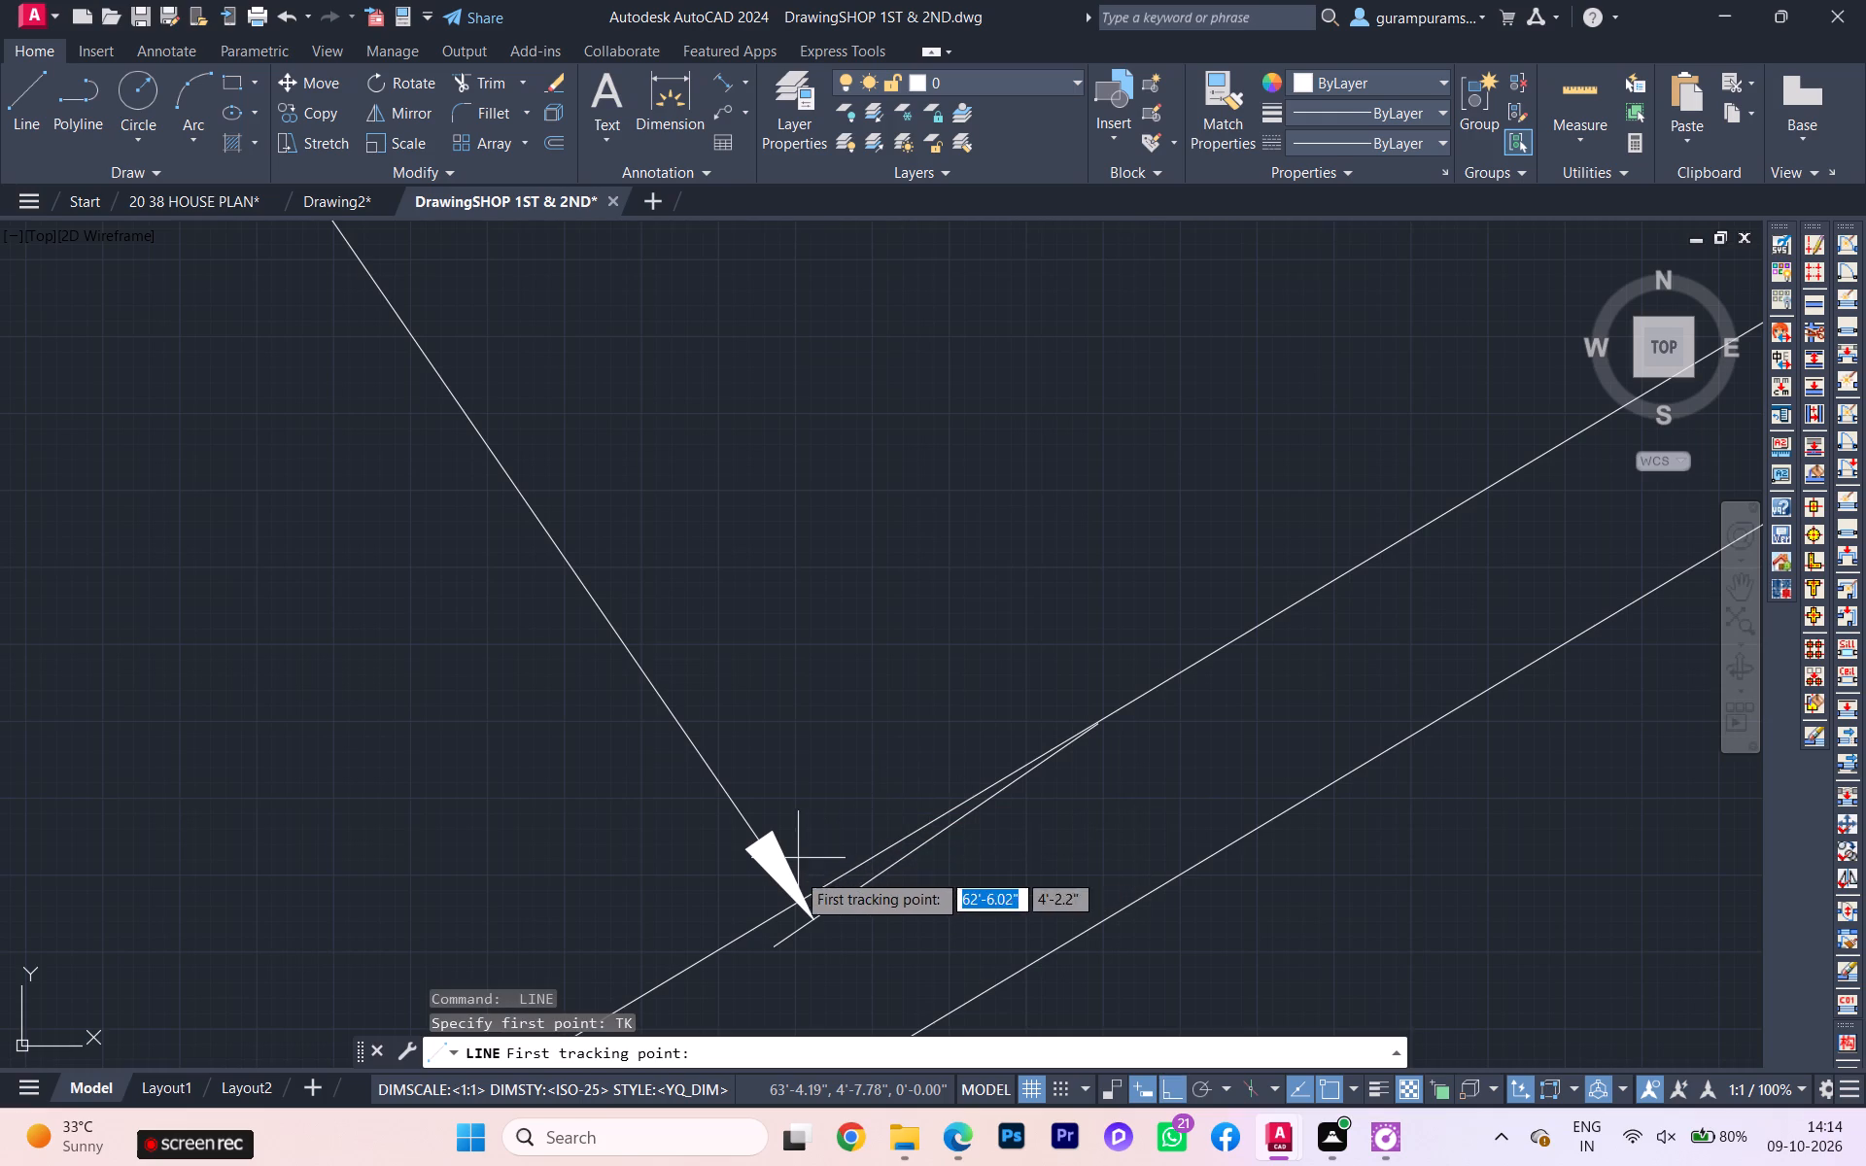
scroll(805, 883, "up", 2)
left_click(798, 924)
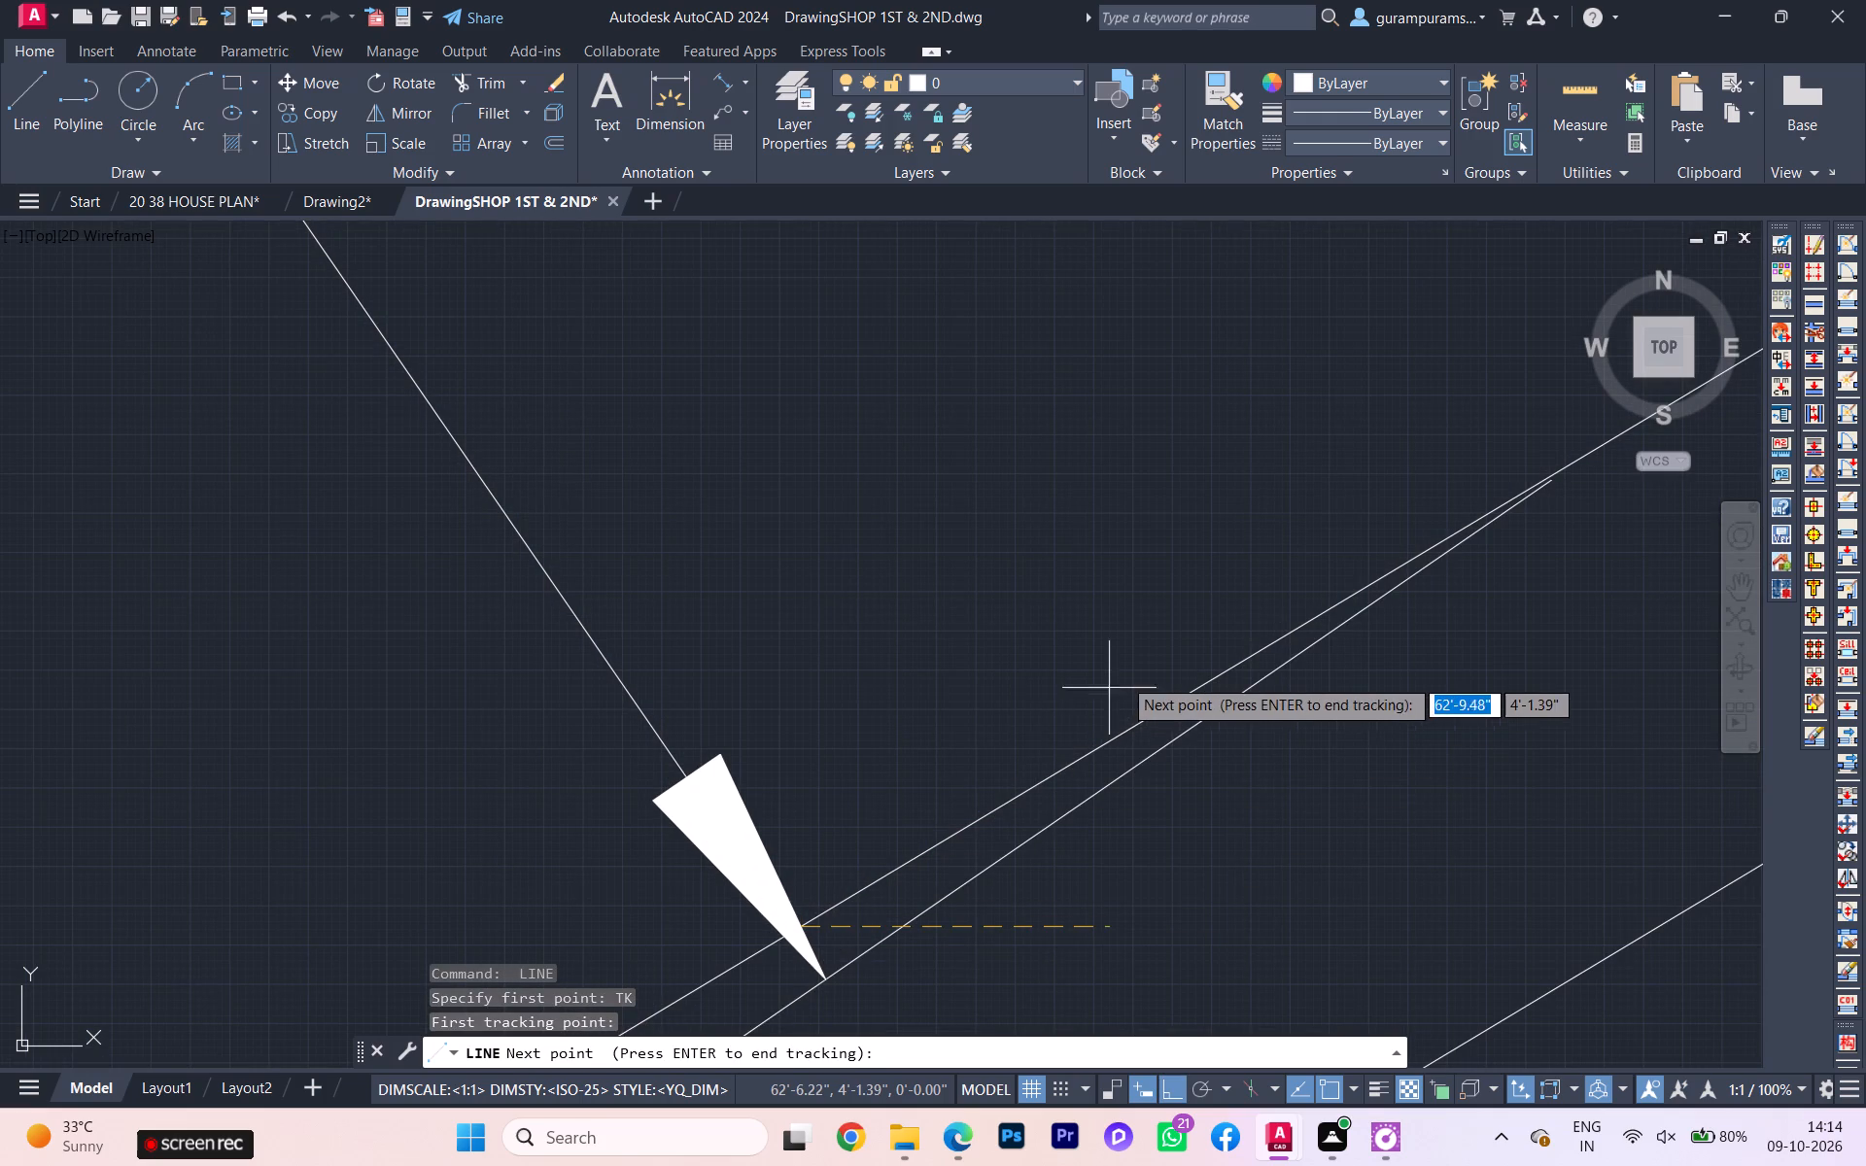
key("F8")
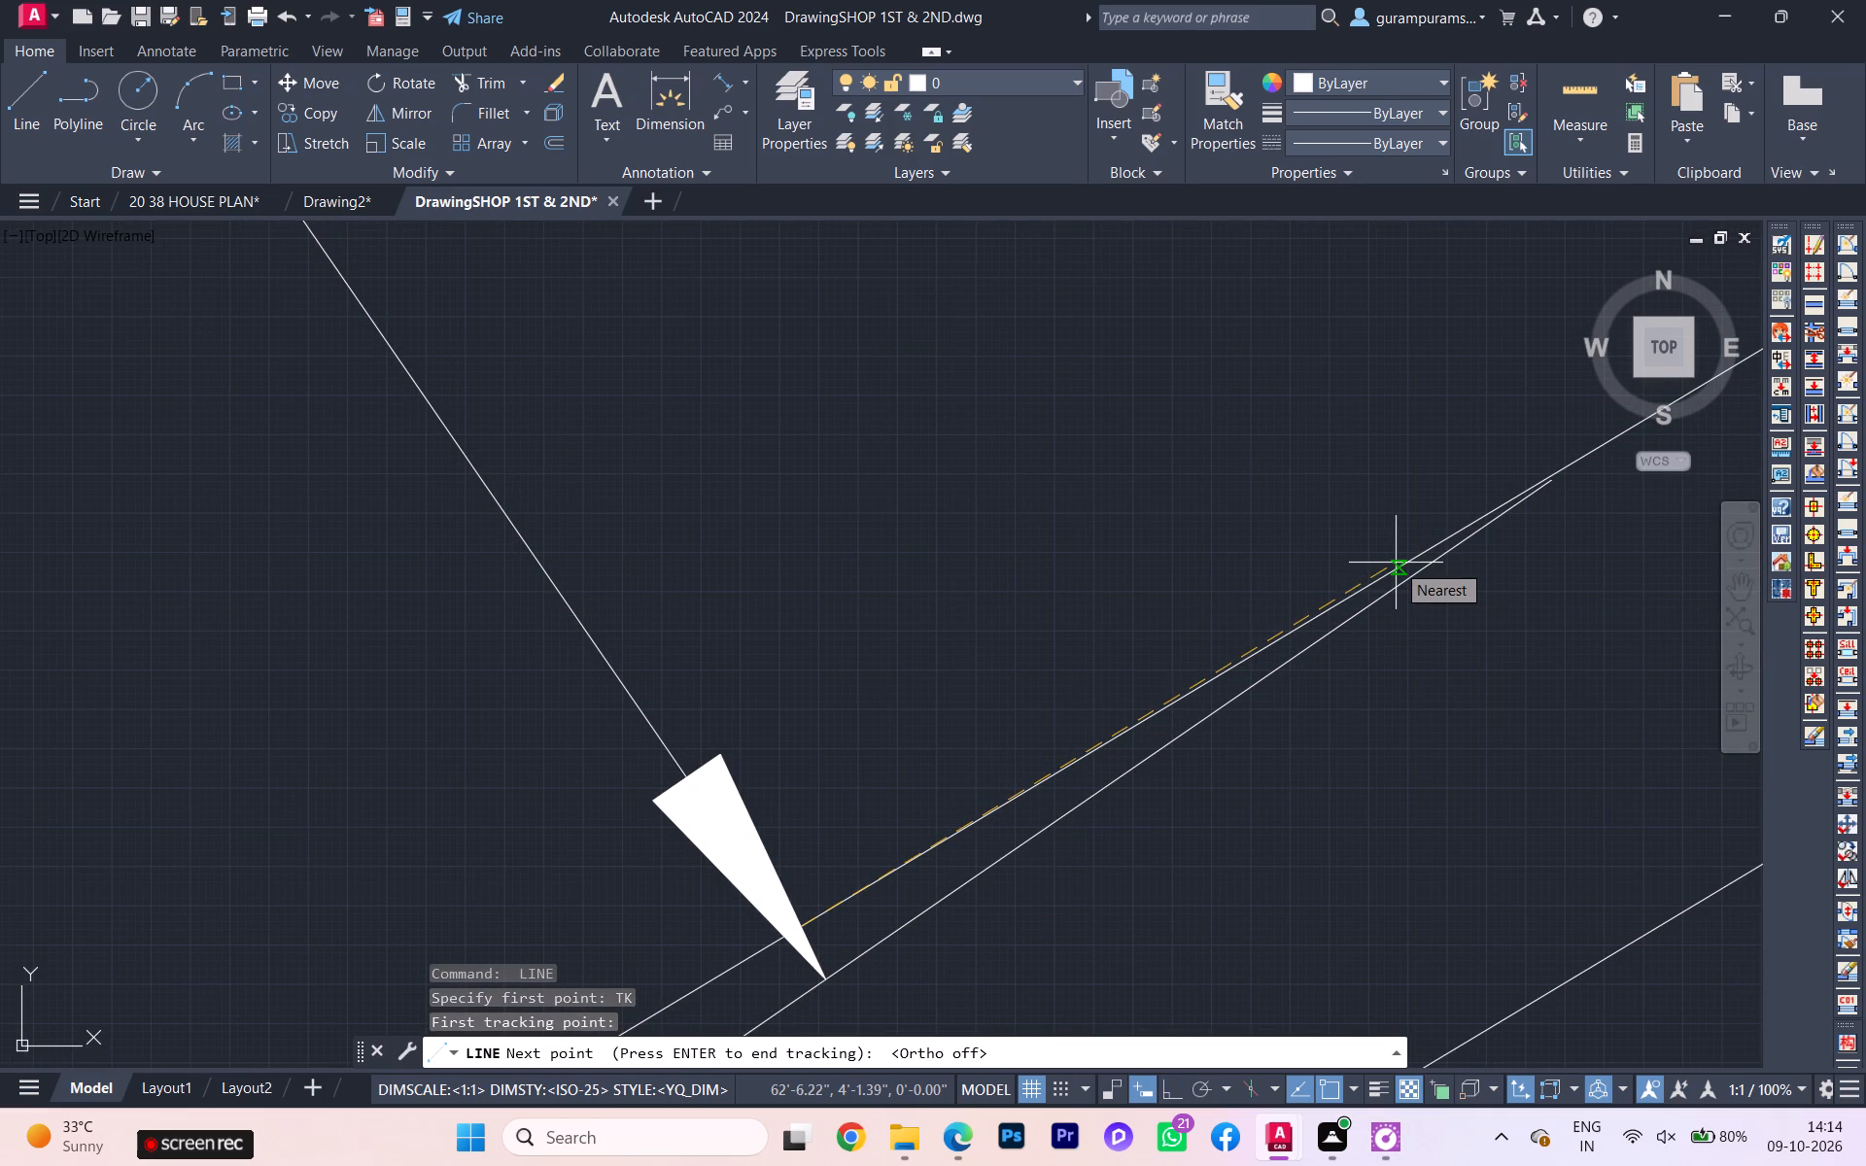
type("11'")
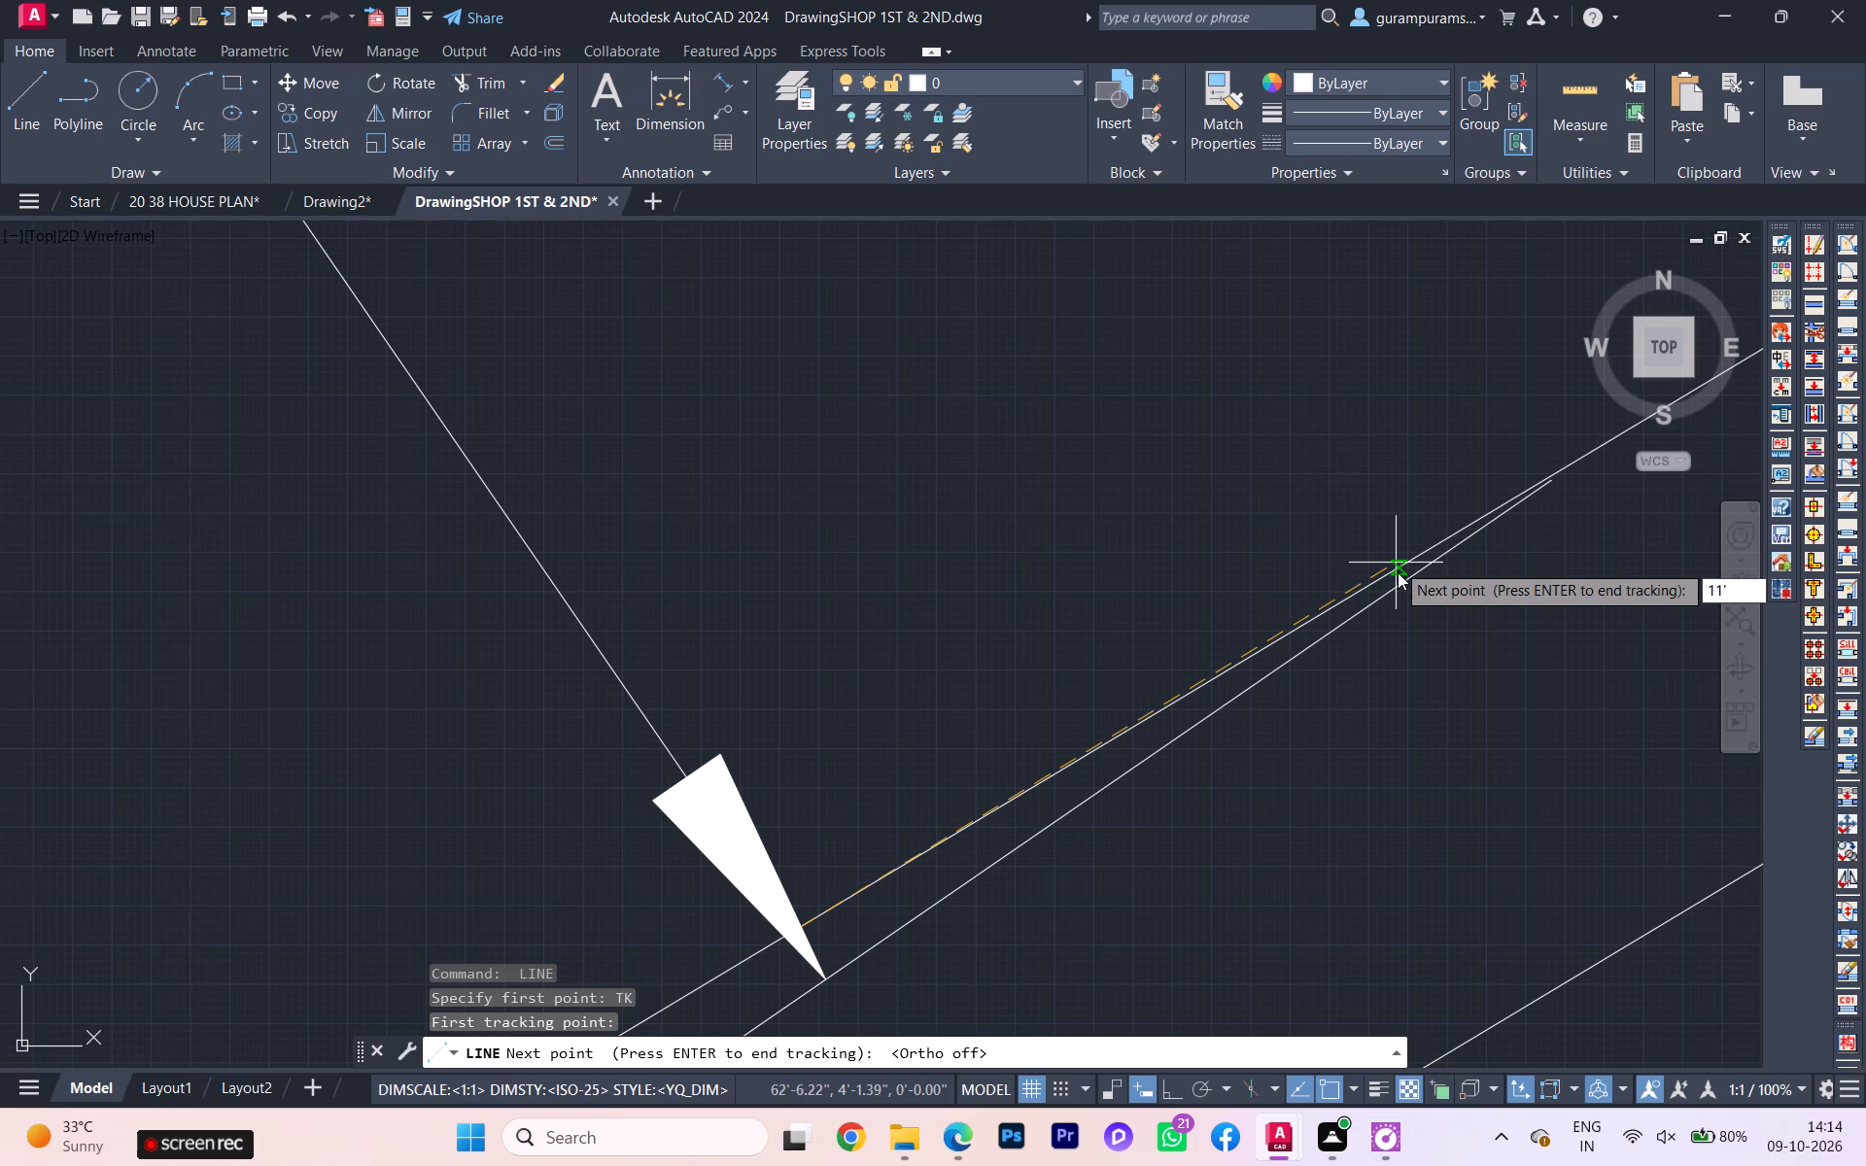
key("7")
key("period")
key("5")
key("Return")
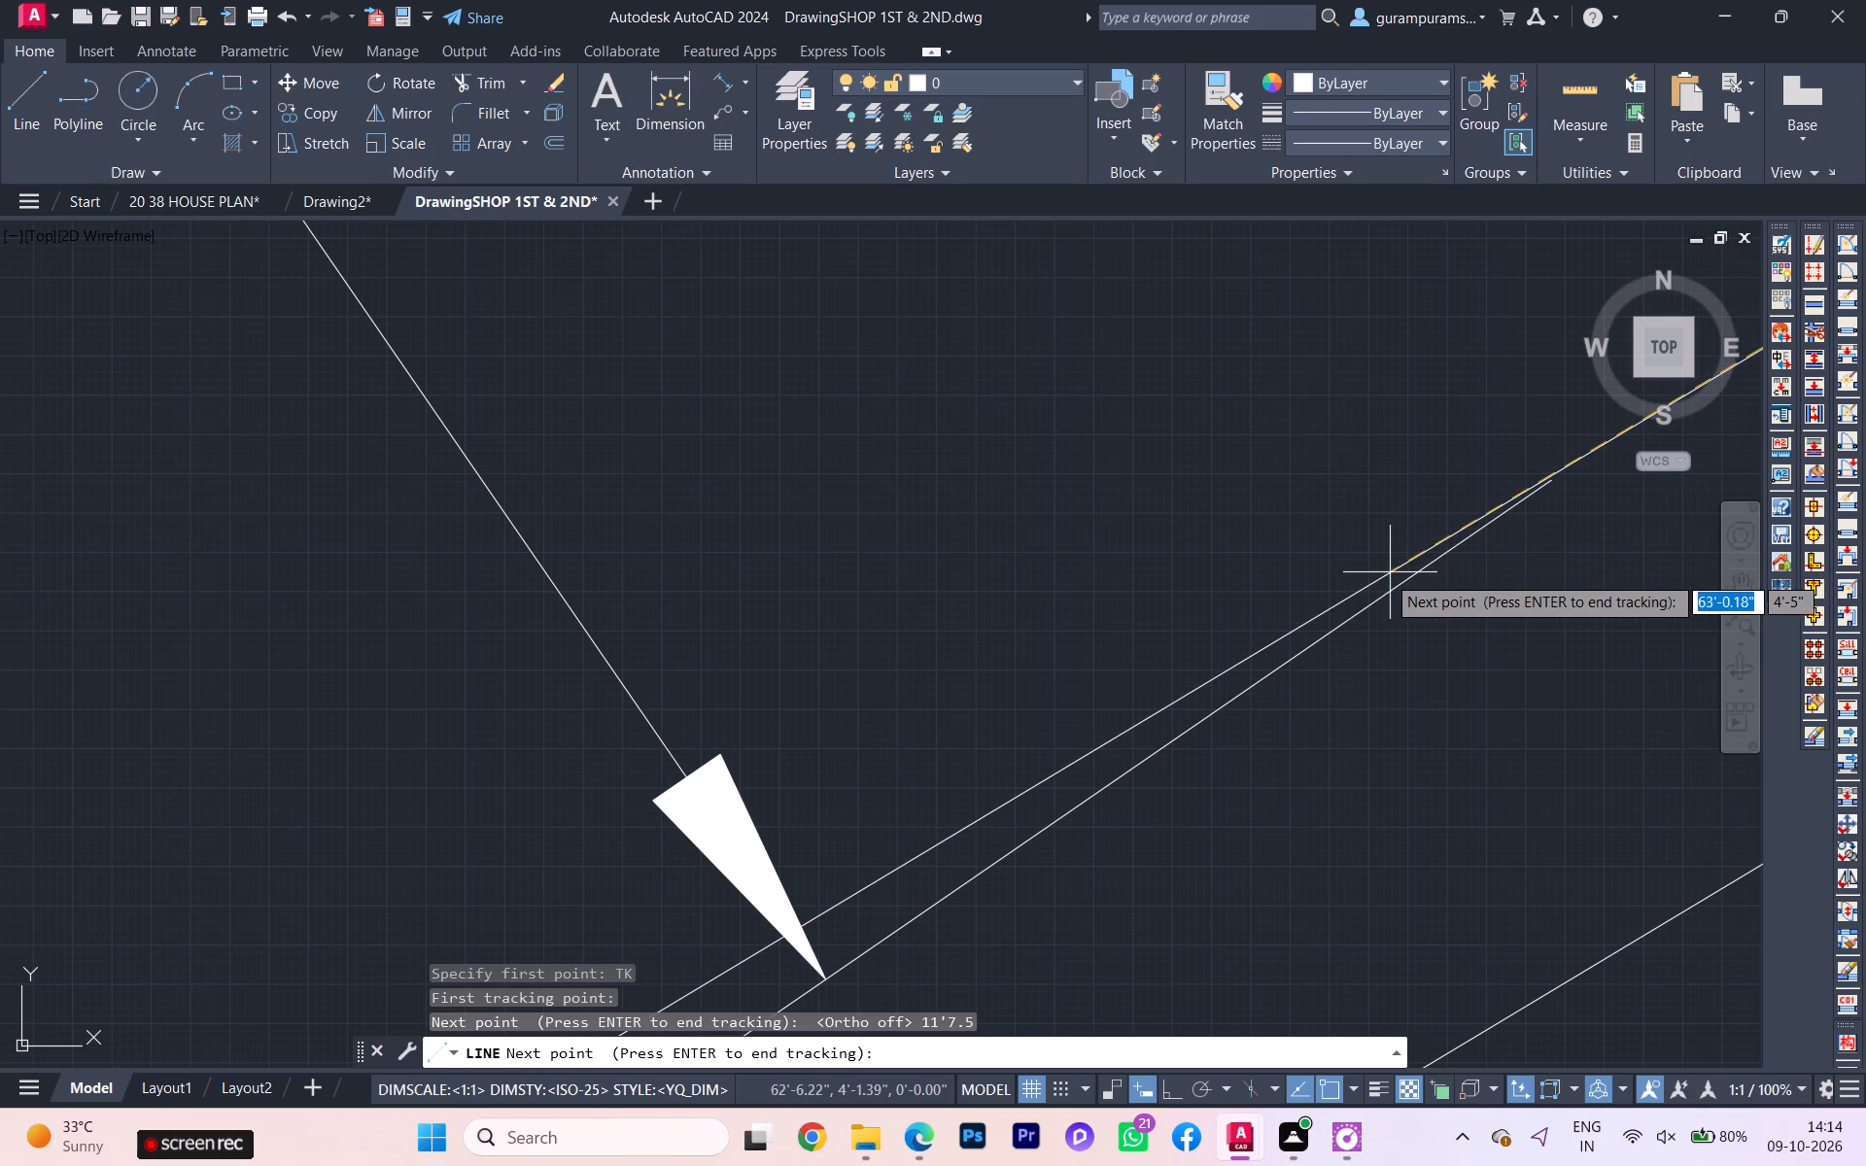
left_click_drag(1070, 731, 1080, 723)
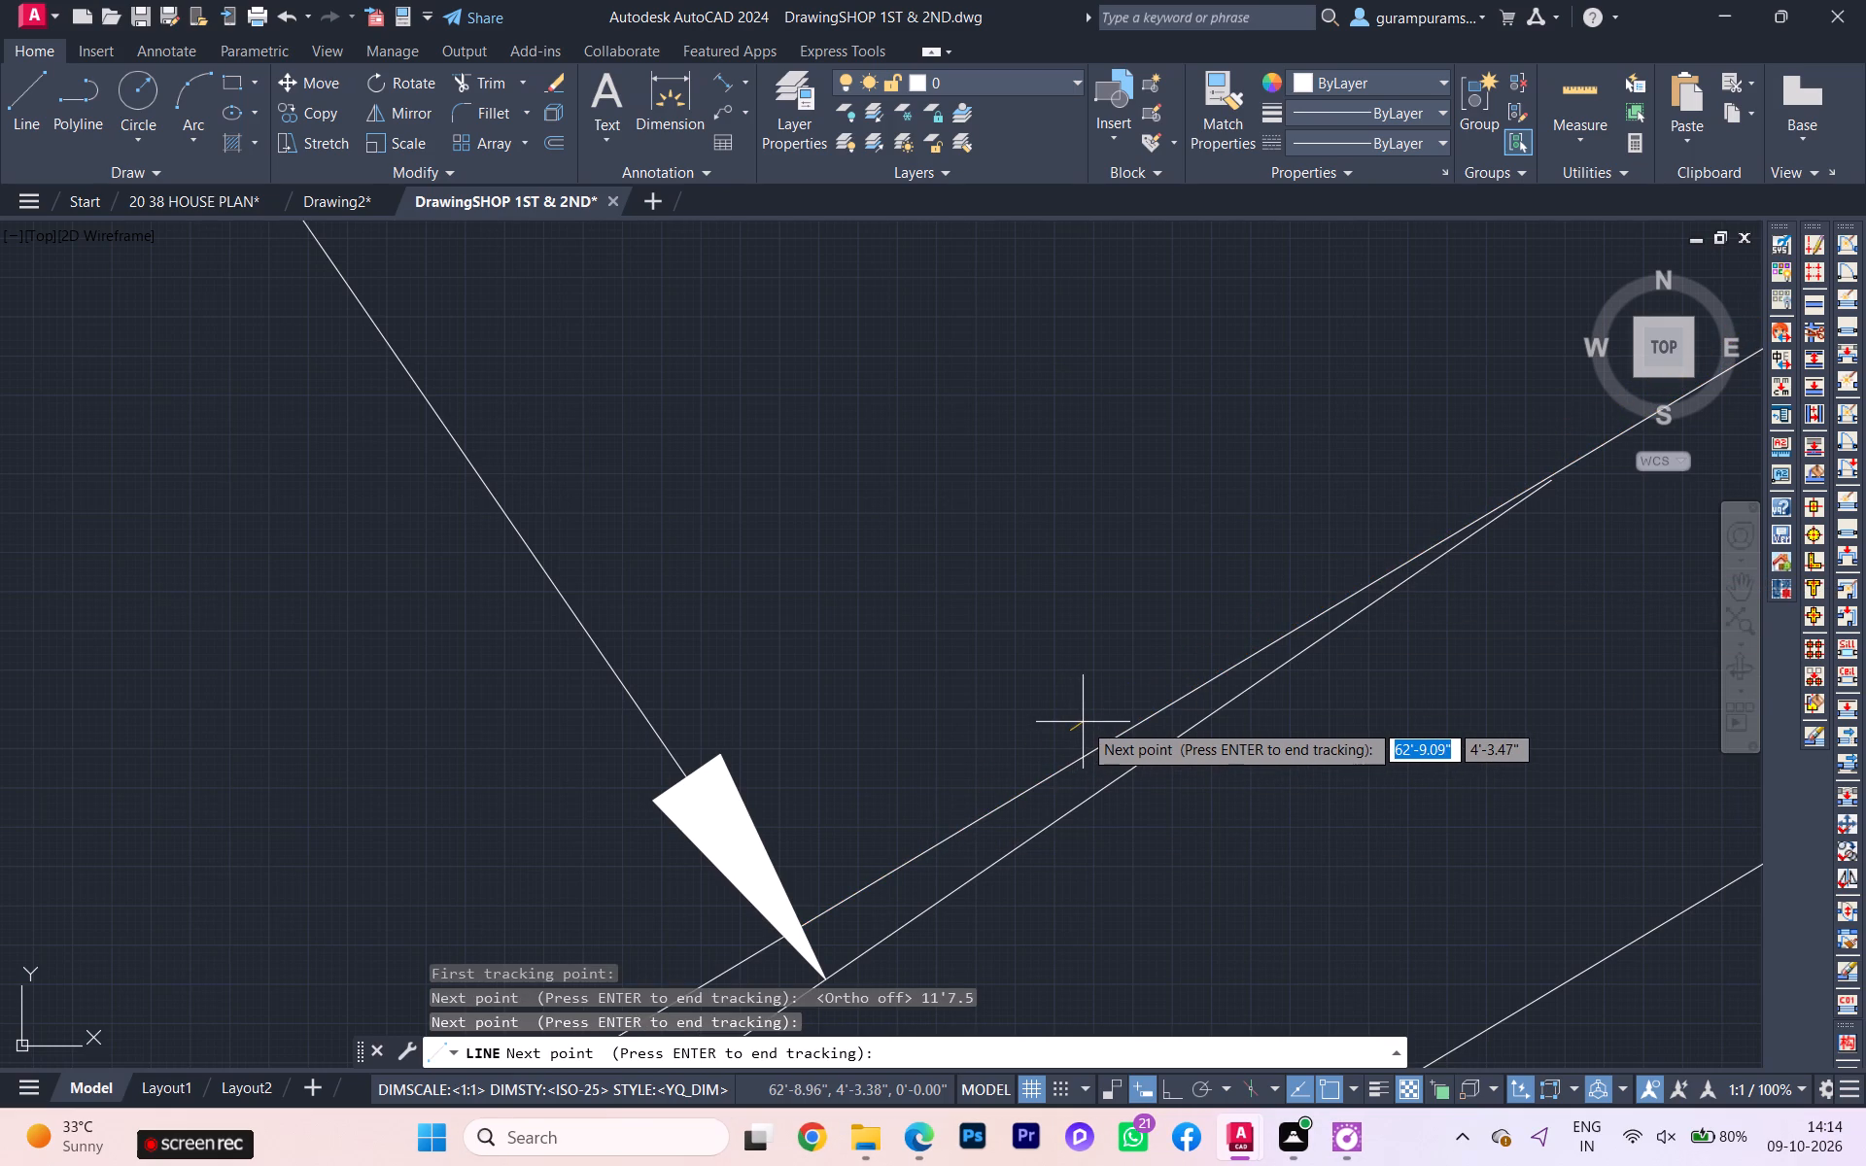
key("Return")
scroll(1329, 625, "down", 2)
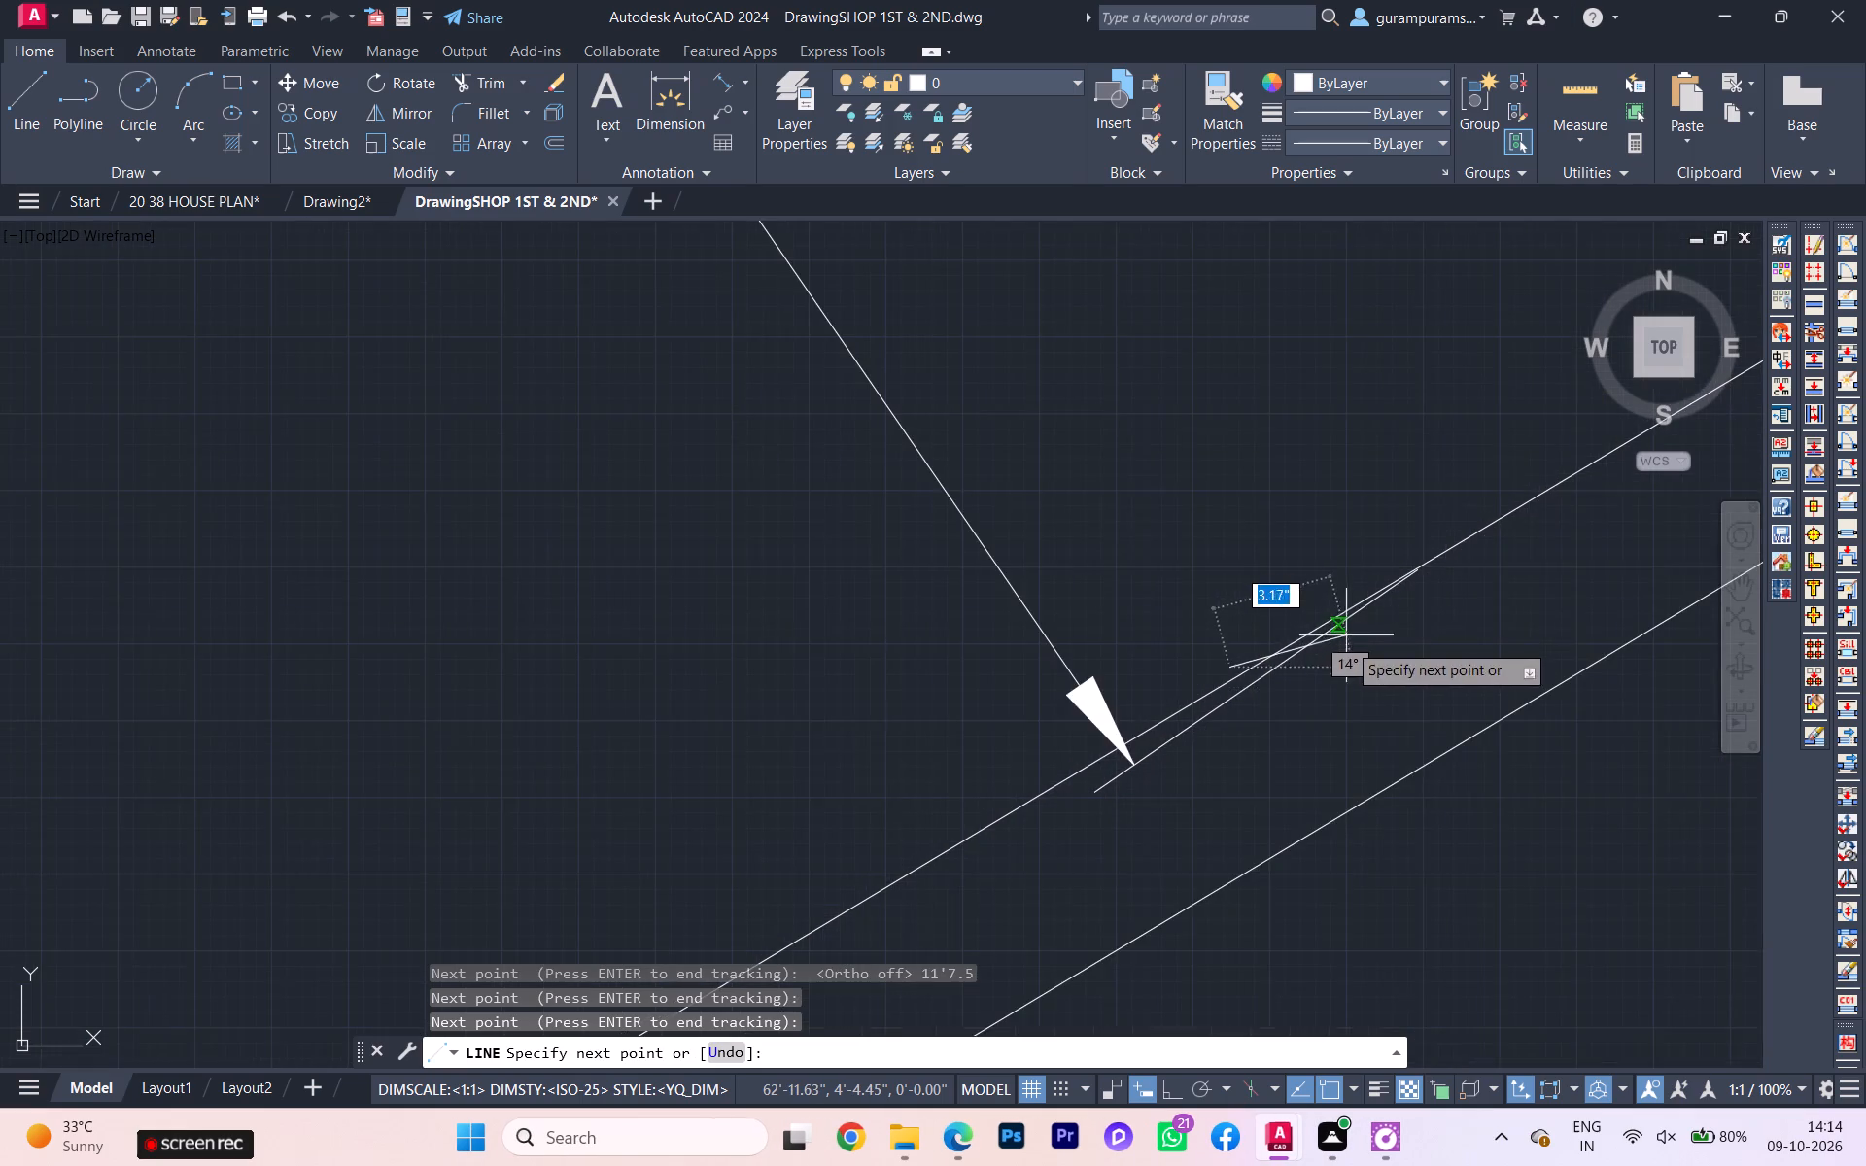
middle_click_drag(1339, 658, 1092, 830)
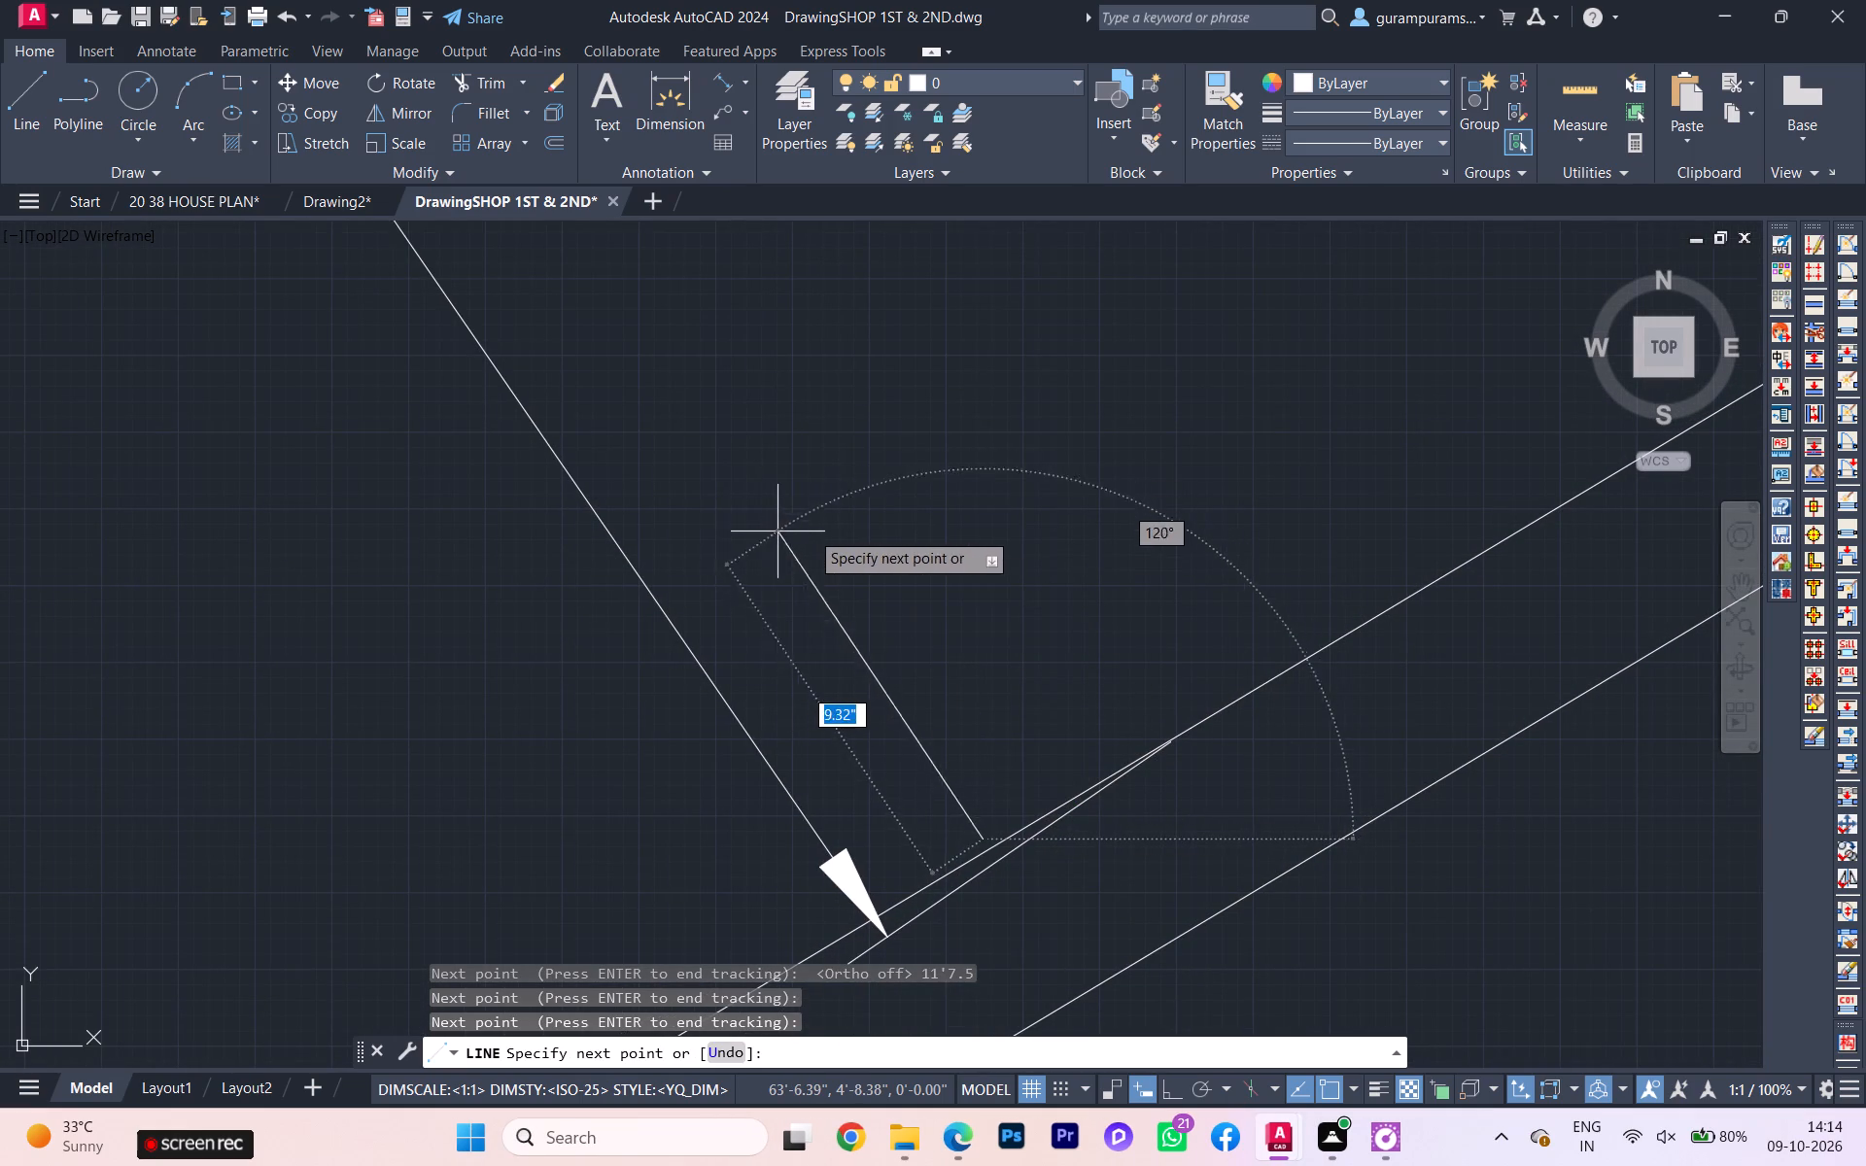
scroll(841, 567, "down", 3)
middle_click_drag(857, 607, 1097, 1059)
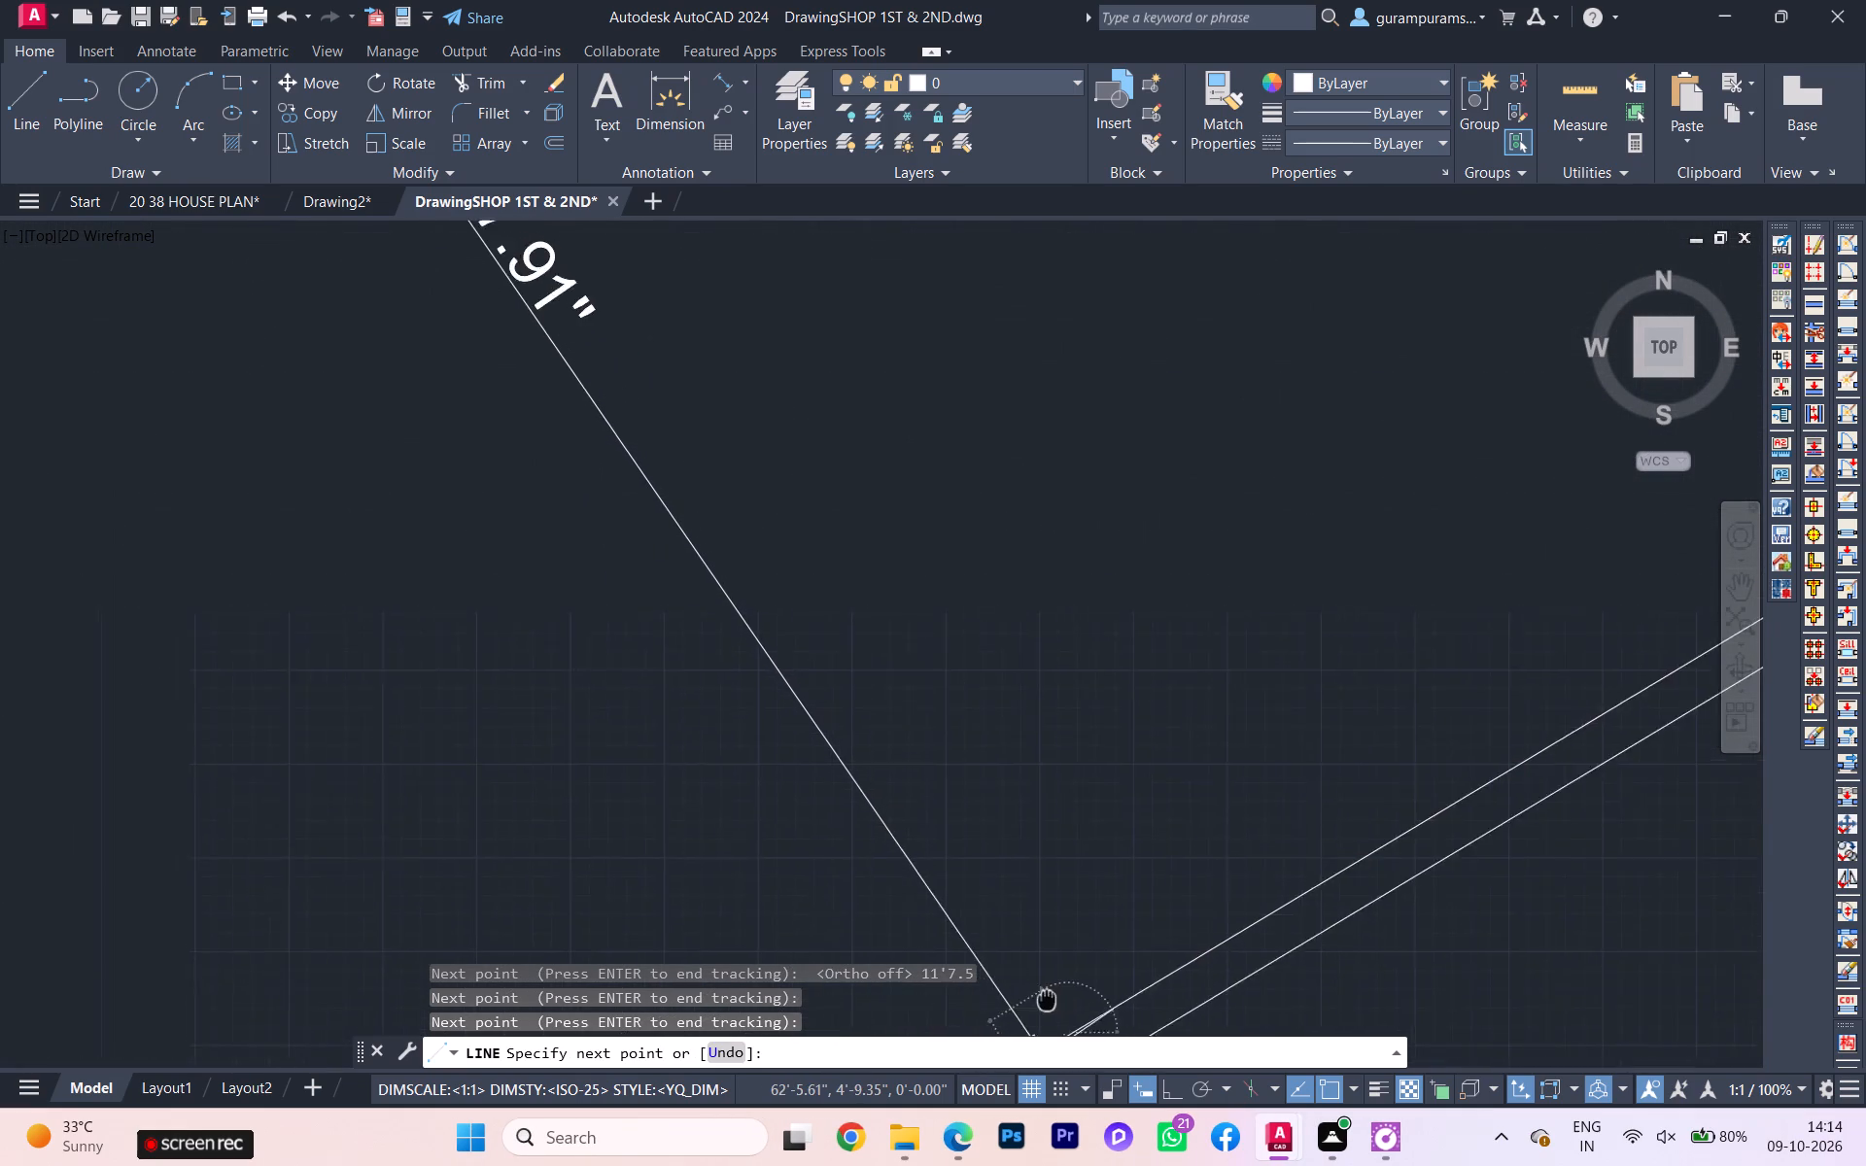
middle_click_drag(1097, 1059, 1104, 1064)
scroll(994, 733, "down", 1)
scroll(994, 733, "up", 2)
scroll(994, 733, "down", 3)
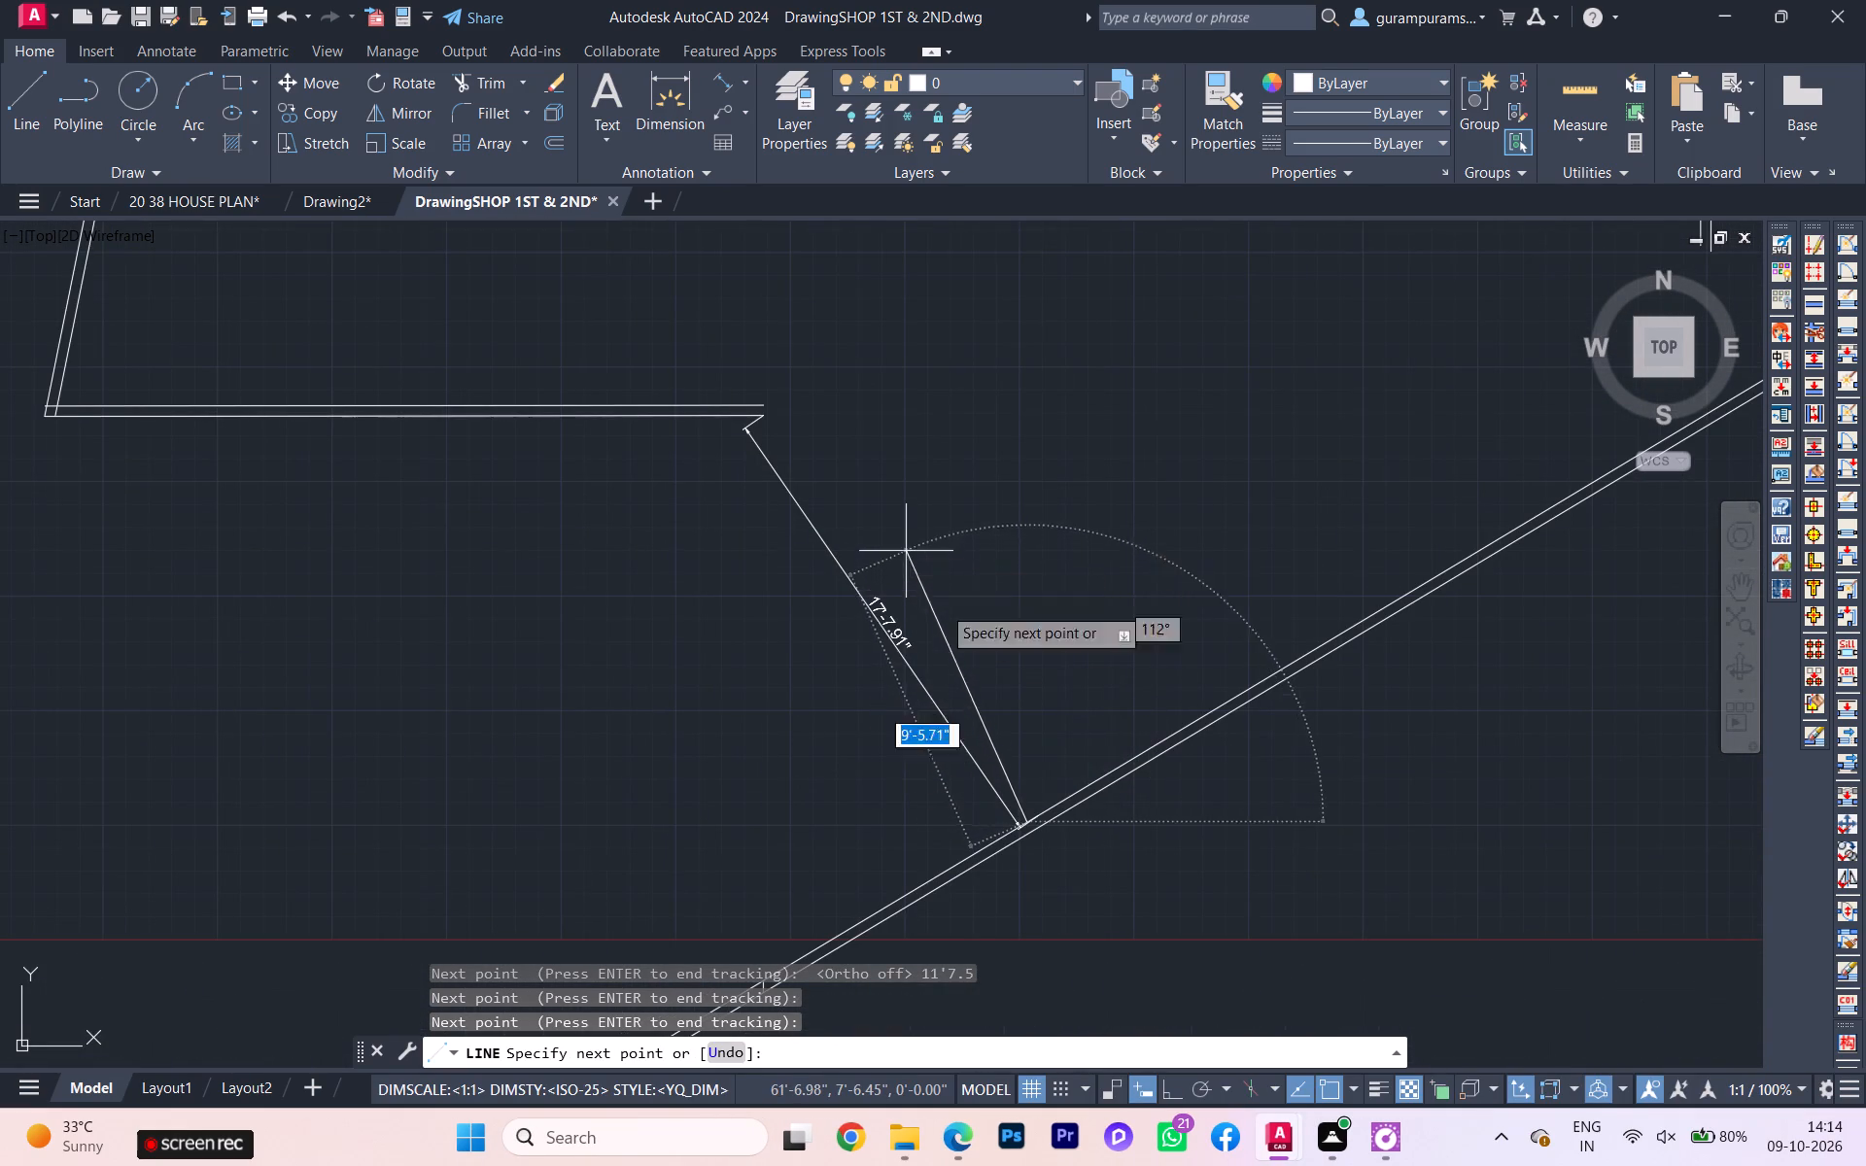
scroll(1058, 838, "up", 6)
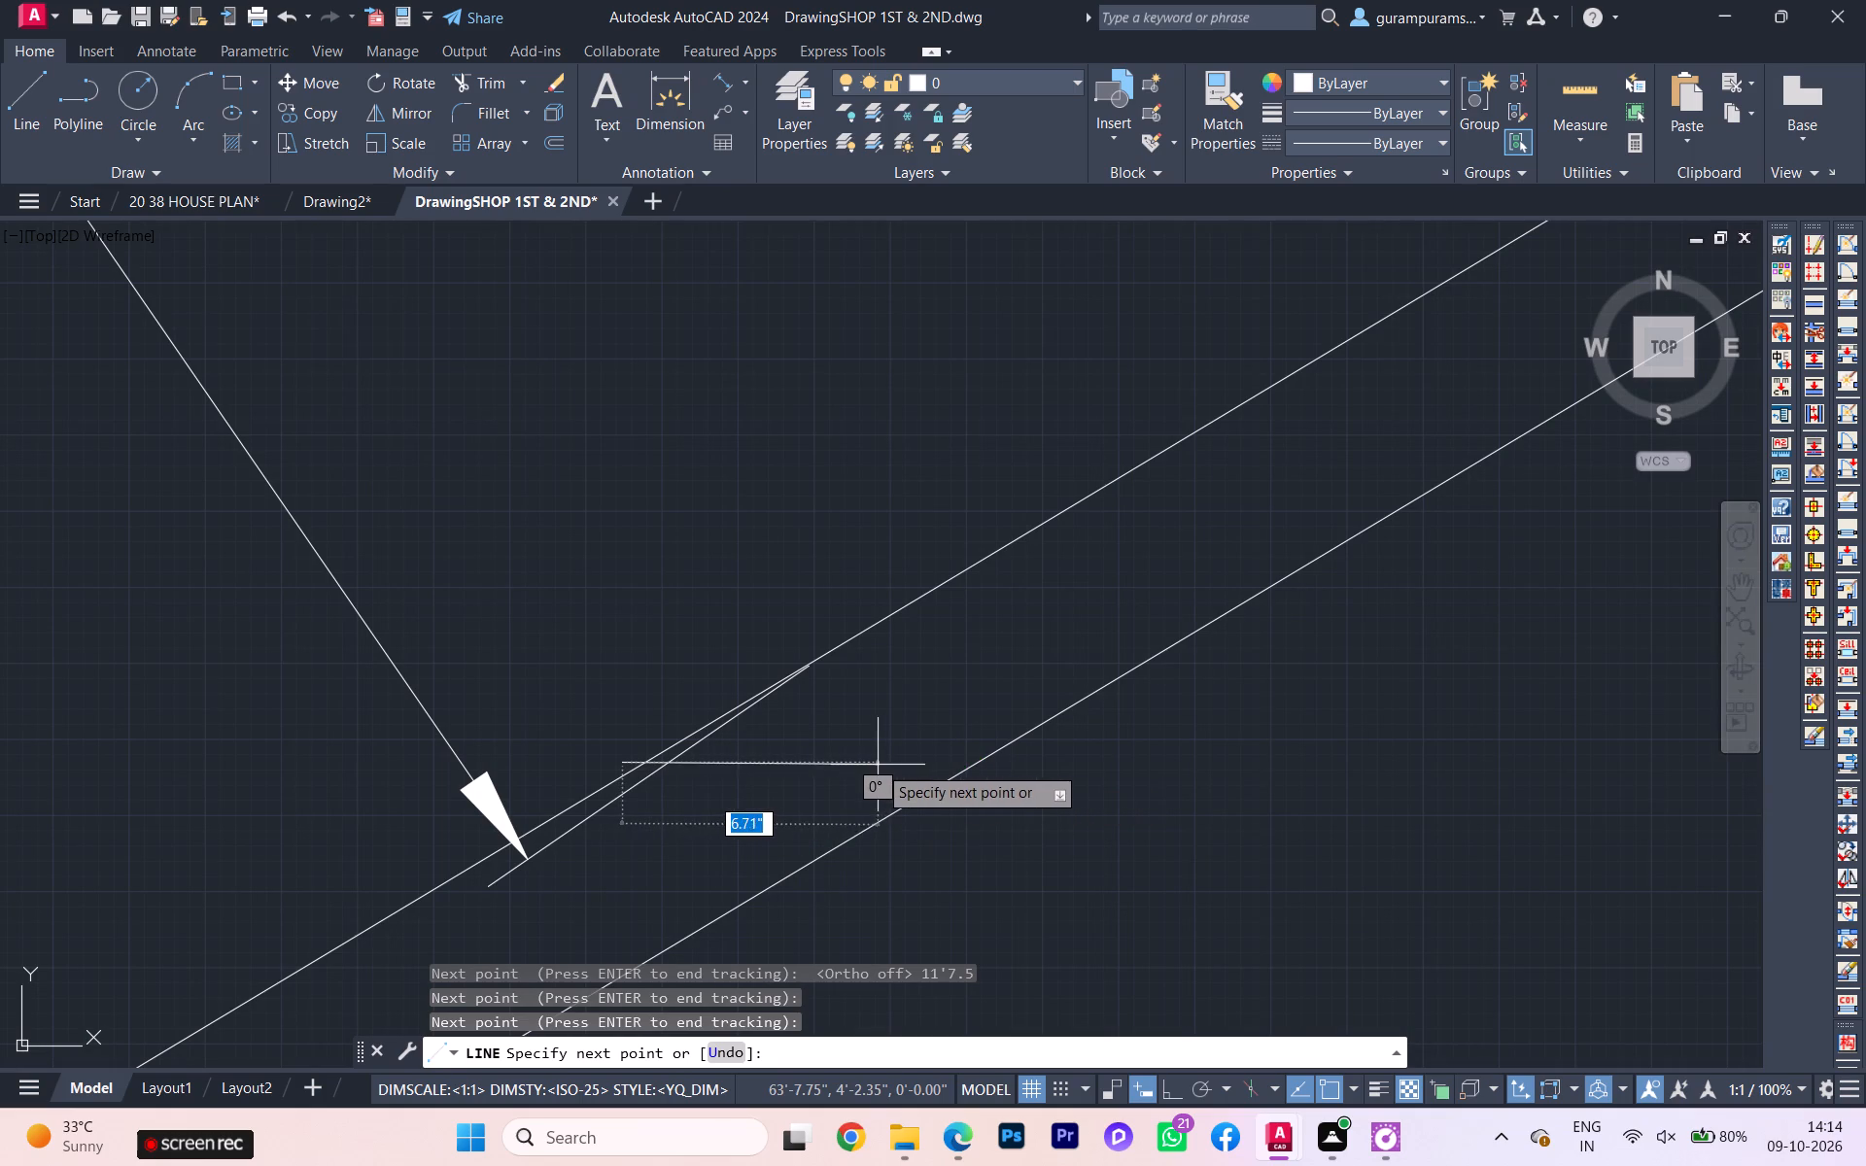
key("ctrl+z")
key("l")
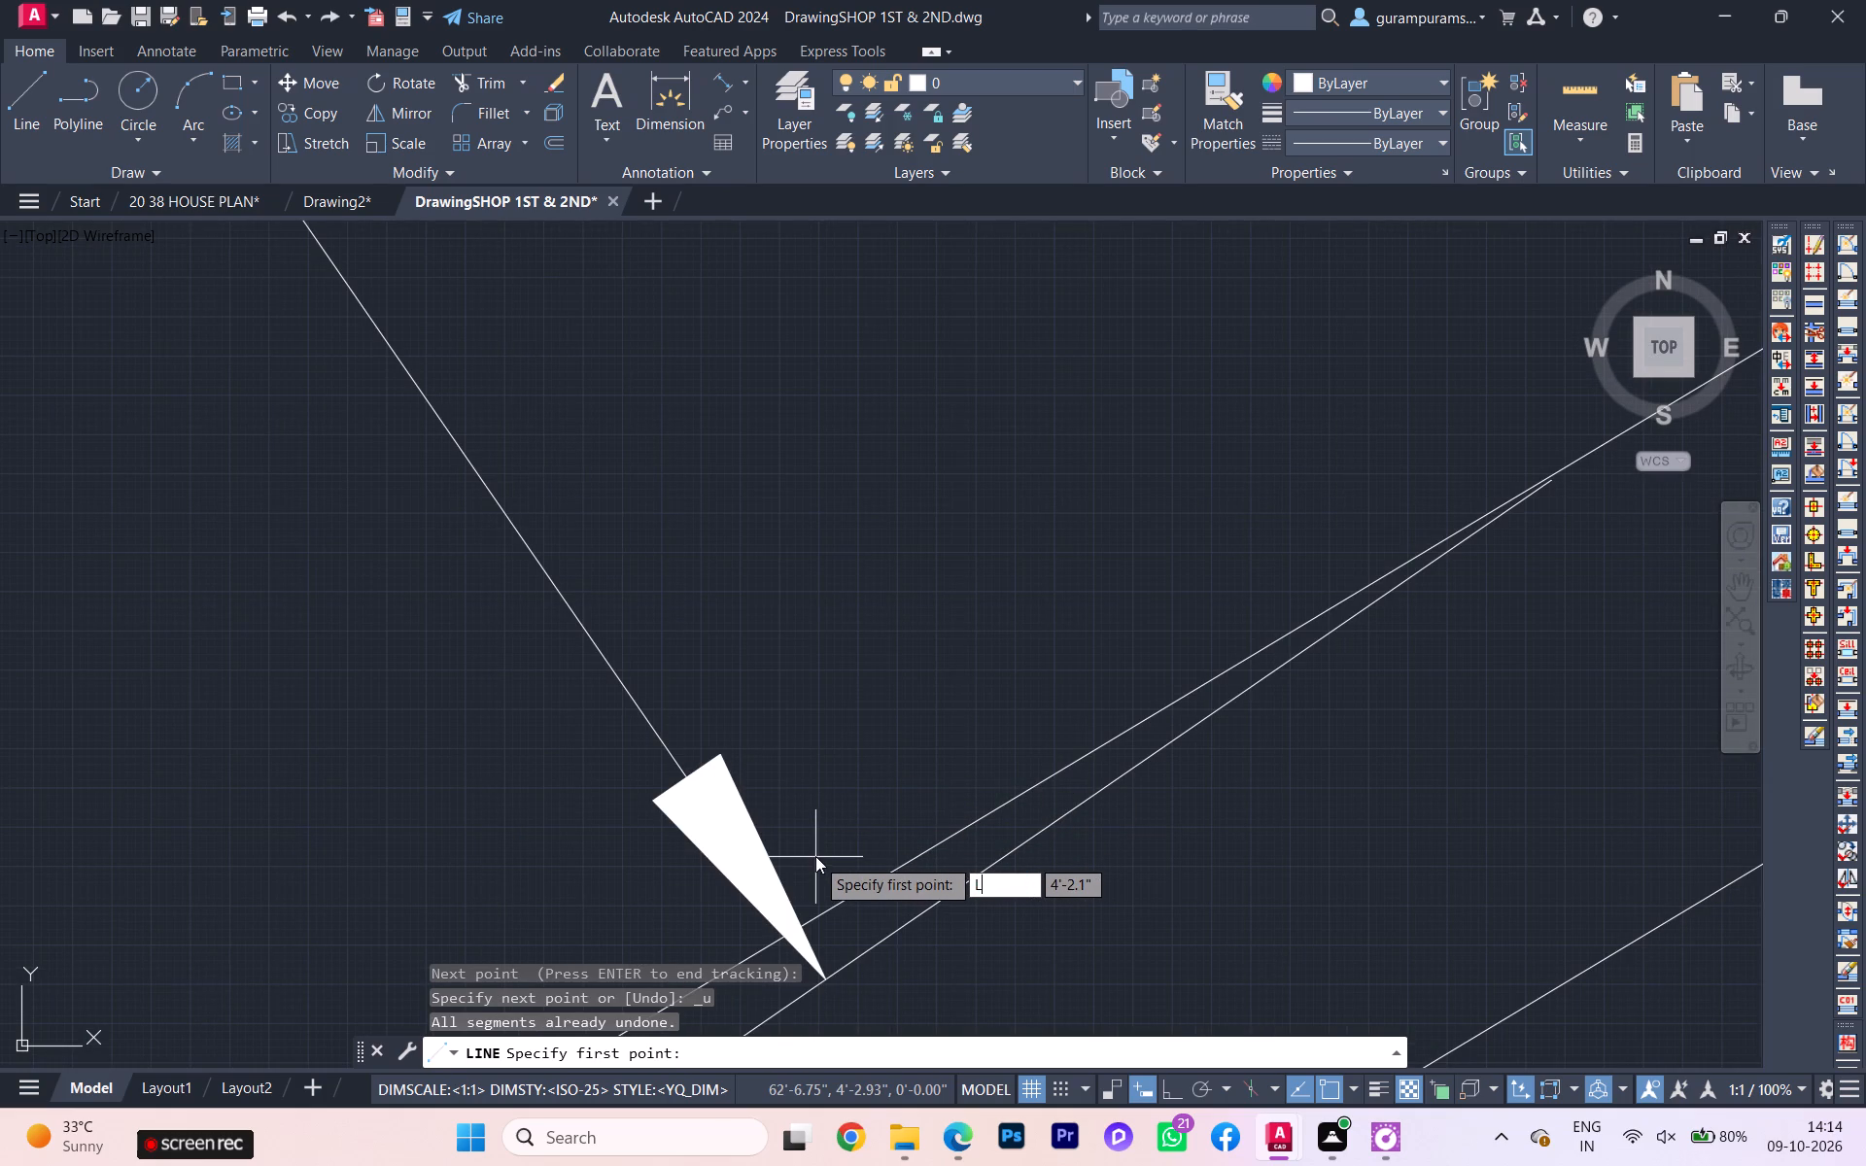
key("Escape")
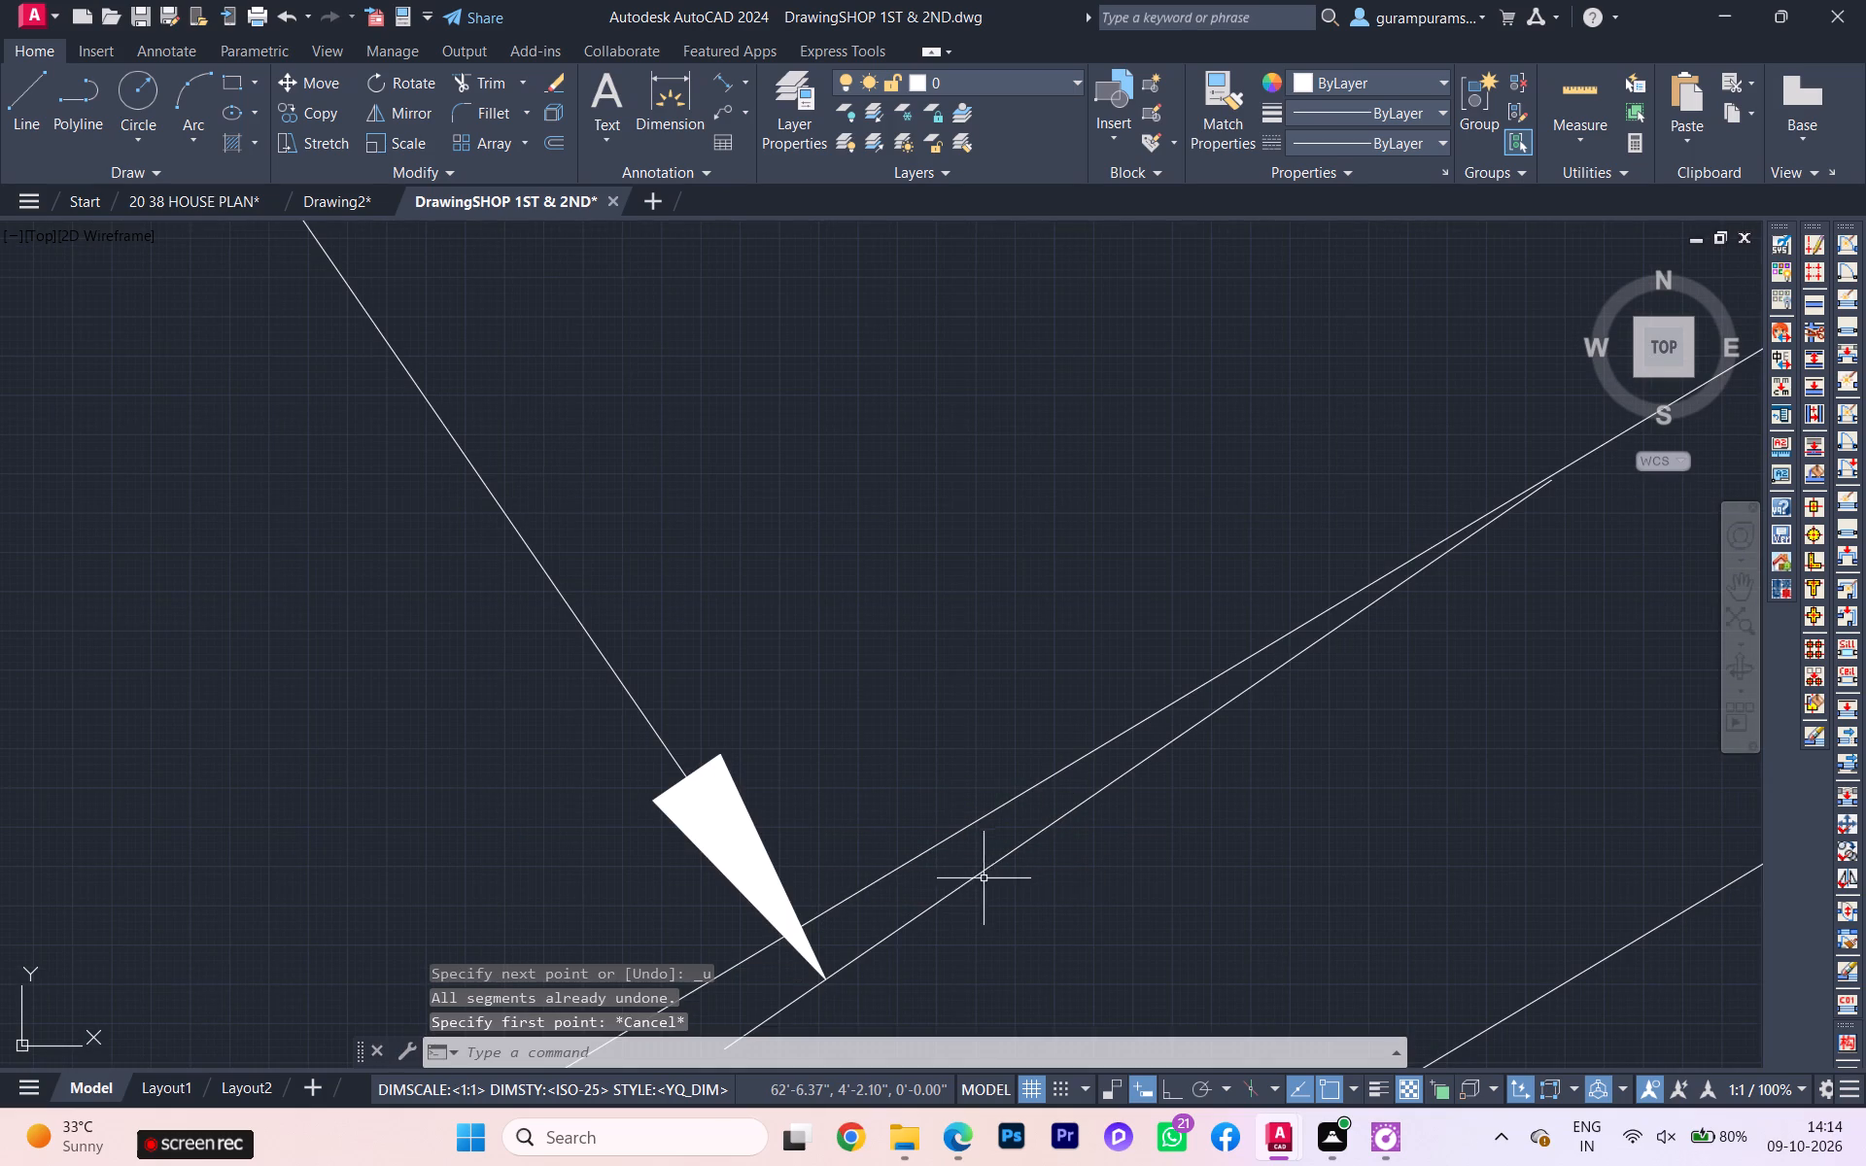
Start a line at a point tracked 11'7.5" up along the sloping boundary from the 17'-7.91" dimension's lower end.
key("l")
key("Return")
key("t")
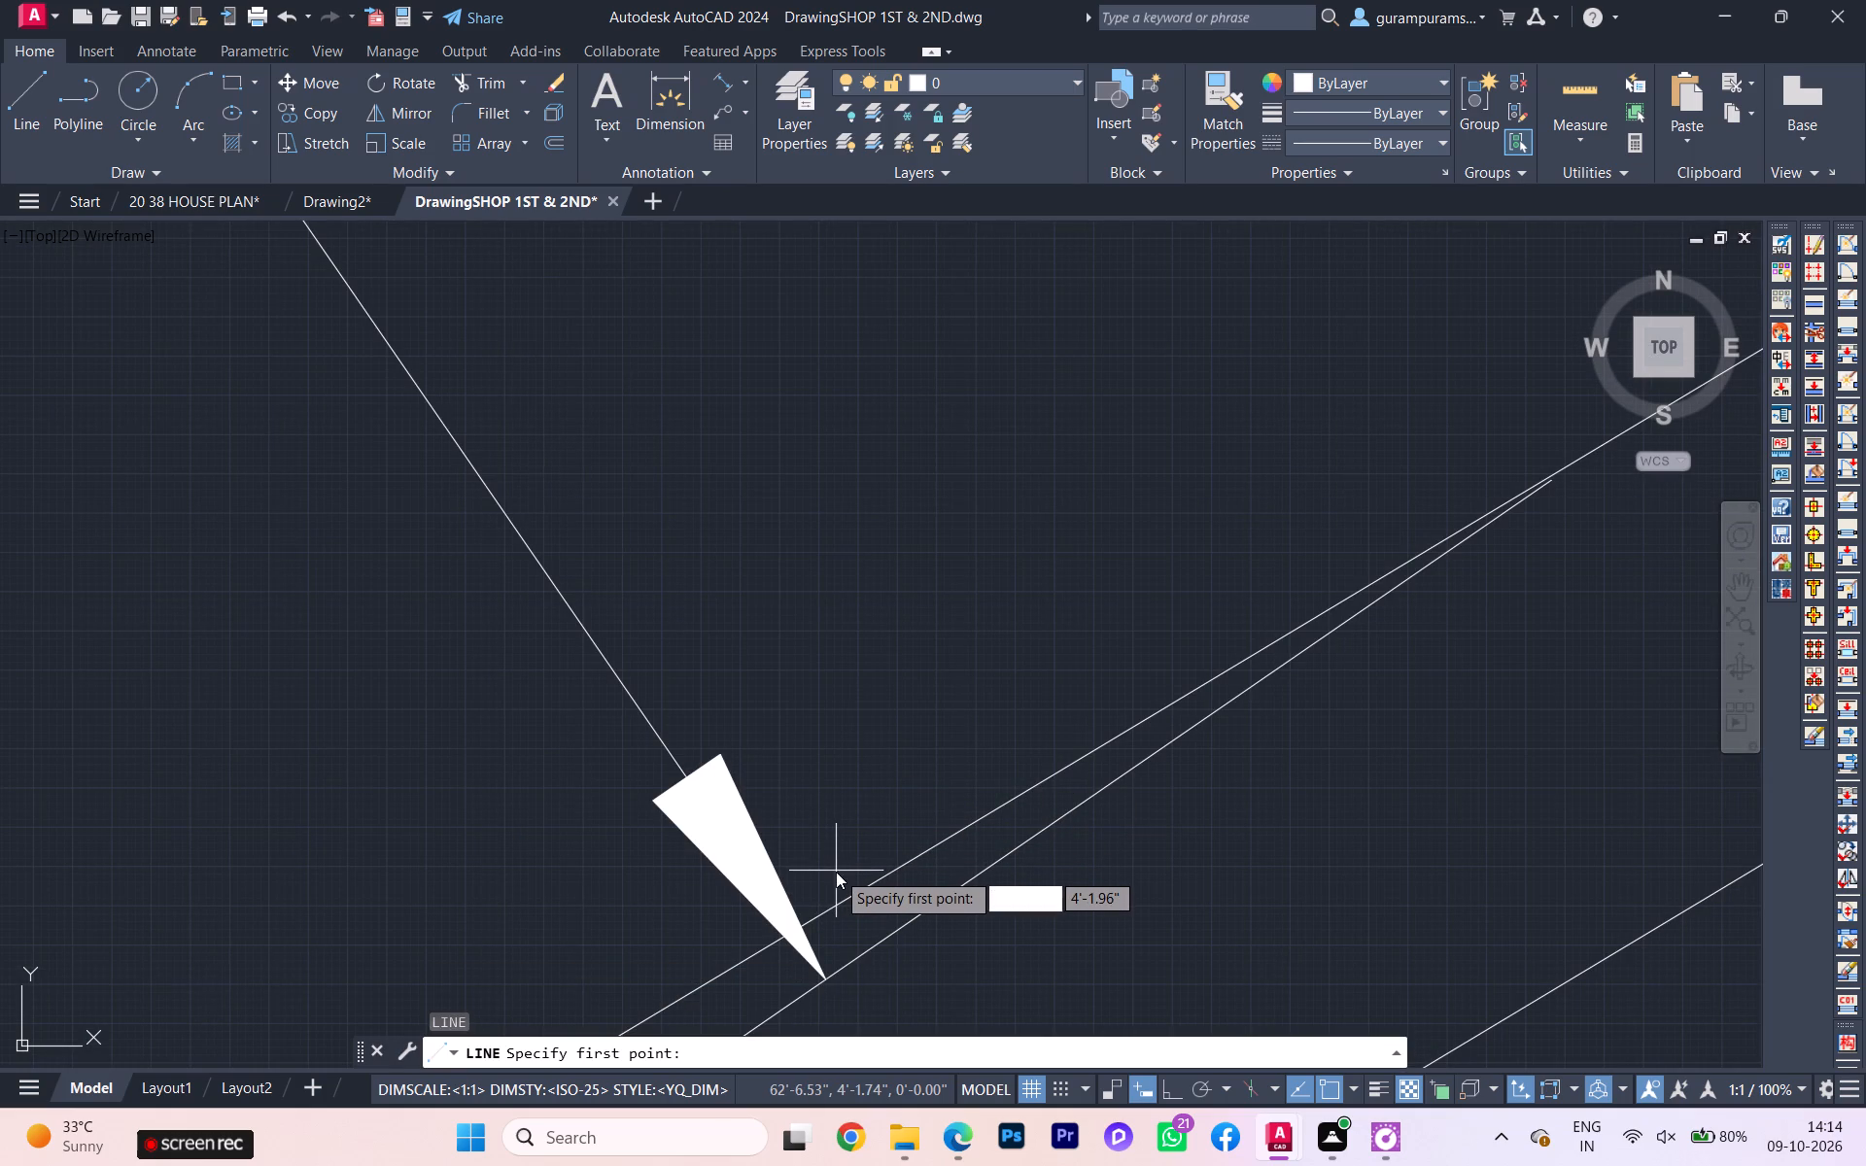
key("k")
key("Return")
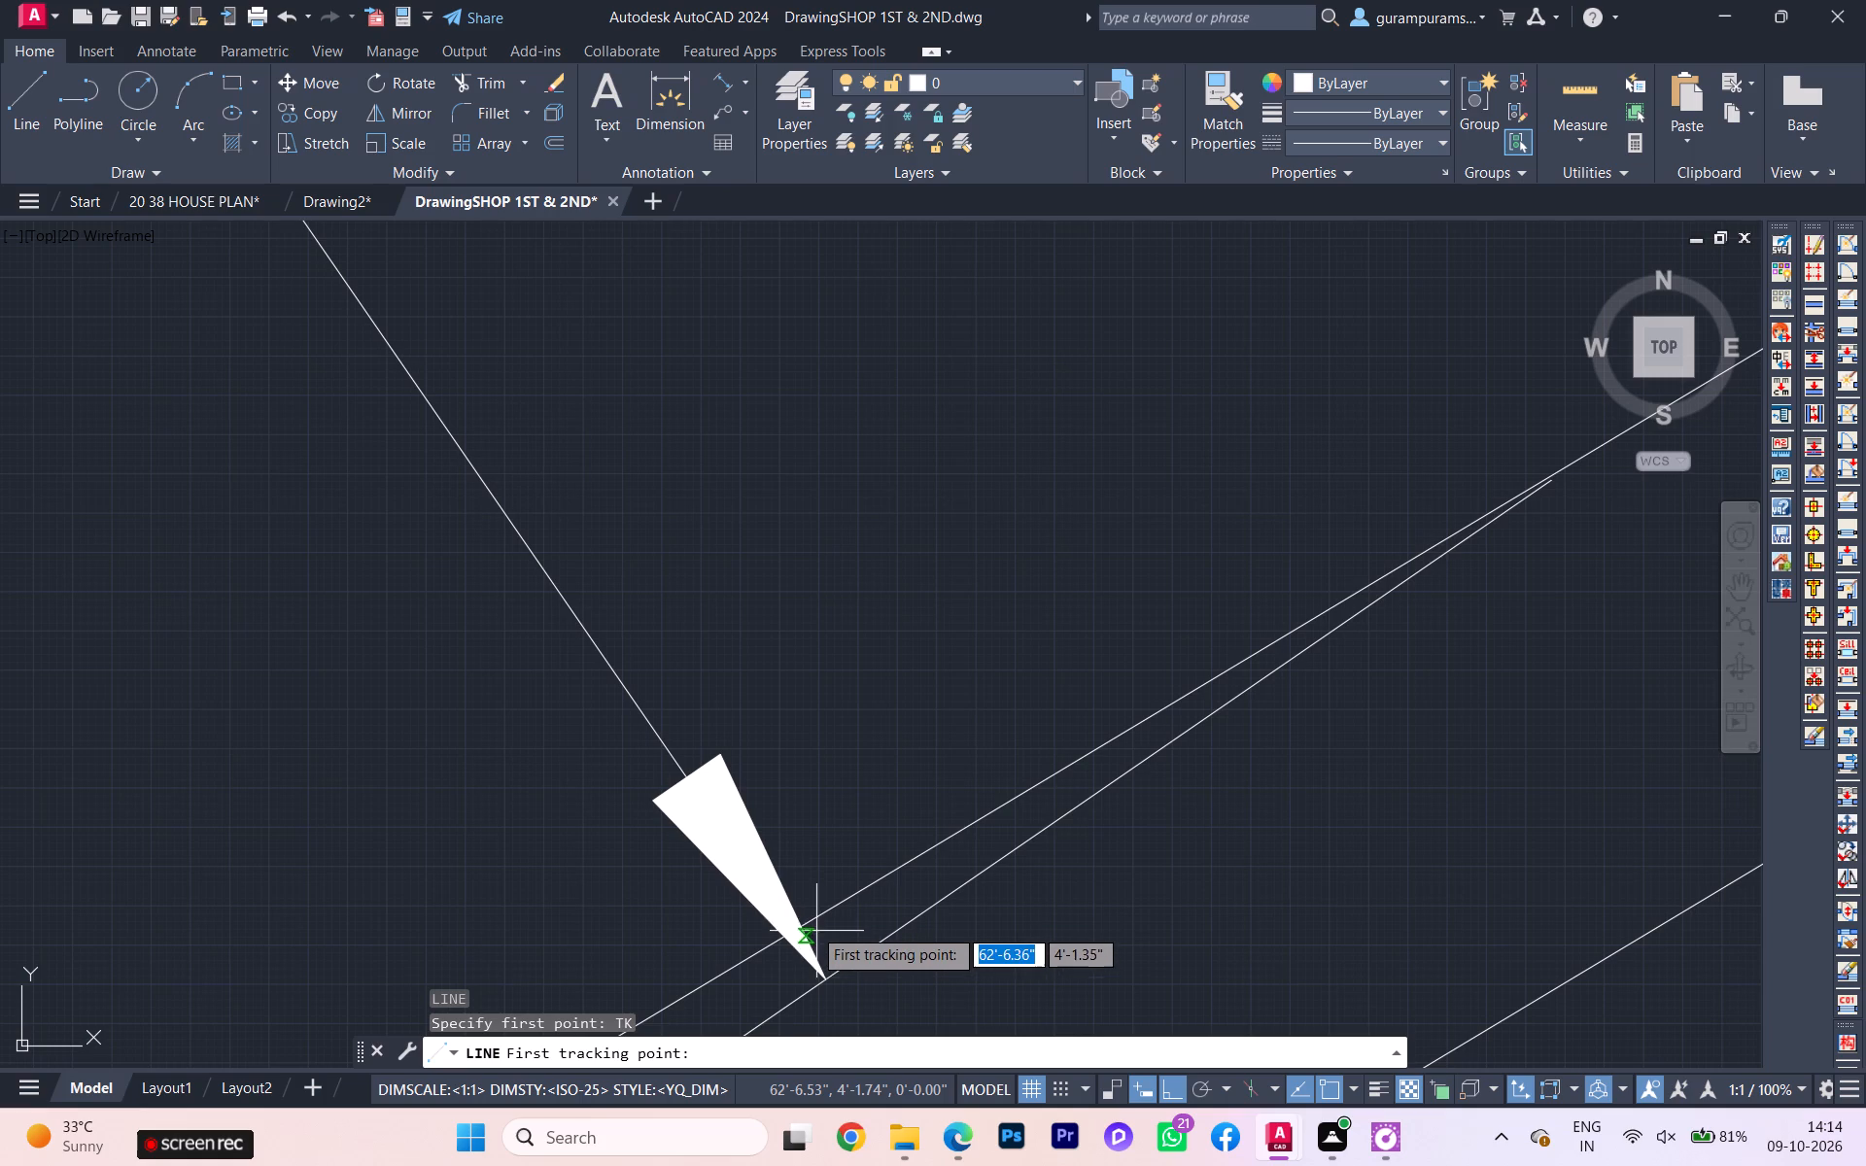
left_click(811, 915)
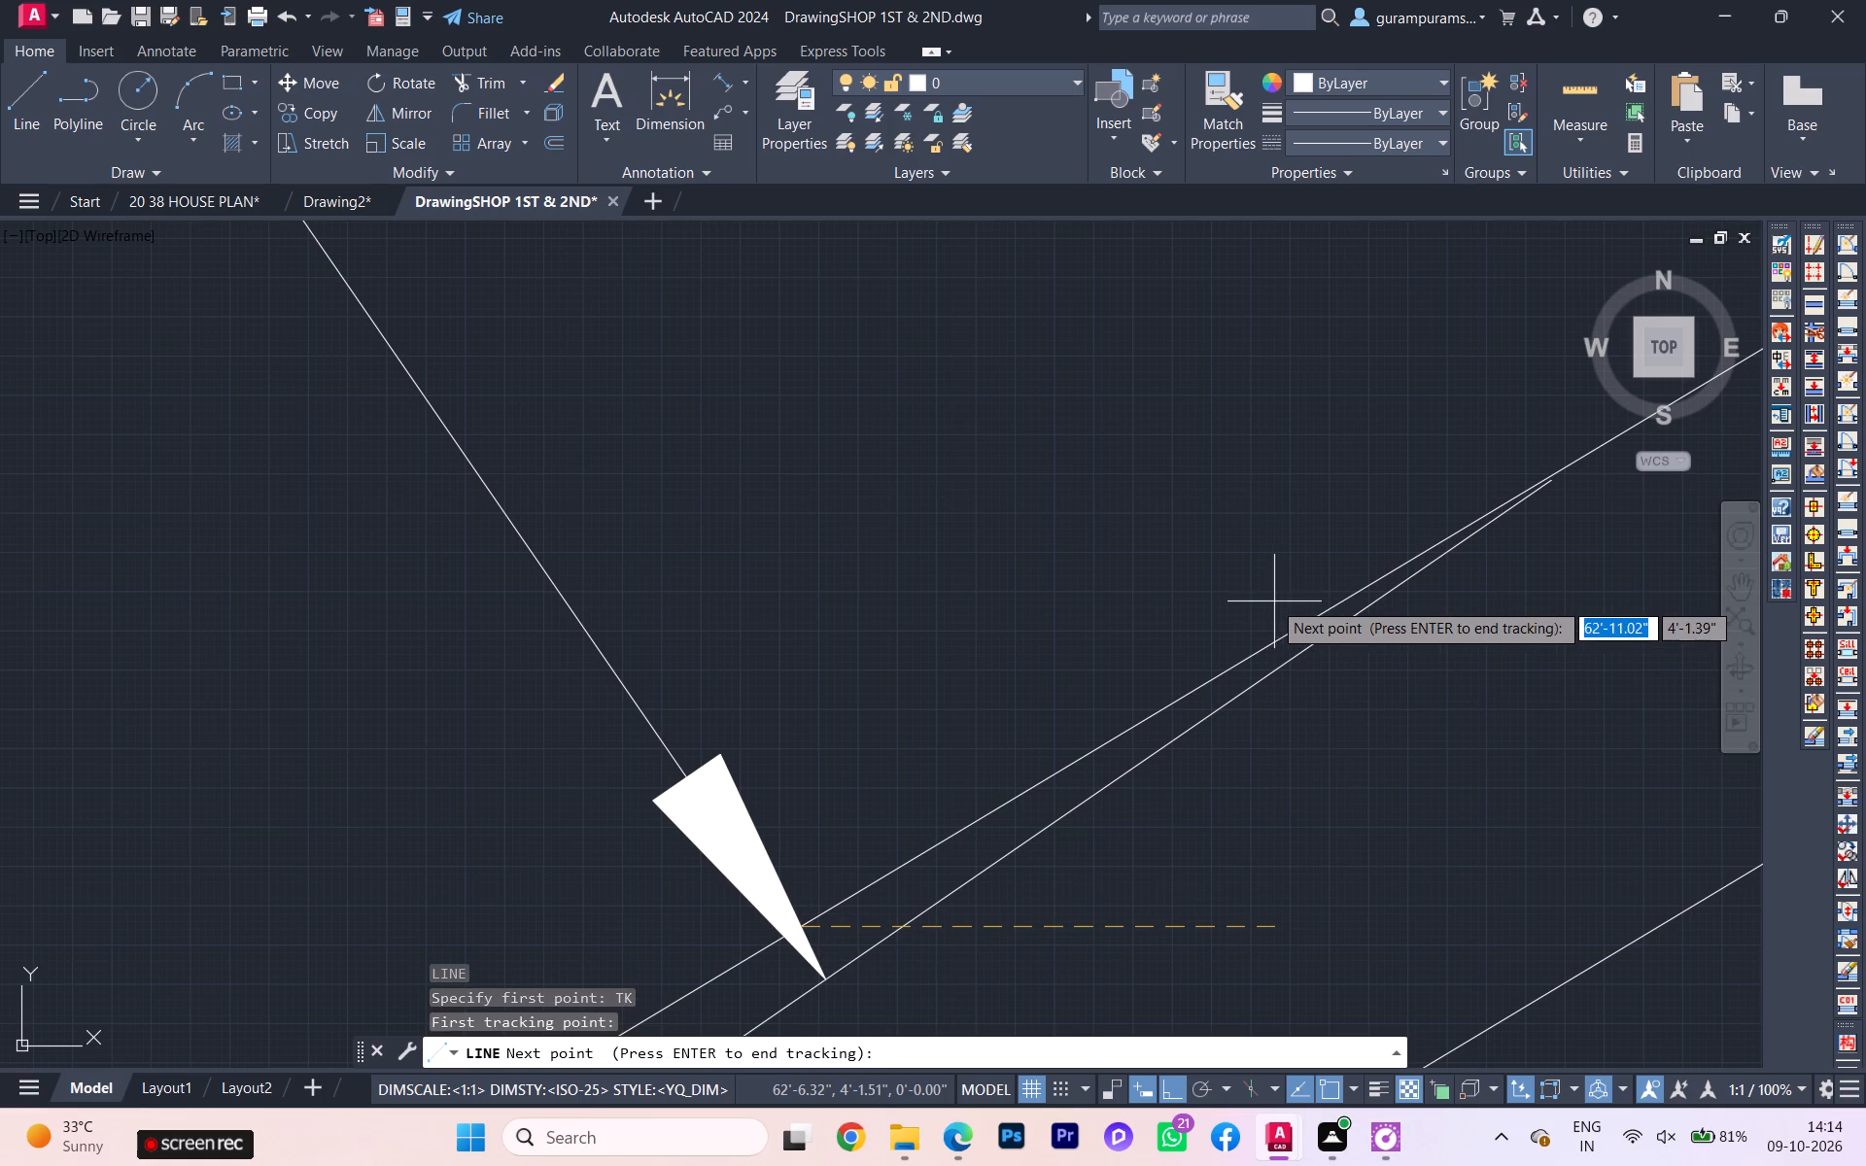
key("F8")
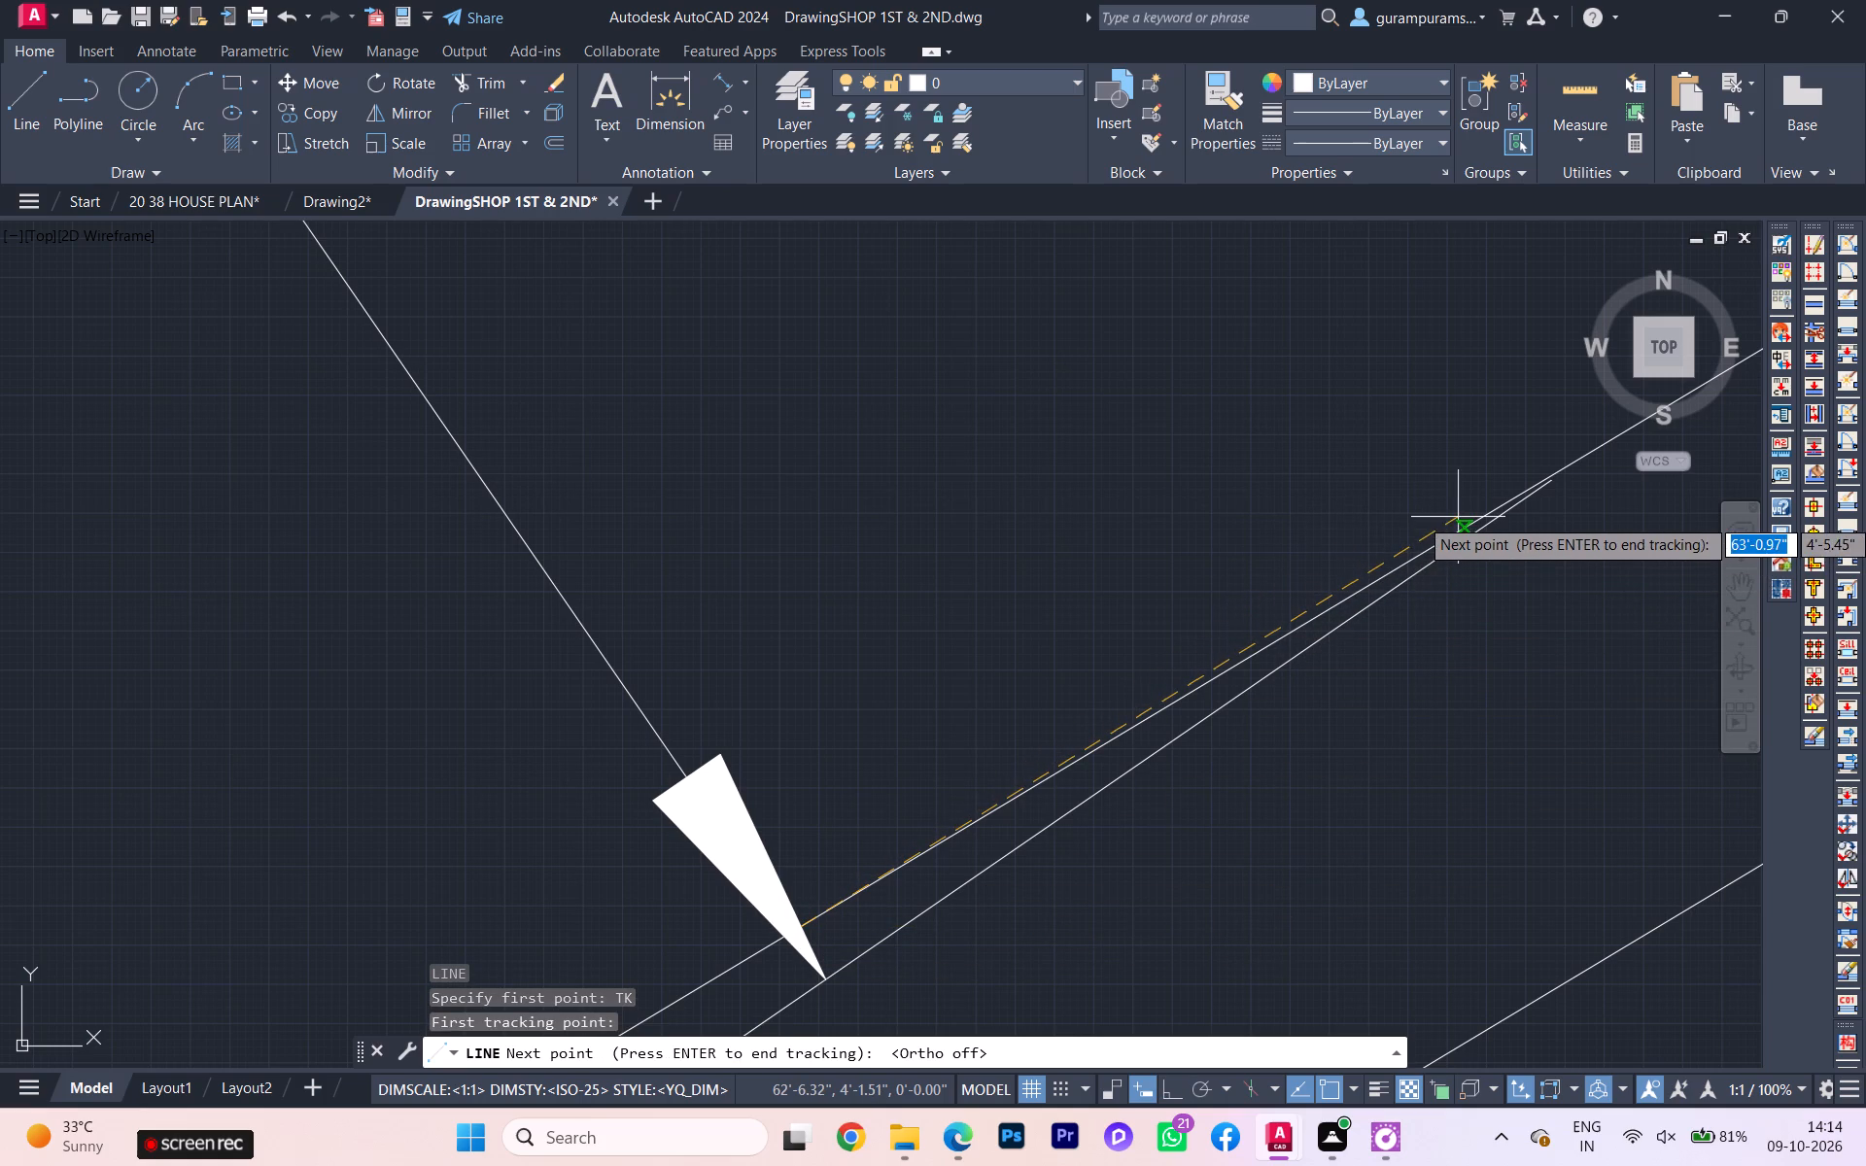
type("11'")
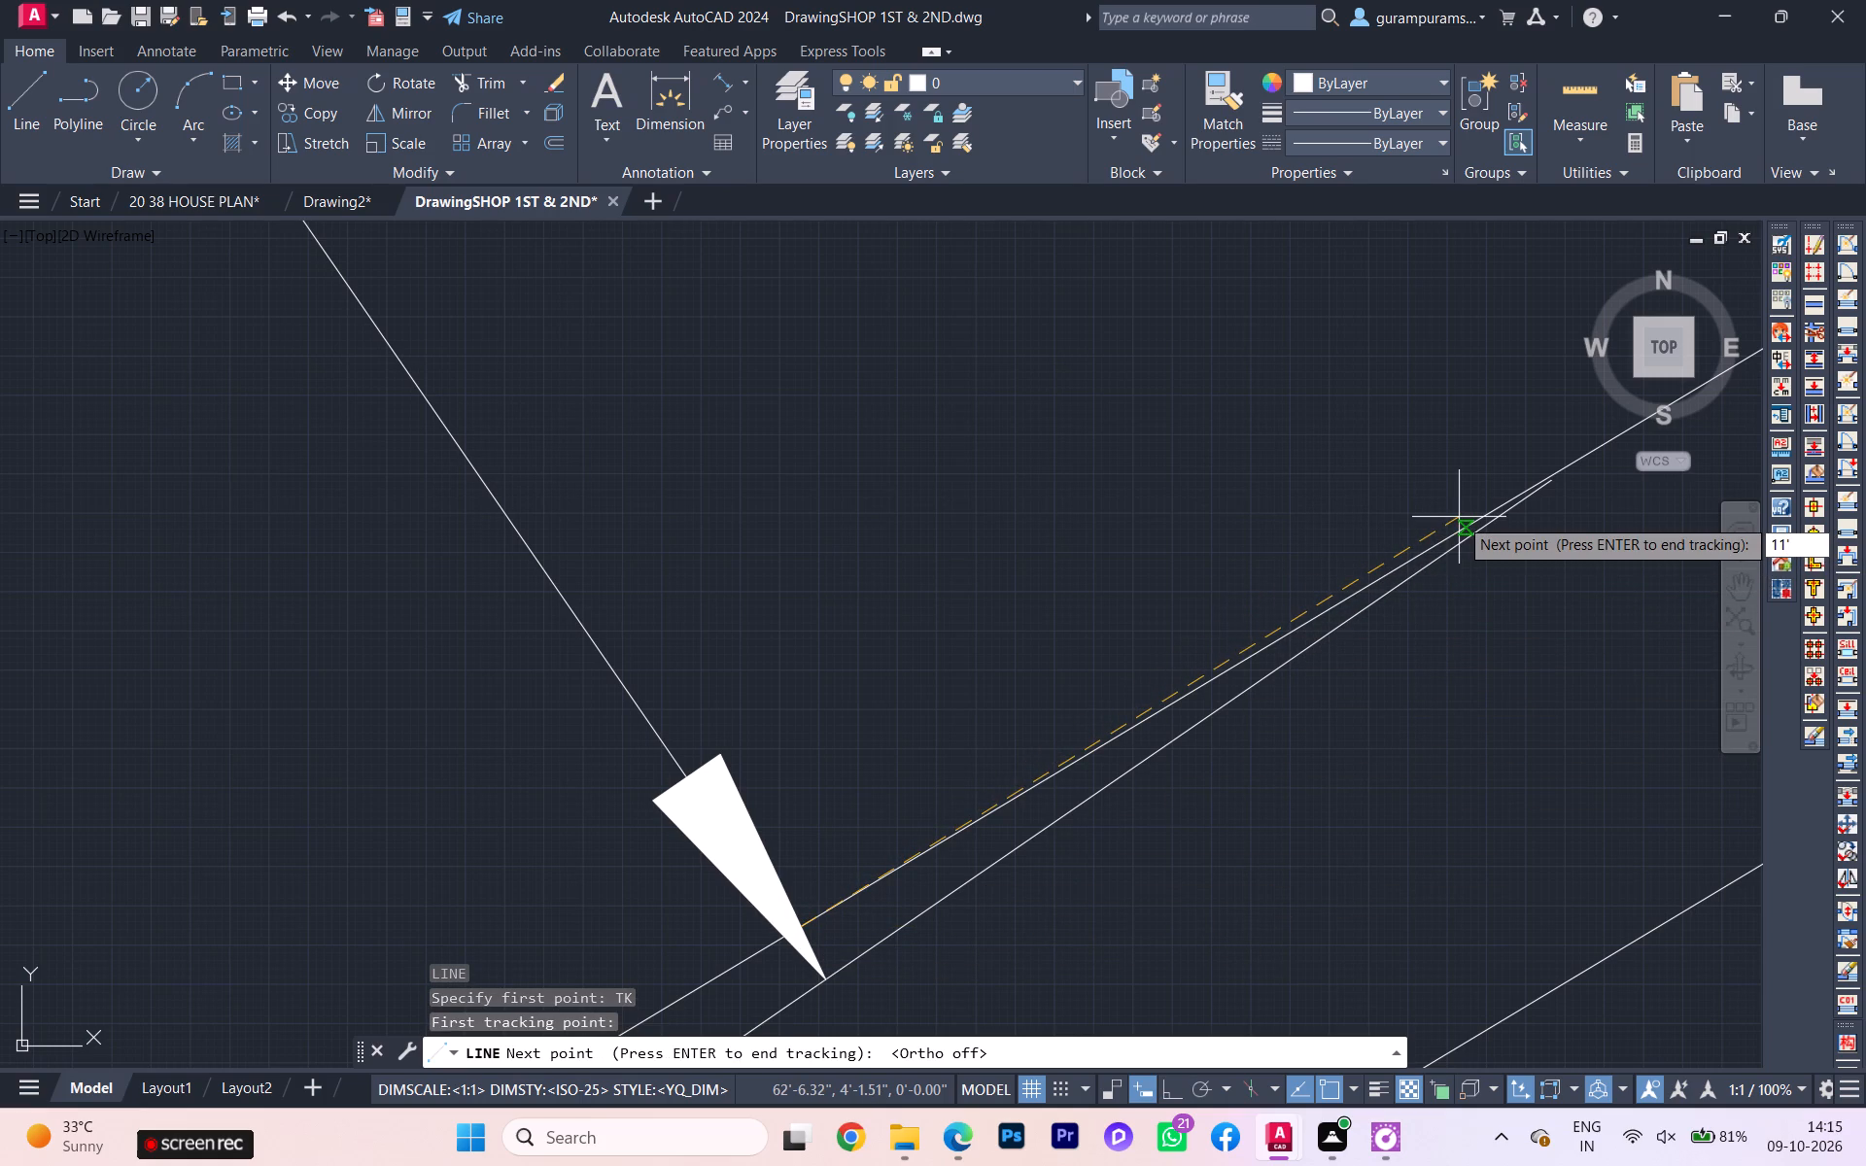
type("7.5")
key("Return")
key("Return")
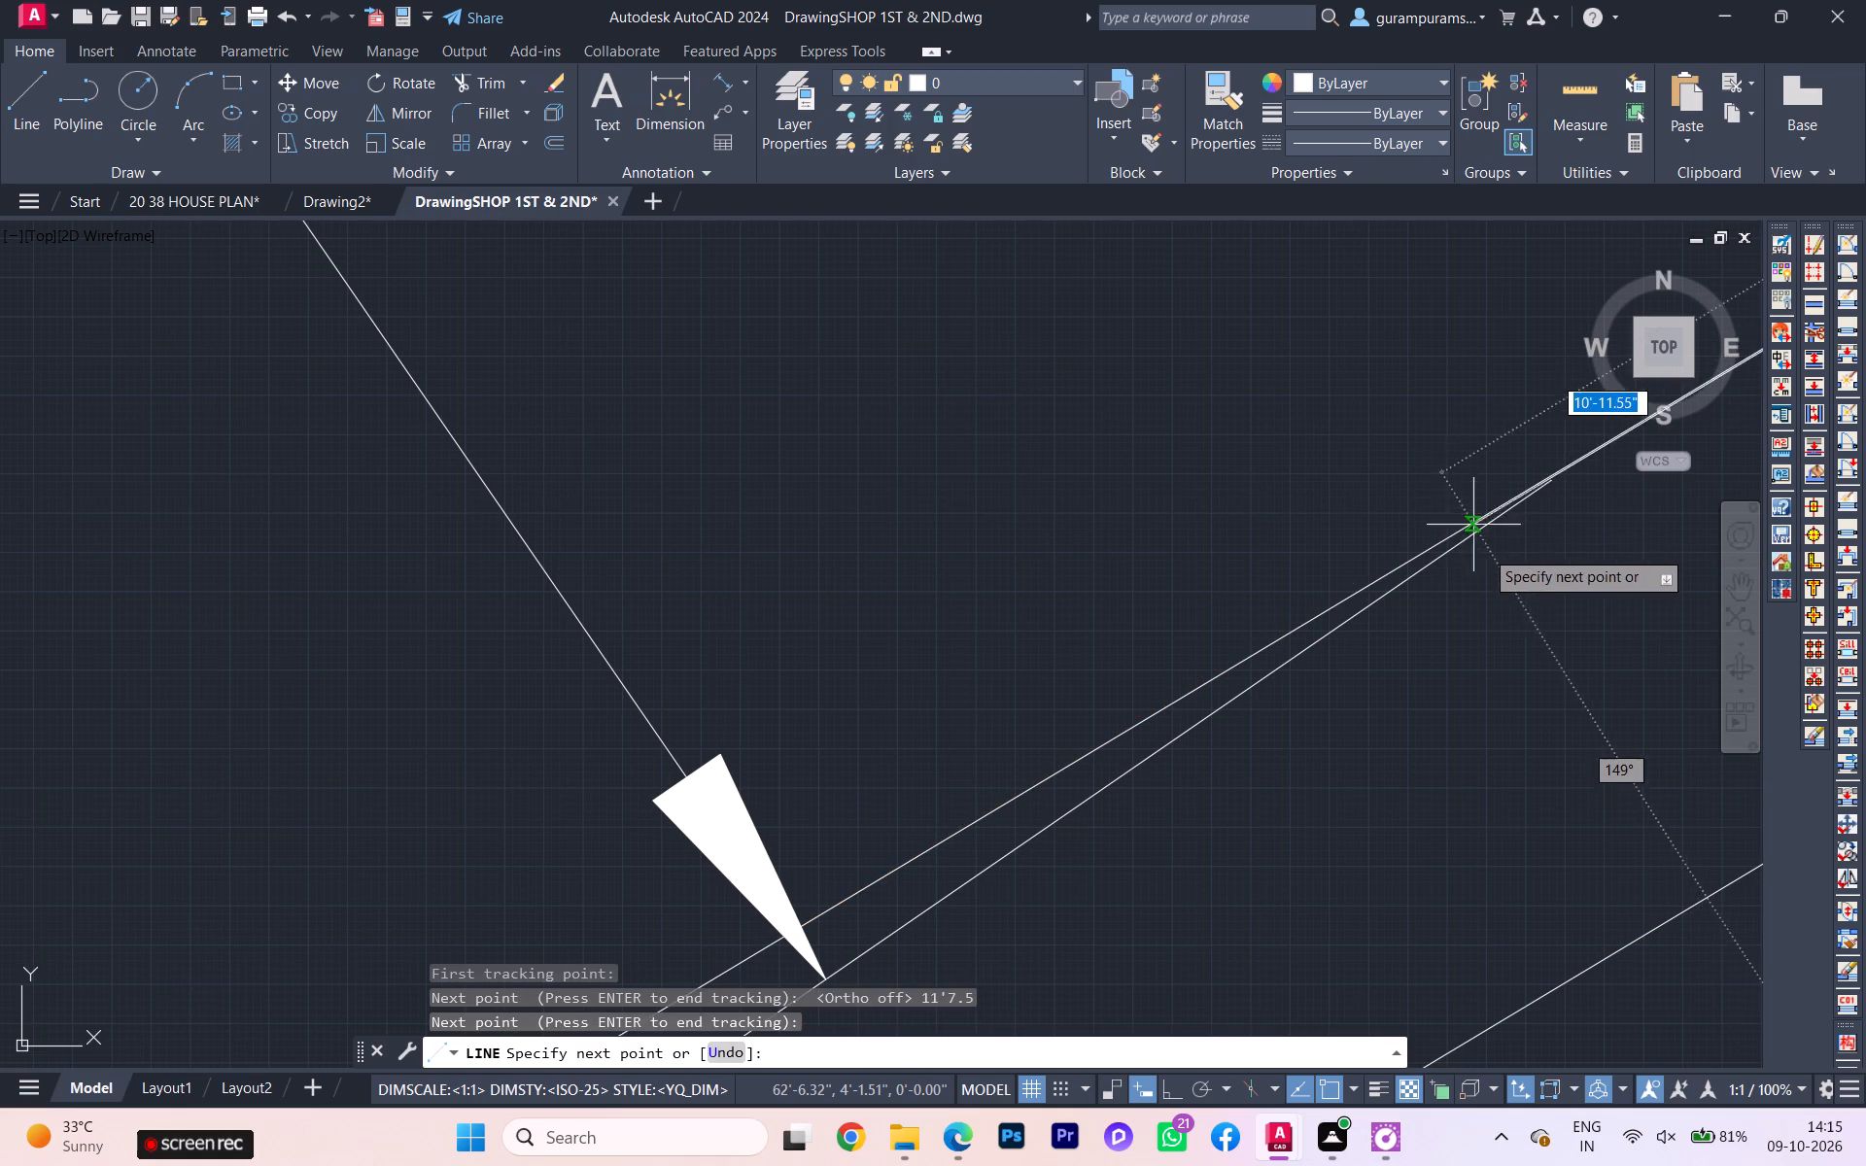
Checking the workbook PDF's site plan, draw a 19'6" segment from the tracked boundary point toward the building, roughly perpendicular to the boundary.
scroll(1452, 586, "down", 2)
scroll(1376, 639, "down", 11)
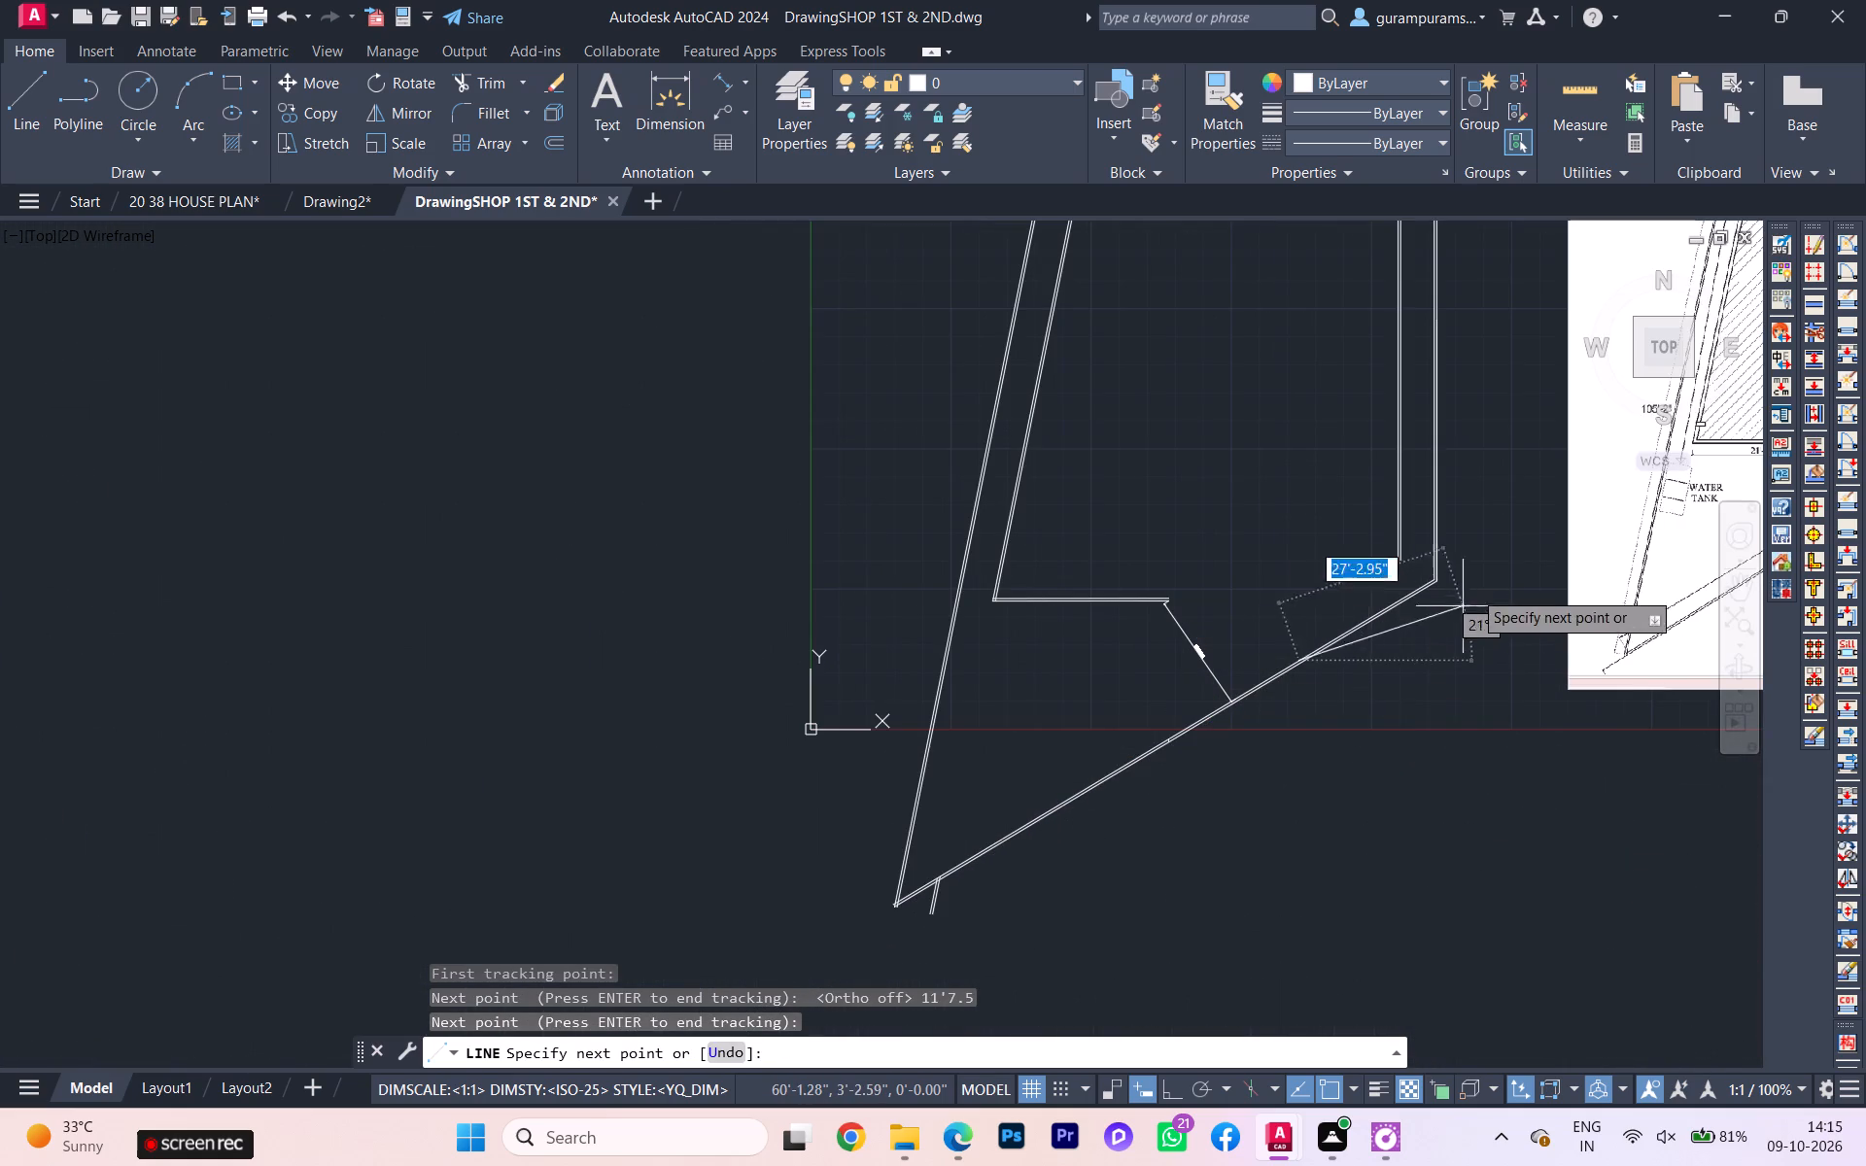
scroll(1329, 596, "up", 3)
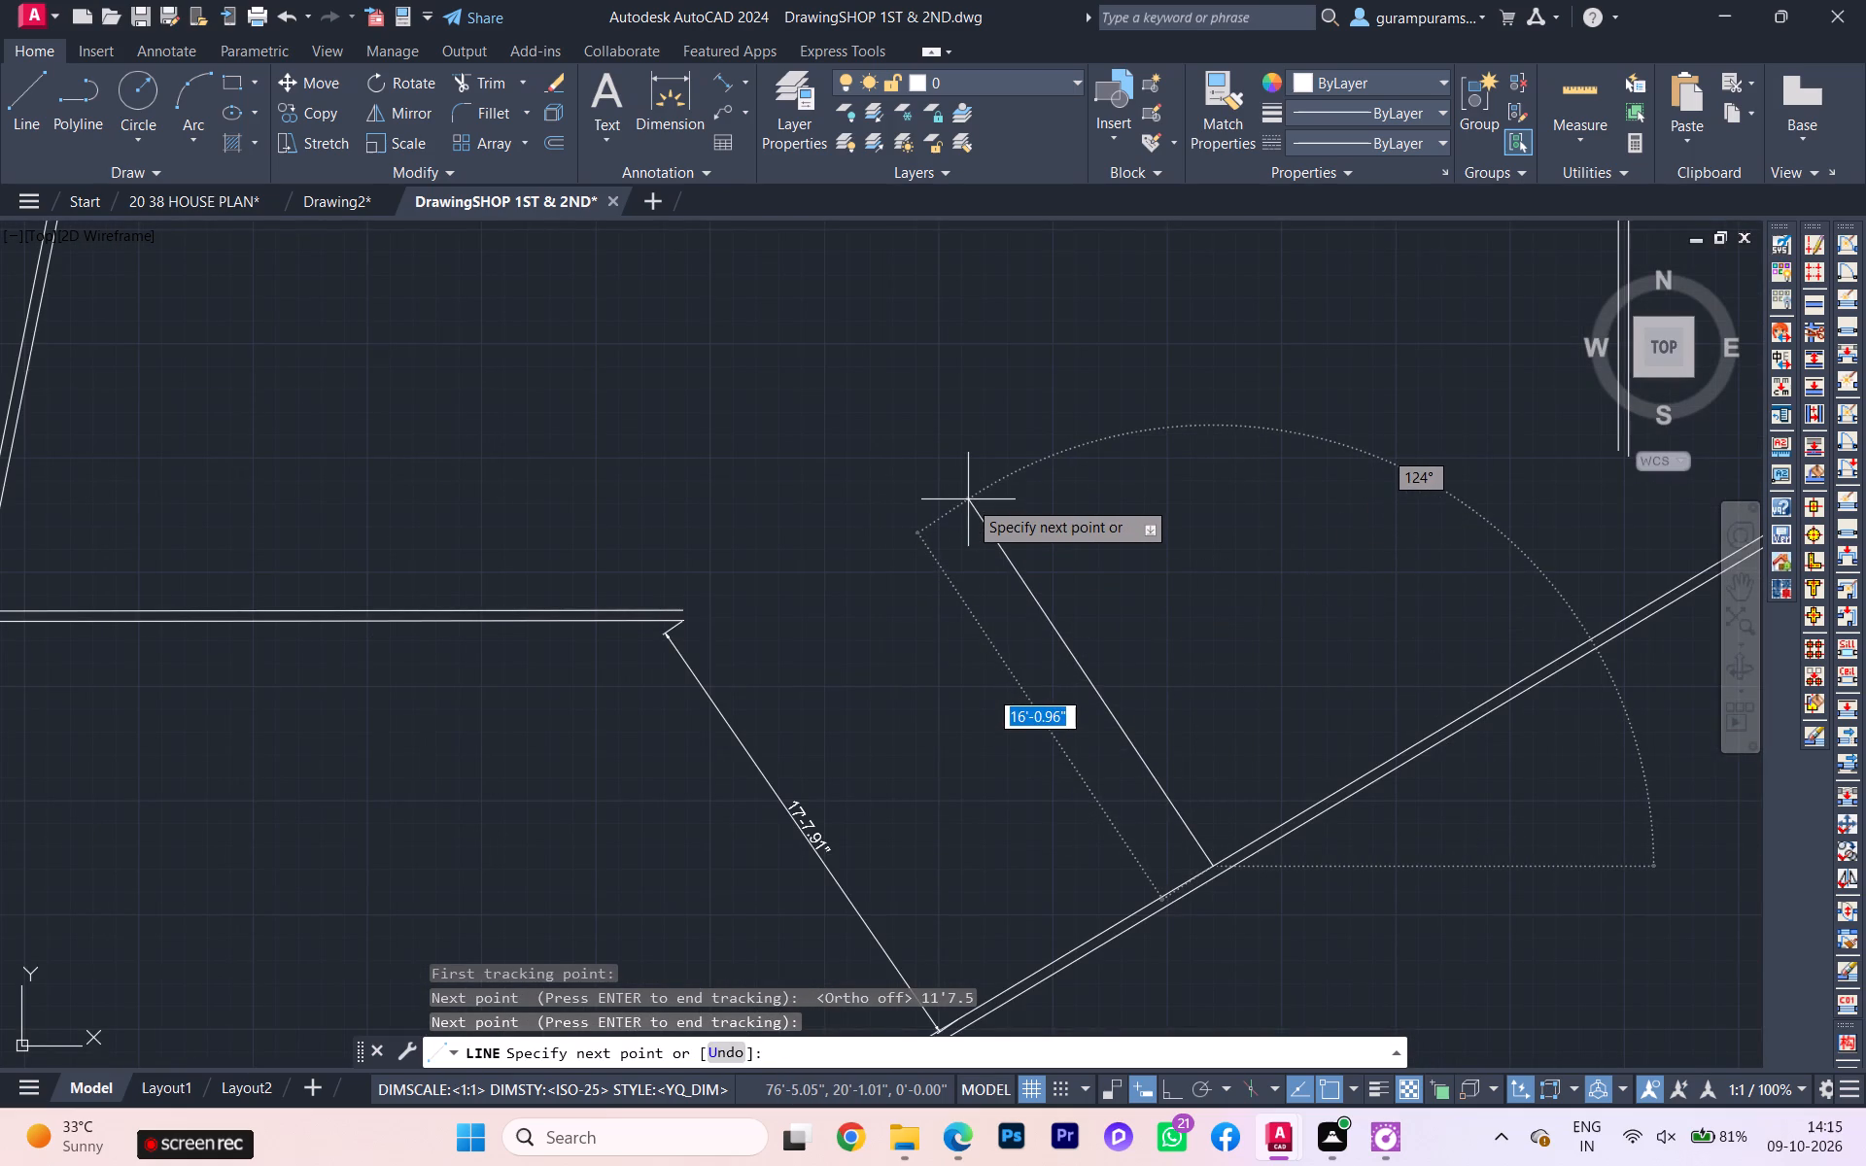
scroll(965, 505, "up", 2)
scroll(965, 514, "down", 1)
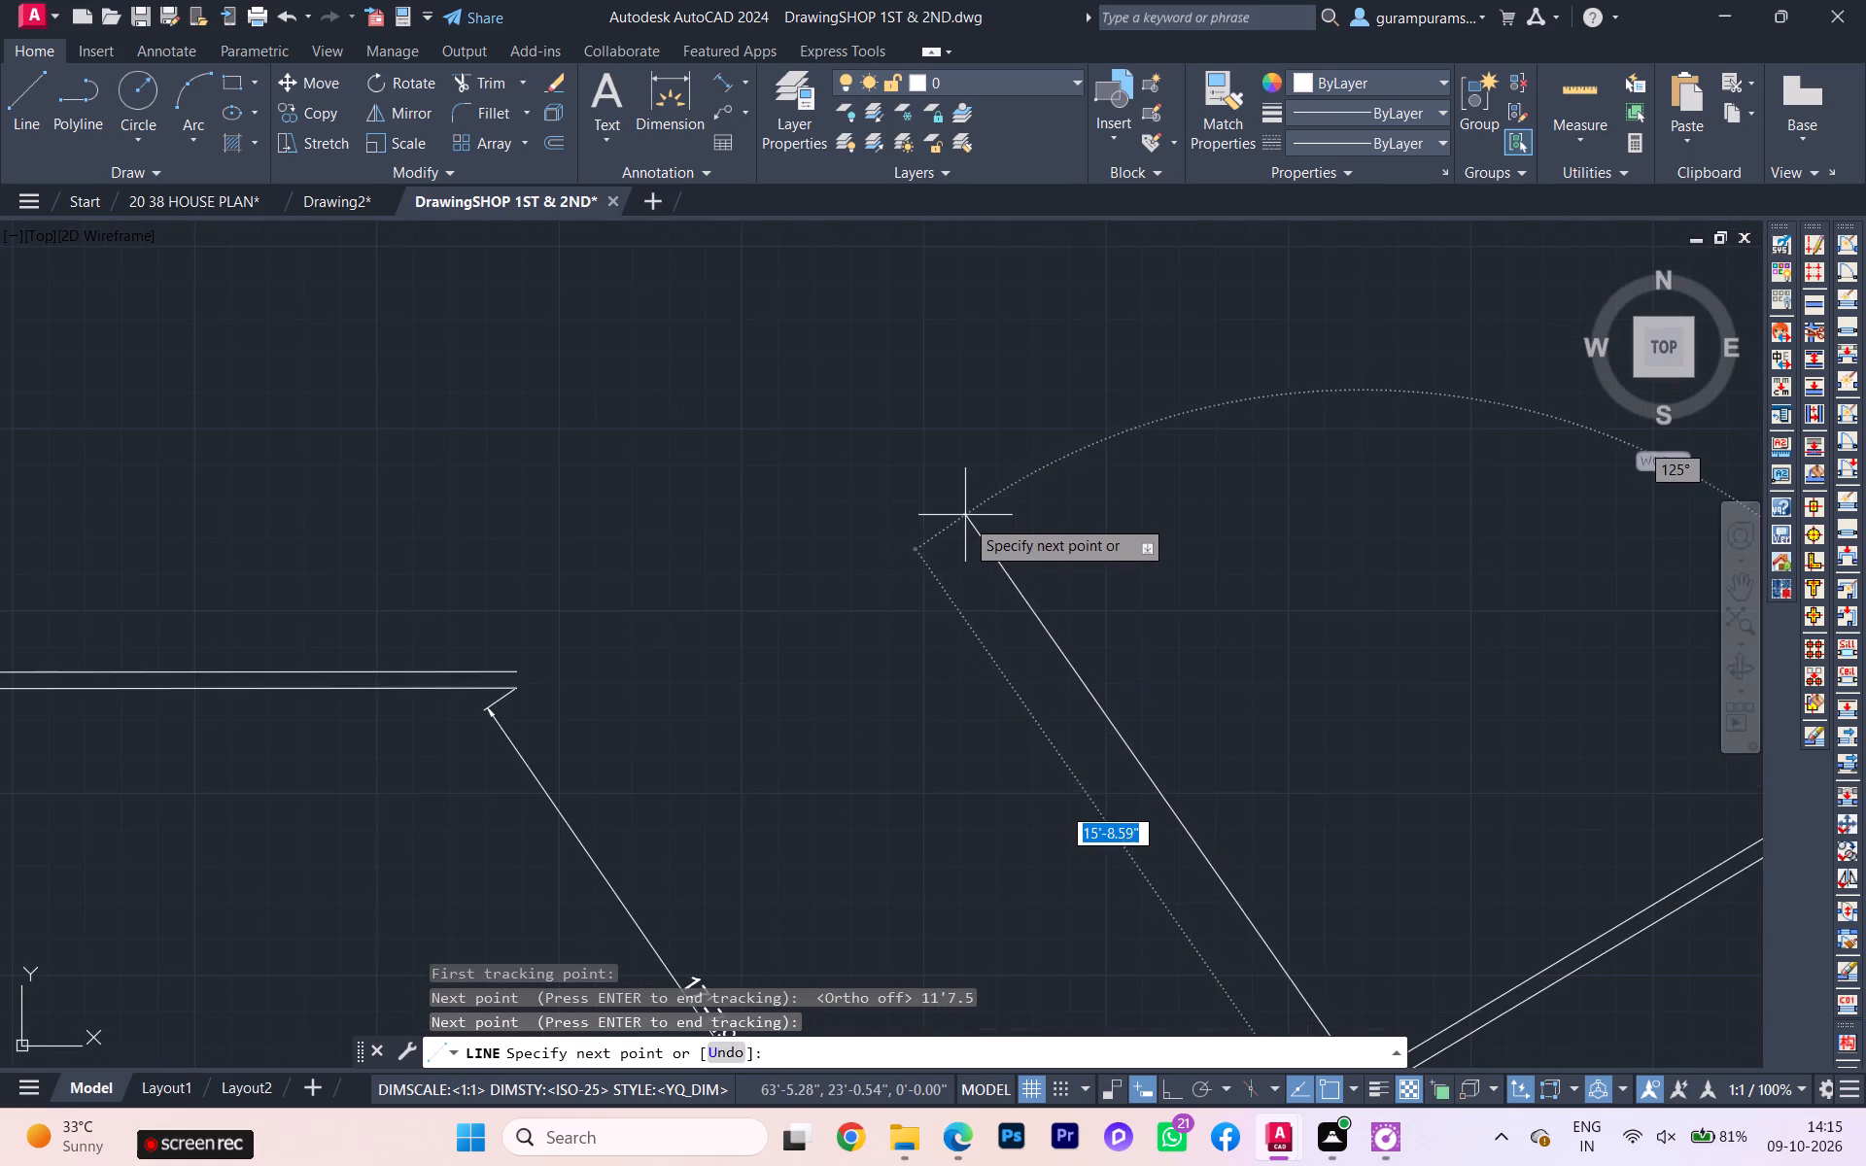
scroll(965, 523, "down", 1)
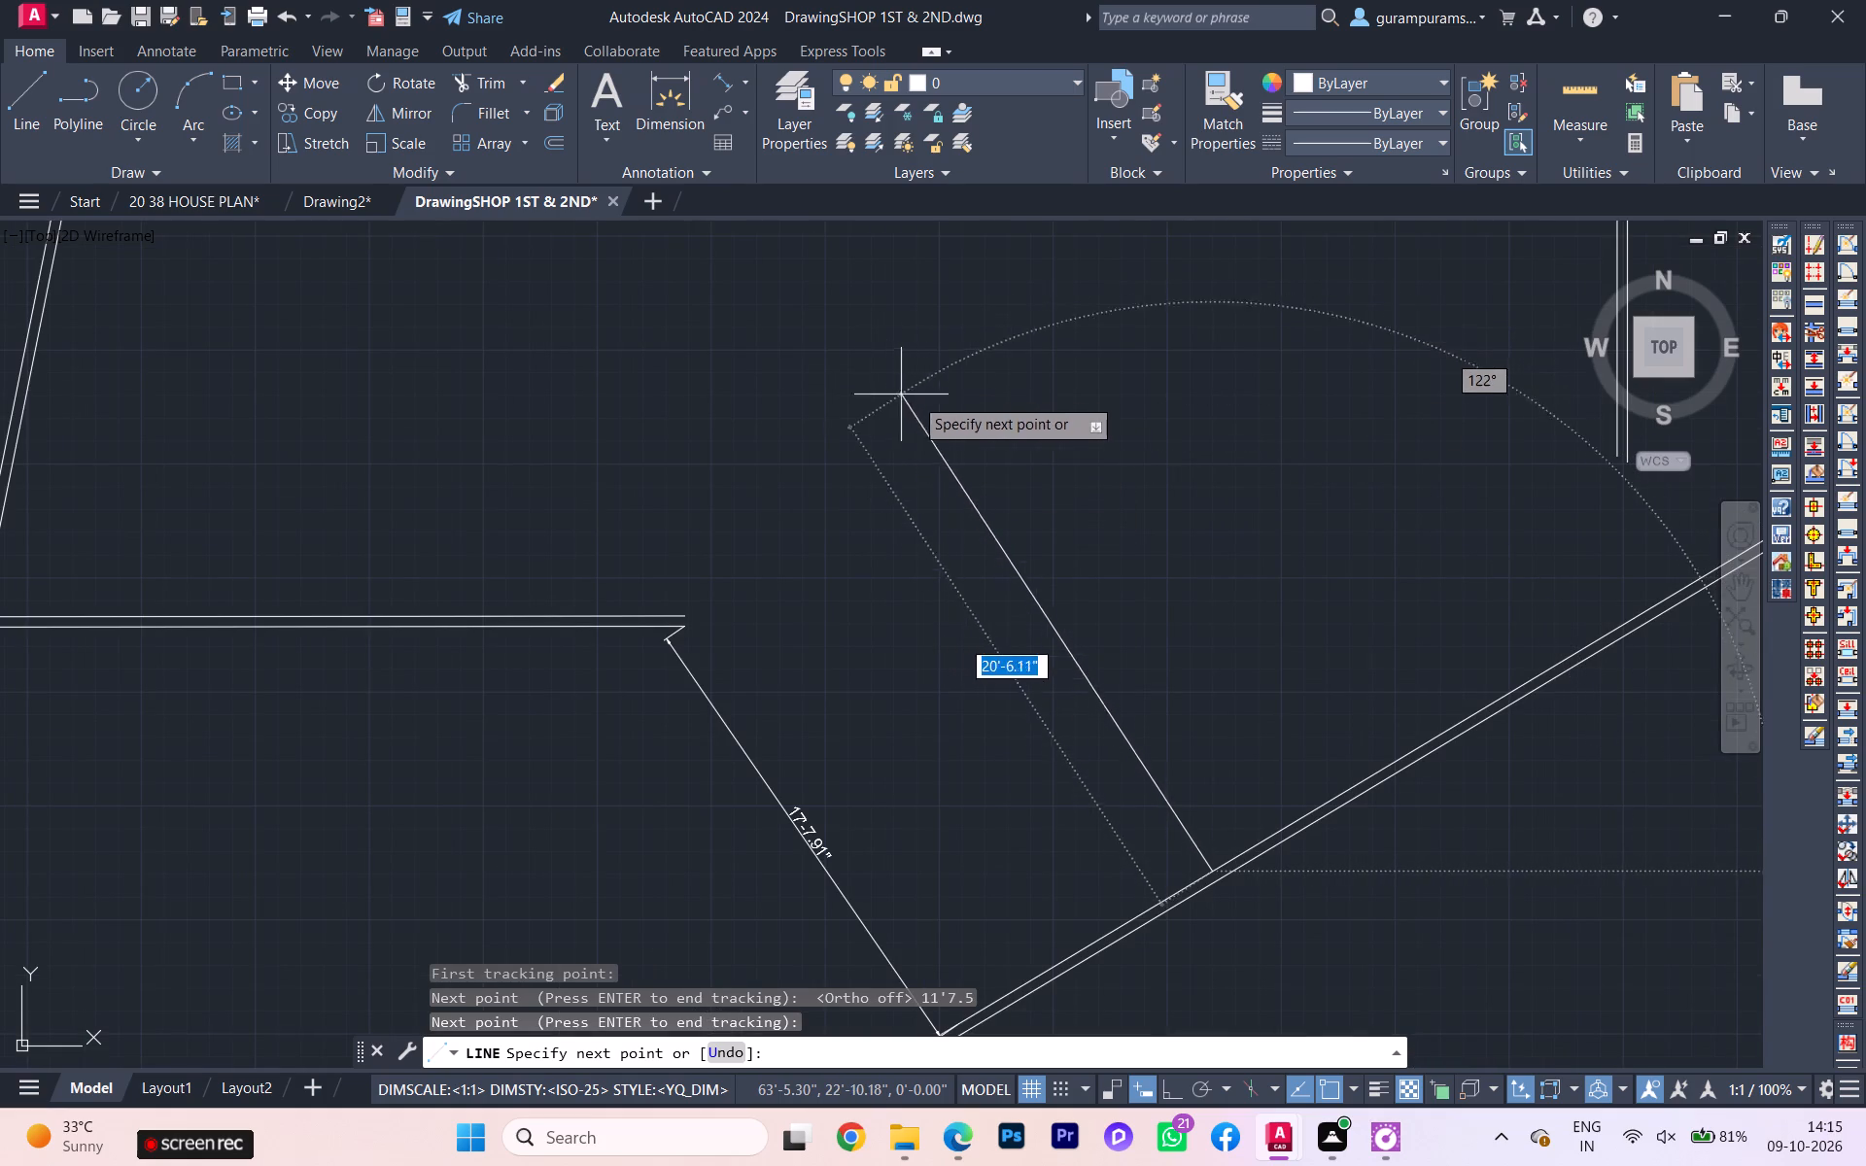
key("F8")
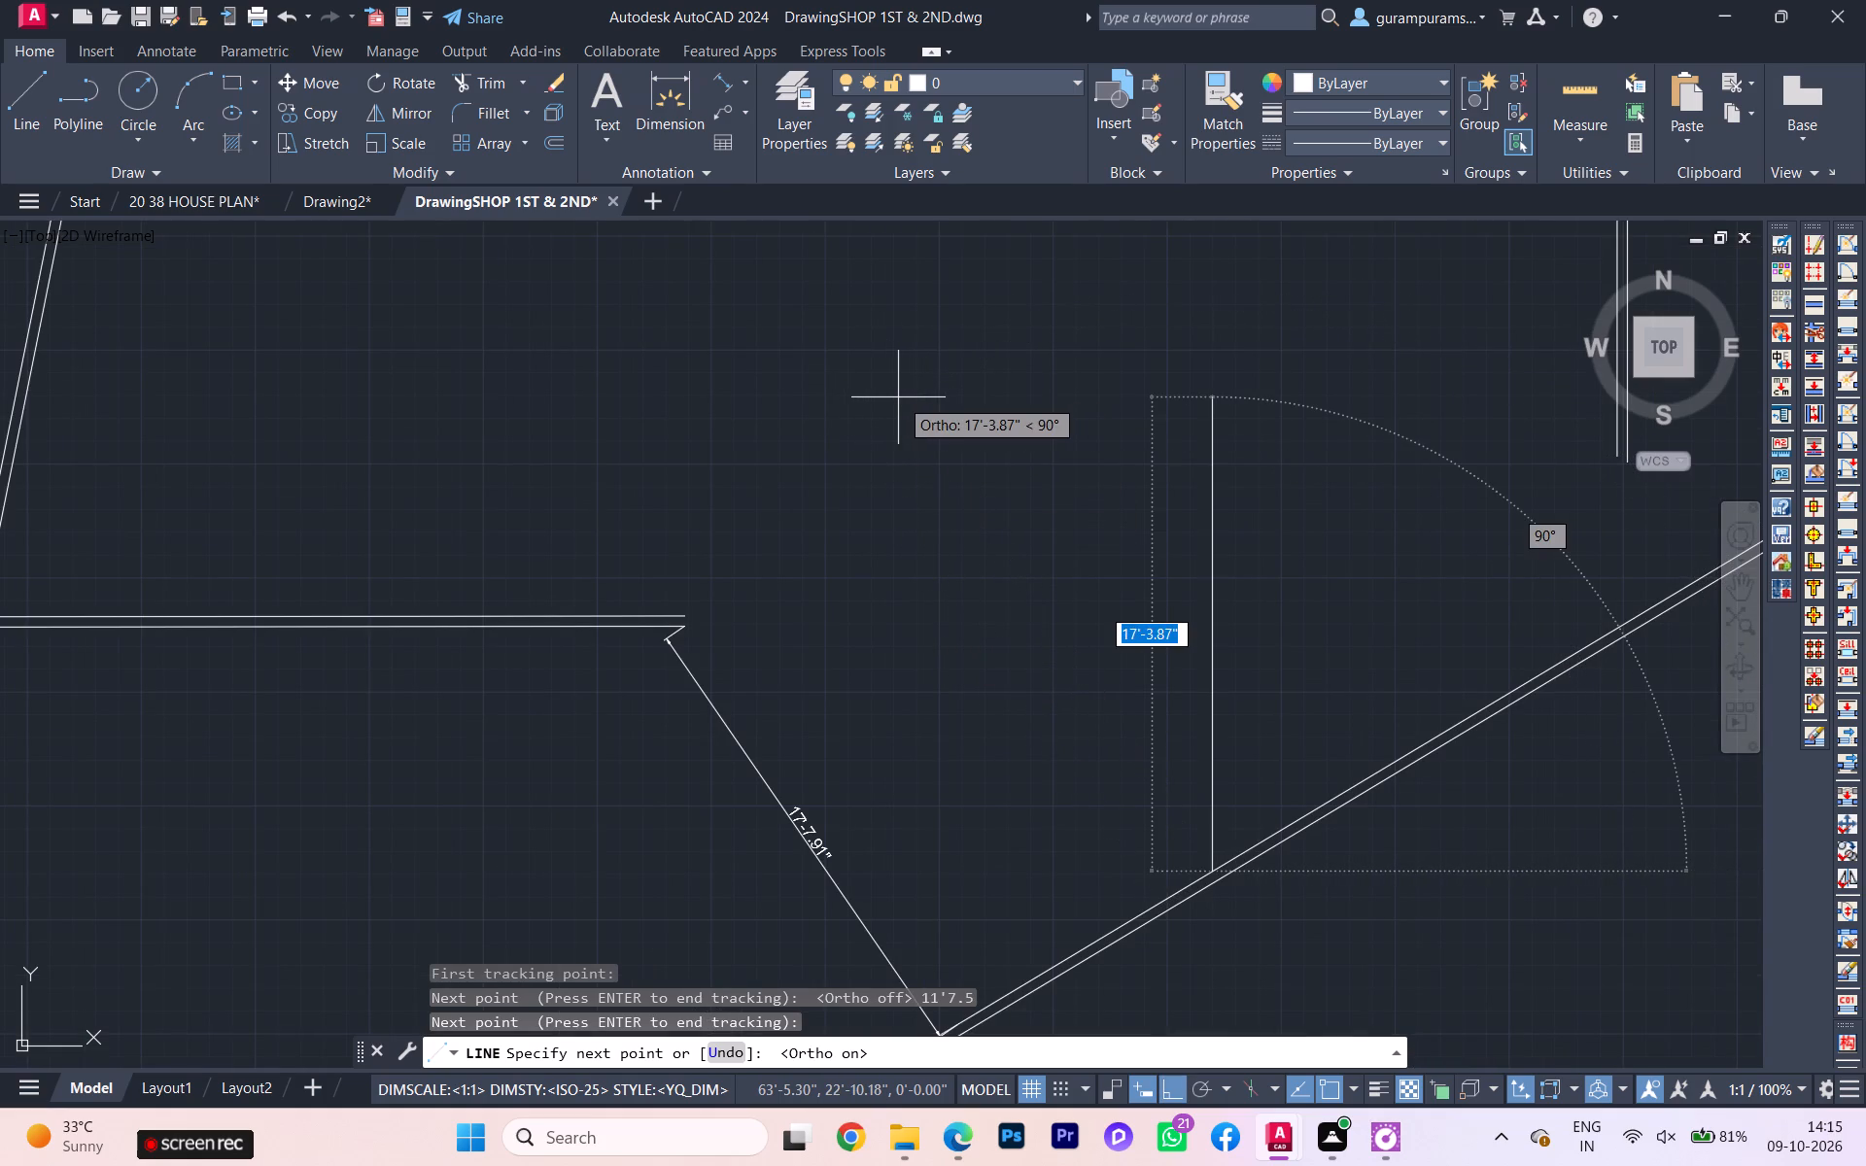
key("F8")
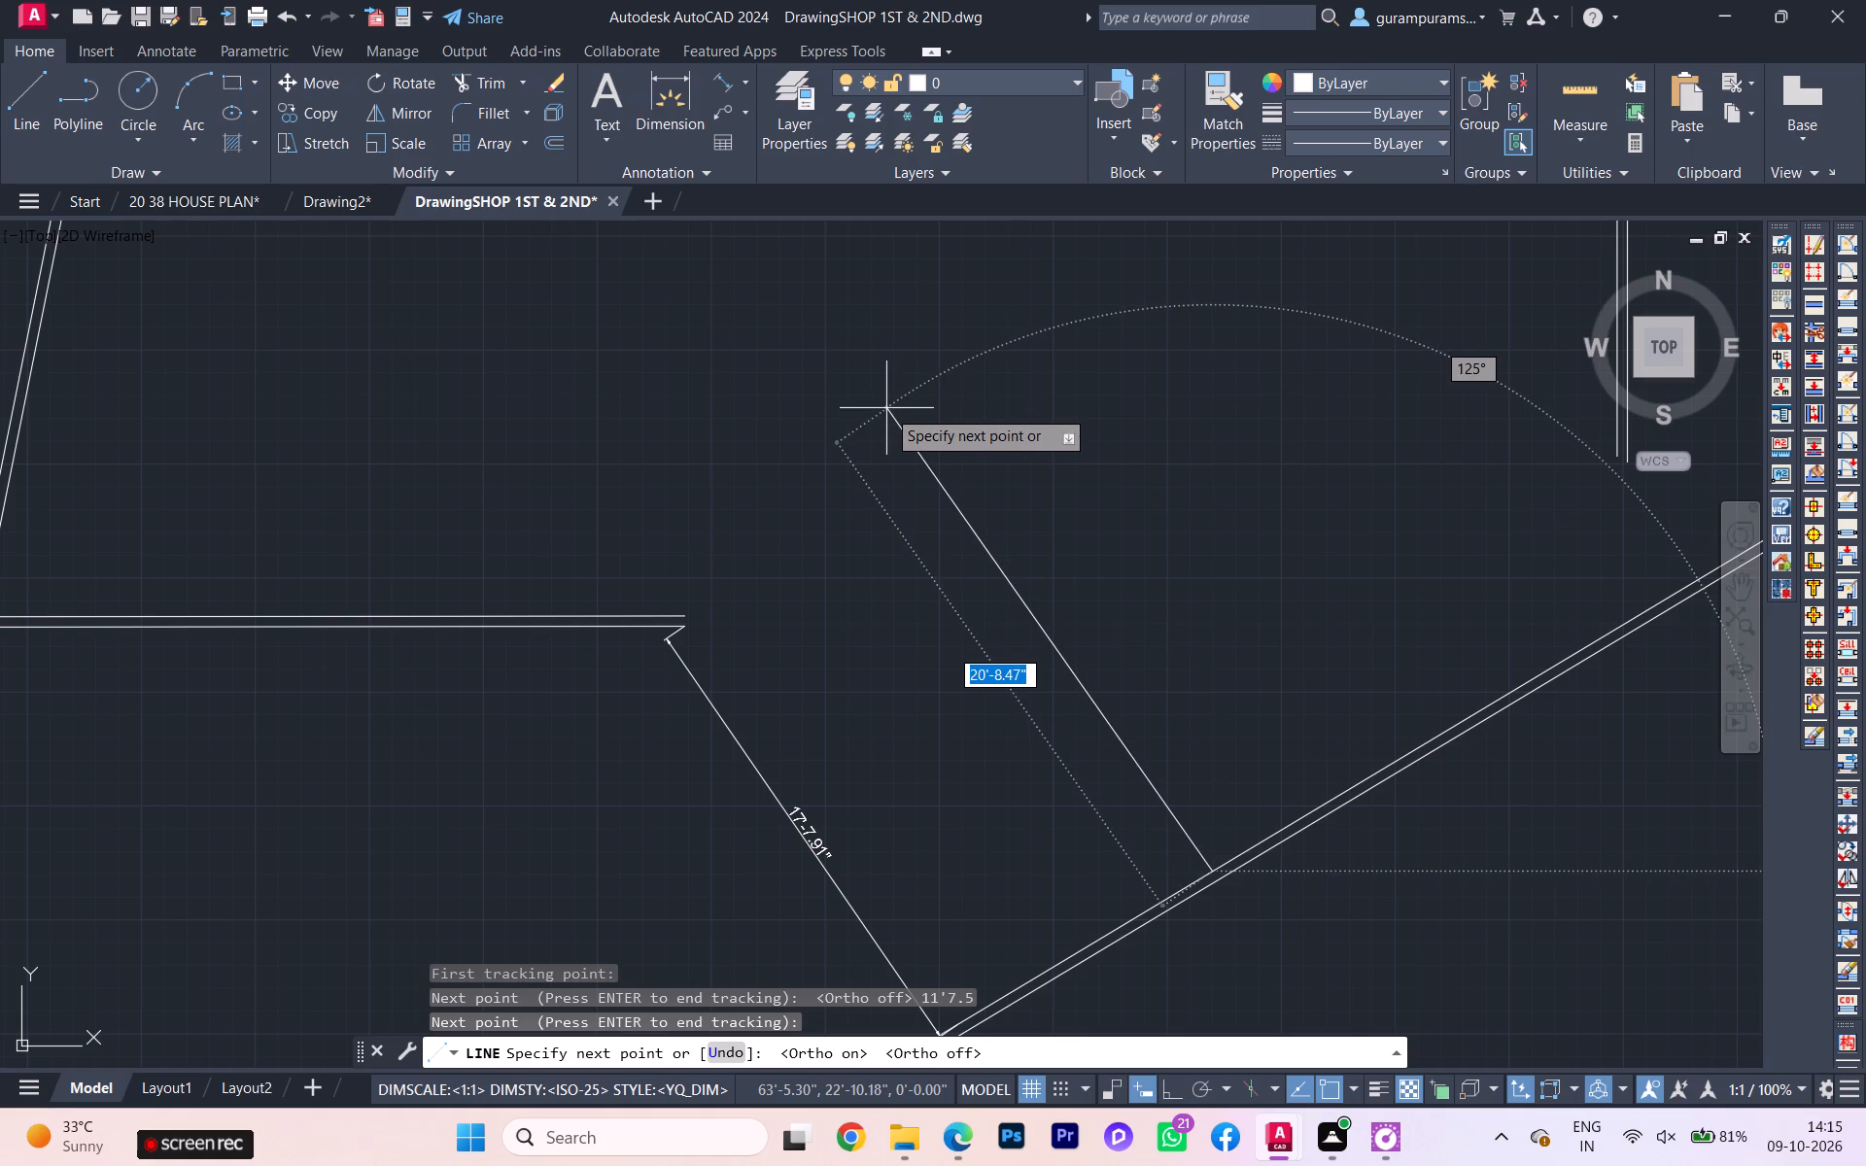
key("alt+Tab")
key("alt+Tab")
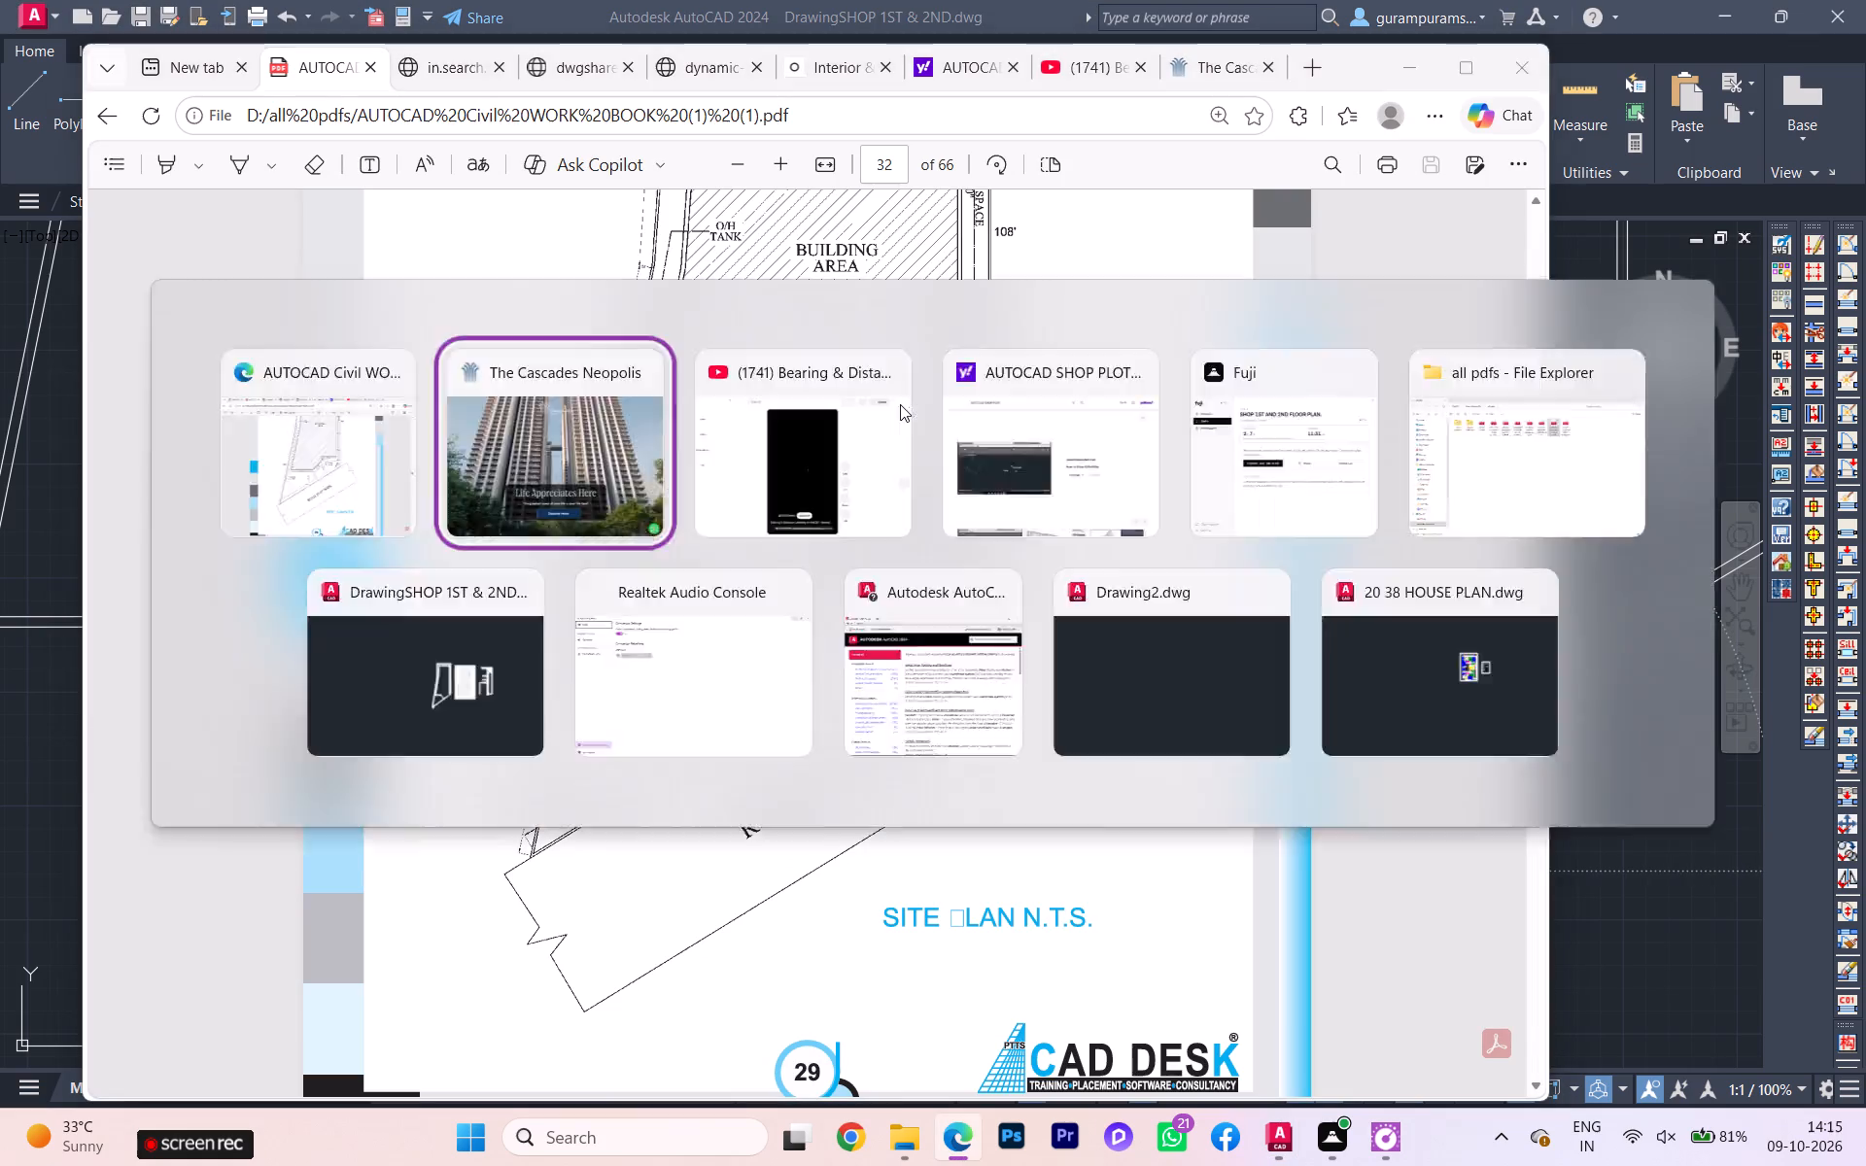
key("alt+Tab")
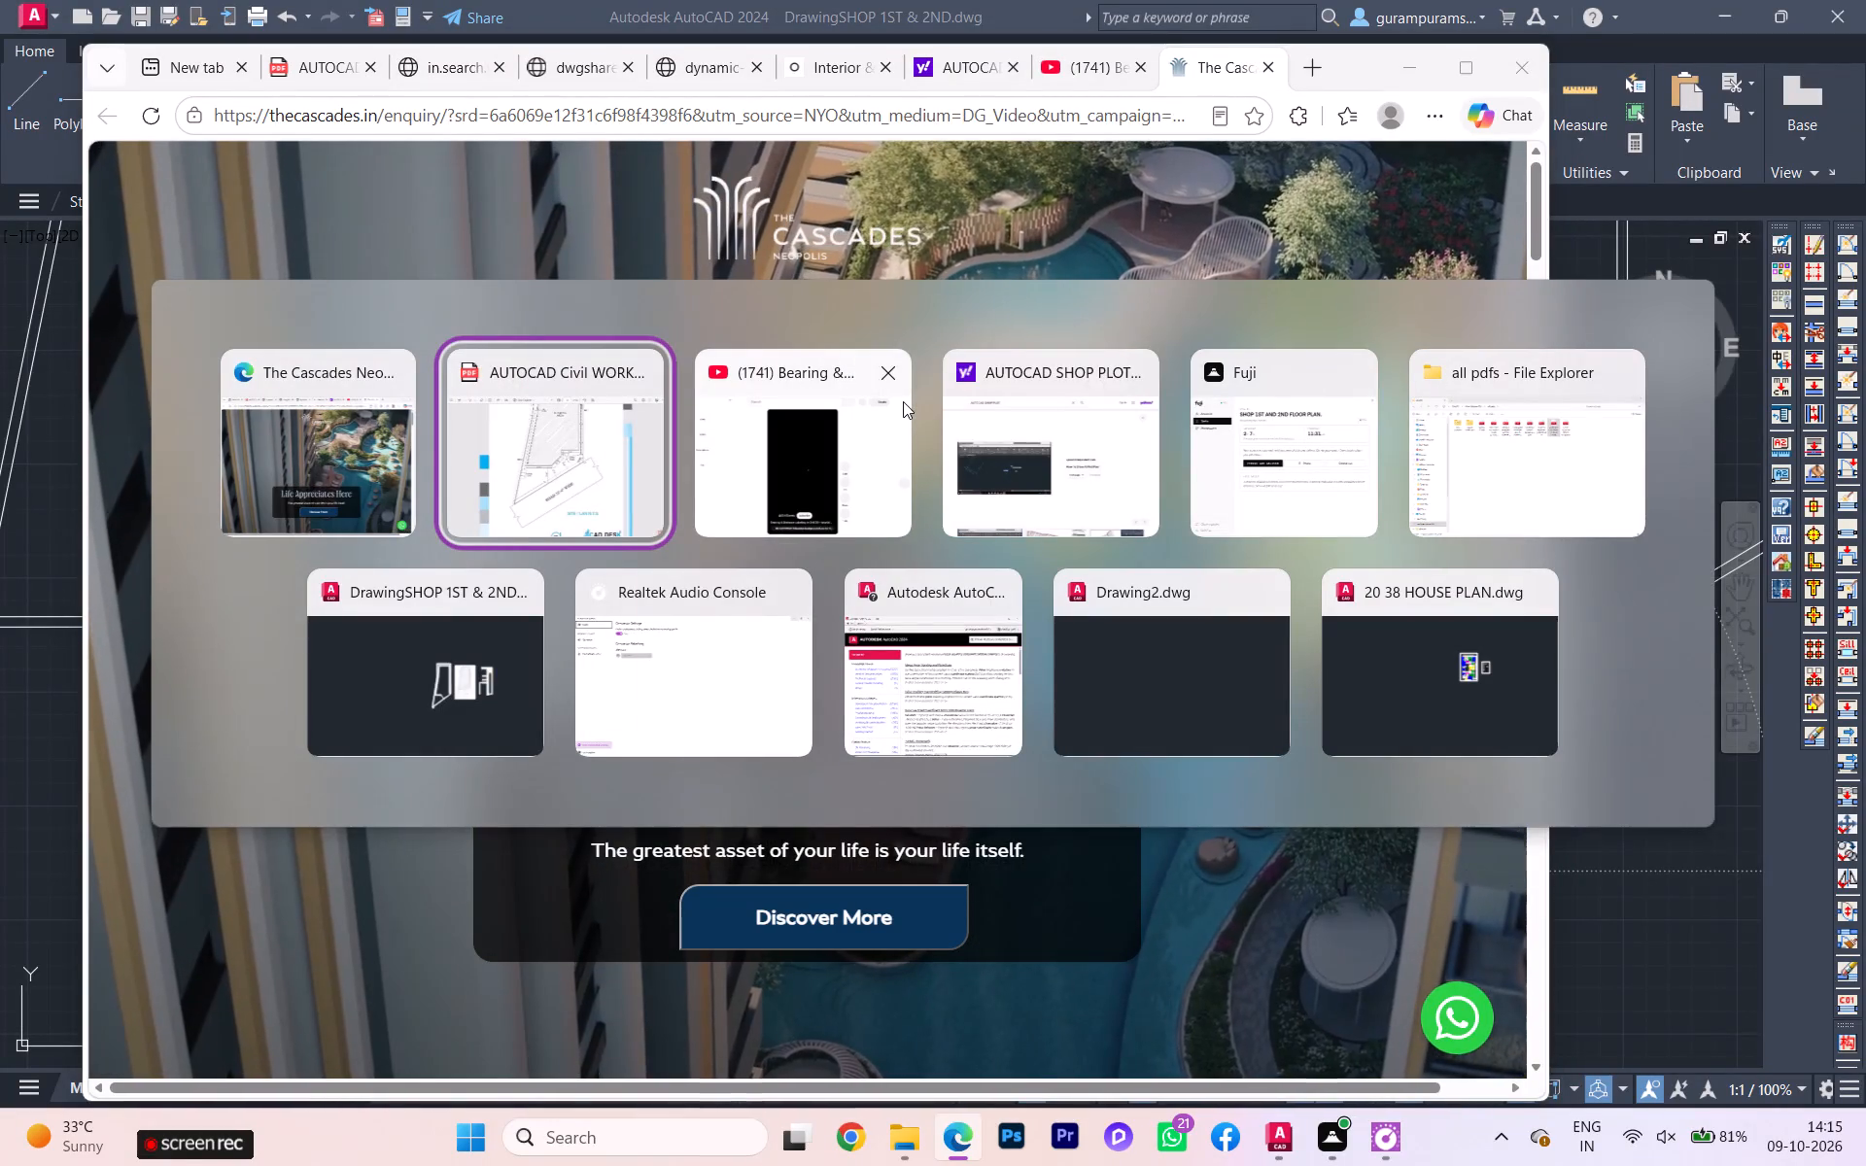
left_click(1275, 1140)
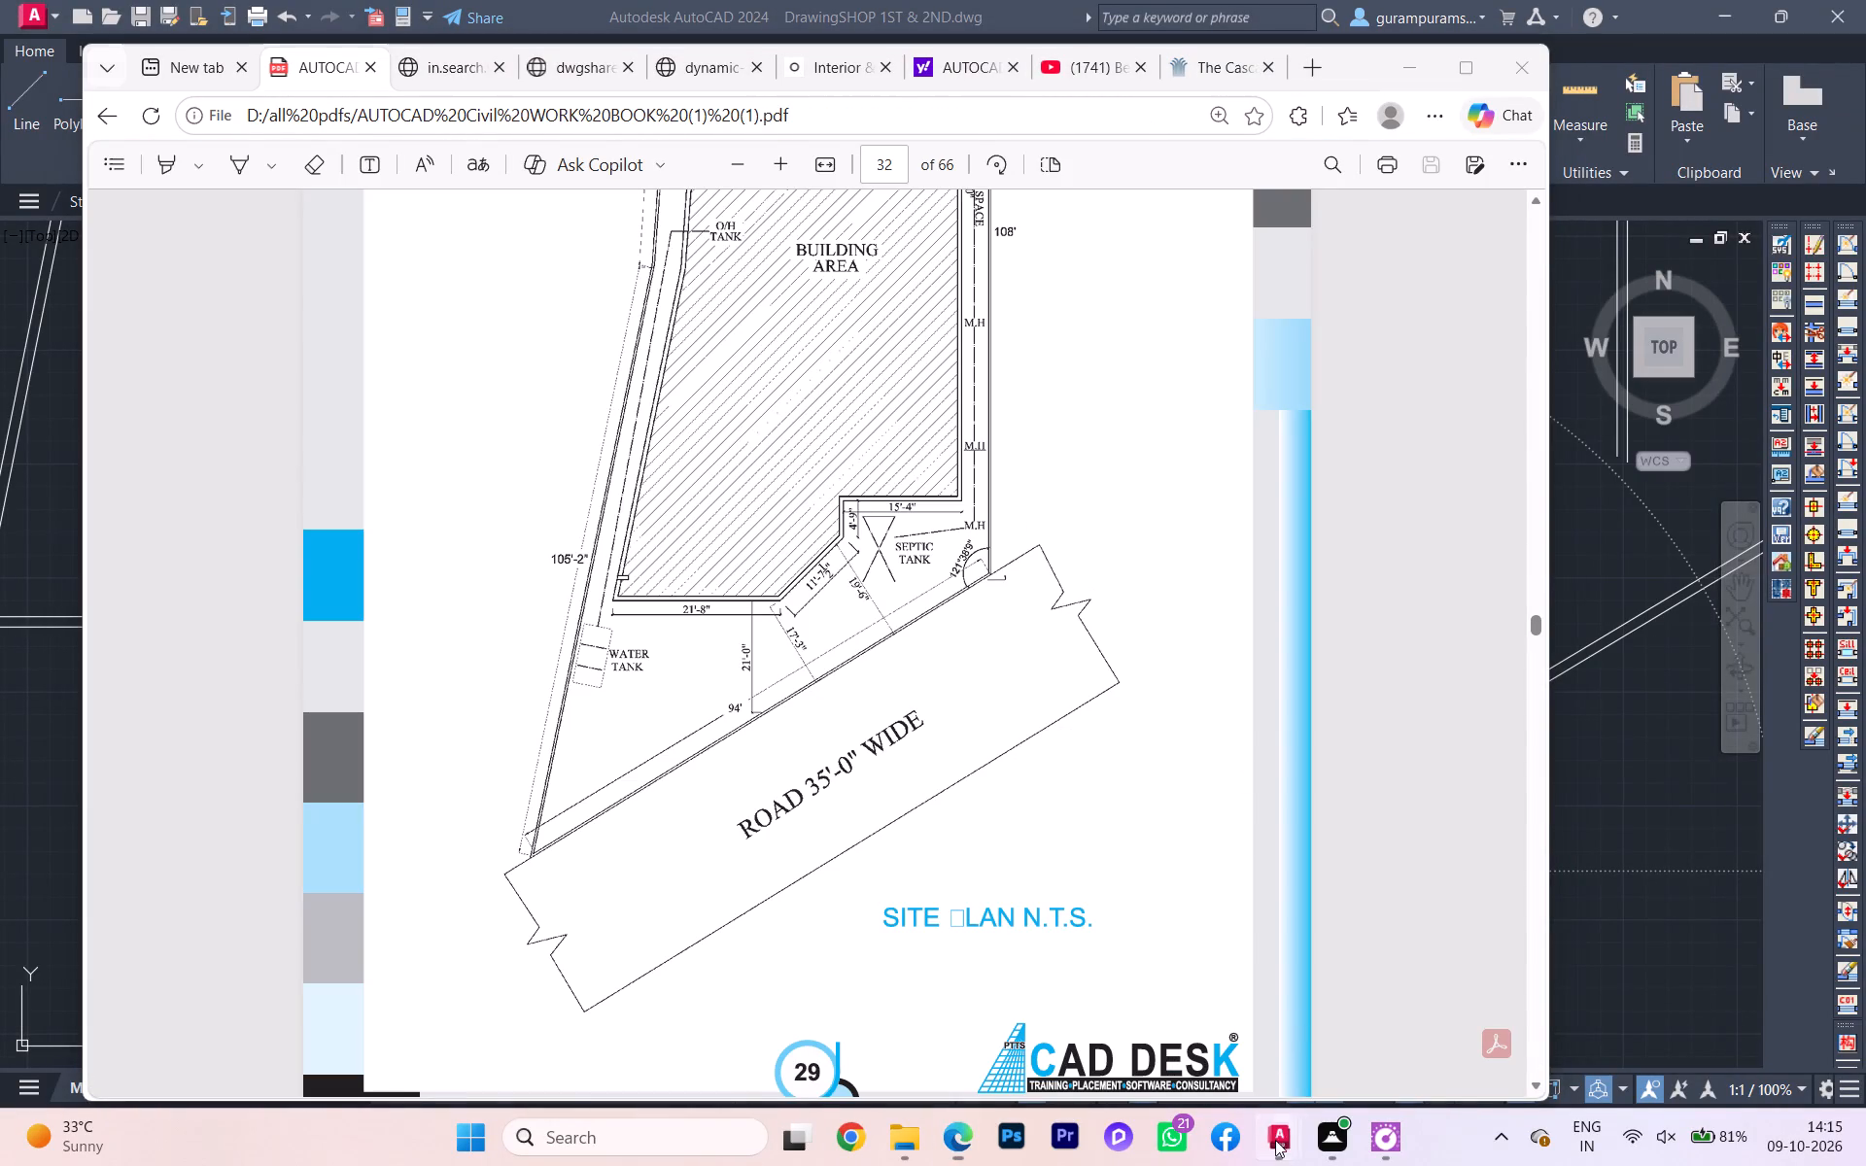
left_click(1605, 989)
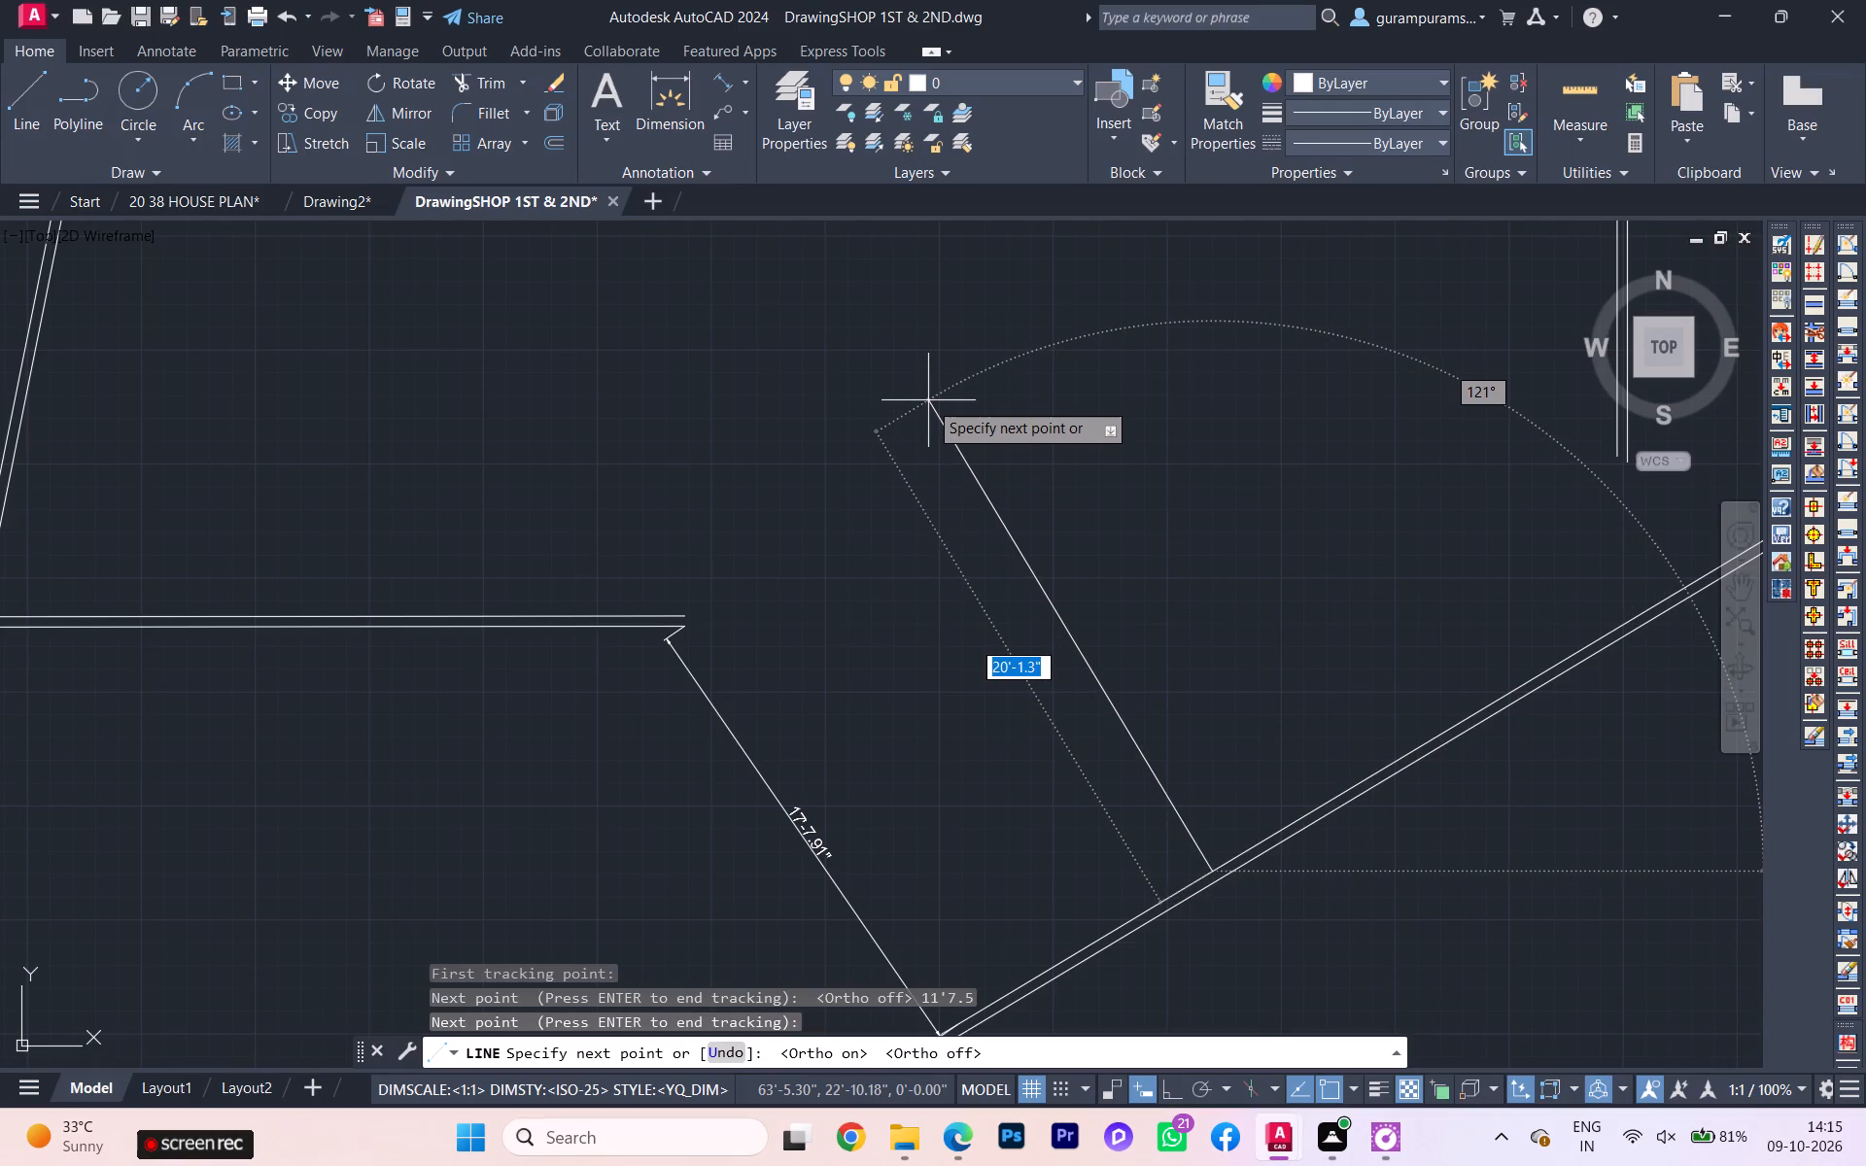
type("19'6")
key("Return")
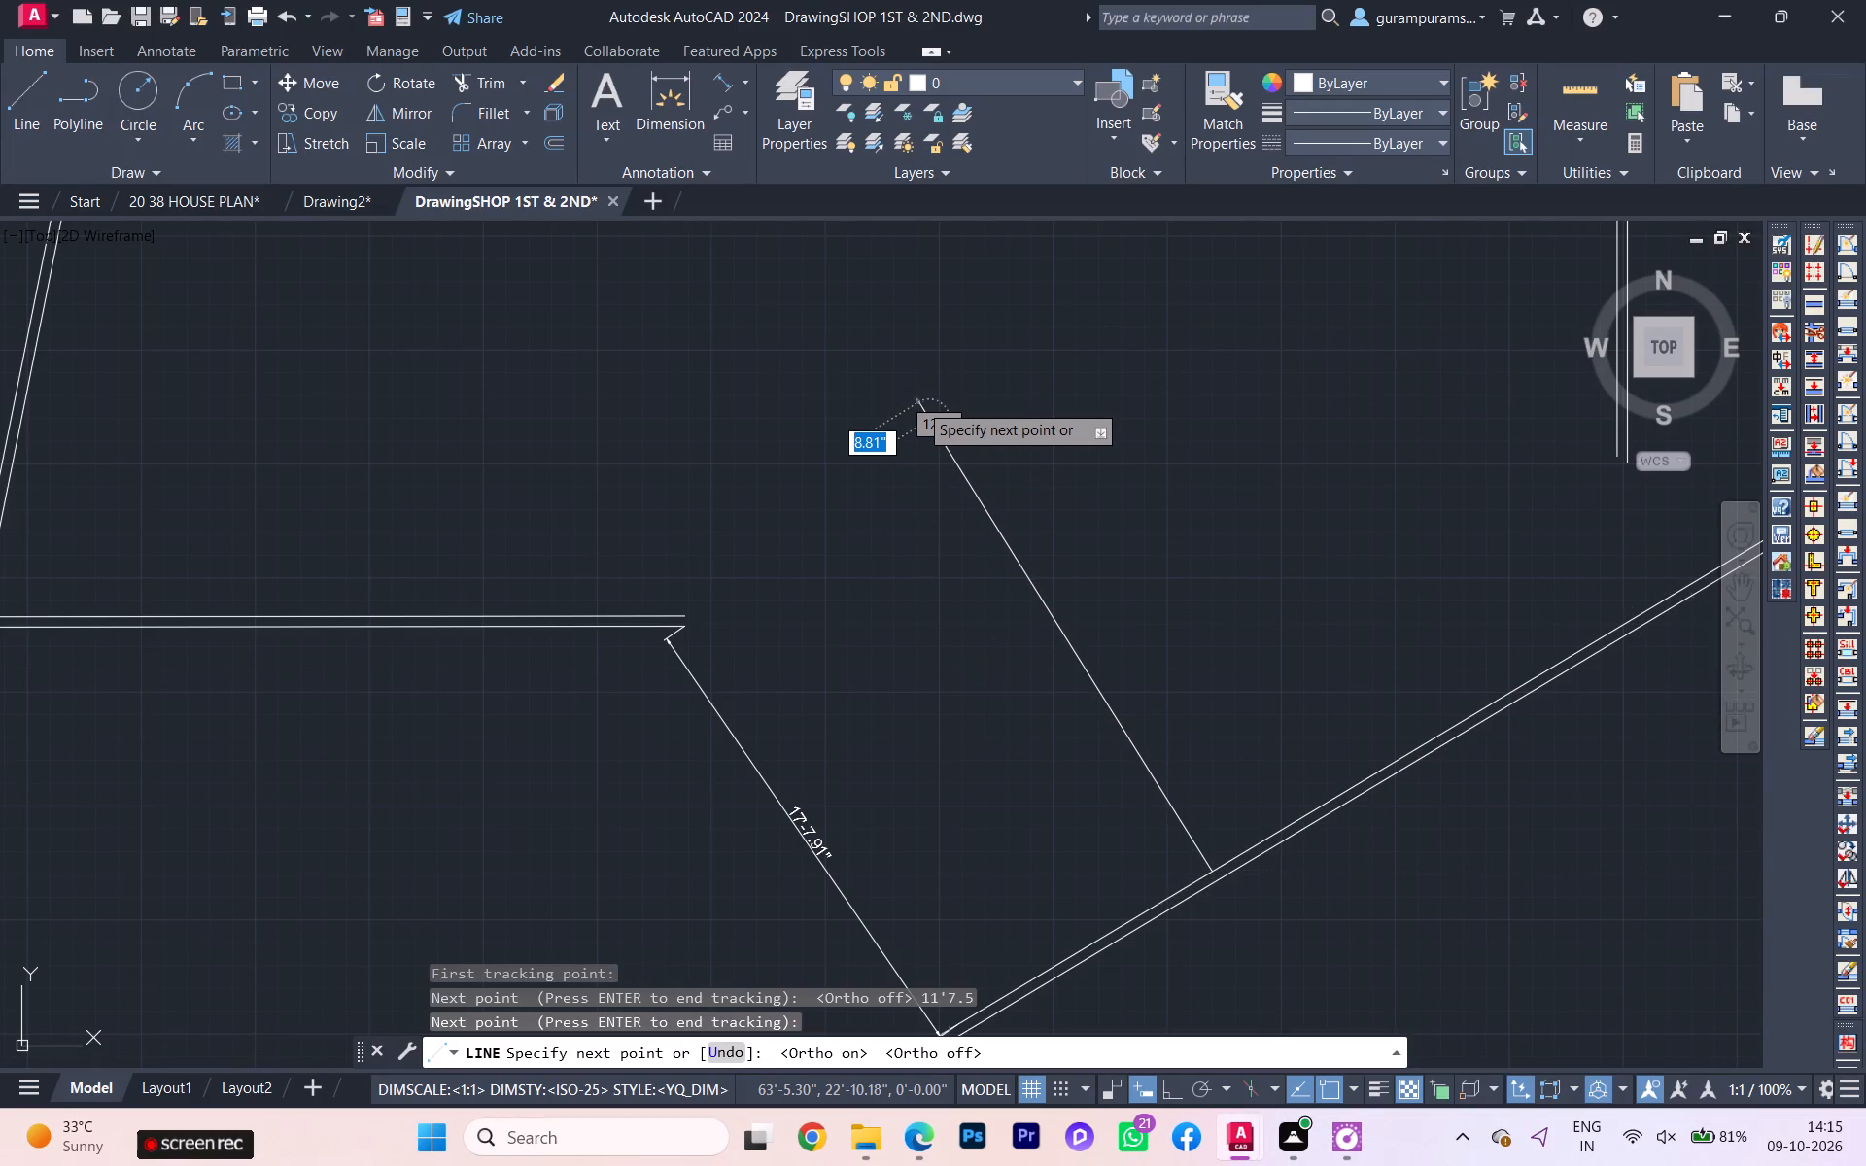
Draw the angled wall line, about 11'-8" long, from the 19'6" segment's end to the horizontal bottom wall's lower corner.
scroll(863, 556, "up", 1)
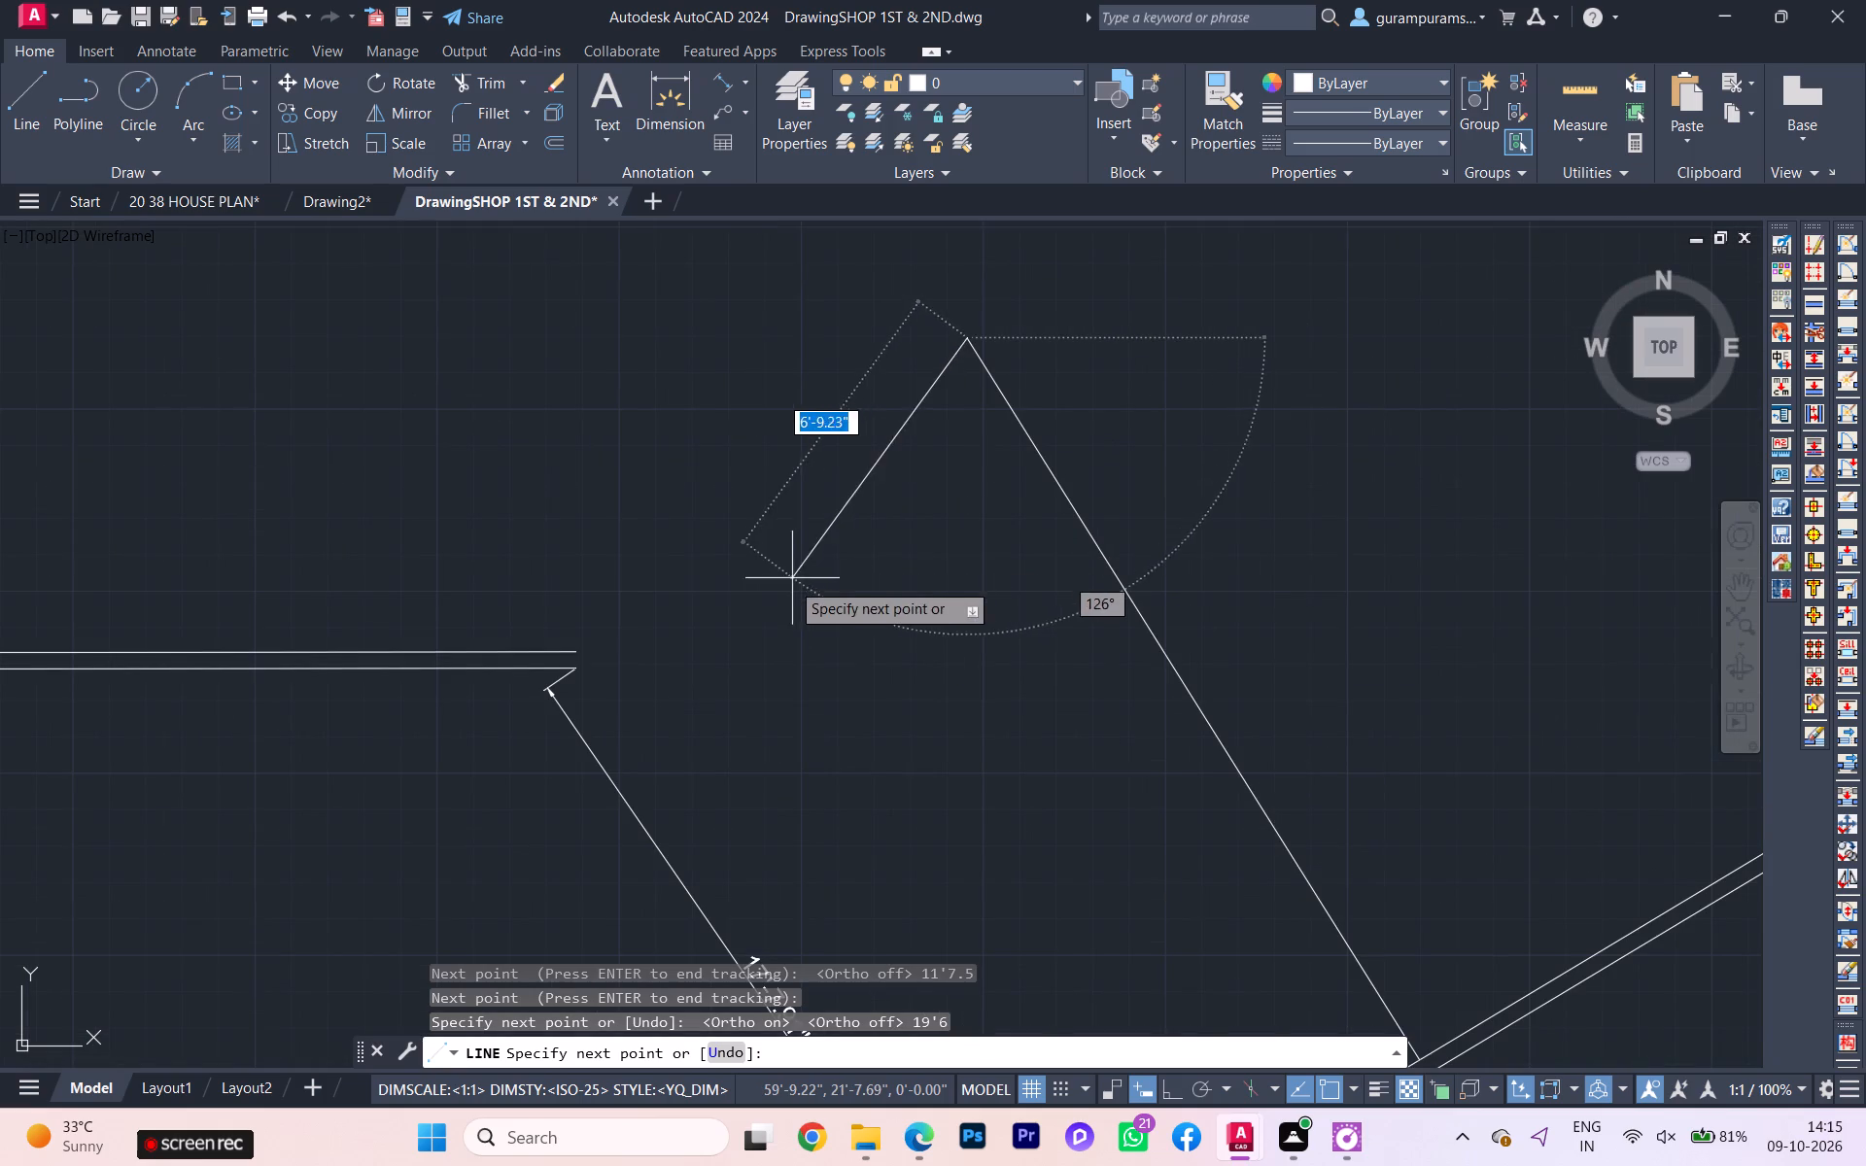
scroll(635, 661, "up", 4)
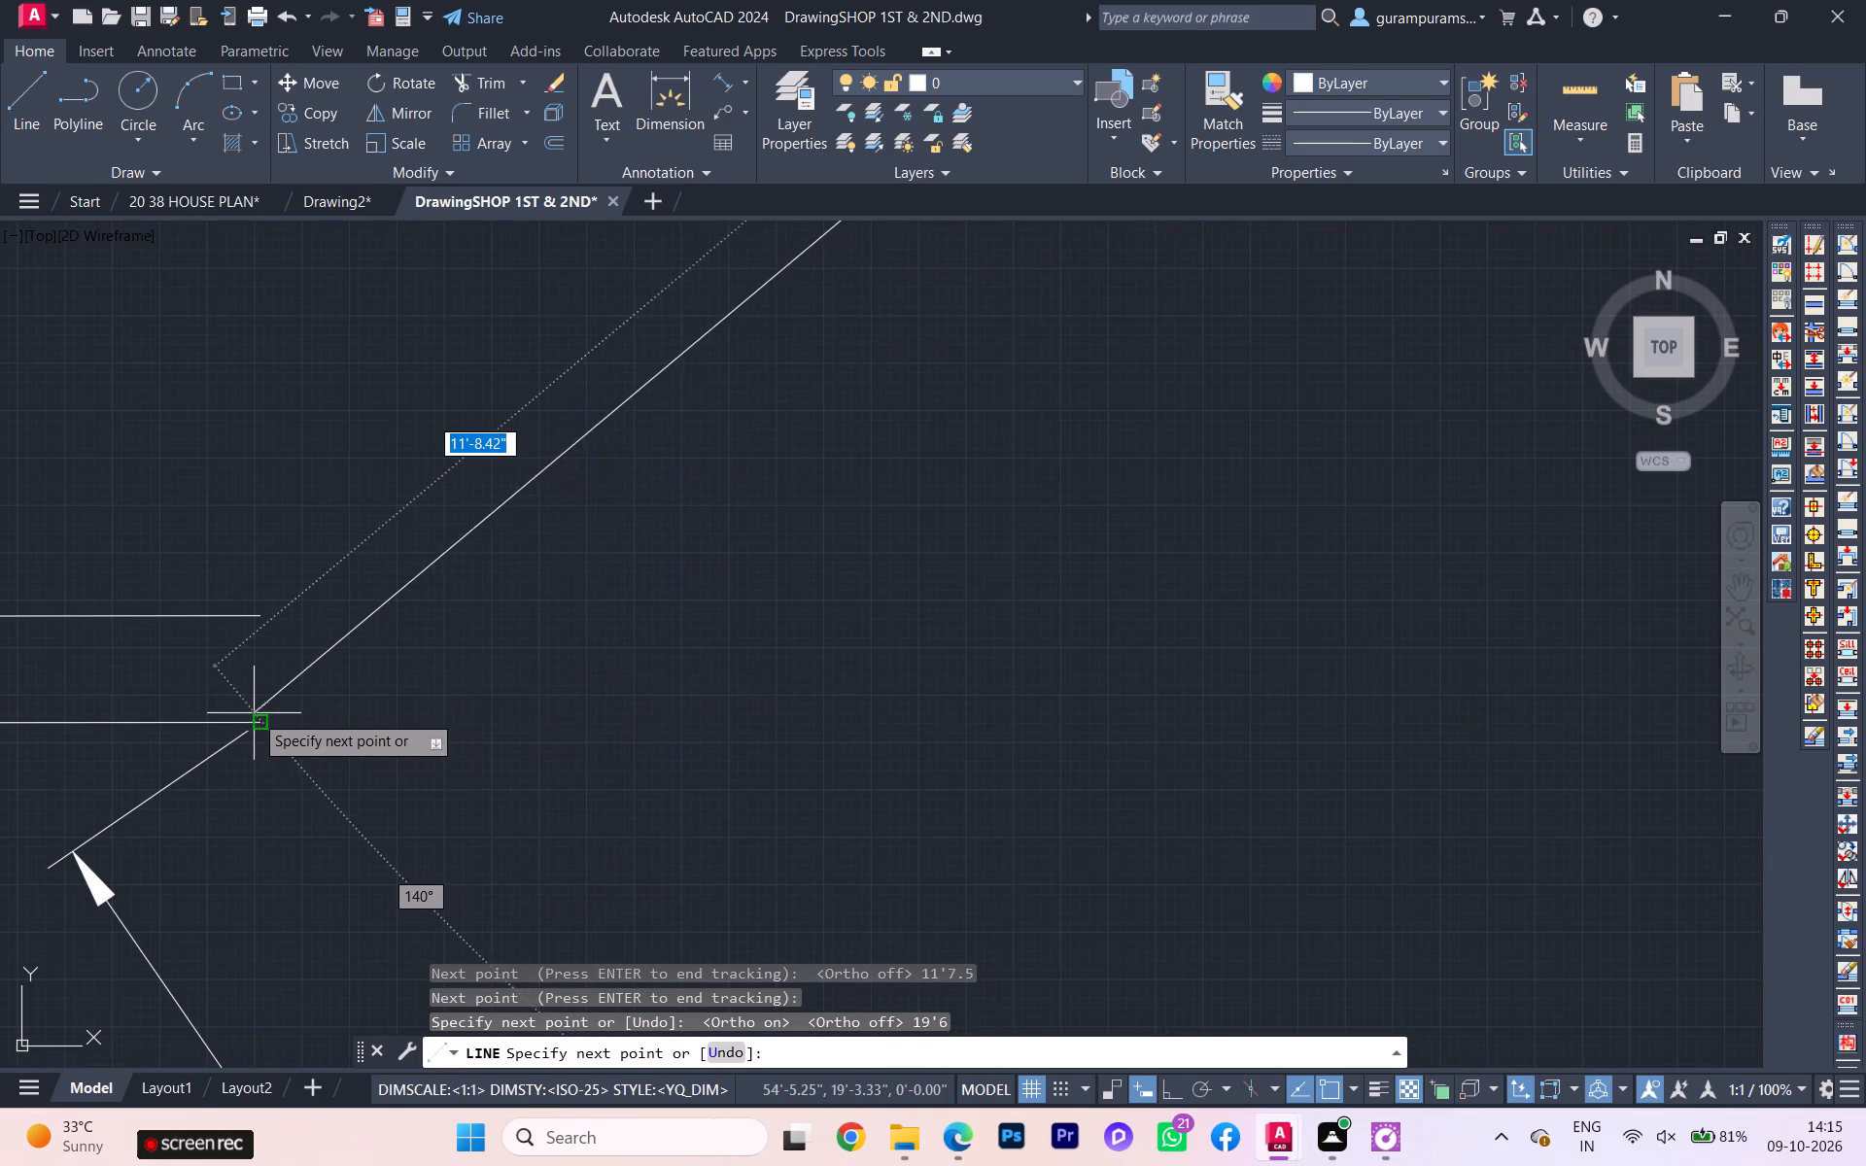
left_click(260, 726)
key("Escape")
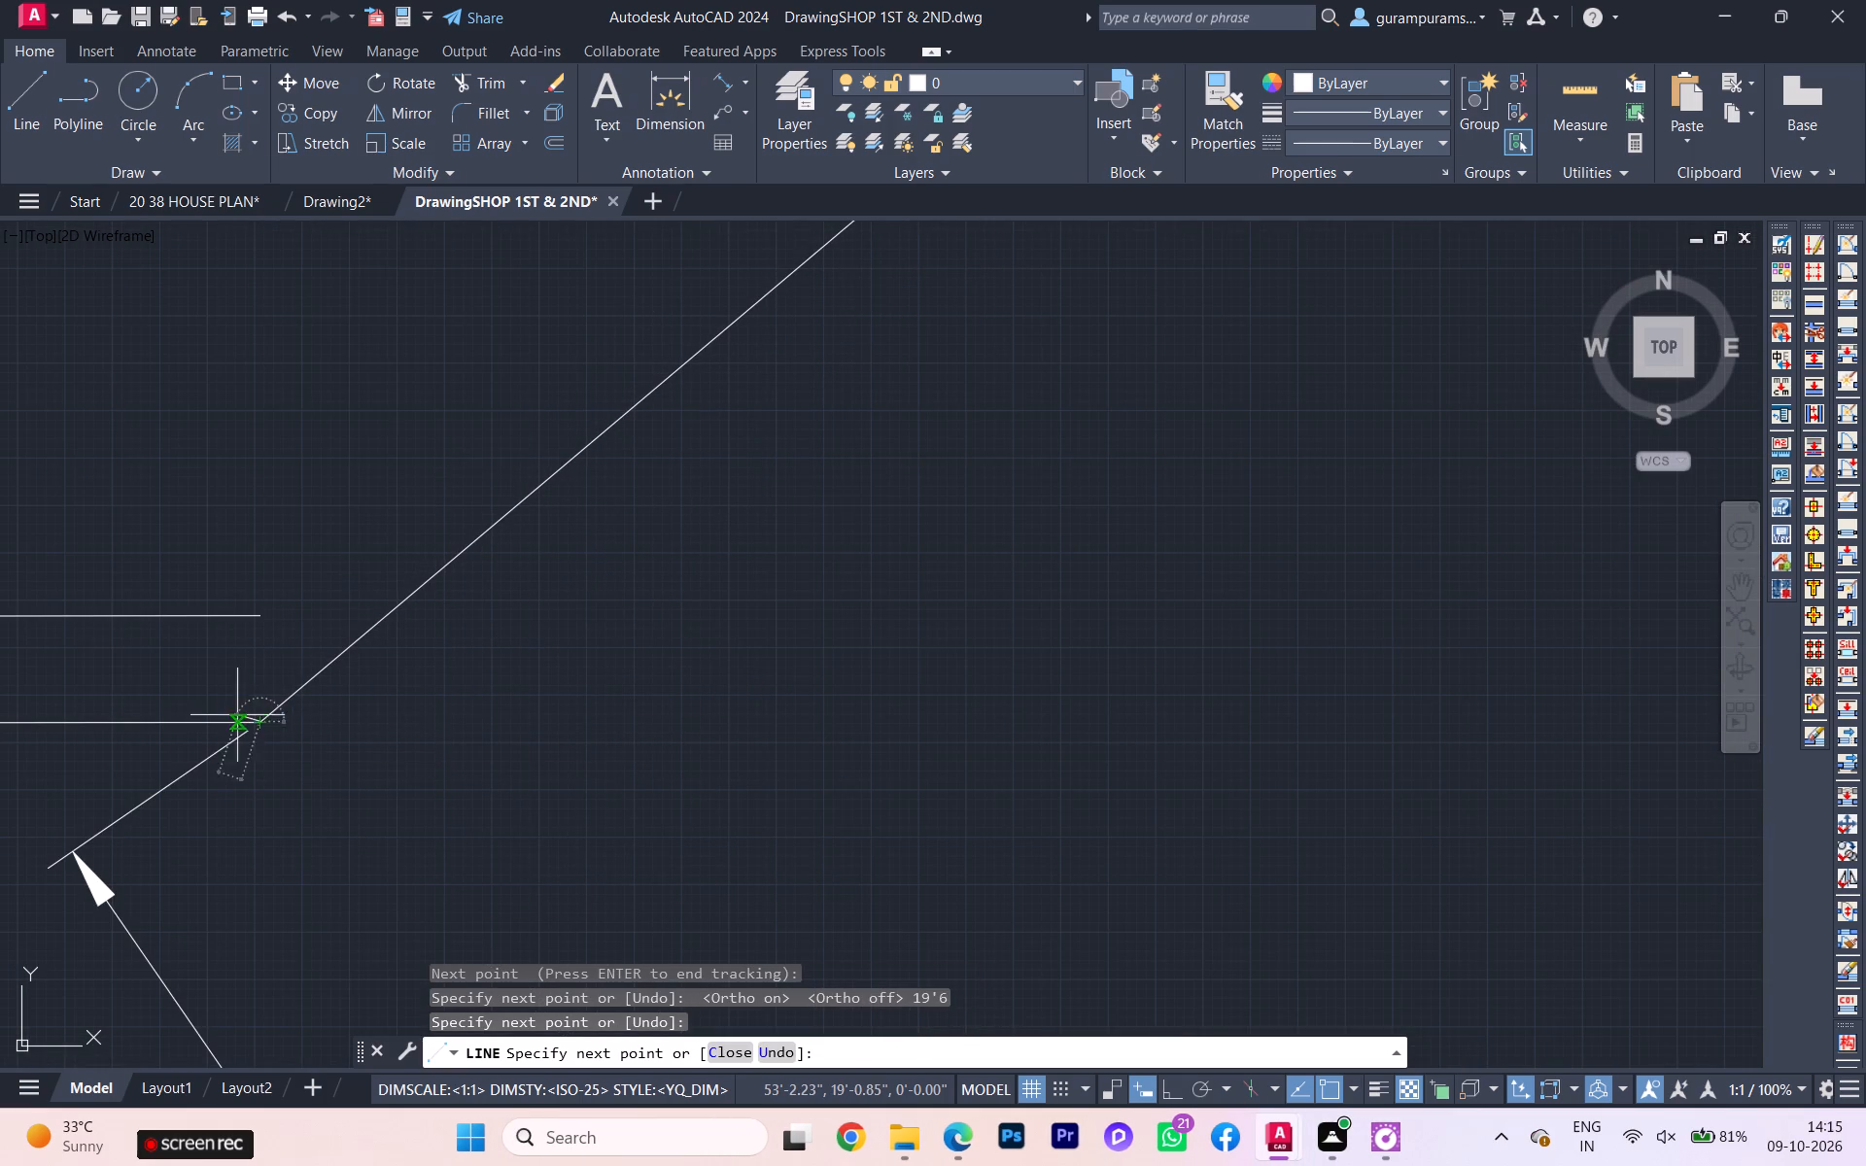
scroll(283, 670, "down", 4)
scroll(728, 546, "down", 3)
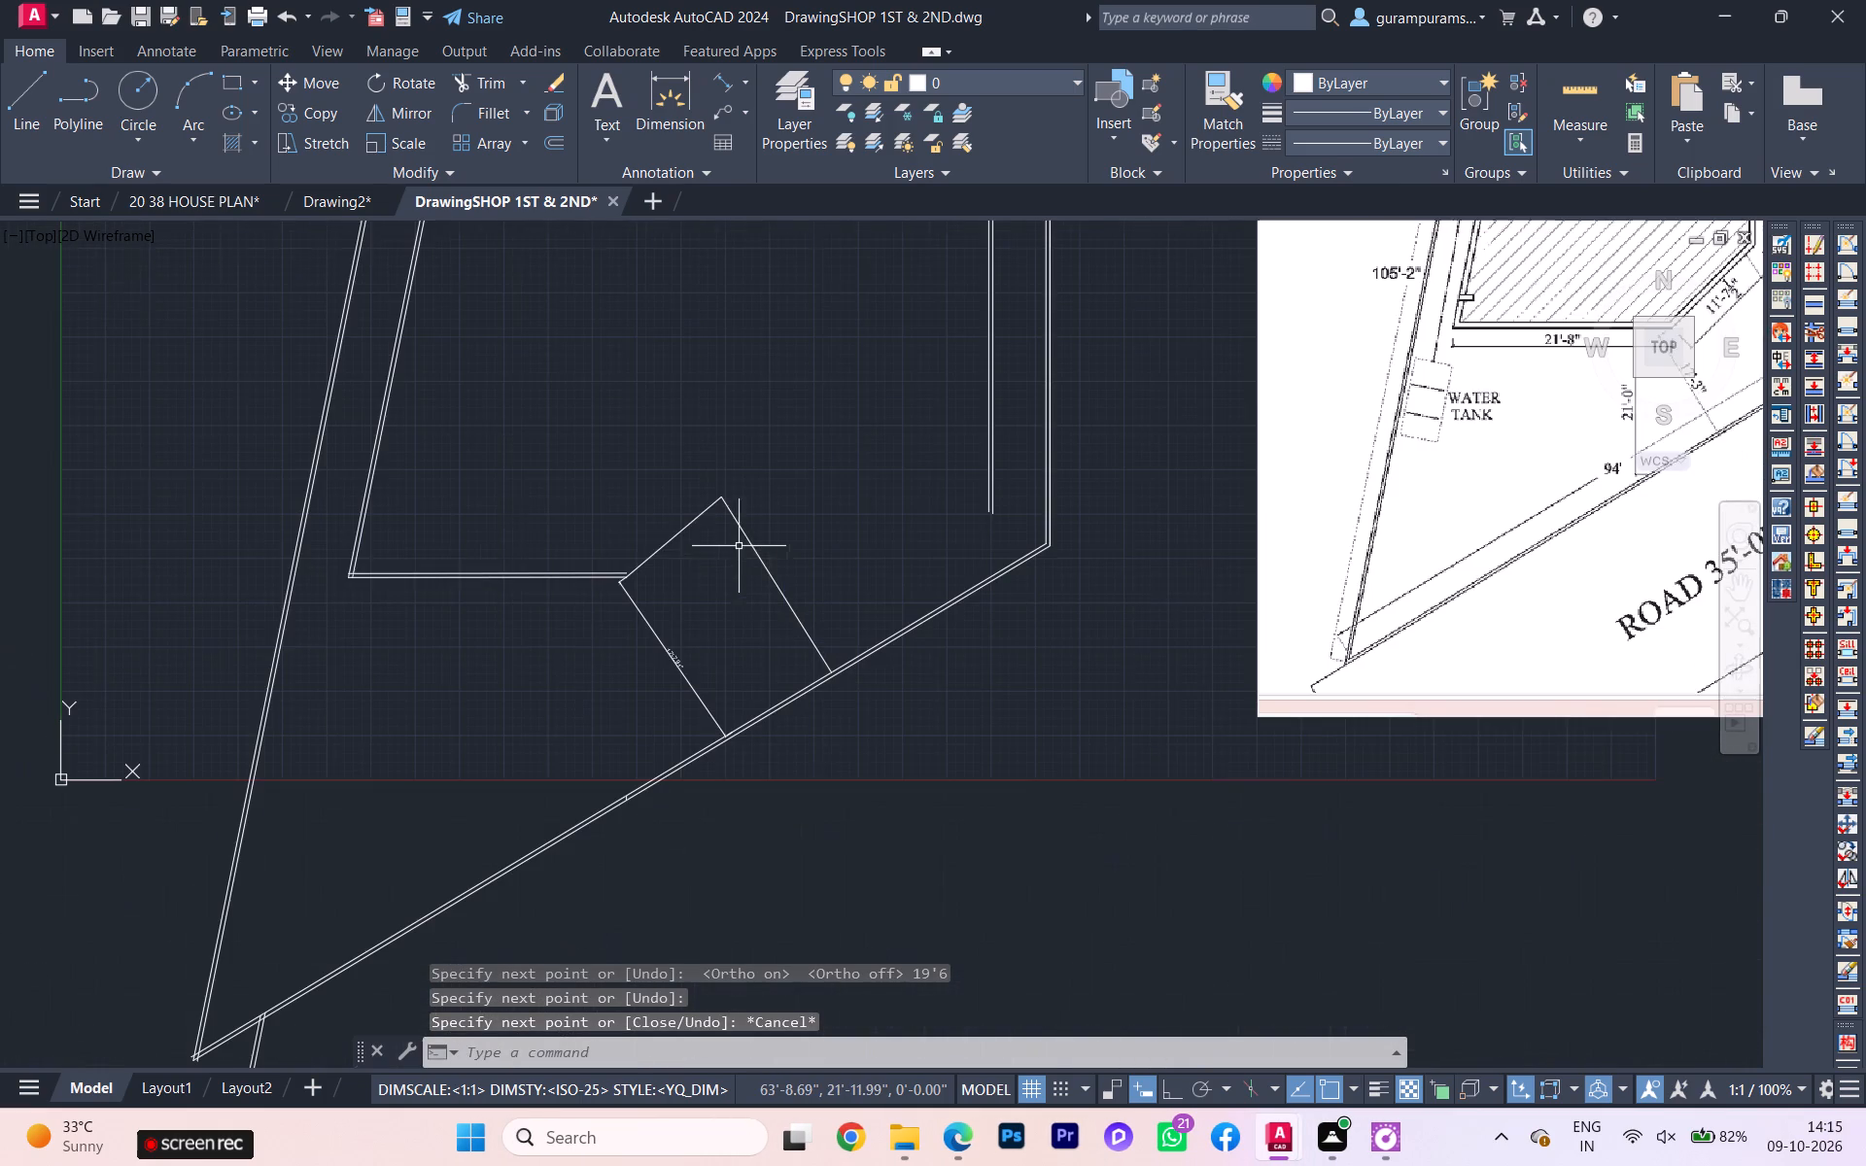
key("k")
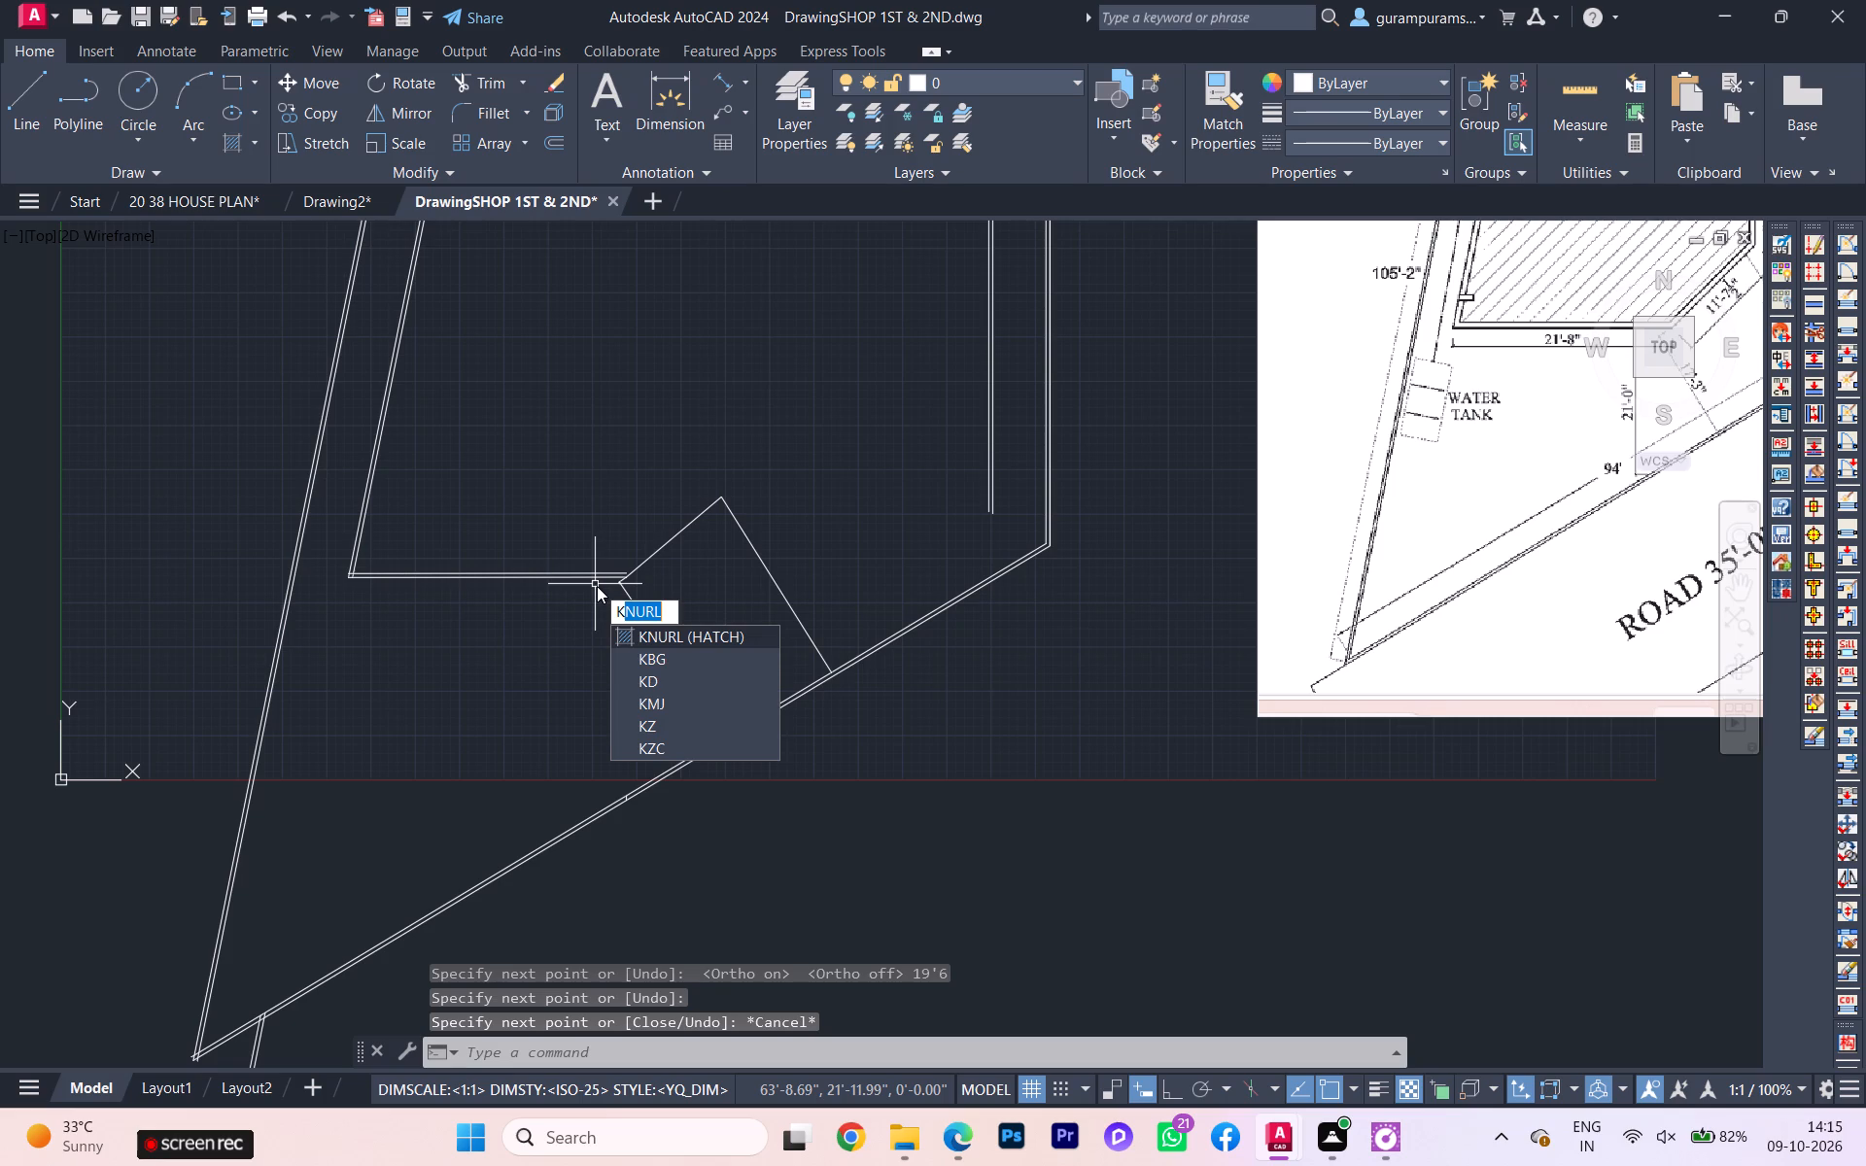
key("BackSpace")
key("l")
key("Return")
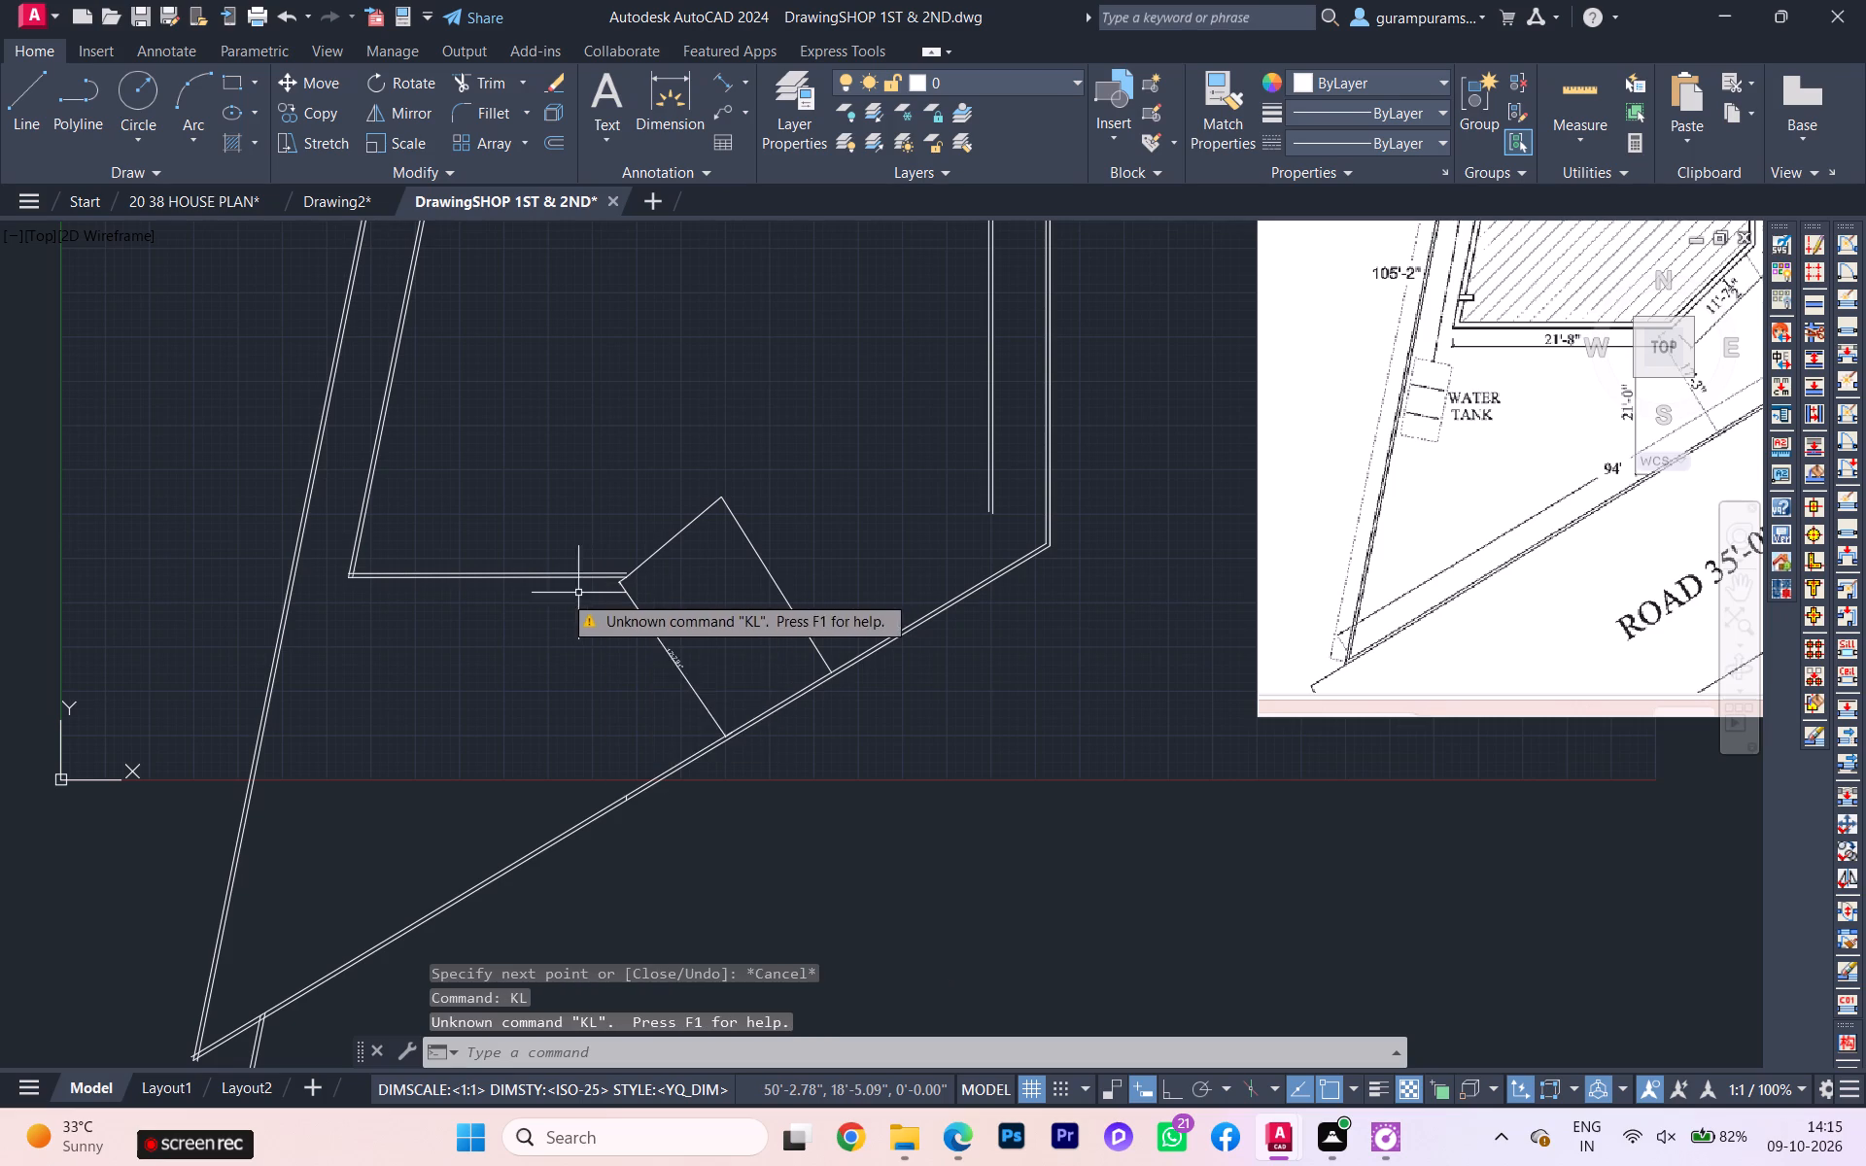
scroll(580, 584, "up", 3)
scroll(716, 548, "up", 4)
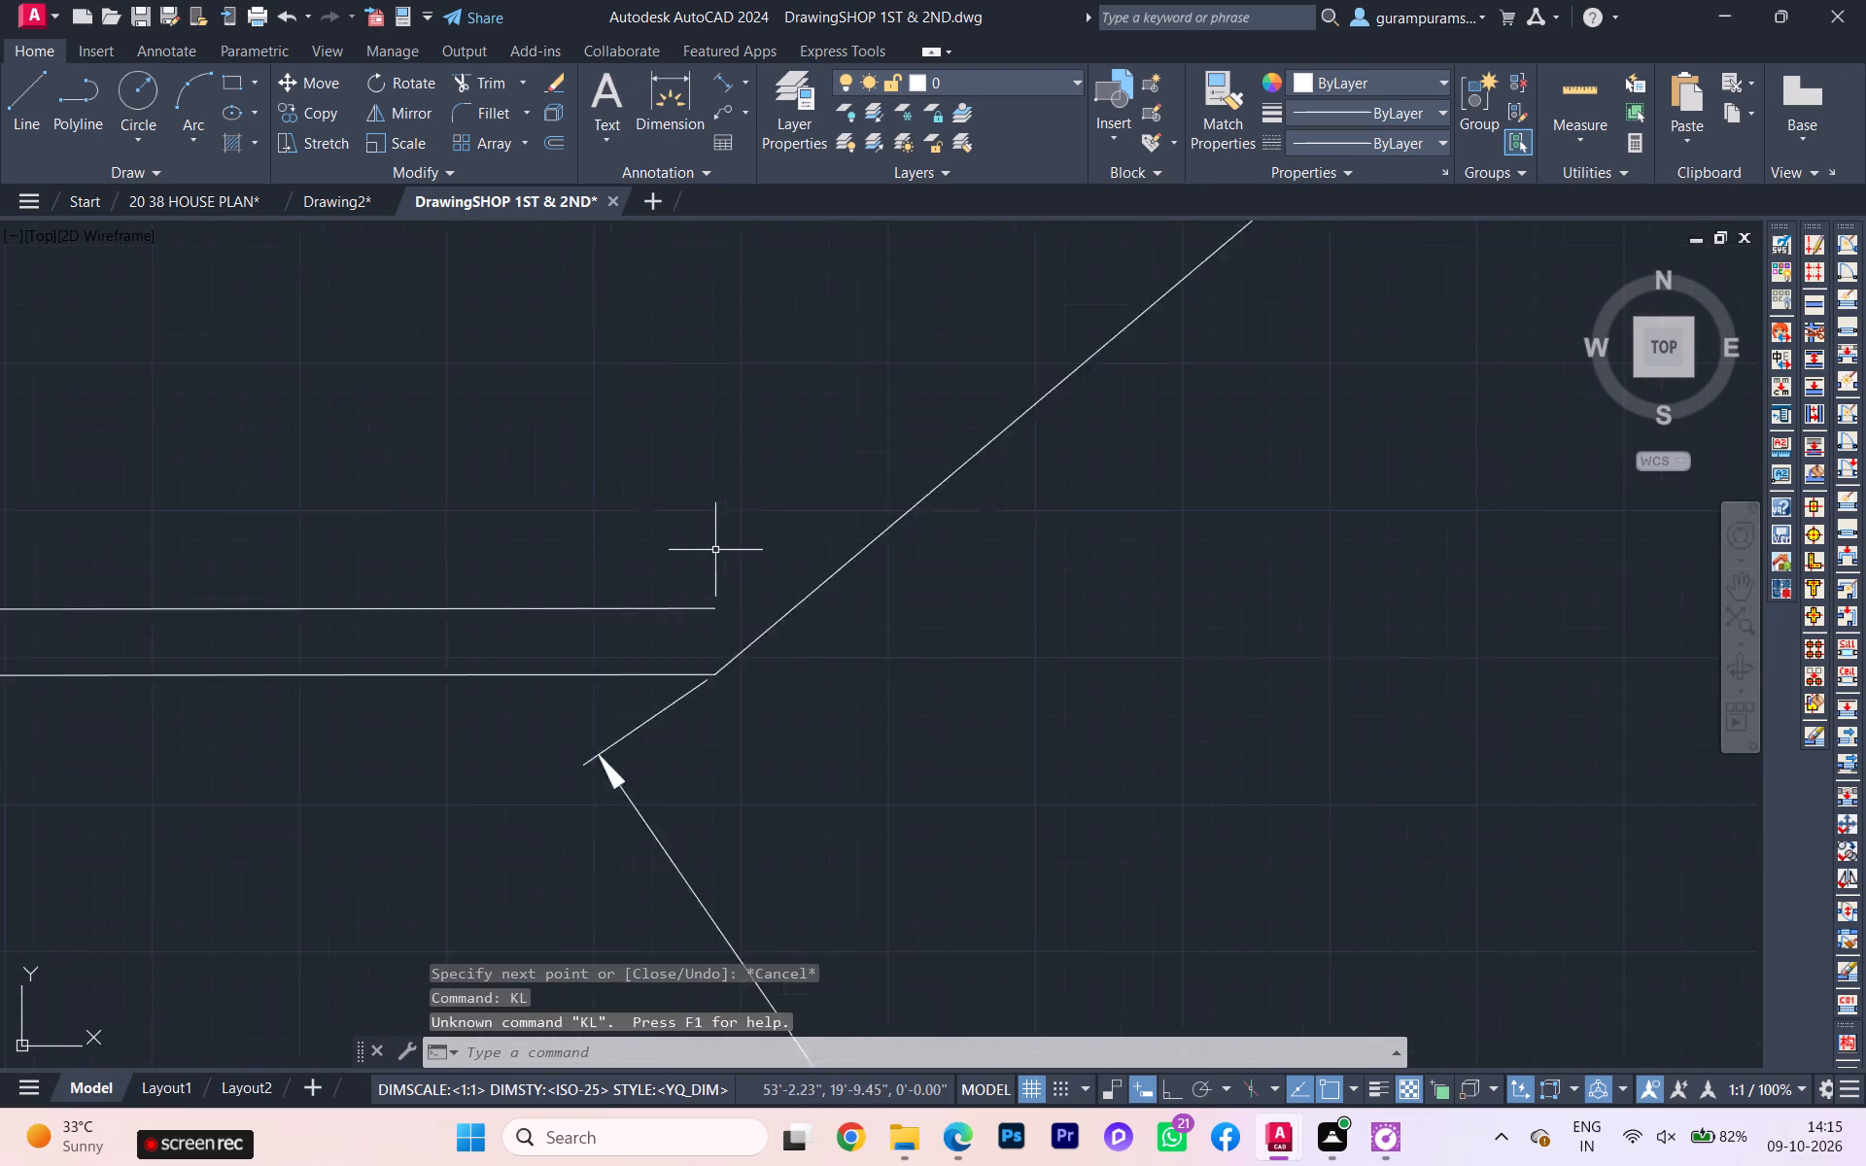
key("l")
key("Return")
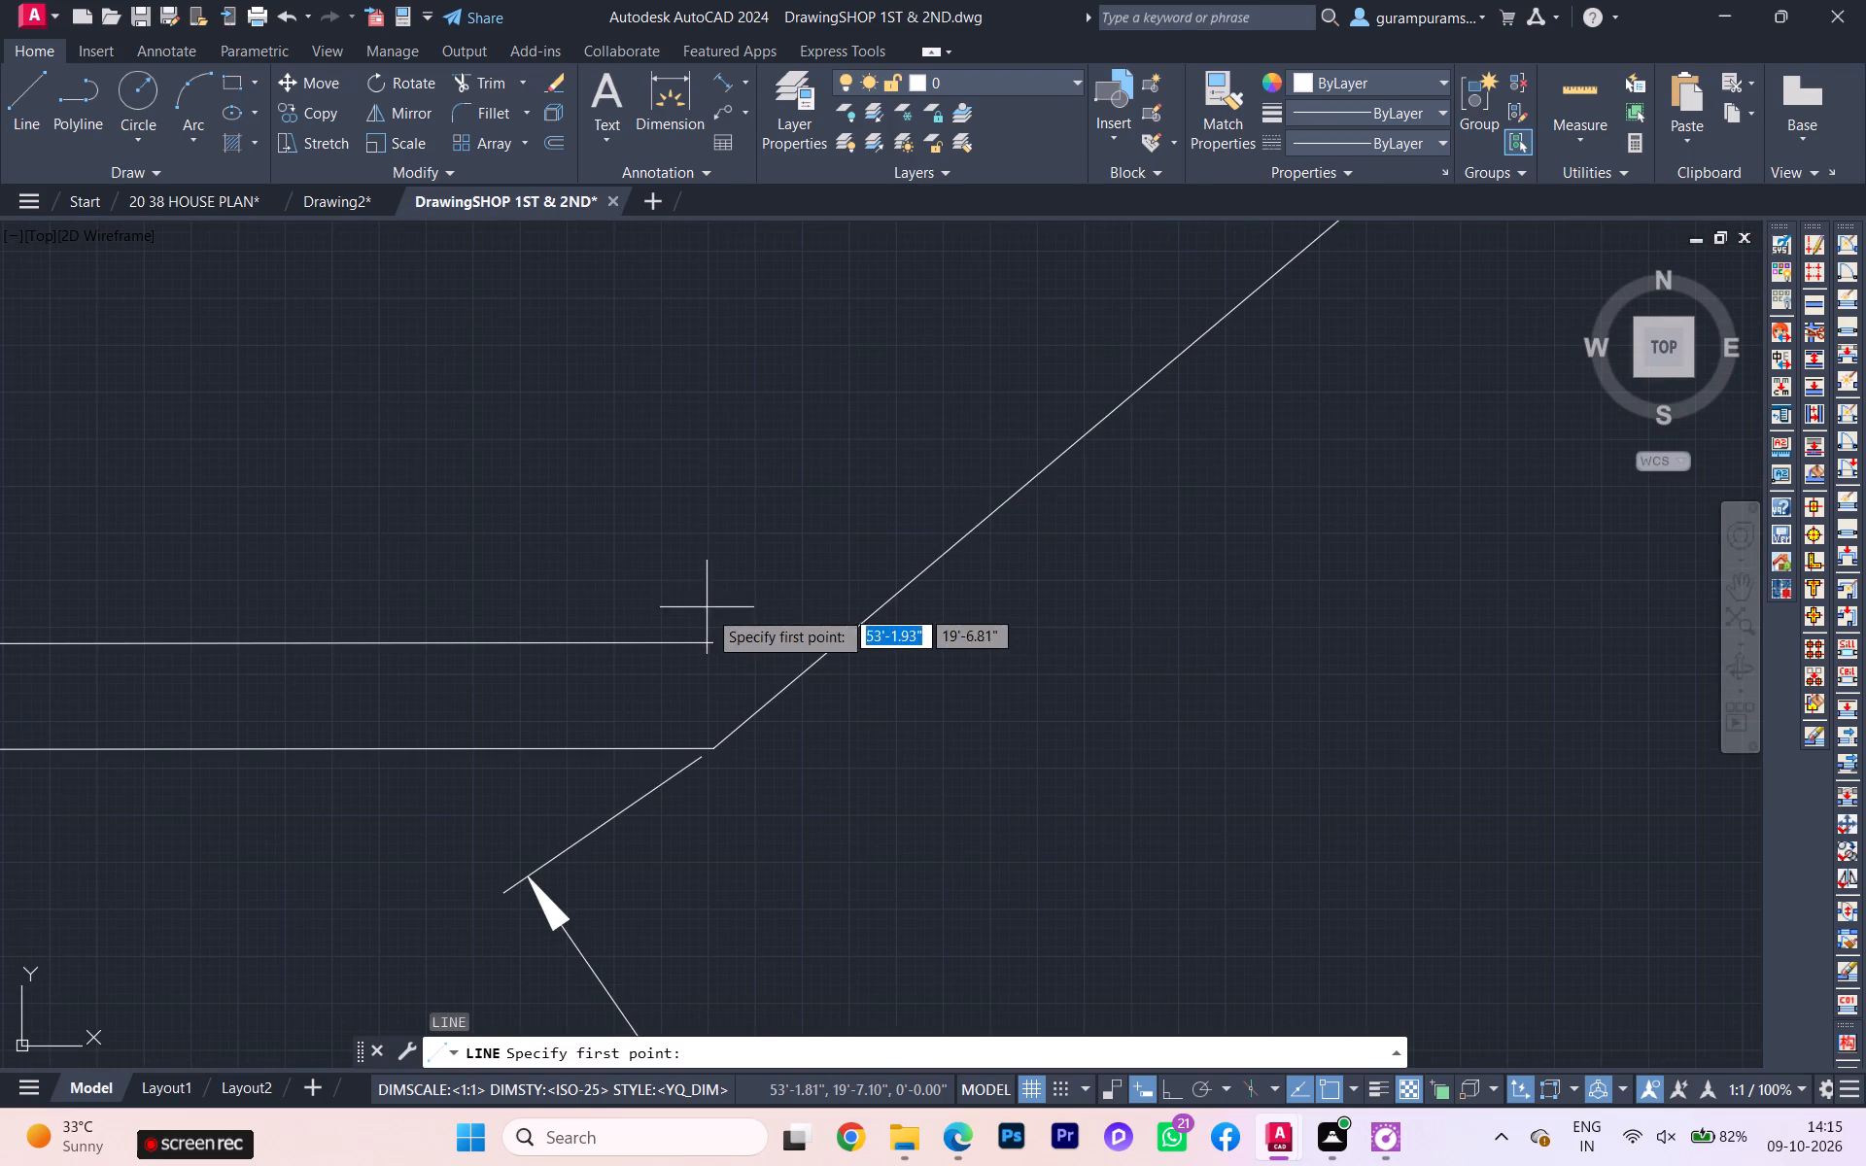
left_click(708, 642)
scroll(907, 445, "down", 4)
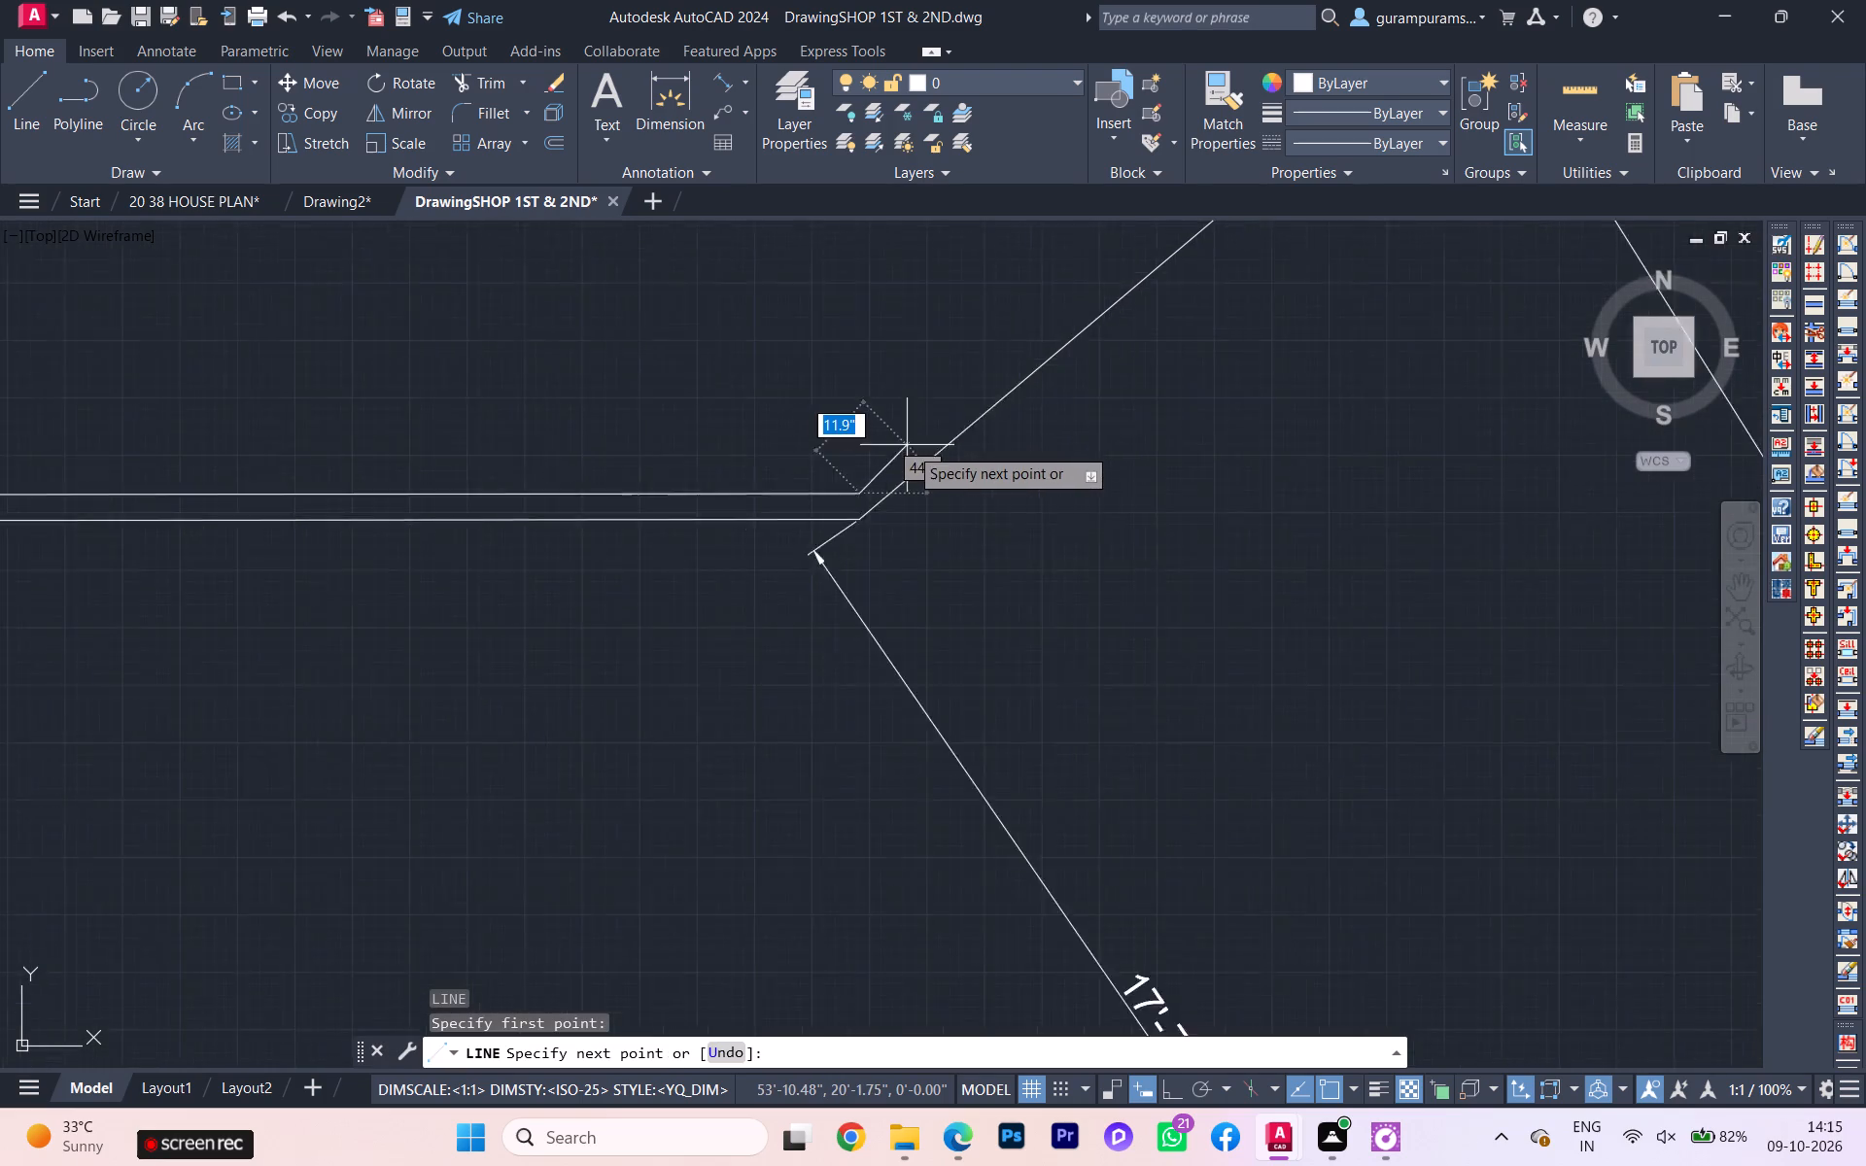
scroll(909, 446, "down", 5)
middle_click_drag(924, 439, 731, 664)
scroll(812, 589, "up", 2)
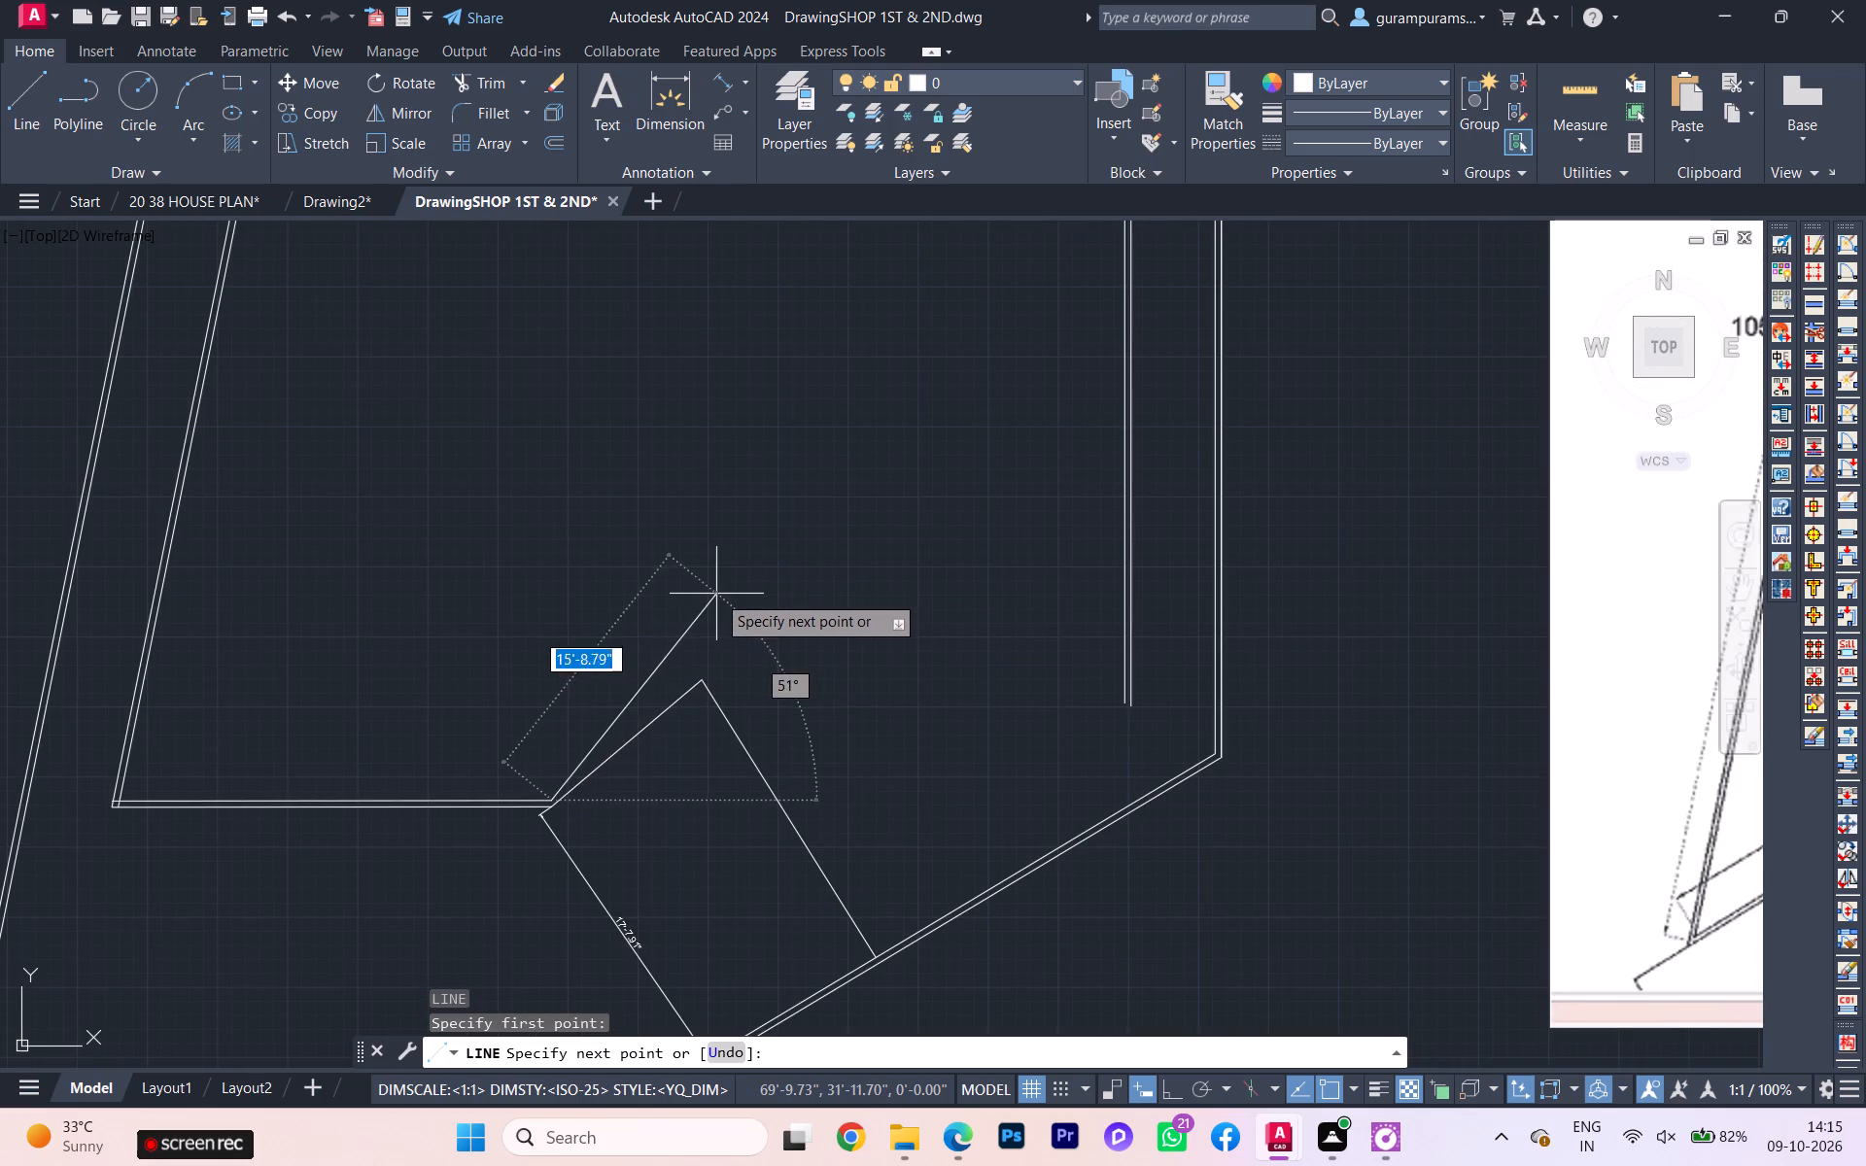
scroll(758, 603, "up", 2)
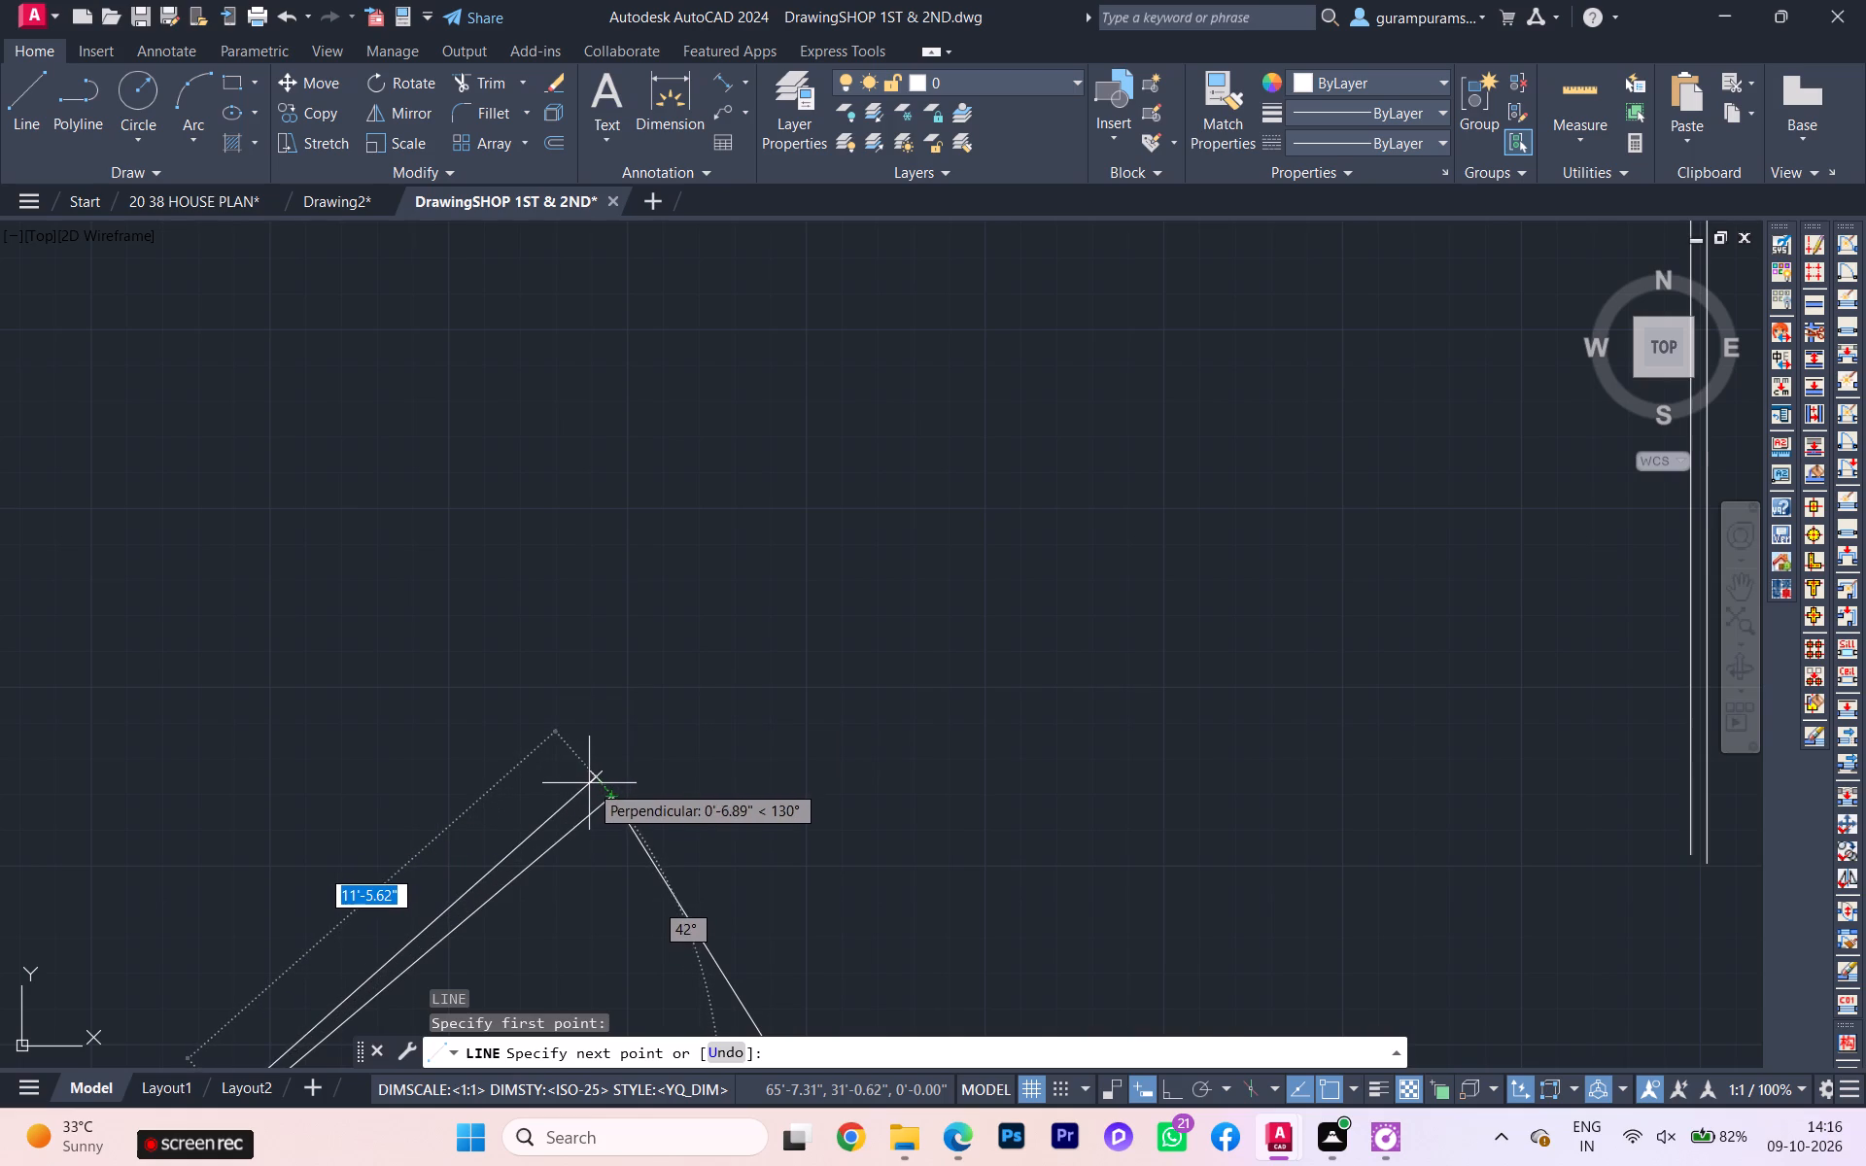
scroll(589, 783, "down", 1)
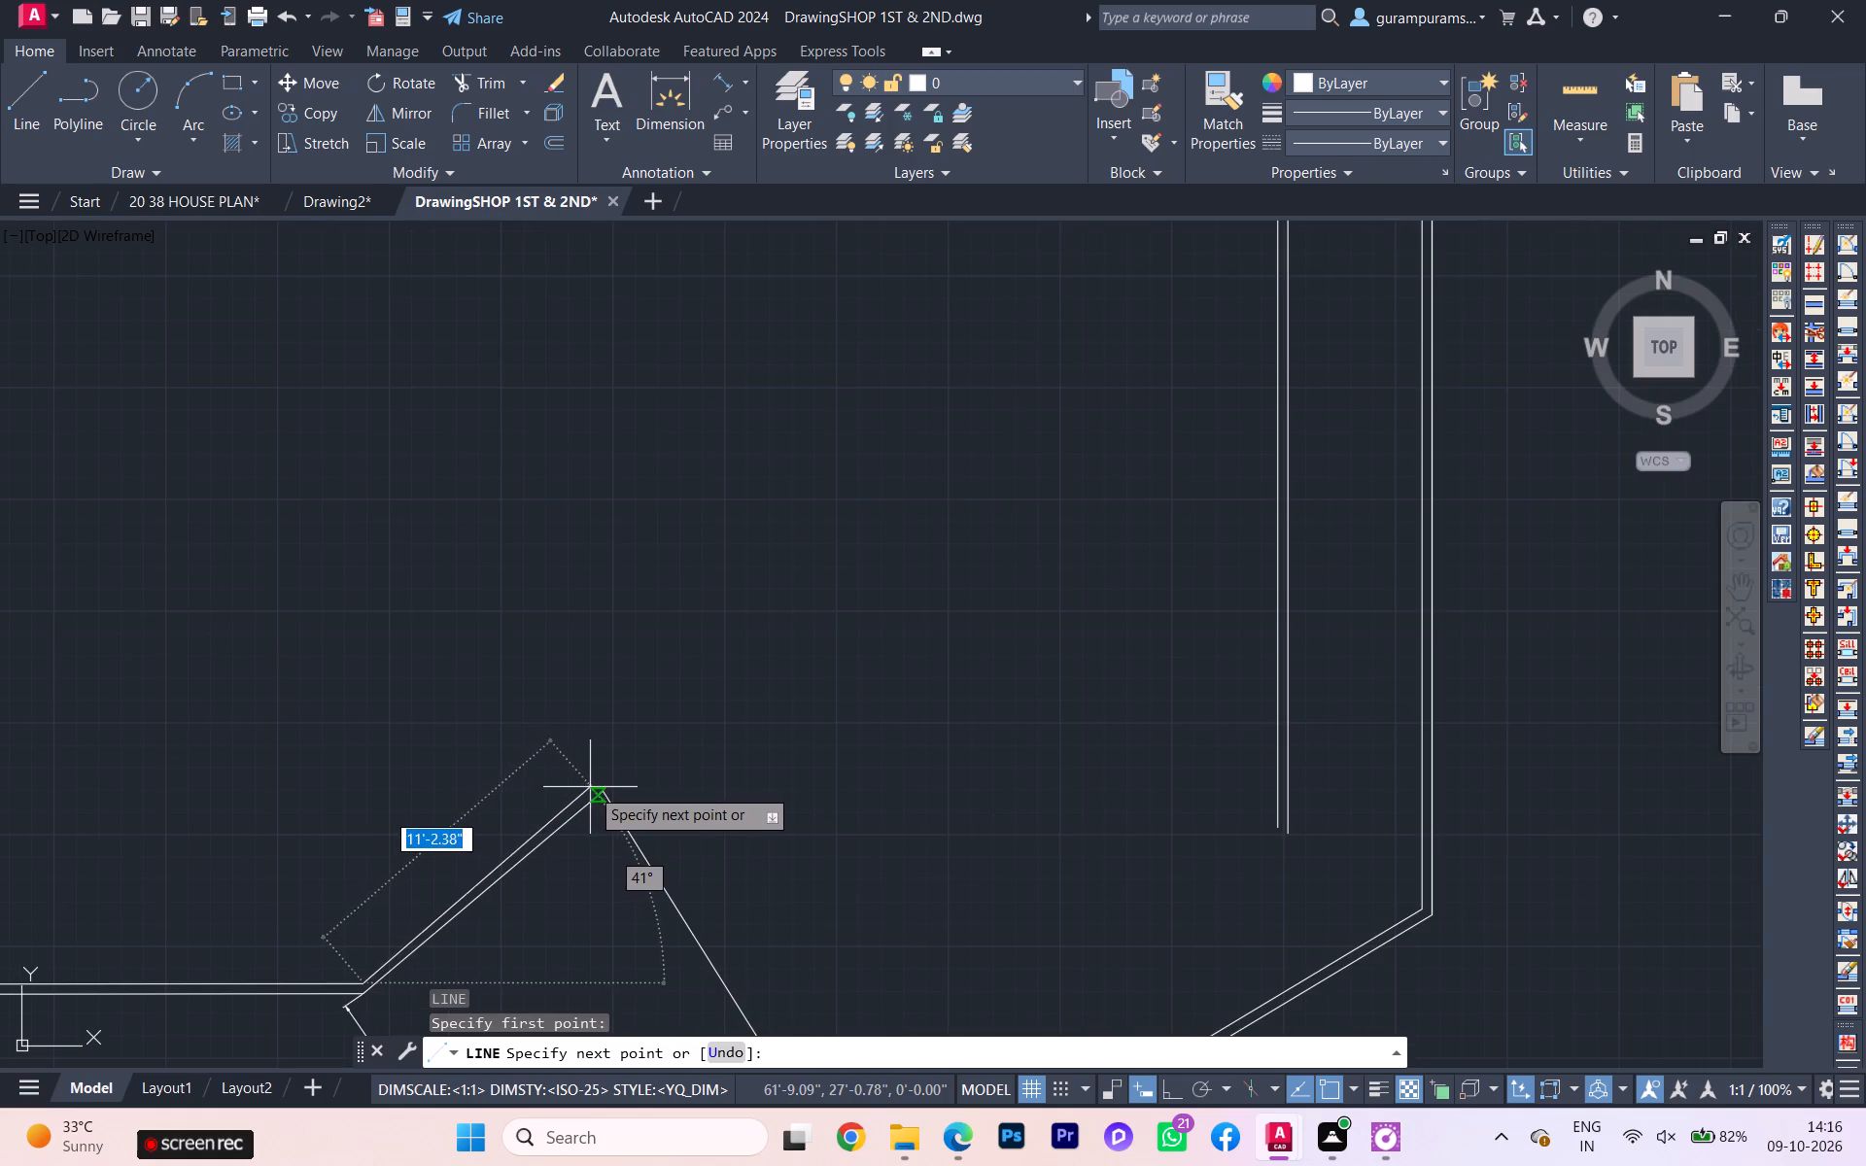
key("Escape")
Offset the angled wall line 4.5" toward the building's interior to give the wall its second face.
left_click(521, 892)
left_click(470, 841)
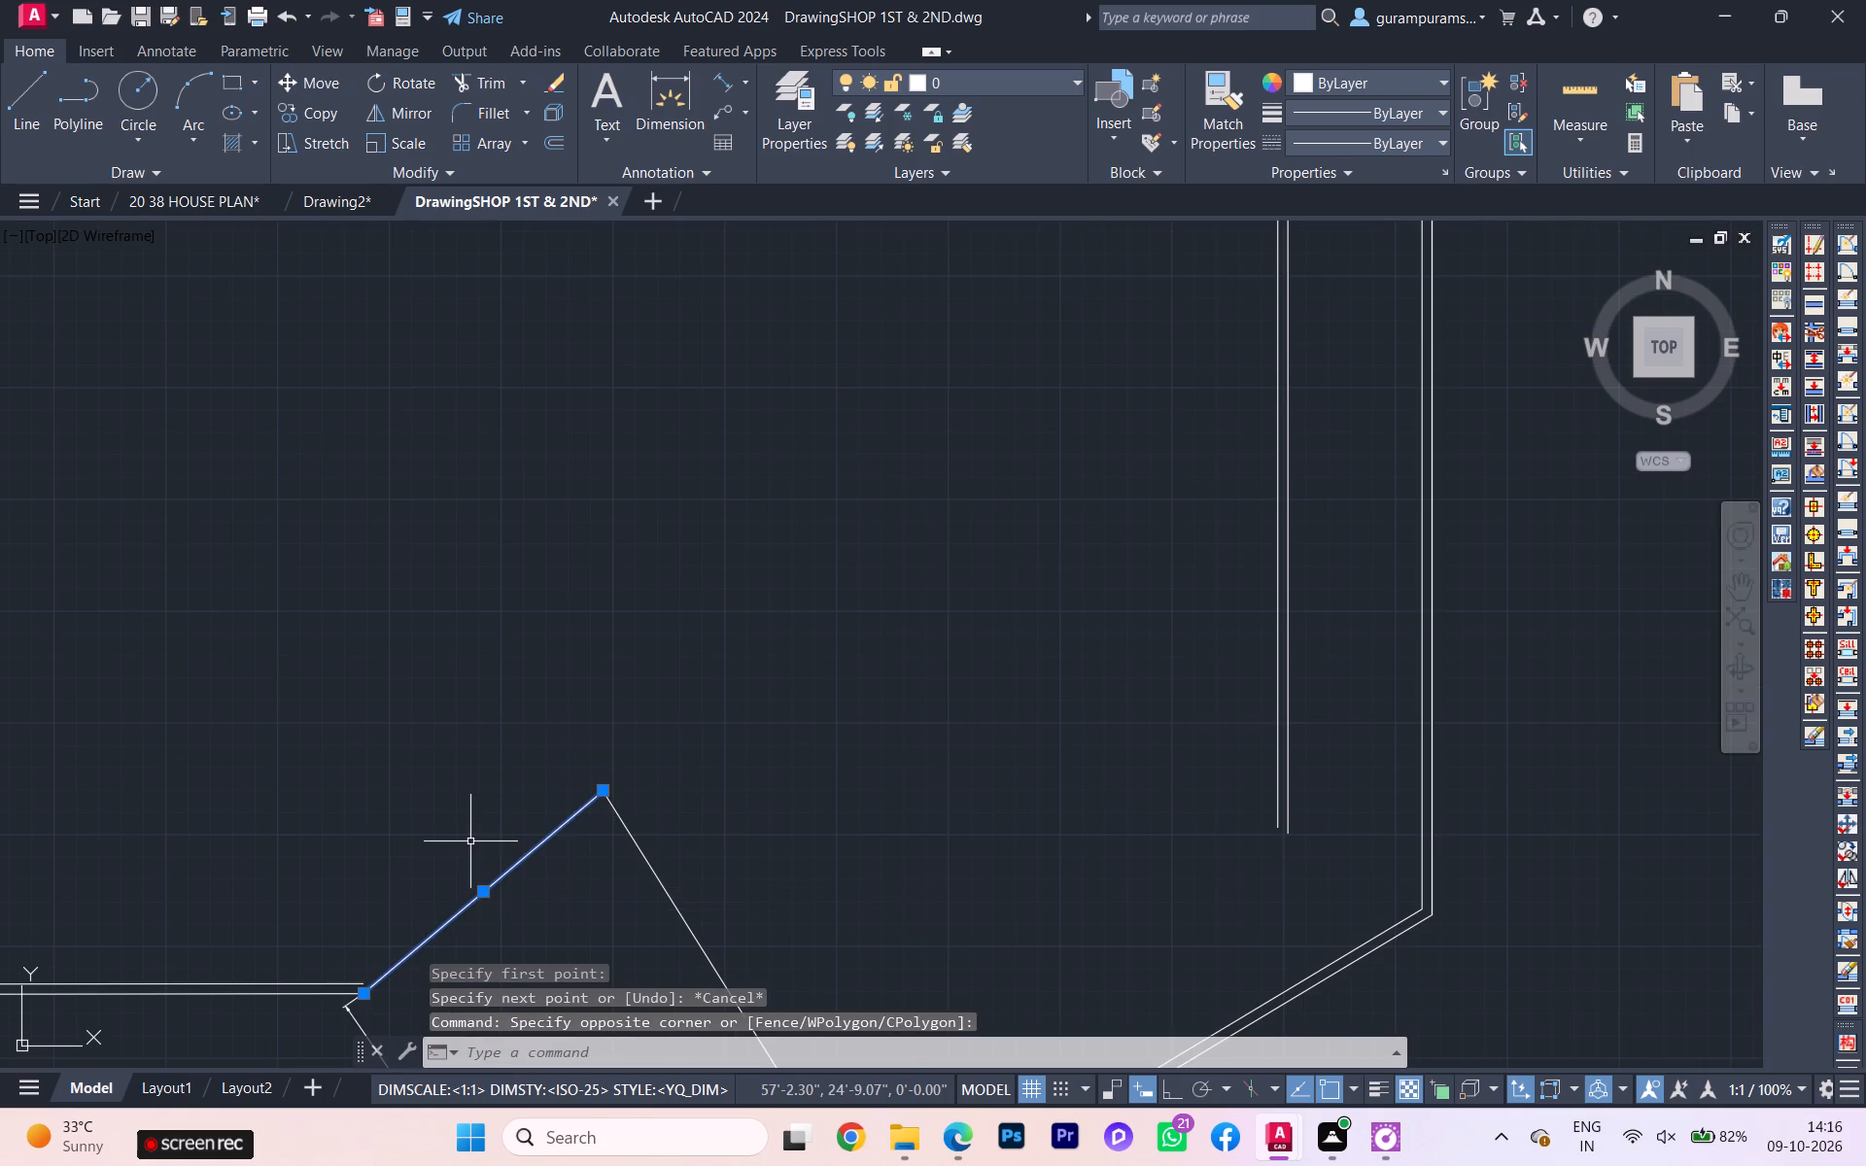
key("o")
left_click(610, 884)
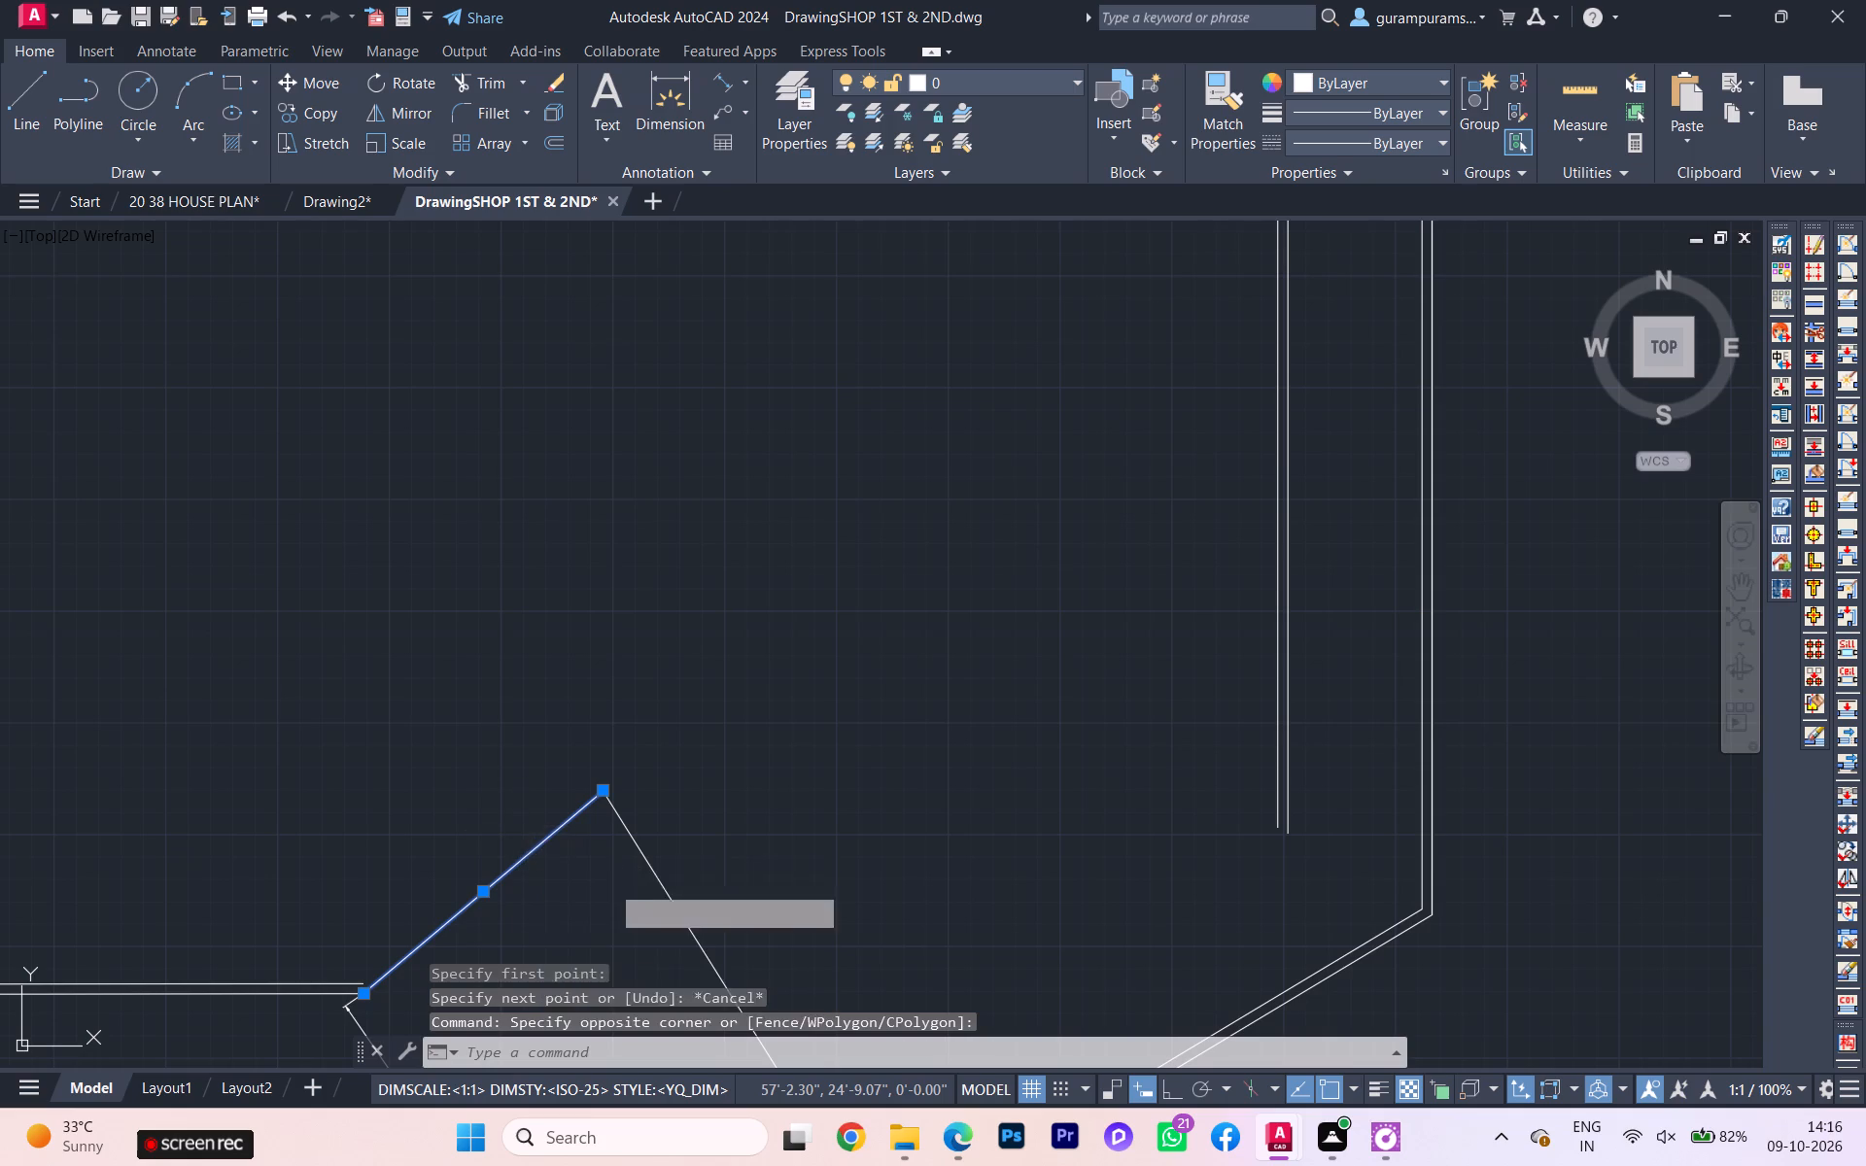
left_click(553, 837)
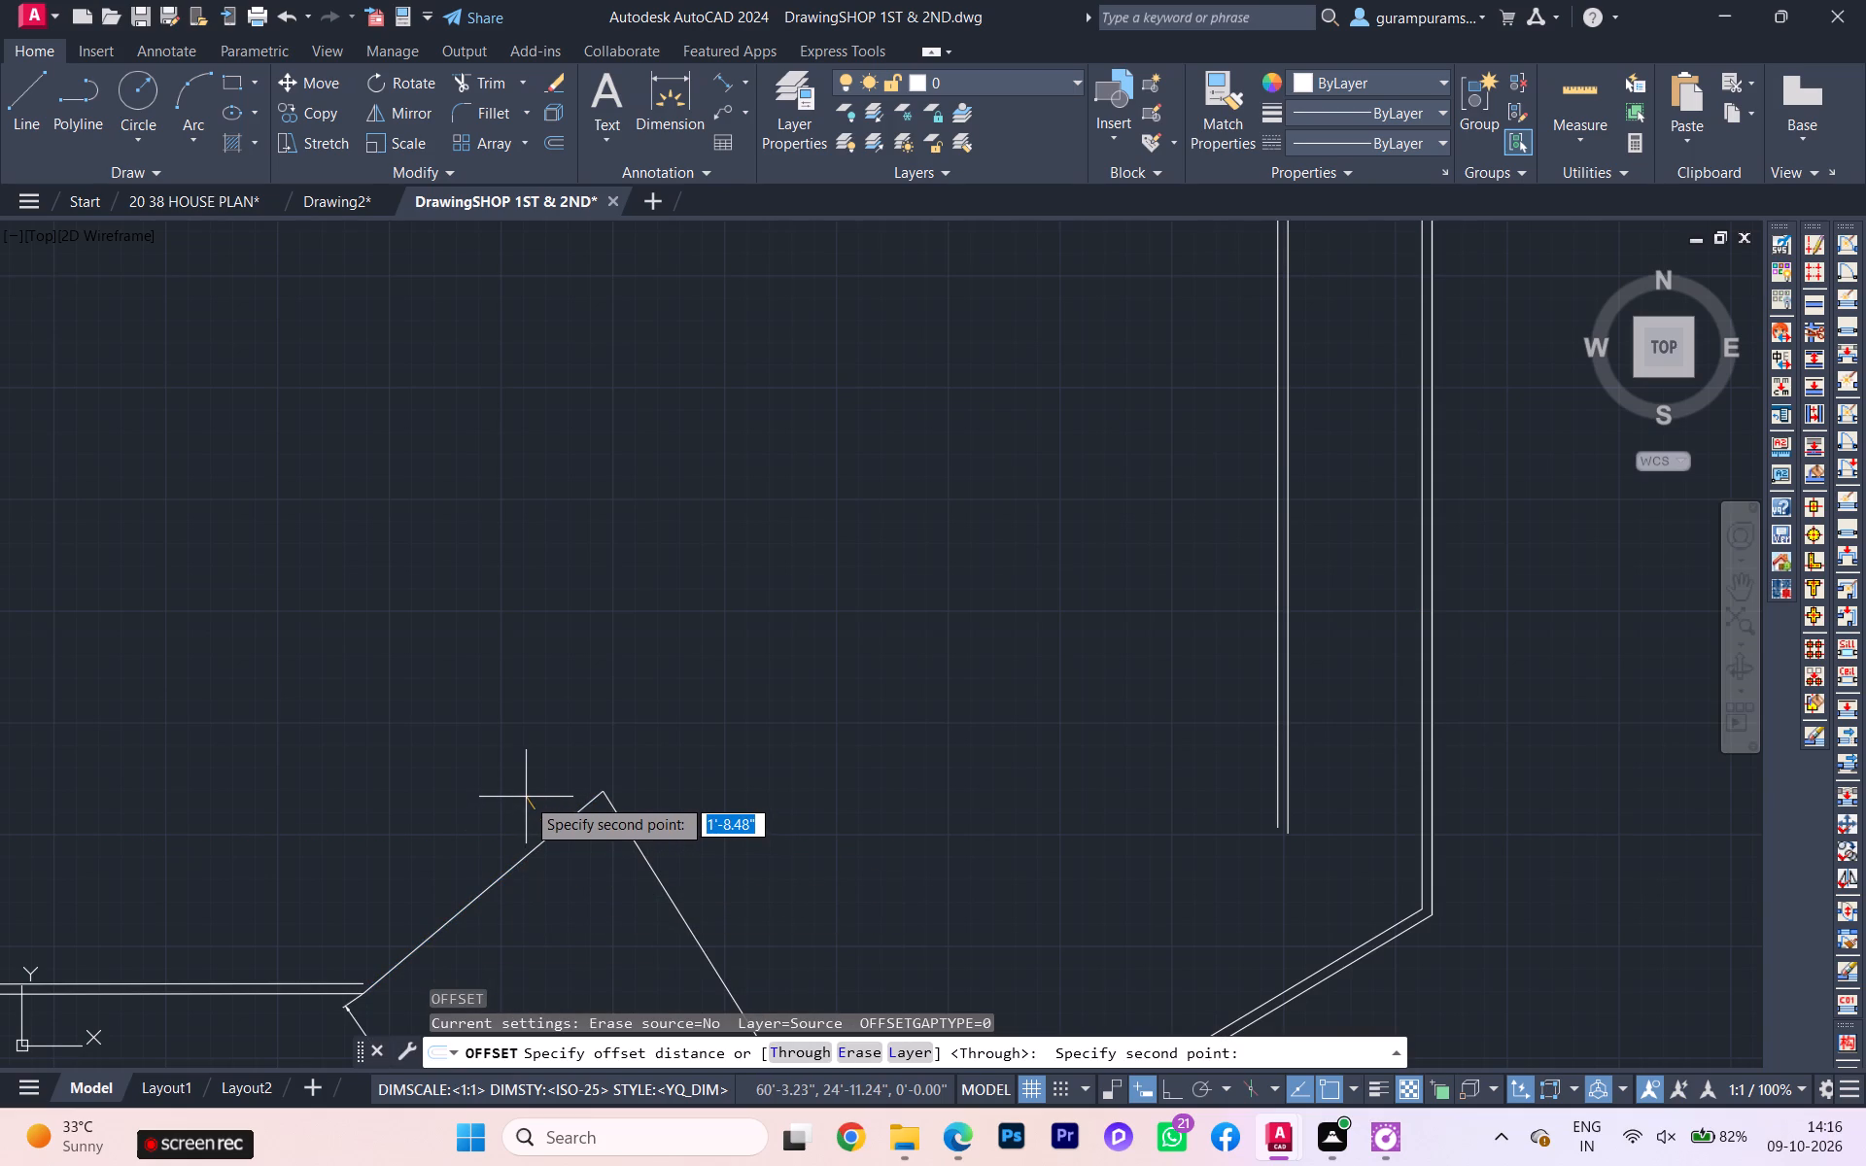
type("4.5")
key("Return")
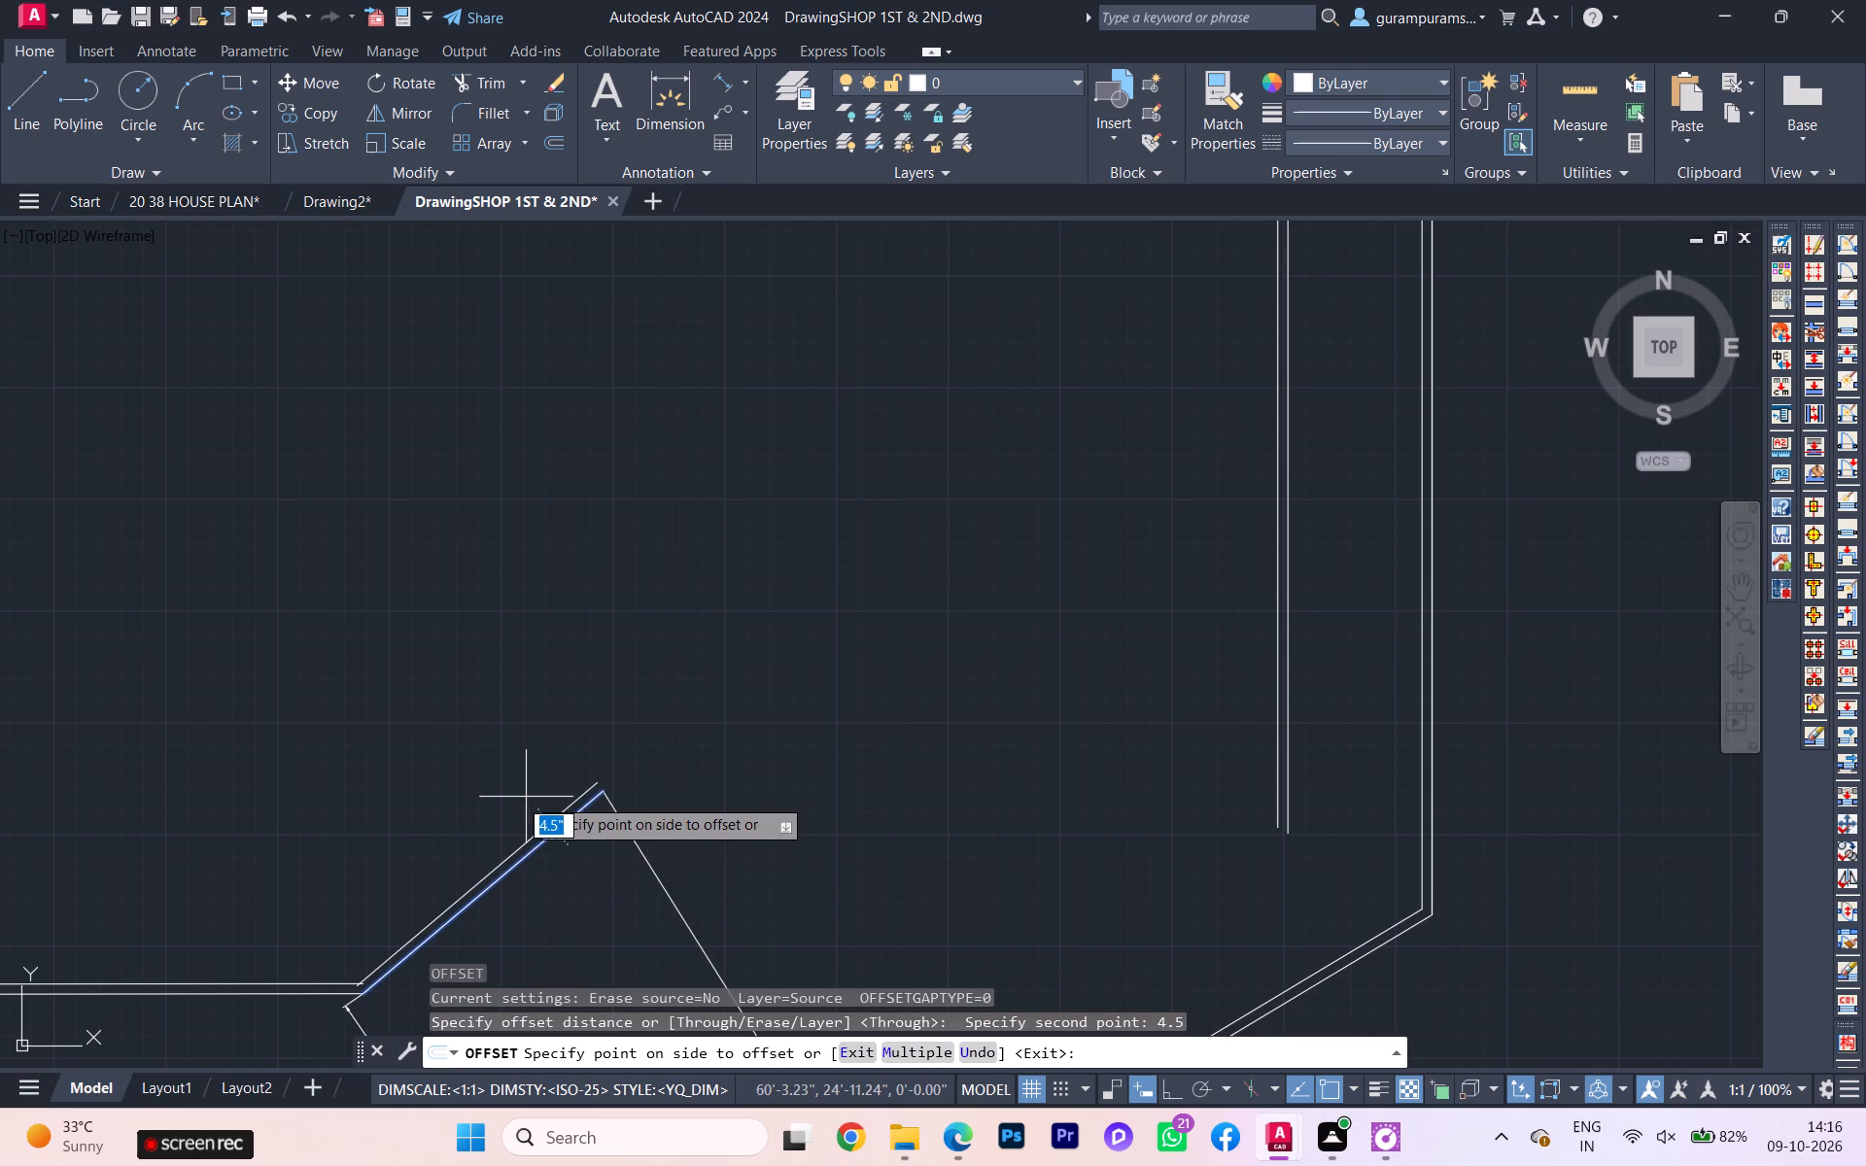
scroll(577, 755, "up", 1)
scroll(543, 768, "down", 2)
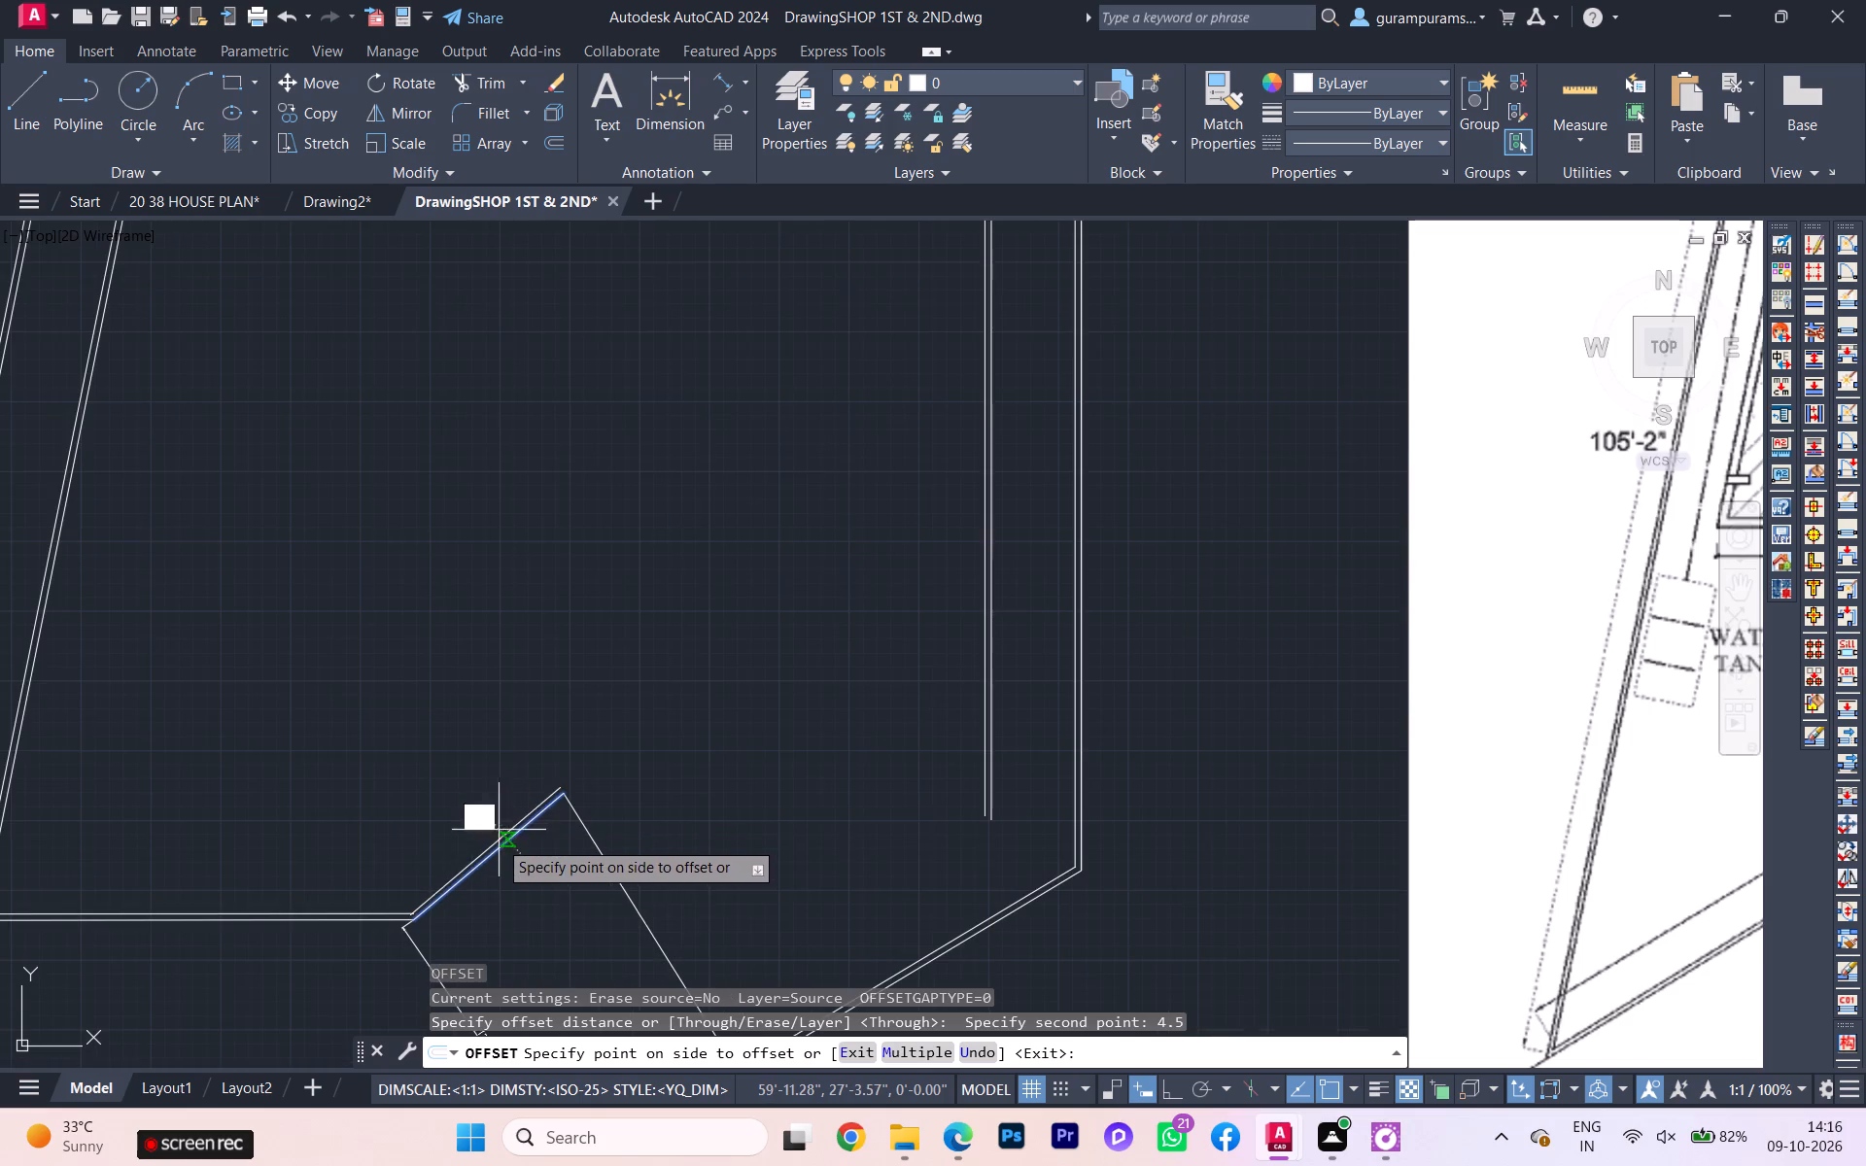
middle_click(453, 841)
scroll(454, 939, "up", 3)
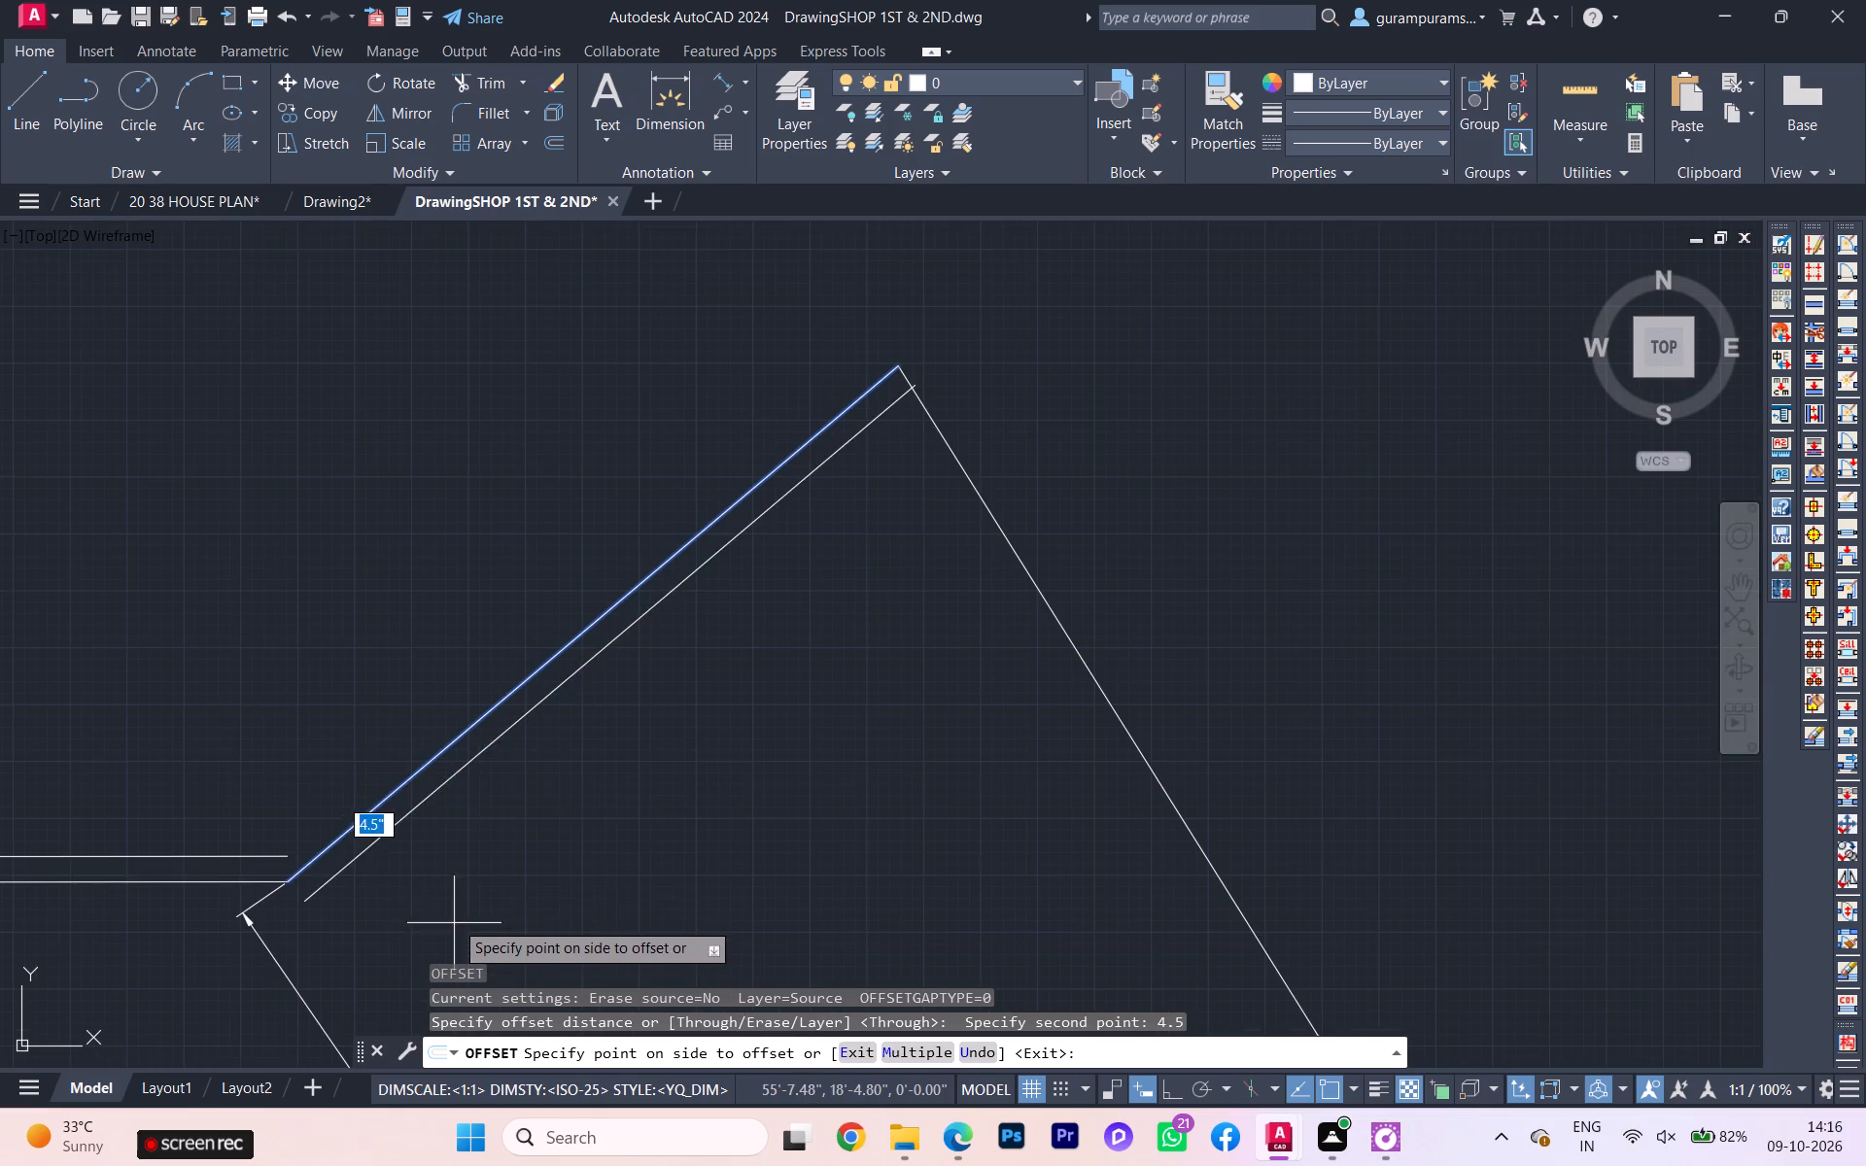
left_click(296, 705)
scroll(777, 736, "down", 3)
scroll(799, 718, "up", 1)
scroll(799, 718, "down", 1)
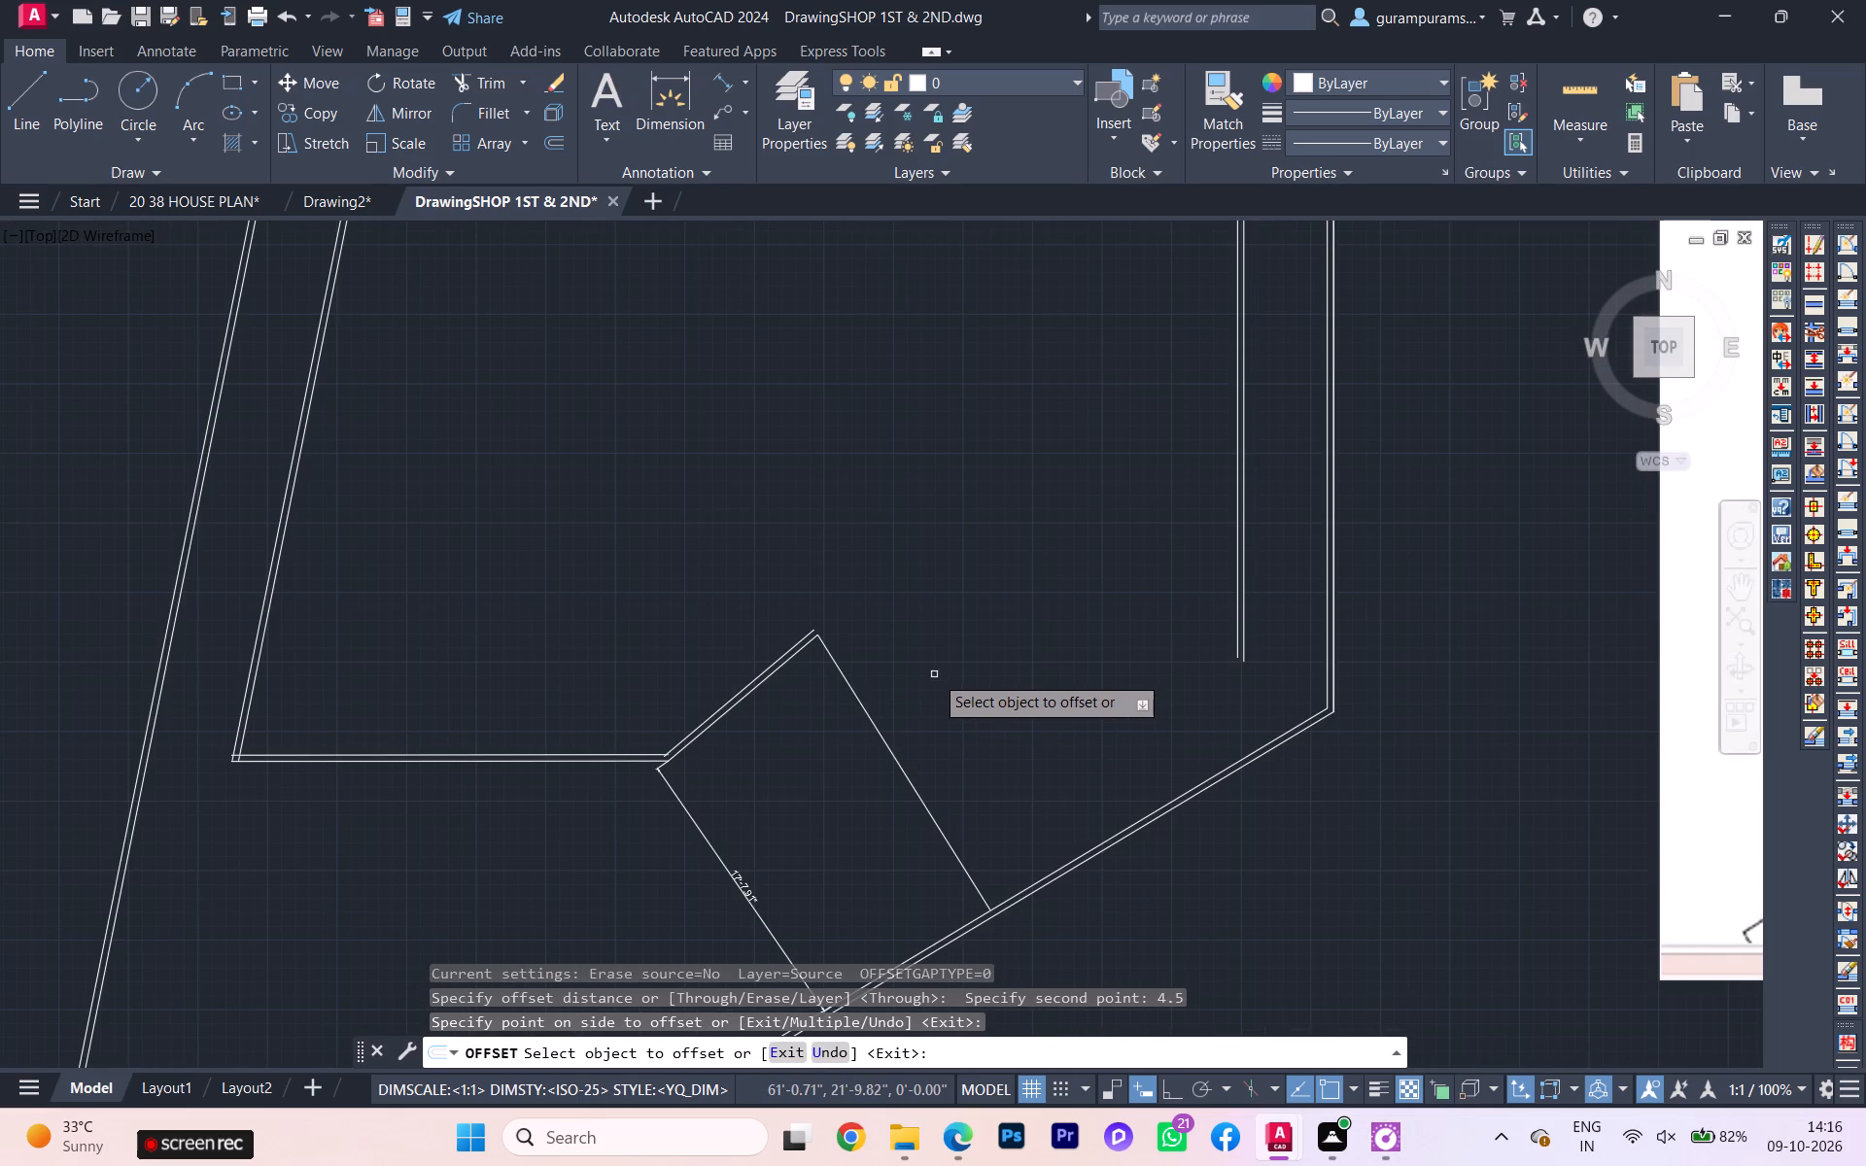
key("space")
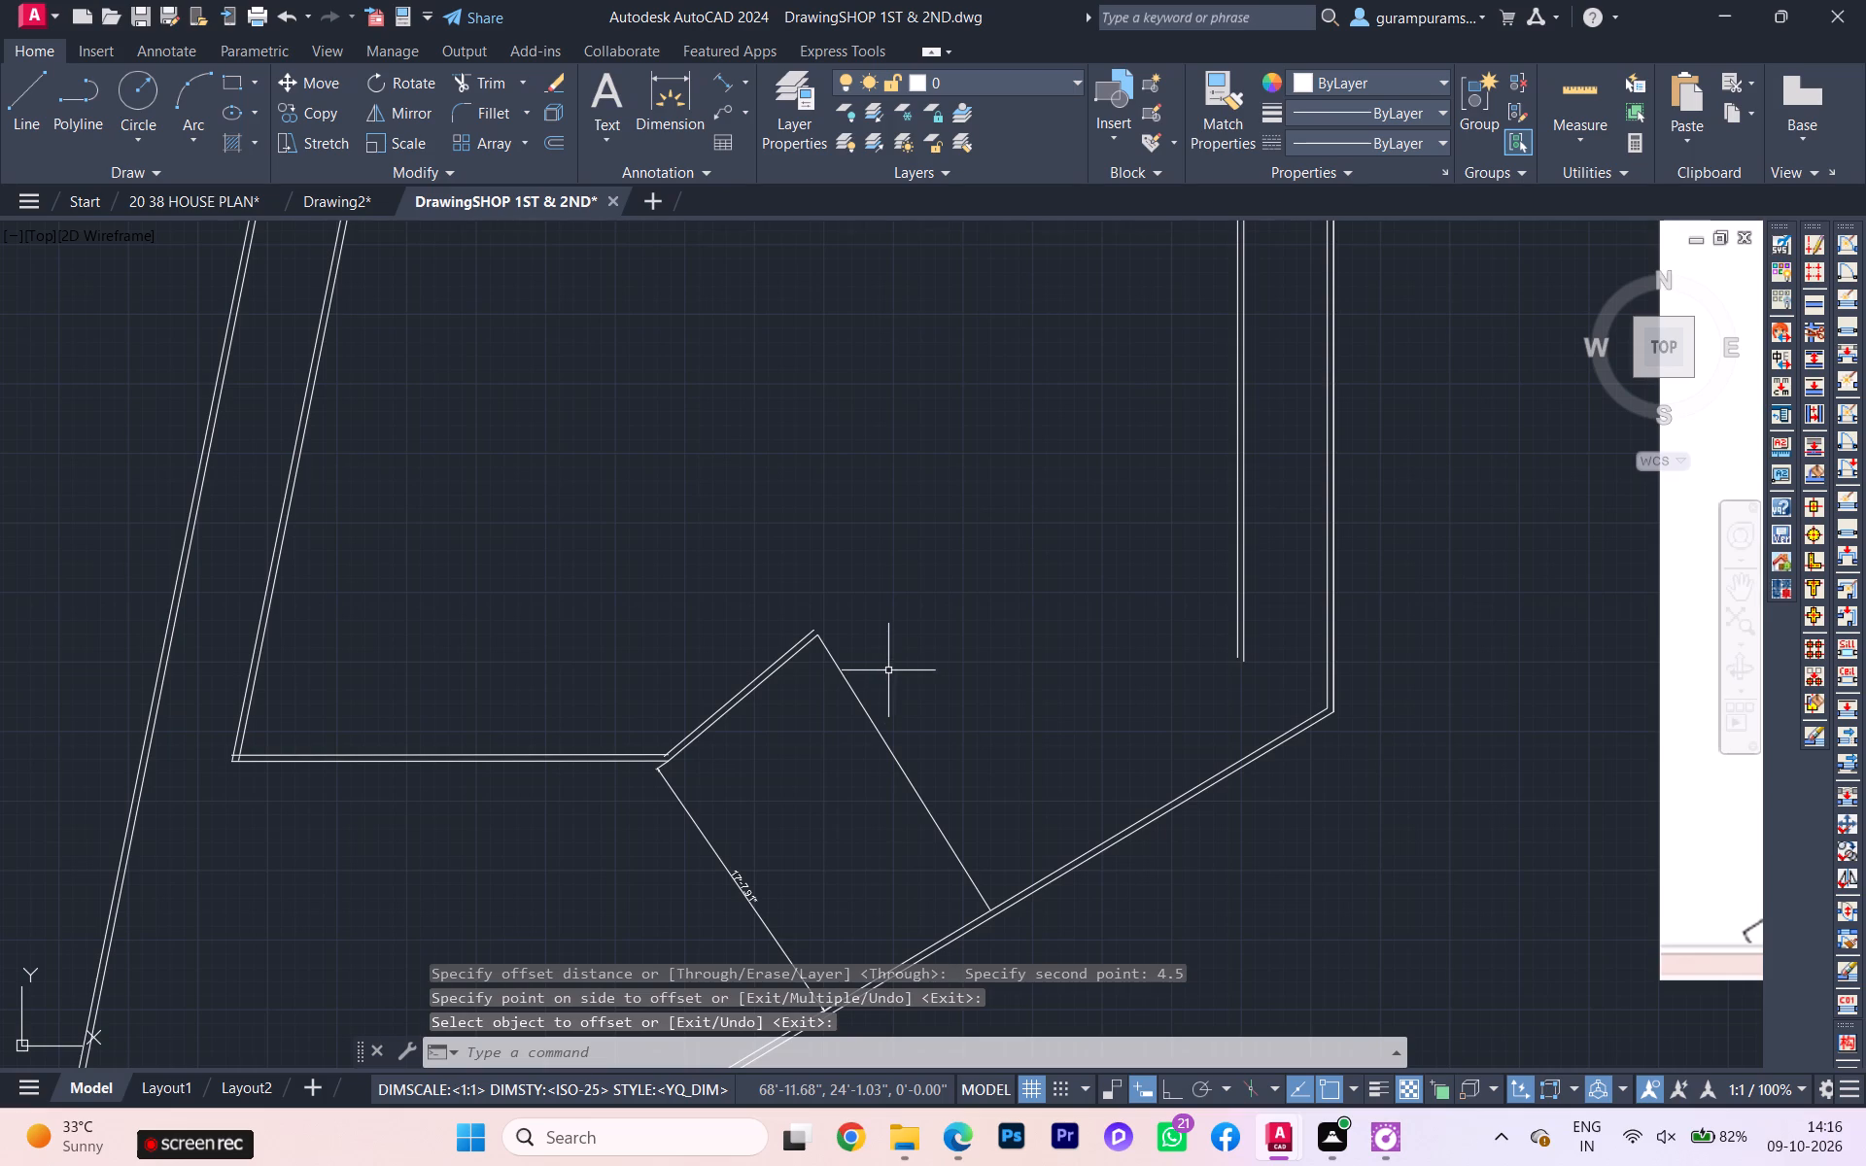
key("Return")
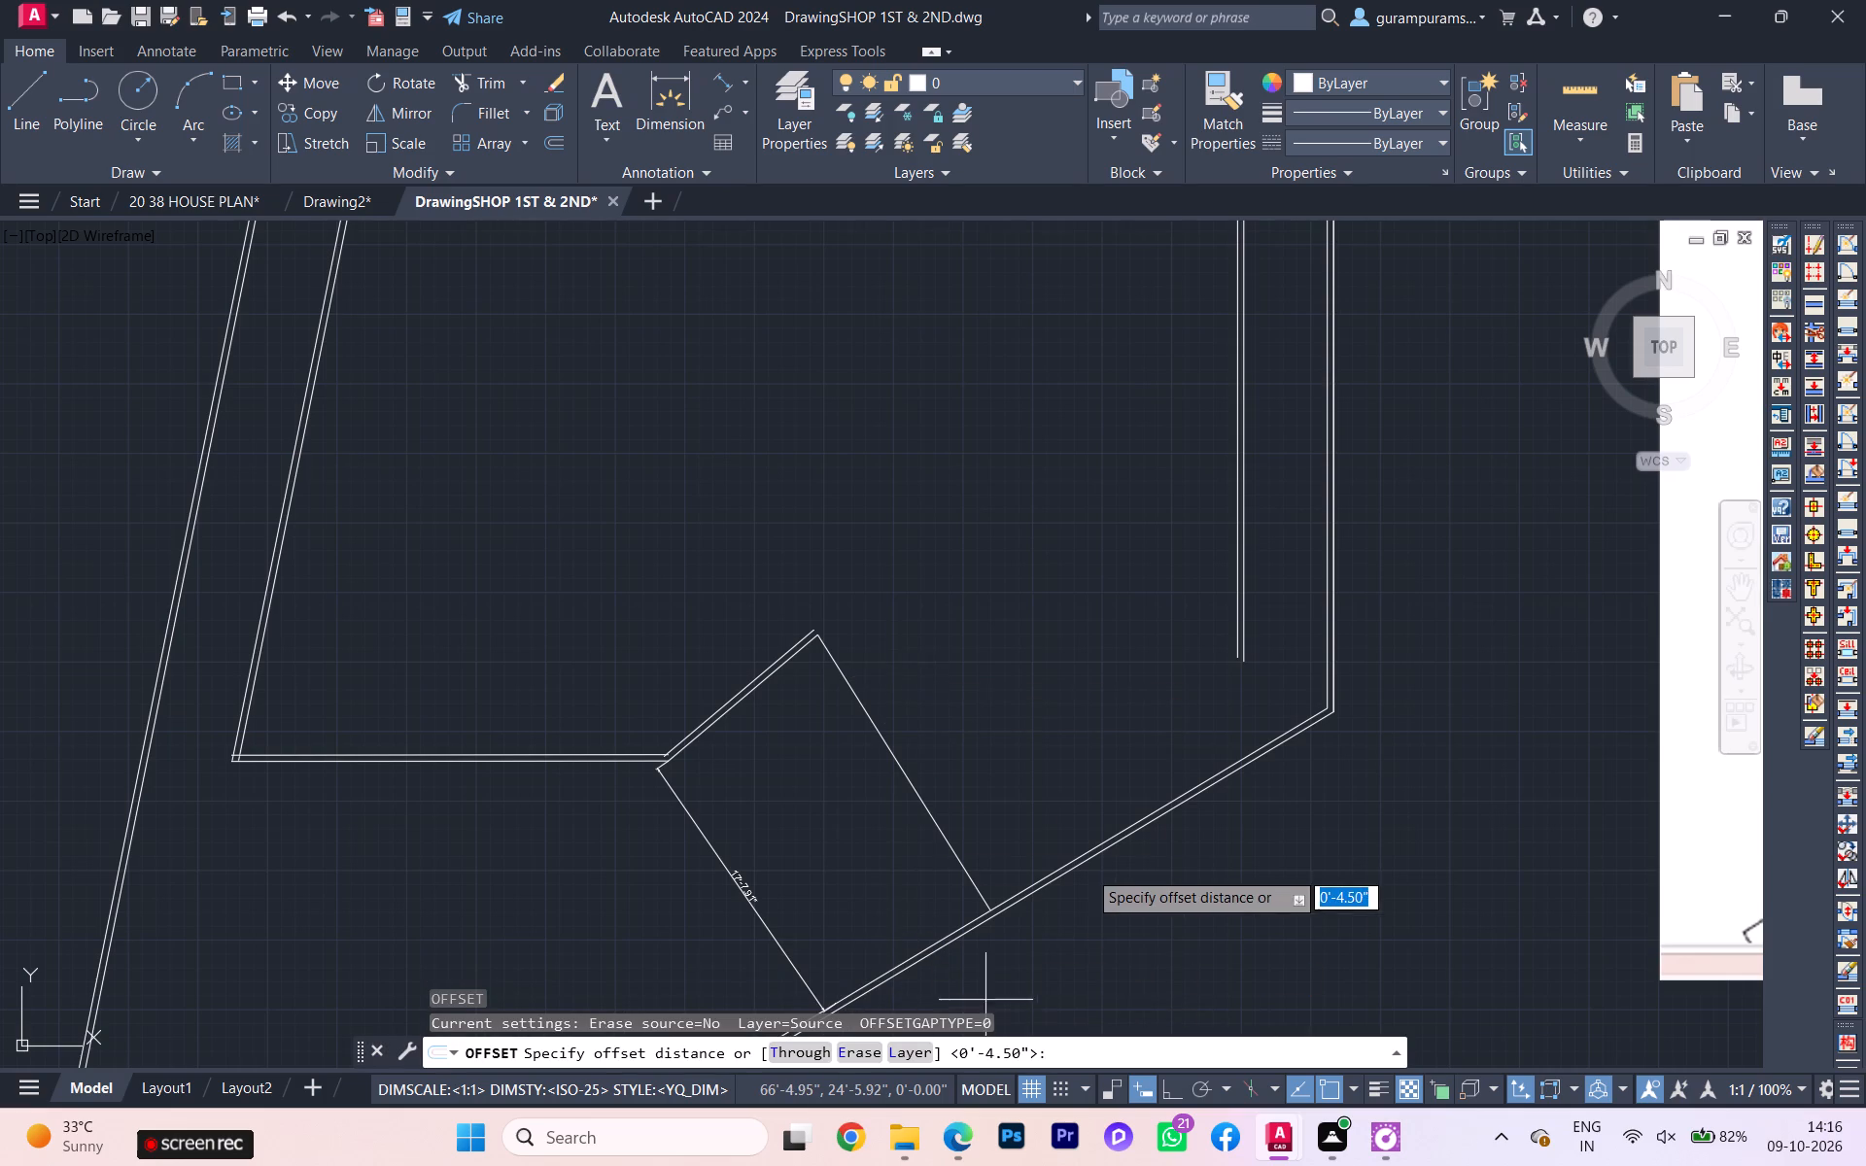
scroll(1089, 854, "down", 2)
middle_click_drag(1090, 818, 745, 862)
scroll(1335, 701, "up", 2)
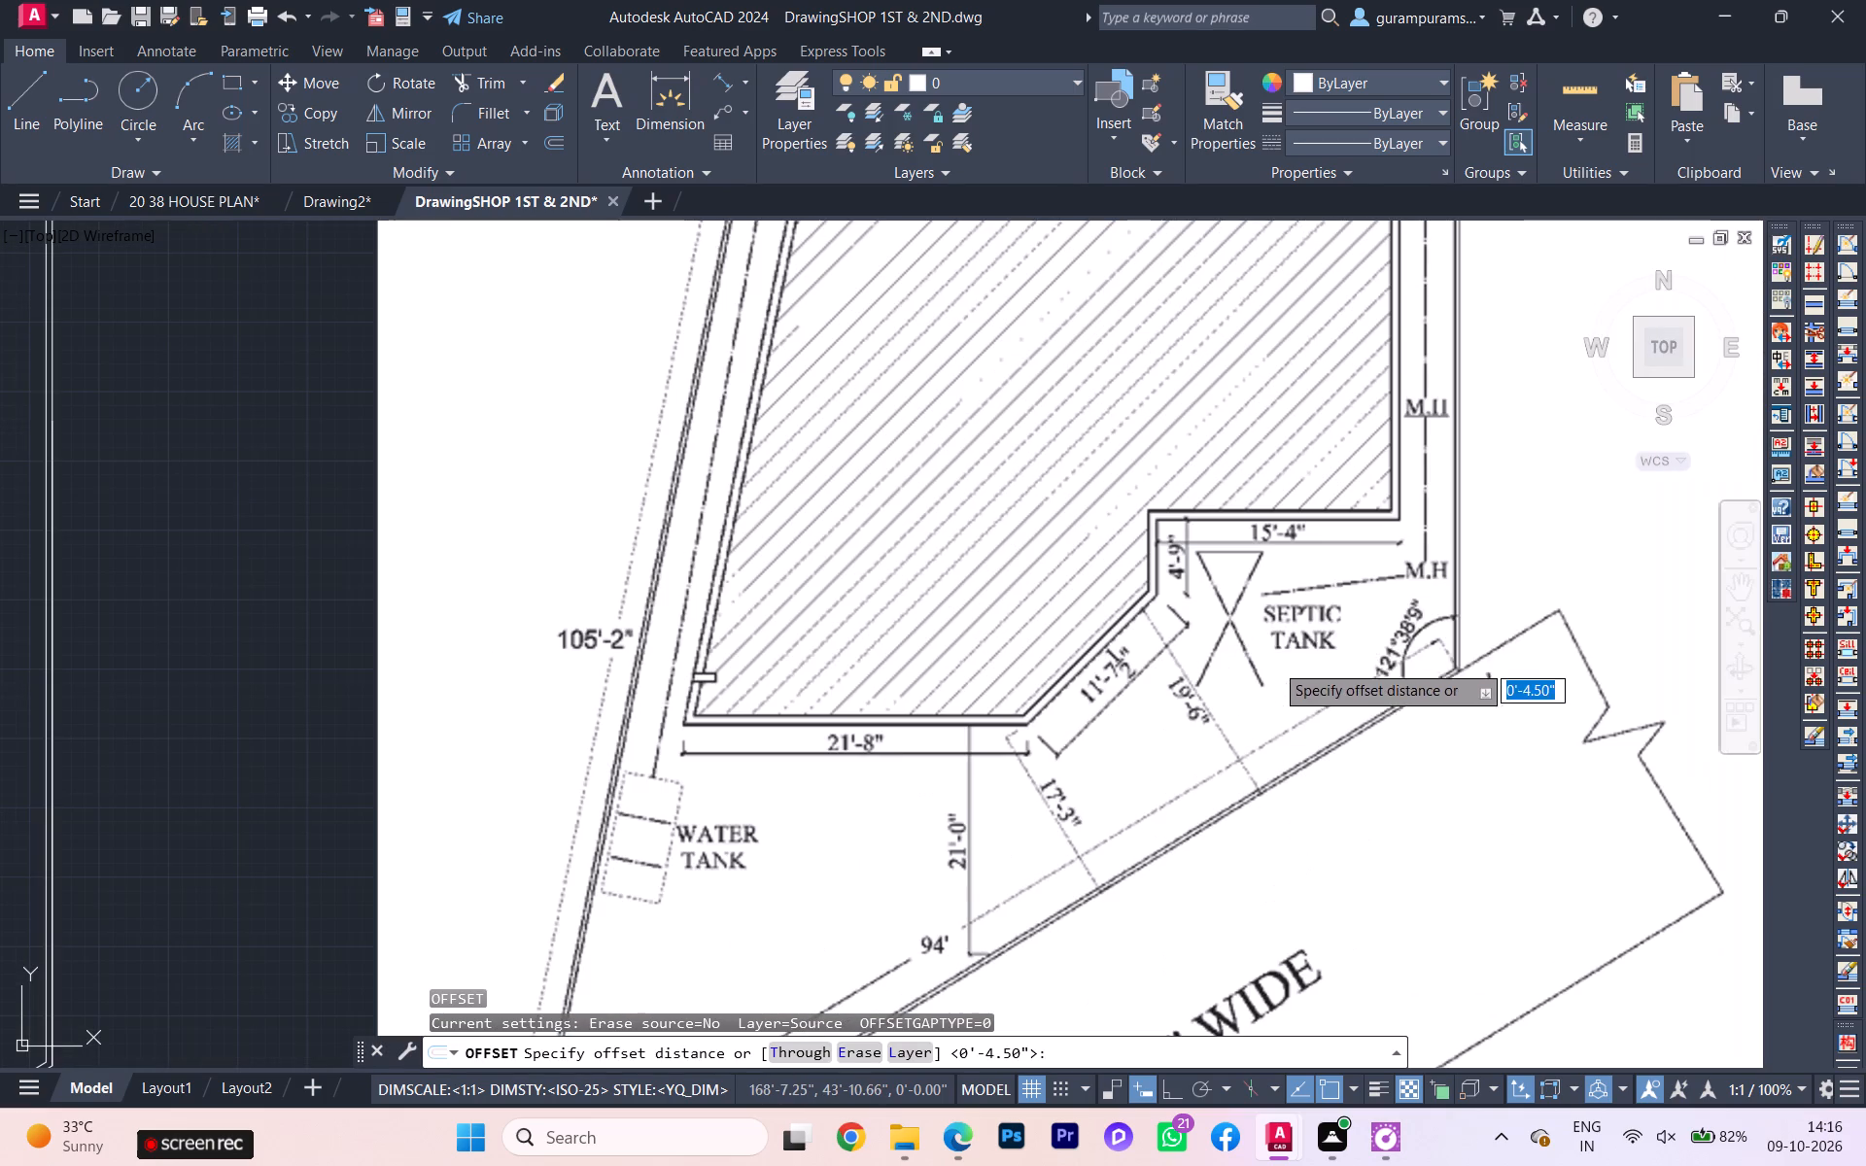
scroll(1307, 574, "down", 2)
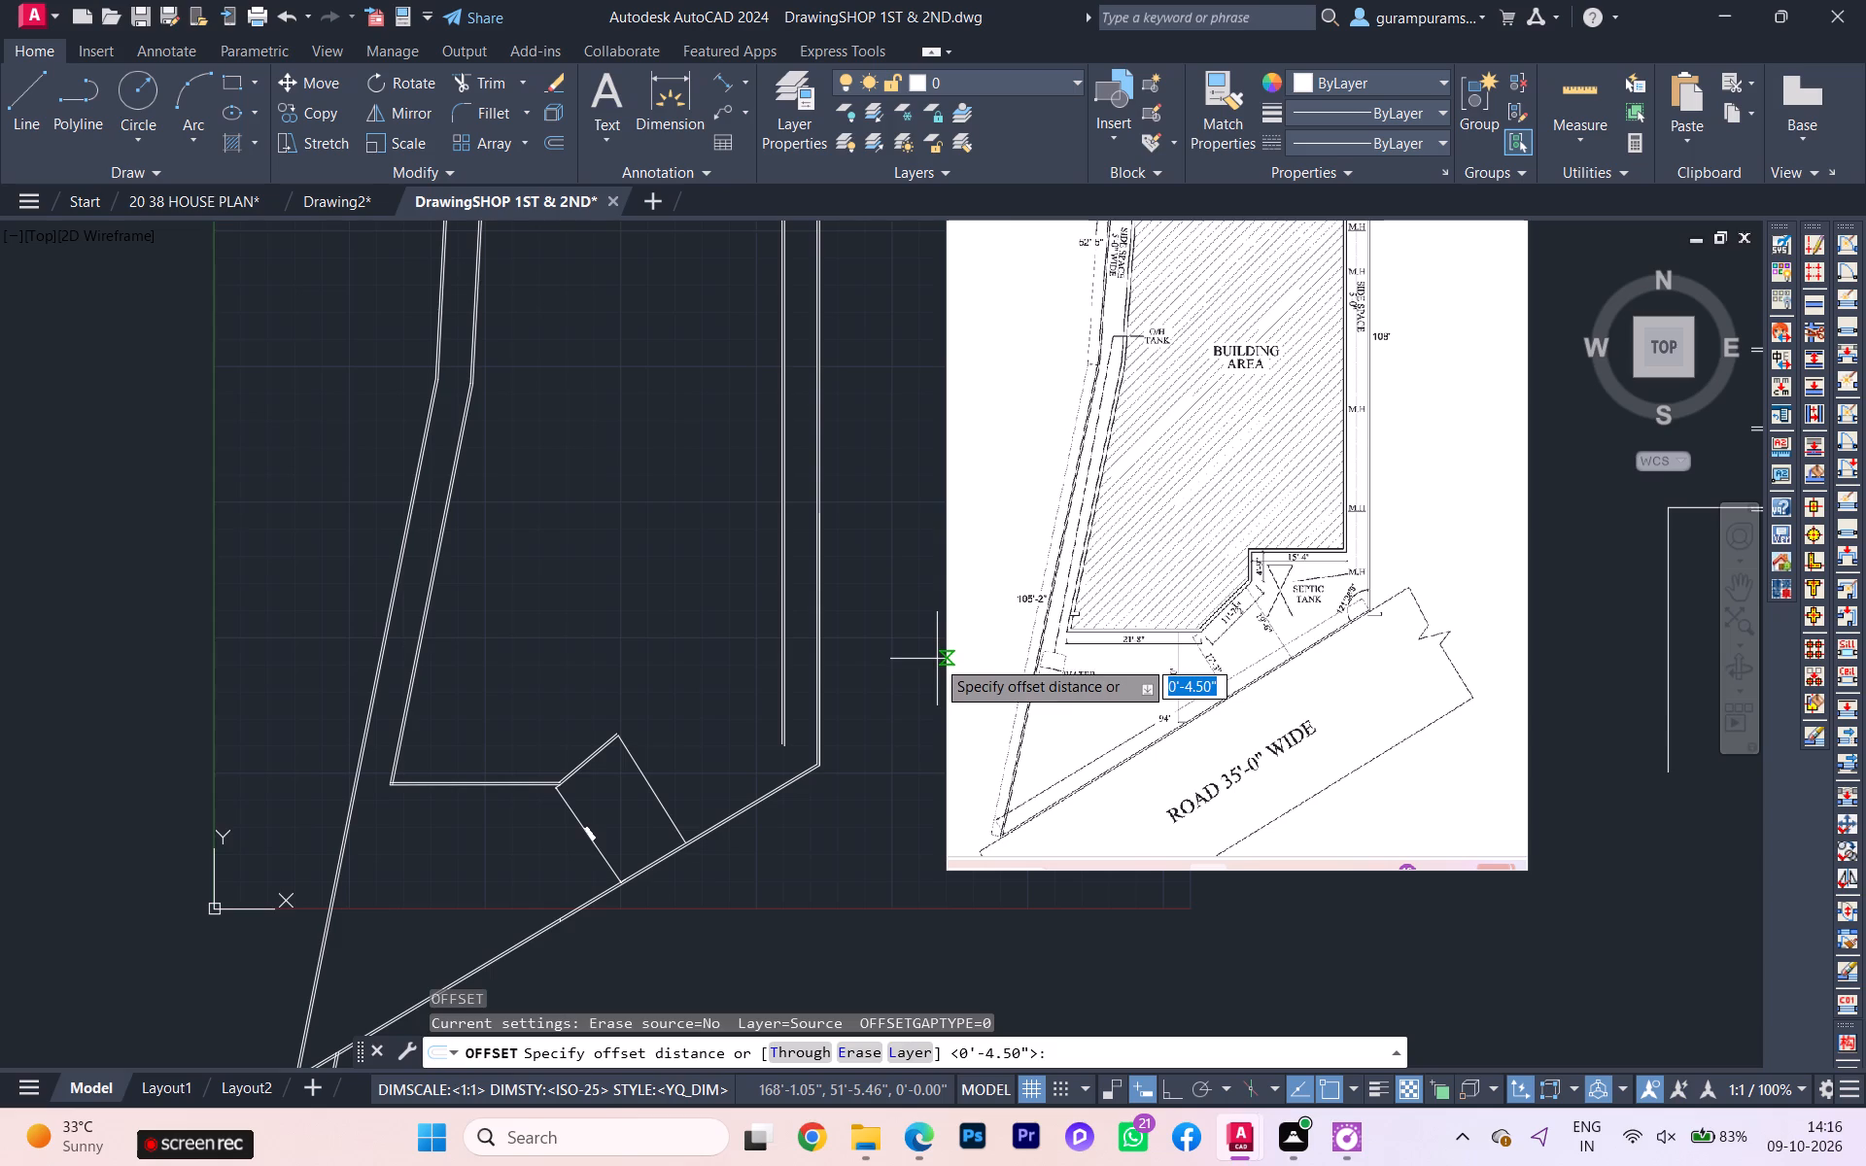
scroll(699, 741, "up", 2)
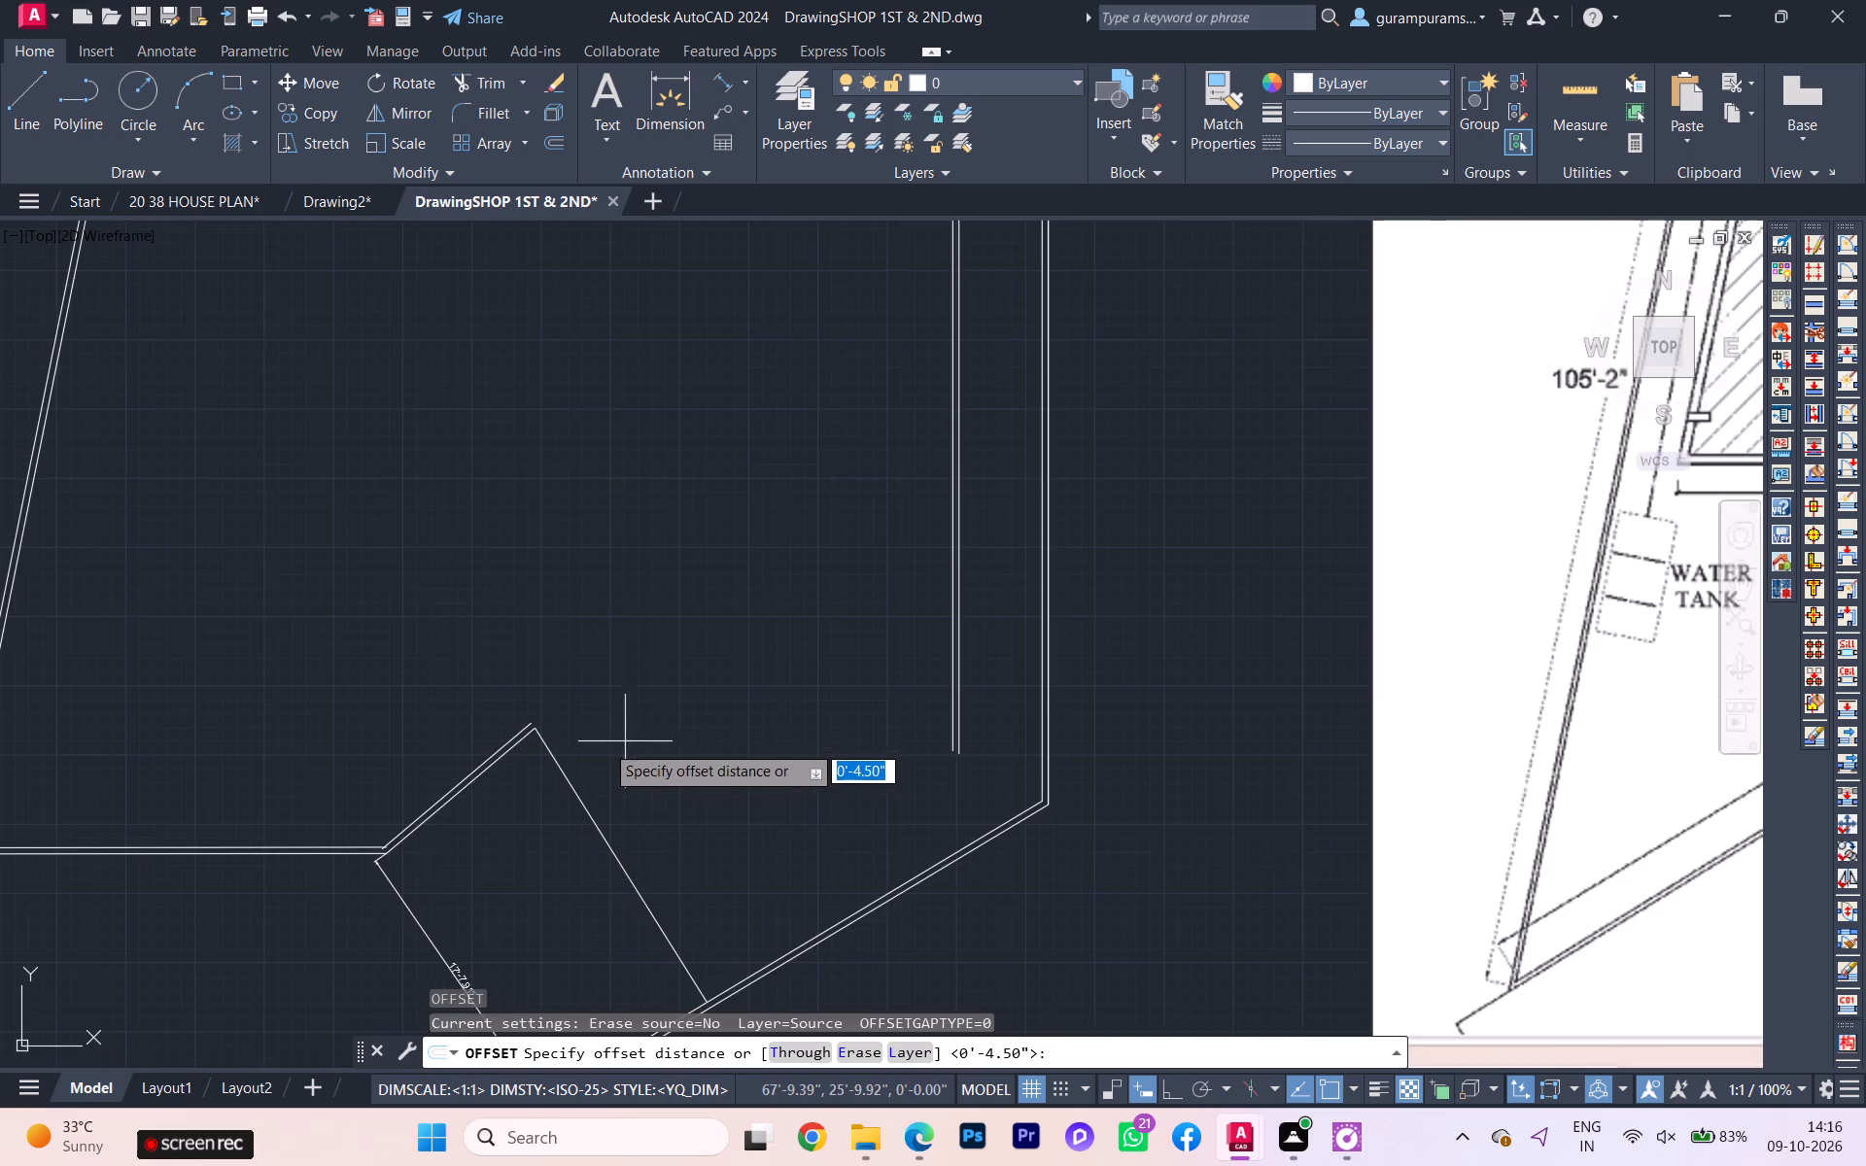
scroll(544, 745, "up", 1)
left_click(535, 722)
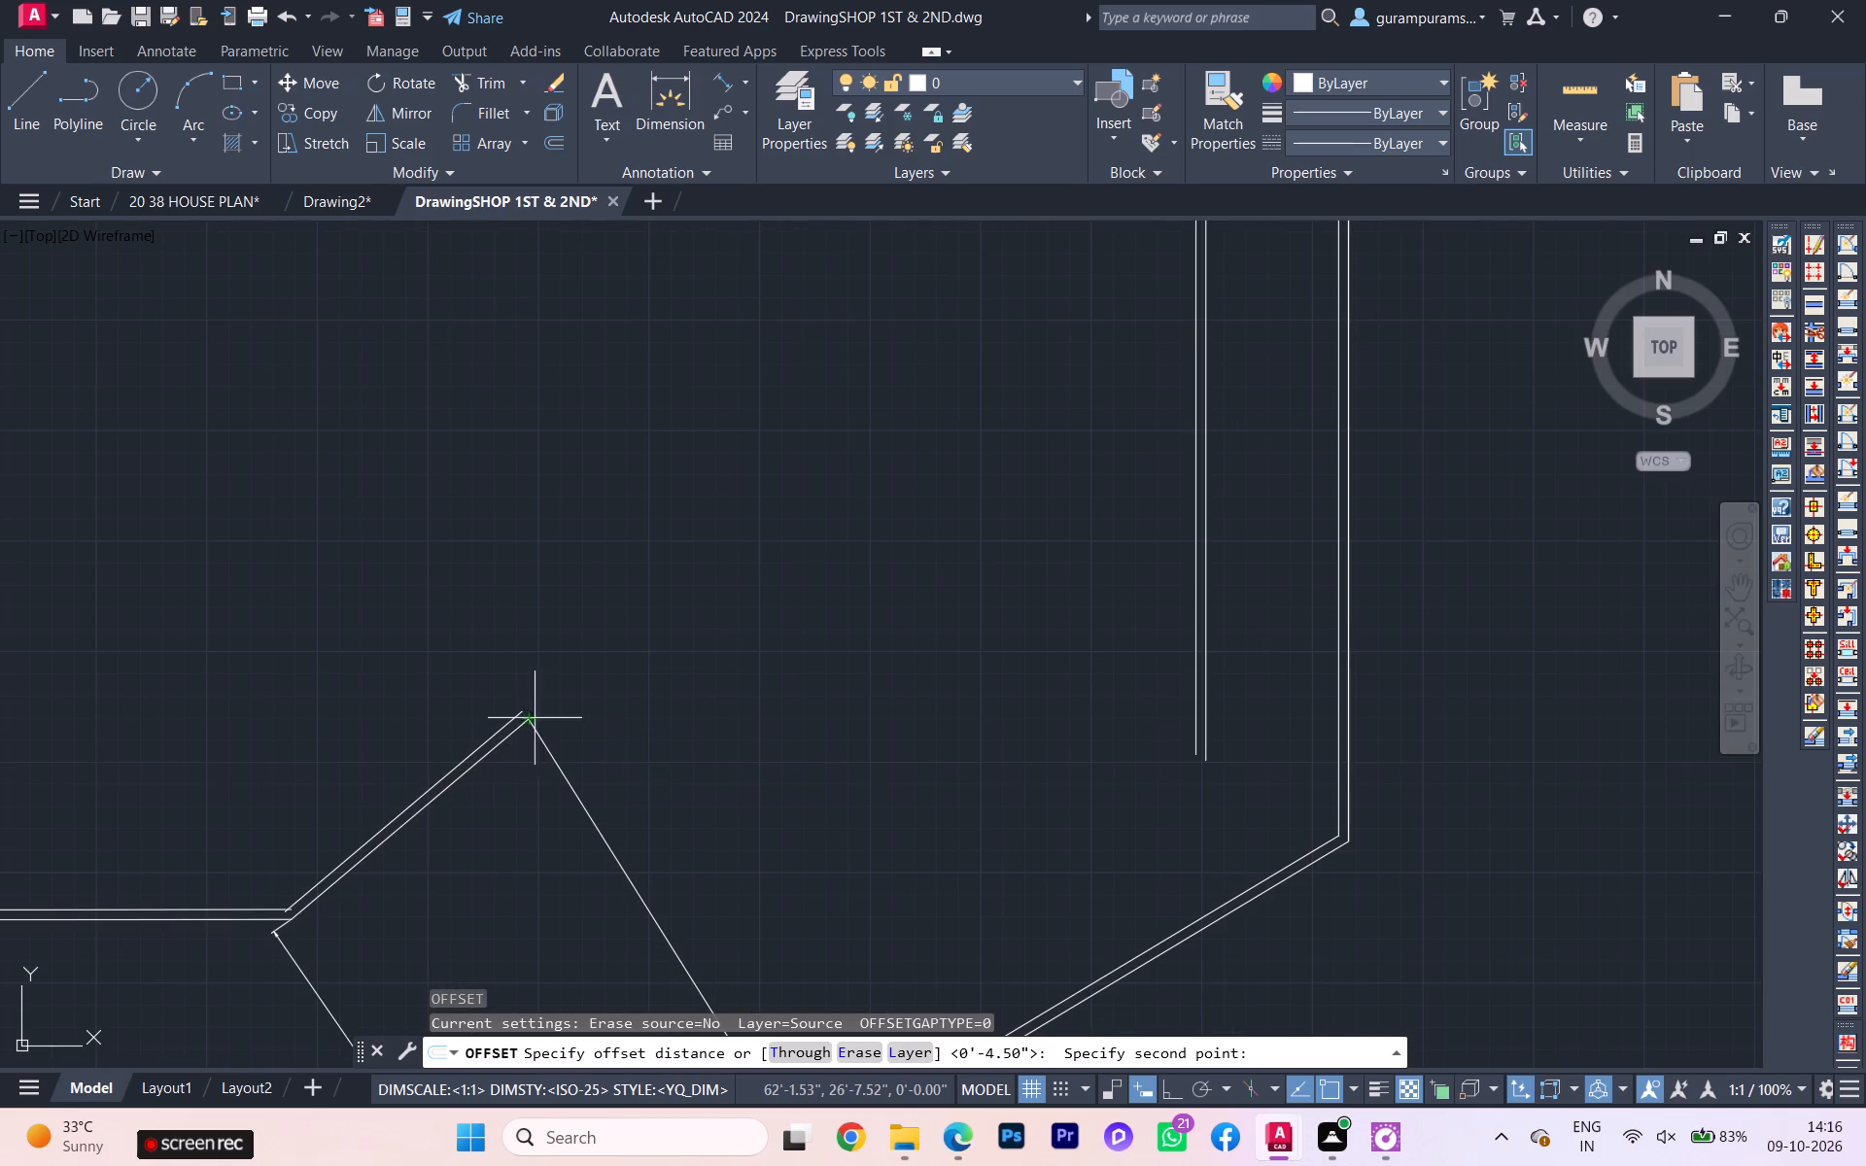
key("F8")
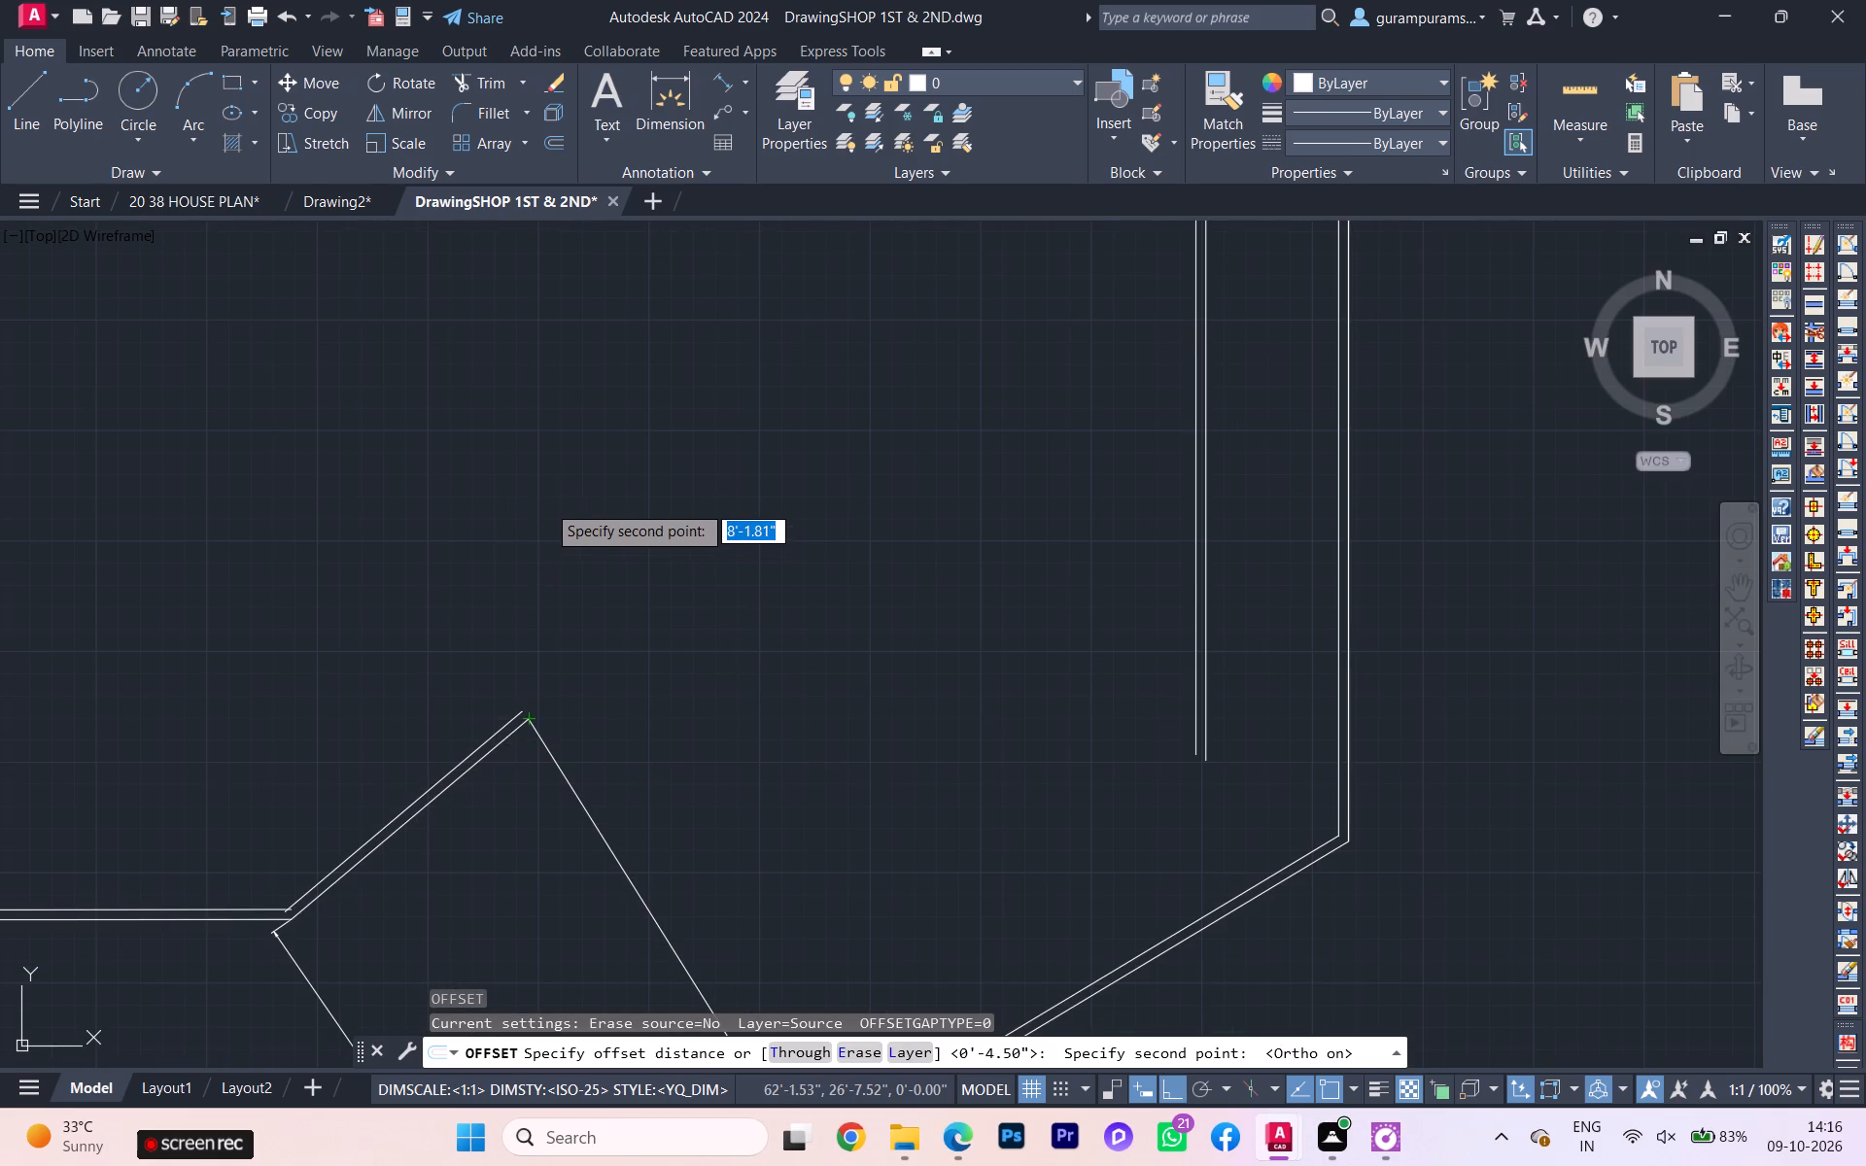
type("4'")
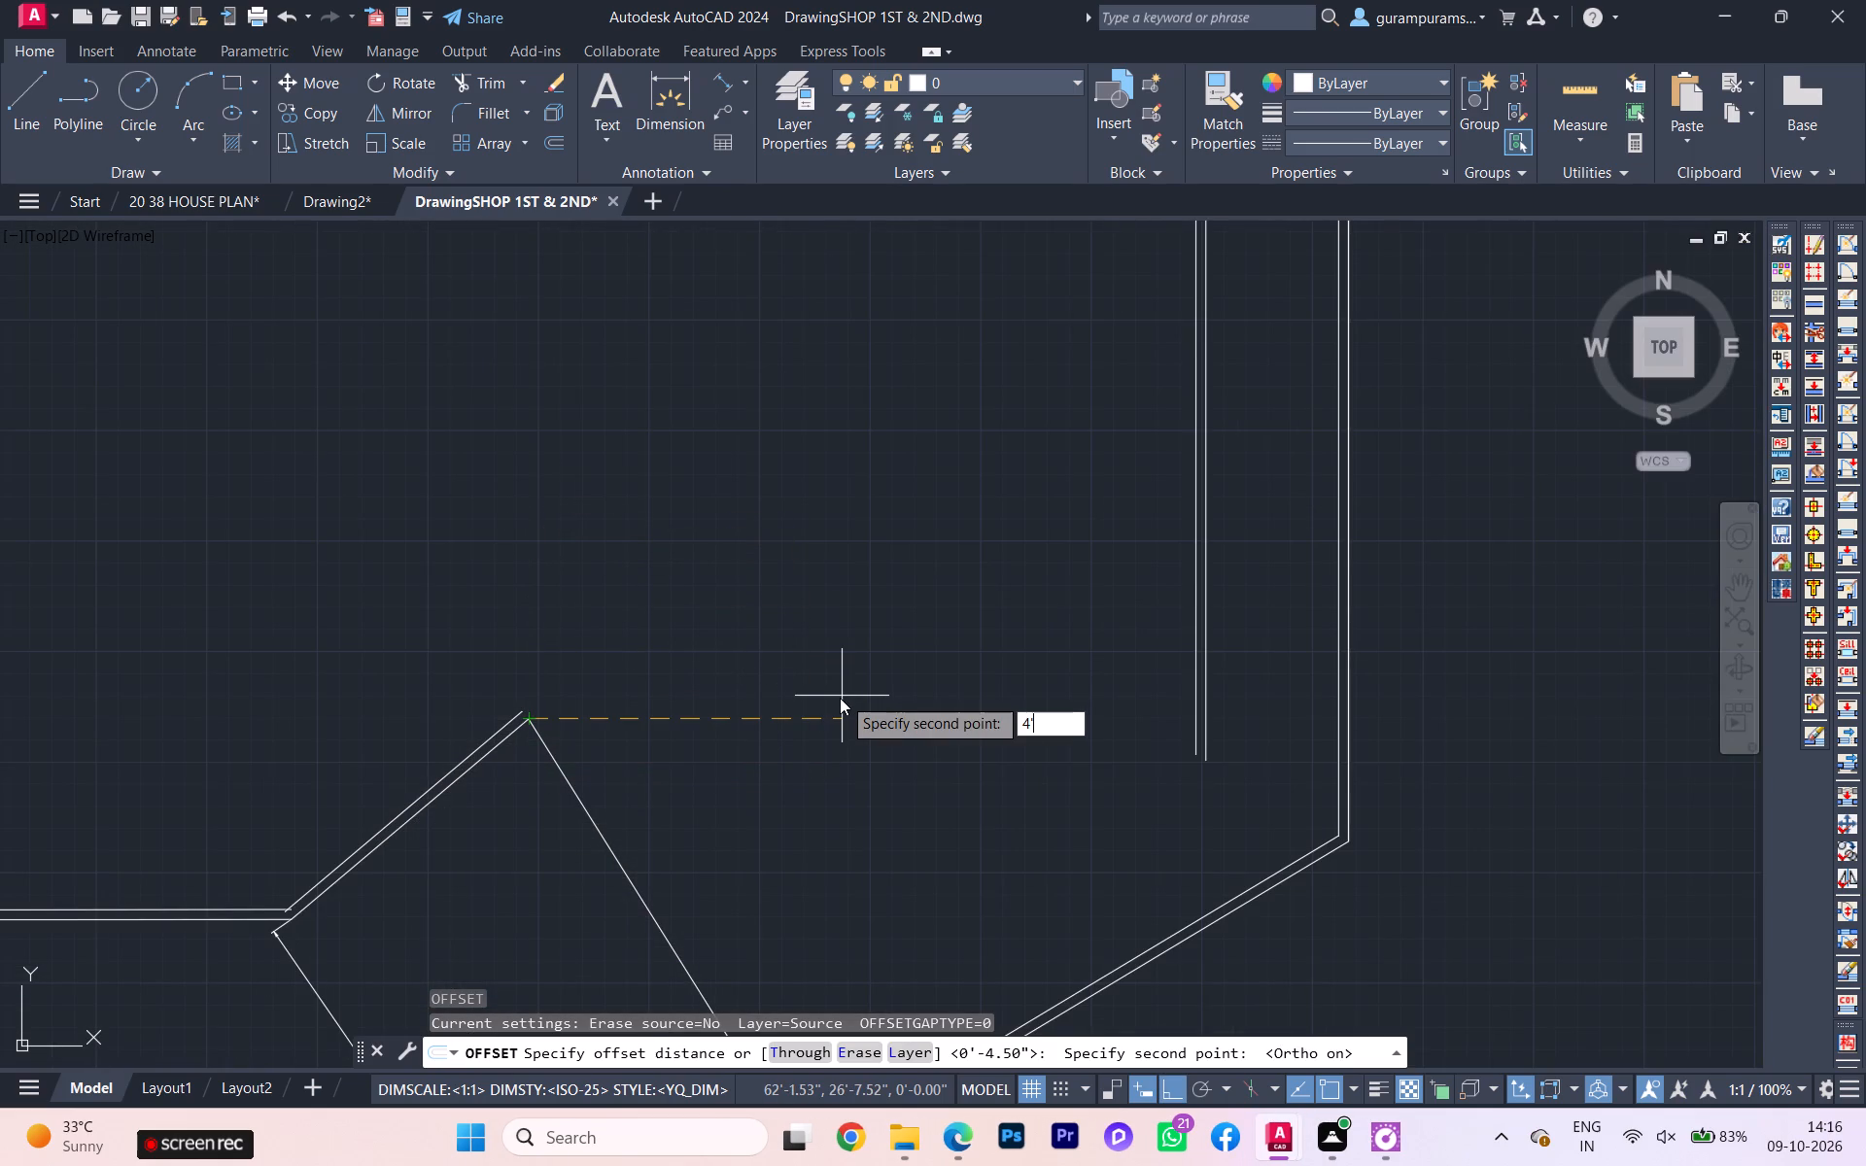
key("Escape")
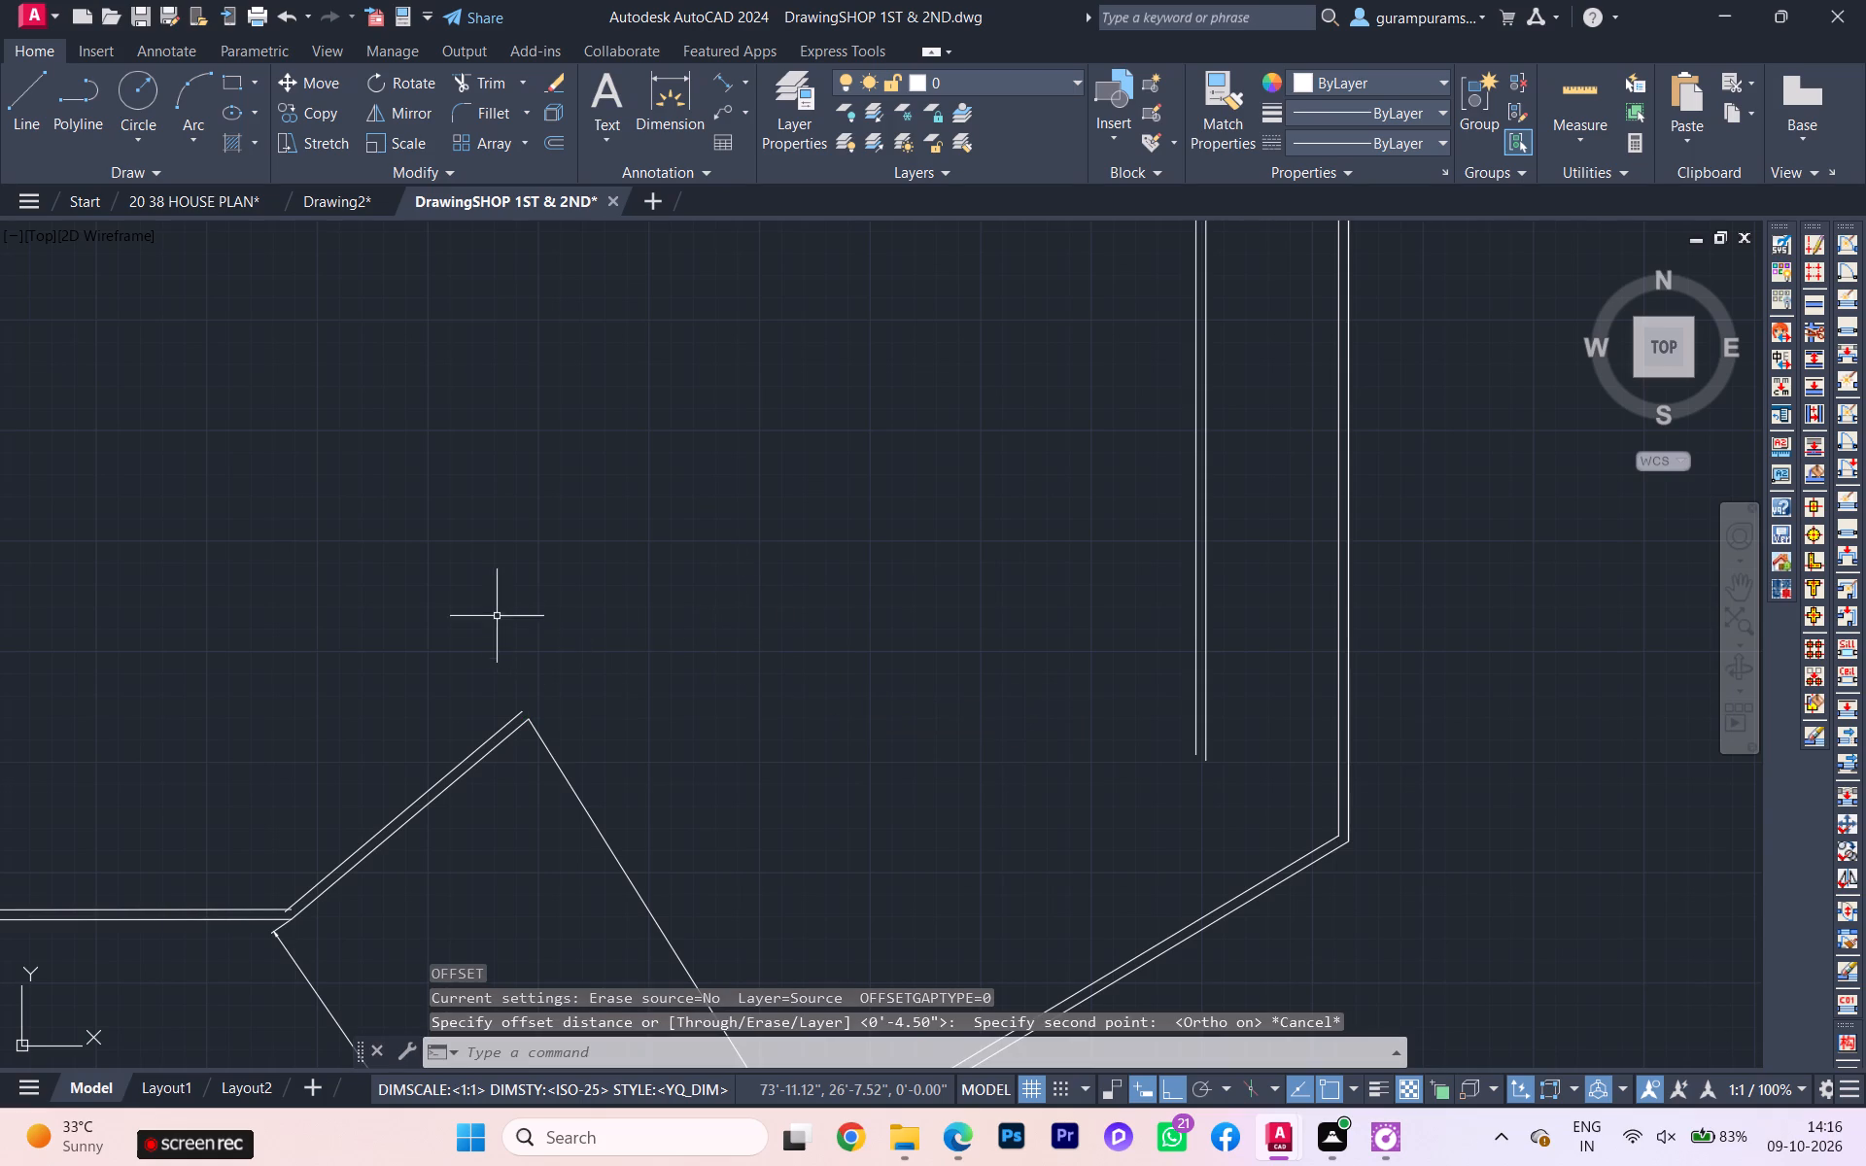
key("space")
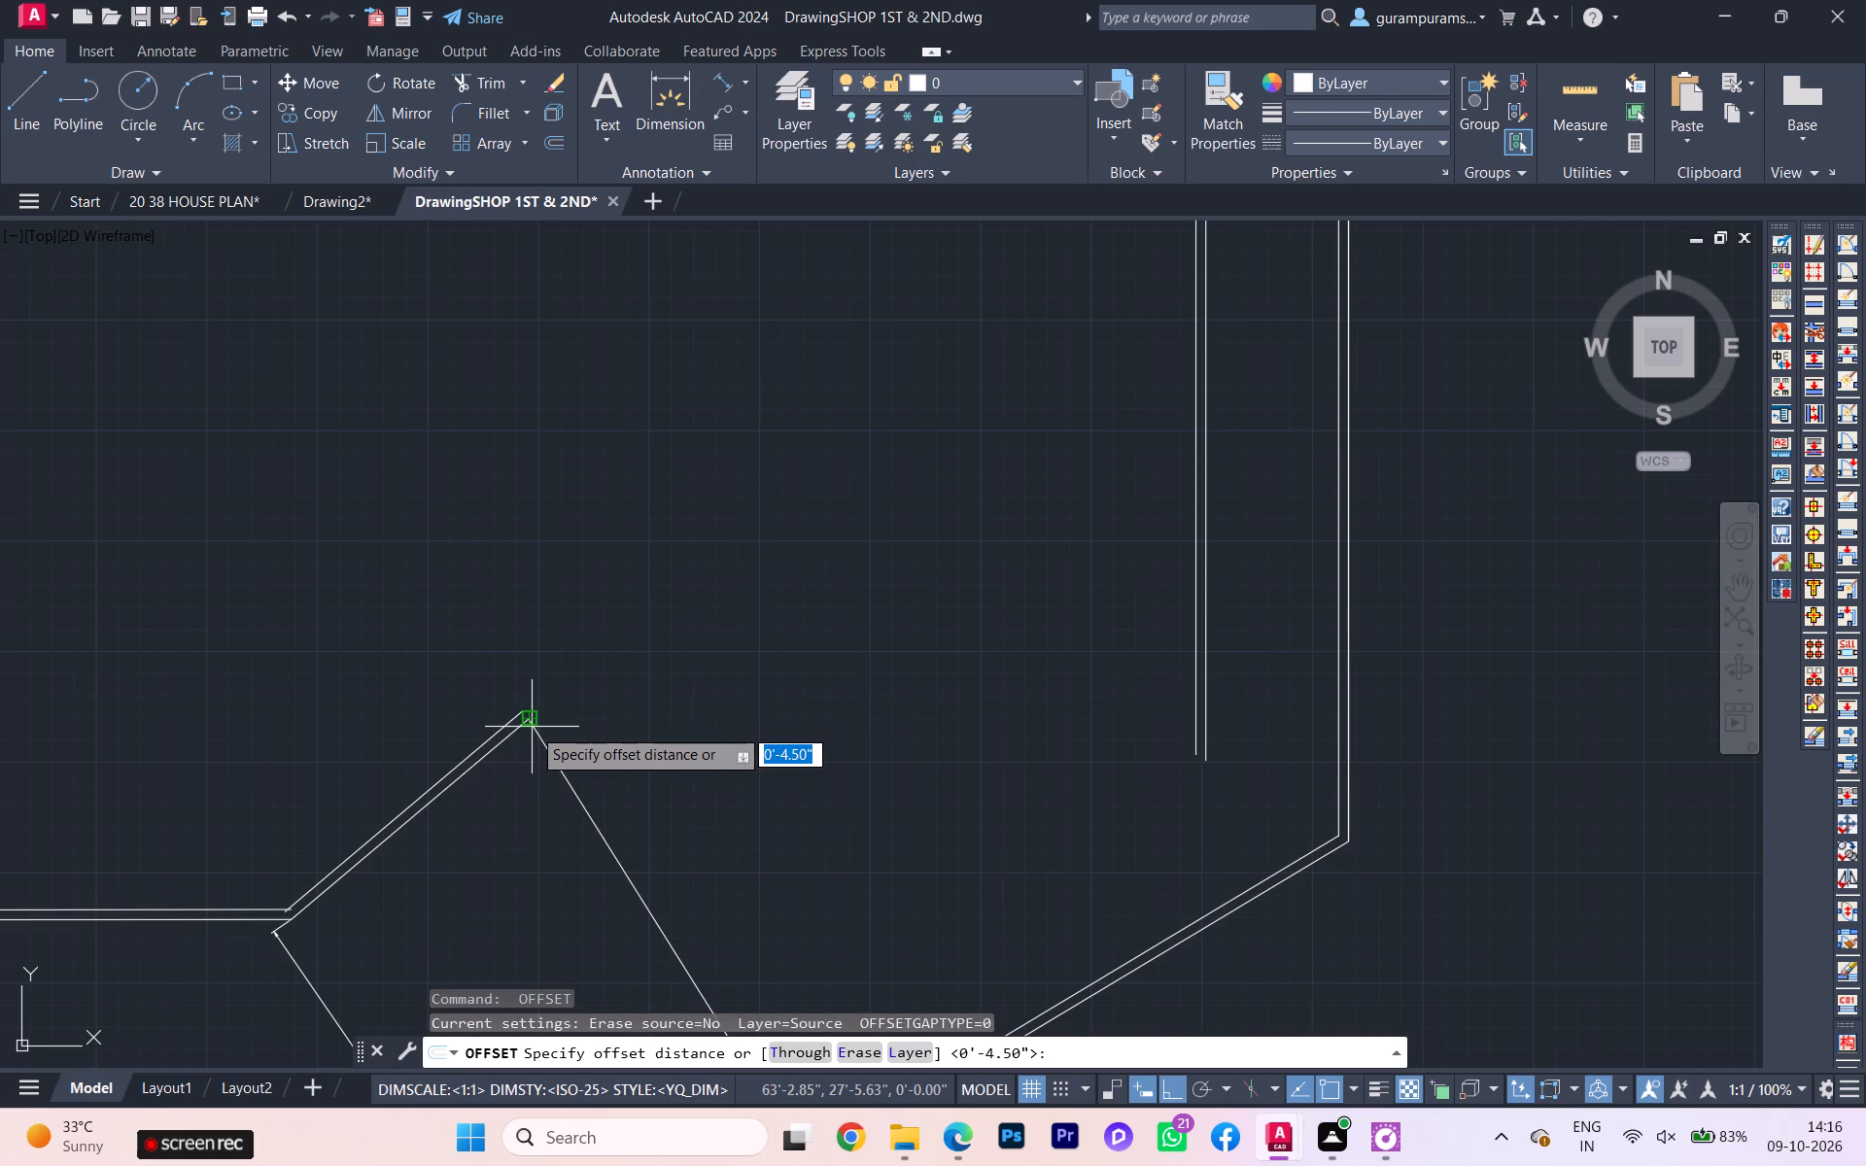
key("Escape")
Draw a vertical 4'9" line upward from the upper end of the angled wall's outer face.
key("l")
key("Return")
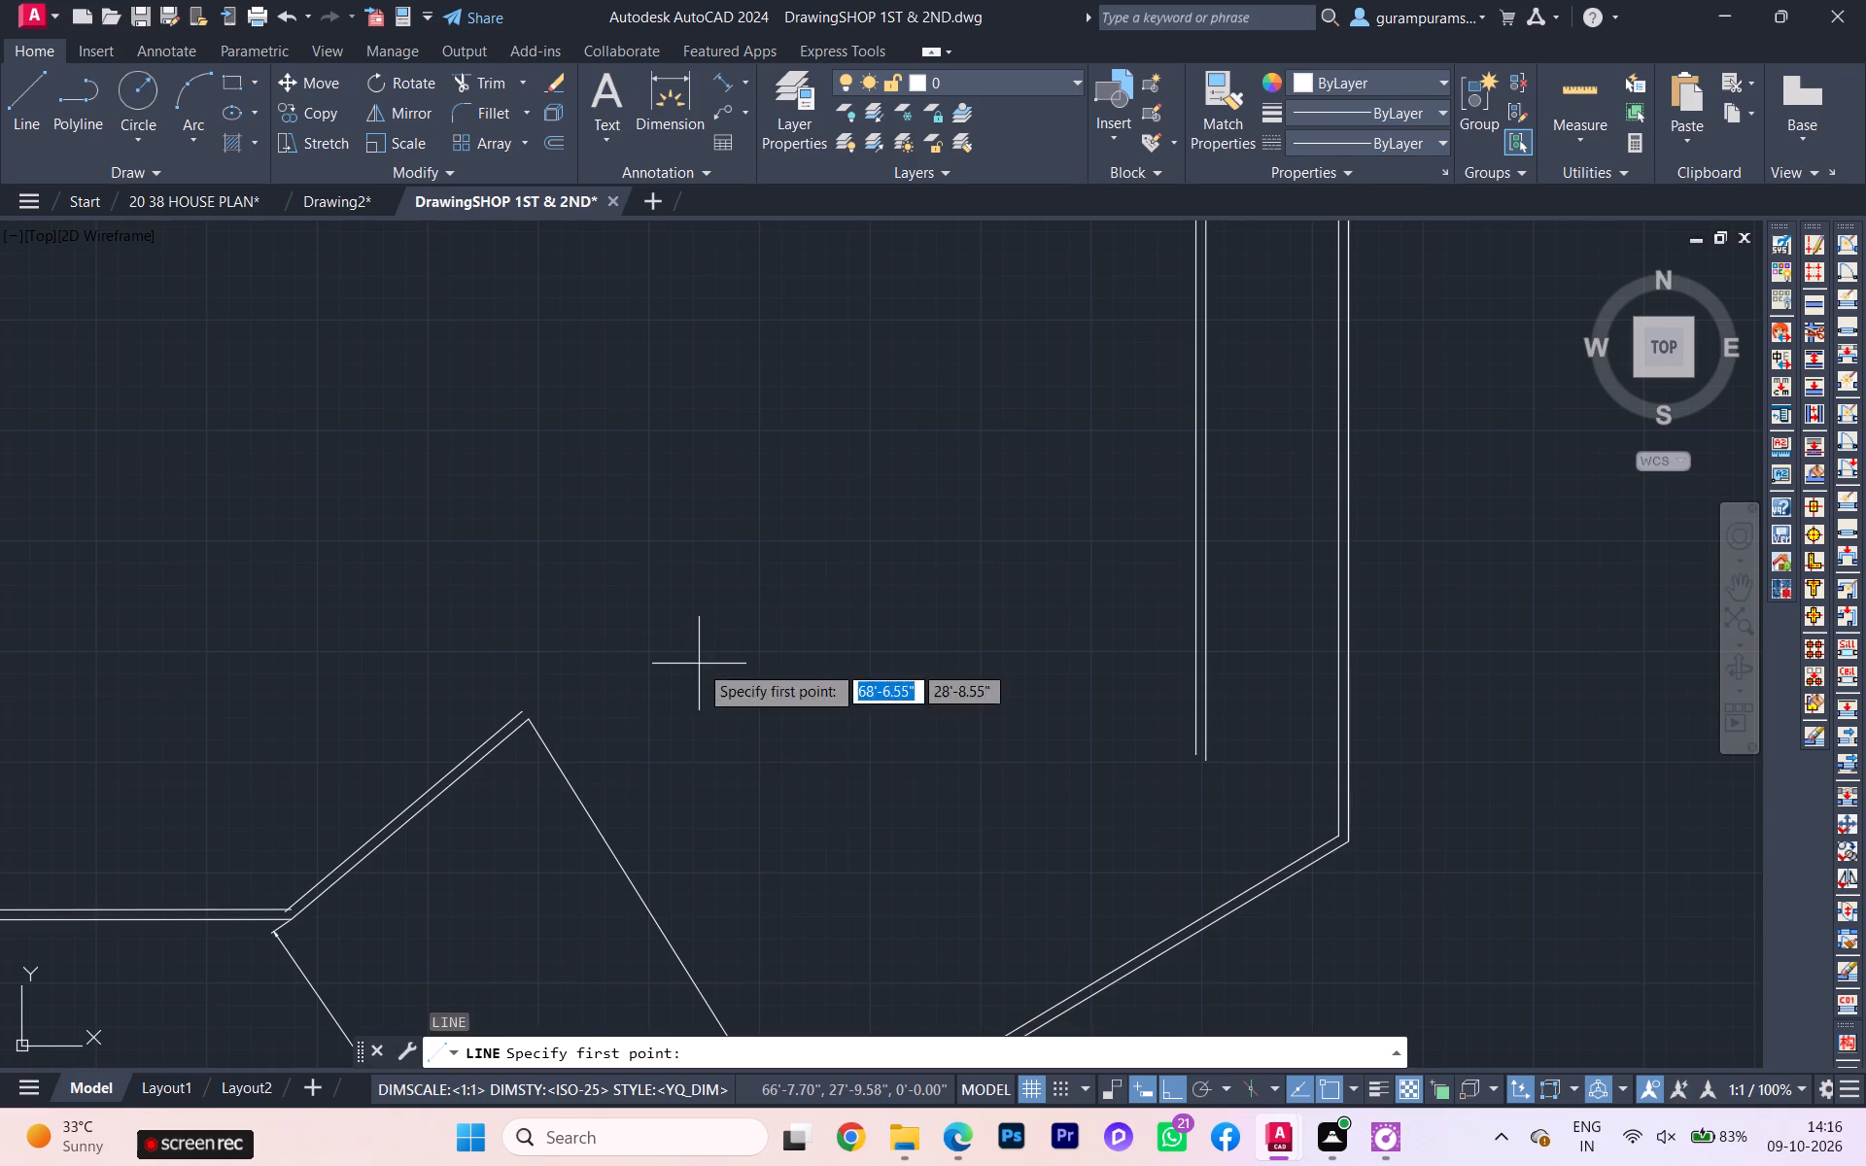
left_click(533, 720)
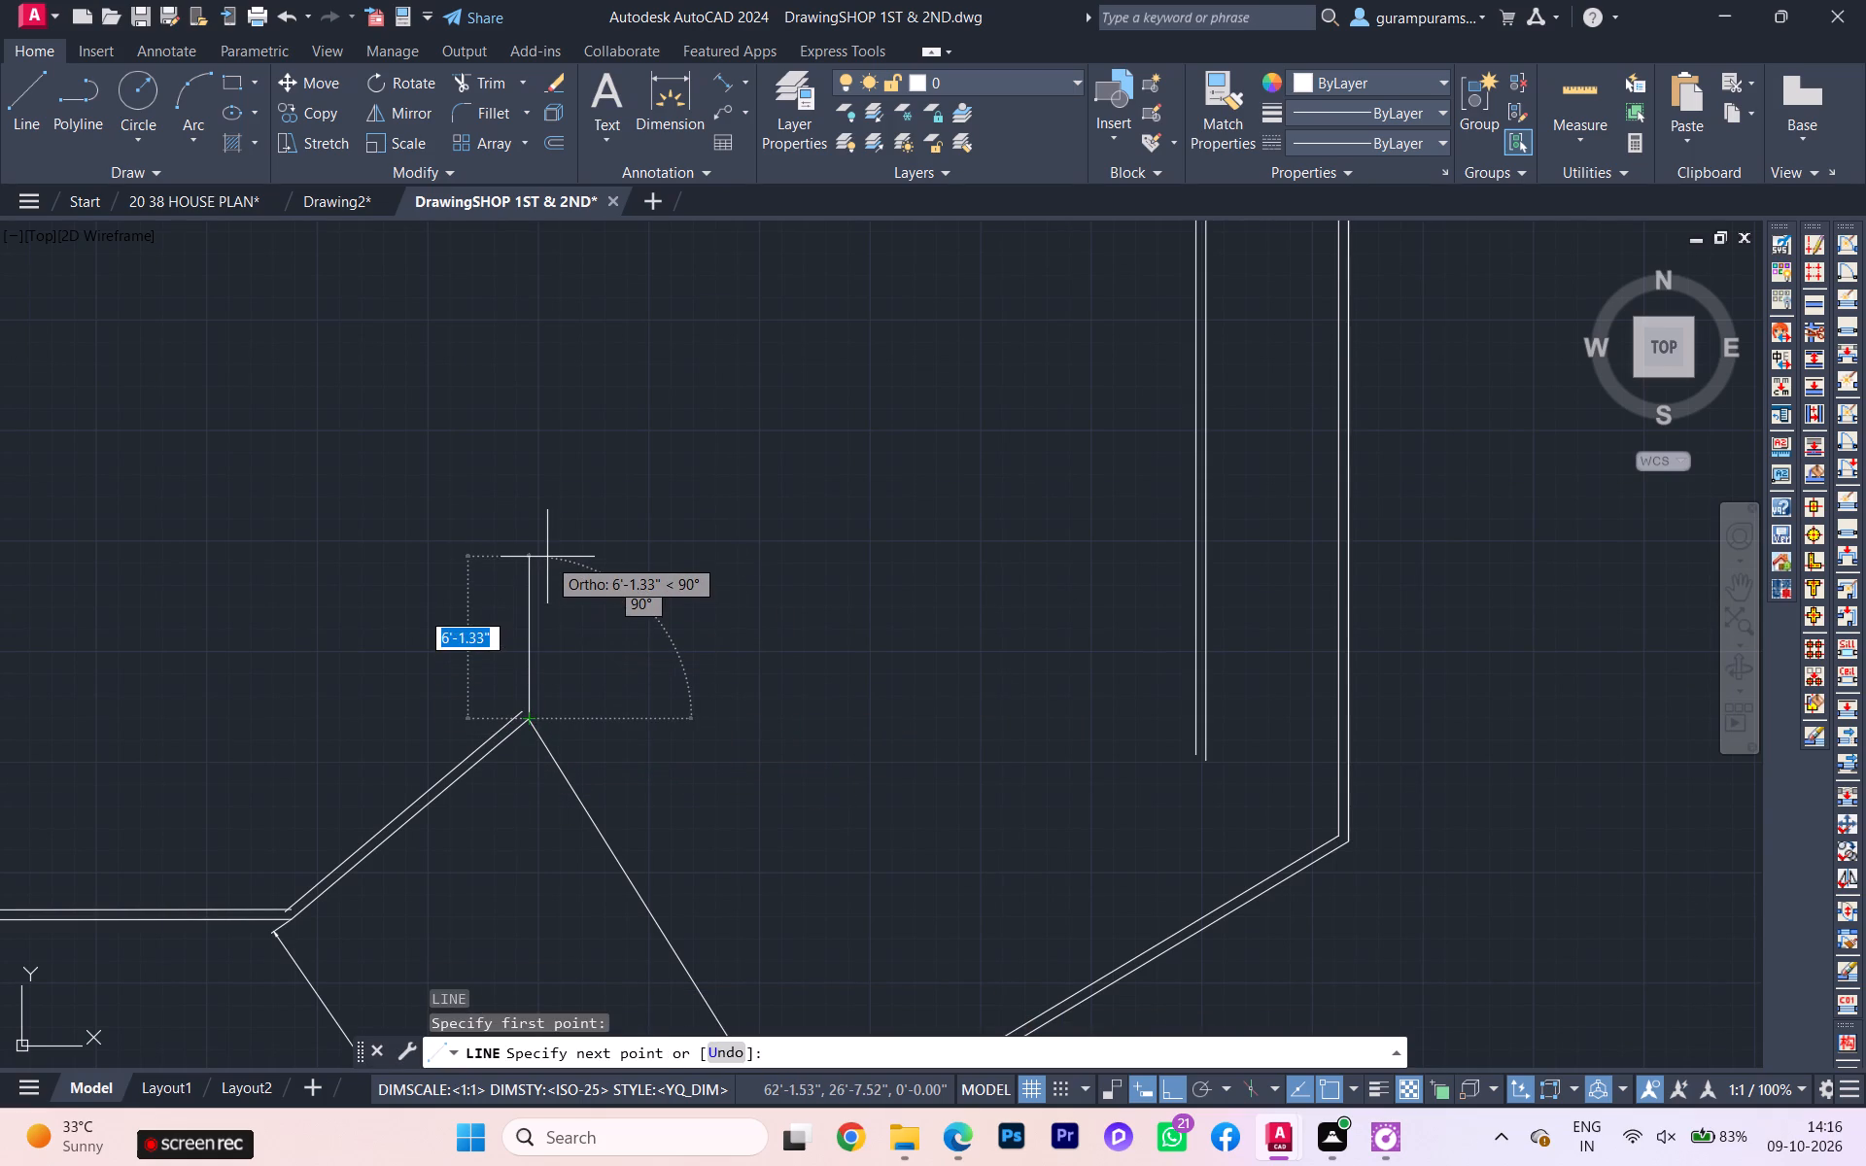
key("4")
type("'9")
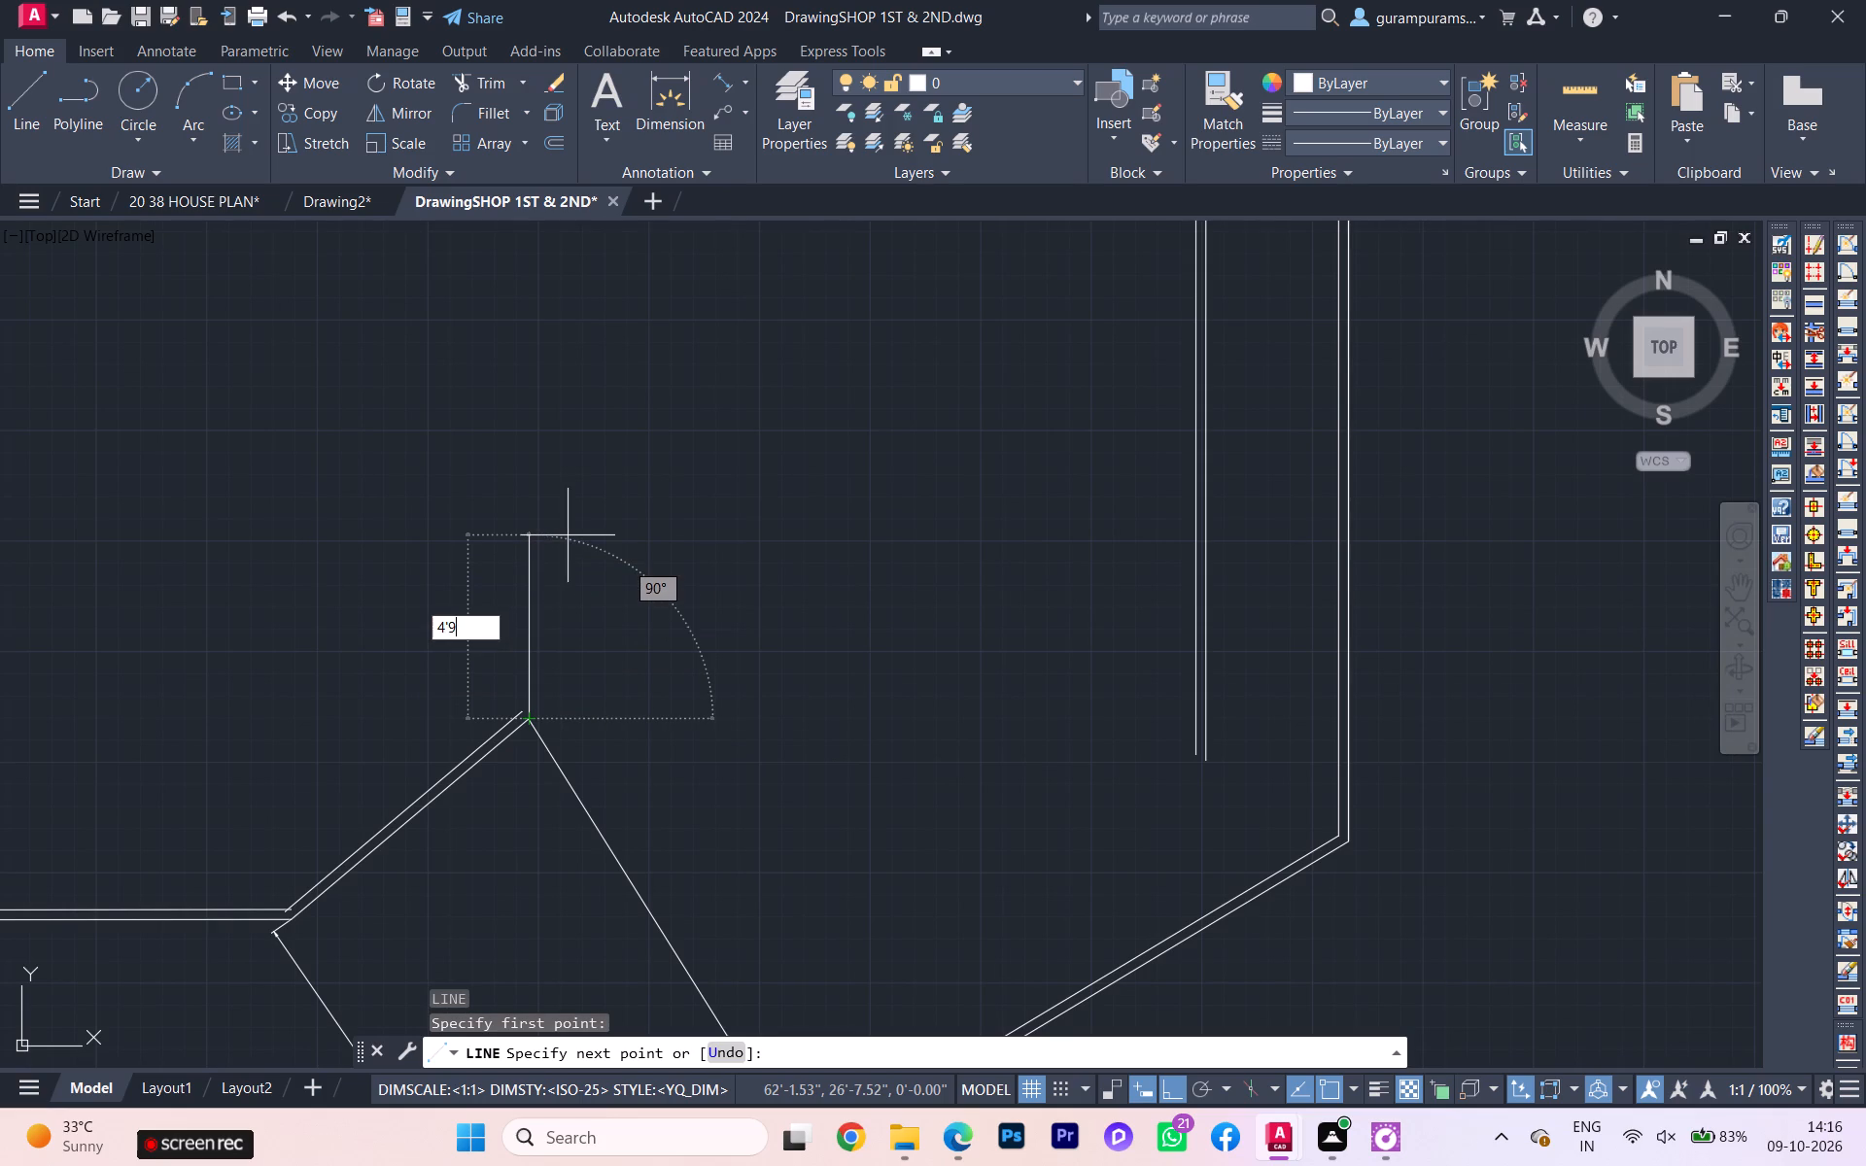
key("Return")
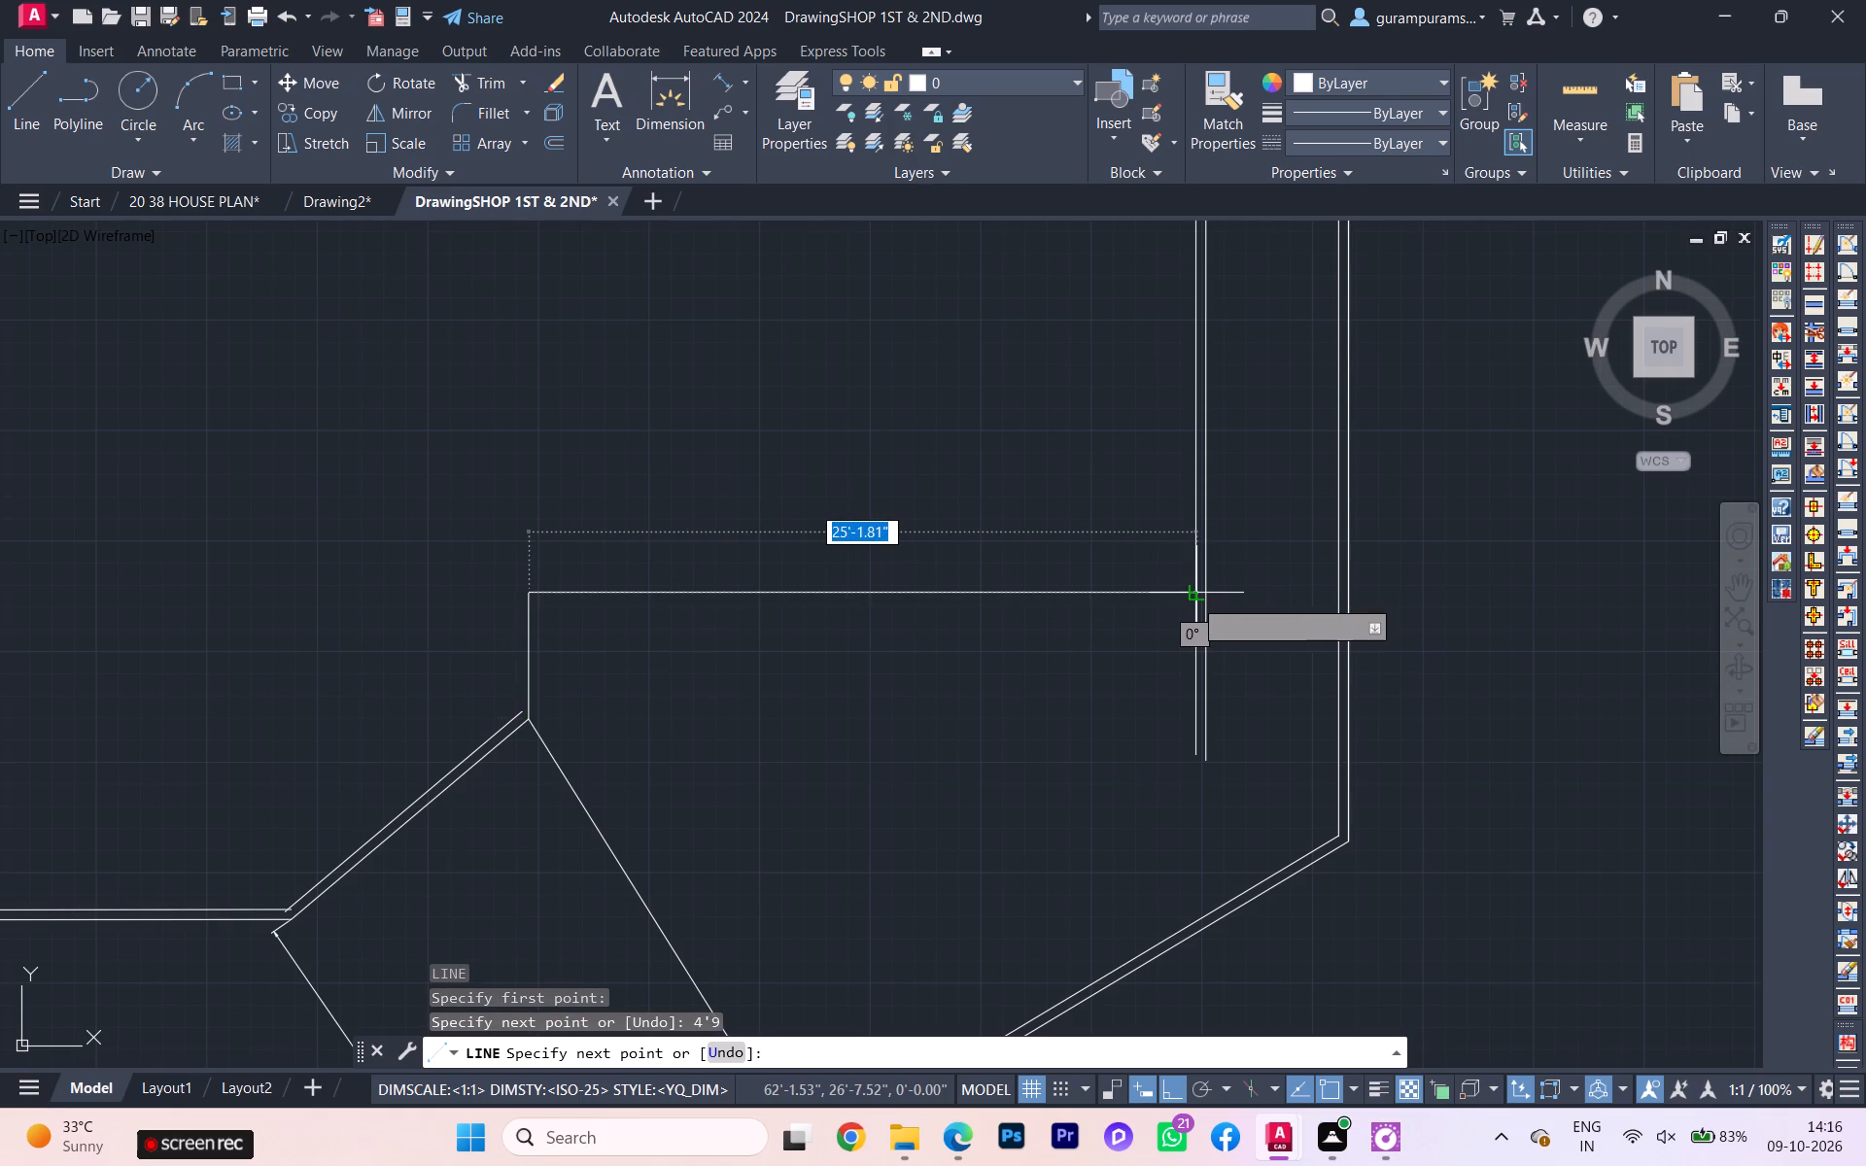
key("Escape")
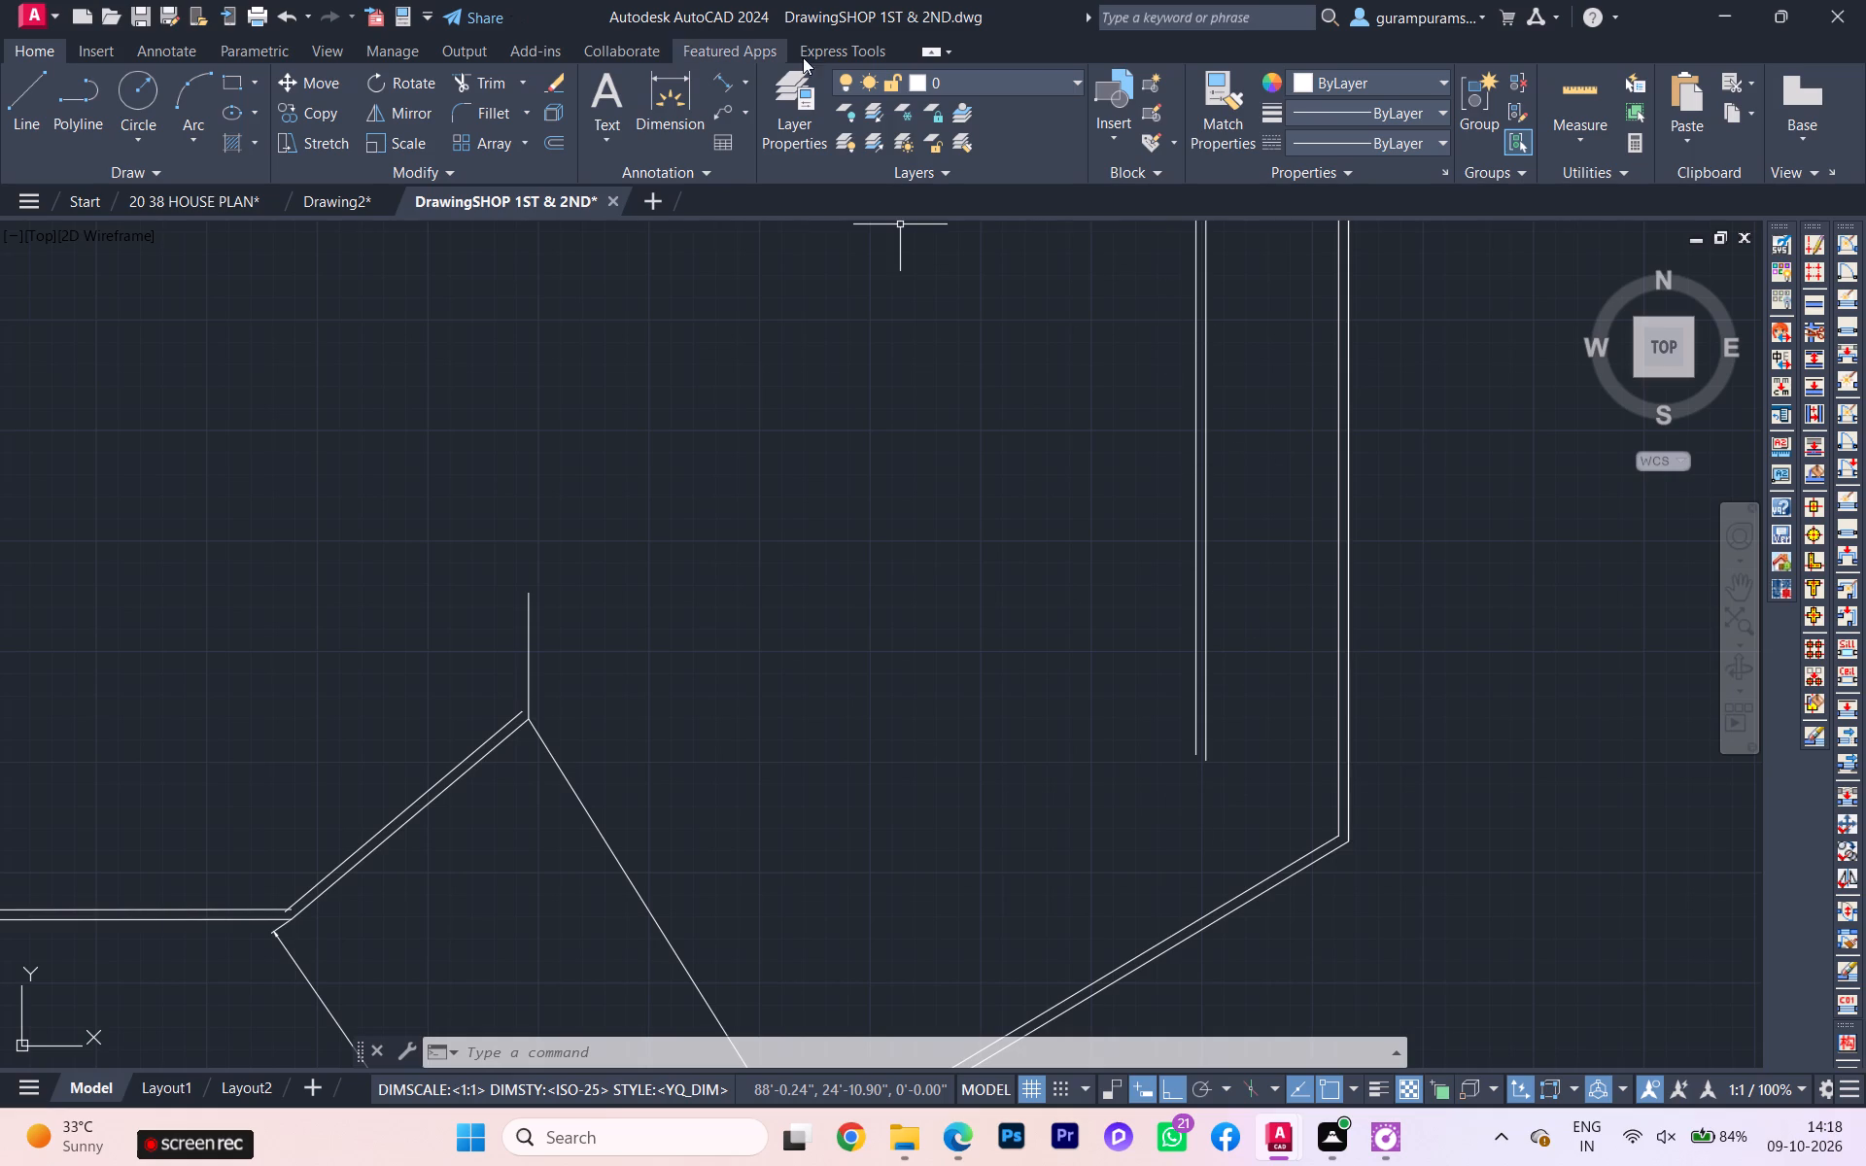
Add an angular dimension between the inner faces of the vertical and sloping boundary walls at their lower-right corner.
left_click(747, 94)
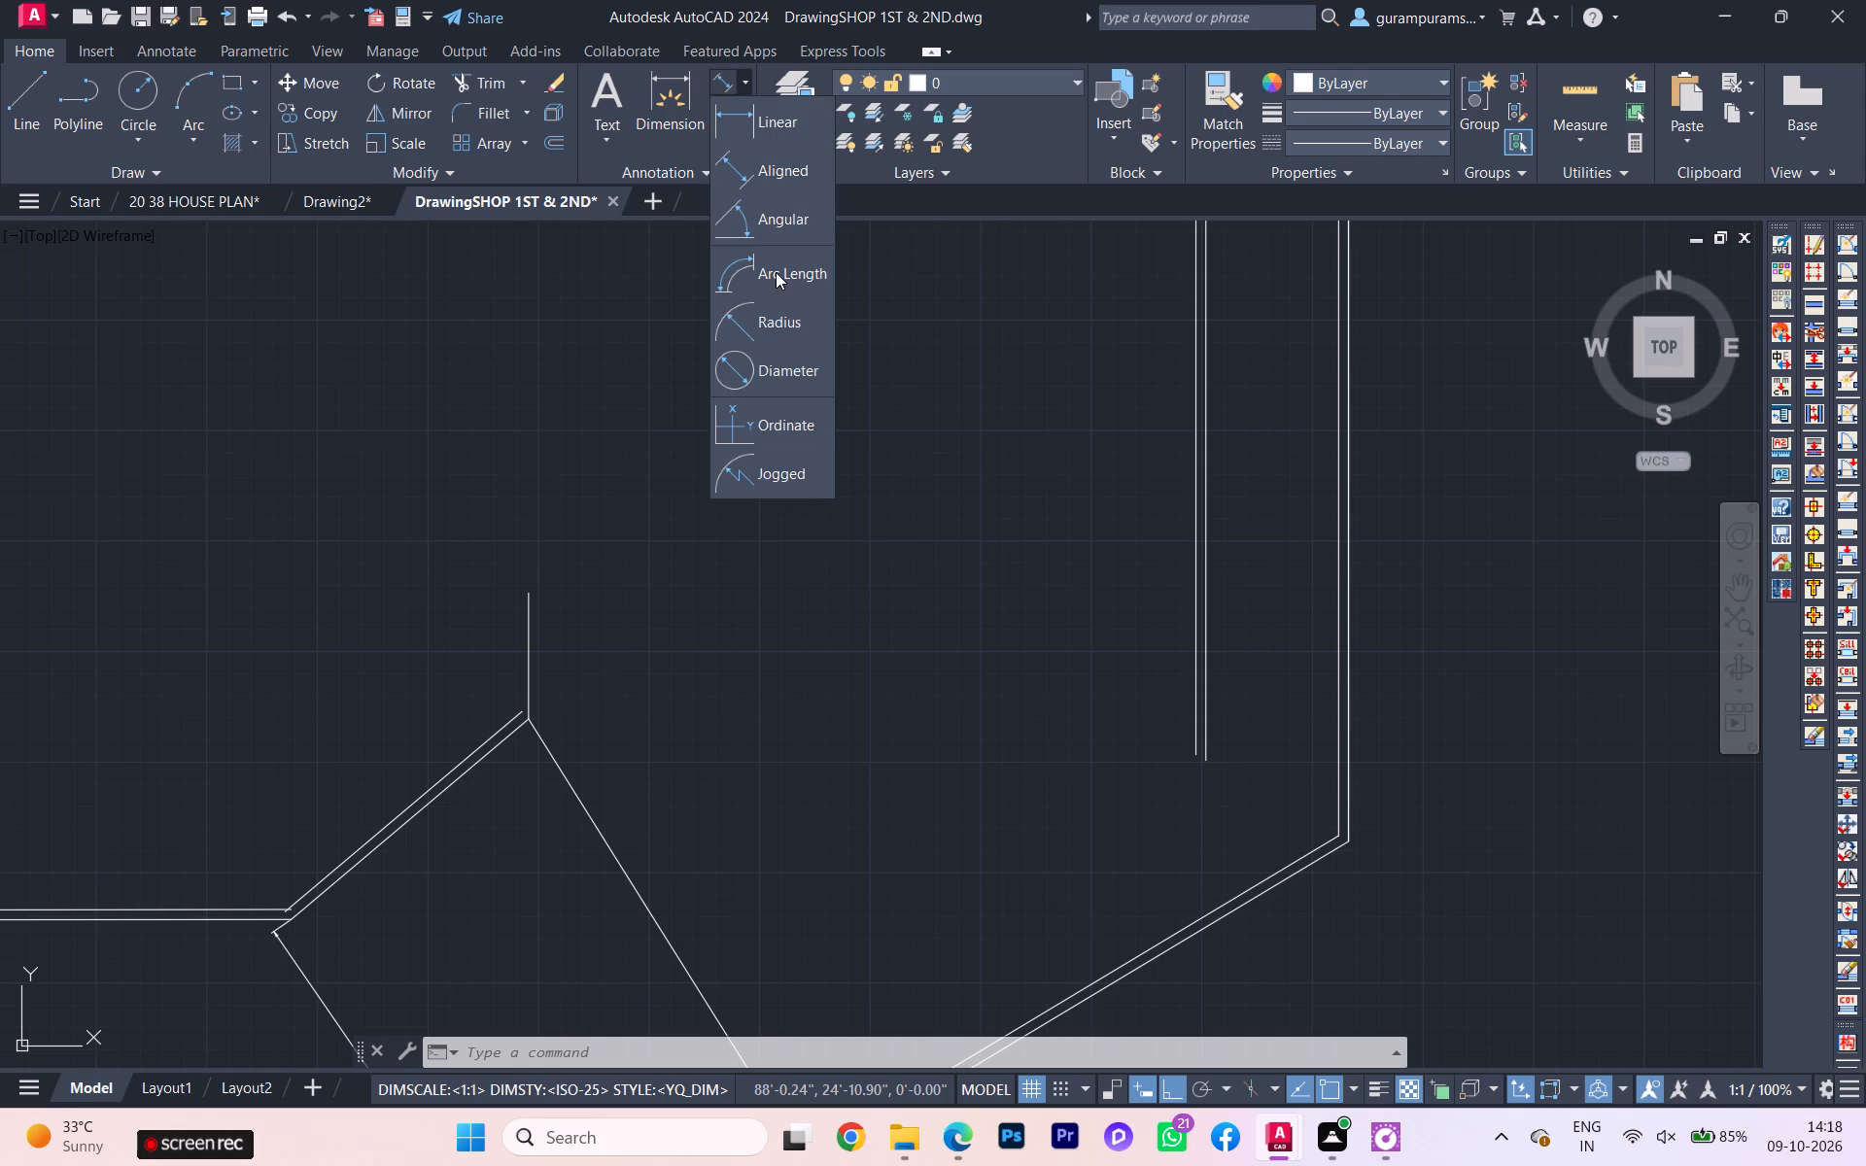
left_click(787, 231)
scroll(1138, 652, "down", 1)
middle_click_drag(1132, 653, 1062, 487)
scroll(1118, 548, "up", 2)
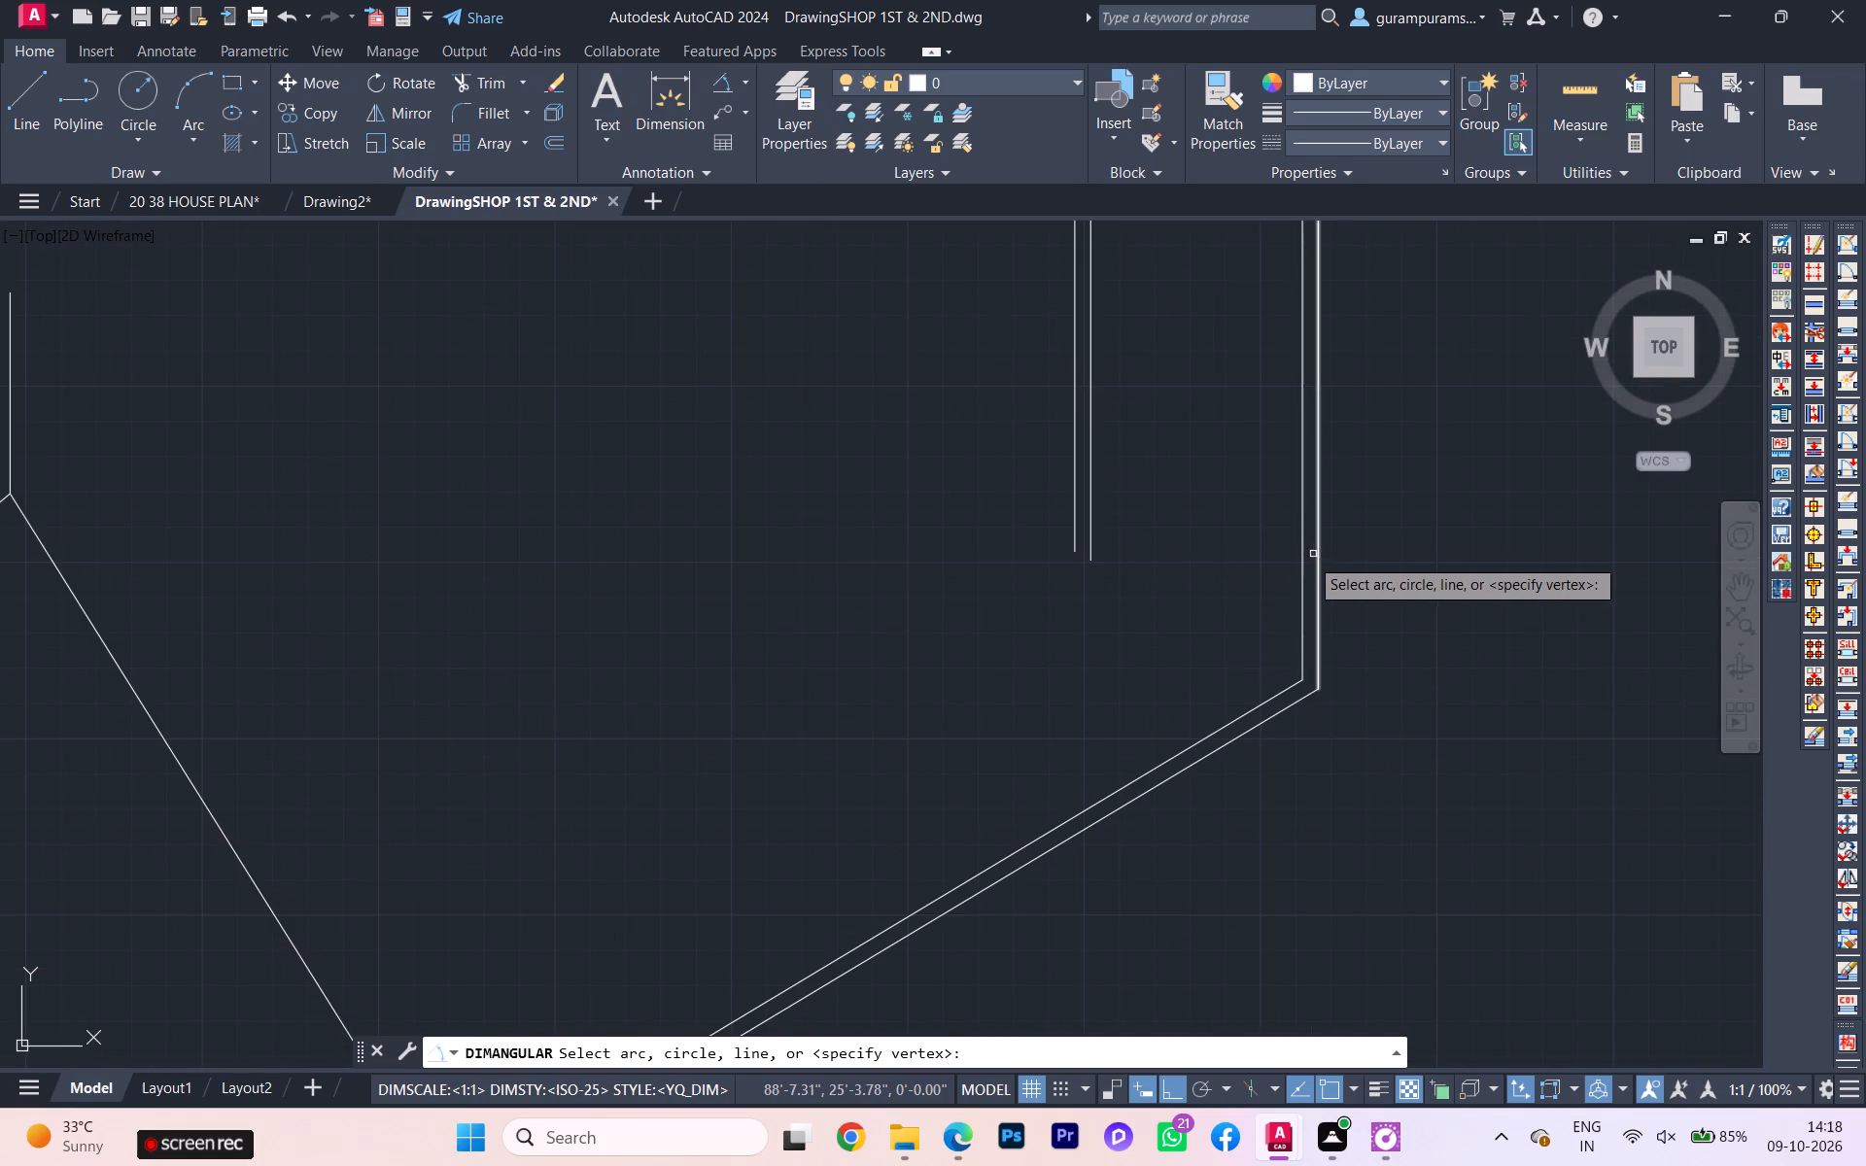
left_click(1302, 564)
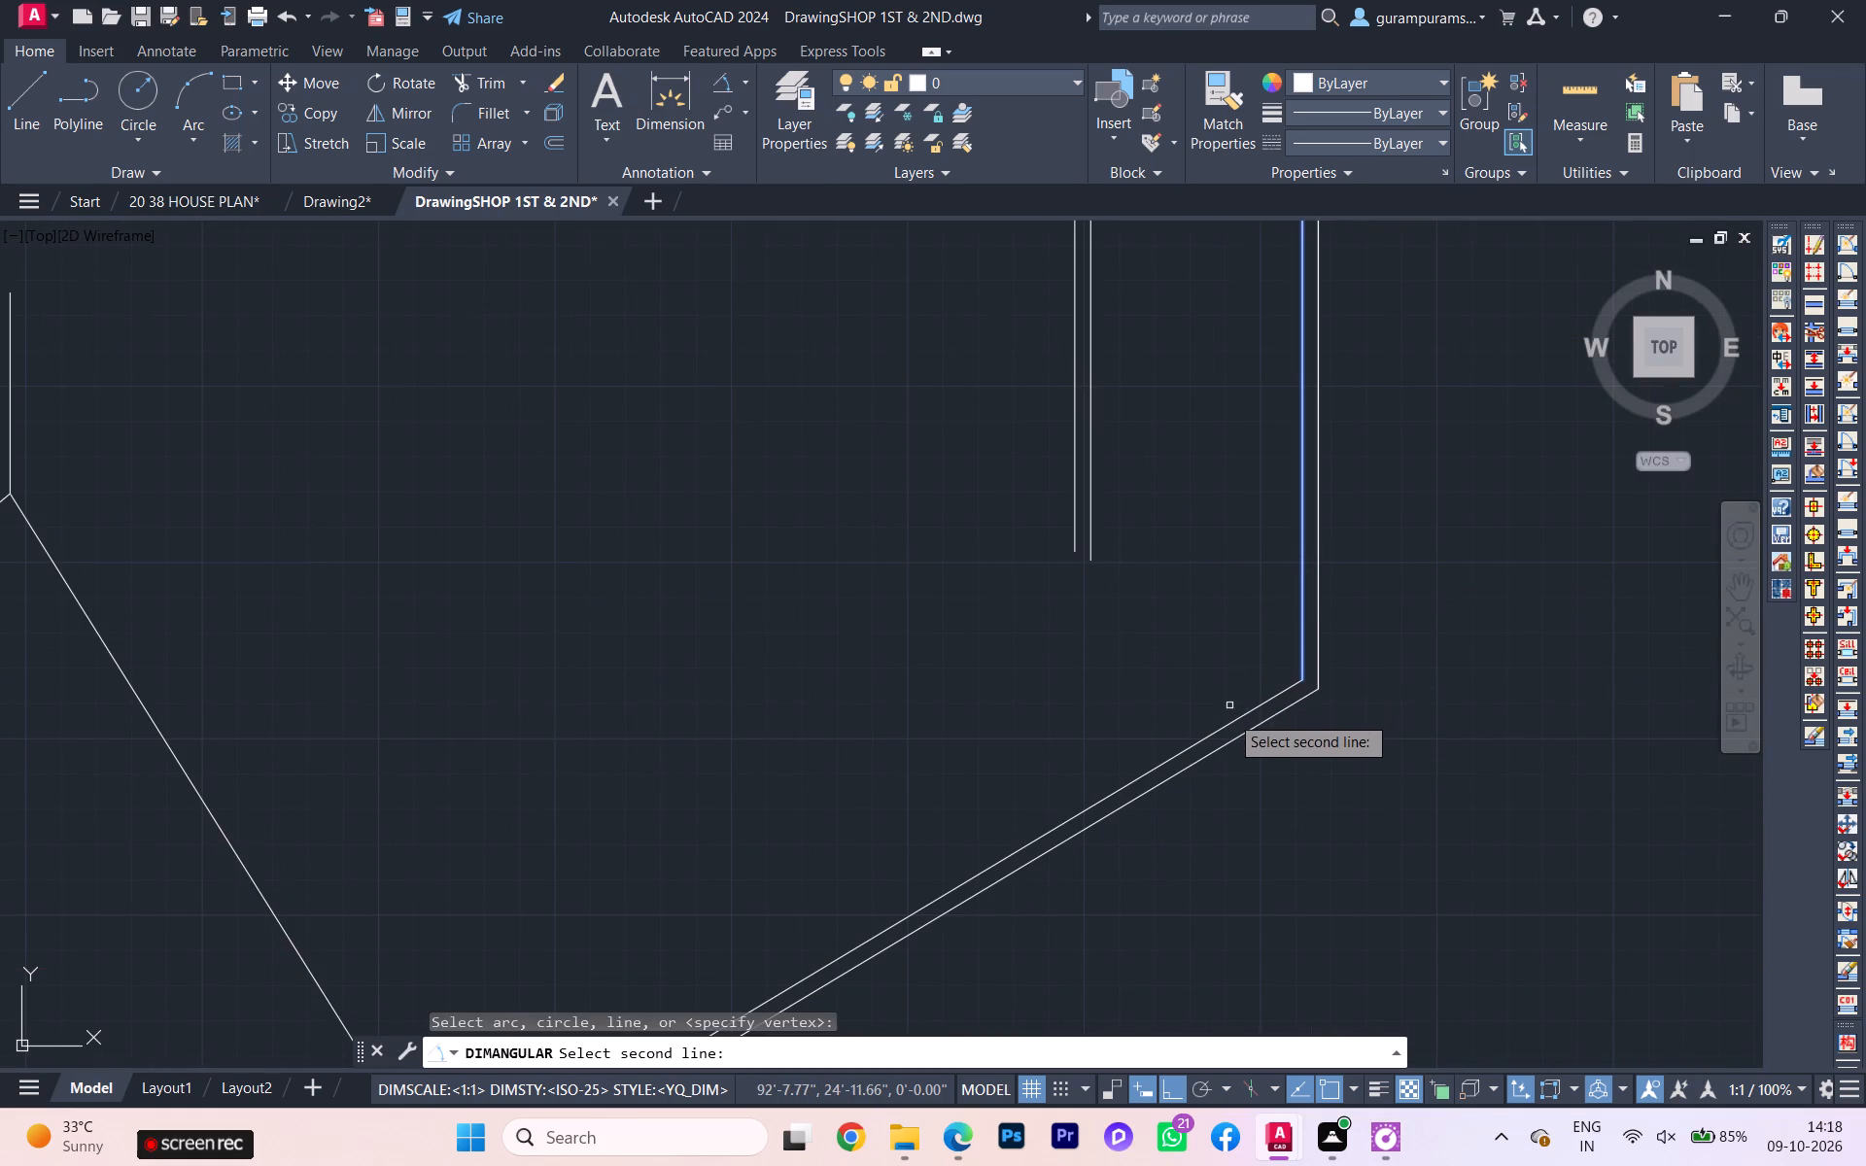
left_click(1229, 721)
left_click(1220, 682)
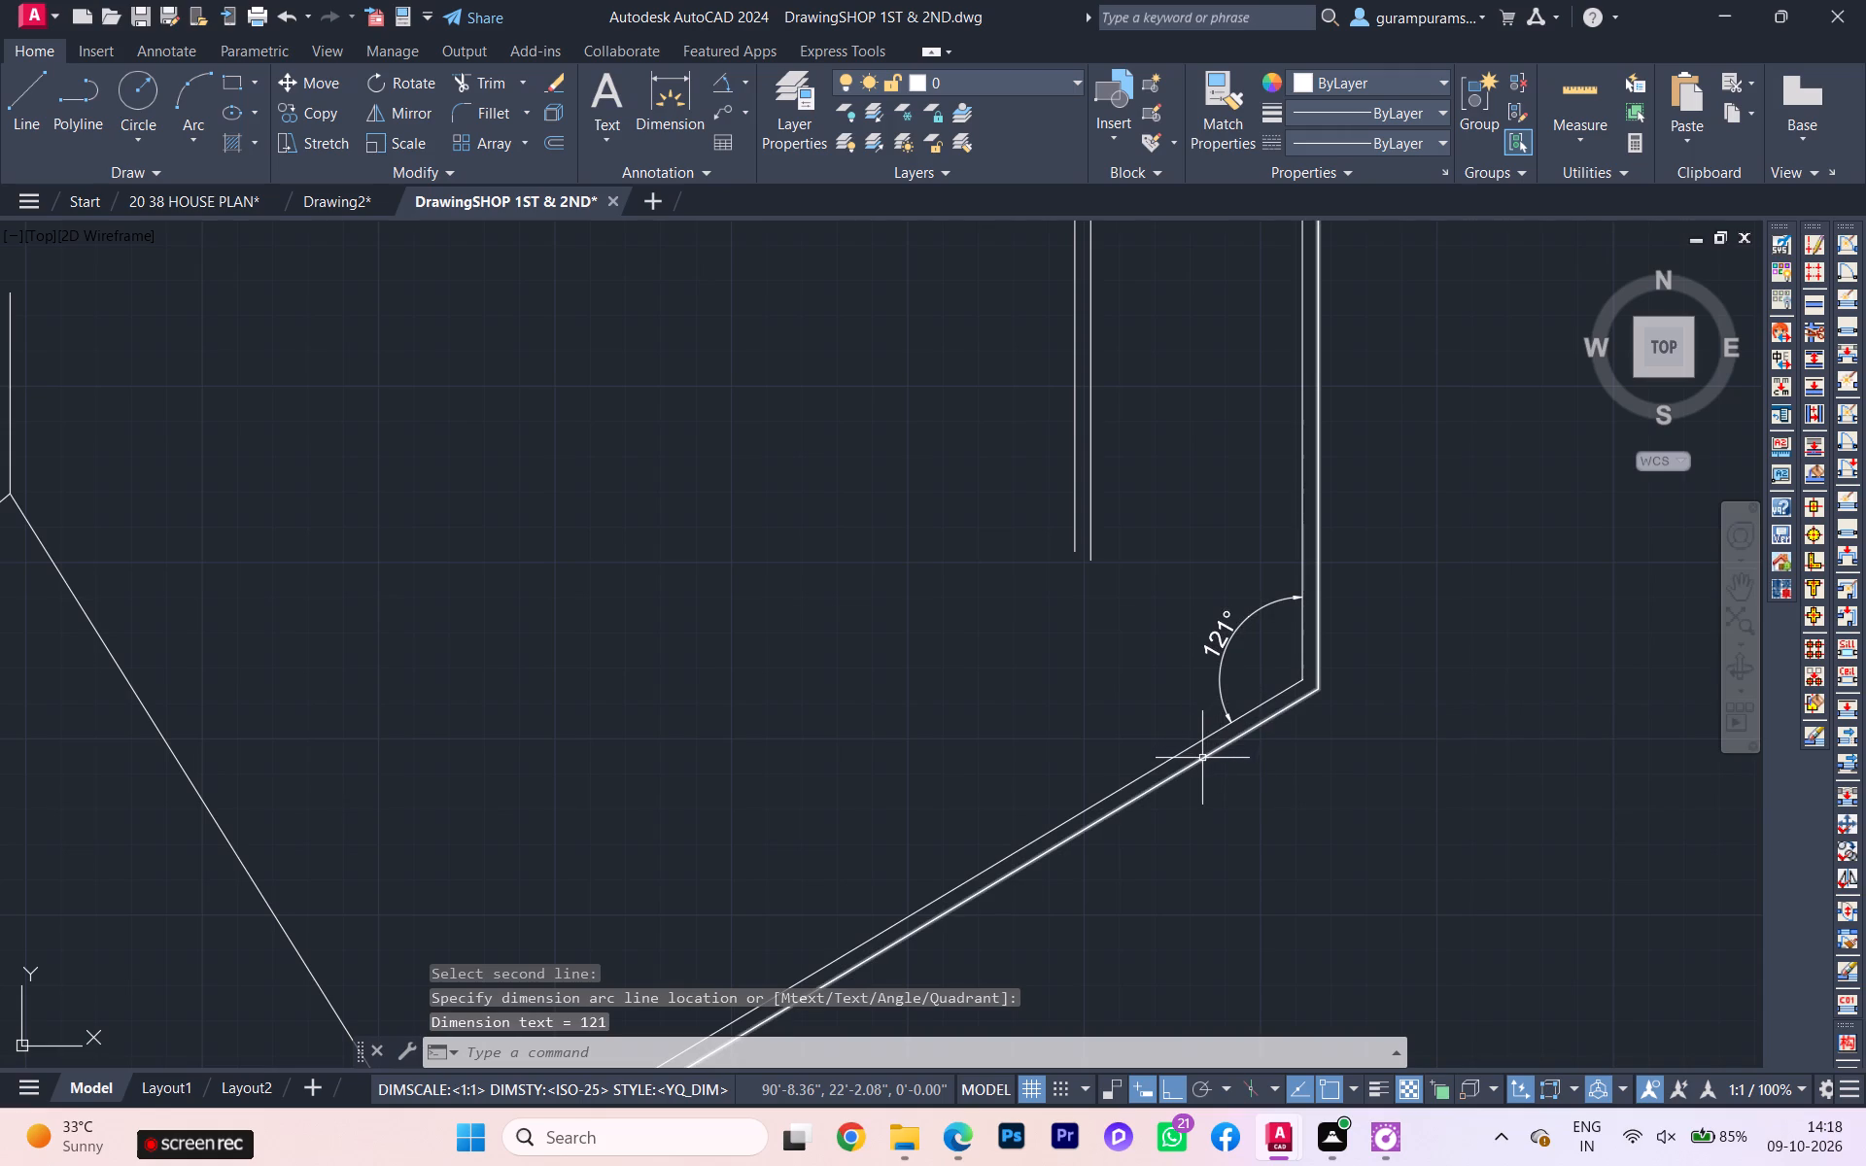
Add an angular dimension between the outer faces of the sloping and vertical boundary walls at the same corner.
scroll(1175, 769, "down", 1)
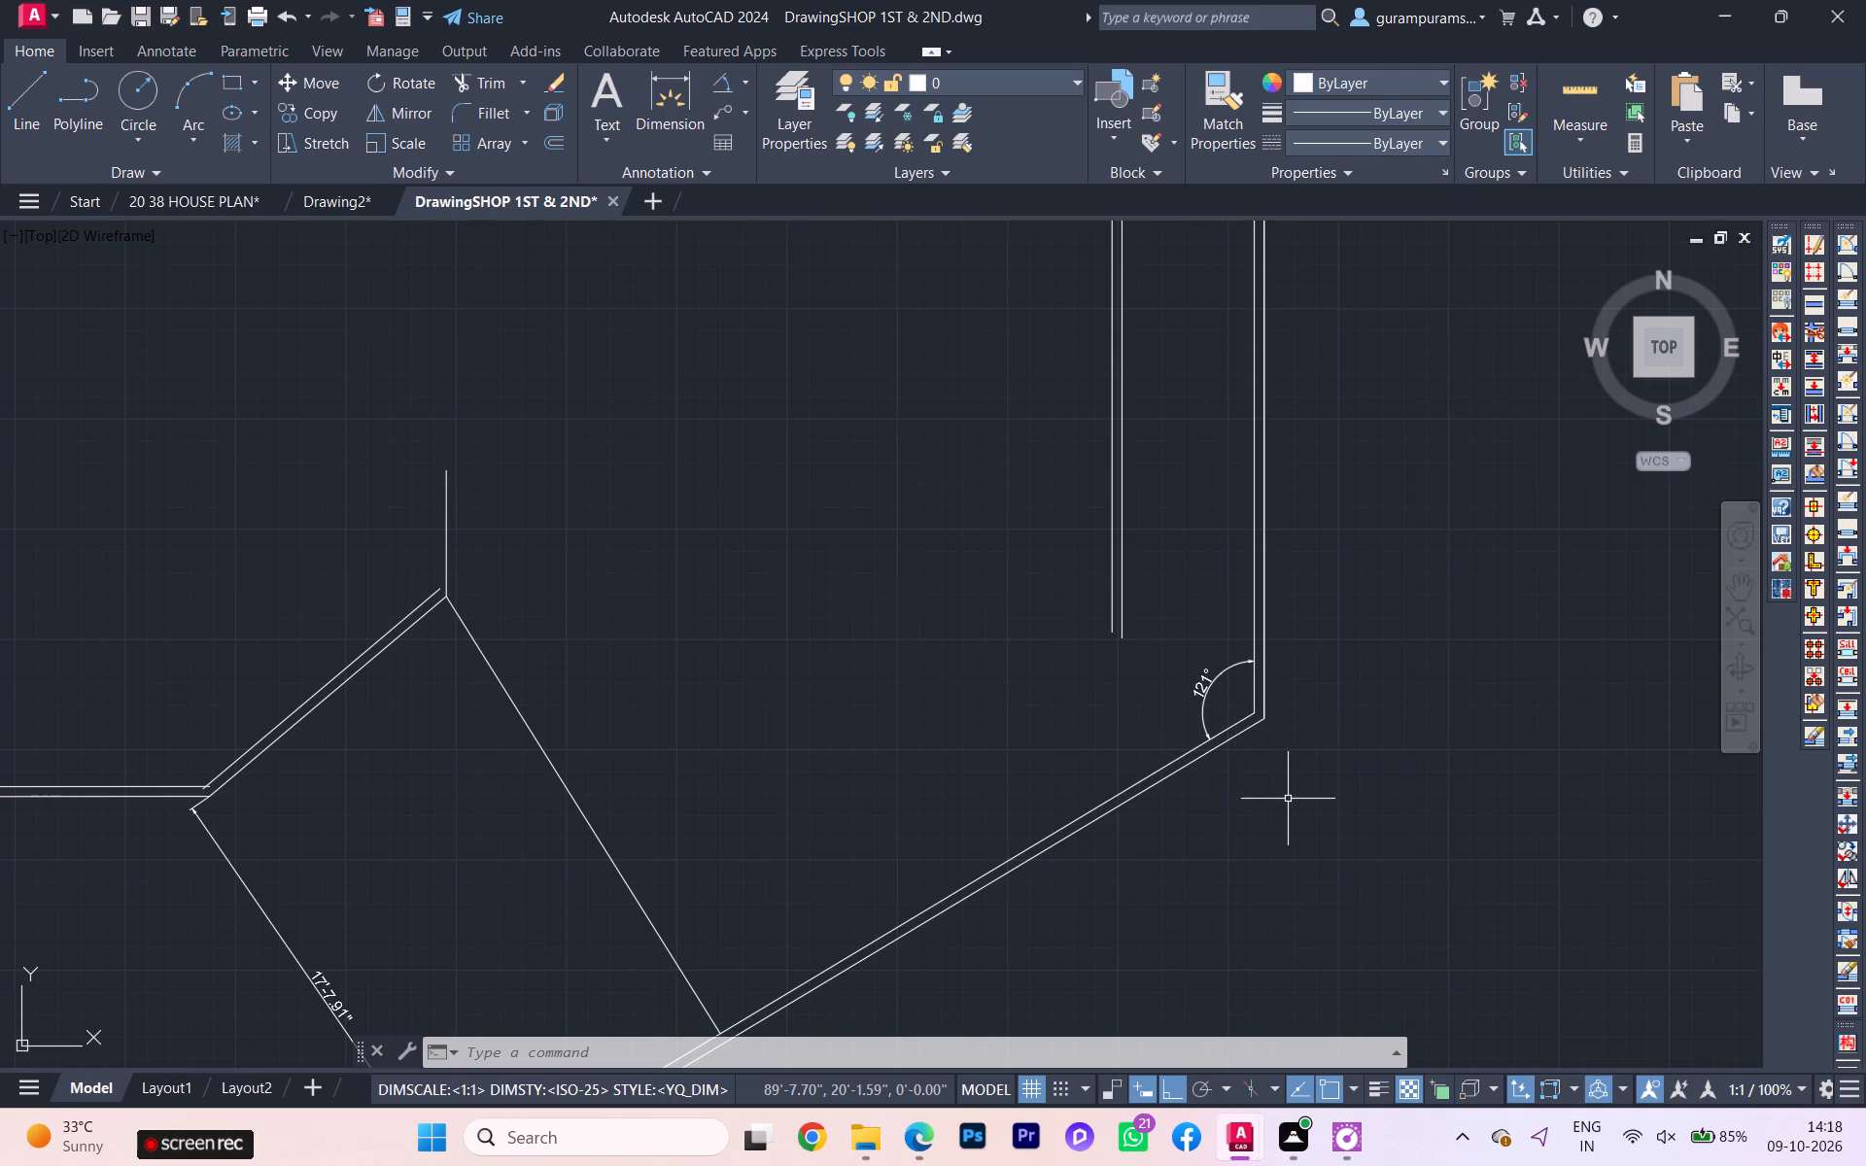
scroll(1234, 750, "up", 1)
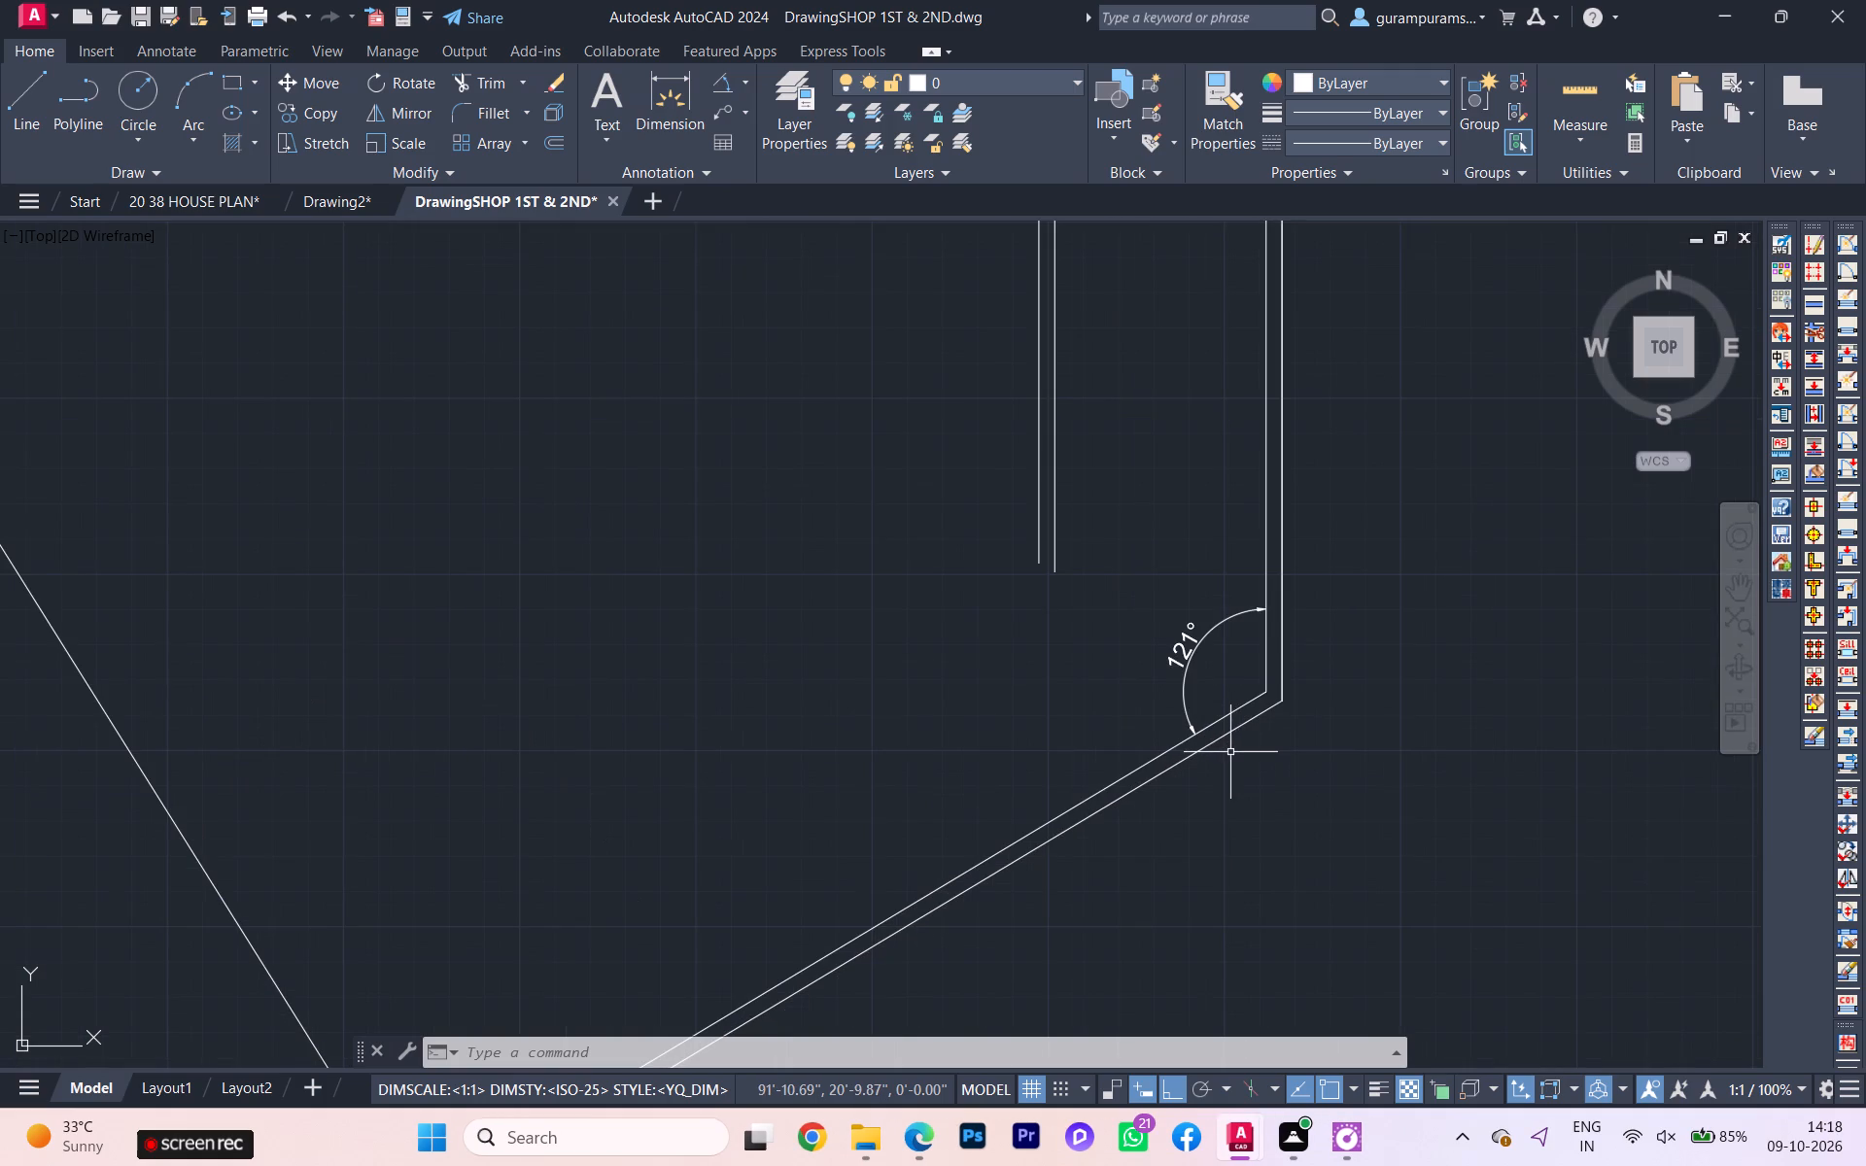
key("space")
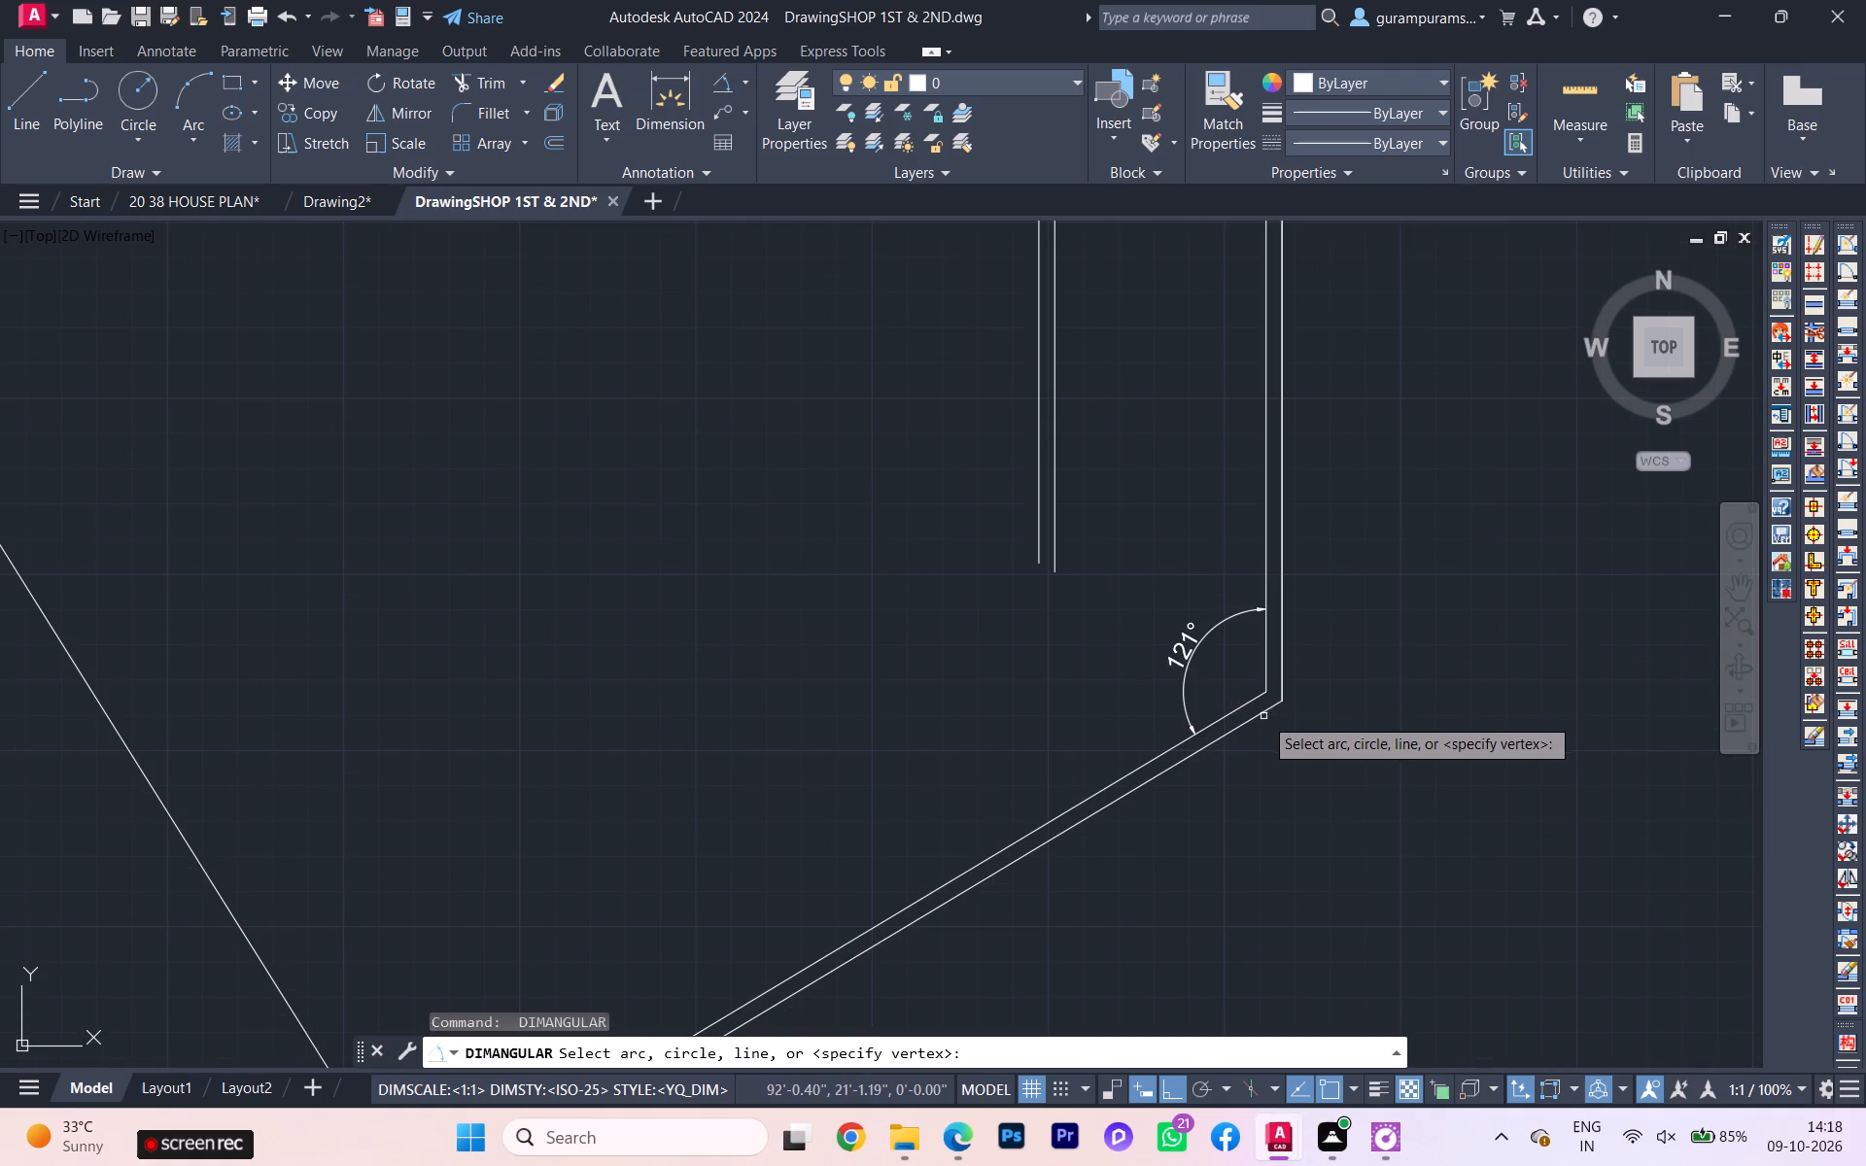
left_click(1261, 712)
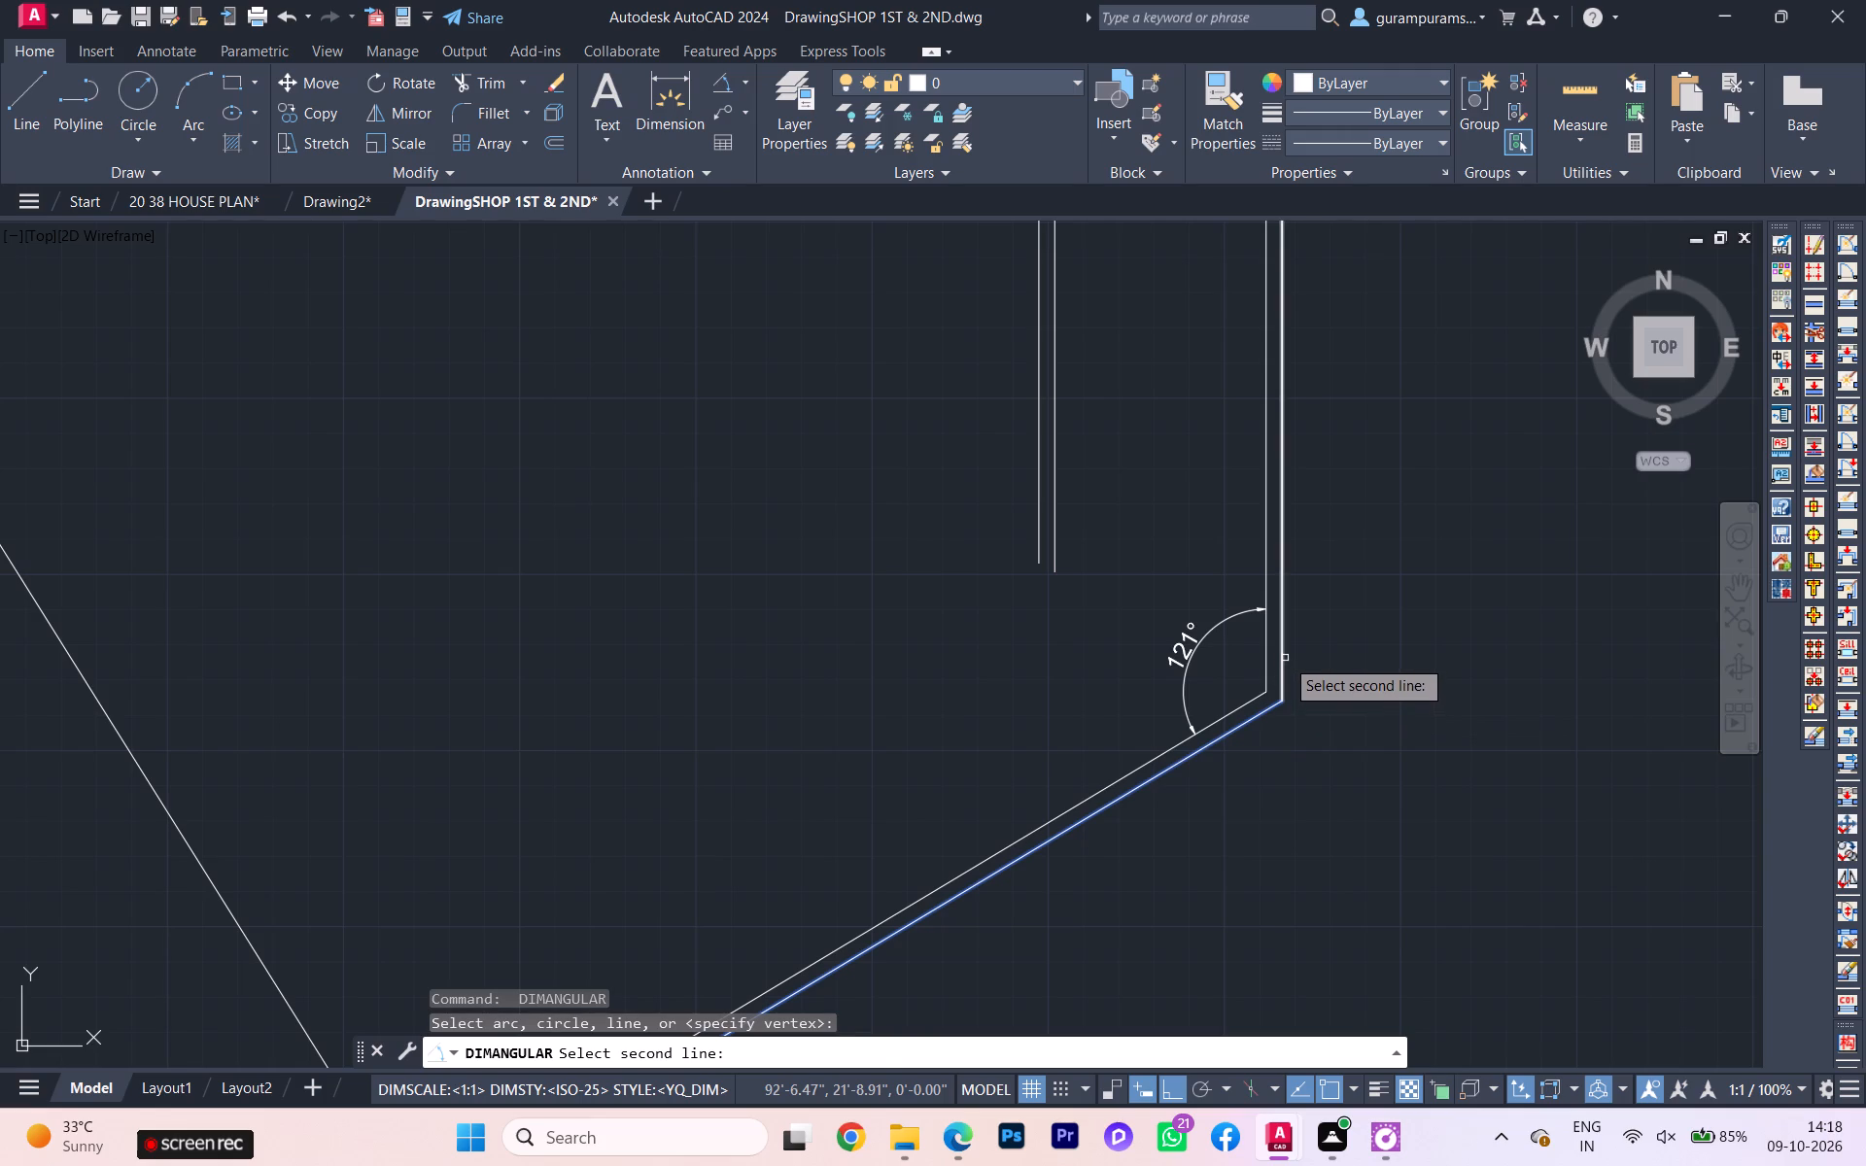
left_click(1285, 657)
left_click(1268, 656)
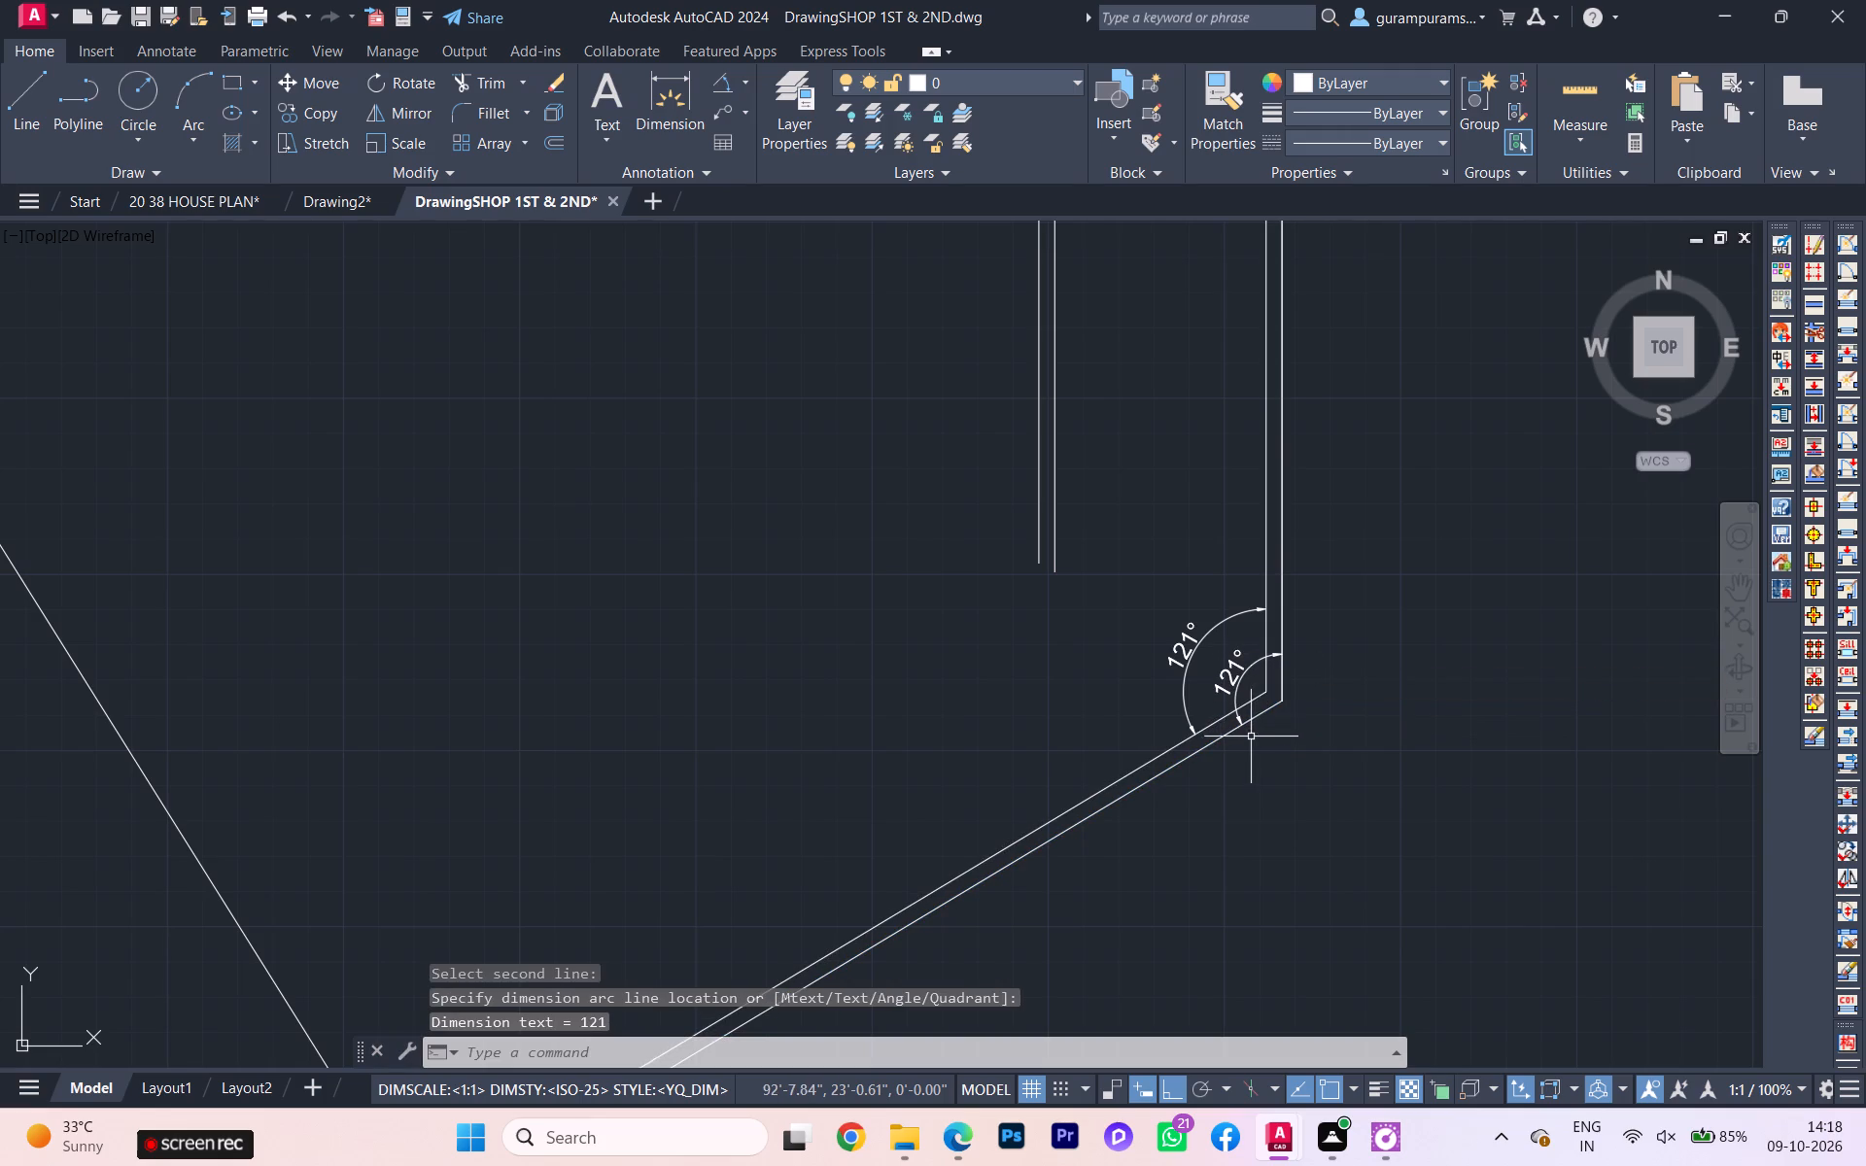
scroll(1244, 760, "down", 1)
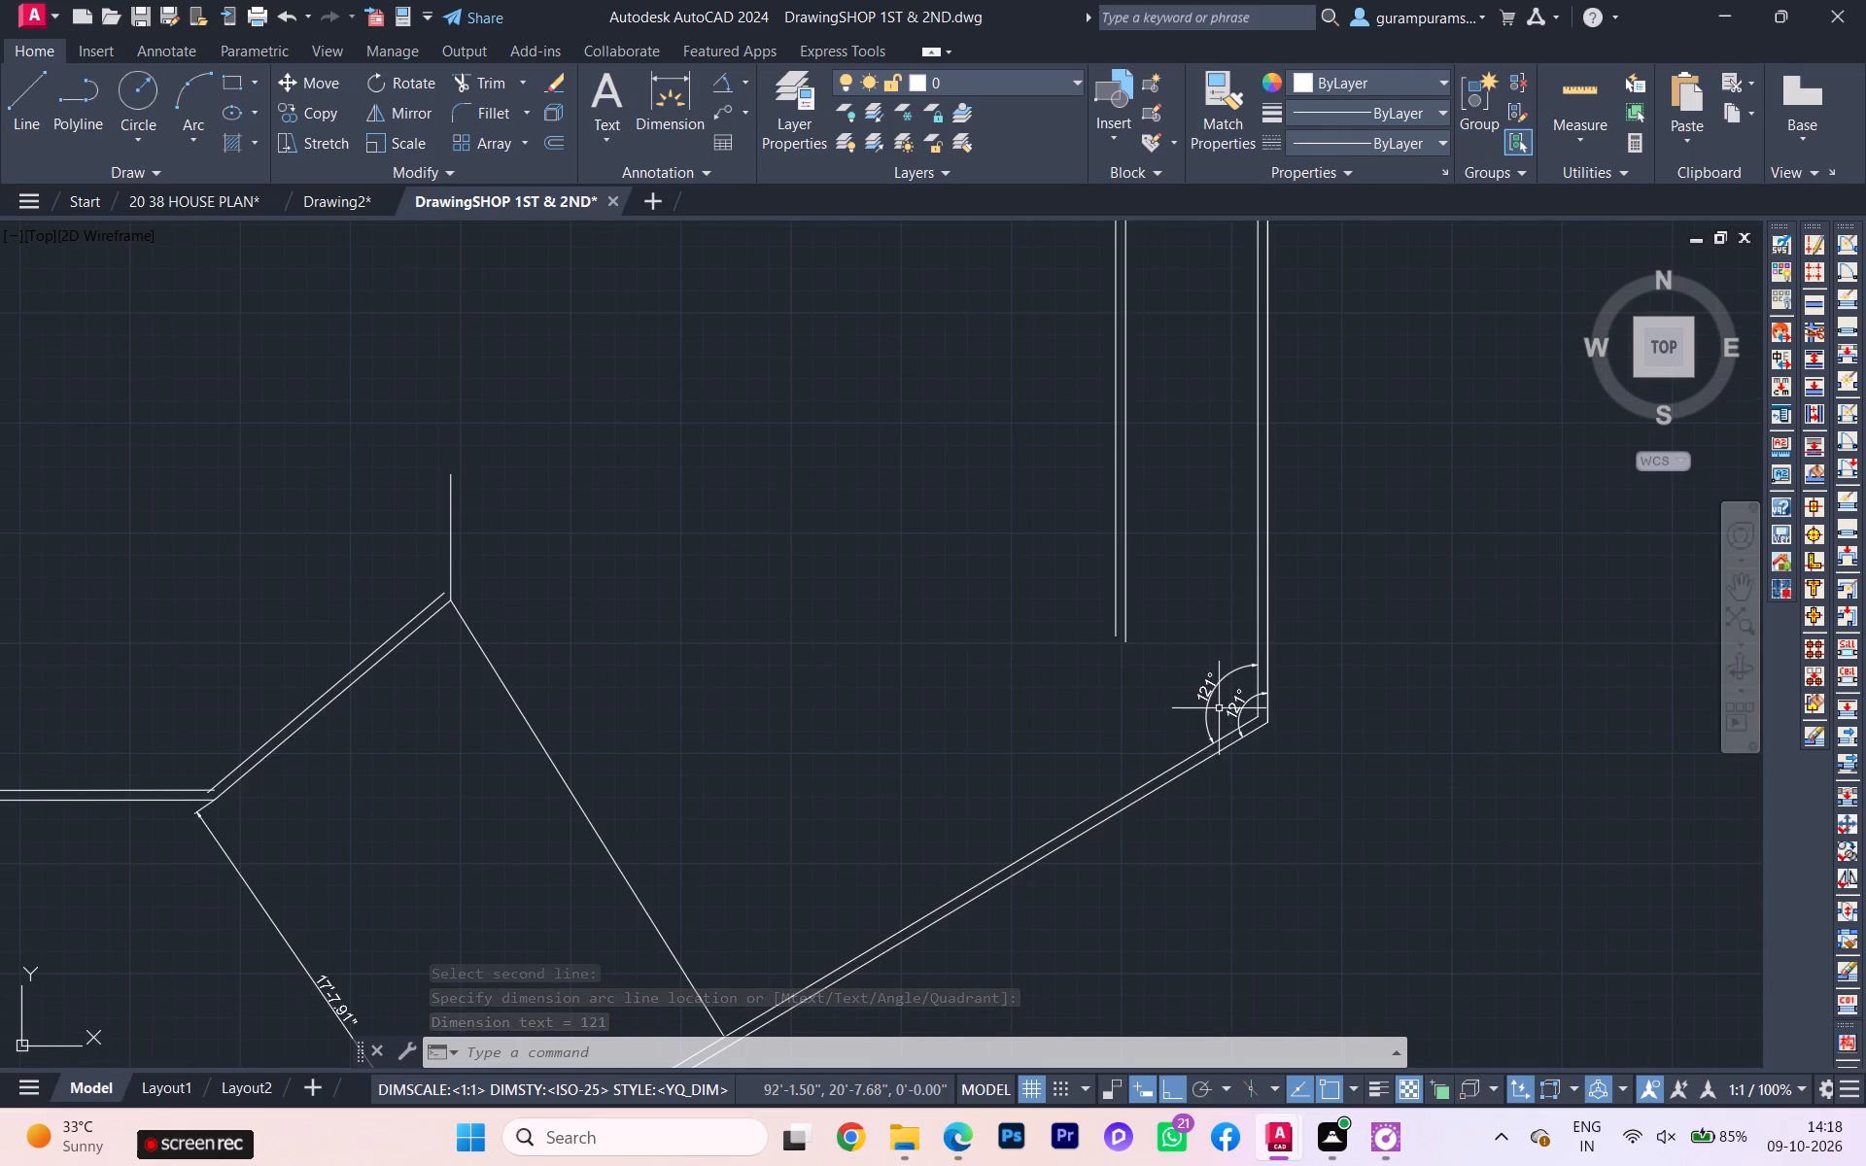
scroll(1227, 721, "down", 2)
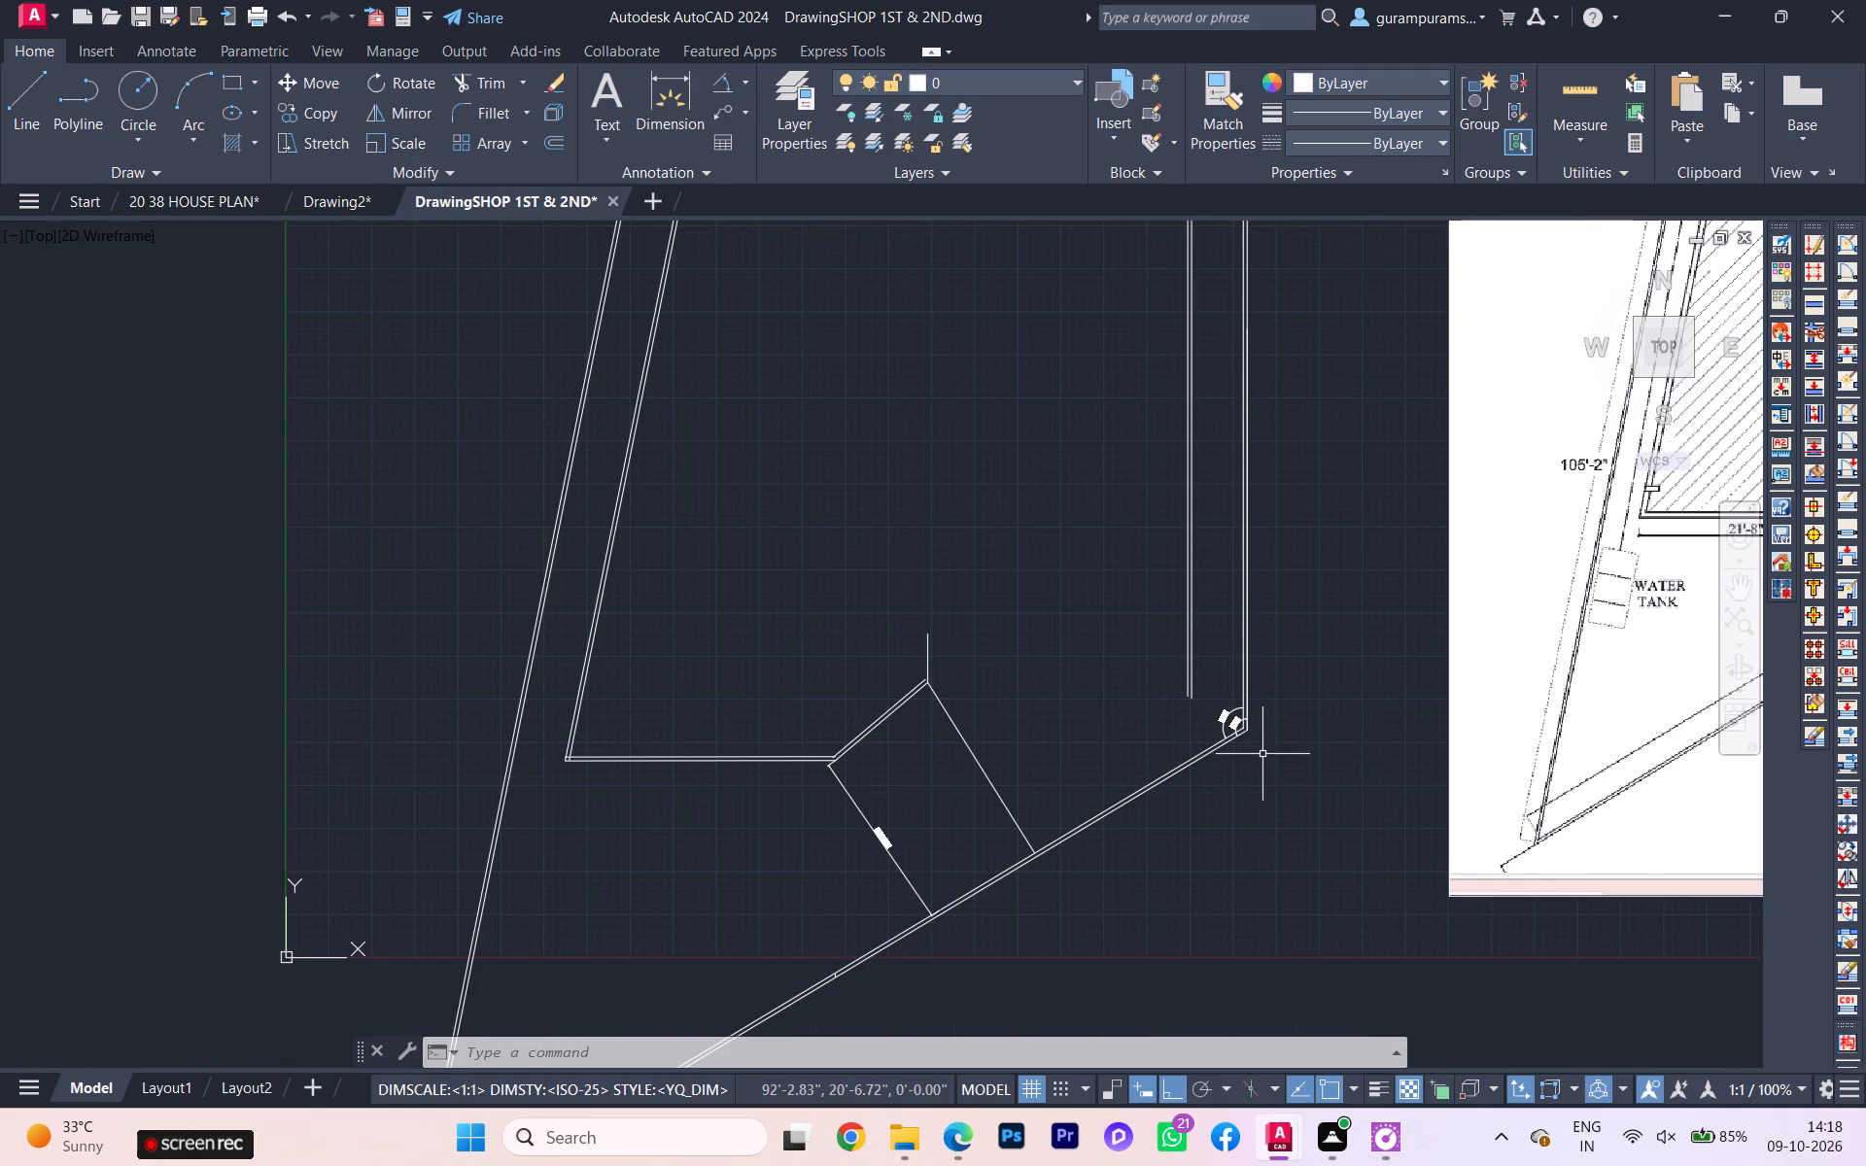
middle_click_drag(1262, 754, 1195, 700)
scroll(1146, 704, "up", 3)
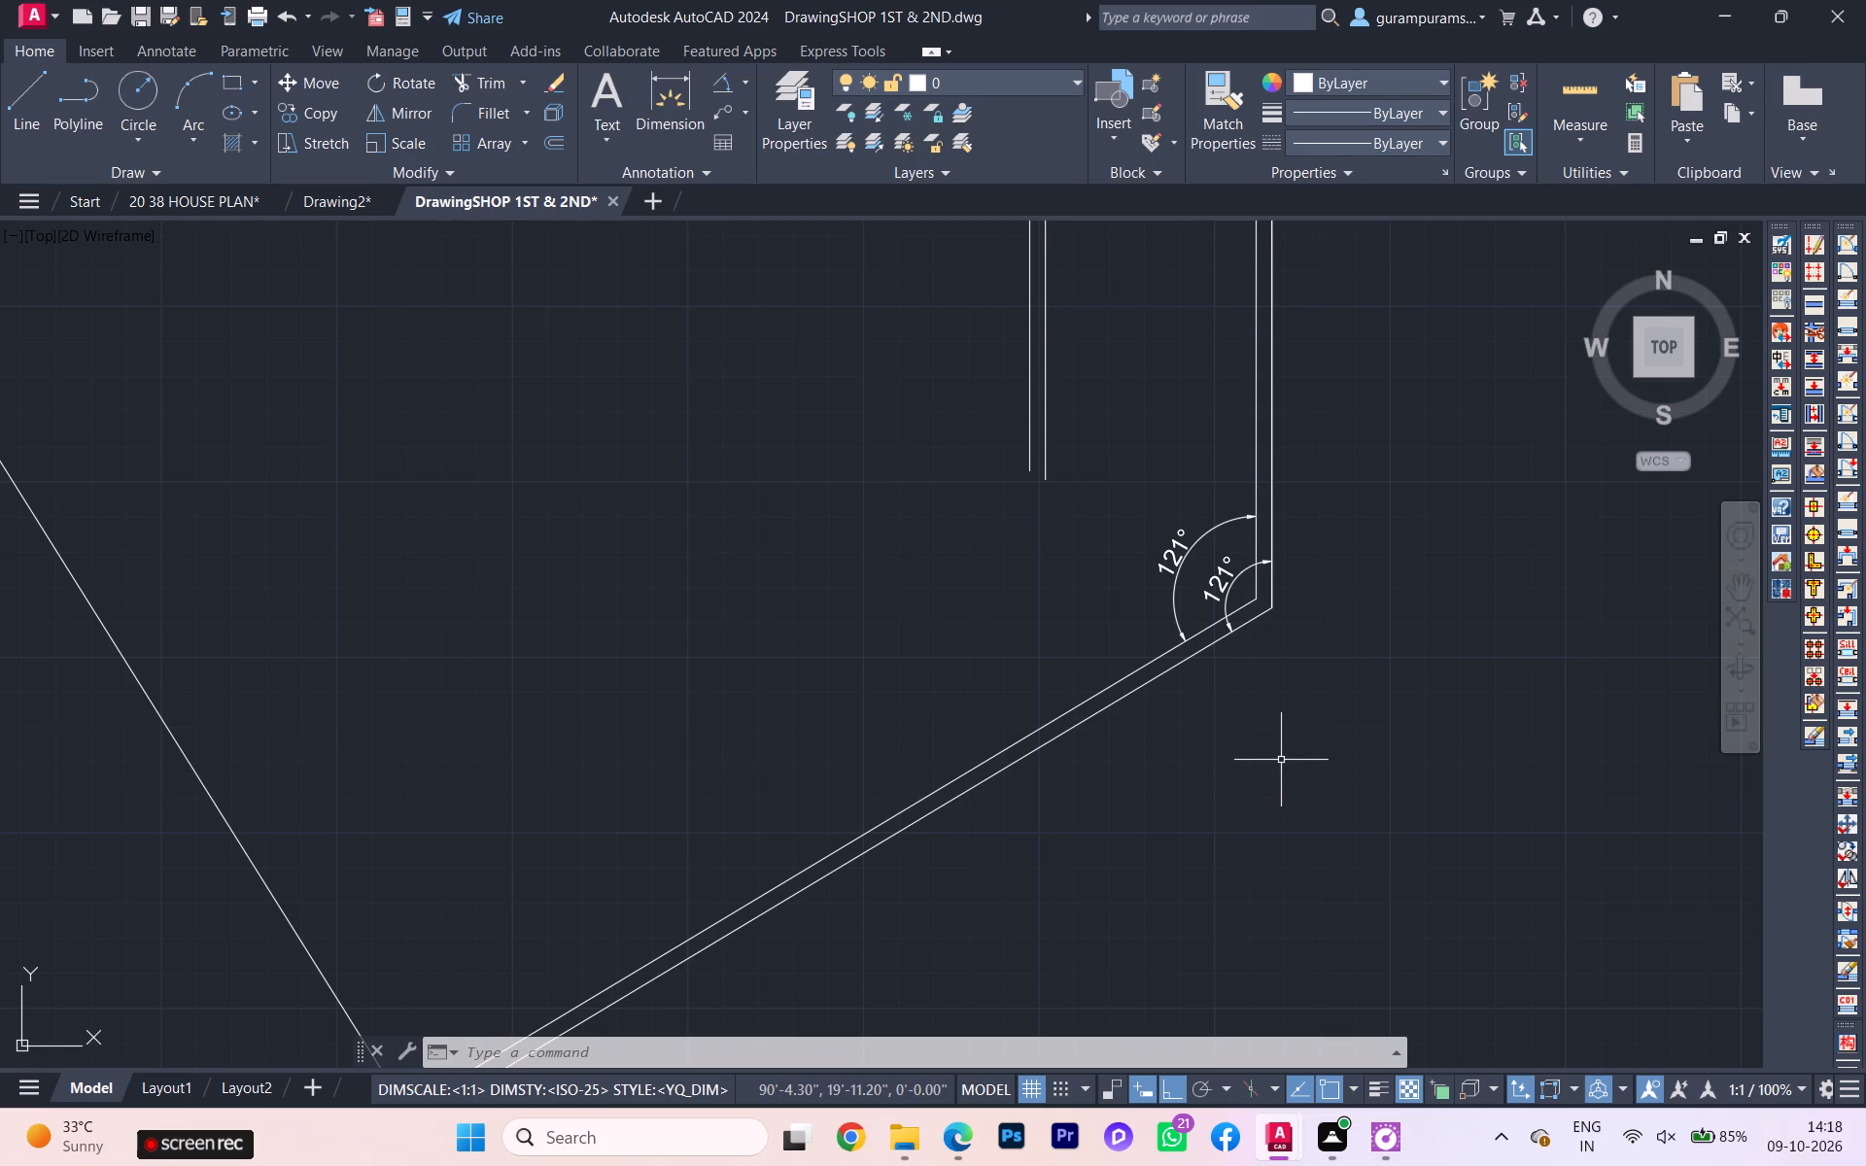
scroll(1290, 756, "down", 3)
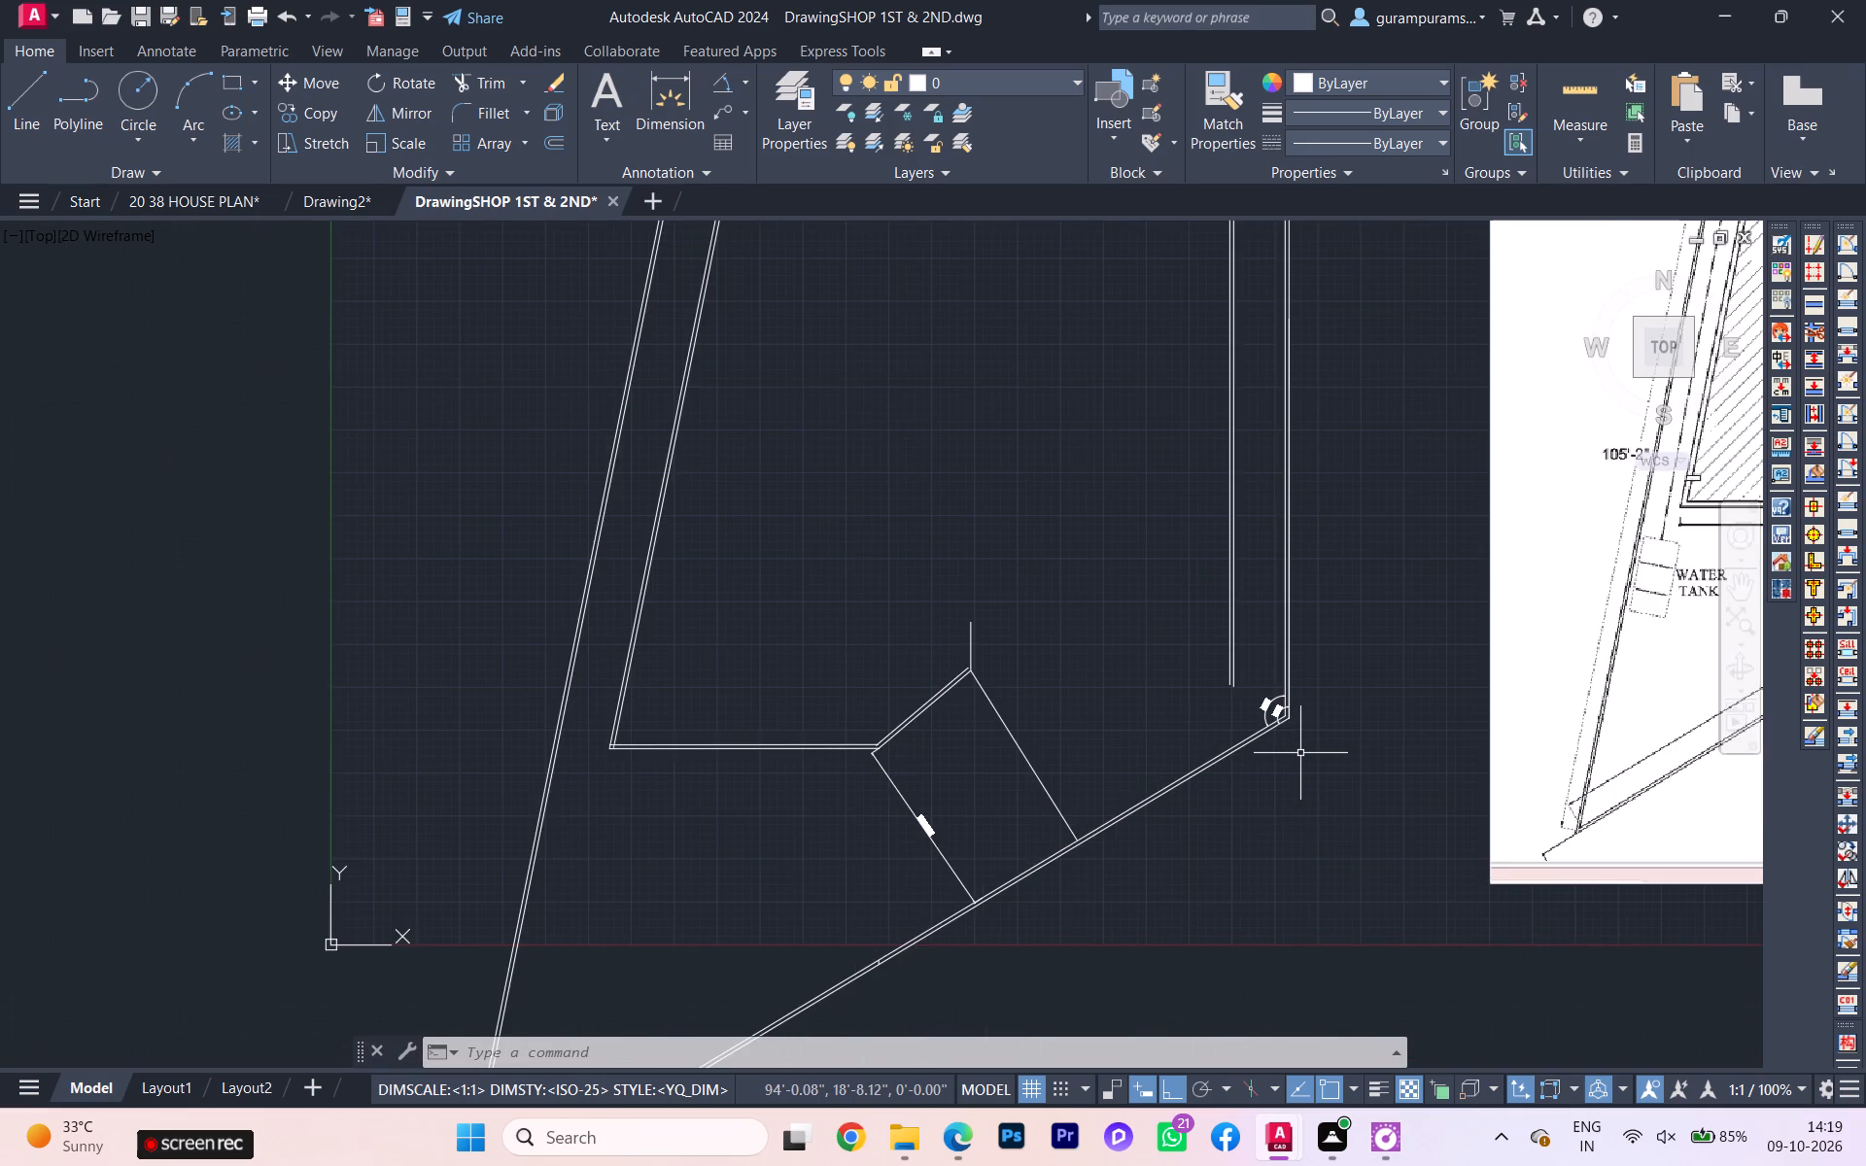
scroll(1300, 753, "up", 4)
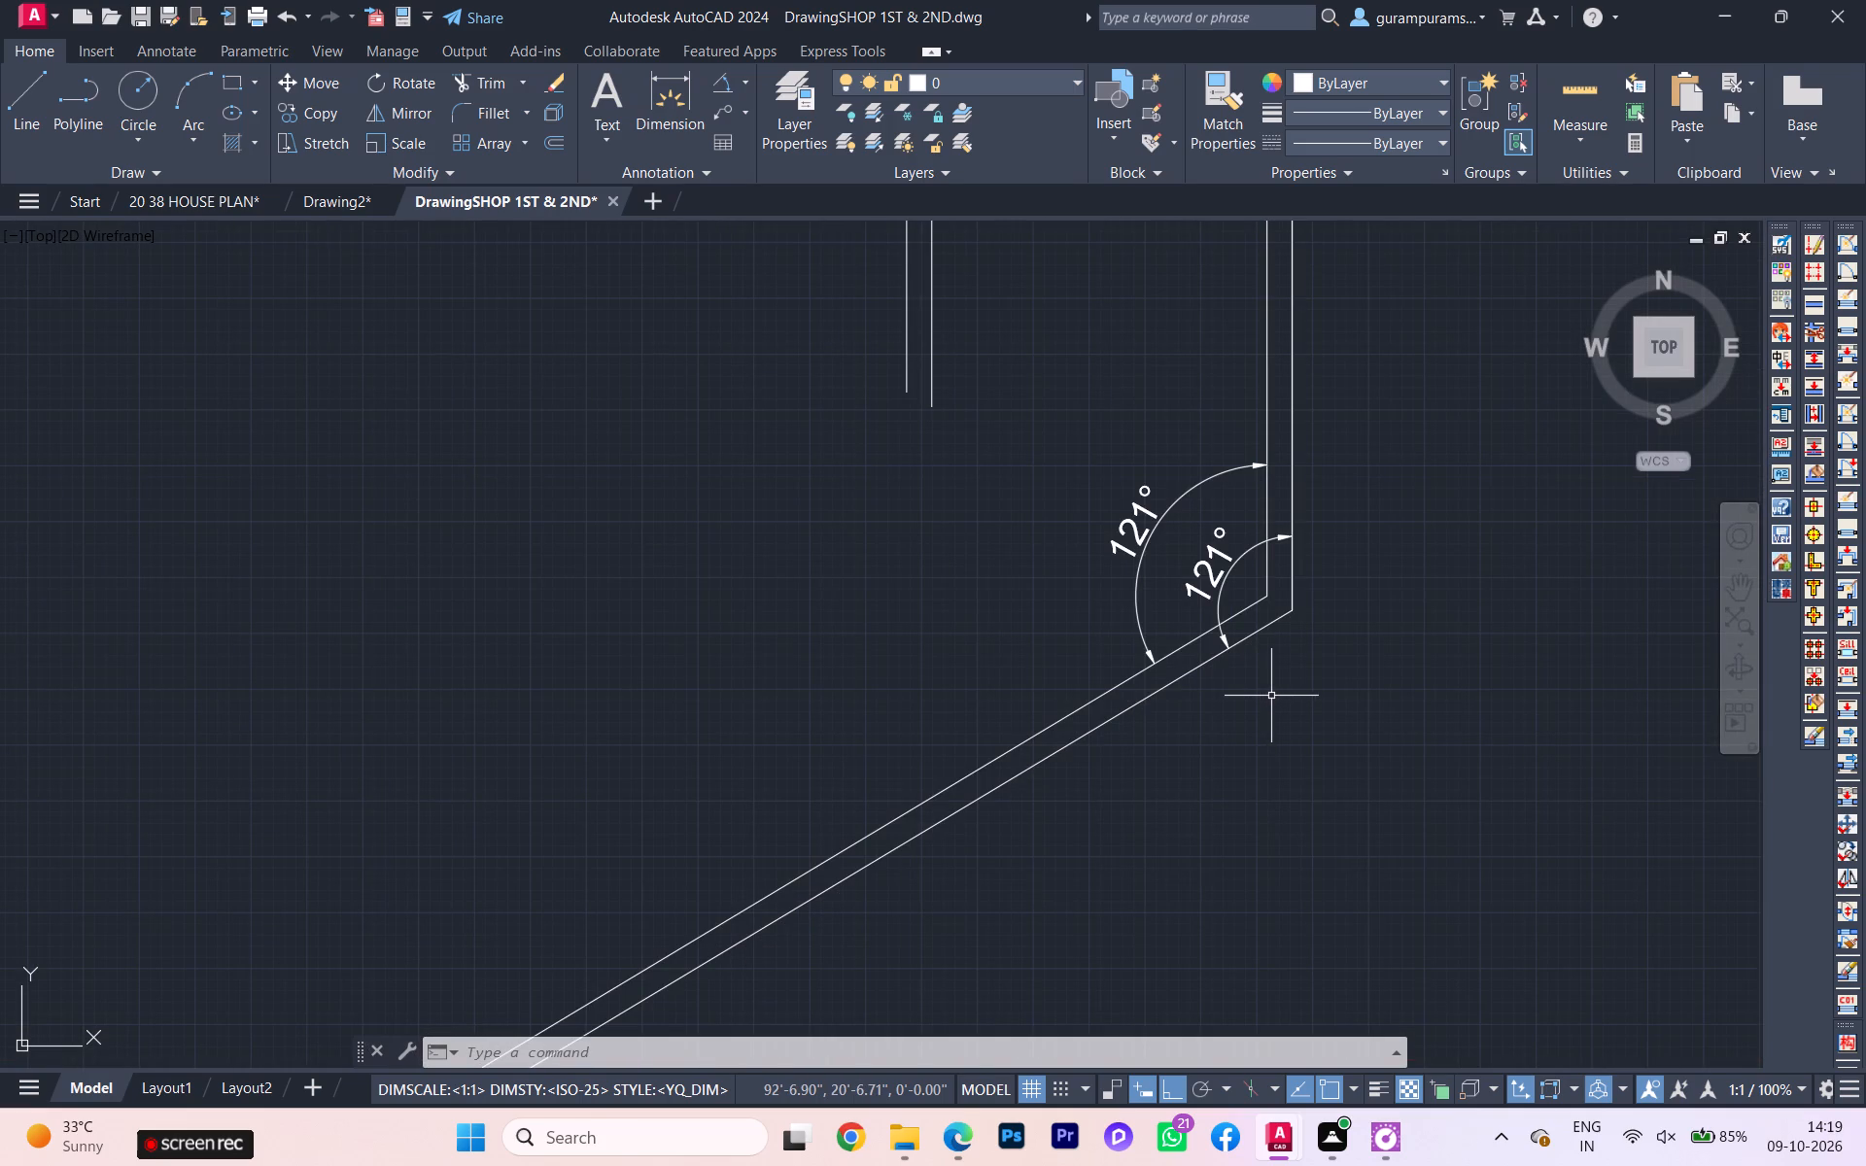
Set the current object colour to yellow 248,215,49.
left_click(1386, 86)
left_click(1332, 162)
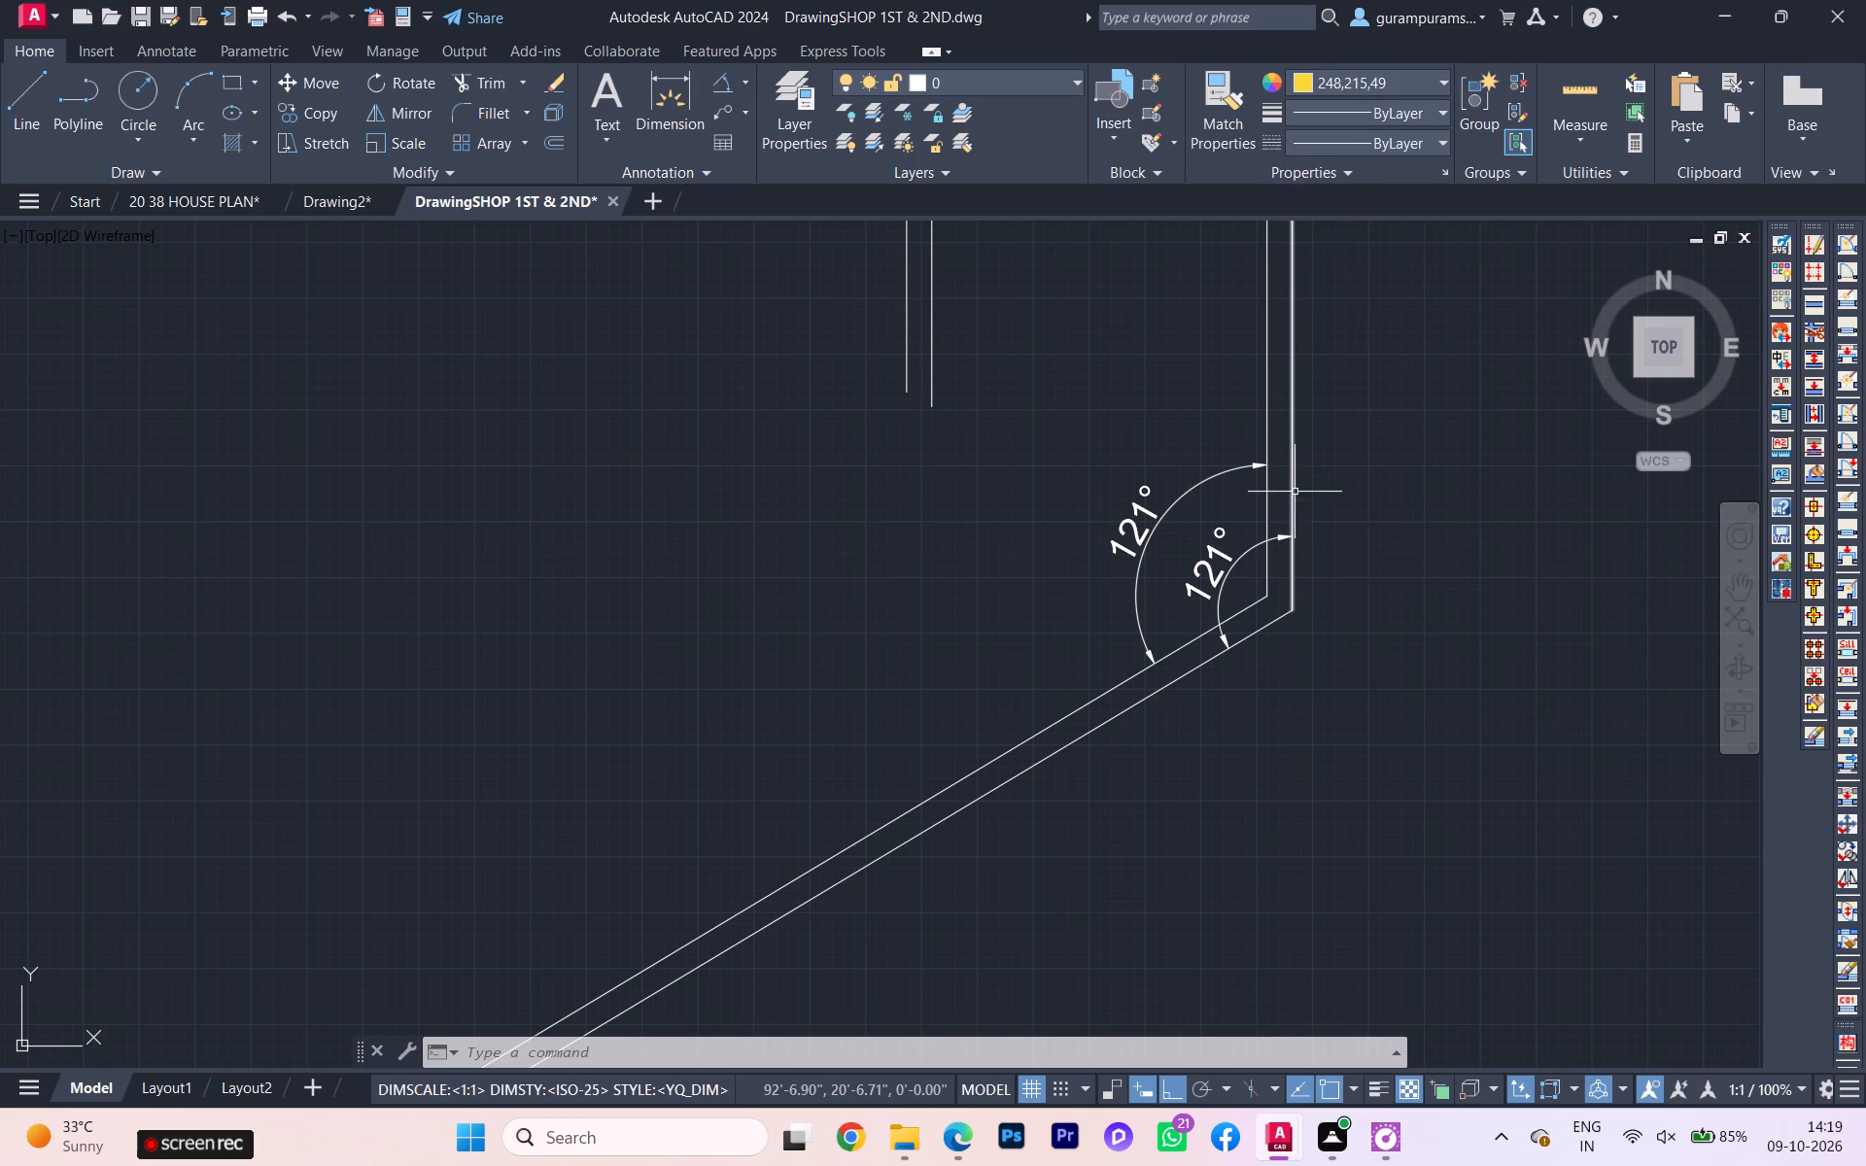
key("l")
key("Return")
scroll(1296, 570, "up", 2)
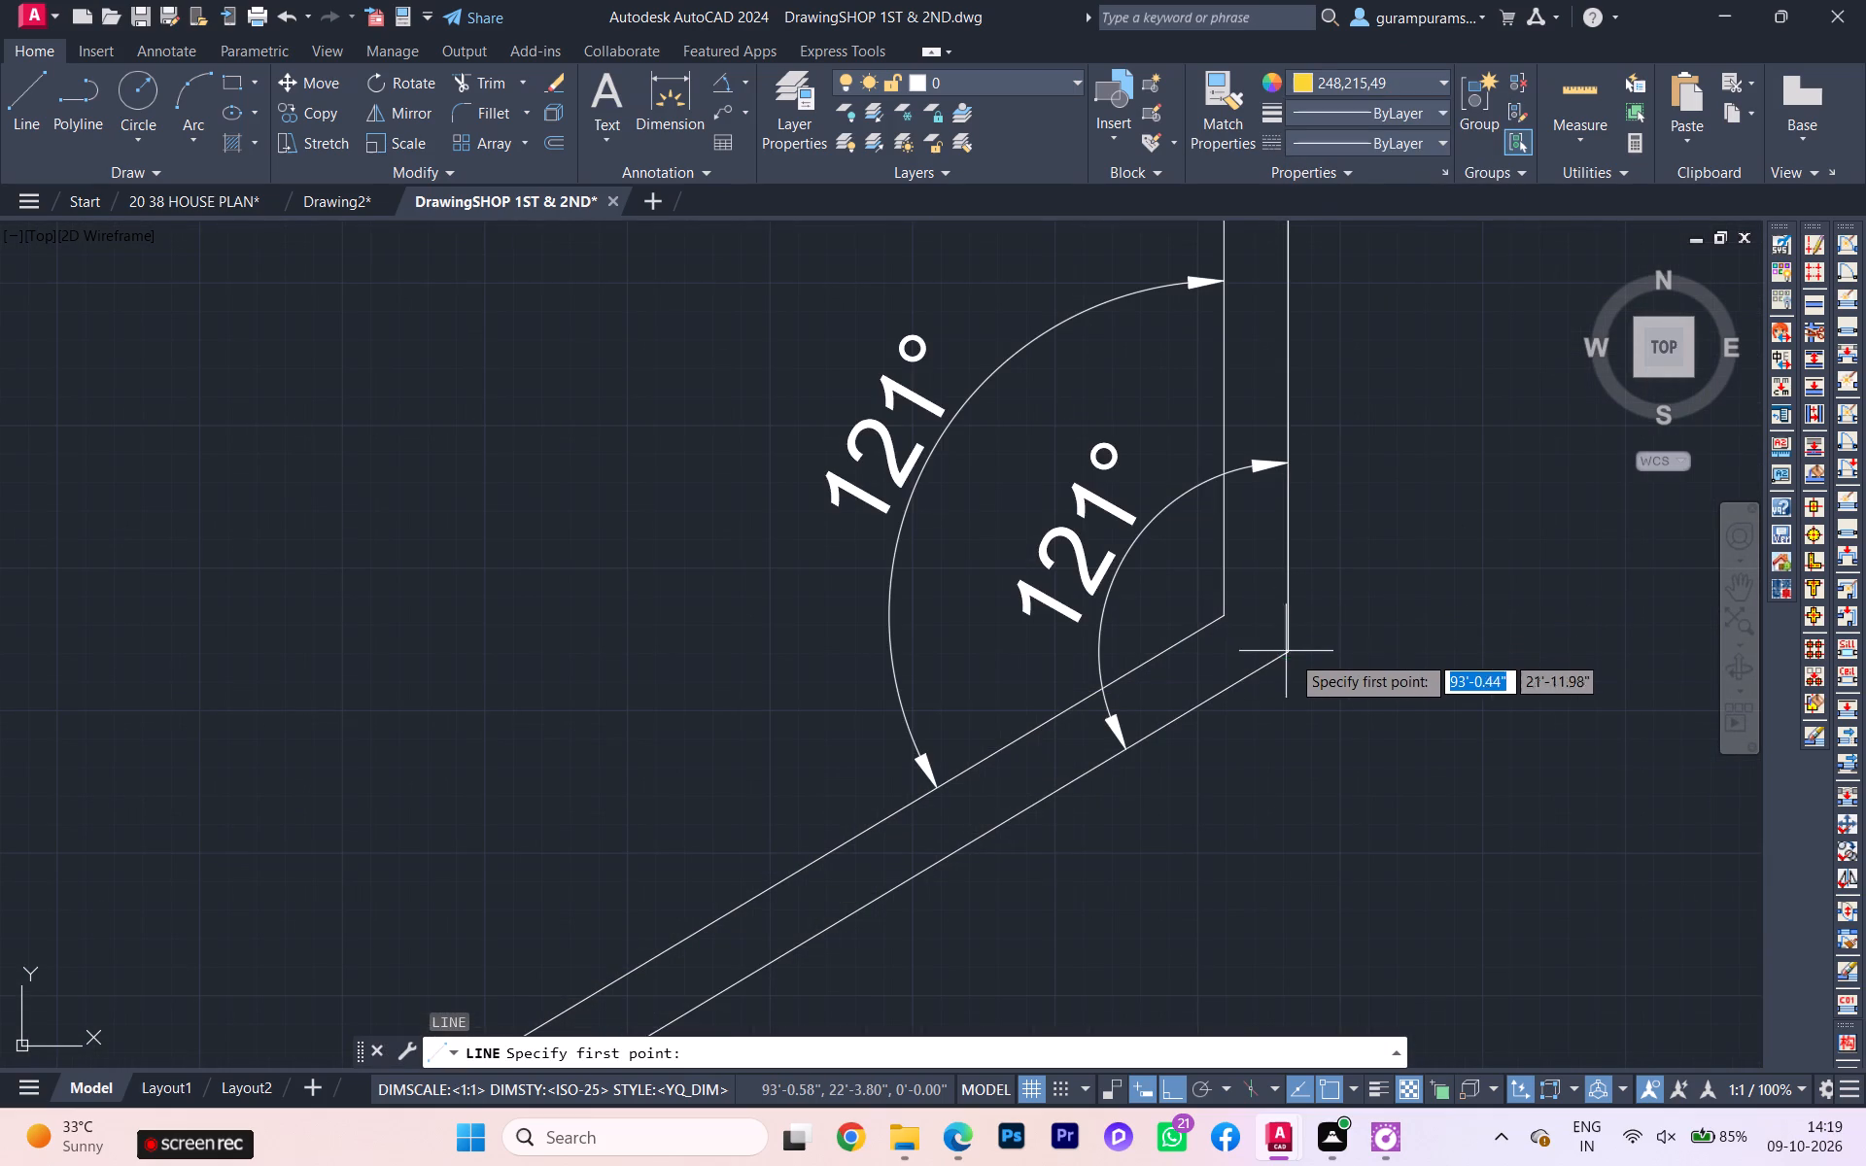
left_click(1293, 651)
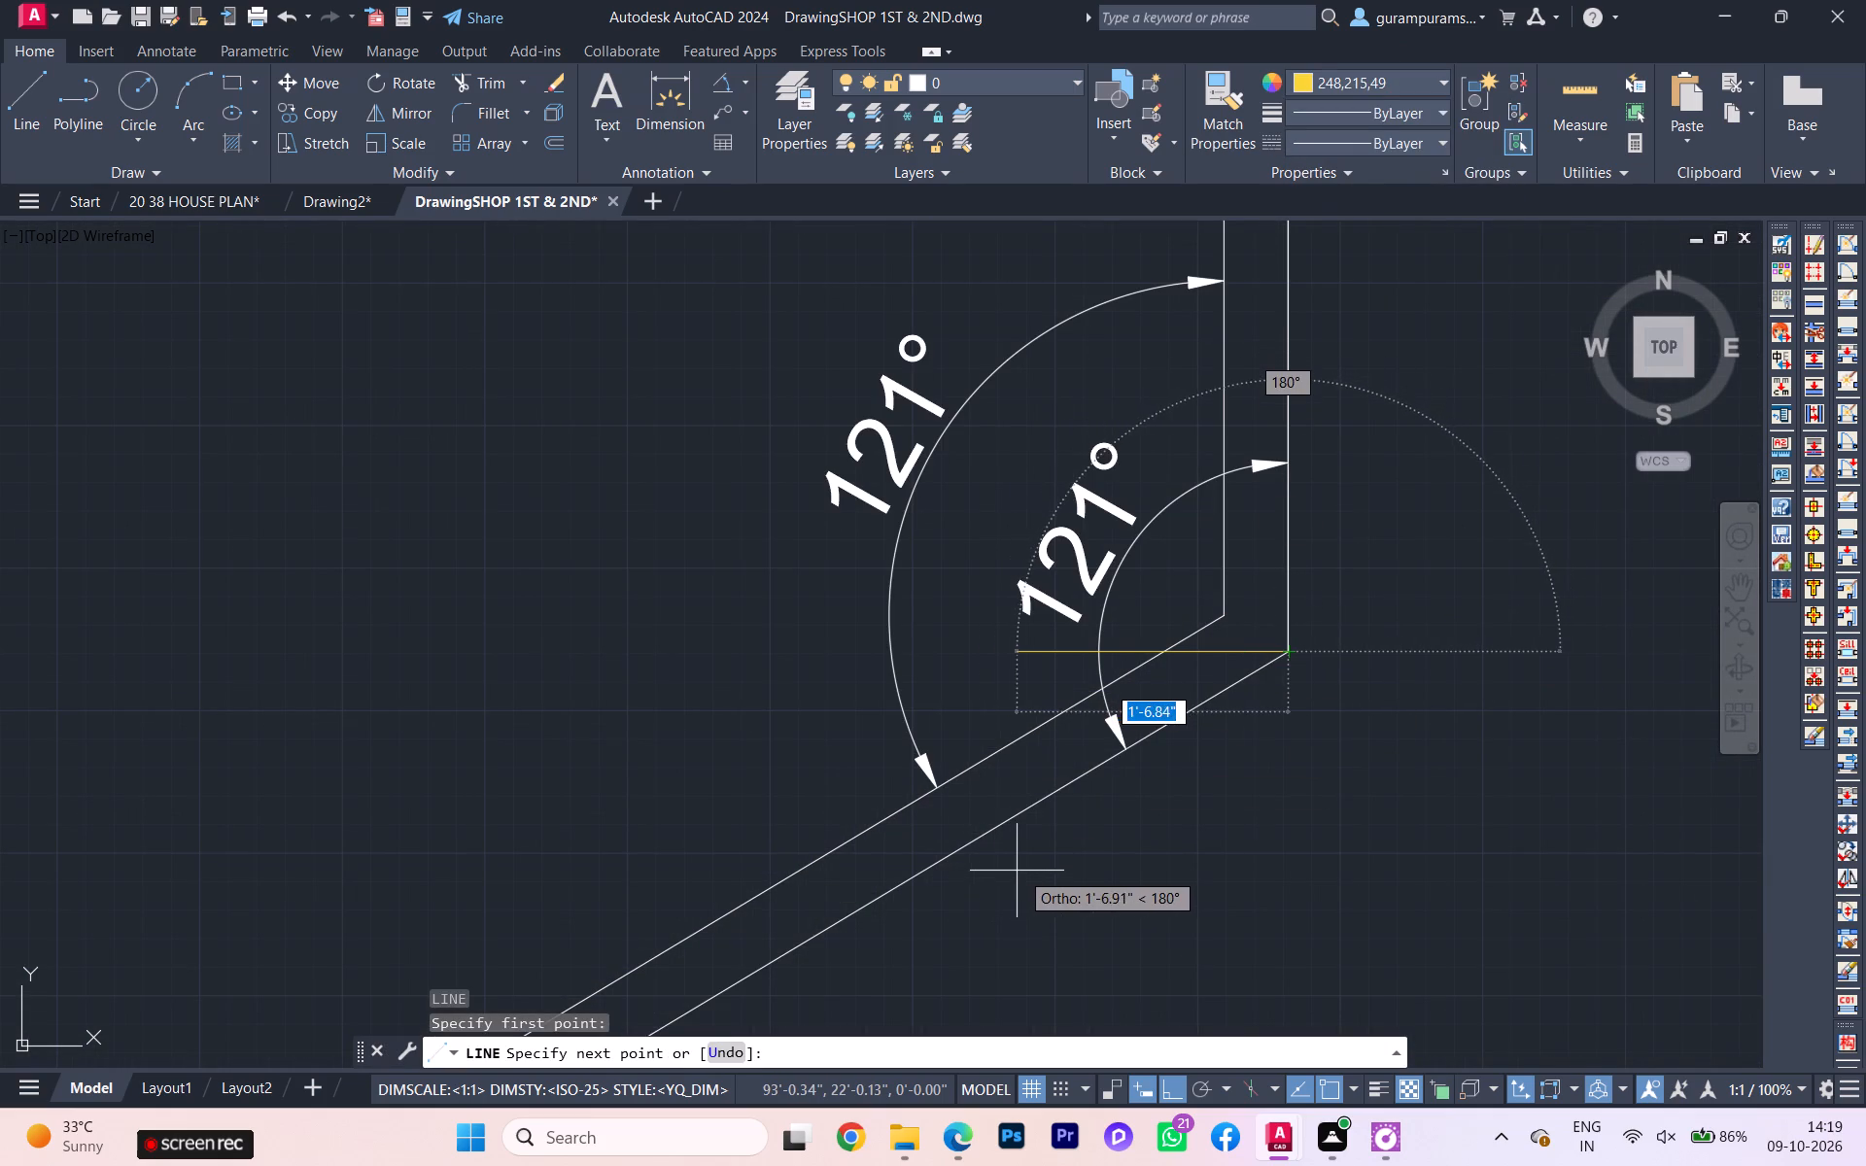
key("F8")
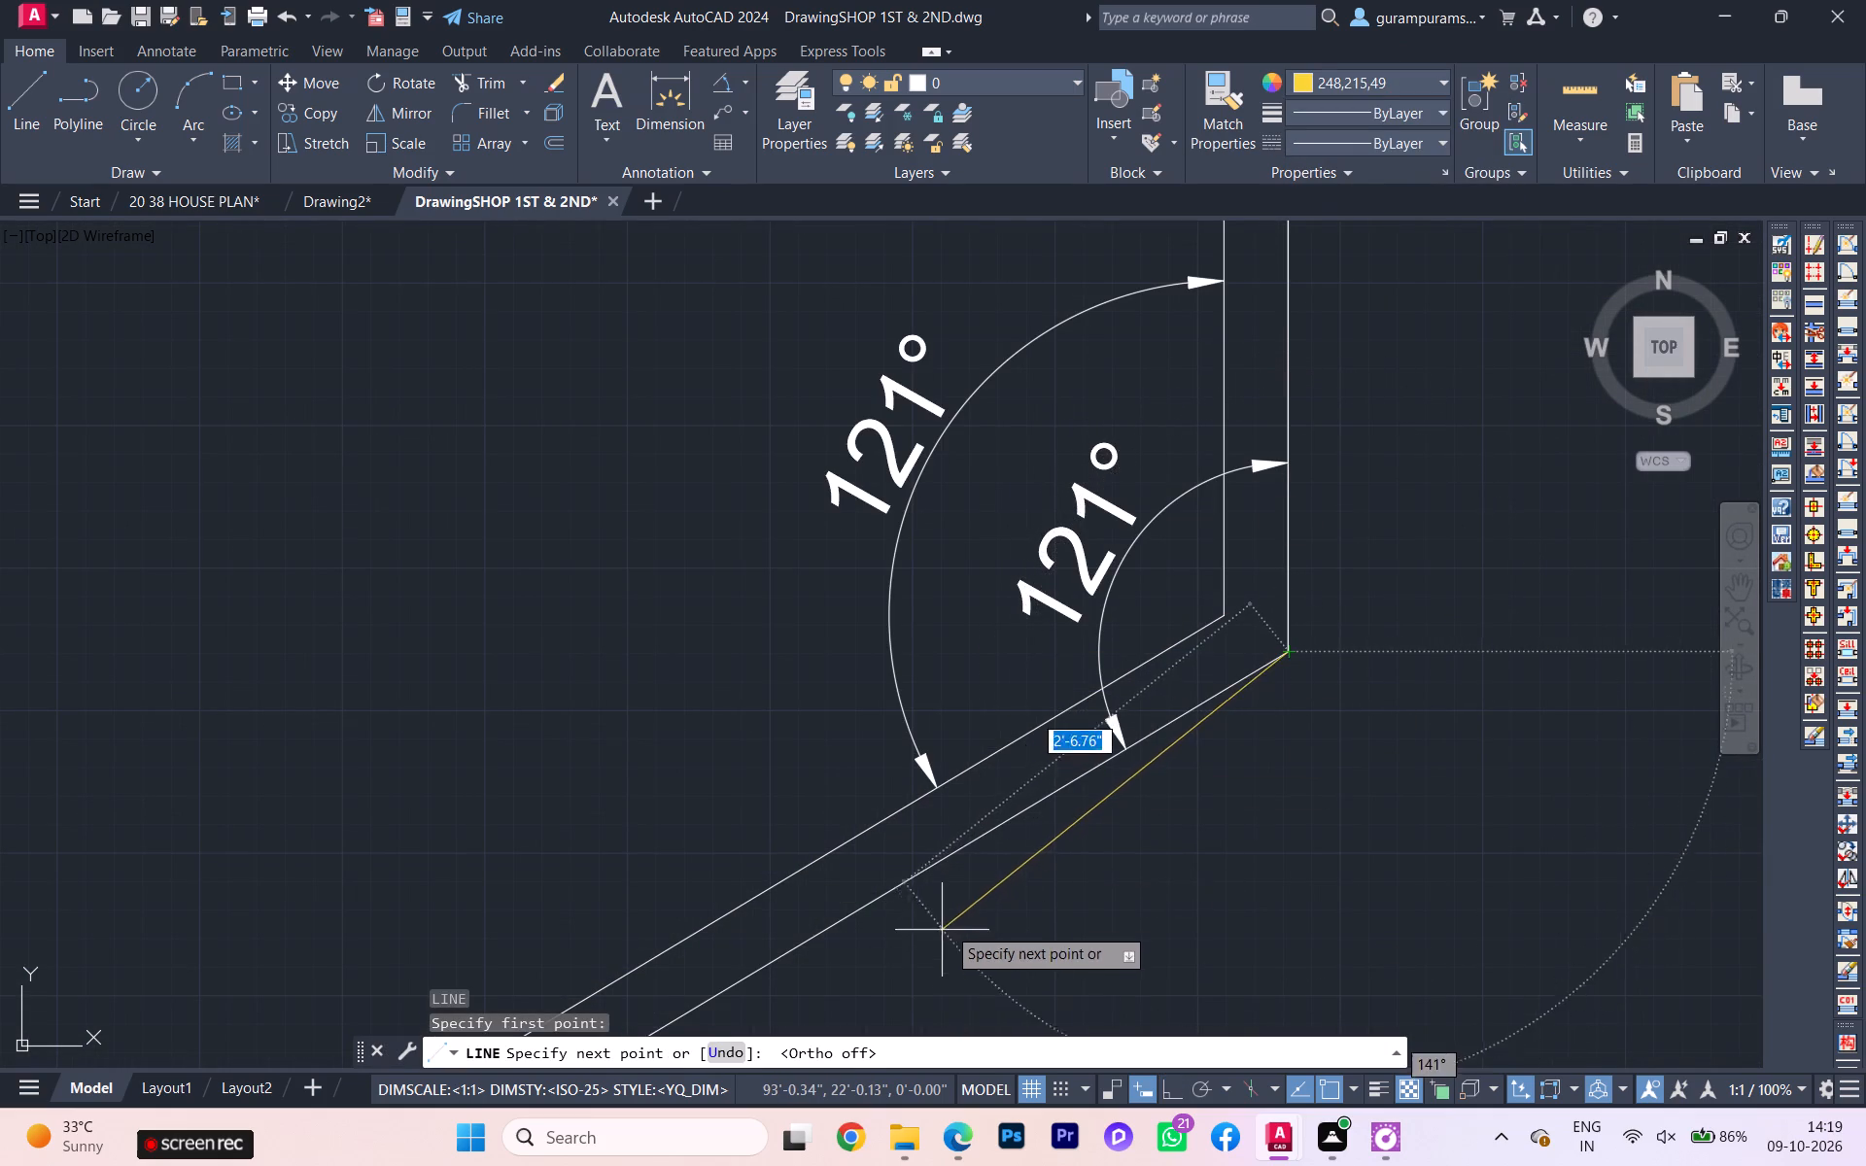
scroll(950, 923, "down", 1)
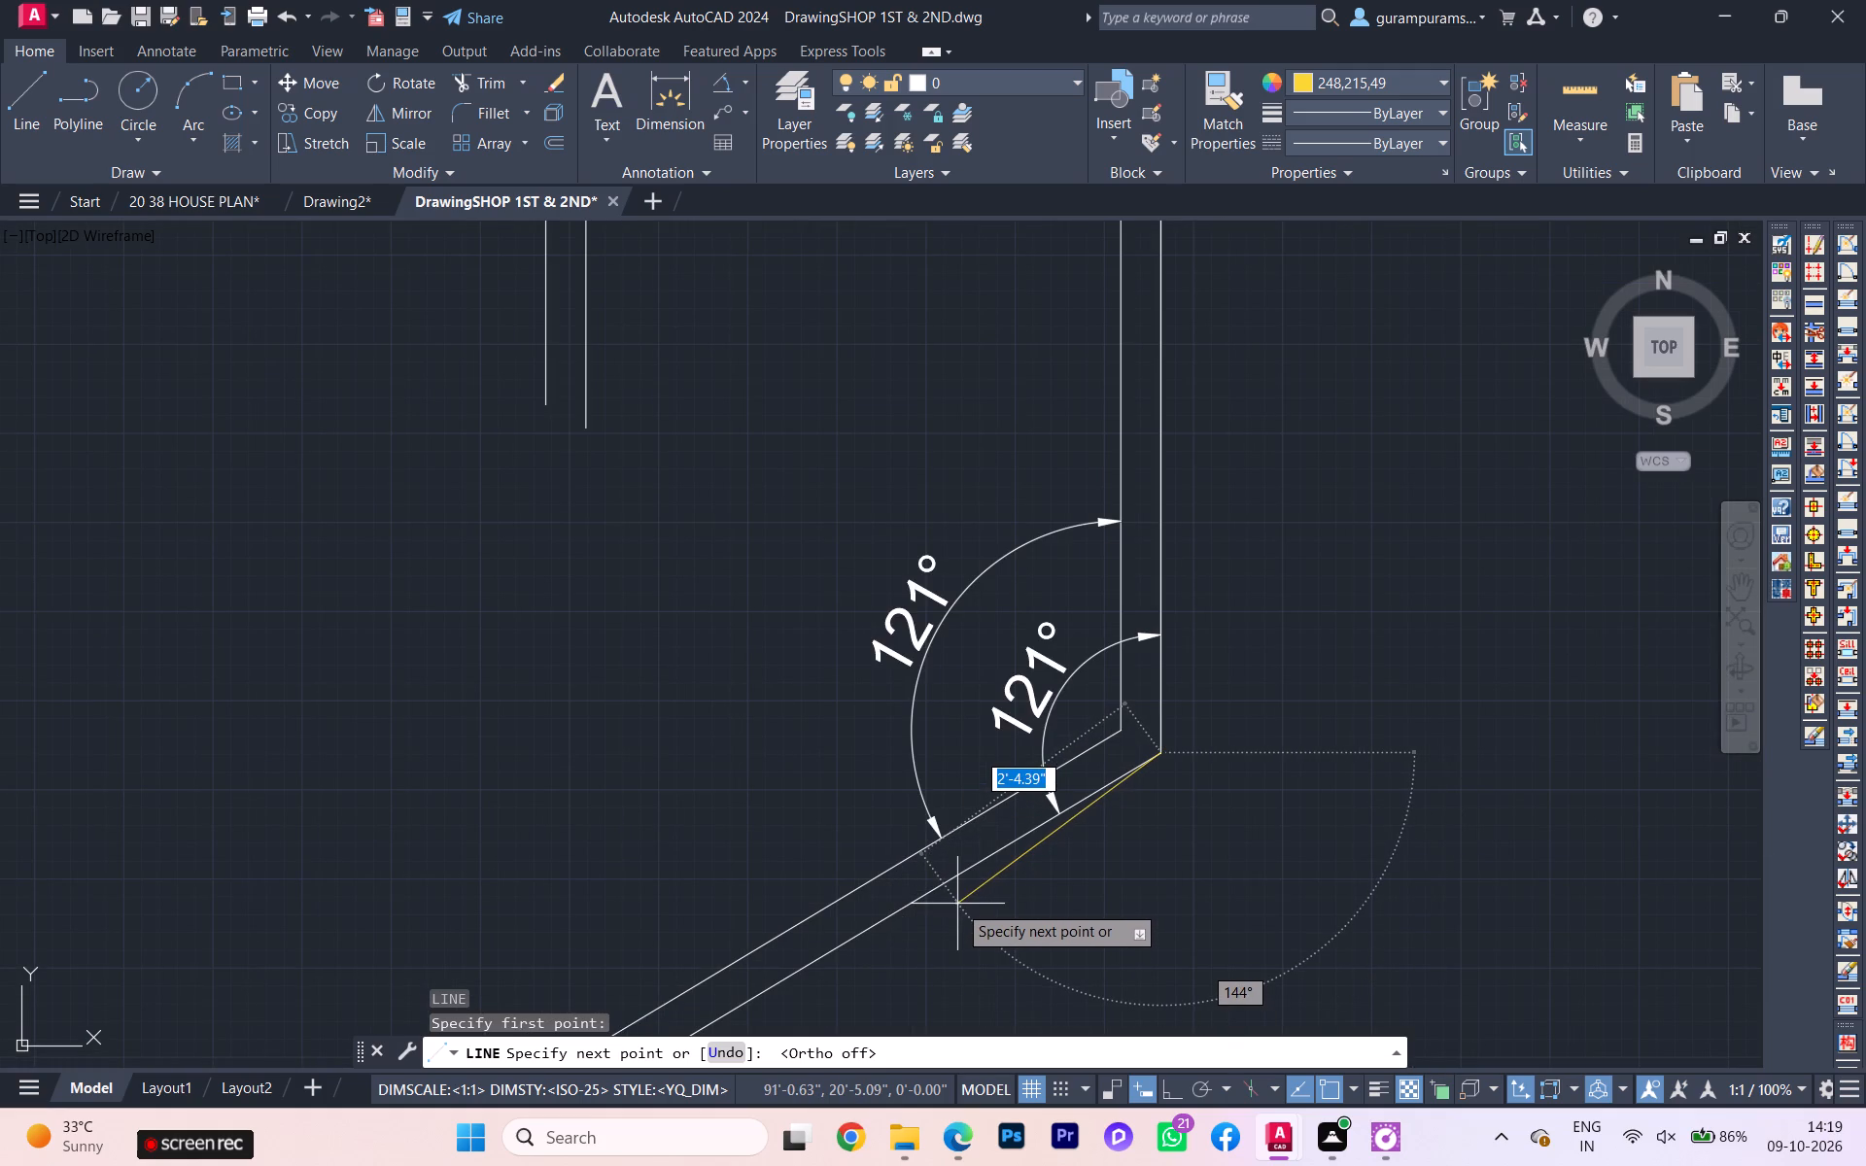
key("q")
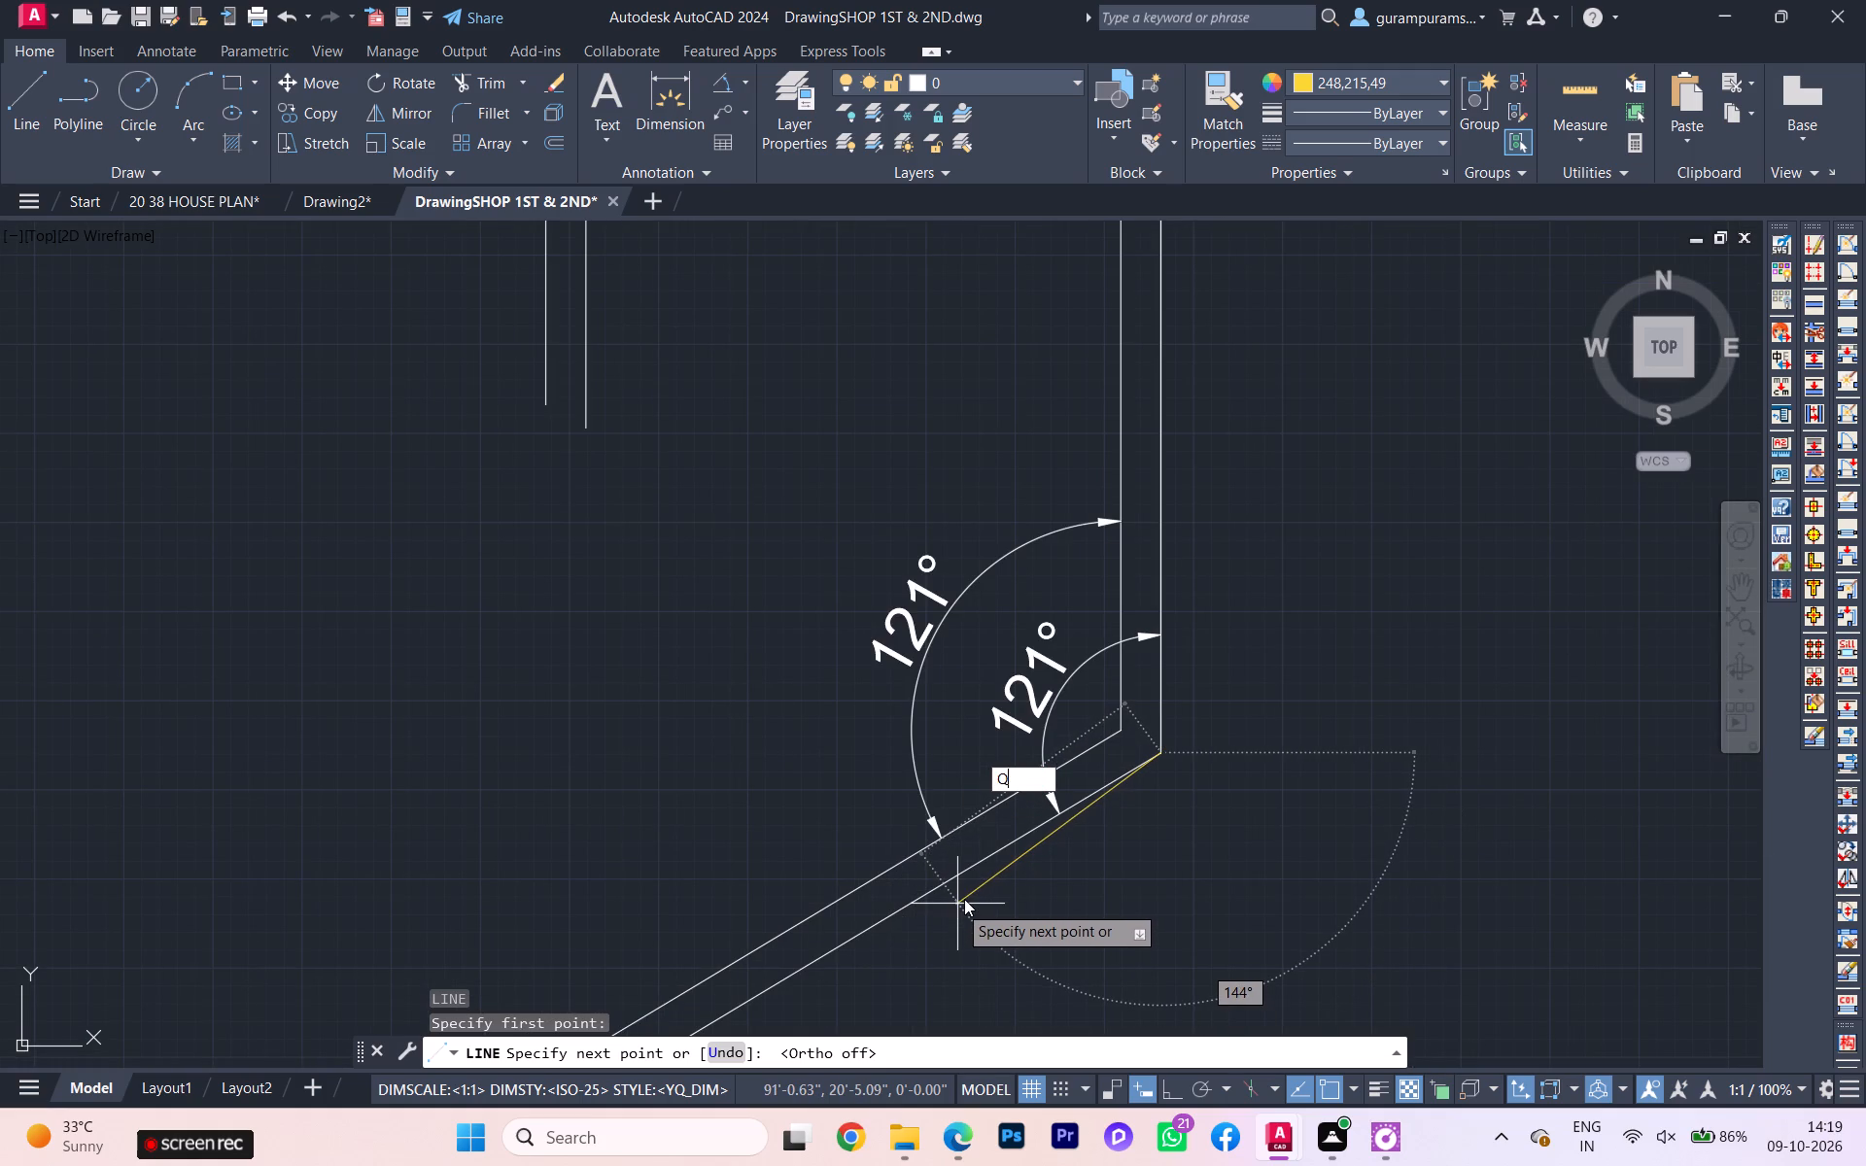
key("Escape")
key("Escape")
Open QuickCalc and calculate 121+90.
key("q")
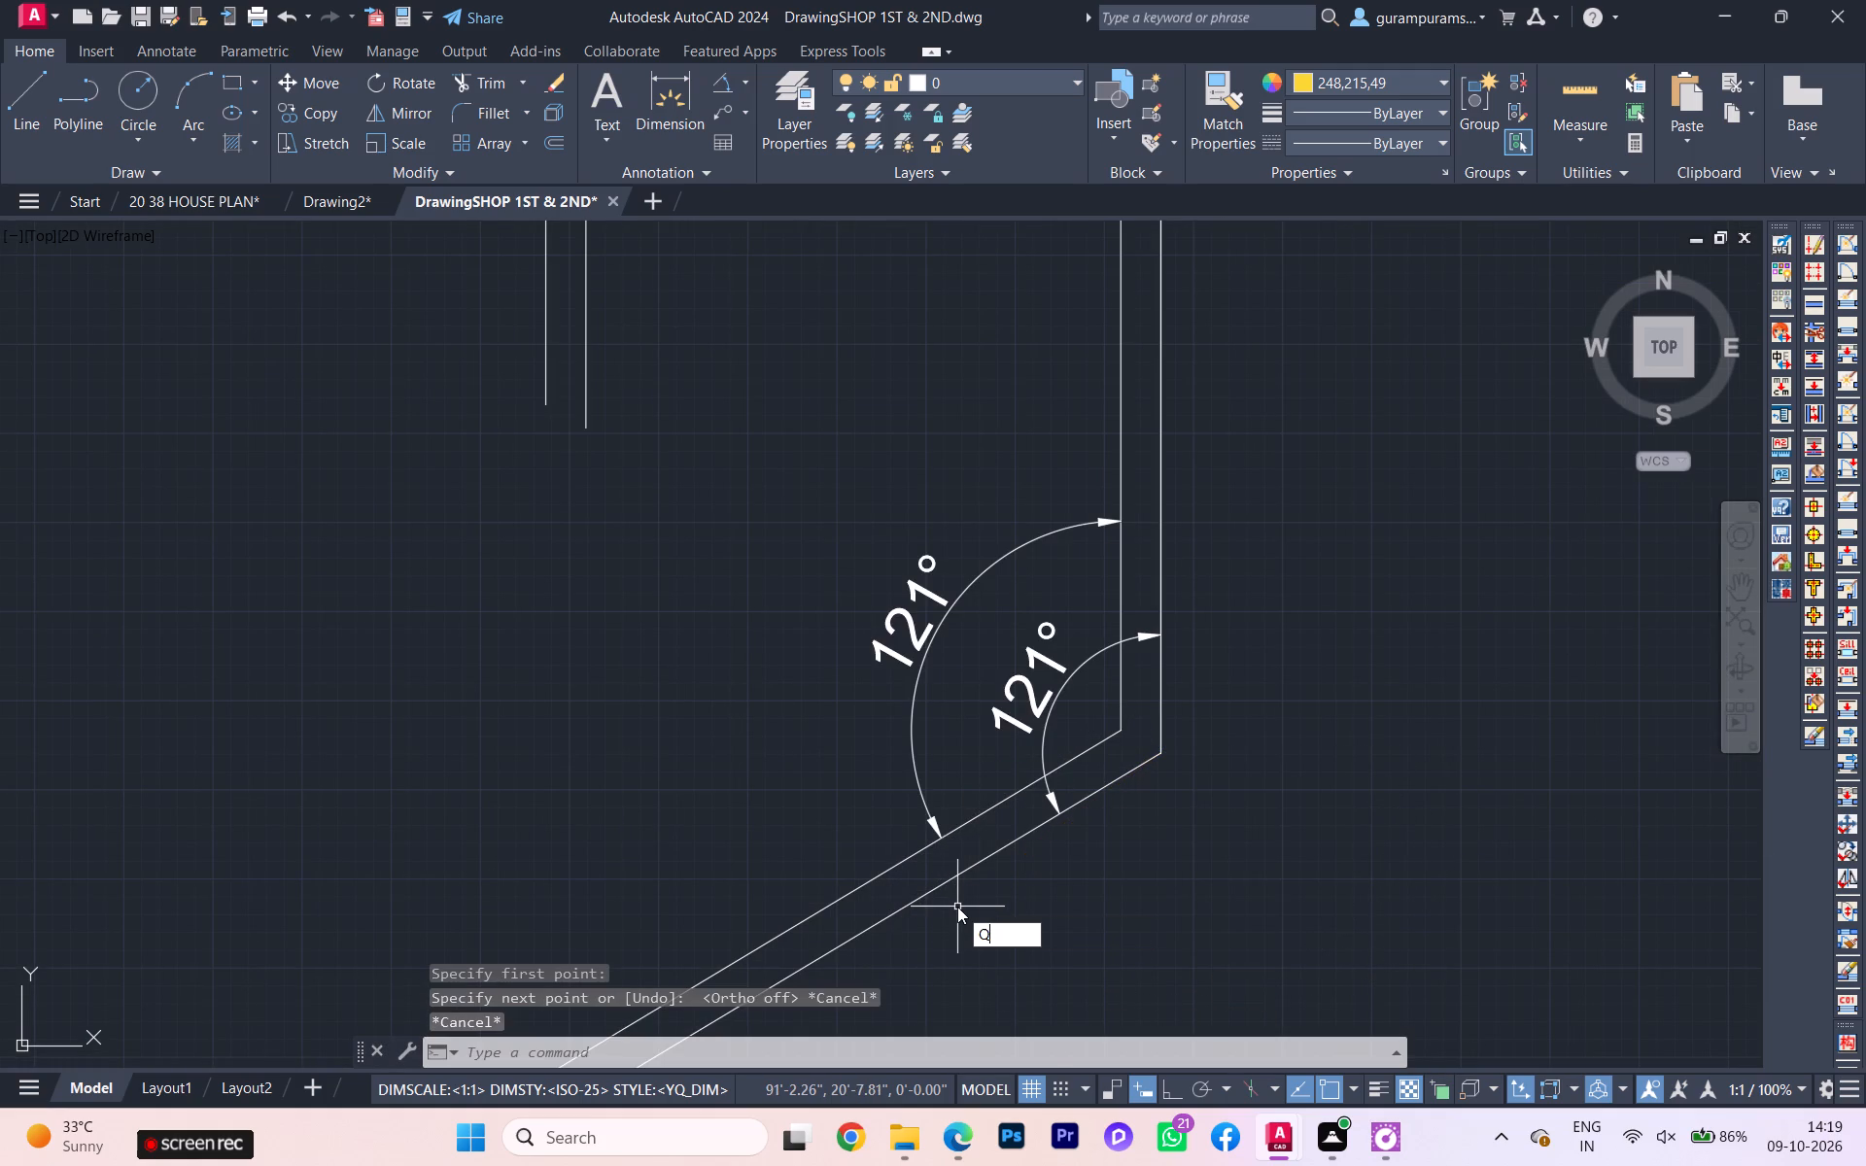
key("u")
left_click(1049, 966)
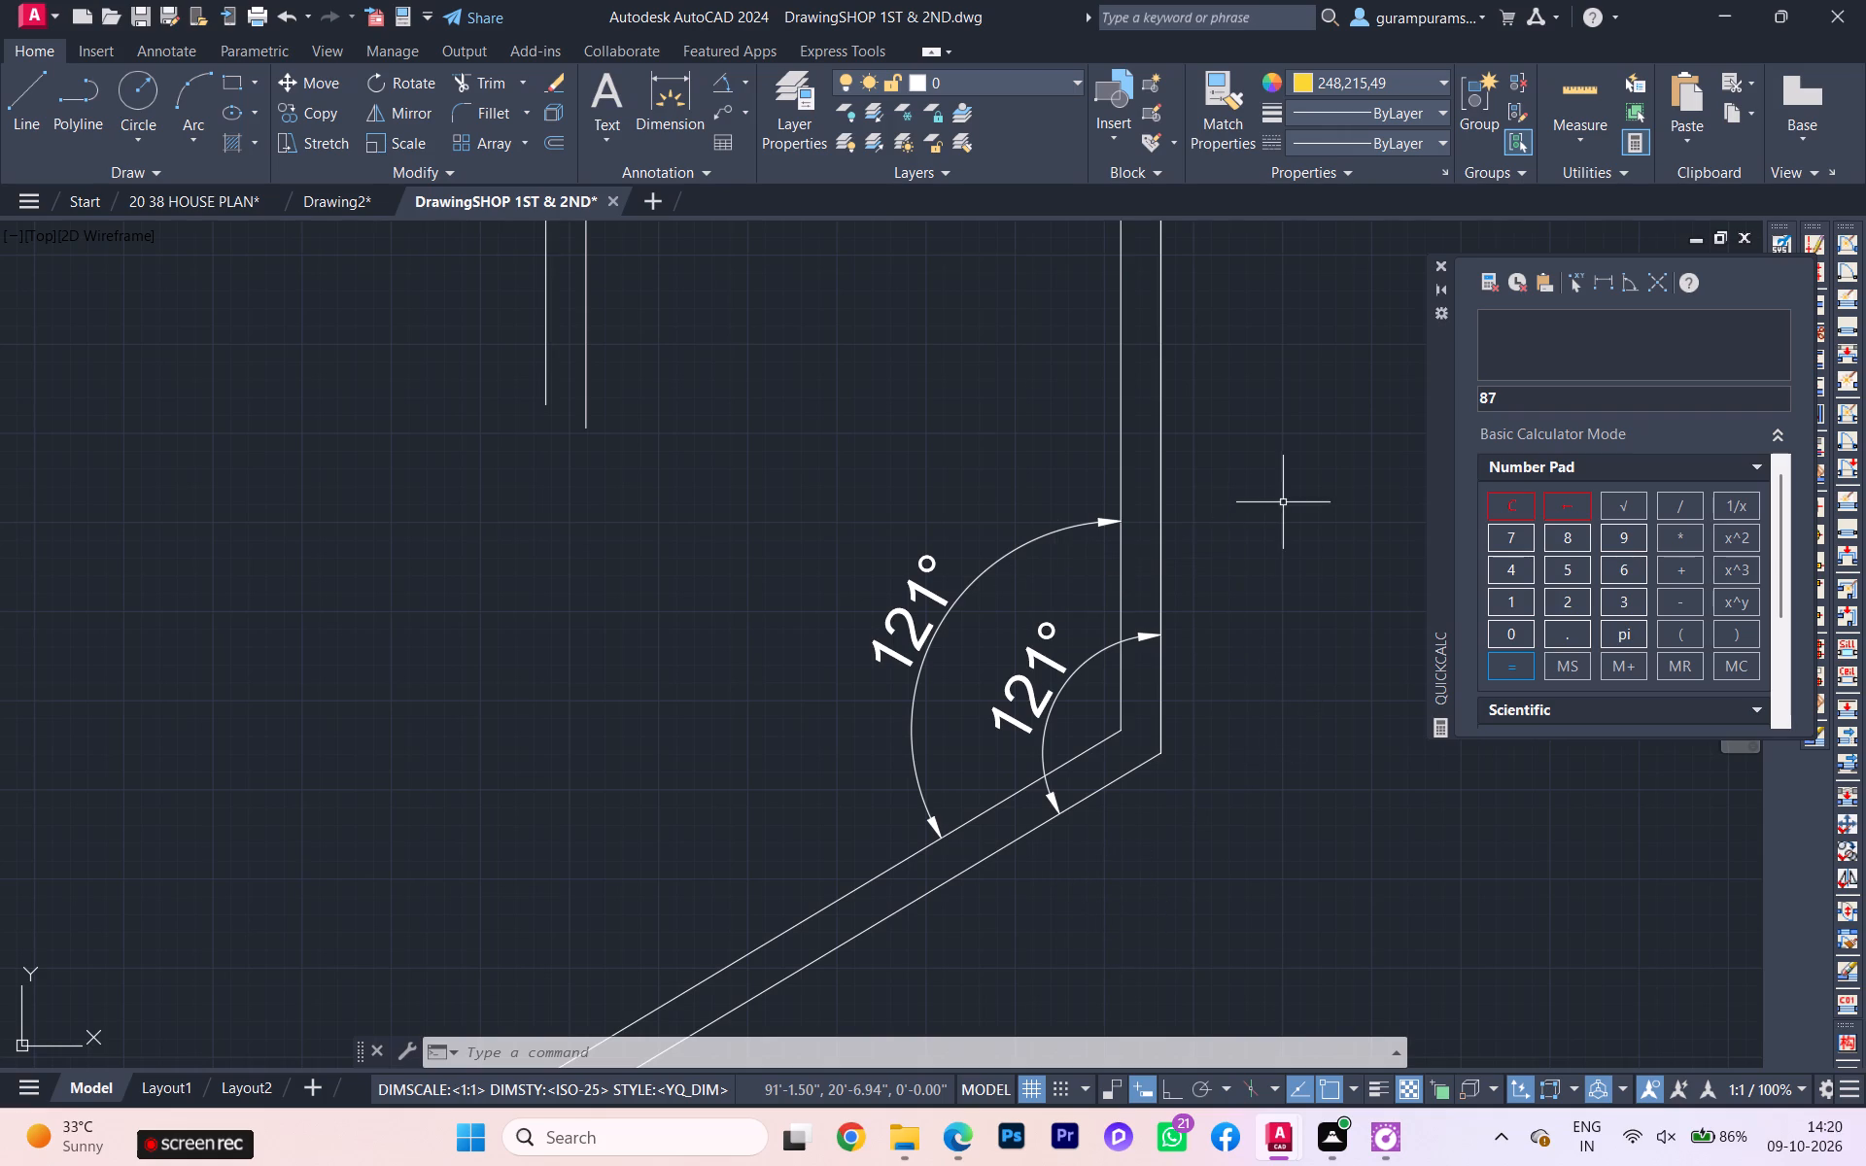
left_click(1508, 597)
left_click(1556, 597)
left_click(1508, 602)
left_click(1681, 566)
left_click(1619, 537)
left_click(1505, 627)
left_click(1518, 671)
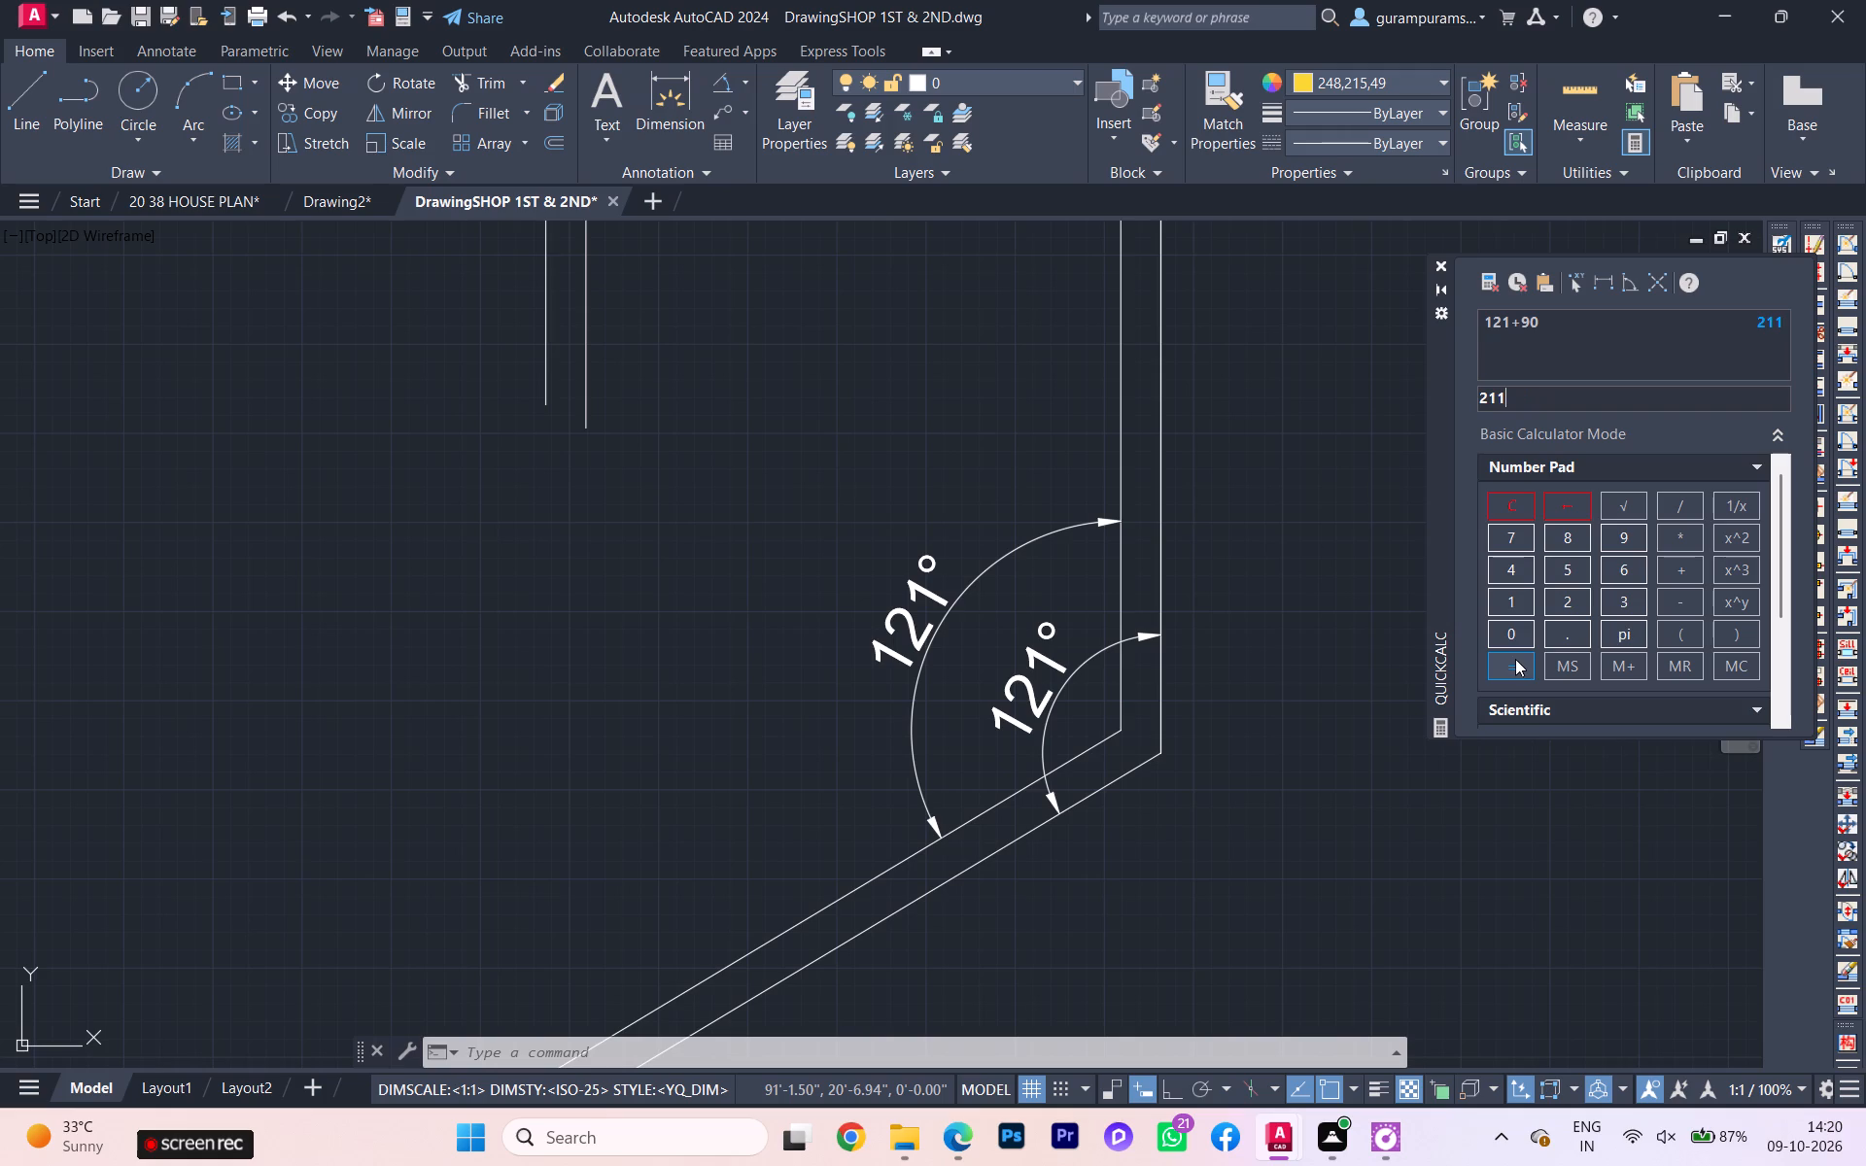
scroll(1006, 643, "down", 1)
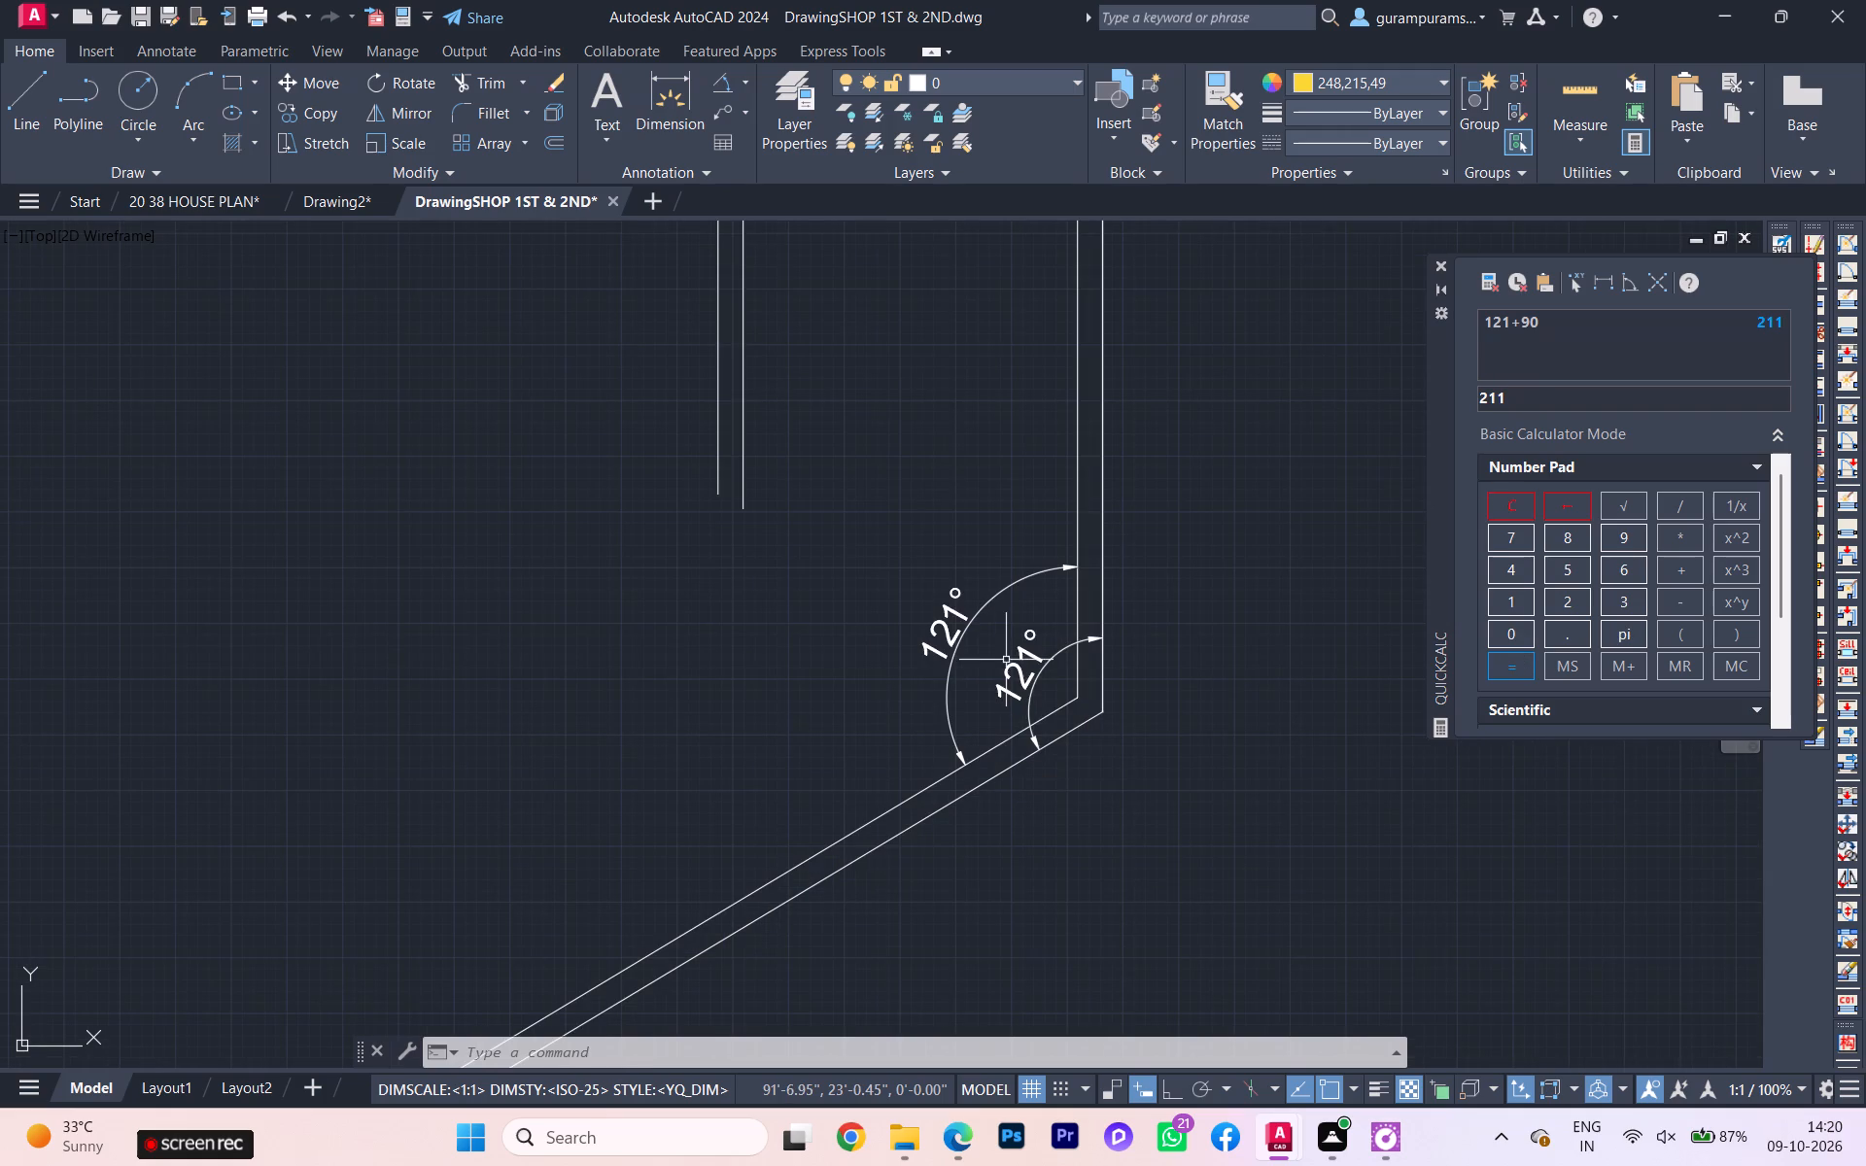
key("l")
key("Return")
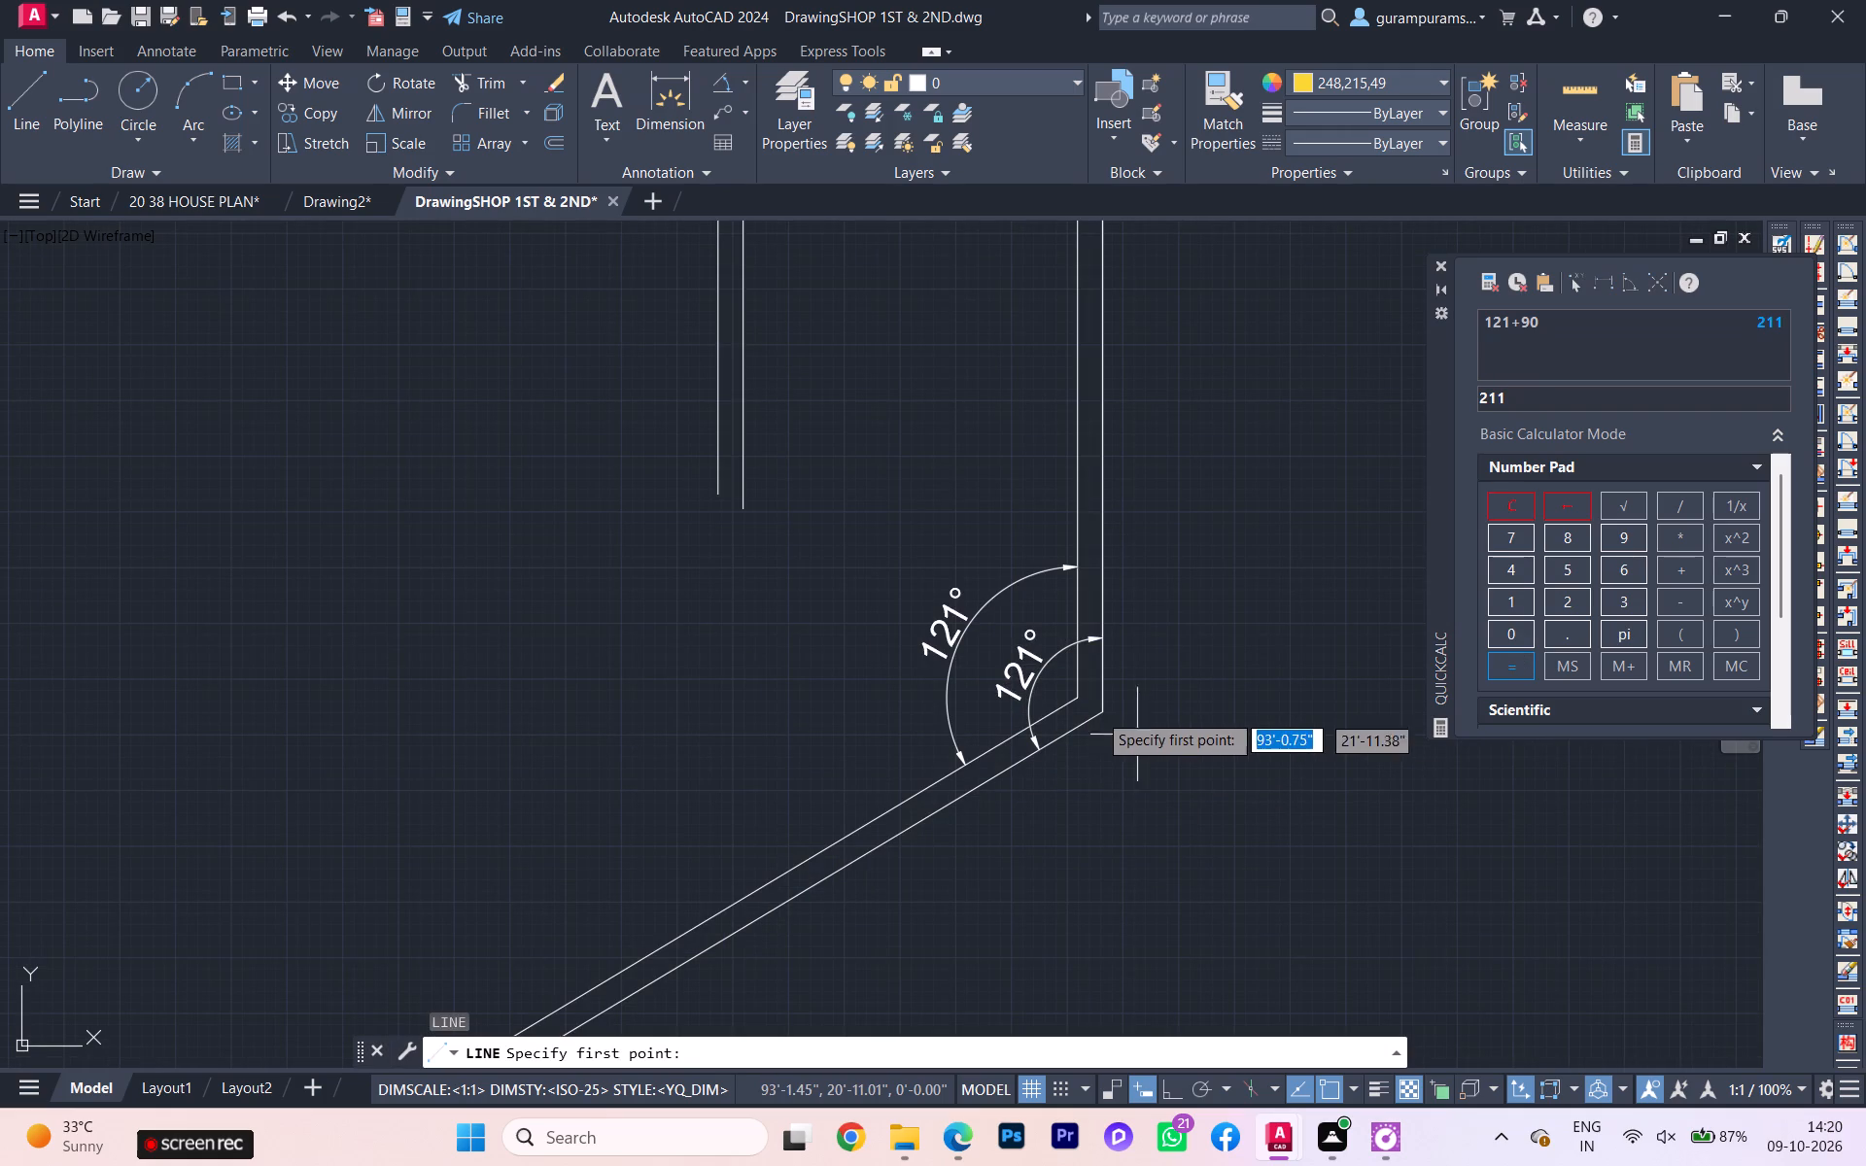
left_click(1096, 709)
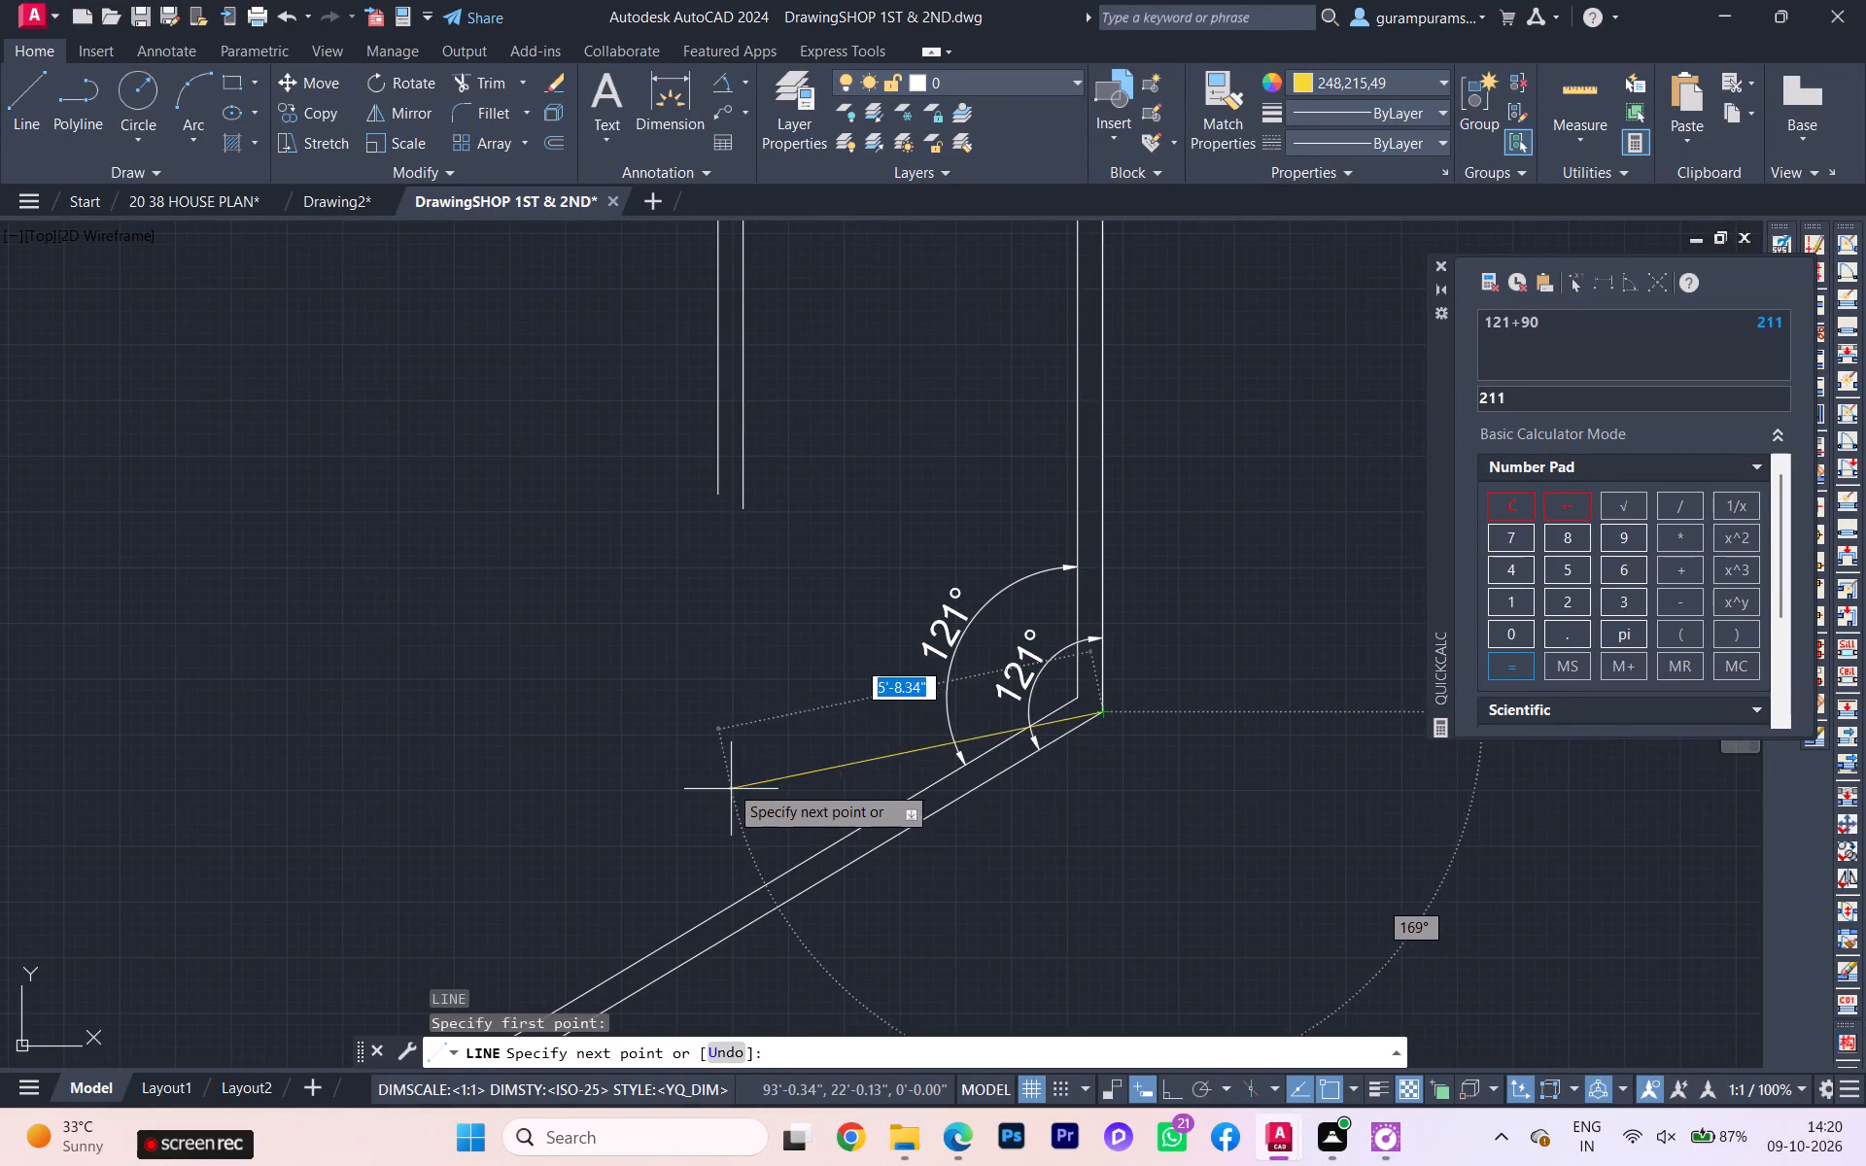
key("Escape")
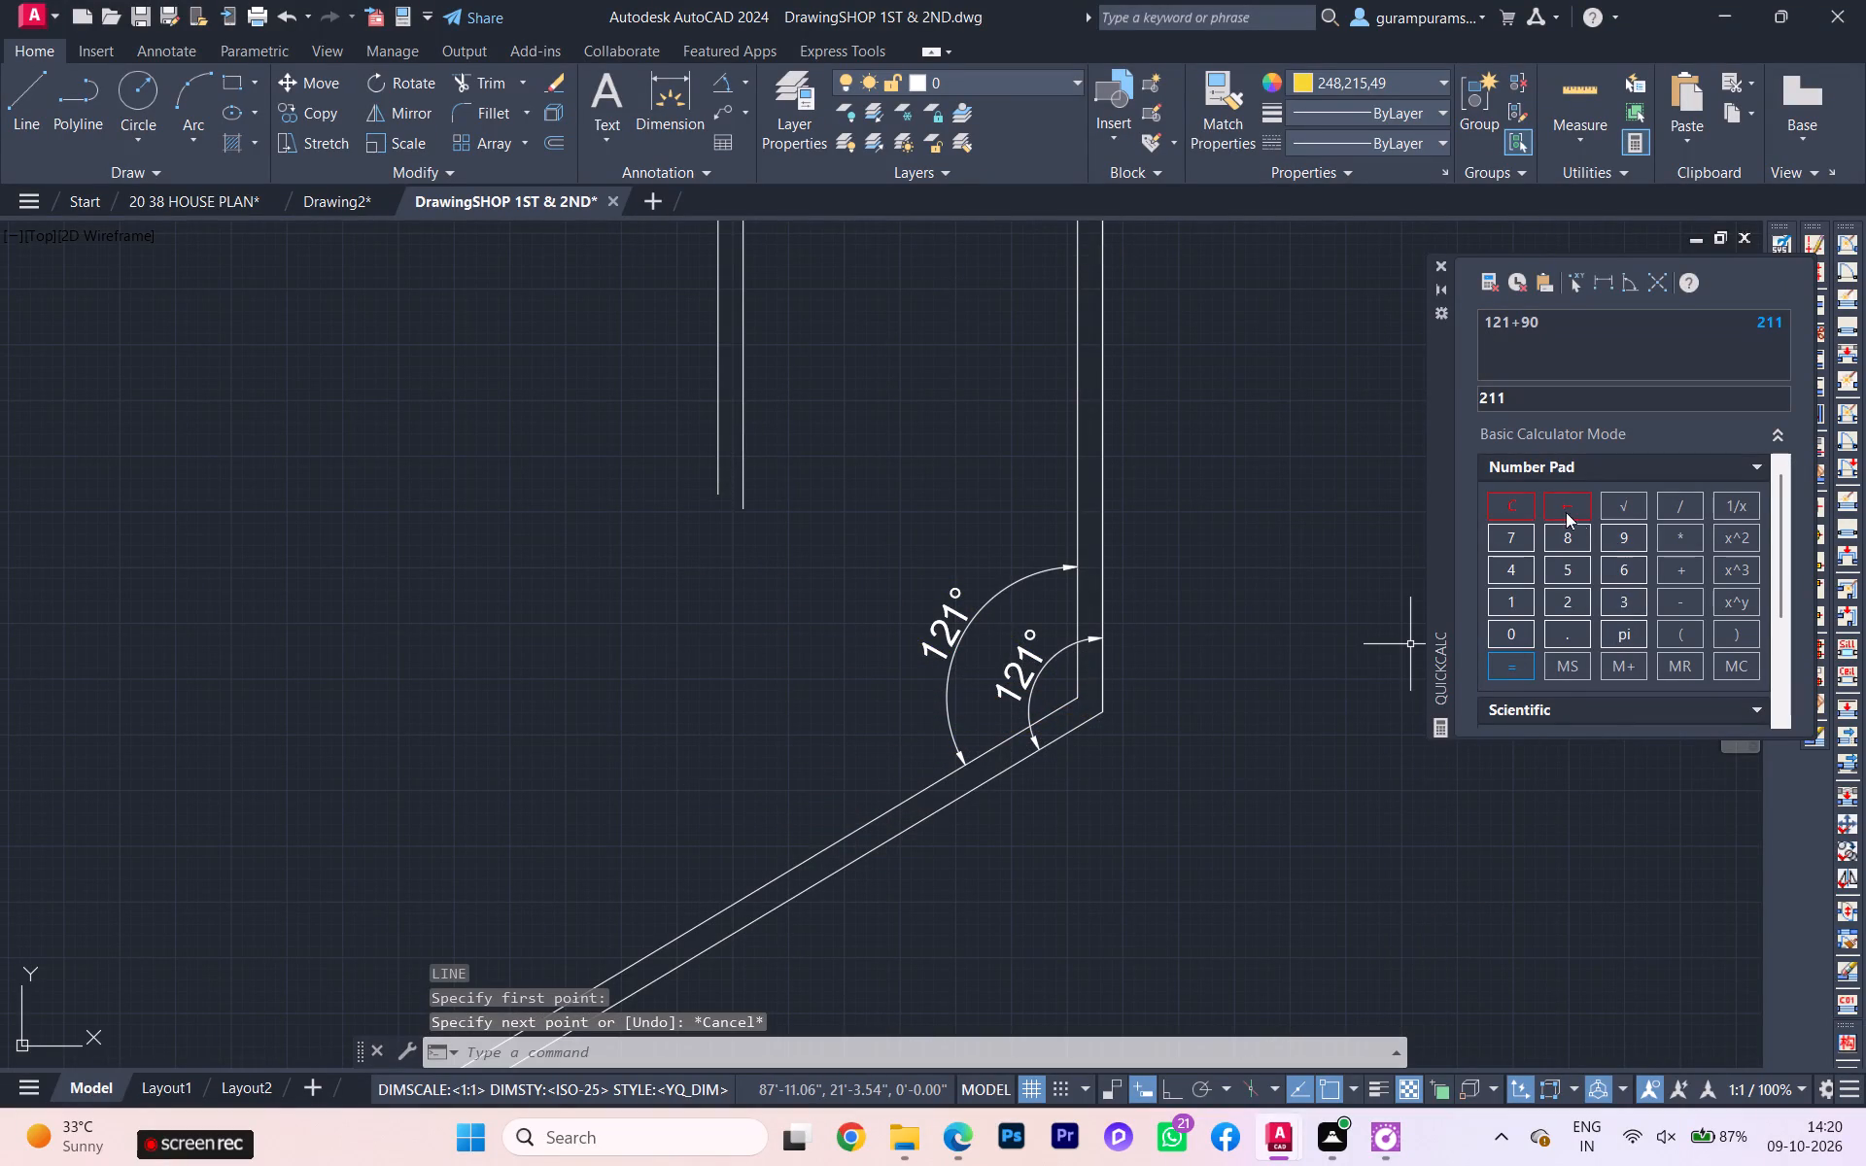
Clear the calculator entry and calculate 180-121.
left_click(1508, 505)
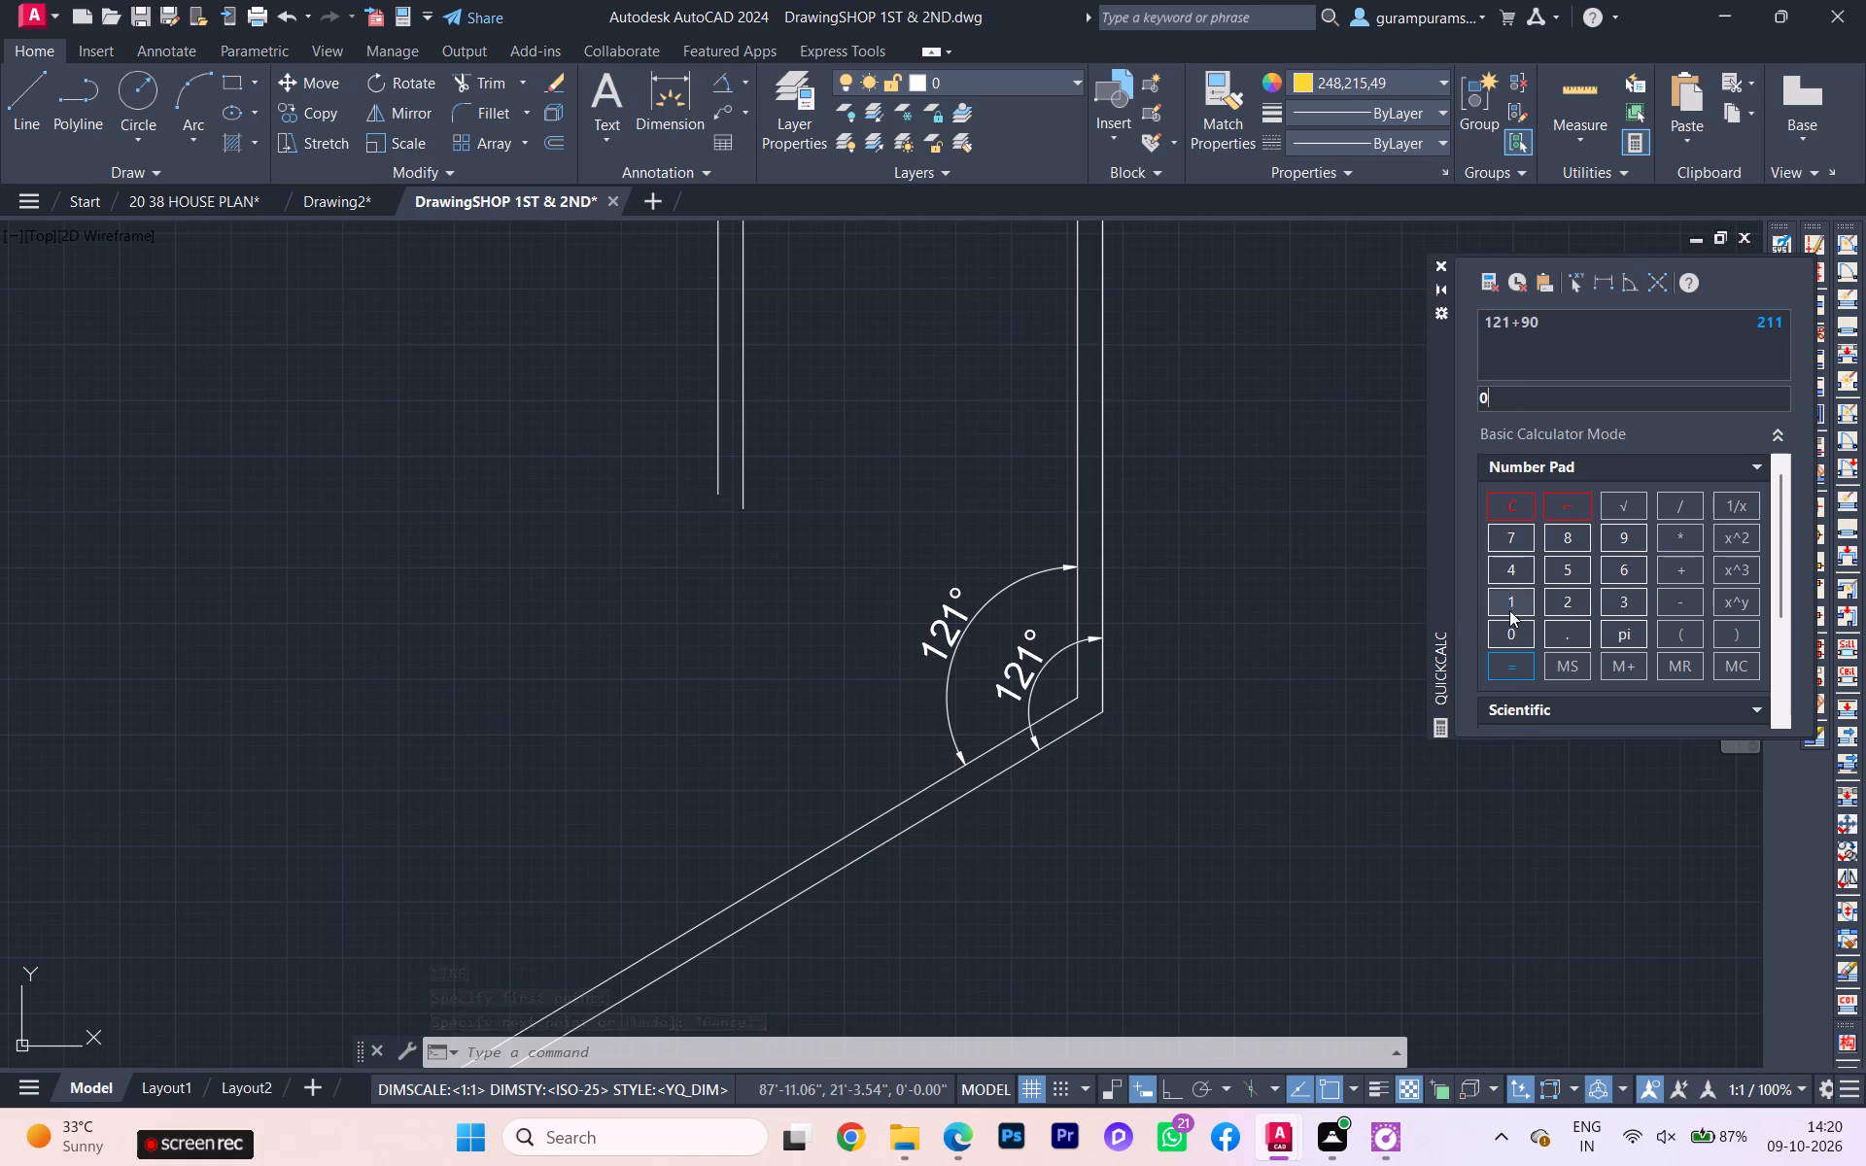
left_click(1515, 599)
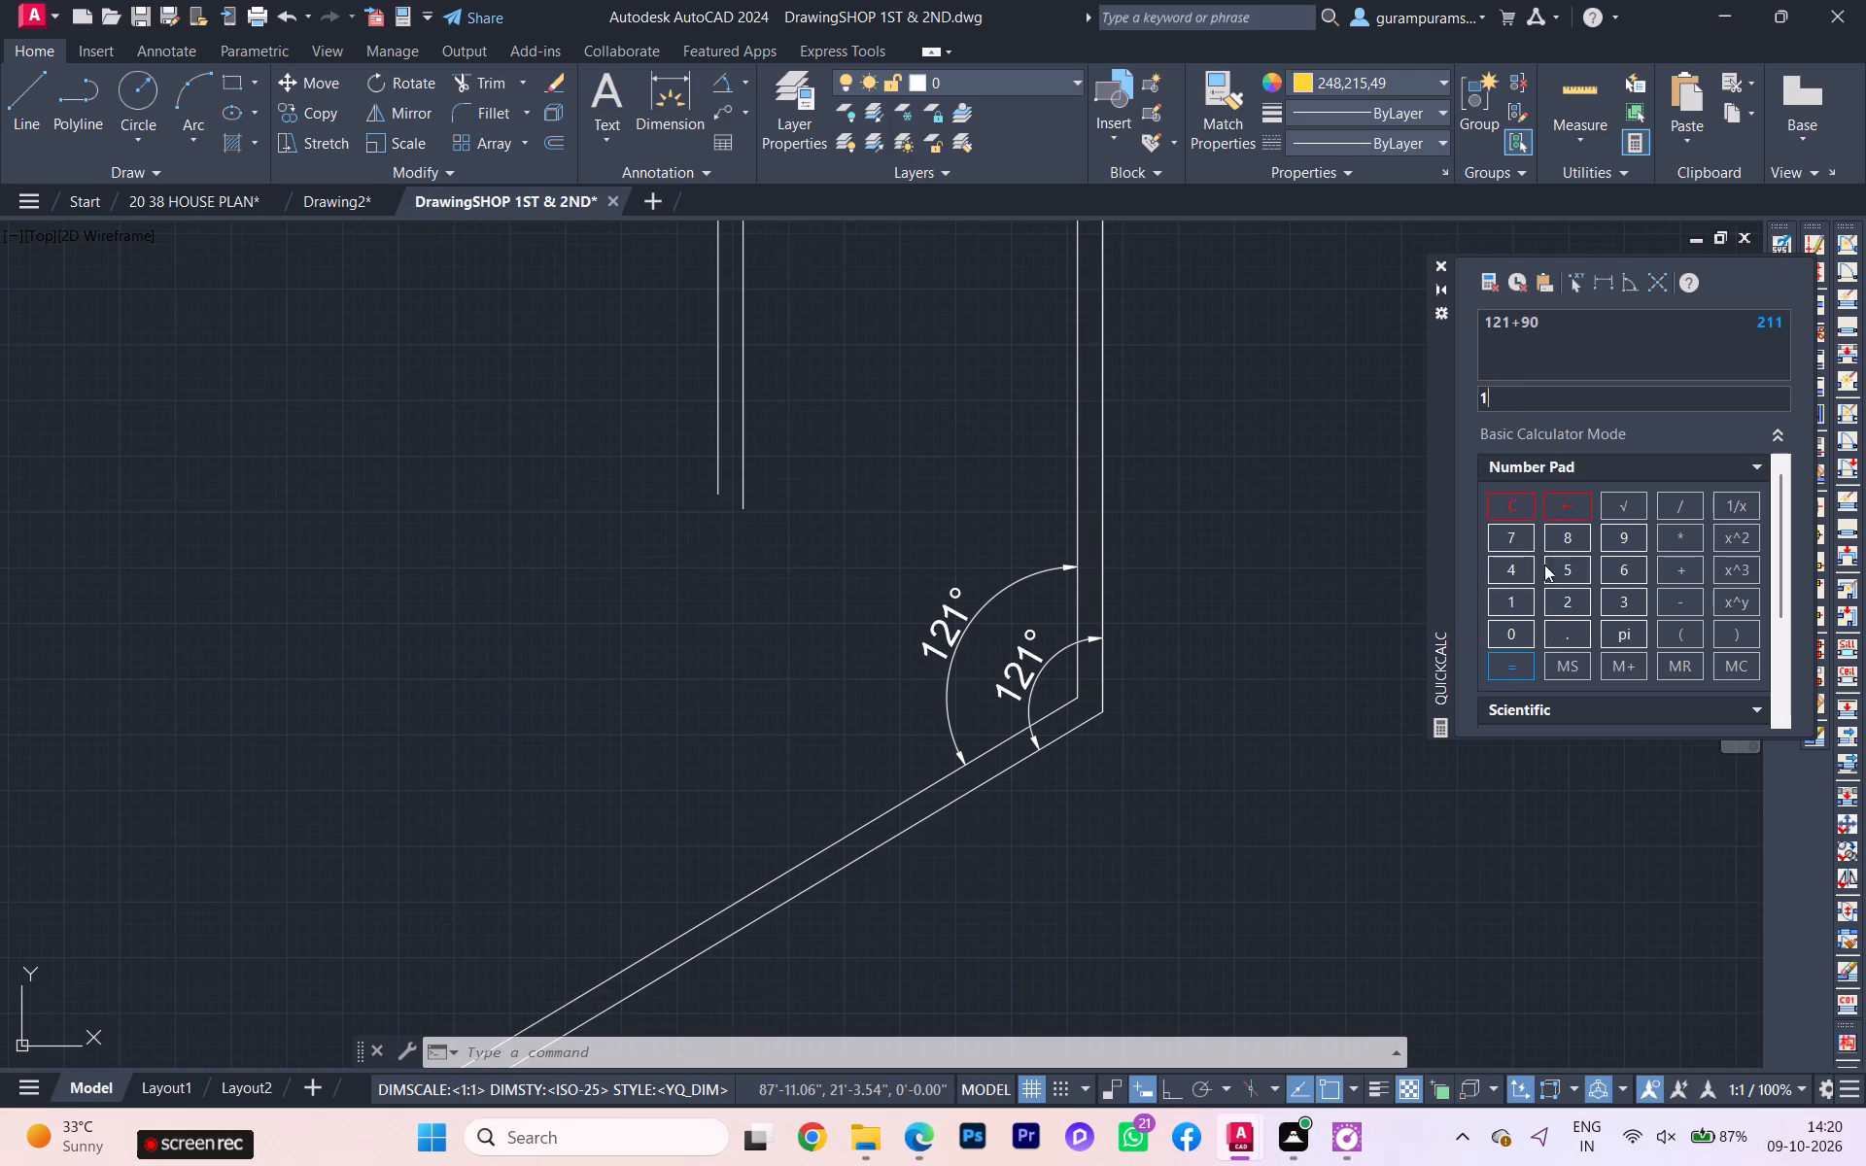
left_click(1566, 540)
left_click(1513, 626)
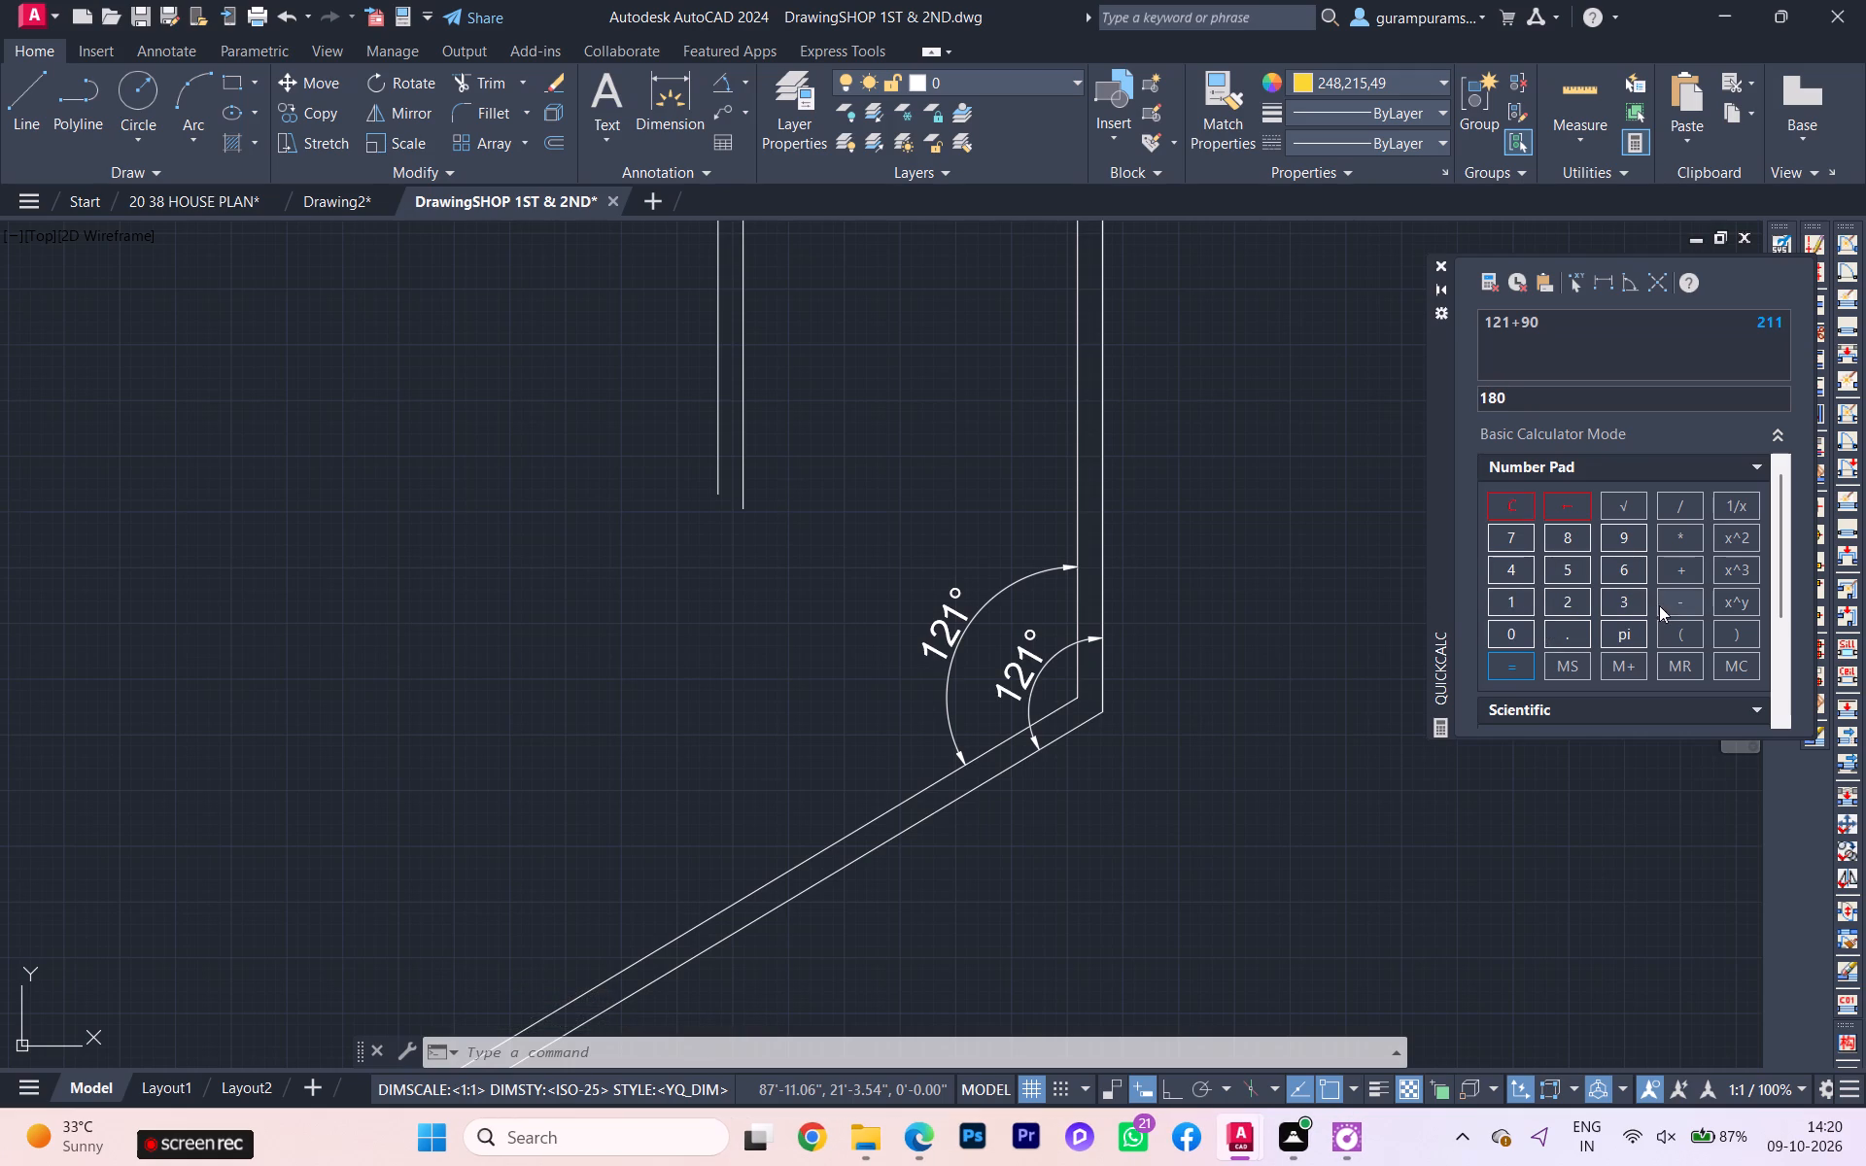
left_click(1664, 601)
left_click(1512, 613)
left_click(1551, 603)
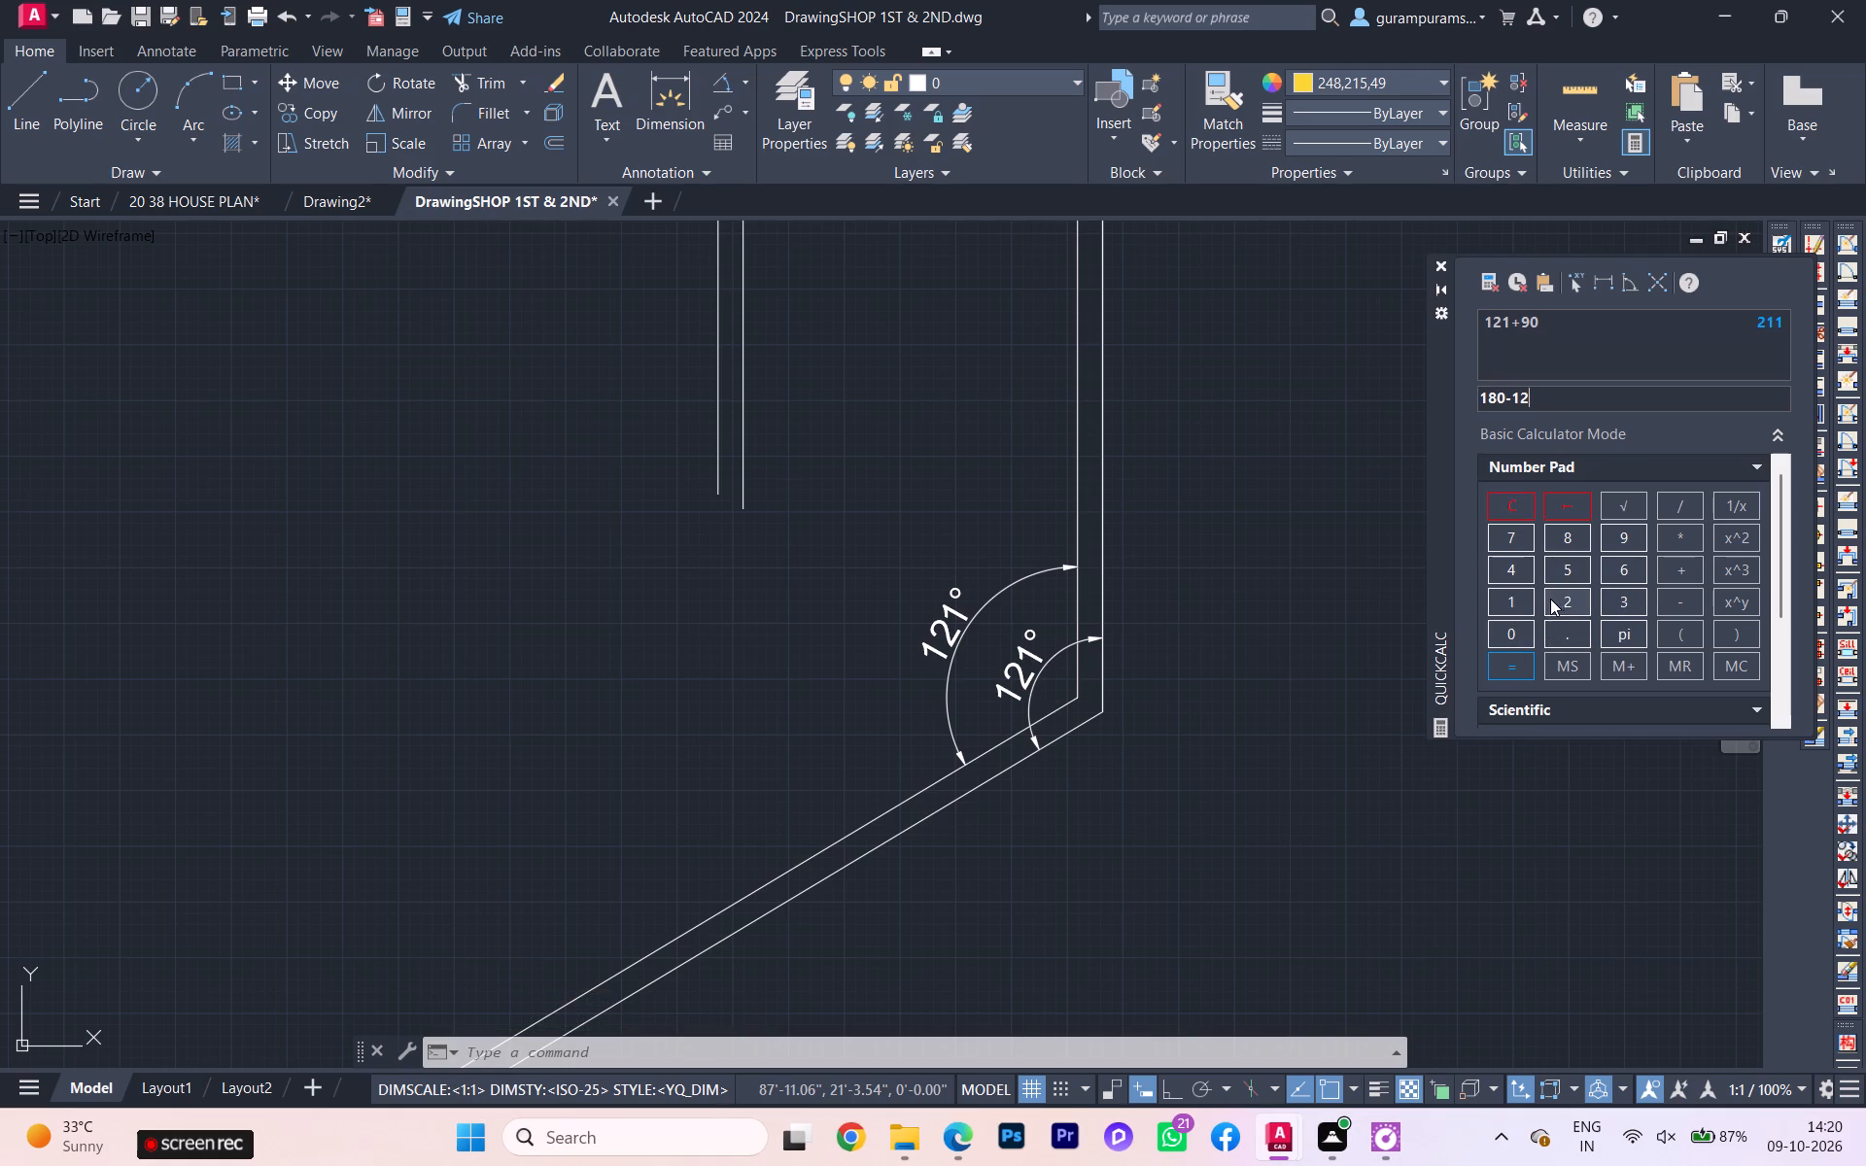
left_click(1502, 602)
left_click(1517, 666)
Clear the calculator entry and calculate 59+90.
left_click(1515, 506)
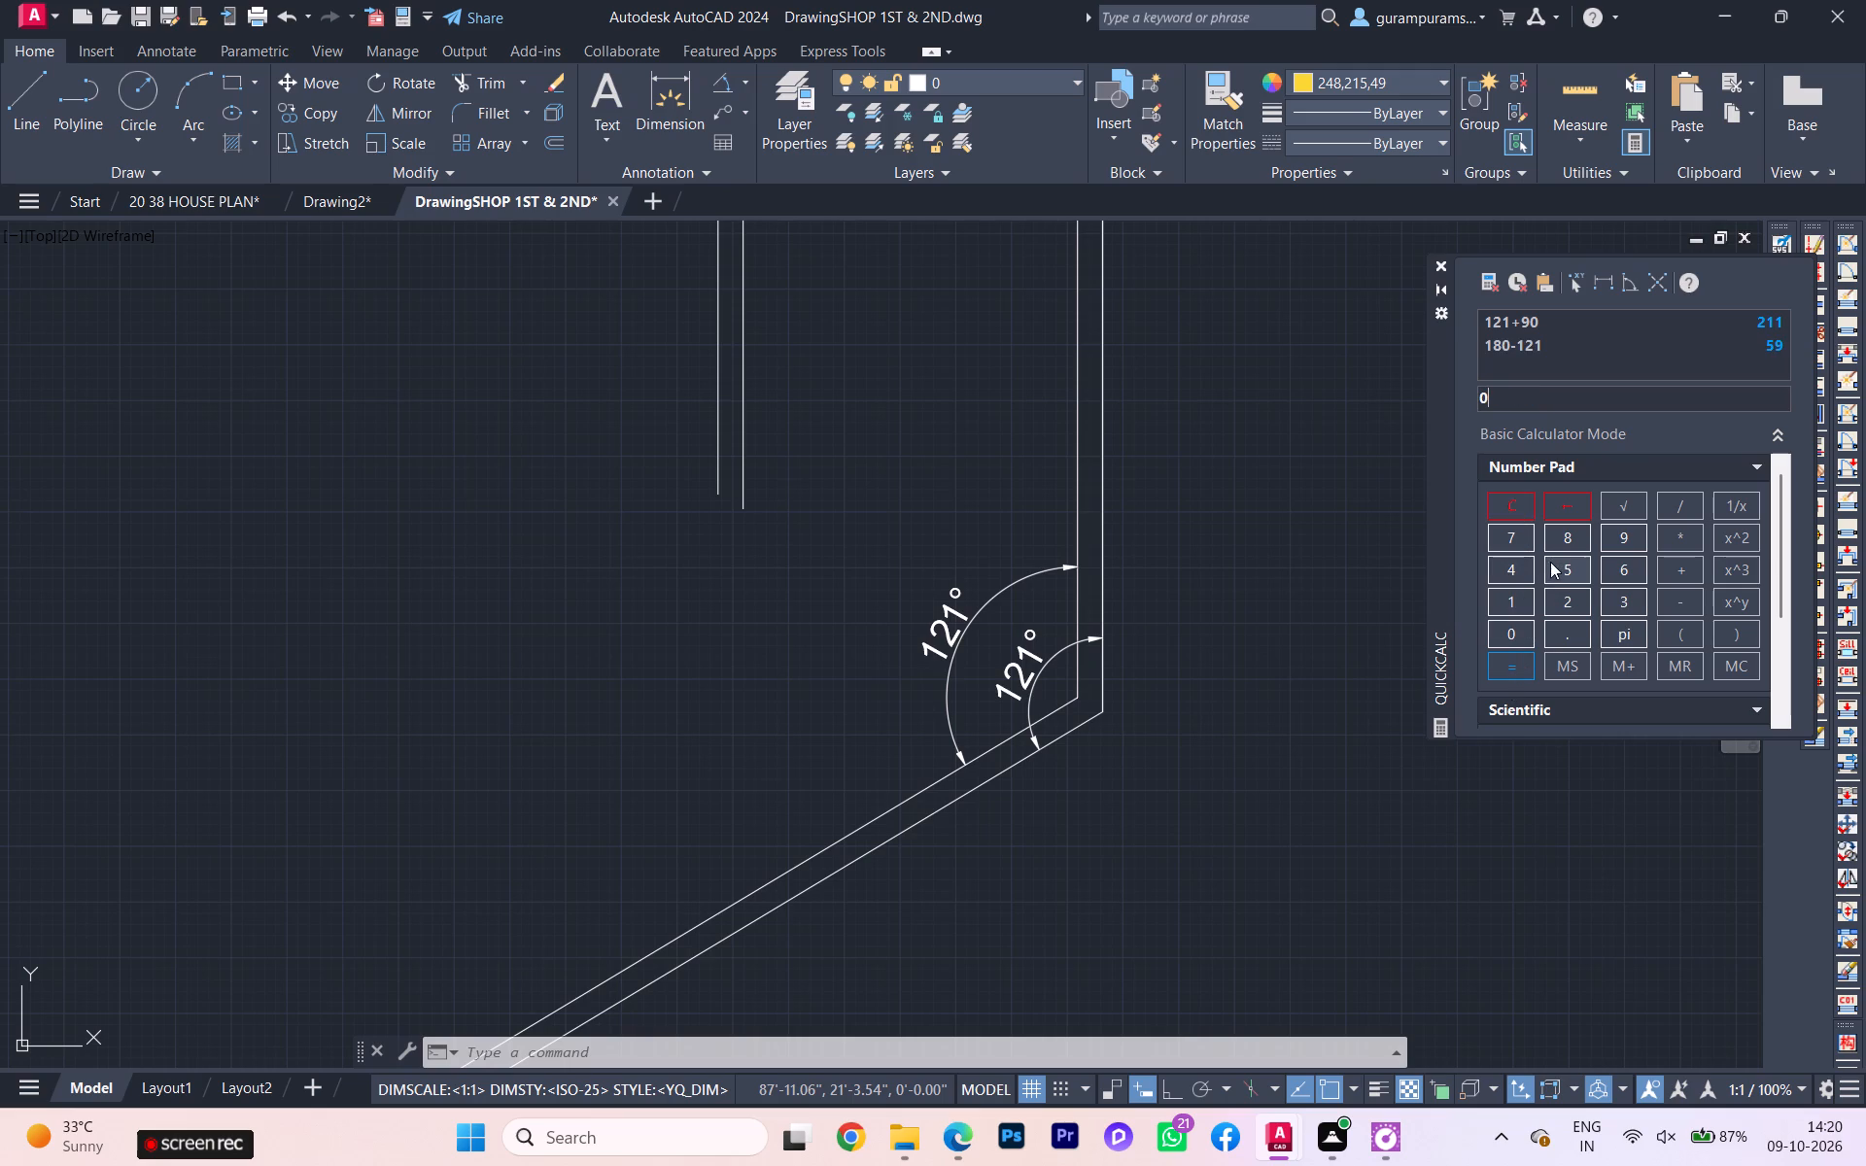
left_click(1550, 567)
left_click(1609, 537)
left_click(1690, 575)
left_click(1613, 534)
left_click(1506, 638)
left_click(1511, 665)
key("Escape")
Examine the reference site plan image, comparing its boundary, building outline and road-side dimensions with the drawn plan.
scroll(1048, 693, "down", 2)
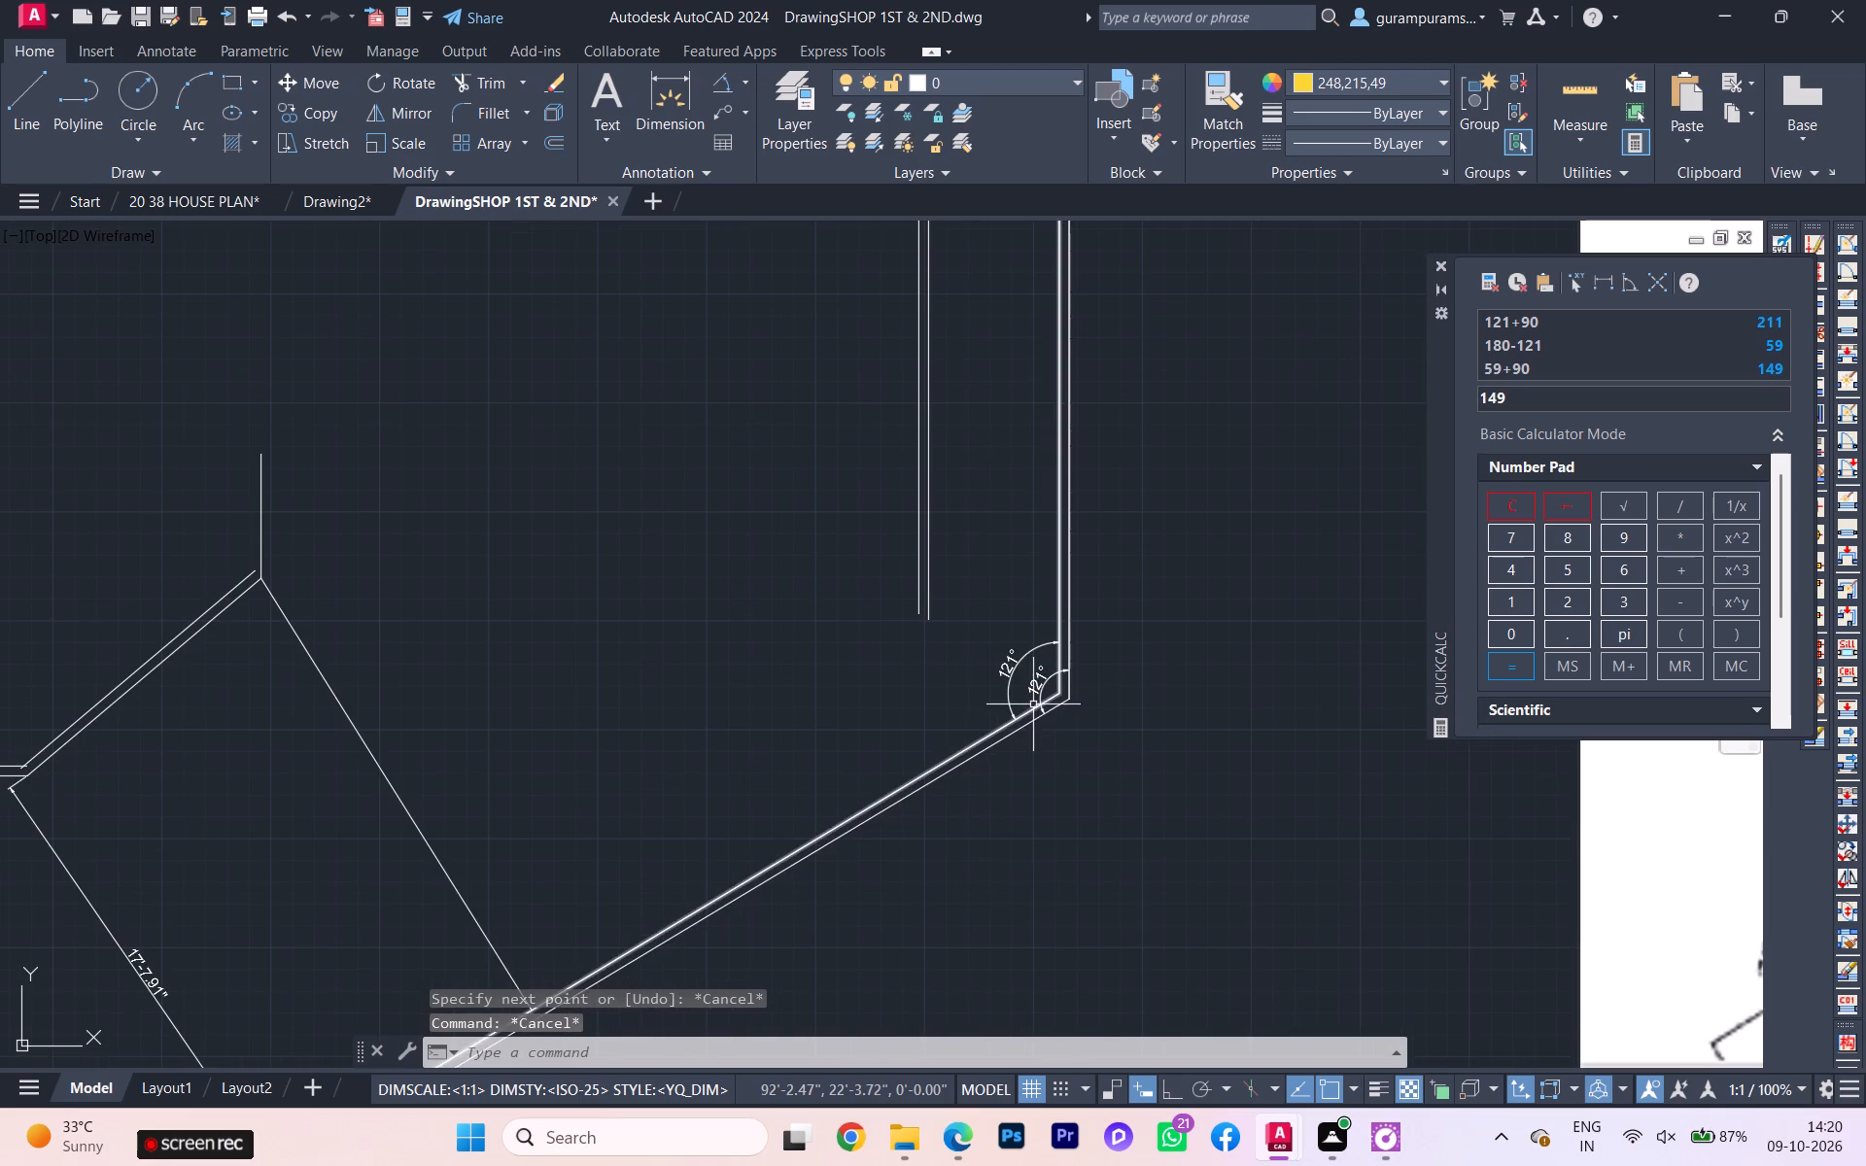
middle_click_drag(1037, 698, 1024, 600)
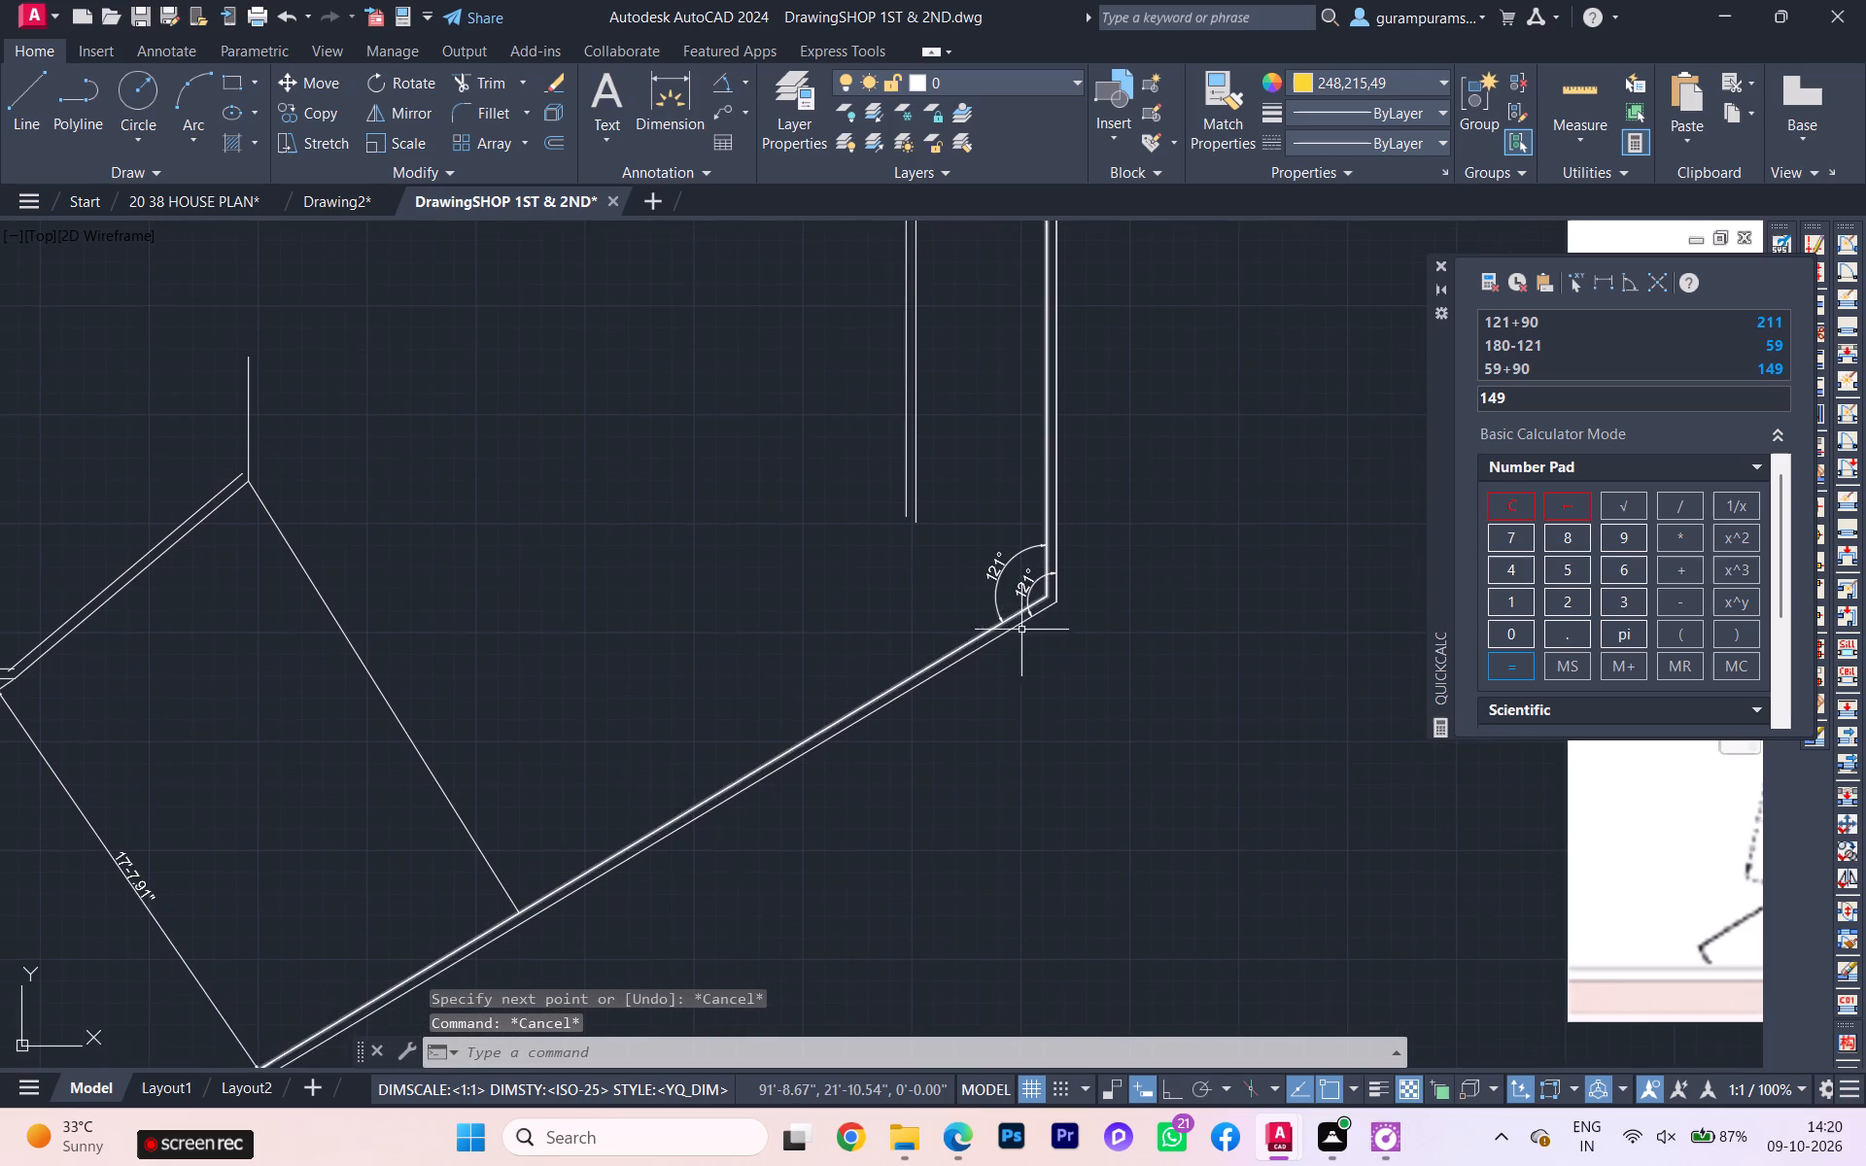
scroll(1015, 680, "down", 2)
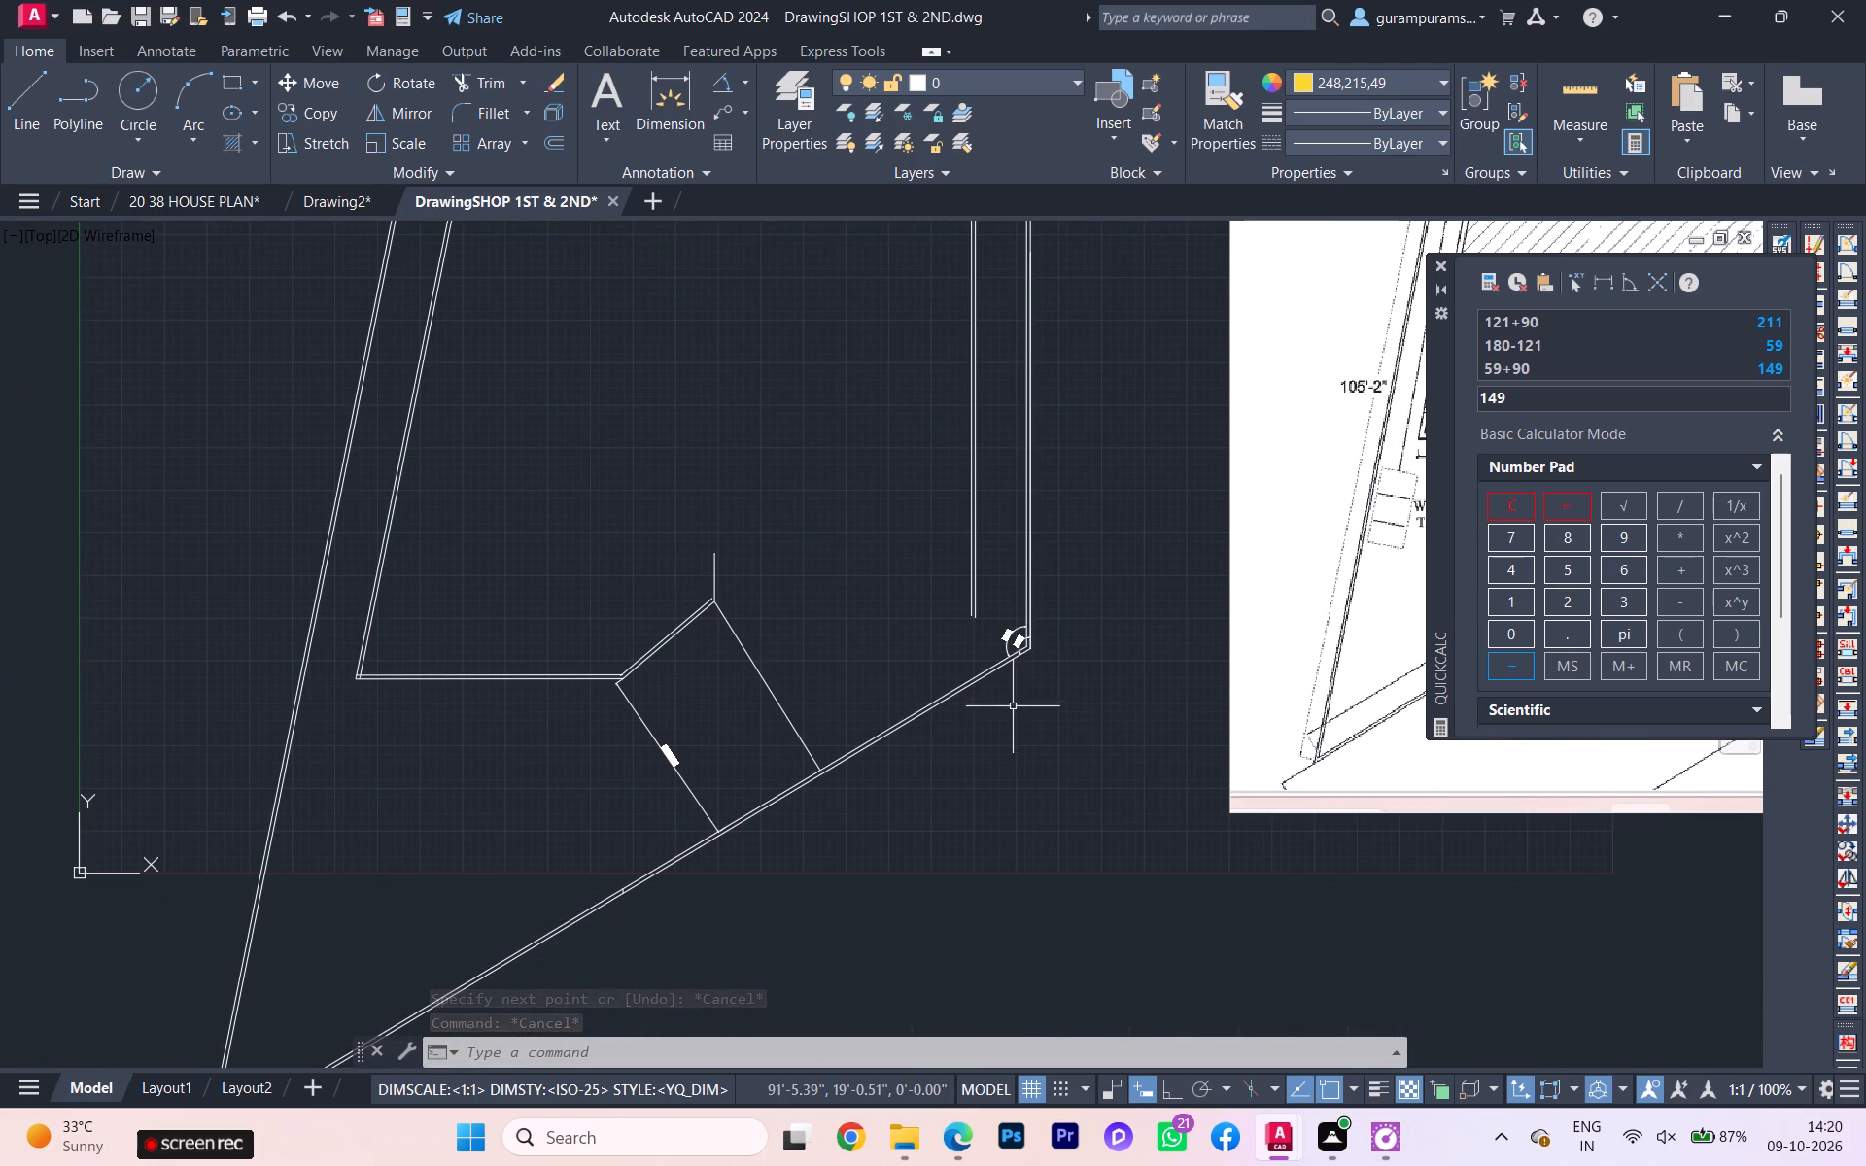
scroll(973, 769, "down", 1)
scroll(990, 747, "up", 2)
scroll(1016, 696, "down", 1)
scroll(1016, 696, "up", 3)
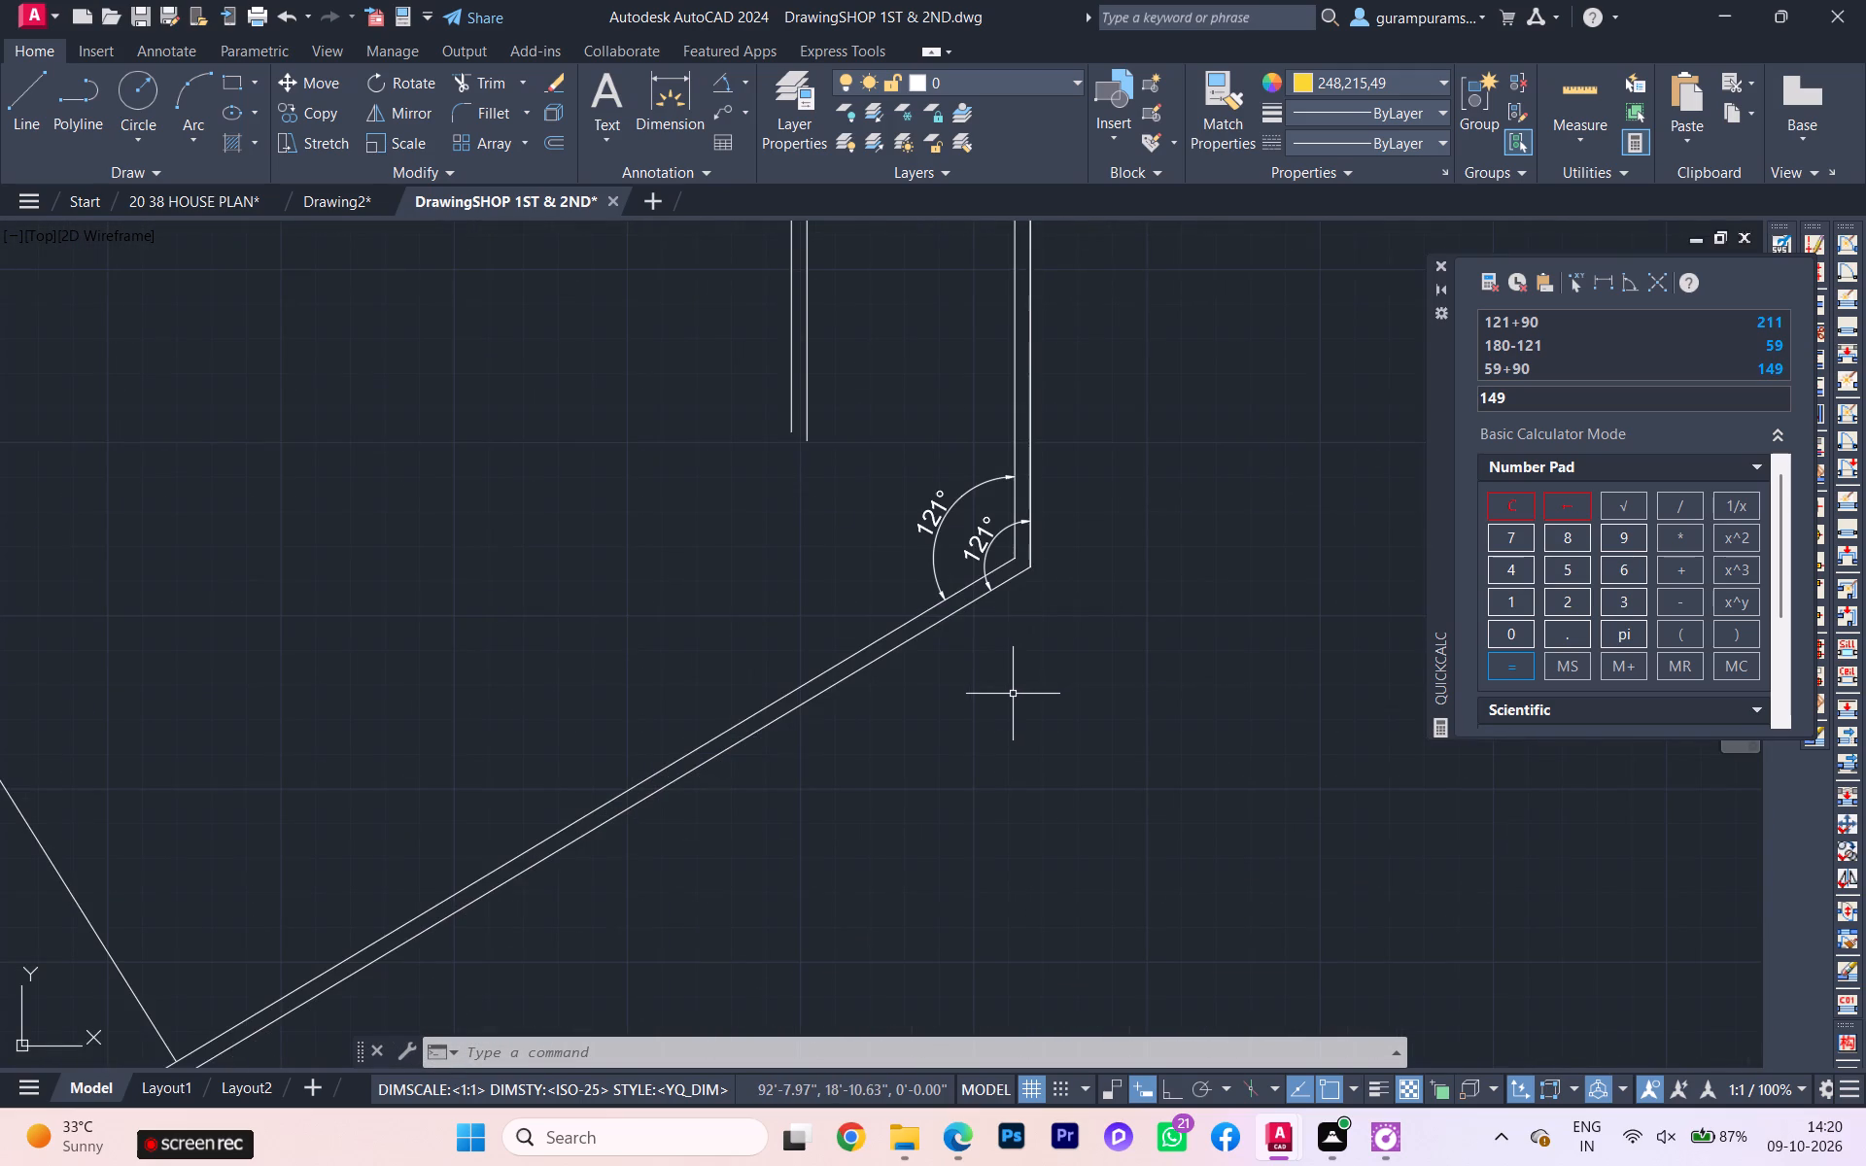
scroll(1014, 695, "down", 3)
middle_click_drag(1013, 713, 978, 718)
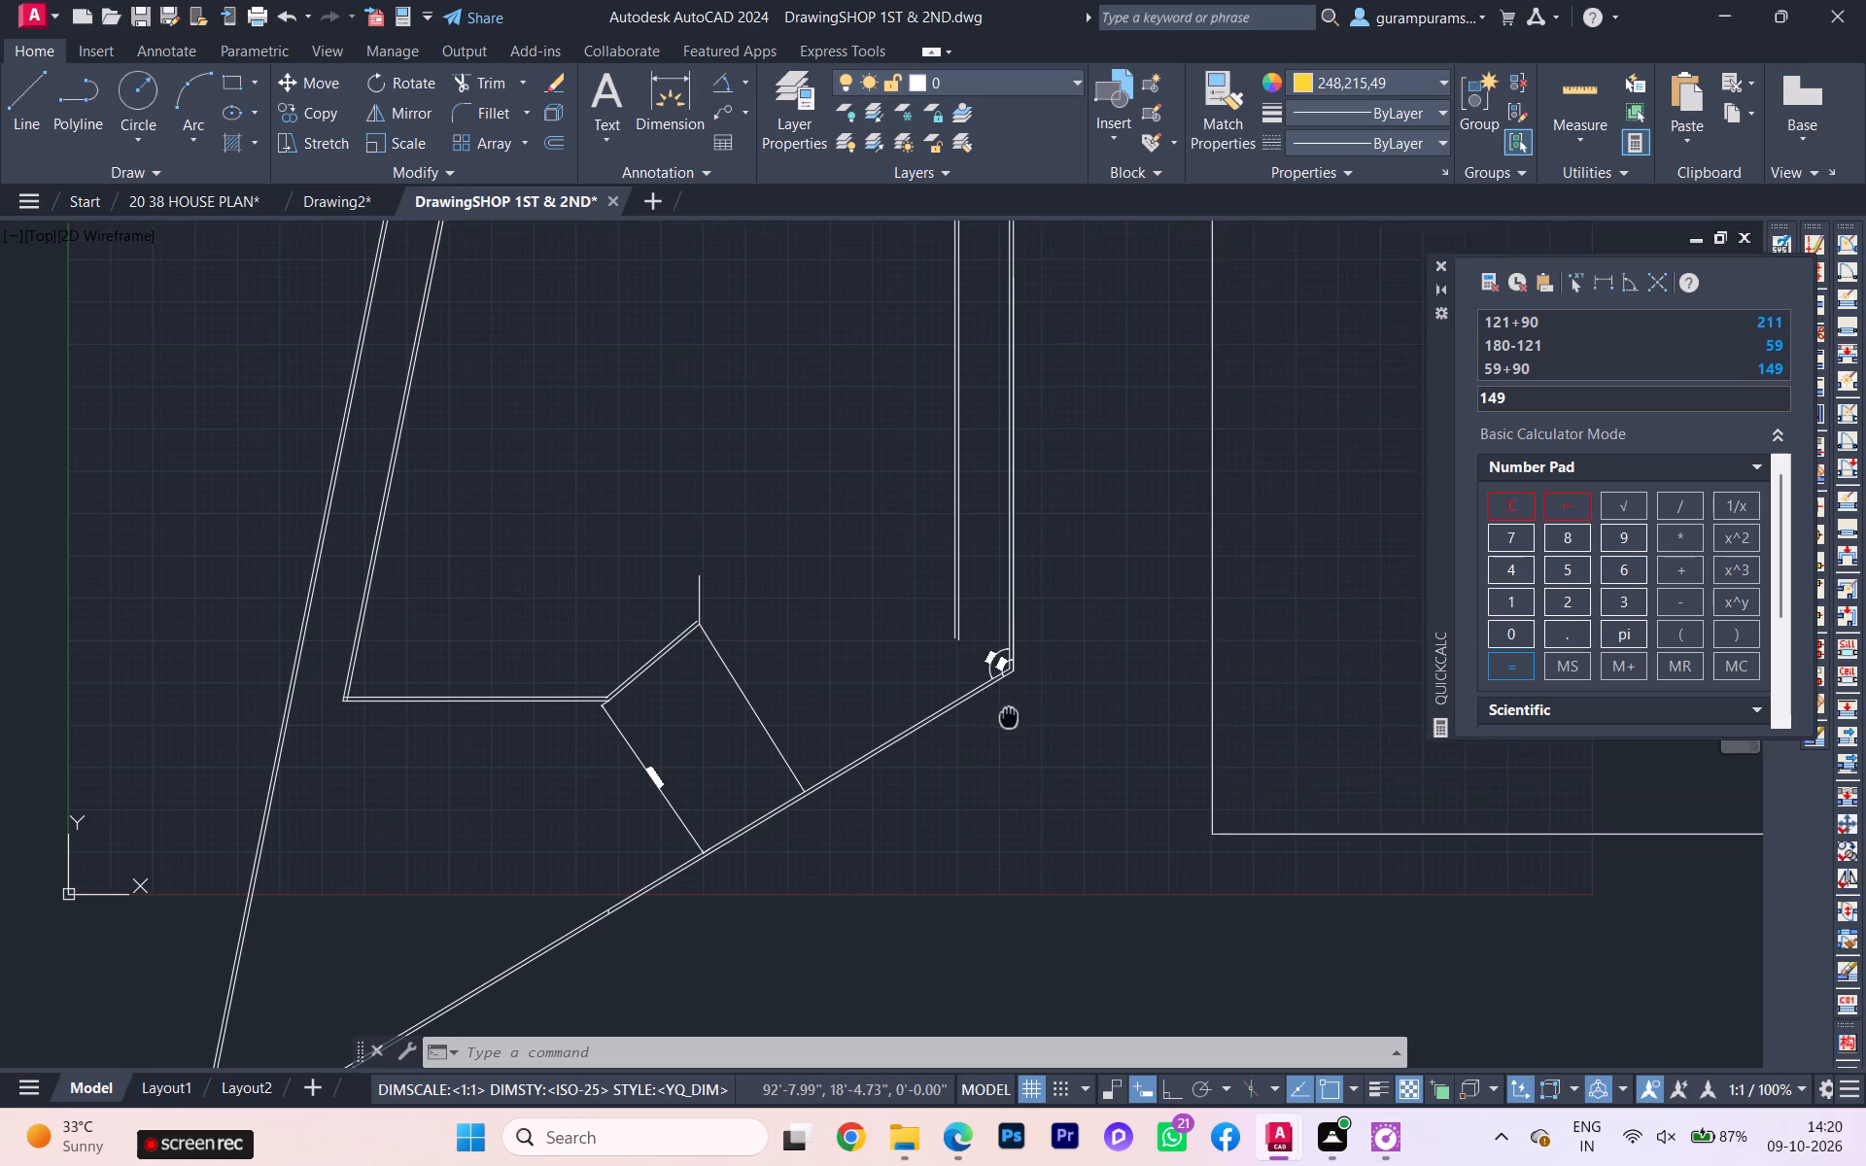
middle_click_drag(978, 718, 962, 717)
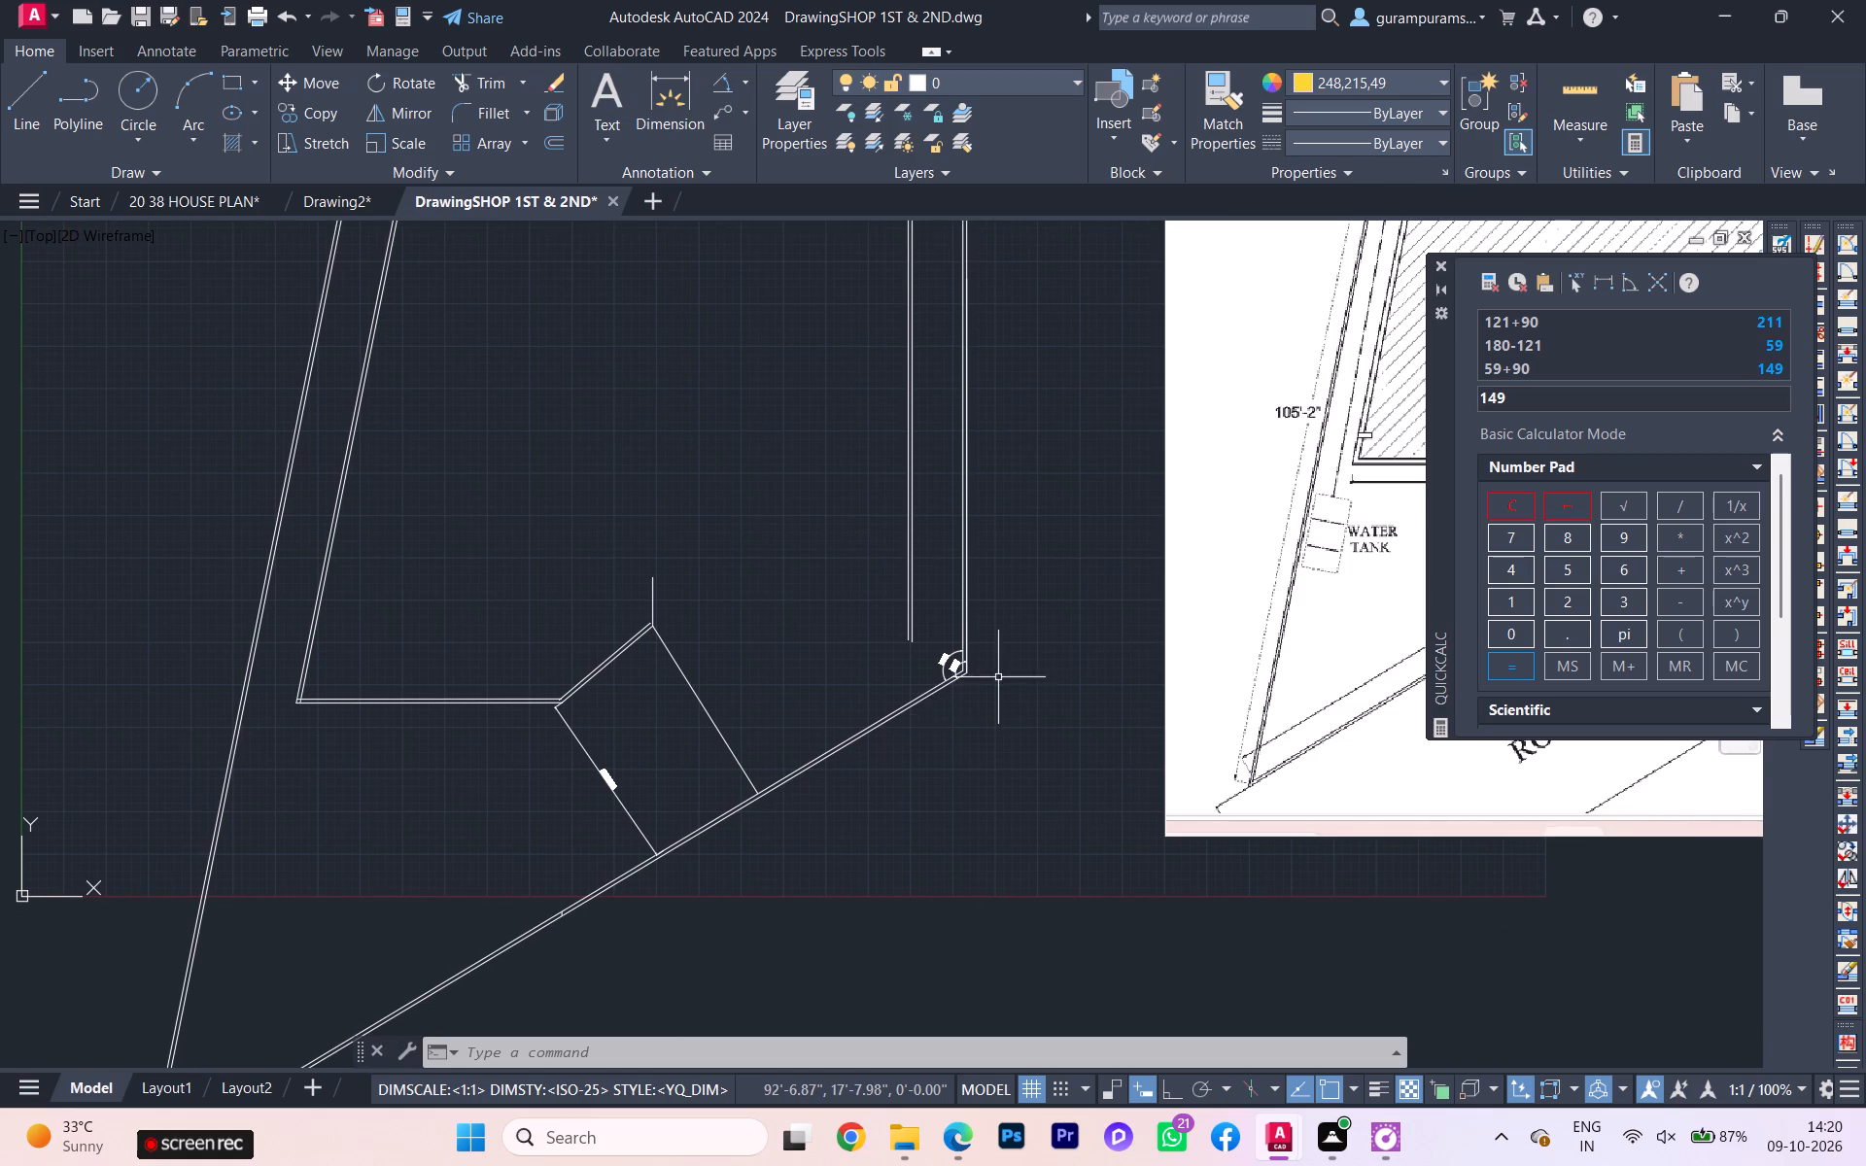
scroll(1237, 626, "up", 1)
scroll(1256, 622, "down", 2)
scroll(1303, 542, "up", 1)
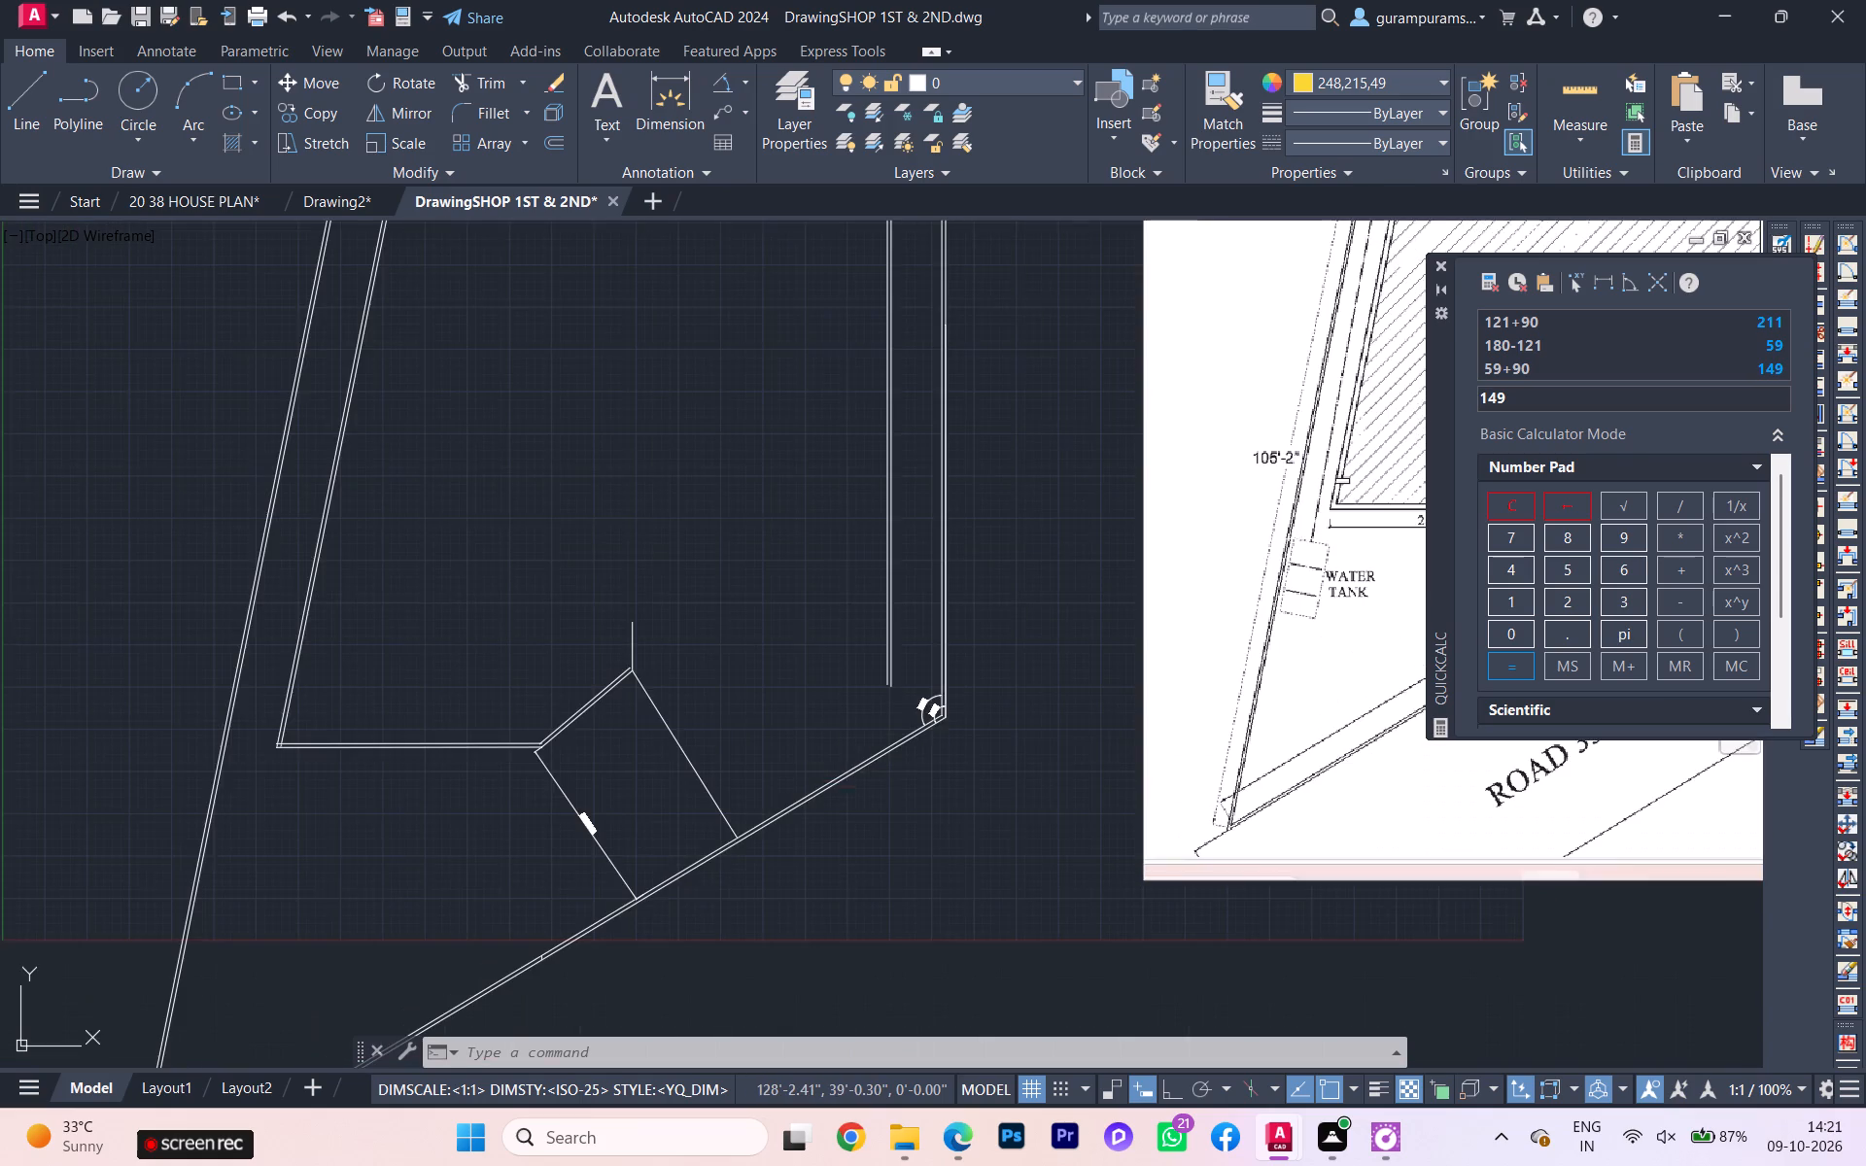
scroll(1328, 529, "up", 2)
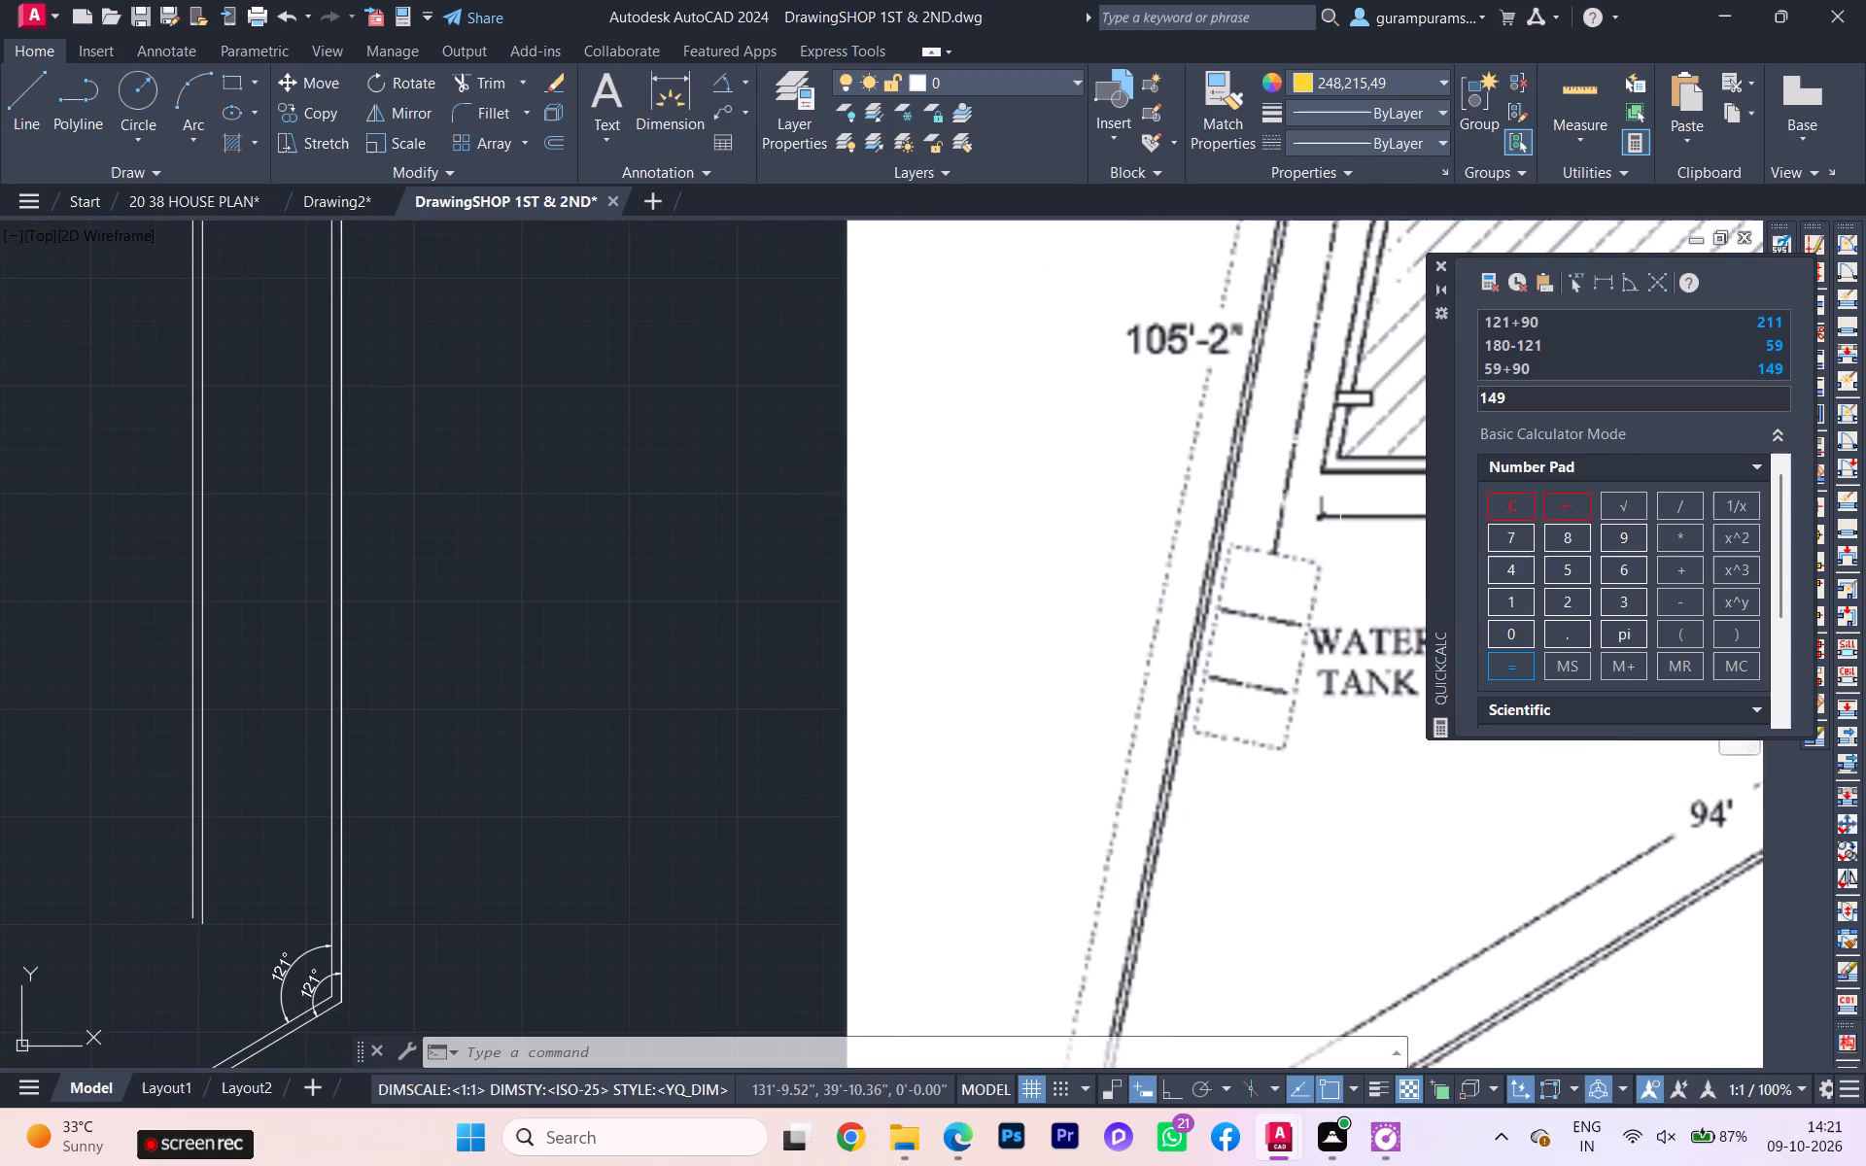
scroll(1332, 557, "down", 1)
scroll(1334, 465, "up", 2)
scroll(1315, 490, "down", 2)
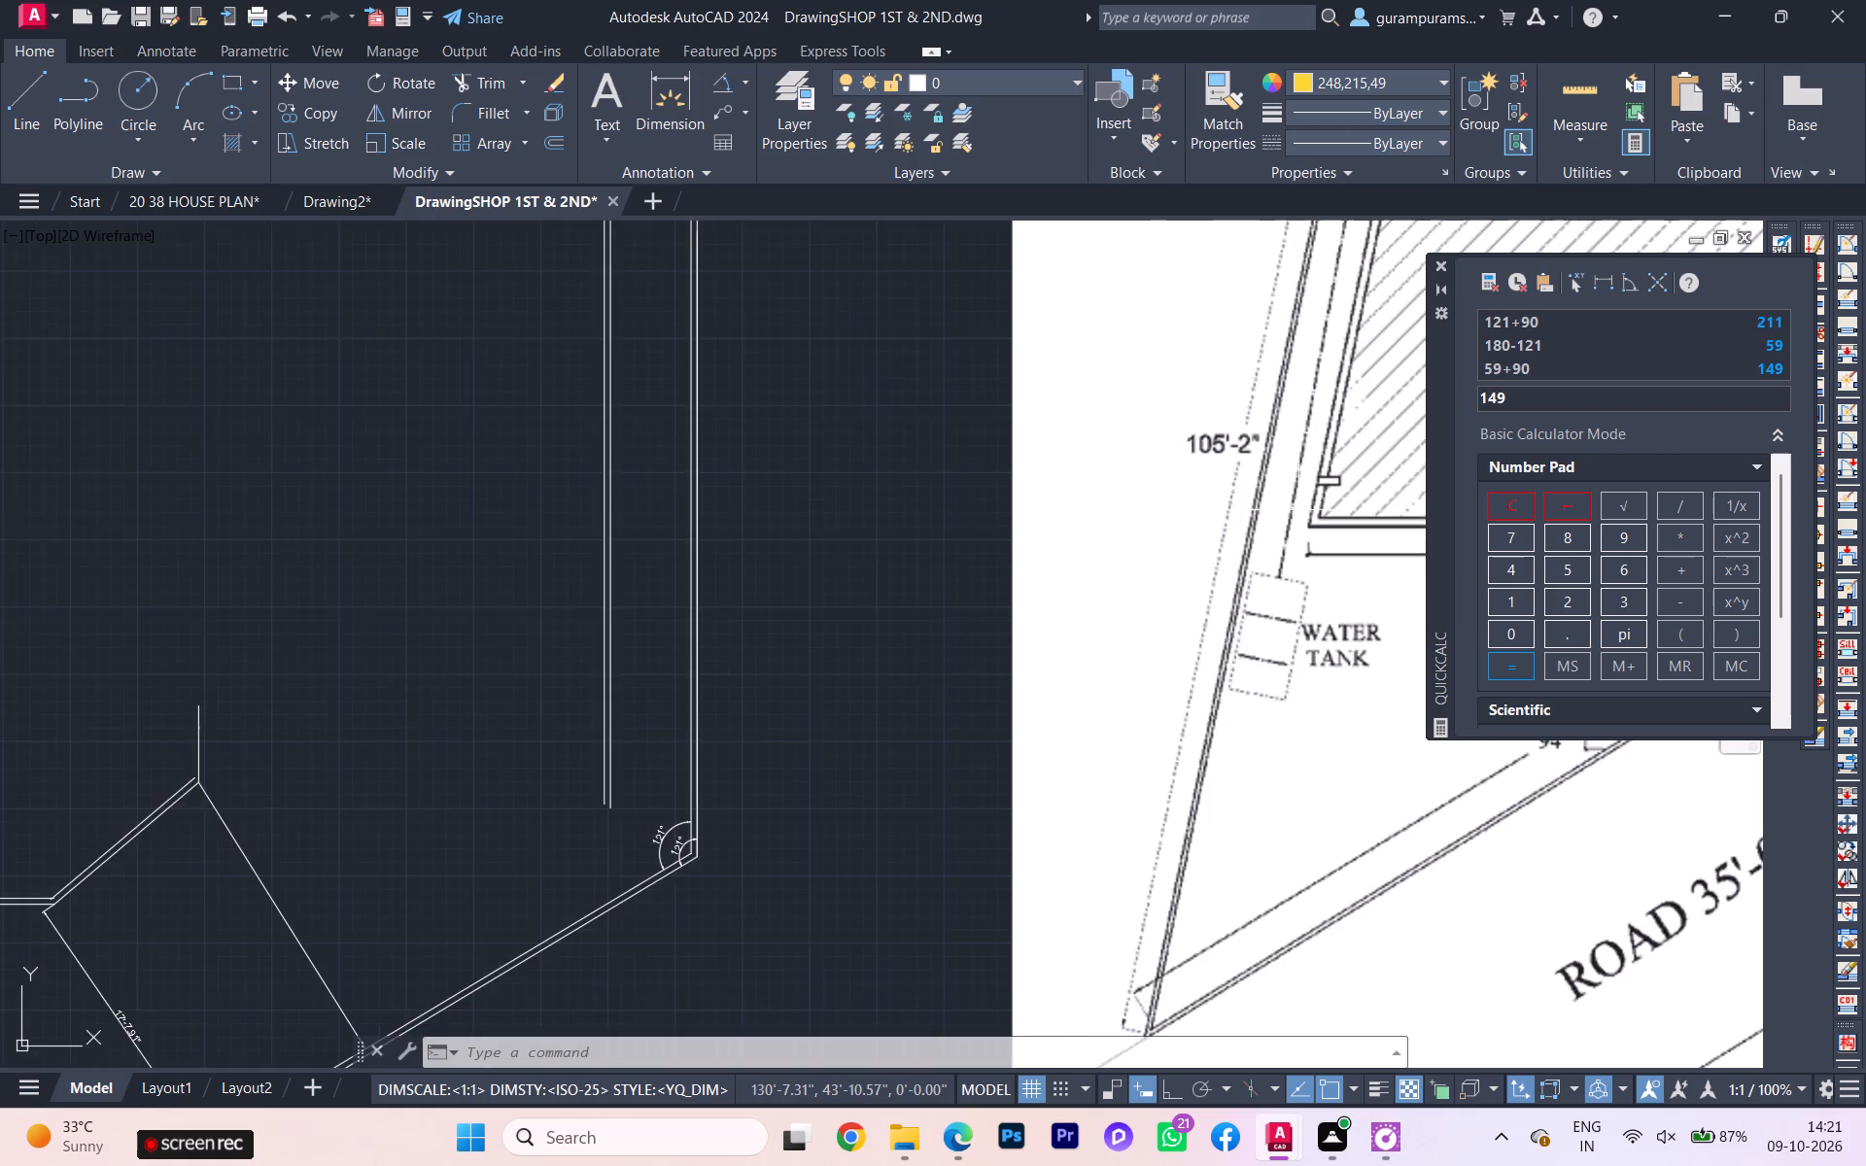
scroll(1289, 515, "down", 2)
middle_click_drag(1313, 485, 882, 915)
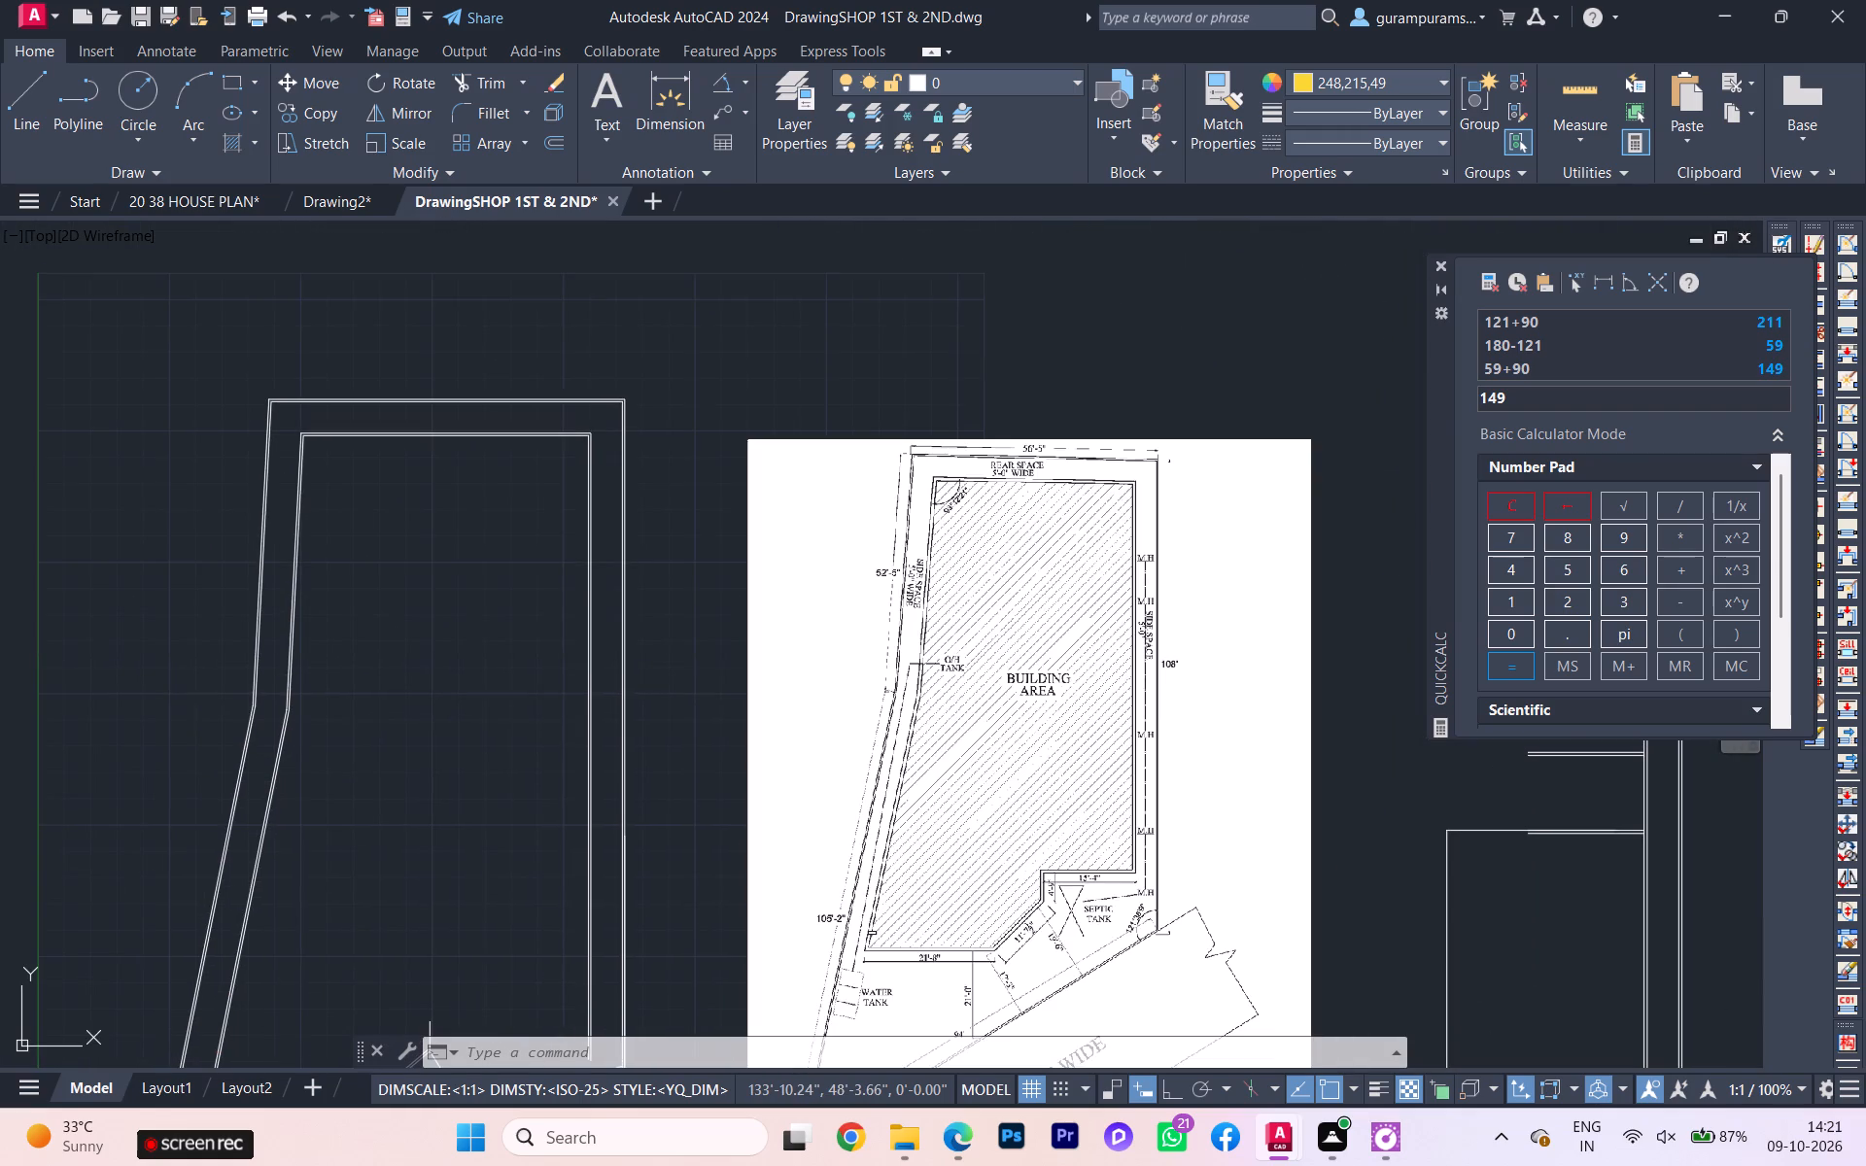
scroll(964, 582, "up", 2)
scroll(1066, 561, "up", 1)
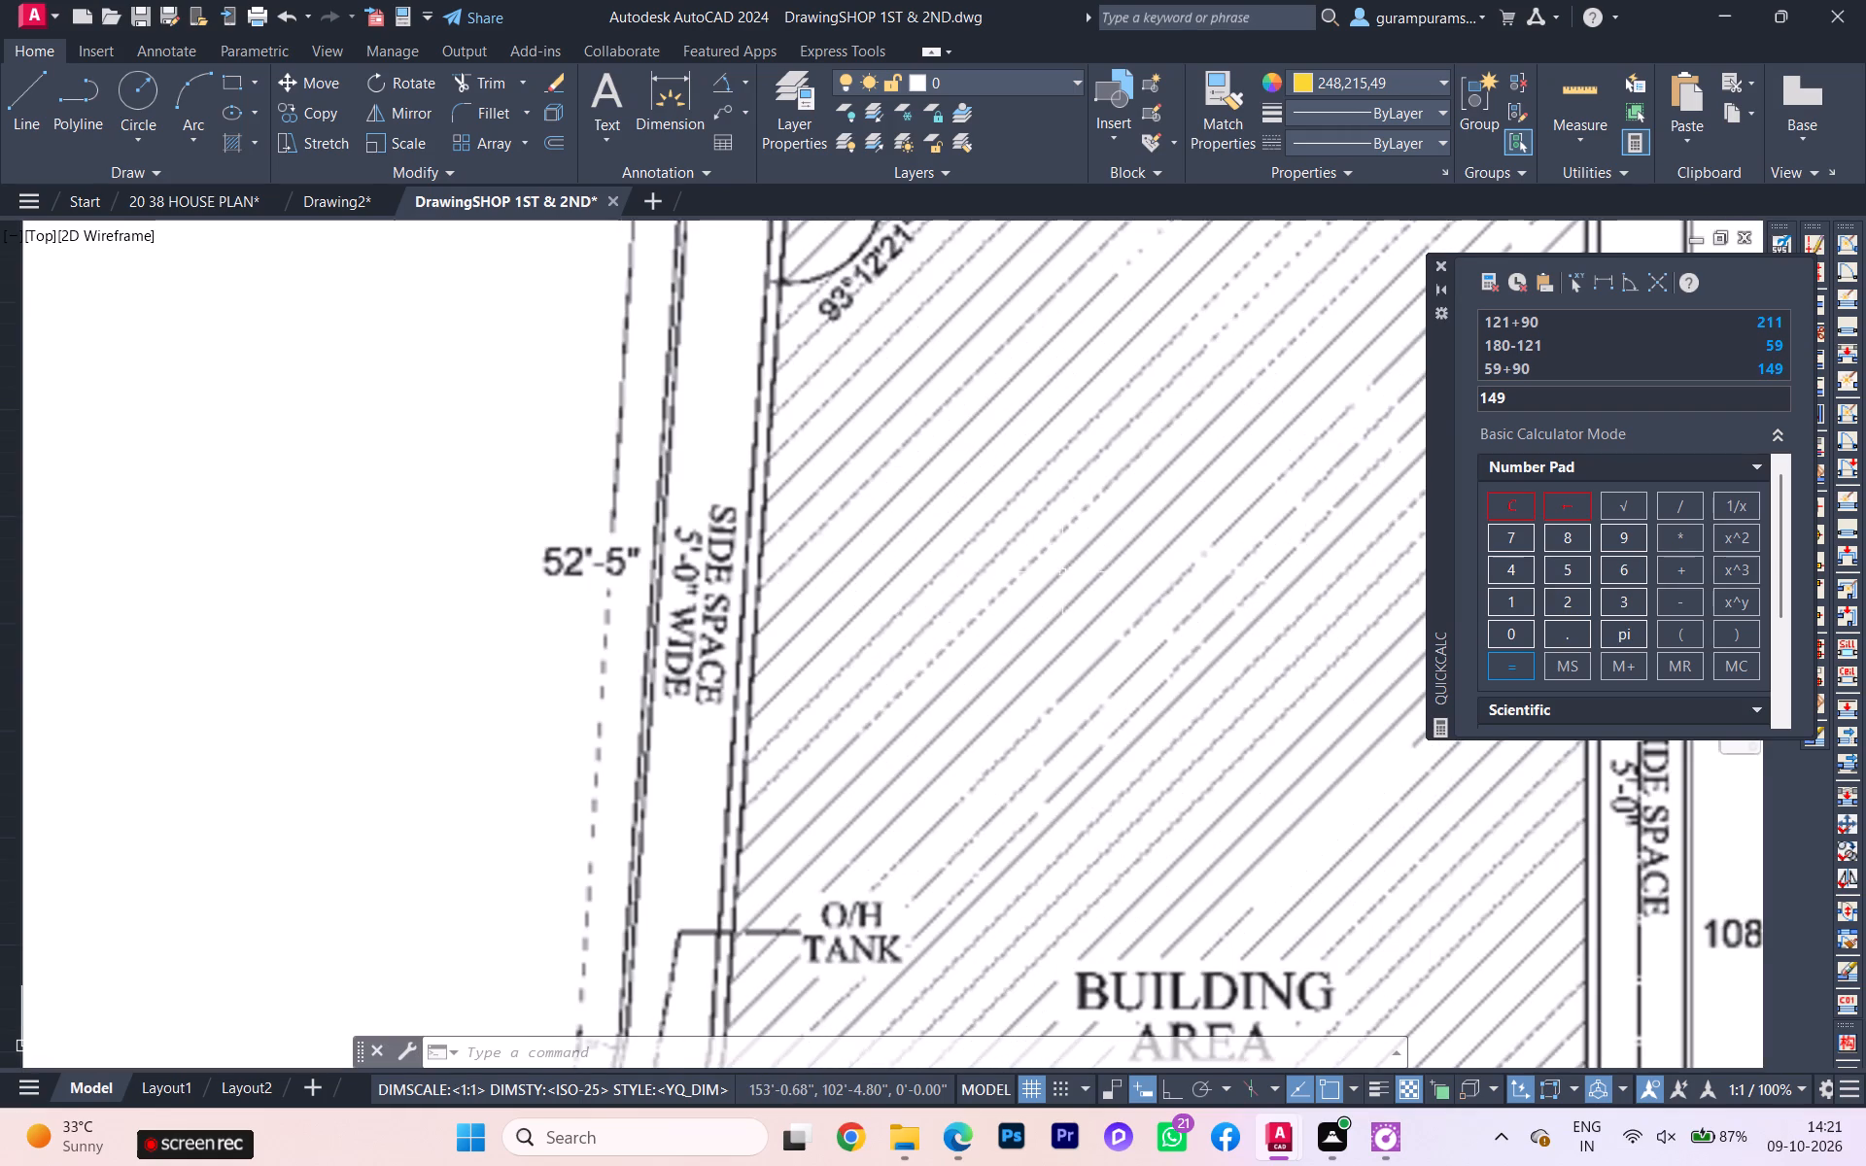
scroll(1052, 603, "down", 1)
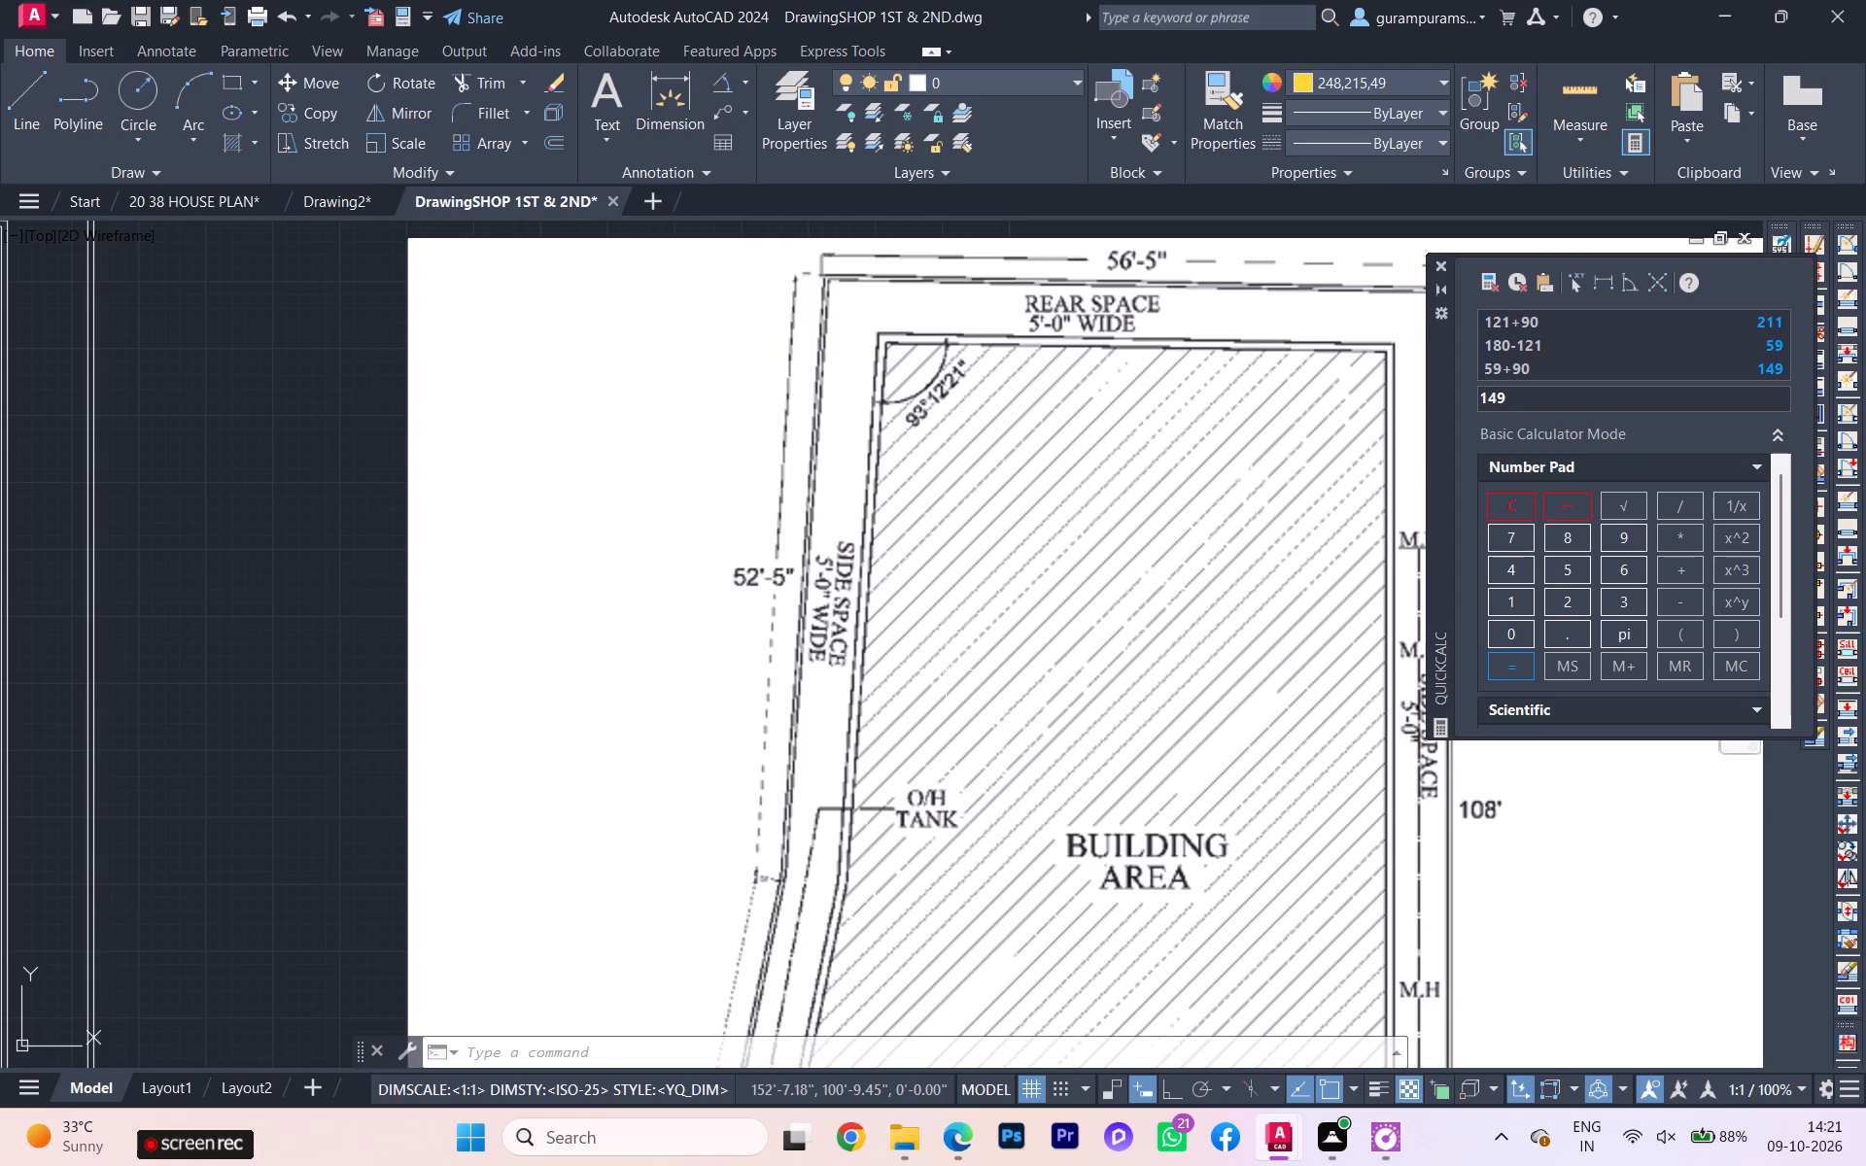
scroll(950, 691, "down", 1)
scroll(954, 756, "up", 2)
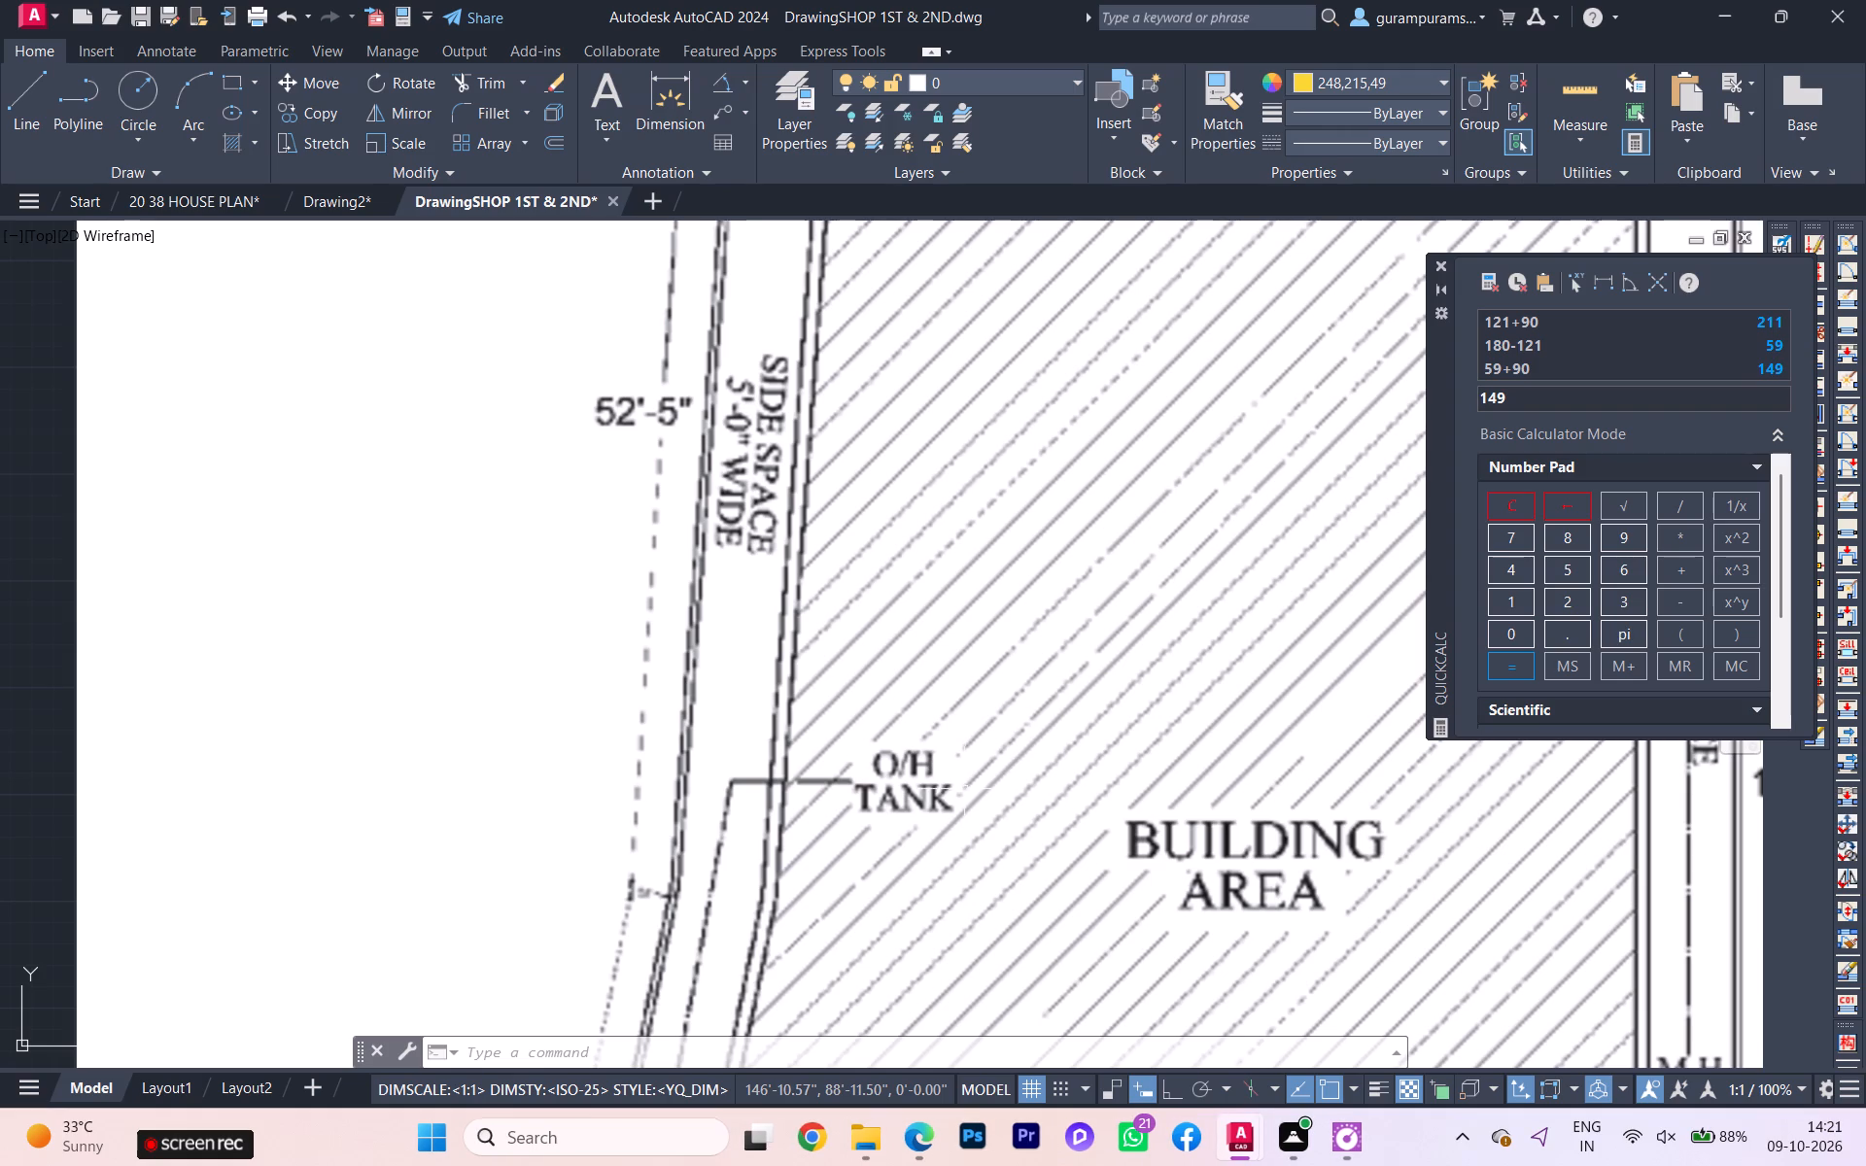
scroll(964, 792, "down", 1)
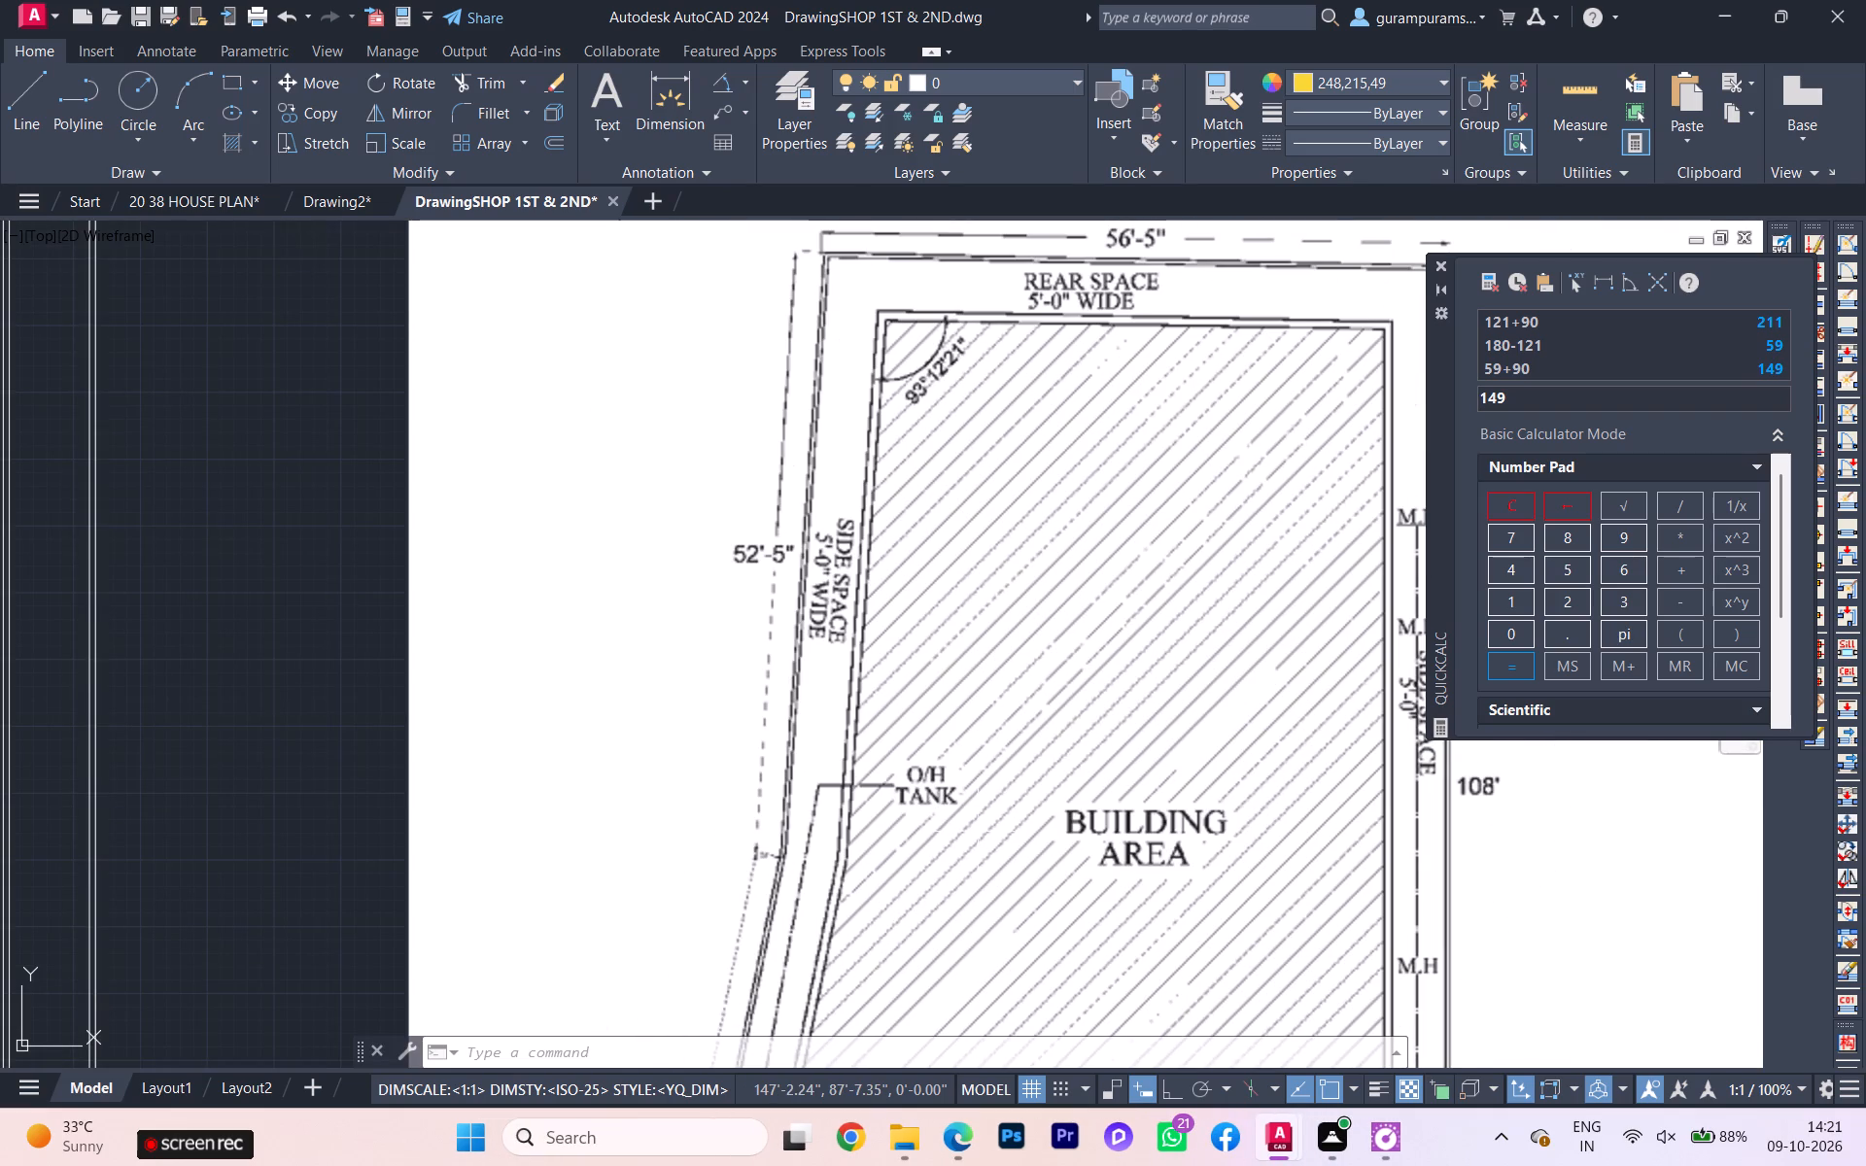
scroll(979, 830, "down", 2)
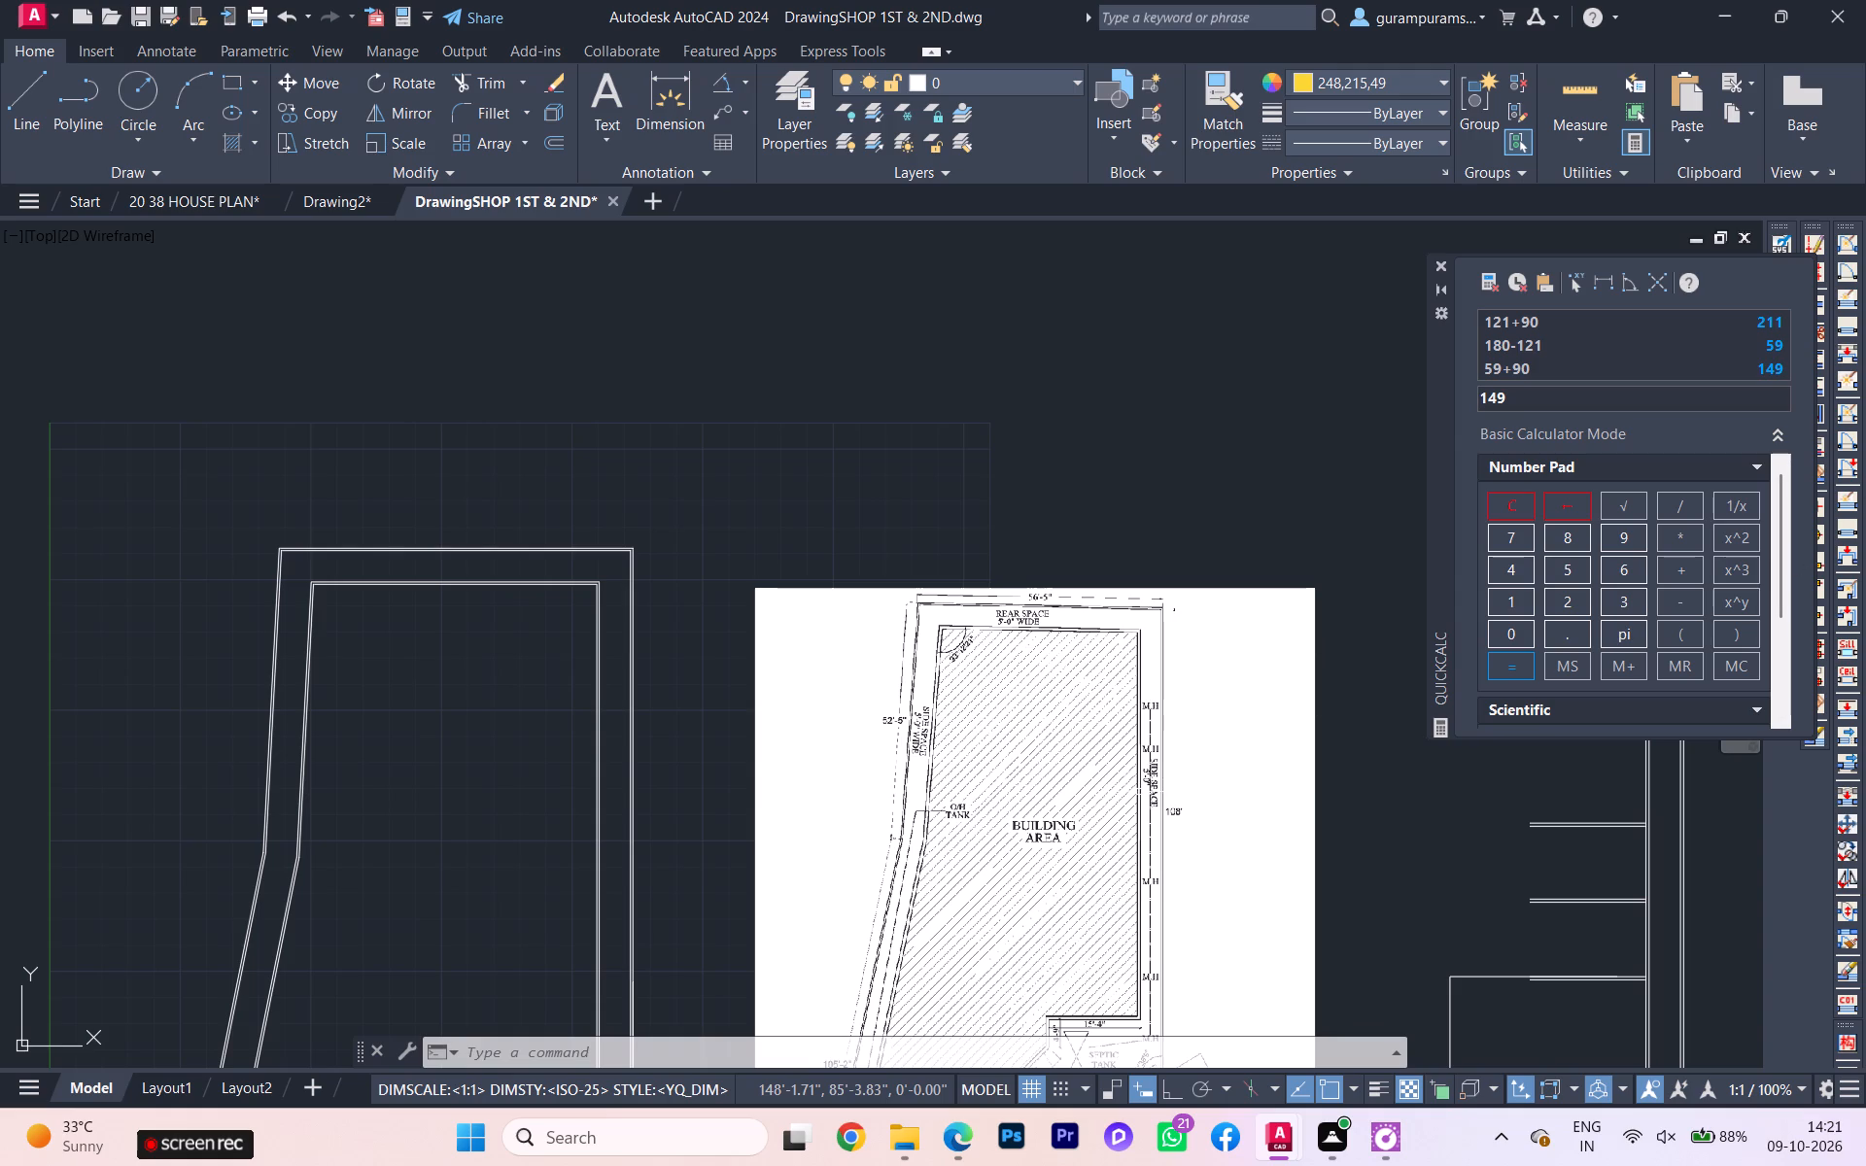
middle_click_drag(1139, 791, 1091, 633)
scroll(1075, 629, "up", 1)
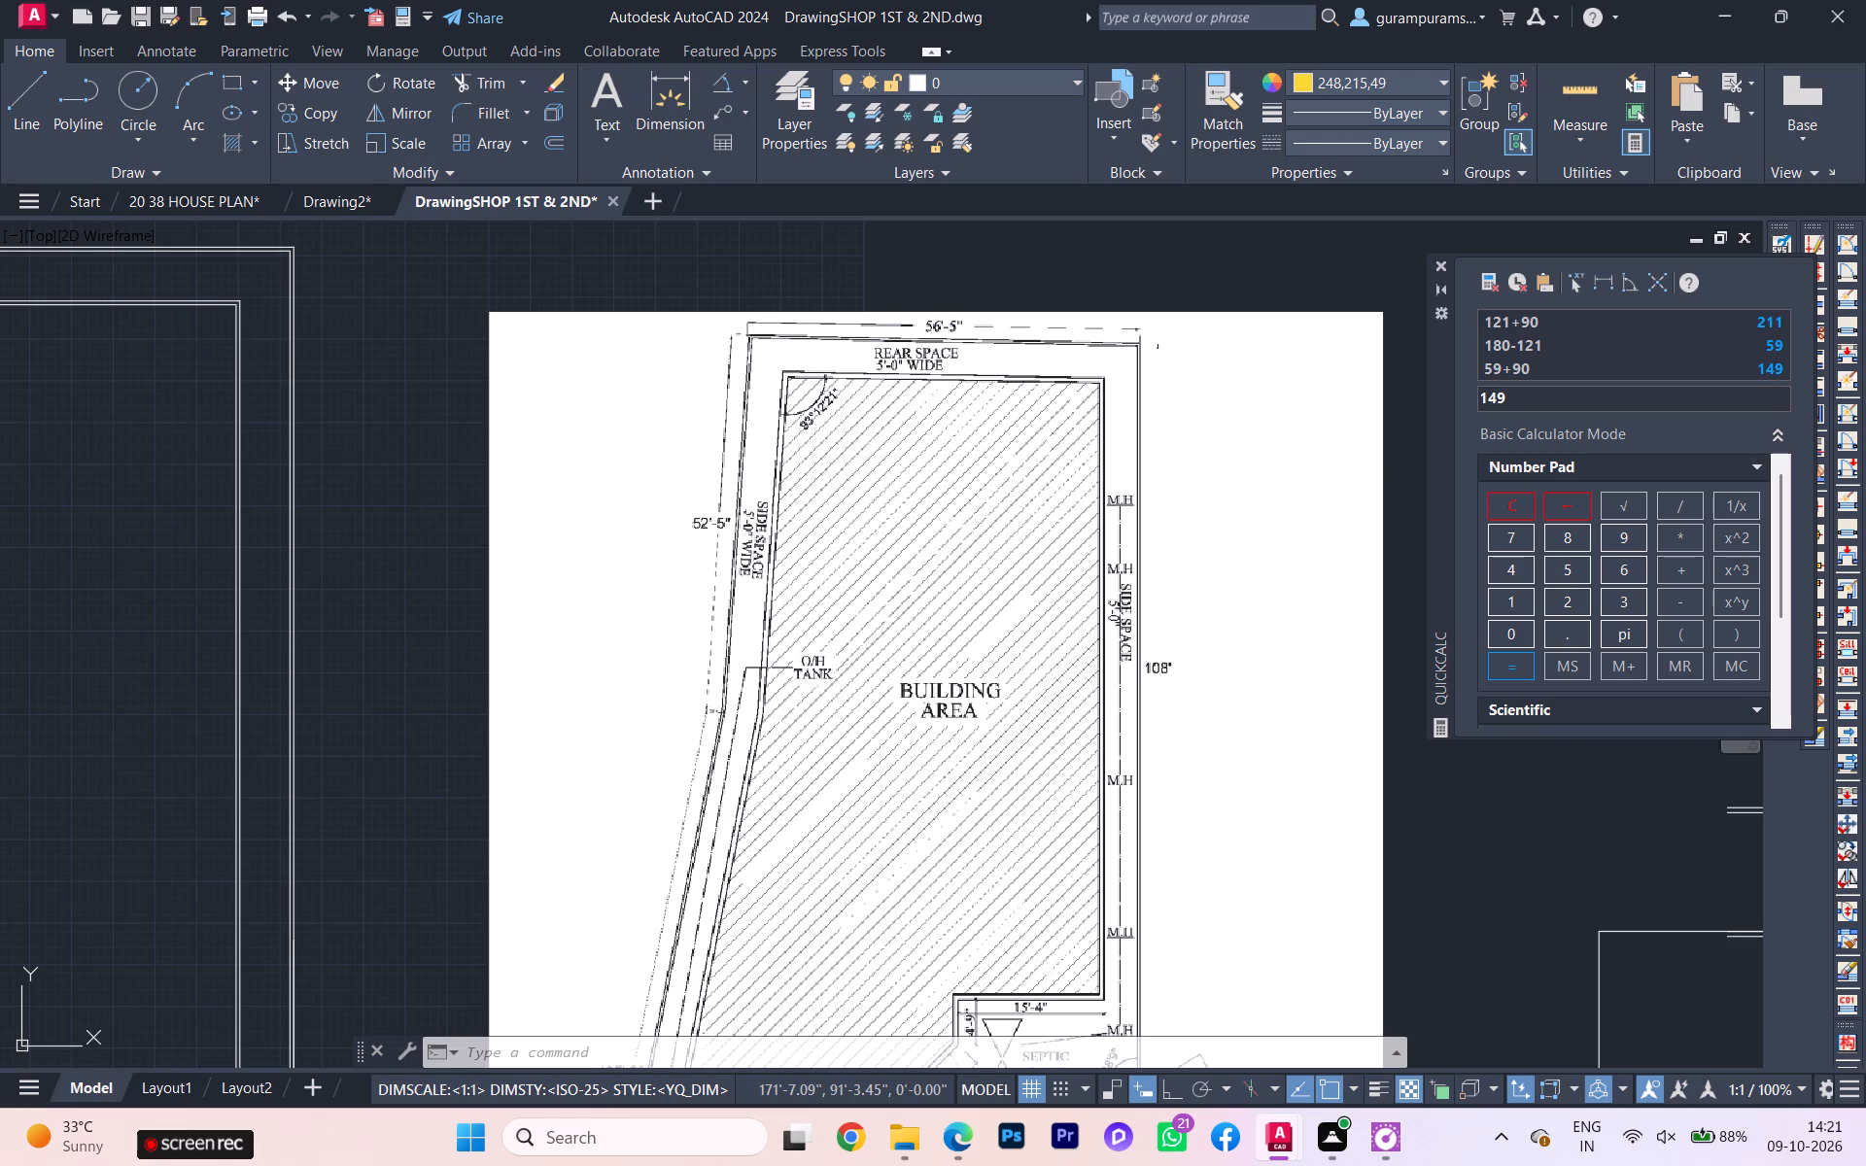
scroll(900, 738, "down", 2)
middle_click_drag(798, 814, 842, 423)
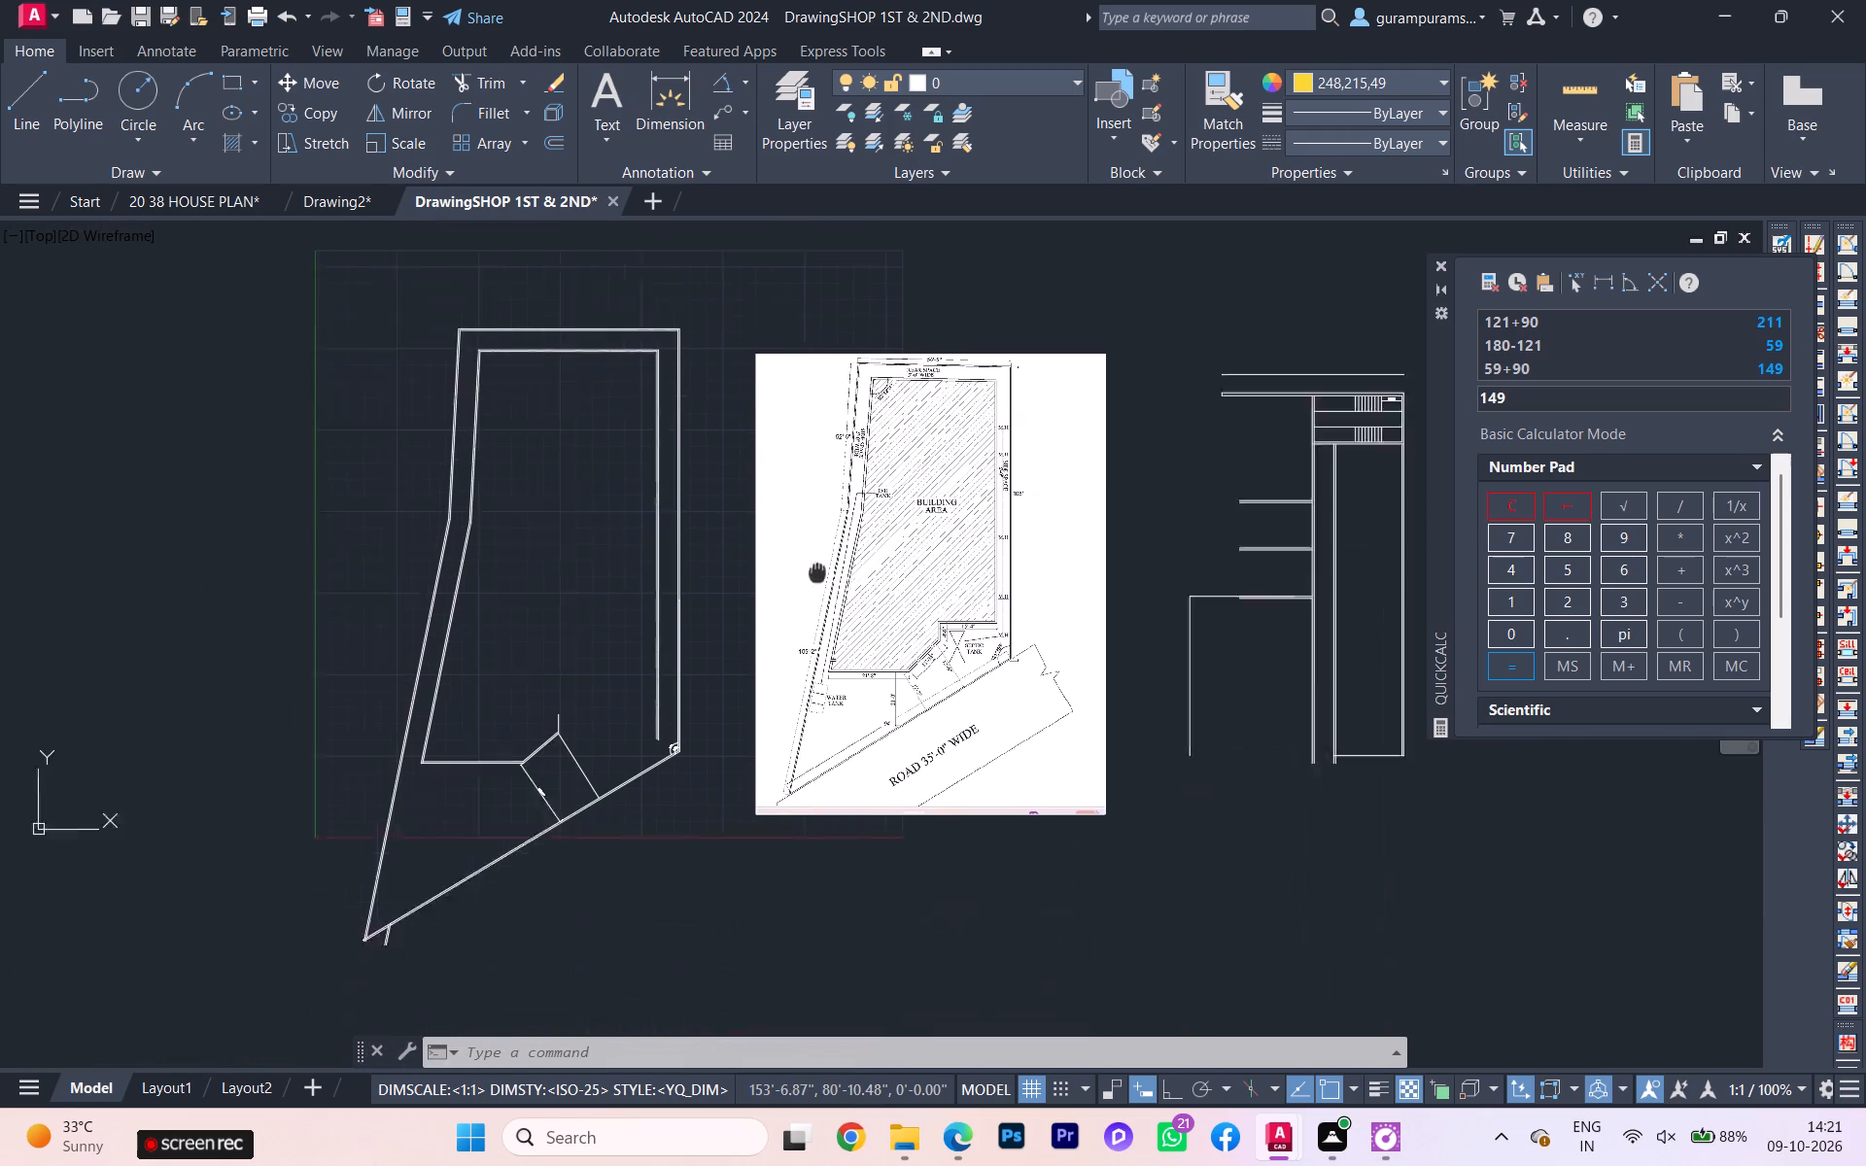
middle_click_drag(842, 423, 848, 398)
scroll(853, 422, "up", 2)
scroll(853, 425, "down", 1)
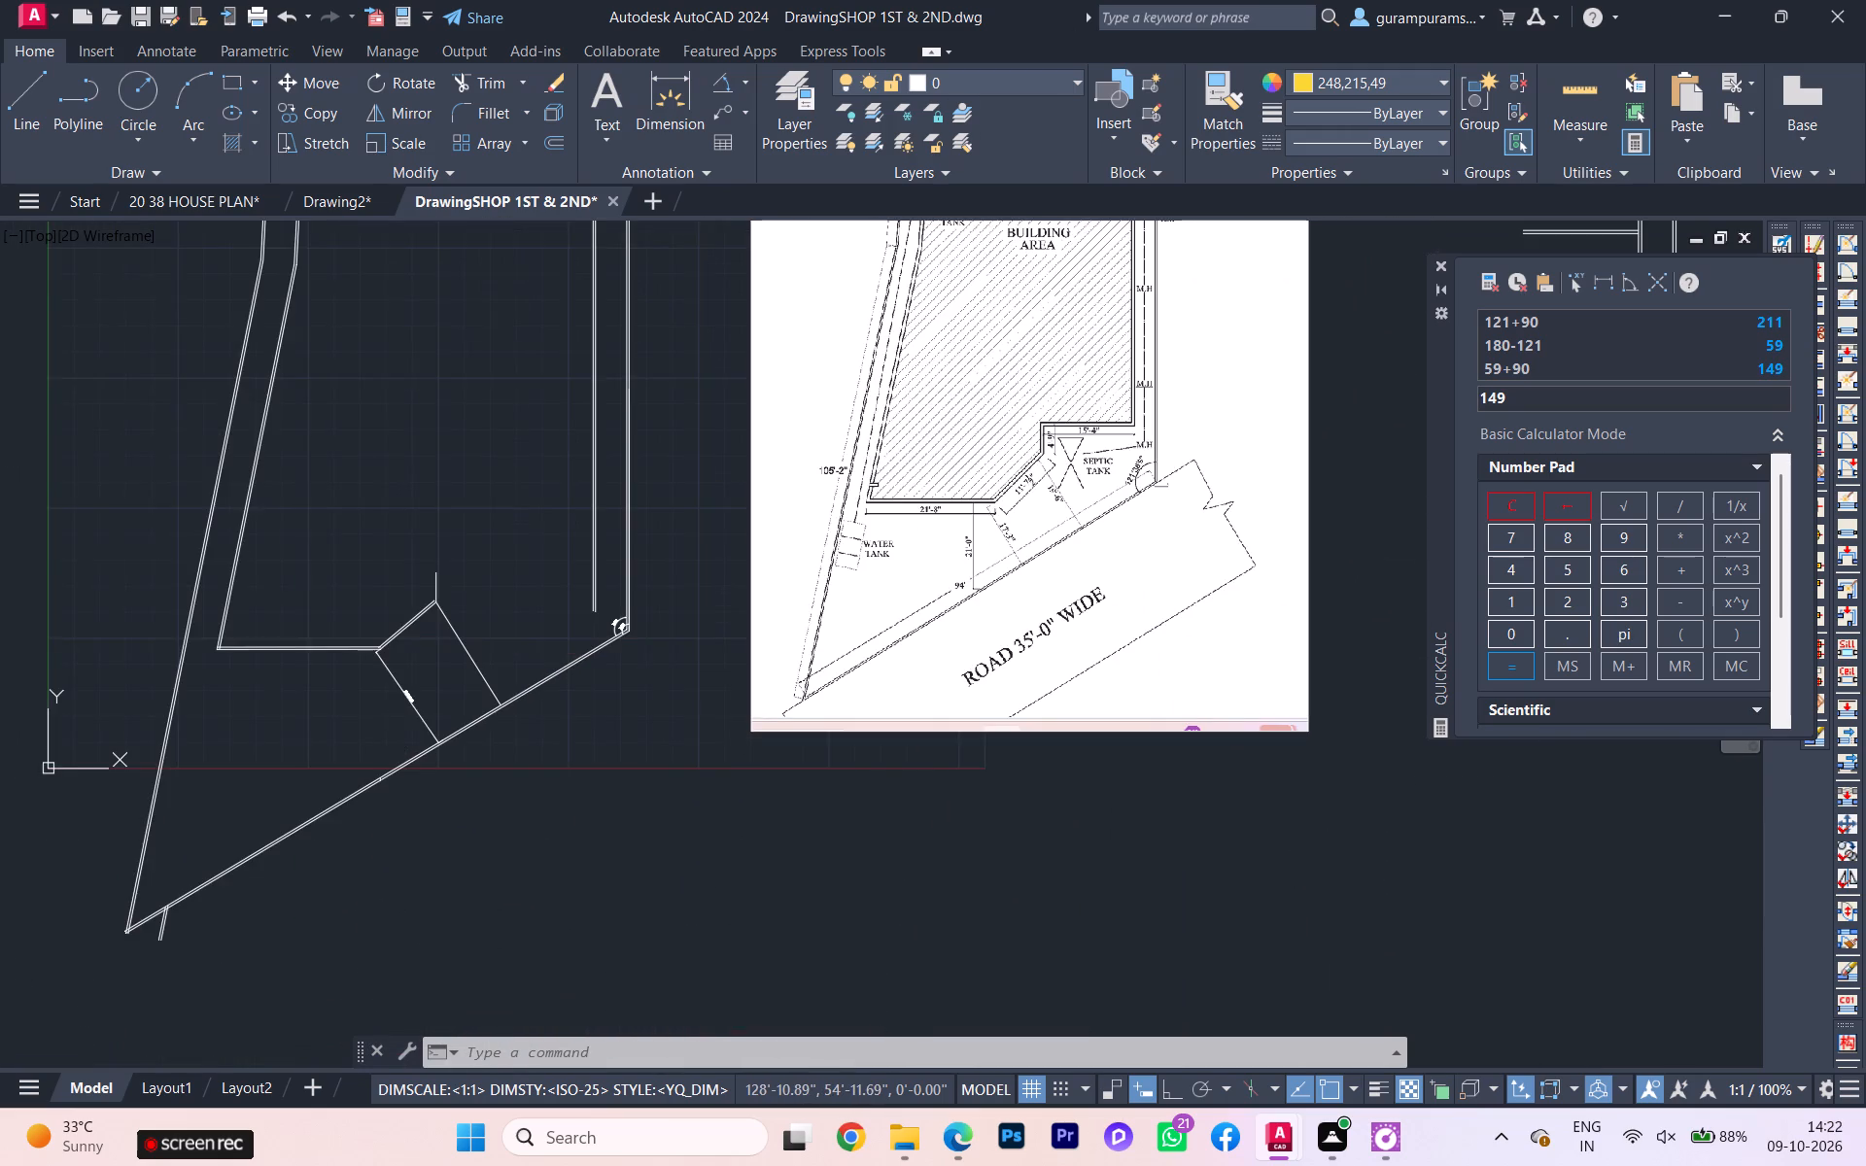
scroll(945, 440, "up", 2)
scroll(935, 436, "down", 2)
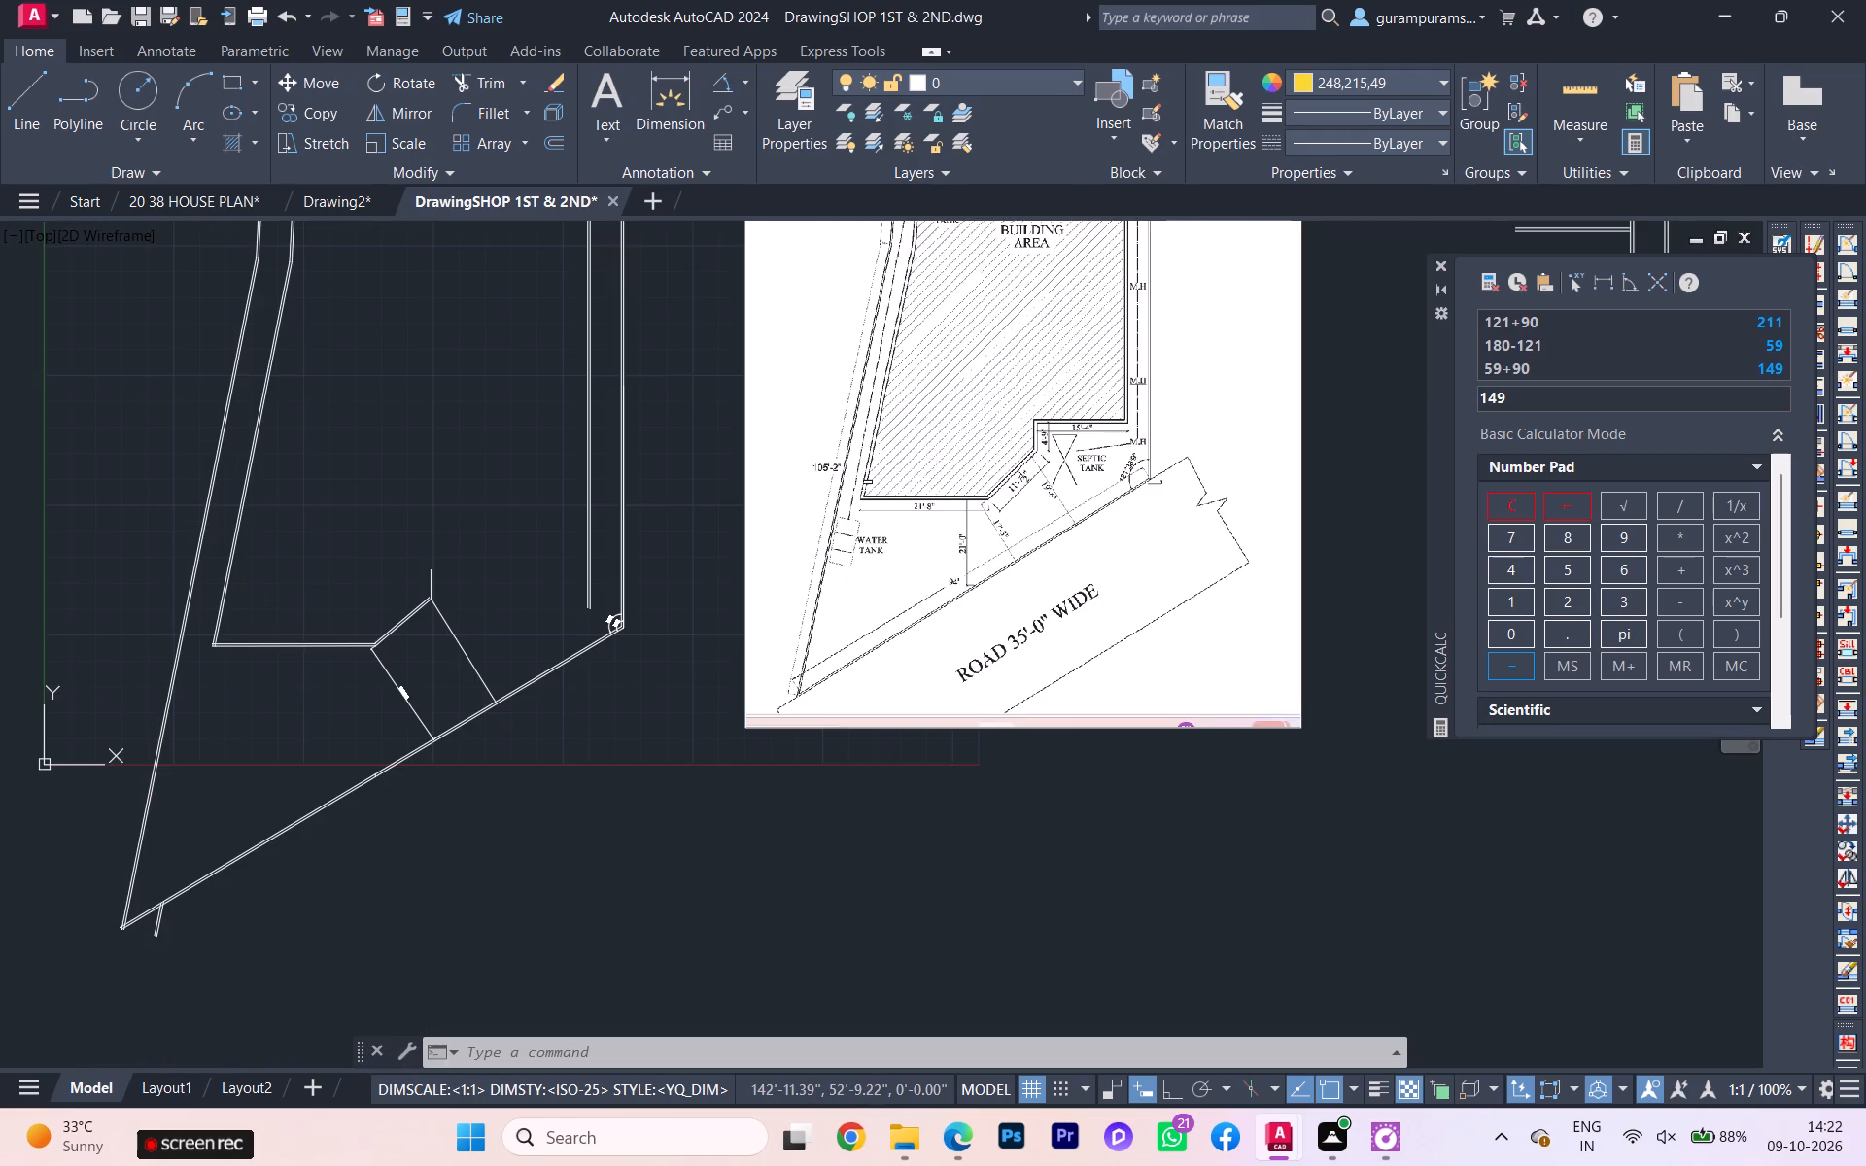
middle_click_drag(849, 497, 958, 448)
Measure the outer length of the building's bottom horizontal wall with a linear dimension, without placing it.
left_click(740, 73)
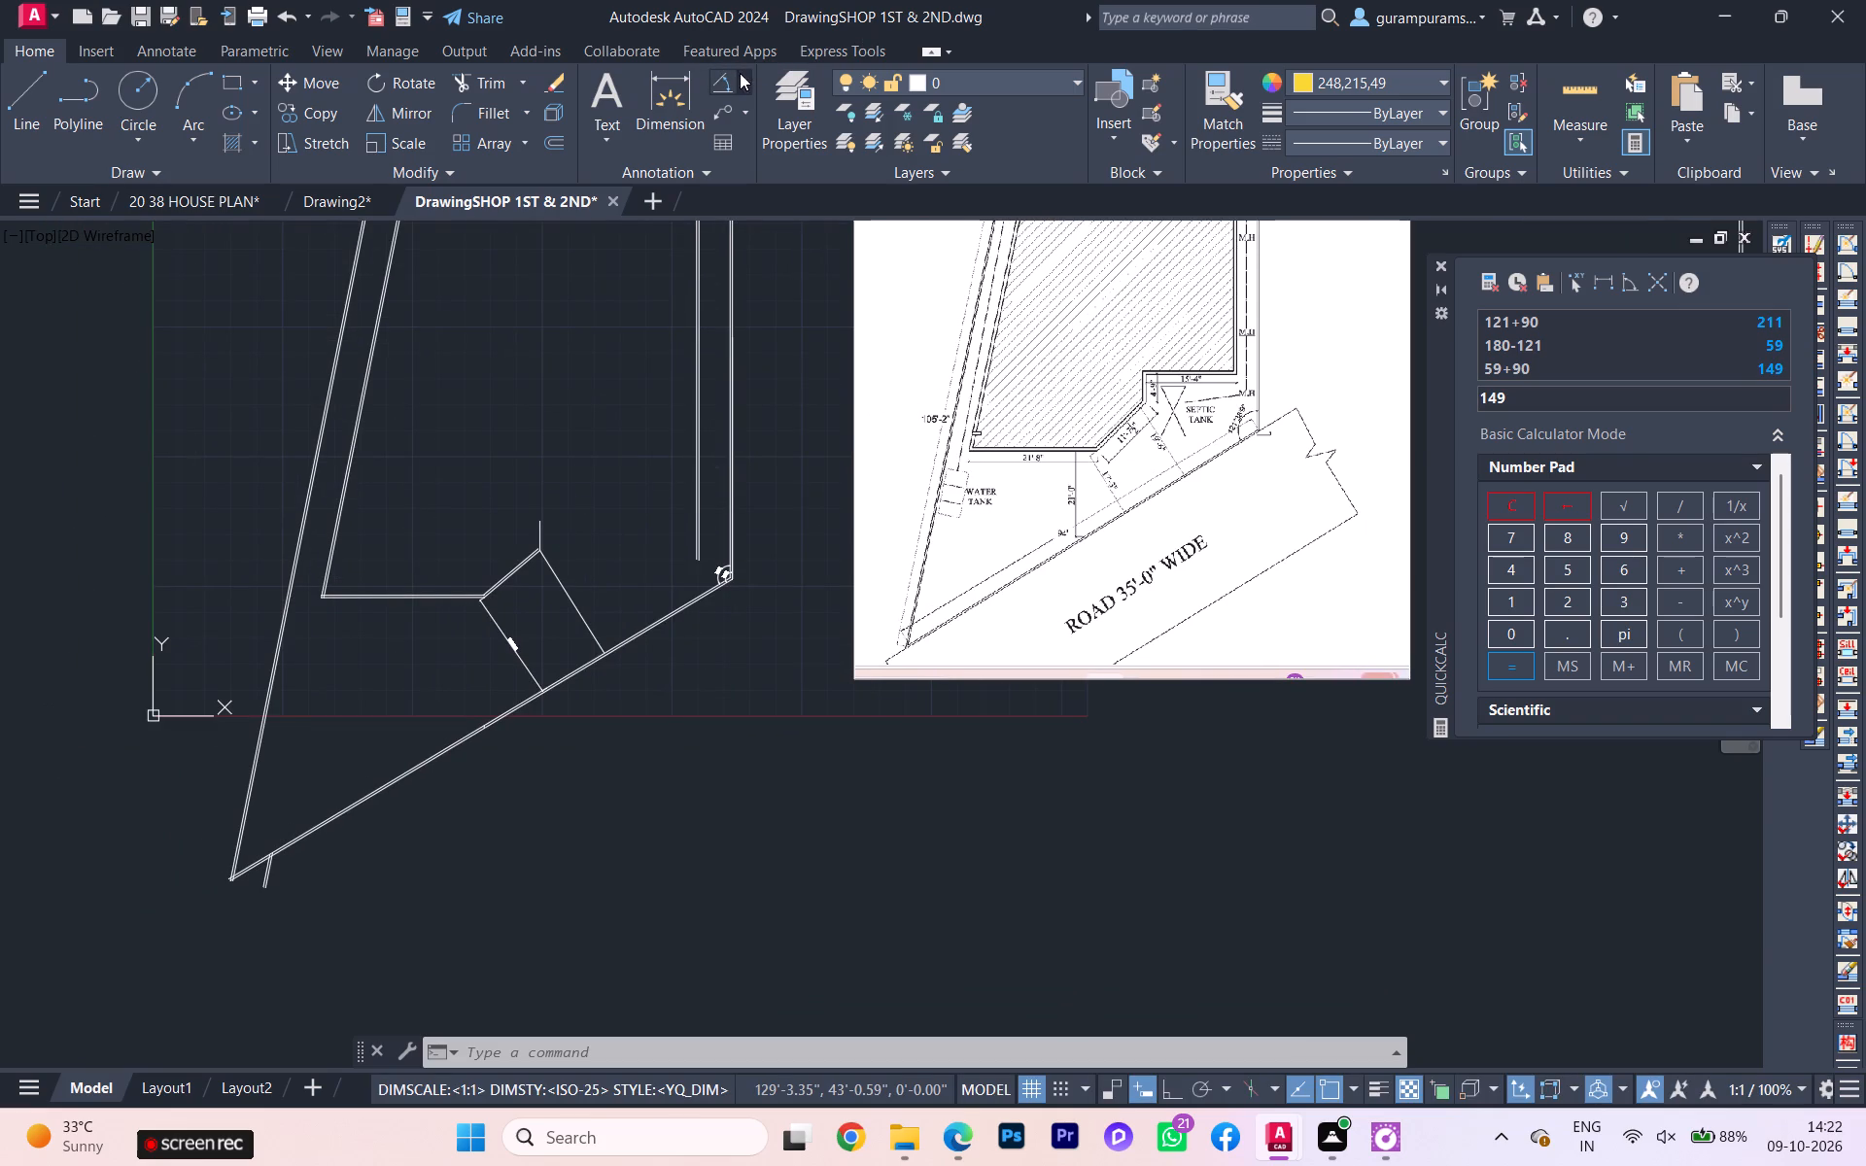
left_click(752, 118)
scroll(474, 572, "up", 2)
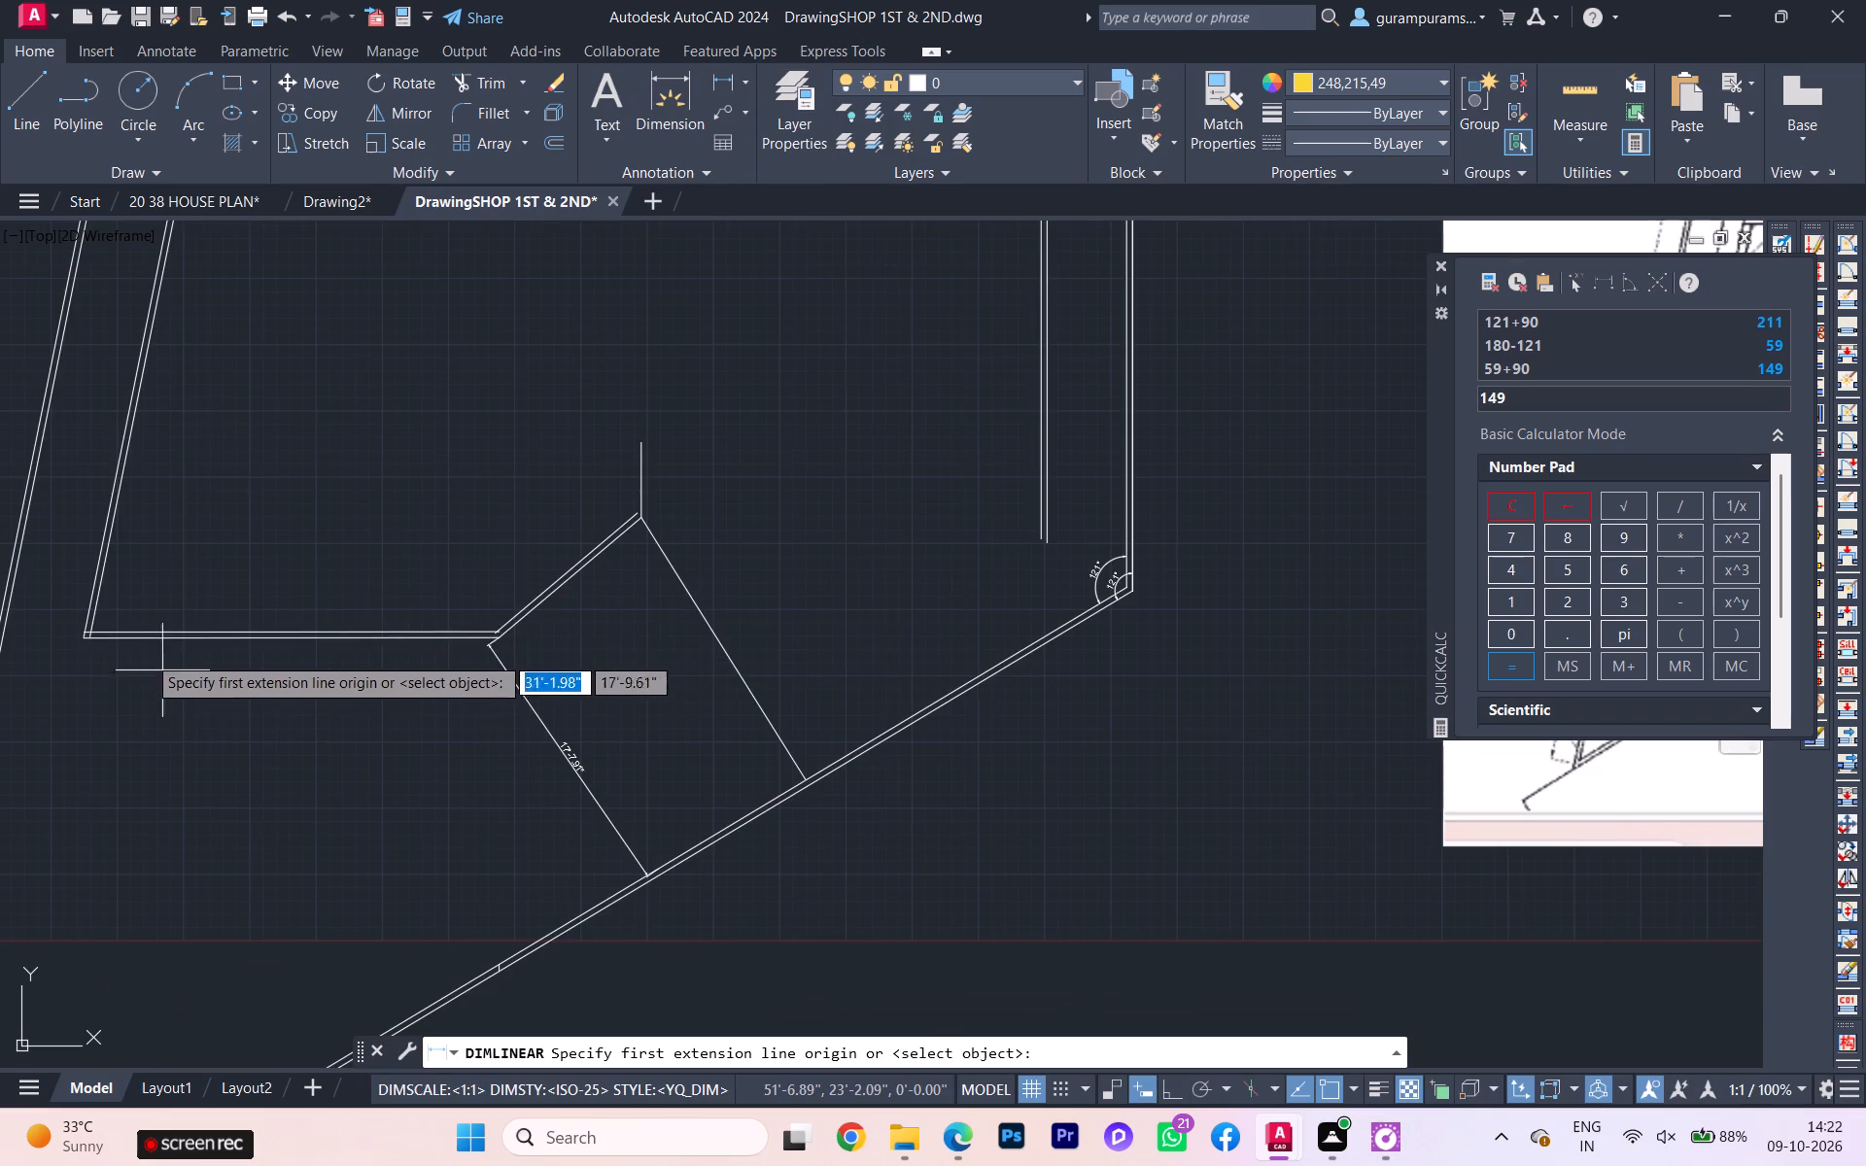
scroll(126, 645, "up", 2)
left_click(18, 634)
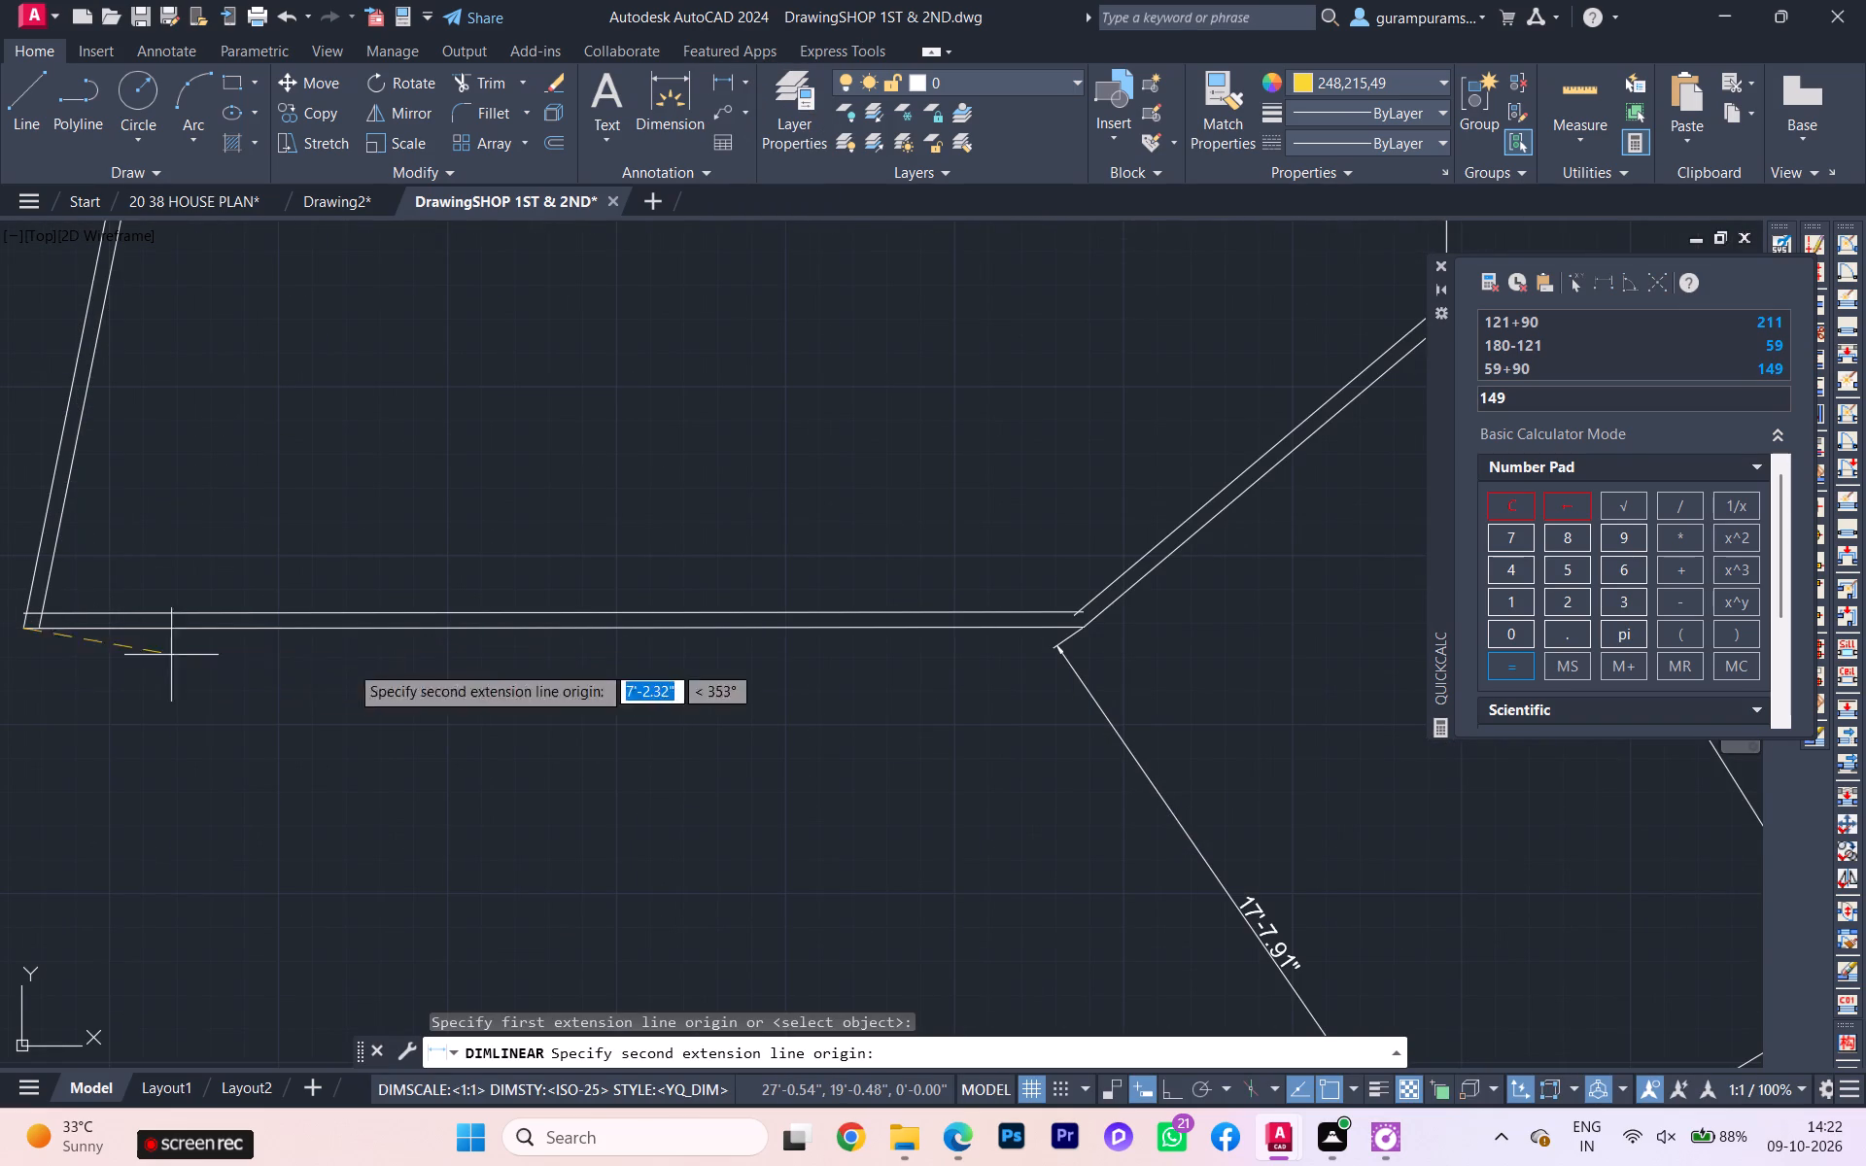
left_click(1087, 634)
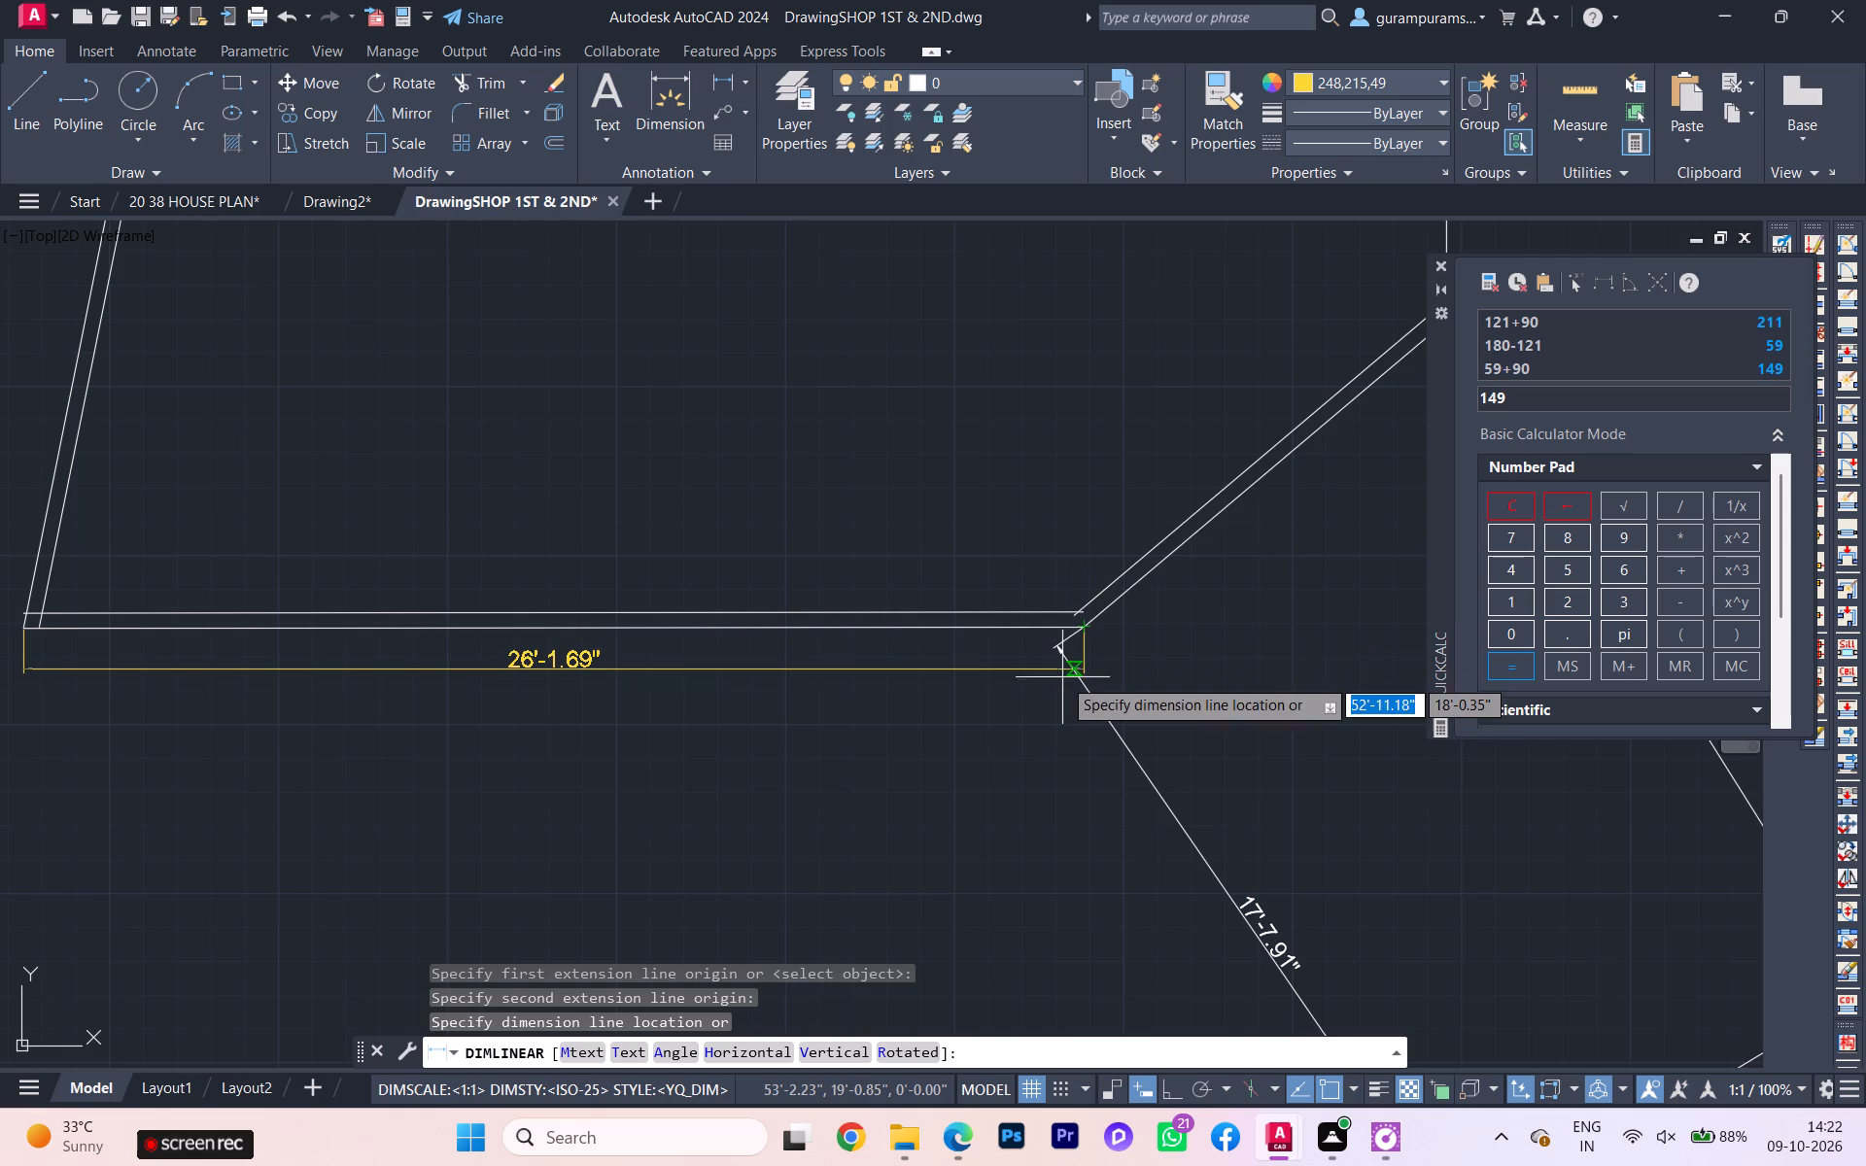
key("Escape")
Erase the short sloping wall pair, the vertical line and boundary connector at its upper end, and the 17'-7.91" dimension.
scroll(983, 693, "down", 5)
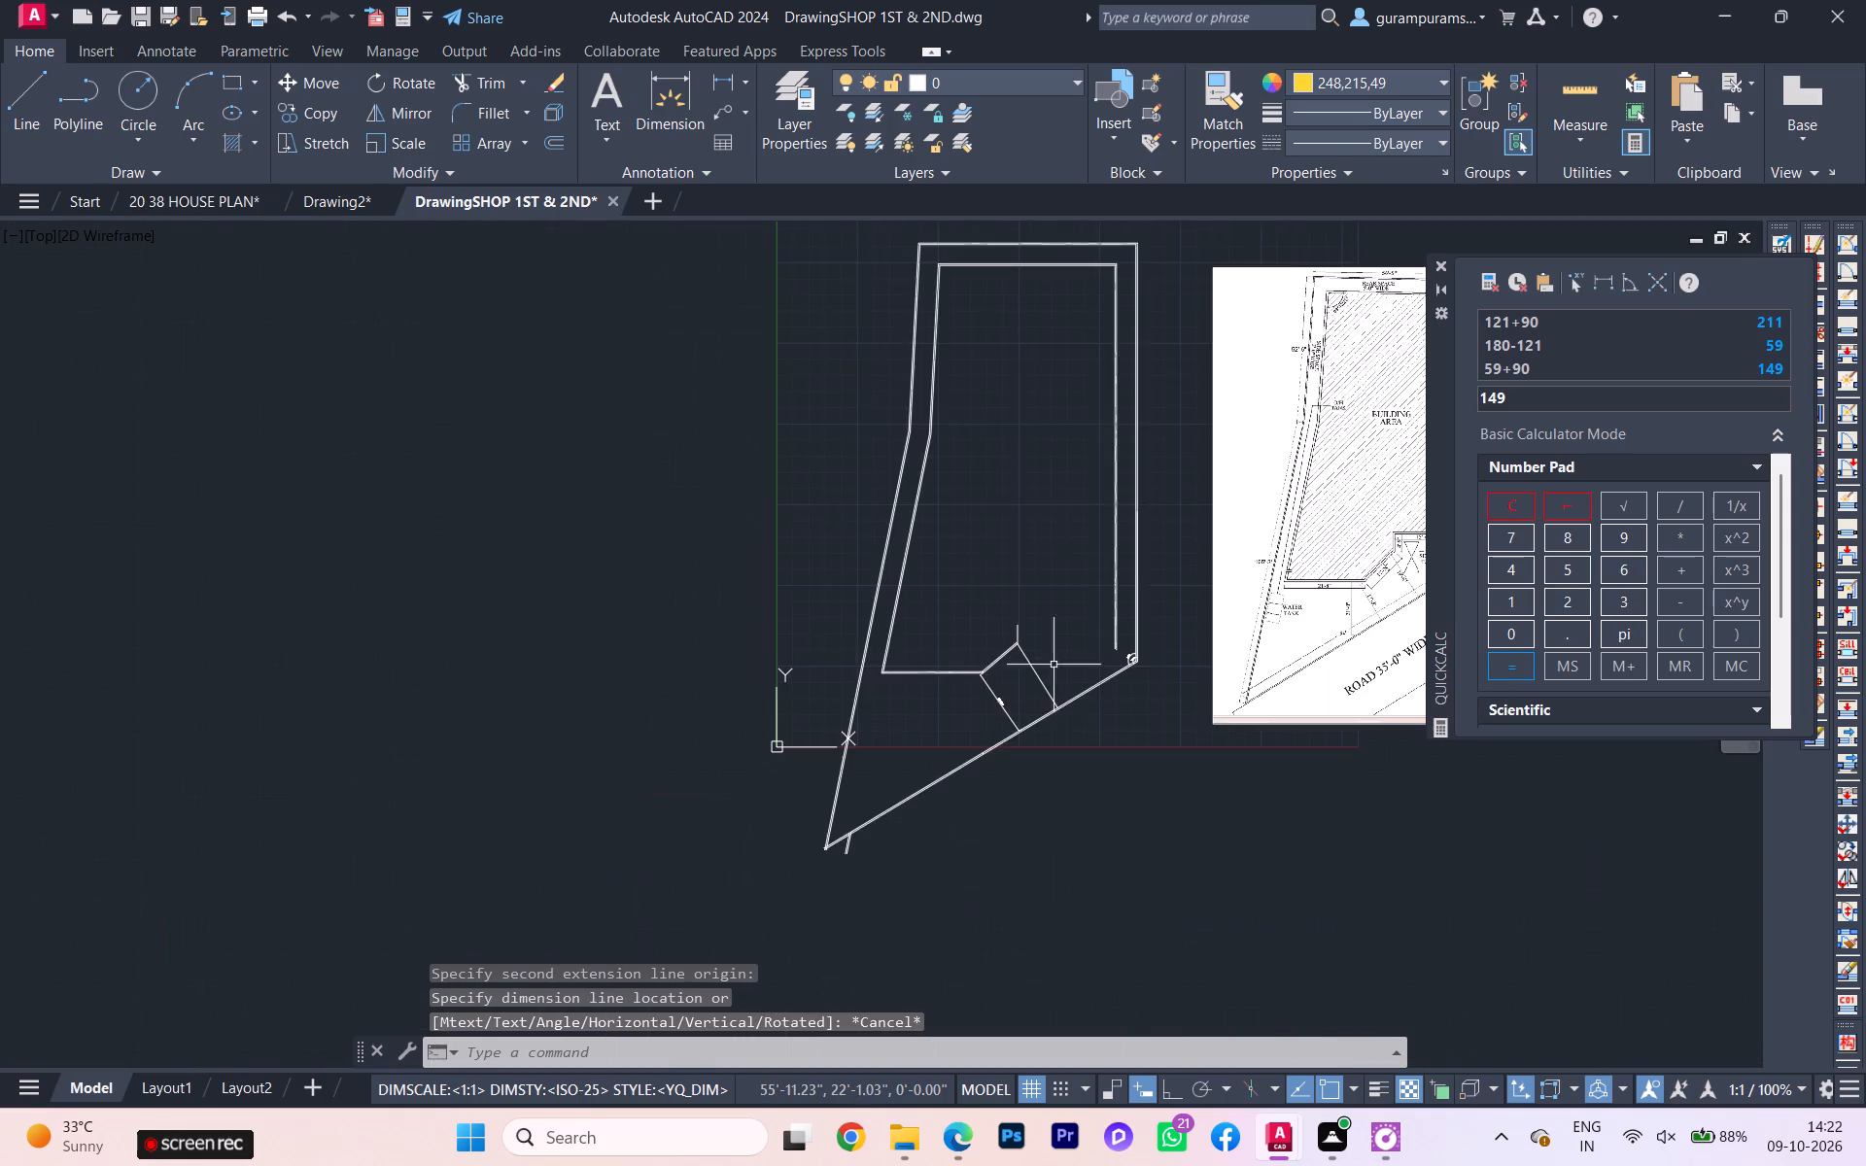
middle_click_drag(1224, 626, 882, 643)
scroll(936, 634, "up", 4)
scroll(949, 637, "down", 2)
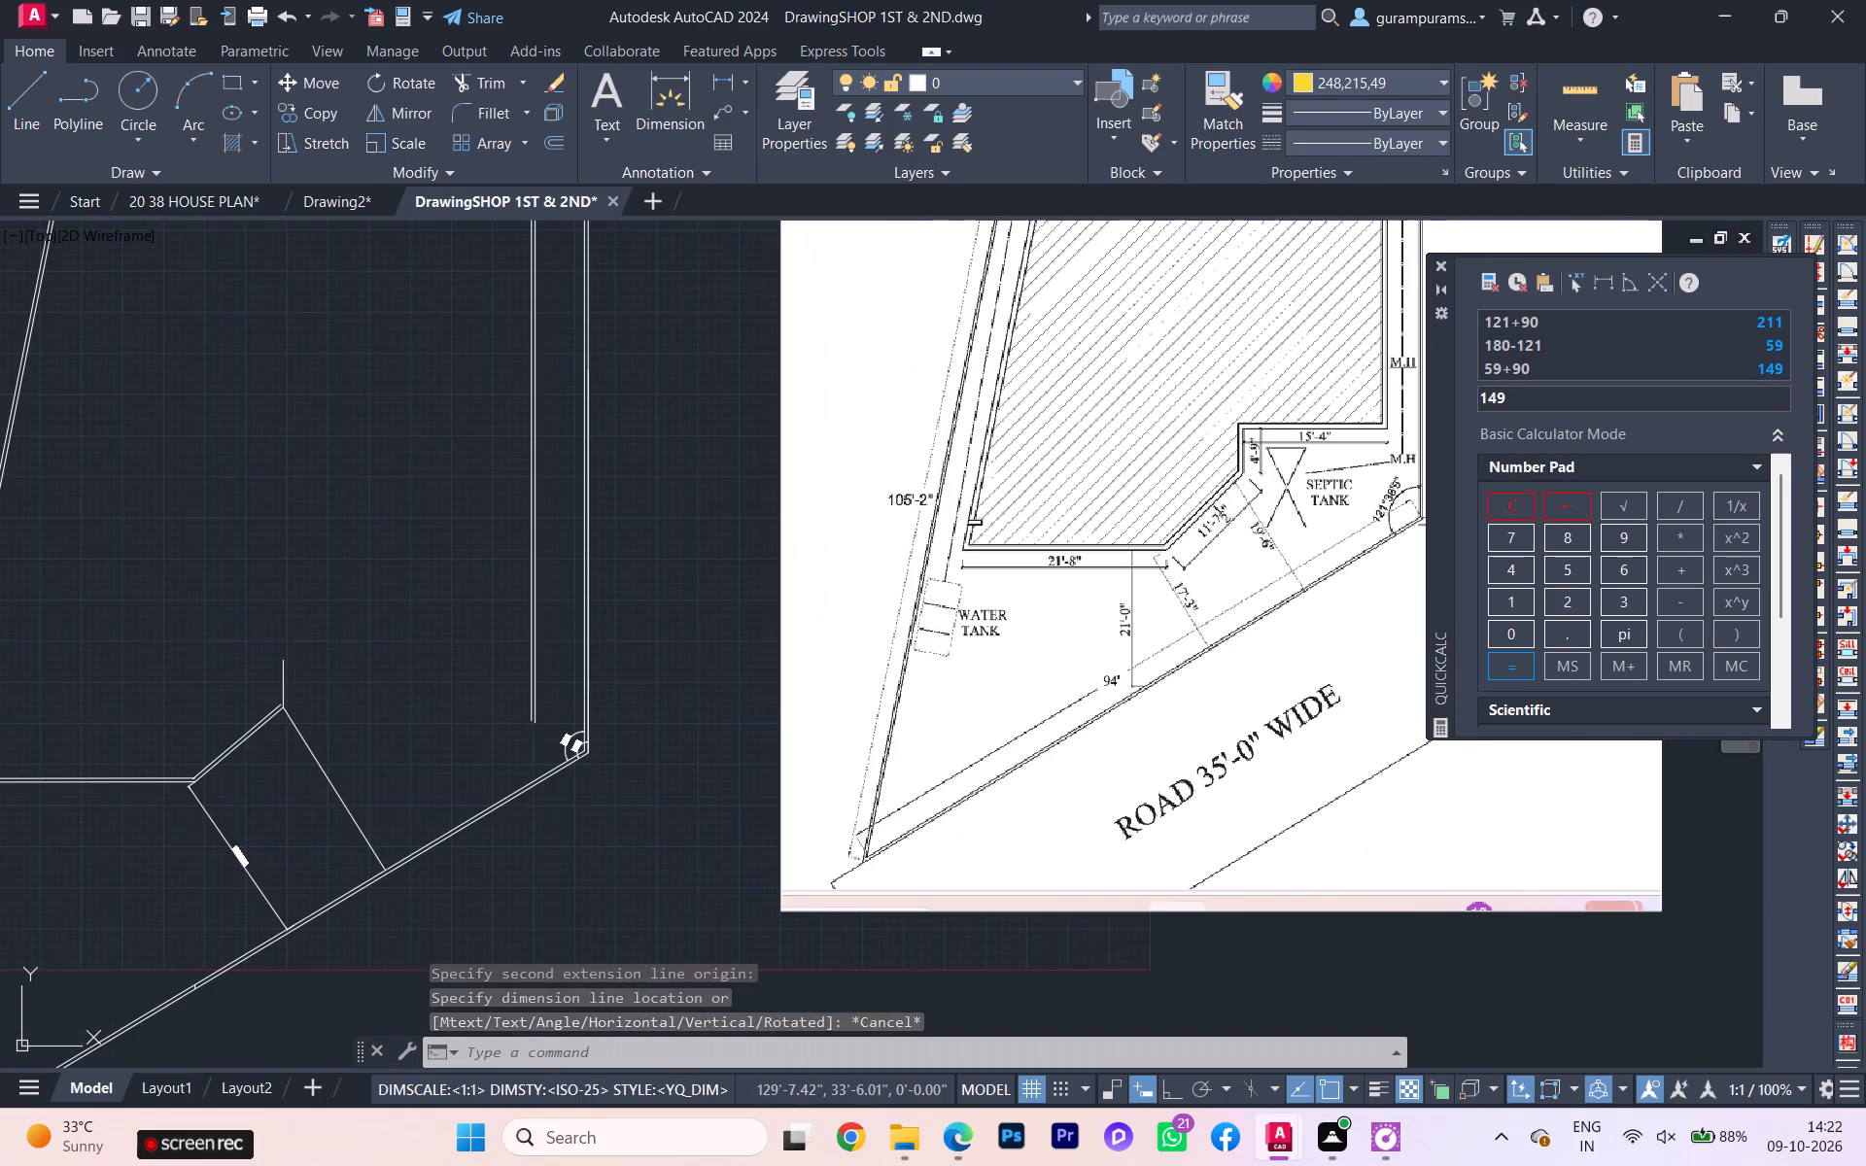
scroll(628, 717, "down", 1)
middle_click_drag(620, 713, 1006, 547)
scroll(880, 552, "up", 2)
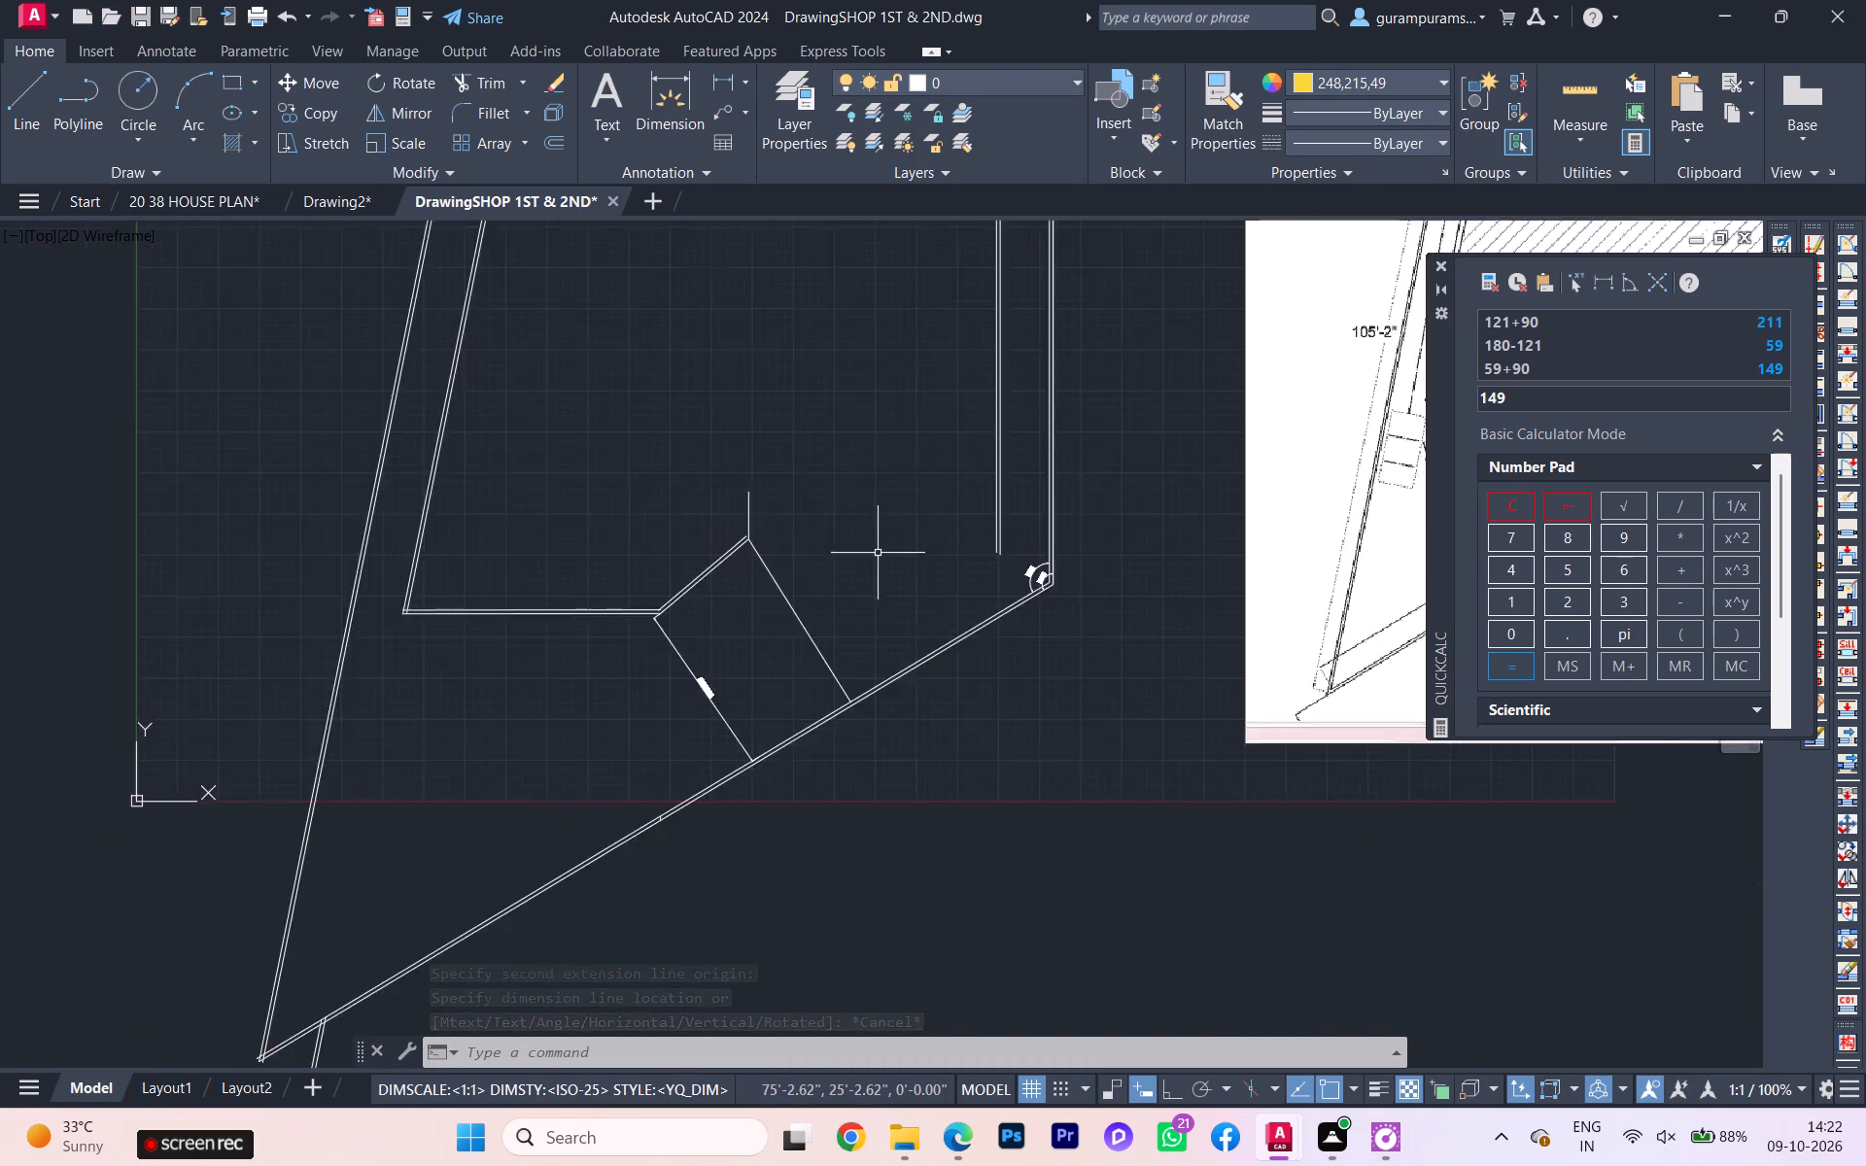
left_click(787, 667)
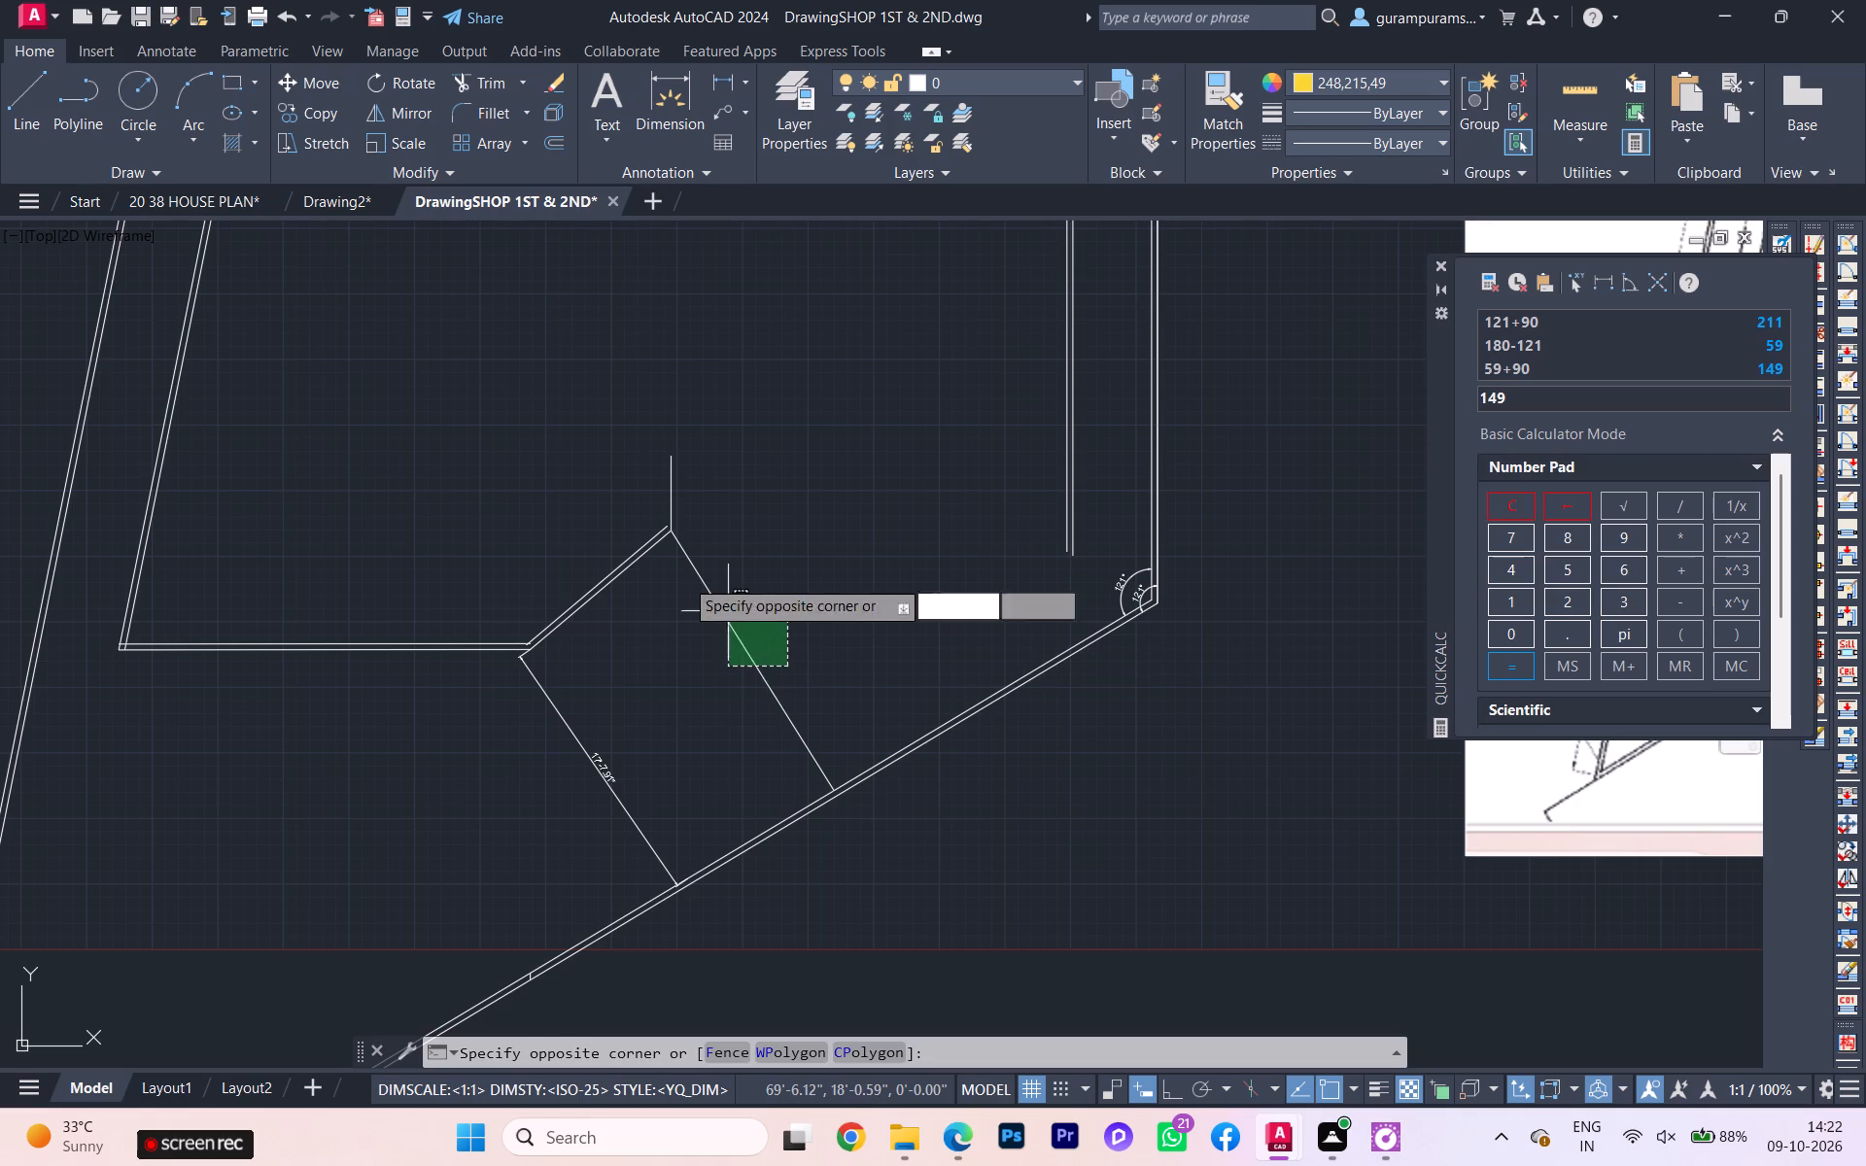
left_click(591, 497)
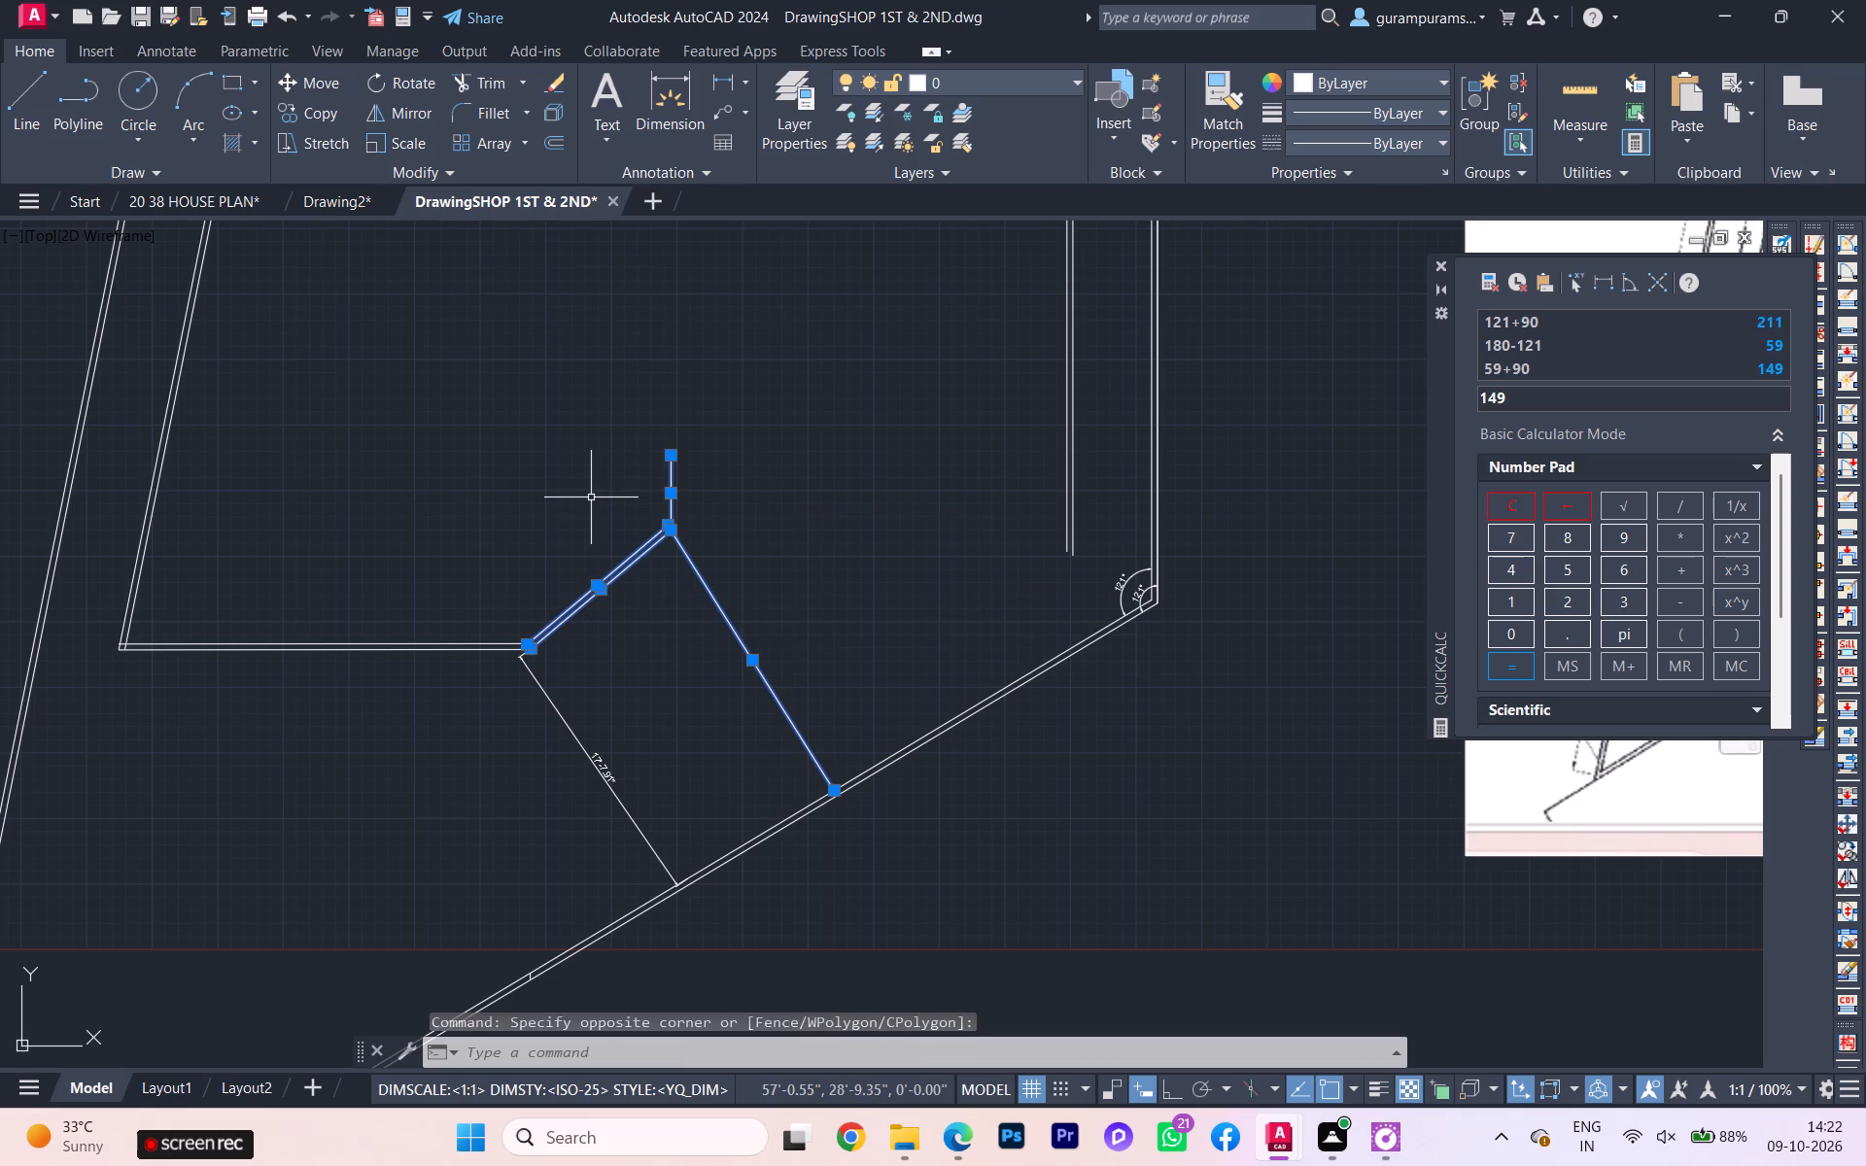
key("Delete")
left_click(689, 761)
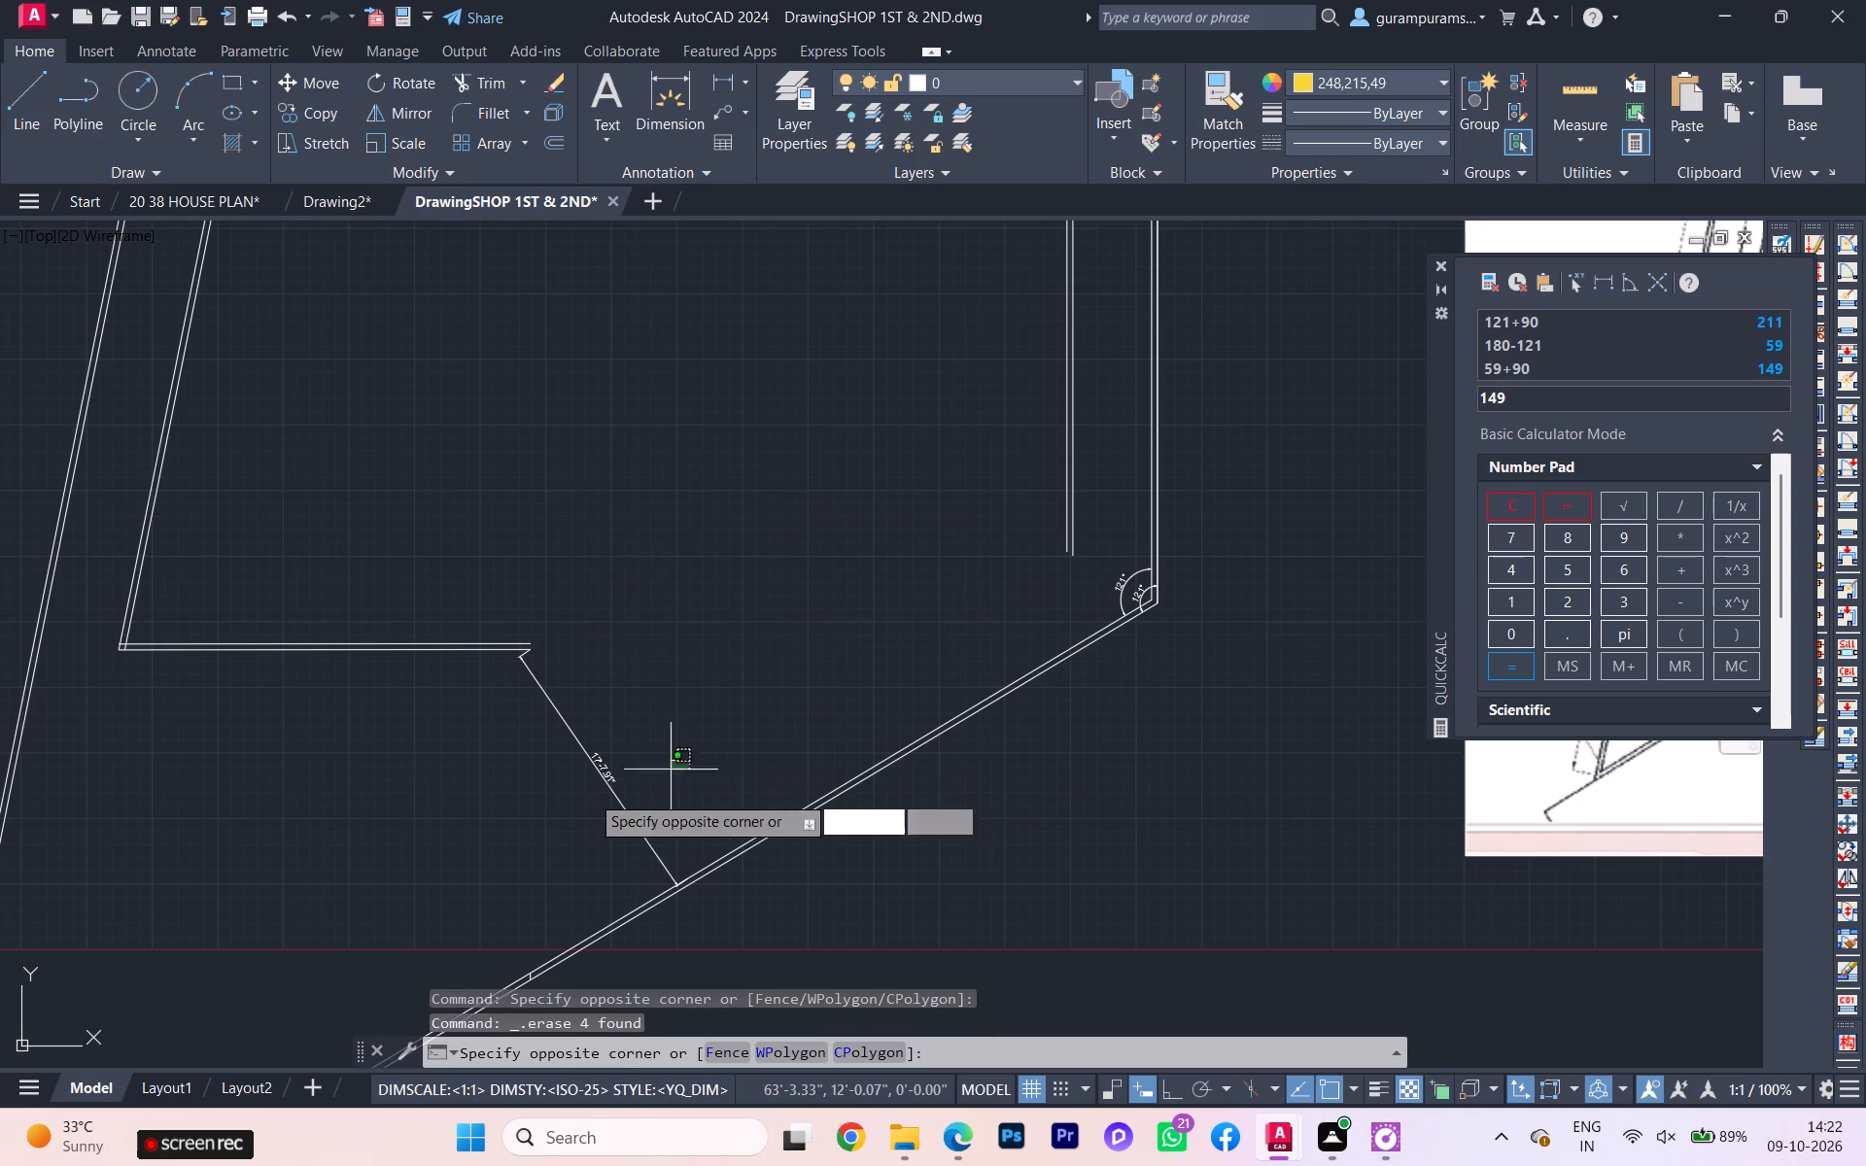
left_click(533, 810)
key("Delete")
Switch to the AutoCAD Civil workbook PDF in Edge and examine the site plan's front wall, septic tank and road dimensions.
scroll(596, 788, "down", 1)
scroll(612, 783, "up", 2)
scroll(614, 783, "down", 3)
scroll(788, 792, "down", 1)
middle_click_drag(807, 798, 756, 168)
left_click(967, 1146)
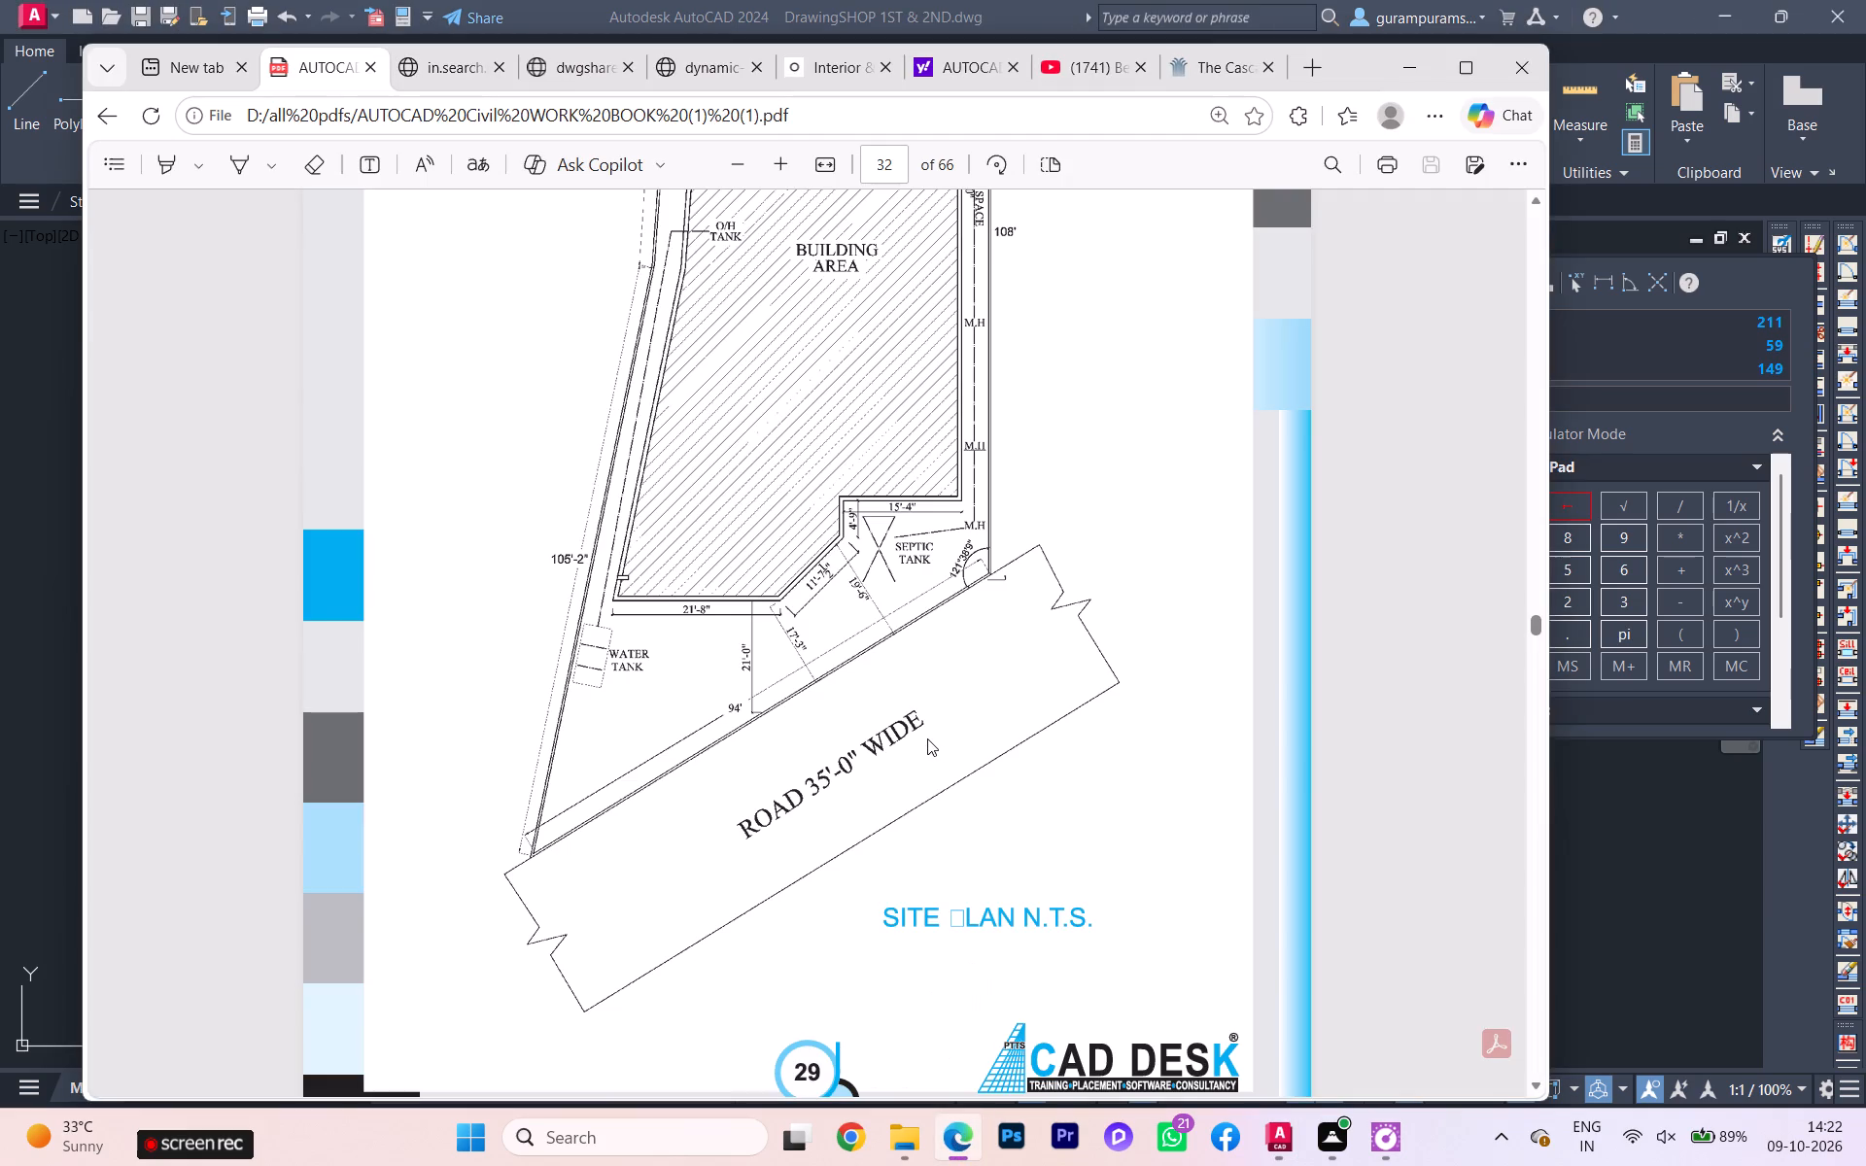
scroll(978, 559, "up", 1)
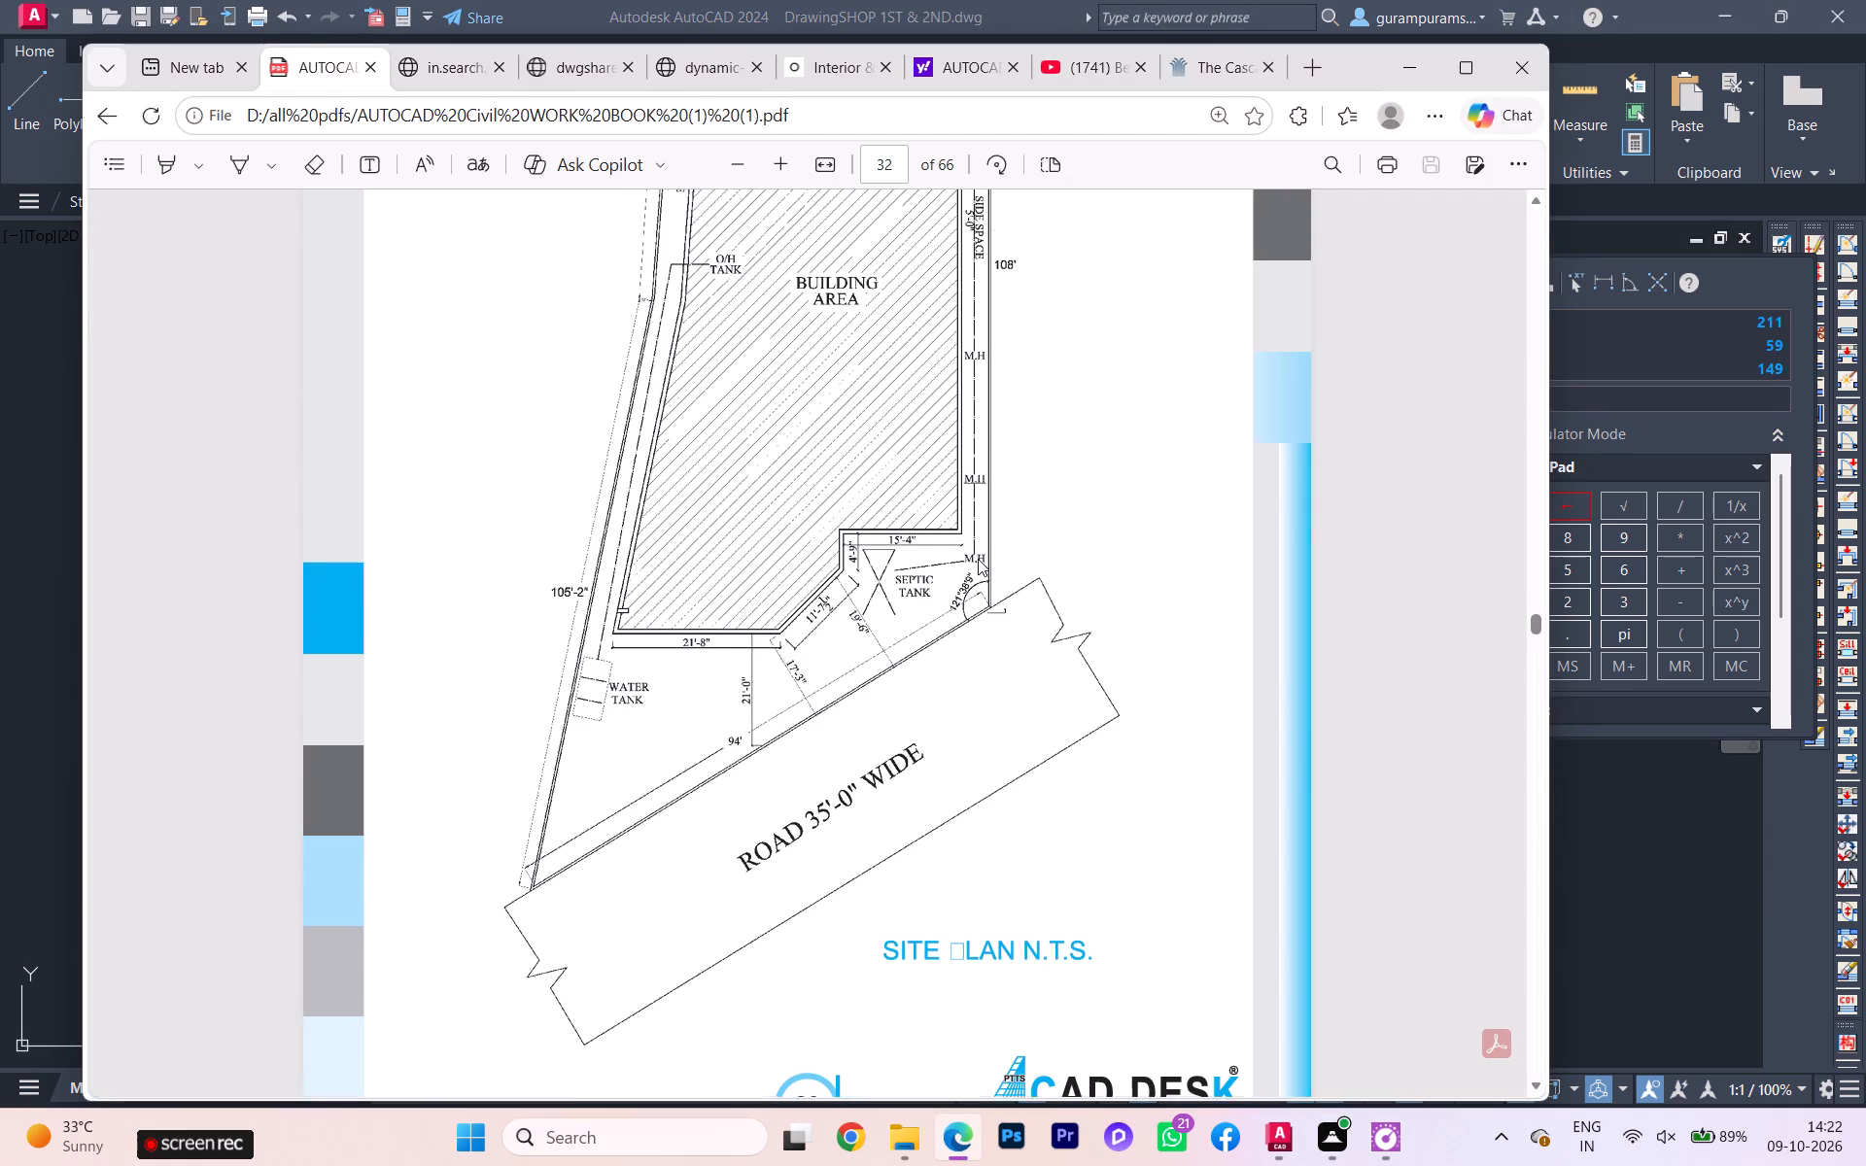
scroll(978, 559, "down", 2)
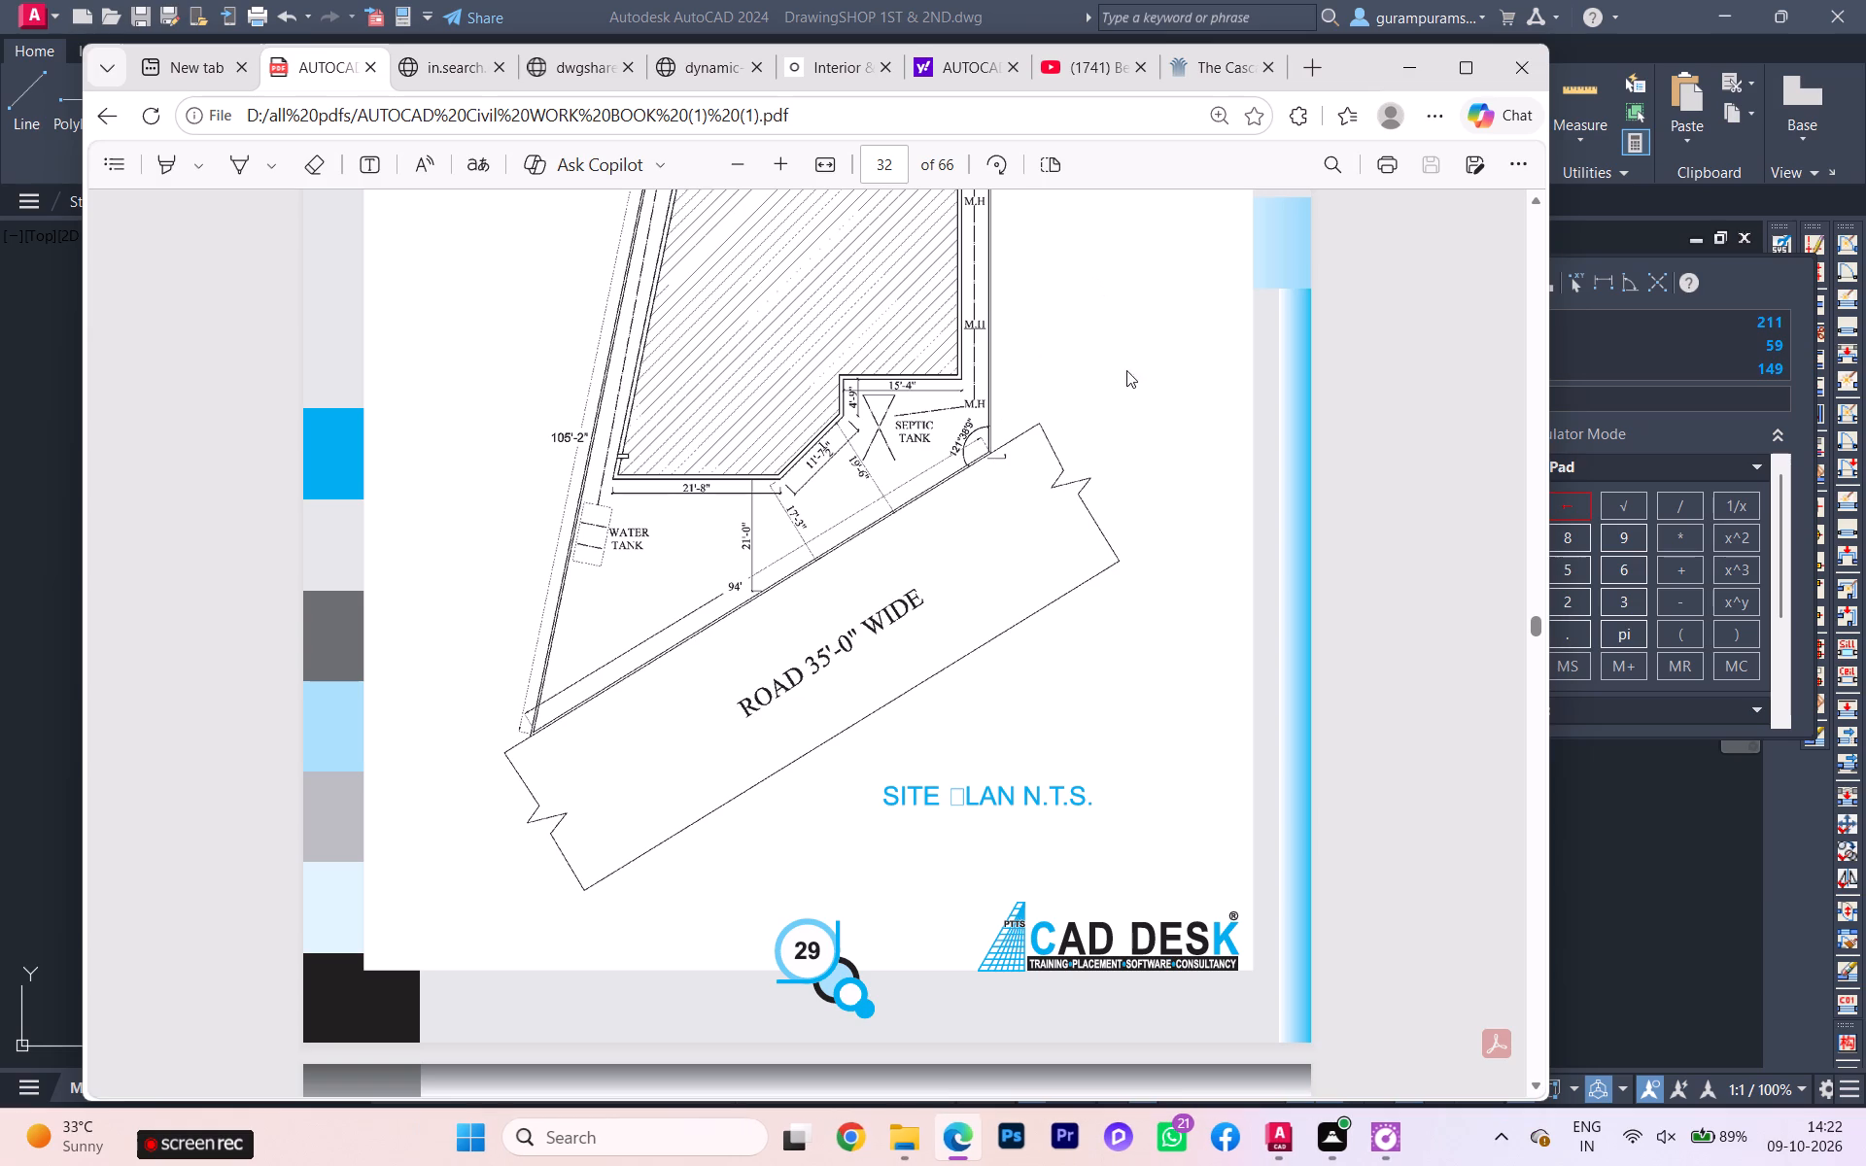
Examine the Exercise 29 shop ground floor plan in the workbook, including its shop sizes, parking, boundary and front wall dimensions.
scroll(942, 639, "down", 3)
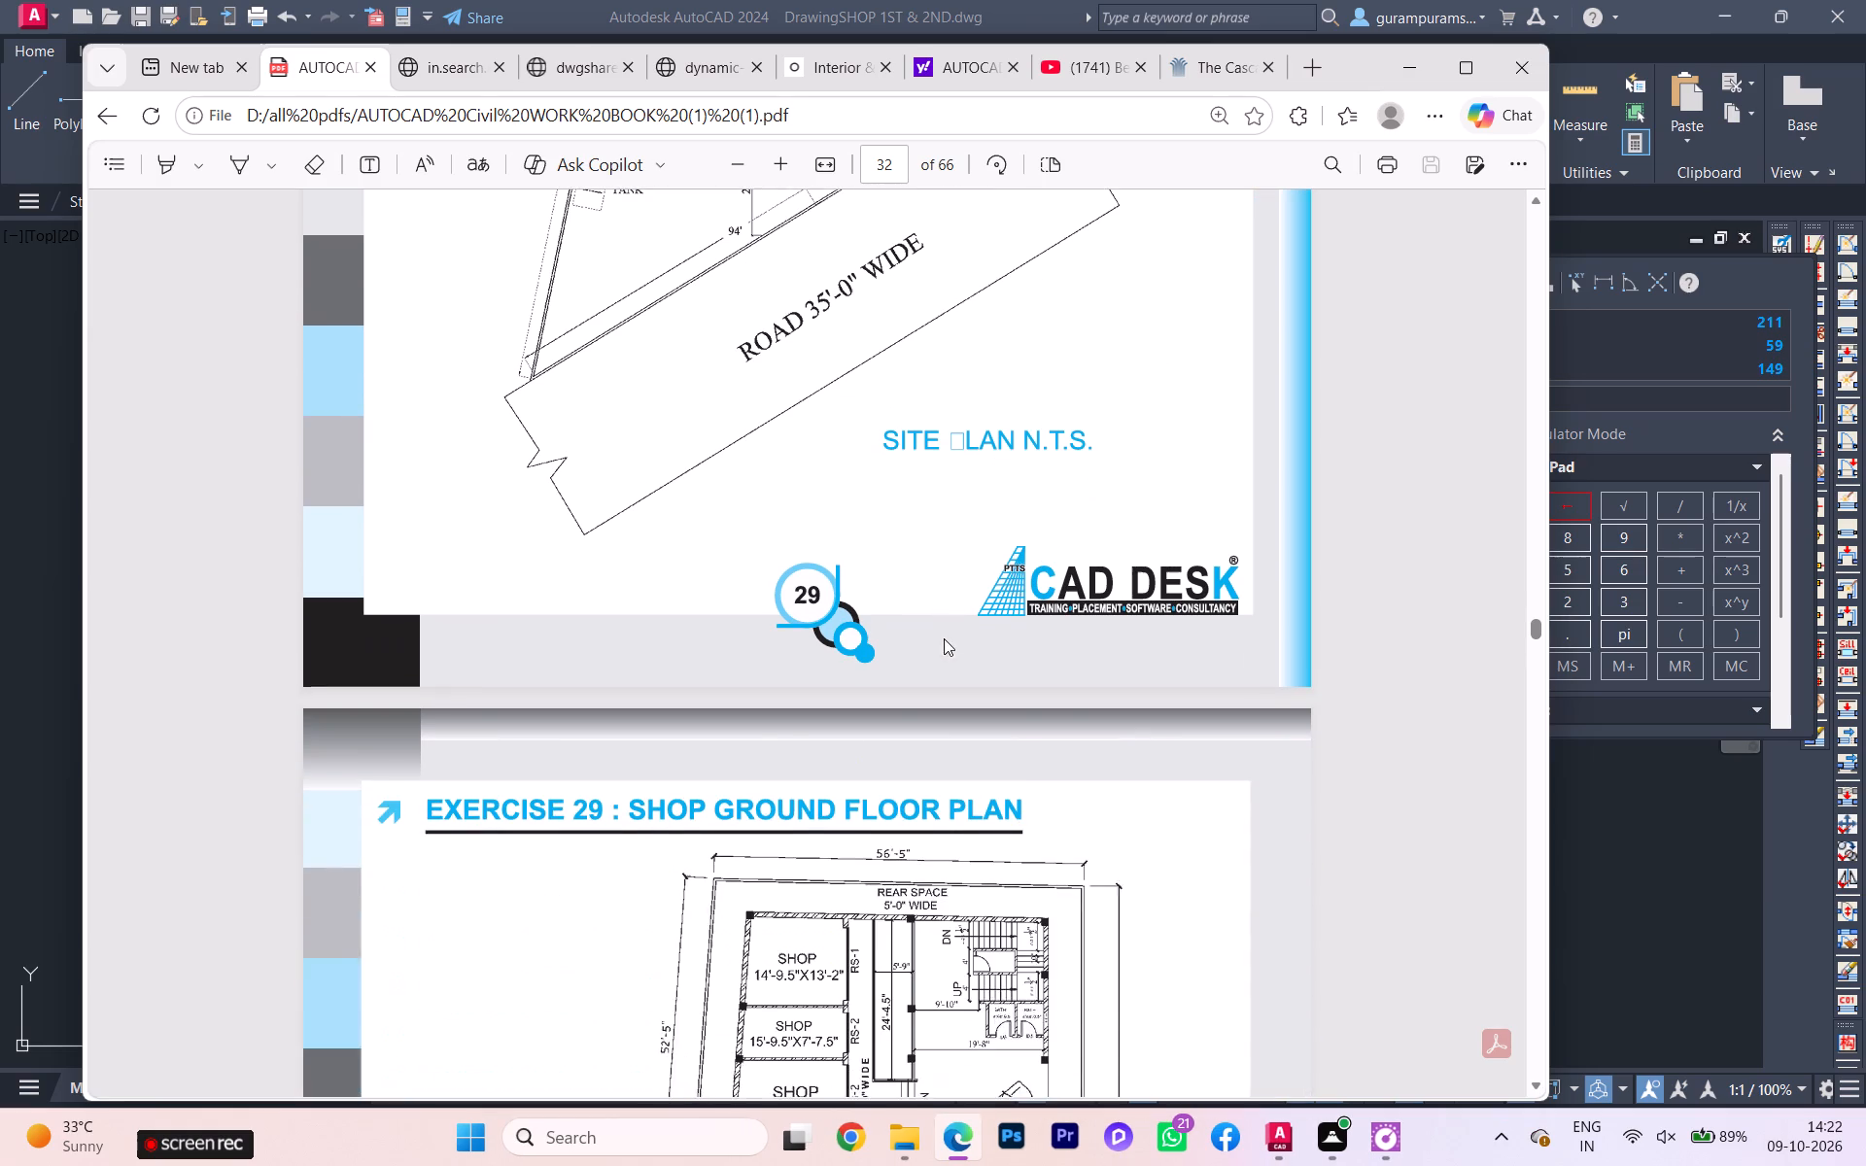
scroll(967, 614, "down", 1)
scroll(973, 610, "up", 1)
scroll(973, 610, "down", 2)
scroll(1012, 627, "up", 1)
scroll(1015, 628, "down", 4)
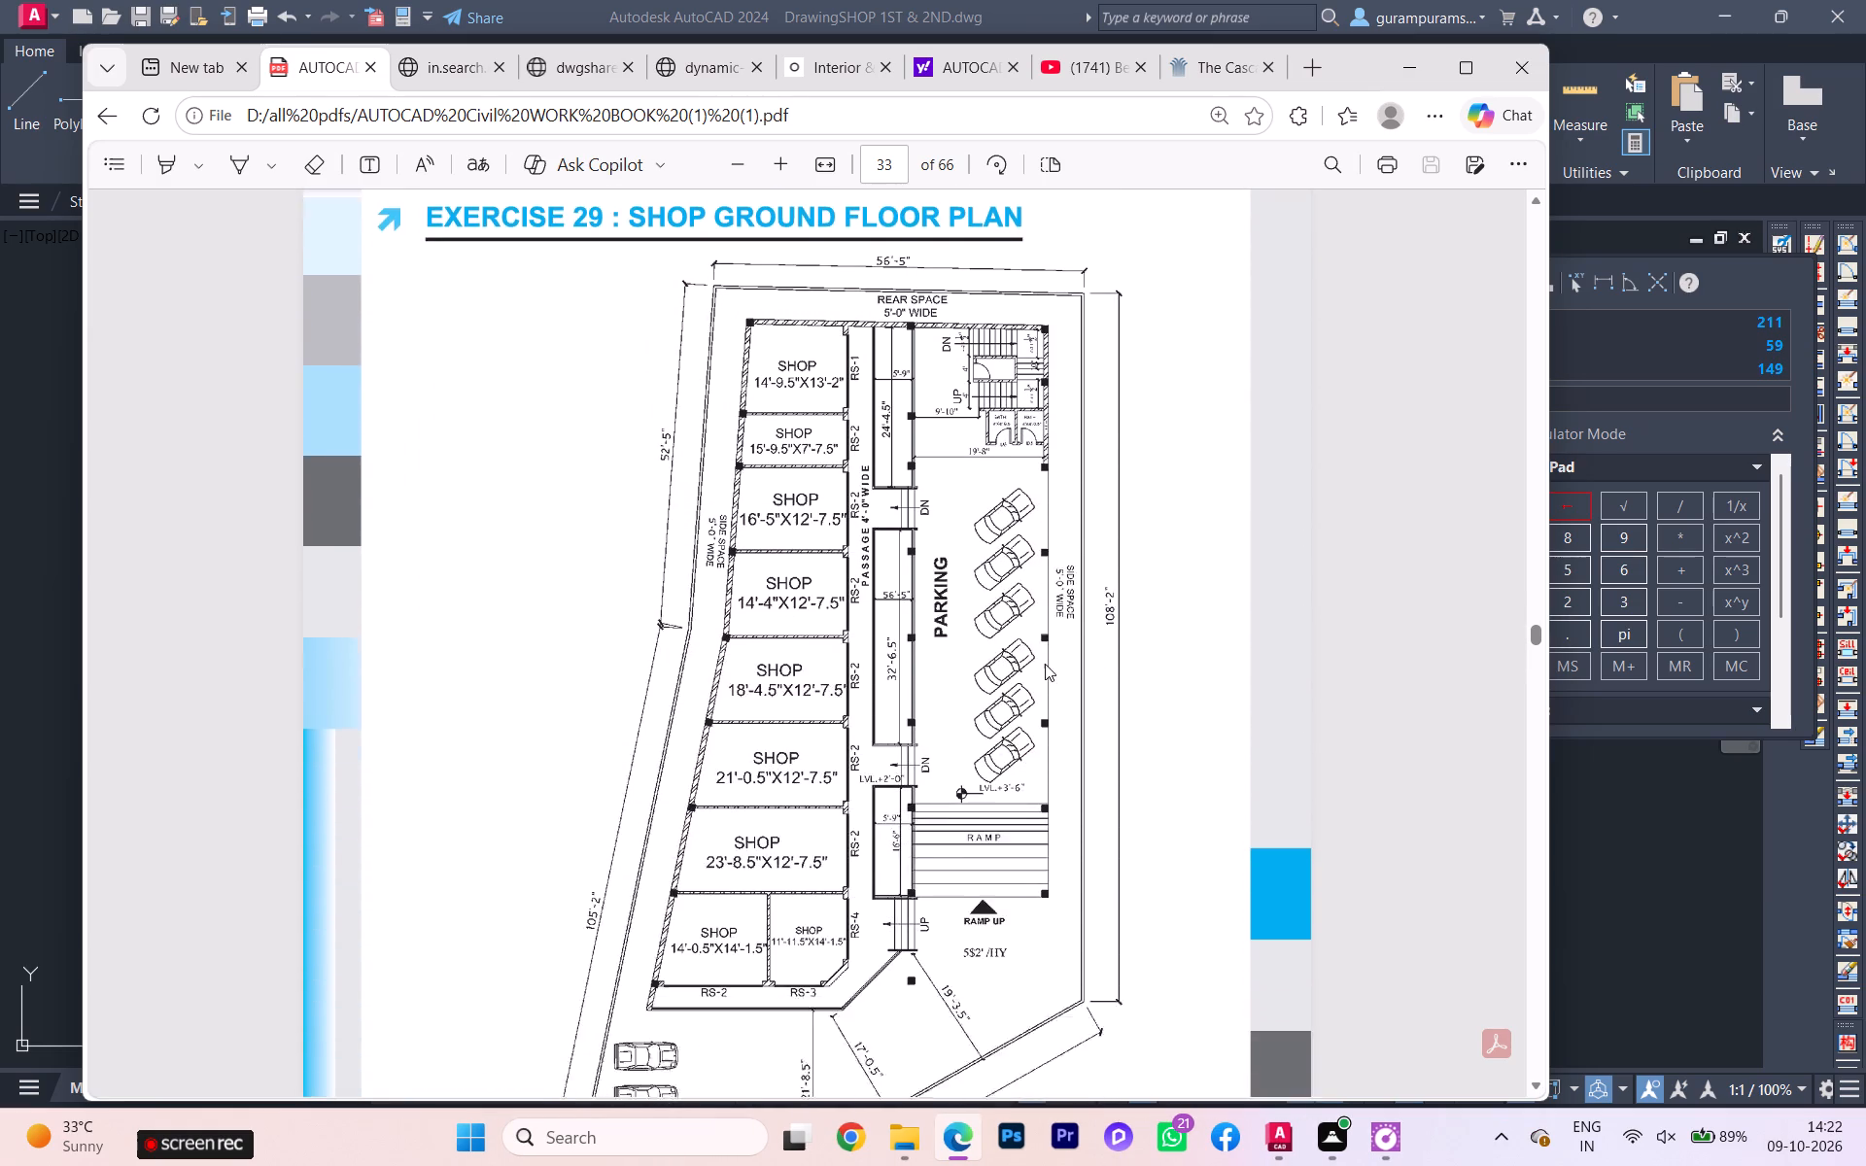
scroll(1045, 664, "down", 1)
middle_click_drag(1045, 658, 1039, 567)
scroll(1039, 567, "down", 3)
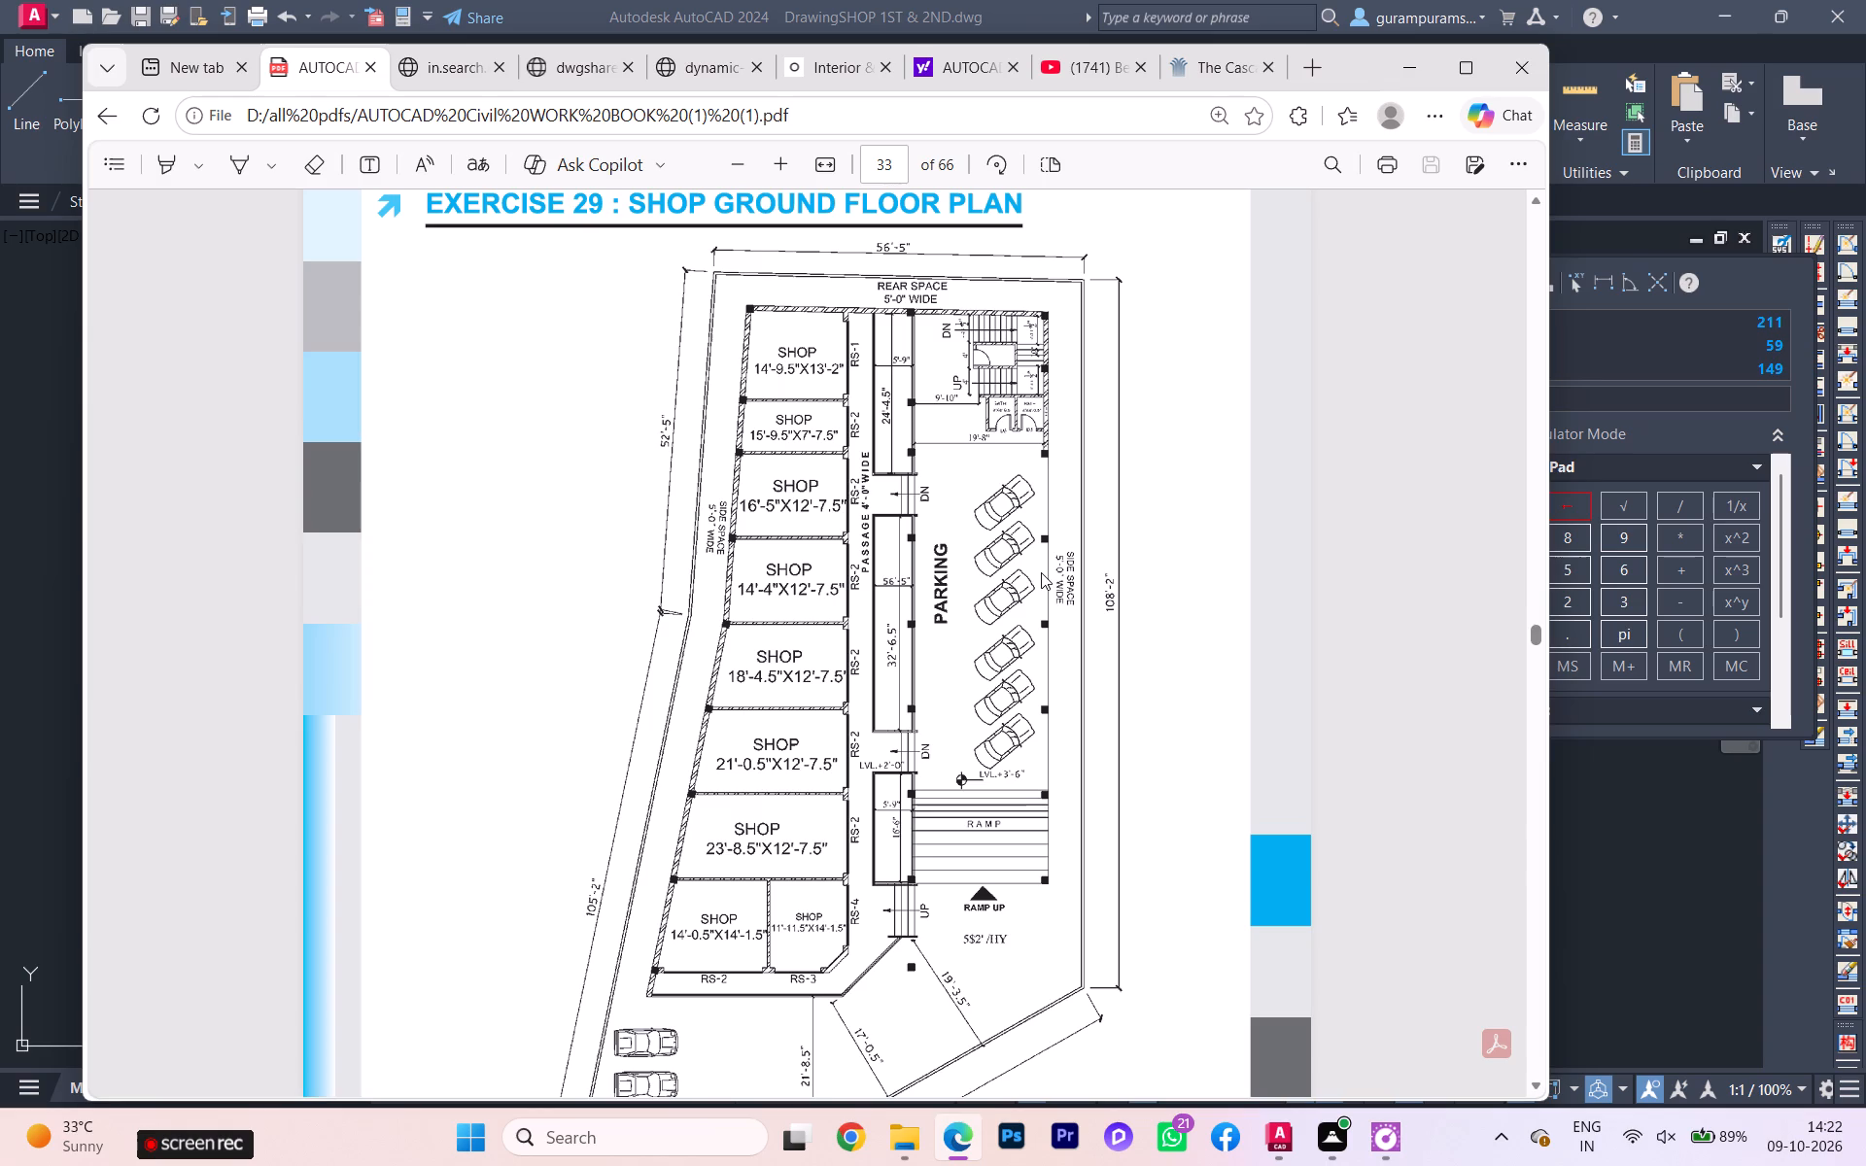
scroll(1023, 754, "down", 2)
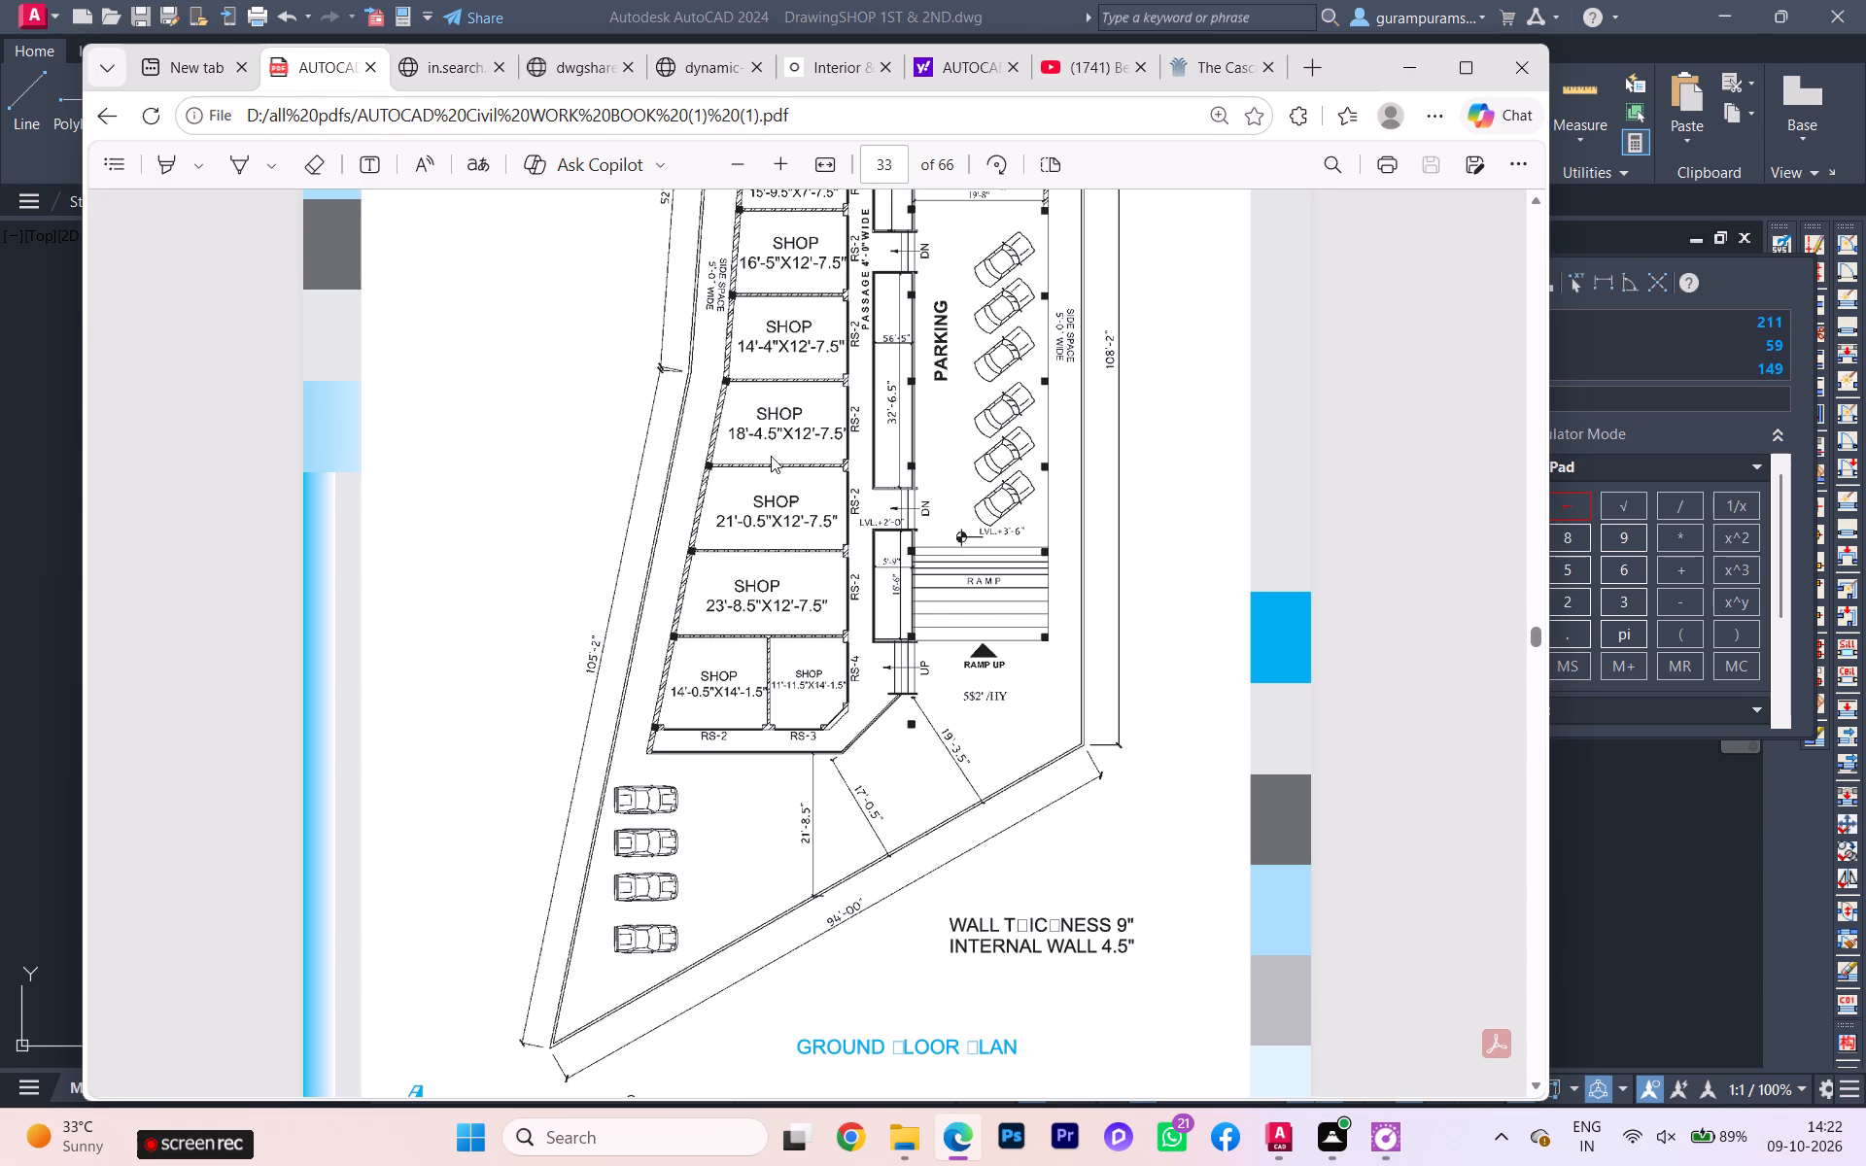
scroll(813, 437, "up", 4)
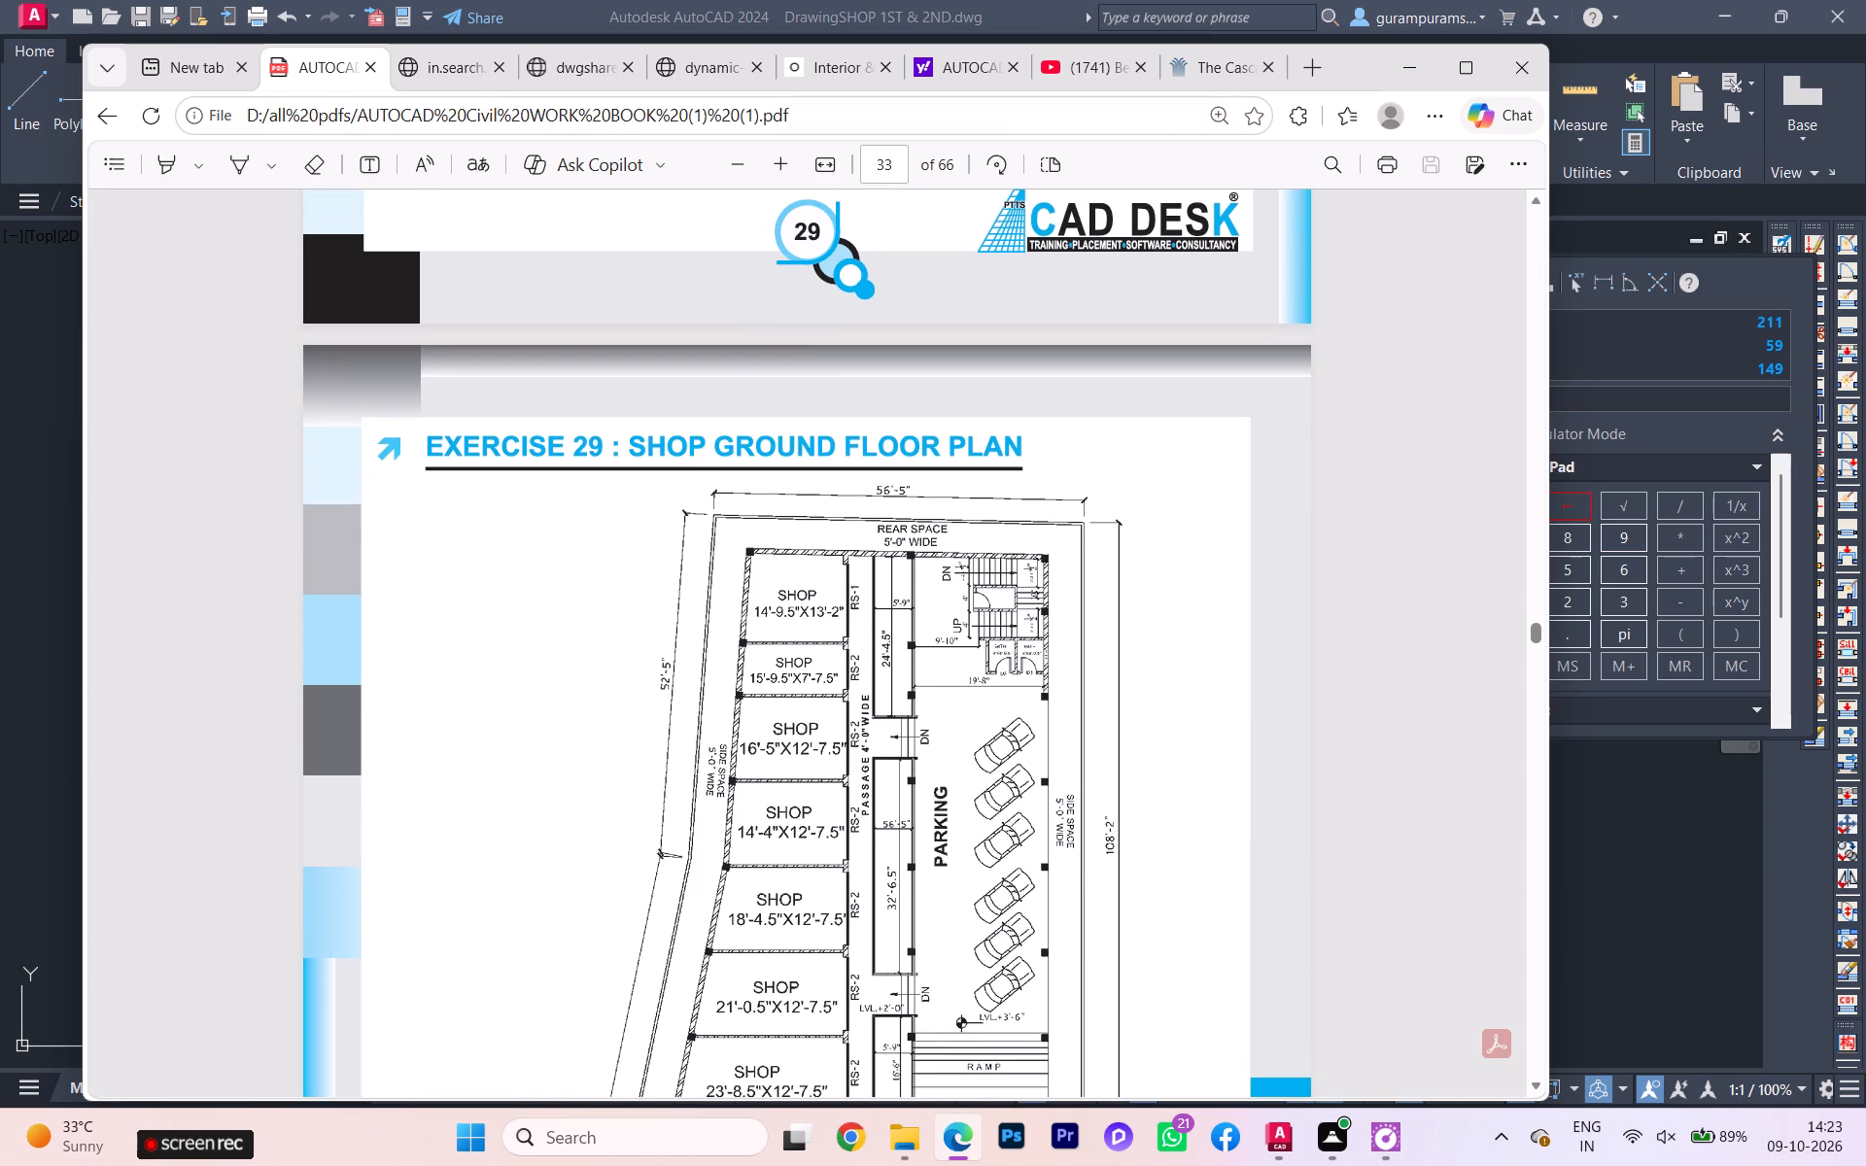
scroll(827, 421, "down", 4)
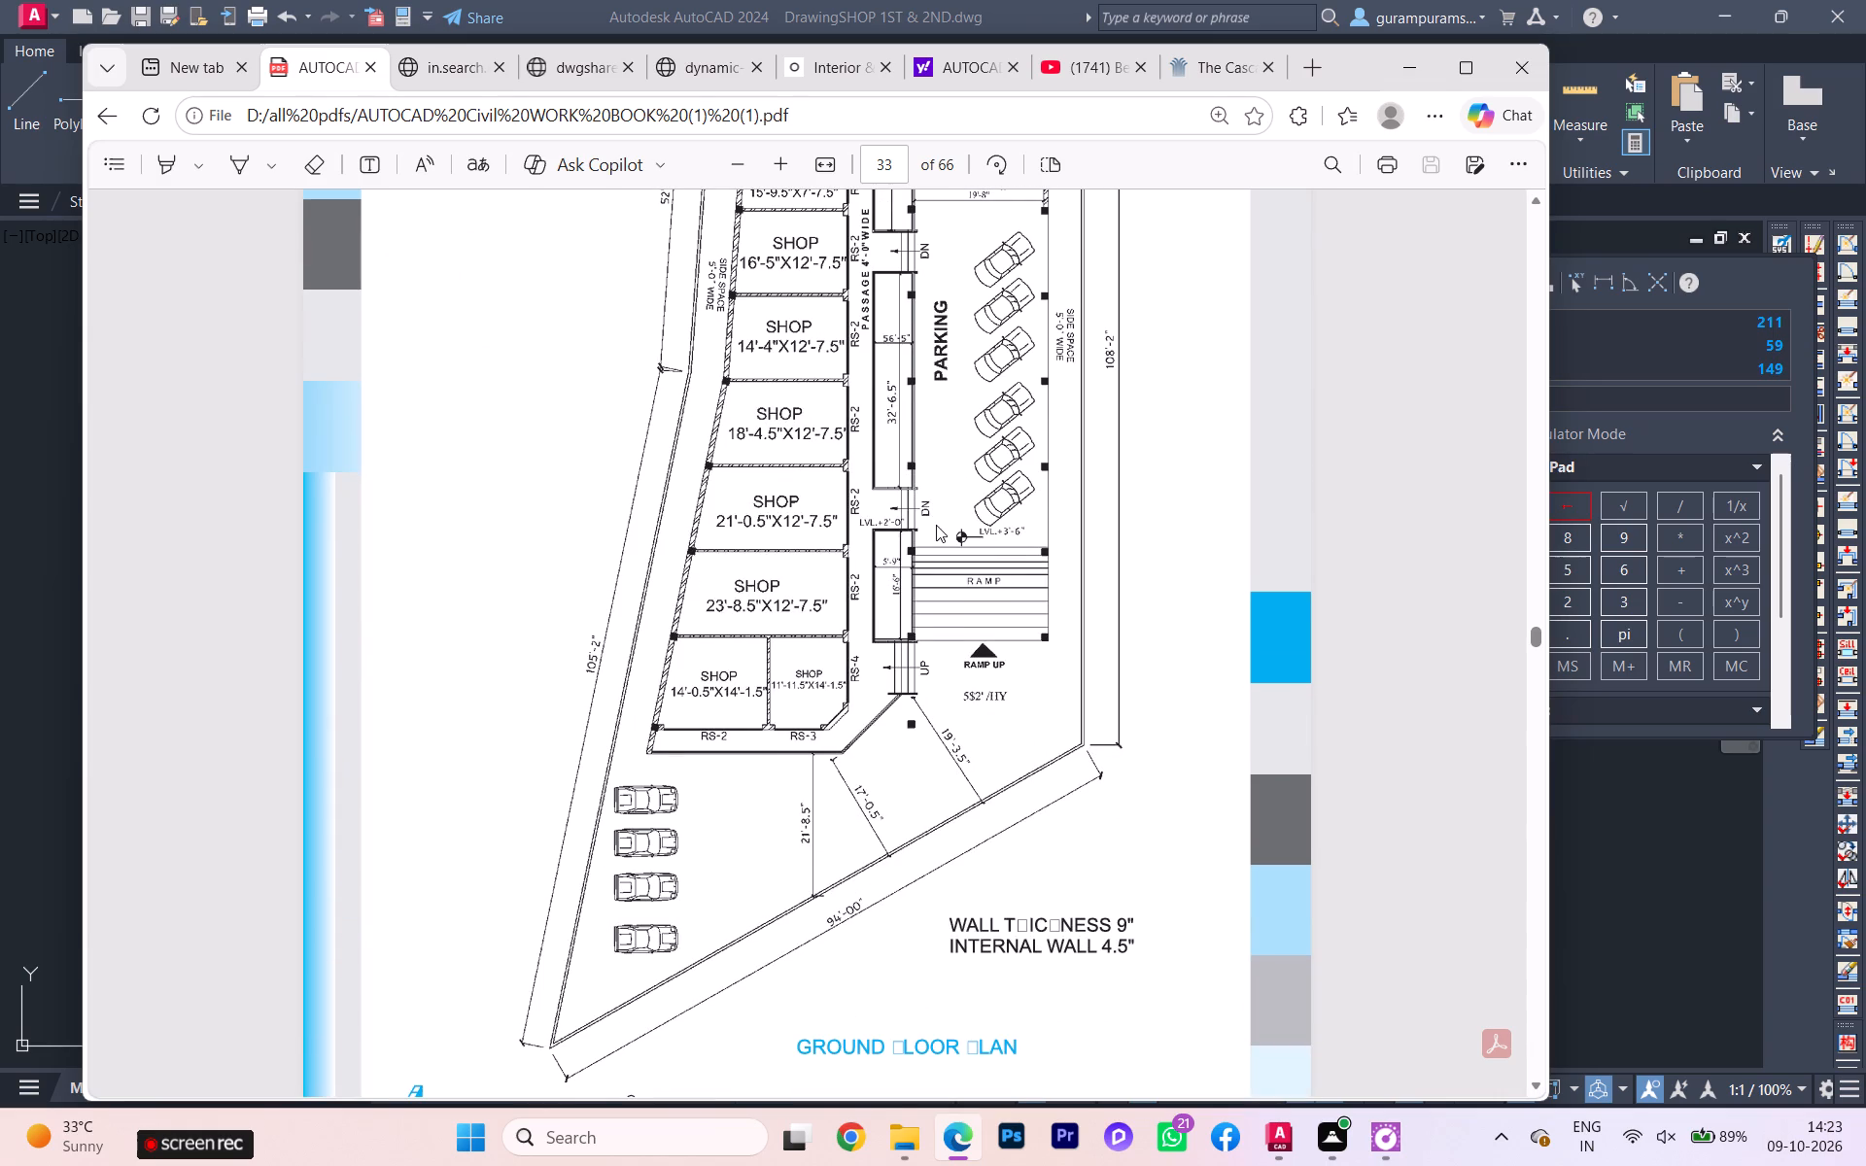
scroll(940, 498, "up", 3)
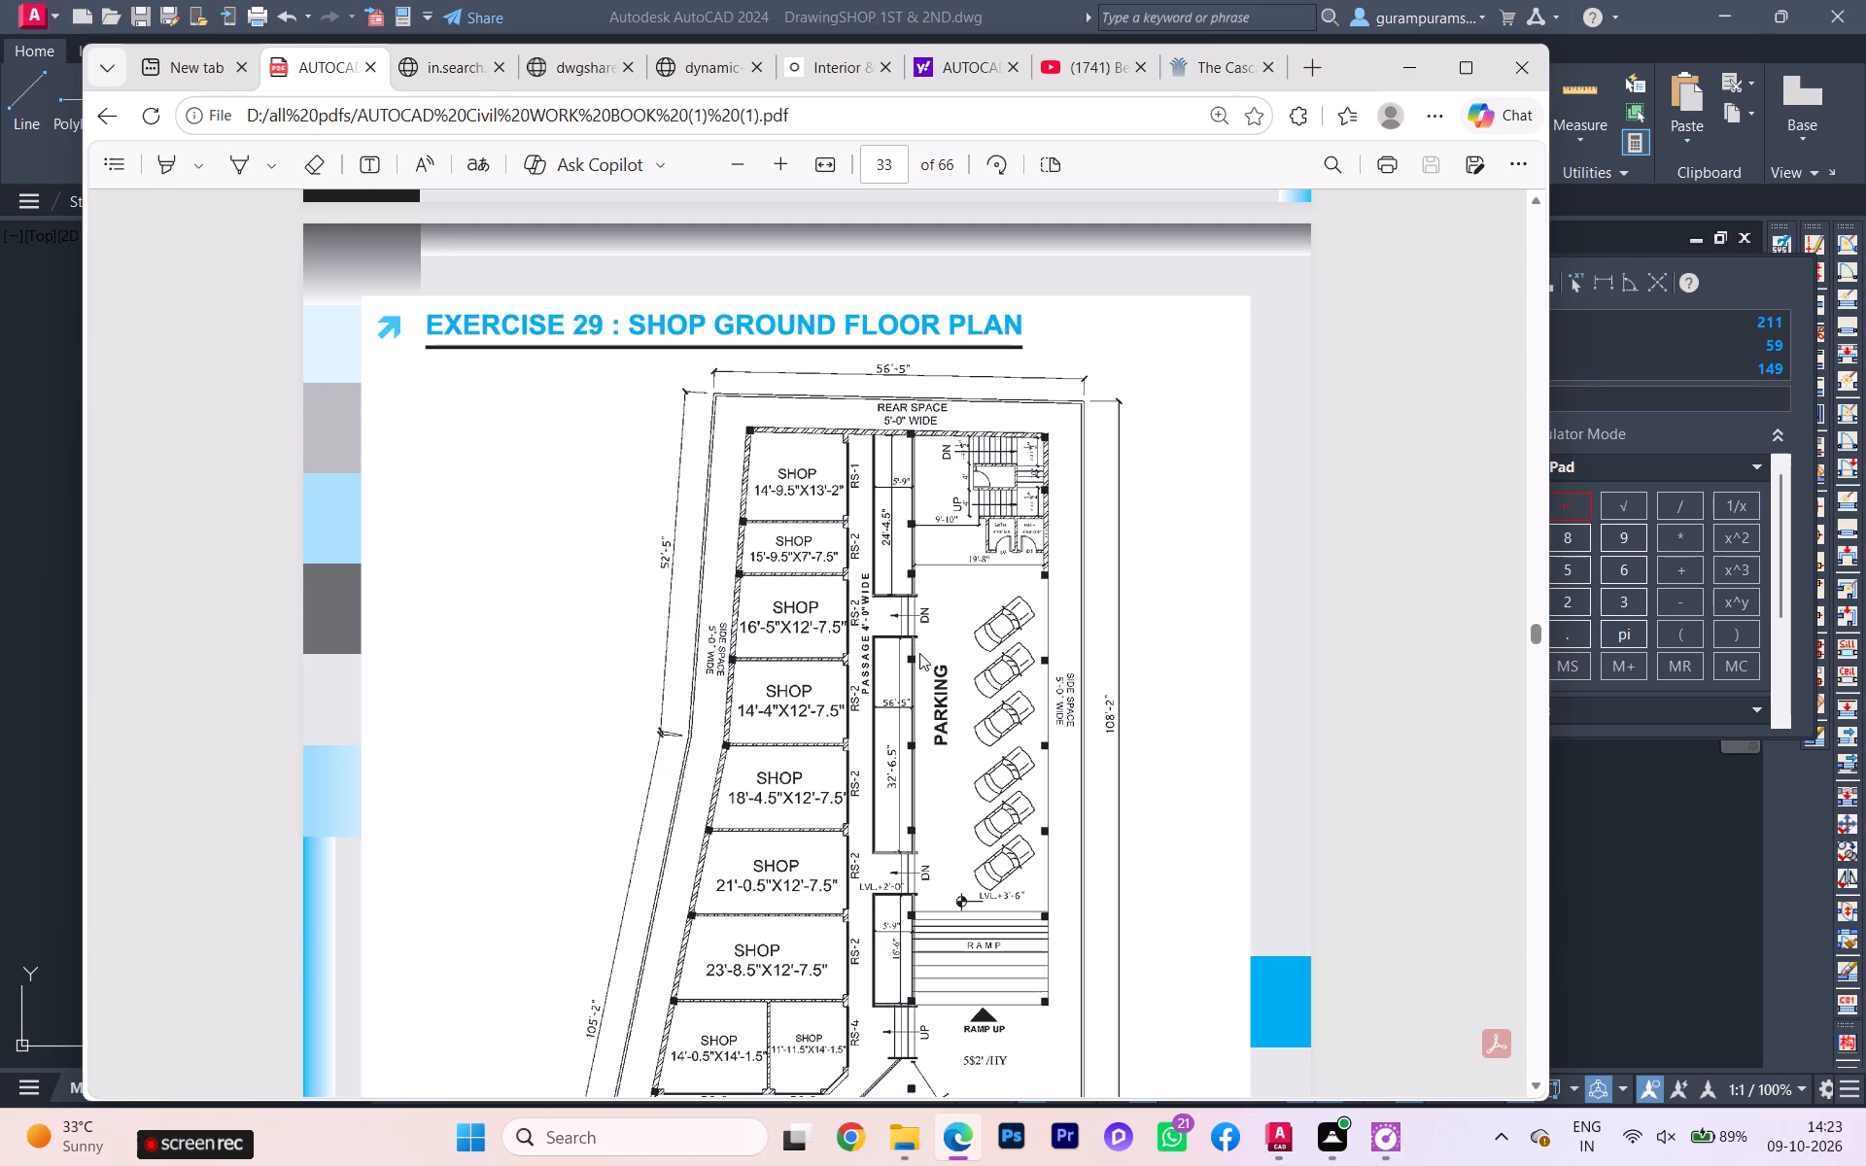
Examine the Exercise 30 shop 1st and 2nd floor plan in the workbook, including its rooms, passages, terraces and overall dimensions.
scroll(922, 638, "down", 9)
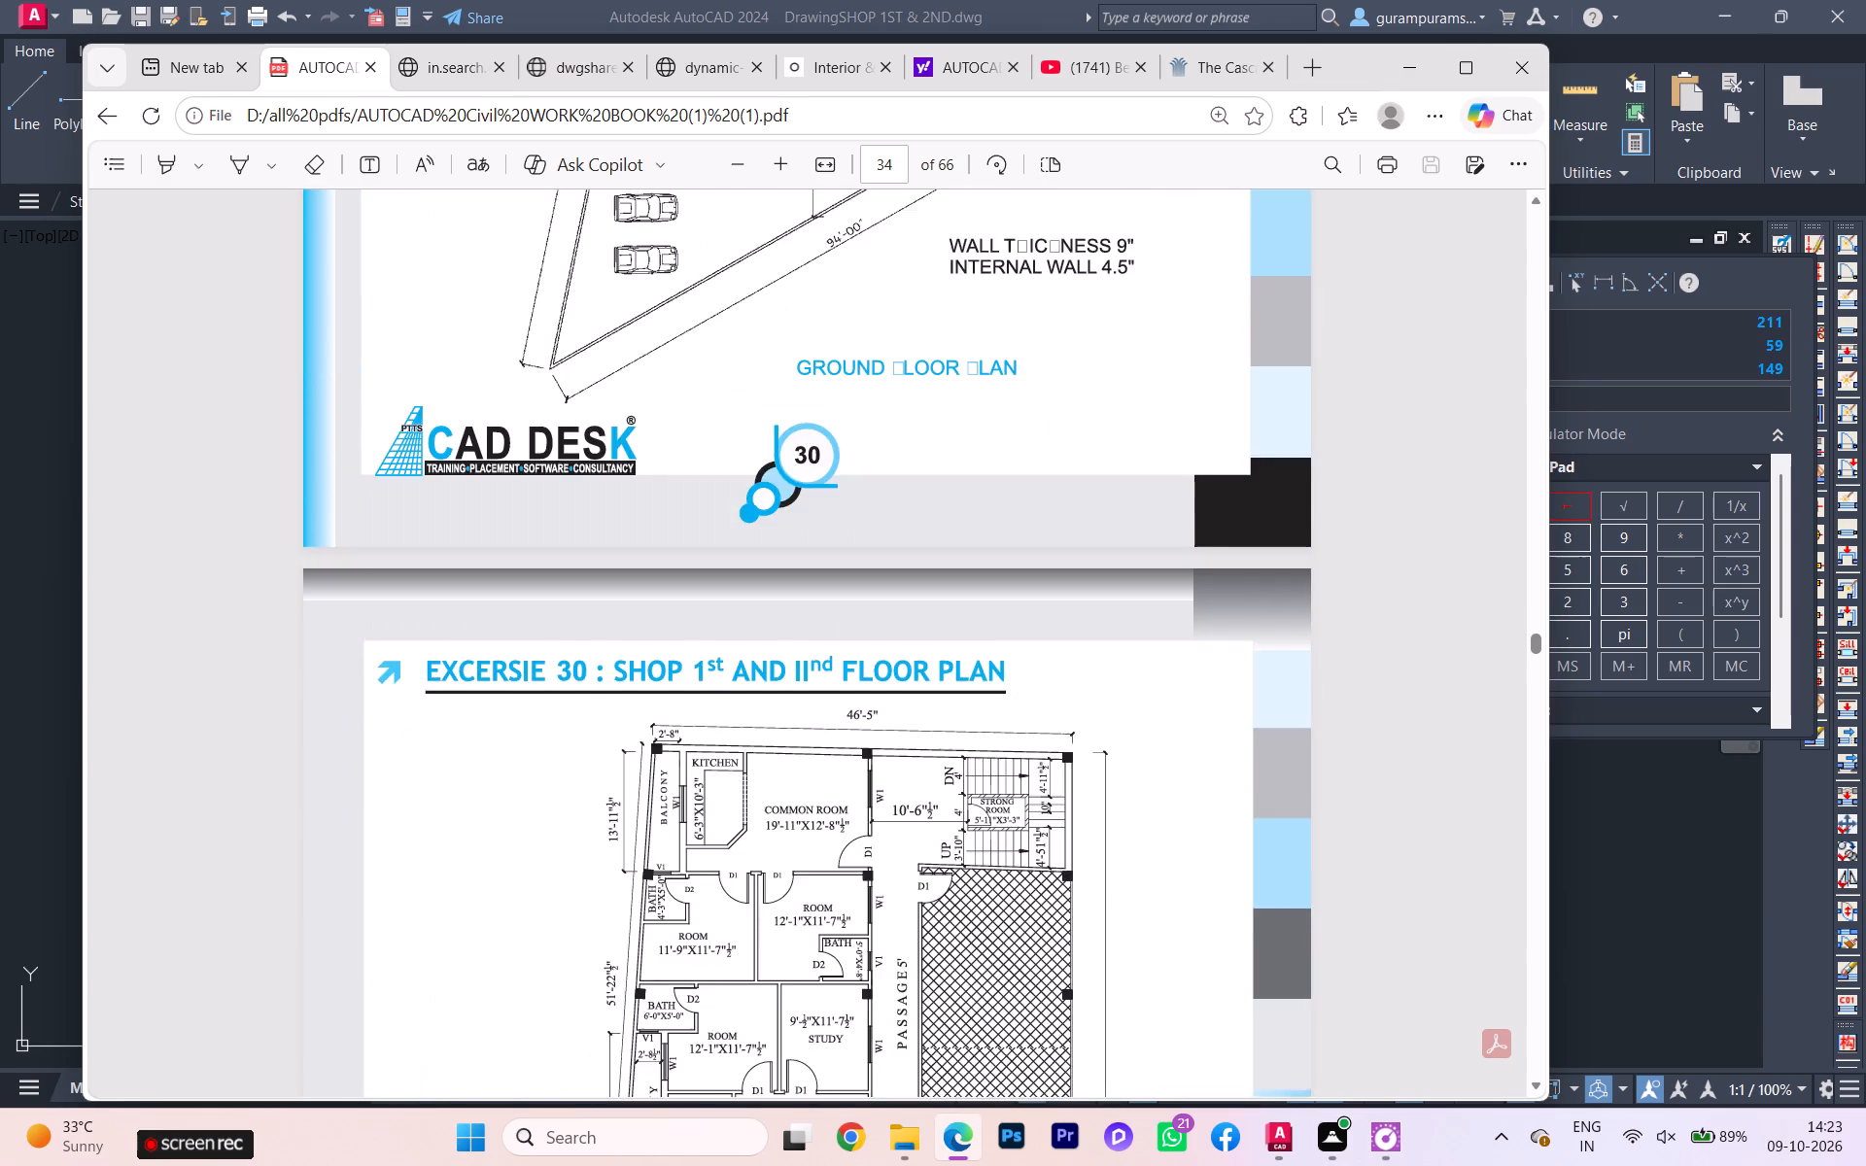
scroll(963, 628, "up", 1)
scroll(963, 628, "down", 7)
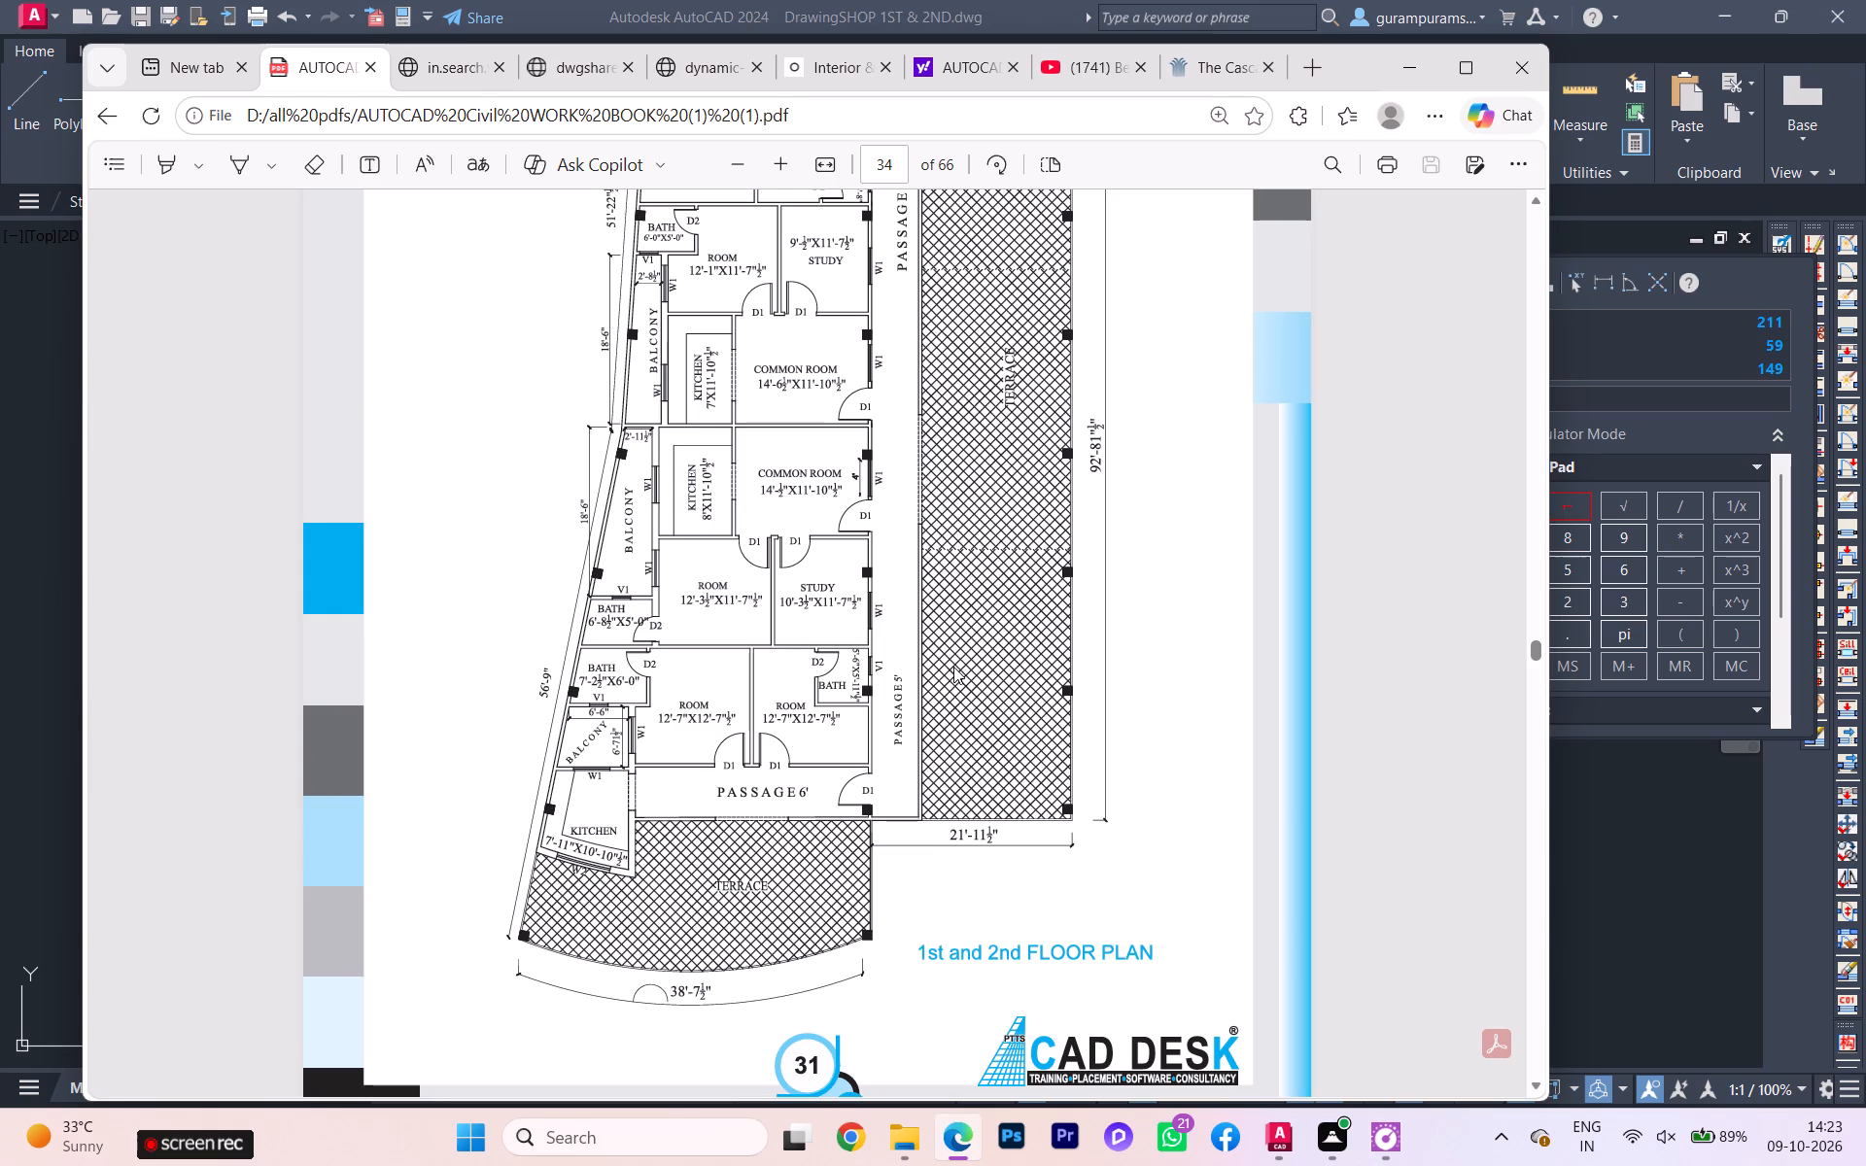
scroll(955, 666, "up", 1)
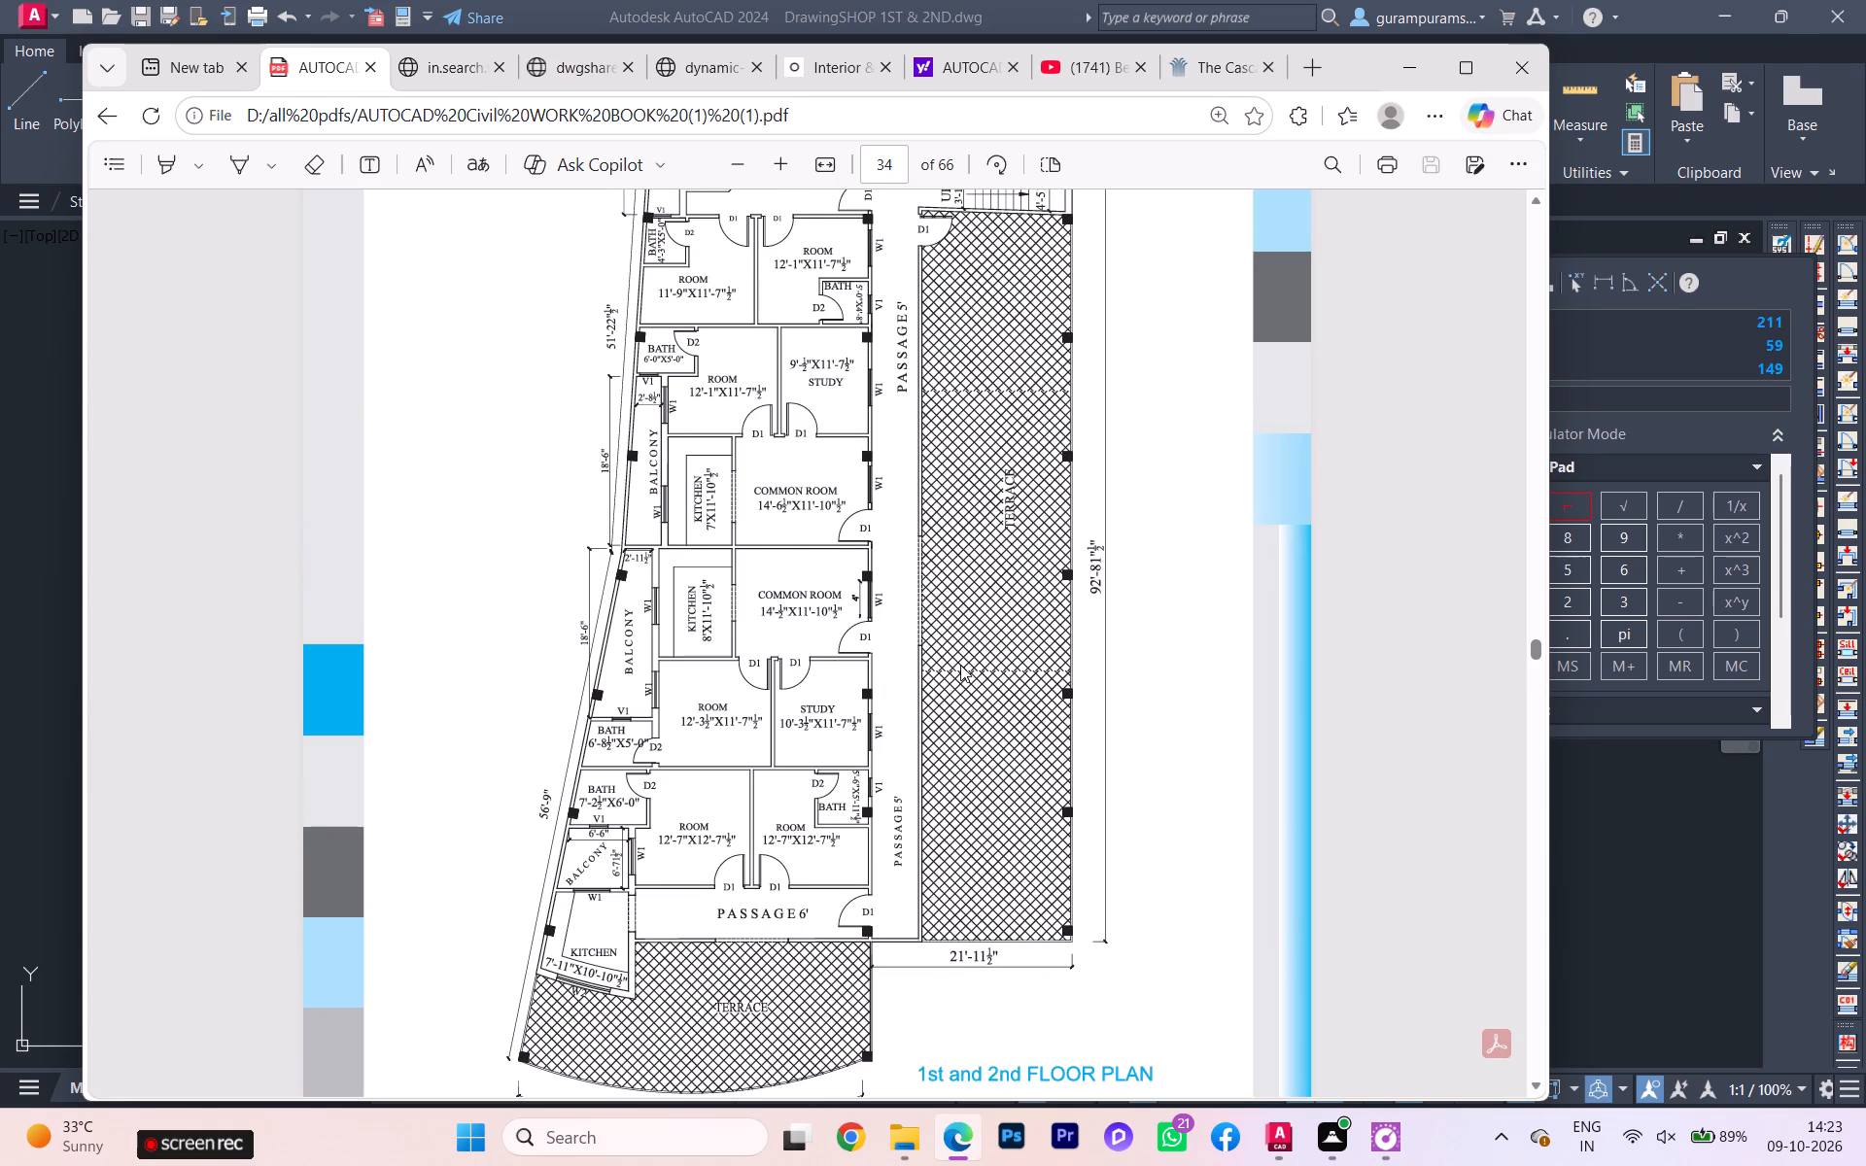
scroll(964, 662, "up", 2)
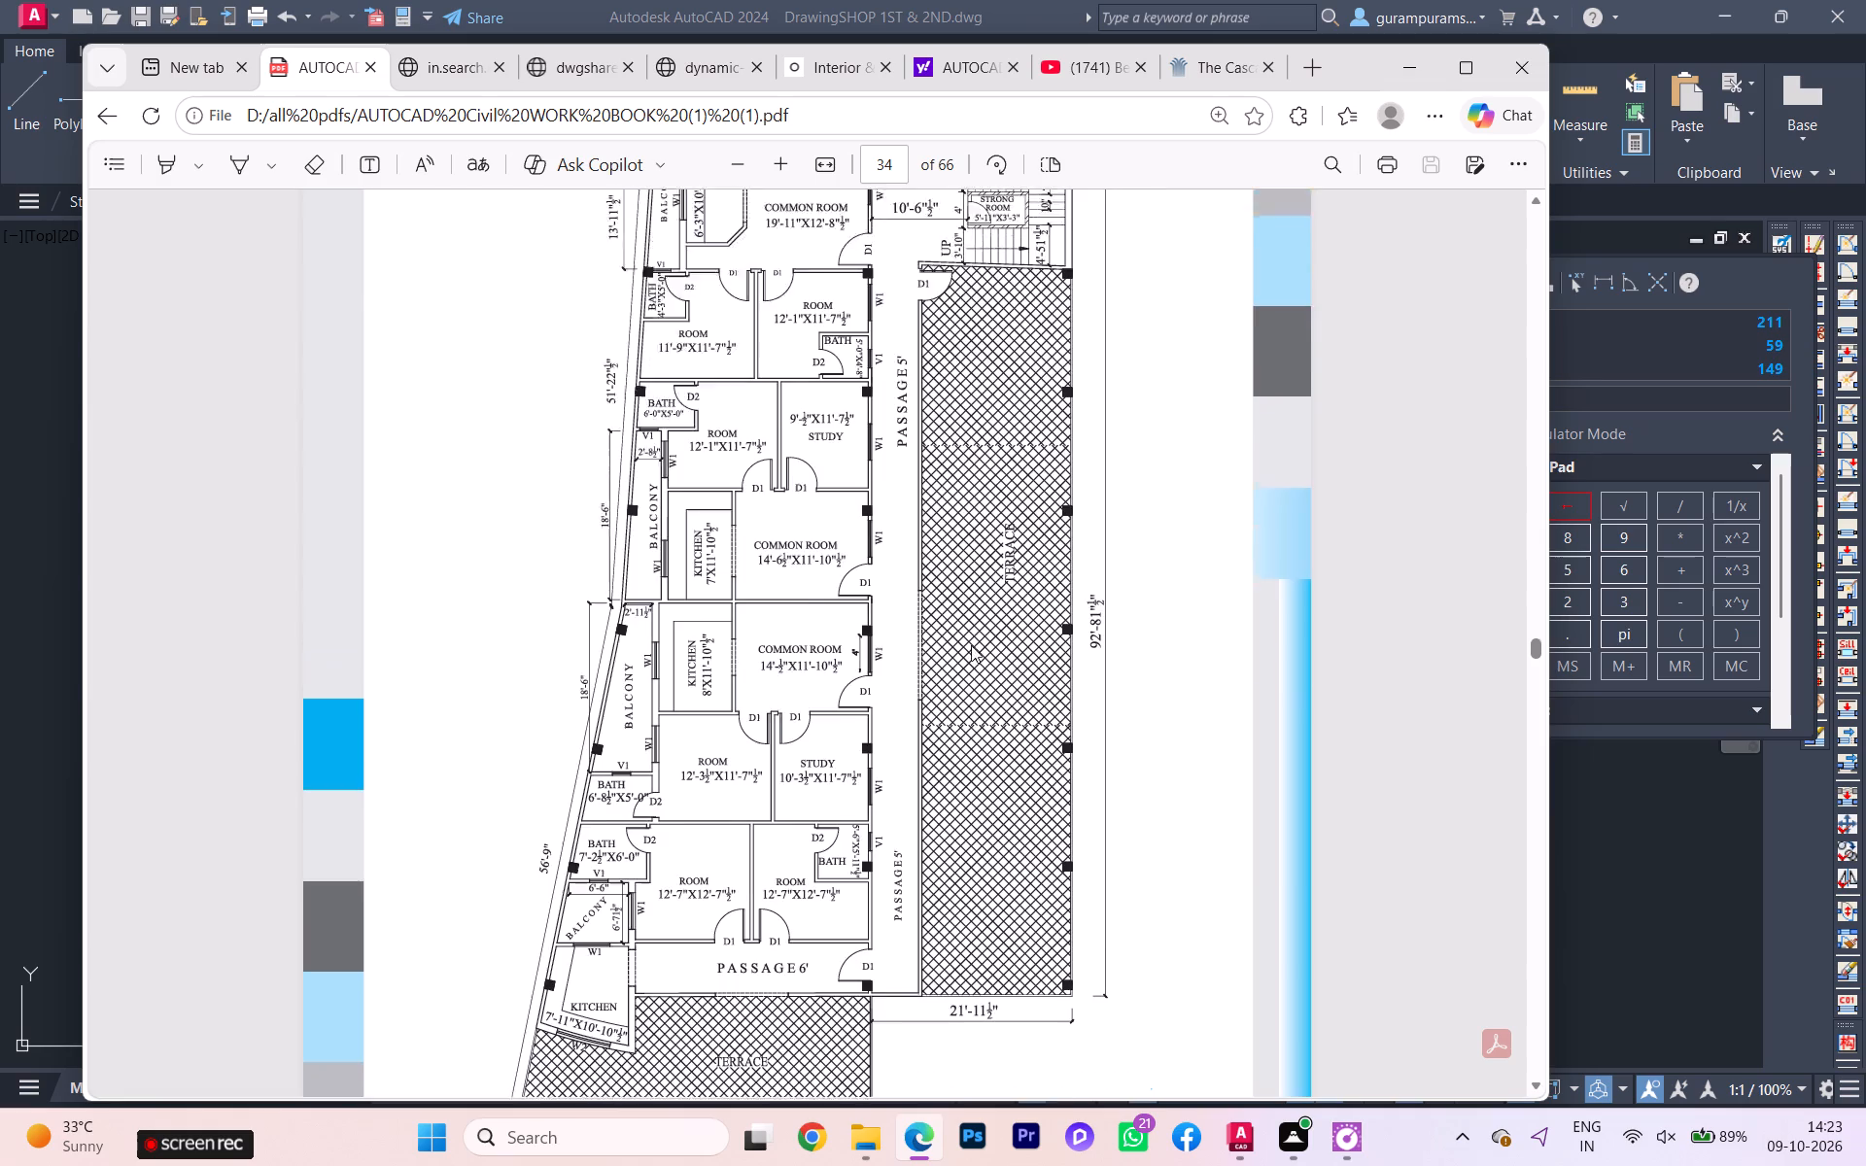
scroll(971, 645, "up", 3)
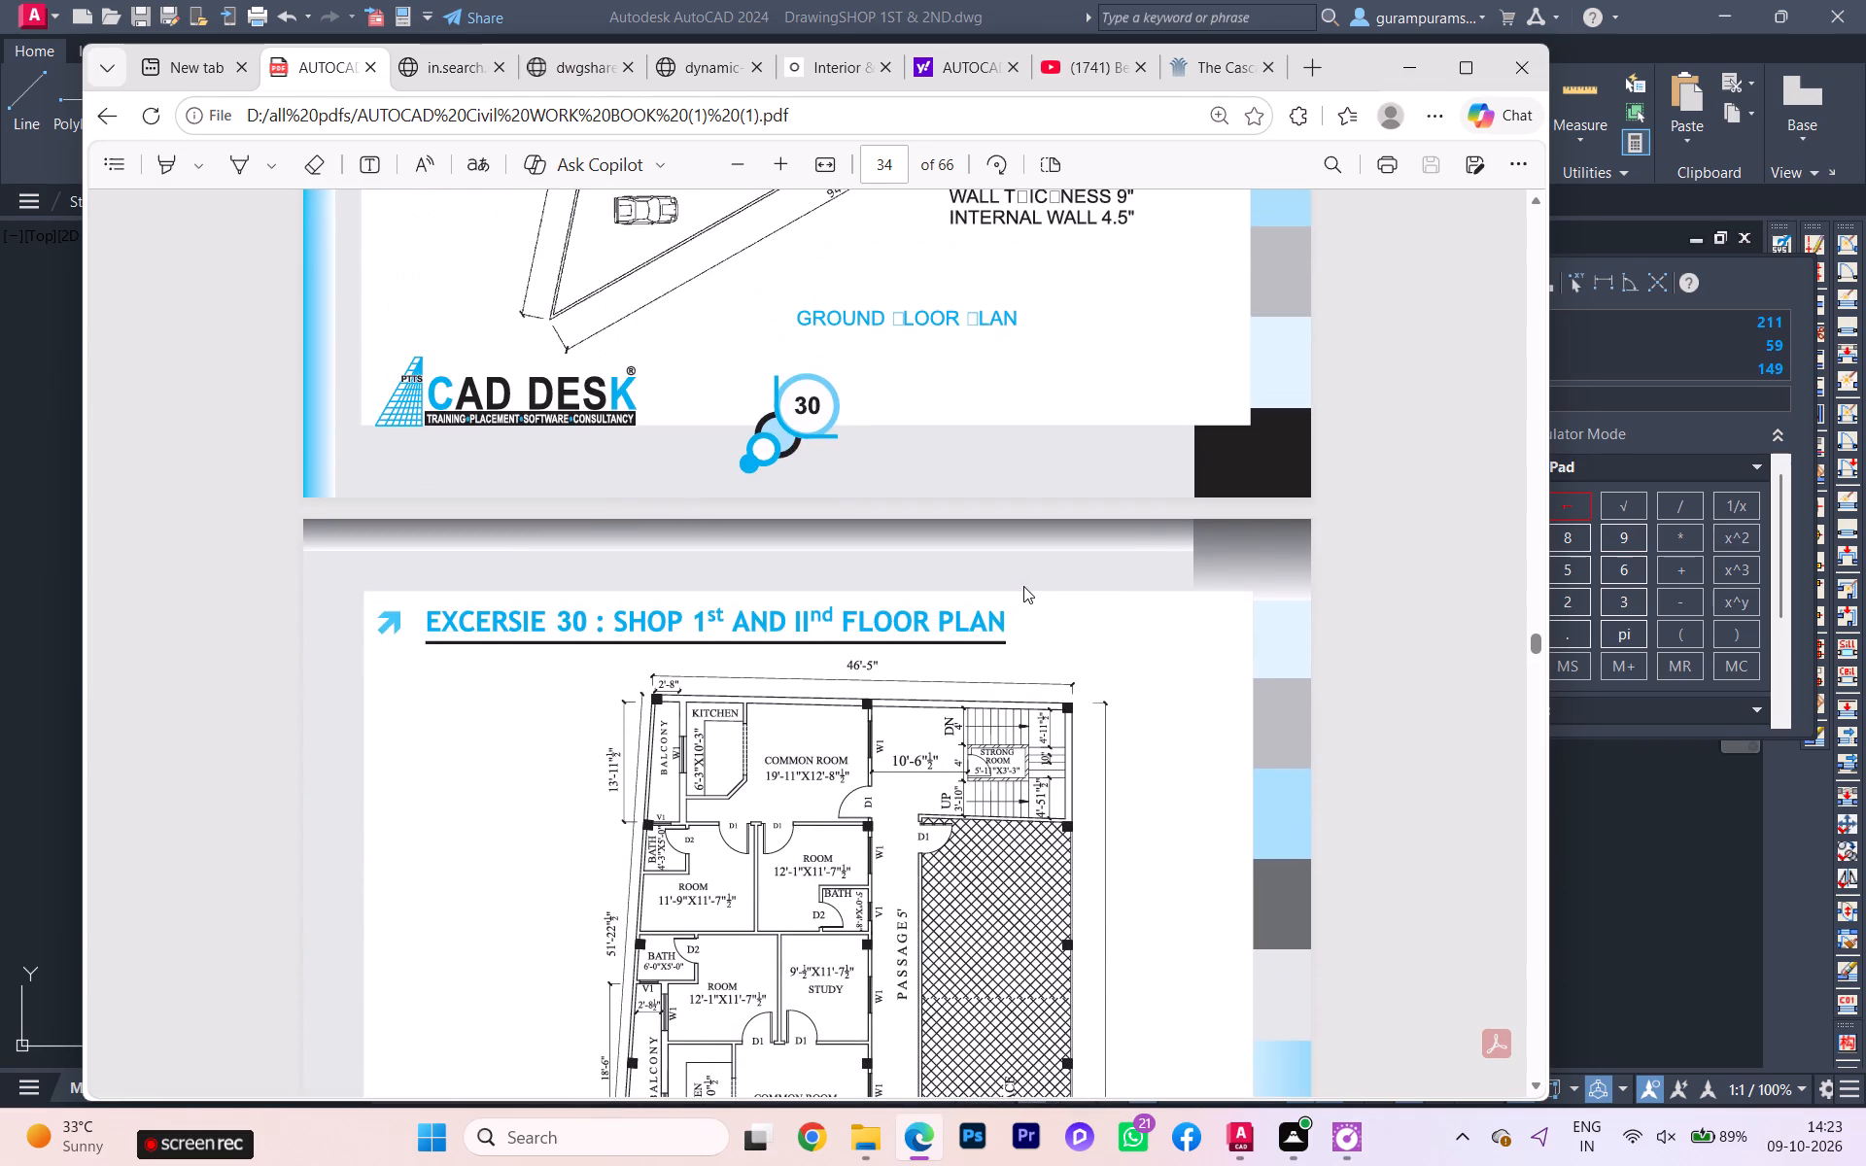
scroll(1026, 589, "up", 3)
scroll(1026, 594, "down", 5)
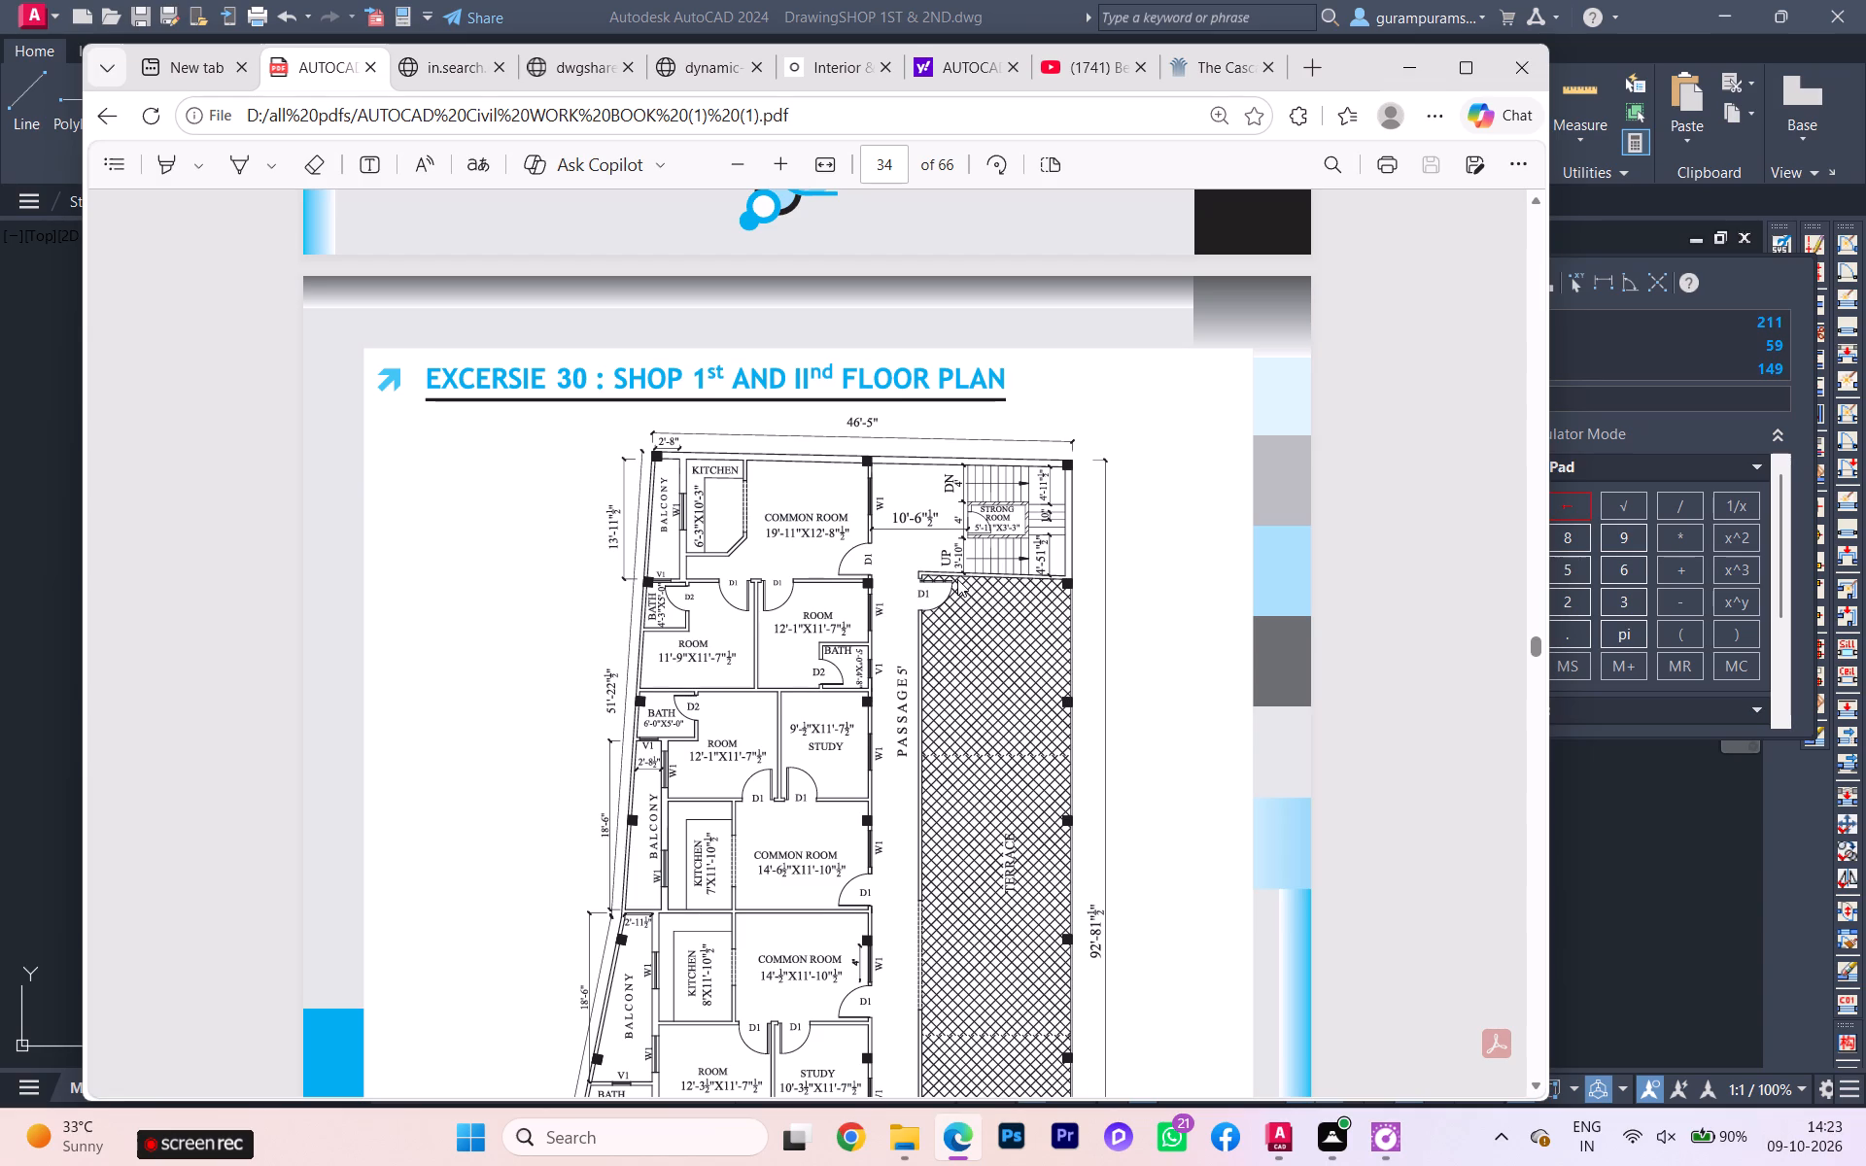
Re-examine the Exercise 29 ground floor plan, focusing on the angled front wall, its distances to the sloping boundary and the wall thickness notes.
scroll(957, 580, "up", 5)
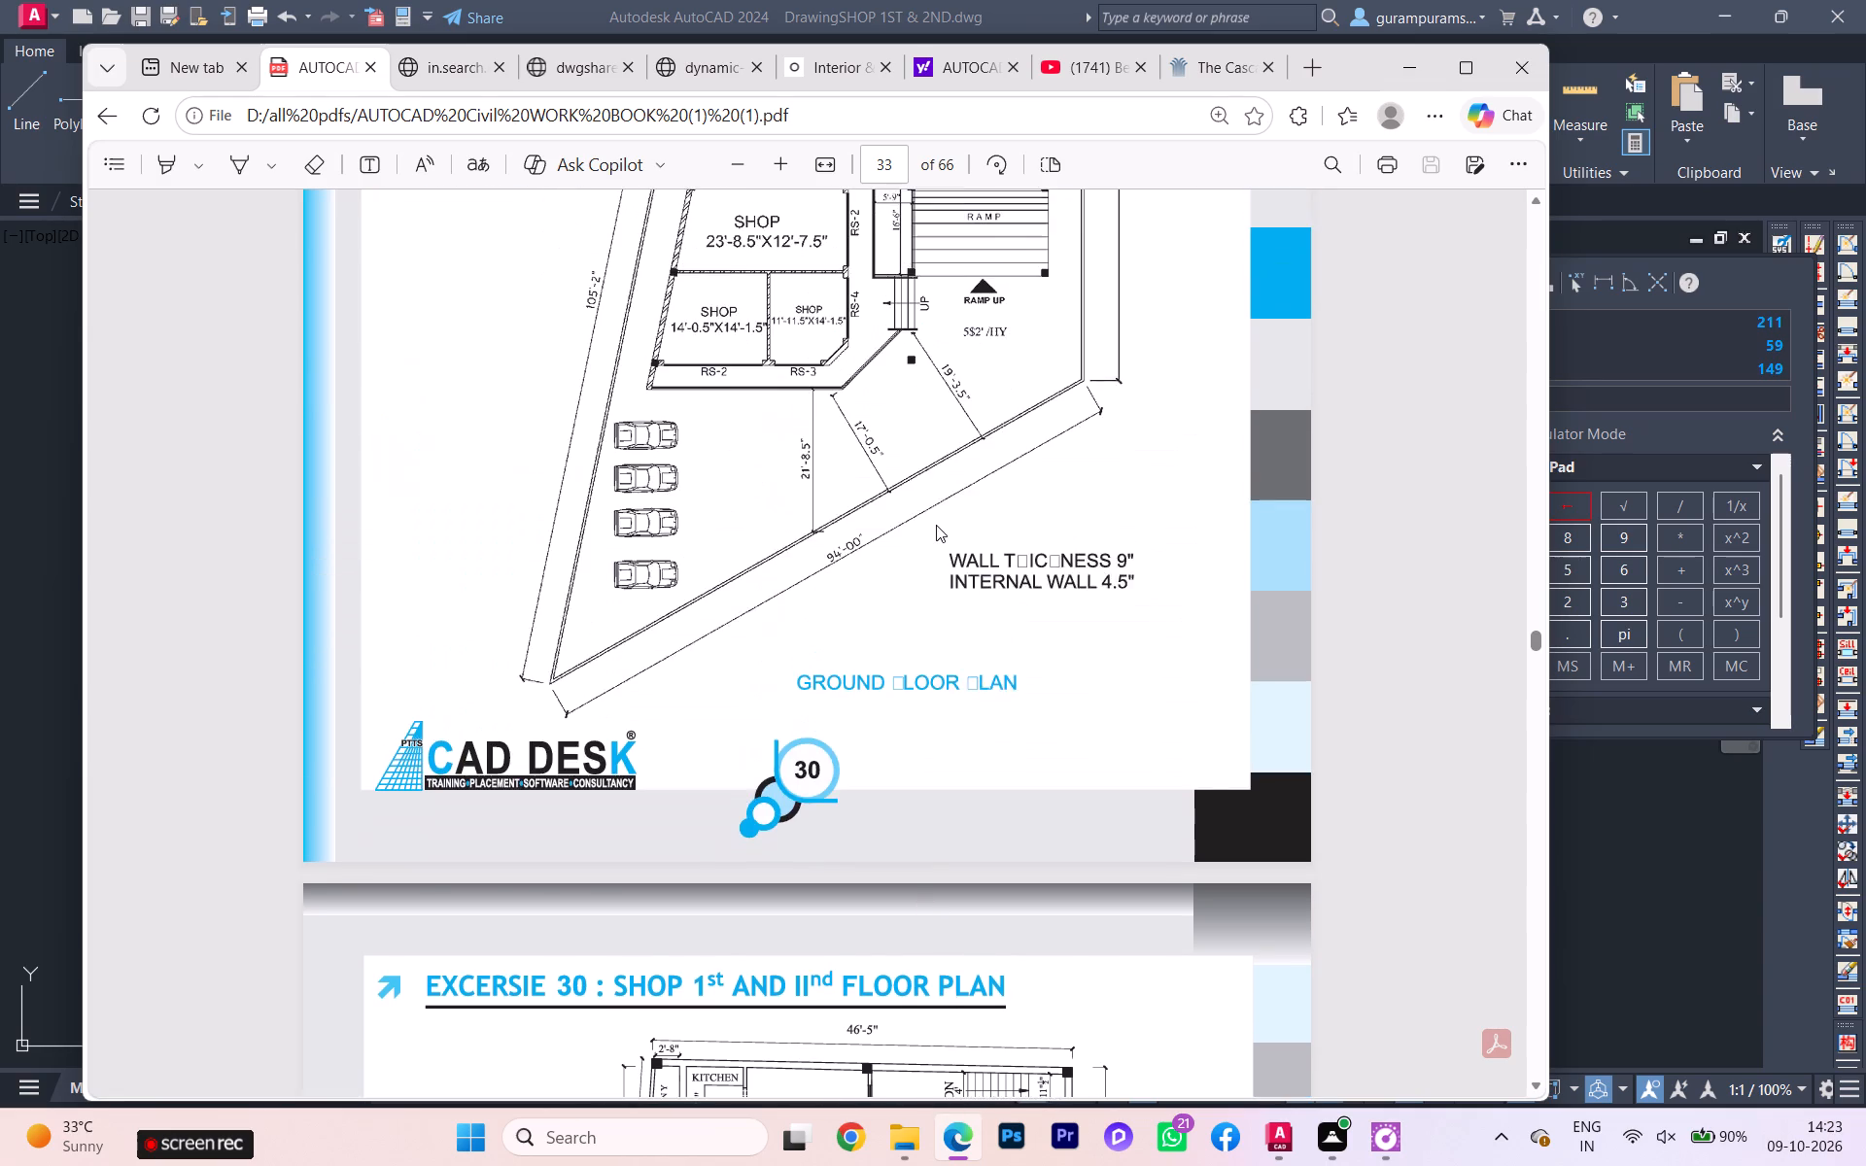
scroll(936, 525, "up", 5)
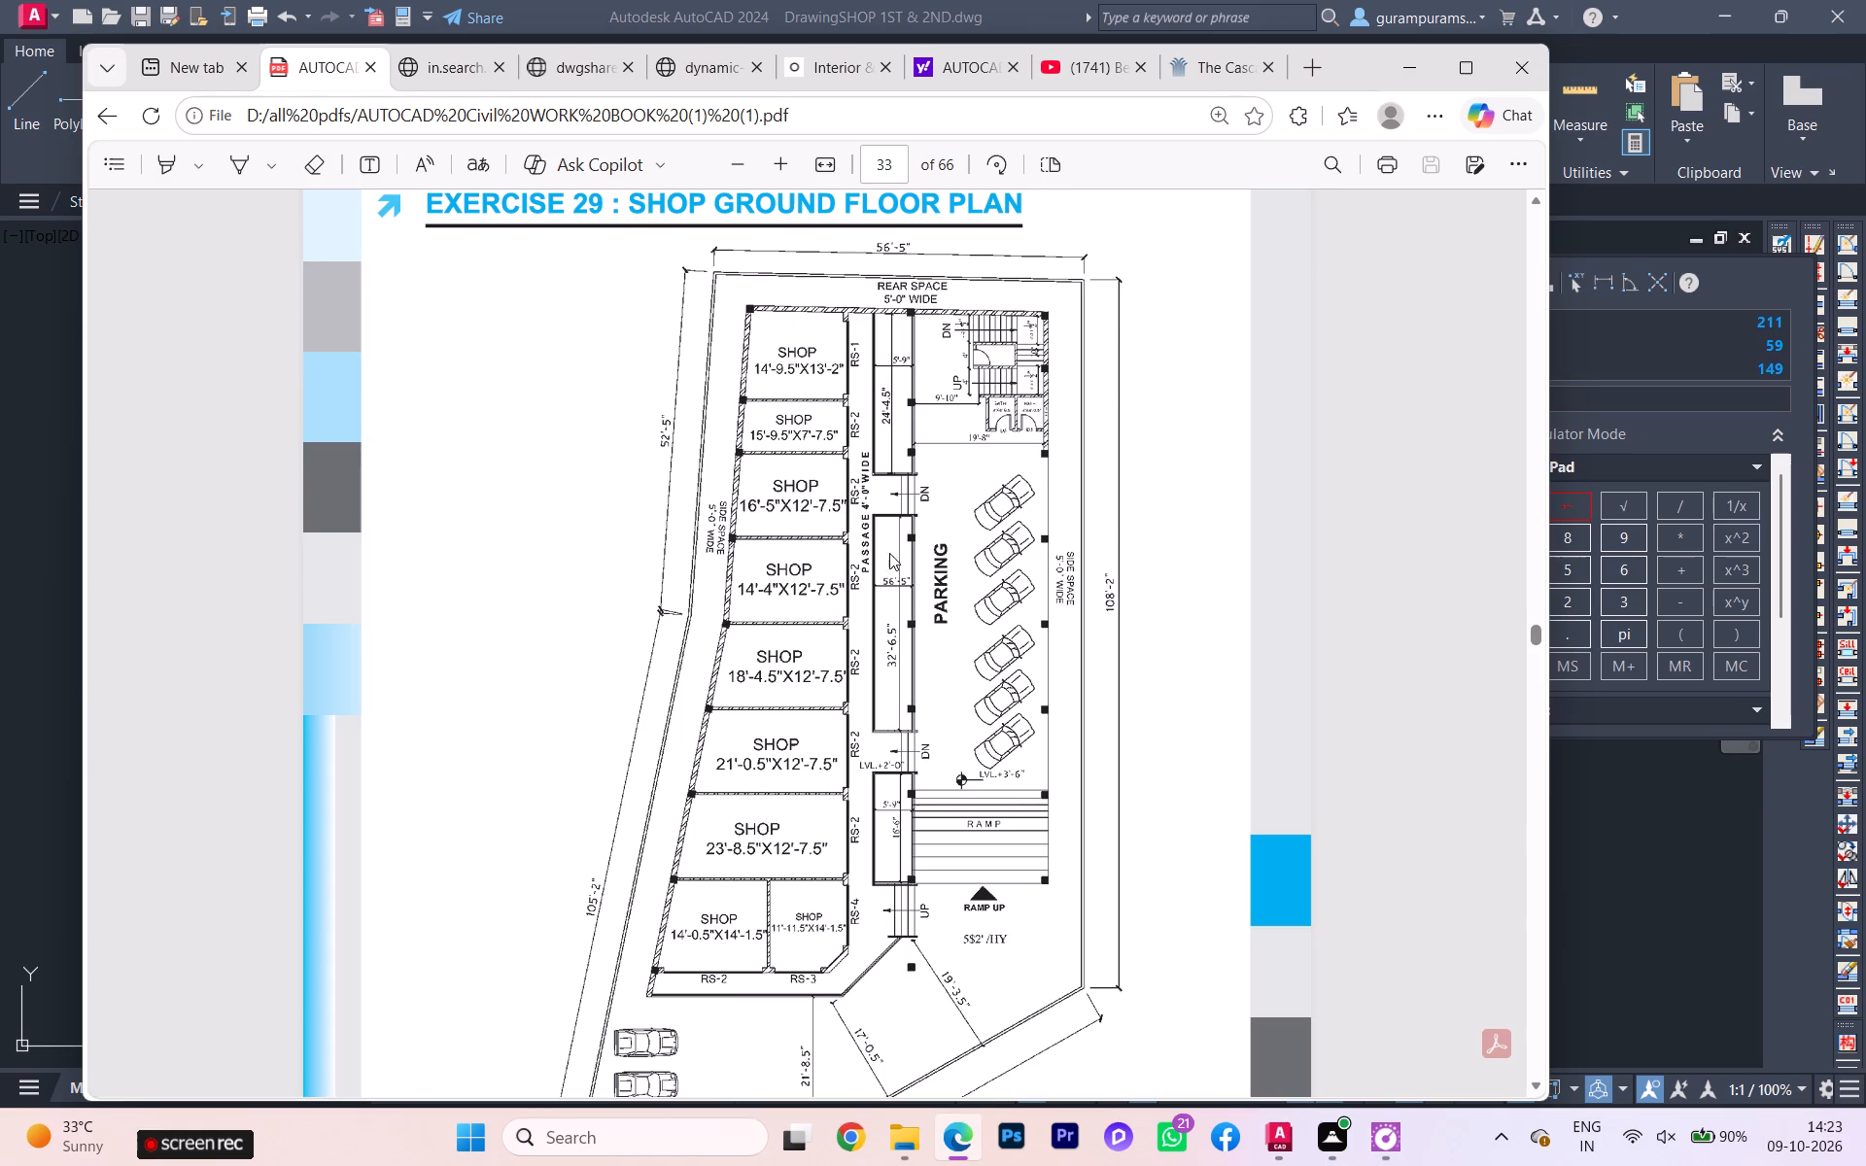
scroll(933, 750, "down", 1)
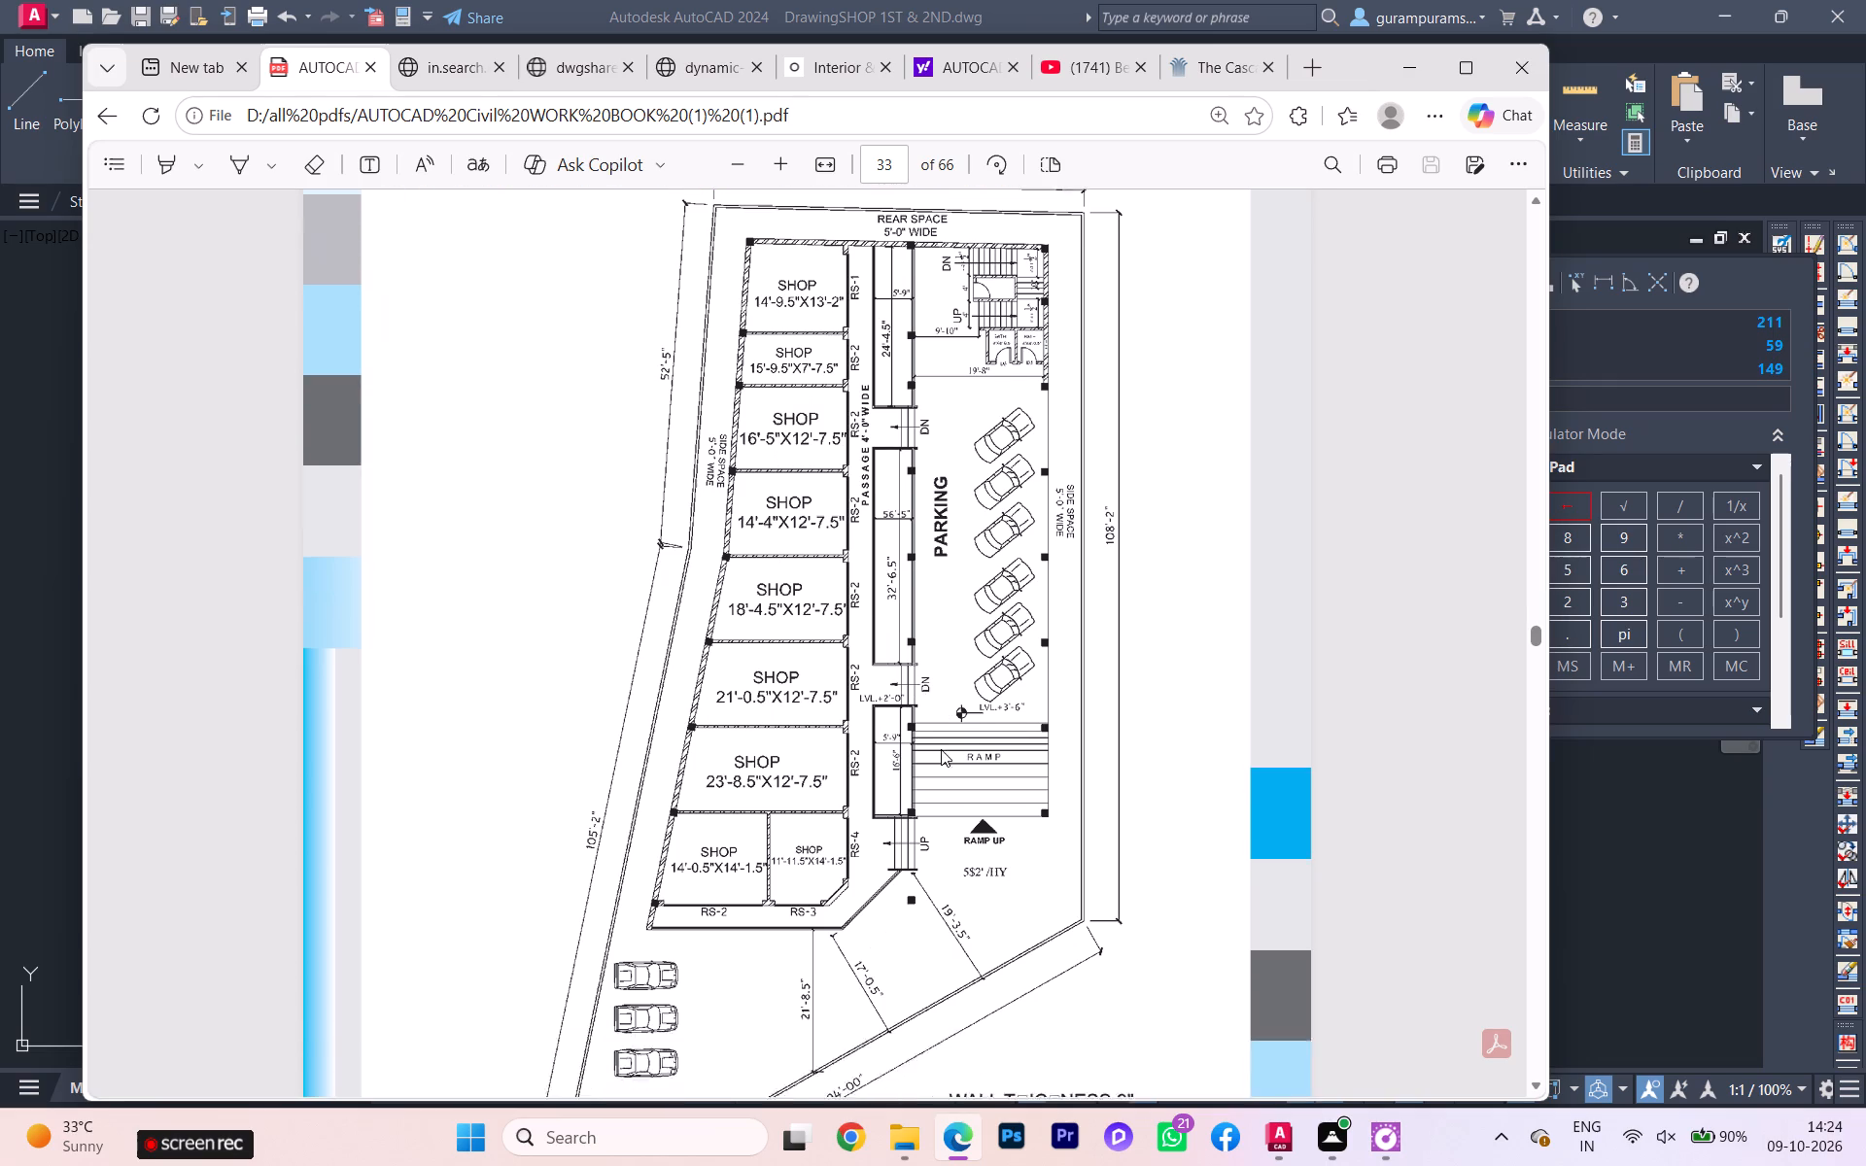
scroll(941, 749, "down", 1)
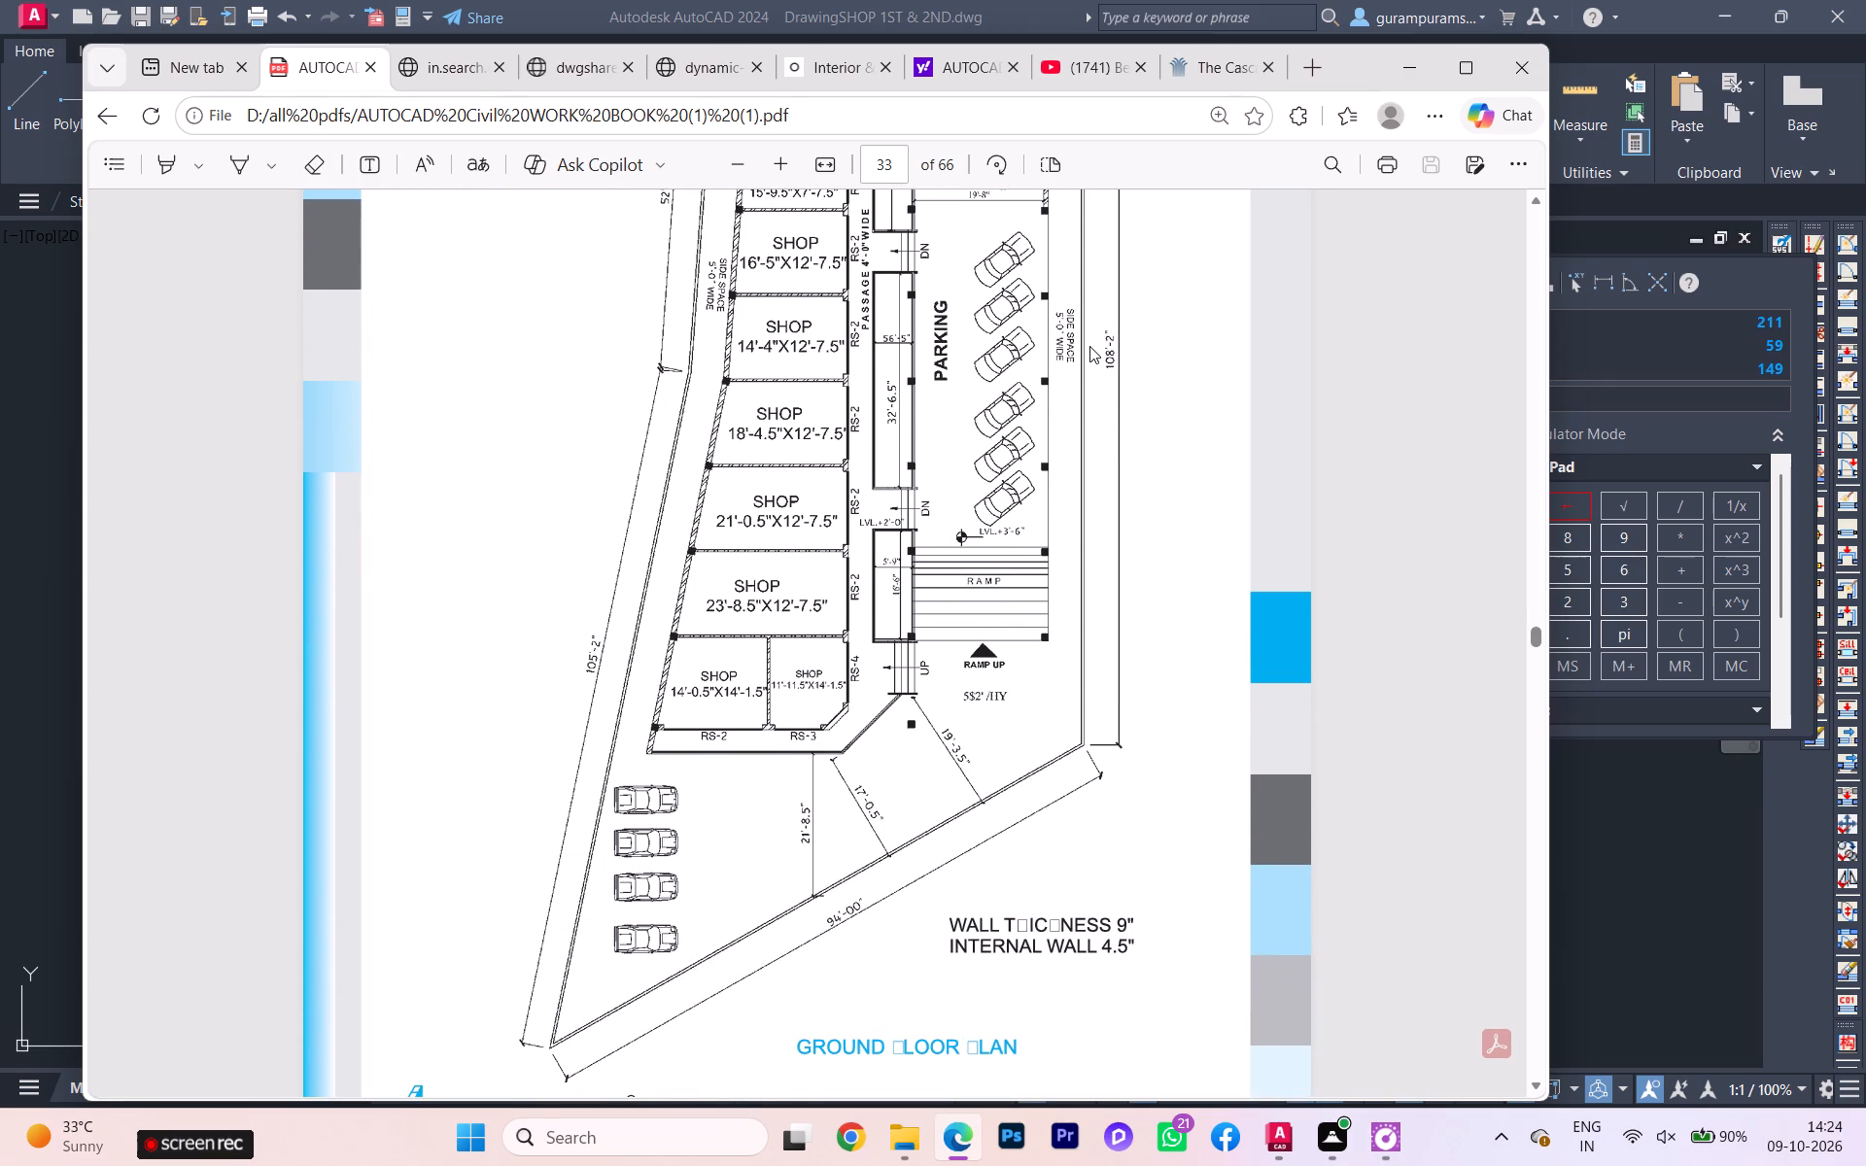
scroll(1089, 345, "up", 1)
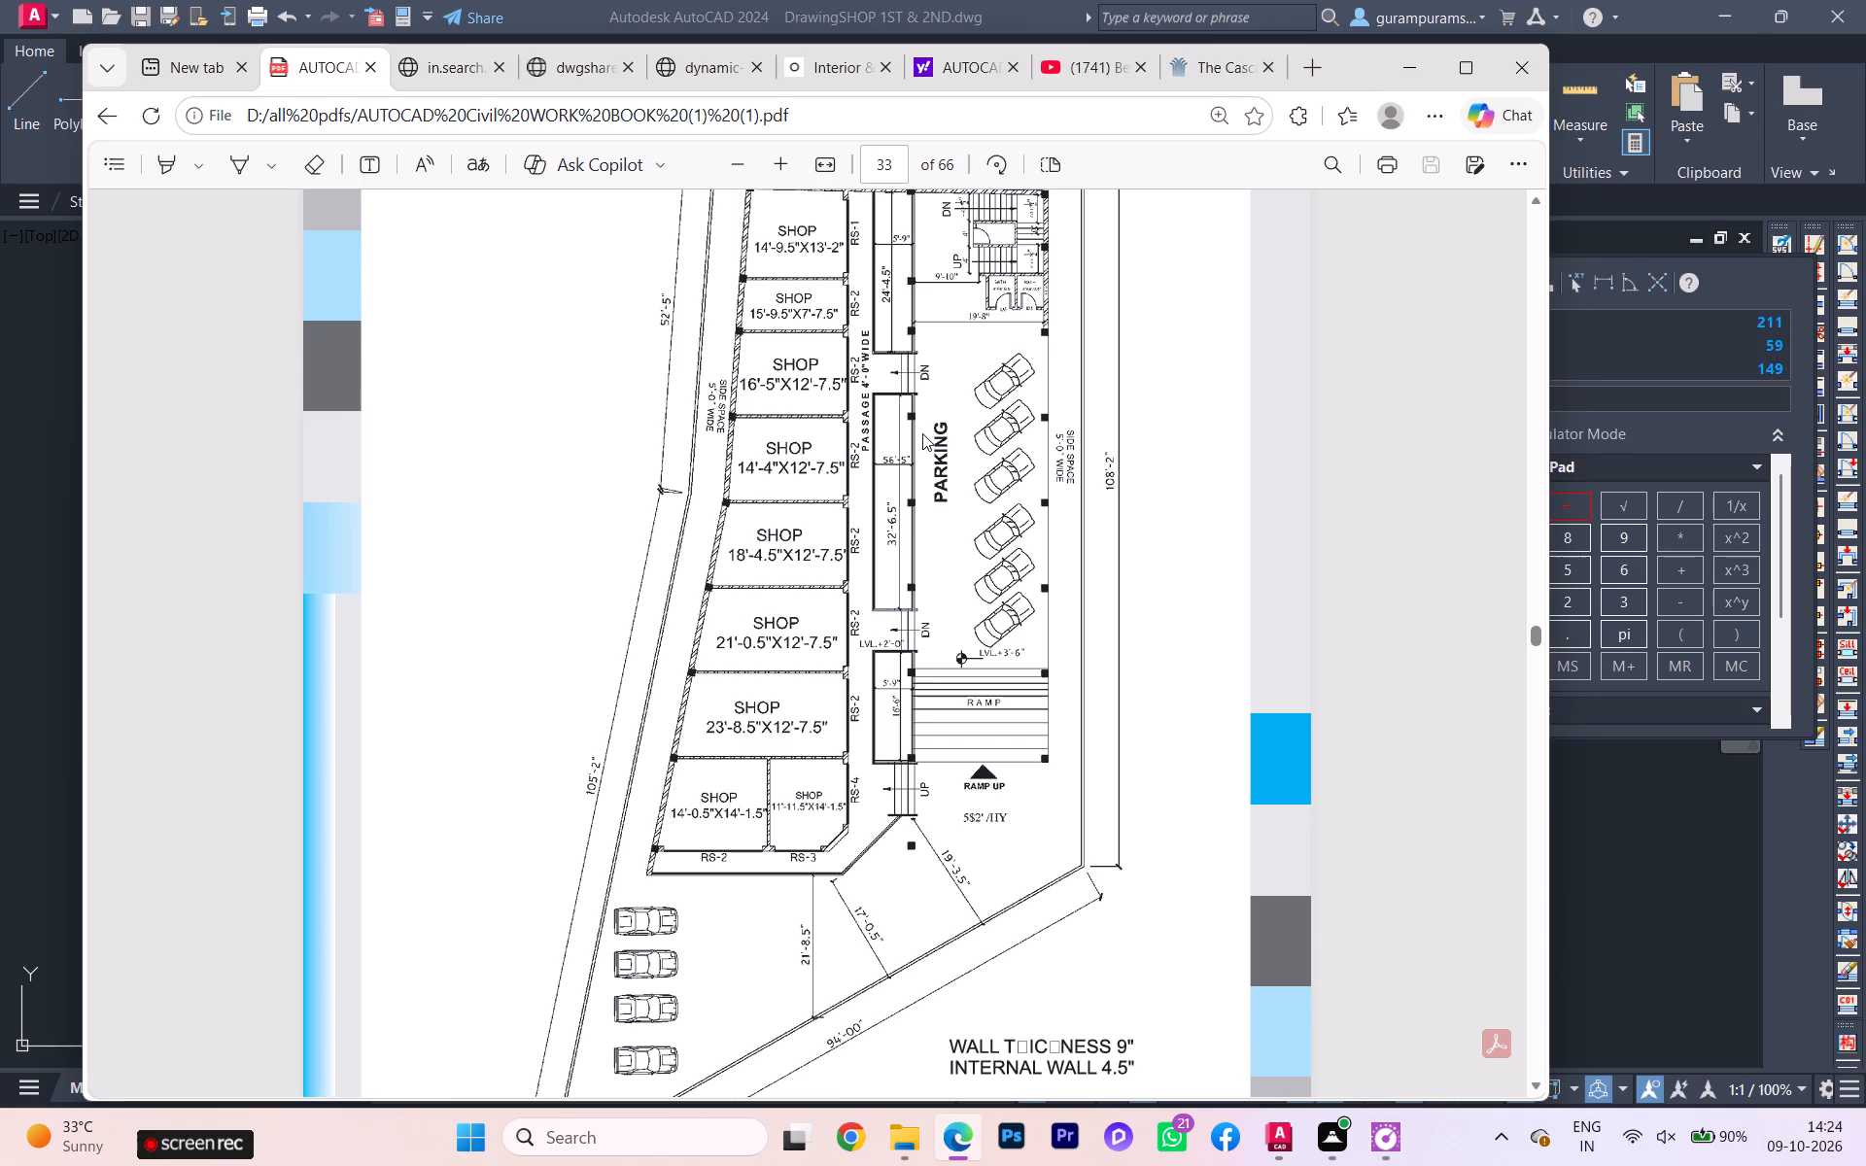
scroll(916, 425, "up", 4)
scroll(916, 474, "down", 1)
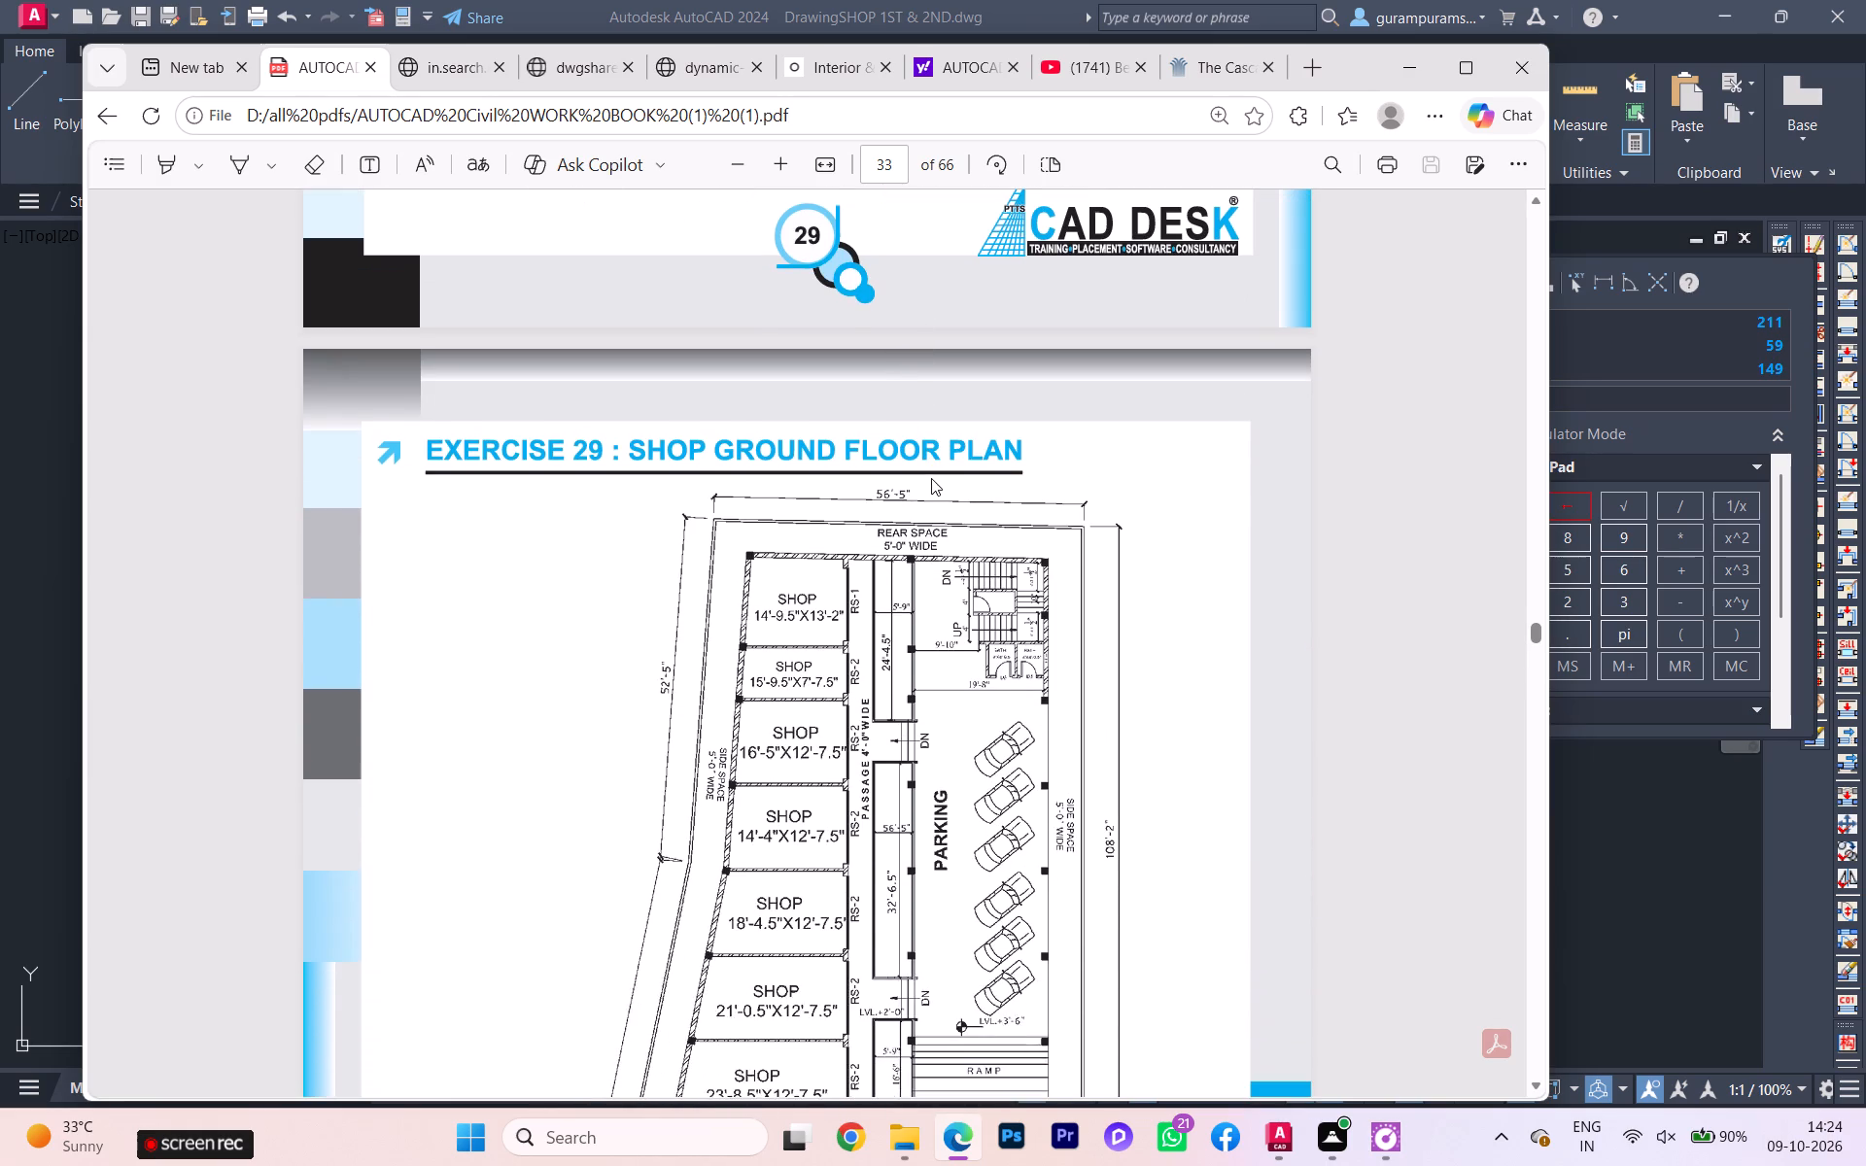
scroll(968, 521, "down", 4)
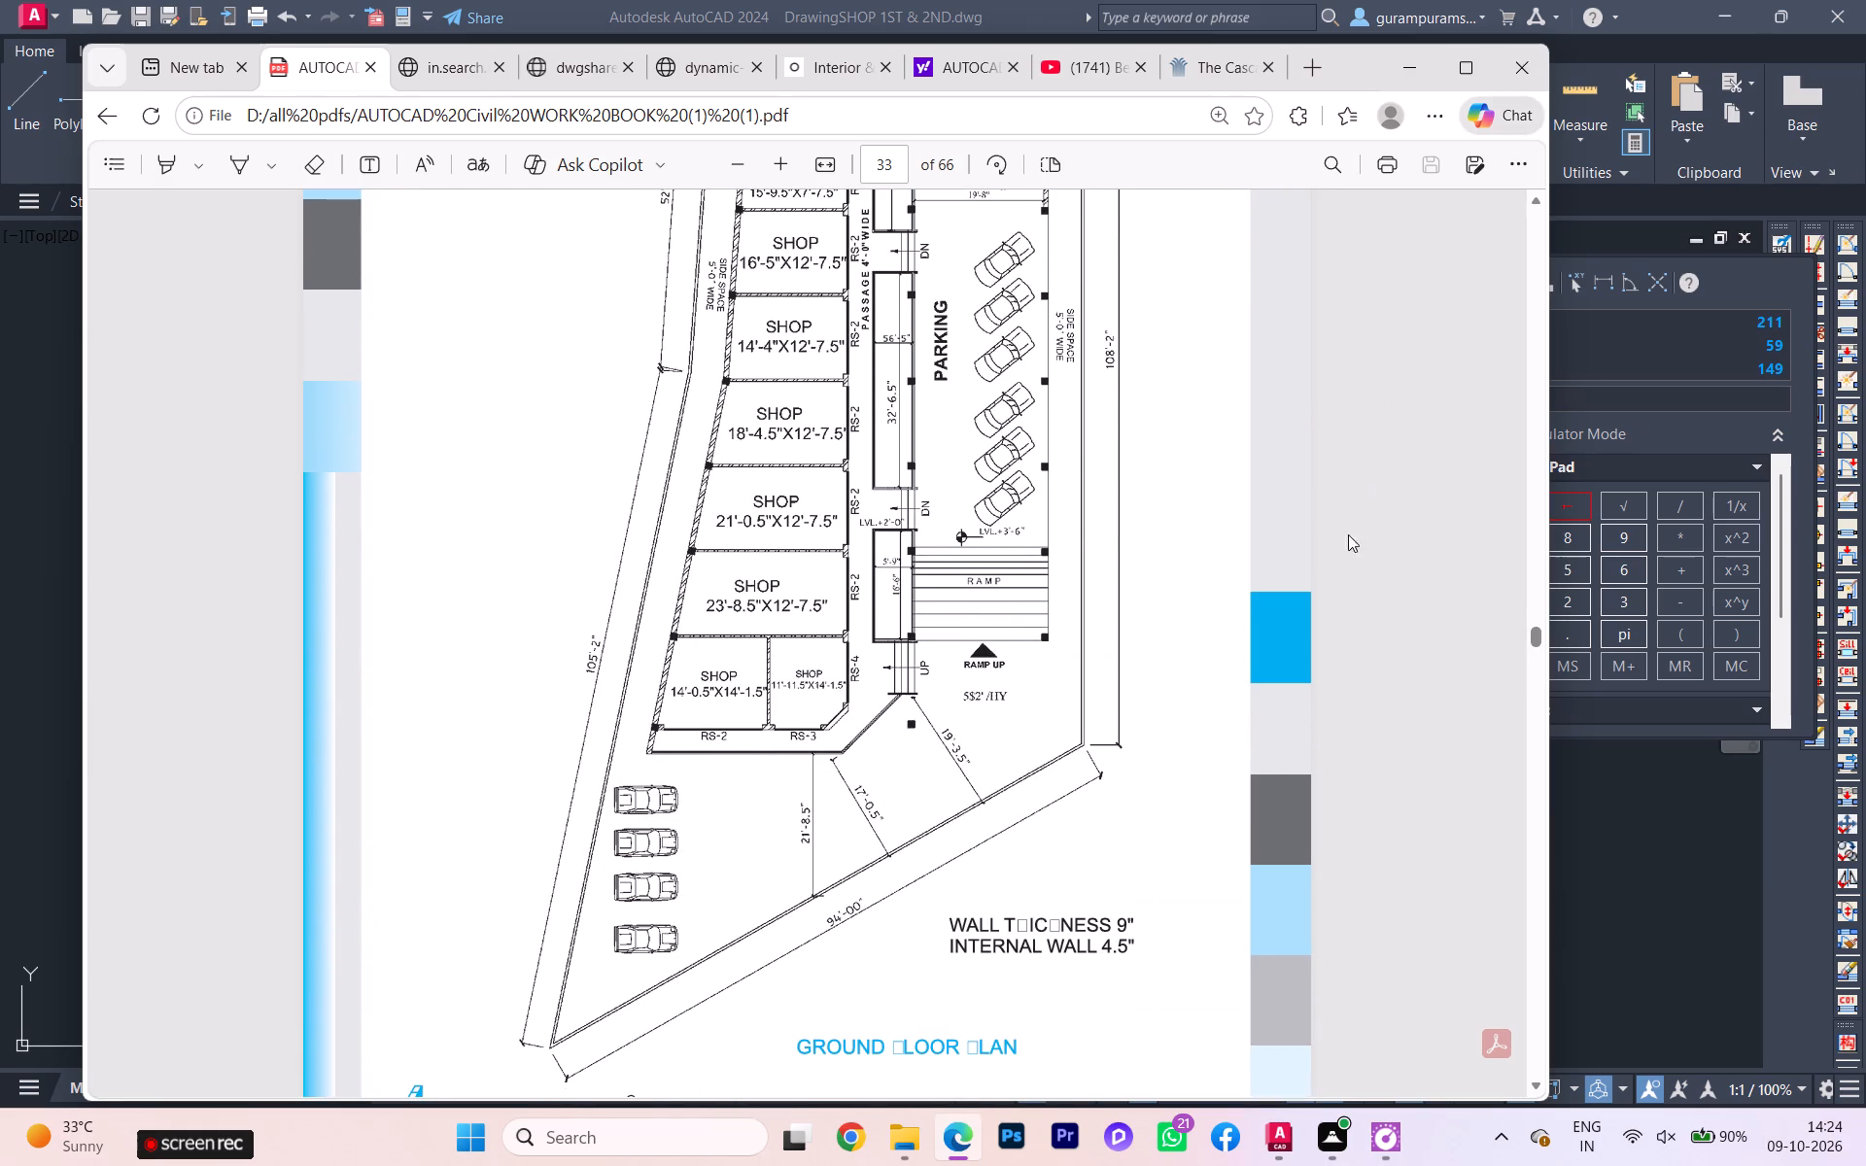
Switch back to AutoCAD and close the Drawing2 file.
left_click(1253, 1126)
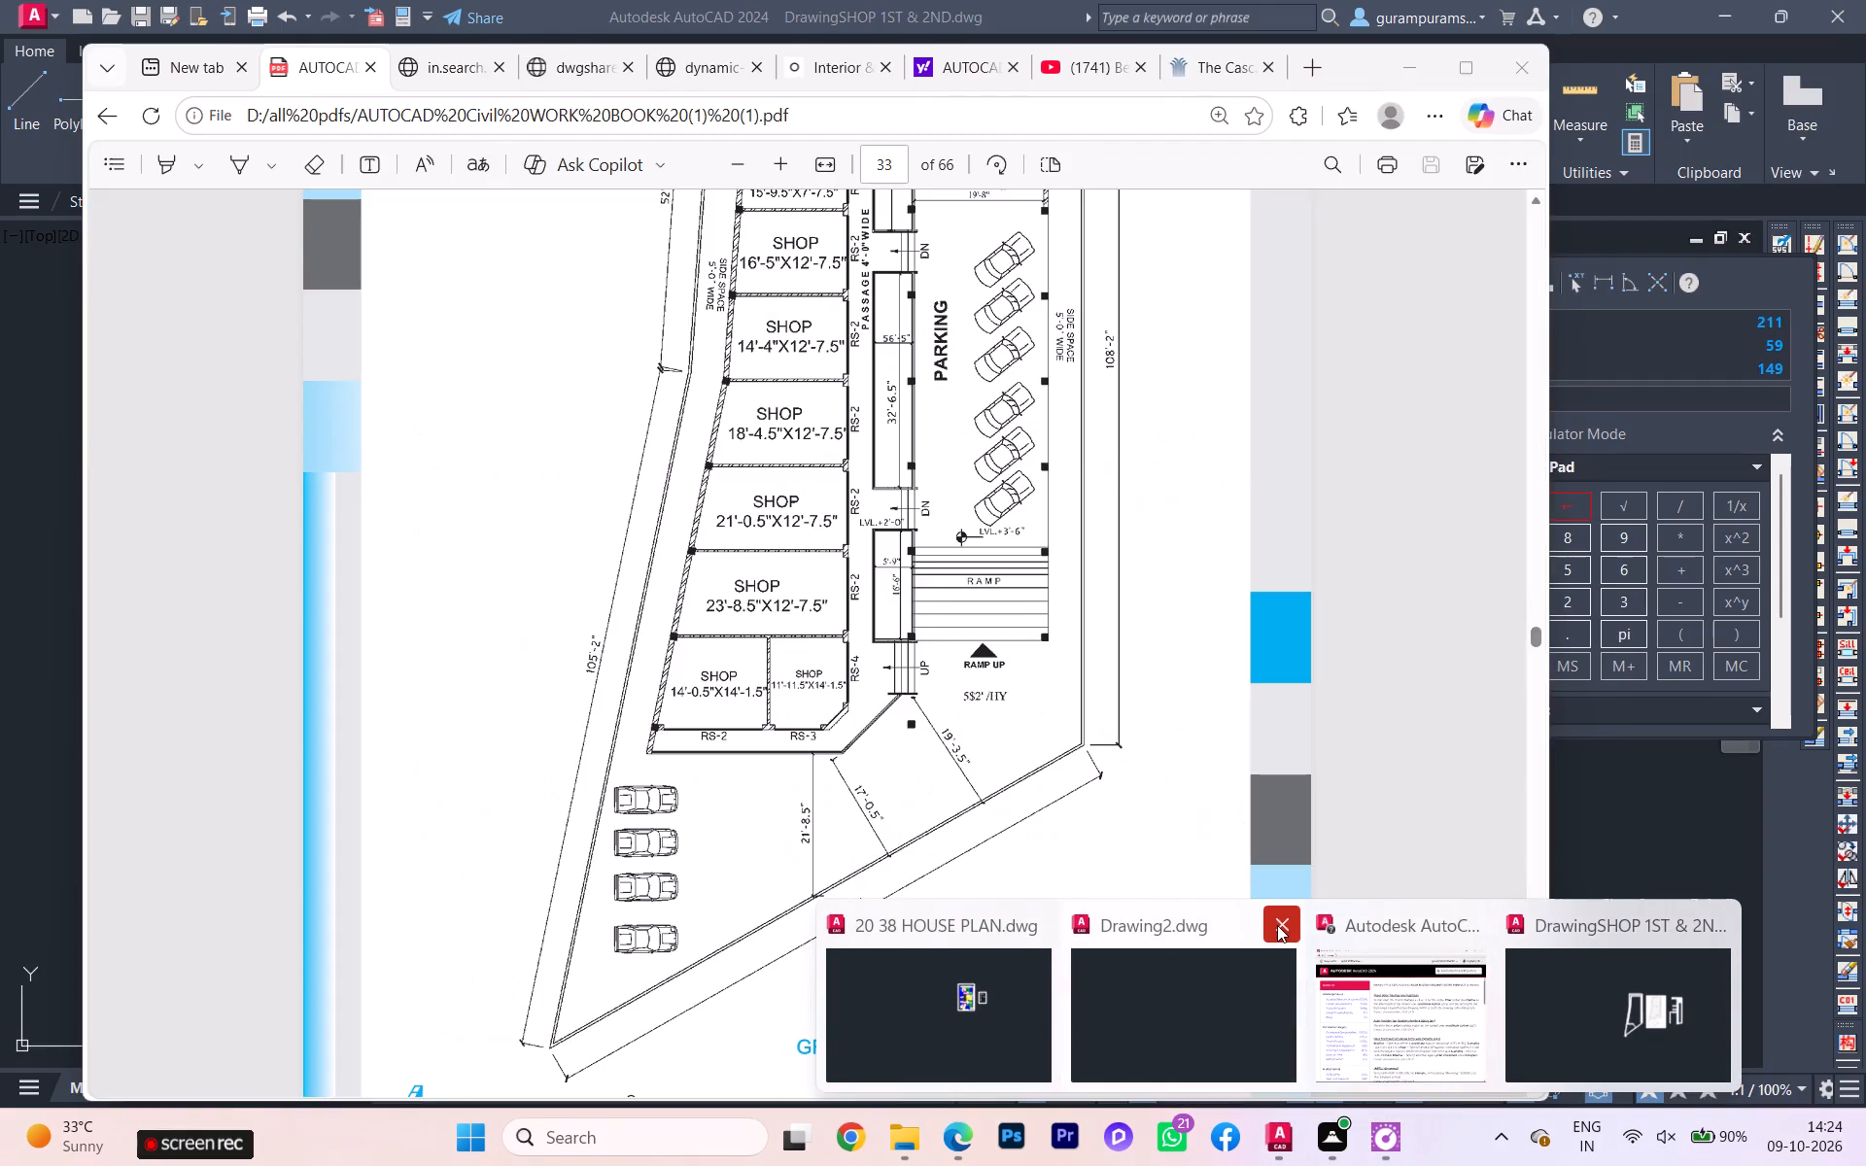
left_click(1277, 925)
left_click(966, 632)
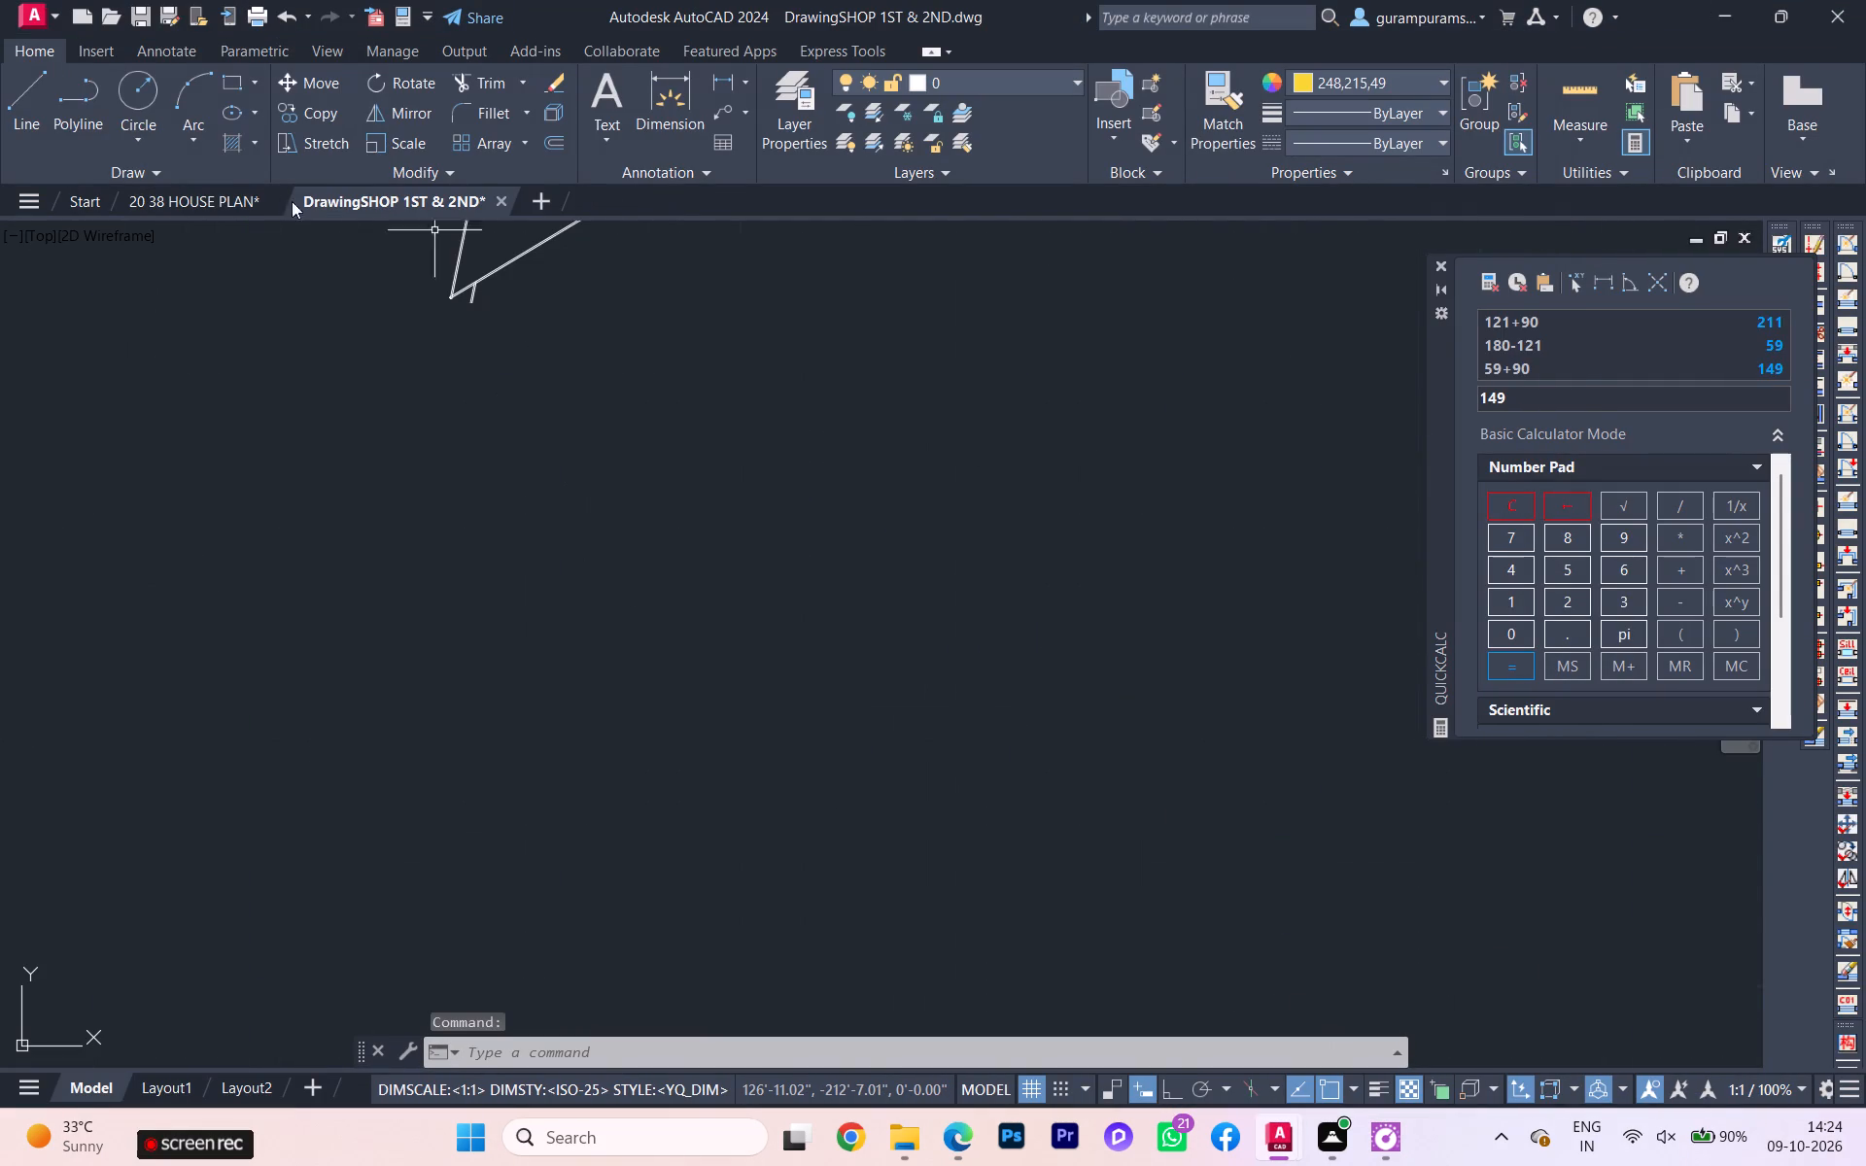
Close the 20 38 HOUSE PLAN drawing without saving its changes.
left_click(230, 198)
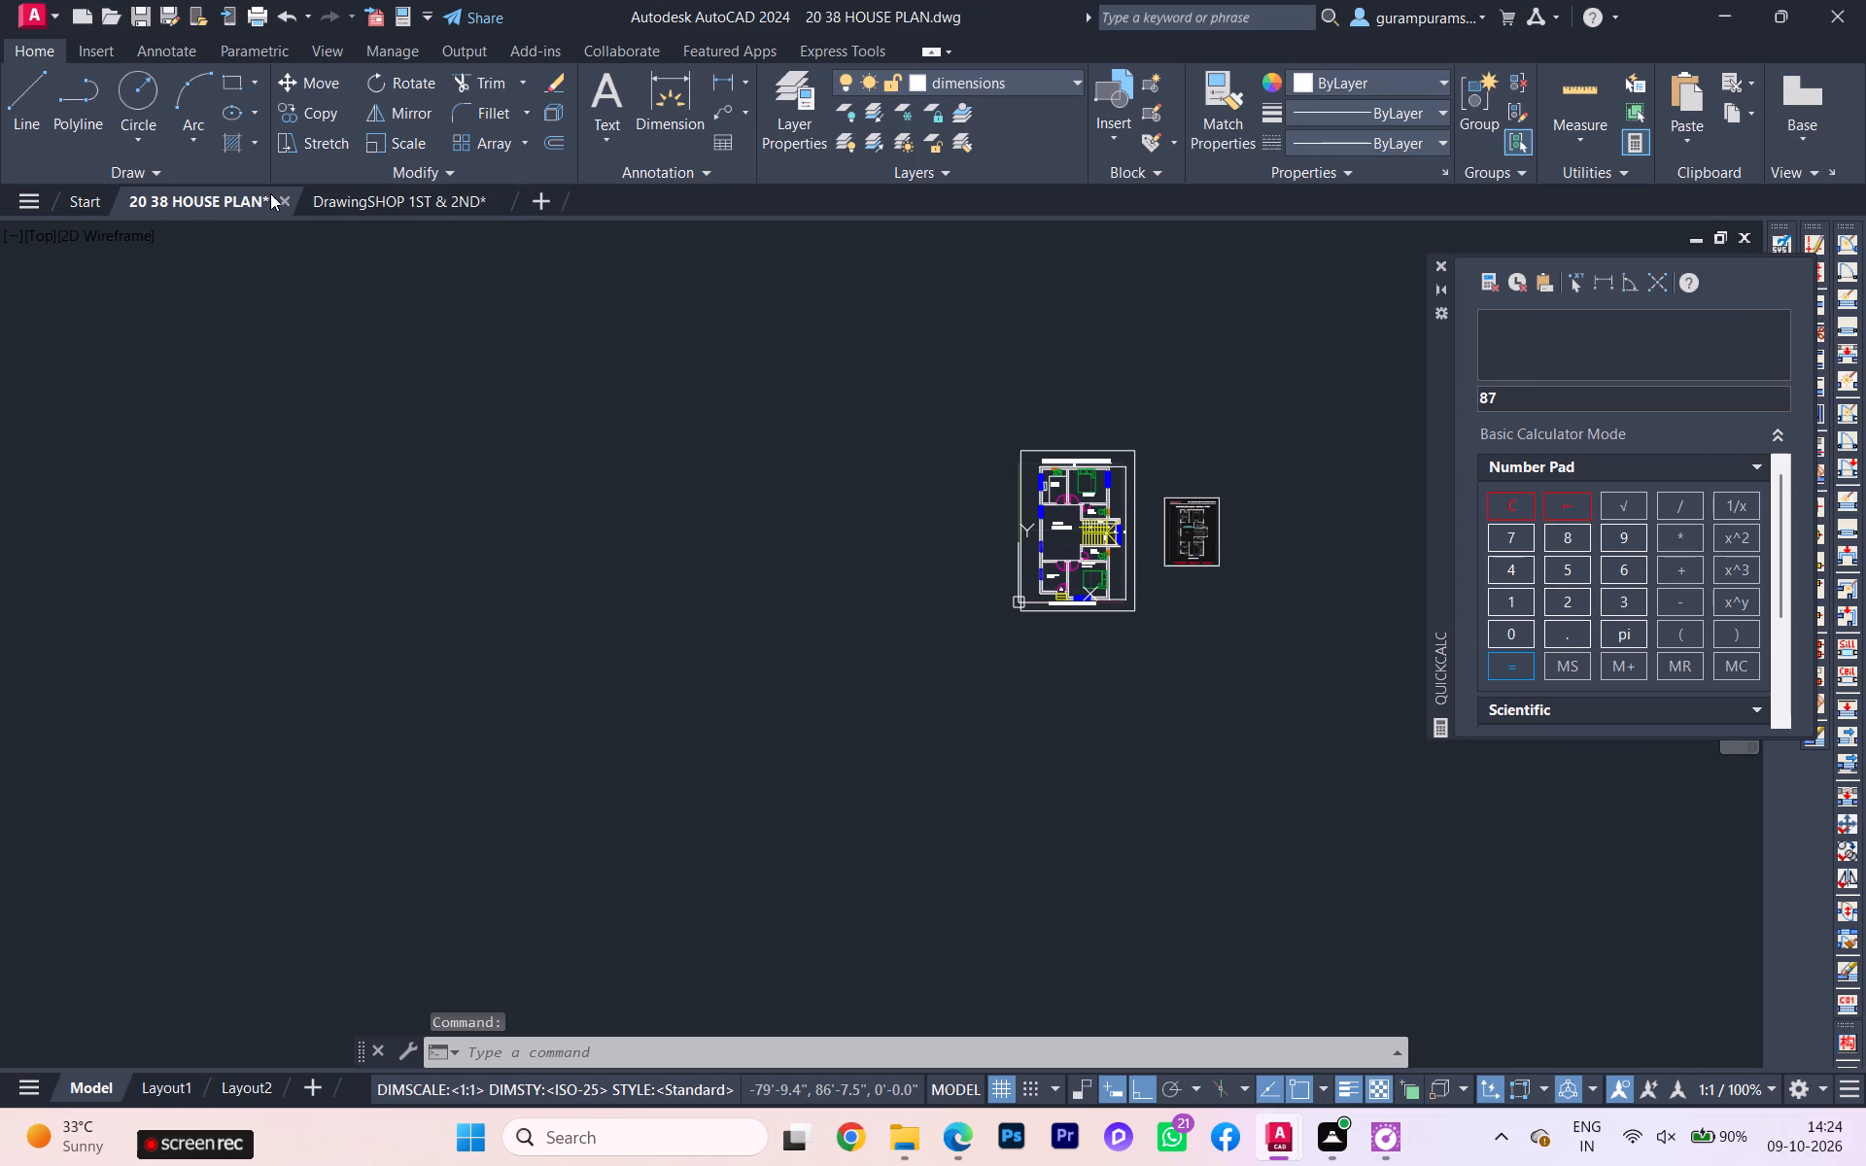
left_click(279, 189)
left_click(283, 197)
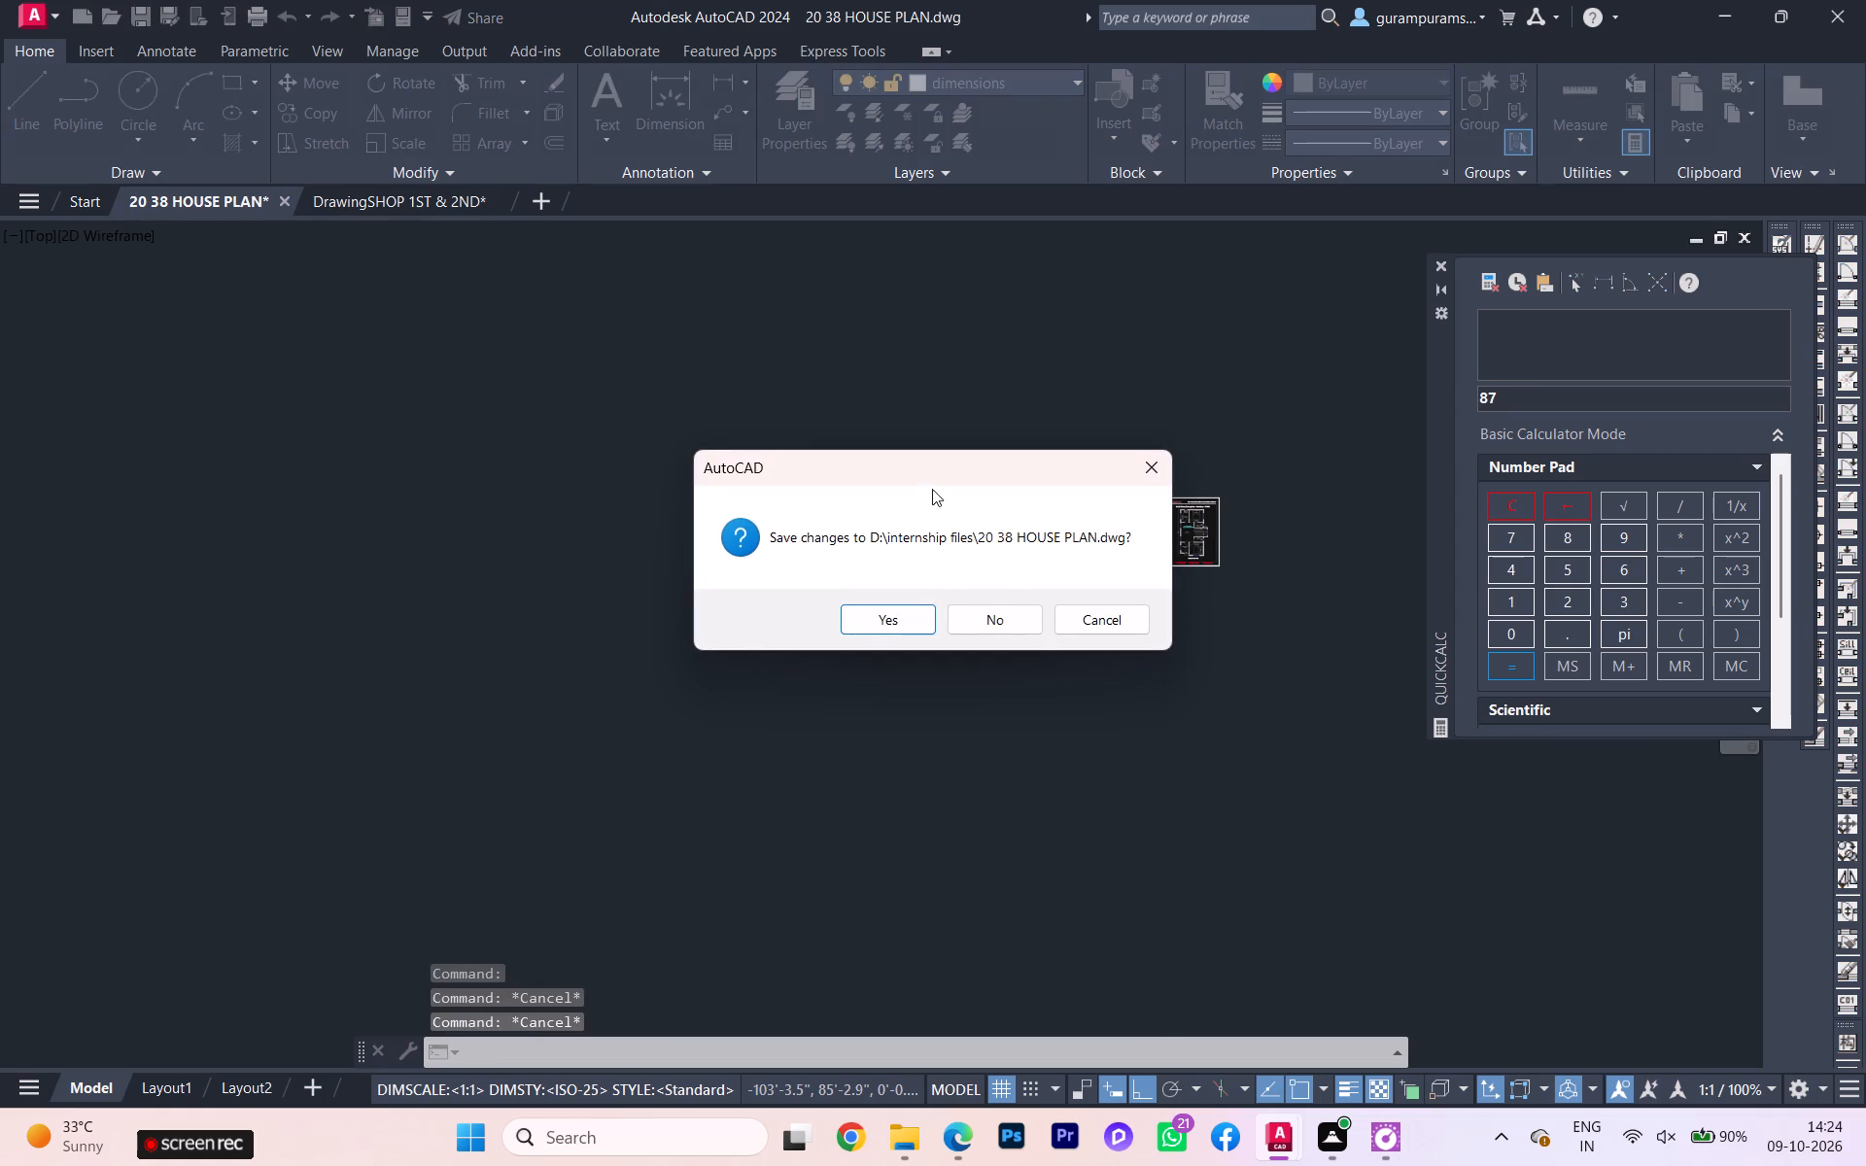
left_click(996, 616)
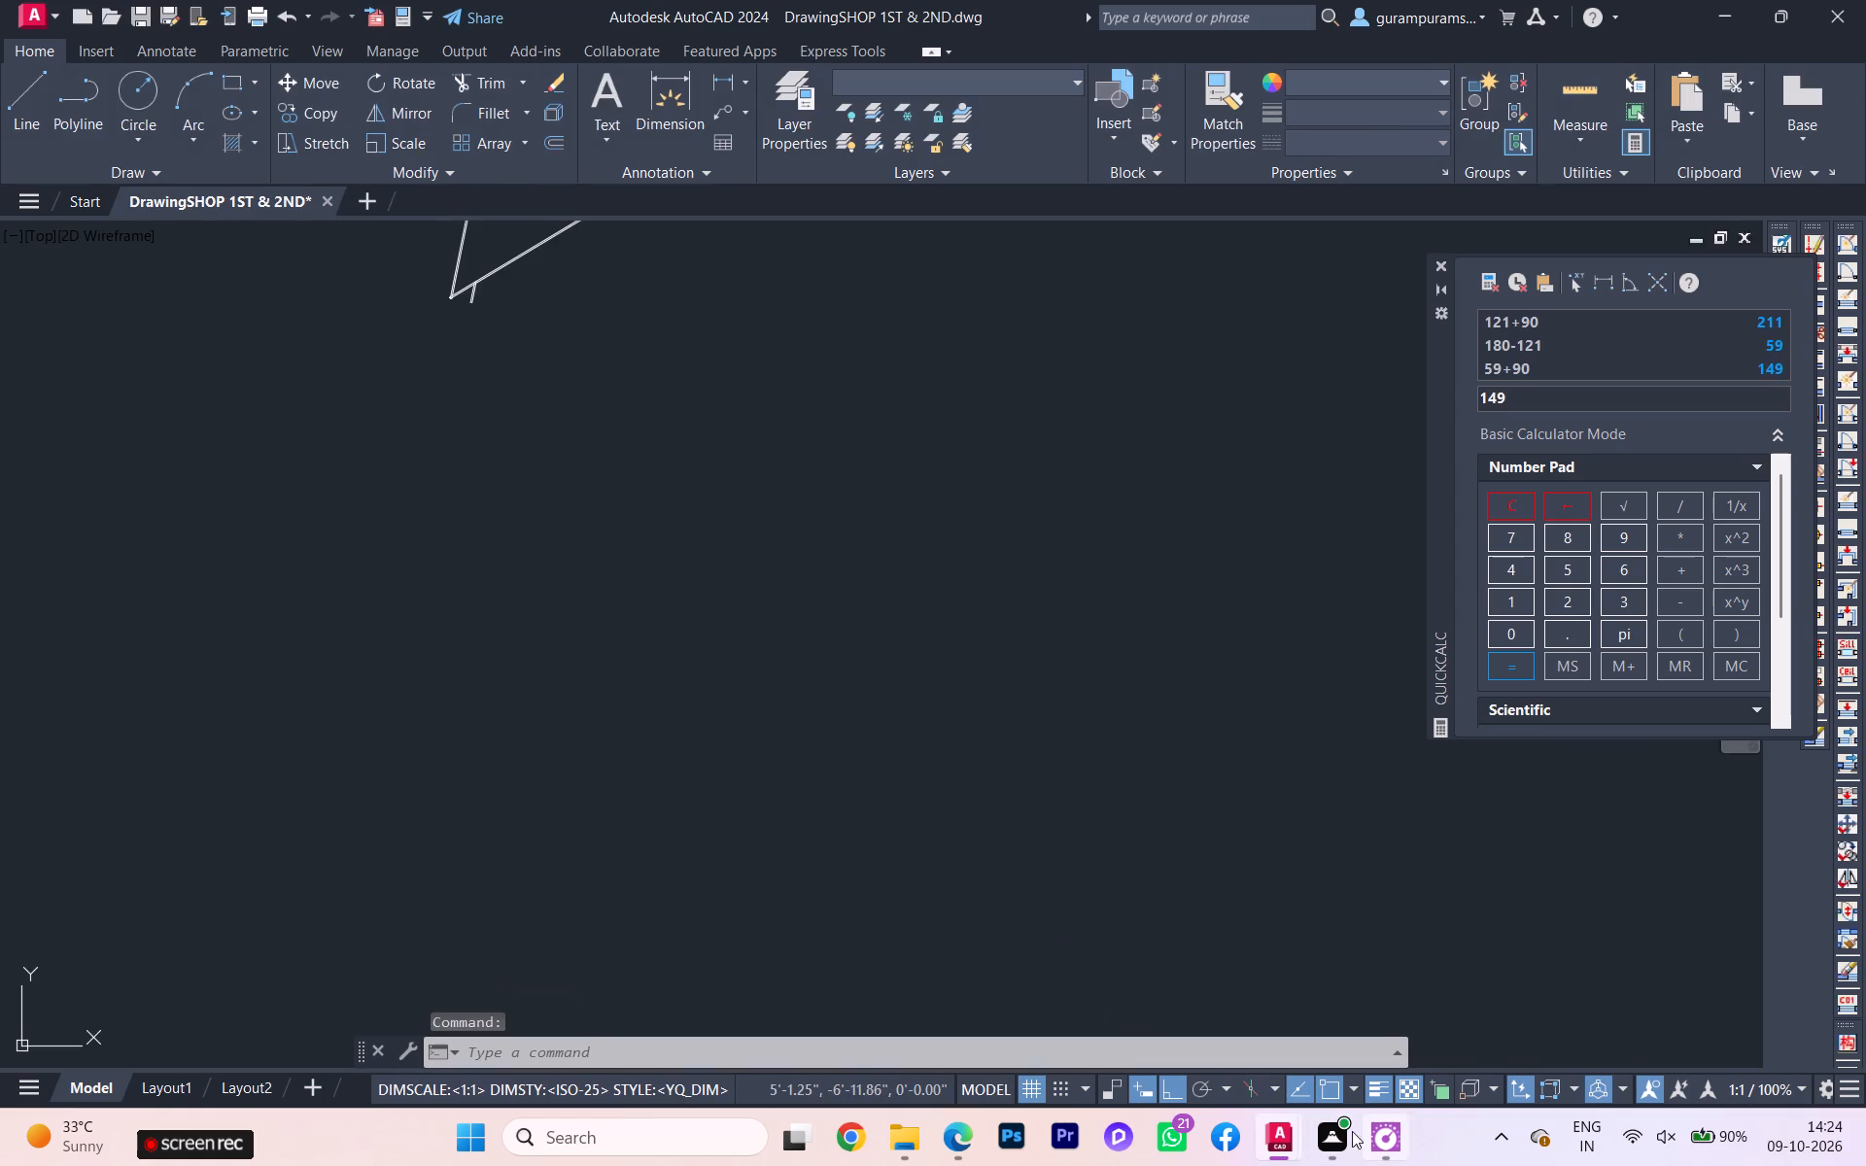
left_click(1344, 1030)
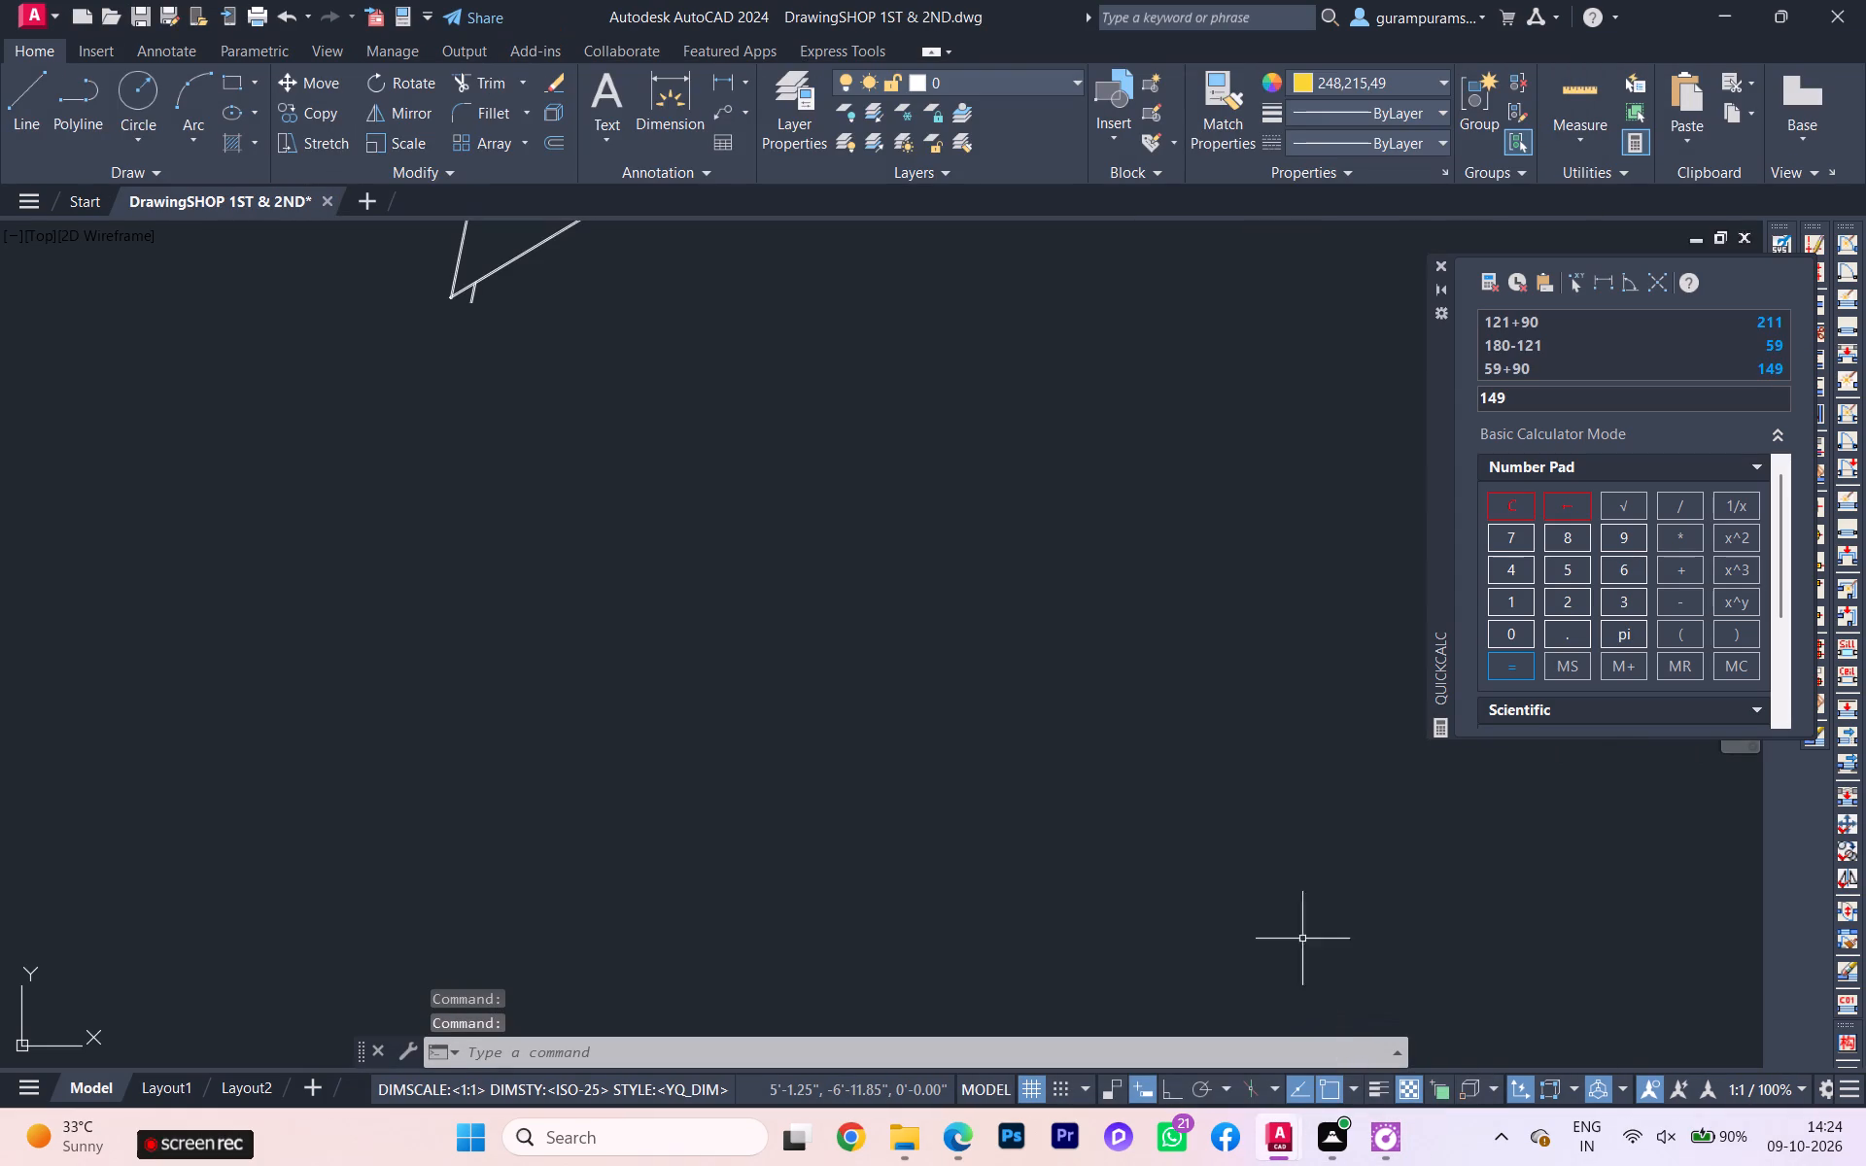
Examine the drawn boundary and building walls in the shop drawing alongside the reference site plan image and the partial plan beside it.
scroll(881, 555, "up", 2)
scroll(881, 555, "down", 3)
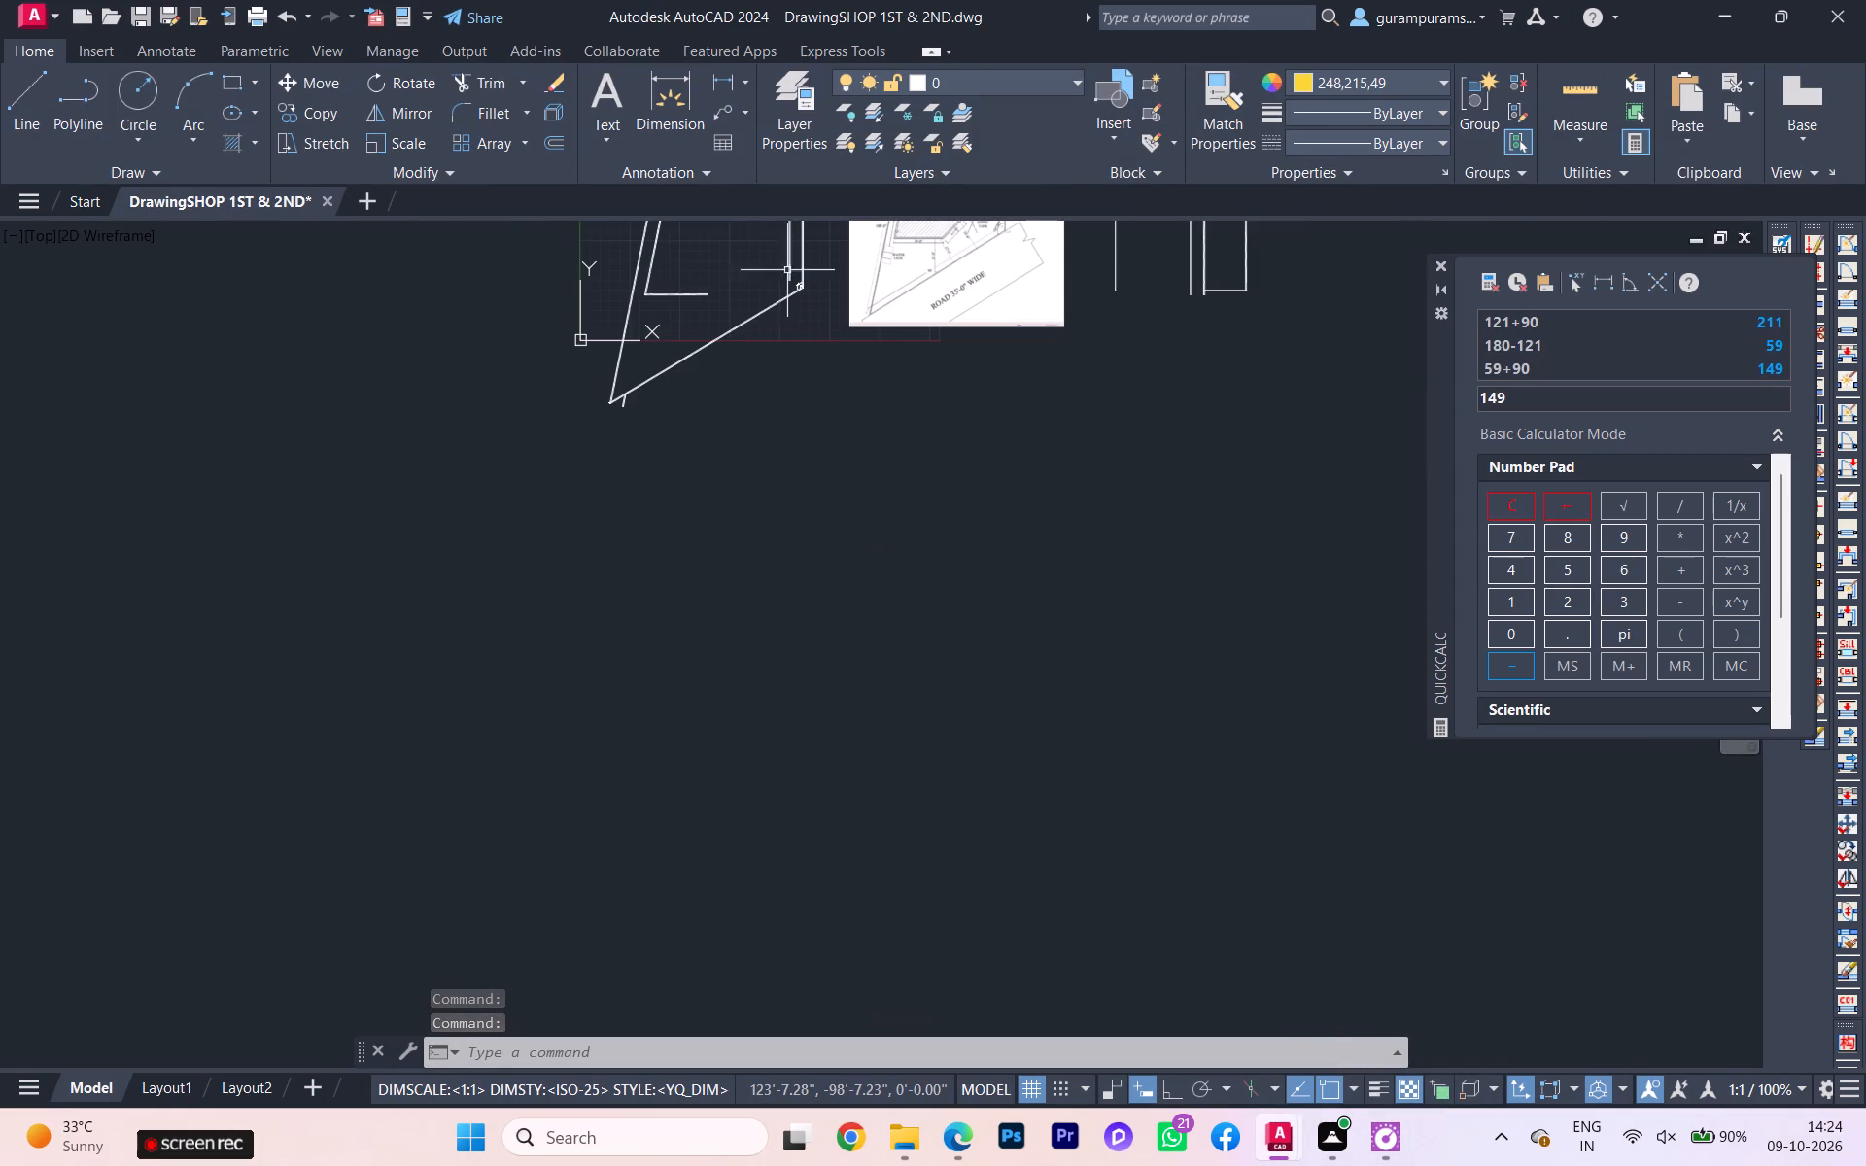
scroll(635, 294, "up", 2)
scroll(618, 455, "up", 1)
scroll(618, 456, "down", 1)
scroll(618, 458, "up", 1)
scroll(614, 510, "down", 1)
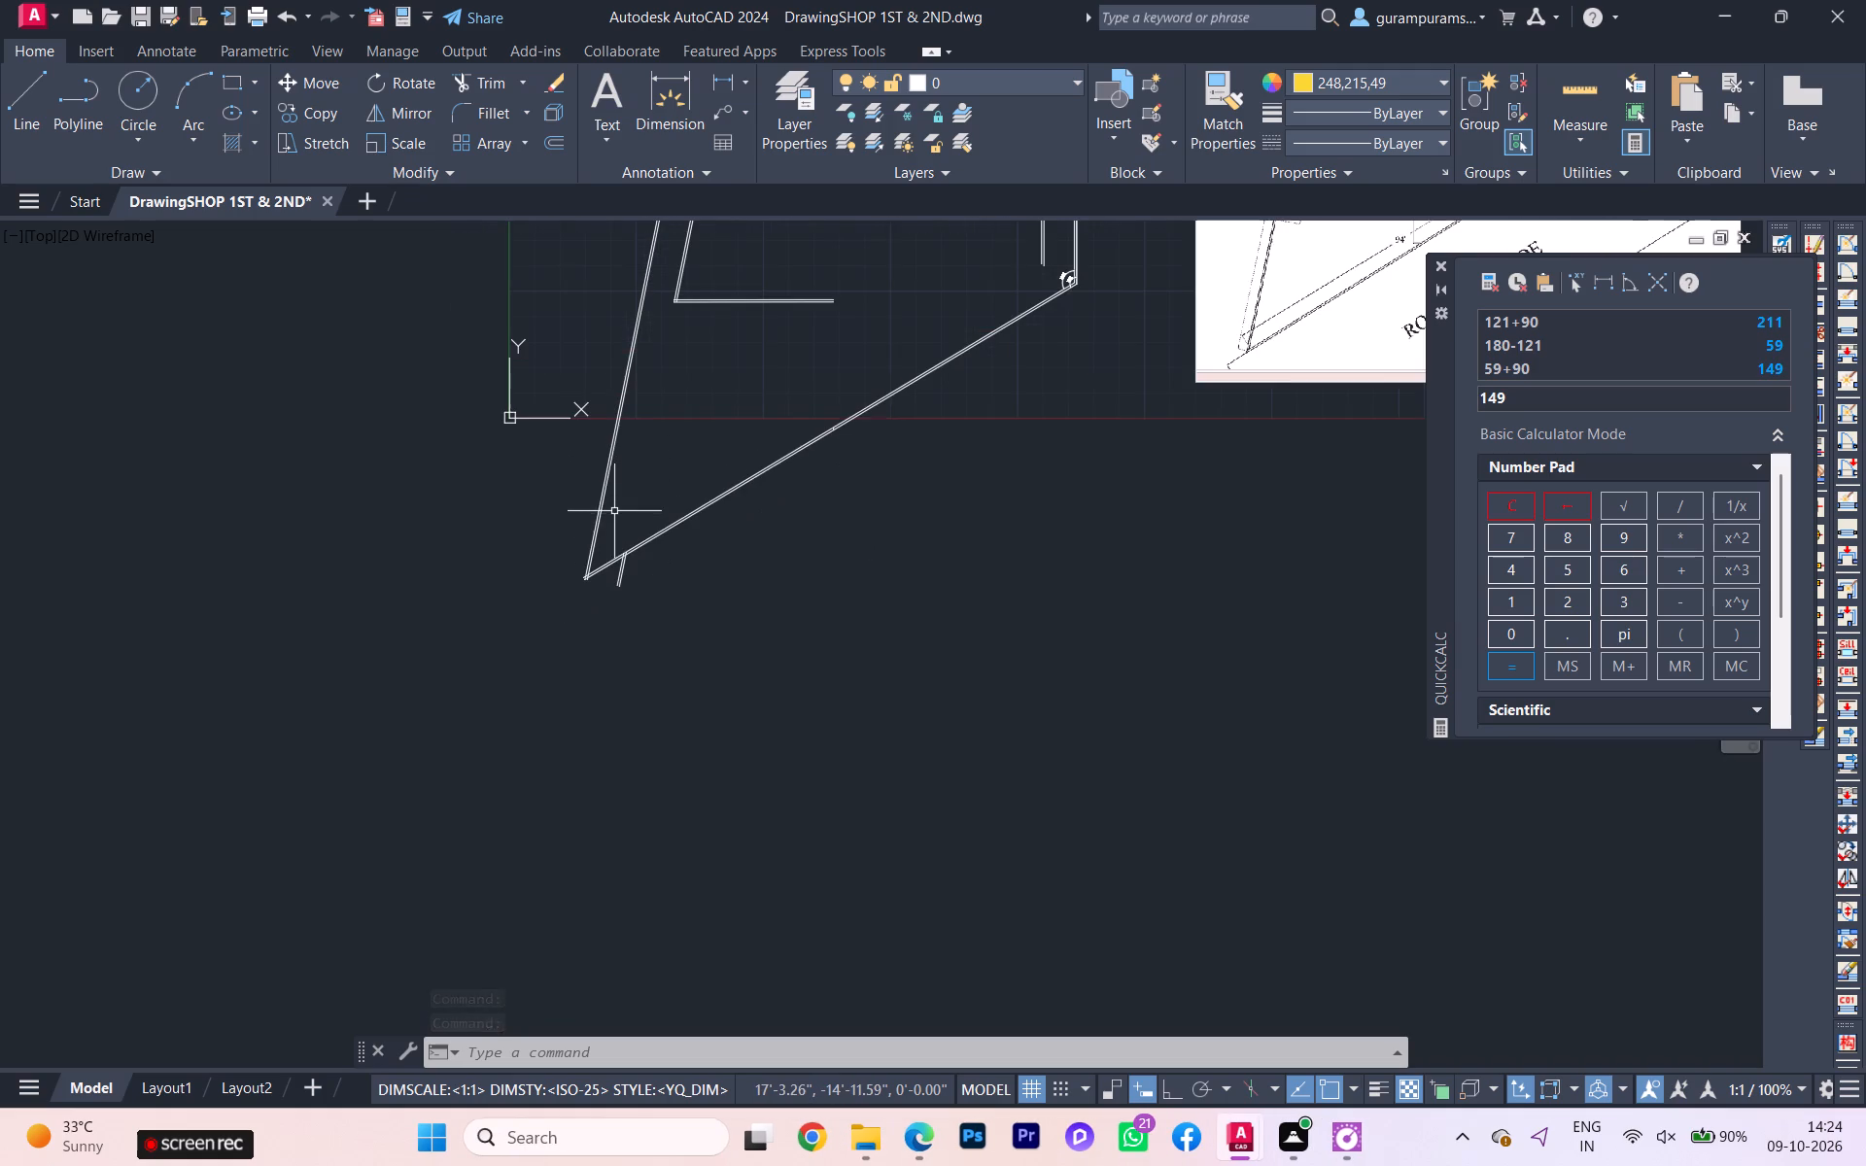
scroll(868, 406, "up", 1)
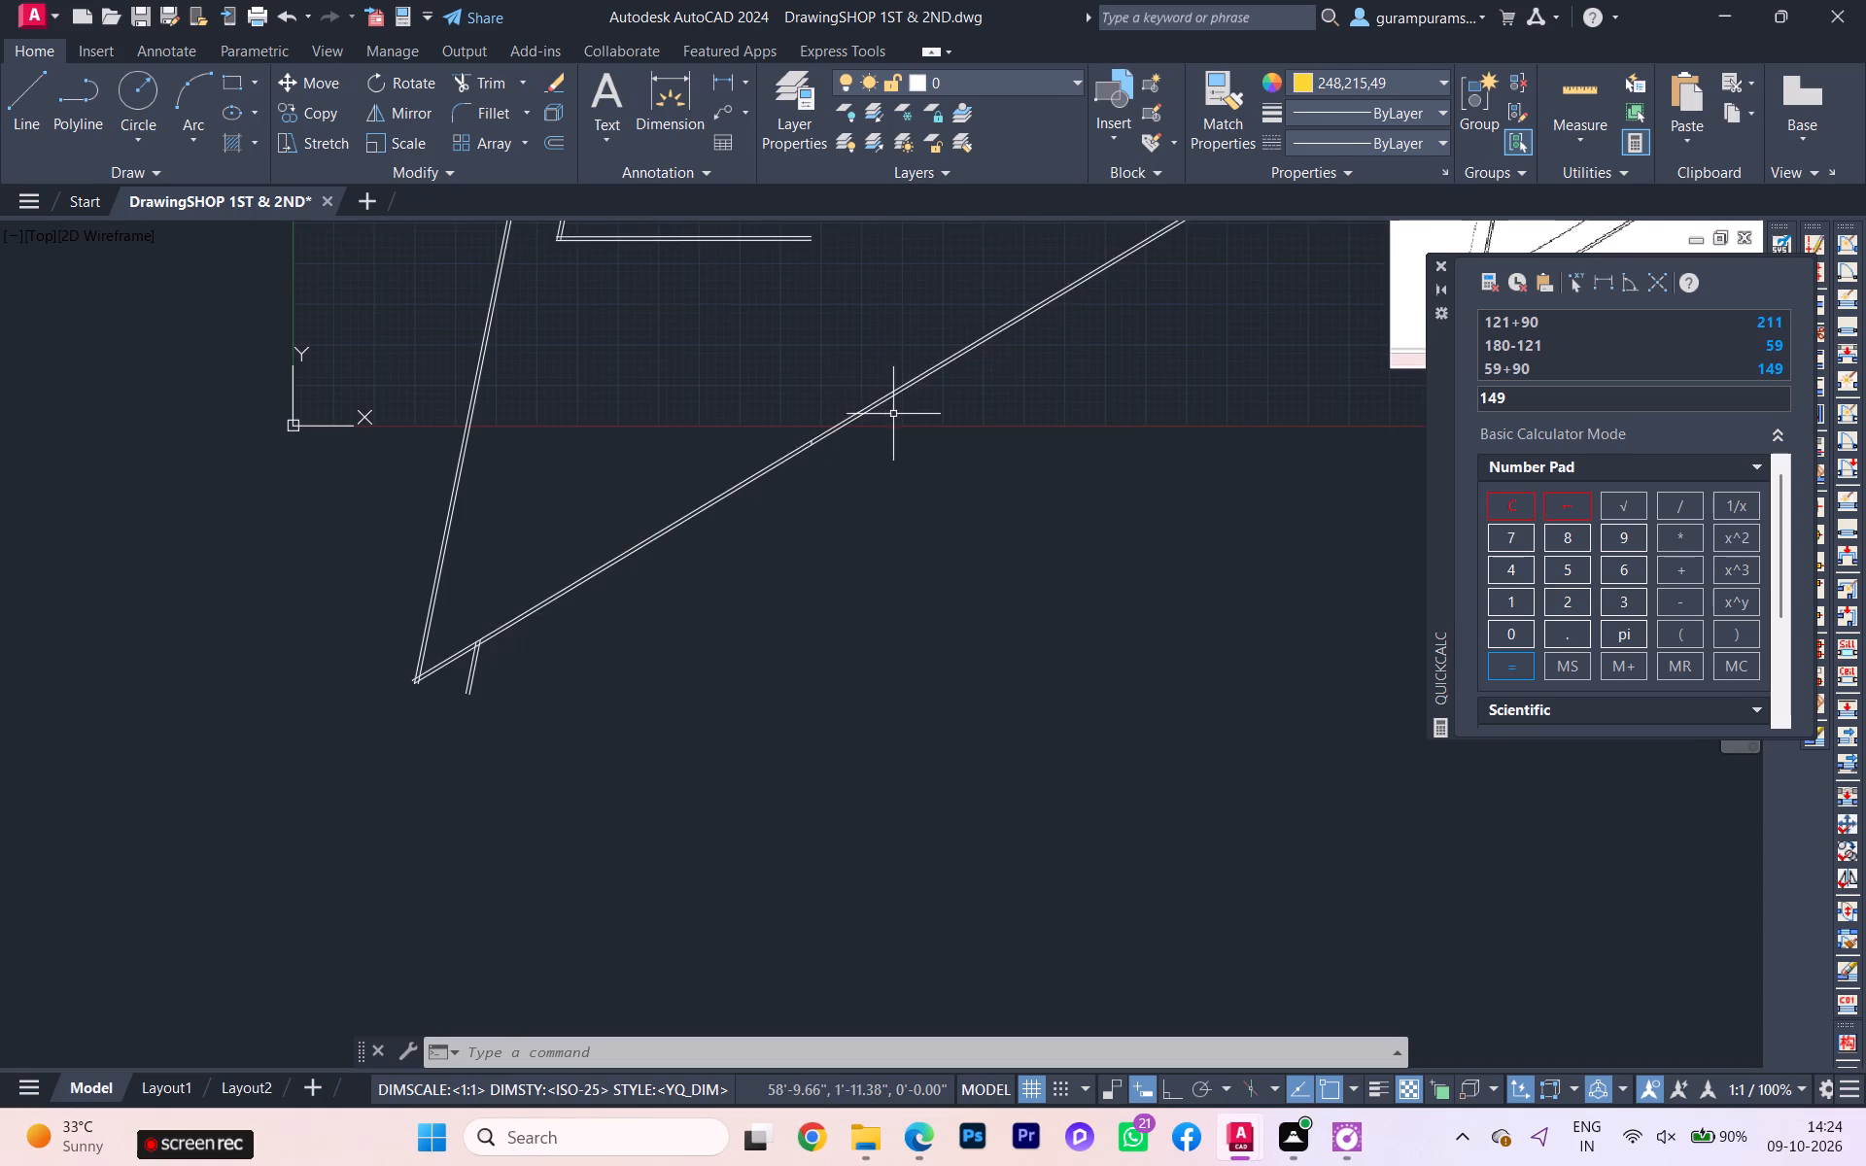
scroll(893, 414, "down", 1)
middle_click_drag(893, 414, 849, 490)
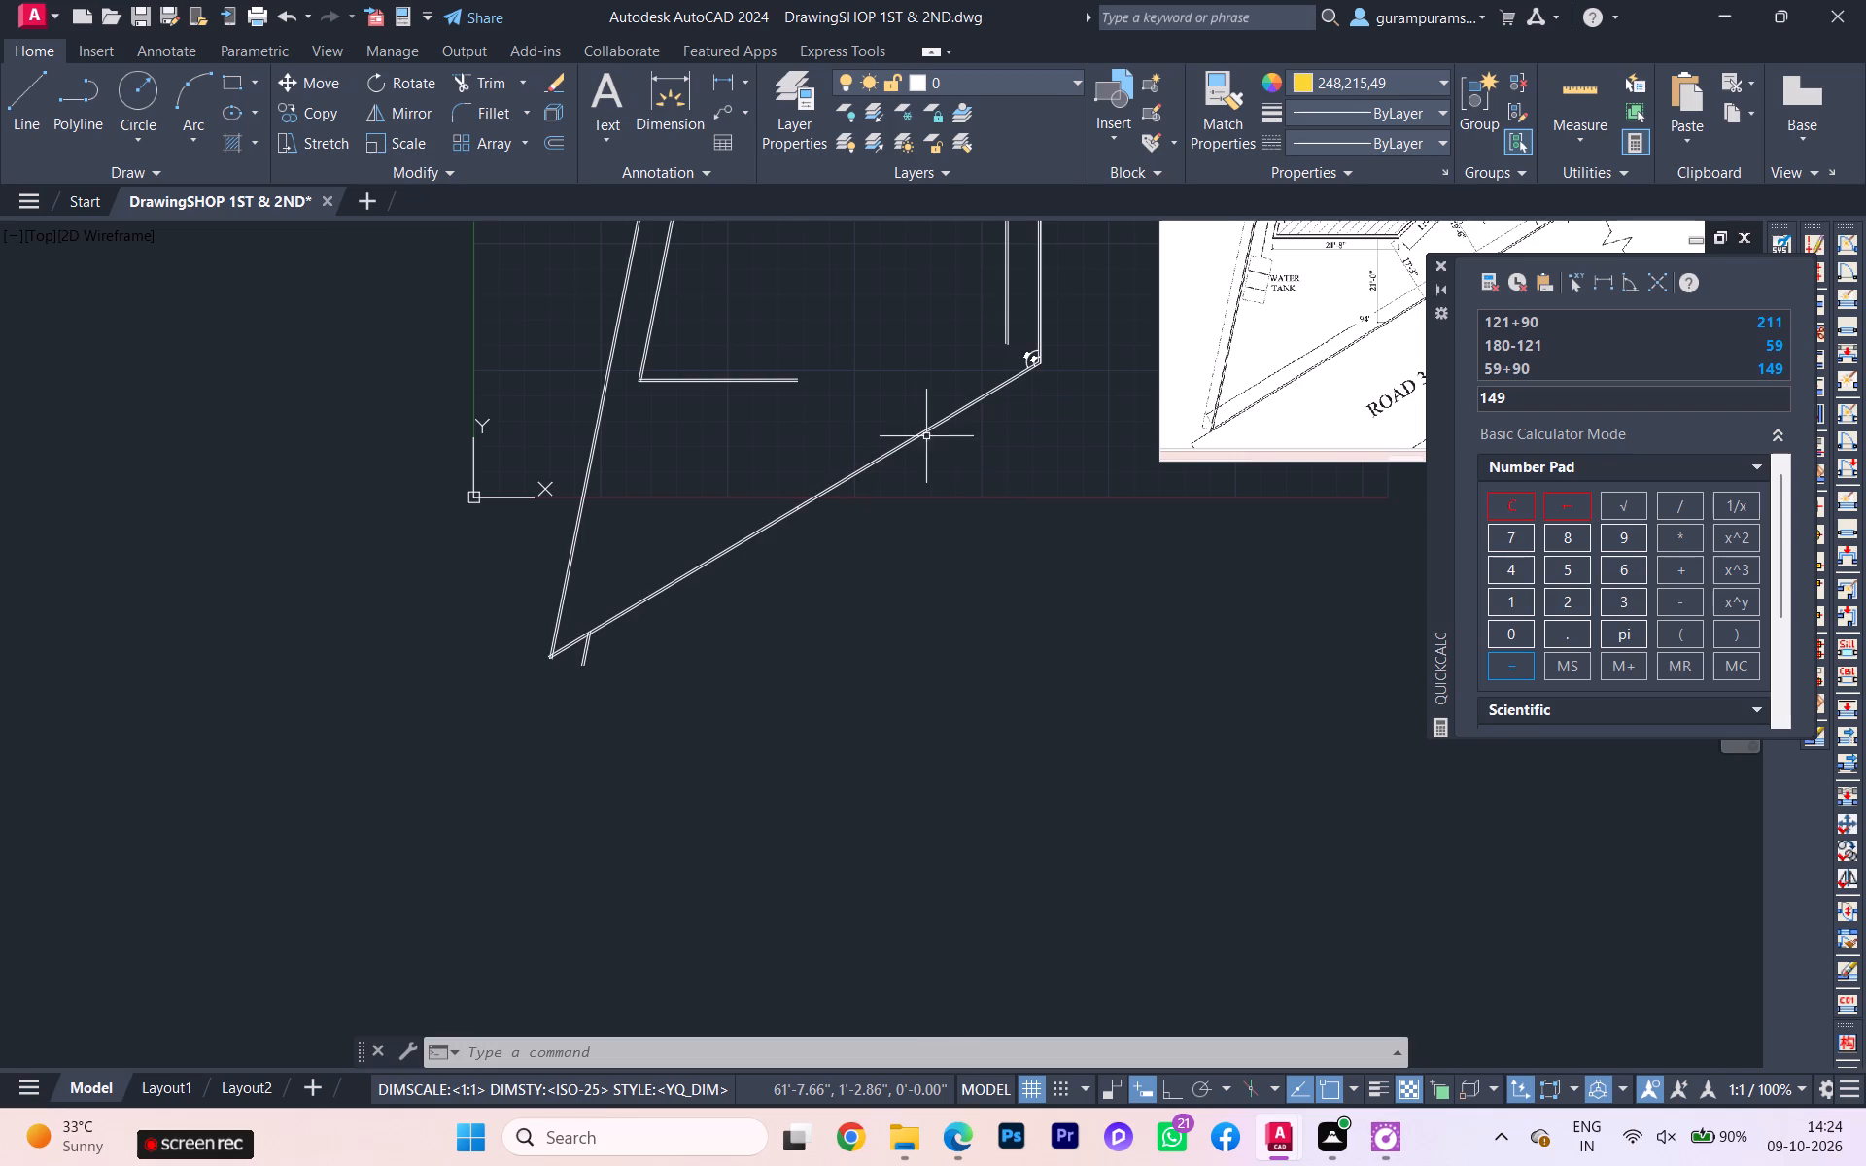
scroll(915, 430, "down", 1)
middle_click_drag(915, 456, 834, 864)
scroll(847, 802, "up", 2)
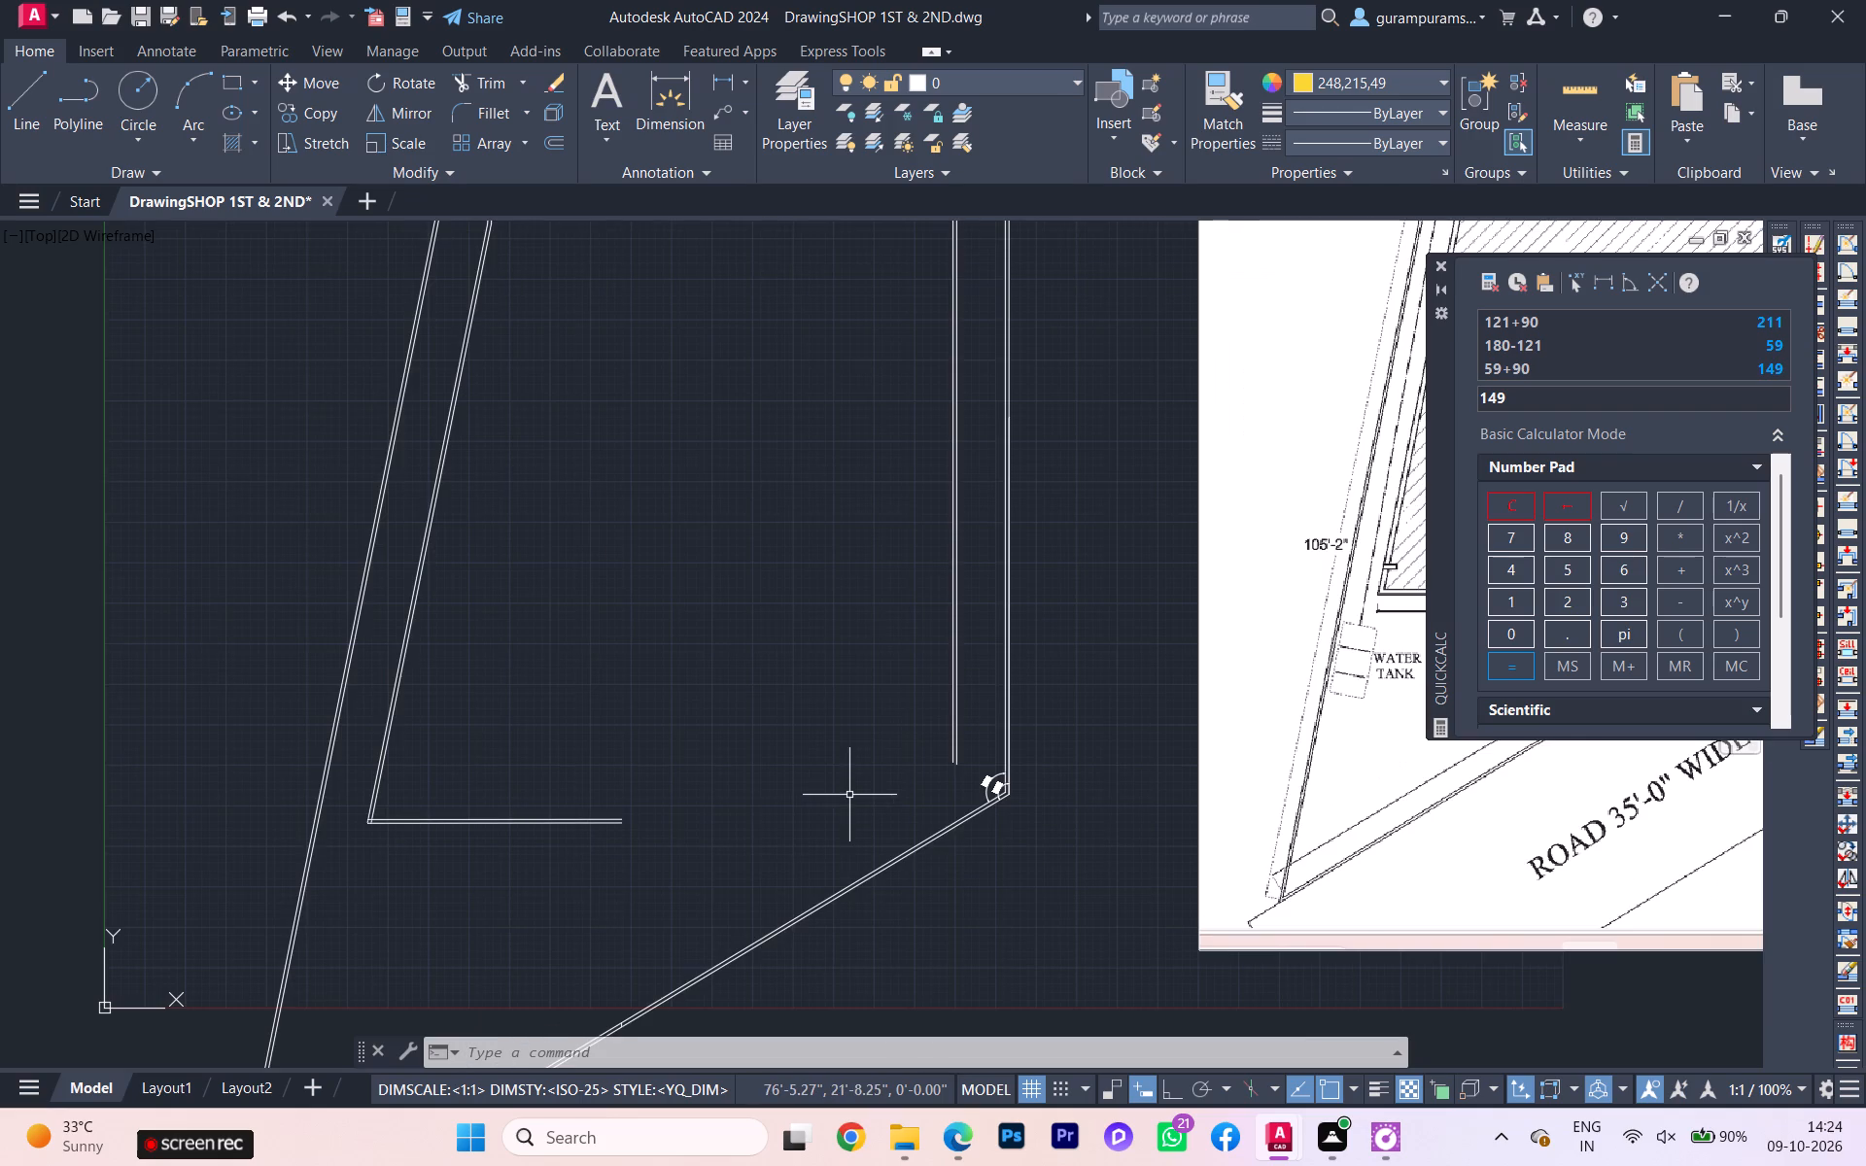
scroll(932, 709, "down", 2)
middle_click_drag(898, 683, 837, 808)
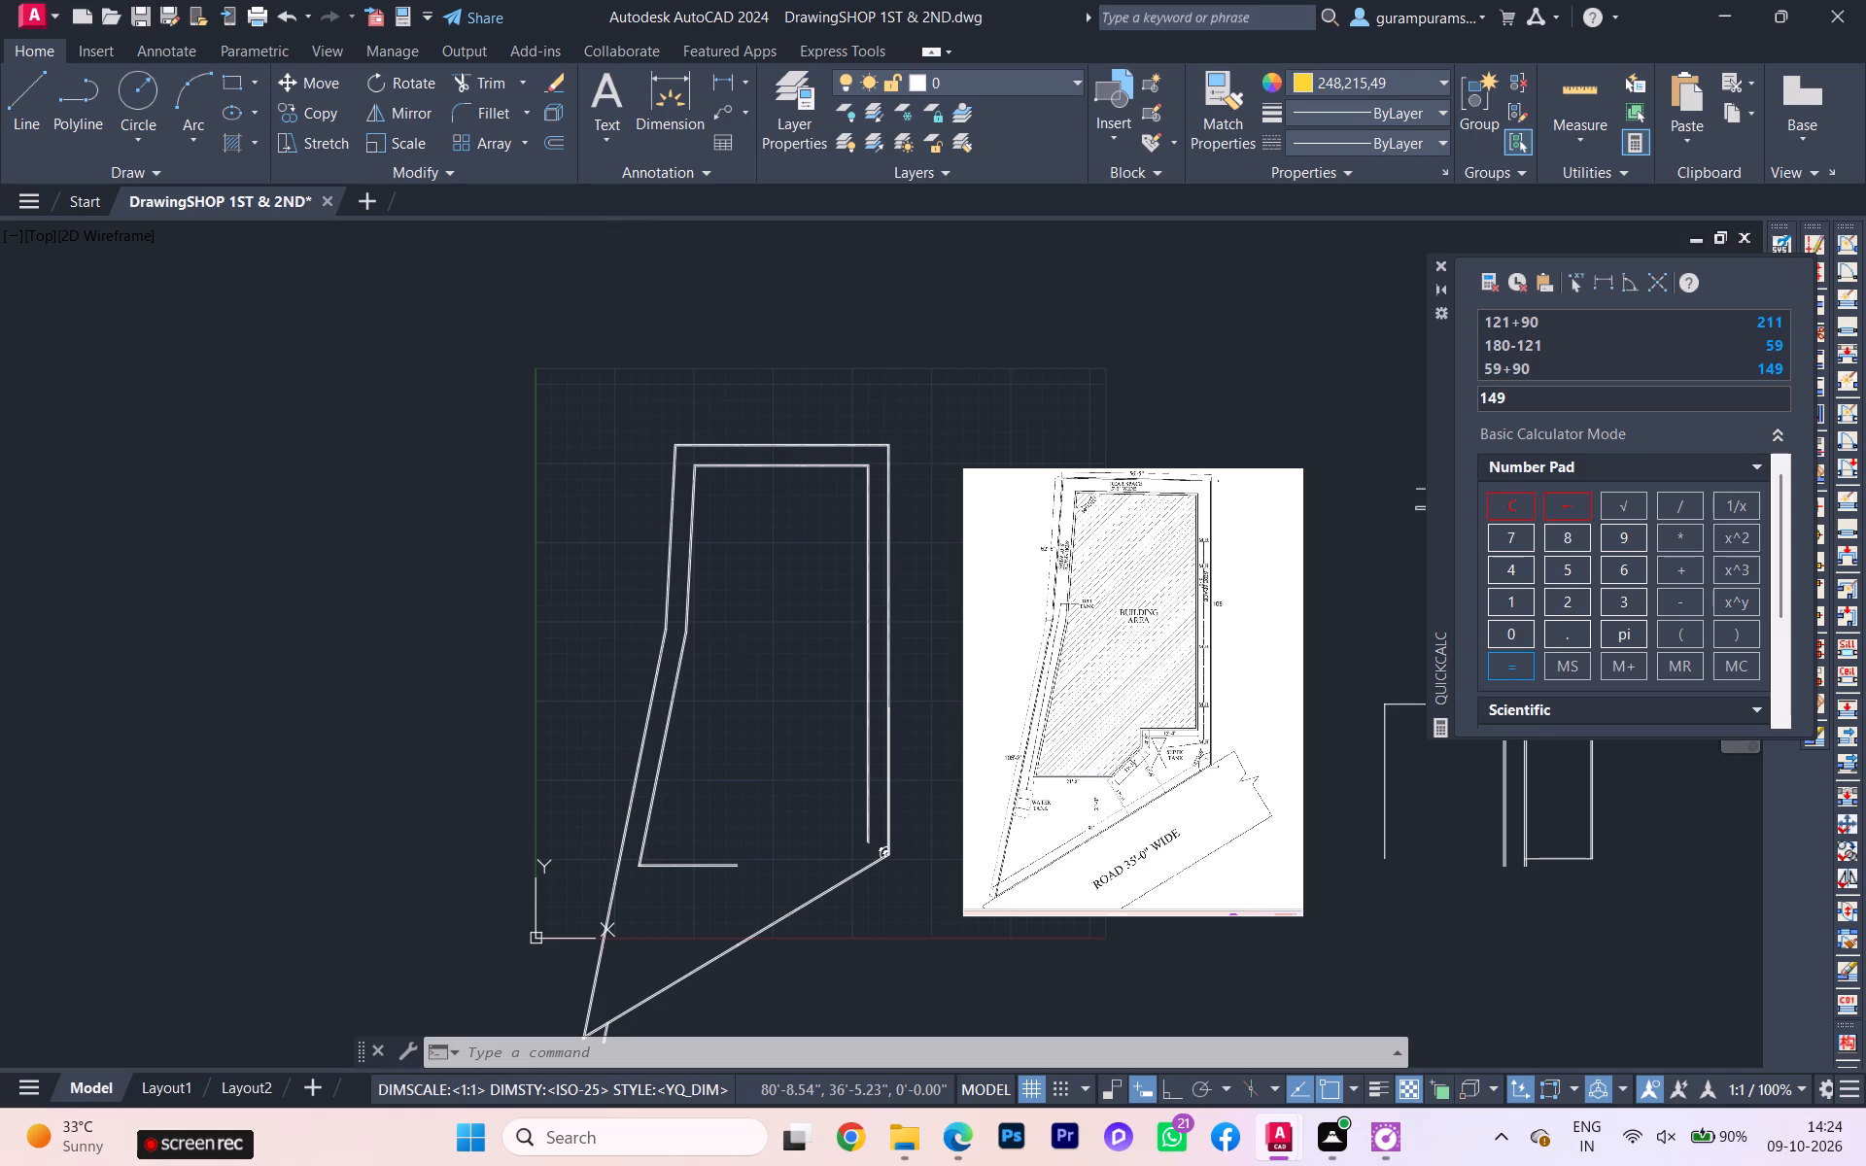
scroll(1313, 660, "down", 1)
middle_click_drag(1313, 660, 787, 604)
left_click(758, 638)
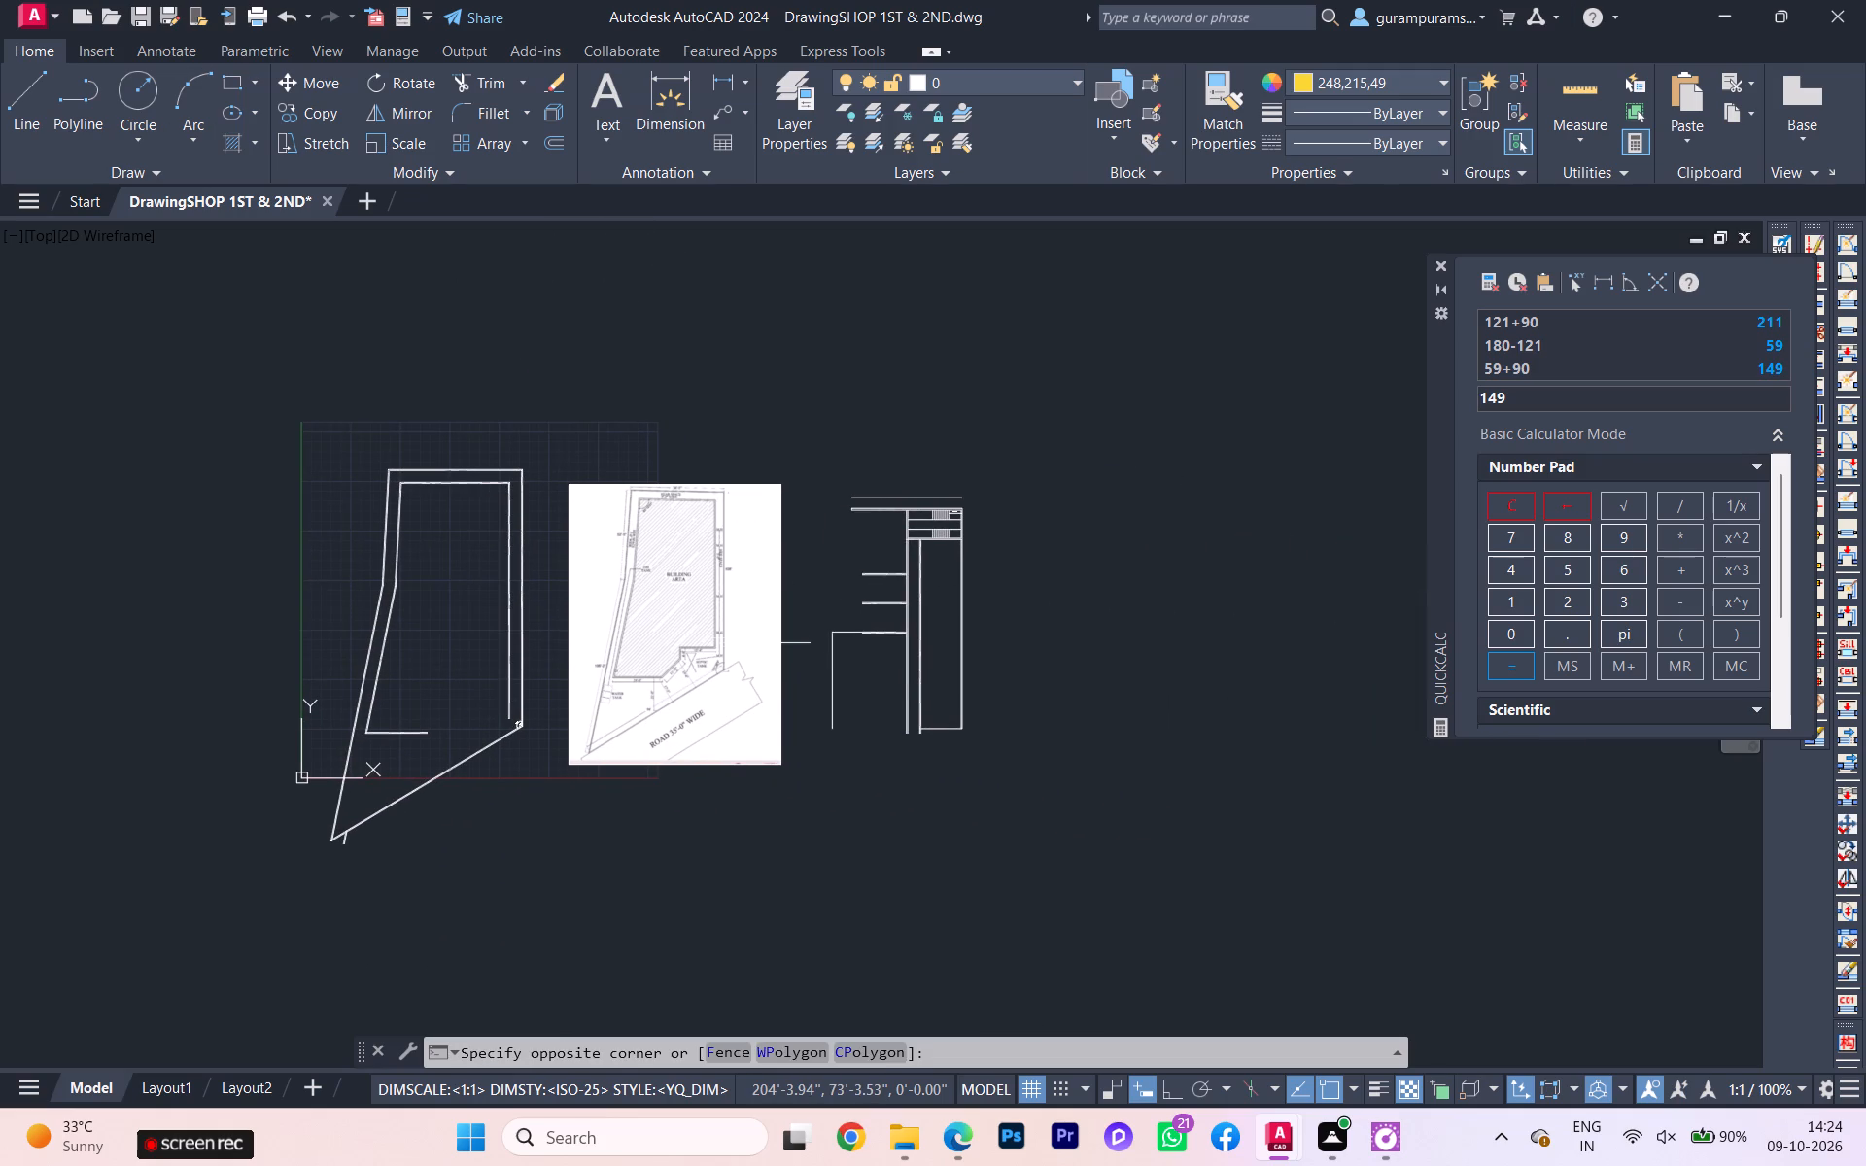
left_click(697, 526)
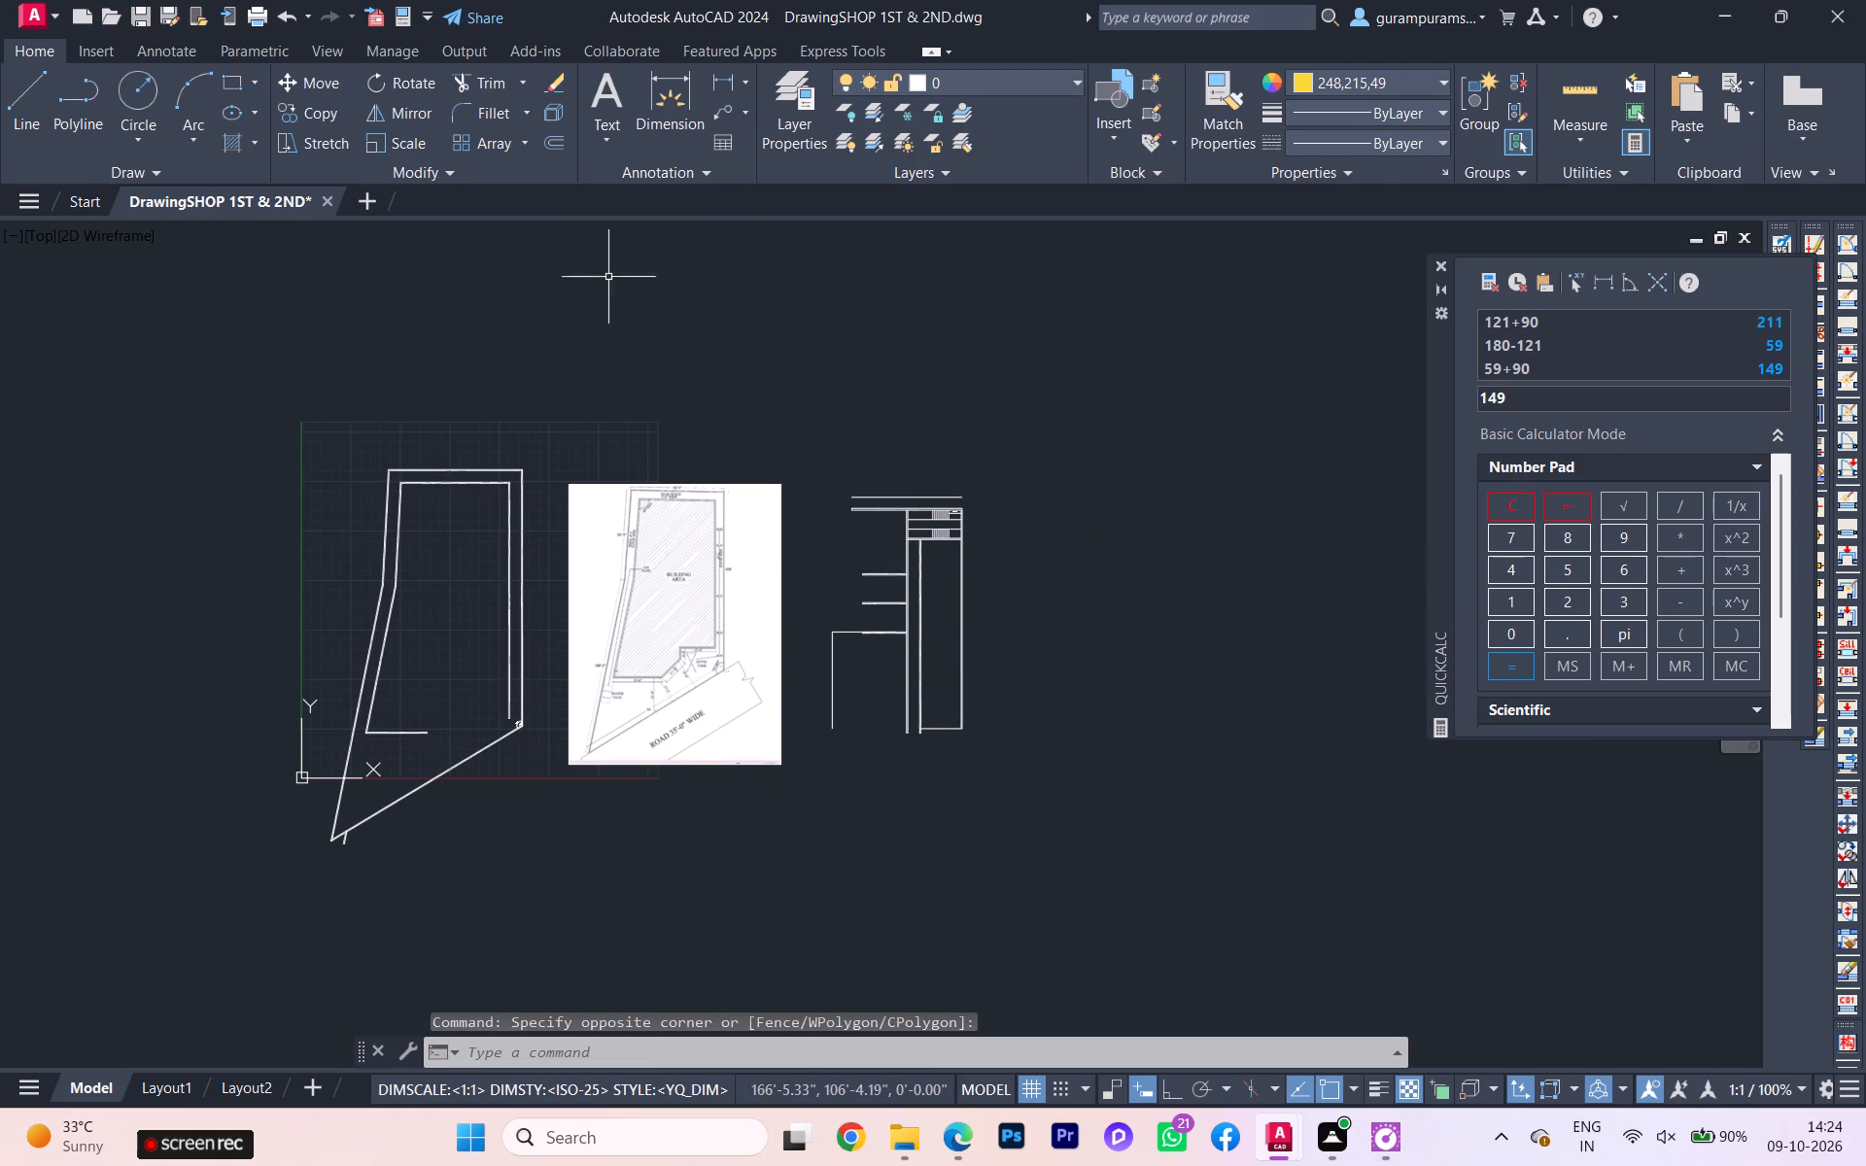
Move the reference site plan image from beside the drawn boundary to the empty area well beyond the partial plan.
left_click_drag(724, 806, 710, 796)
left_click(652, 588)
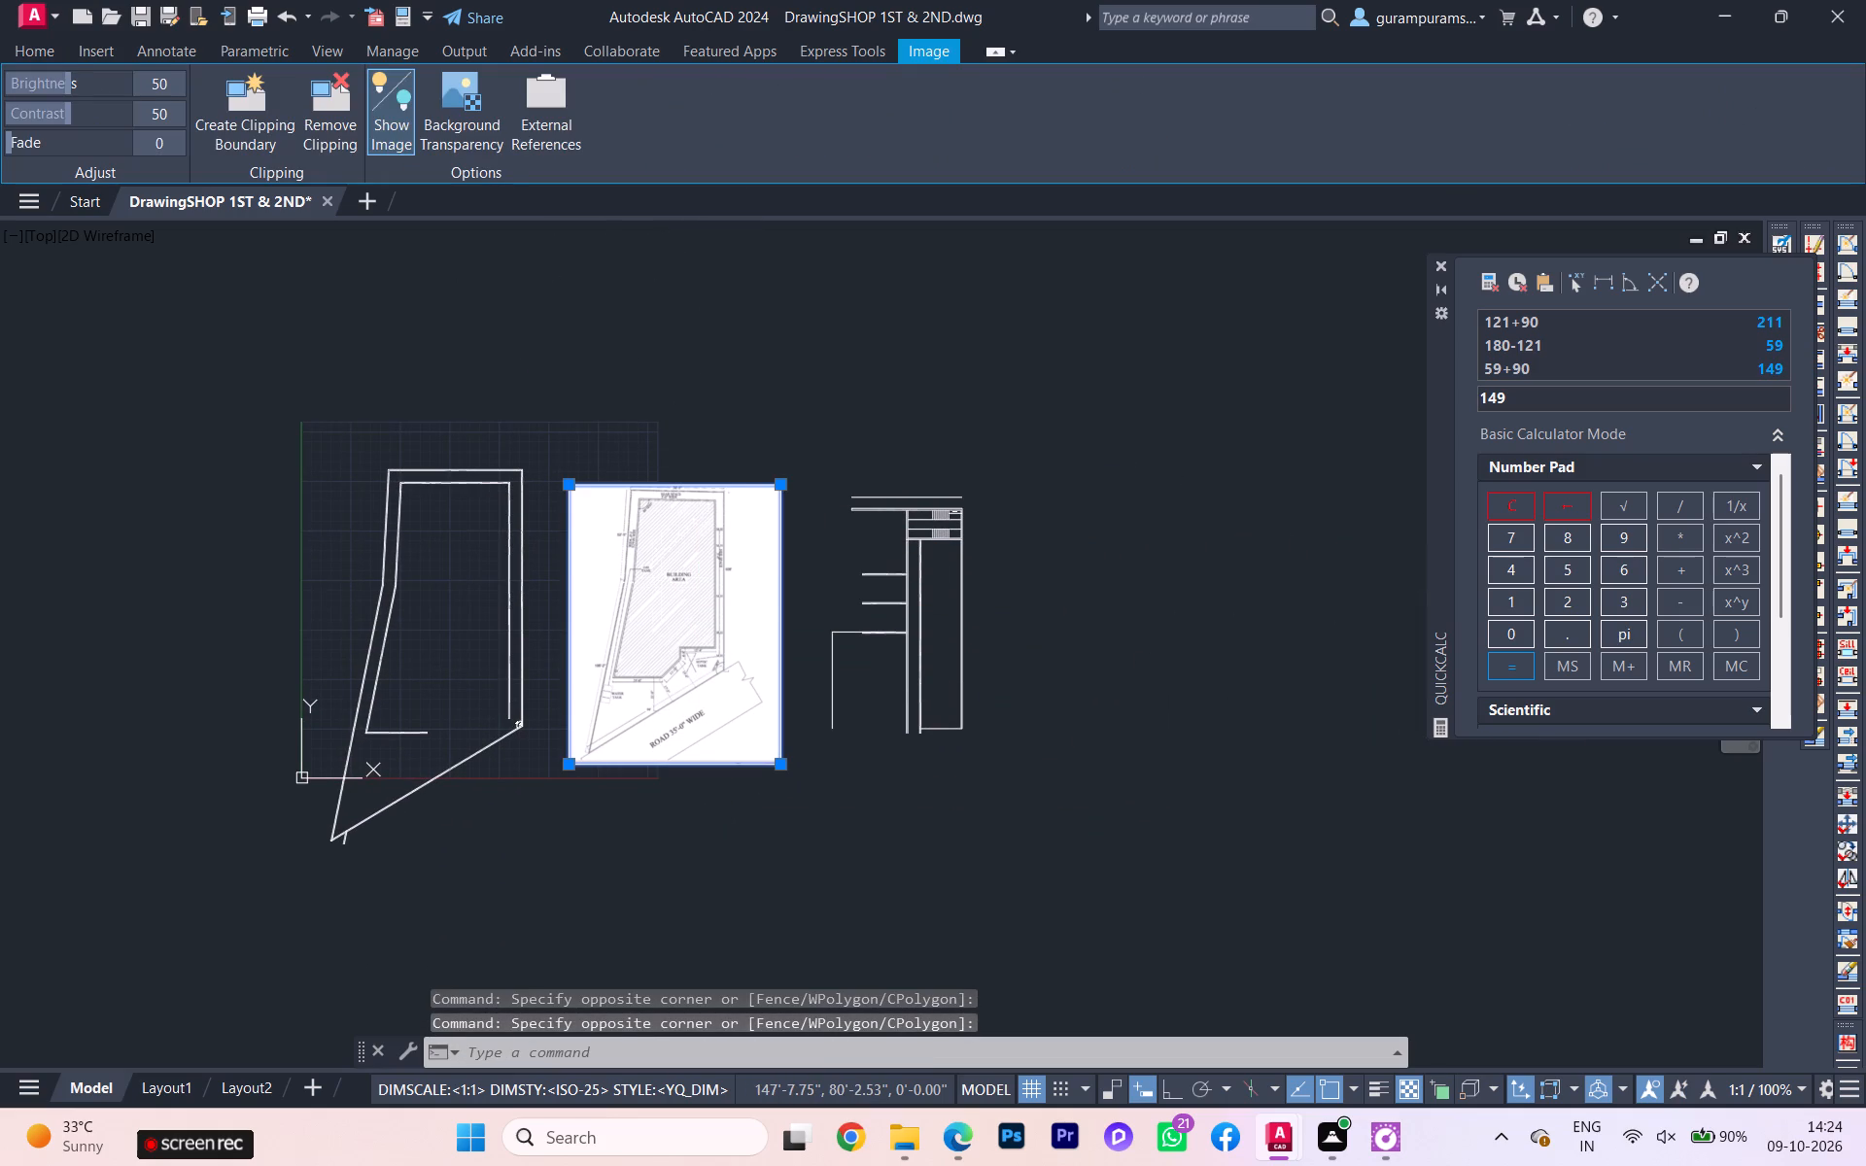
key("m")
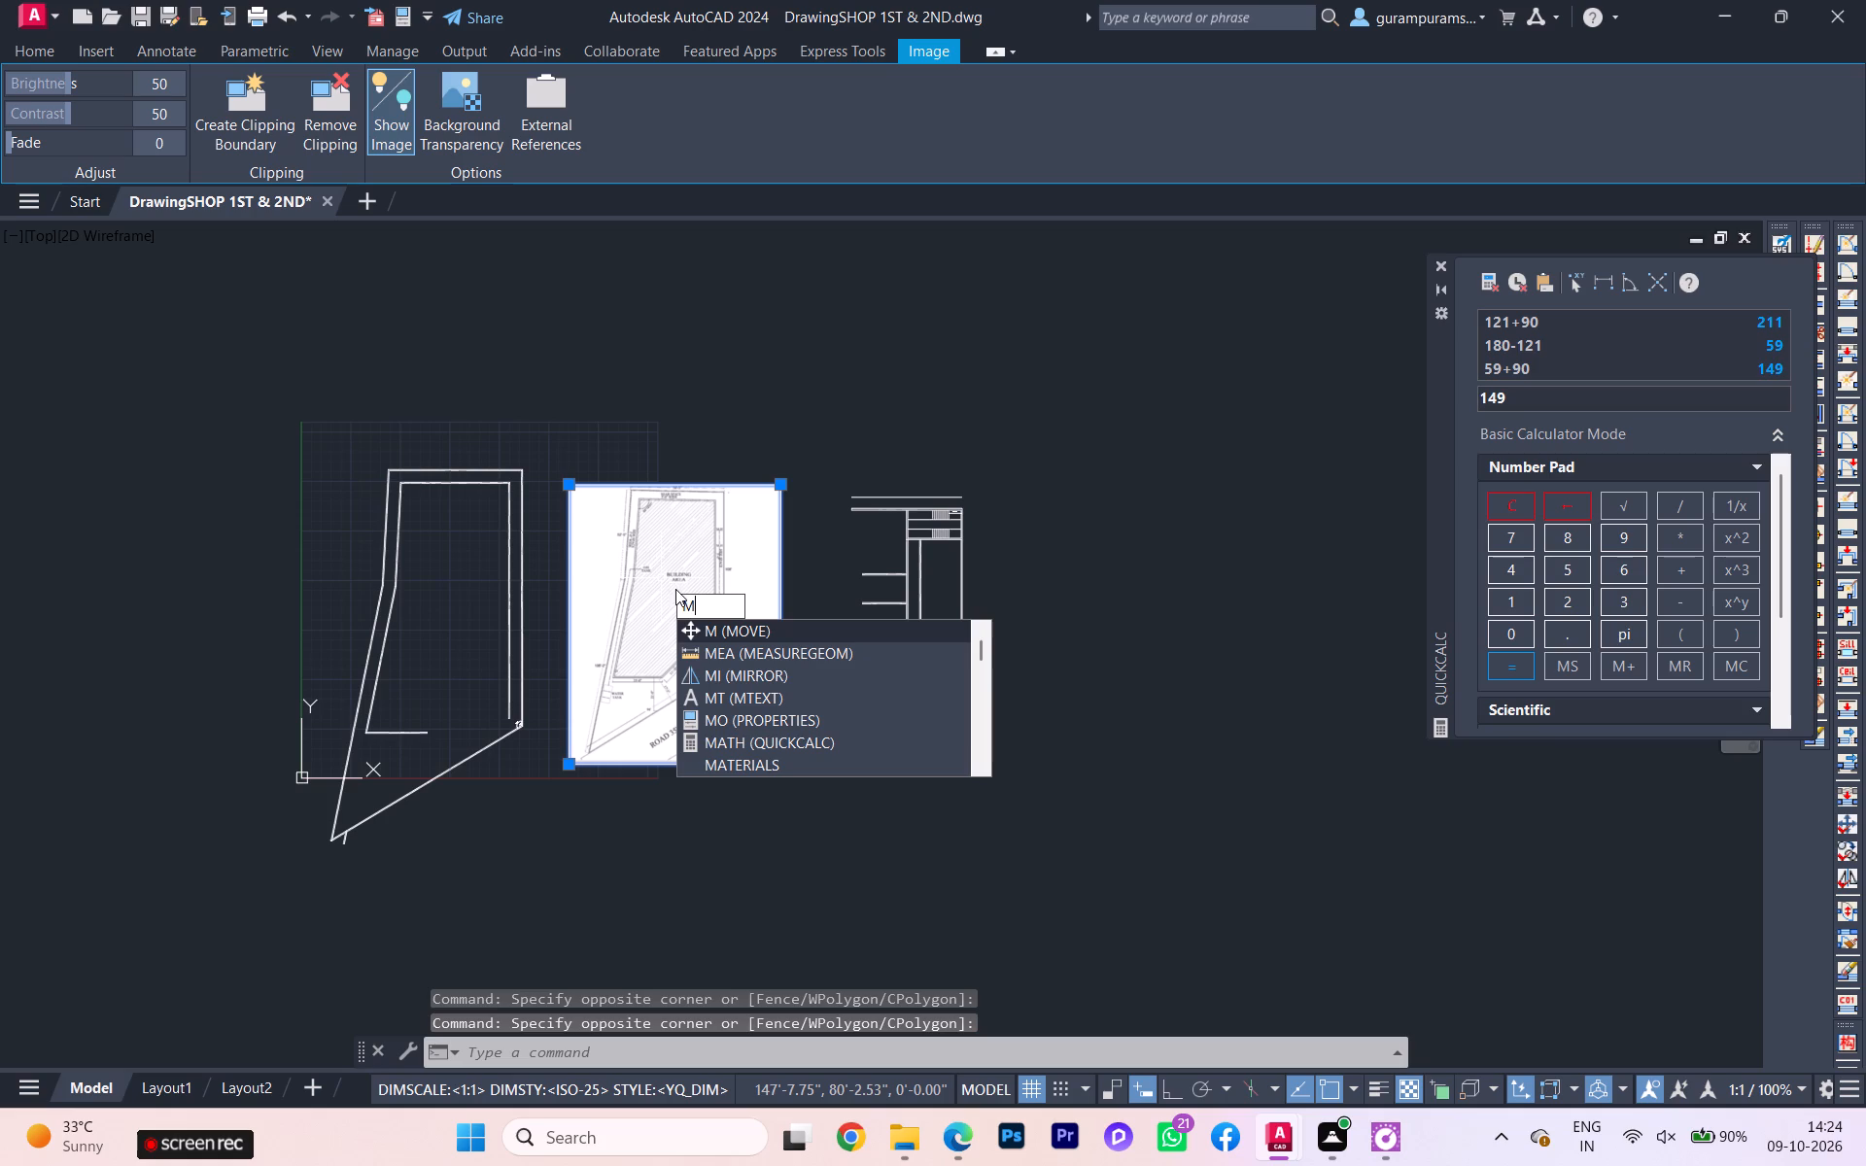
left_click(713, 641)
left_click(678, 579)
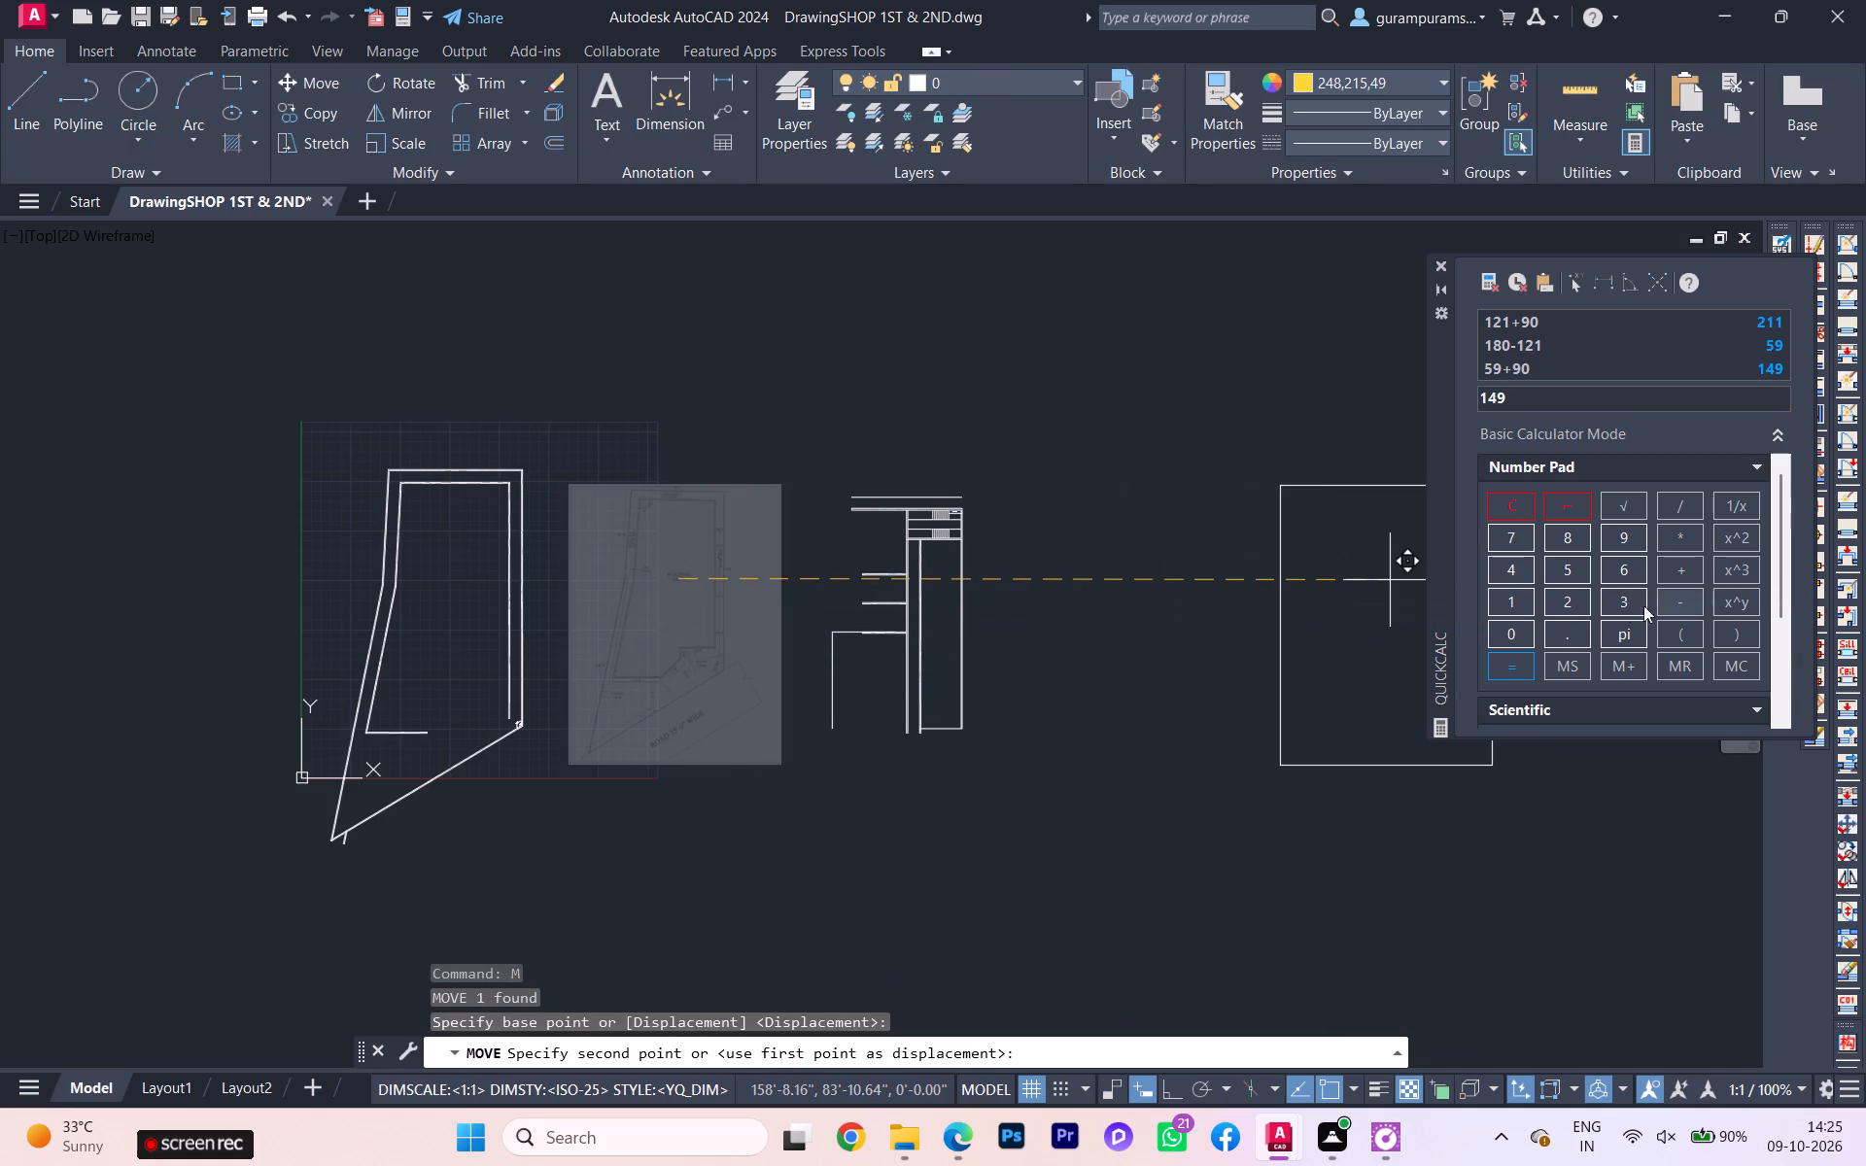
left_click(1673, 873)
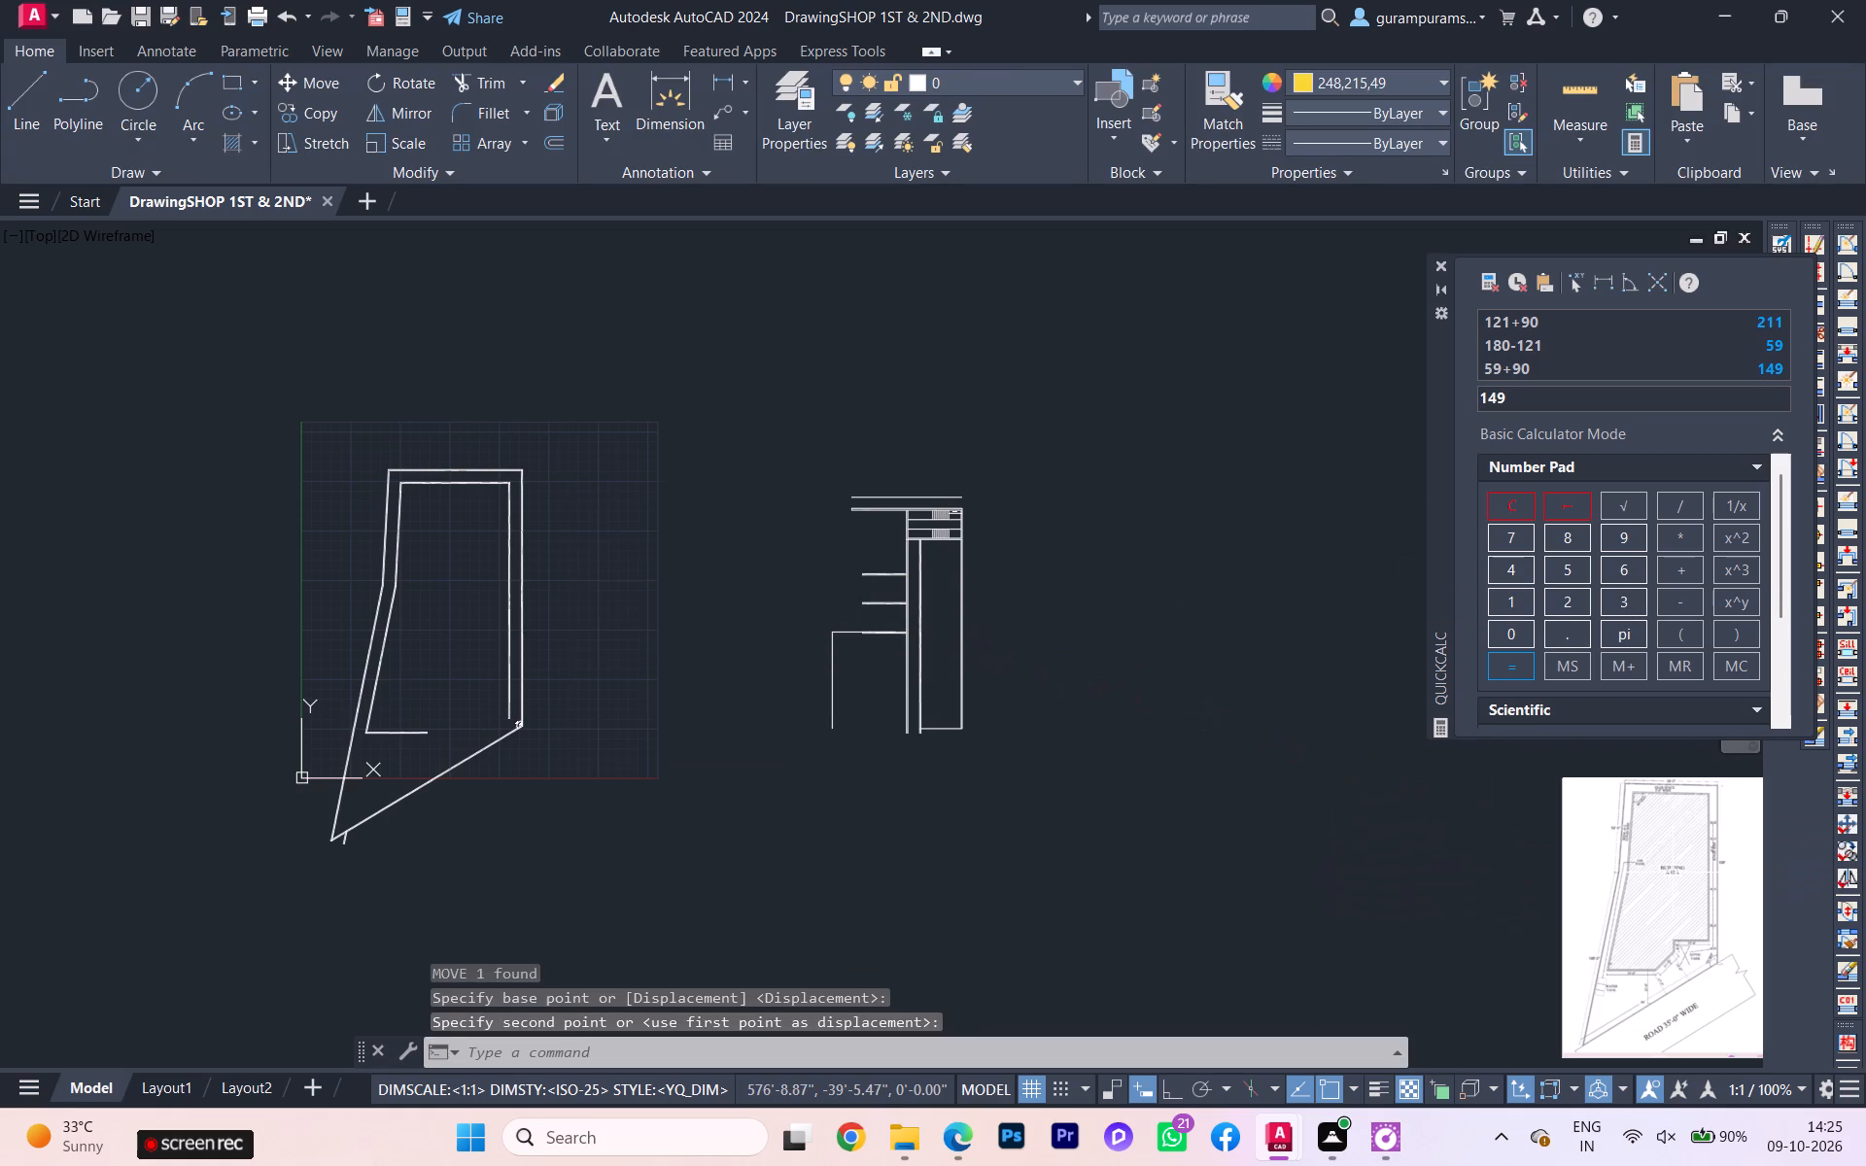
Attach the floor plan image Screenshot 2026-10-09 112848.png beside the drawn boundary, scaled on-screen to roughly the building outline's height.
scroll(464, 596, "up", 3)
scroll(515, 606, "down", 2)
middle_click_drag(535, 613, 688, 601)
scroll(688, 598, "up", 1)
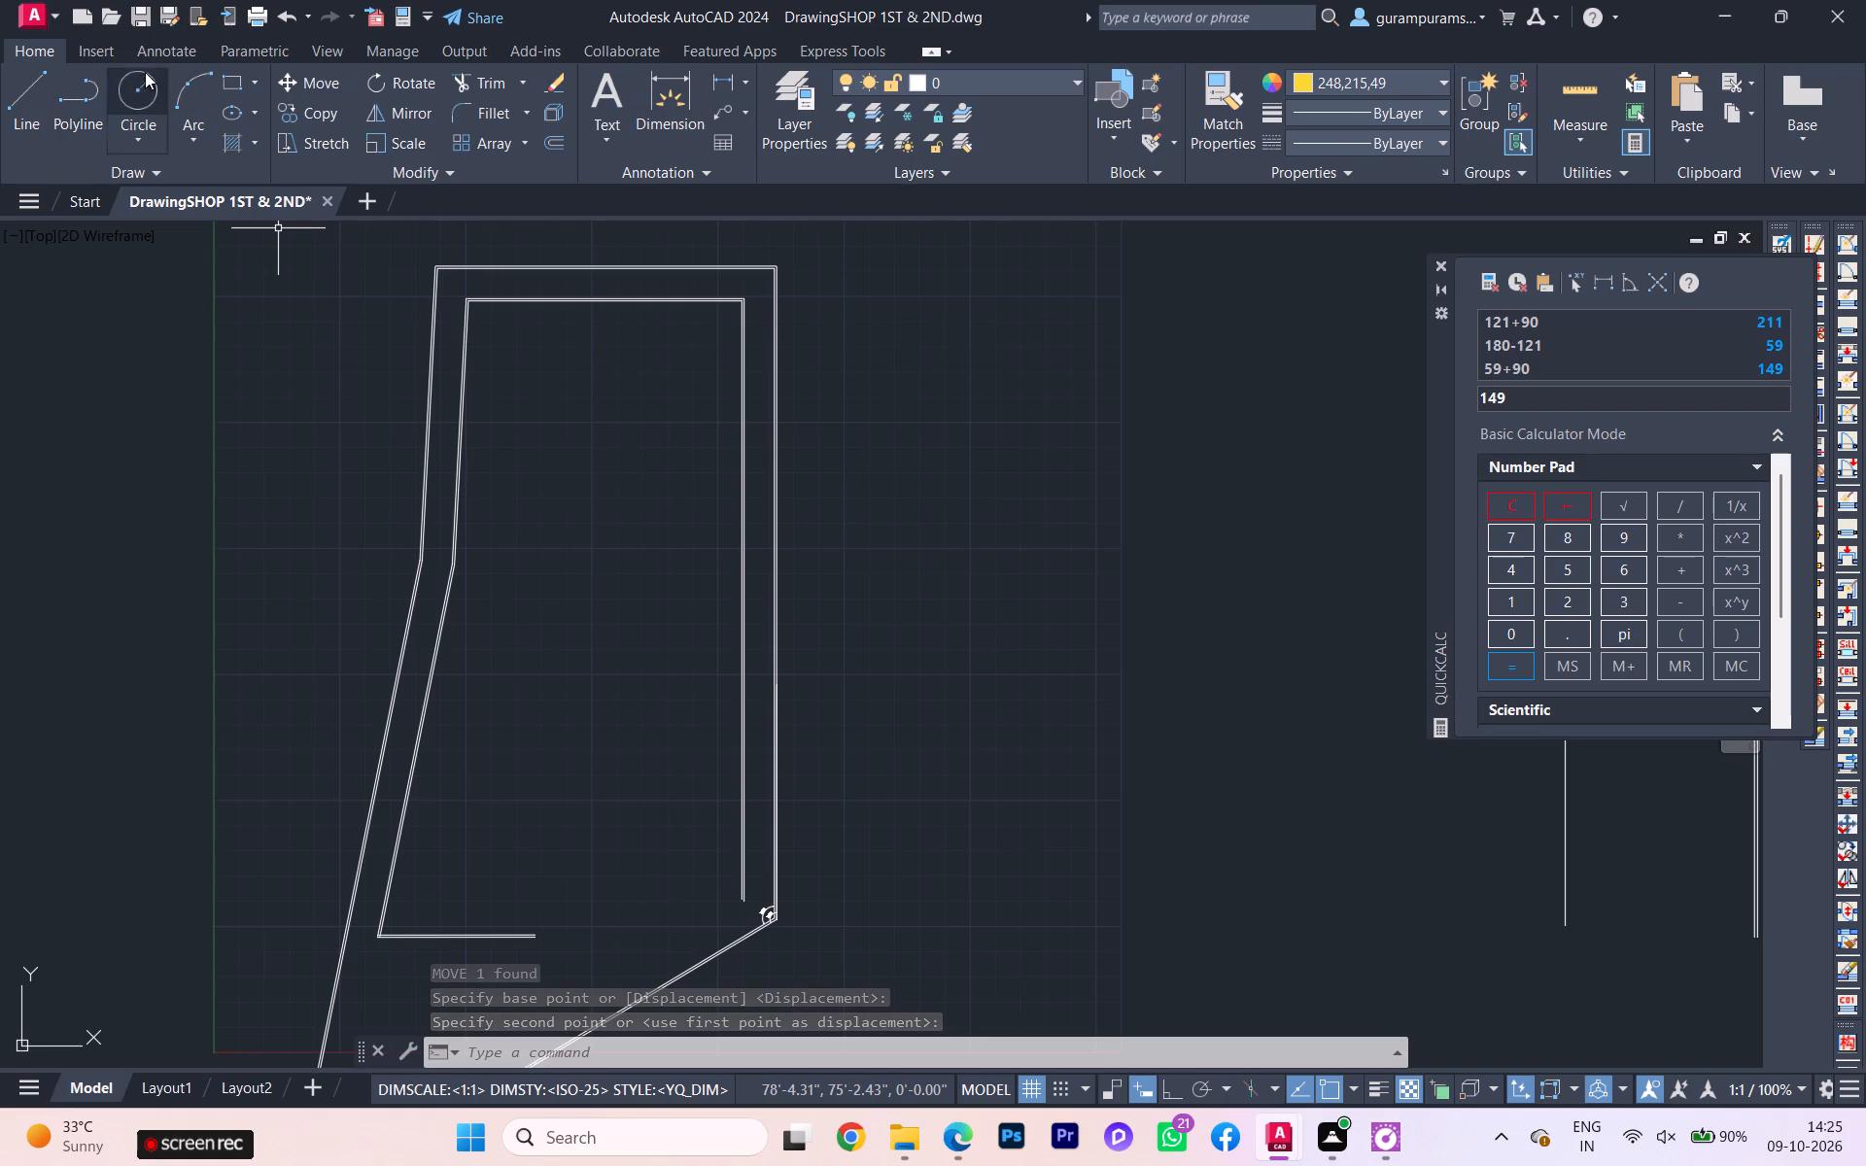
left_click(118, 53)
left_click(570, 120)
left_click(554, 132)
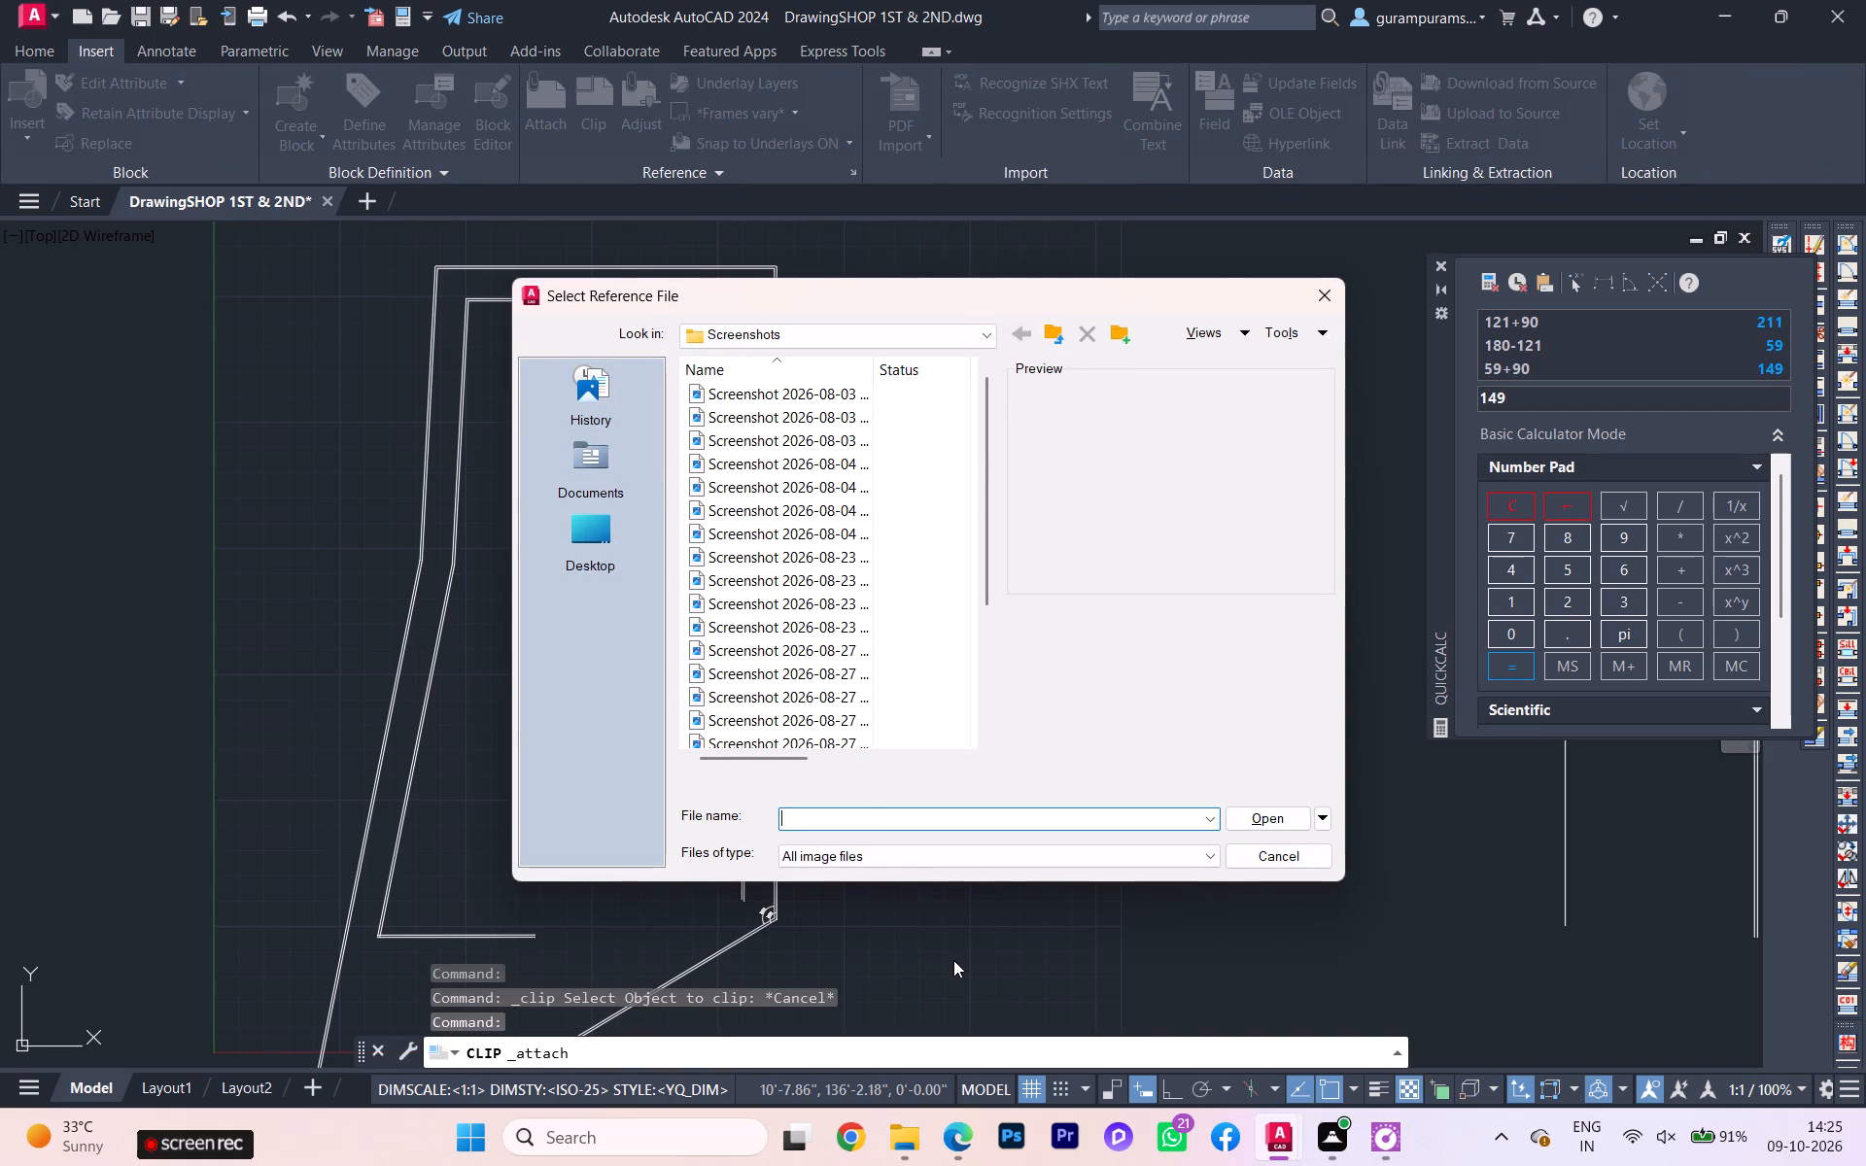
scroll(839, 724, "down", 4)
left_click(866, 724)
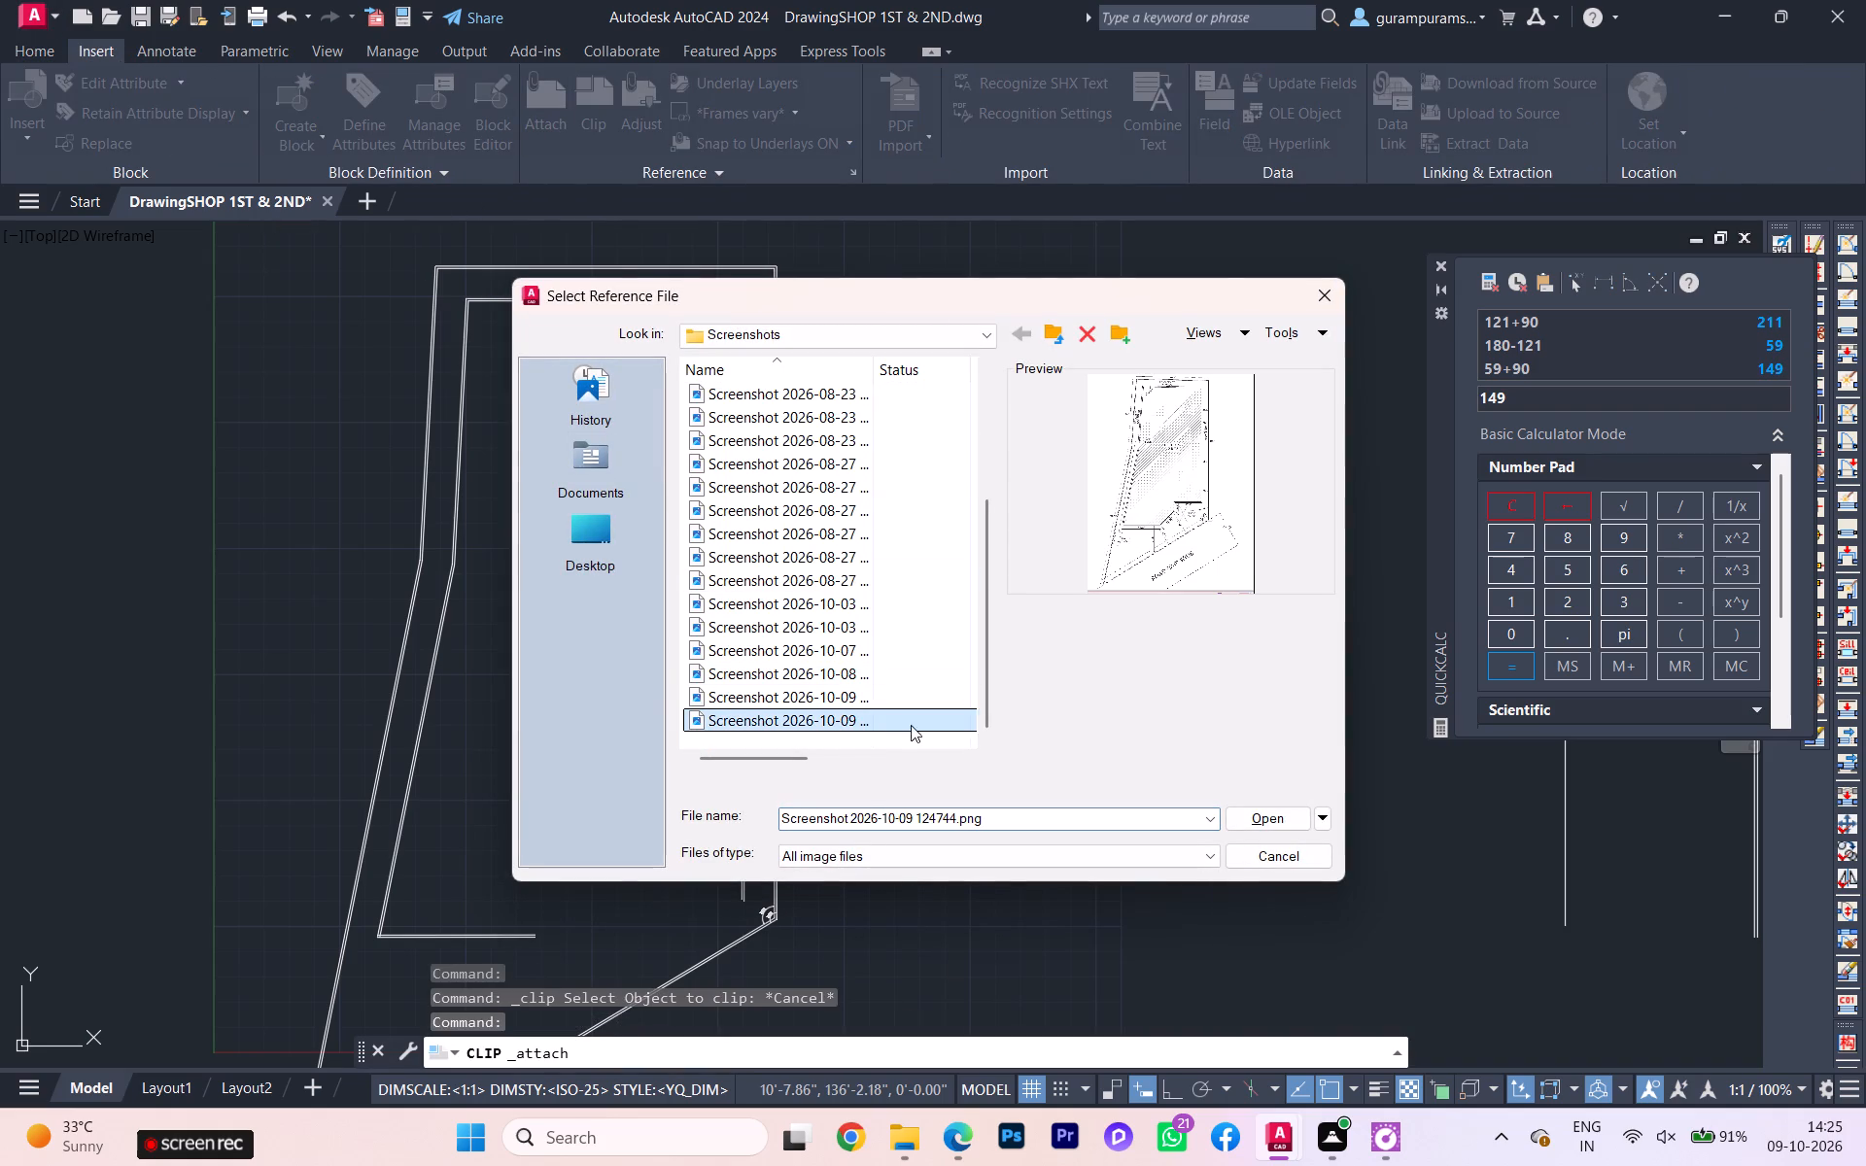
left_click(846, 690)
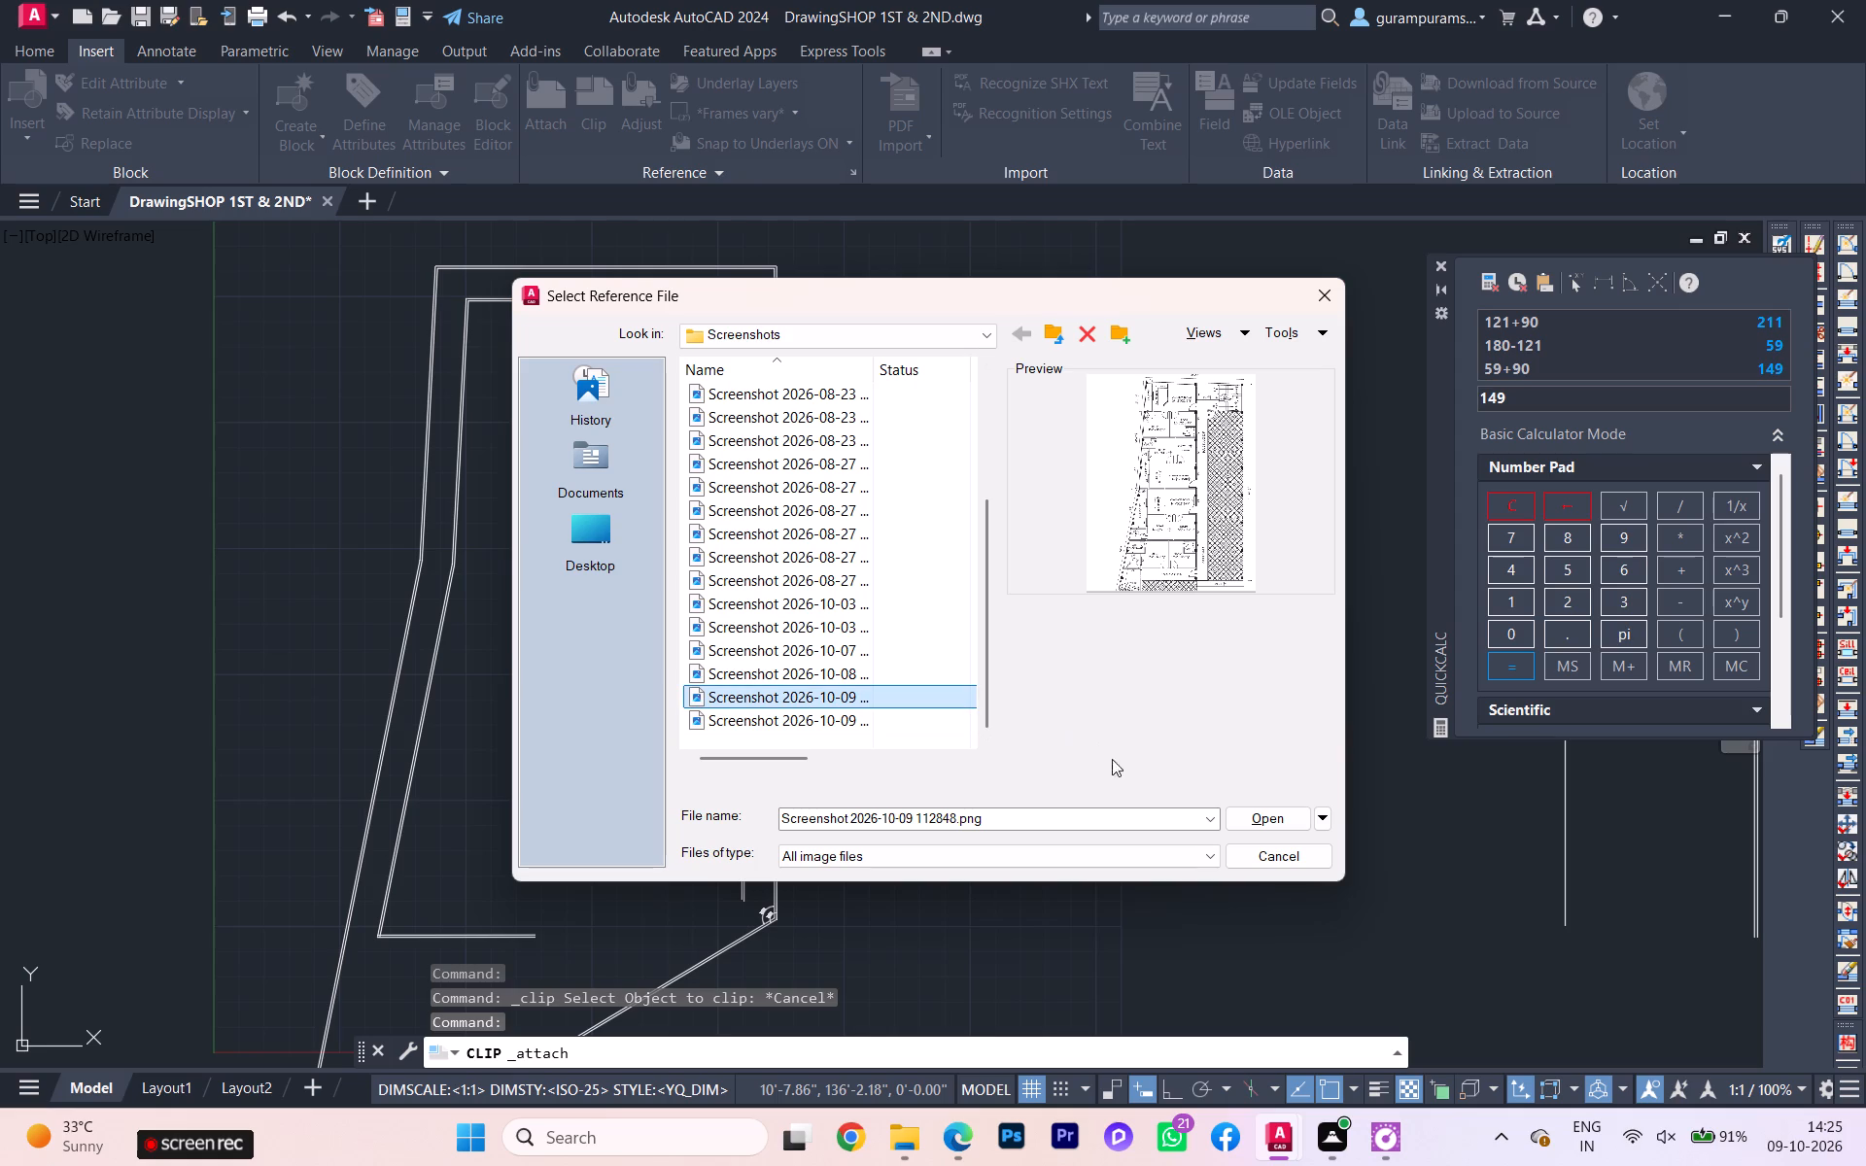
left_click(1308, 811)
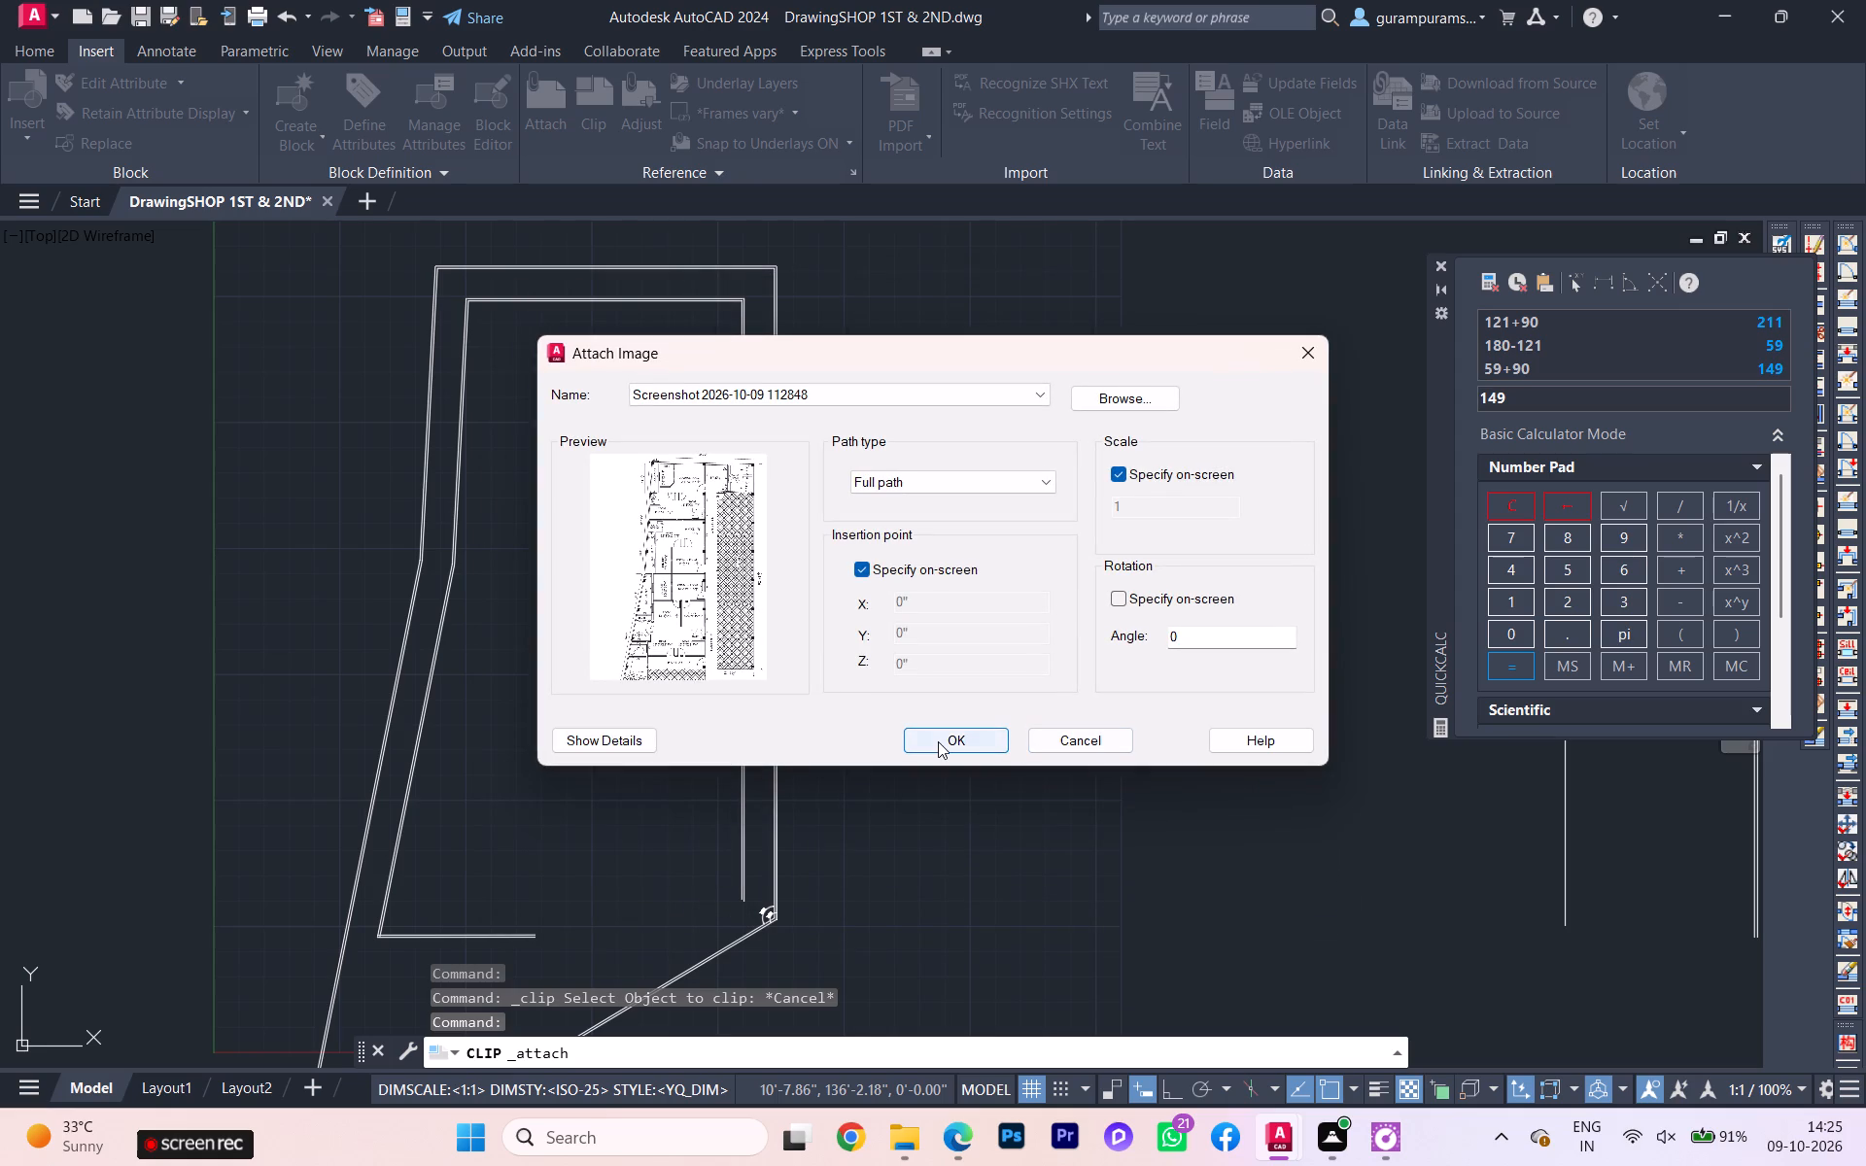
left_click(938, 741)
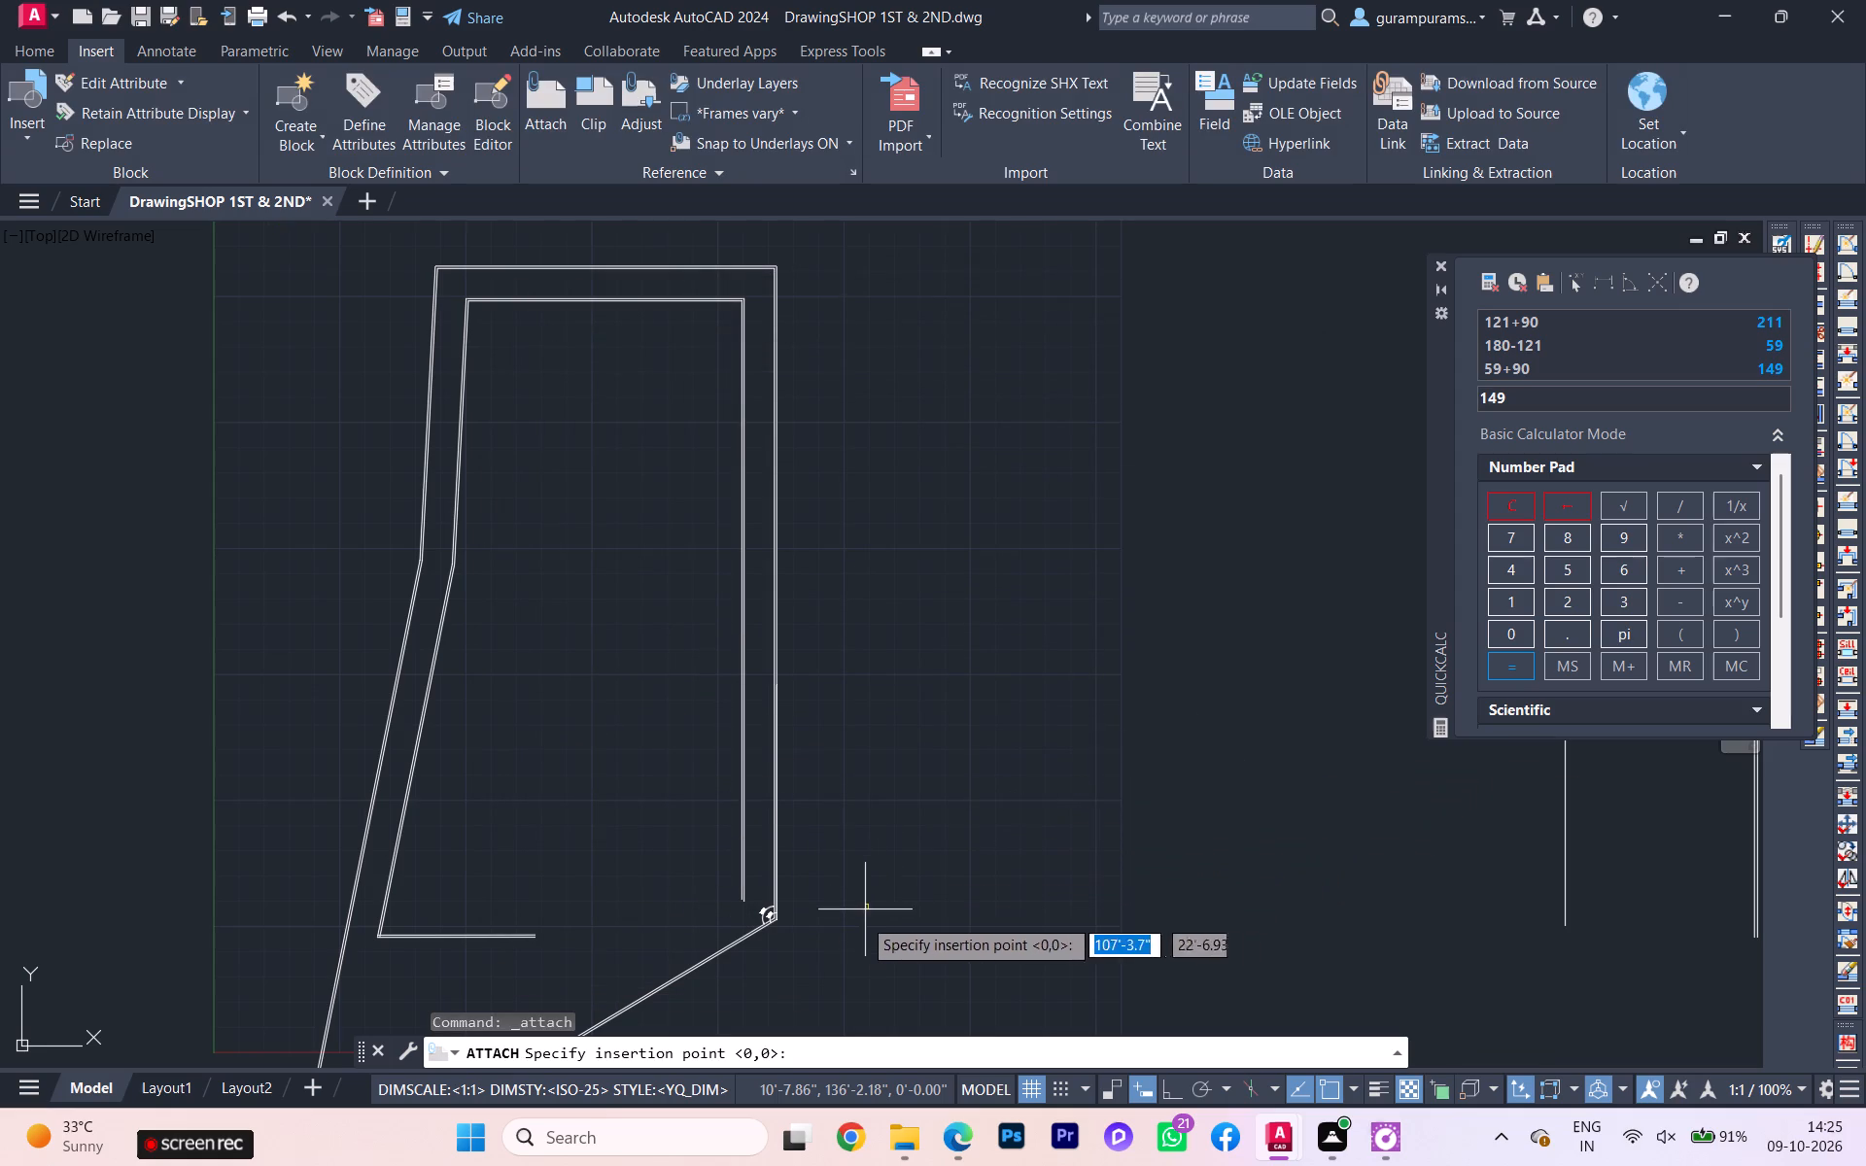
left_click(819, 925)
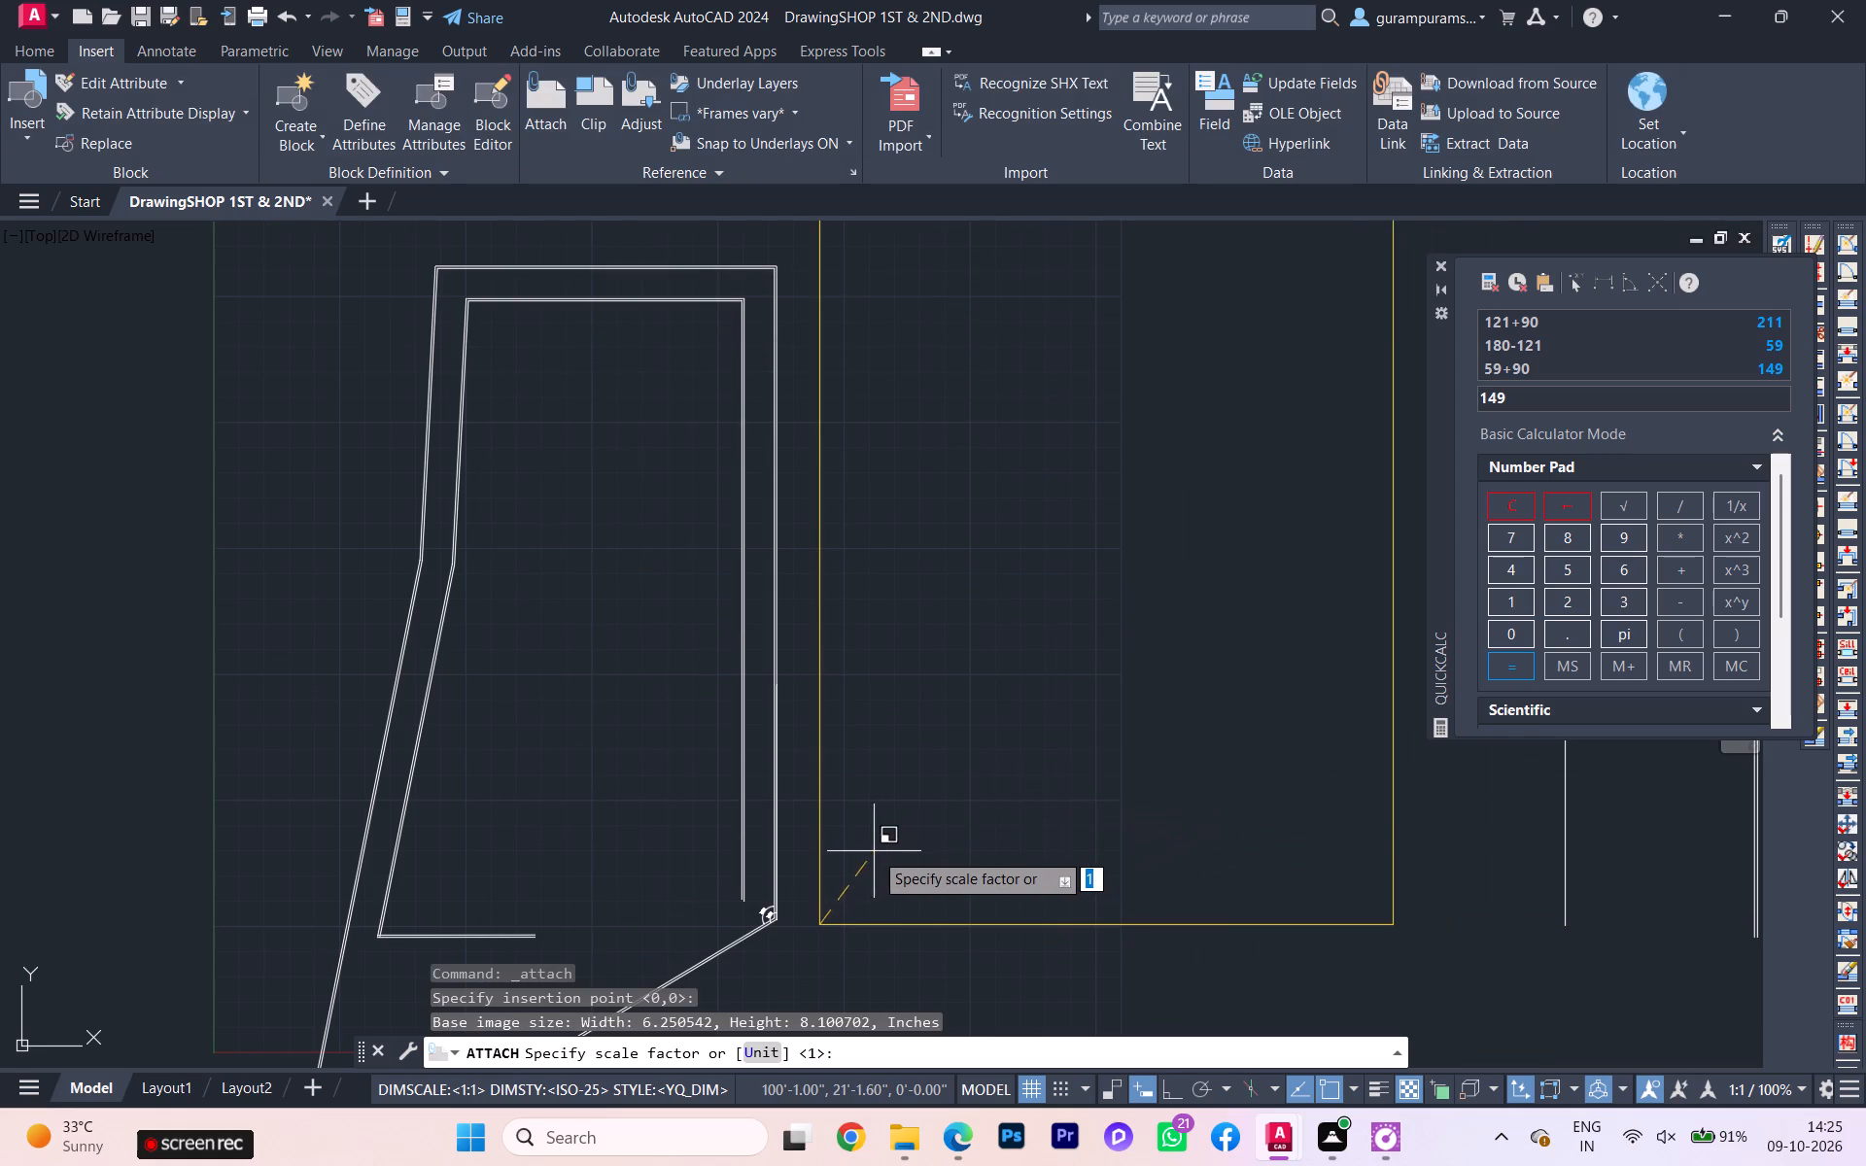
left_click(885, 880)
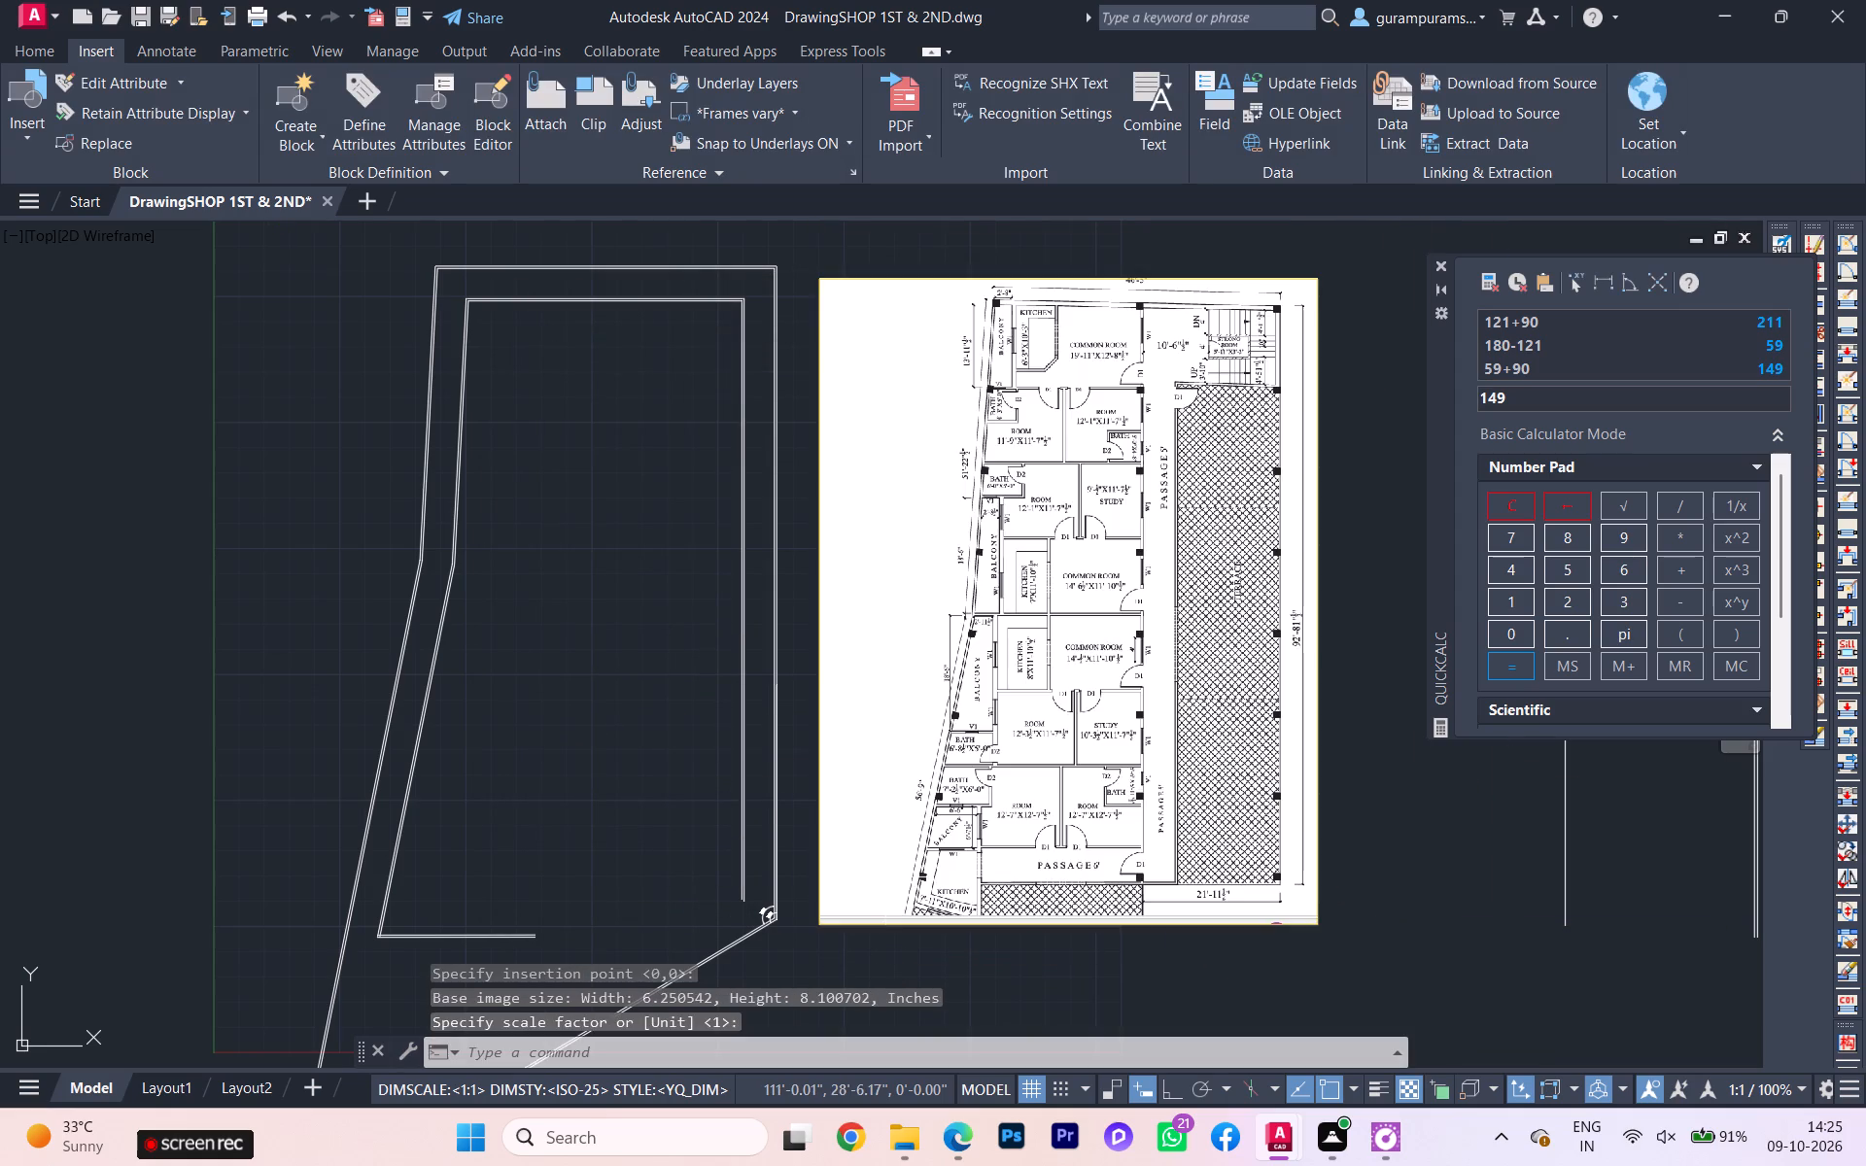
Examine the attached first and second floor plan image against the drawn walls, focusing on room sizes, balconies and side dimensions.
scroll(1040, 660, "up", 1)
scroll(1045, 664, "down", 1)
scroll(643, 712, "up", 1)
middle_click_drag(1156, 646, 1080, 527)
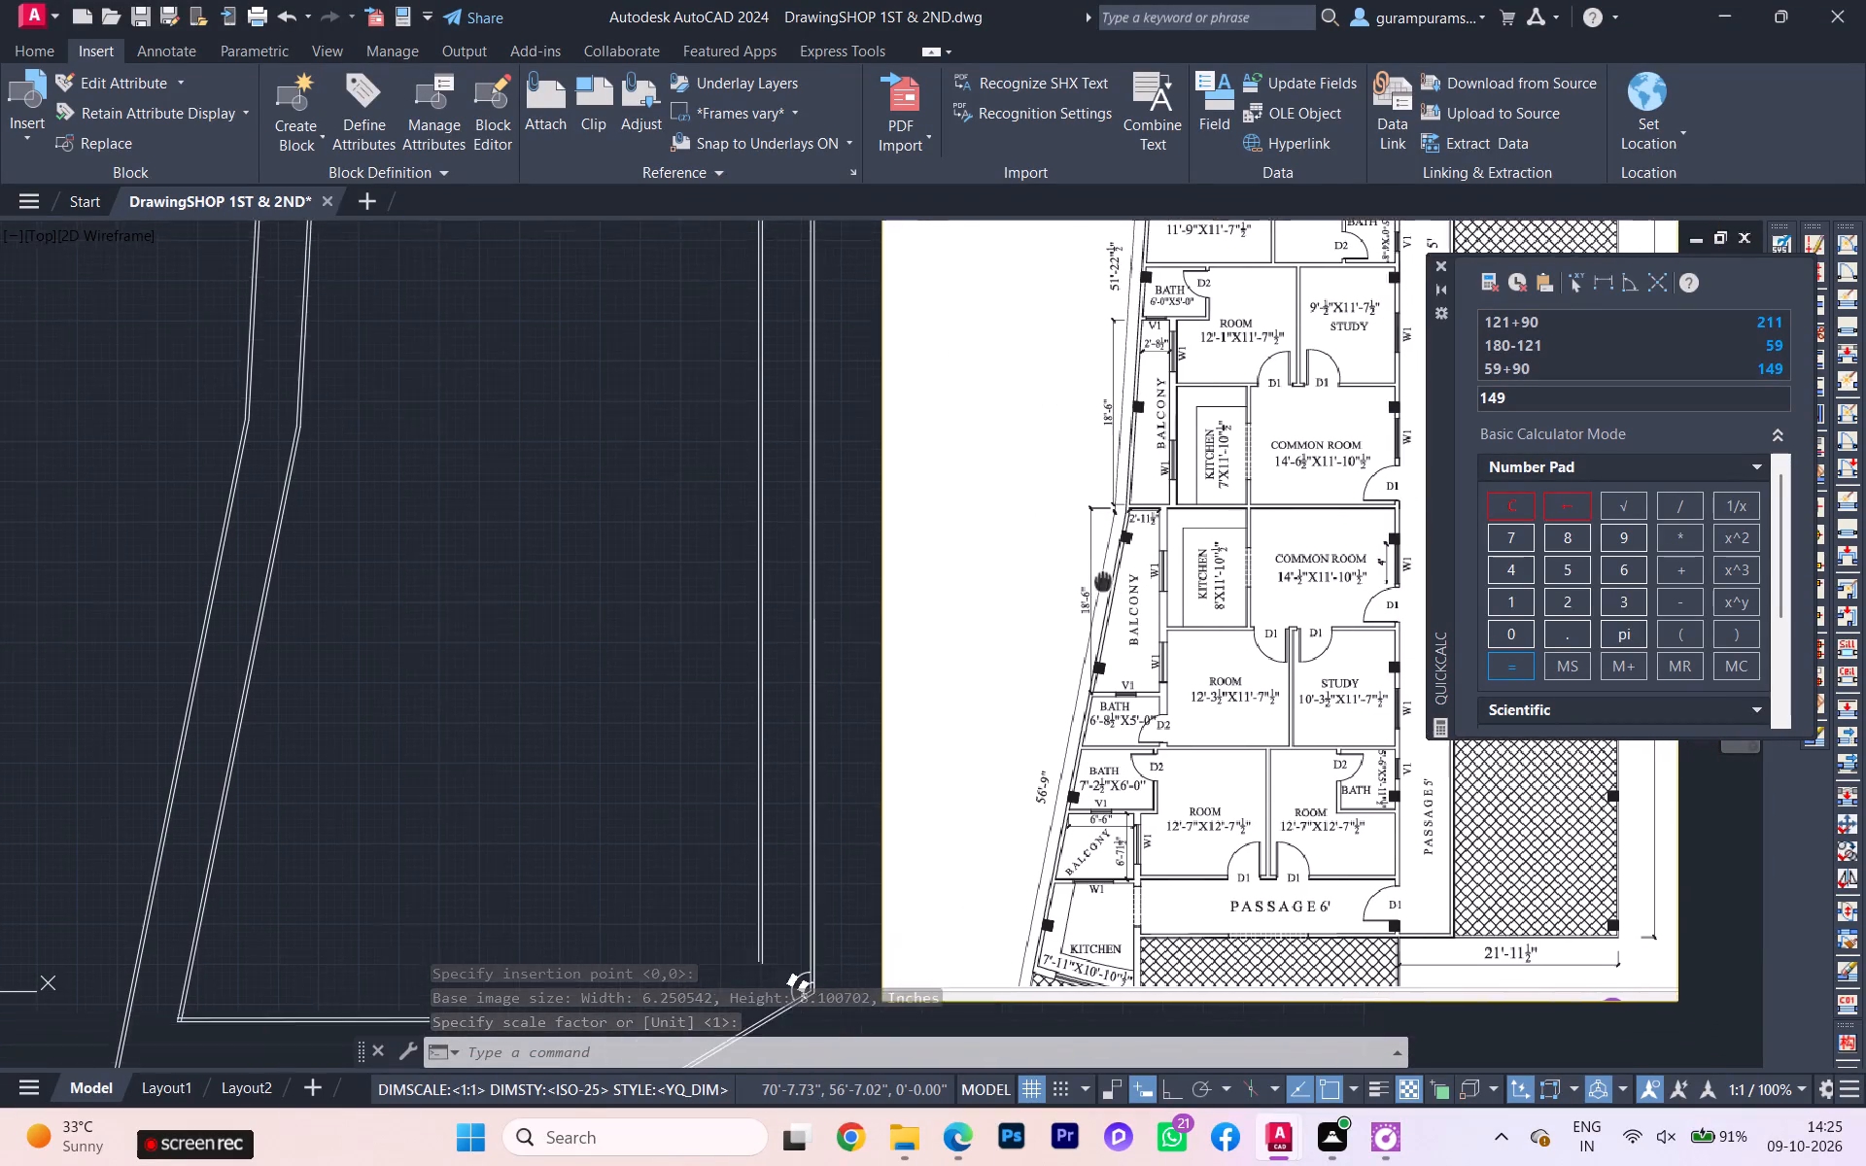
middle_click_drag(1080, 527, 1057, 709)
scroll(1148, 493, "down", 1)
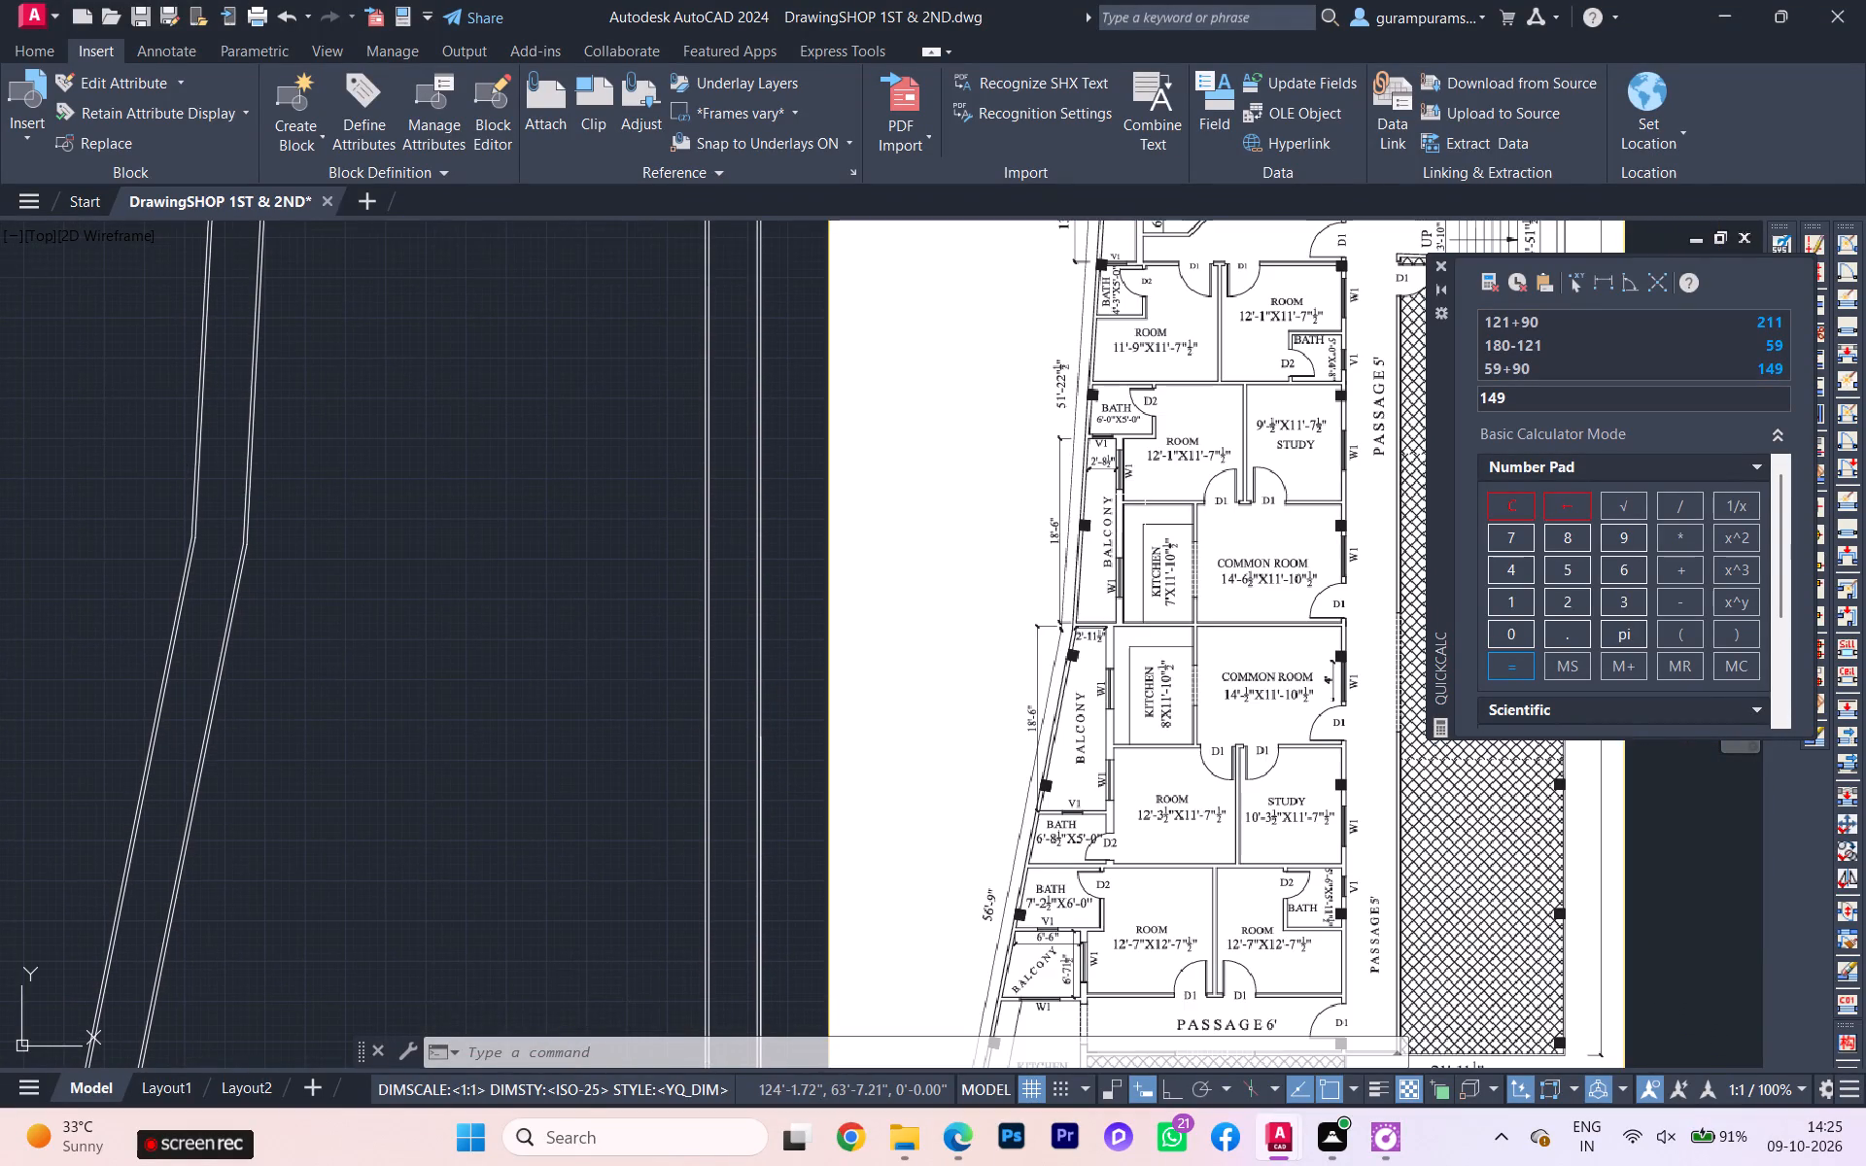
middle_click_drag(1145, 520, 1123, 612)
scroll(1196, 371, "up", 1)
scroll(1189, 396, "down", 1)
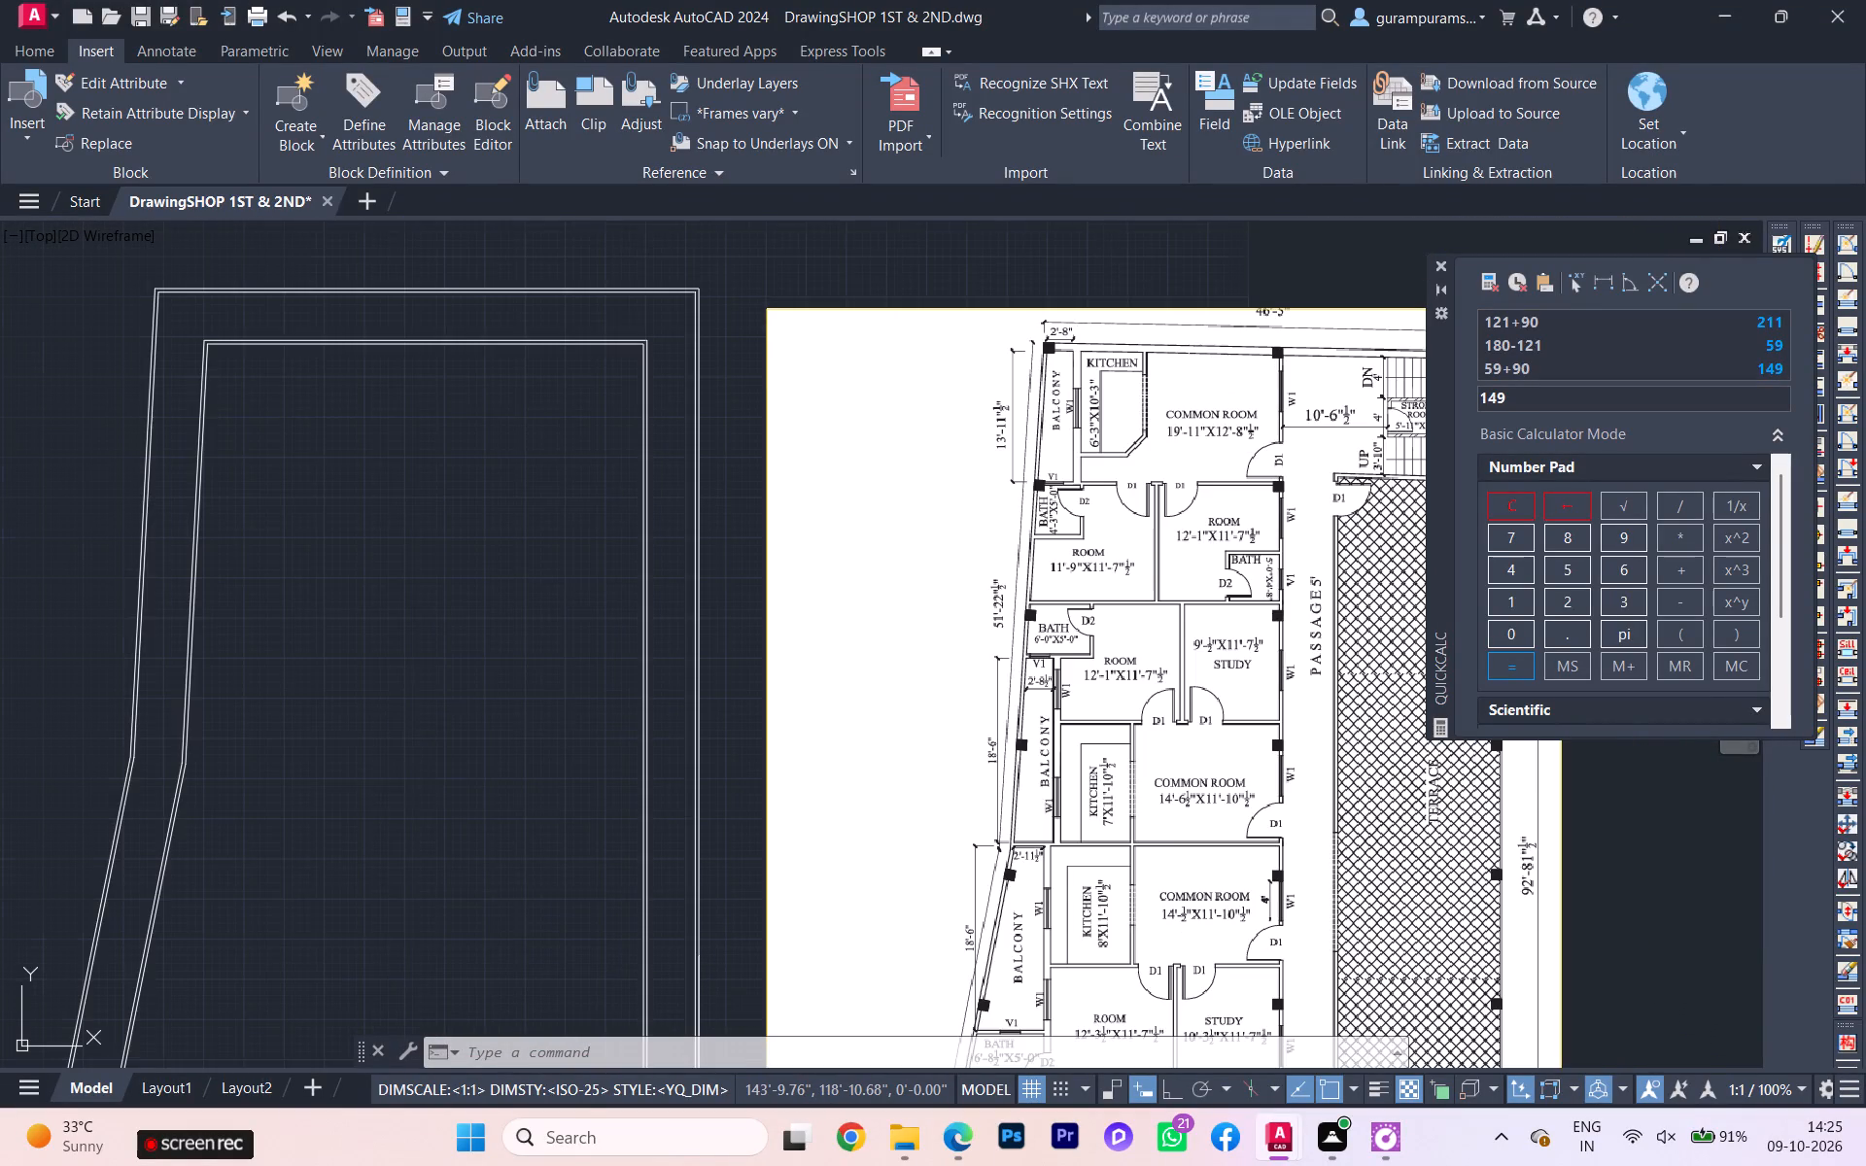
scroll(1197, 410, "up", 1)
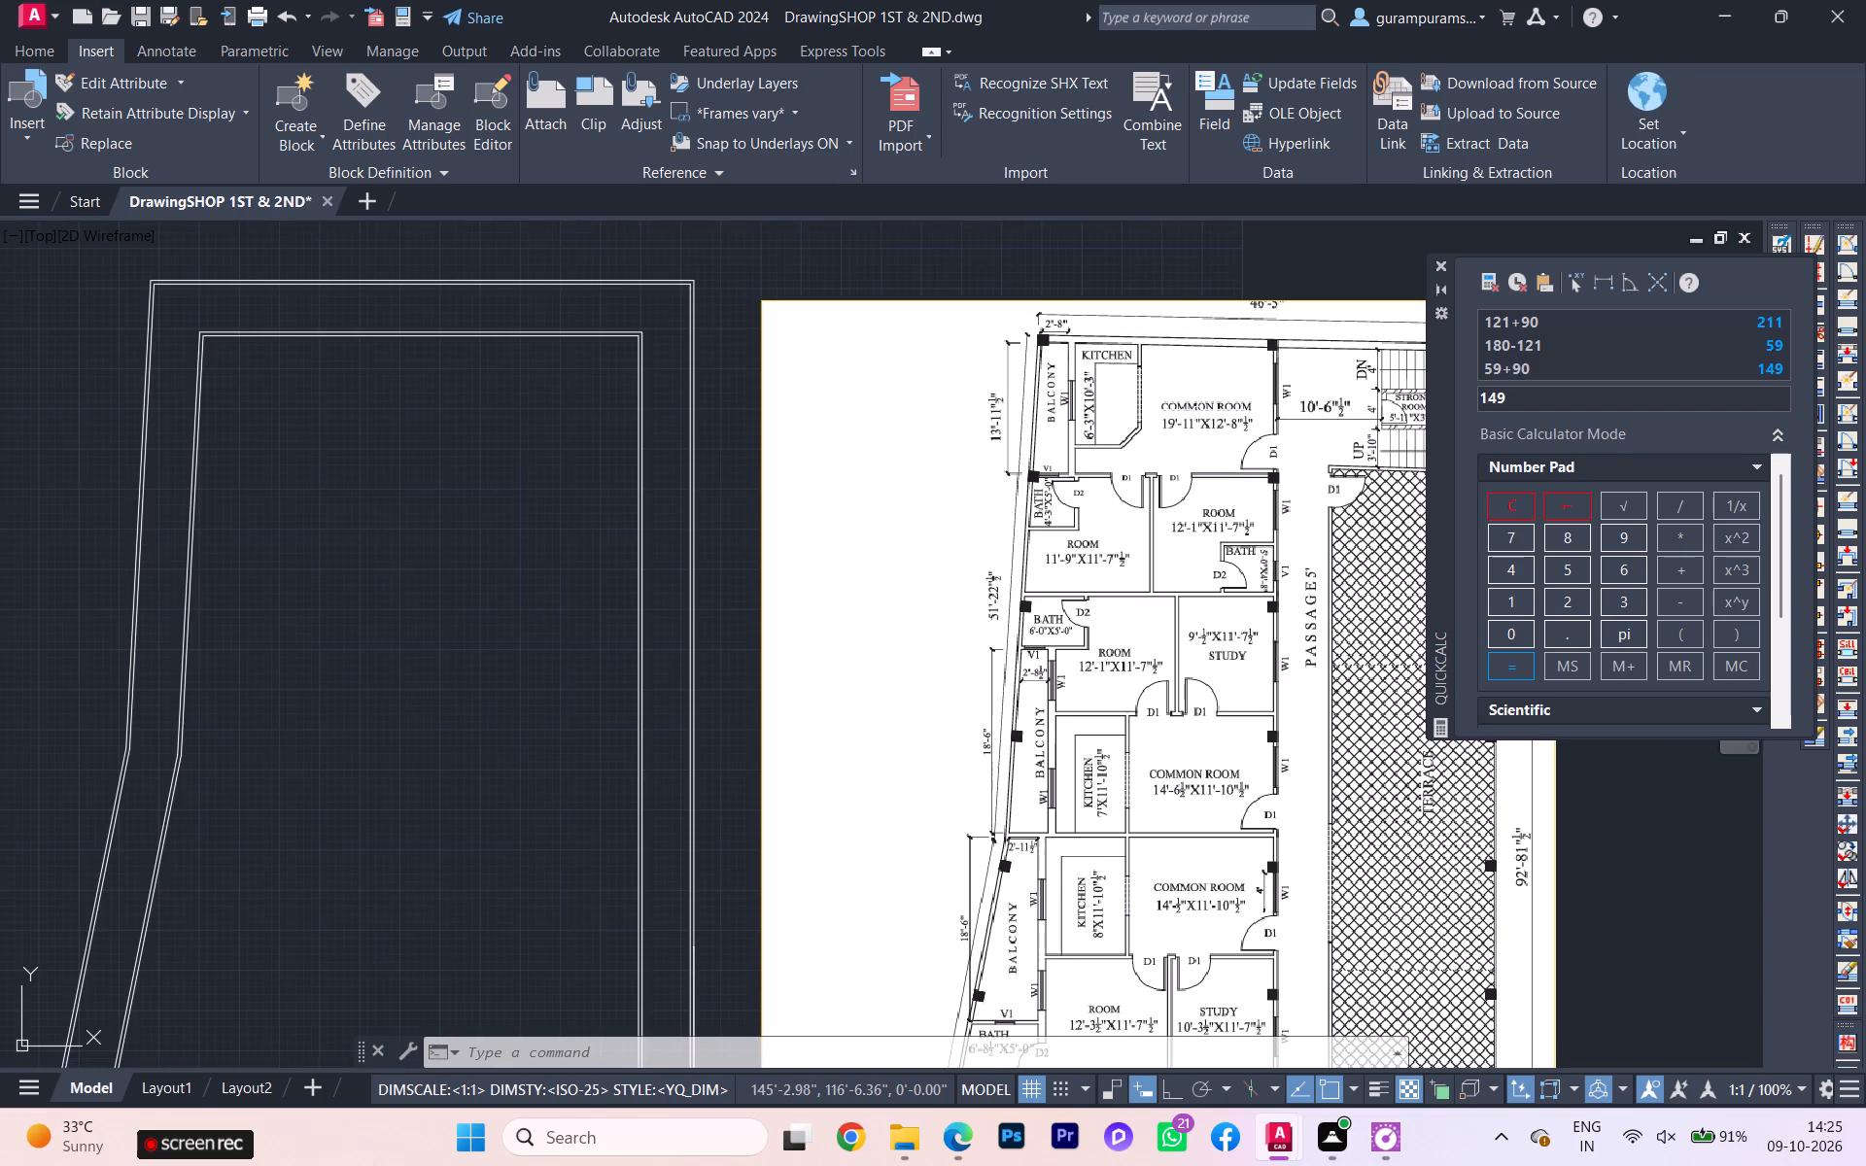
scroll(1194, 418, "down", 1)
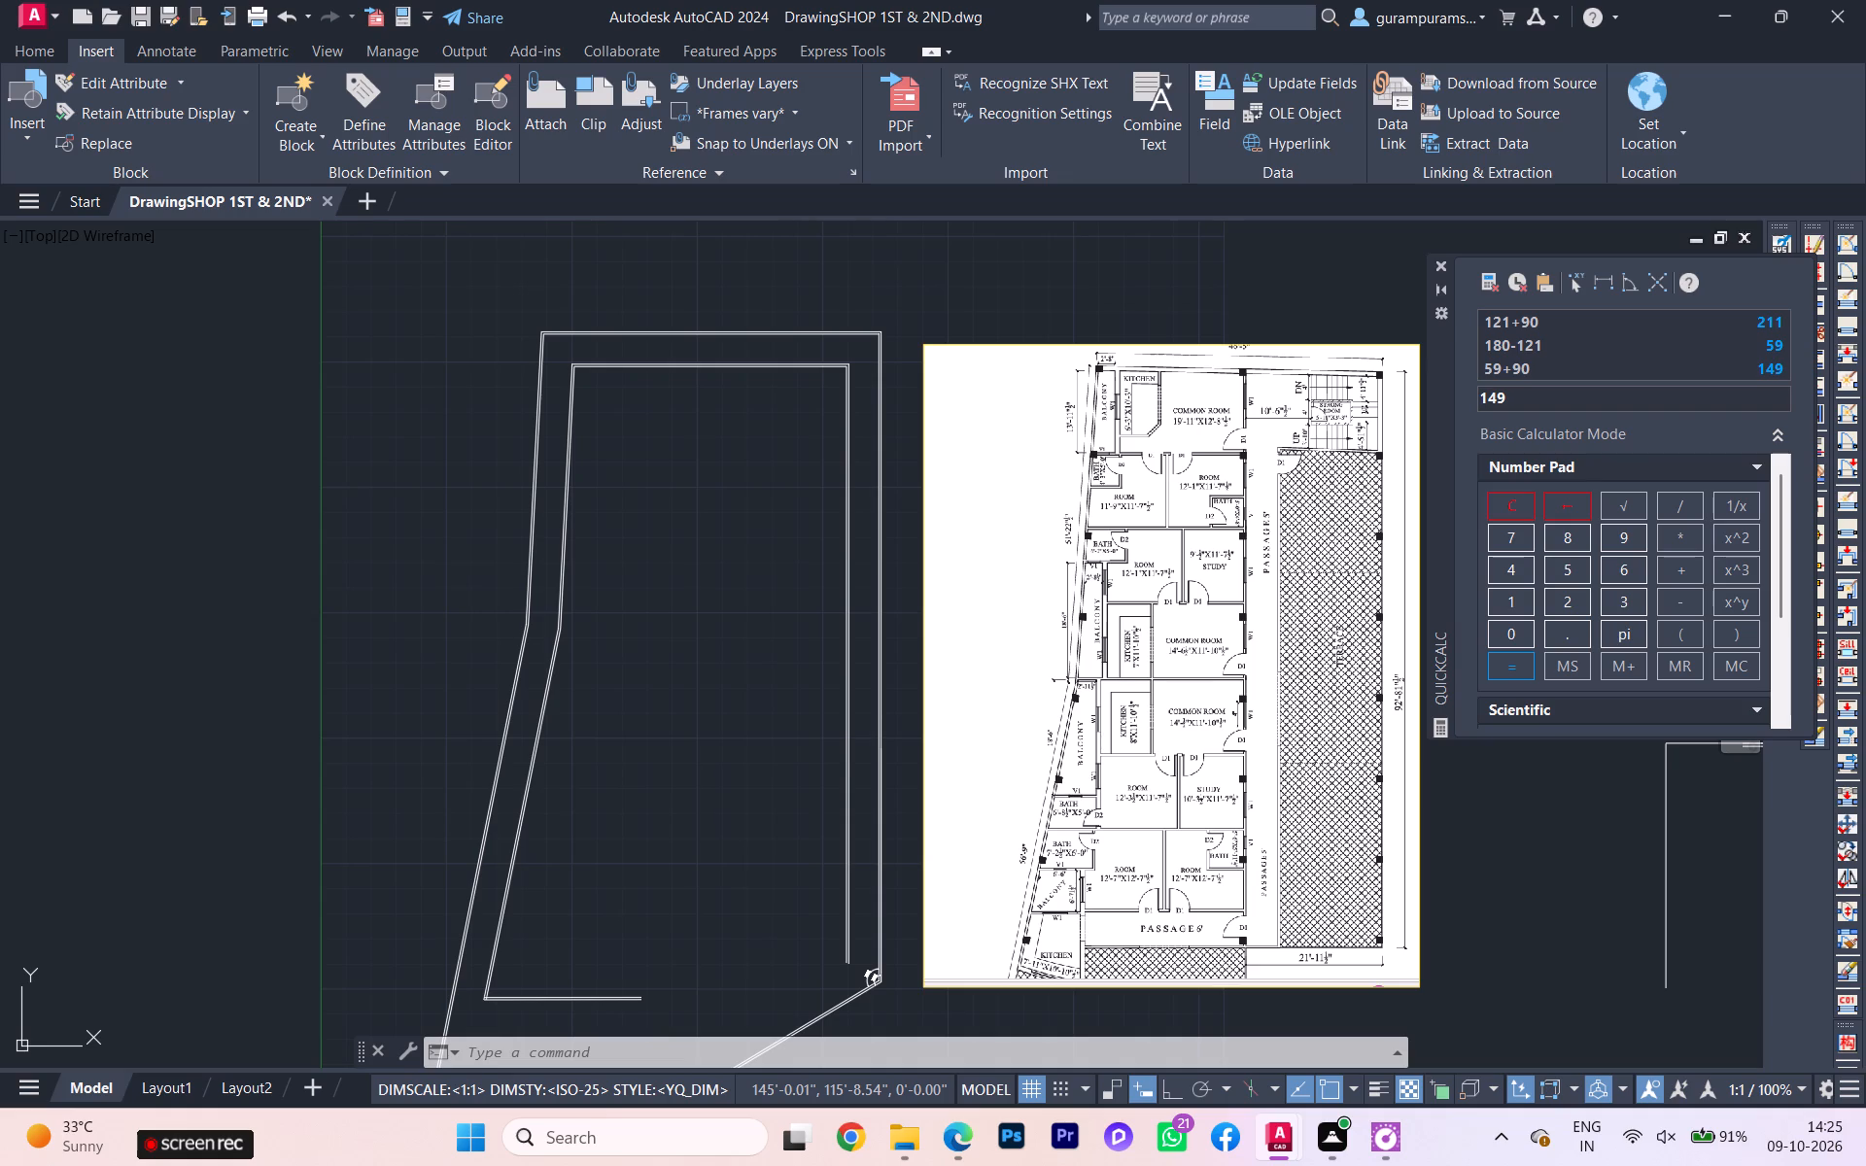
scroll(1114, 510, "up", 1)
scroll(1117, 521, "down", 1)
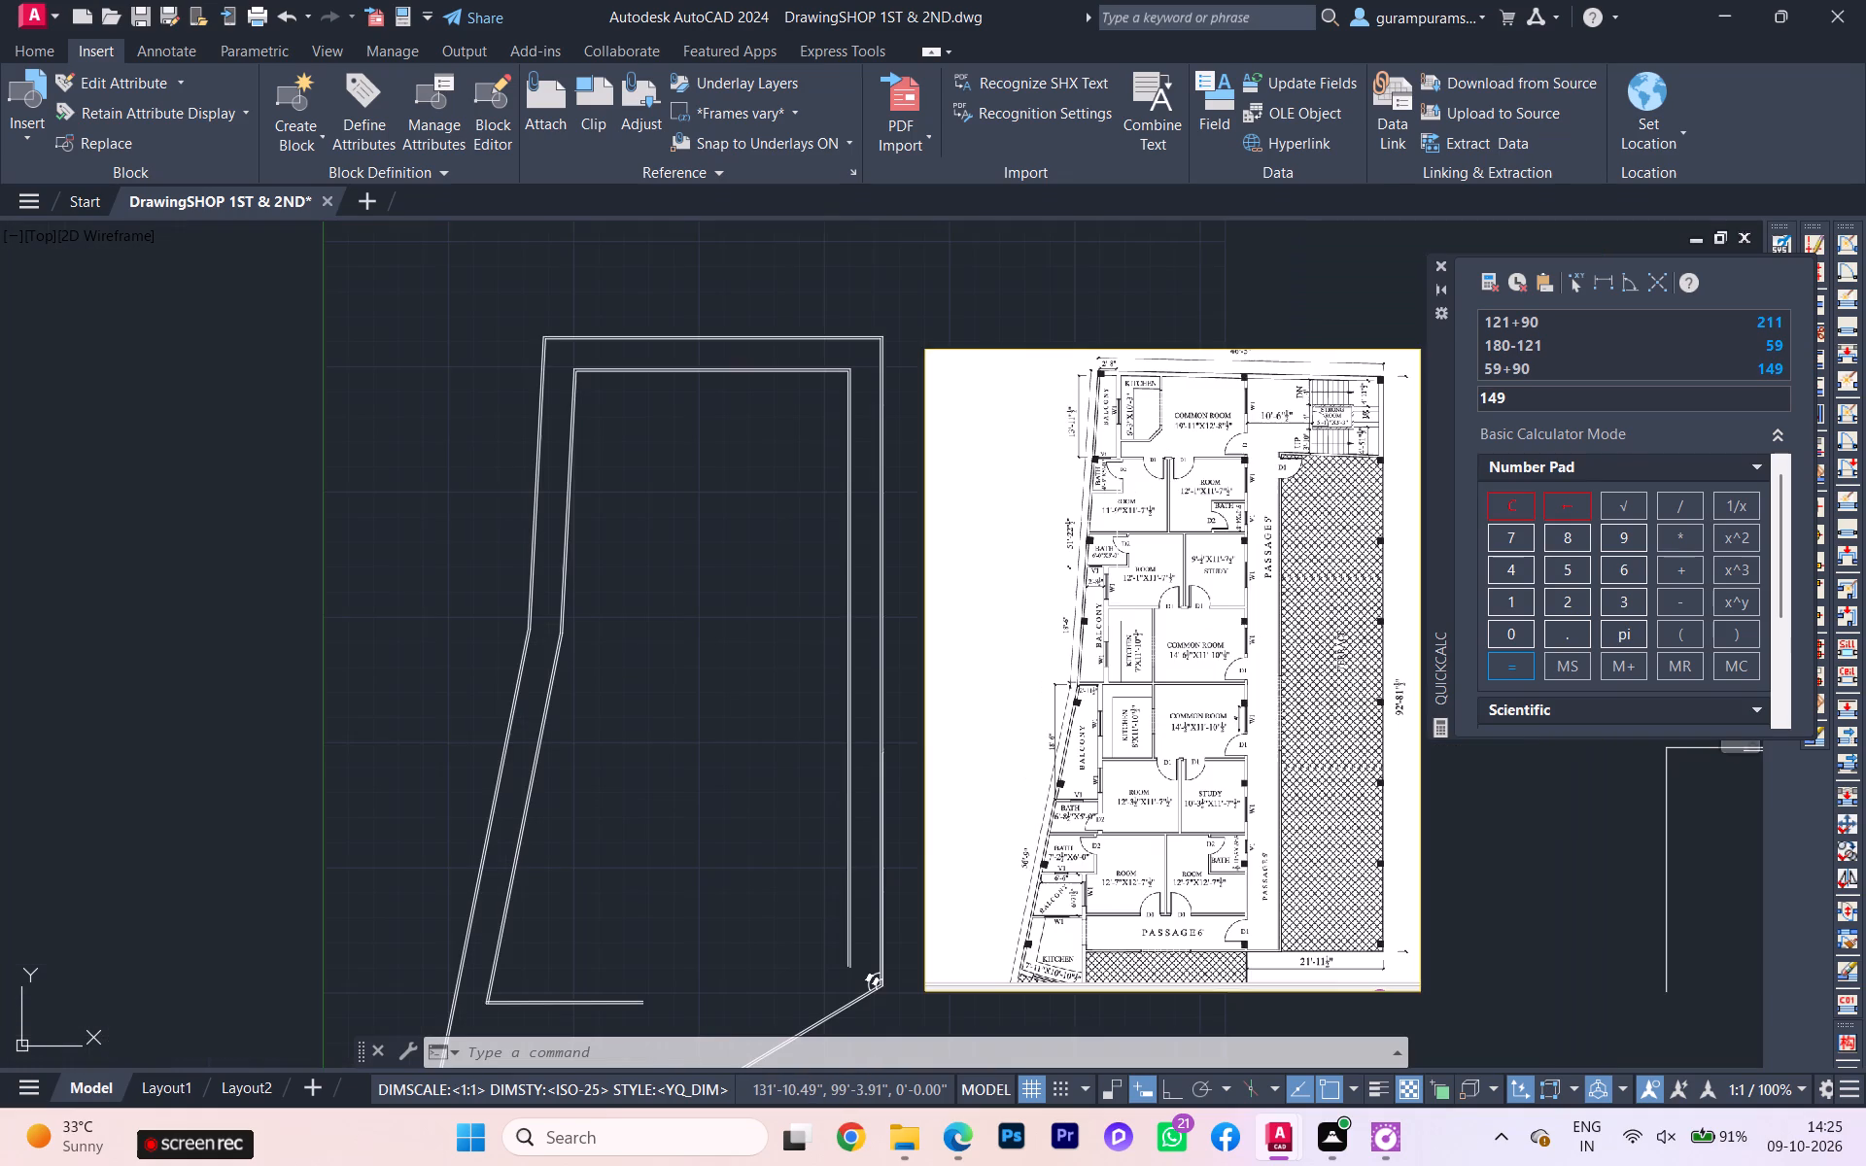
scroll(1193, 445, "up", 1)
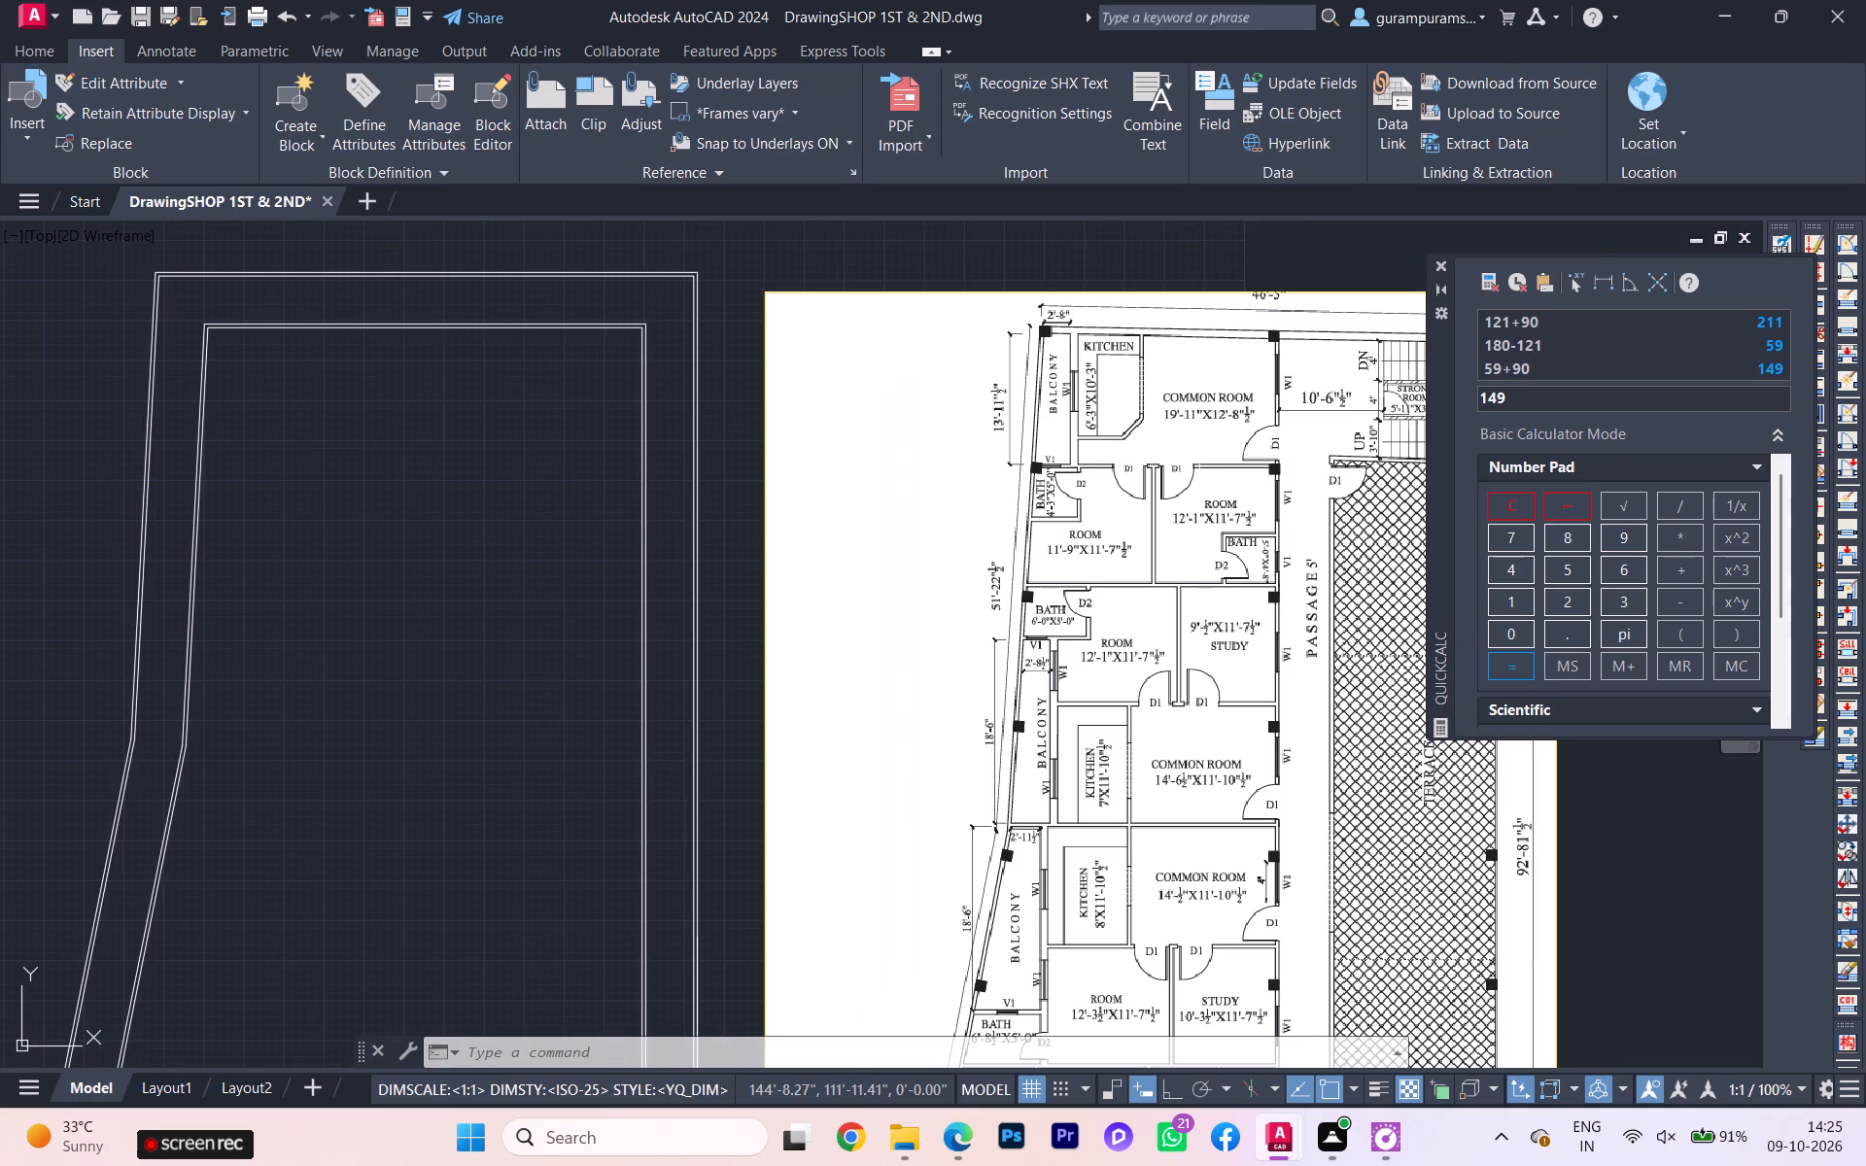
scroll(1227, 405, "up", 1)
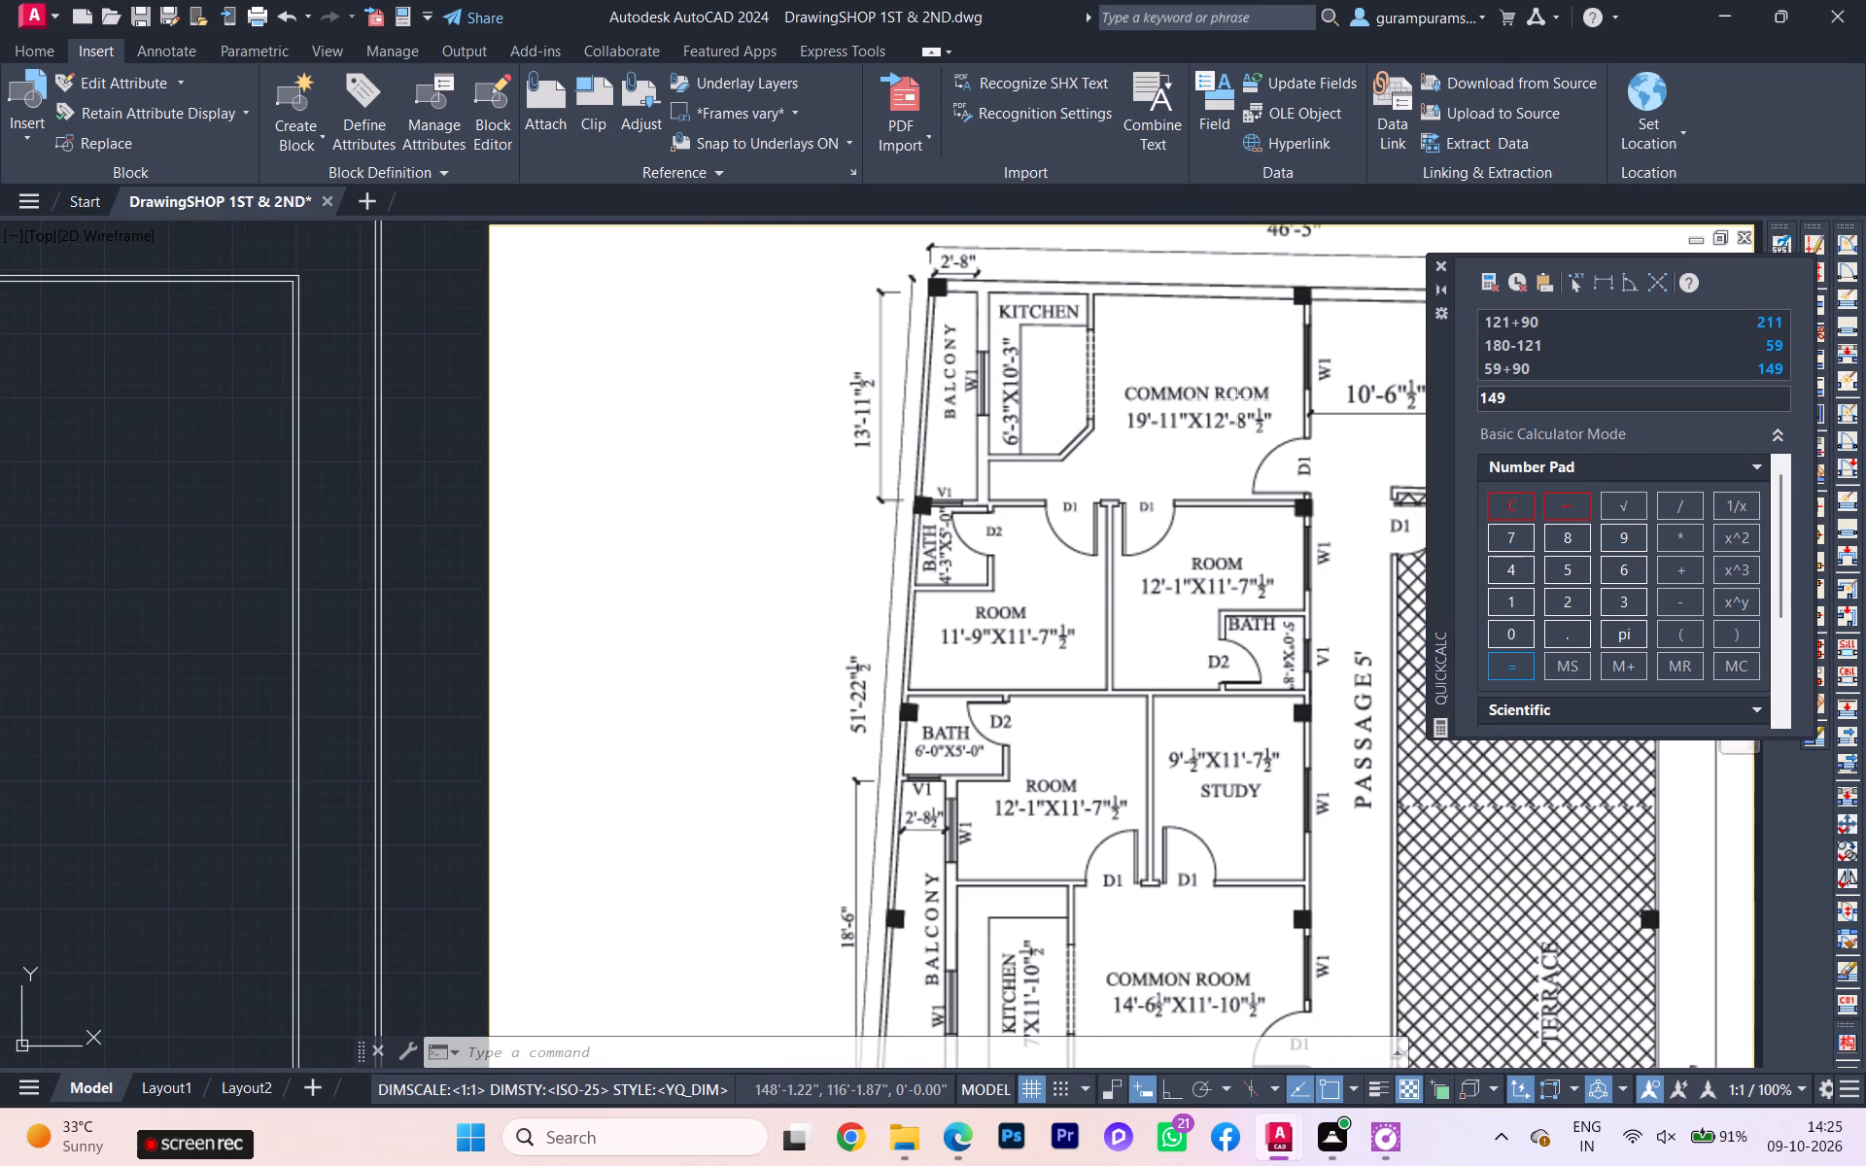
scroll(1248, 413, "down", 1)
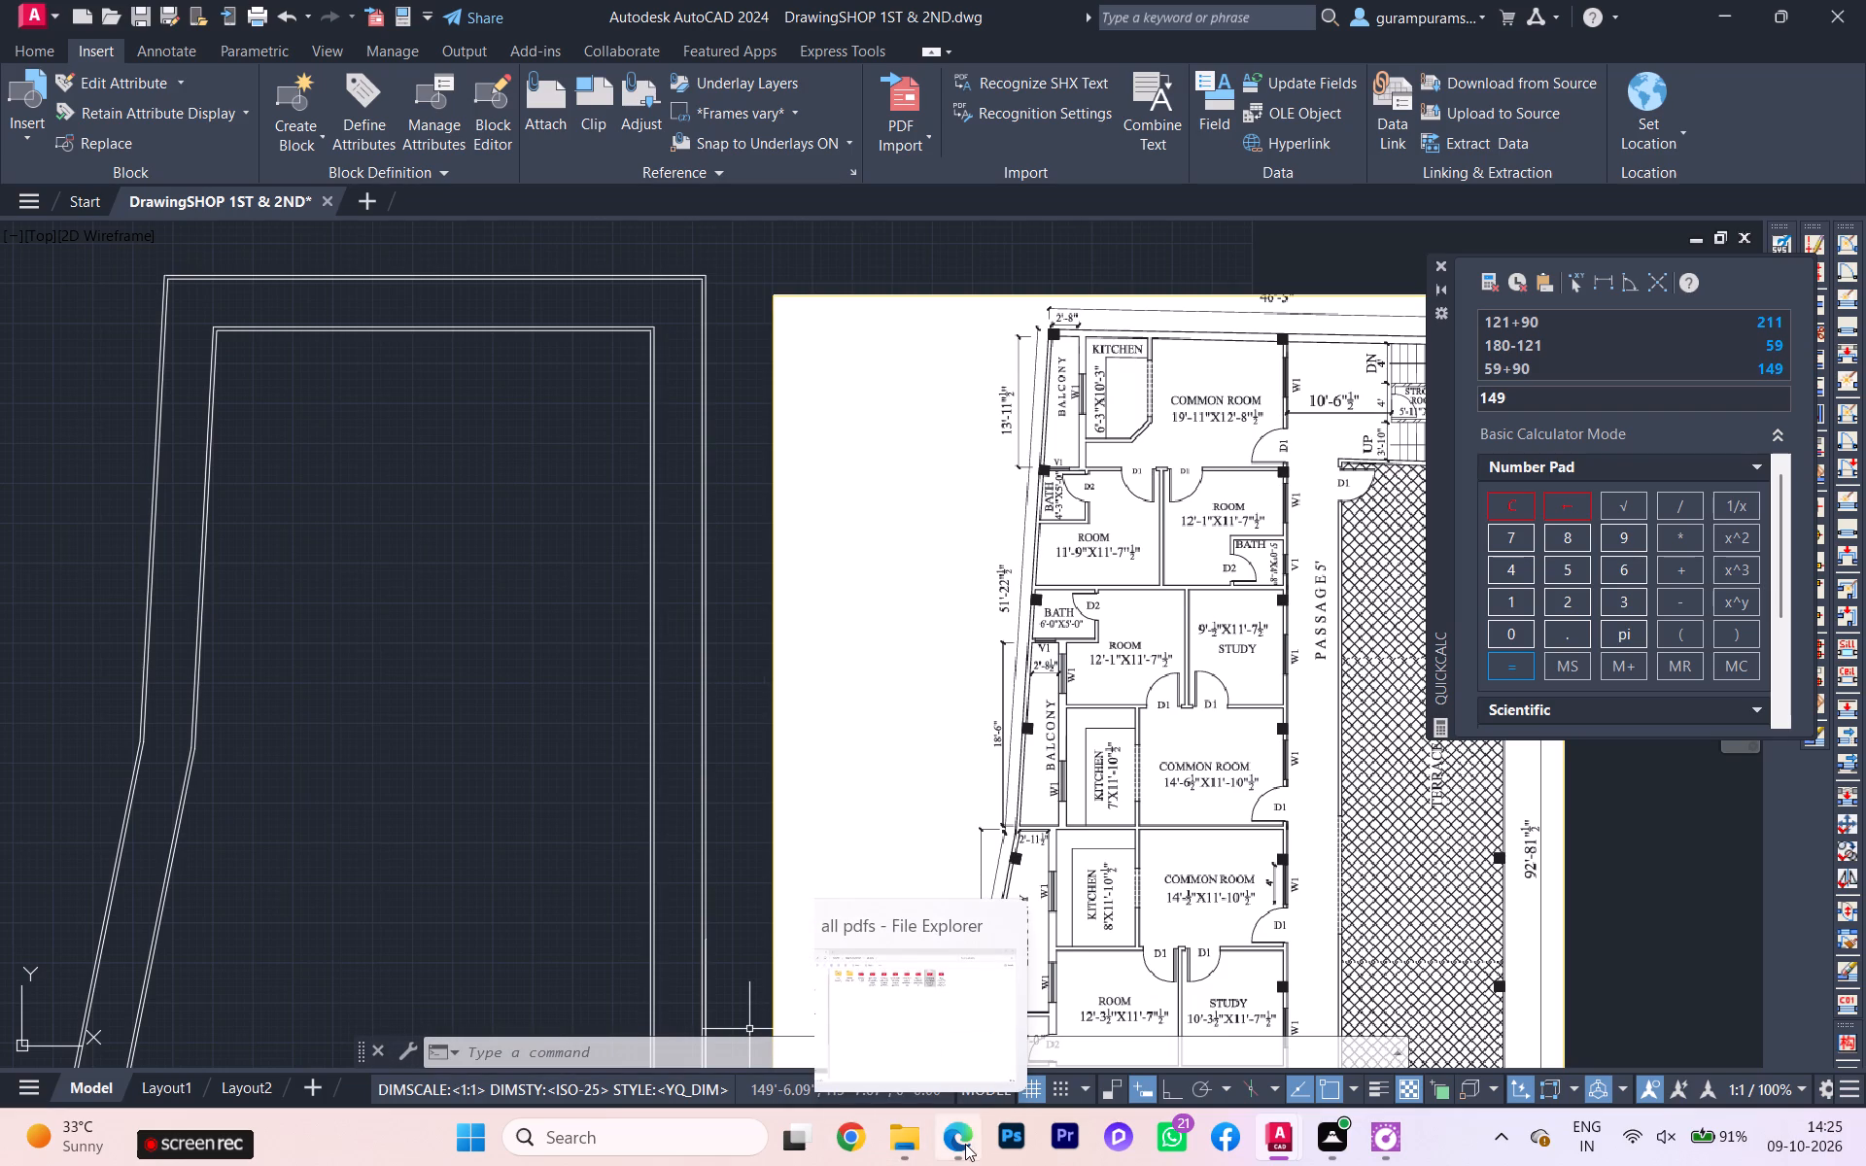
Switch to the workbook PDF in Edge and compare the Exercise 29 ground floor plan with the Exercise 30 first and second floor plan.
left_click(1010, 1048)
scroll(966, 601, "up", 5)
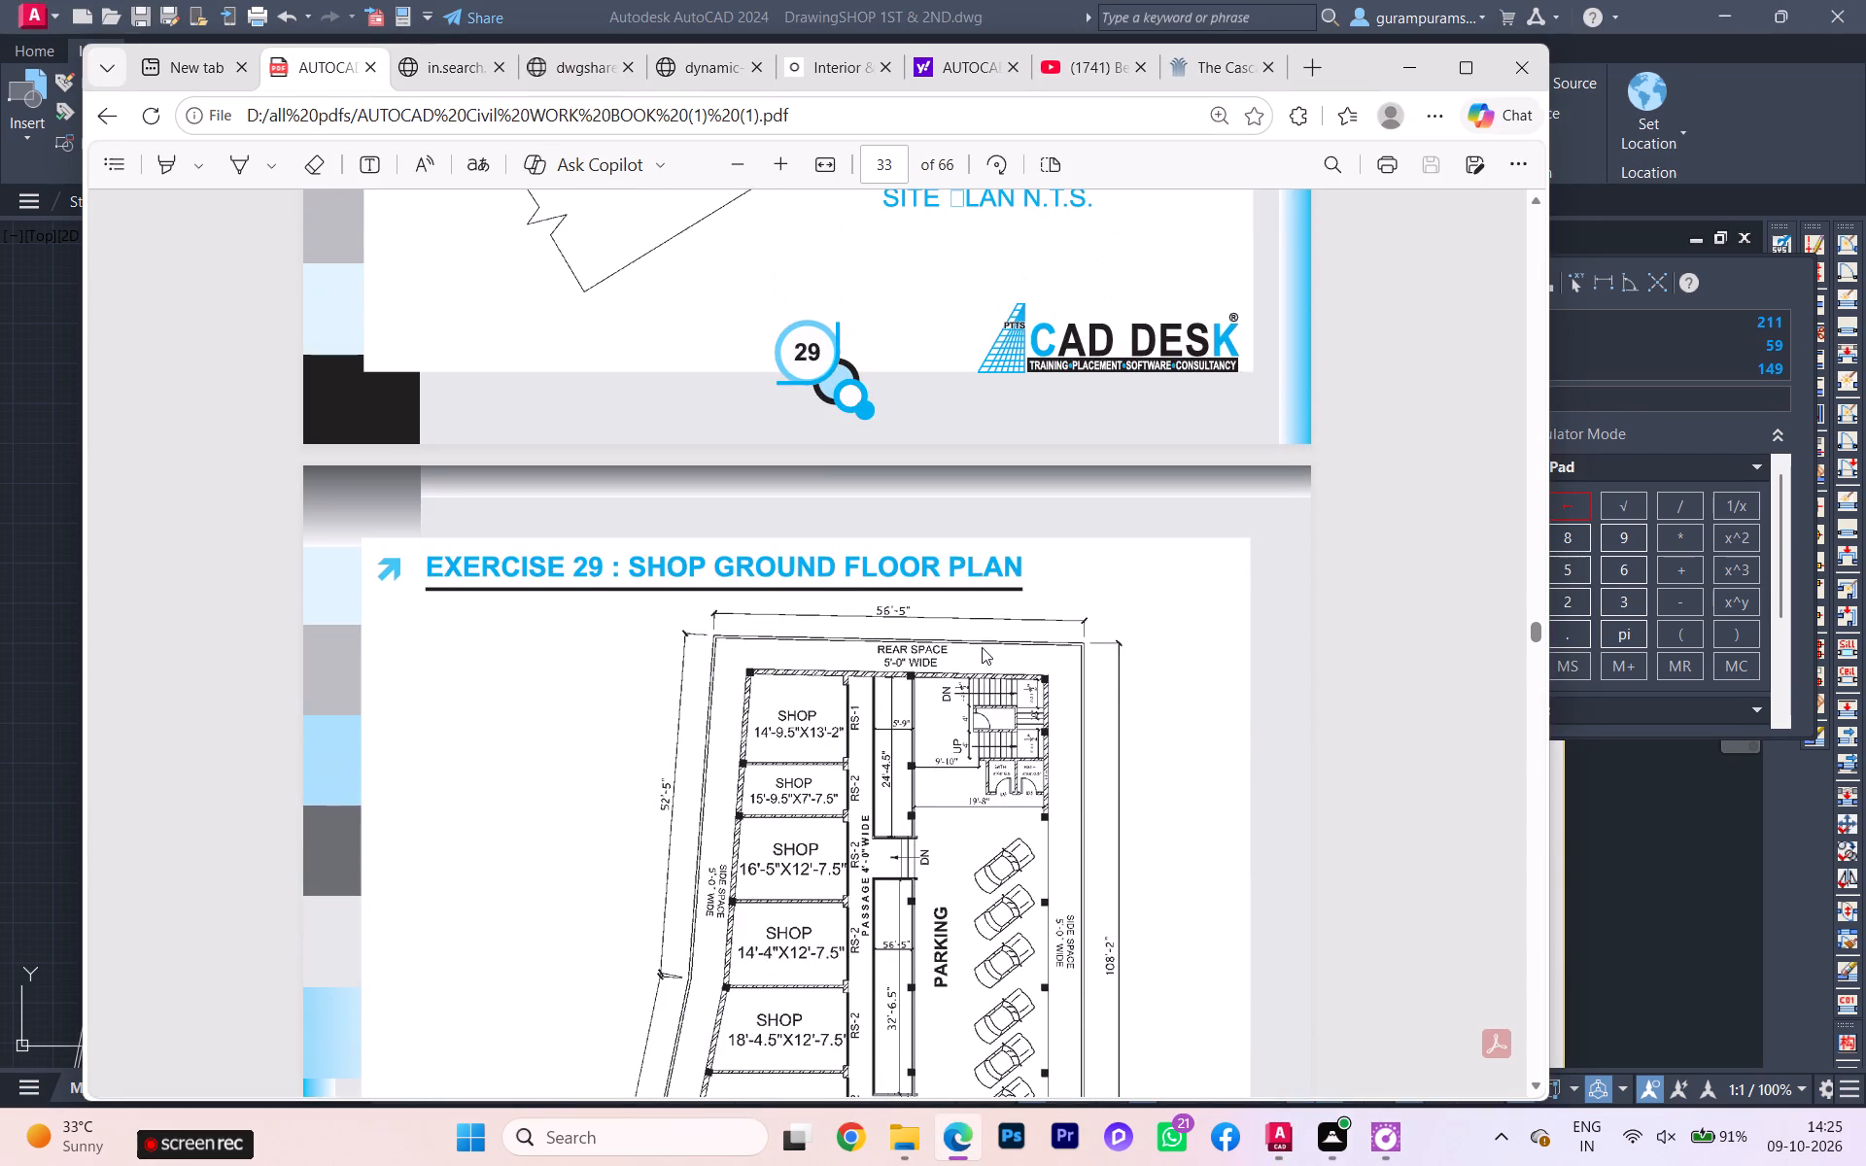
scroll(983, 656, "down", 2)
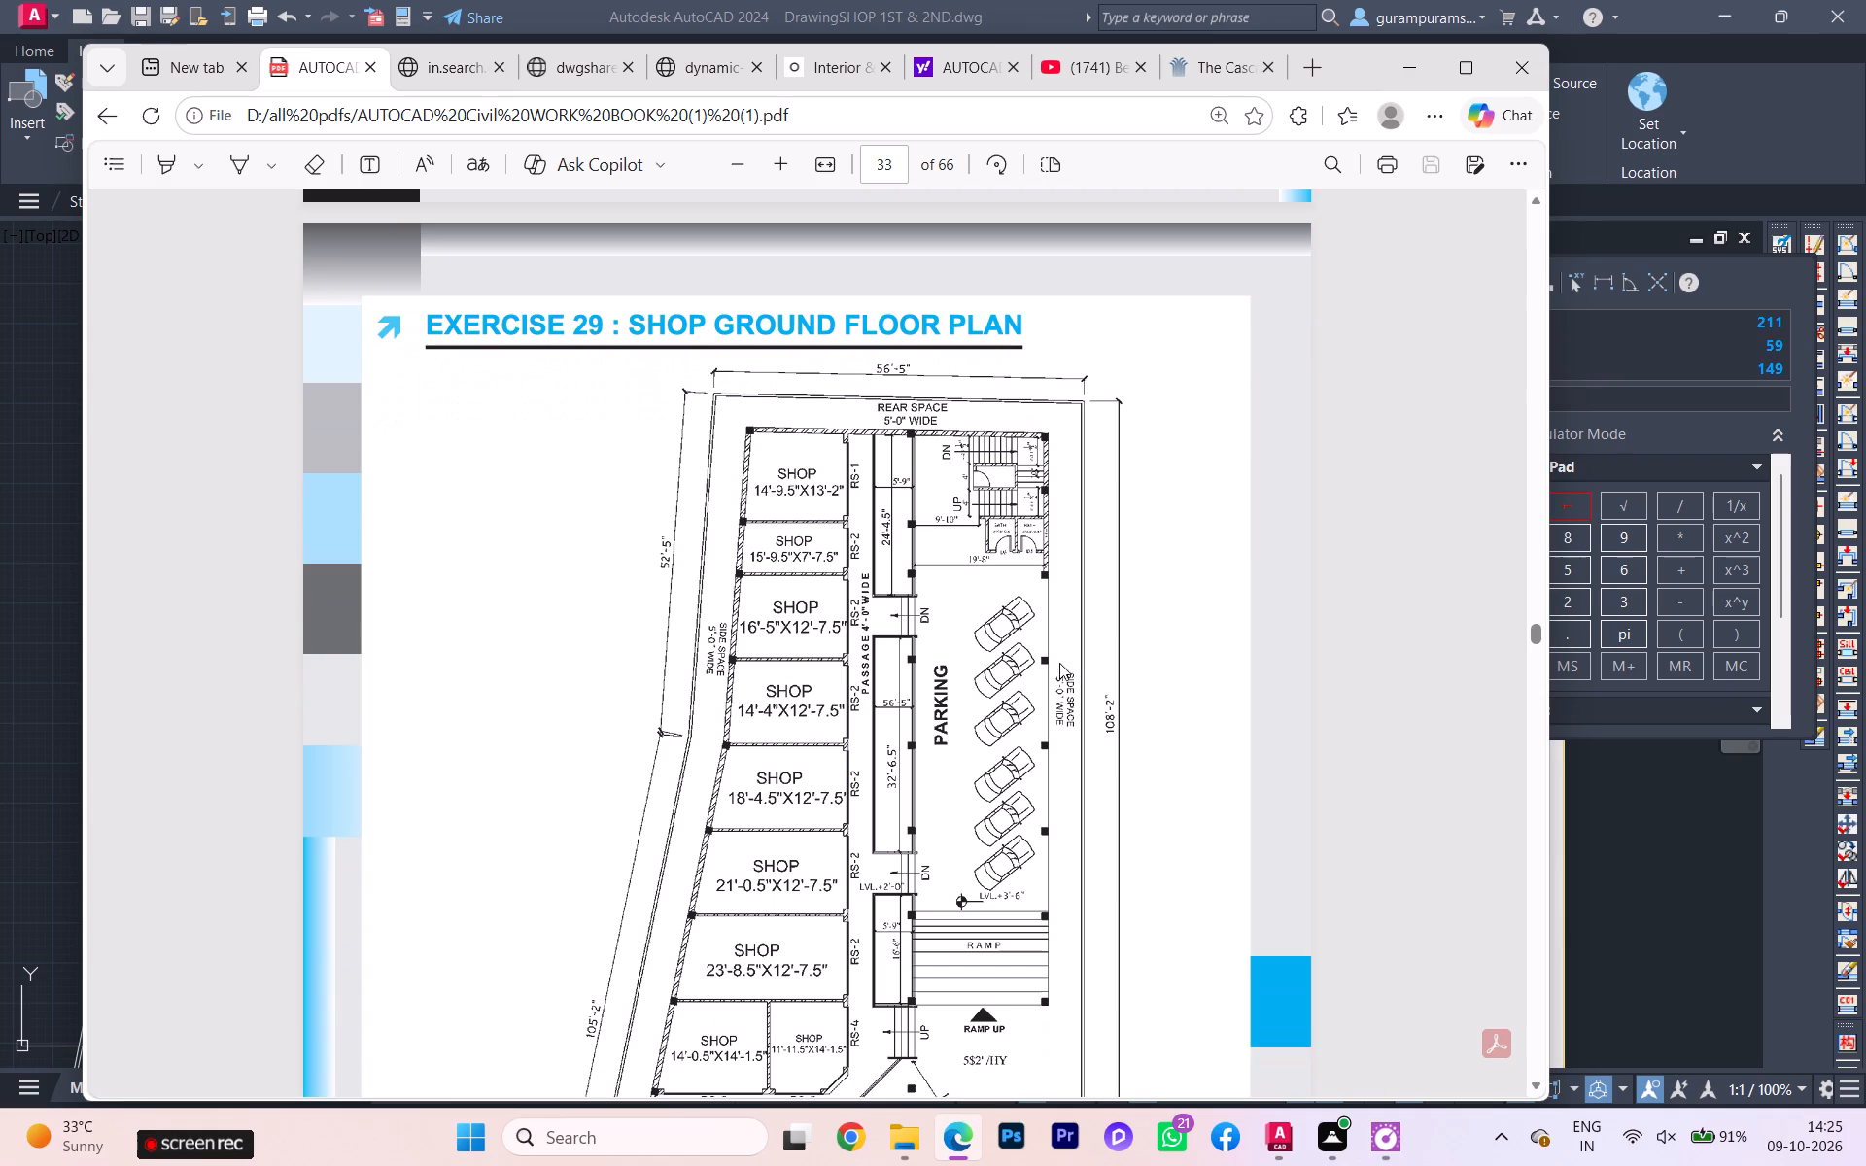
scroll(1086, 805, "down", 3)
scroll(1094, 802, "up", 2)
scroll(1094, 802, "down", 2)
scroll(1094, 802, "up", 1)
scroll(1092, 803, "down", 2)
scroll(1092, 803, "up", 1)
scroll(1092, 803, "down", 5)
scroll(1091, 800, "up", 3)
scroll(1095, 783, "down", 3)
scroll(1095, 783, "up", 2)
scroll(1095, 783, "down", 9)
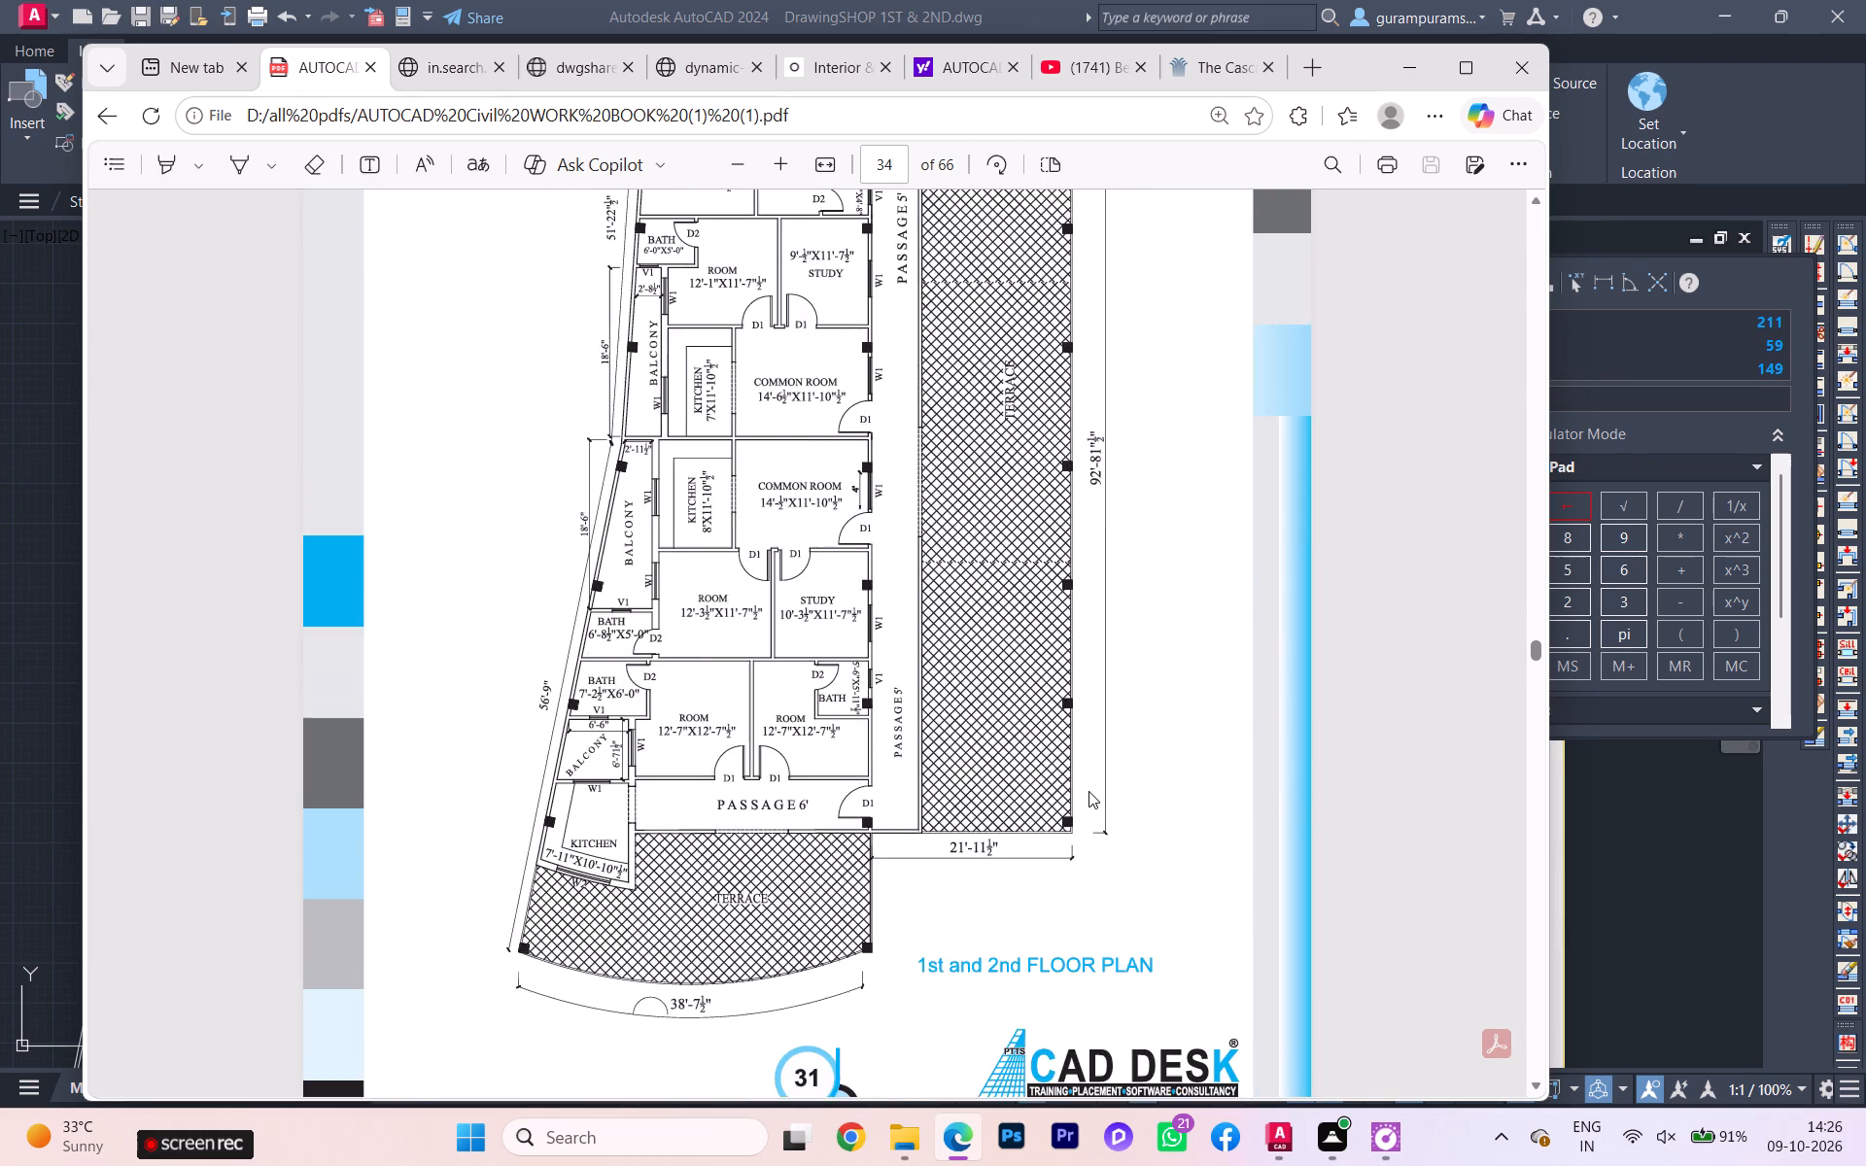
scroll(1090, 784, "up", 3)
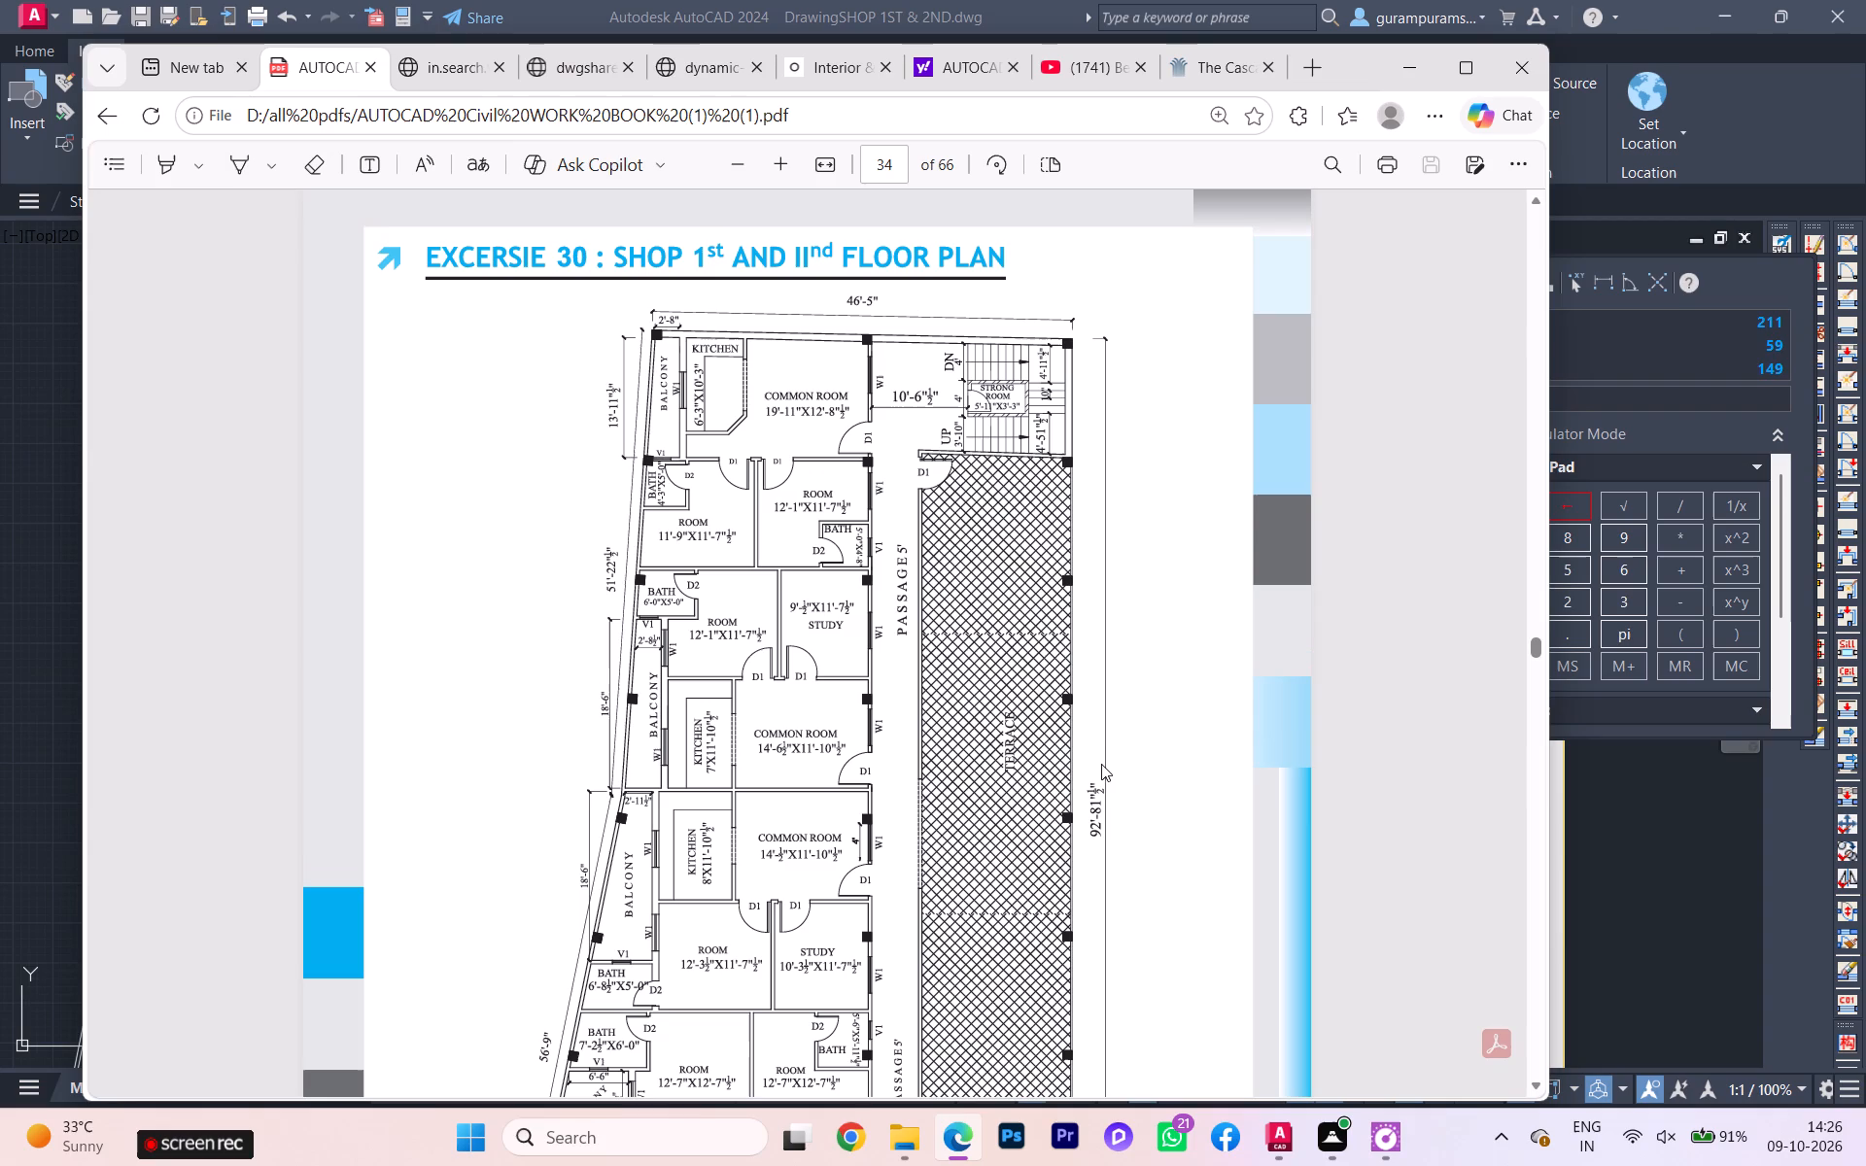
scroll(1098, 774, "down", 3)
scroll(1111, 806, "up", 3)
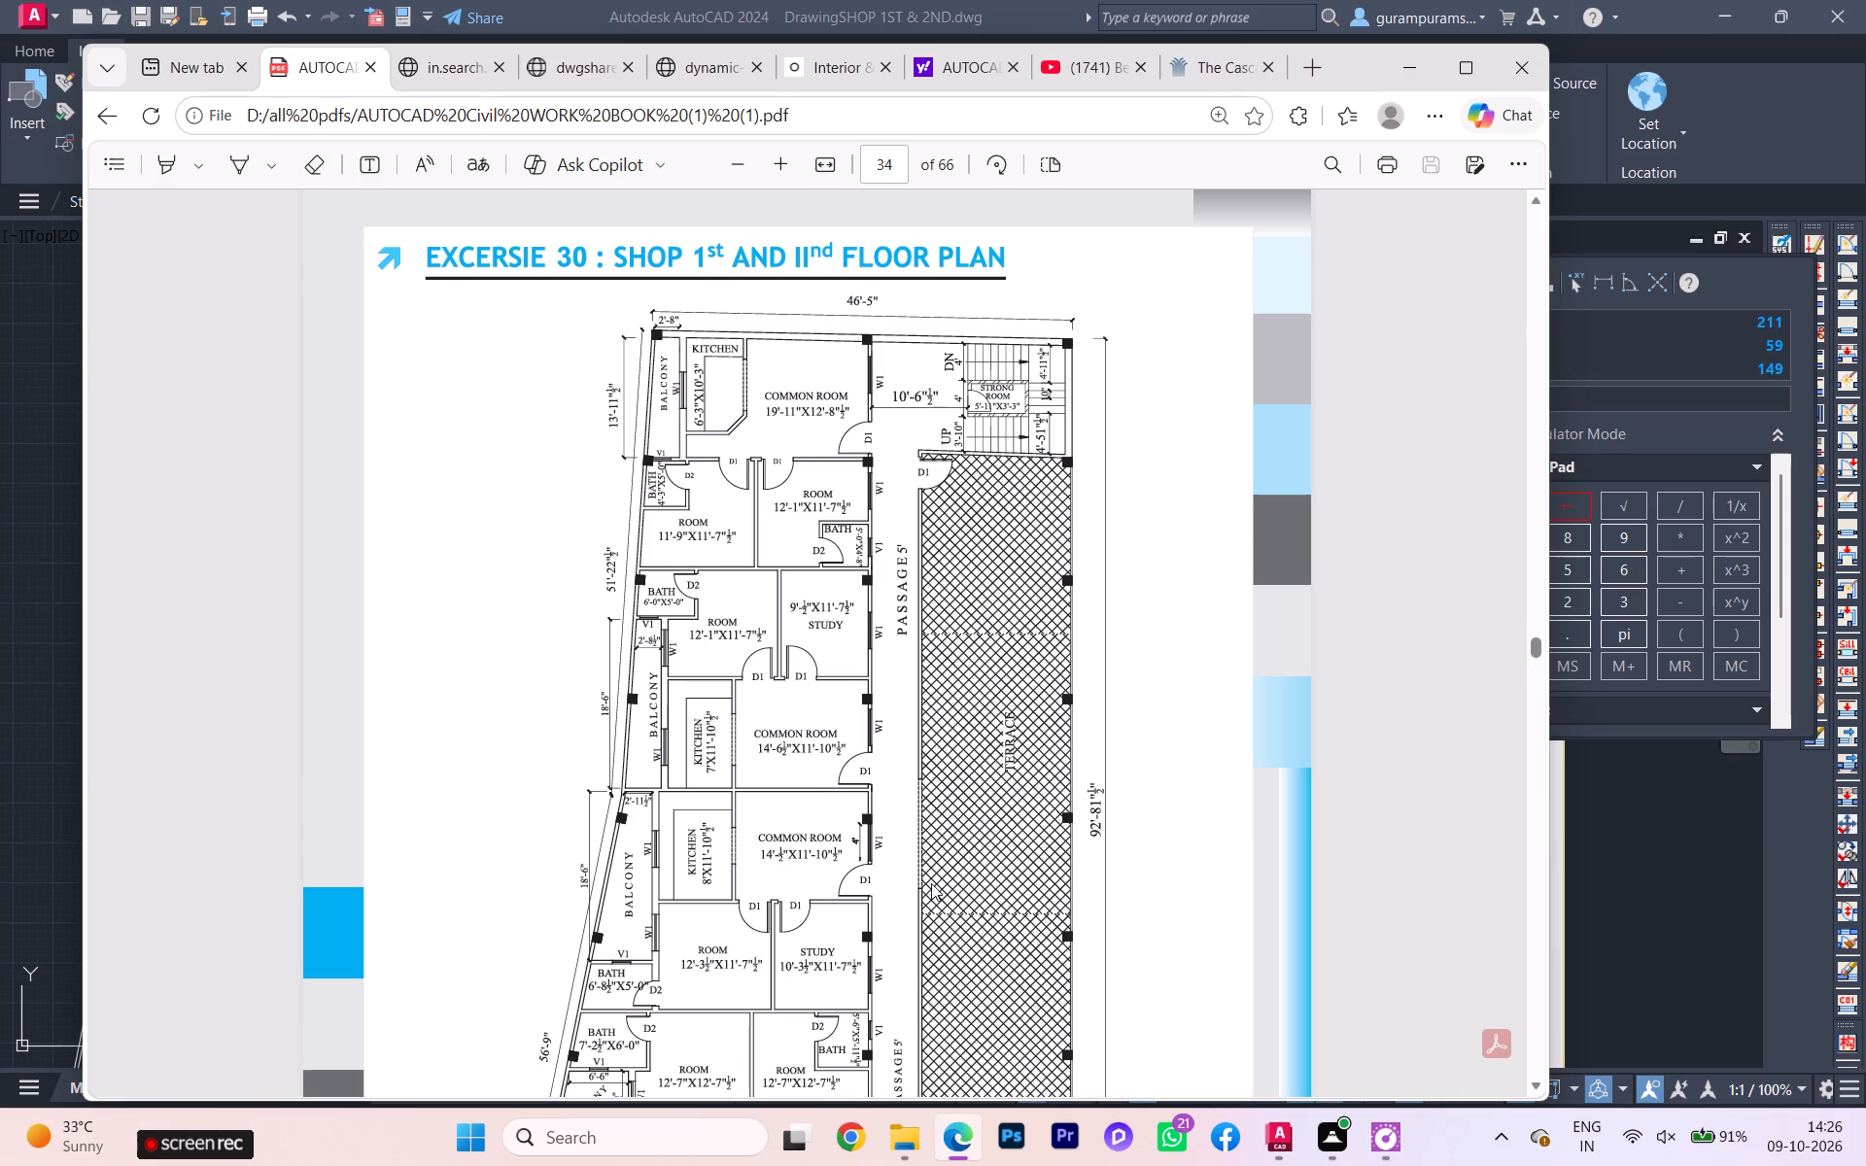
Re-examine the Exercise 29 ground floor plan's overall dimensions, shop walls, front boundary and wall thickness notes against Exercise 30.
scroll(1014, 823, "up", 11)
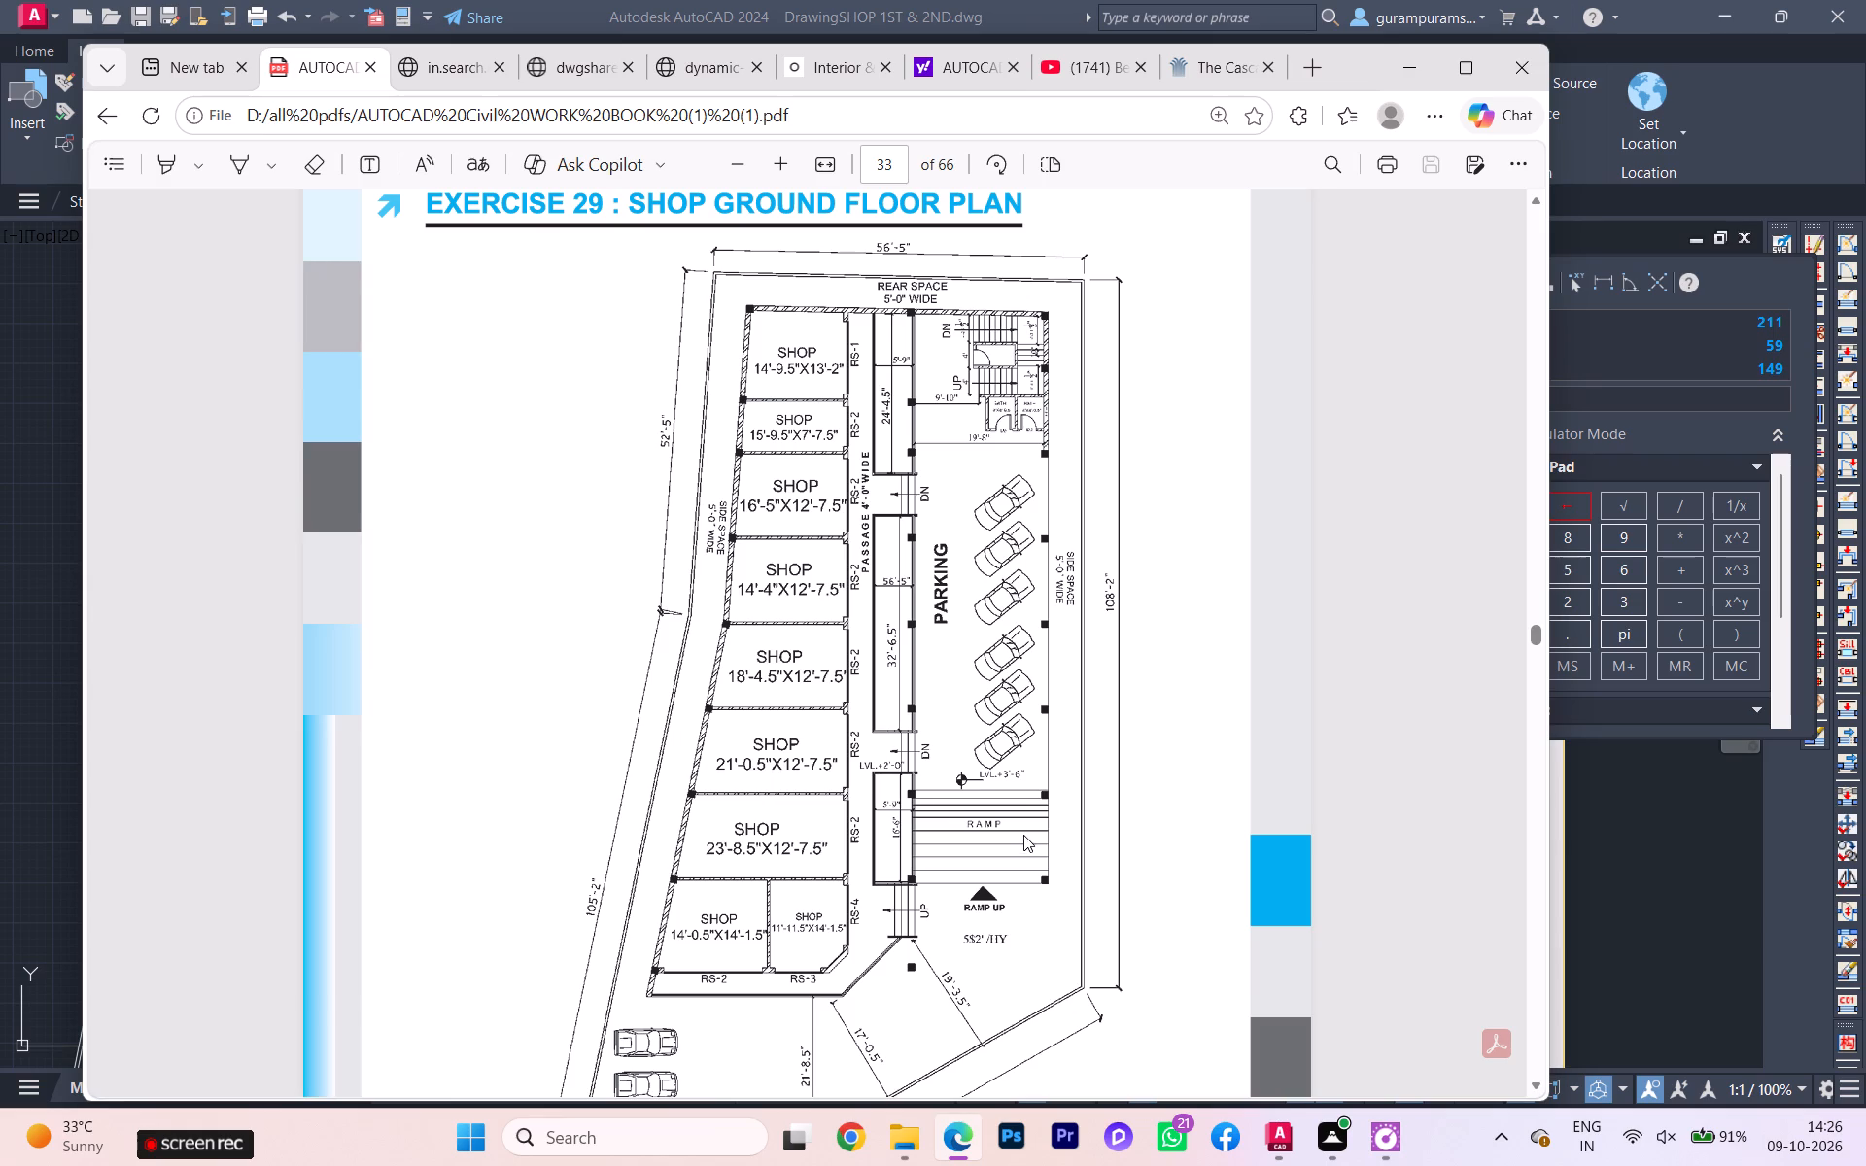
scroll(1019, 831, "down", 3)
scroll(1019, 835, "up", 2)
scroll(1019, 837, "down", 4)
scroll(1020, 844, "up", 1)
scroll(1020, 850, "down", 5)
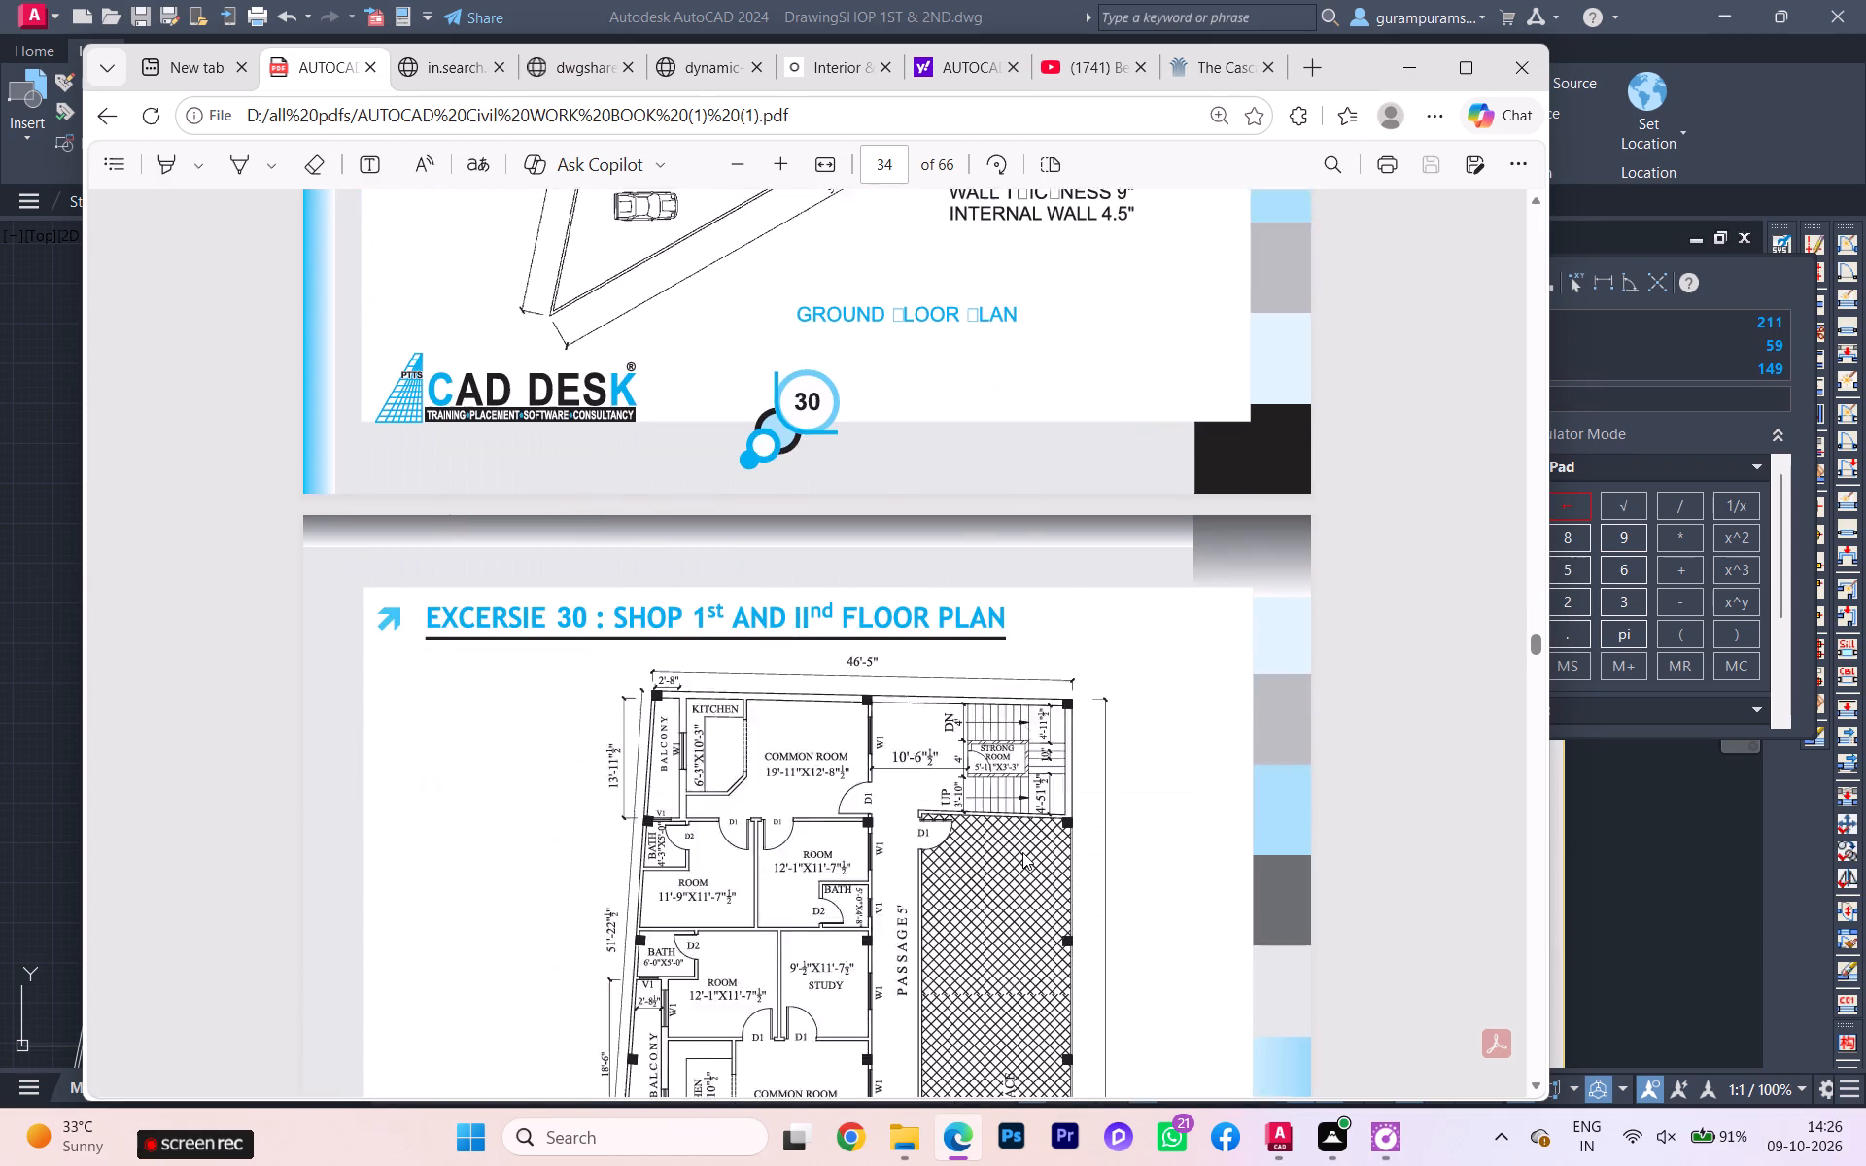
scroll(1028, 850, "up", 2)
scroll(1028, 850, "down", 3)
scroll(1028, 850, "up", 2)
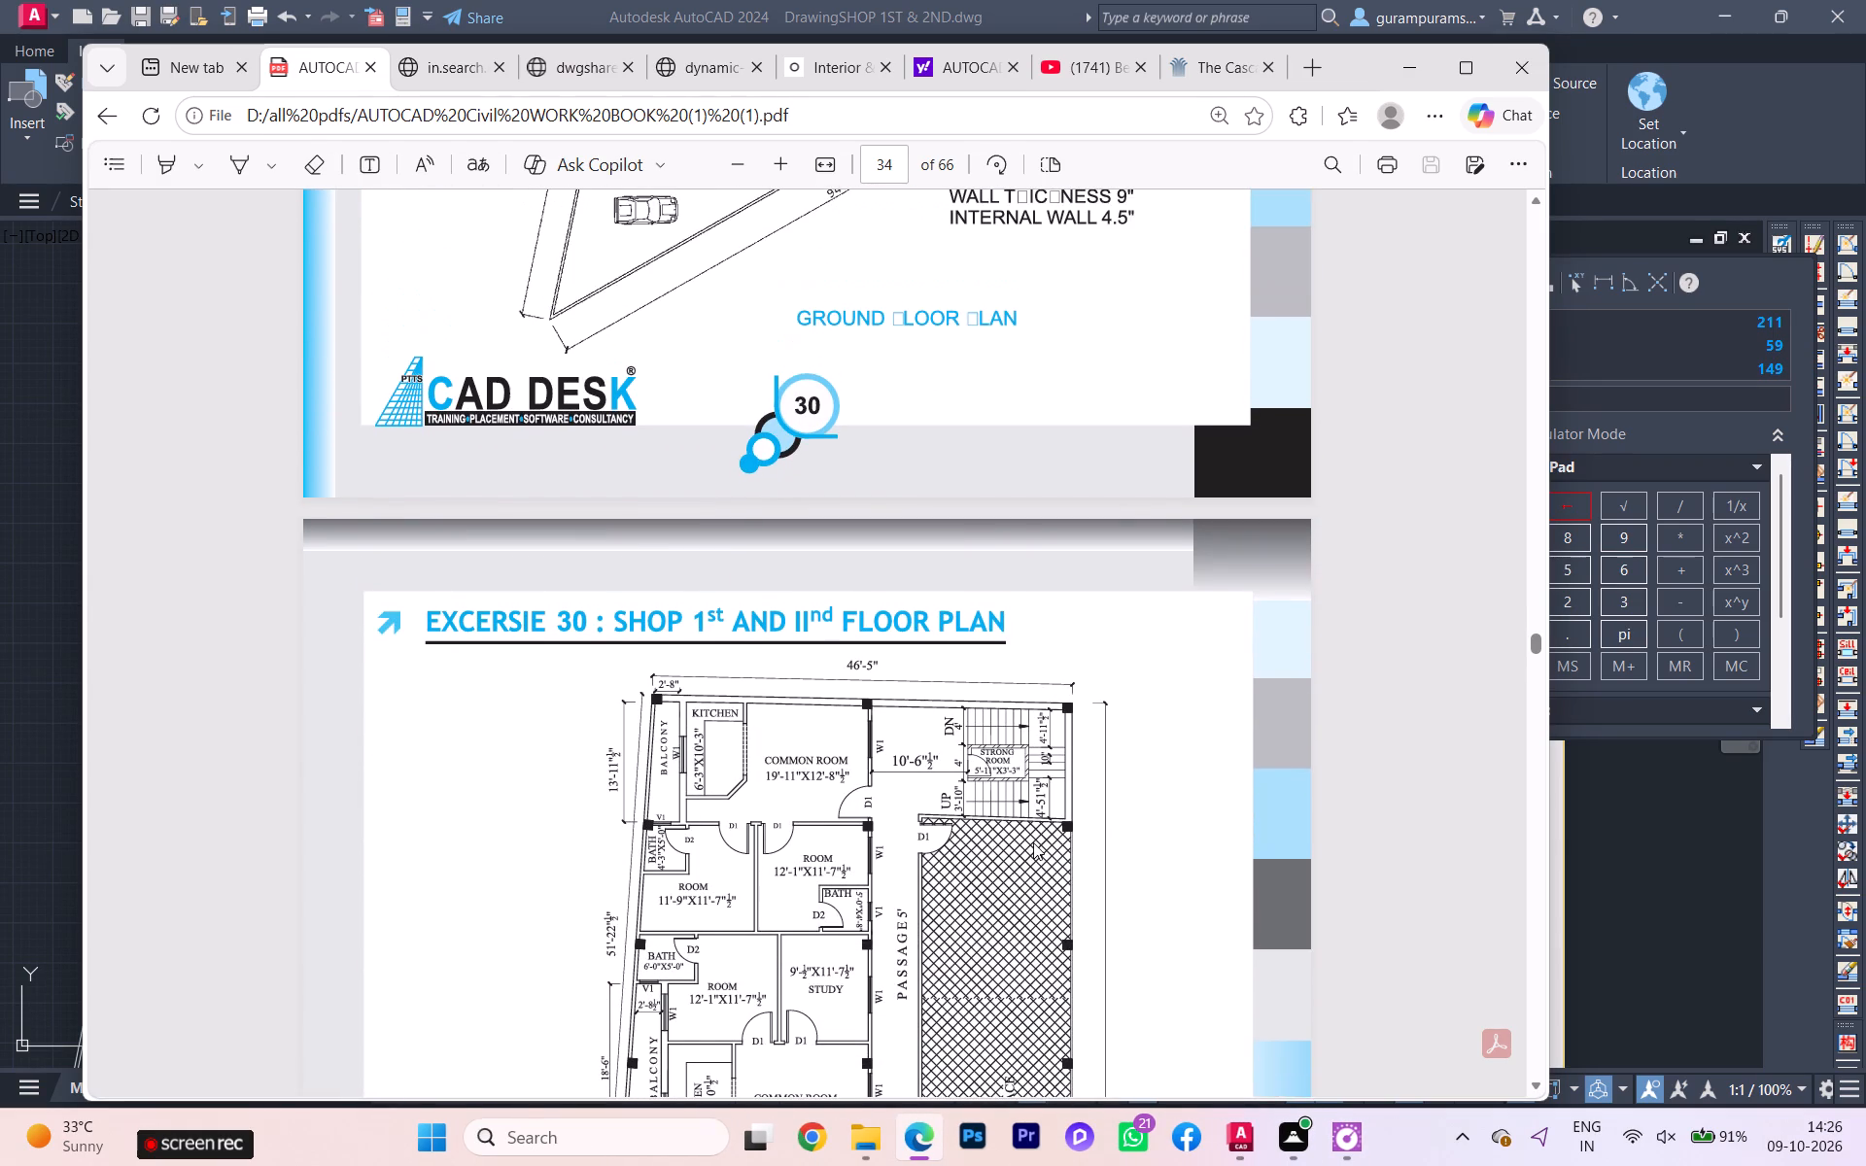
scroll(1034, 844, "up", 7)
scroll(1043, 831, "down", 1)
scroll(1043, 831, "up", 3)
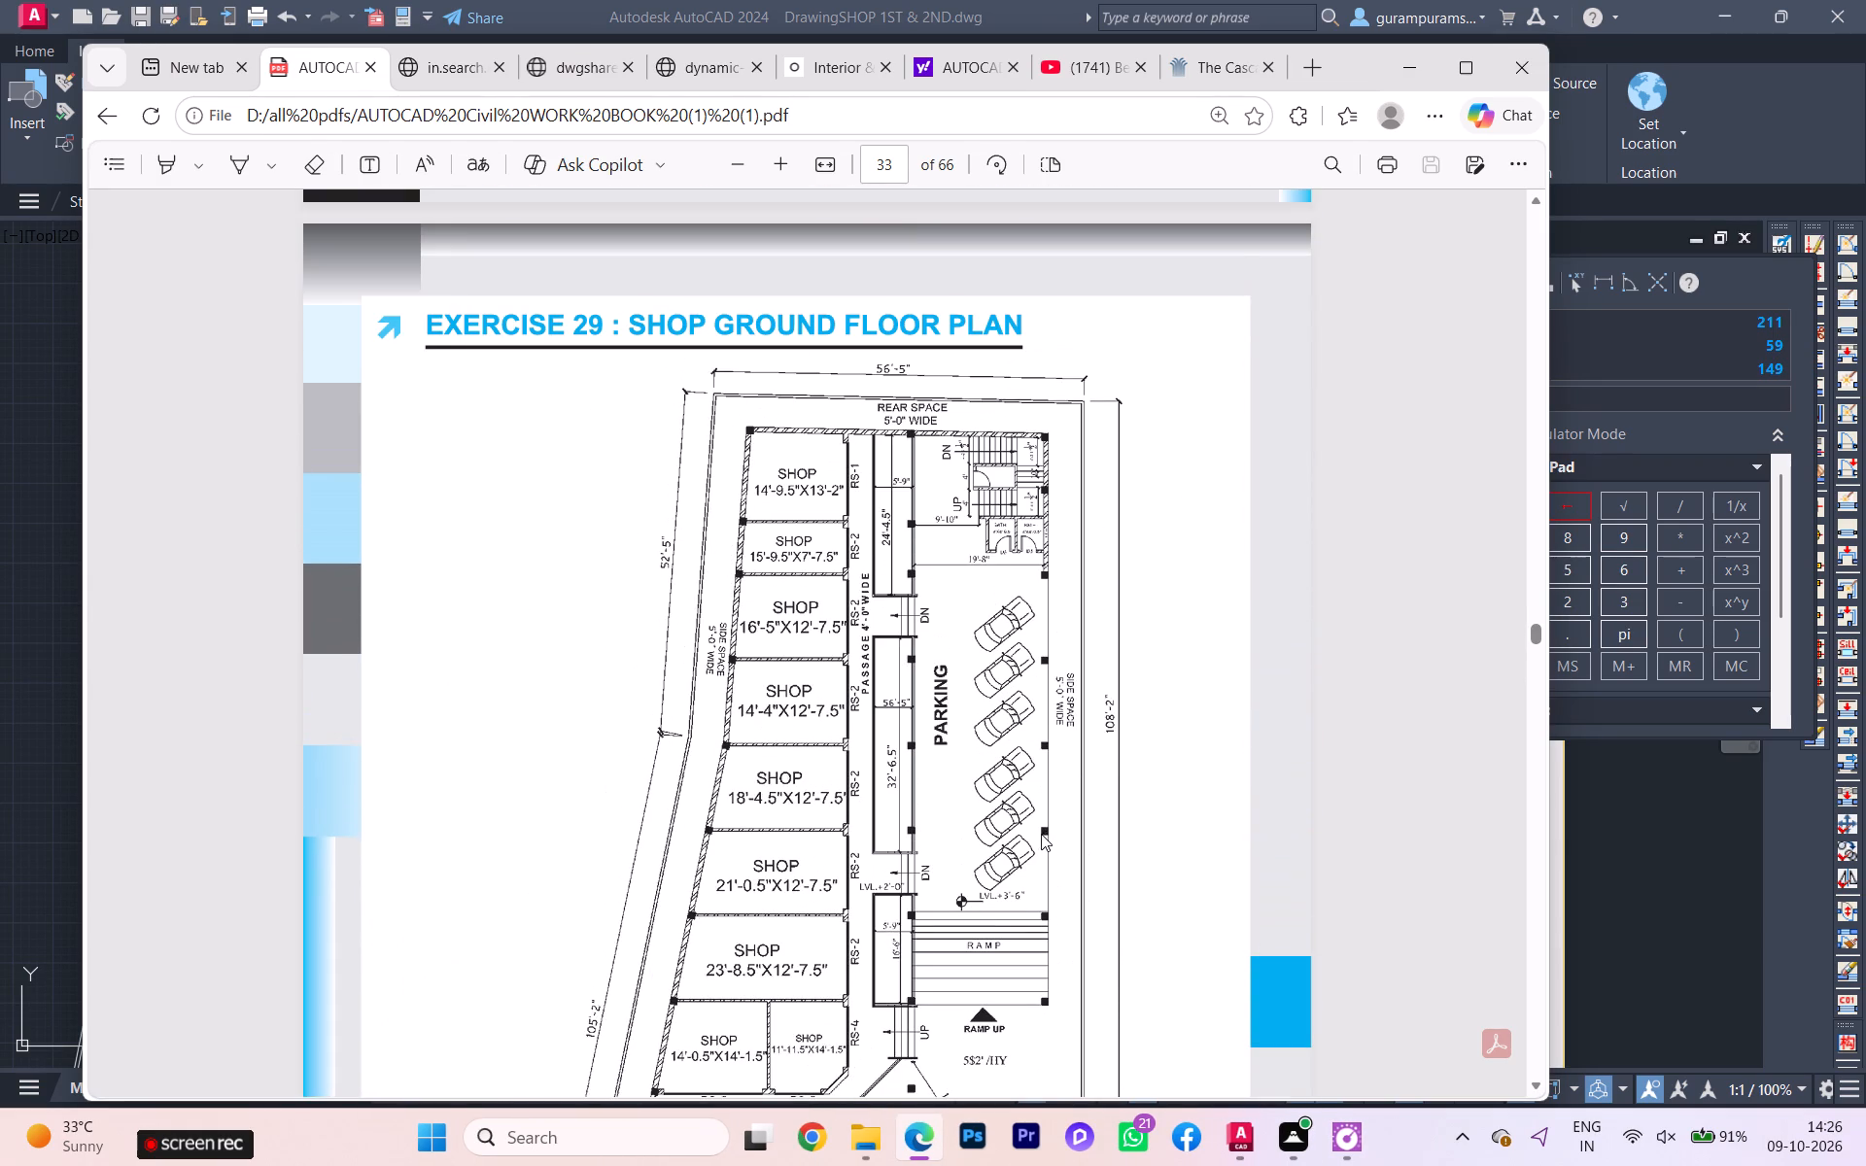
scroll(1051, 842, "down", 6)
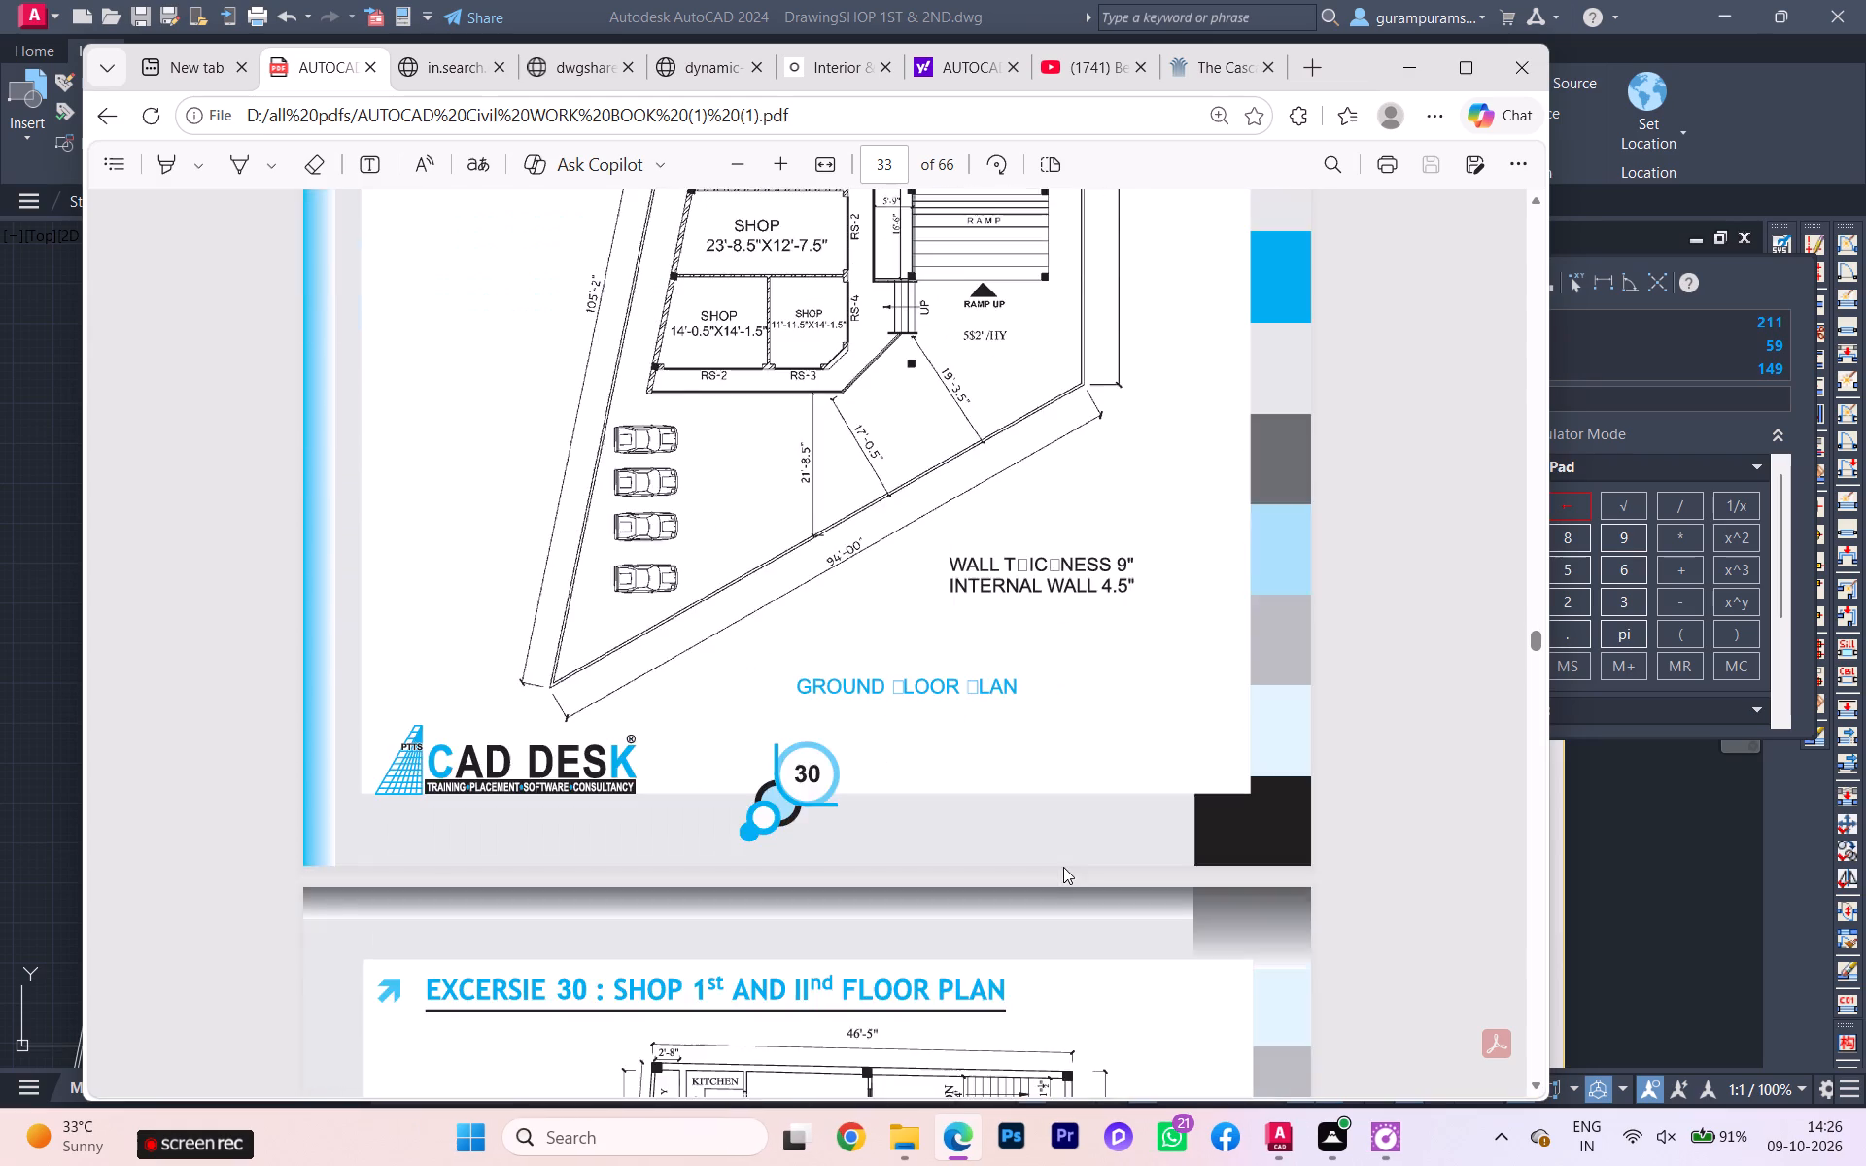
Examine the Exercise 30 first and second floor plan page, covering the rooms, passages, terraces and overall dimensions.
scroll(1064, 861, "down", 1)
scroll(1064, 861, "up", 4)
scroll(1064, 861, "down", 3)
scroll(1064, 861, "up", 1)
scroll(1064, 861, "down", 6)
scroll(1067, 859, "up", 2)
scroll(1068, 859, "down", 2)
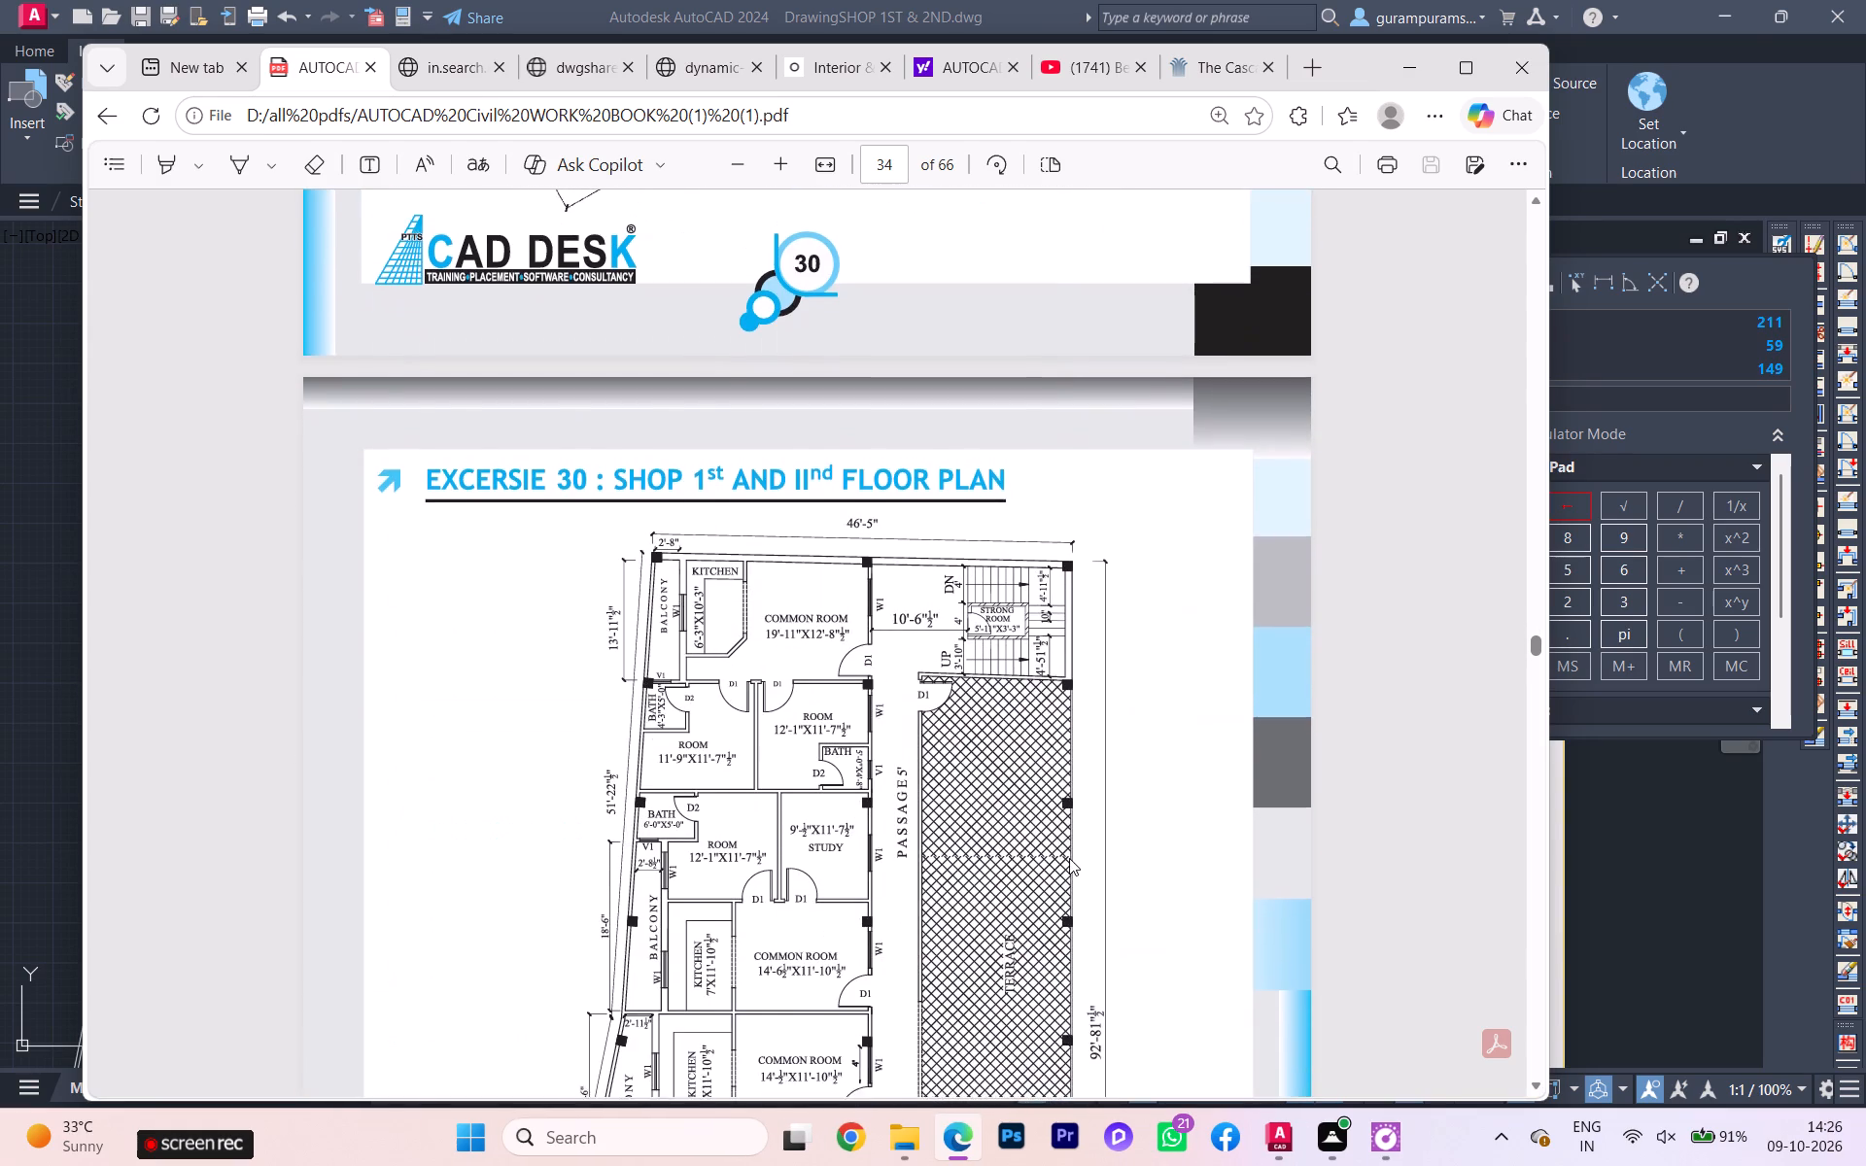
scroll(1071, 857, "down", 4)
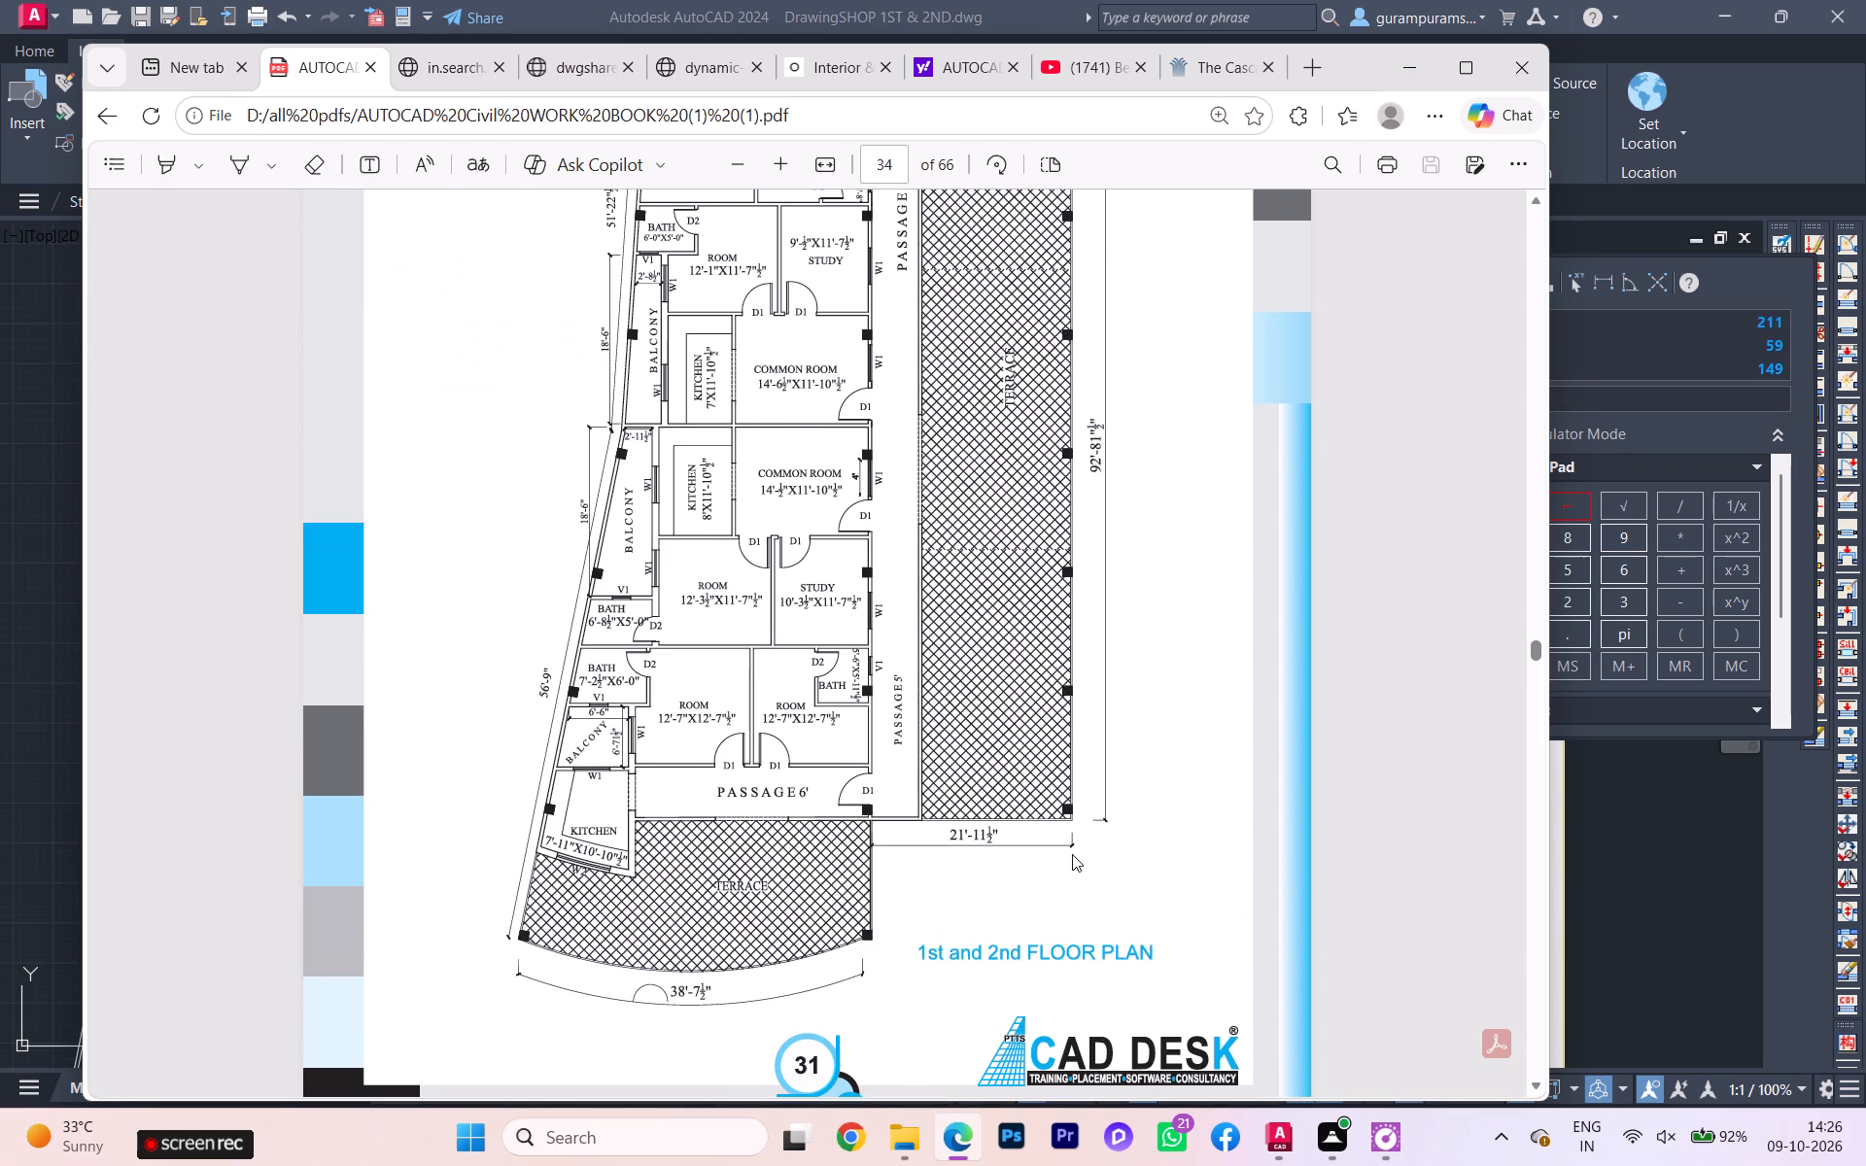
scroll(1072, 853, "up", 3)
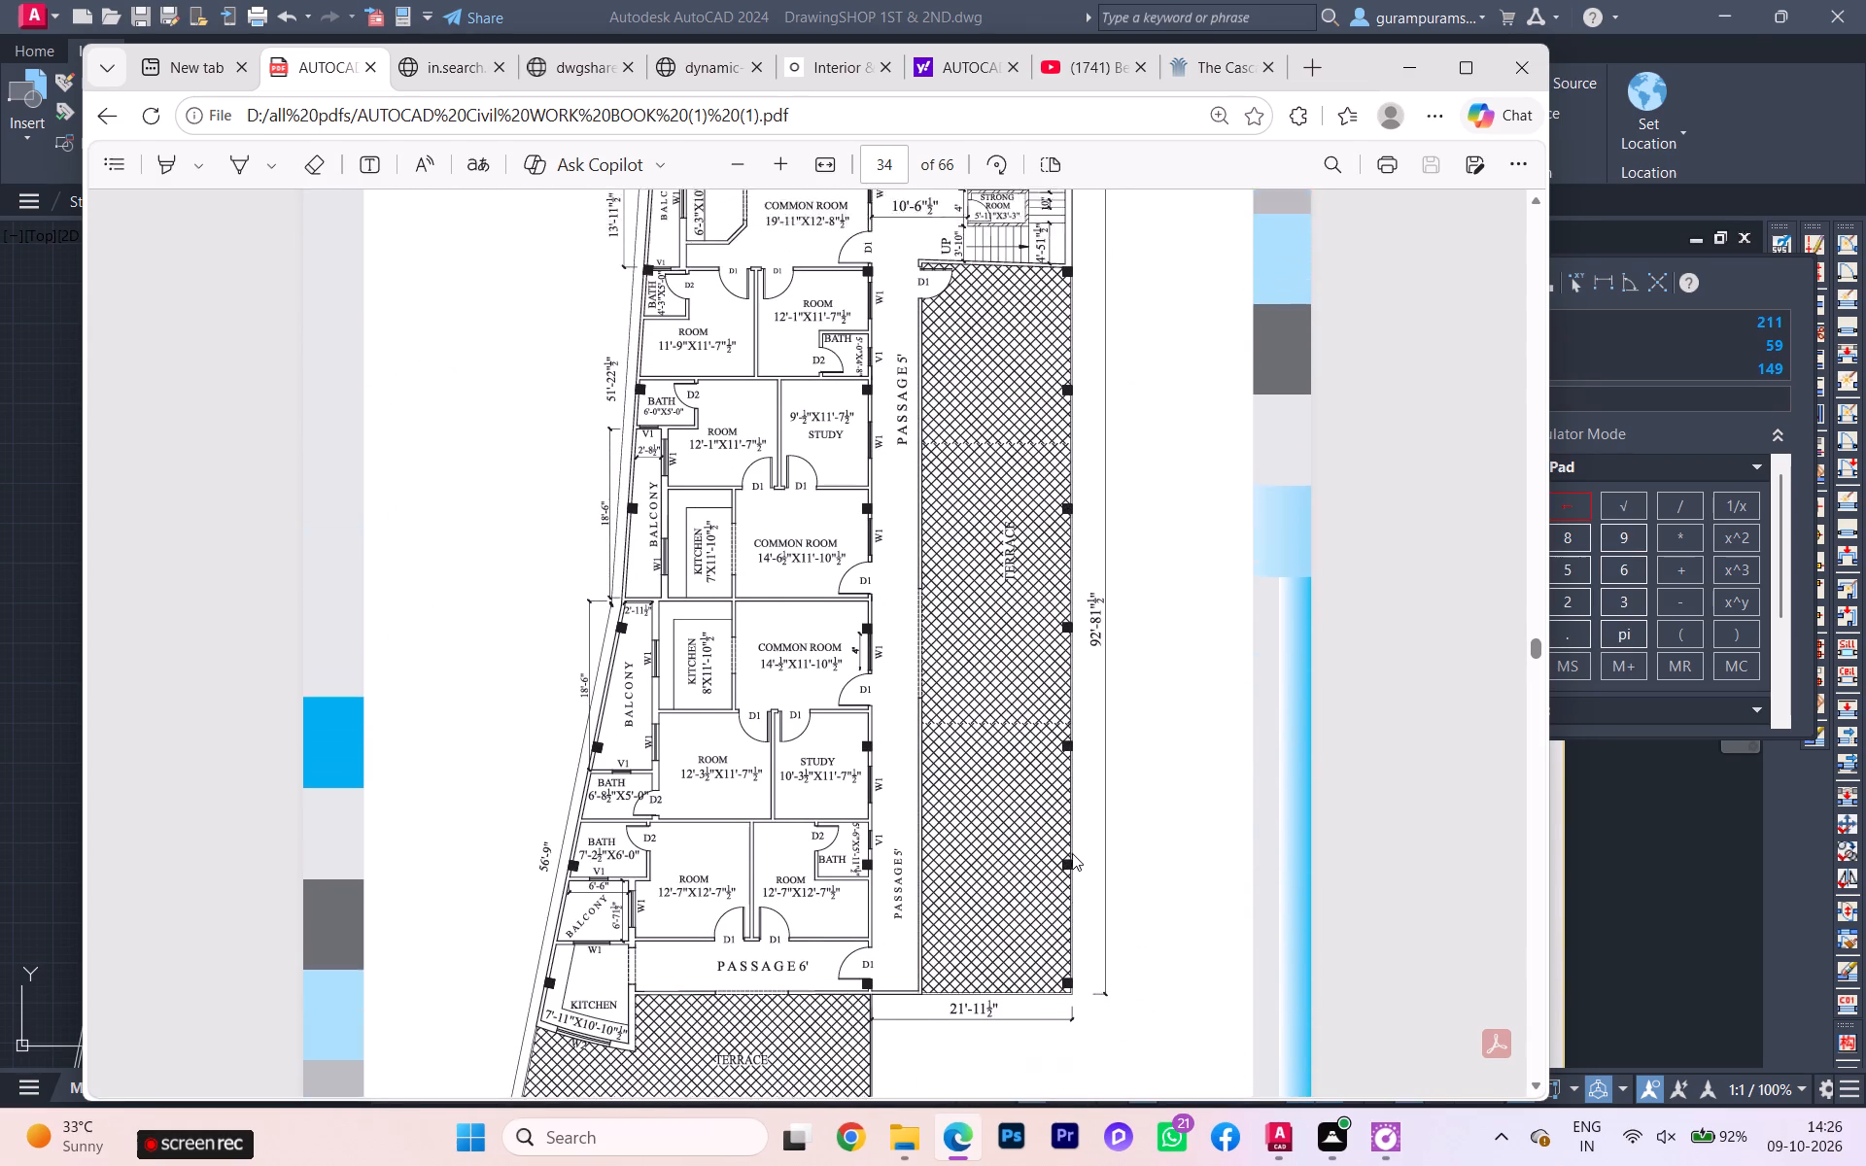
scroll(1073, 857, "up", 3)
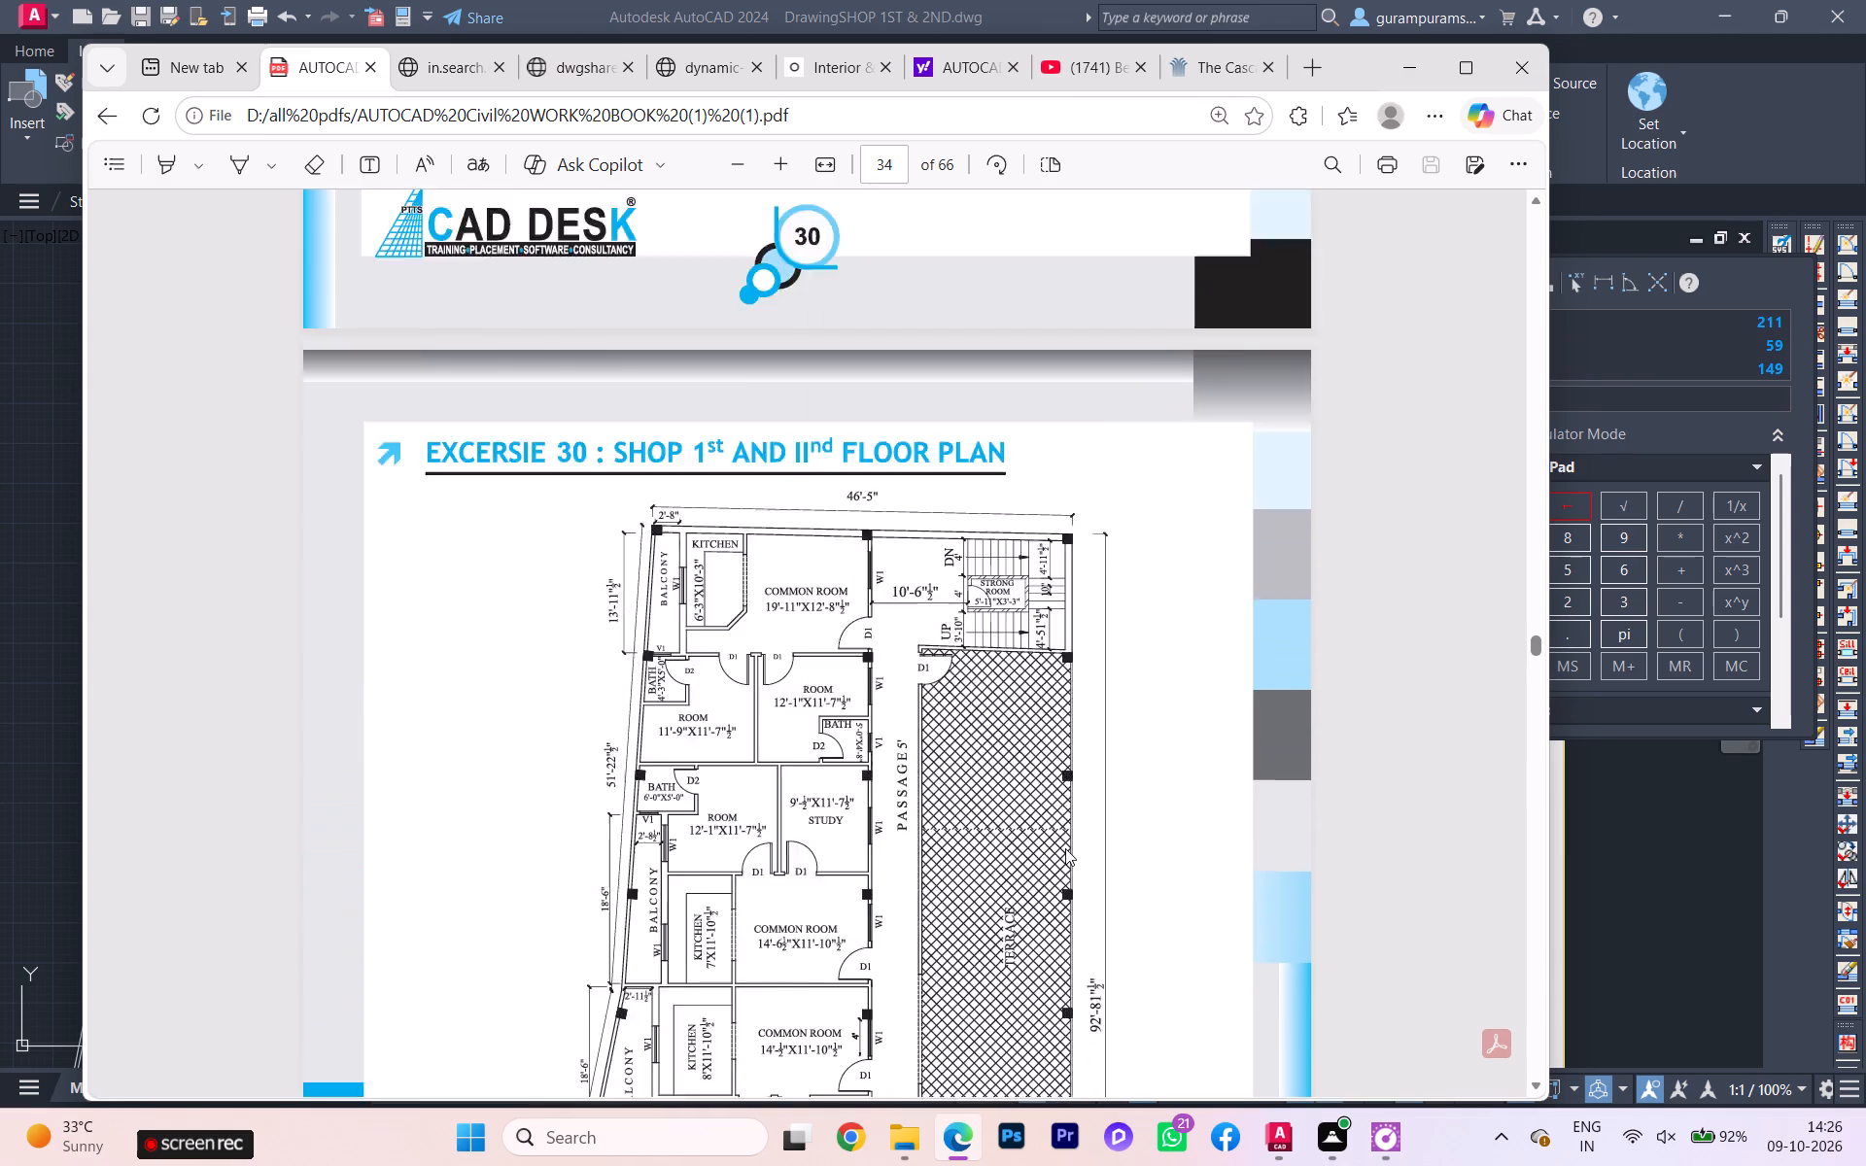
Review the Exercise 28 site plan and the Exercise 29 ground floor plan, checking building outline, side spaces and boundary dimensions.
scroll(1074, 845, "up", 9)
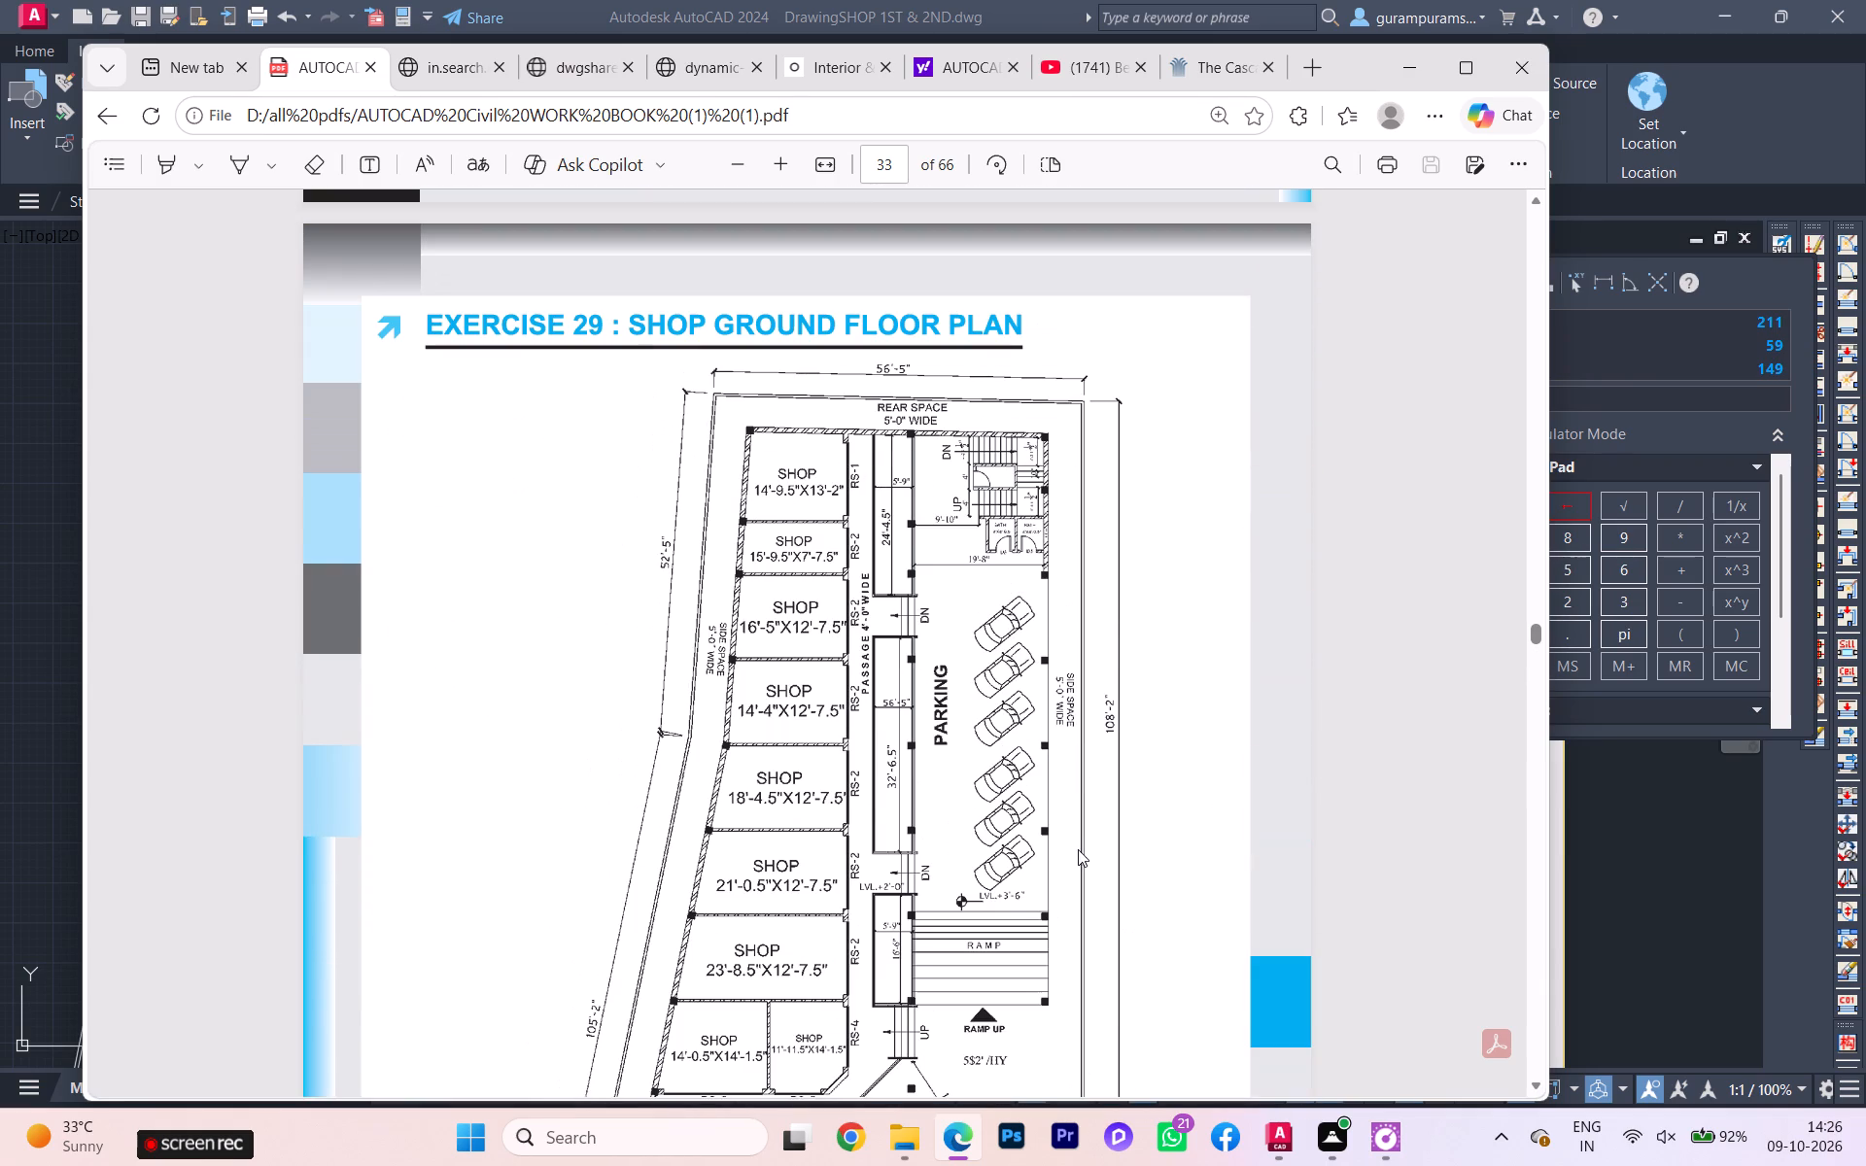
scroll(1077, 852, "up", 1)
scroll(1077, 851, "down", 1)
scroll(1077, 850, "up", 11)
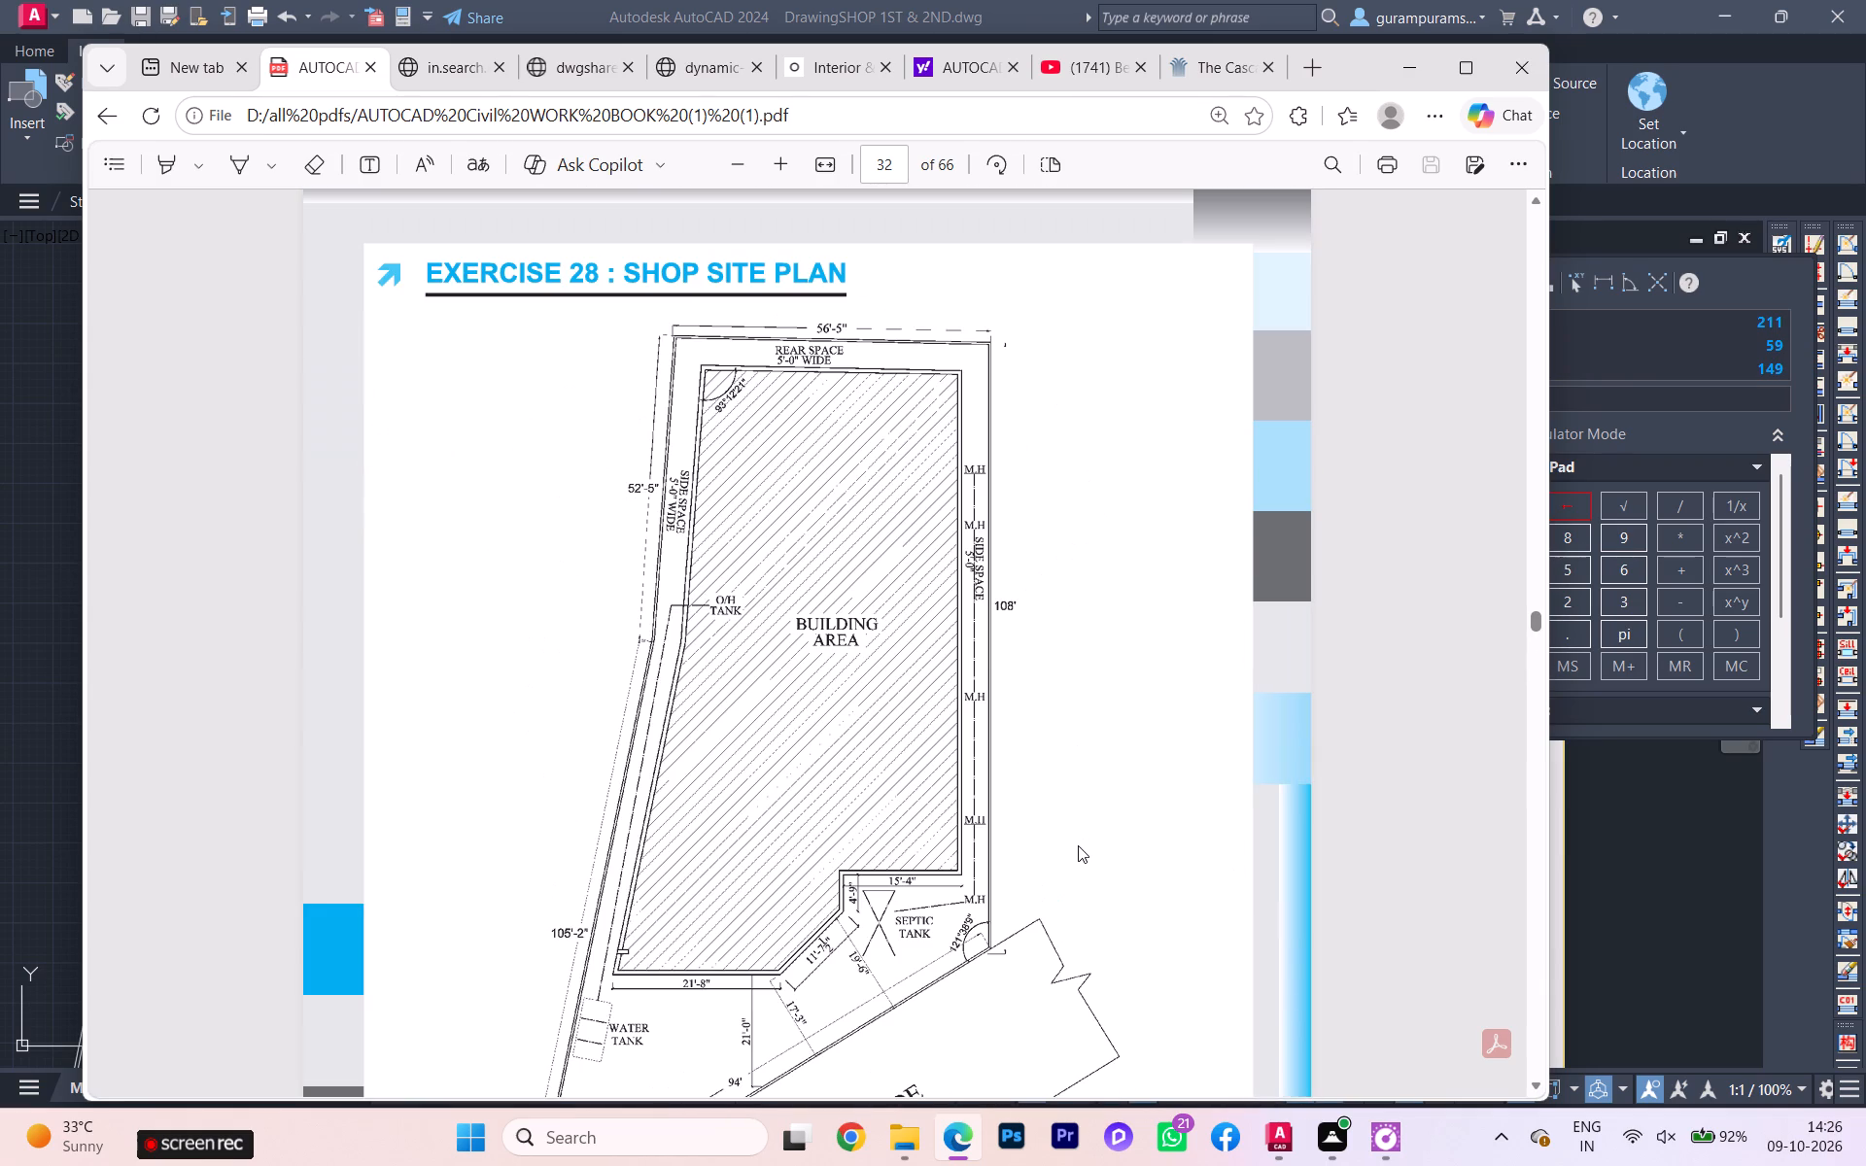
scroll(1075, 848, "down", 4)
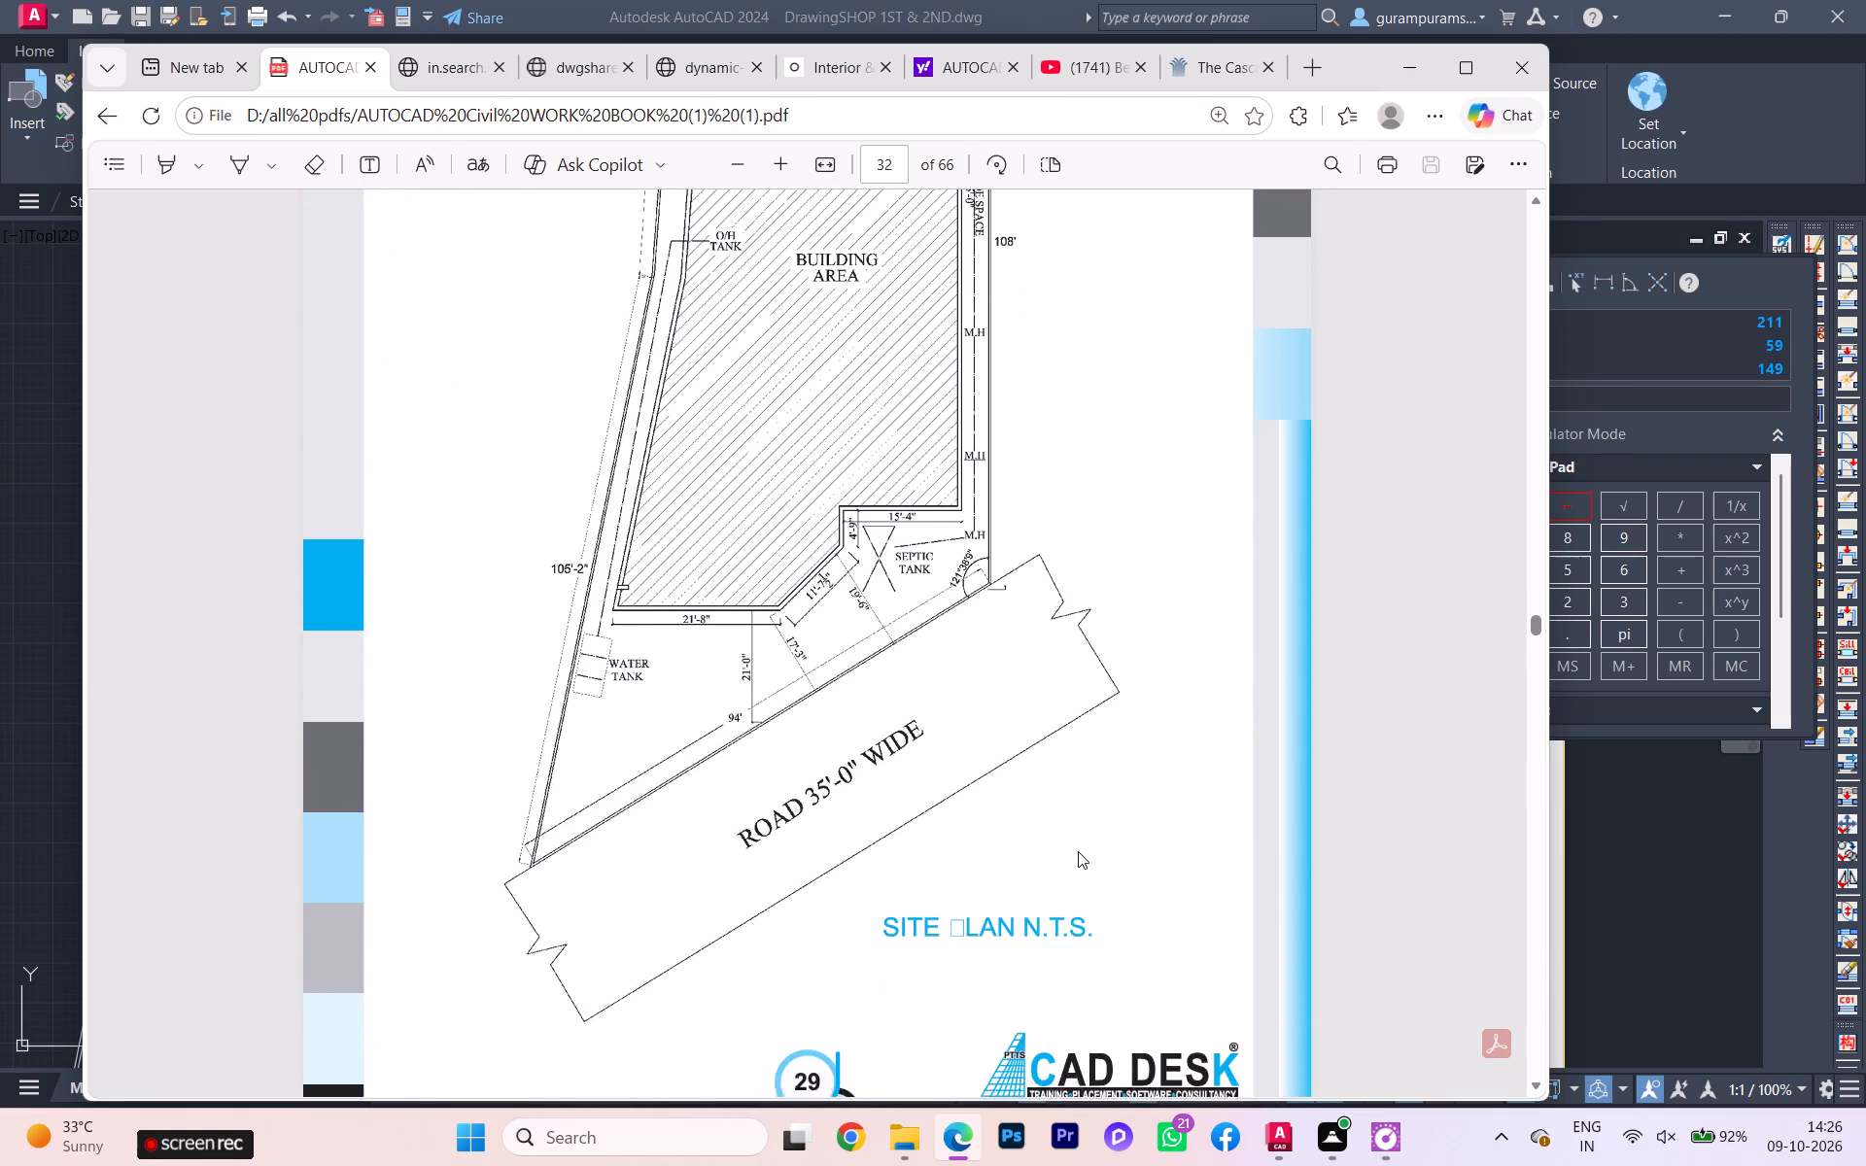
scroll(1078, 851, "down", 2)
scroll(1078, 854, "up", 1)
scroll(1076, 856, "down", 7)
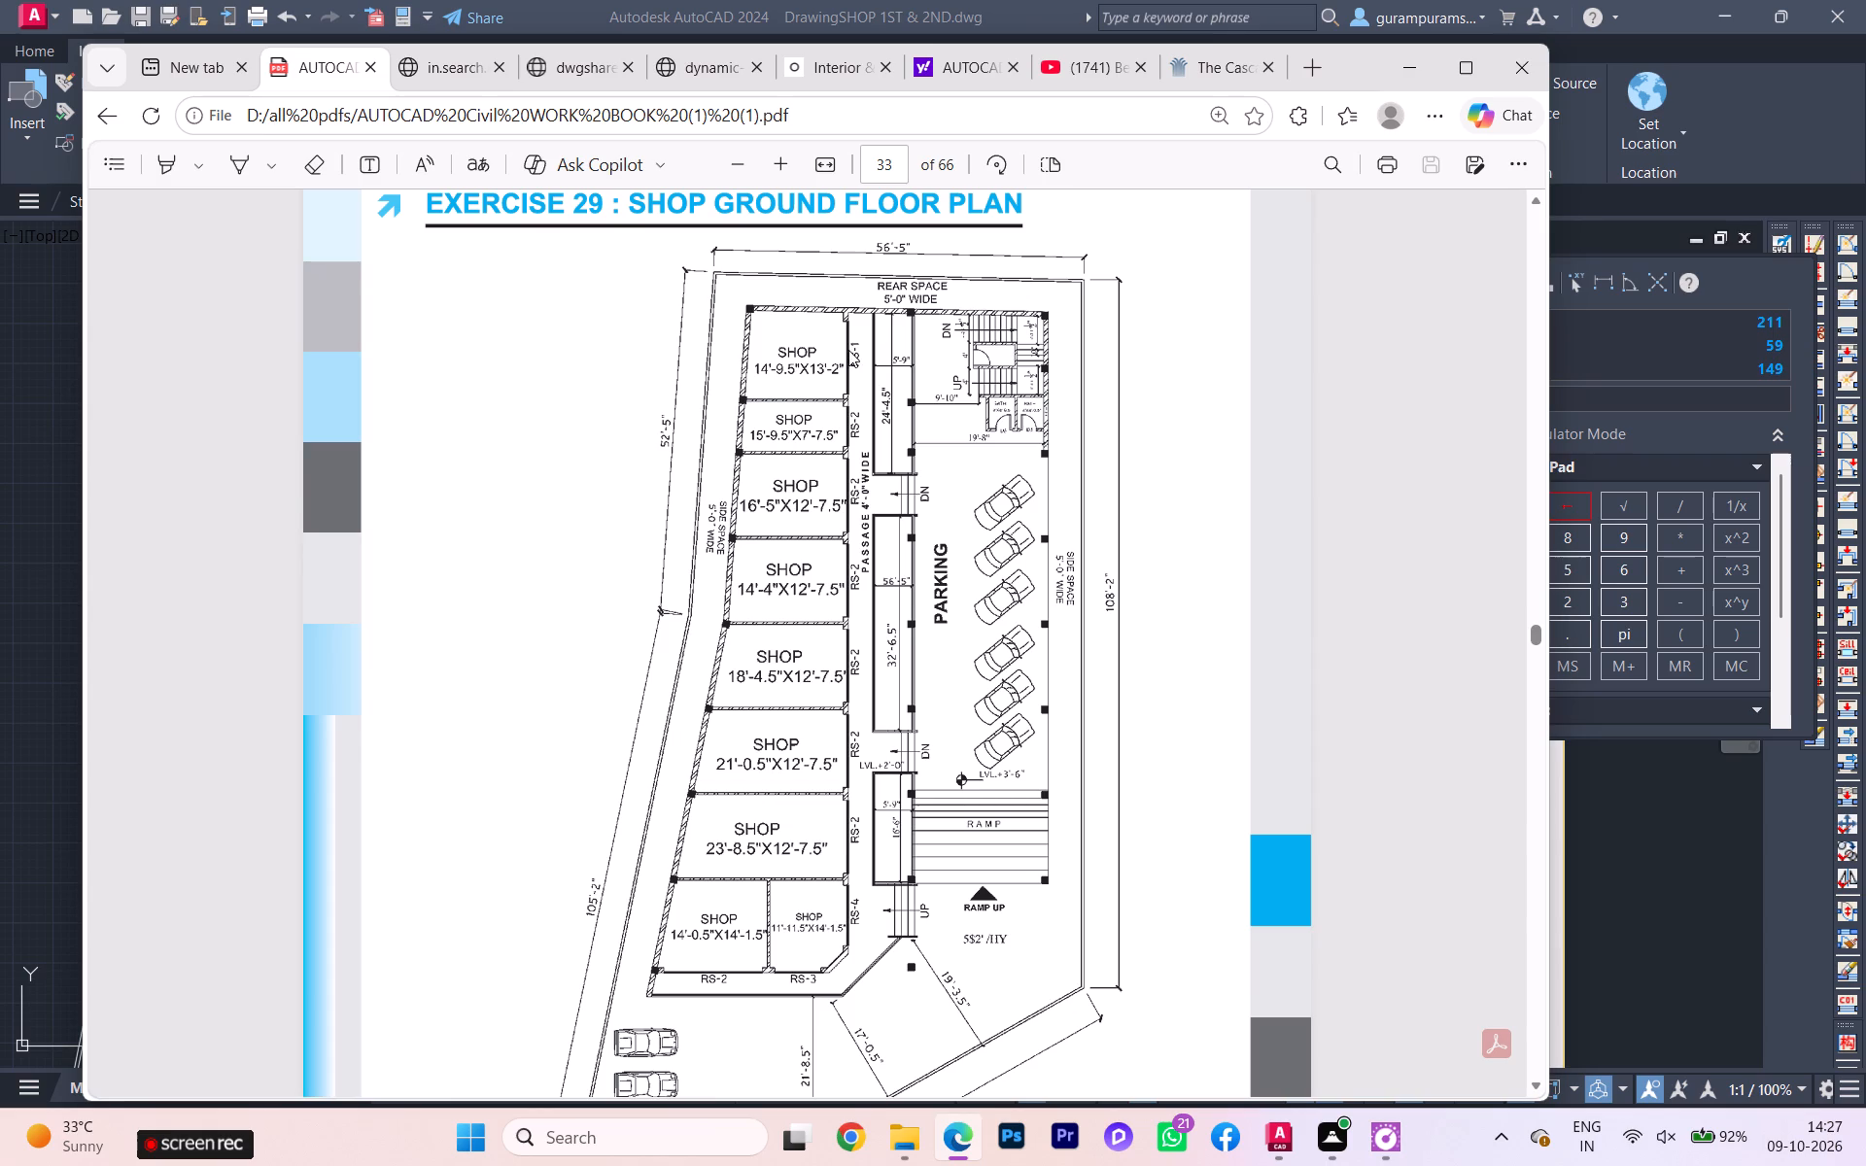
scroll(846, 351, "up", 7)
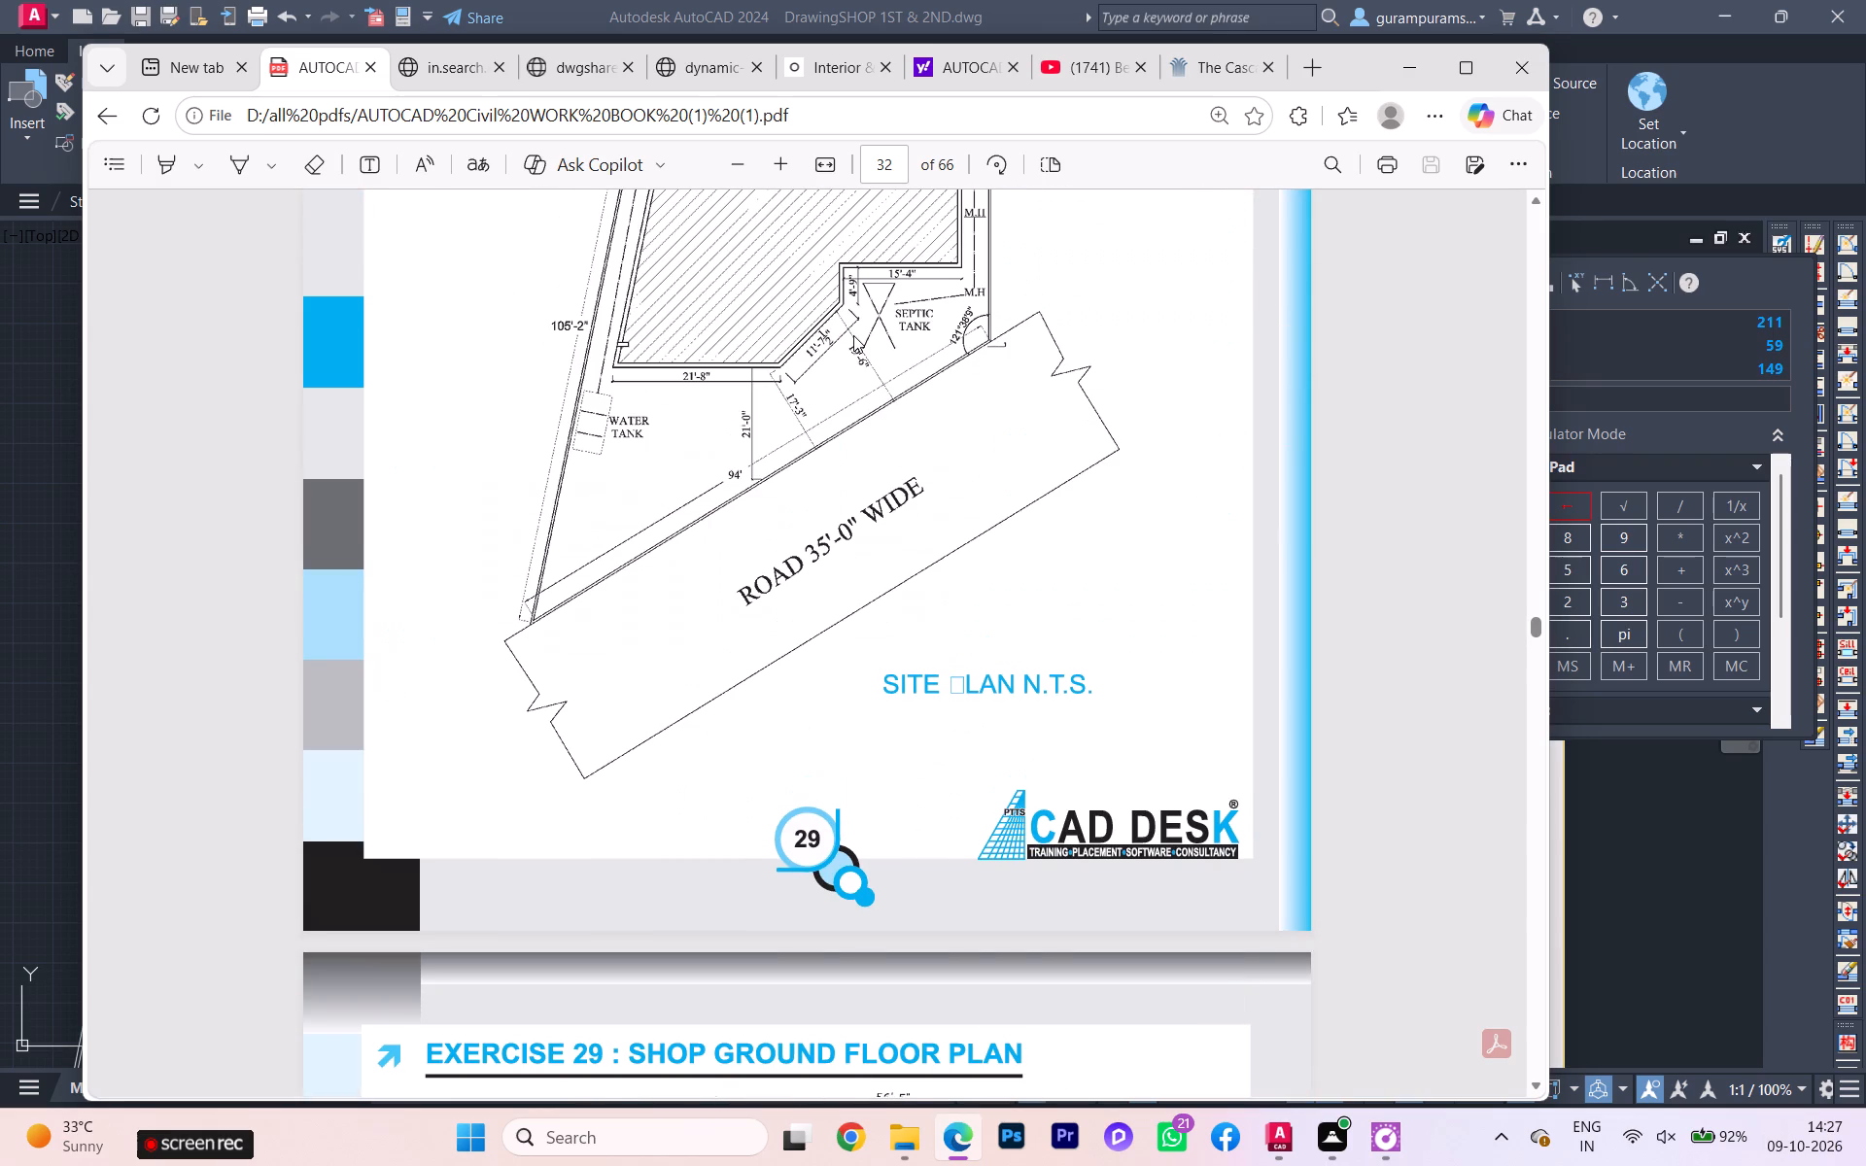
scroll(847, 349, "down", 2)
scroll(847, 351, "up", 1)
scroll(847, 351, "down", 1)
scroll(873, 438, "down", 3)
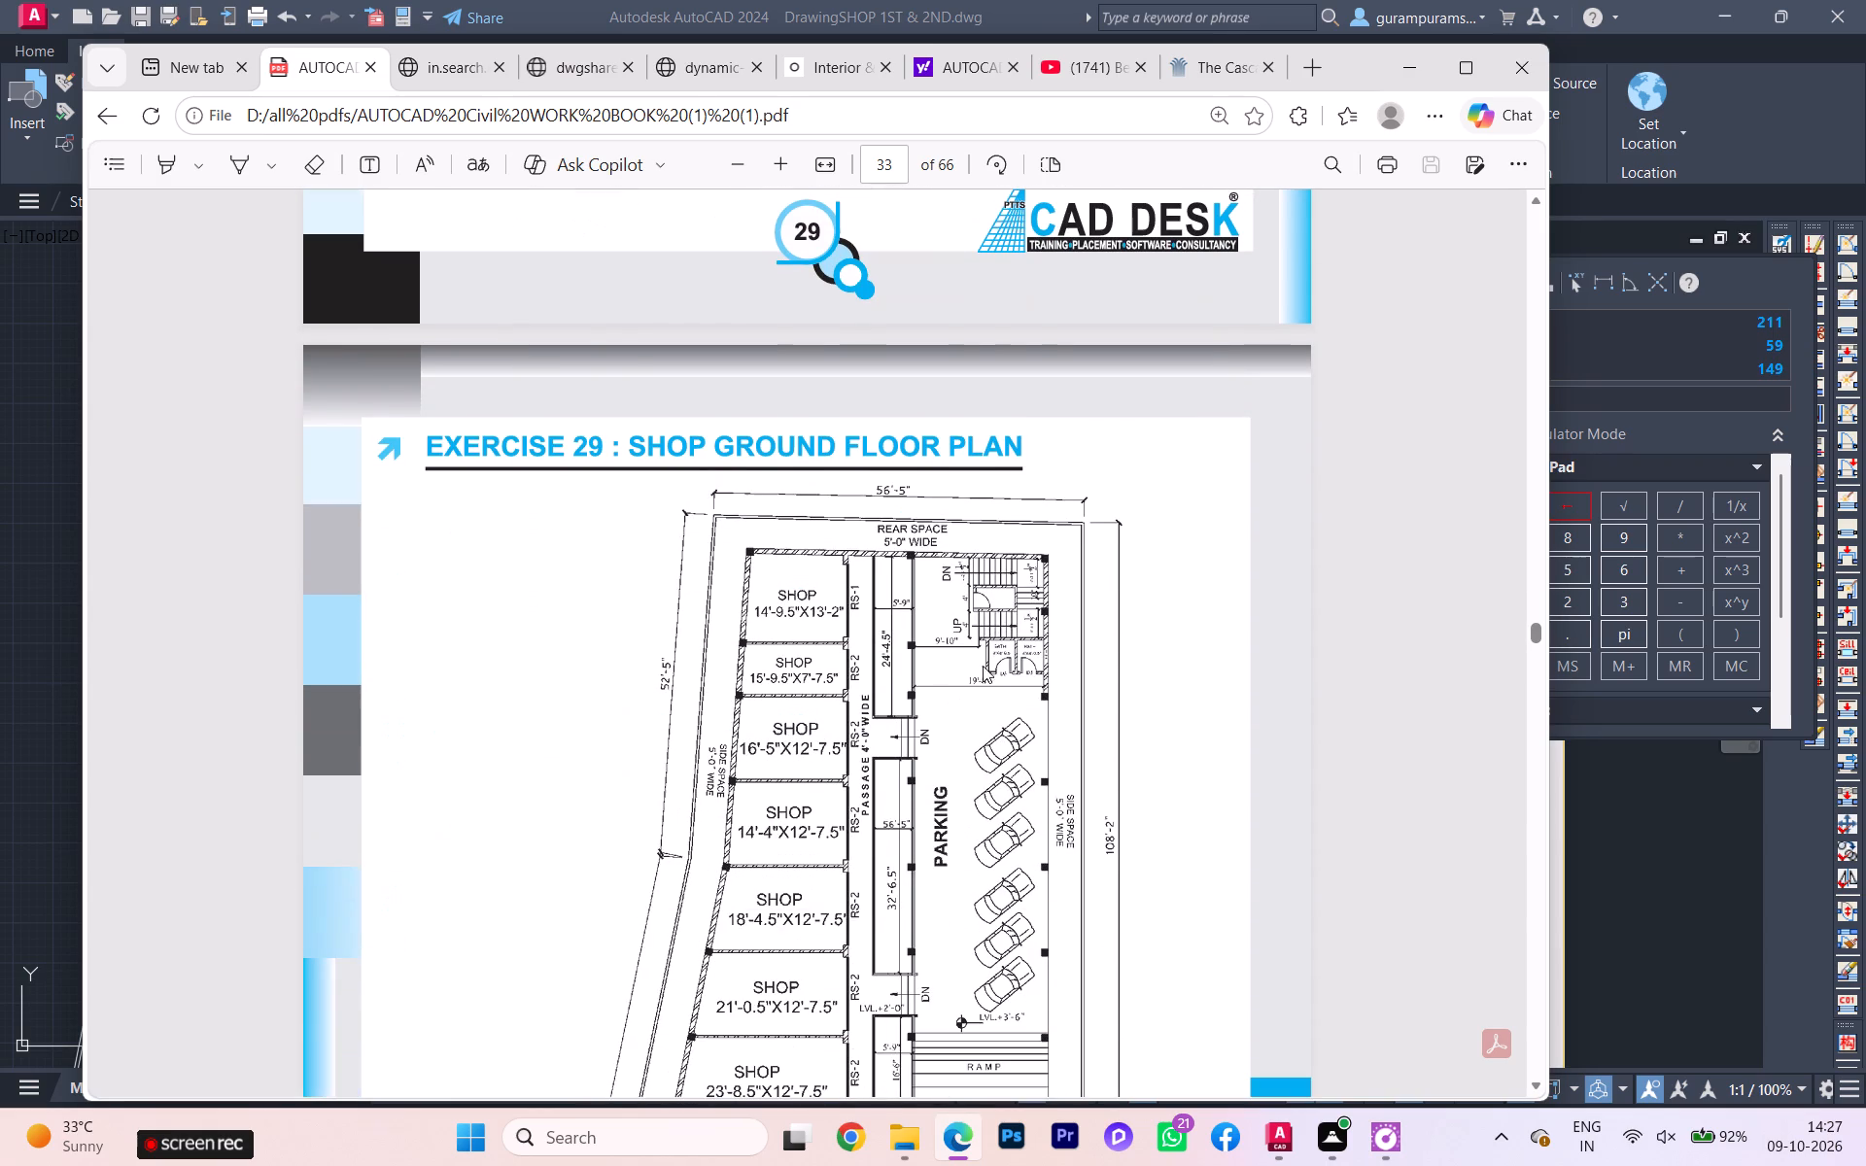
Switch back to the AutoCAD drawing and erase the building wall's inner face lines along the rear, straight and slanted sides.
left_click(1265, 1137)
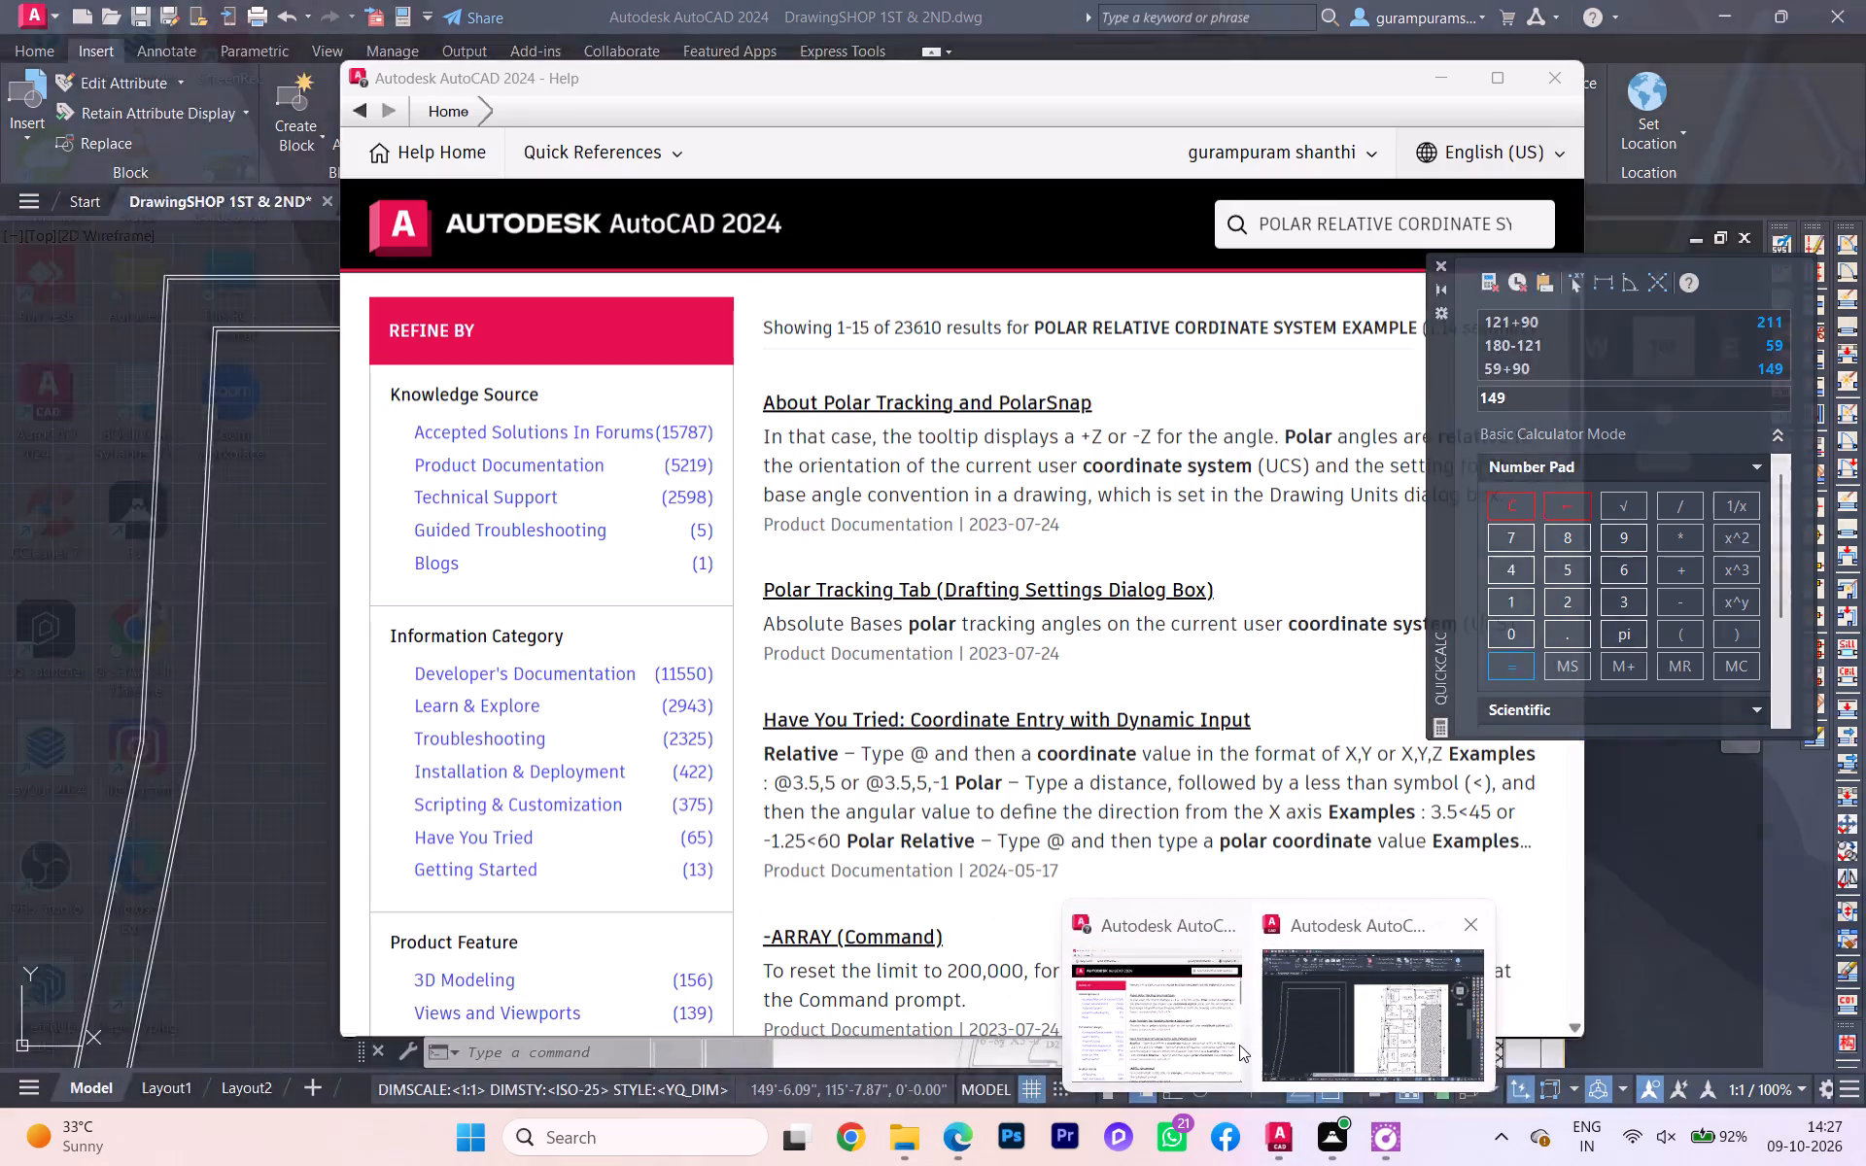
left_click(1349, 1003)
scroll(661, 397, "up", 2)
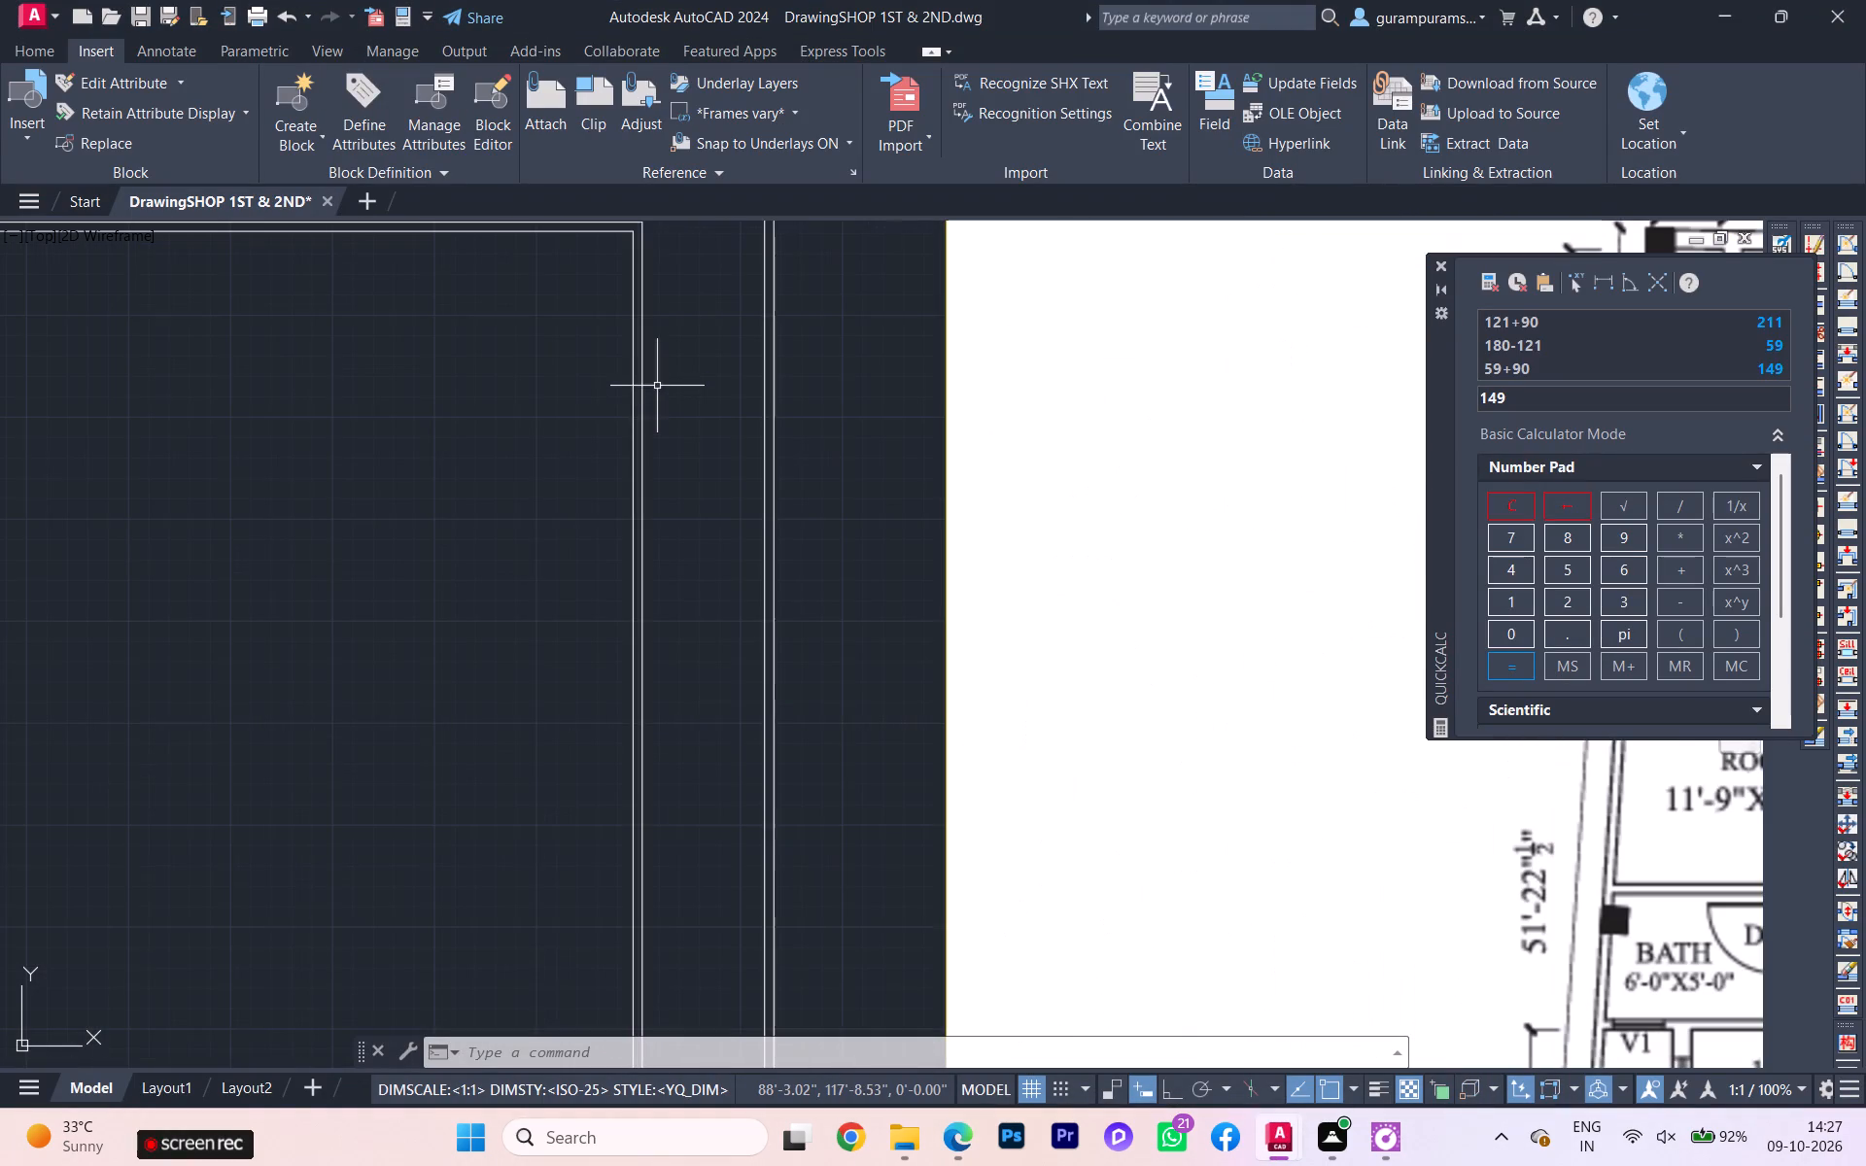
scroll(649, 334, "up", 1)
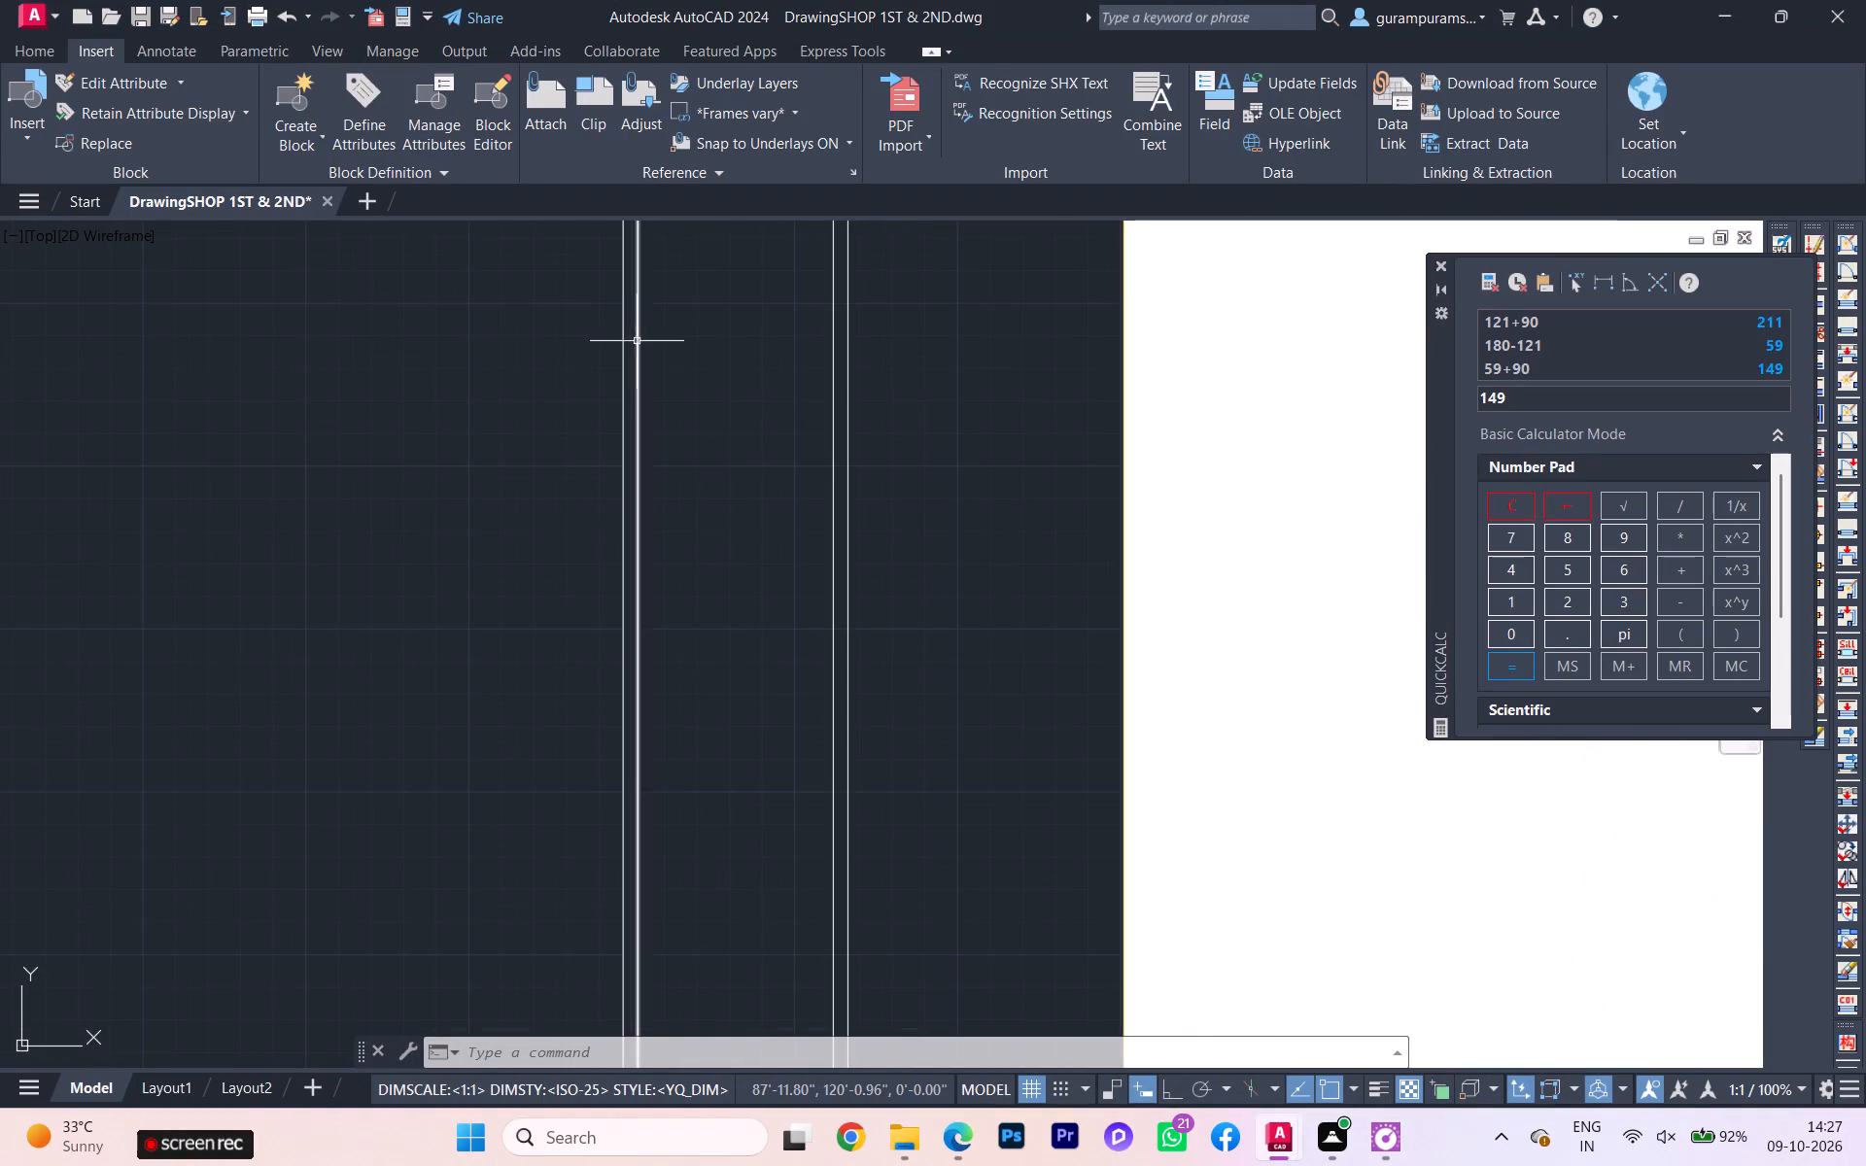
left_click(627, 347)
left_click(615, 349)
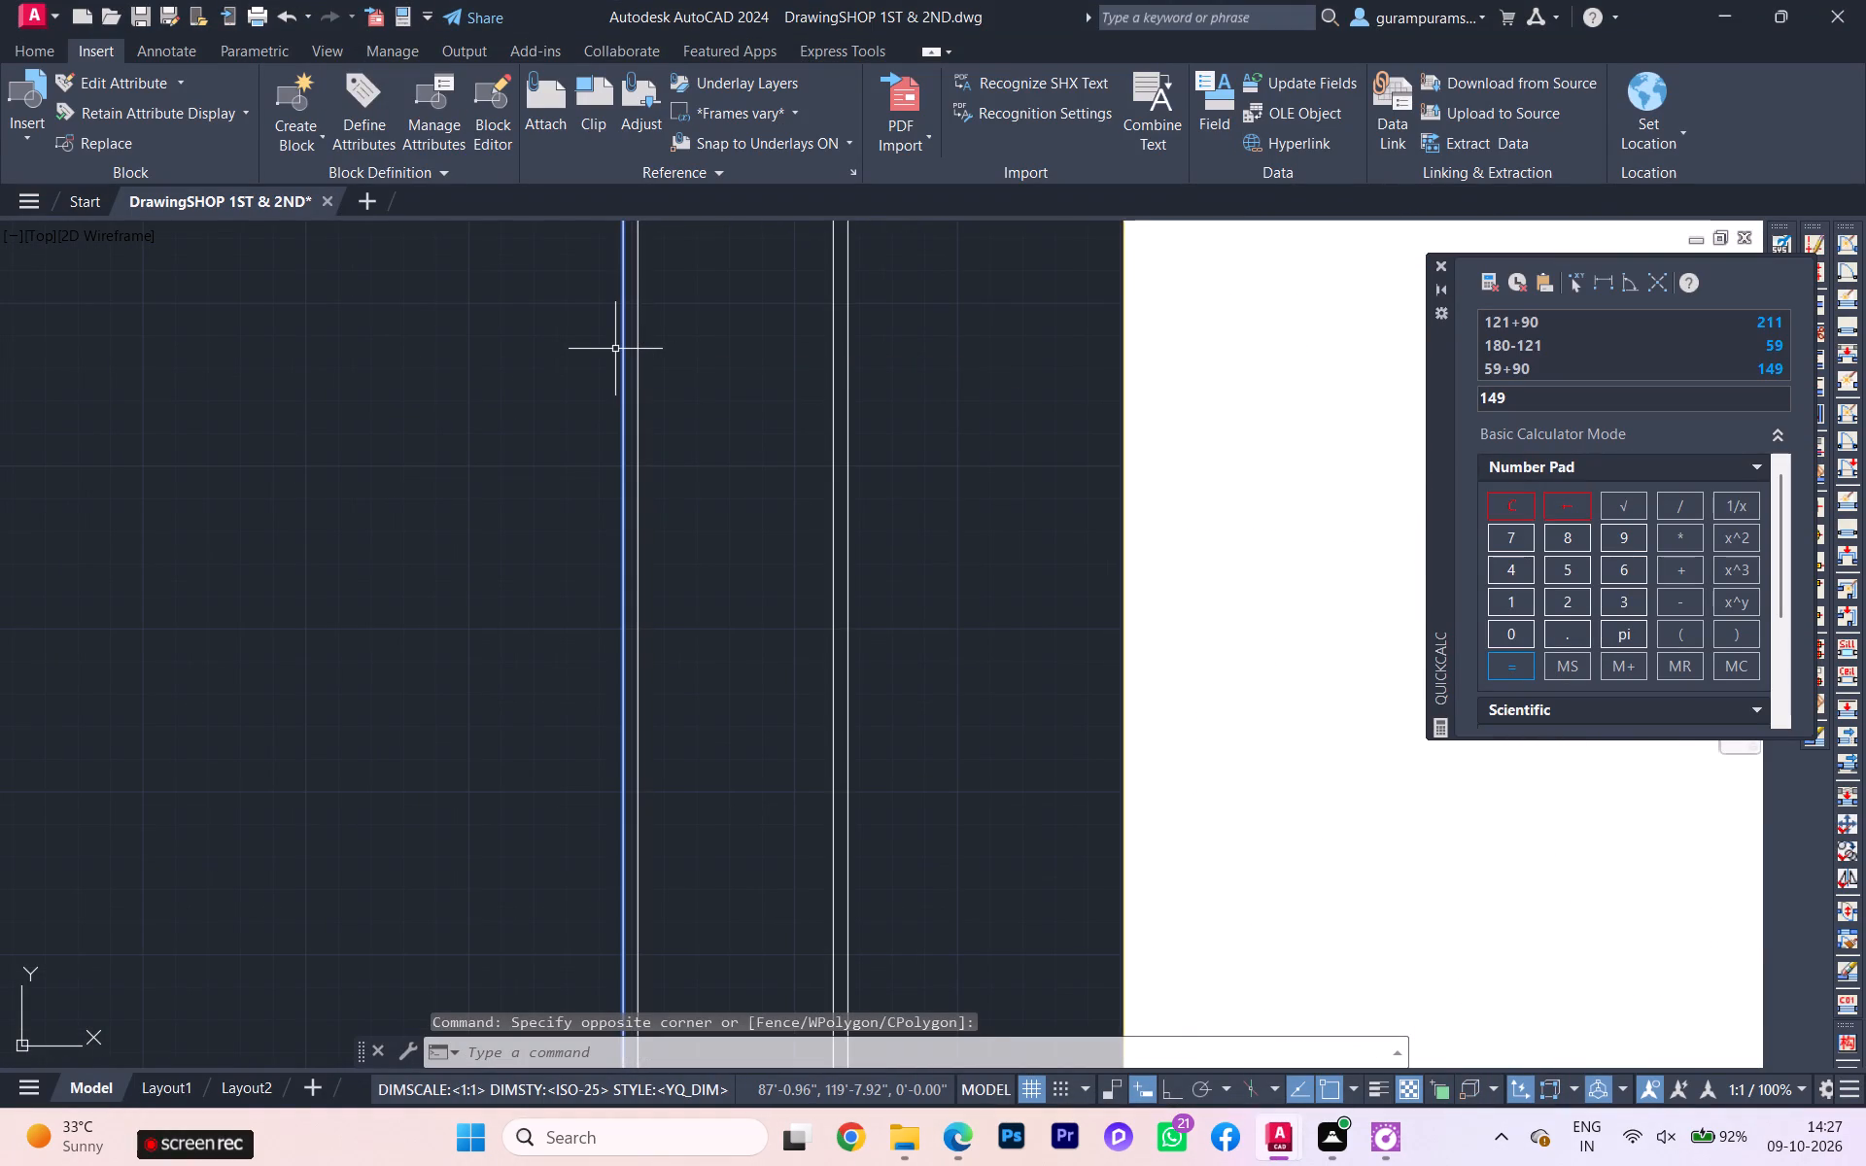
key("Delete")
scroll(626, 350, "down", 5)
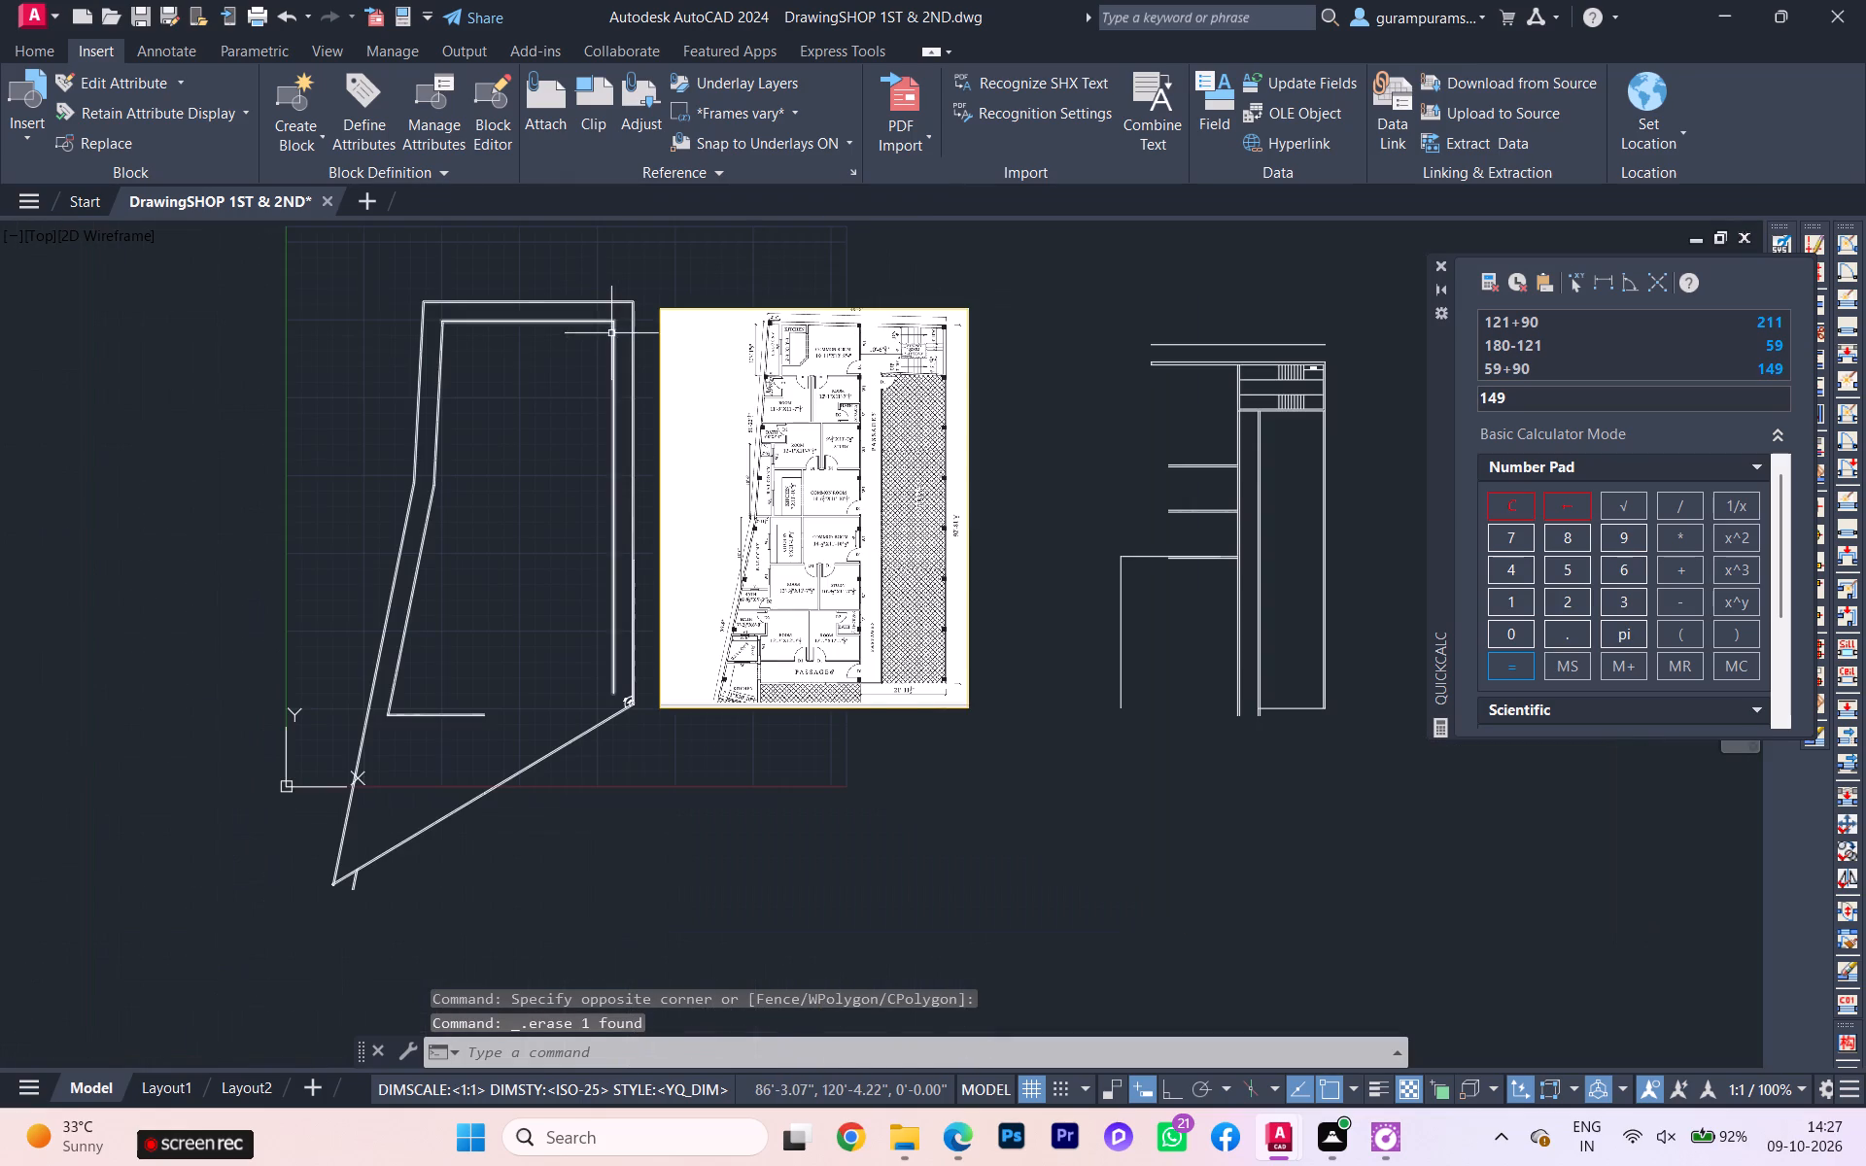
scroll(603, 355, "up", 1)
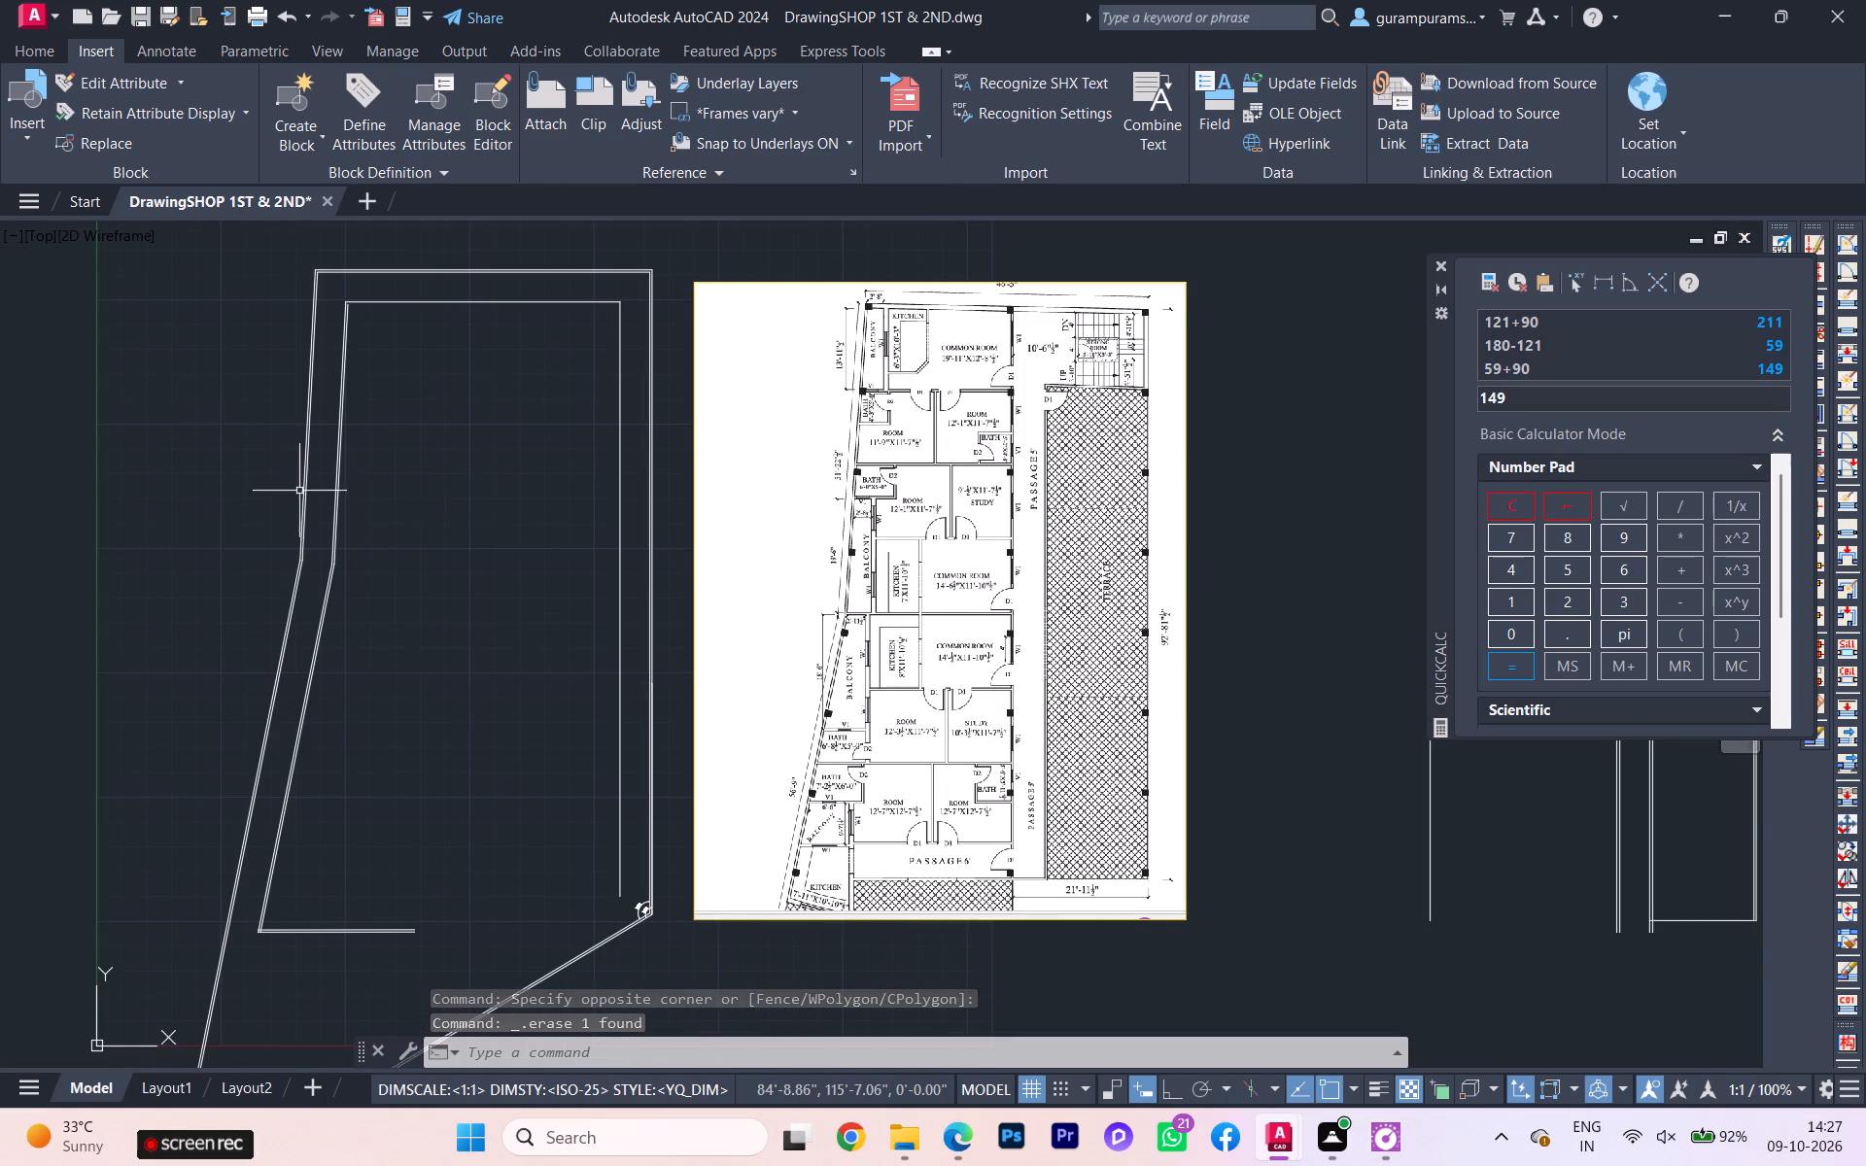
scroll(366, 345, "up", 2)
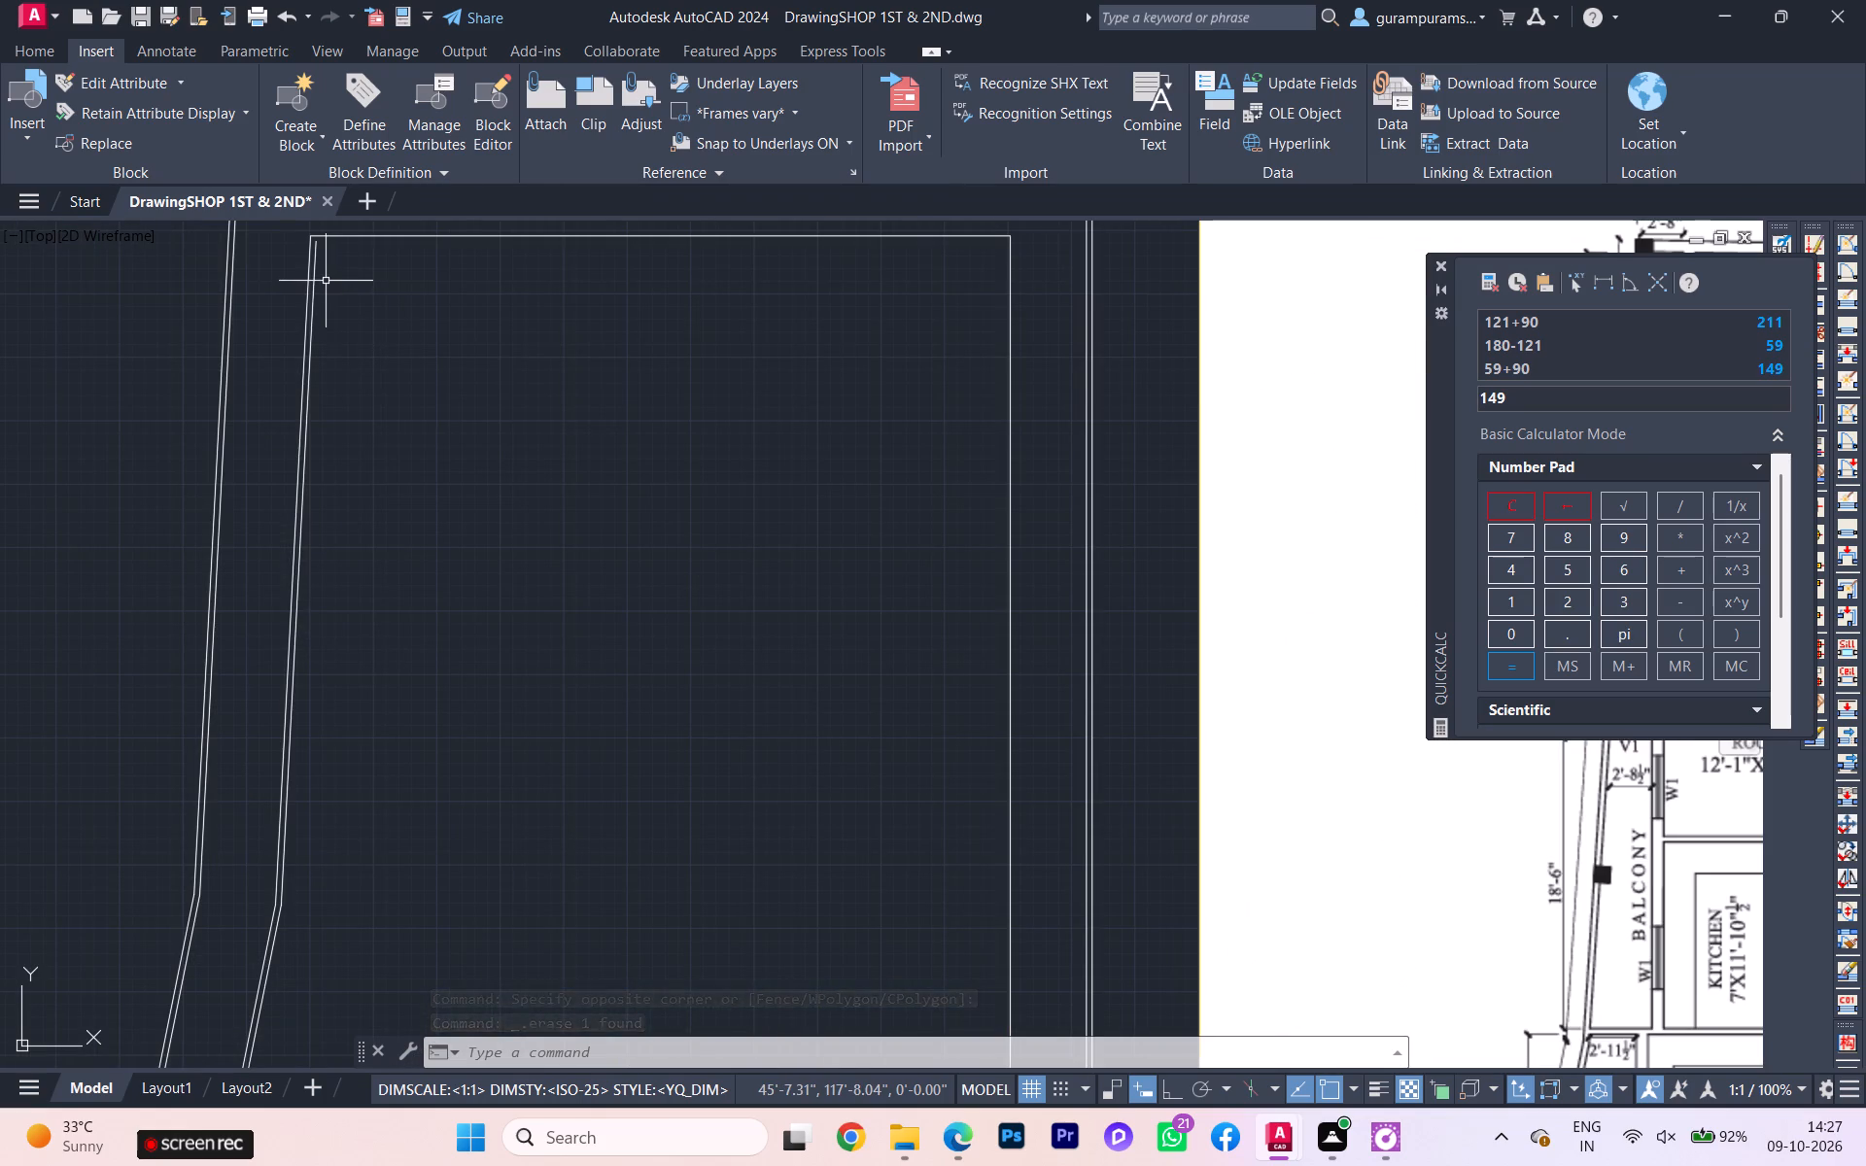
left_click(313, 273)
key("Delete")
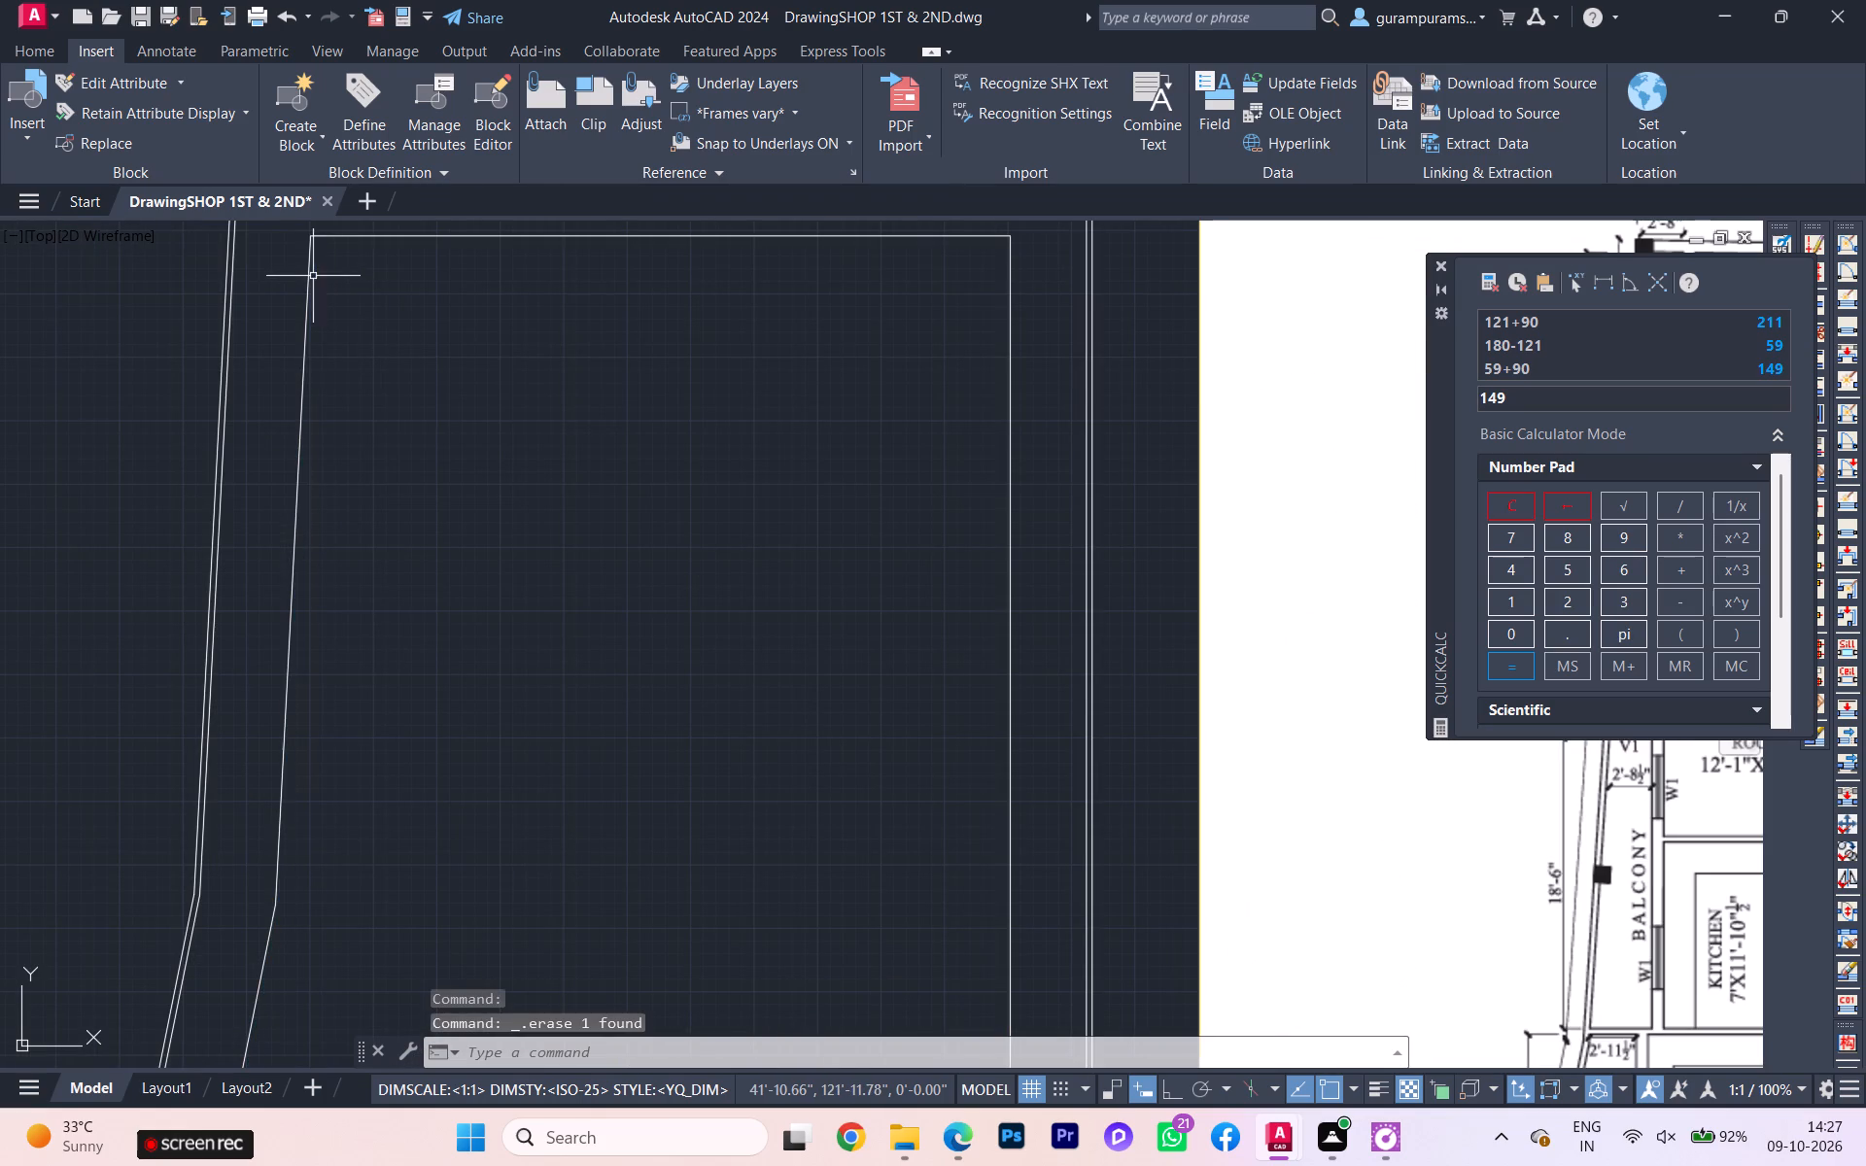
Offset the building outline's rear and straight-side polyline and its slanted-side polyline 6" inward.
scroll(414, 287, "up", 1)
middle_click_drag(431, 347, 442, 444)
left_click(527, 364)
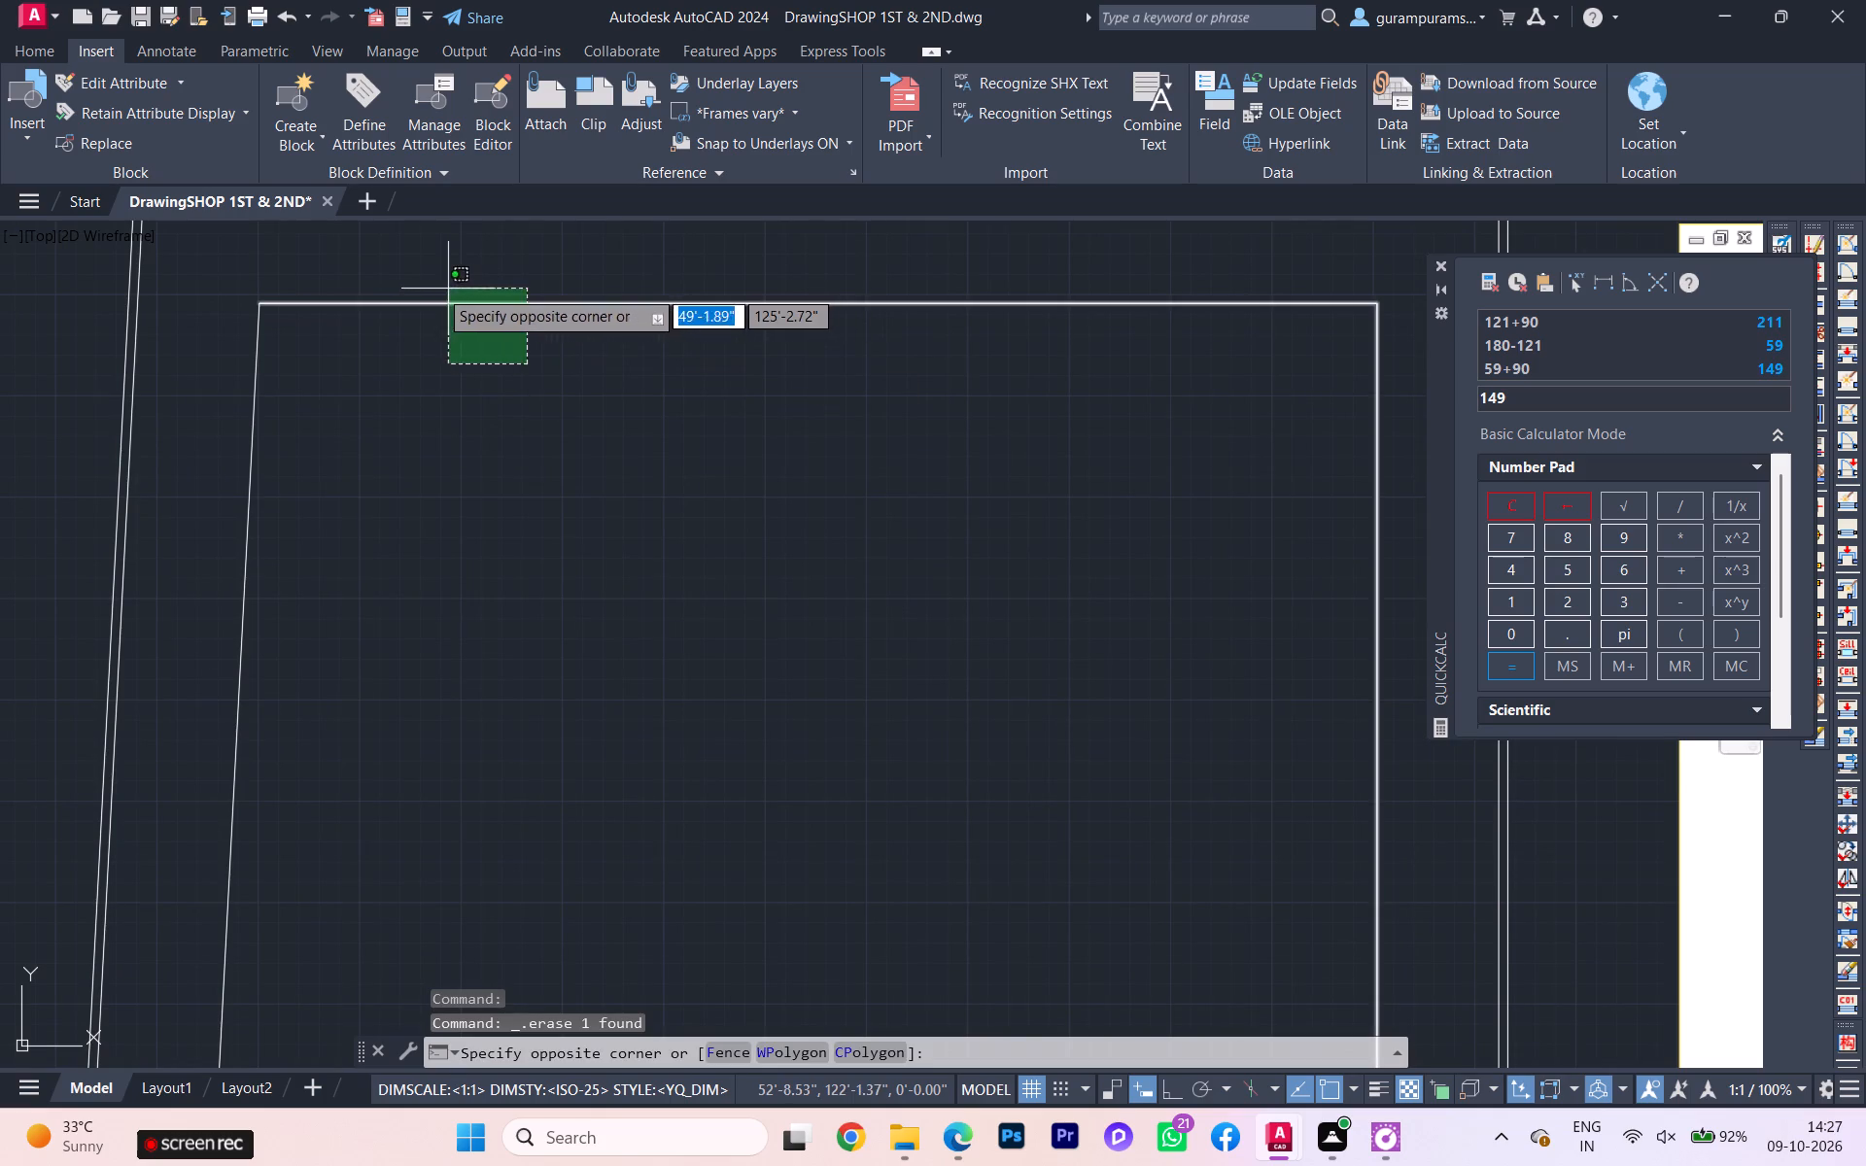
left_click(437, 289)
left_click(432, 466)
left_click(208, 380)
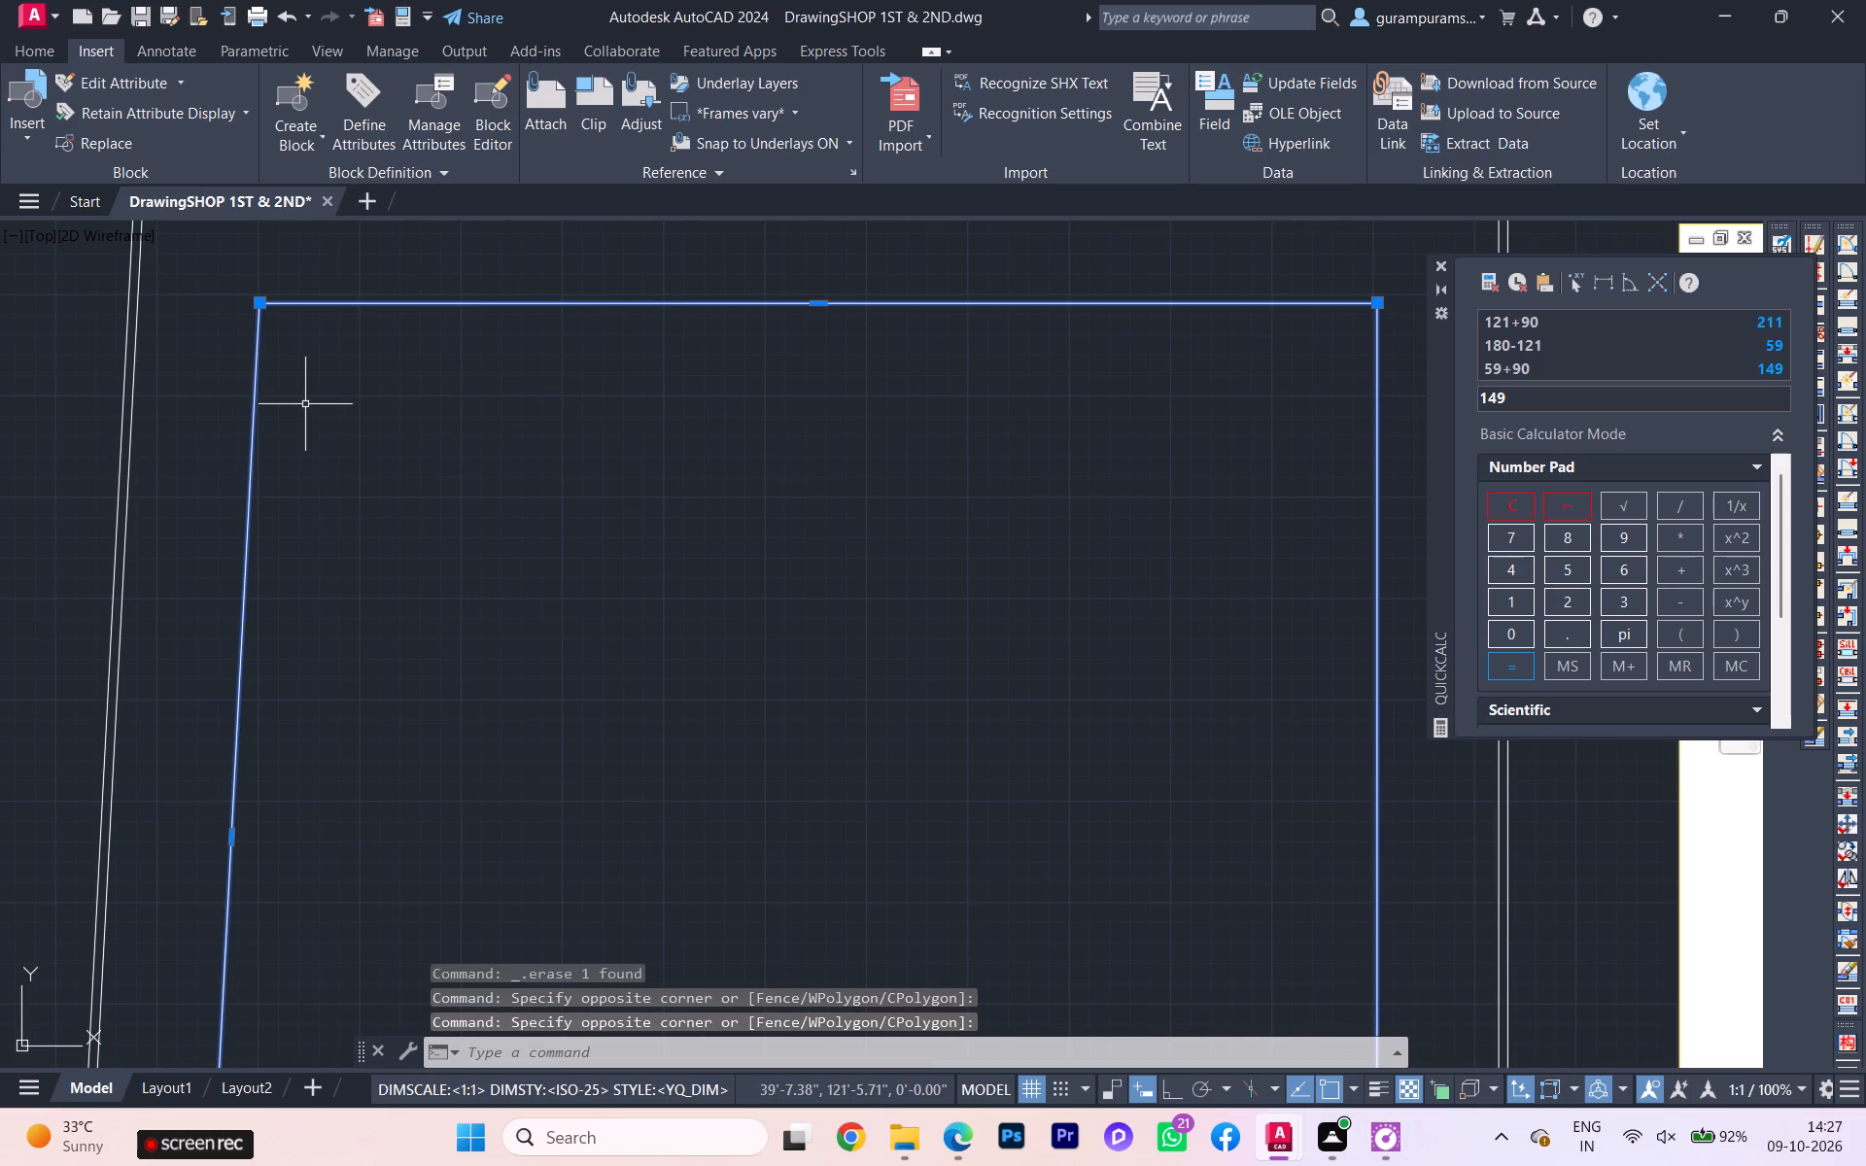
key("o")
key("Return")
key("space")
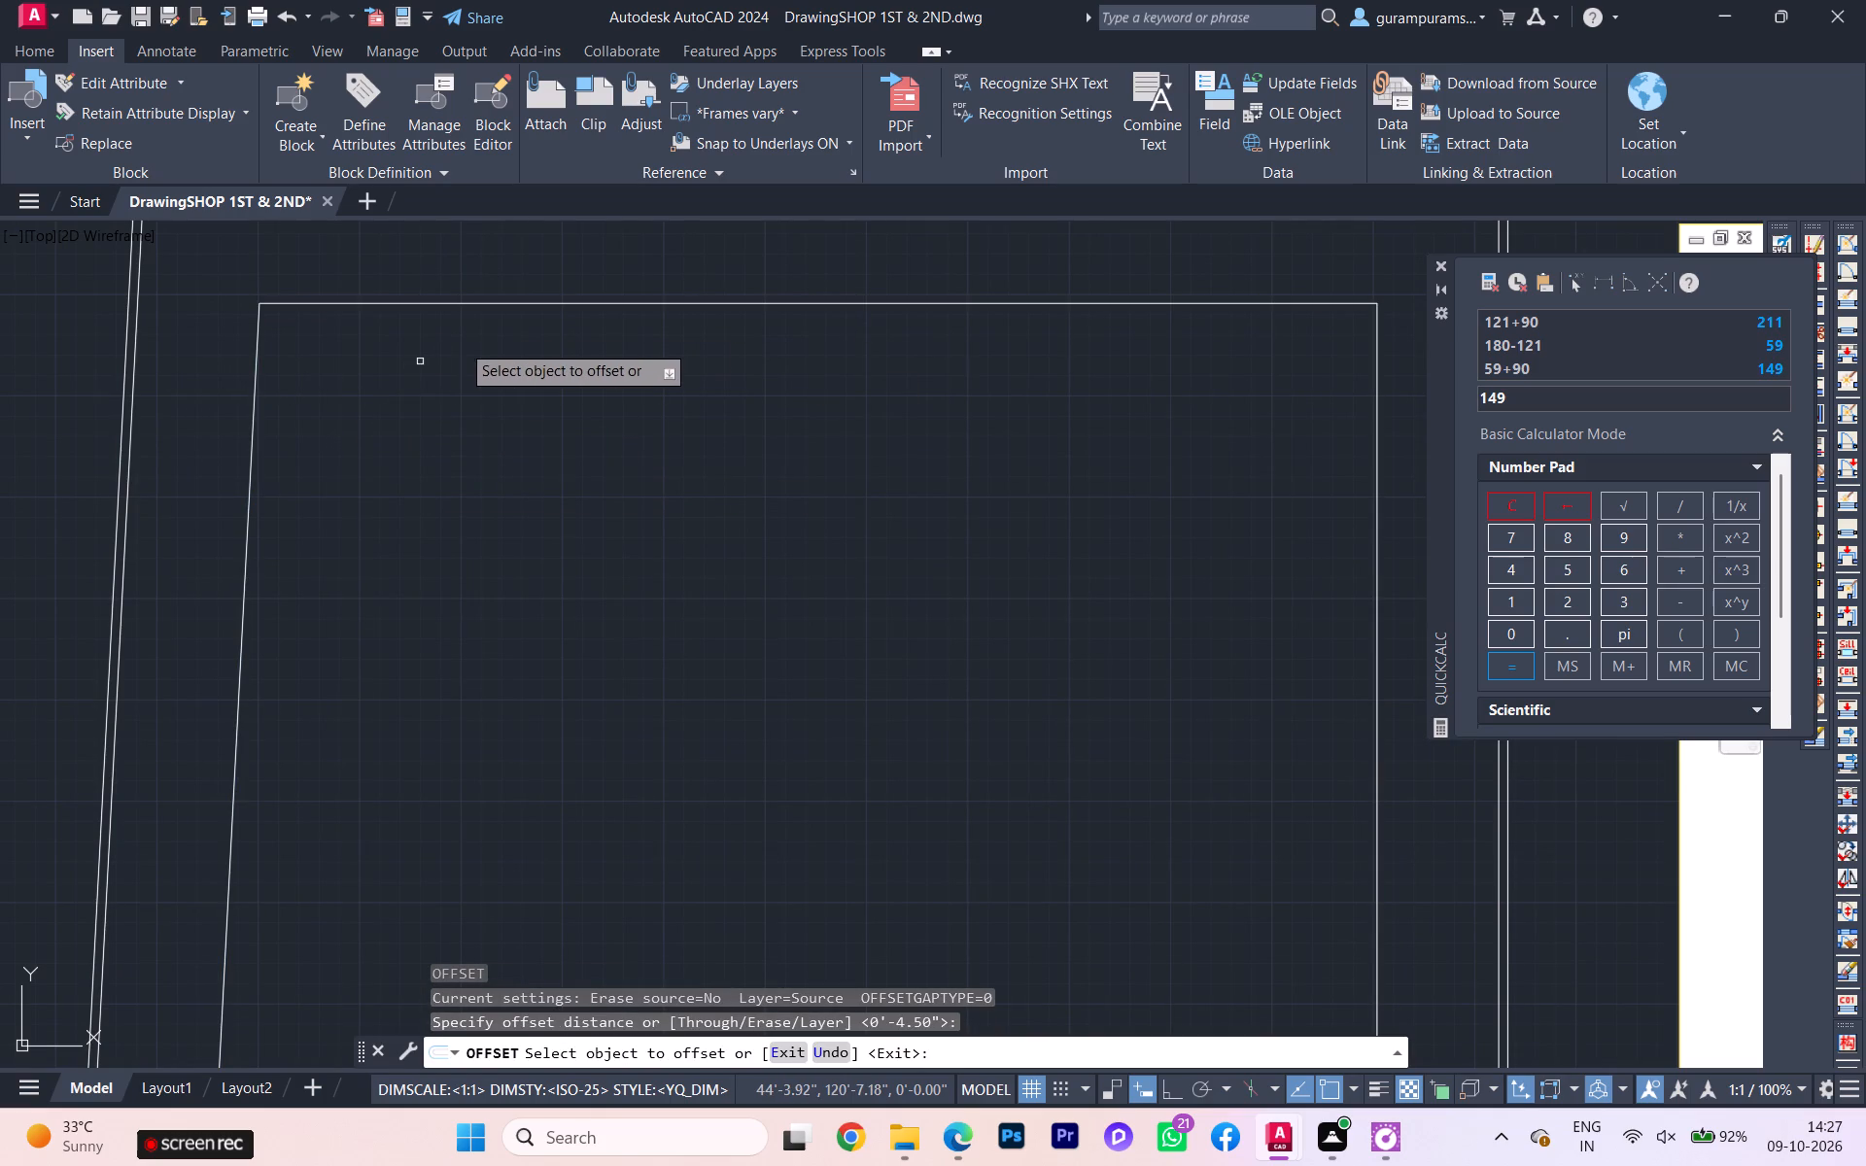
left_click(554, 306)
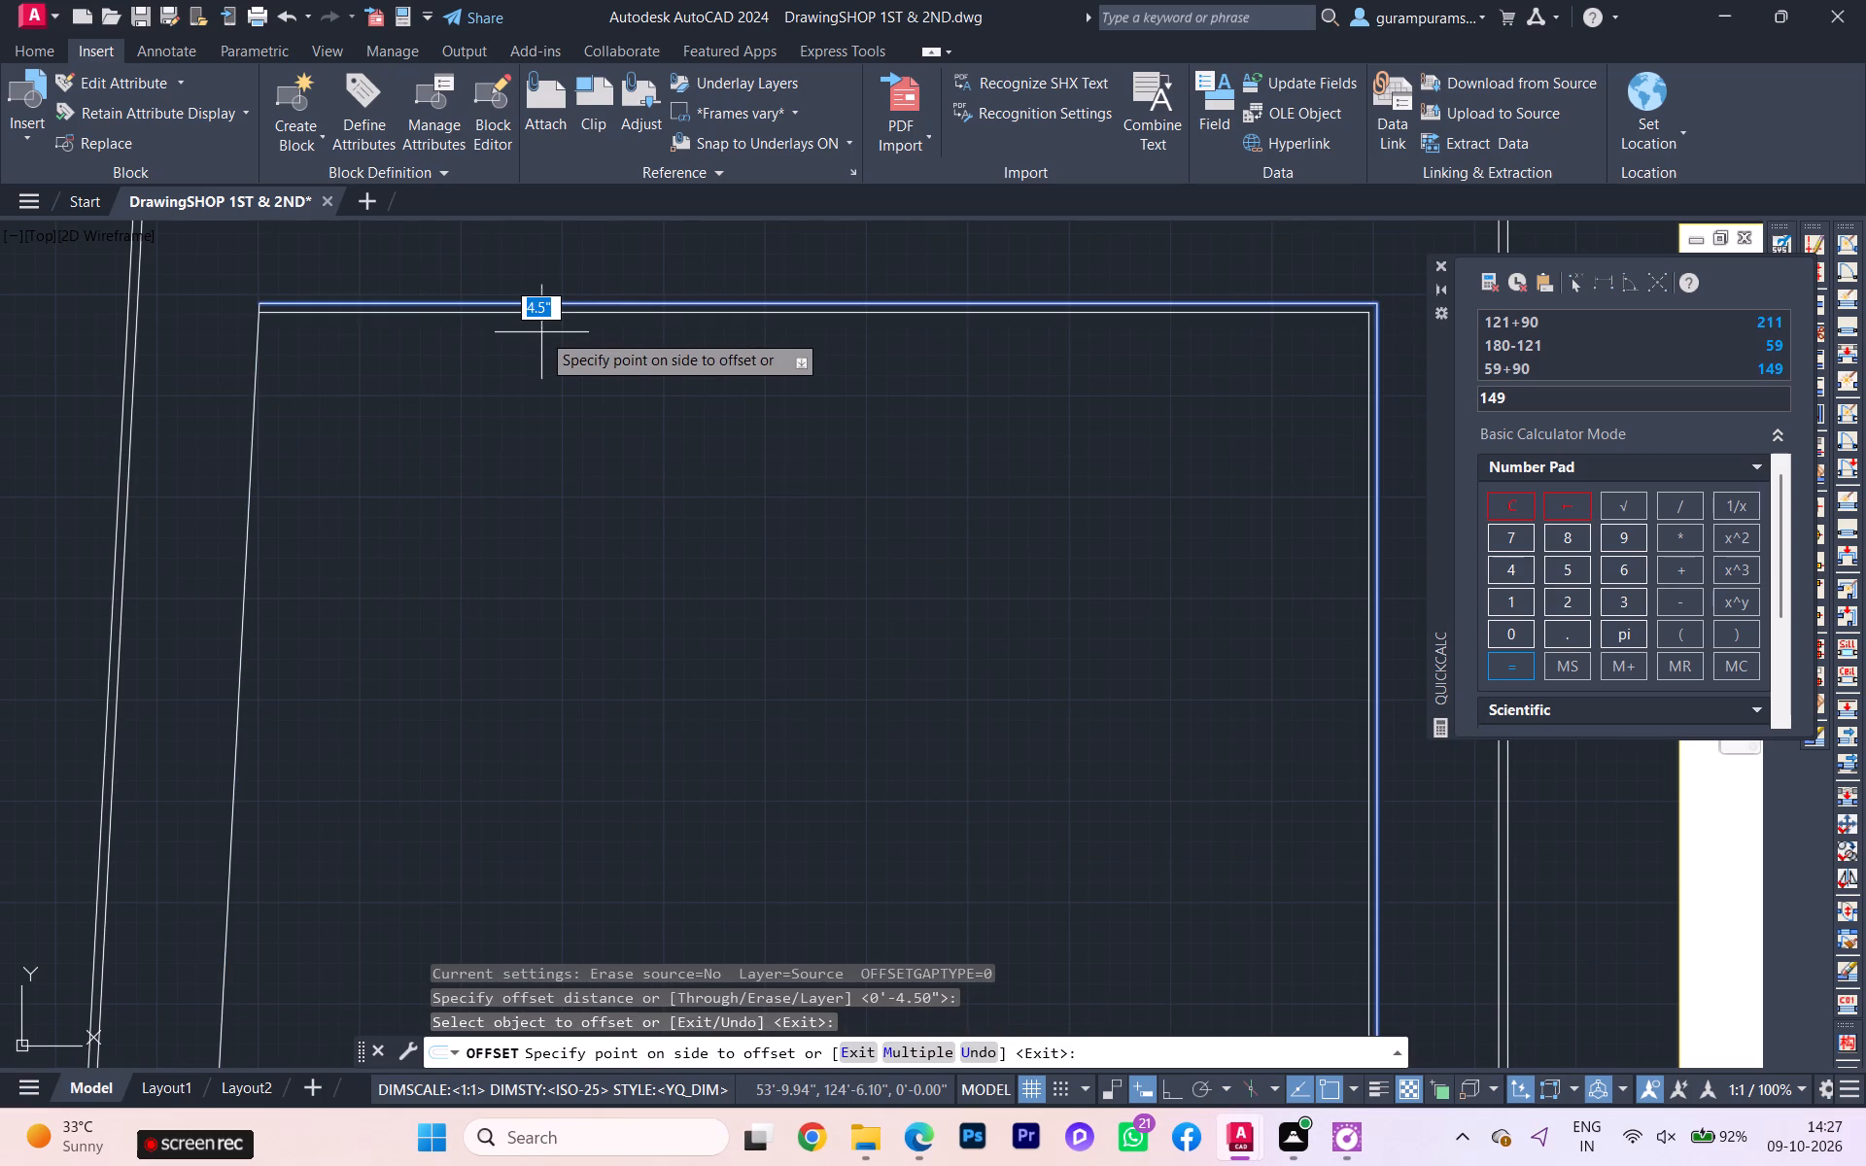
key("6")
key("Return")
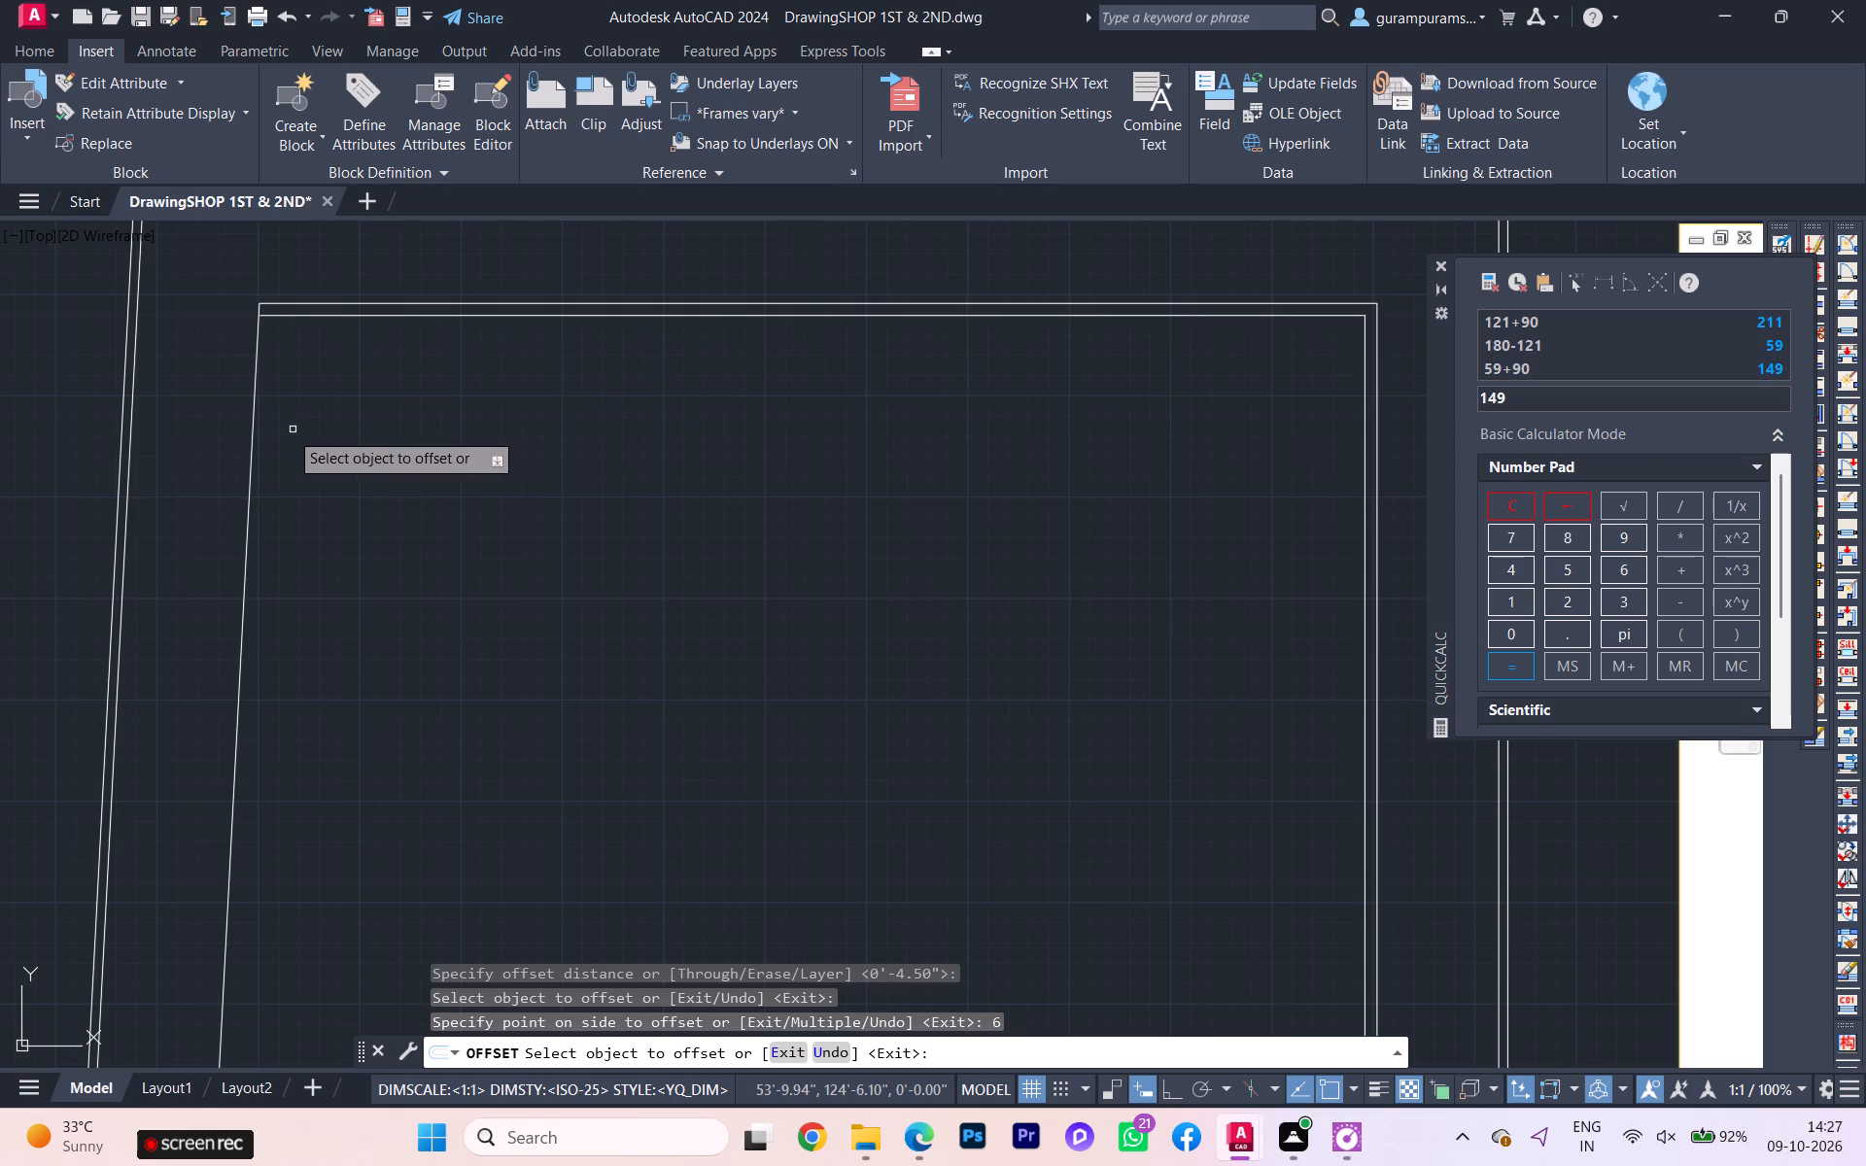
left_click(247, 453)
left_click(248, 453)
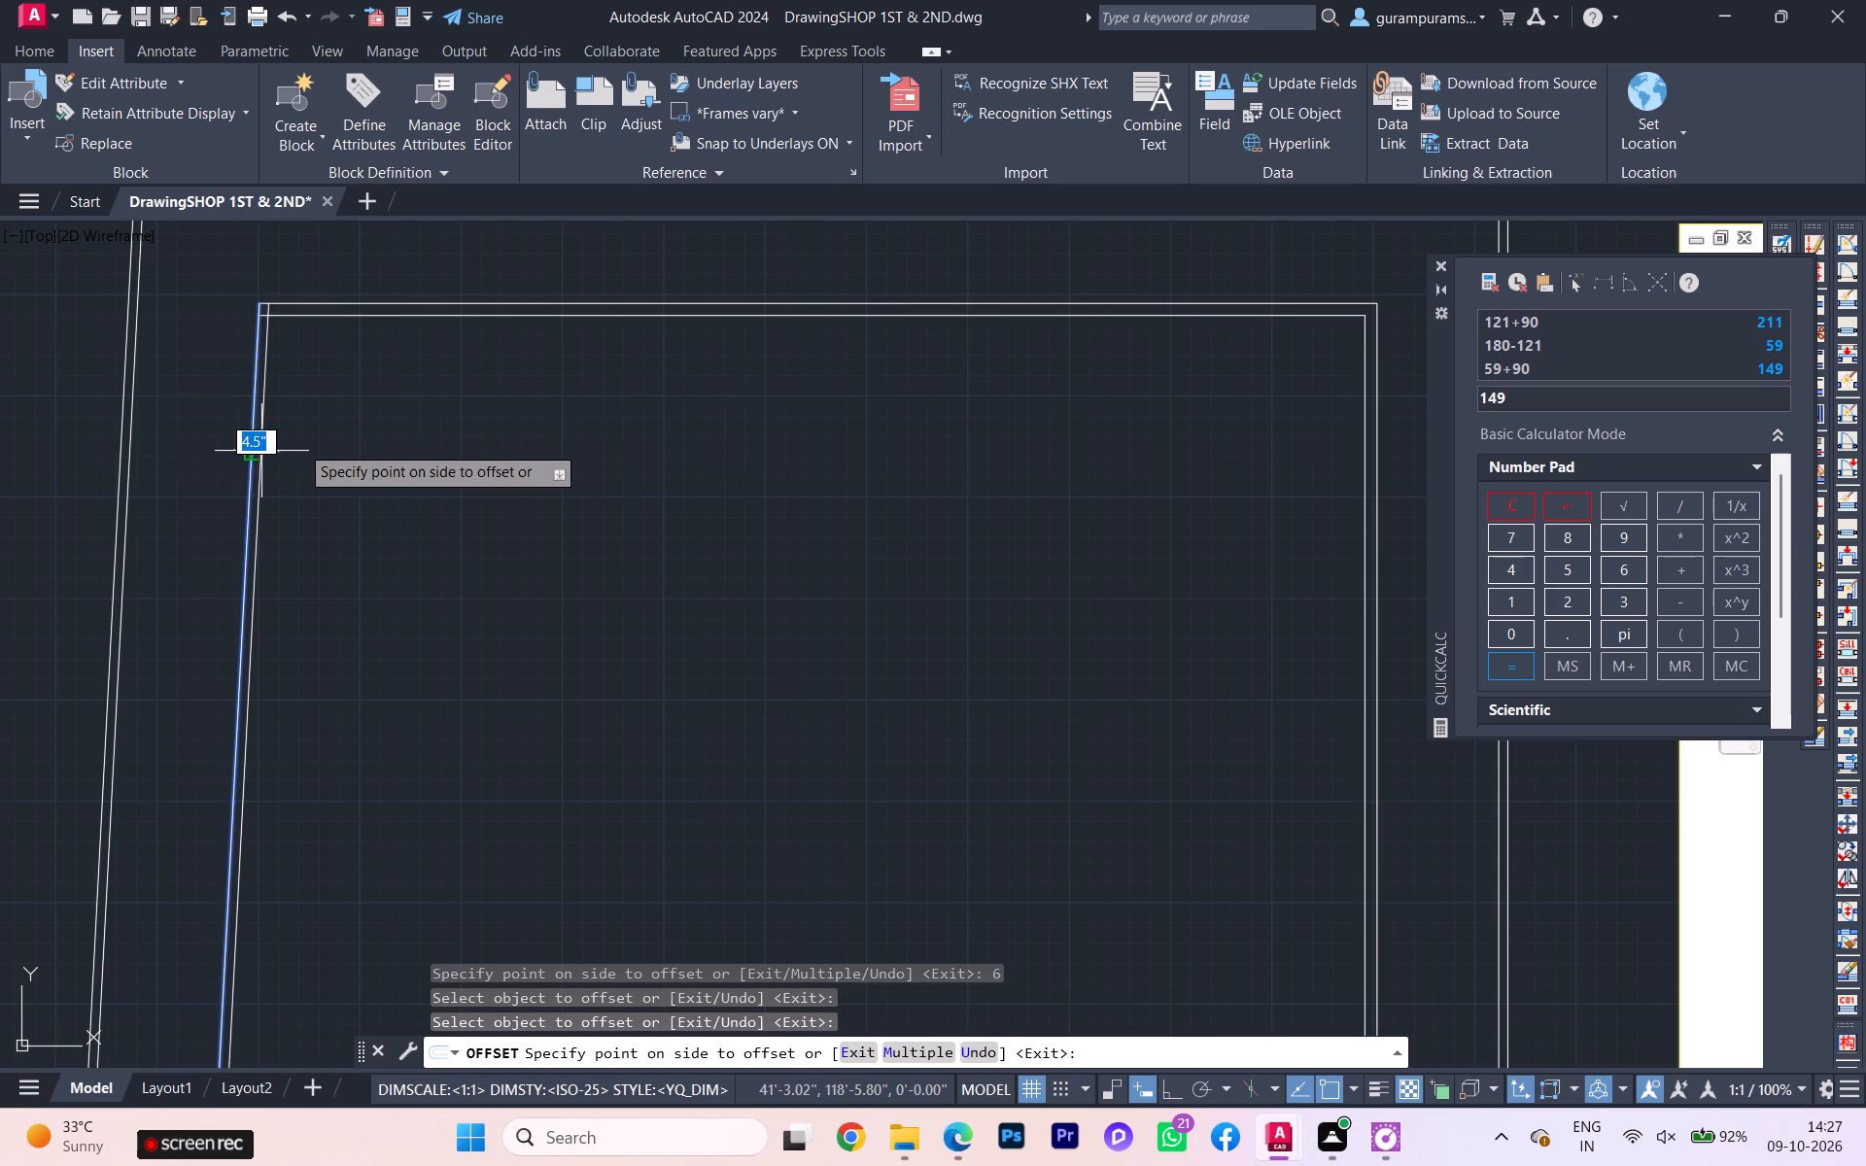
key("6")
key("Return")
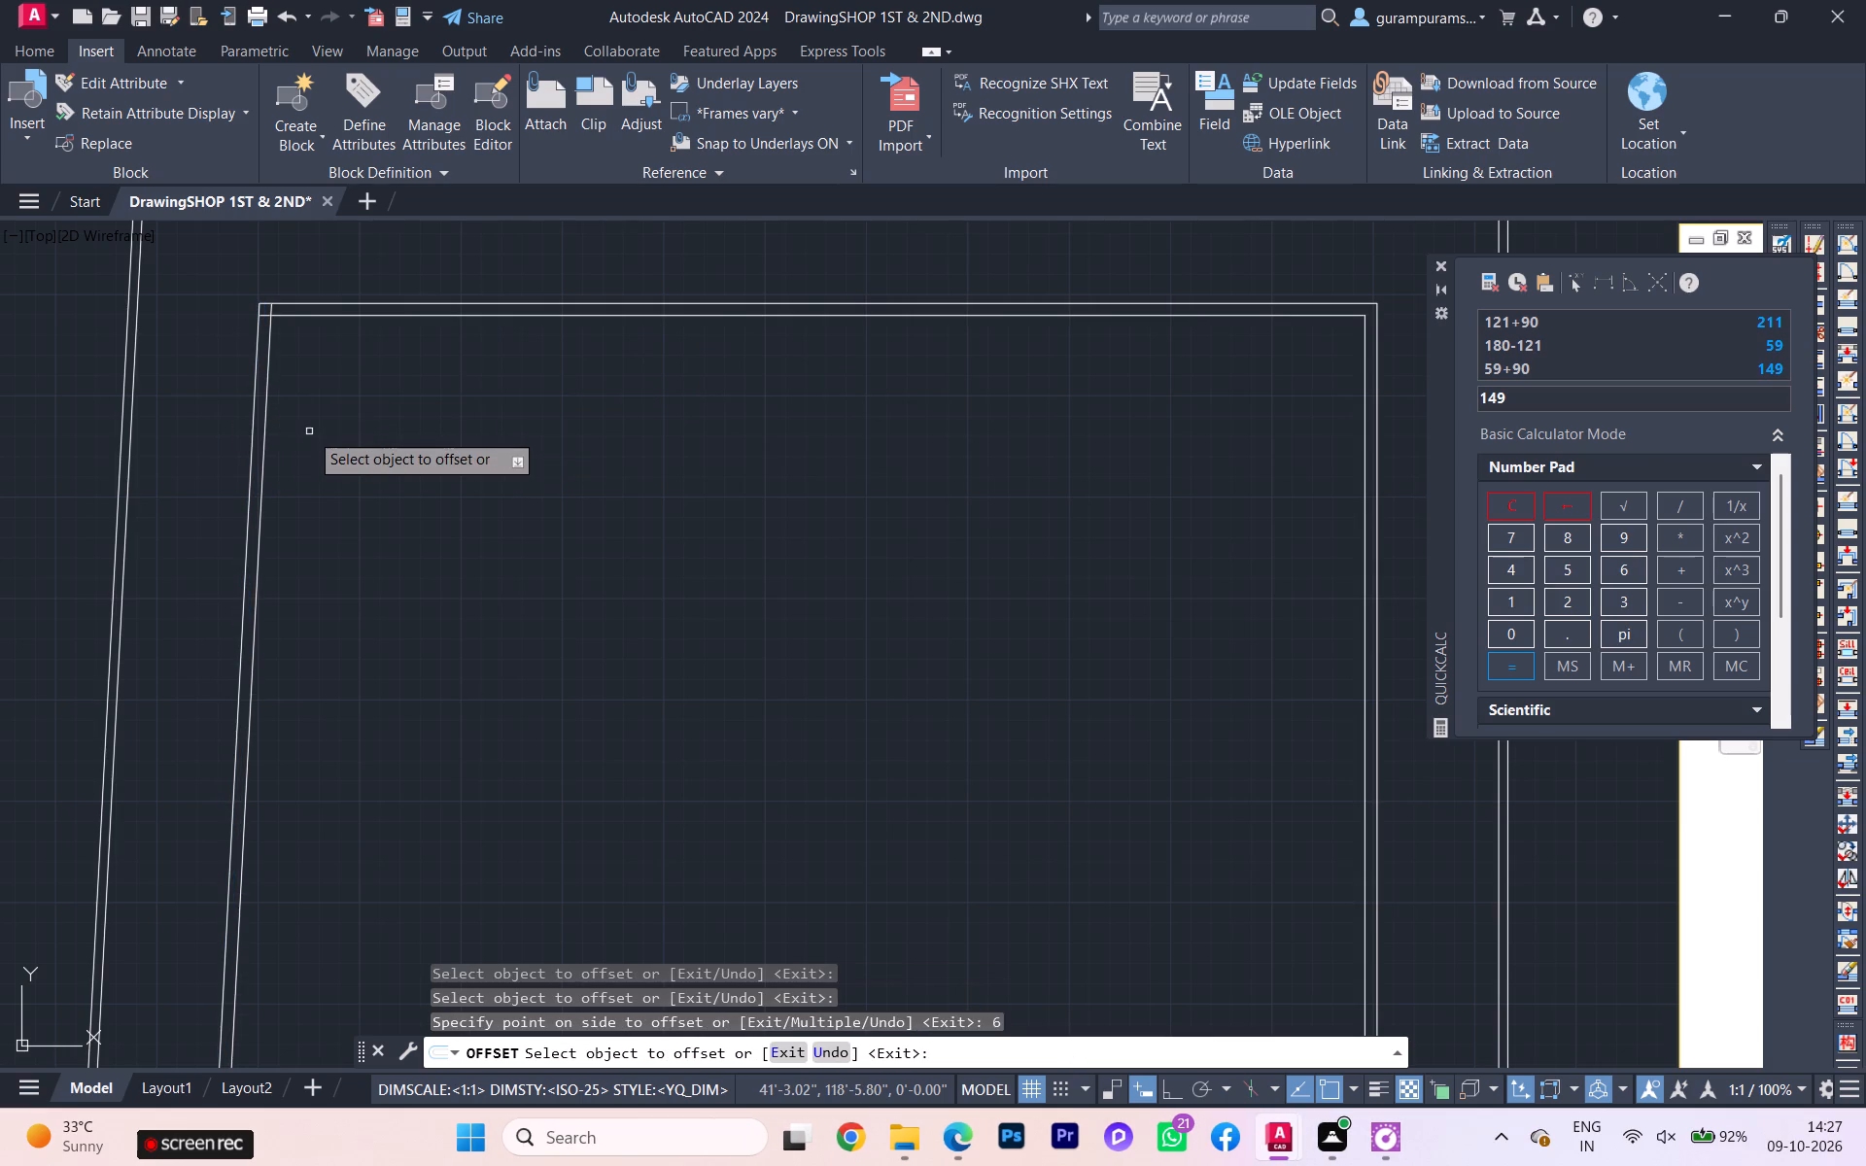
Trim the overlapping inner wall lines at the building's rear corner on the slanted side.
key("space")
type("TR")
key("Return")
scroll(270, 357, "up", 2)
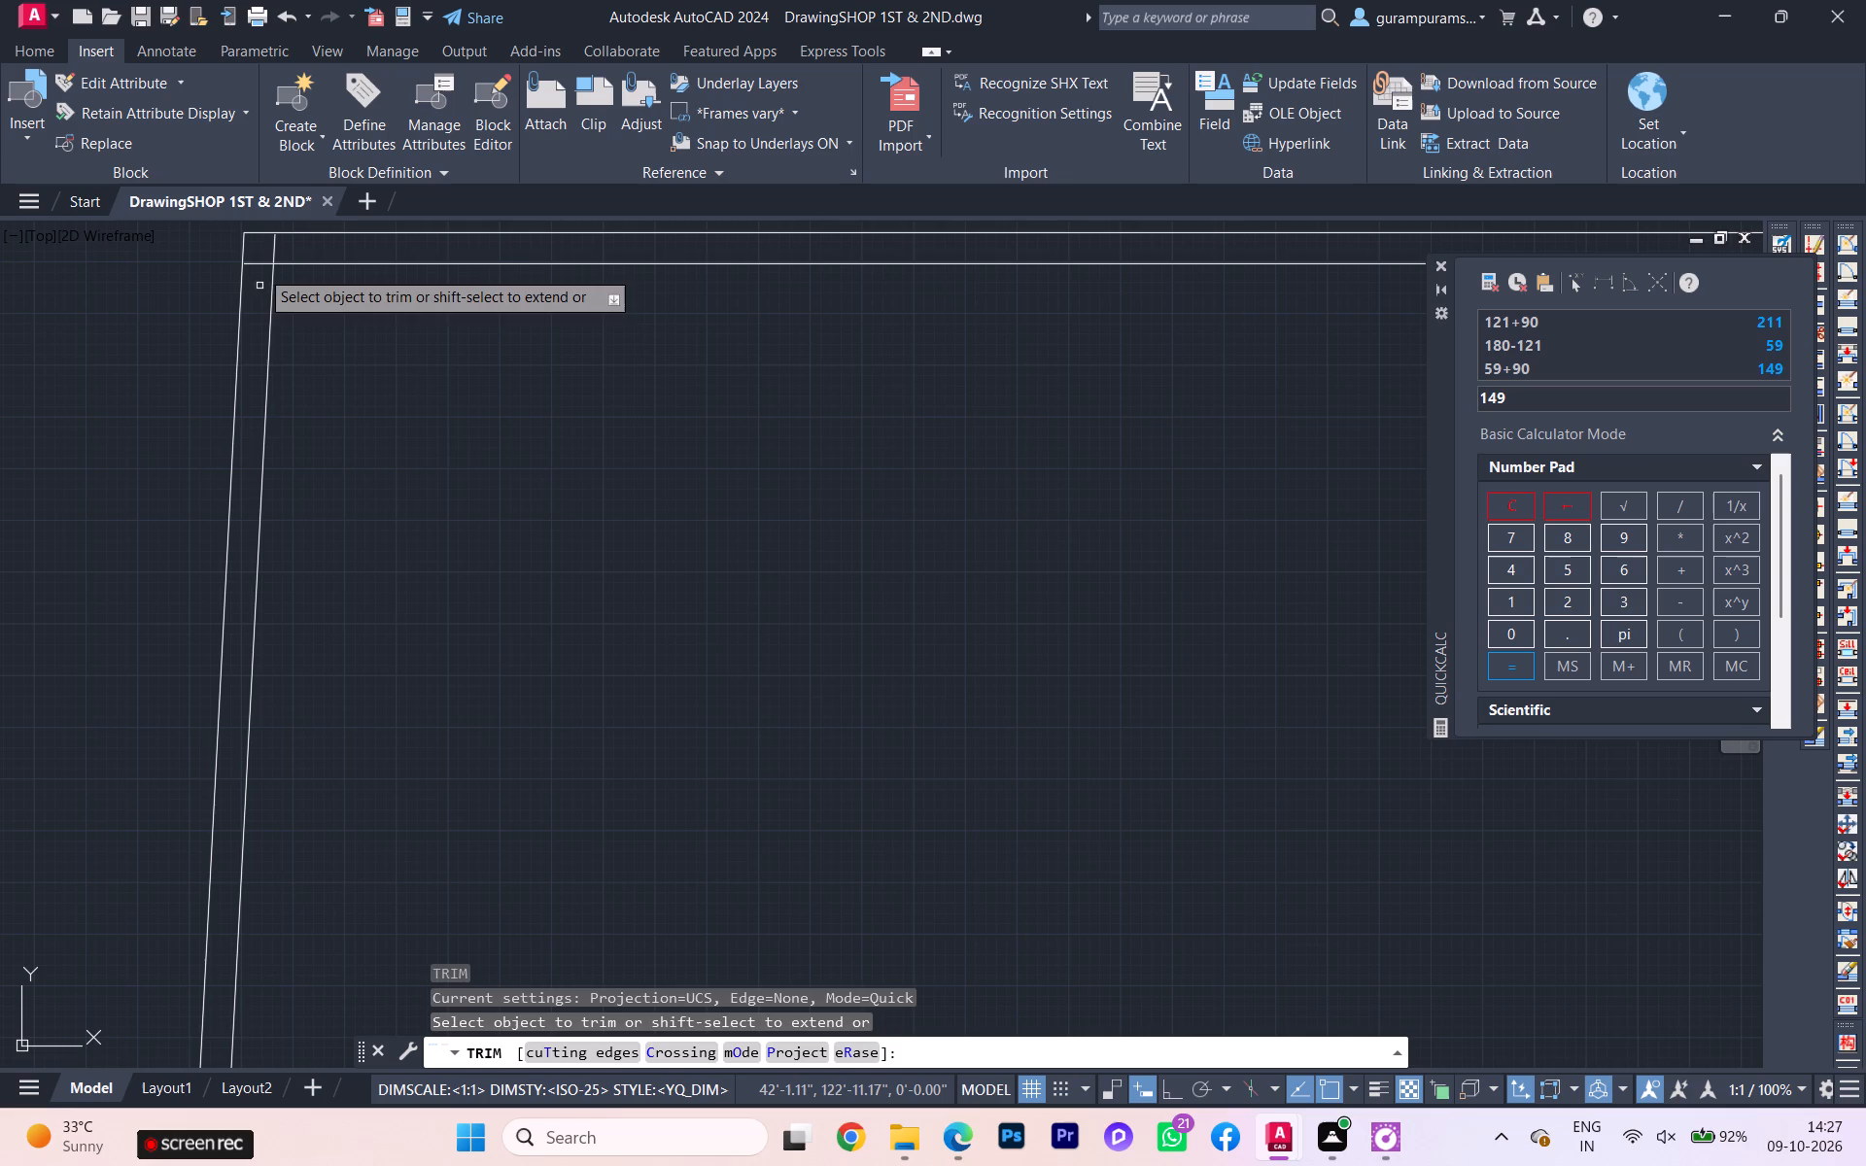
left_click(263, 254)
left_click(266, 248)
left_click(276, 248)
left_click(256, 252)
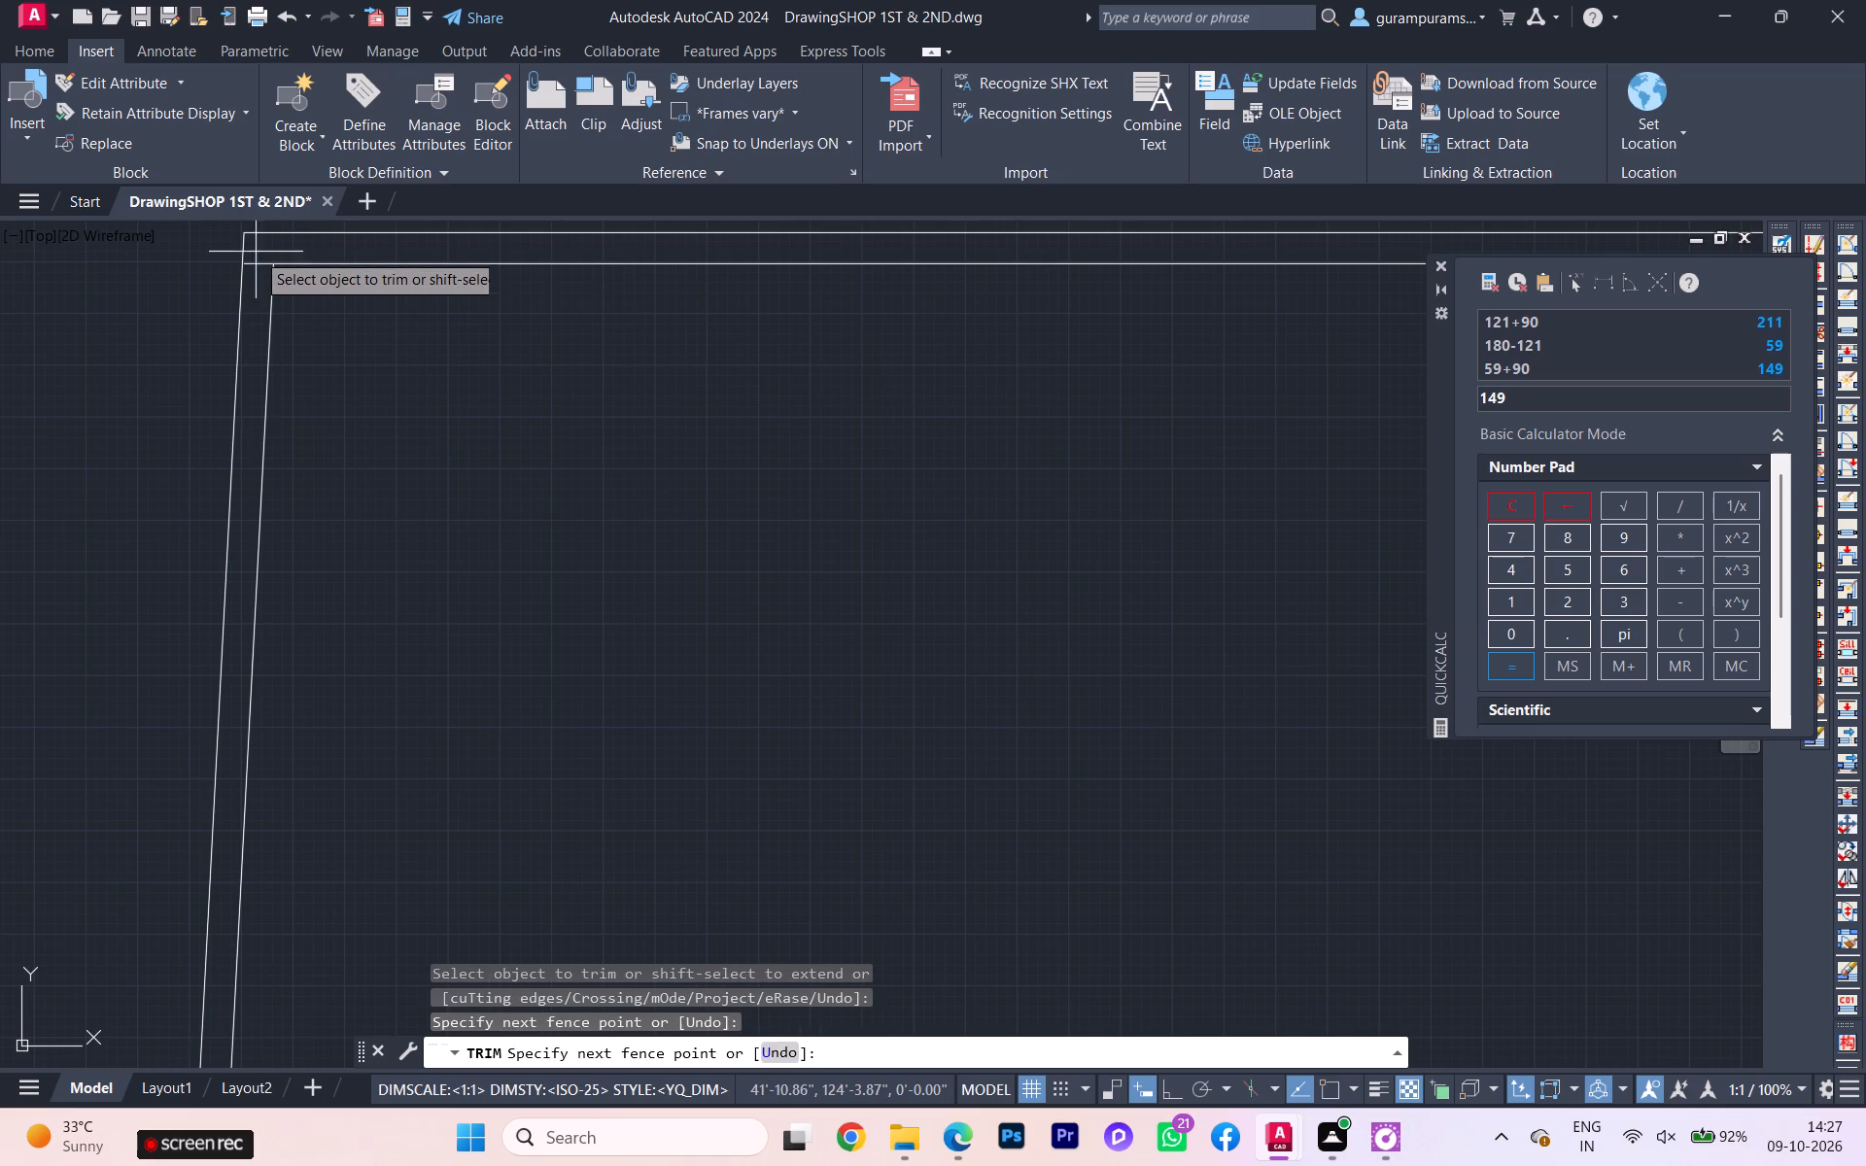
left_click(253, 273)
scroll(305, 292, "down", 3)
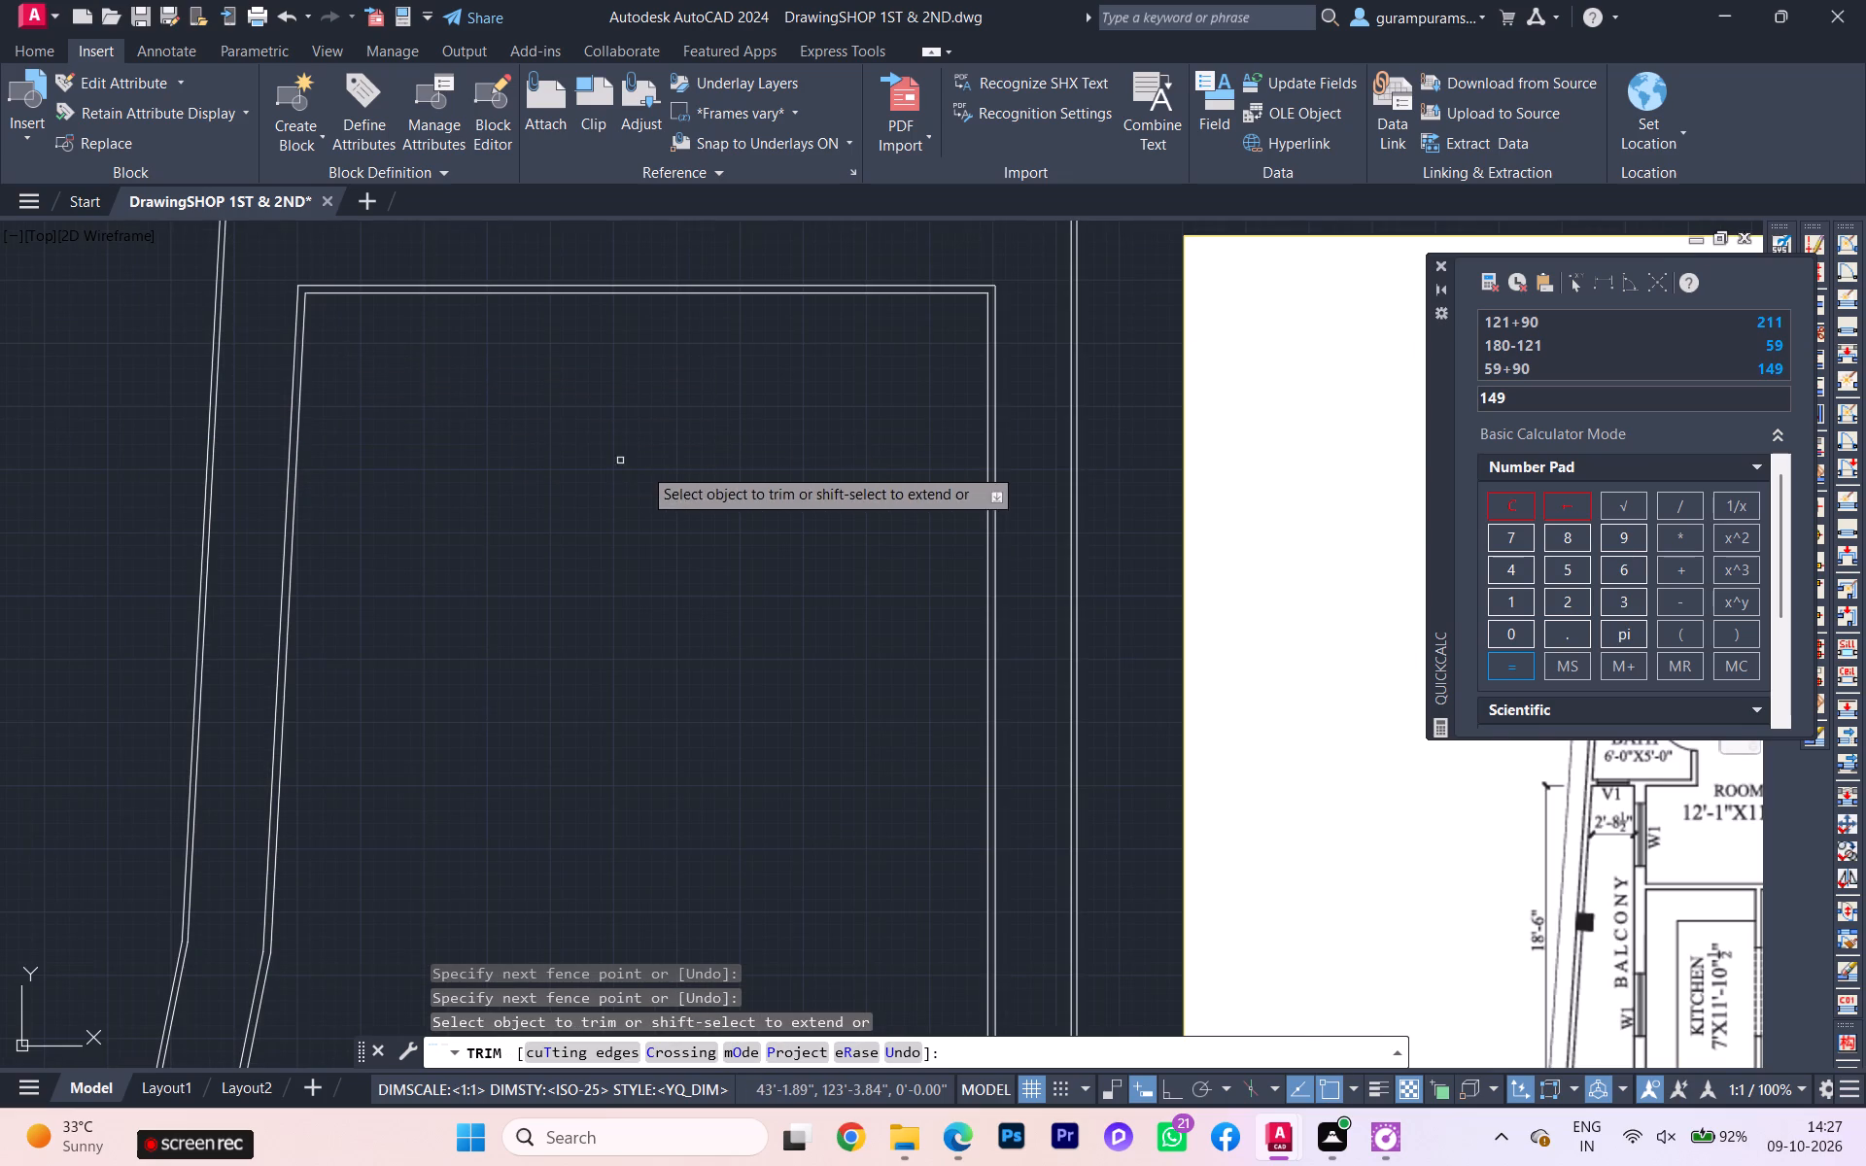
scroll(646, 471, "down", 2)
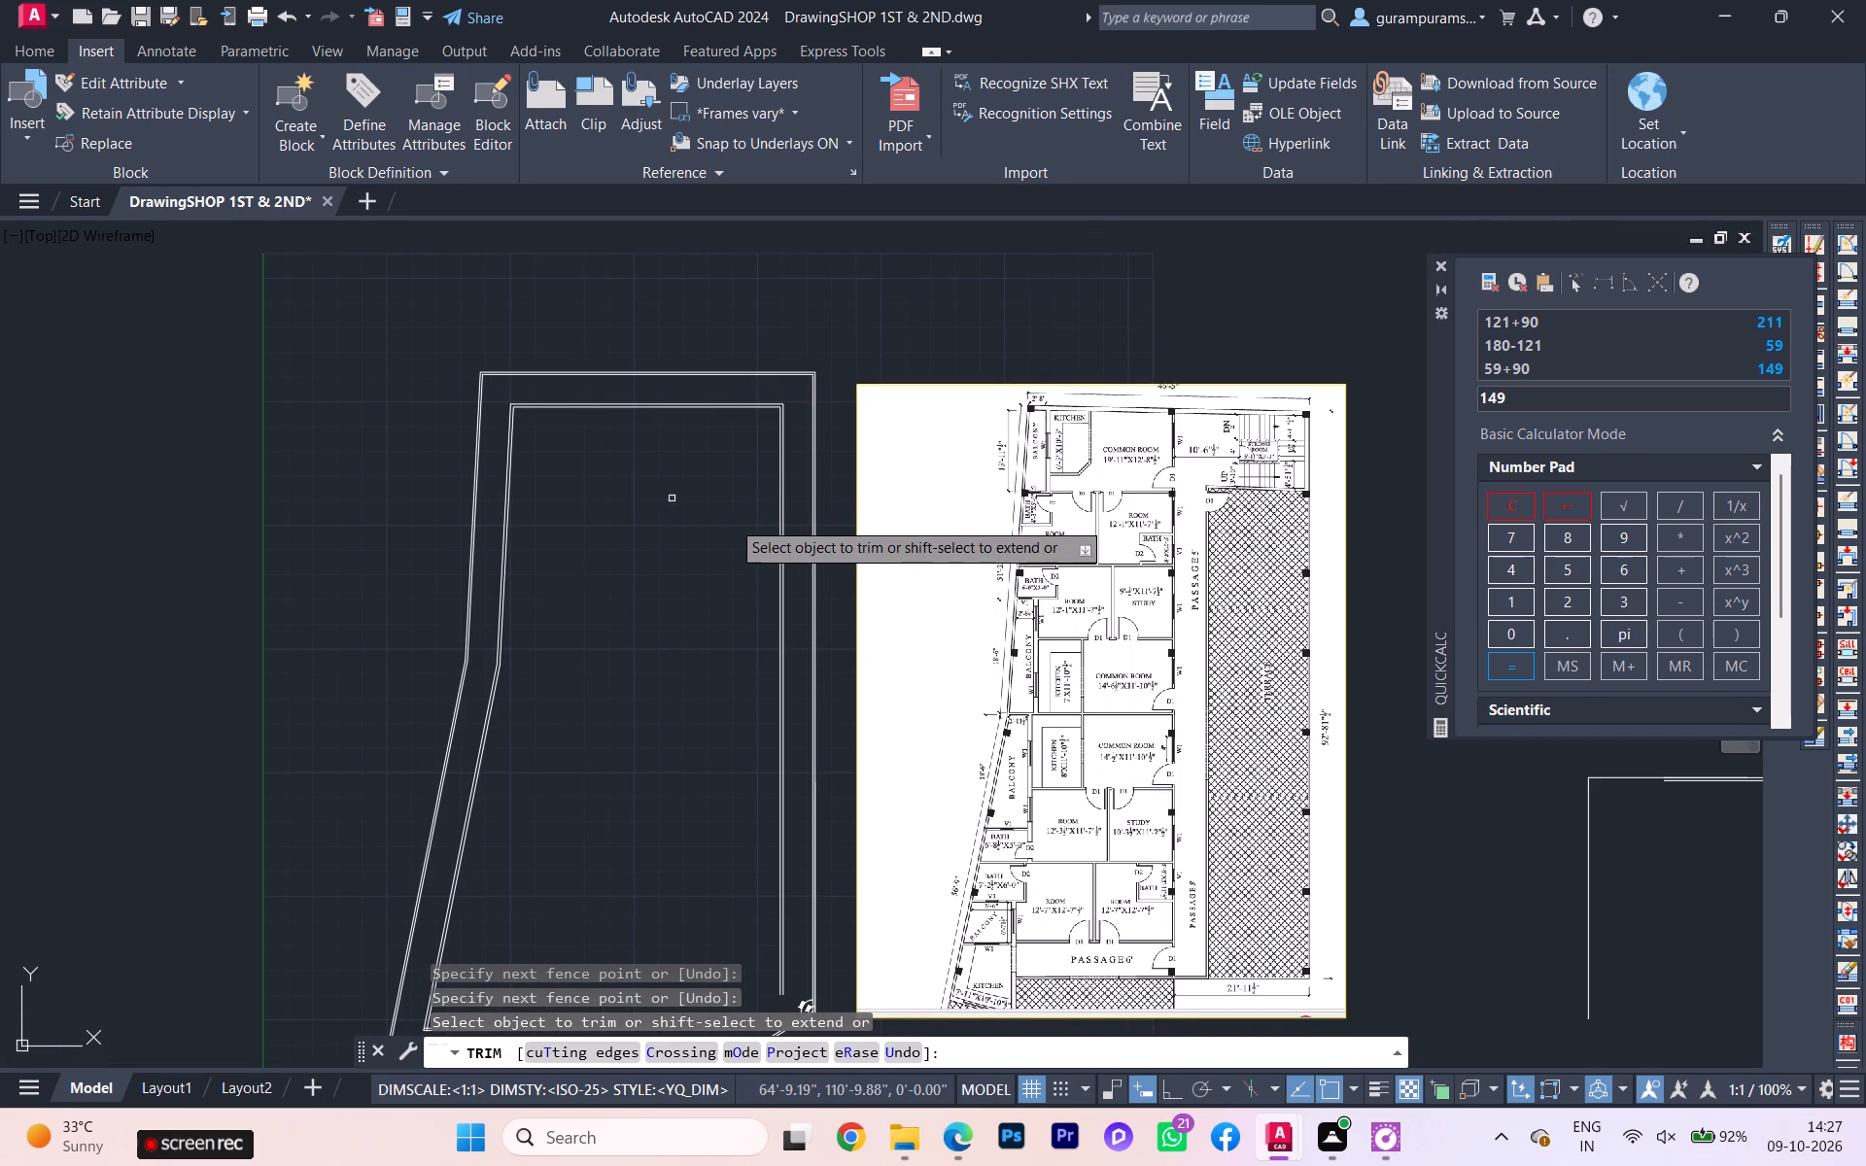
scroll(641, 534, "up", 2)
scroll(641, 534, "down", 2)
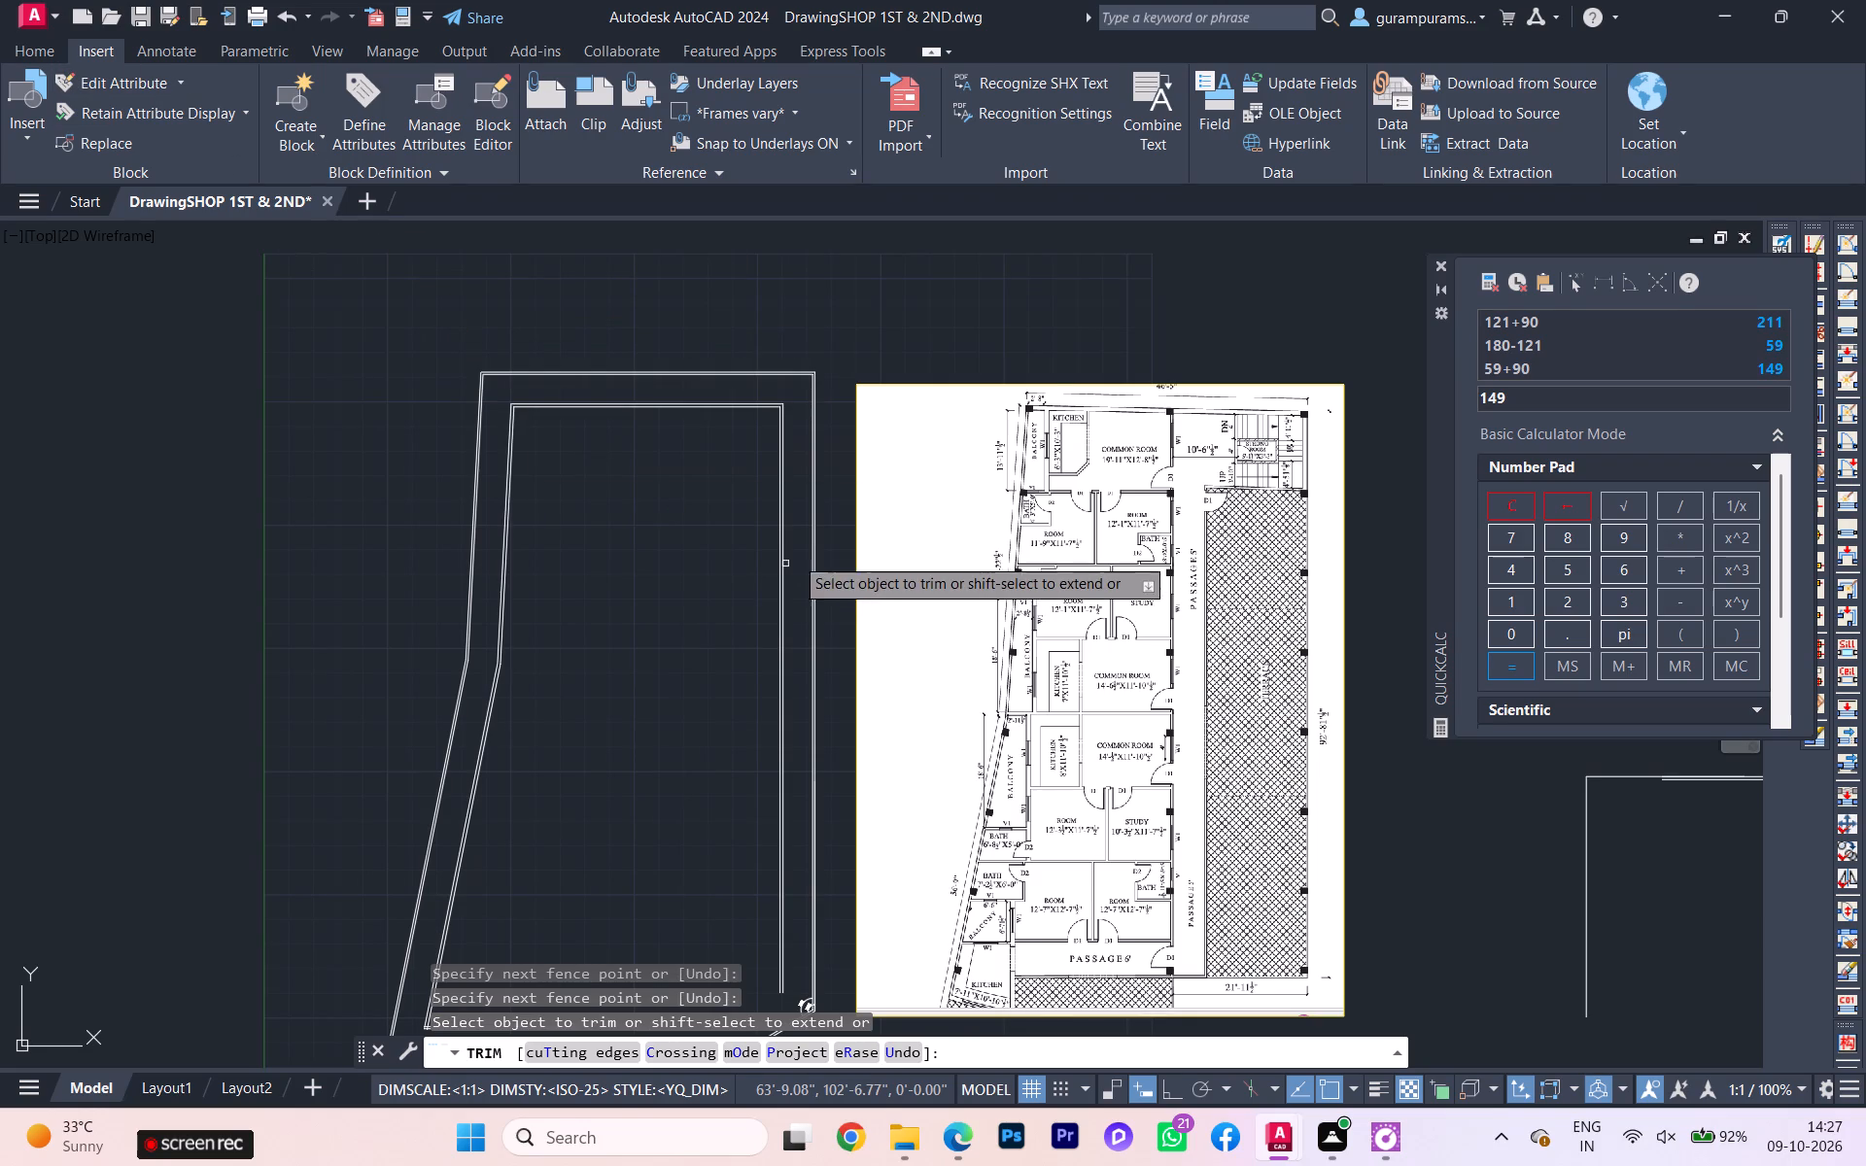
middle_click_drag(841, 537, 593, 489)
left_click(823, 597)
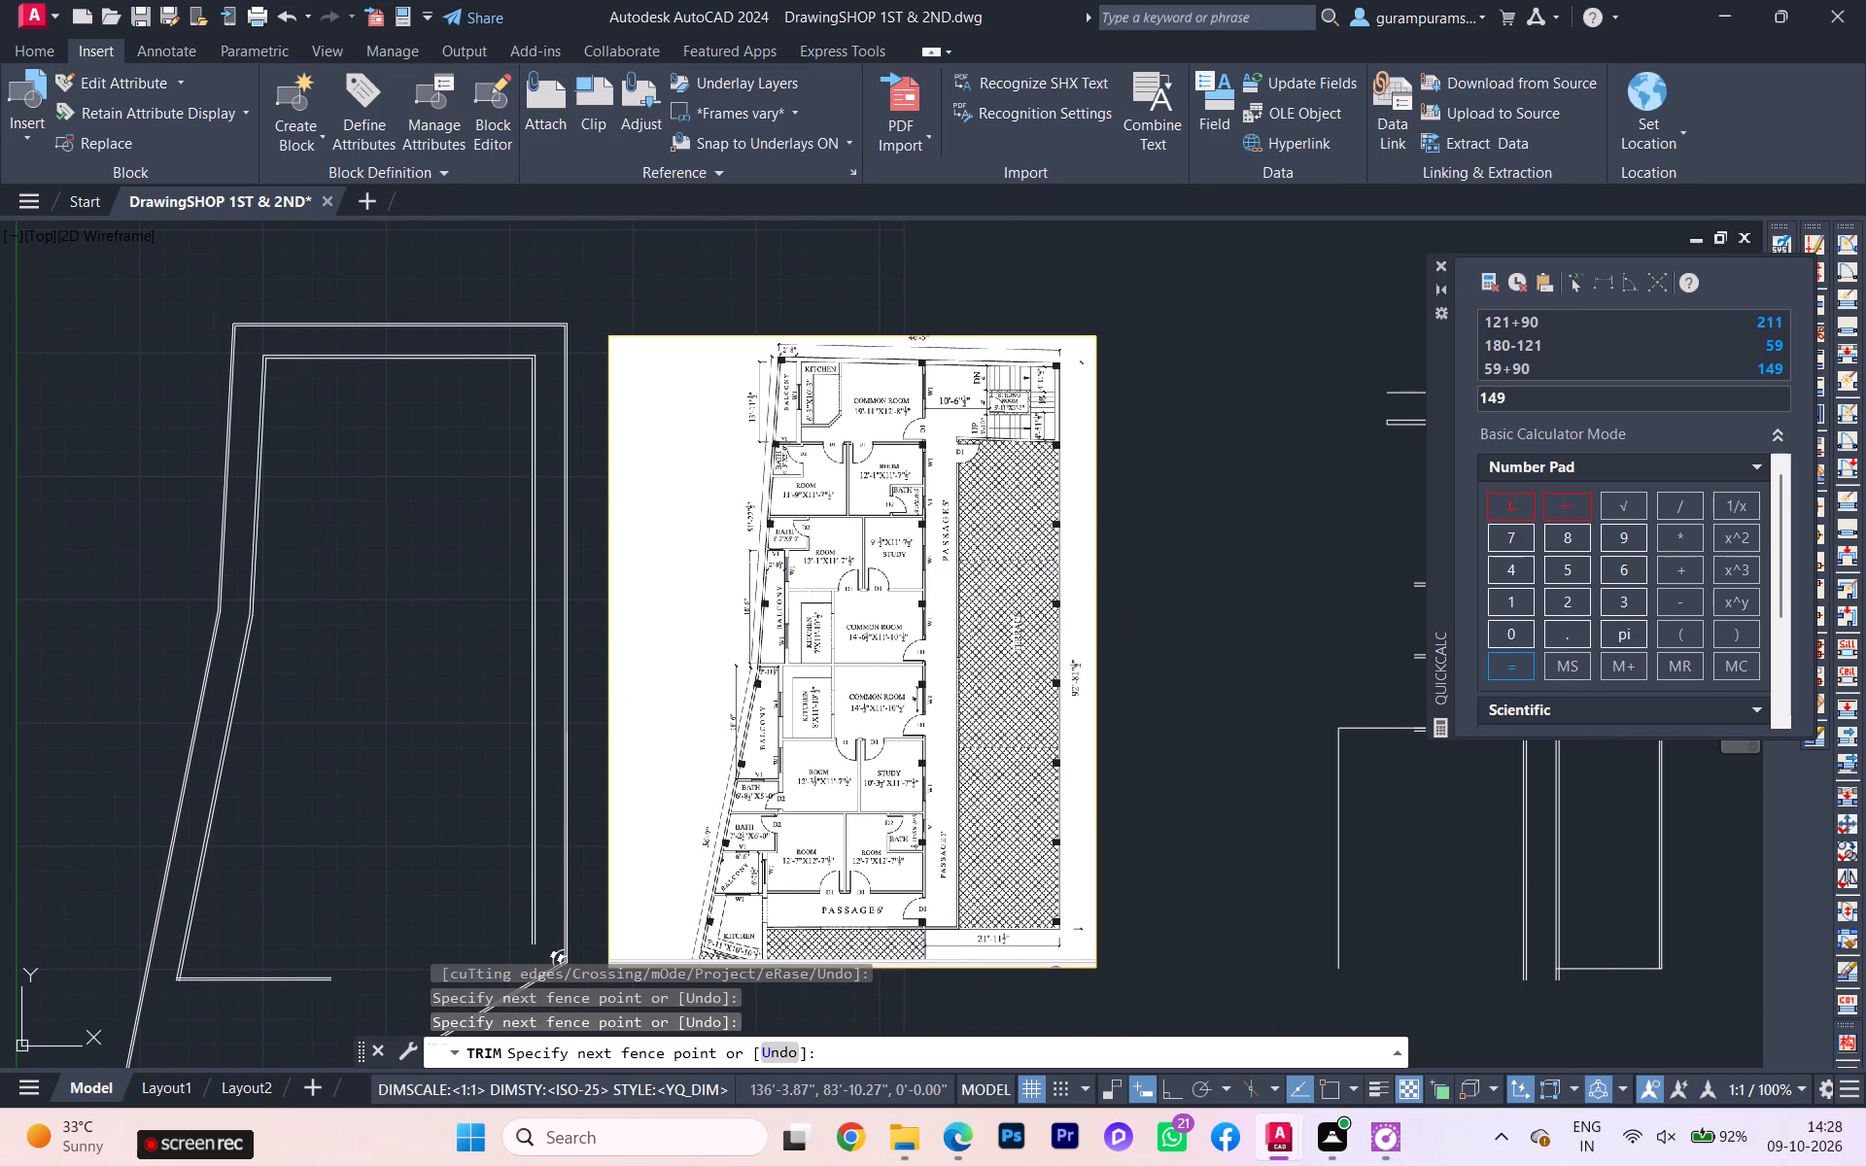
key("Escape")
Move the attached first and second floor plan image away from the wall outline, placing it just above the site plan image.
left_click(904, 606)
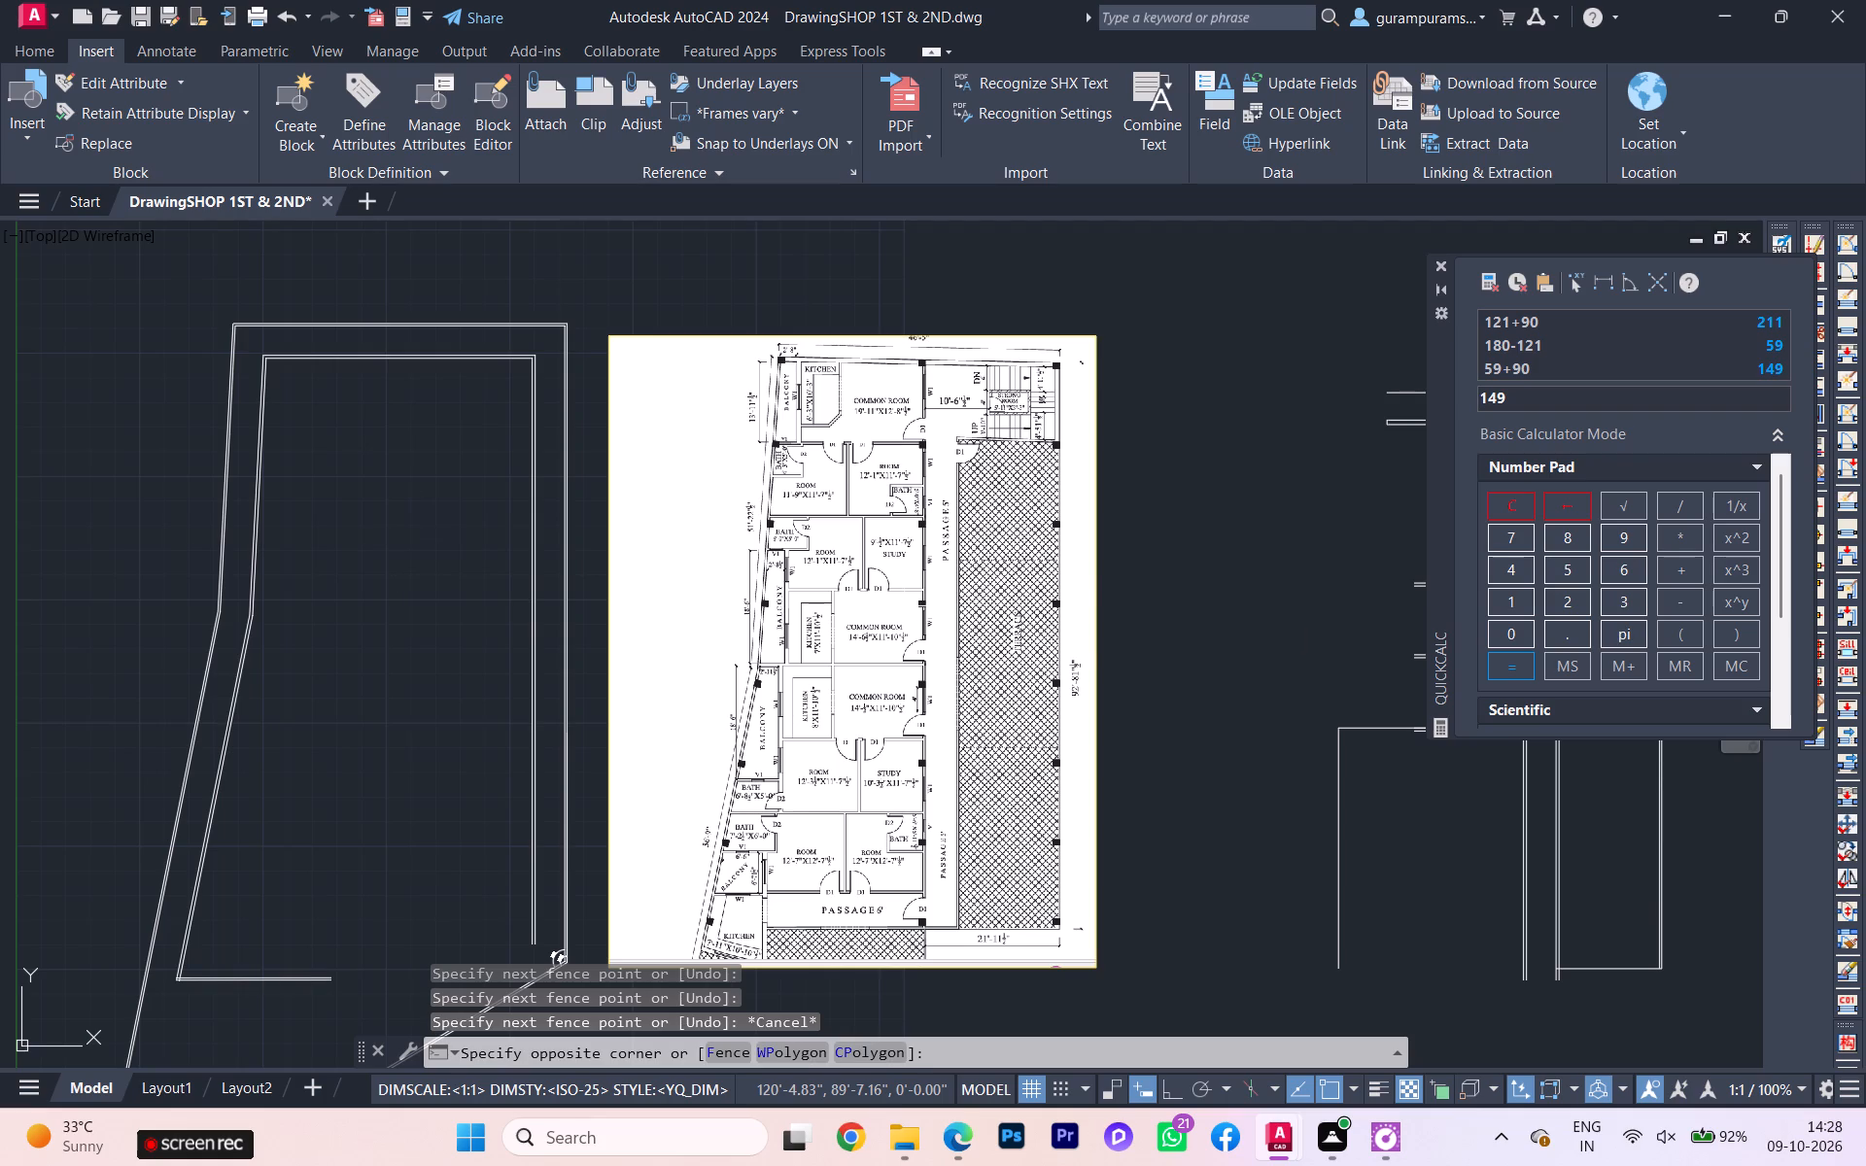
left_click(799, 308)
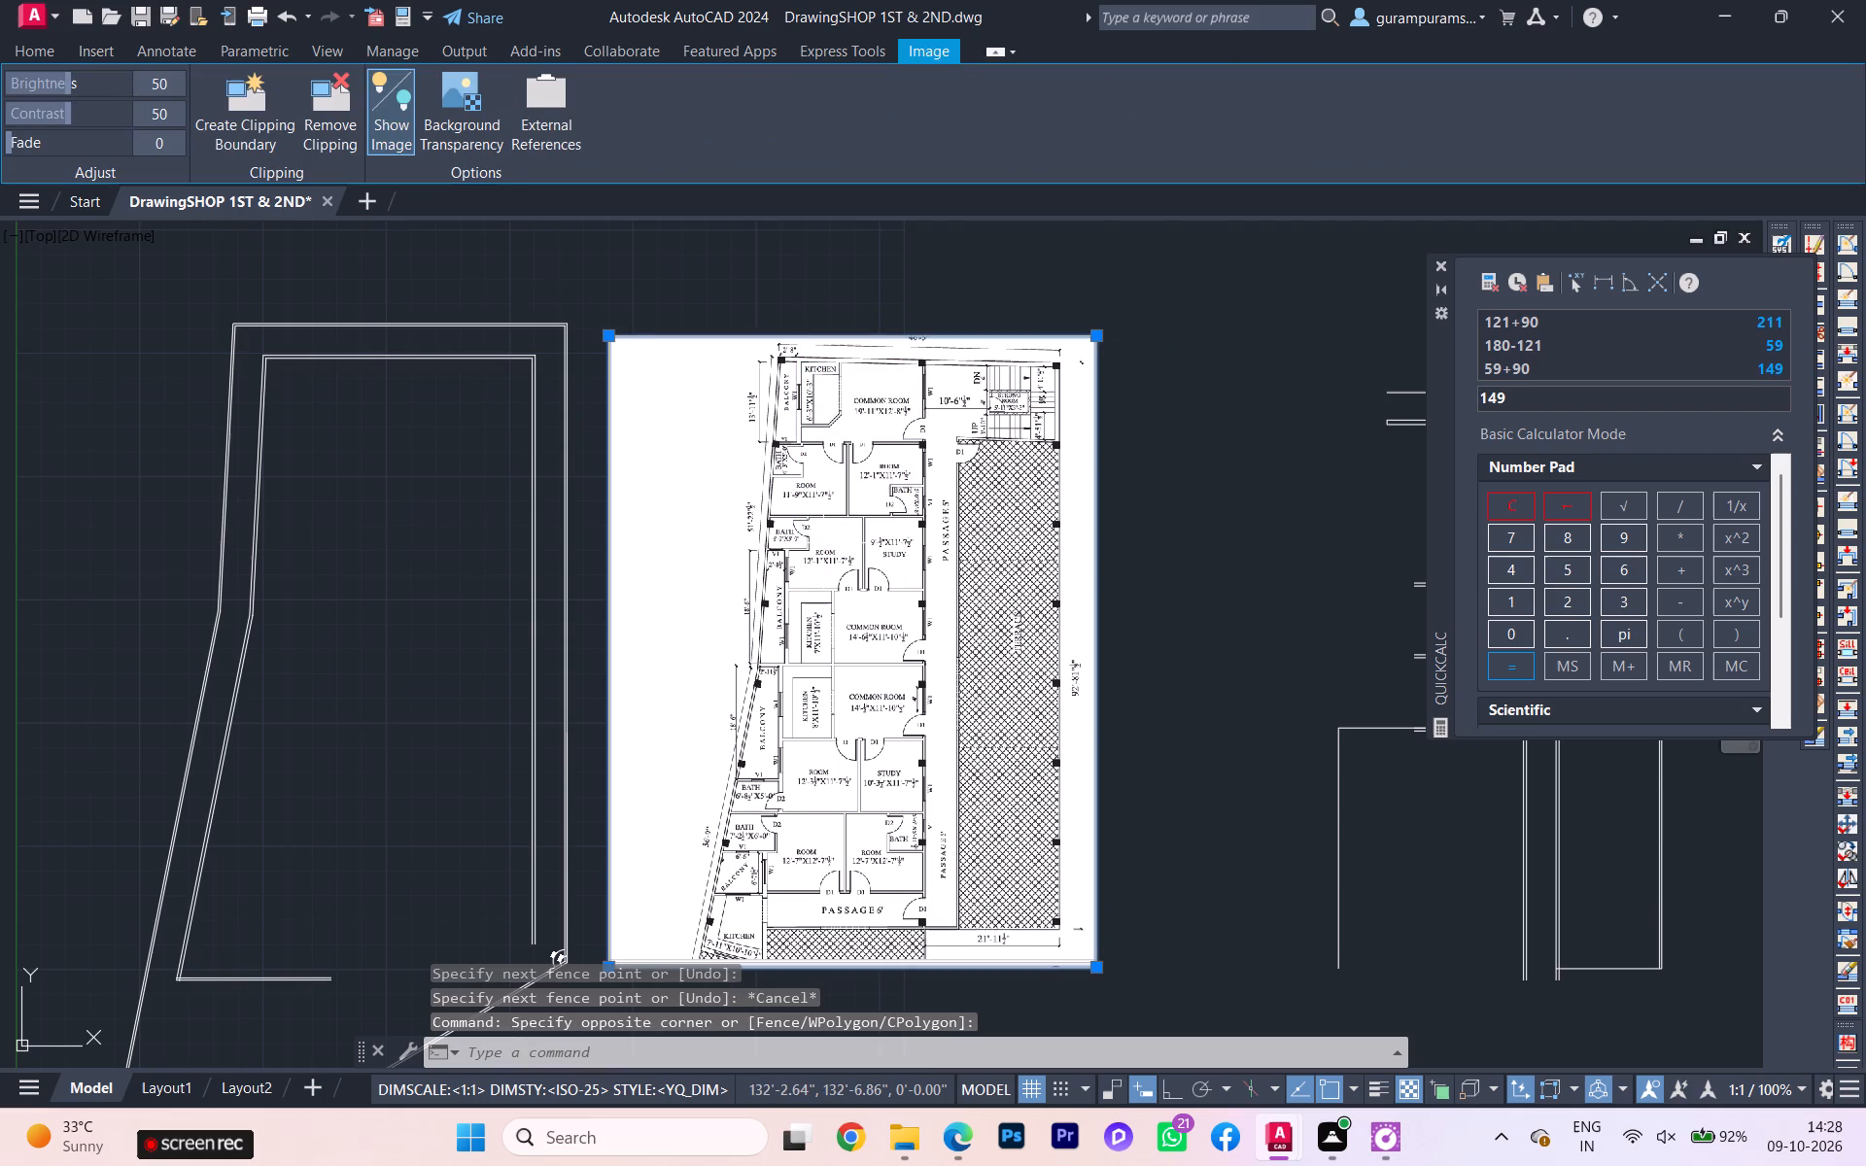
key("m")
key("Return")
left_click(858, 558)
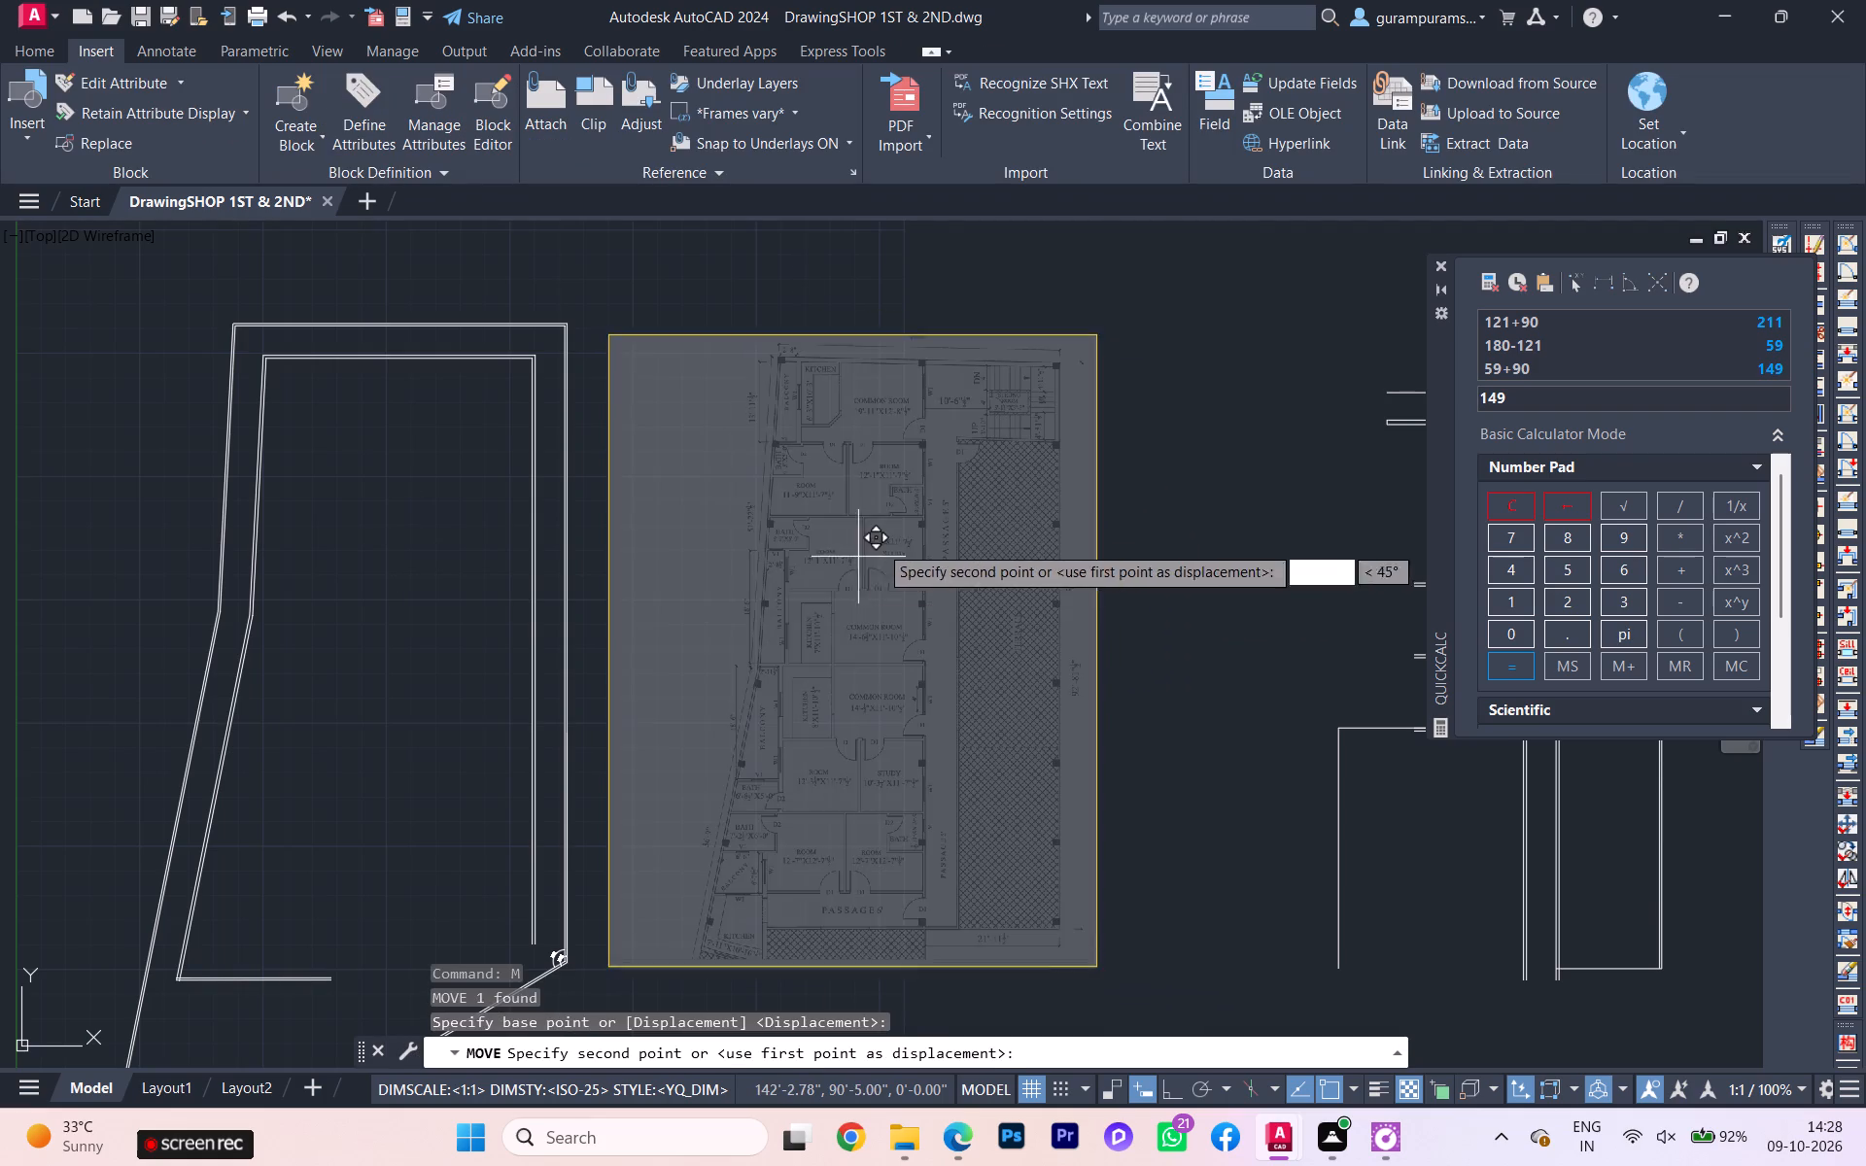
scroll(1101, 510, "down", 3)
middle_click_drag(952, 543, 591, 568)
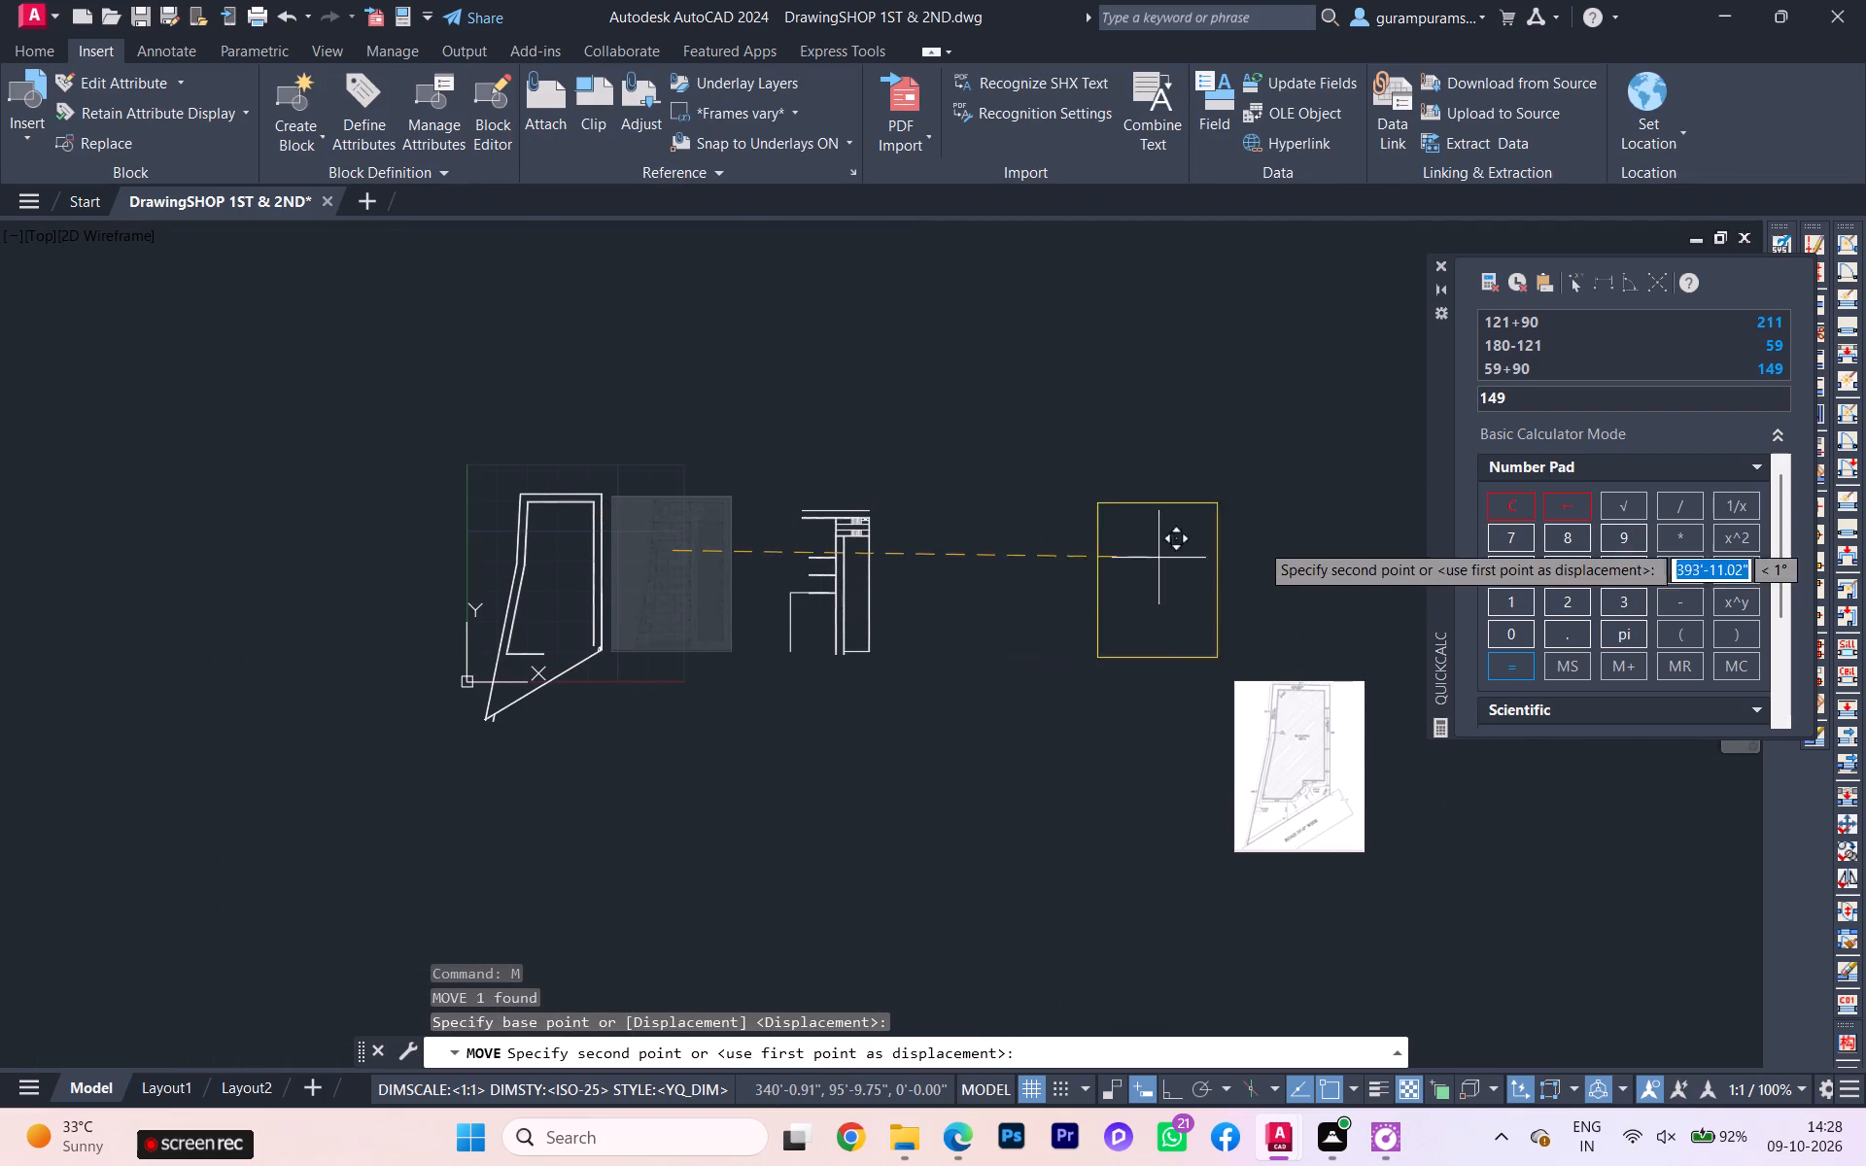
left_click(1291, 527)
key("Escape")
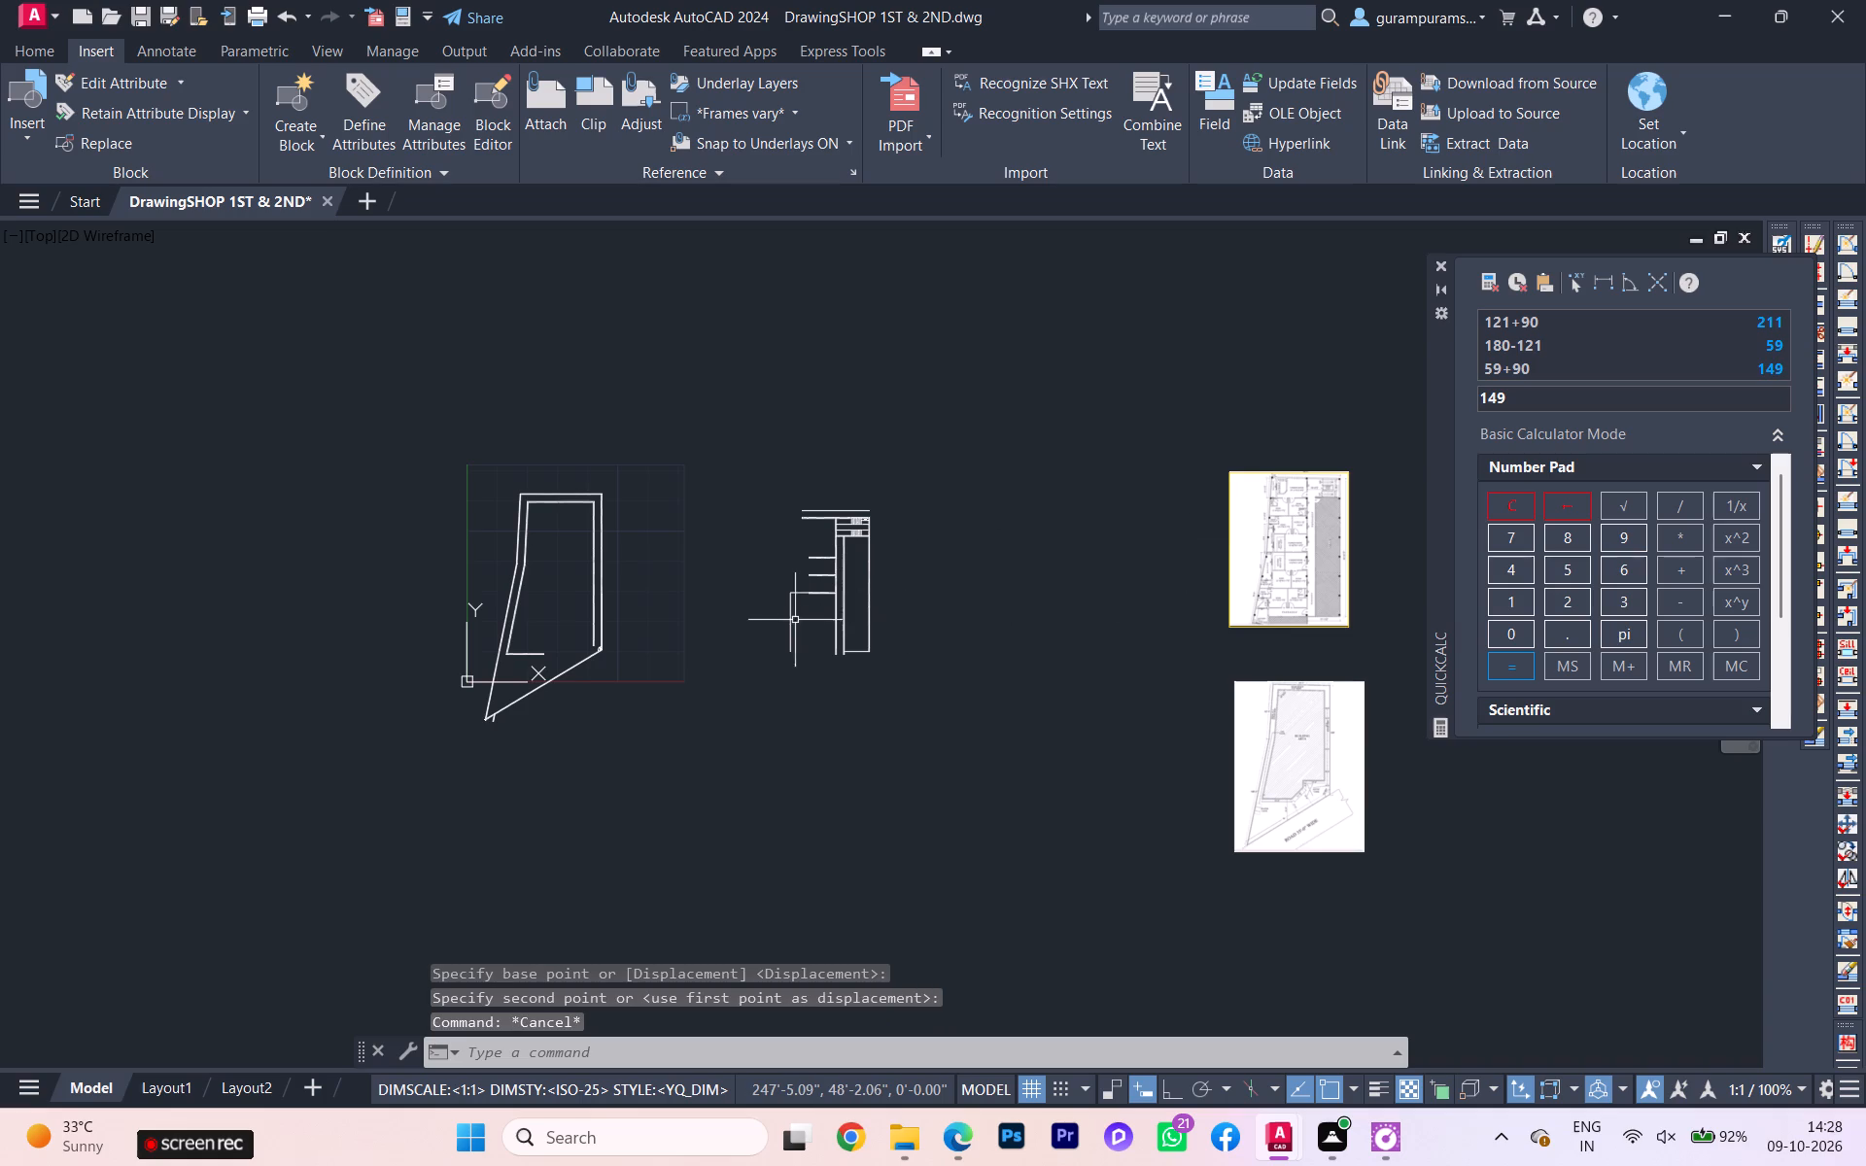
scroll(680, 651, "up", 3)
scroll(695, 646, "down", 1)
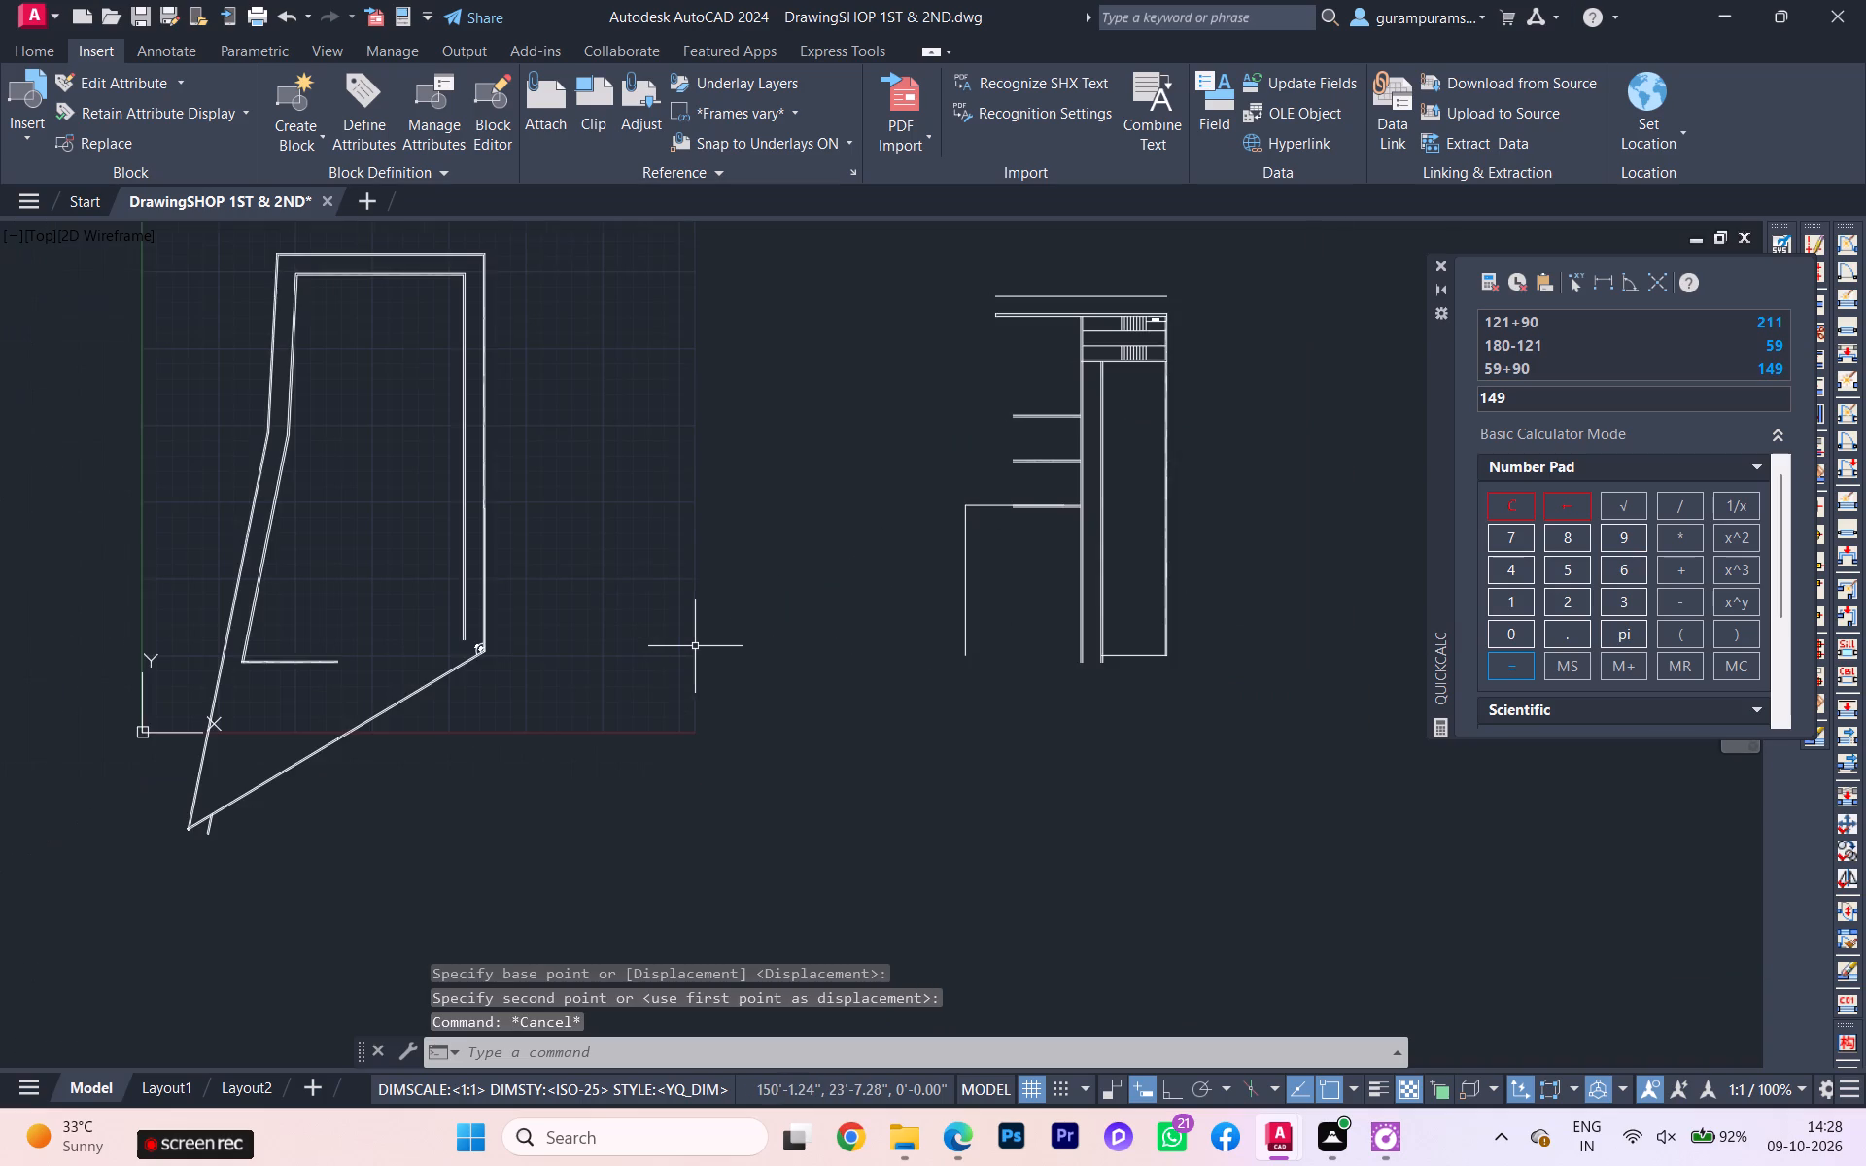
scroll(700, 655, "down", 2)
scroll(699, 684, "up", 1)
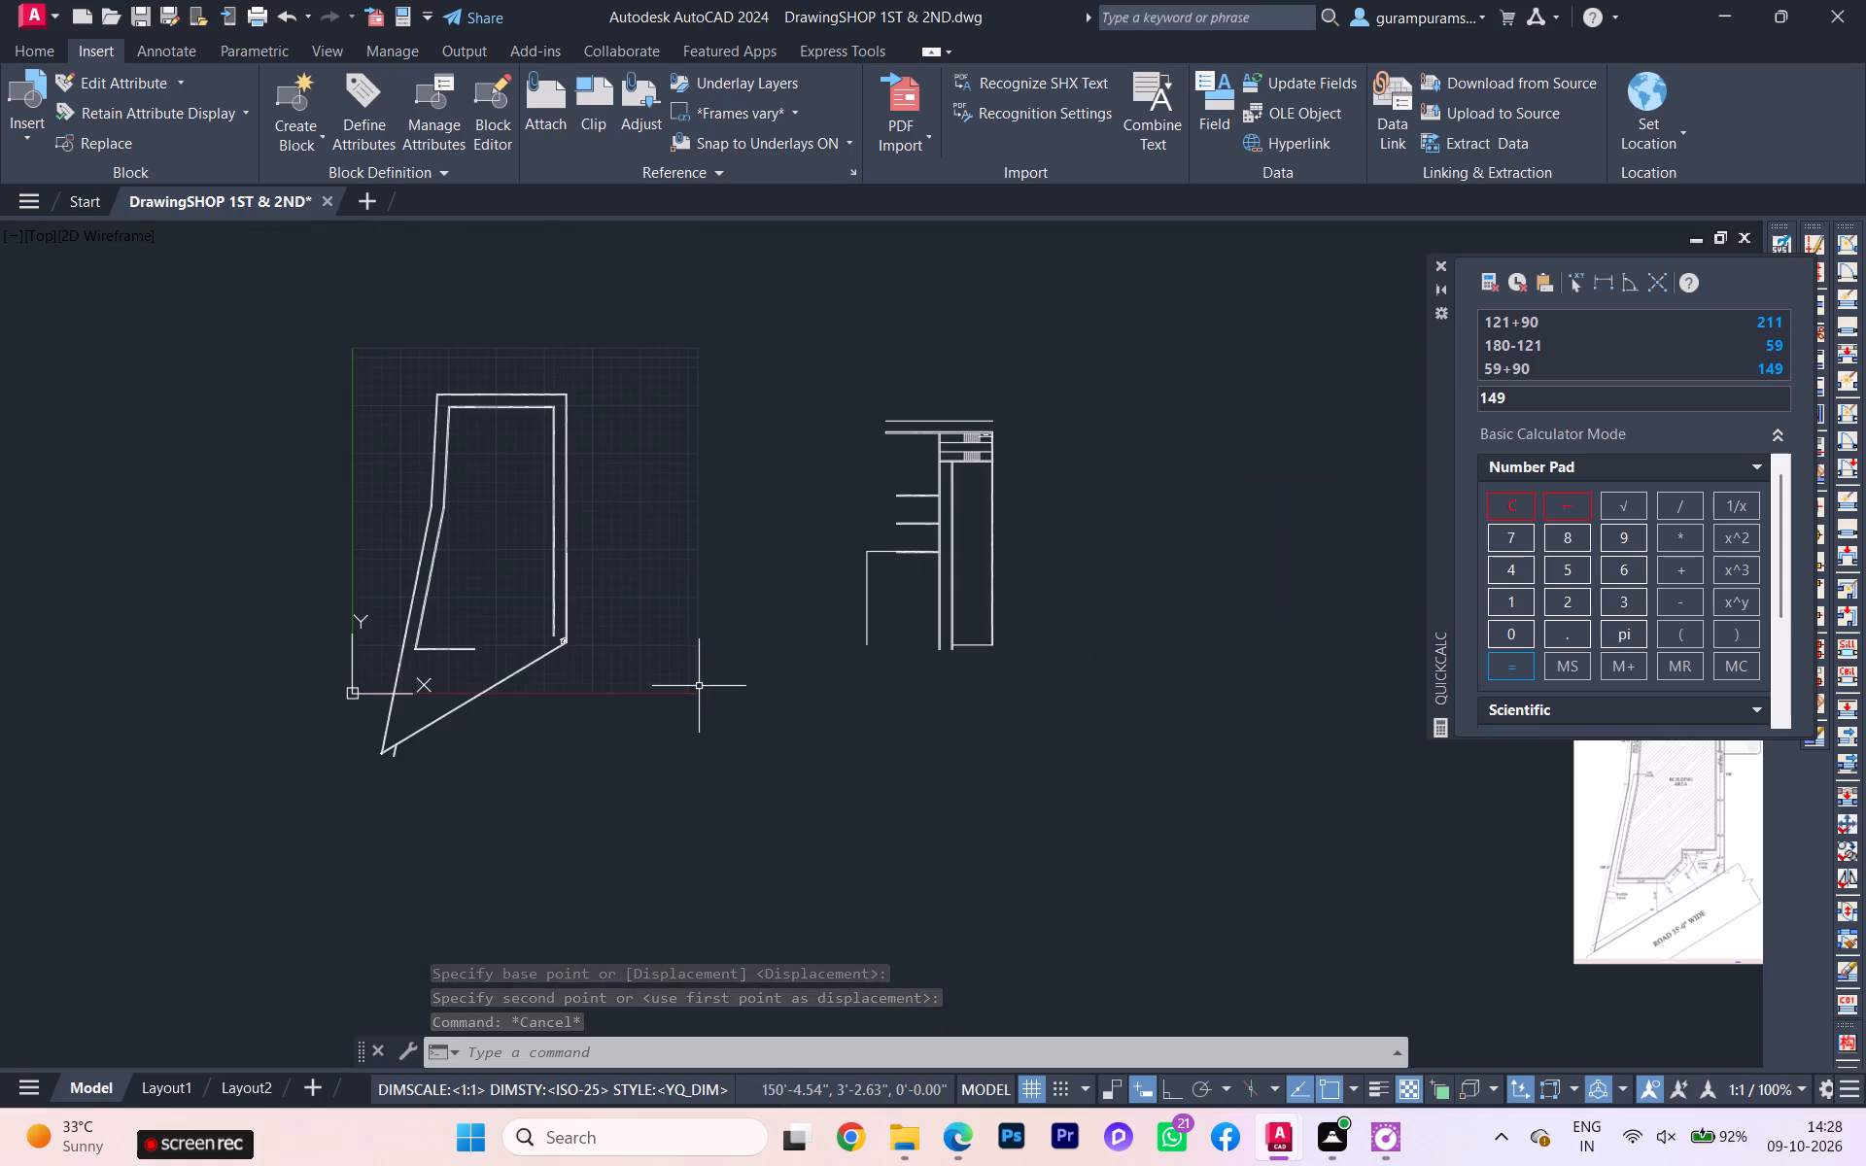
Switch to the workbook PDF, bring the Exercise 29 shop ground floor plan into view, and launch Snipping Tool.
left_click(944, 1130)
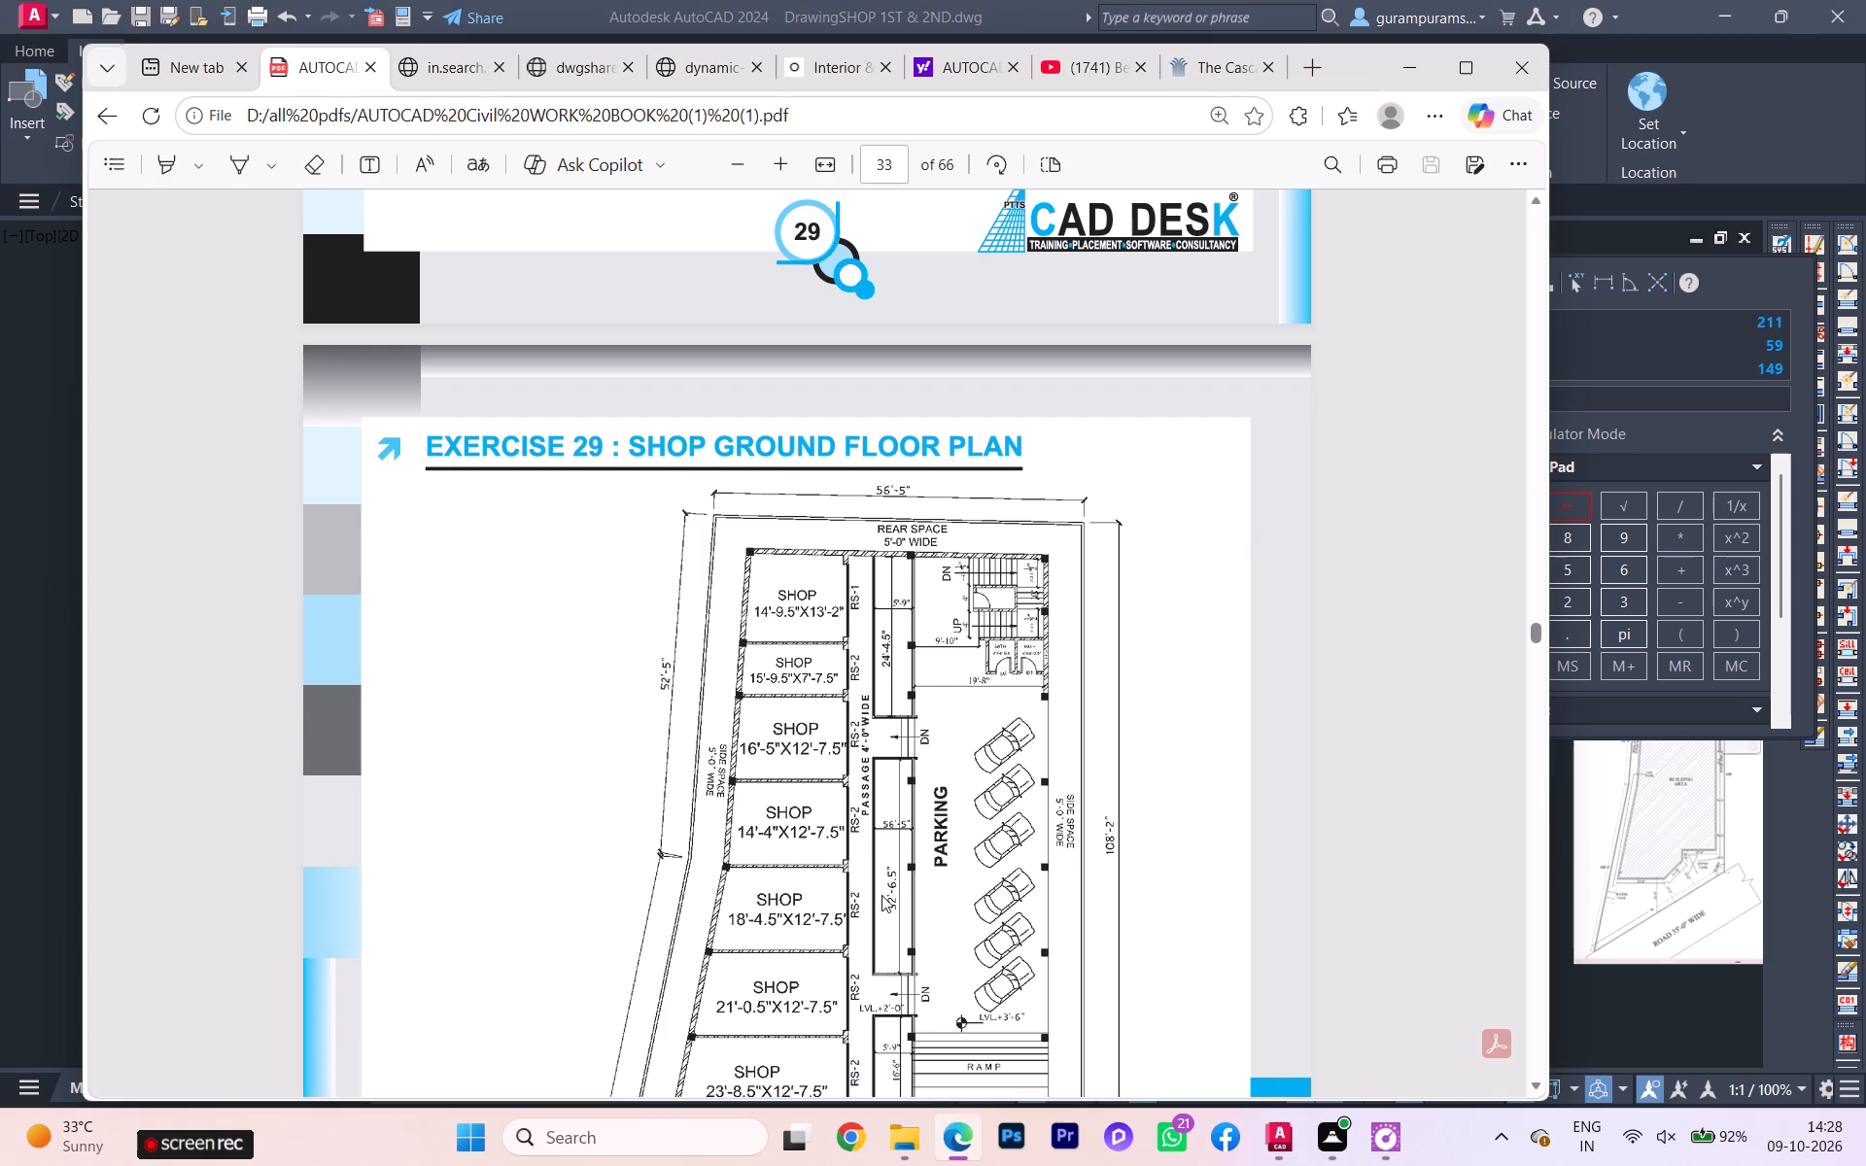
scroll(845, 637, "down", 2)
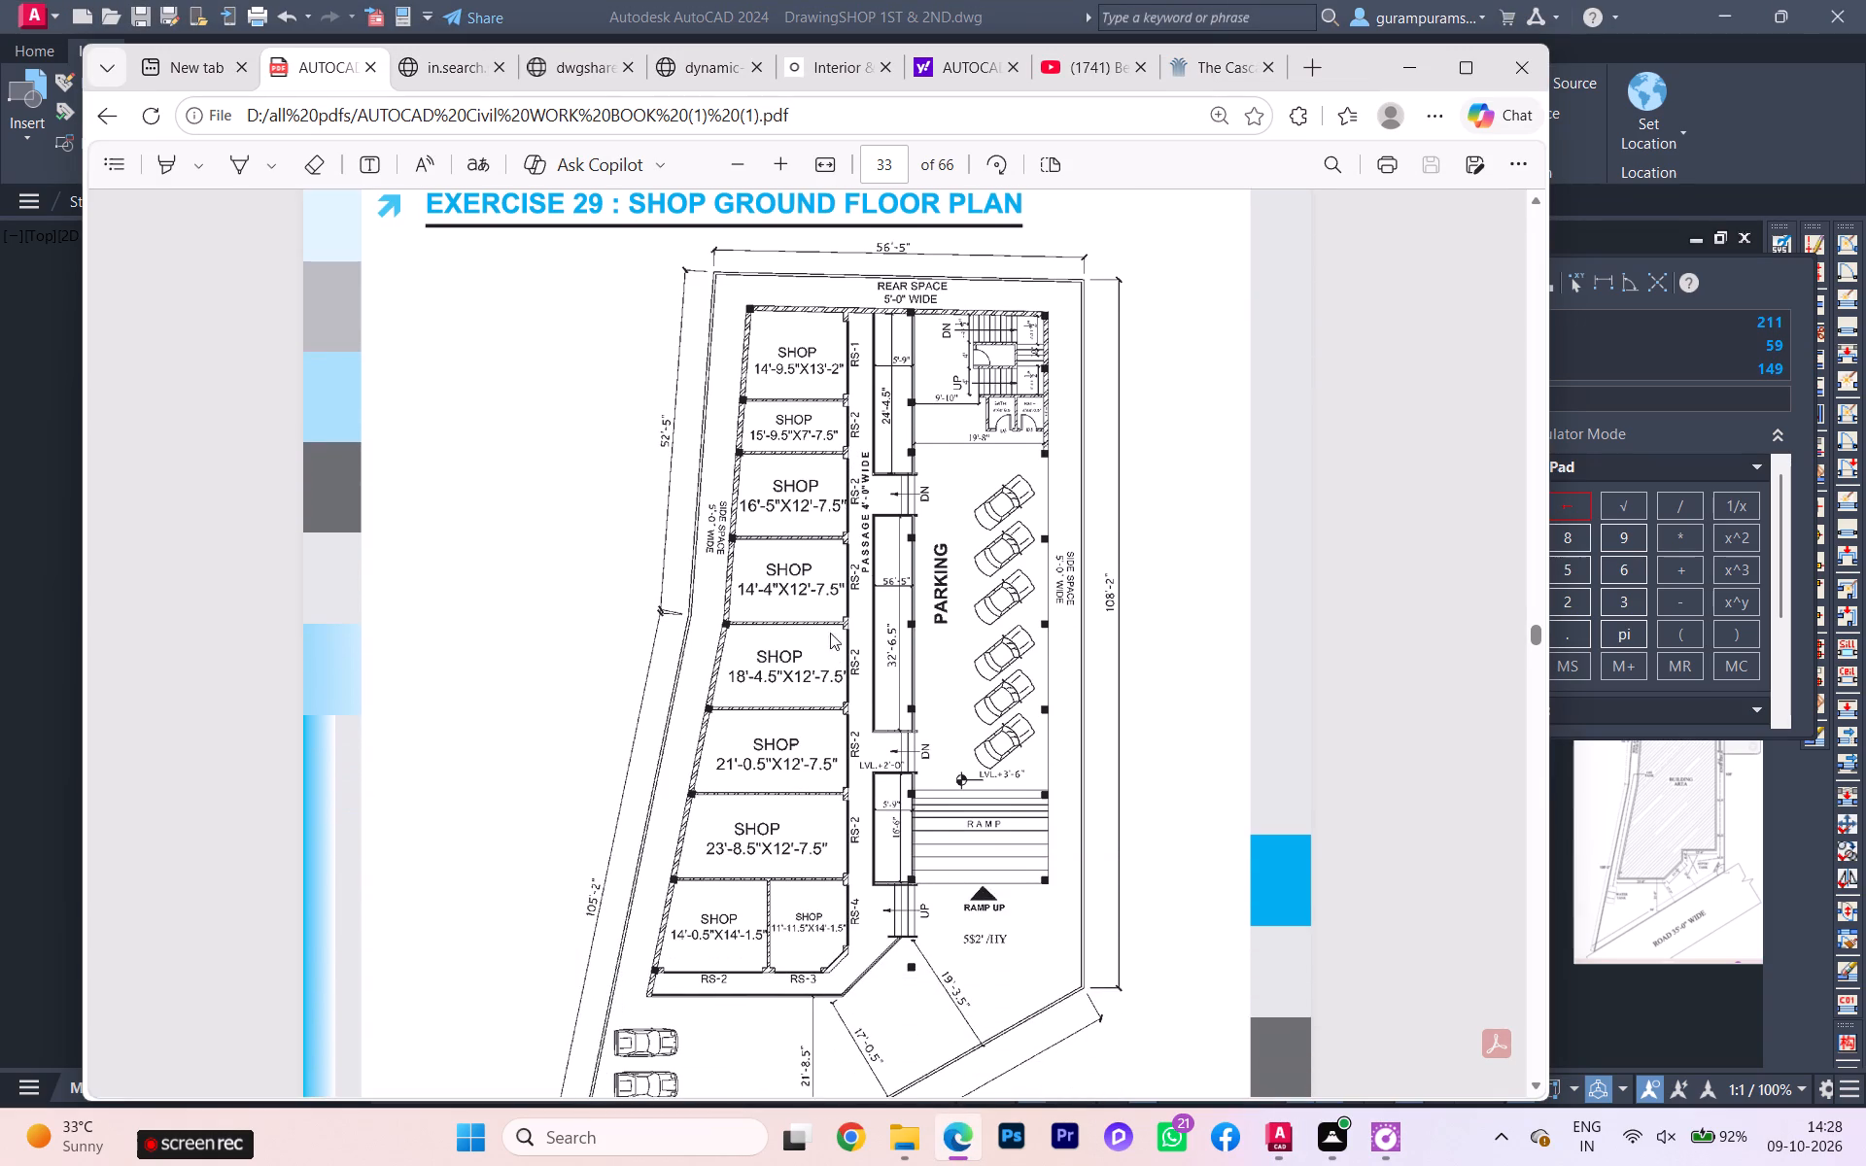
scroll(847, 539, "down", 1)
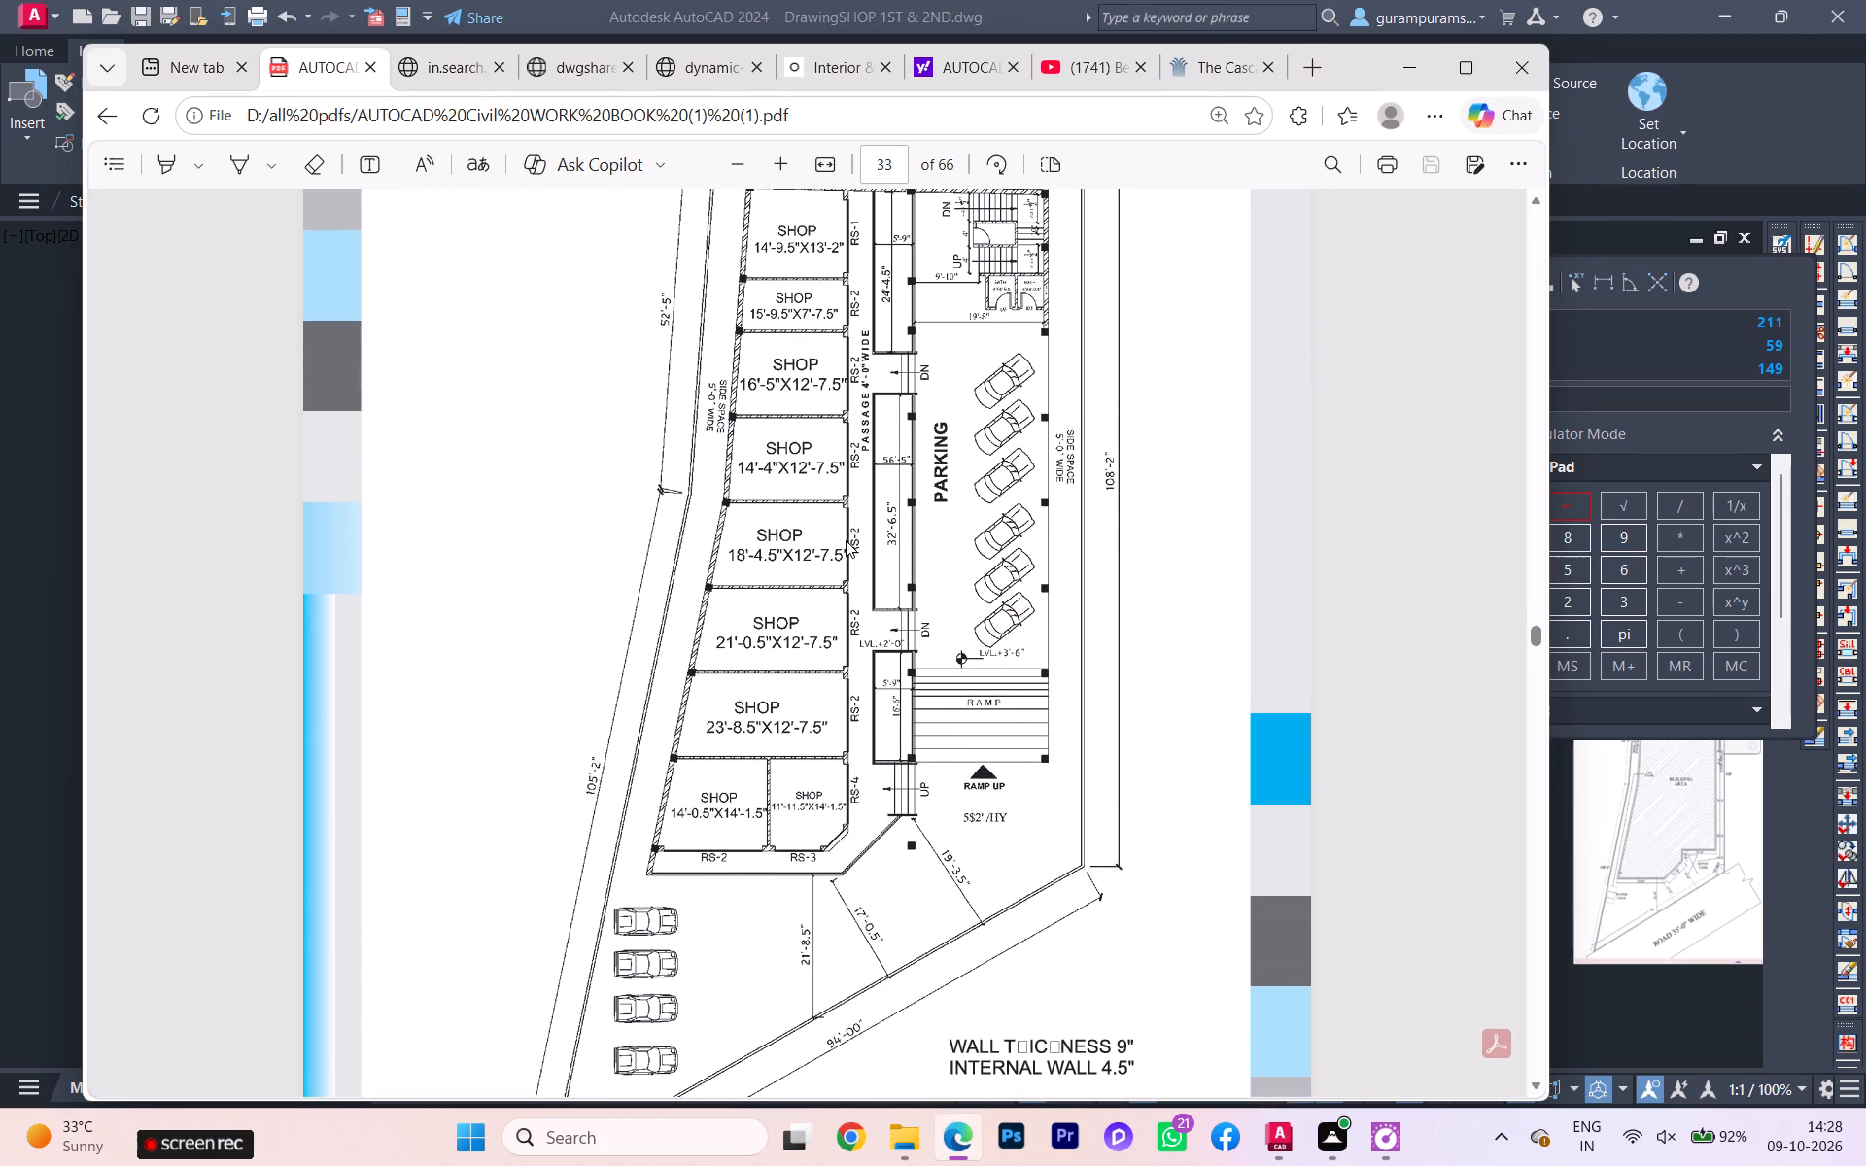
scroll(846, 540, "up", 1)
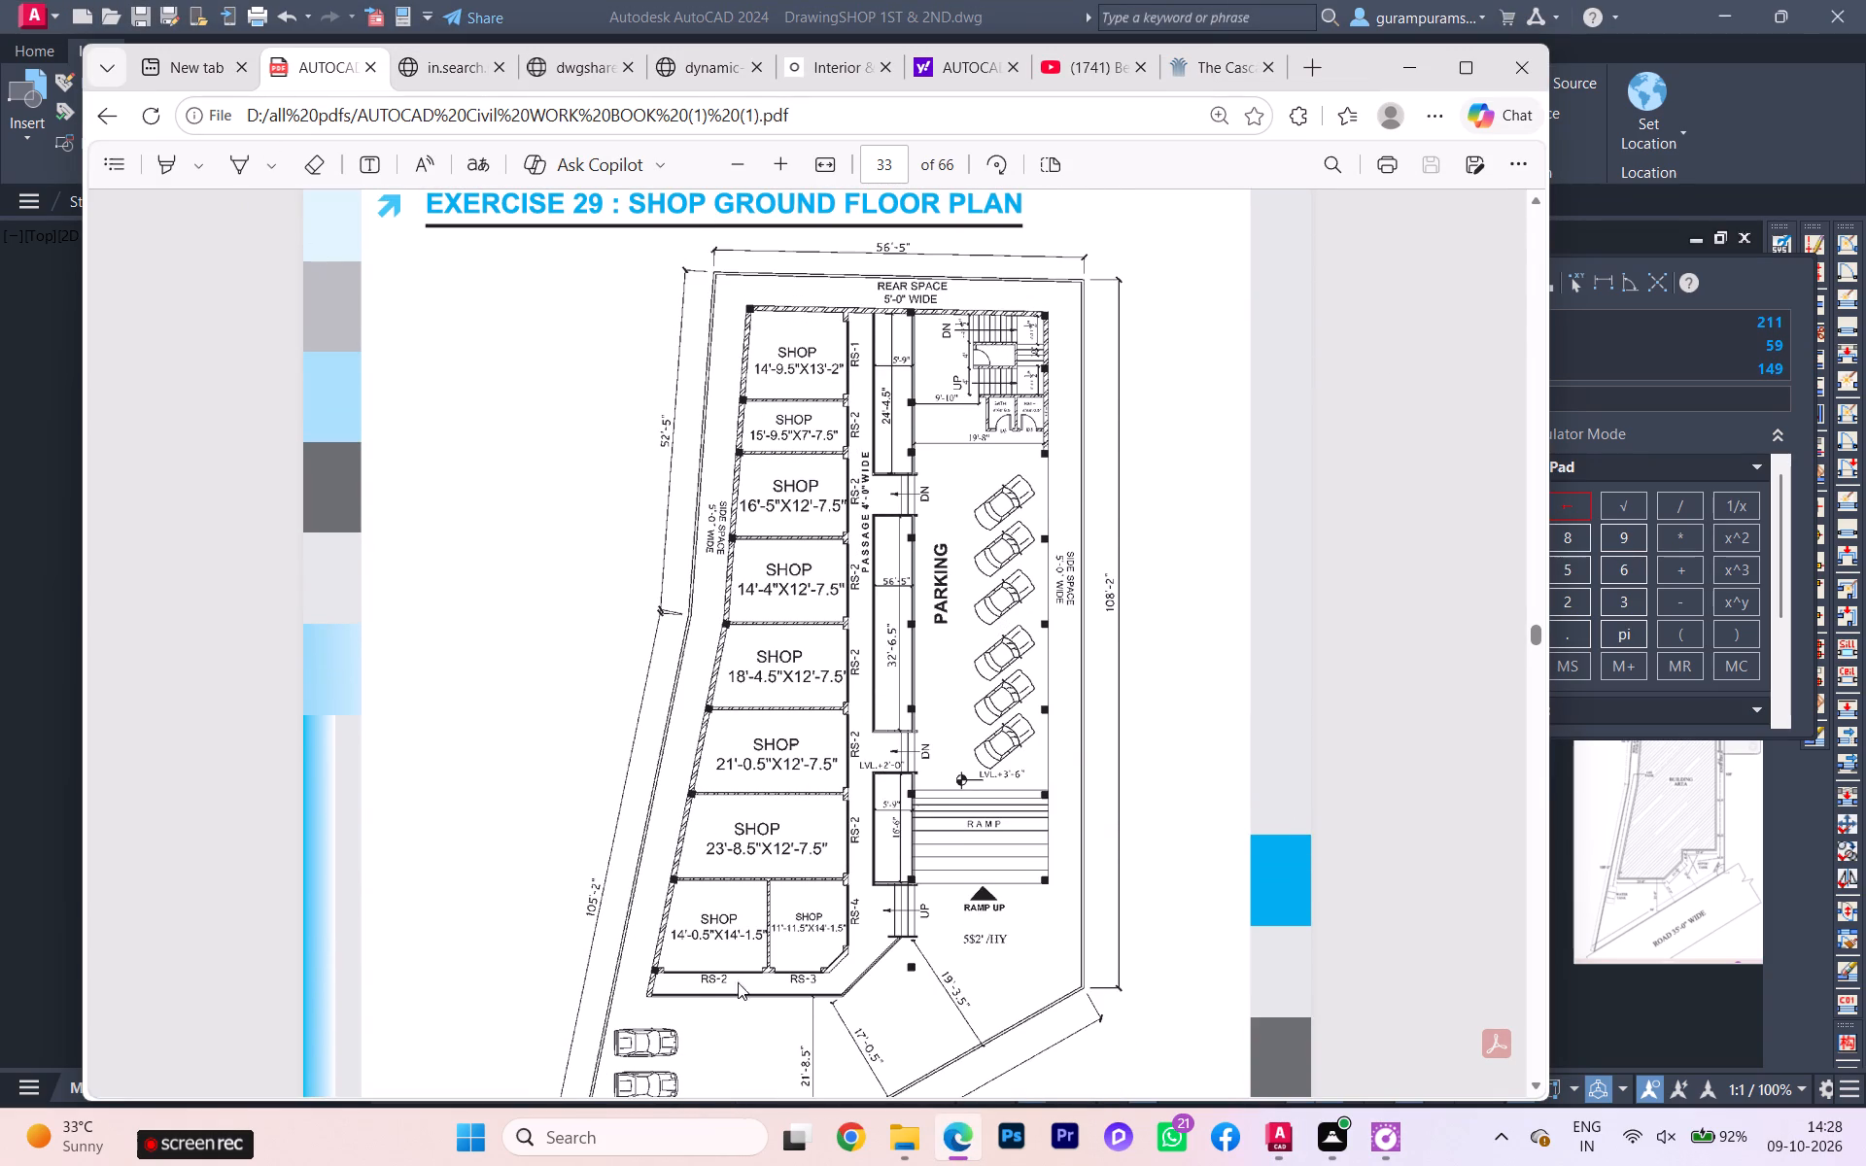
left_click(627, 1137)
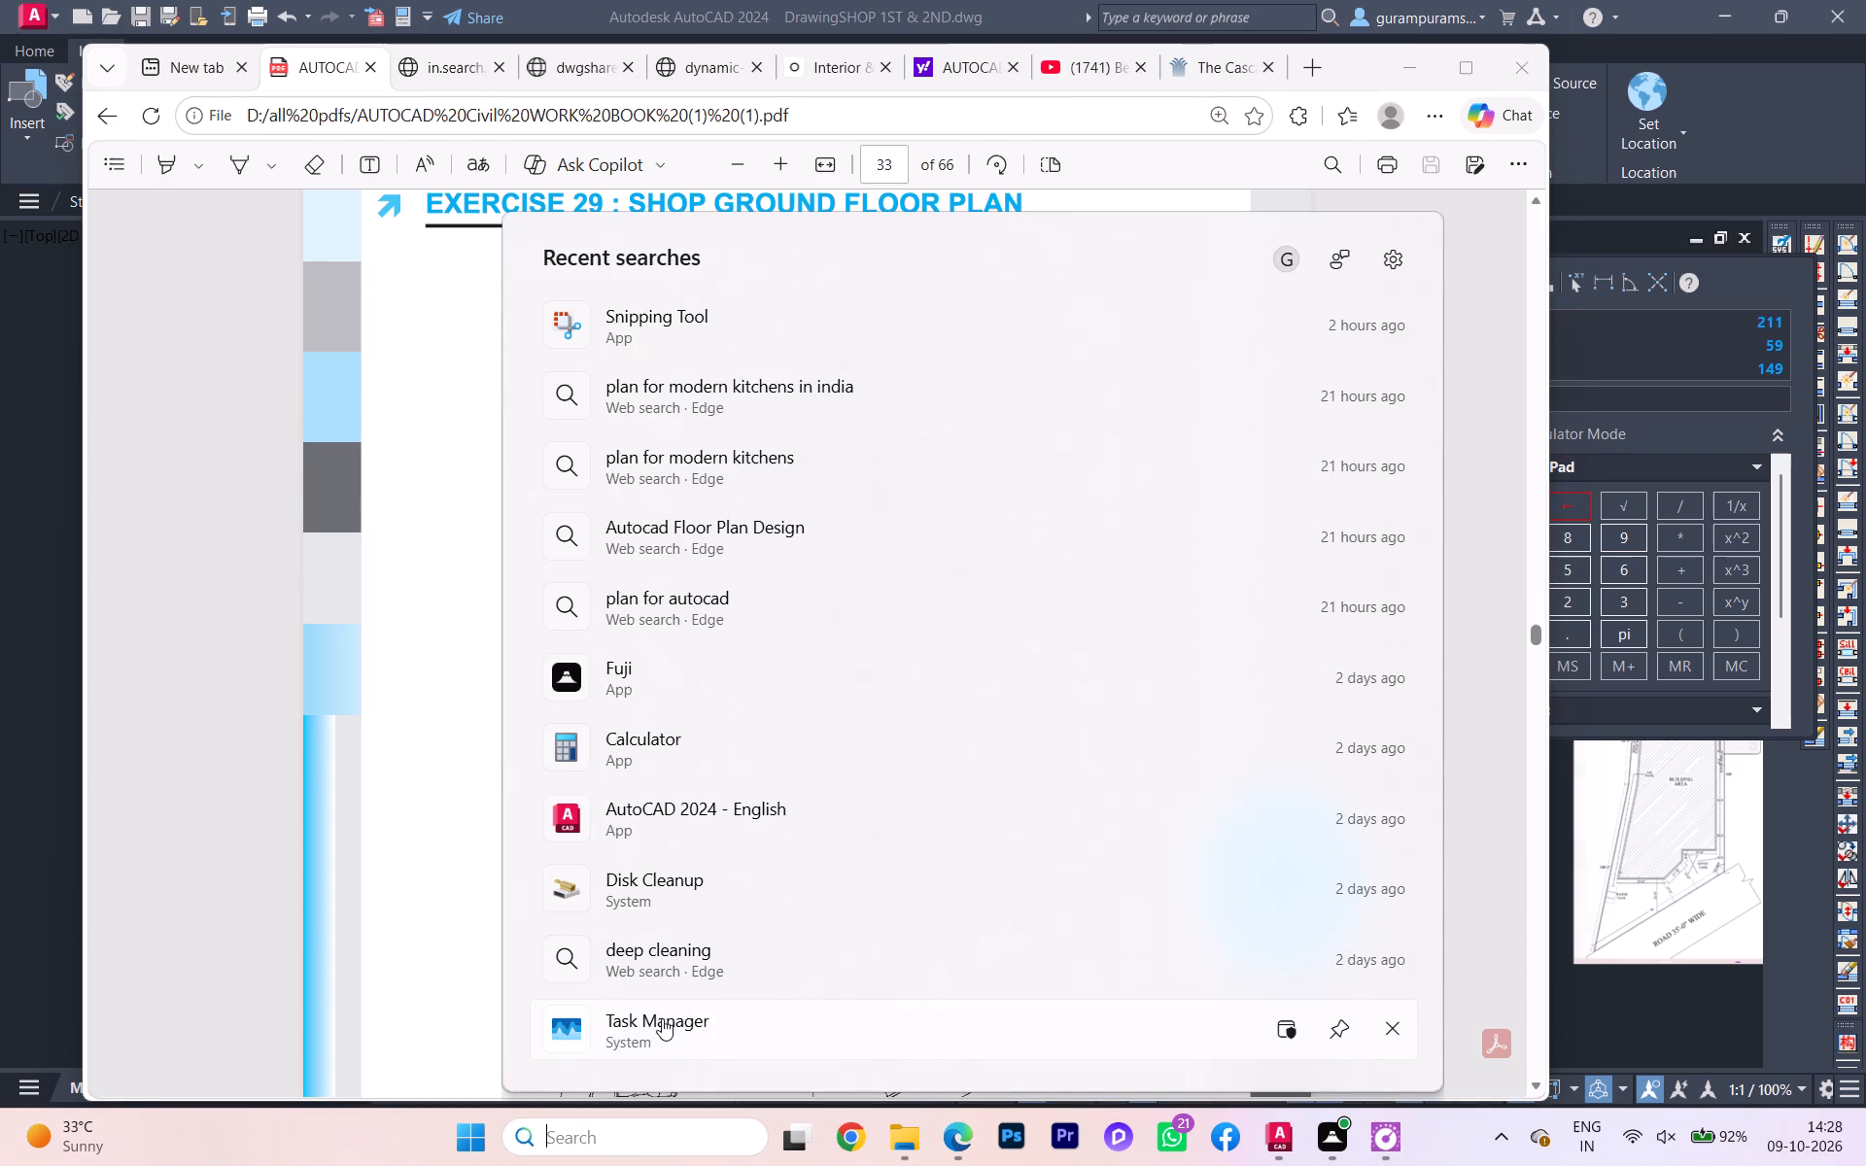
left_click(730, 336)
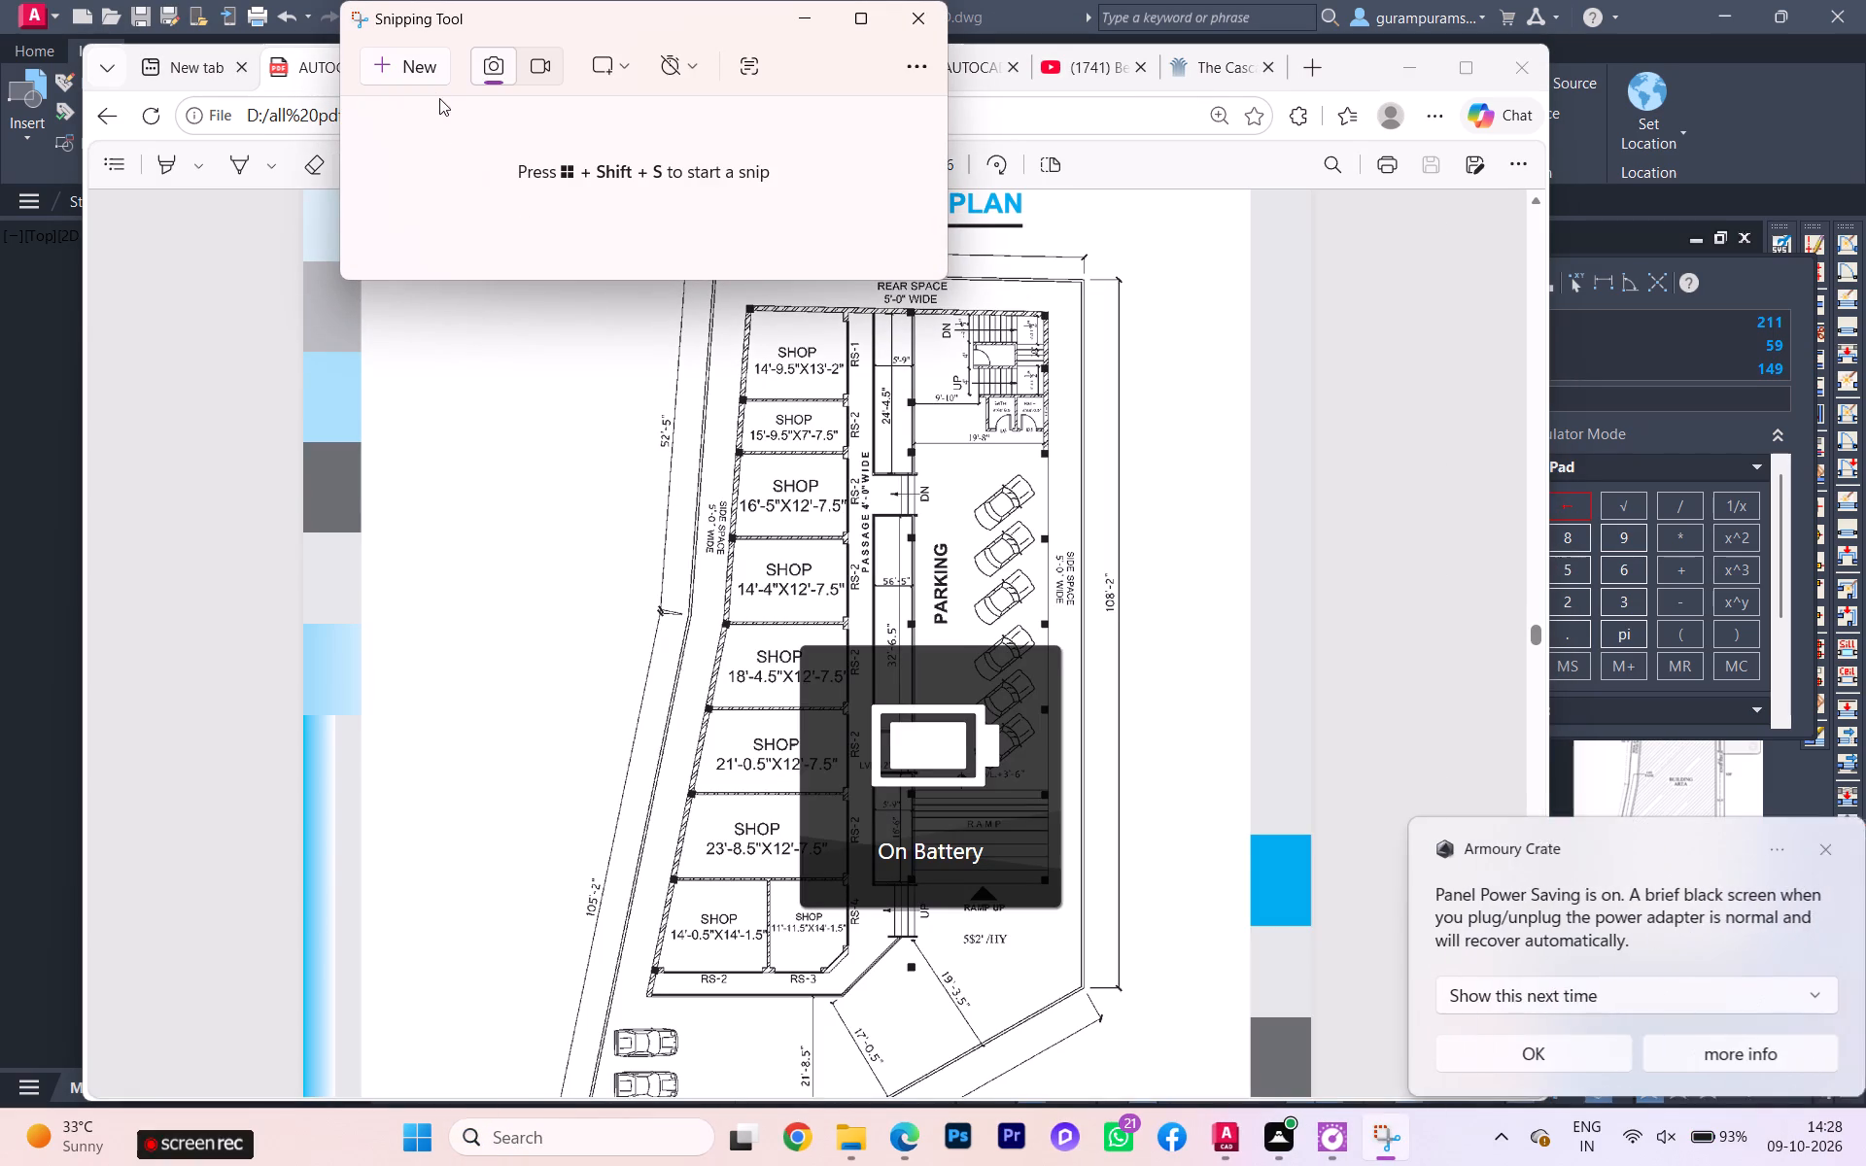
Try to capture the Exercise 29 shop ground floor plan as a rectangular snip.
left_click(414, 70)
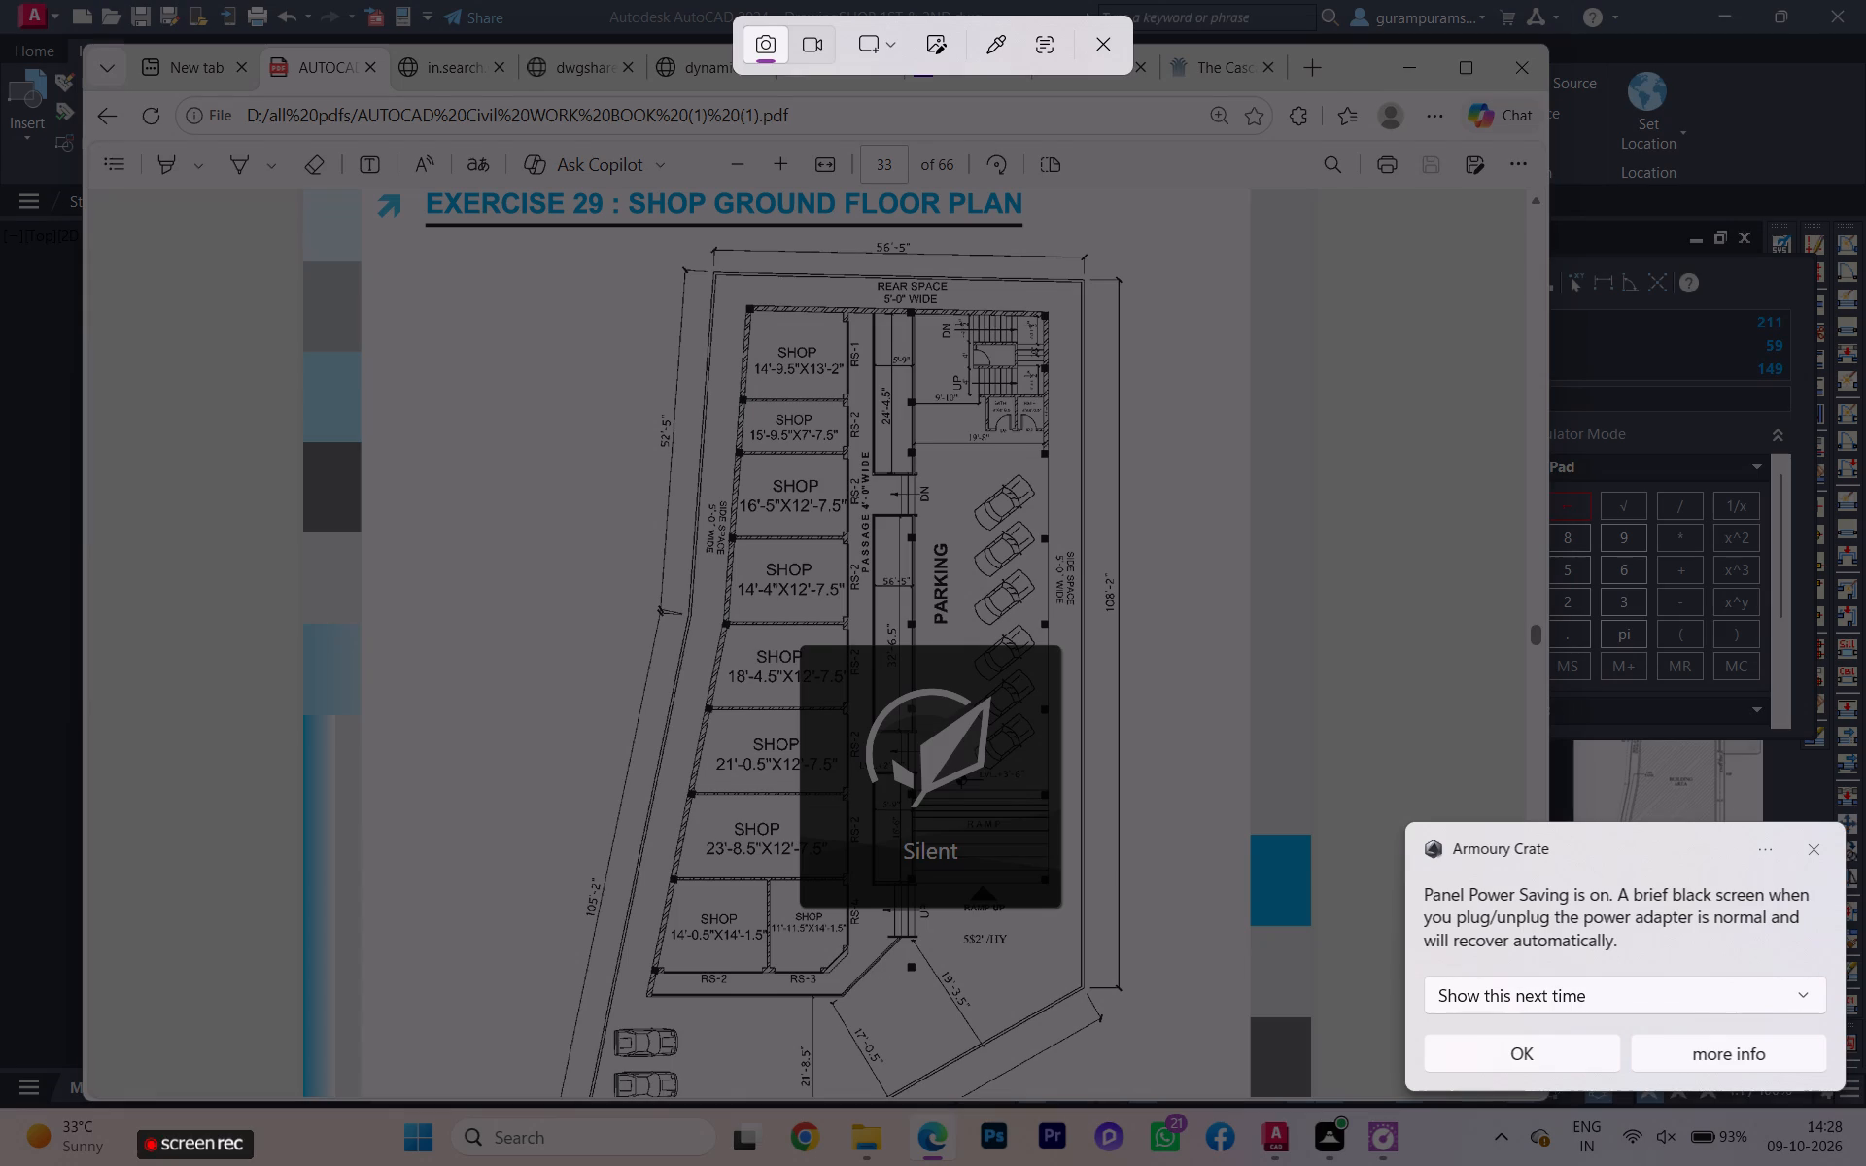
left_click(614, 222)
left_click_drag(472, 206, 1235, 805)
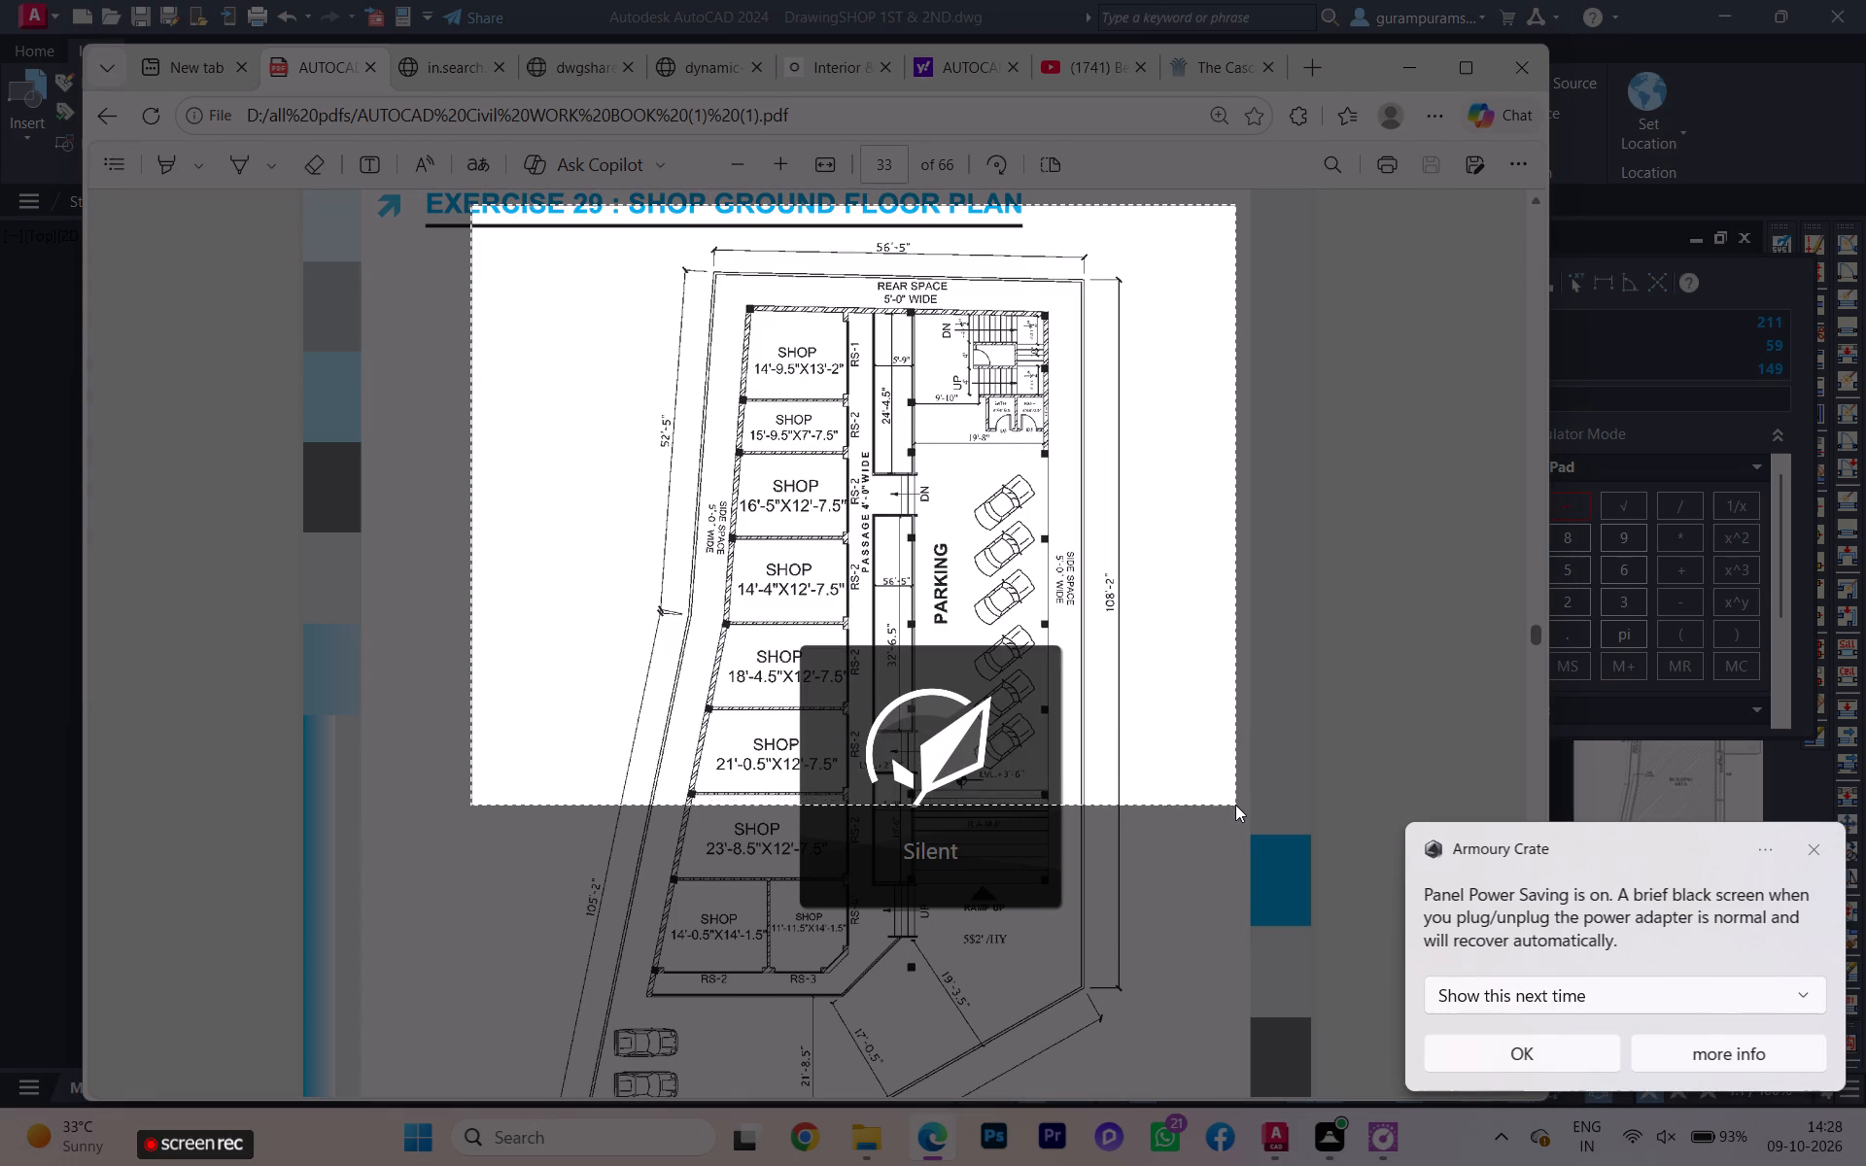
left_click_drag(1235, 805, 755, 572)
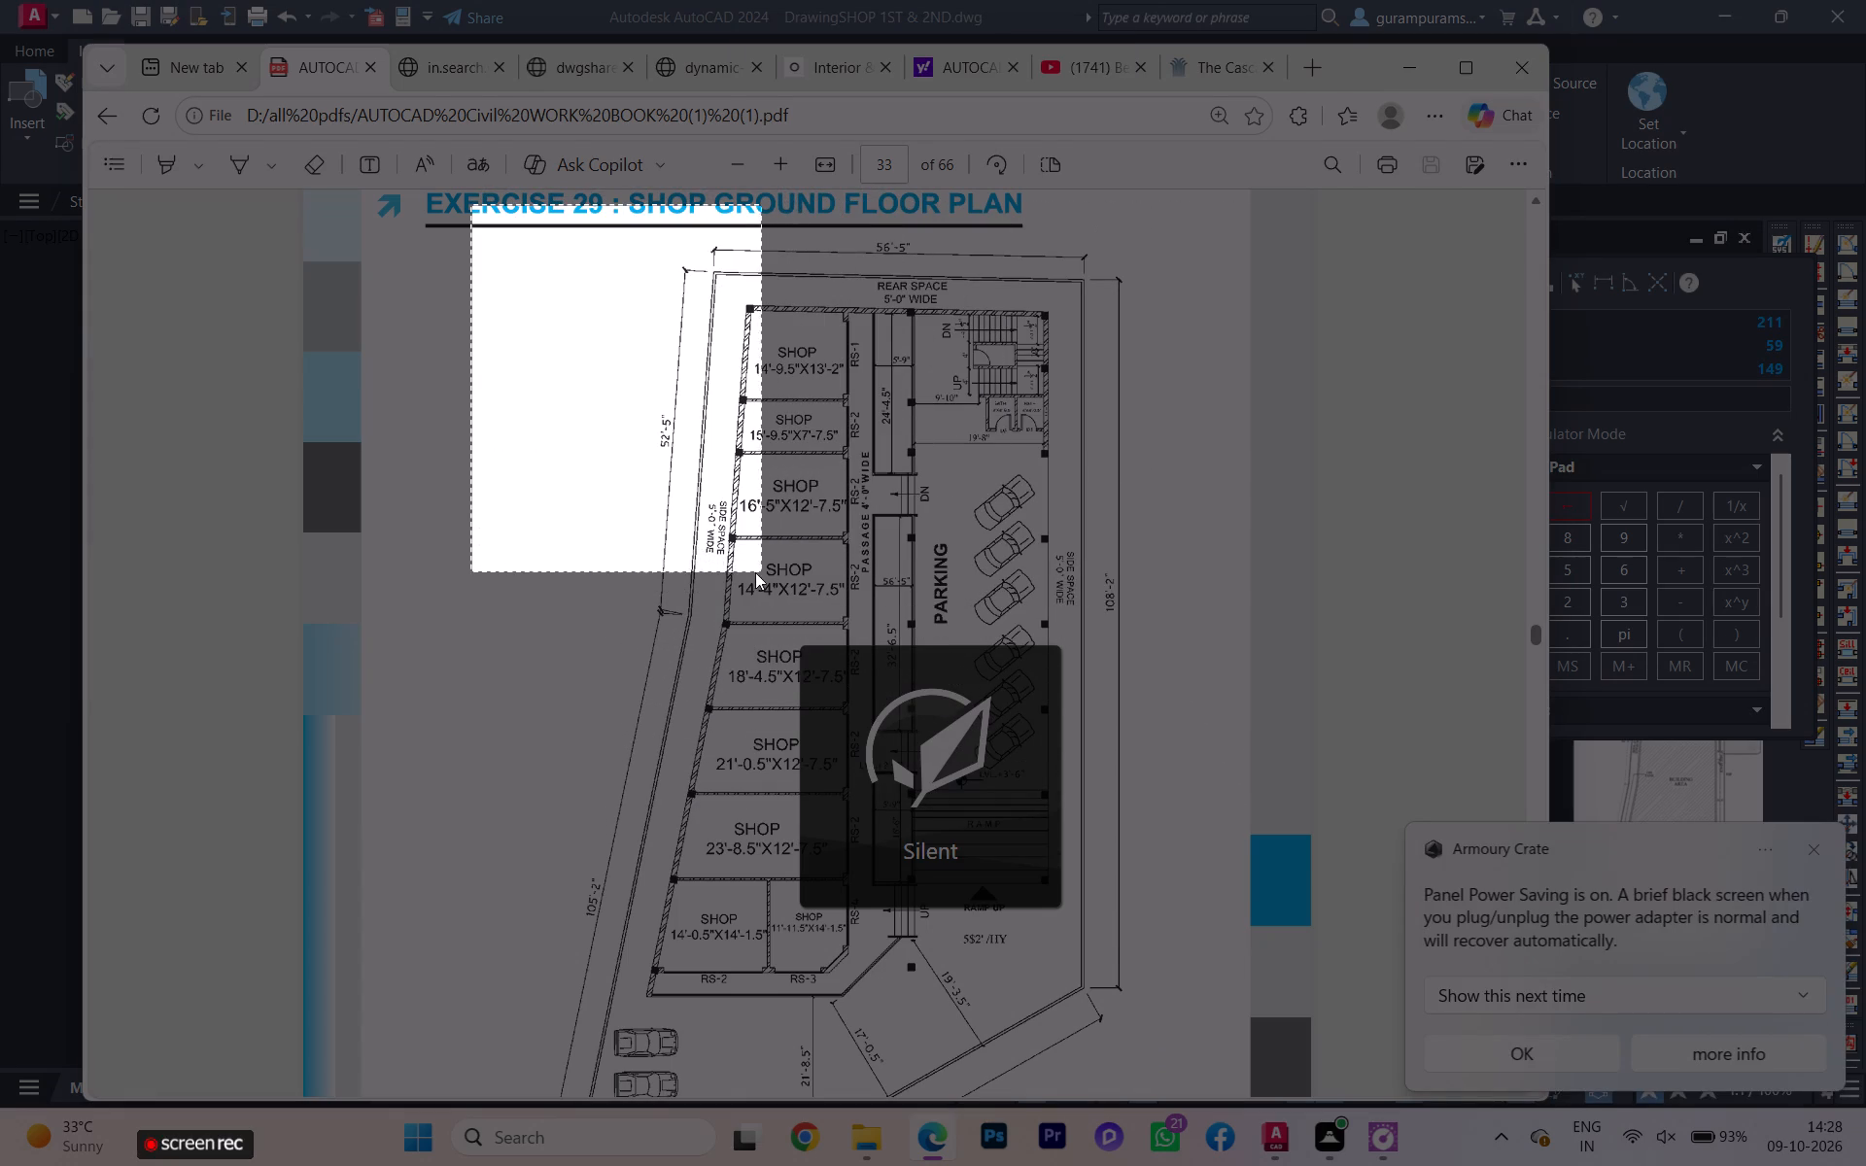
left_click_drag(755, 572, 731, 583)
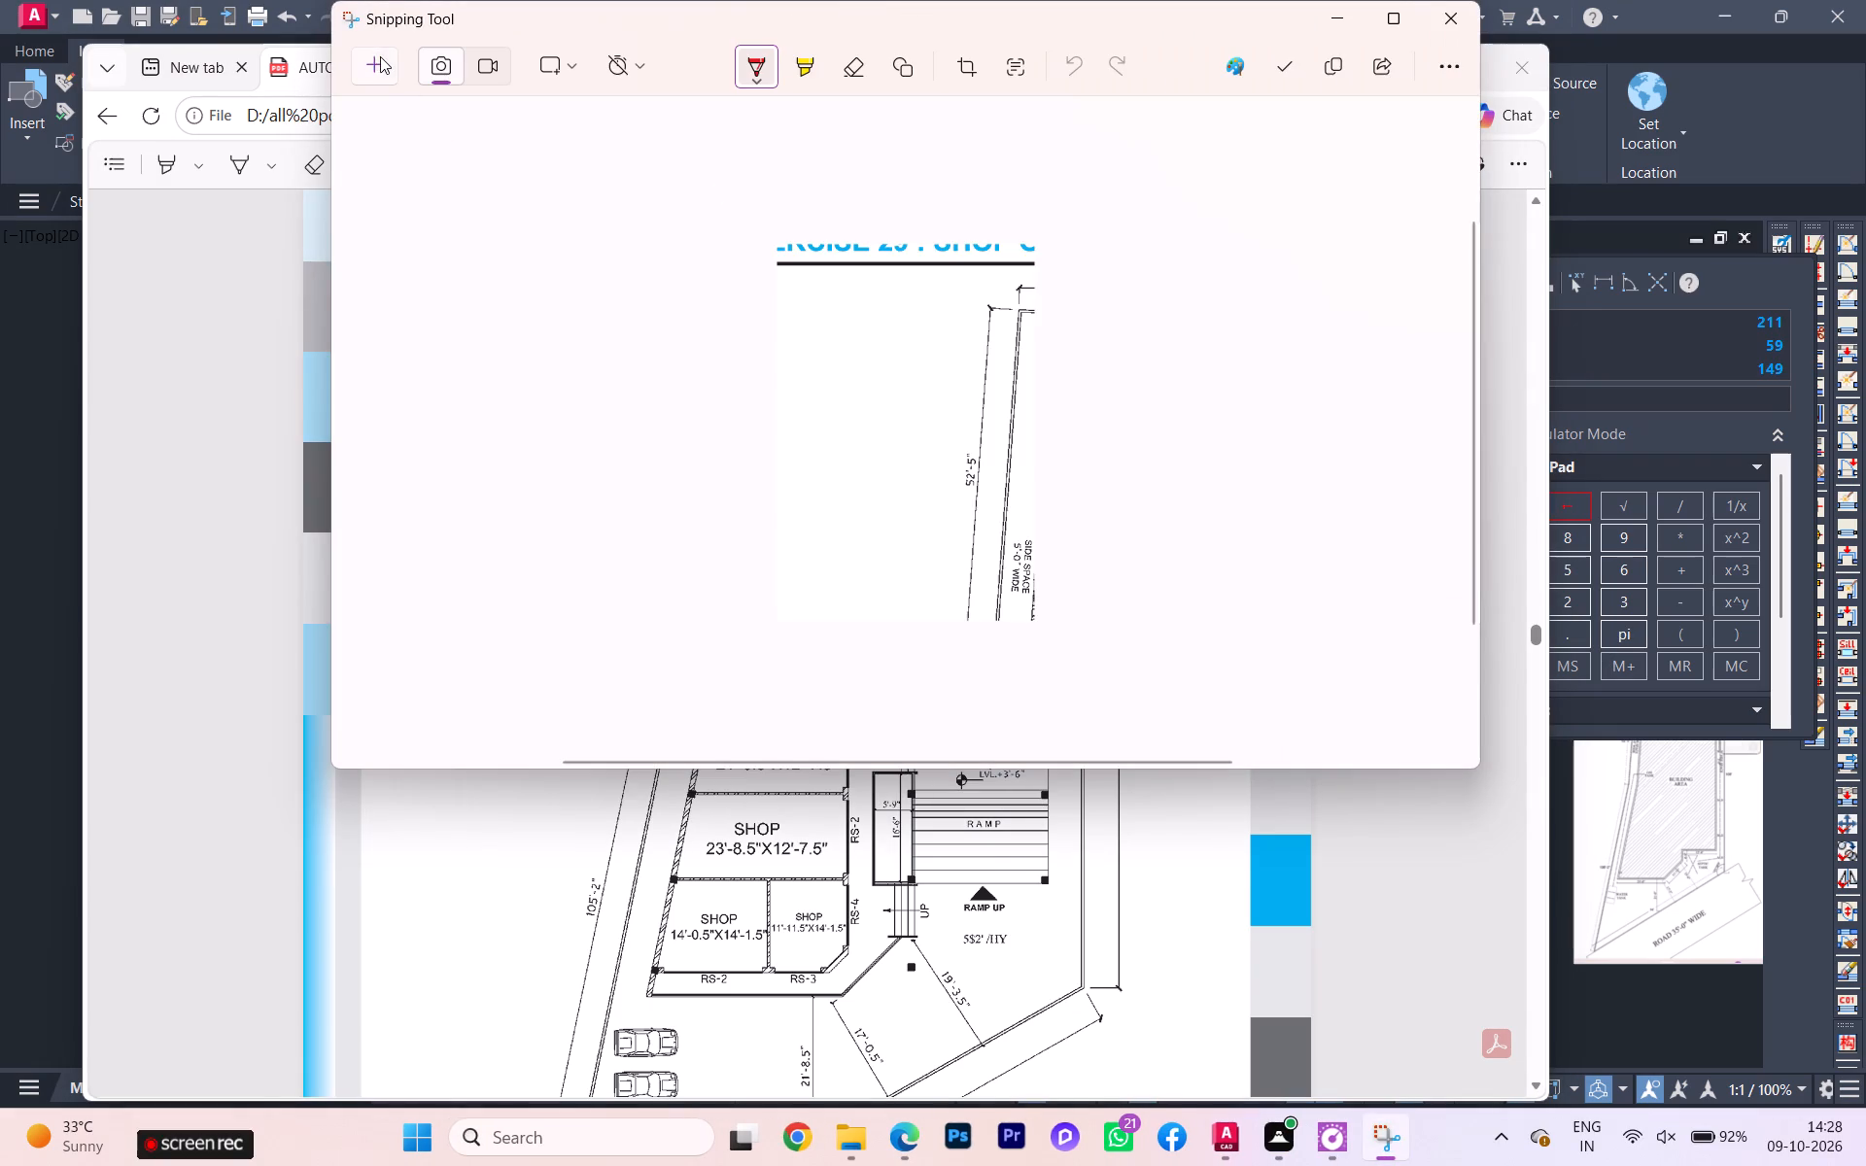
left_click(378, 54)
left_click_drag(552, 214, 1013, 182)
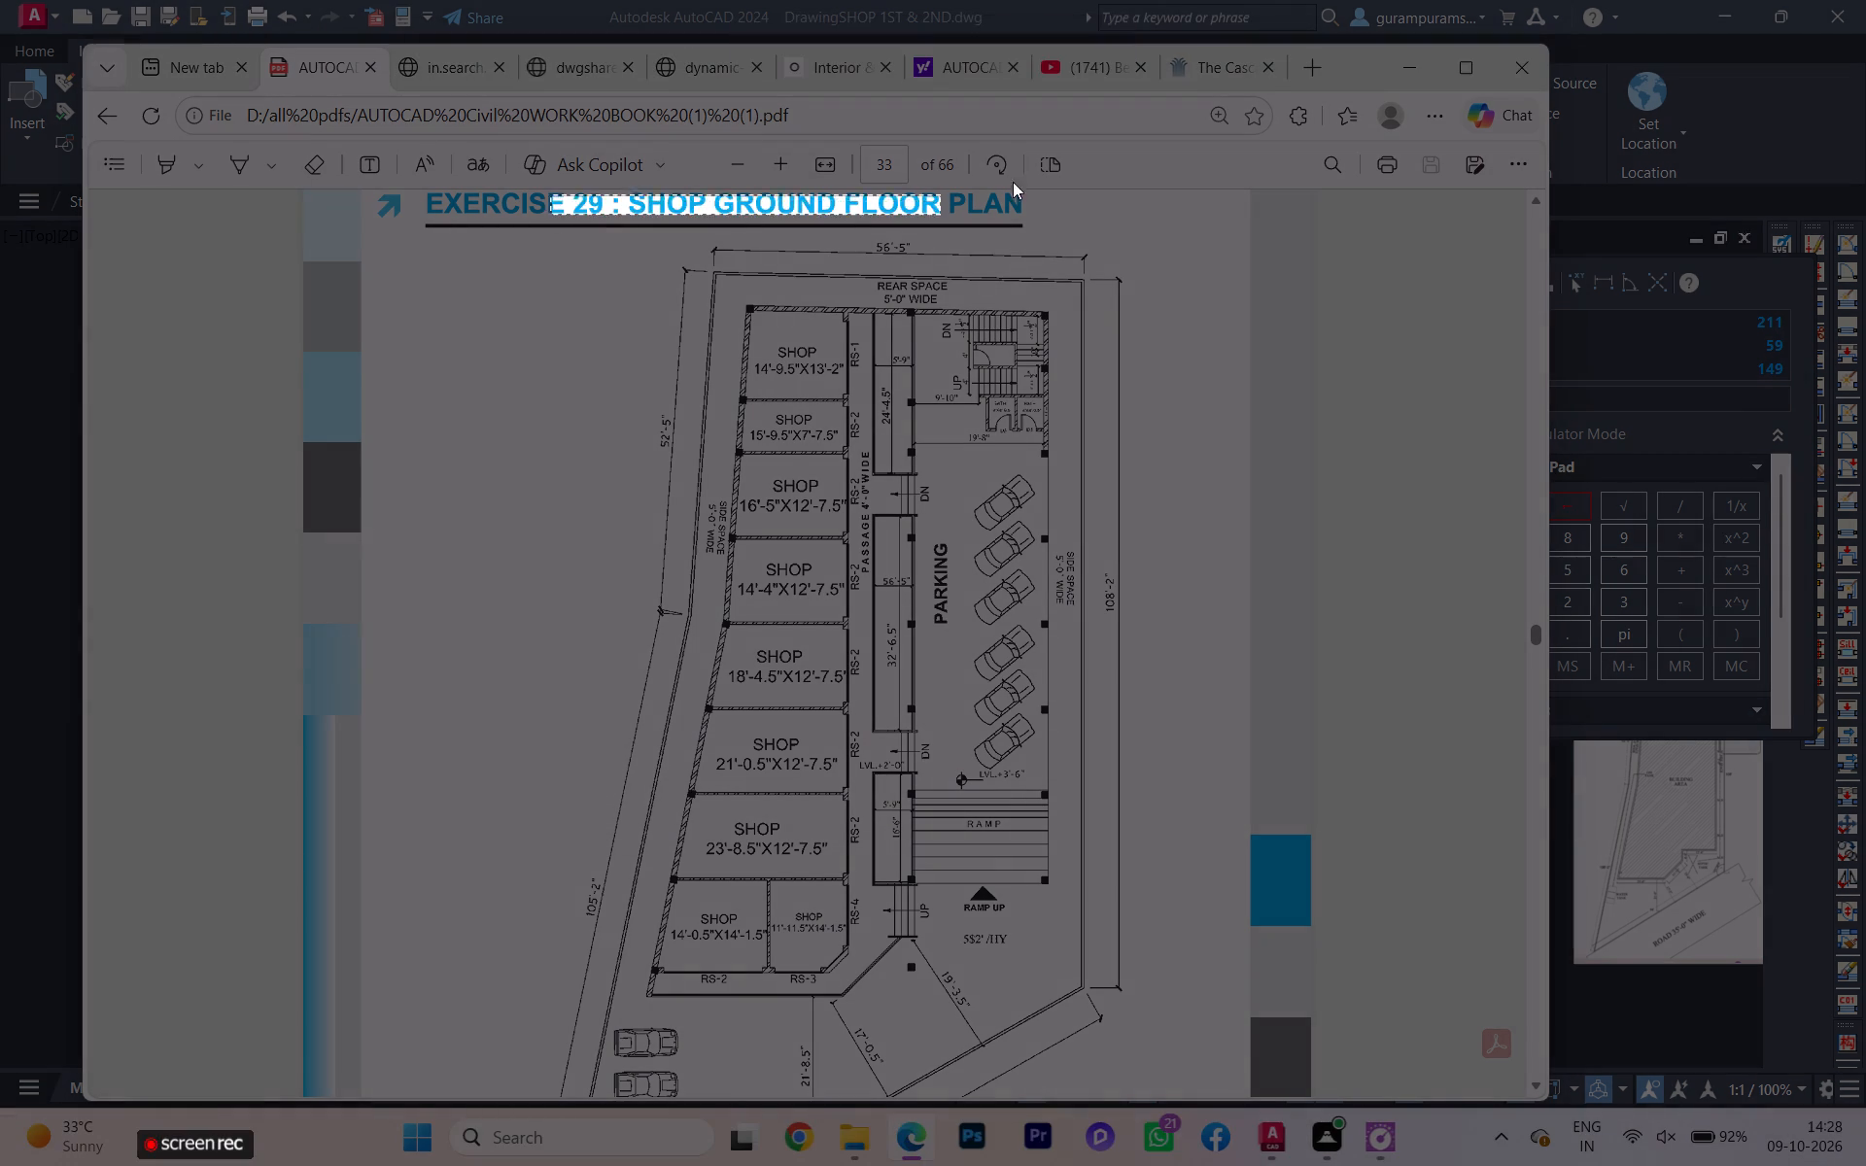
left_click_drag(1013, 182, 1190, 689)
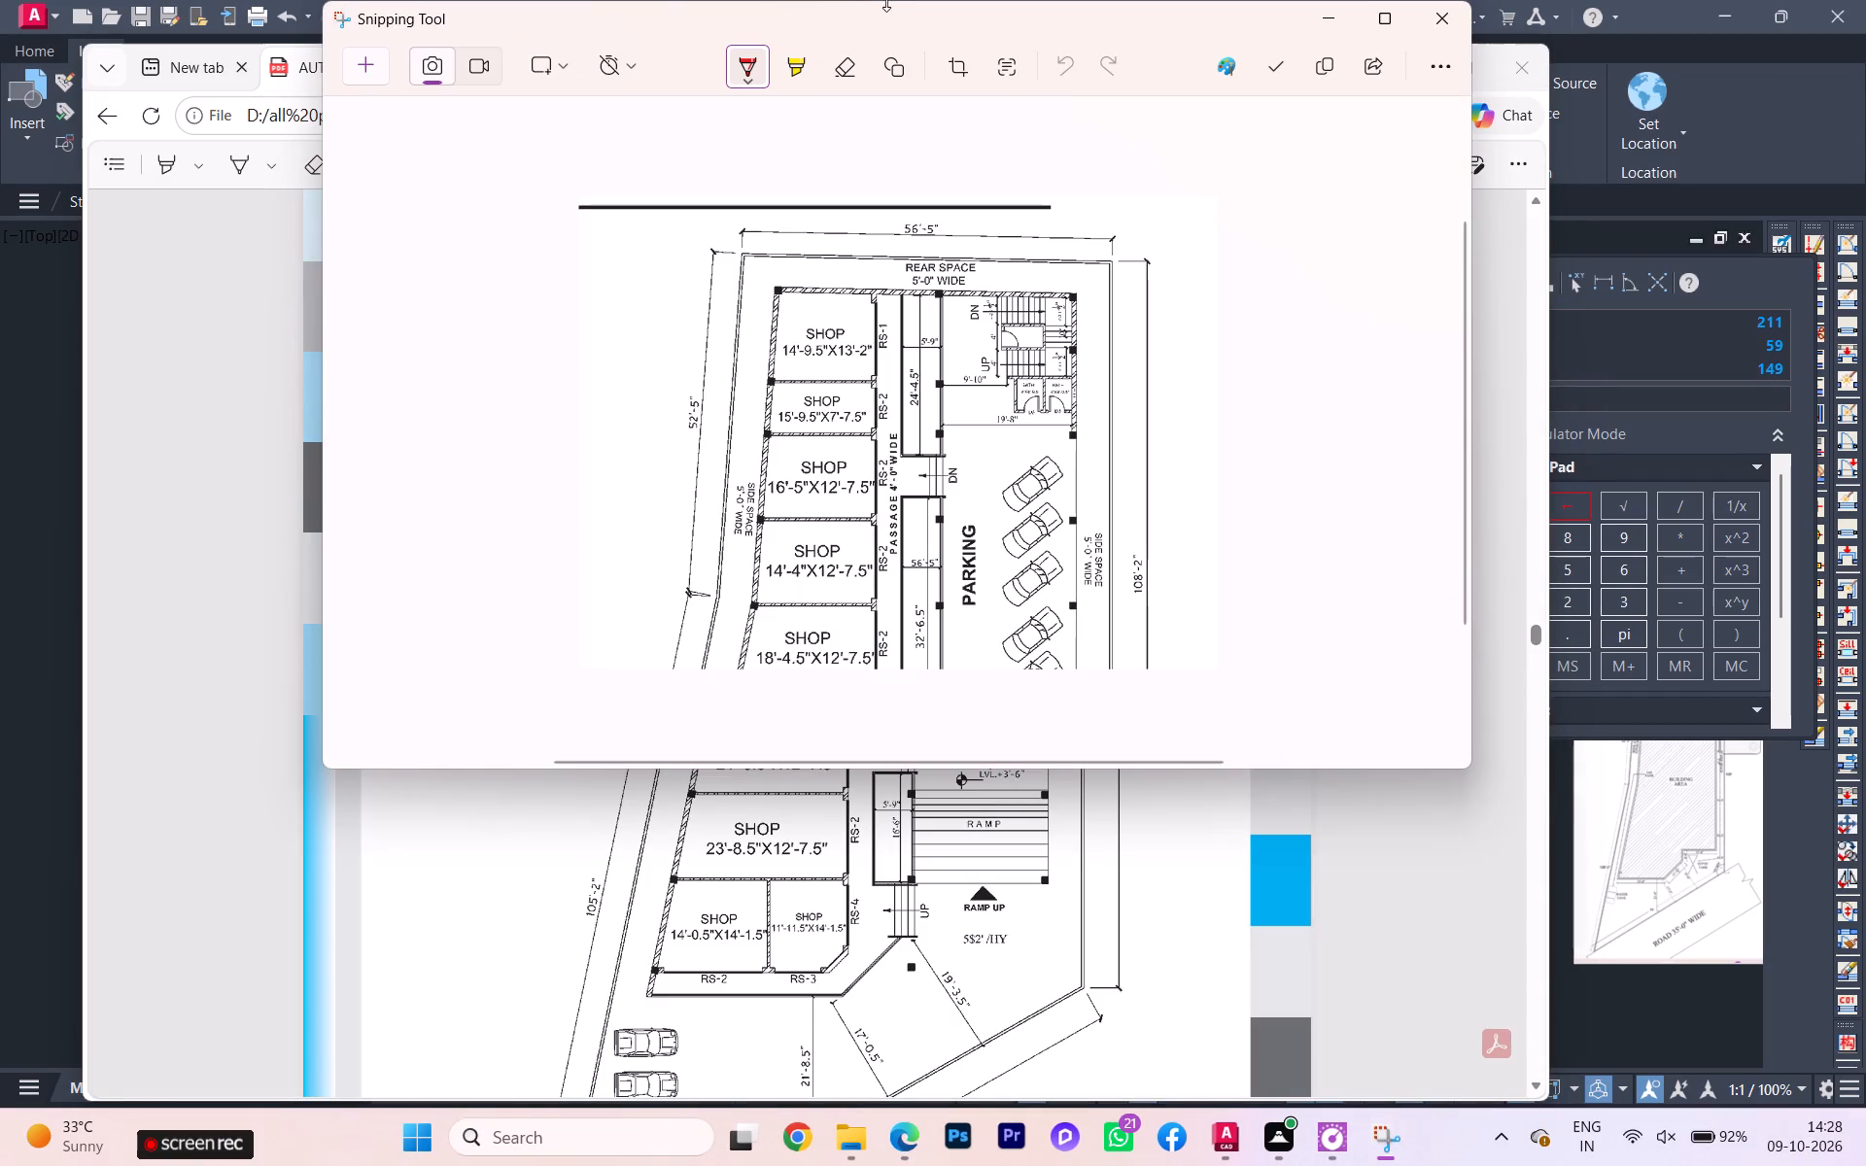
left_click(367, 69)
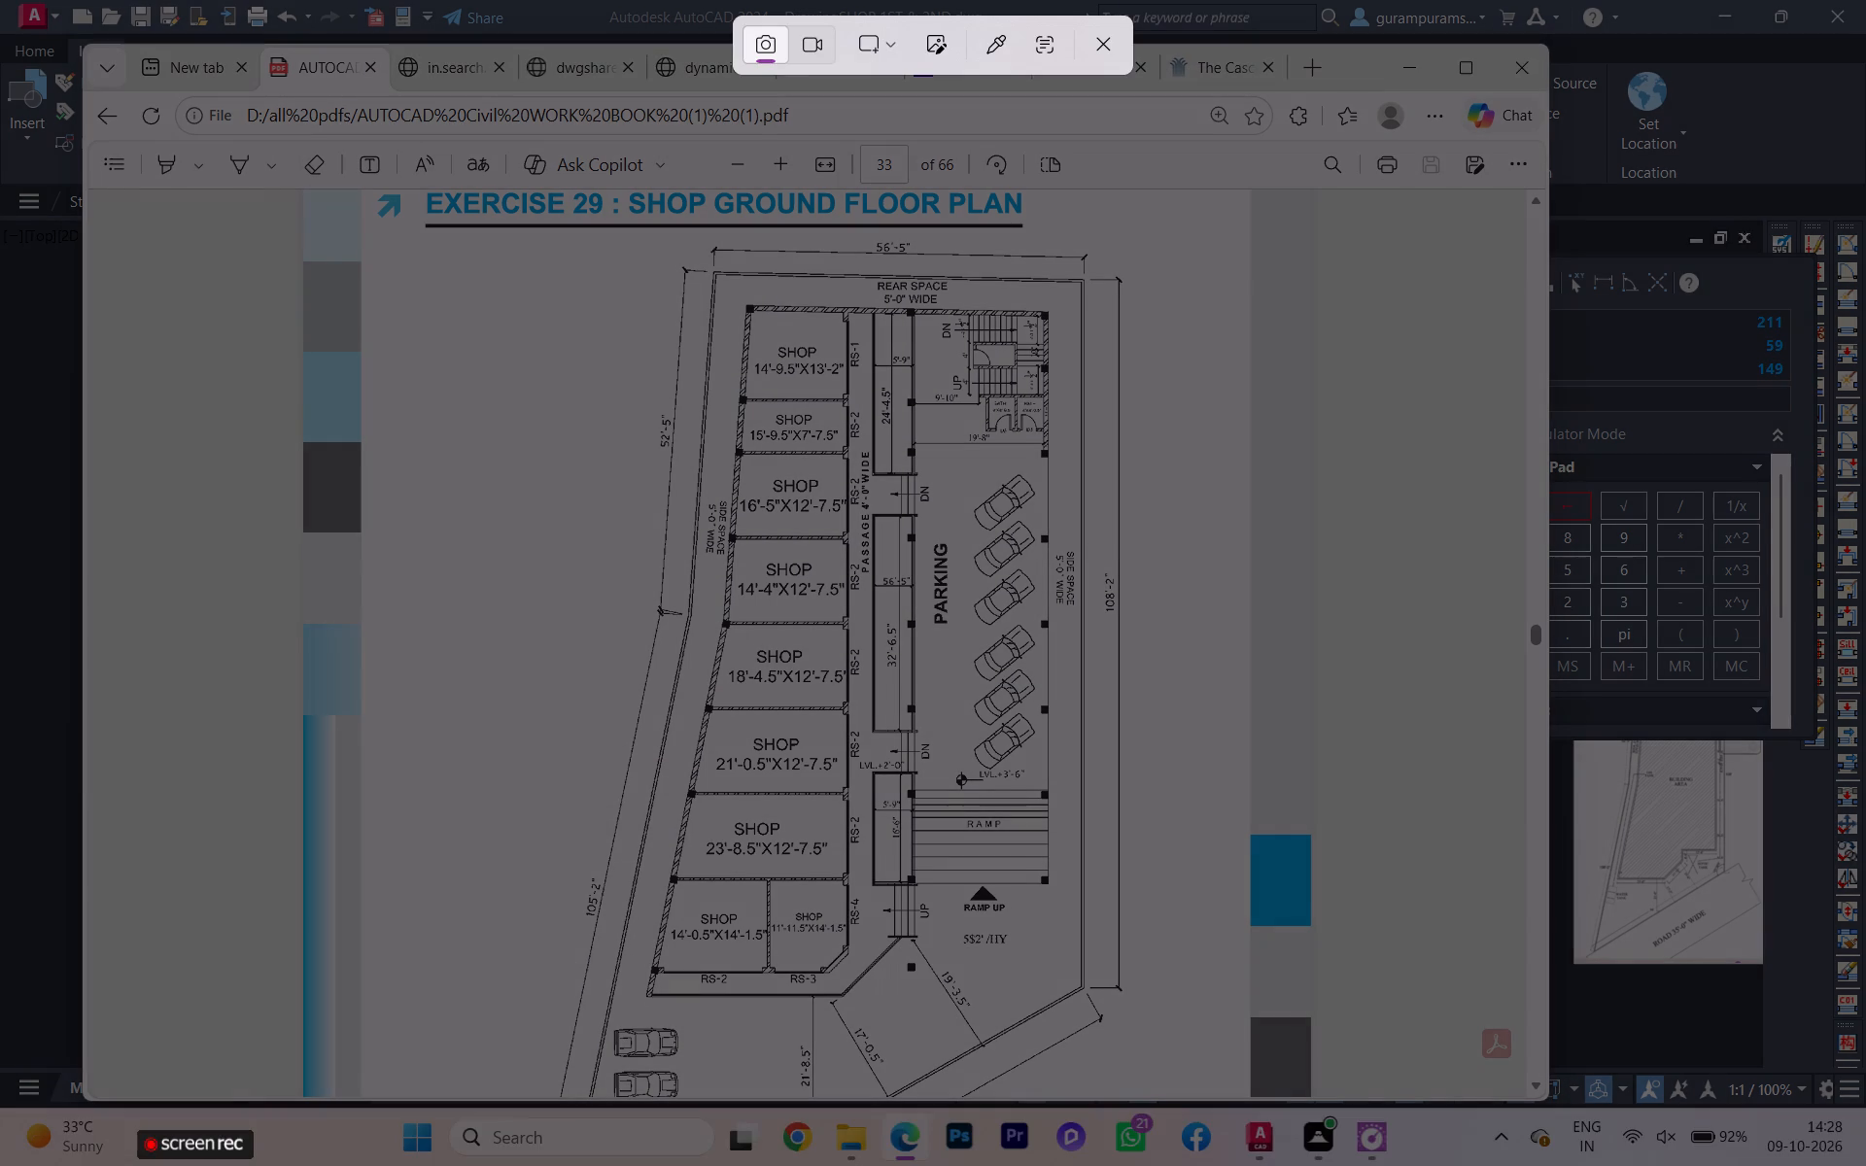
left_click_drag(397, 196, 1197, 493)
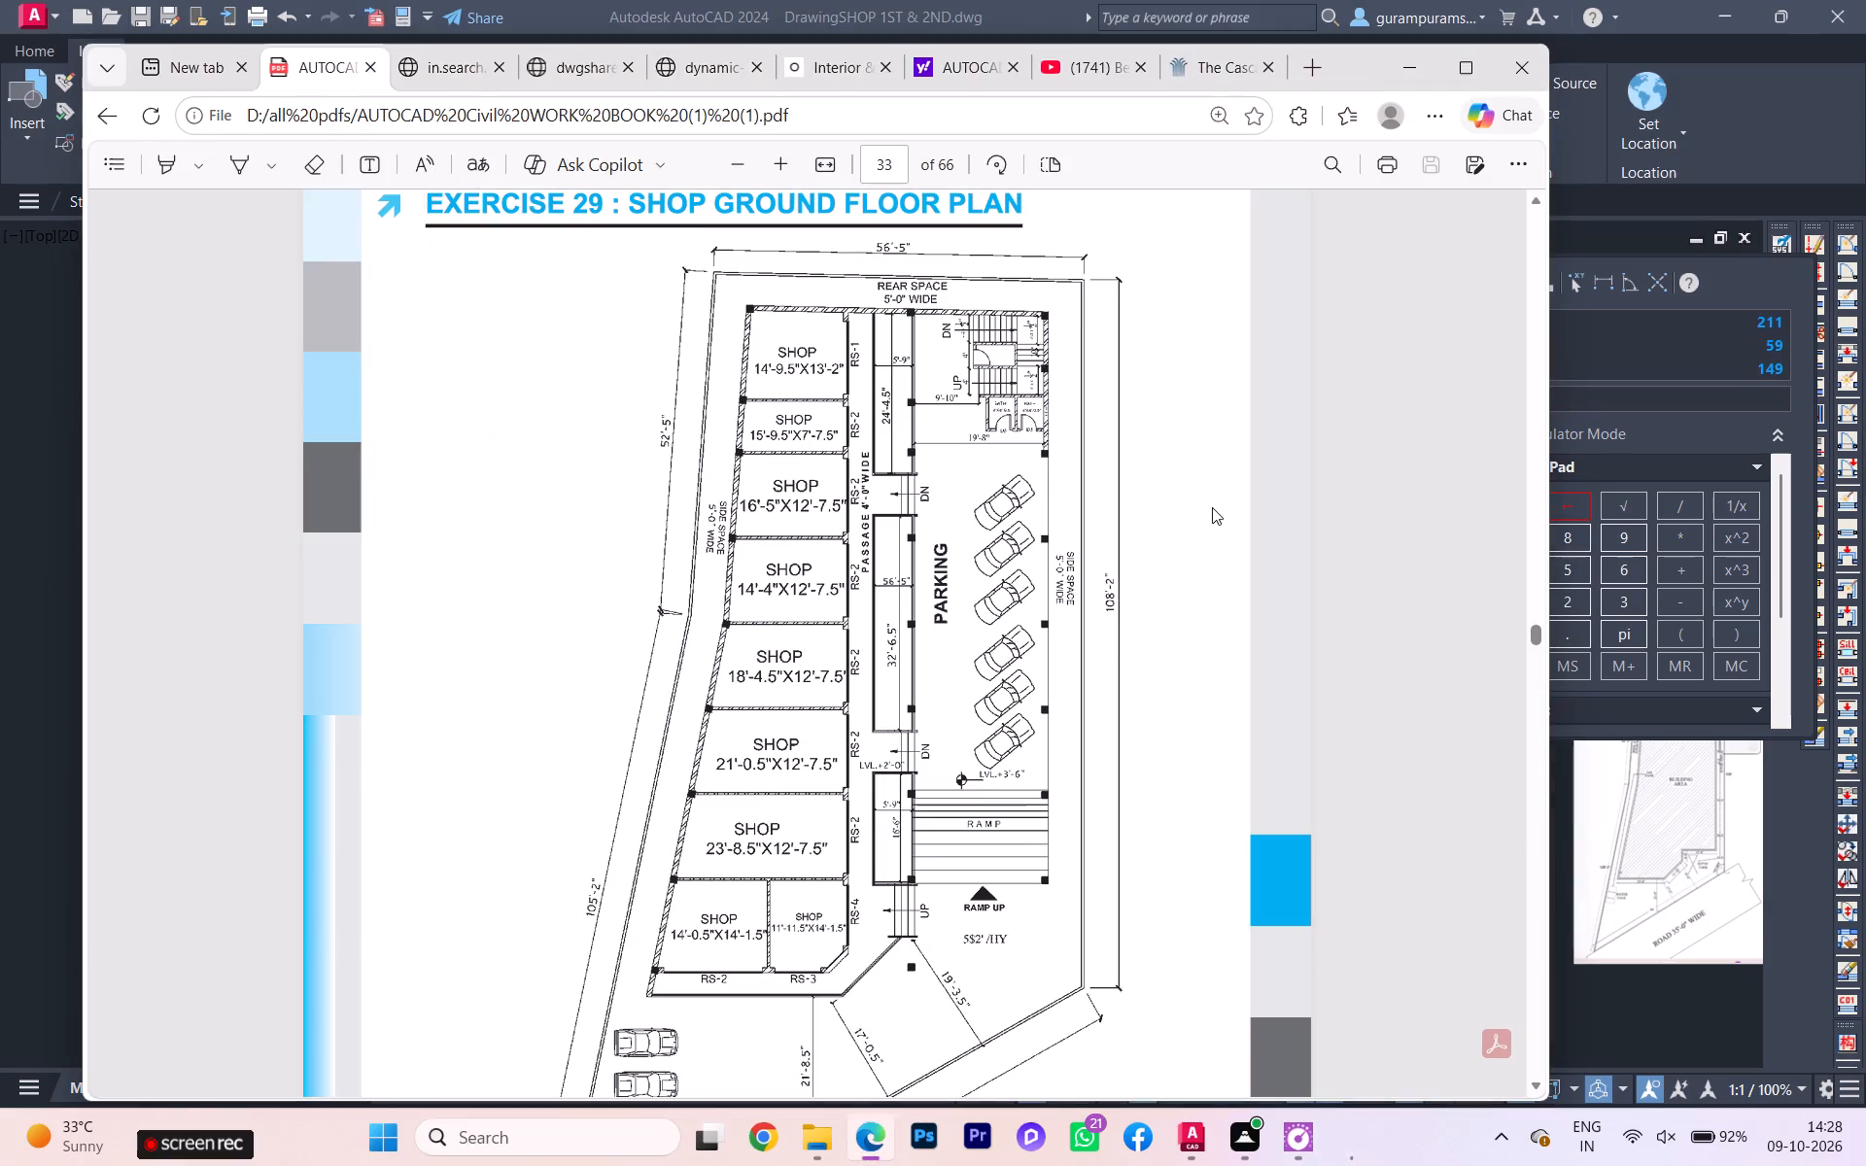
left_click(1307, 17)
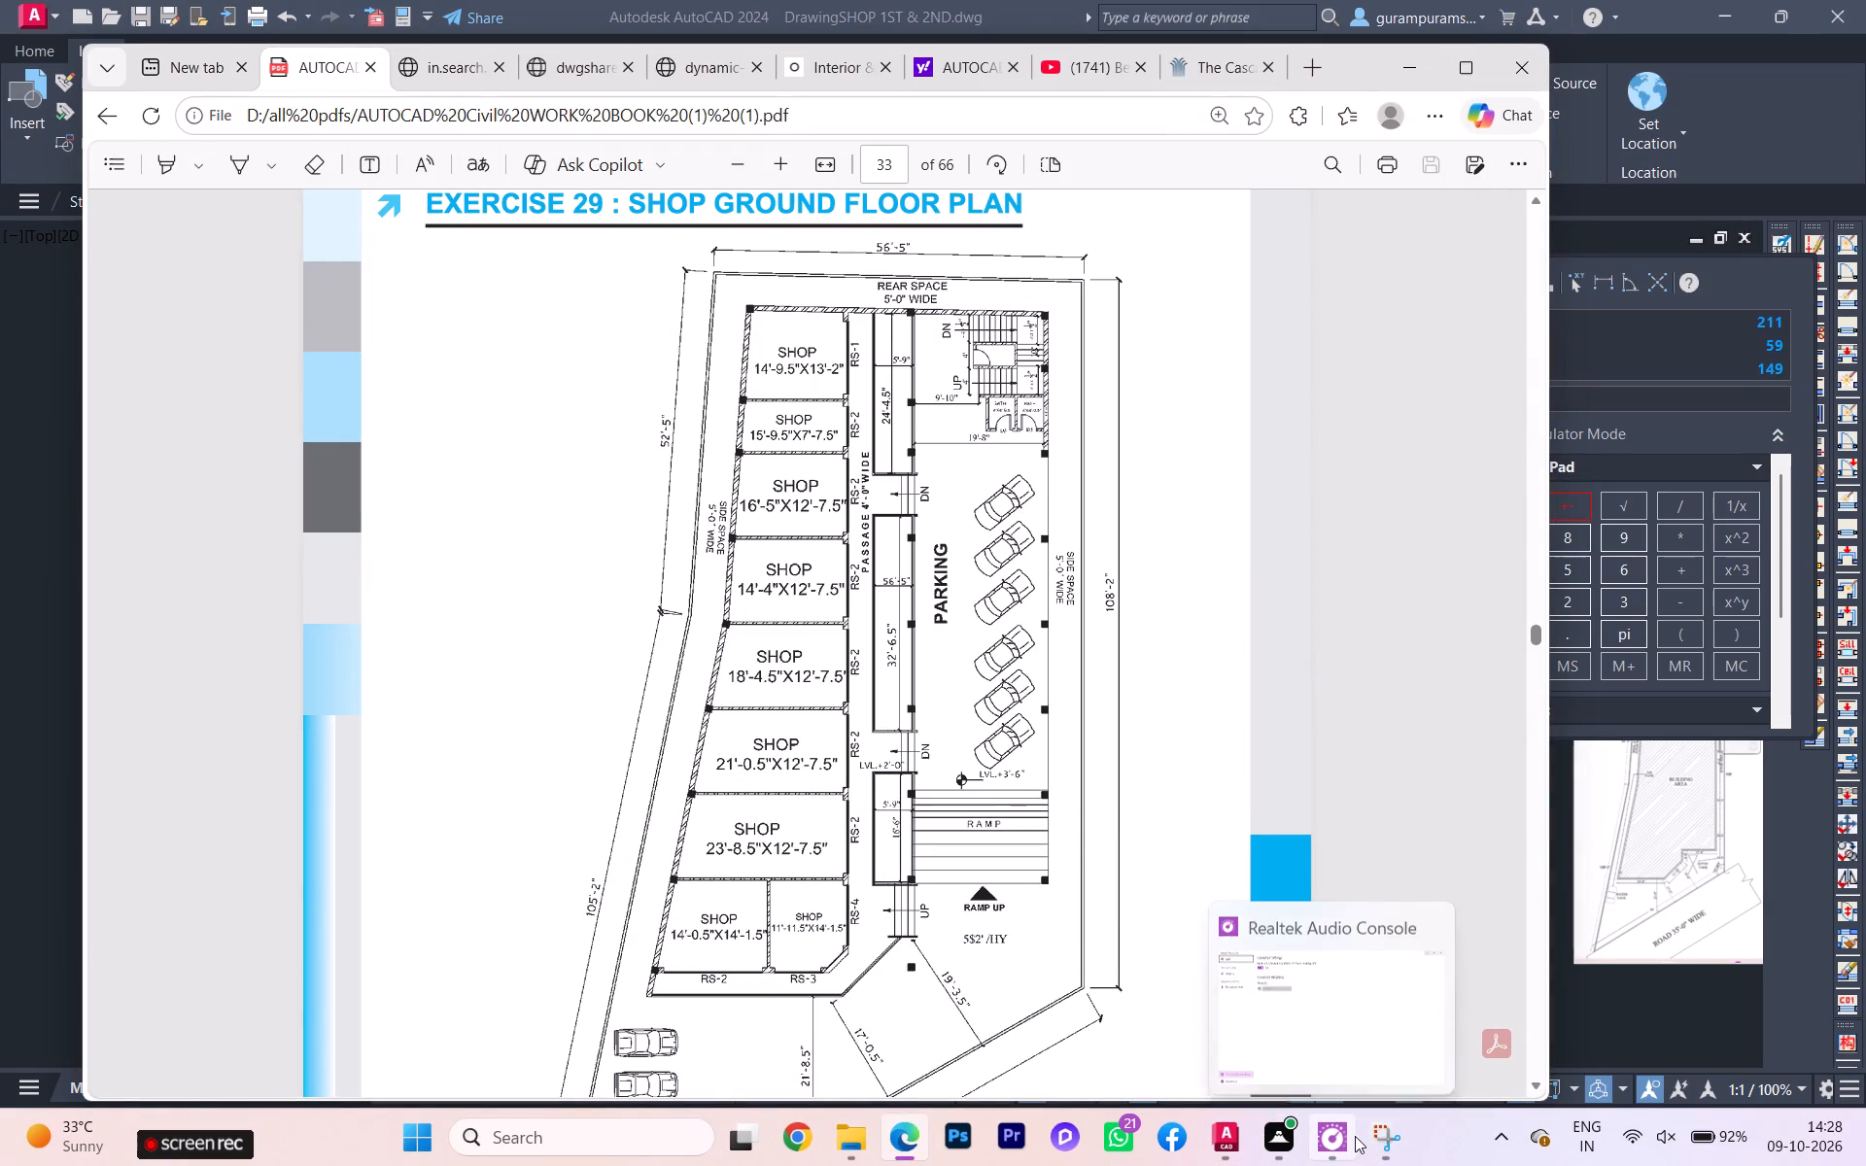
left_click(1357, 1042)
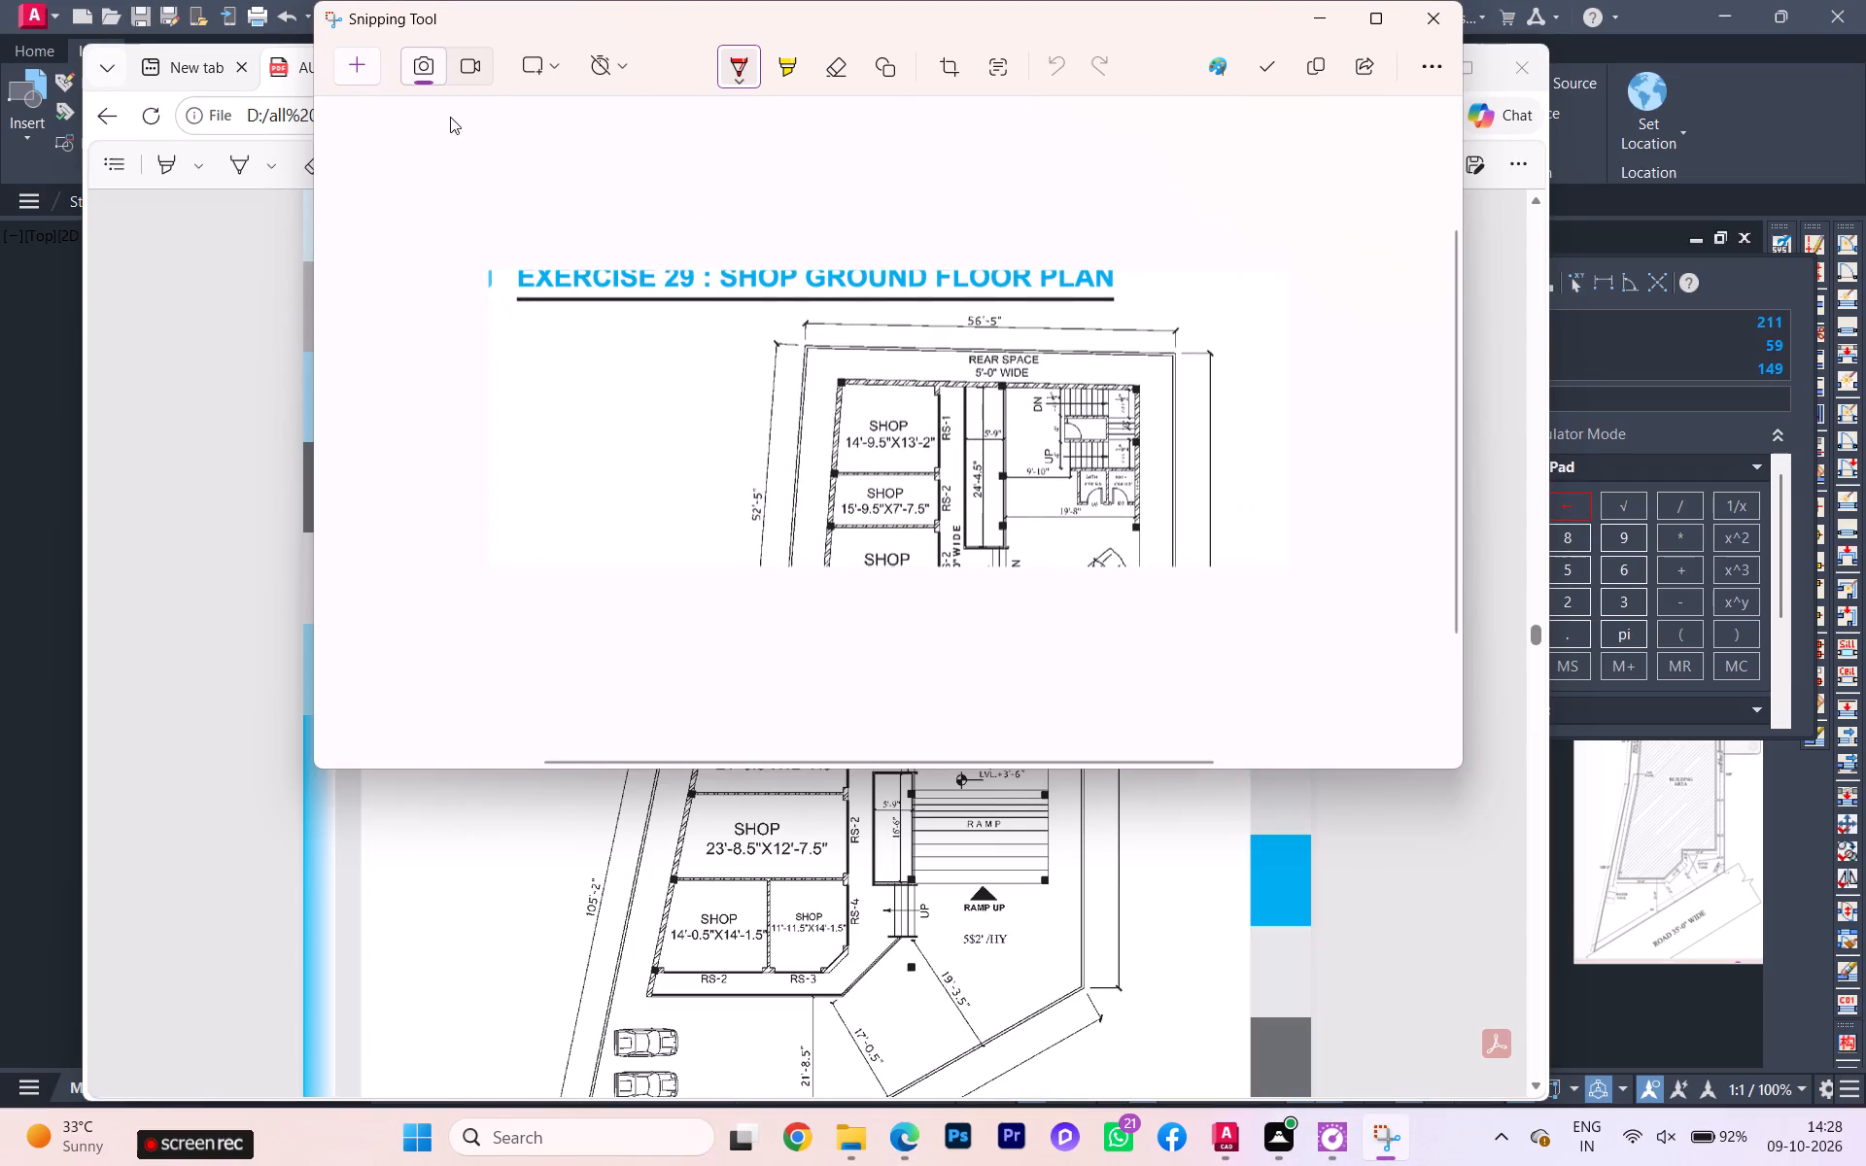
Take a new rectangular snip covering the Exercise 29 plan from its title down past the shops, ramp and slanted front boundary.
left_click(361, 70)
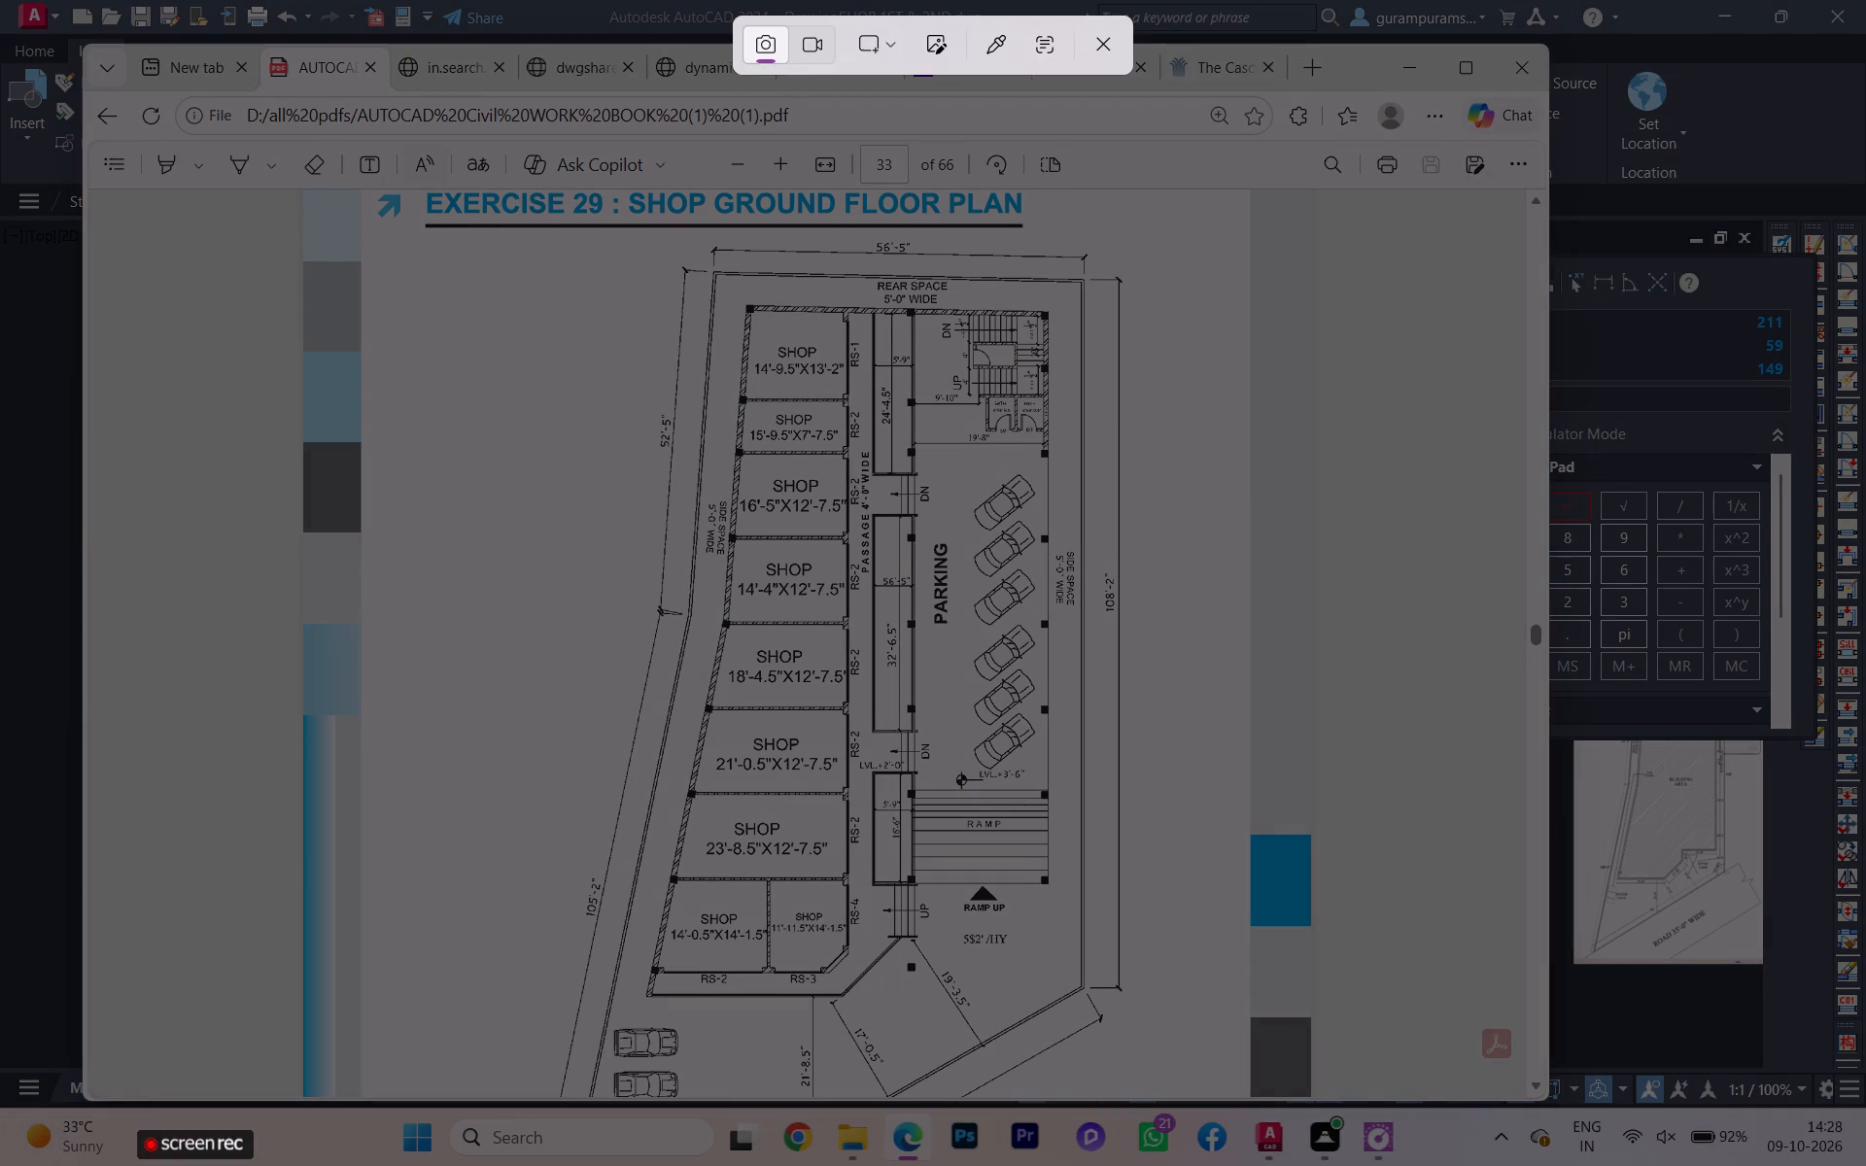
left_click(457, 203)
left_click(450, 205)
left_click(470, 204)
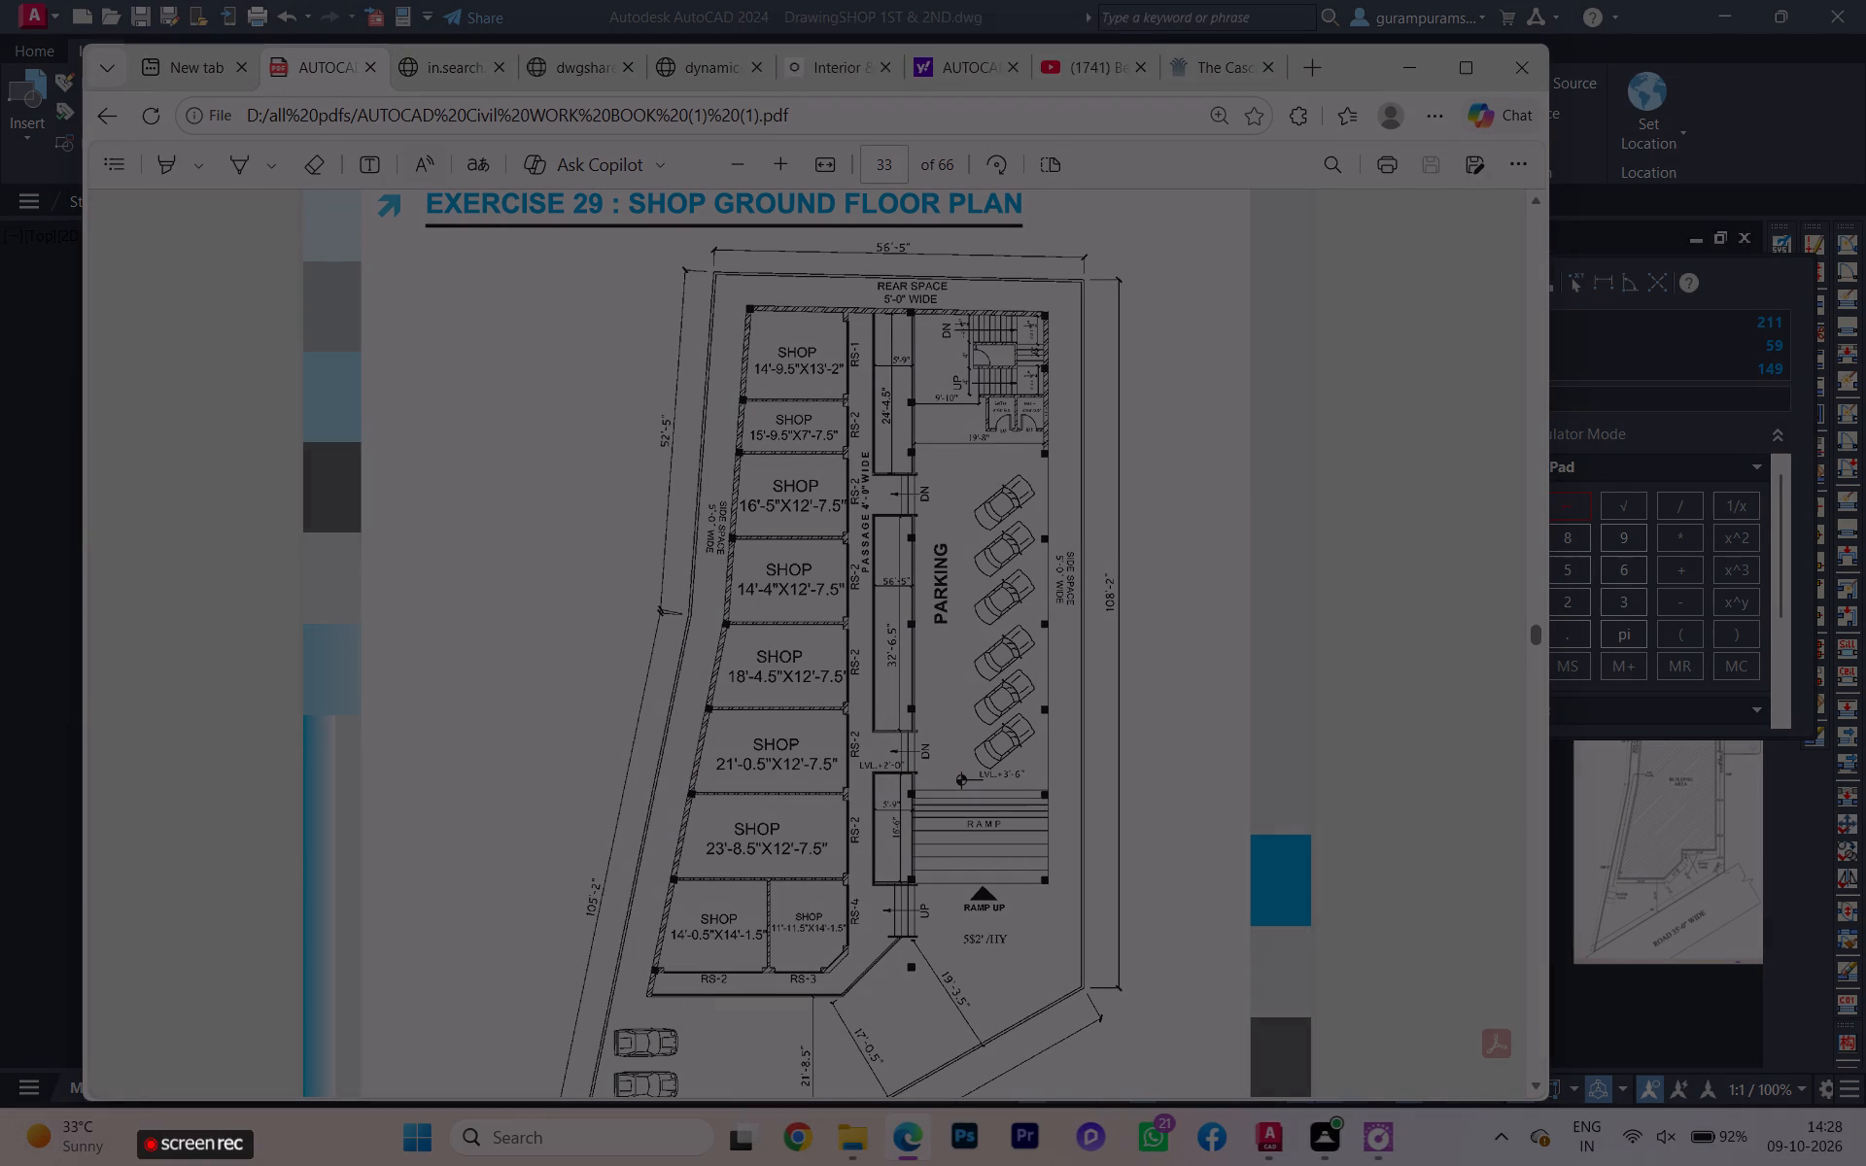
left_click_drag(470, 204, 1227, 801)
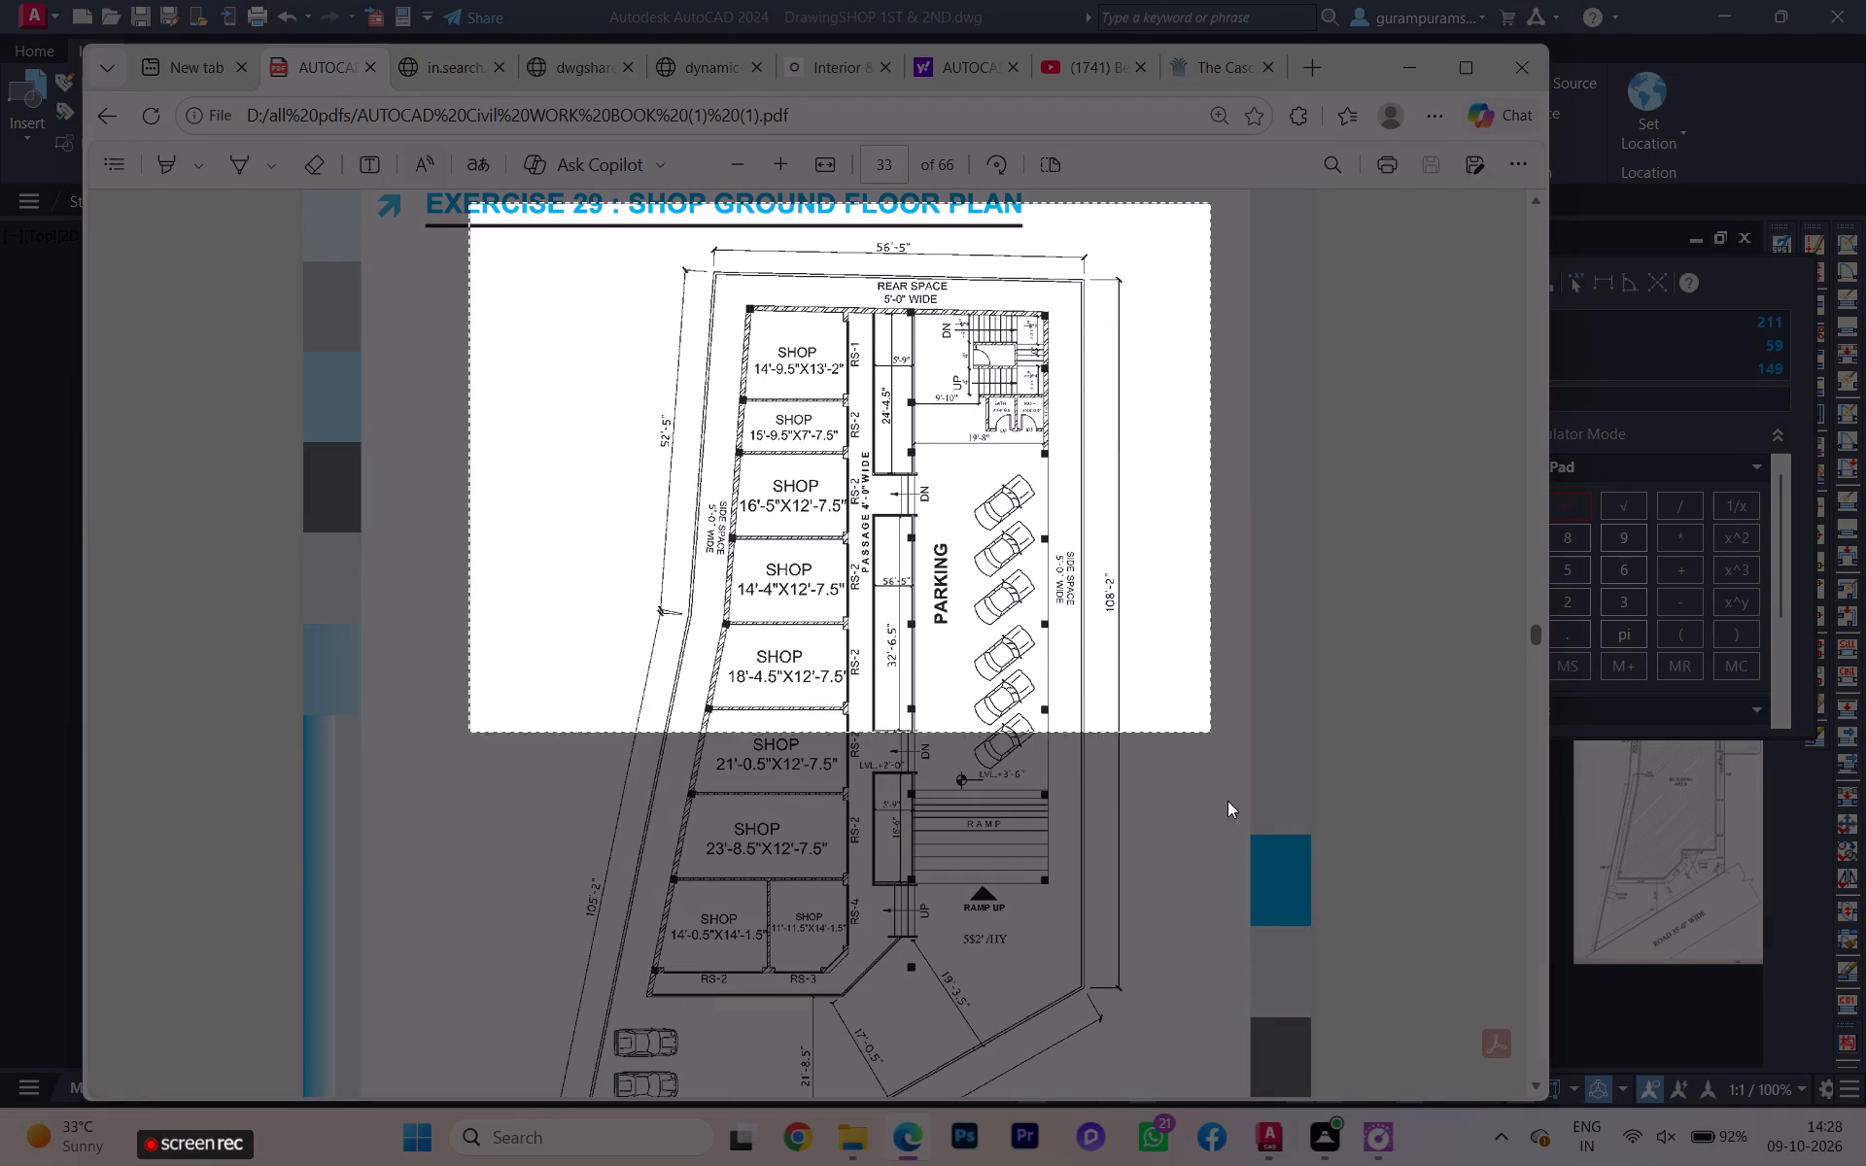
left_click_drag(1227, 801, 1161, 1106)
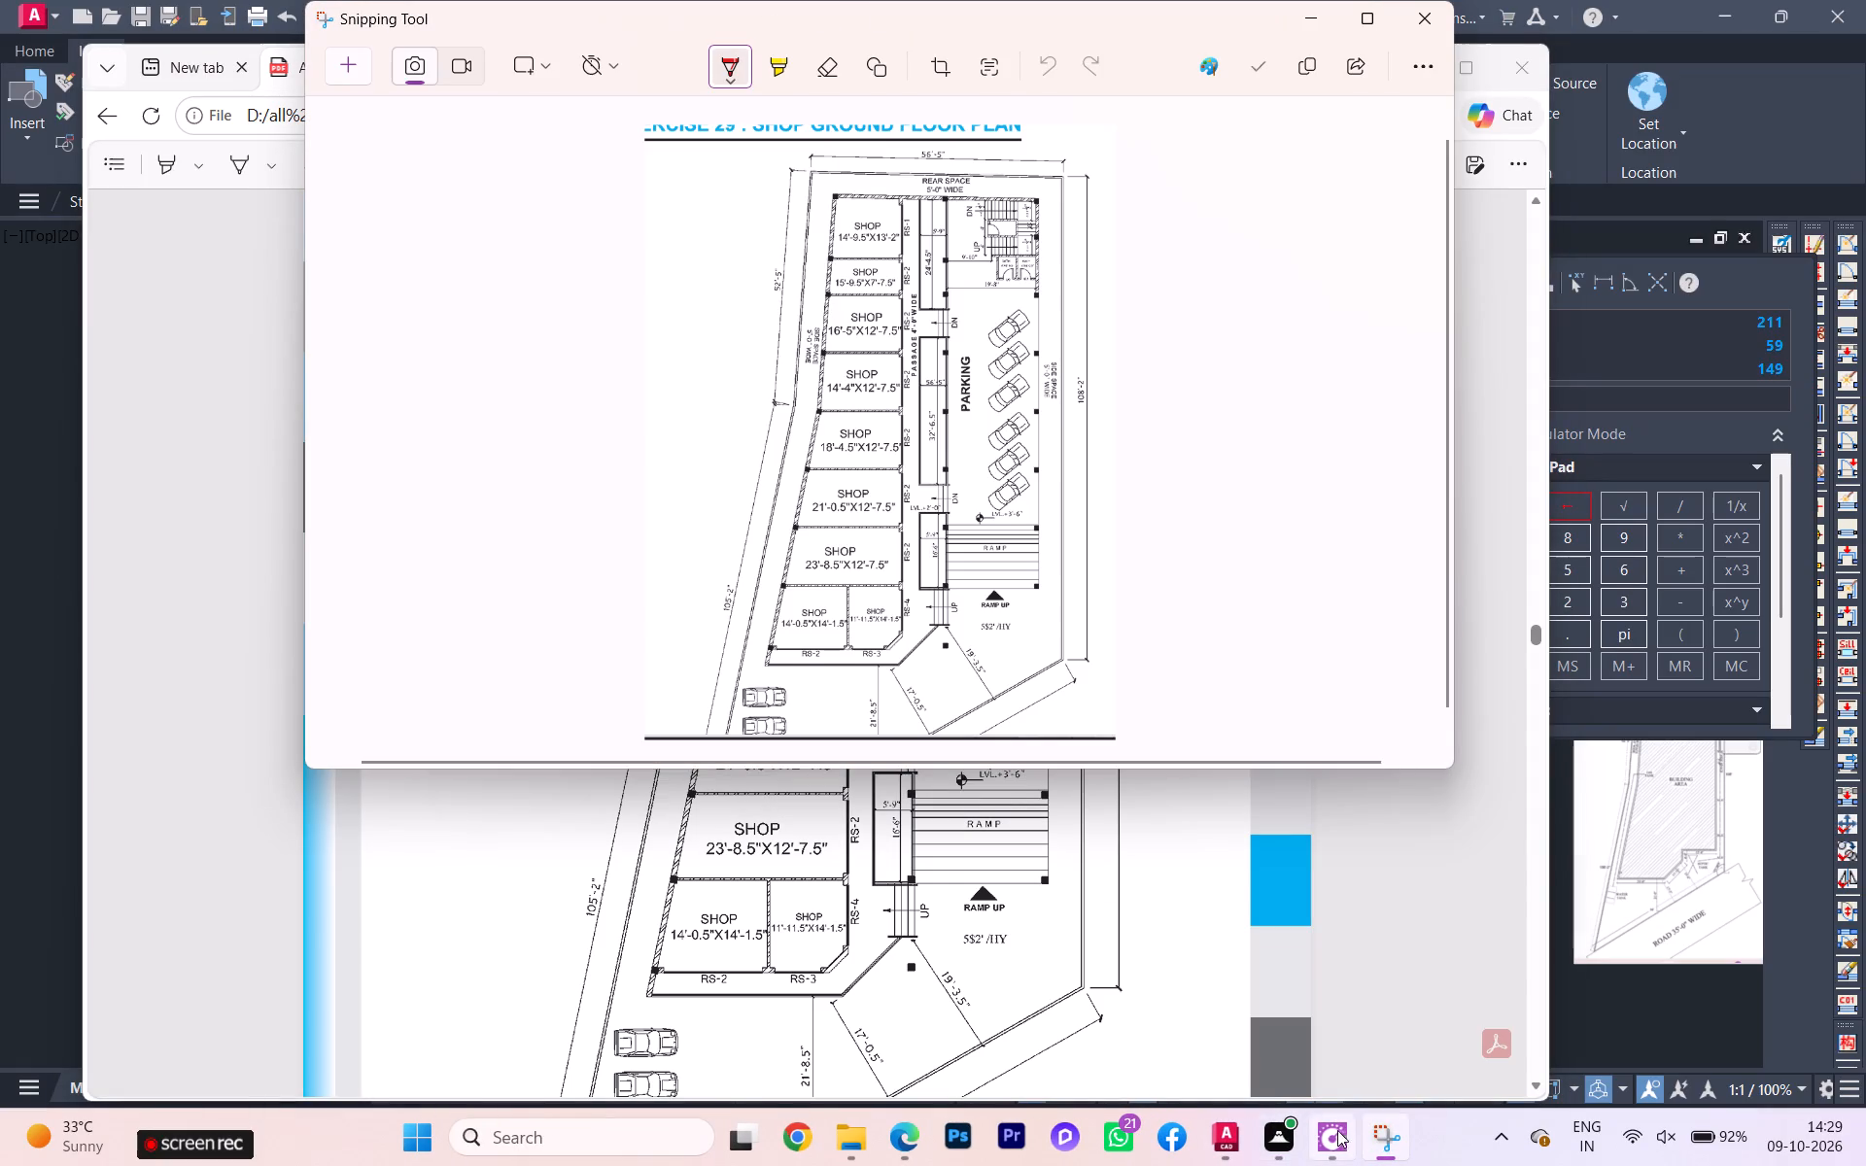
Switch to the AutoCAD drawing and choose the Exercise 29 snip, Screenshot 2026-10-09 142906.png, as the reference image to attach.
left_click(1229, 1140)
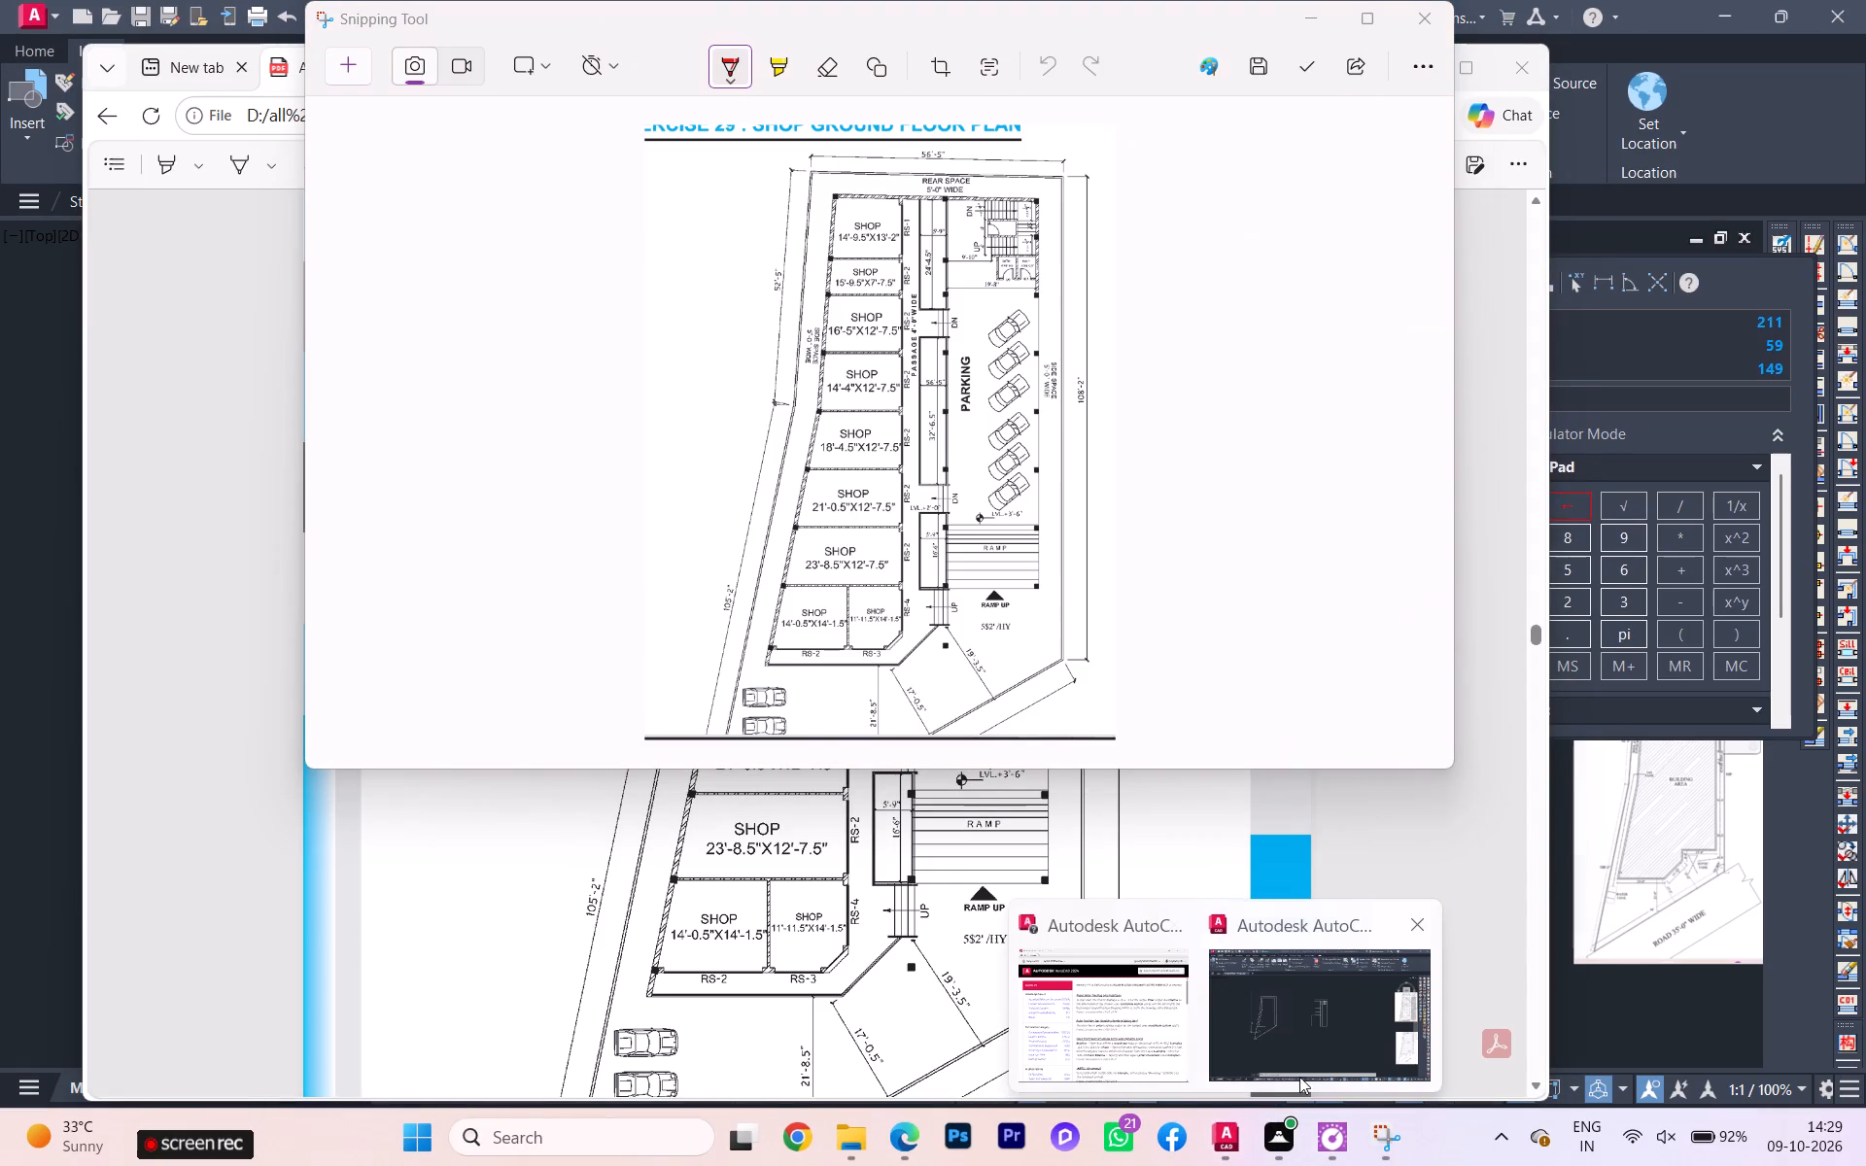
left_click(1316, 1019)
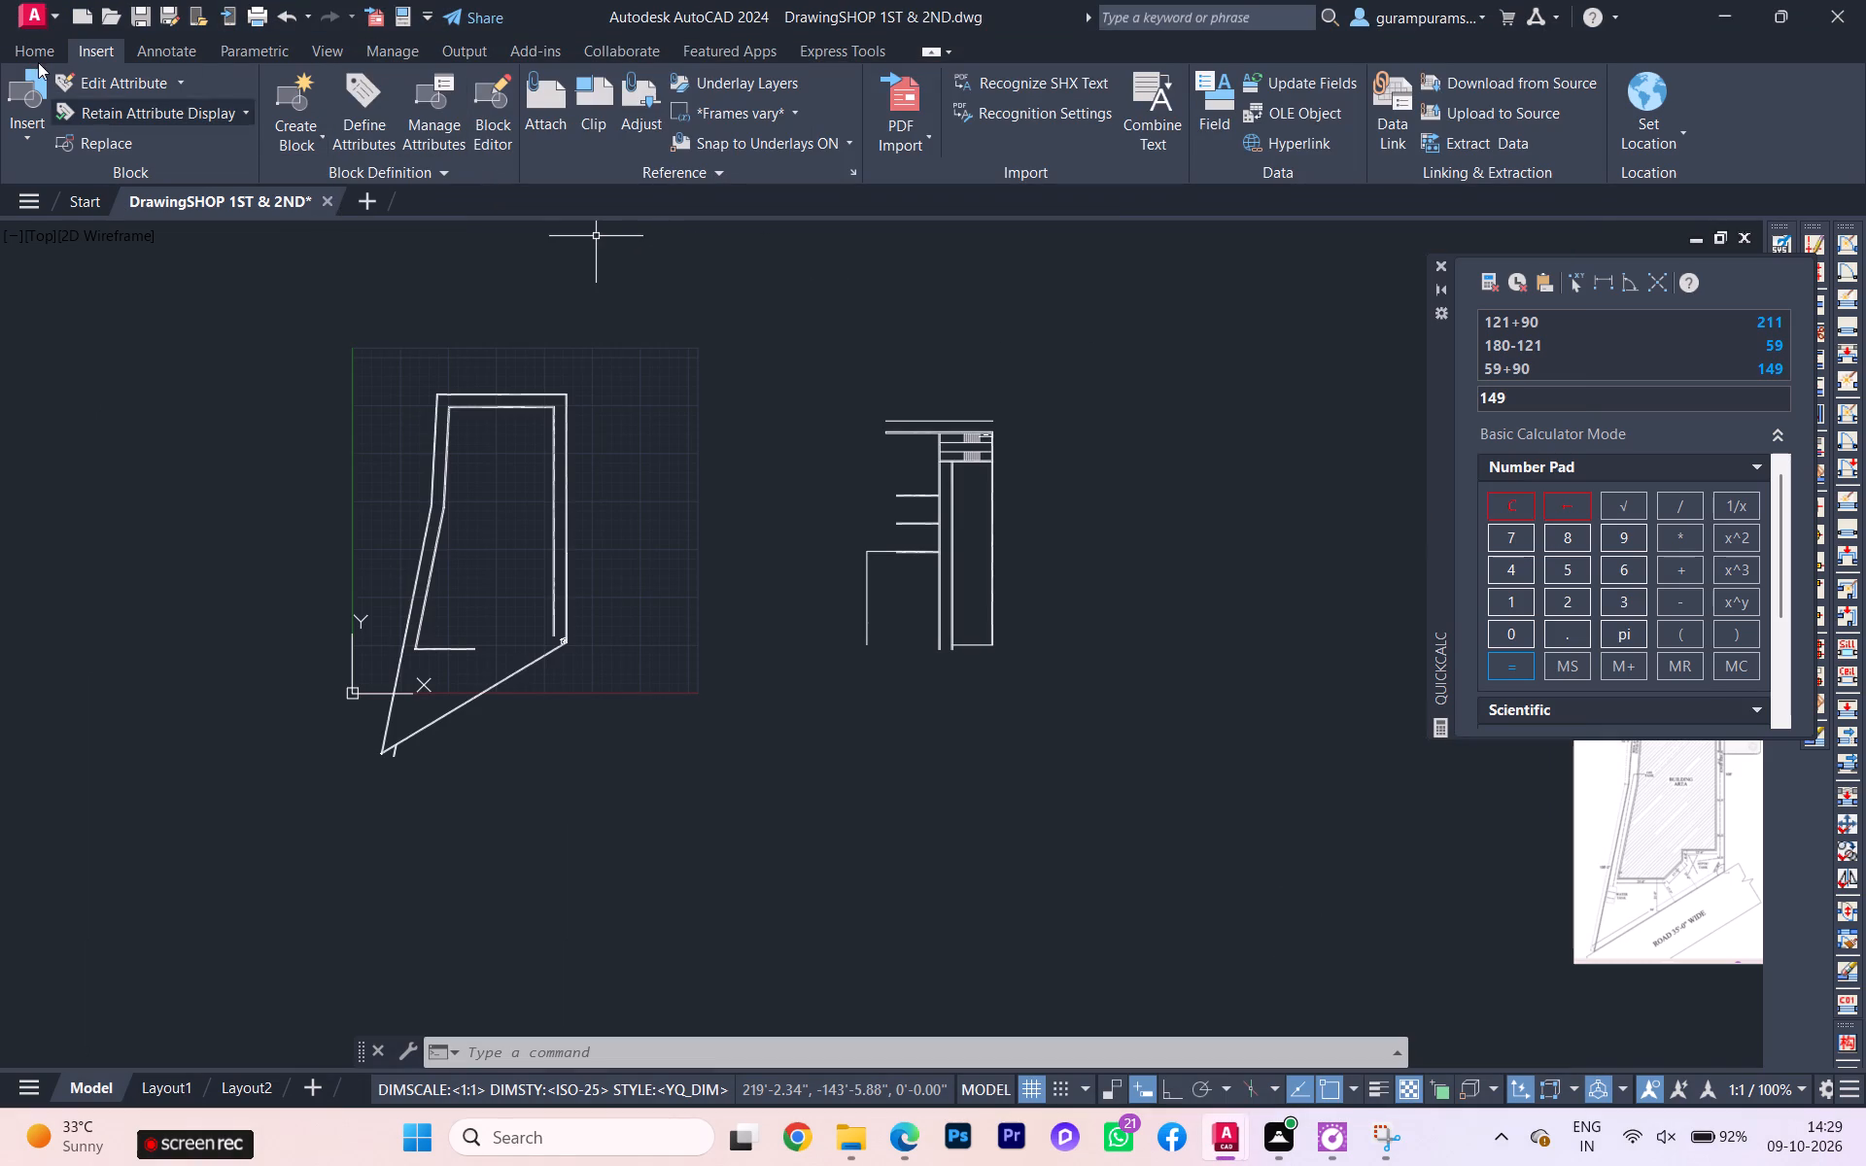
left_click(542, 132)
scroll(740, 695, "down", 2)
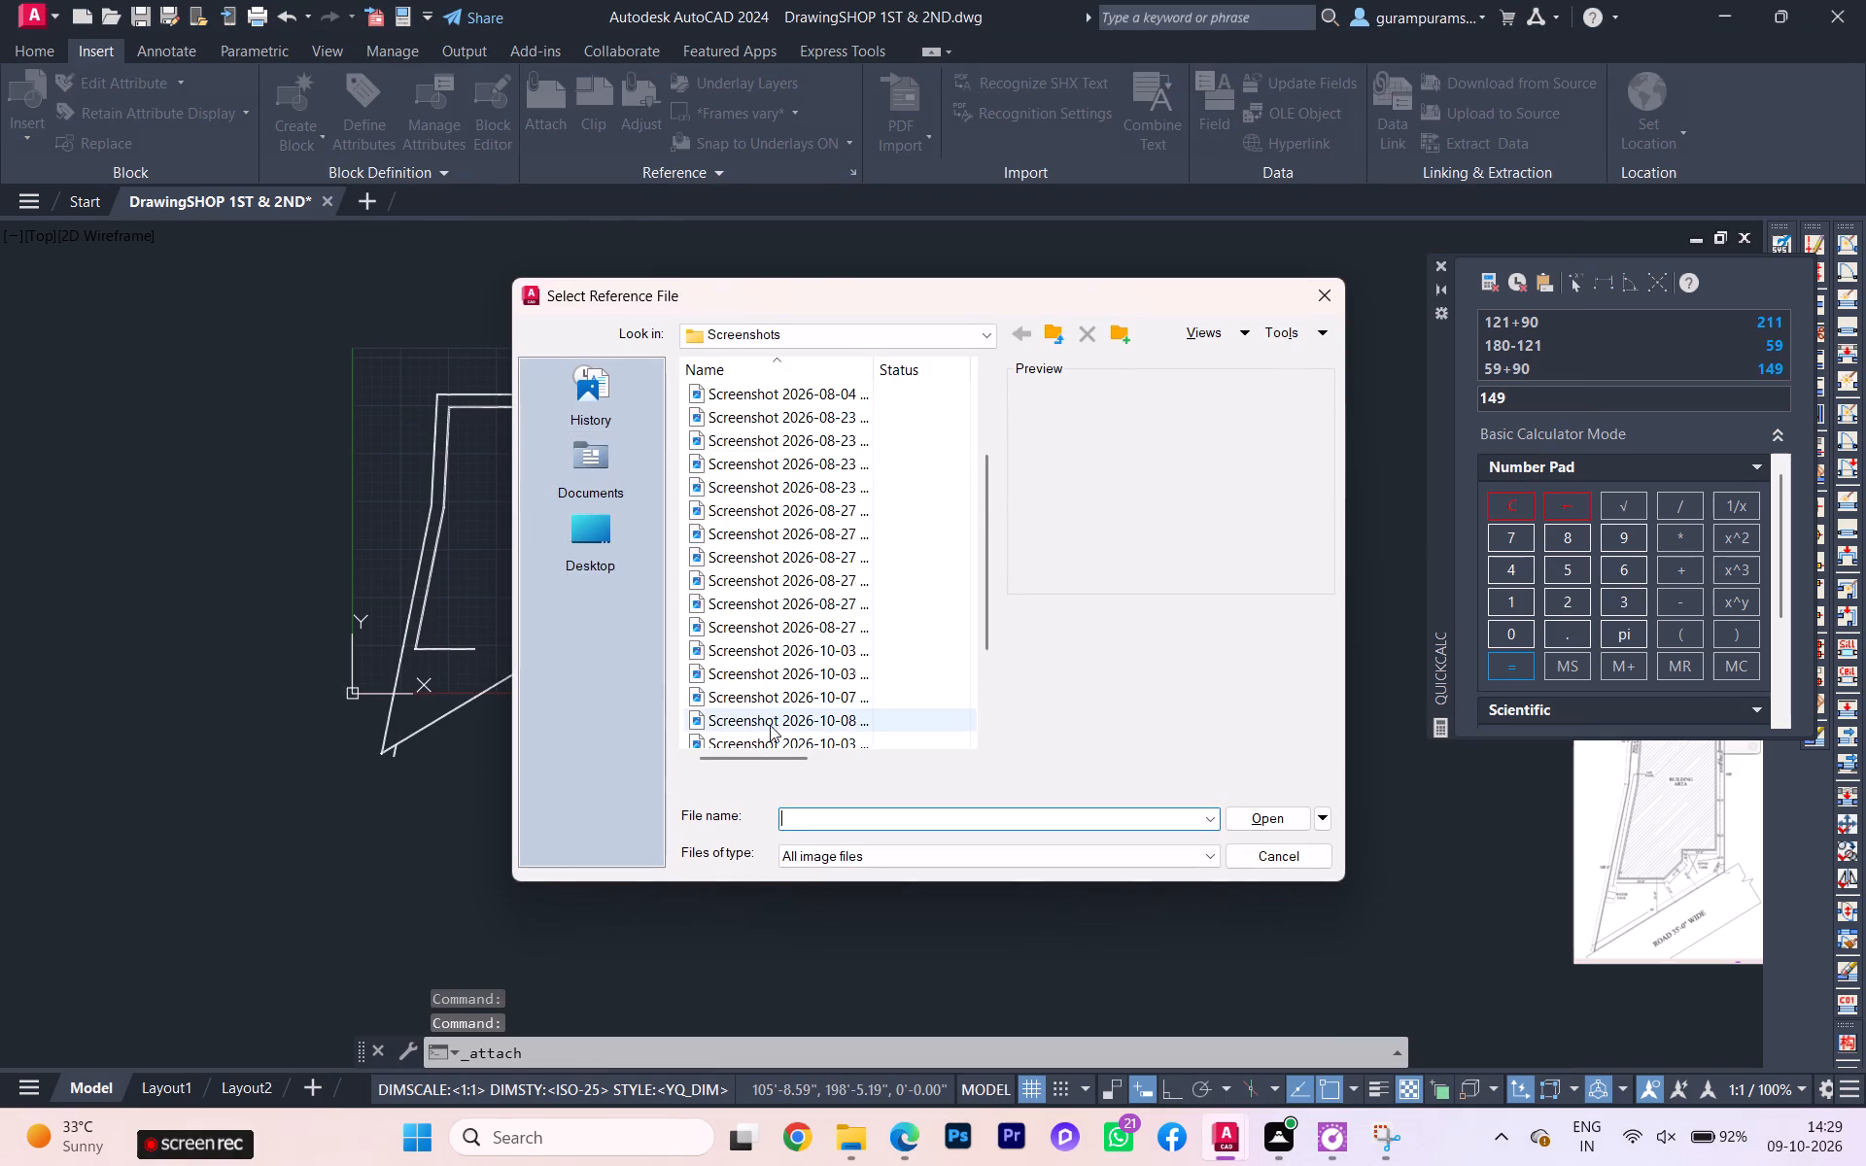
scroll(770, 725, "down", 8)
scroll(839, 731, "up", 2)
scroll(841, 731, "down", 2)
scroll(866, 725, "up", 1)
scroll(866, 725, "down", 2)
scroll(866, 725, "up", 5)
scroll(866, 725, "down", 8)
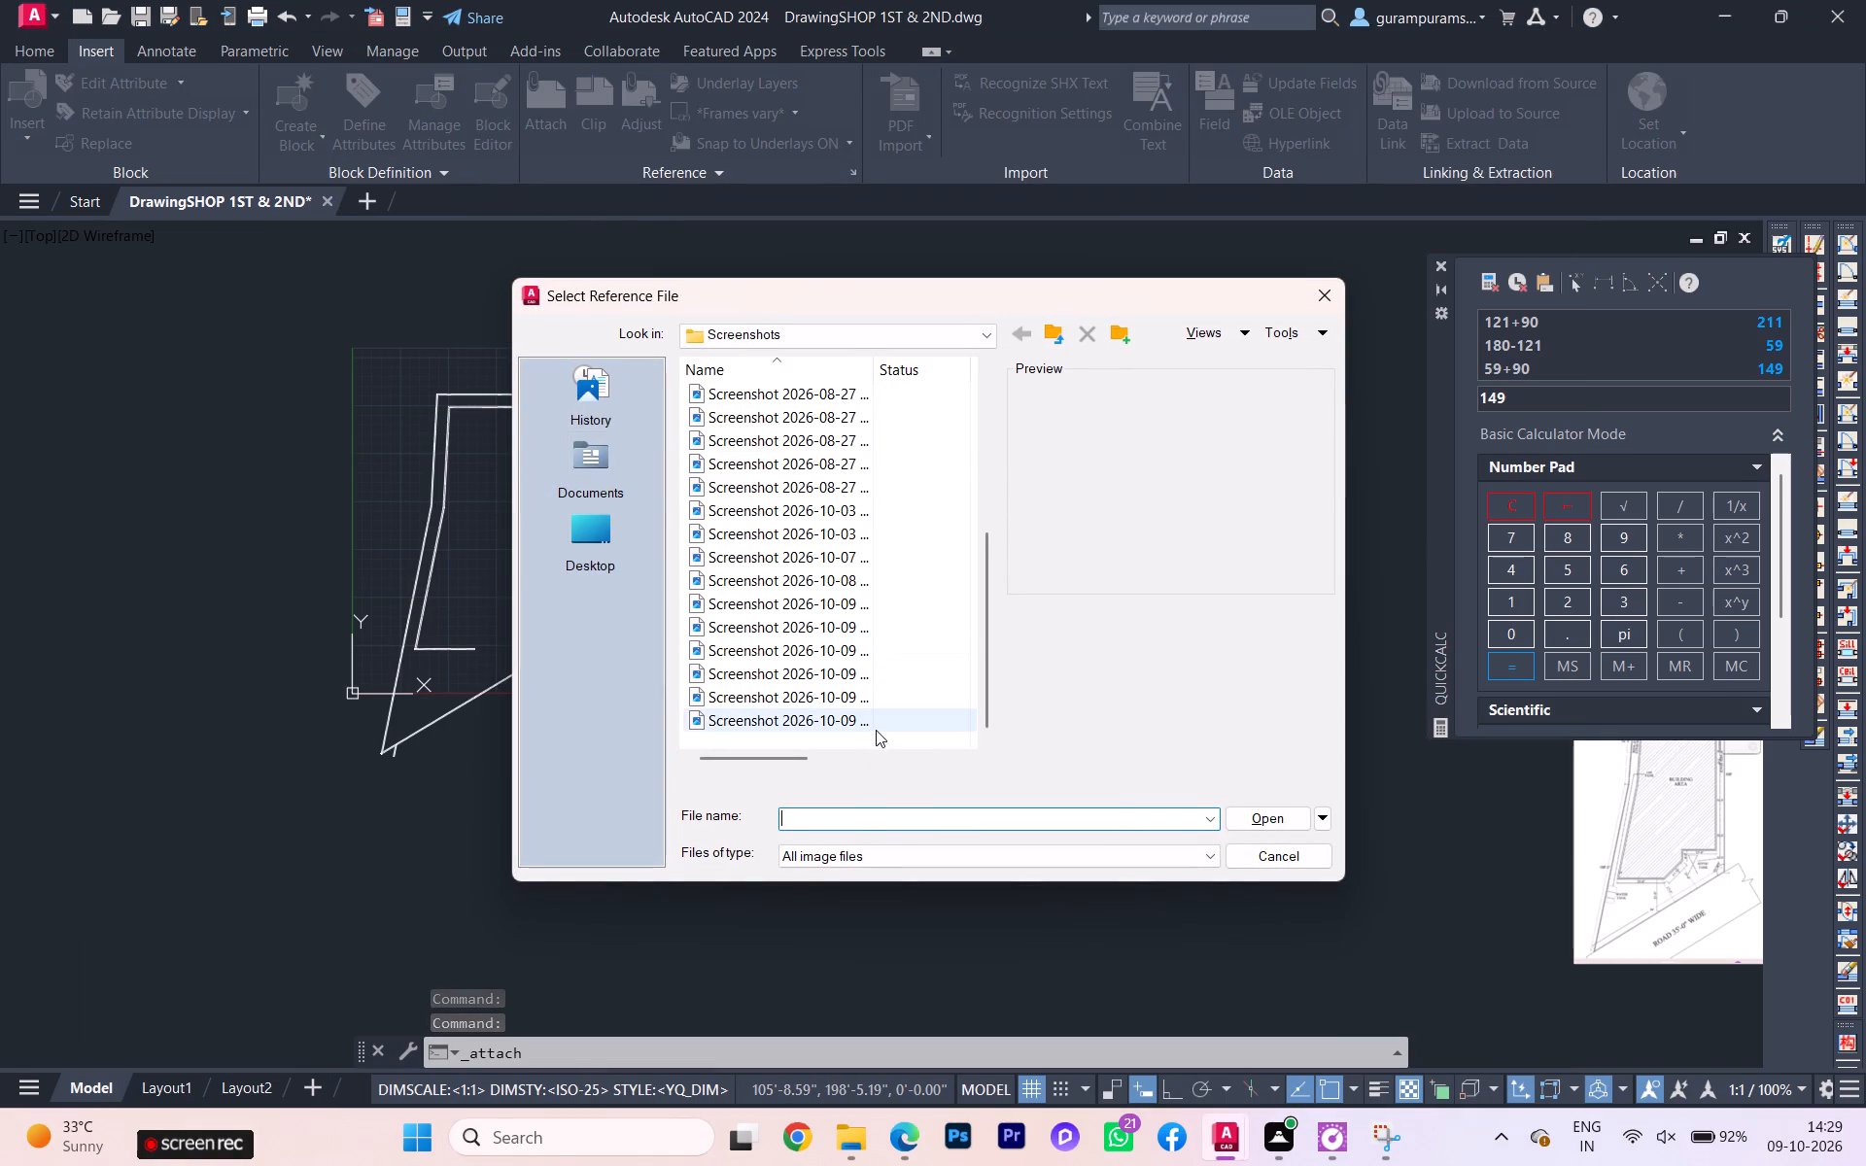
left_click(876, 730)
left_click(1296, 817)
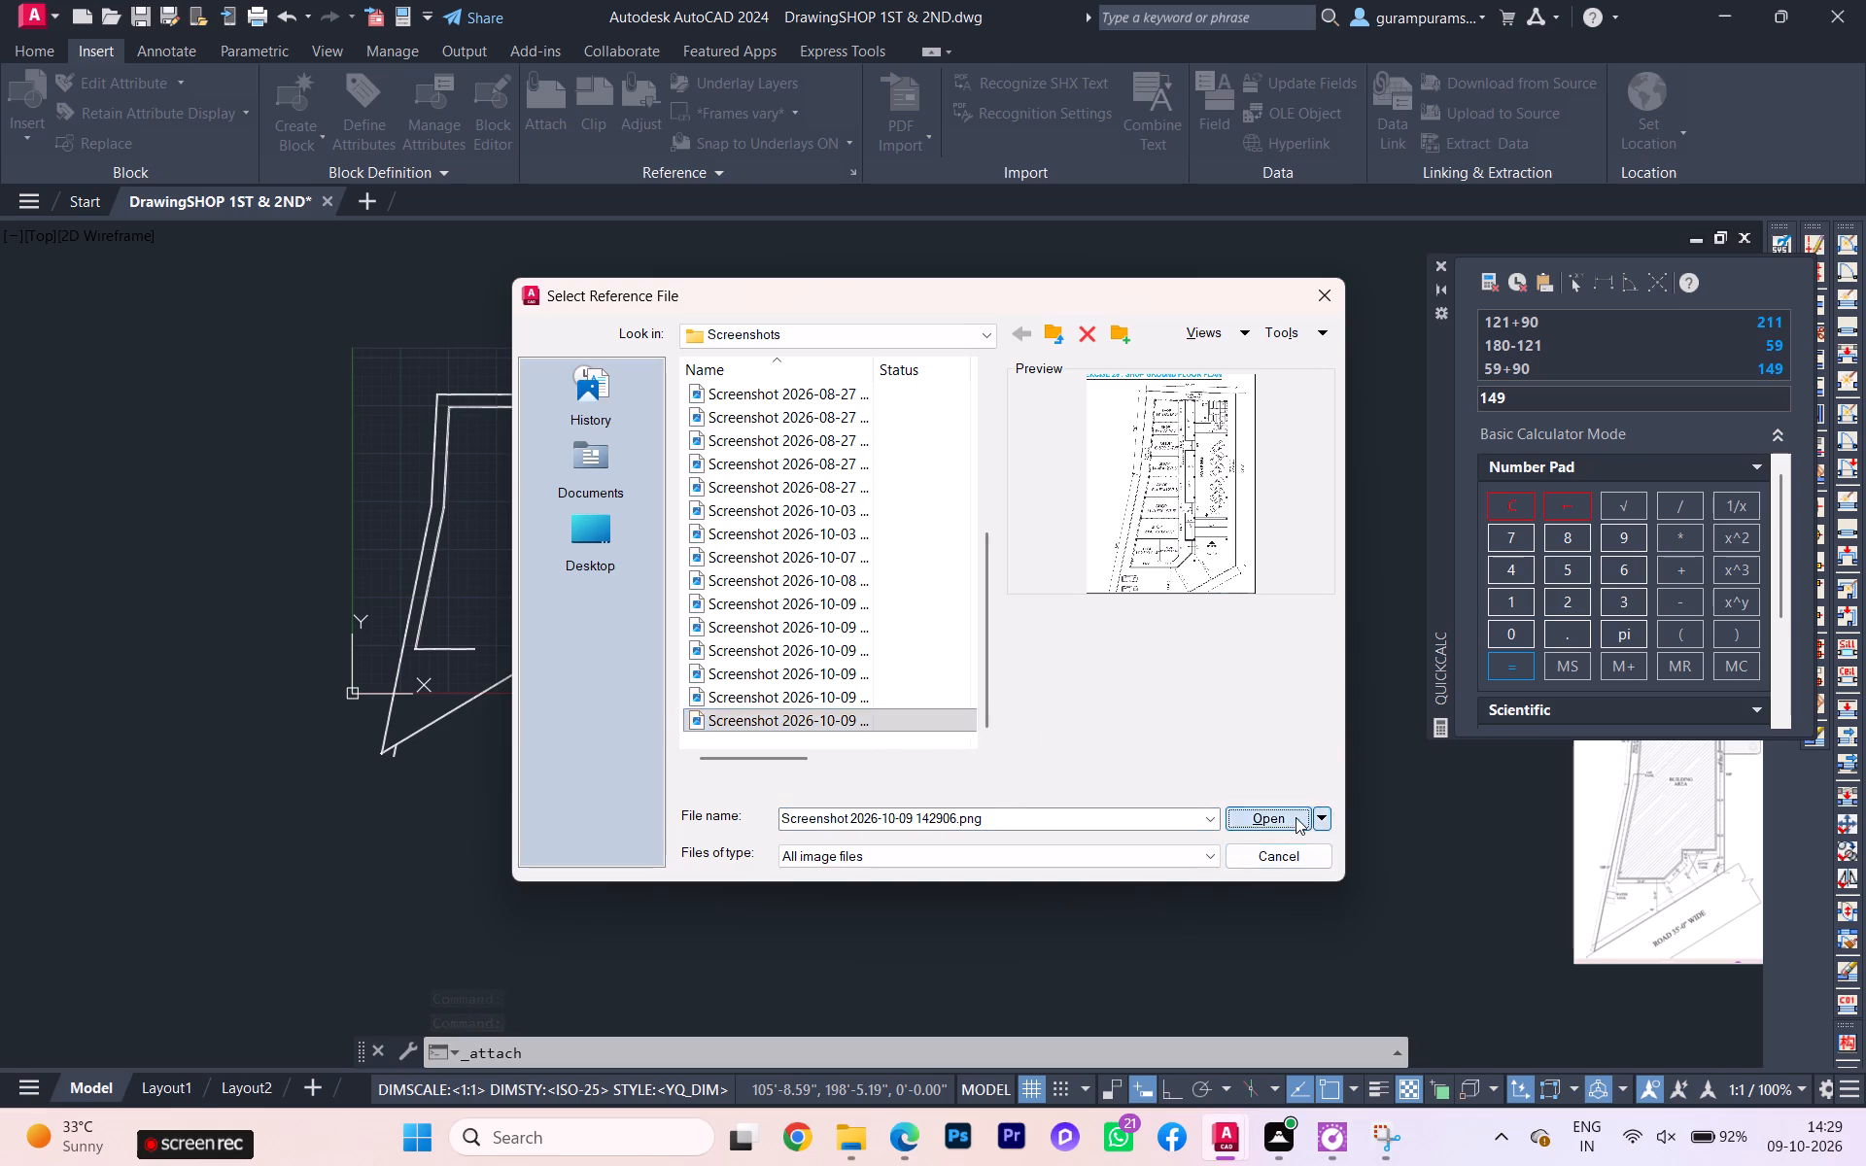
Insert the Exercise 29 image between the wall outline and the separate partial plan, setting its scale freehand to roughly the outline's height.
left_click(950, 726)
left_click(951, 737)
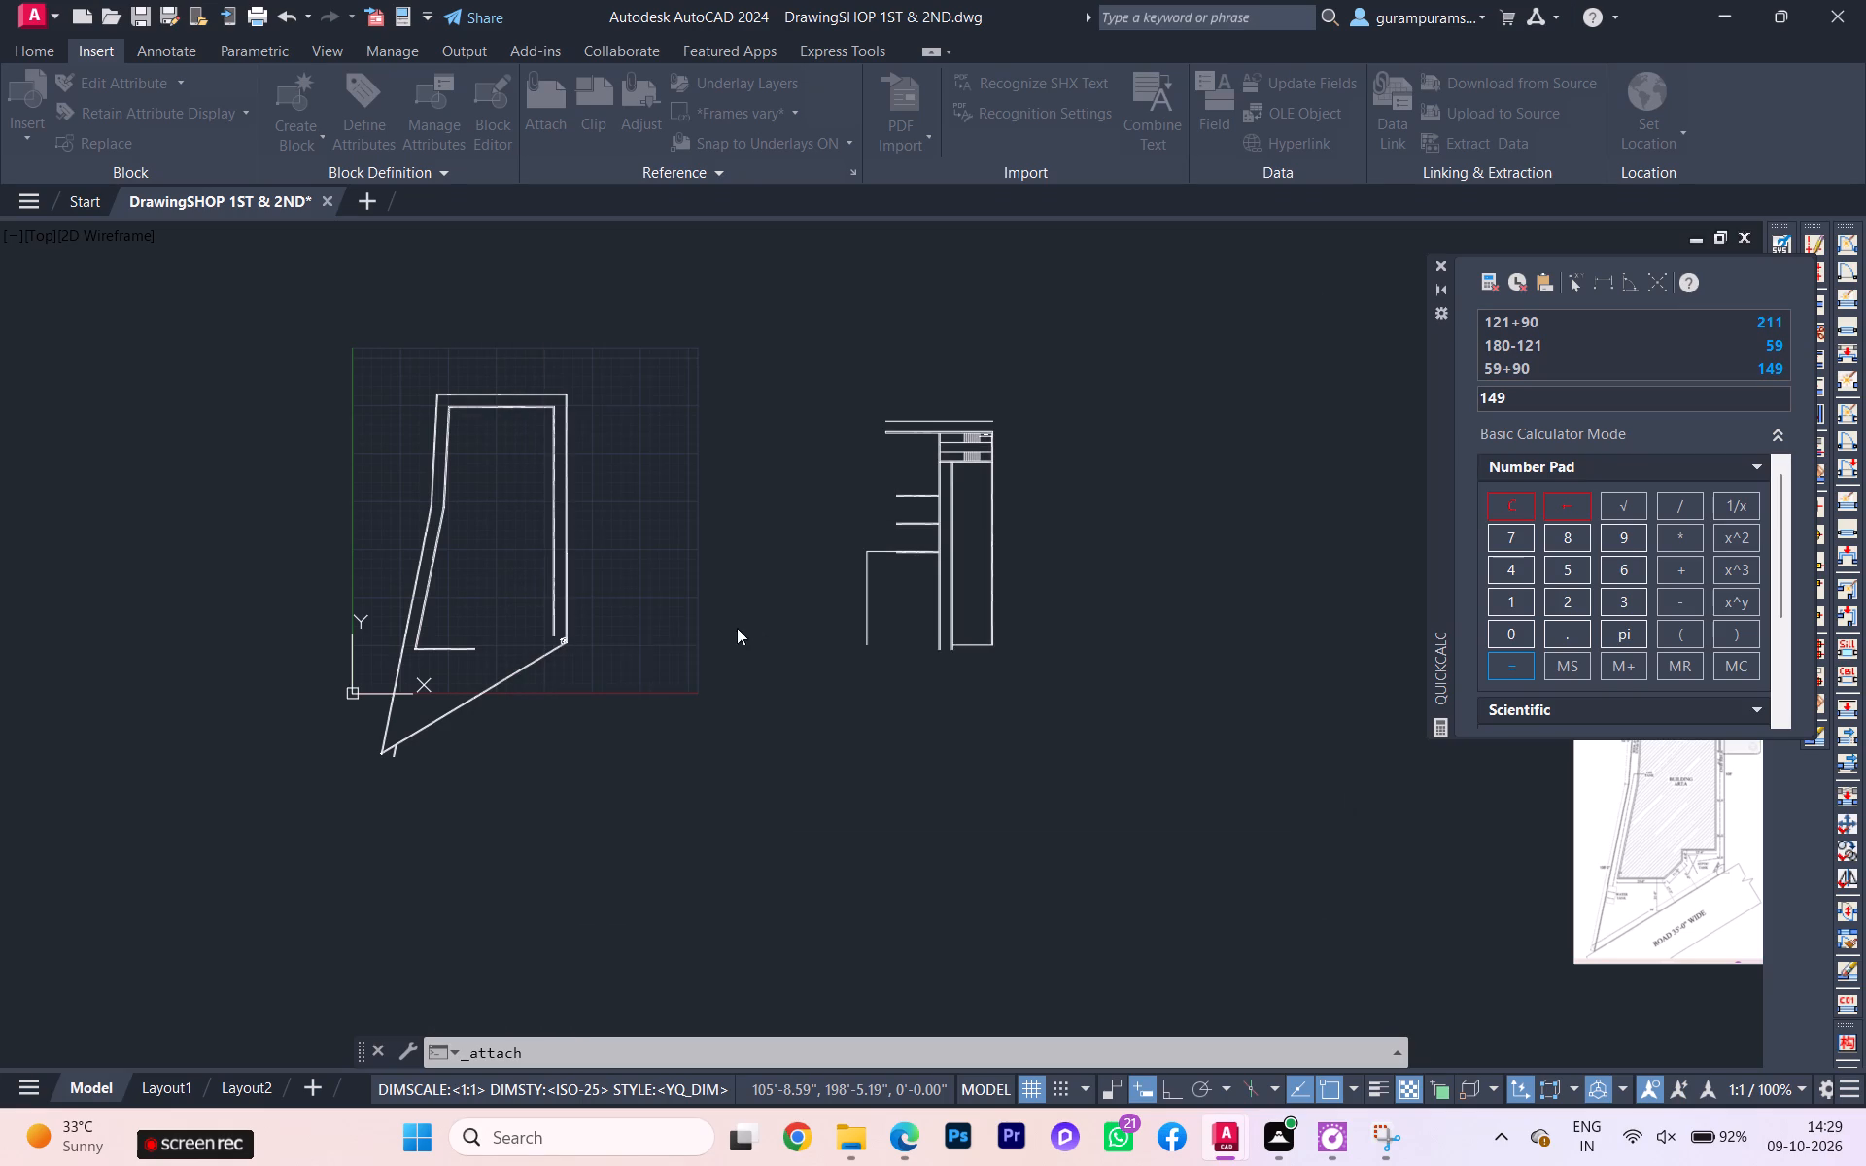
left_click(598, 639)
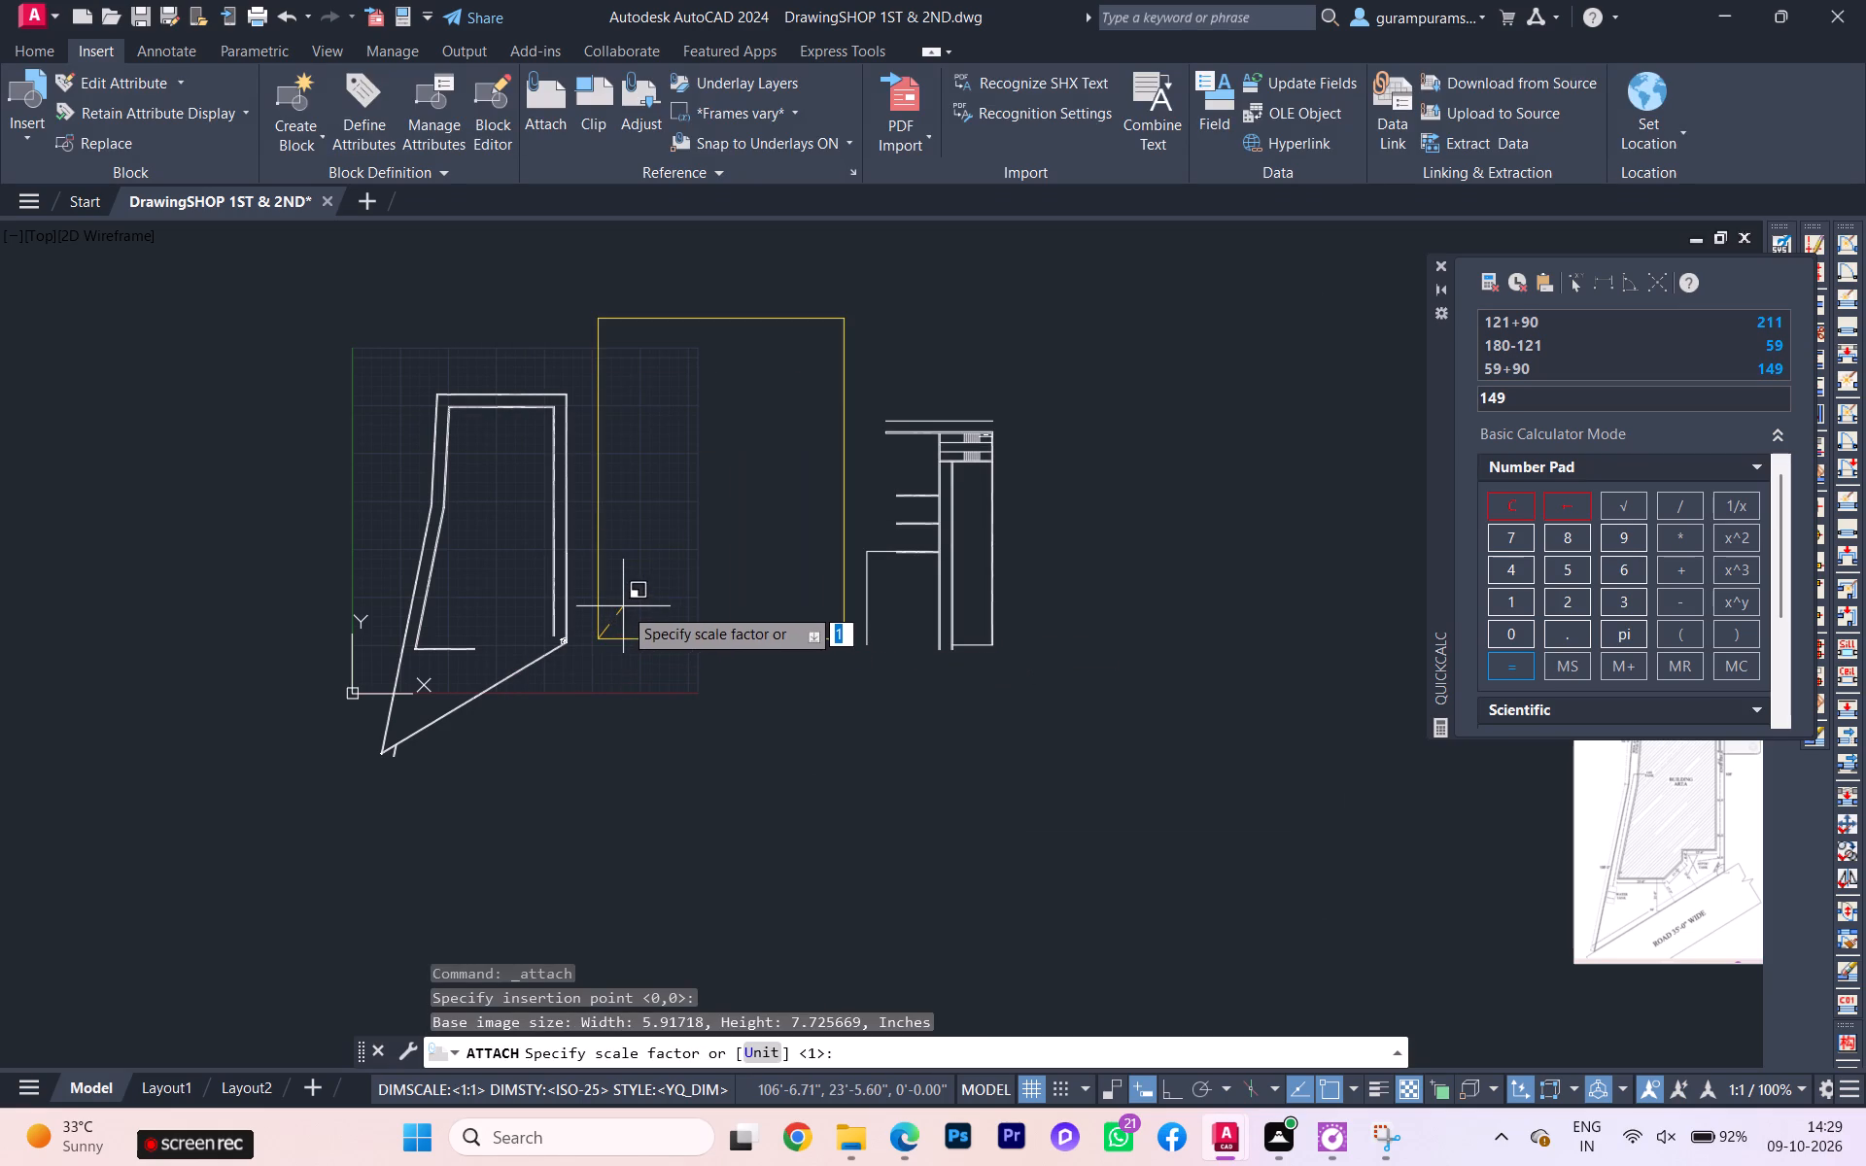
left_click(623, 606)
Examine the attached Exercise 29 ground floor plan beside the wall outline, from its rear space and shops to the ramp and front boundary.
scroll(502, 638, "up", 2)
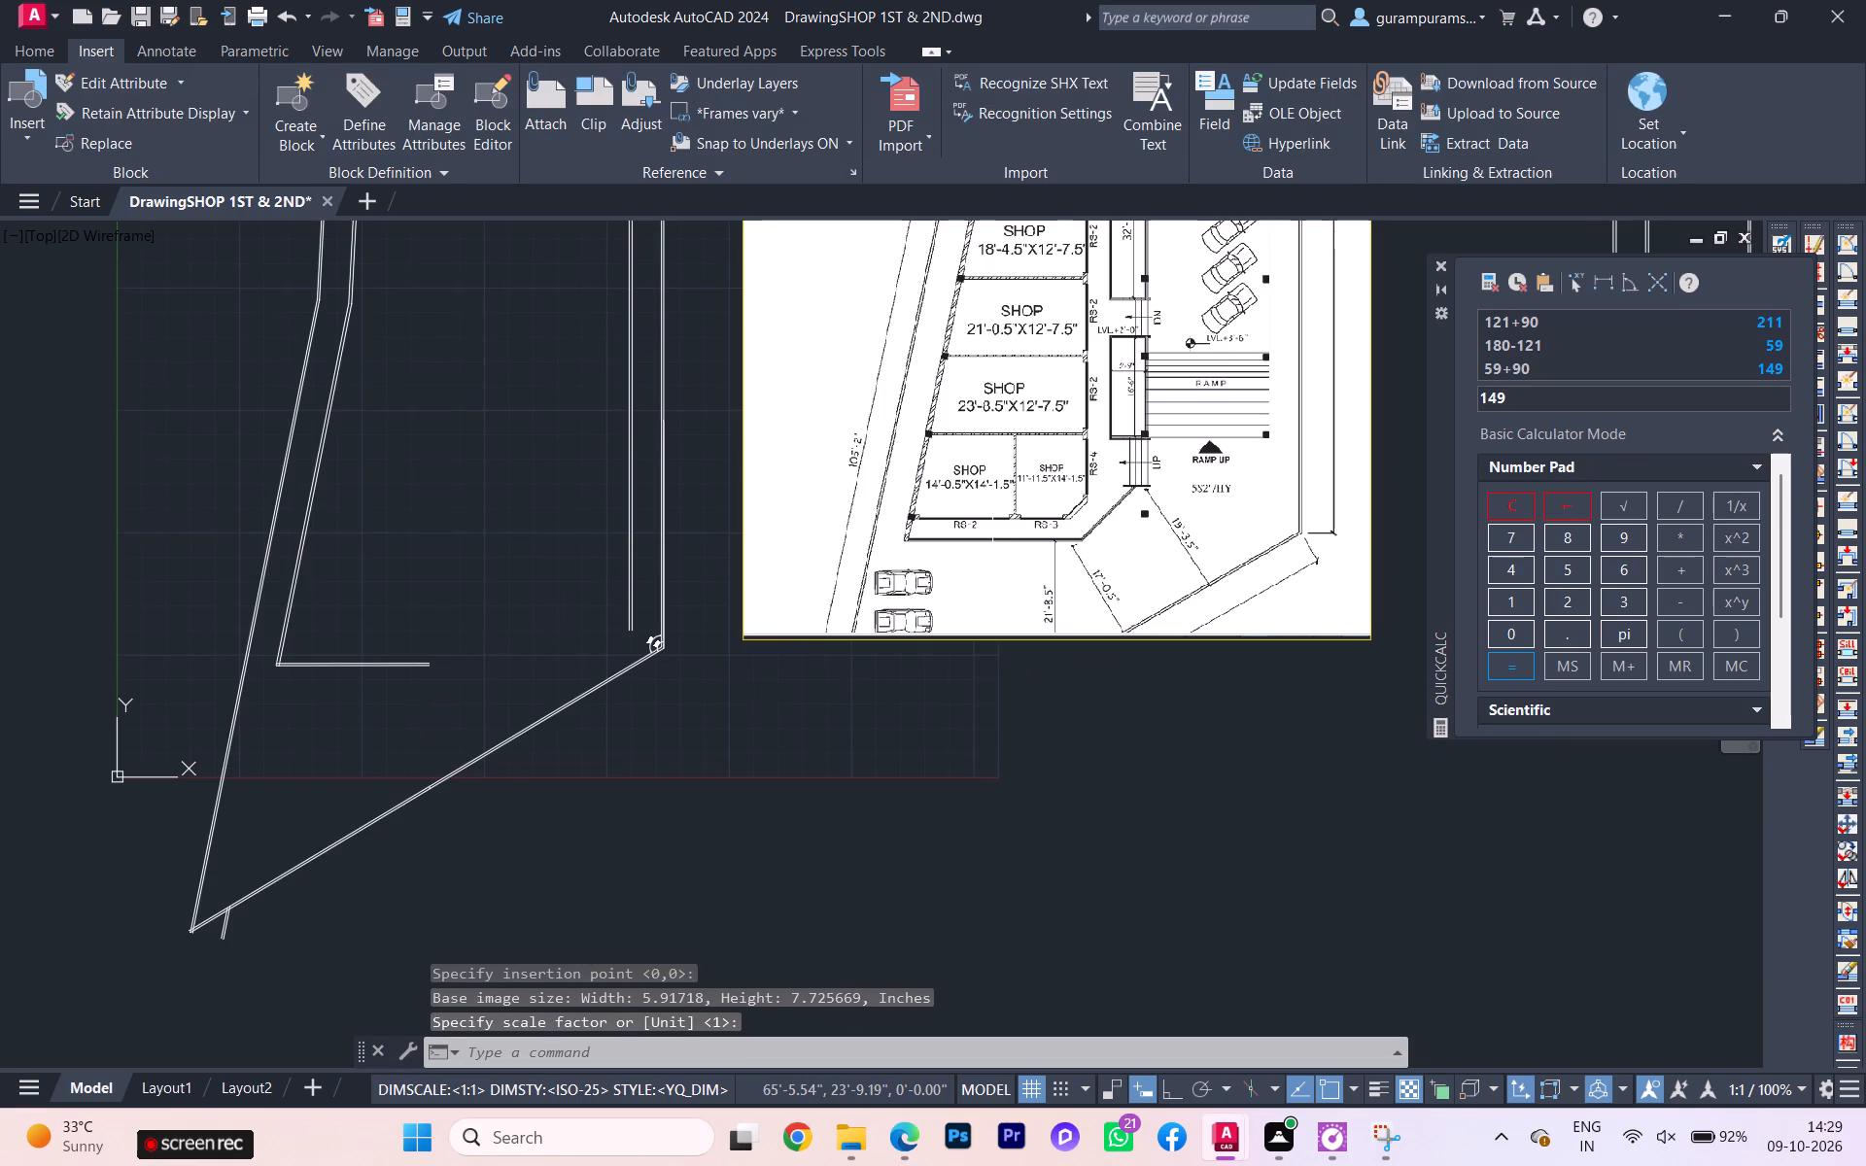
middle_click_drag(997, 518, 1021, 796)
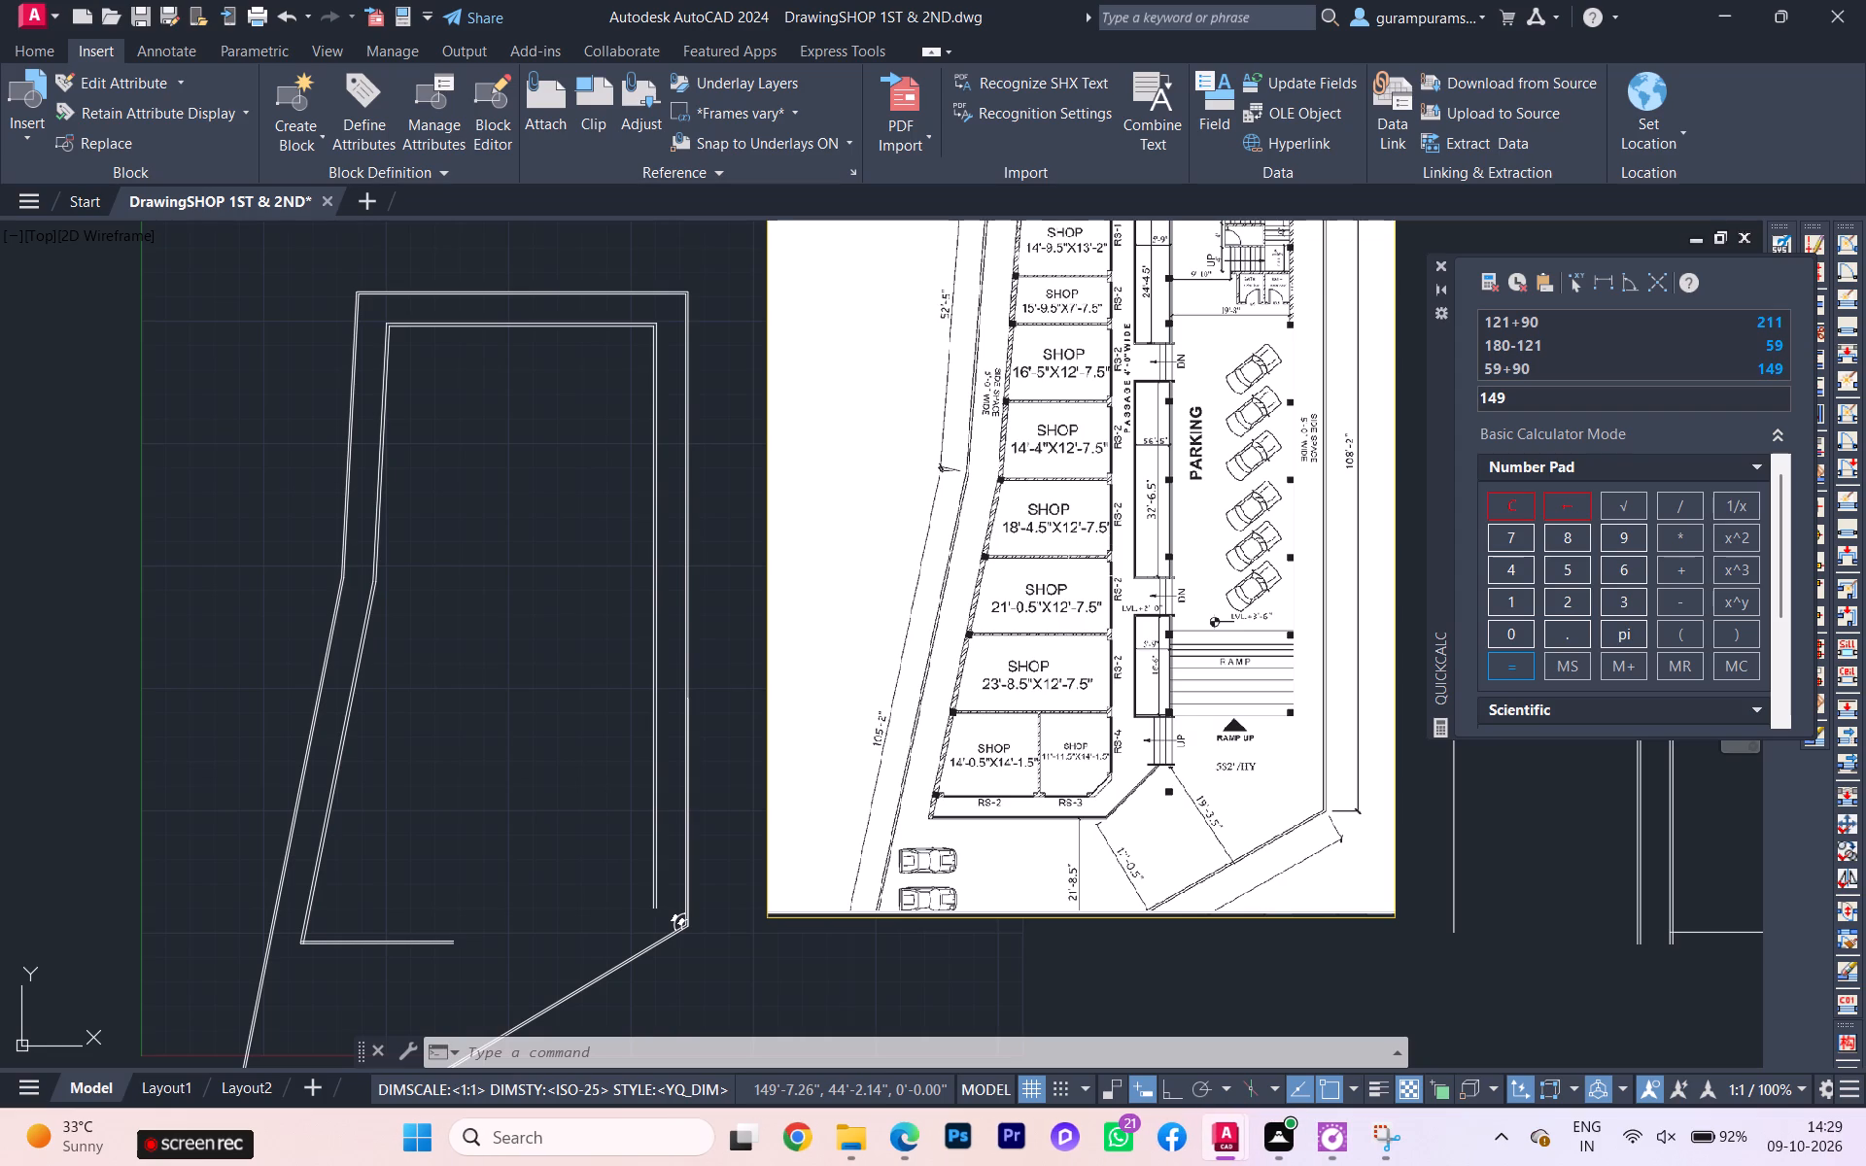
scroll(1084, 582, "down", 1)
scroll(1125, 542, "up", 1)
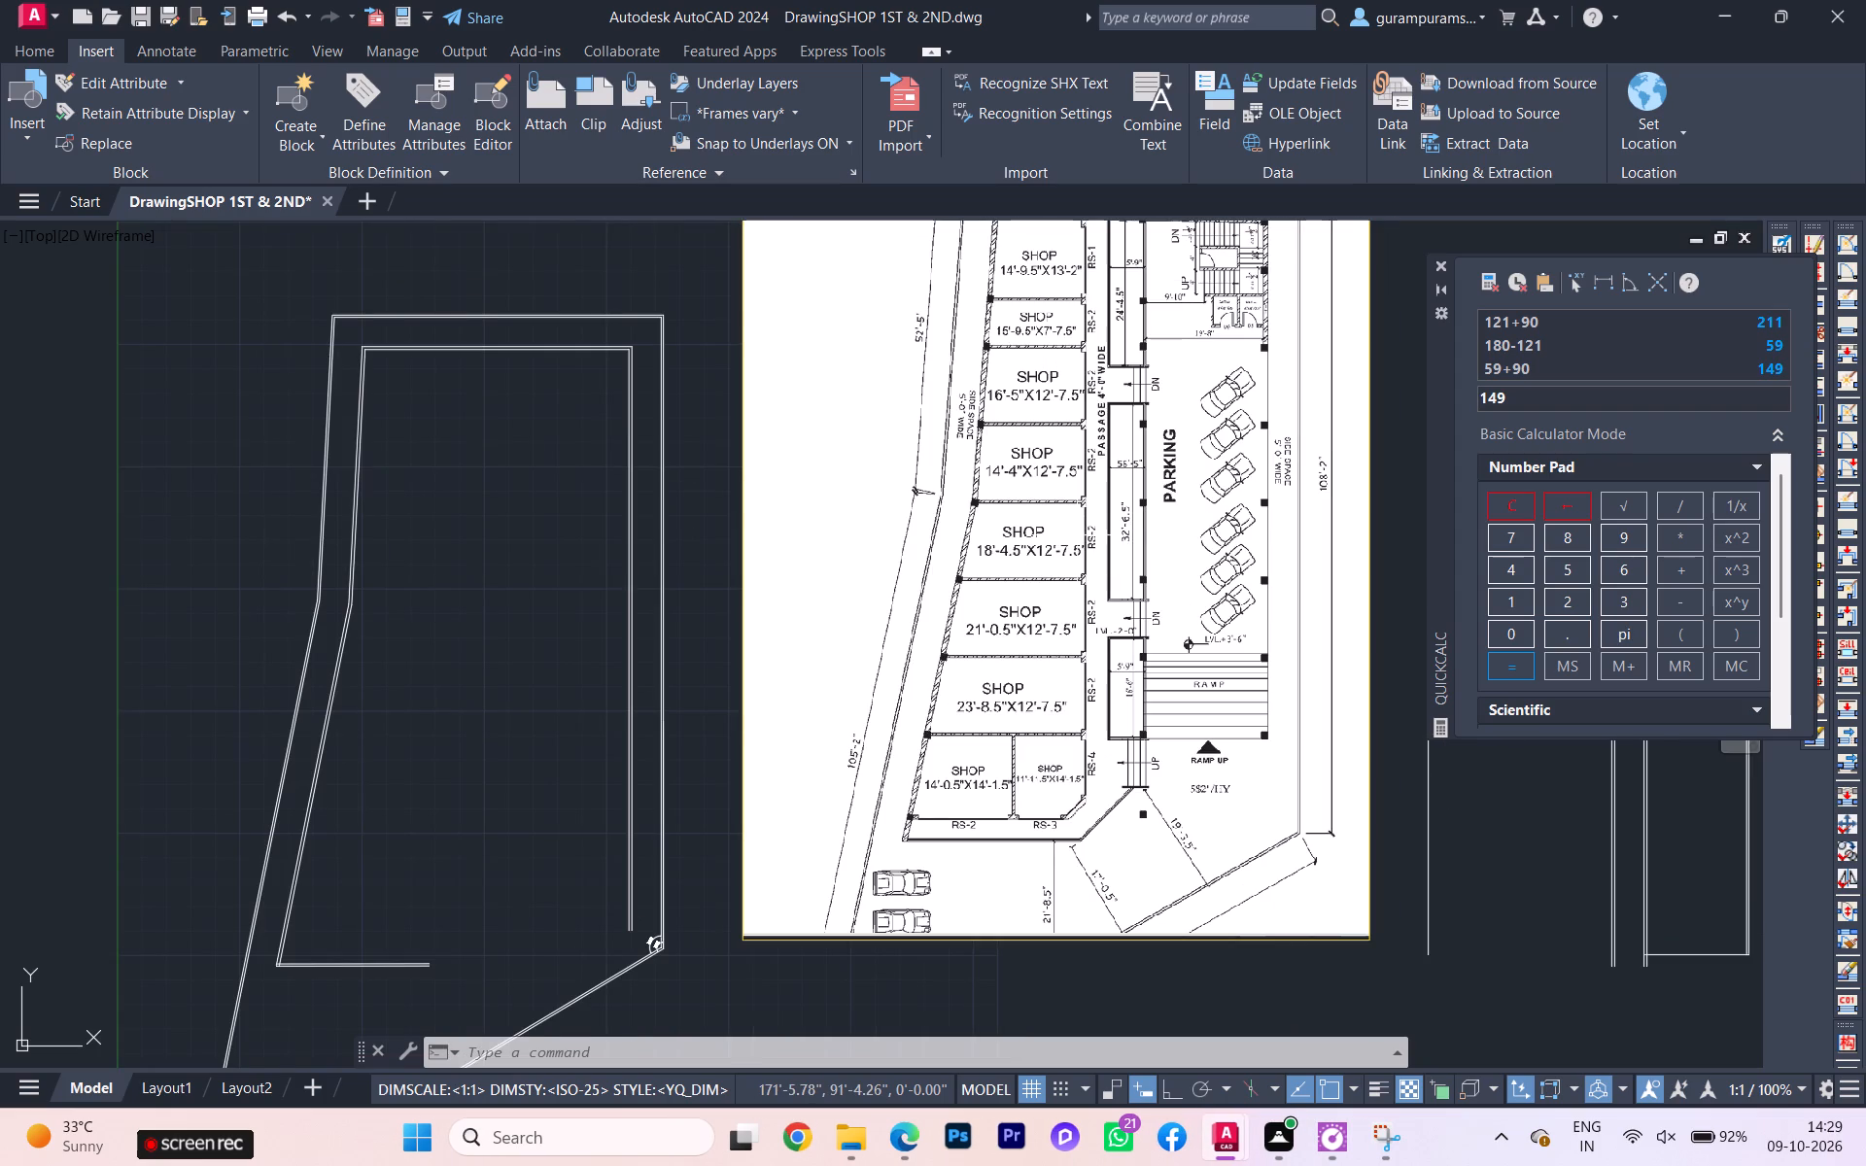
scroll(1109, 356, "down", 1)
middle_click_drag(1105, 365, 1095, 444)
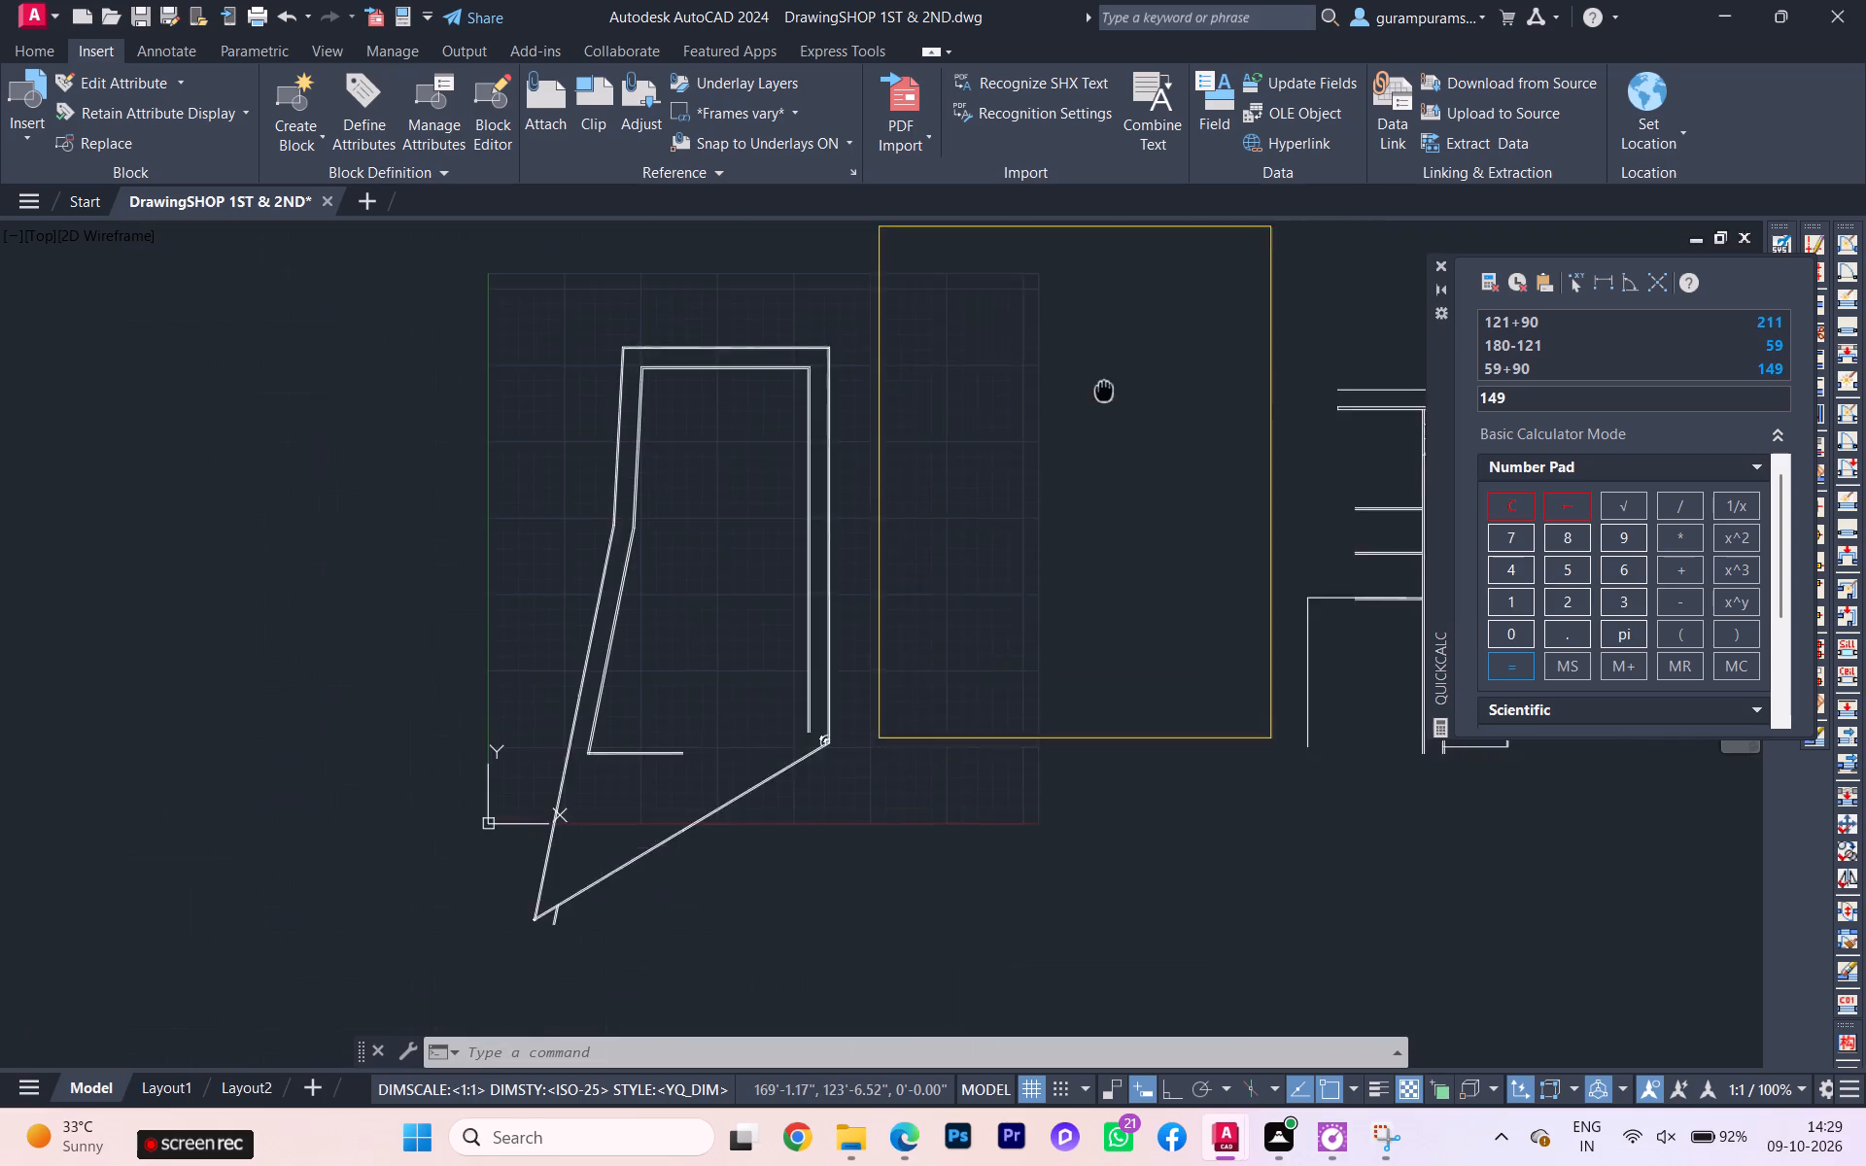
middle_click_drag(1095, 444, 1086, 554)
scroll(1112, 497, "up", 1)
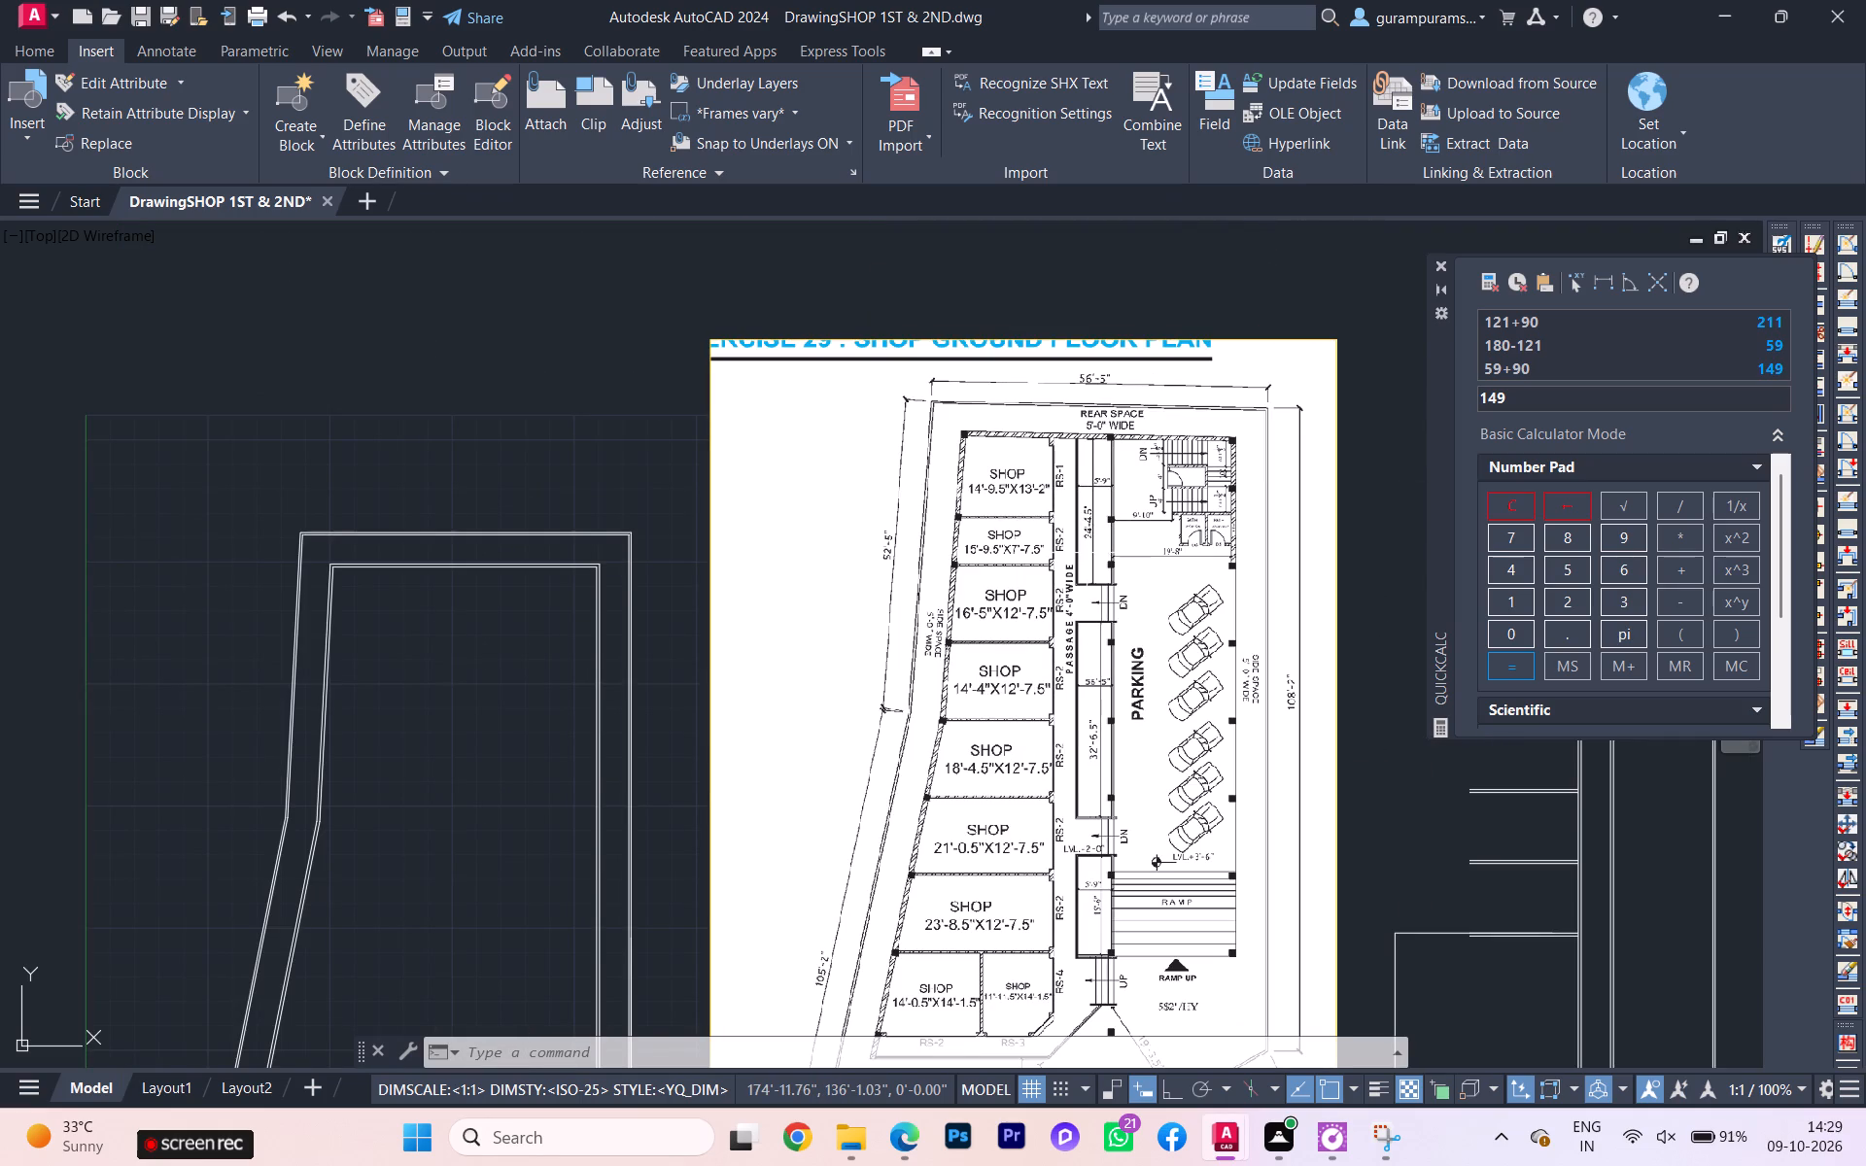
scroll(1087, 561, "down", 1)
middle_click_drag(1087, 561, 1082, 514)
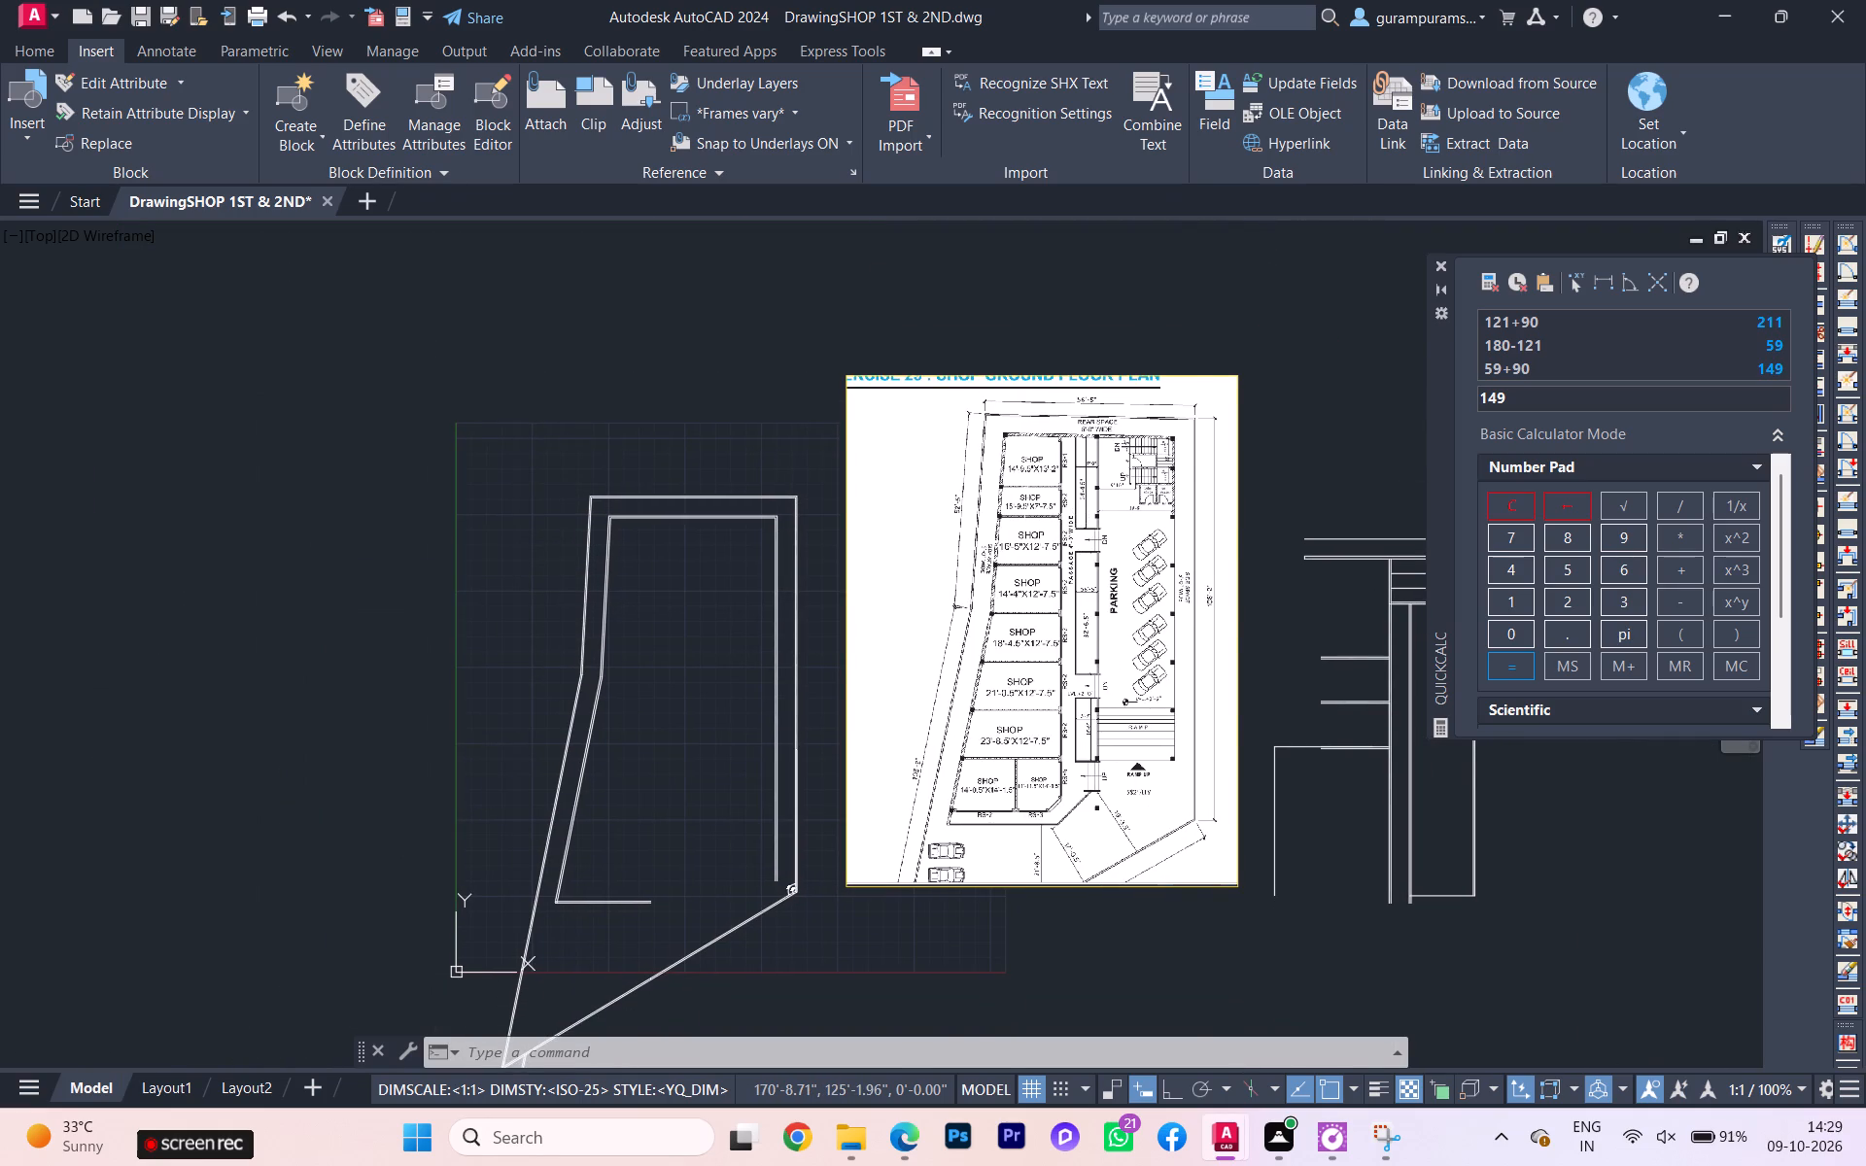
scroll(1026, 480, "up", 1)
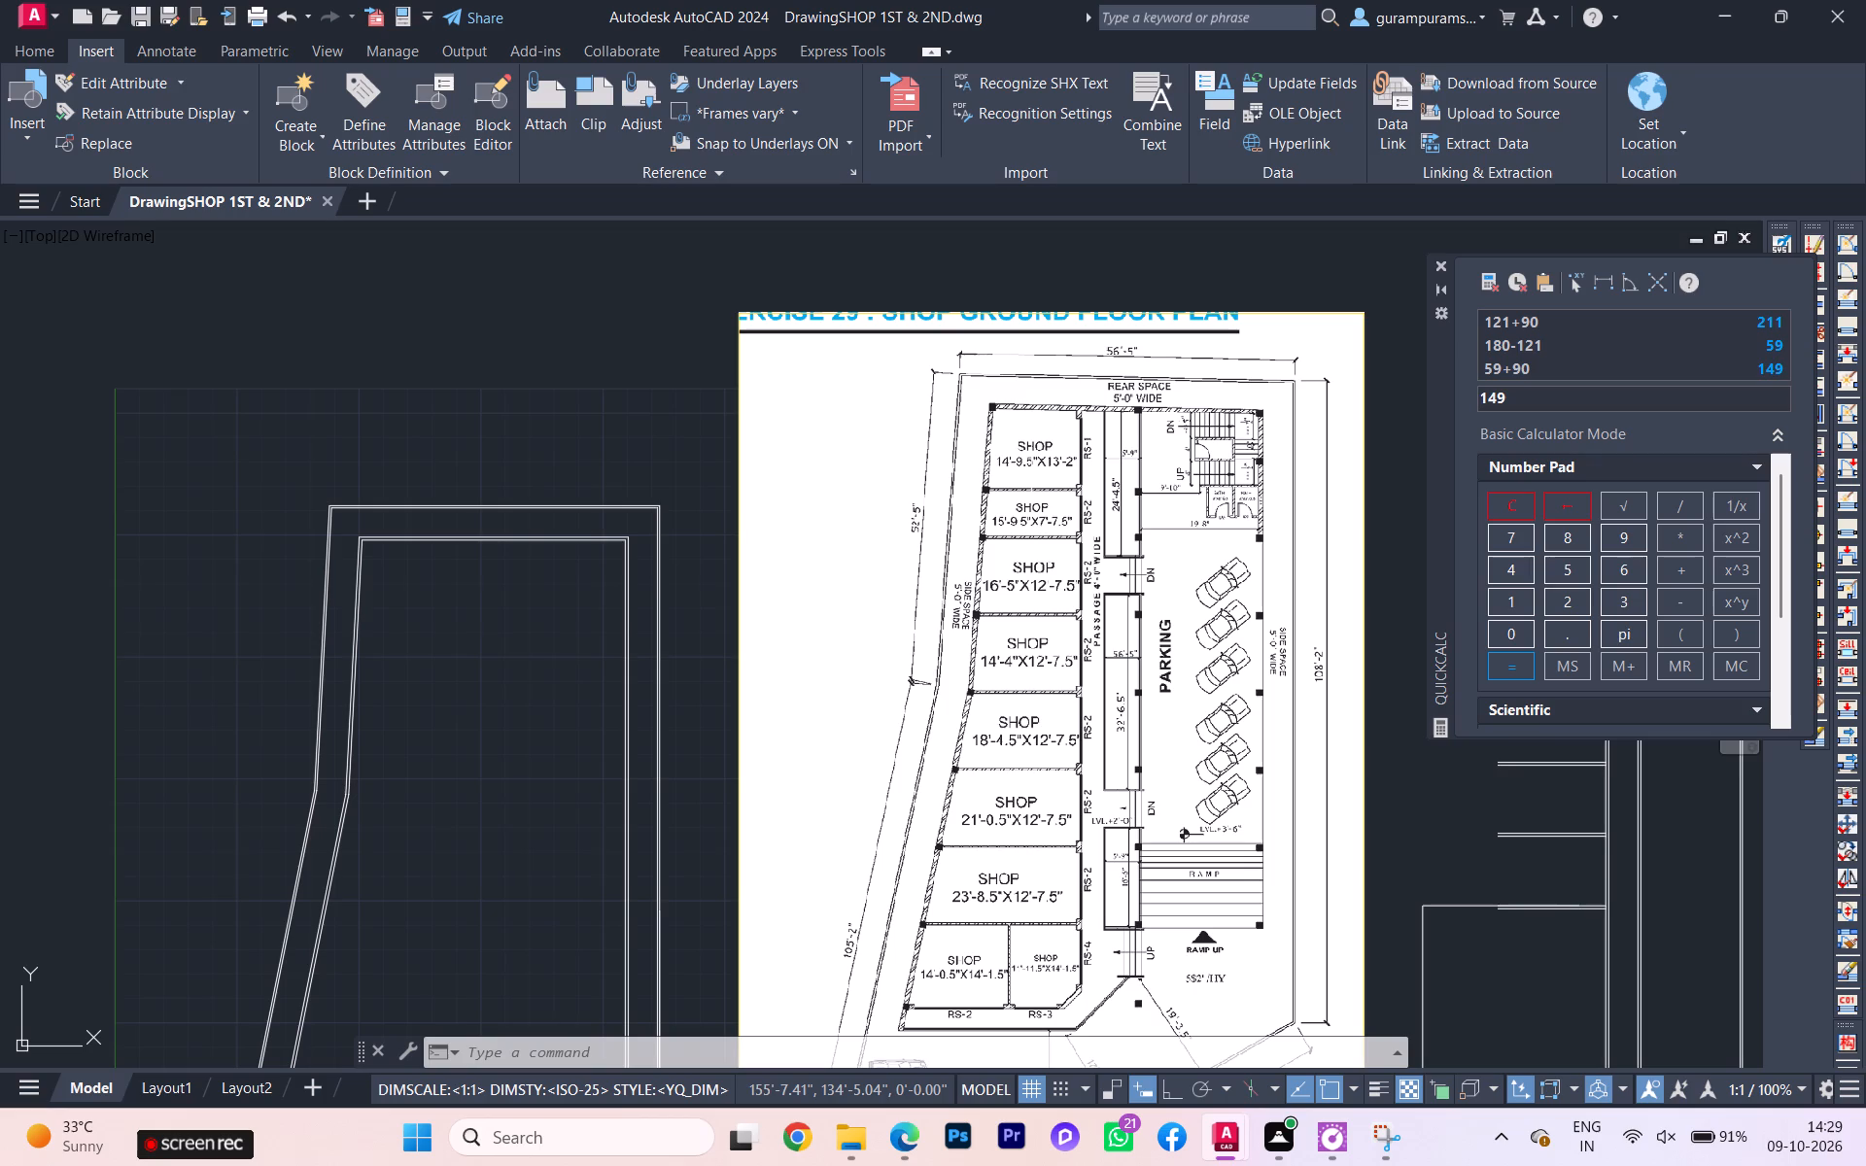
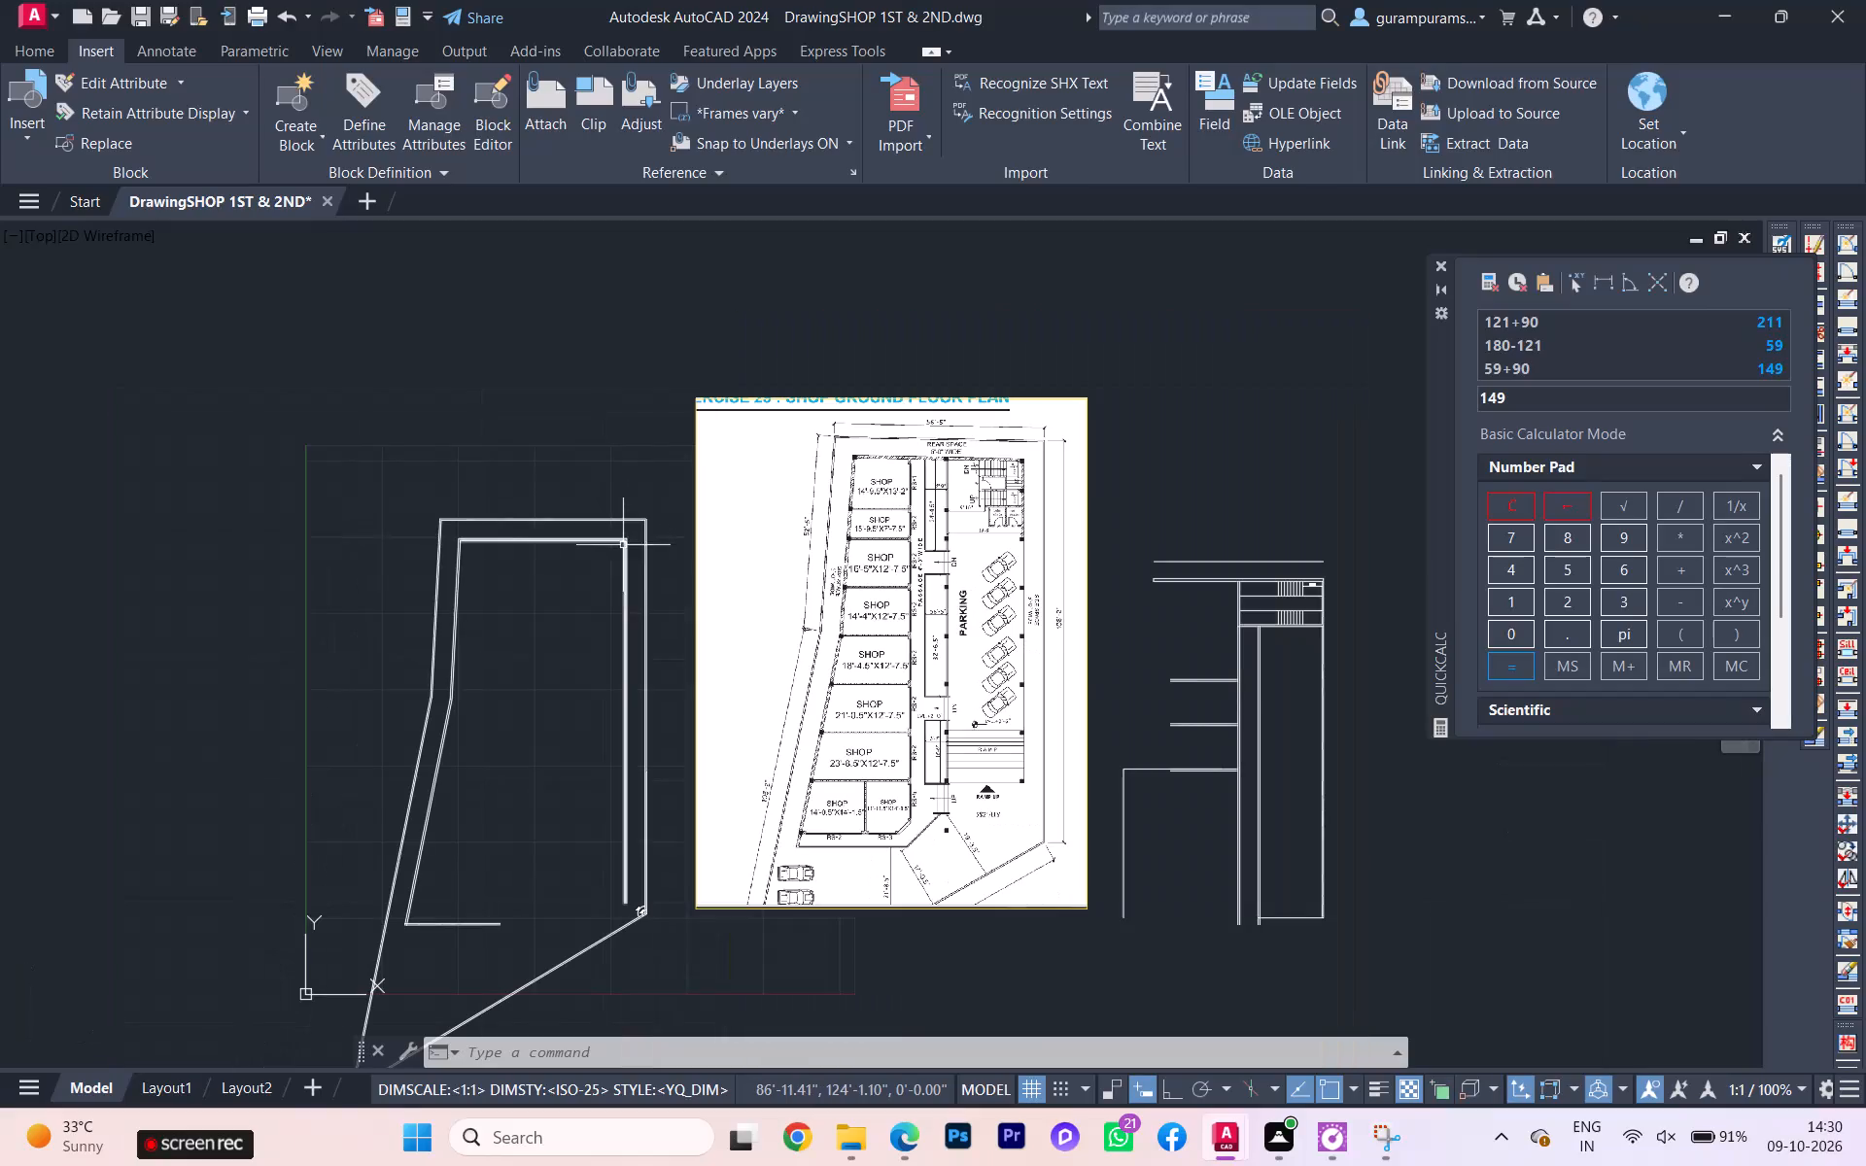
Explode the outer polyline of the inner building wall outline, beside the Exercise 29 reference image.
scroll(695, 619, "up", 1)
scroll(895, 542, "up", 2)
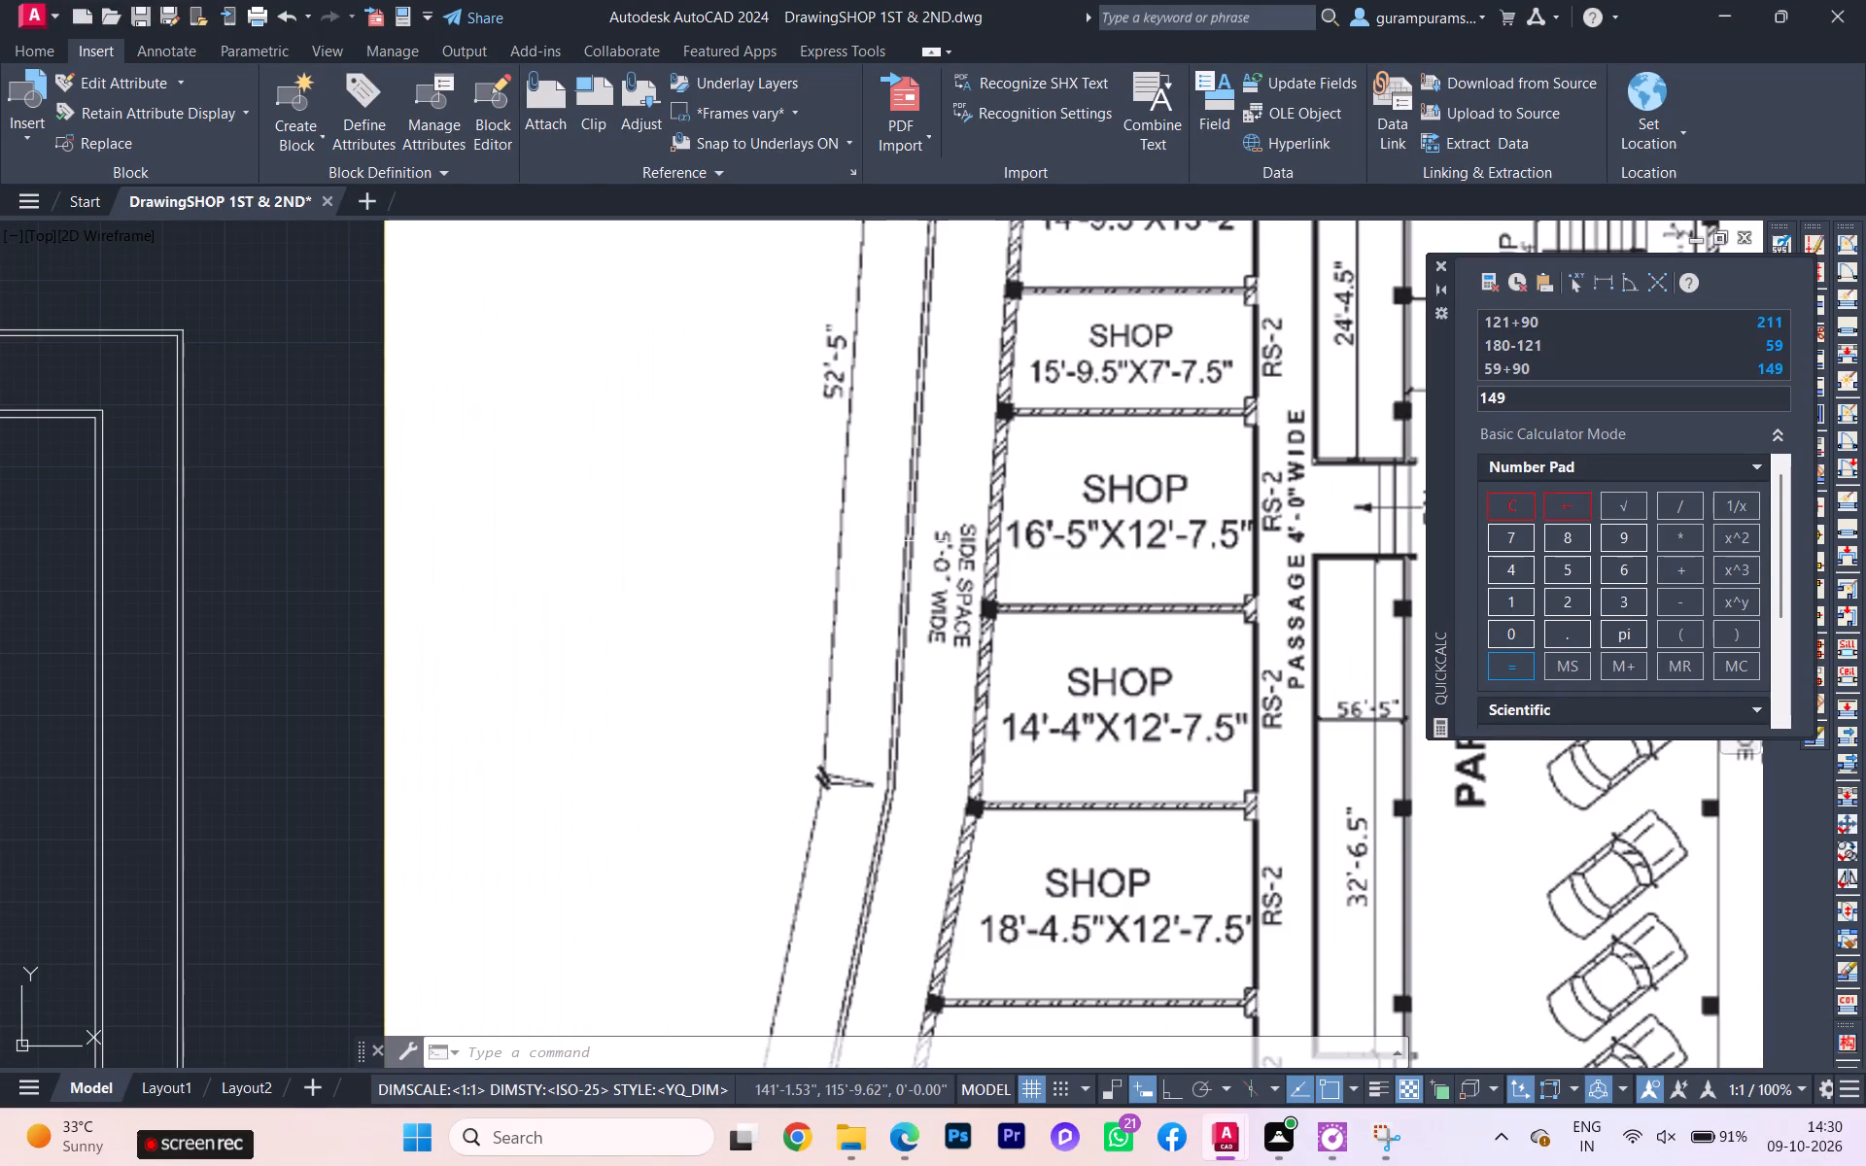
scroll(934, 496, "down", 2)
scroll(1124, 392, "up", 1)
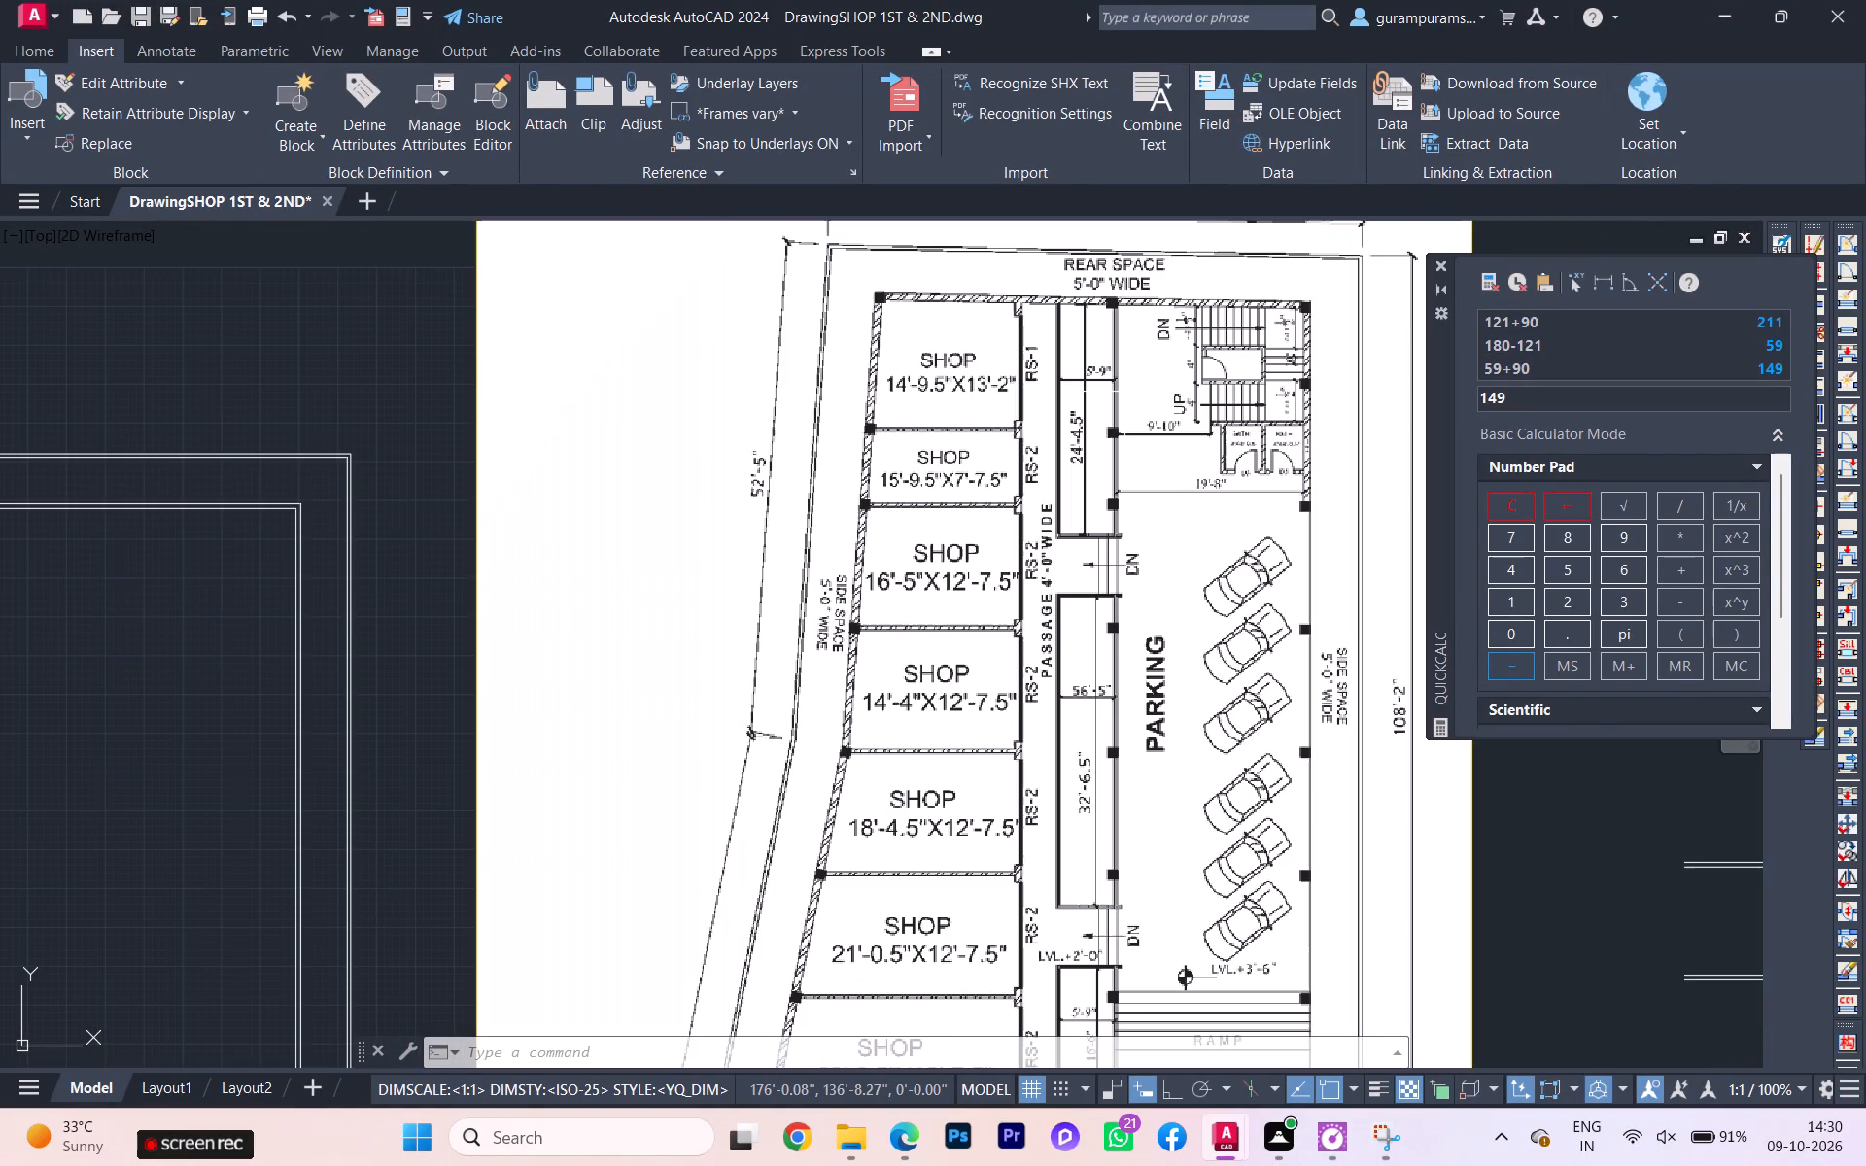
scroll(1149, 368, "down", 1)
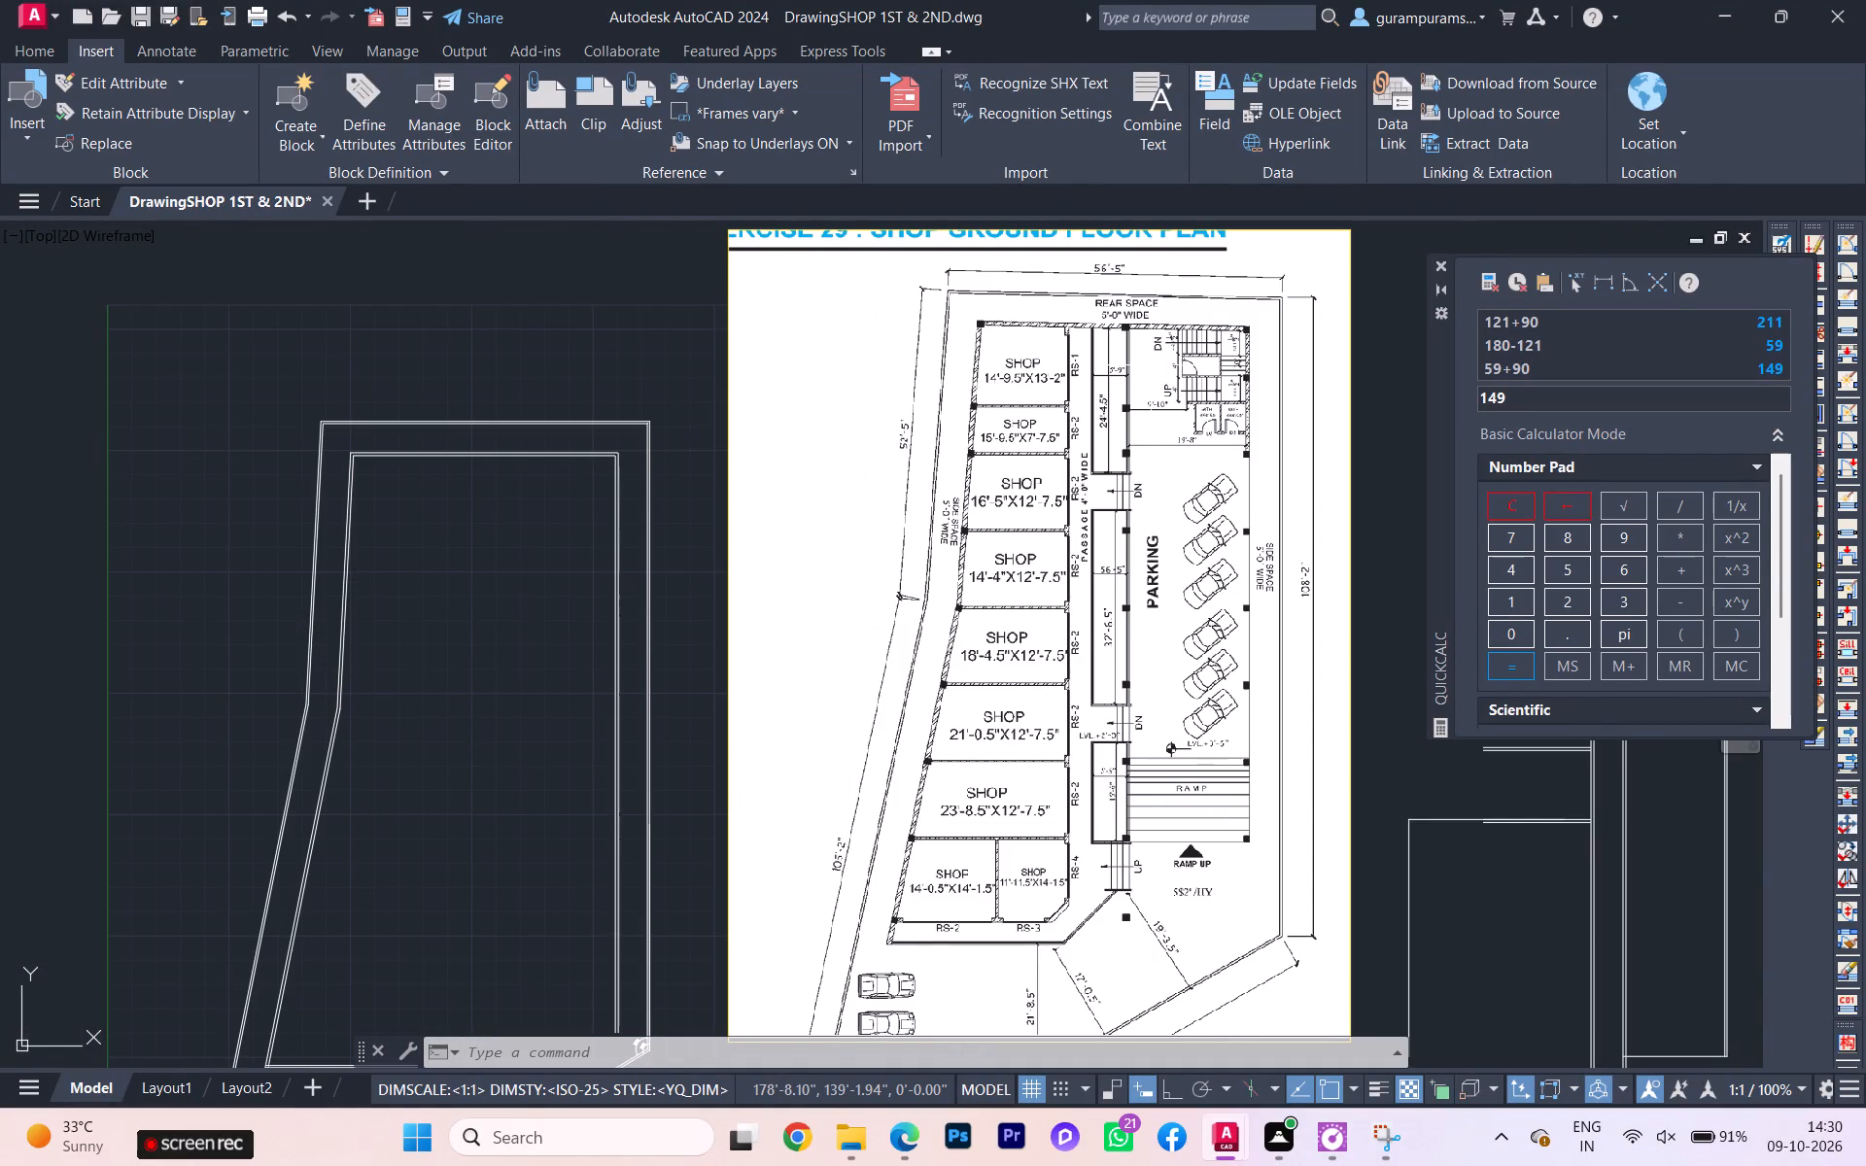
scroll(1144, 386, "up", 1)
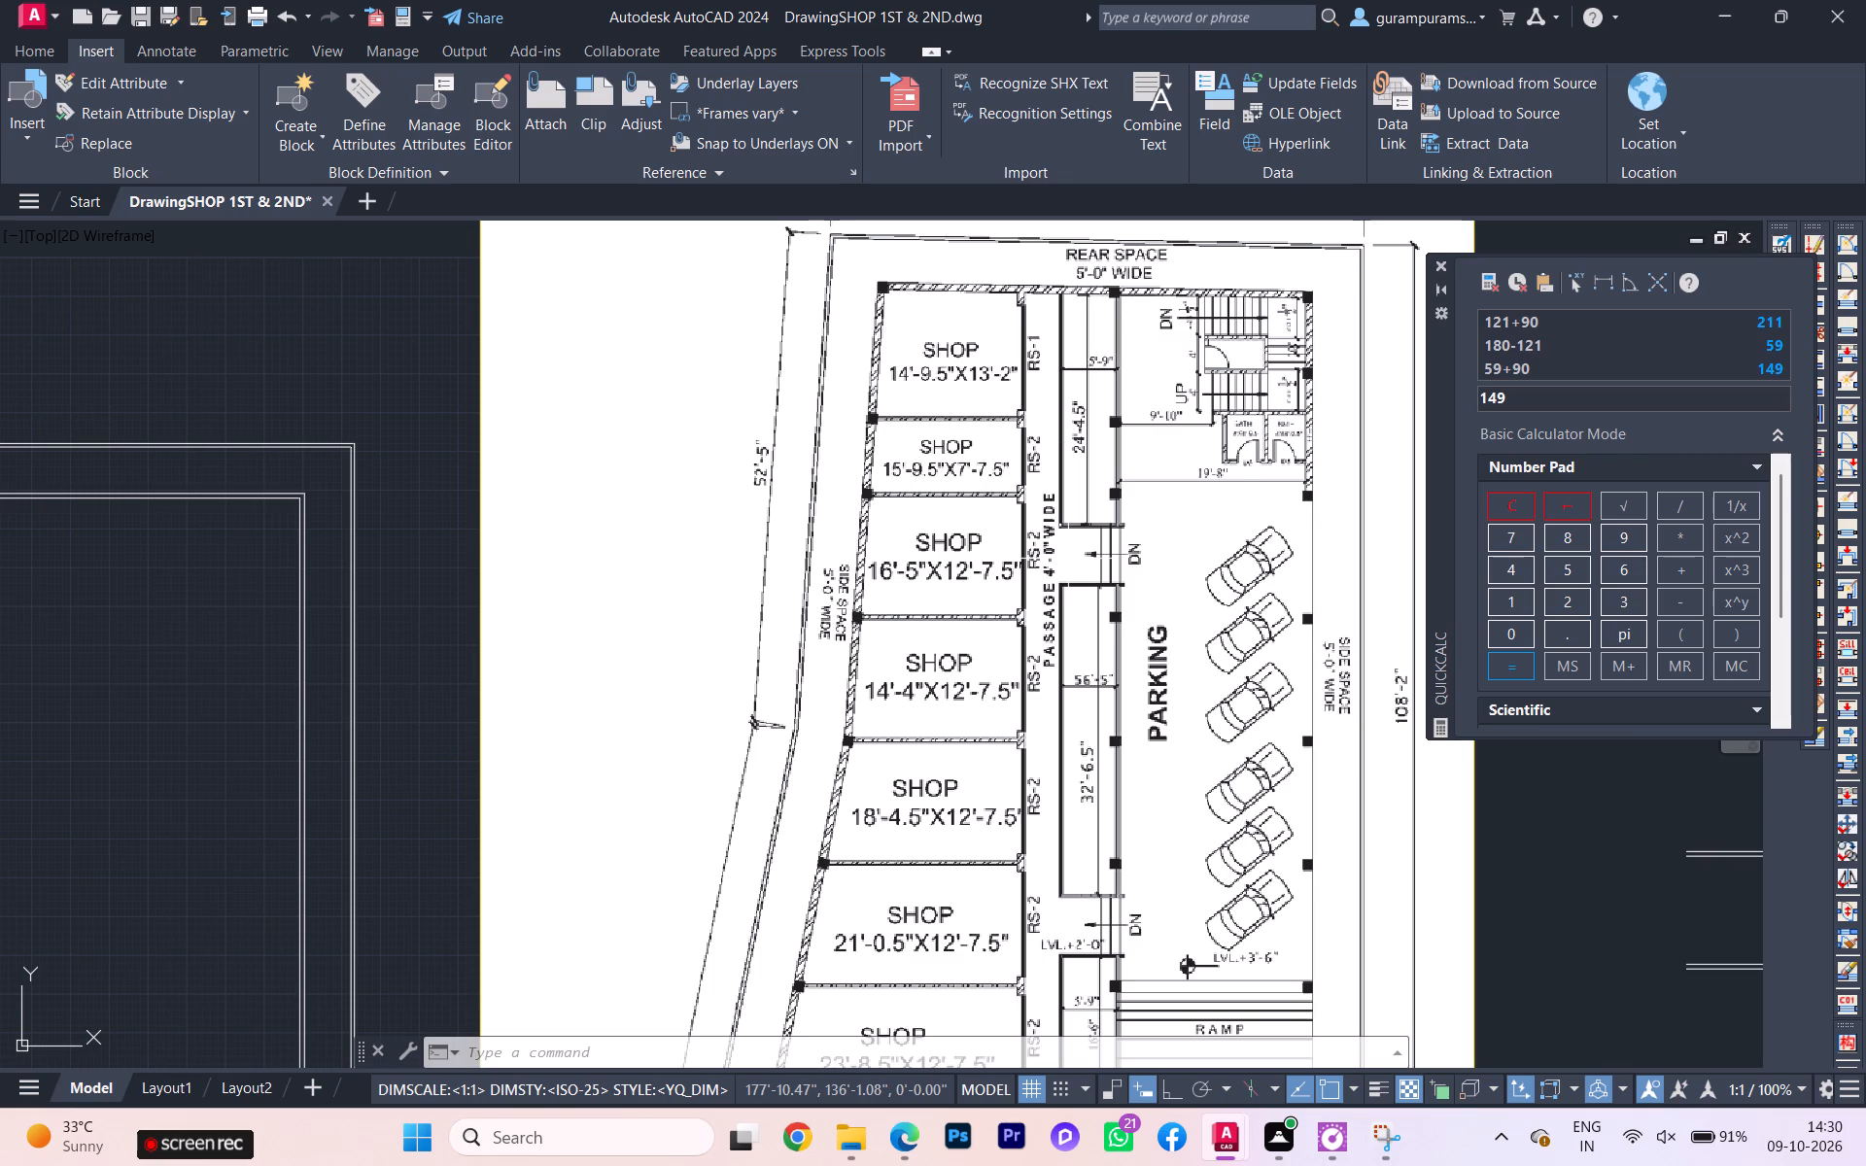
scroll(557, 681, "down", 1)
middle_click_drag(433, 677, 472, 529)
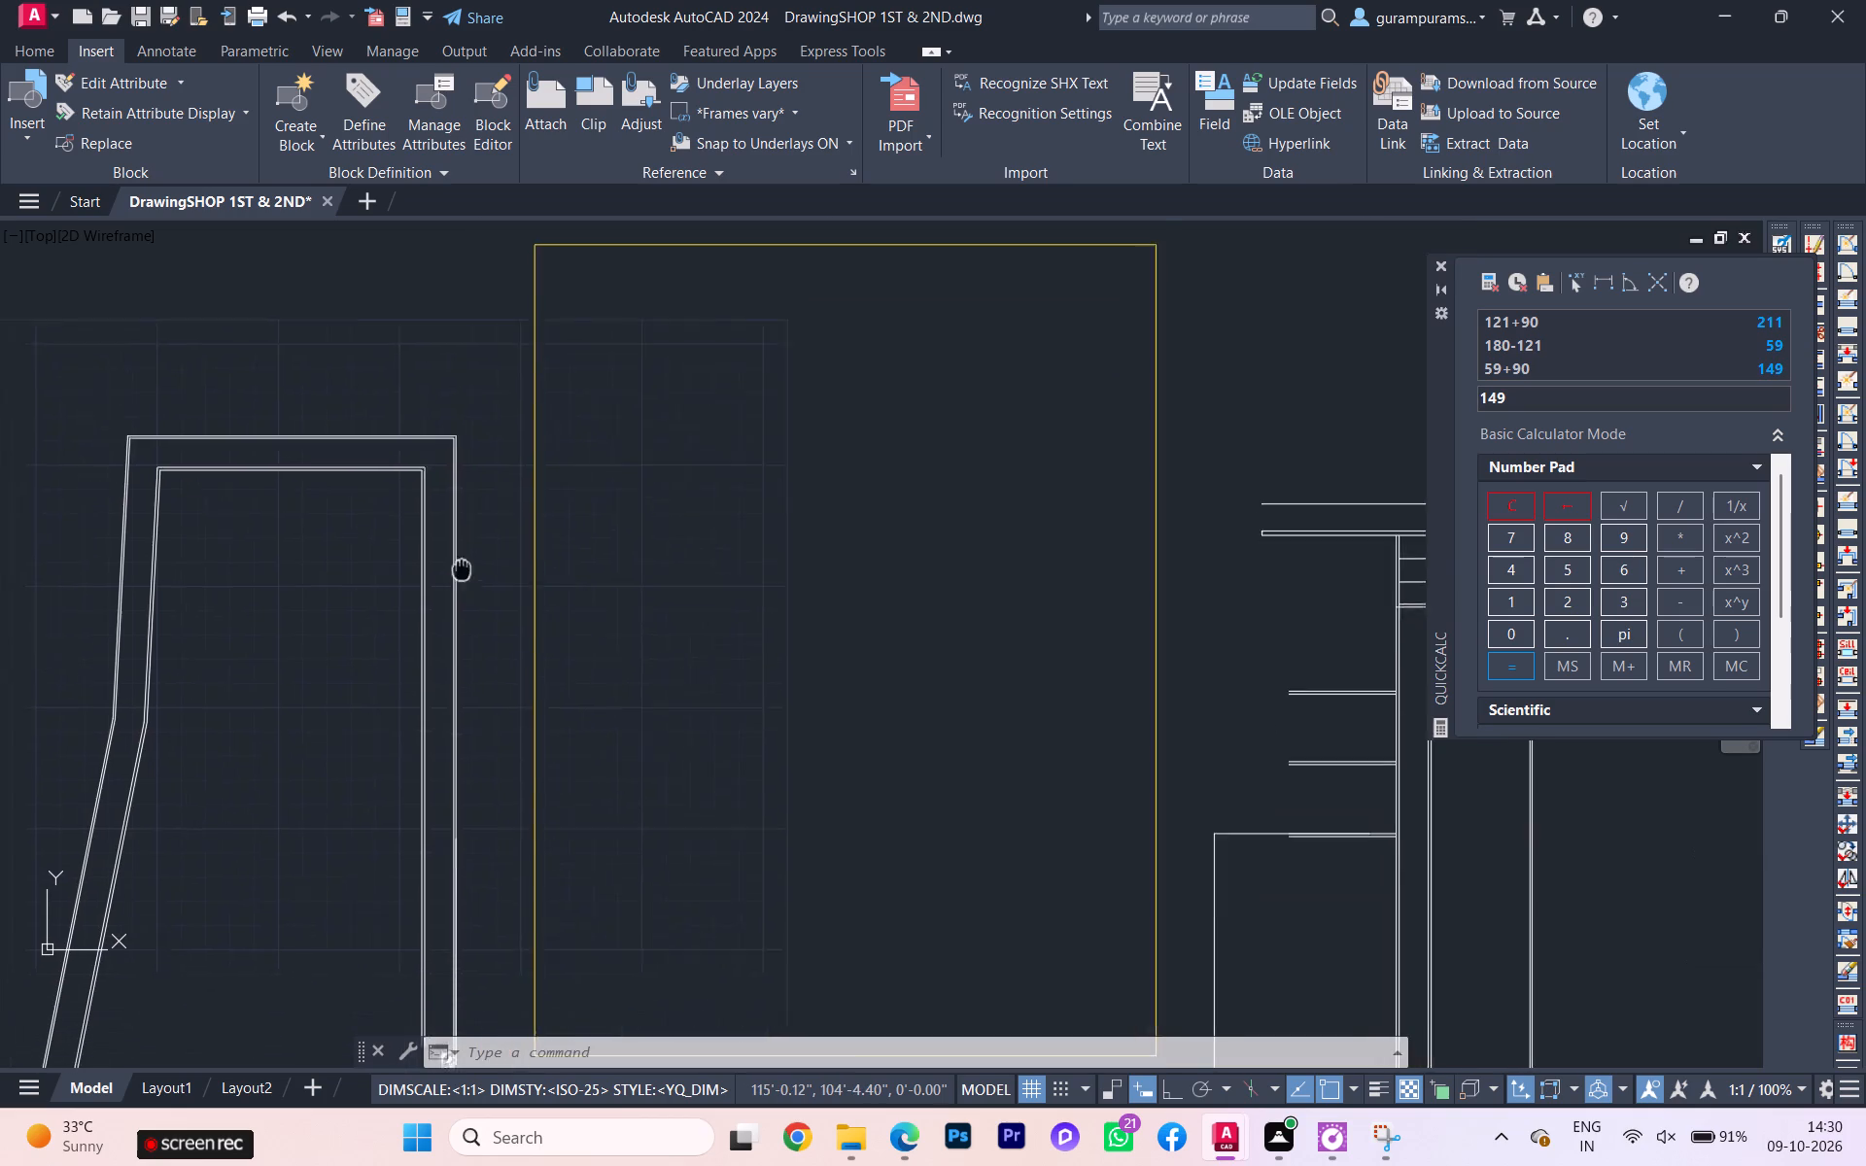
middle_click_drag(472, 529, 476, 522)
scroll(450, 545, "up", 2)
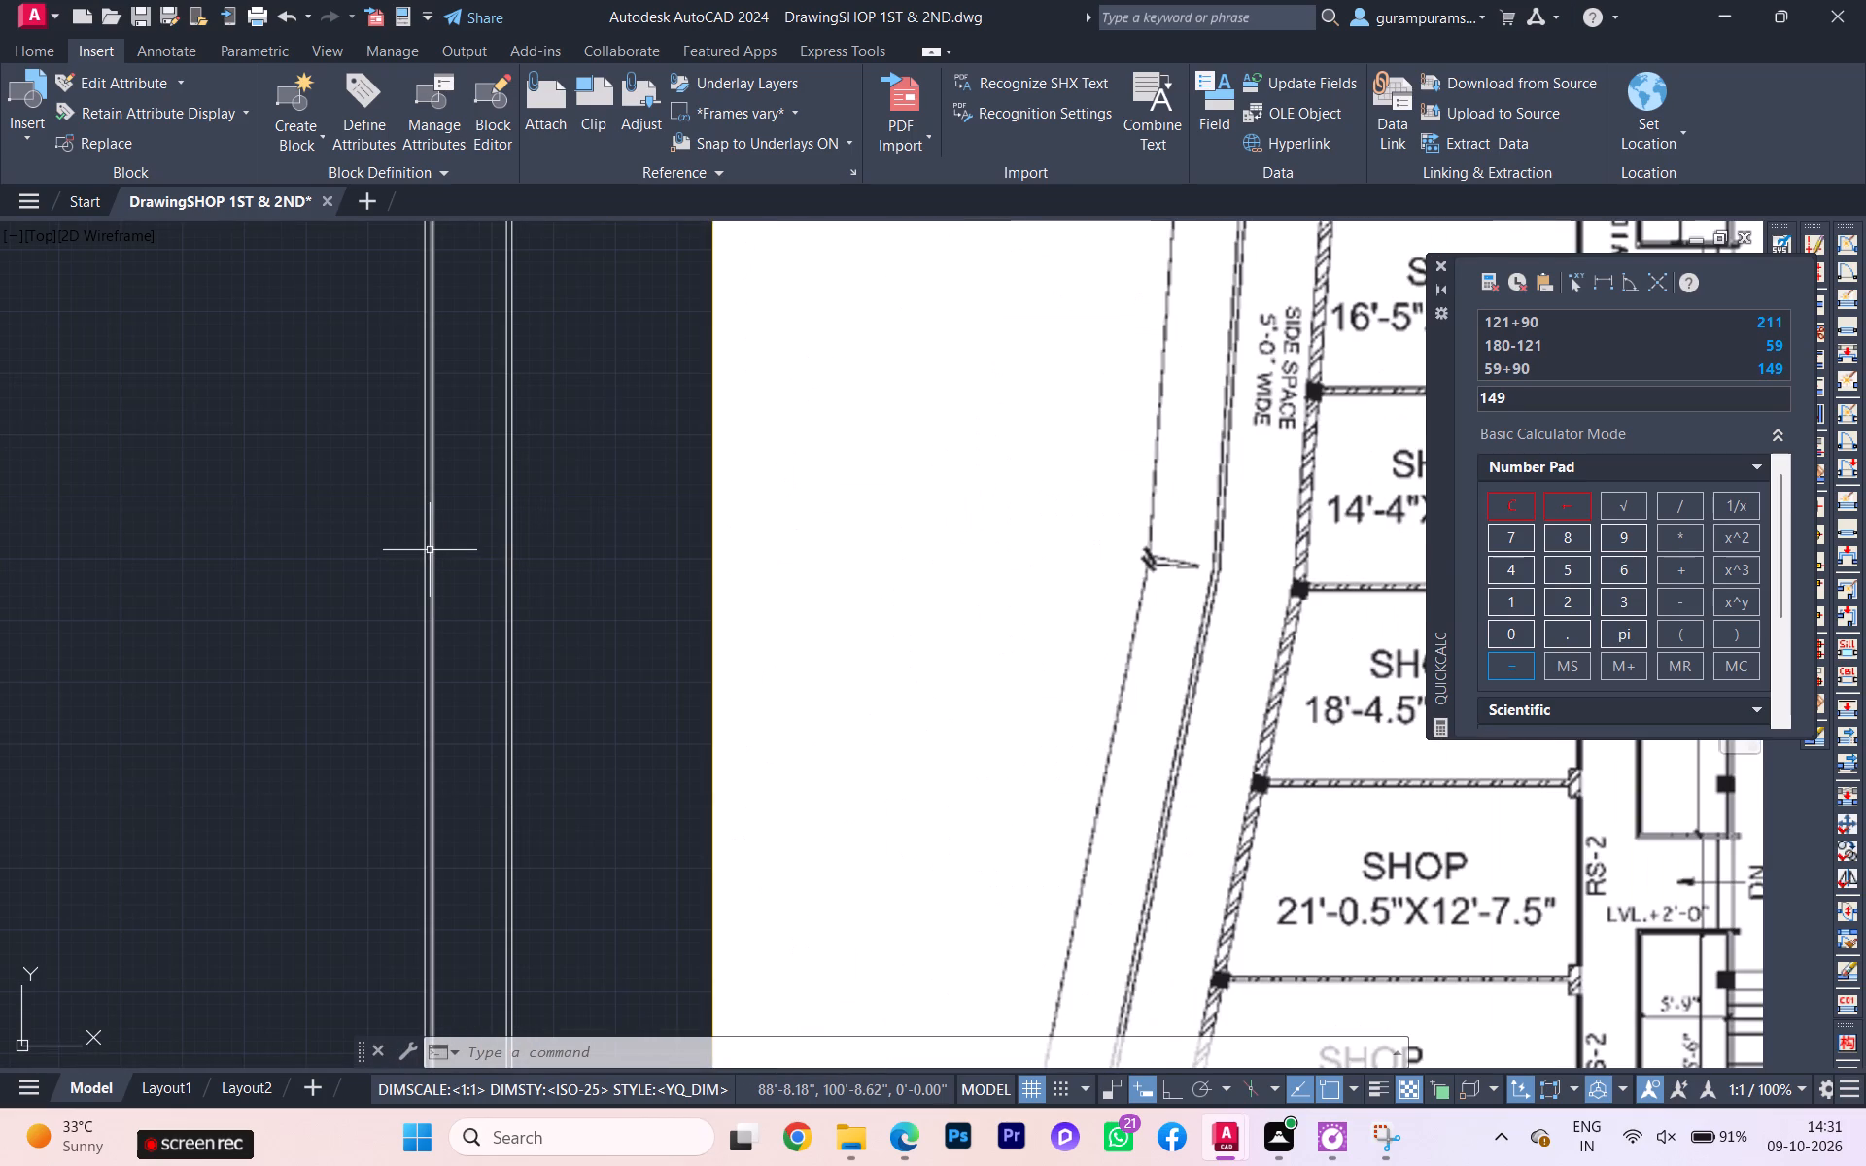
left_click(432, 544)
scroll(432, 544, "down", 4)
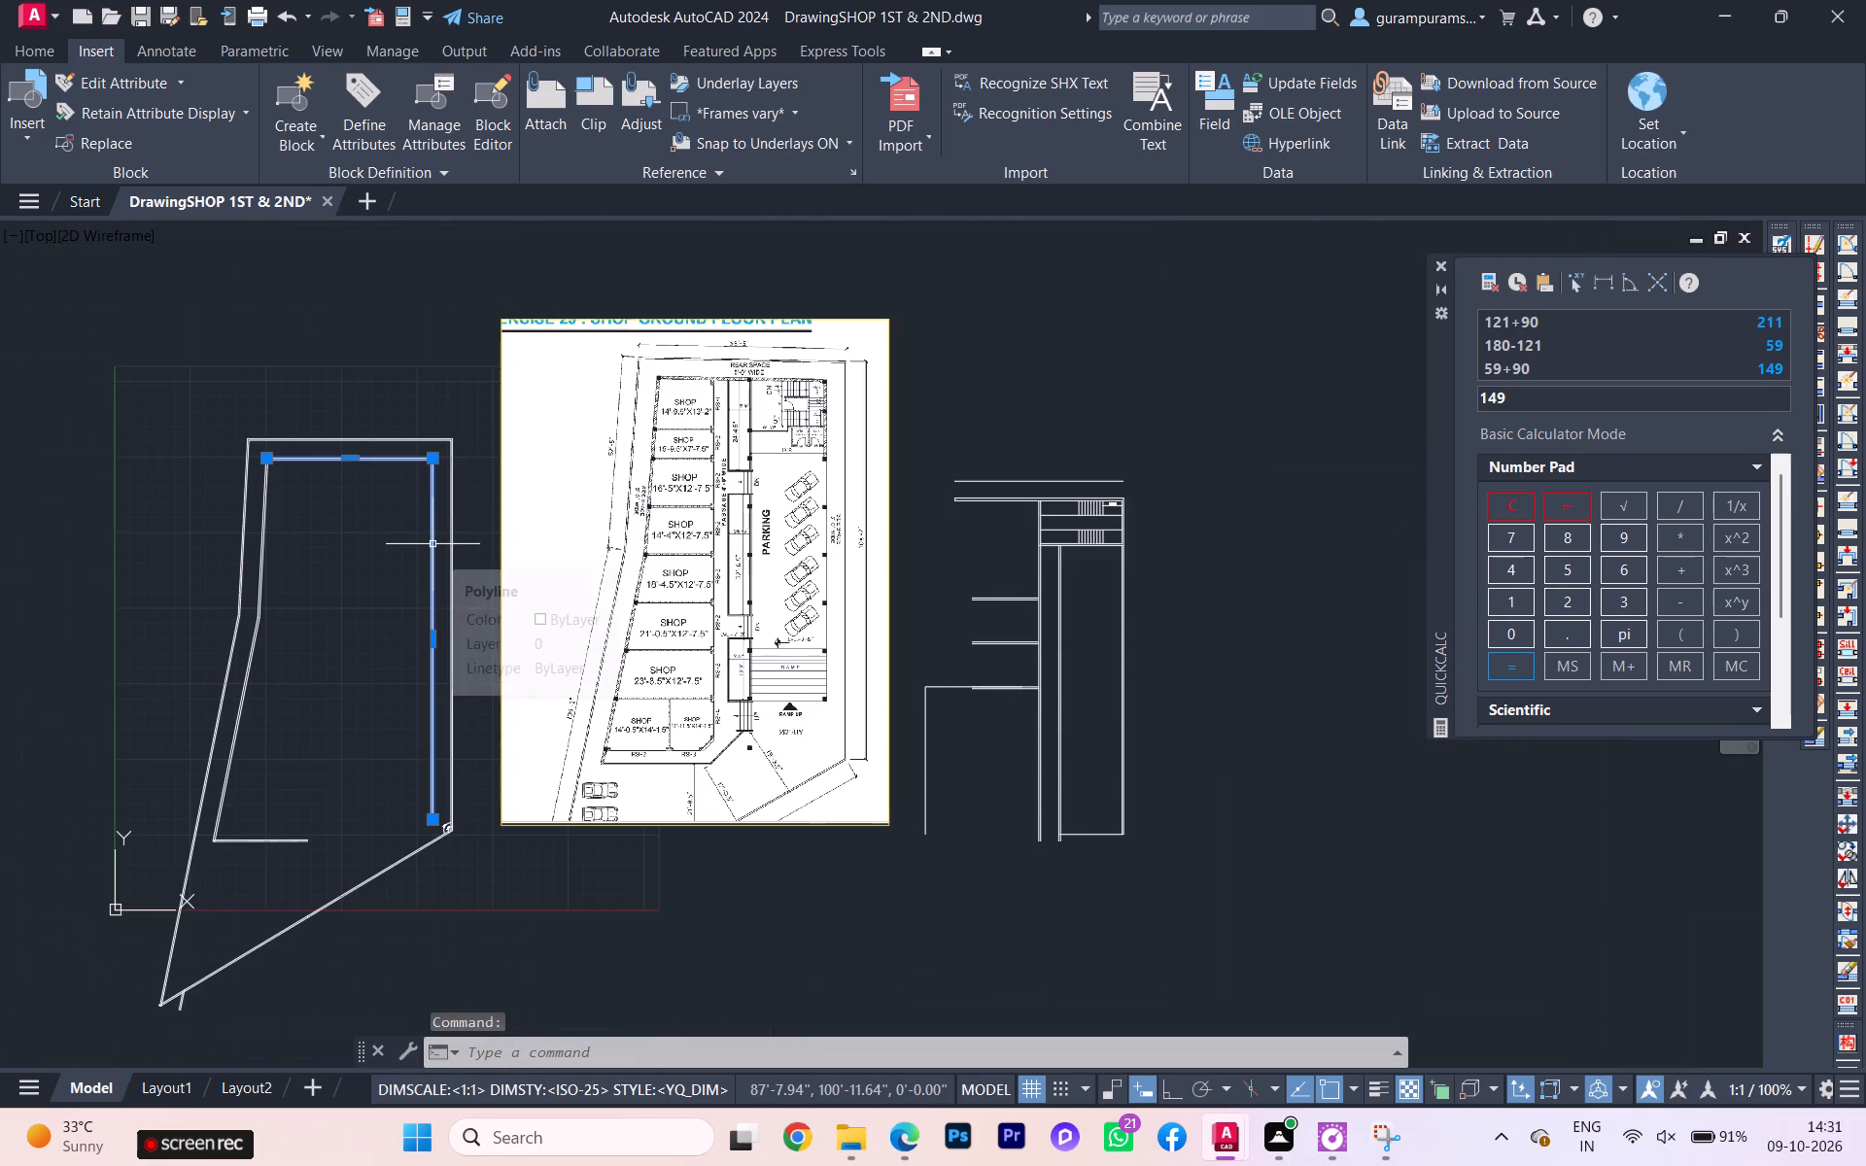
key("e")
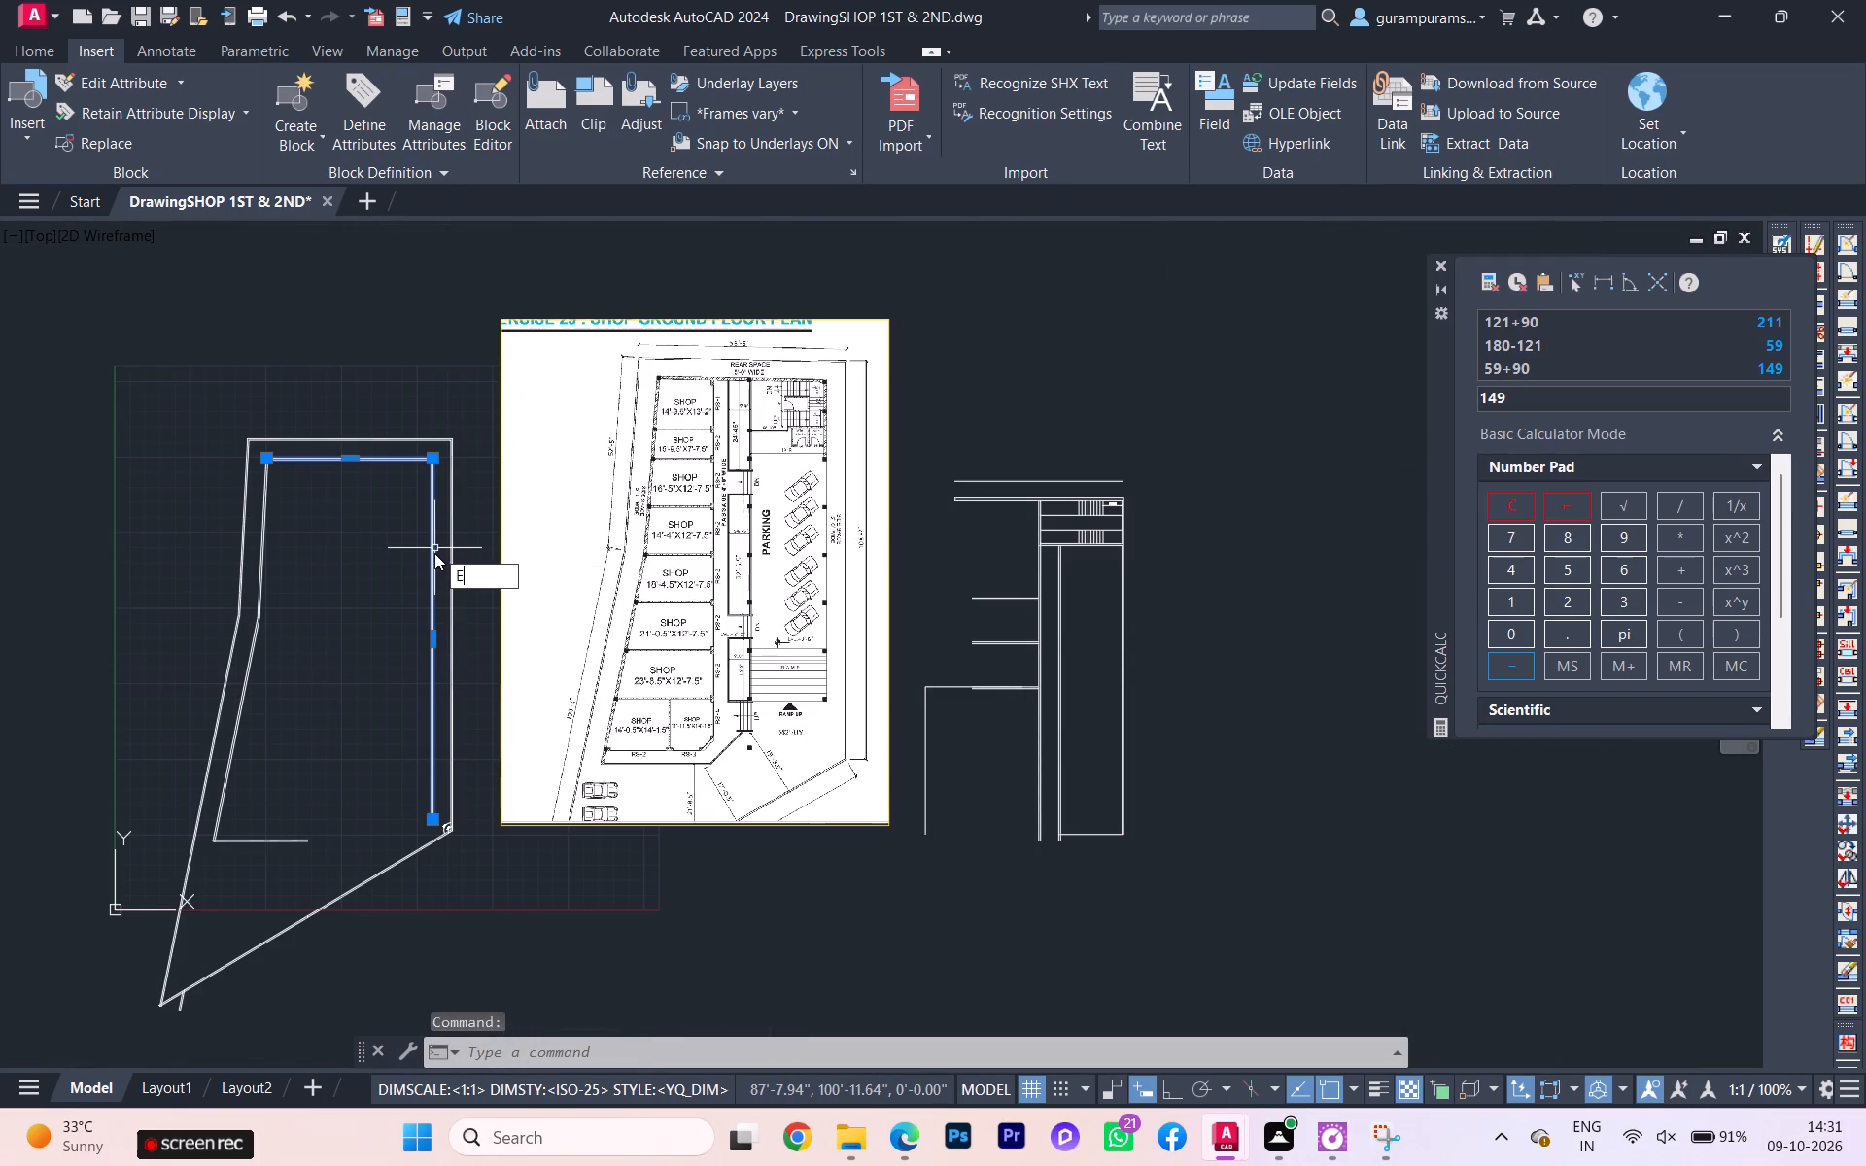
left_click(508, 639)
Offset the outer line of the building's parking-side wall 19'8" into the building.
scroll(450, 583, "up", 2)
left_click(409, 600)
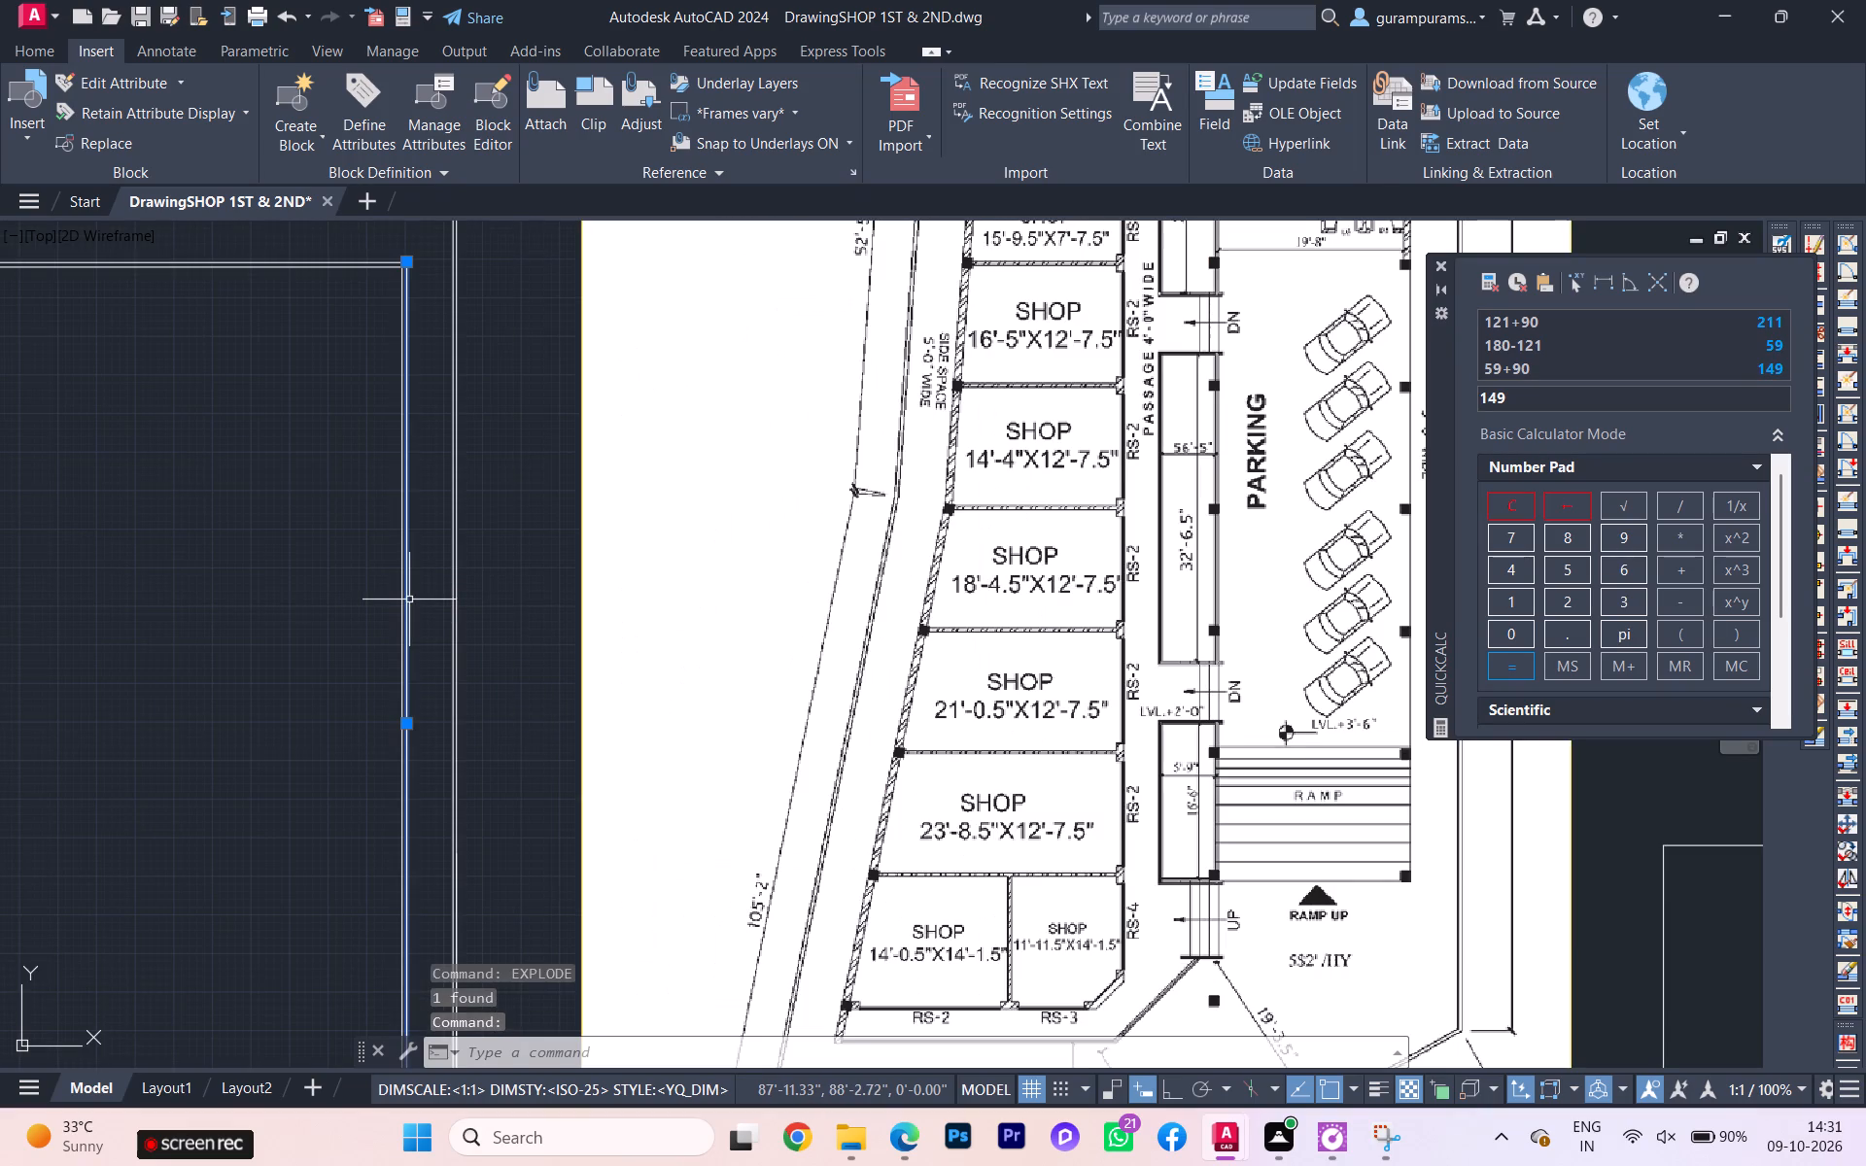
key("o")
key("Return")
key("space")
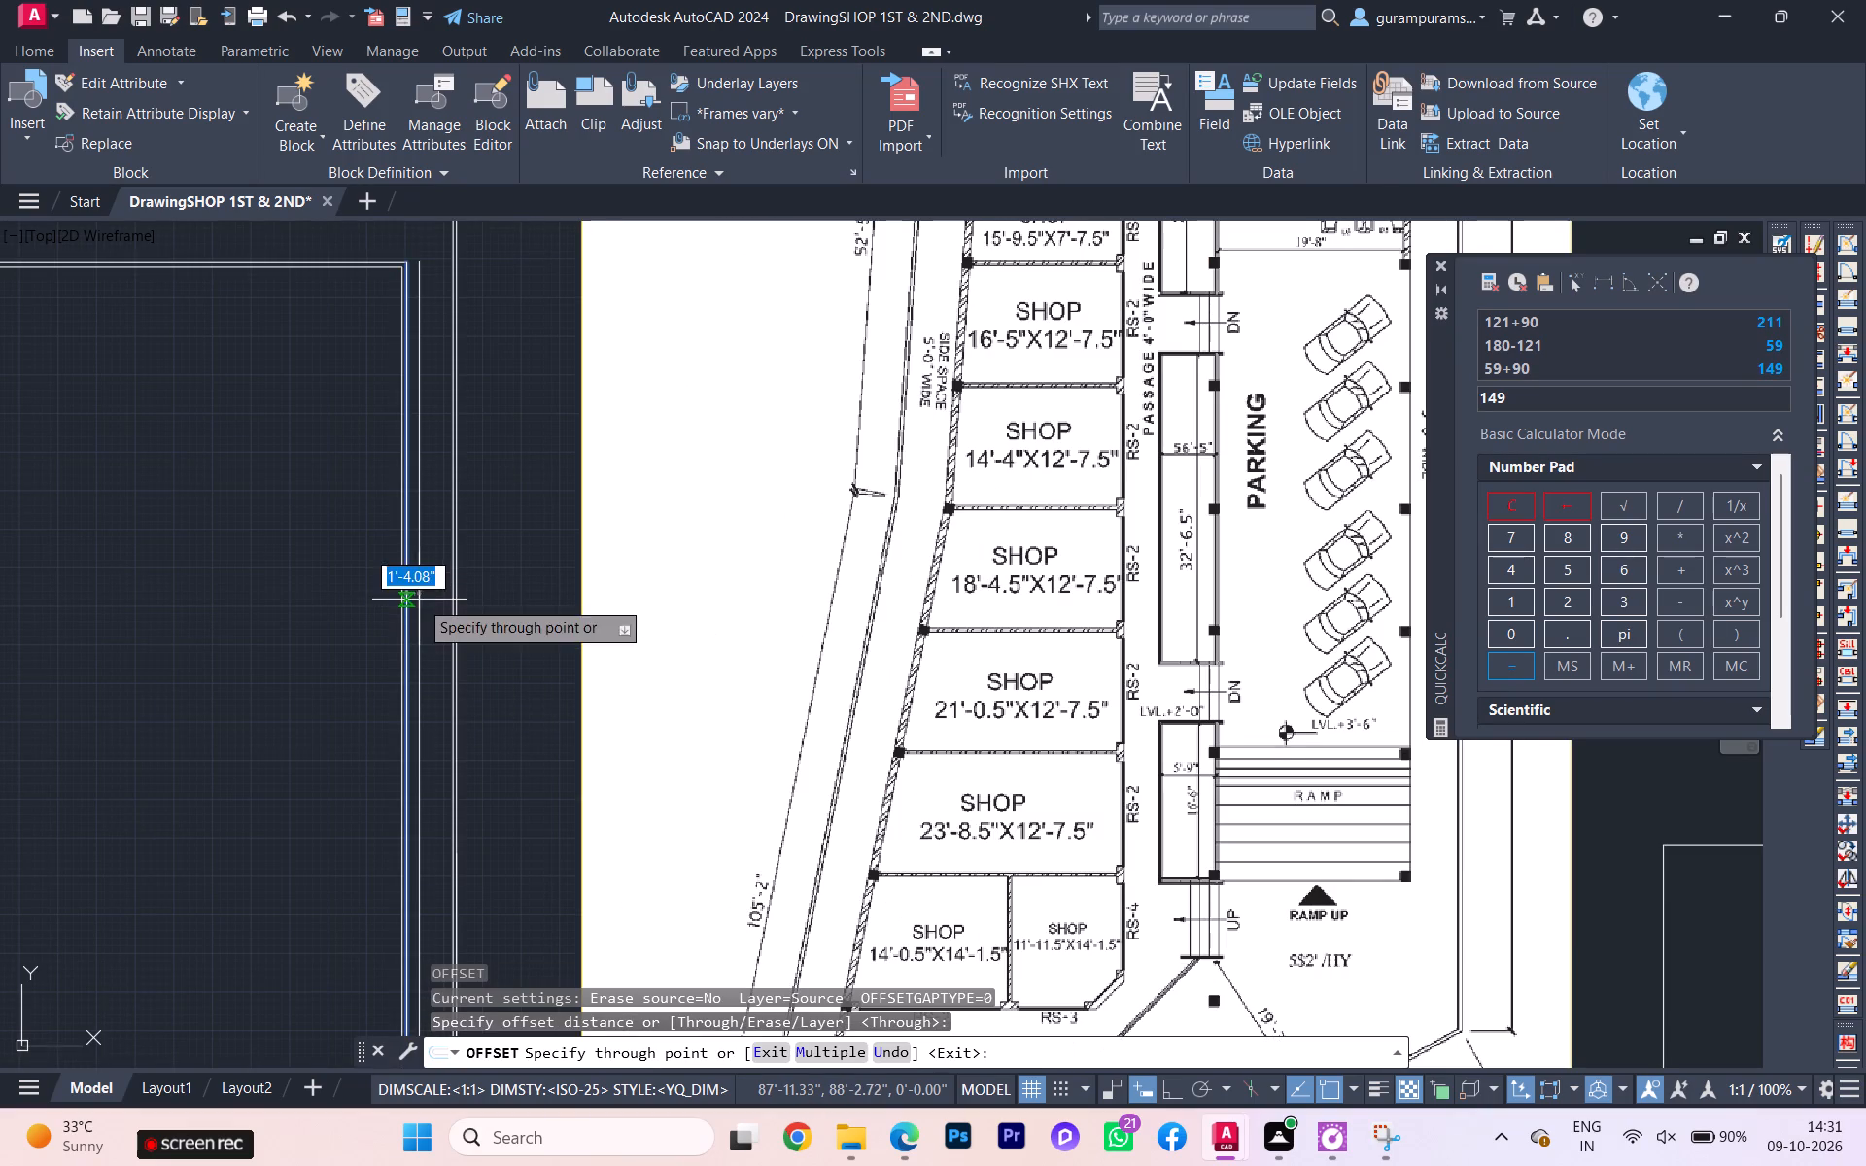
type("19'8")
key("Return")
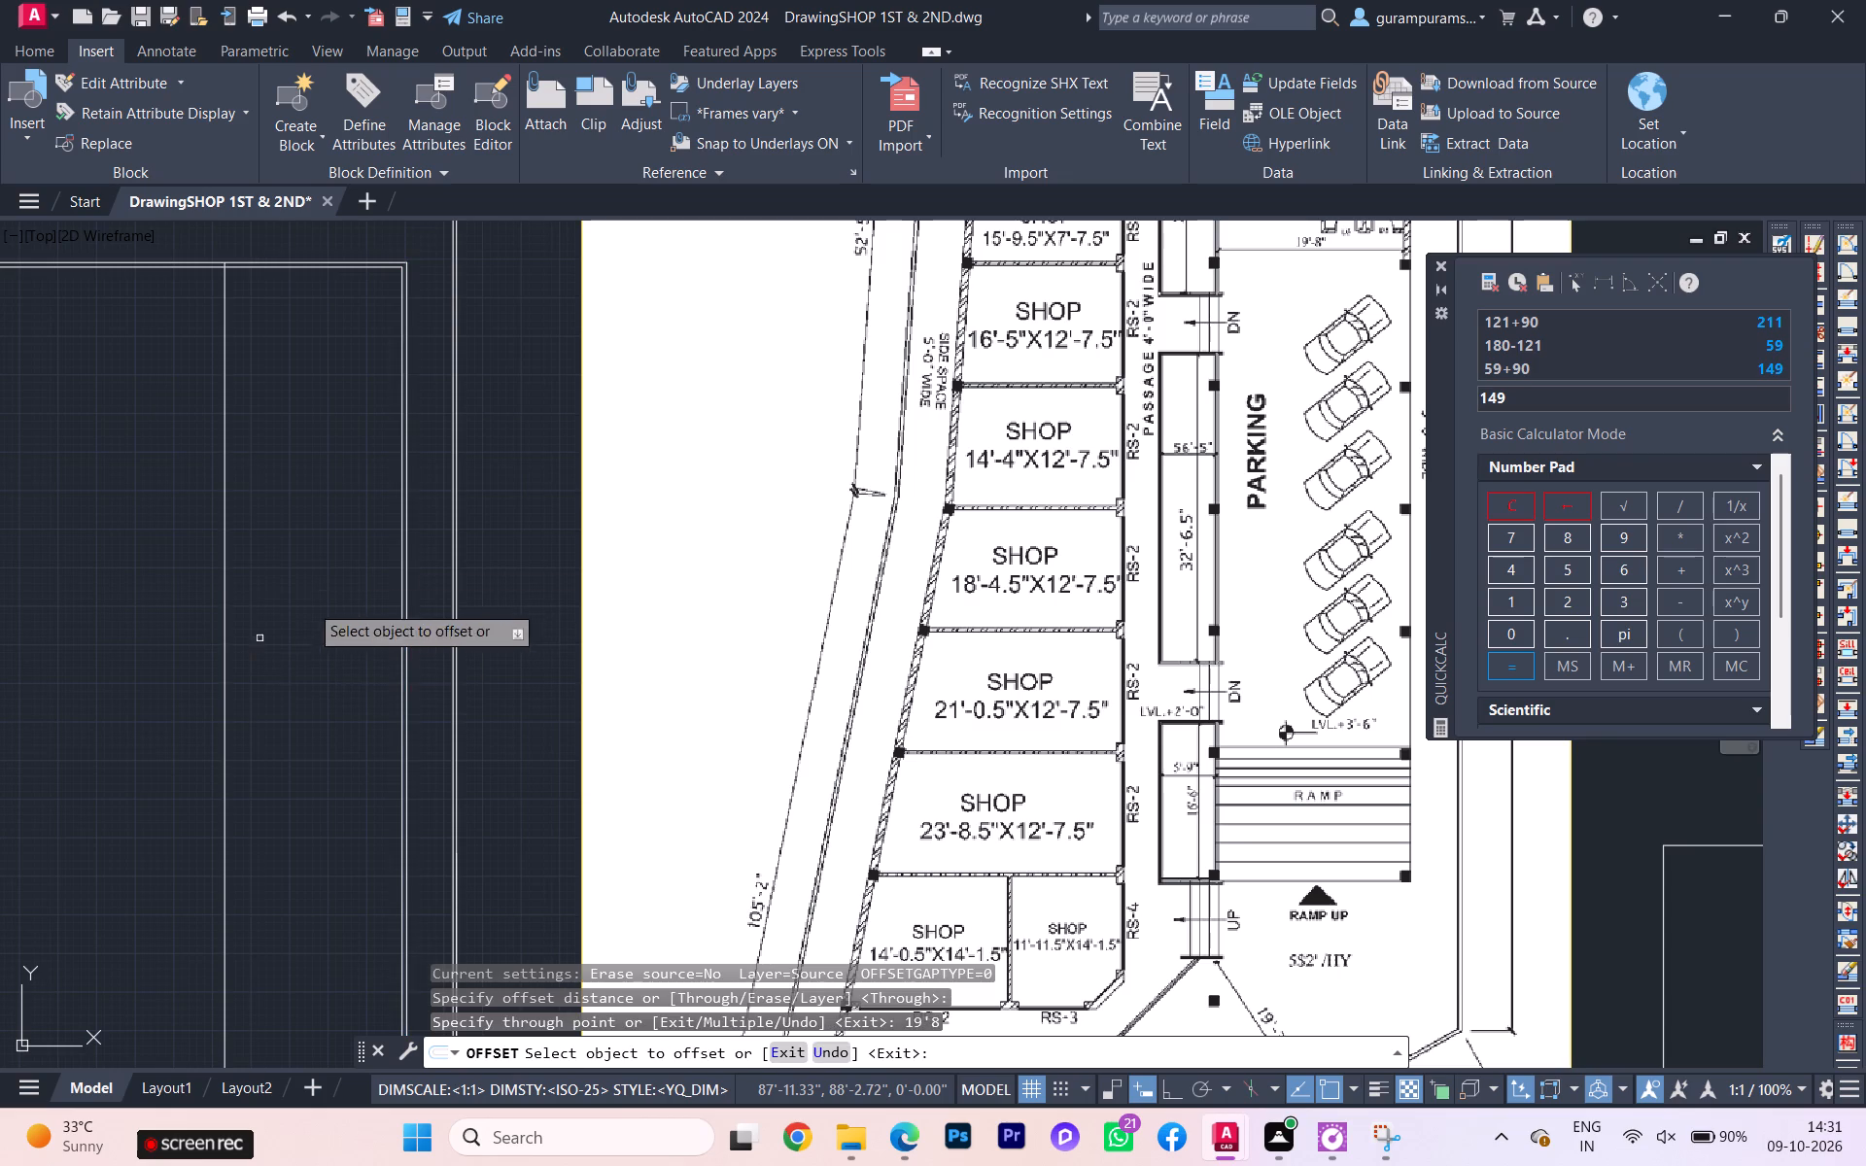
Offset the new vertical line 6" toward the shops side to form the wall between parking and passage.
scroll(511, 566, "down", 1)
scroll(930, 378, "up", 1)
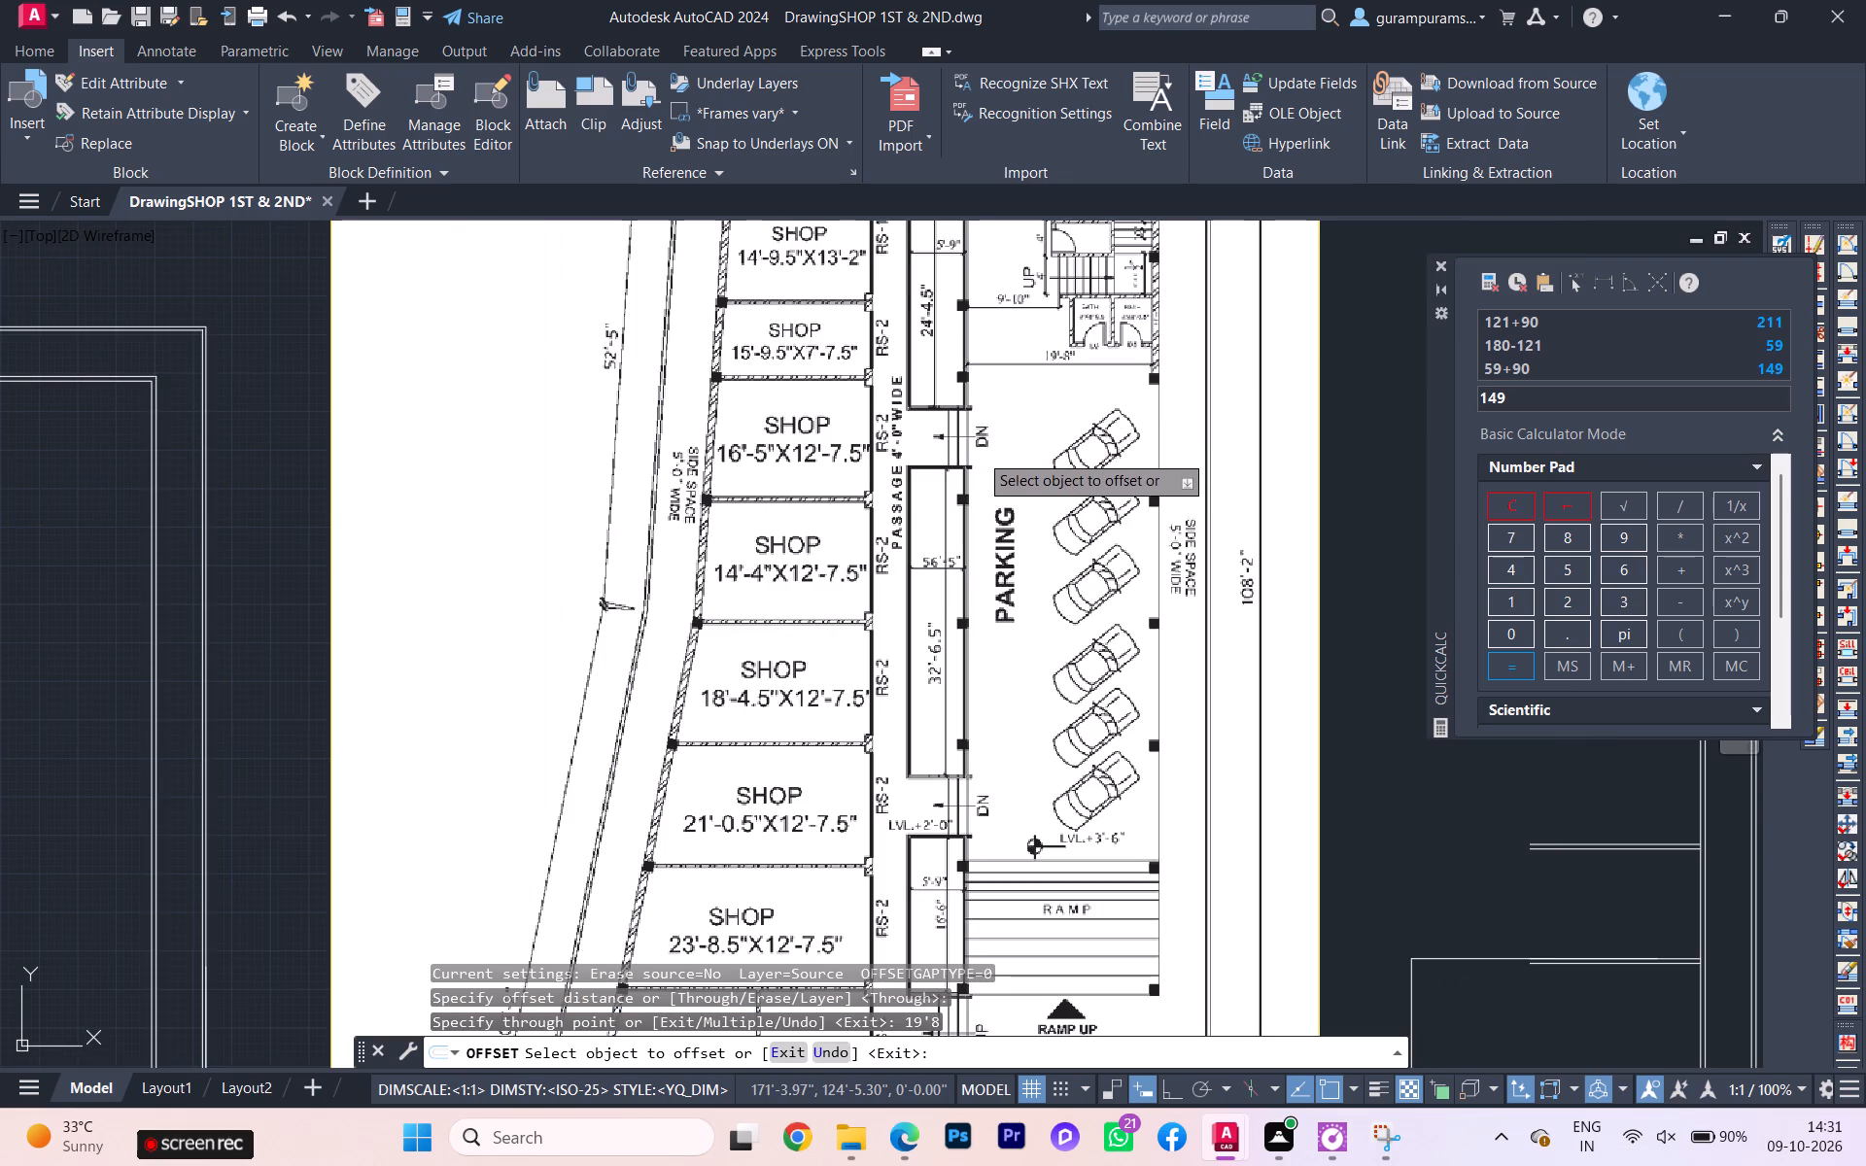
scroll(927, 323, "up", 3)
scroll(1002, 376, "down", 4)
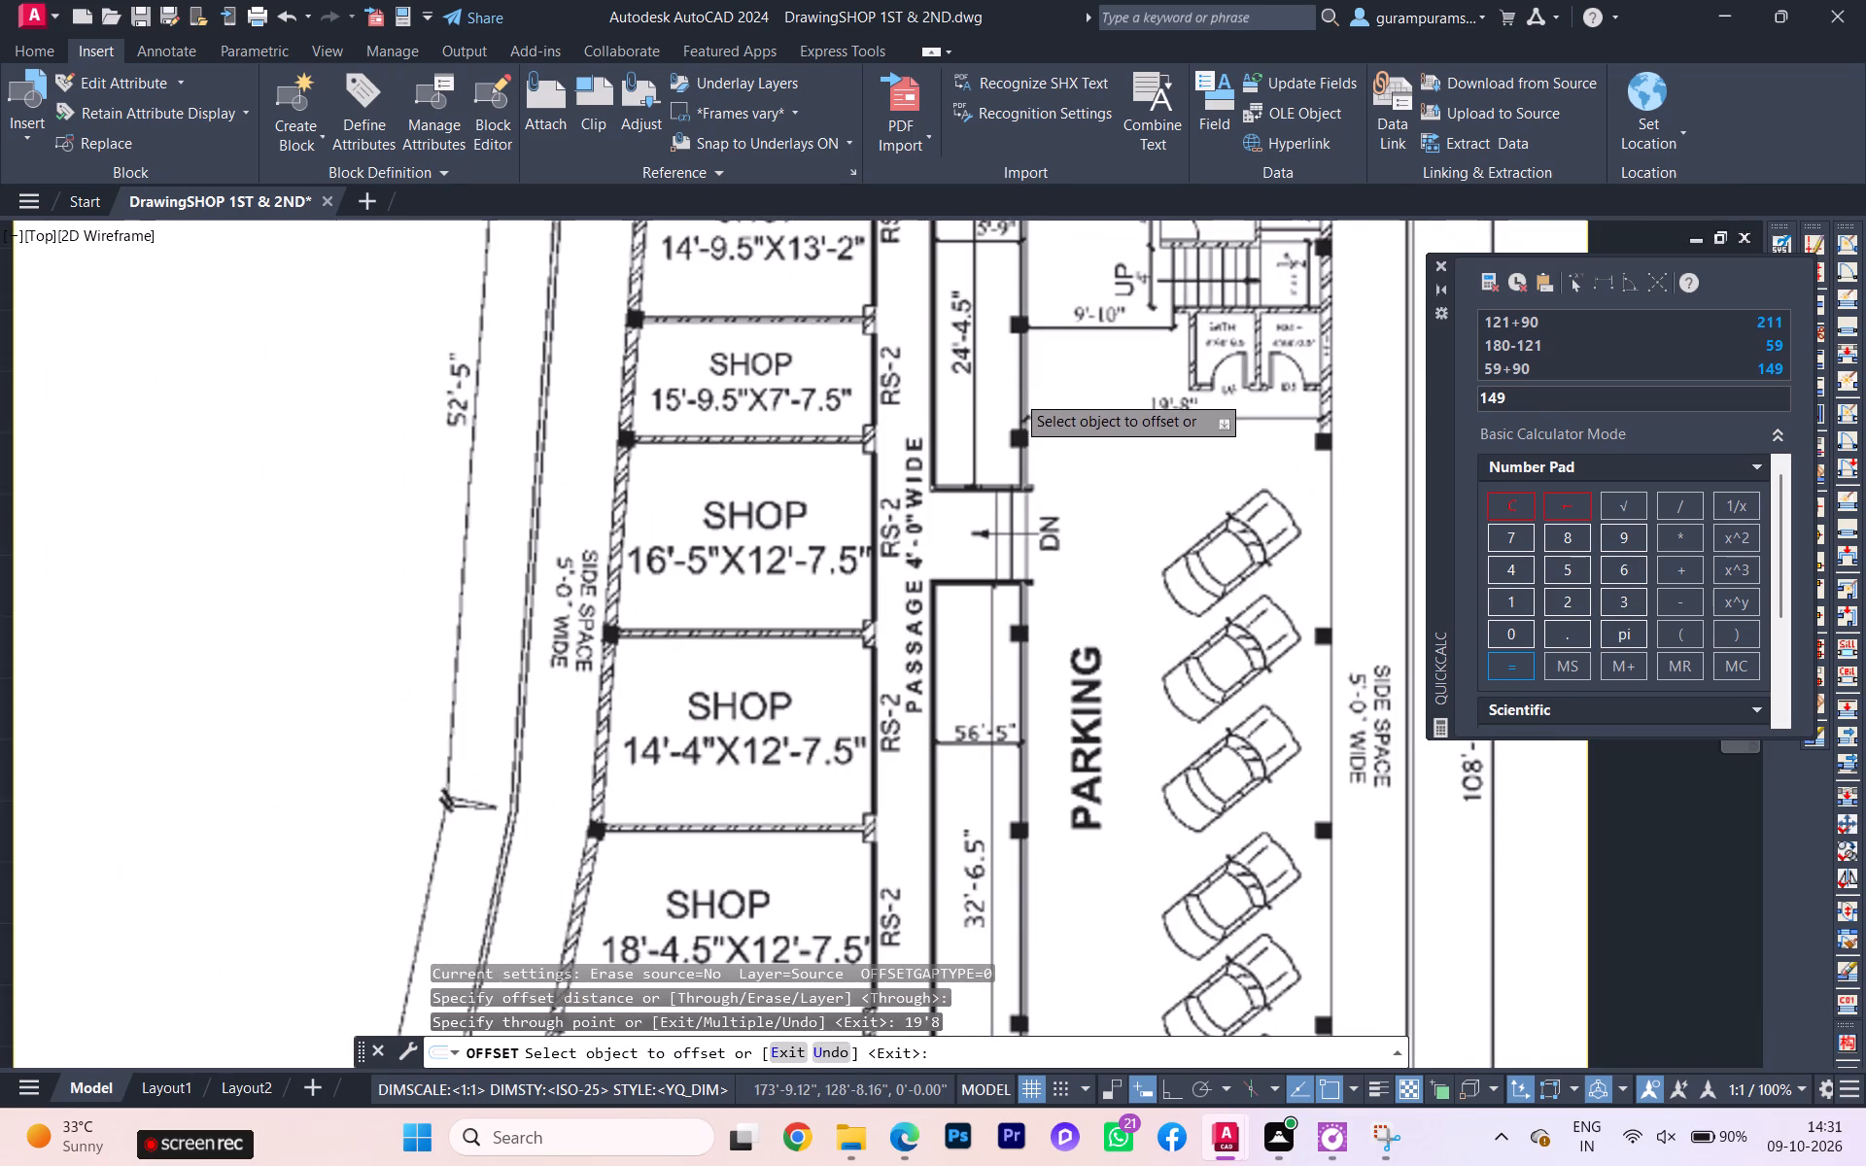
scroll(1021, 403, "down", 1)
scroll(392, 507, "down", 1)
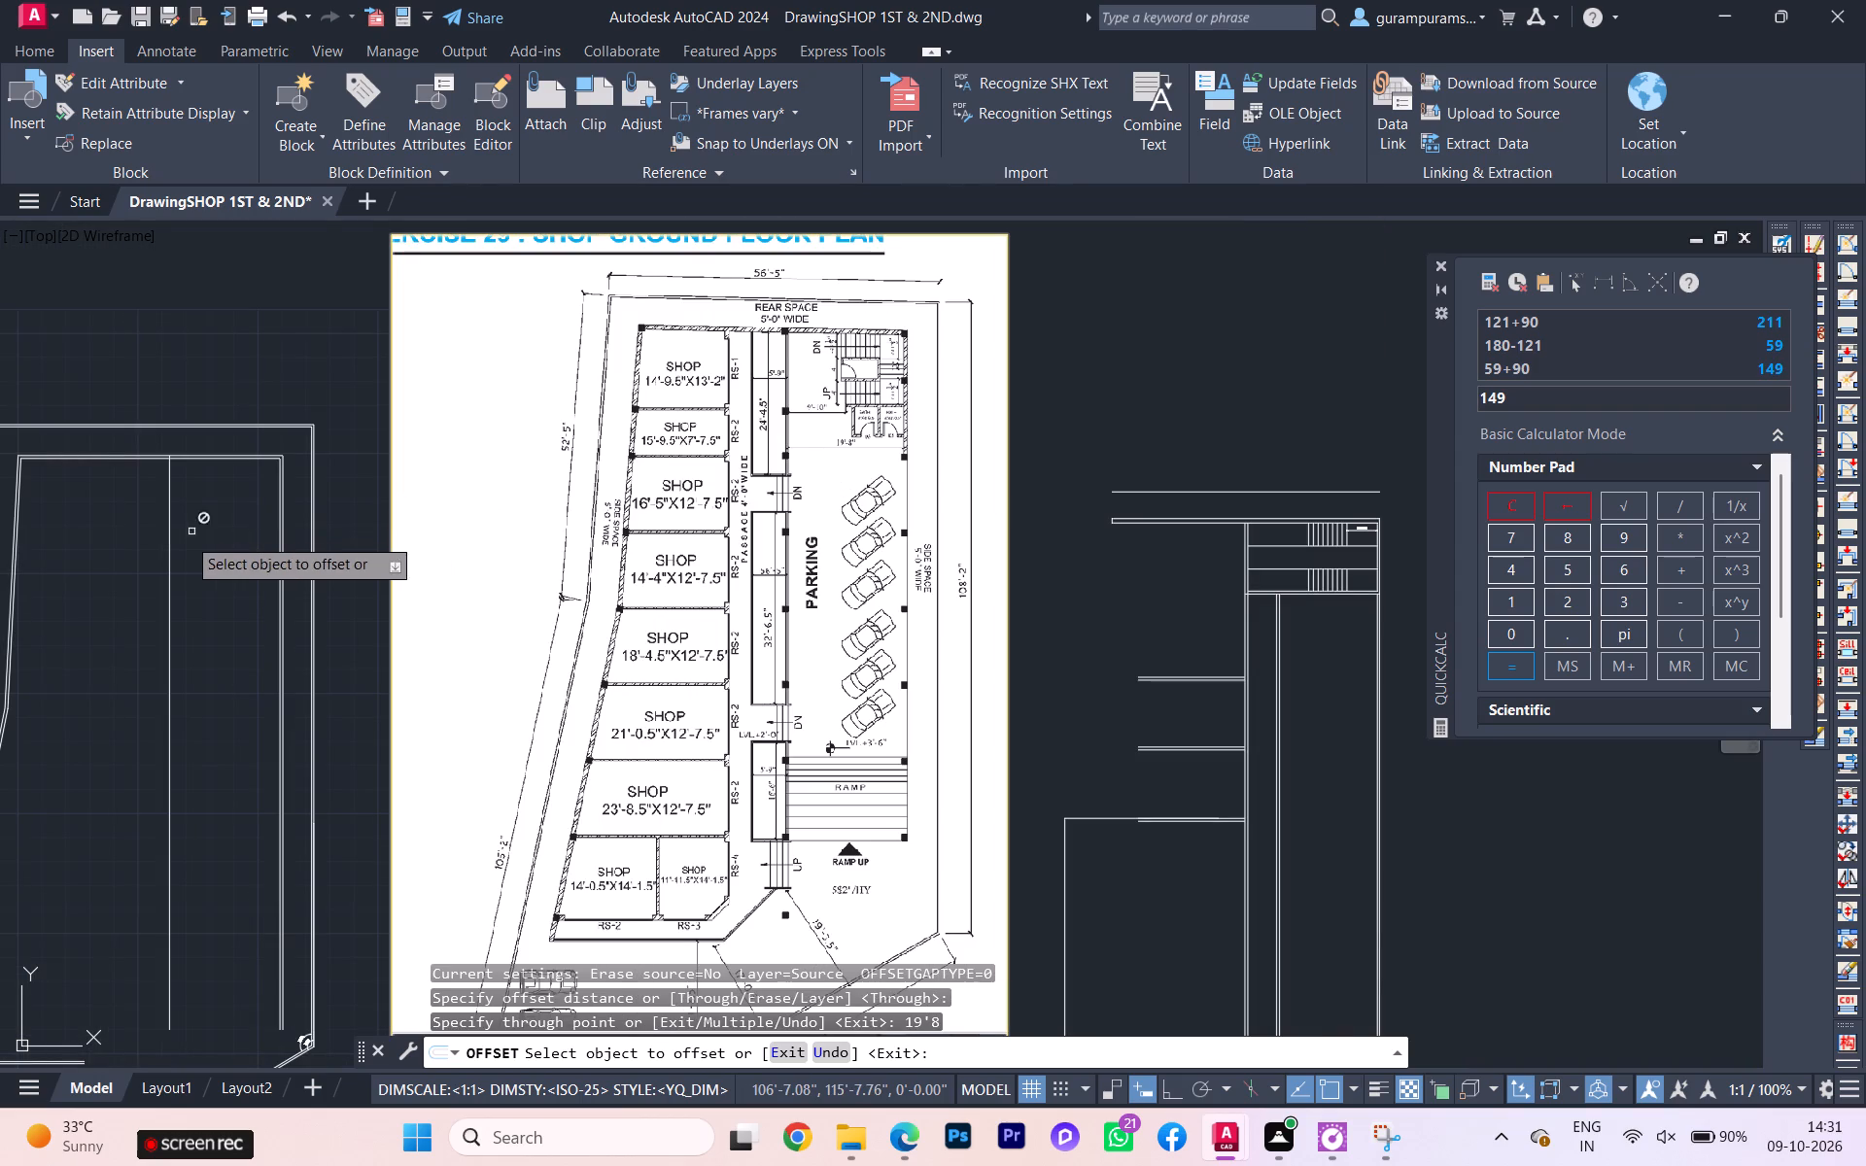
left_click(166, 539)
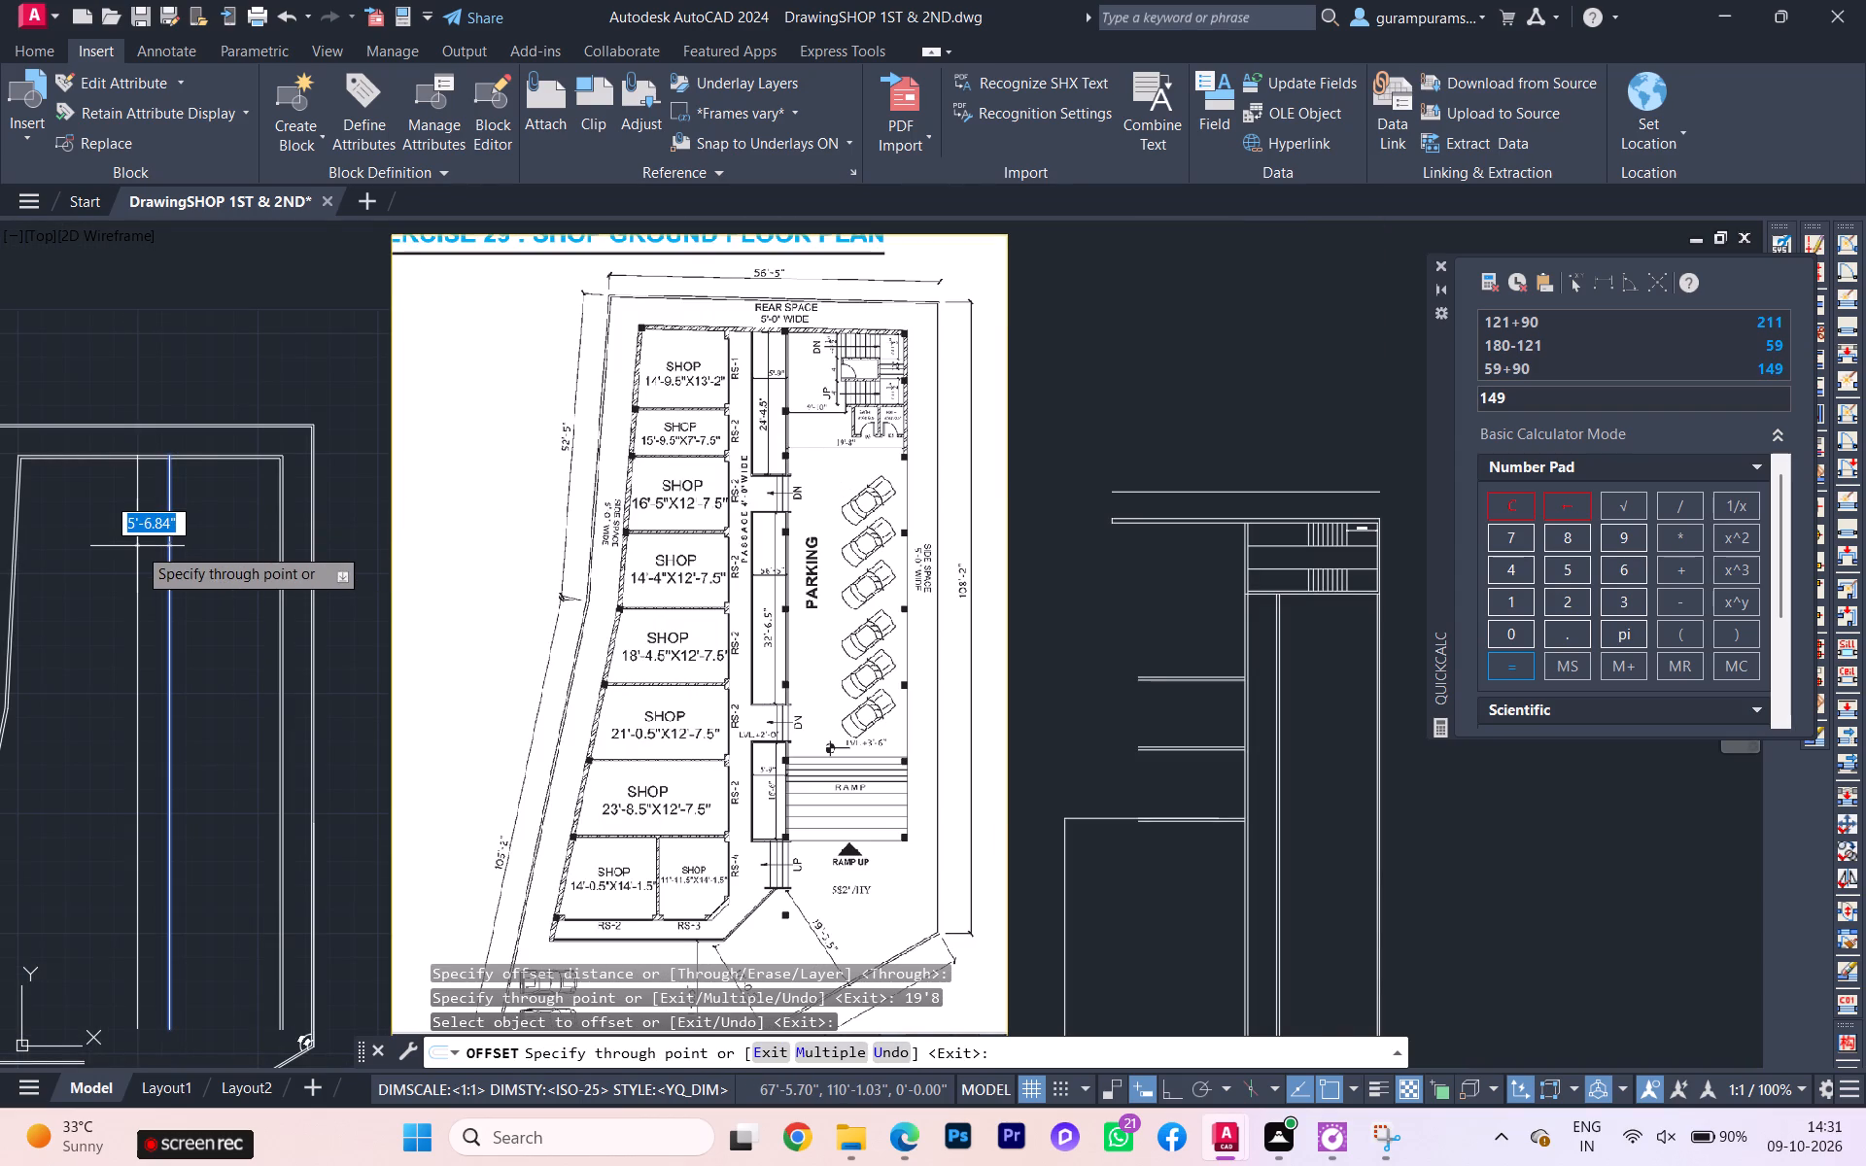
key("6")
key("Return")
Offset the shop-side line of the new 6" vertical wall by 5'9" toward the shops.
scroll(166, 516, "up", 2)
scroll(866, 443, "down", 3)
scroll(1000, 393, "up", 2)
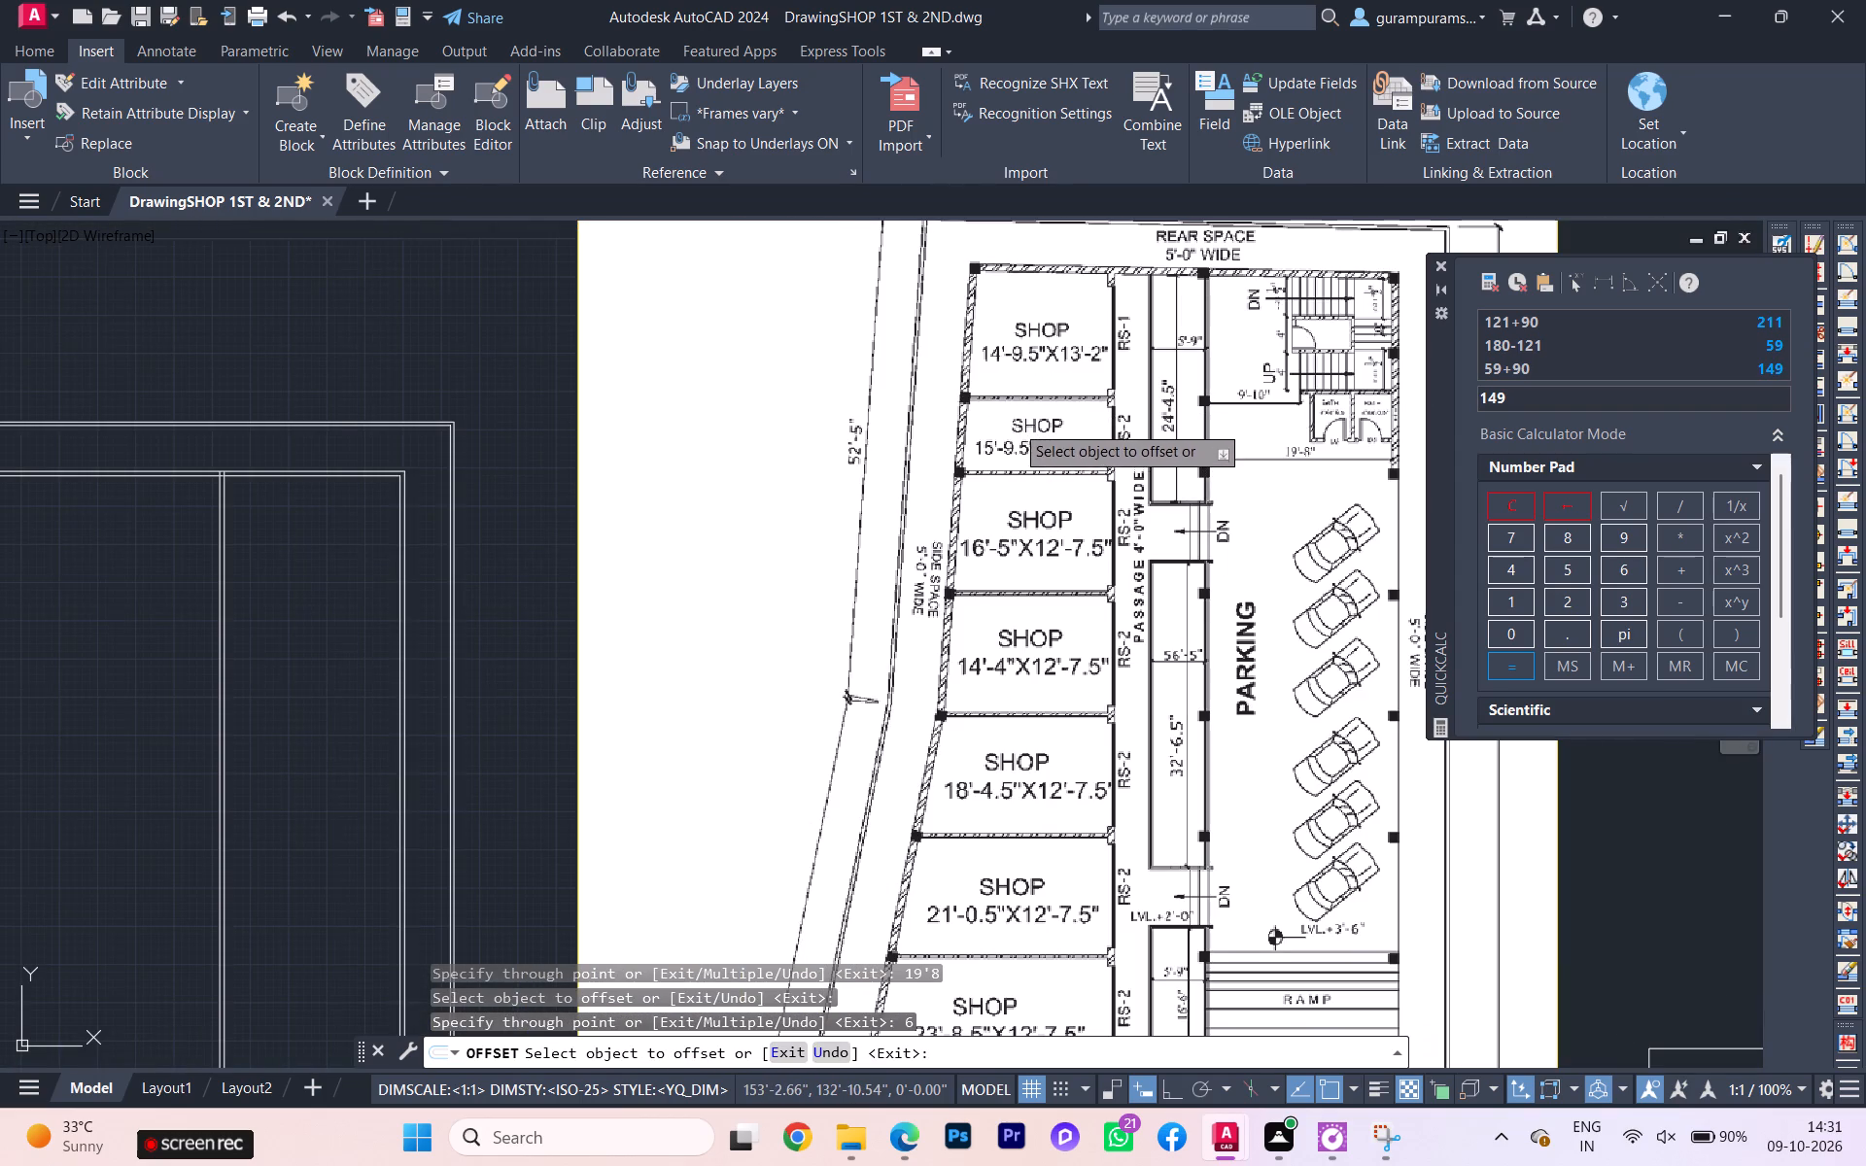
scroll(1018, 437, "down", 1)
scroll(1104, 365, "up", 1)
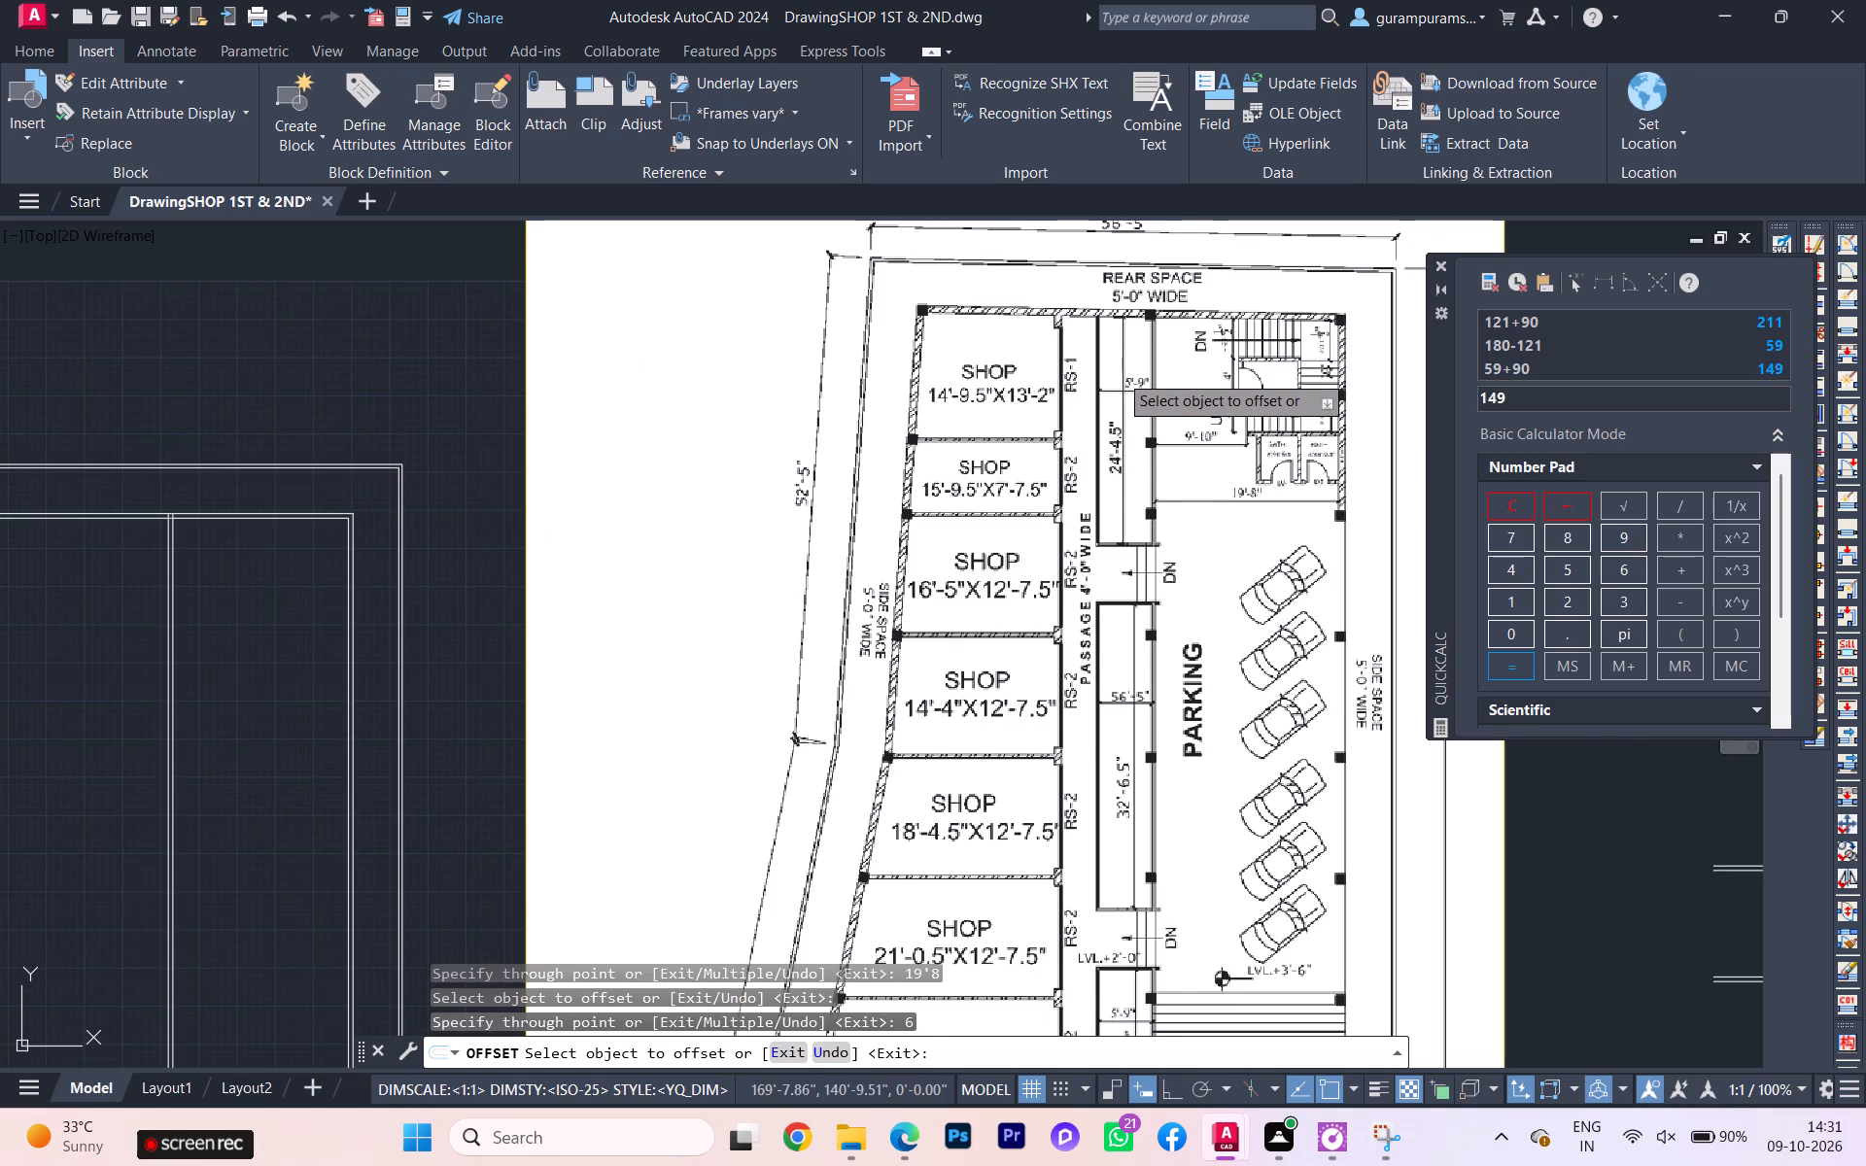
scroll(1120, 378, "down", 1)
scroll(503, 560, "up", 2)
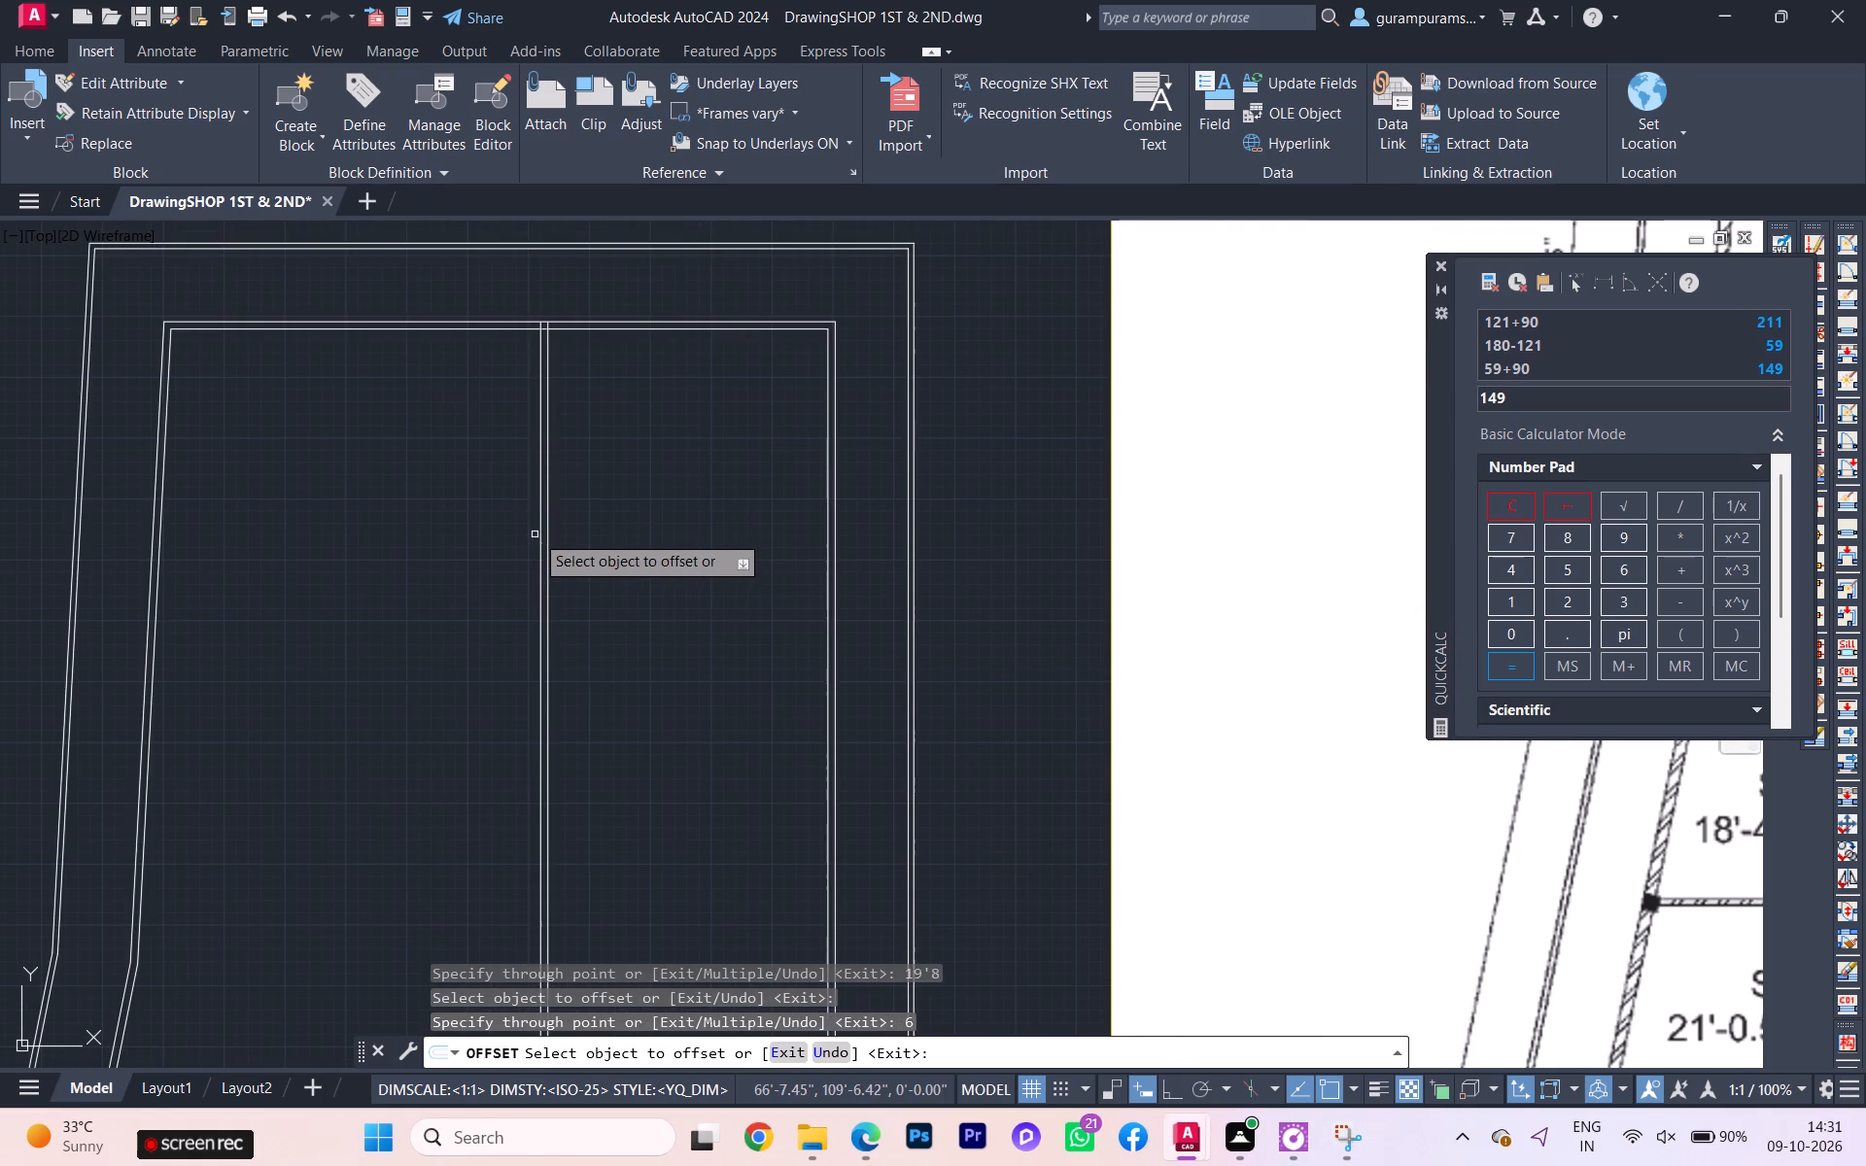
left_click(535, 533)
left_click(540, 528)
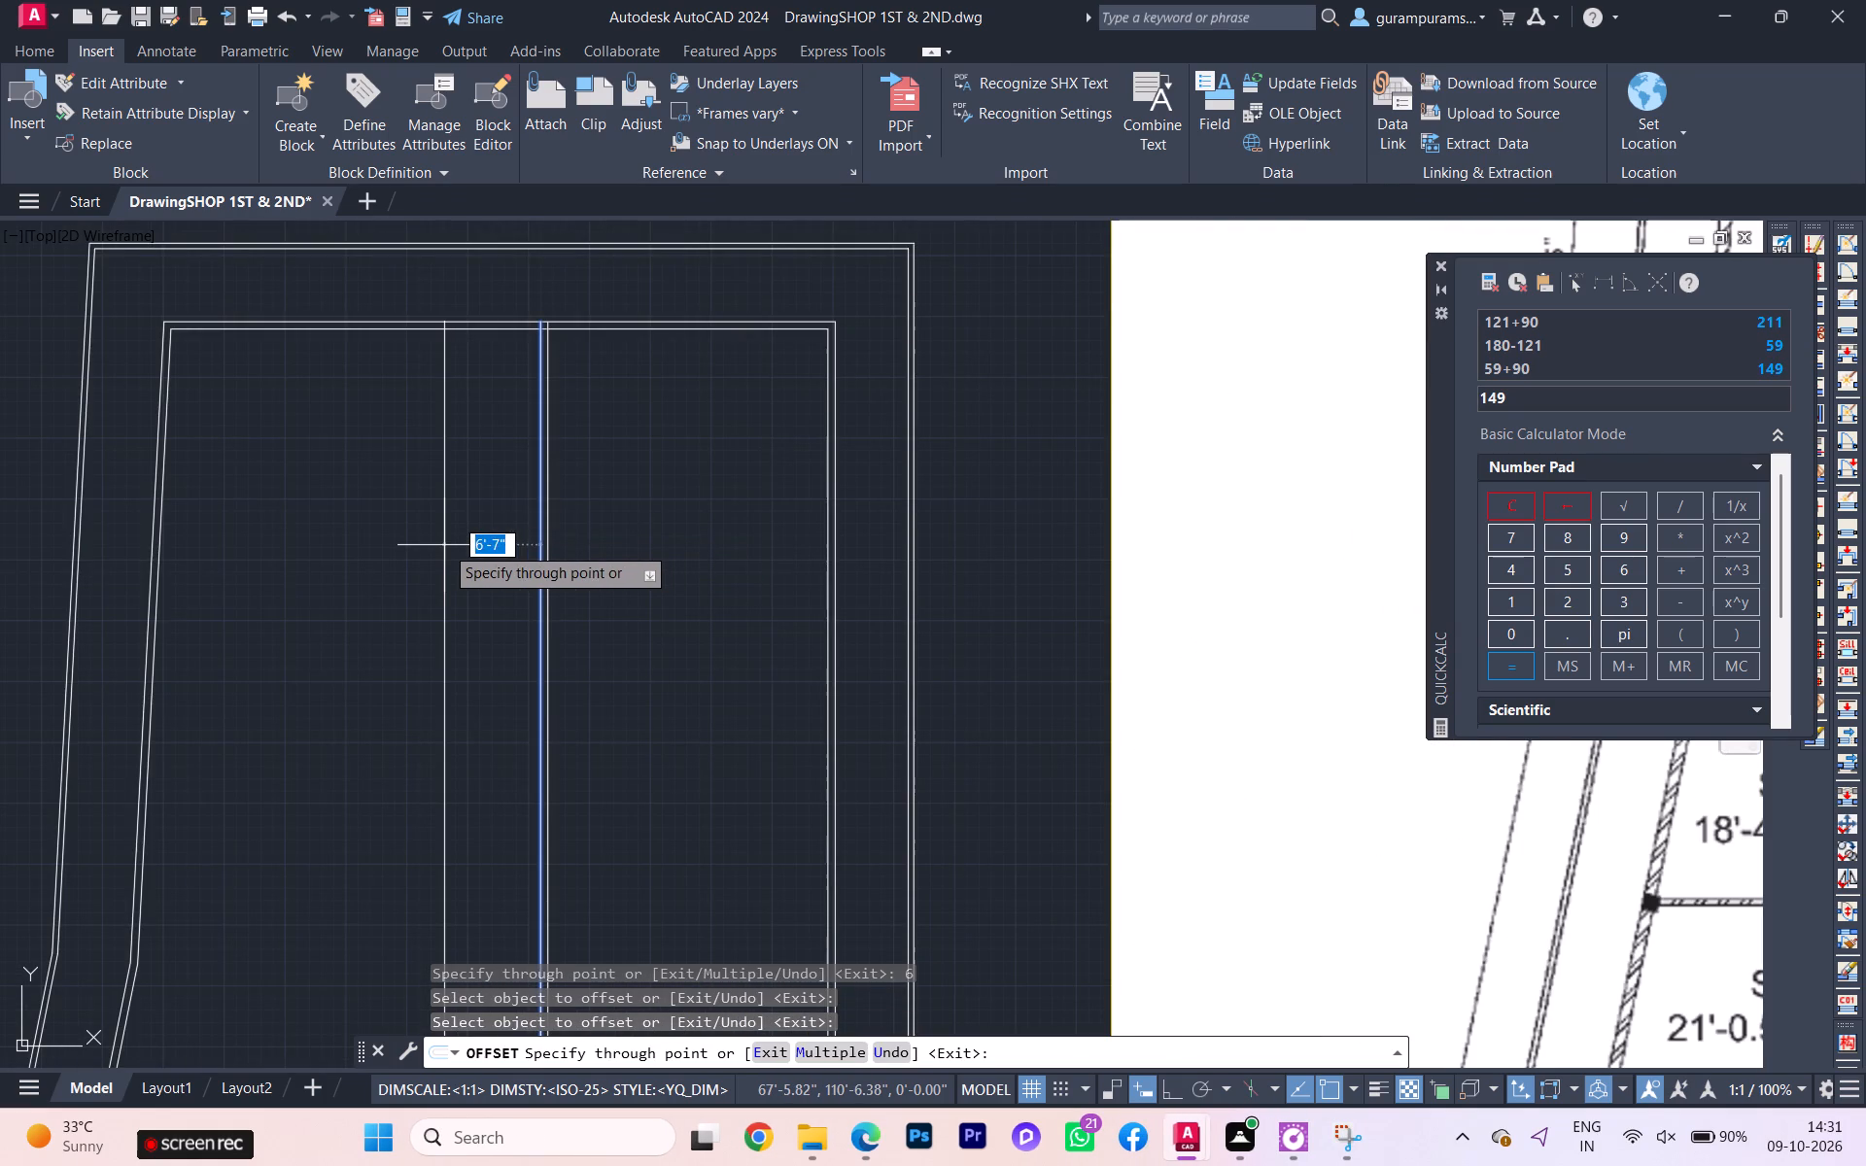
type("5'9")
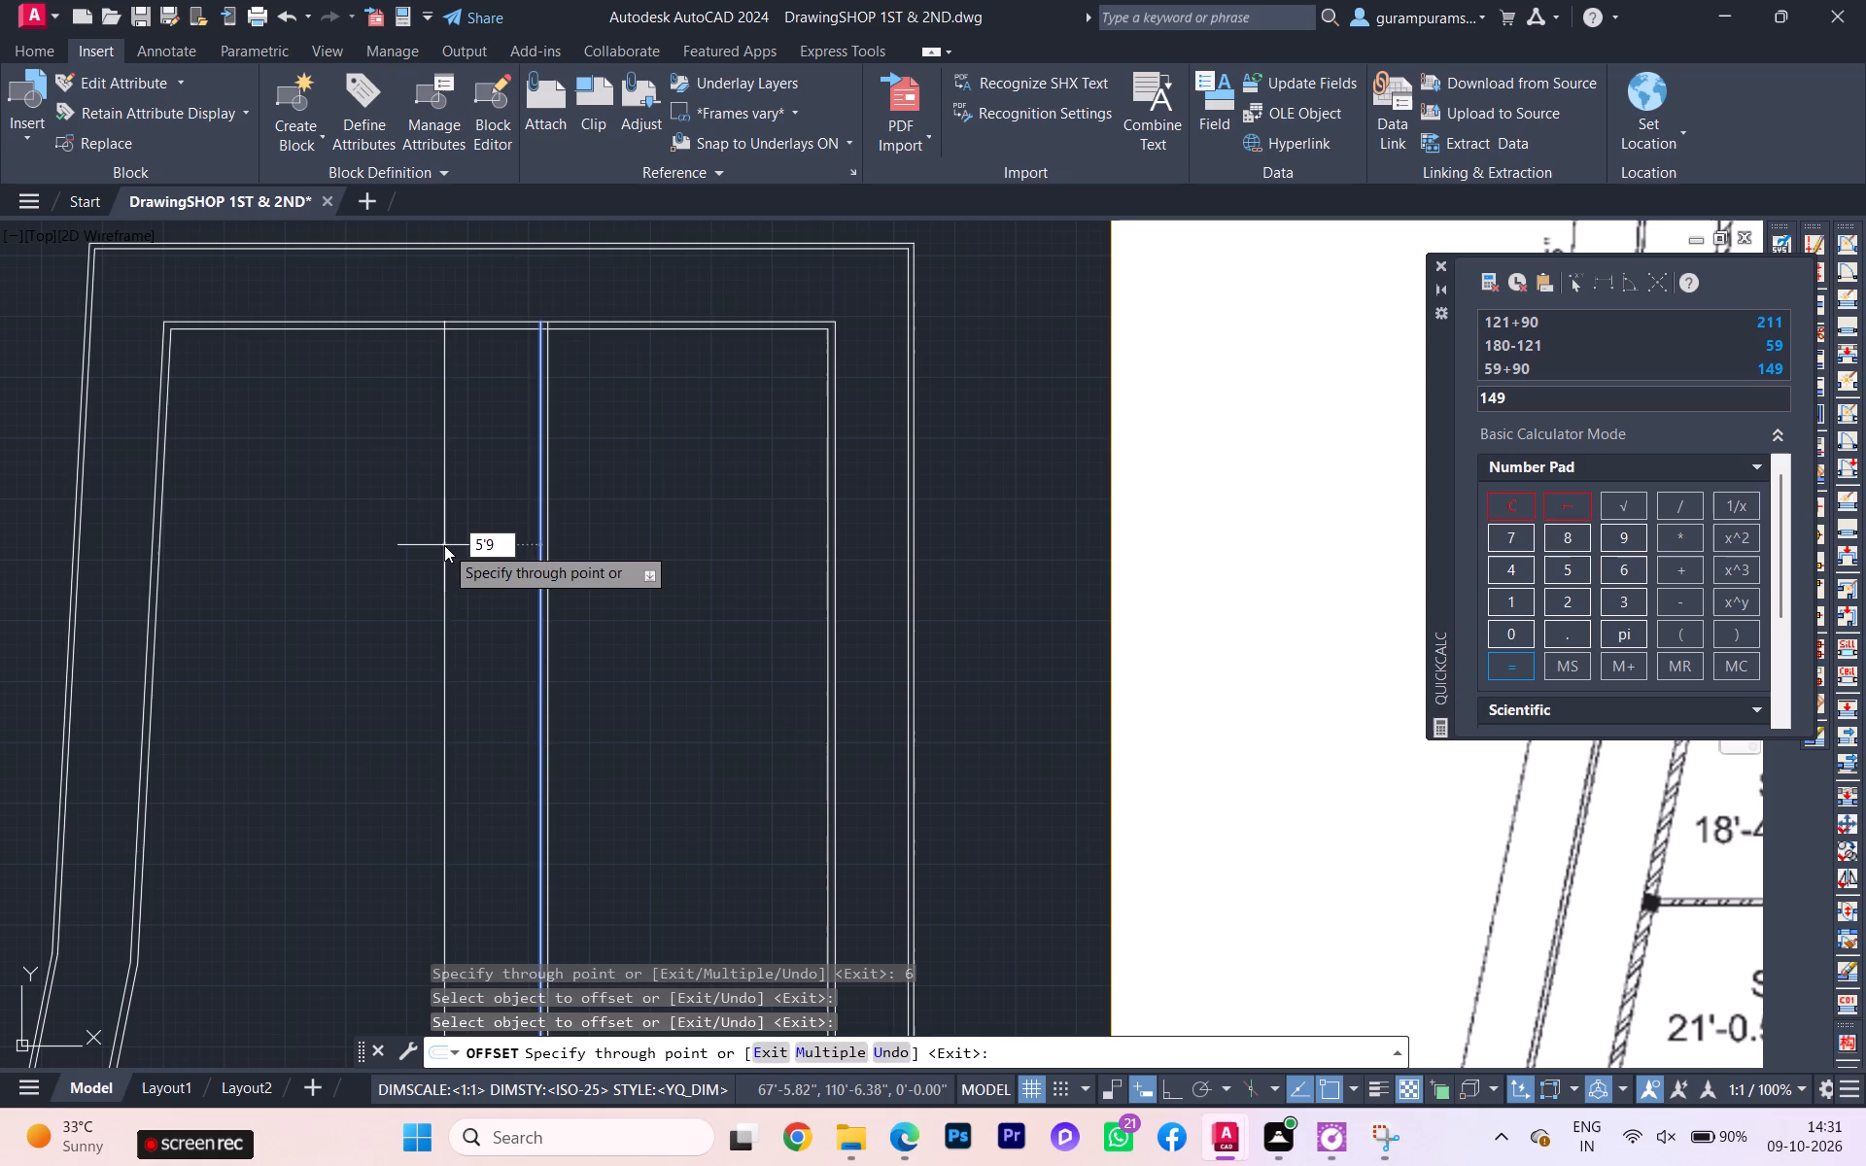
key("Return")
Examine the shop sizes, passage width and parking-side rooms on the attached Exercise 29 image against the offset lines.
scroll(451, 543, "down", 2)
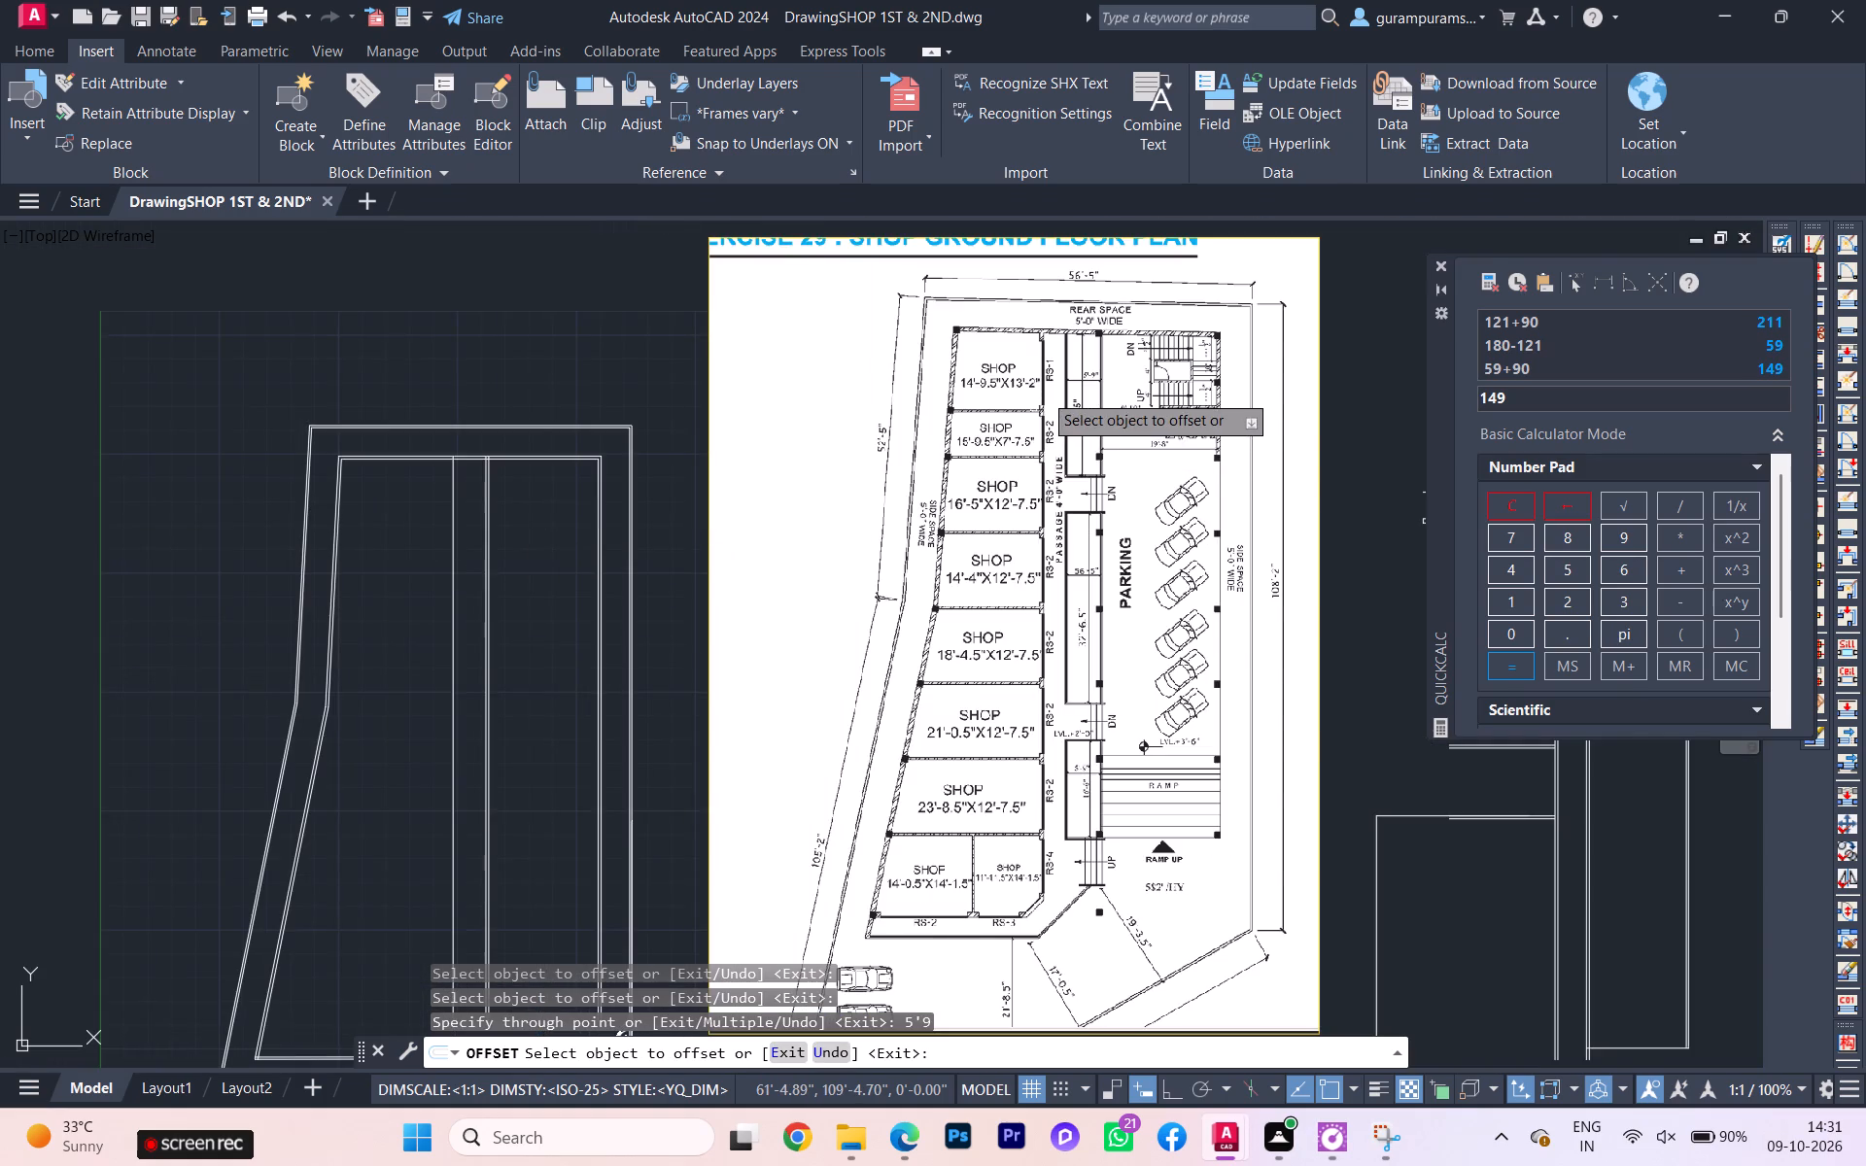
scroll(1043, 393, "up", 2)
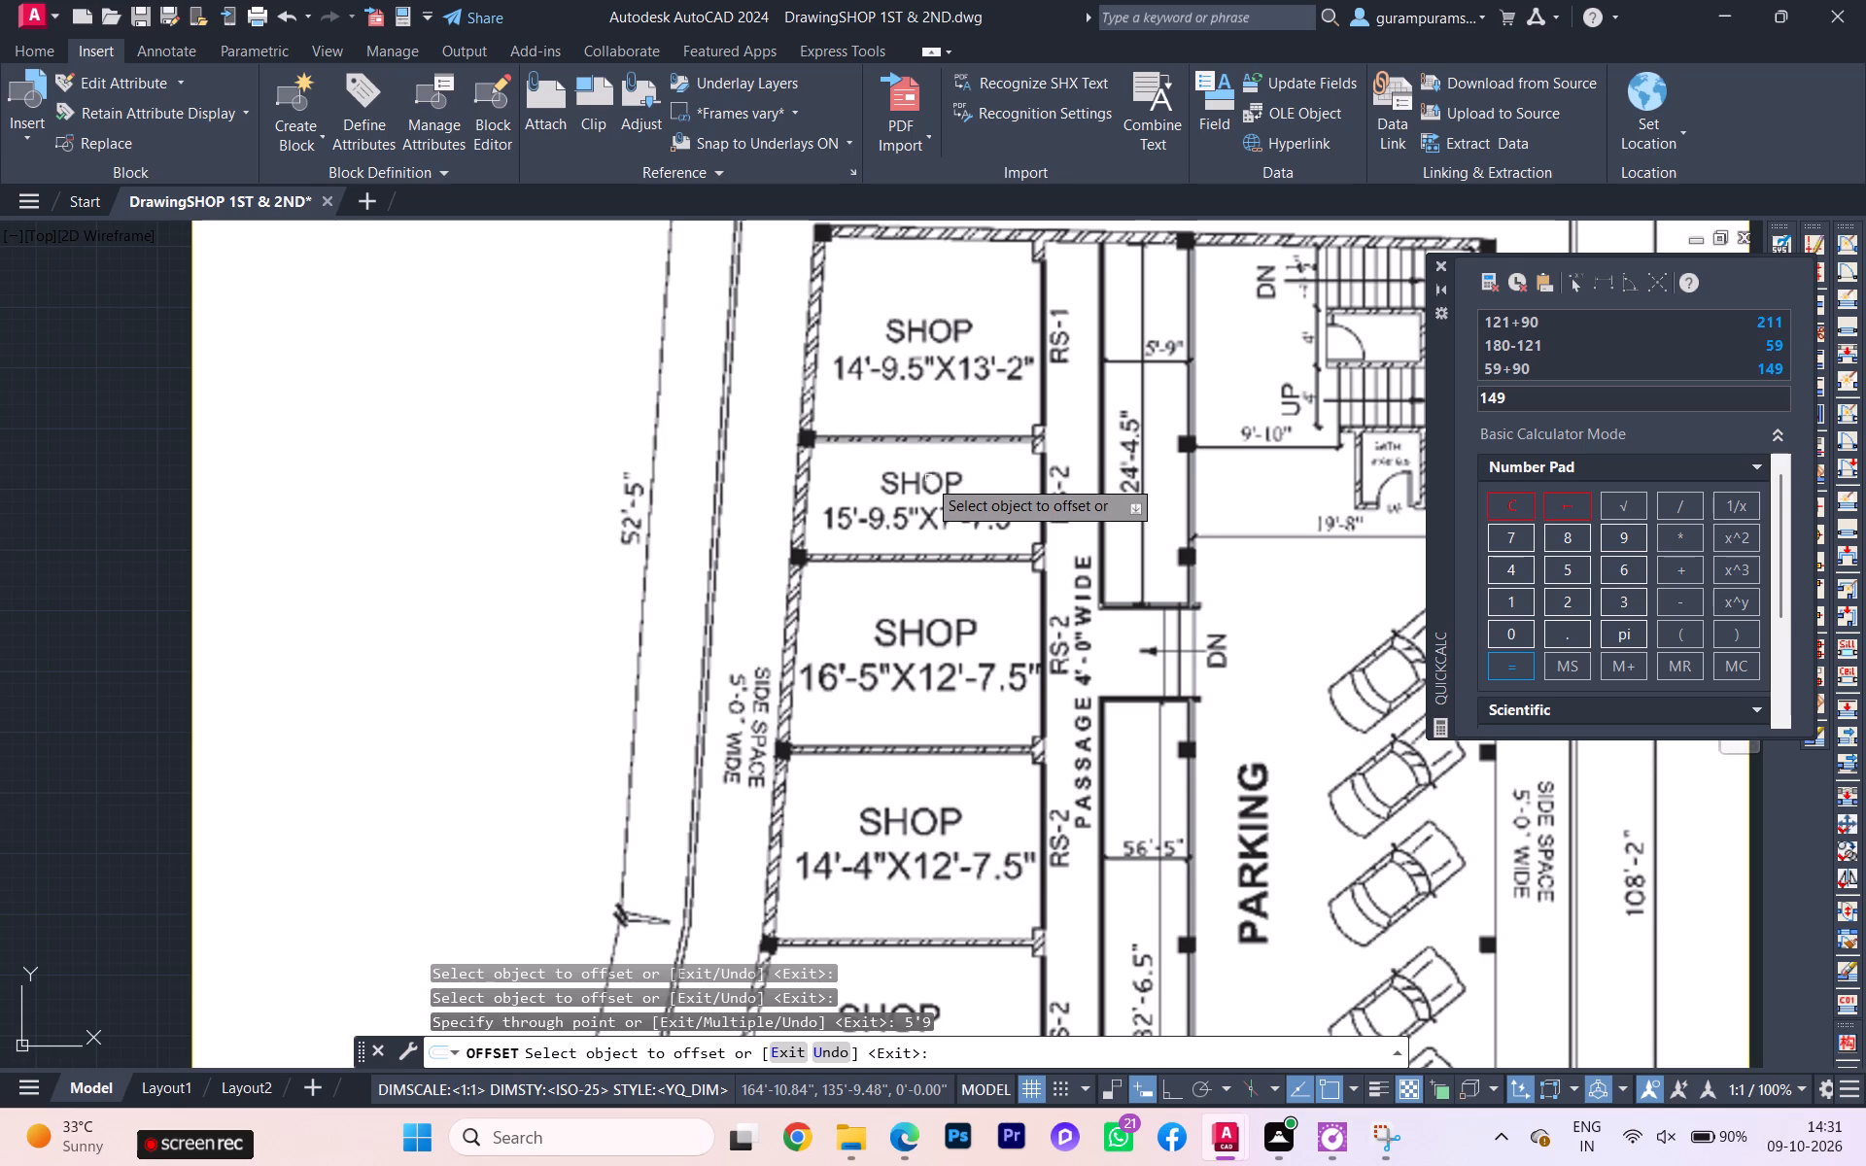
scroll(987, 427, "down", 1)
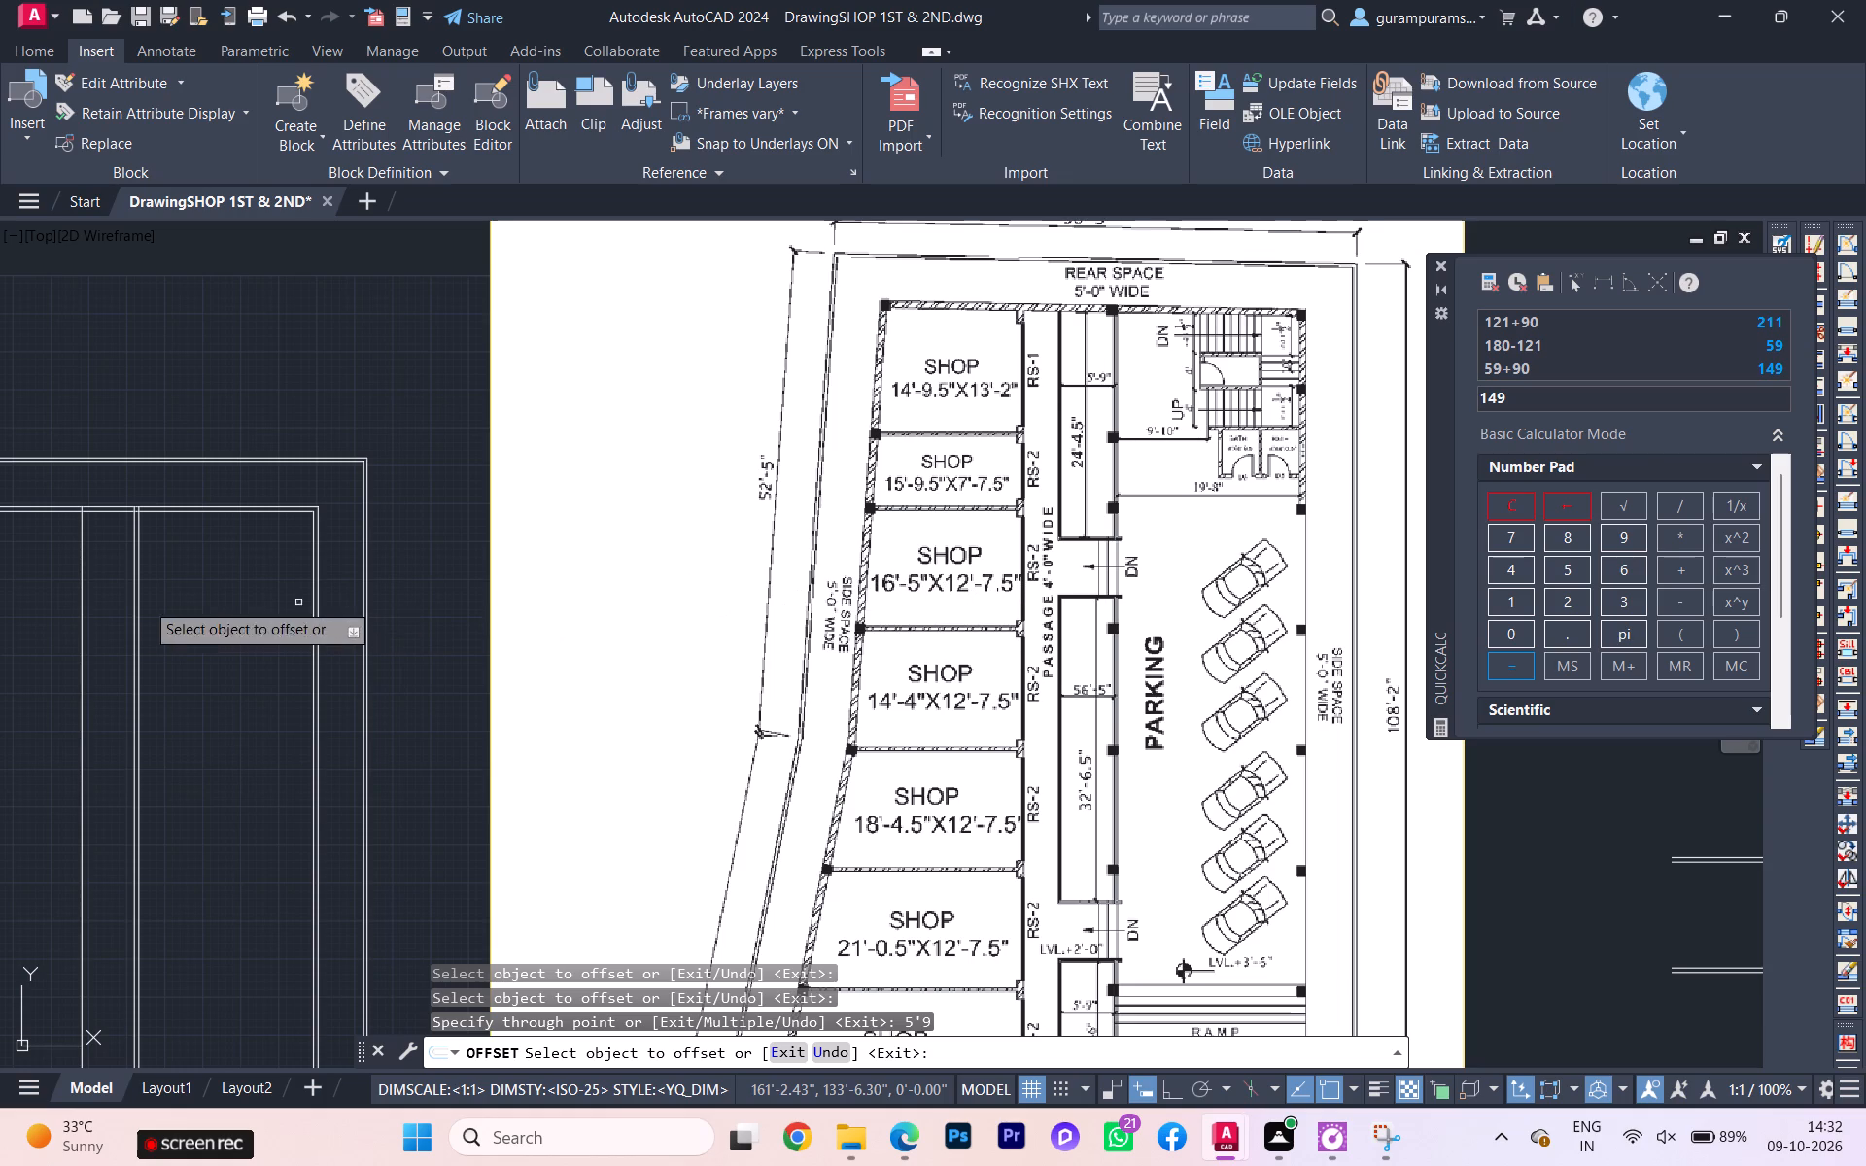
scroll(308, 590, "down", 1)
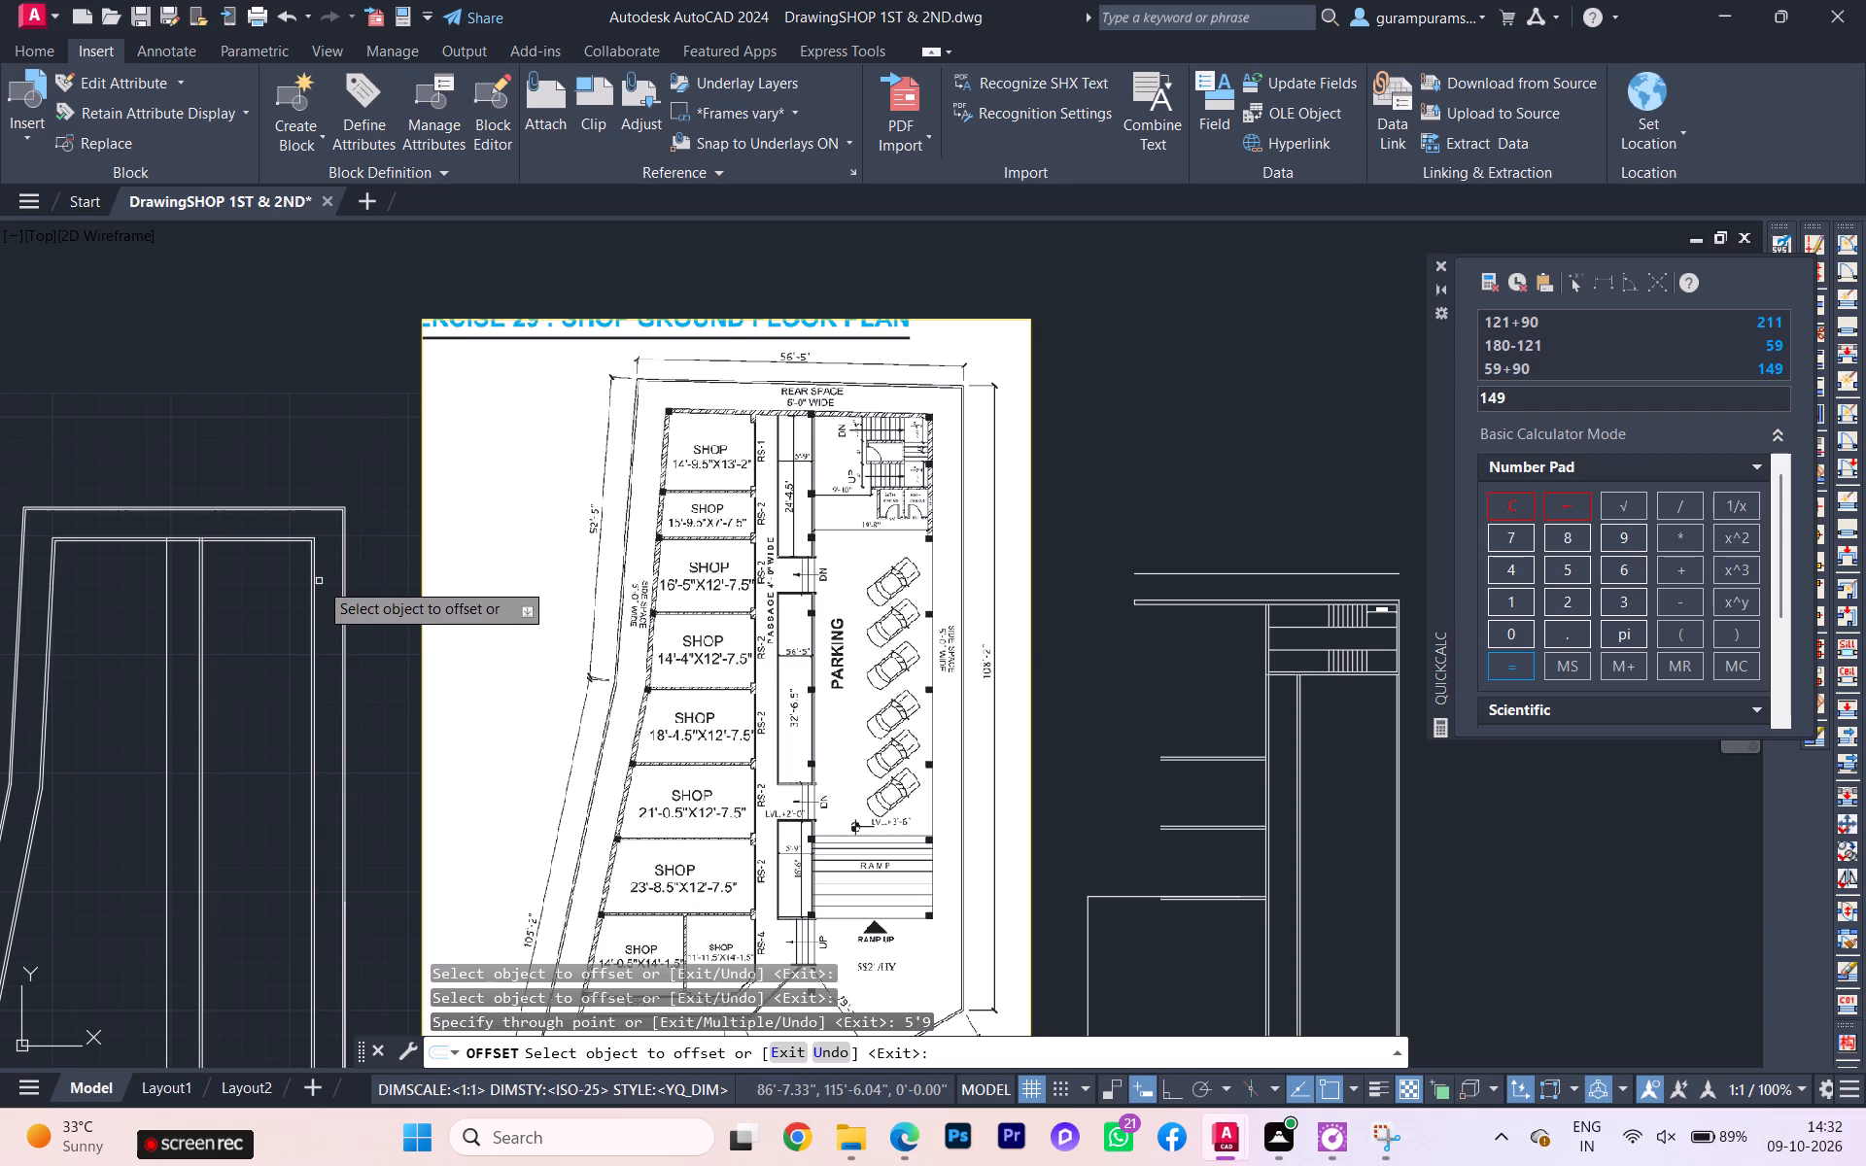
scroll(328, 617, "up", 2)
scroll(1169, 537, "down", 1)
scroll(1226, 475, "down", 1)
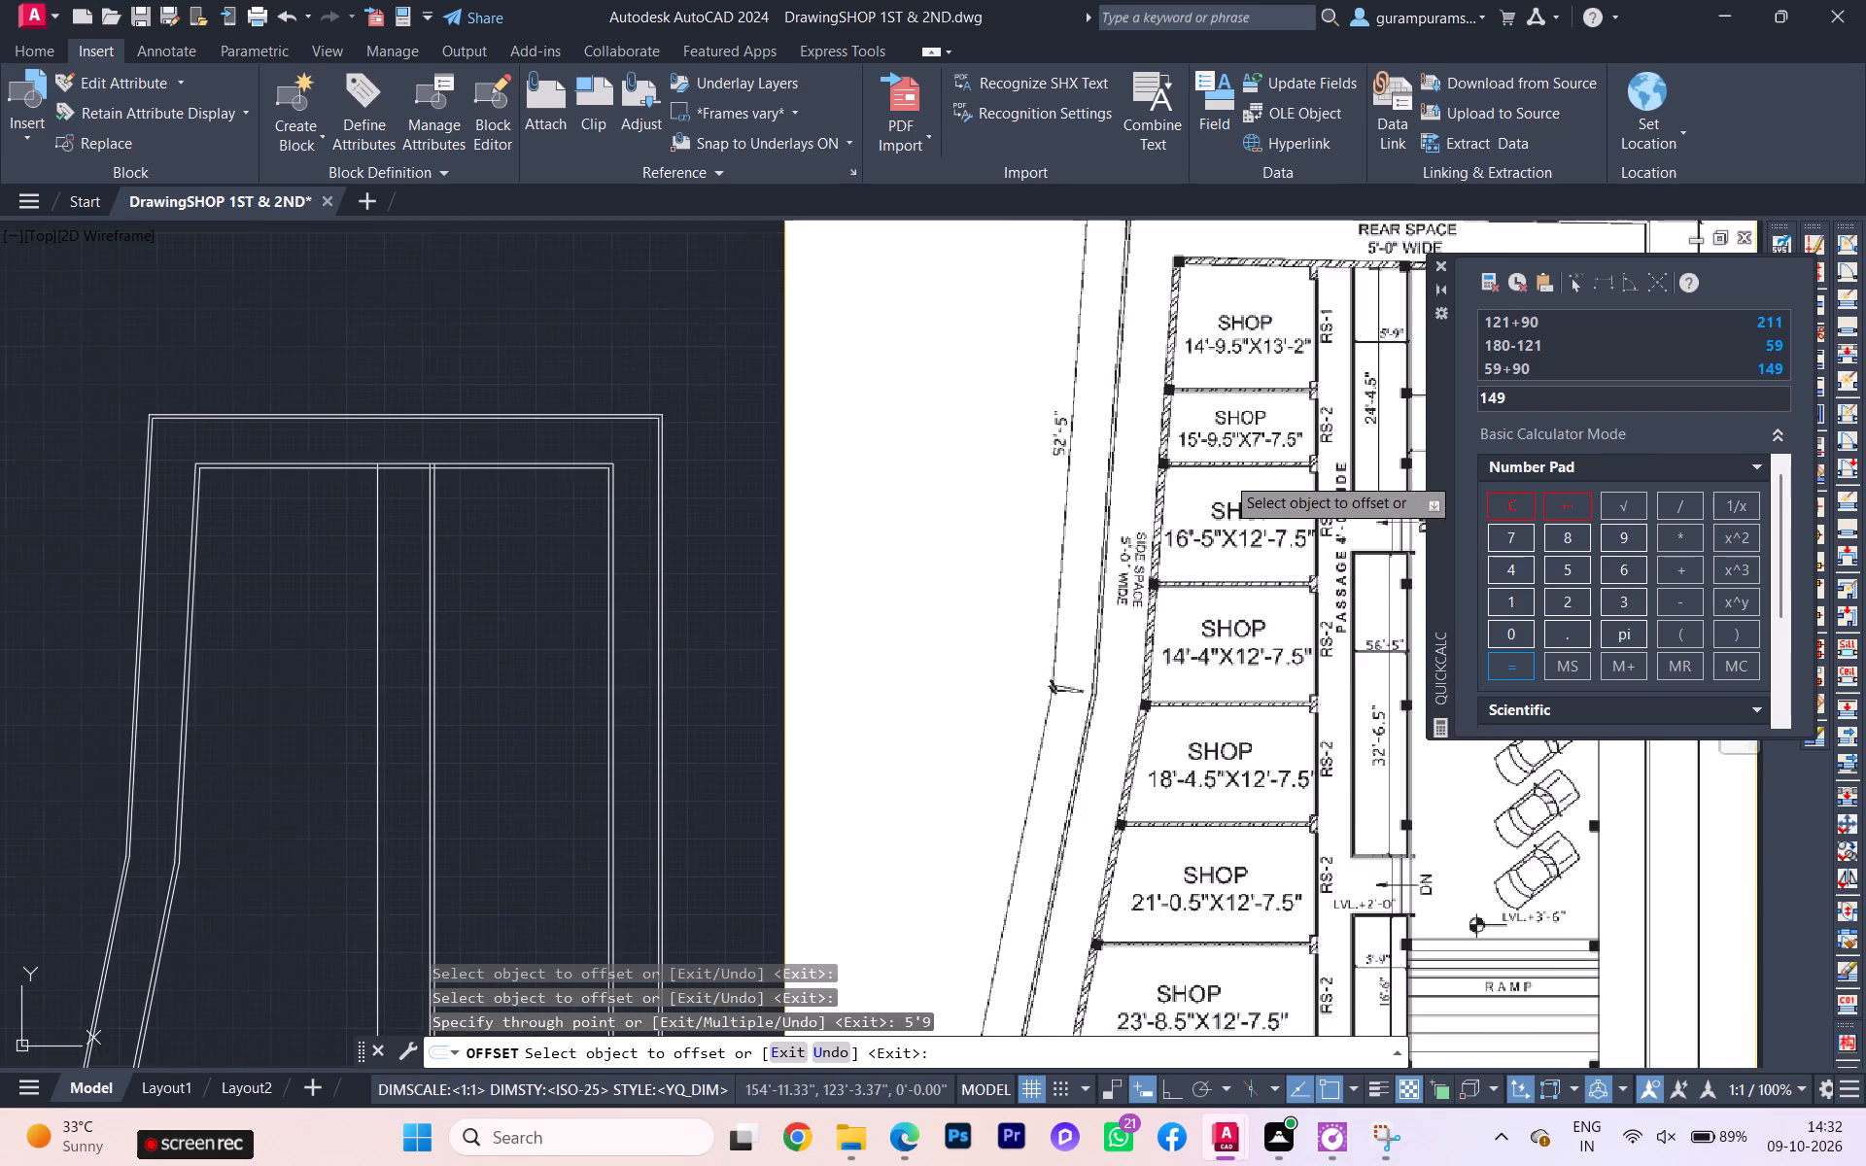
middle_click_drag(1226, 475, 1096, 501)
scroll(1148, 491, "up", 2)
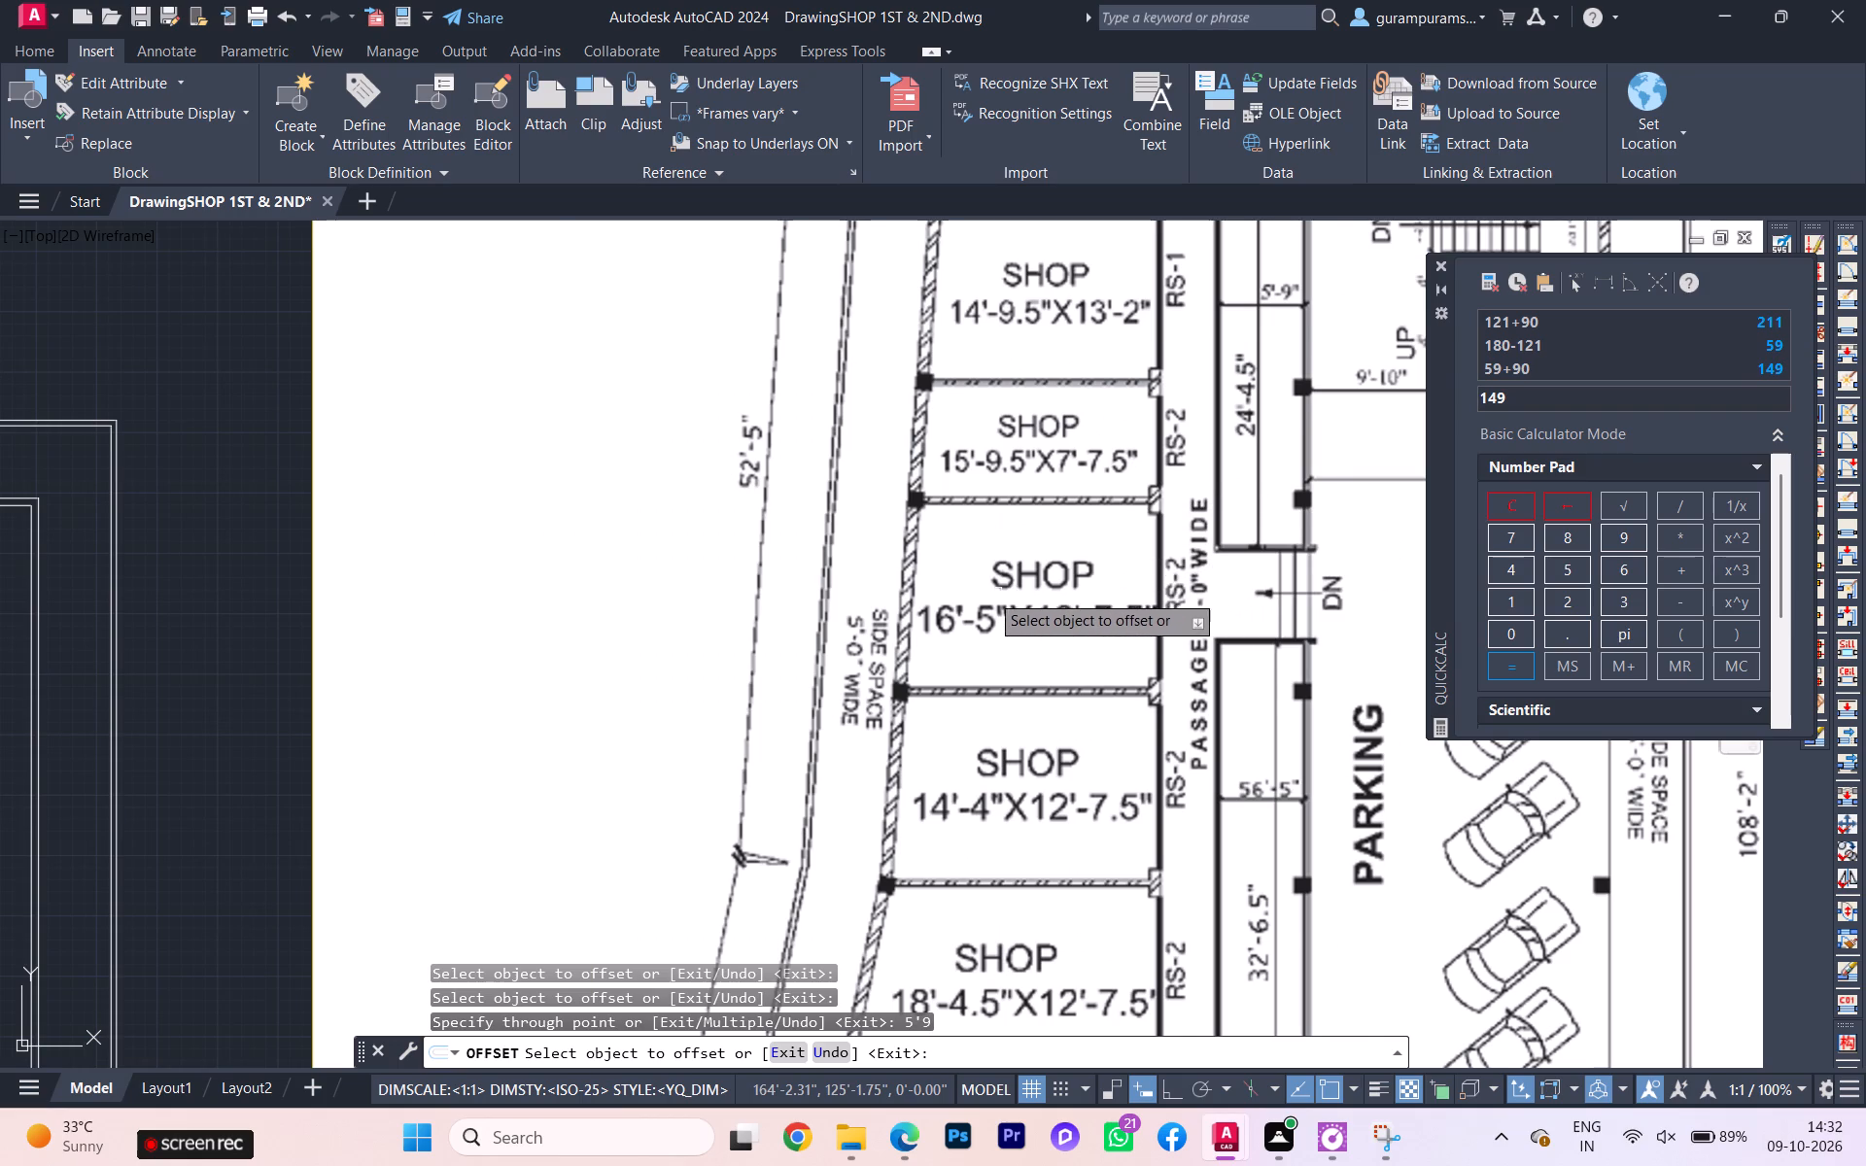
scroll(976, 603, "down", 1)
scroll(1067, 673, "down", 2)
middle_click_drag(1101, 726, 1017, 486)
scroll(1014, 486, "up", 2)
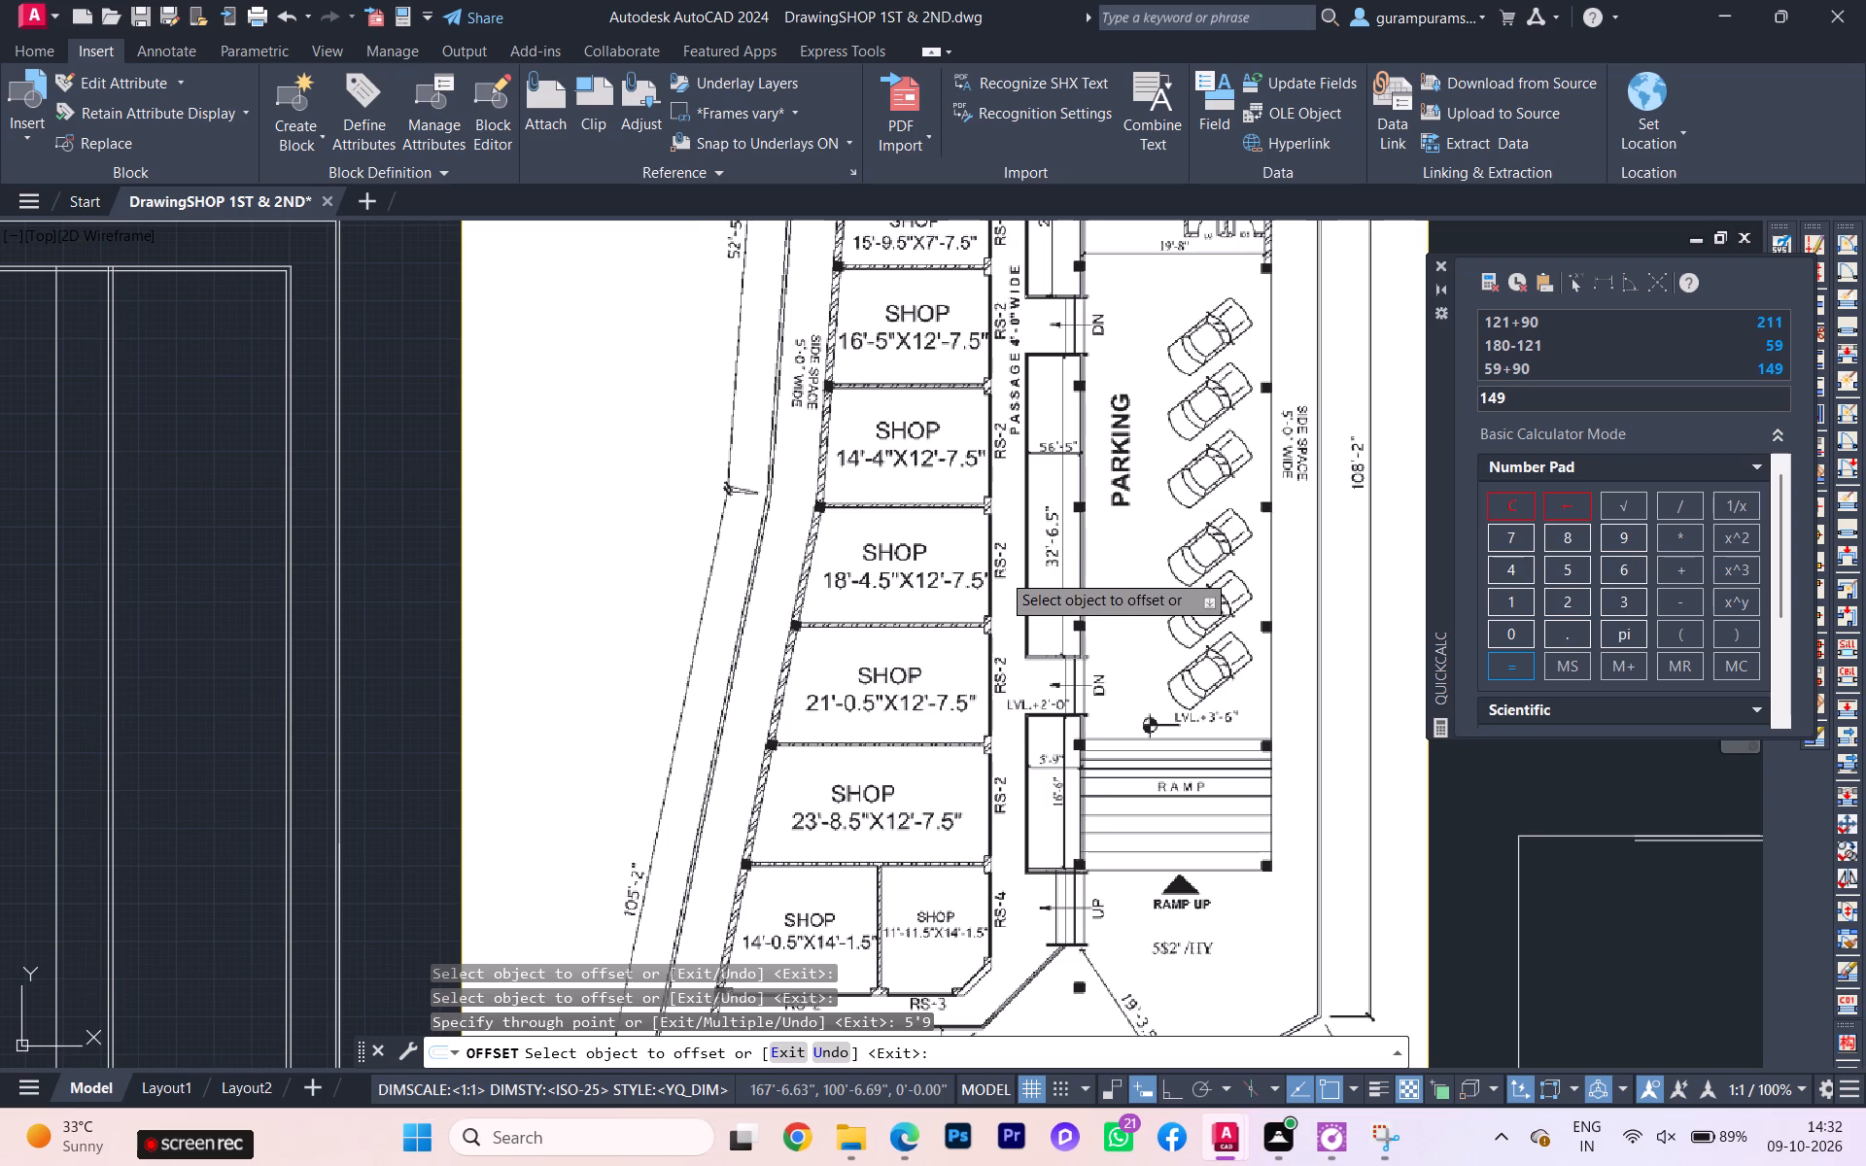
scroll(1001, 575, "down", 1)
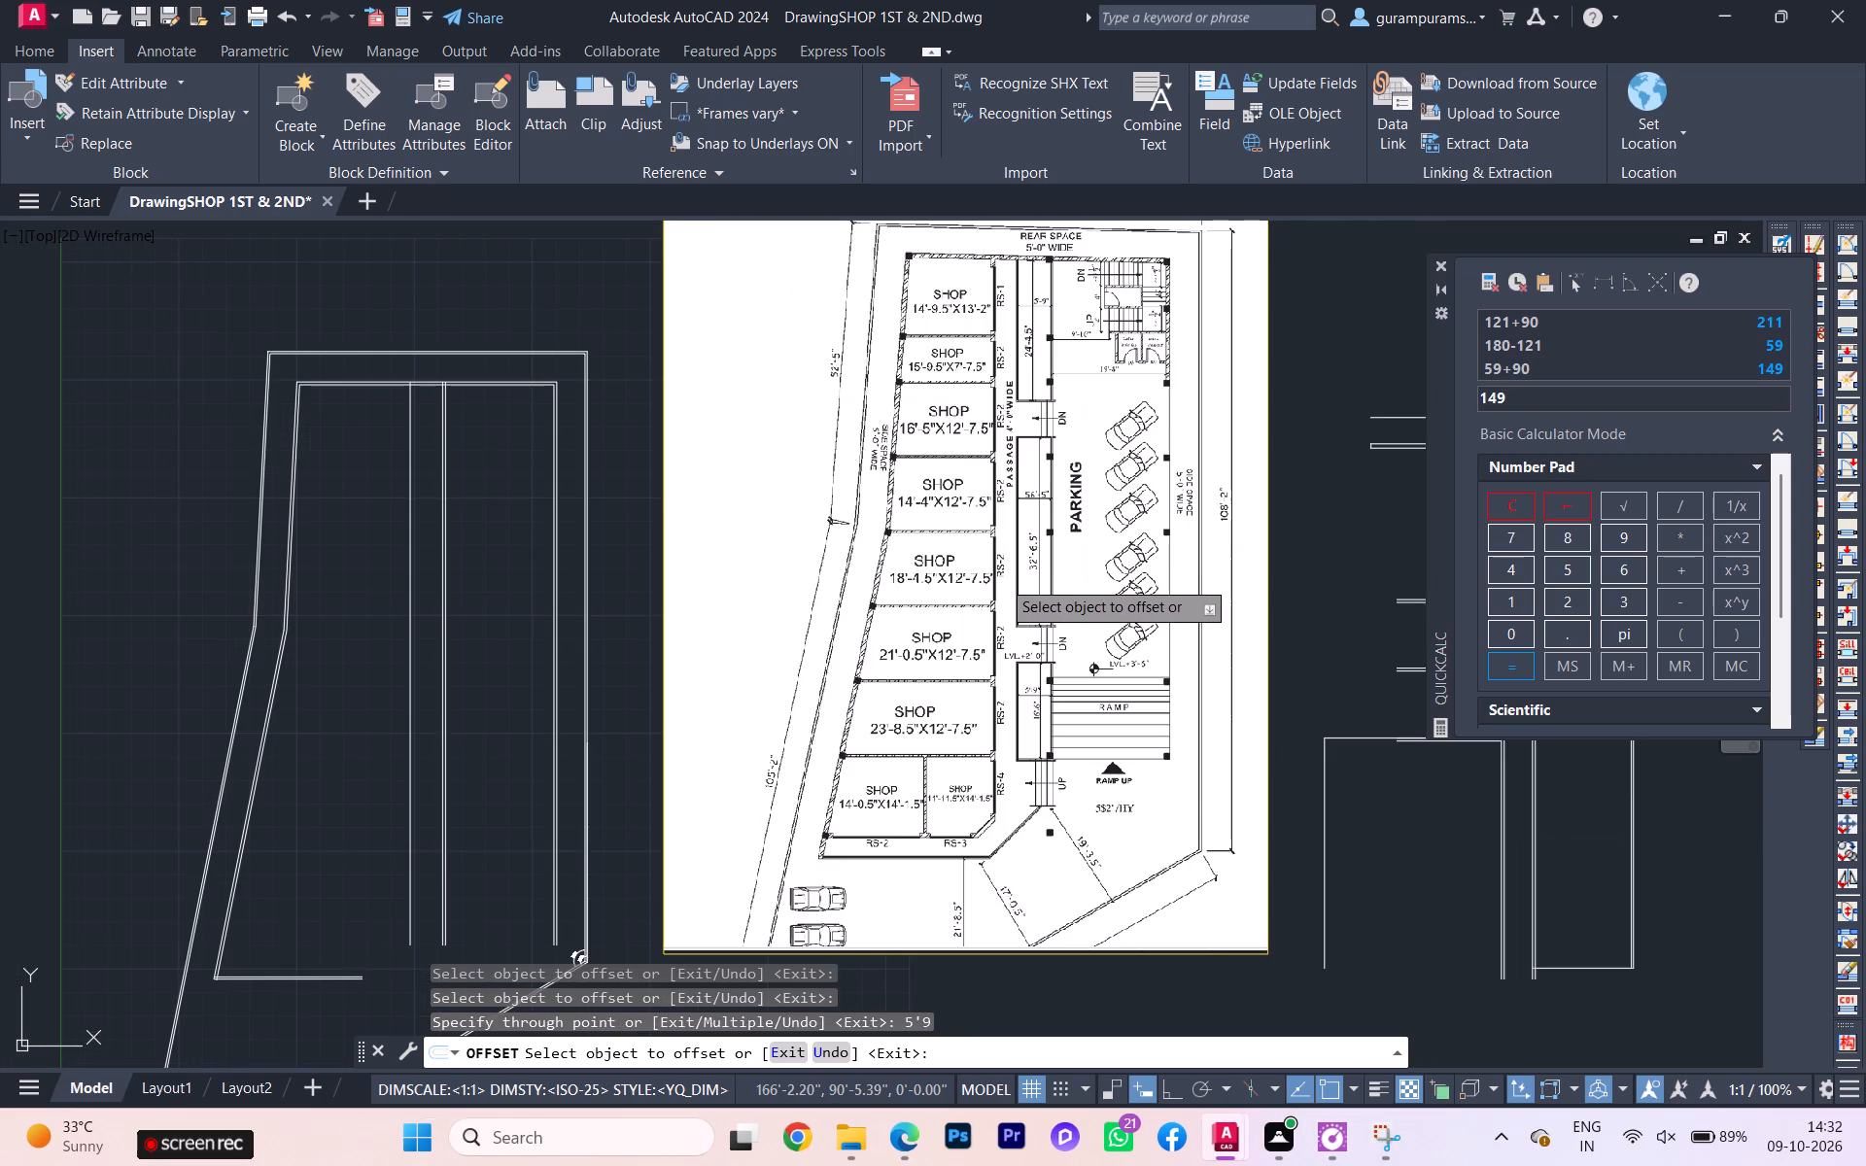
scroll(1000, 580, "down", 1)
scroll(704, 483, "up", 2)
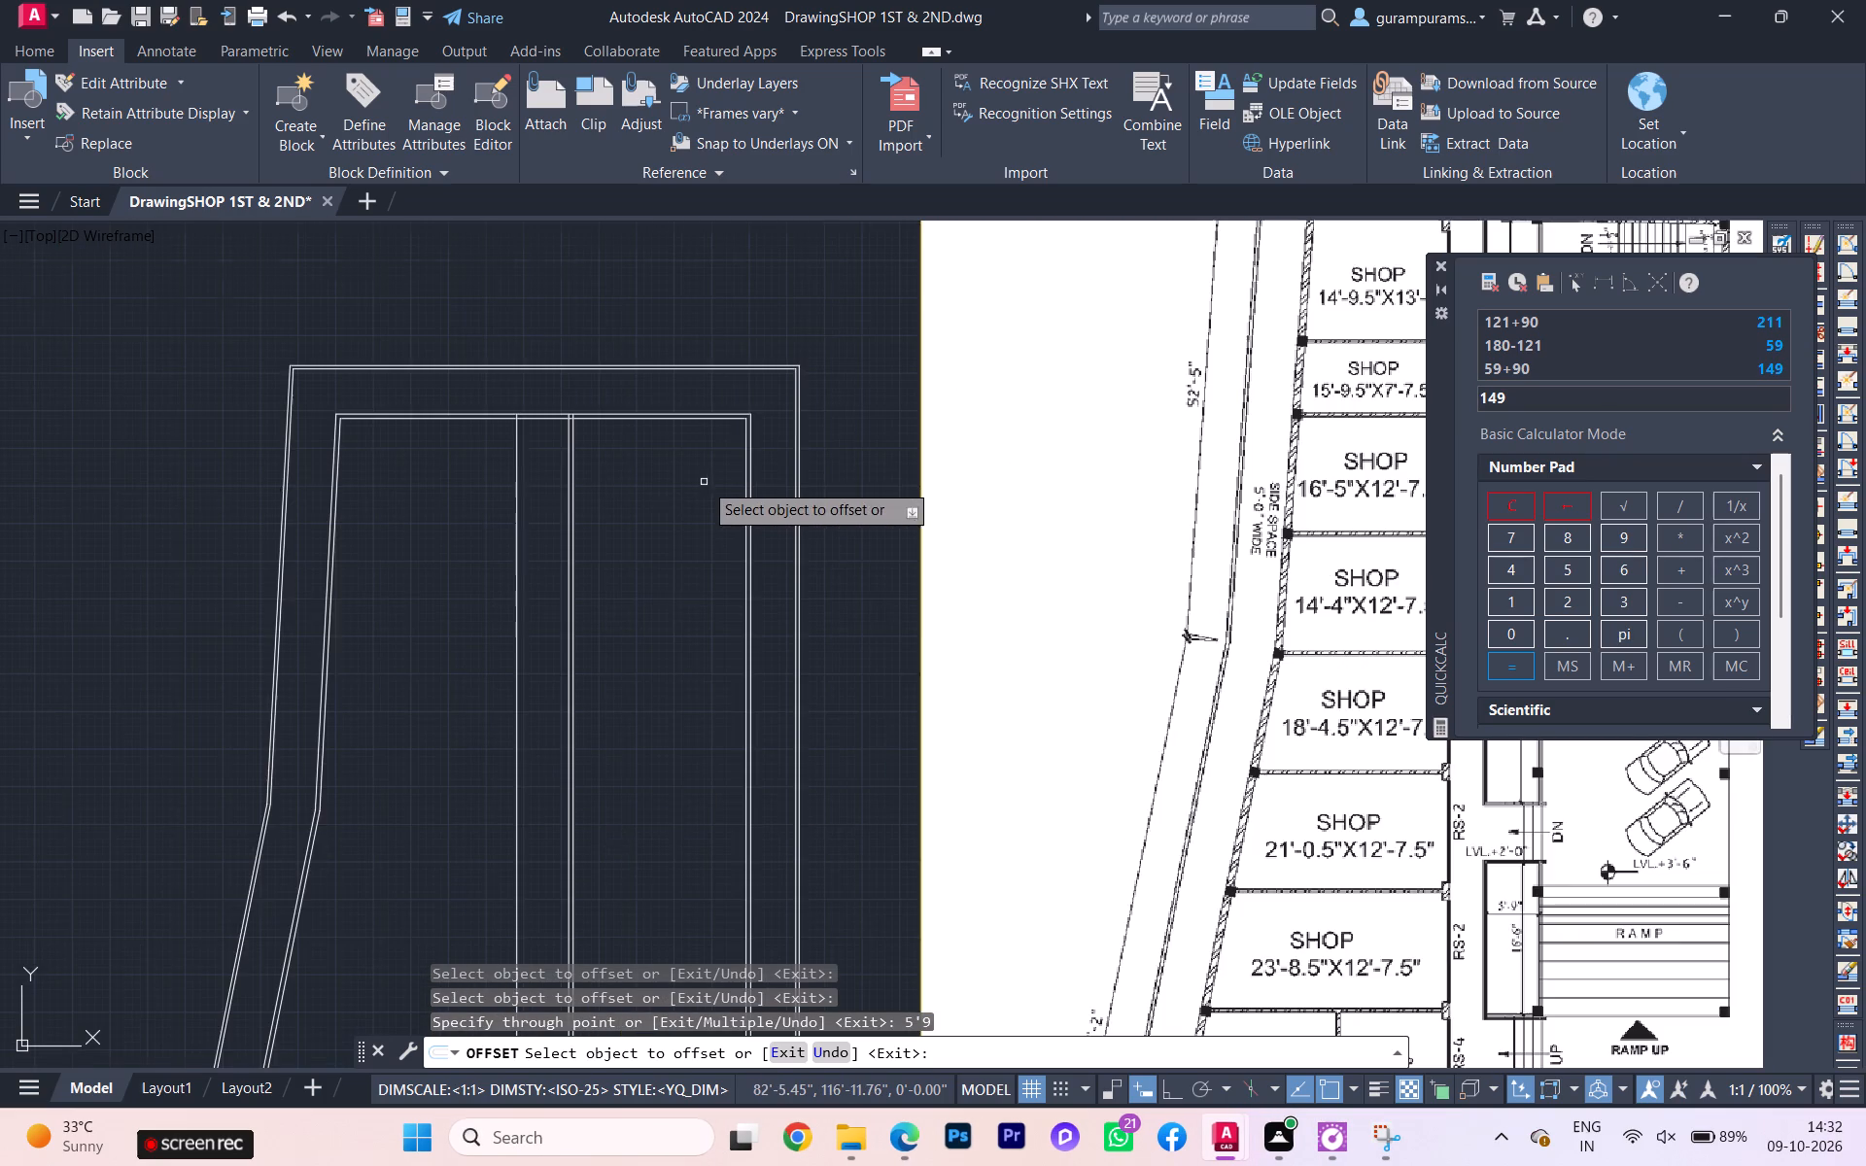
scroll(781, 454, "down", 3)
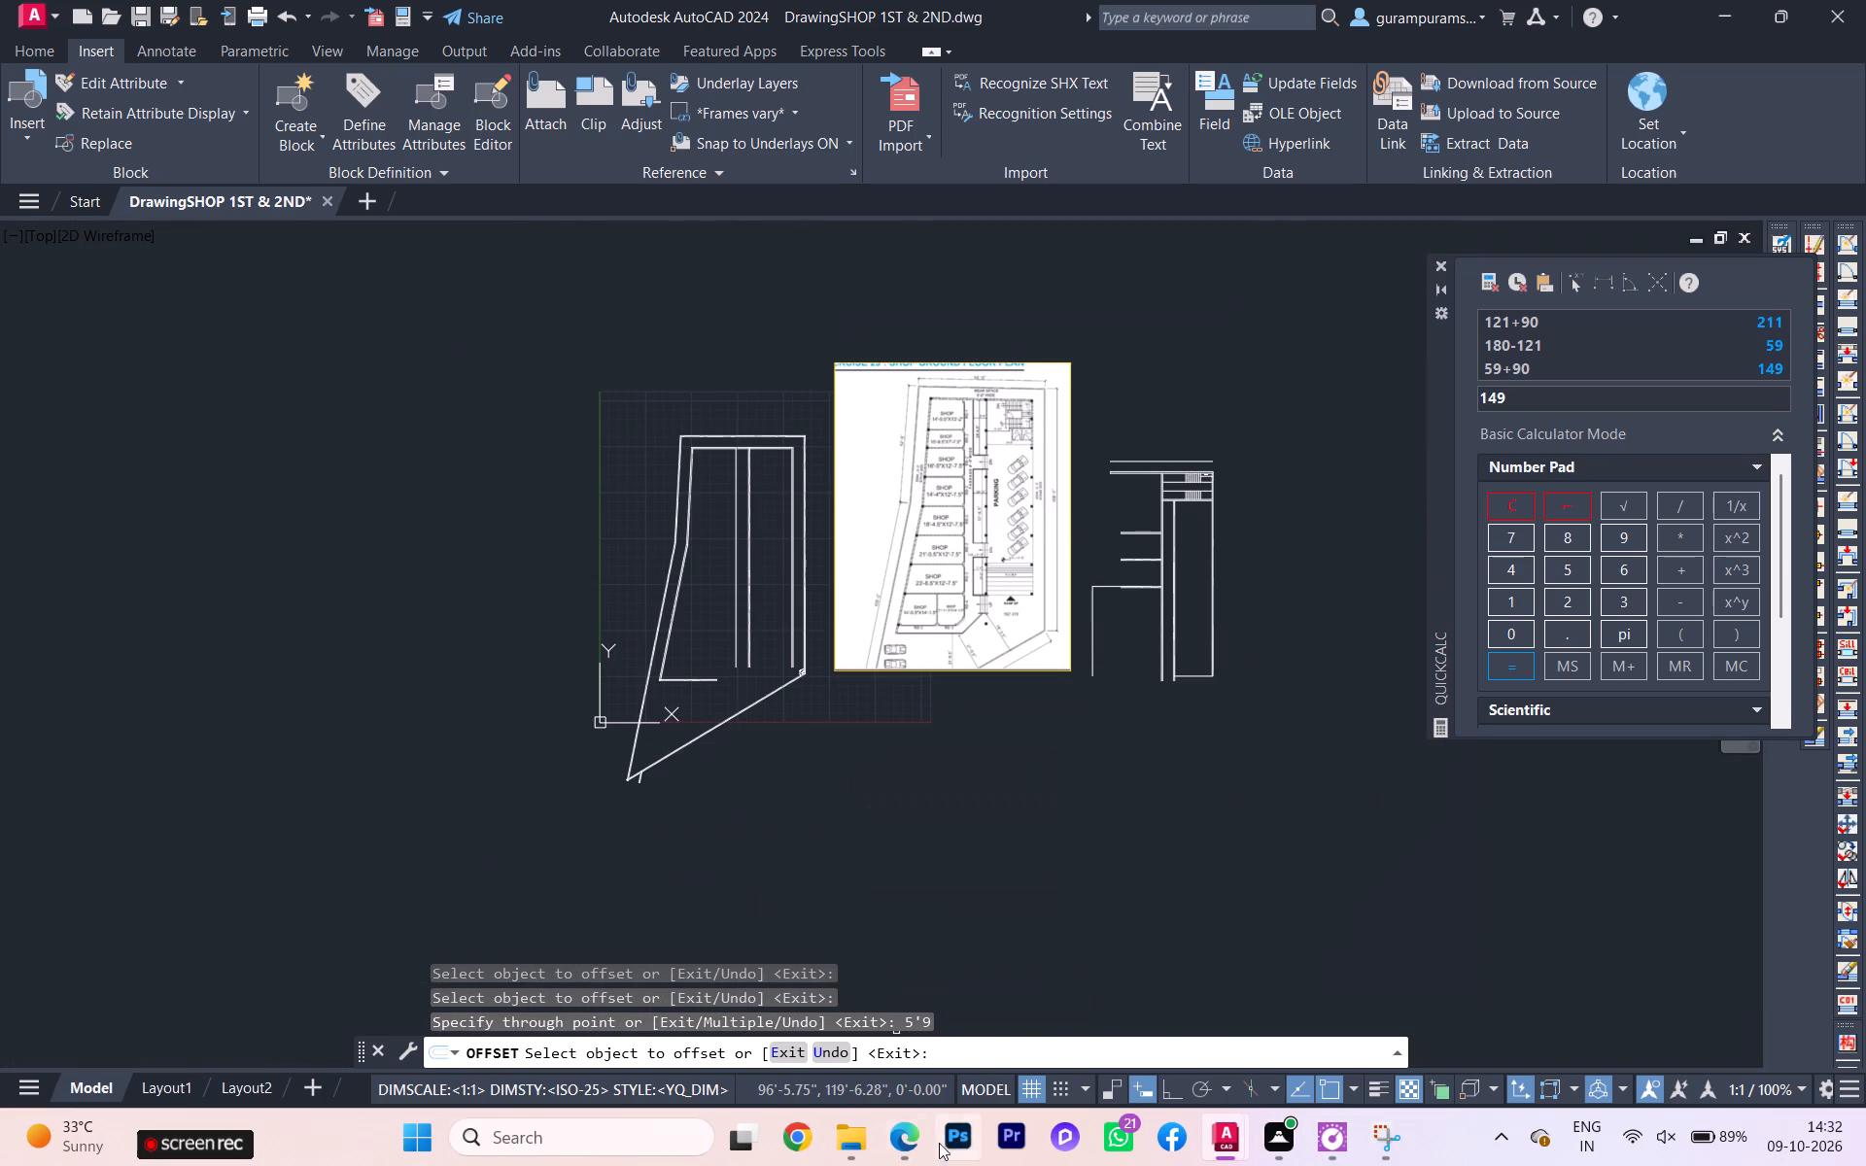
Switch to the workbook PDF in Microsoft Edge and examine the Exercise 29 ground floor plan's dimensions and wall-thickness note.
left_click(916, 1141)
scroll(932, 919, "down", 2)
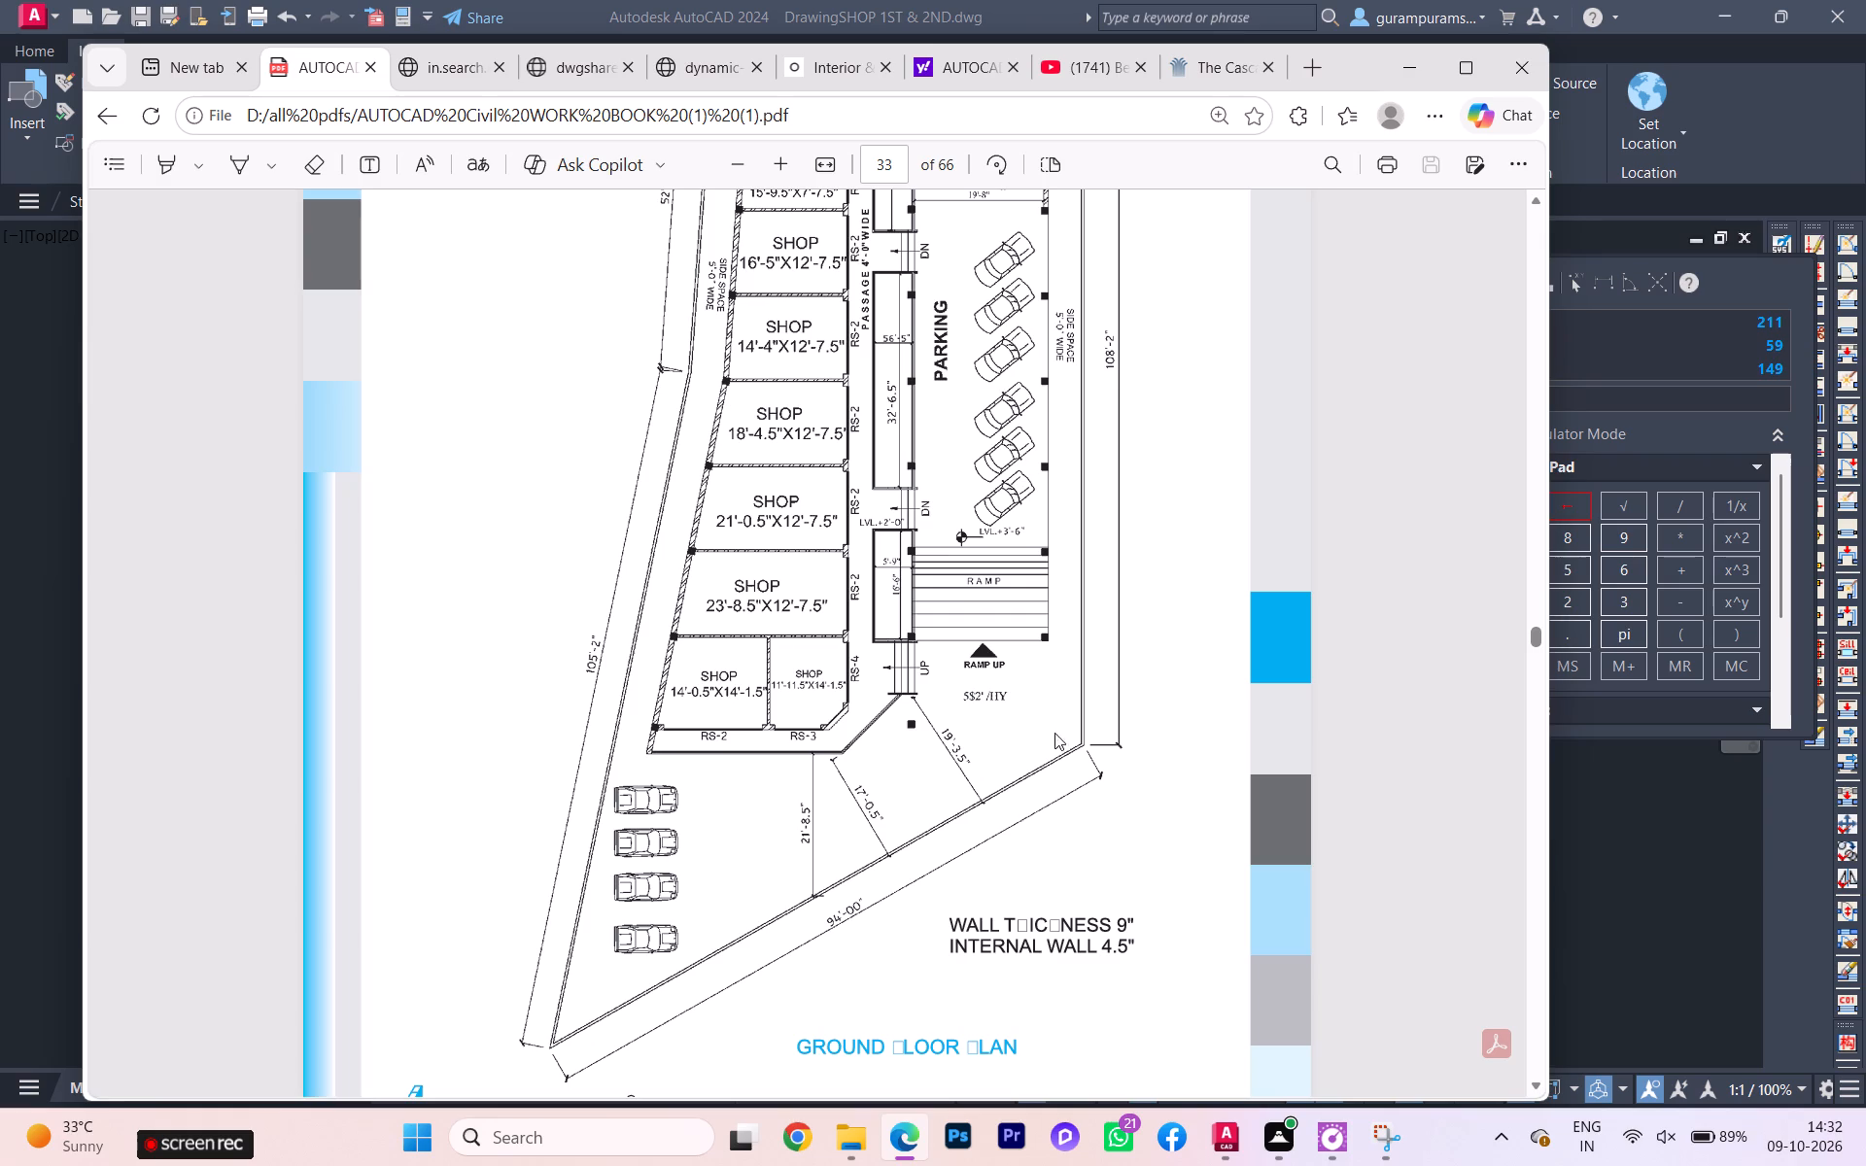
scroll(1021, 497, "up", 1)
scroll(1054, 335, "up", 3)
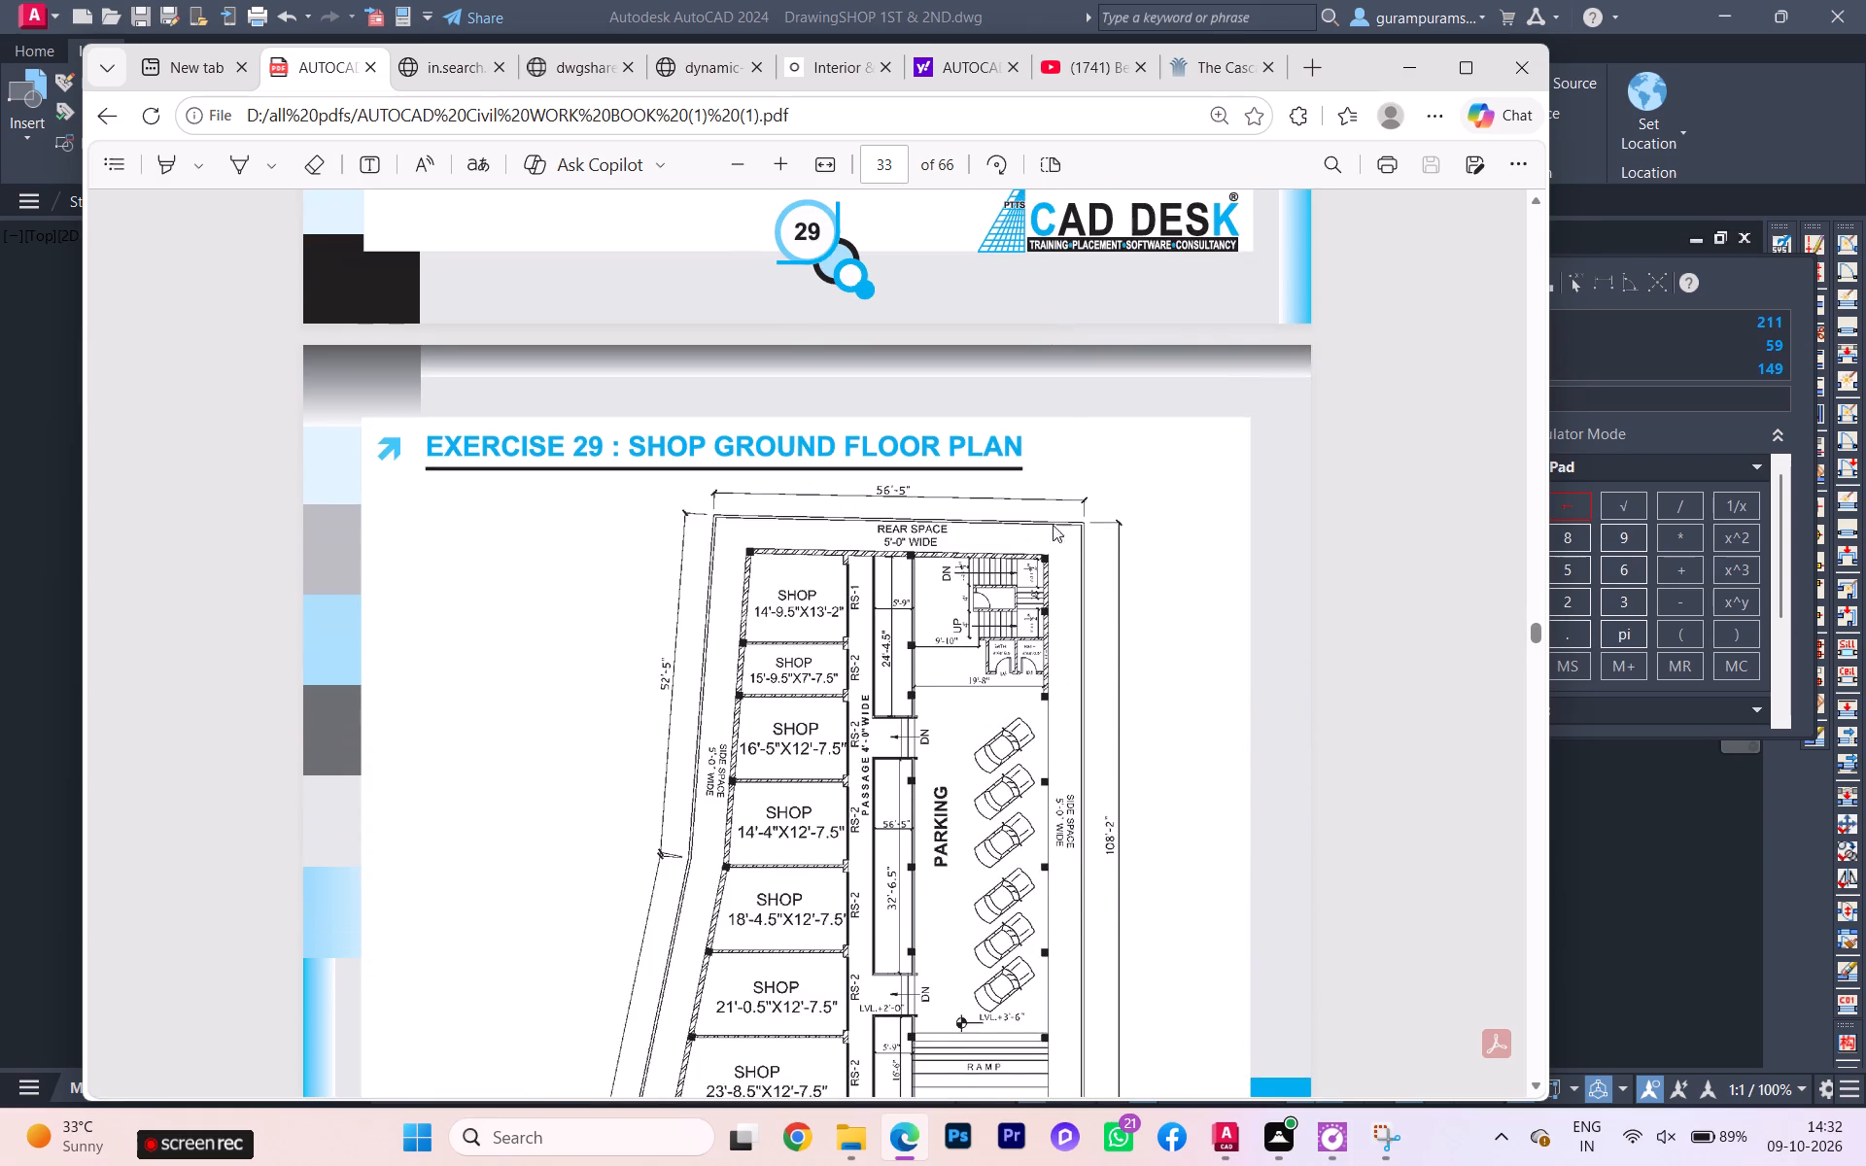
scroll(1028, 571, "up", 2)
scroll(999, 692, "down", 3)
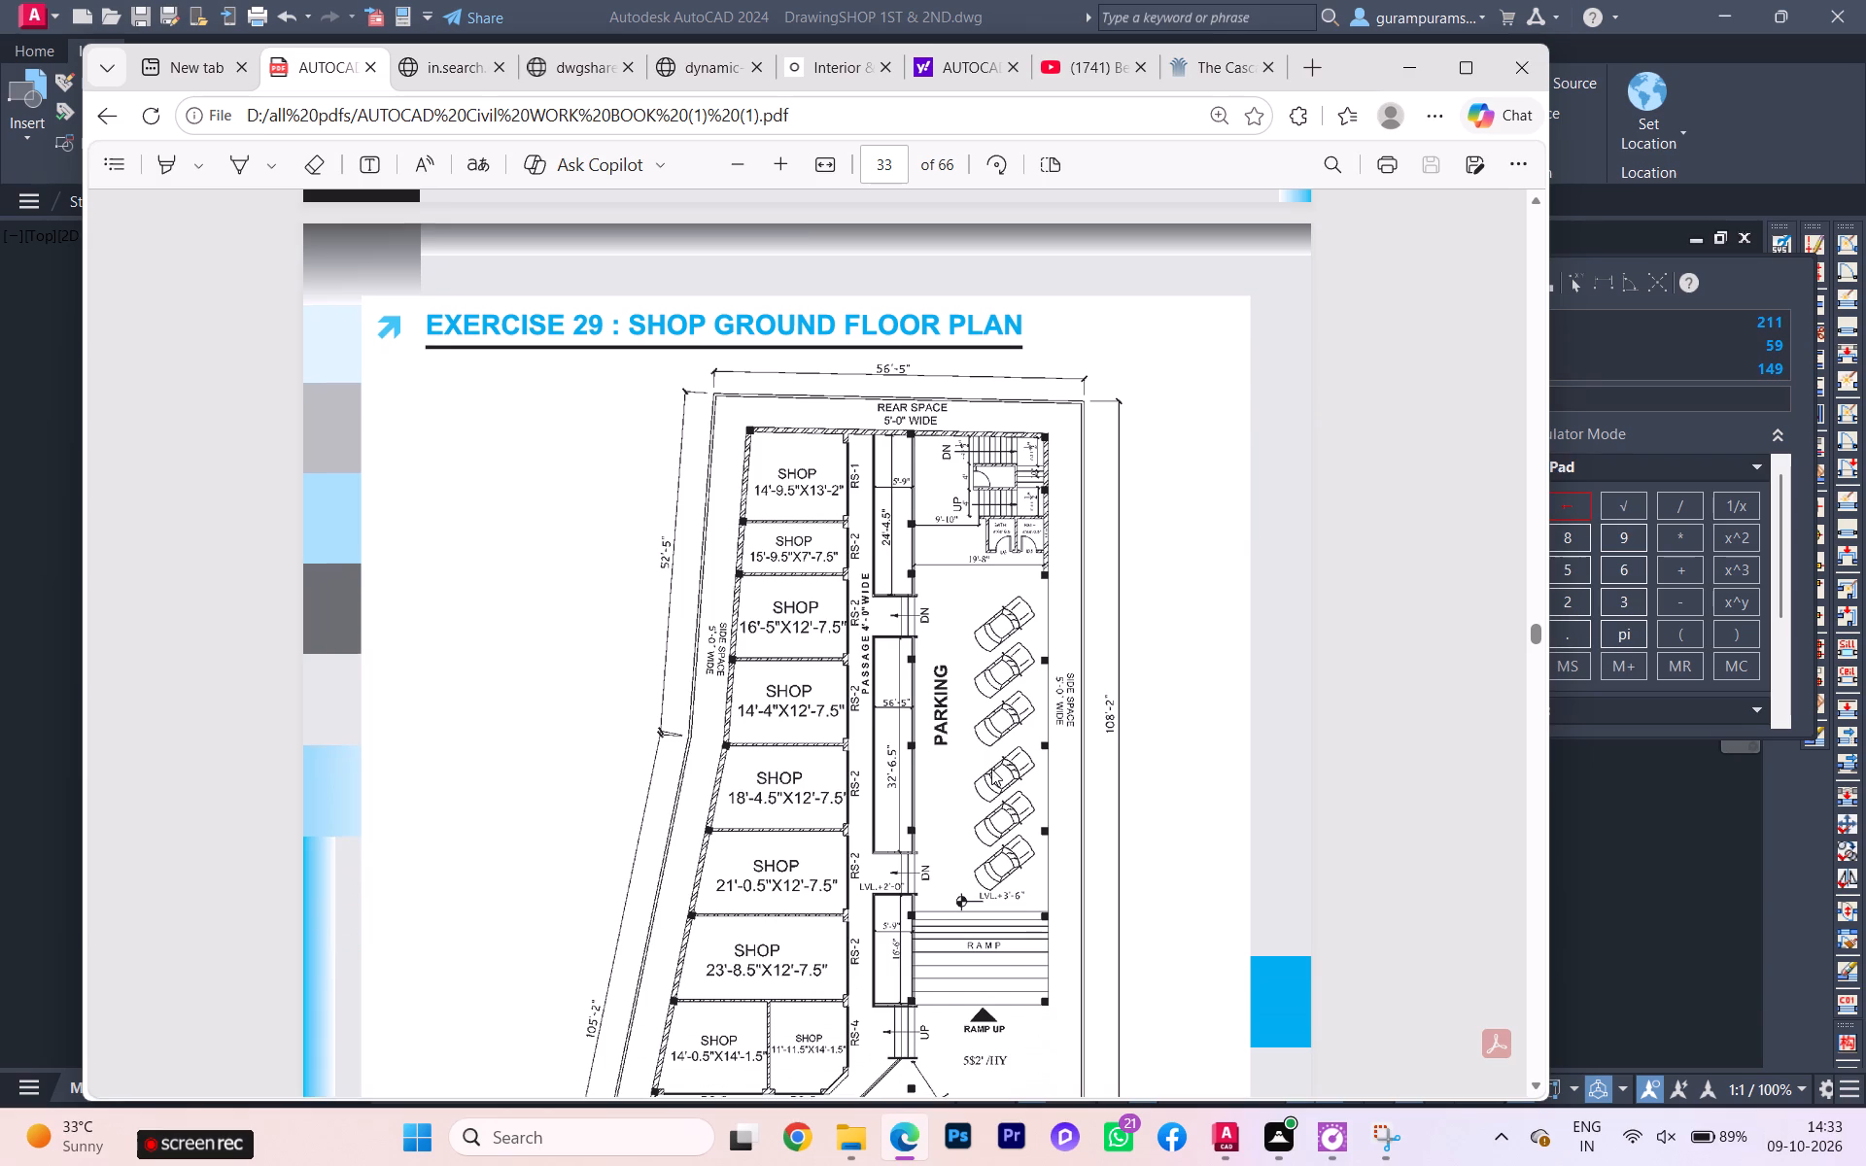
scroll(996, 757, "up", 1)
scroll(994, 750, "down", 1)
Switch back to the AutoCAD drawing and erase the inner line of the parking-side outer wall.
scroll(991, 783, "down", 1)
scroll(991, 783, "up", 3)
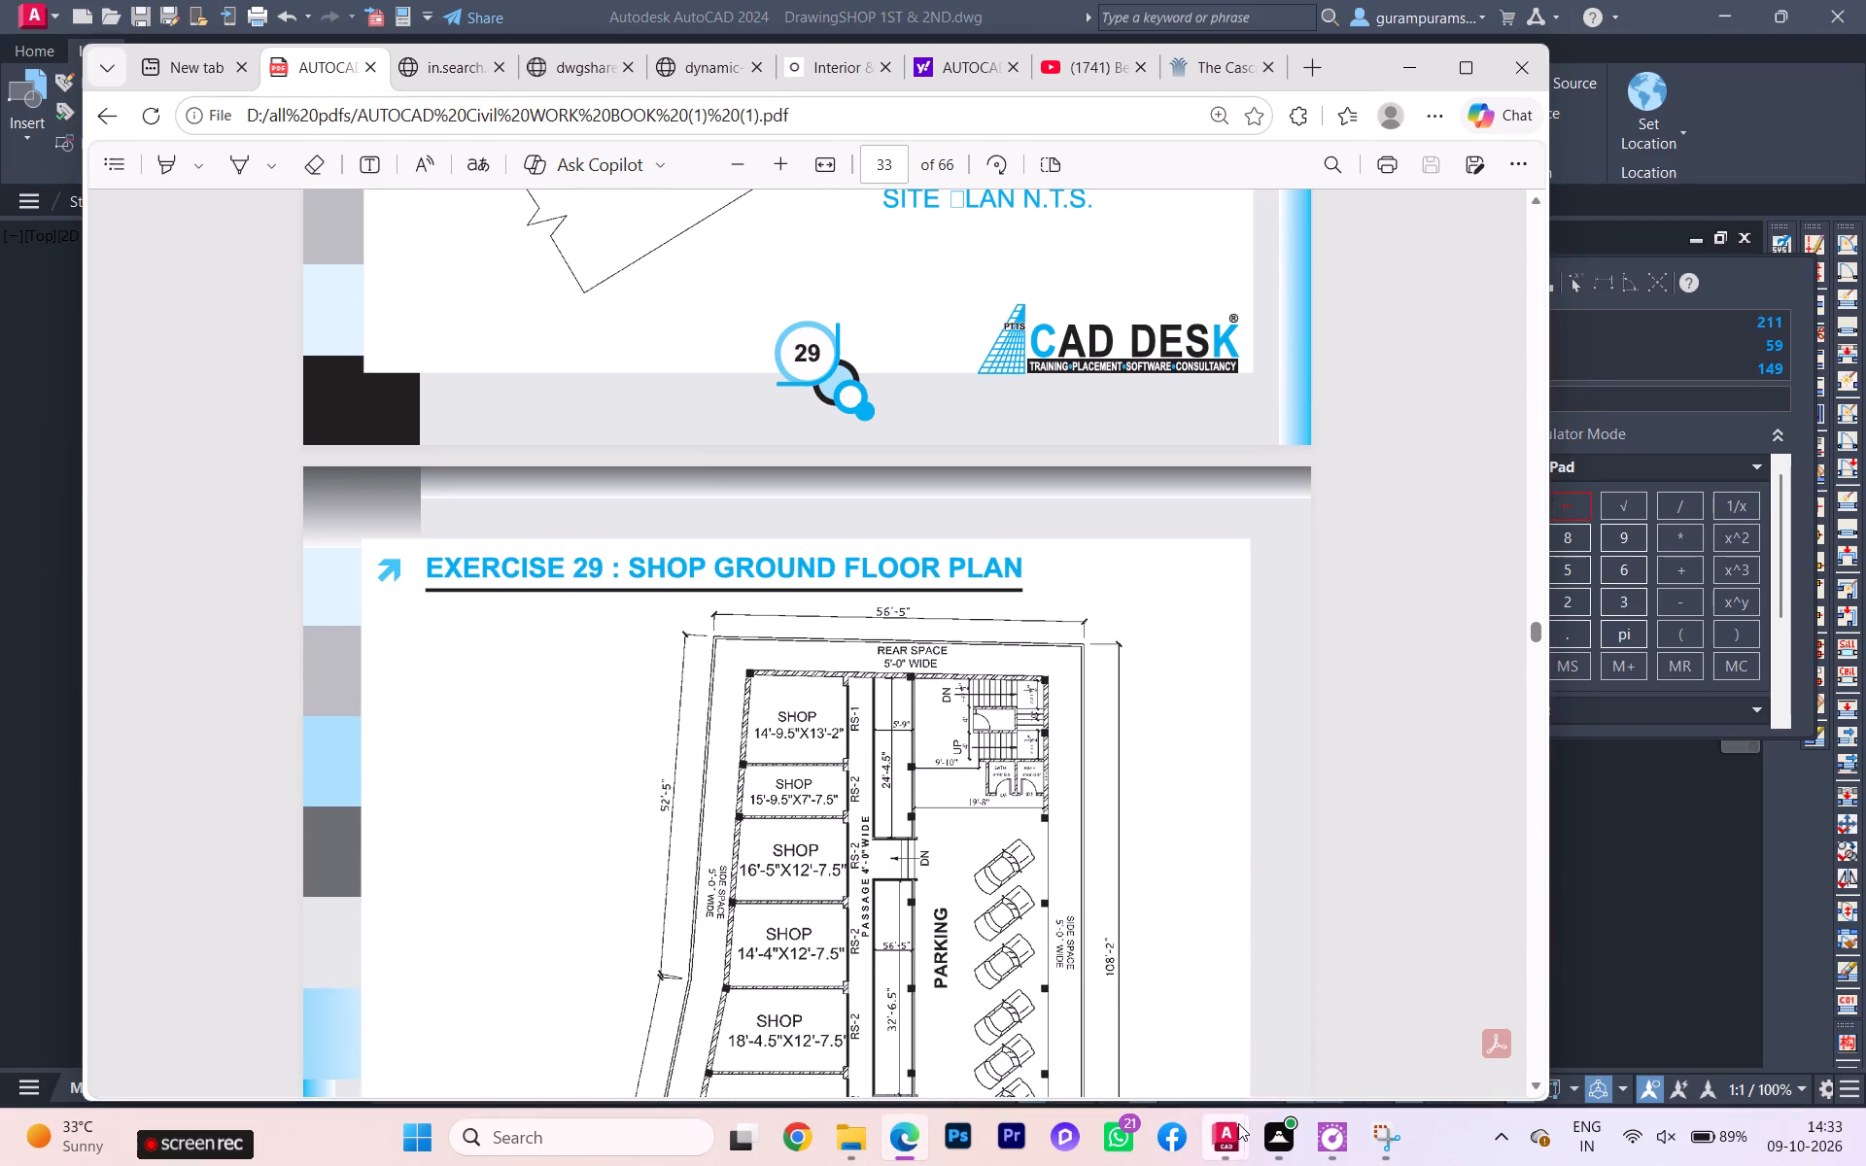
left_click(1253, 1044)
scroll(824, 605, "up", 2)
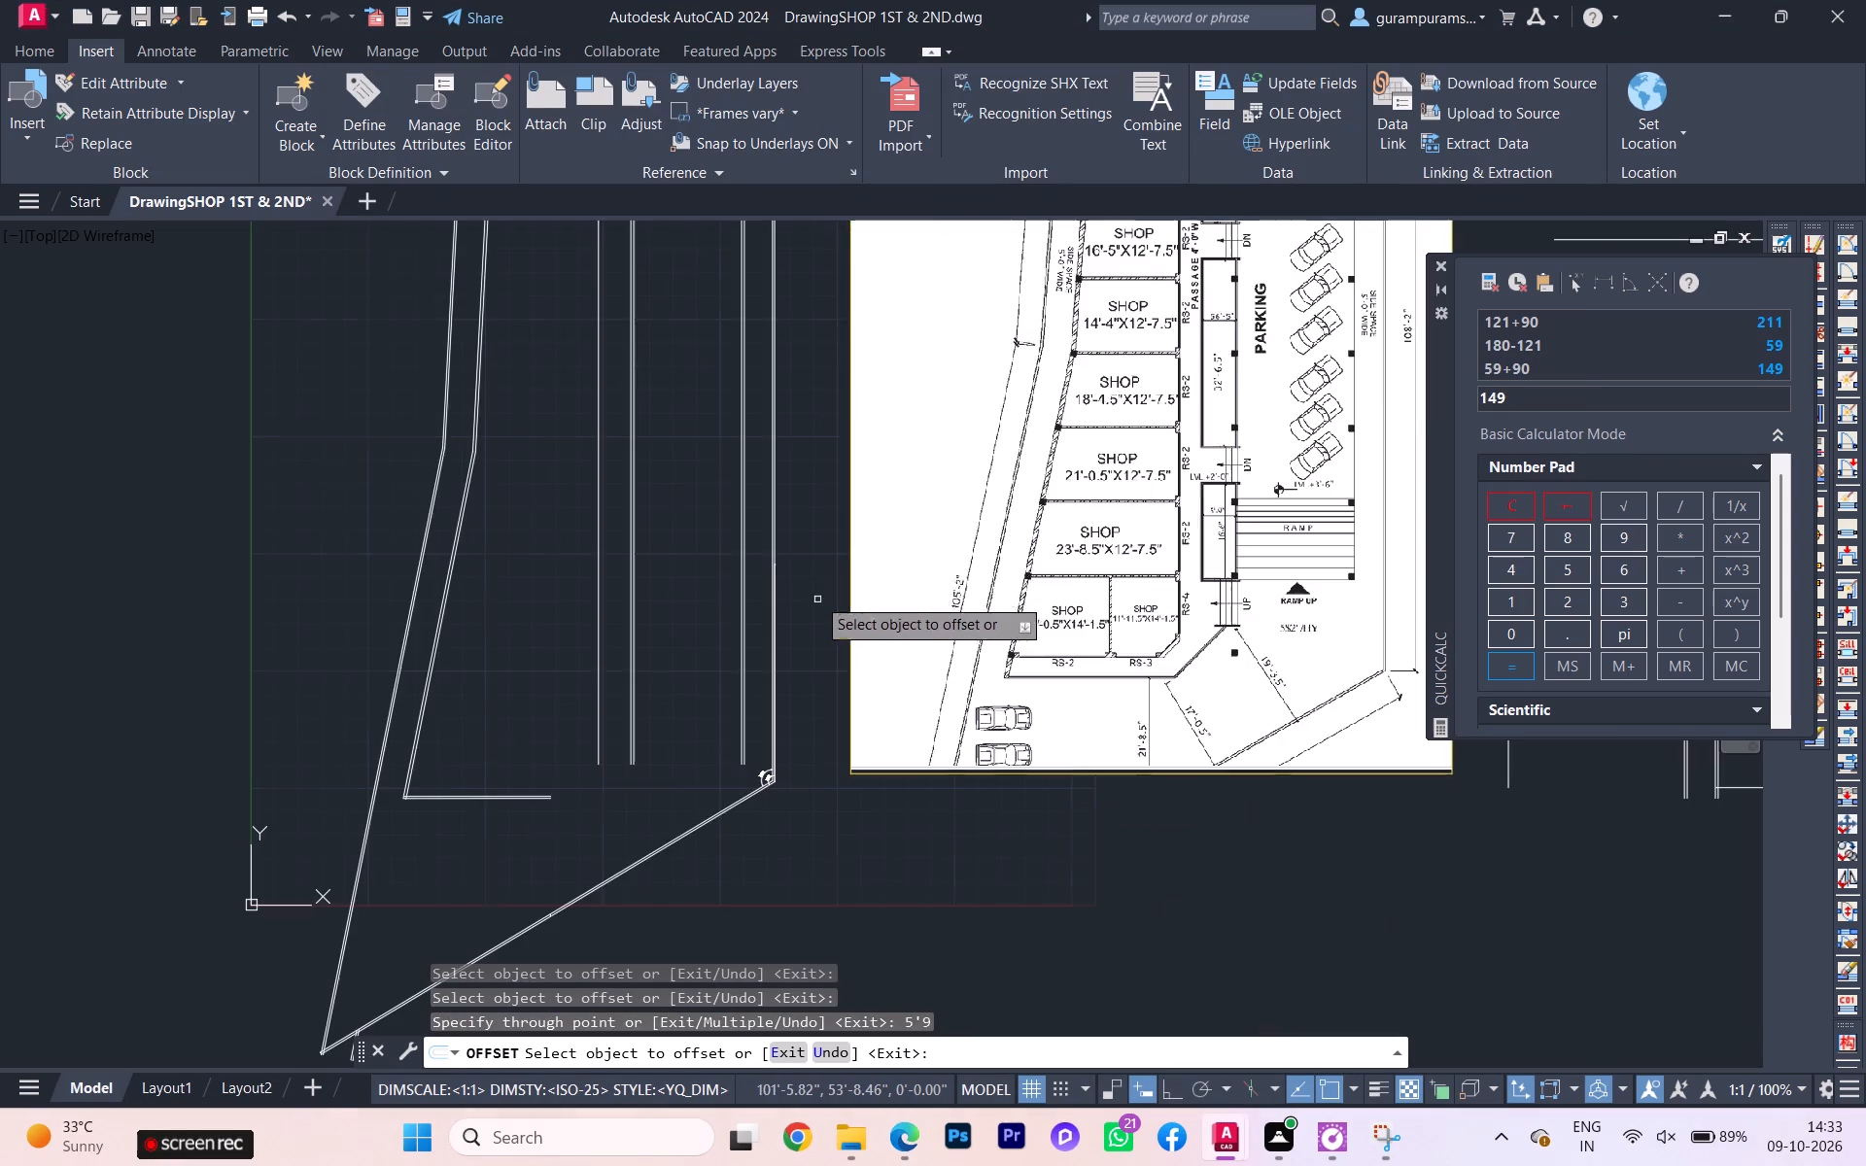
scroll(738, 555, "up", 3)
scroll(755, 605, "down", 1)
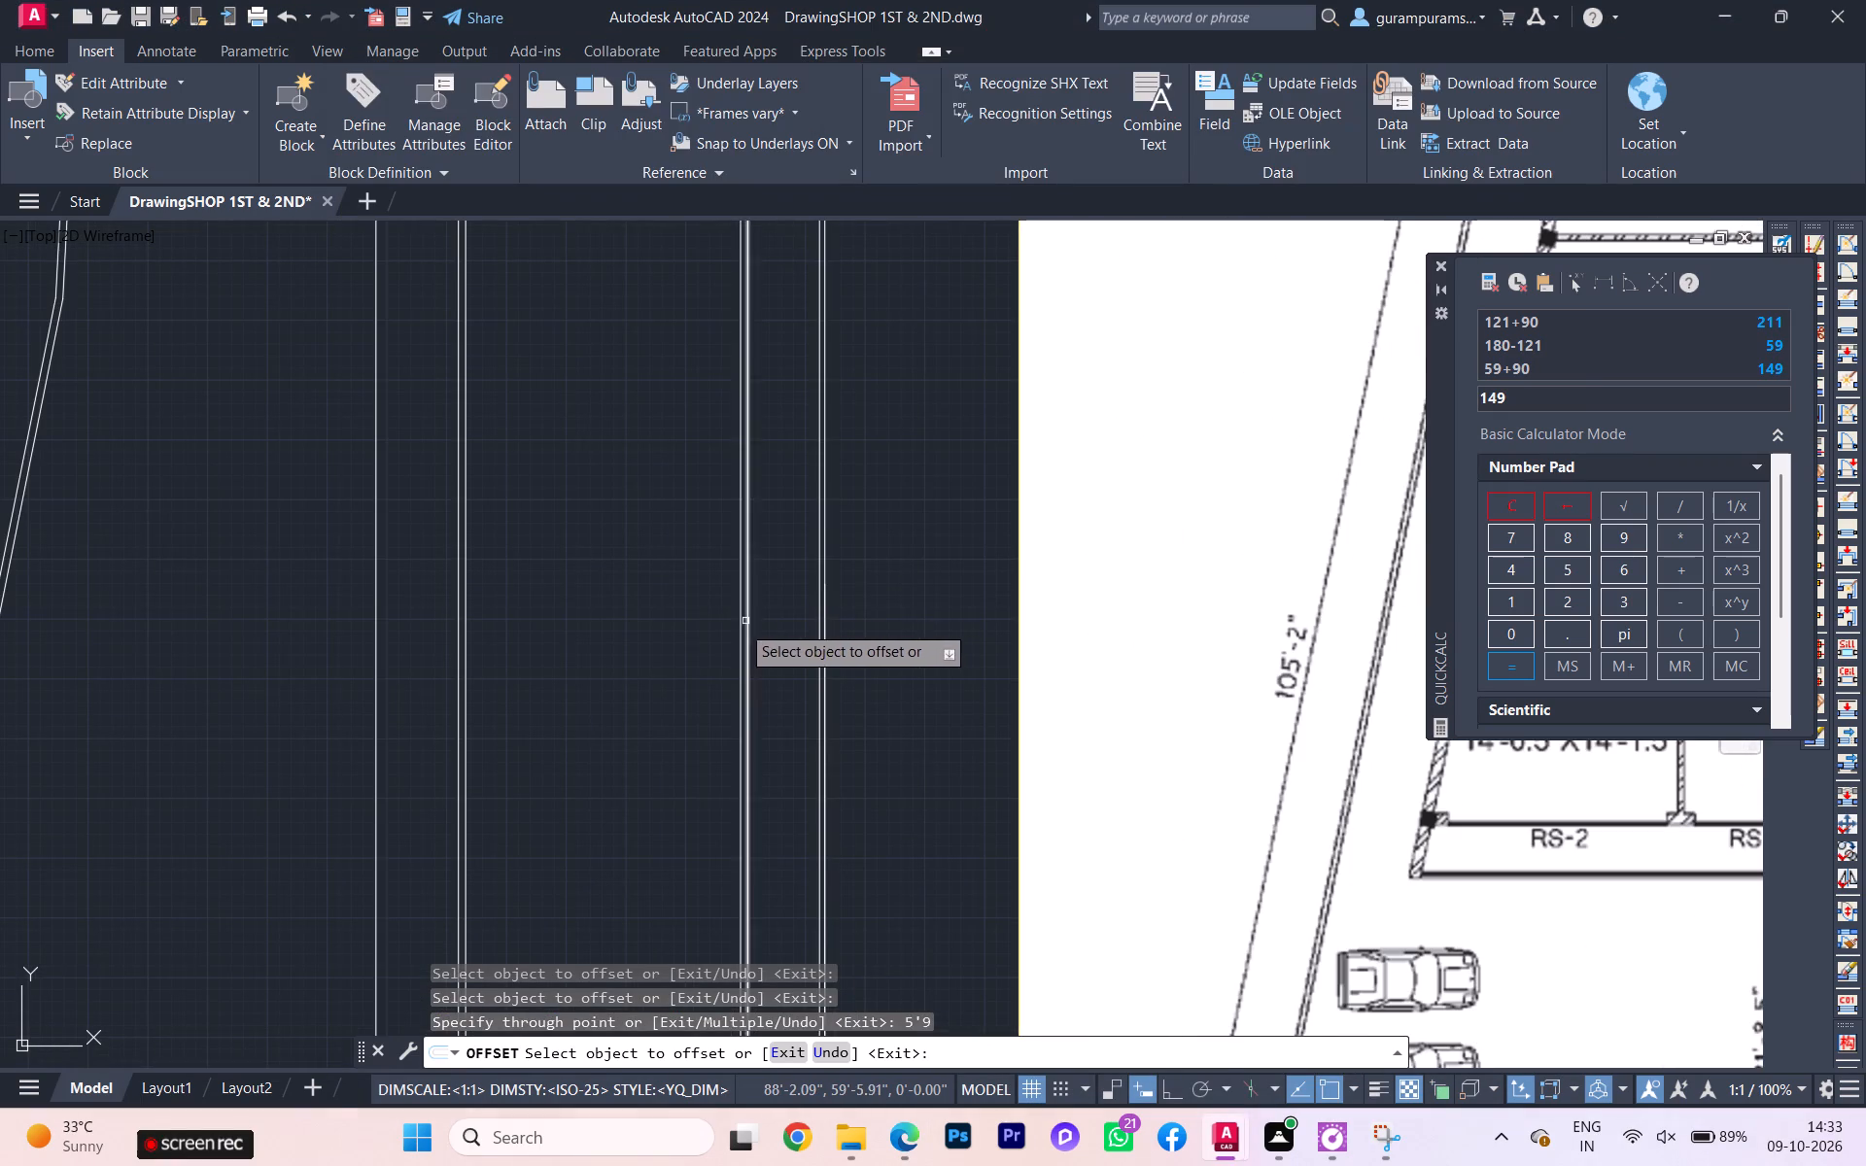
key("space")
left_click(743, 617)
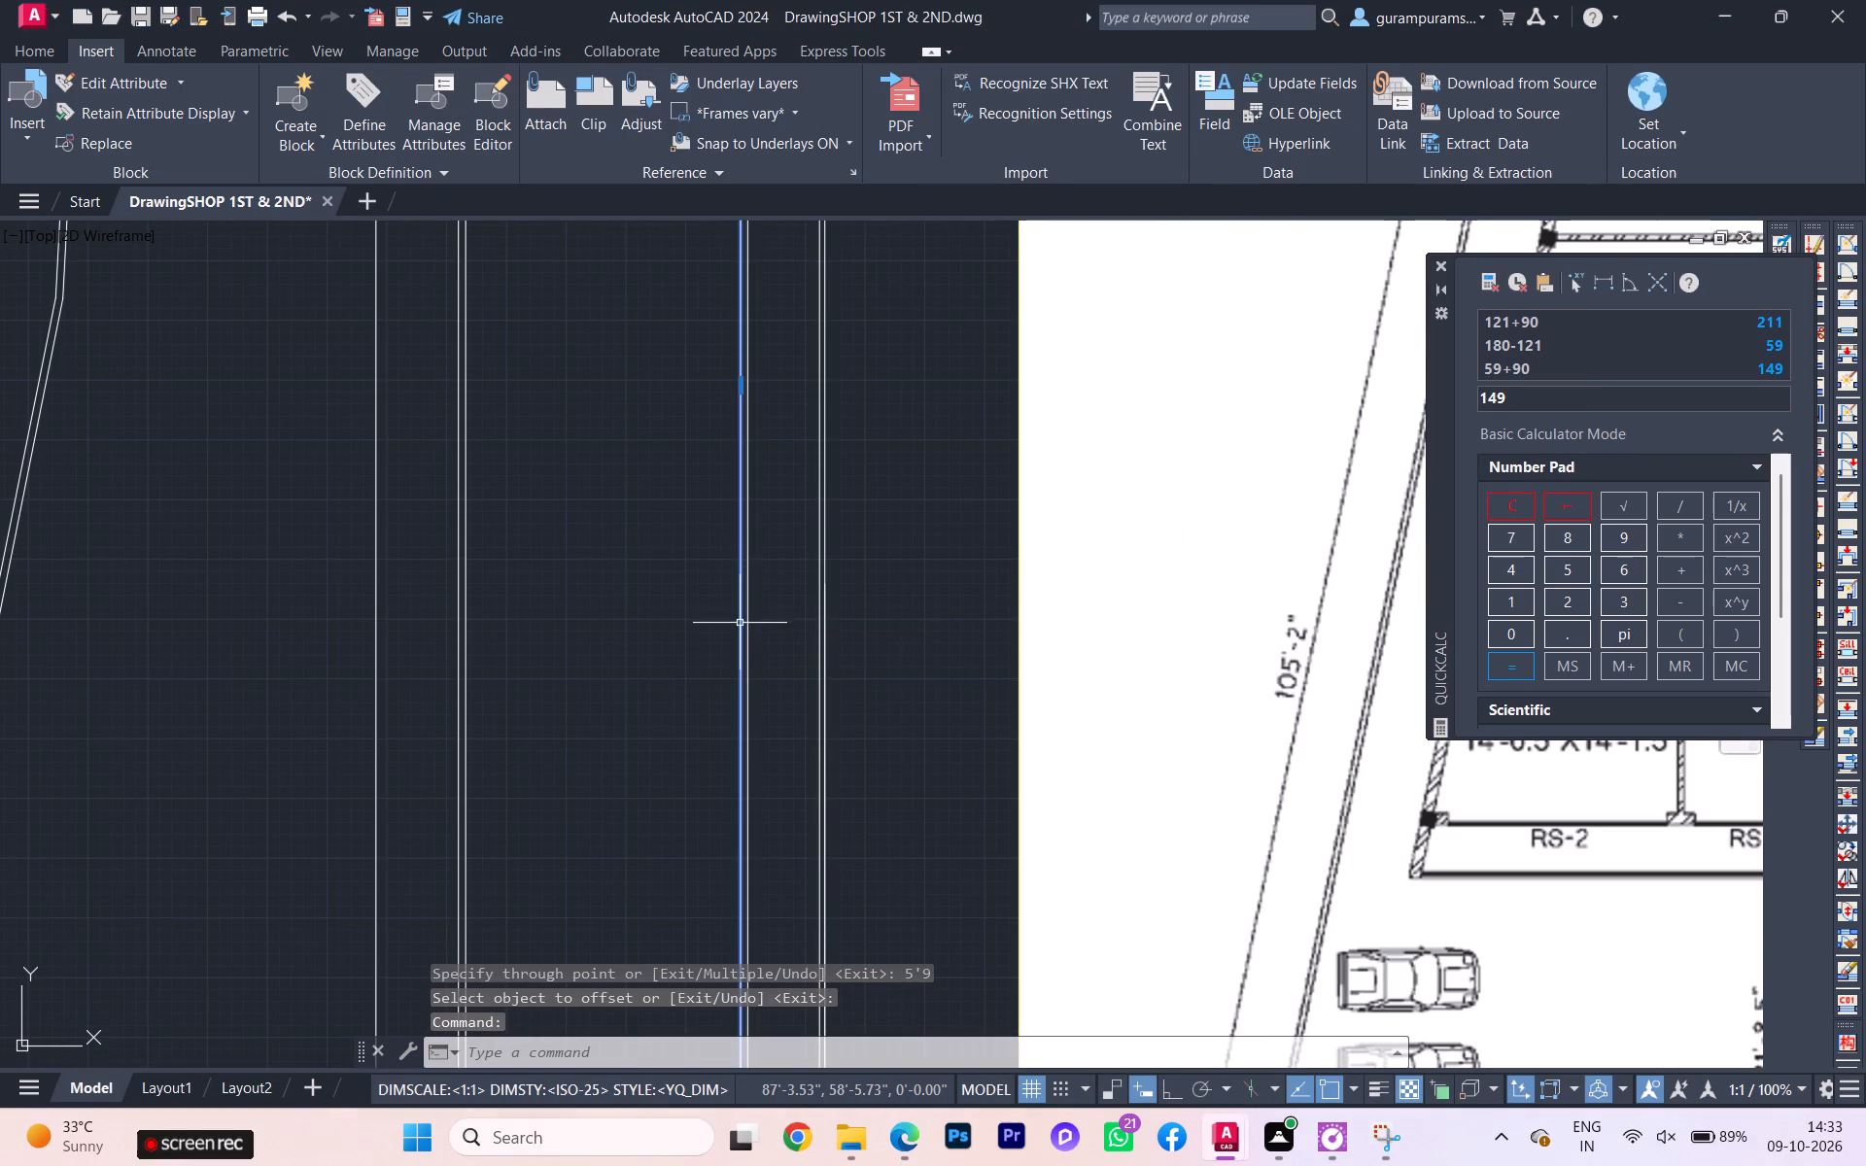
key("Delete")
Erase the inner polyline of the slanted shop-side outer wall.
scroll(735, 628, "down", 1)
scroll(736, 629, "up", 1)
scroll(736, 633, "down", 1)
scroll(272, 519, "up", 2)
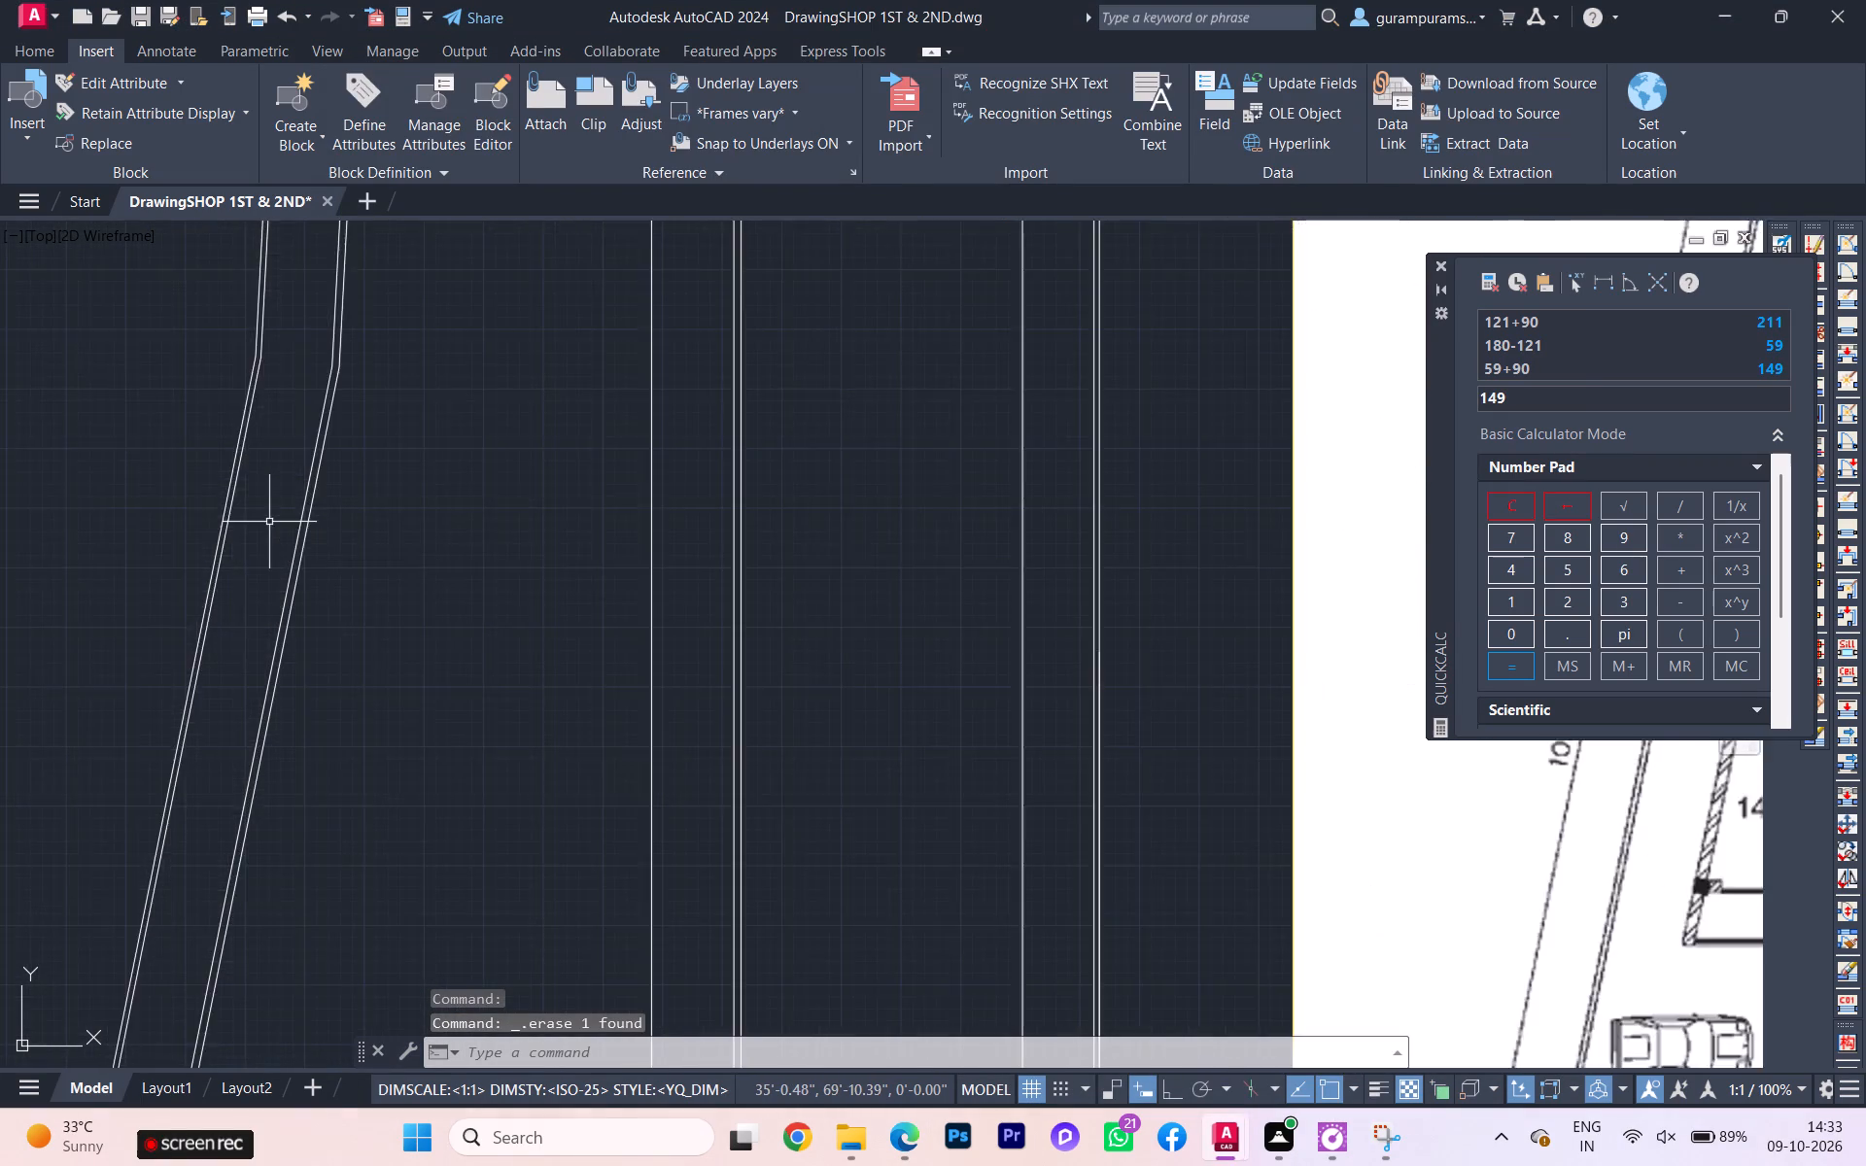
left_click(331, 530)
key("Delete")
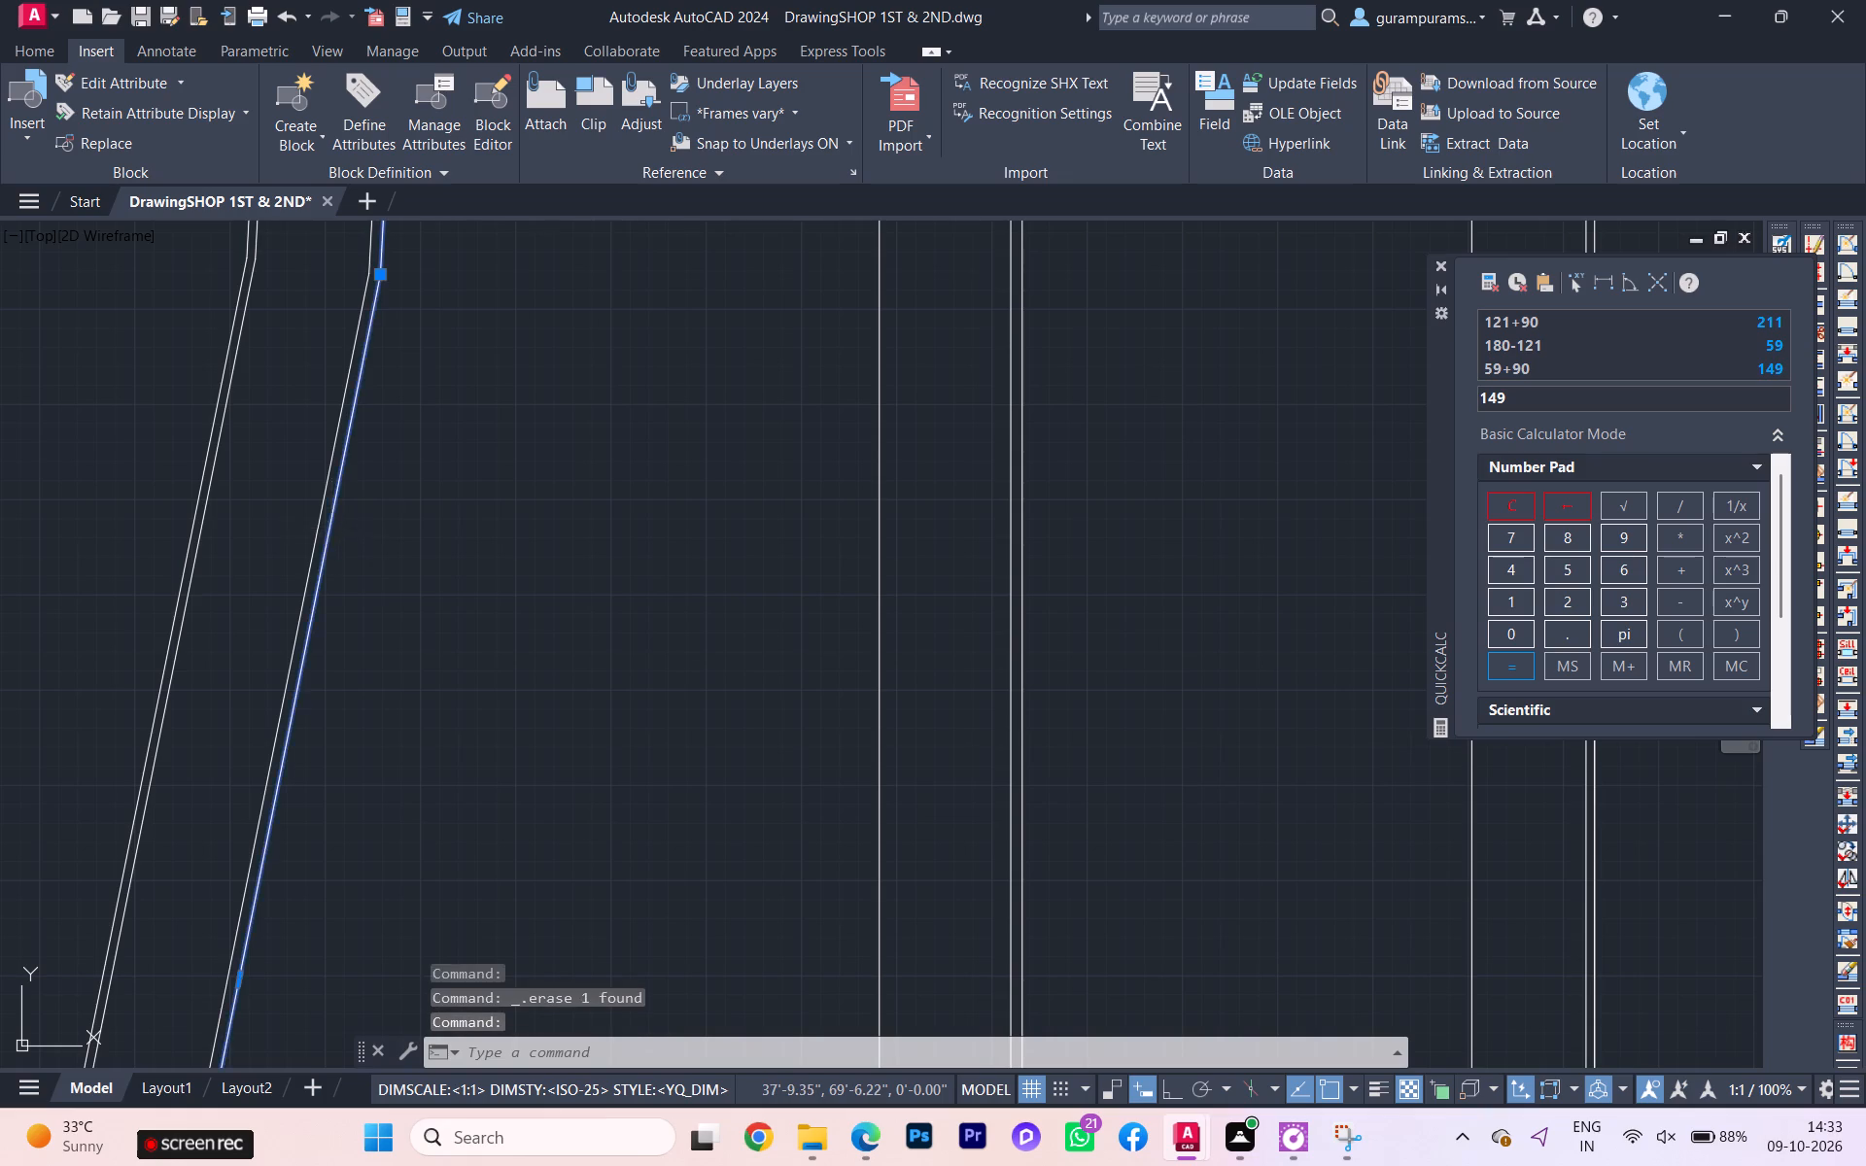
Offset the building's rear wall line 9" inward.
scroll(352, 542, "down", 5)
scroll(398, 480, "up", 3)
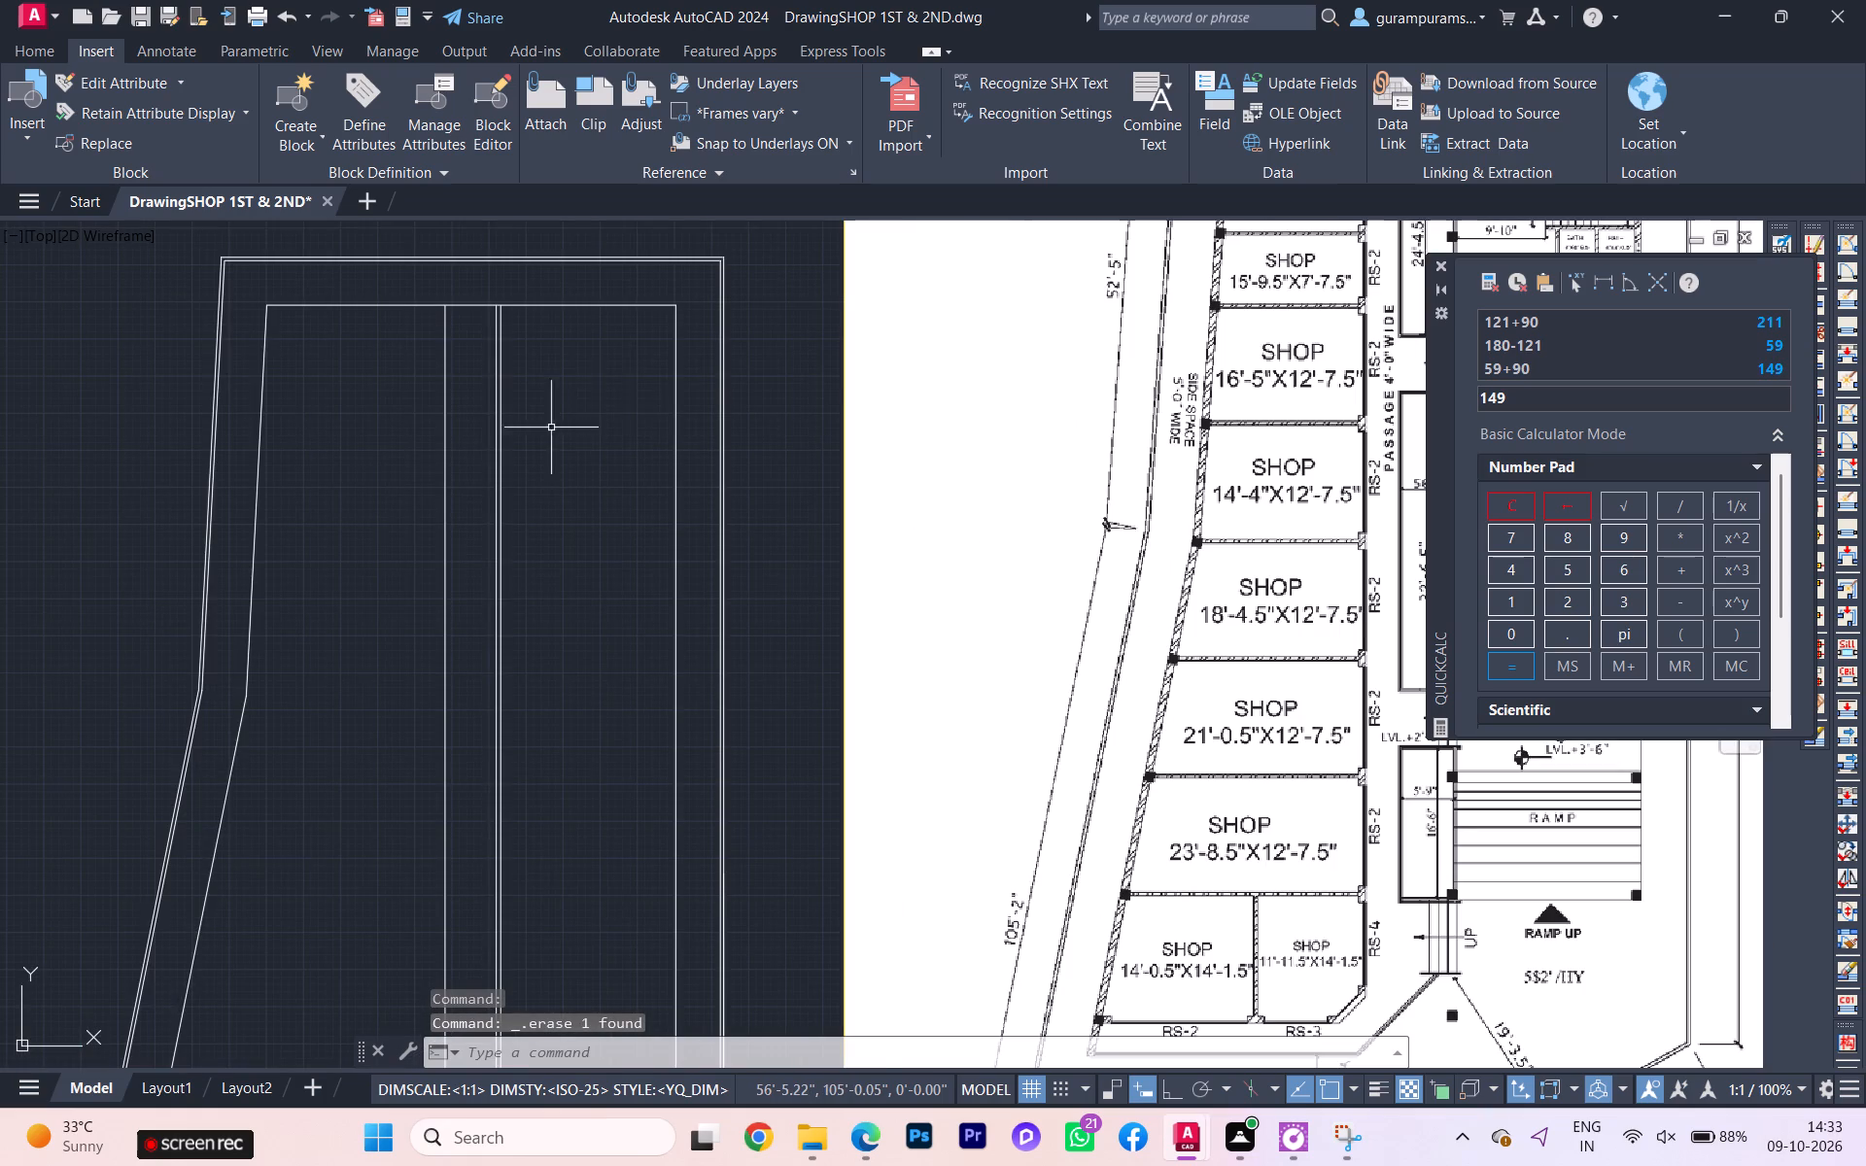
left_click(656, 360)
left_click(590, 289)
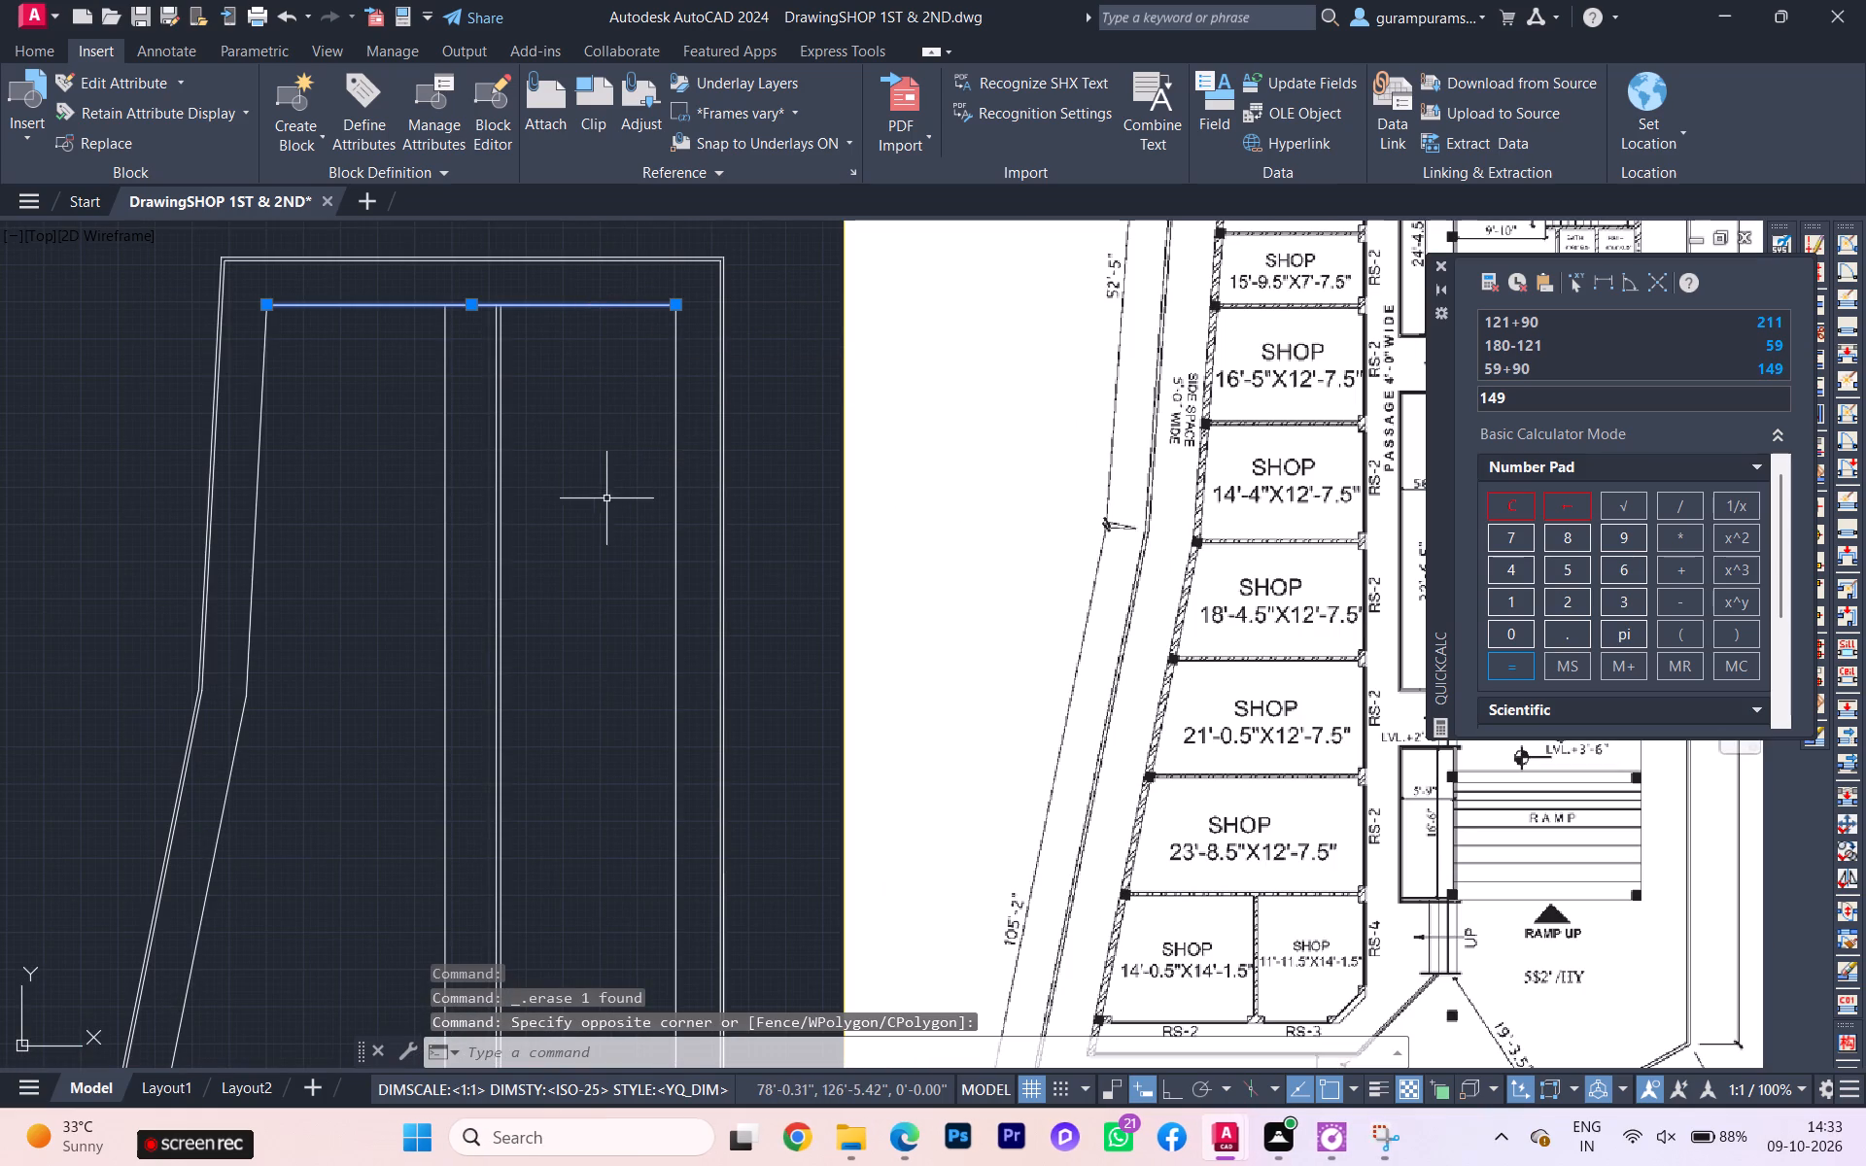
key("o")
key("Return")
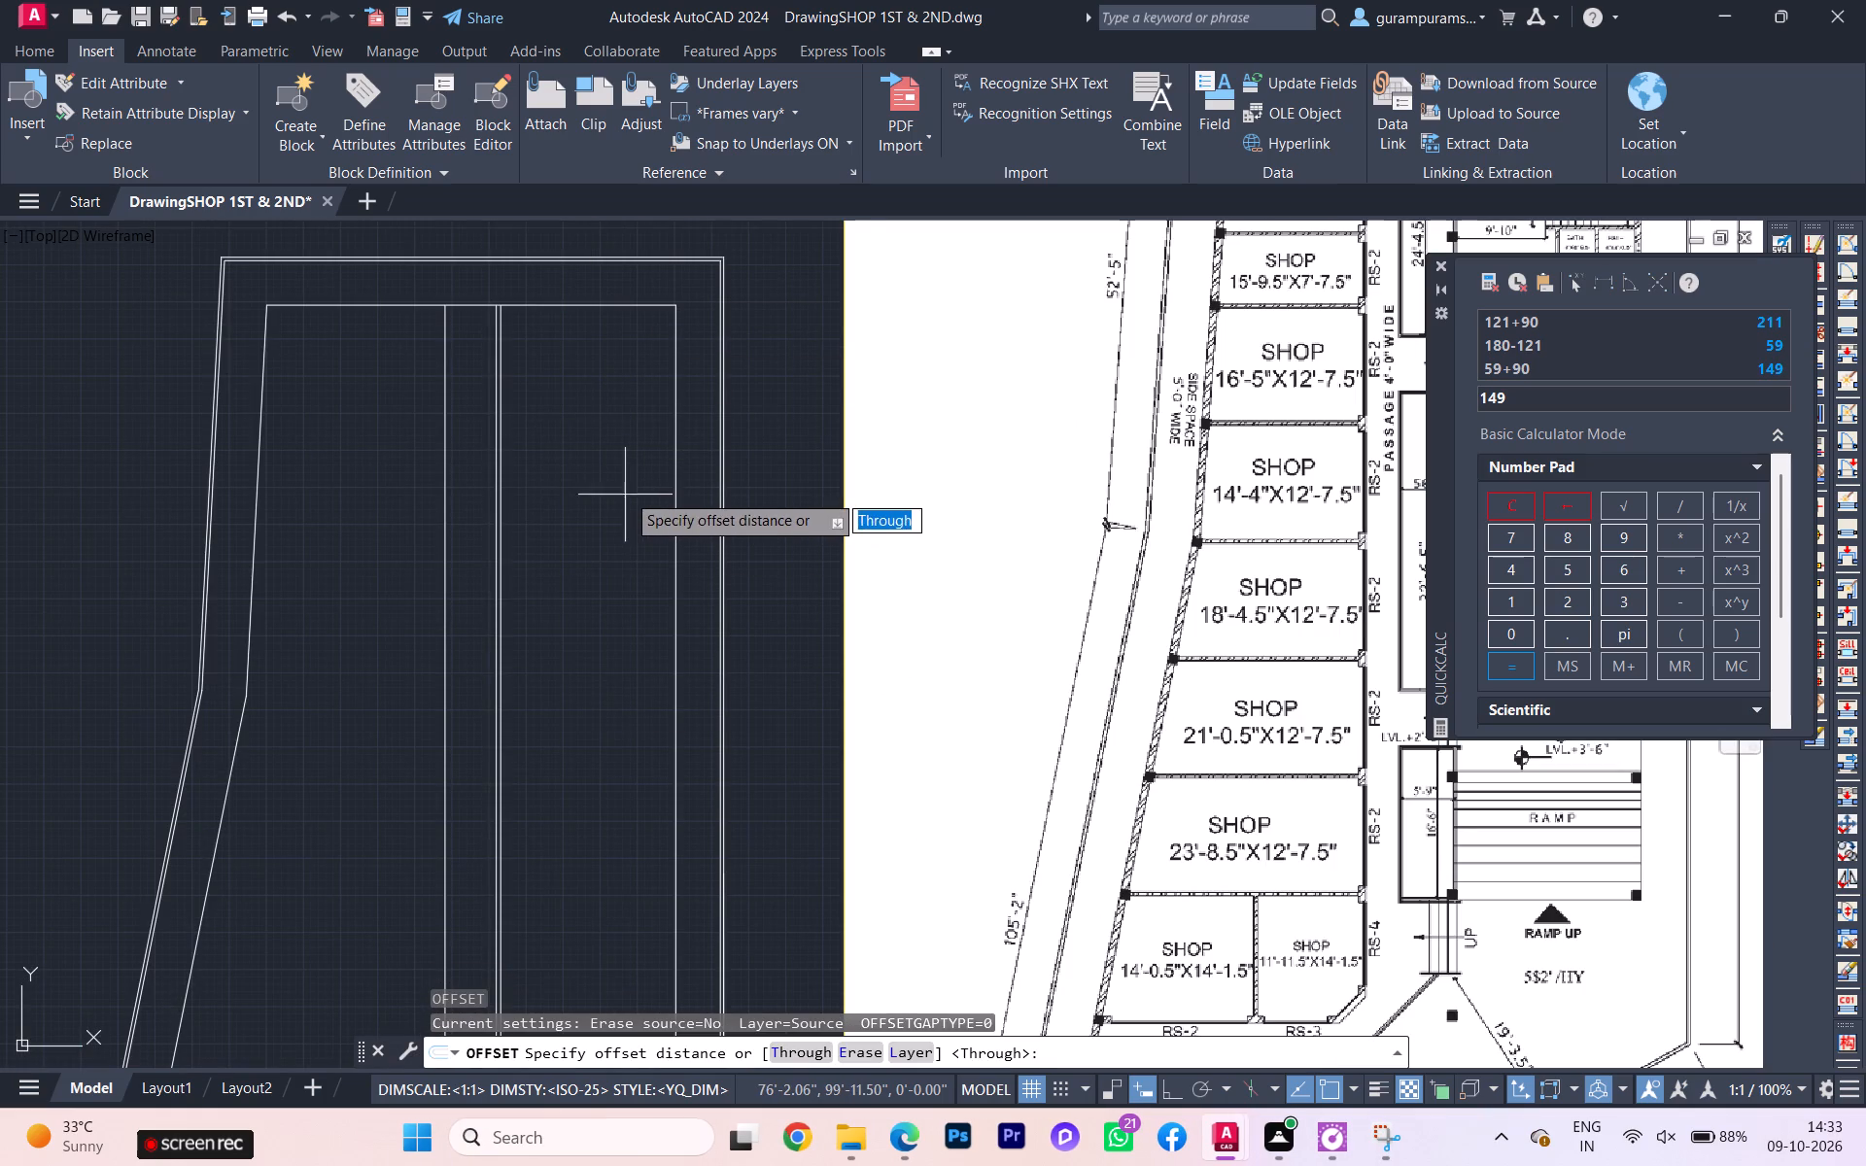
key("space")
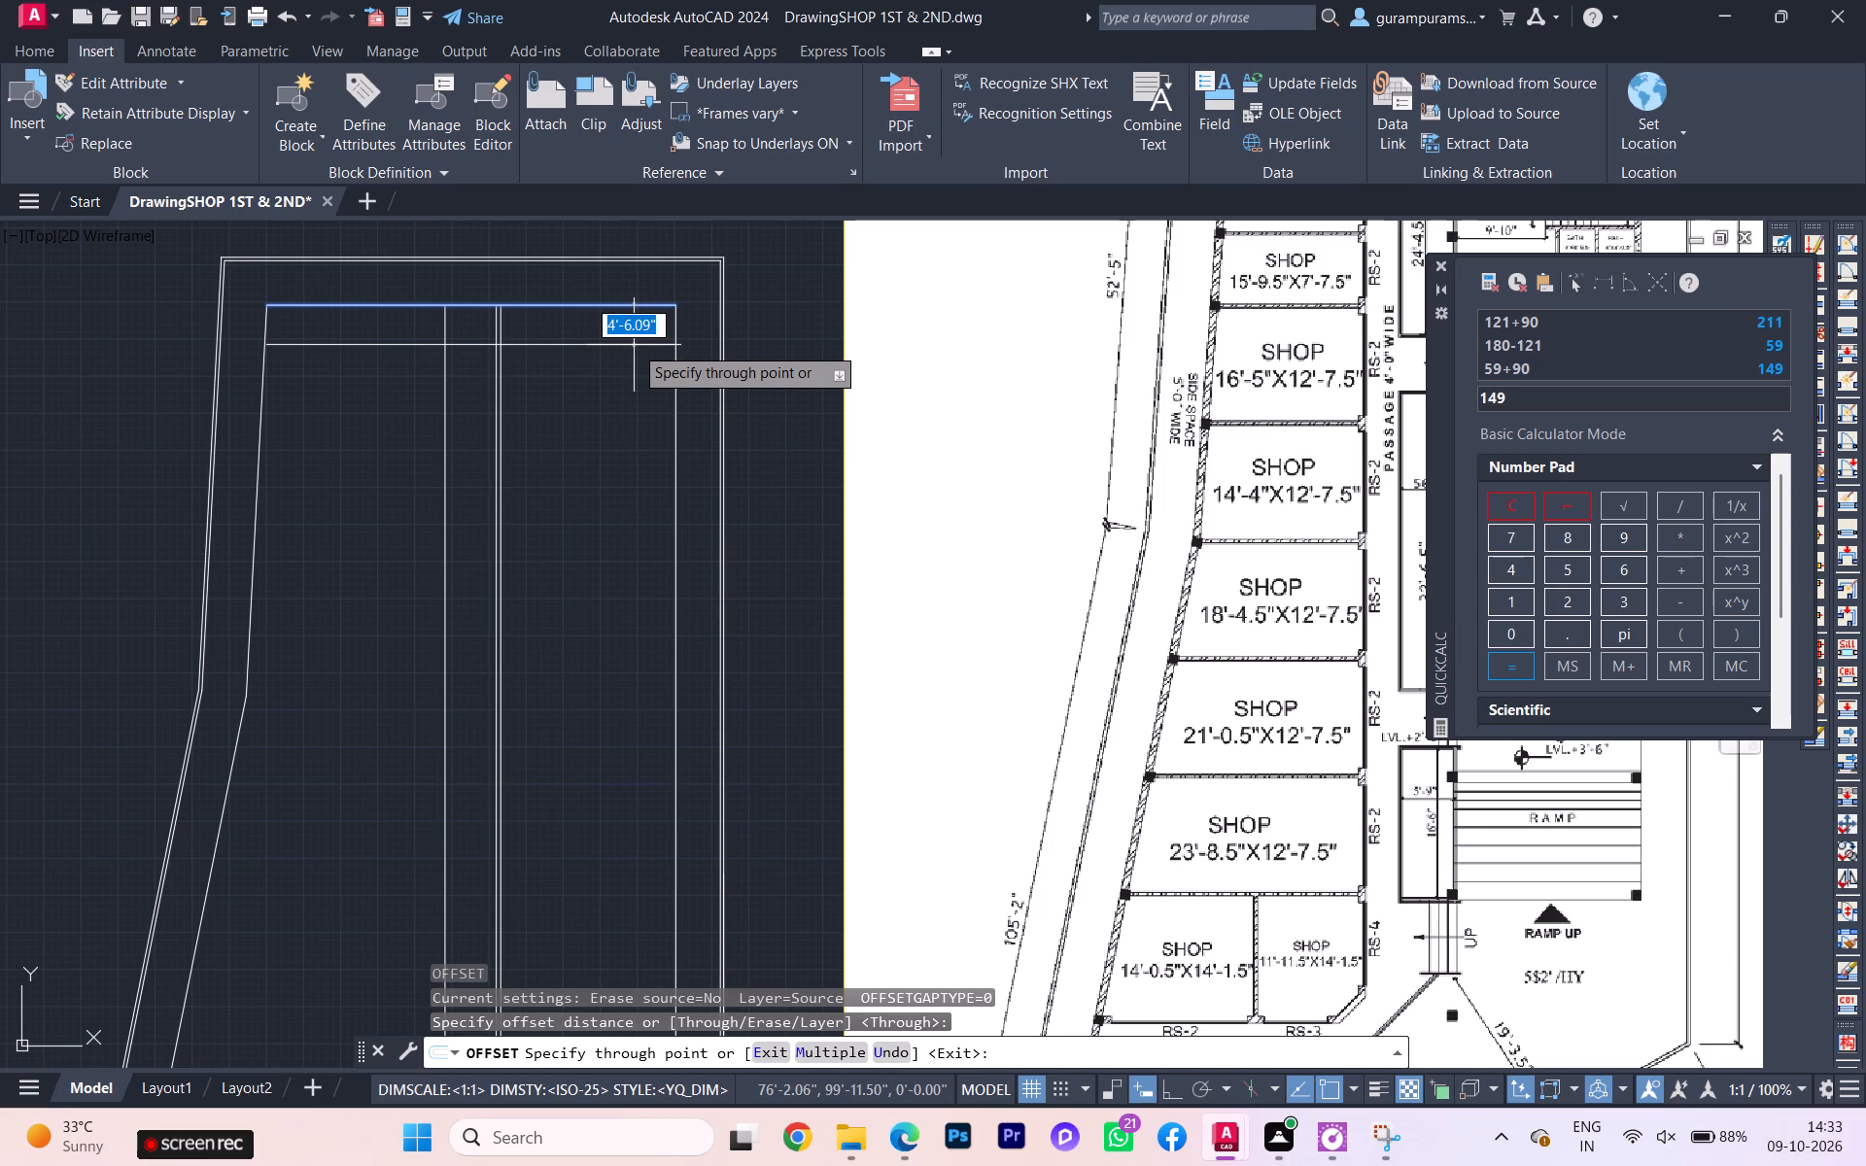
key("9")
key("Return")
Offset the parking-side wall line and the slanted shop-side wall polyline 9" inward.
scroll(679, 349, "up", 1)
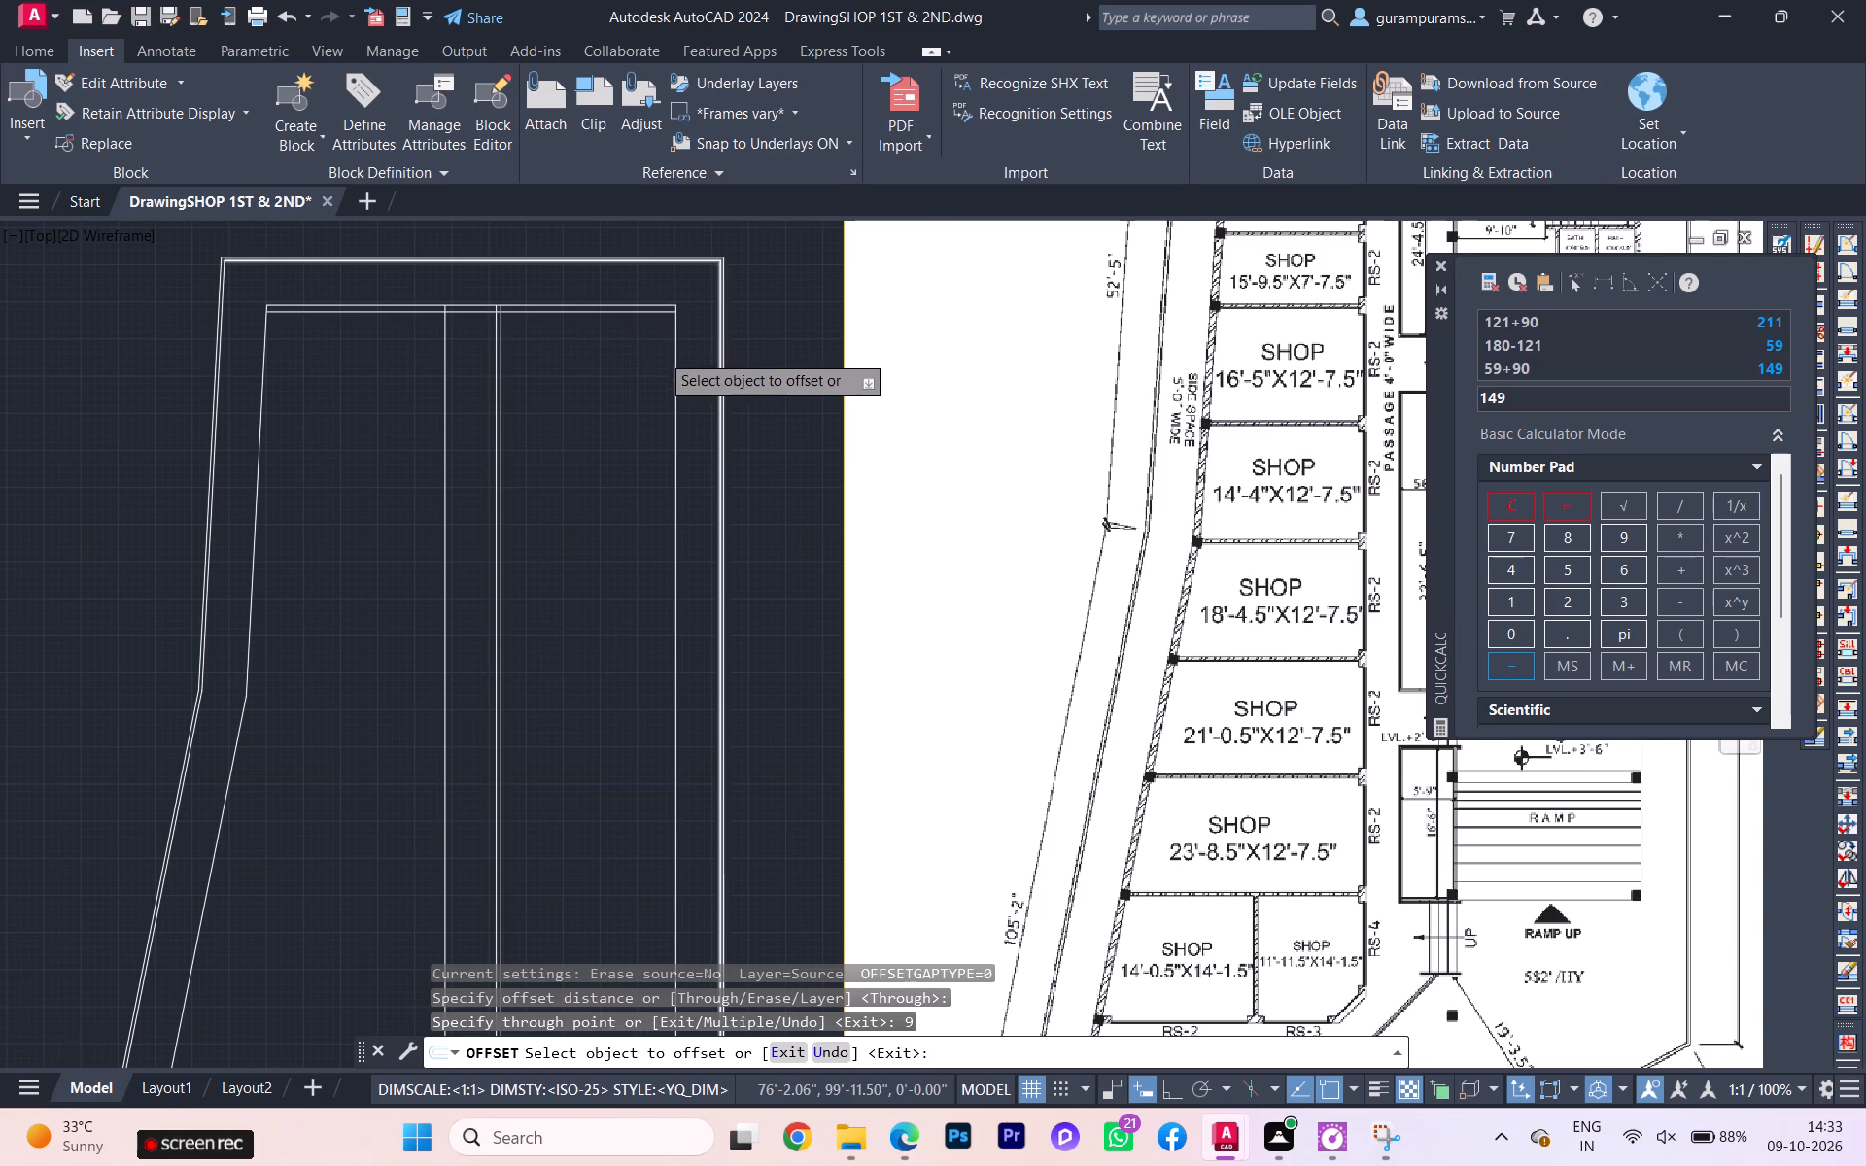
scroll(659, 354, "up", 1)
left_click(683, 323)
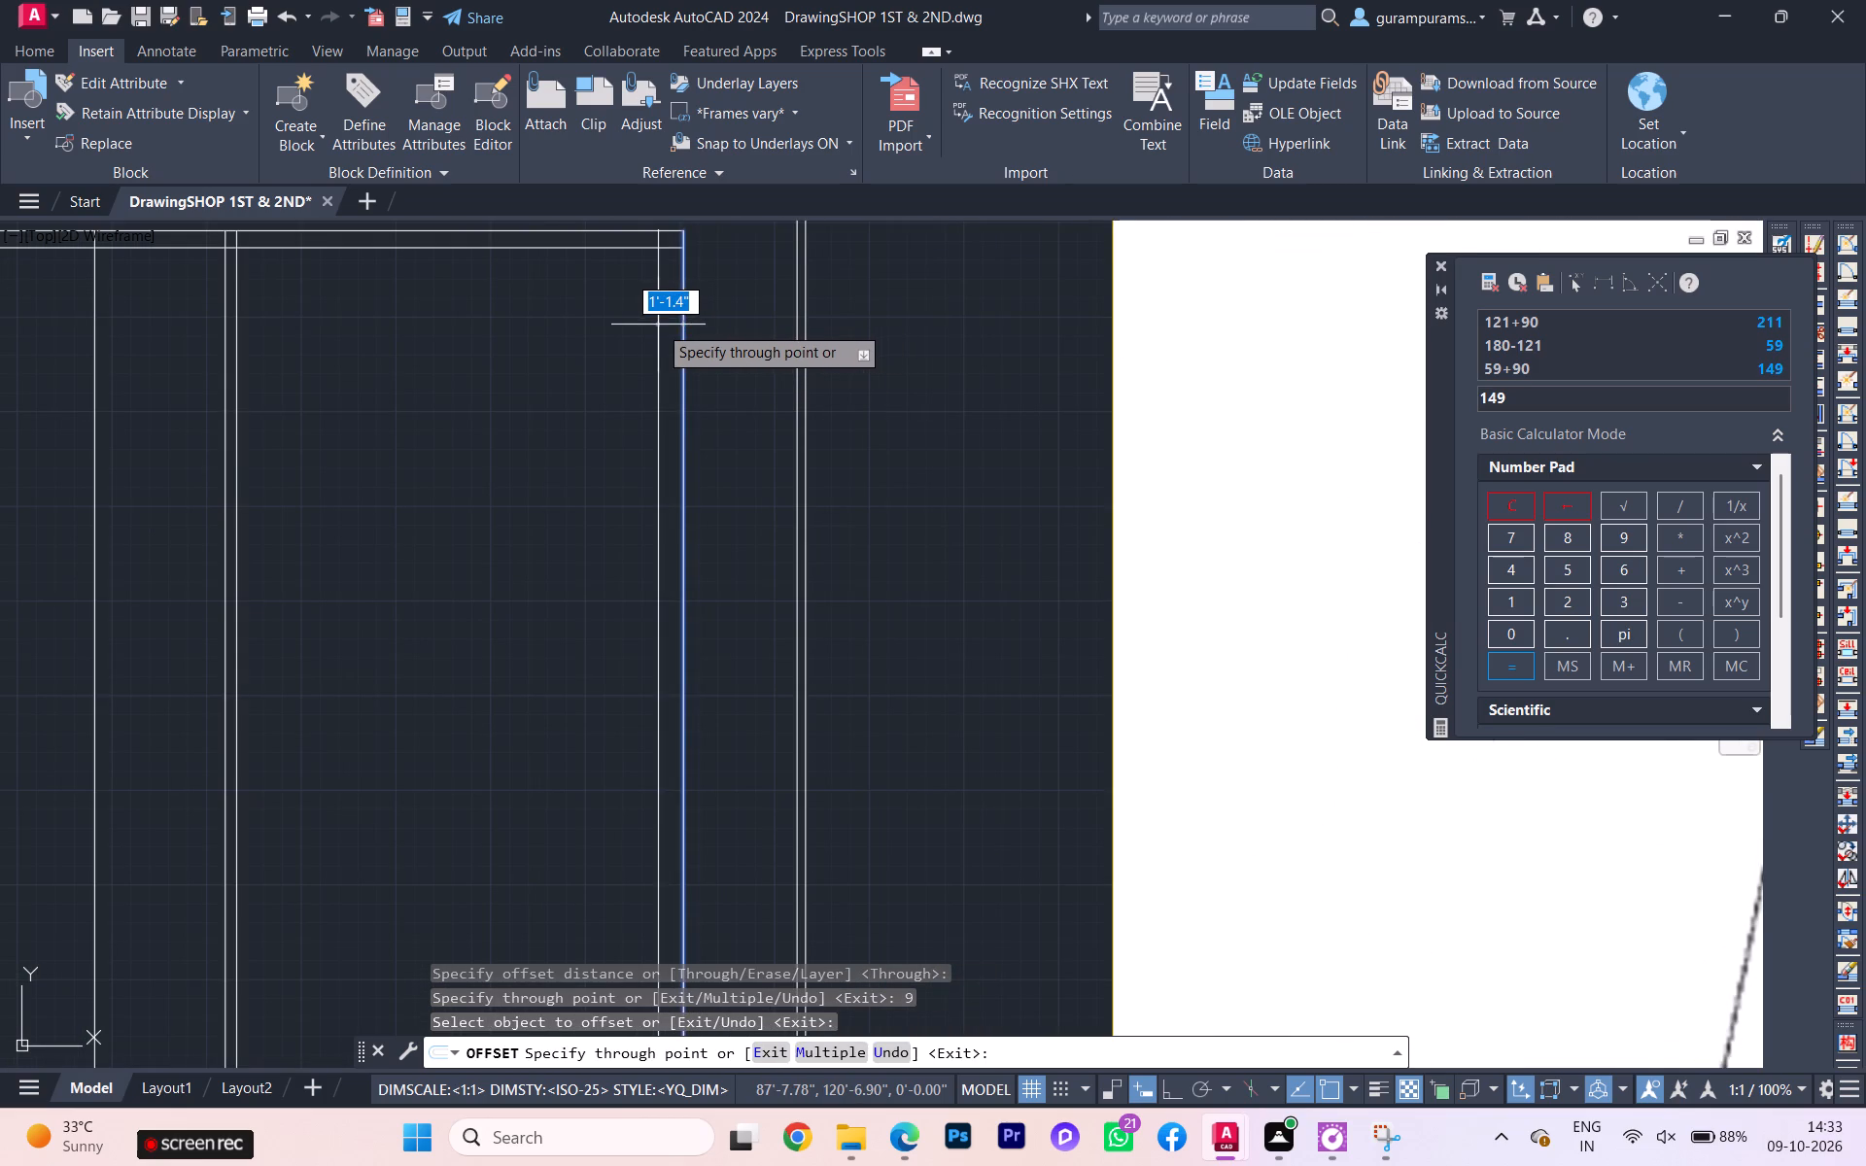
key("9")
key("Return")
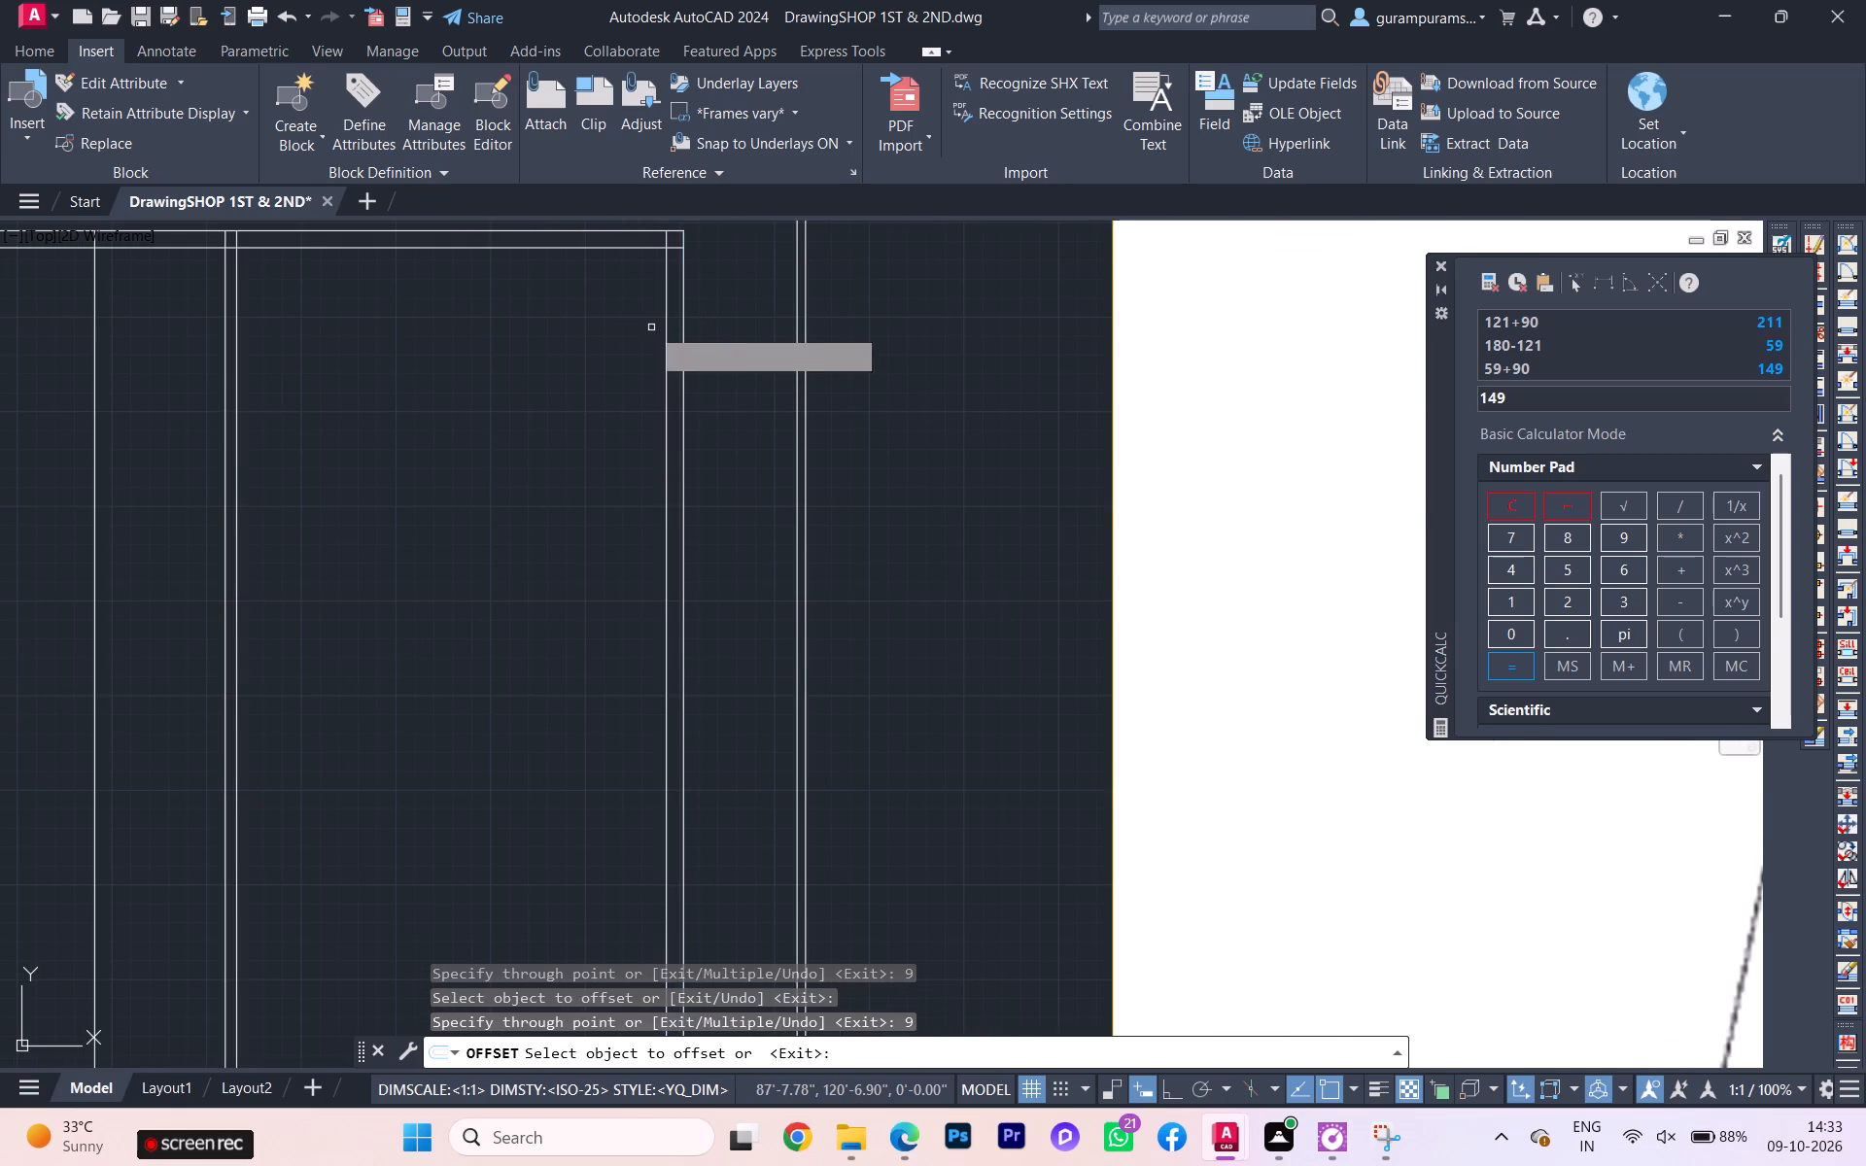
scroll(651, 342, "down", 2)
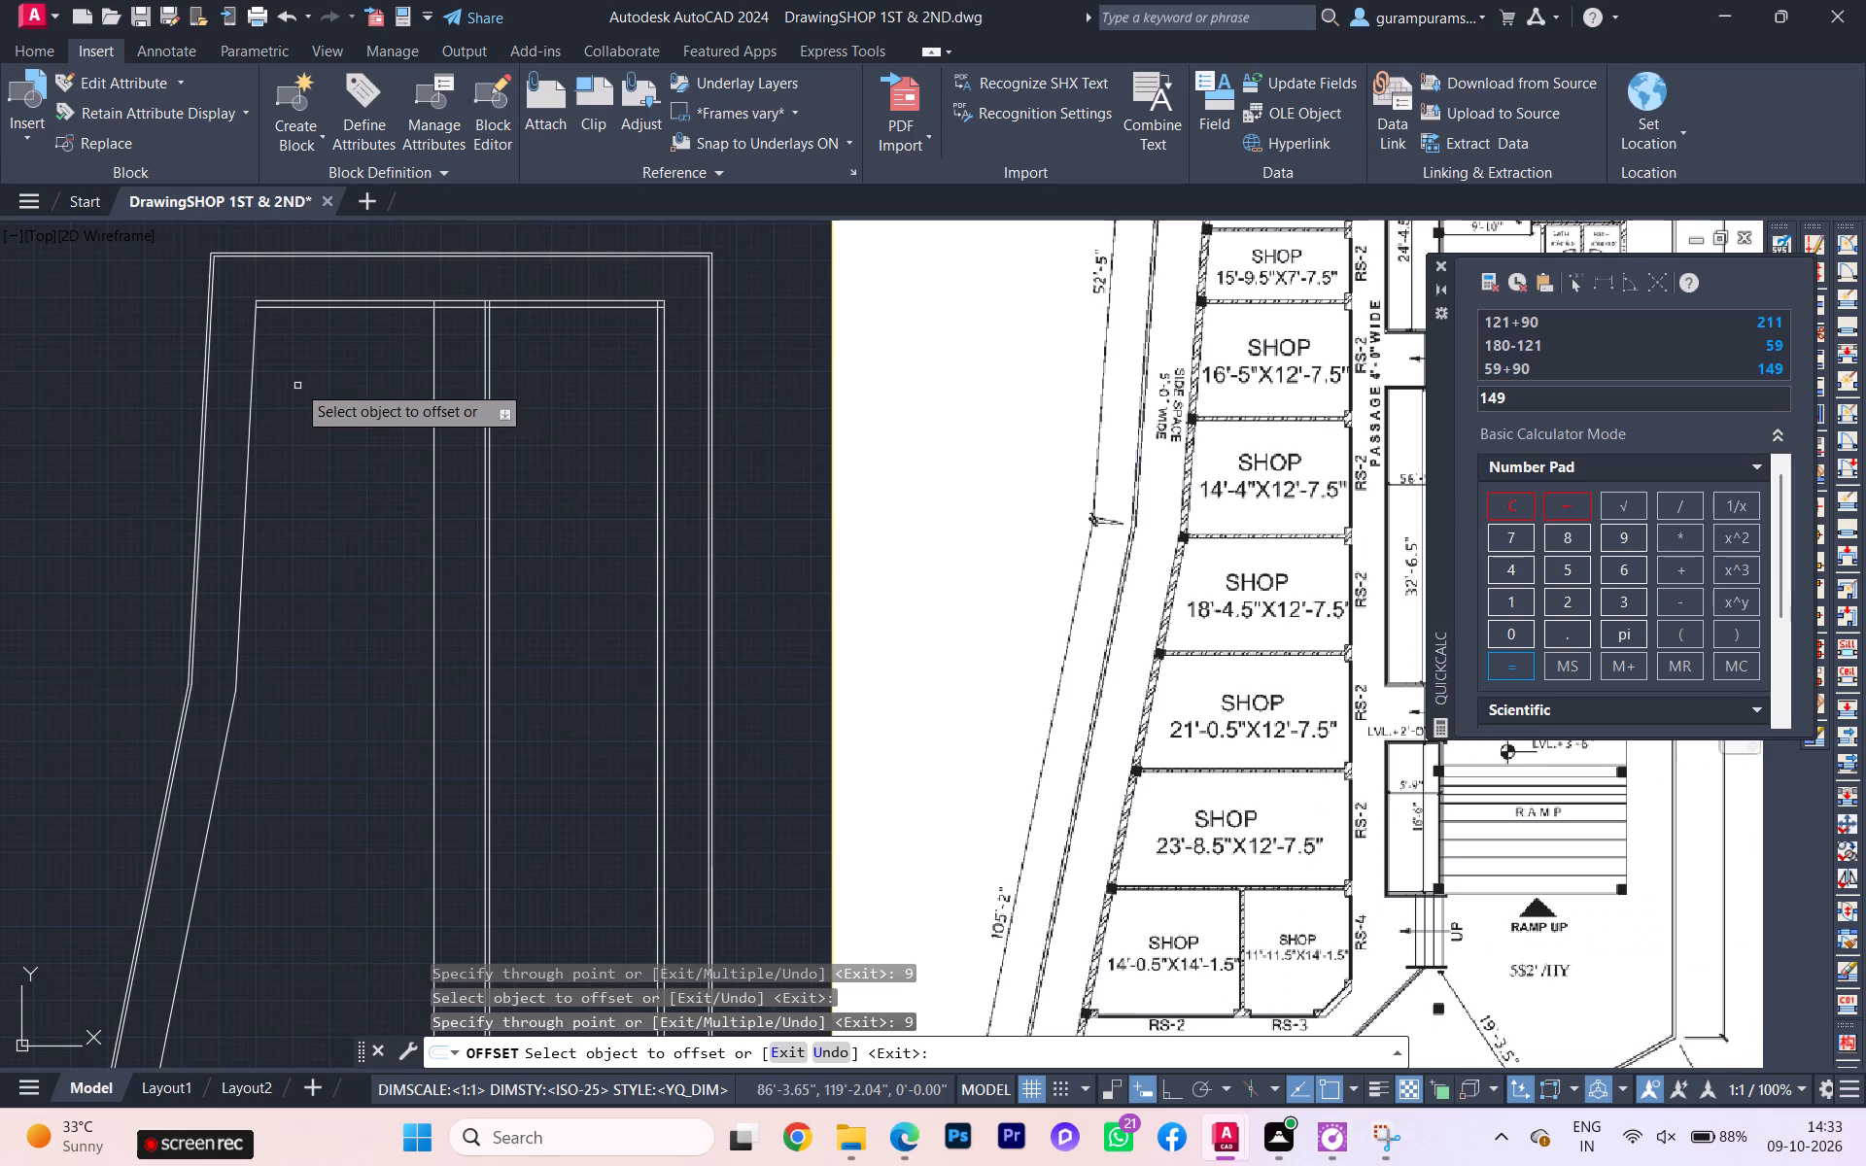
left_click(254, 376)
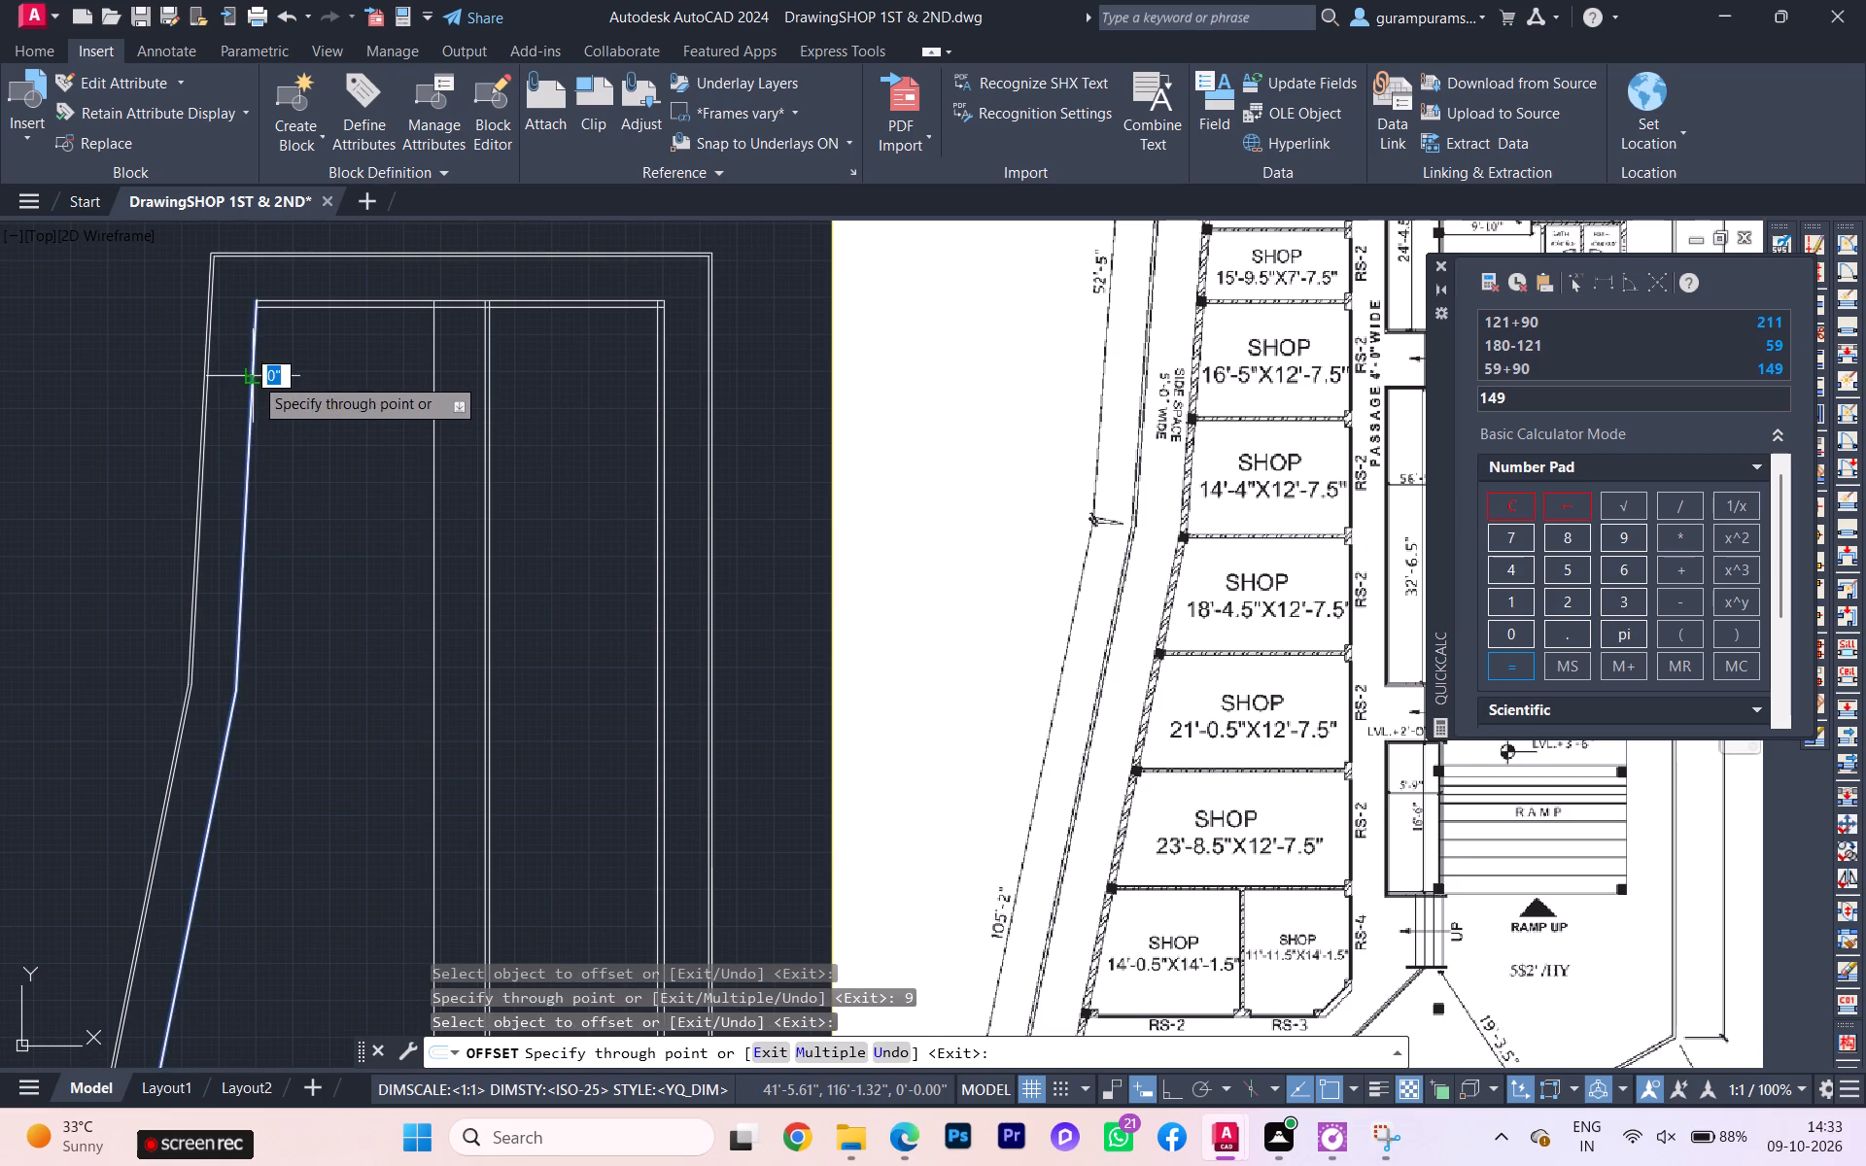
key("9")
key("Return")
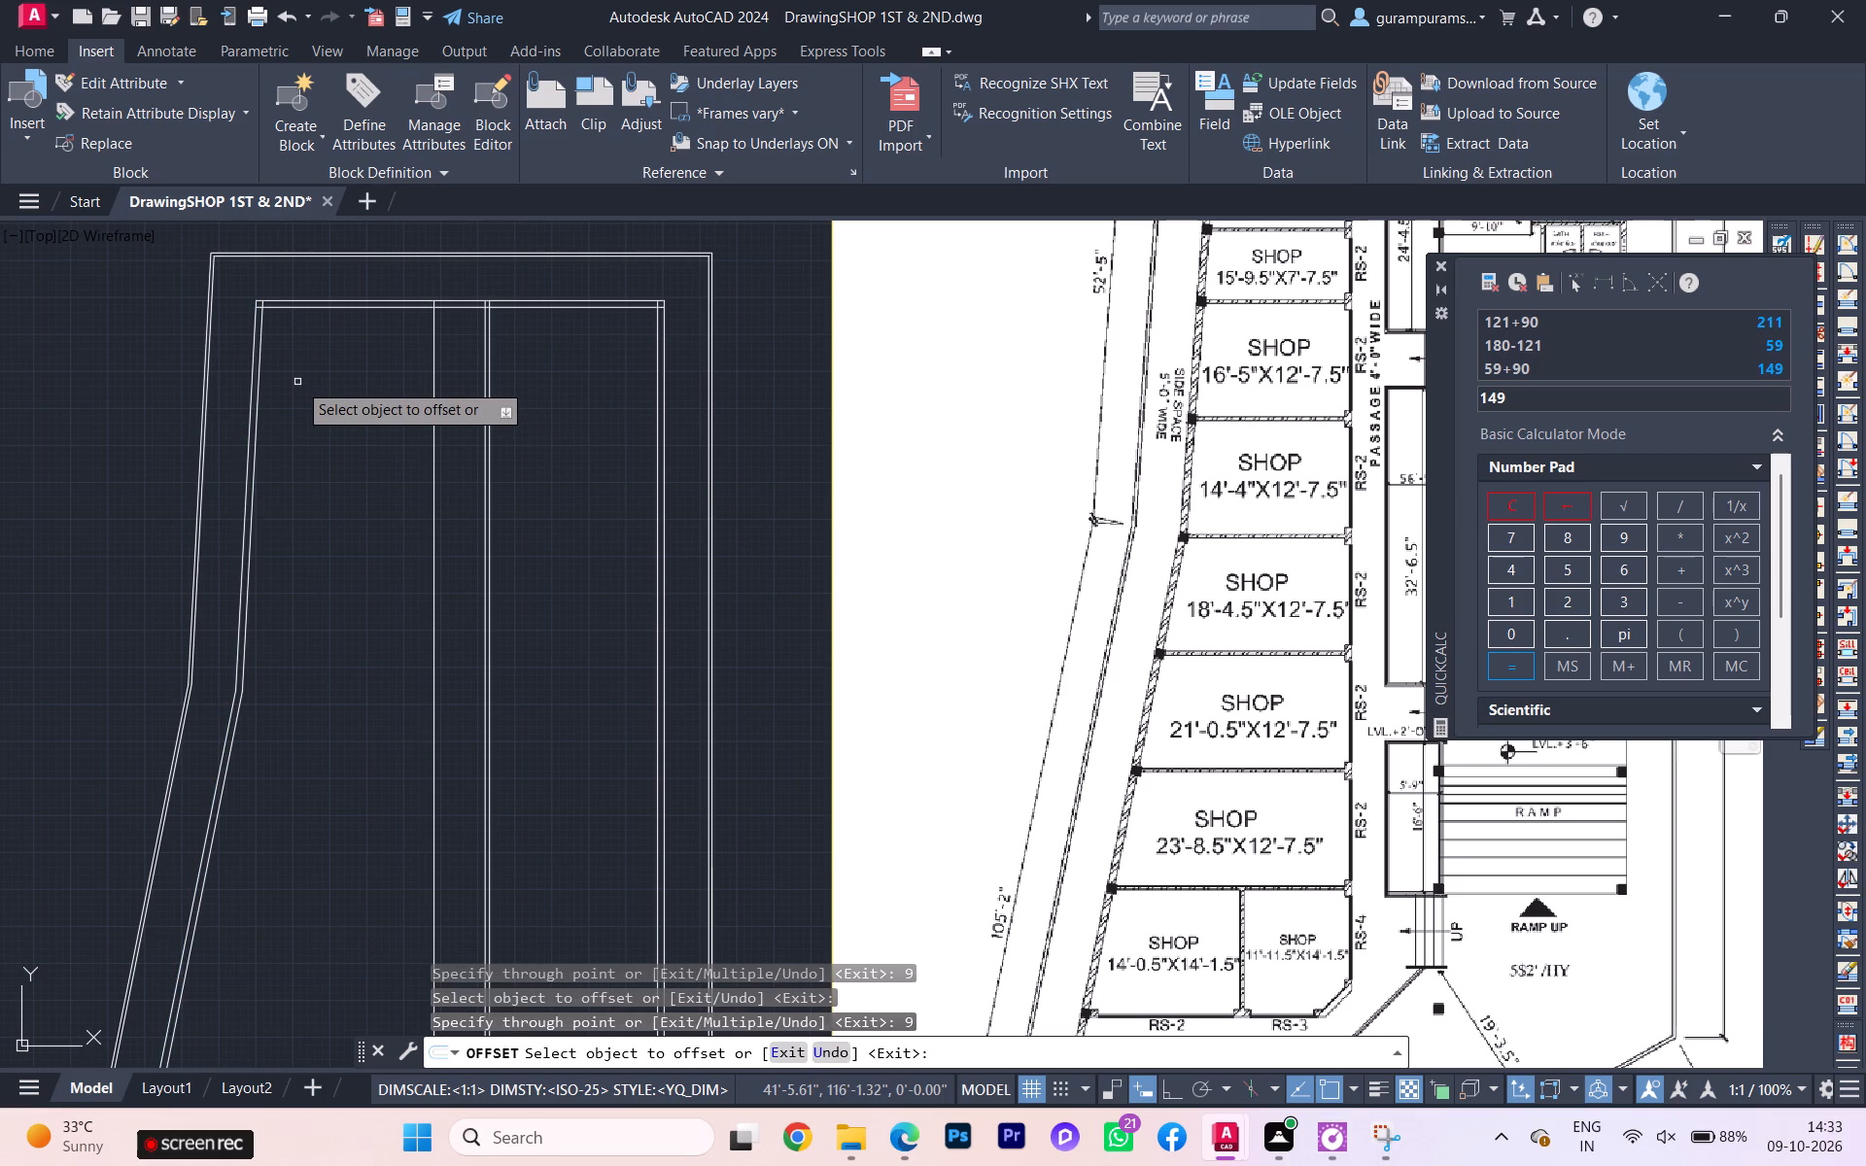
Erase the three interior vertical lines between the parking and the shops.
scroll(729, 574, "up", 1)
scroll(457, 558, "down", 1)
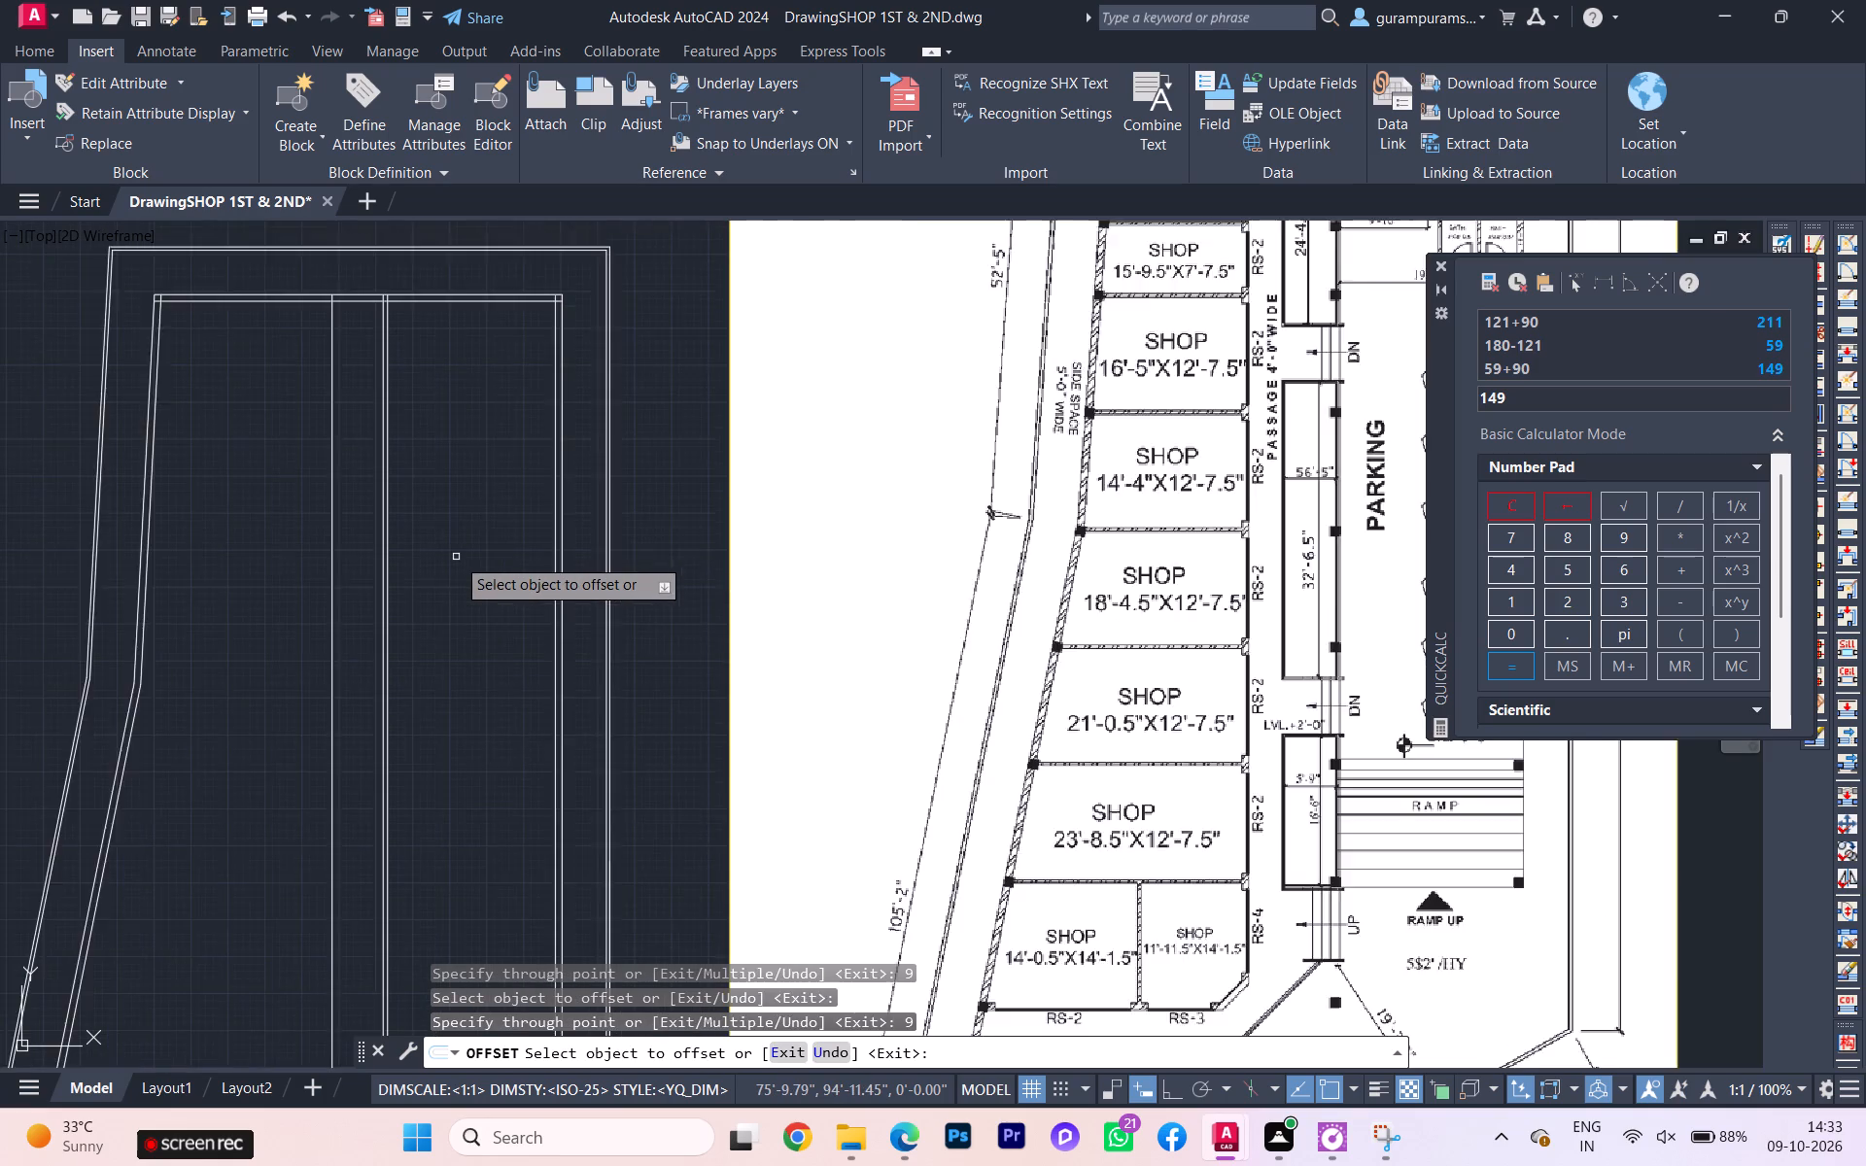
scroll(454, 559, "down", 1)
key("Escape")
left_click(449, 557)
left_click(349, 559)
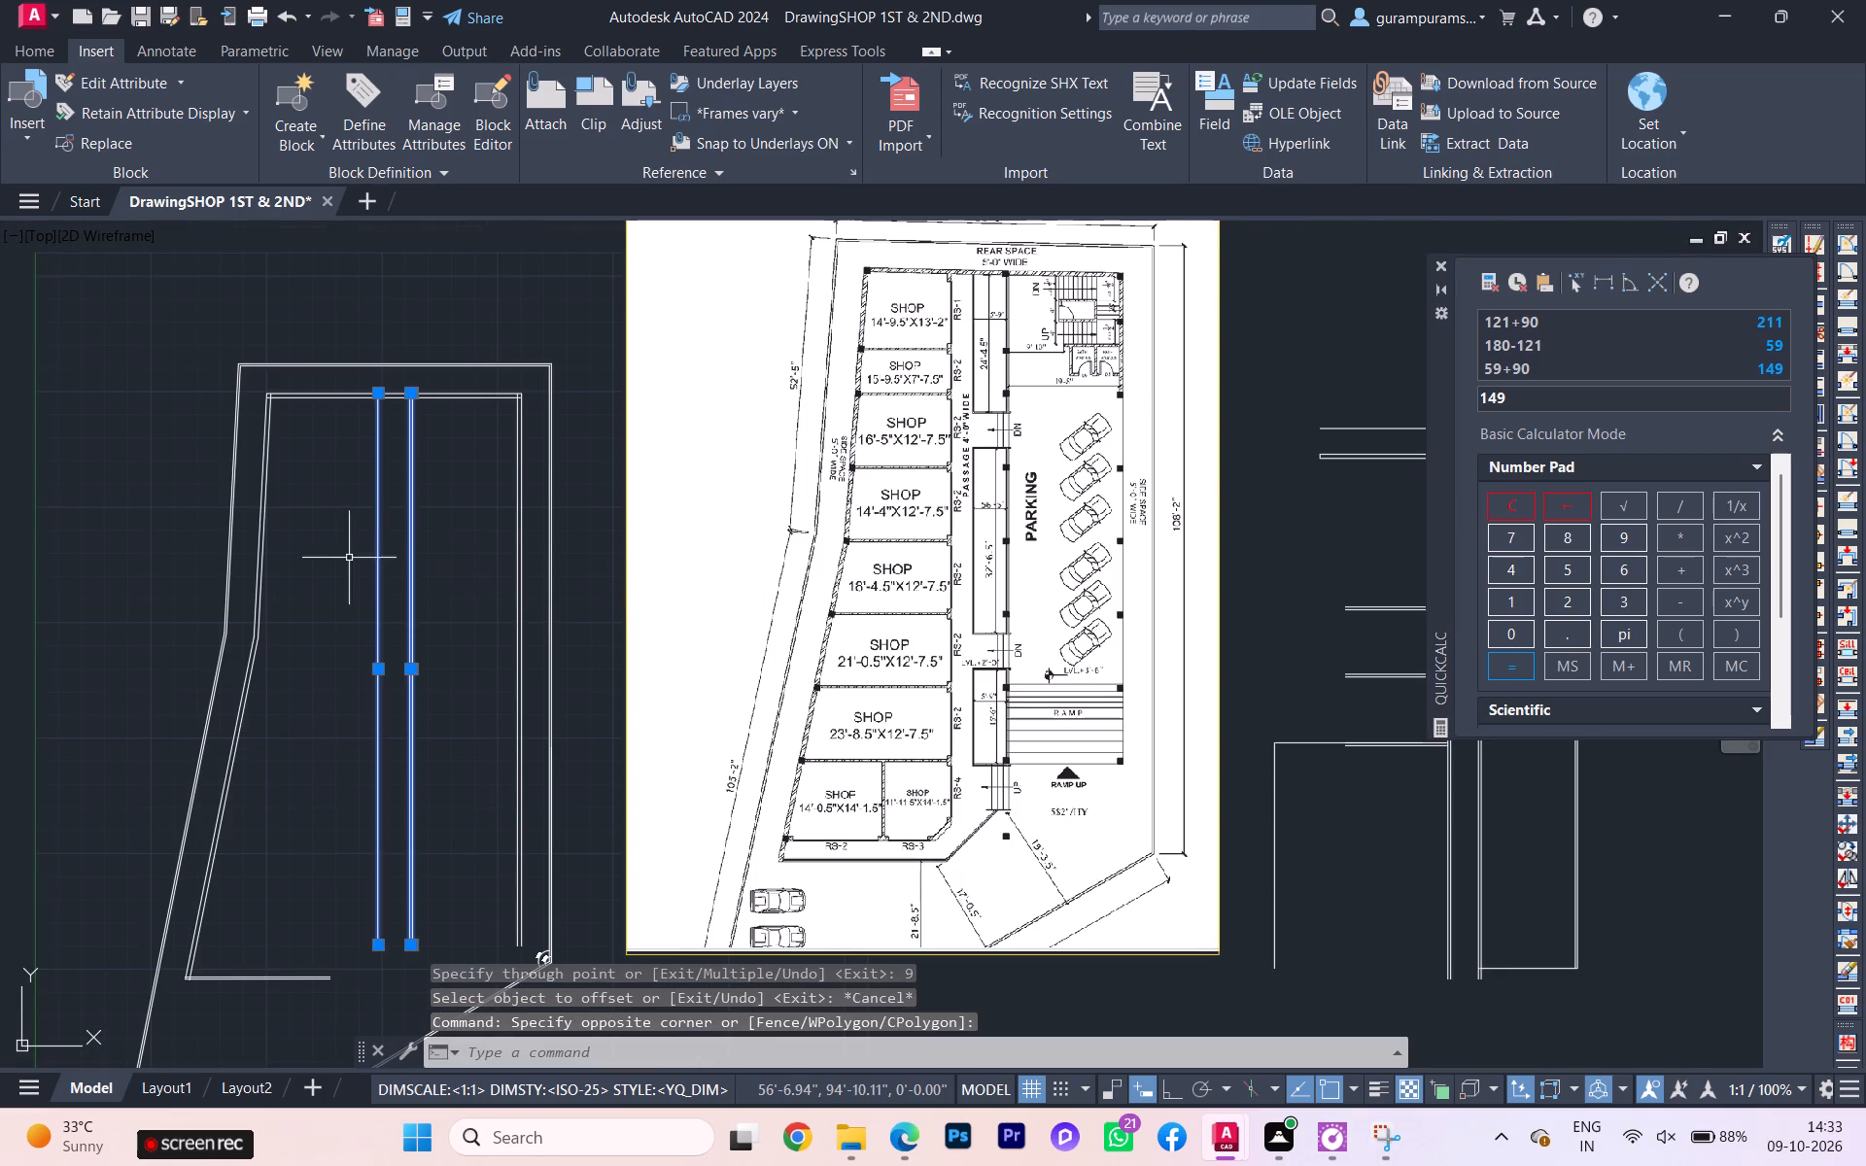
scroll(424, 545, "up", 2)
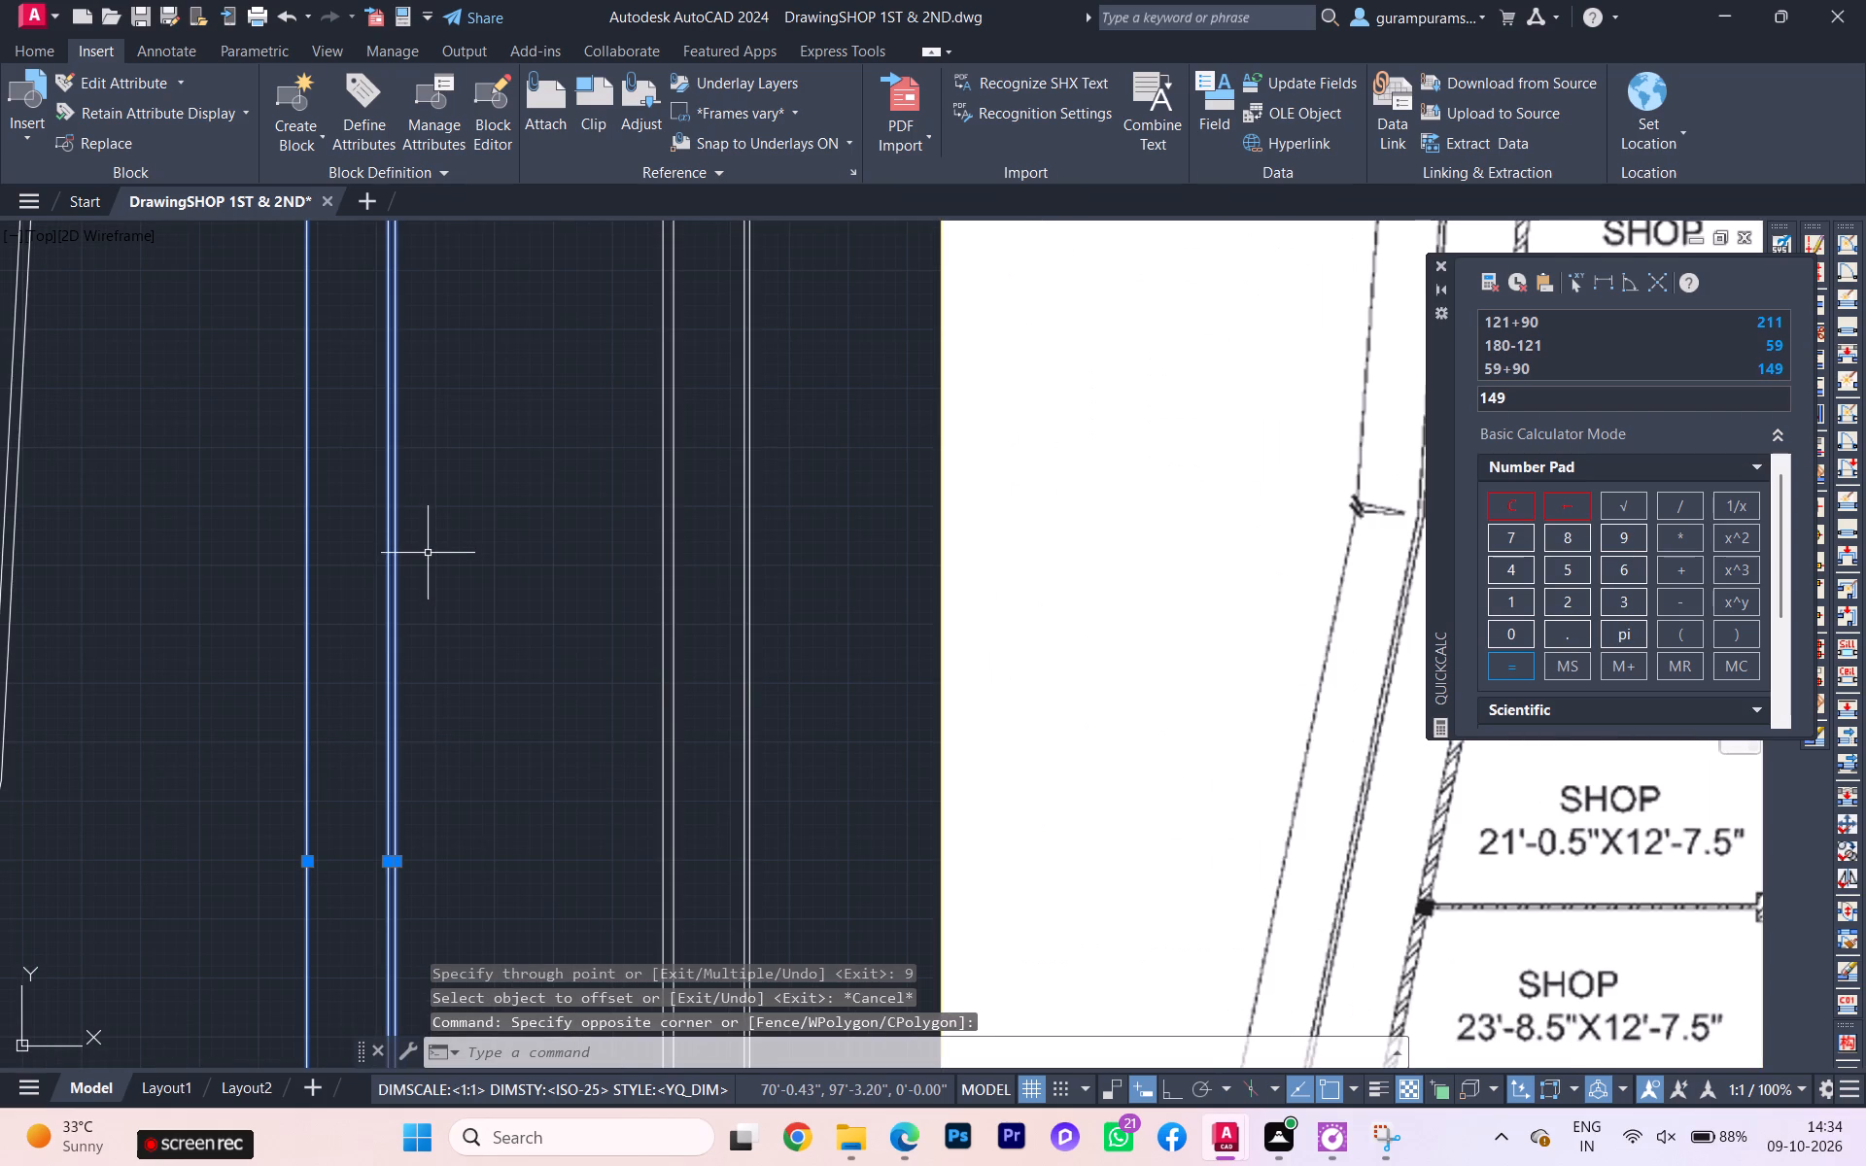
key("Delete")
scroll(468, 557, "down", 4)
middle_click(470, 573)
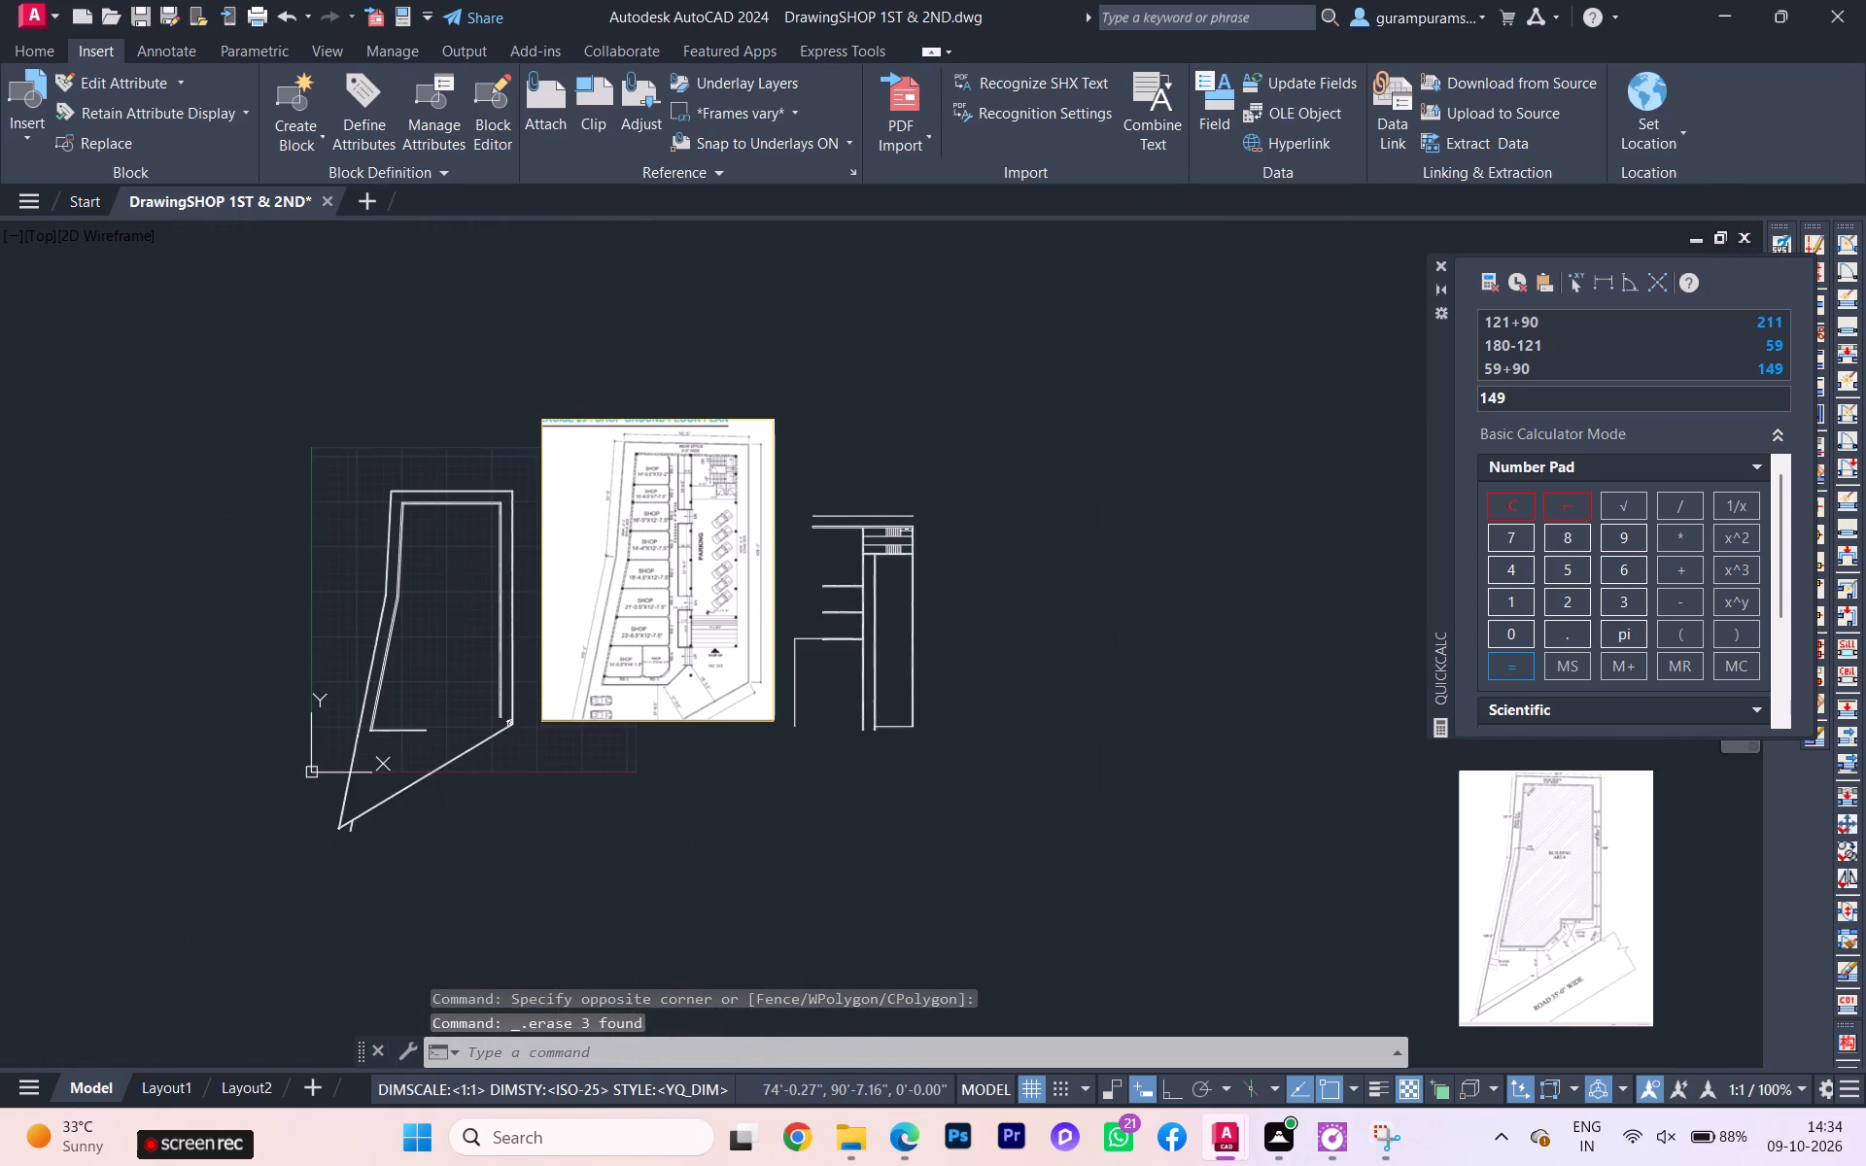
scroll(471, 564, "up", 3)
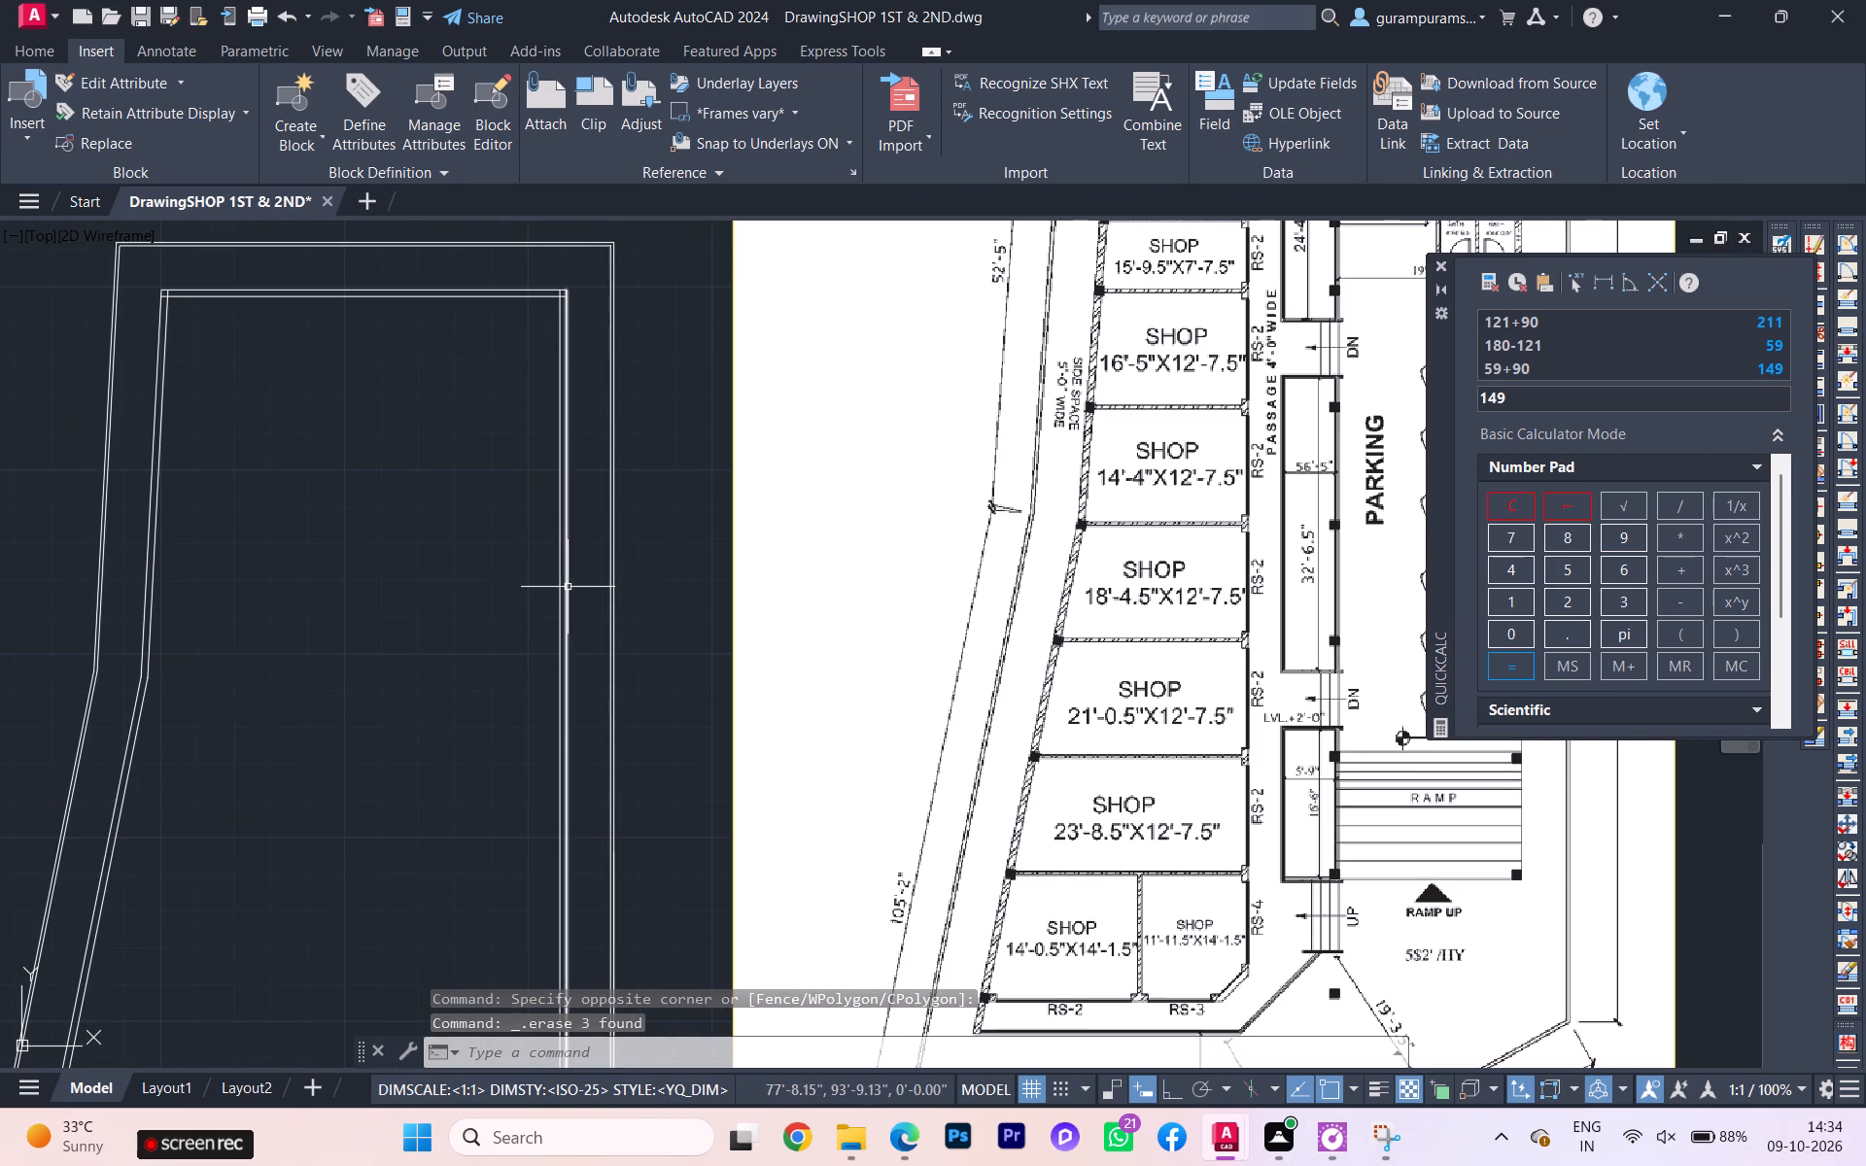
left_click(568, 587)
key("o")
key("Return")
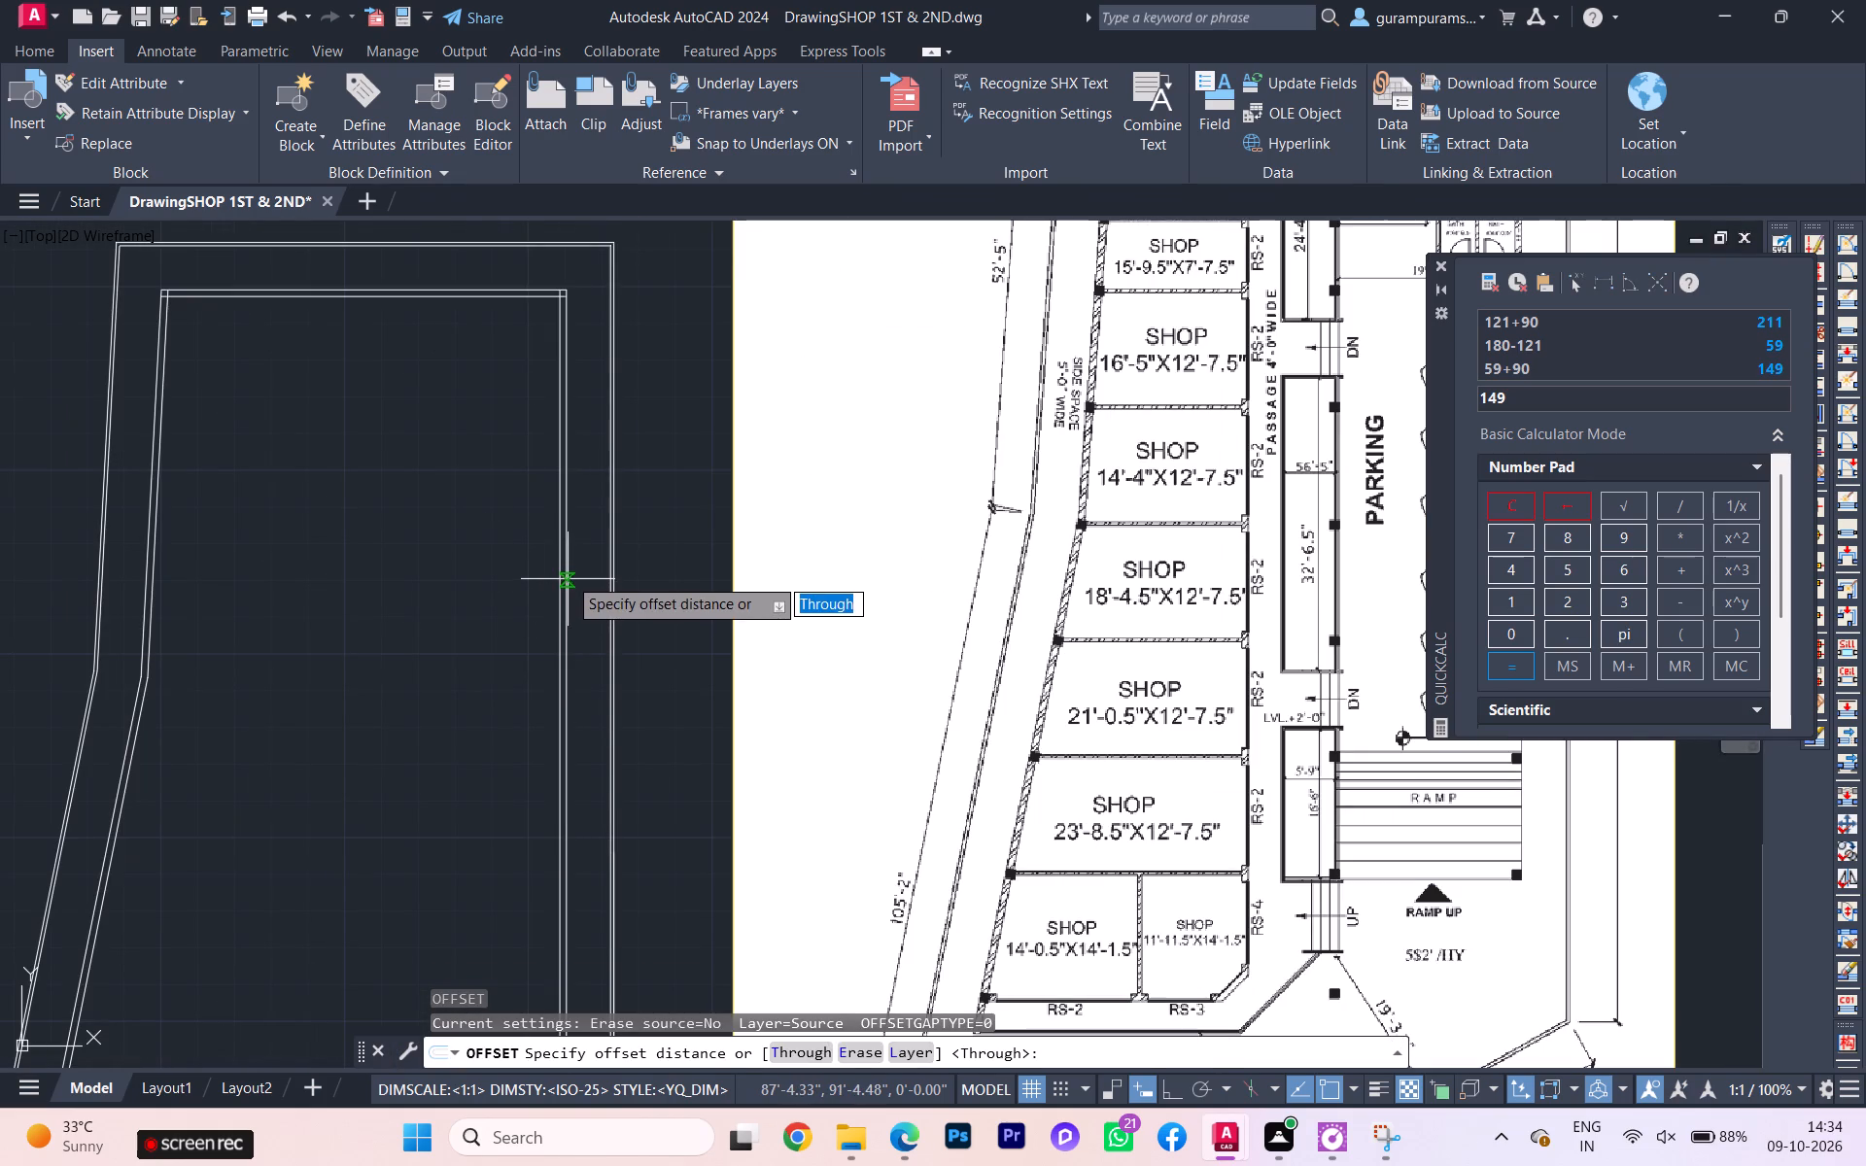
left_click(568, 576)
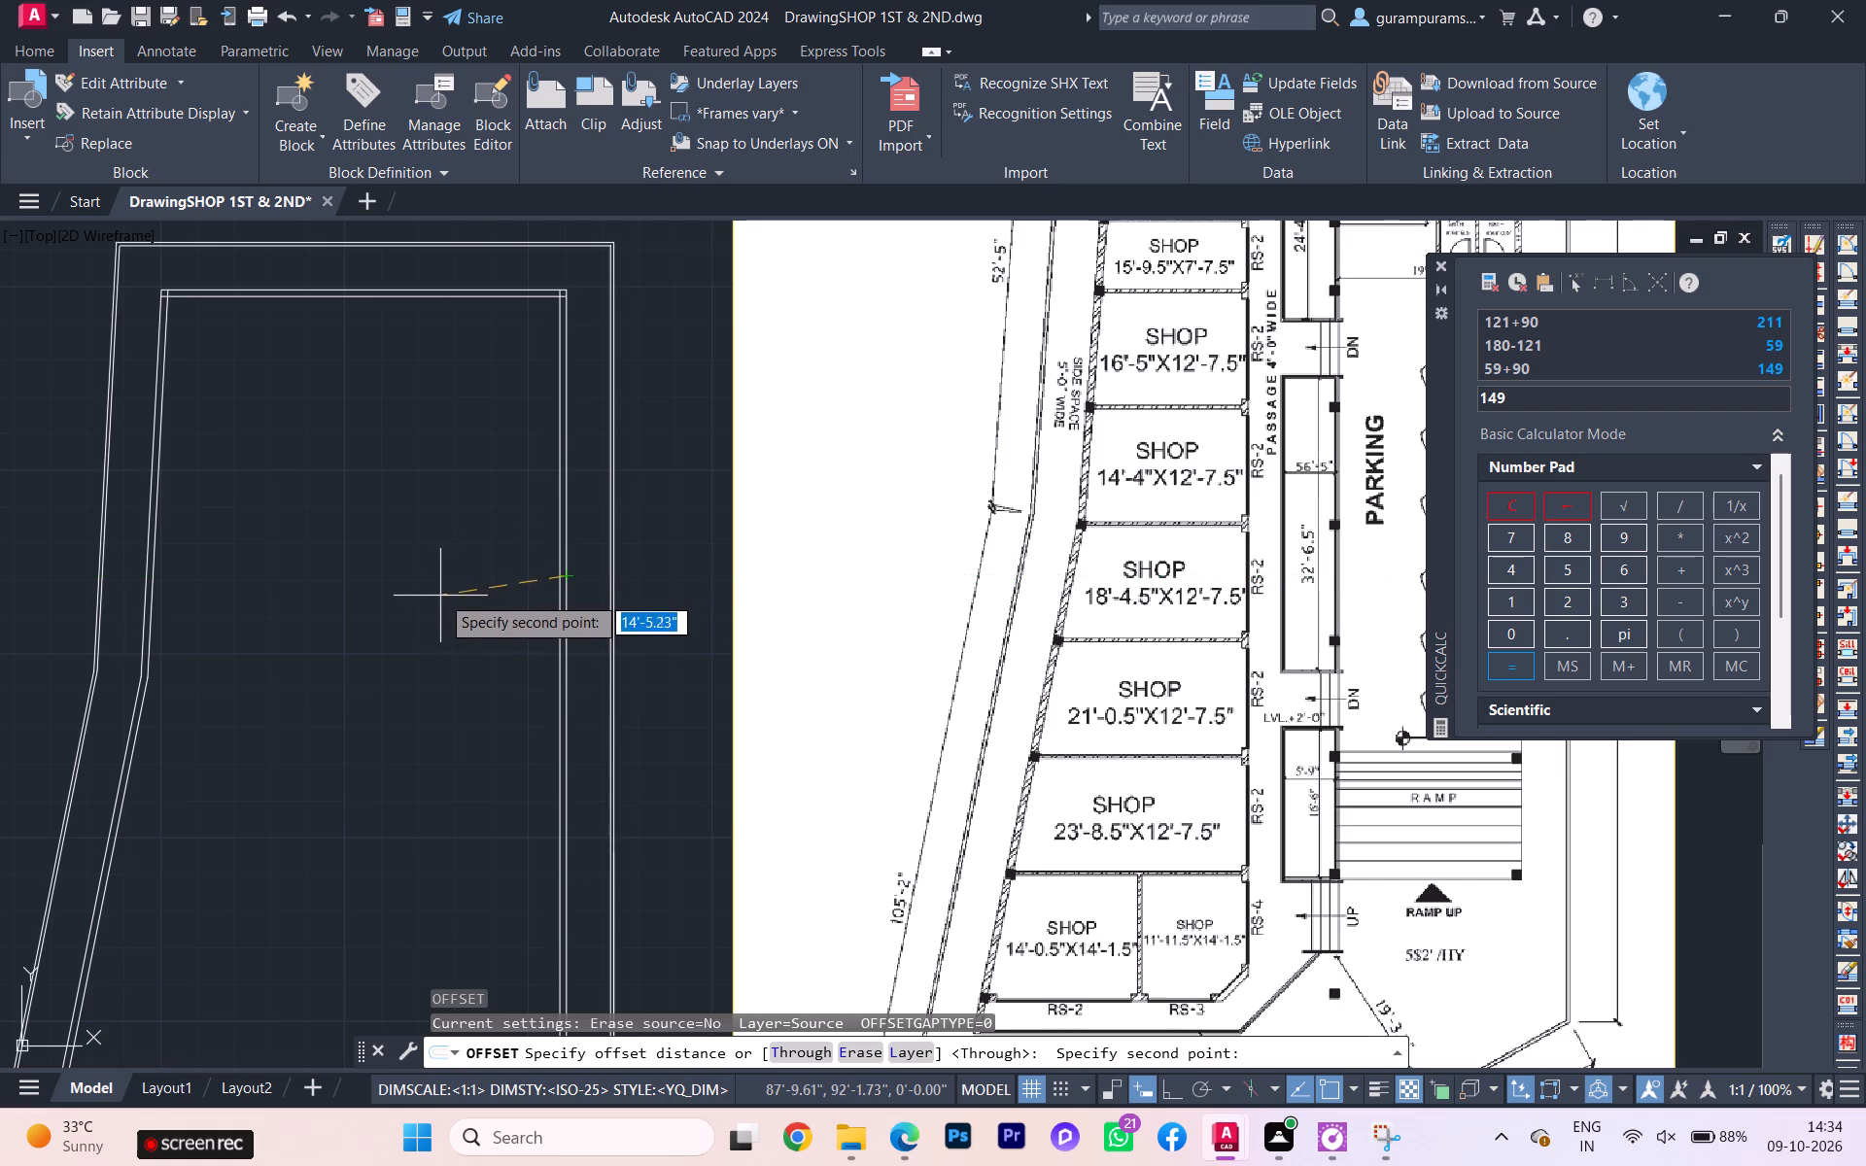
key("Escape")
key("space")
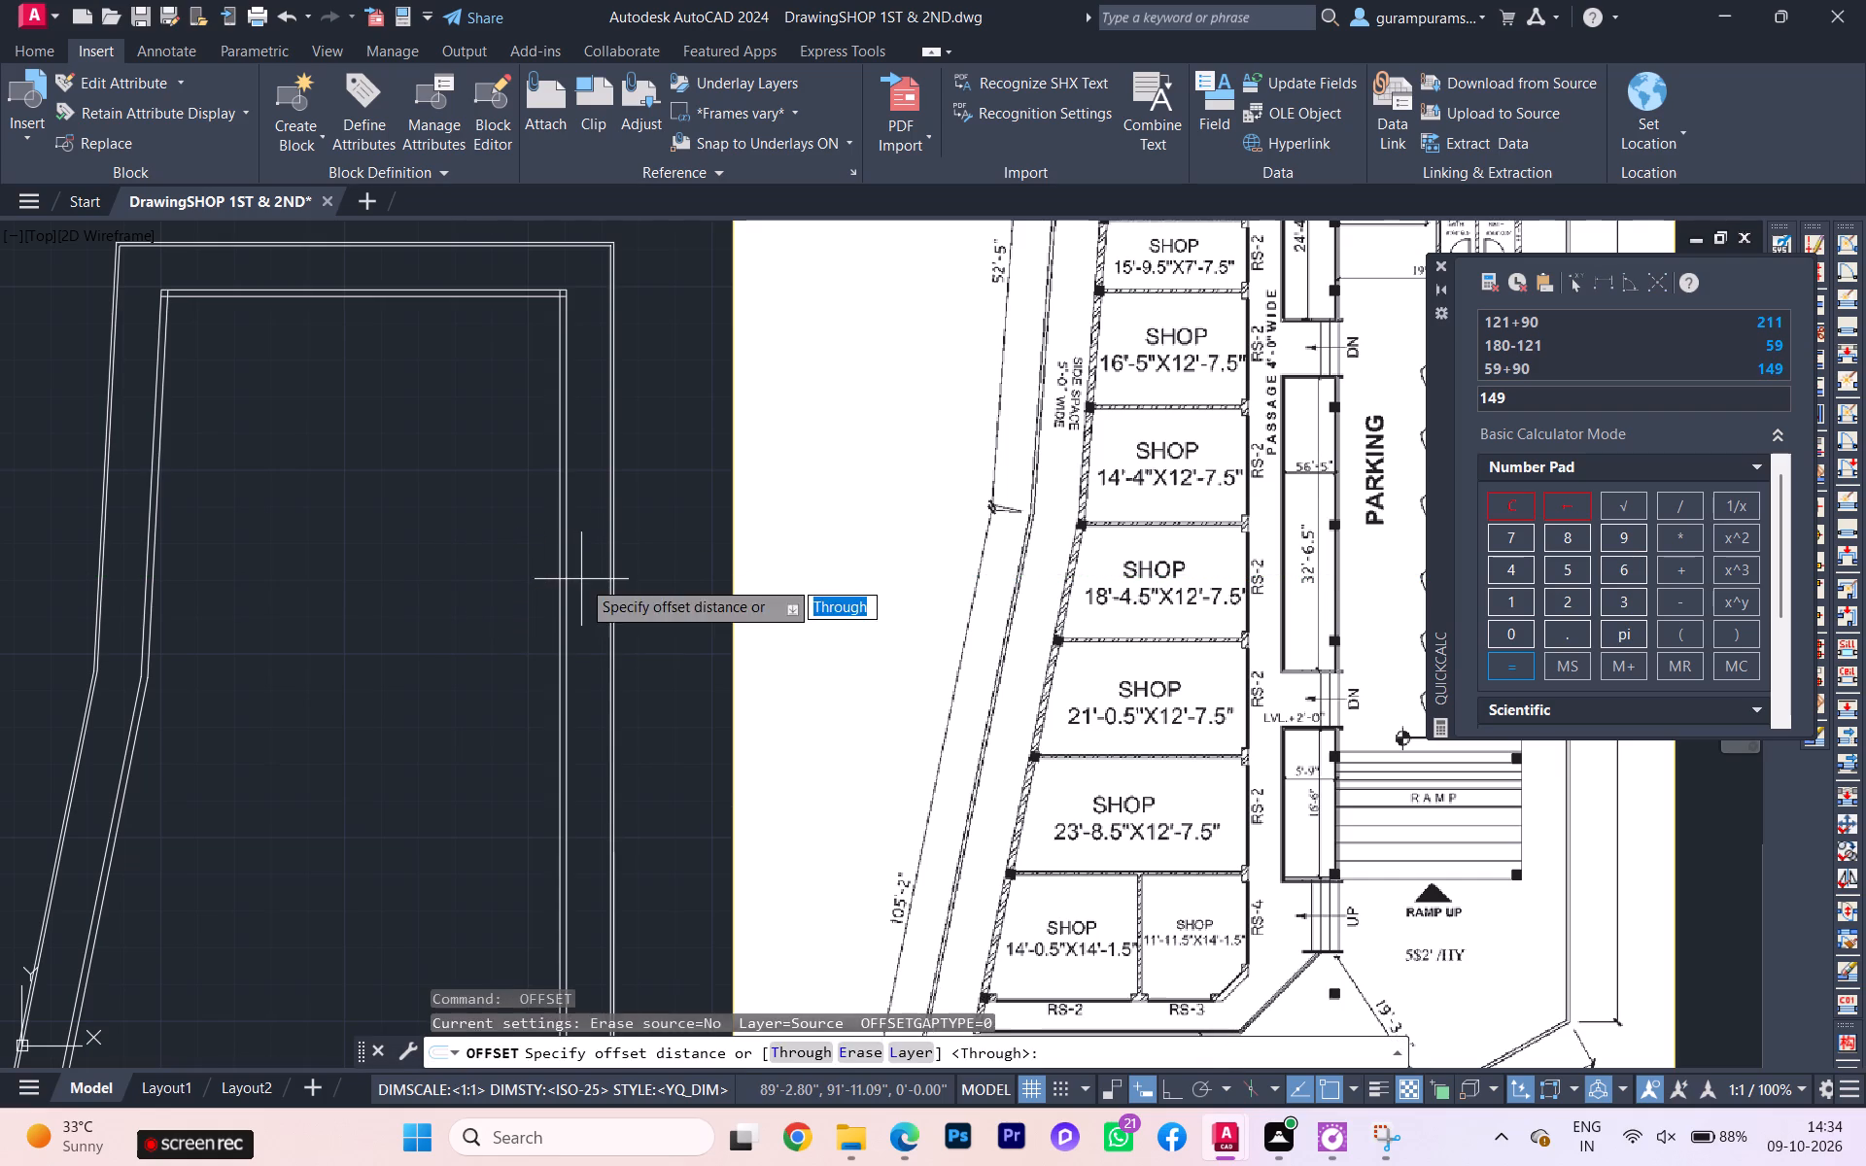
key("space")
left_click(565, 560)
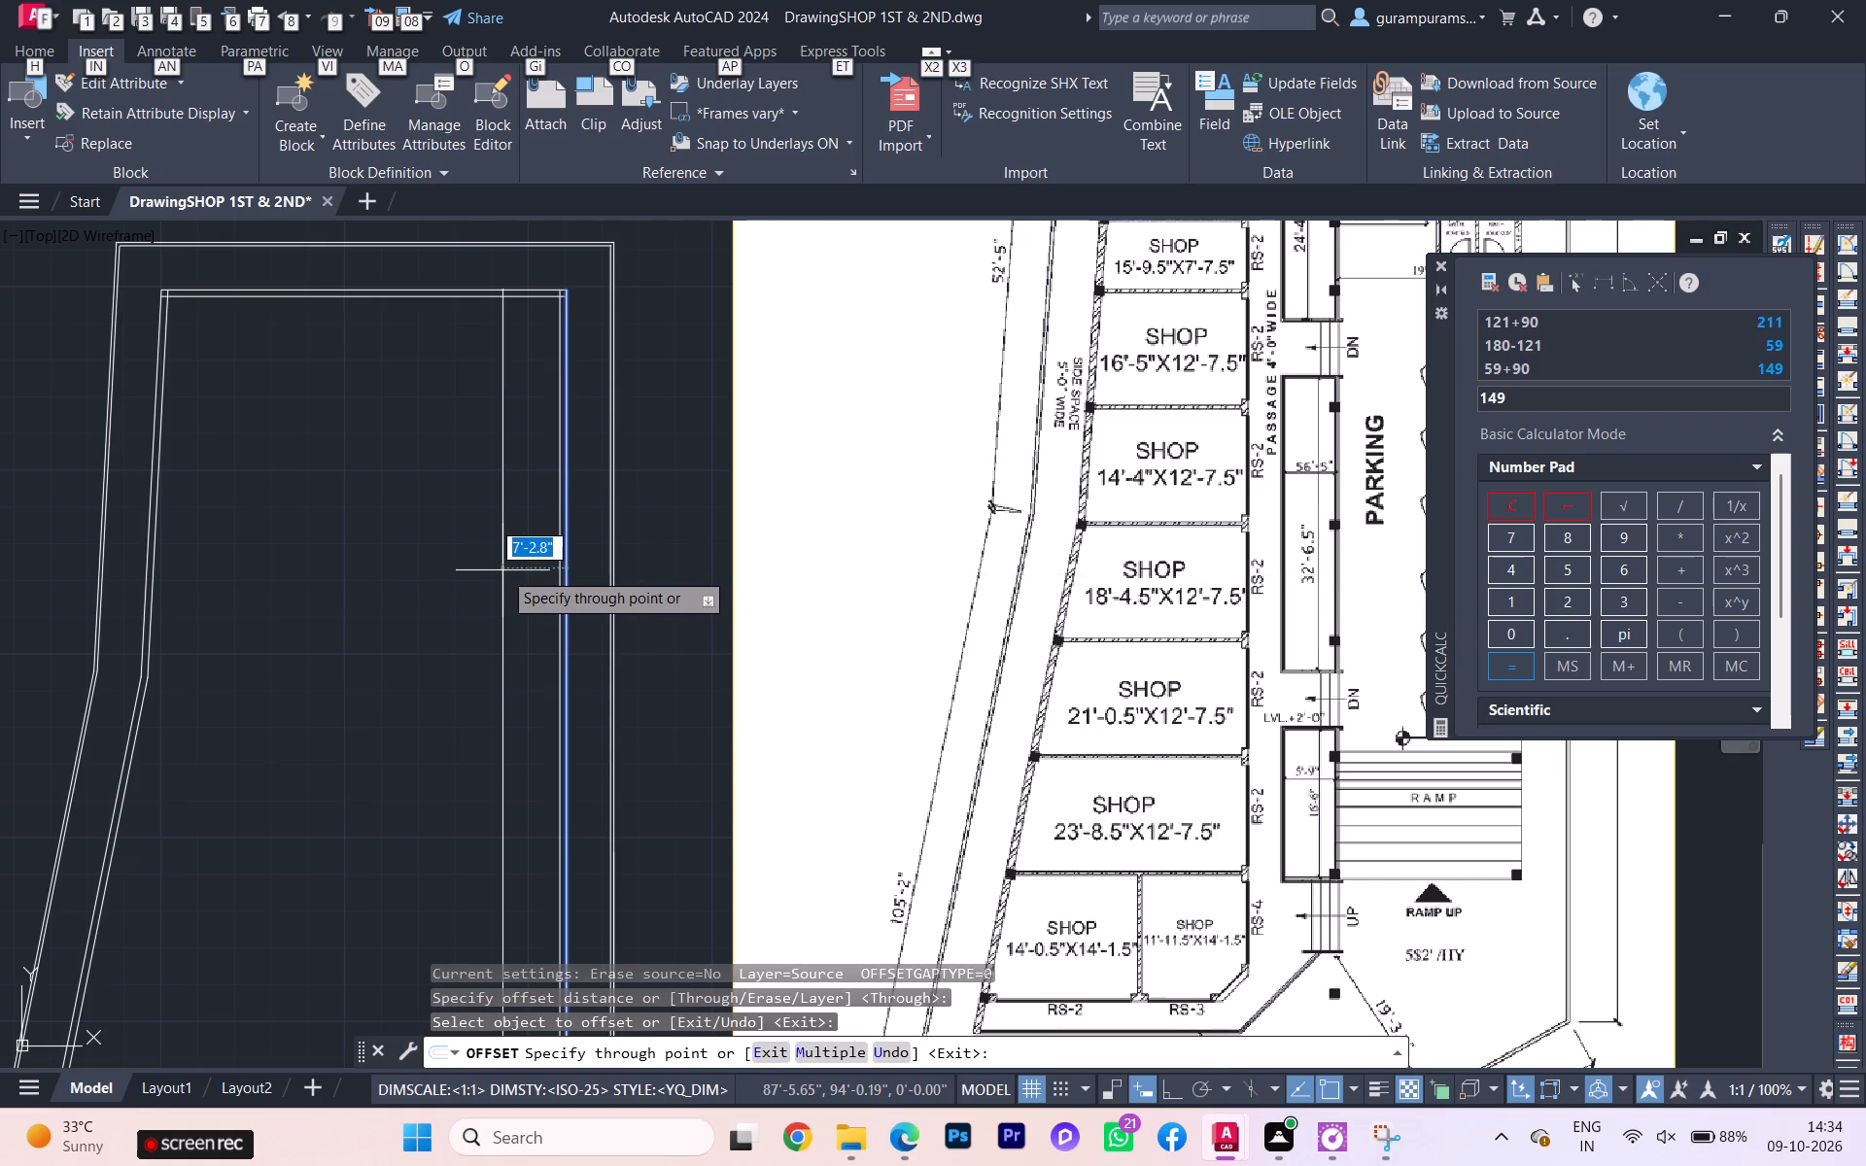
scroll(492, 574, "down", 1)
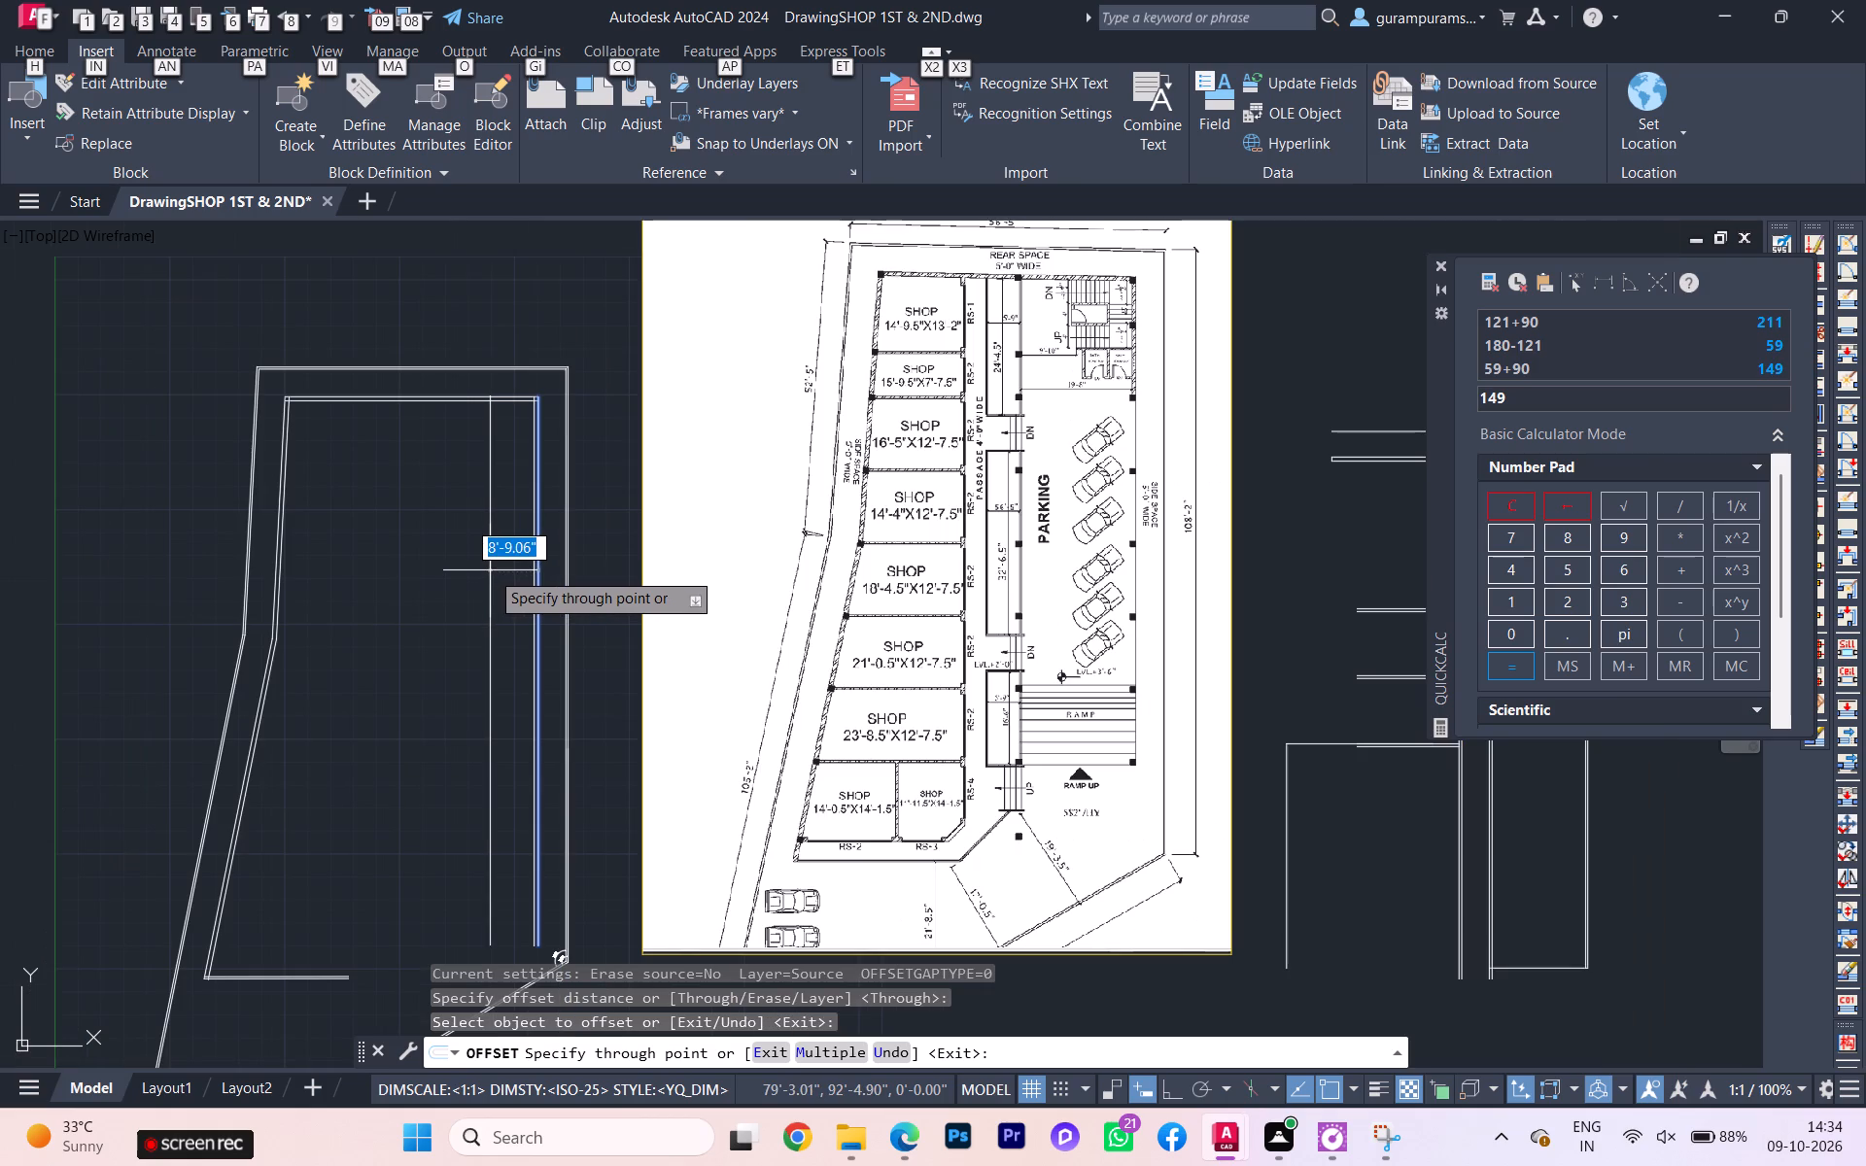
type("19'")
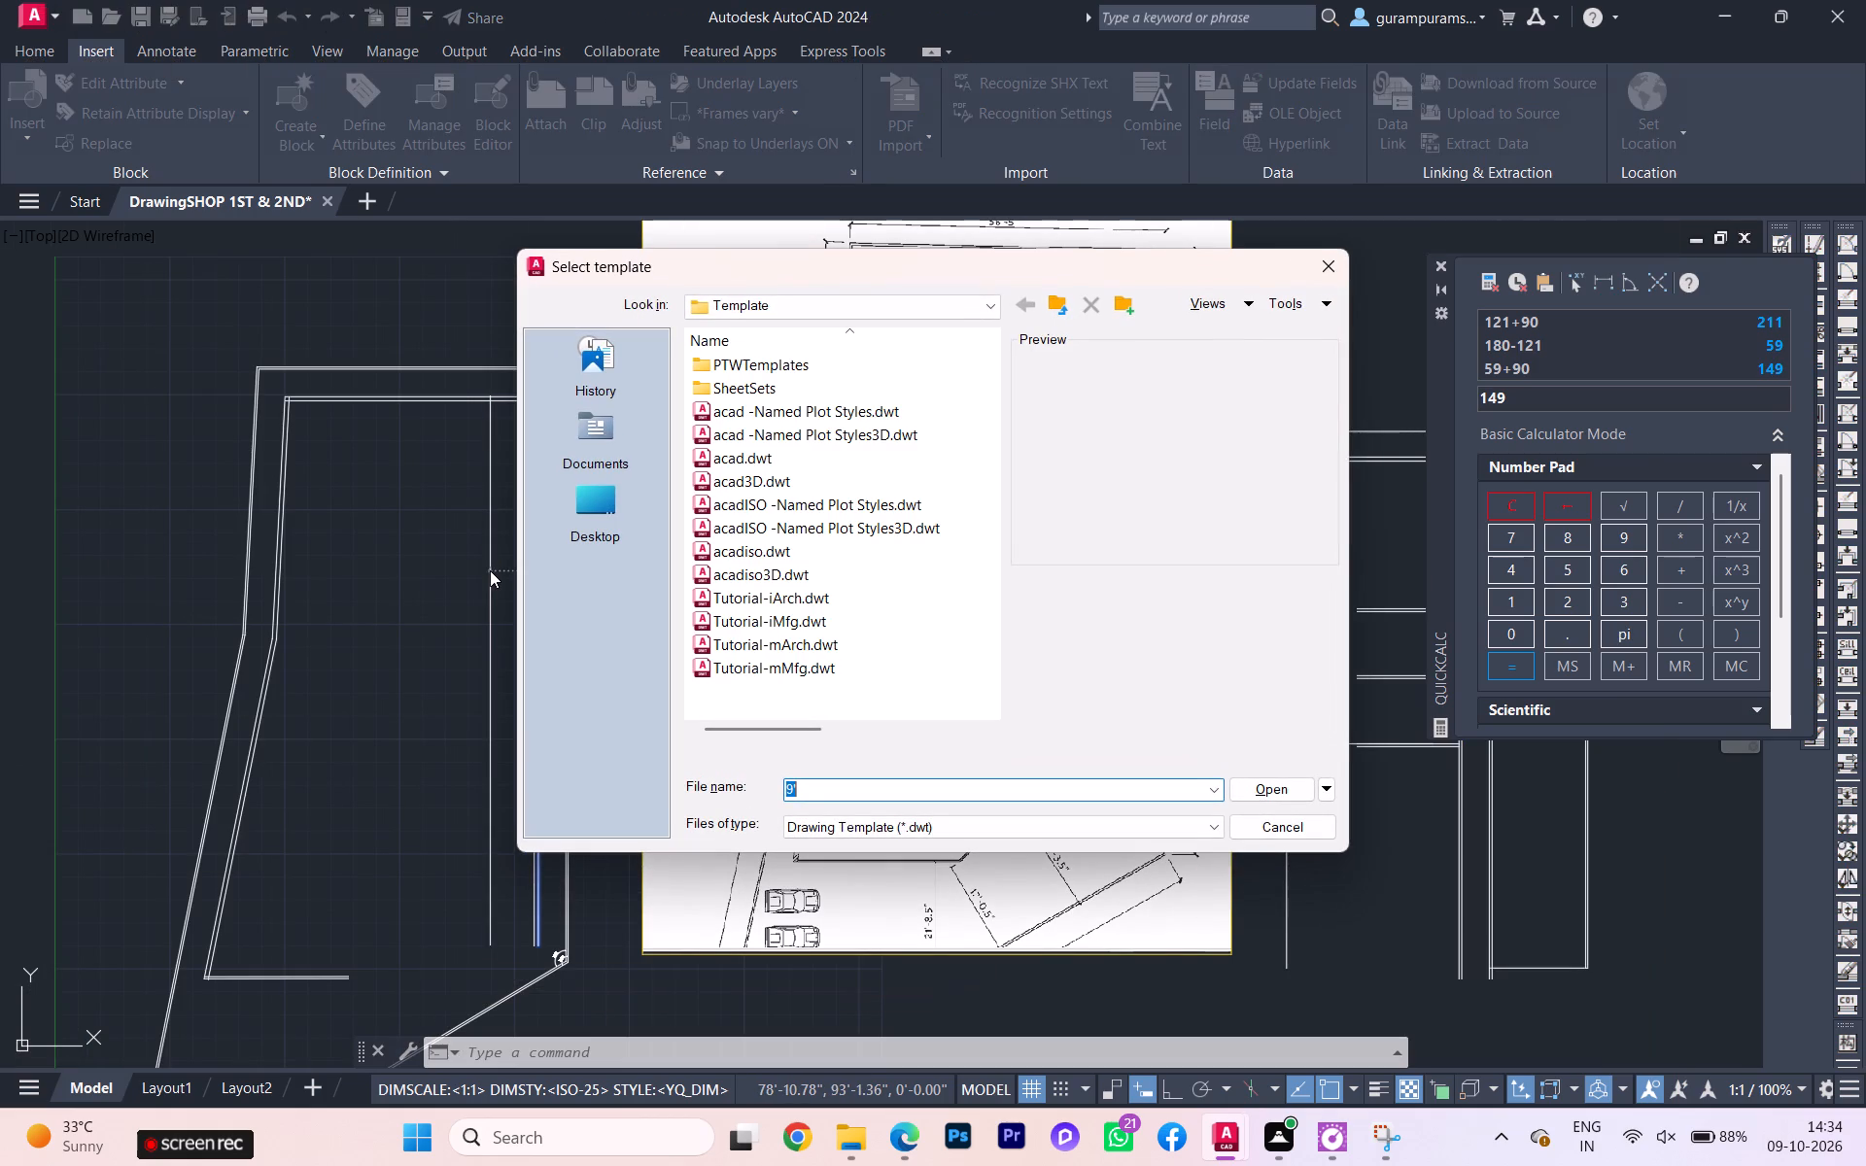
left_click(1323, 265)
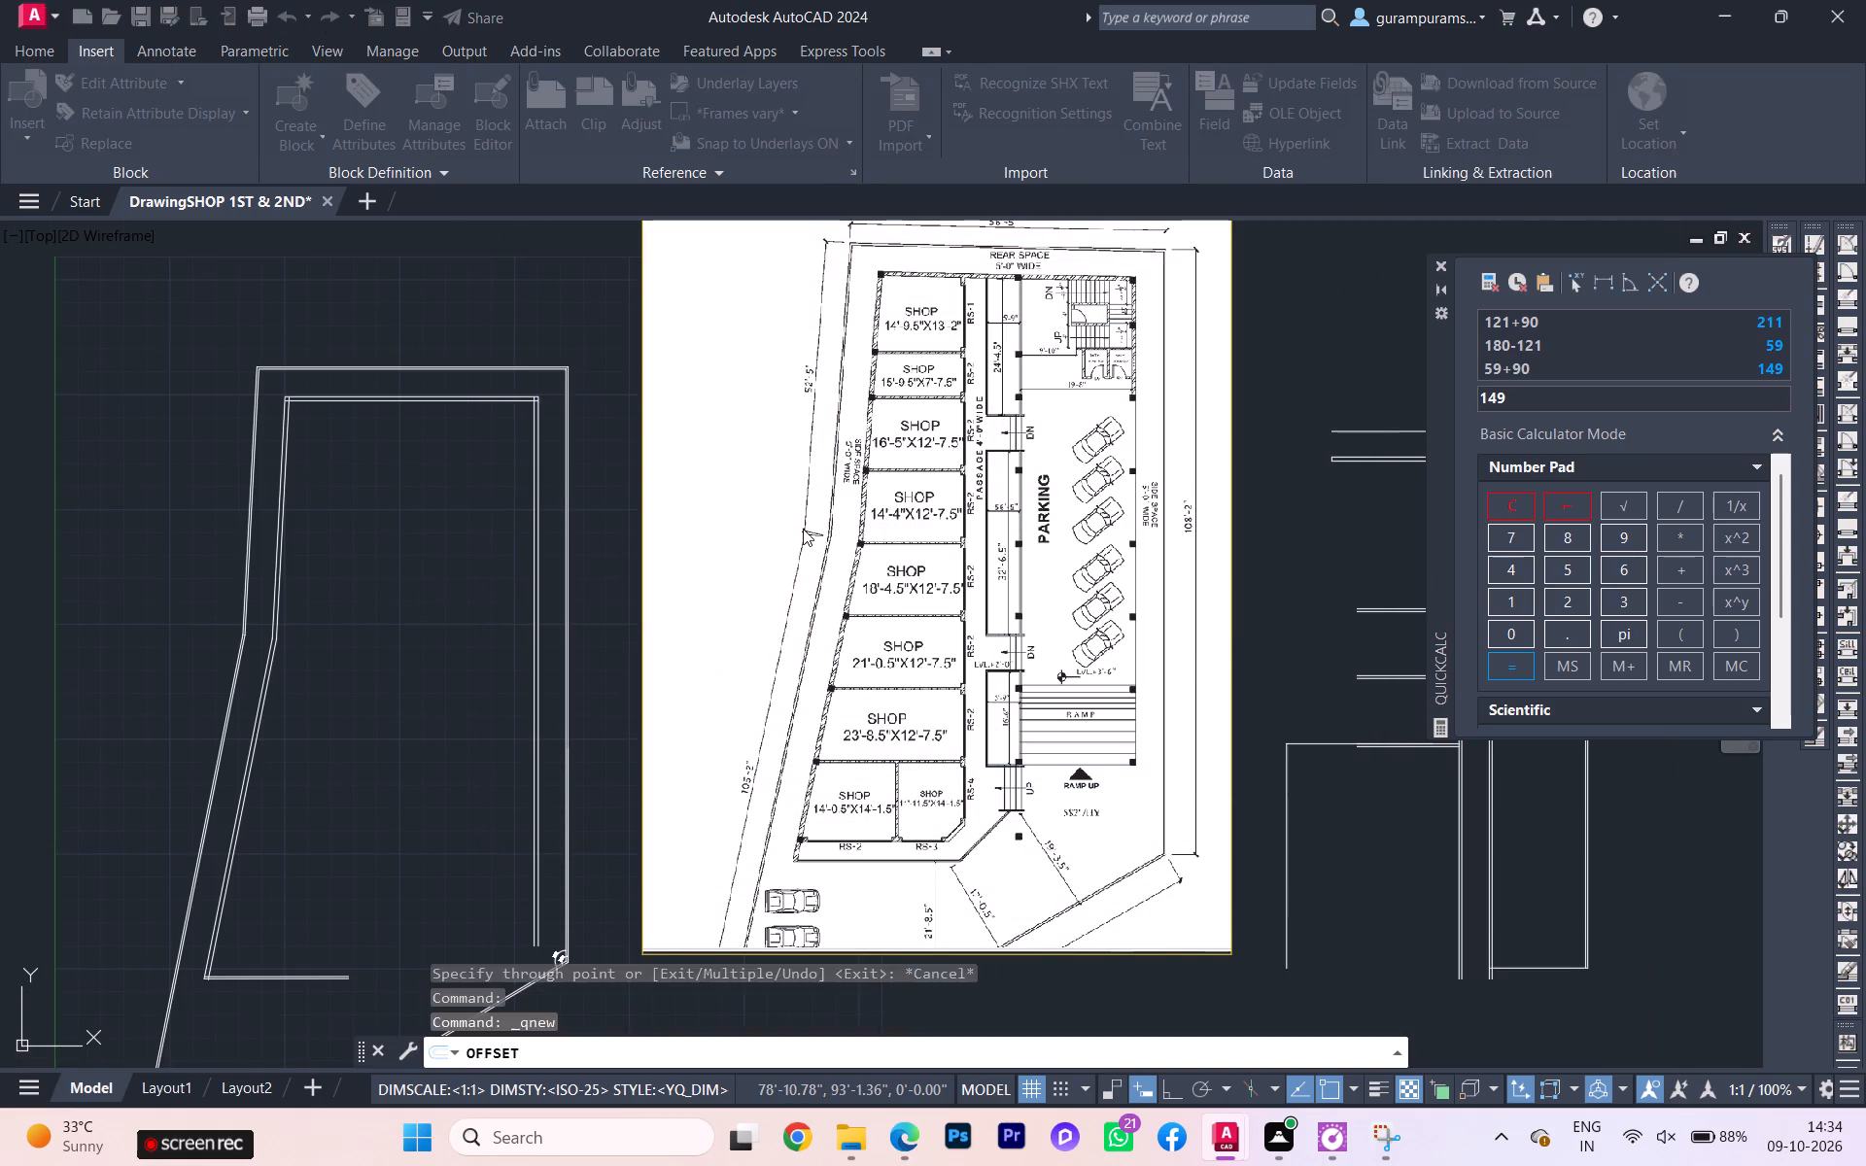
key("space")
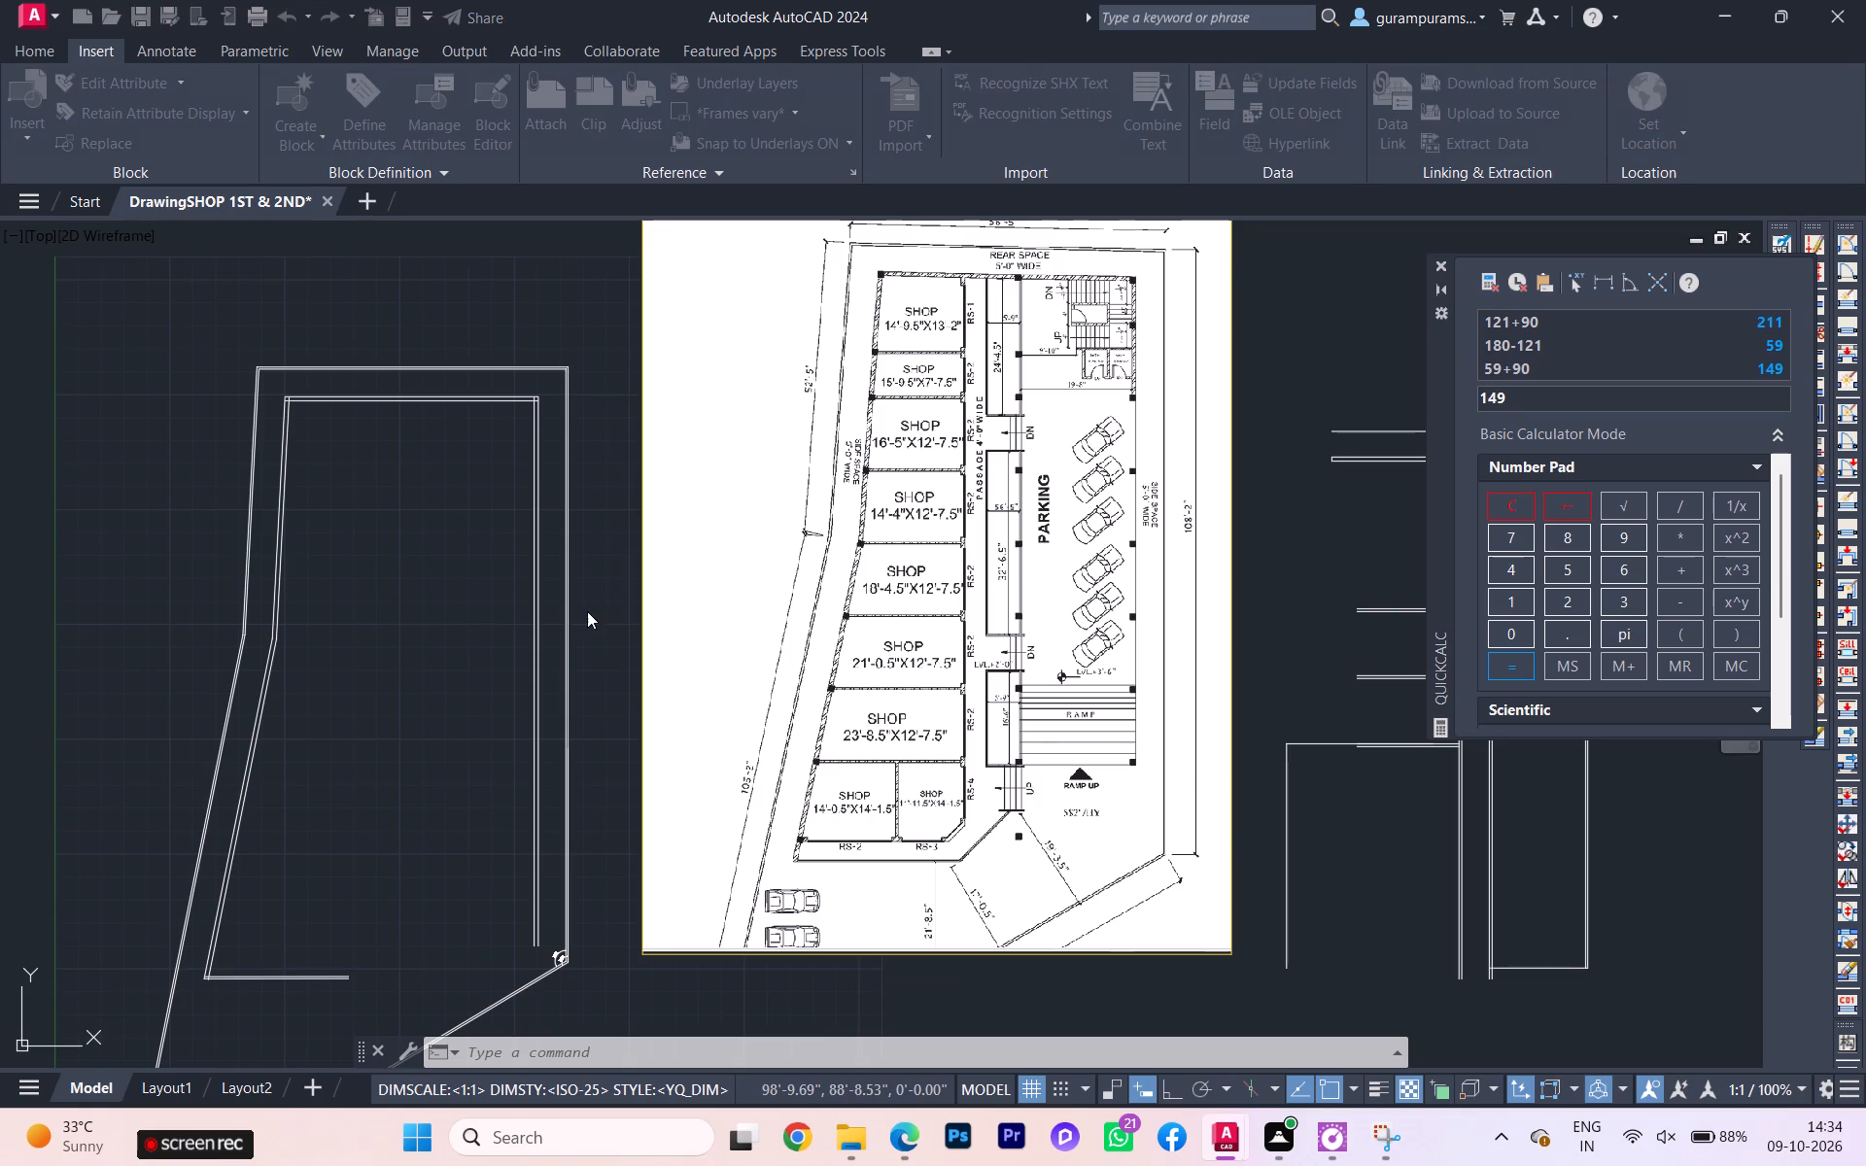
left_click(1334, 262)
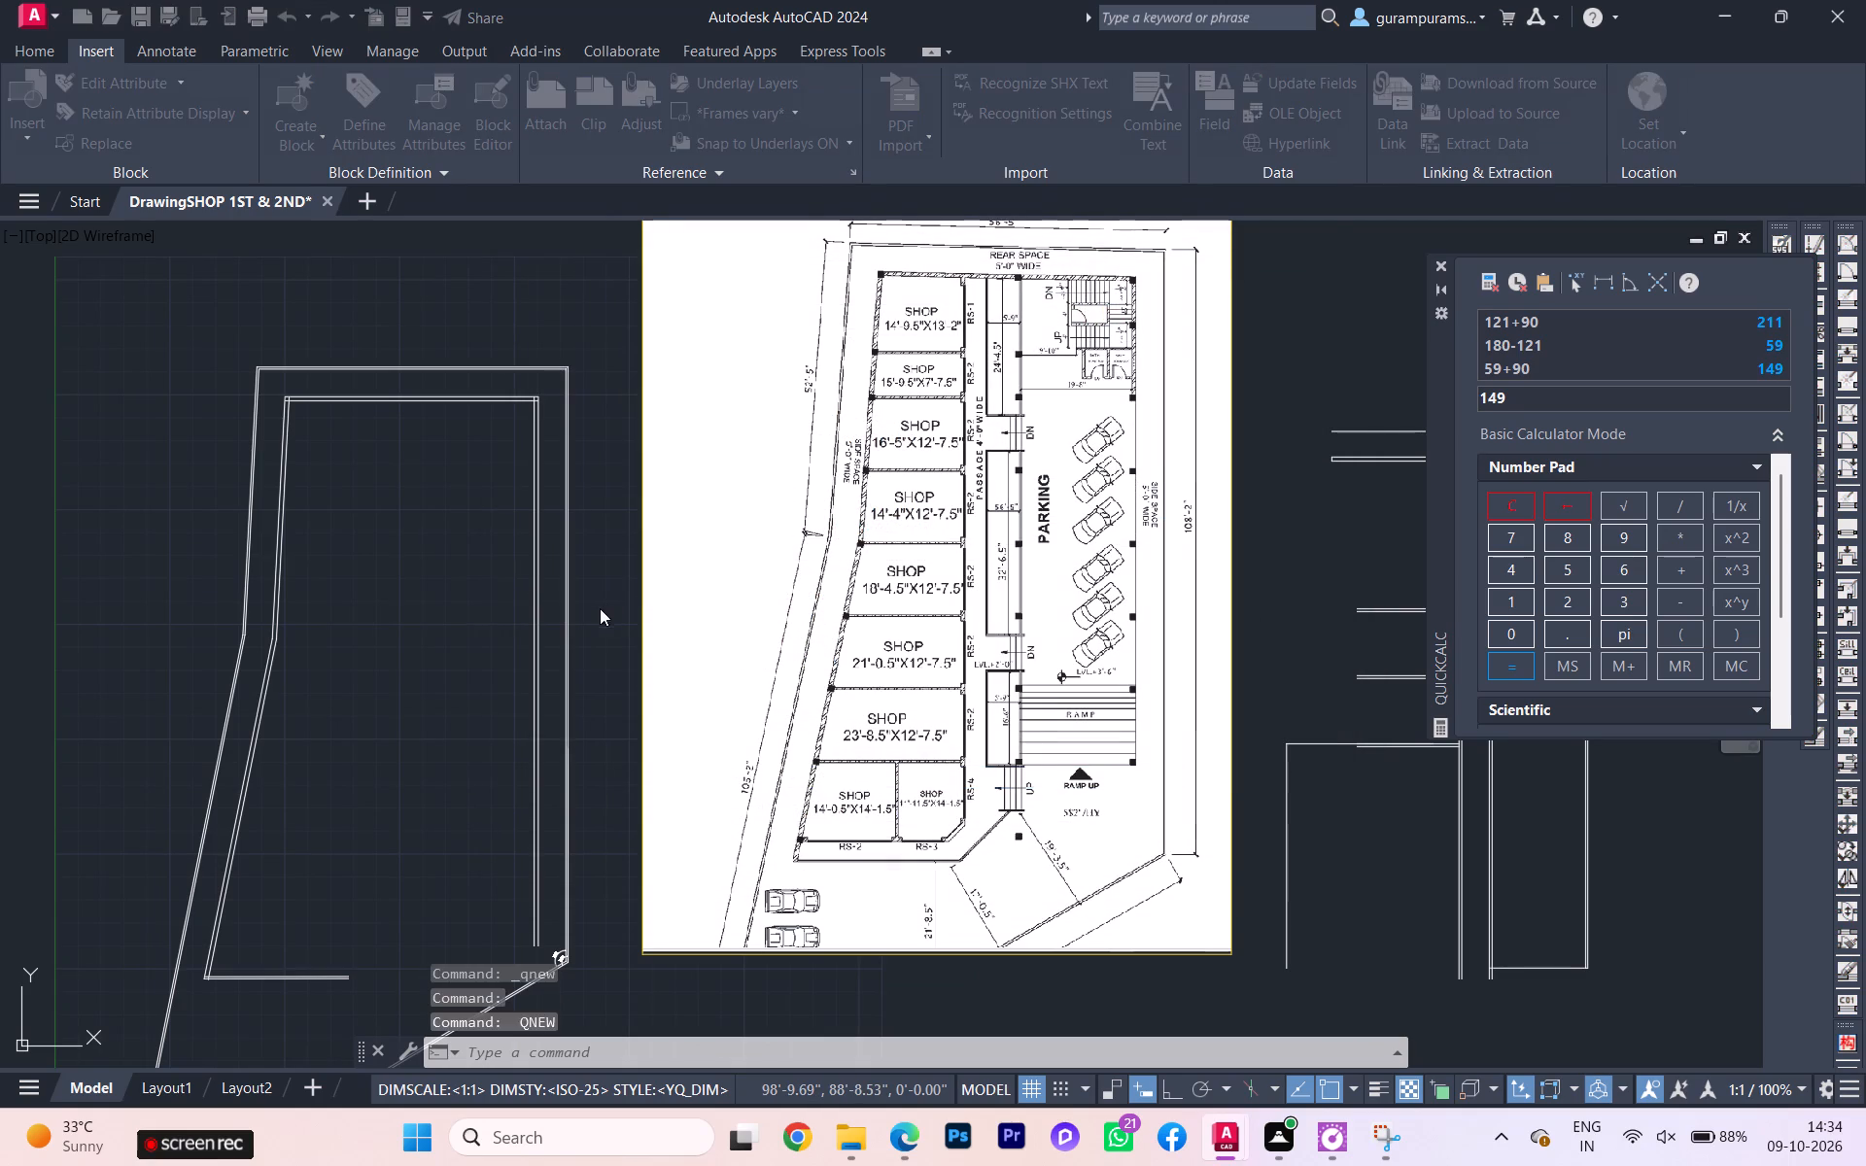
Offset the outer line of the parking-side wall 19'8" toward the shops.
key("o")
key("Return")
key("space")
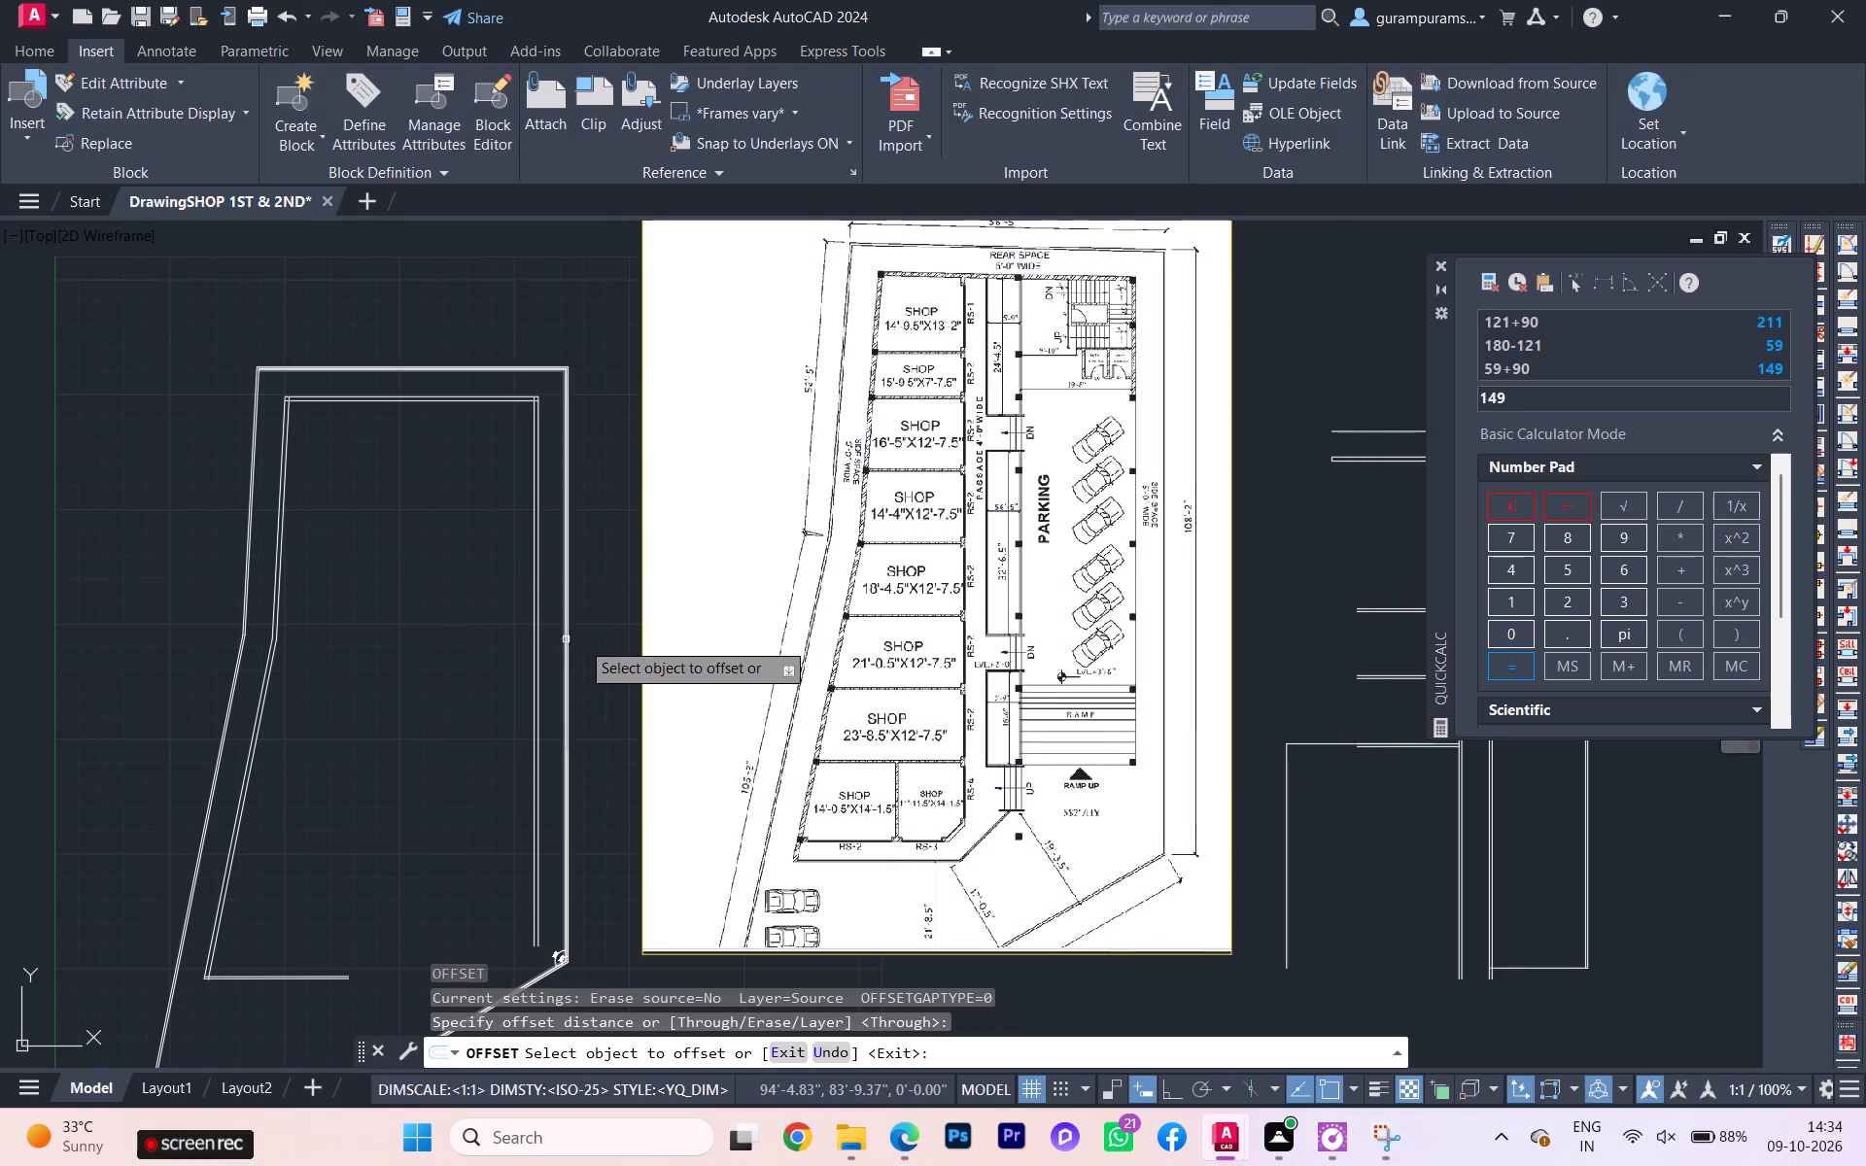
scroll(578, 627, "up", 1)
left_click(514, 581)
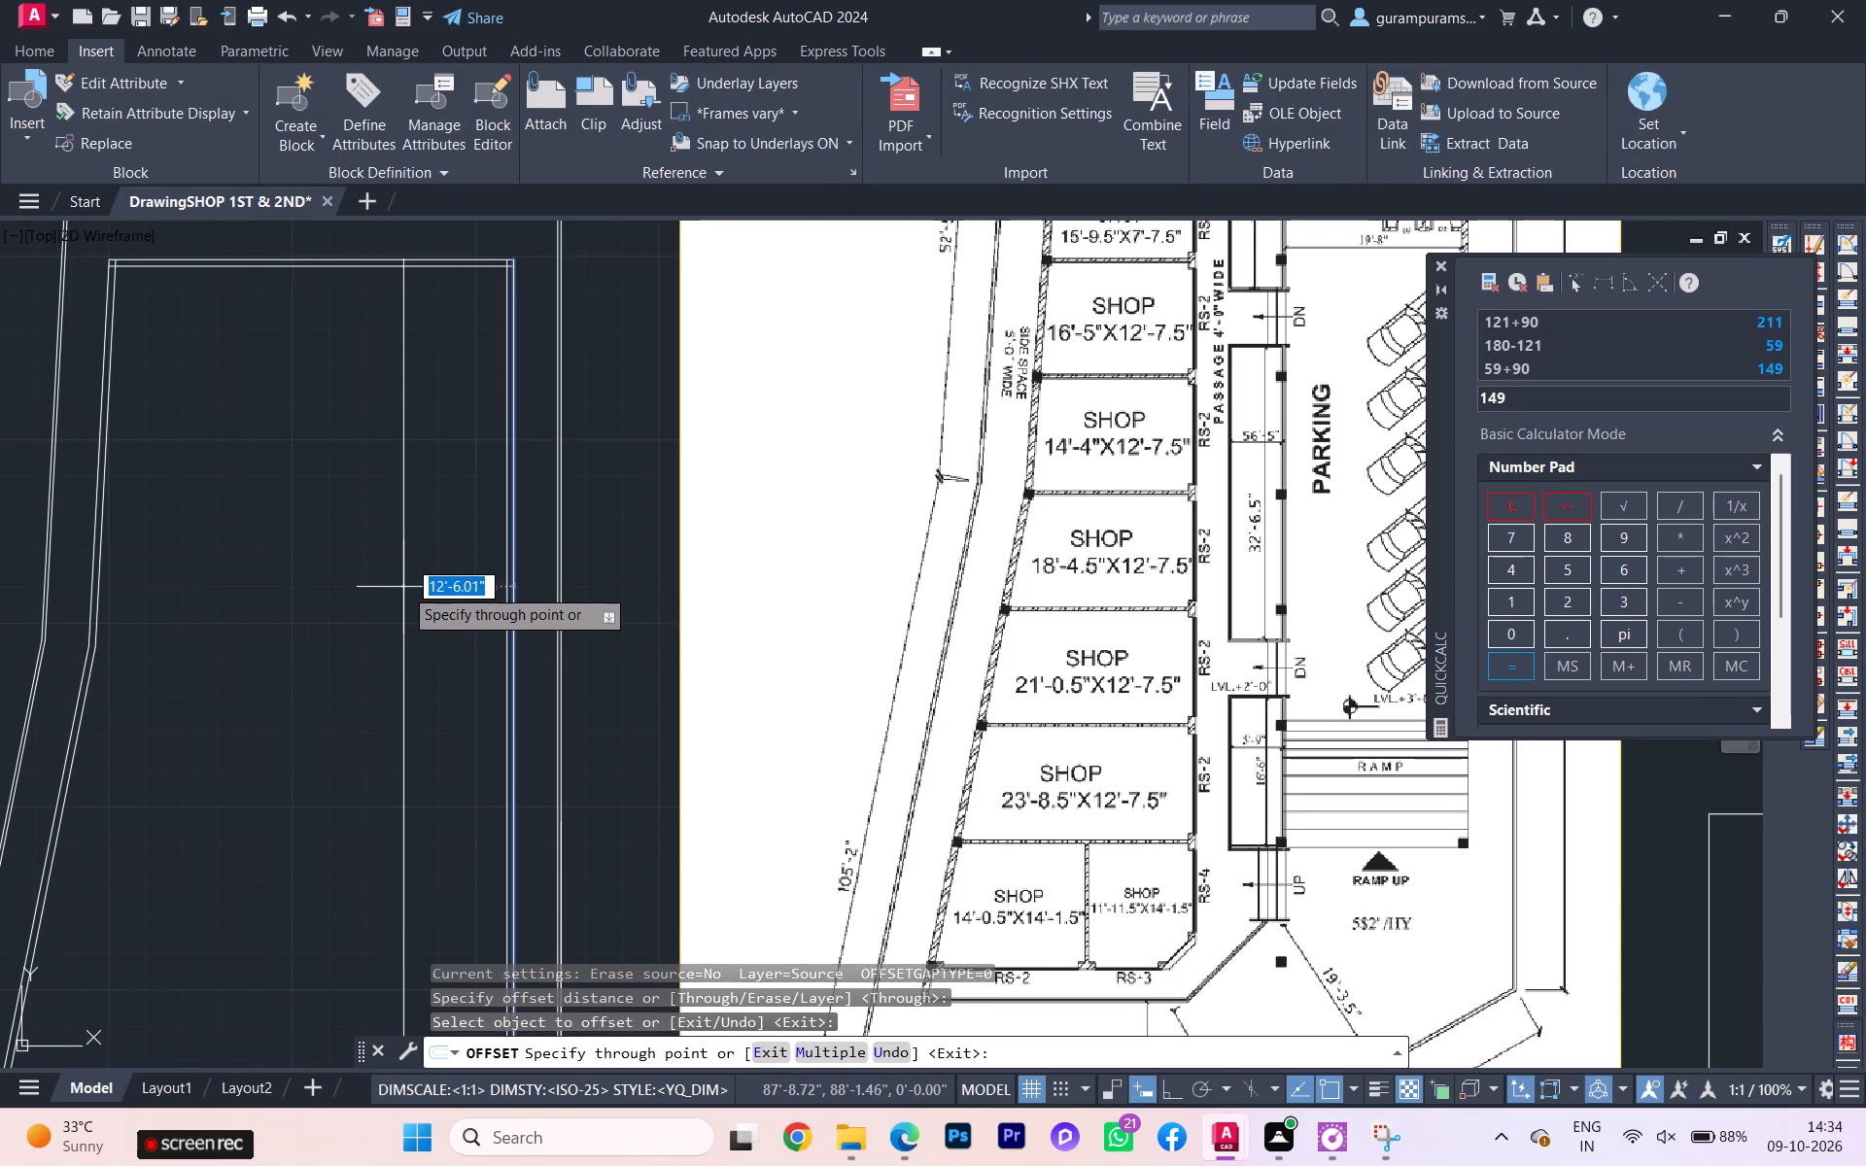
type("19'8")
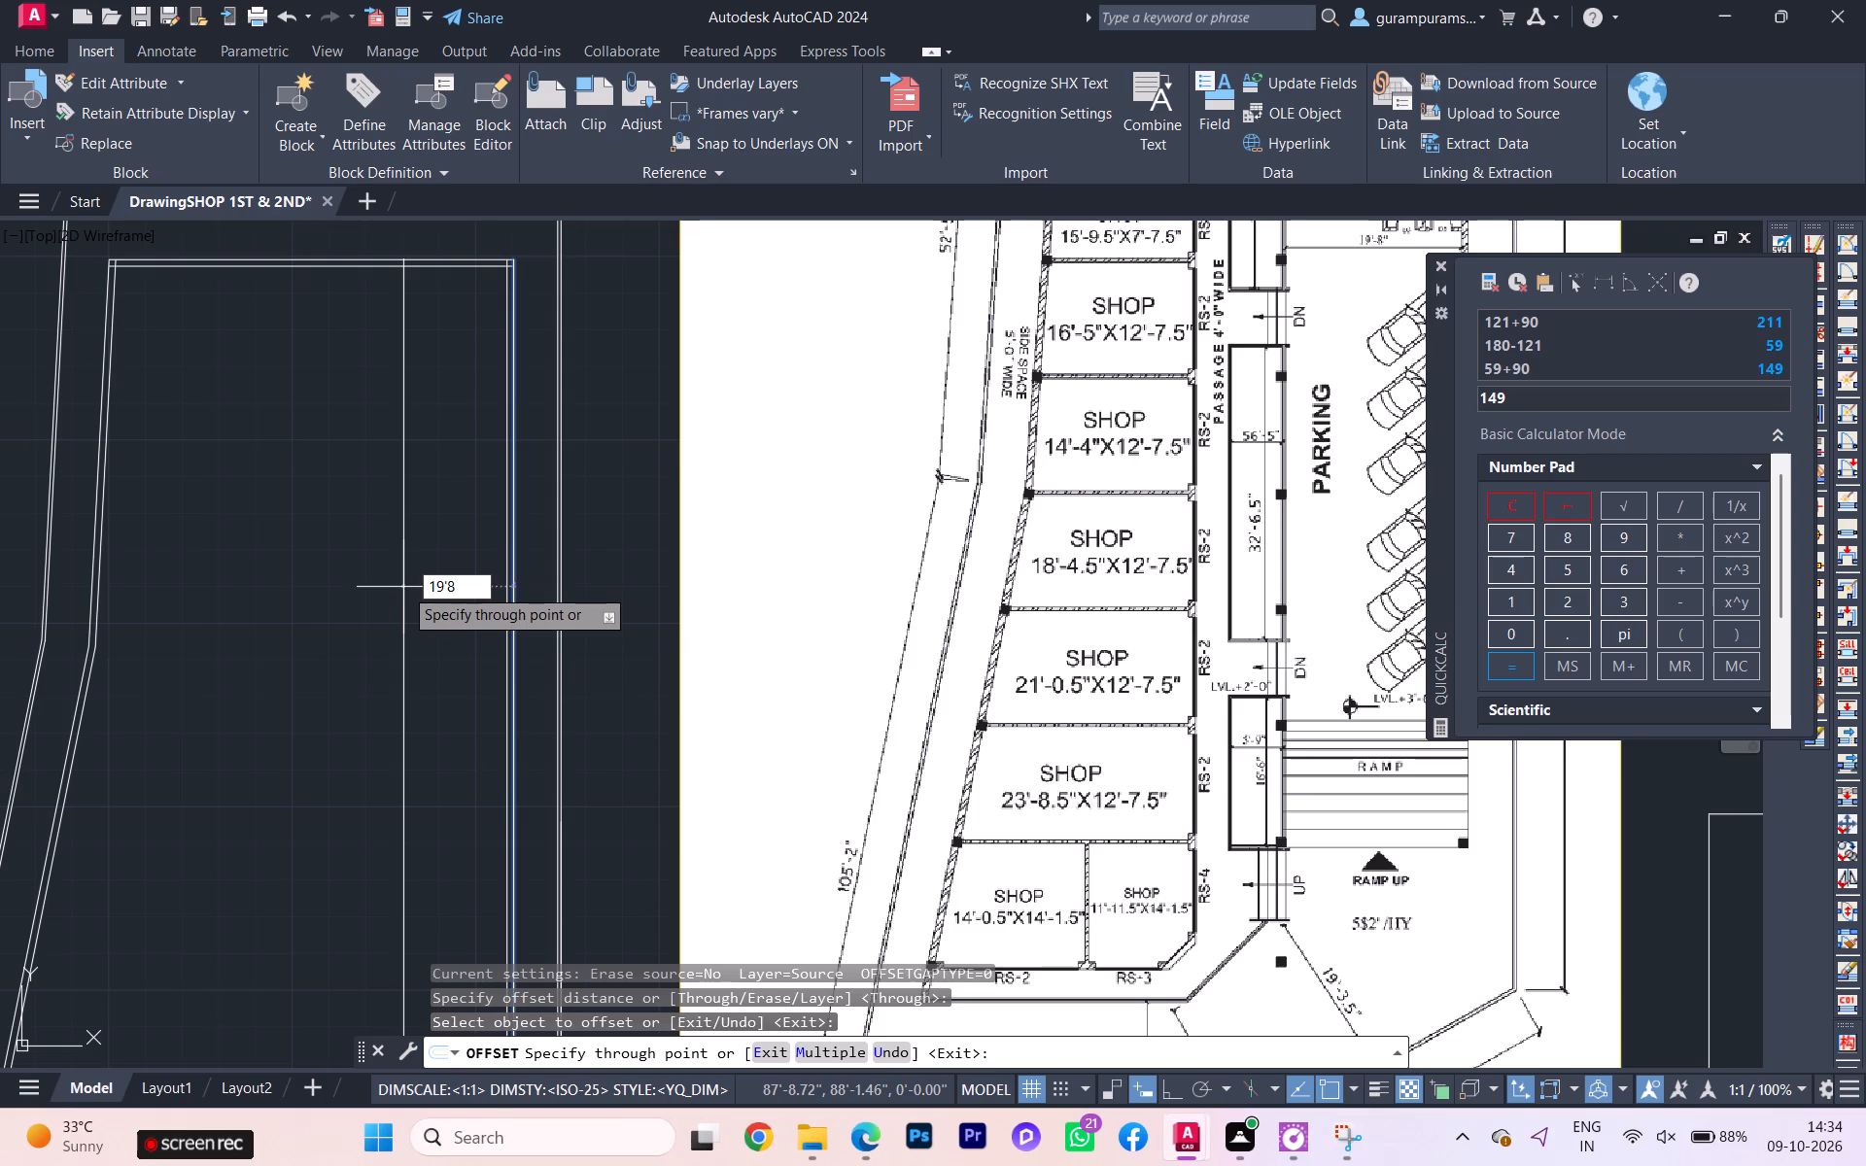
key("Return")
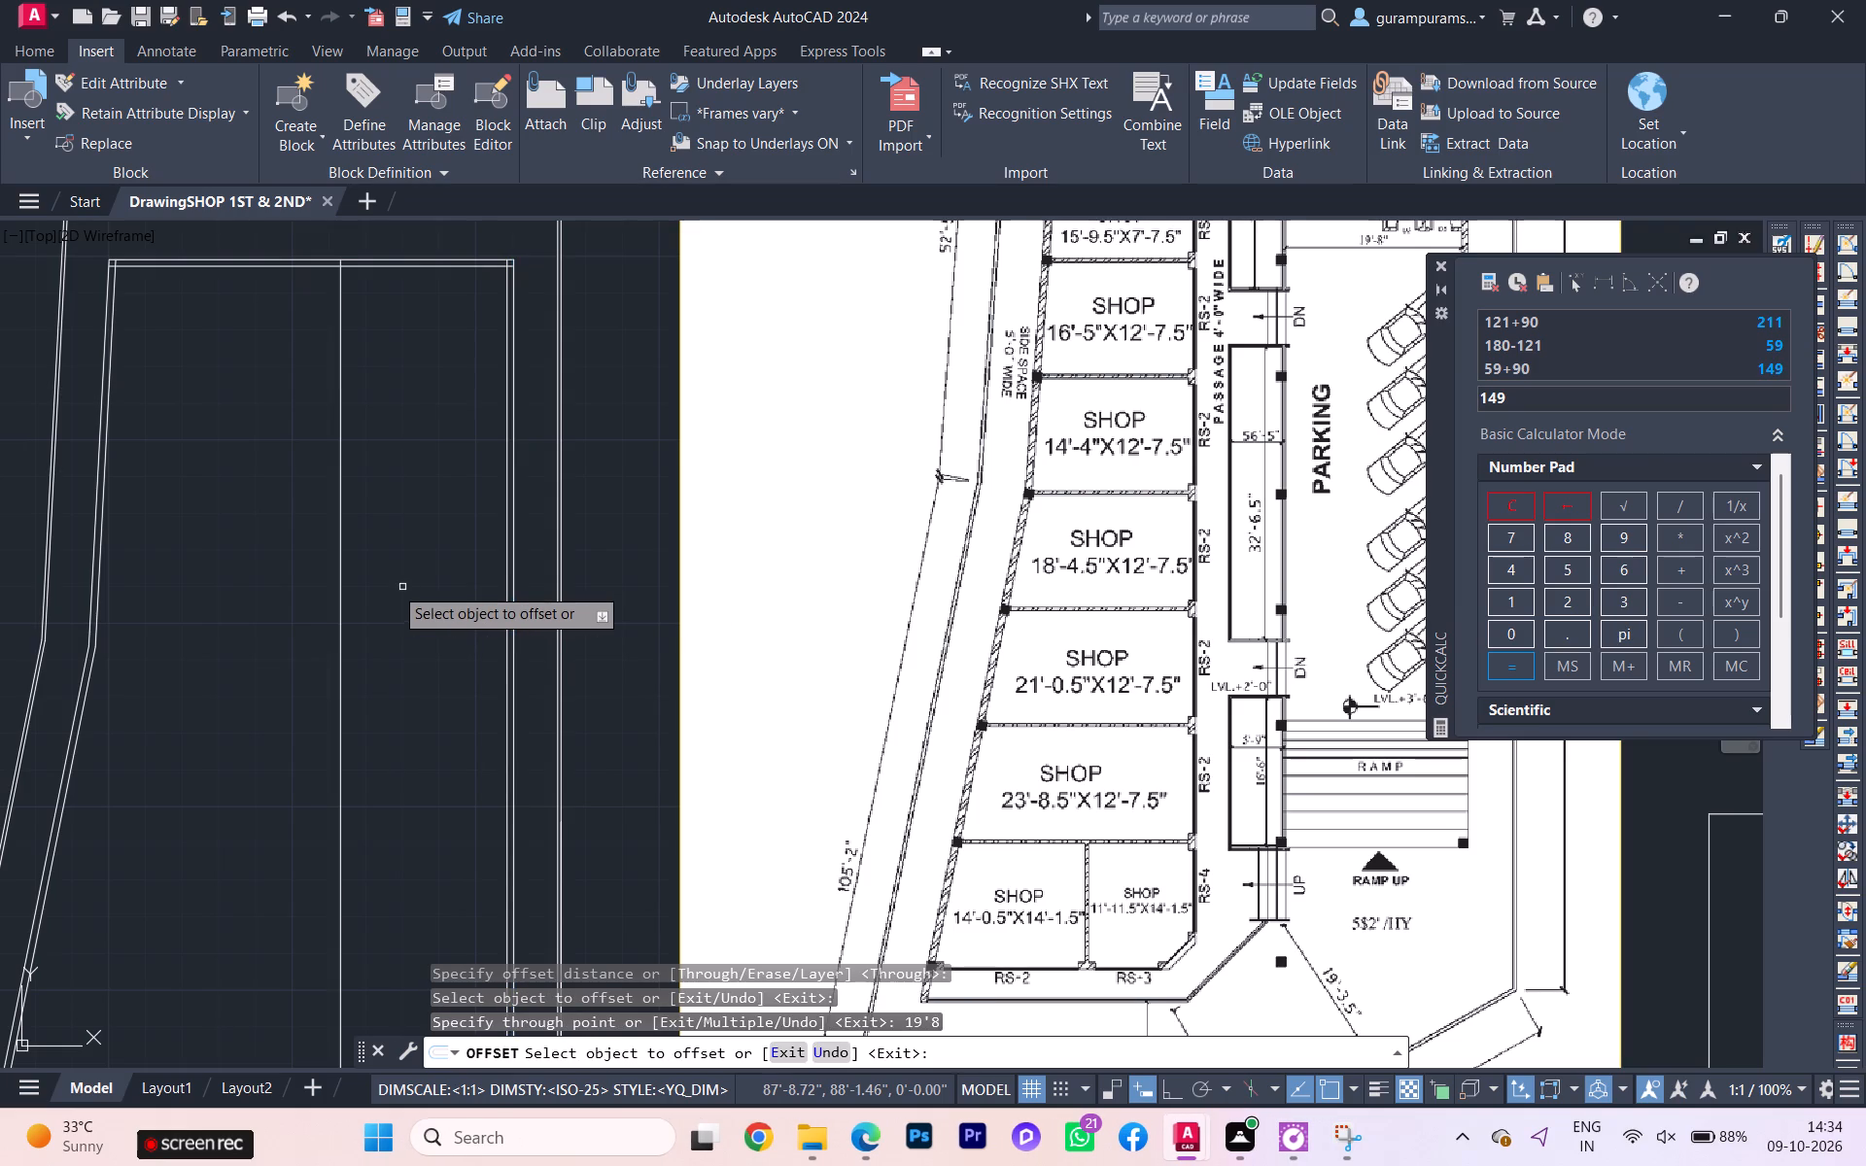
Offset the new vertical line between parking and passage 4.5" toward the shops to form a wall.
left_click(337, 614)
type("4.5")
key("Return")
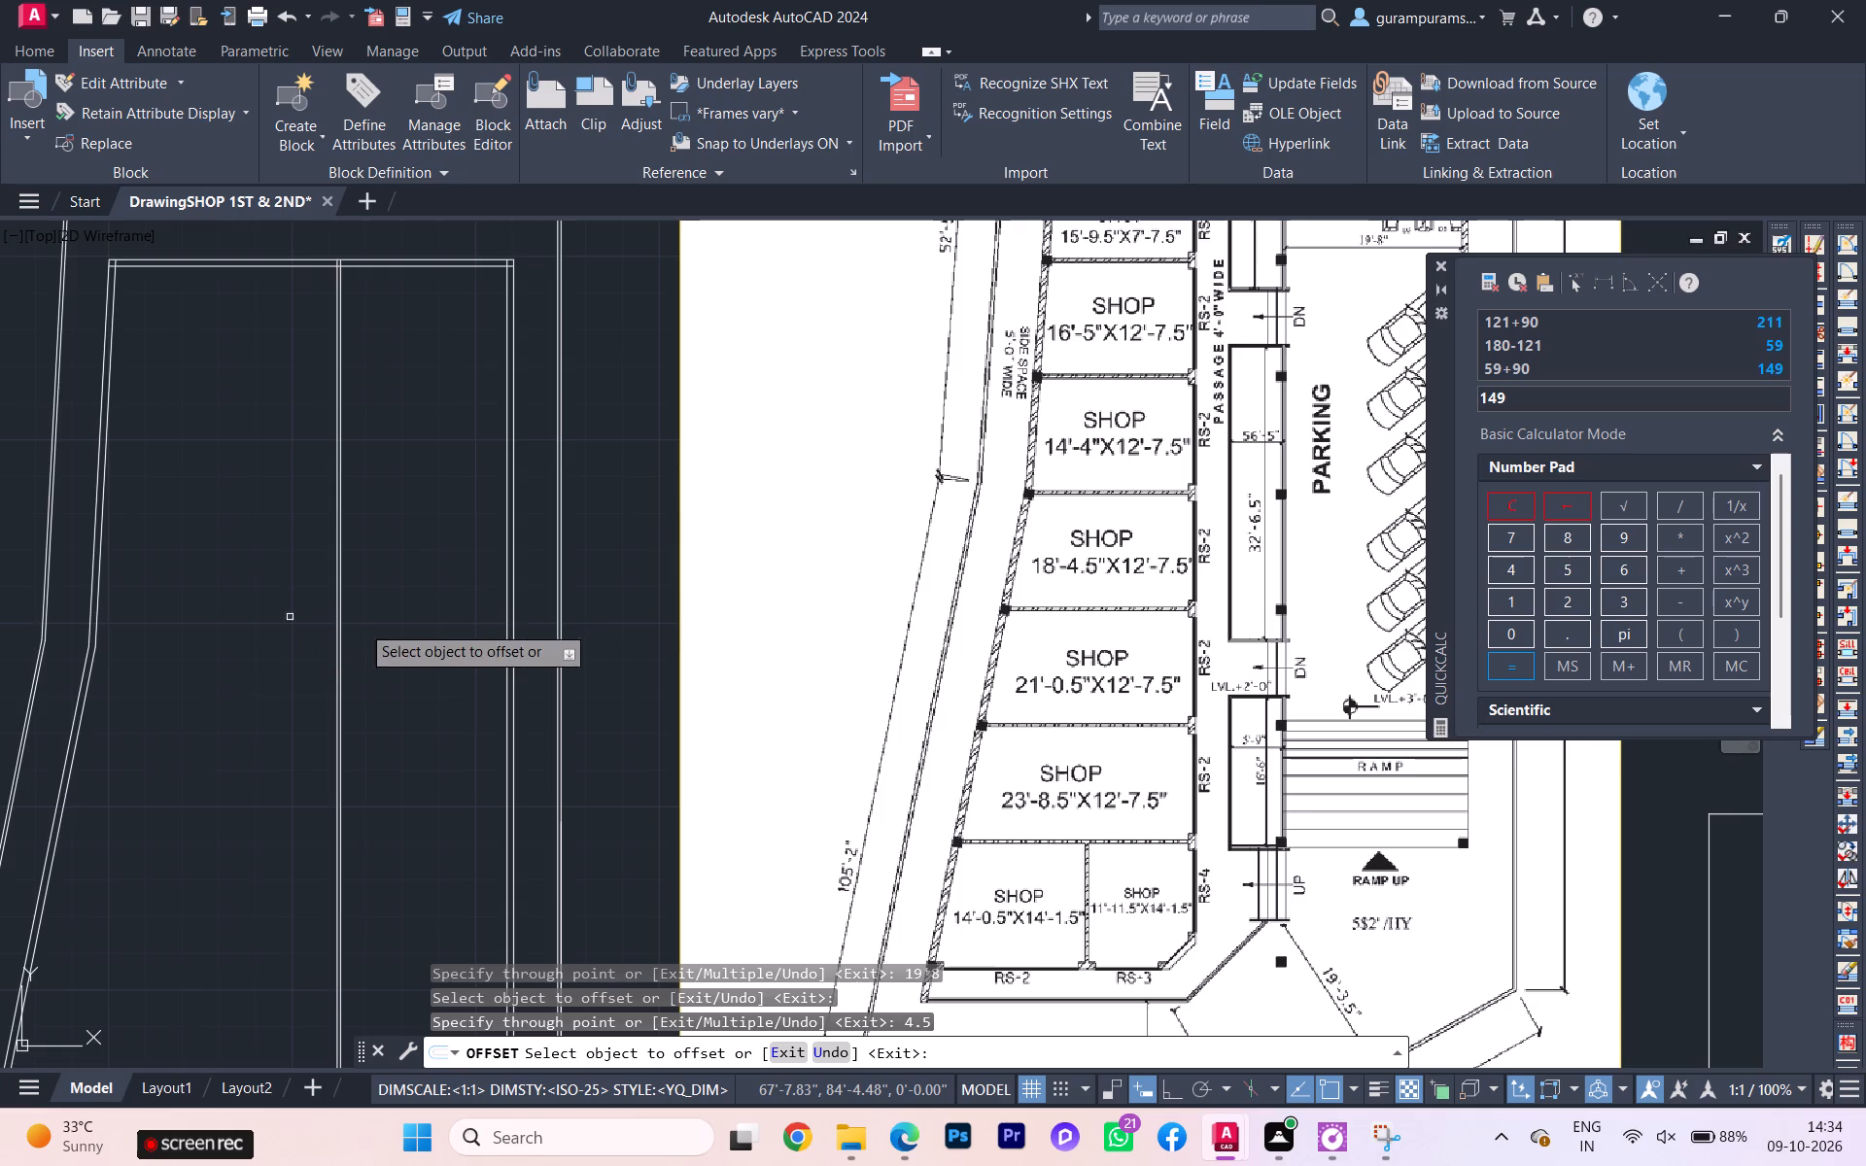
Examine the ground floor reference plan for the dimensions between the parking, the strip beside it and the passage.
scroll(410, 603, "up", 2)
scroll(397, 605, "down", 4)
scroll(537, 571, "up", 2)
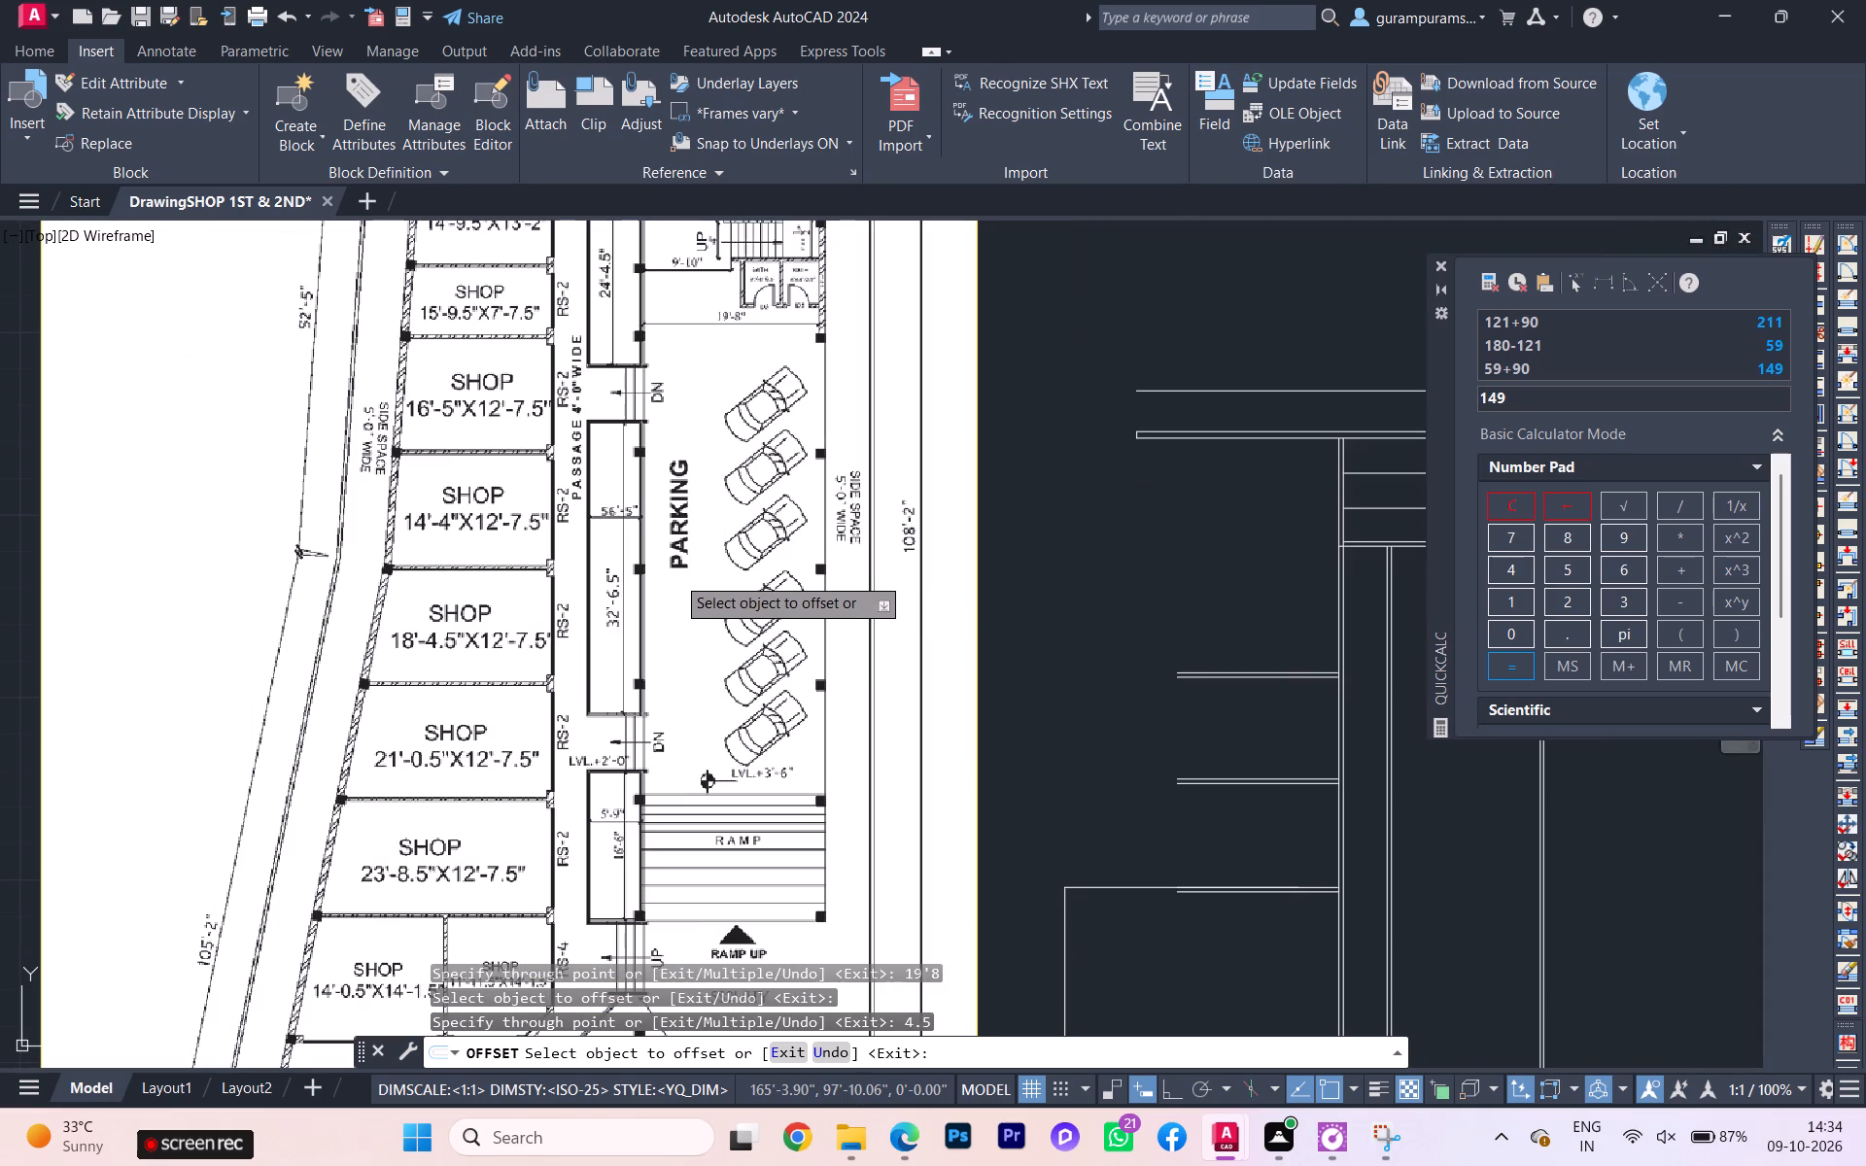
scroll(674, 563, "down", 2)
scroll(629, 430, "up", 3)
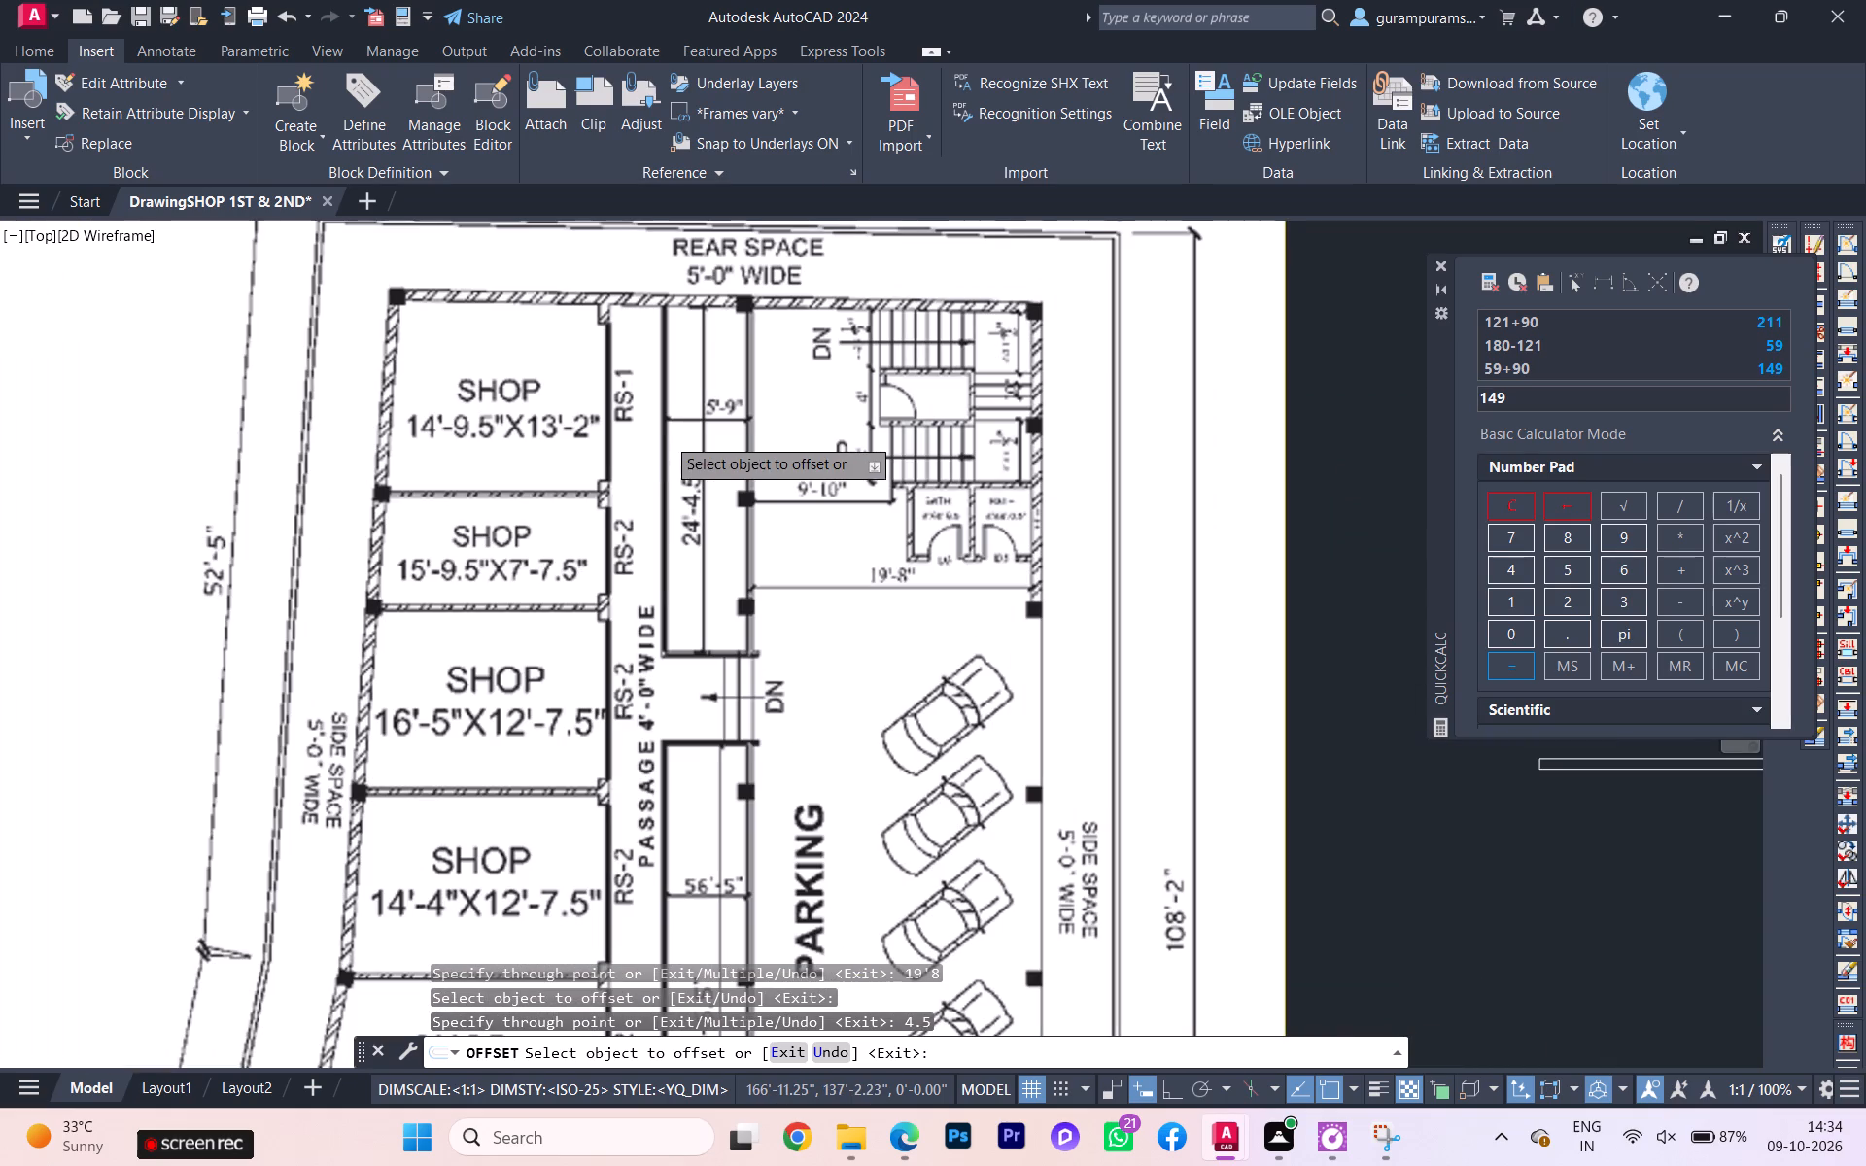
scroll(712, 440, "down", 3)
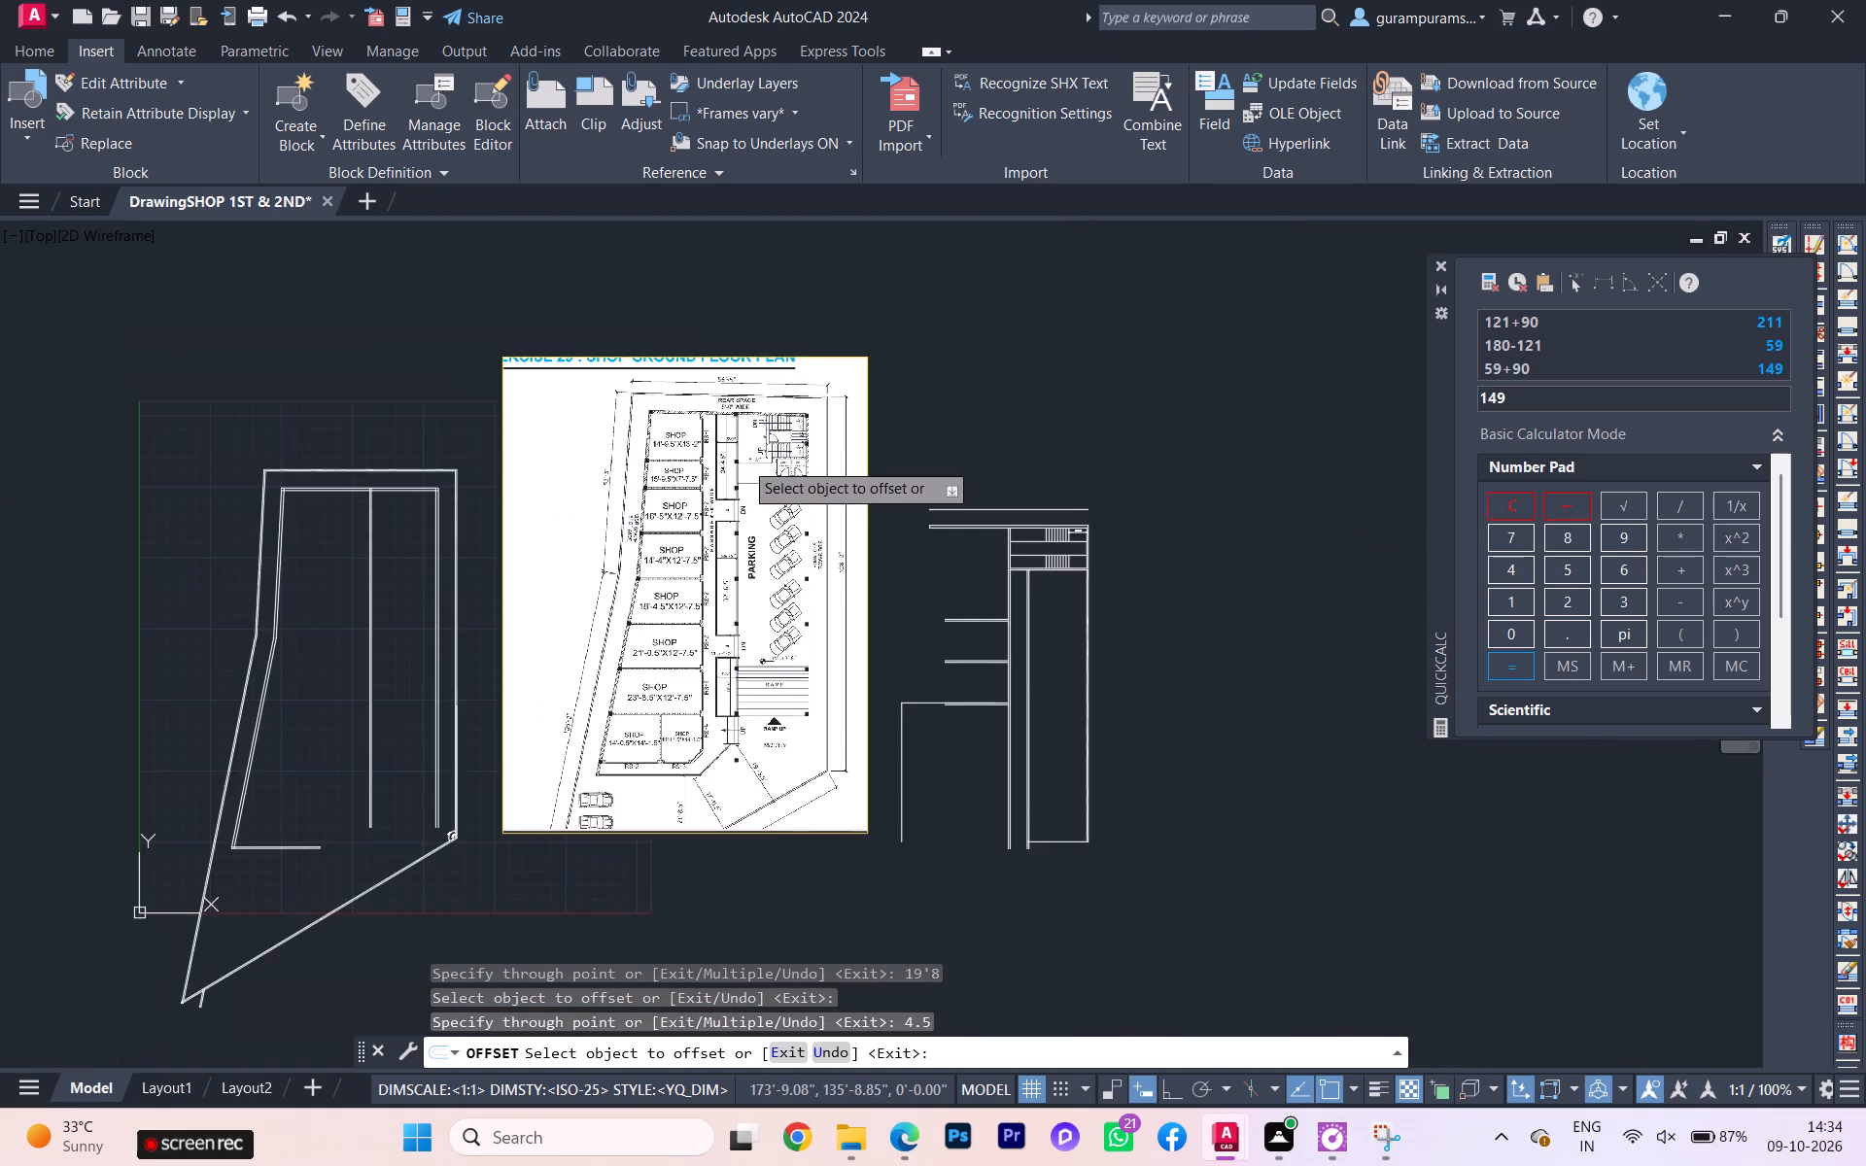
scroll(746, 461, "down", 1)
scroll(754, 501, "up", 3)
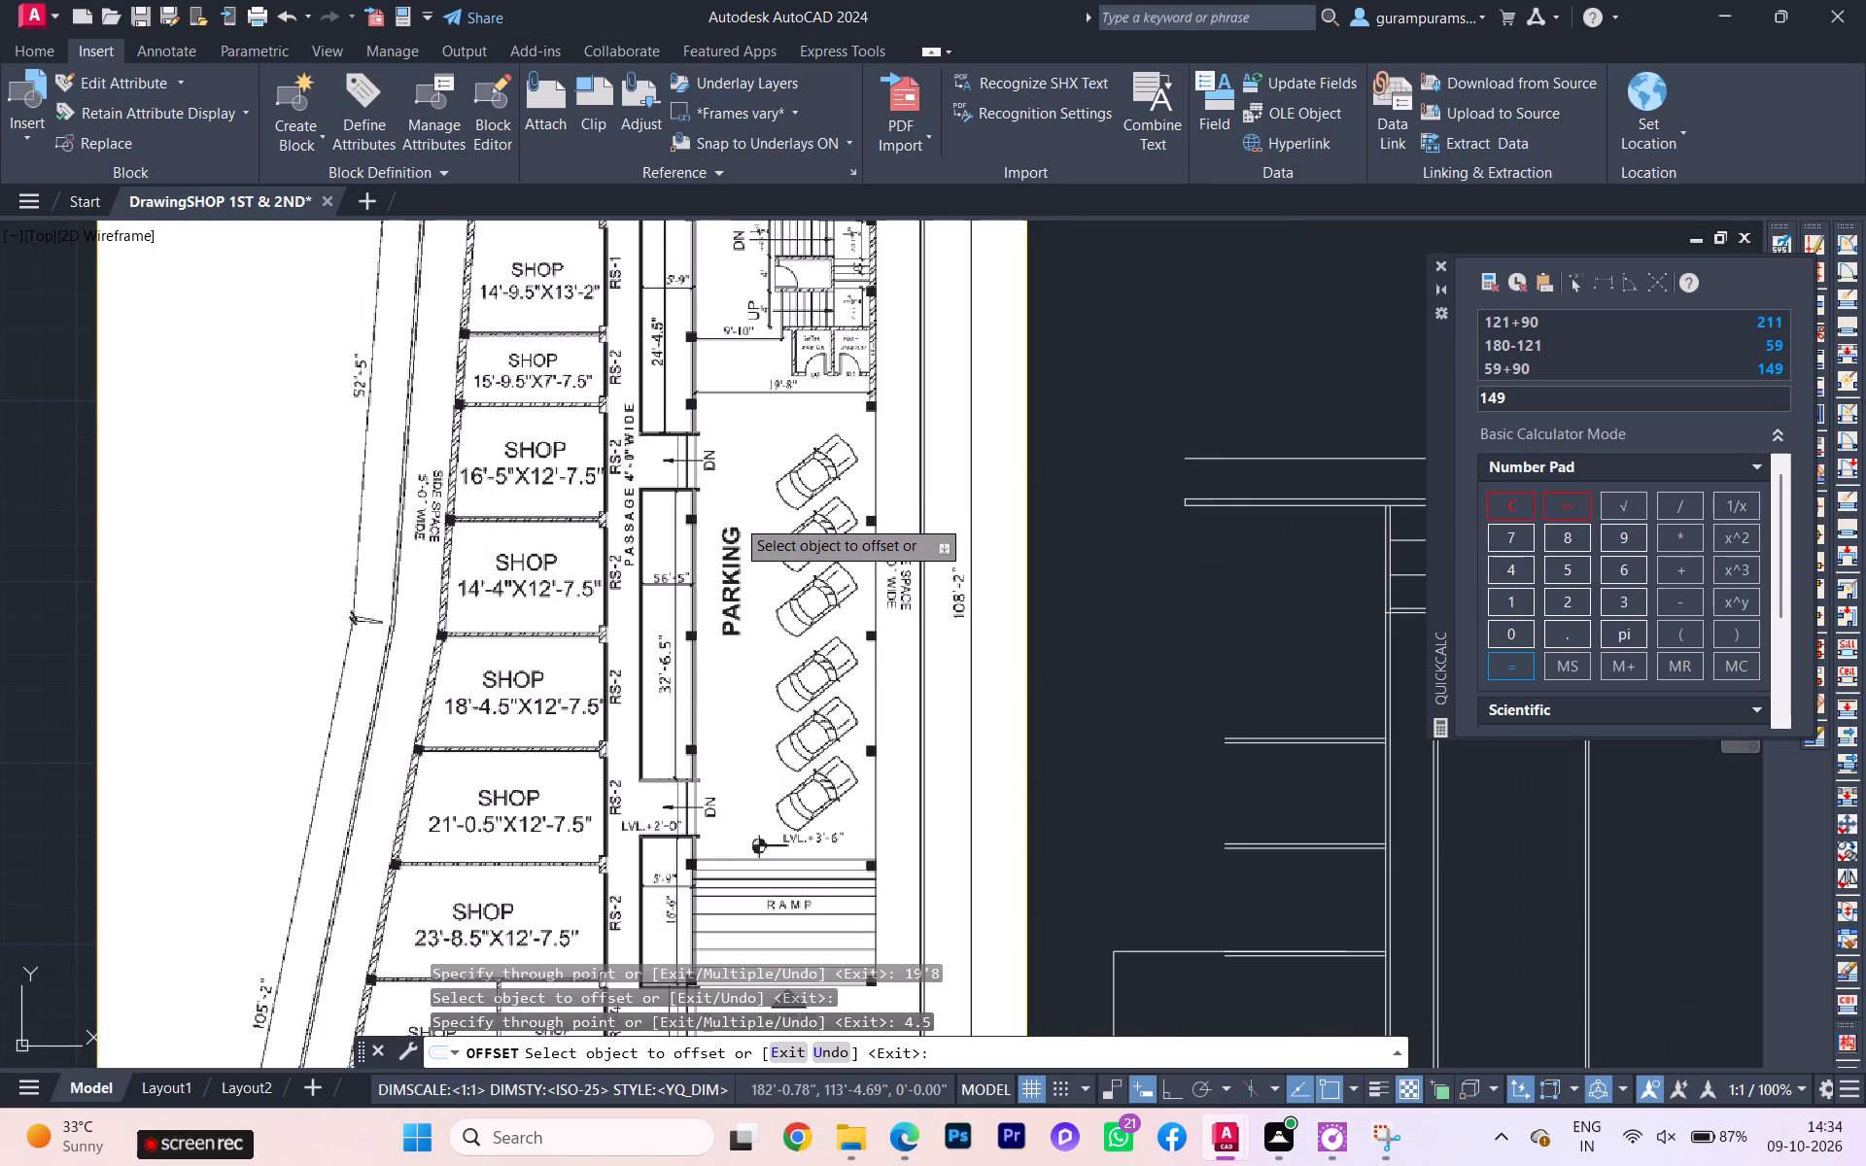
scroll(731, 522, "down", 1)
scroll(675, 438, "up", 2)
scroll(676, 439, "down", 2)
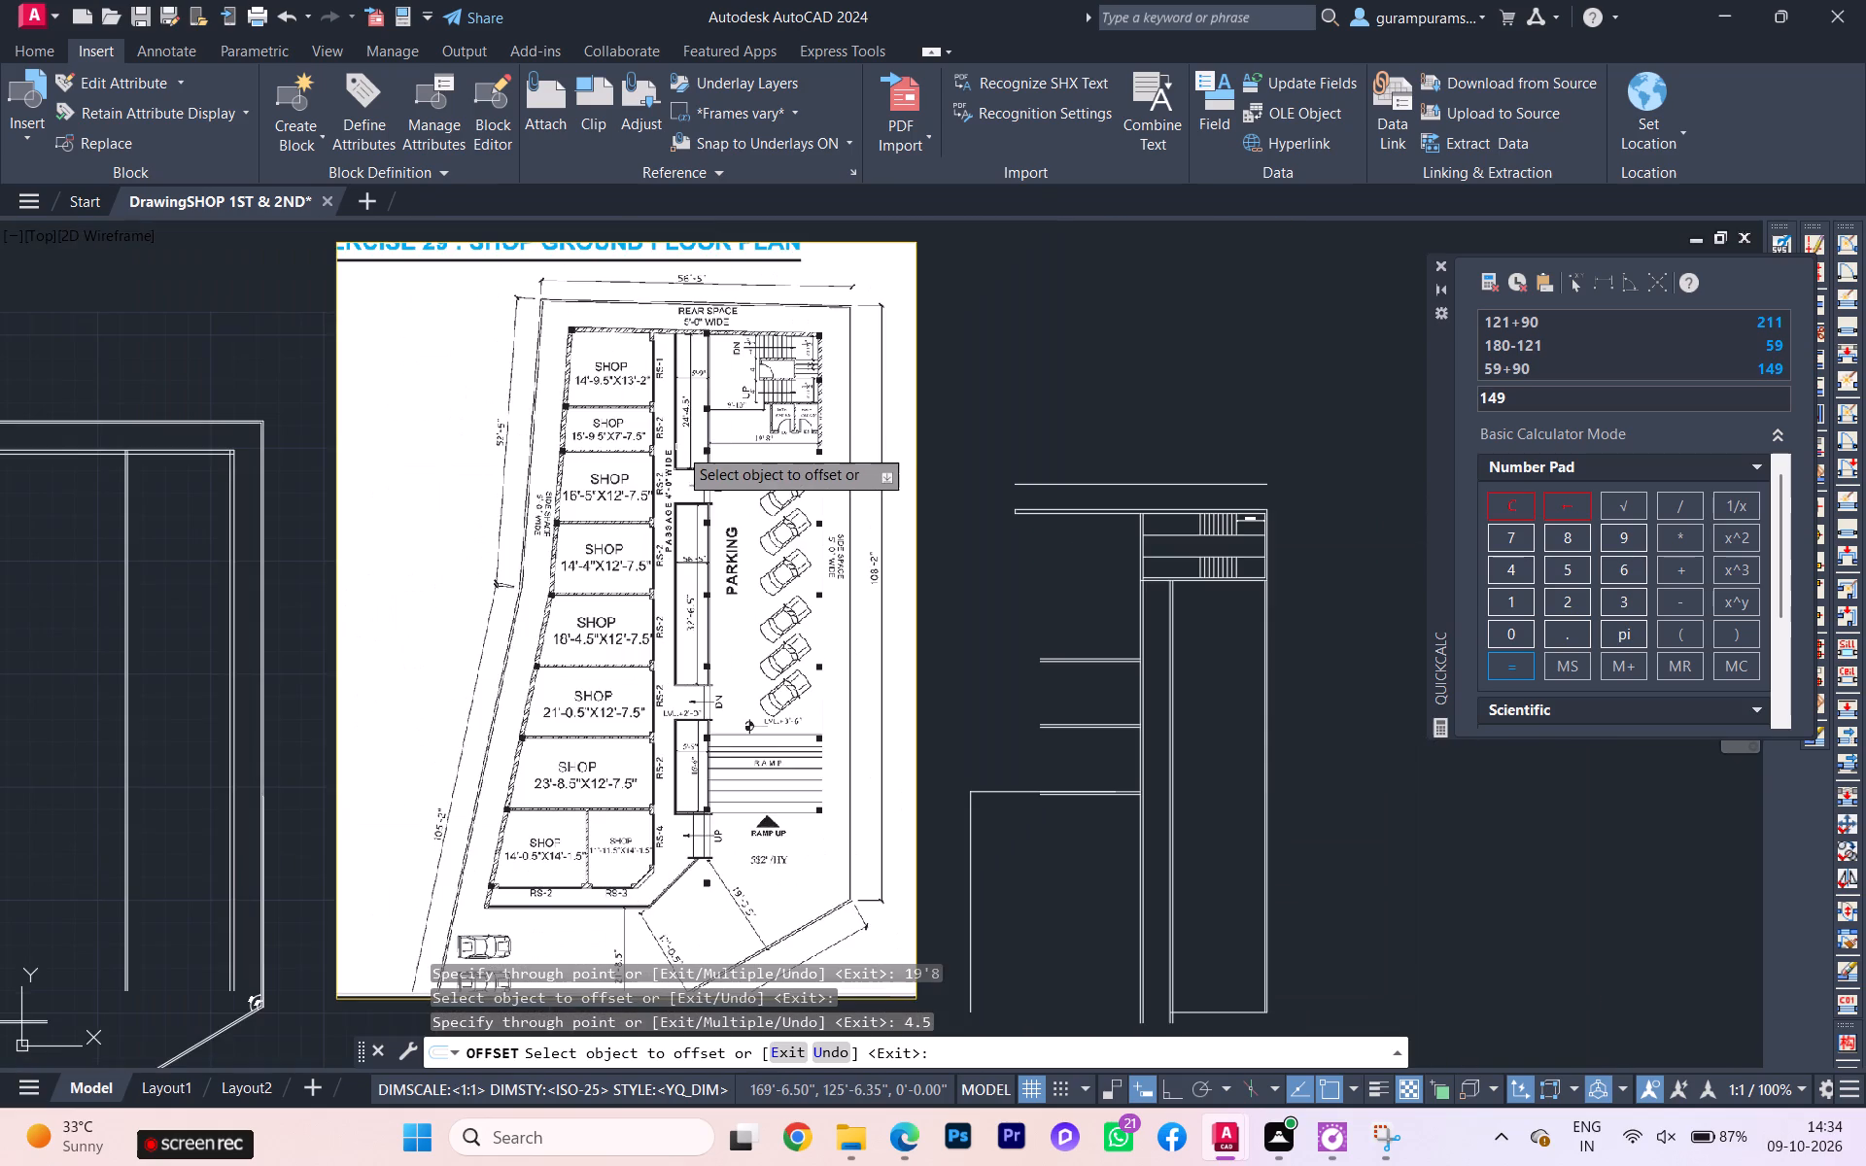
scroll(683, 457, "up", 1)
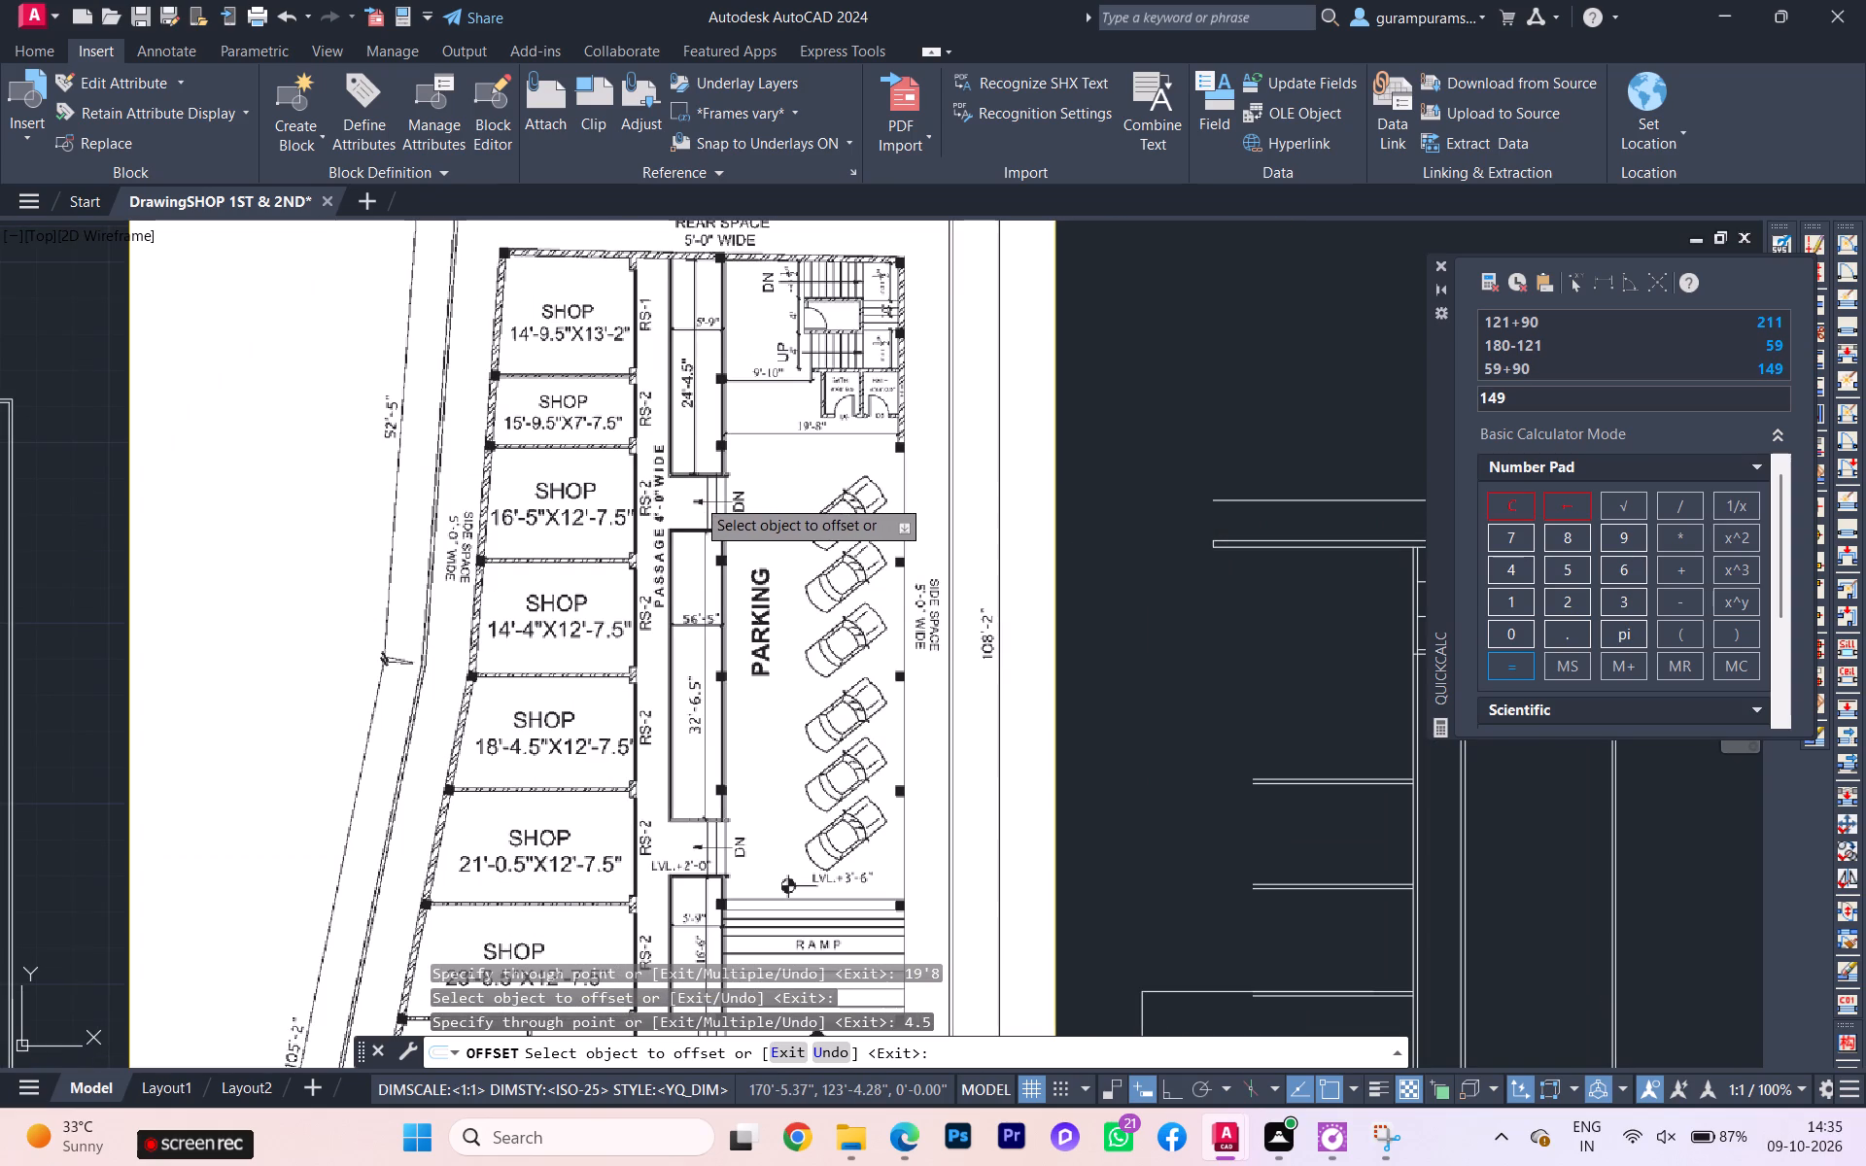
scroll(683, 521, "down", 2)
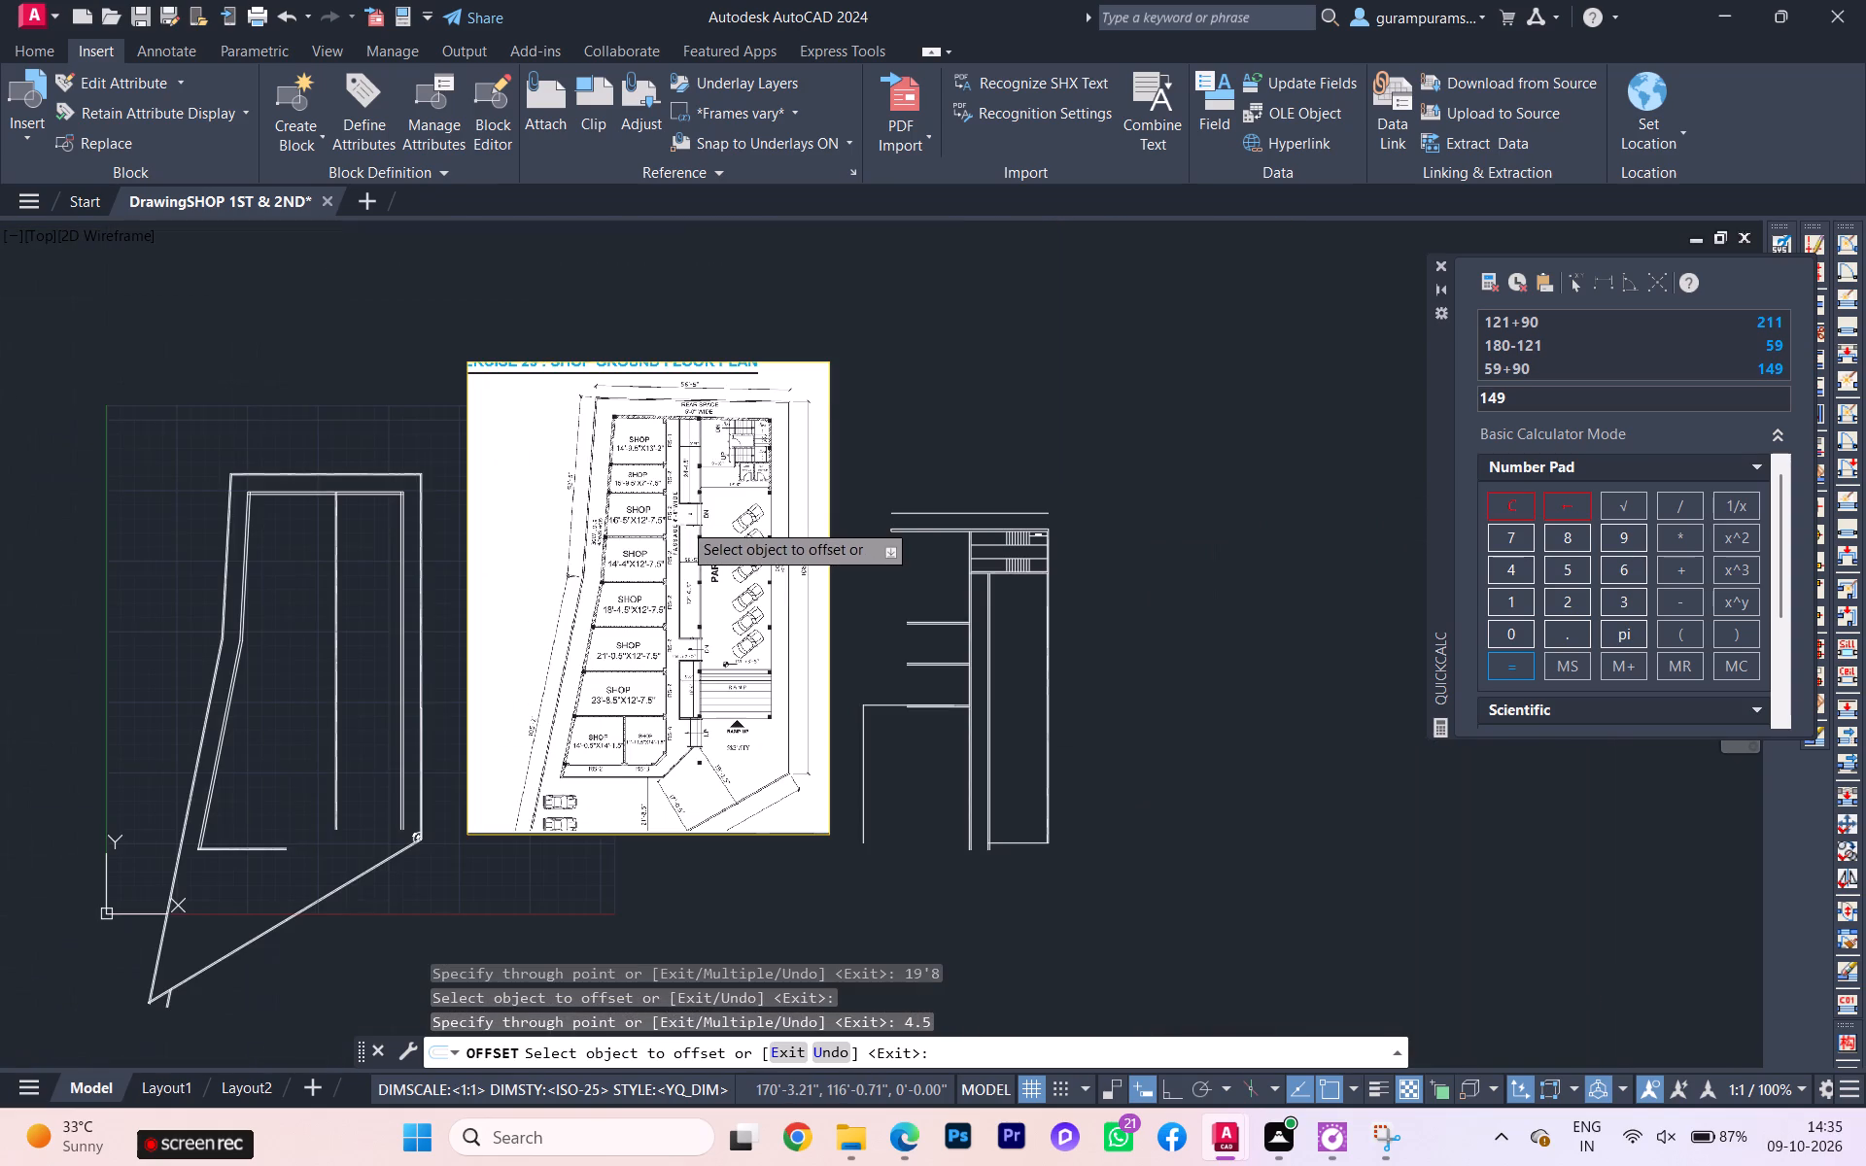
Offset the shop-side line of the parking wall 5'9" toward the shops.
scroll(397, 645, "up", 2)
scroll(240, 643, "up", 2)
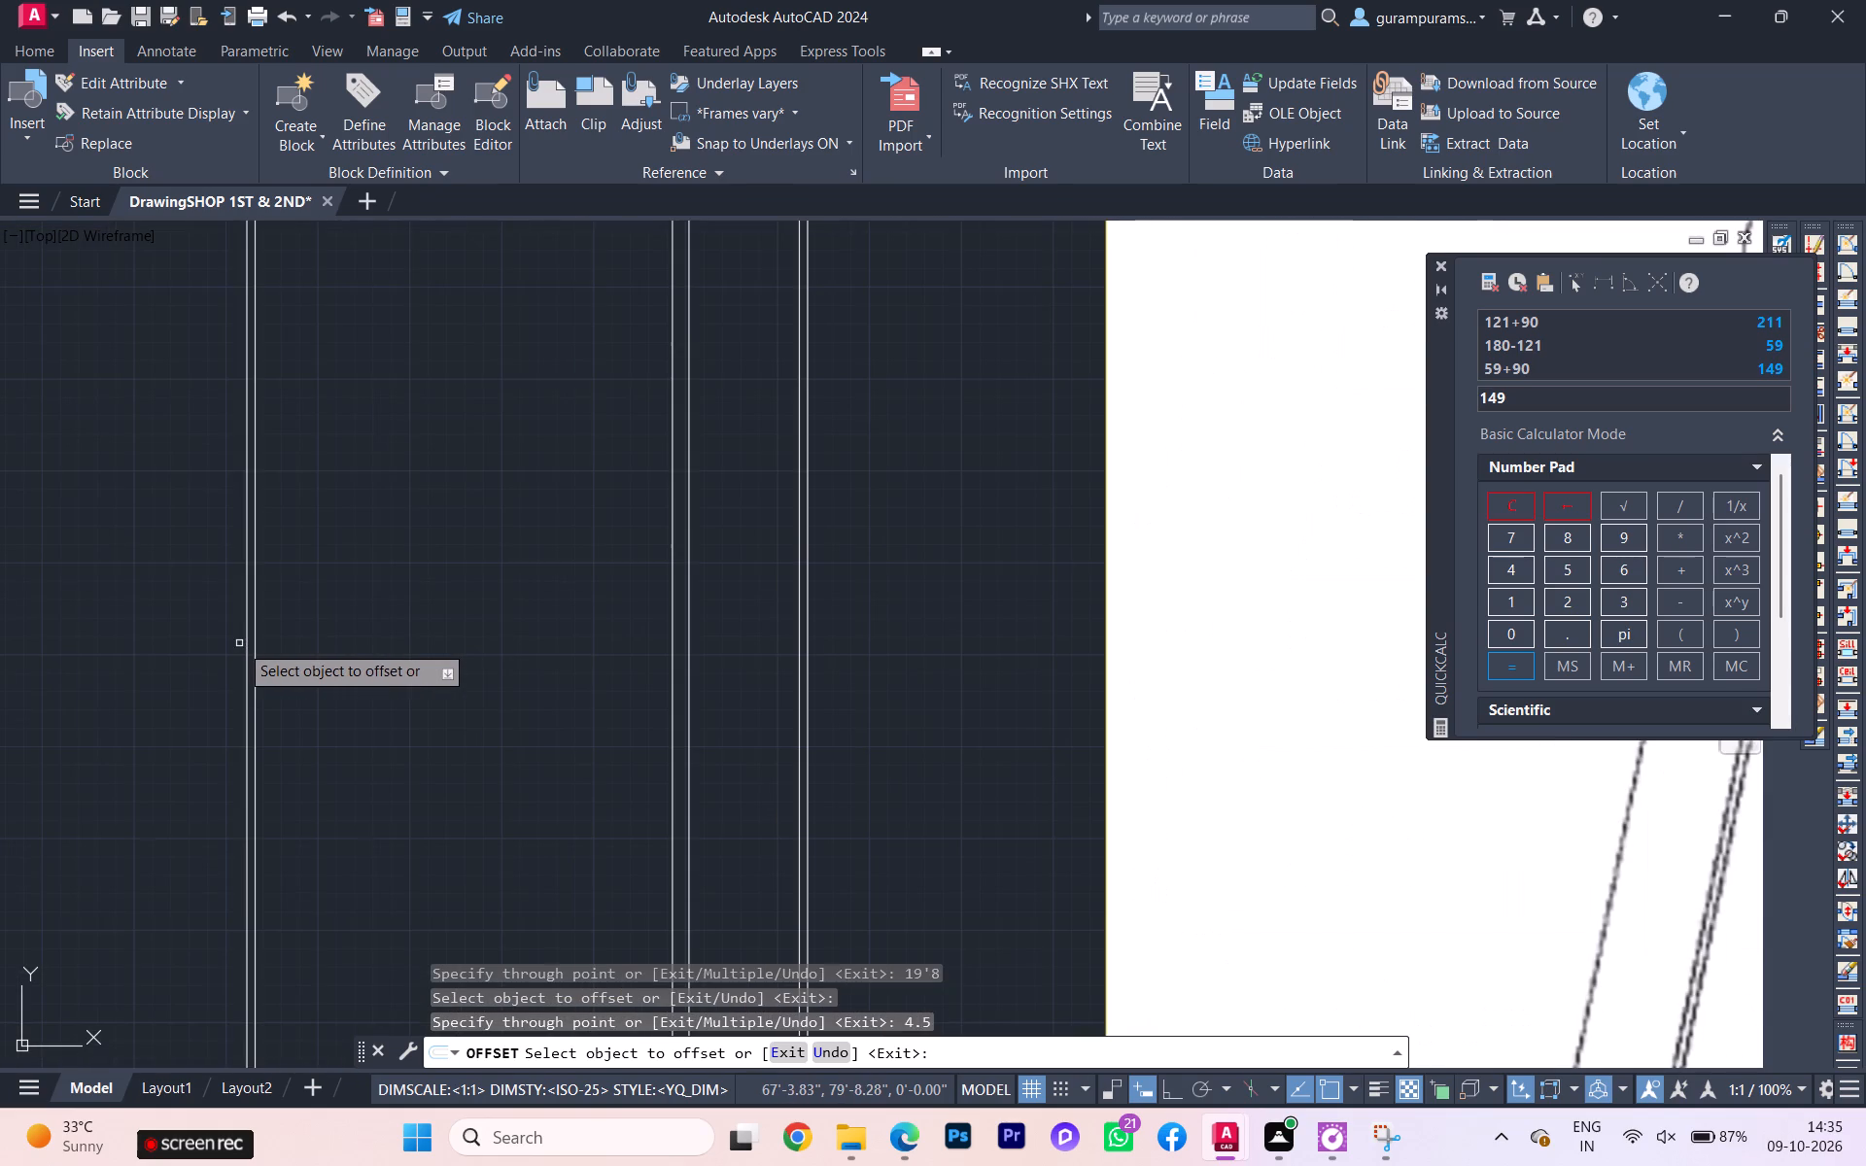
left_click(247, 629)
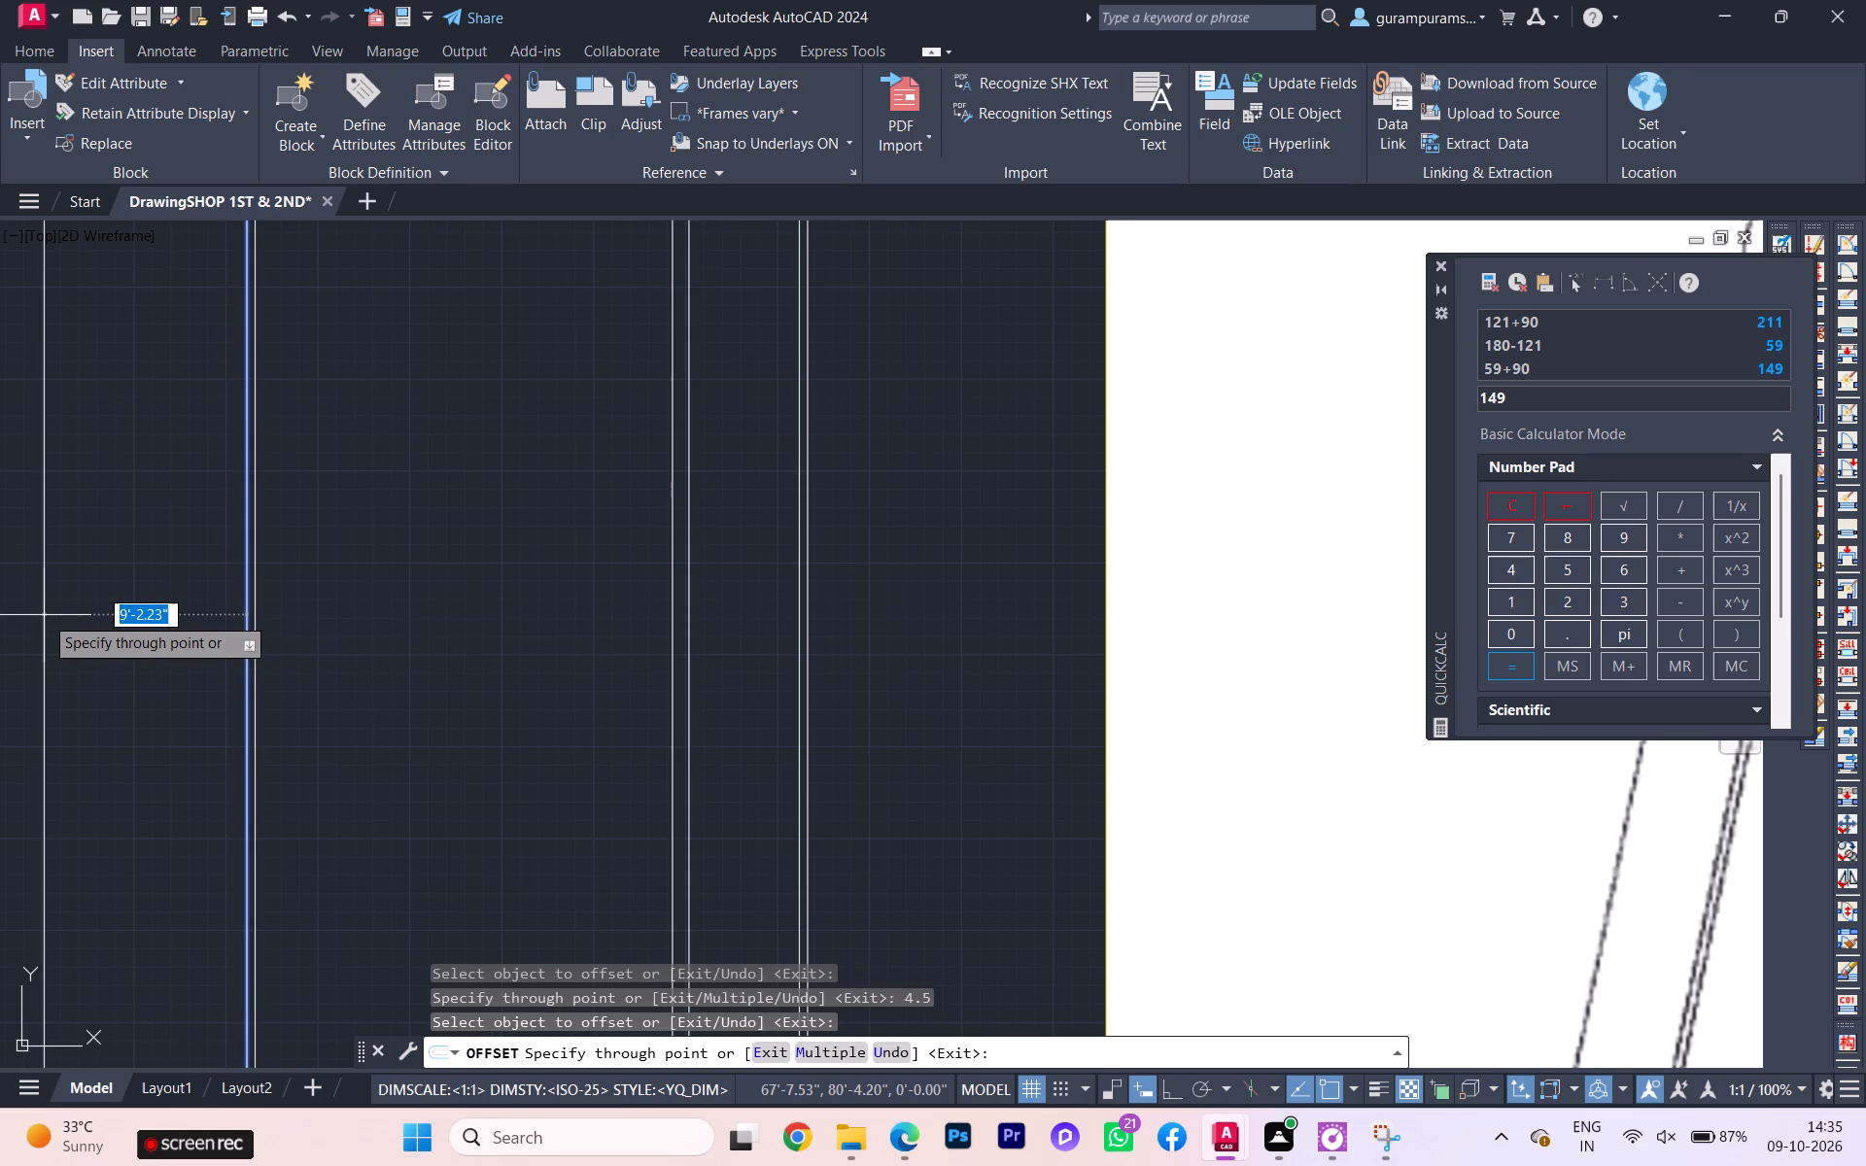
key("5")
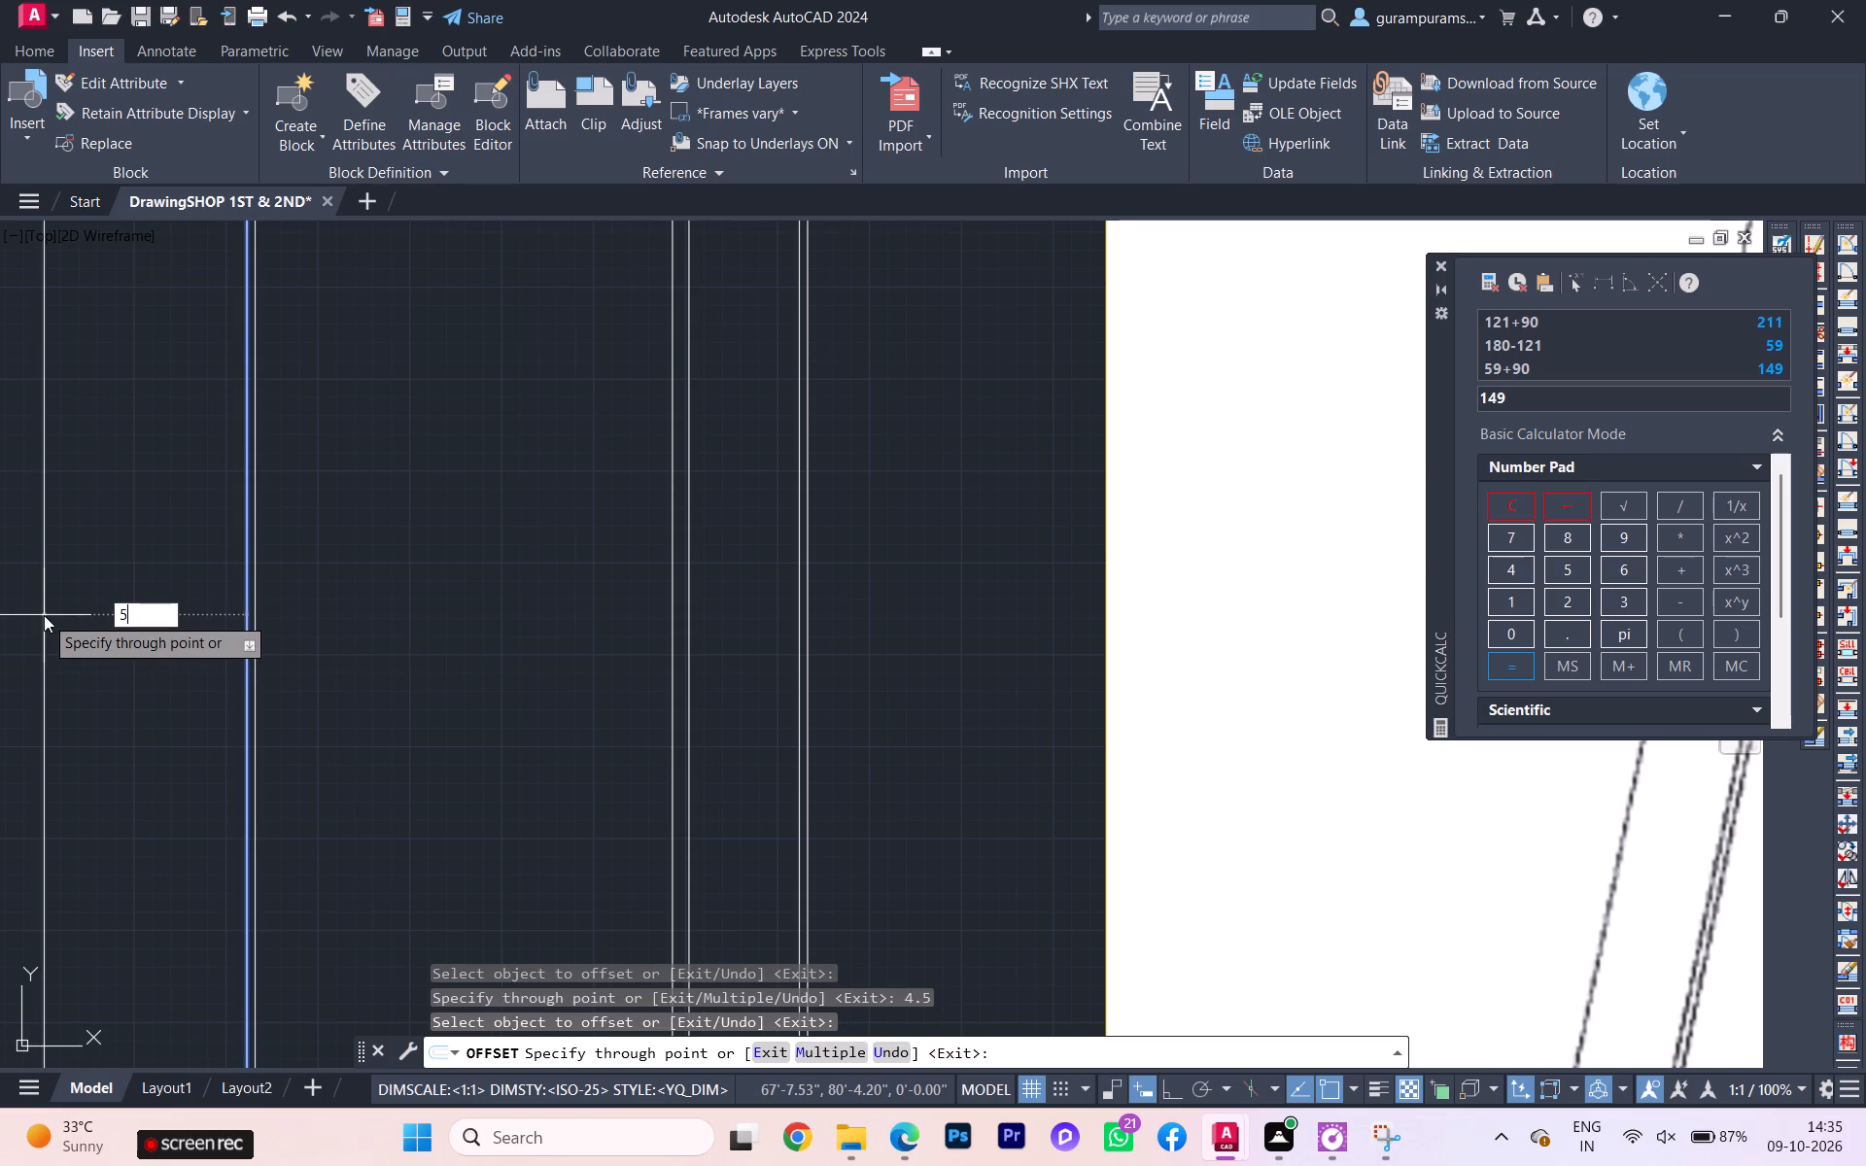
type("'9")
key("Return")
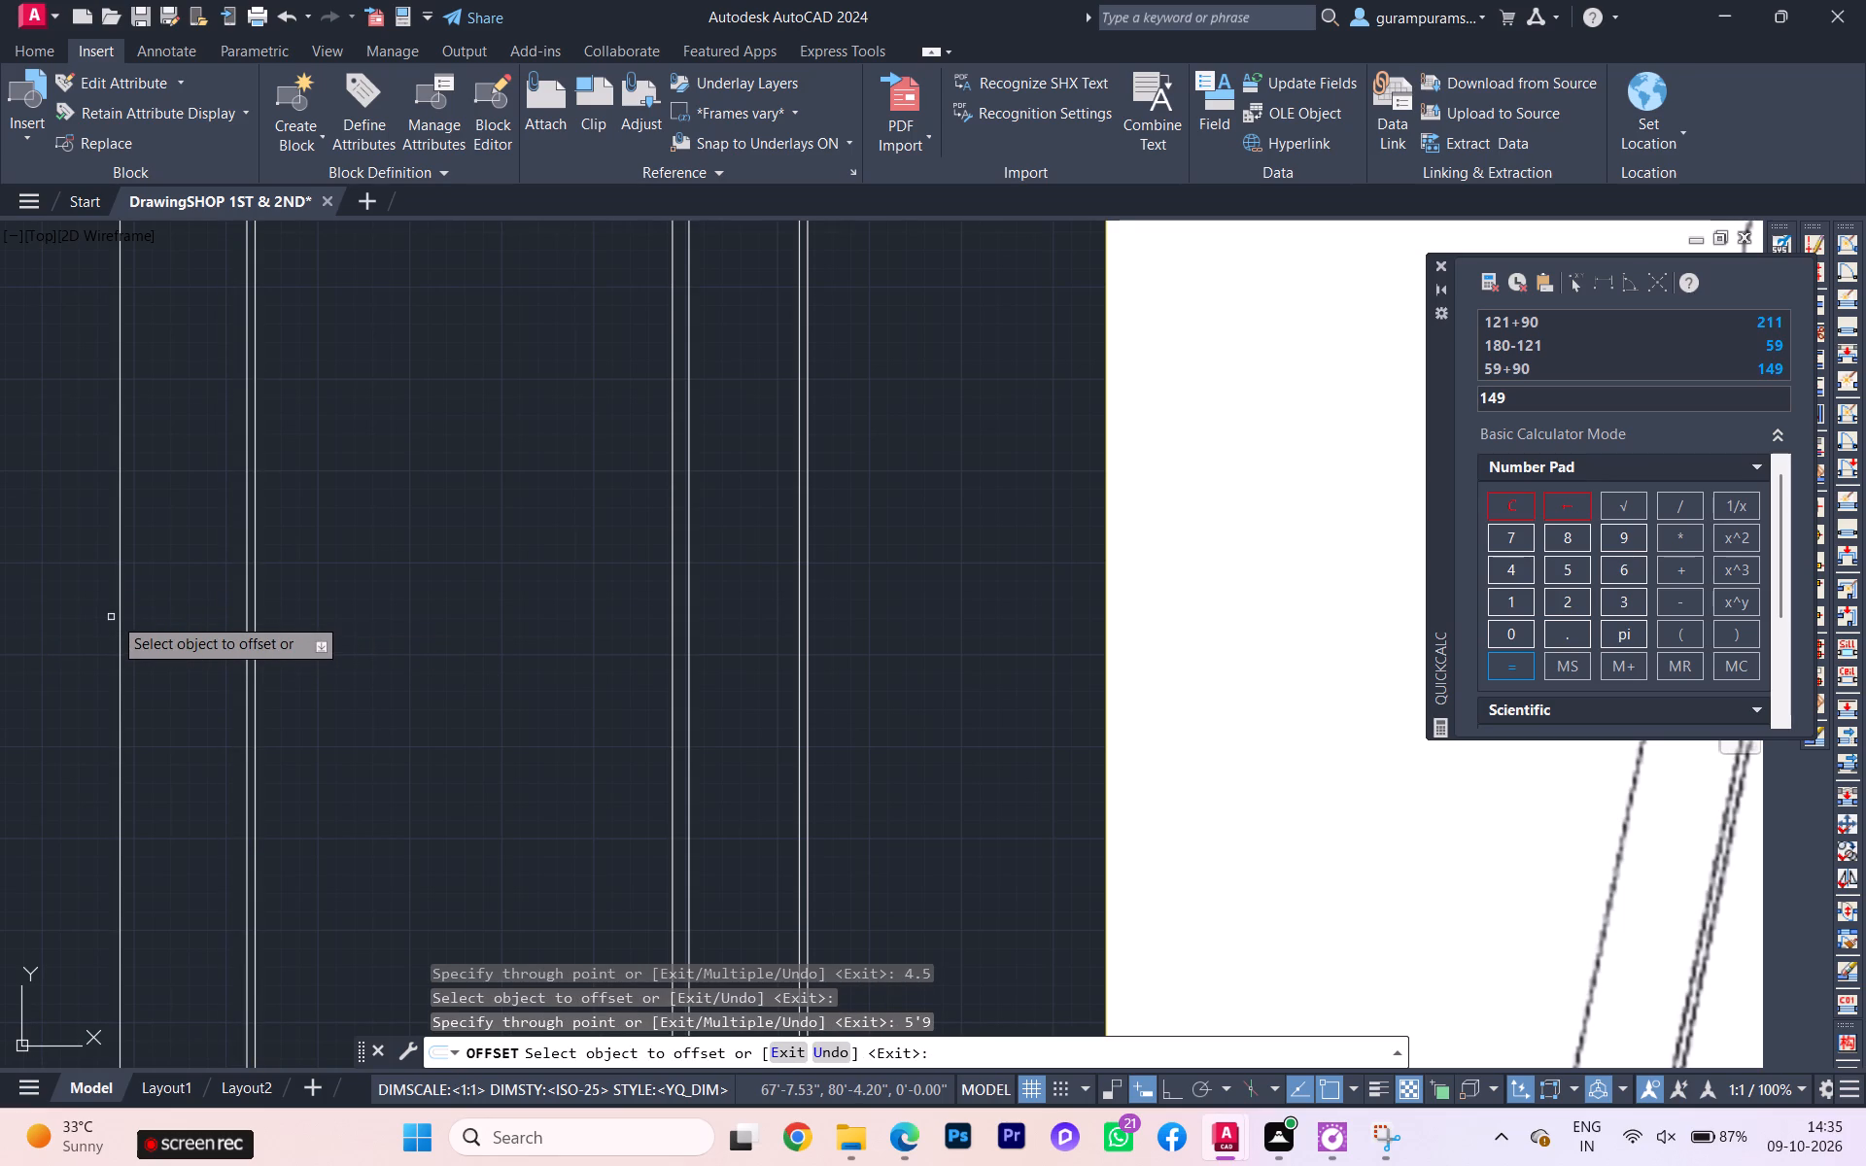
Offset the new vertical line beside the passage 4.5" toward the shops to form the passage wall.
left_click(115, 615)
left_click(121, 610)
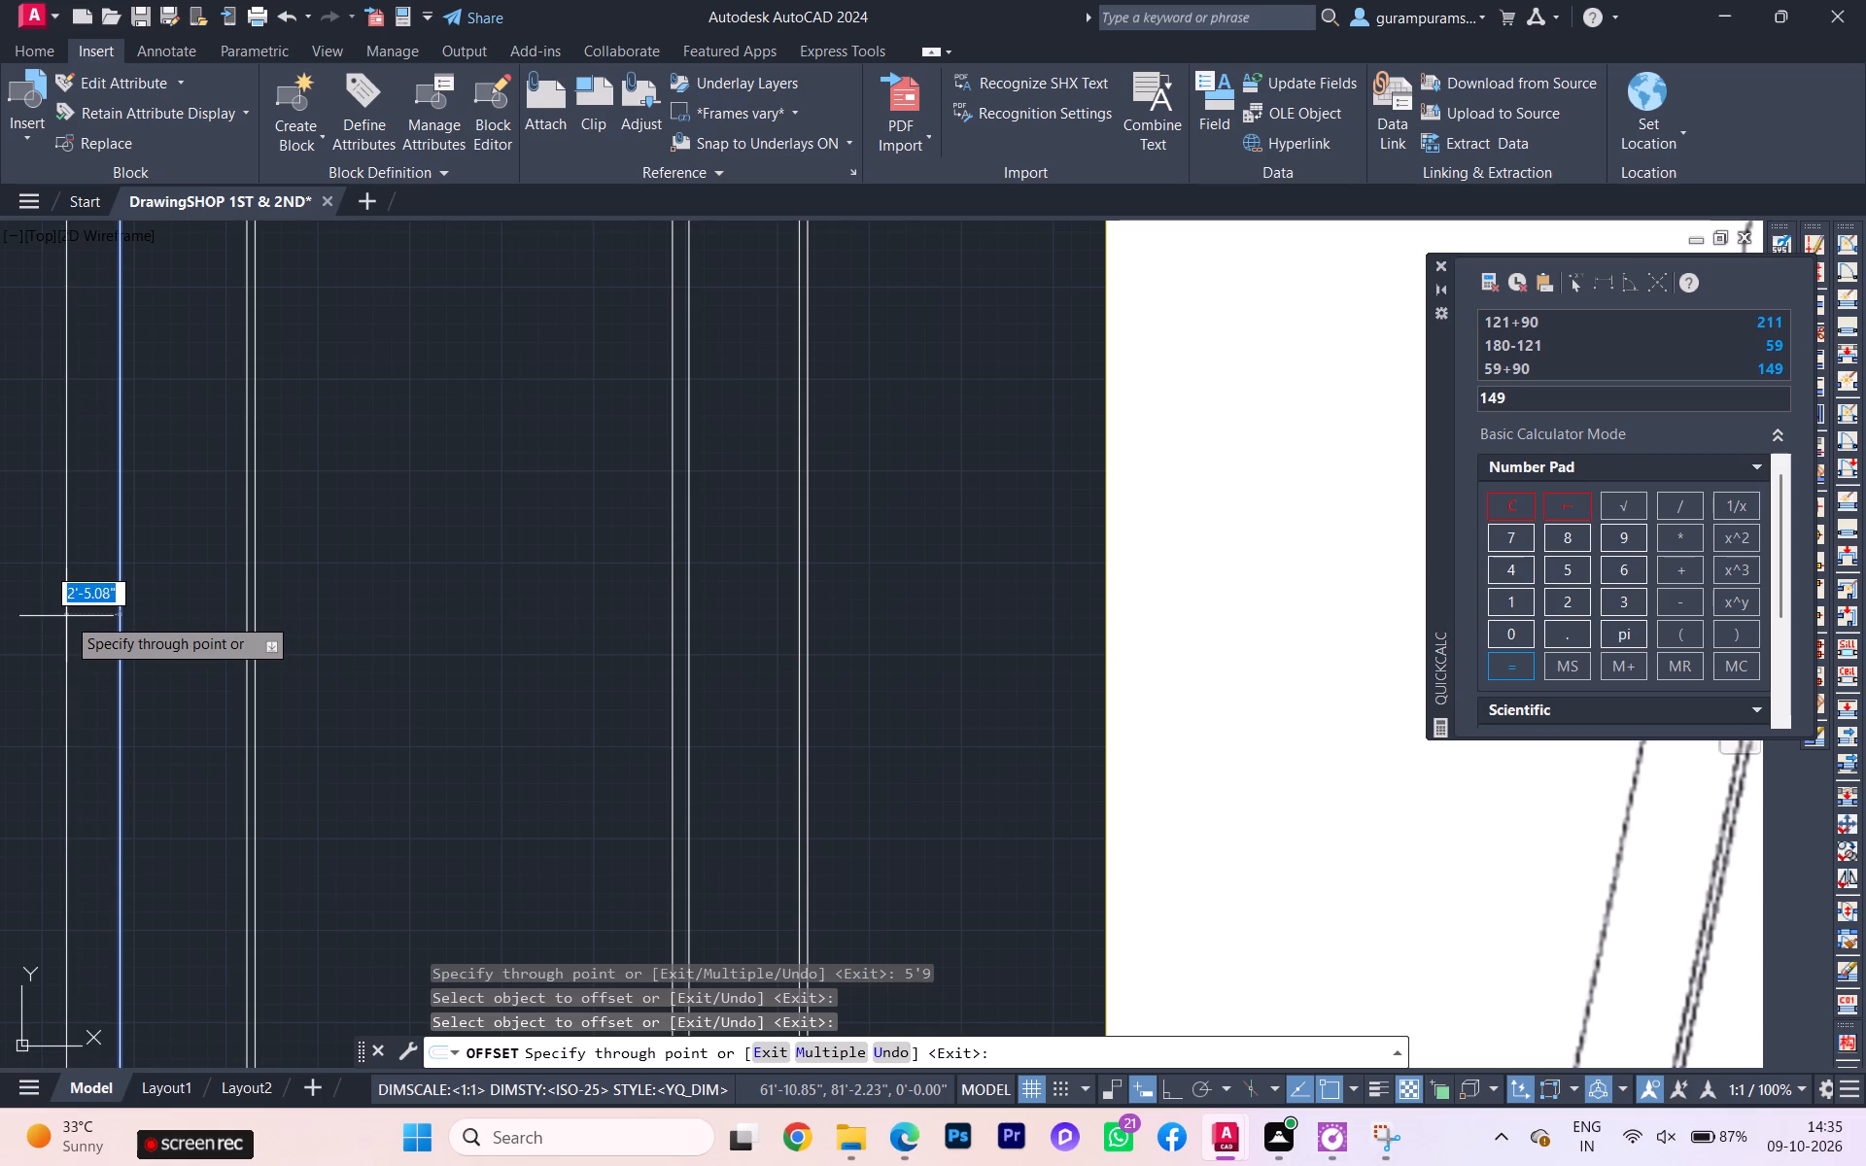
type("4.5")
key("Return")
Check the passage layout on the reference plan and offset the shop-side line of the new passage wall.
scroll(117, 624, "down", 2)
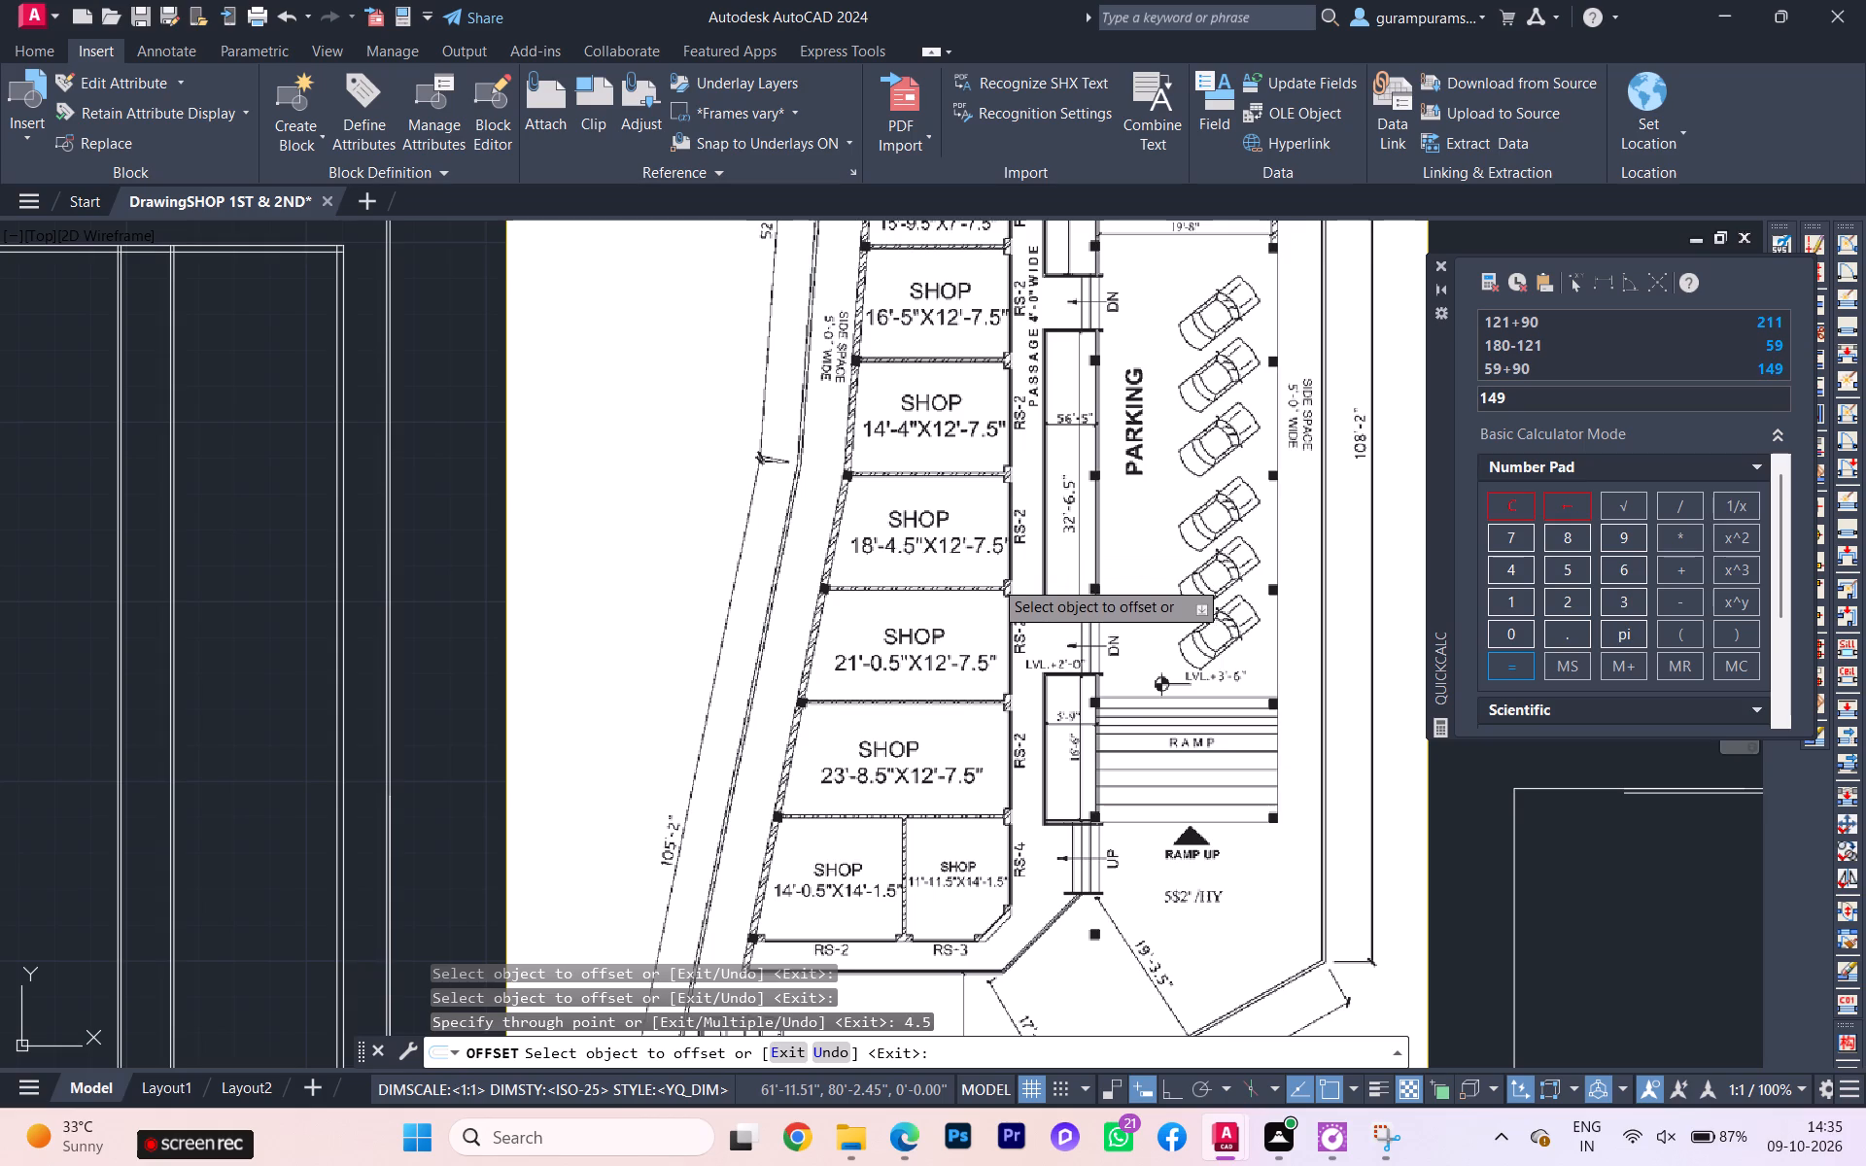
scroll(999, 584, "down", 2)
scroll(1022, 456, "up", 2)
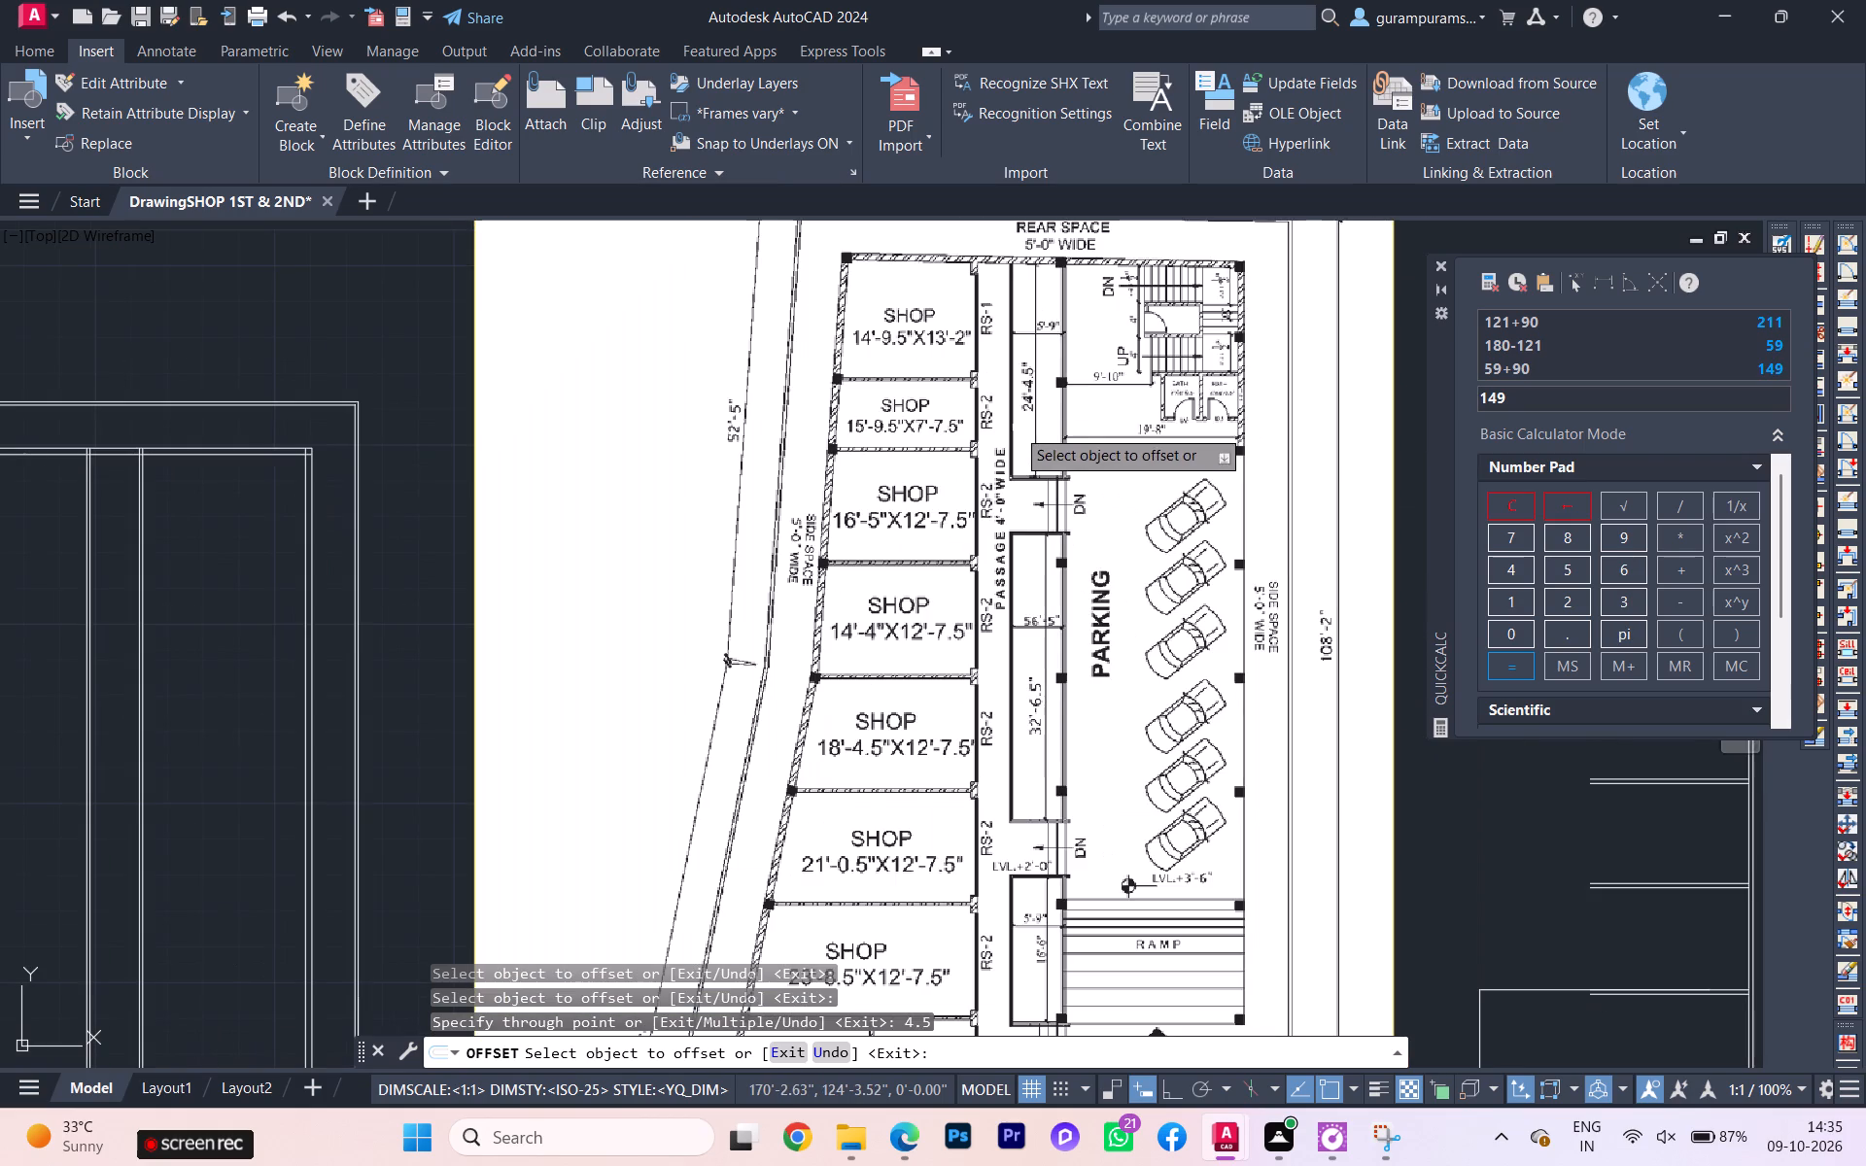
scroll(1005, 367, "up", 1)
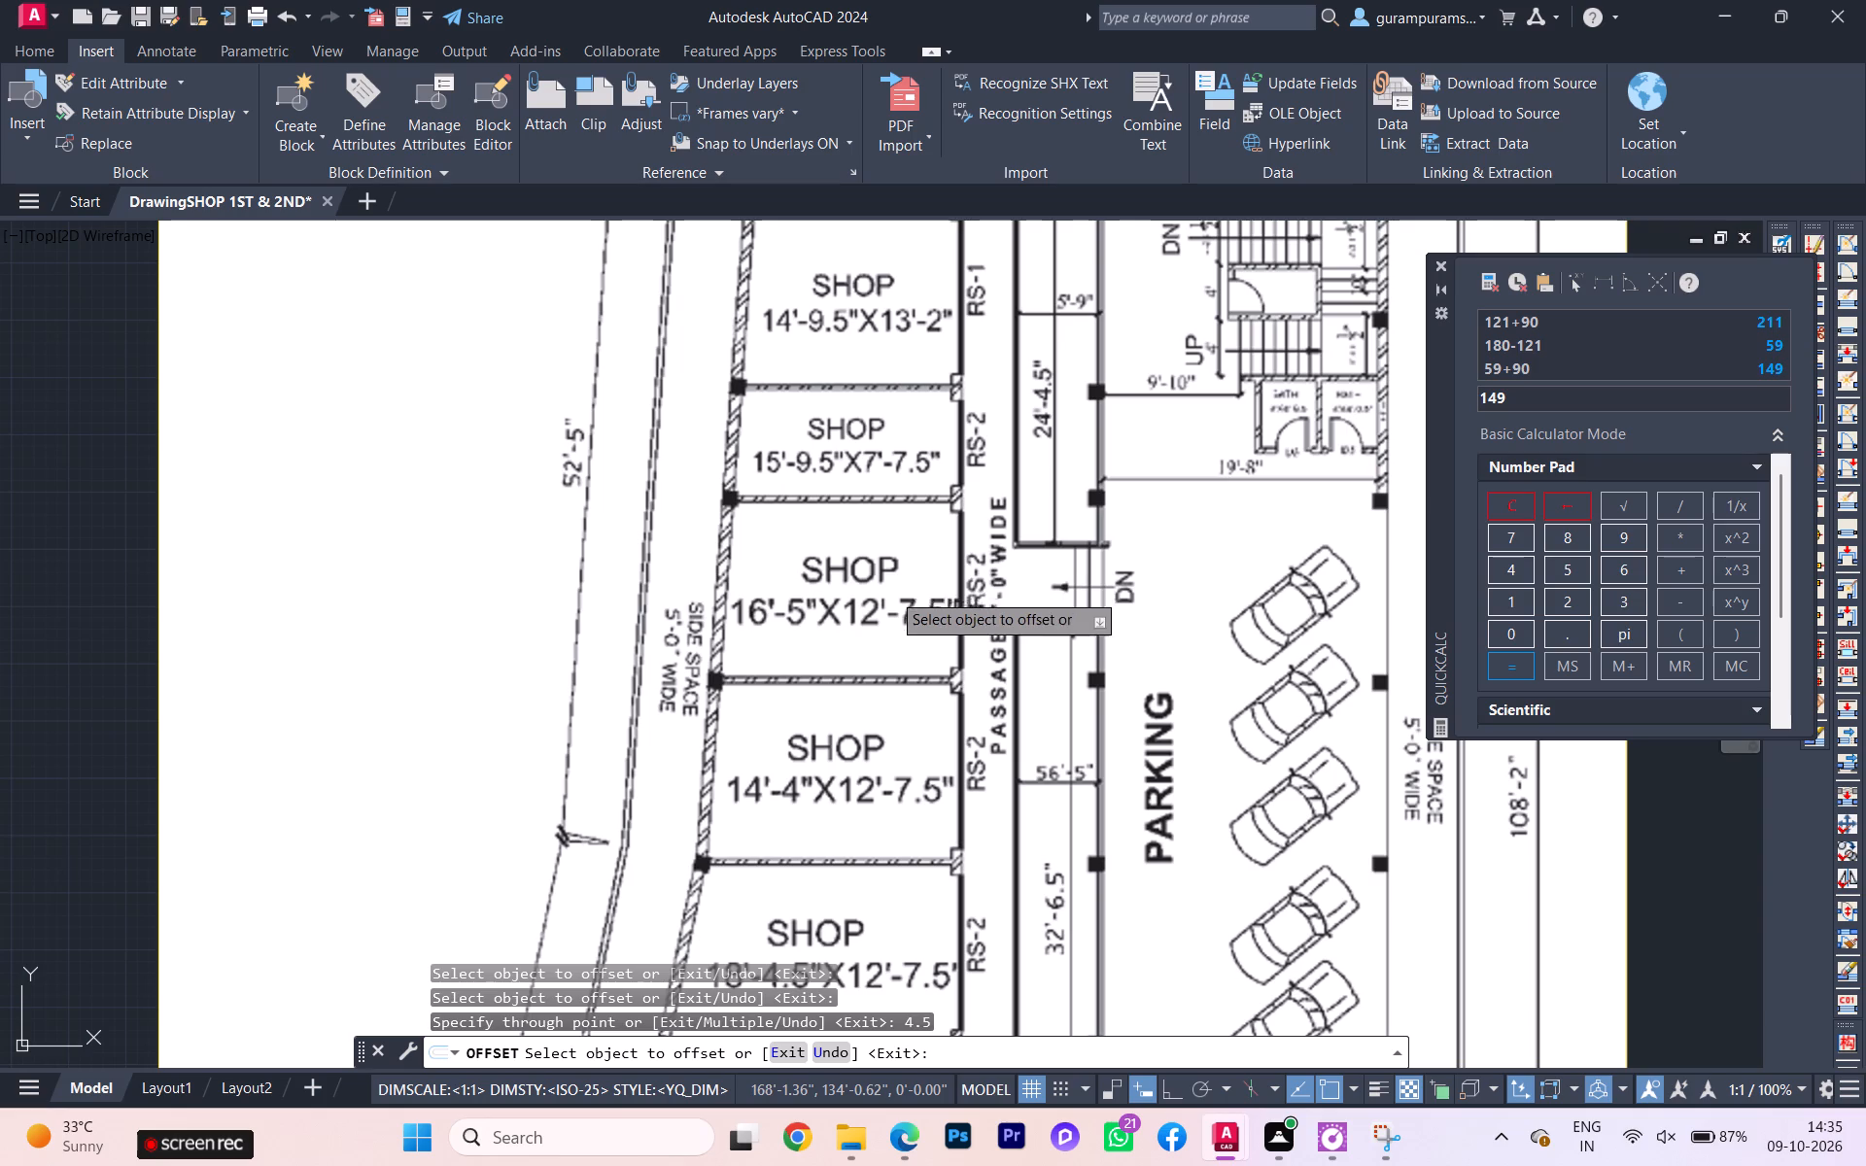
scroll(984, 523, "down", 1)
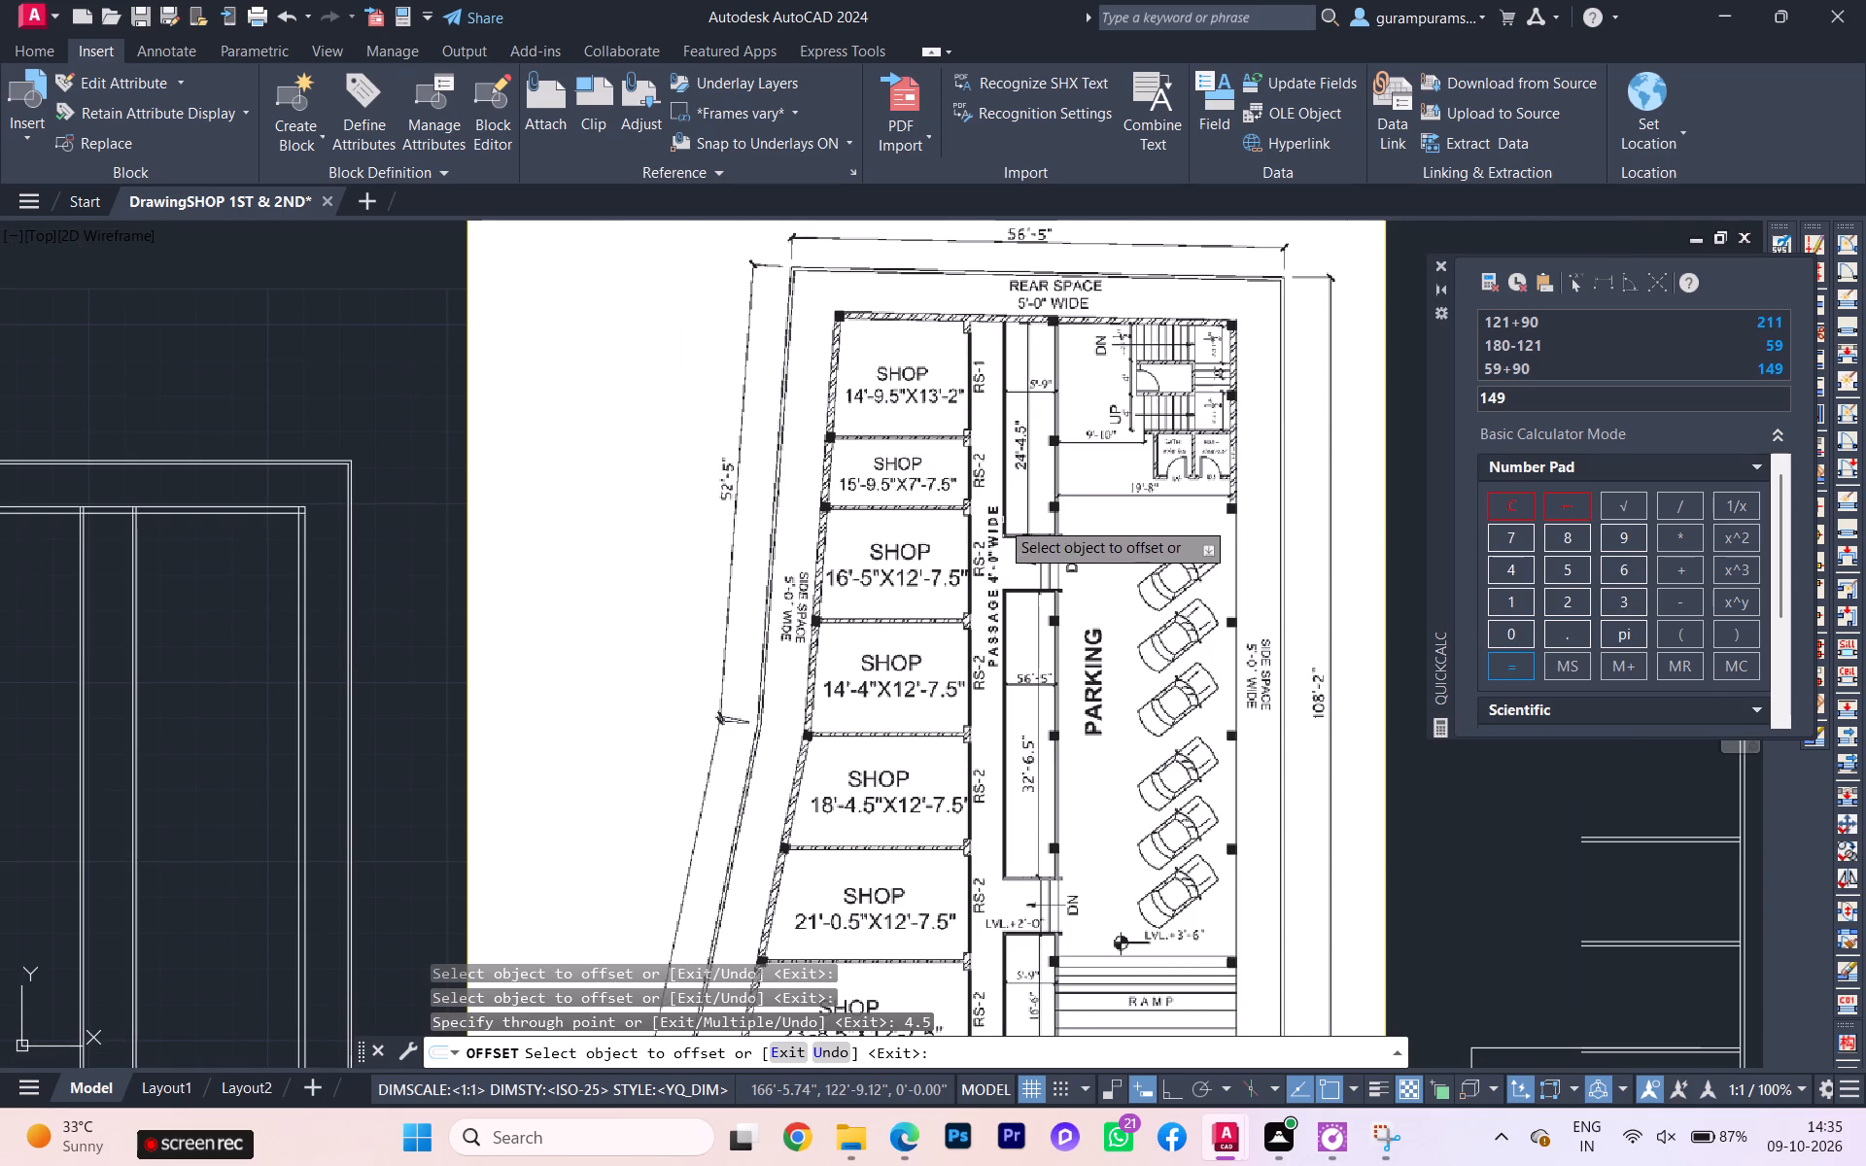
scroll(1030, 552, "down", 1)
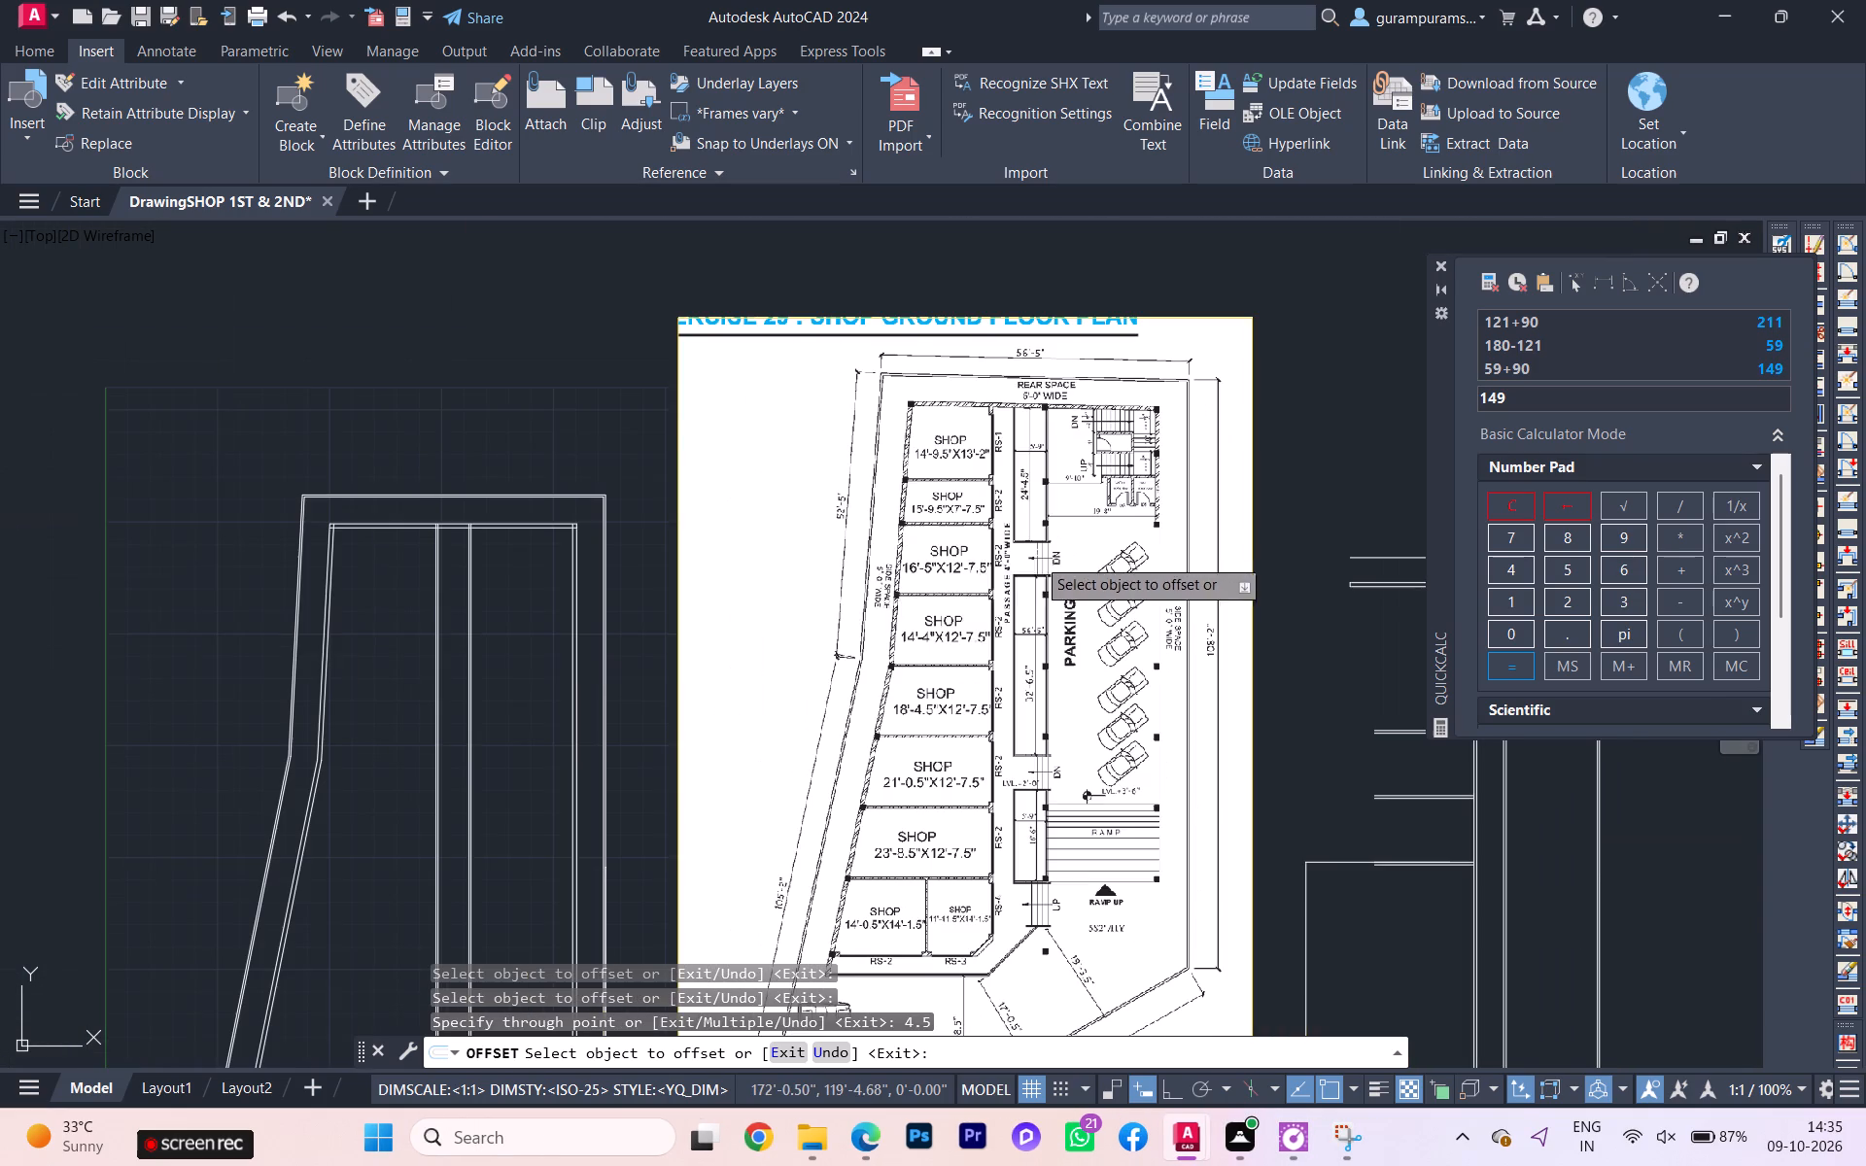
scroll(446, 642, "up", 1)
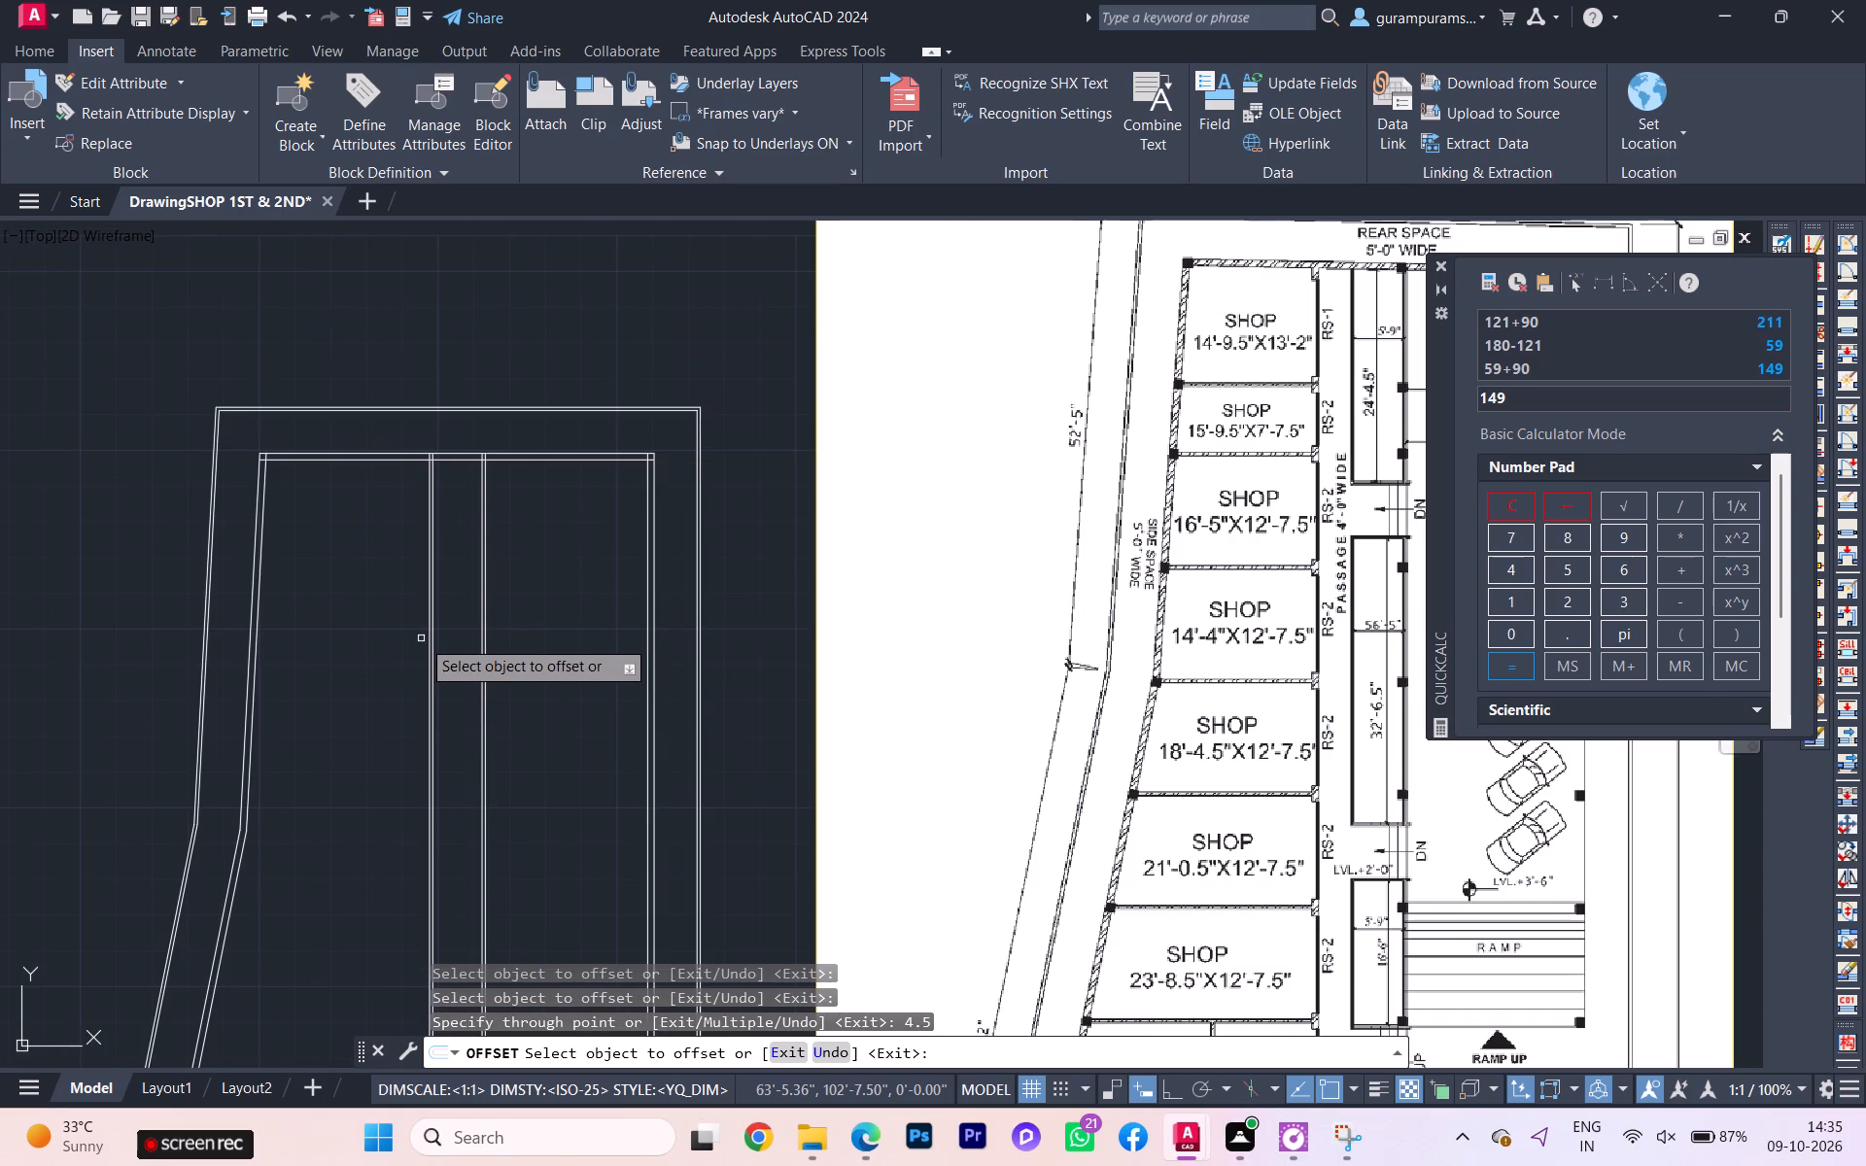
scroll(436, 648, "up", 1)
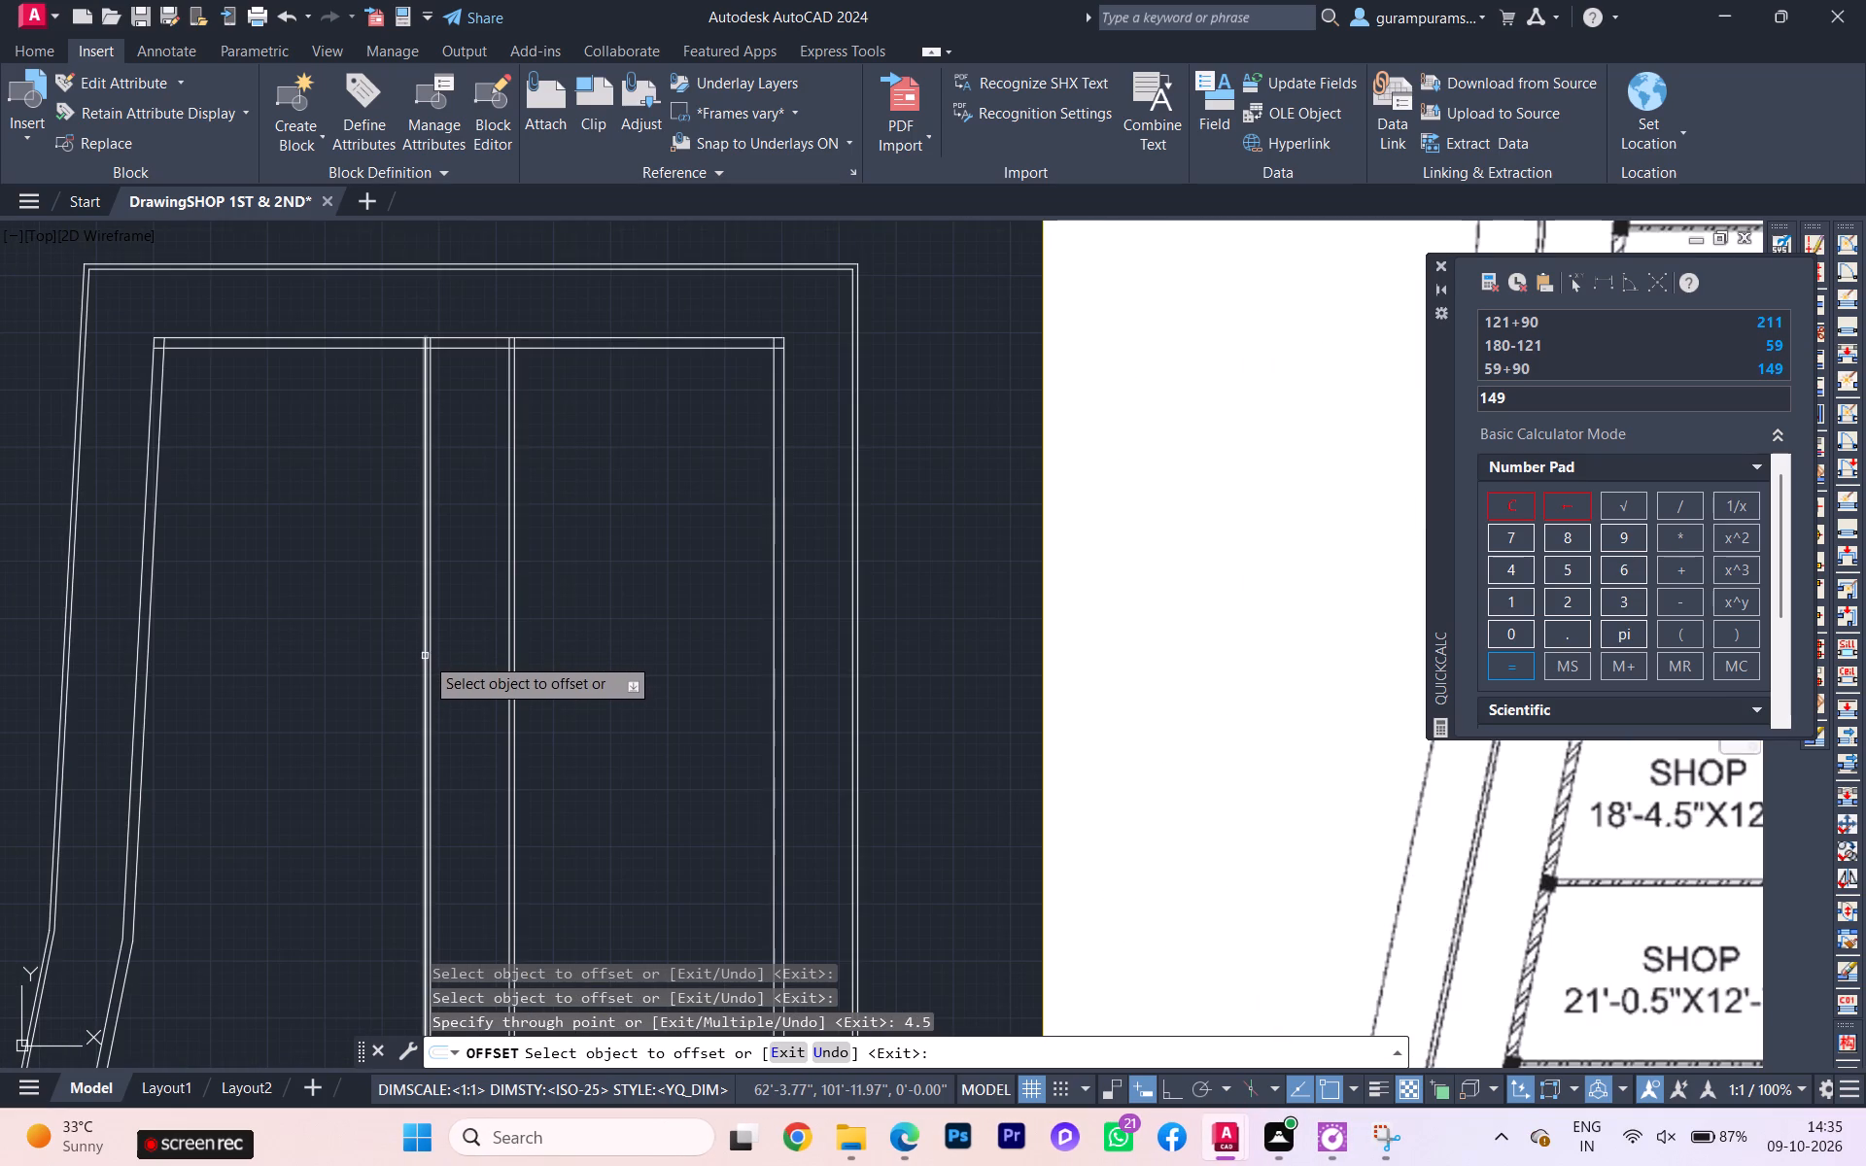
left_click(425, 653)
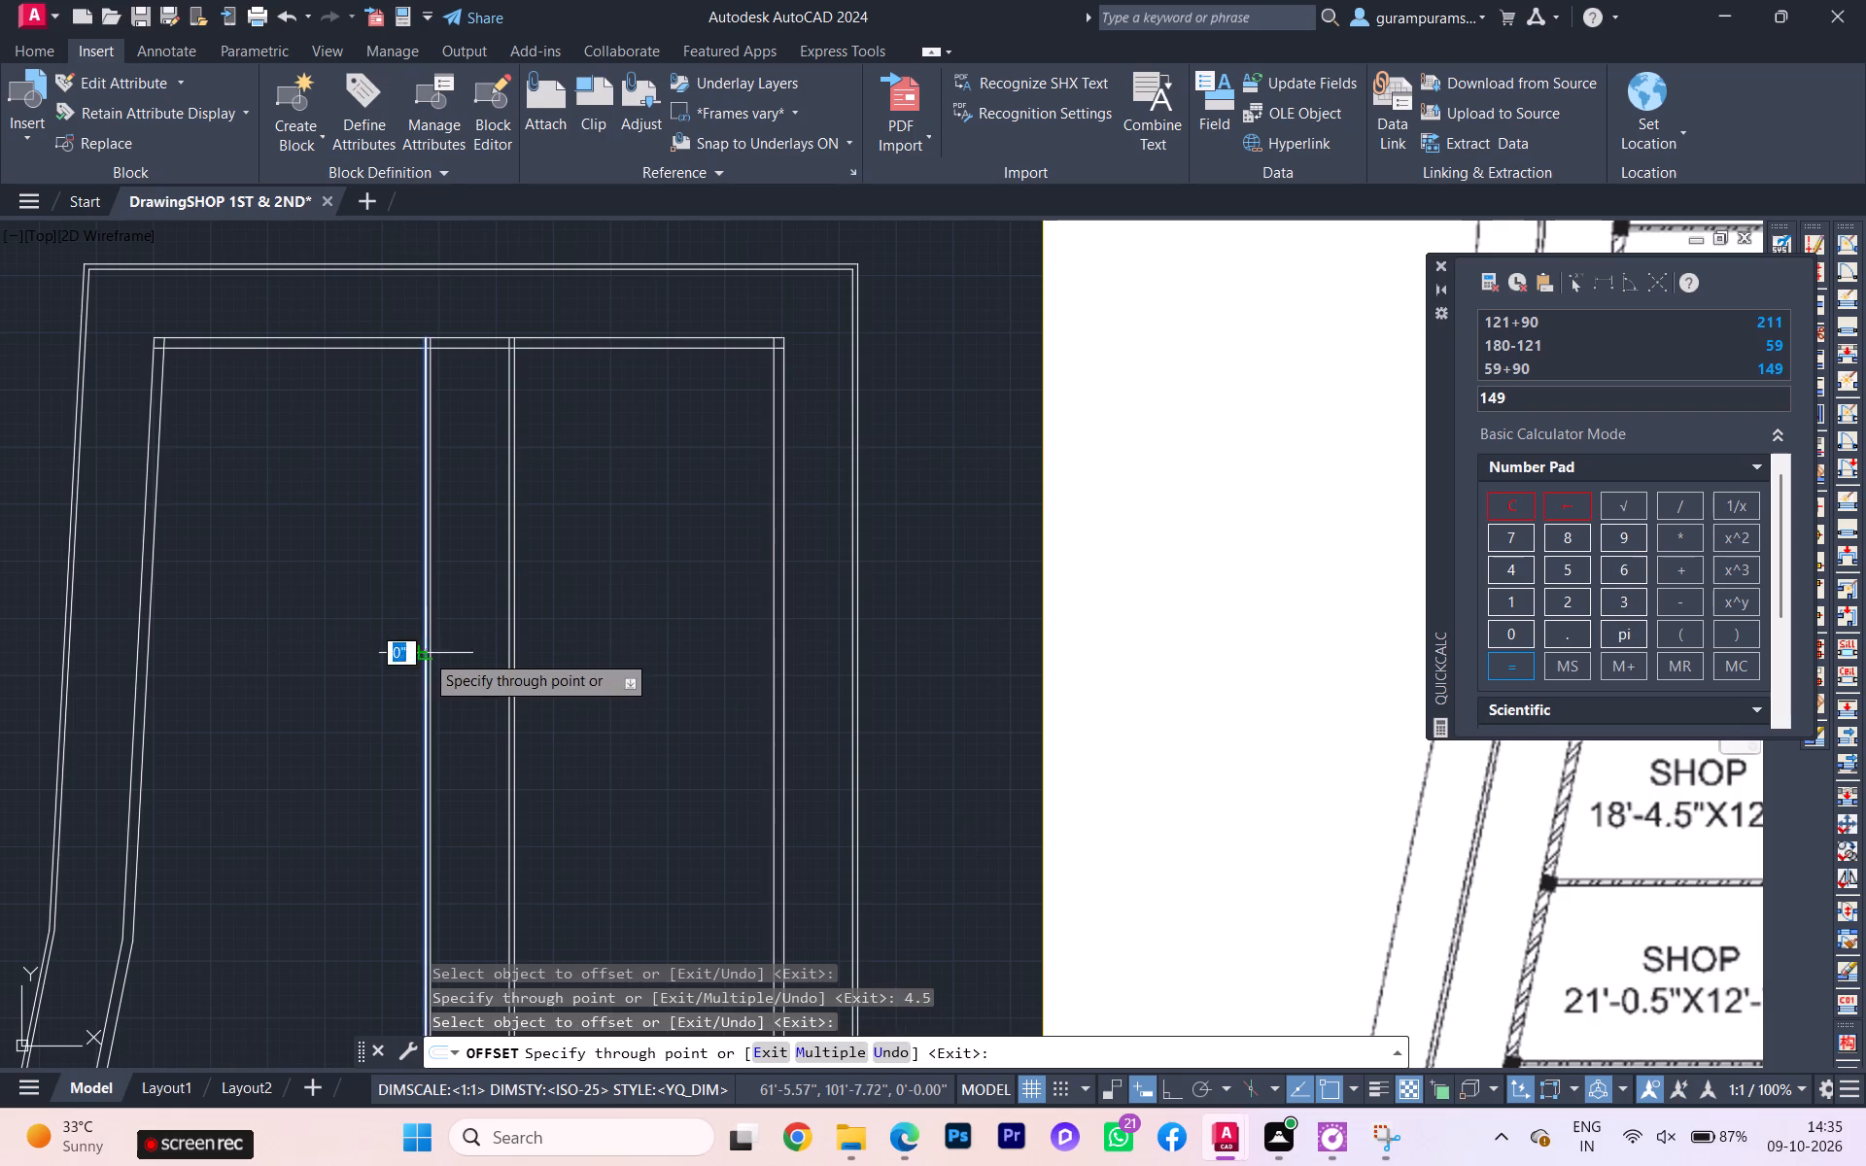
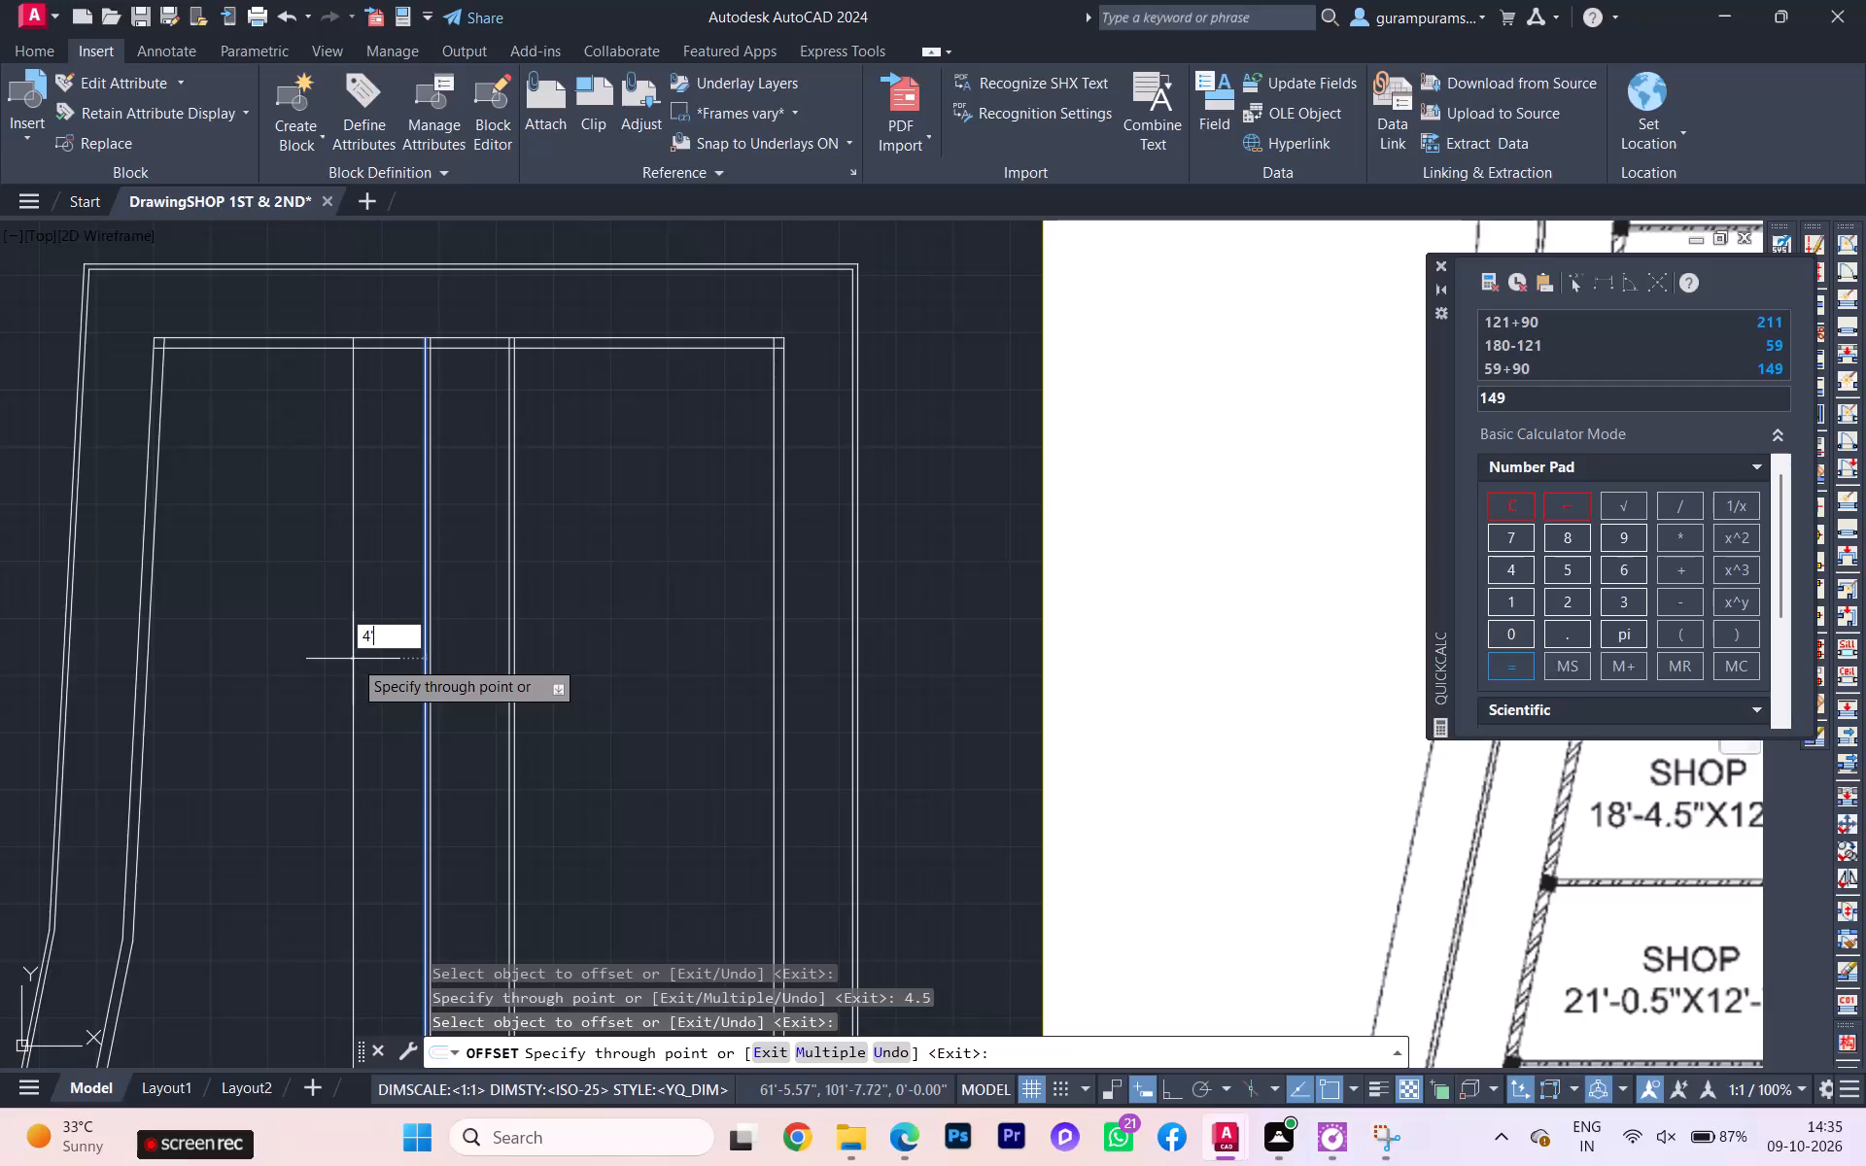
Complete the 4' passage-width offset and offset the new line 4.5" toward the shops to form the shop-front wall.
key("Return")
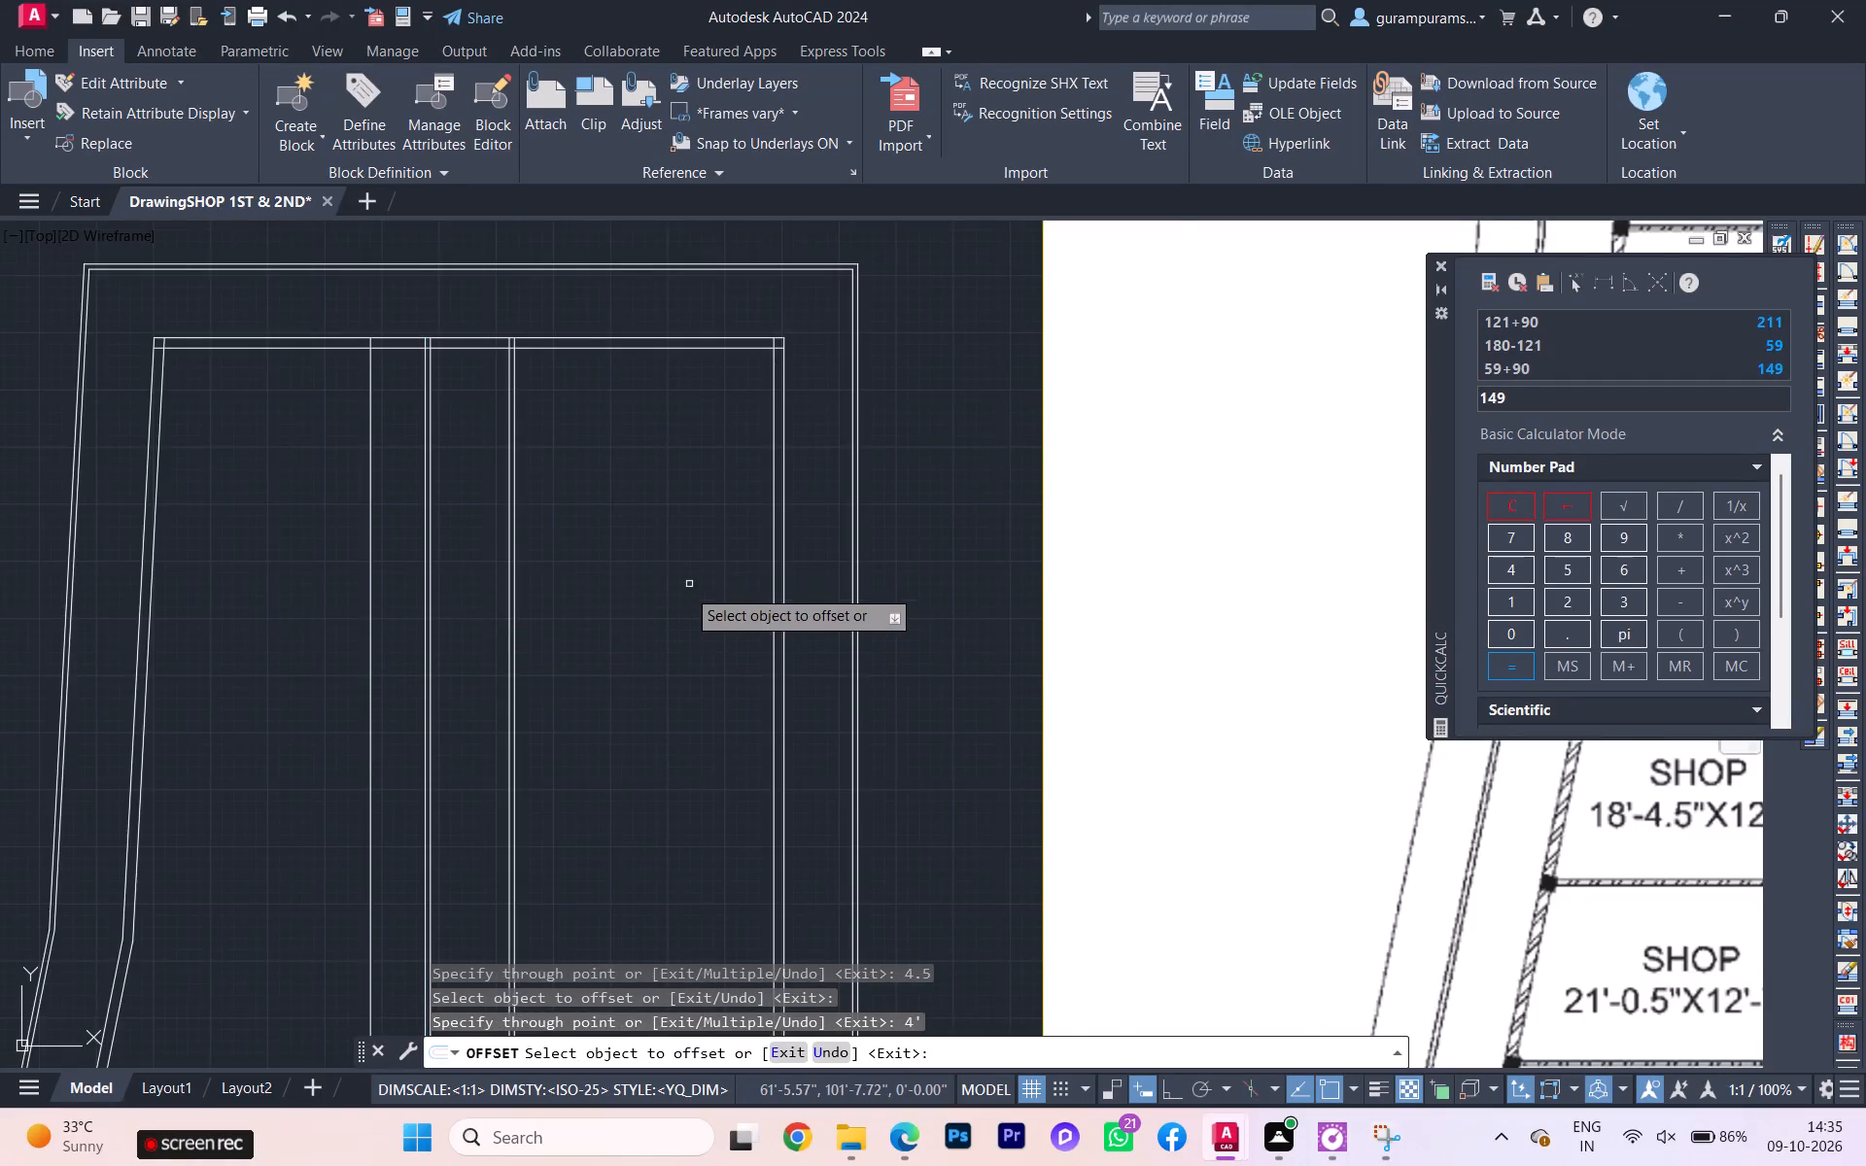
scroll(685, 590, "down", 1)
scroll(1083, 562, "down", 1)
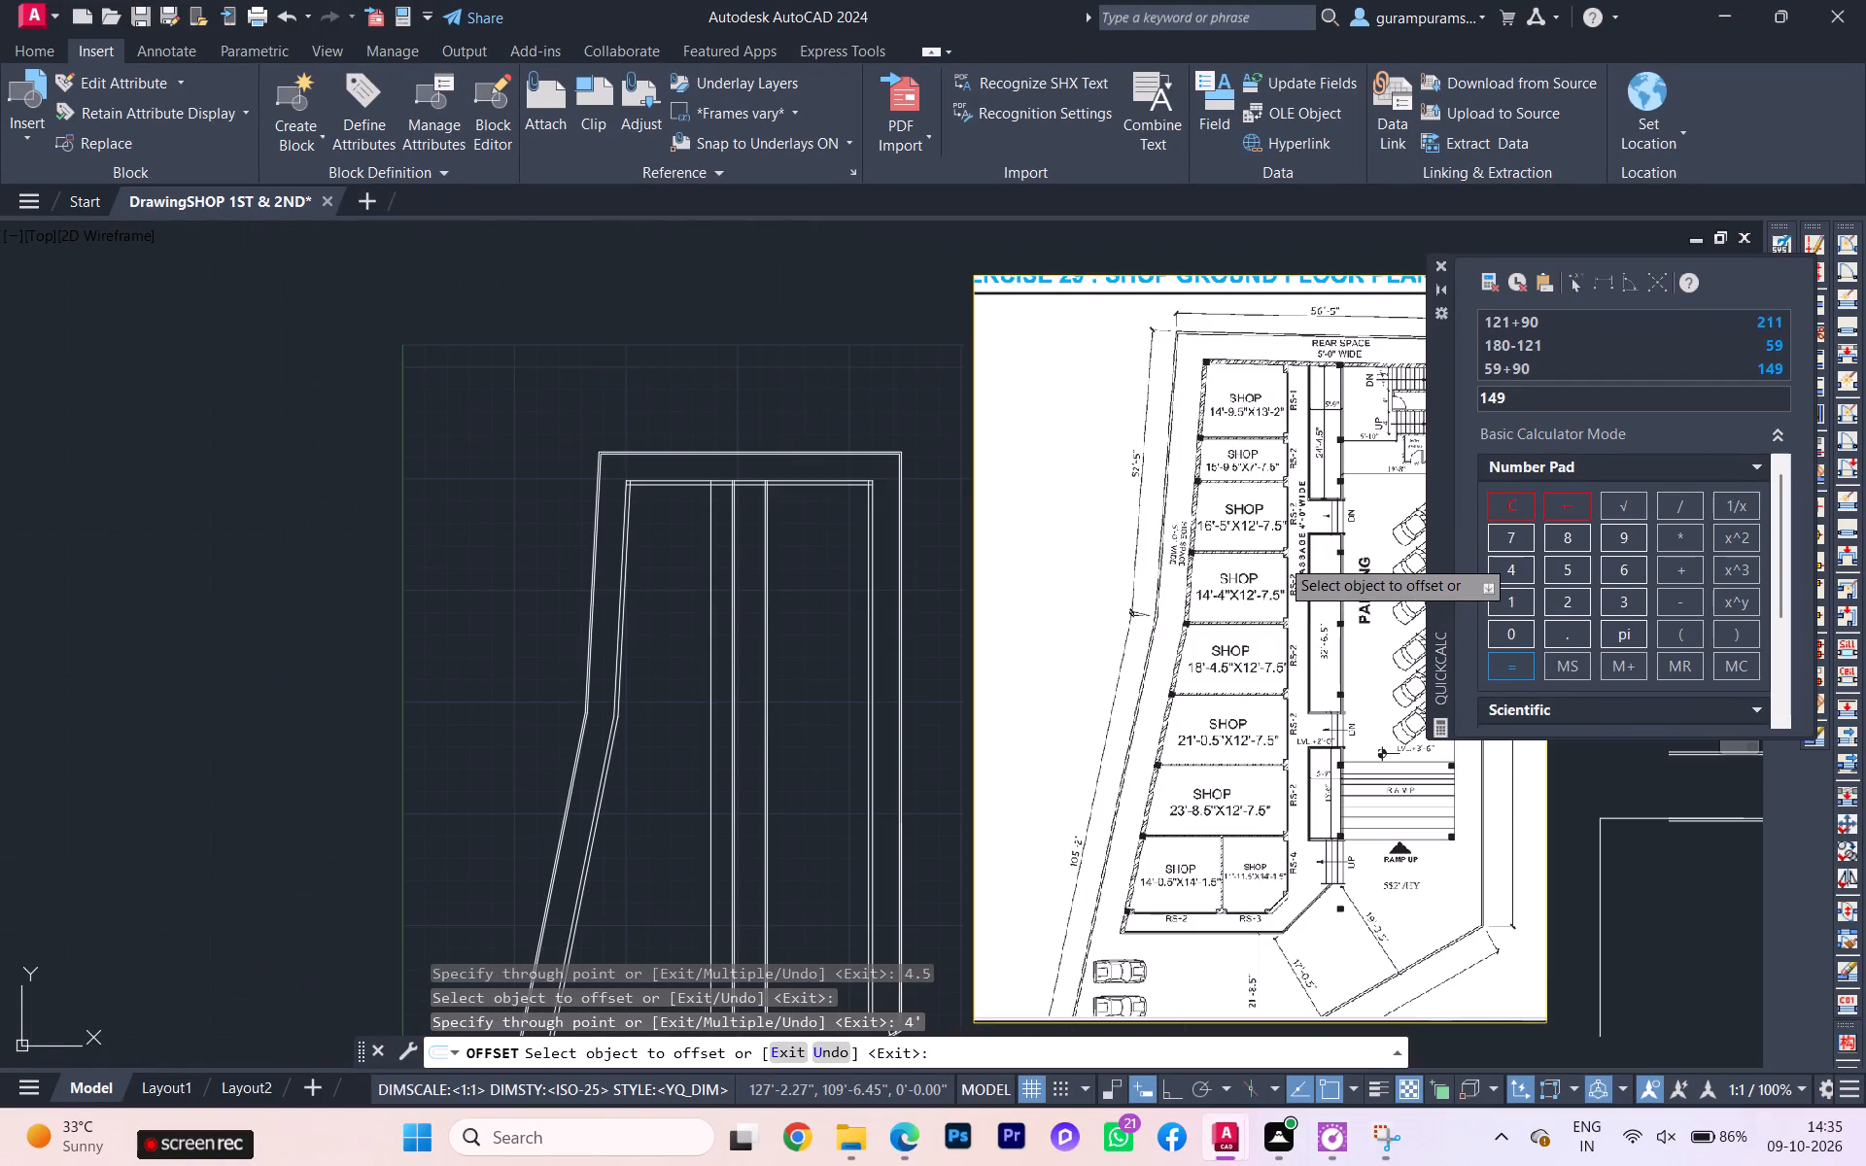
scroll(1284, 558, "up", 2)
scroll(1234, 550, "down", 1)
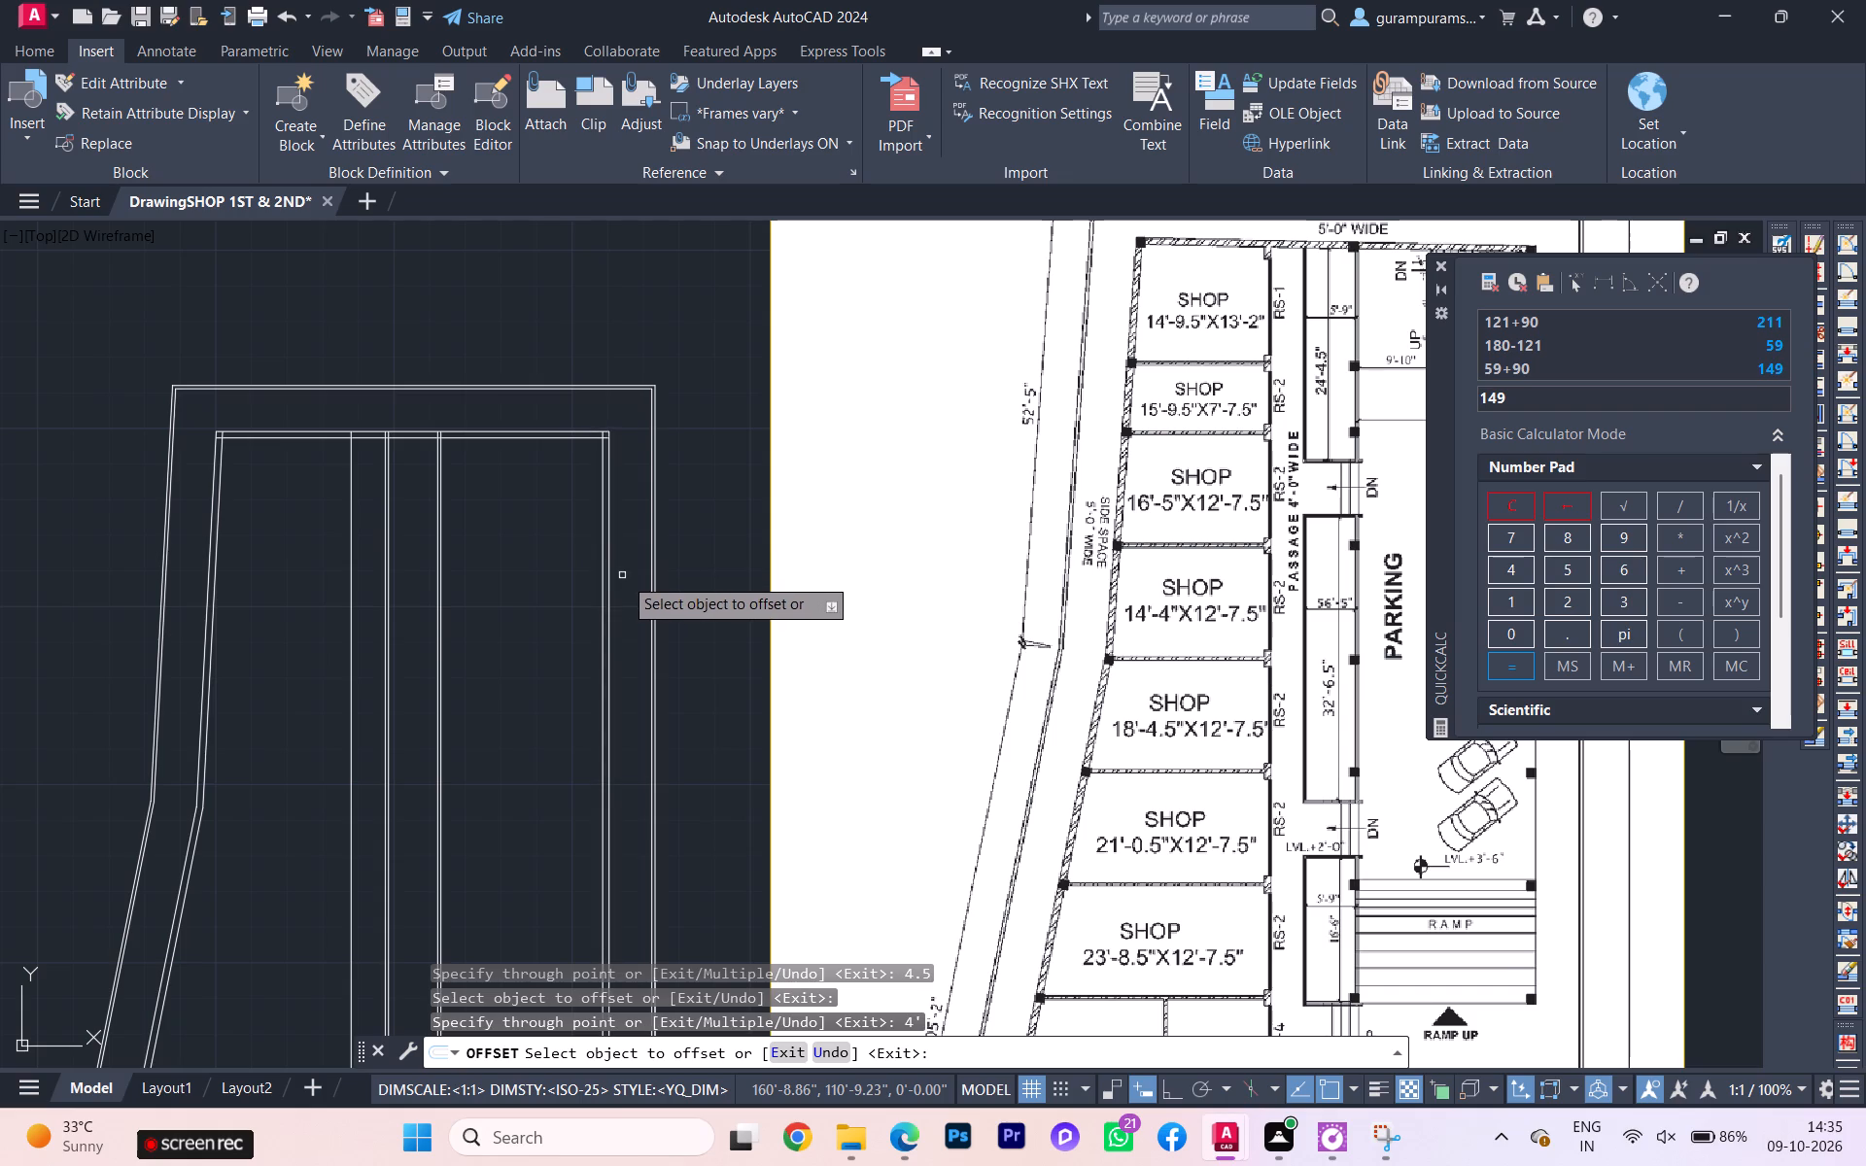
scroll(430, 598, "up", 2)
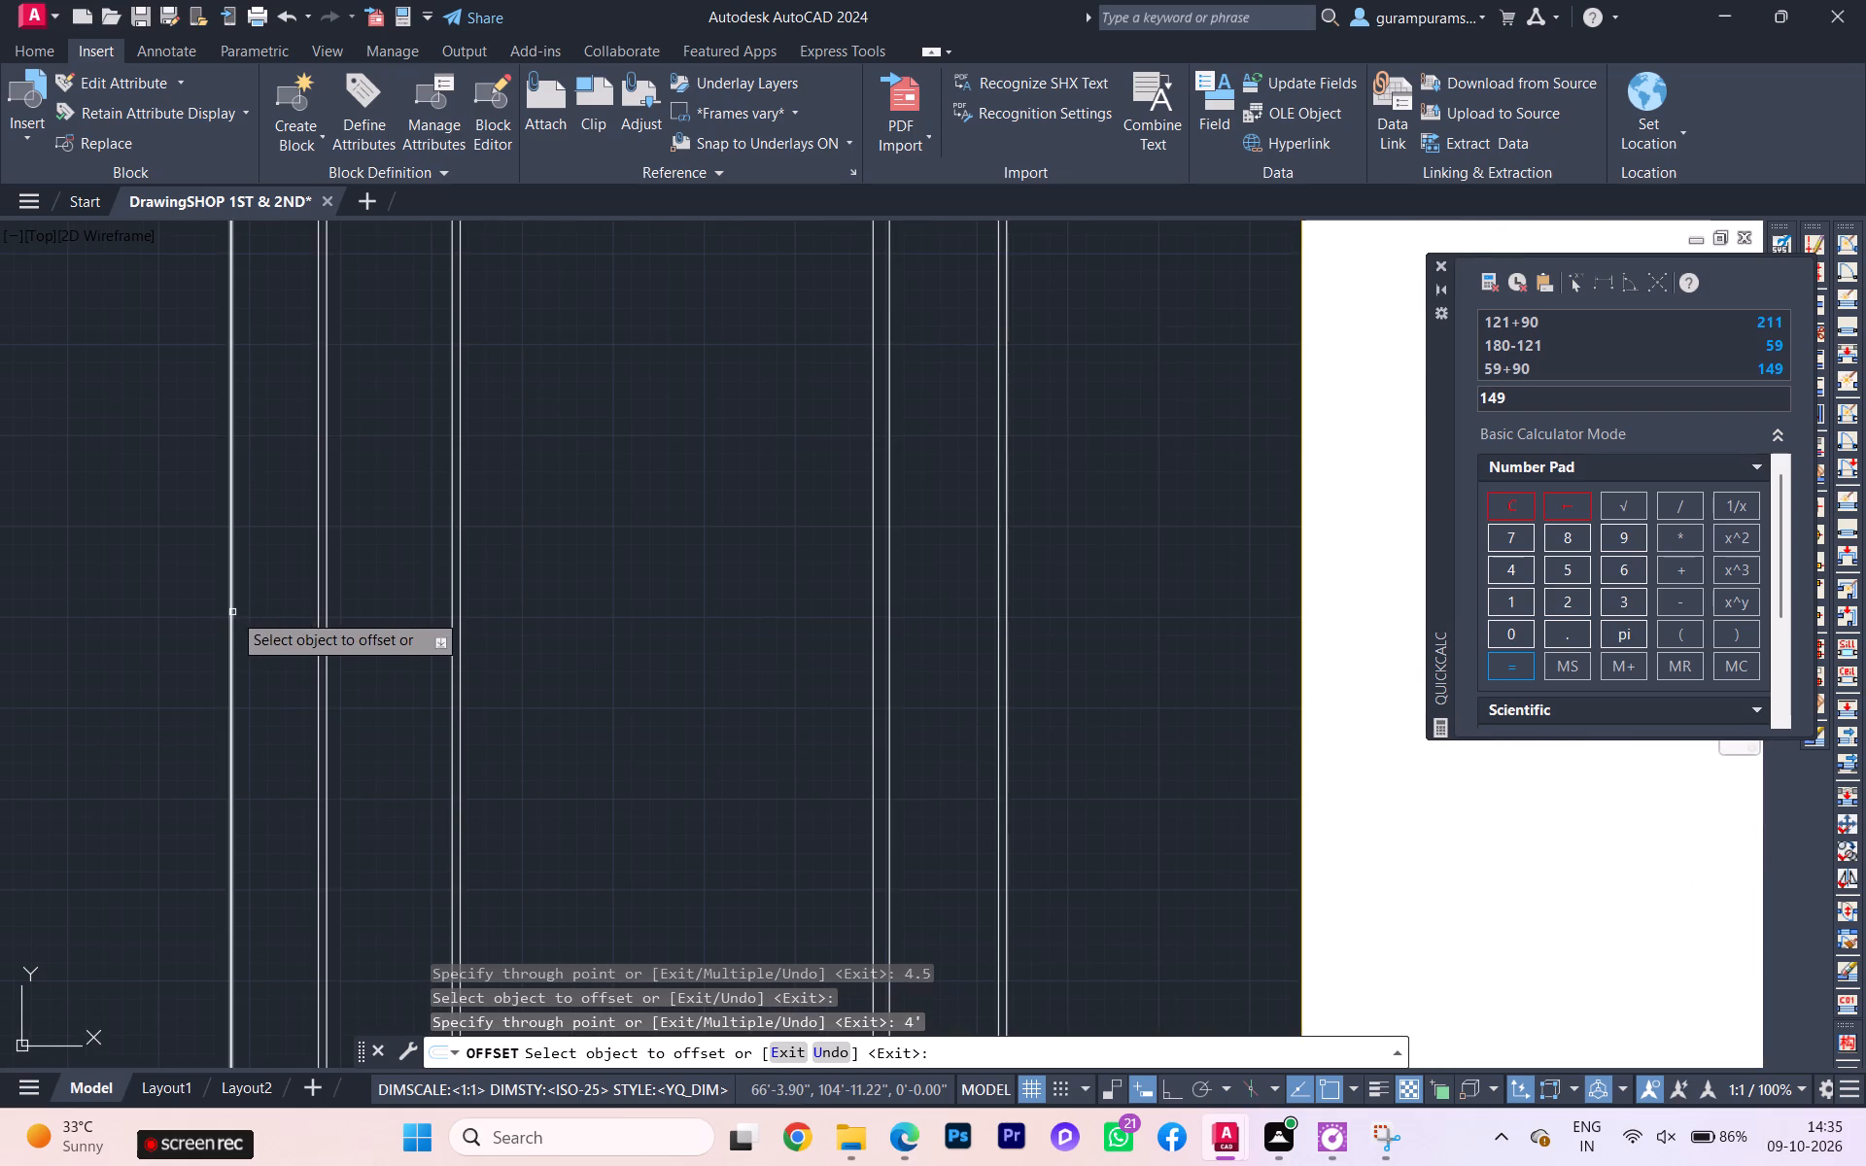
left_click(229, 612)
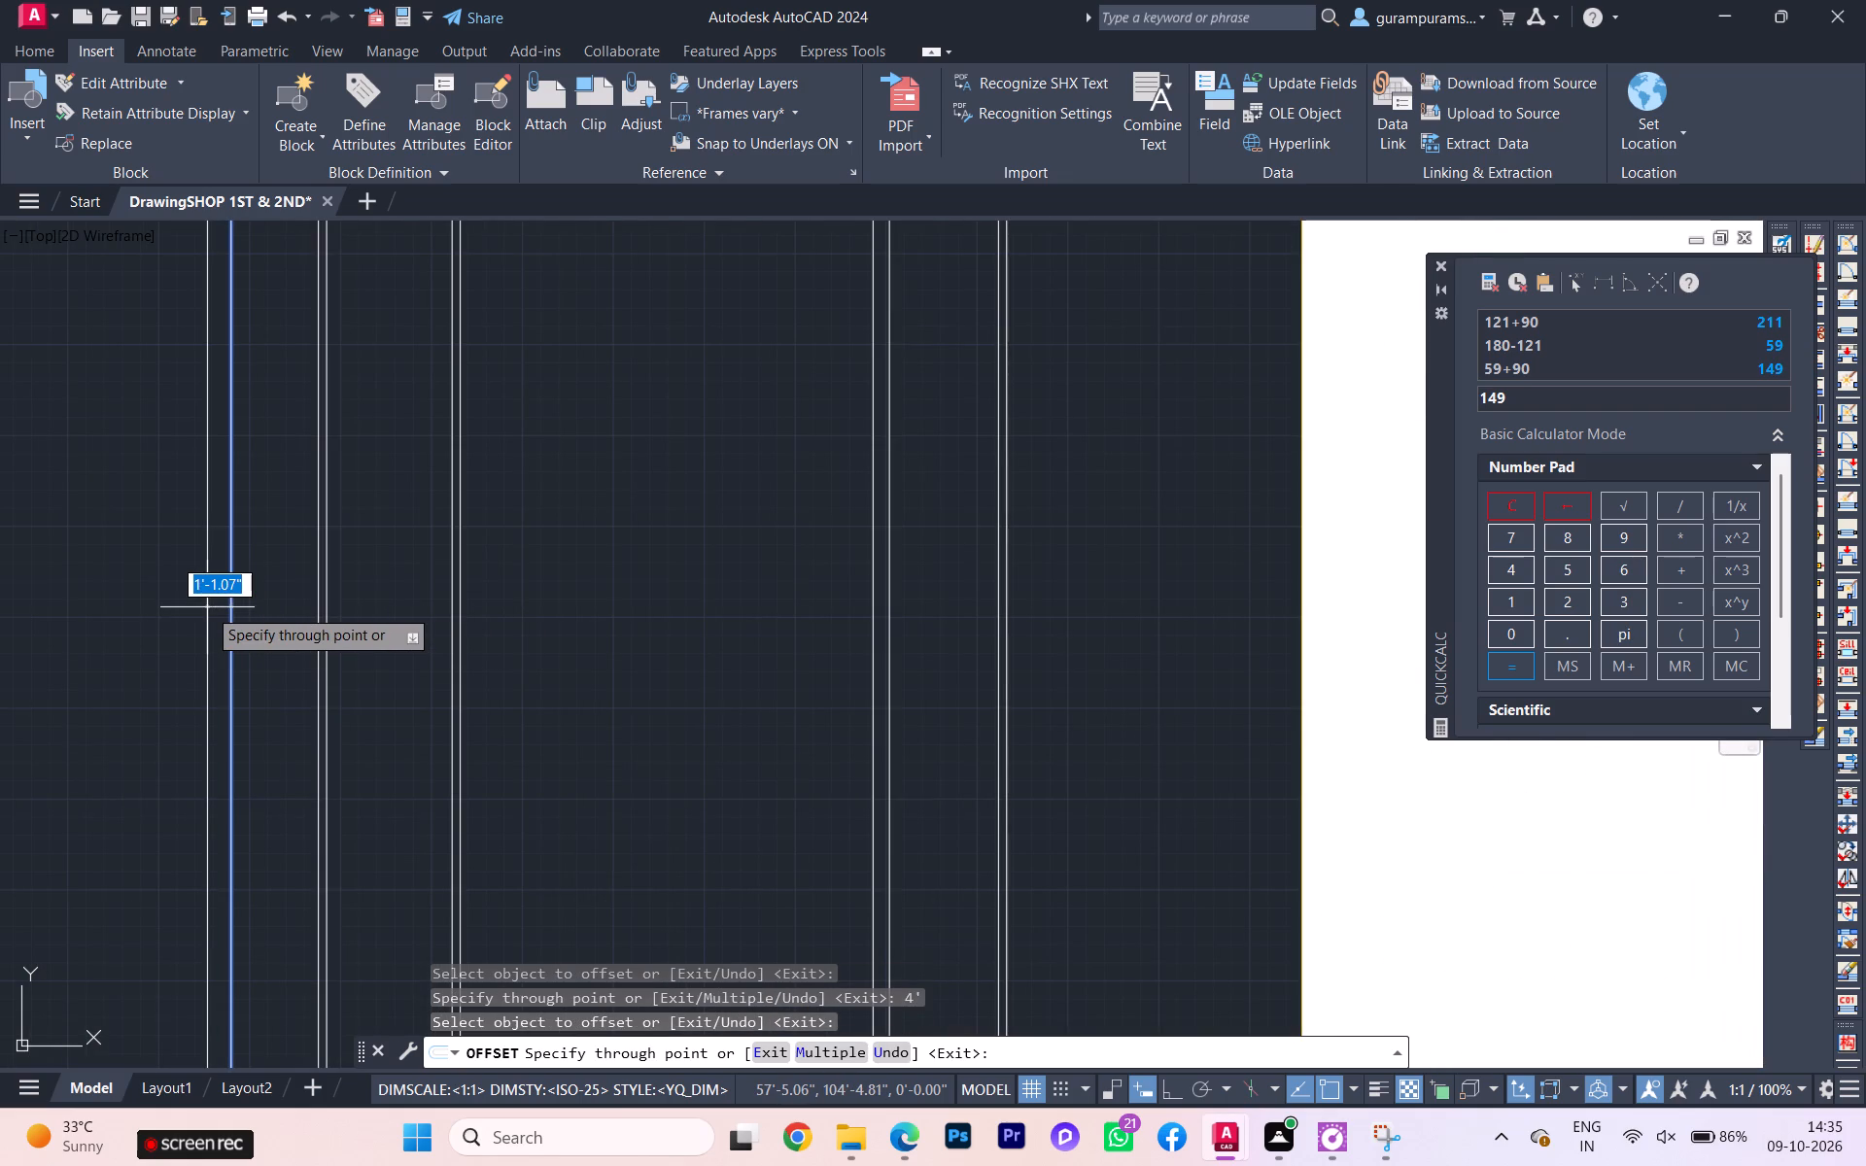
type("4.5")
key("Return")
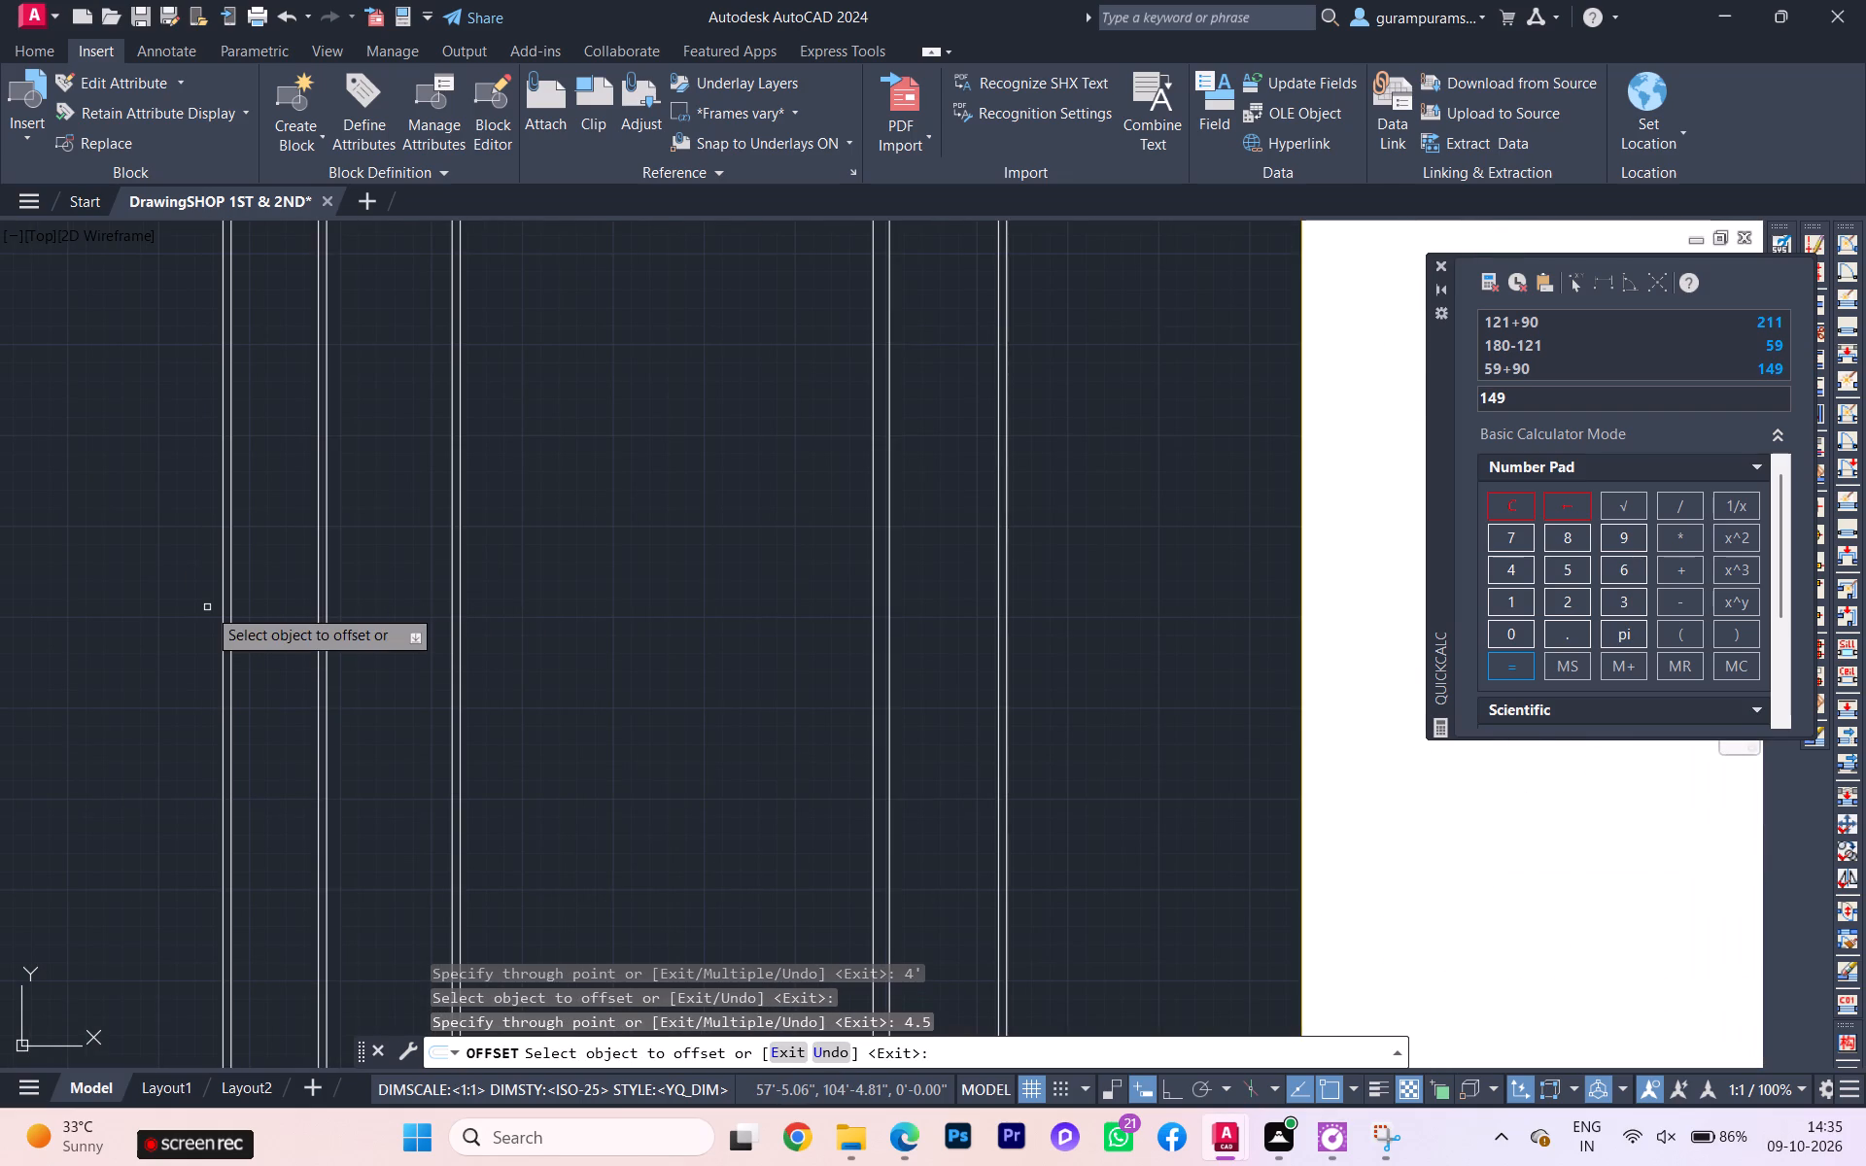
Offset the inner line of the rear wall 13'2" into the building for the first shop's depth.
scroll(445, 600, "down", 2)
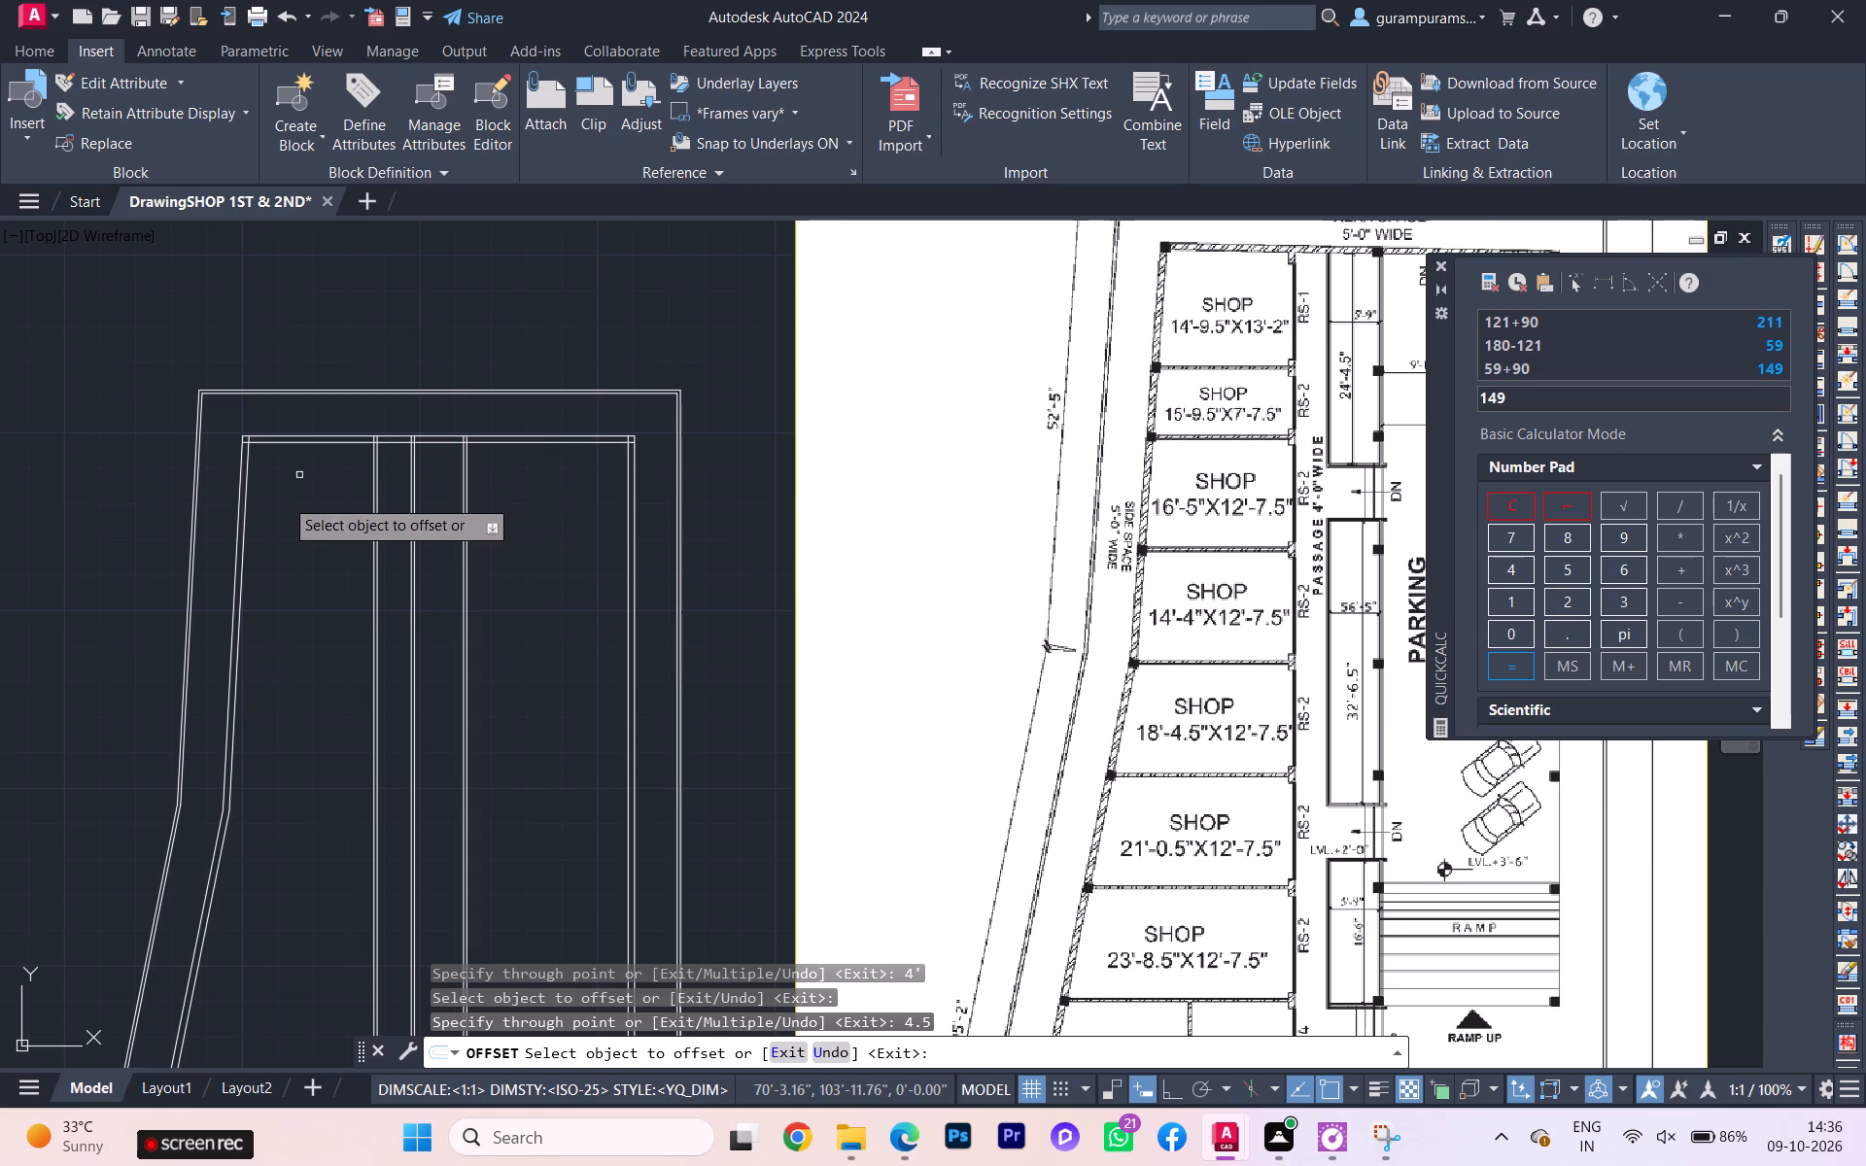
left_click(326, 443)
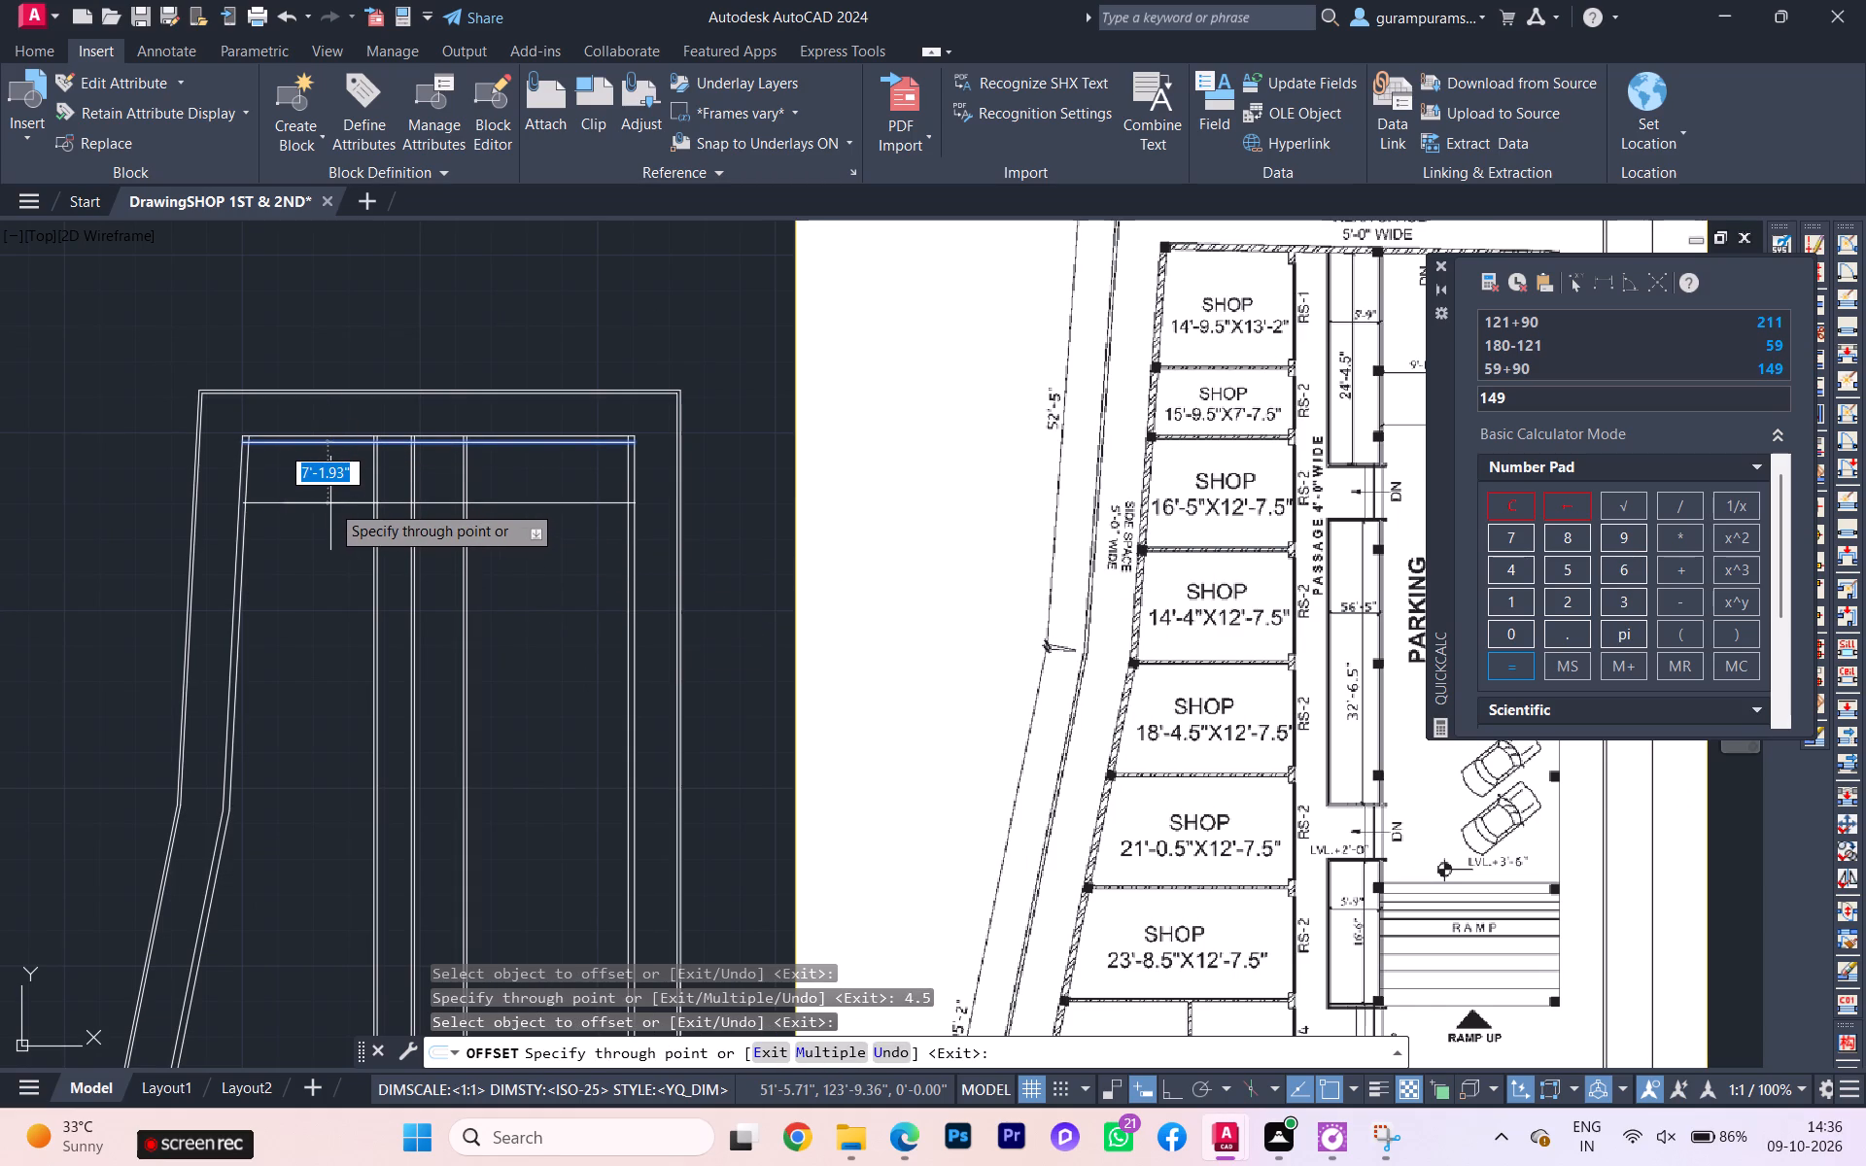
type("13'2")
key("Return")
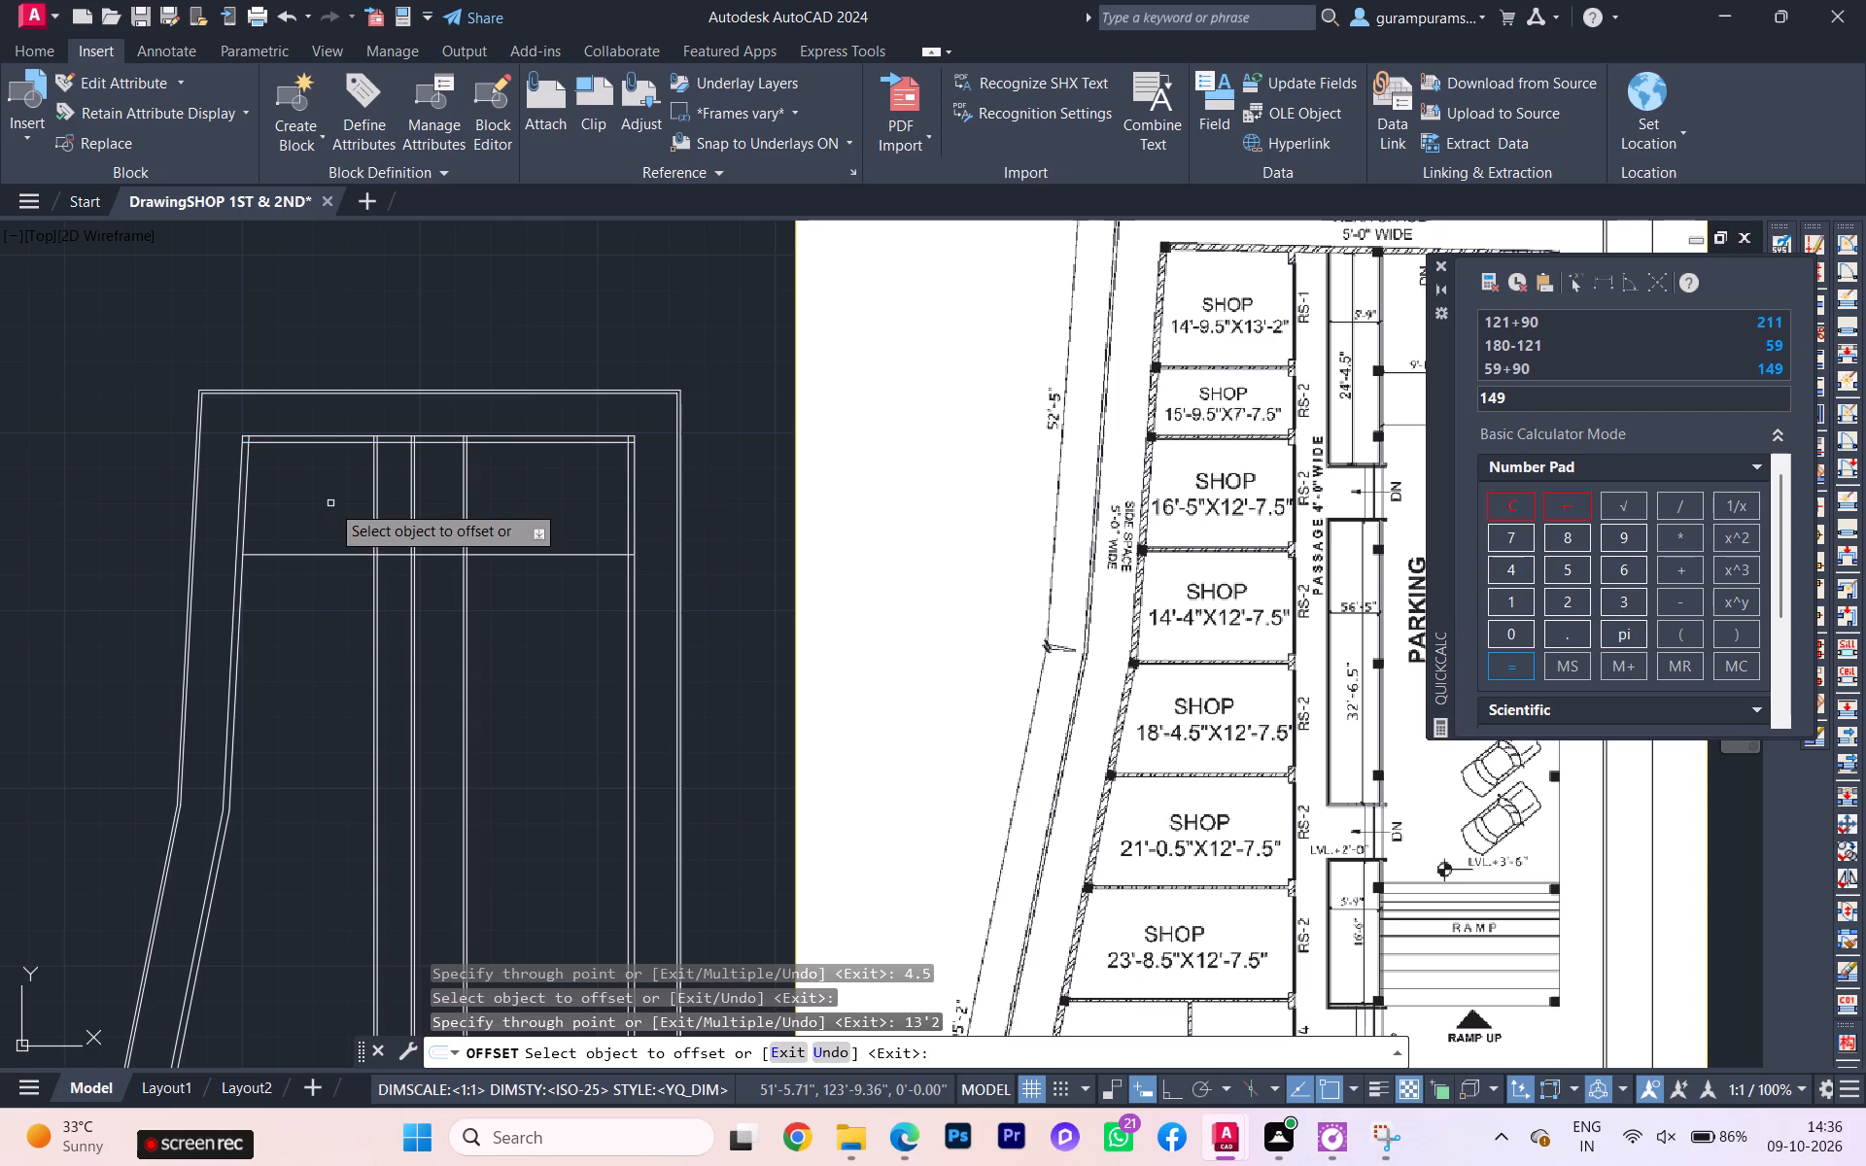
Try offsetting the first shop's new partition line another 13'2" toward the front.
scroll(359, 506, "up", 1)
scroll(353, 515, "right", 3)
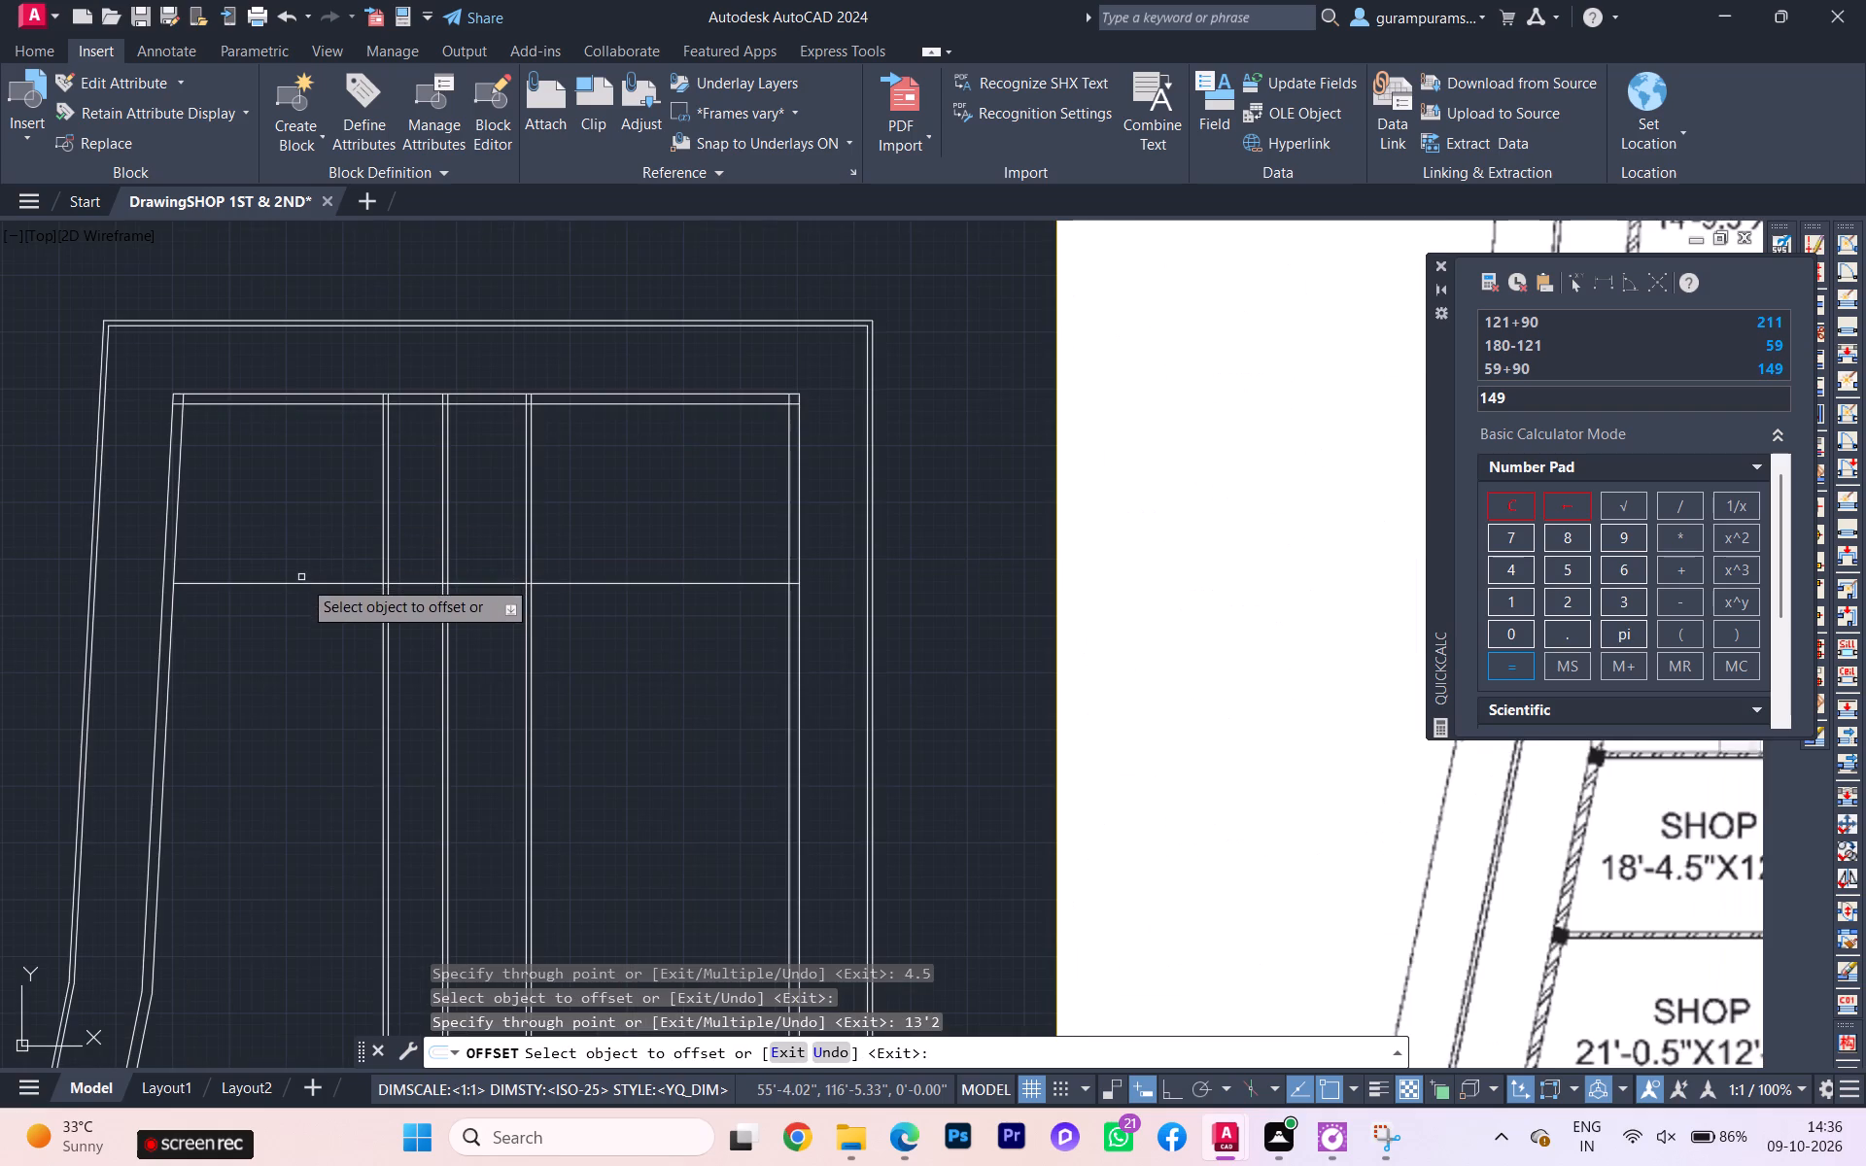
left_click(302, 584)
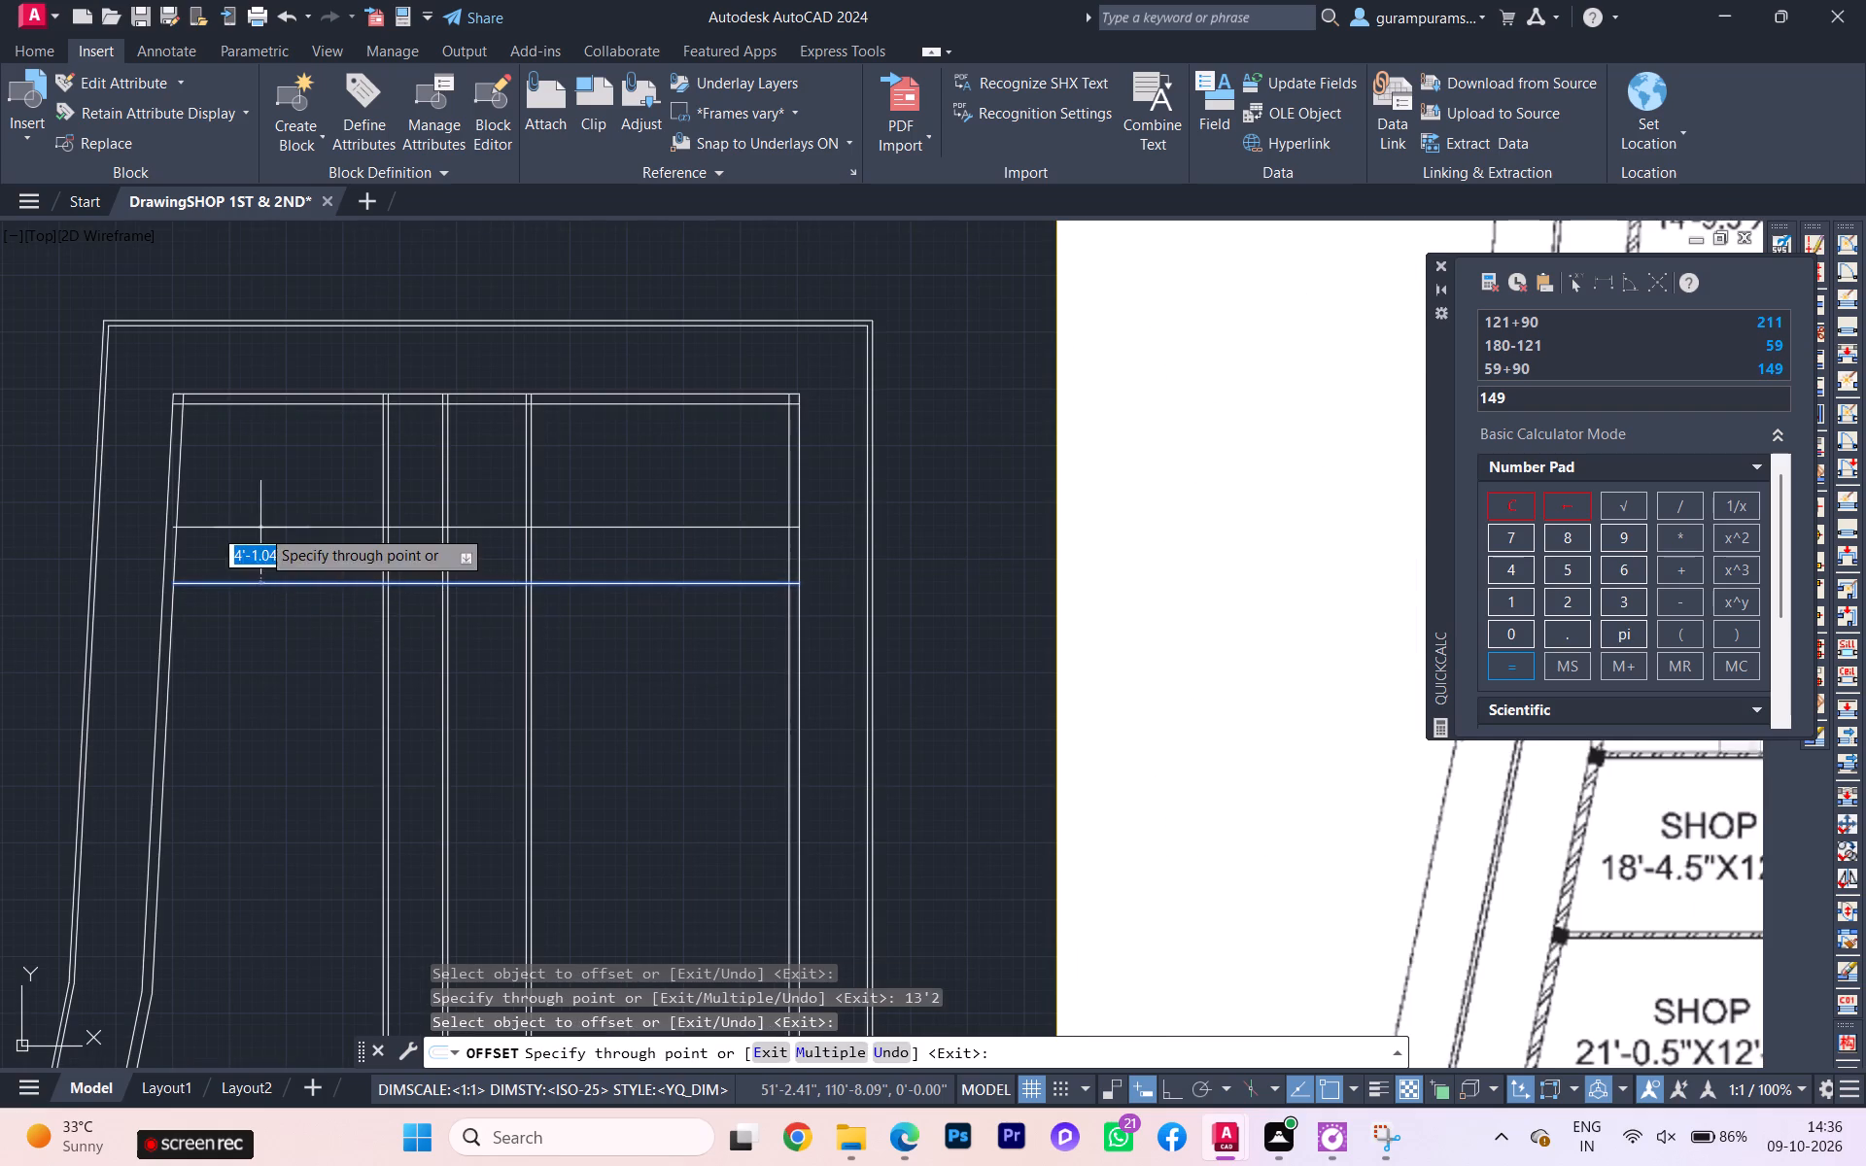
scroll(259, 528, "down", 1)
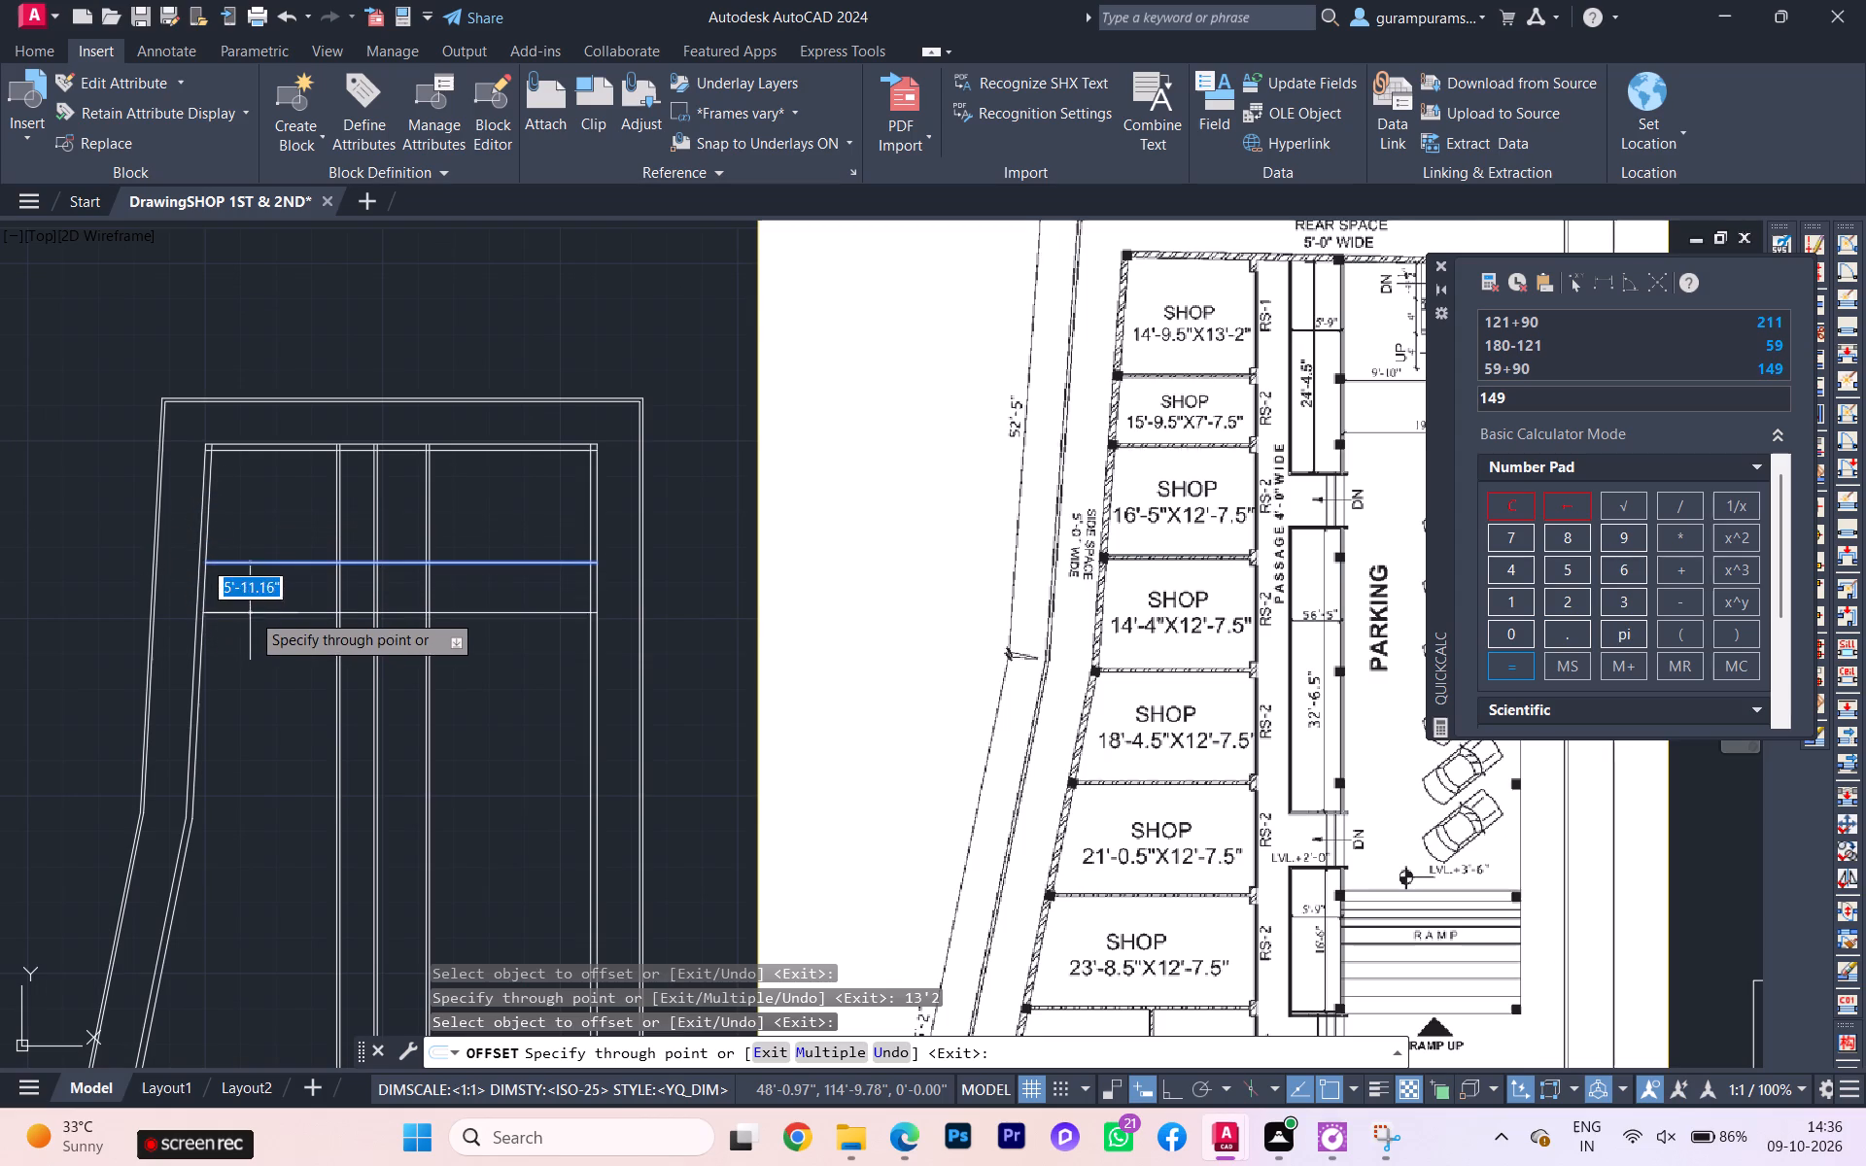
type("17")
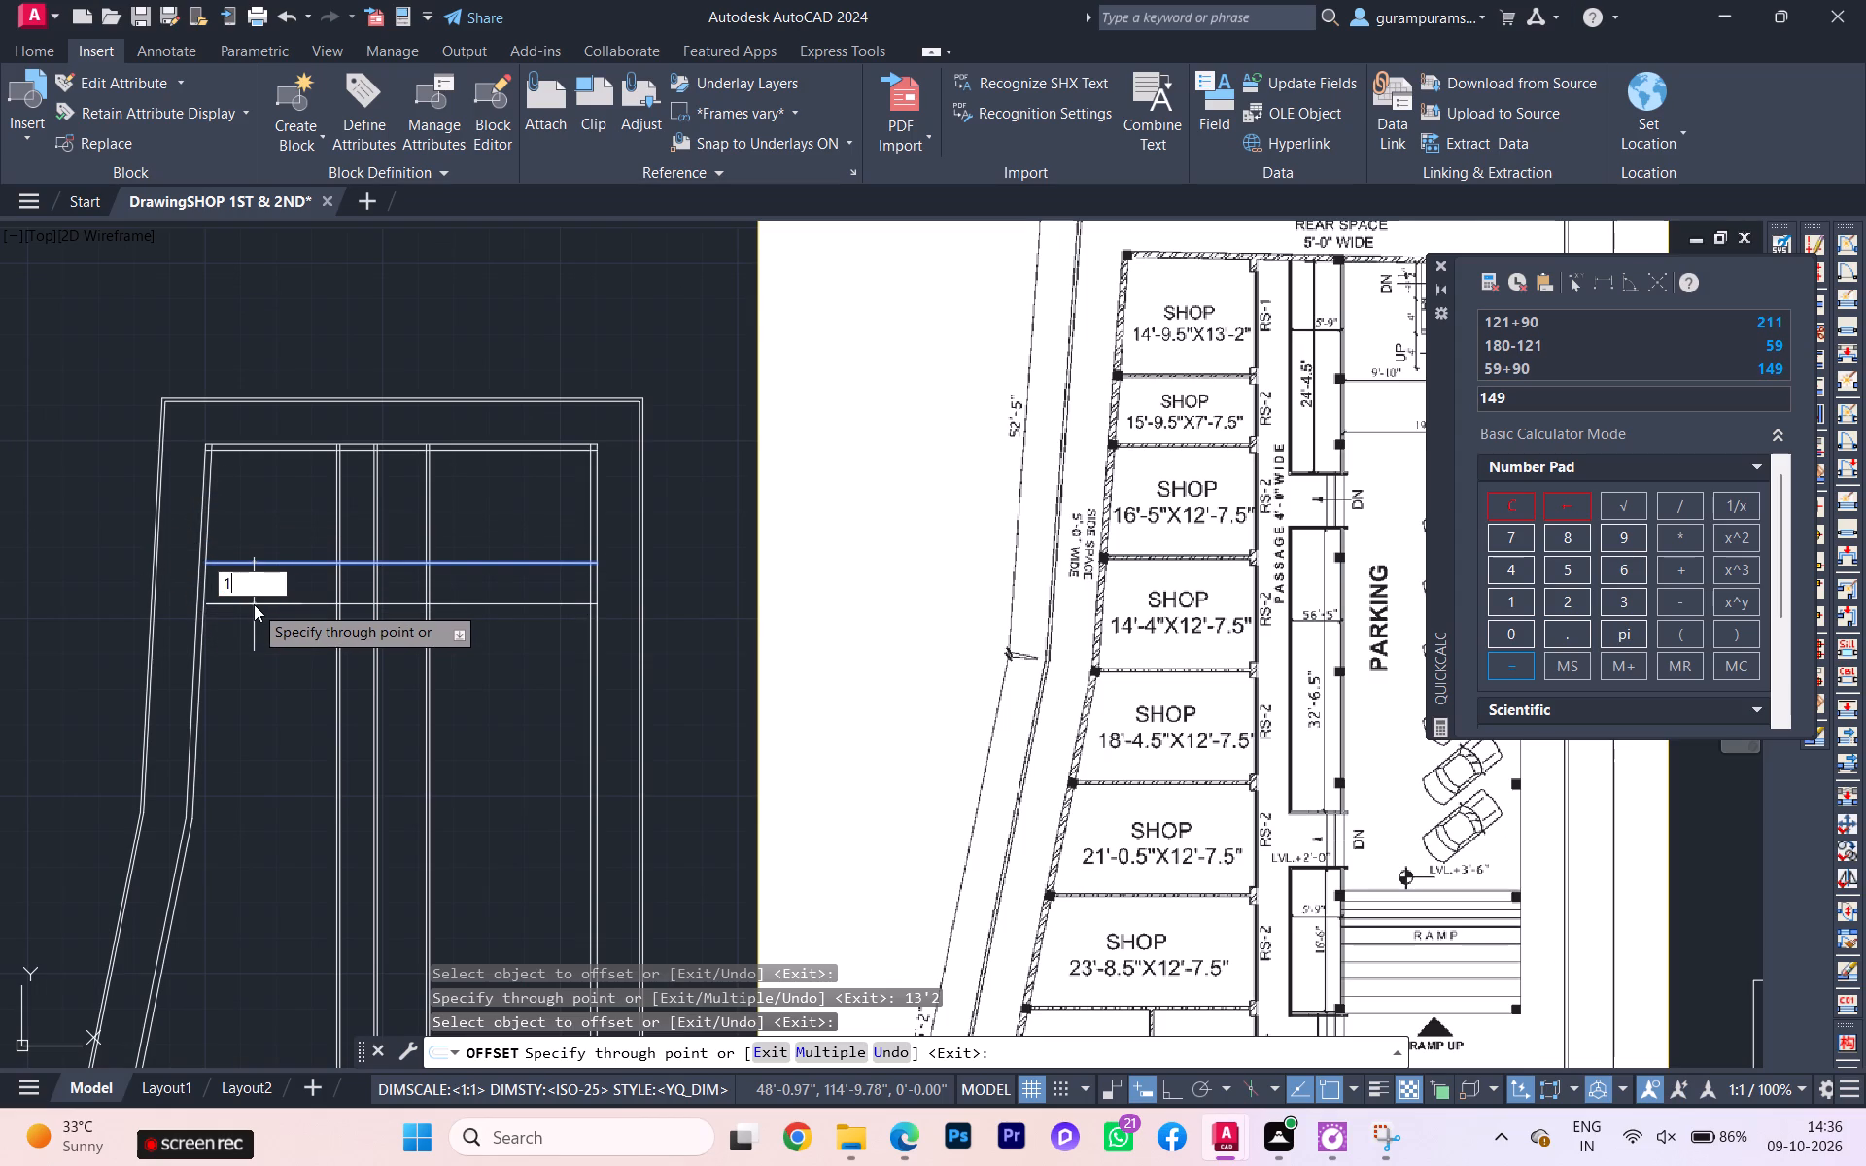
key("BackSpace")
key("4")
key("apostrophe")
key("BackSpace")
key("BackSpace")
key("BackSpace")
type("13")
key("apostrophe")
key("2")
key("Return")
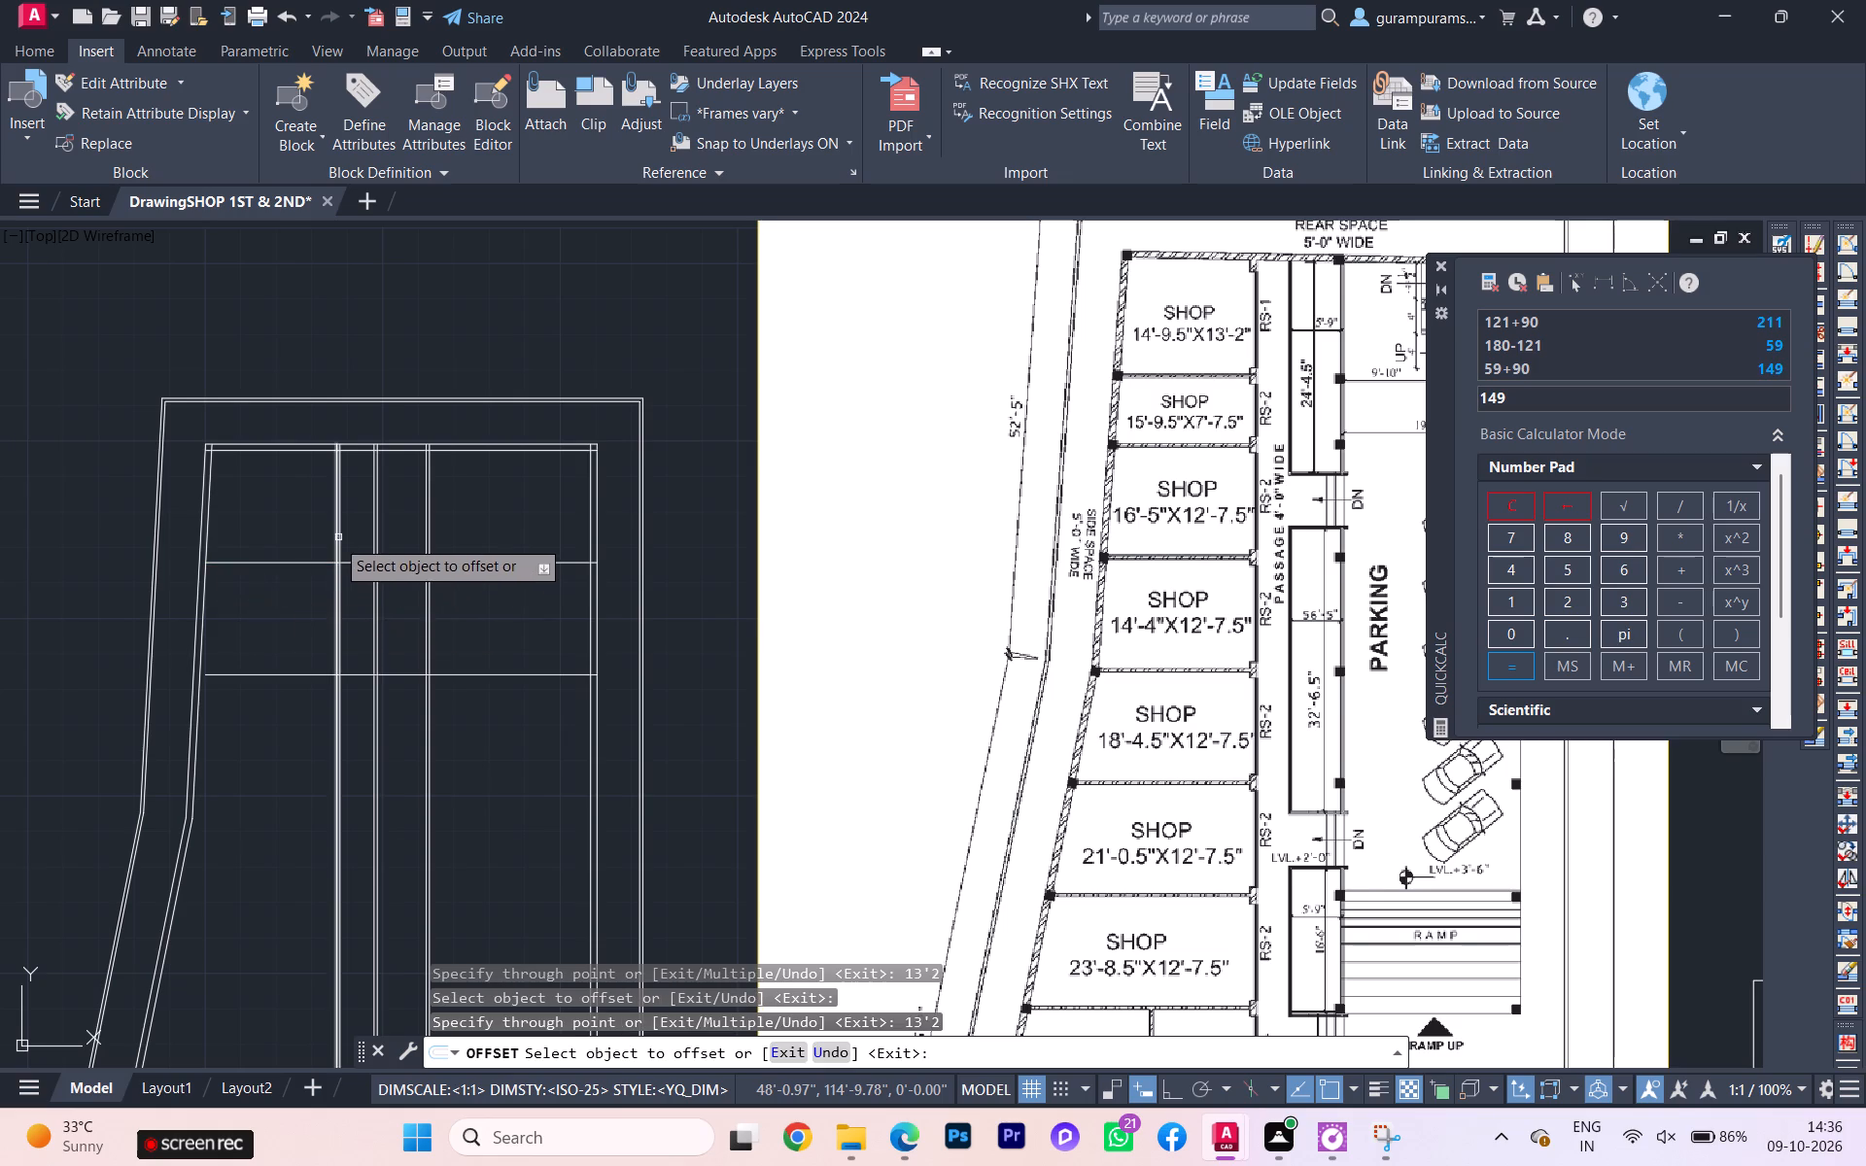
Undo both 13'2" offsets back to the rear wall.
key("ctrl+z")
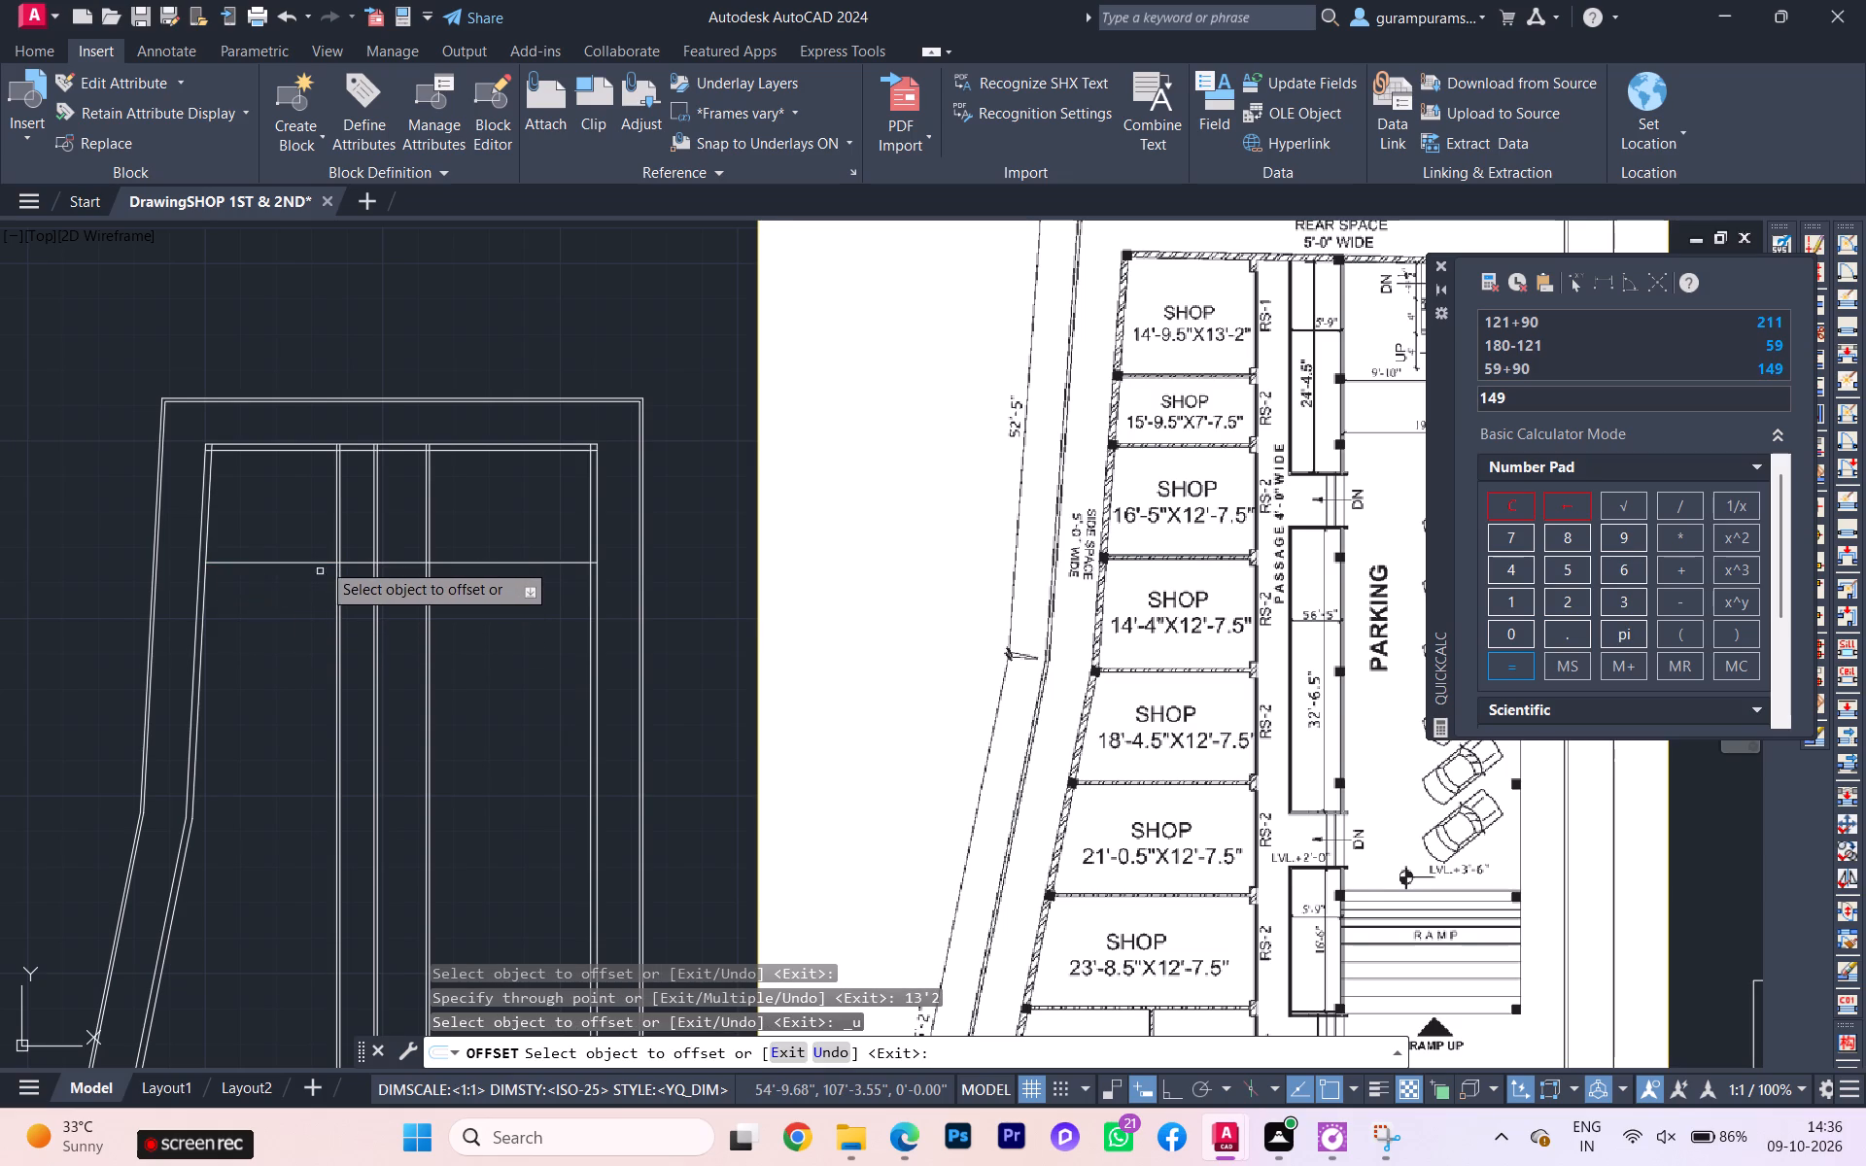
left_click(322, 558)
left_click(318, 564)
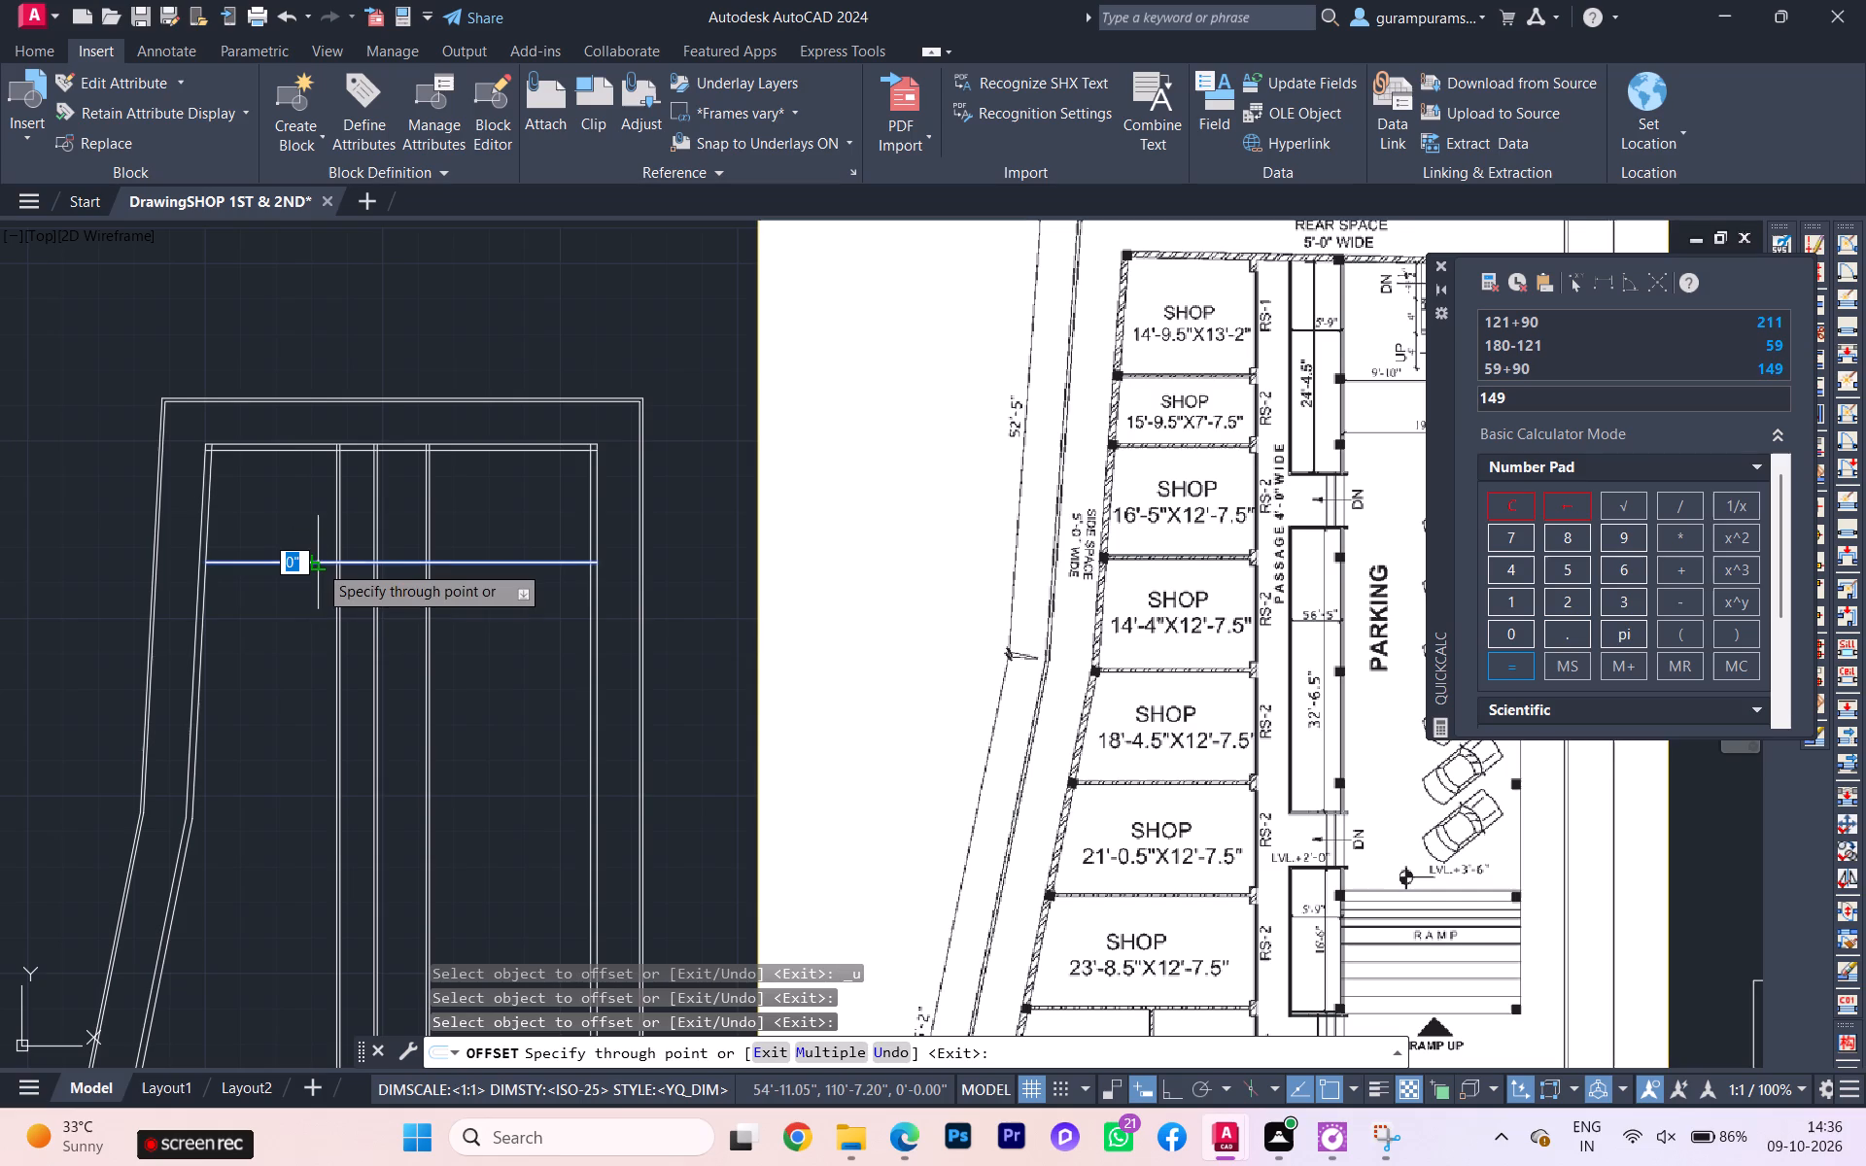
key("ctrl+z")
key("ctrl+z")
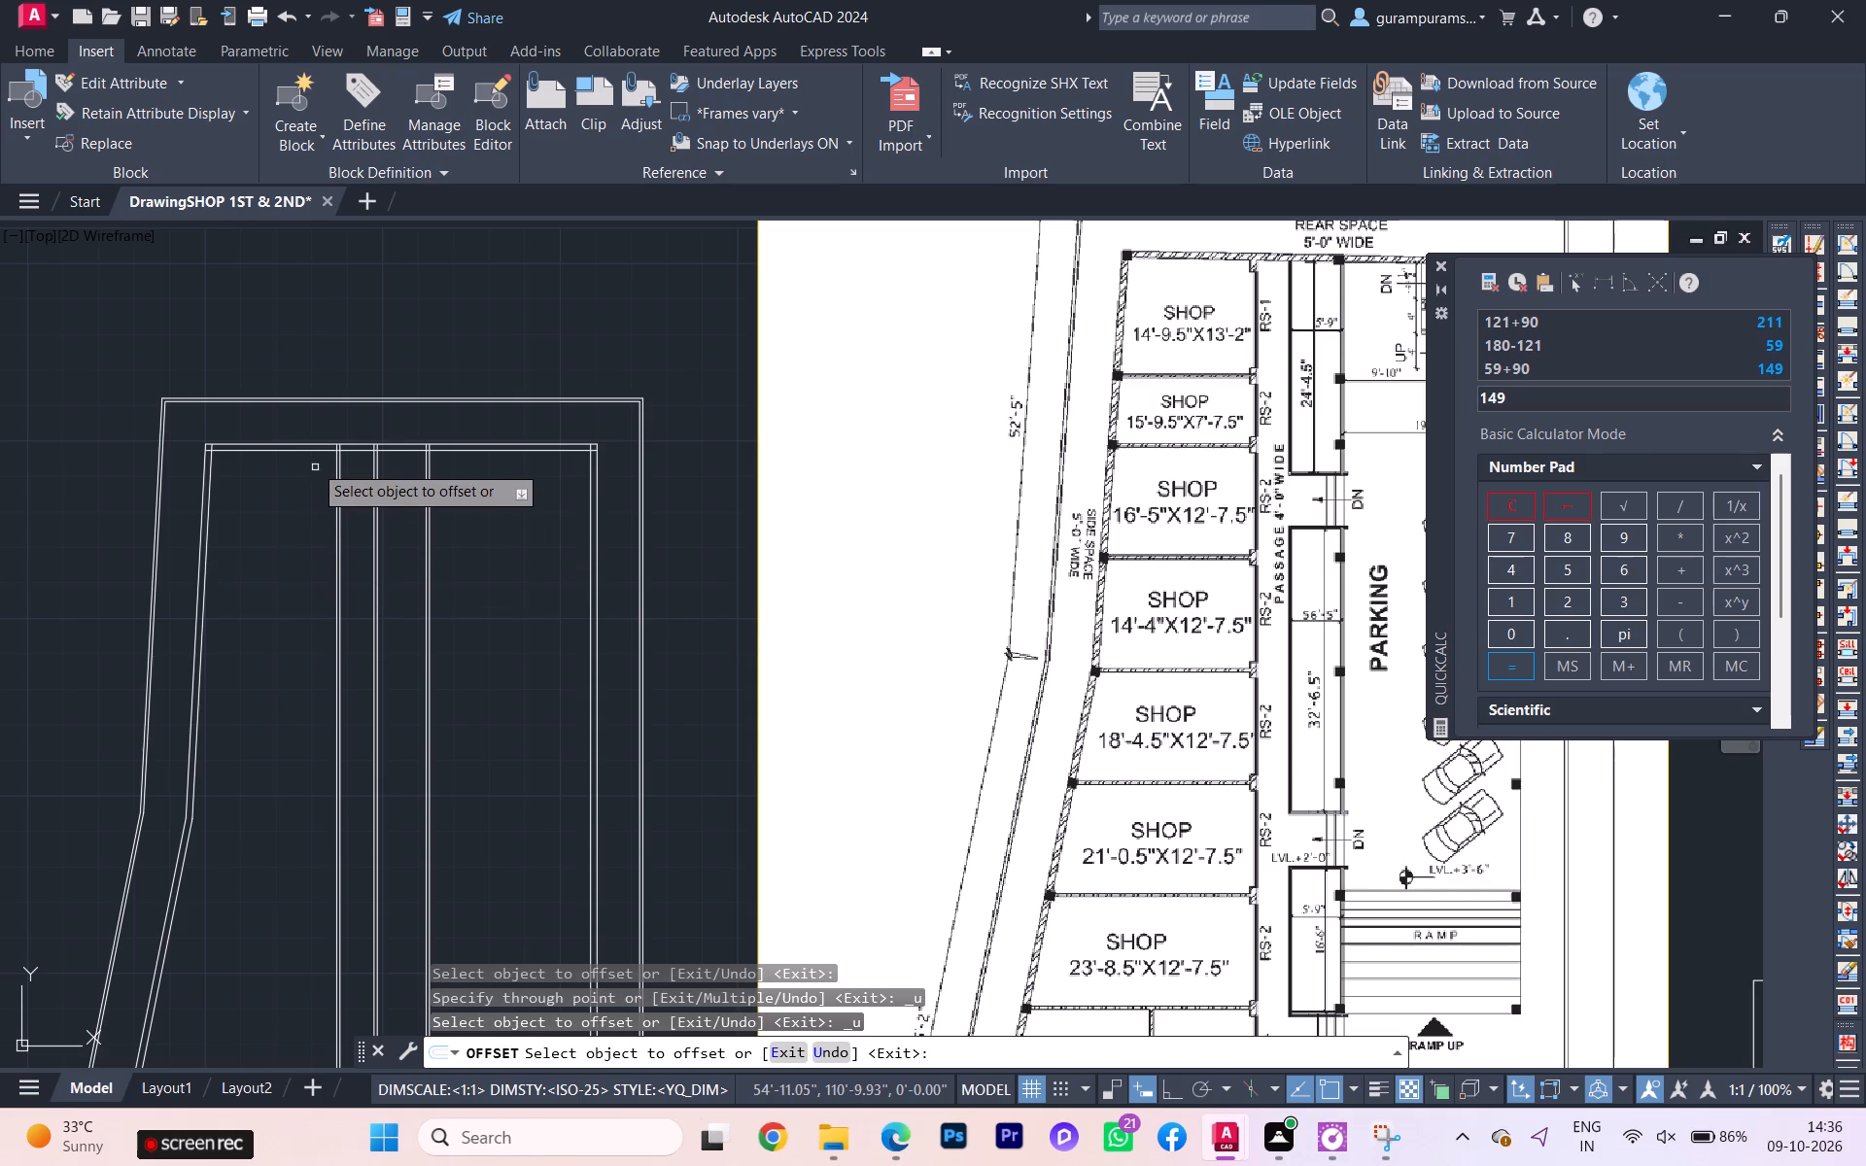
Offset the inner line of the rear wall 13'2" into the building to mark the first shop's depth.
left_click(315, 448)
key("1")
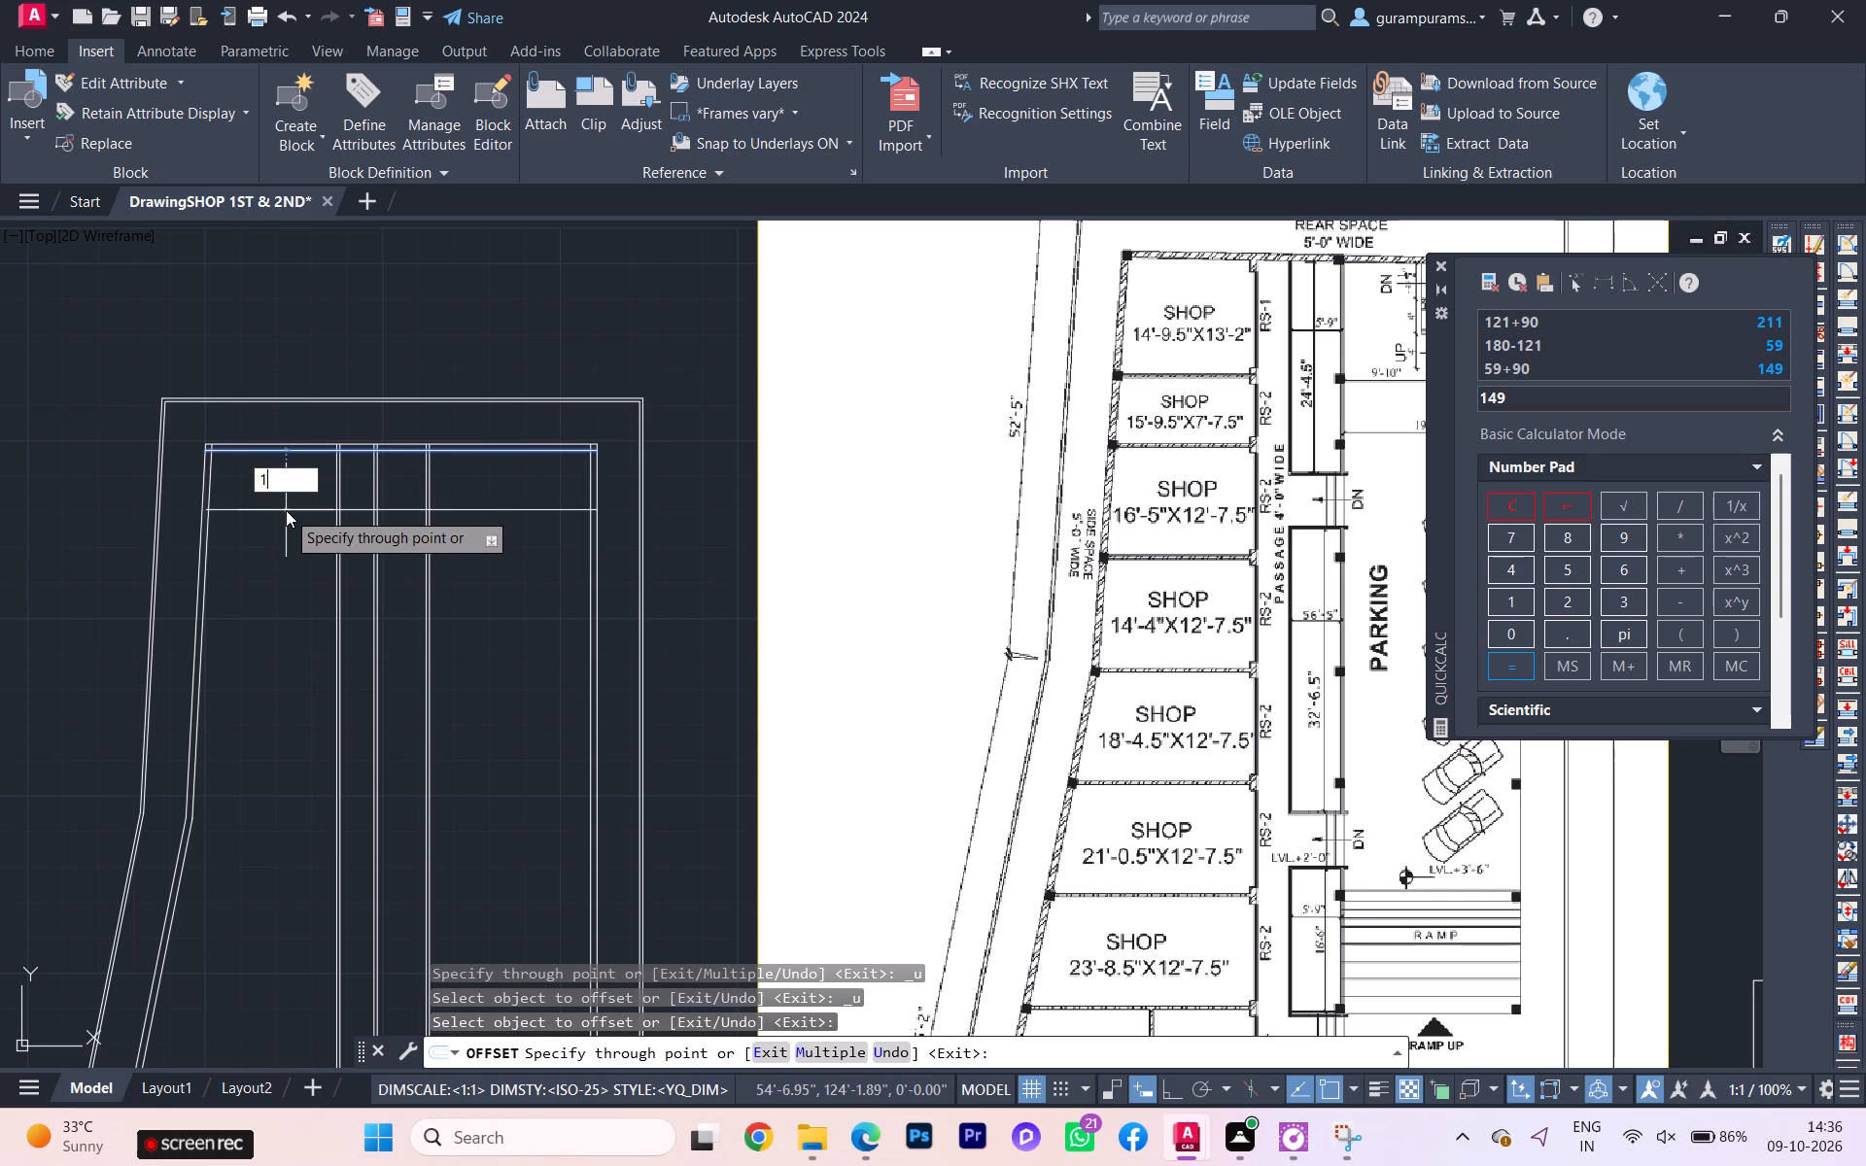
key("3")
key("apostrophe")
key("2")
key("Return")
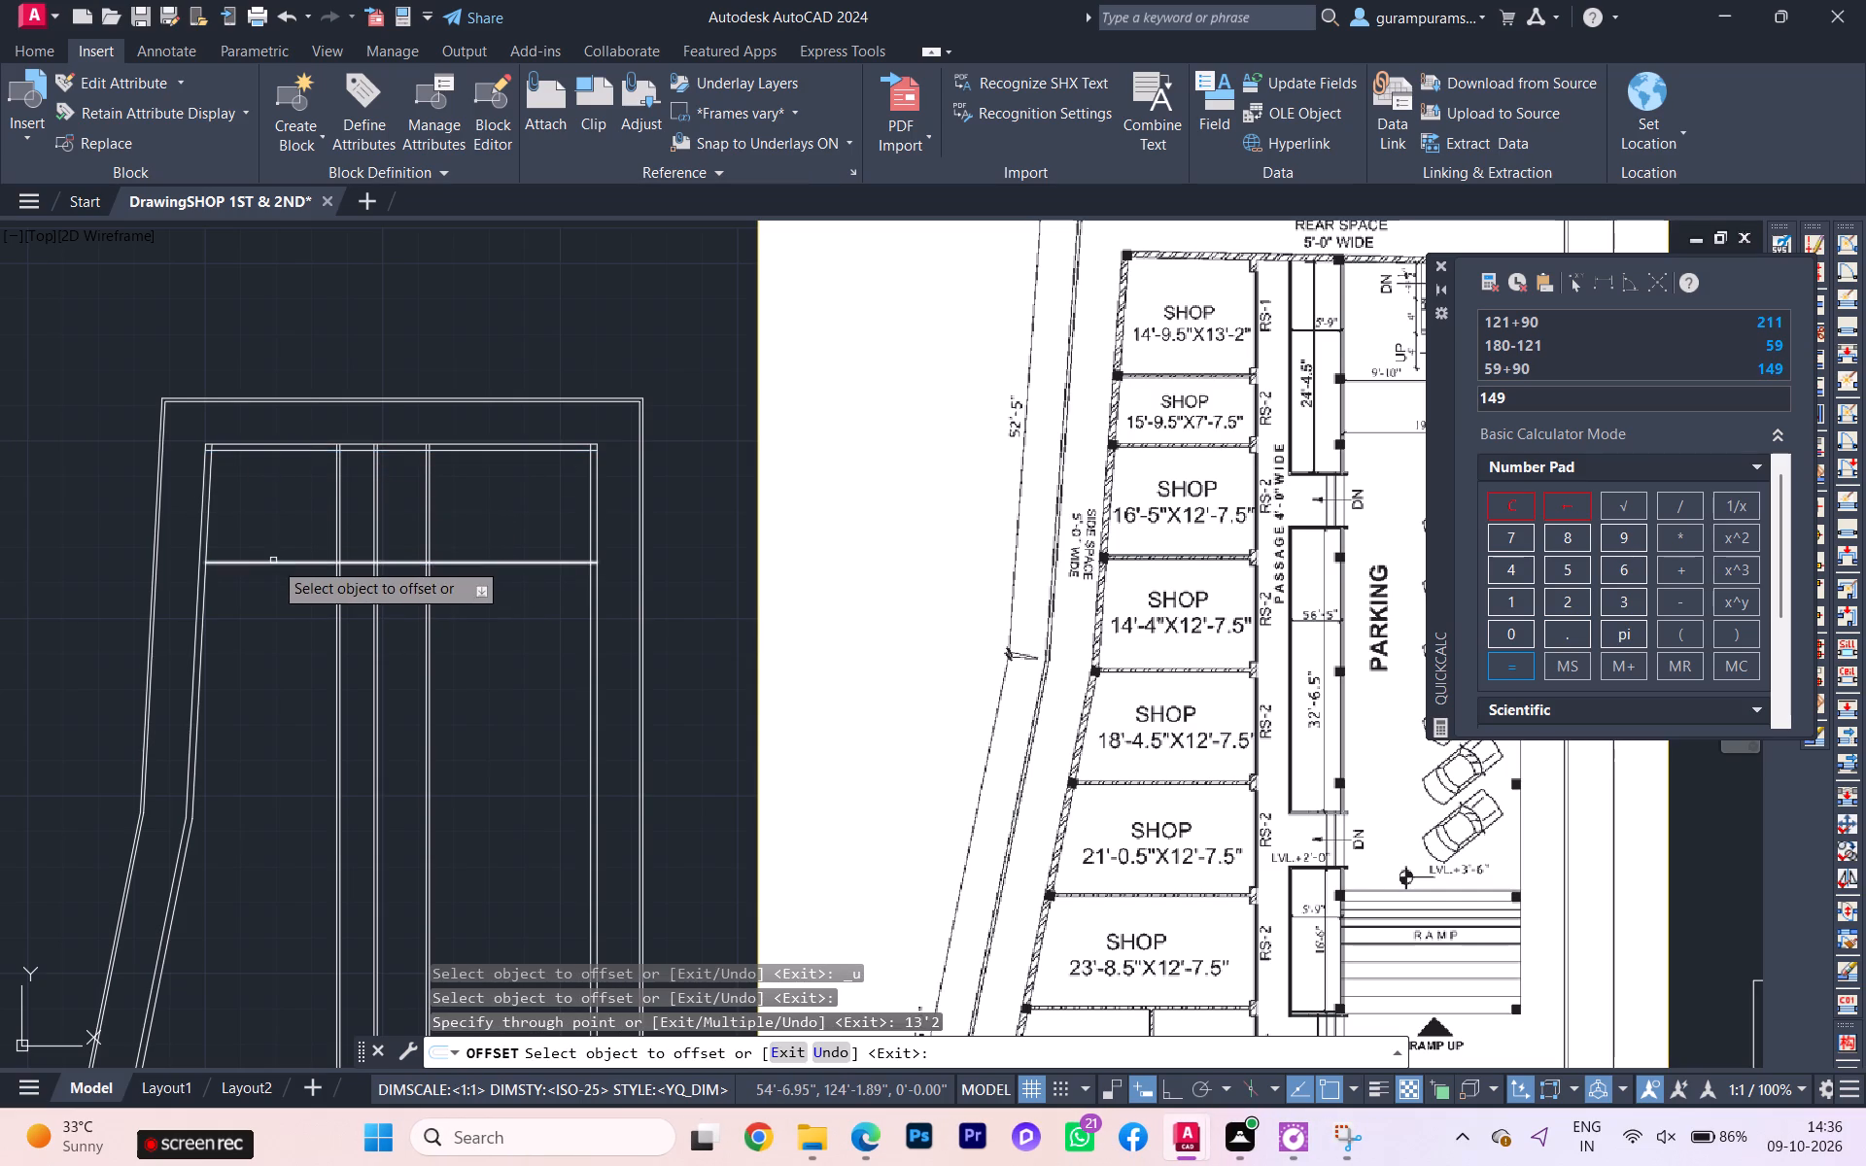
Offset the first shop's depth line 4.5" toward the front to form the partition wall.
left_click(272, 562)
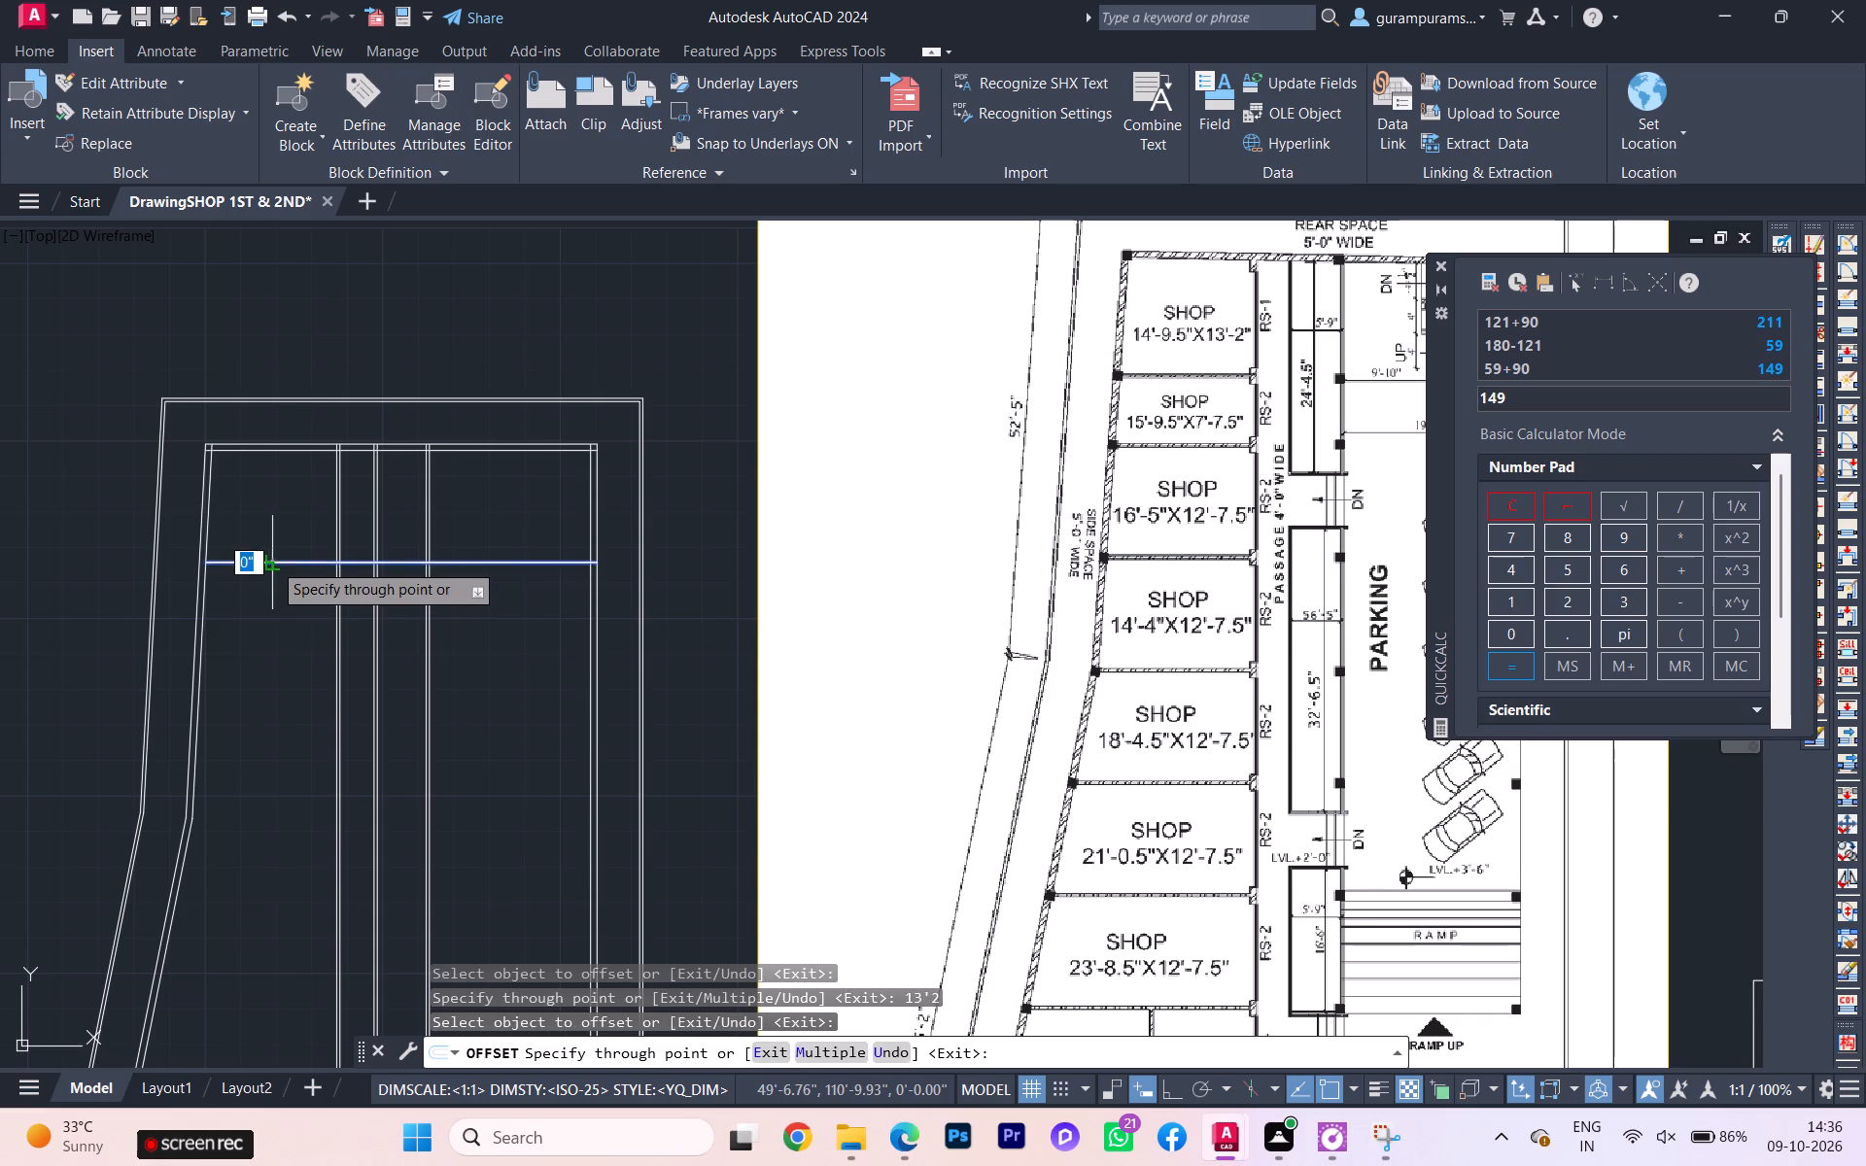
type("4.5")
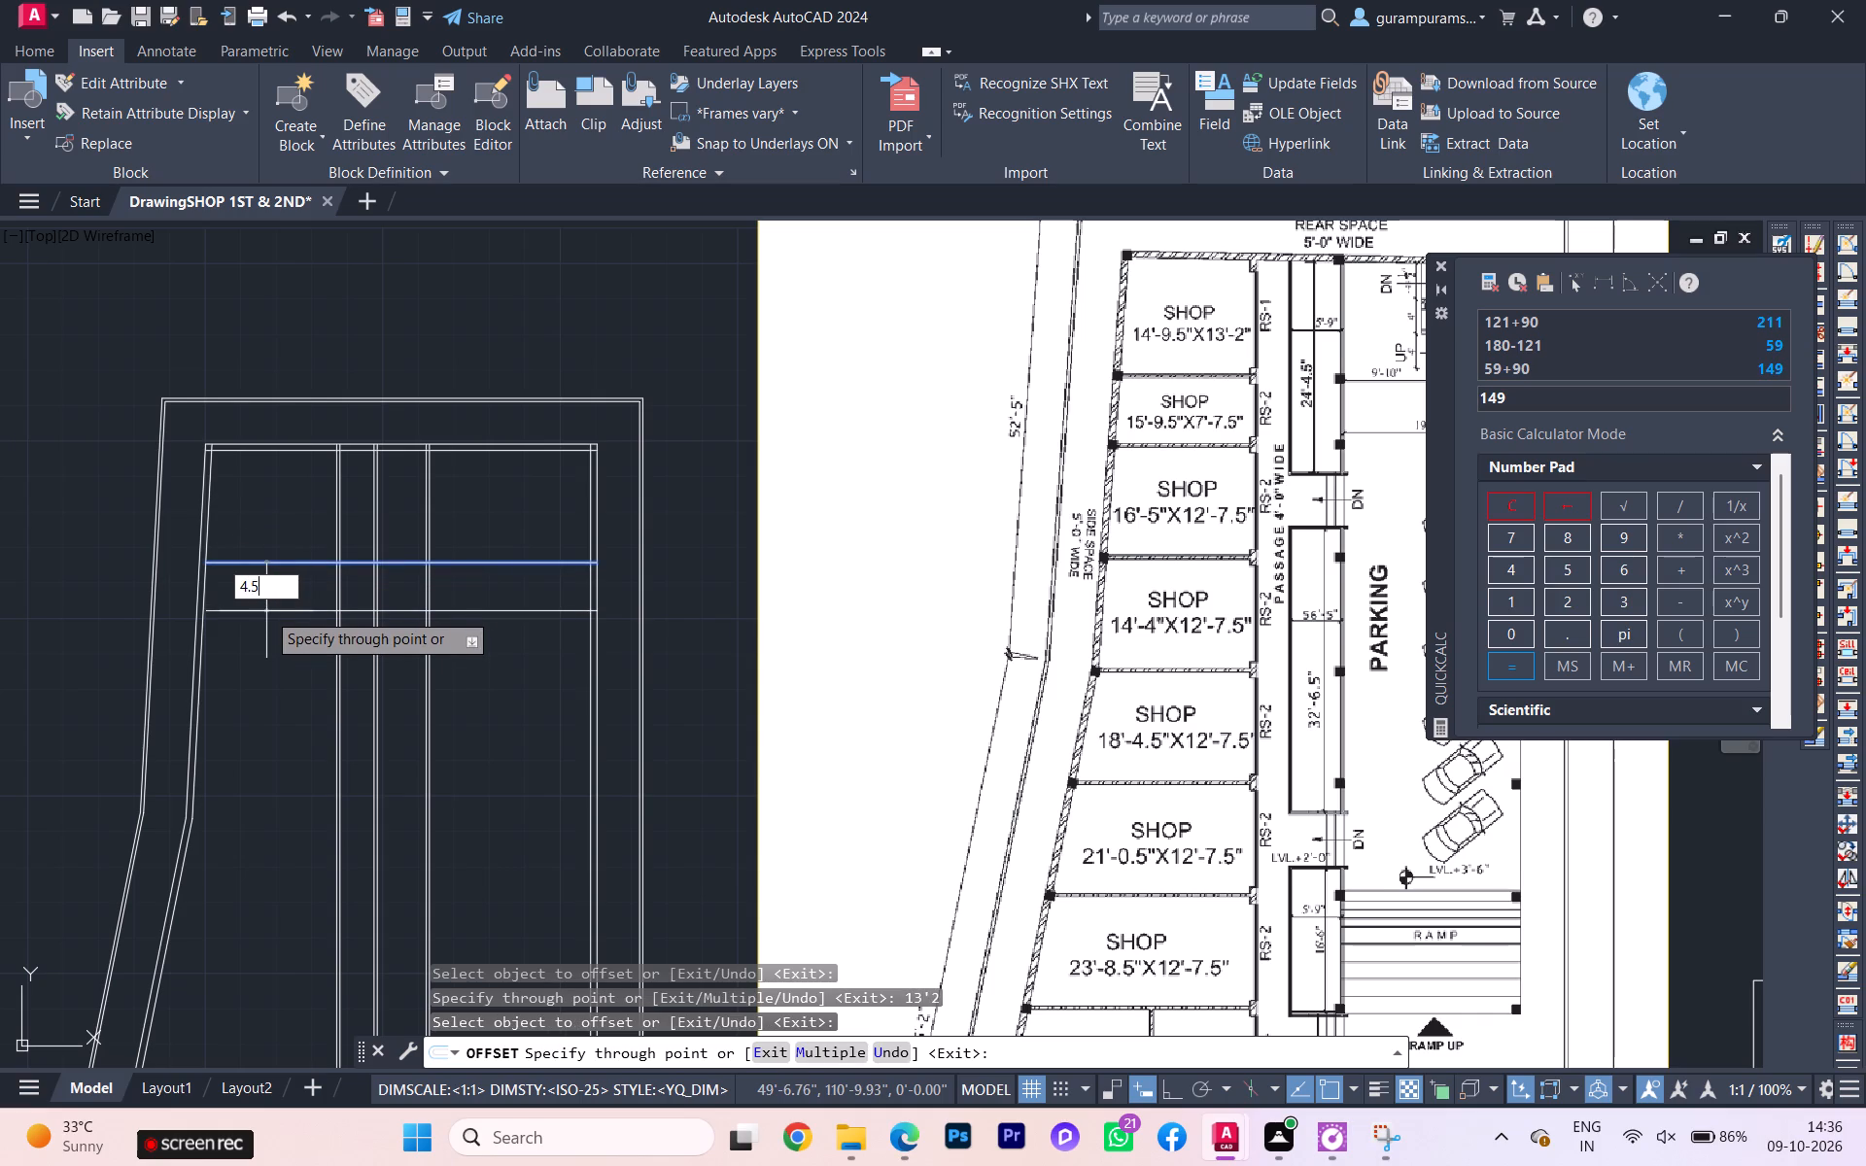
key("Return")
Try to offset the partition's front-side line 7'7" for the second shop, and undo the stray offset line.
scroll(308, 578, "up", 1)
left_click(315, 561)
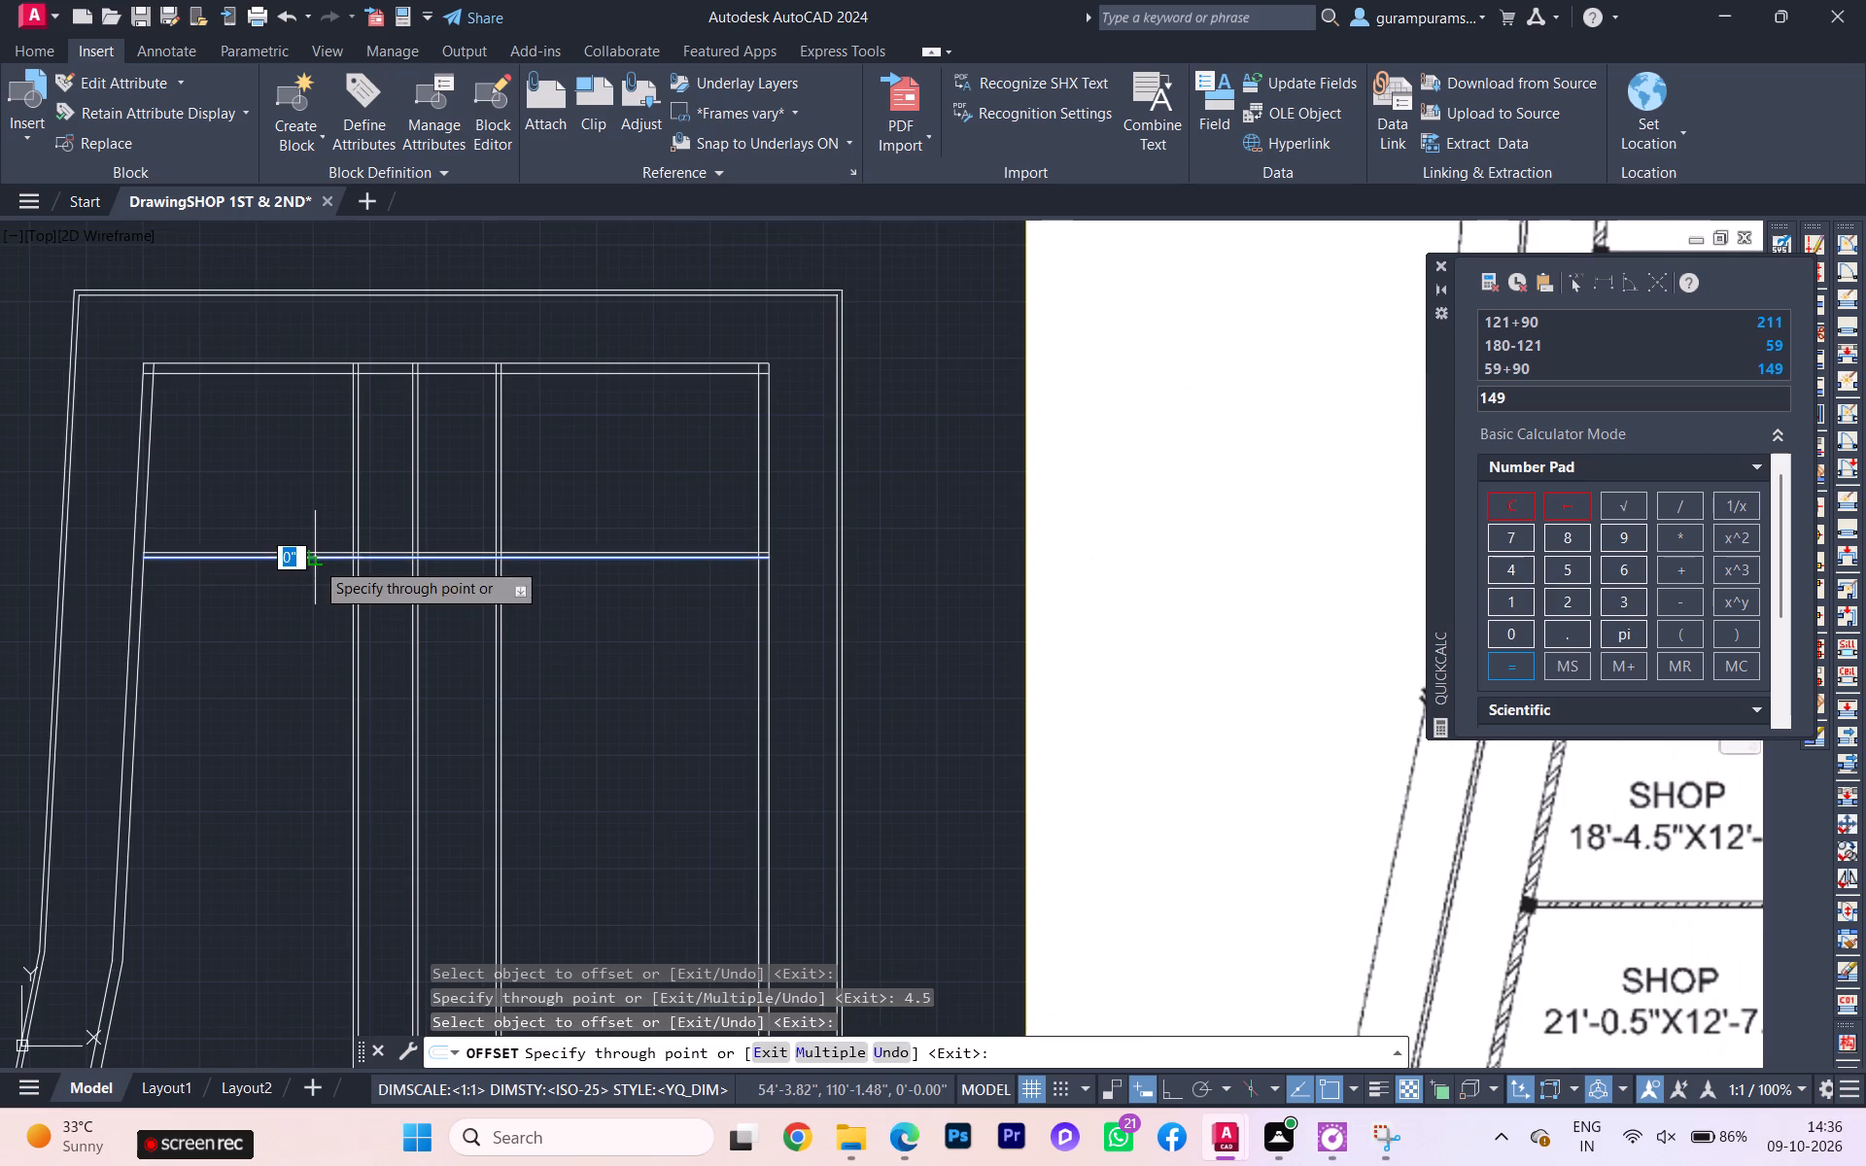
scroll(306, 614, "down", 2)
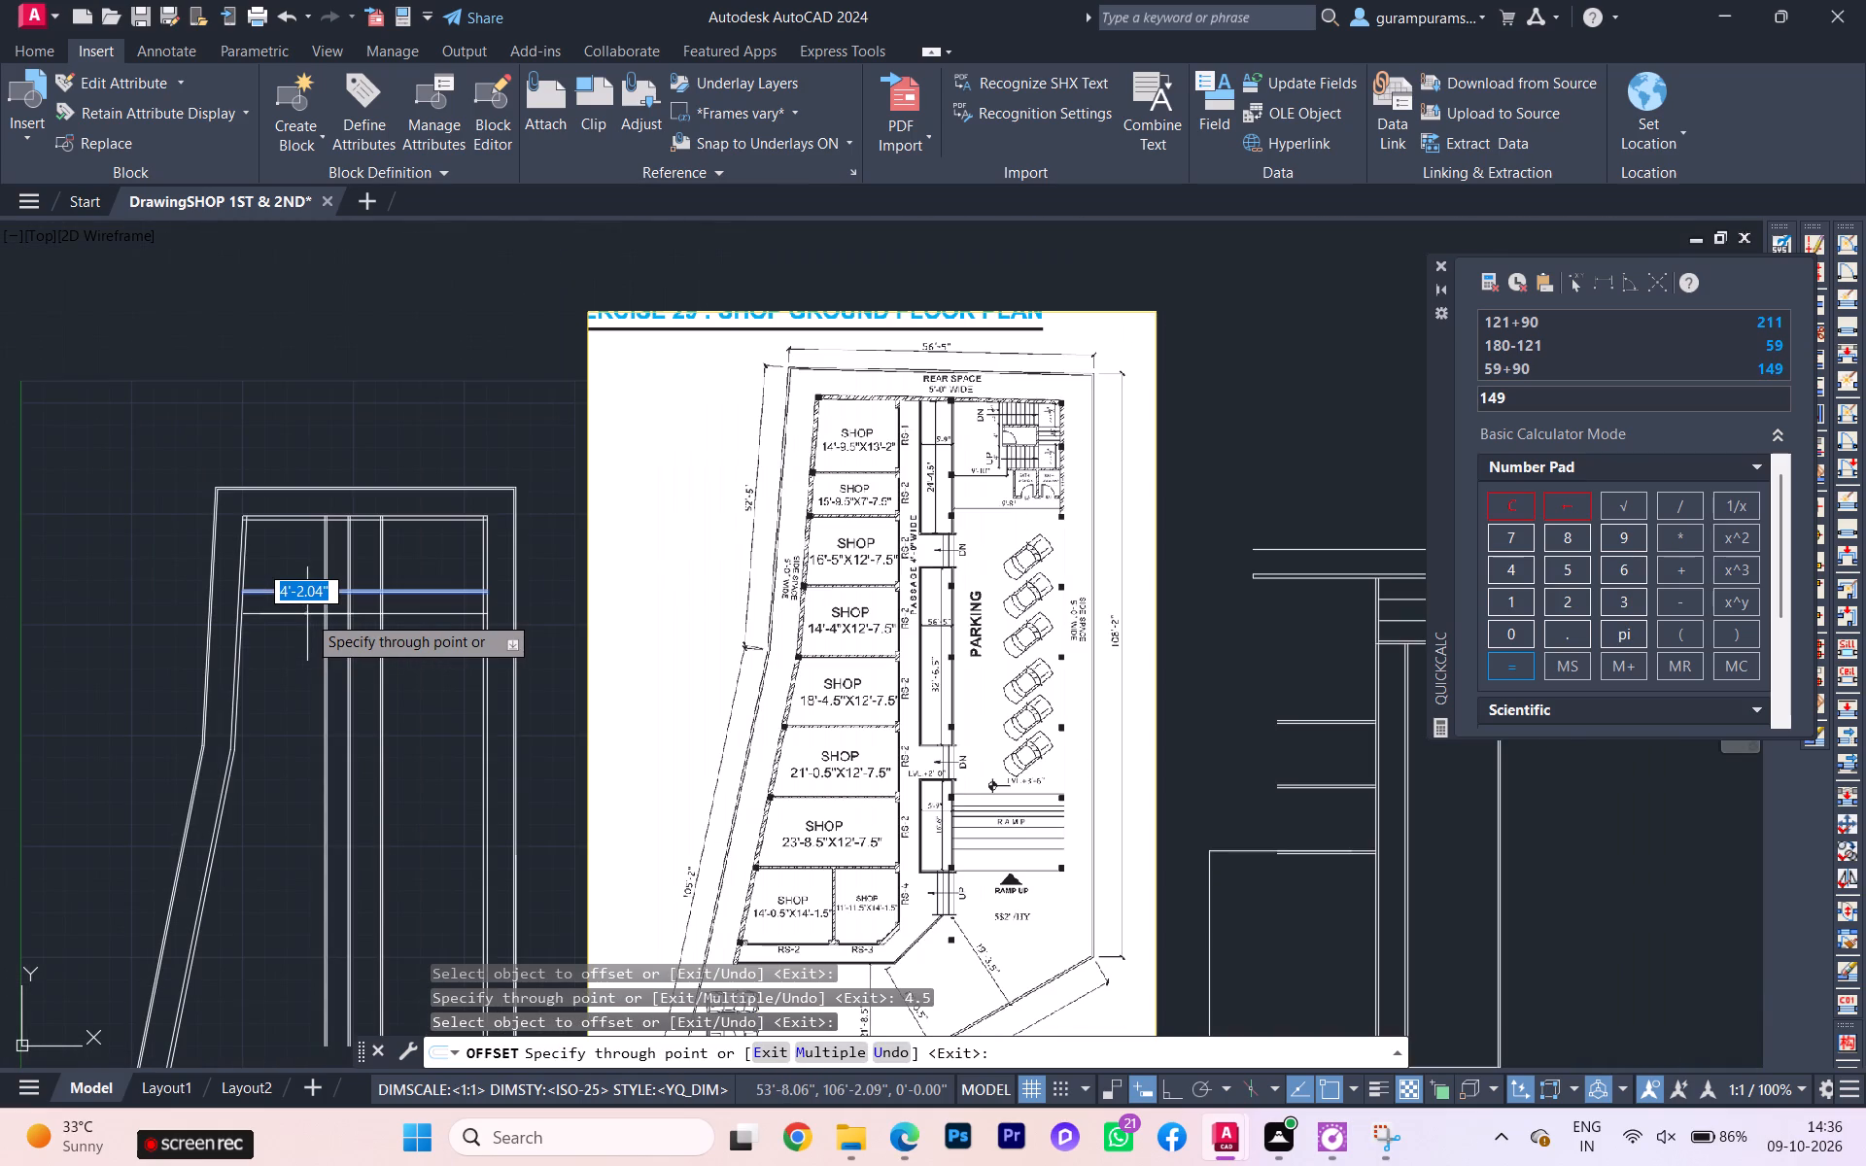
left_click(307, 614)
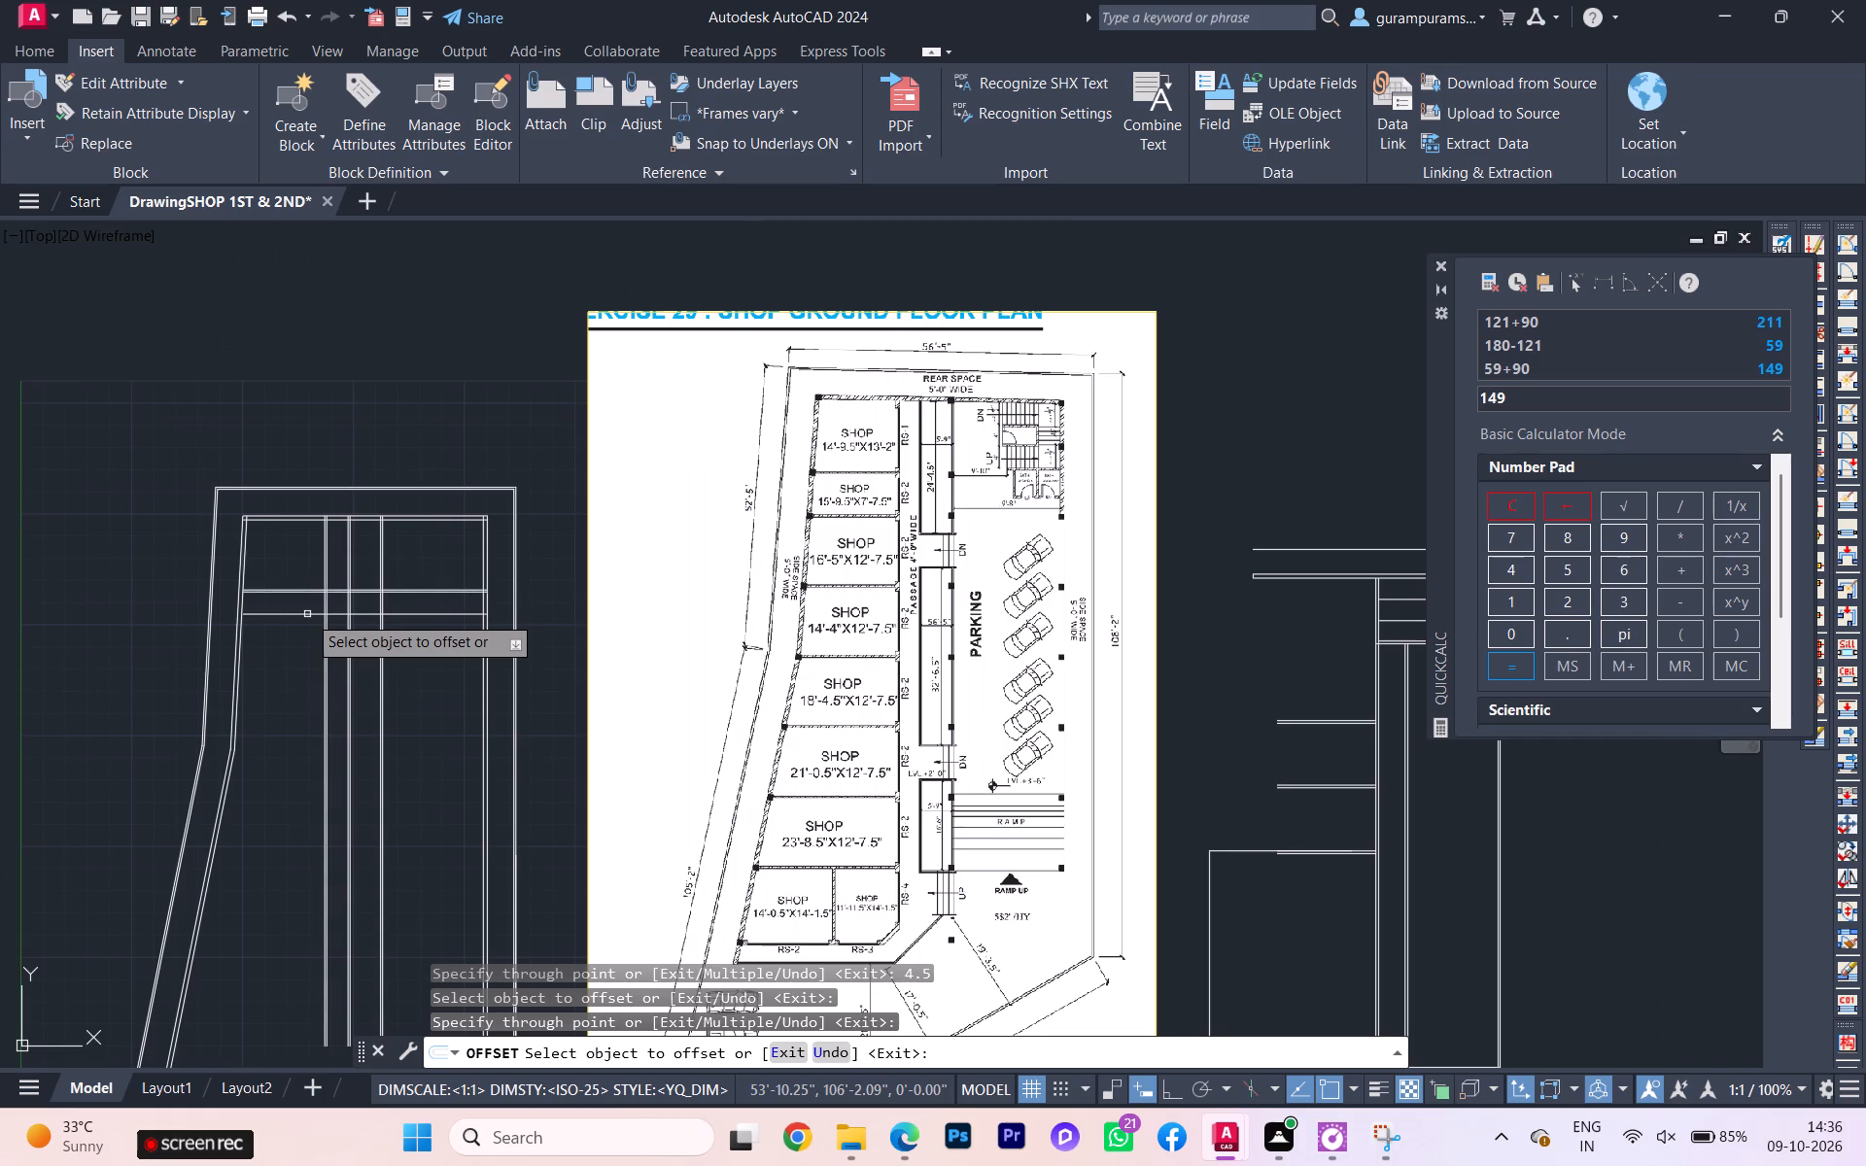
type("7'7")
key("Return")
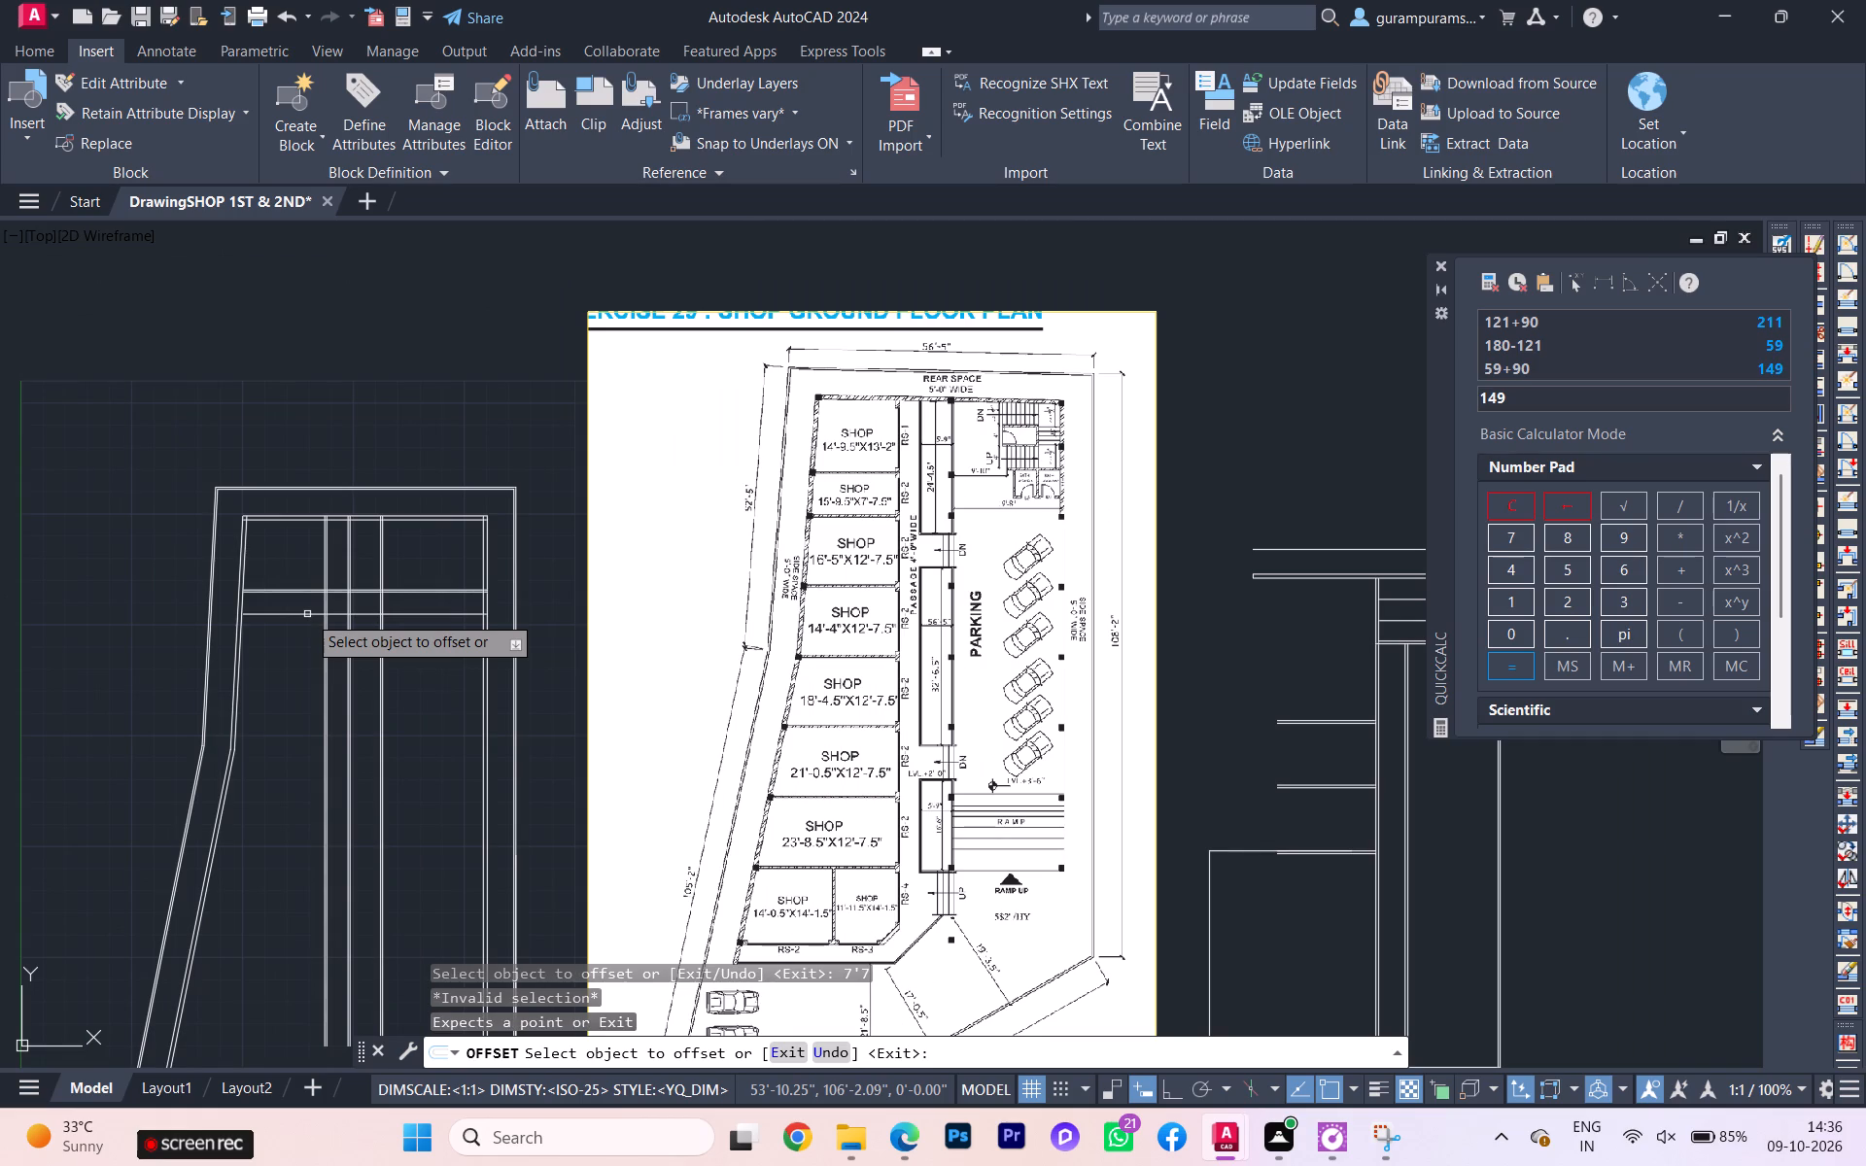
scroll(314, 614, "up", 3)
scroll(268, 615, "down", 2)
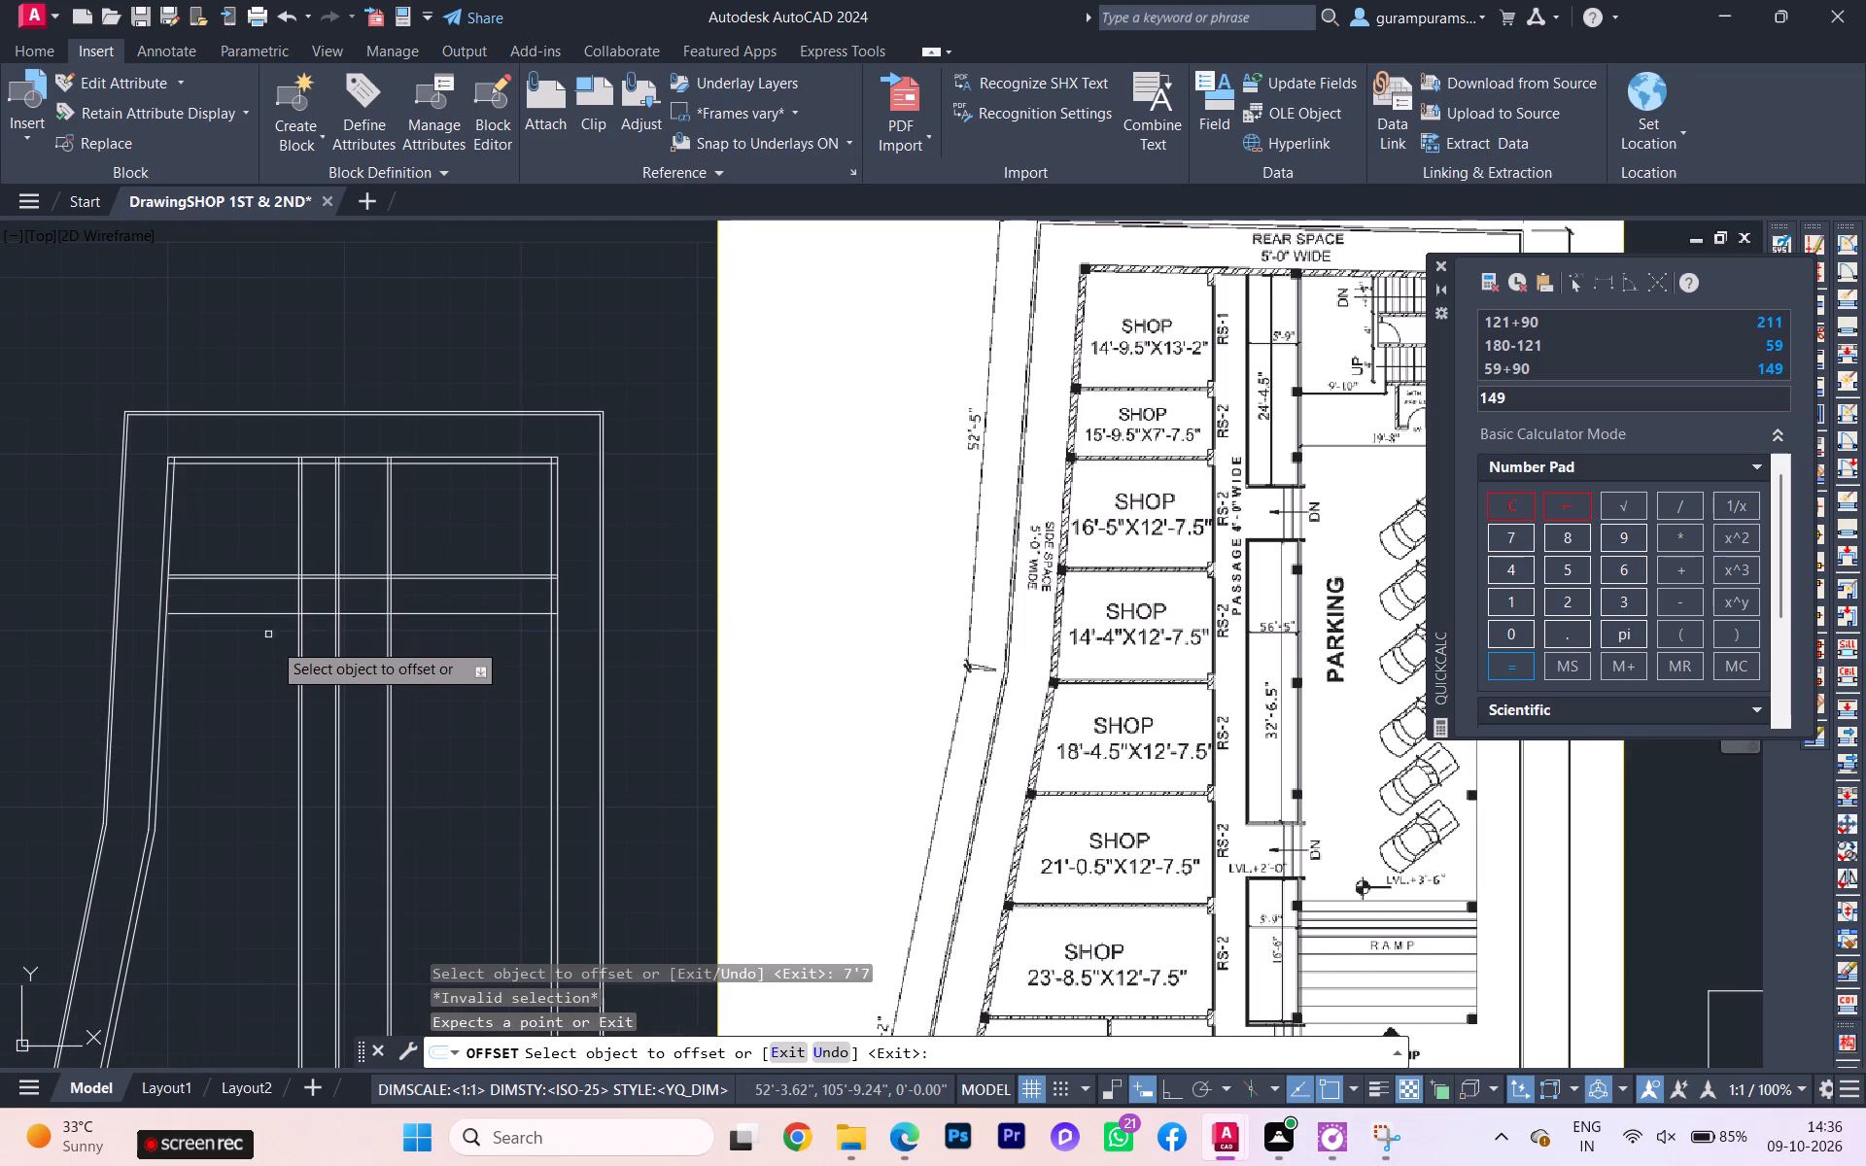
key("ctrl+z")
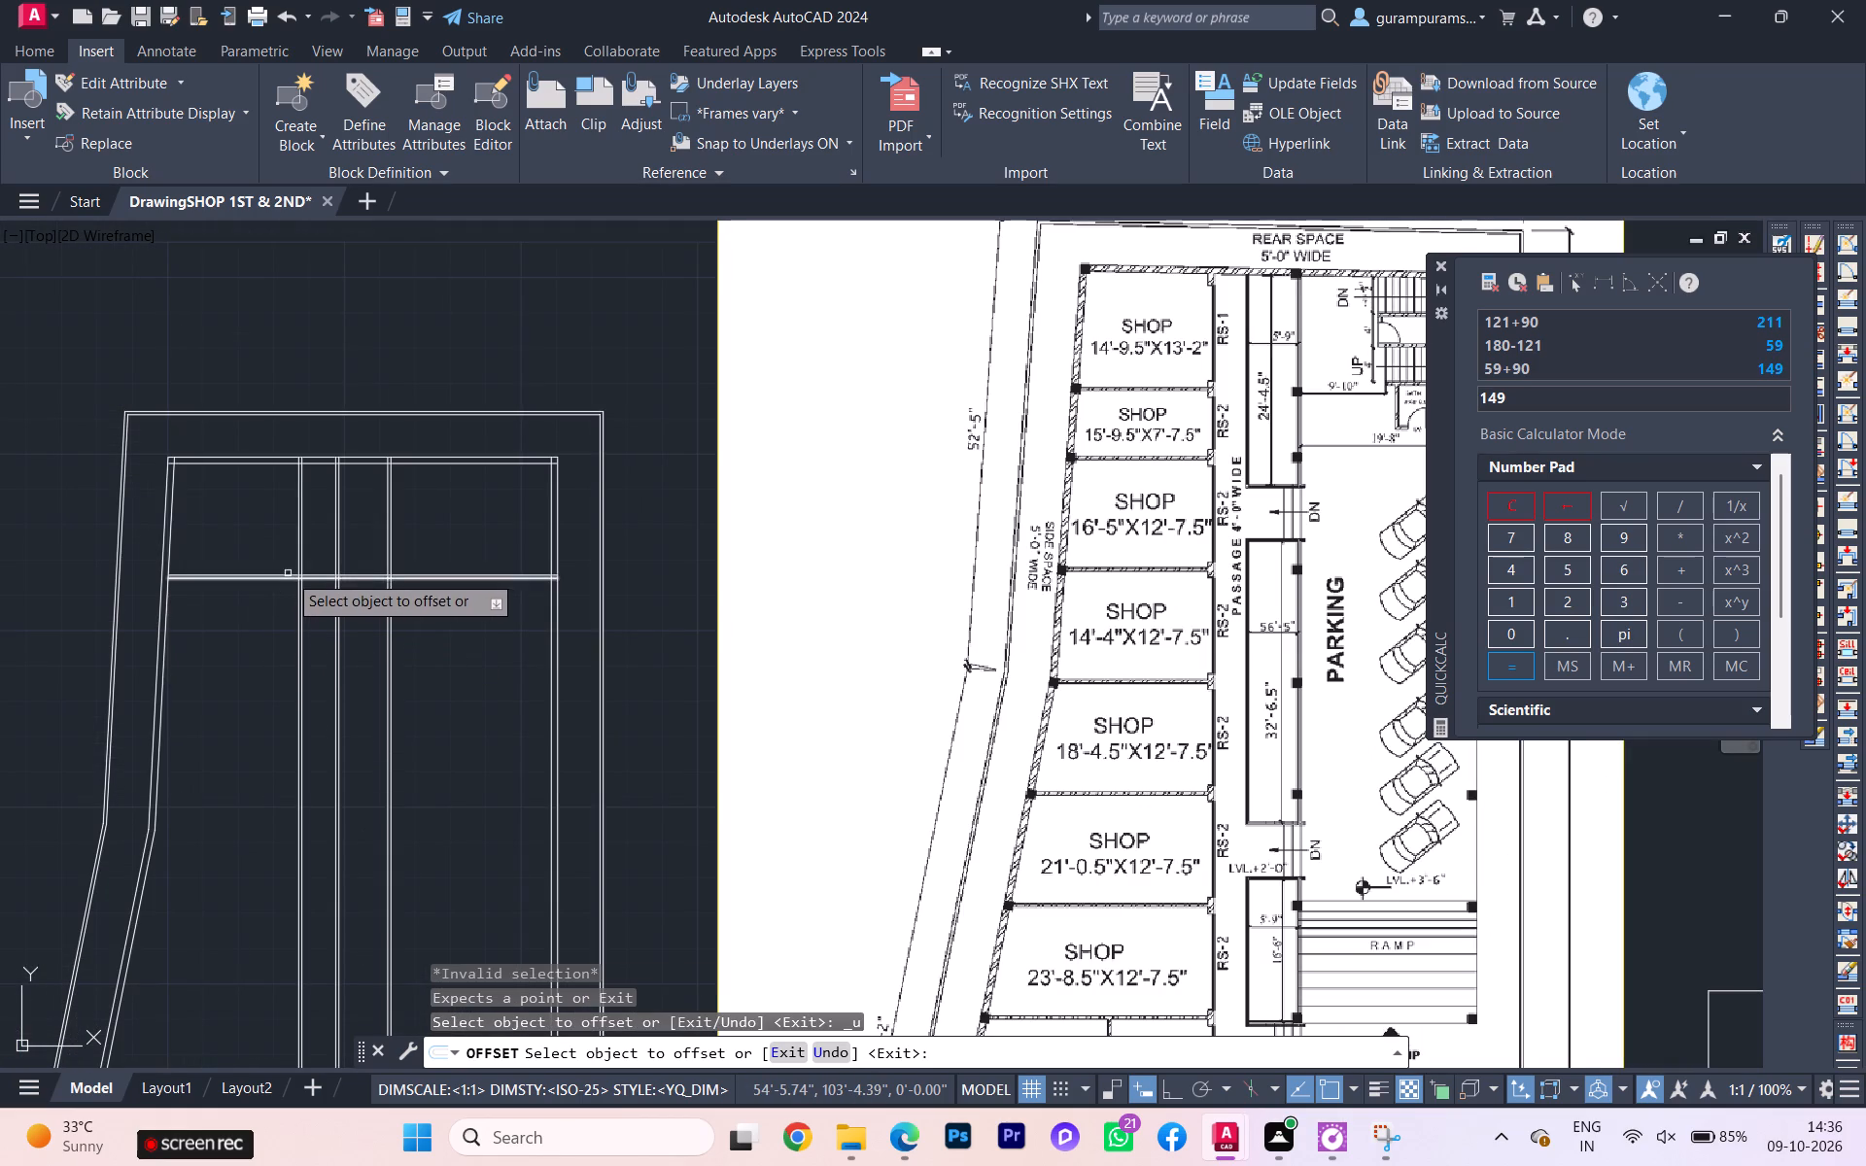
Offset the front-side line of the first partition 7'7.5" toward the front for the second shop's depth.
scroll(285, 579, "up", 2)
left_click(288, 574)
scroll(262, 635, "down", 2)
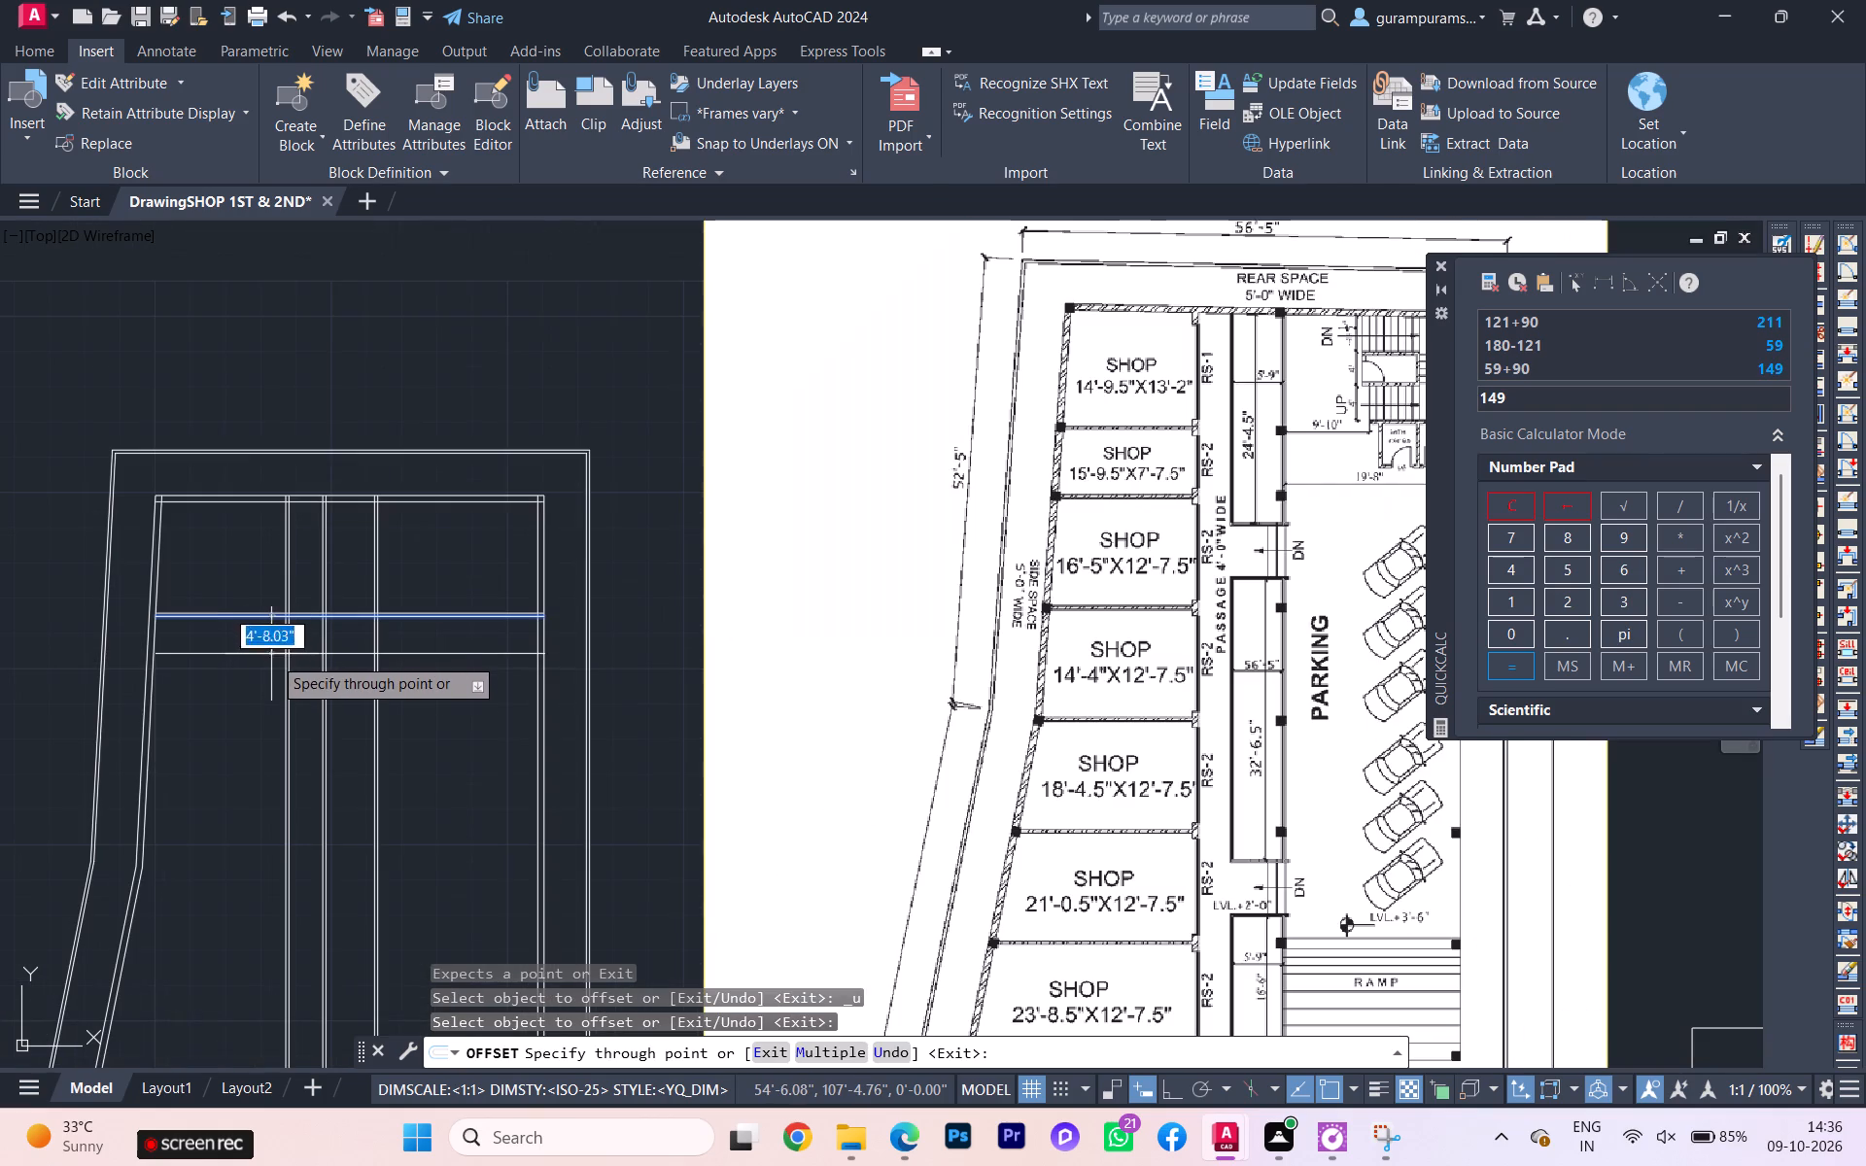
type("7'7.5")
key("Return")
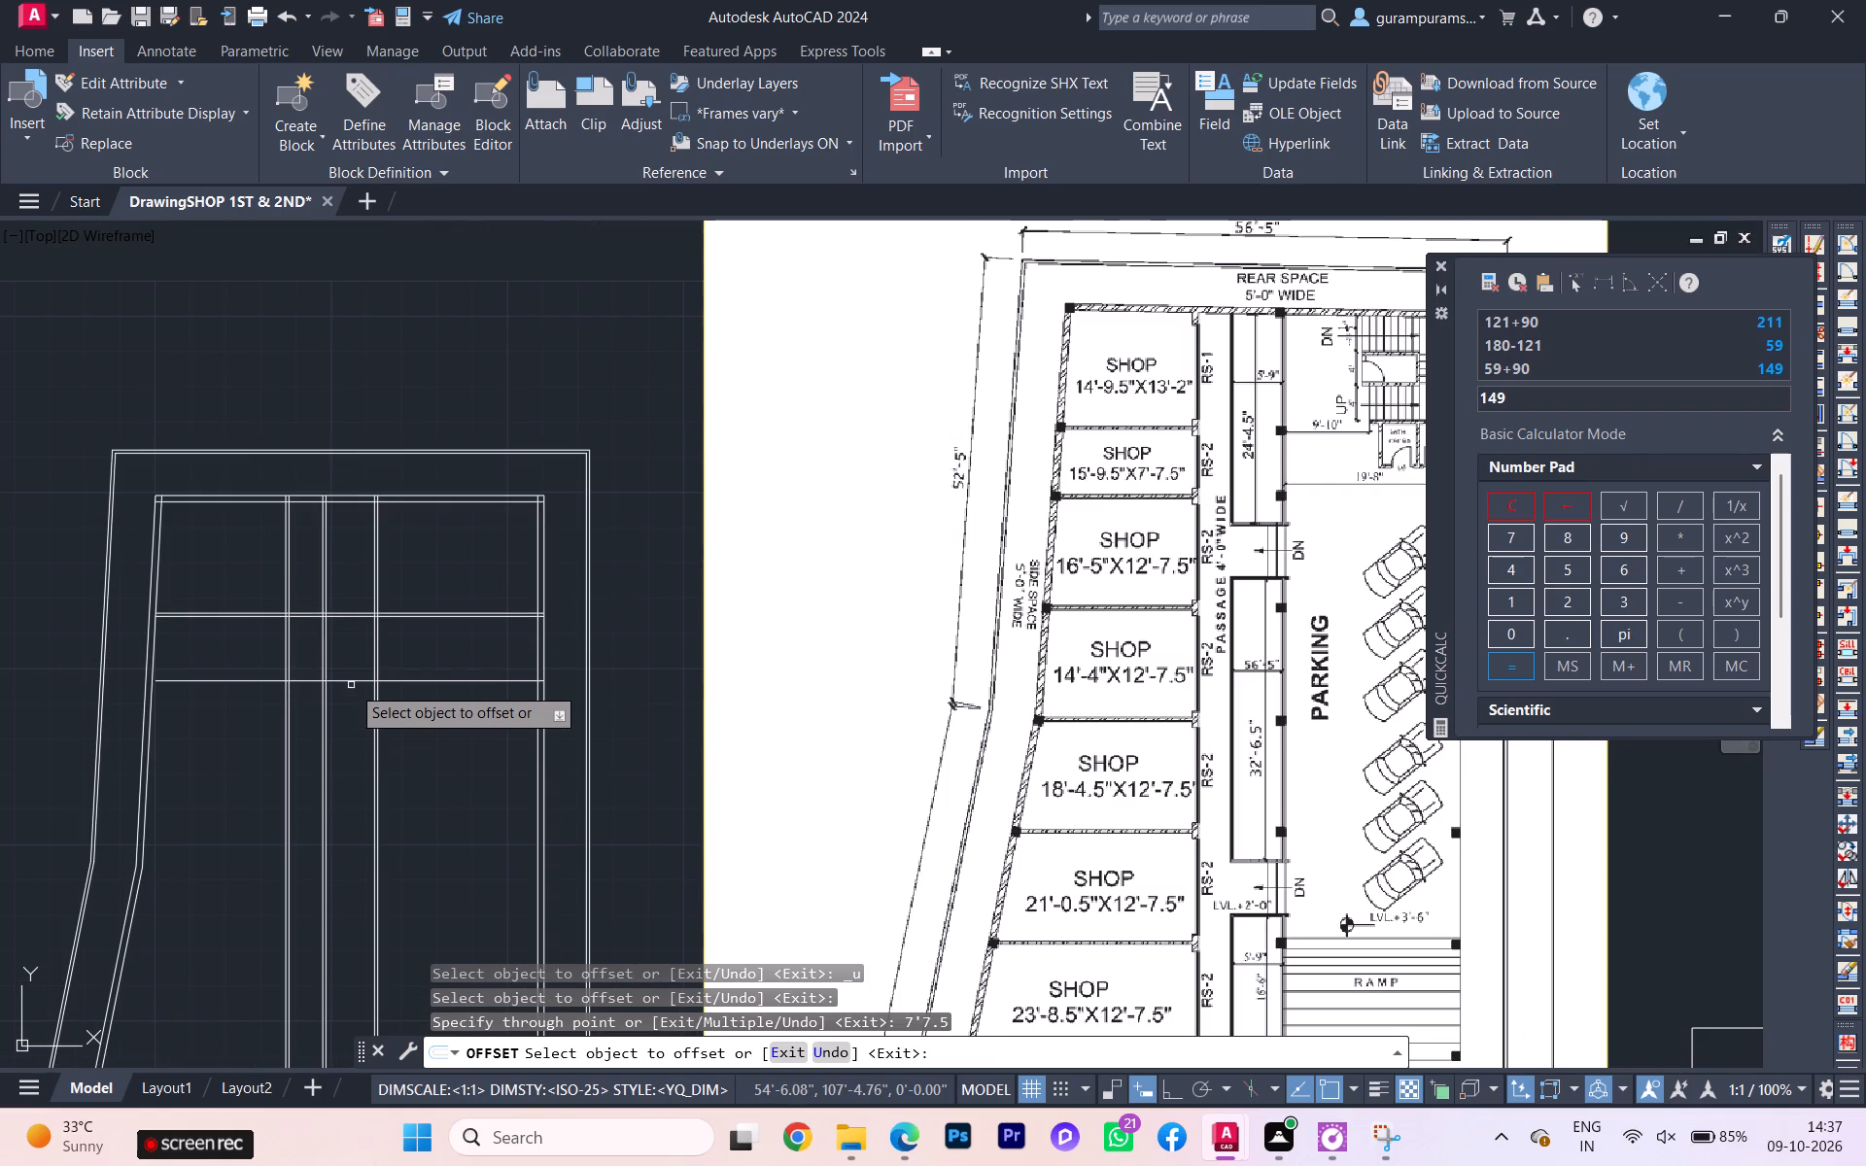
Offset the second shop's depth line 4.5" toward the front to form the second partition wall.
left_click(267, 676)
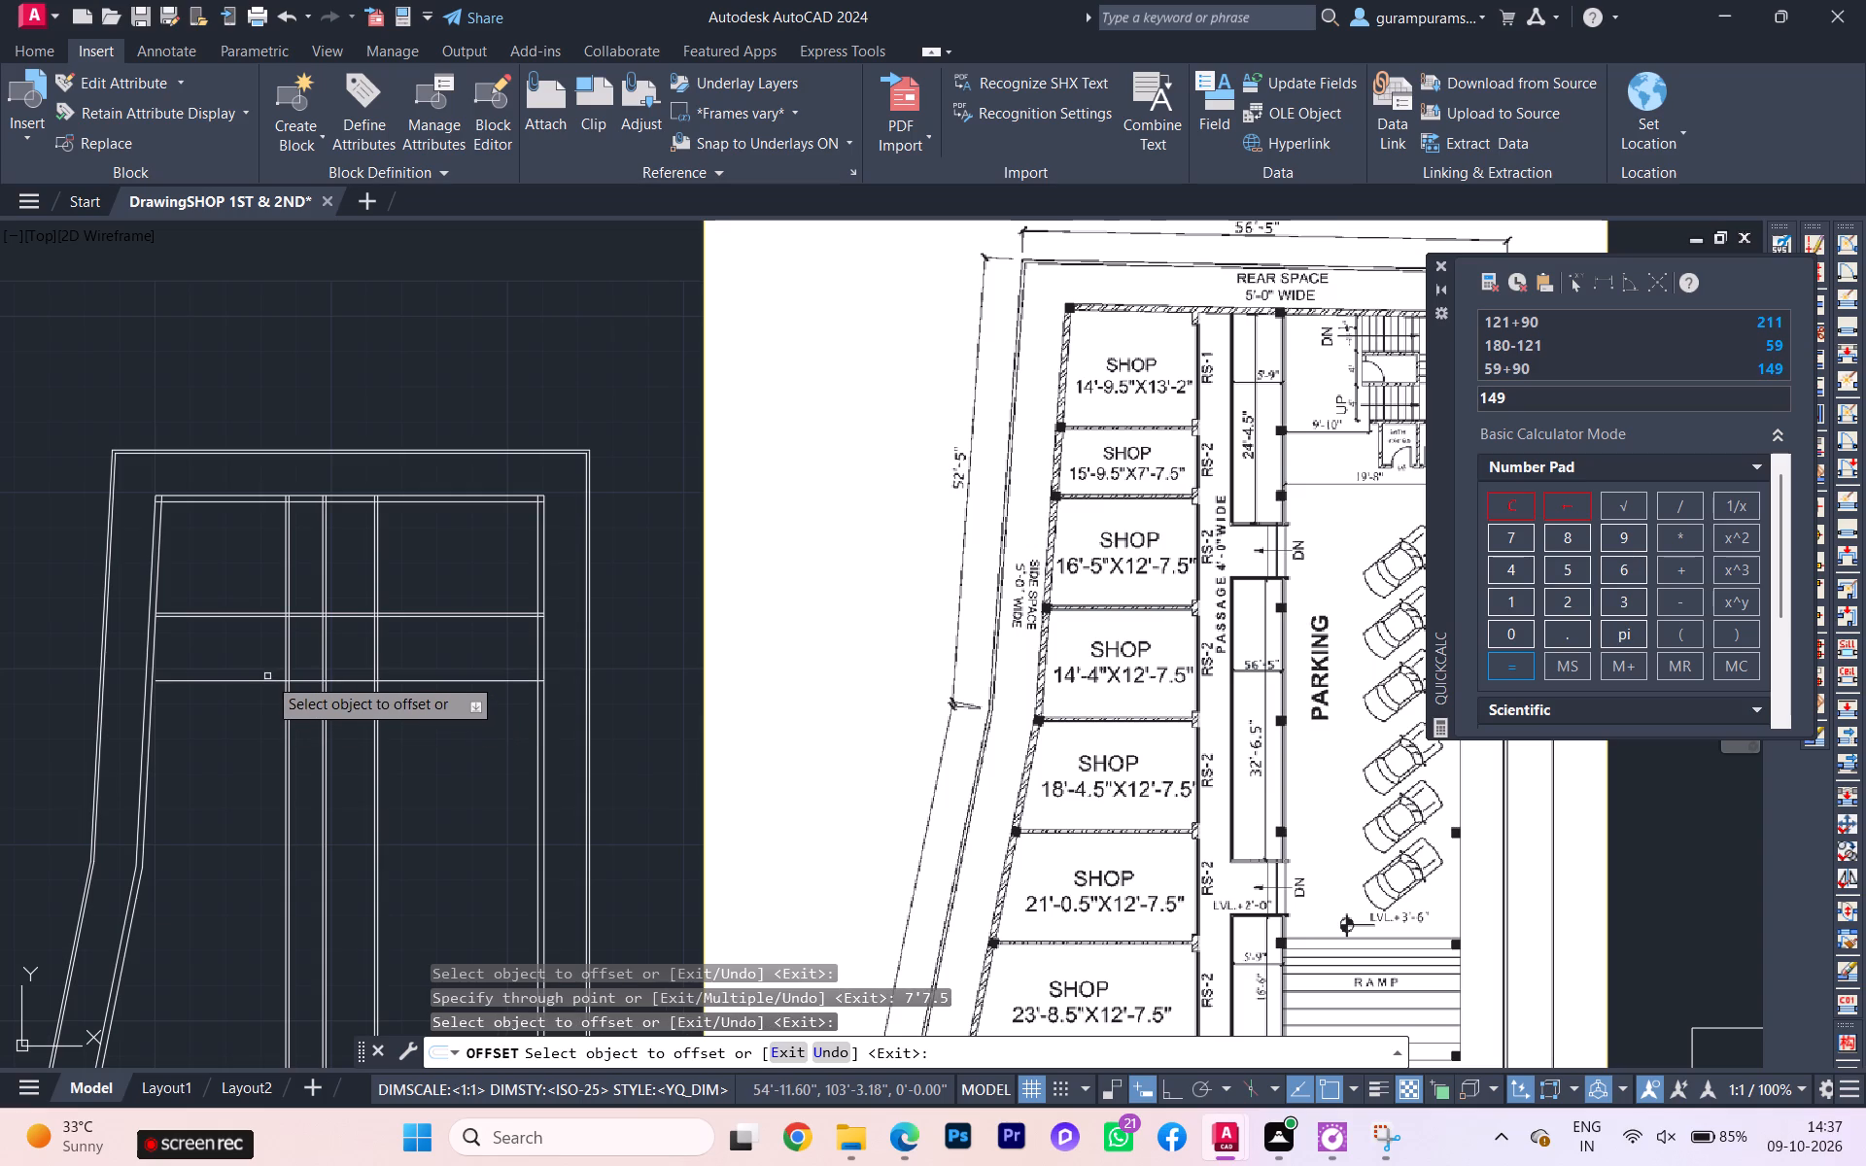
left_click(267, 683)
key("4")
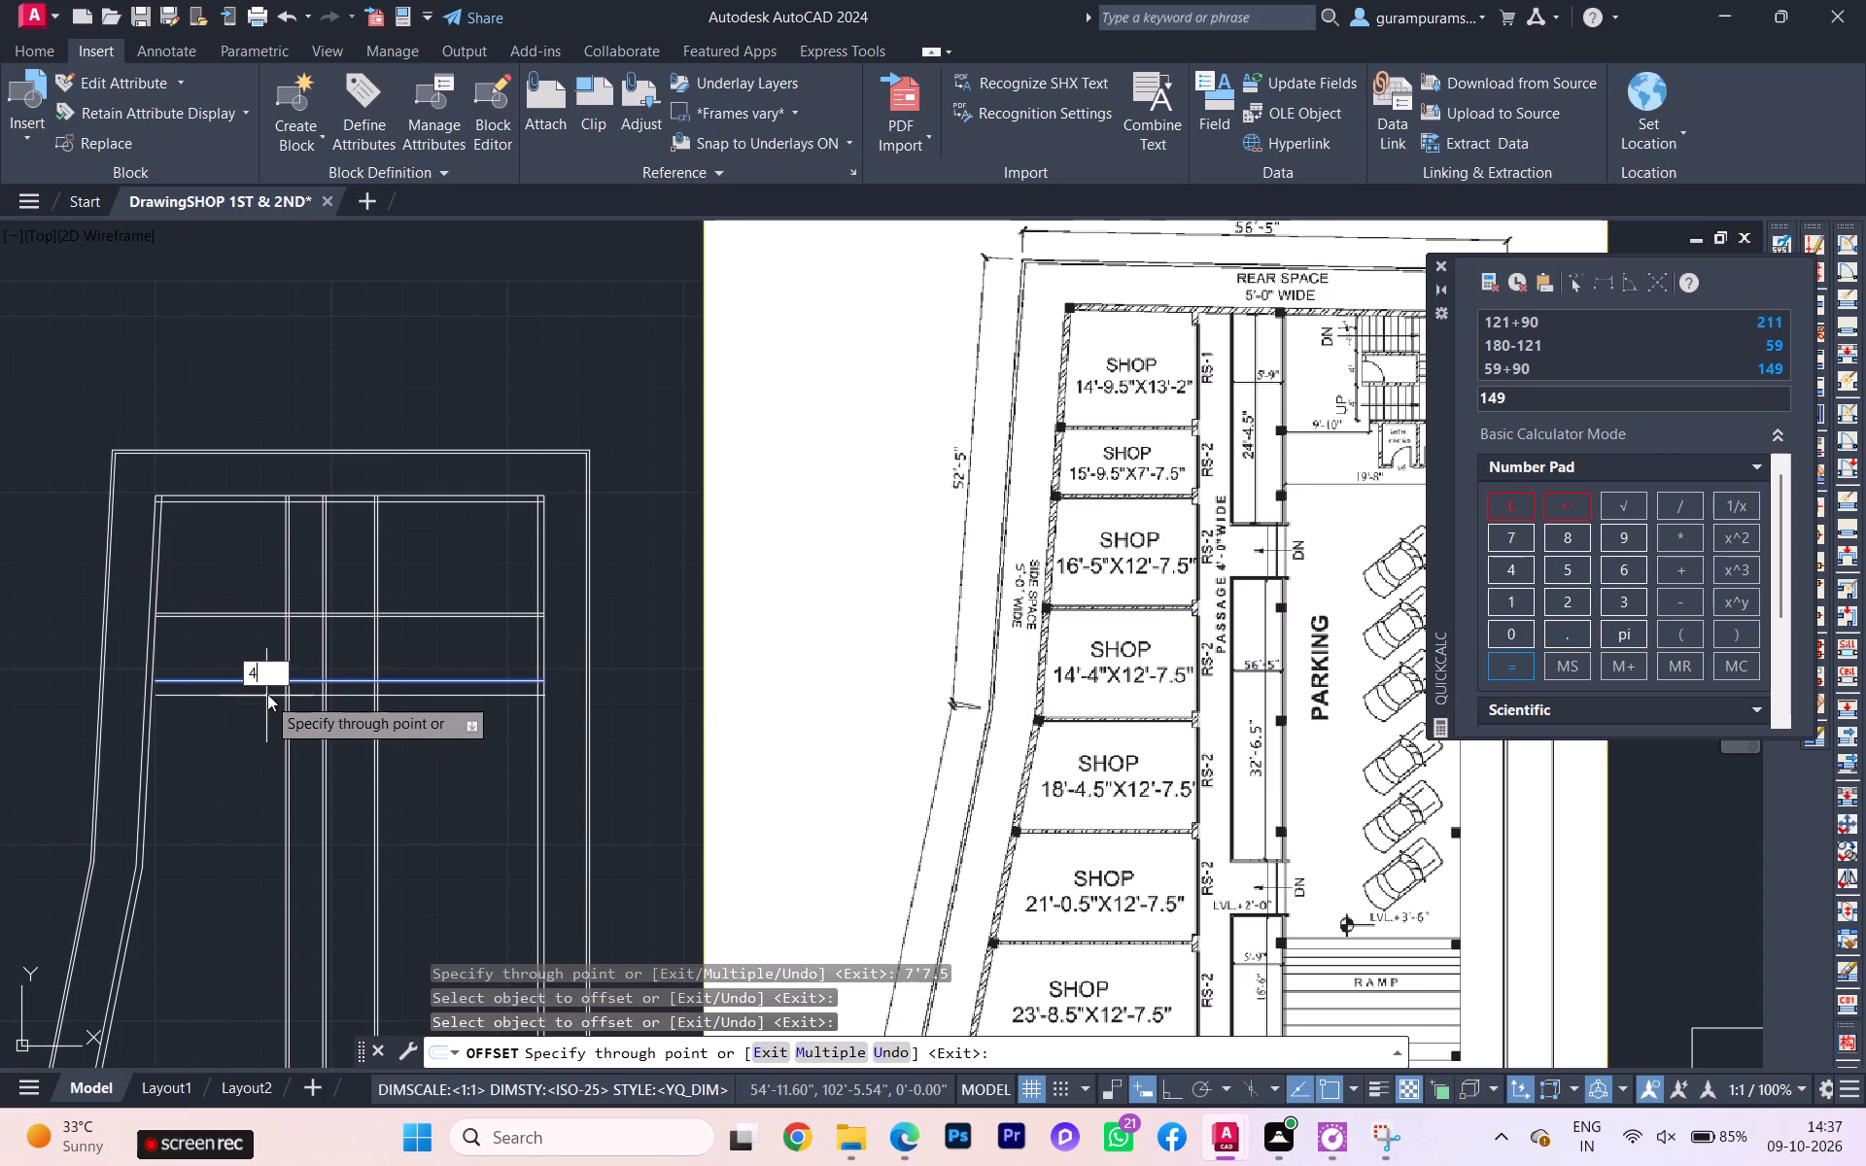
key("period")
key("5")
key("Return")
Offset the front-side line of the second partition 12'7.5" toward the front for the third shop's depth.
scroll(278, 686, "up", 1)
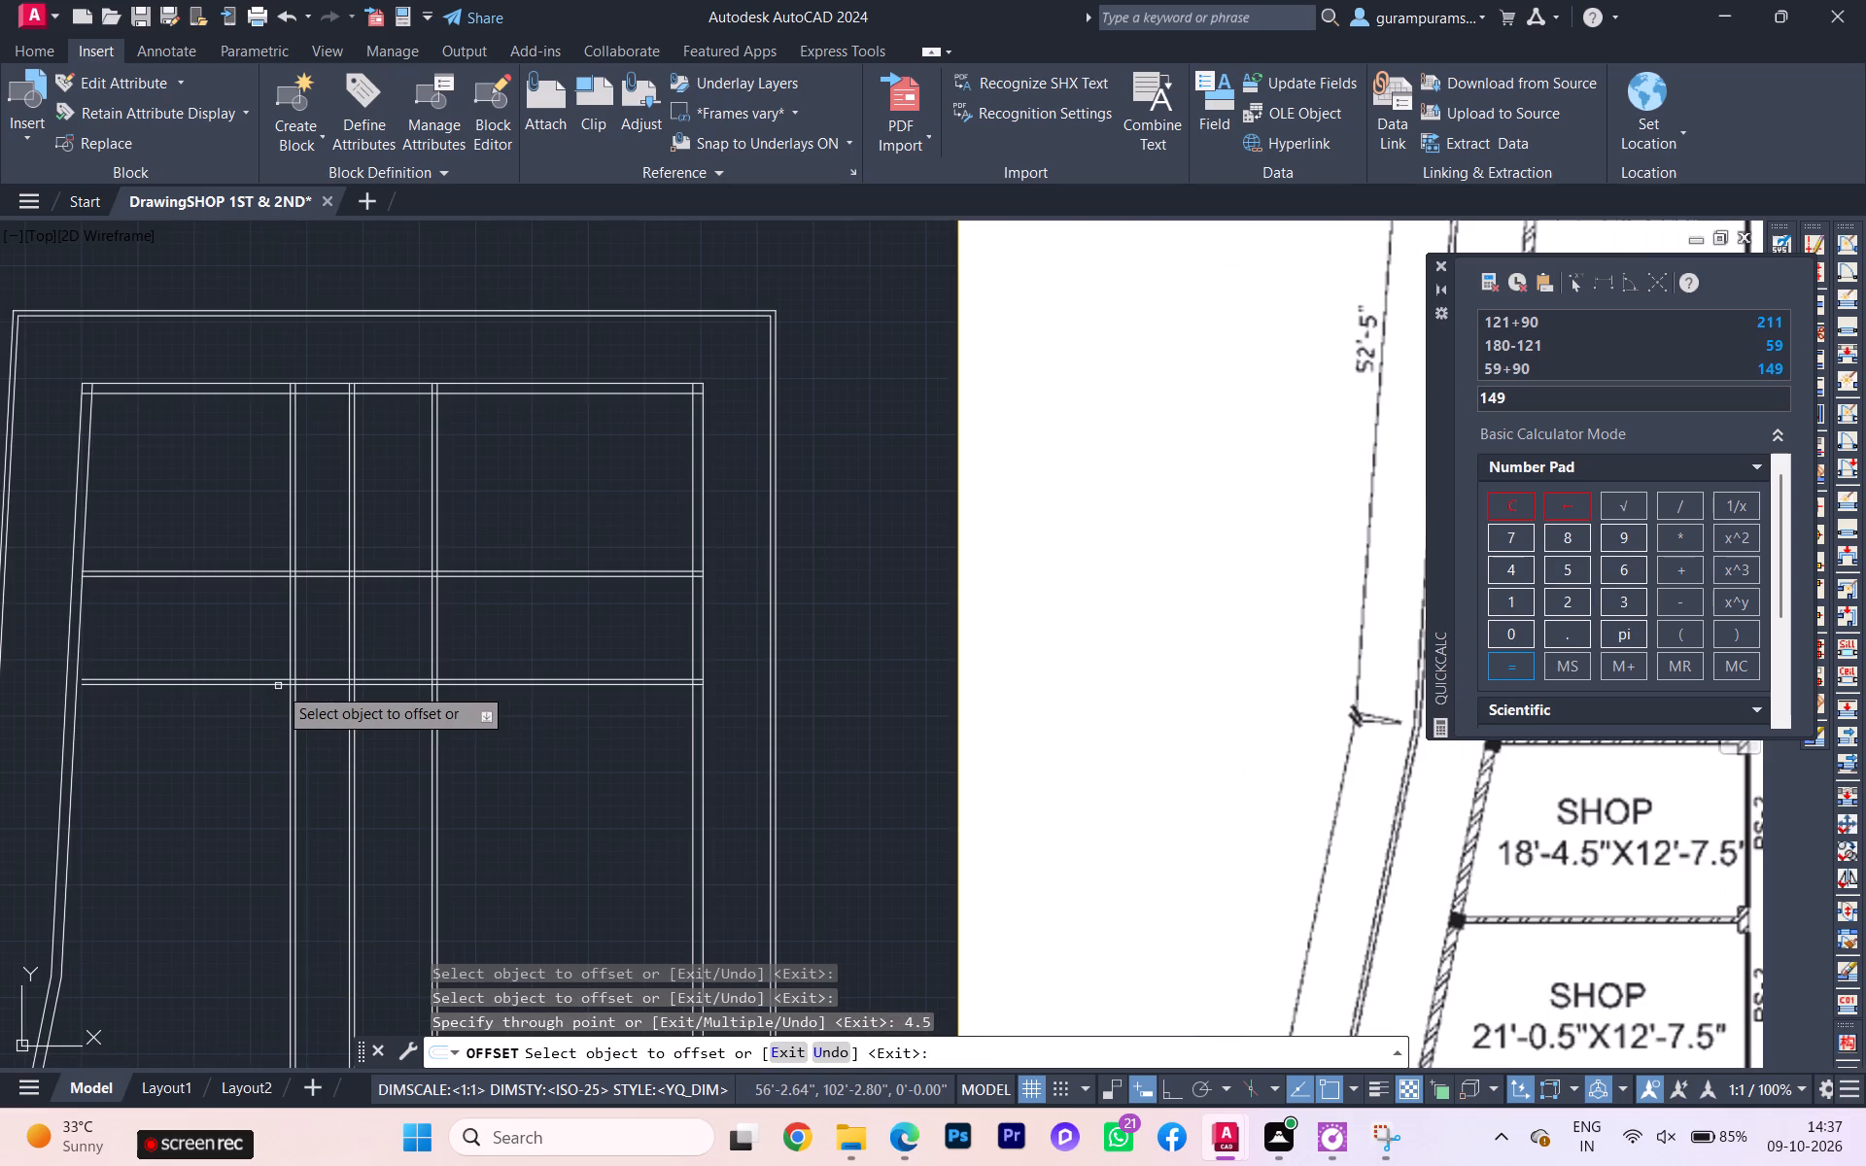
left_click(278, 686)
scroll(271, 714, "down", 1)
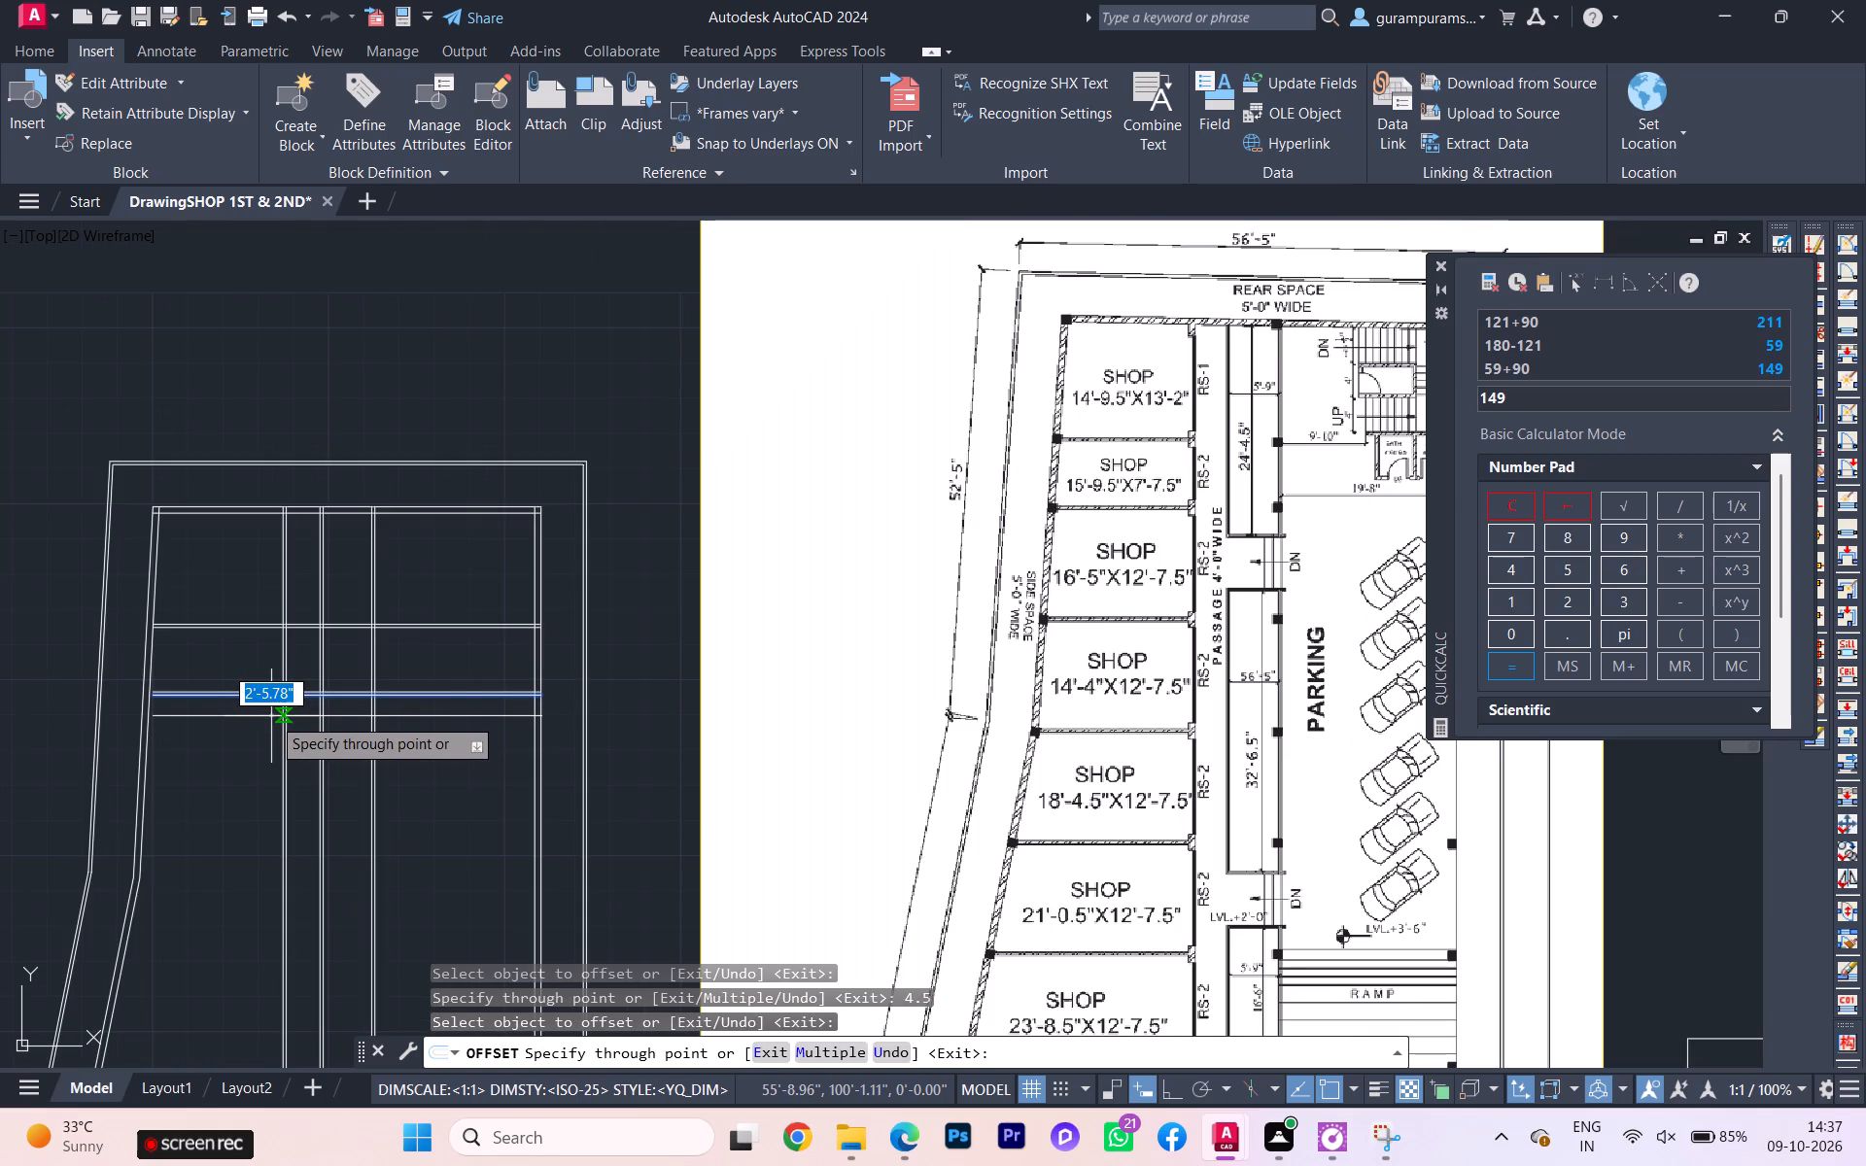
type("12")
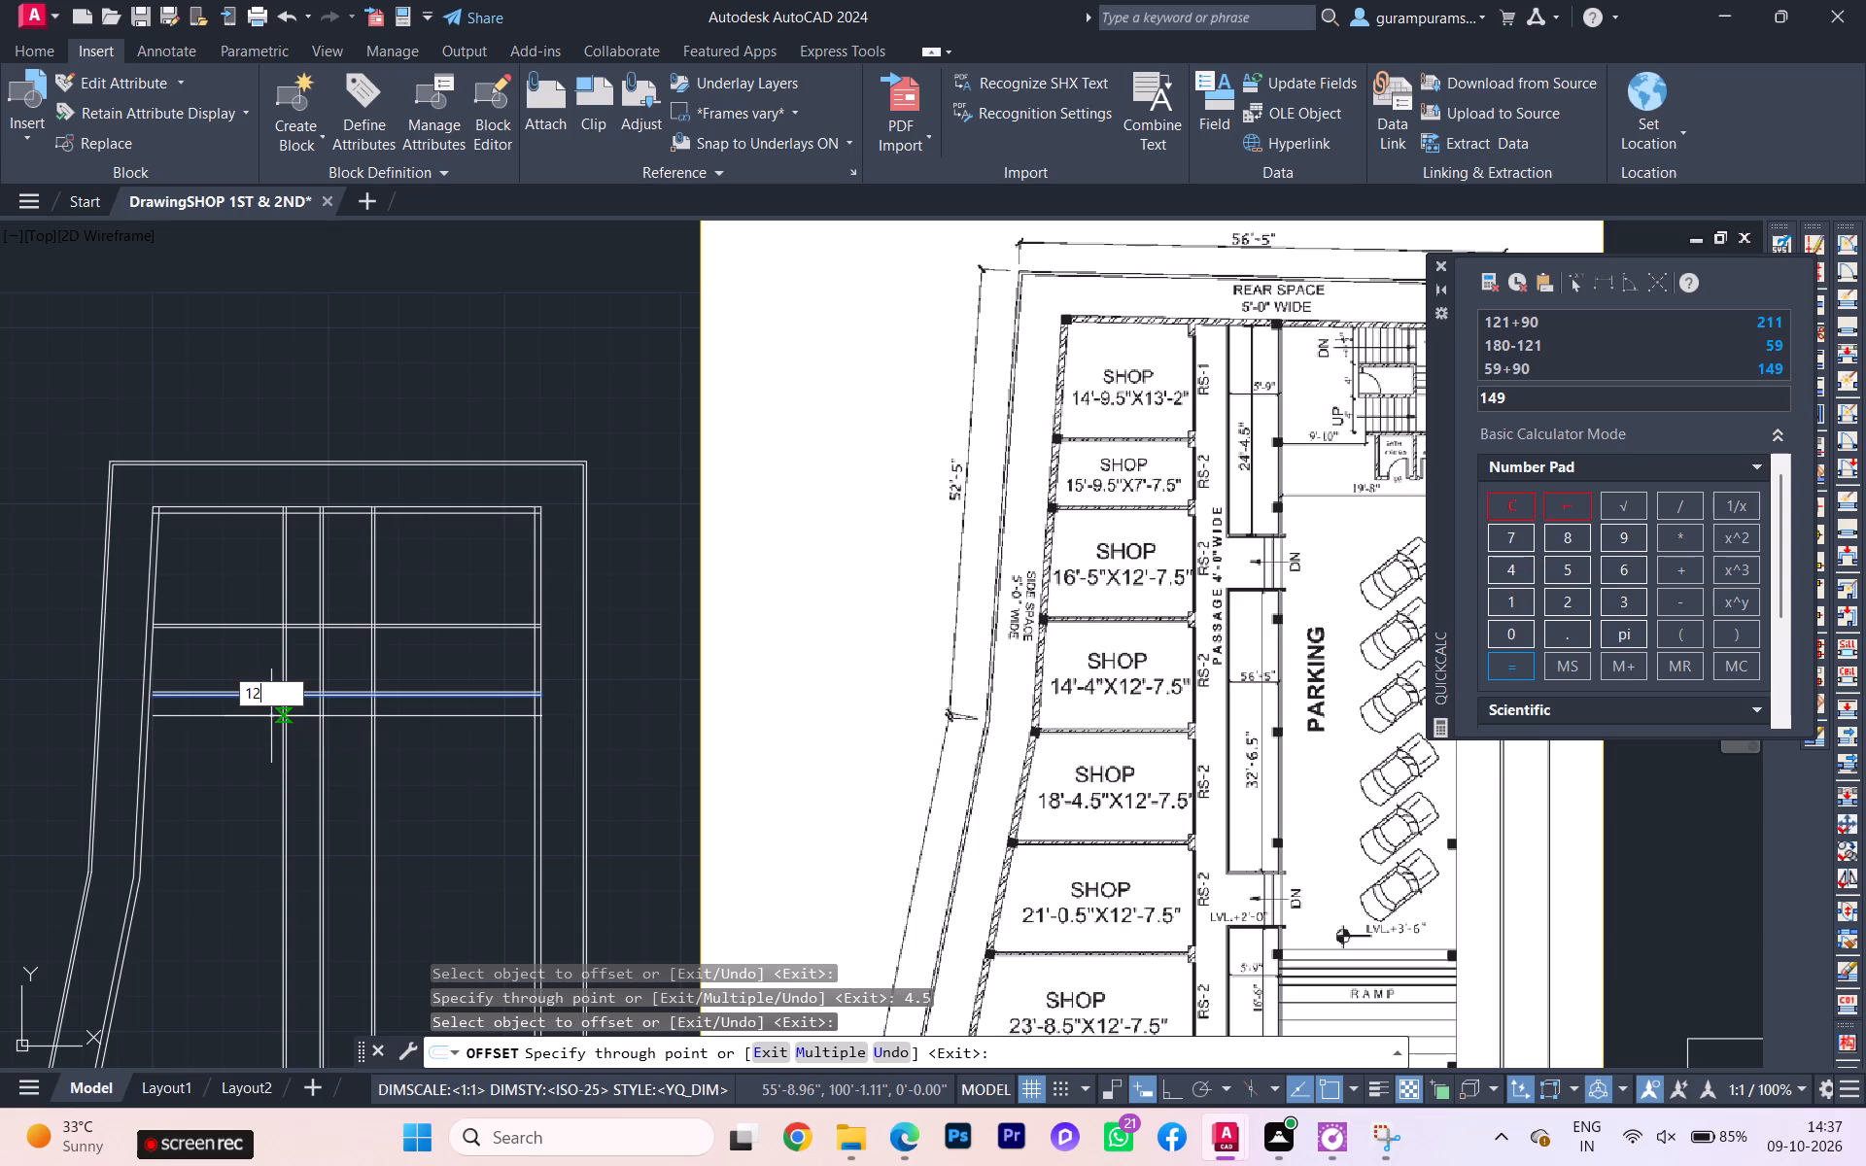
key("apostrophe")
type("7.")
key("5")
key("Return")
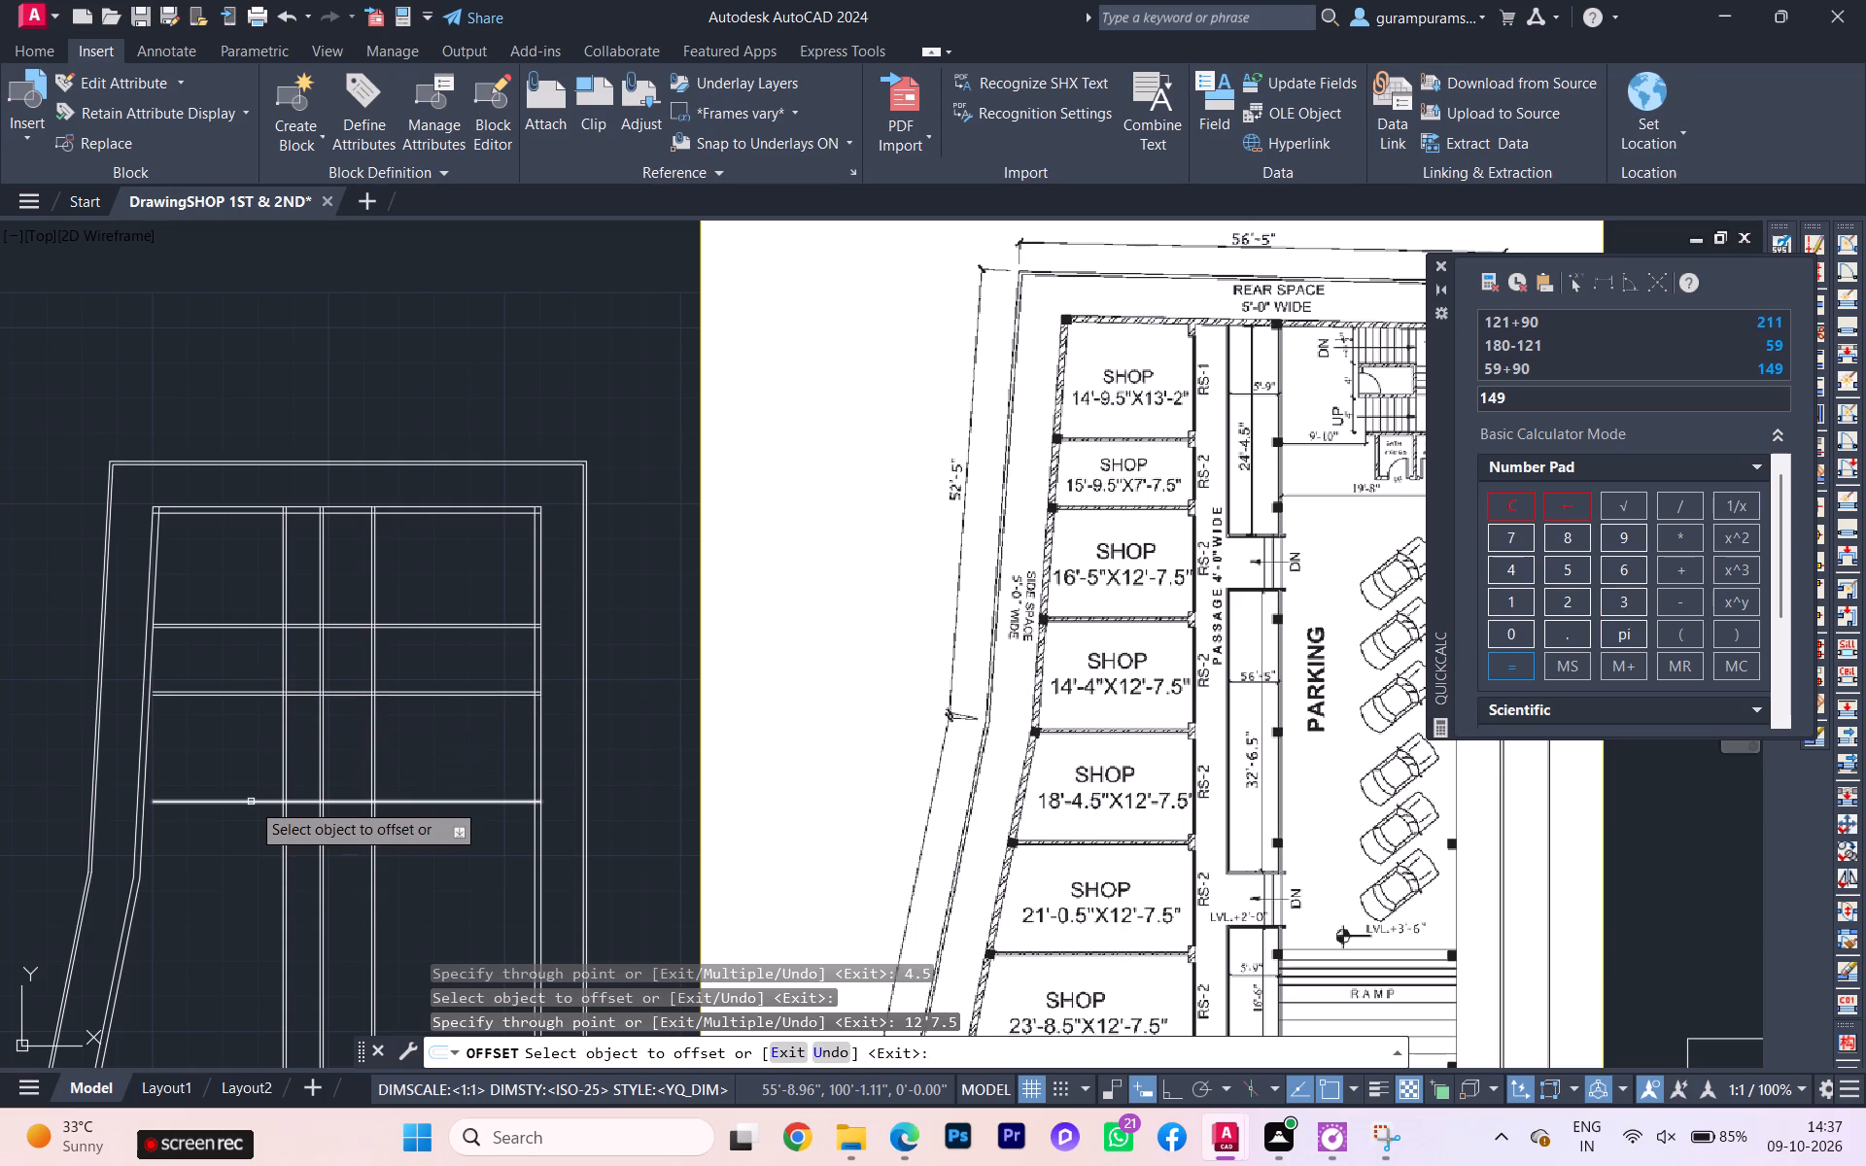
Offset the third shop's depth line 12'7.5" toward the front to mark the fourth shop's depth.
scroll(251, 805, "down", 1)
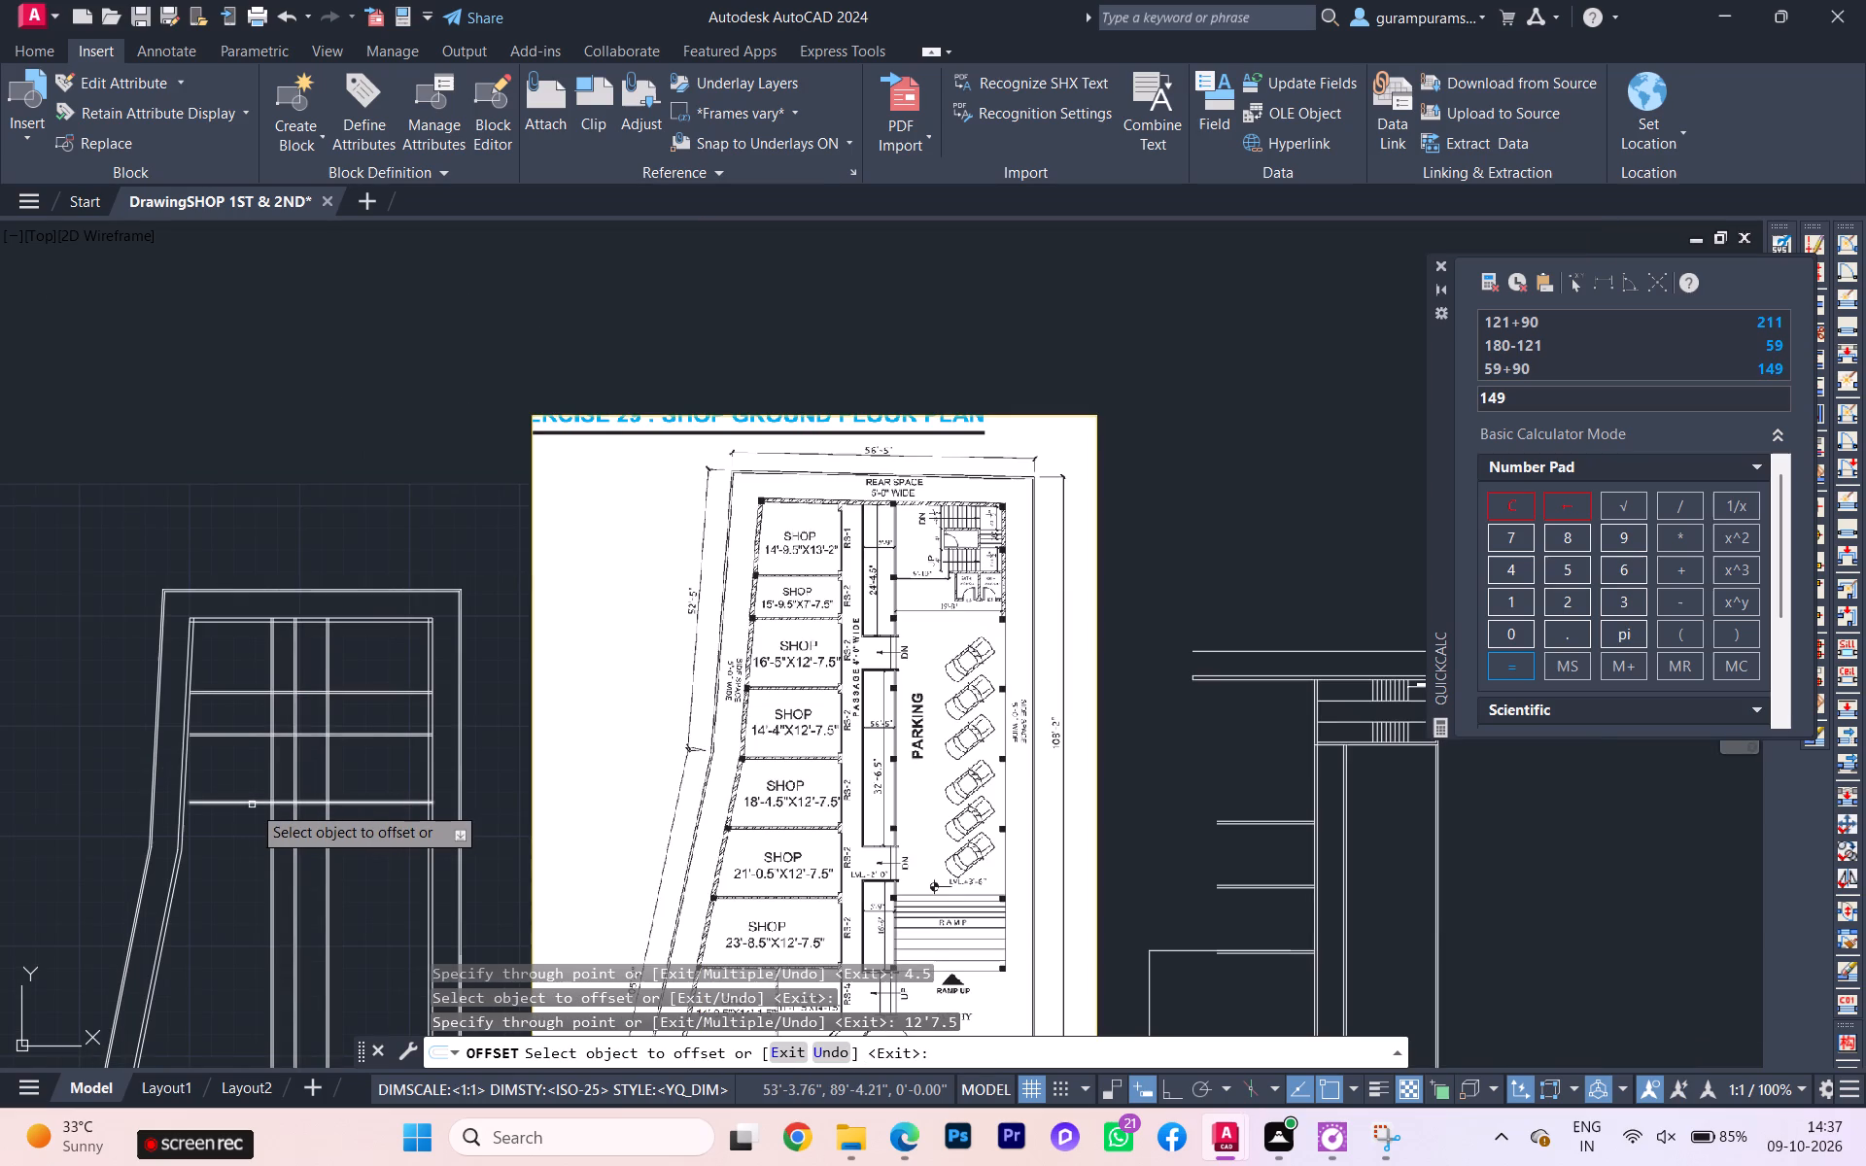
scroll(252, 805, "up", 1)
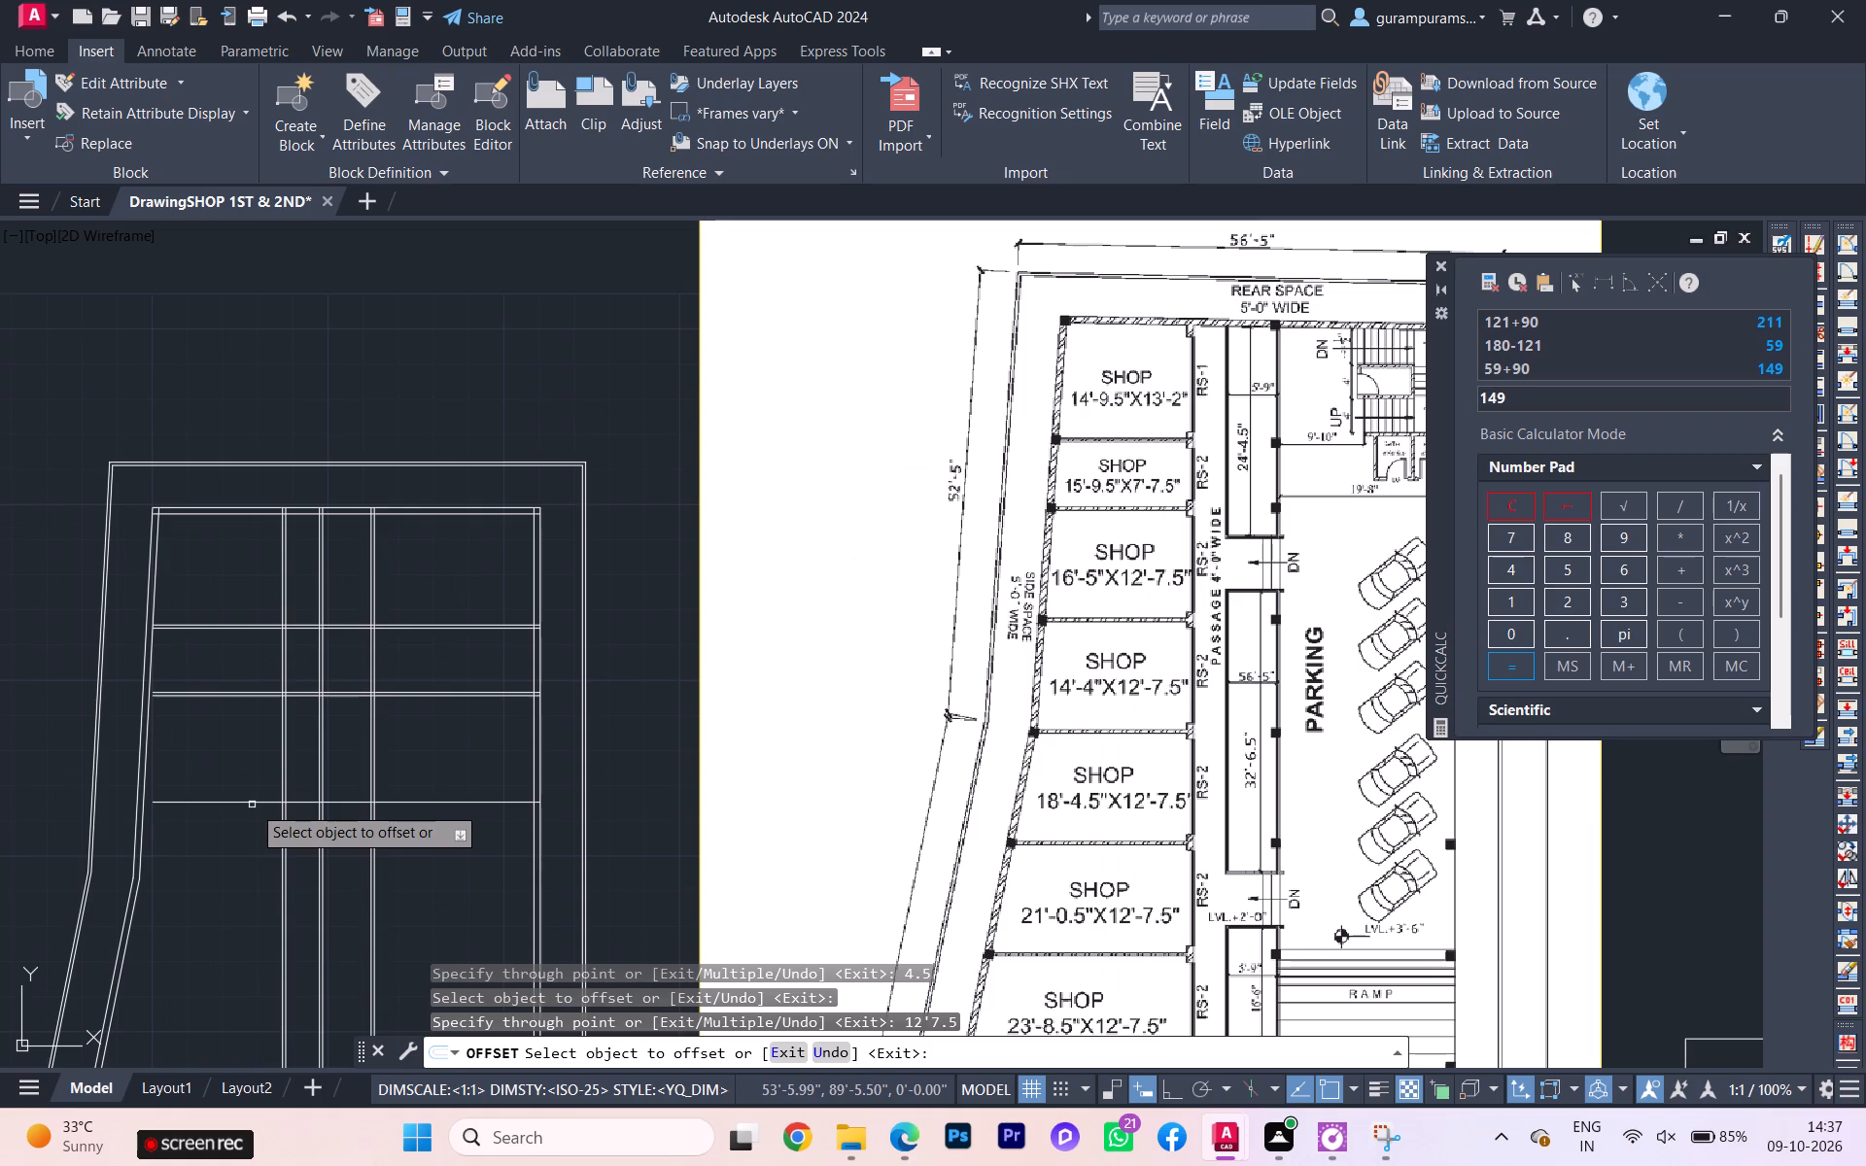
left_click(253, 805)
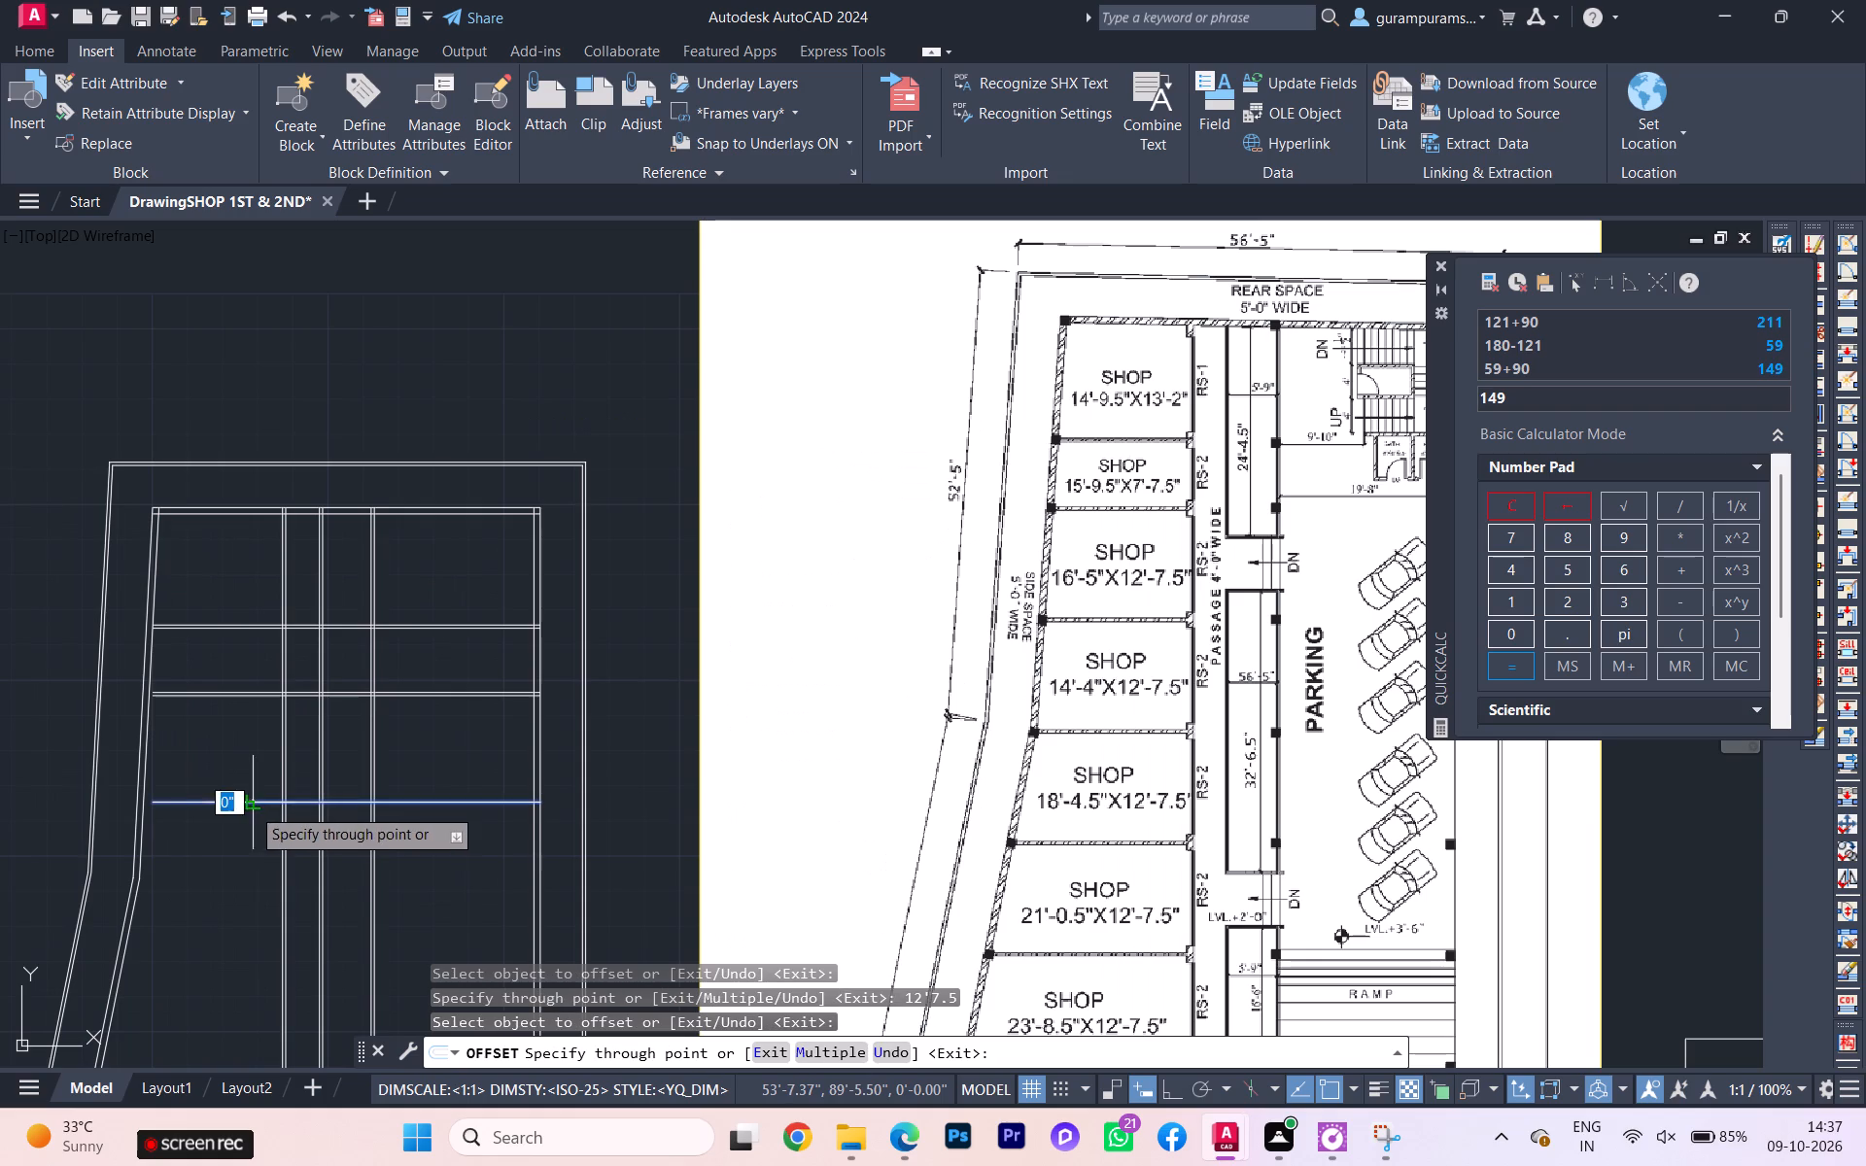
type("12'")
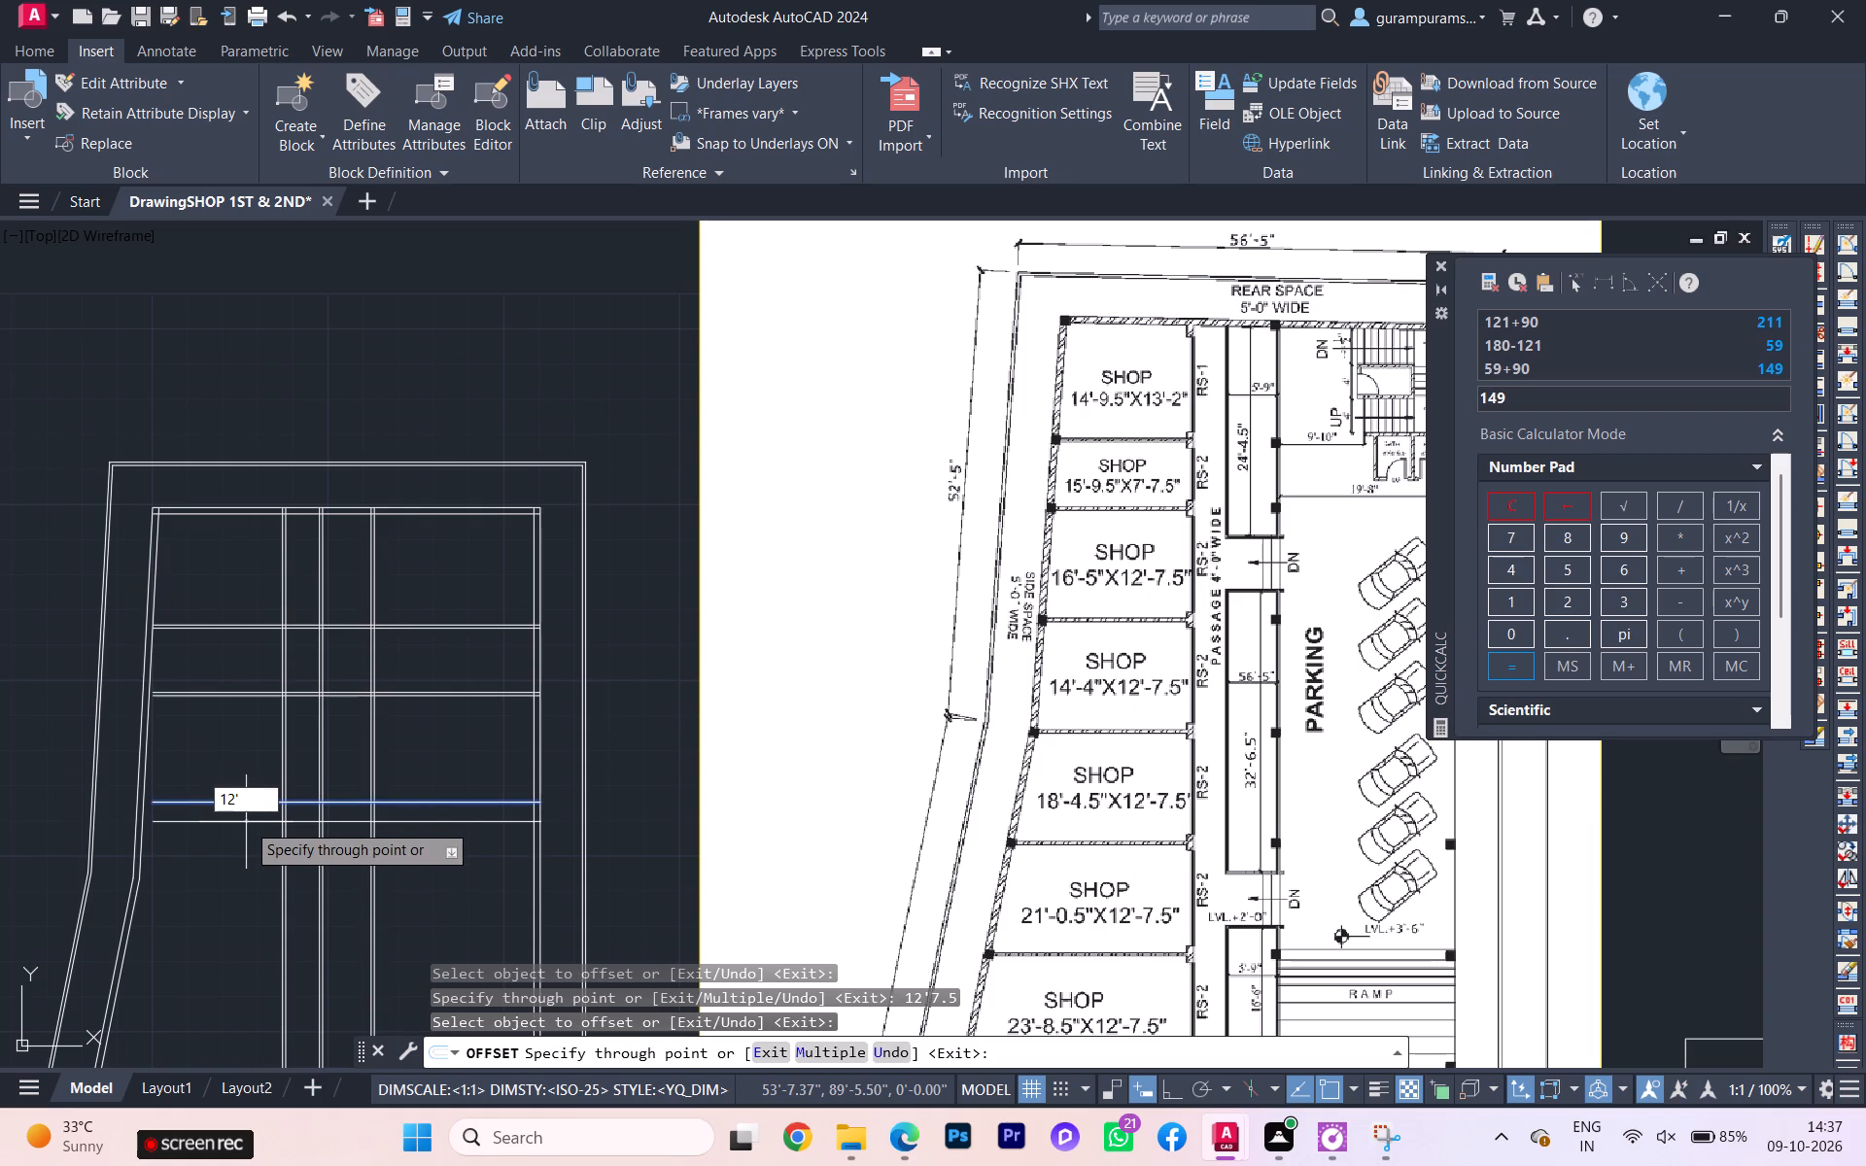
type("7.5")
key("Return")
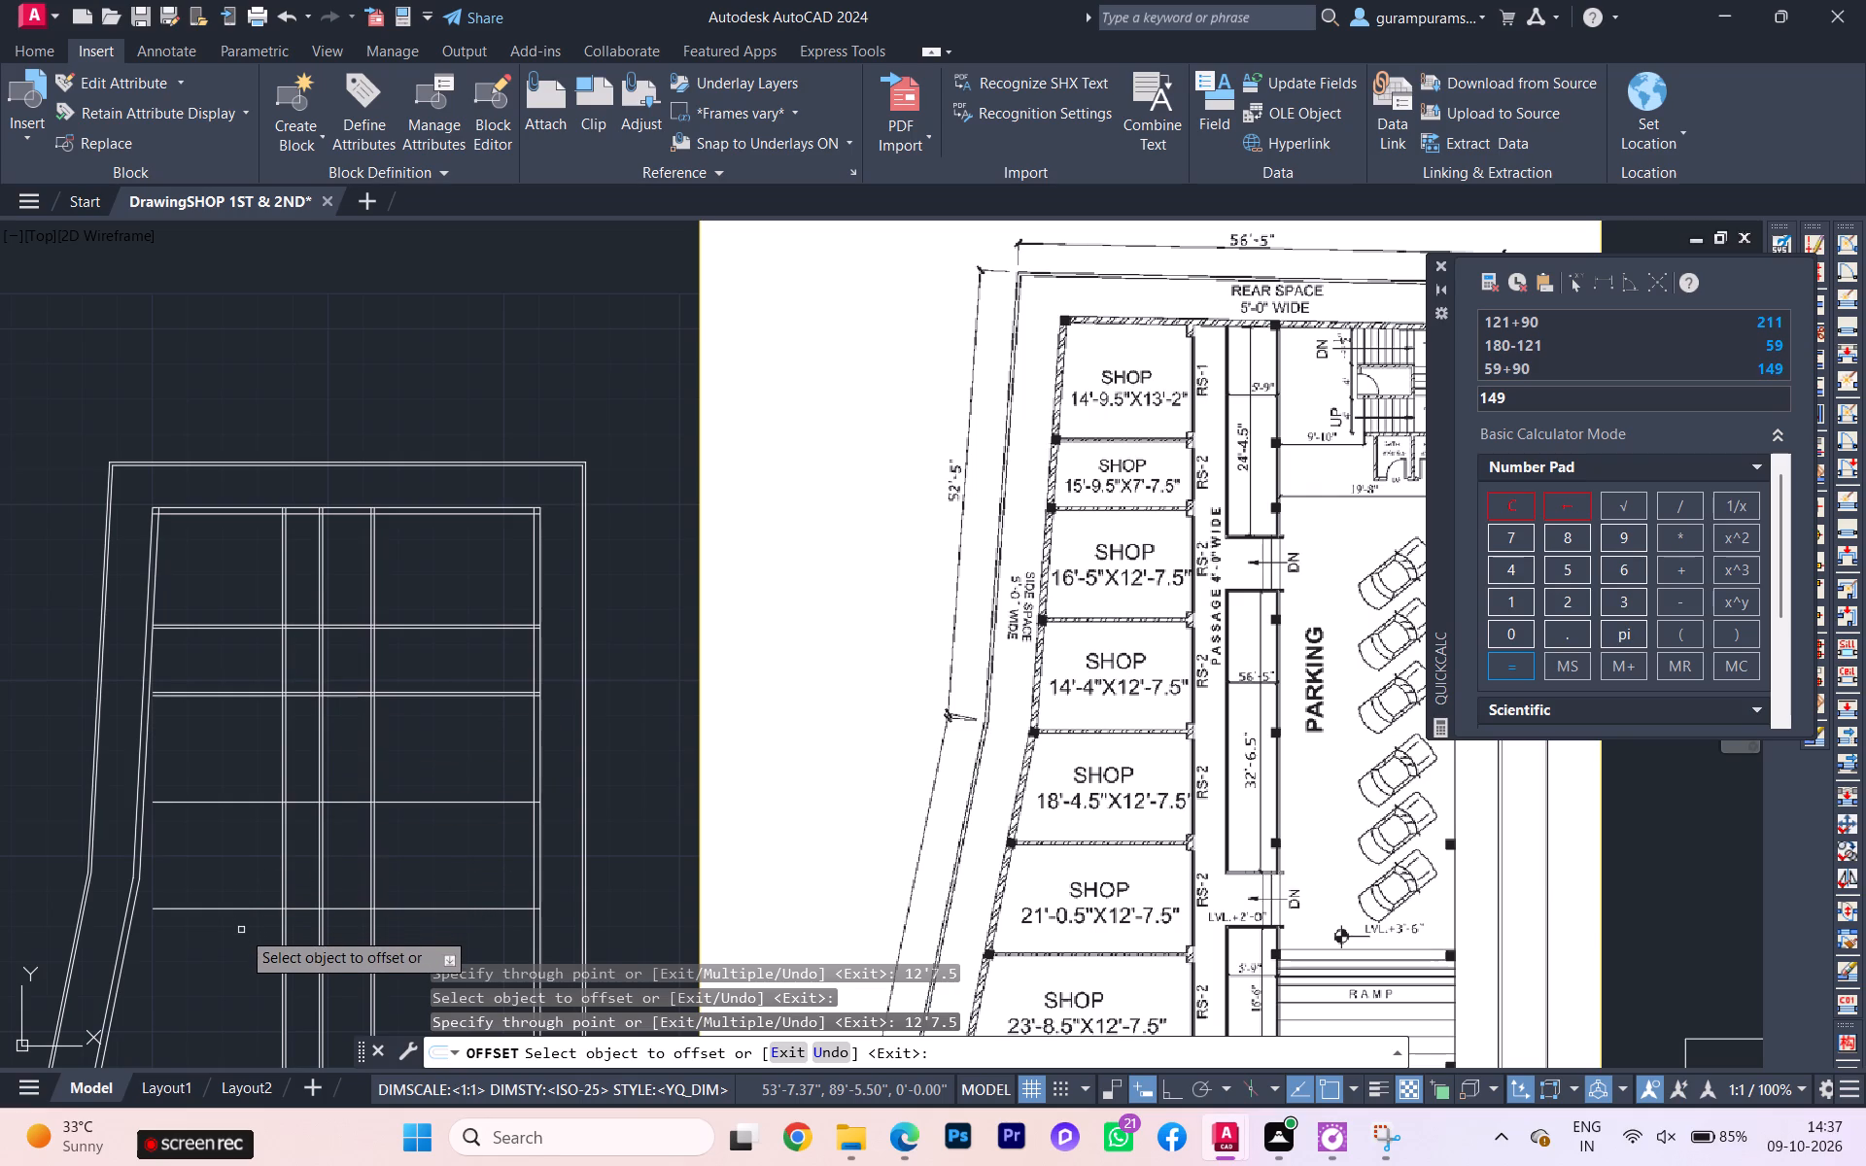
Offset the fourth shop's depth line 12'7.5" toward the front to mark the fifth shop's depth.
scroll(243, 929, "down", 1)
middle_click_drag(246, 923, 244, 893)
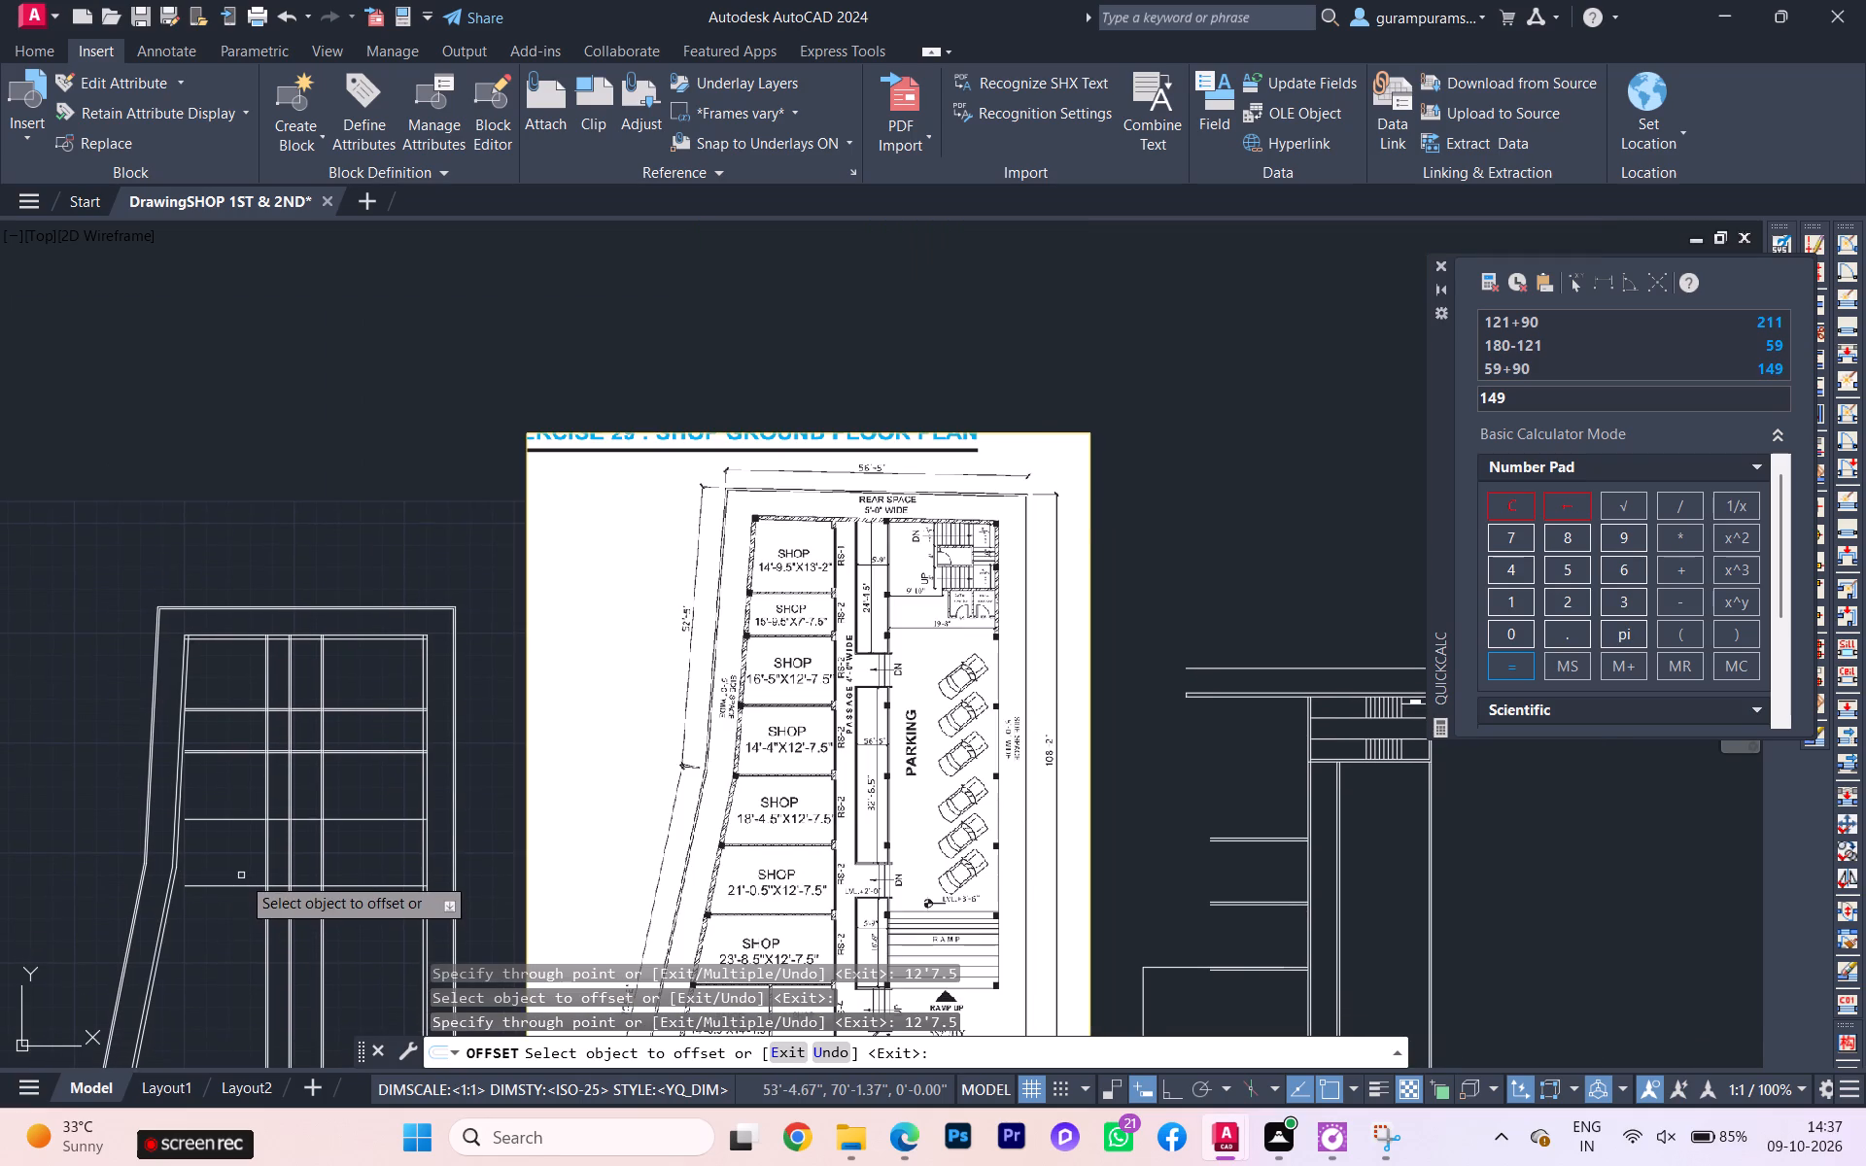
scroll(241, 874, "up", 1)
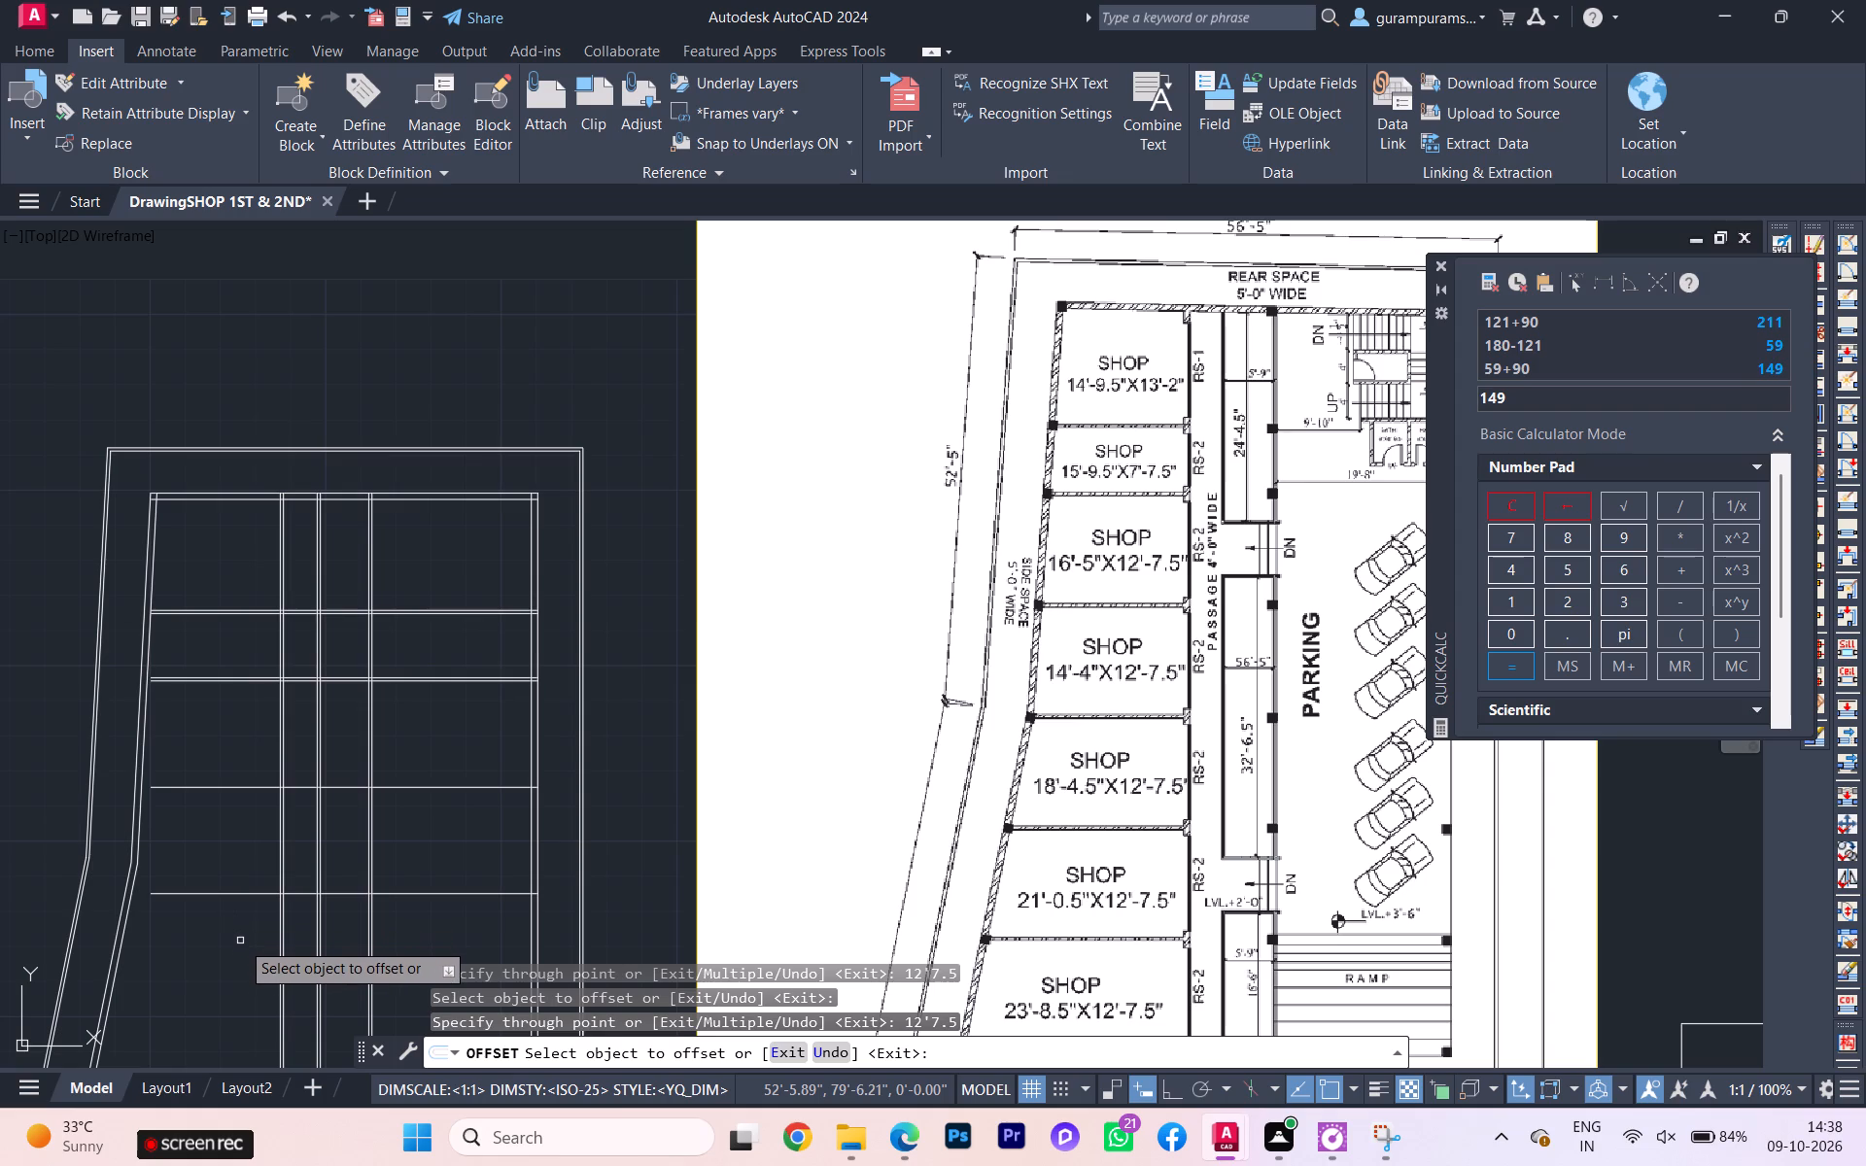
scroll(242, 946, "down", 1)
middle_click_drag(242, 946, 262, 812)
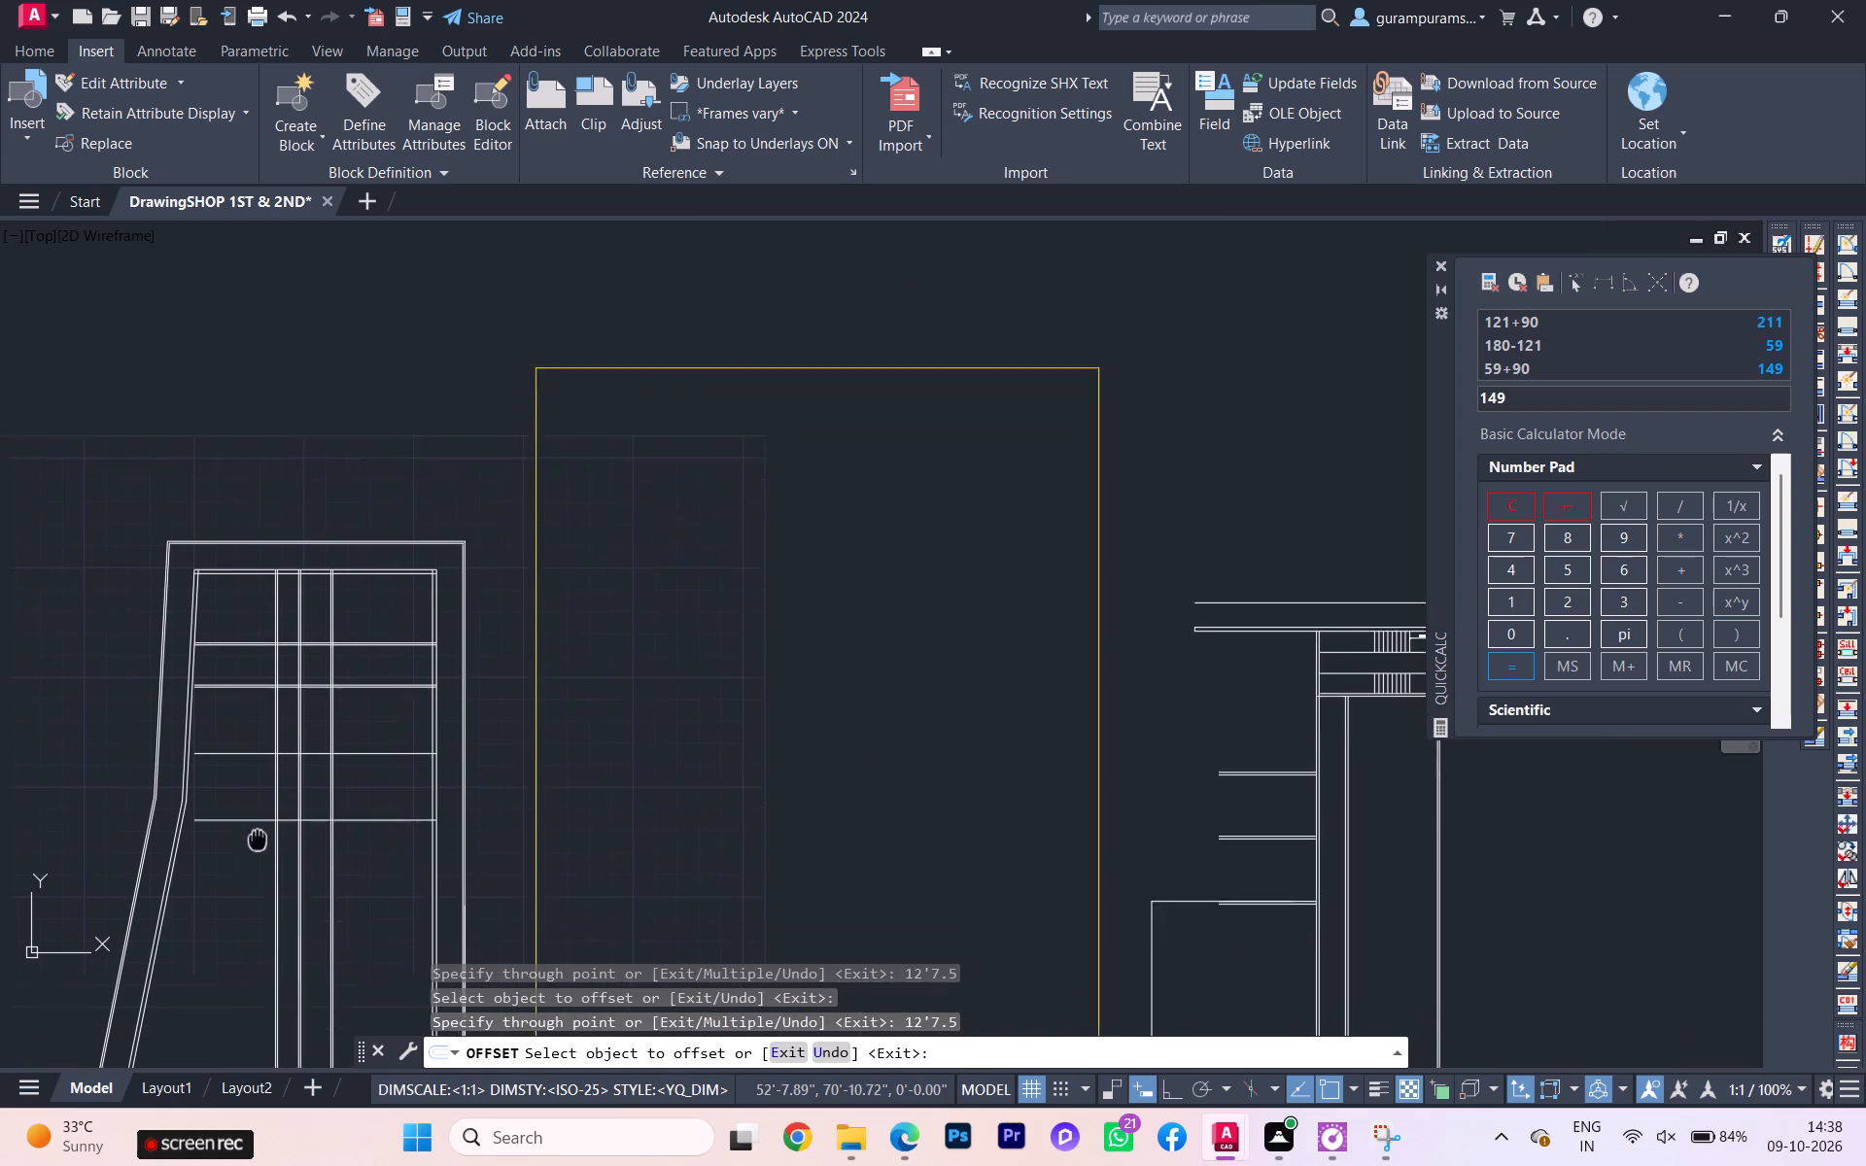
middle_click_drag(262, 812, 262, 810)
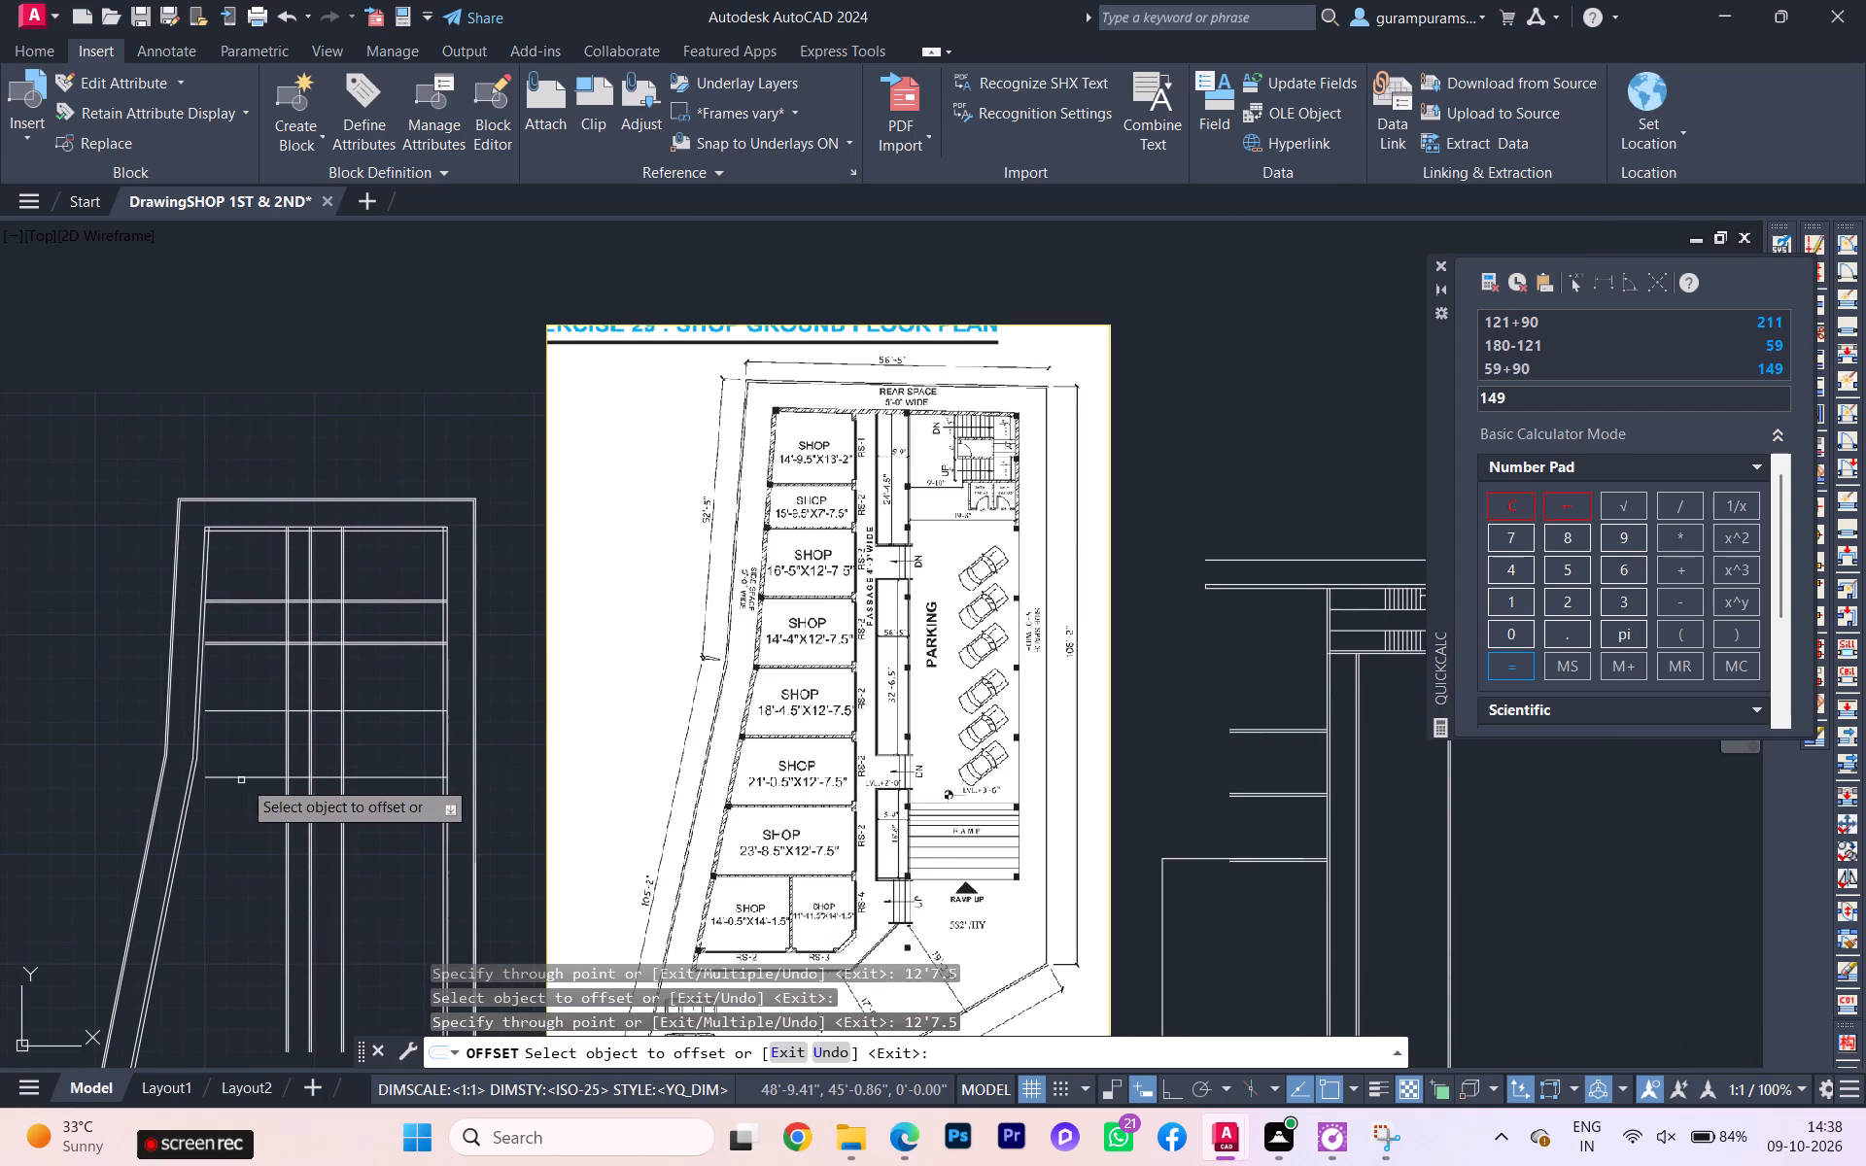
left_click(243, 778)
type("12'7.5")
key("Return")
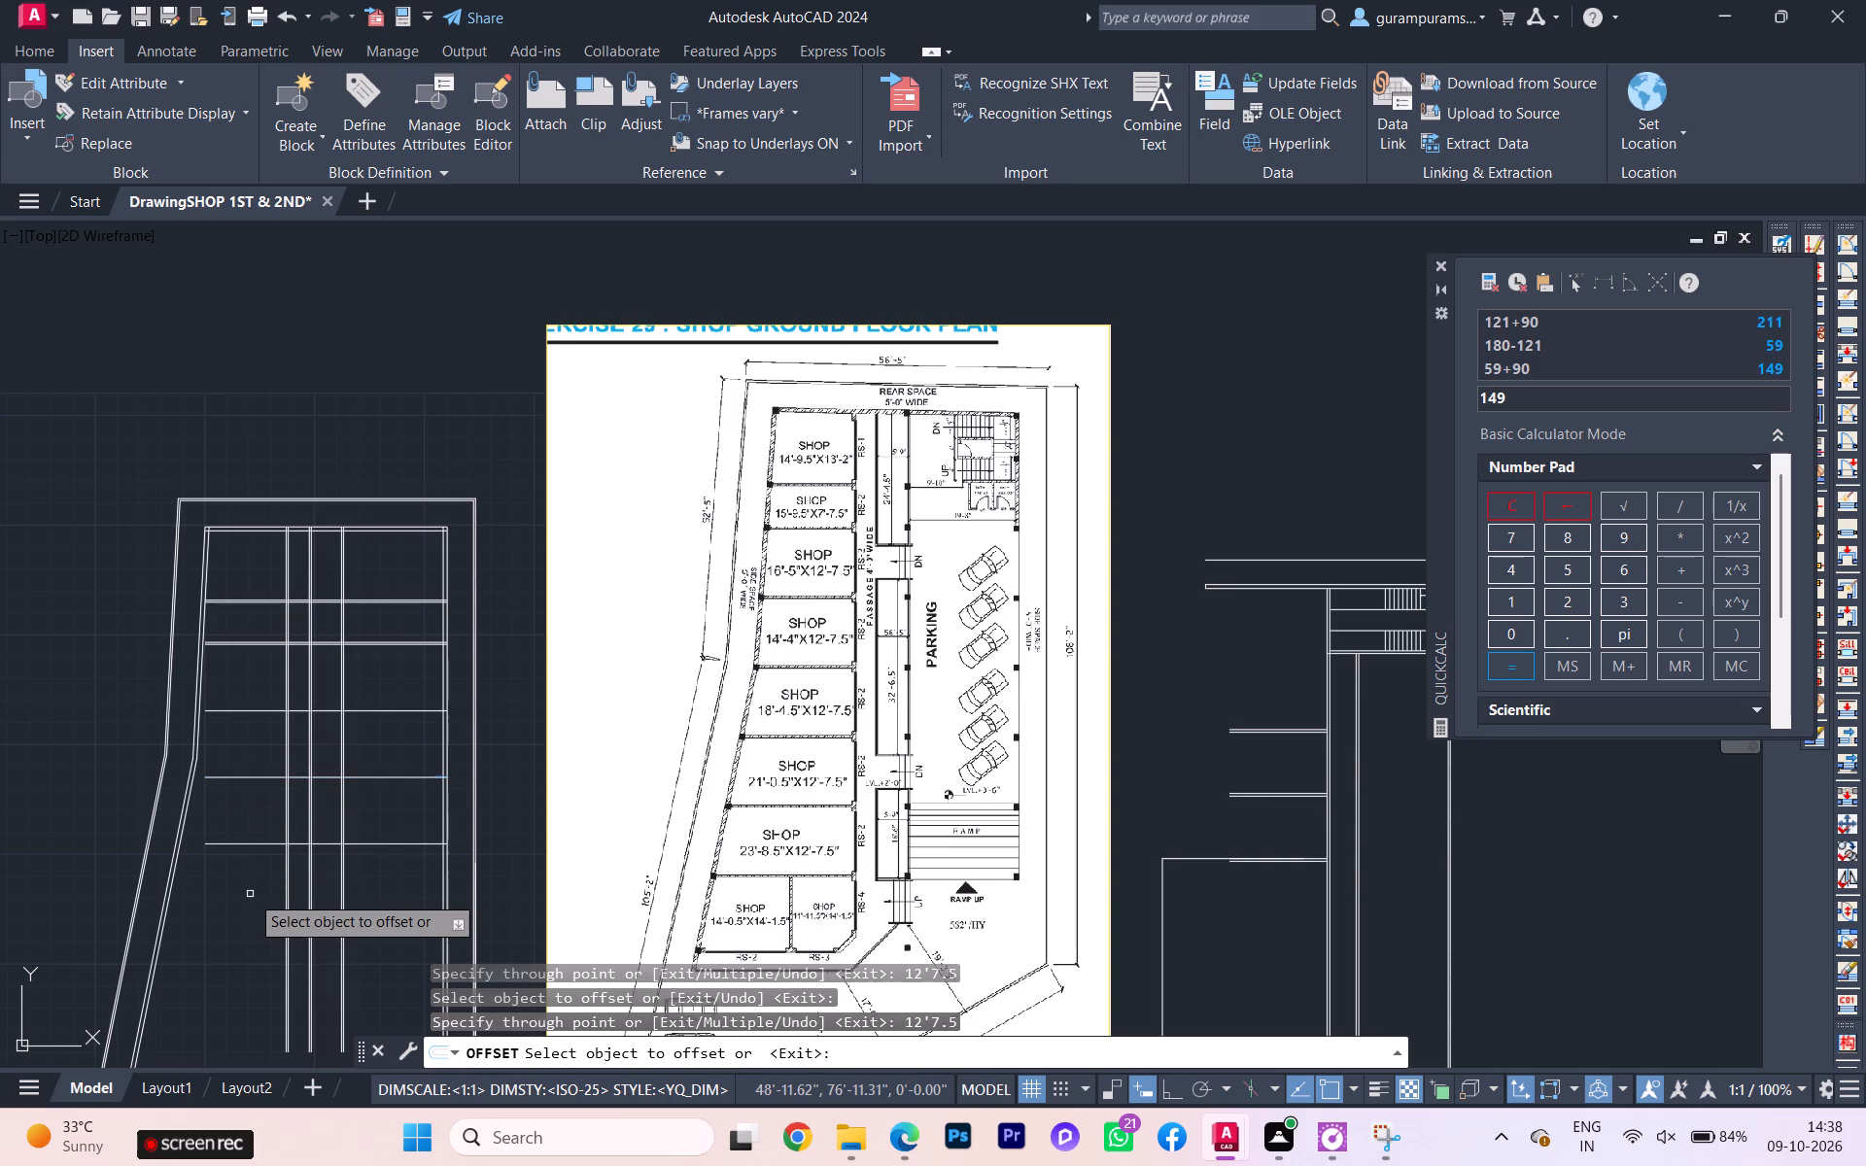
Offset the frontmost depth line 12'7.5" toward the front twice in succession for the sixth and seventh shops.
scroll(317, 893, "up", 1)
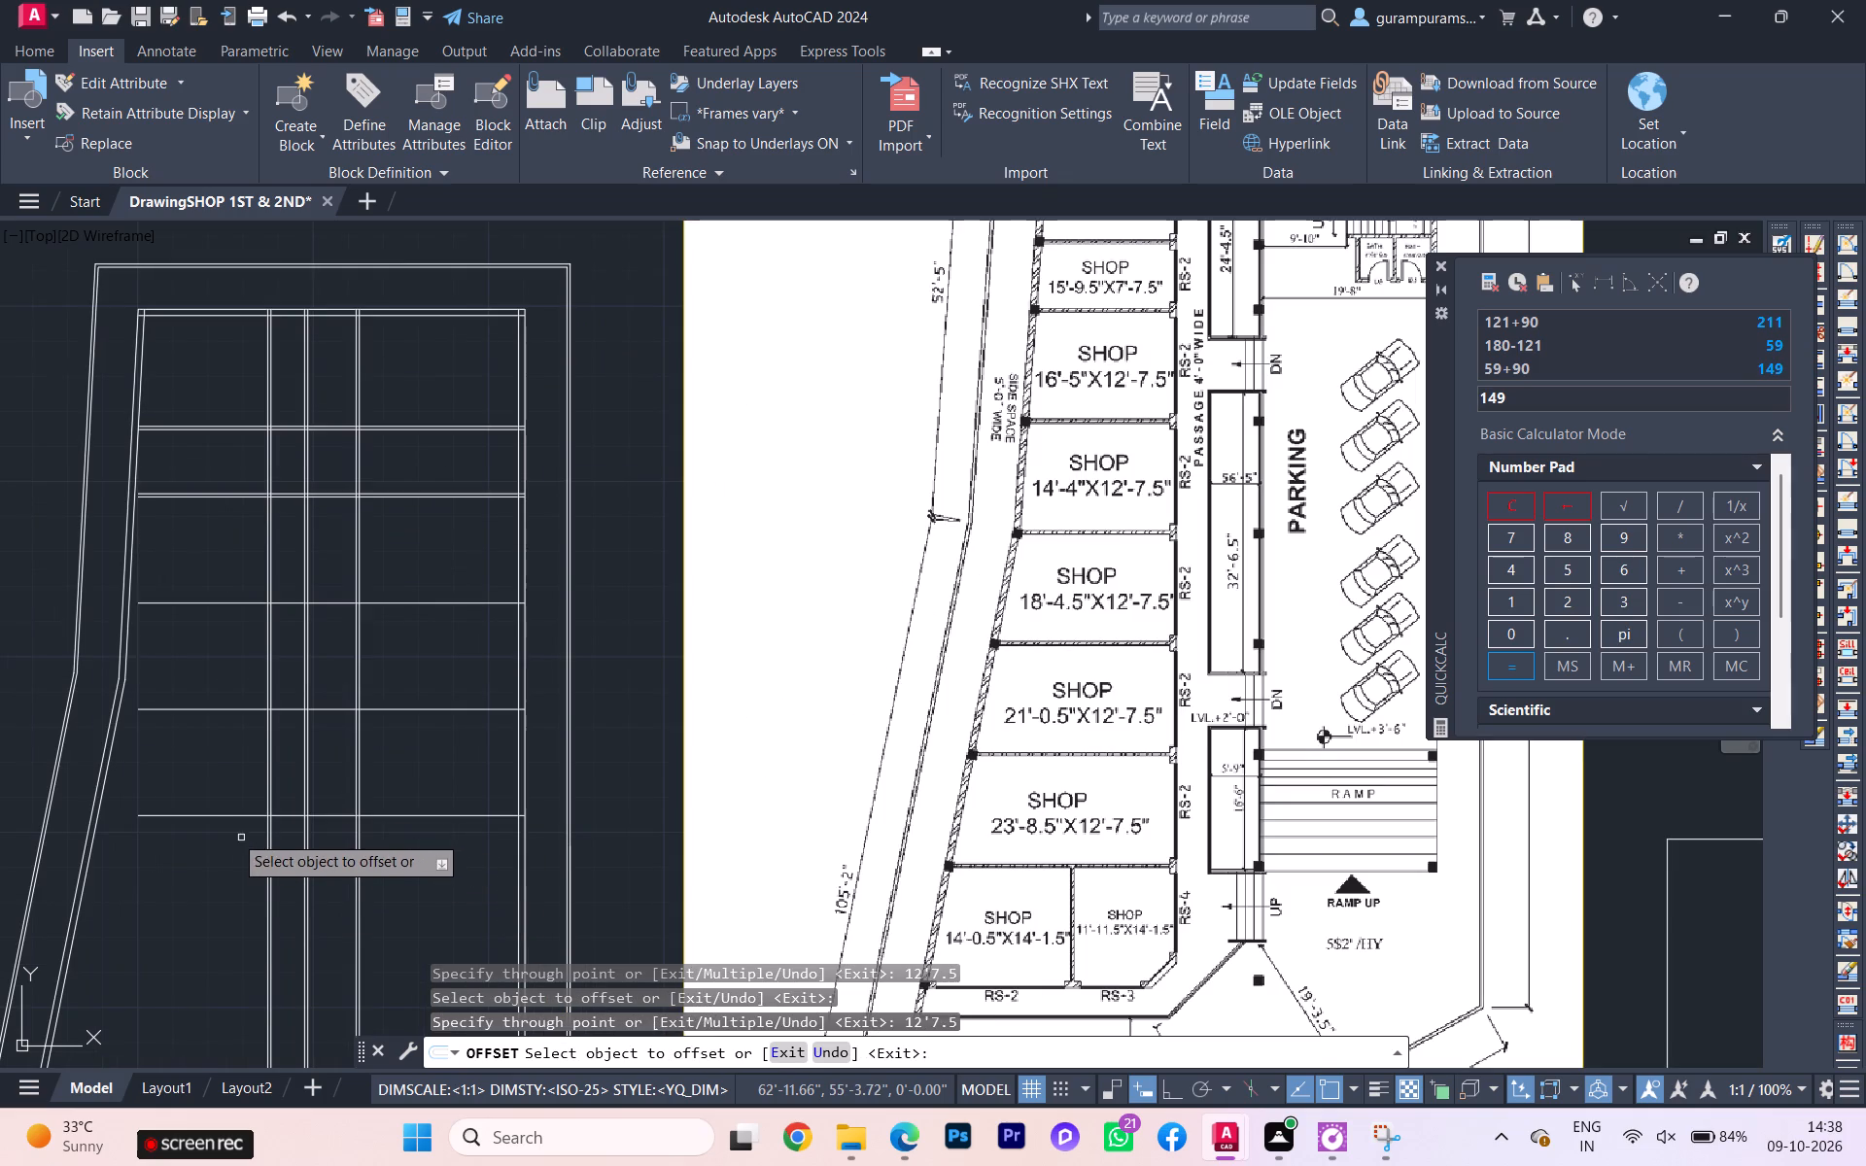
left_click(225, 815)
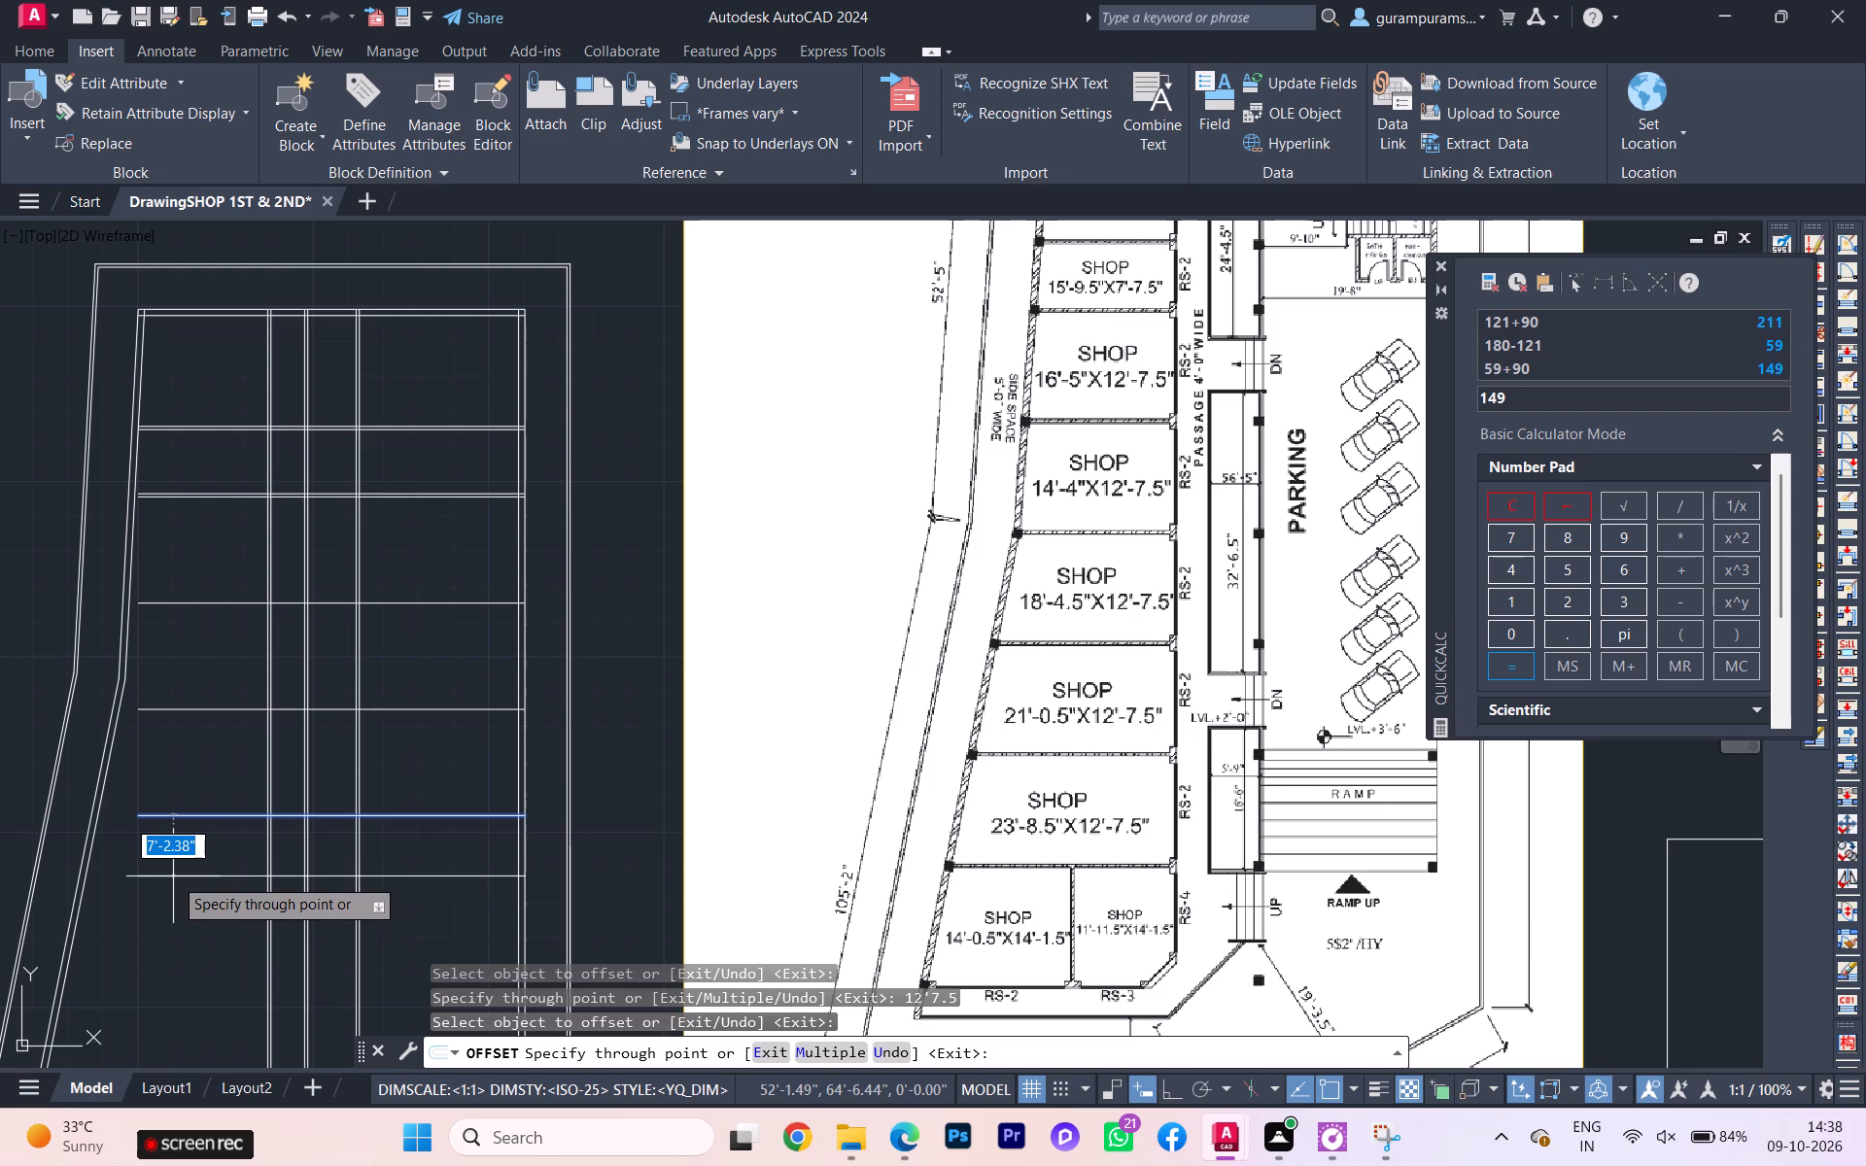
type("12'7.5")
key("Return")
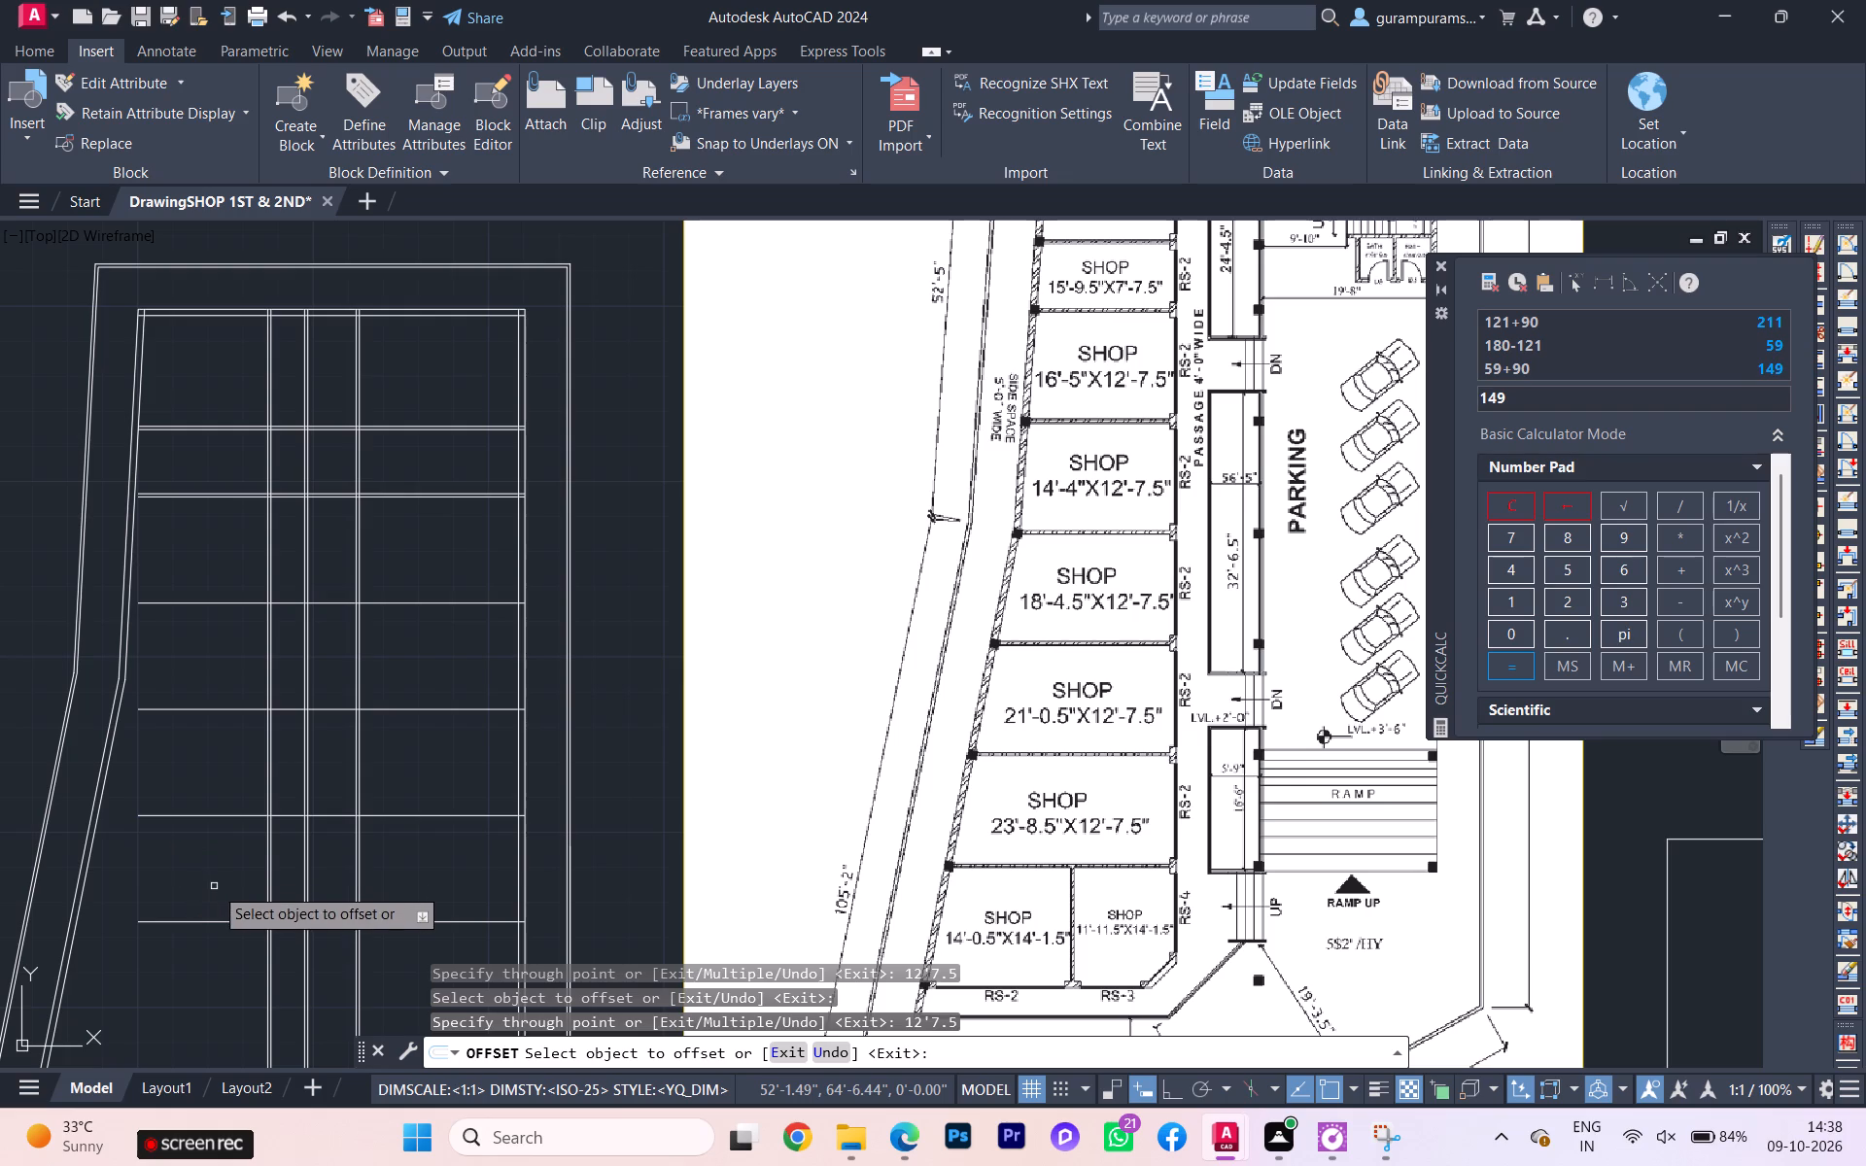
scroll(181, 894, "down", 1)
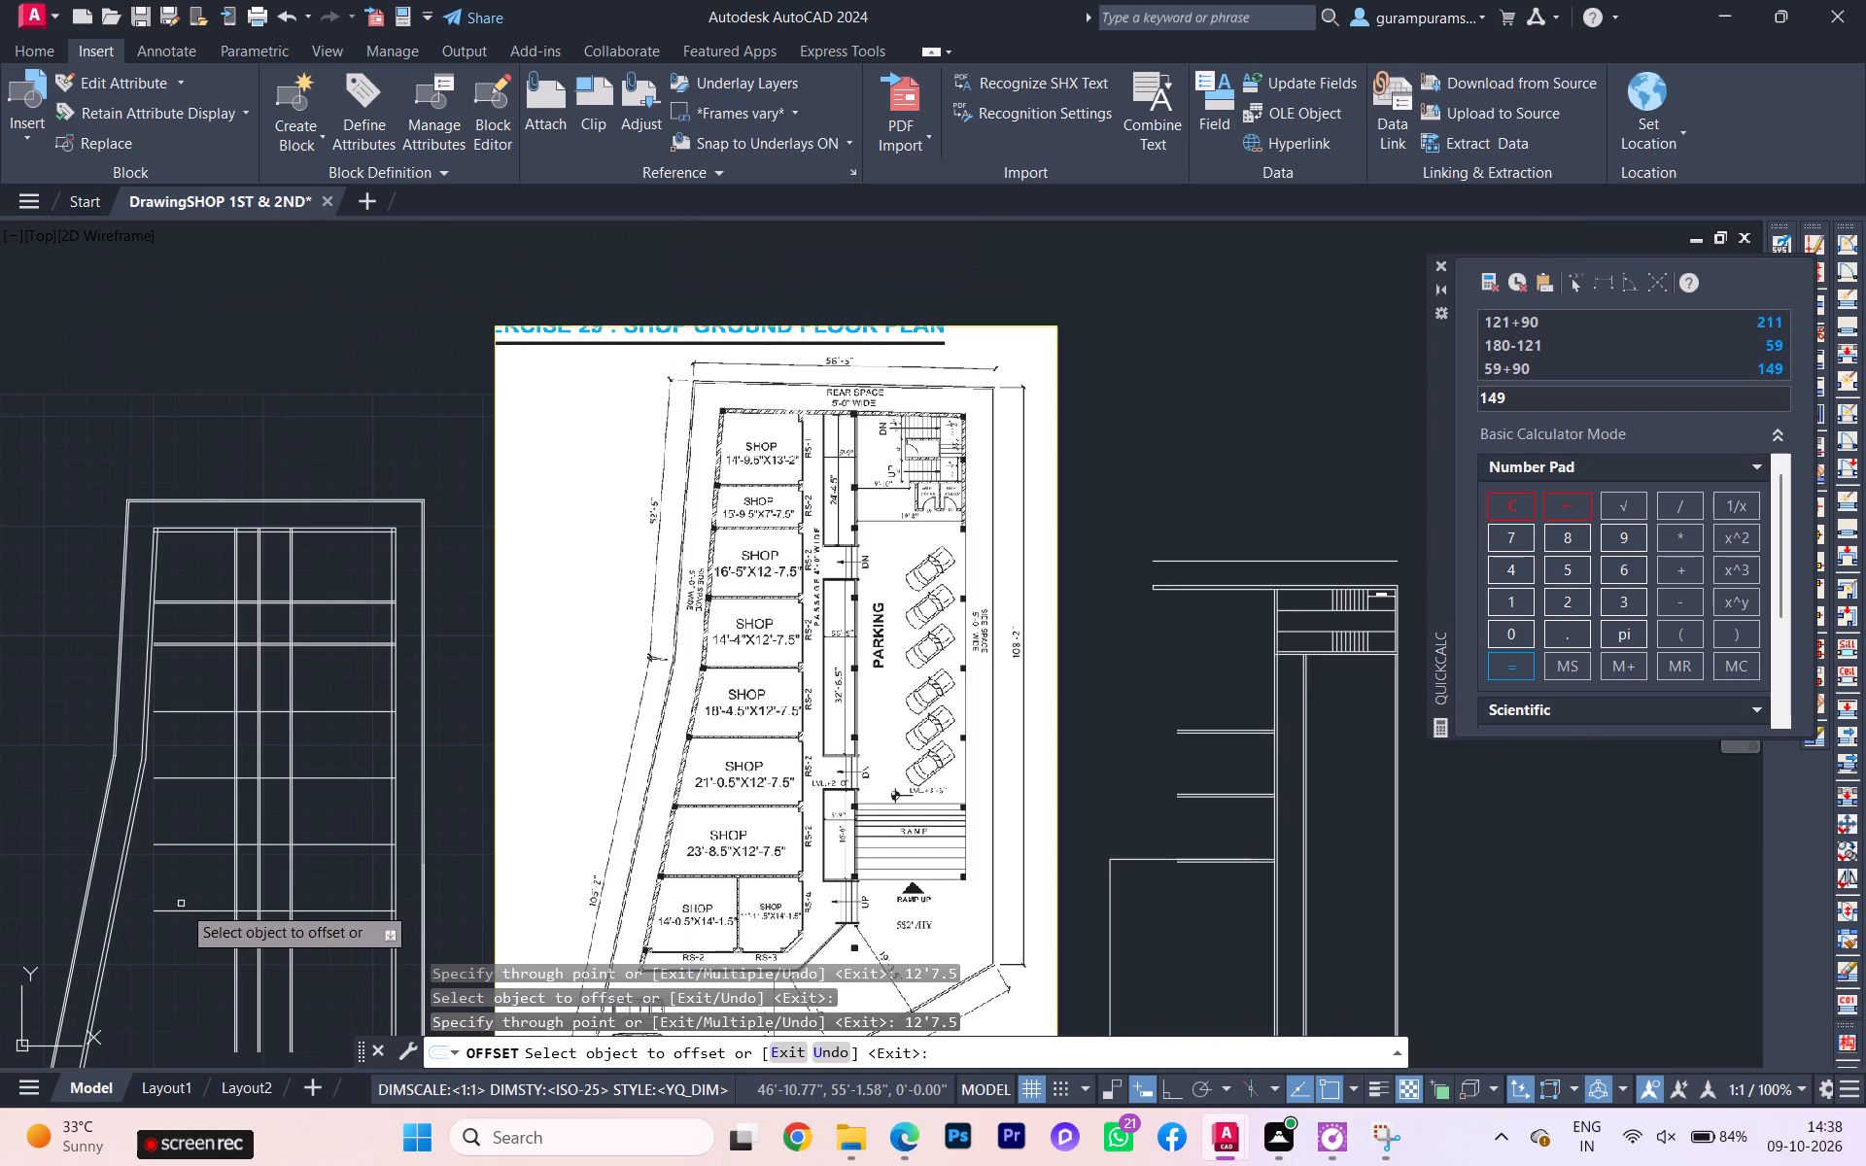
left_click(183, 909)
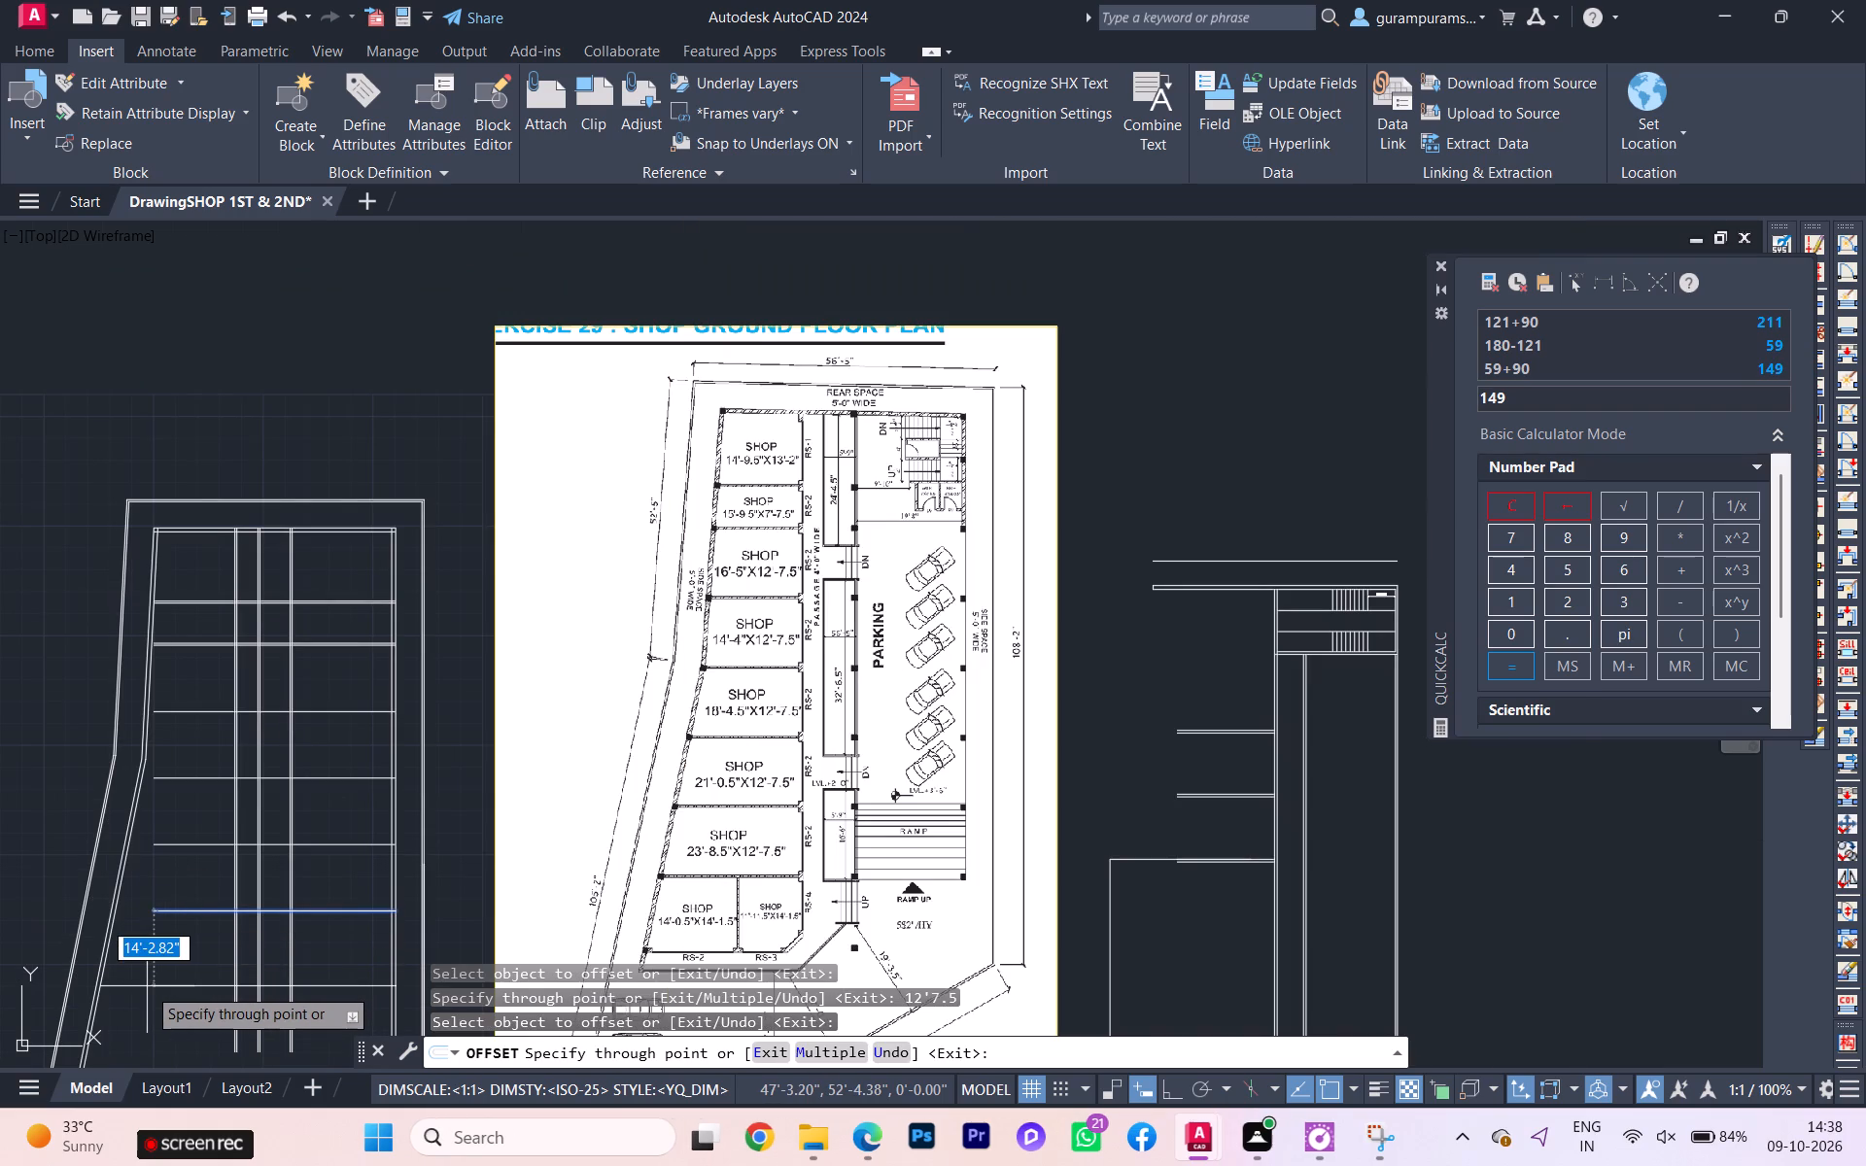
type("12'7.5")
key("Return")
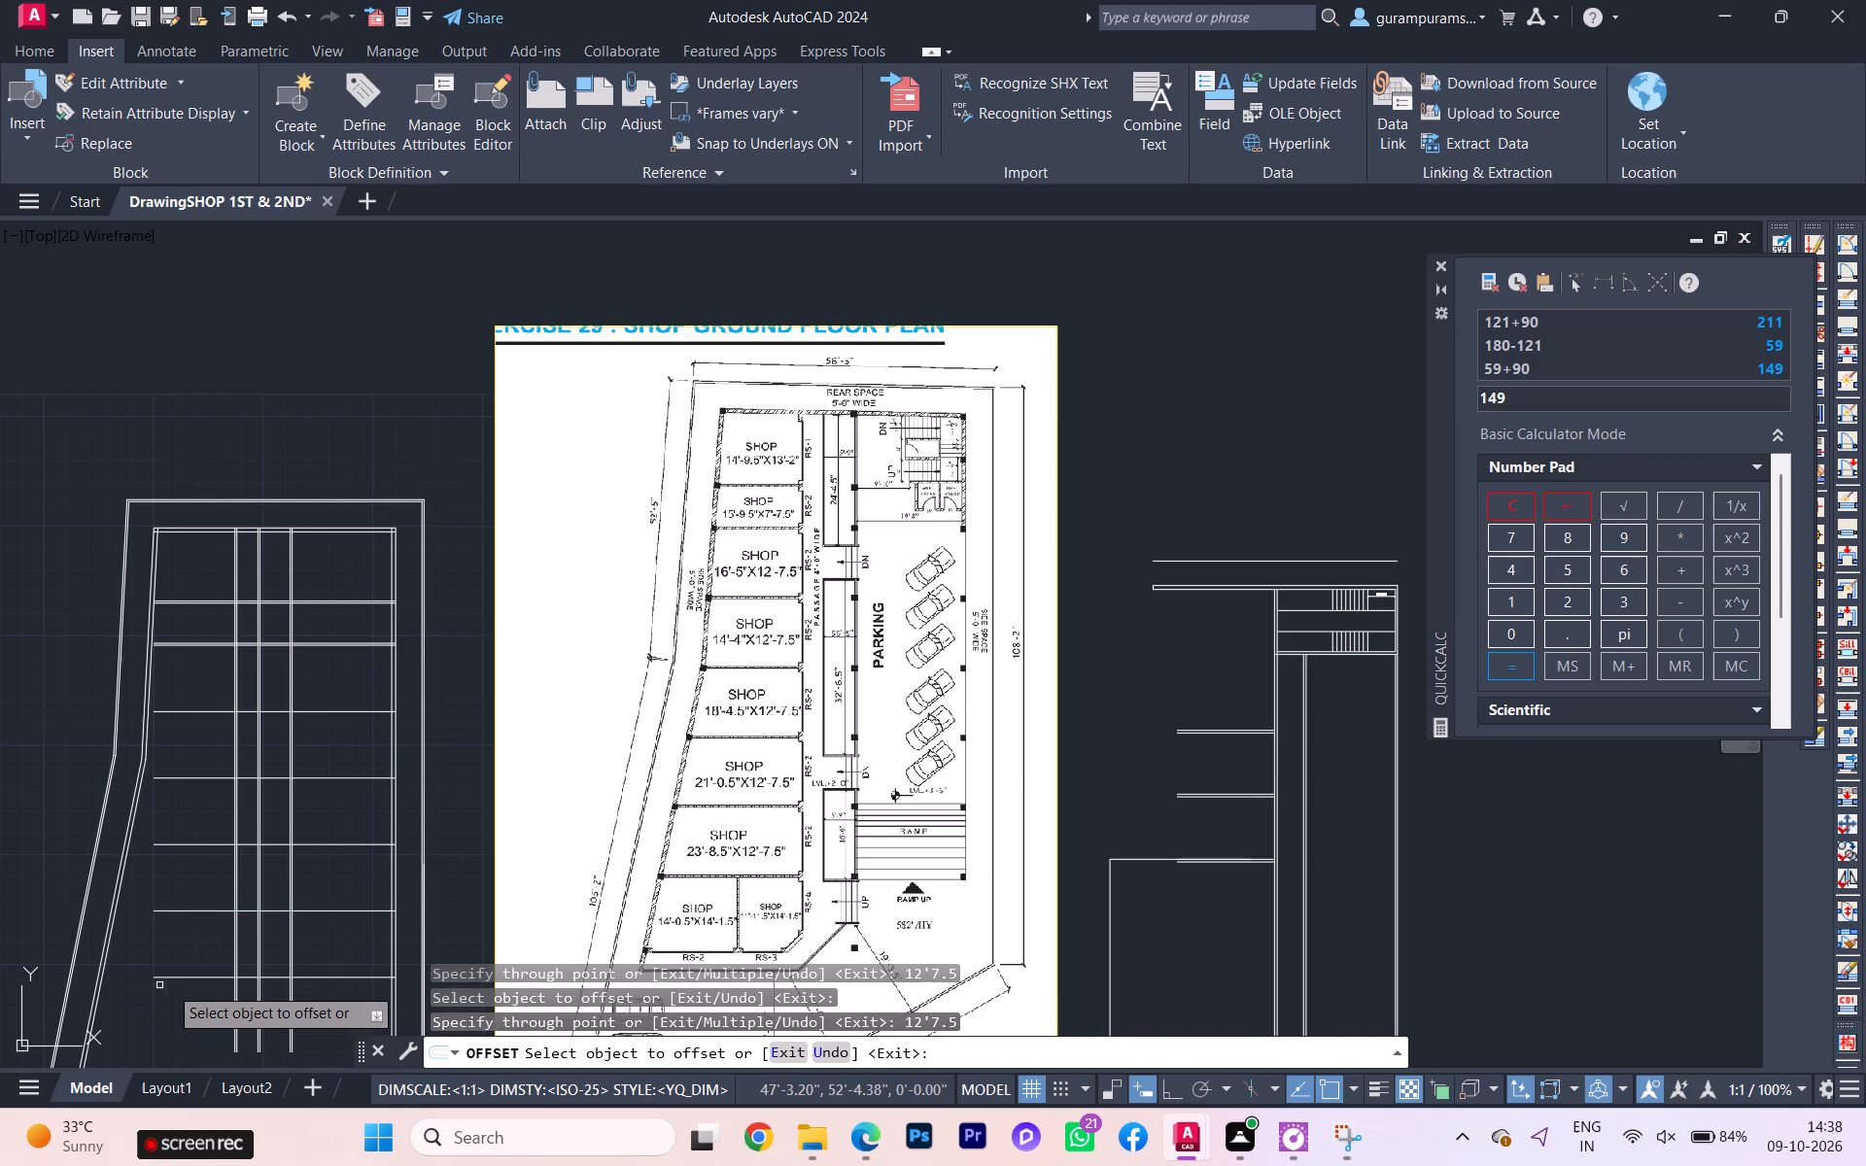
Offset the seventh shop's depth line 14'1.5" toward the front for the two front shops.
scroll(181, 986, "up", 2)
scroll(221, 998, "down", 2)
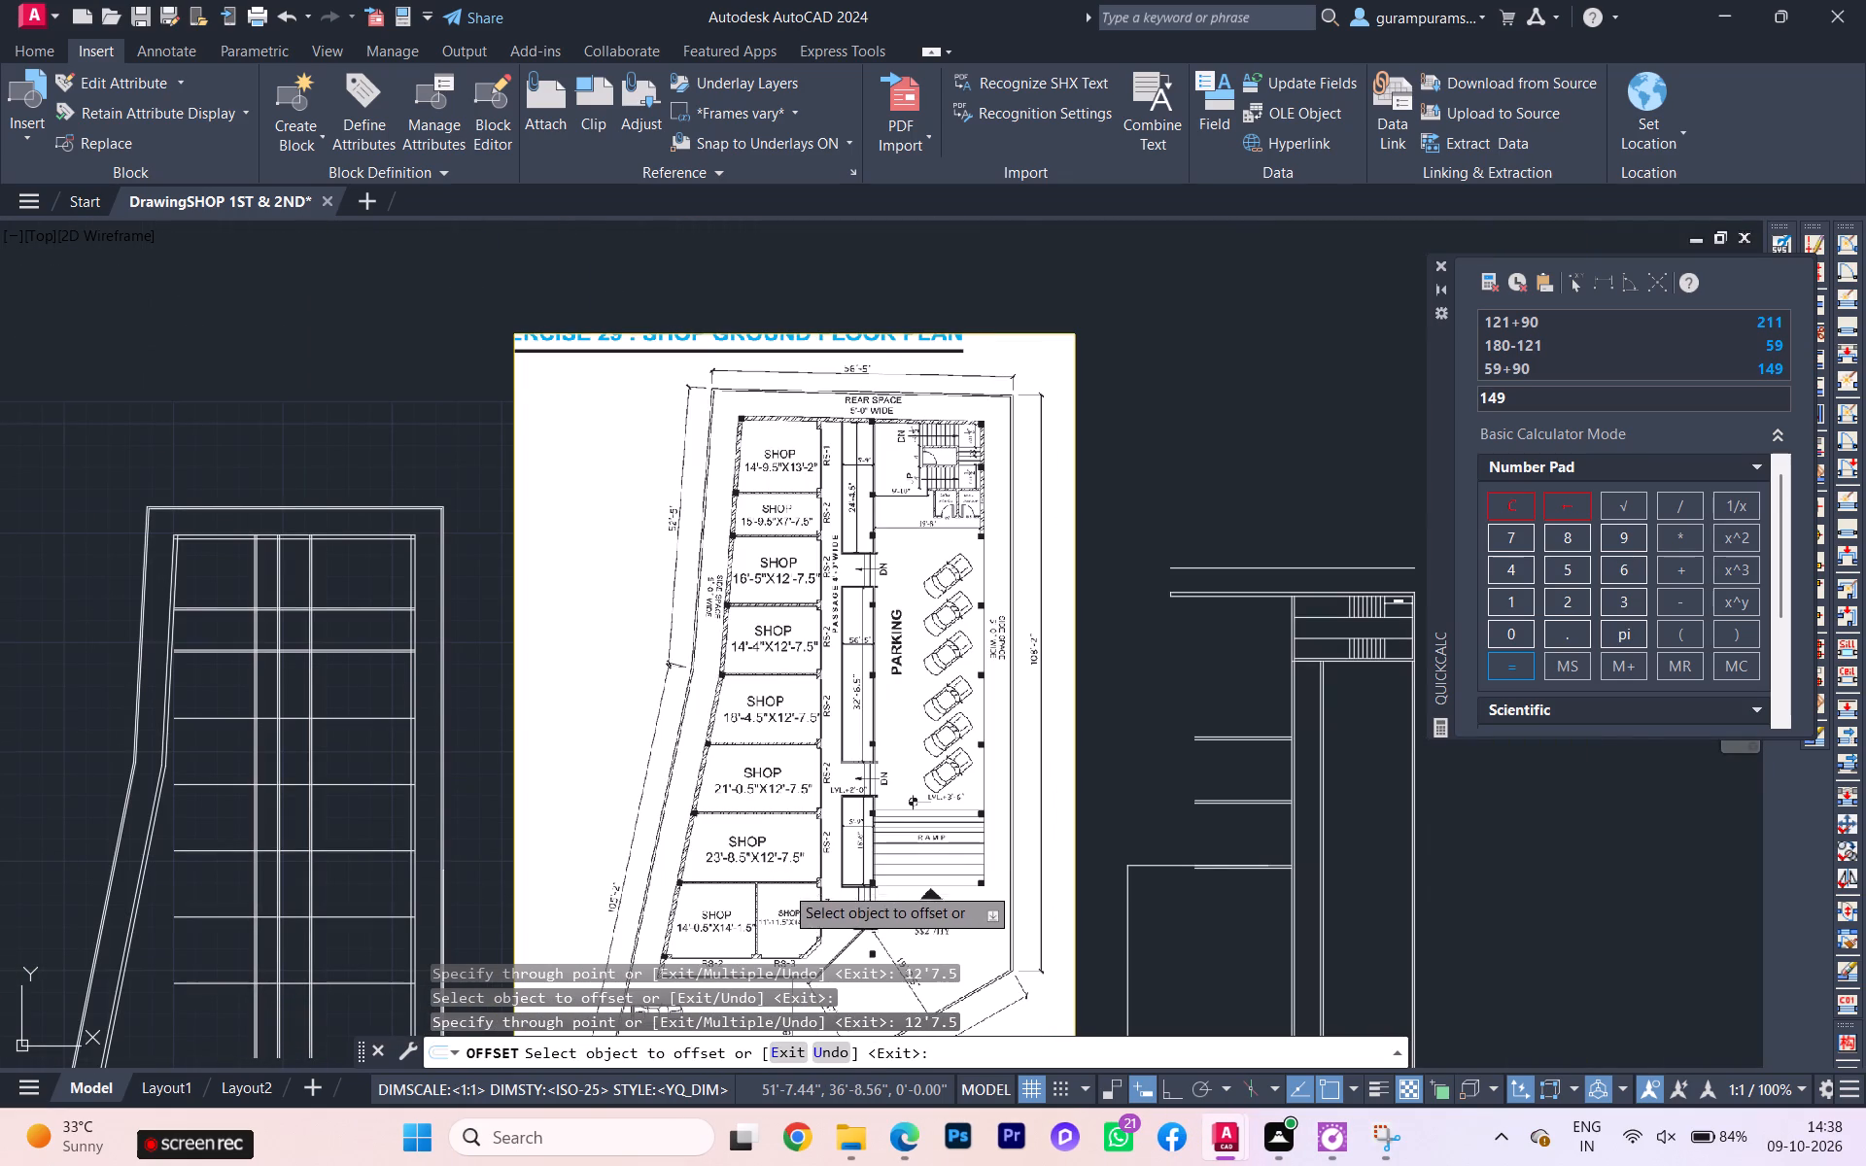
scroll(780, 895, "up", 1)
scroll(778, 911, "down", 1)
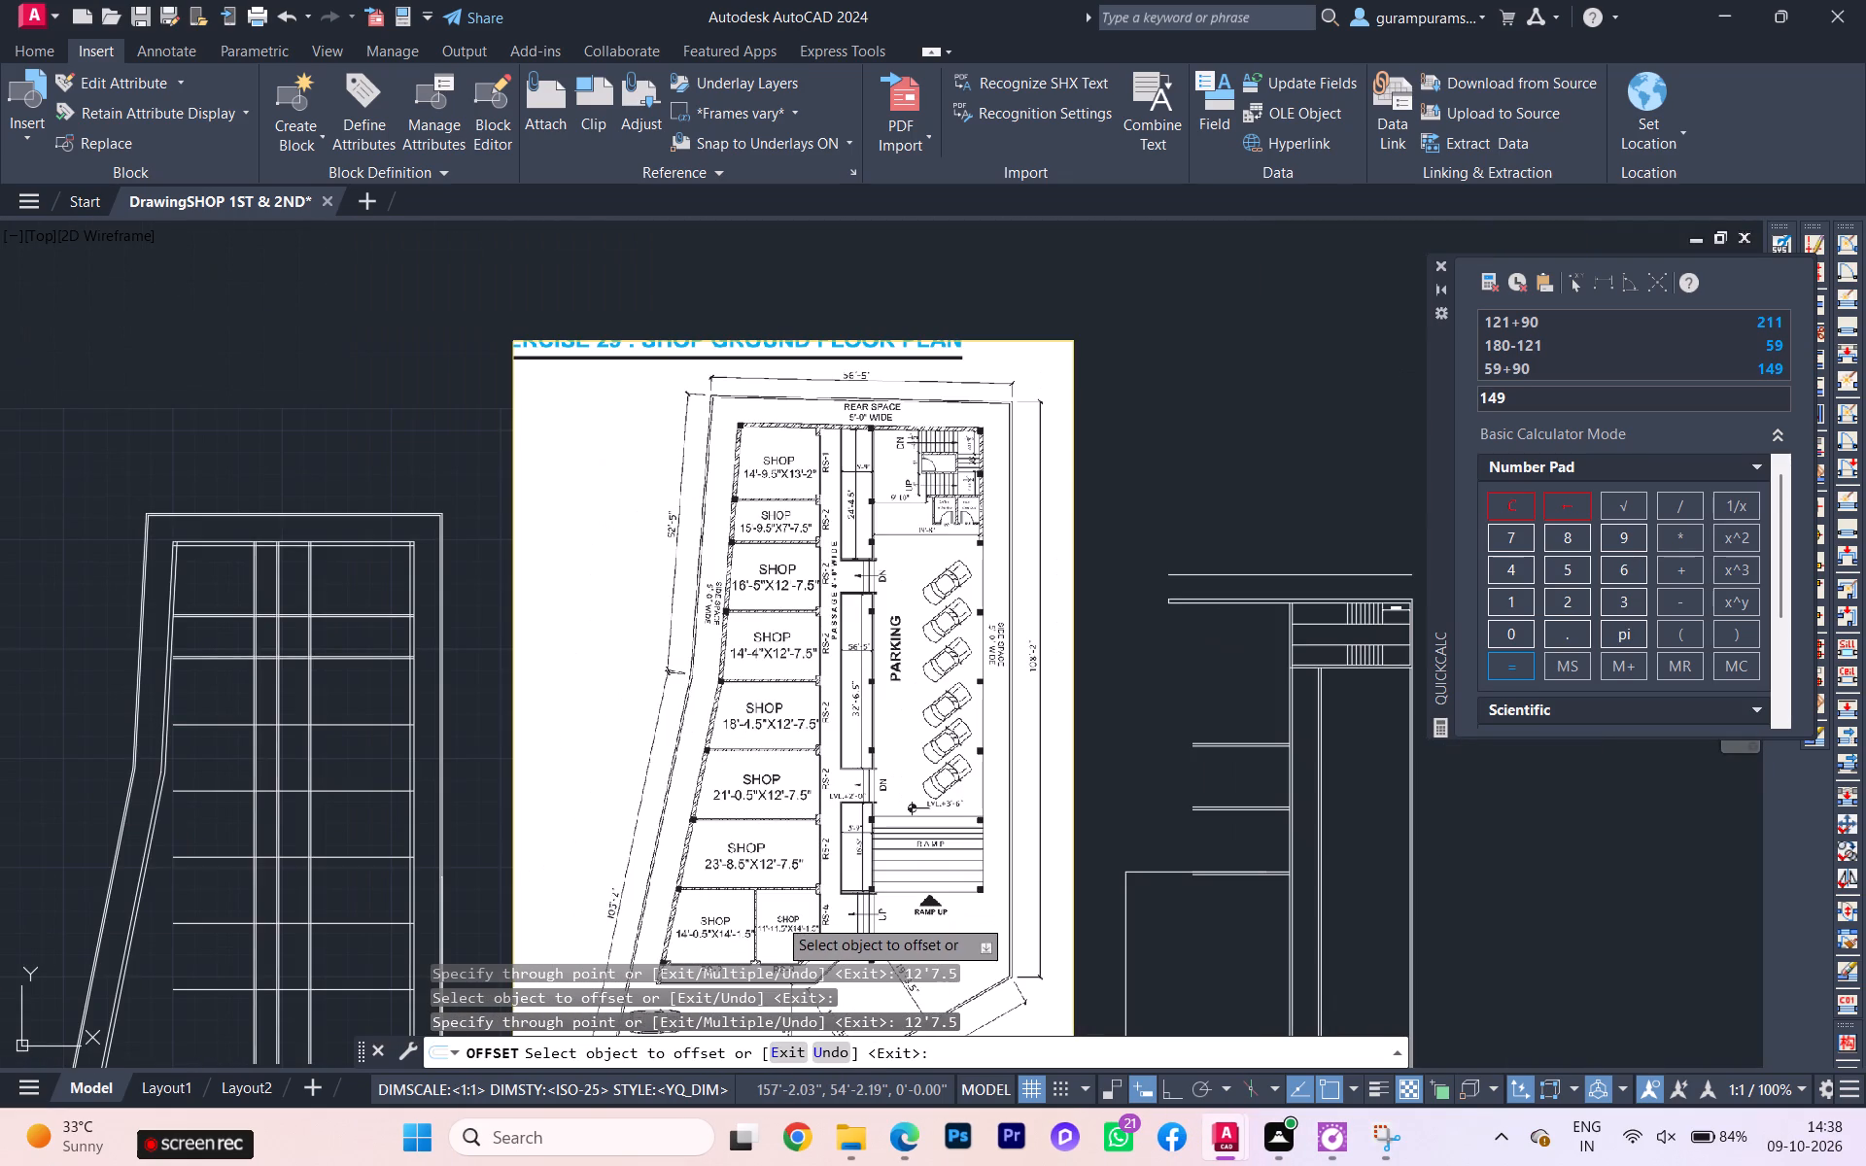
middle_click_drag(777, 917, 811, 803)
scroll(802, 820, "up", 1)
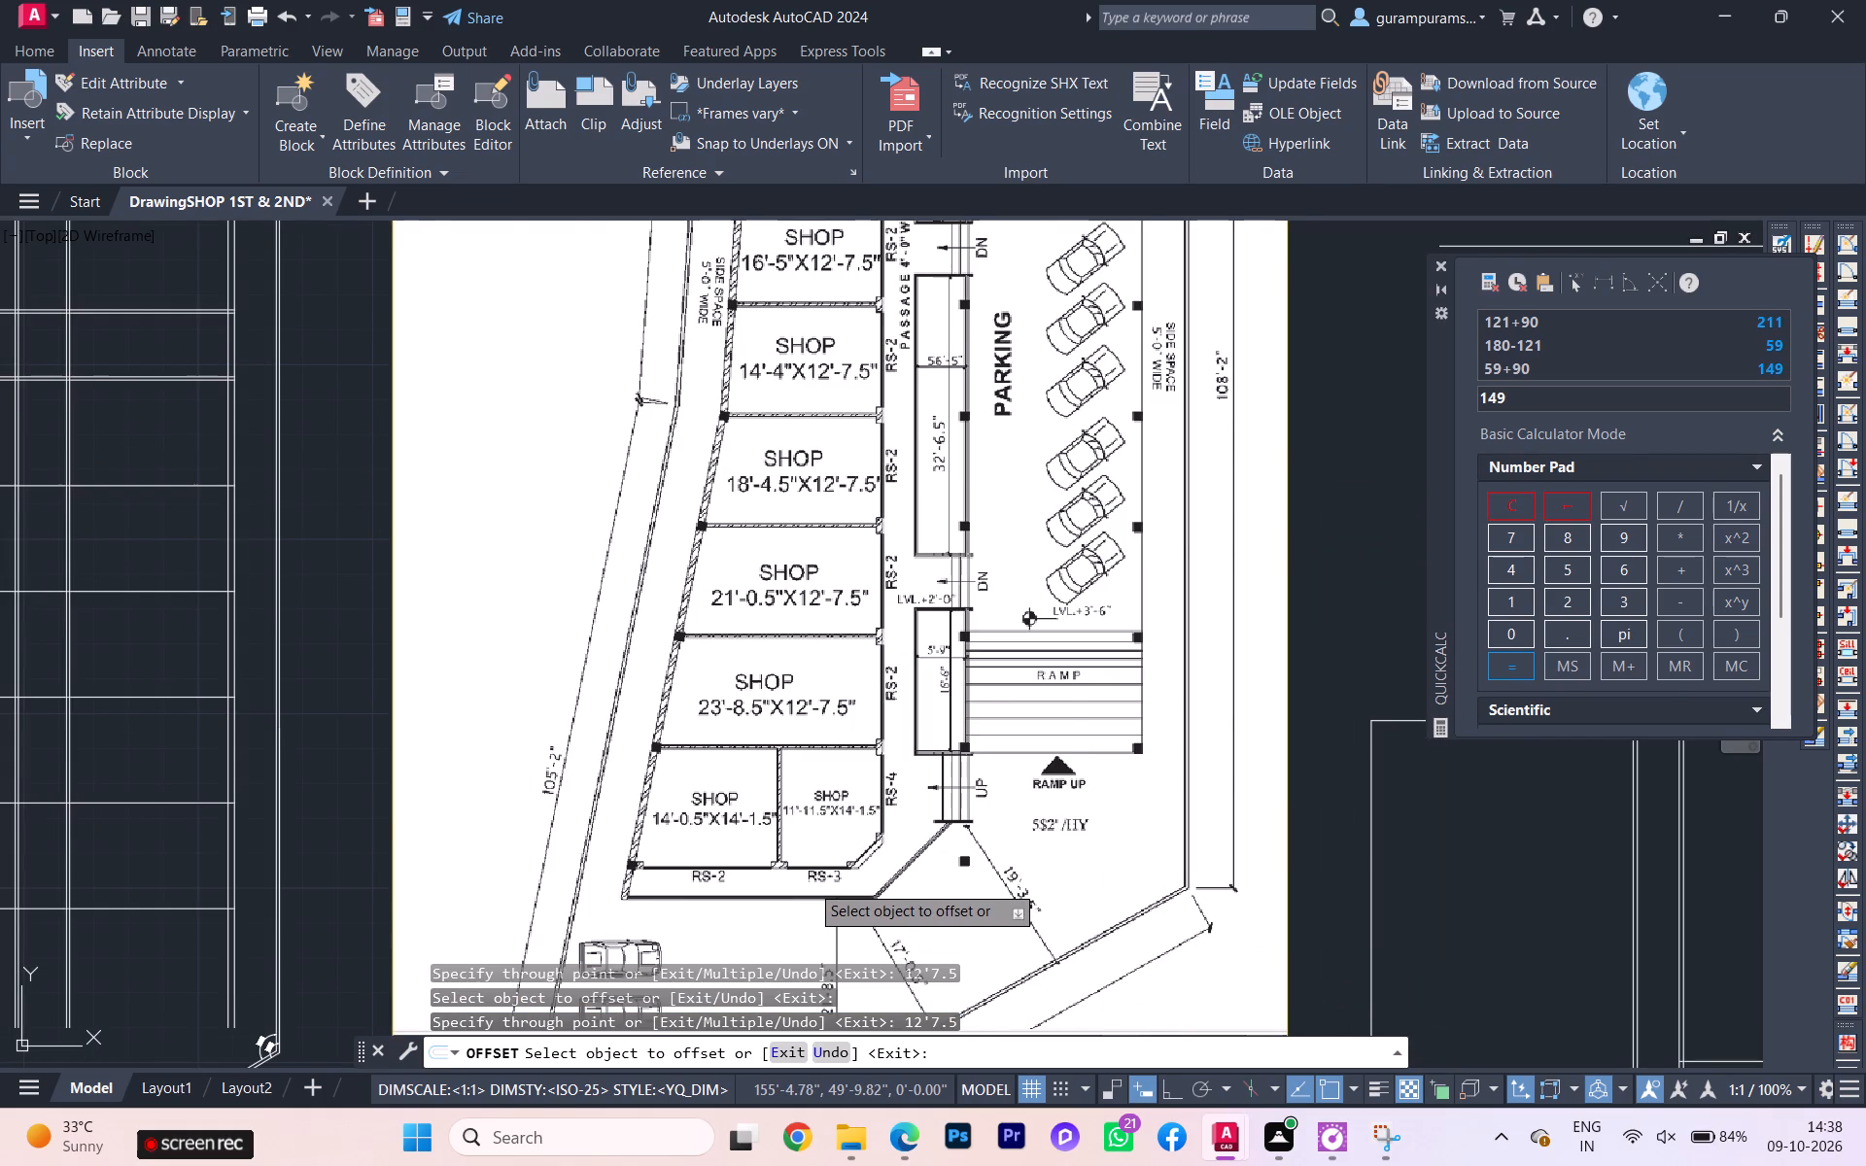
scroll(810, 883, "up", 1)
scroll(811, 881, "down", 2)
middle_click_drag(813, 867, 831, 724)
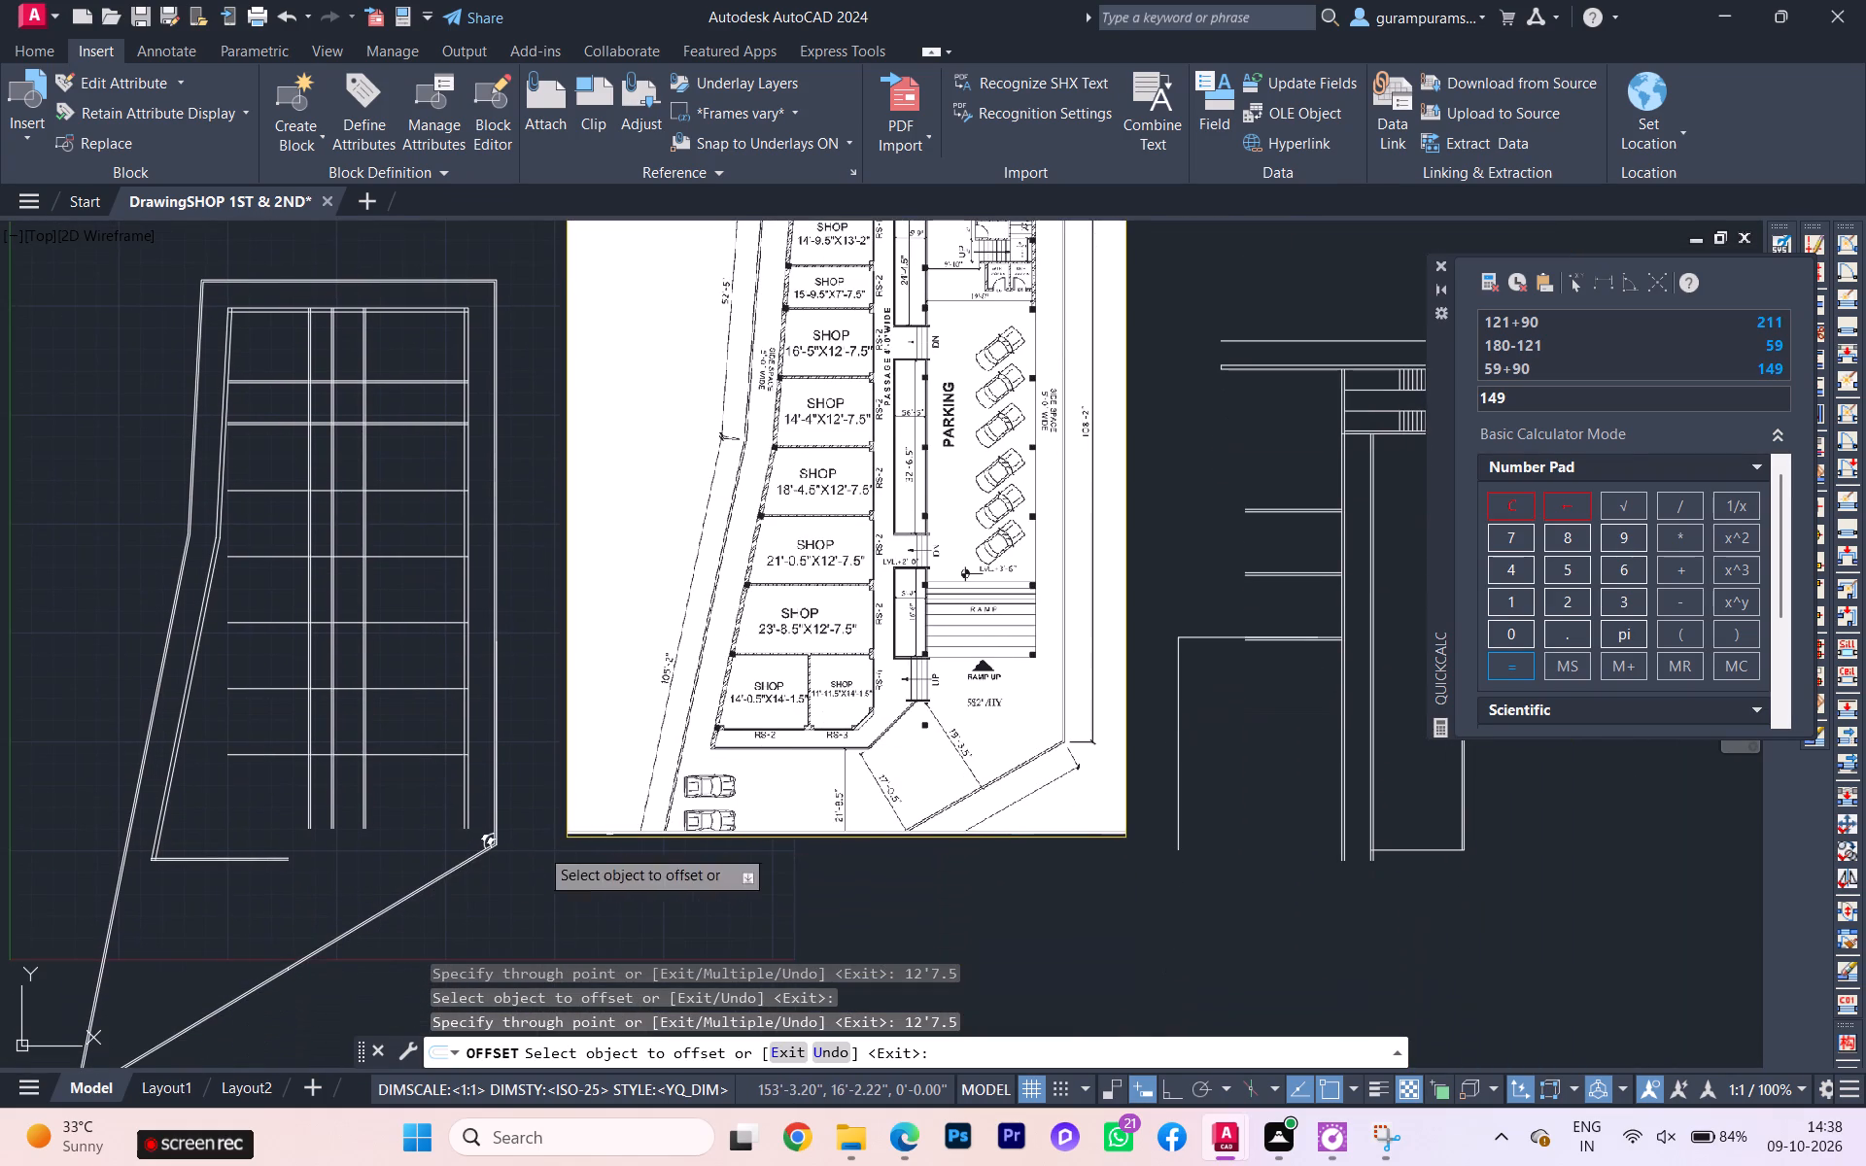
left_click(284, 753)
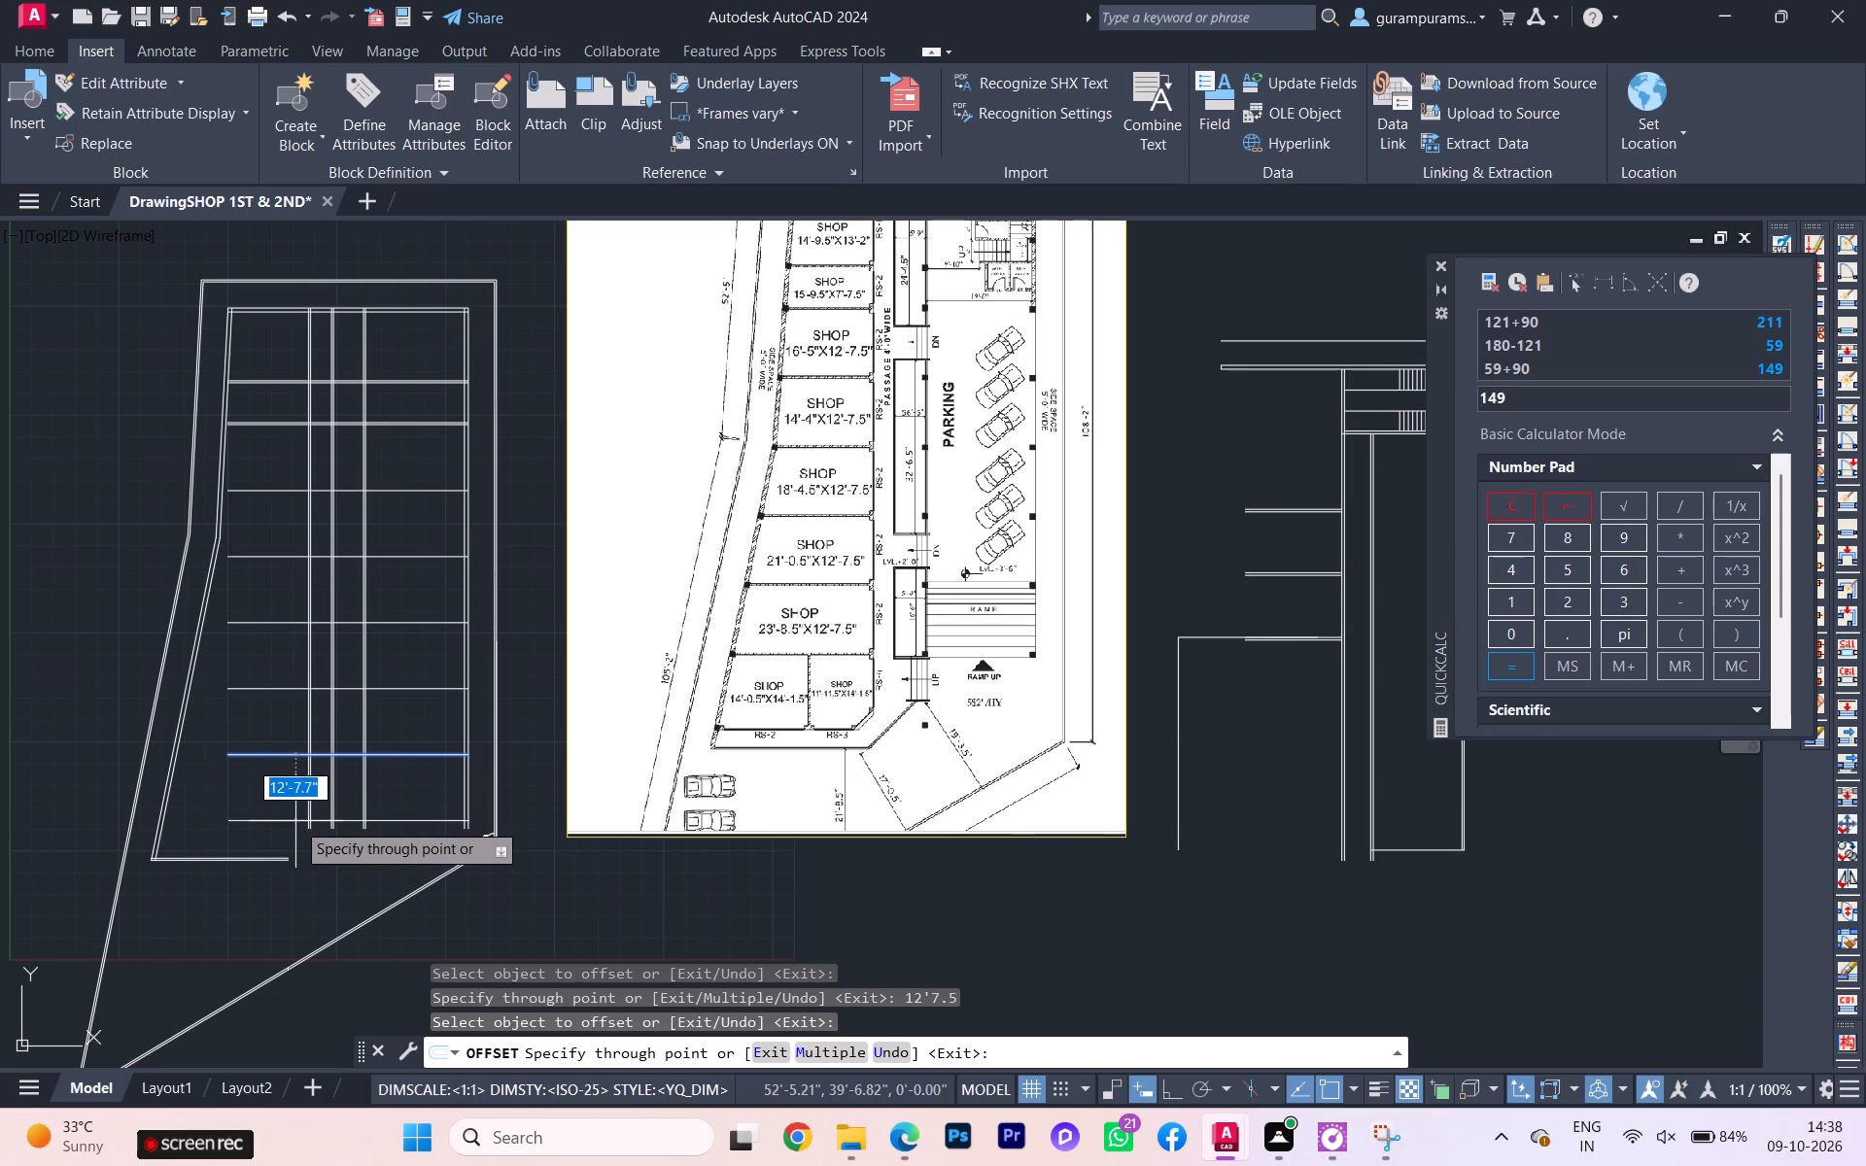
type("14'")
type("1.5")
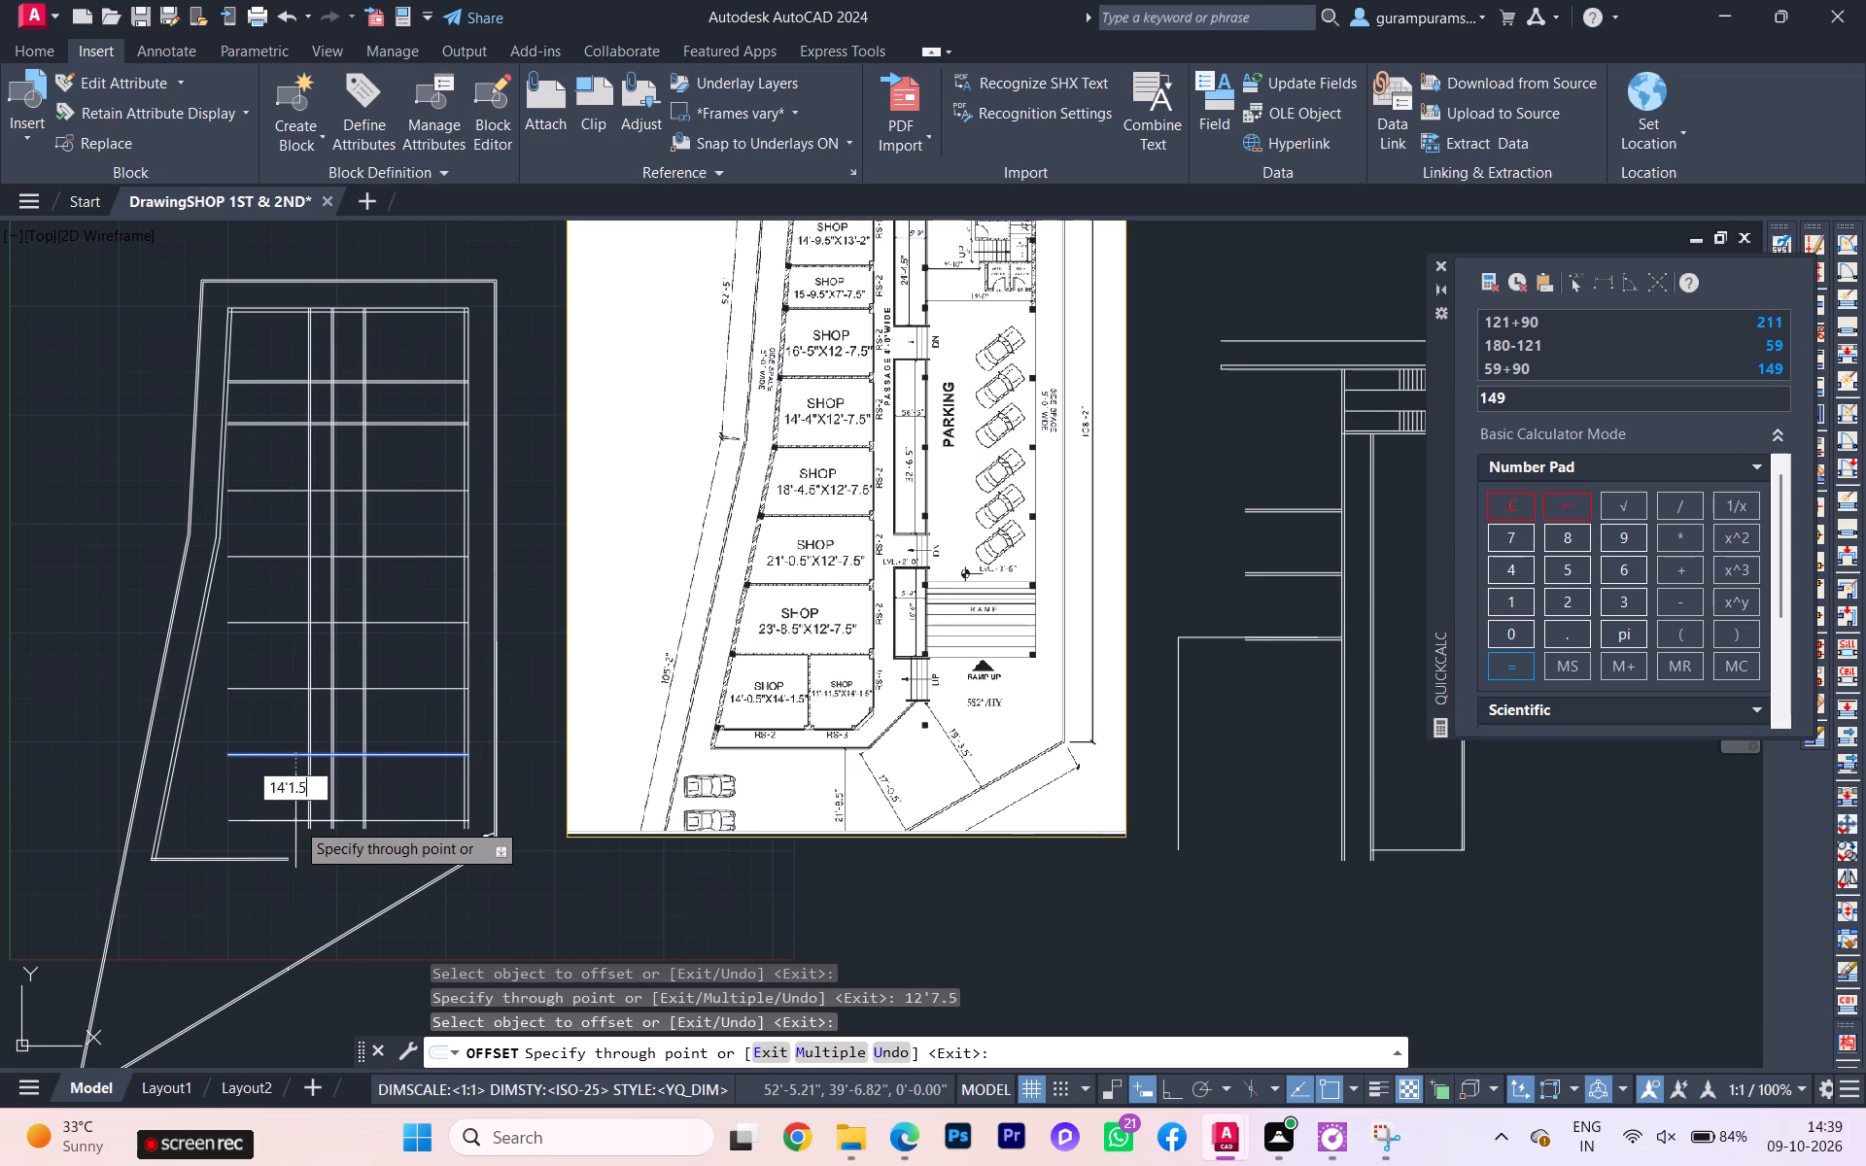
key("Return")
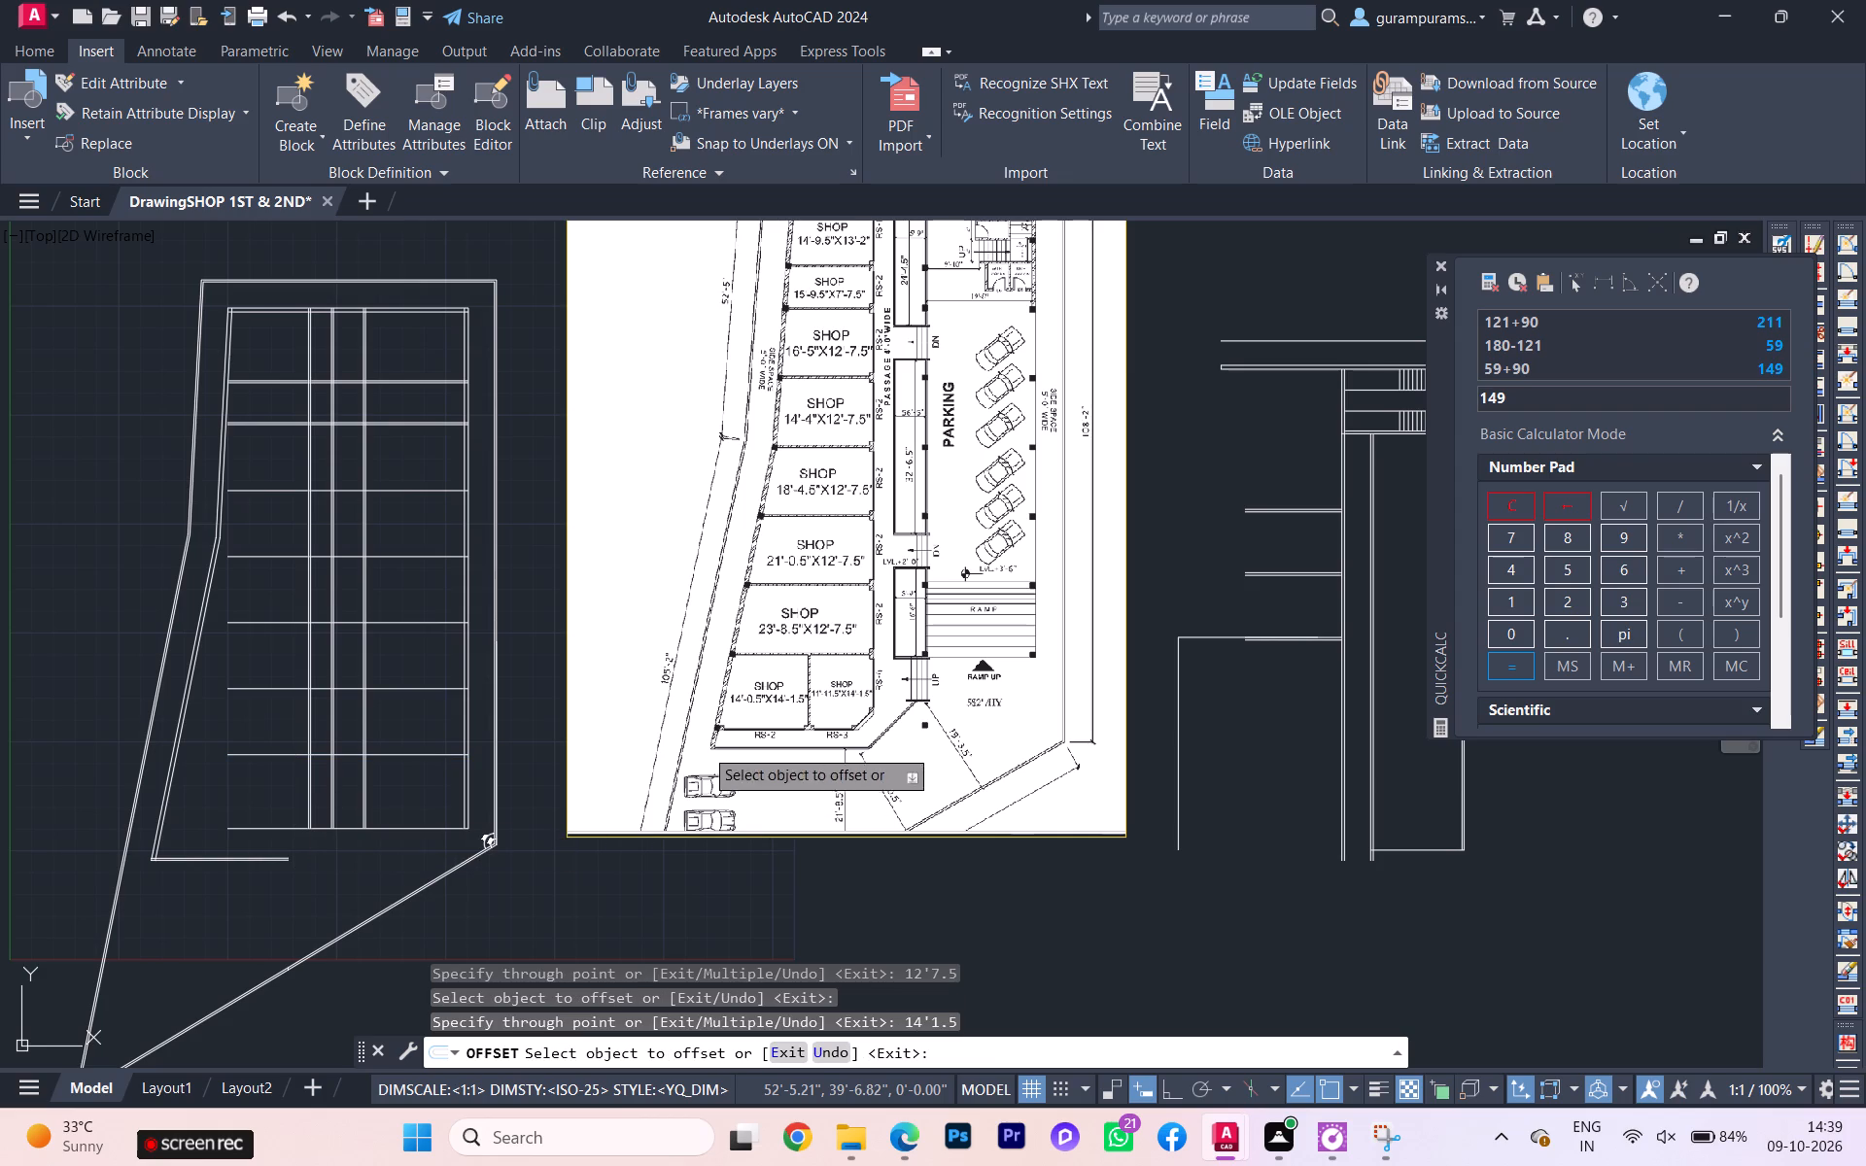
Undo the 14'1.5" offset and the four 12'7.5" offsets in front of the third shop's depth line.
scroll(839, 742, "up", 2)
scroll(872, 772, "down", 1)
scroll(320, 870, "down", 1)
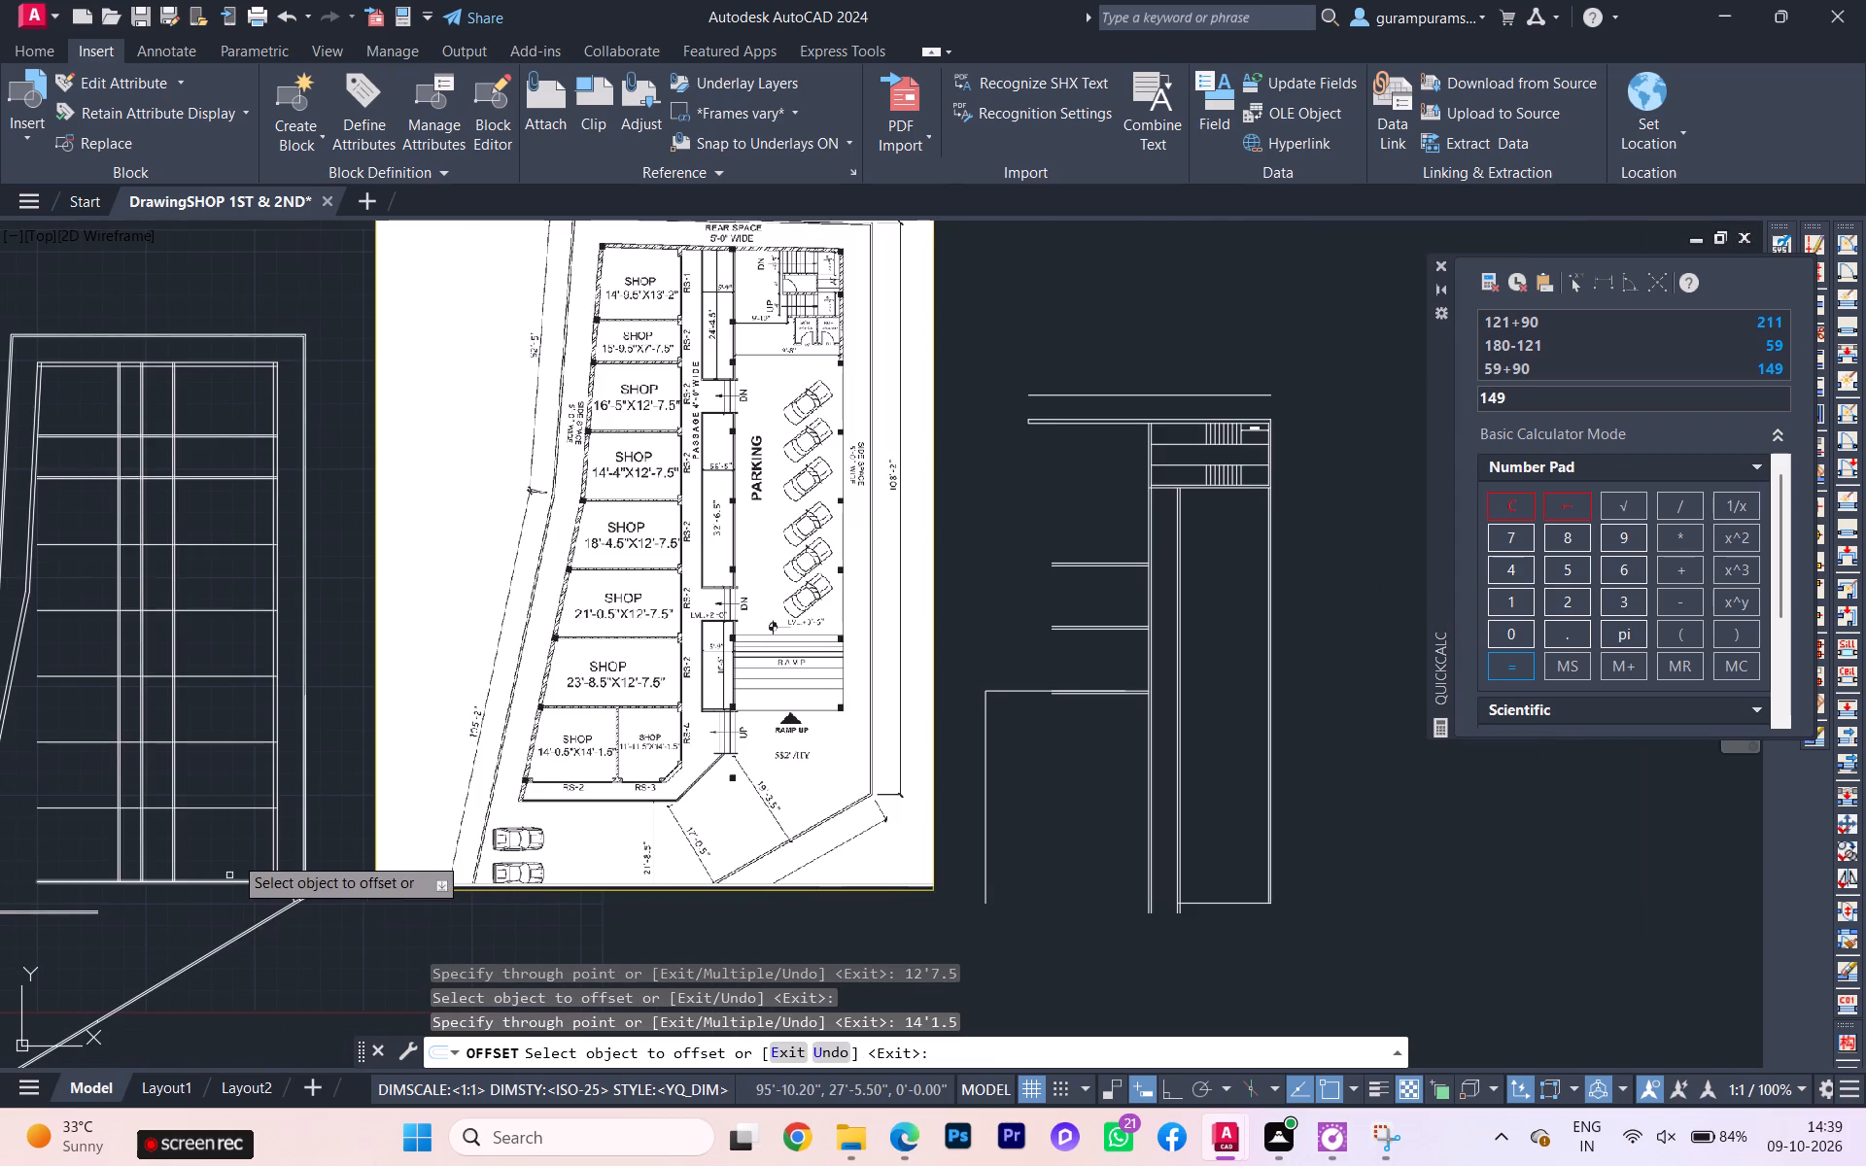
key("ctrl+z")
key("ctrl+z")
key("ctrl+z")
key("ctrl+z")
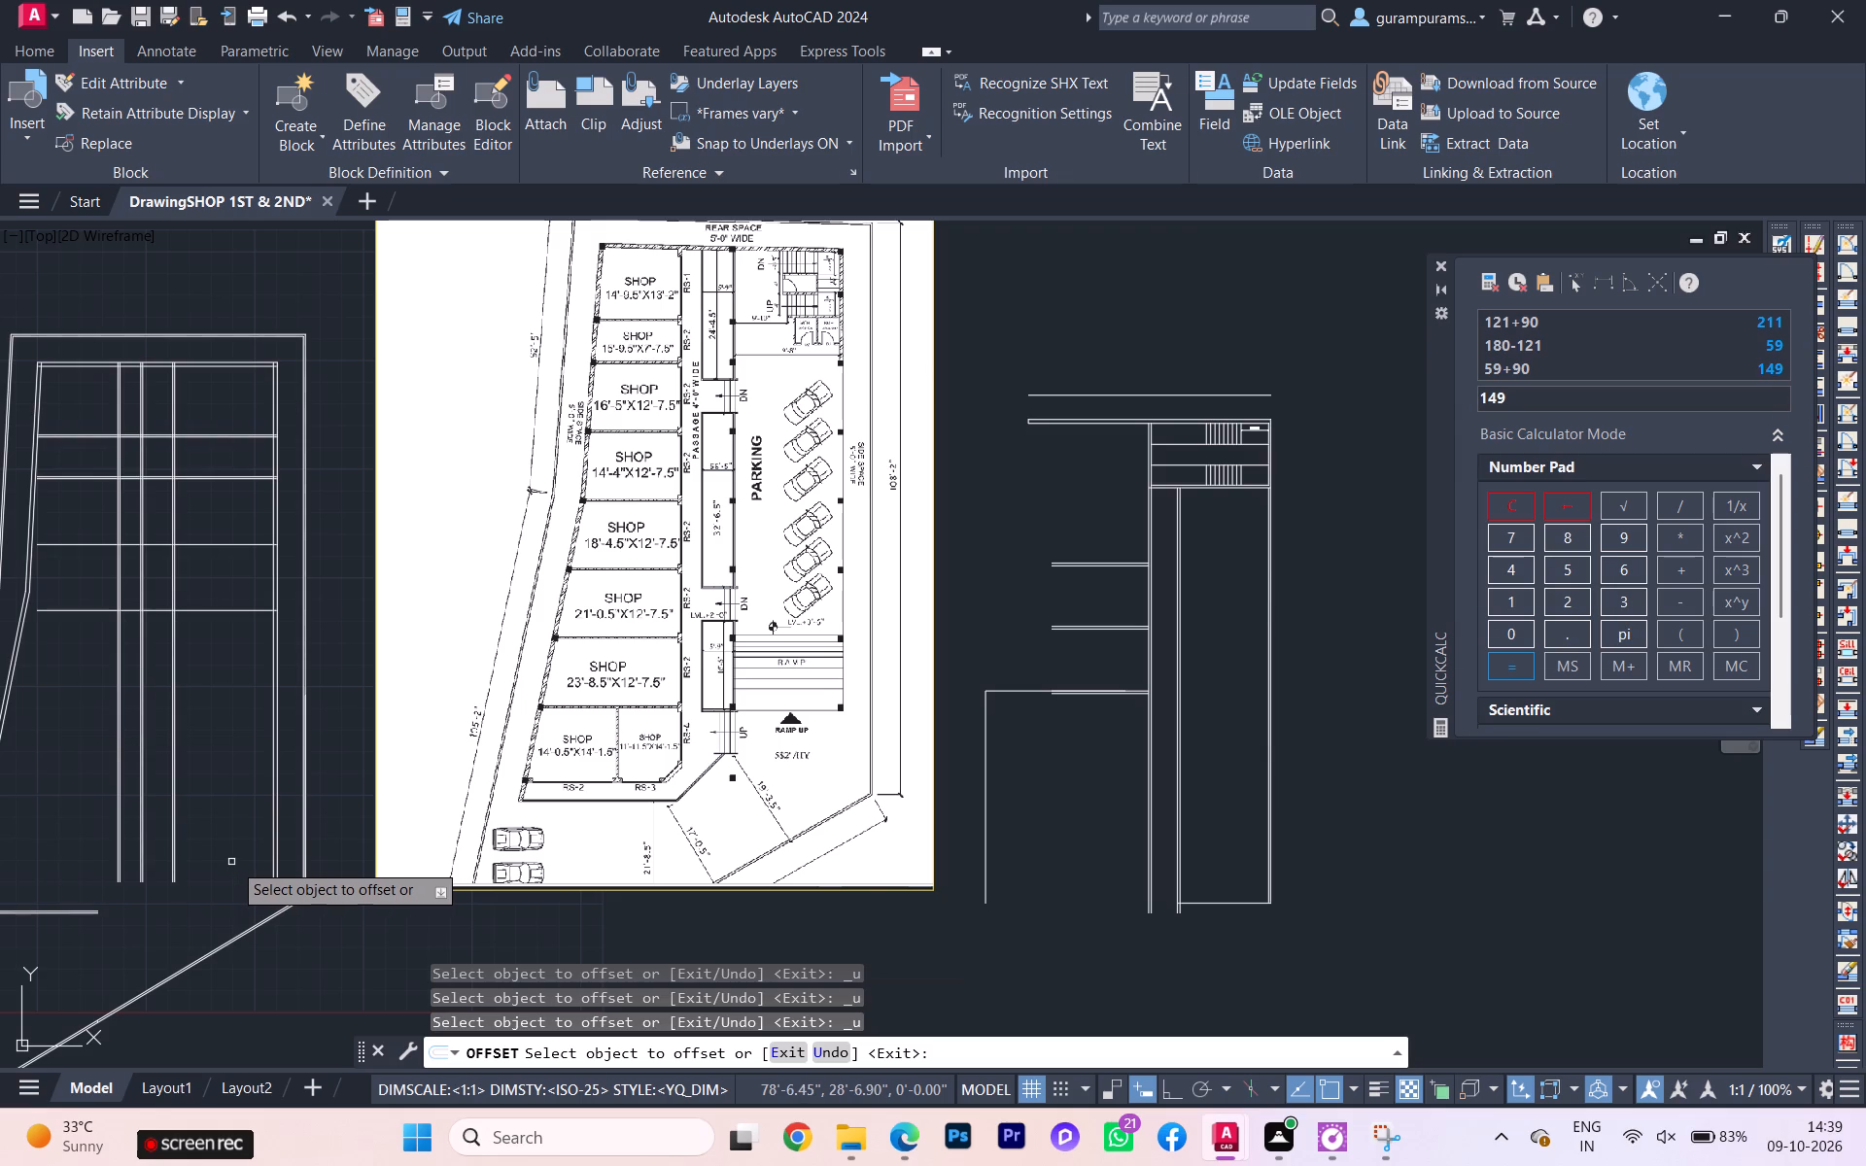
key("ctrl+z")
Offset the third shop's depth line 4.5" toward the front to form the third partition wall.
scroll(256, 517, "up", 1)
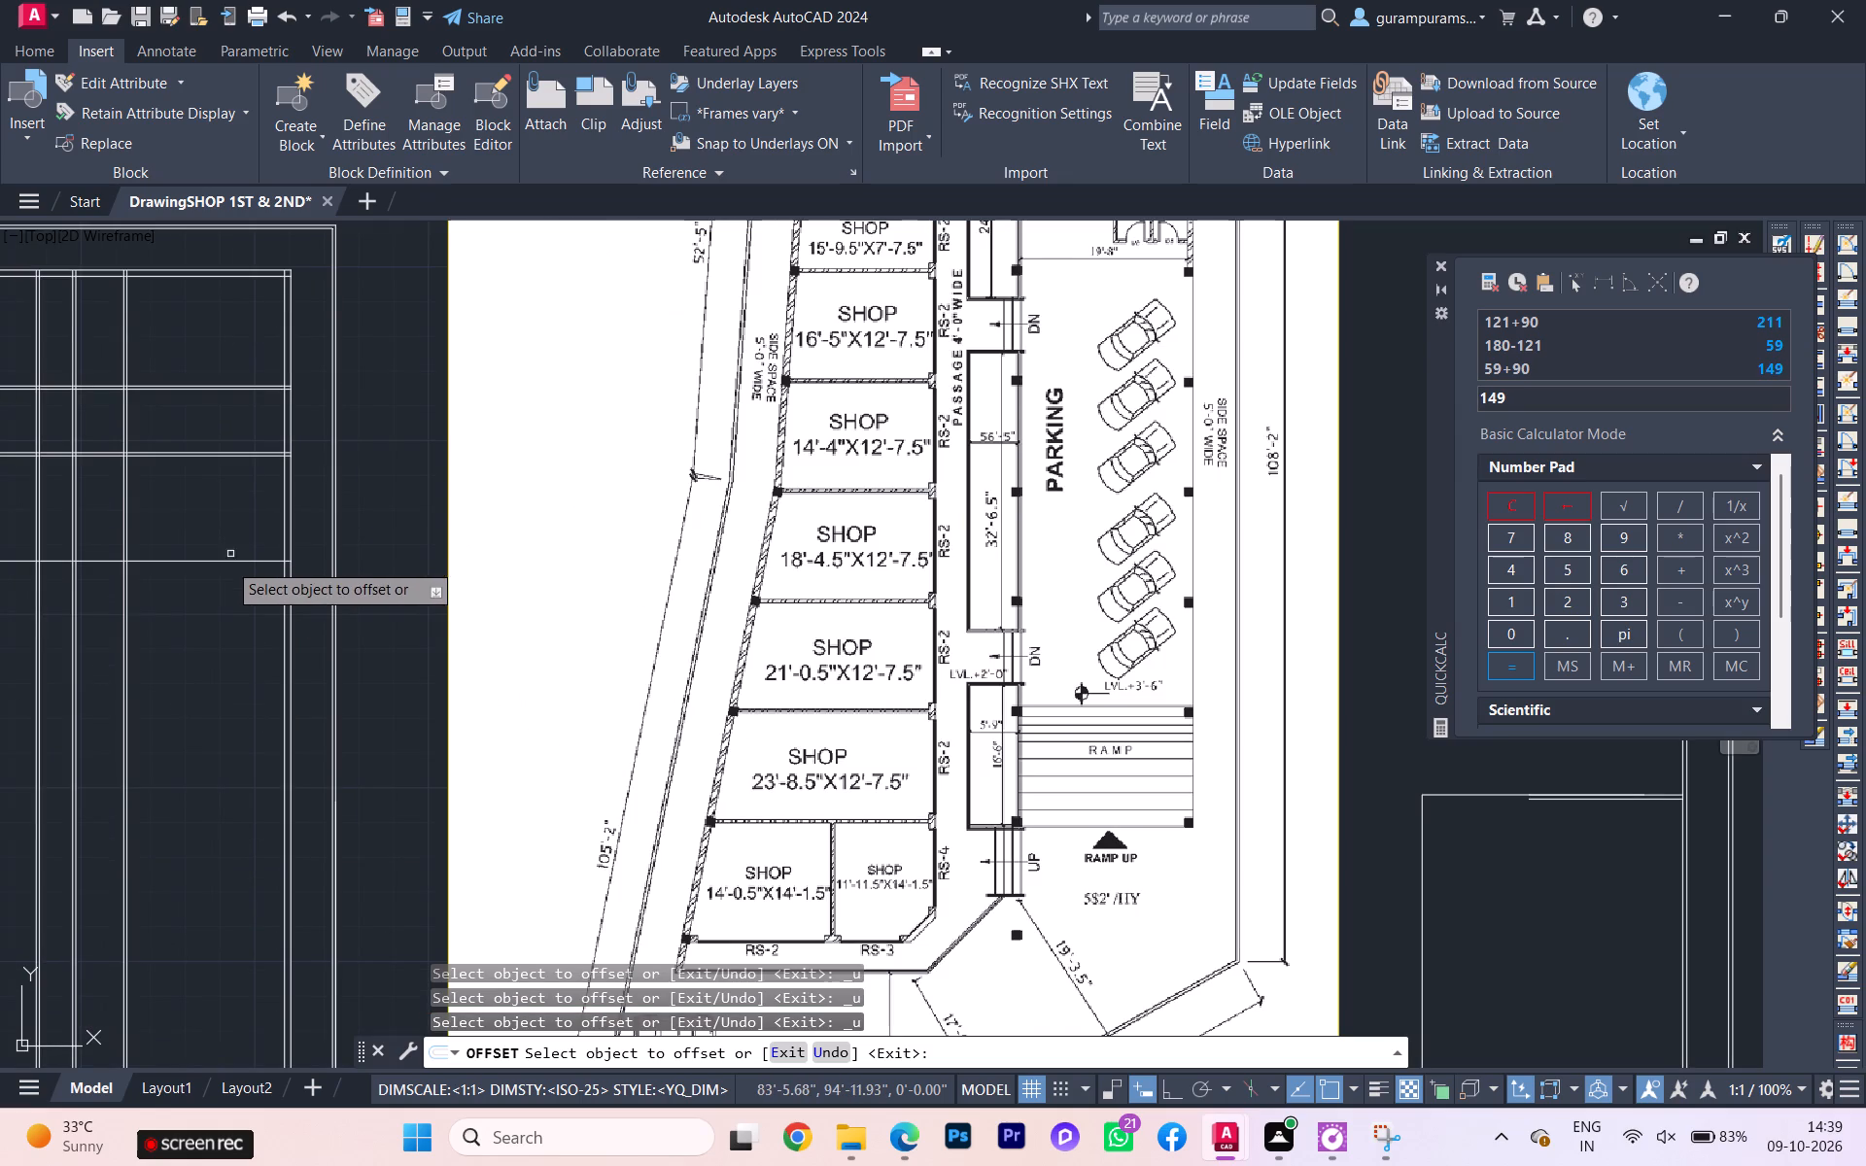
left_click(225, 562)
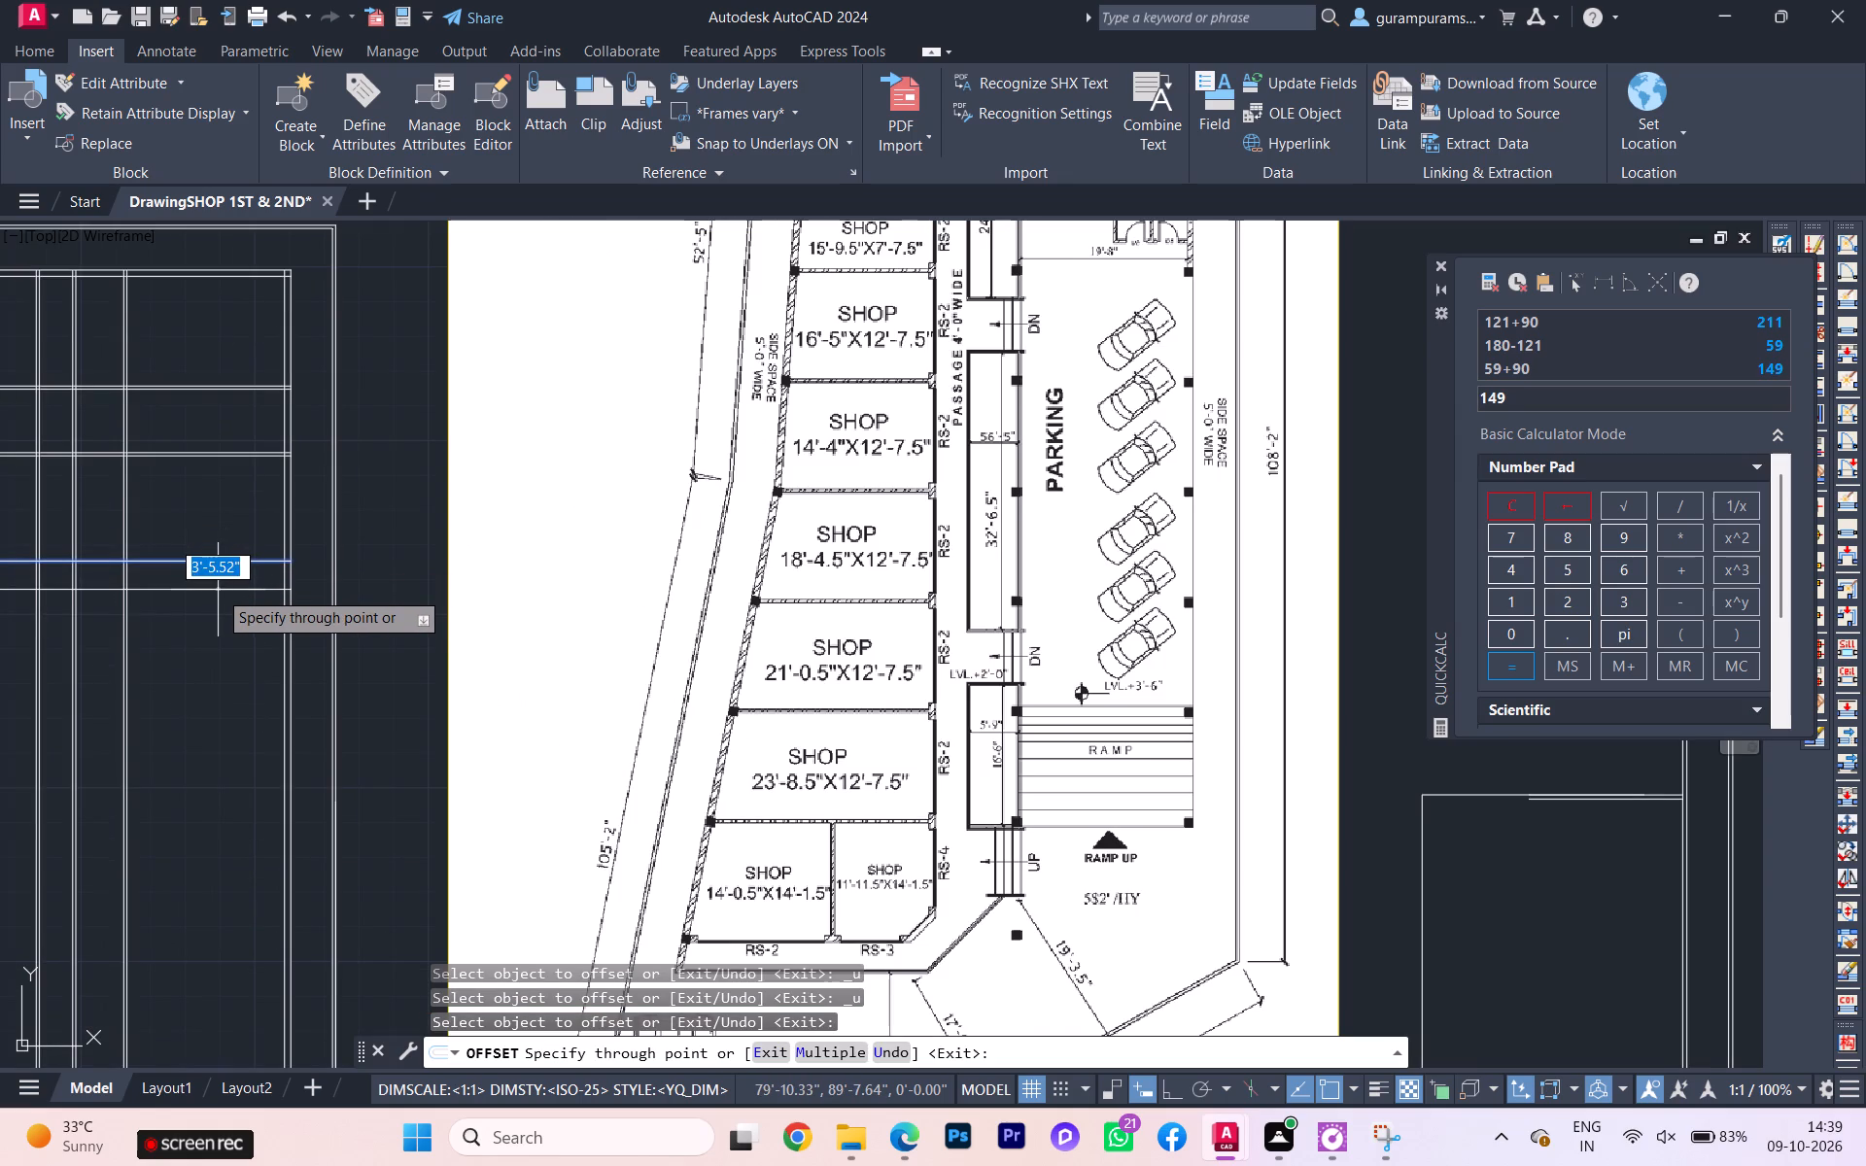
key("4")
type(".5")
key("Return")
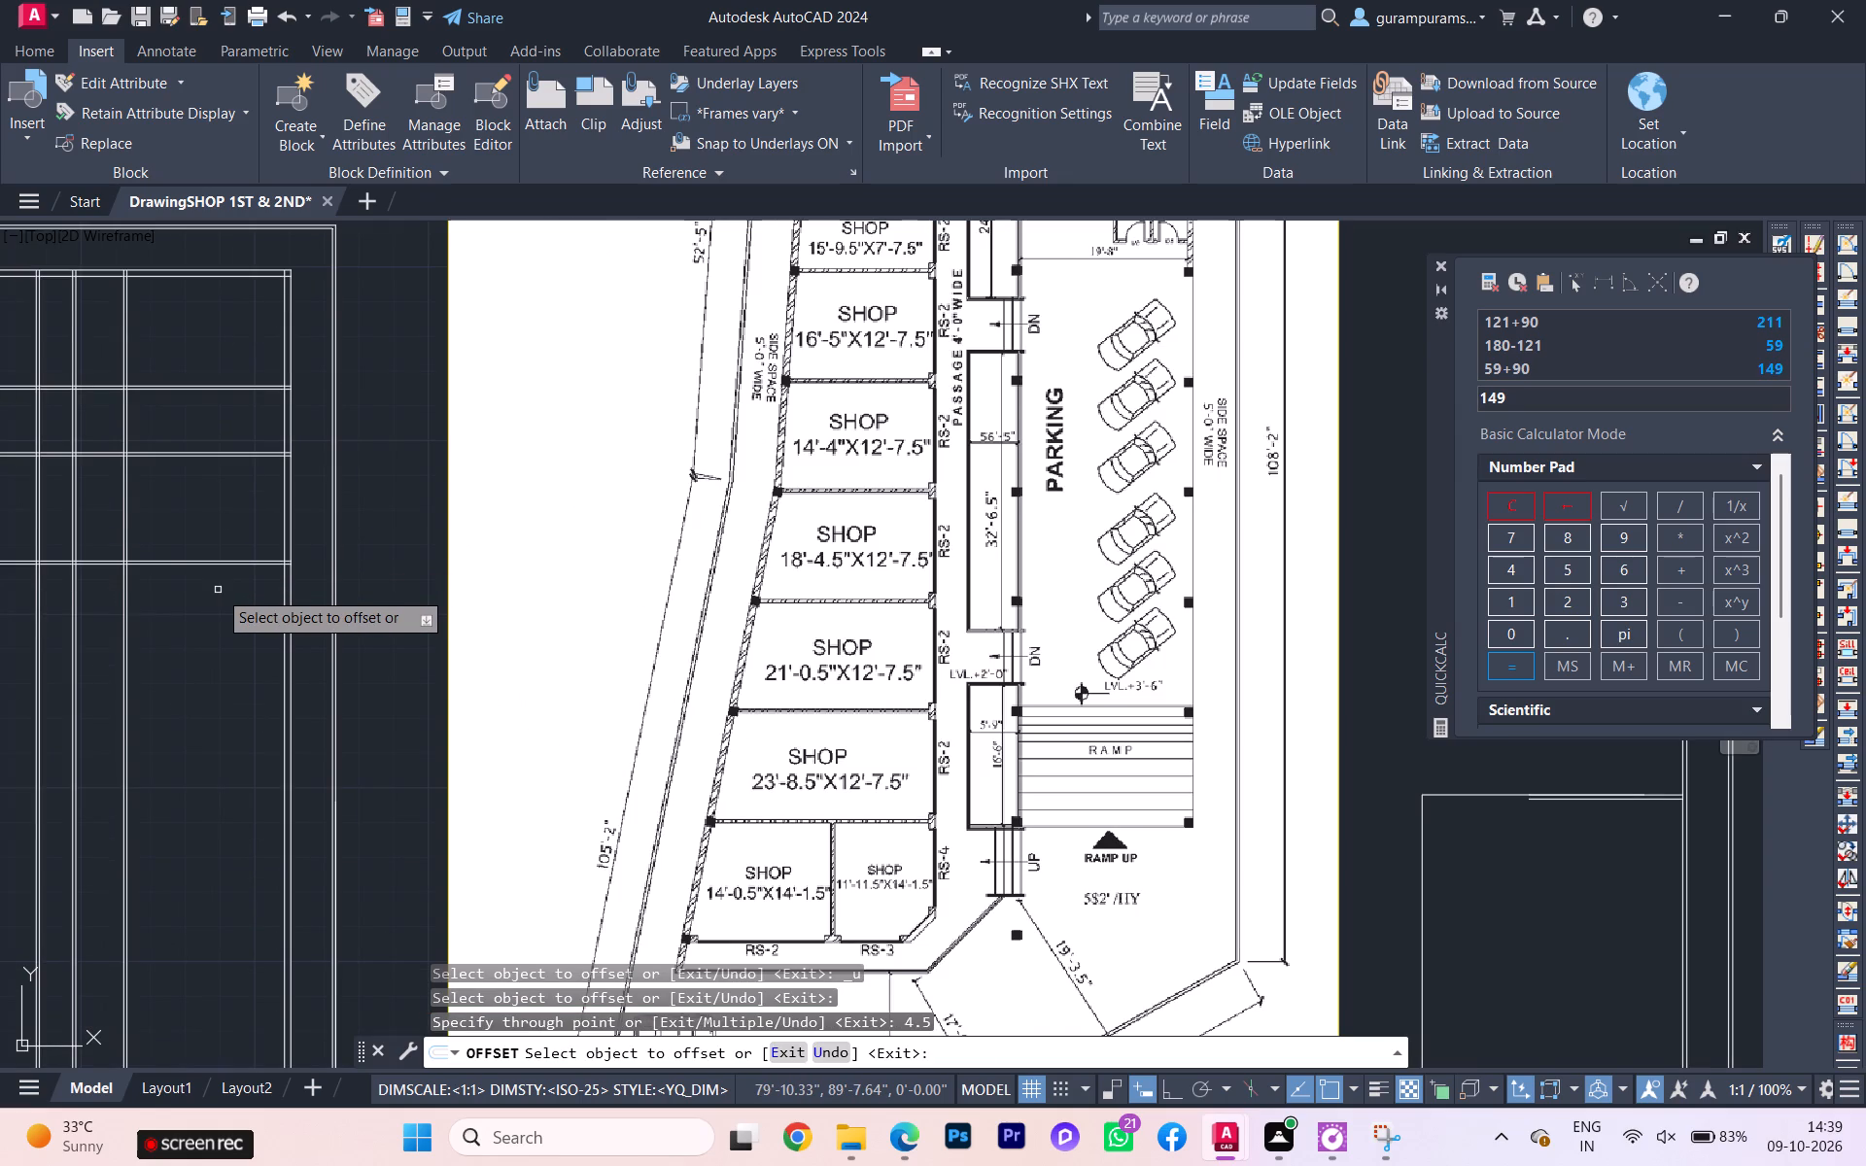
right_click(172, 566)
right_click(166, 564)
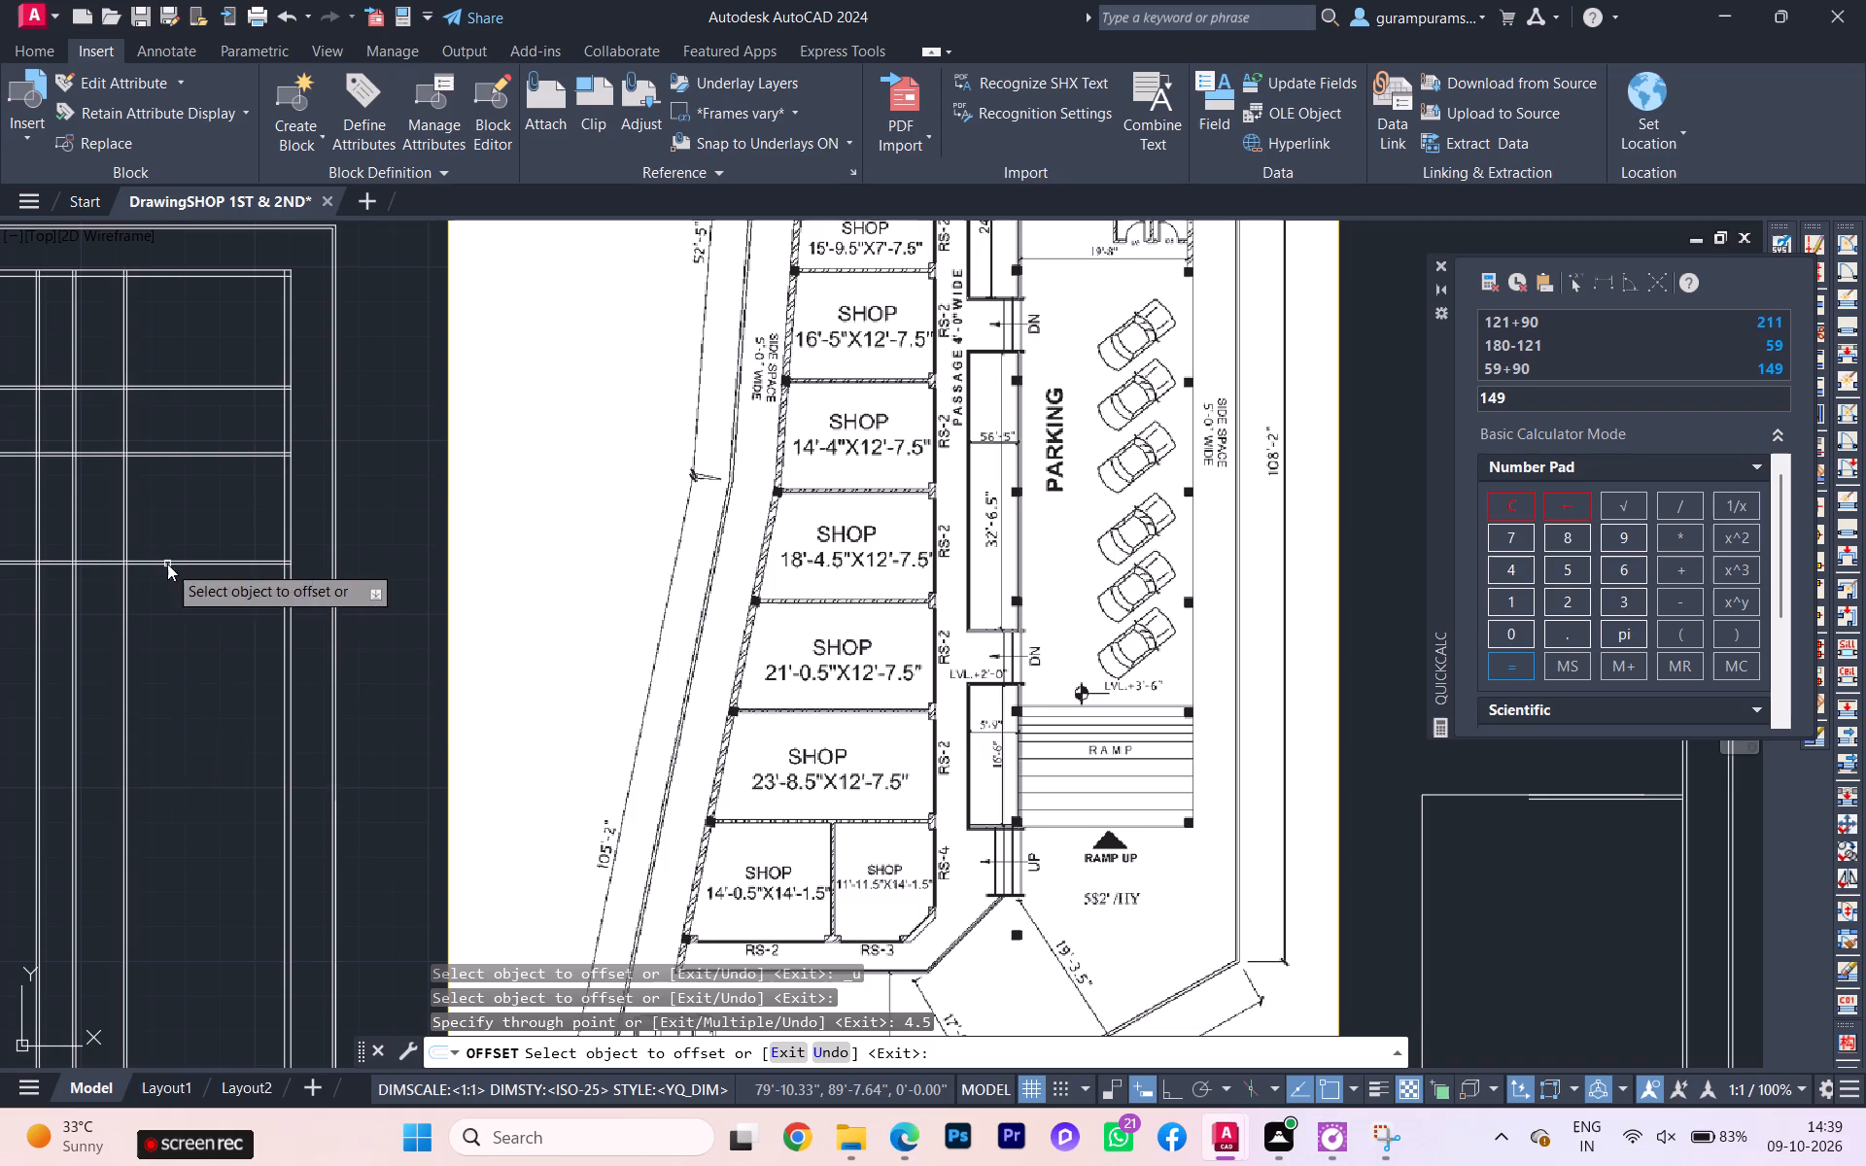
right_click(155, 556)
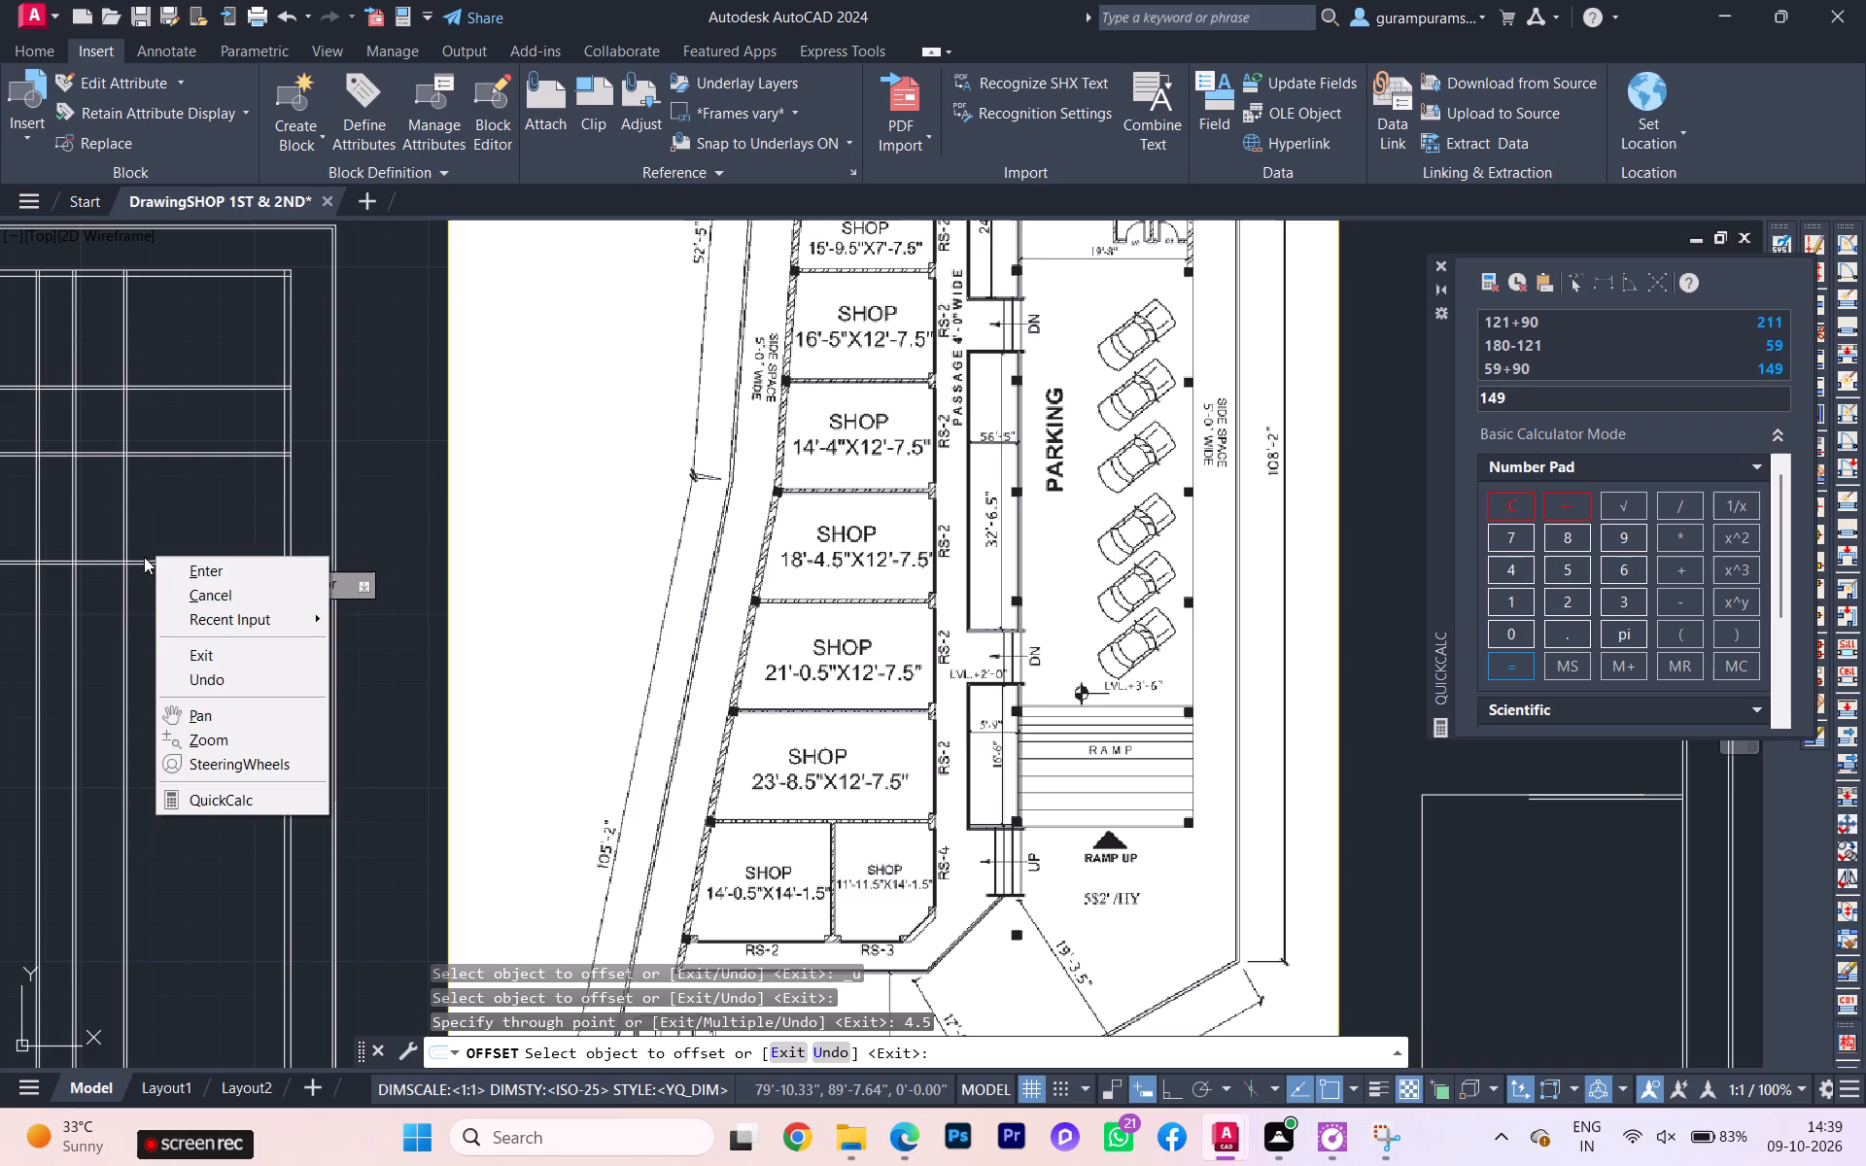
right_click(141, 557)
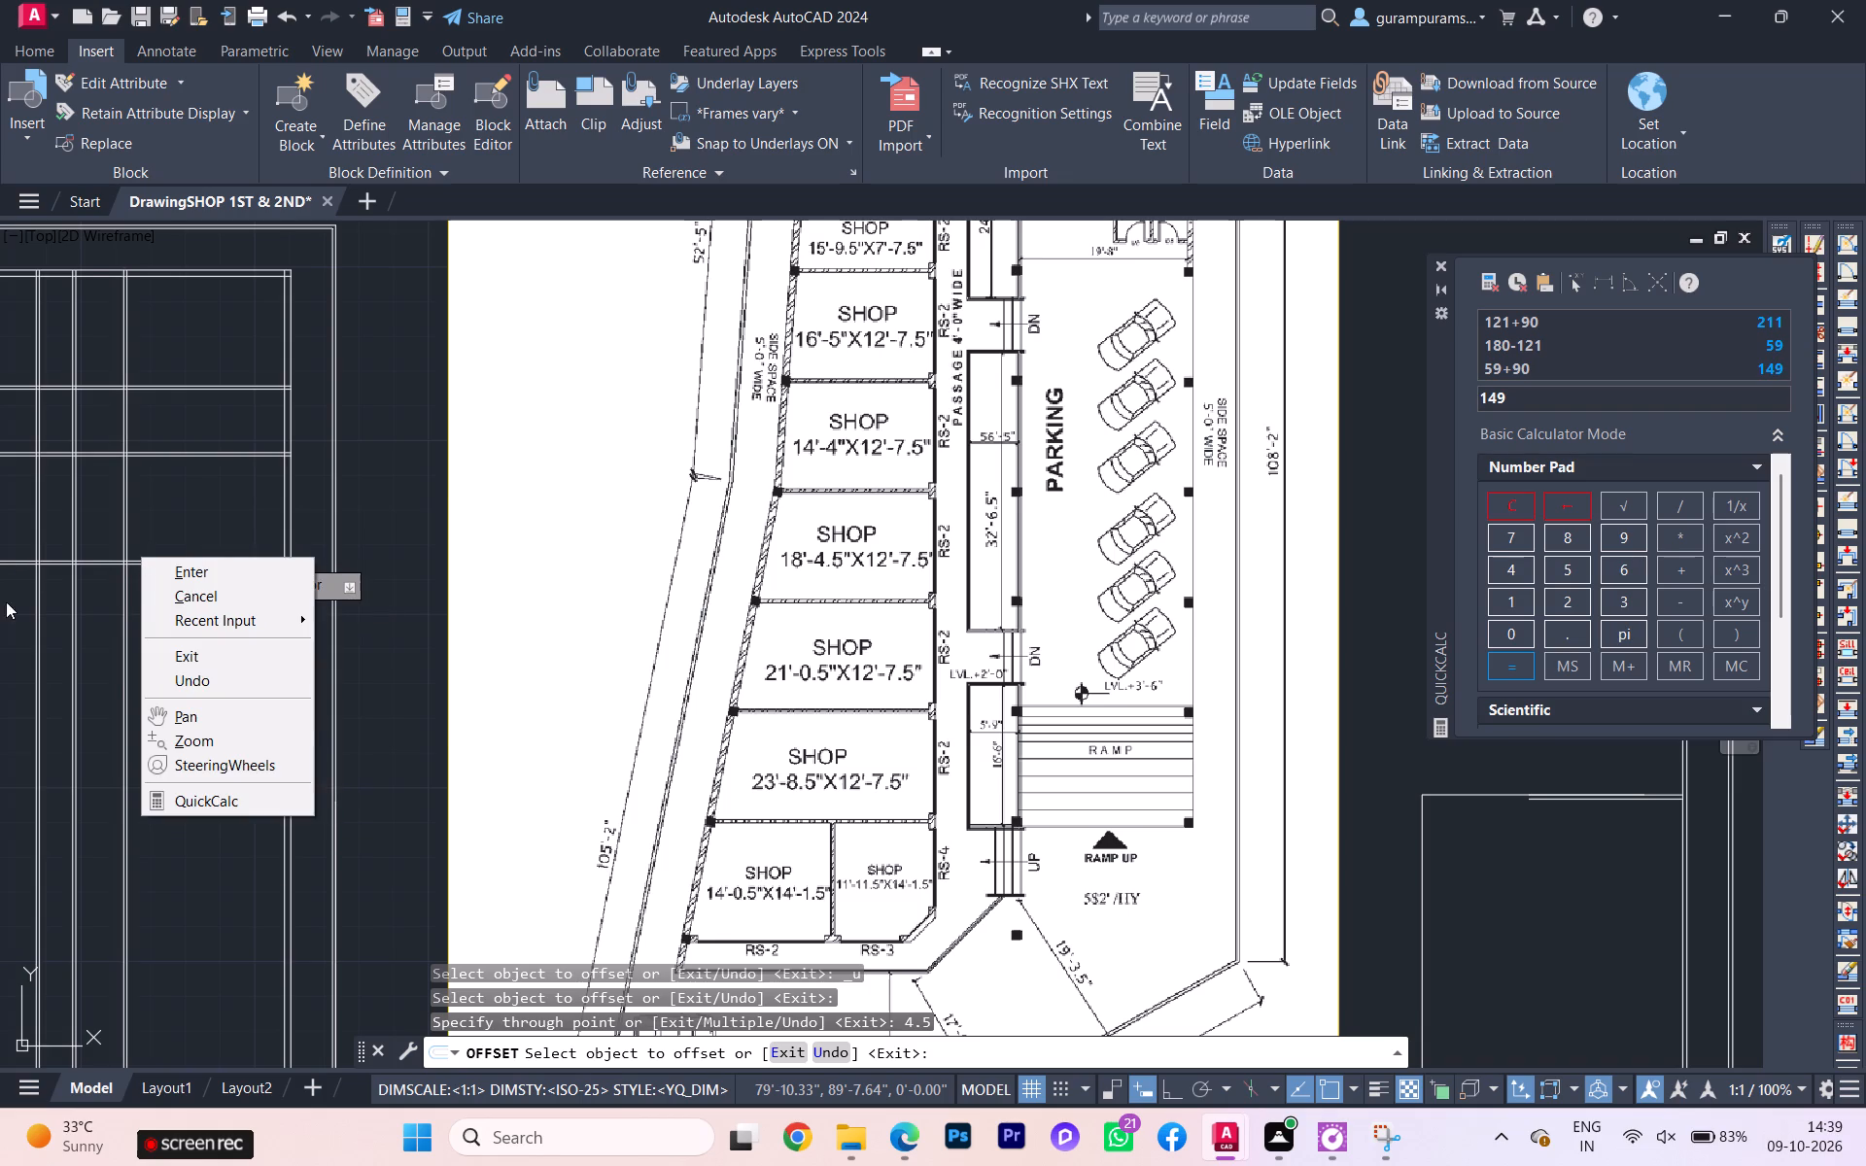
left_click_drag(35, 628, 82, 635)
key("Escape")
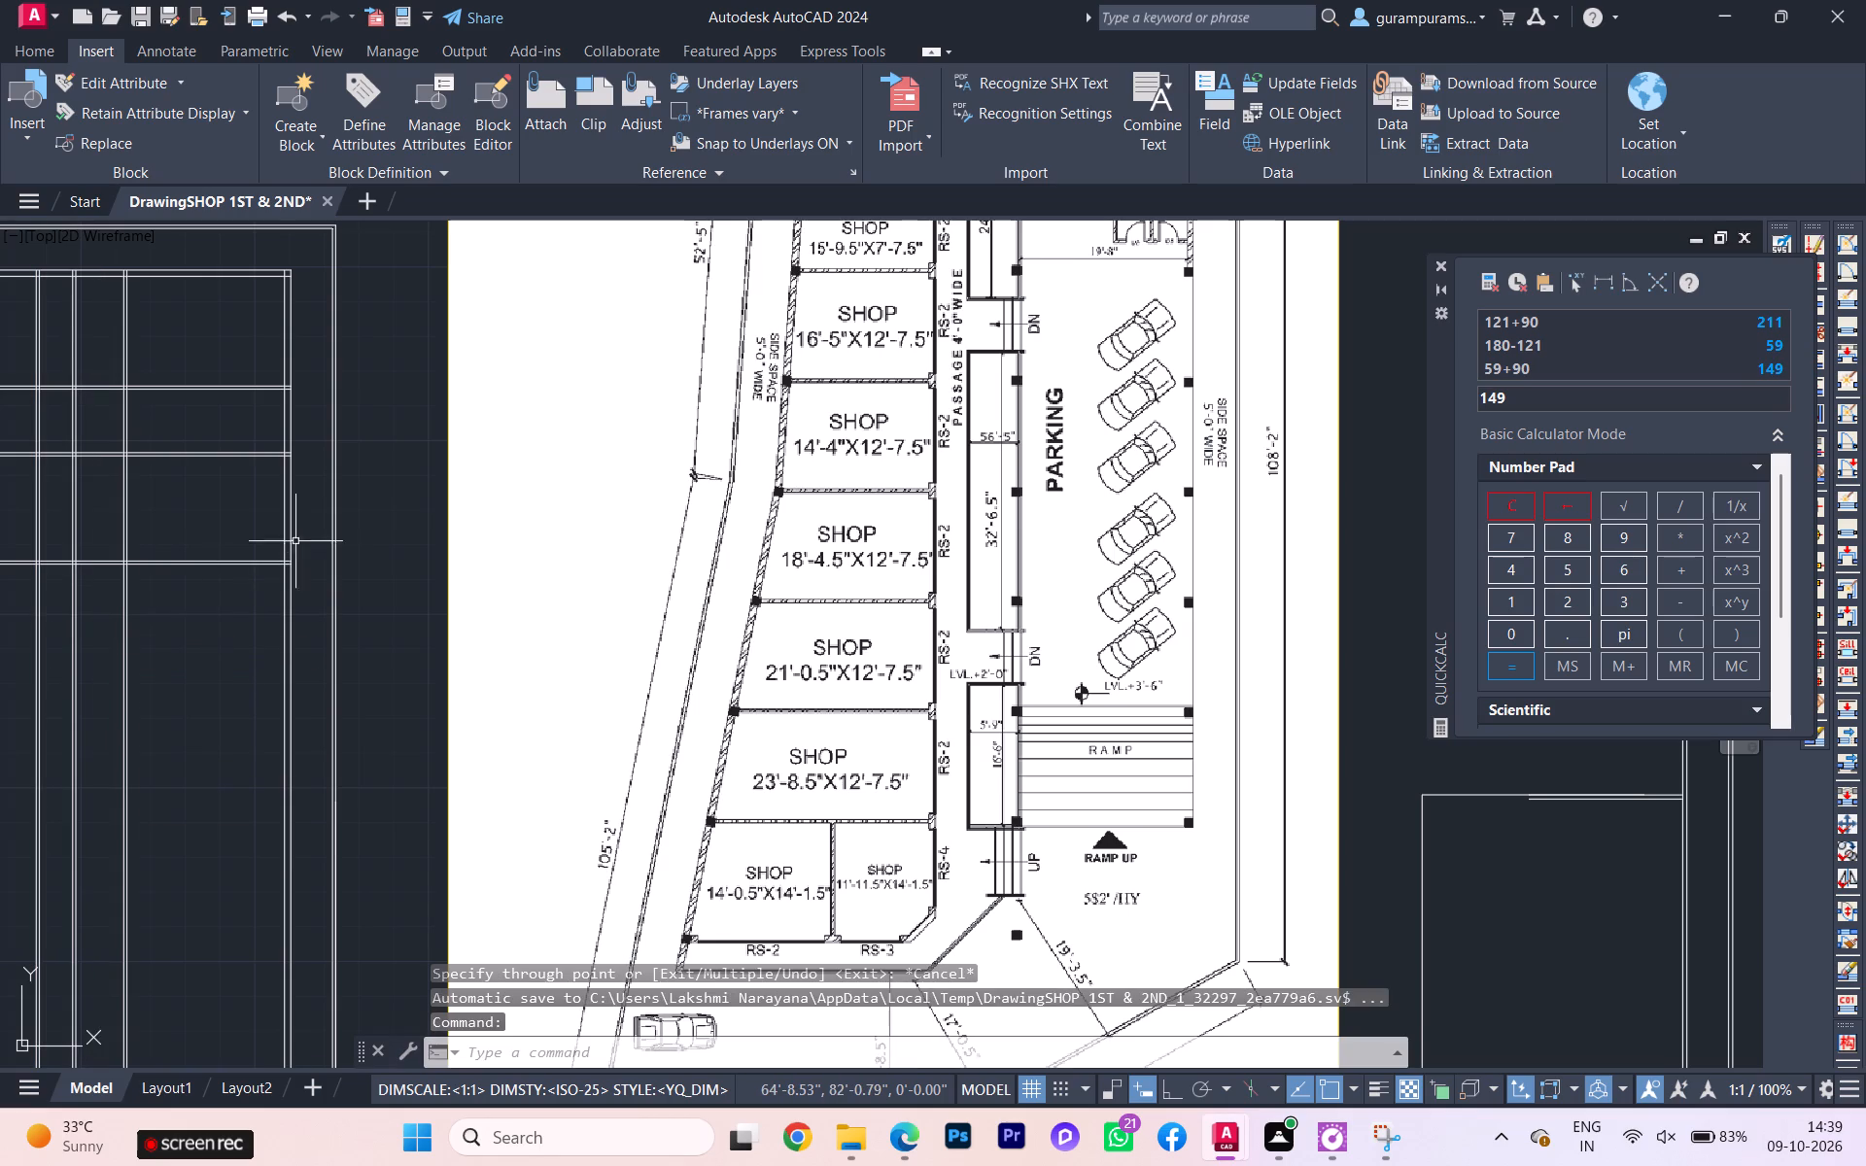
Offset the front line of the third partition wall 12'7.5" toward the front to set the fourth shop's depth.
key("space")
scroll(203, 572, "up", 1)
key("space")
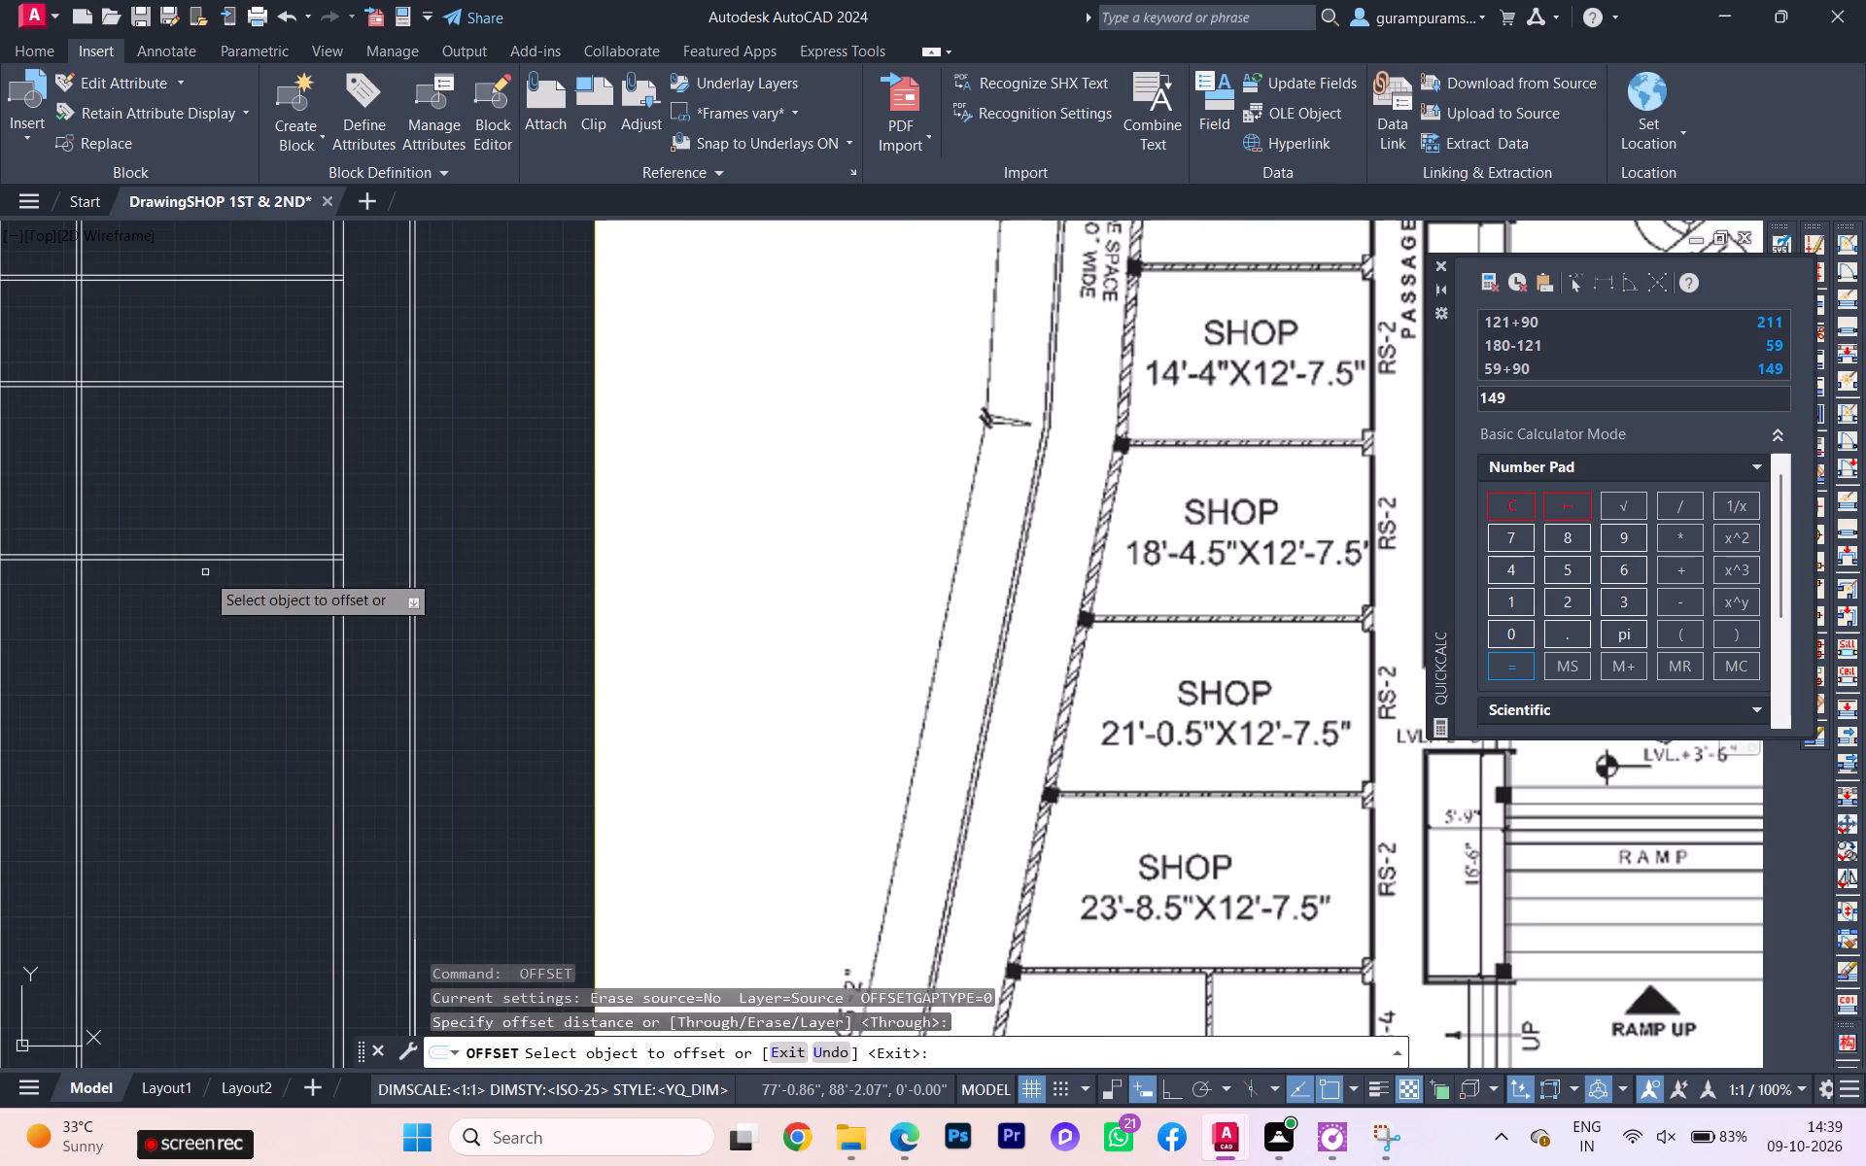
left_click(215, 560)
scroll(185, 608, "down", 2)
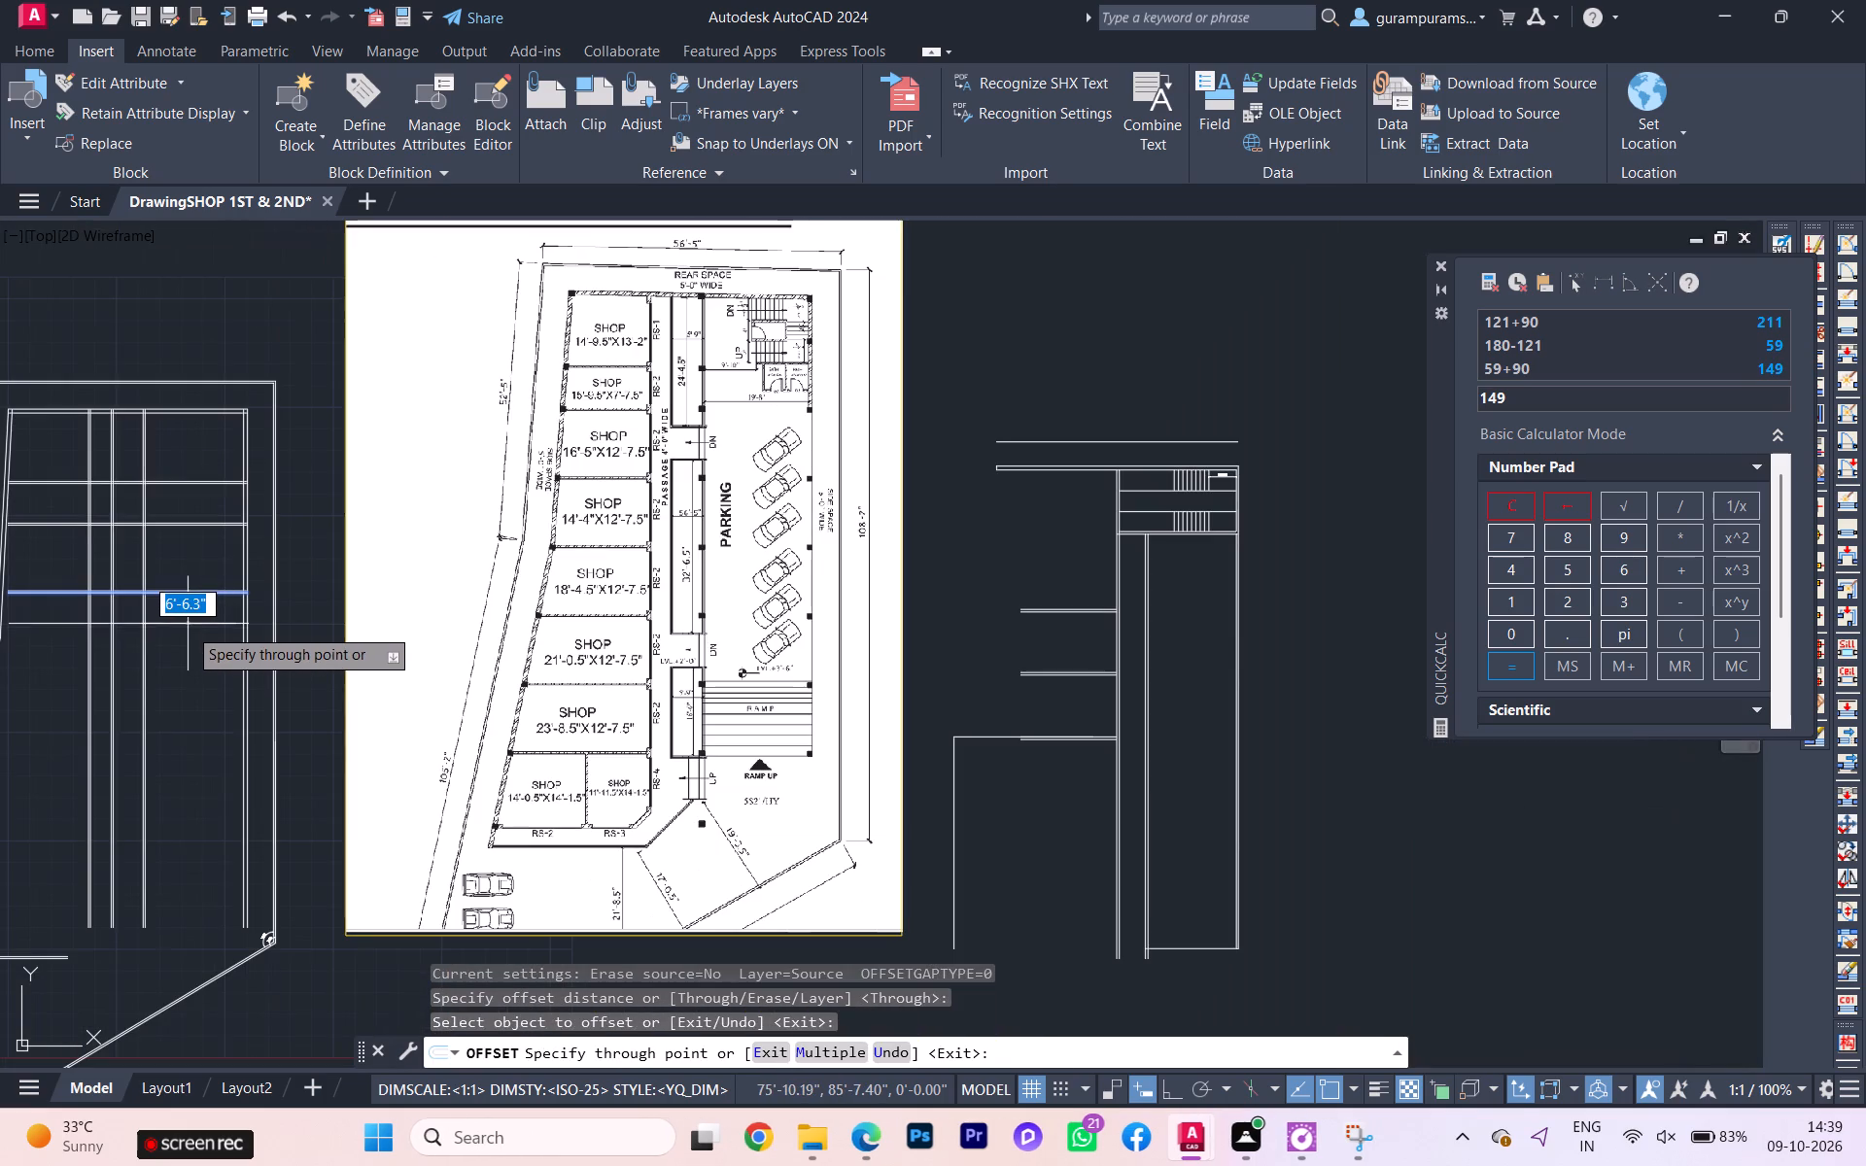
scroll(203, 629, "up", 1)
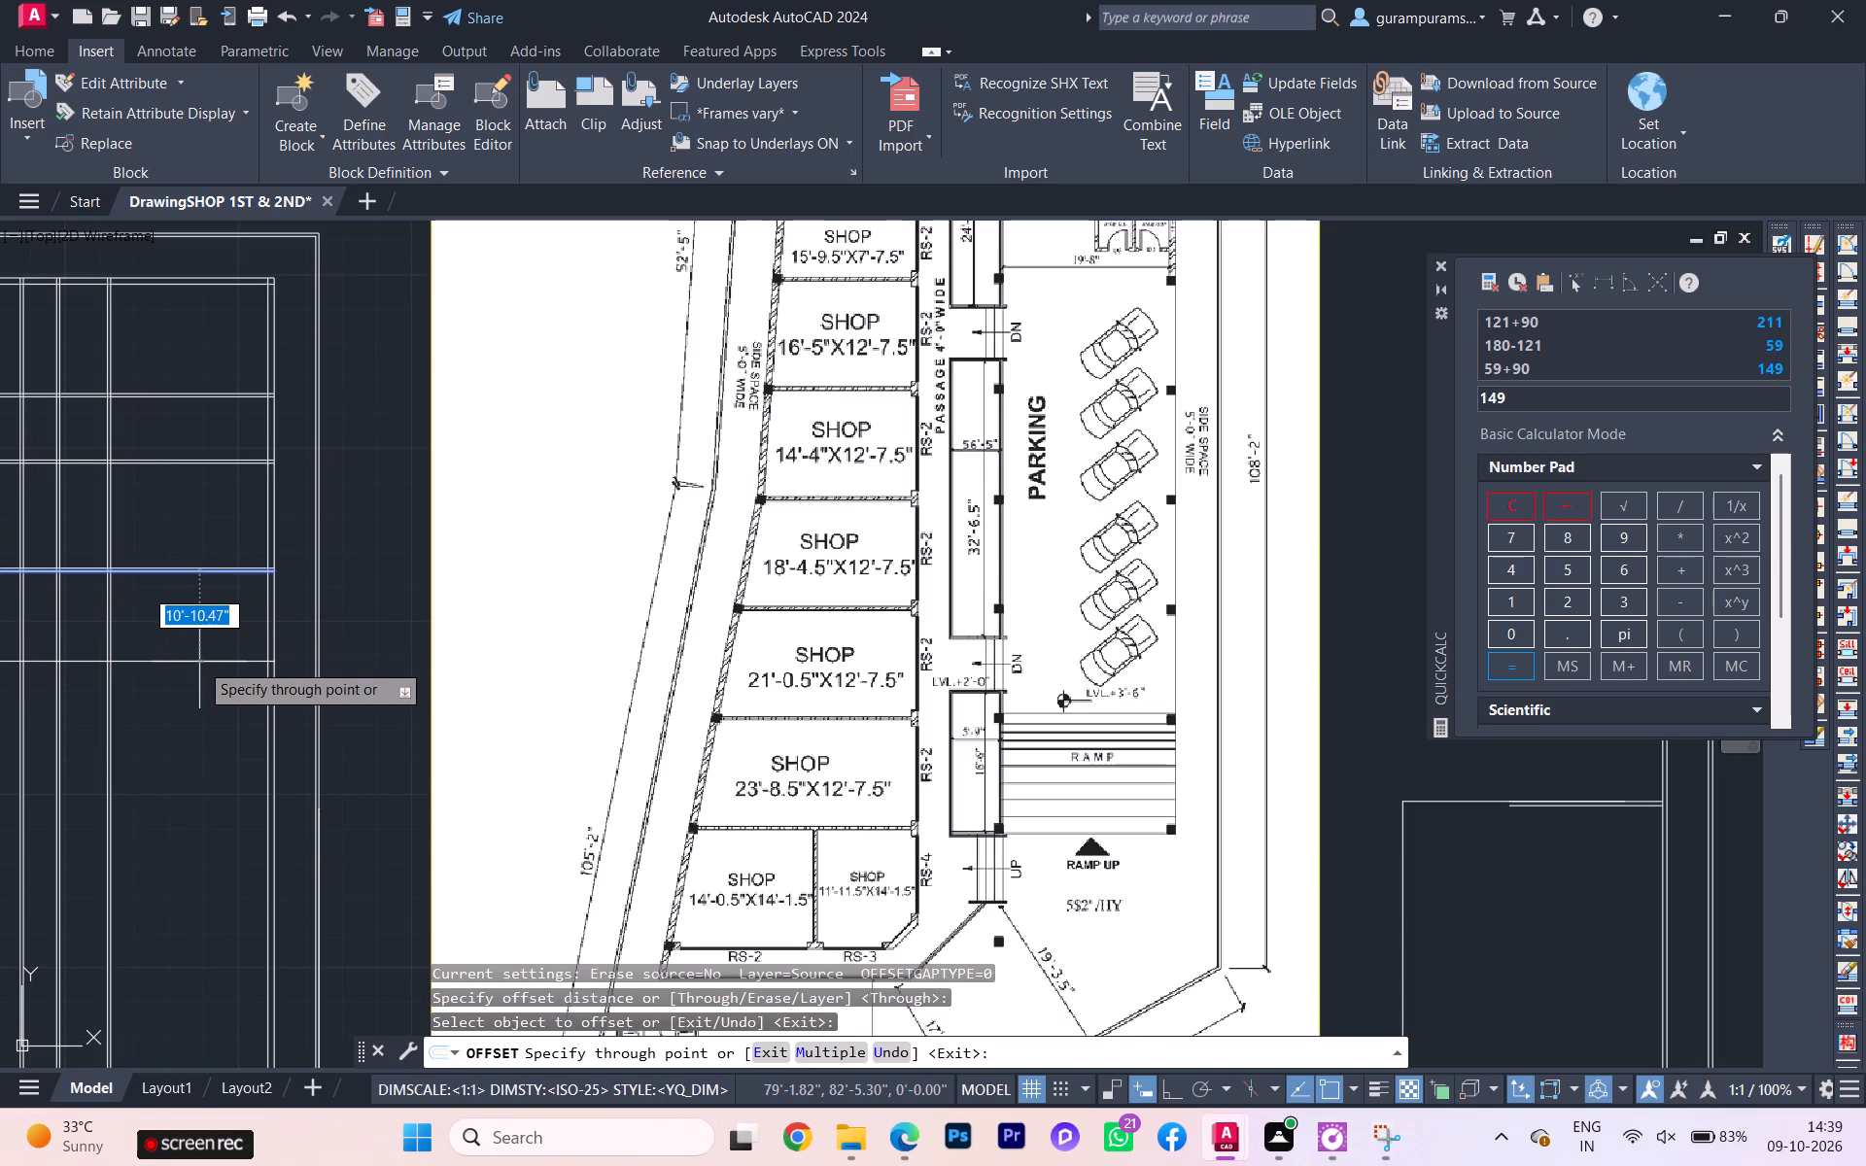
key("1")
key("2")
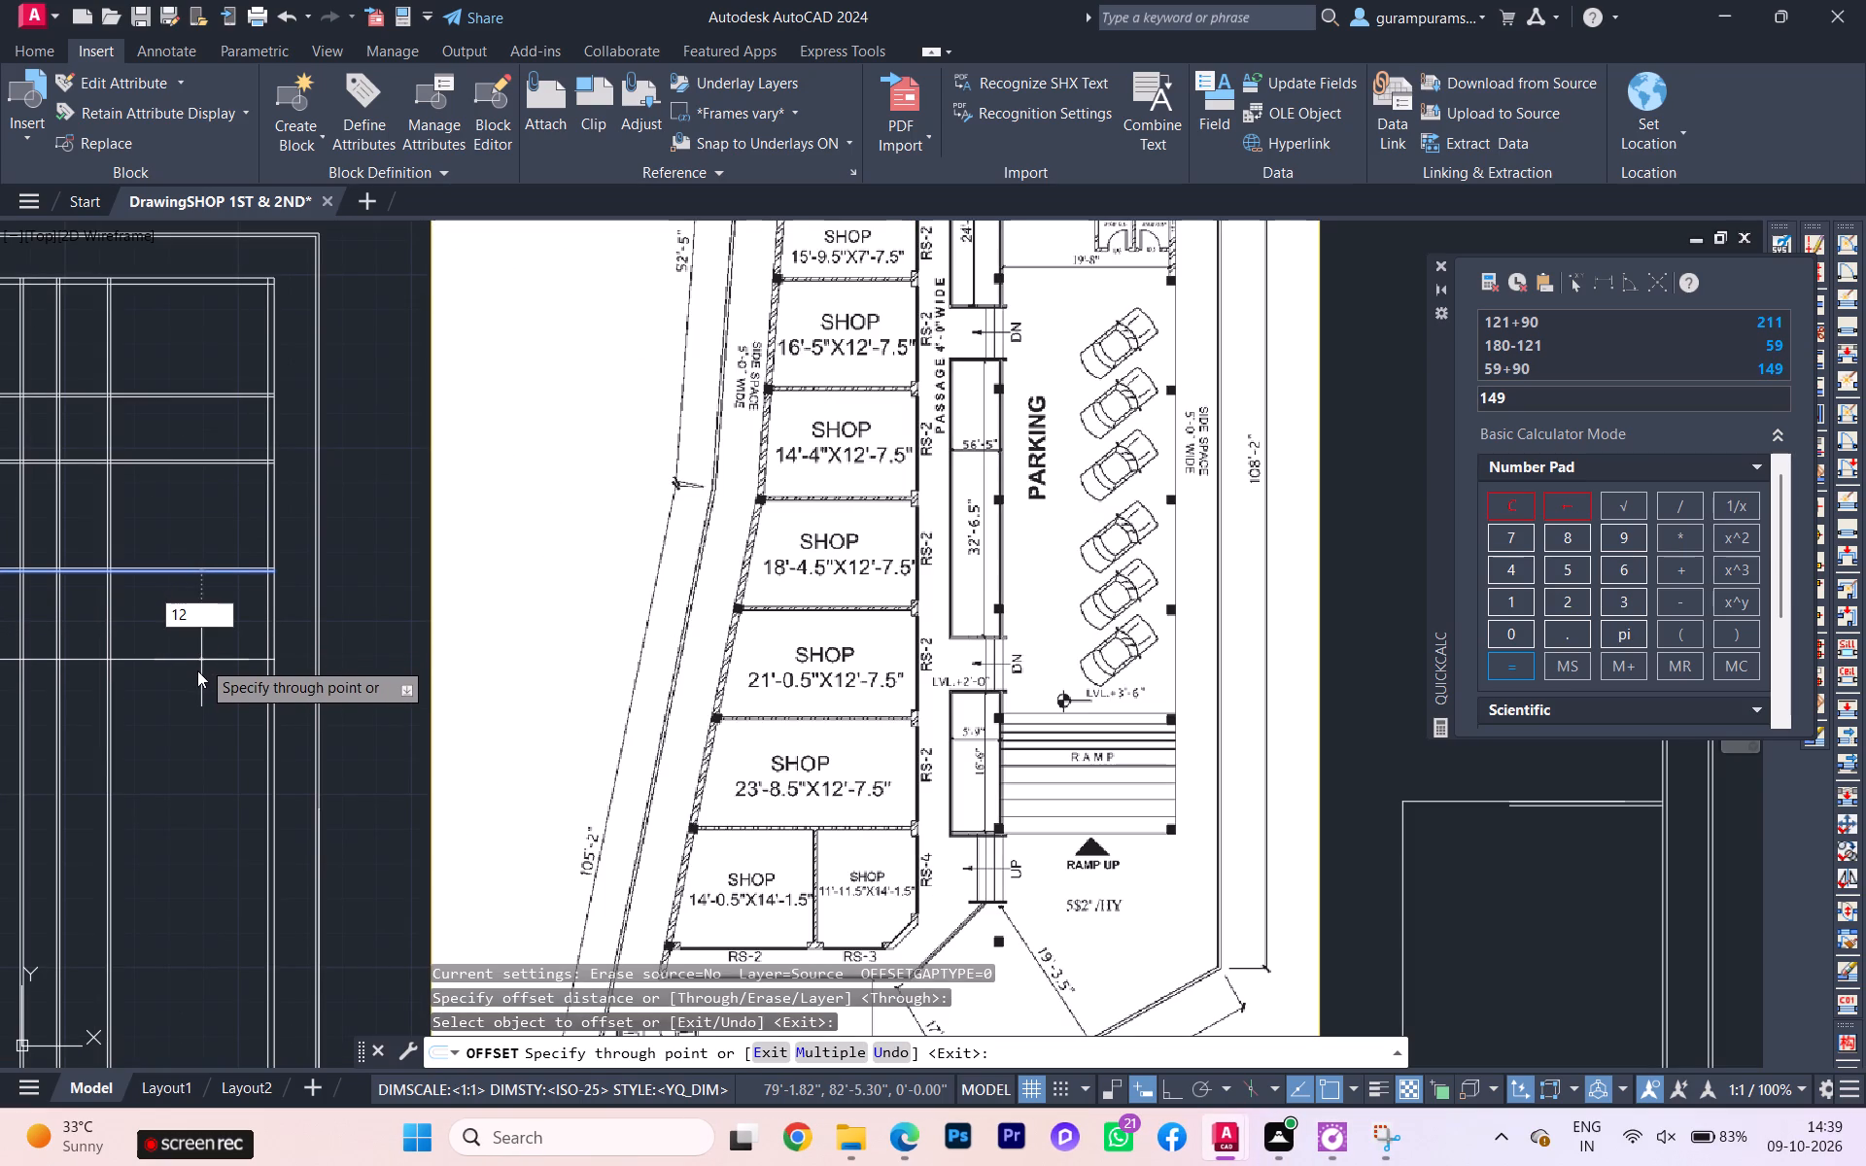
key("apostrophe")
key("7")
key("period")
key("5")
key("Return")
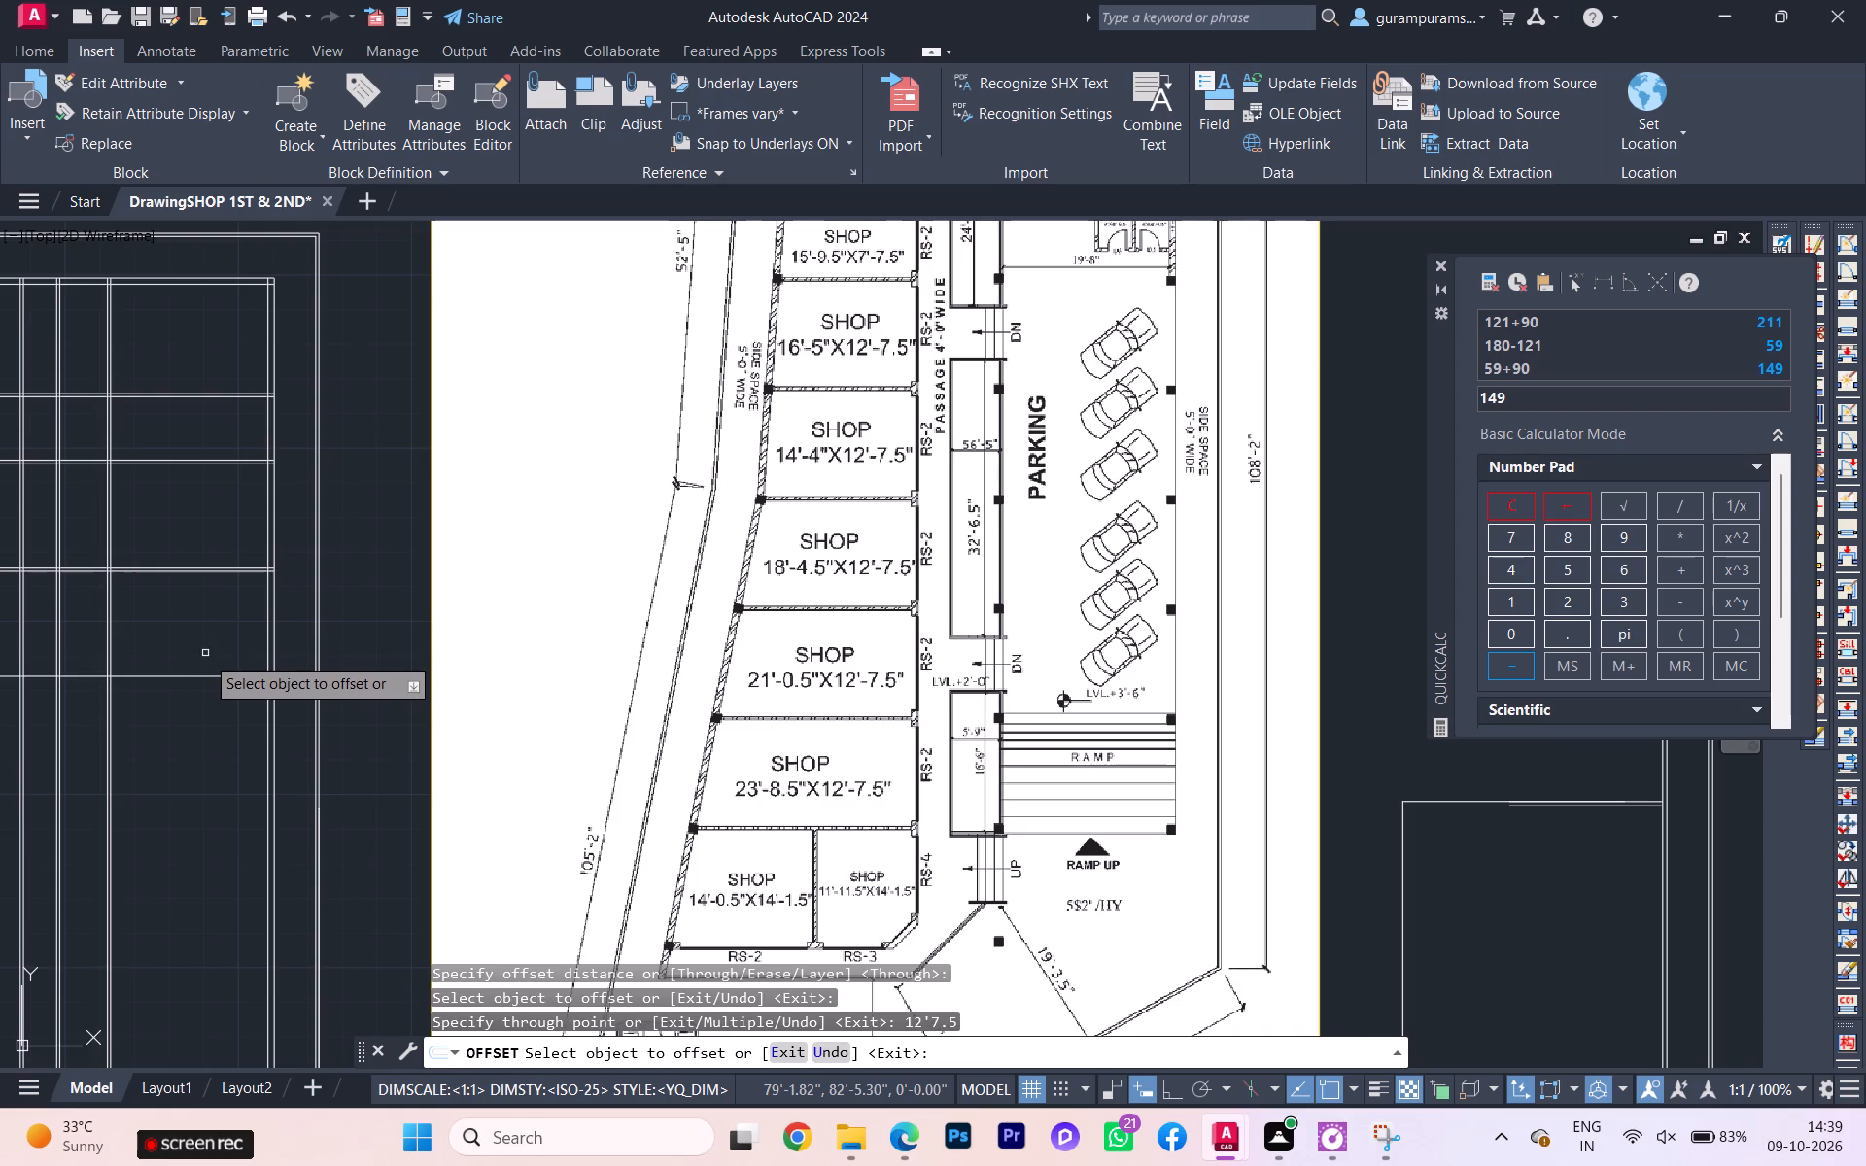
Offset the fourth shop's depth line 4.5" toward the front to form the fourth partition wall.
left_click(203, 677)
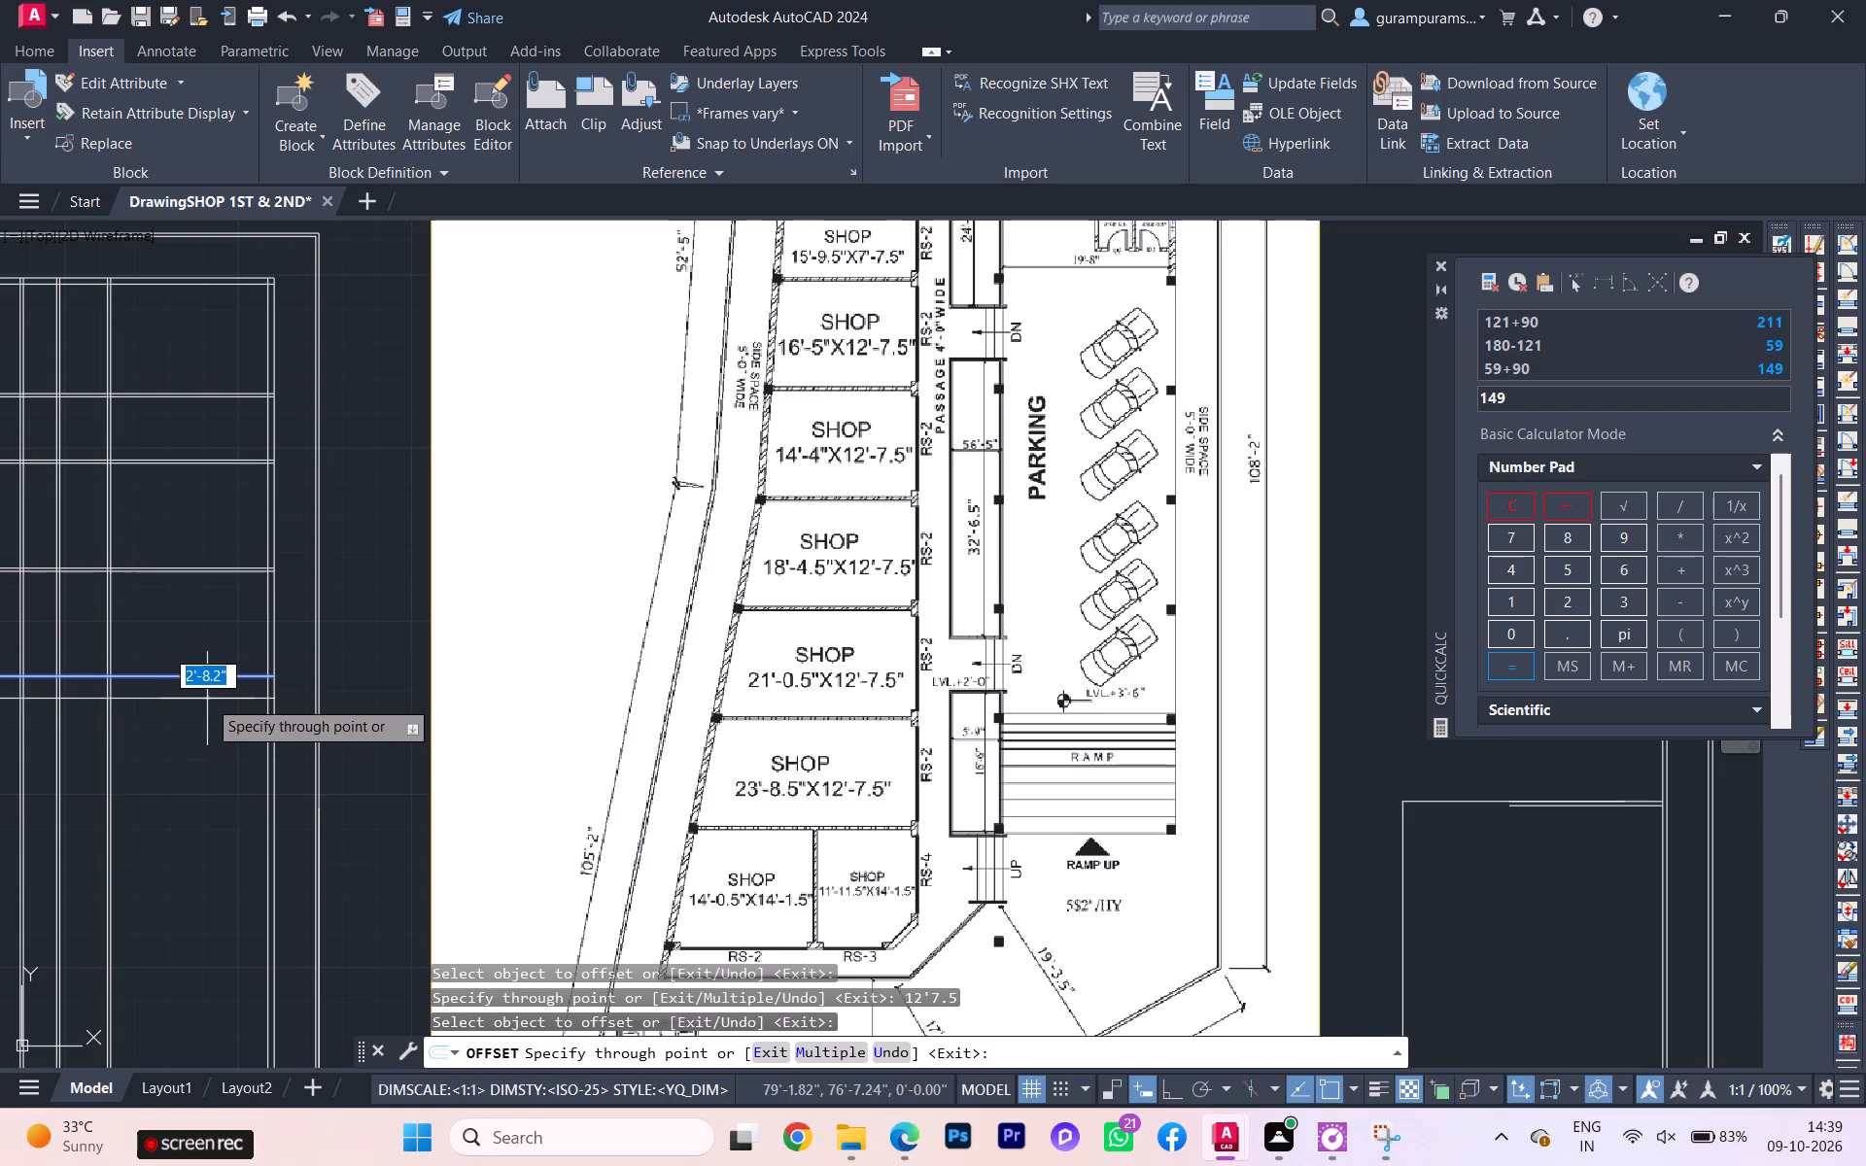
key("4")
key("period")
key("5")
key("Return")
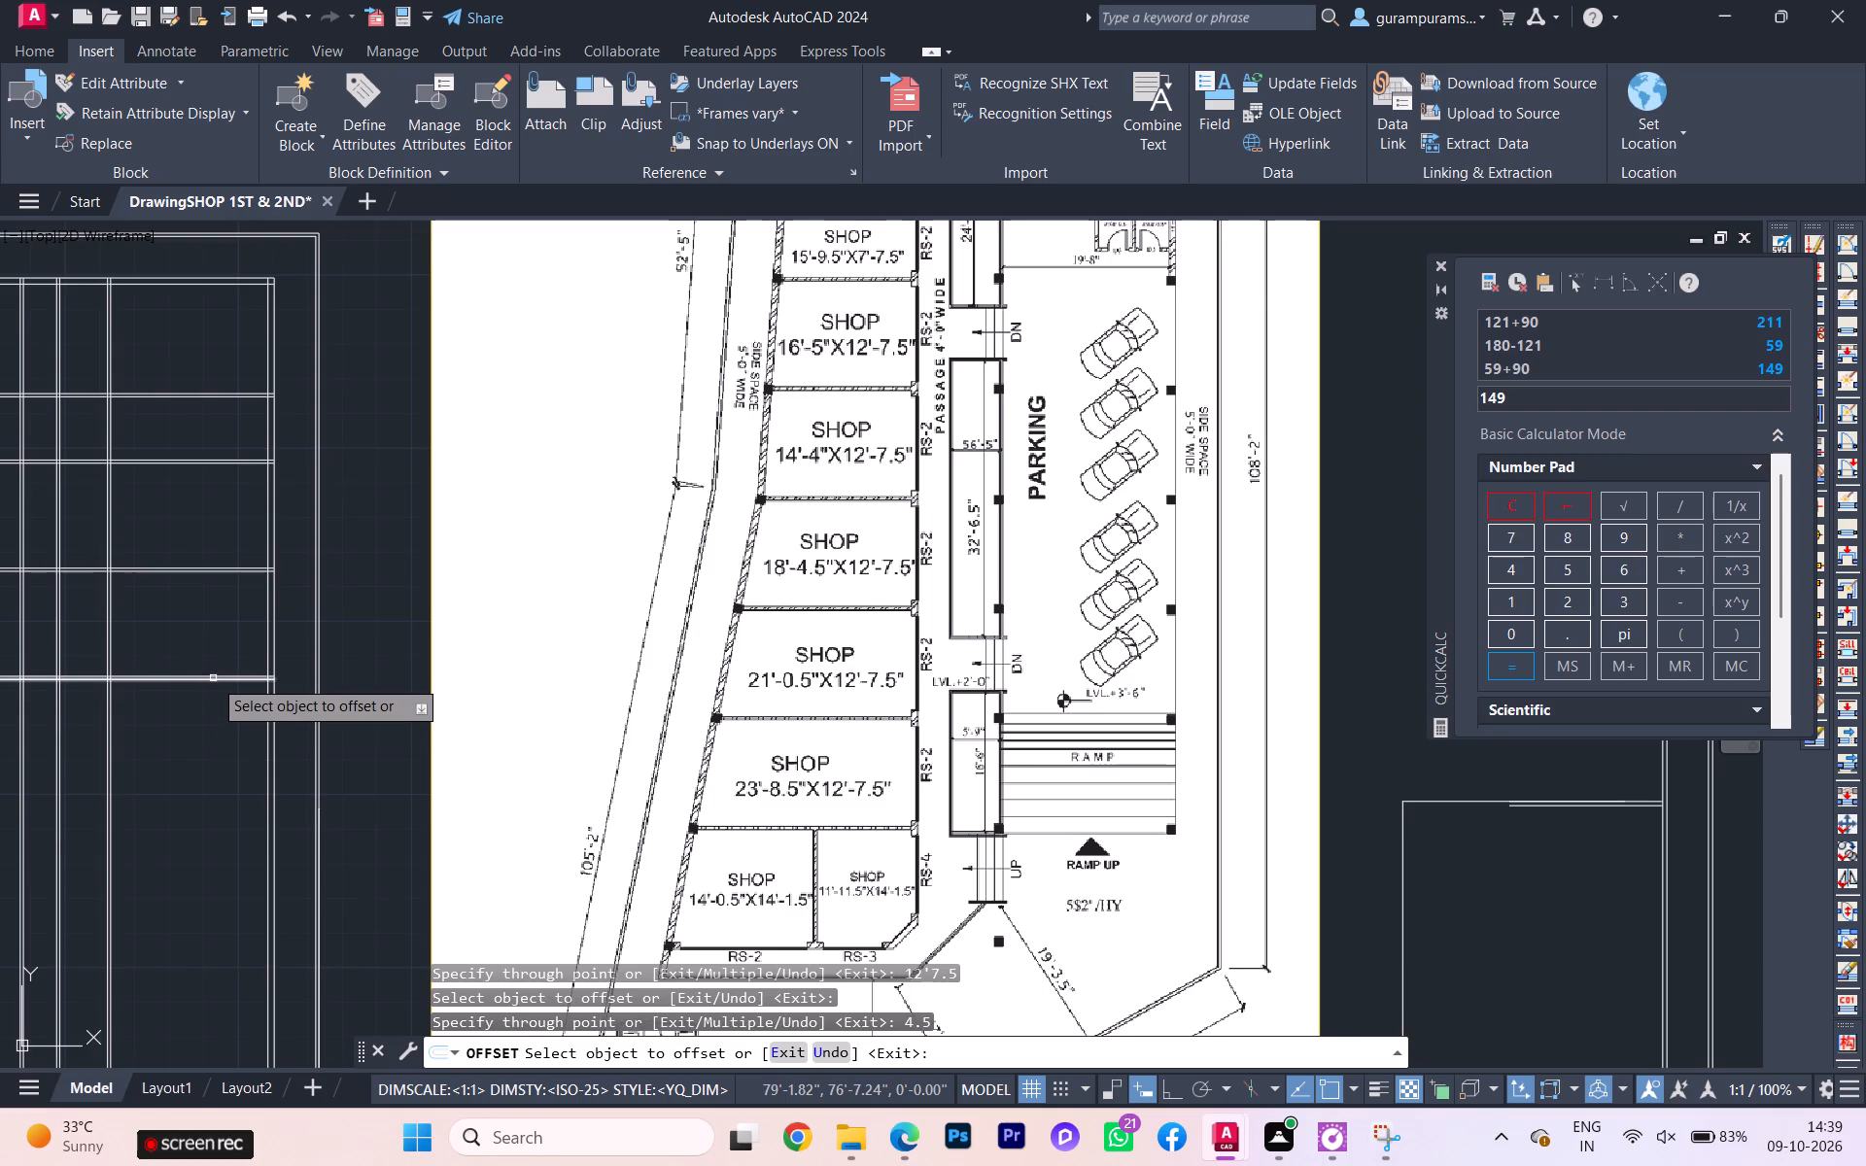
Offset the front line of the fourth partition wall 12'7.5" toward the front for the fifth shop.
left_click(213, 678)
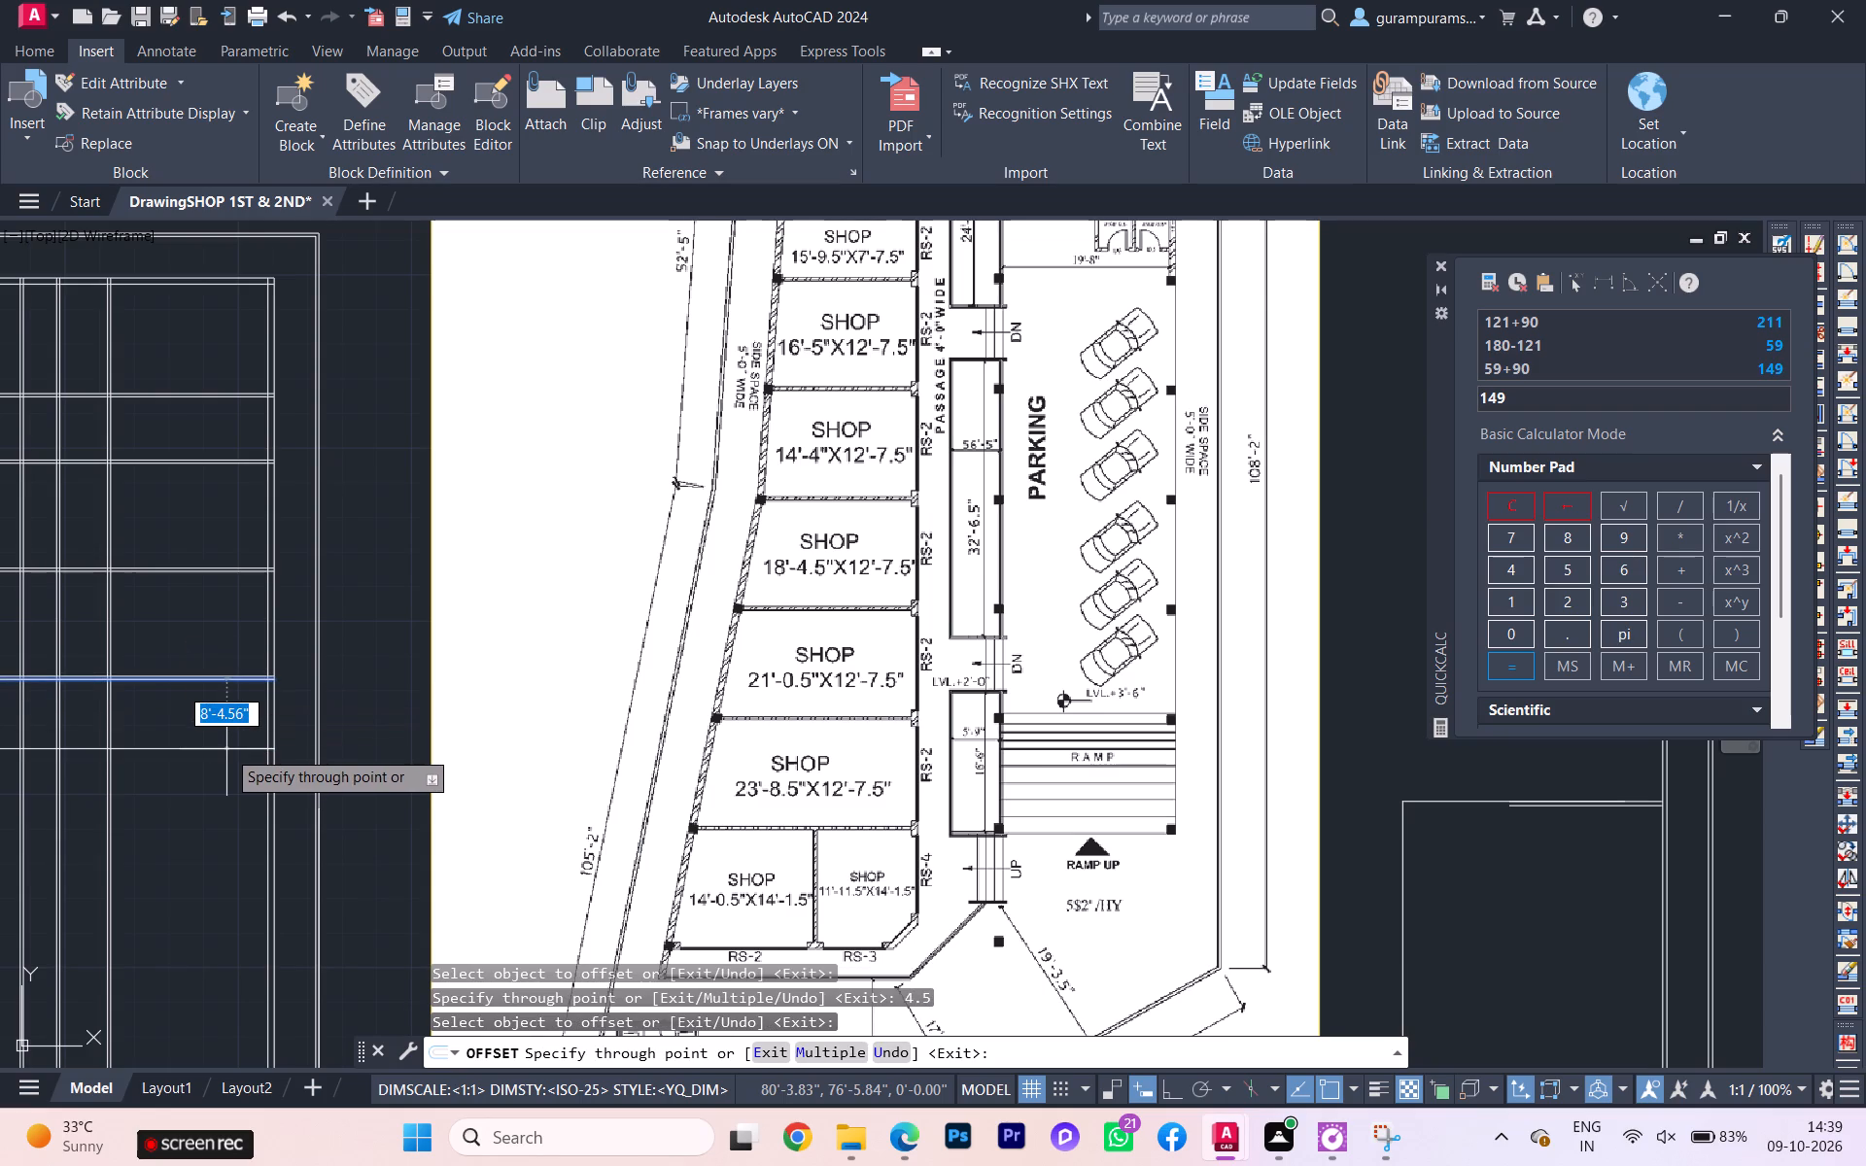
key("1")
key("2")
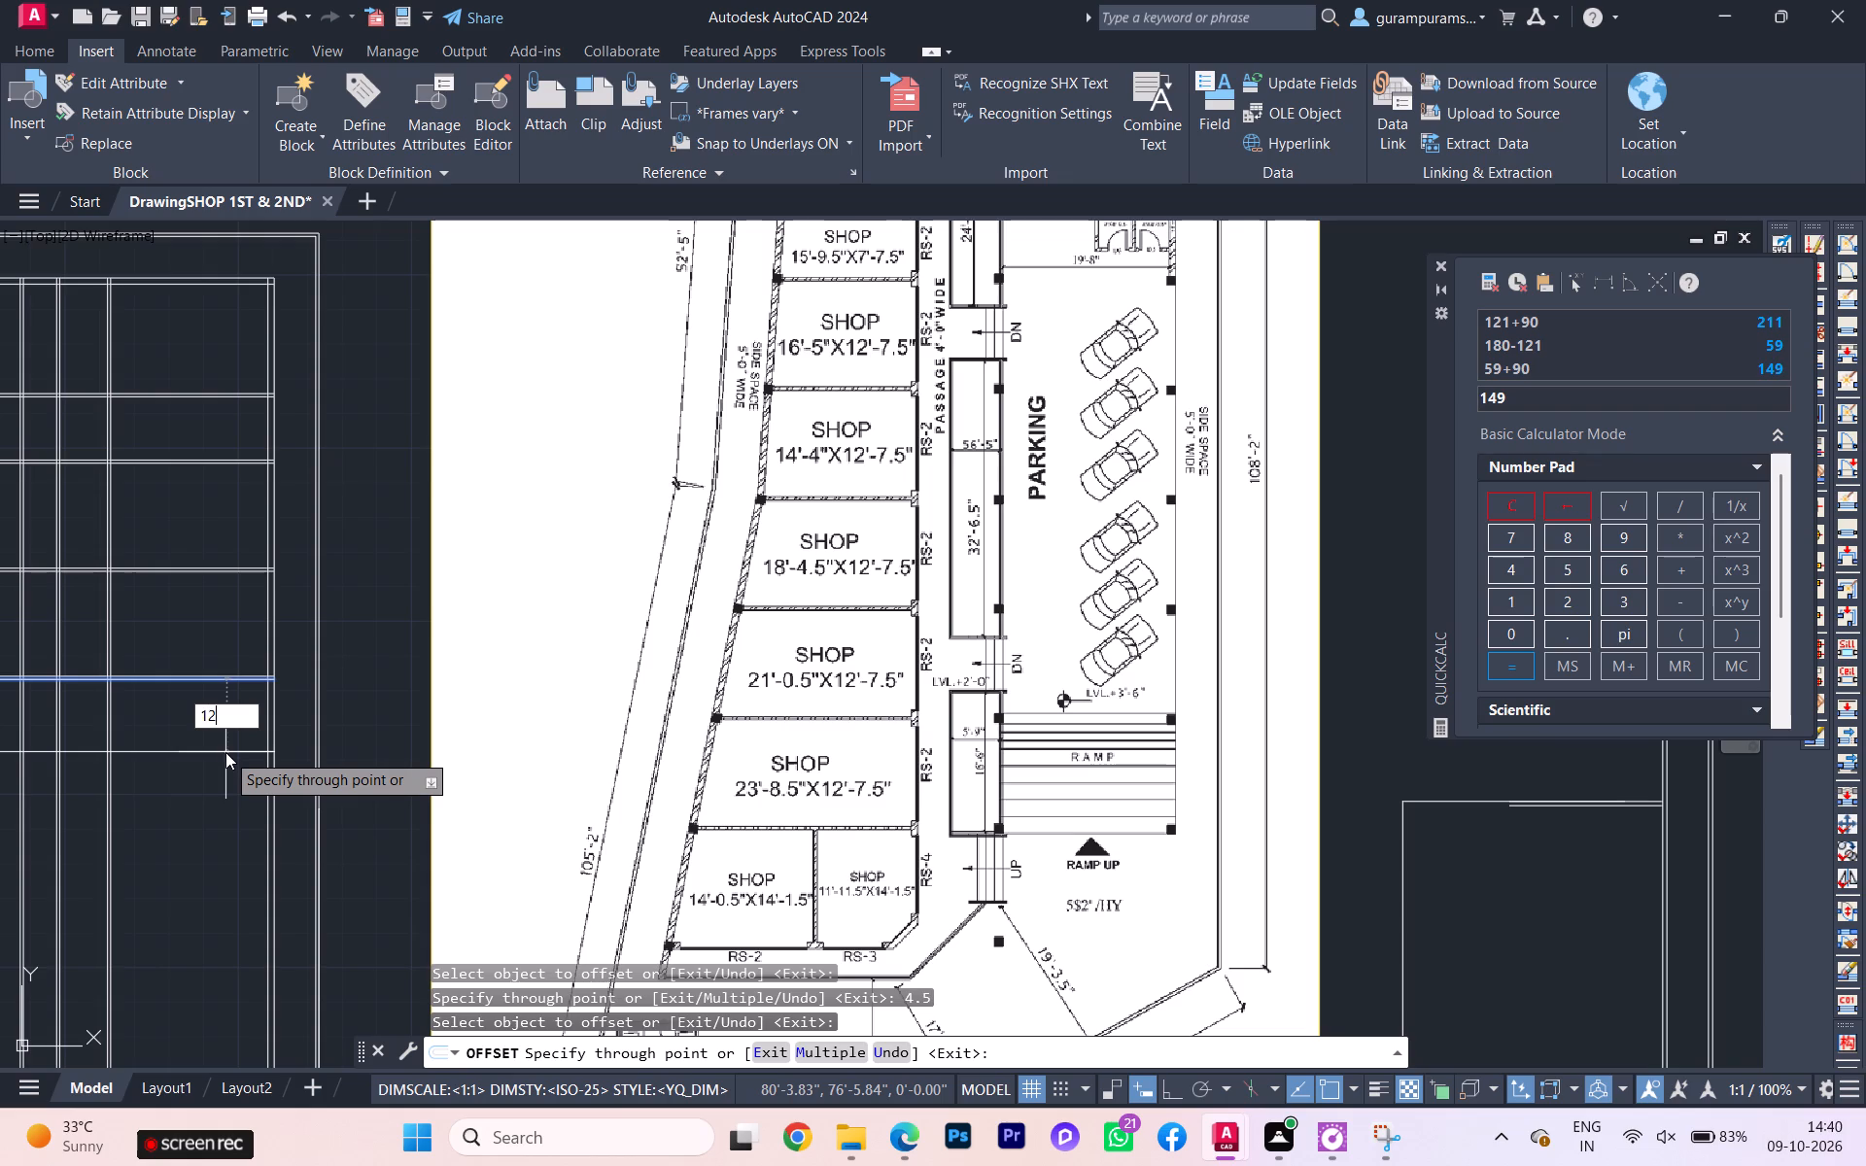
key("apostrophe")
key("7")
key("period")
key("5")
key("Return")
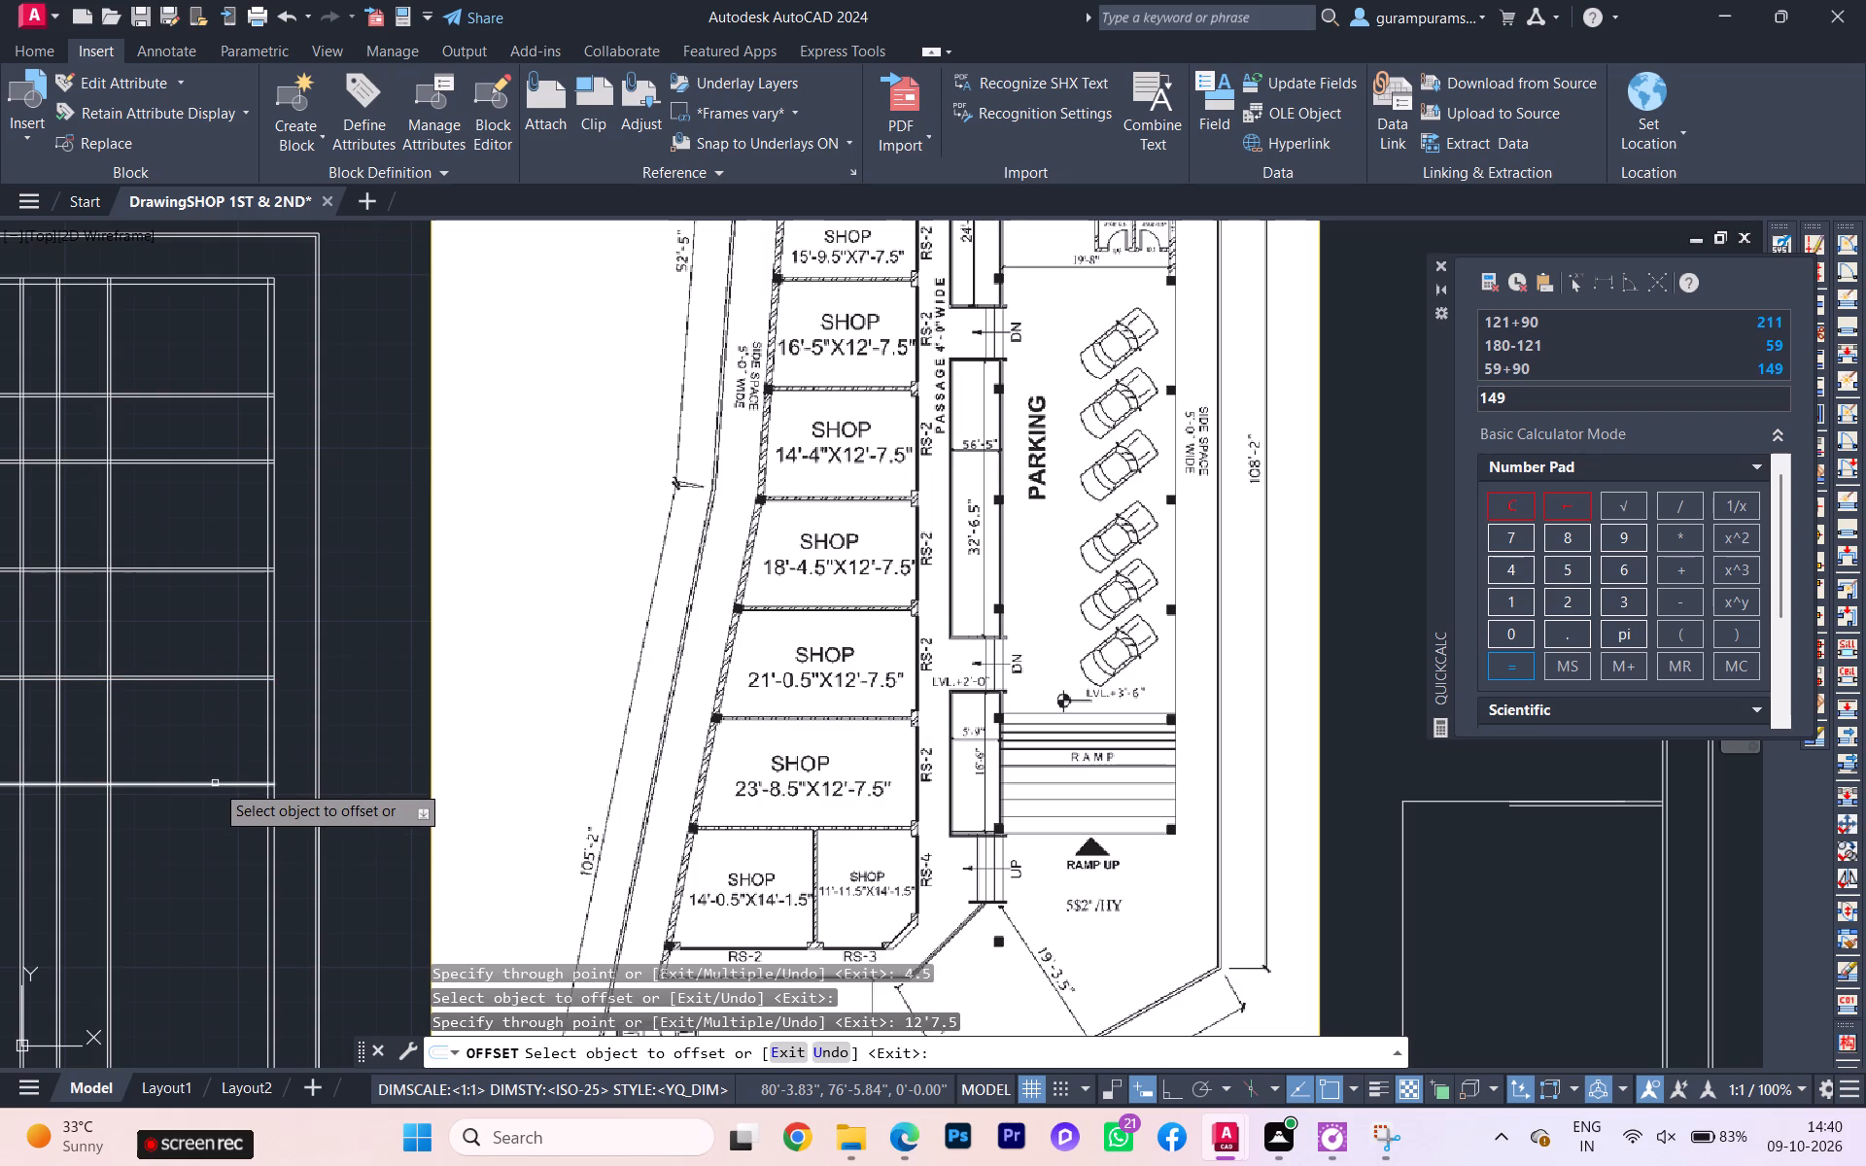
Offset the fifth shop's depth line 4.5" toward the front to form the fifth partition wall.
left_click(215, 783)
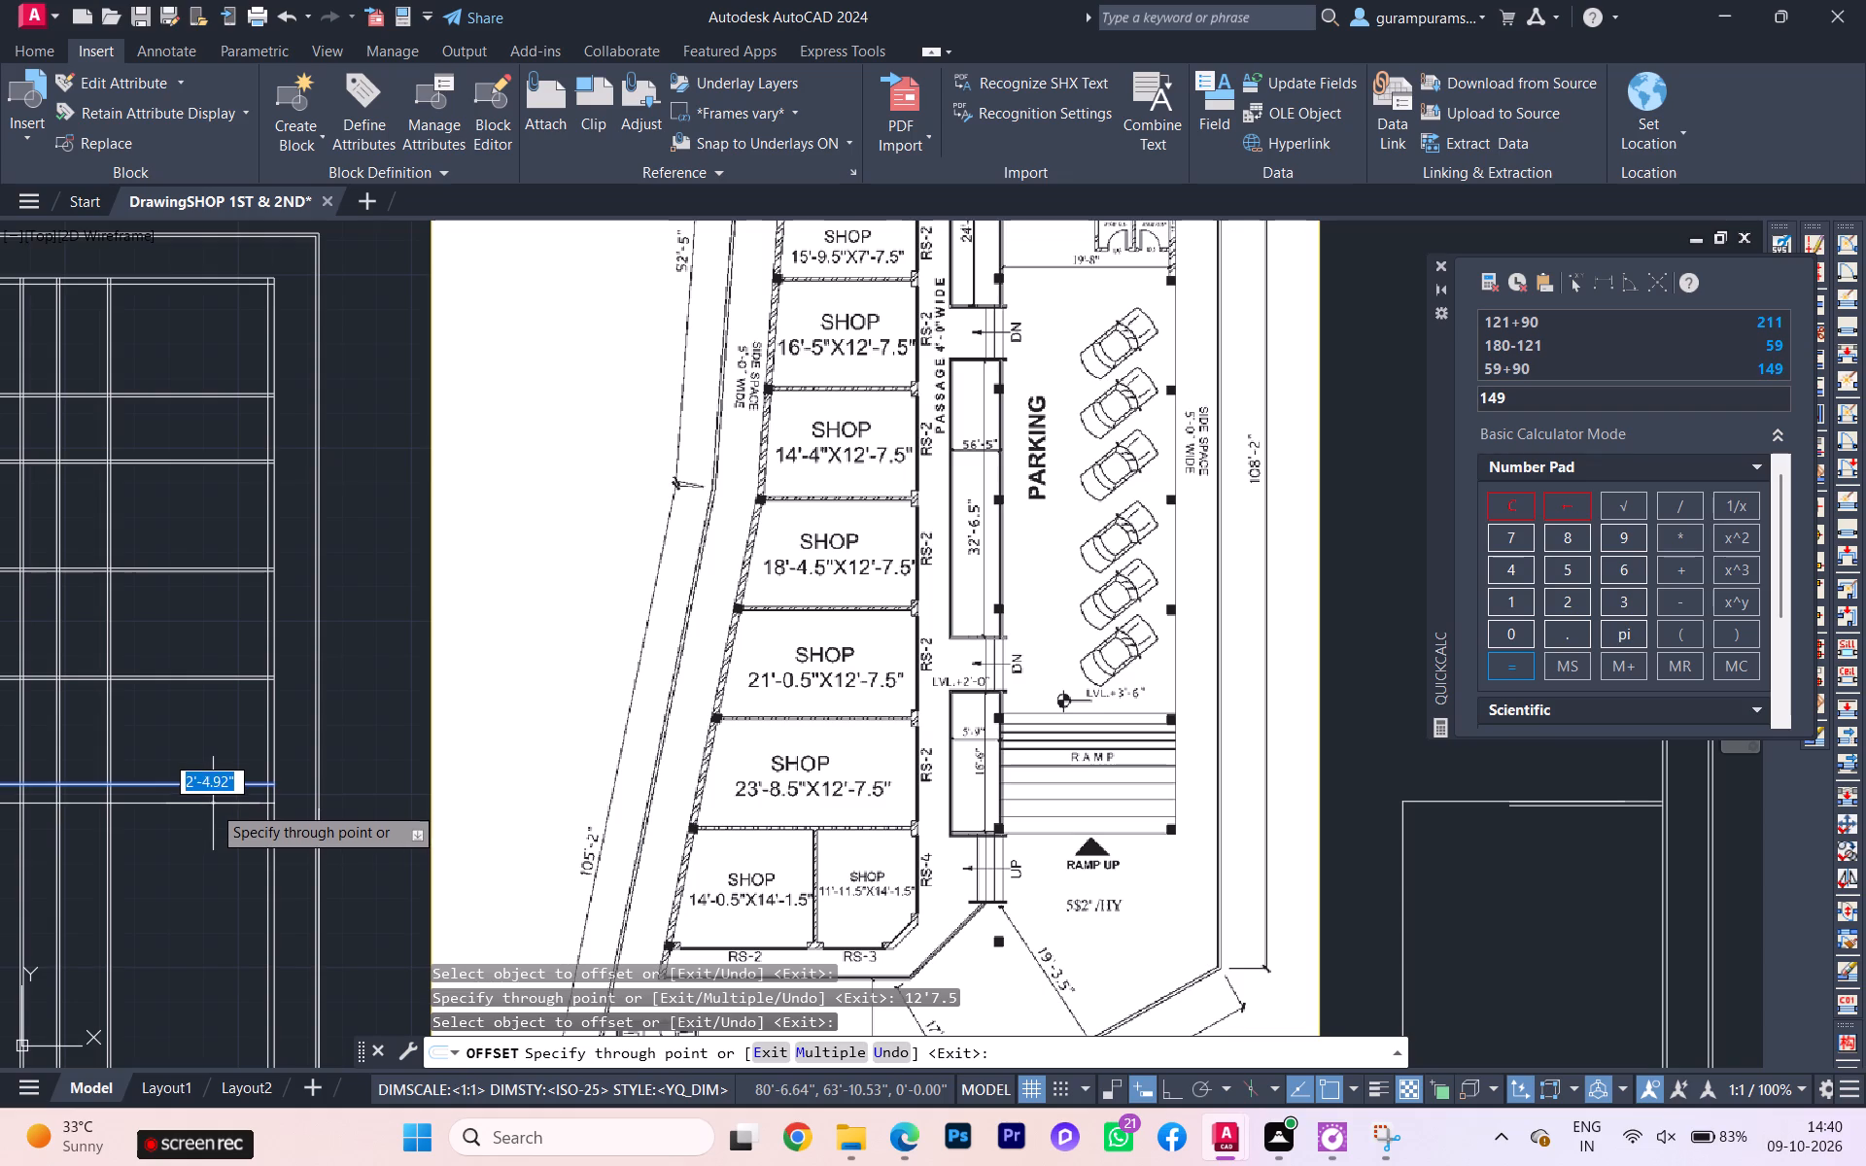
key("4")
type(".5")
key("Return")
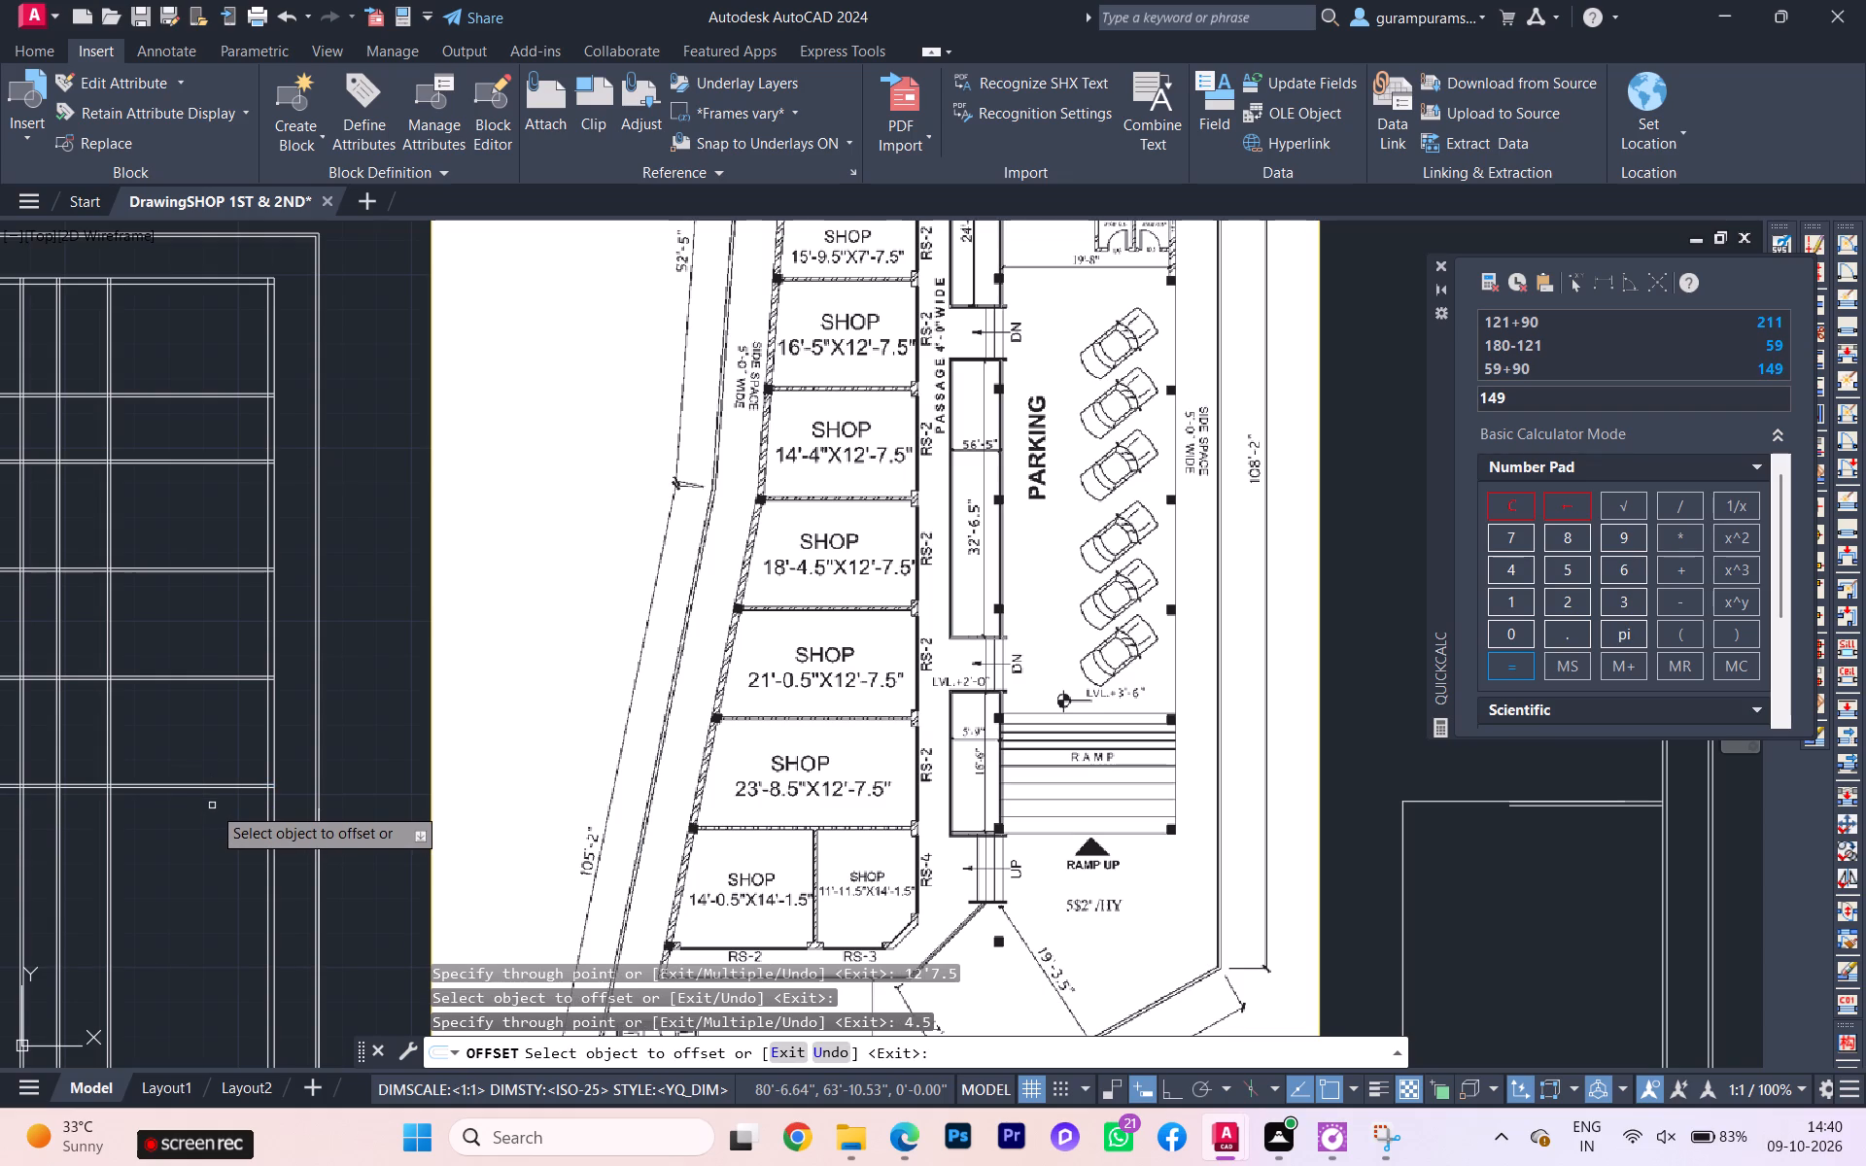
Offset the front line of the fifth partition wall 12'7.5" toward the front for the sixth shop.
scroll(219, 791, "down", 2)
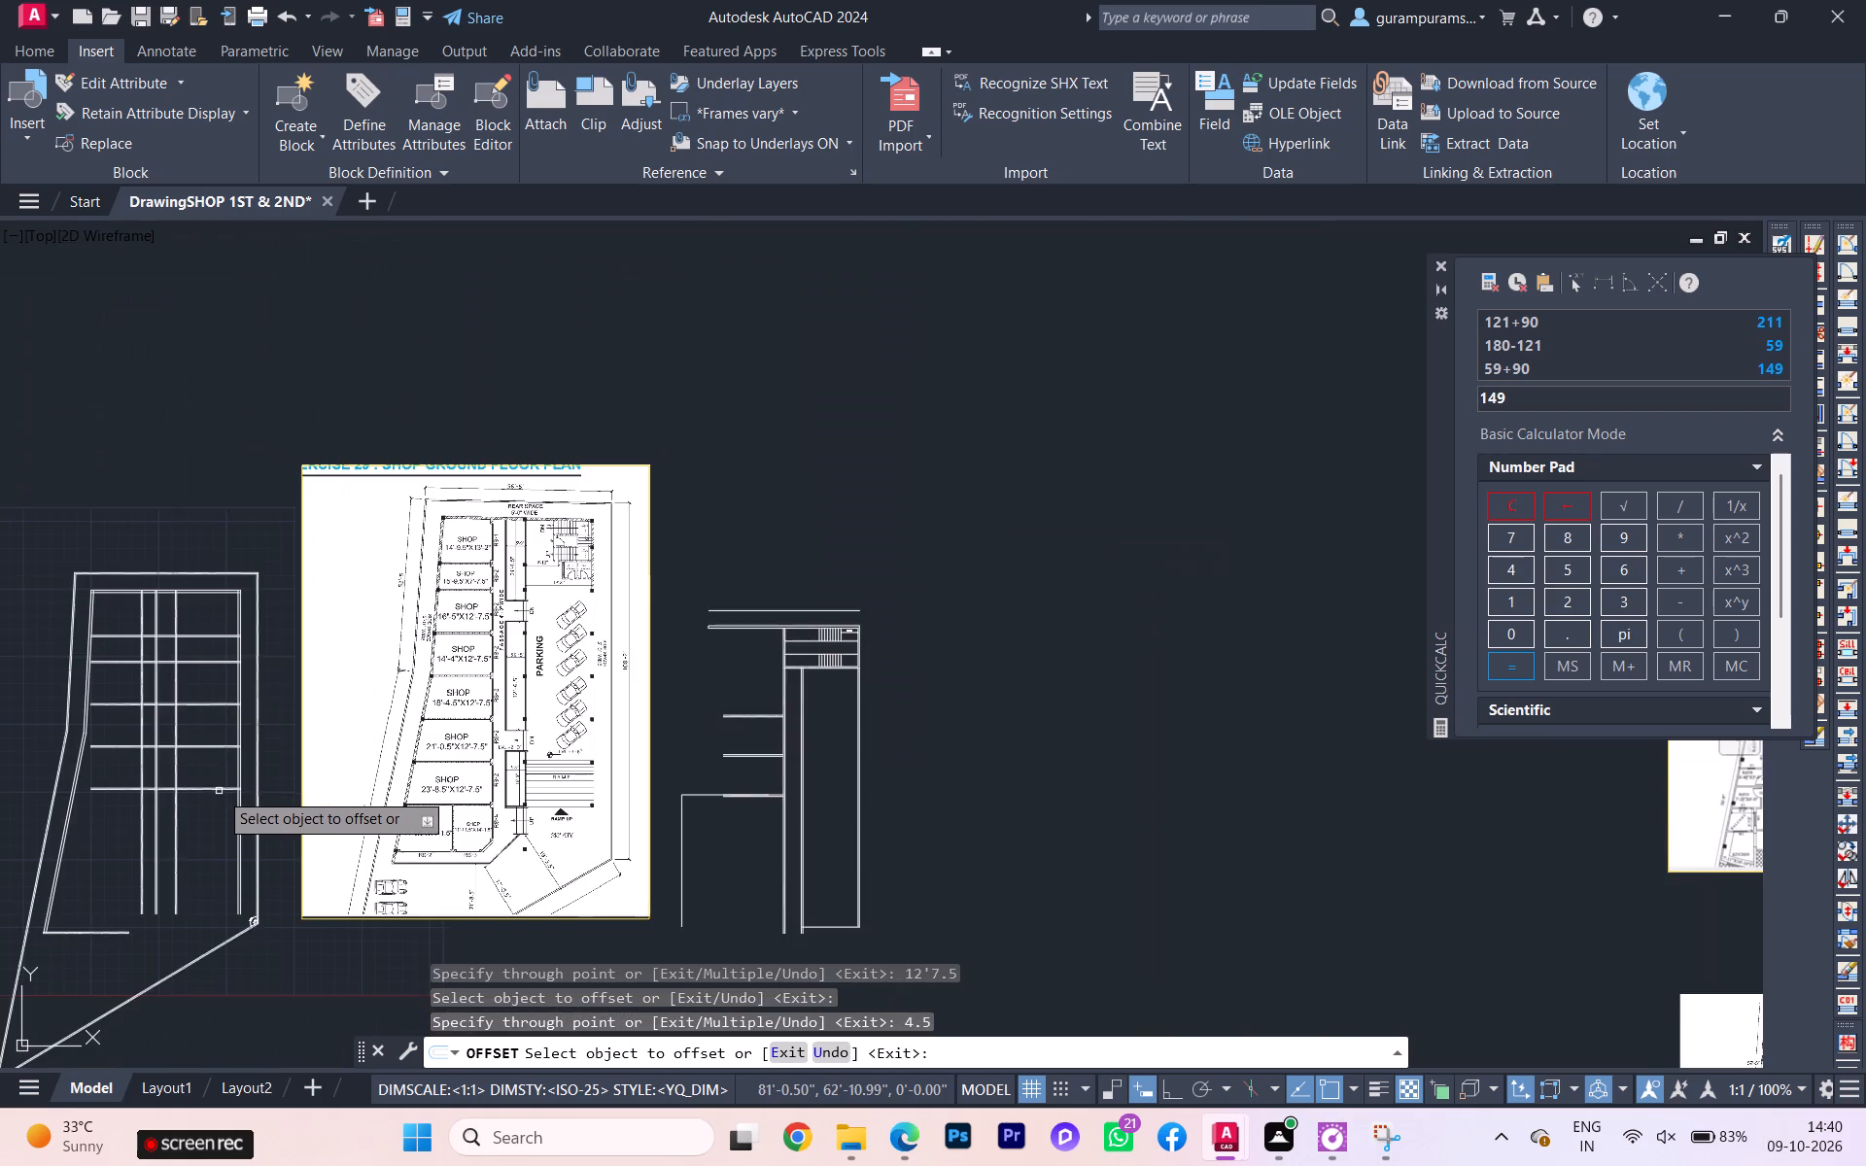
middle_click_drag(219, 791, 244, 697)
scroll(175, 708, "up", 2)
scroll(120, 652, "up", 2)
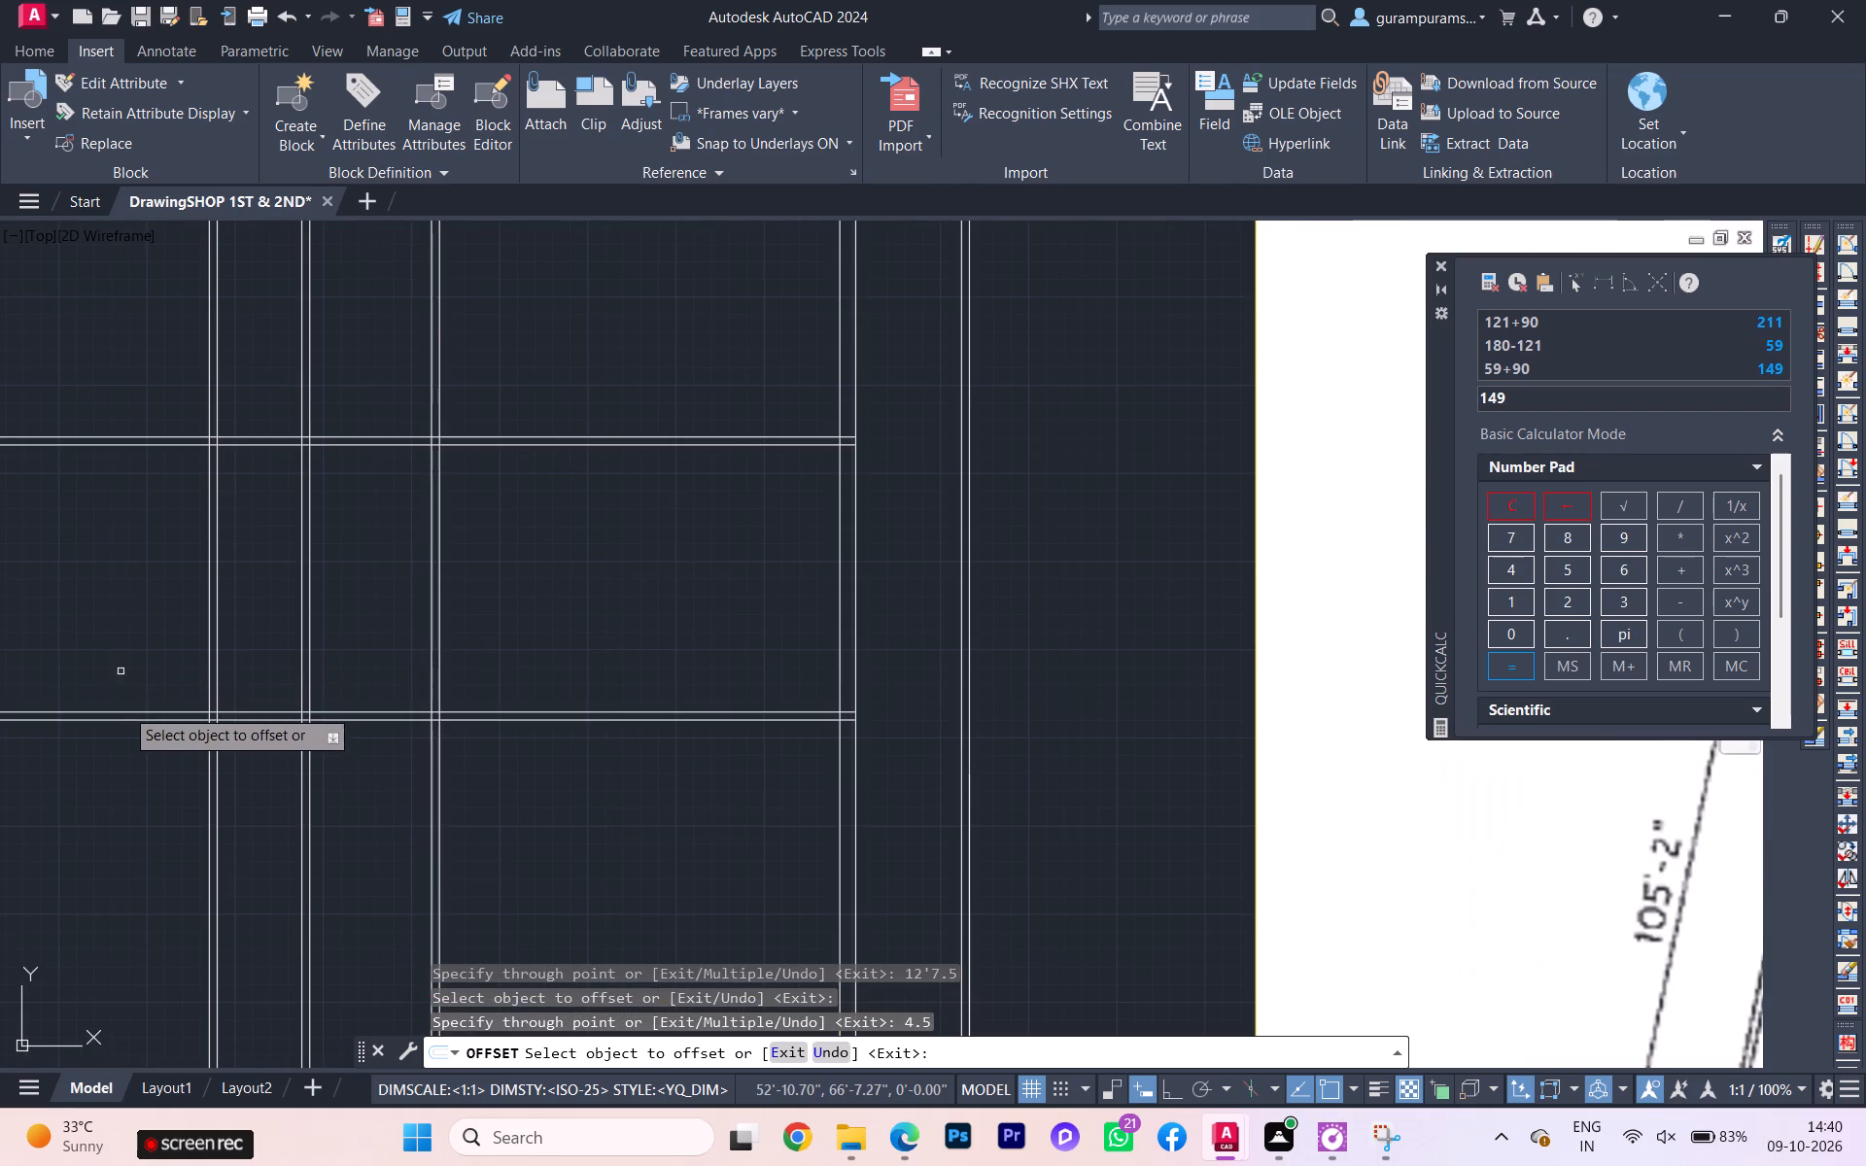
left_click(133, 720)
scroll(124, 802, "down", 2)
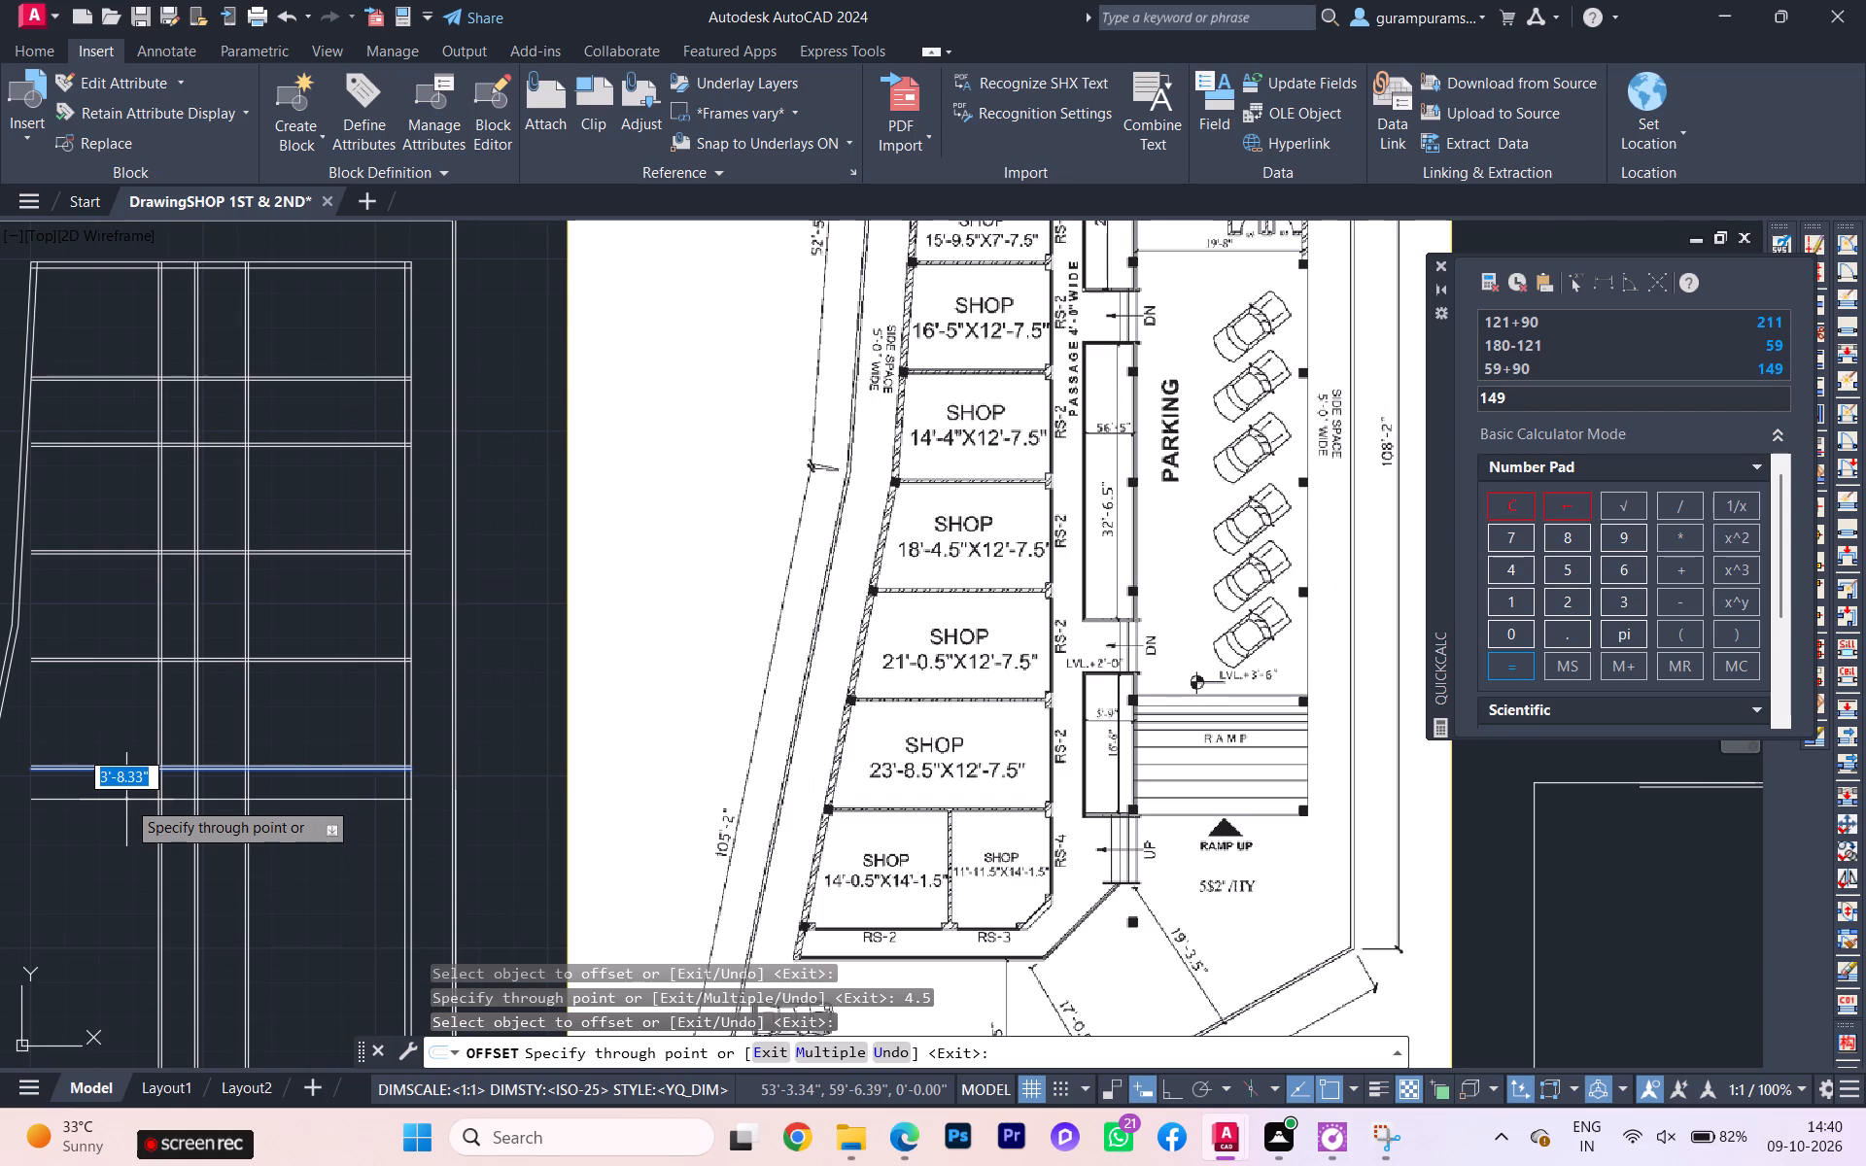
key("1")
key("2")
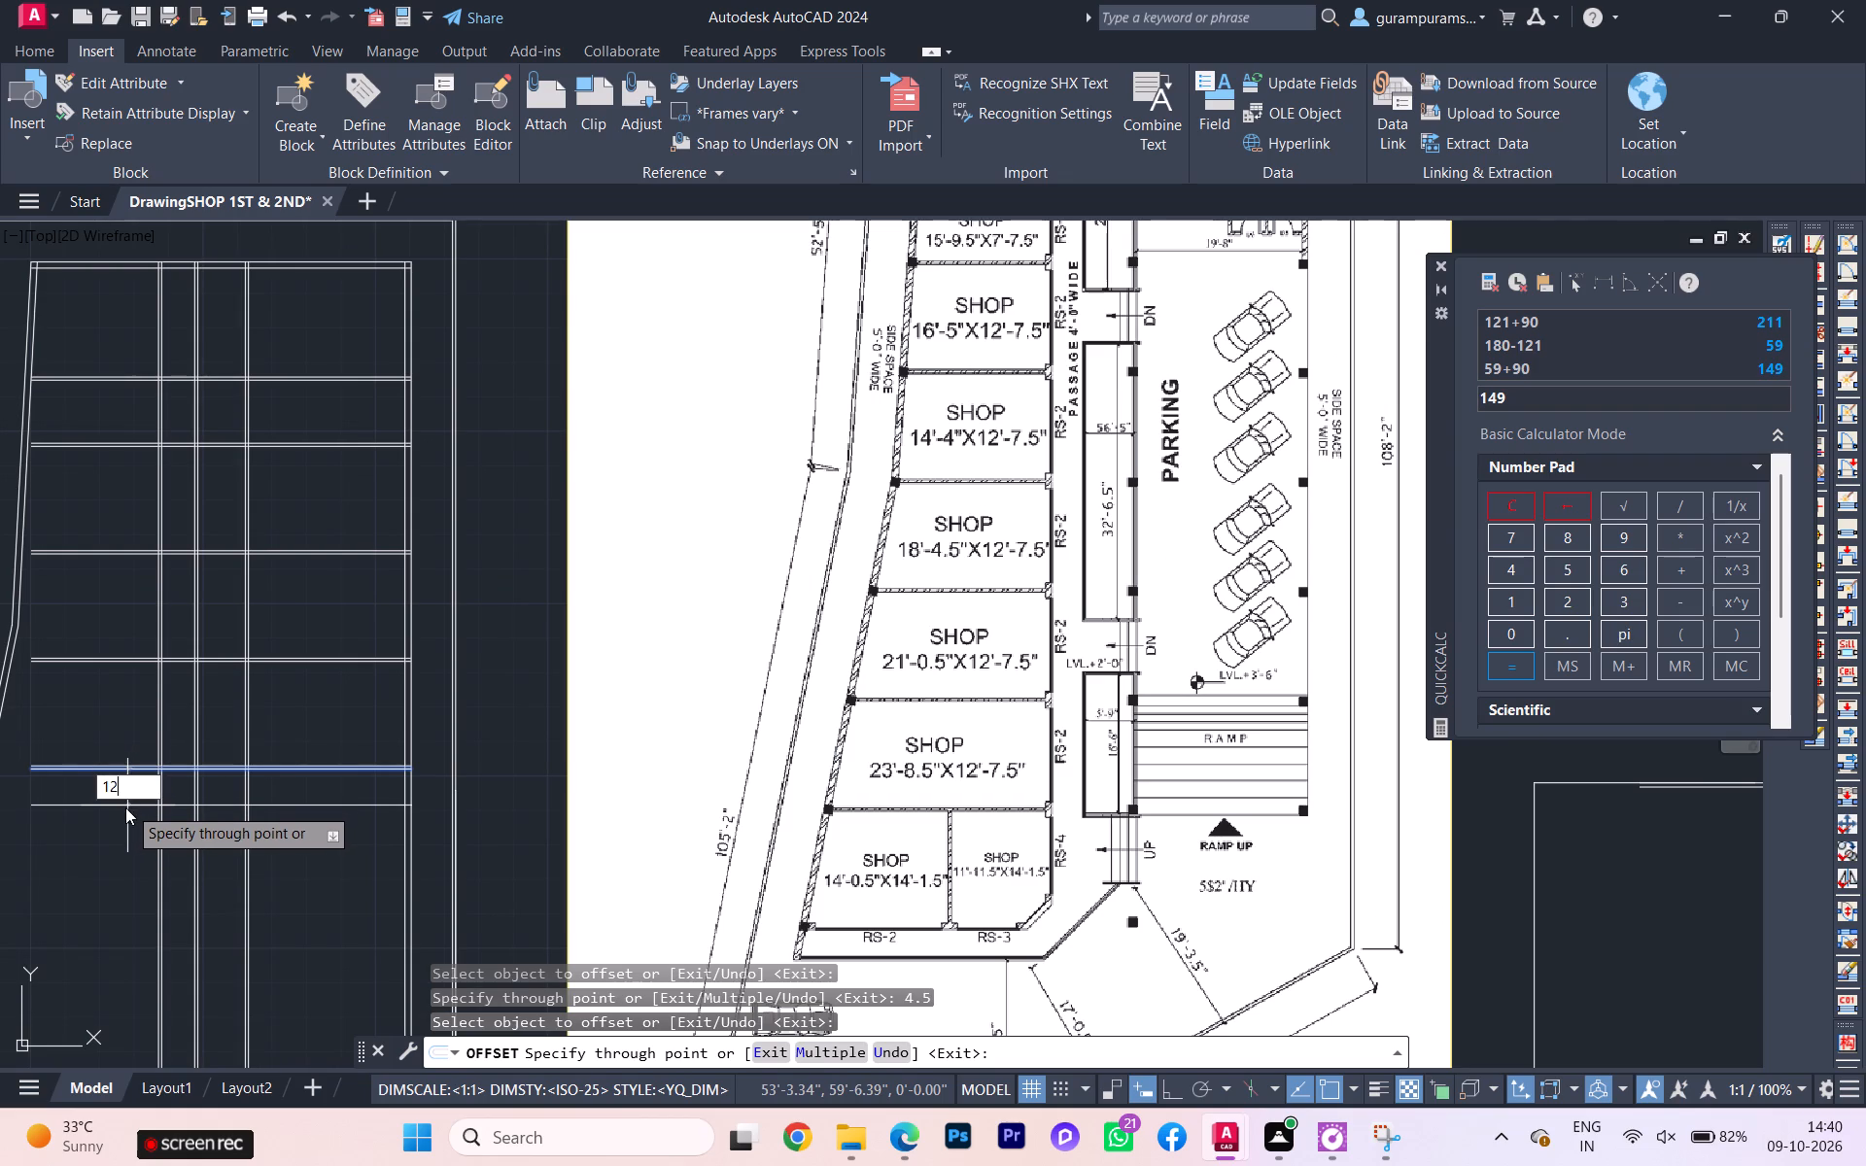
key("apostrophe")
key("7")
key("period")
key("5")
key("Return")
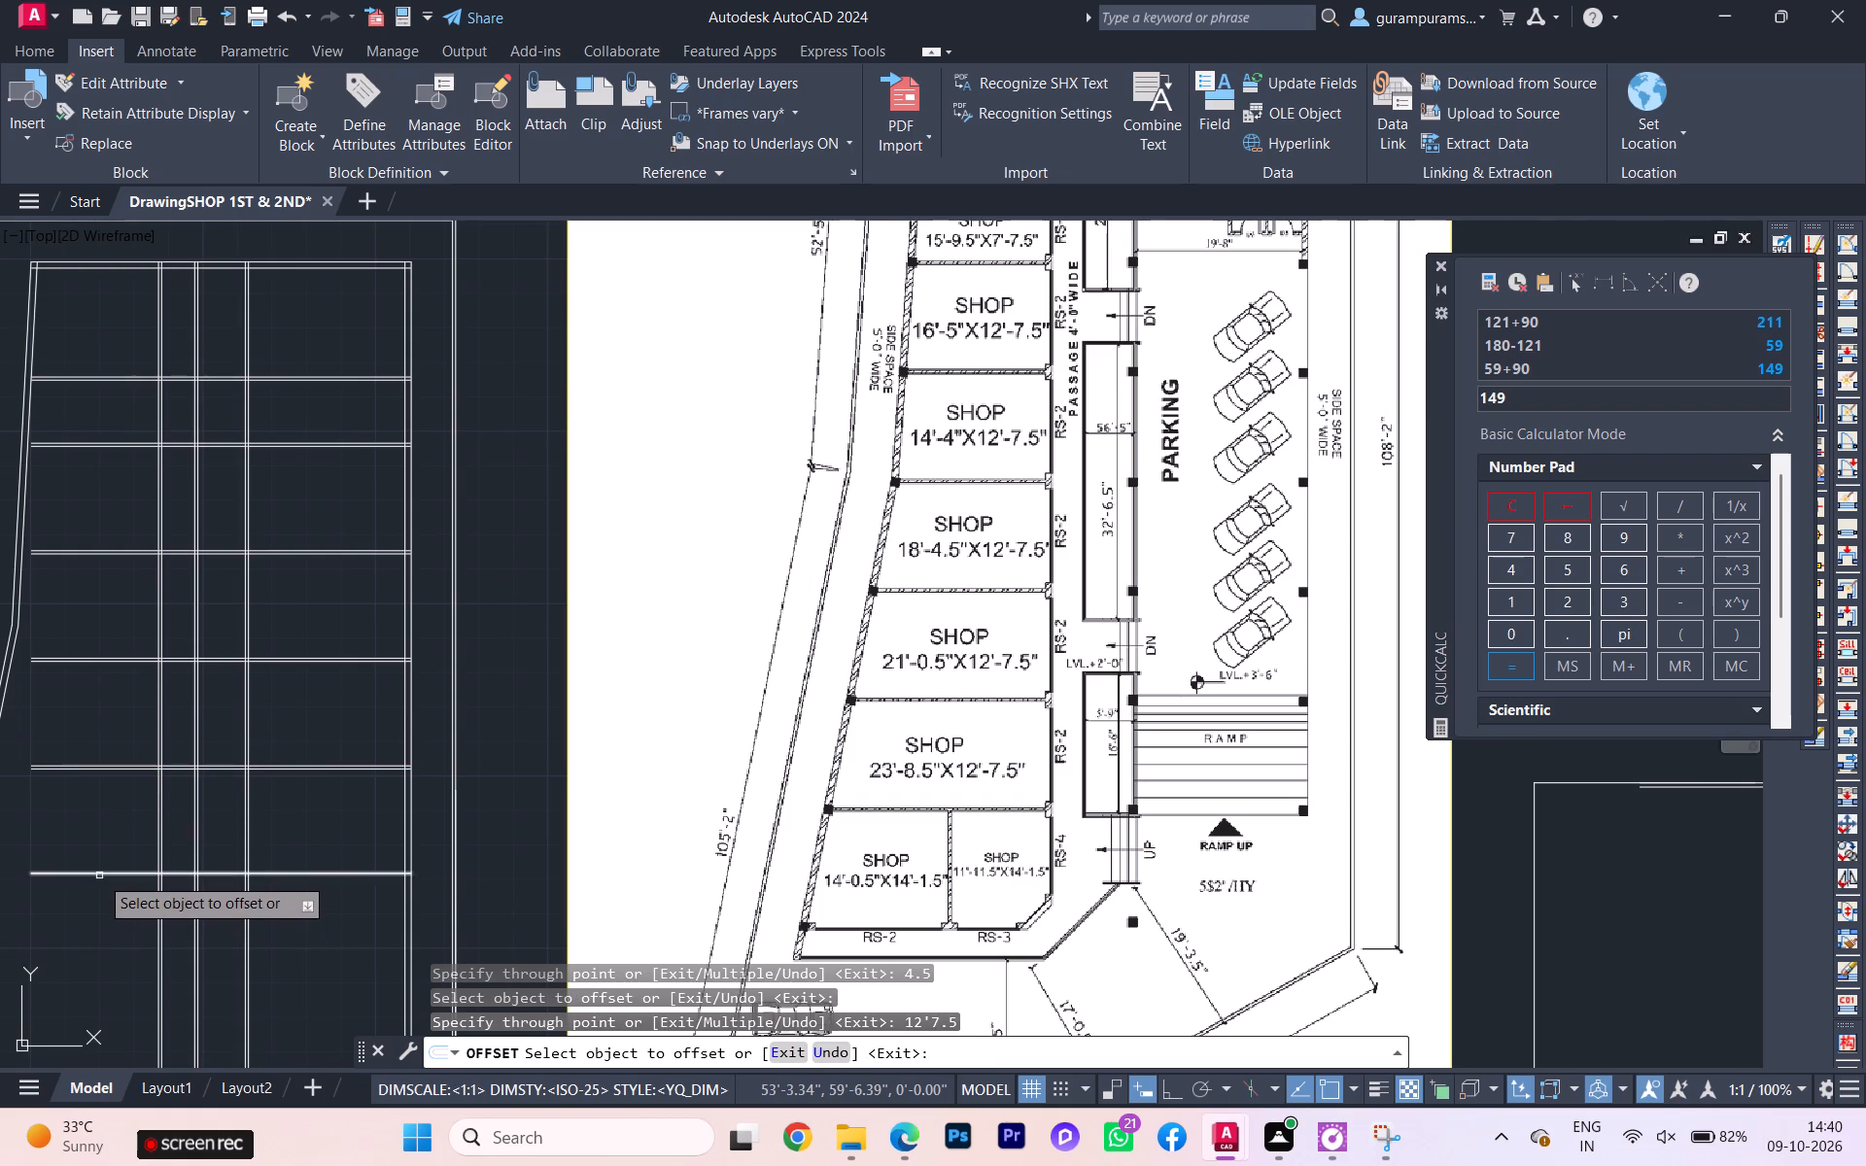
Offset the sixth shop's depth line 4.5" toward the rear to form the sixth partition wall, and end the offset.
left_click(99, 875)
key("1")
key("2")
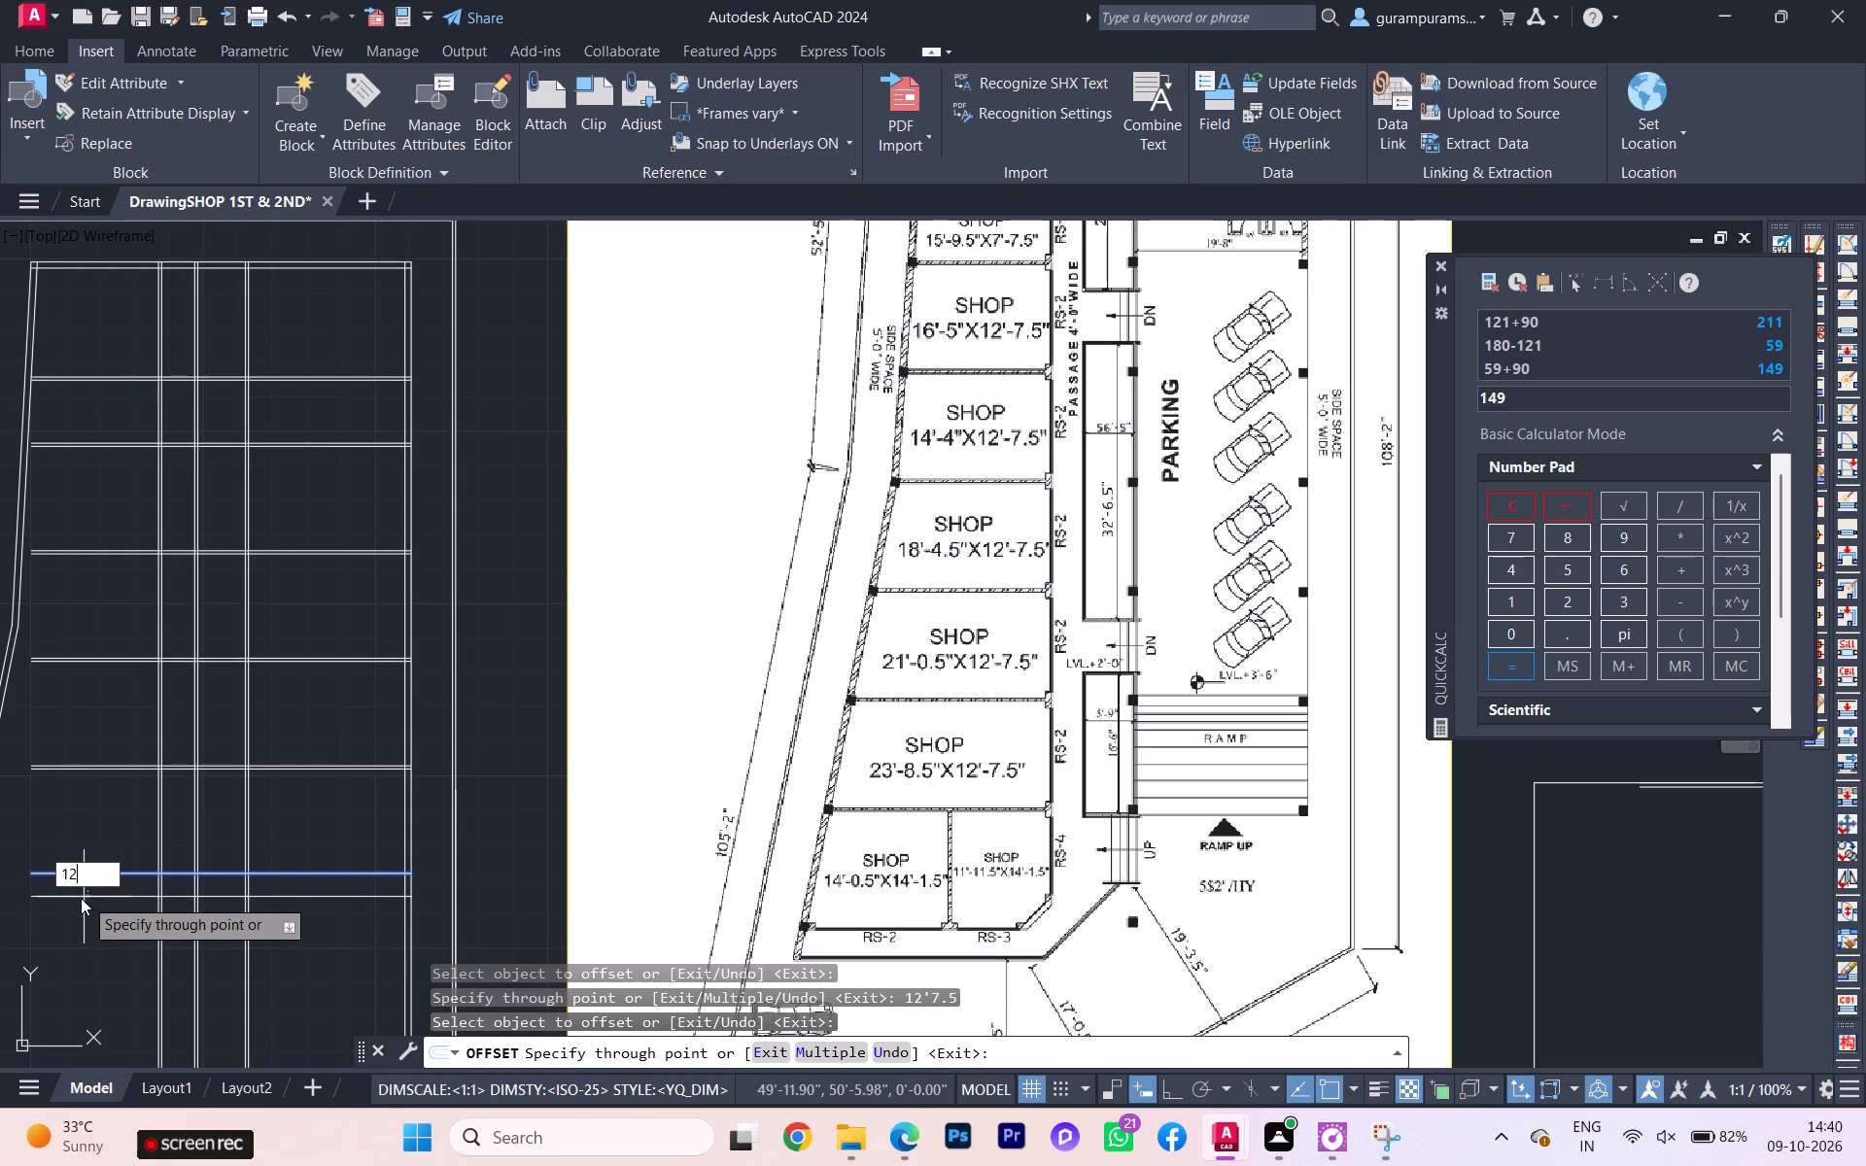
key("period")
key("7")
key("BackSpace")
key("BackSpace")
key("7")
key("period")
key("5")
key("Return")
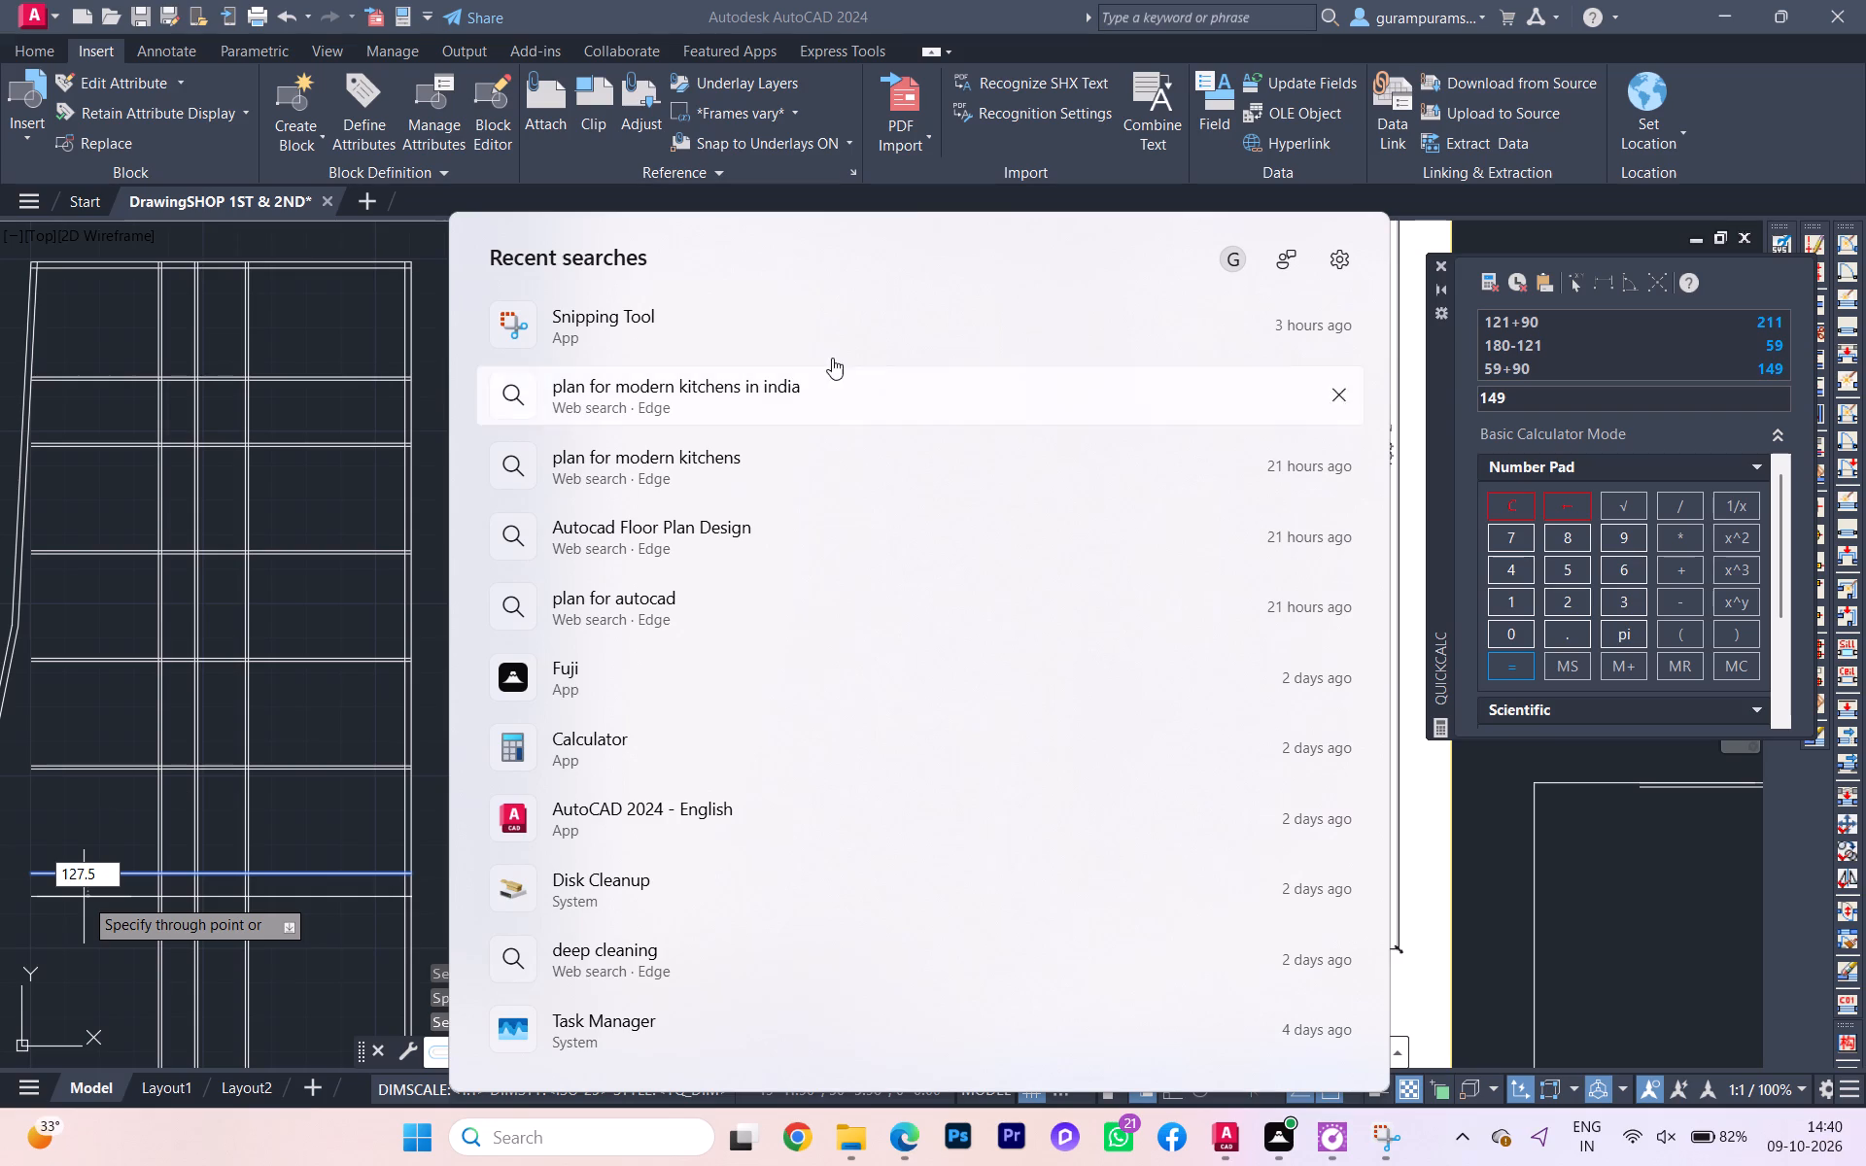
left_click(1057, 202)
key("Escape")
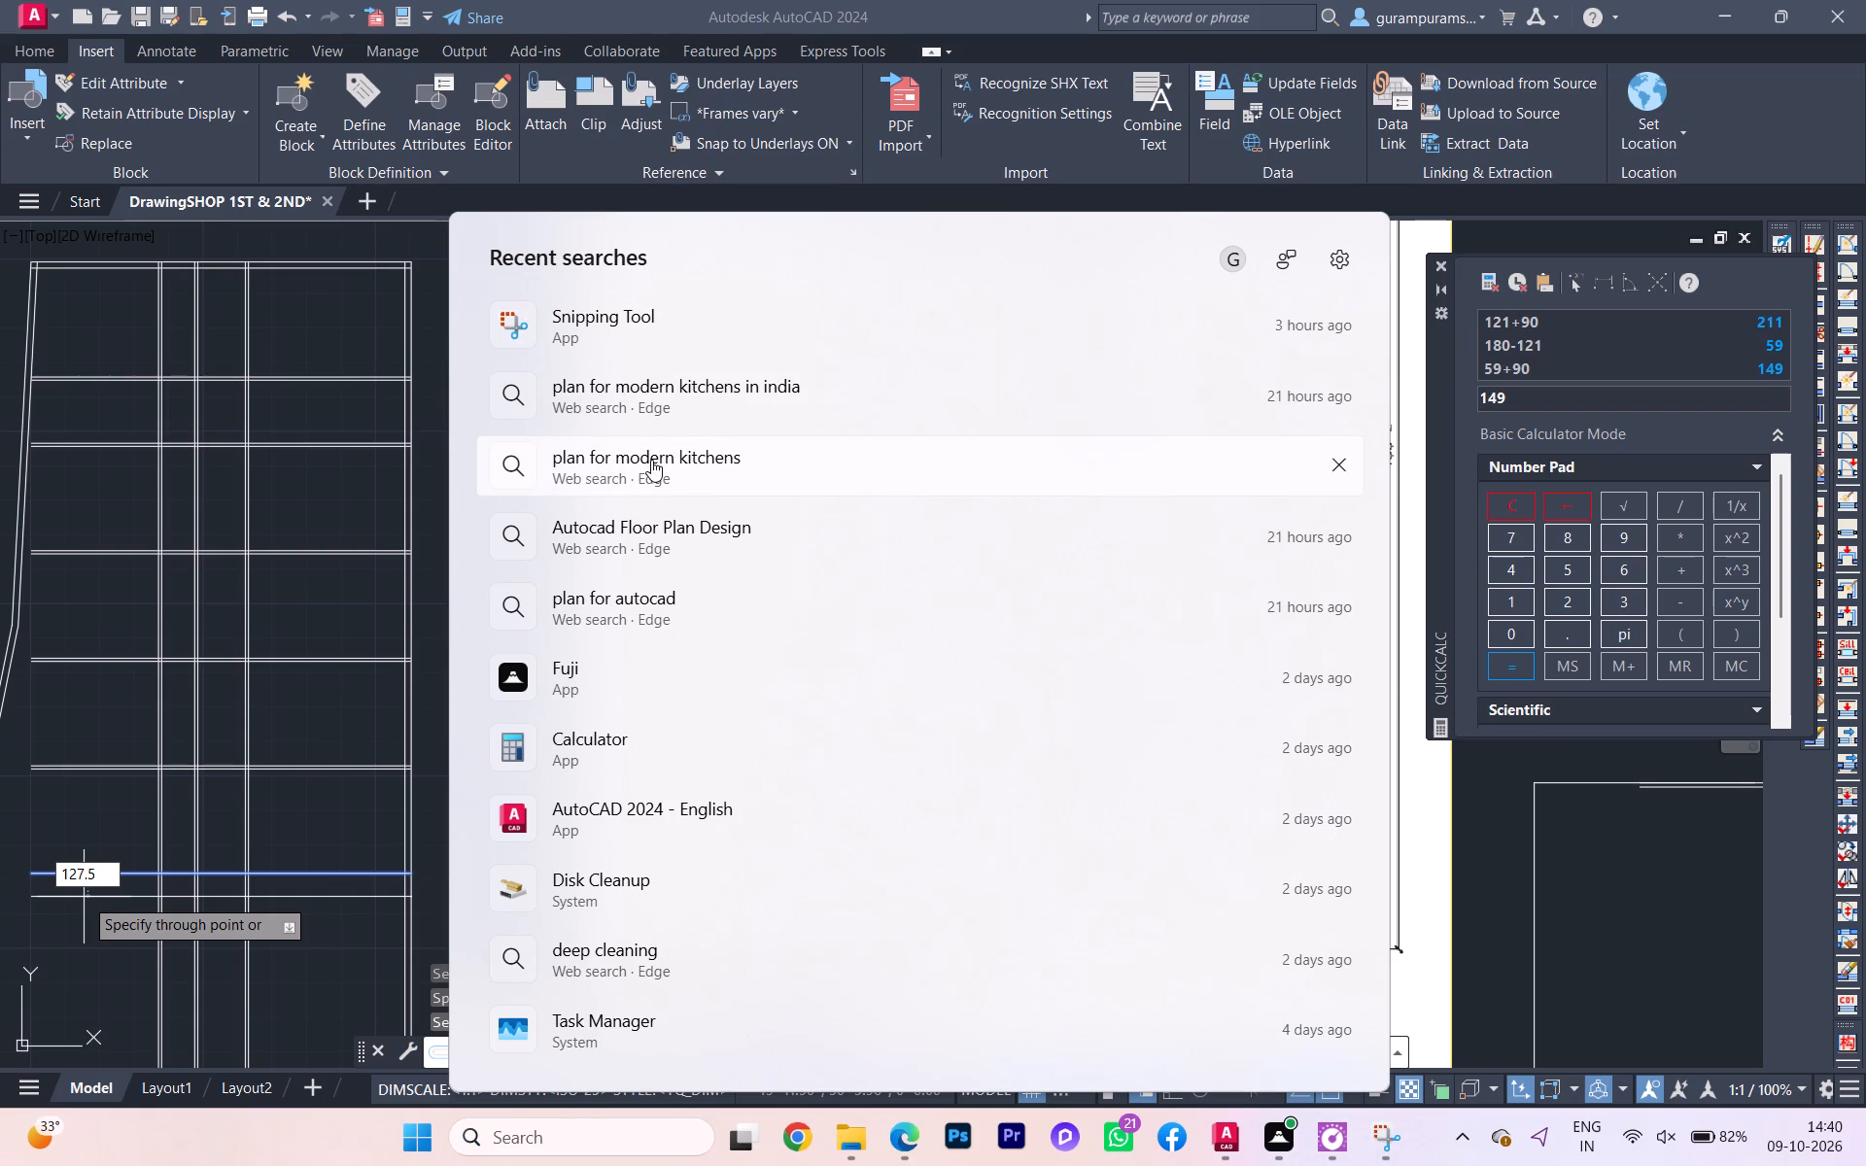
left_click(436, 281)
left_click(1475, 828)
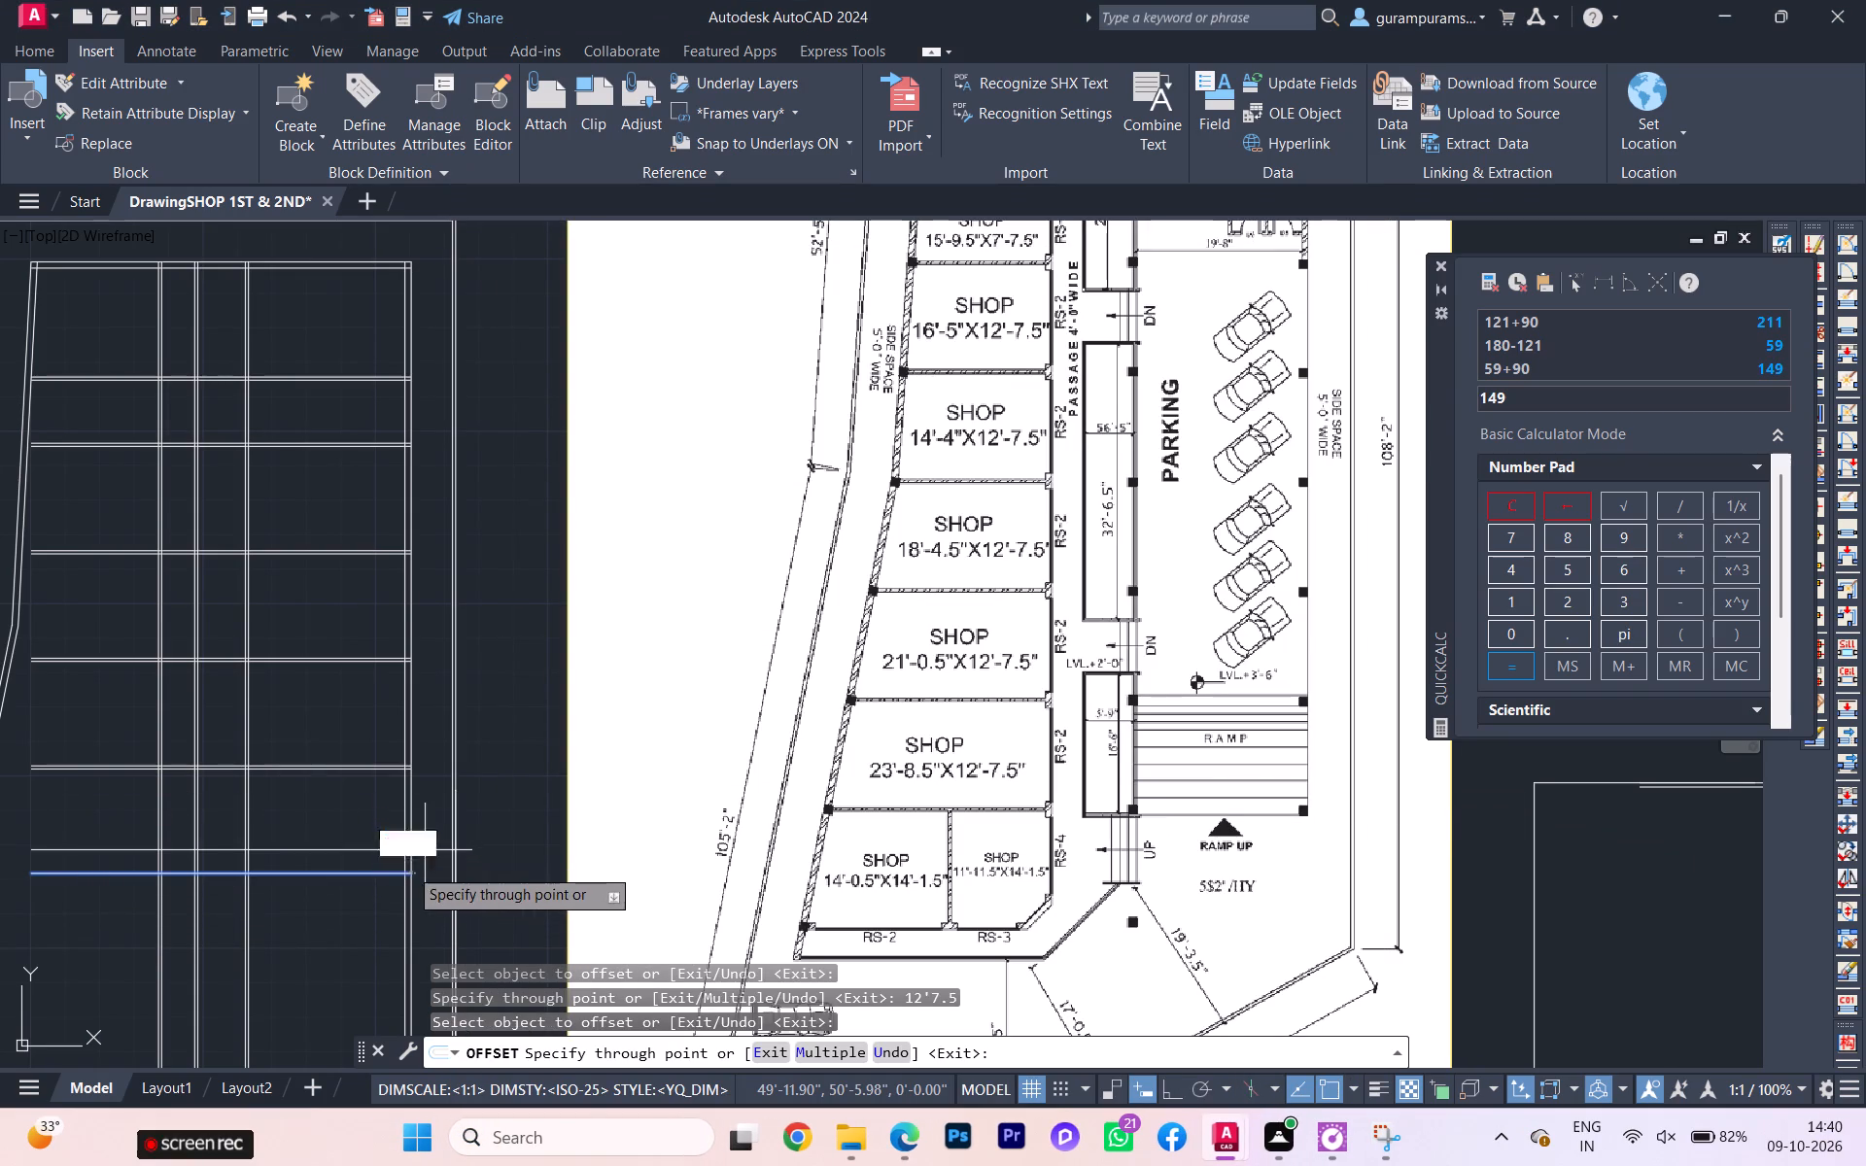
key("4")
type(".5")
key("Return")
key("Return")
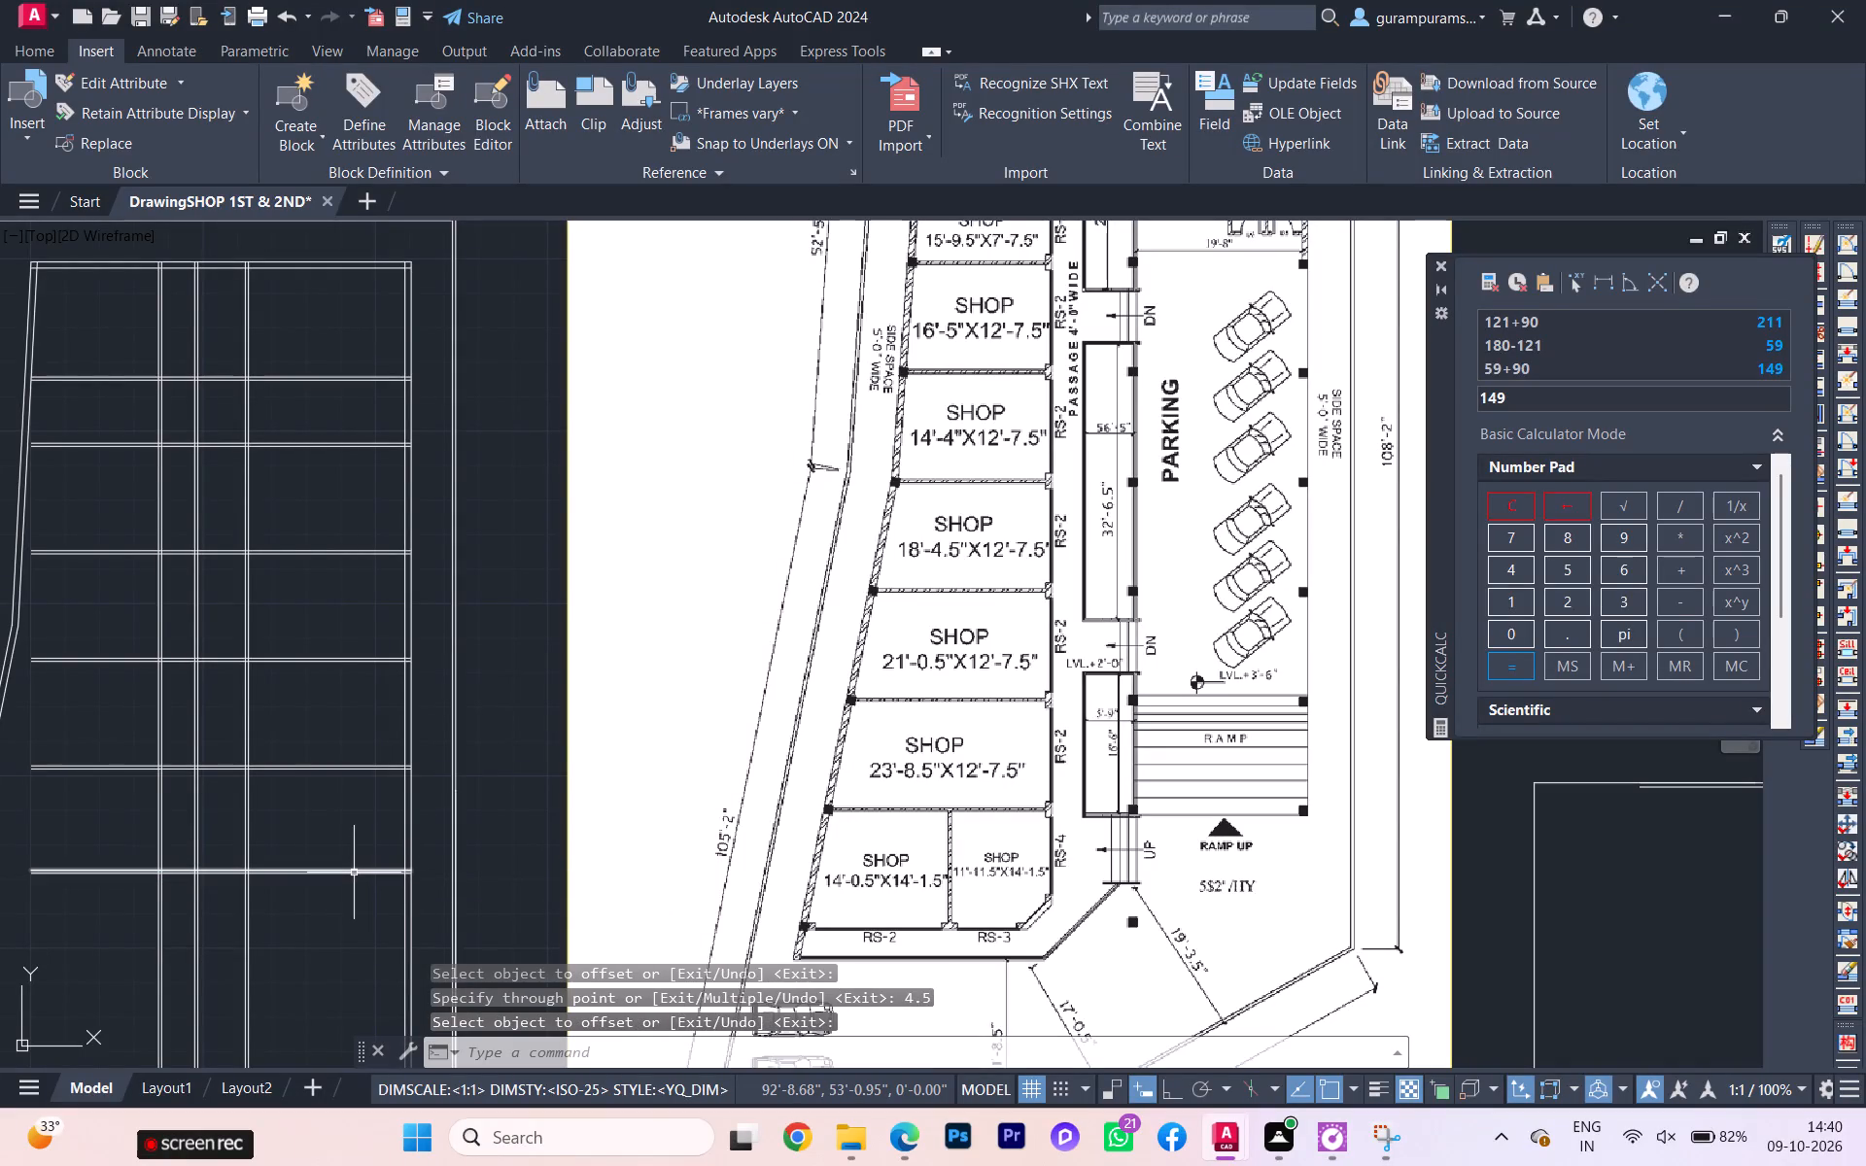
Offset the front line of the sixth partition wall 12'7.5" toward the front for the seventh shop.
key("space")
key("space")
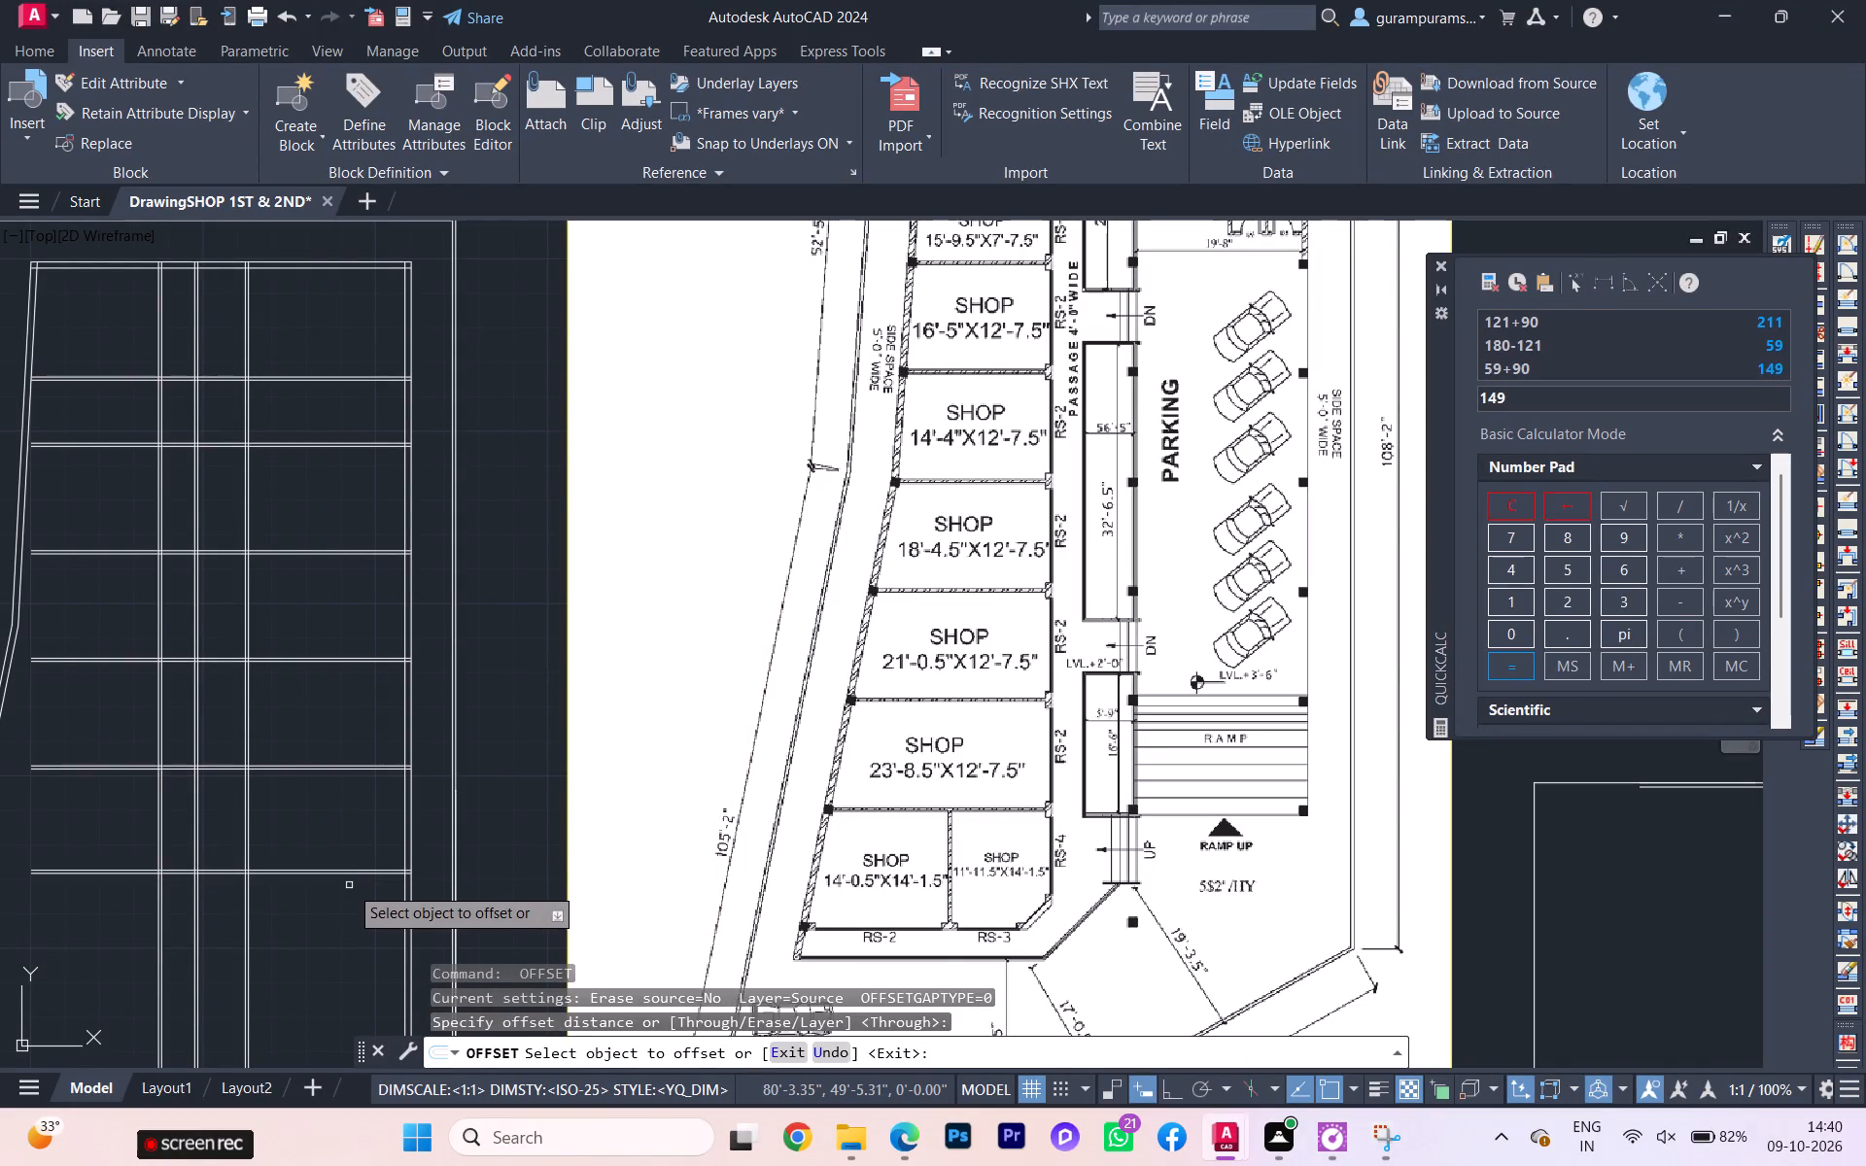
left_click(351, 875)
key("1")
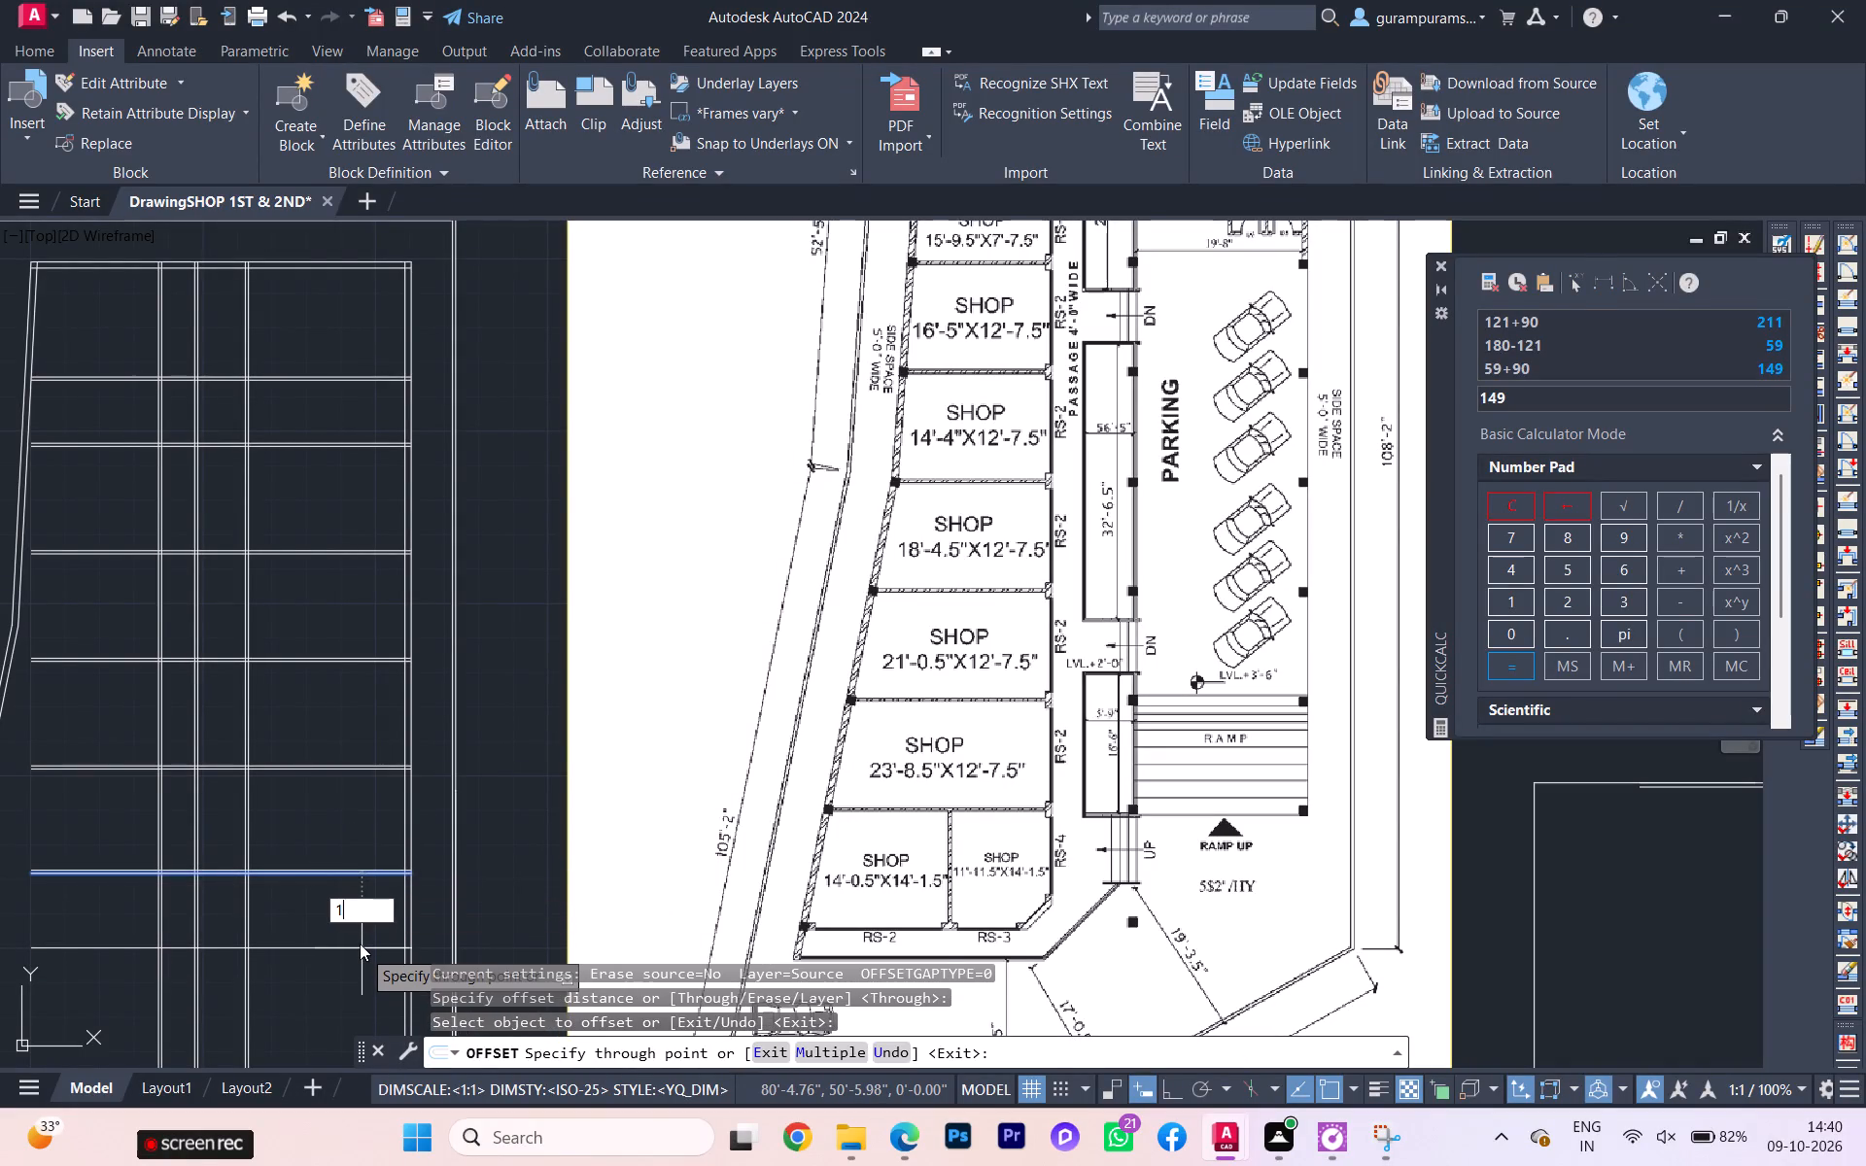
key("2")
key("7")
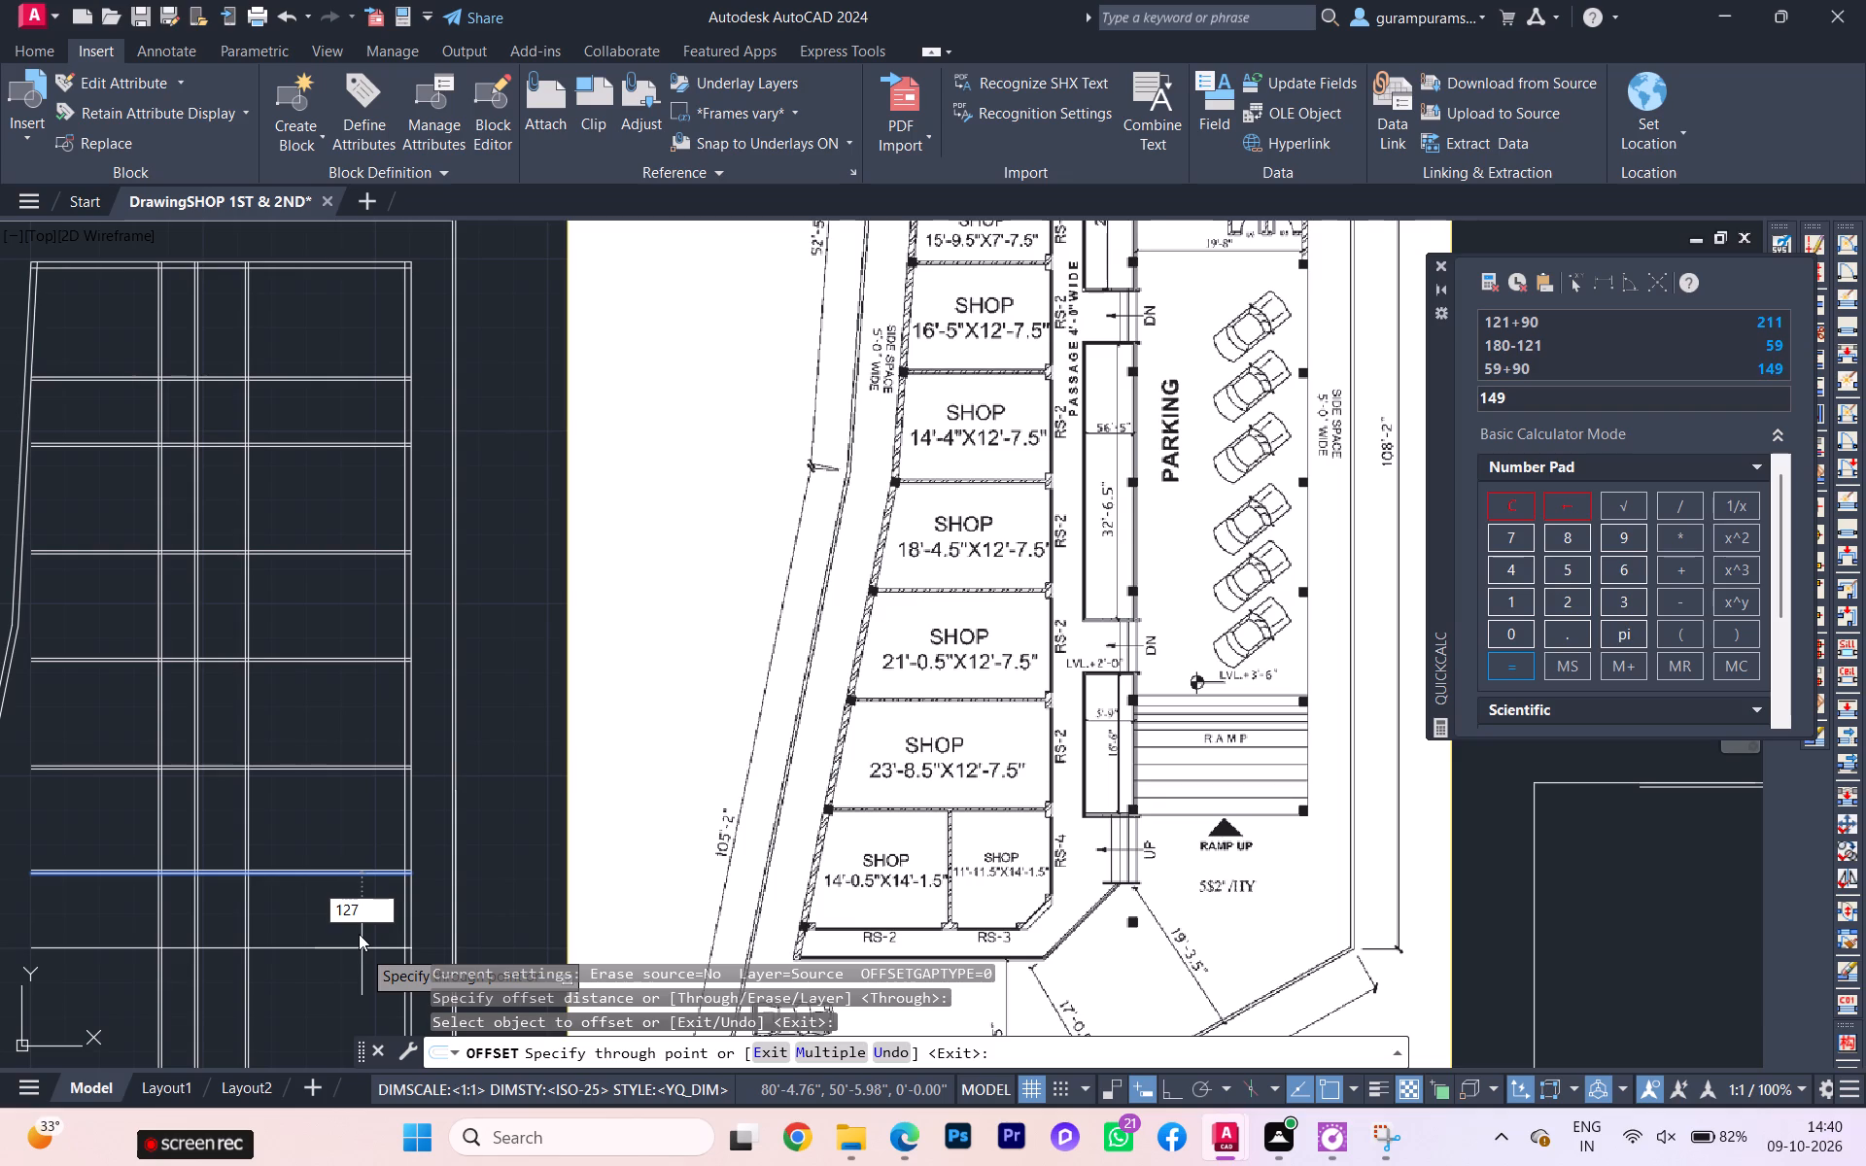
key("equal")
key("BackSpace")
key("BackSpace")
key("apostrophe")
type("7.5")
key("Return")
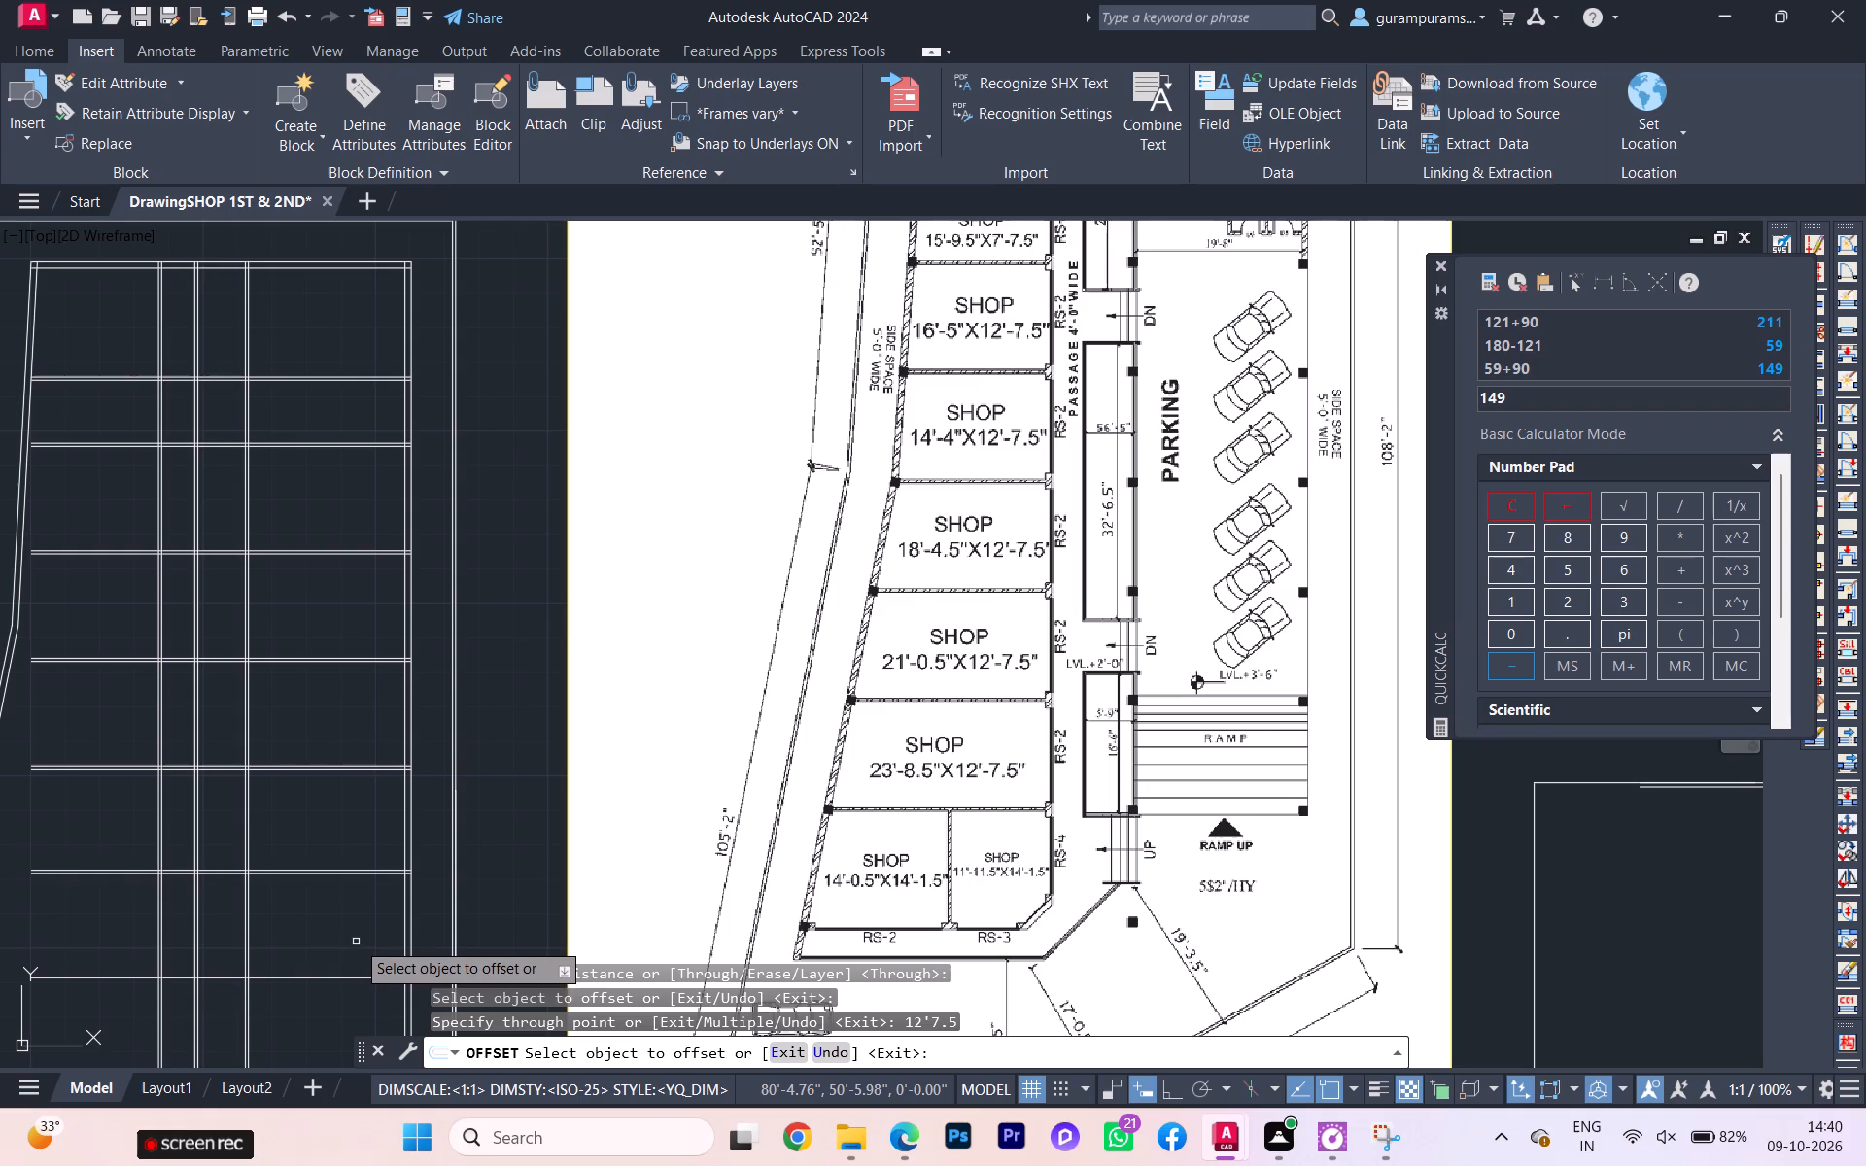
Offset the seventh shop's depth line 4.5" to form the seventh partition wall.
left_click(336, 981)
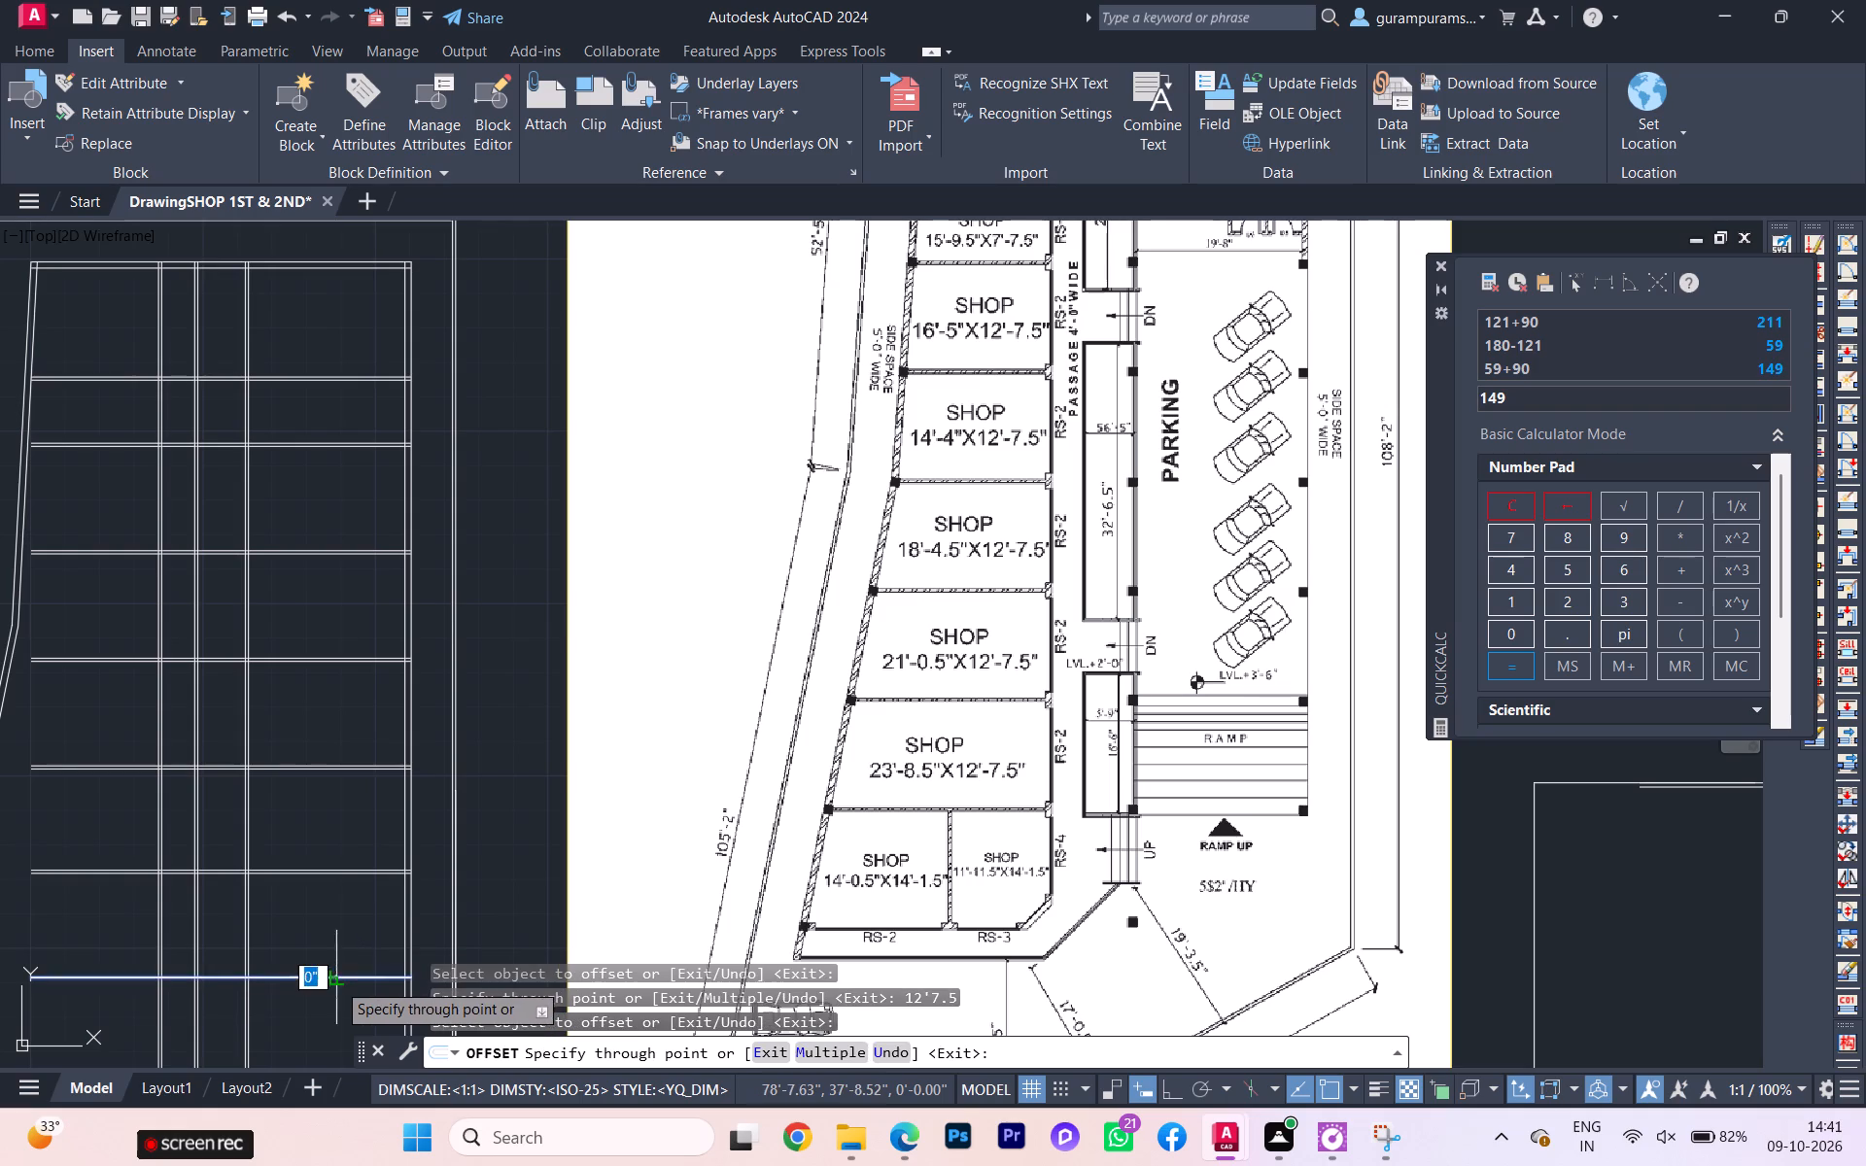
key("4")
key("period")
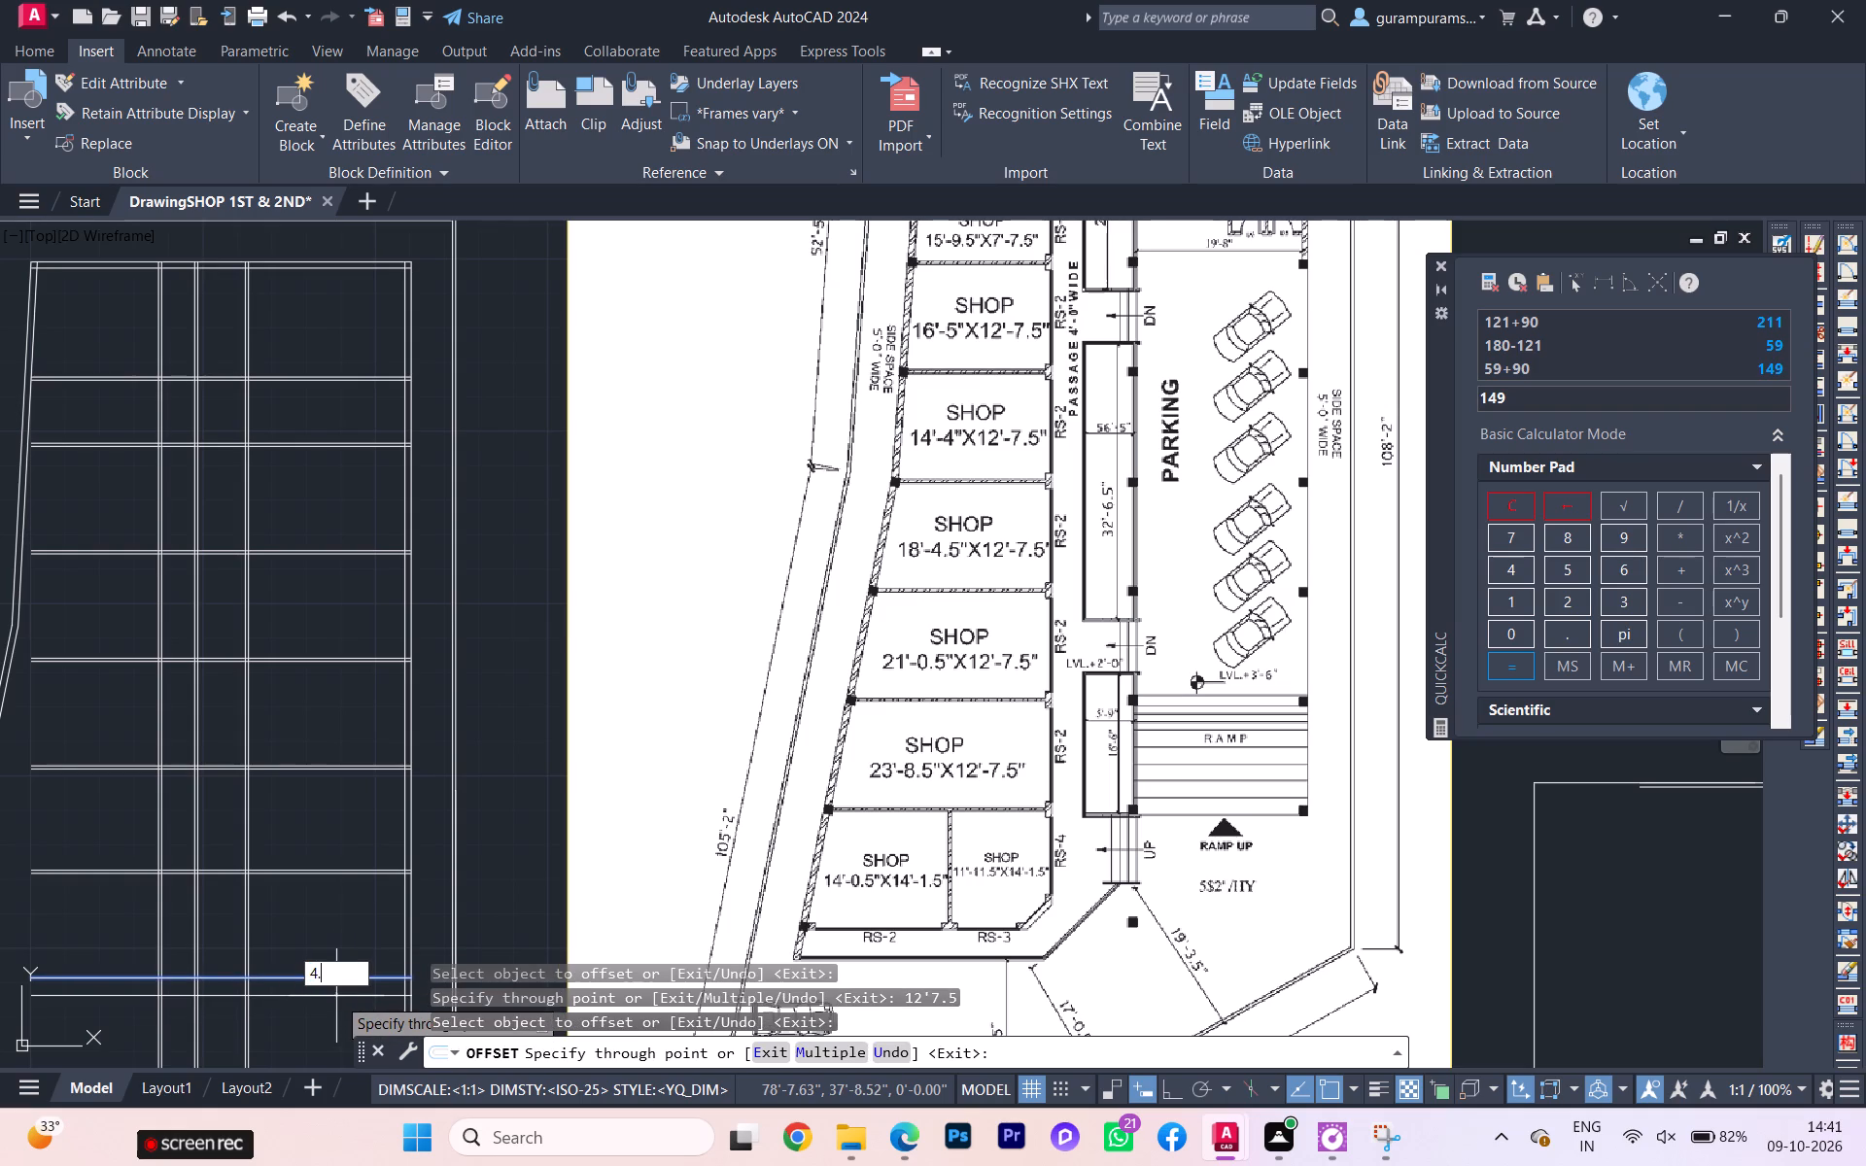
key("5")
key("Return")
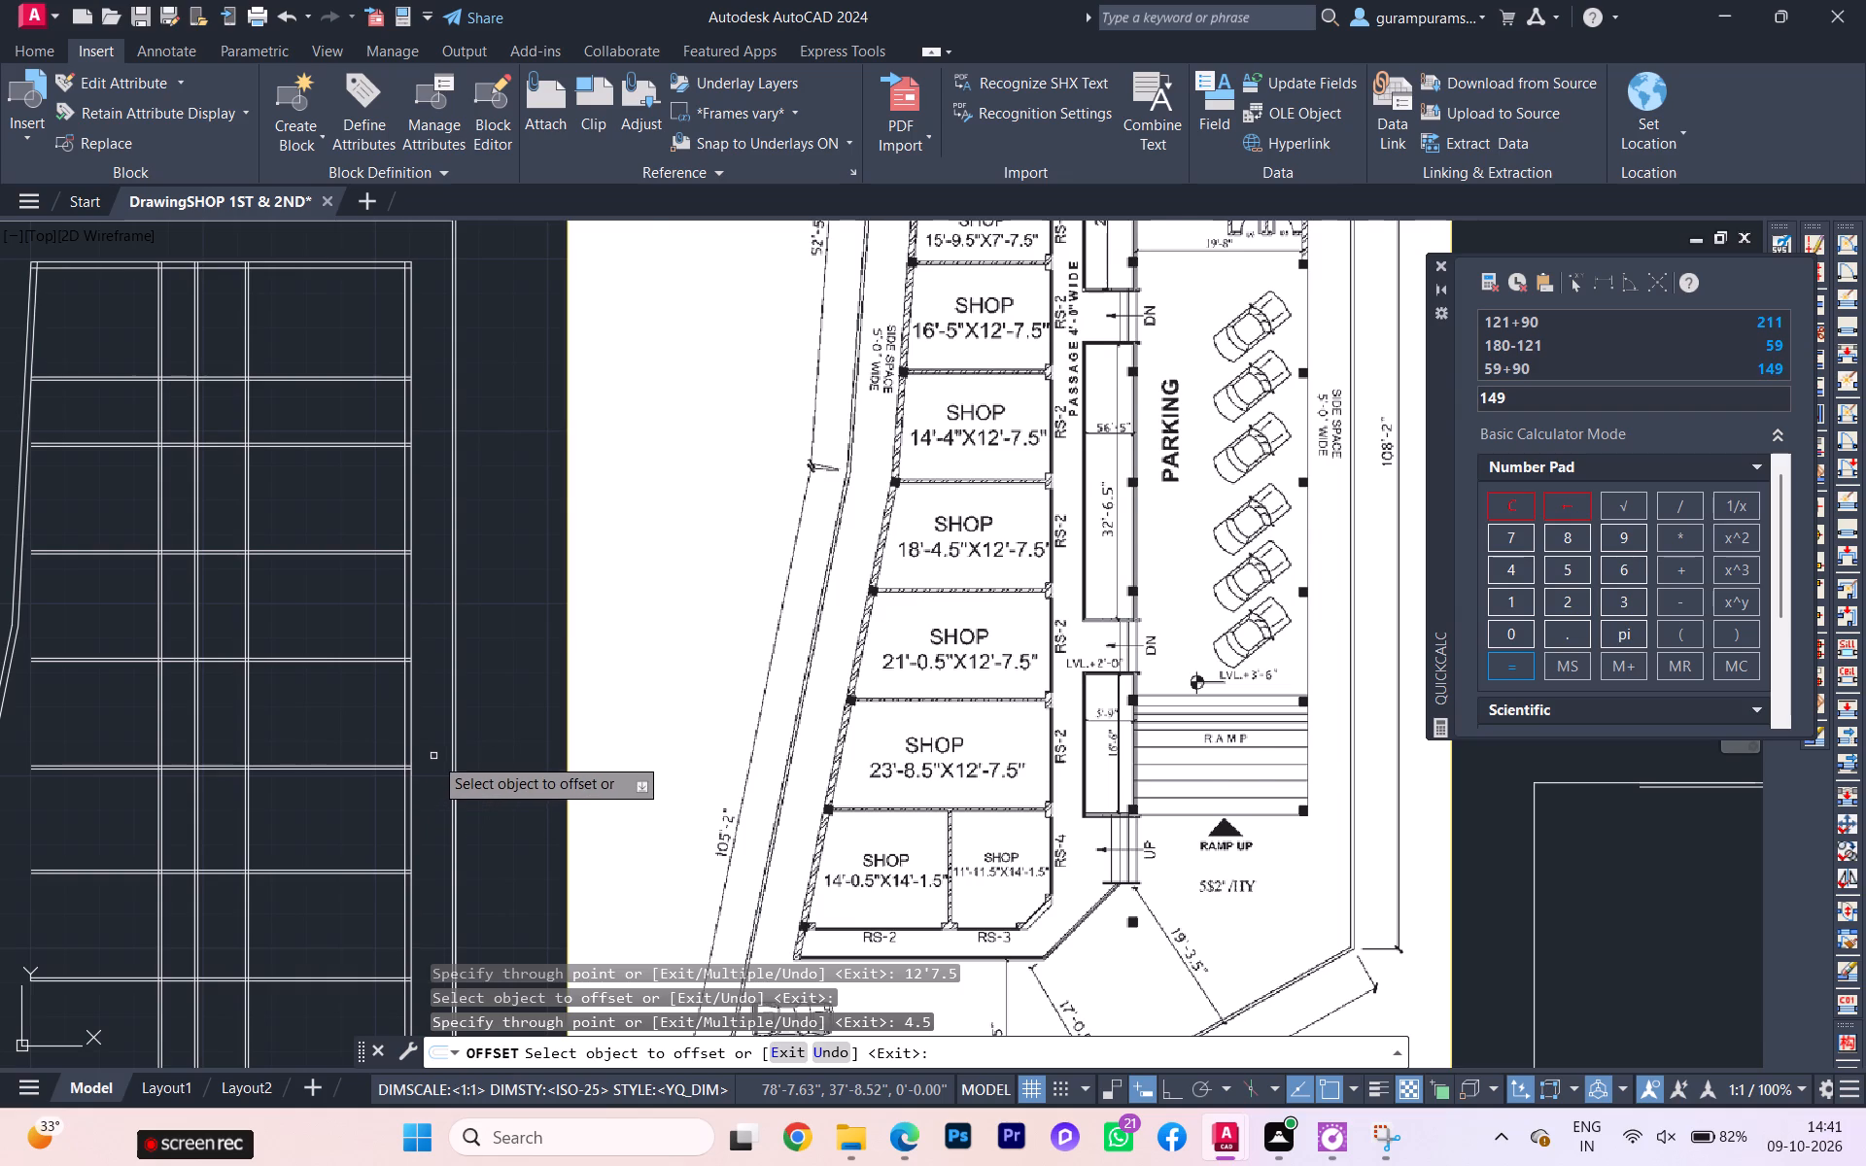
Offset the front line of the seventh partition wall 14'1.5" toward the front for the two front shops.
scroll(433, 756, "up", 1)
scroll(433, 756, "down", 2)
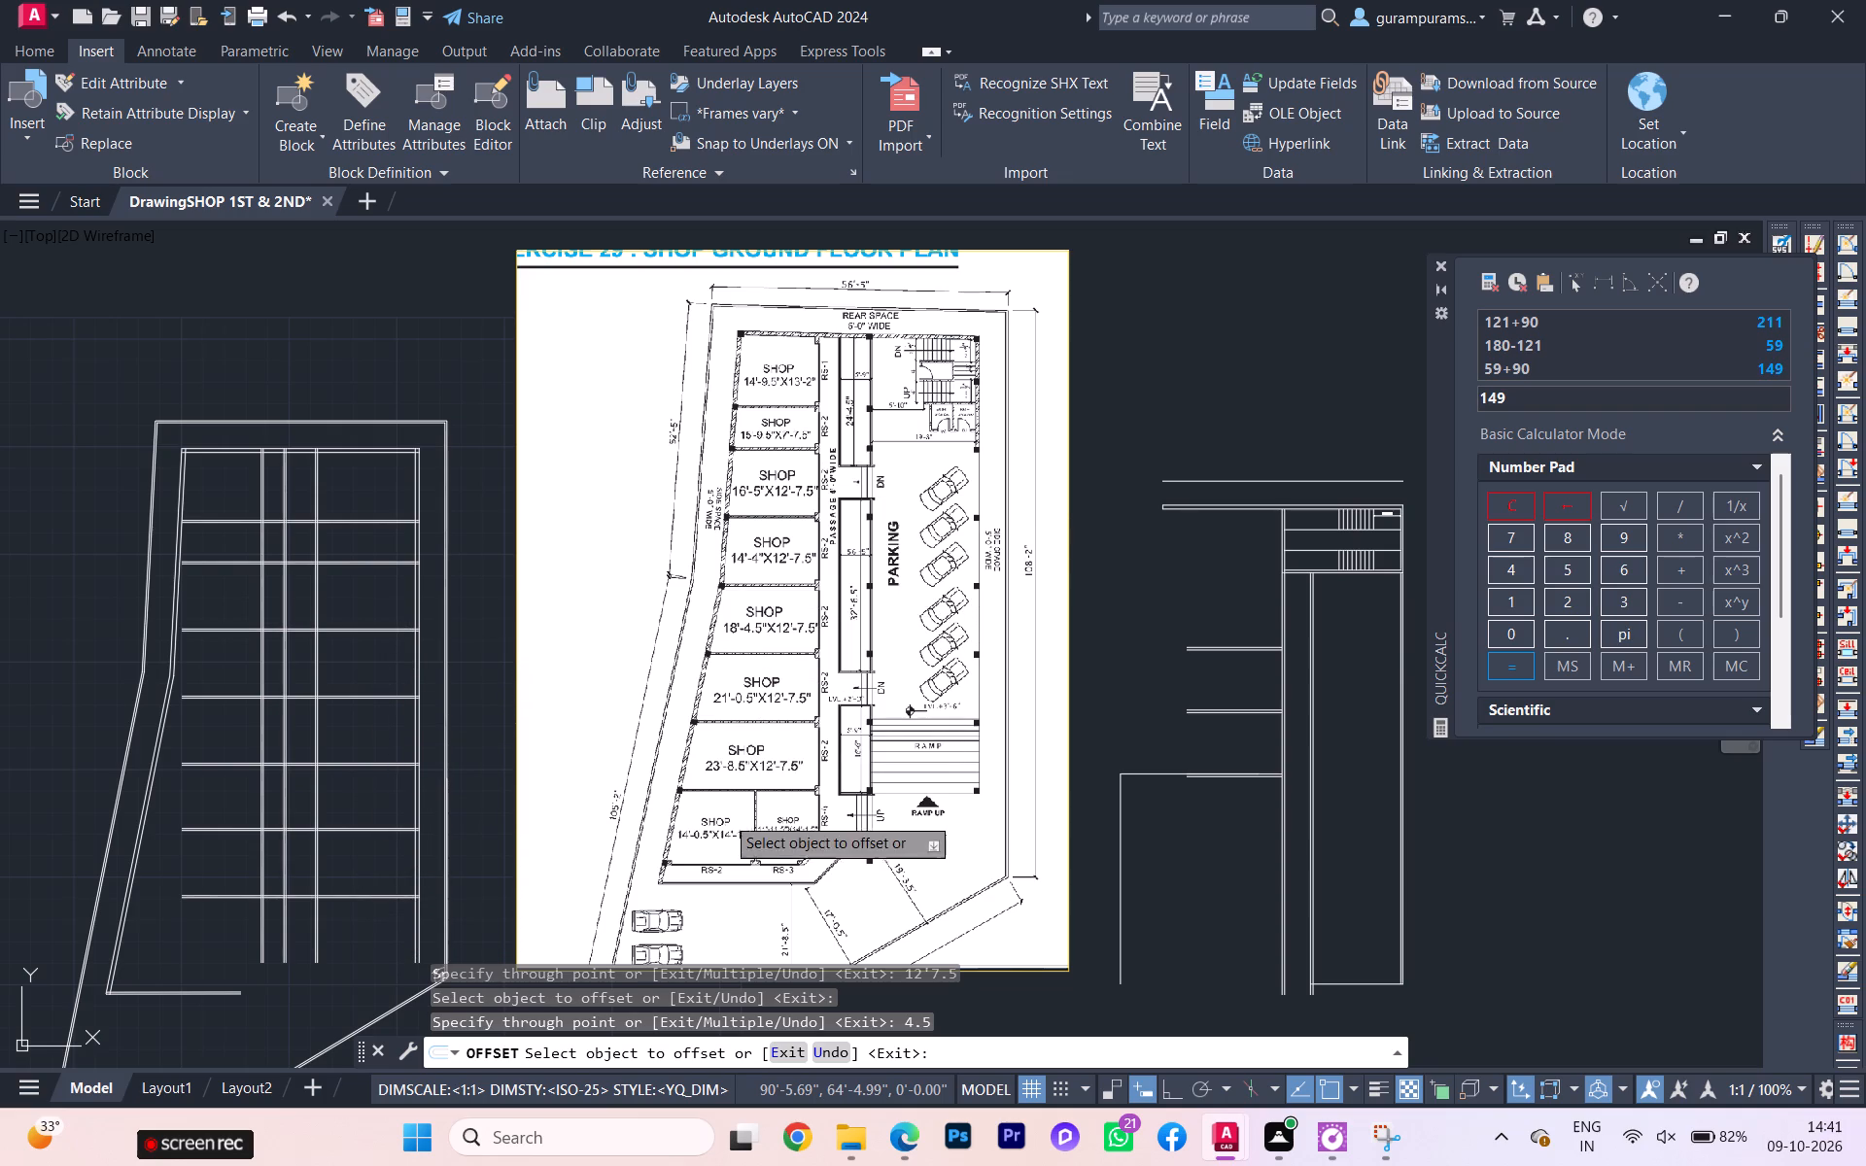
scroll(797, 788, "up", 1)
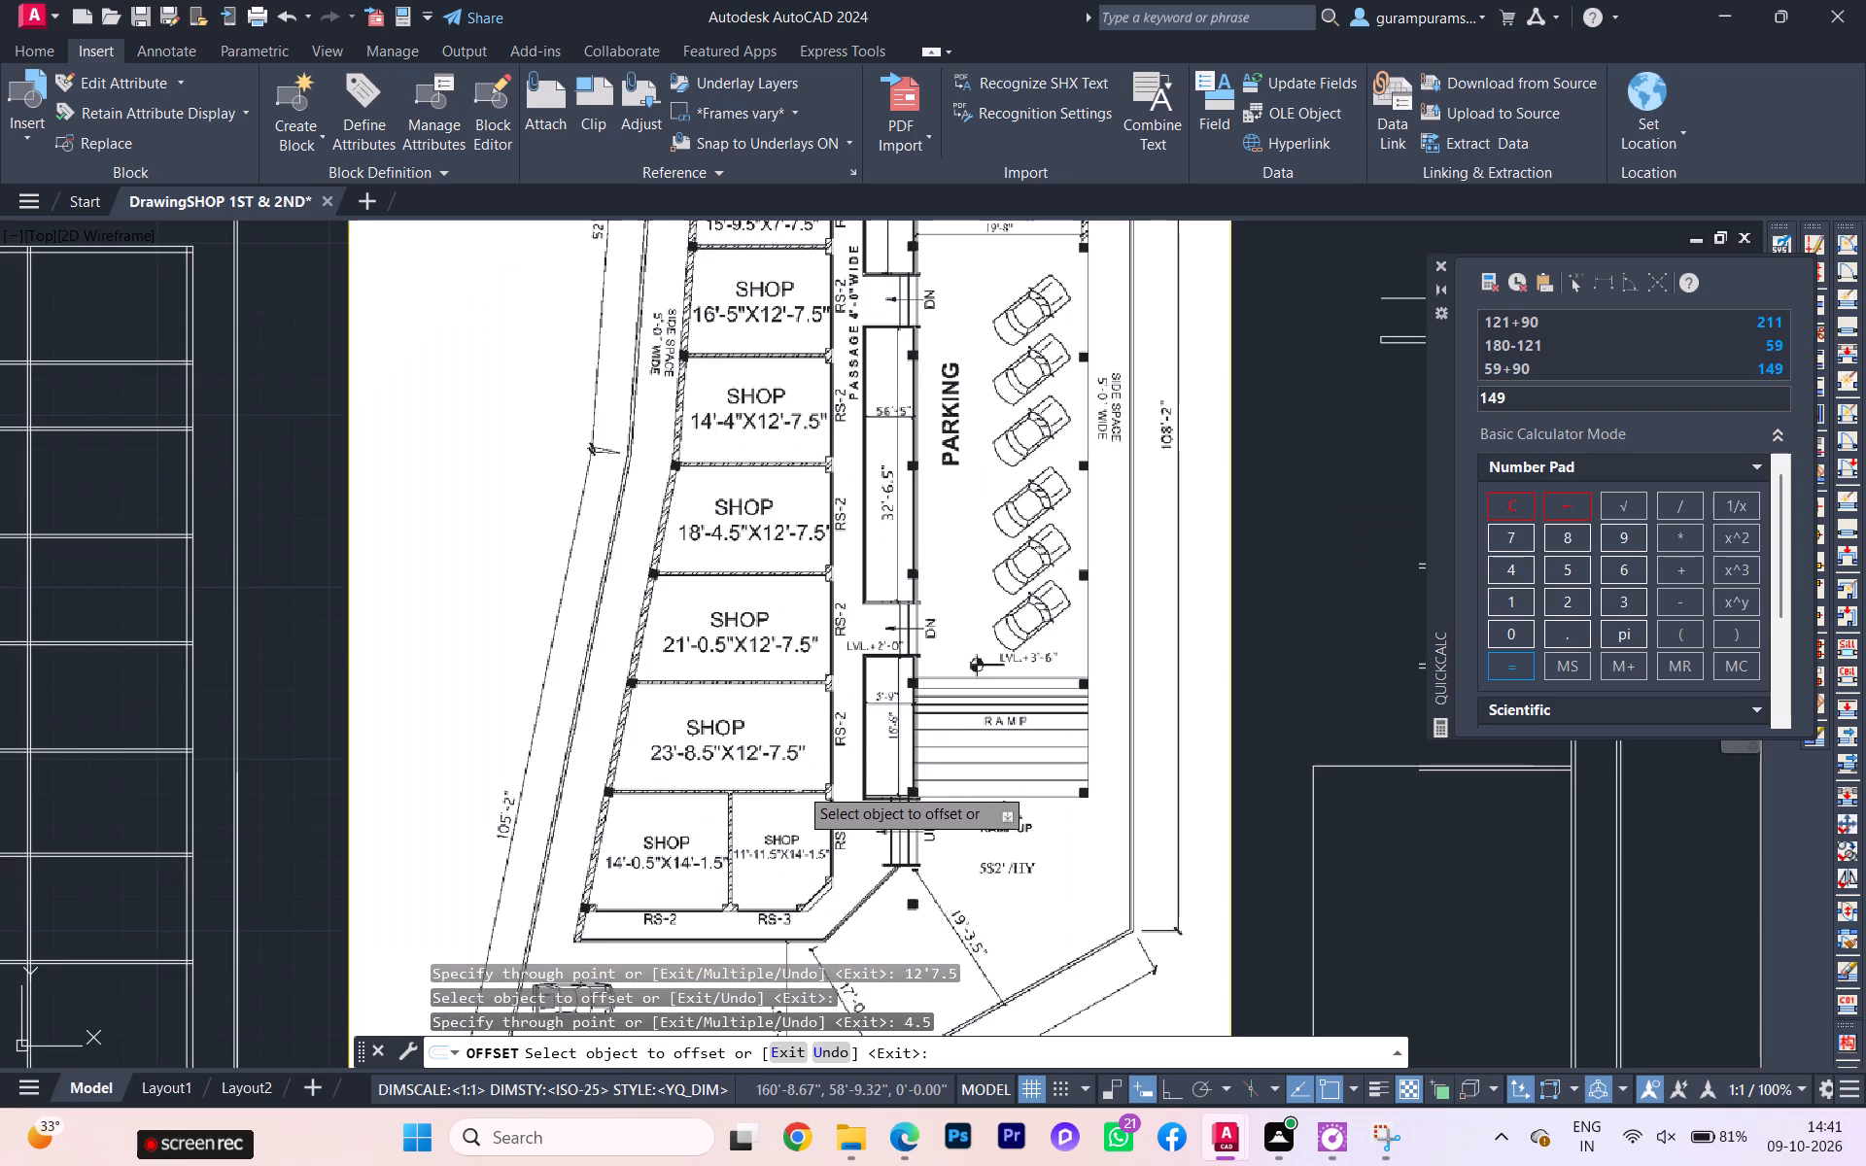
scroll(801, 785, "down", 1)
scroll(309, 967, "up", 2)
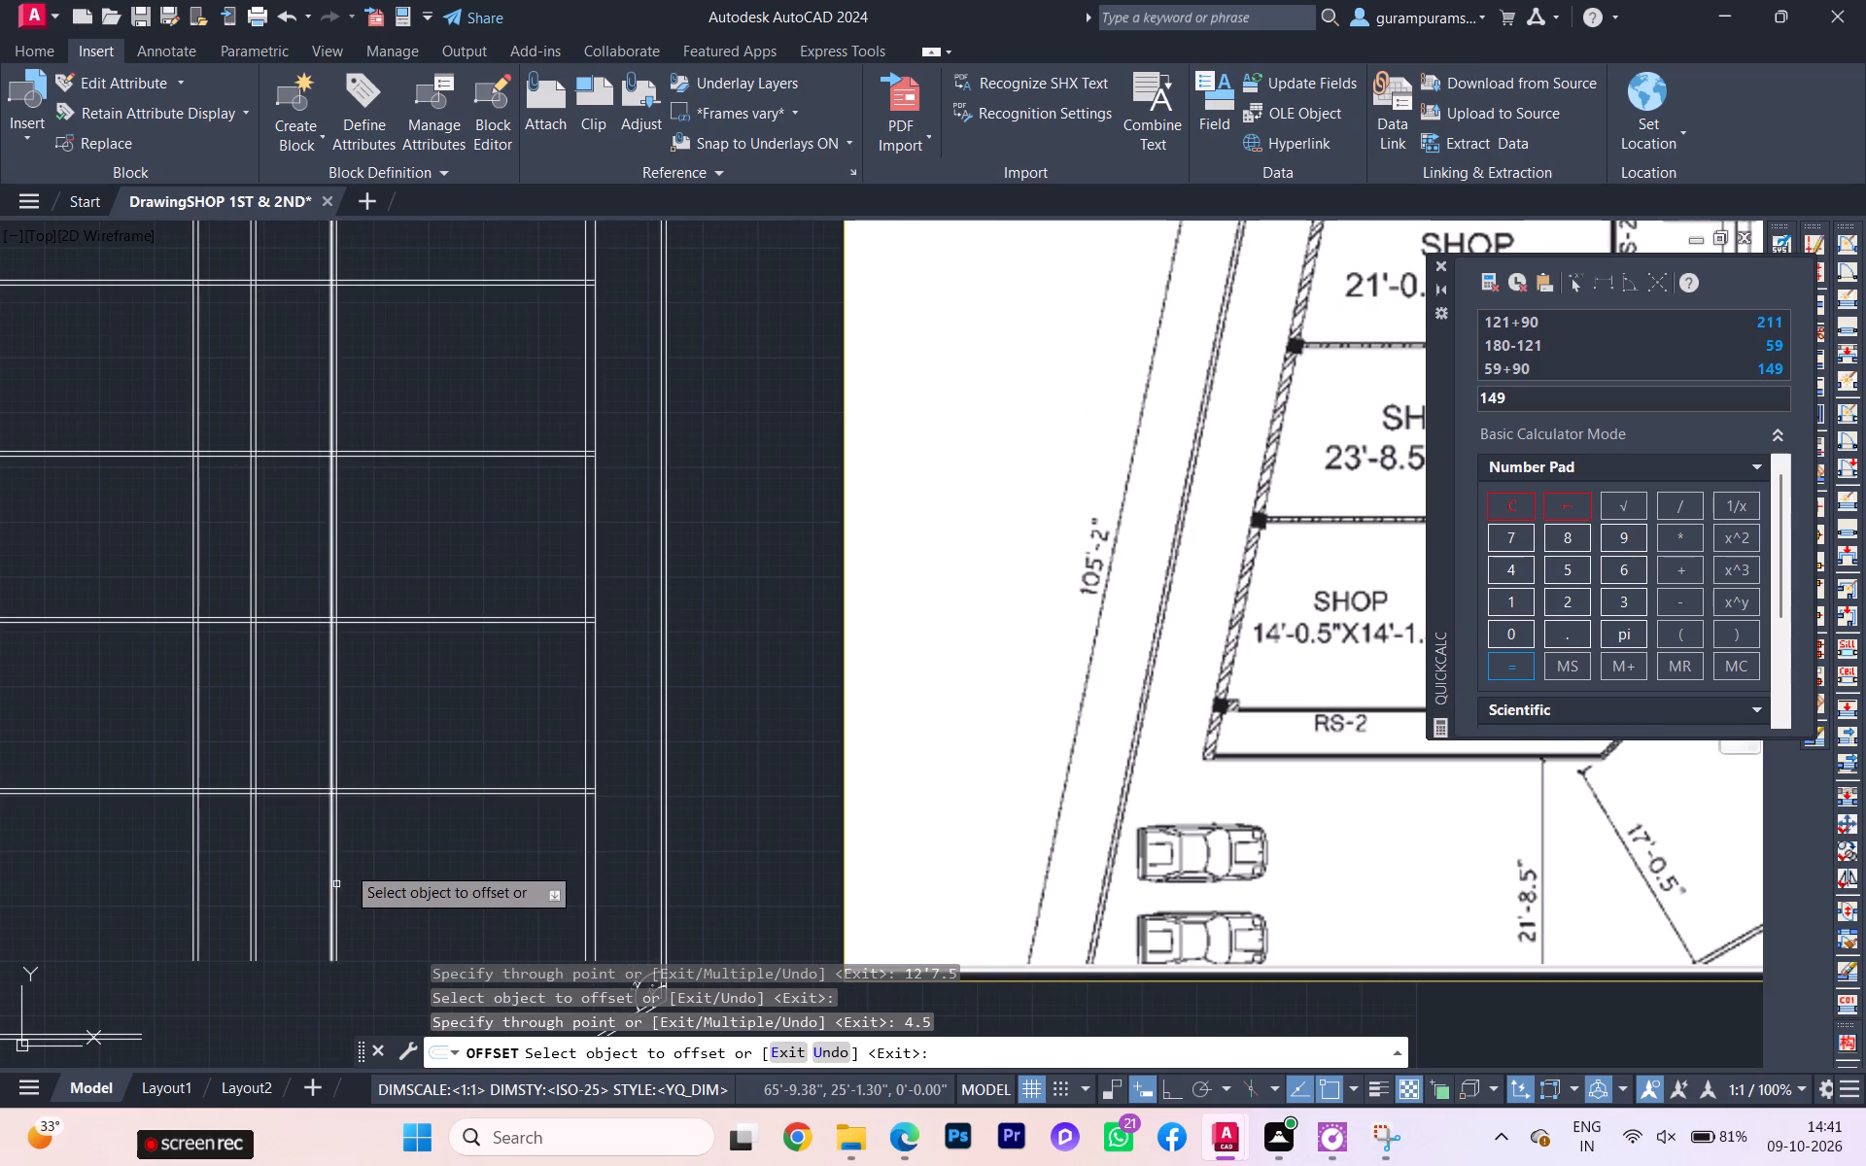
left_click(388, 798)
left_click(393, 794)
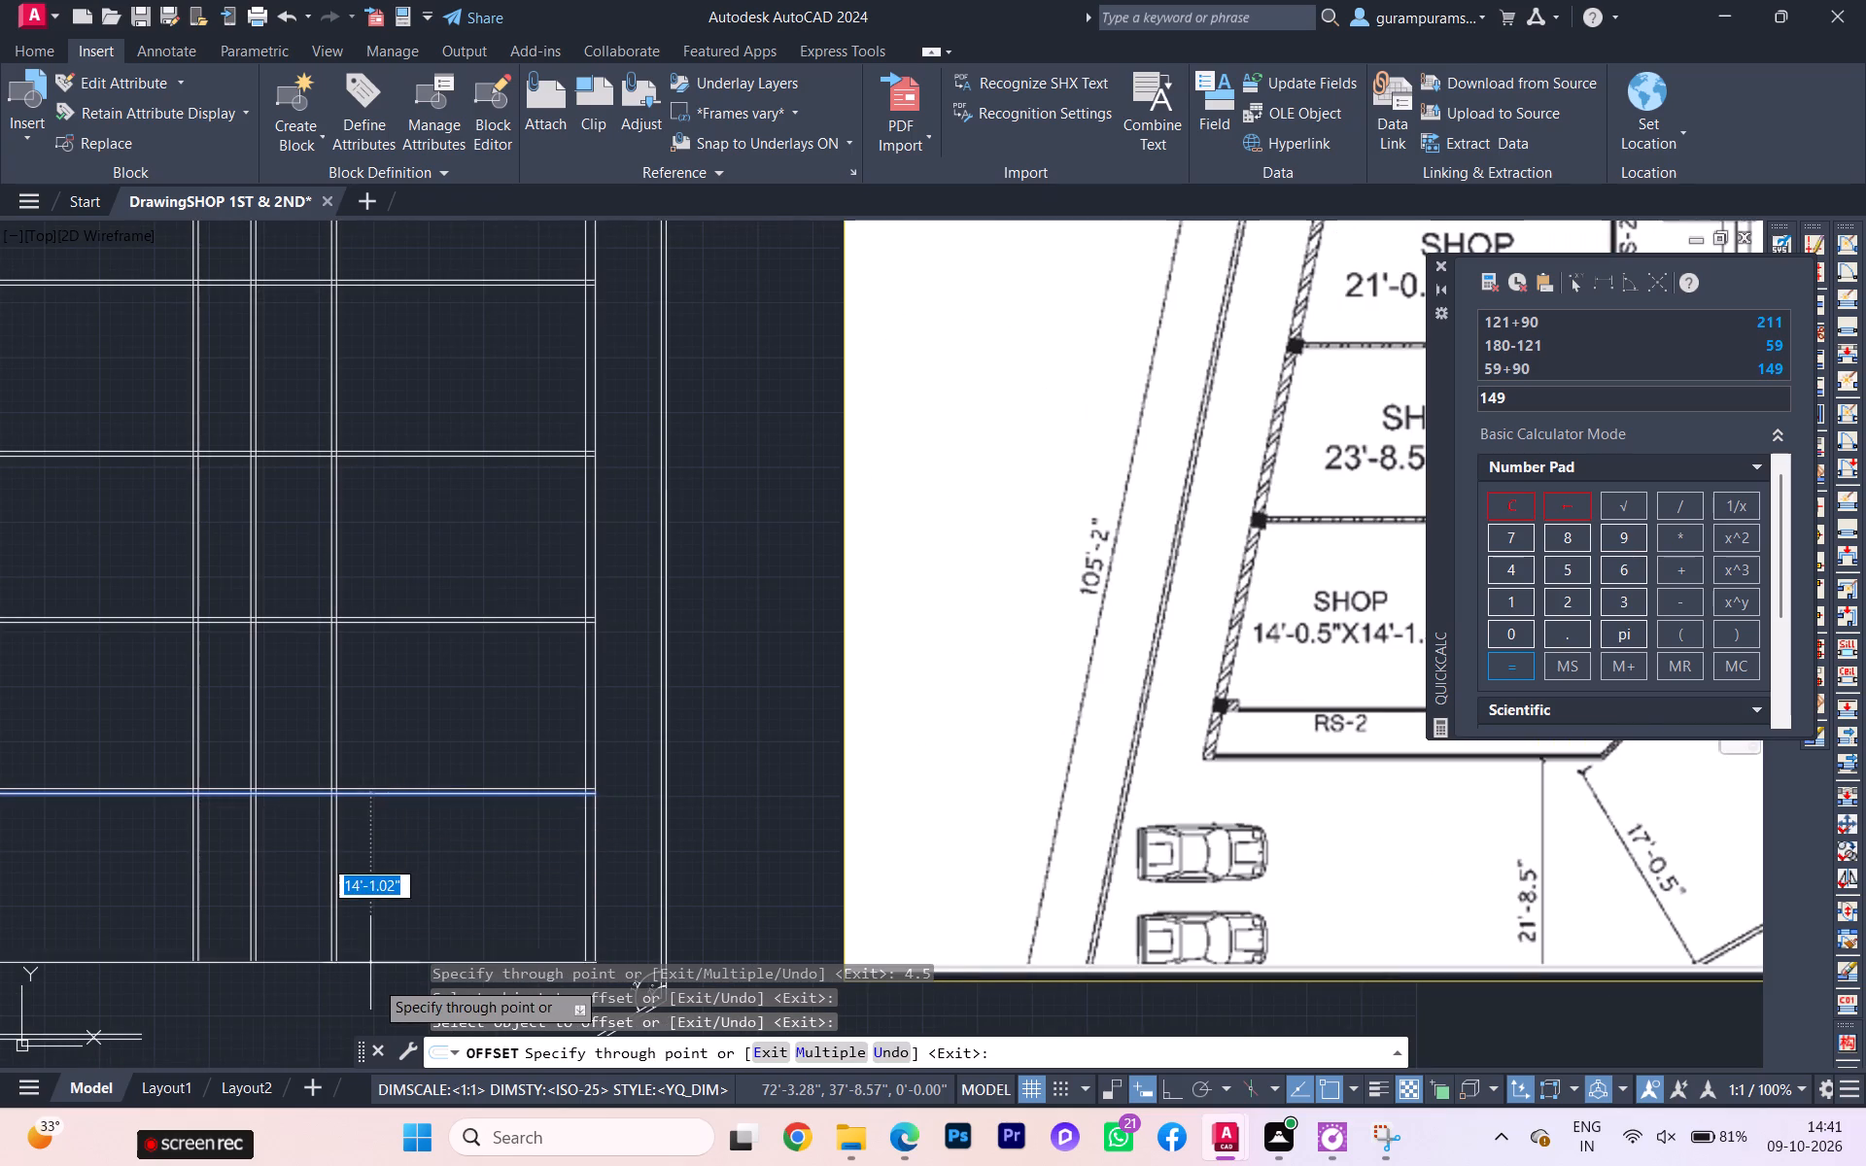
type("14'")
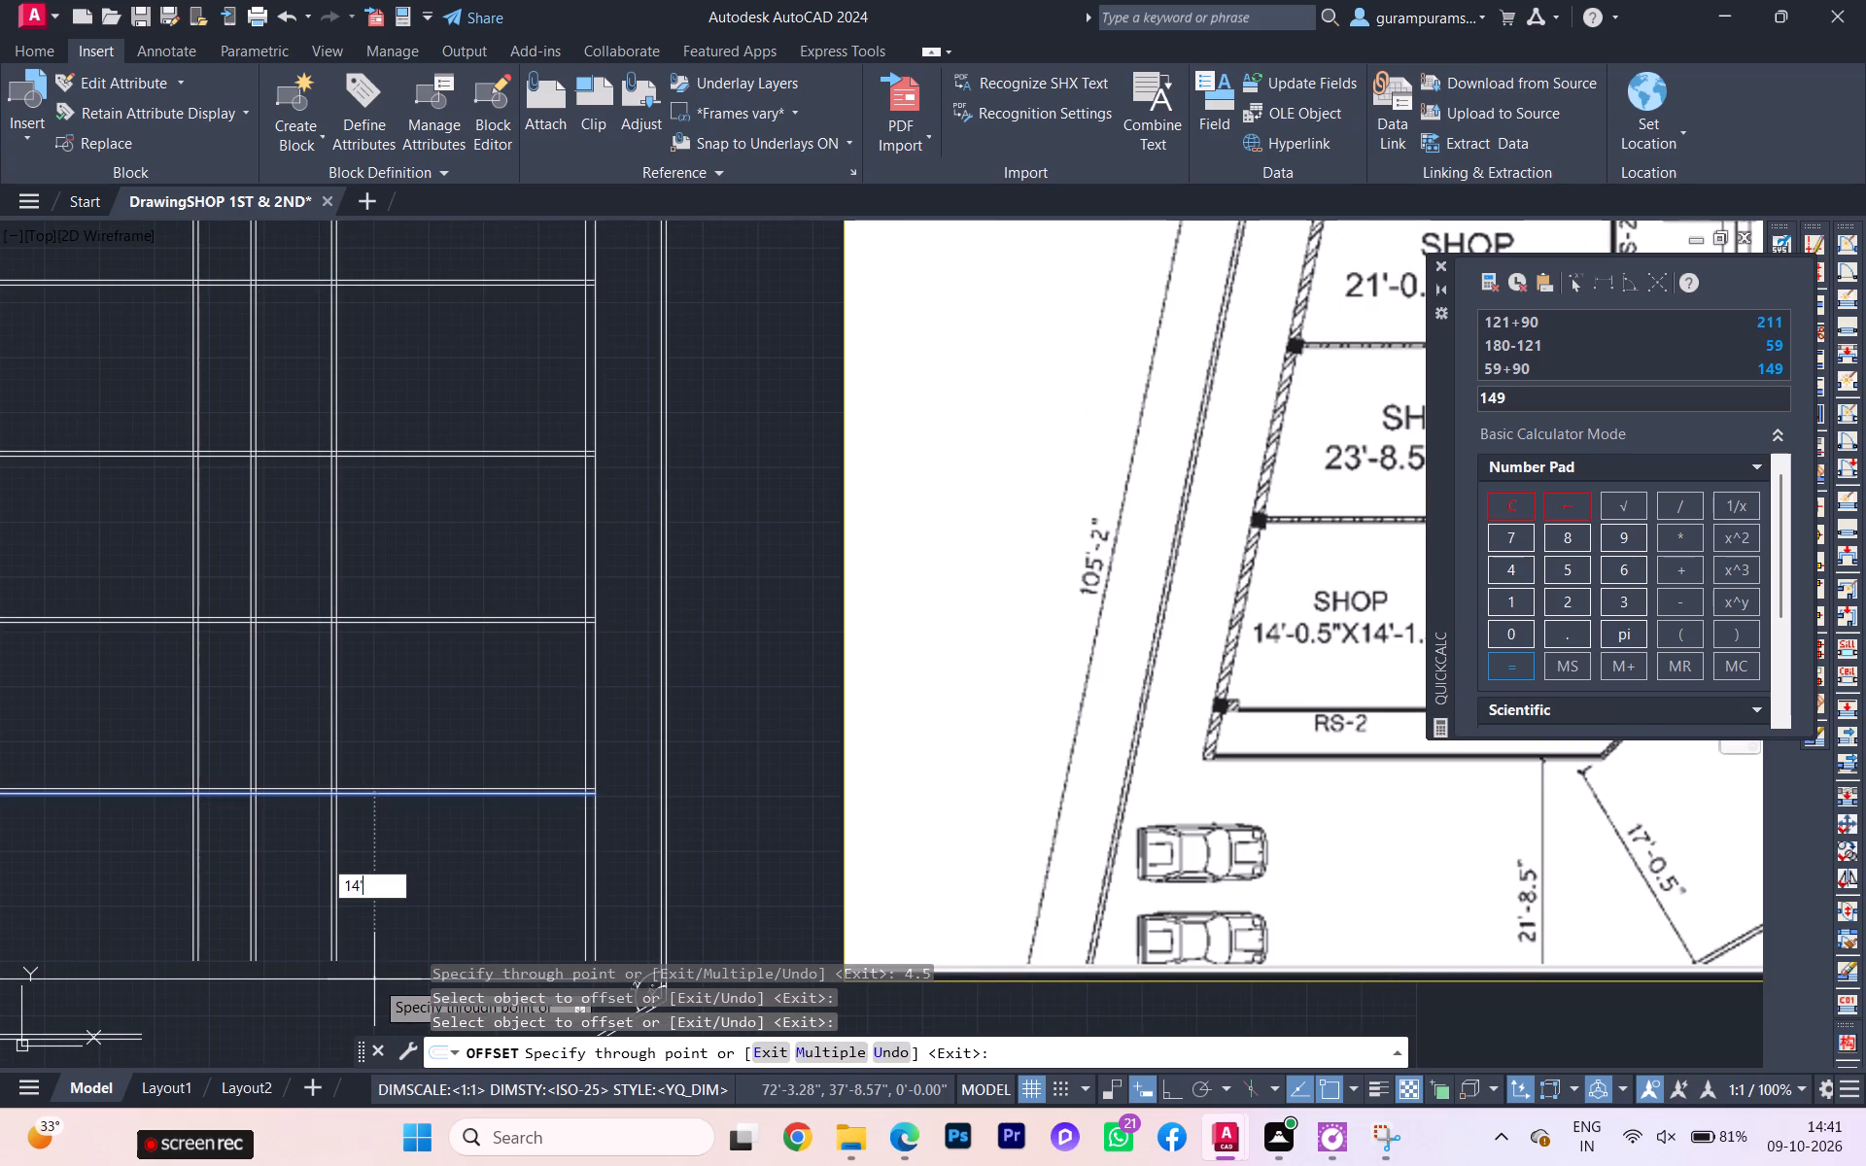
type("1.5")
key("Return")
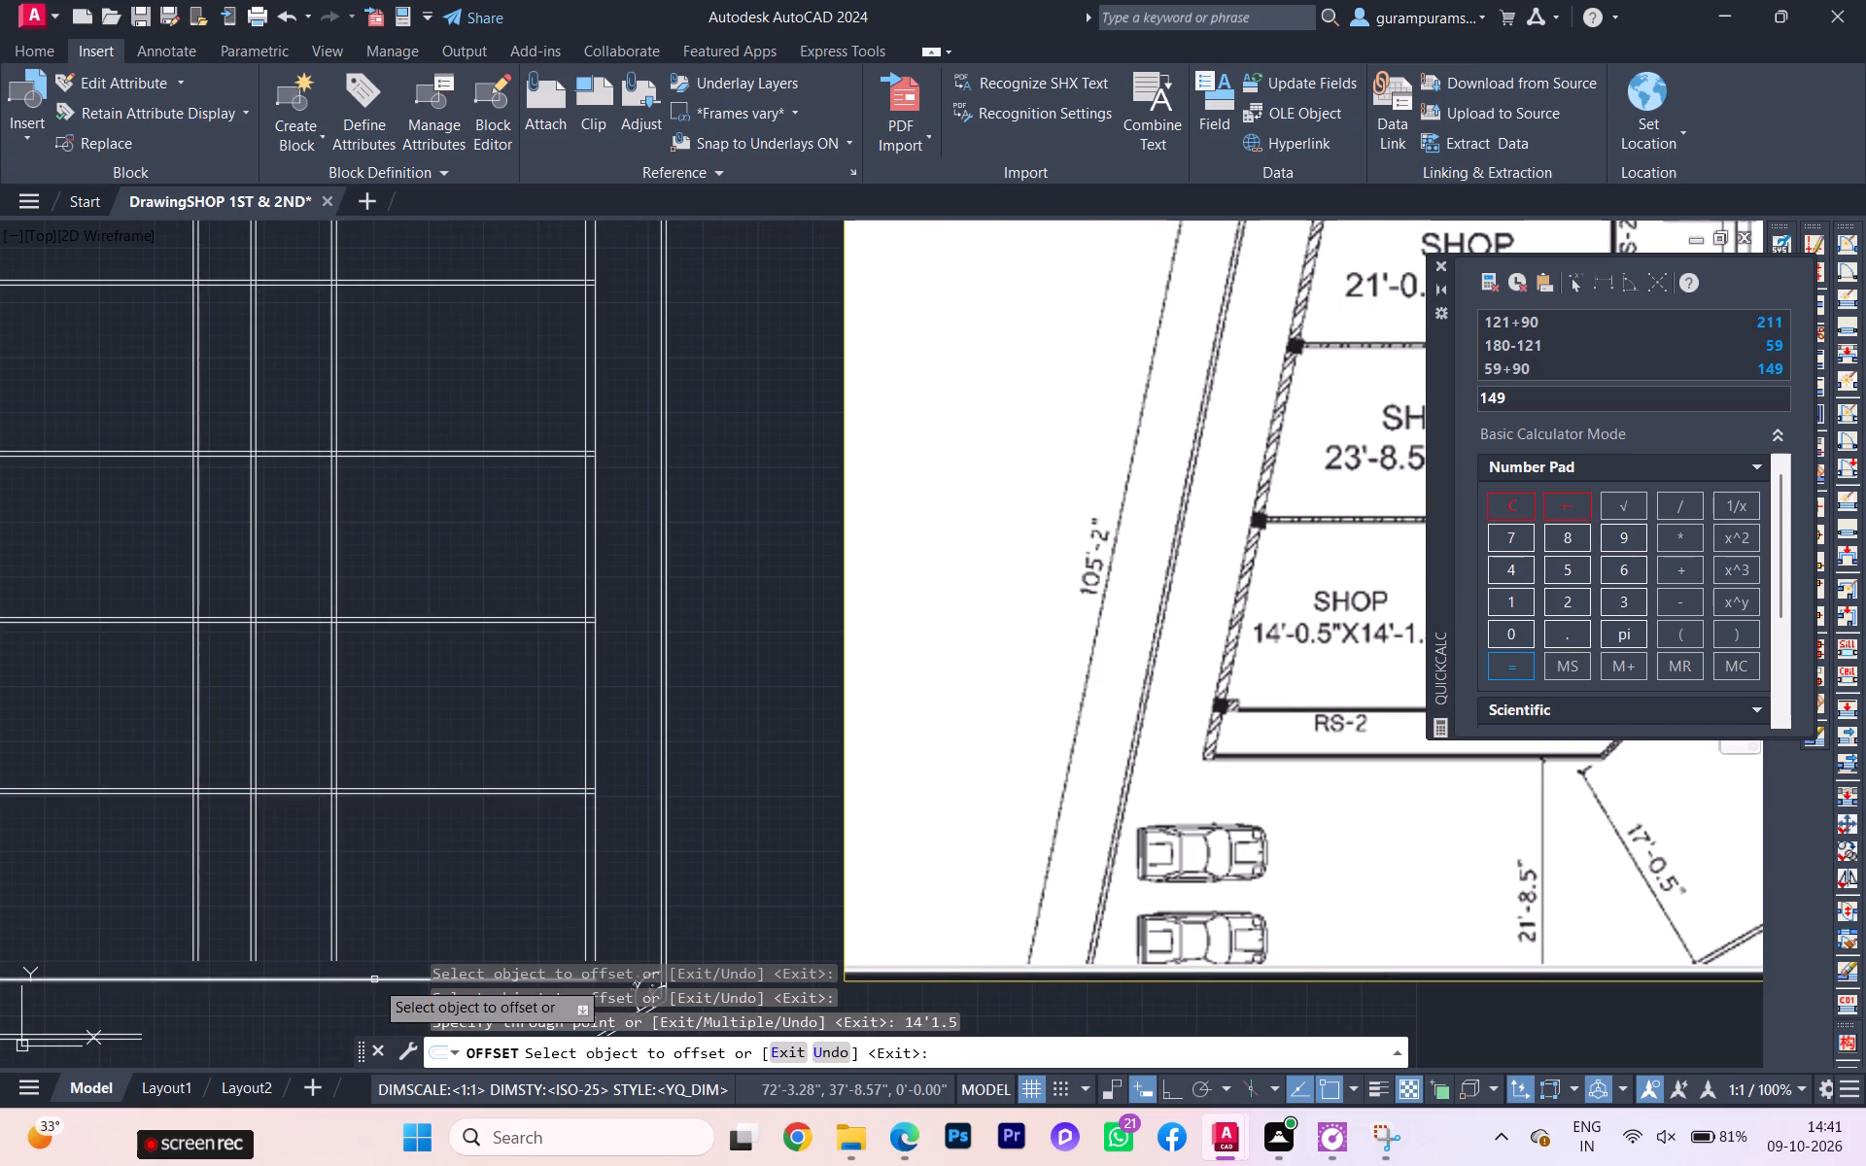
Offset the front shops' depth line 4.5" toward the front to form their front wall, and end the offset.
scroll(377, 977, "down", 1)
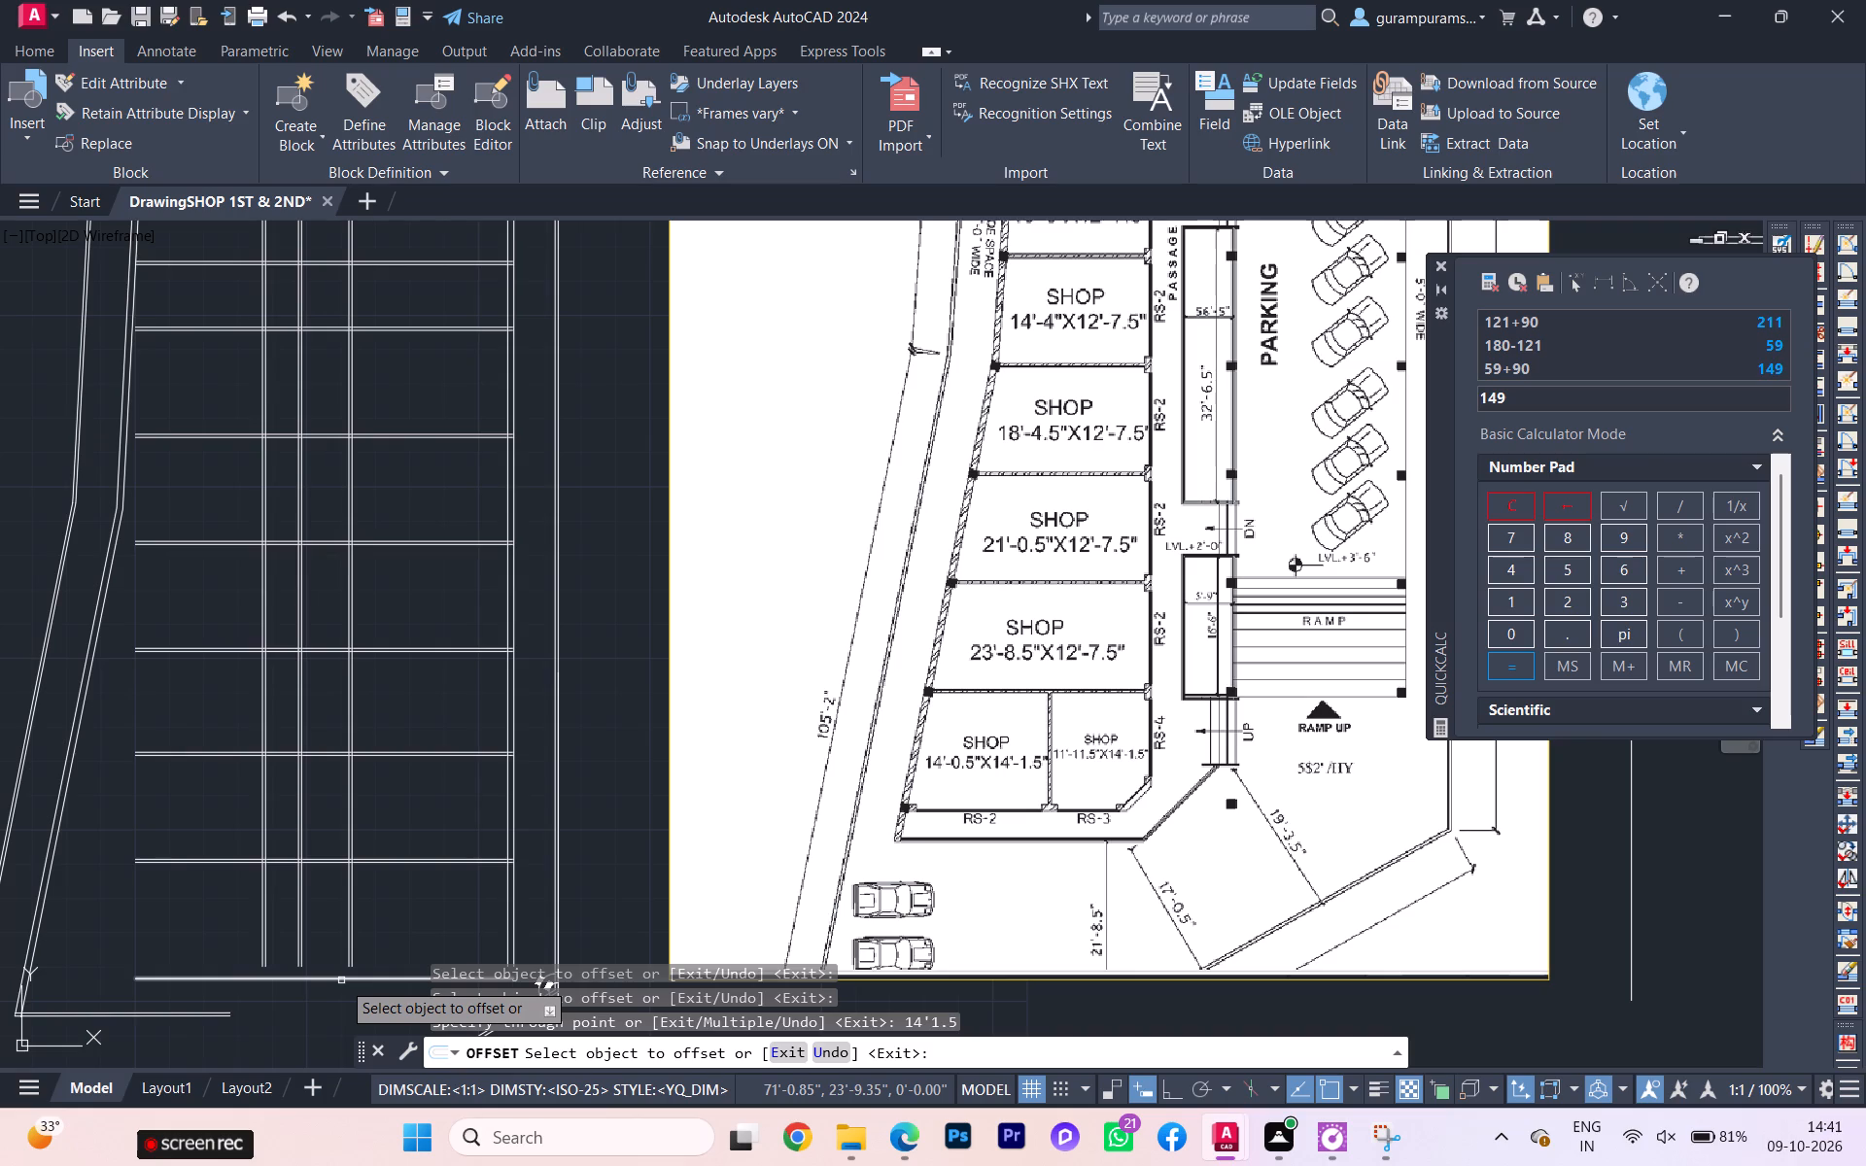
left_click(341, 980)
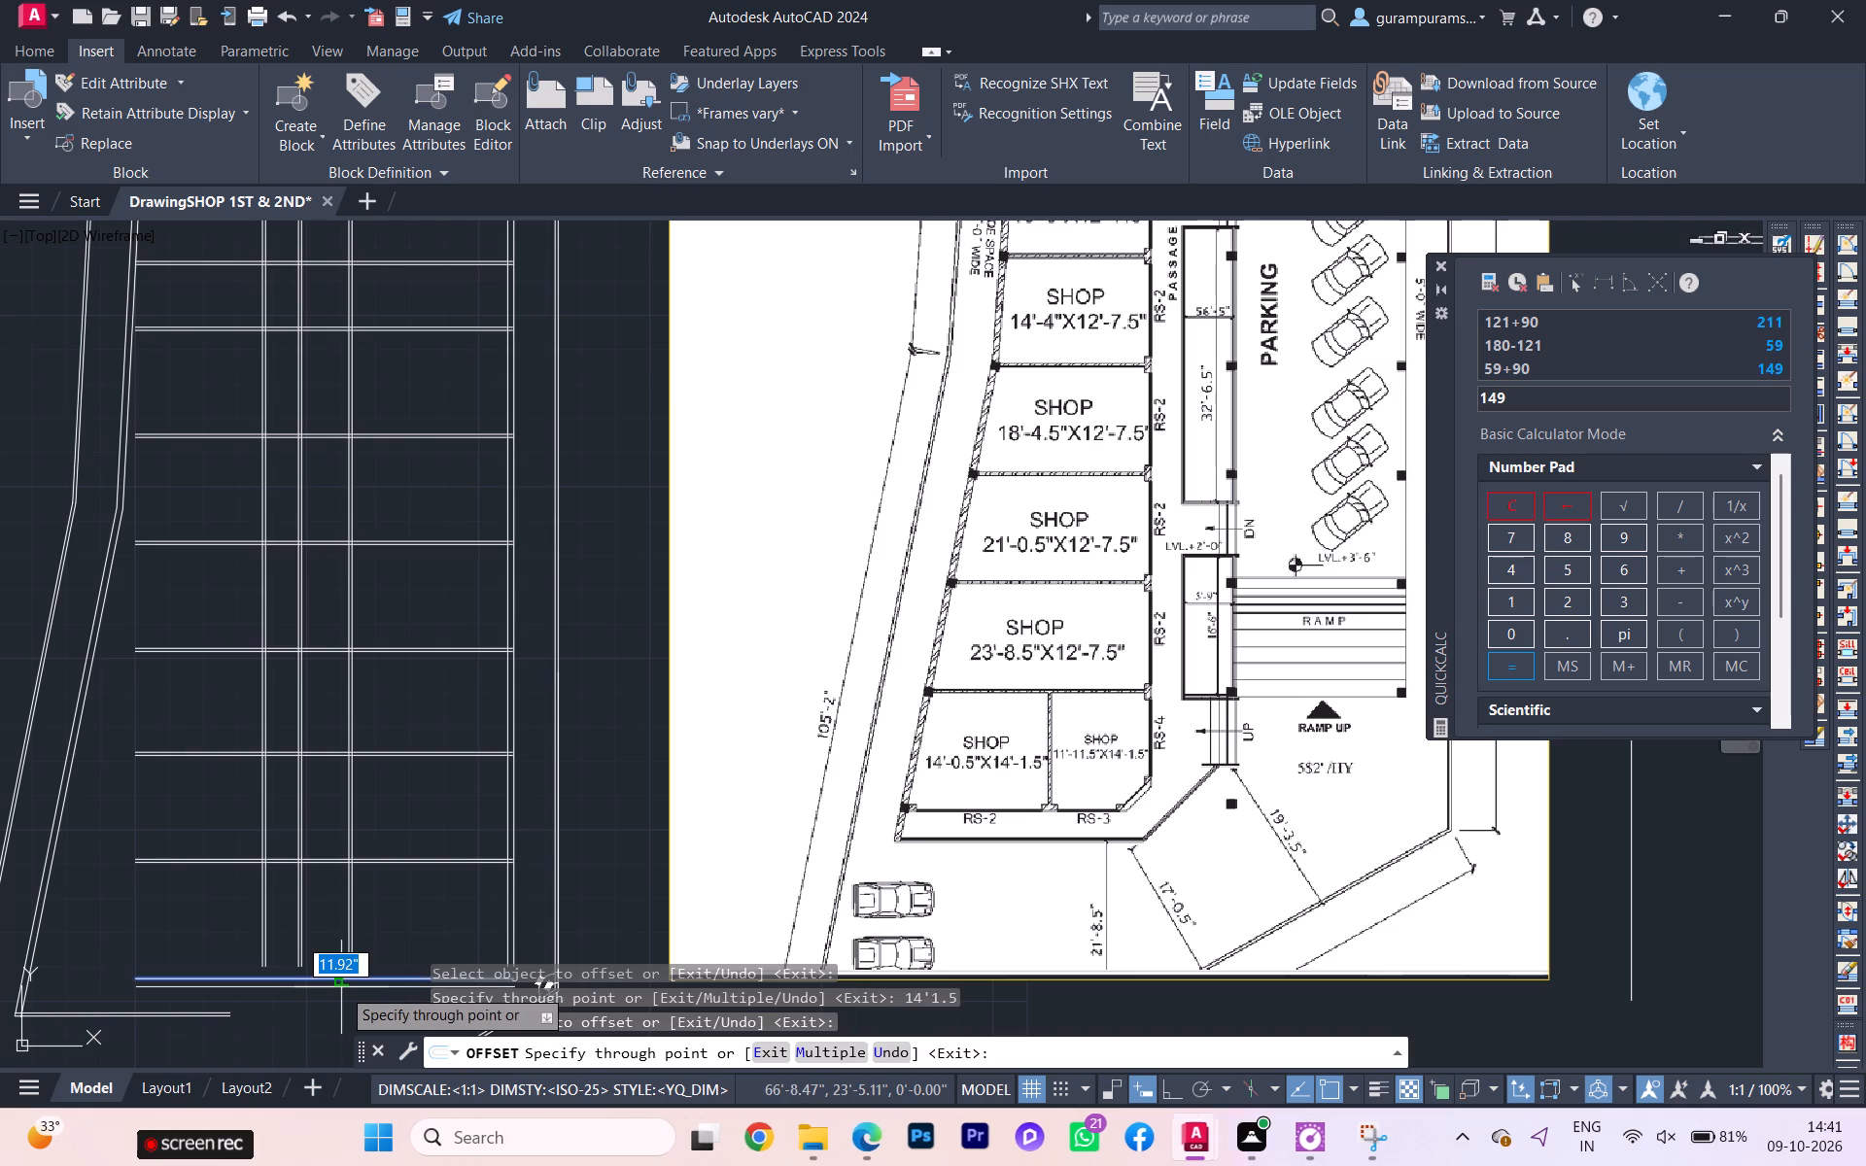
key("4")
key("period")
key("5")
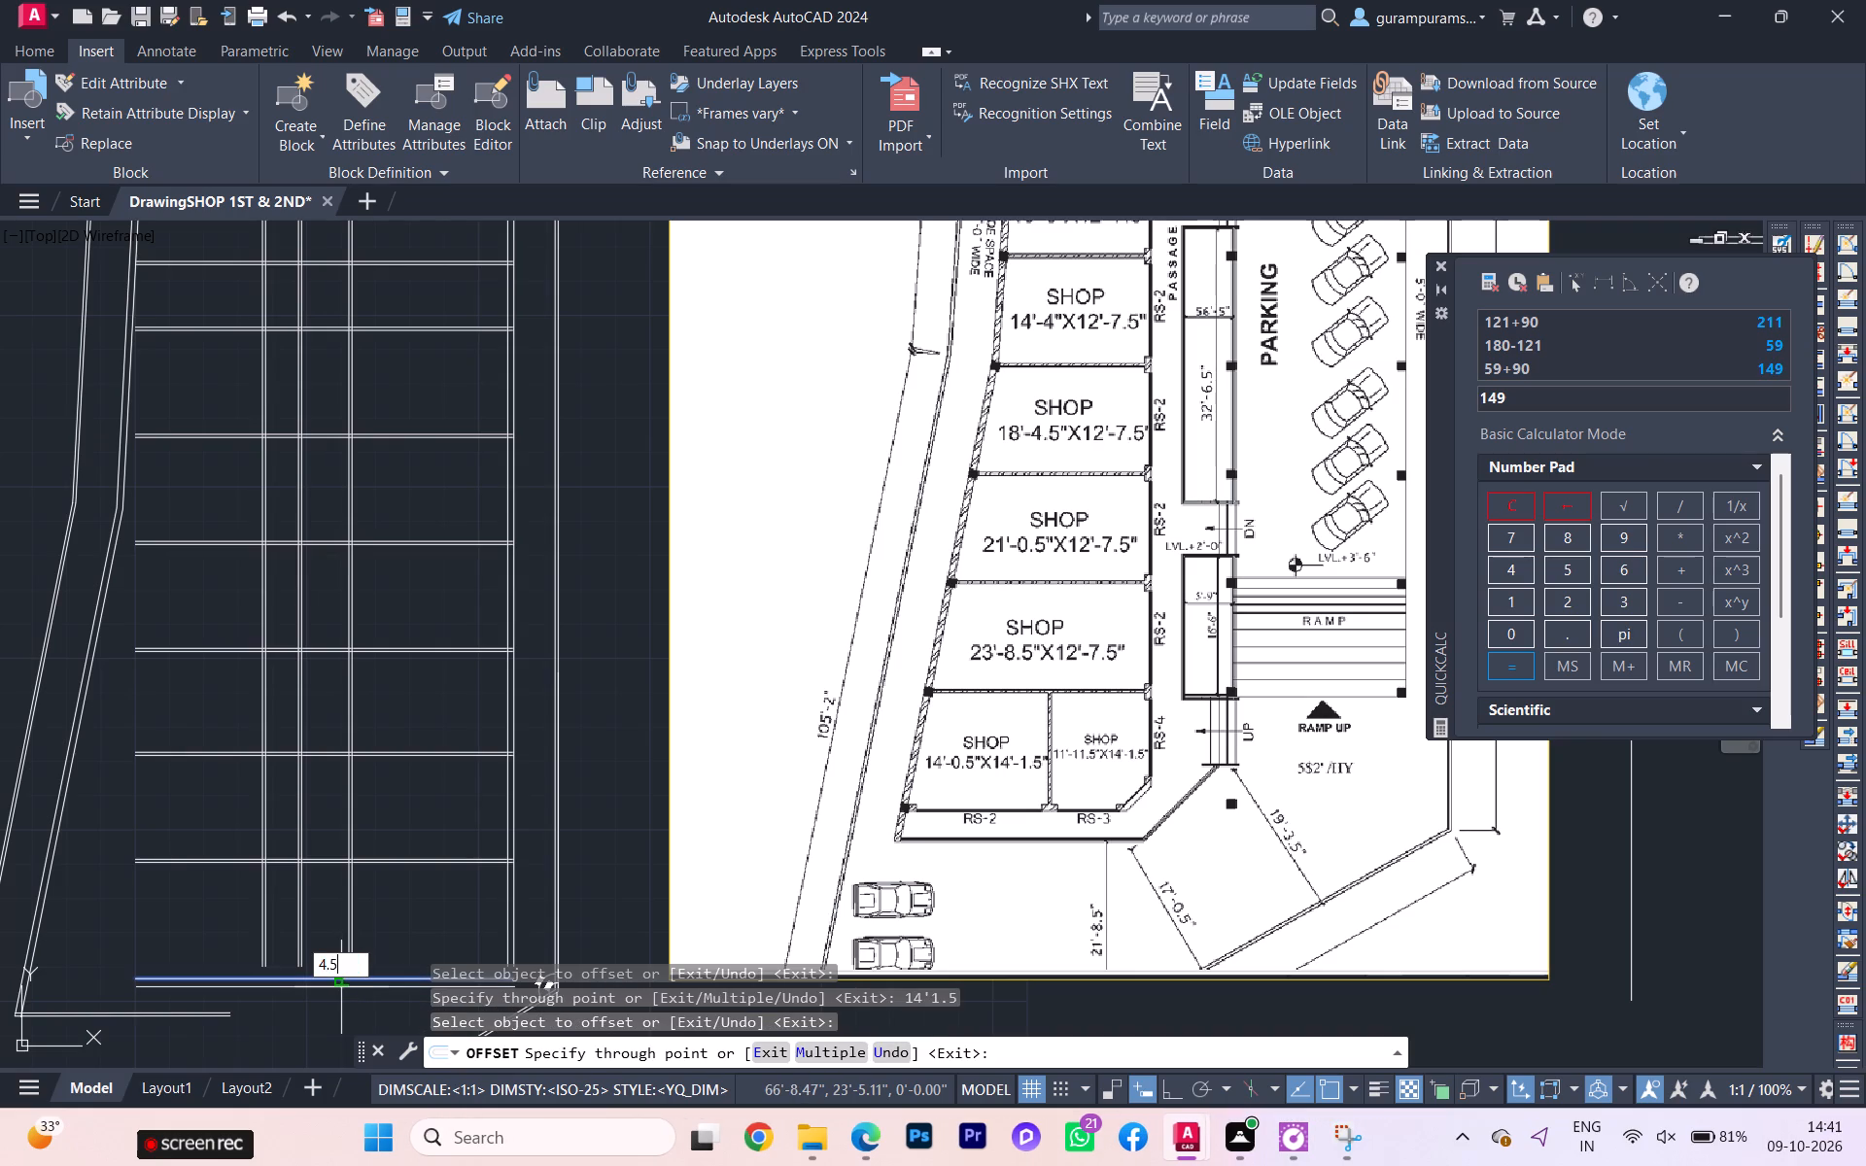
key("Return")
scroll(341, 987, "down", 2)
middle_click_drag(340, 988, 375, 968)
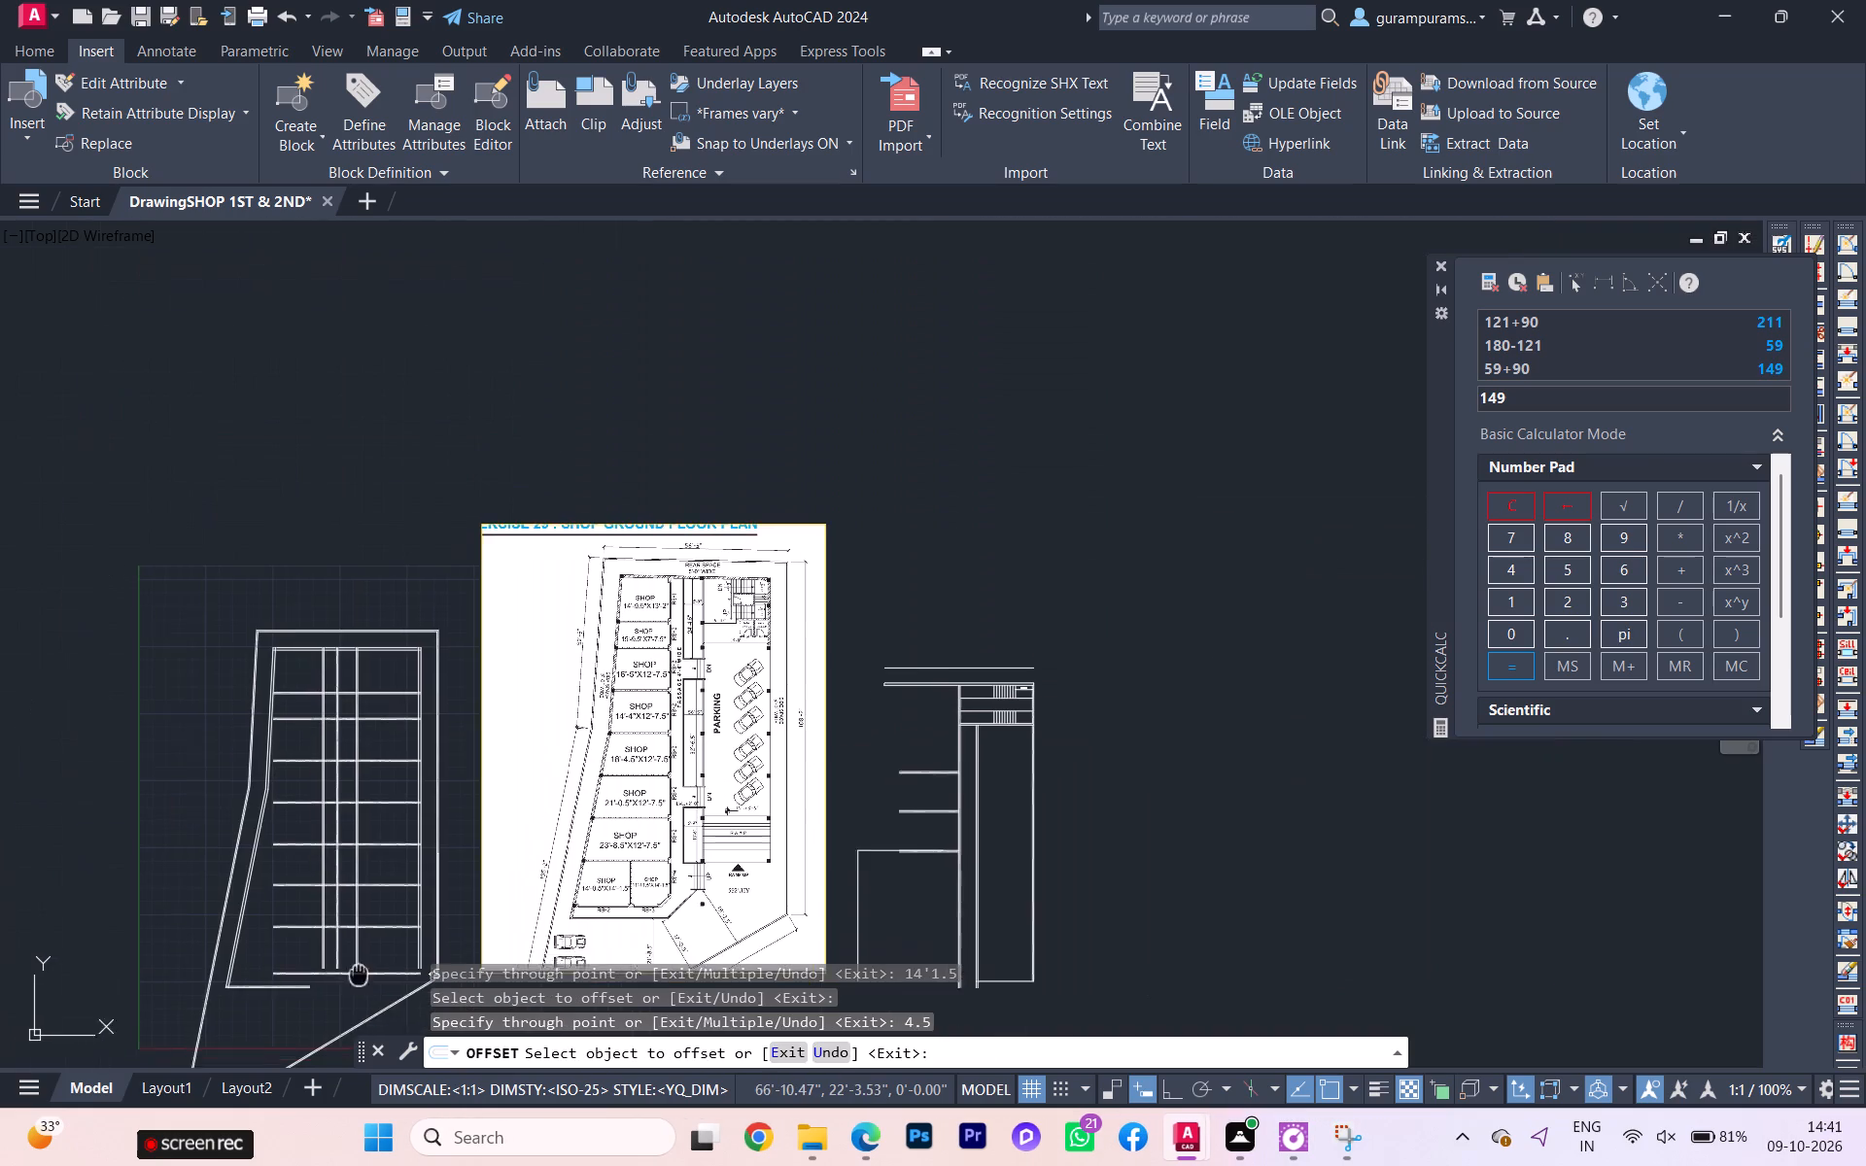
middle_click_drag(375, 968, 413, 955)
scroll(658, 875, "up", 2)
scroll(676, 870, "down", 1)
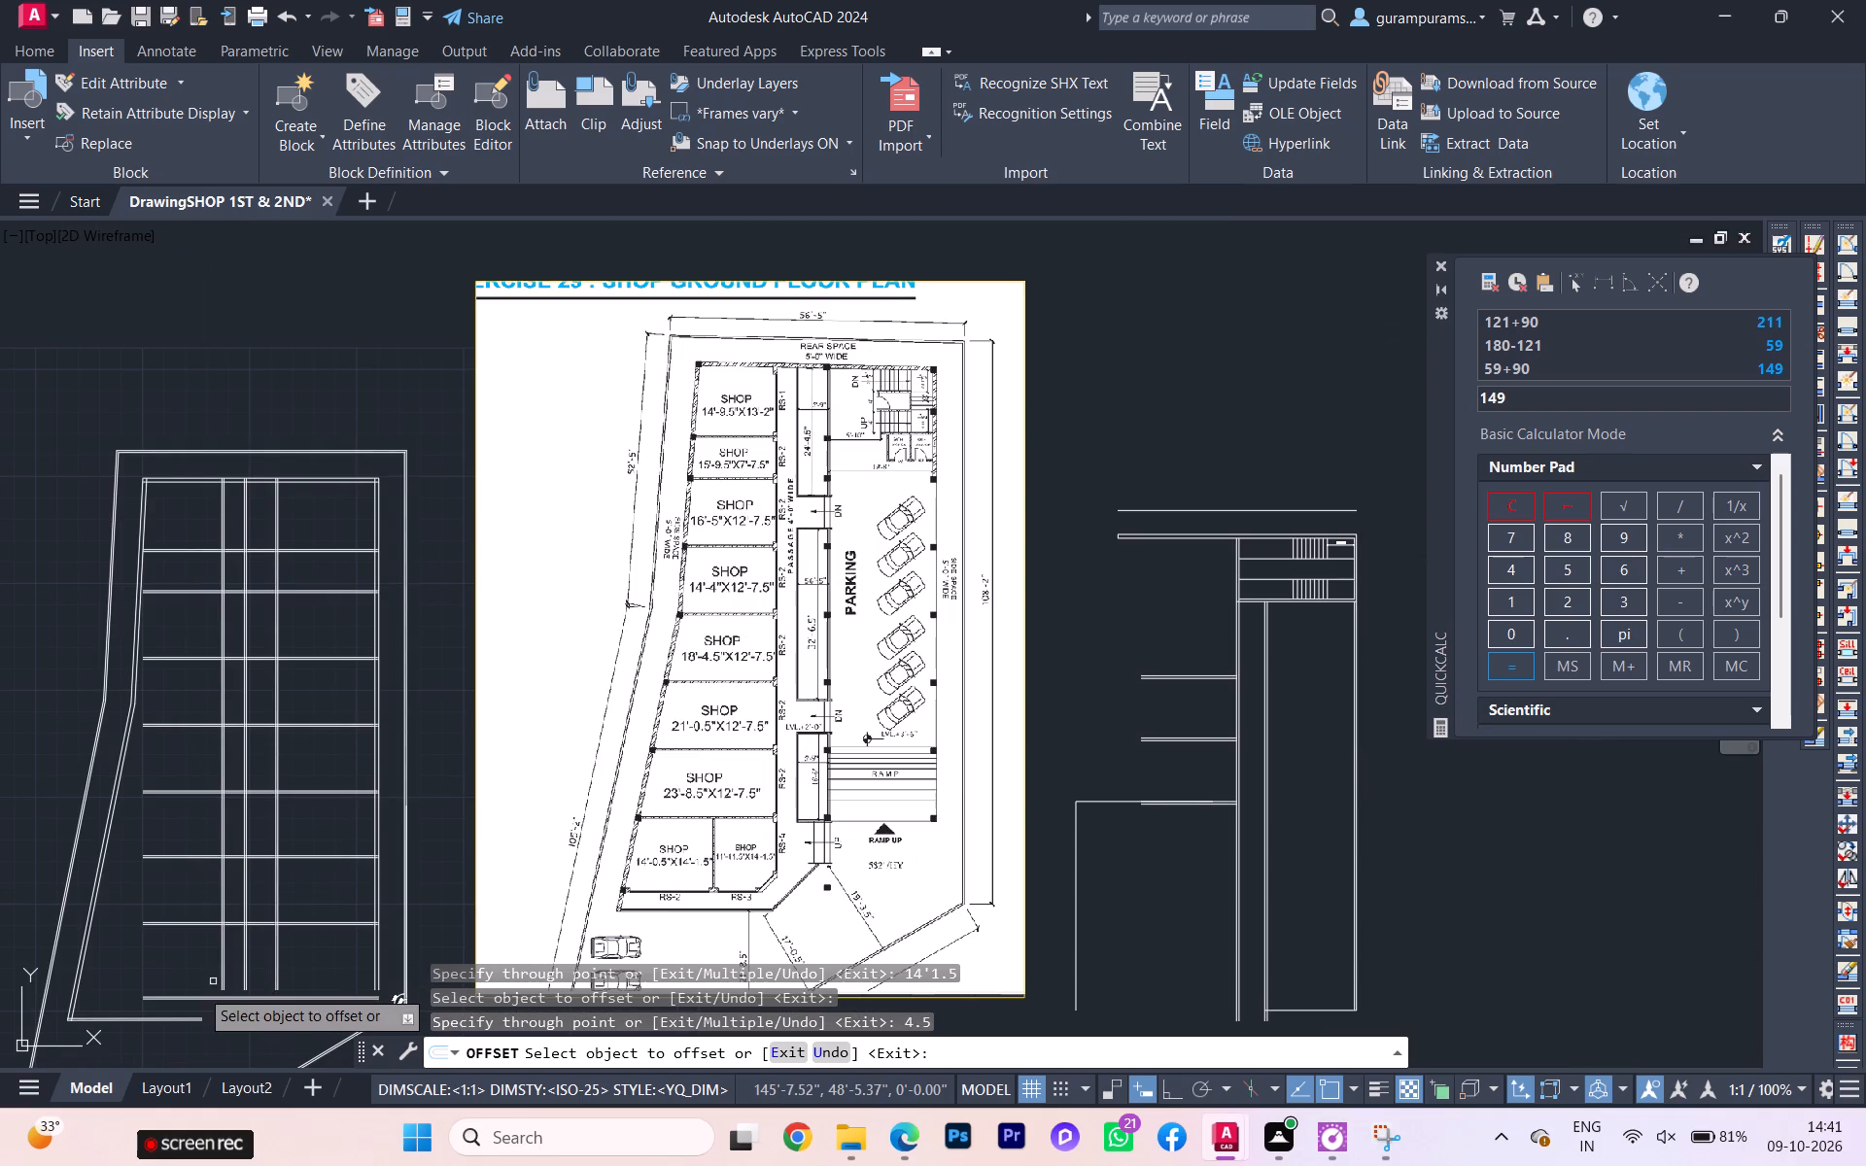
scroll(210, 943, "up", 2)
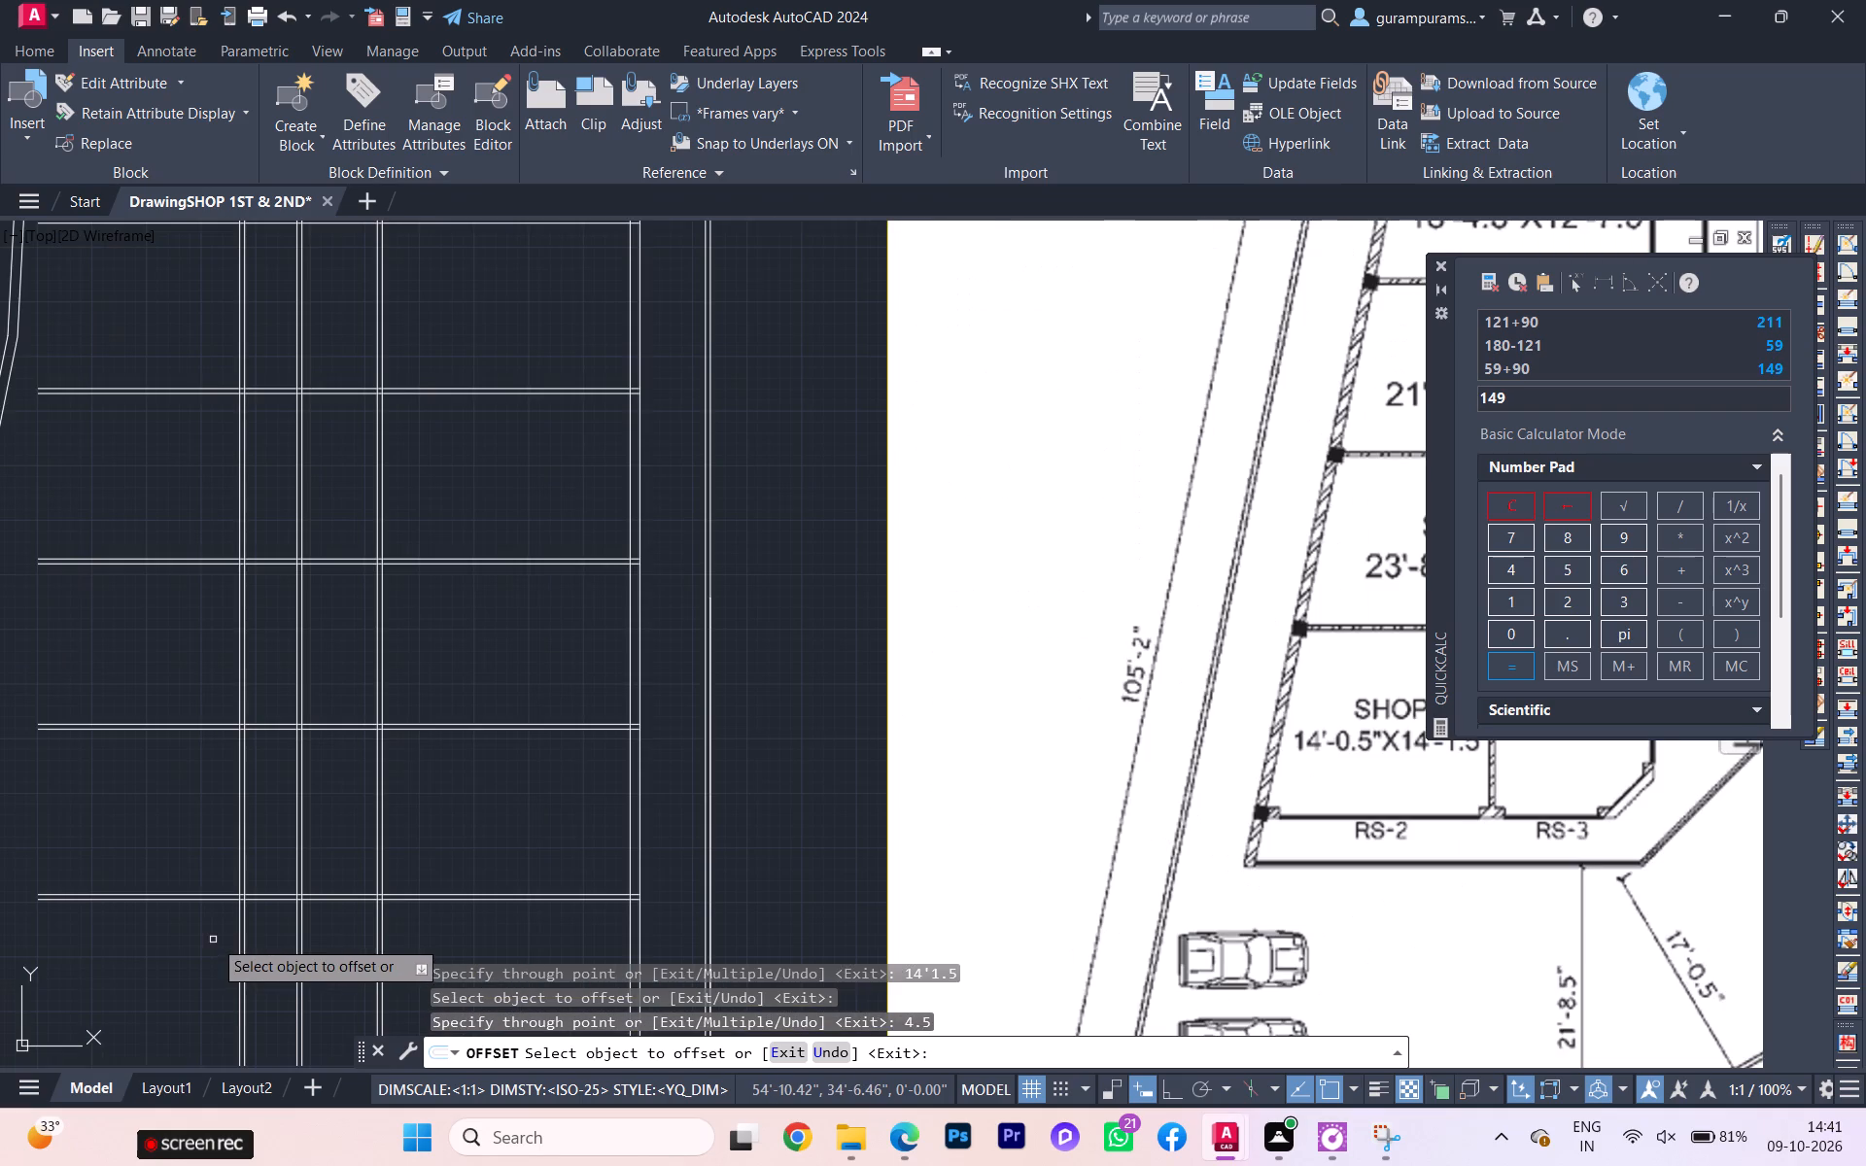
scroll(266, 940, "down", 1)
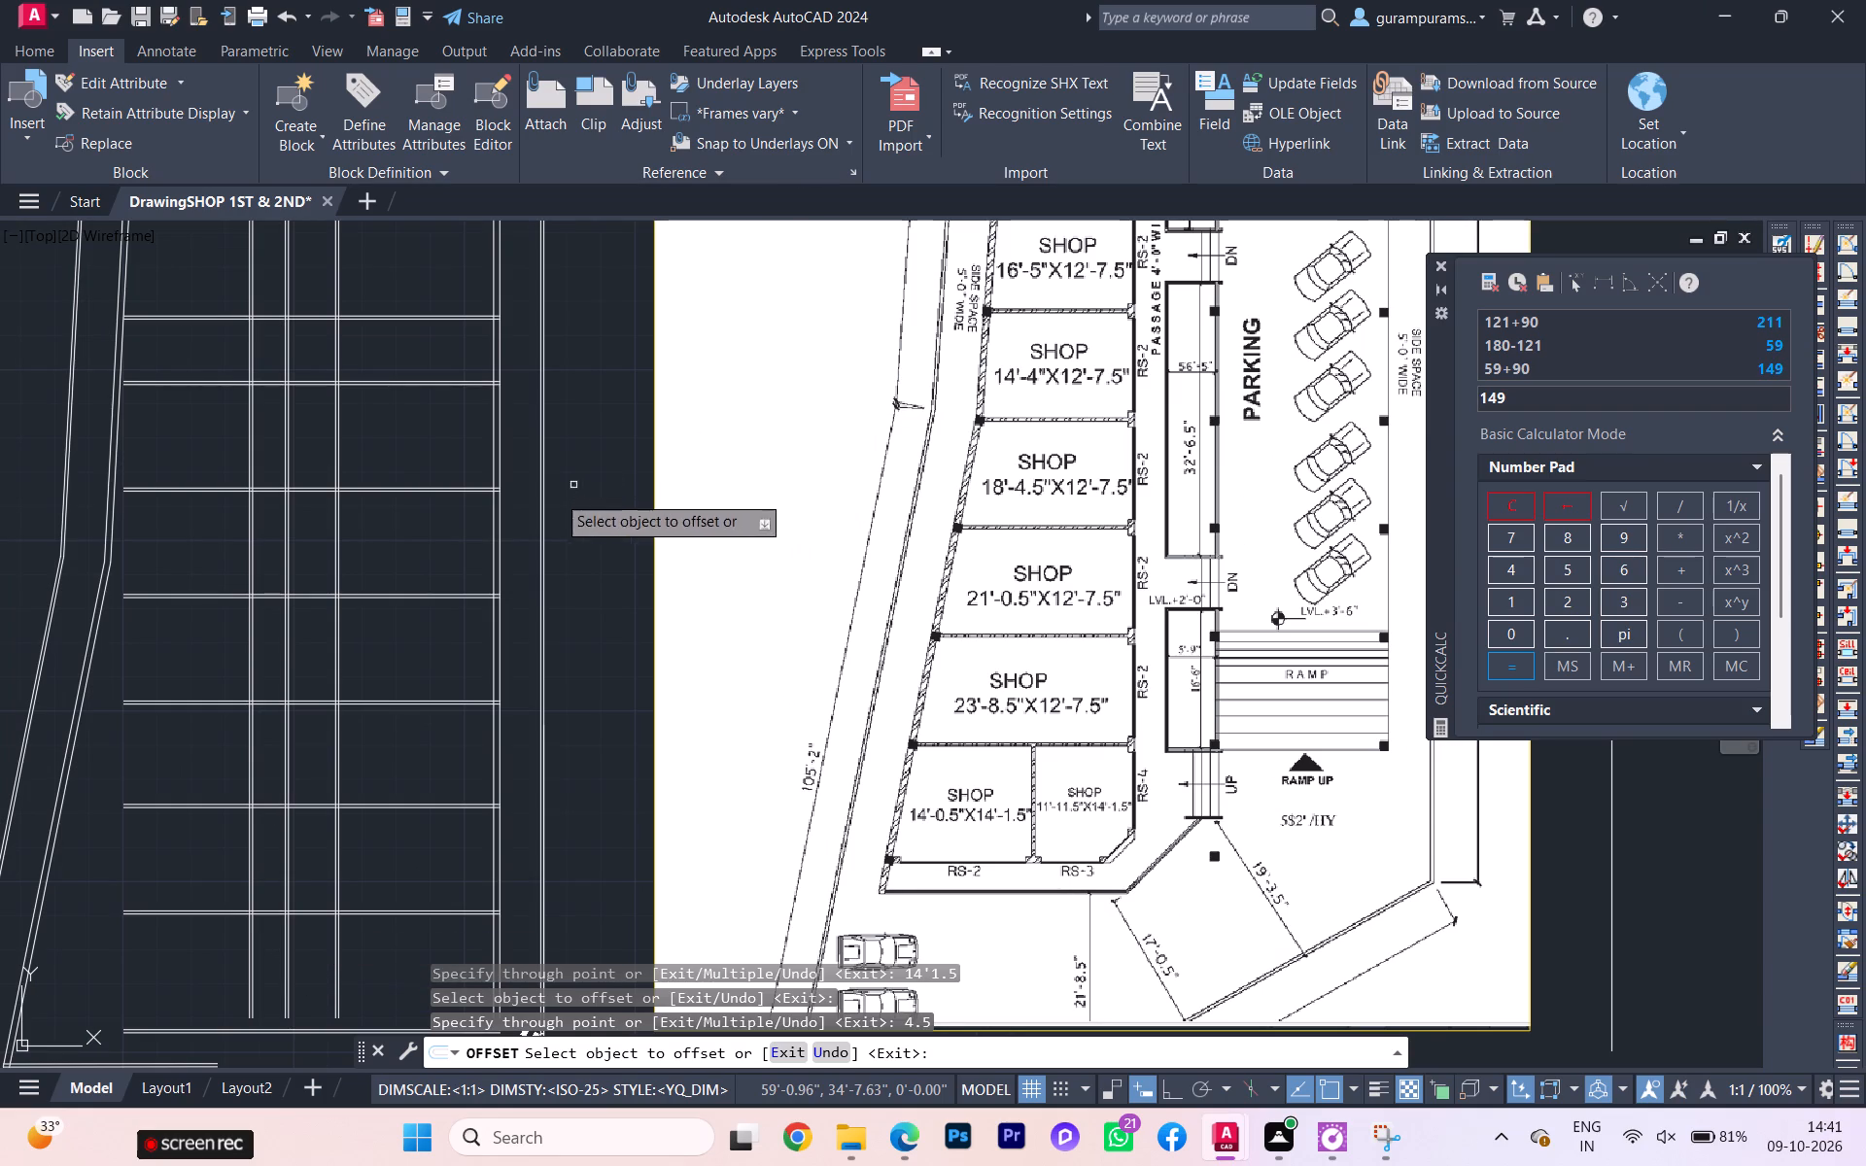
key("Escape")
Trim the partition wall lines that cross the parking area, using a fence from the rear to just behind the front wall.
key("t")
key("r")
key("Return")
scroll(524, 486, "down", 1)
left_click(449, 357)
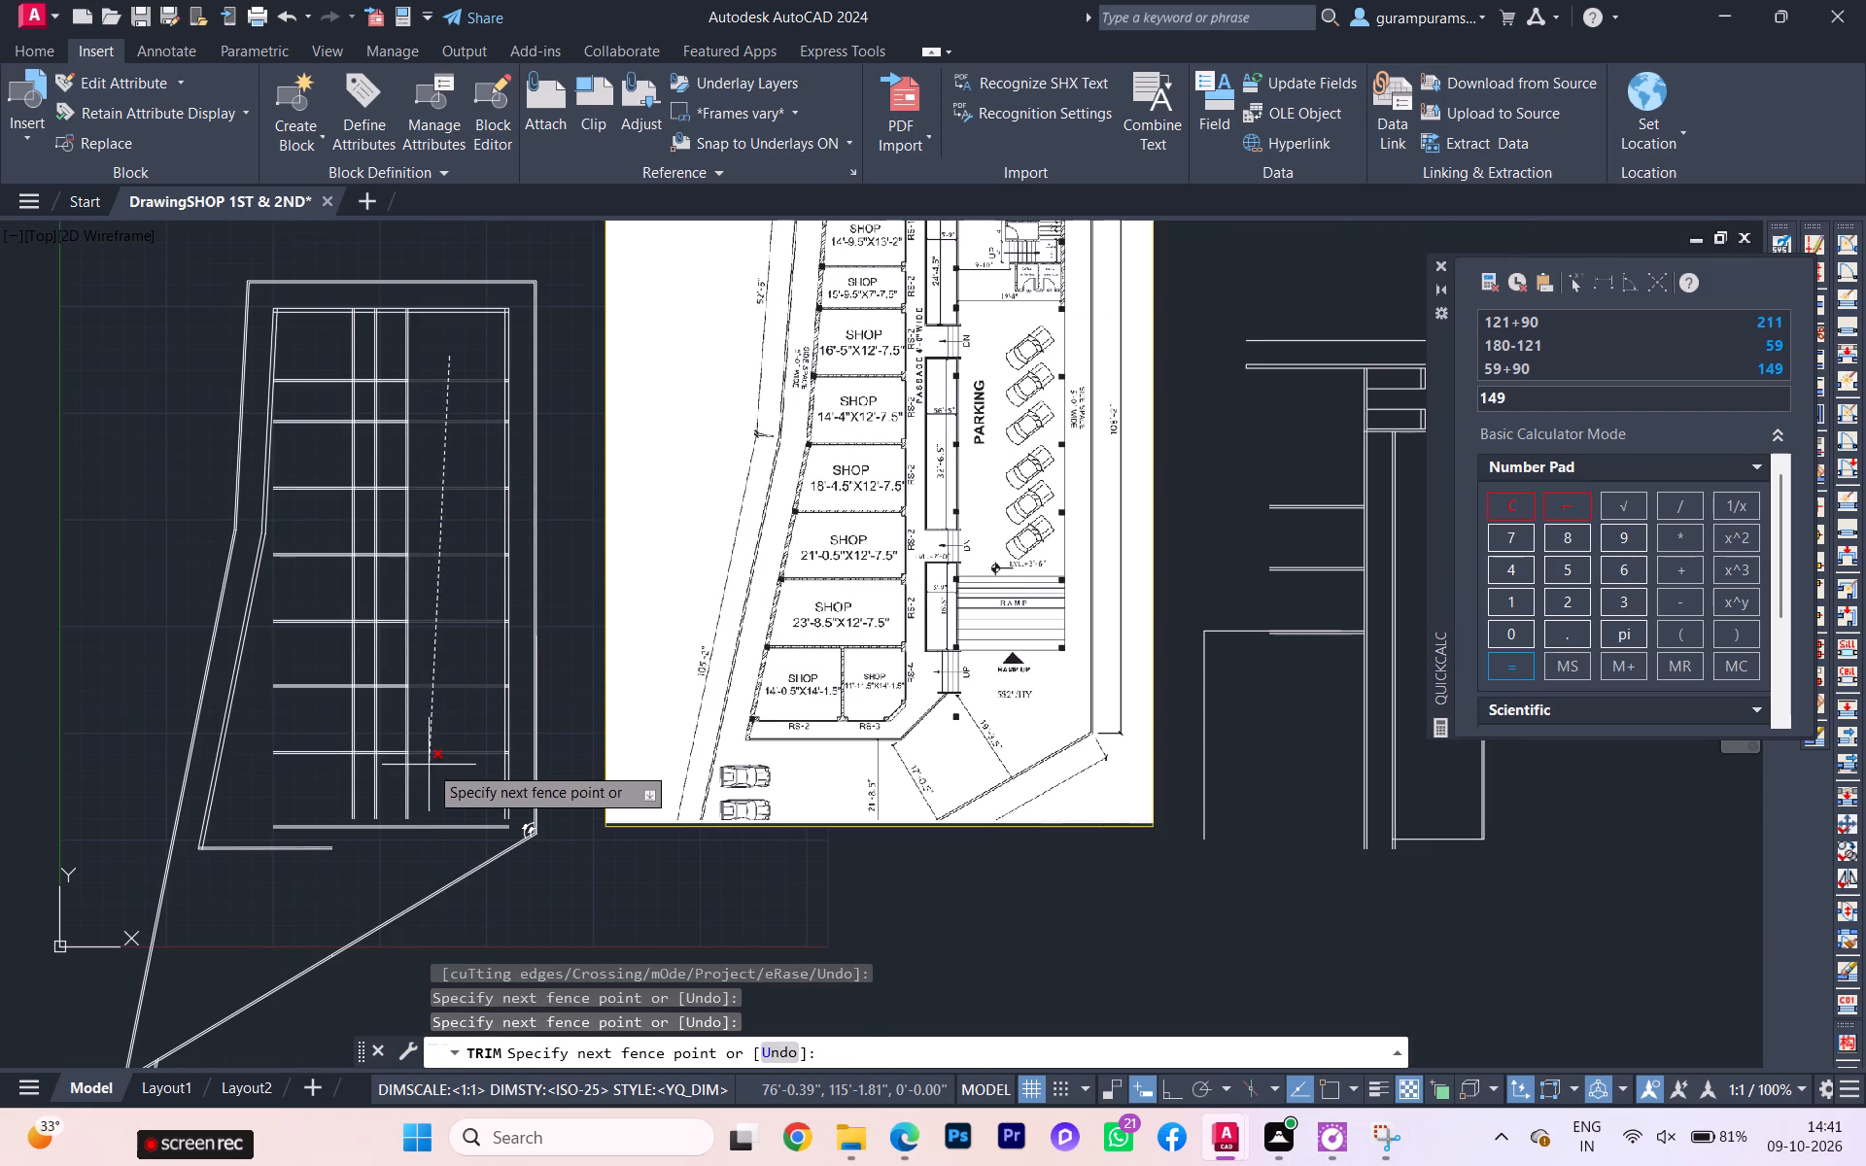
left_click(429, 765)
key("Escape")
Extend both lines of the lengthwise wall nearest the side boundary forward to the new front wall.
key("e")
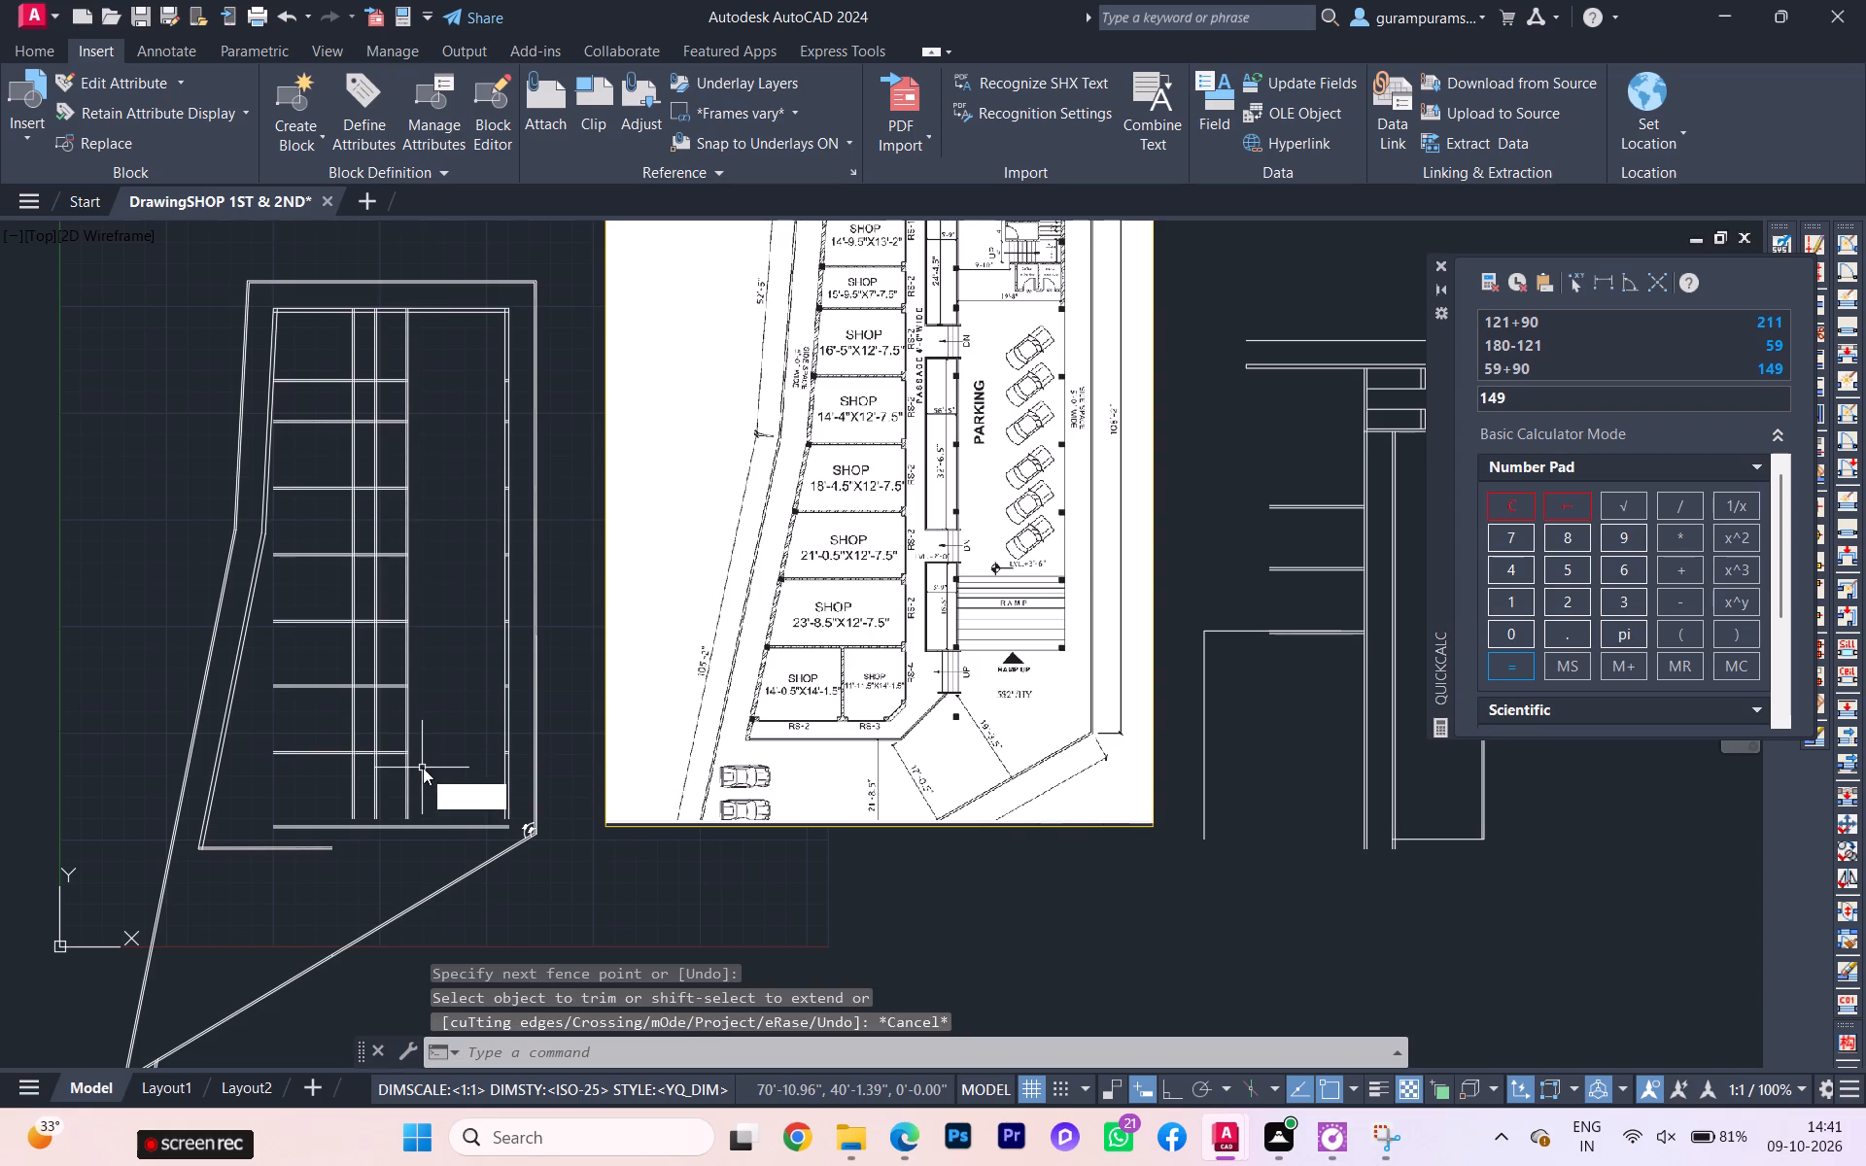
key("x")
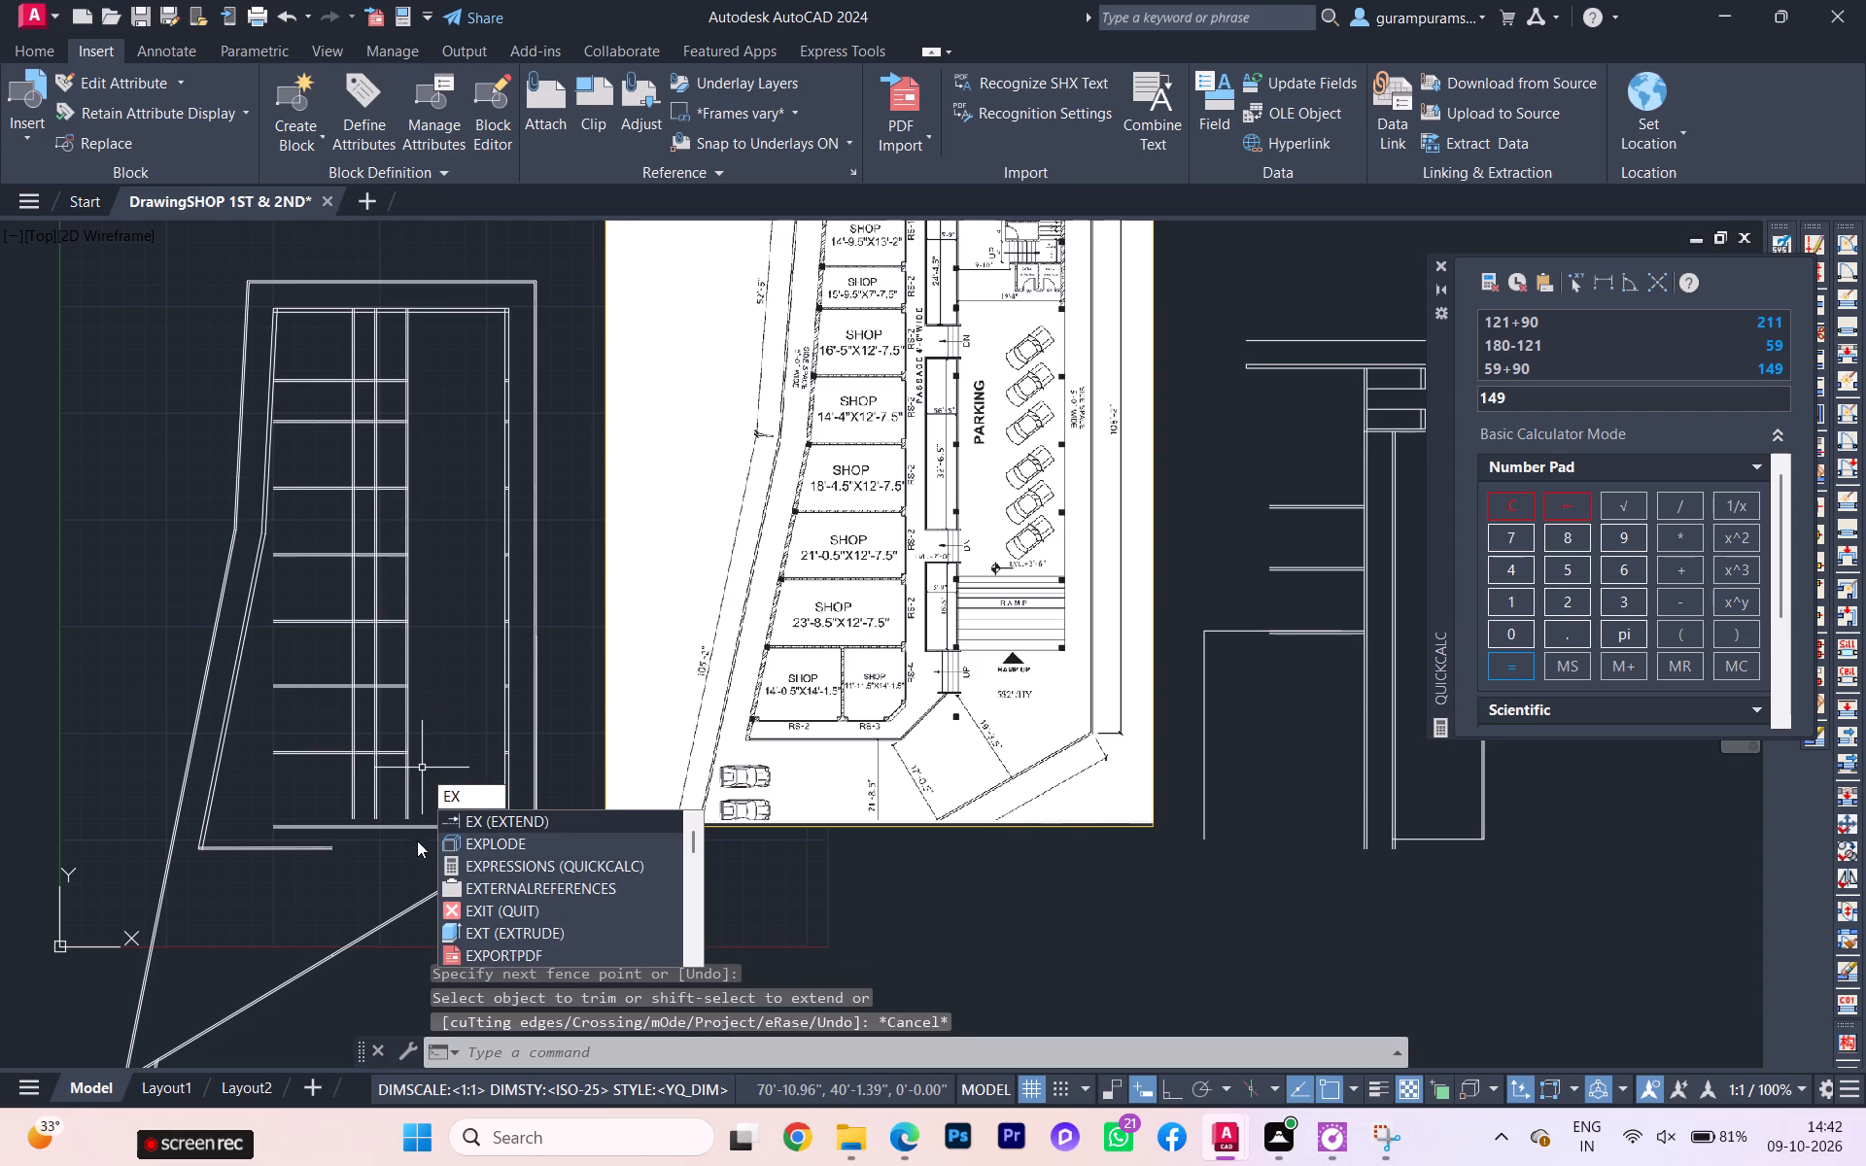
left_click(562, 828)
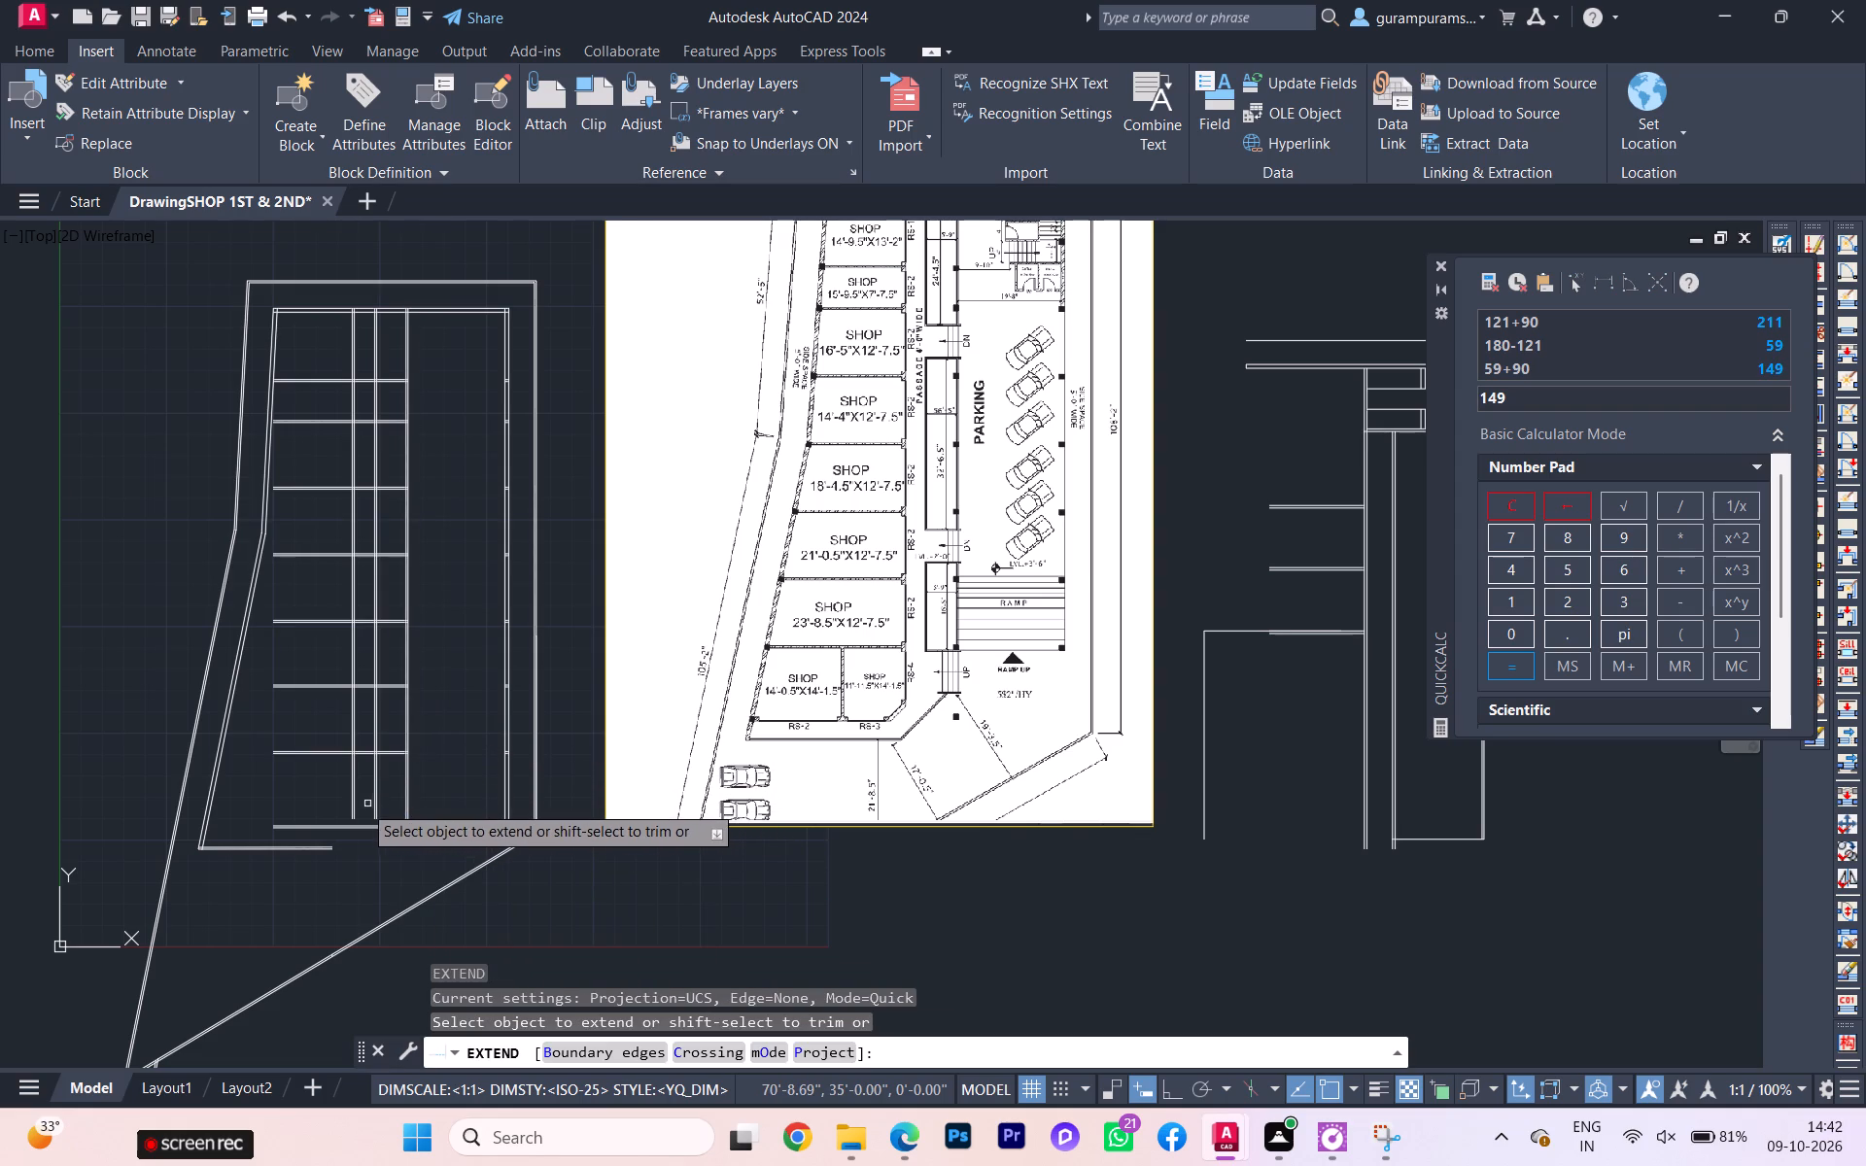
left_click(354, 802)
scroll(354, 802, "up", 2)
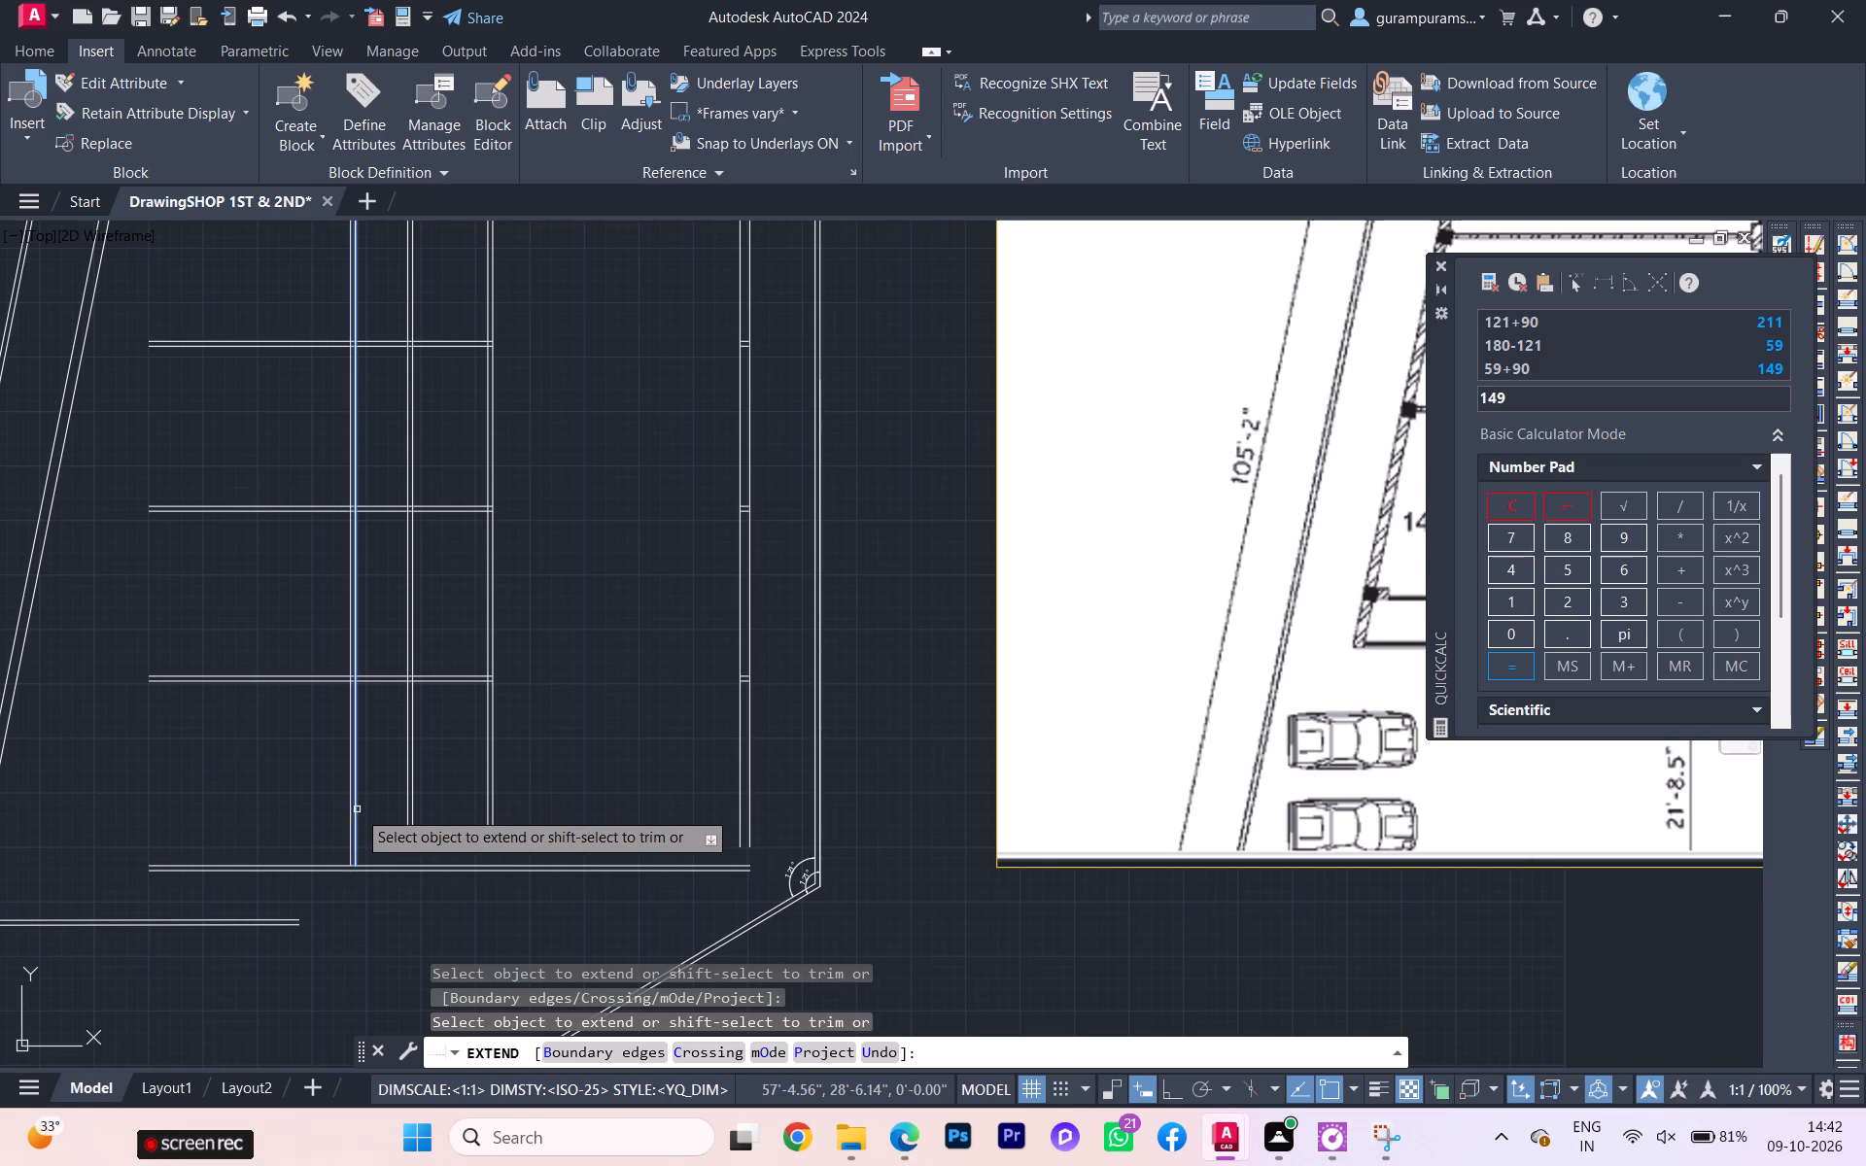
left_click(357, 809)
scroll(357, 809, "down", 1)
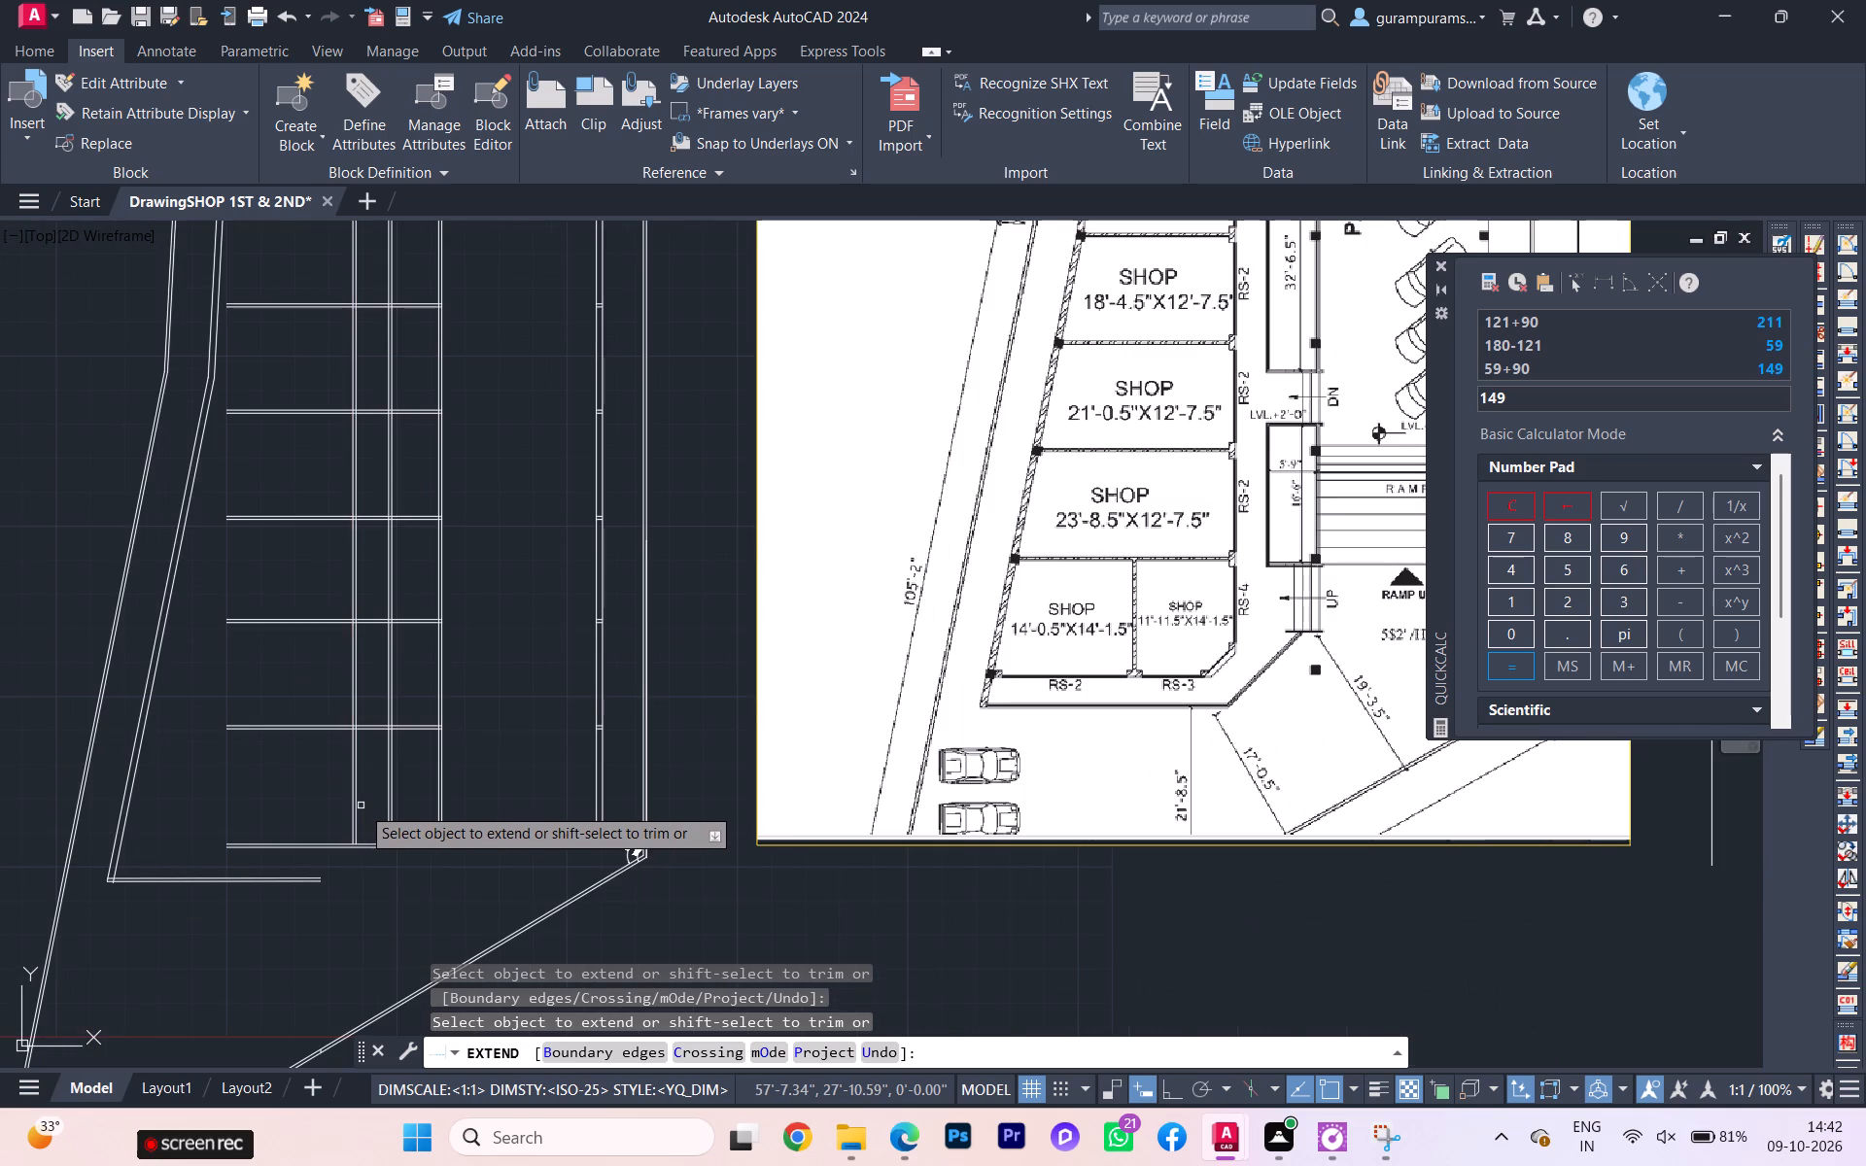
key("Escape")
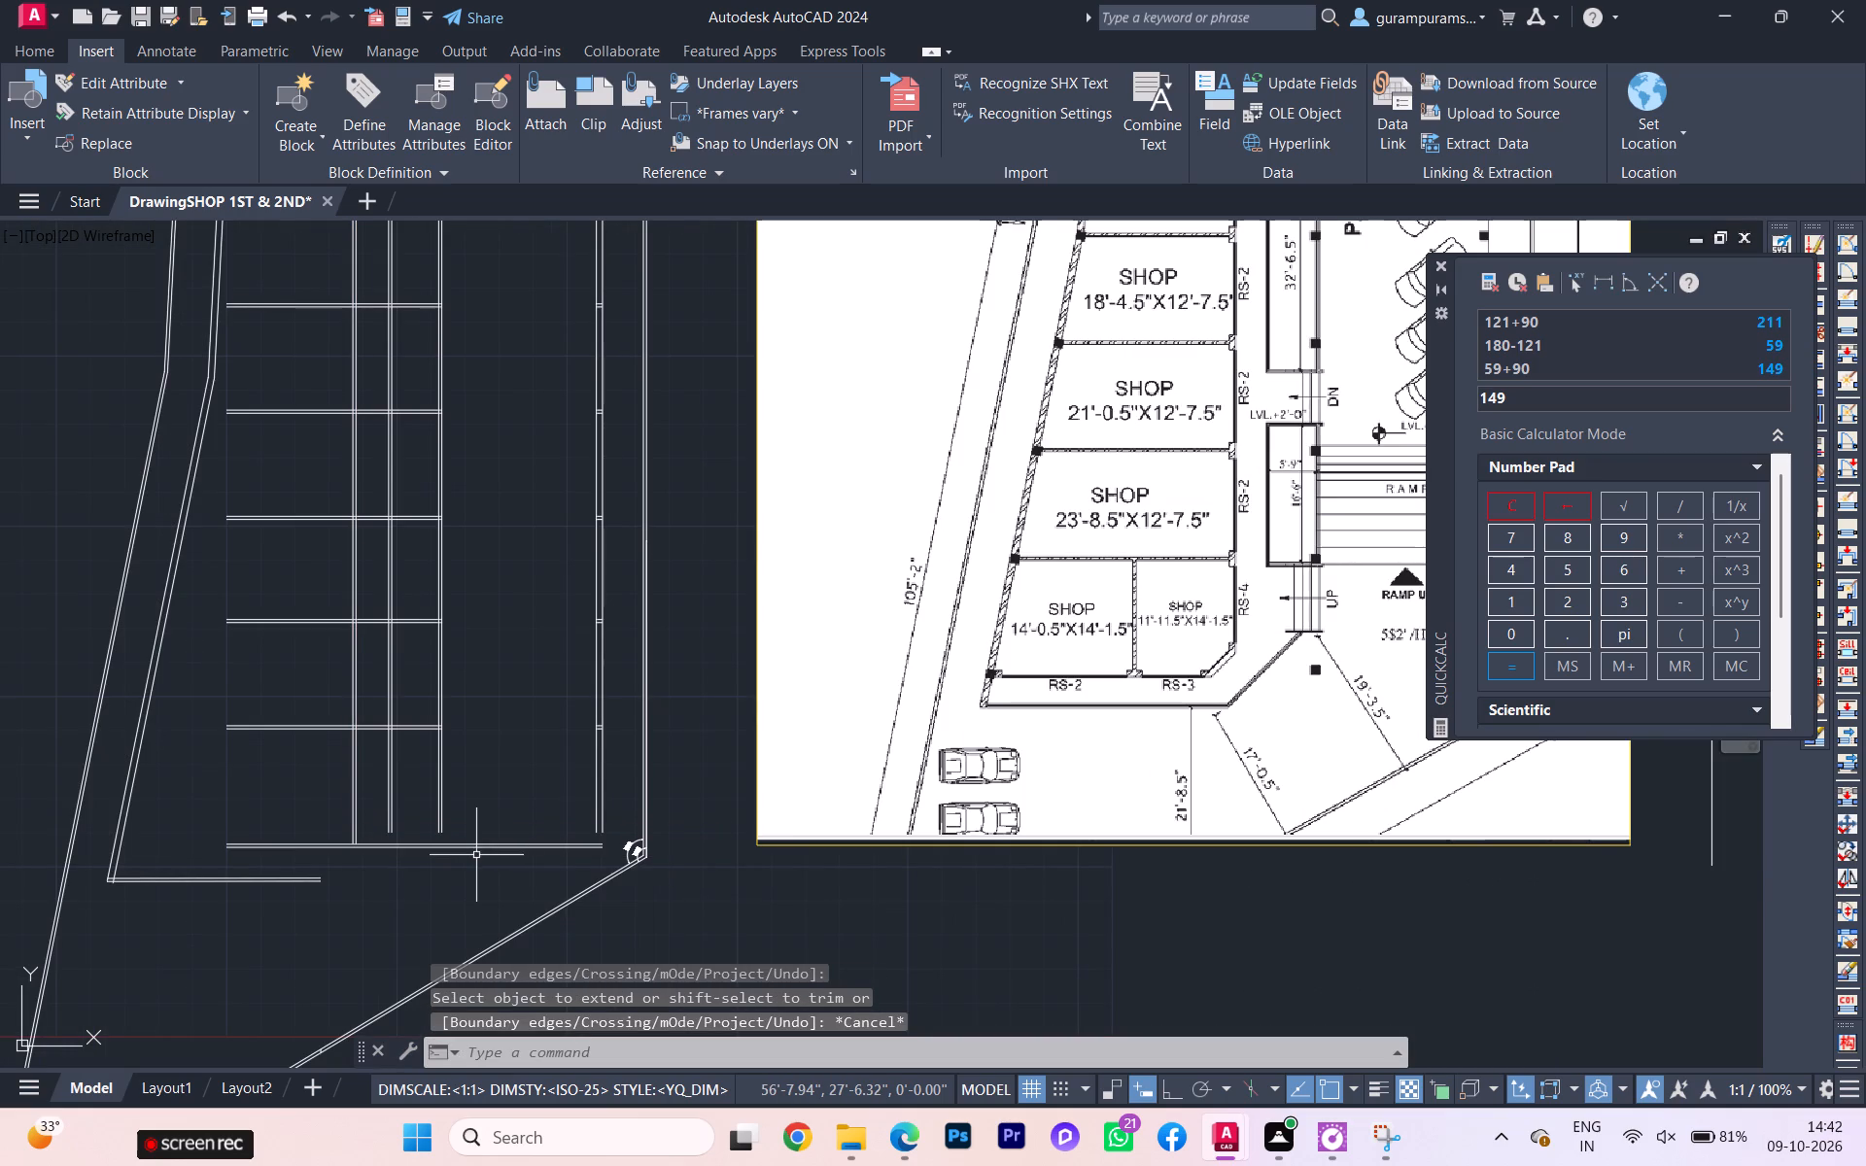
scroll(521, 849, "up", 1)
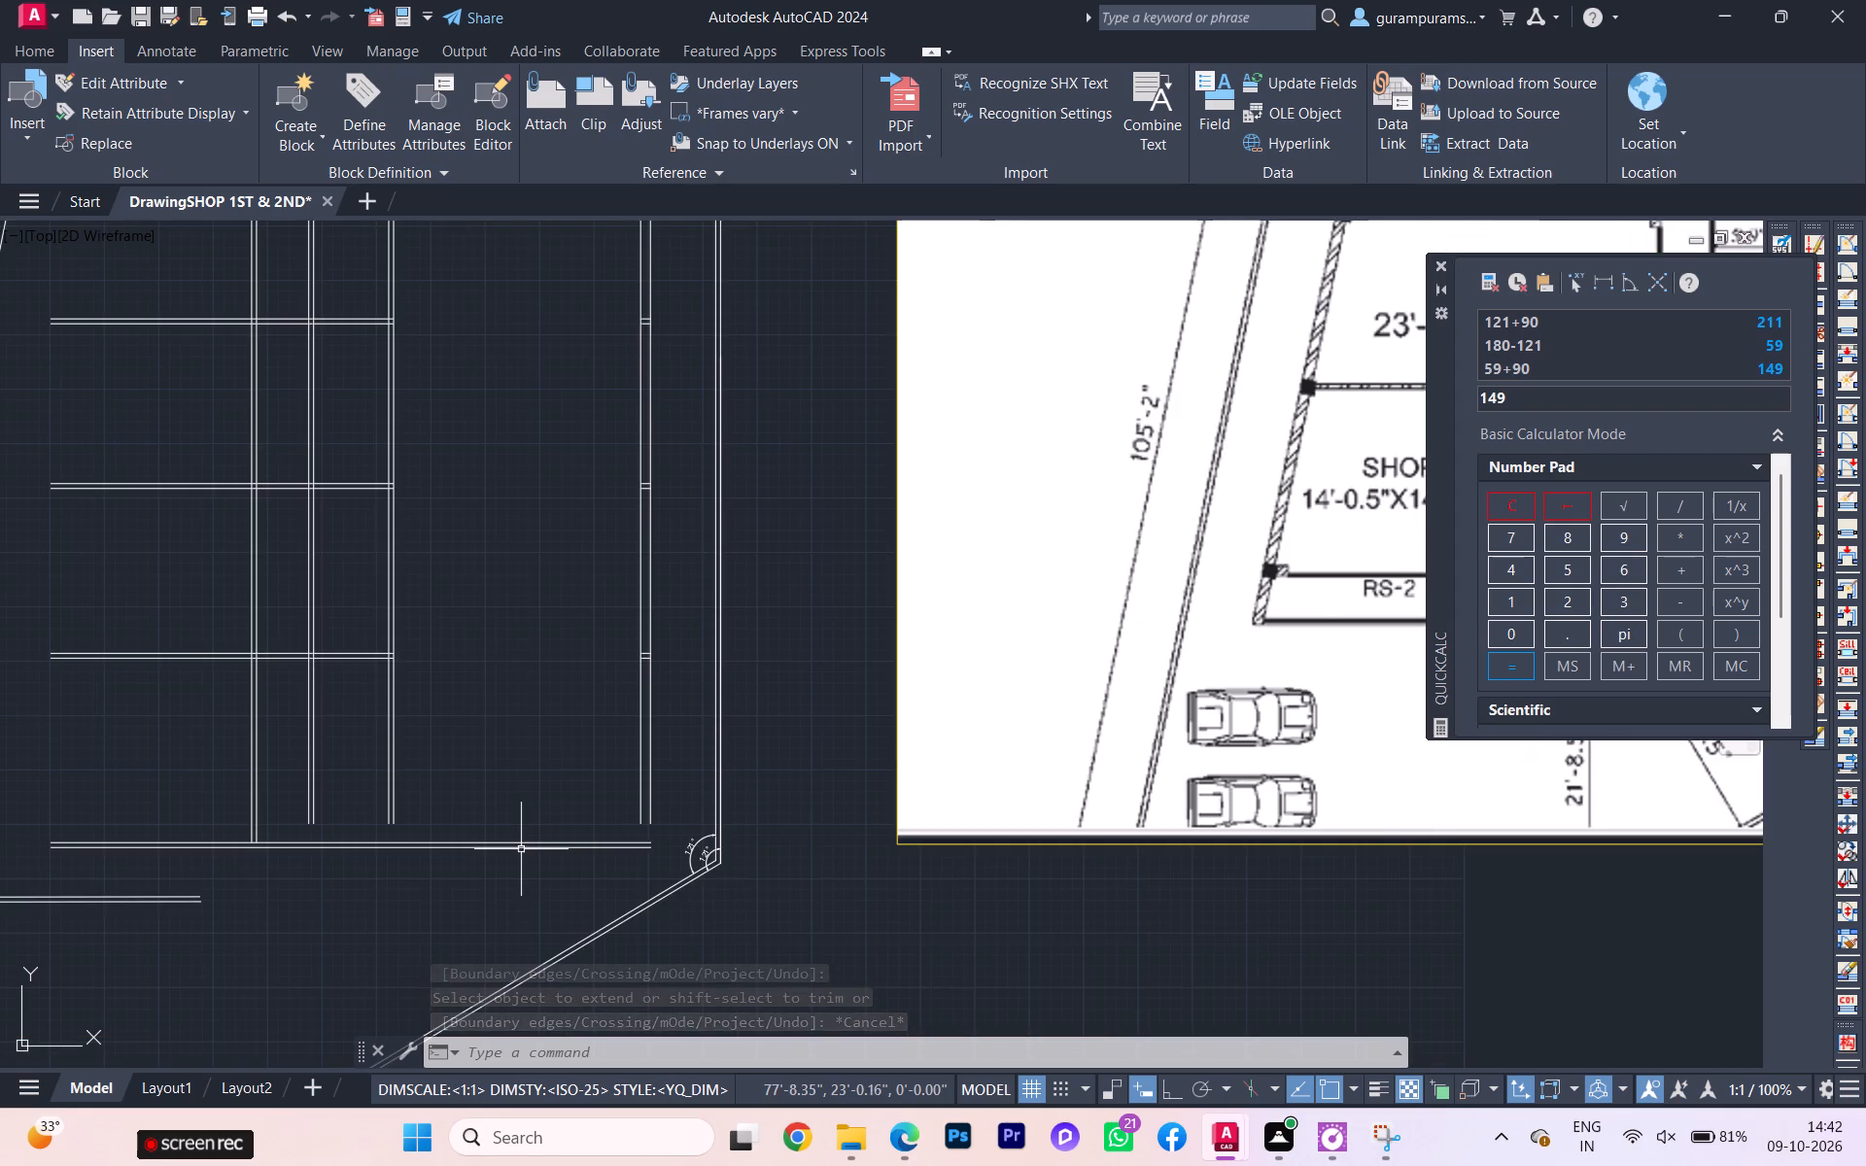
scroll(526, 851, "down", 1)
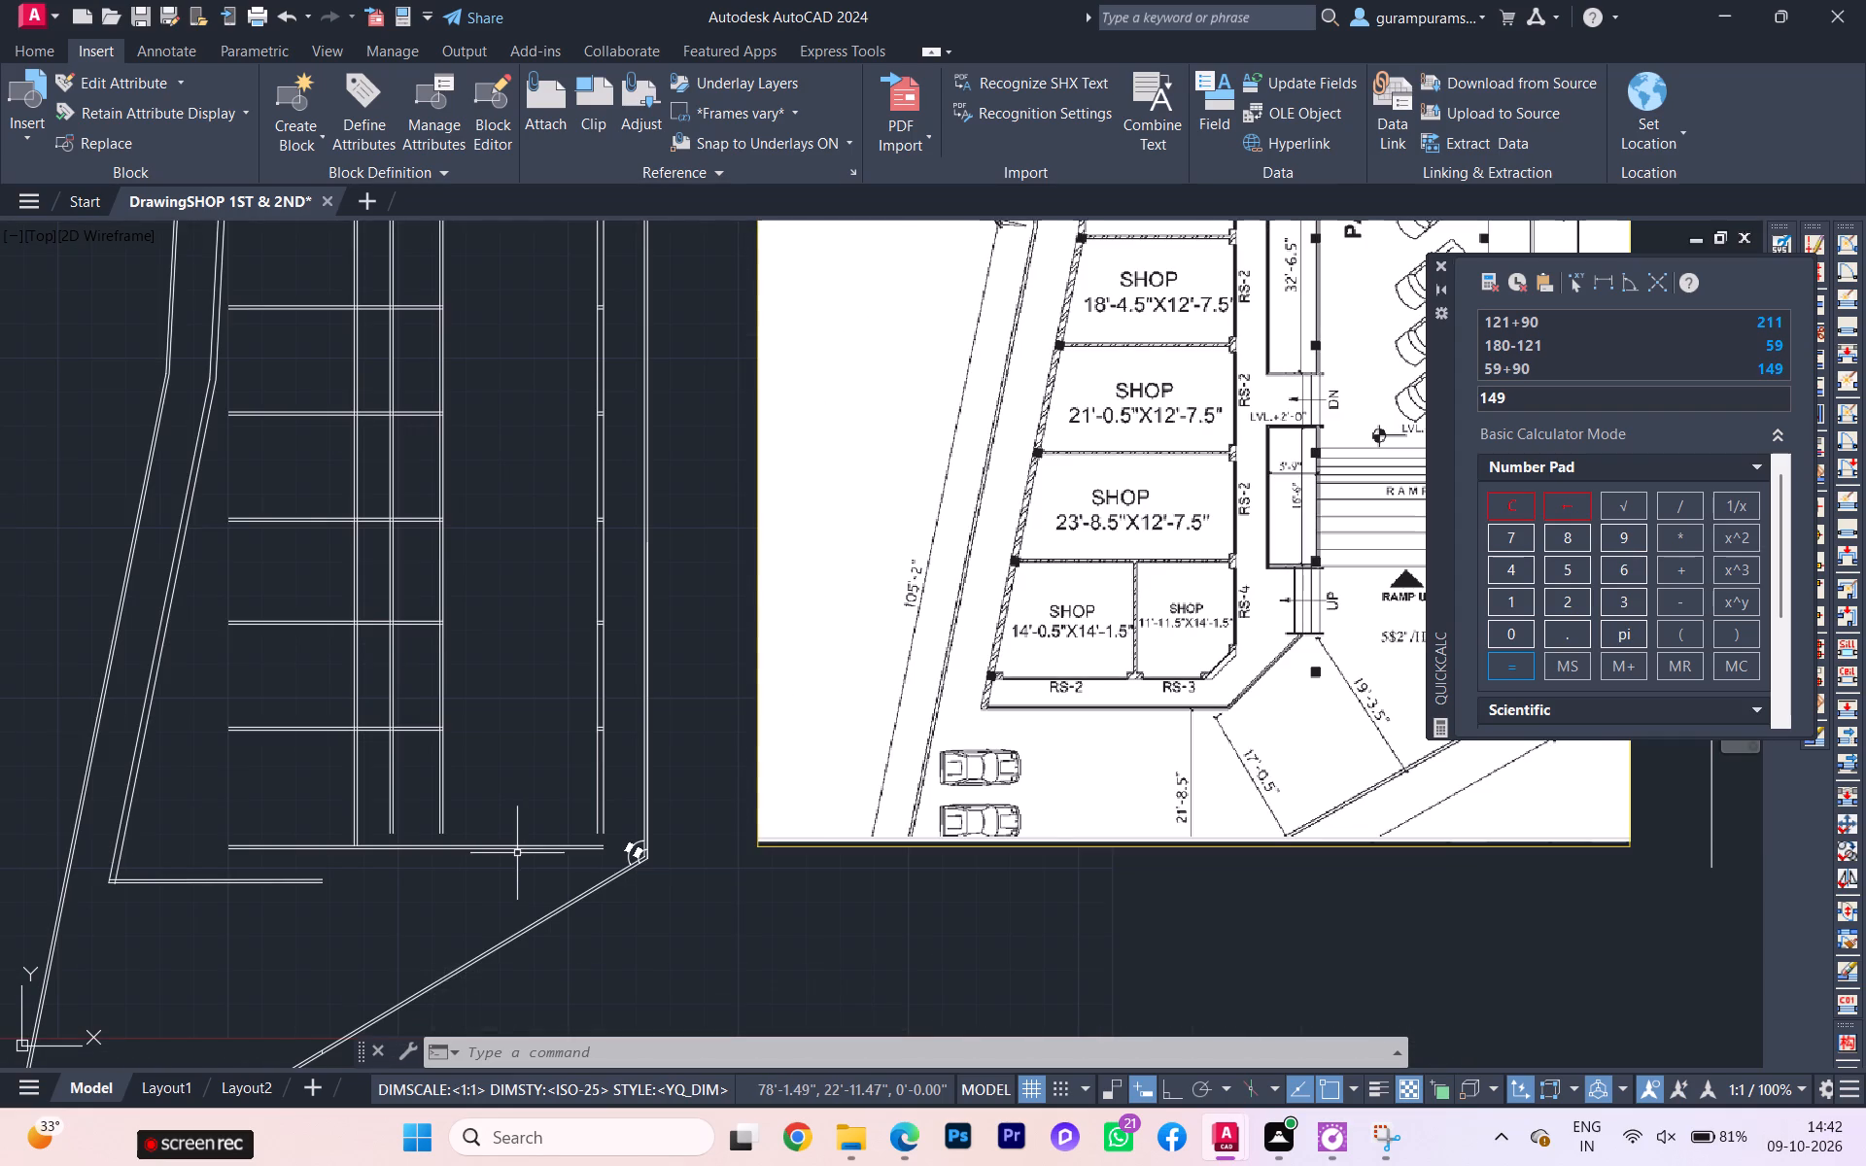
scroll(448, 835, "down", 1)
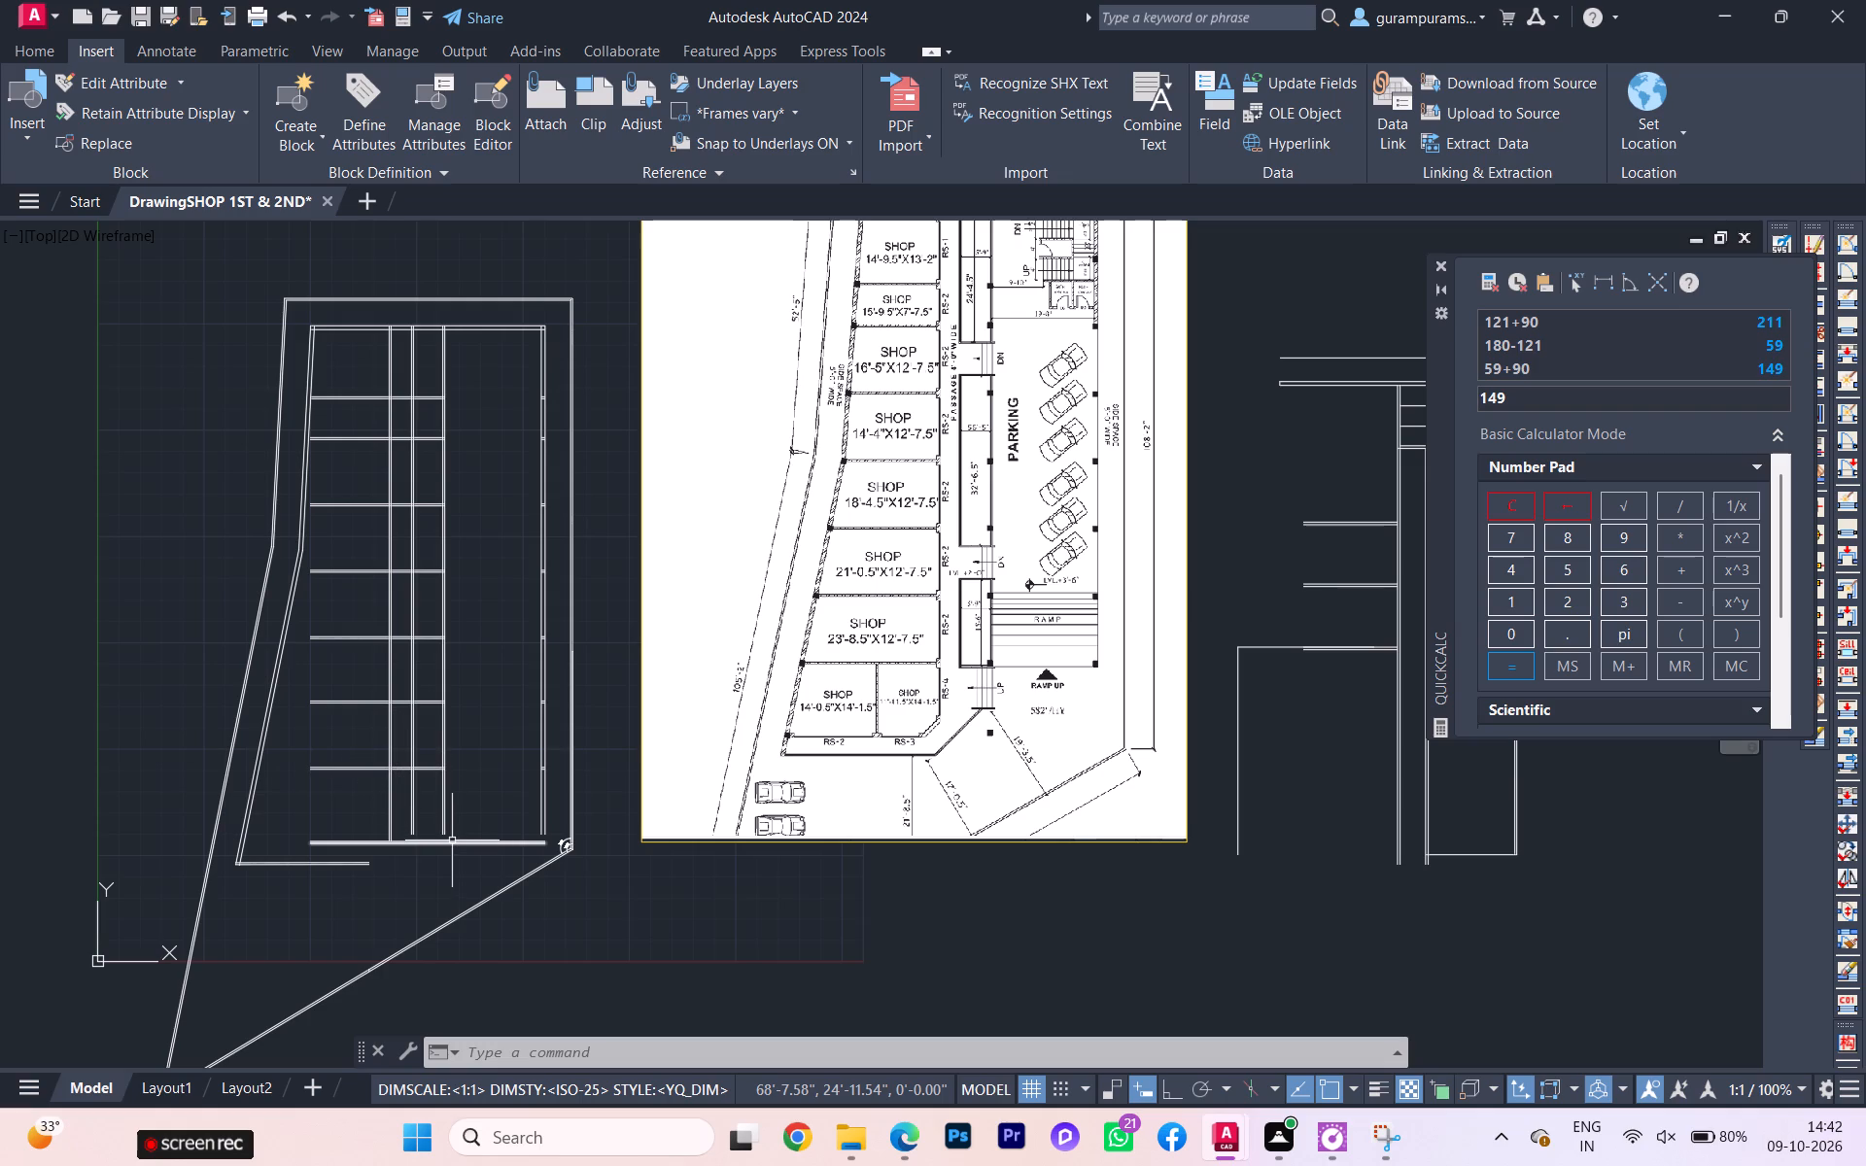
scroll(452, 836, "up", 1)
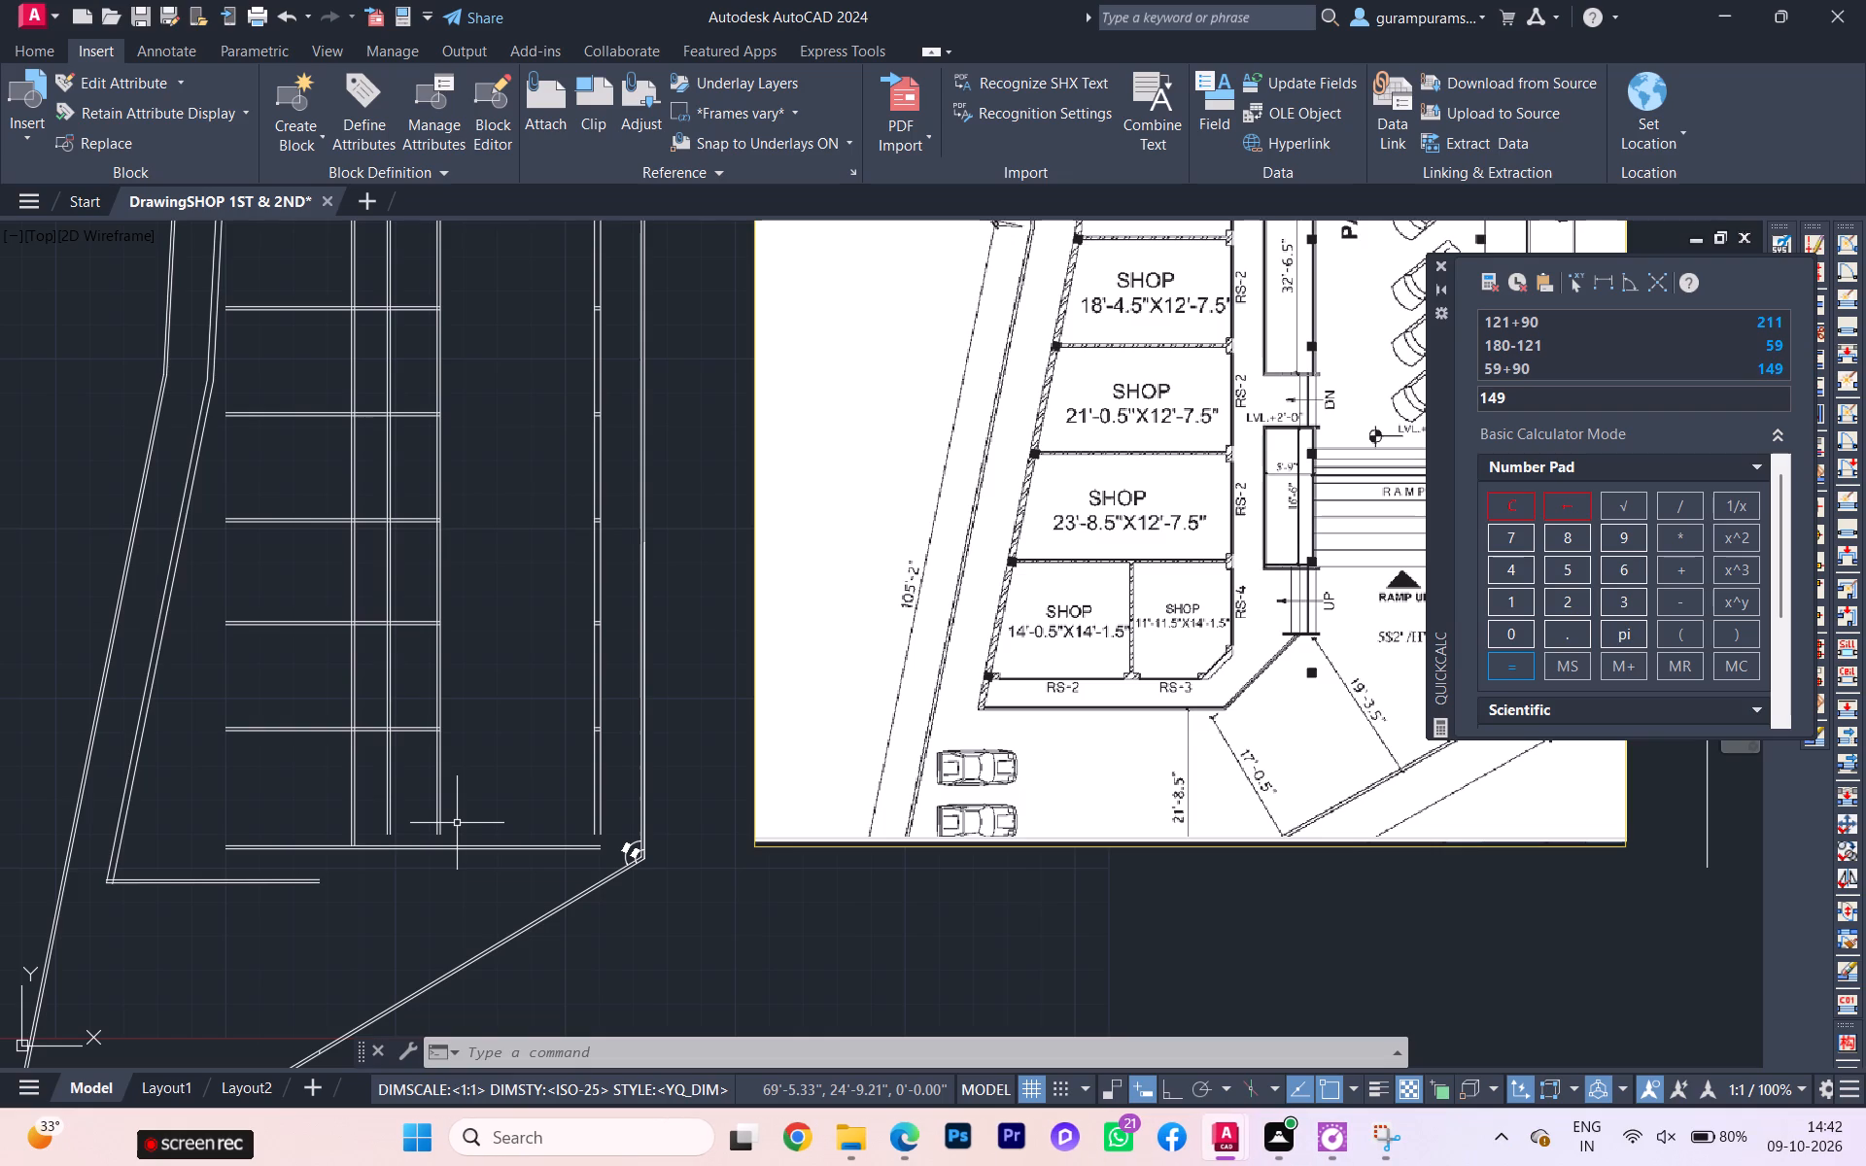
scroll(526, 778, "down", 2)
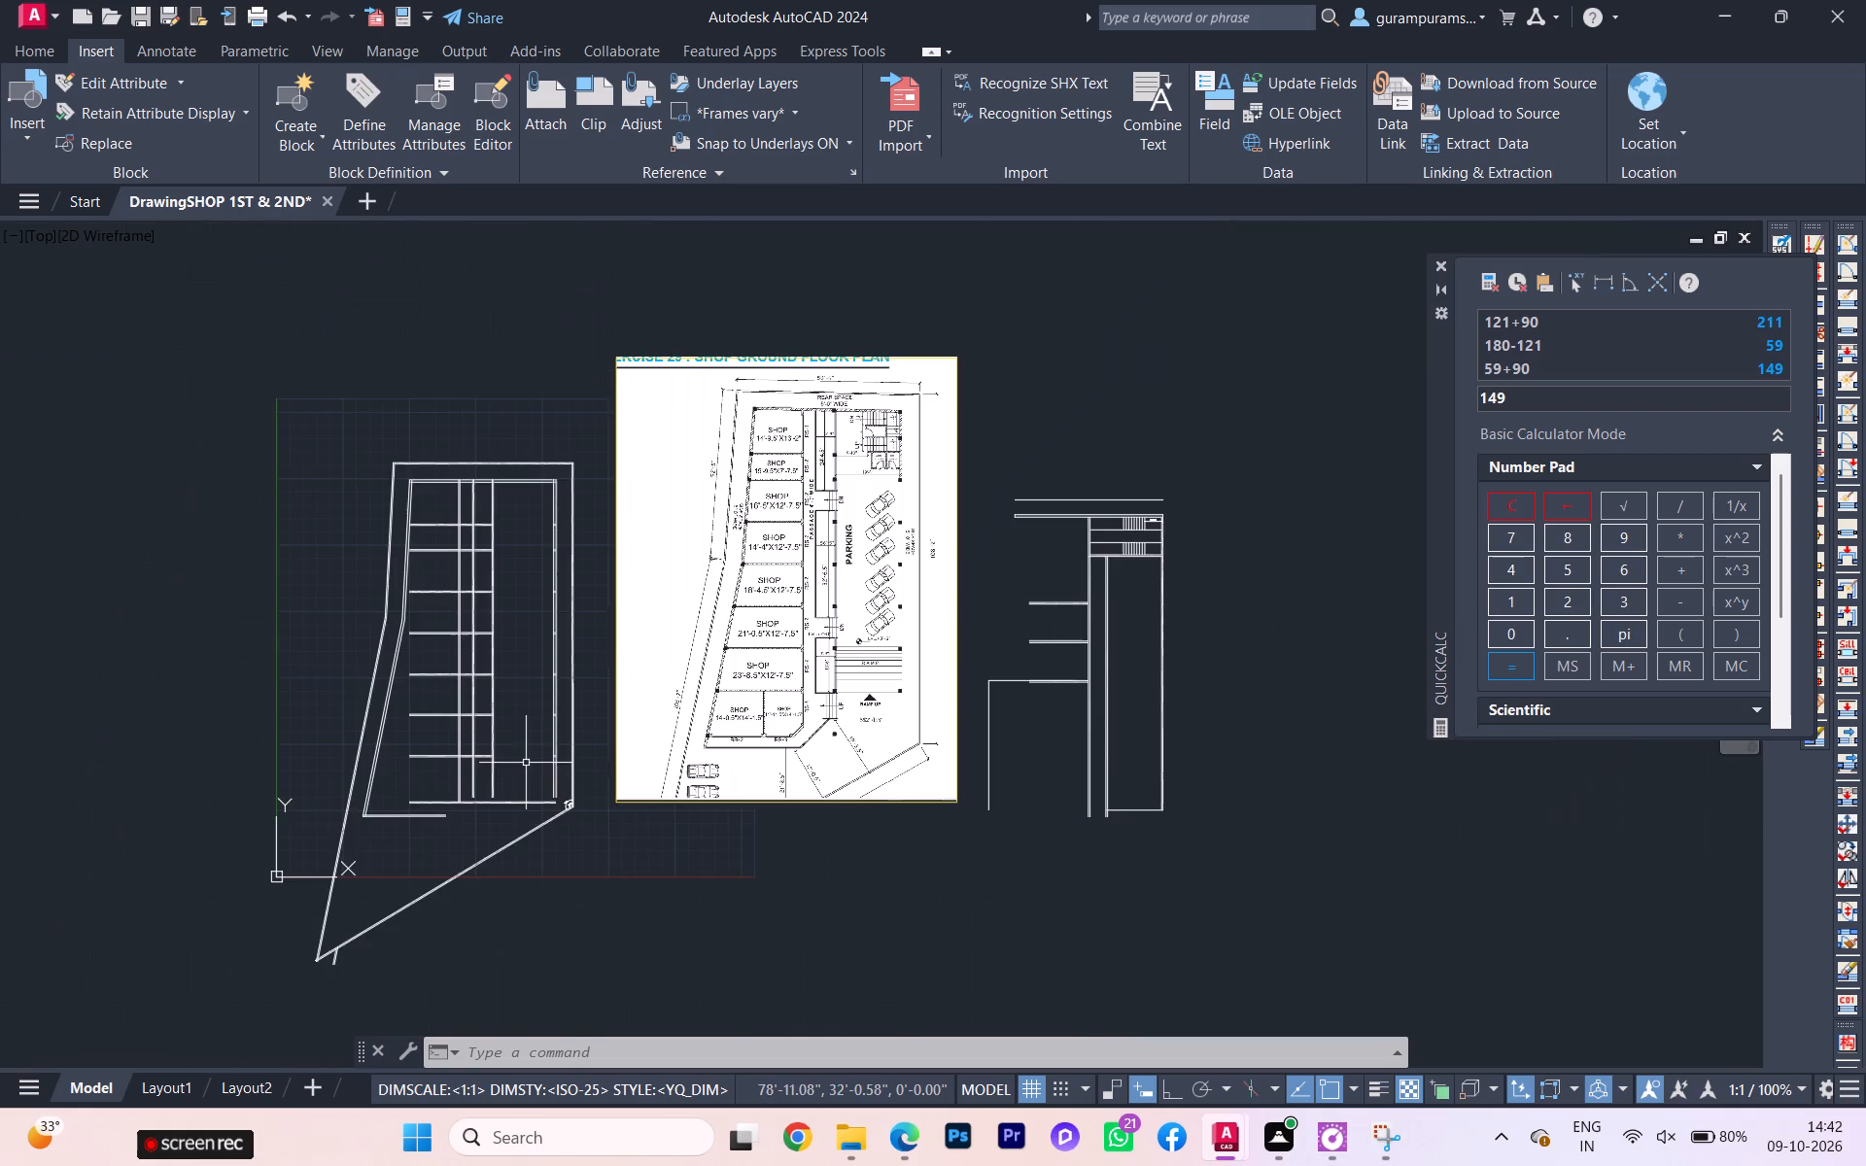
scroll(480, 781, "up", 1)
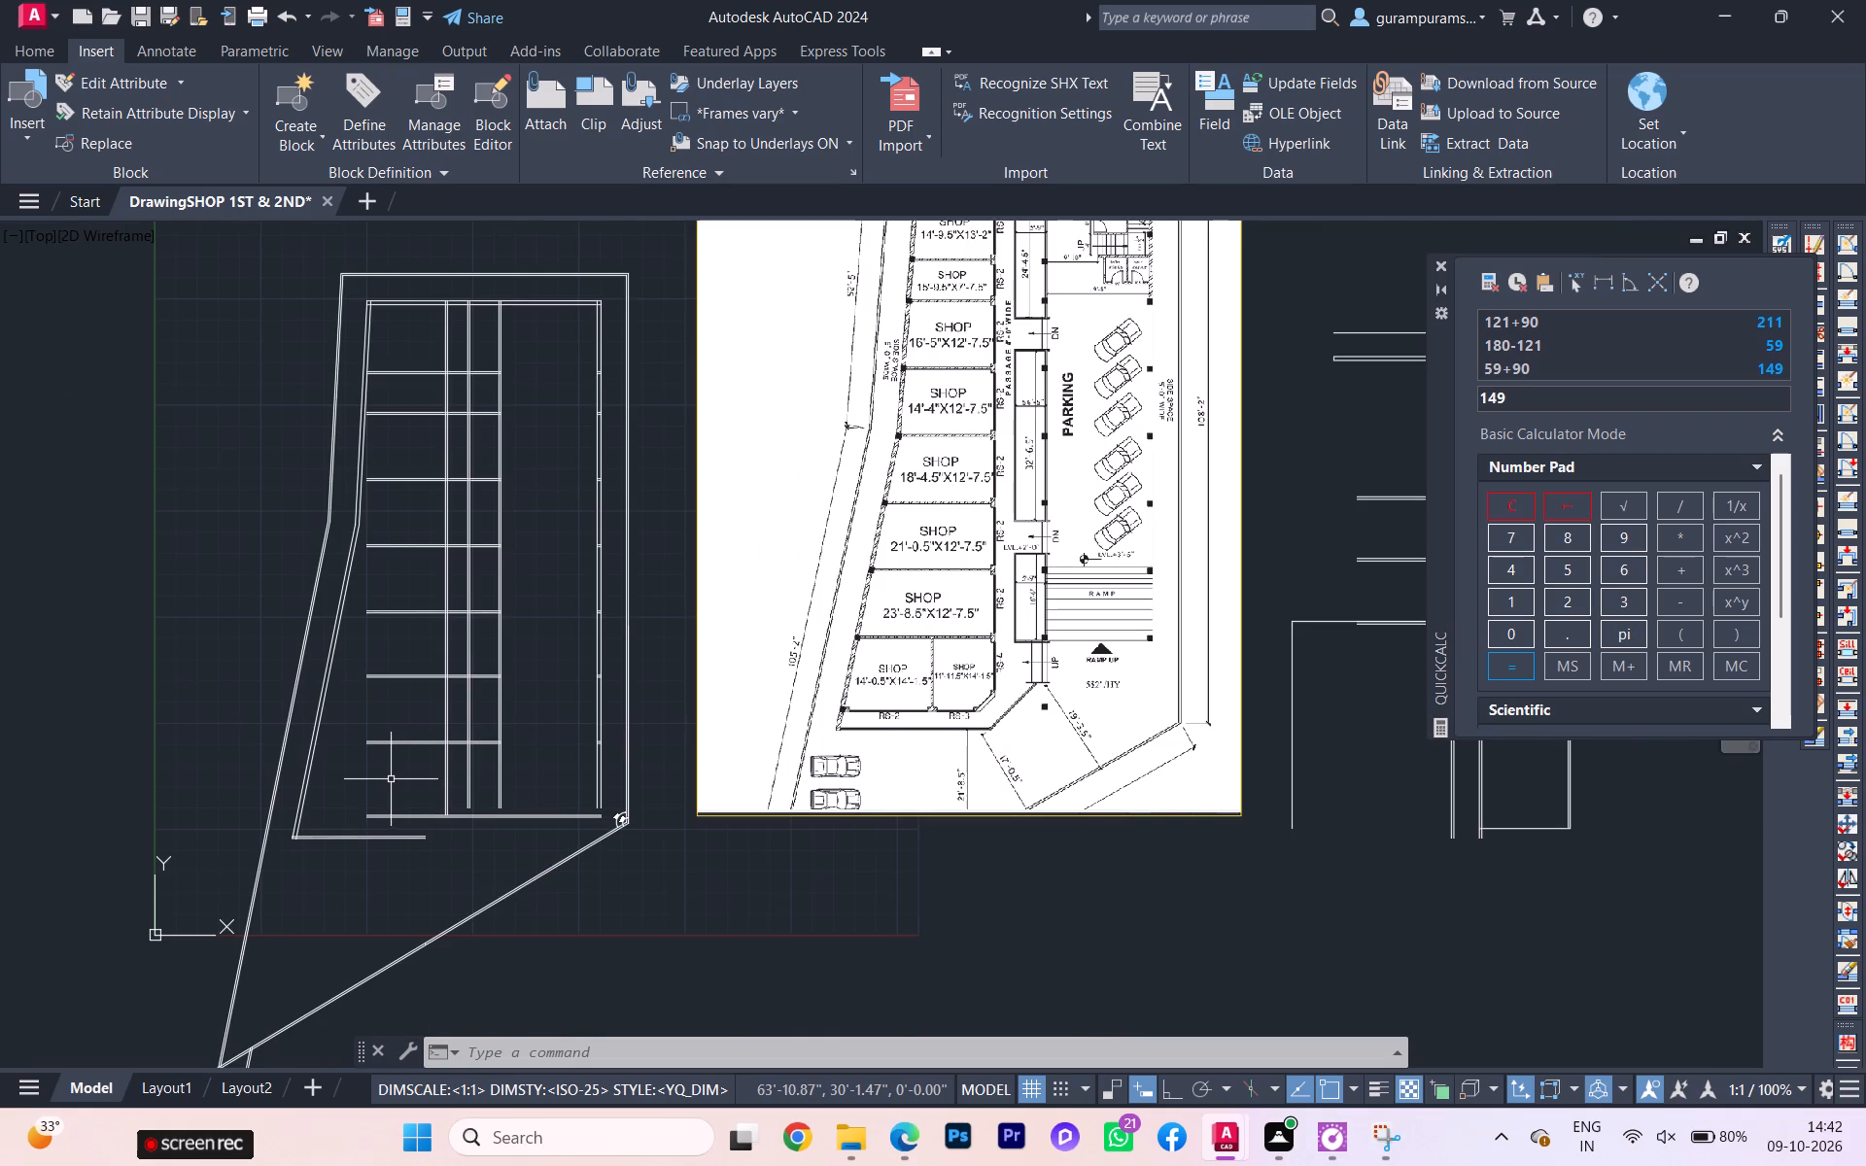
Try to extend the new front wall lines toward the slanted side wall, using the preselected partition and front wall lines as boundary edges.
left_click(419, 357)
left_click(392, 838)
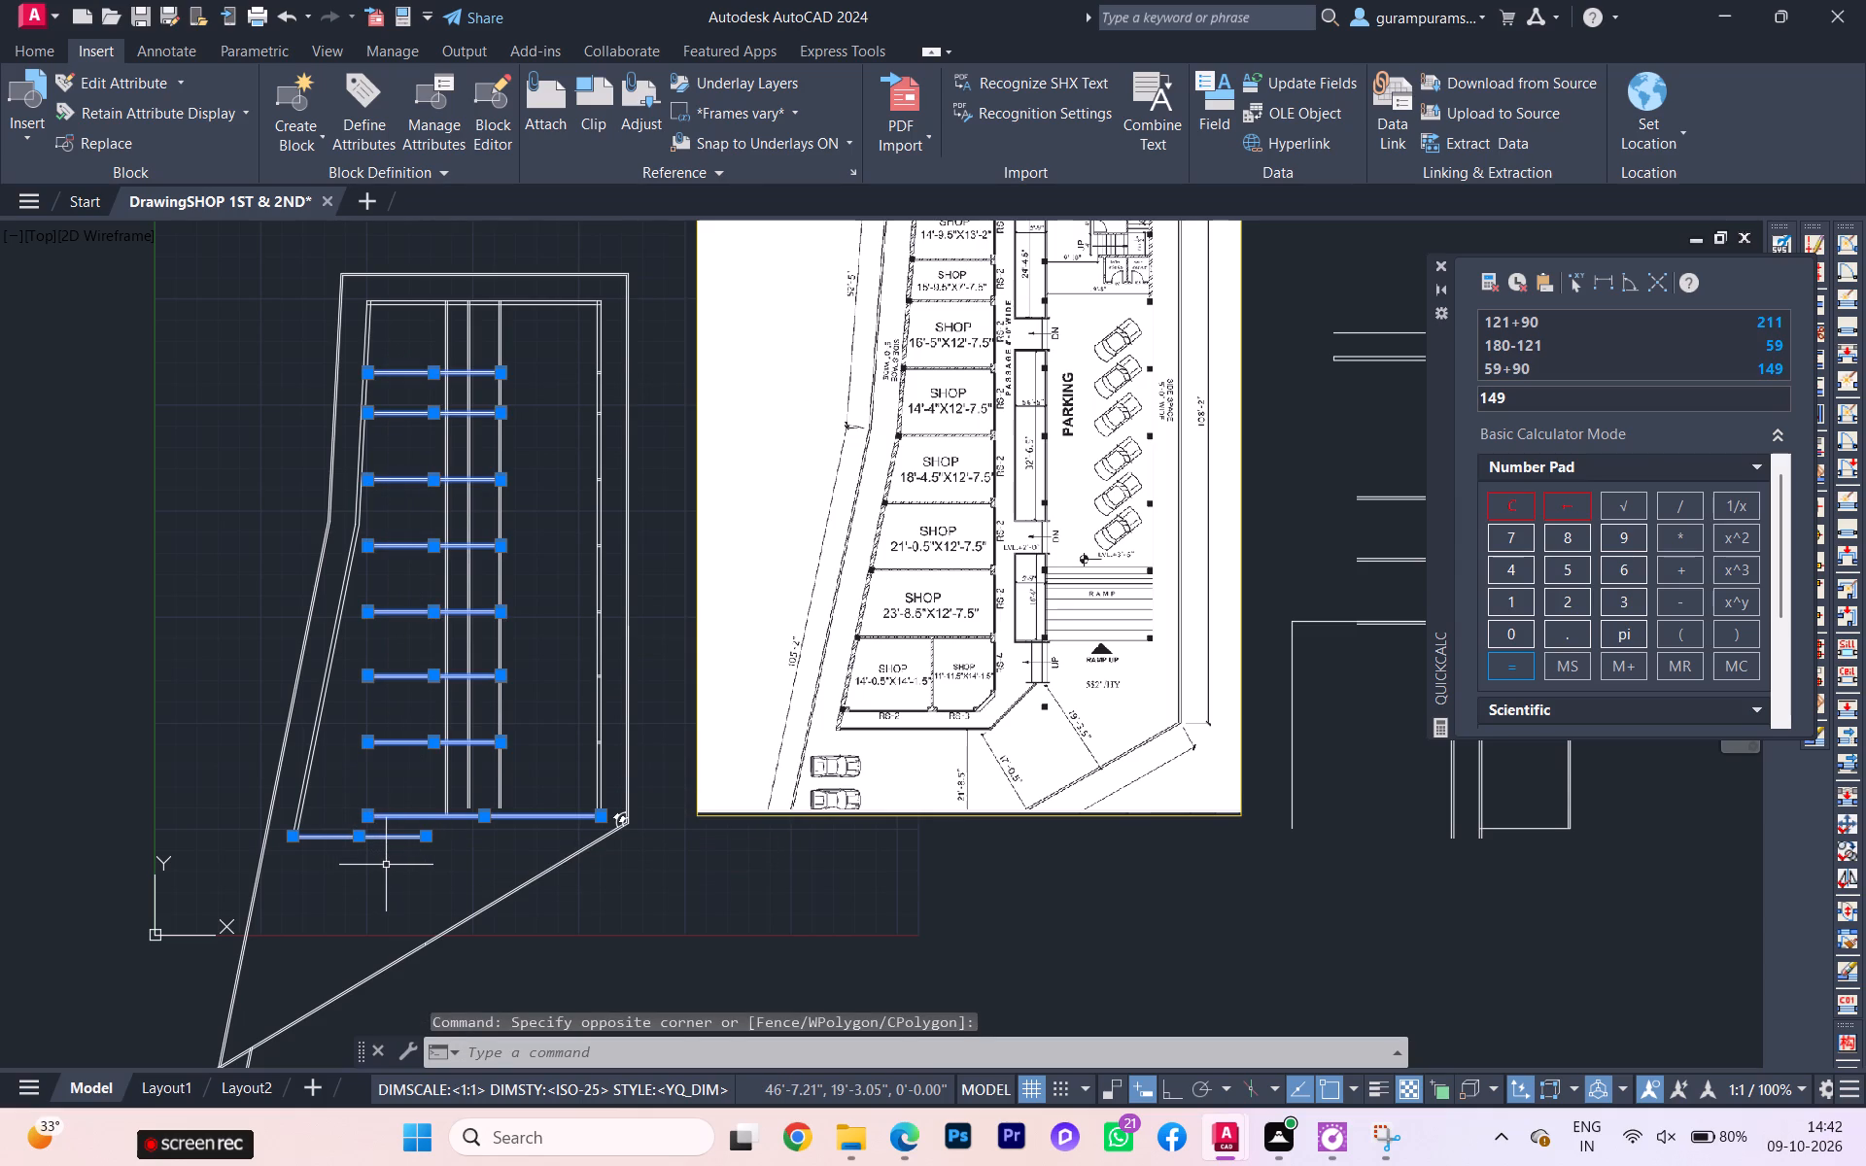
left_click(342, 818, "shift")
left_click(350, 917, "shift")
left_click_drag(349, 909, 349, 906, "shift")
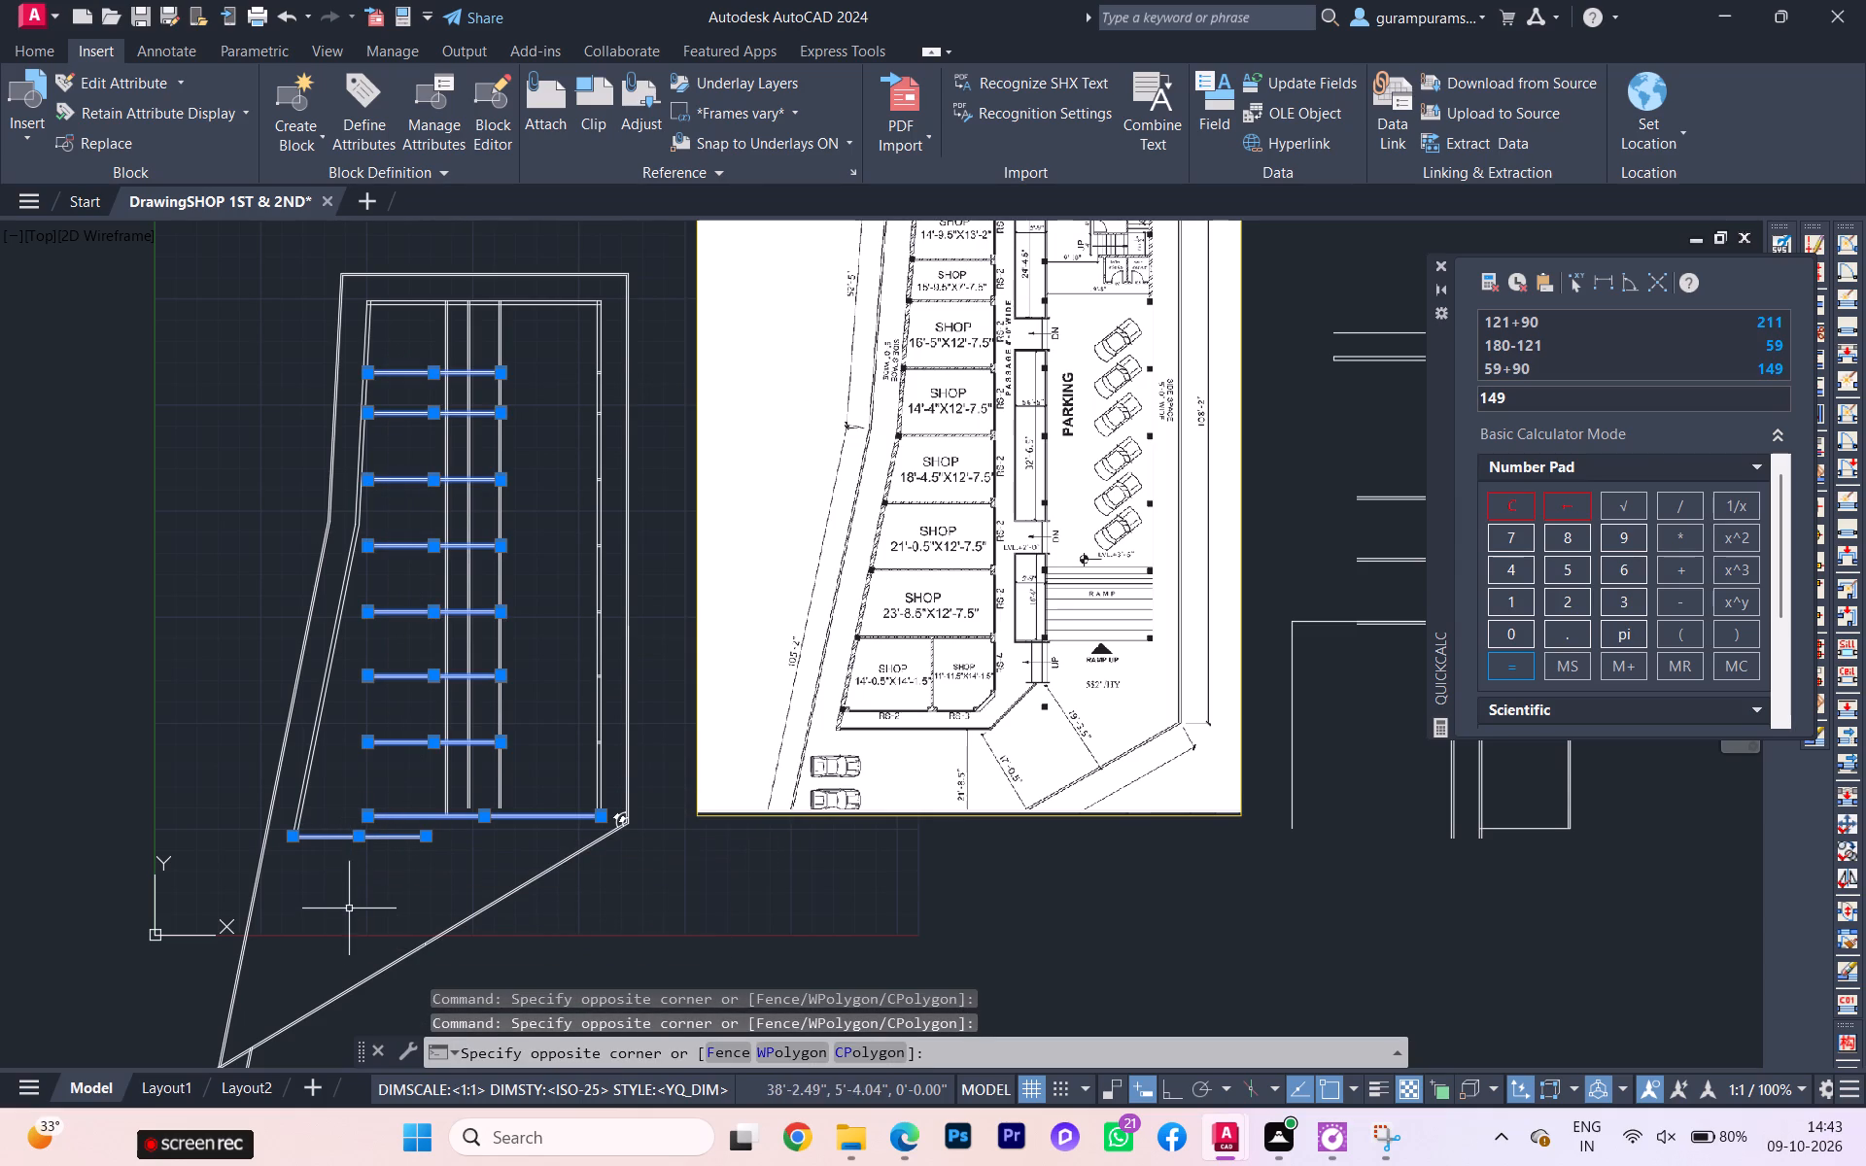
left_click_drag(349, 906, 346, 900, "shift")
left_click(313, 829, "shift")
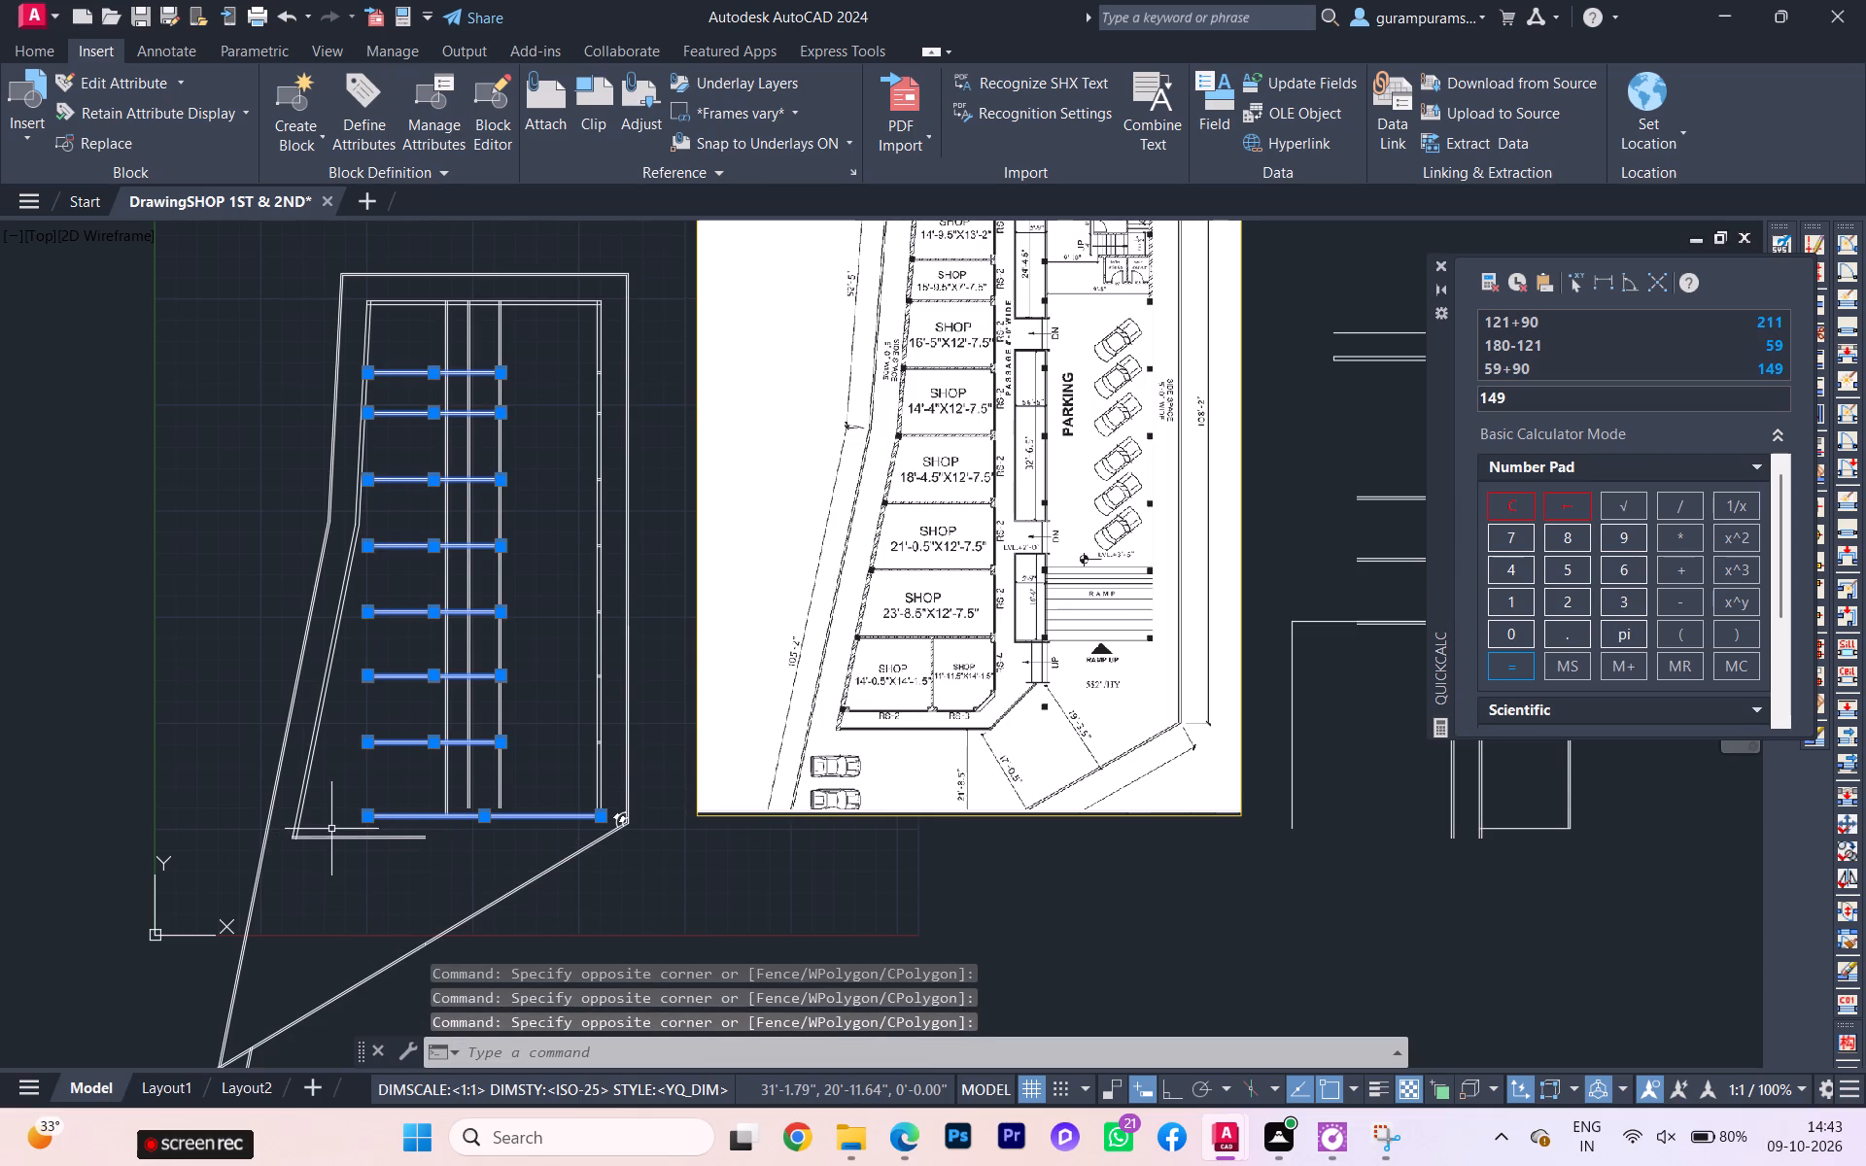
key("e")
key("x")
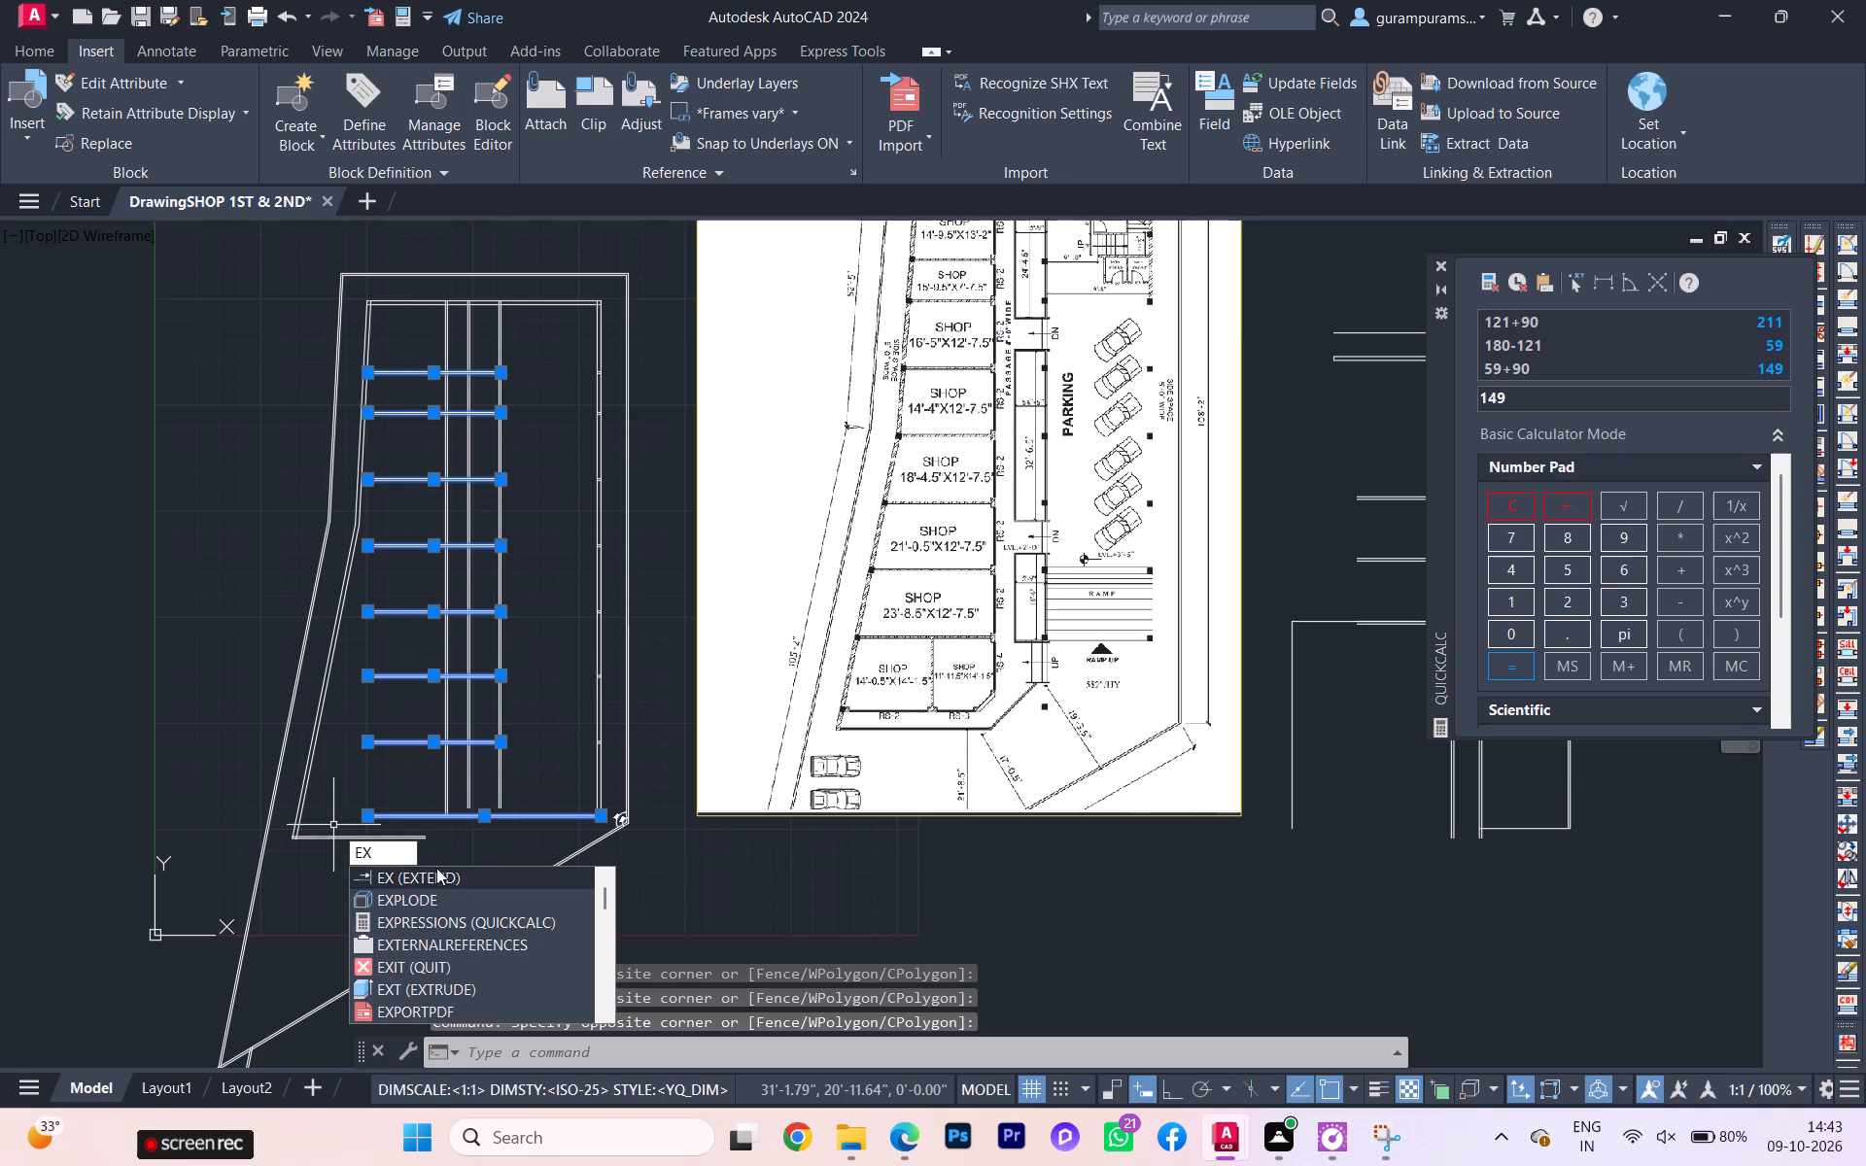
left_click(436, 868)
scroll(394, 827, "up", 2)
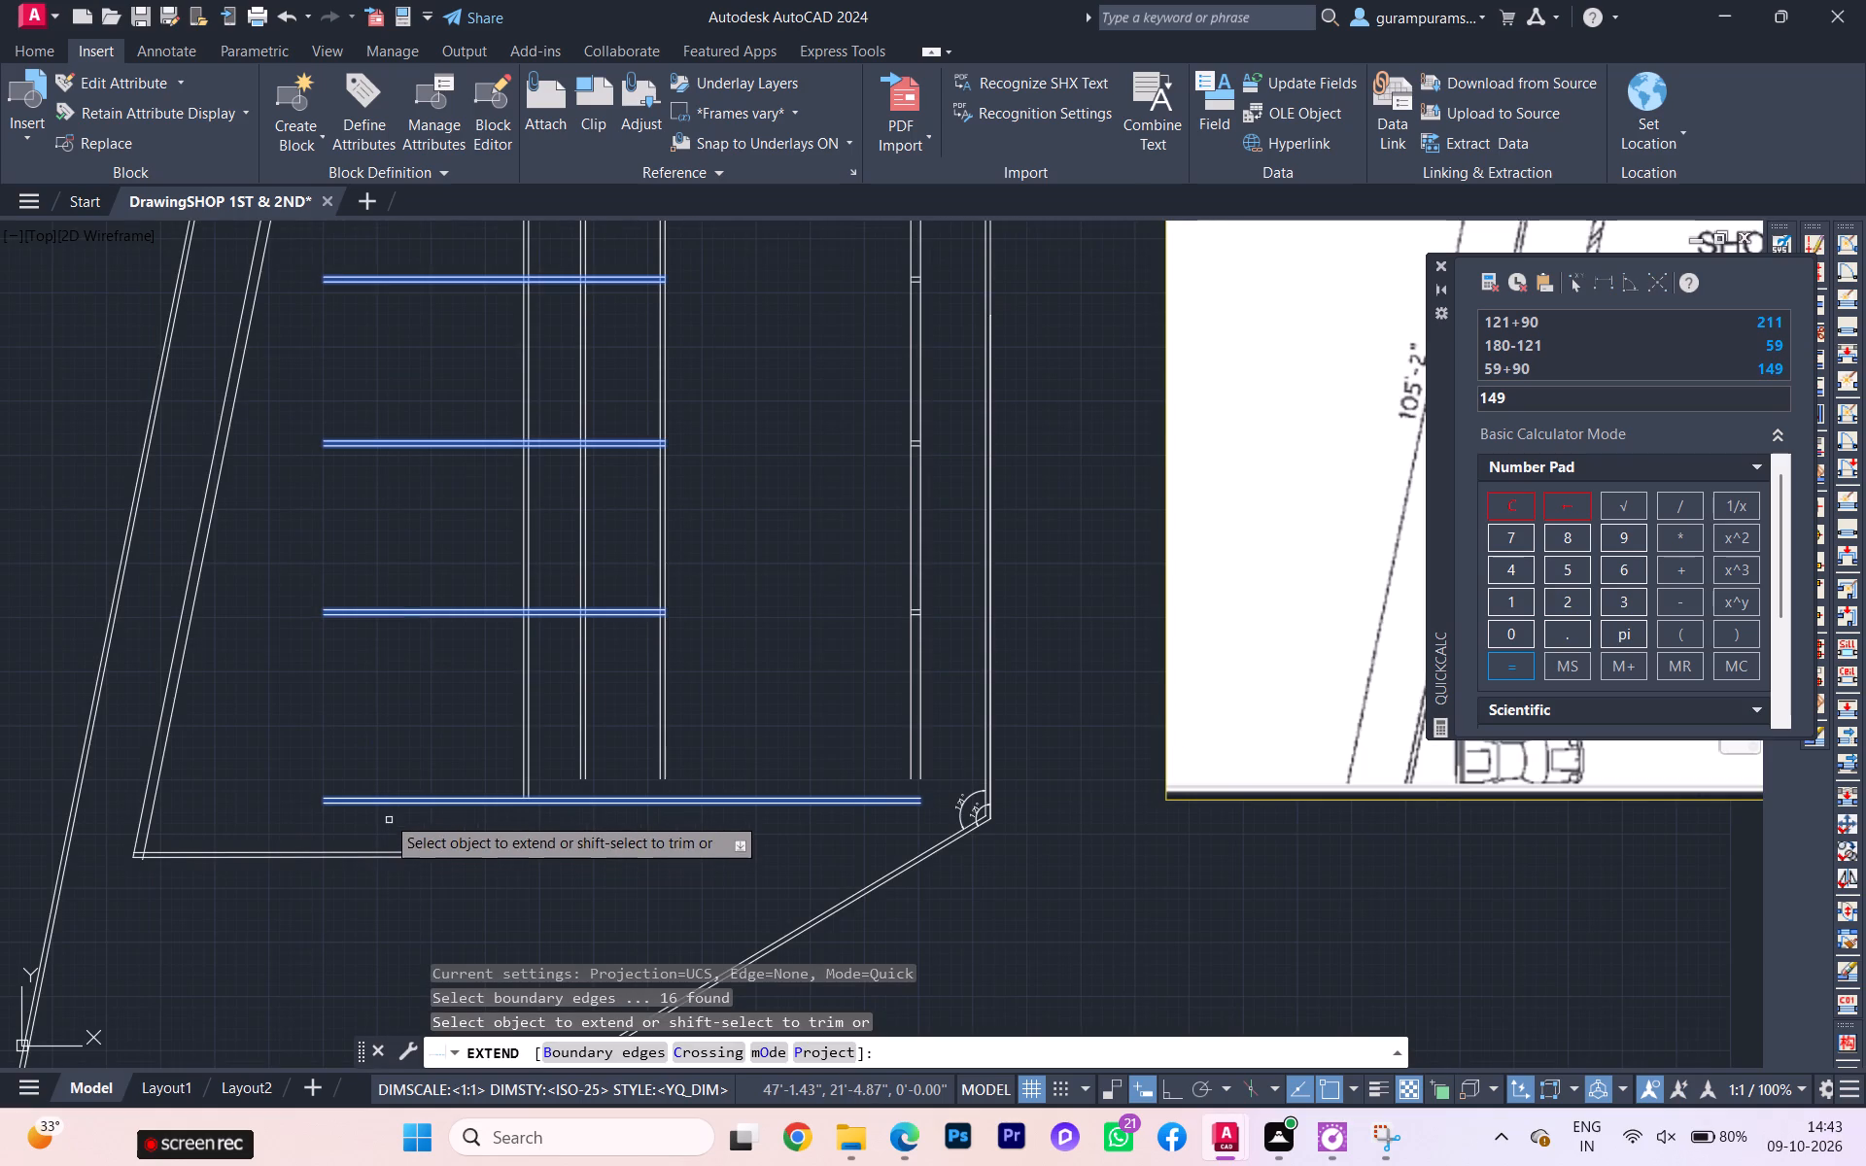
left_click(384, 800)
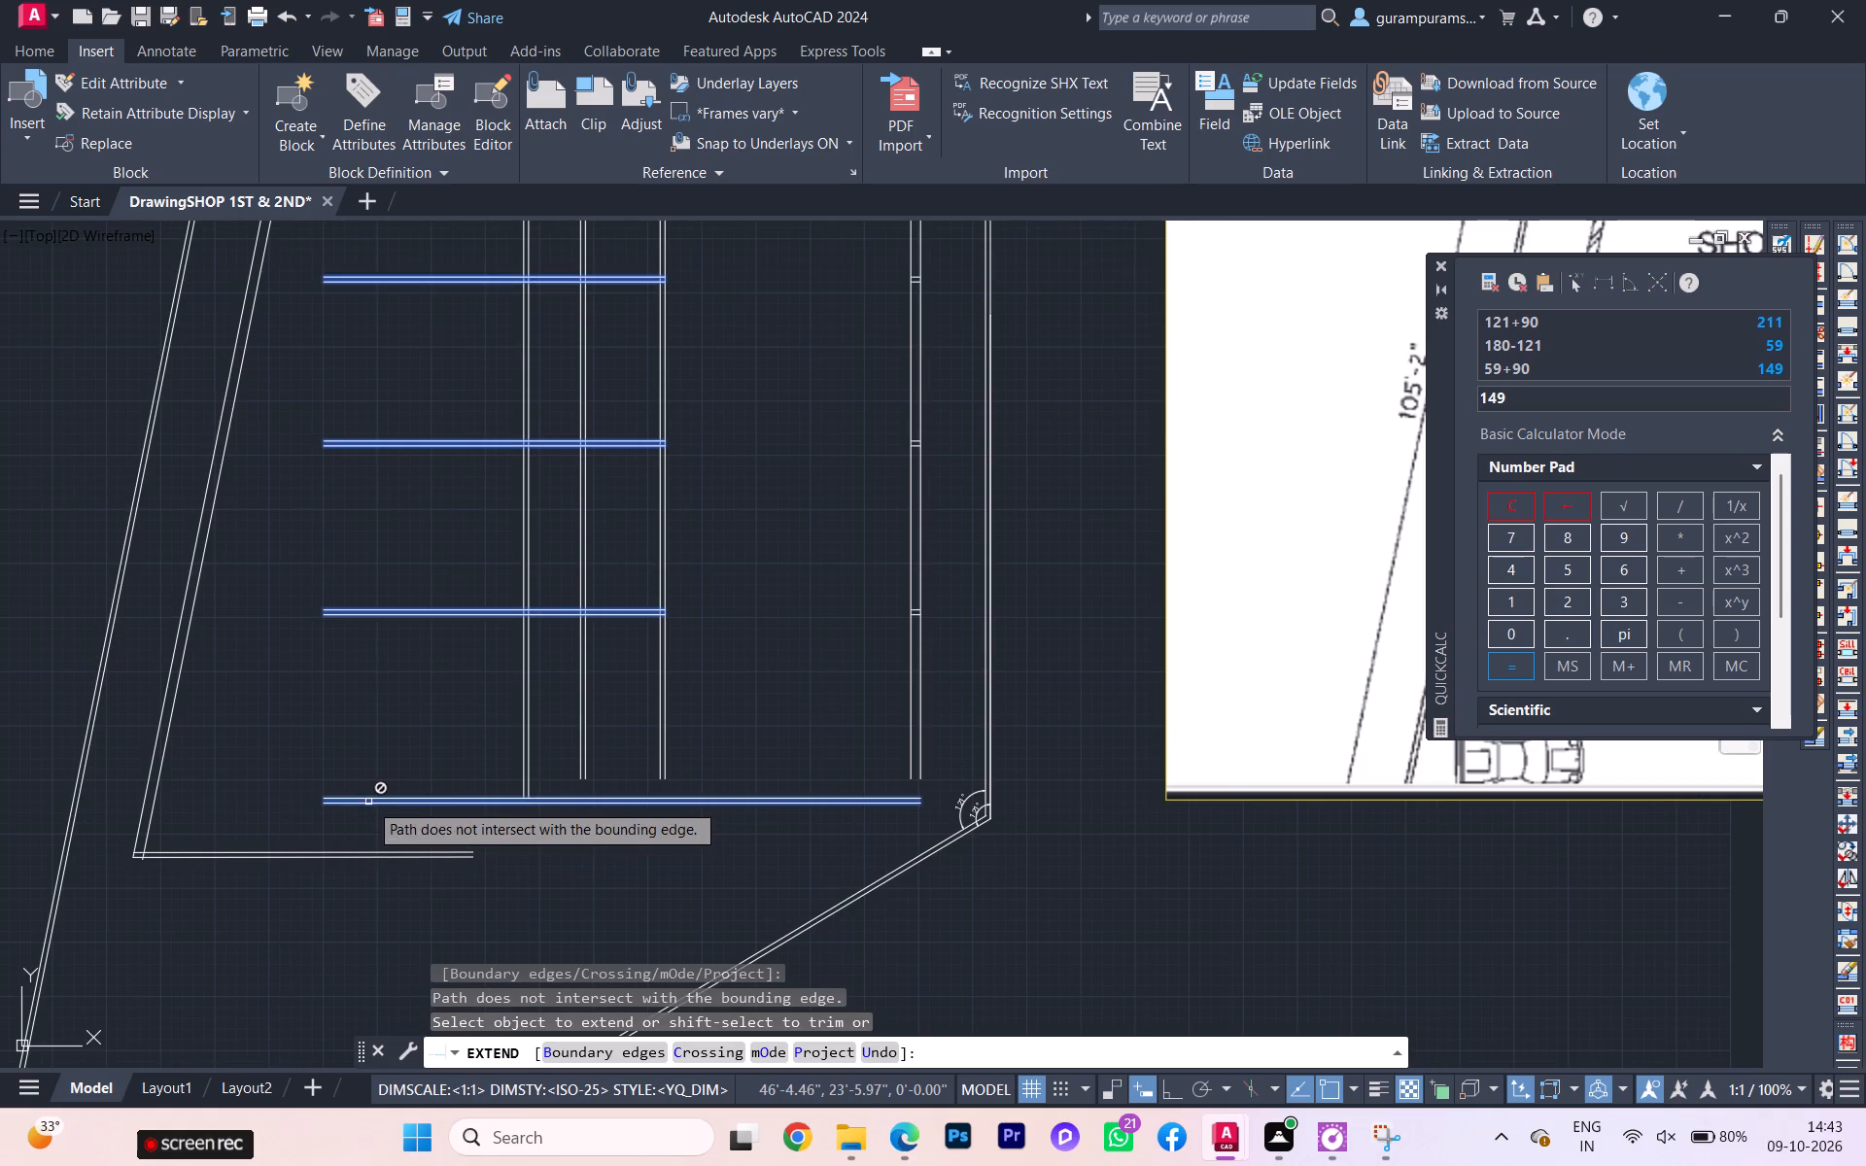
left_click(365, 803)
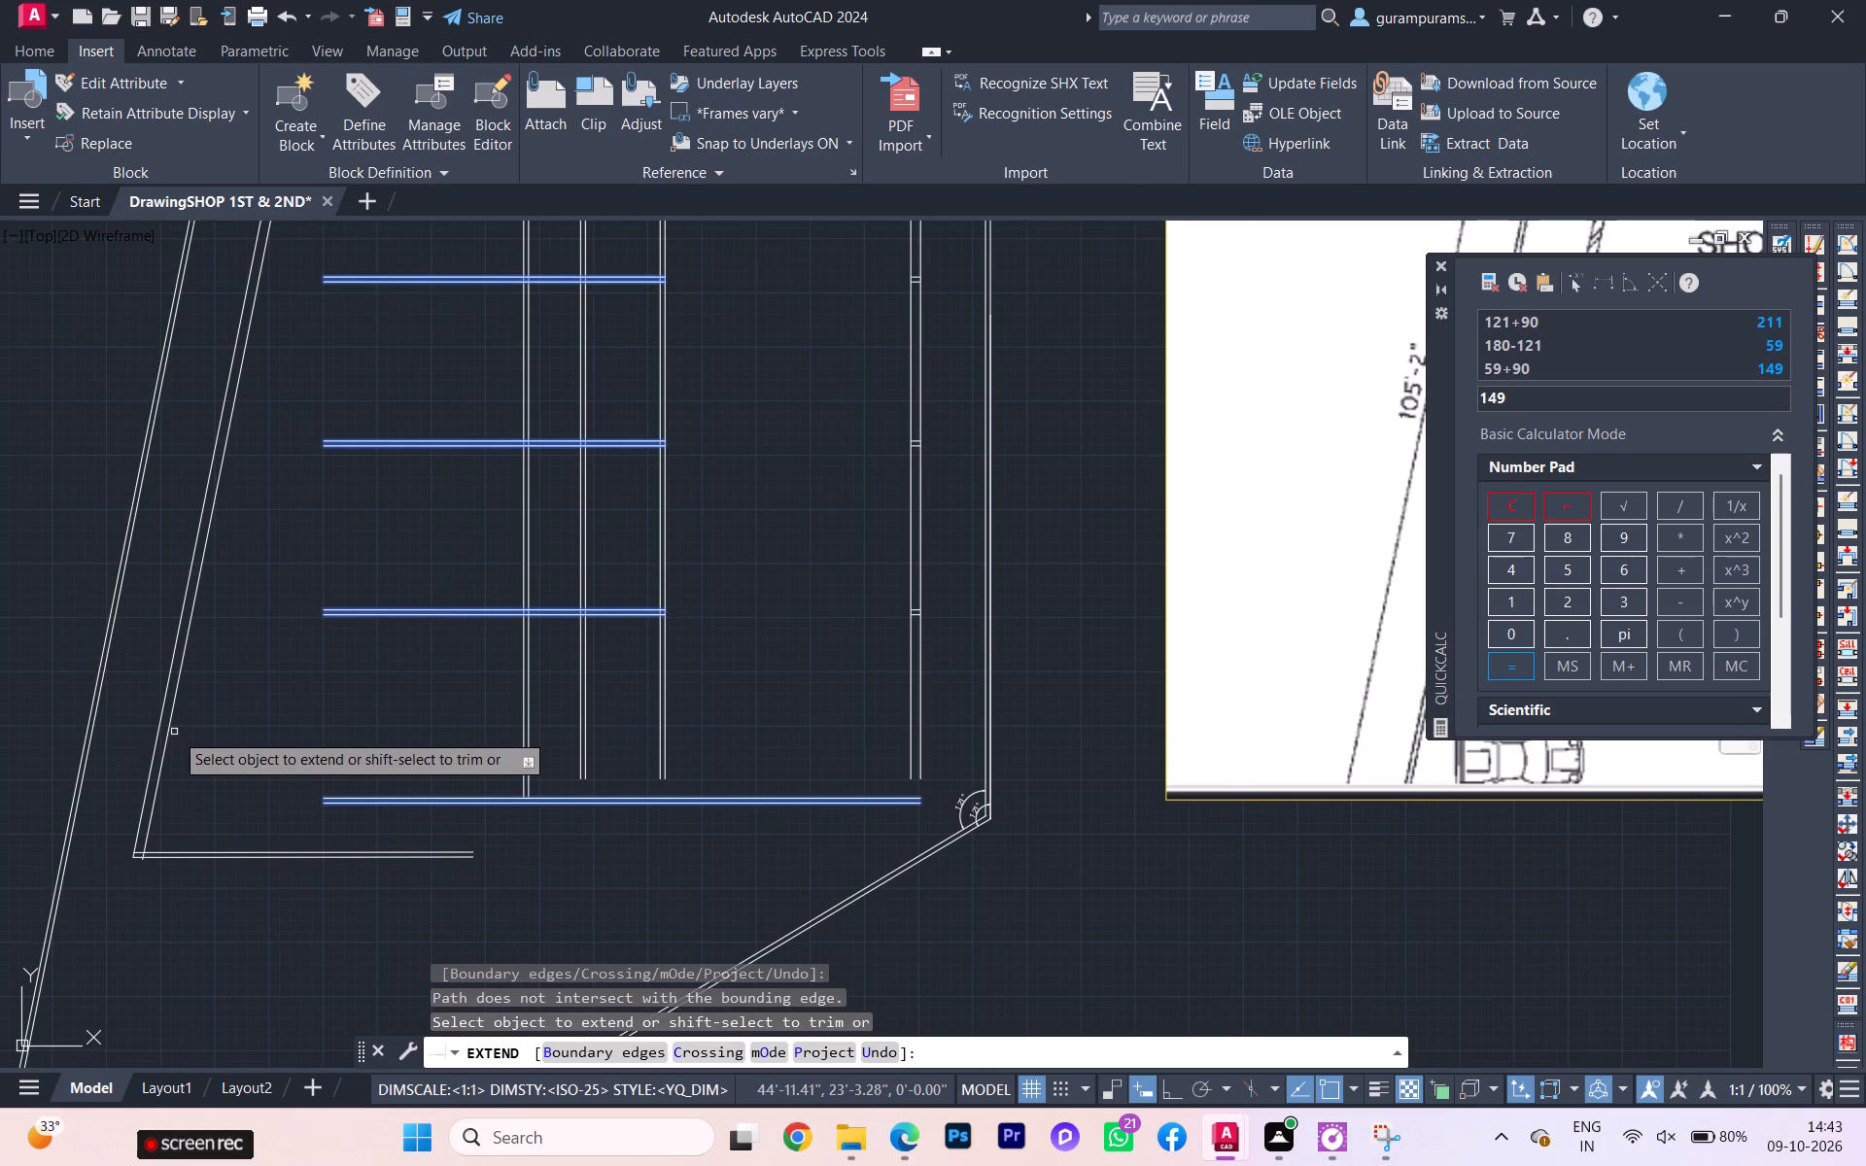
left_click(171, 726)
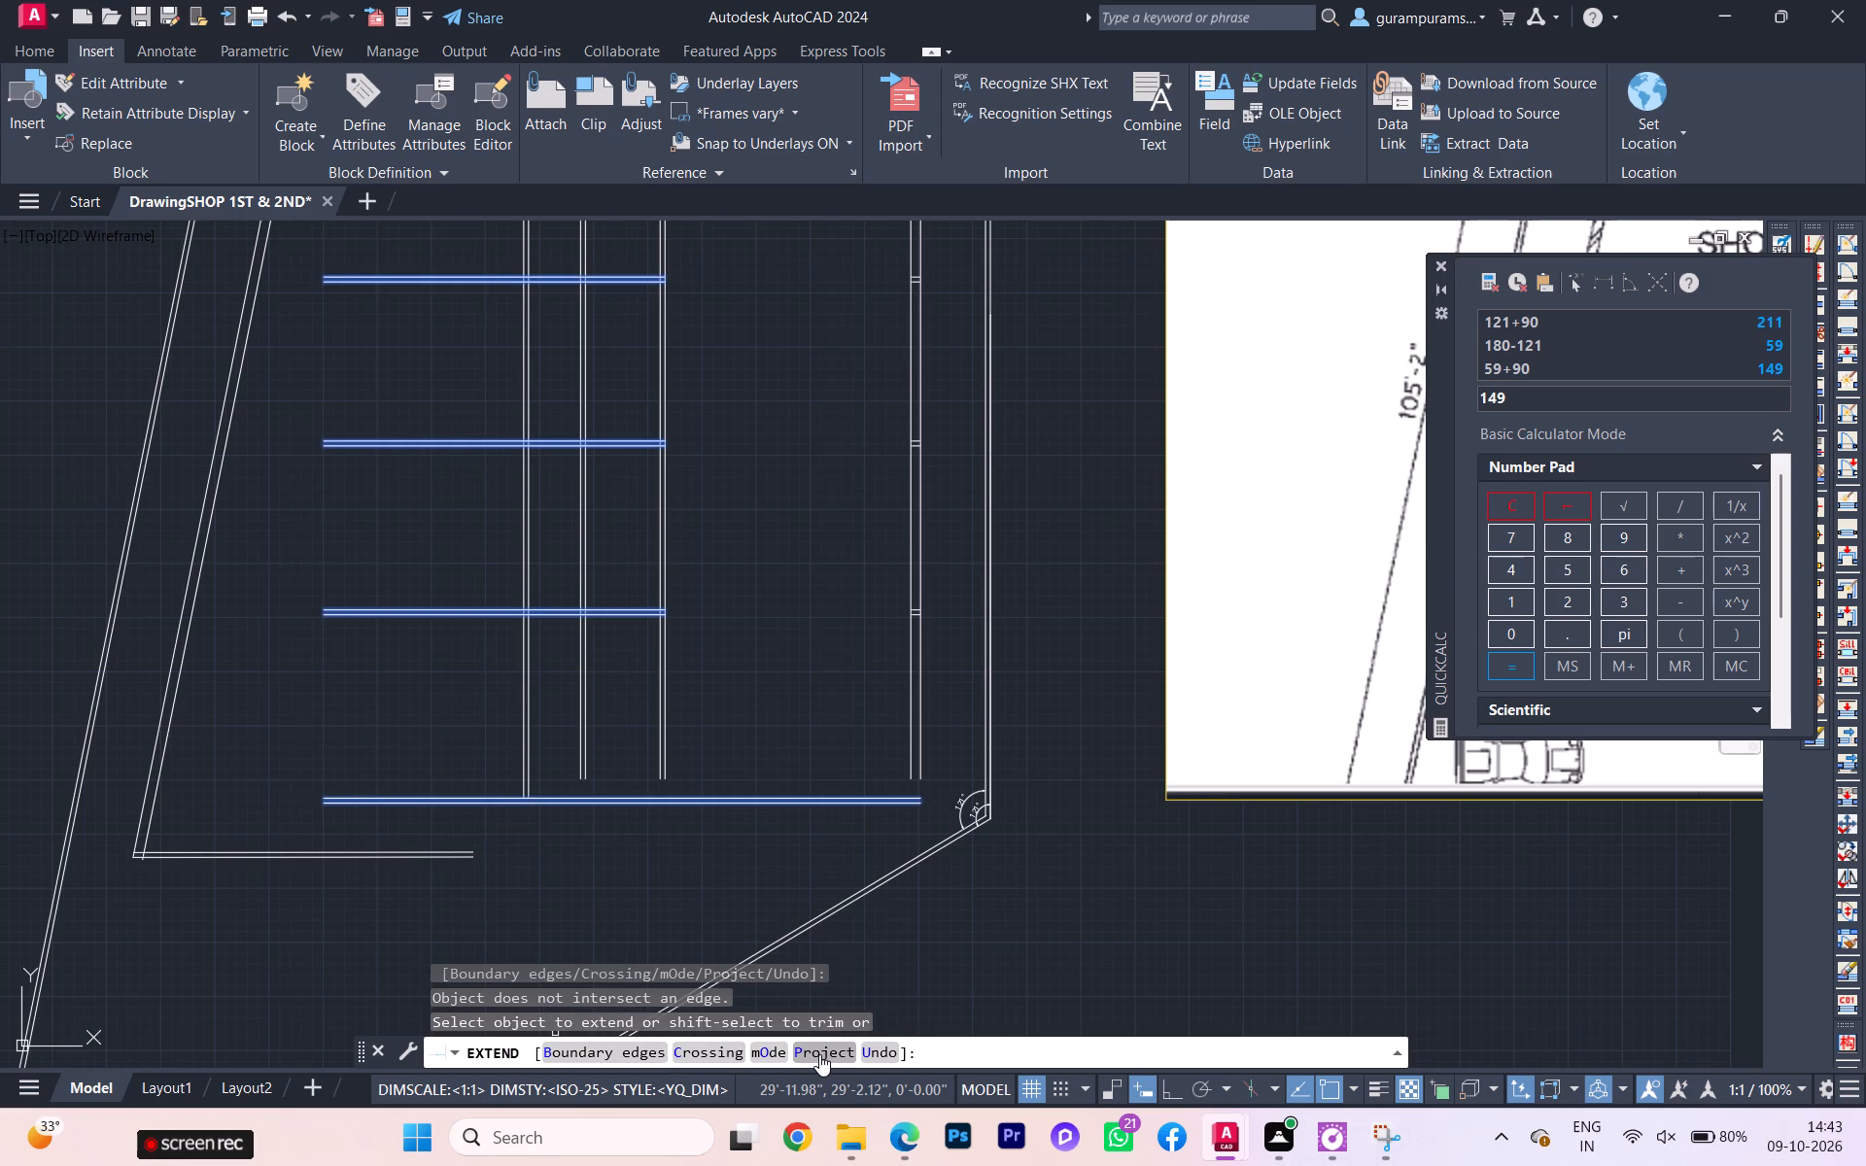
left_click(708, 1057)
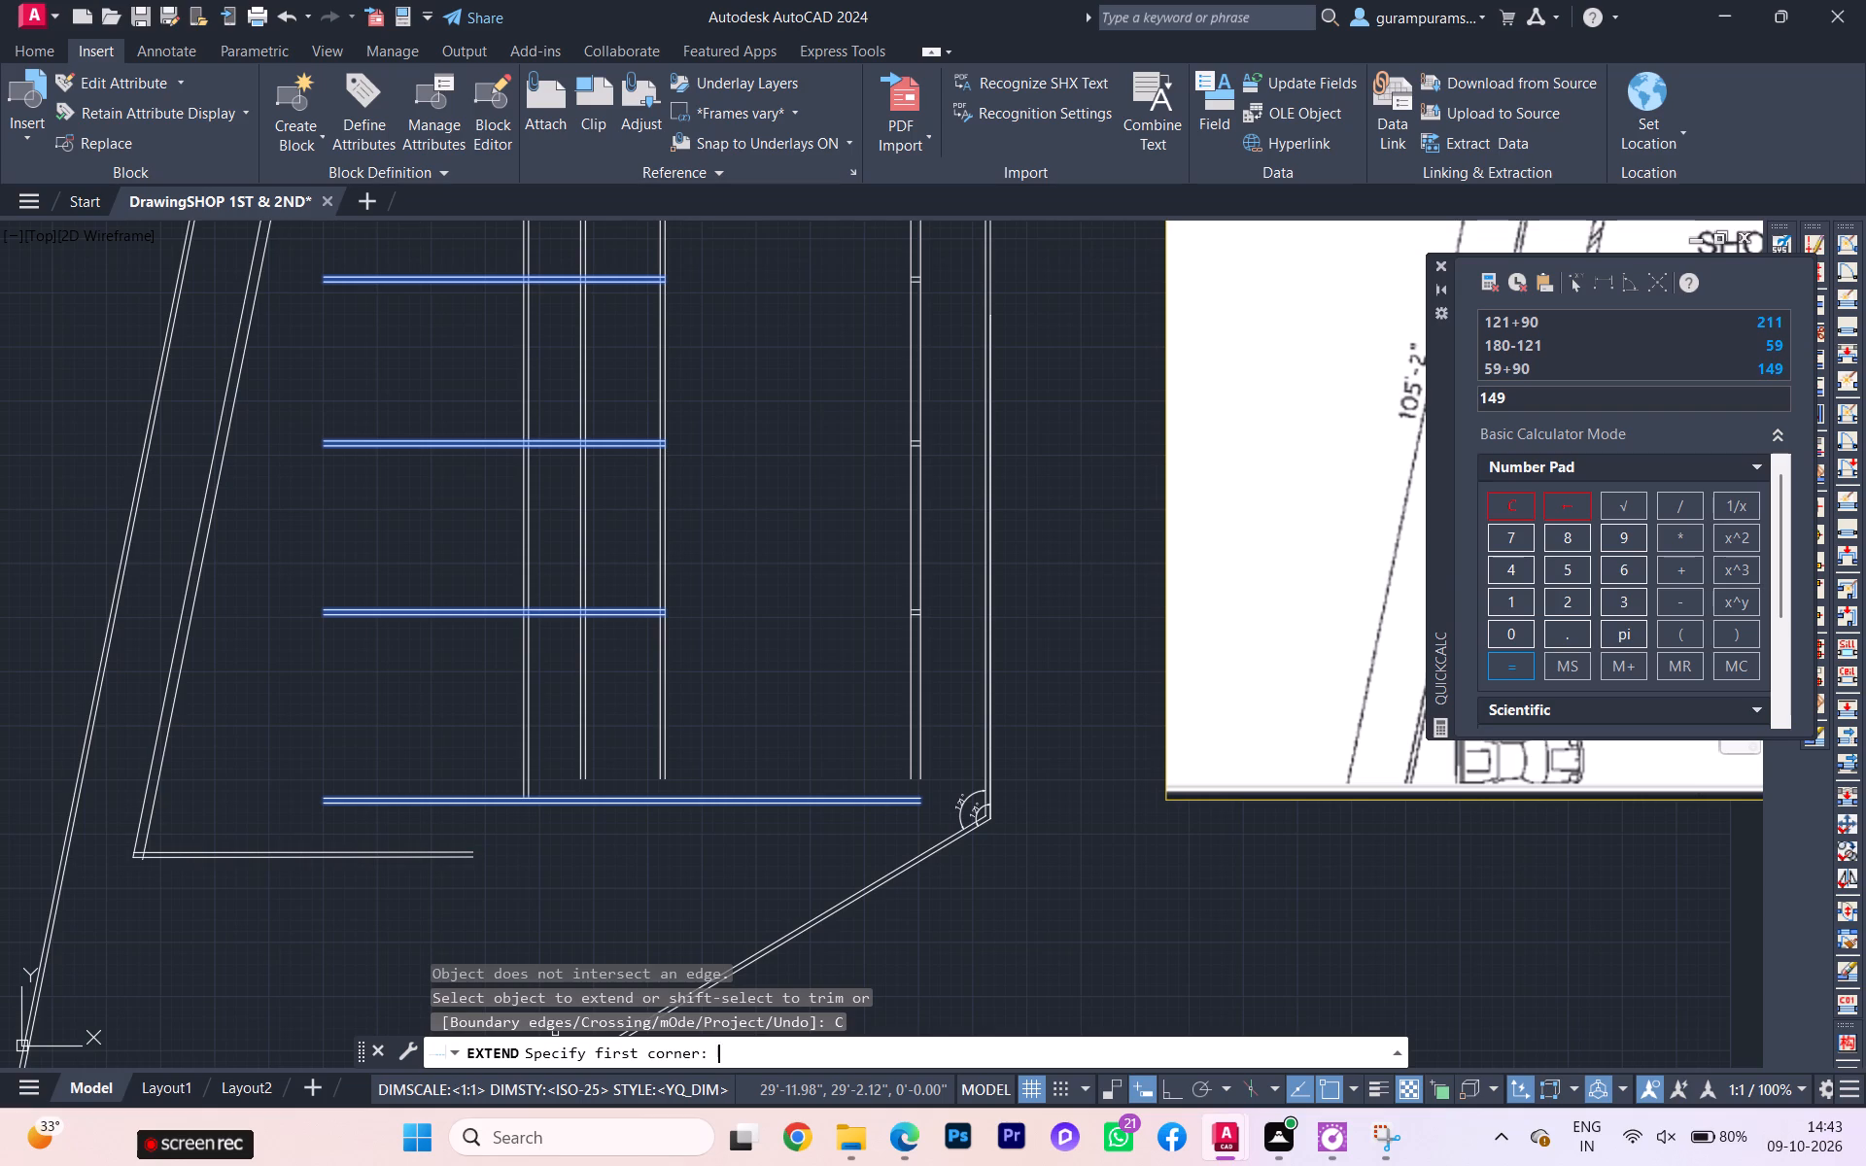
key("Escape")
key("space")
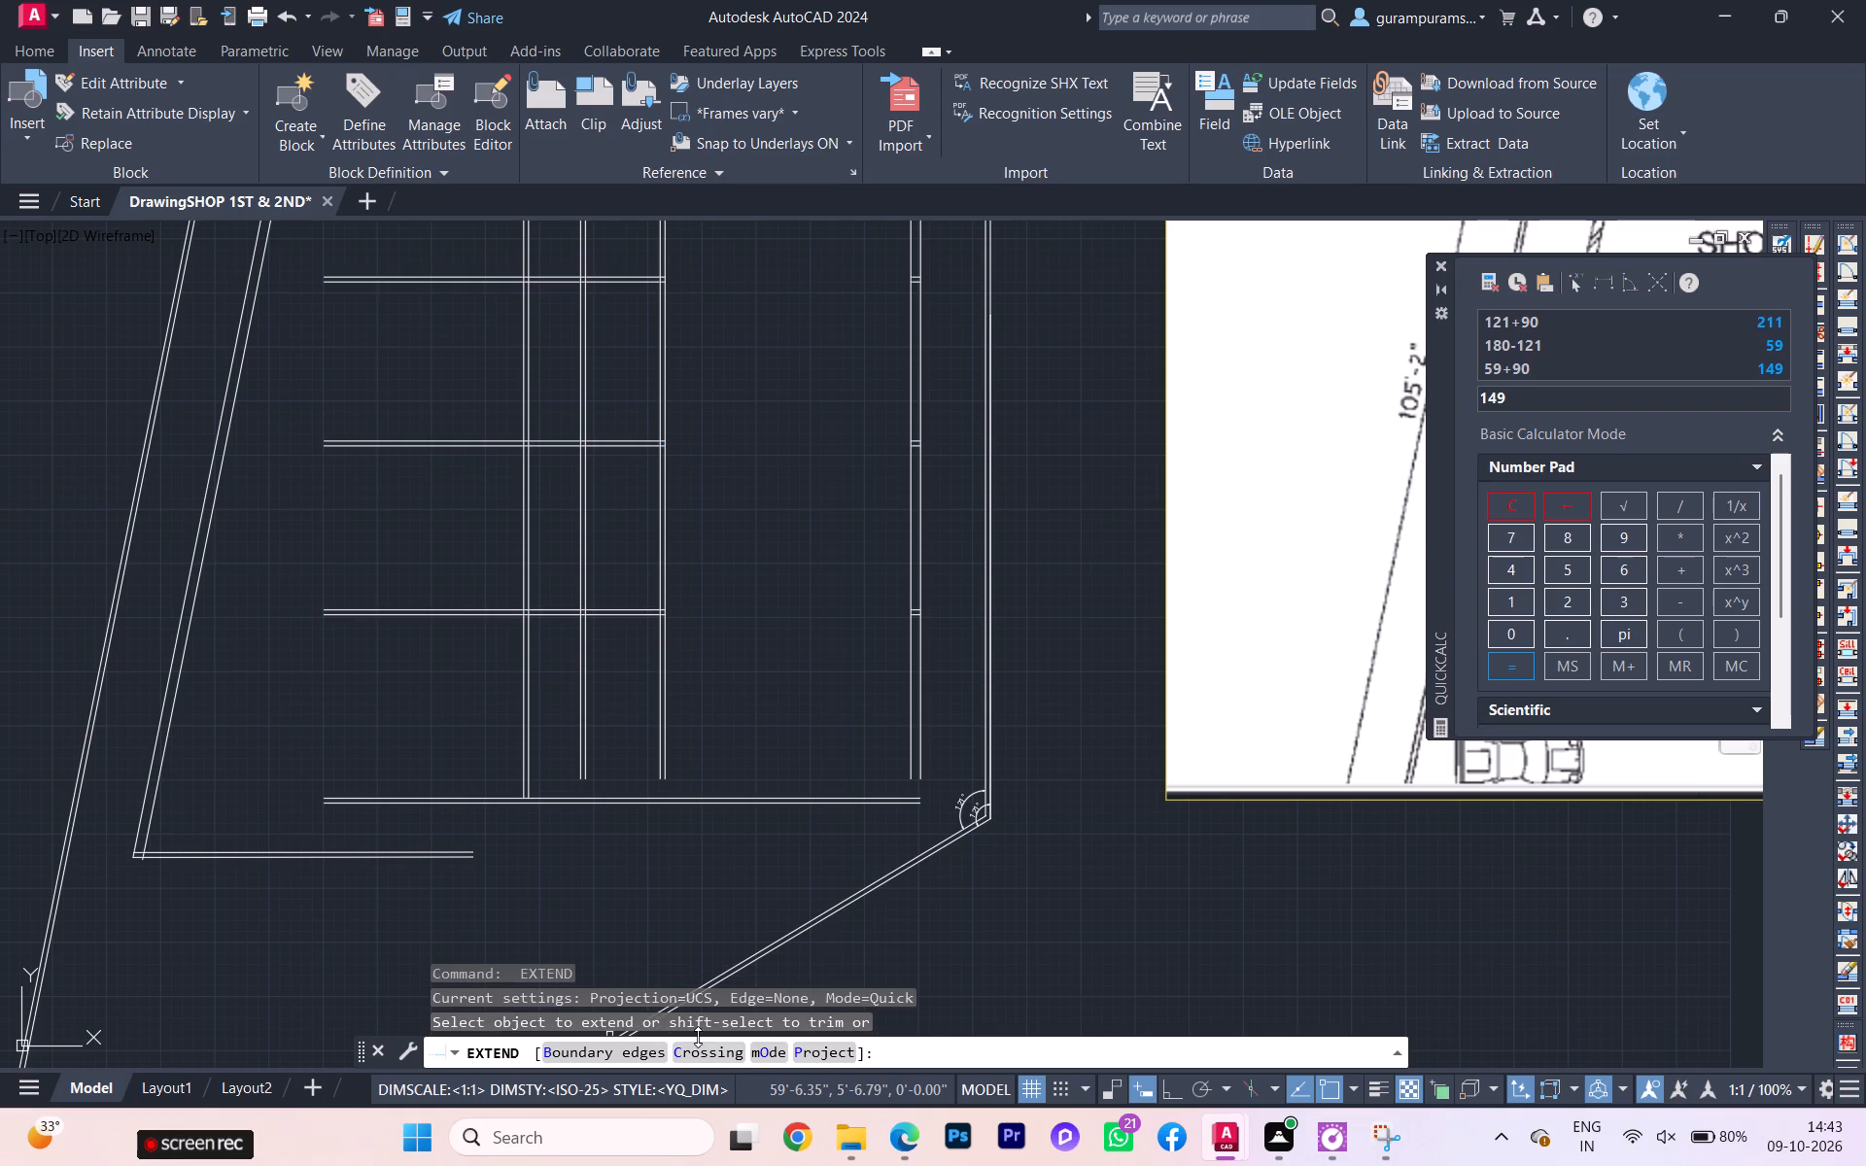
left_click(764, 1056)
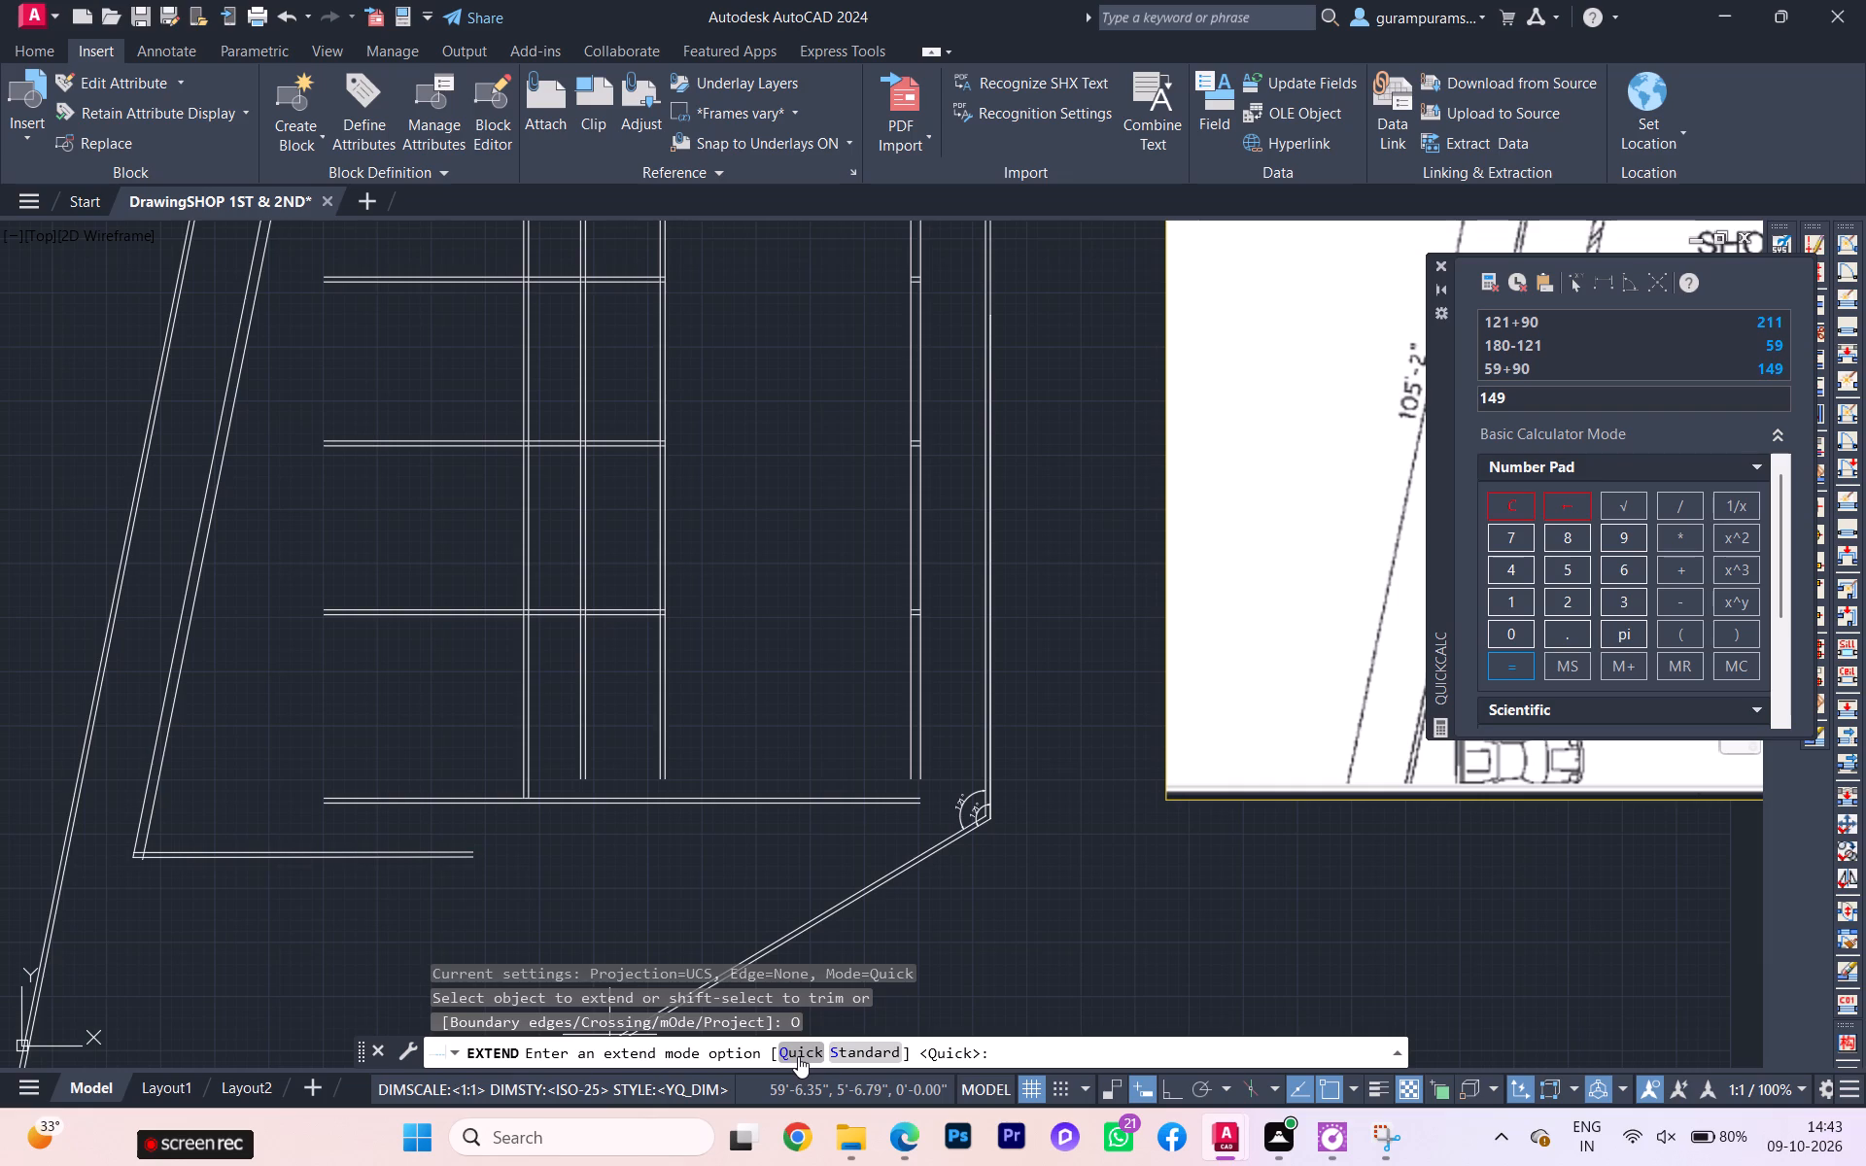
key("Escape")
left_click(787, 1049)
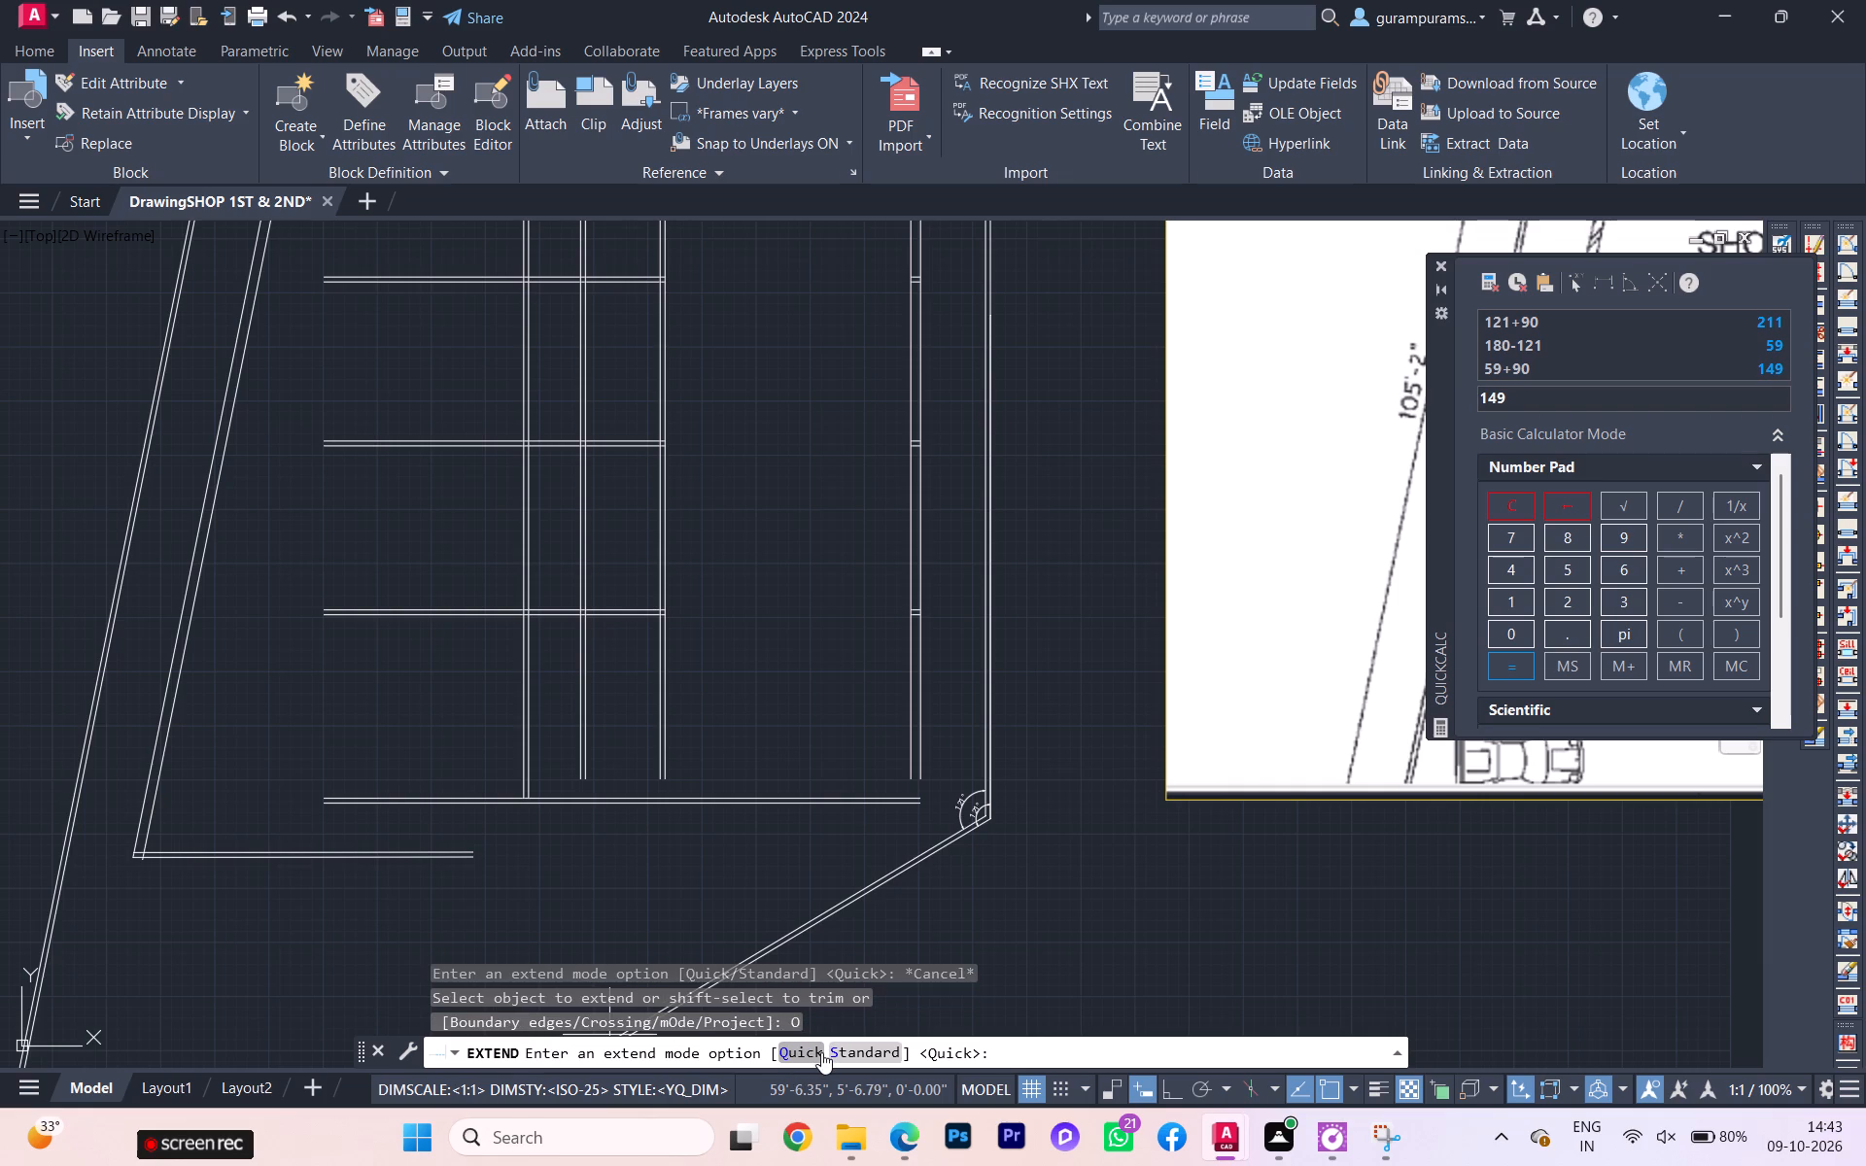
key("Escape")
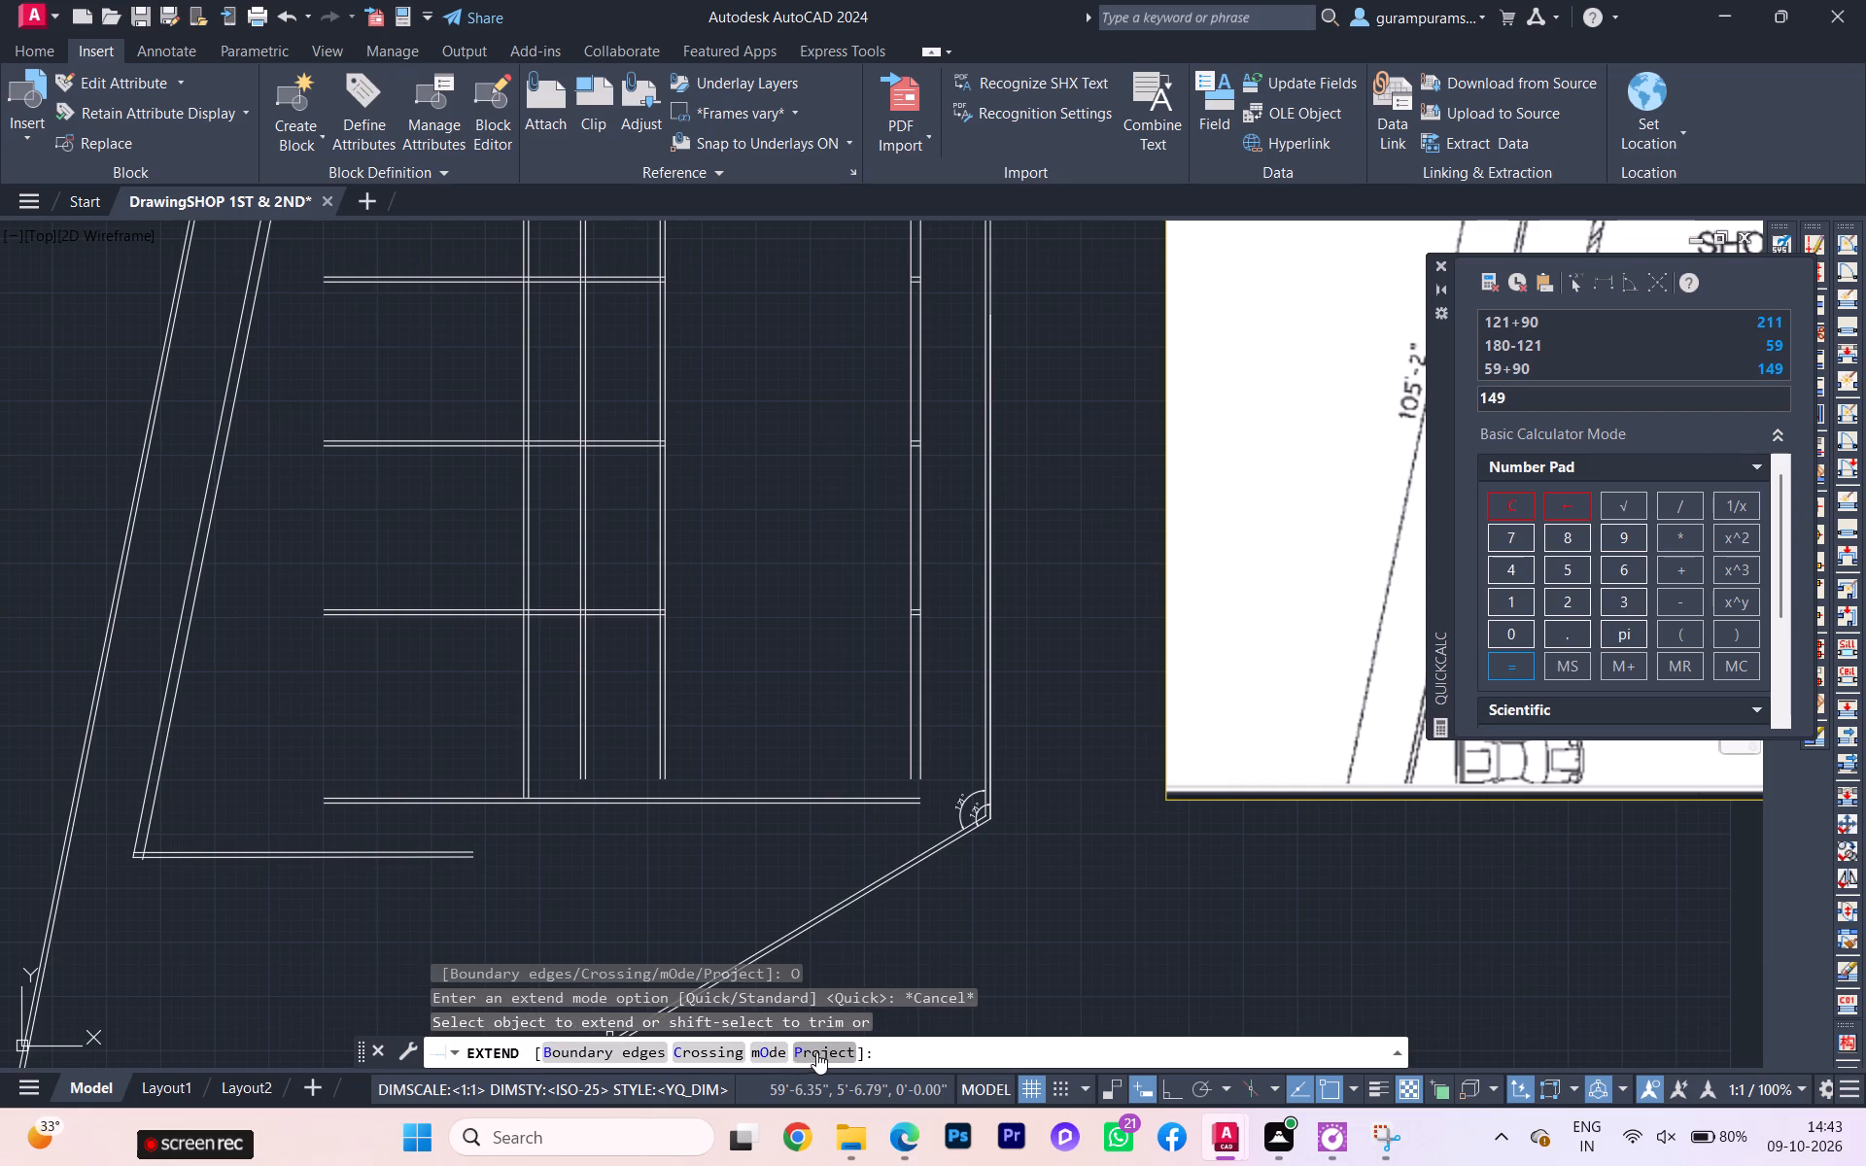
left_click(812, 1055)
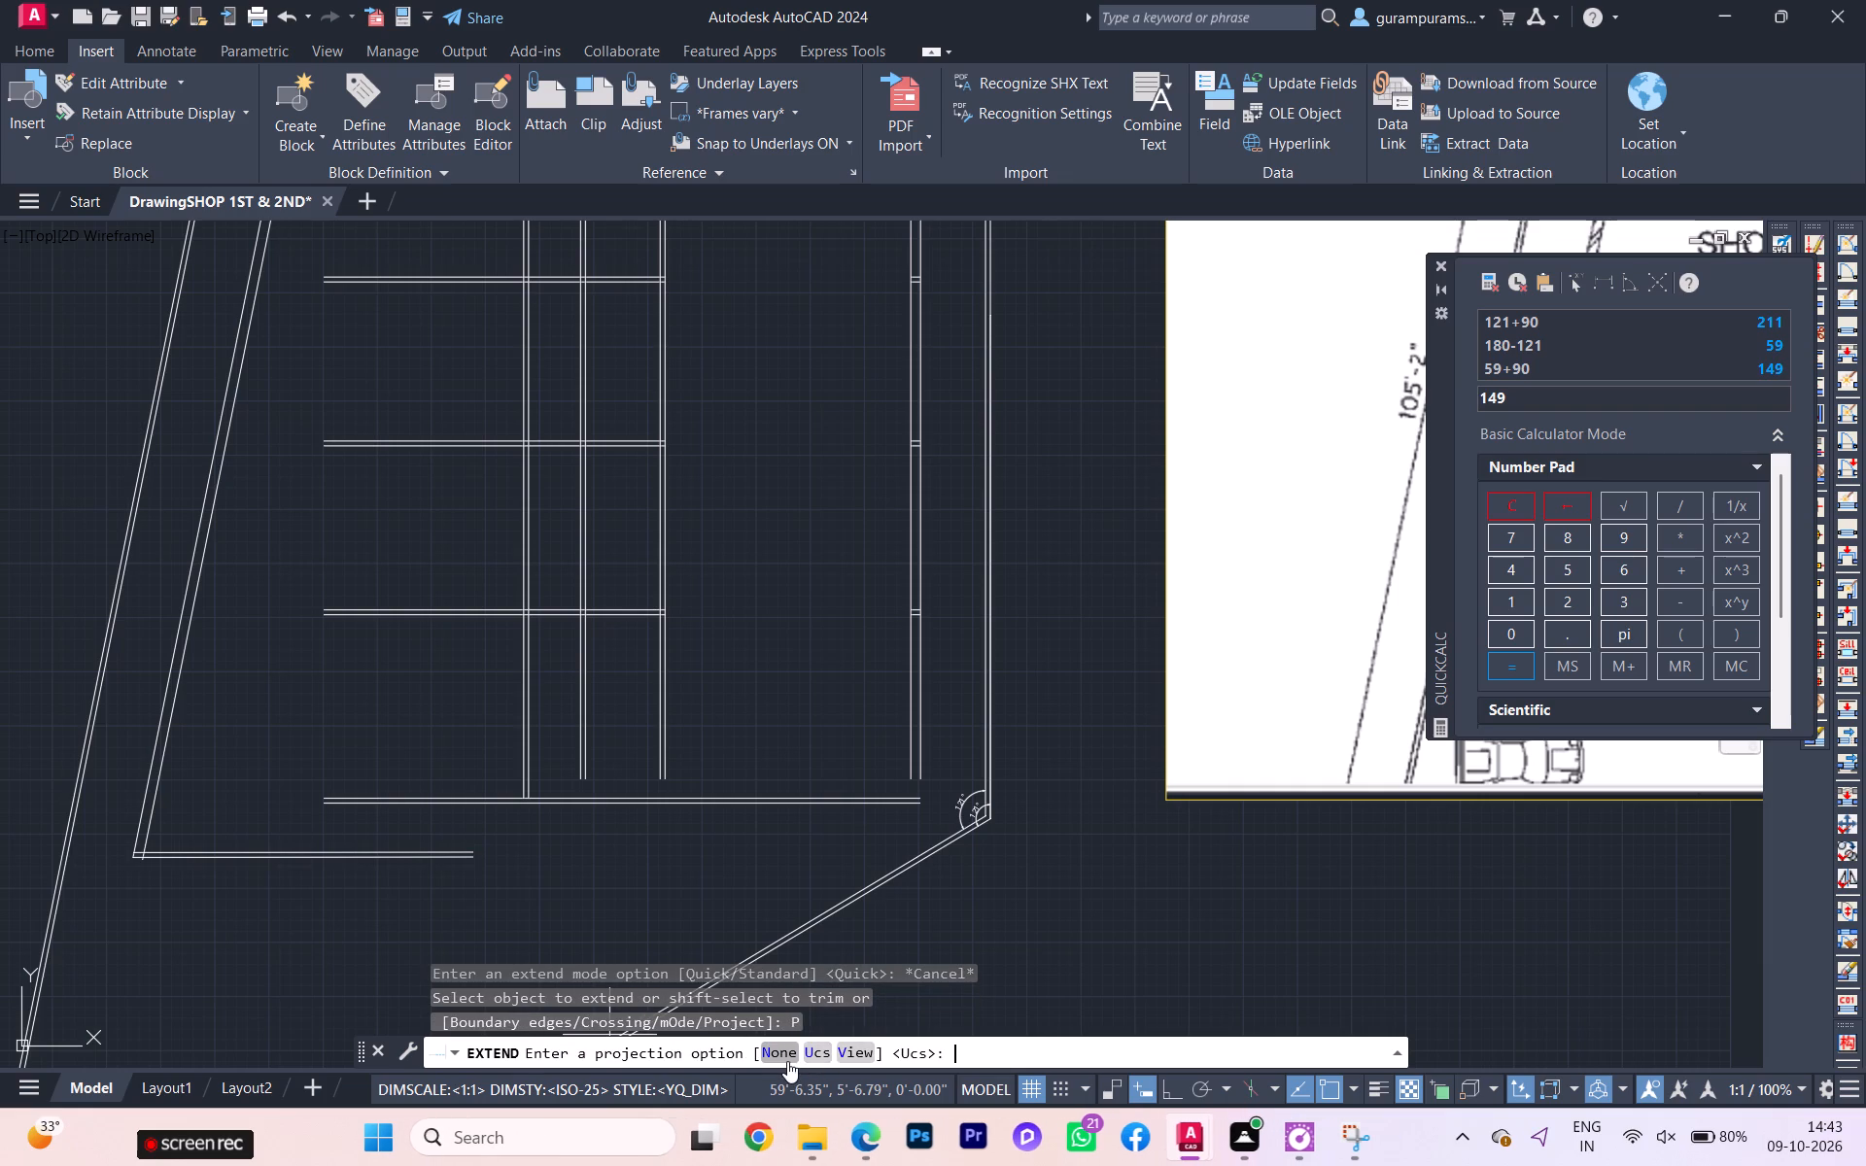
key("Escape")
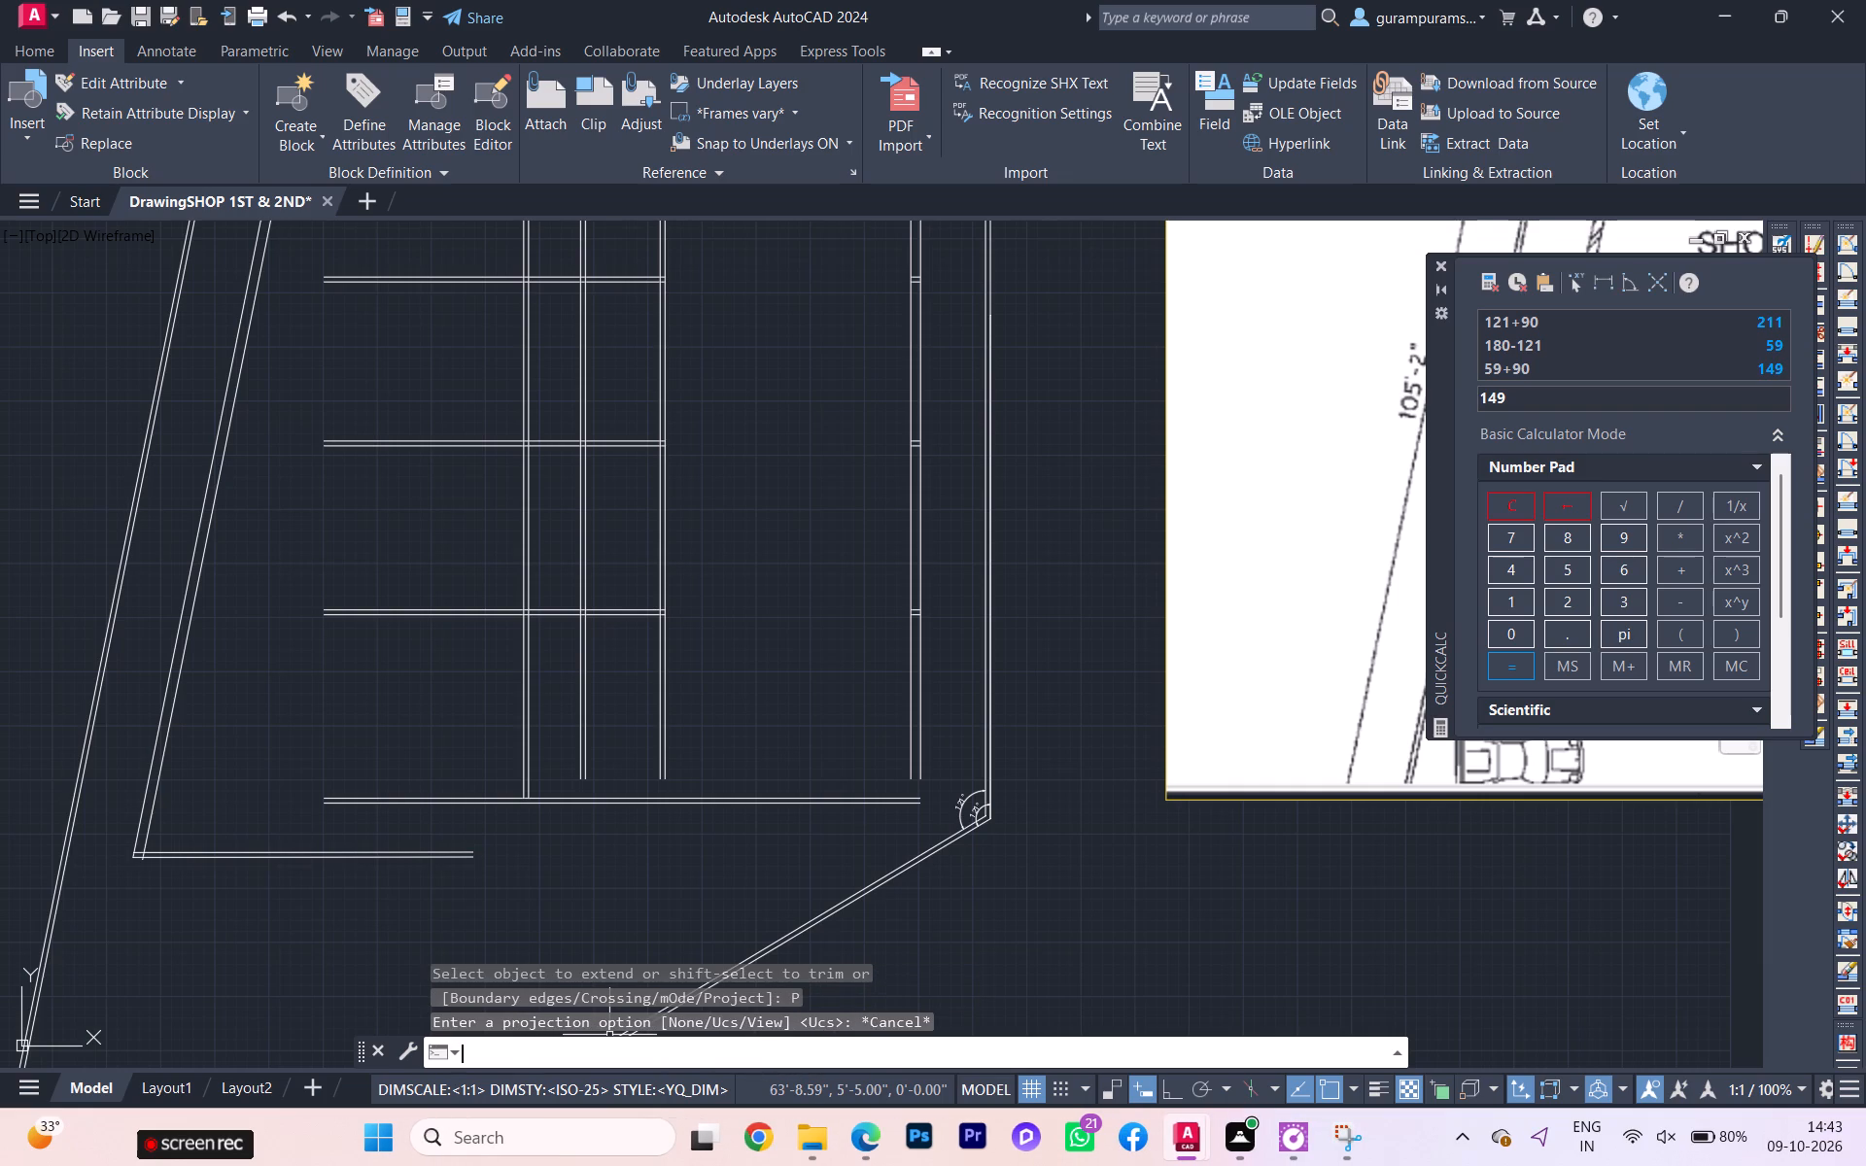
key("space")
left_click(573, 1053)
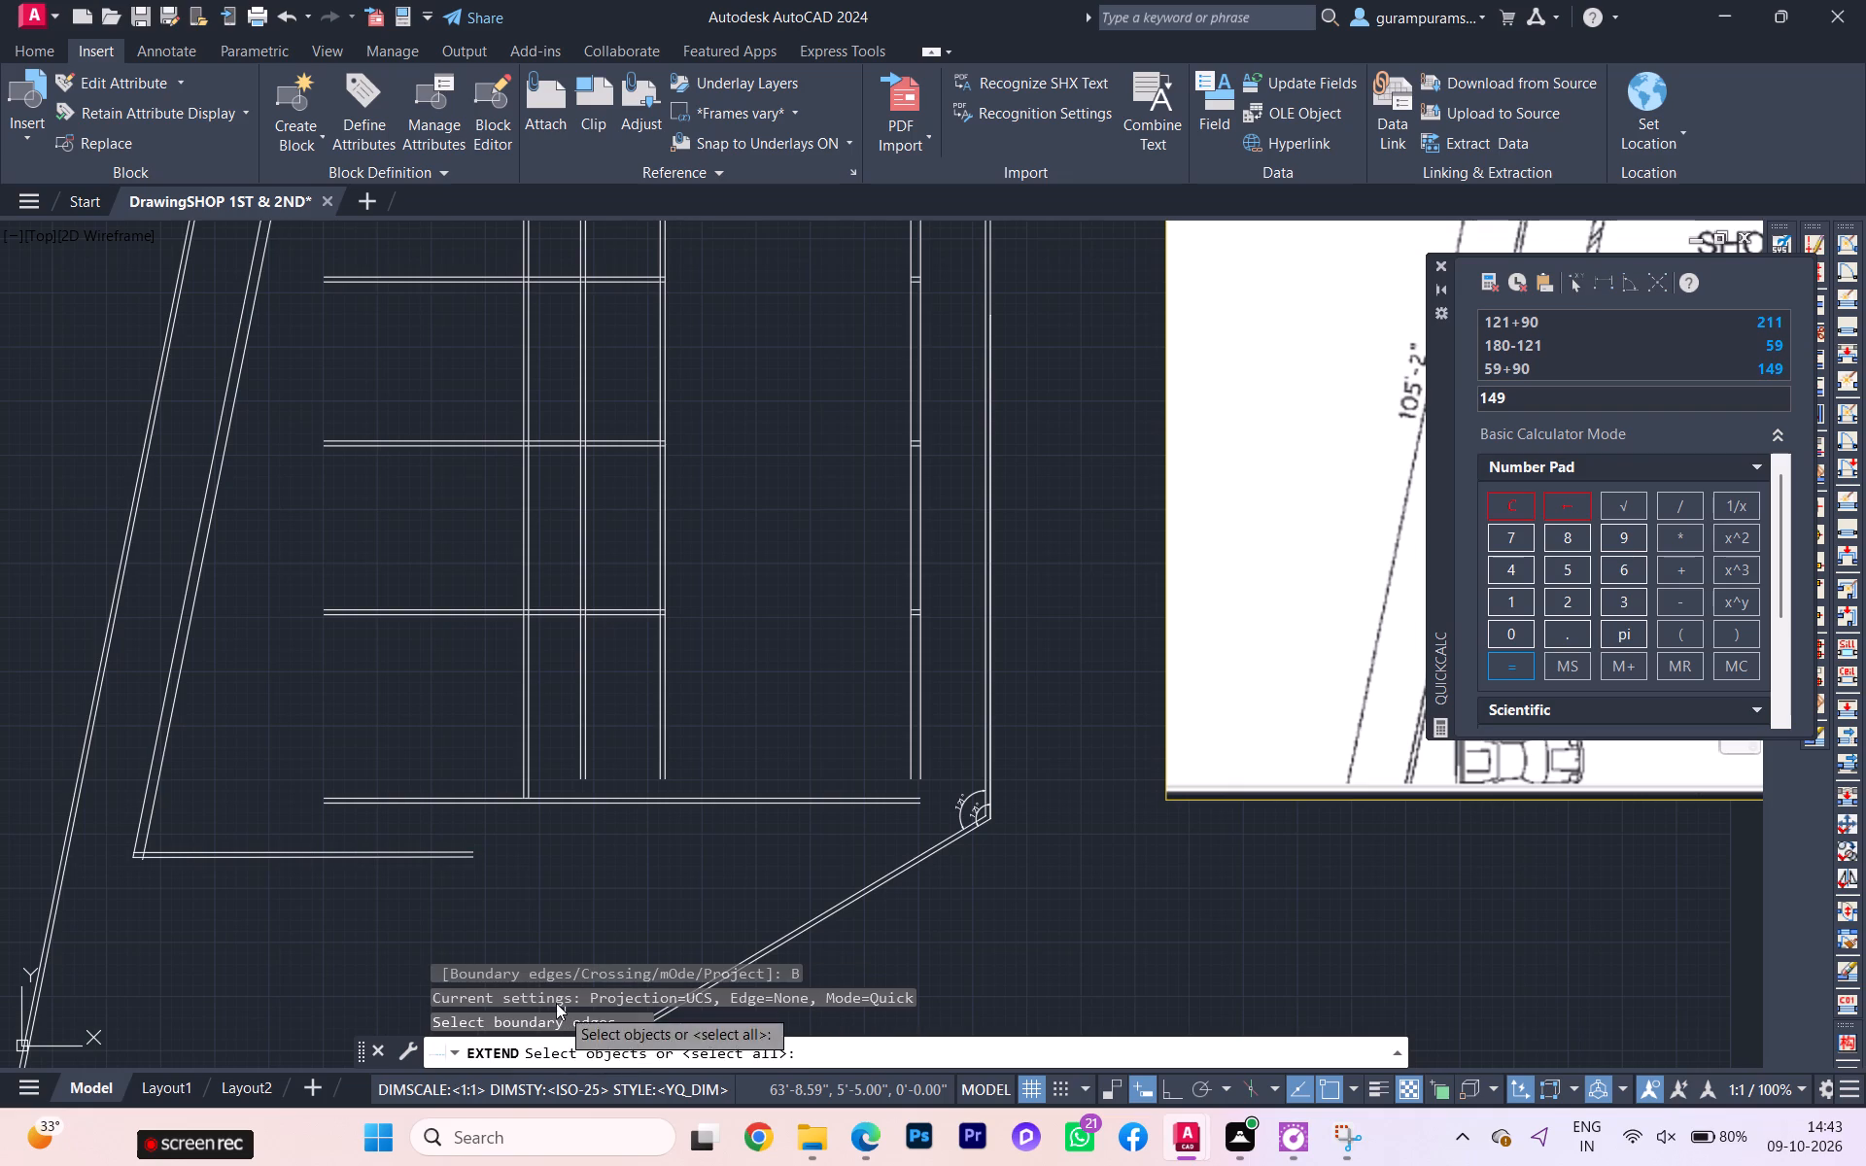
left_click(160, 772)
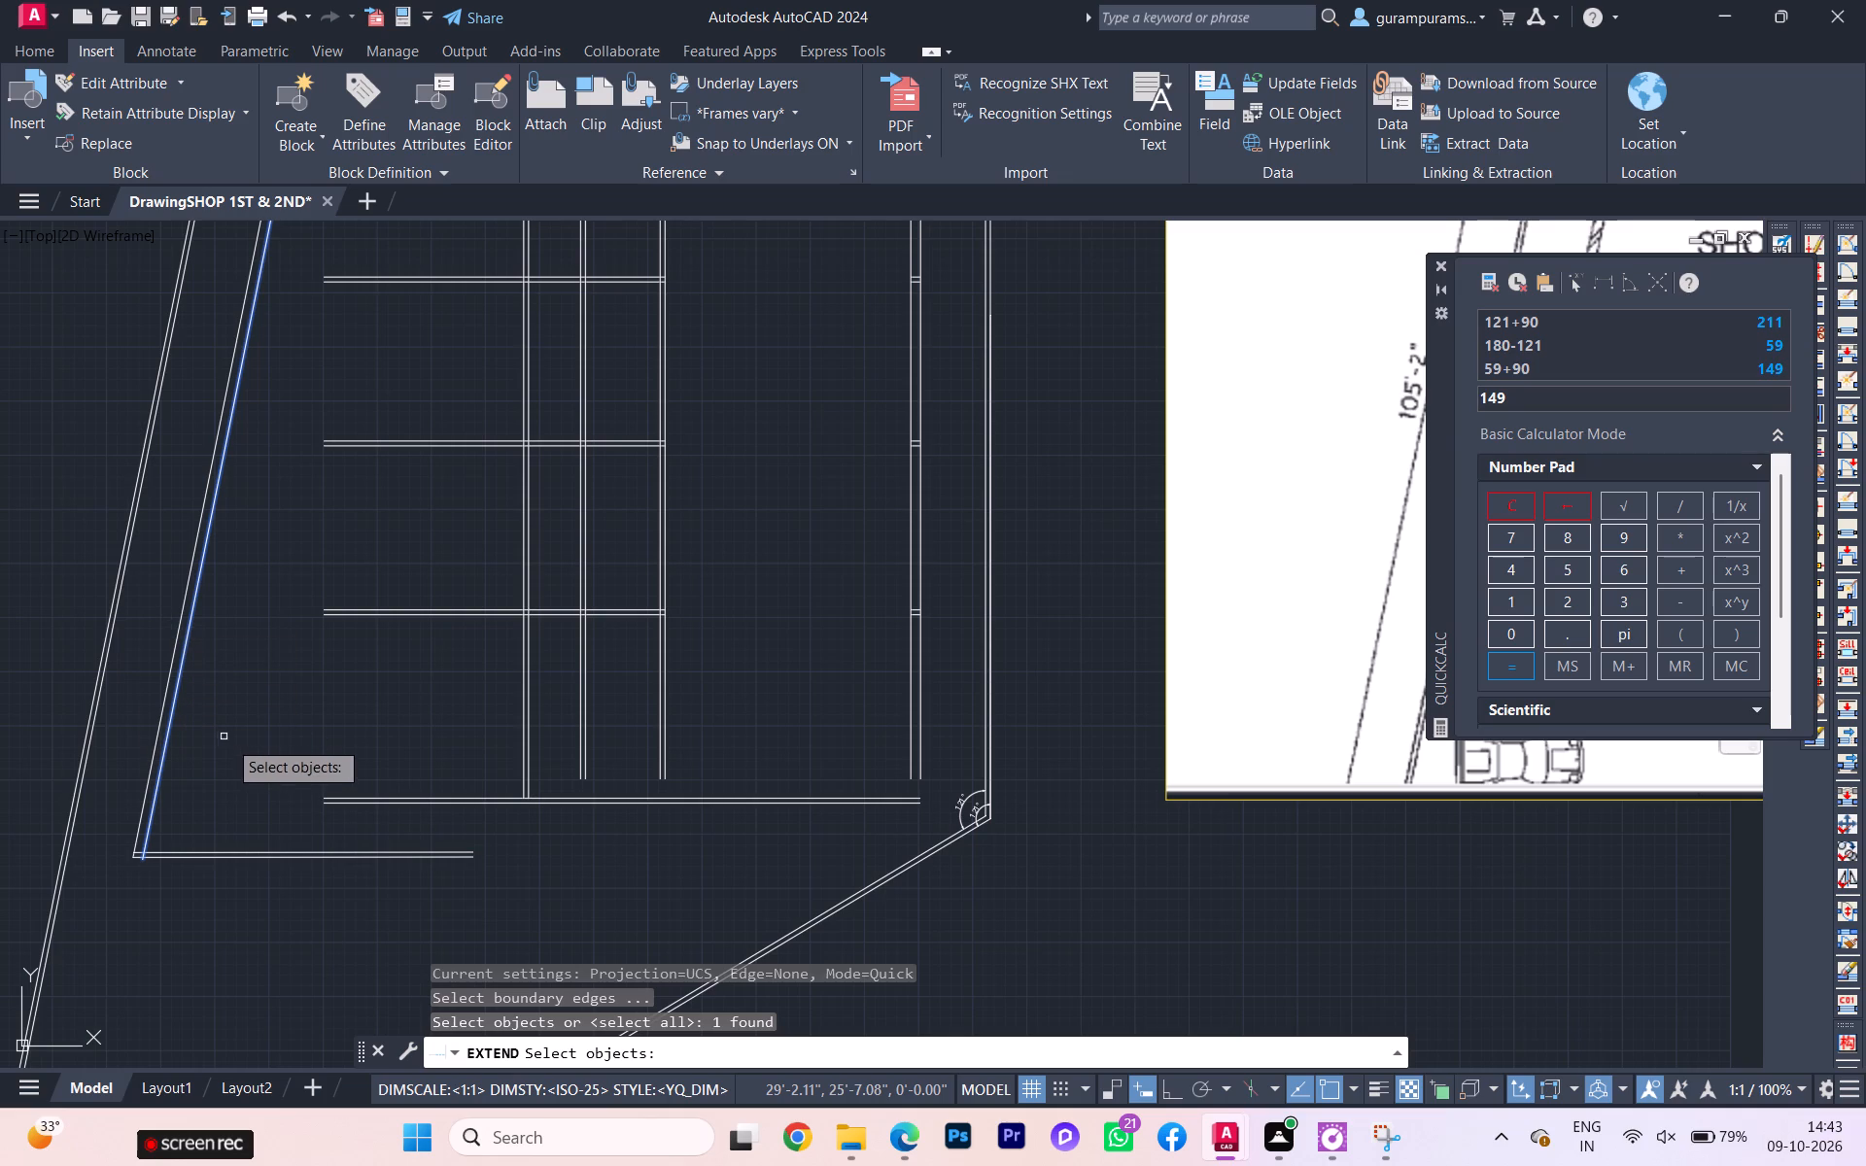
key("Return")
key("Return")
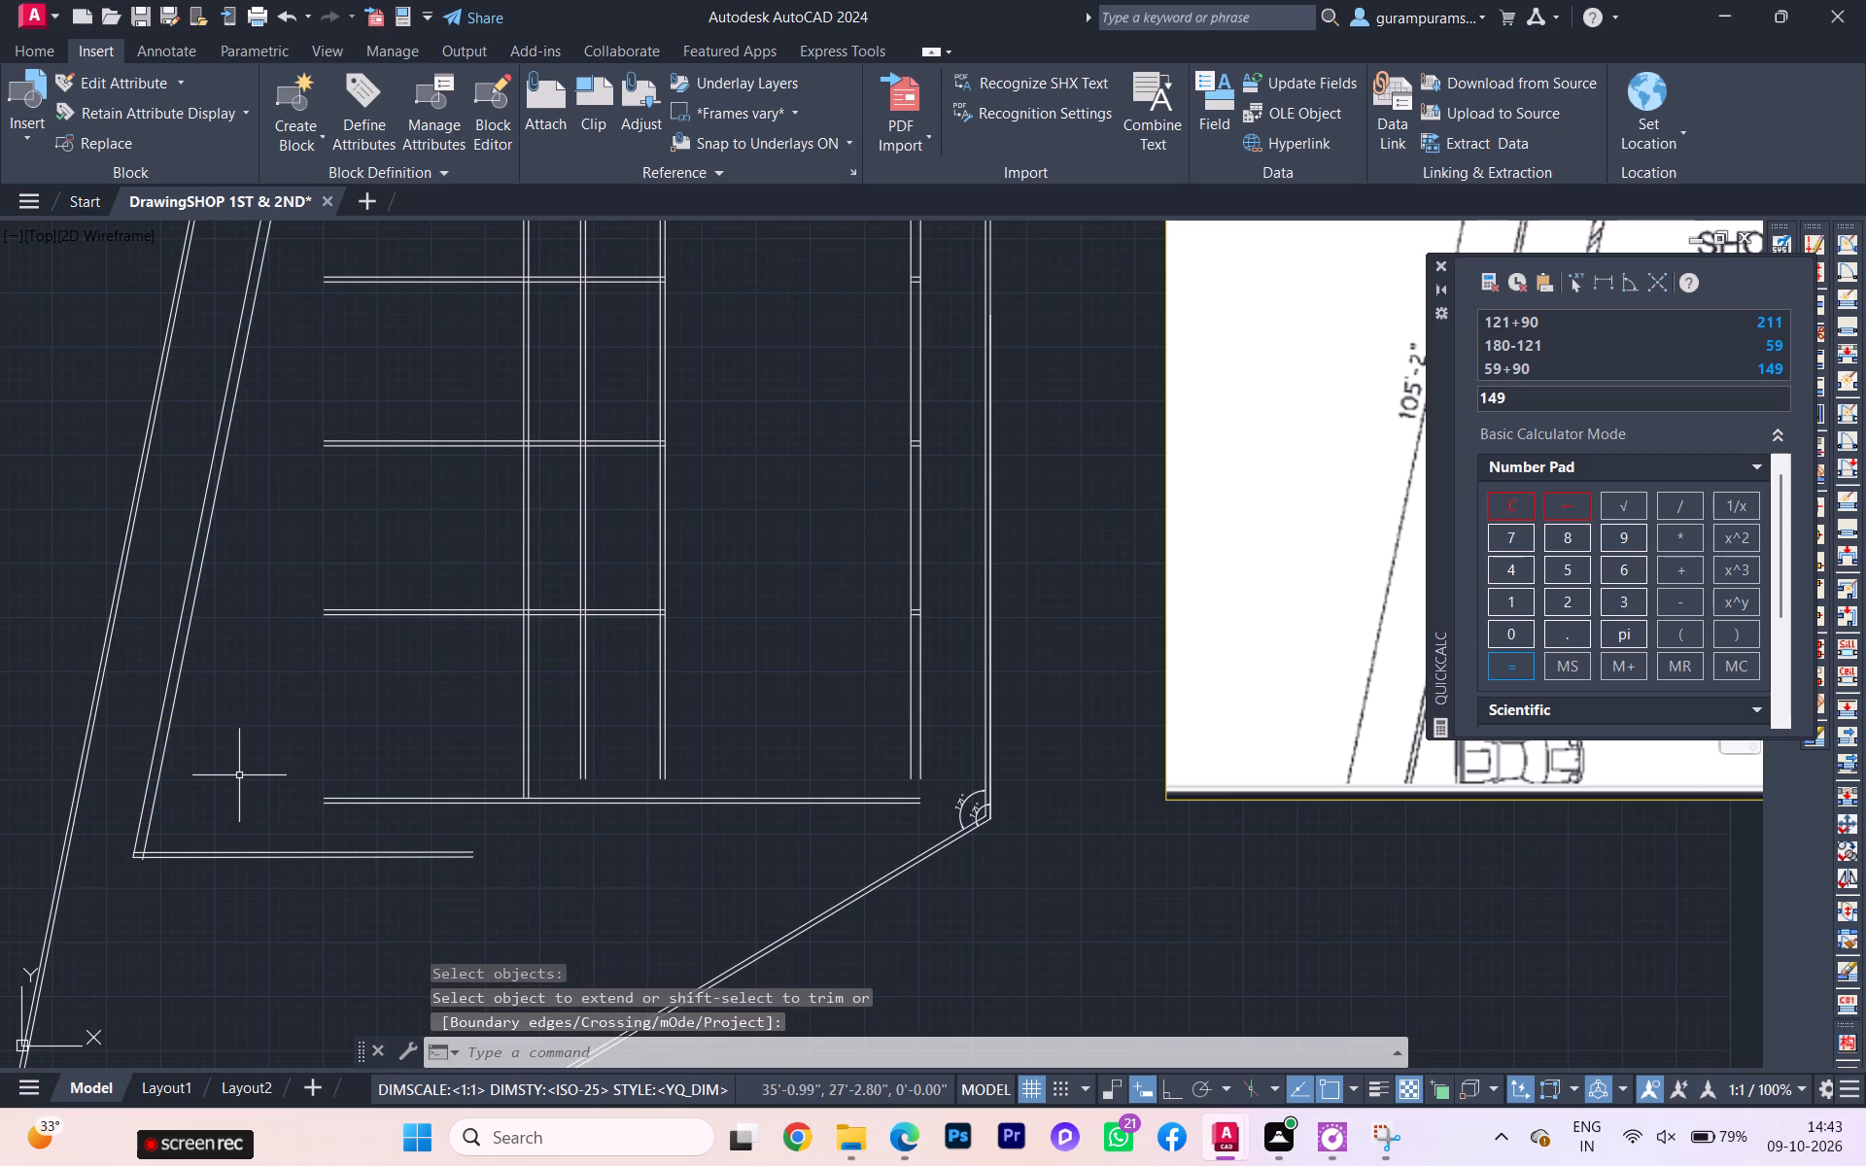
Extend both new front wall lines to the slanted side wall's inner line, picking that line and all partition lines as boundary edges.
key("space")
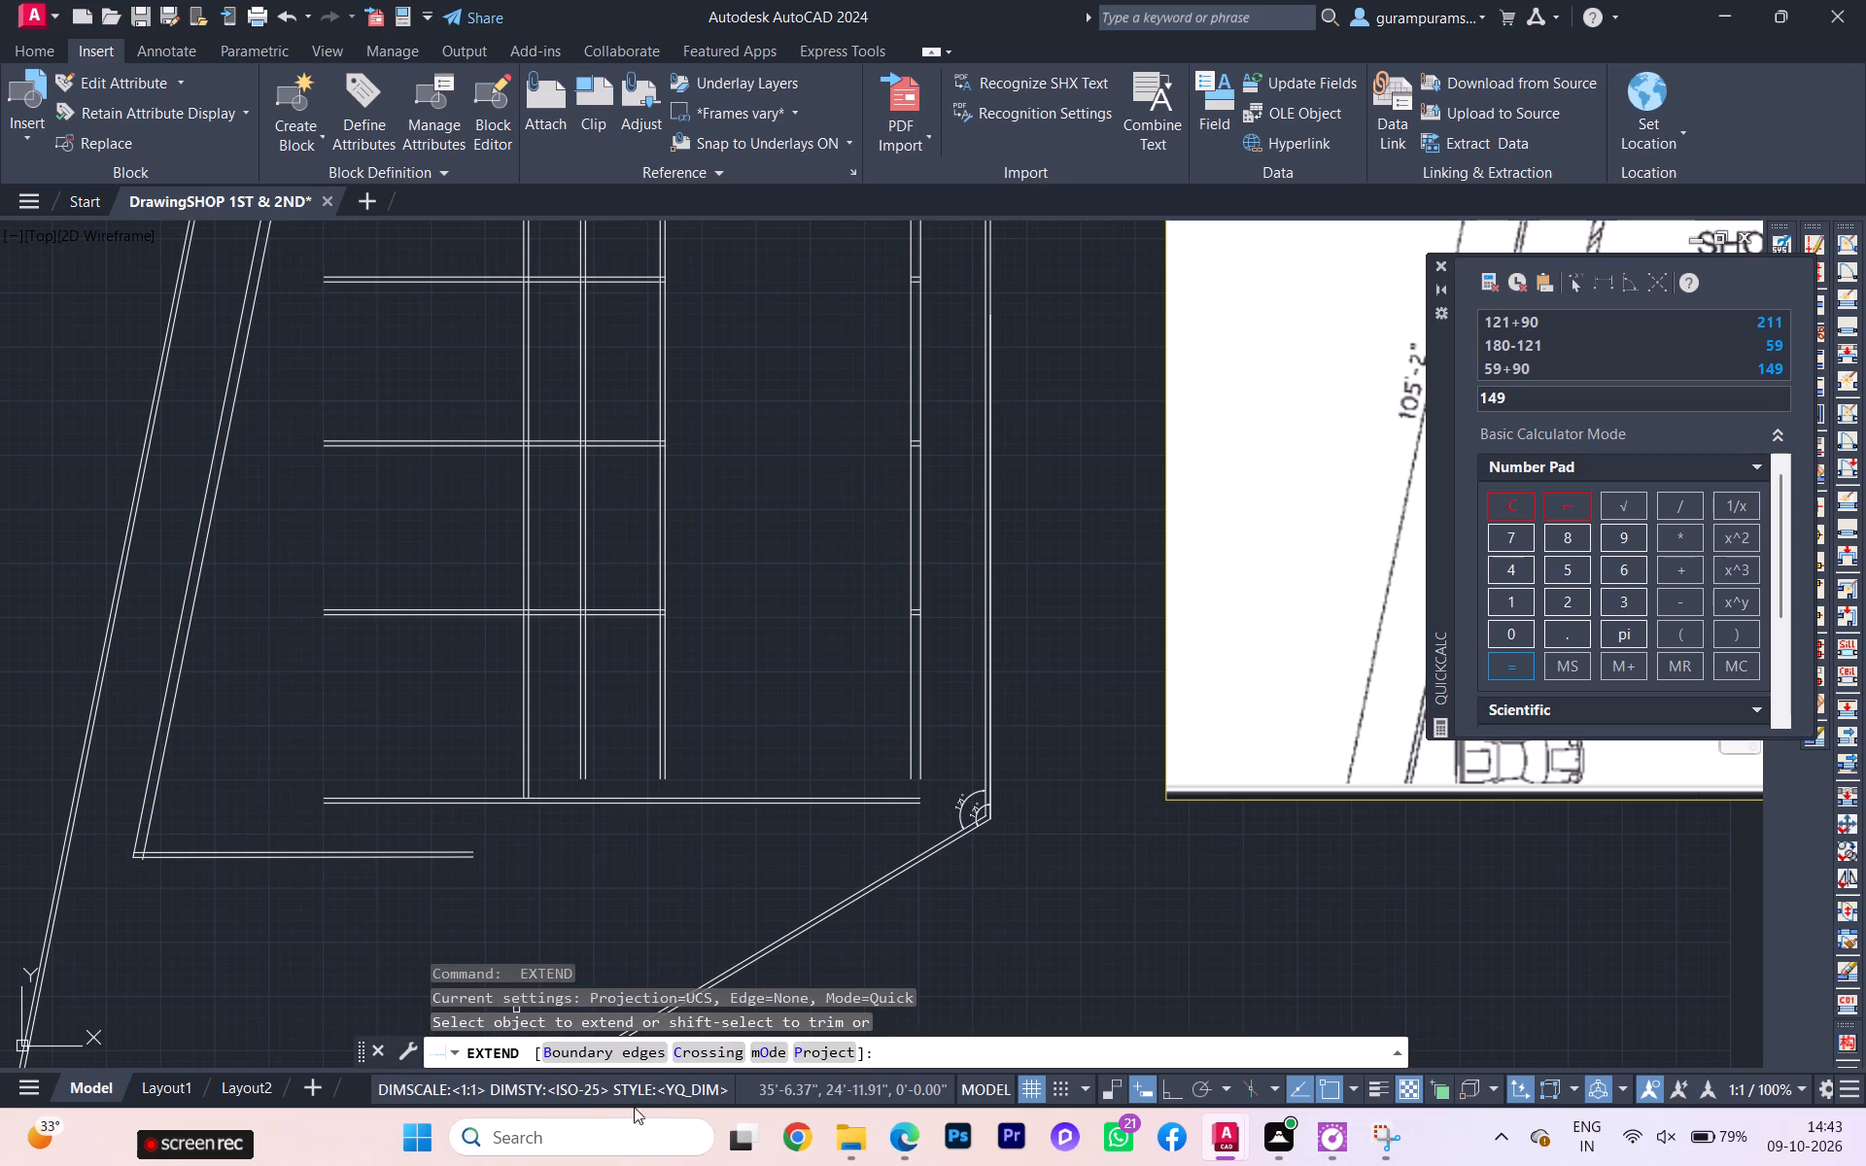
left_click(654, 1054)
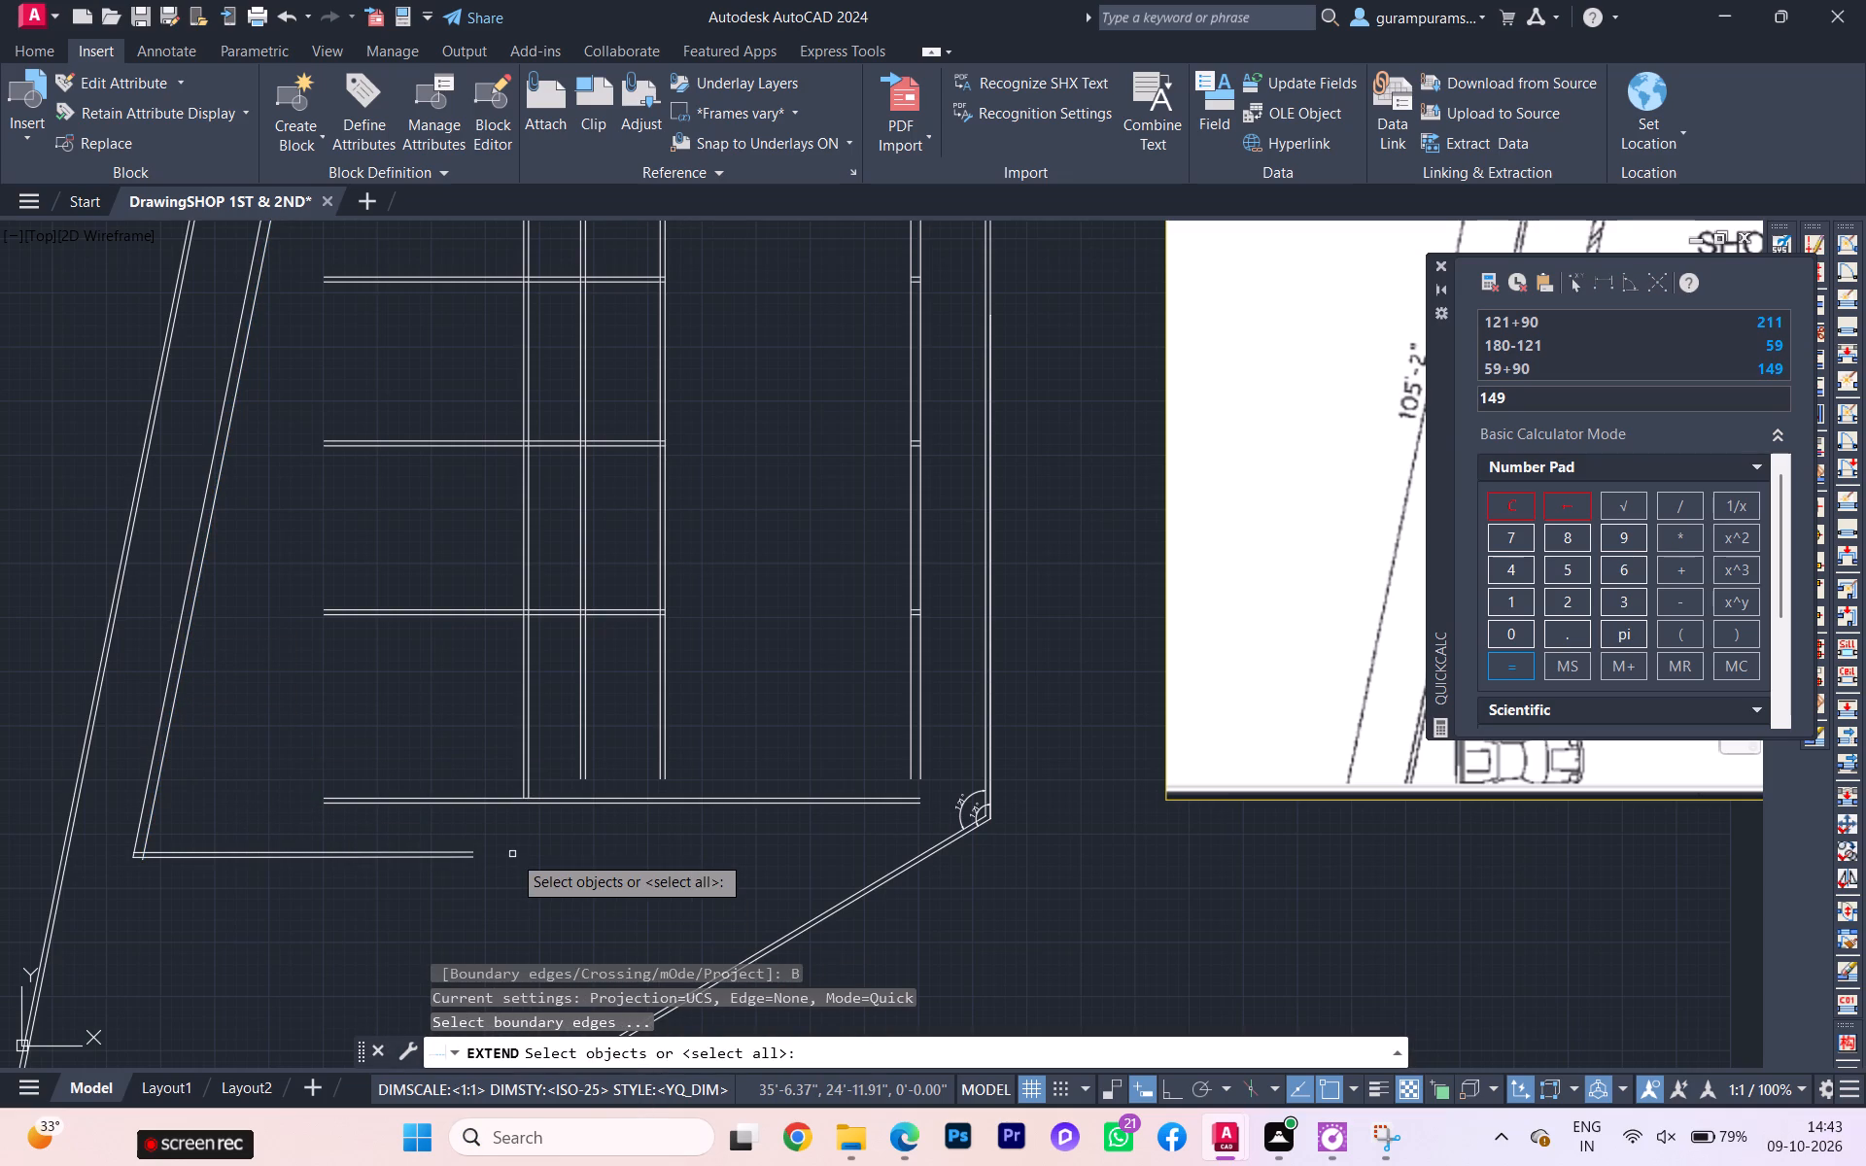
scroll(477, 823, "down", 2)
middle_click_drag(479, 829, 502, 920)
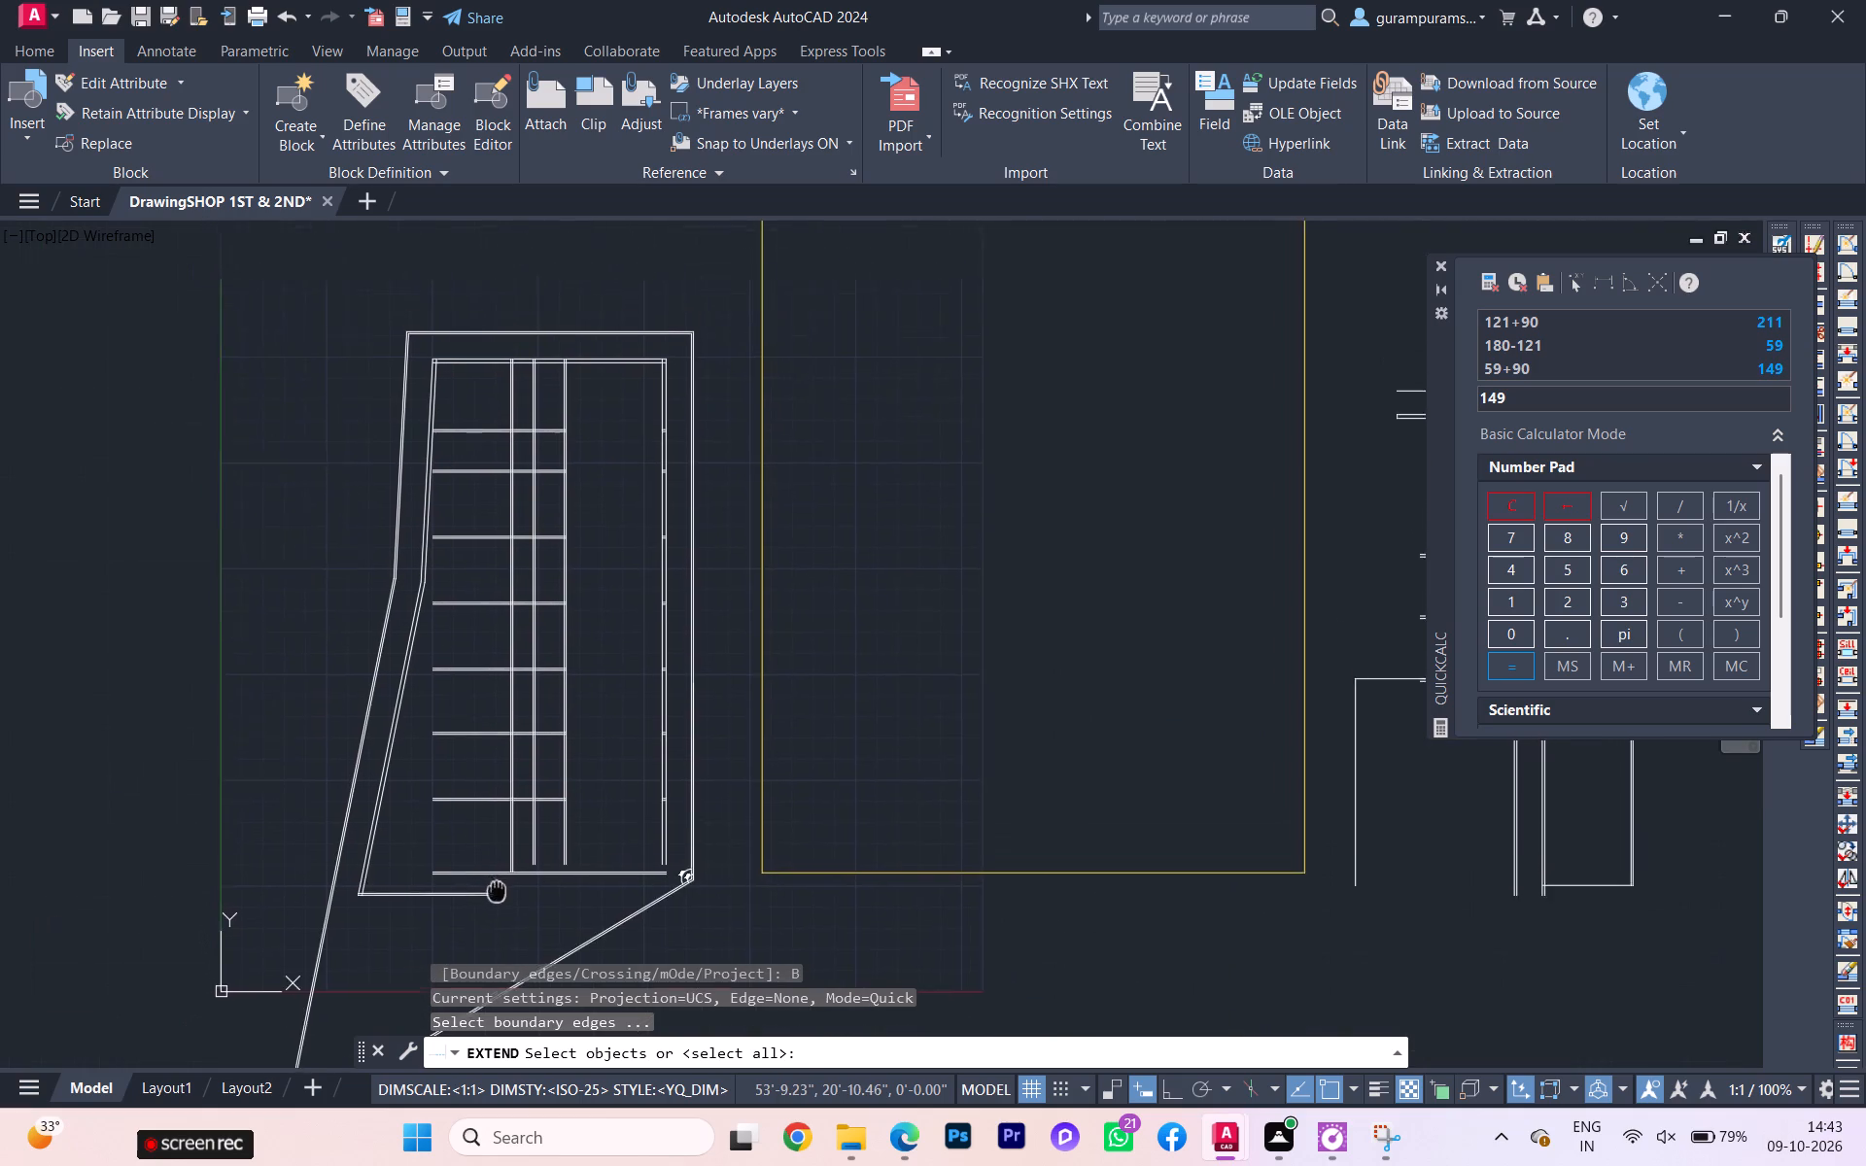
middle_click_drag(502, 920, 509, 945)
left_click(509, 943)
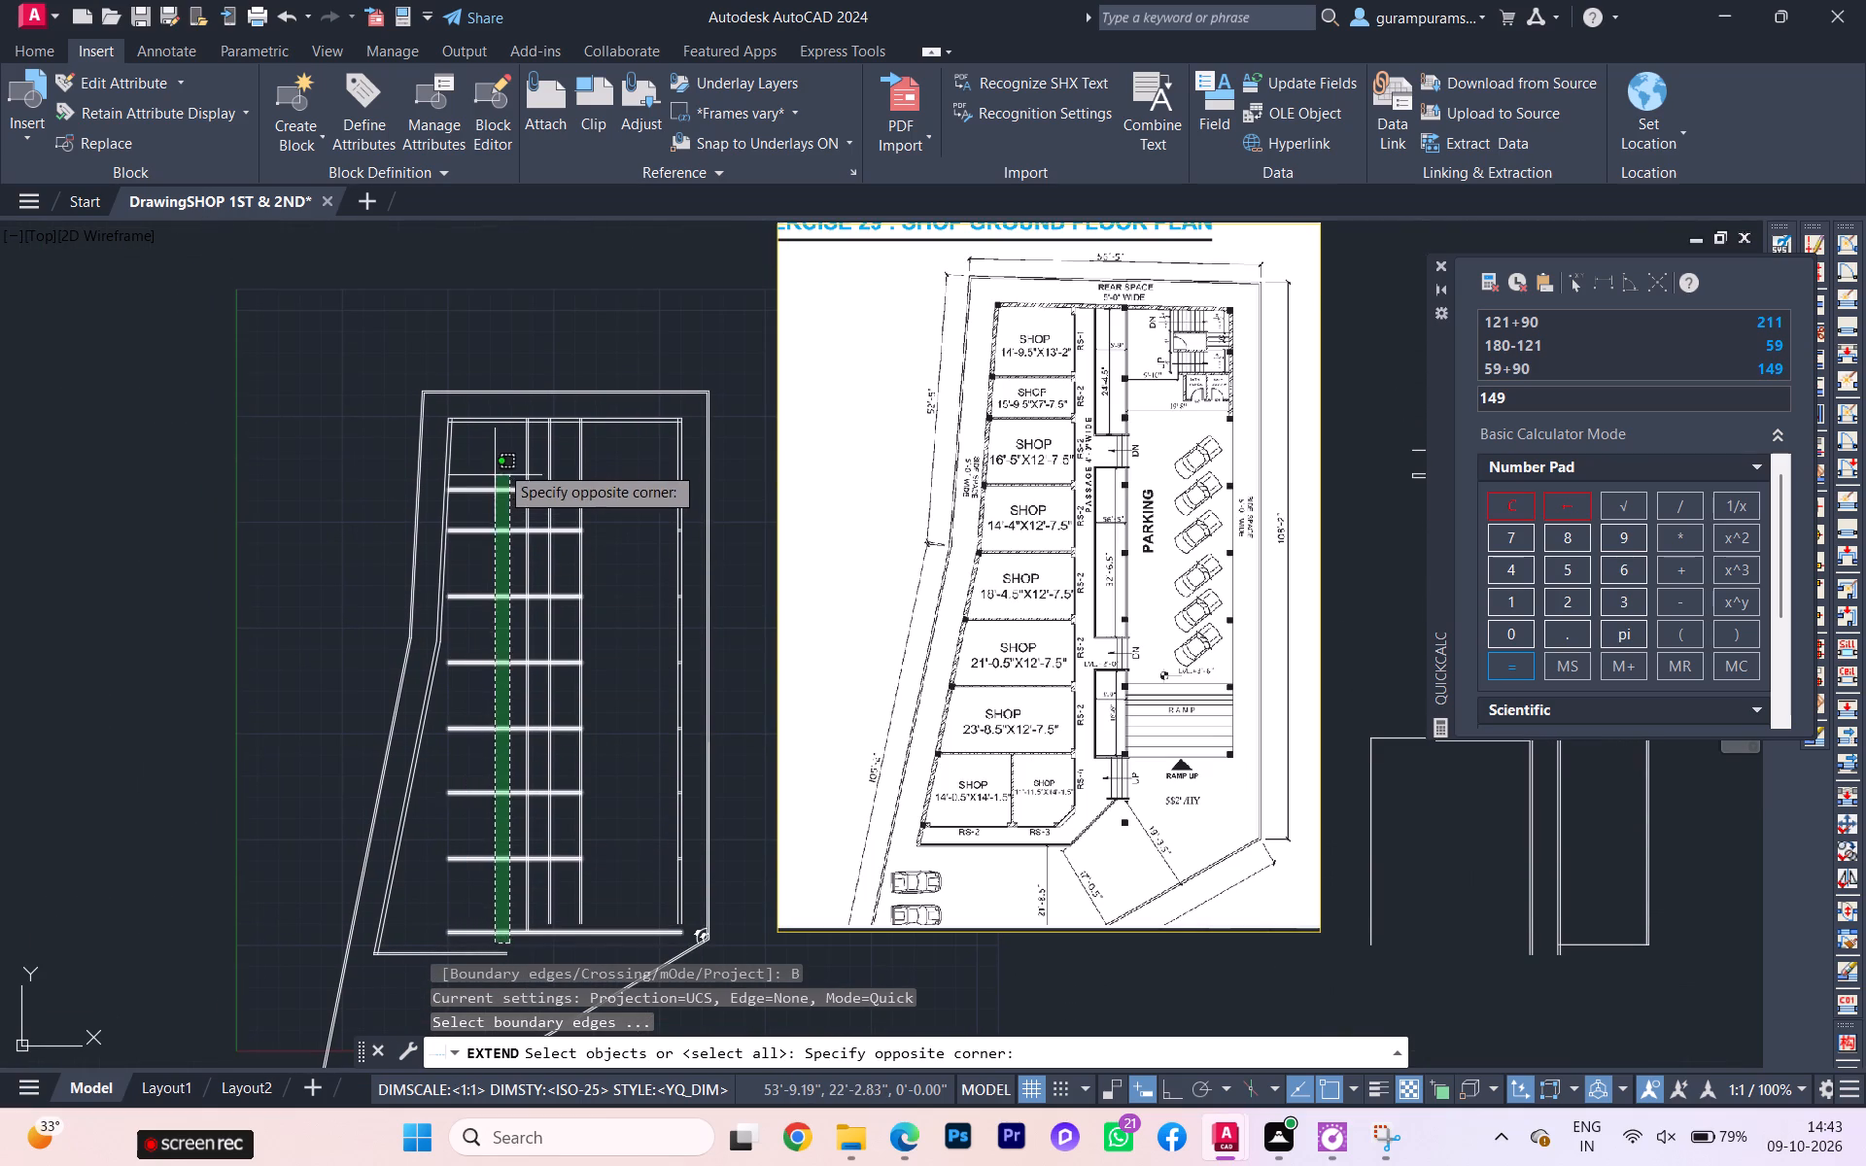
left_click(502, 456)
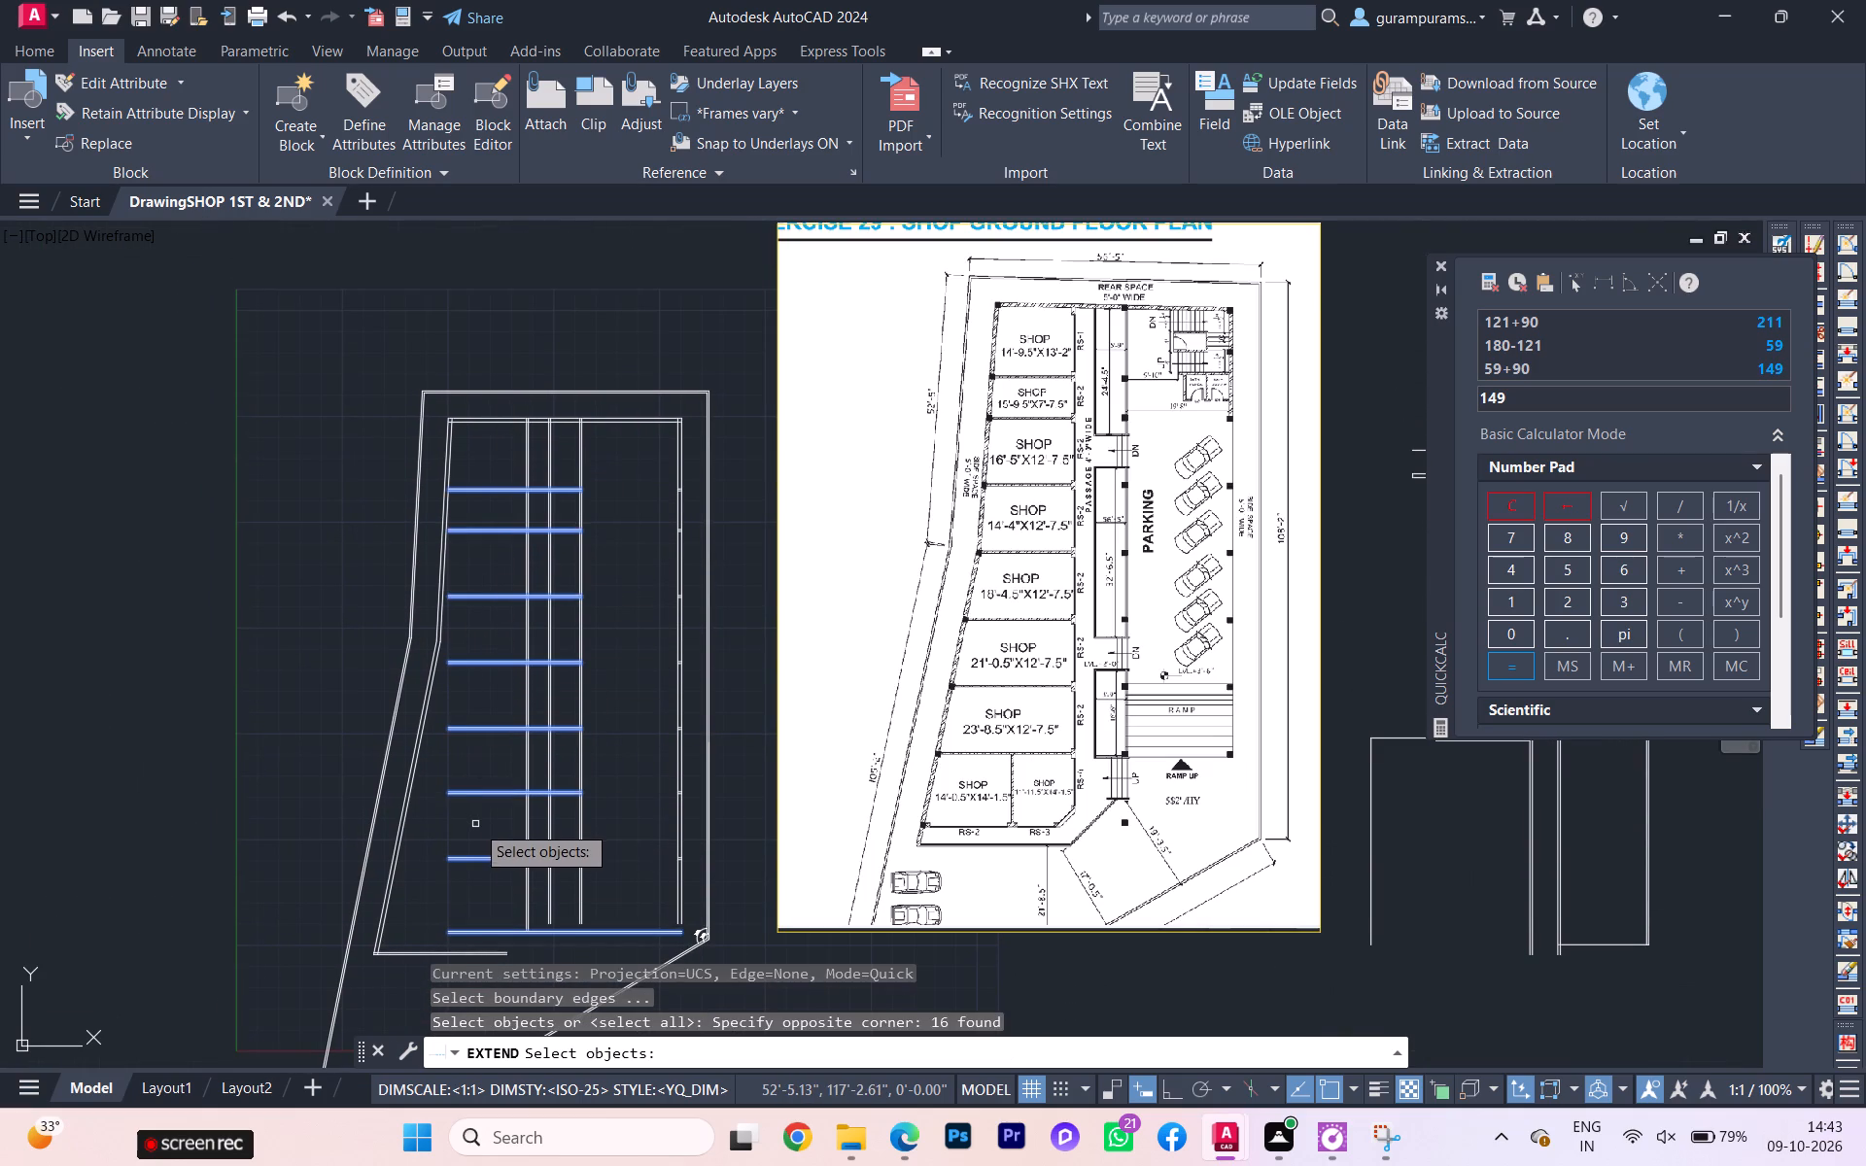
scroll(461, 931, "up", 2)
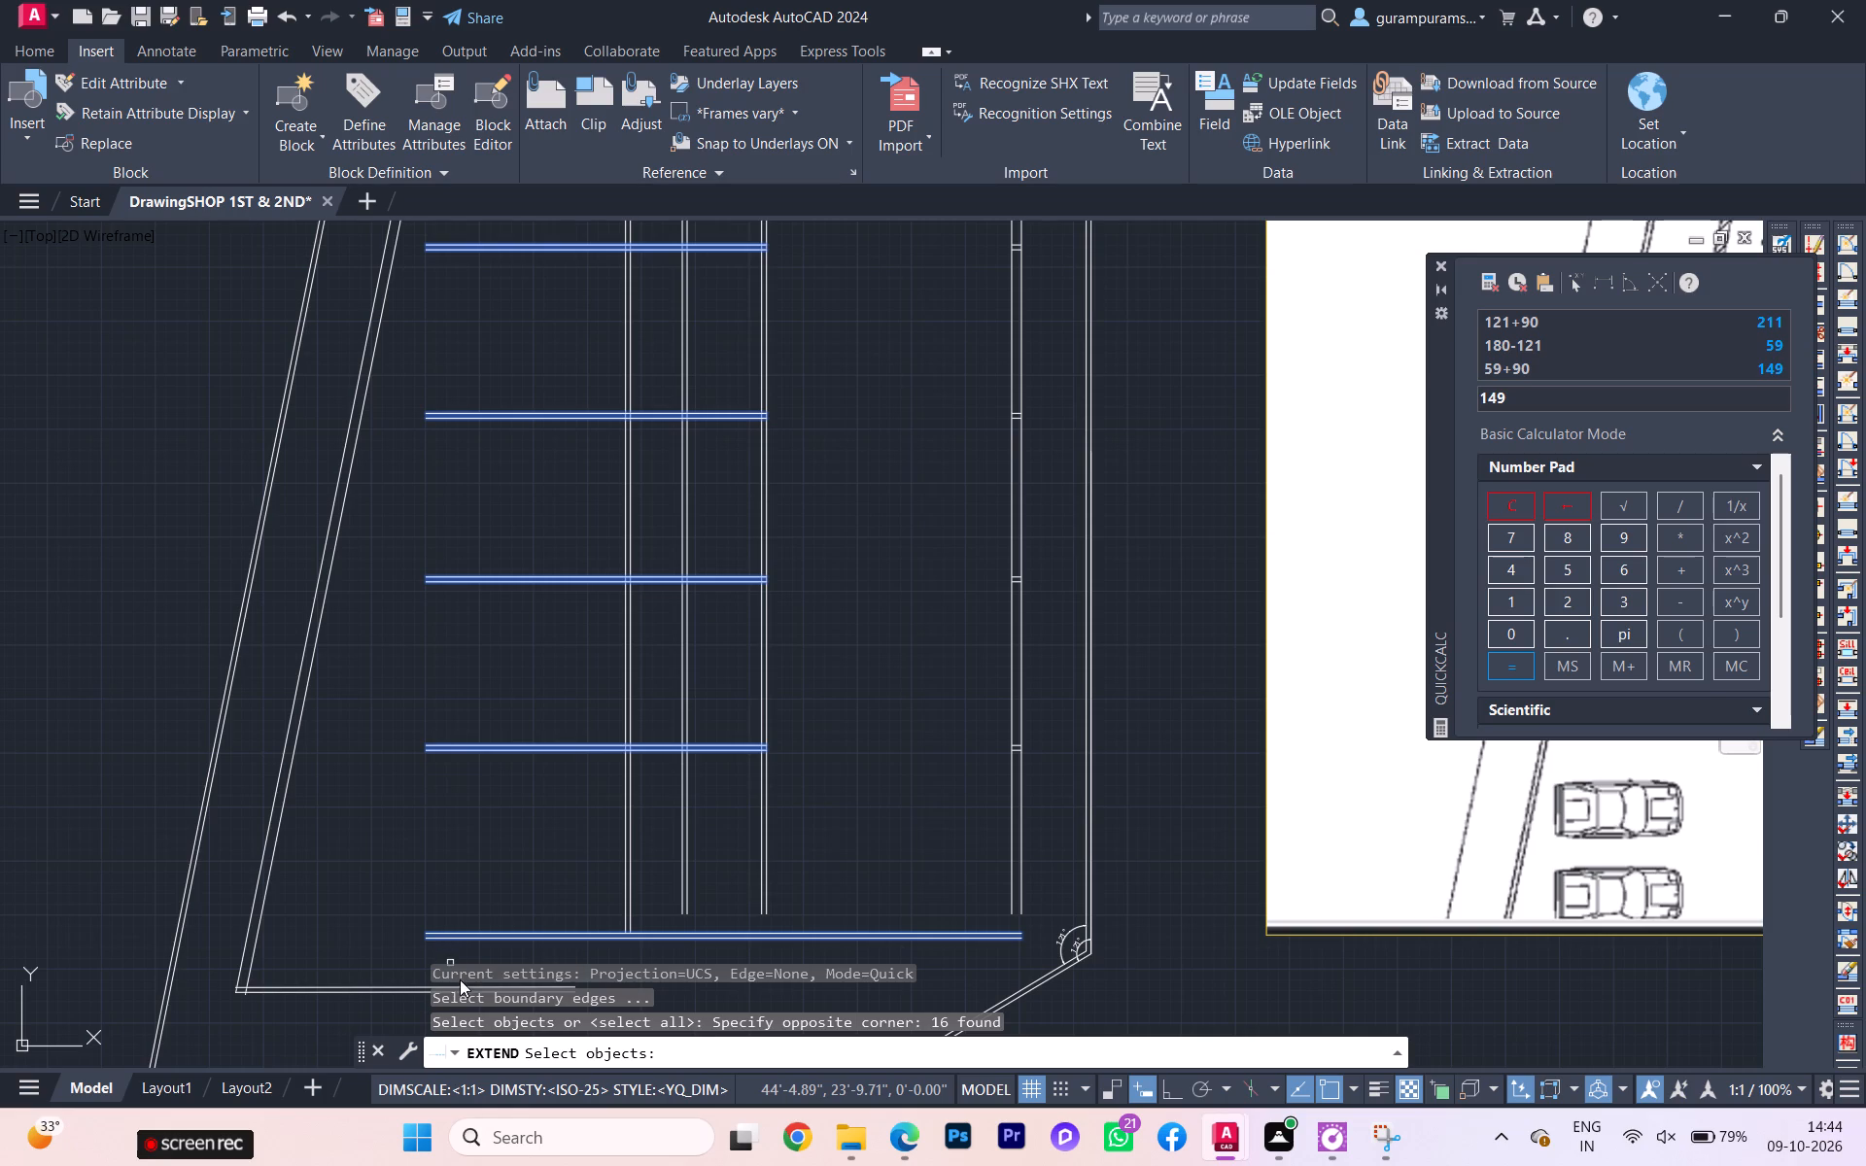
left_click(472, 947)
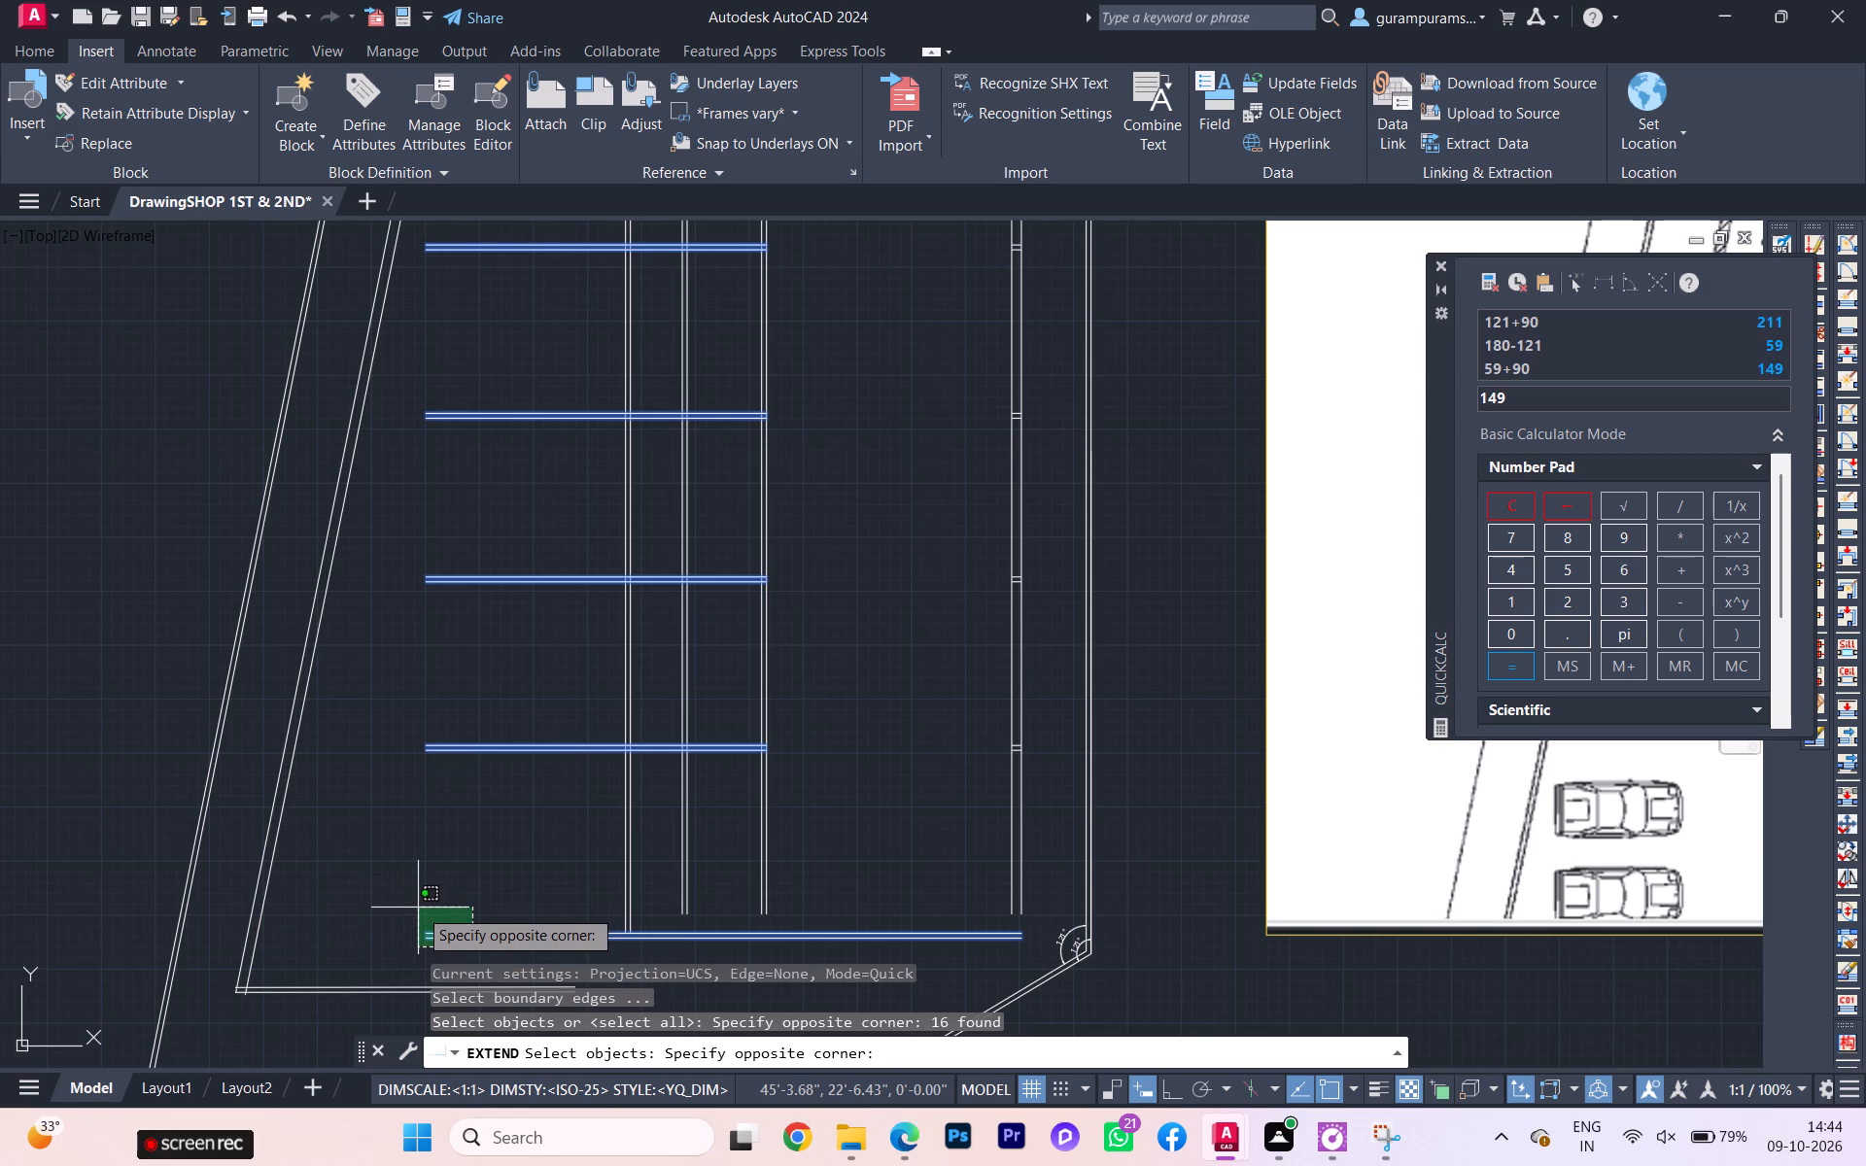
key("space")
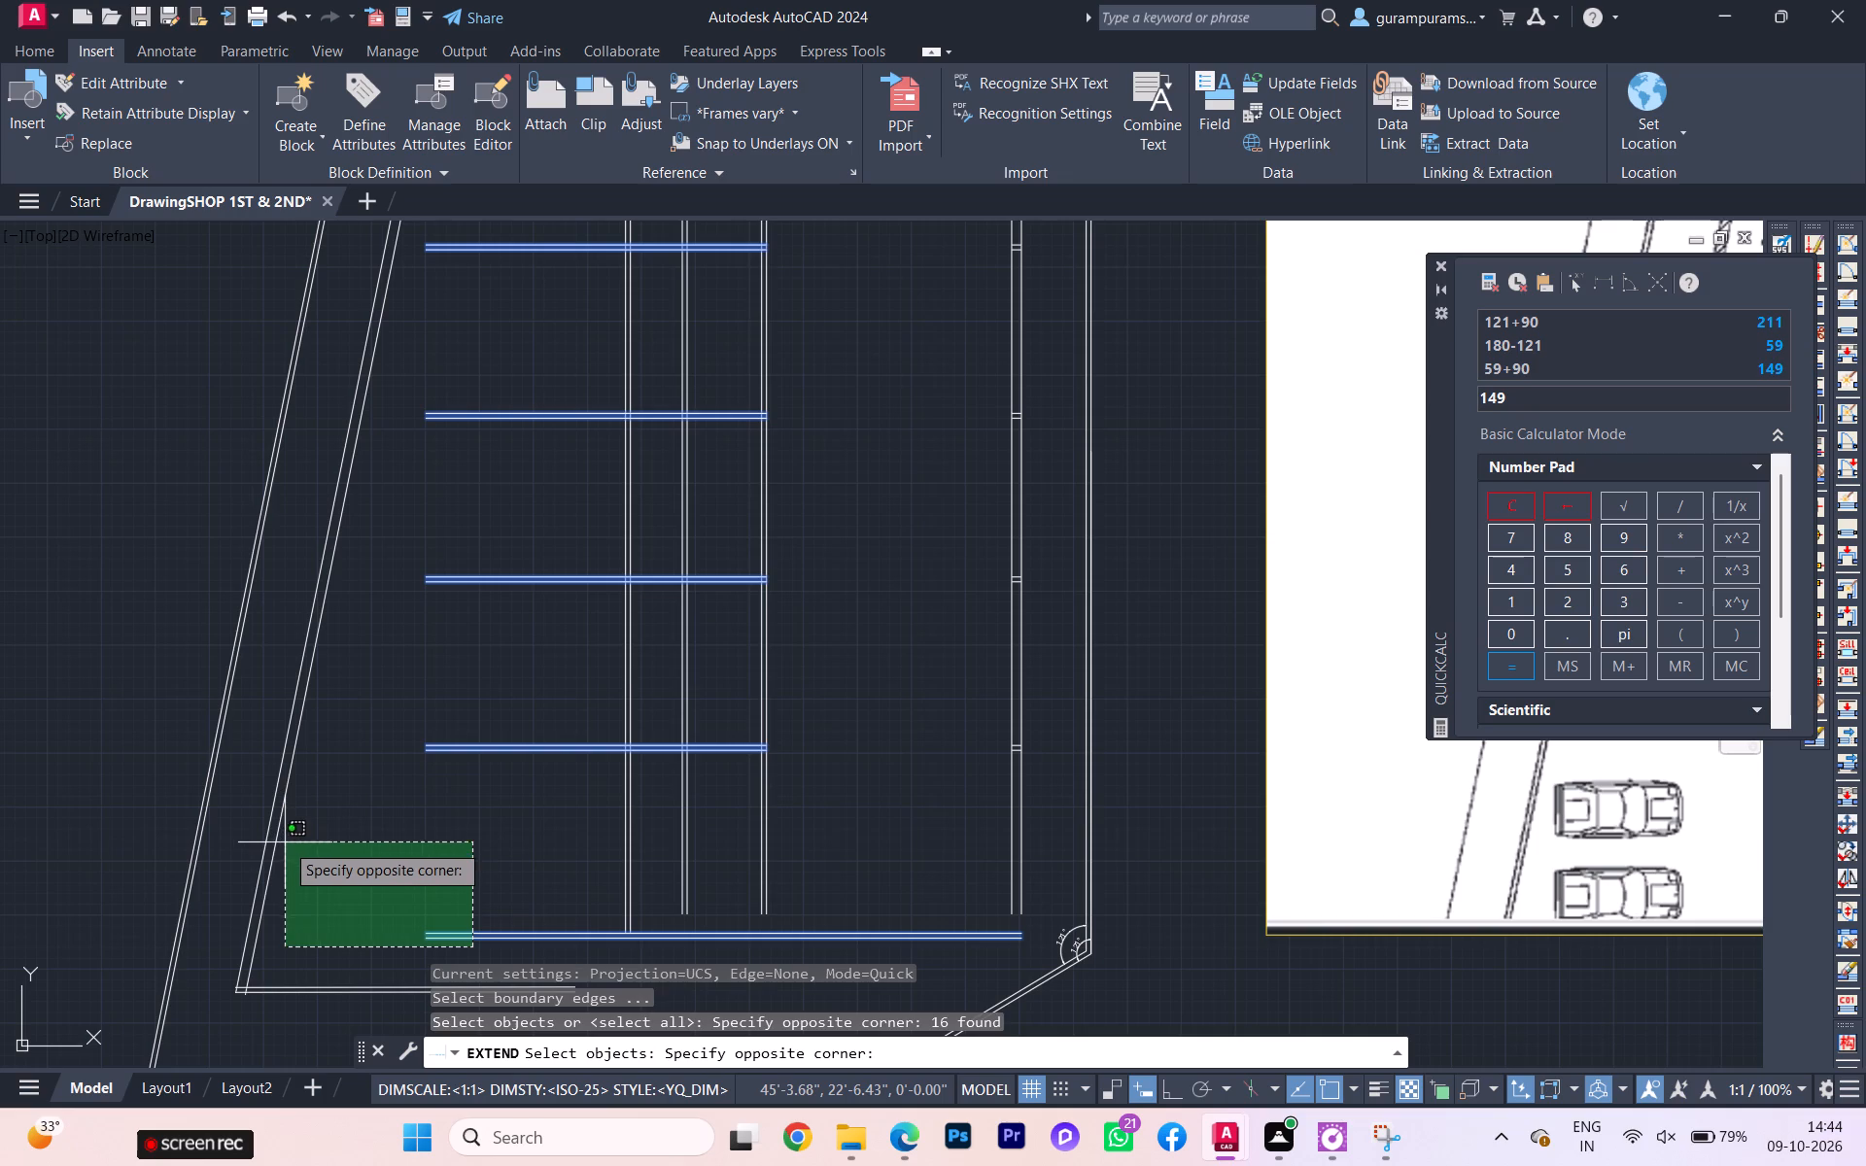
key("Escape")
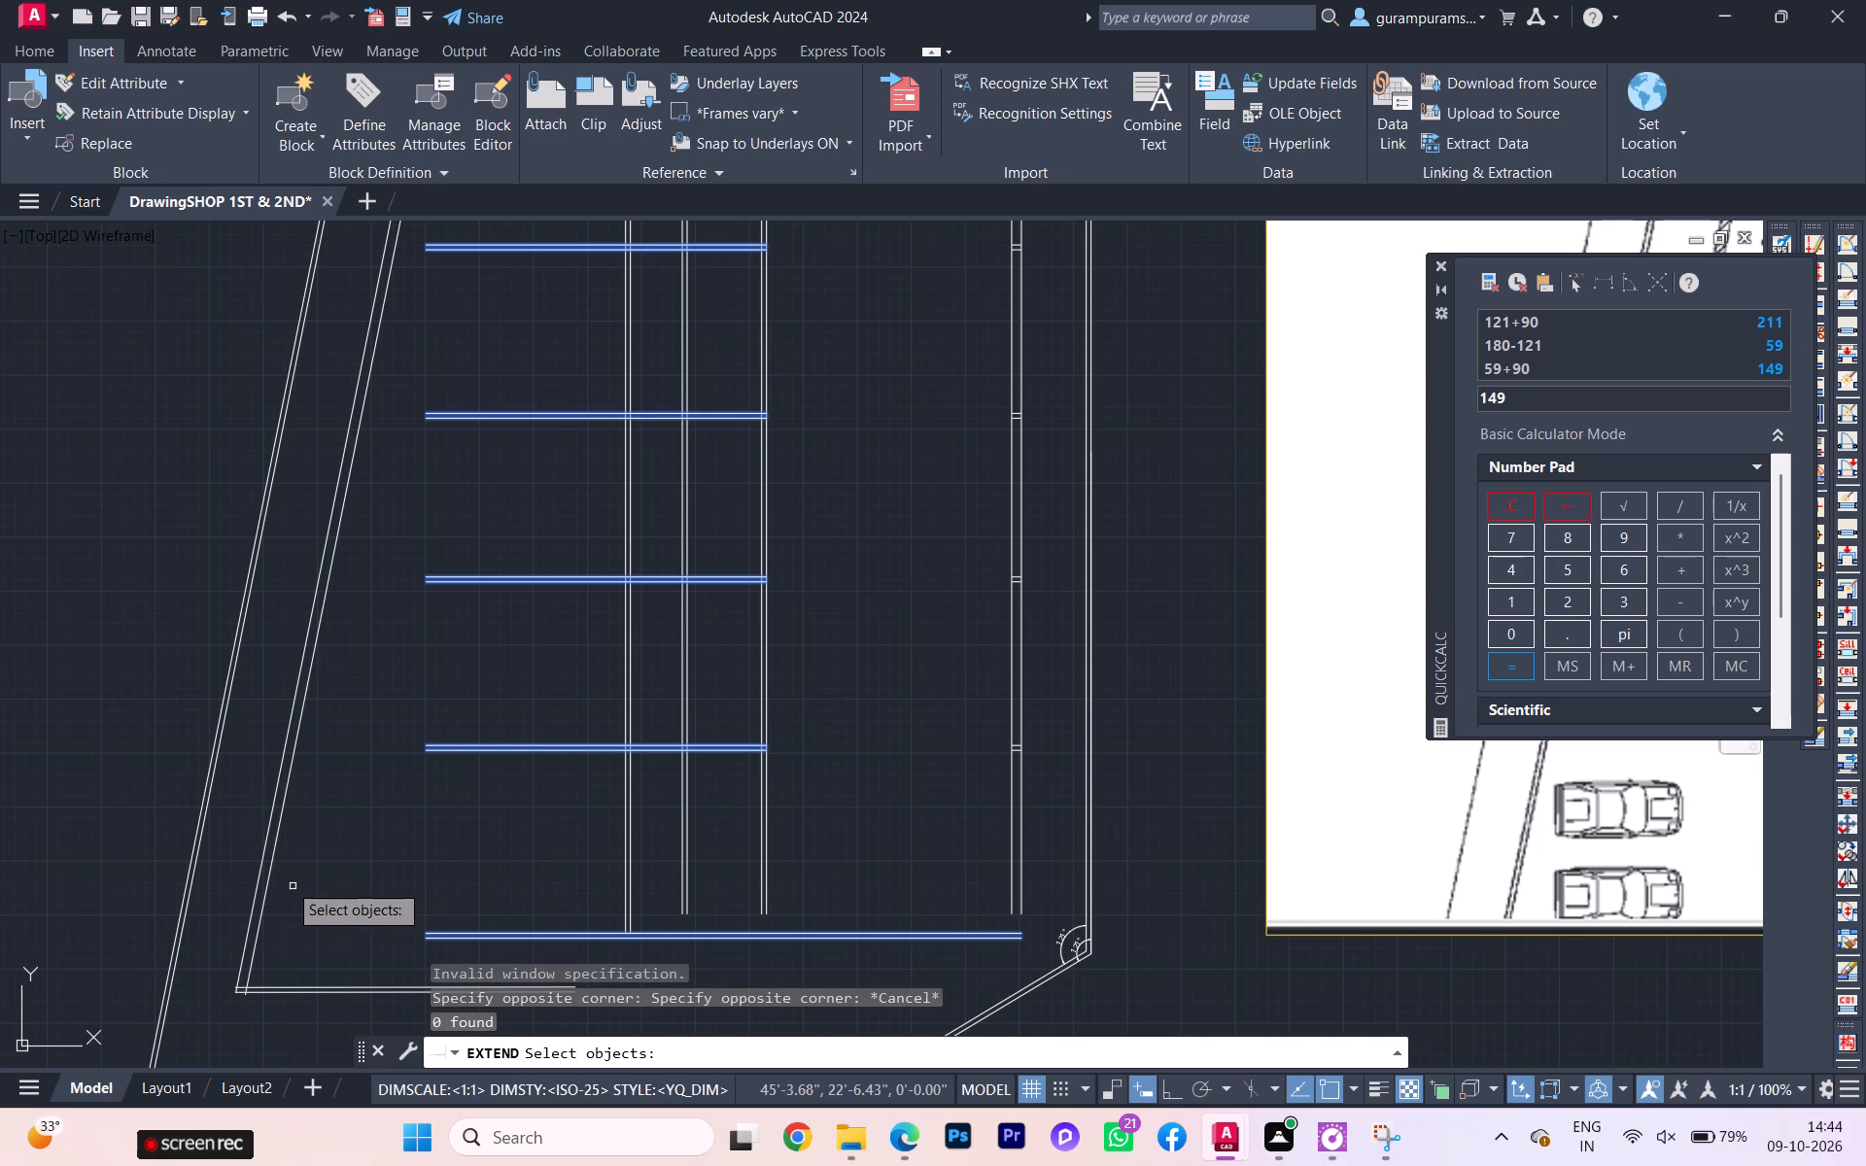
left_click(277, 857)
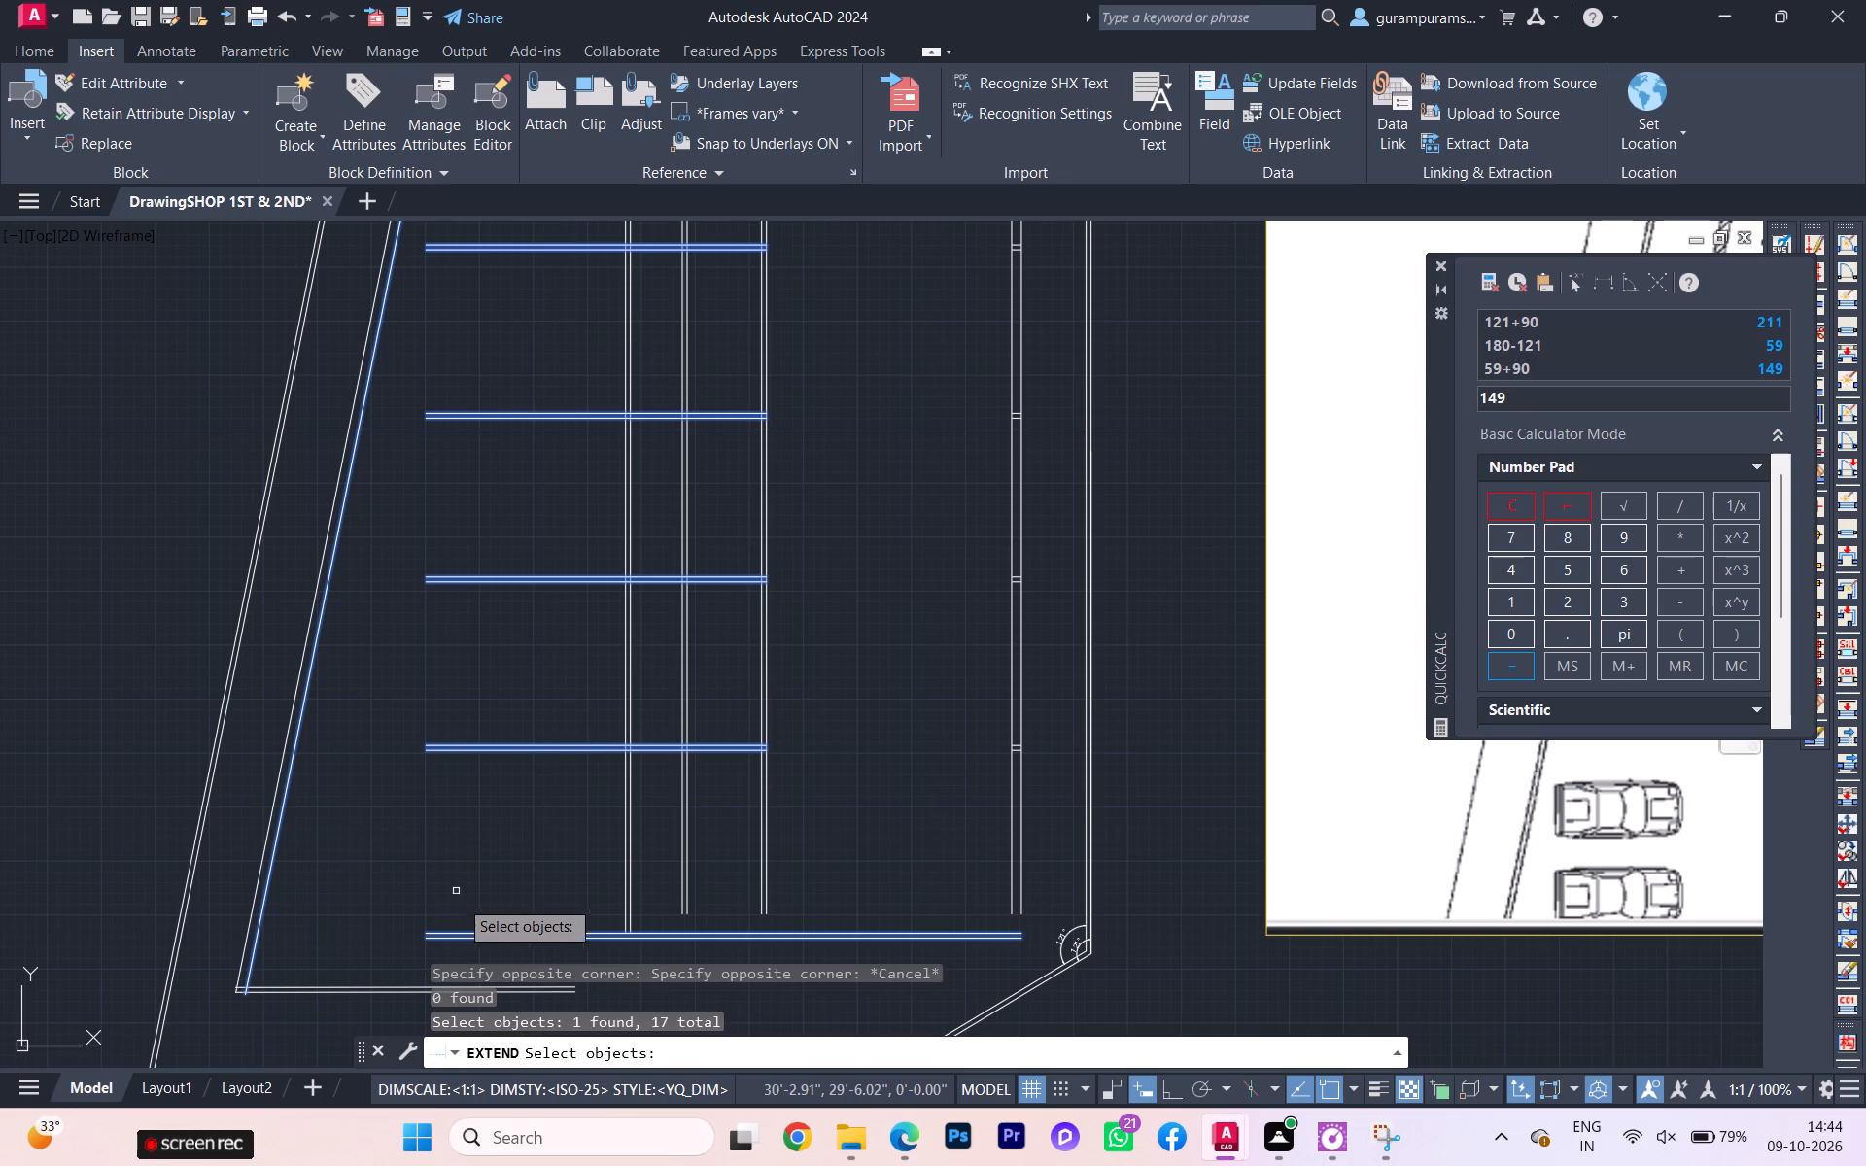
key("Return")
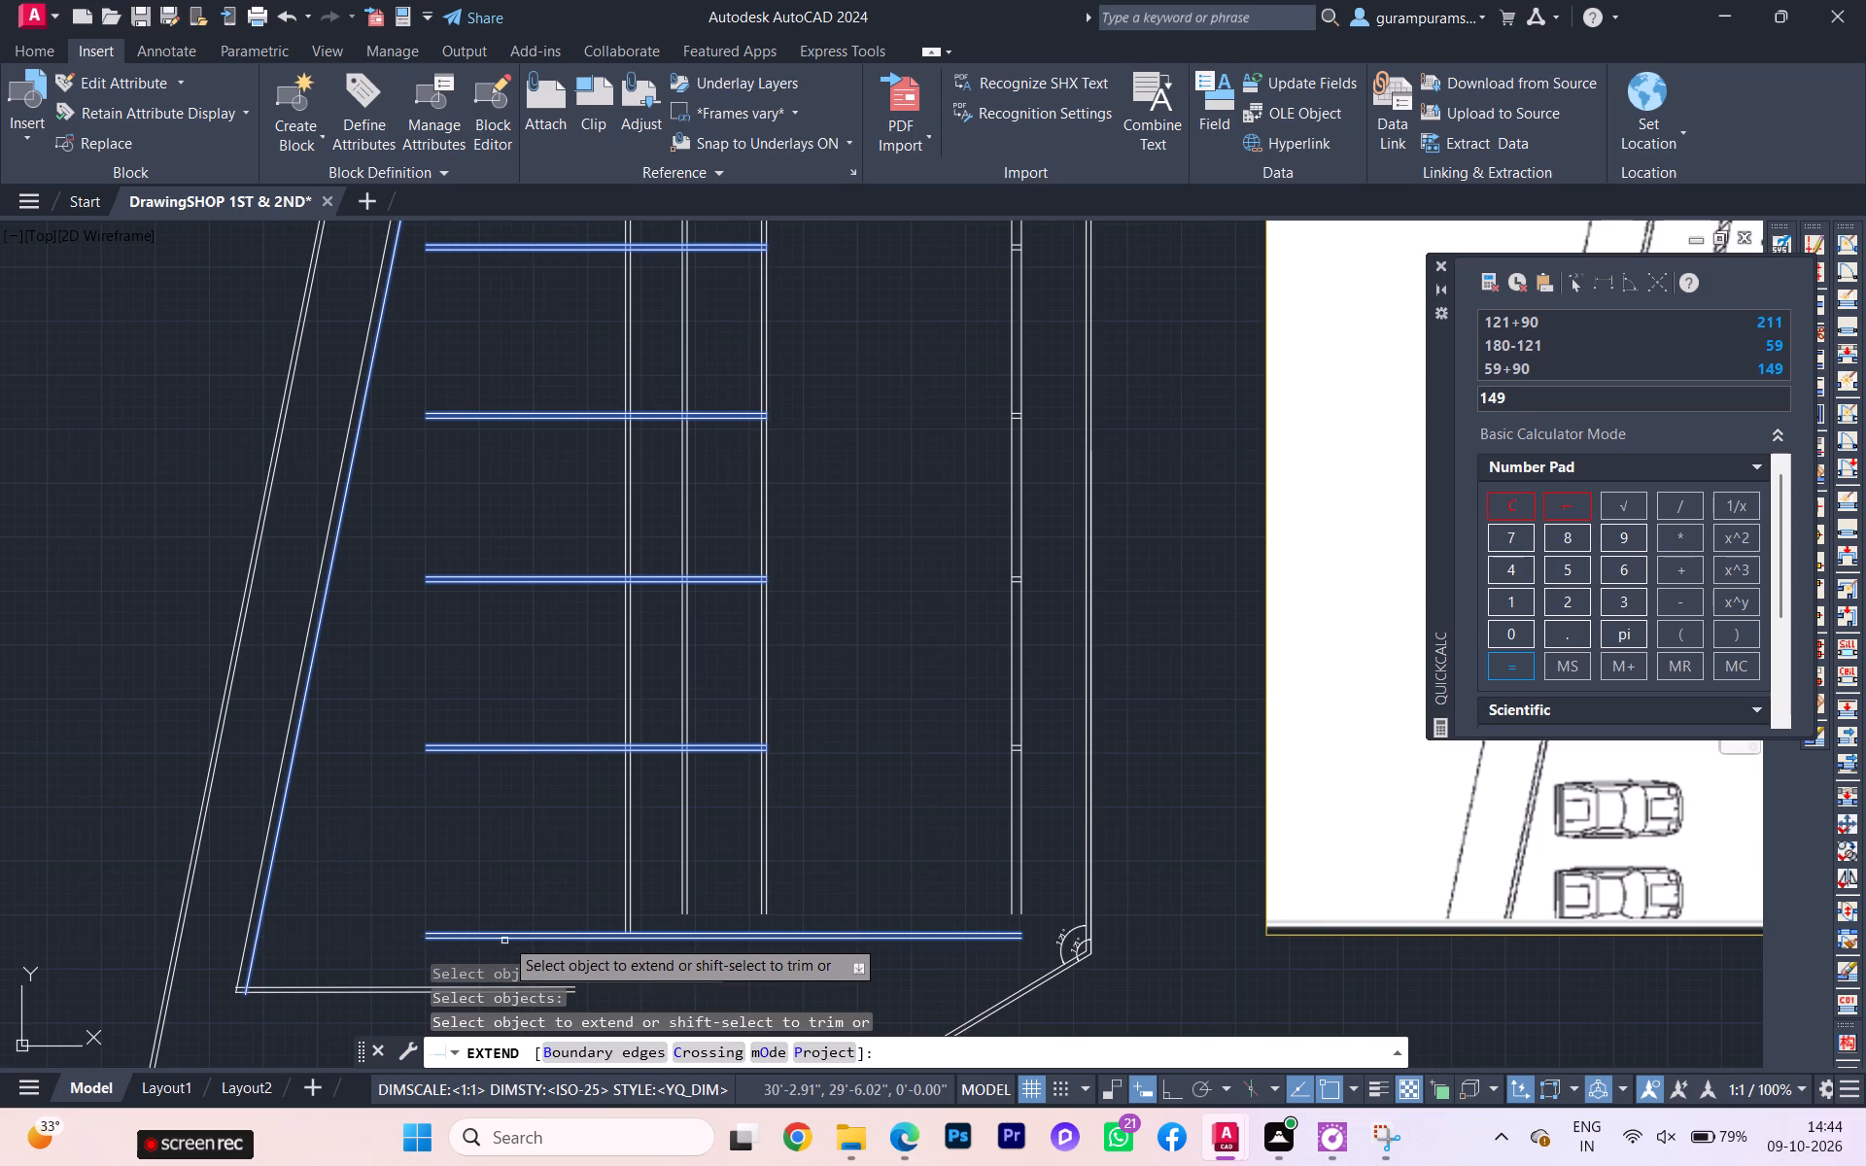
left_click(505, 931)
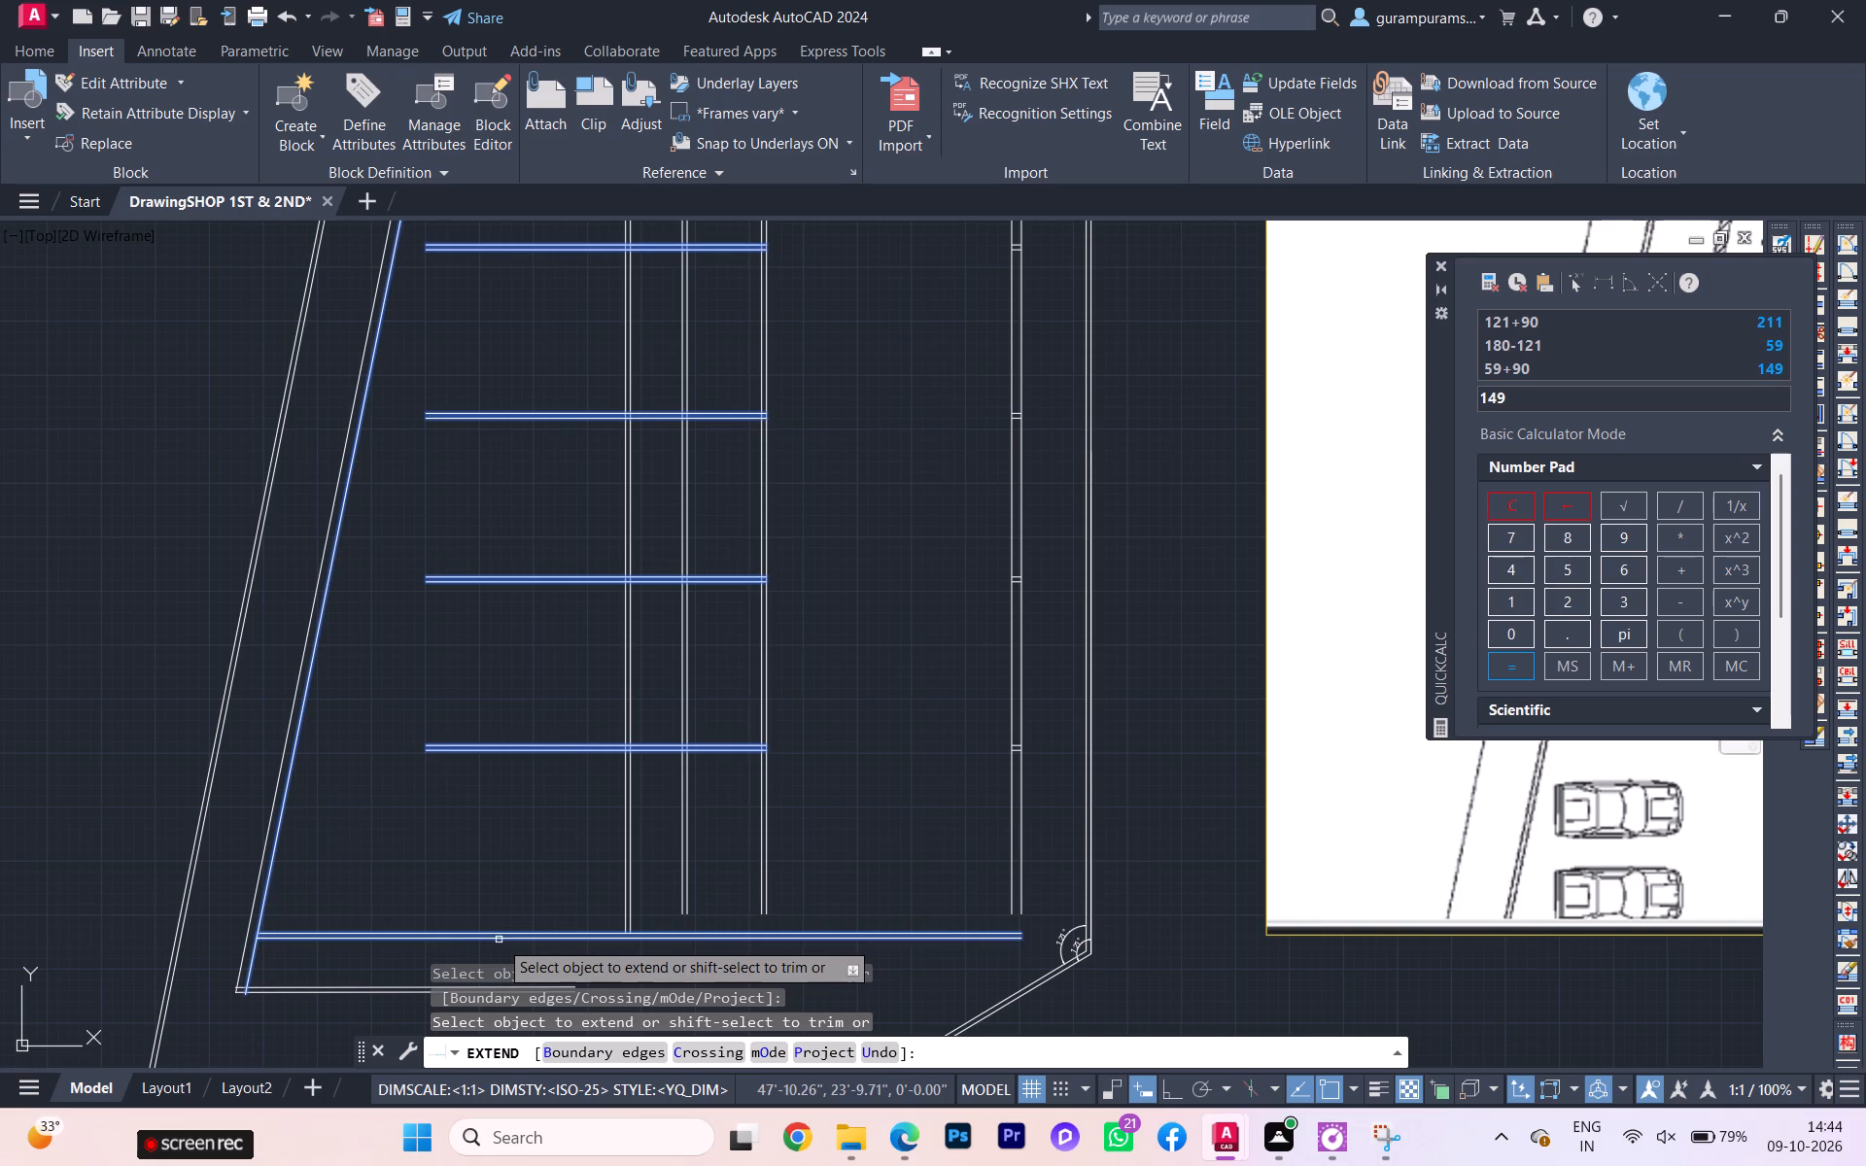
left_click(499, 940)
Extend both lines of the seventh, sixth and fifth partition walls to the slanted side wall's inner line.
left_click(492, 747)
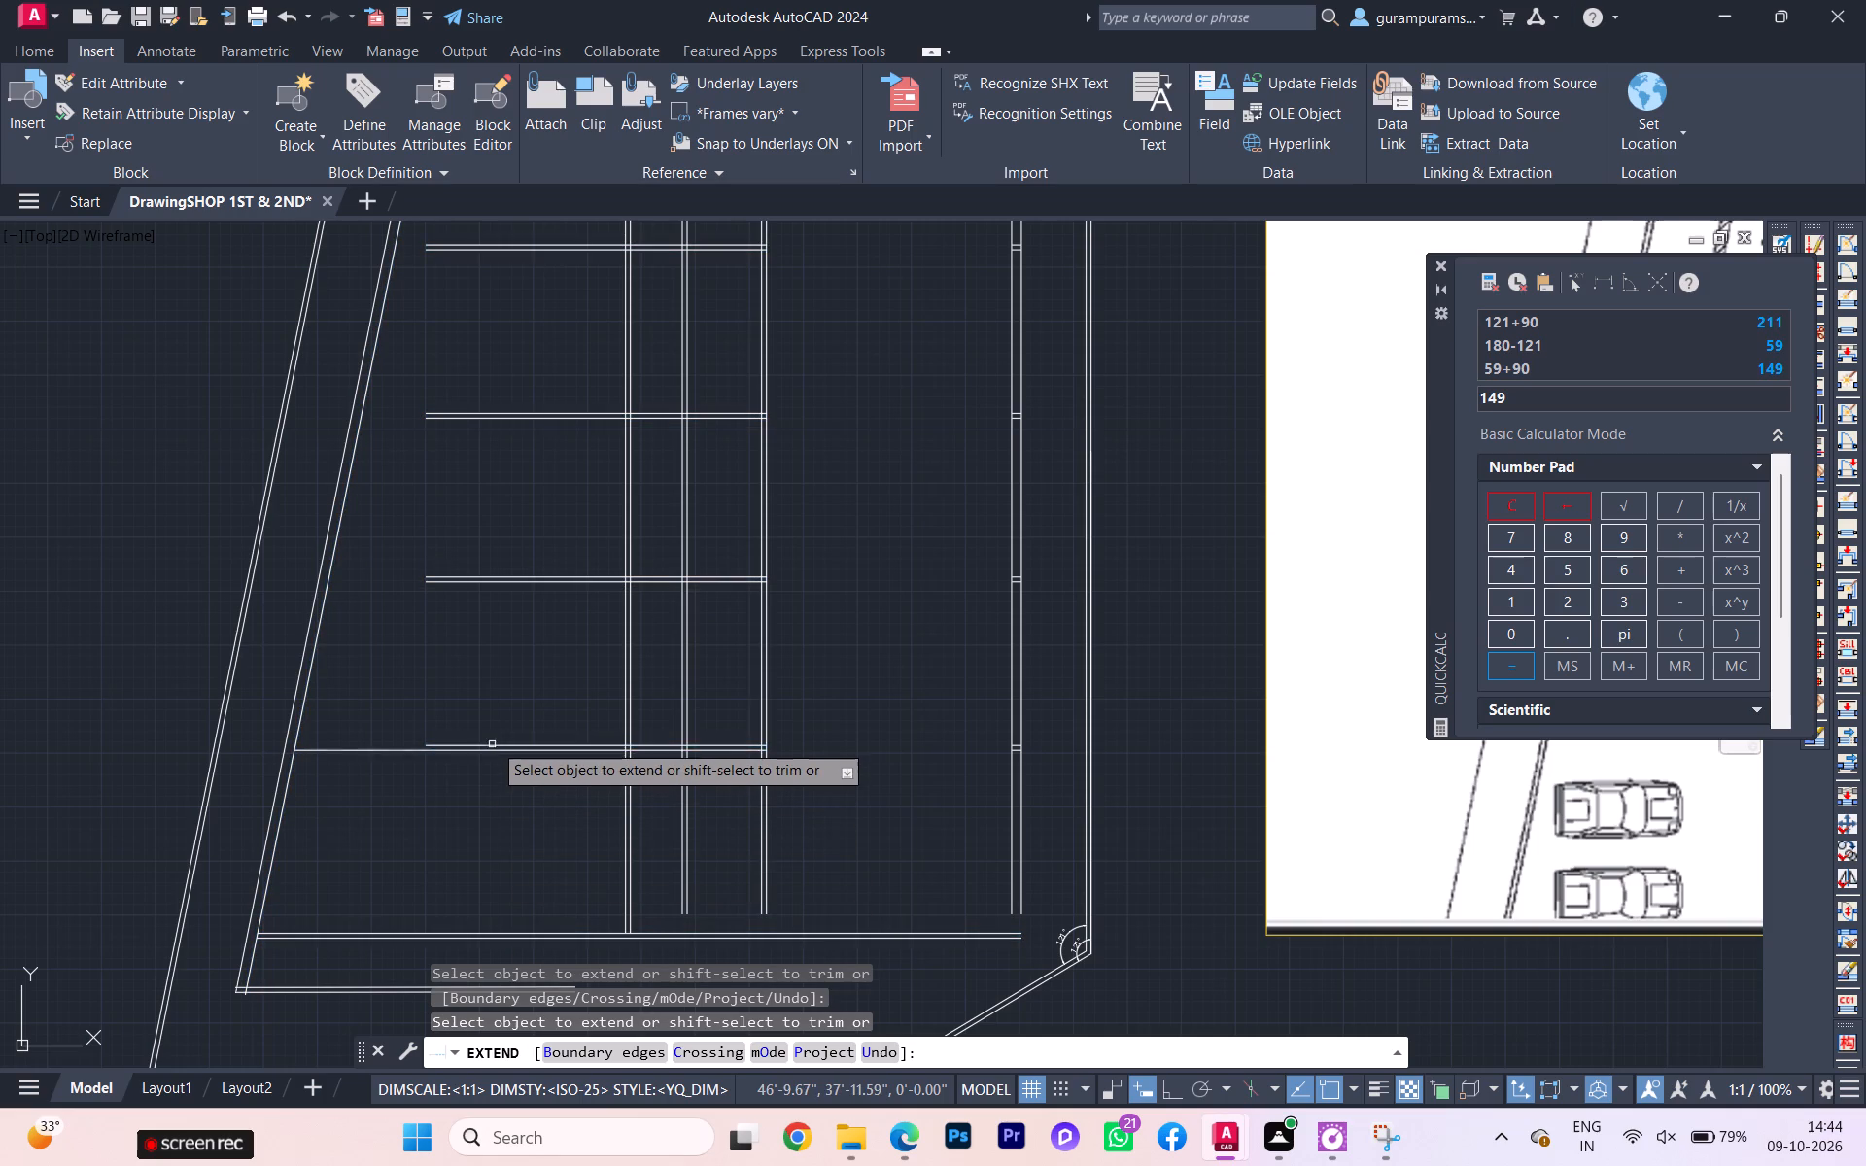
left_click(493, 741)
left_click(482, 751)
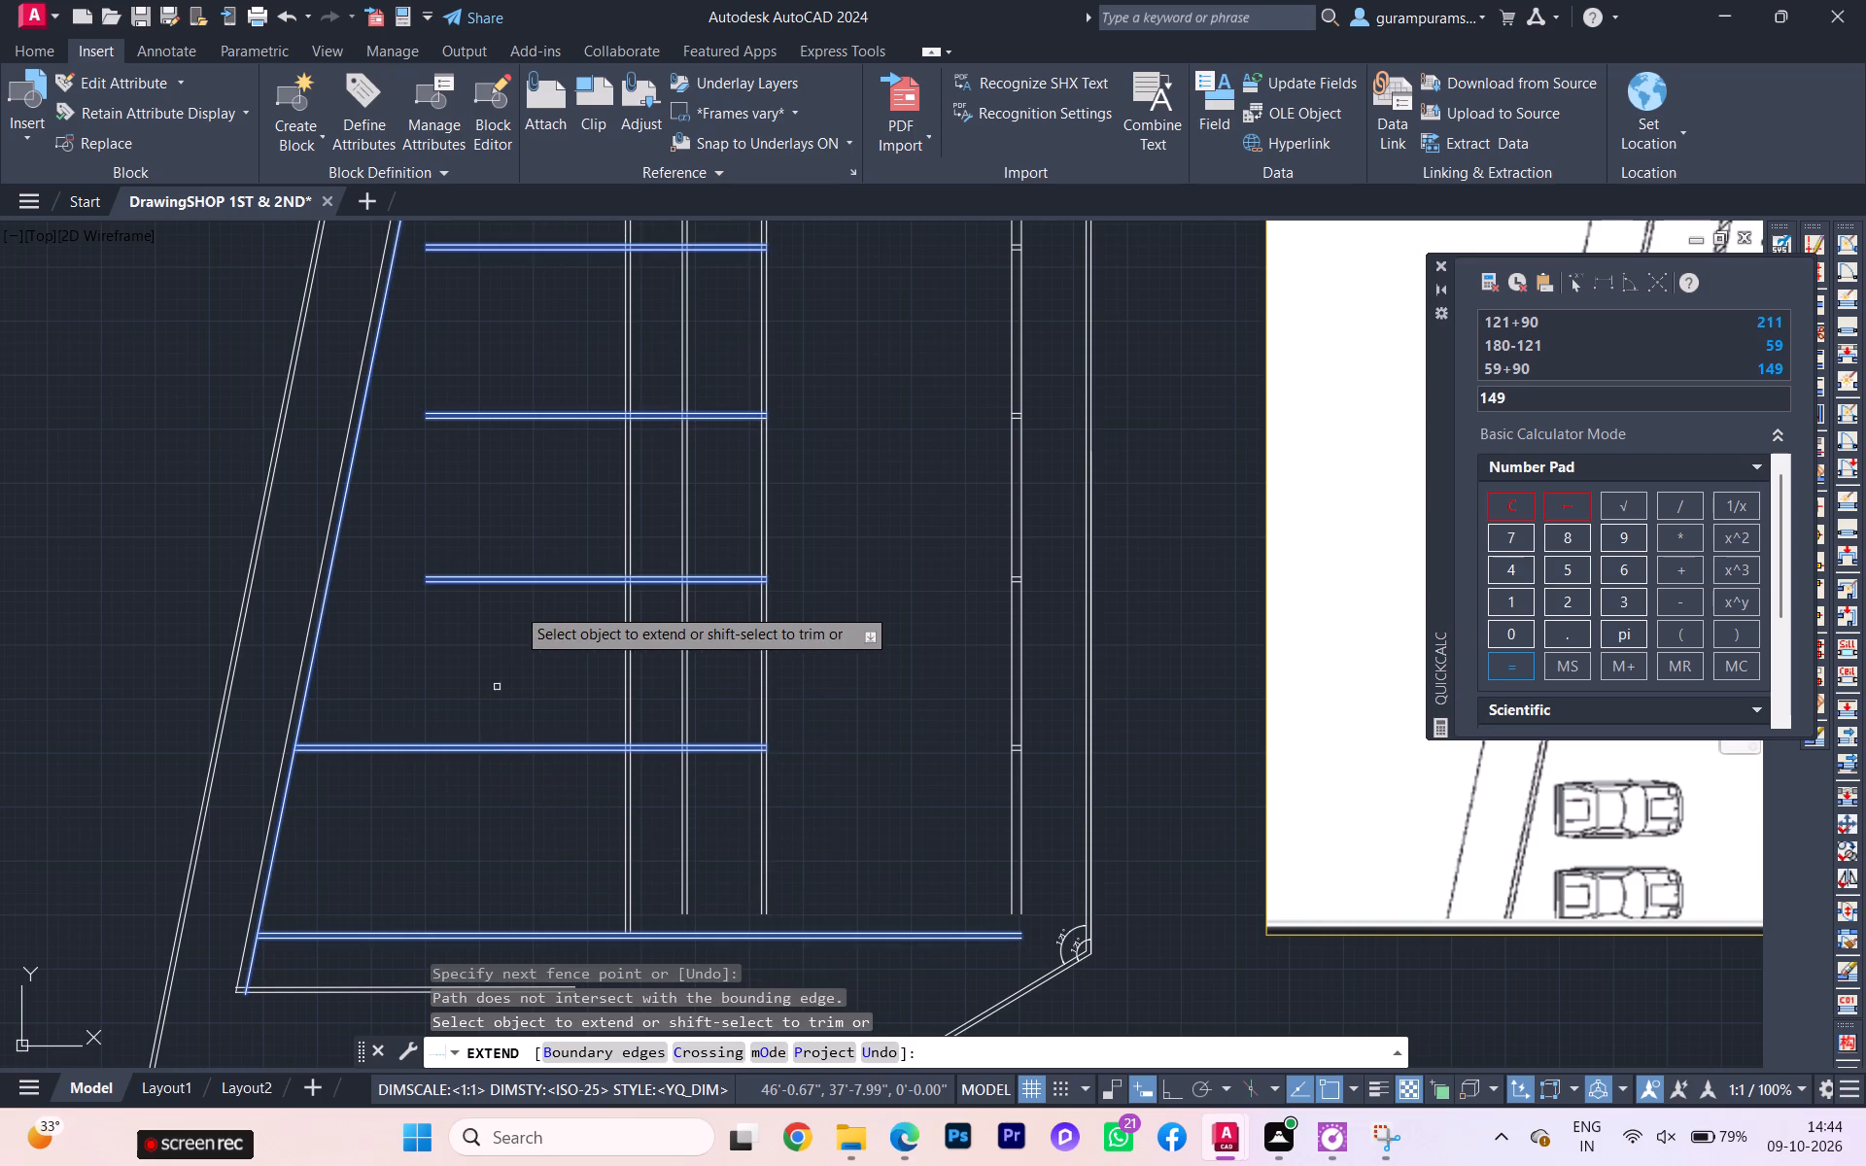
left_click(521, 587)
left_click(527, 548)
left_click(526, 506)
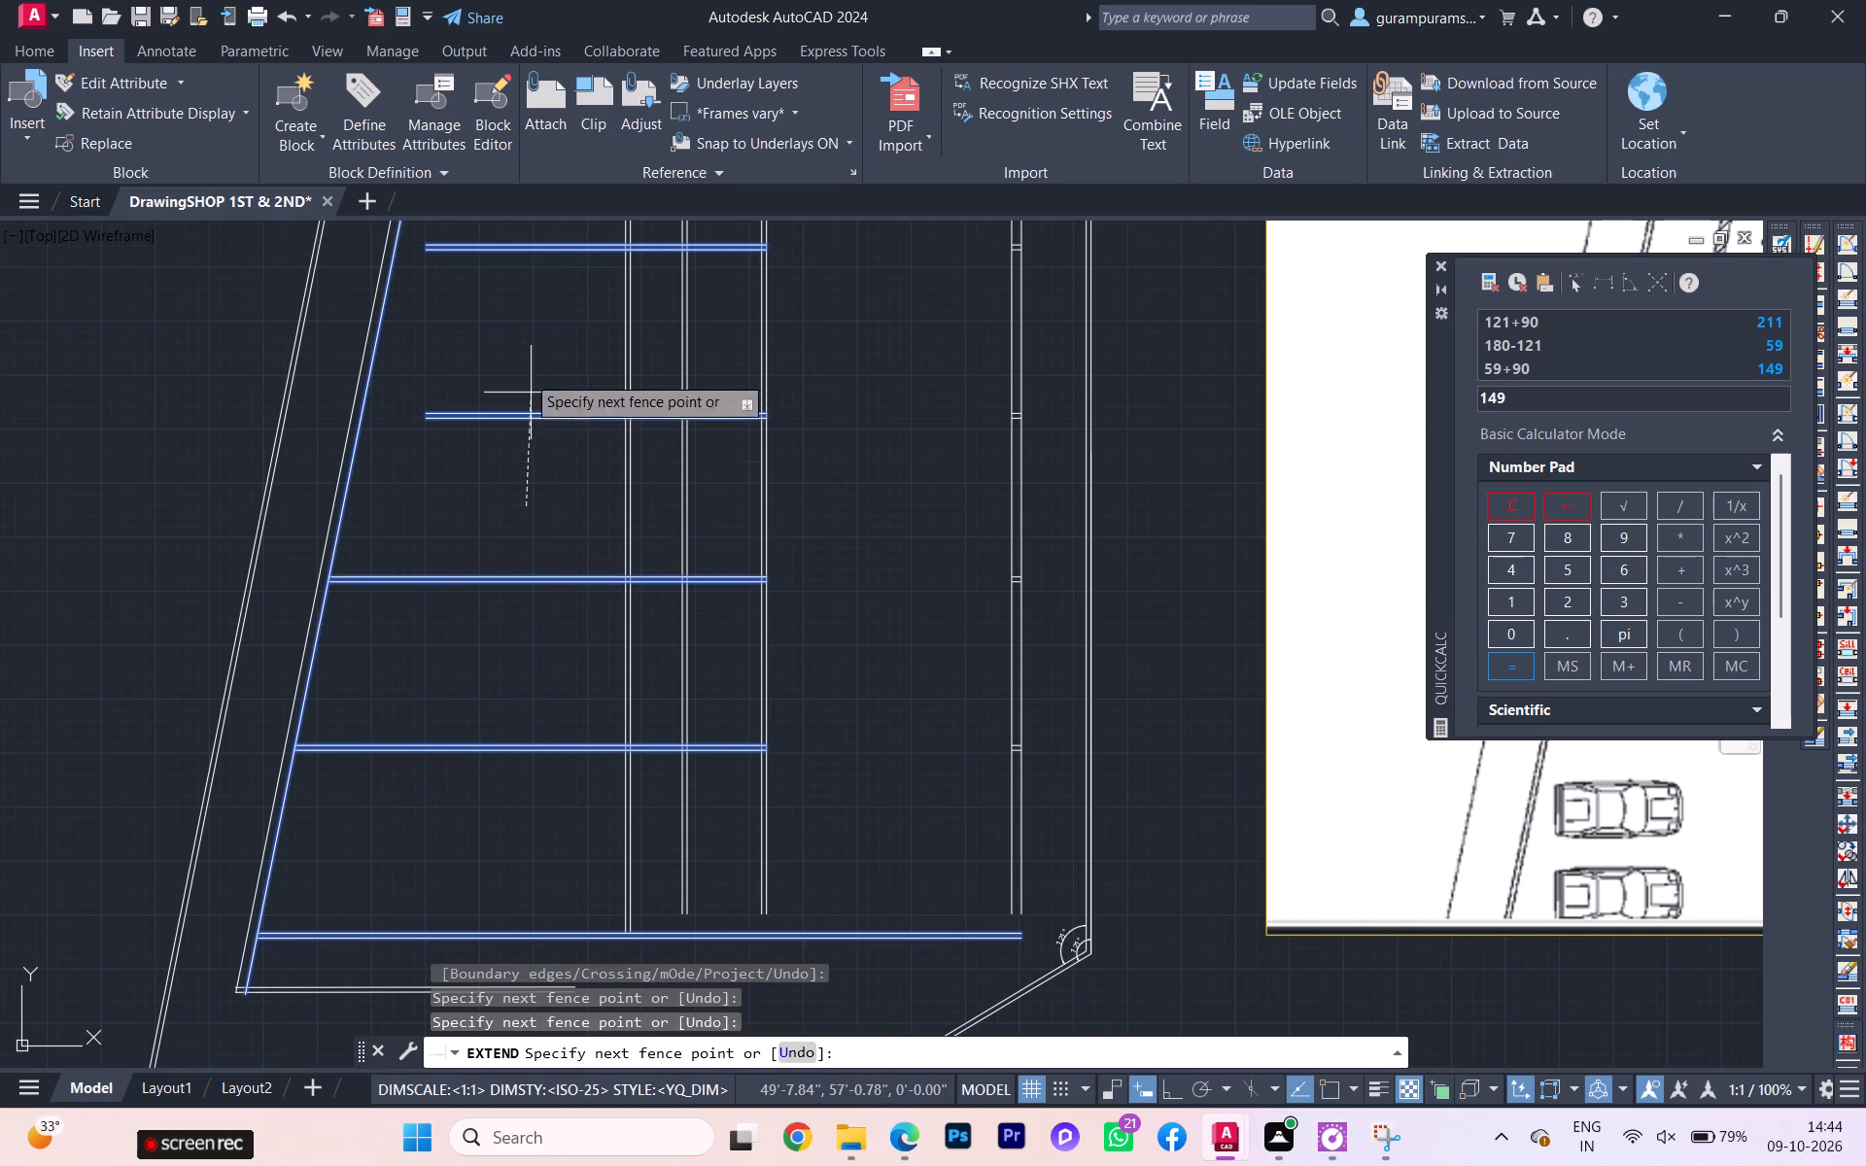
left_click(524, 358)
Extend the fourth, third and second partition walls to the side wall's inner line with one fence.
scroll(592, 537, "down", 1)
scroll(598, 555, "up", 1)
middle_click_drag(625, 624, 707, 1021)
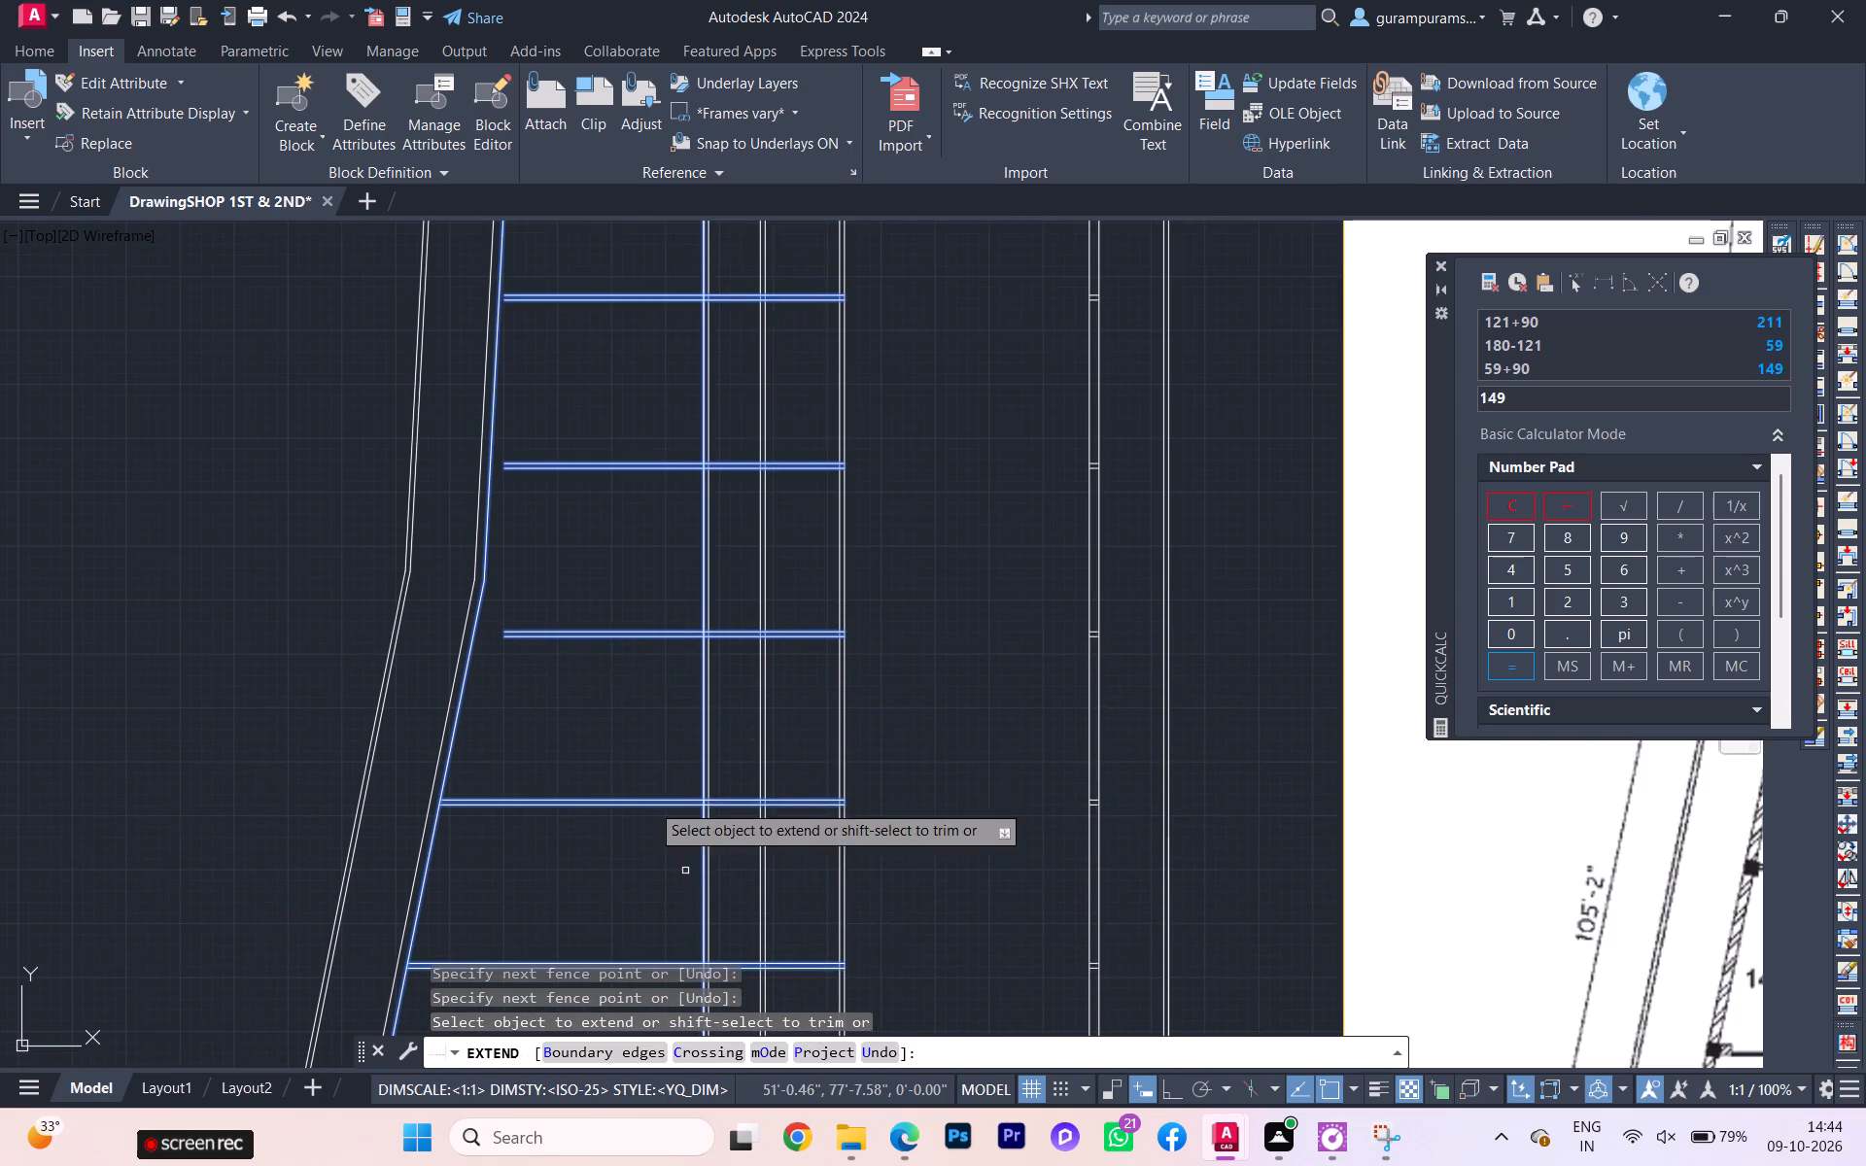
left_click(621, 697)
left_click(645, 250)
scroll(613, 582, "down", 3)
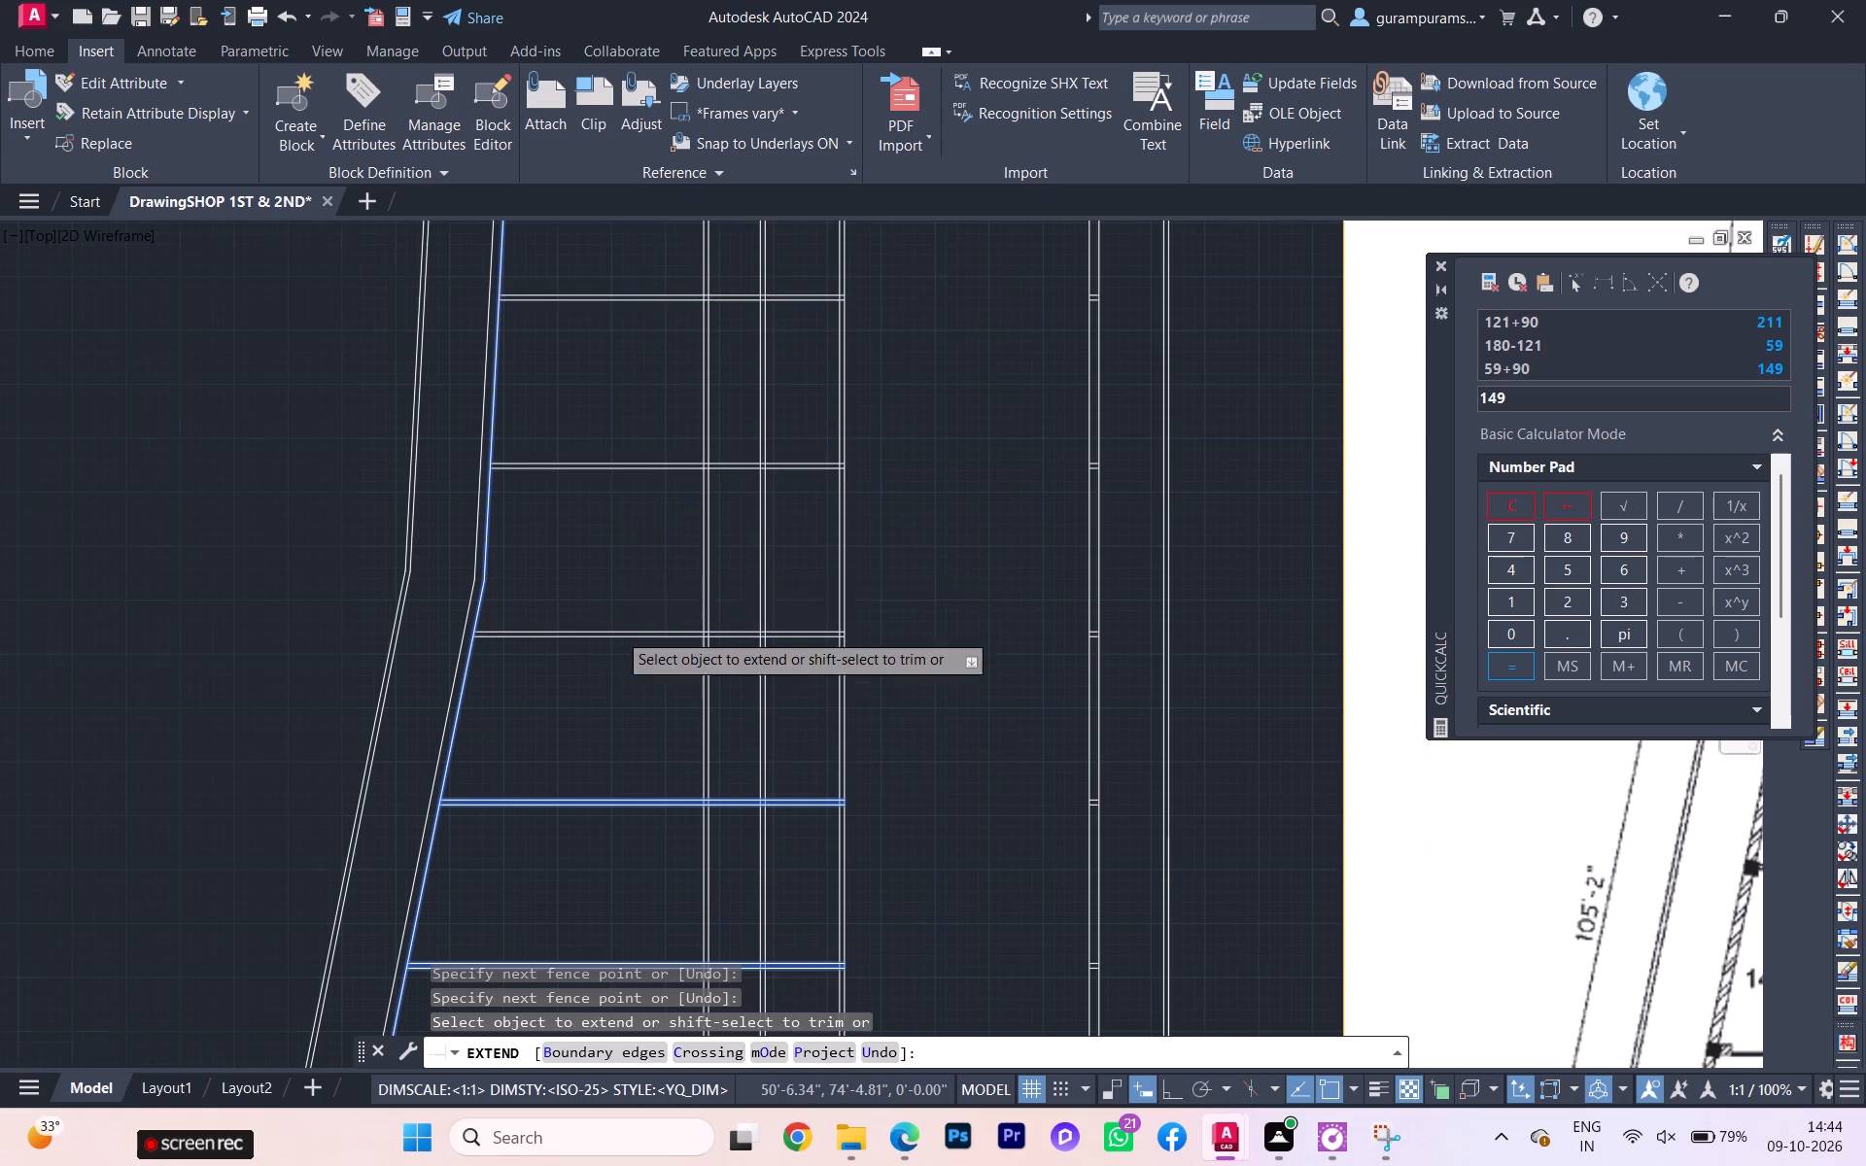
Measure the aligned distance along the slanted side wall between the seventh partition and the front wall, without placing a dimension.
scroll(619, 537, "up", 1)
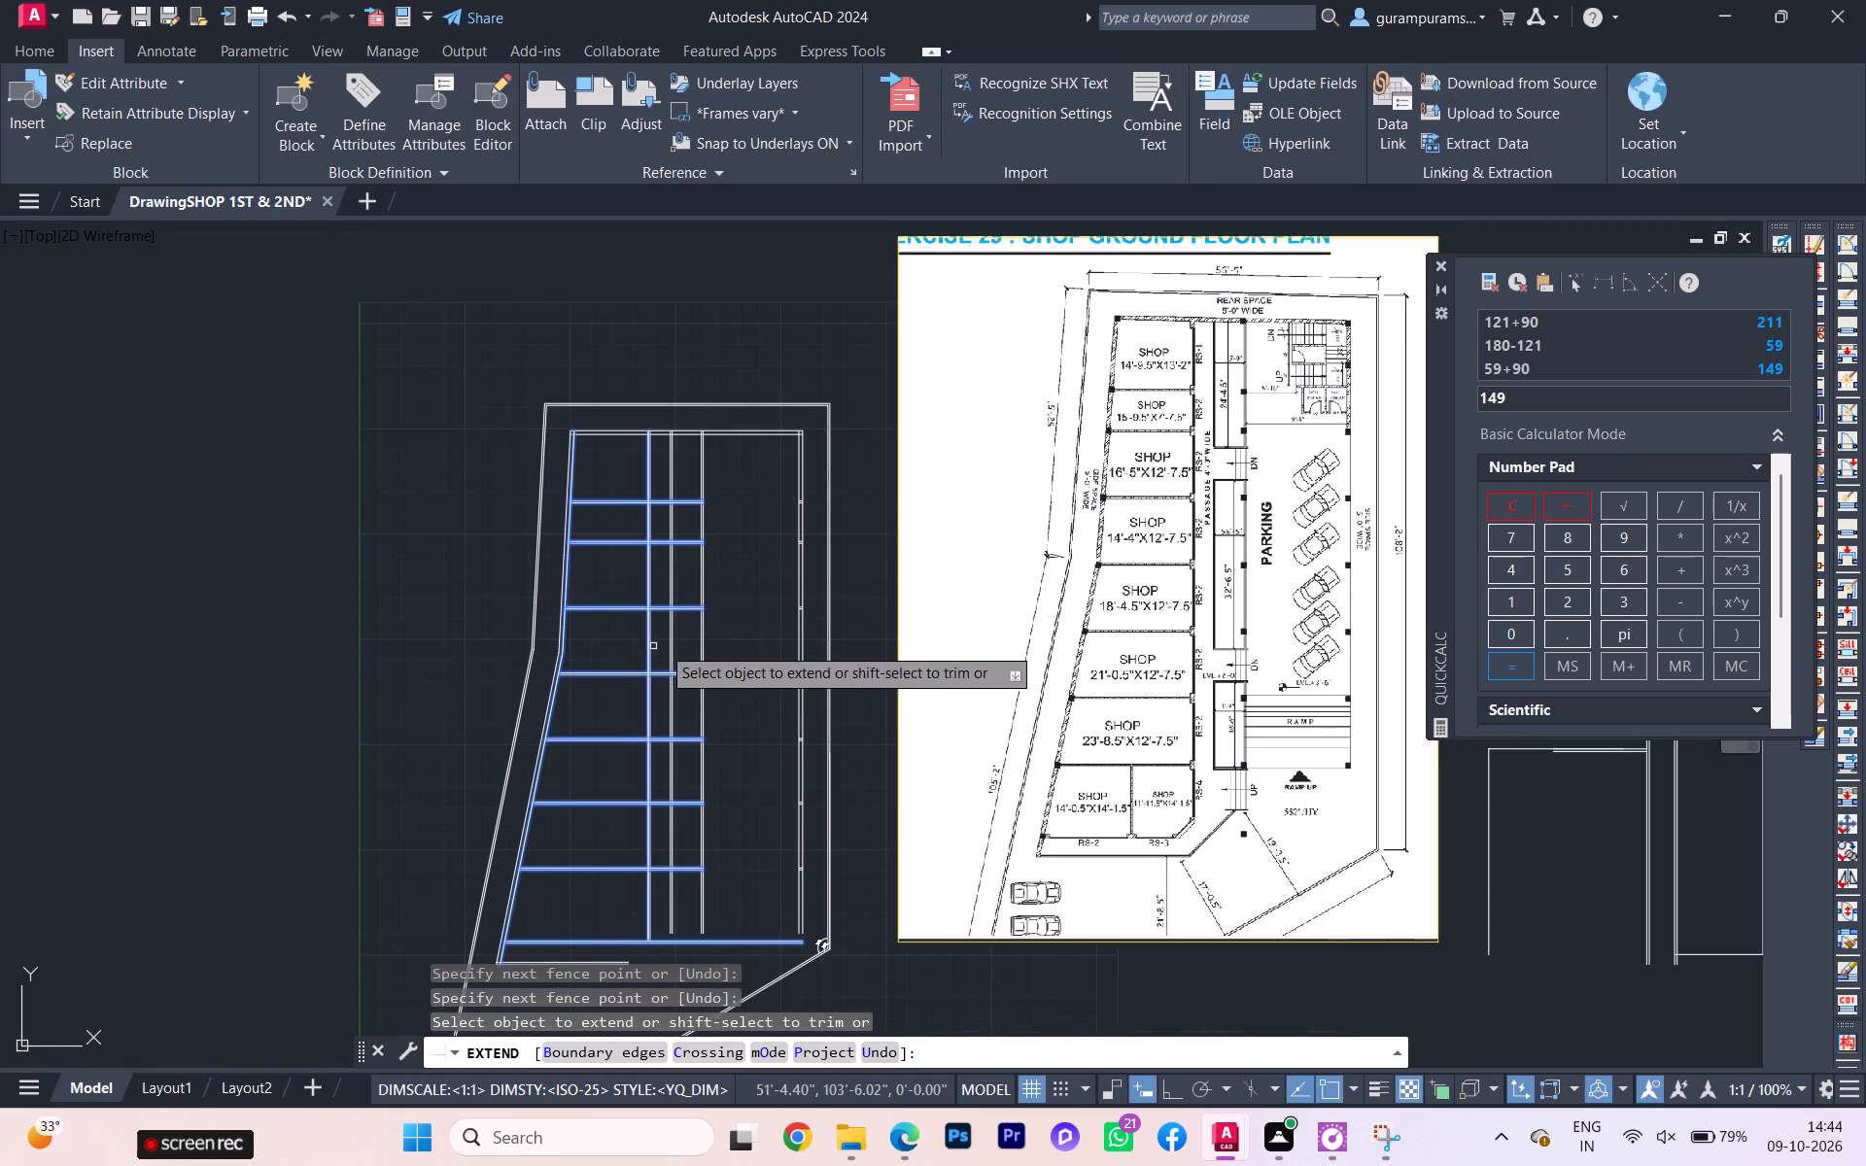
key("Escape")
middle_click_drag(738, 848, 745, 733)
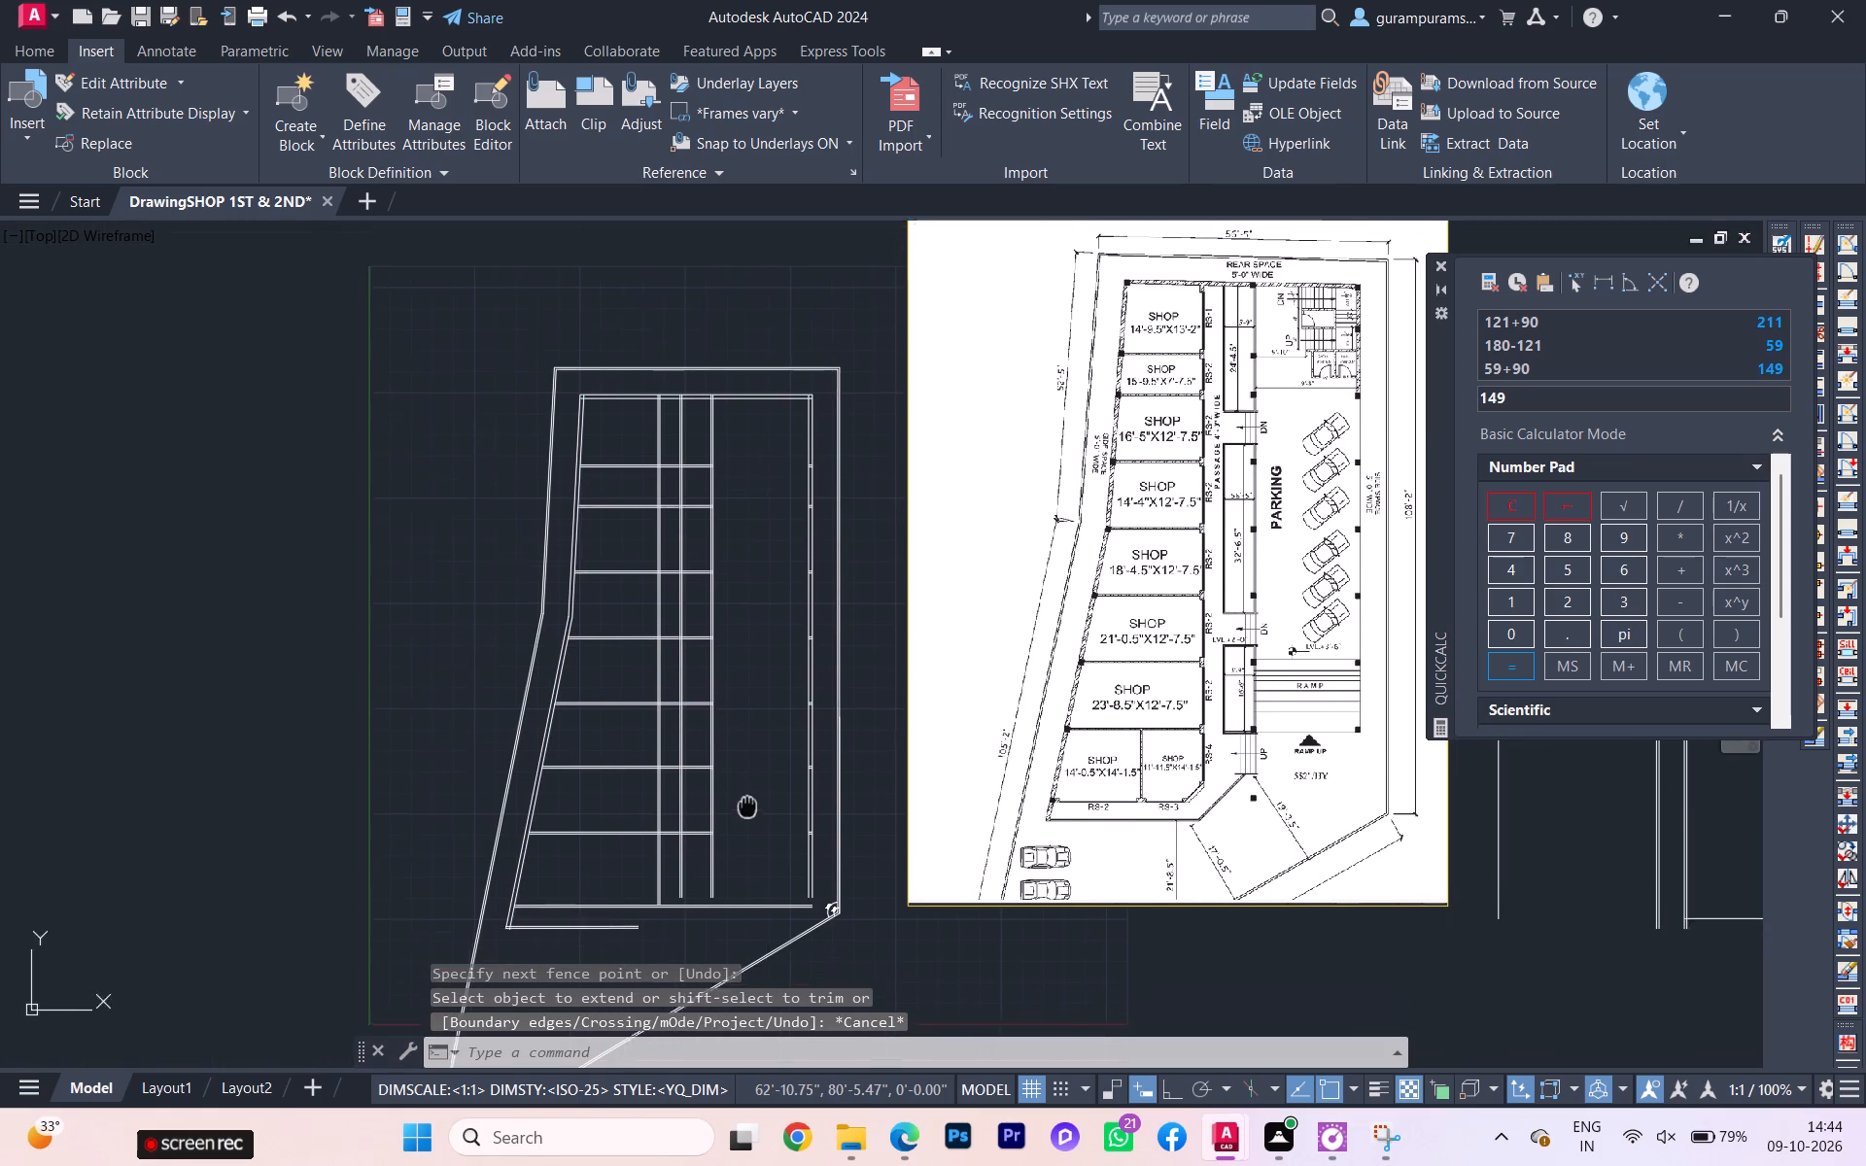
middle_click_drag(745, 733, 698, 591)
scroll(721, 613, "up", 1)
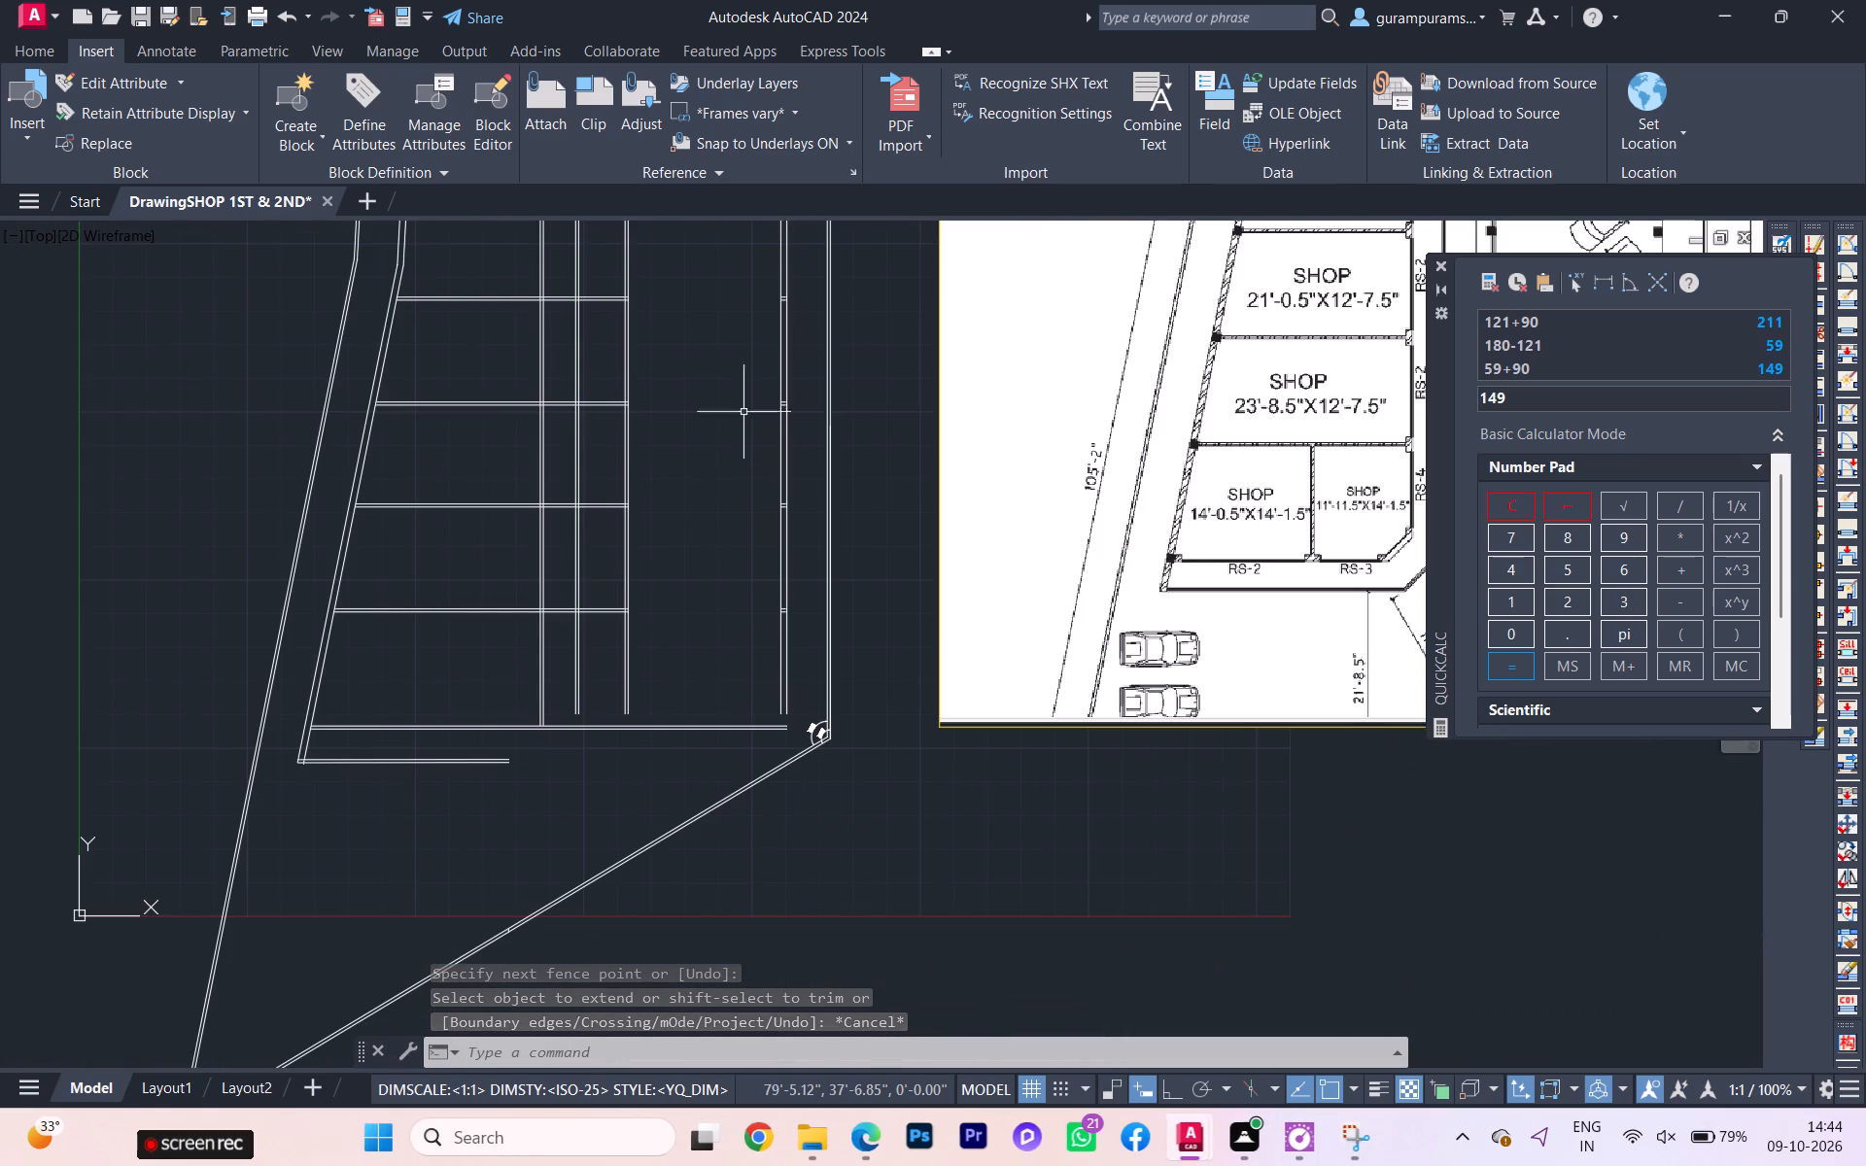
left_click(35, 47)
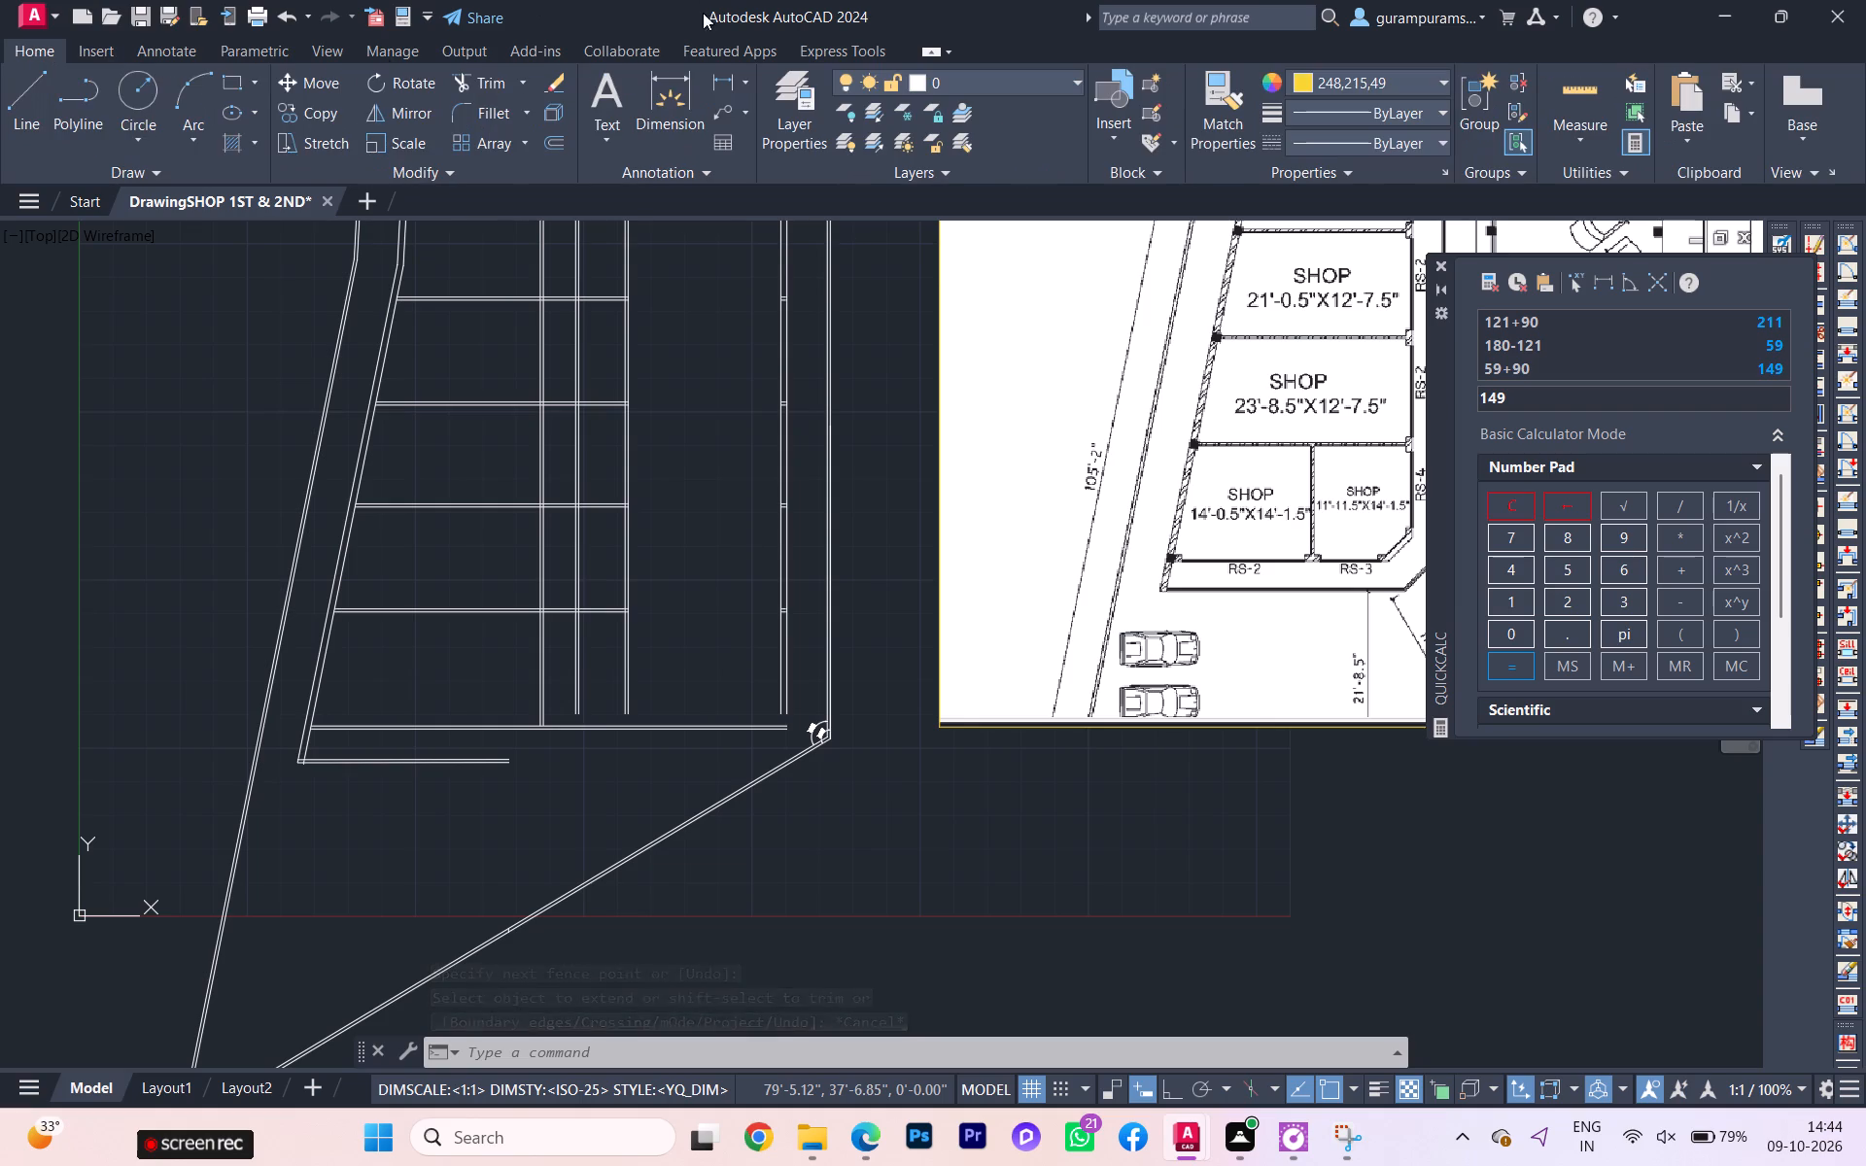
left_click(729, 93)
left_click(743, 74)
left_click(759, 169)
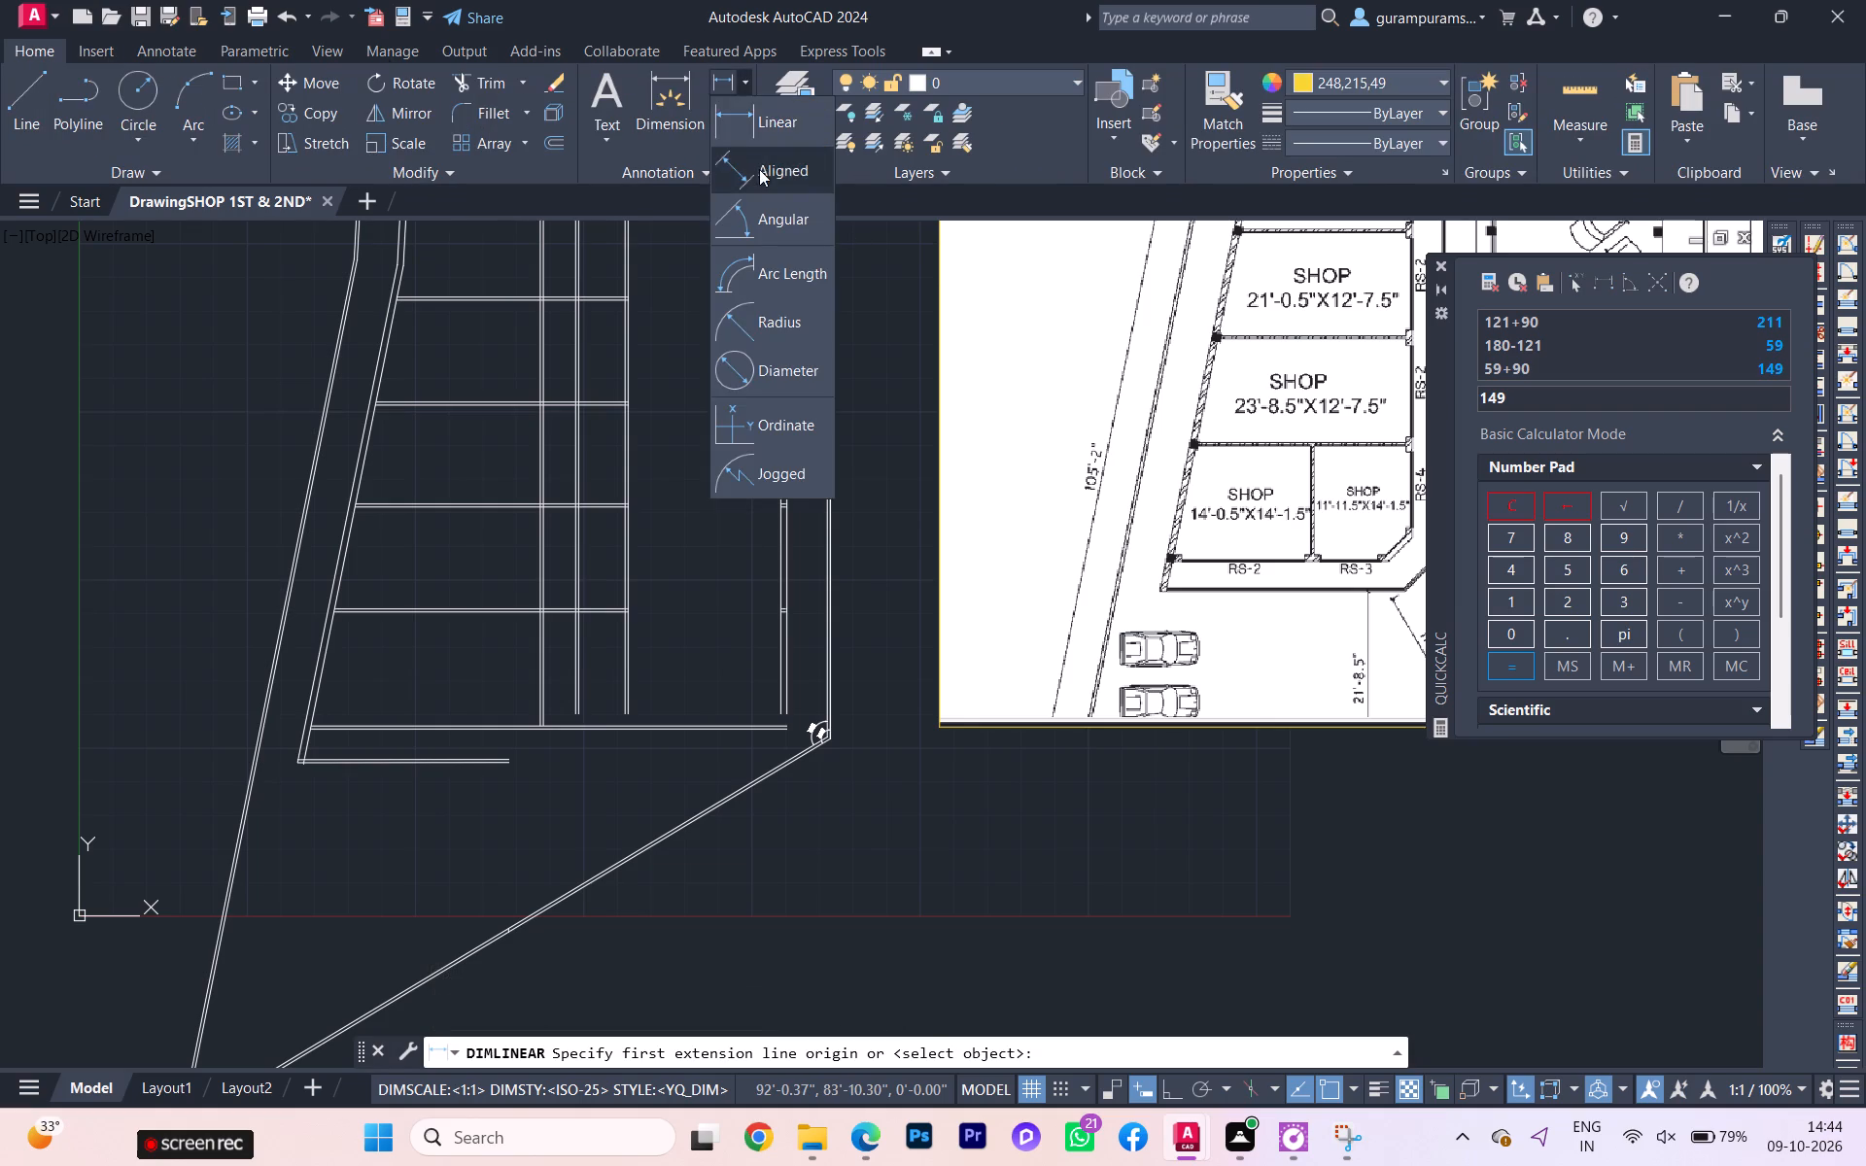
scroll(283, 603, "up", 2)
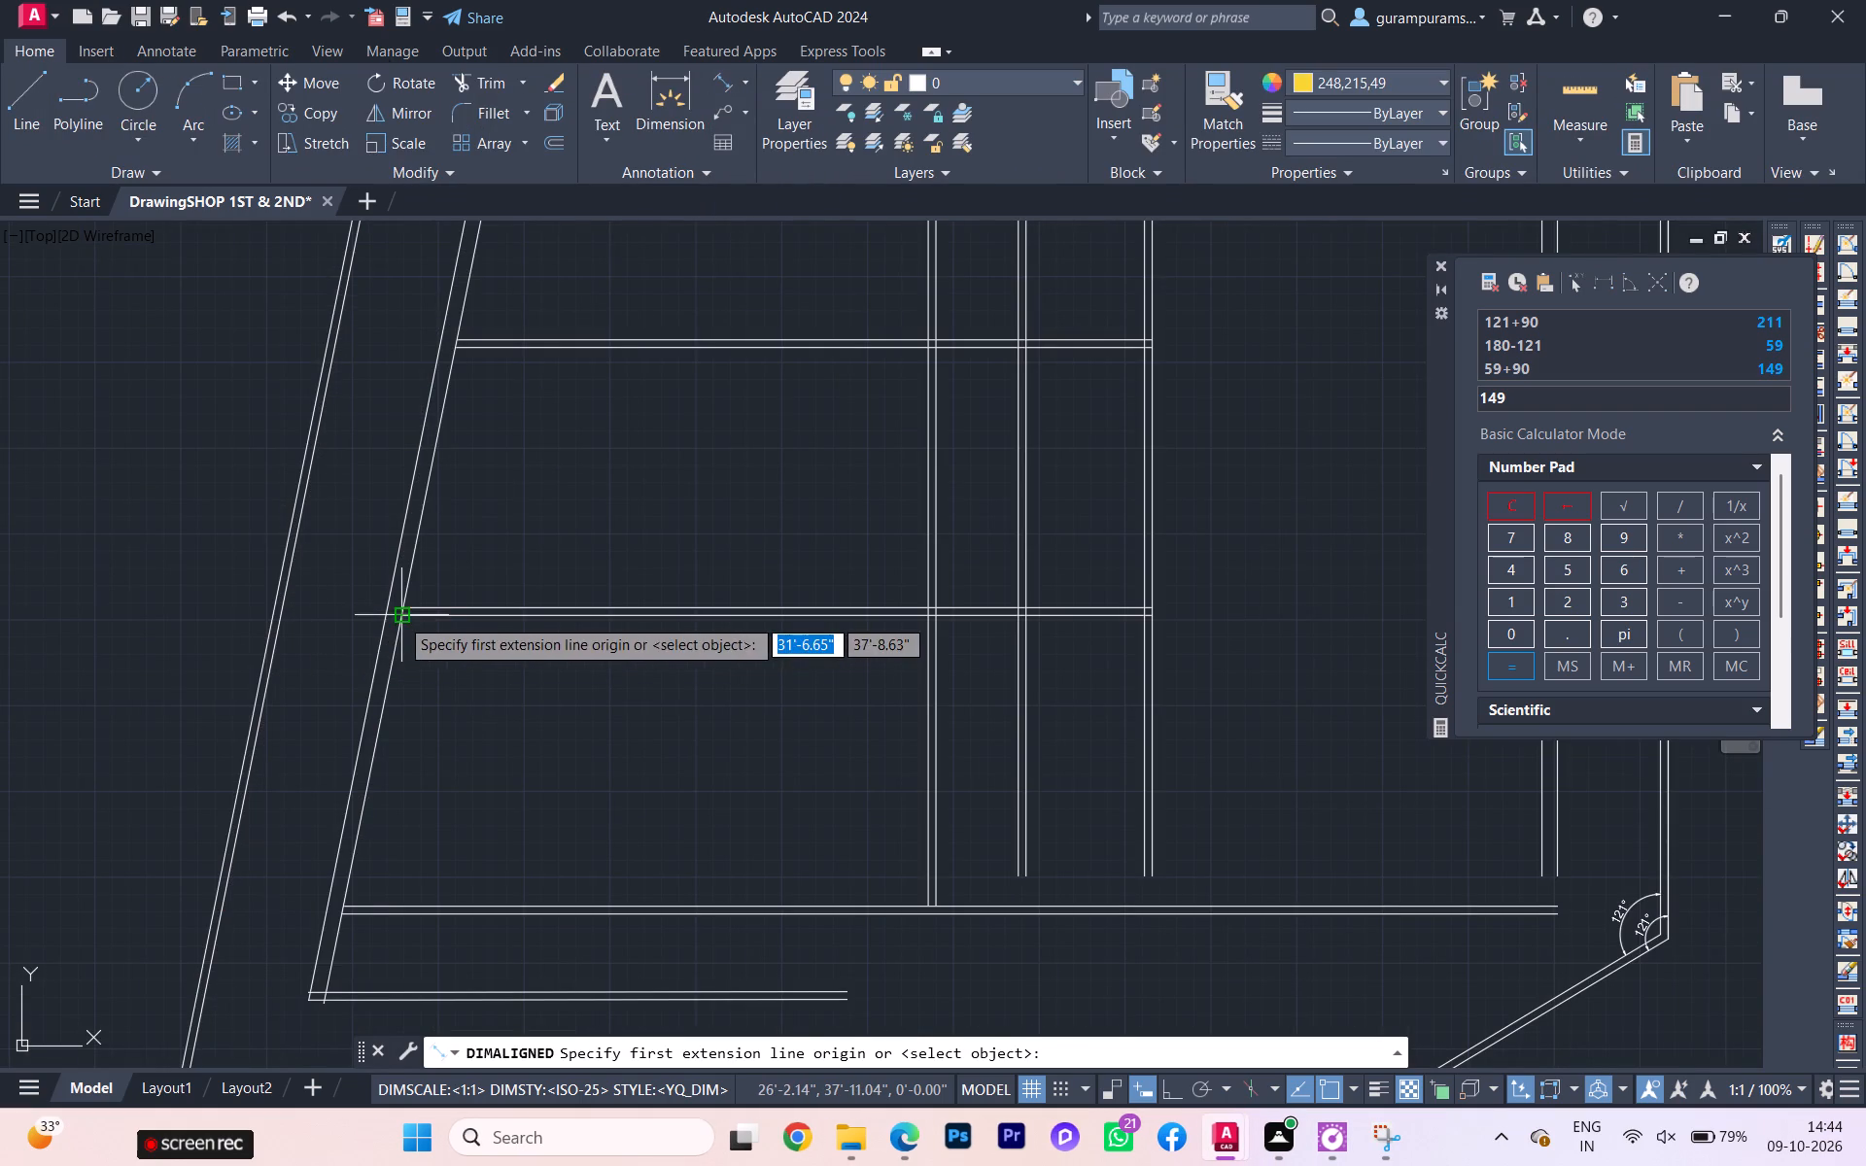
left_click(399, 617)
left_click(343, 899)
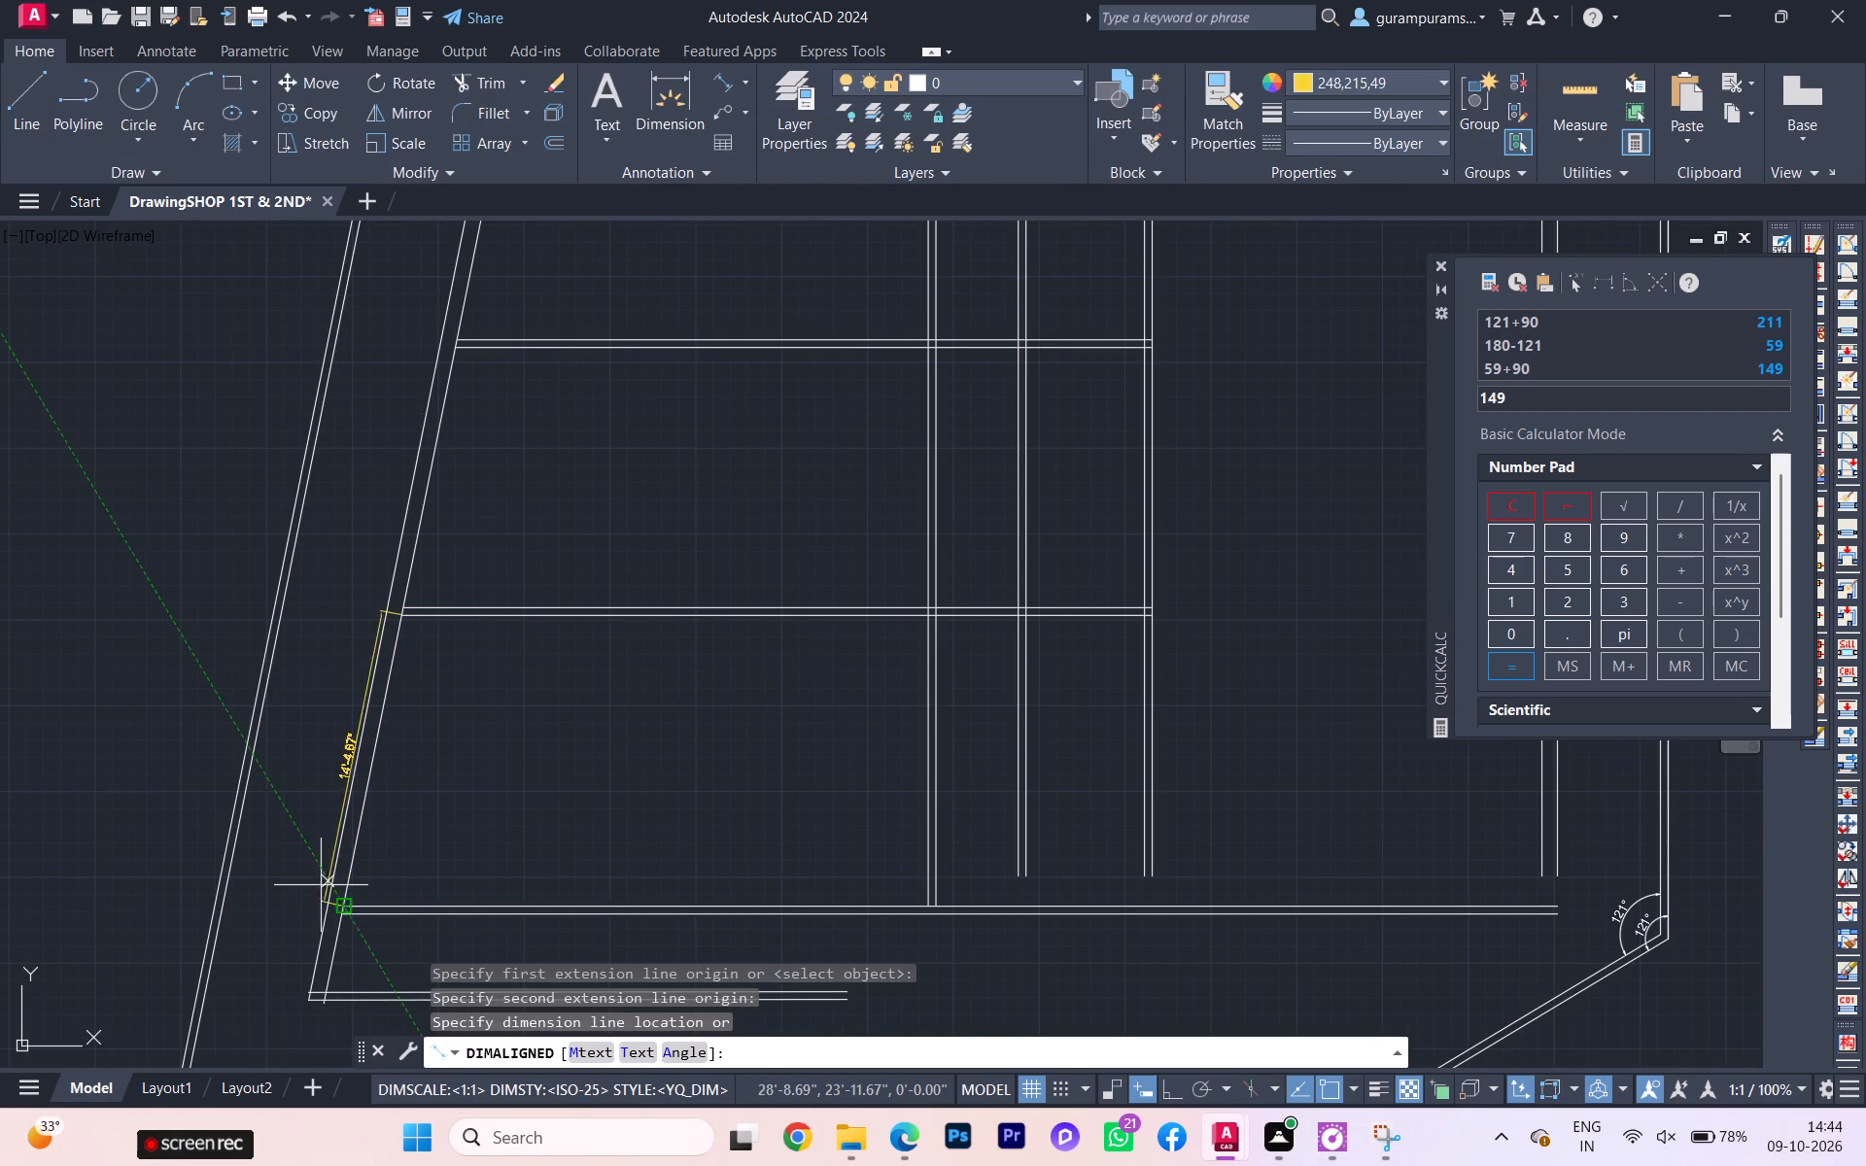
scroll(316, 885, "up", 1)
scroll(315, 885, "down", 1)
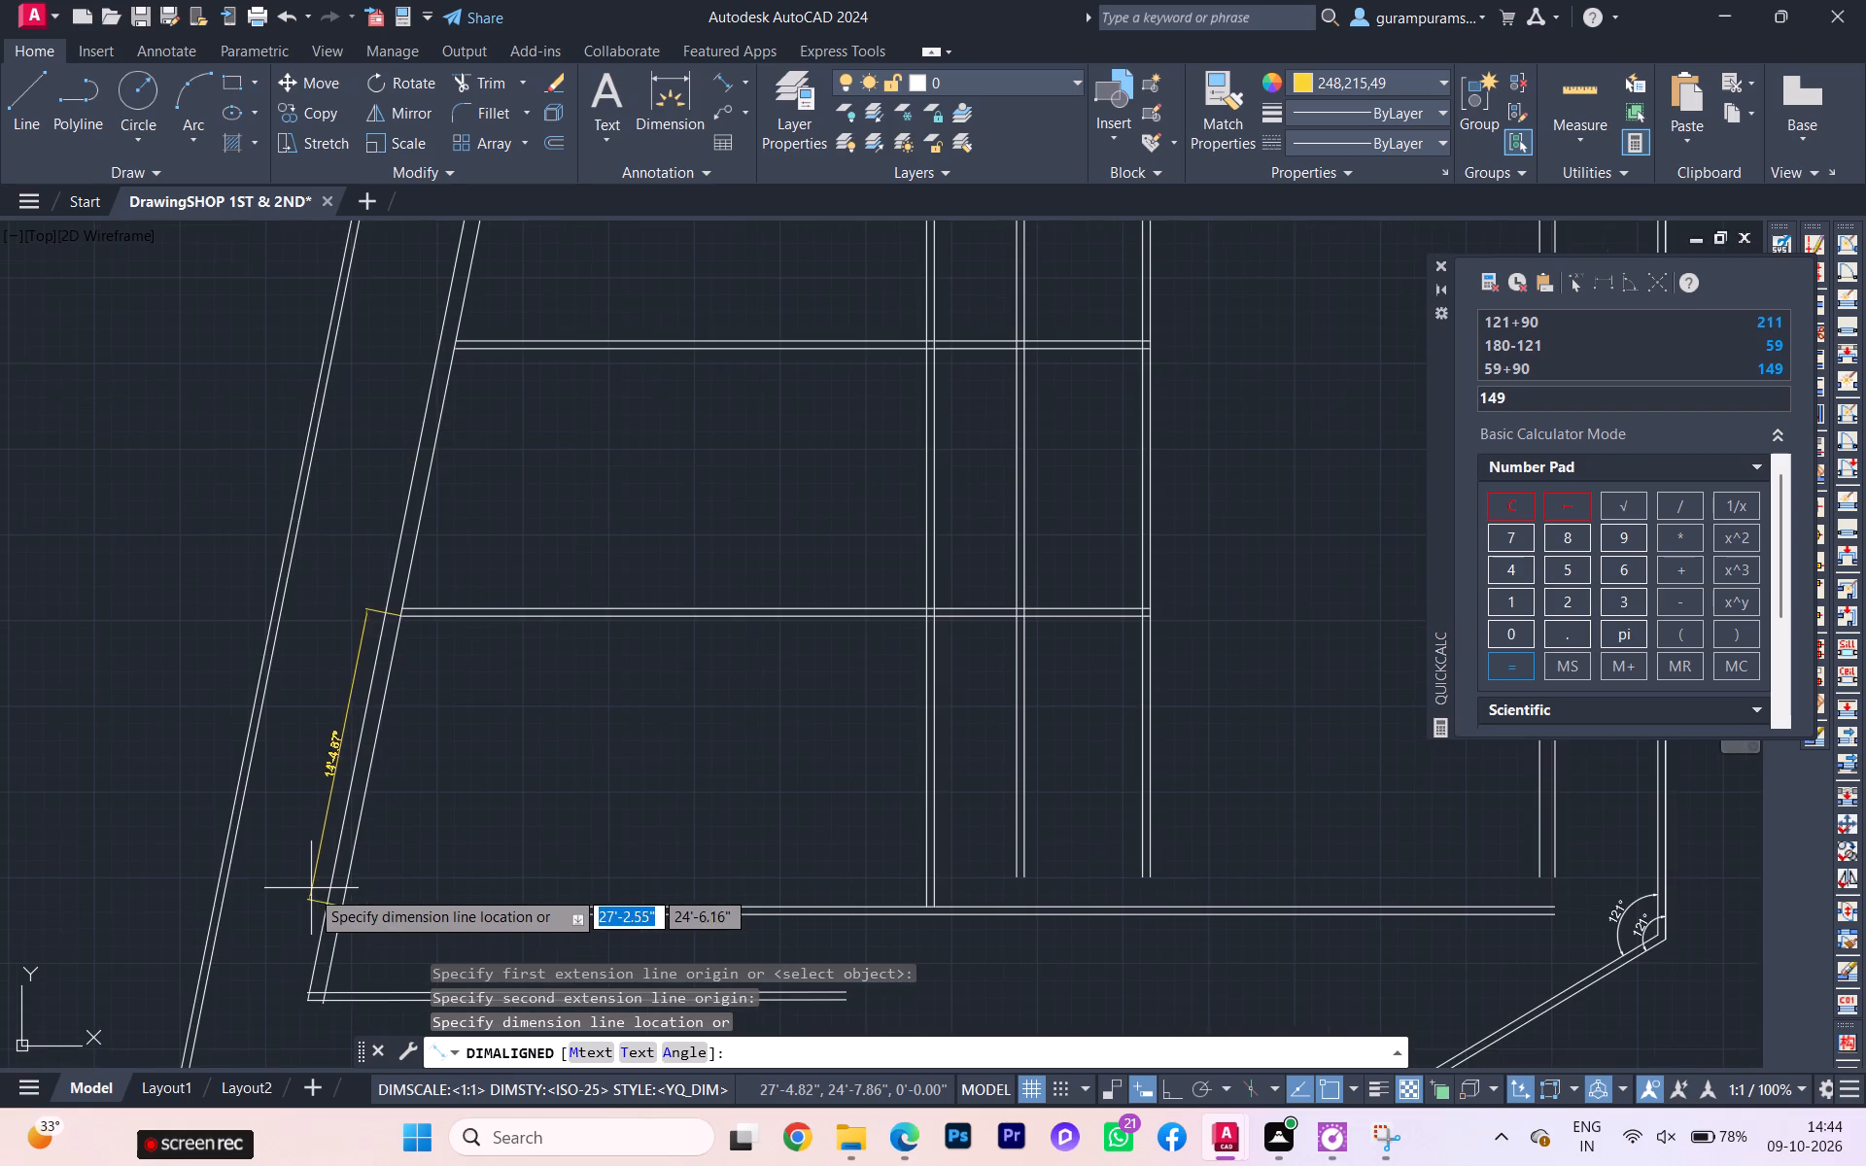
key("Escape")
Measure the aligned distance along the slanted side wall between the fifth and sixth partitions, without placing a dimension.
scroll(298, 884, "down", 2)
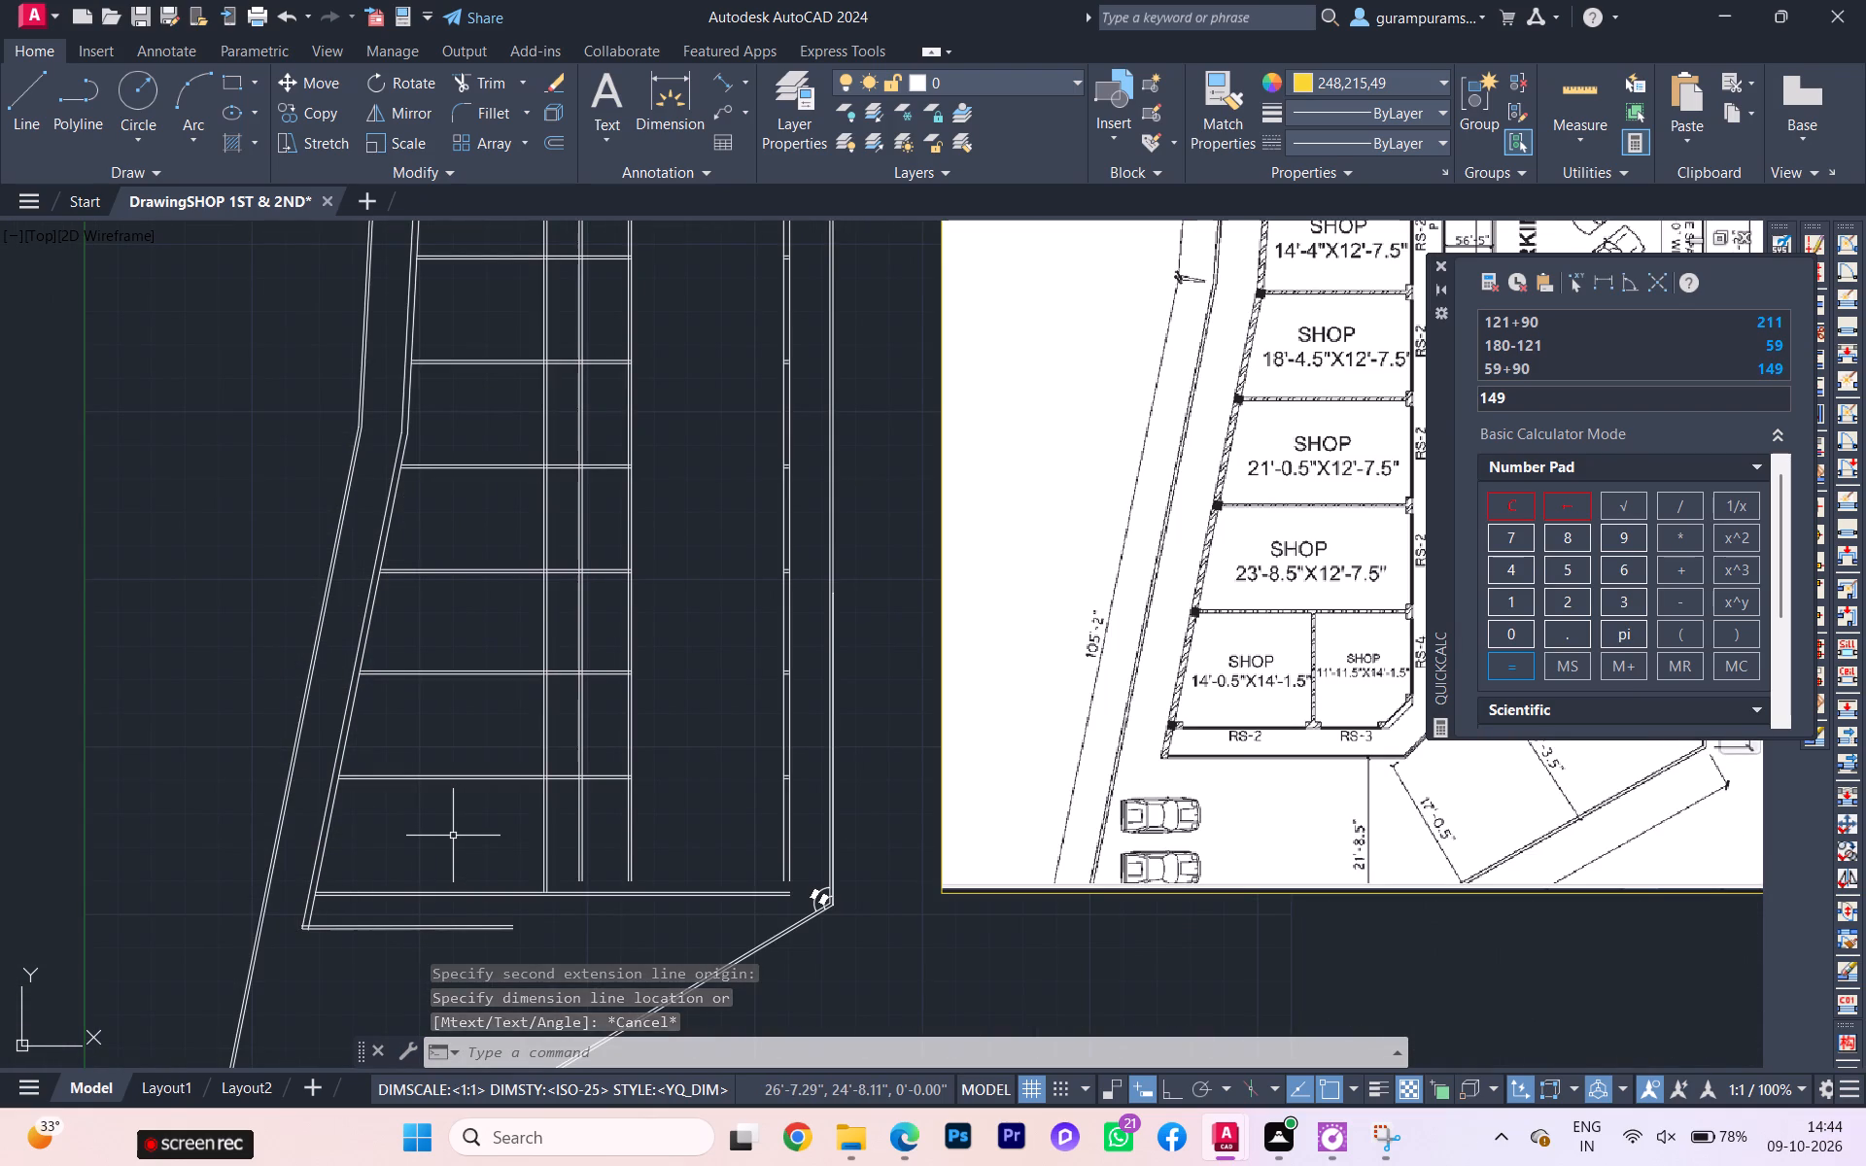
key("space")
scroll(552, 752, "down", 1)
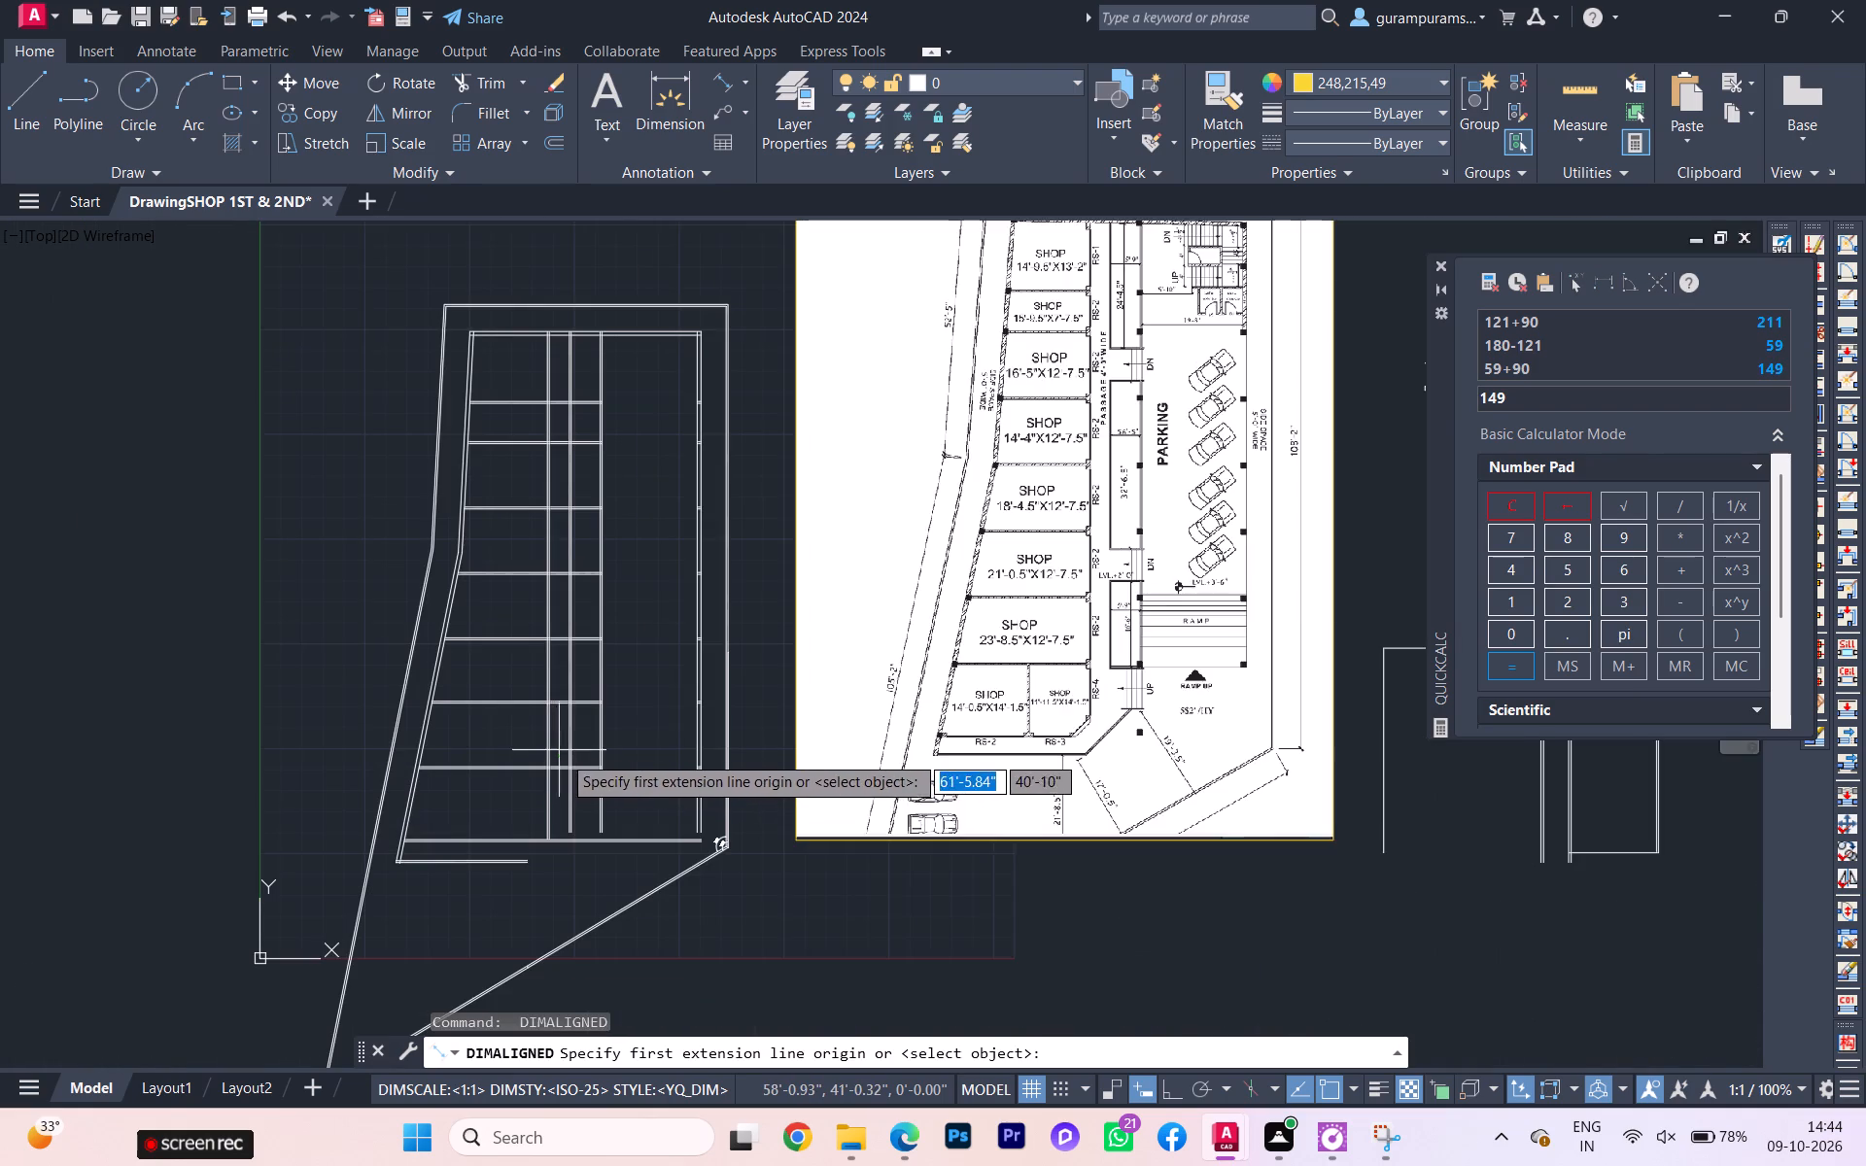
middle_click_drag(564, 762, 623, 983)
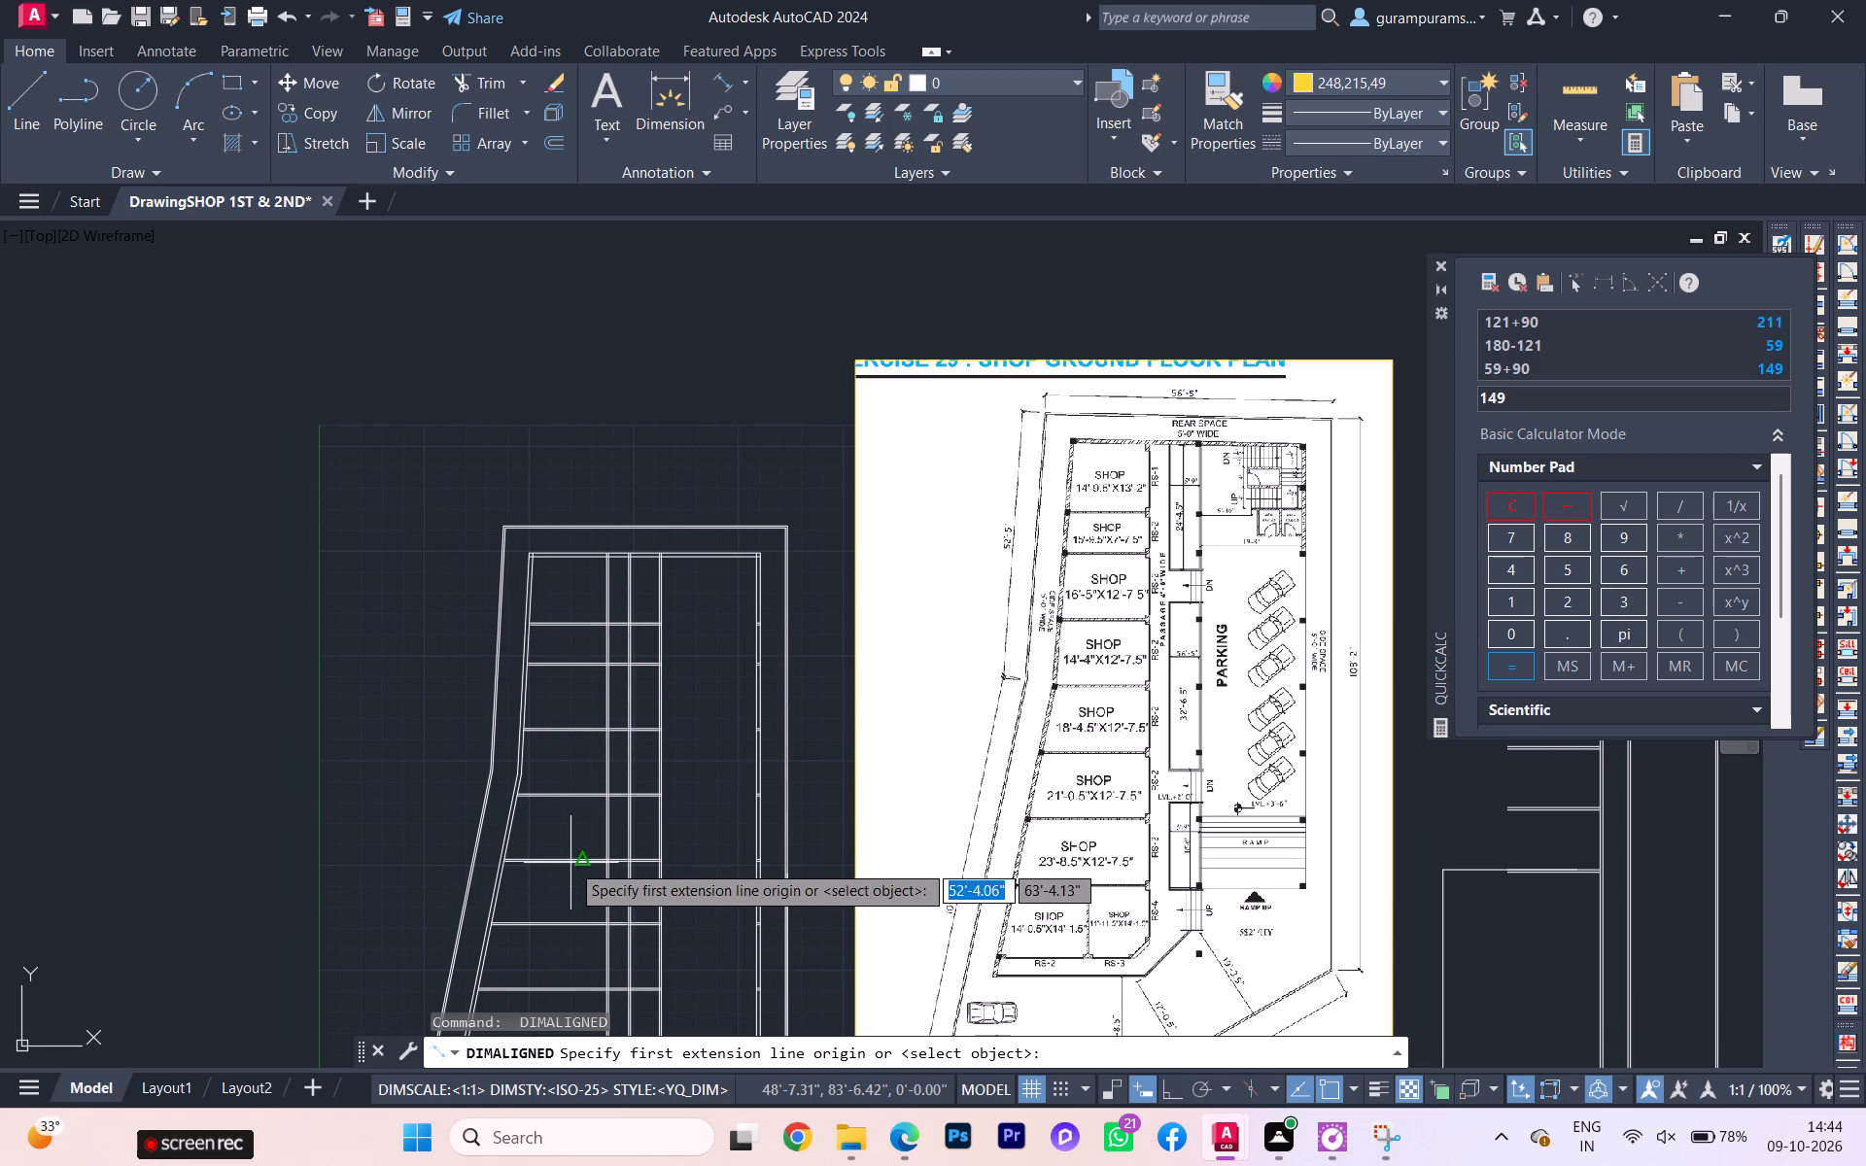
scroll(520, 820, "up", 2)
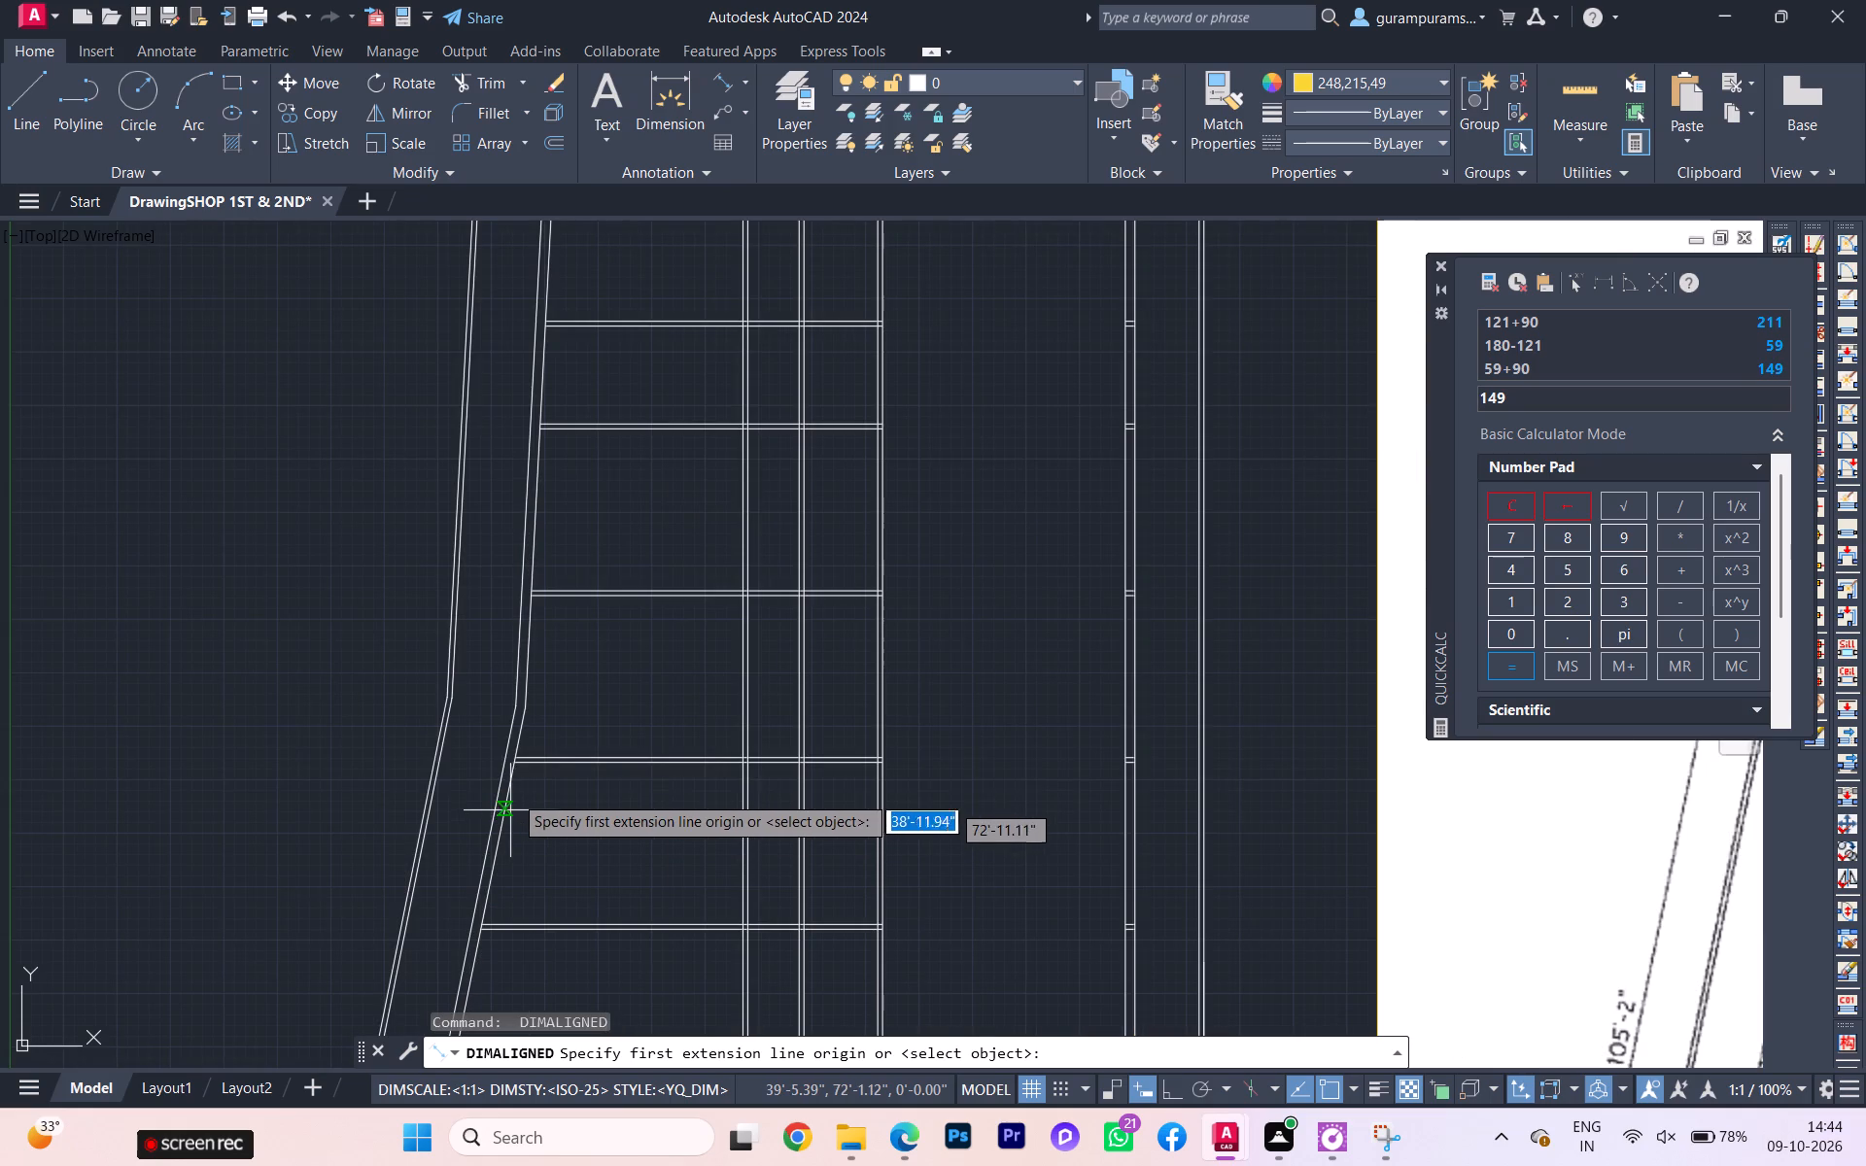
scroll(522, 767, "down", 1)
scroll(515, 861, "up", 2)
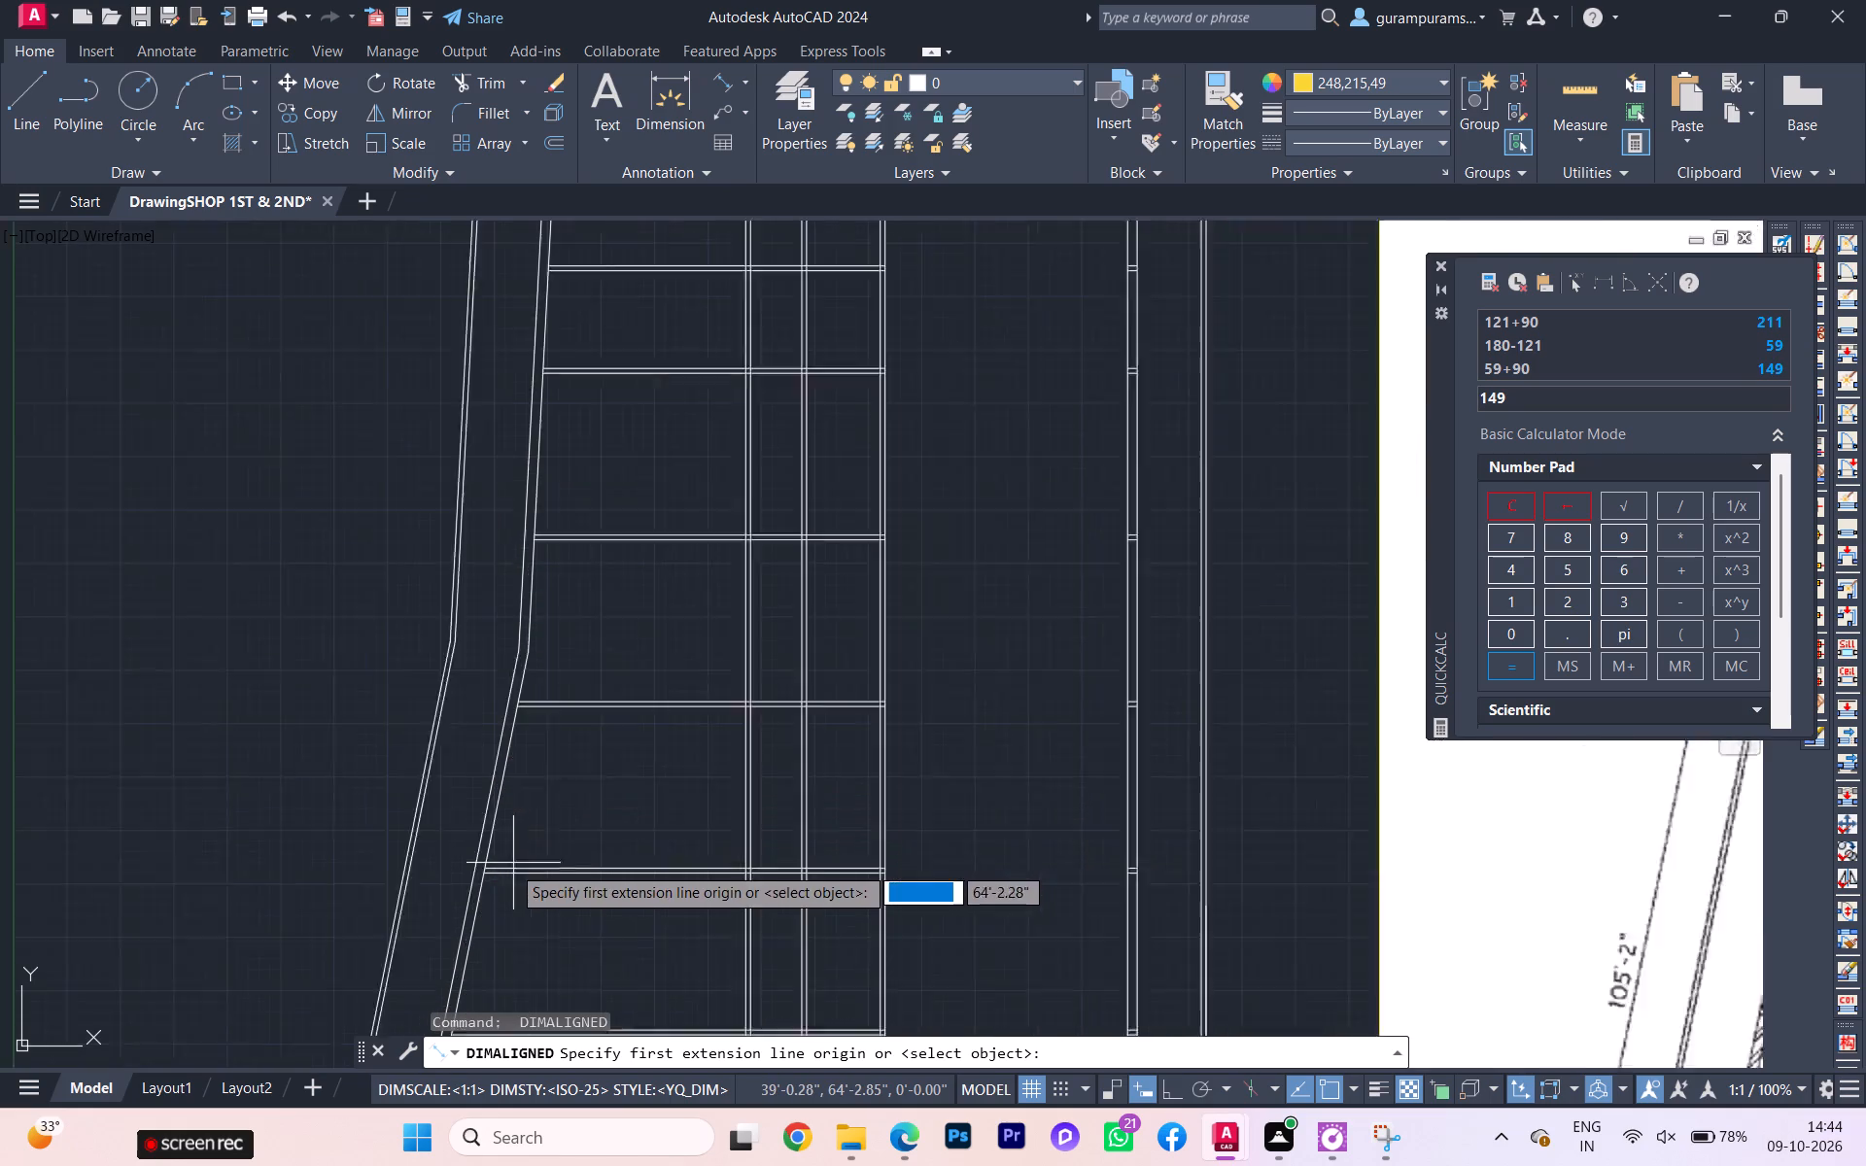
left_click(468, 880)
scroll(467, 751, "down", 2)
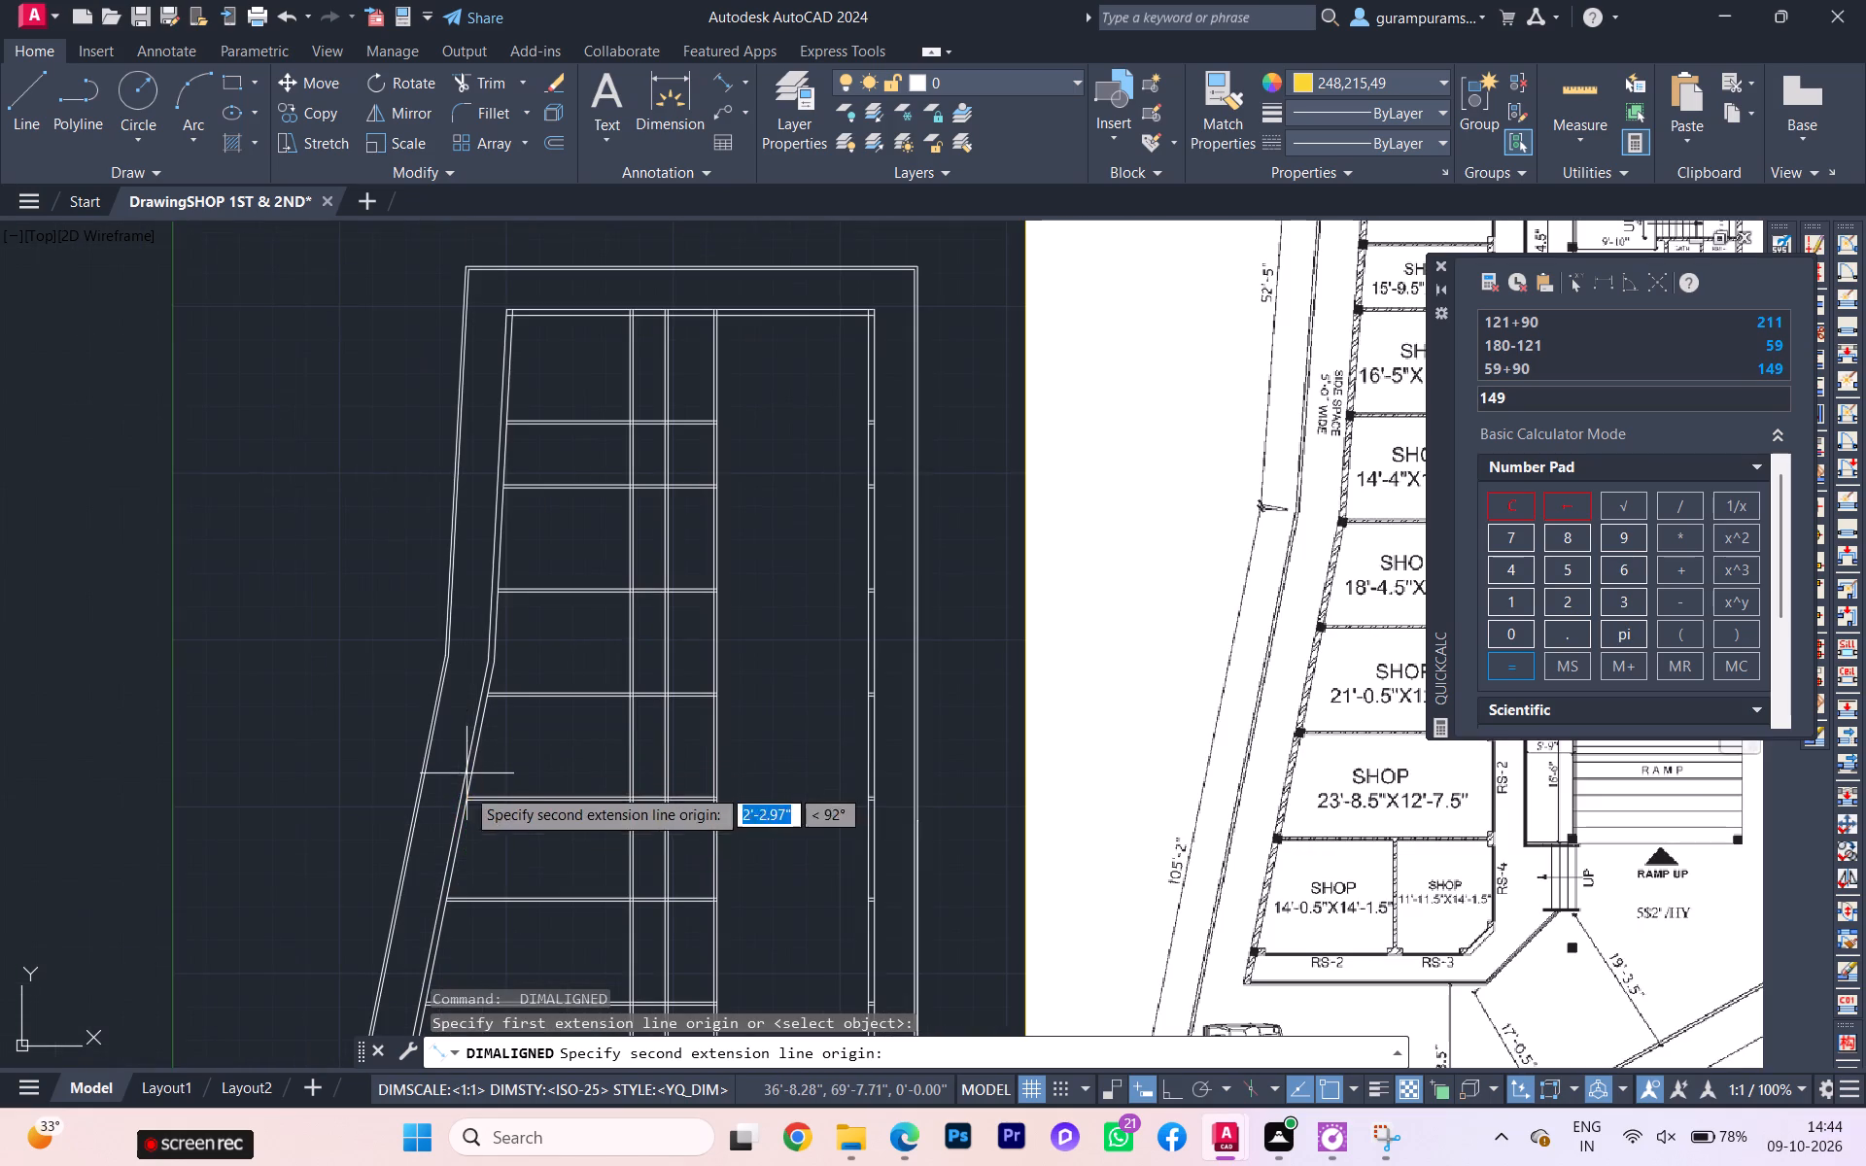
scroll(453, 884, "up", 2)
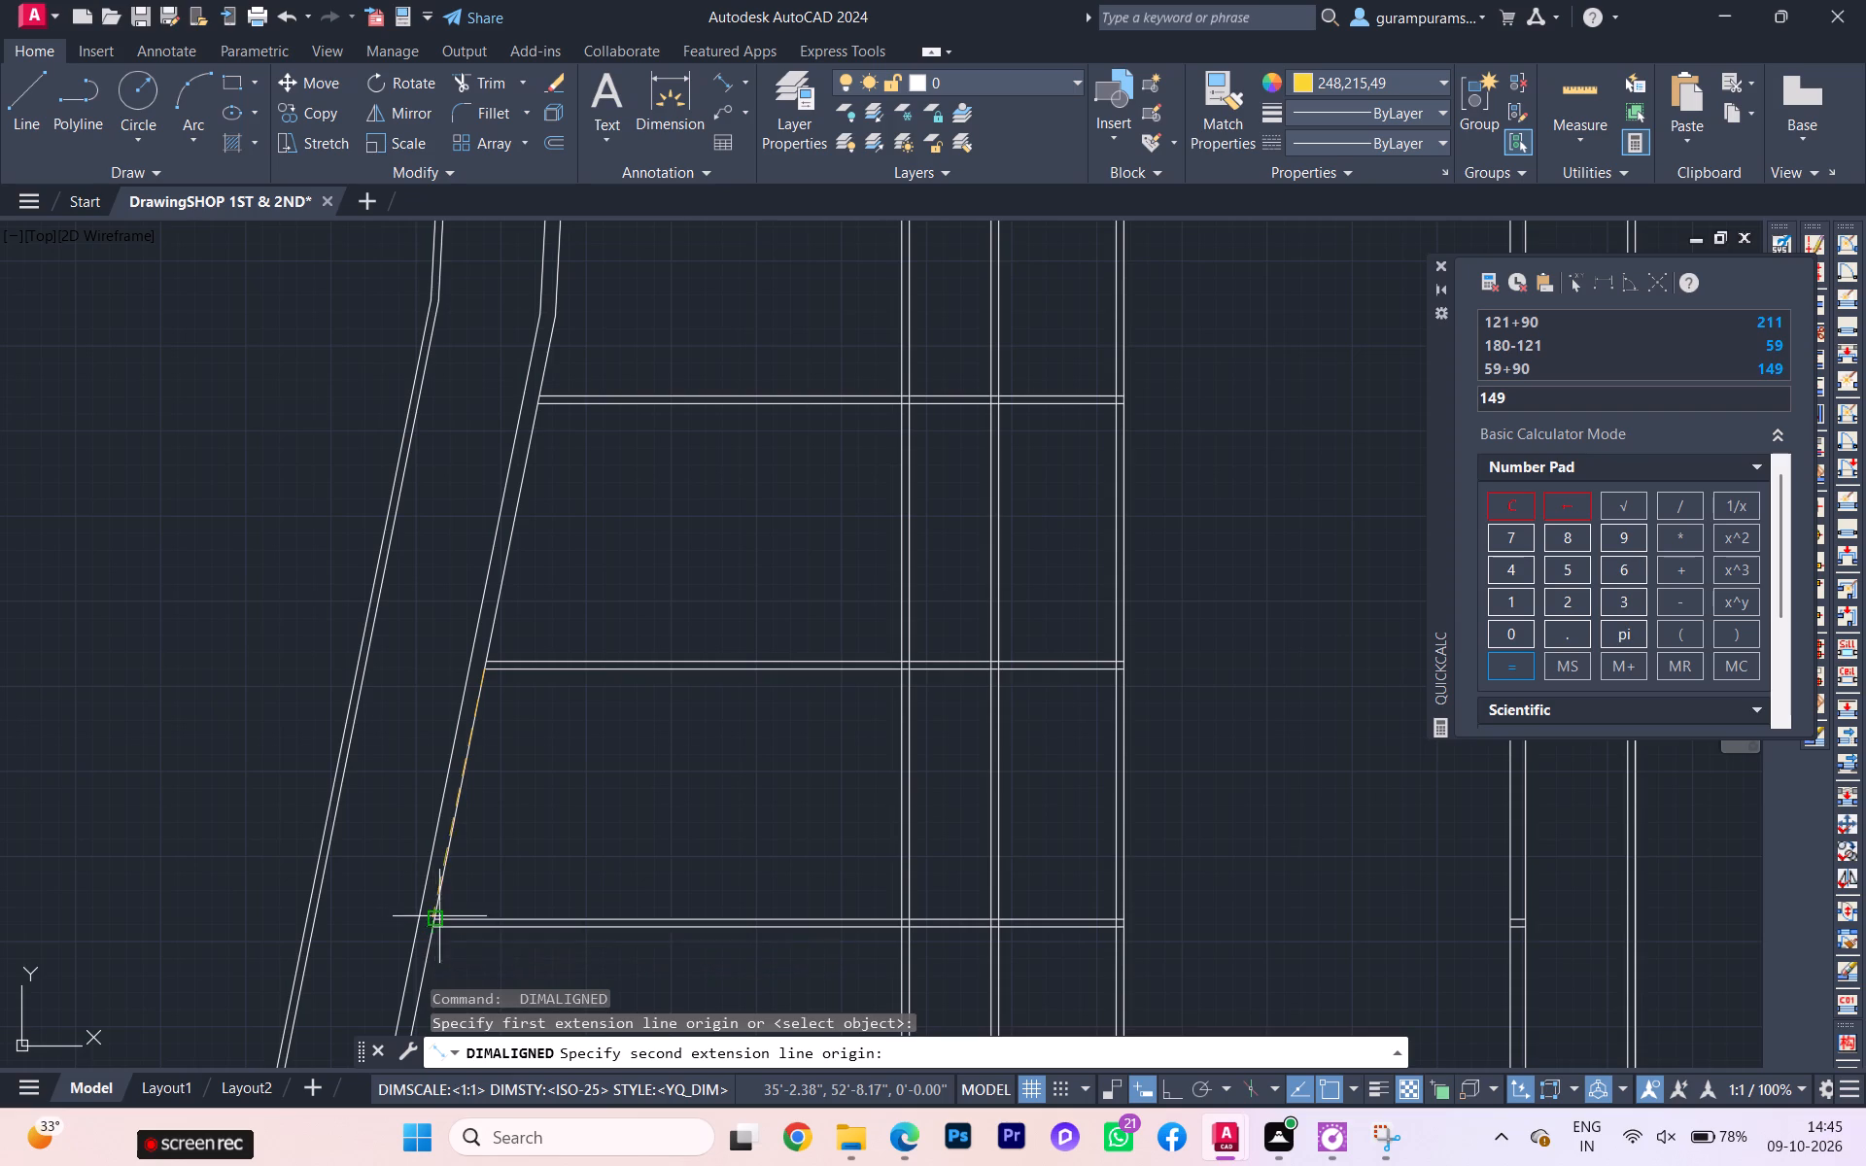
left_click(440, 915)
scroll(409, 887, "up", 1)
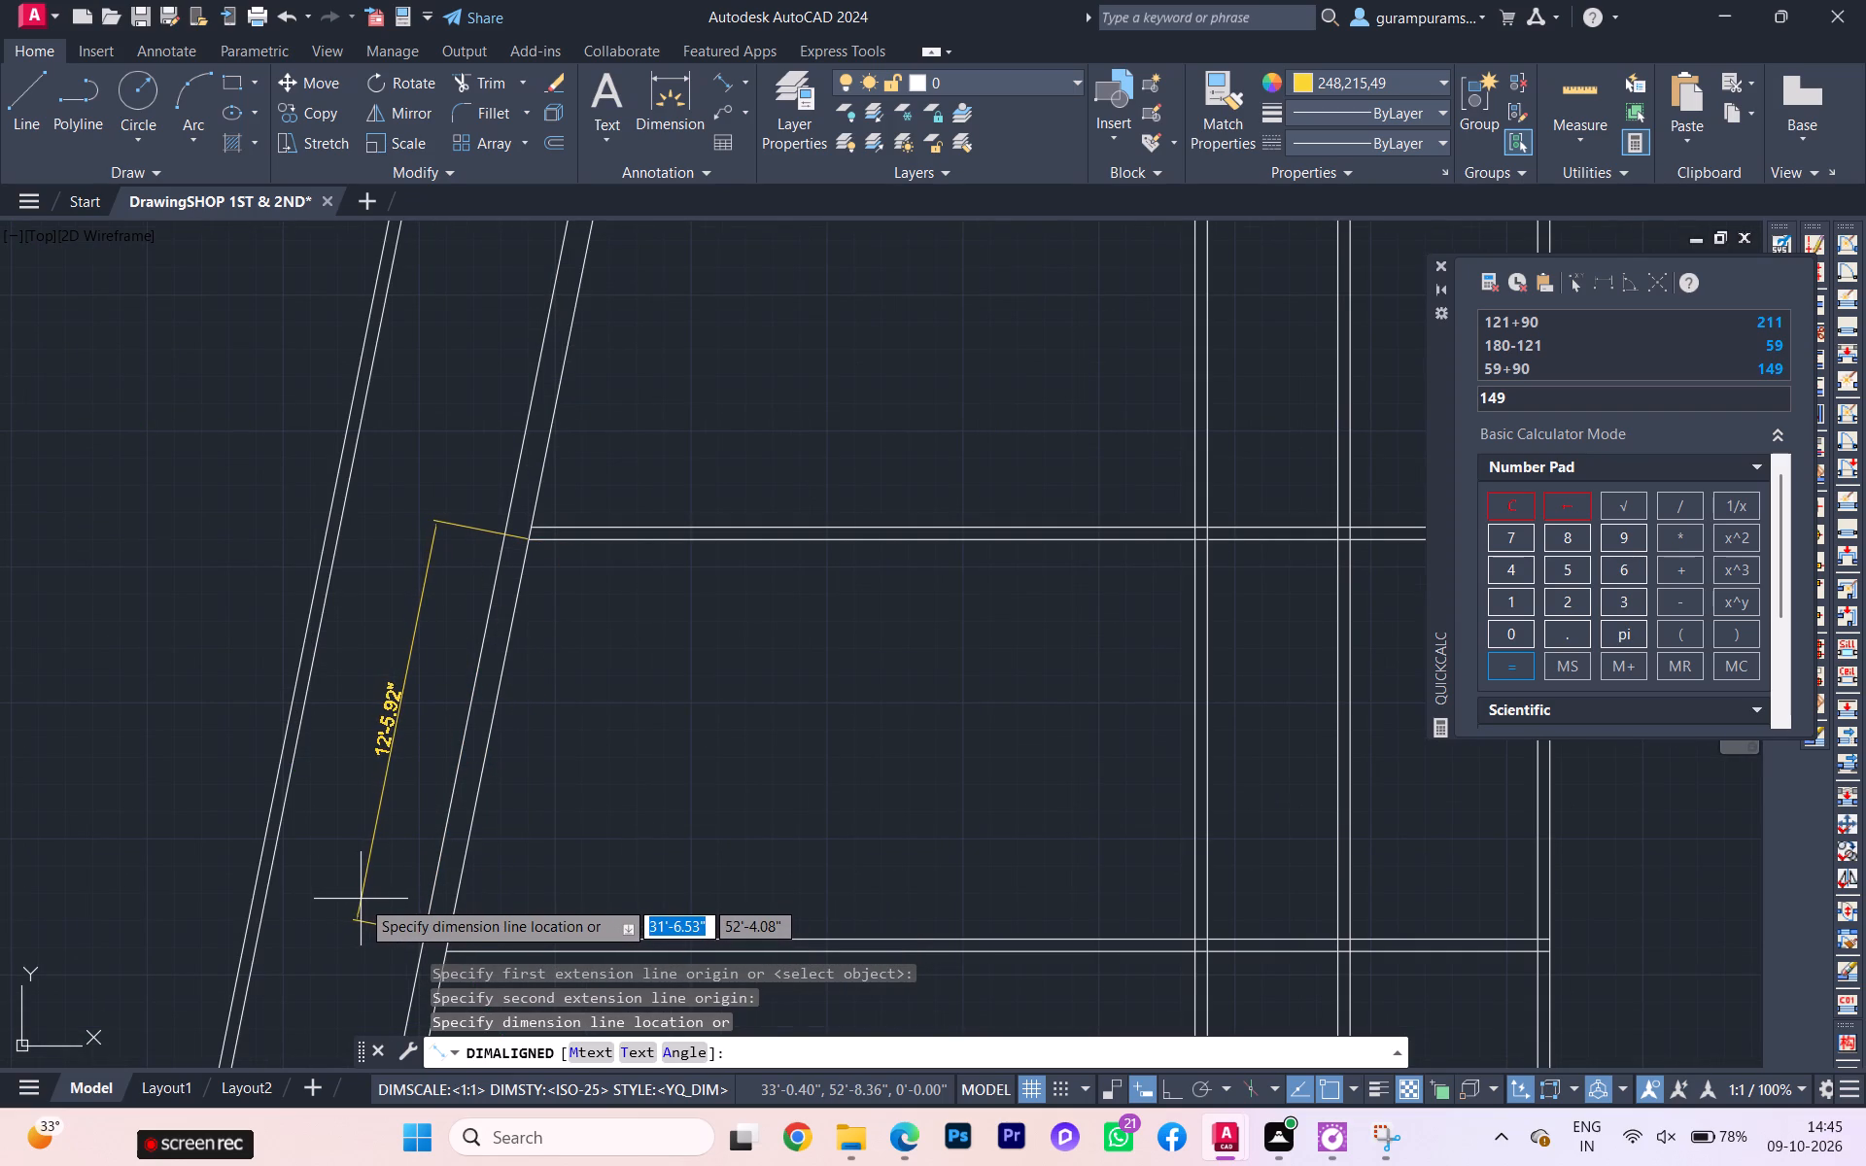
key("Escape")
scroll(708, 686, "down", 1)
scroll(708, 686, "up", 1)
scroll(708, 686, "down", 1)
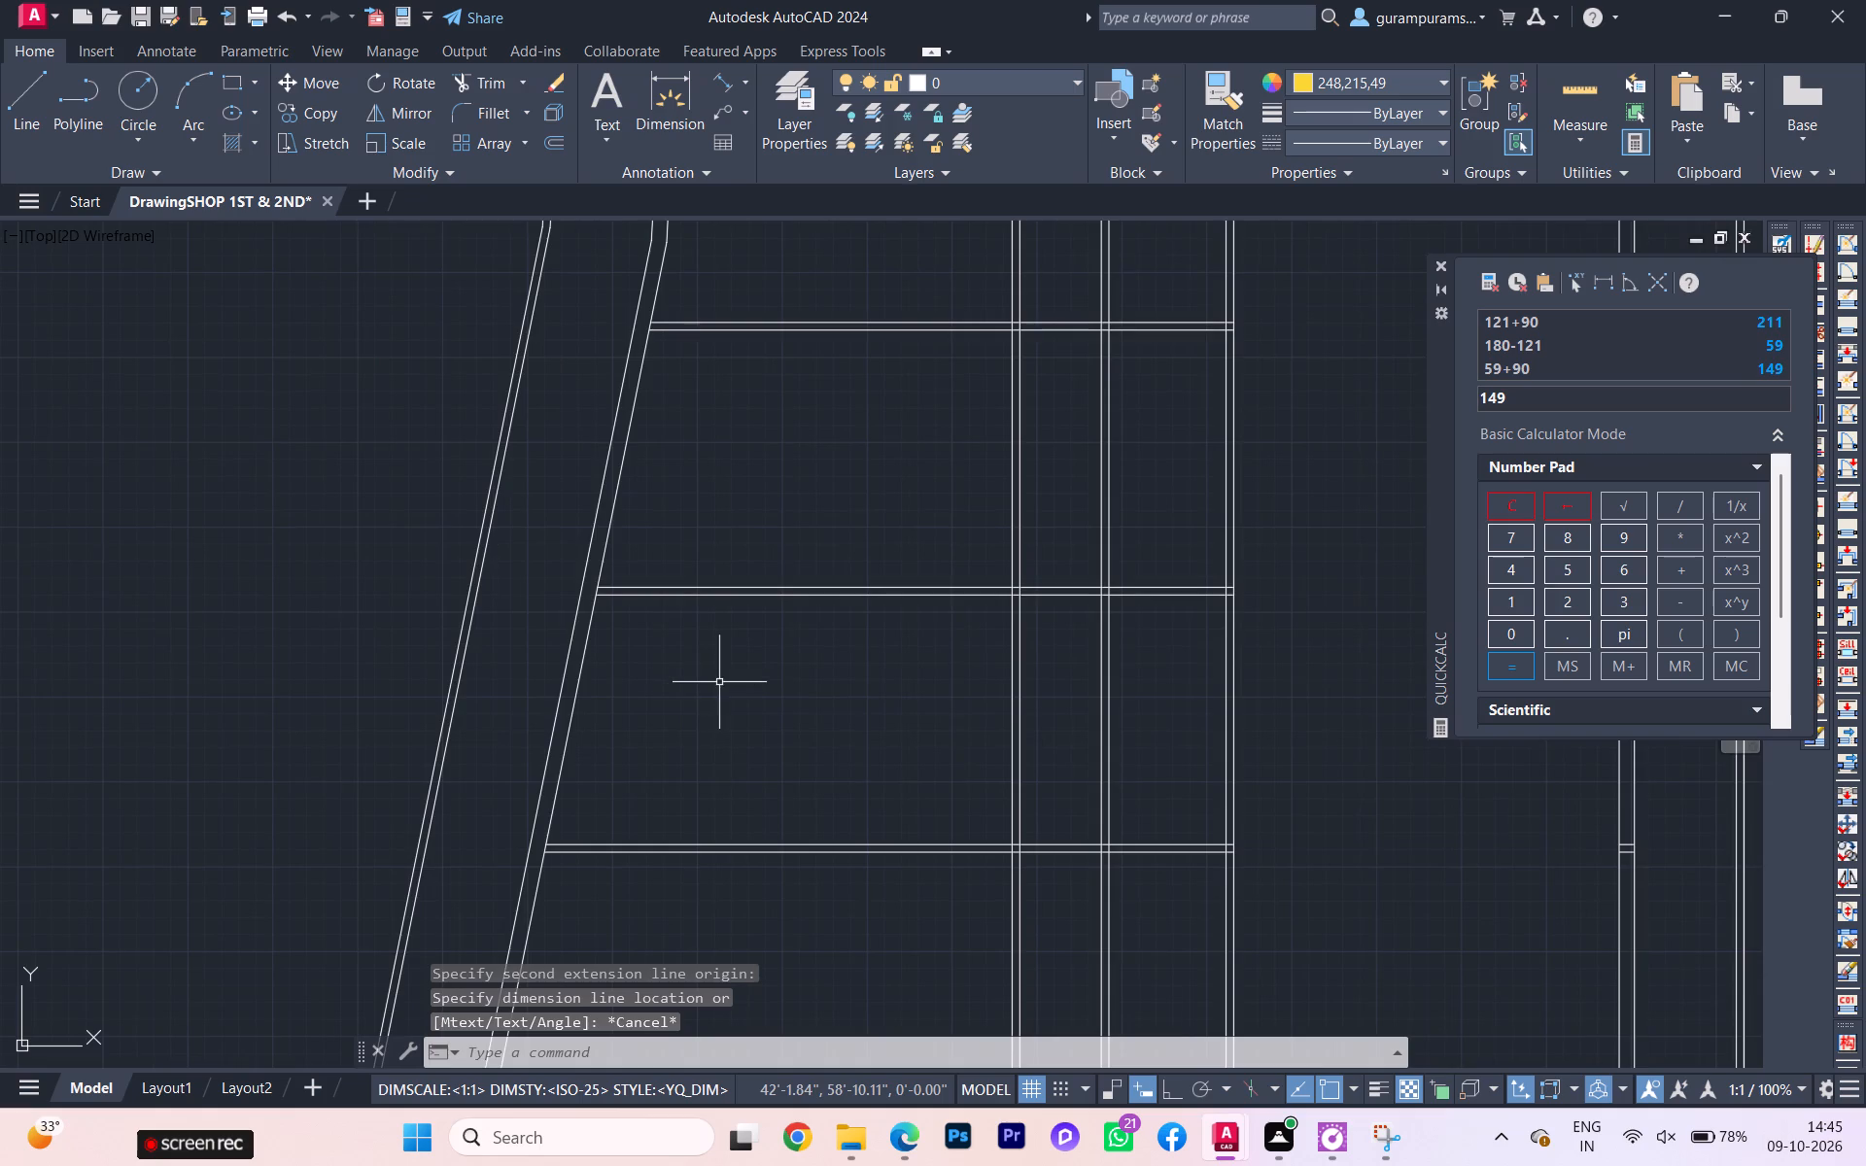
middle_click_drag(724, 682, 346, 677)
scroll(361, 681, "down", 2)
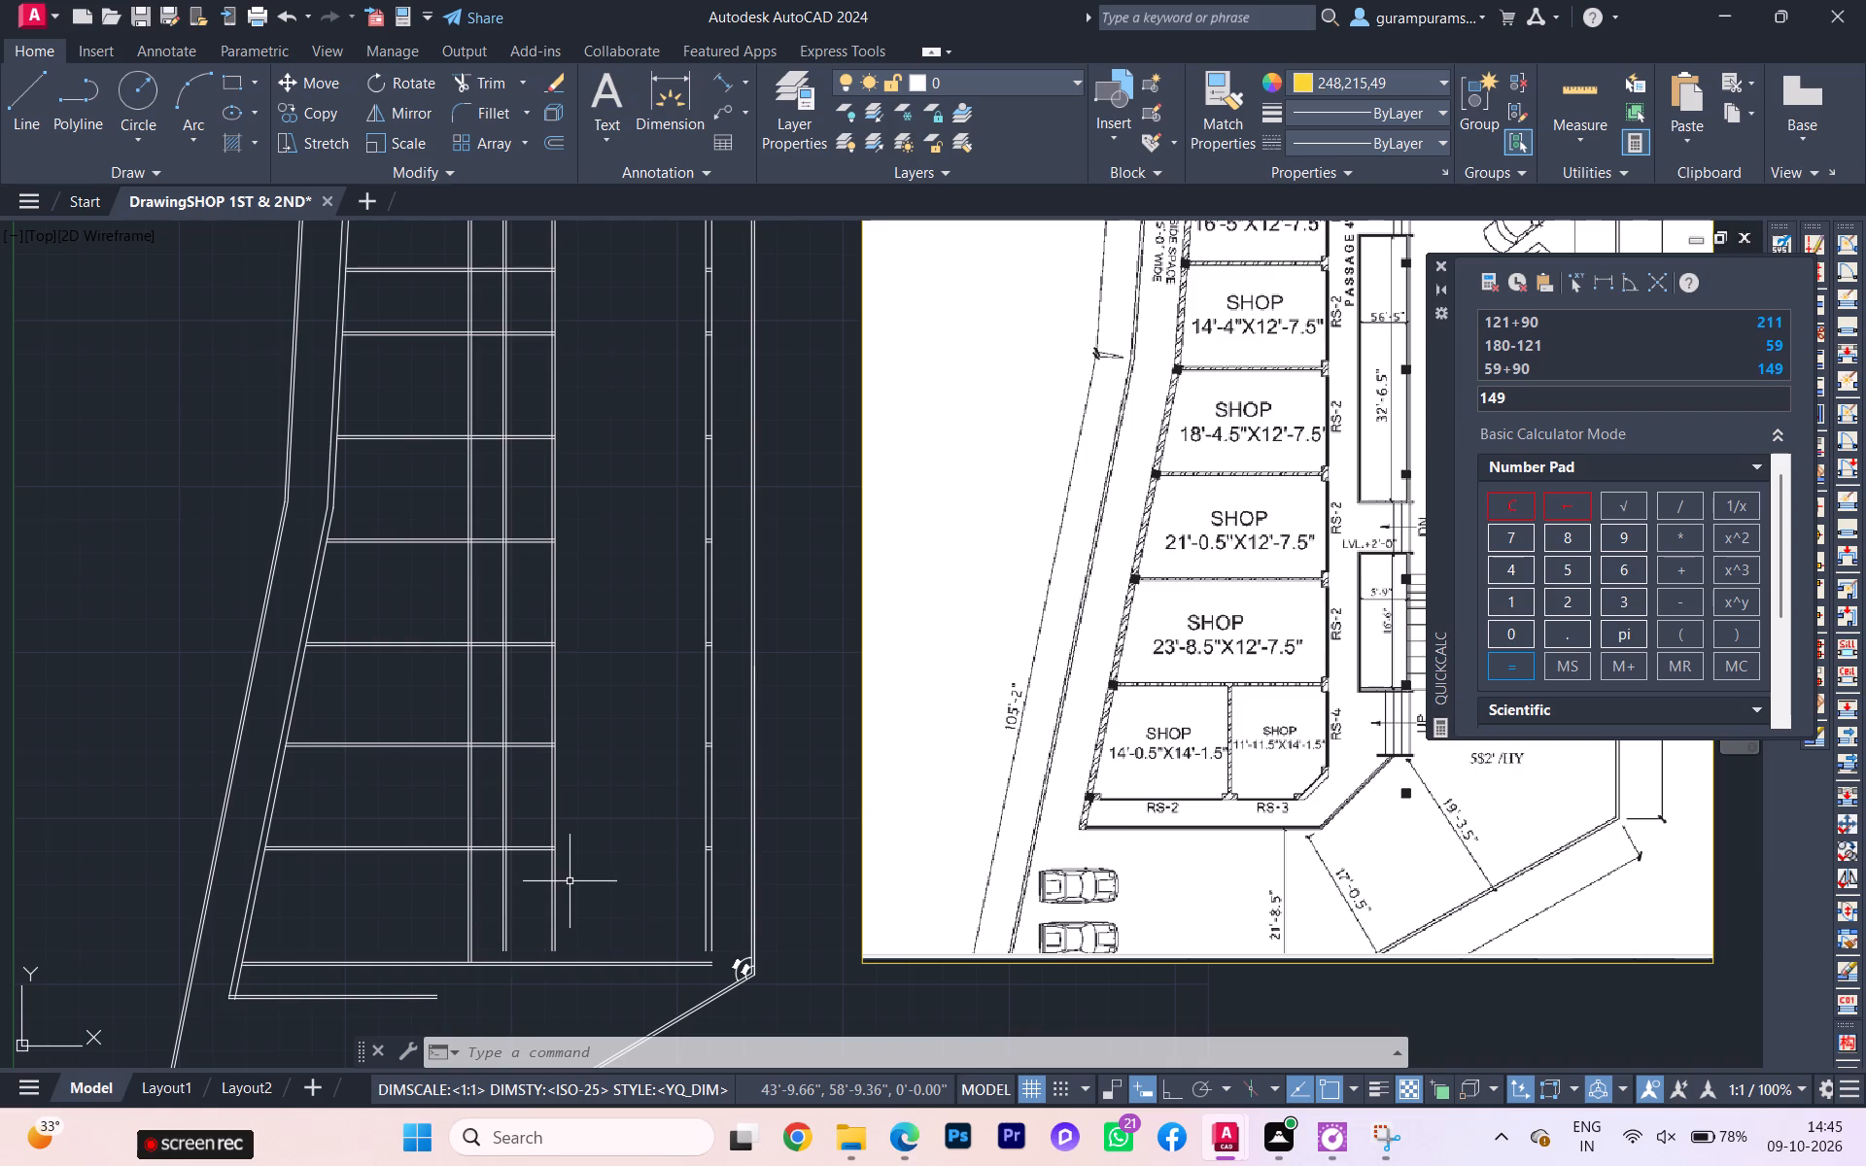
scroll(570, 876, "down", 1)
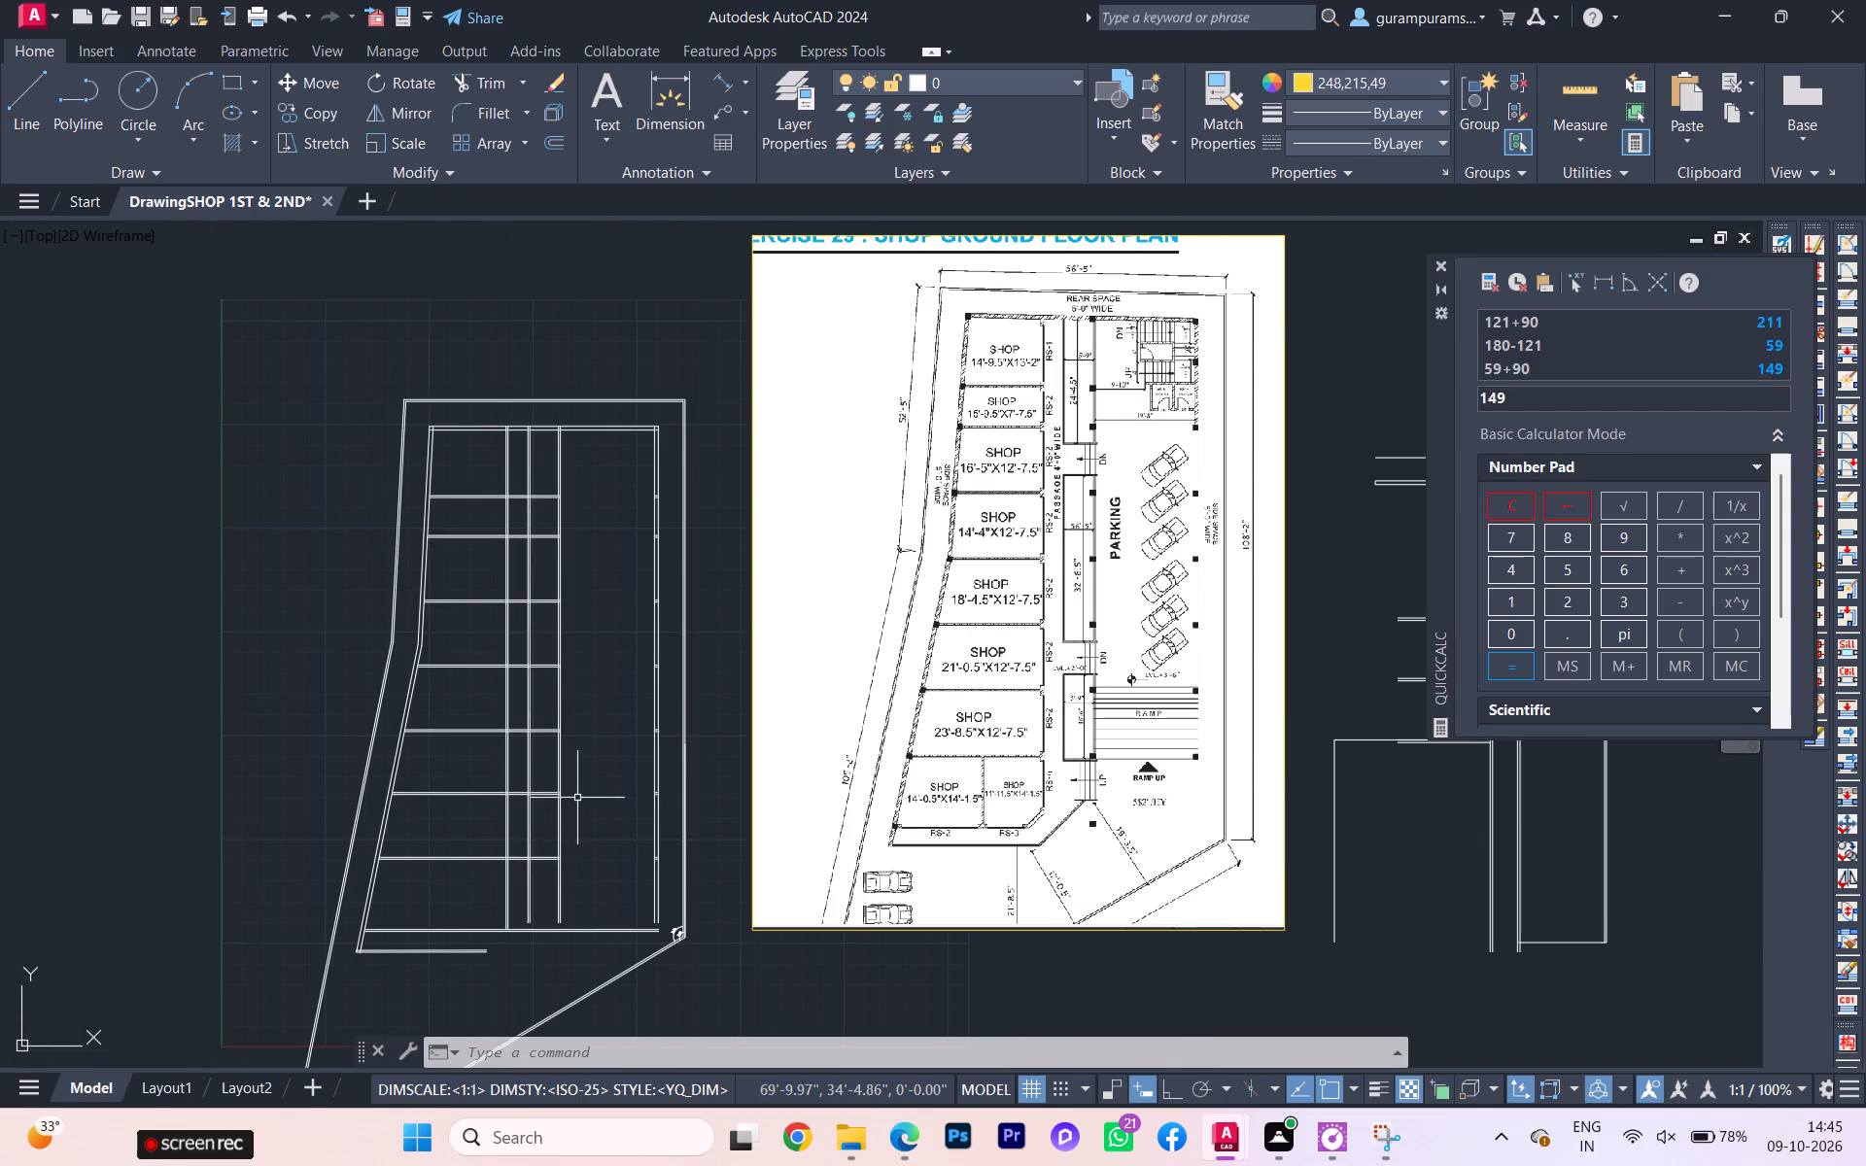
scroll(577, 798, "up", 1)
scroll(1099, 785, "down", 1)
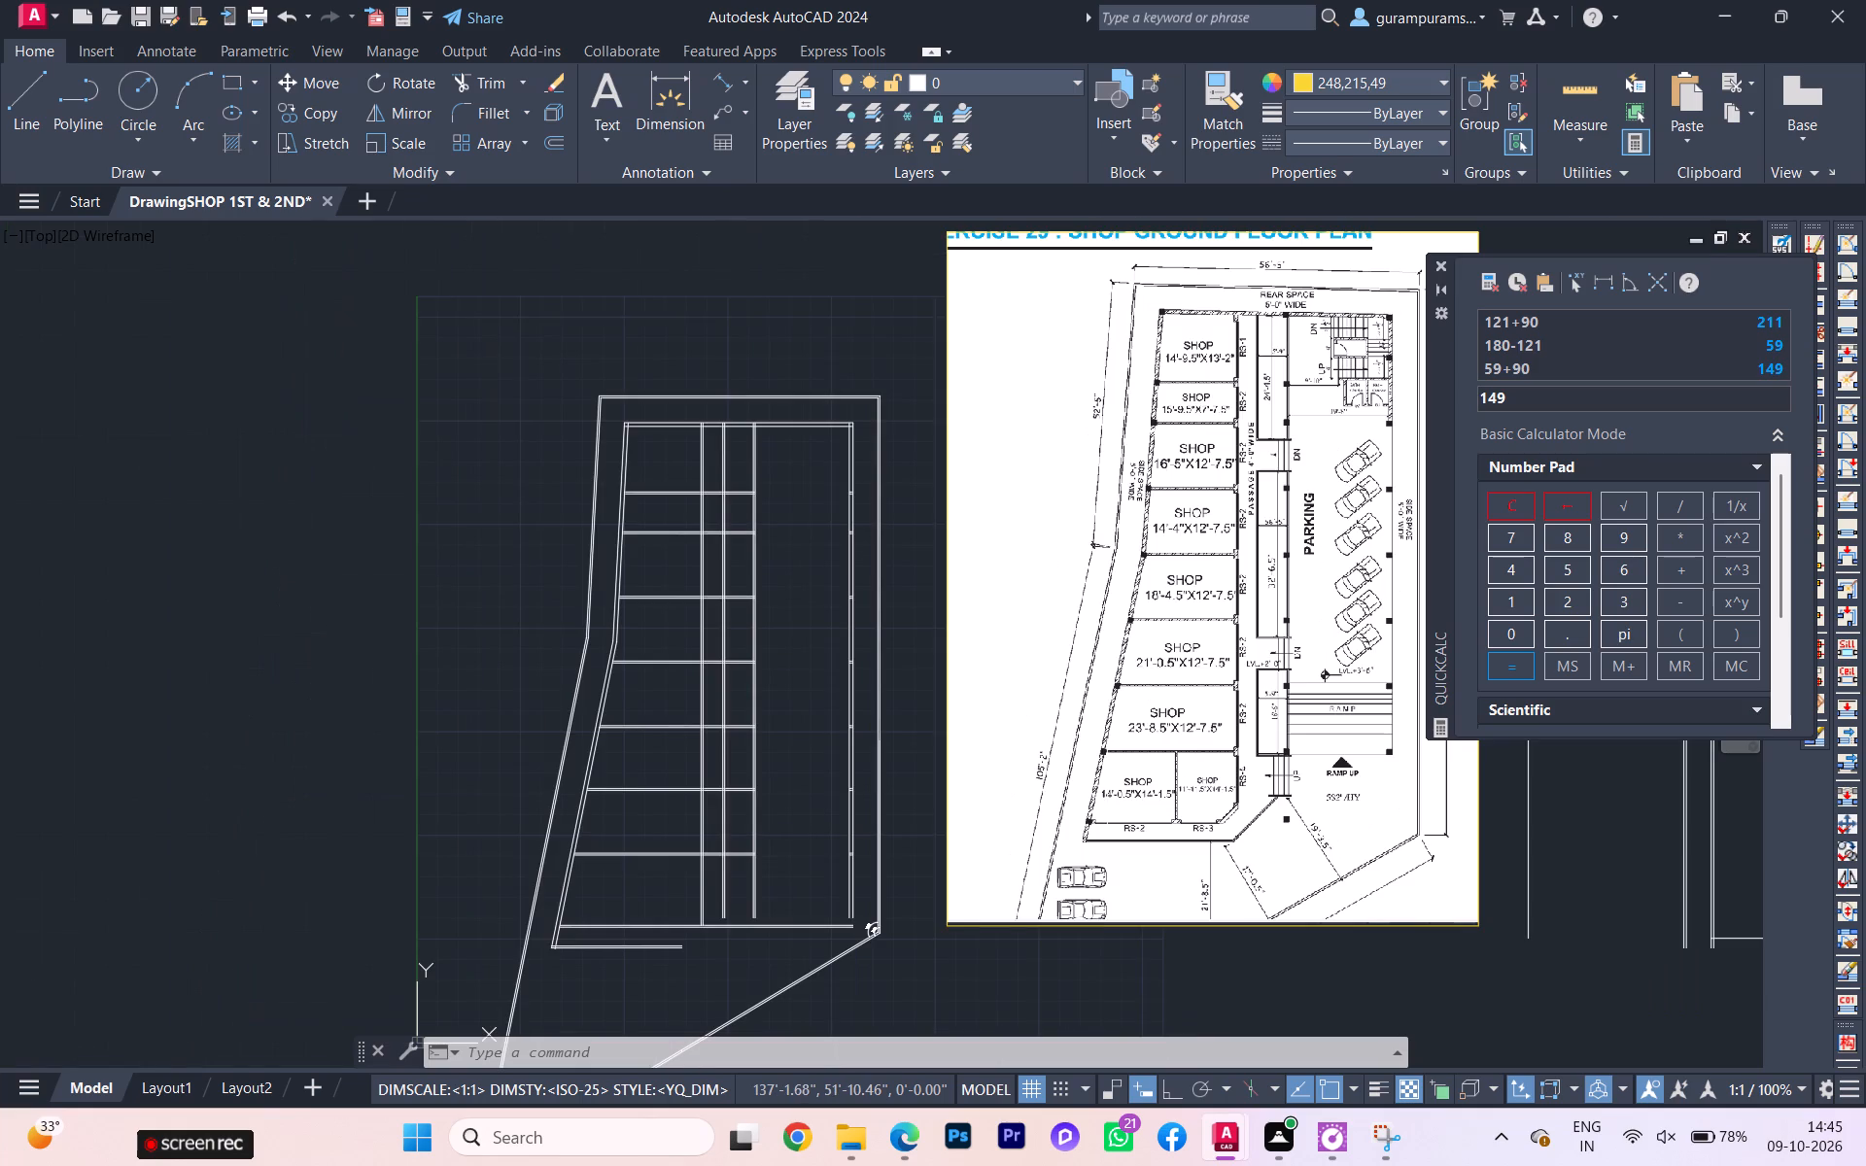
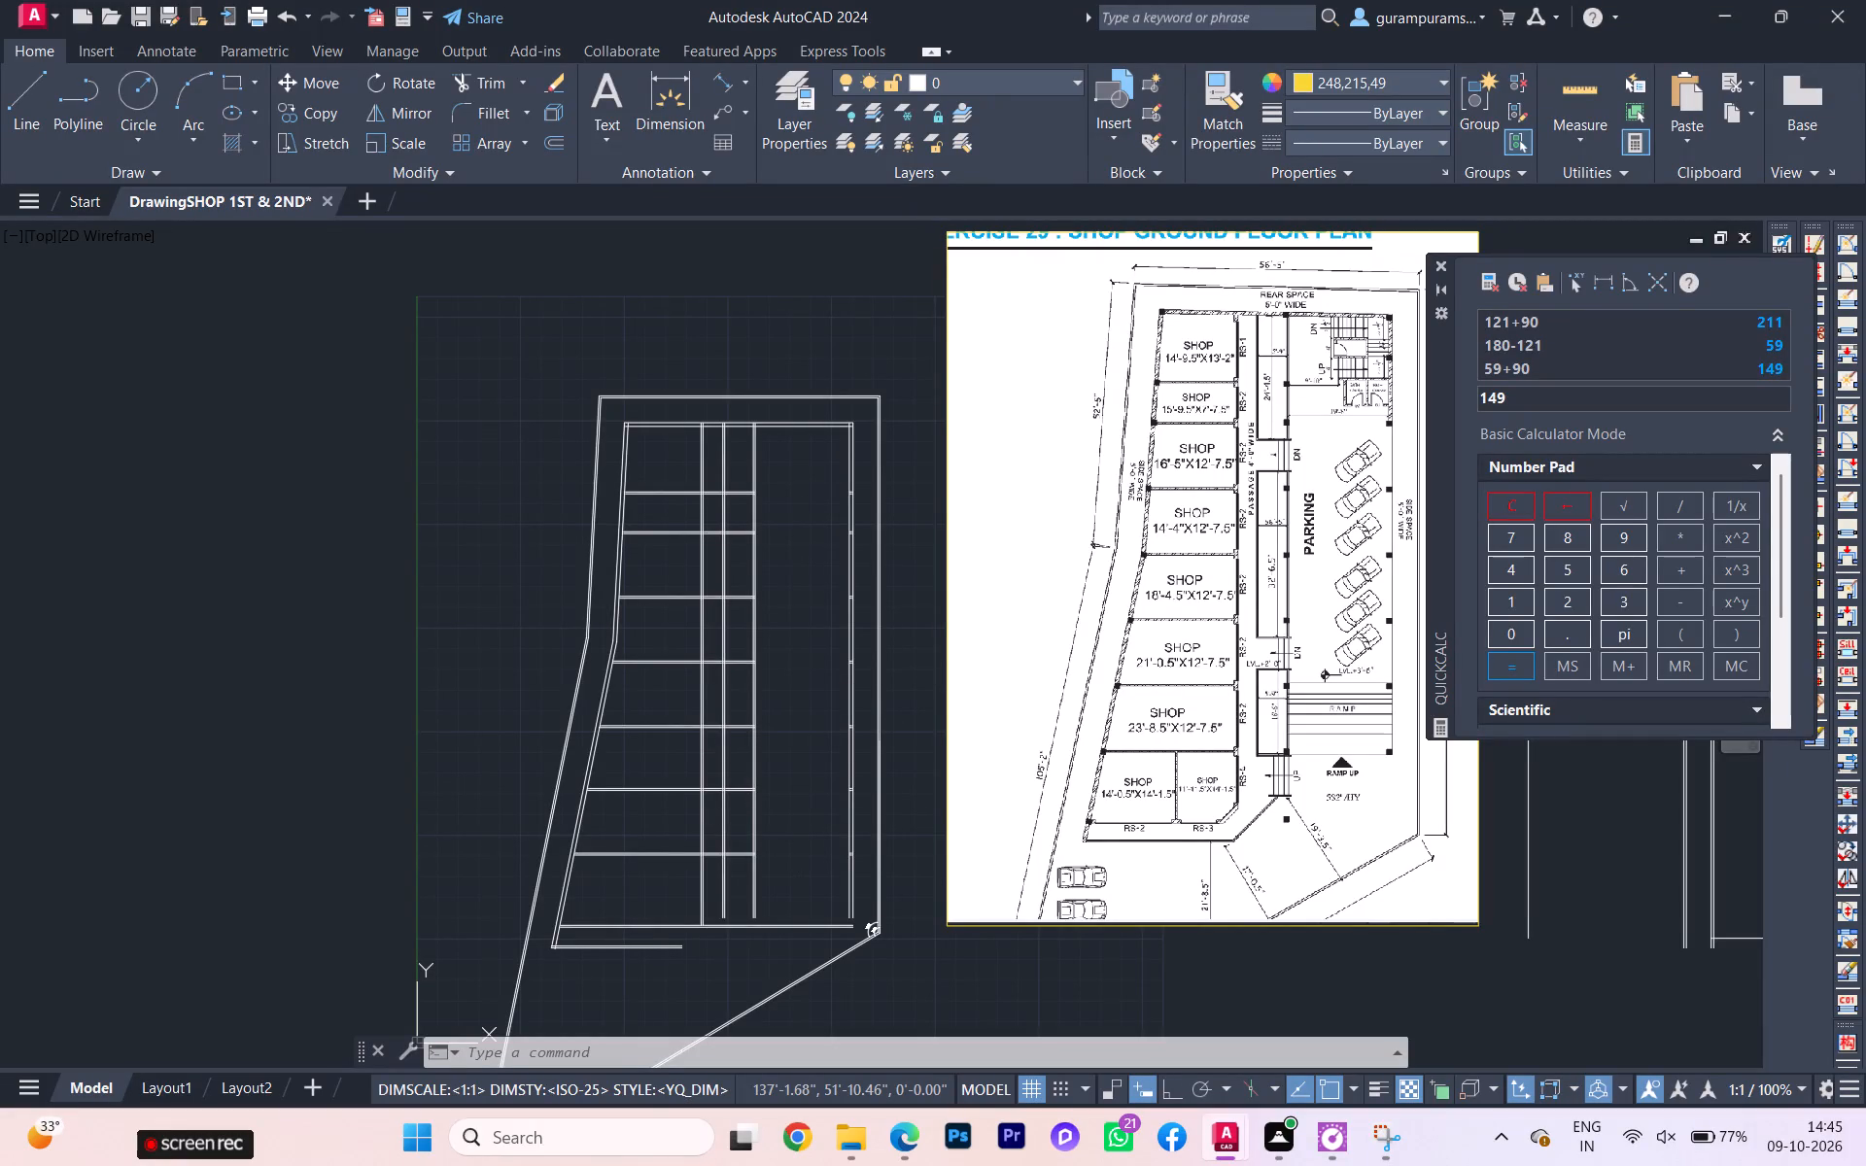
Trim all partition lines and the front wall's inner line where they cross the narrow passage, using one fence along it.
scroll(1244, 432, "up", 1)
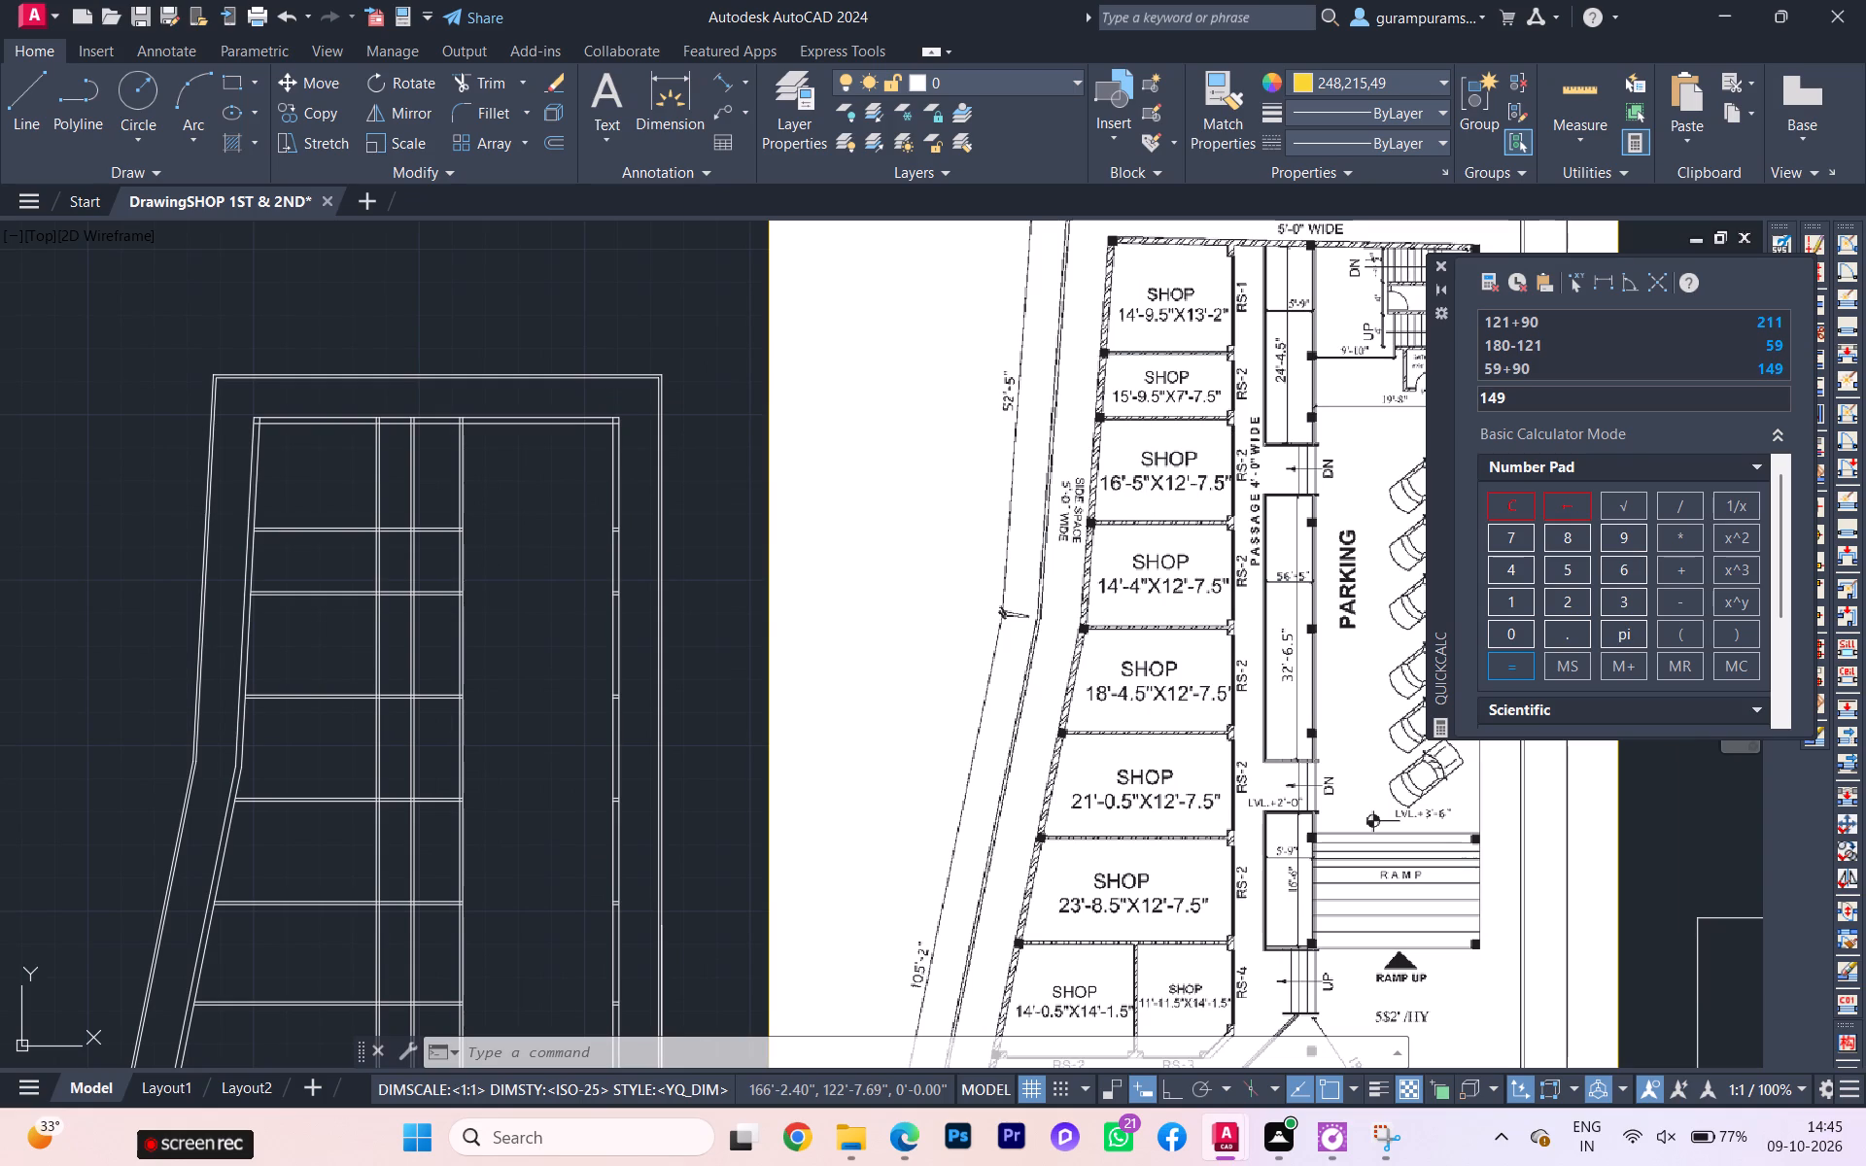
key("t")
key("r")
key("Return")
scroll(504, 712, "down", 1)
middle_click_drag(518, 707, 553, 542)
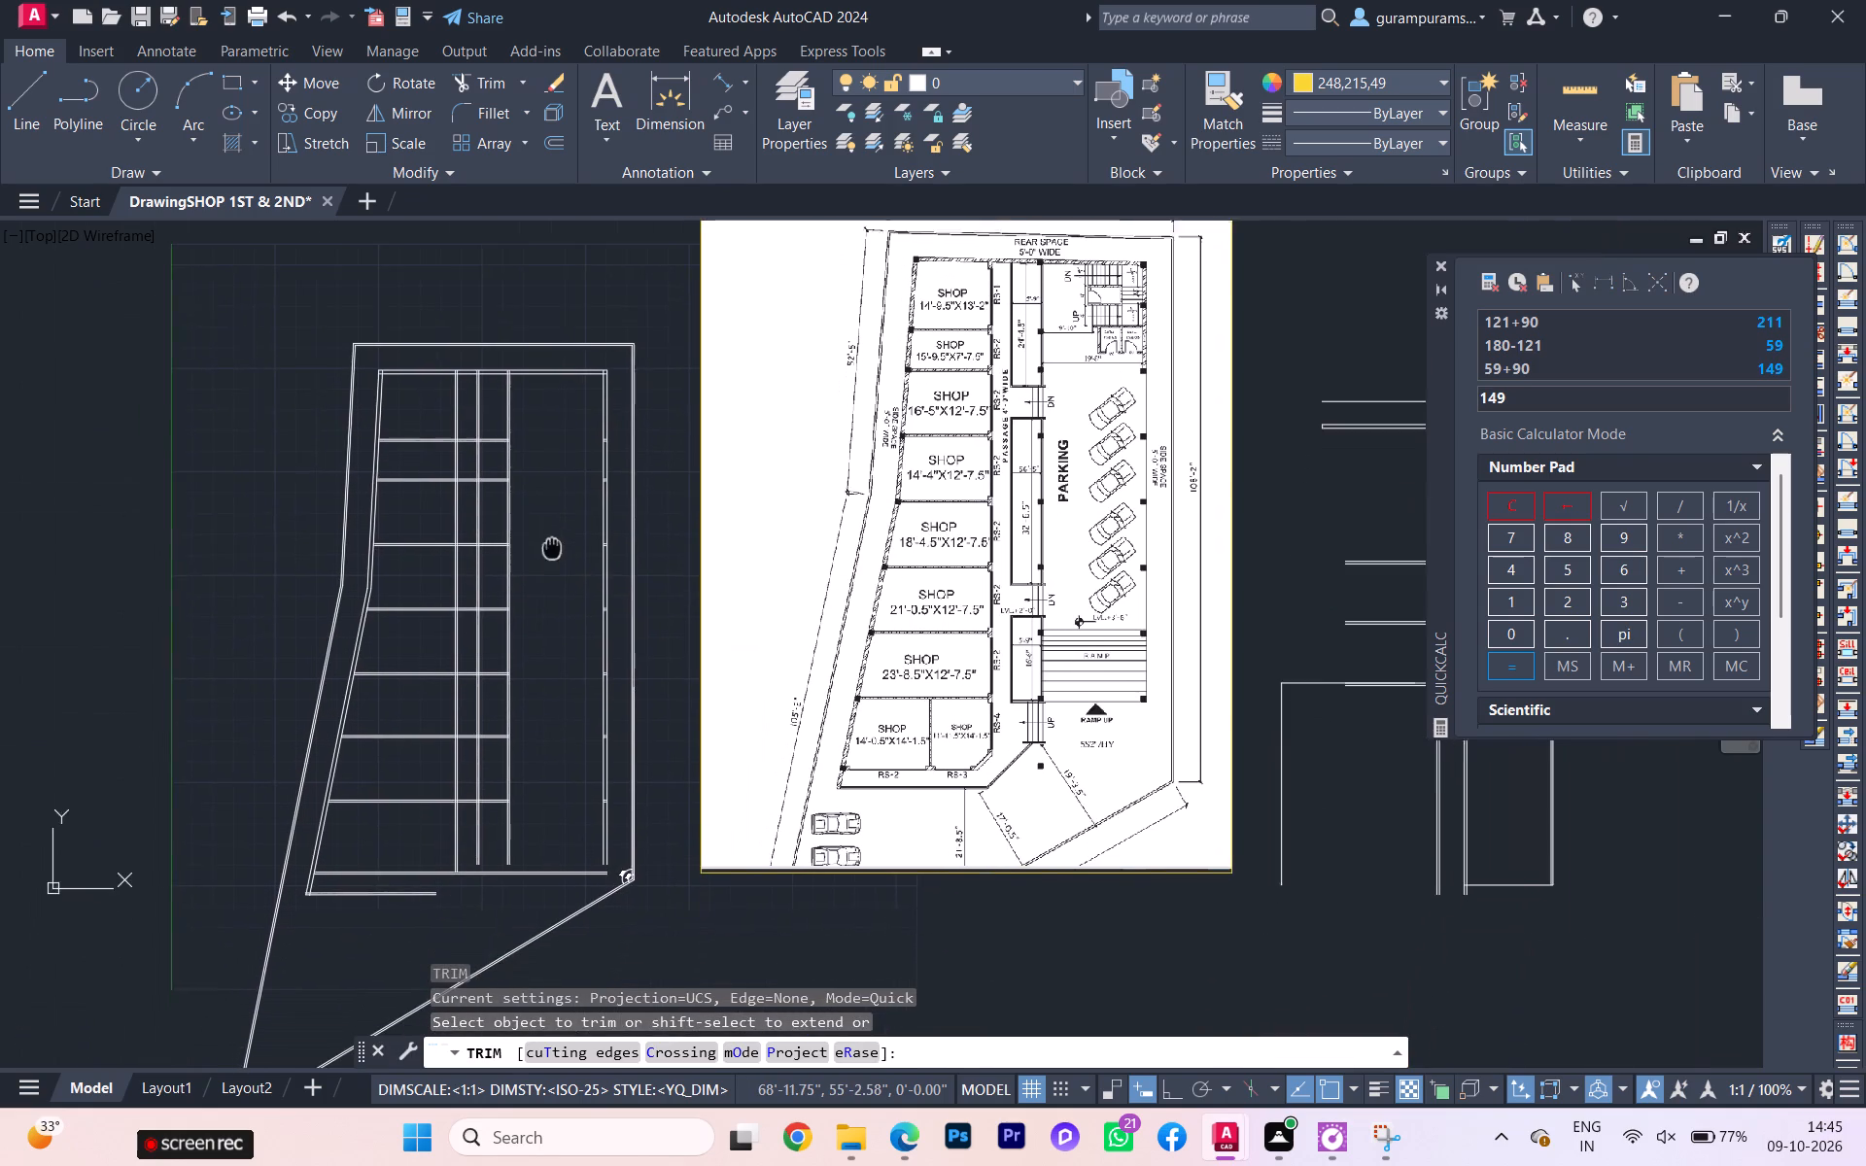
scroll(471, 525, "up", 1)
left_click(475, 357)
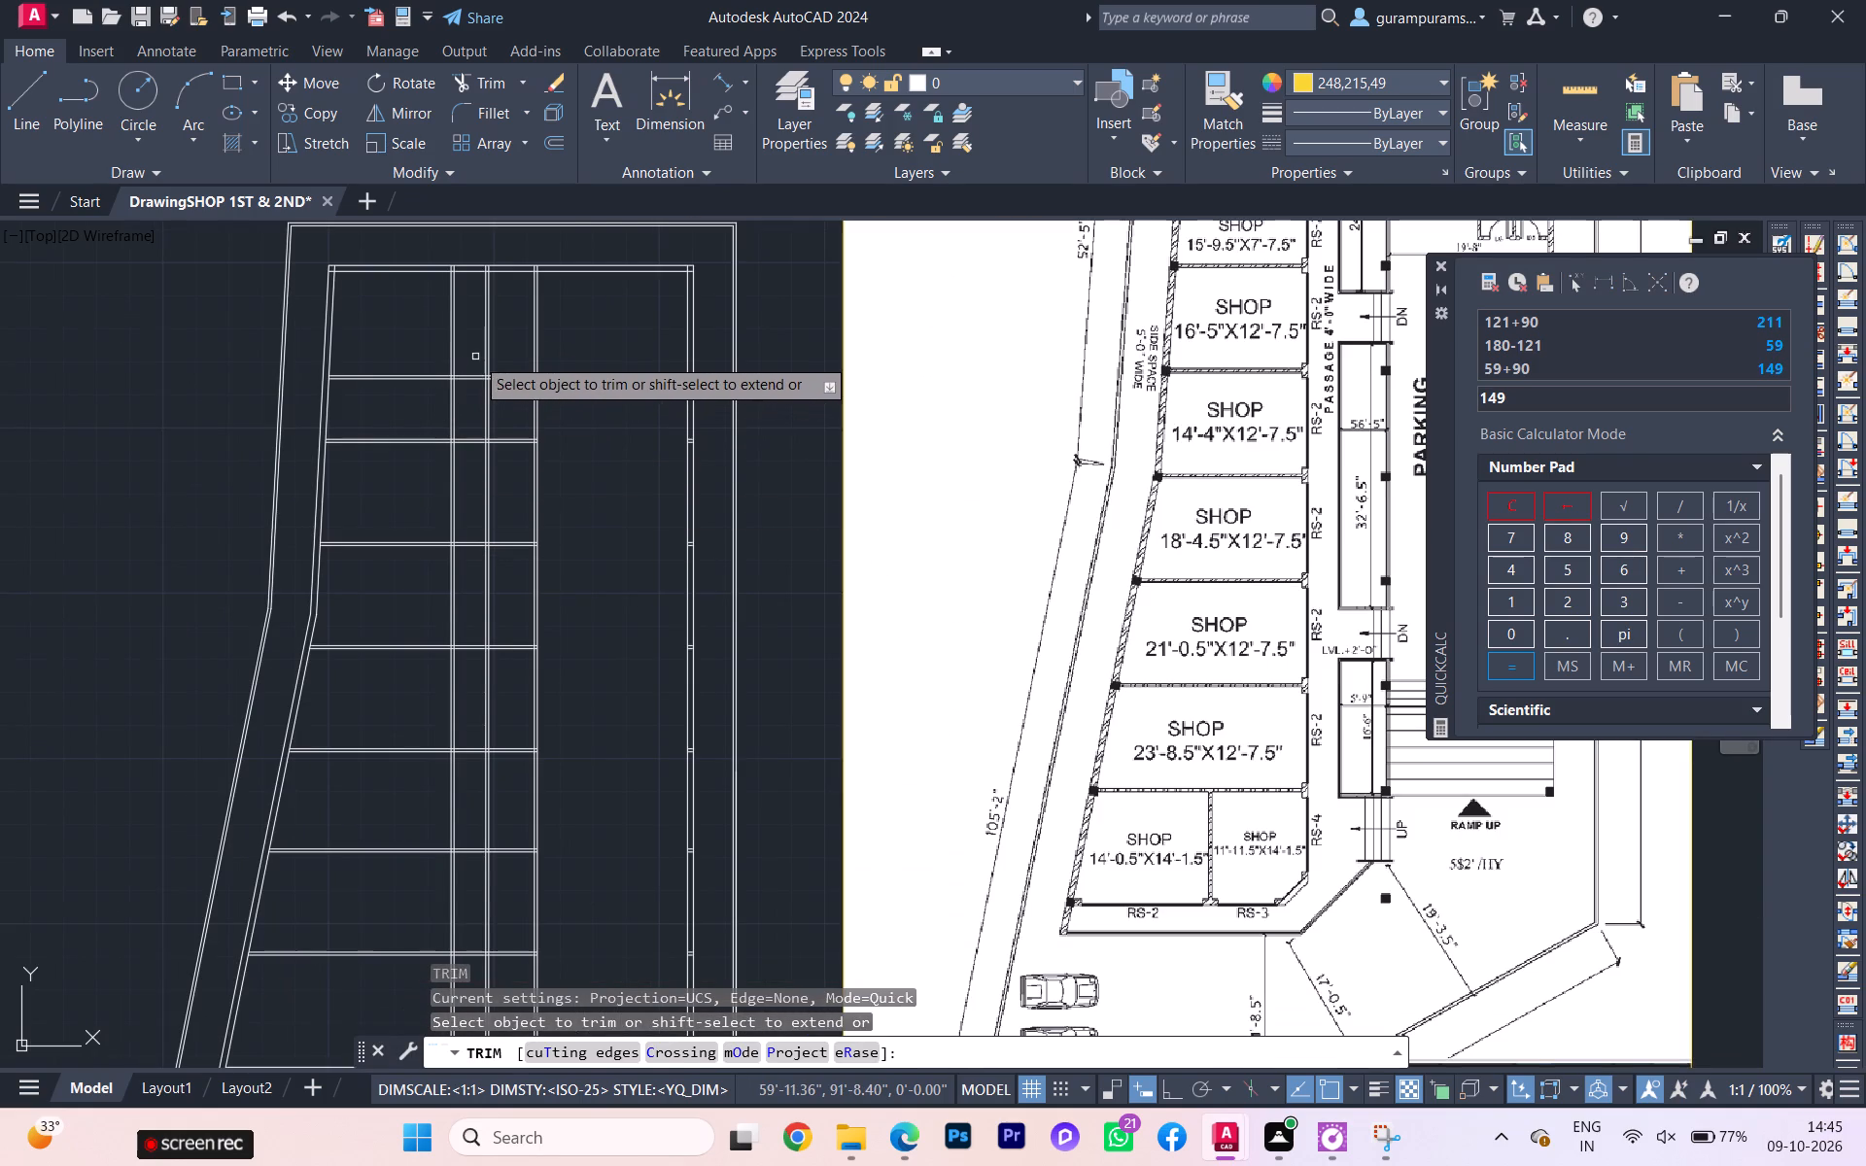
scroll(466, 837, "down", 2)
middle_click_drag(466, 840, 488, 653)
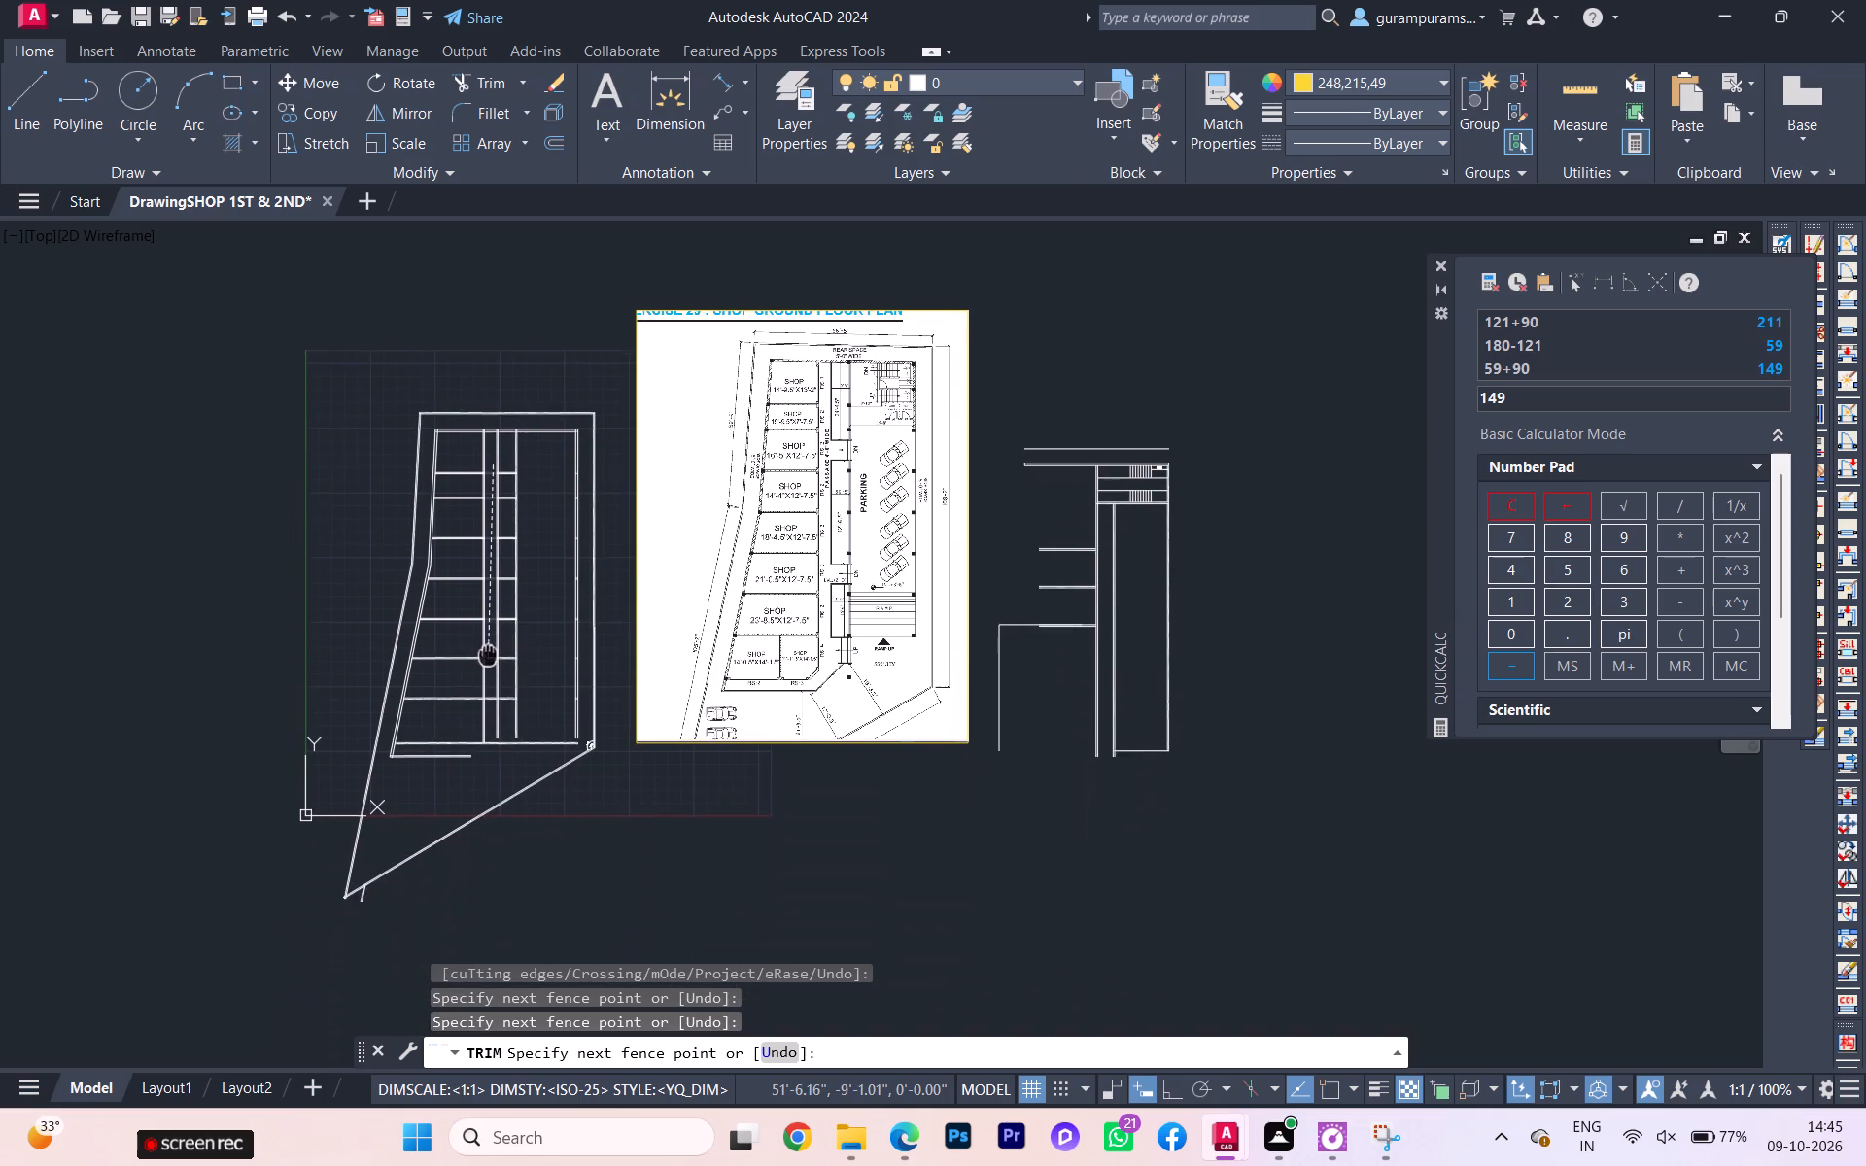
left_click(489, 784)
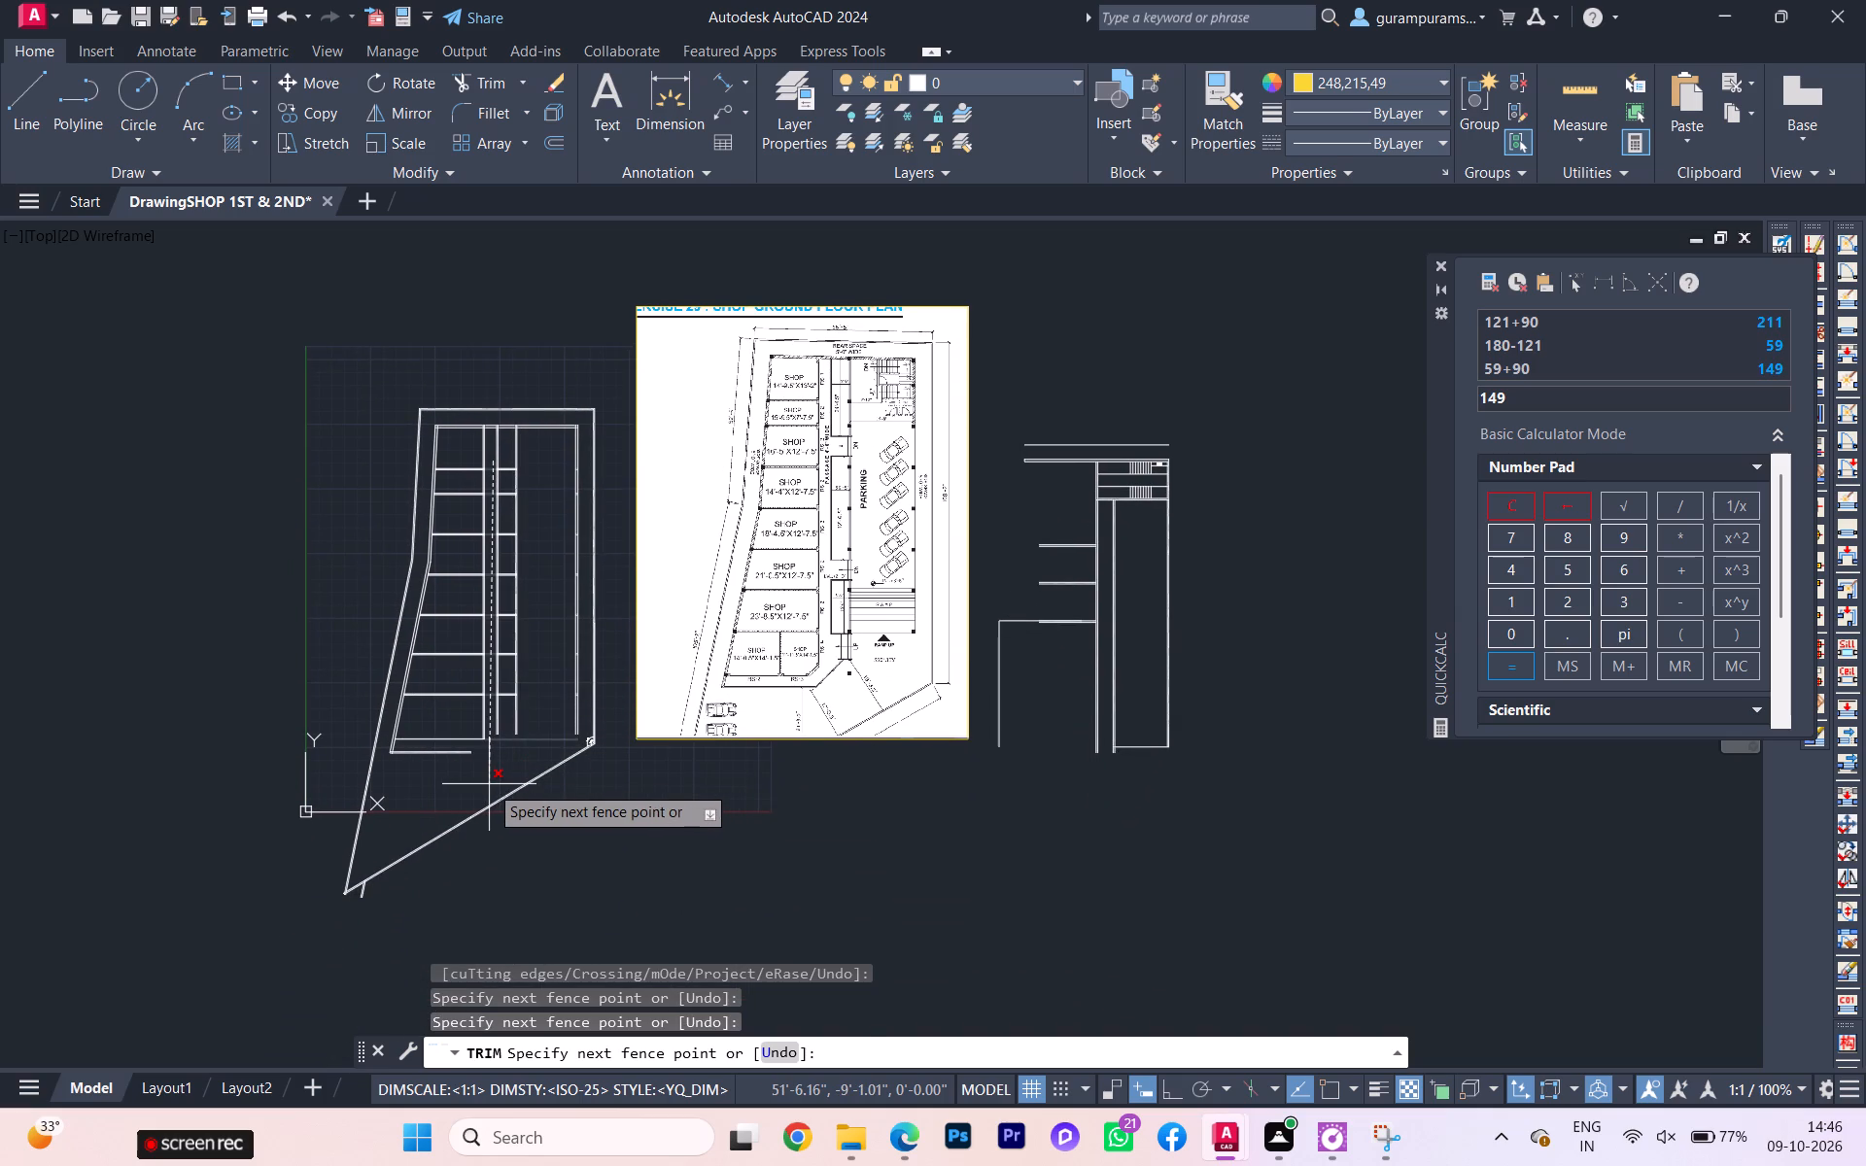
scroll(480, 632, "up", 2)
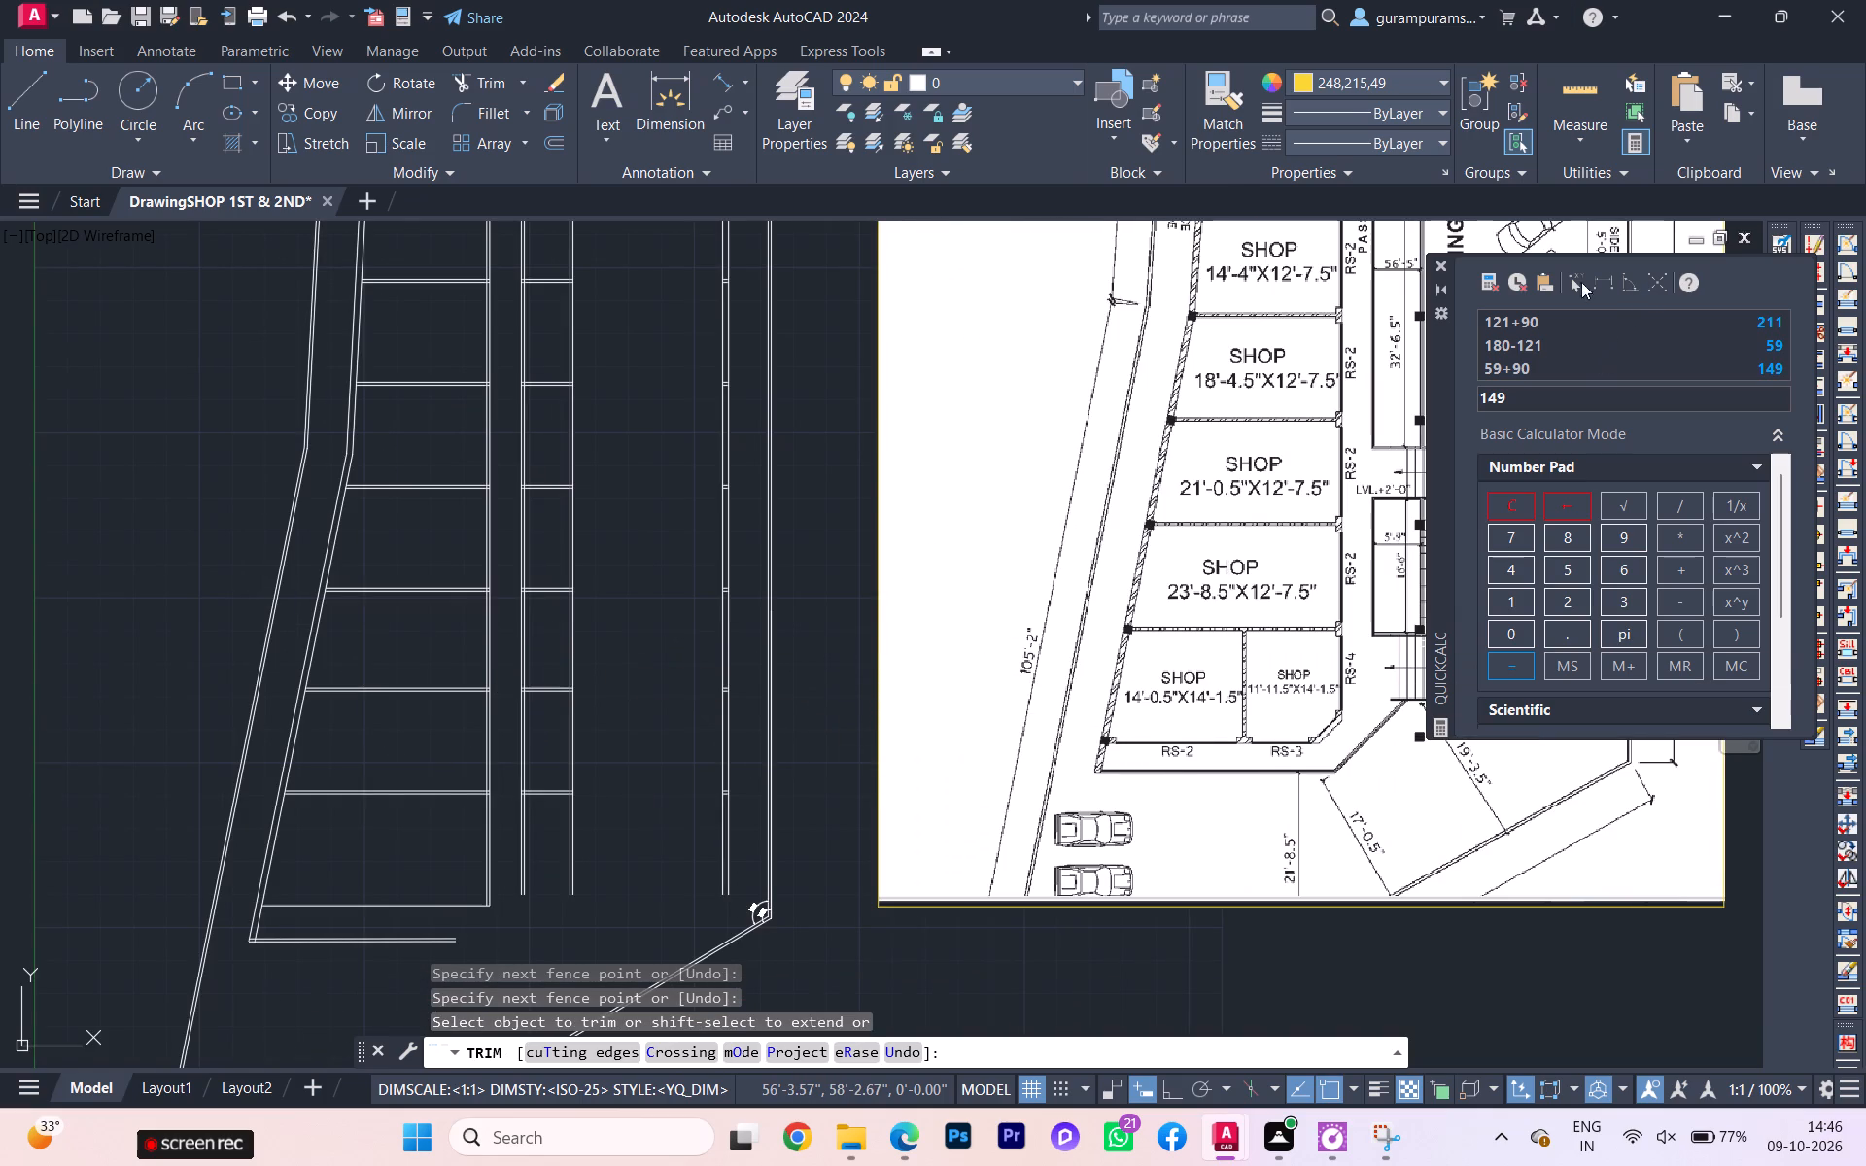
Close the QuickCalc palette.
left_click(1443, 274)
Measure the first, rearmost shop's horizontal inner width from the side wall to the passage wall, without placing a dimension.
scroll(1285, 405, "down", 2)
middle_click_drag(1283, 431, 1248, 542)
scroll(1218, 435, "up", 2)
scroll(1222, 444, "down", 1)
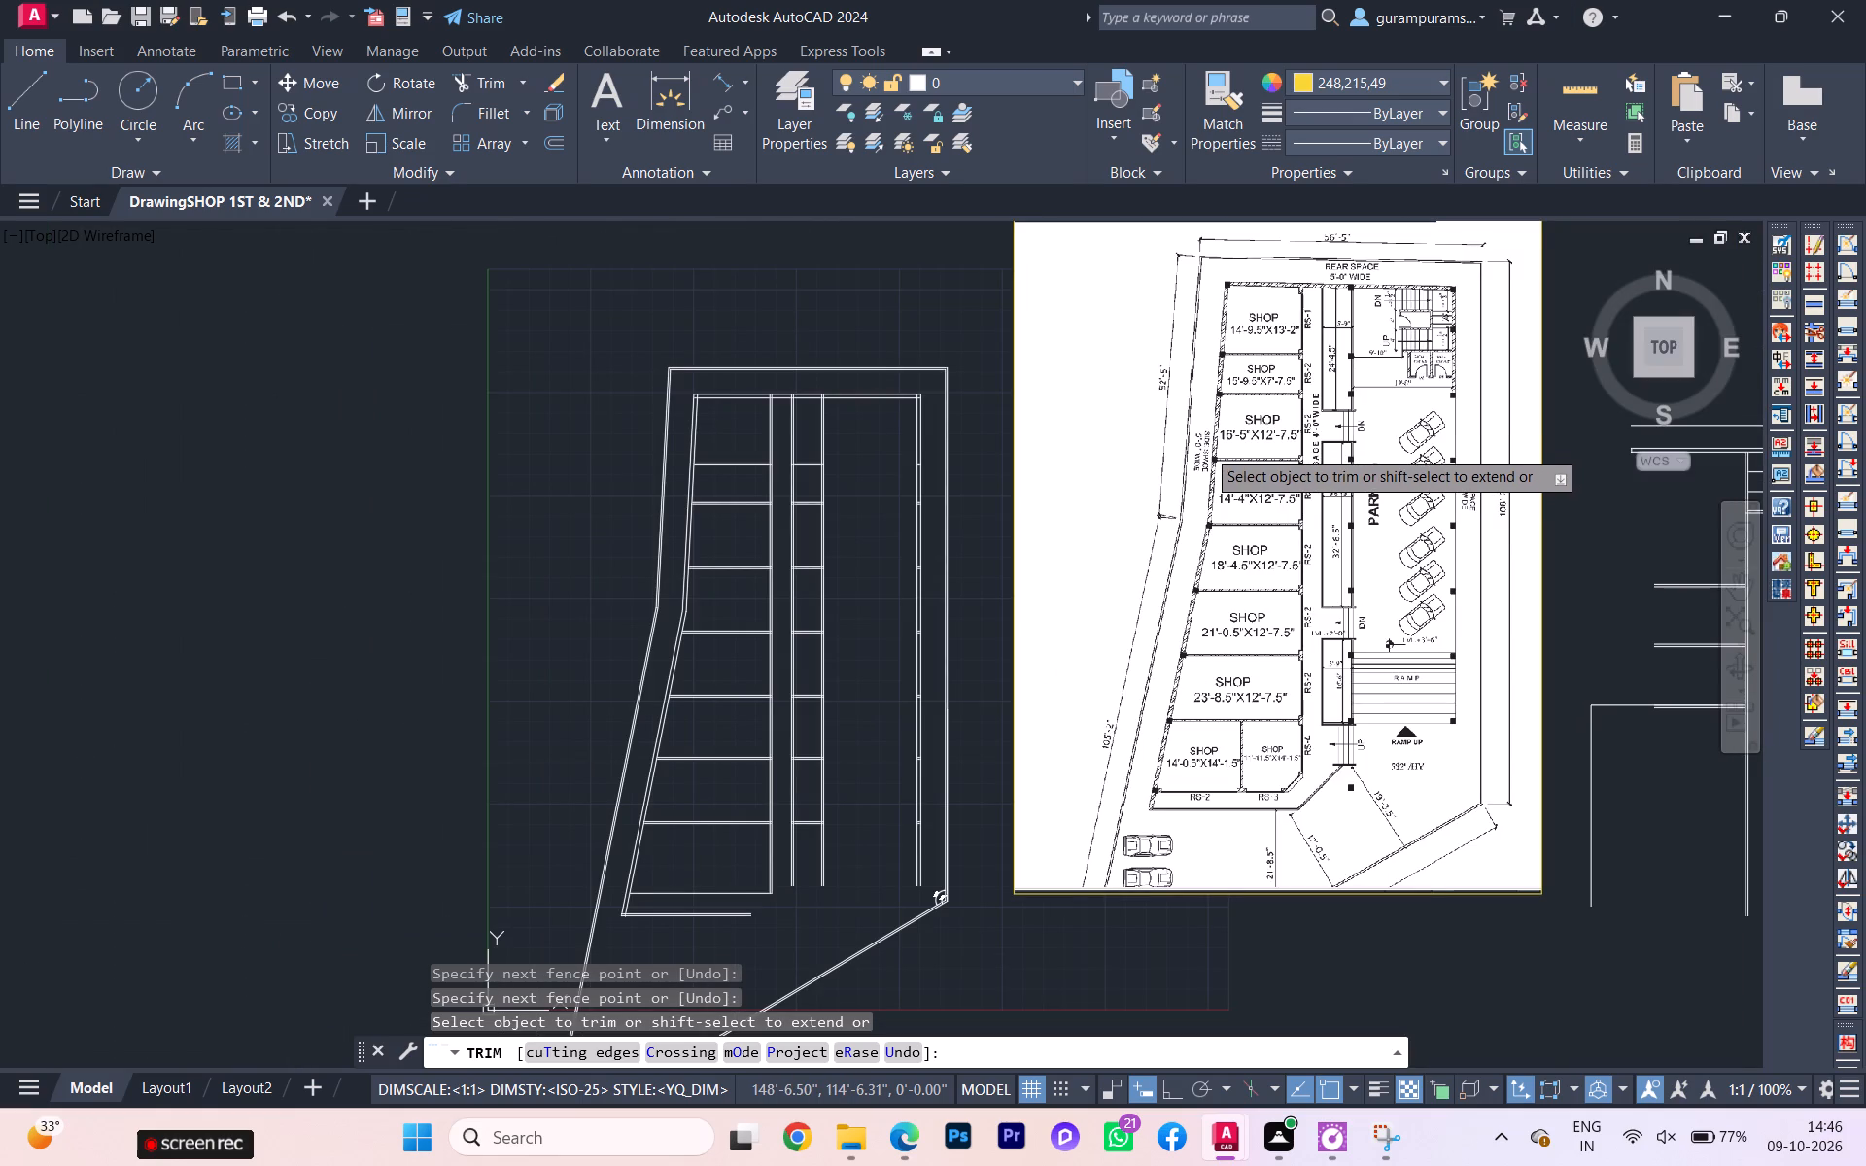
scroll(1235, 329, "up", 1)
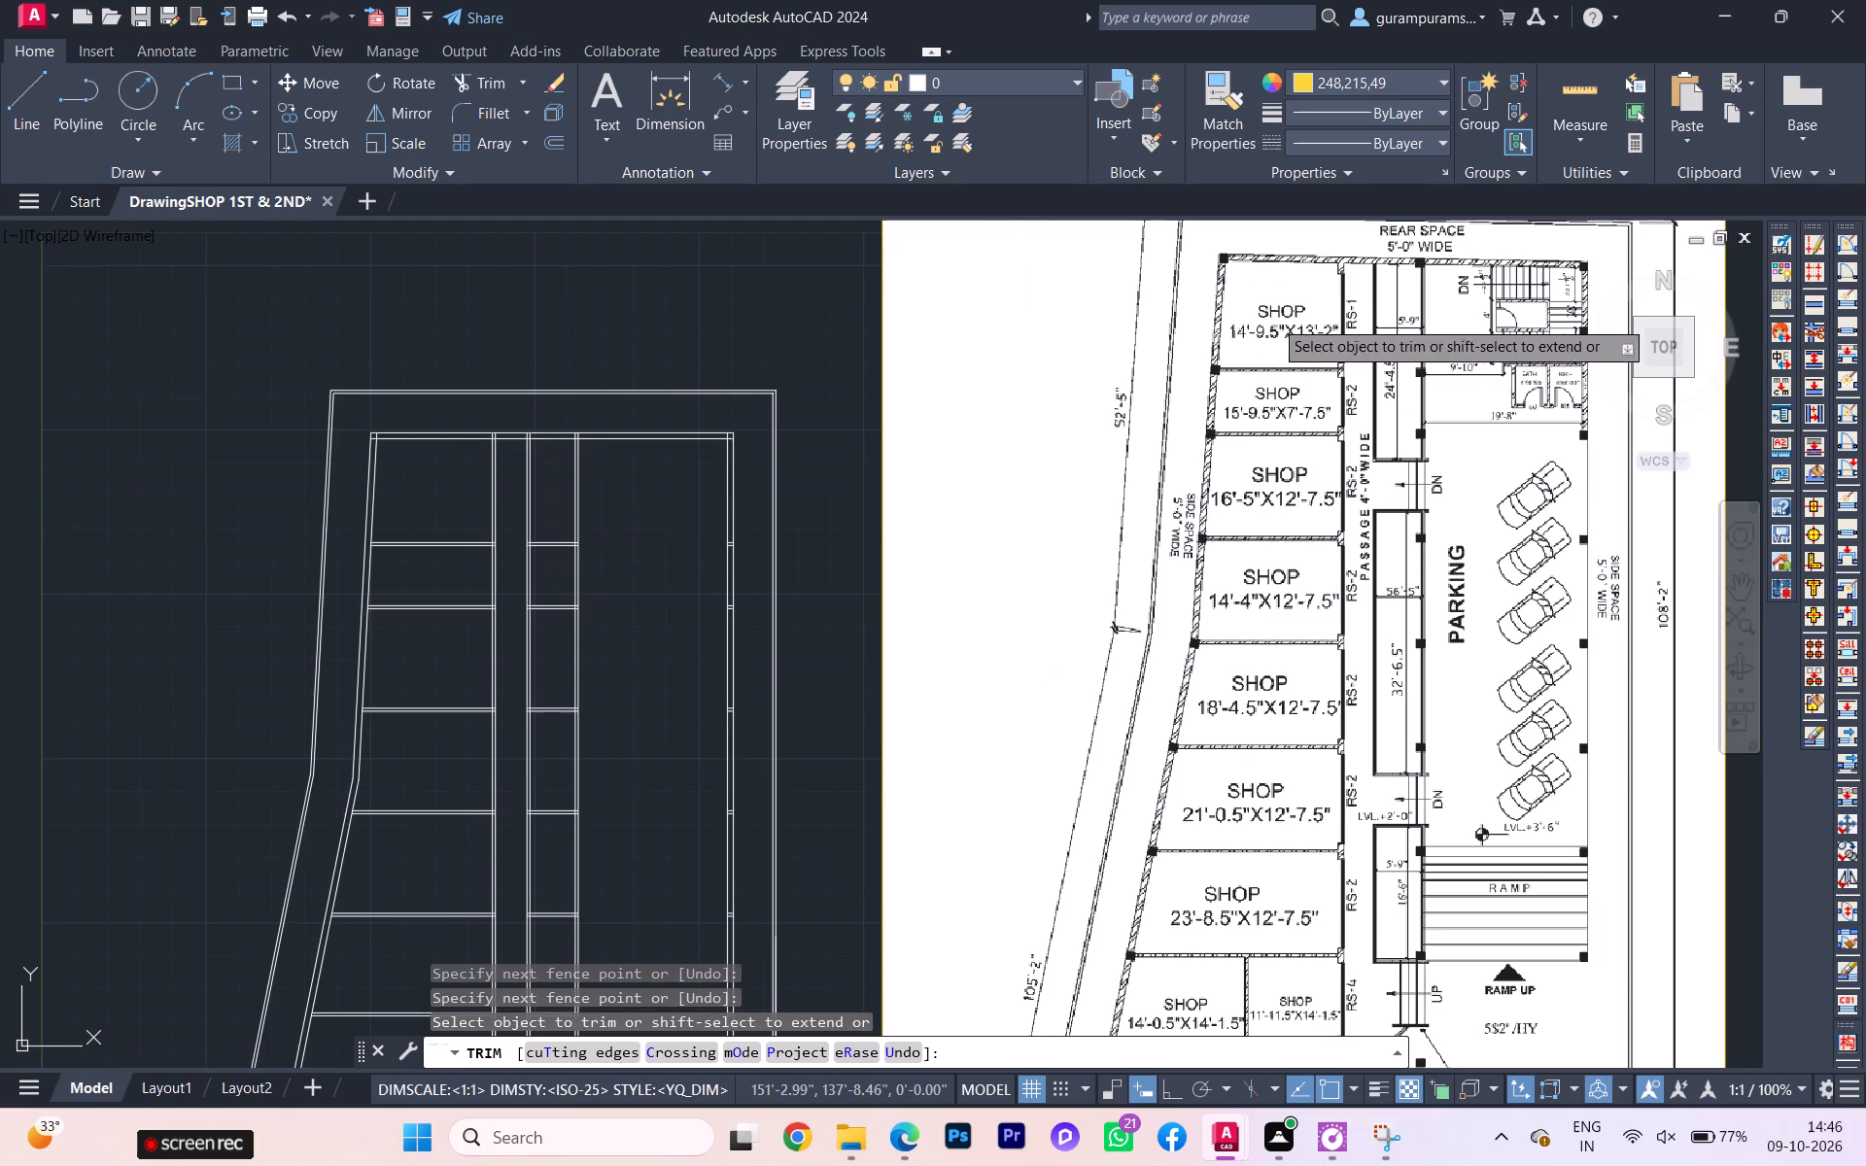
left_click(758, 77)
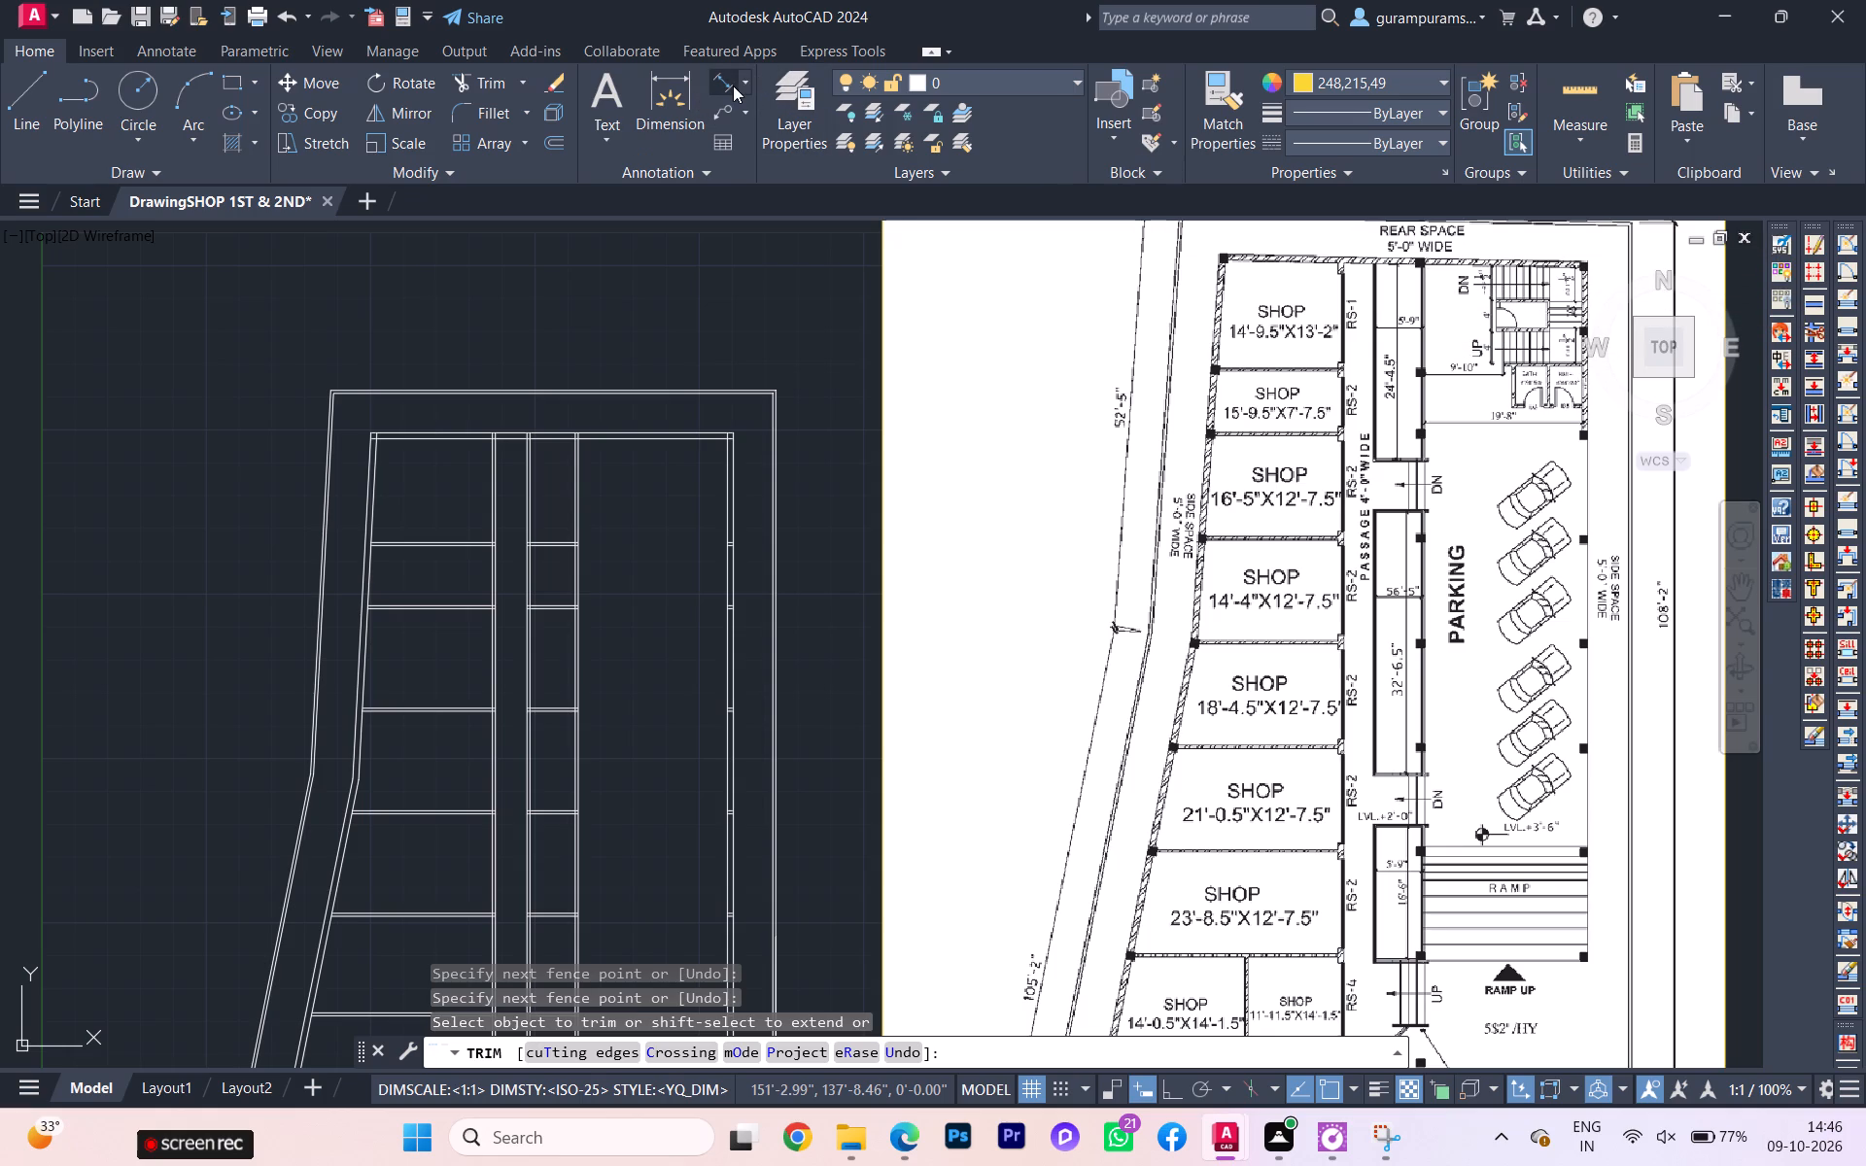
left_click(750, 79)
left_click(768, 140)
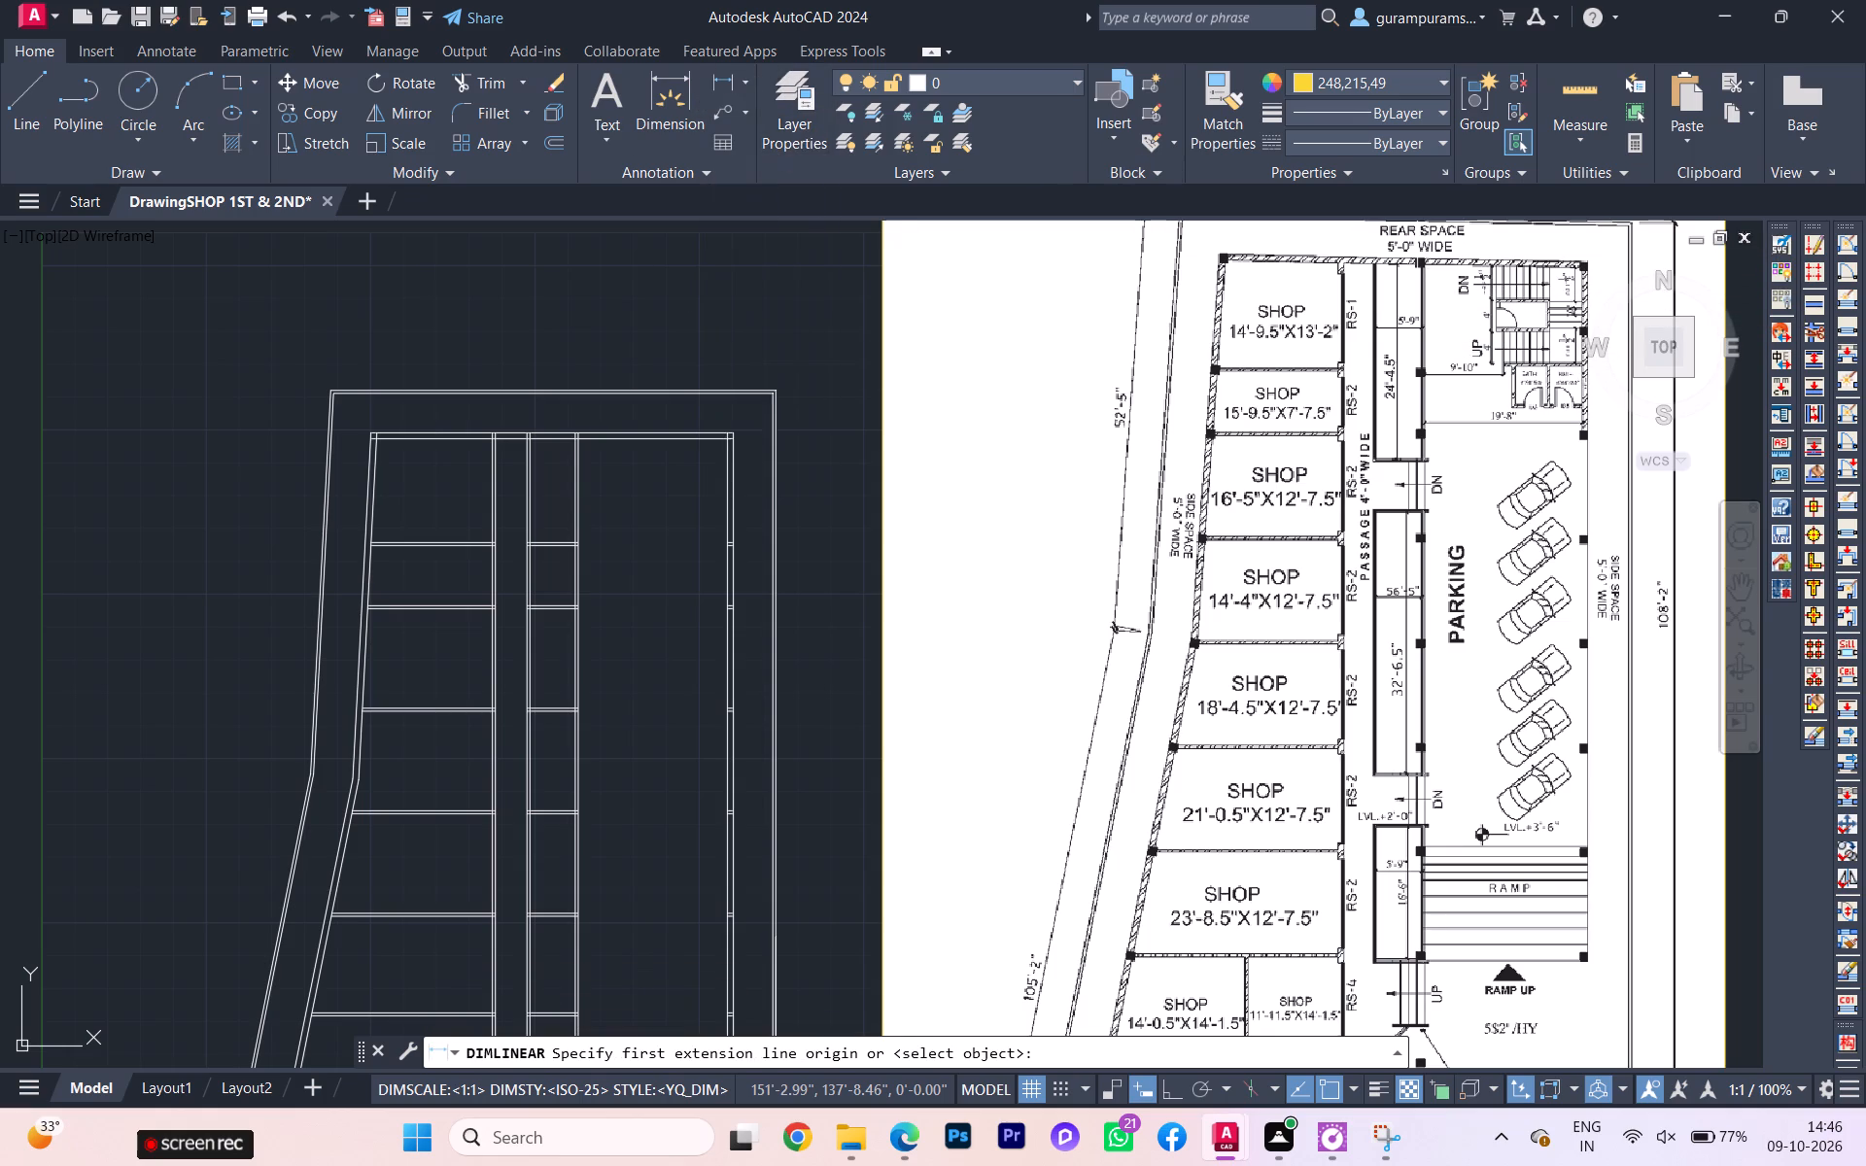
scroll(403, 515, "up", 2)
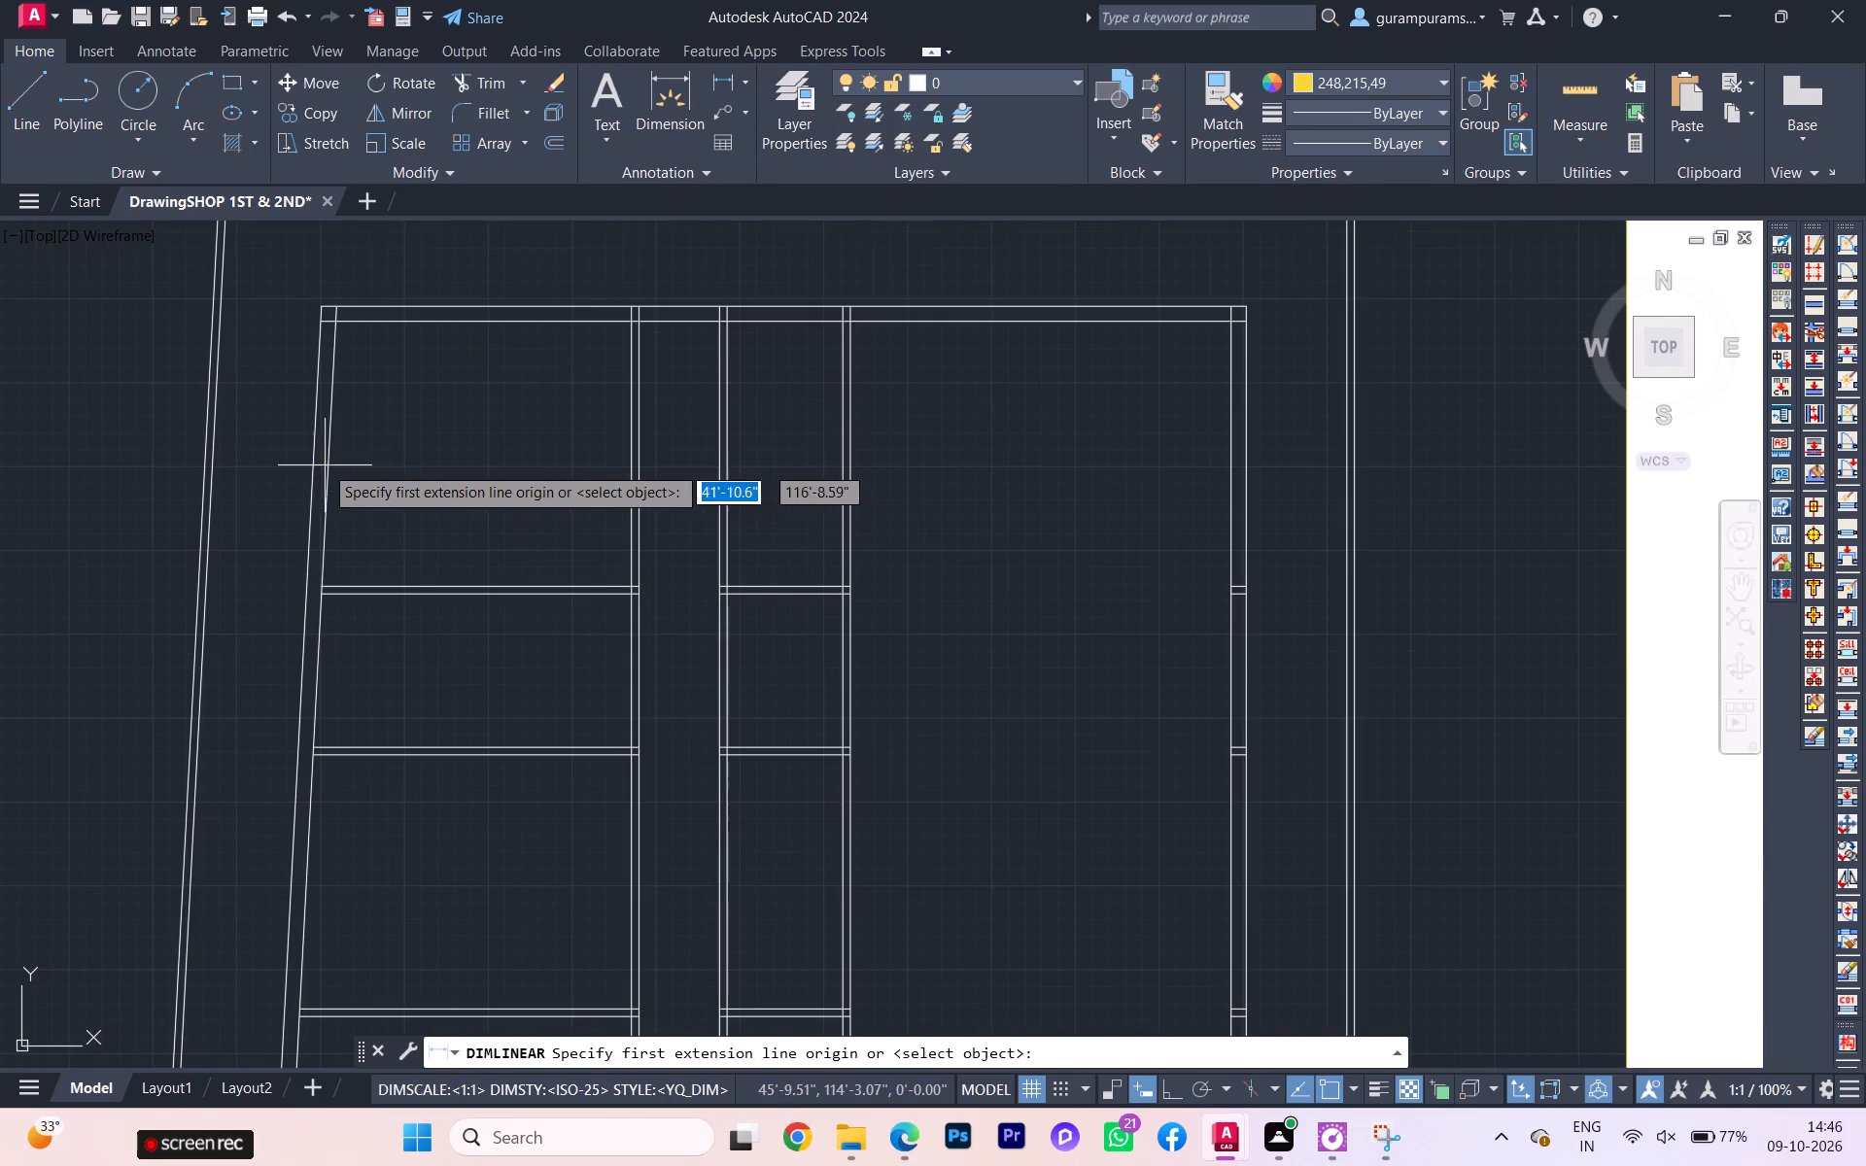
left_click(328, 463)
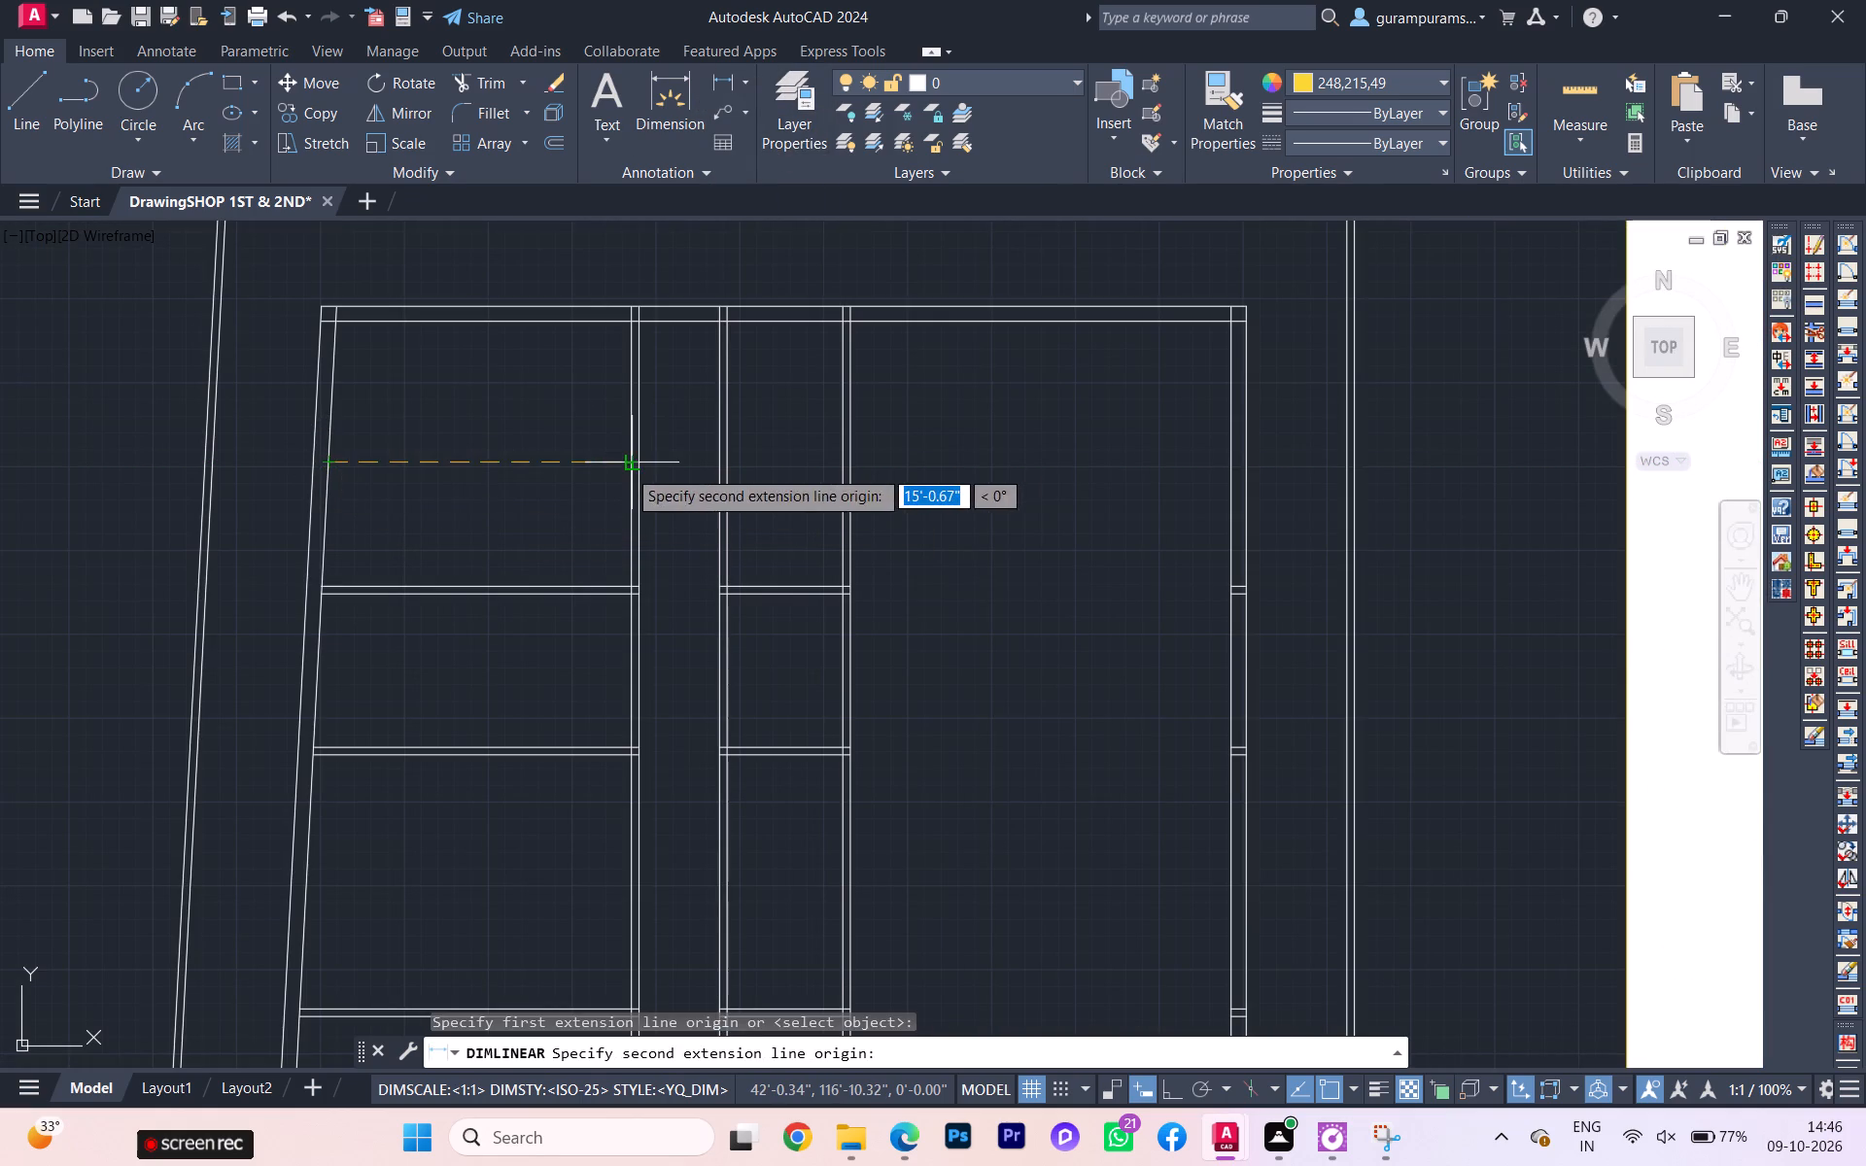
left_click(627, 468)
scroll(624, 478, "up", 1)
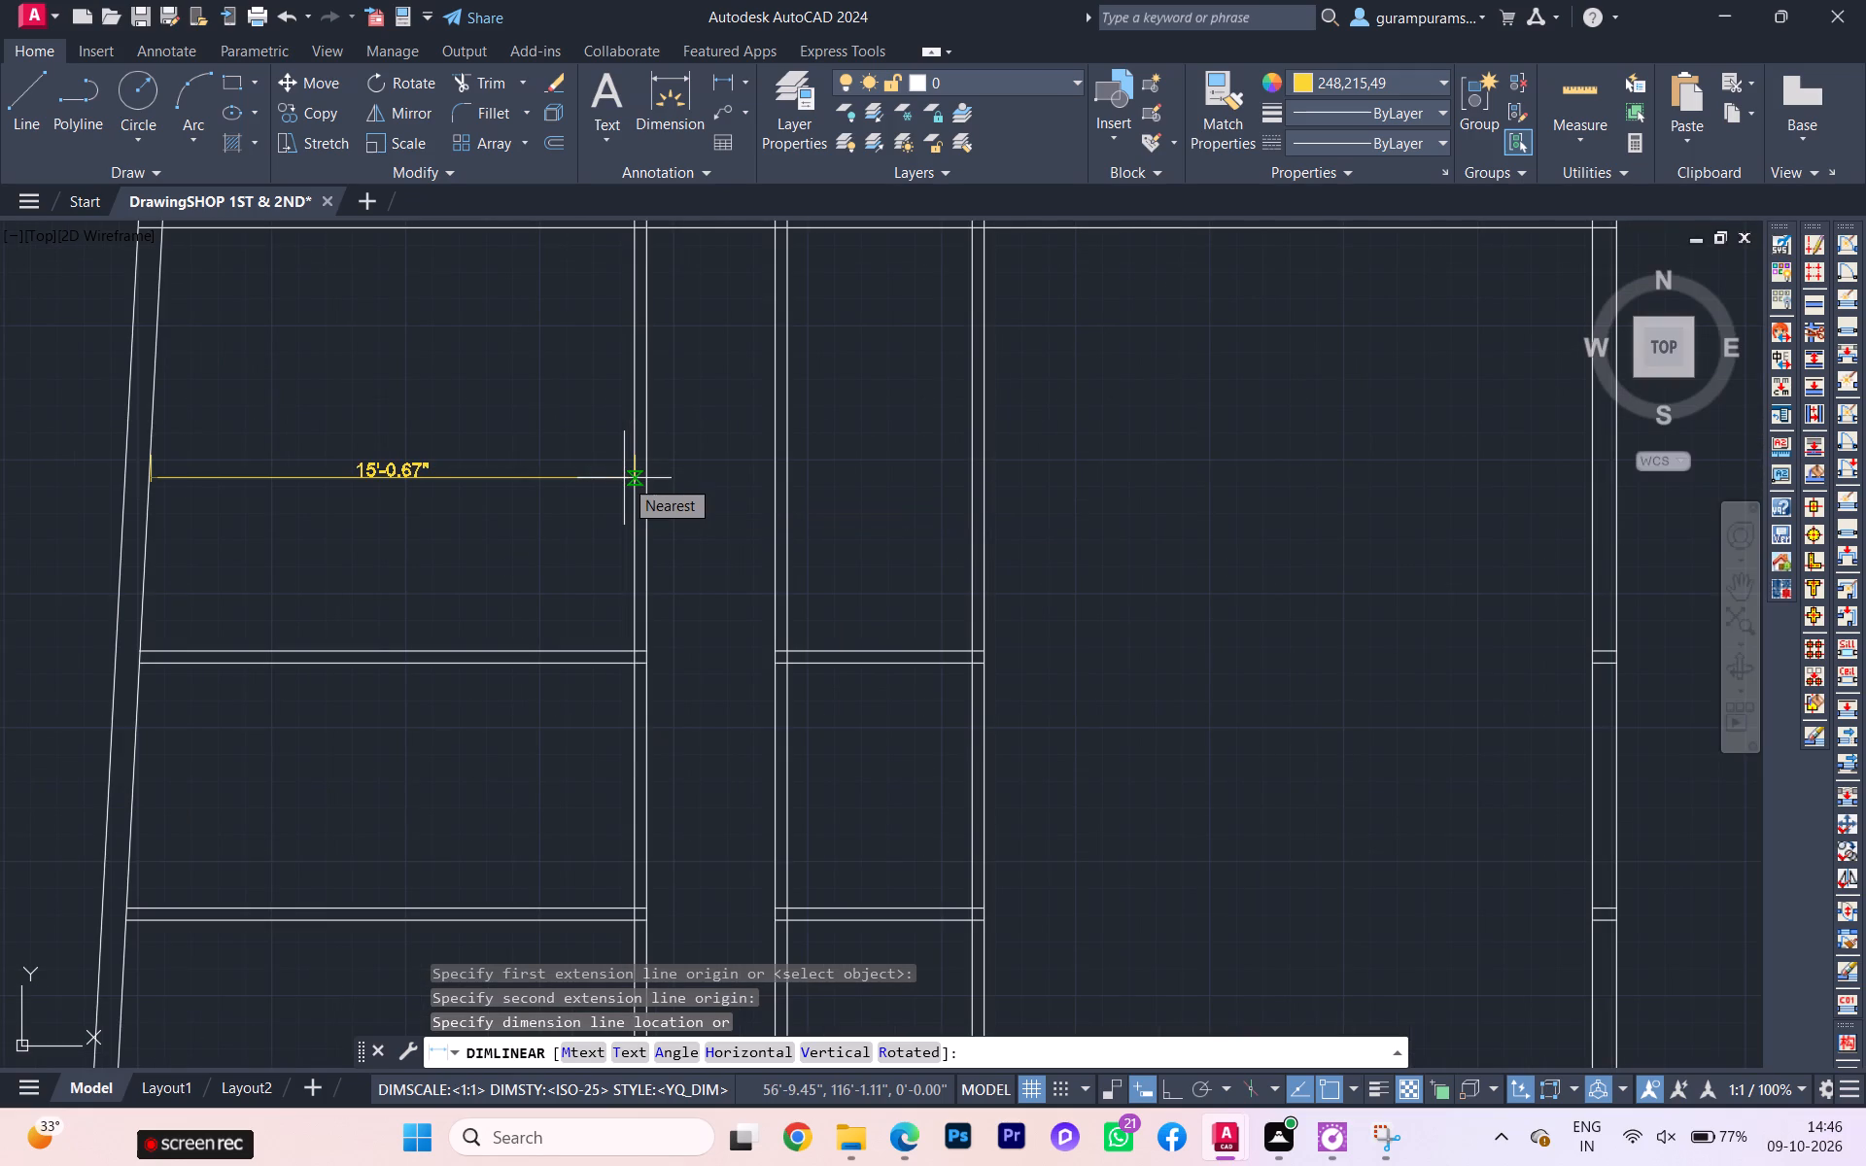
scroll(624, 478, "down", 1)
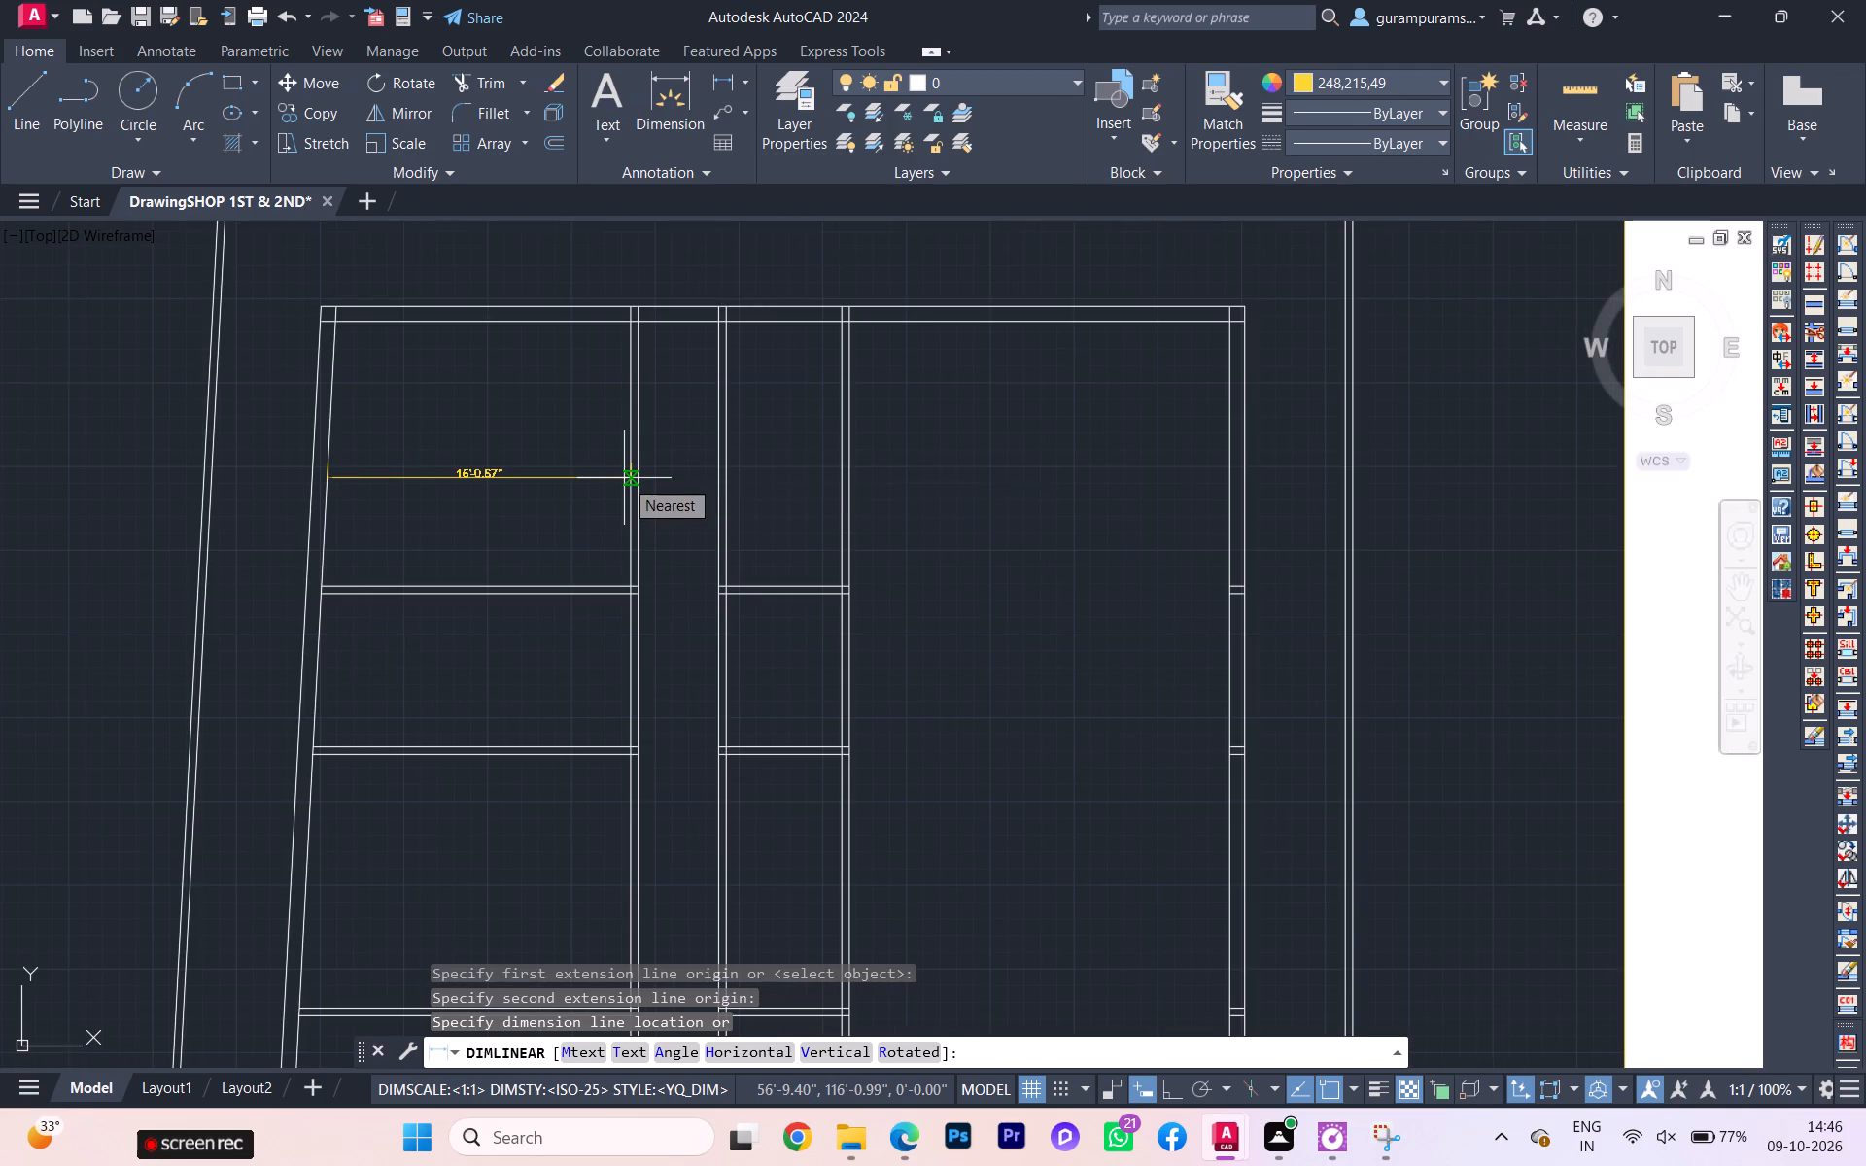
scroll(602, 488, "down", 1)
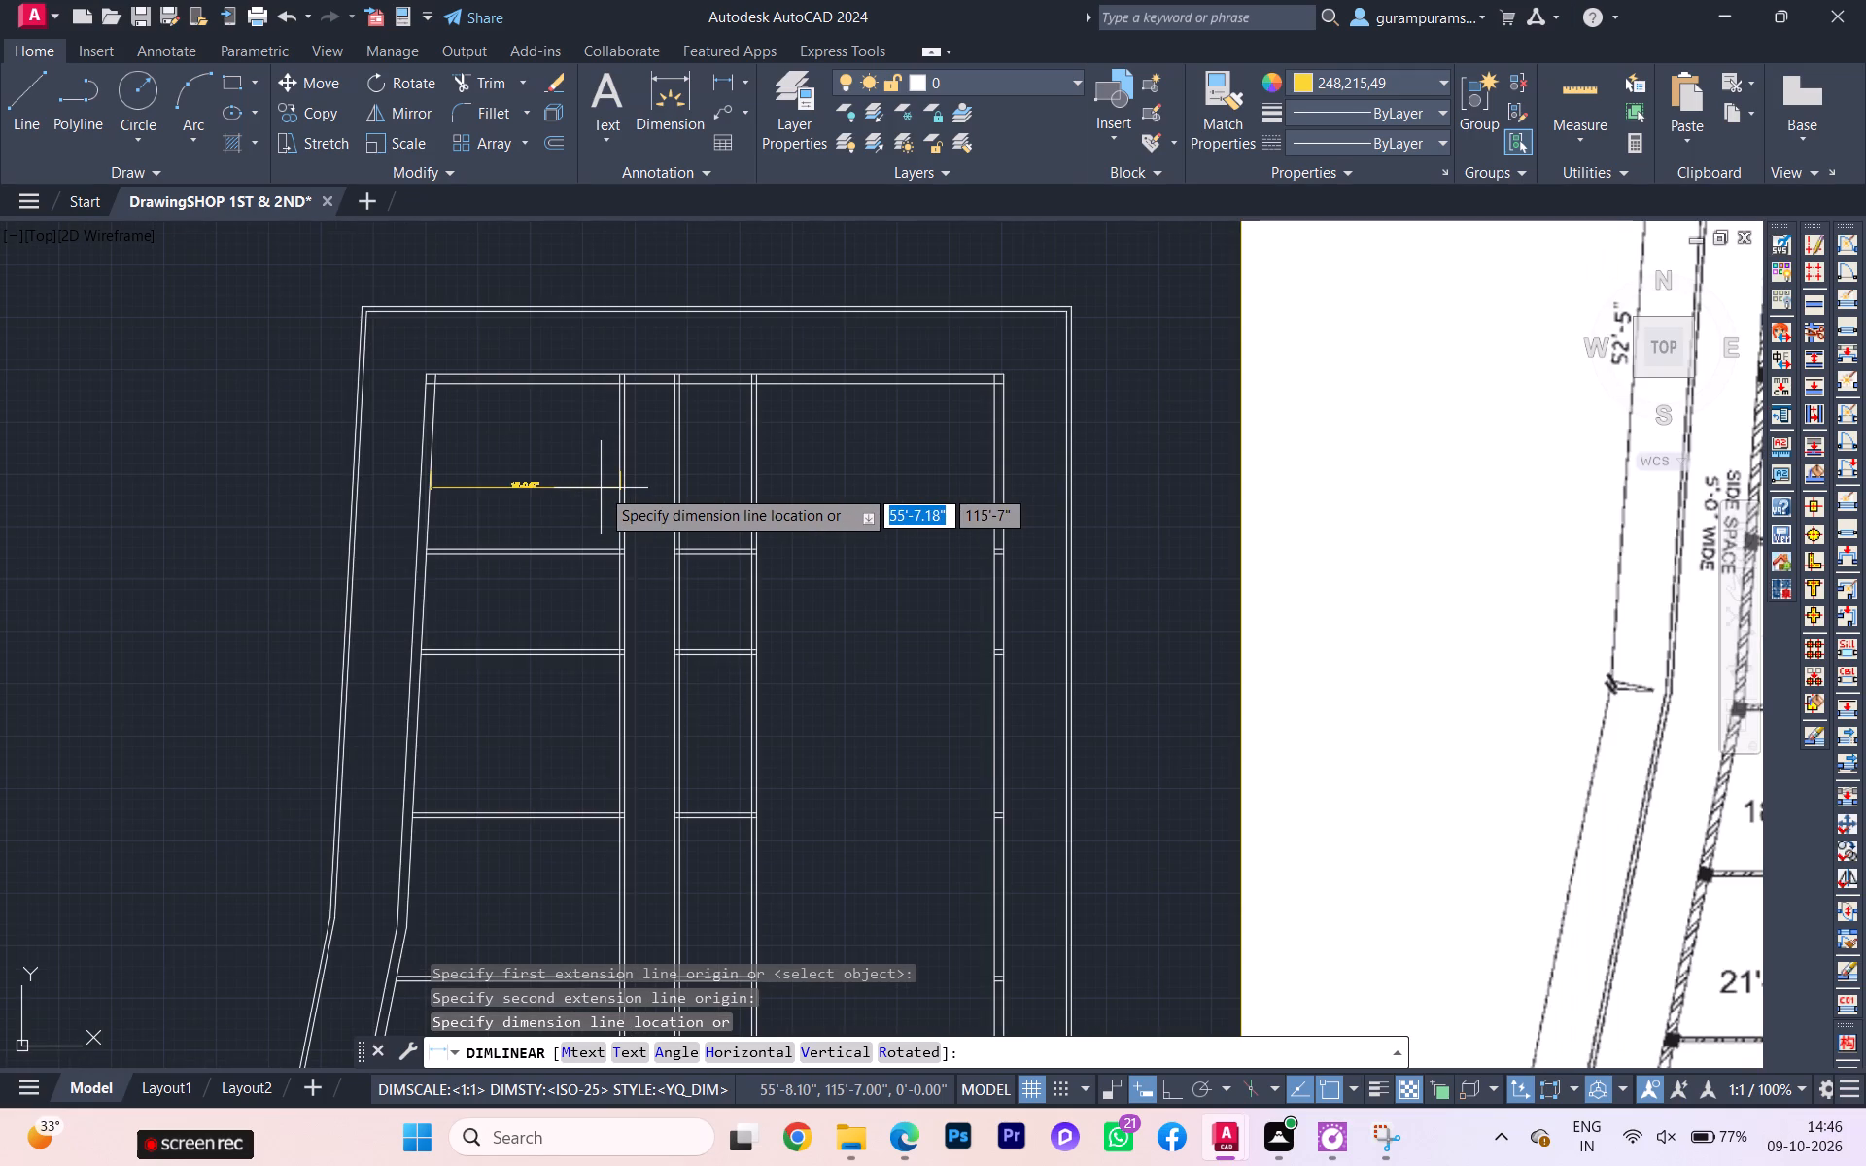
scroll(576, 485, "down", 1)
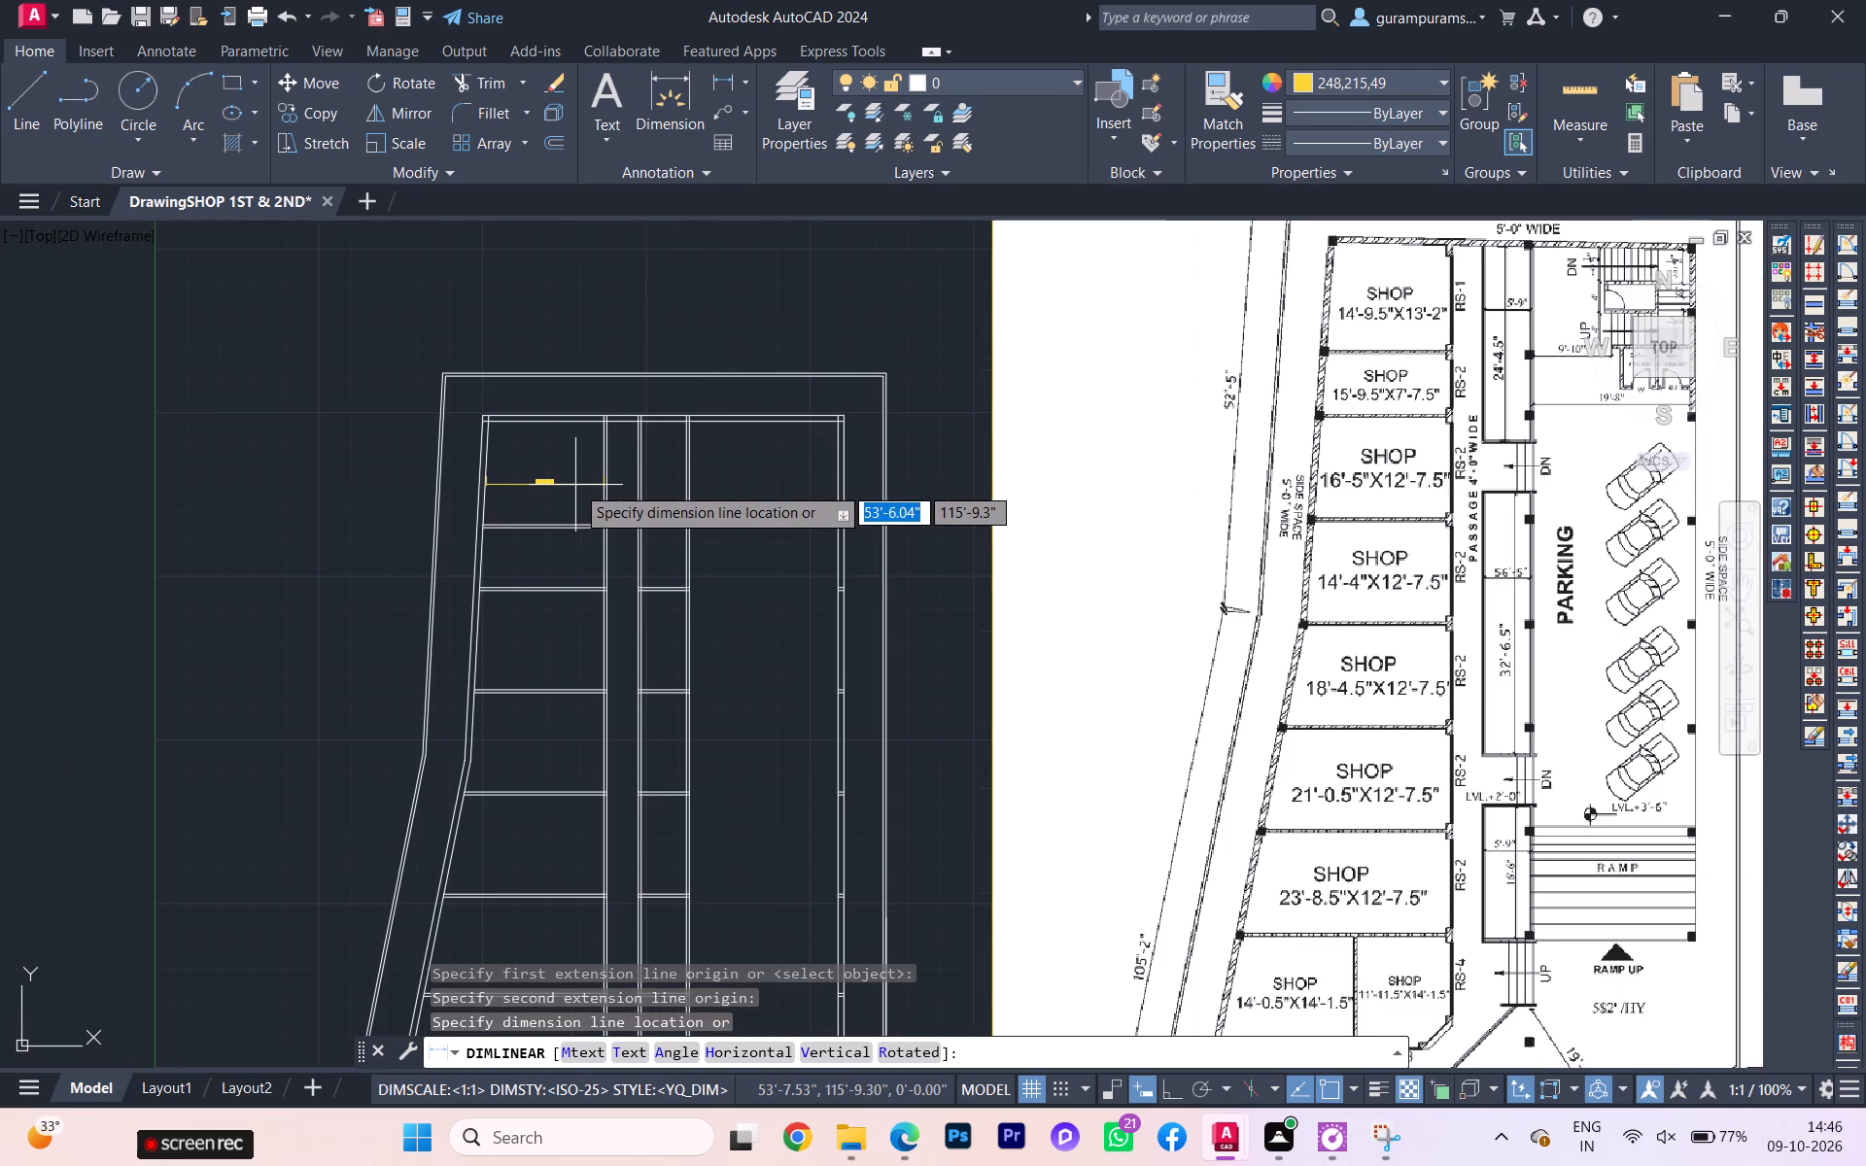
scroll(573, 487, "up", 2)
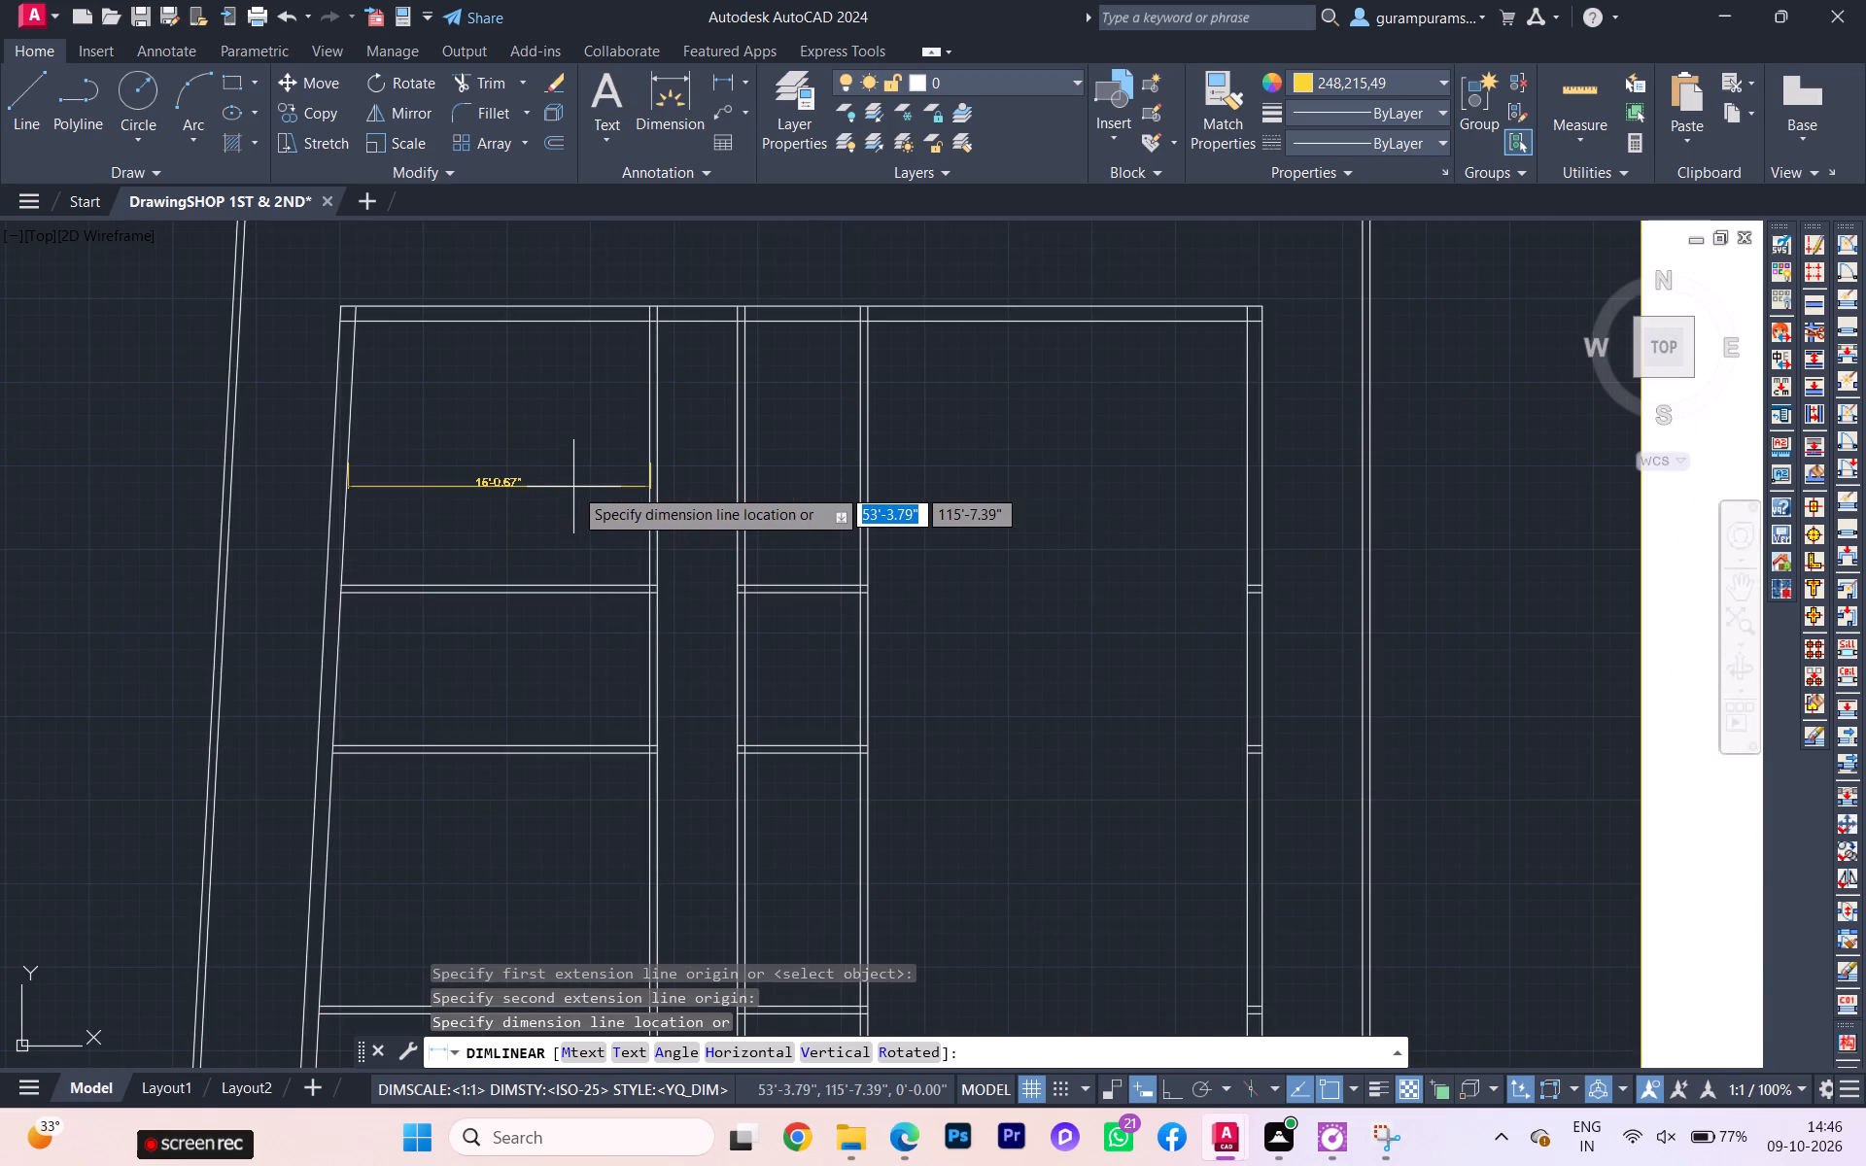
scroll(562, 497, "down", 1)
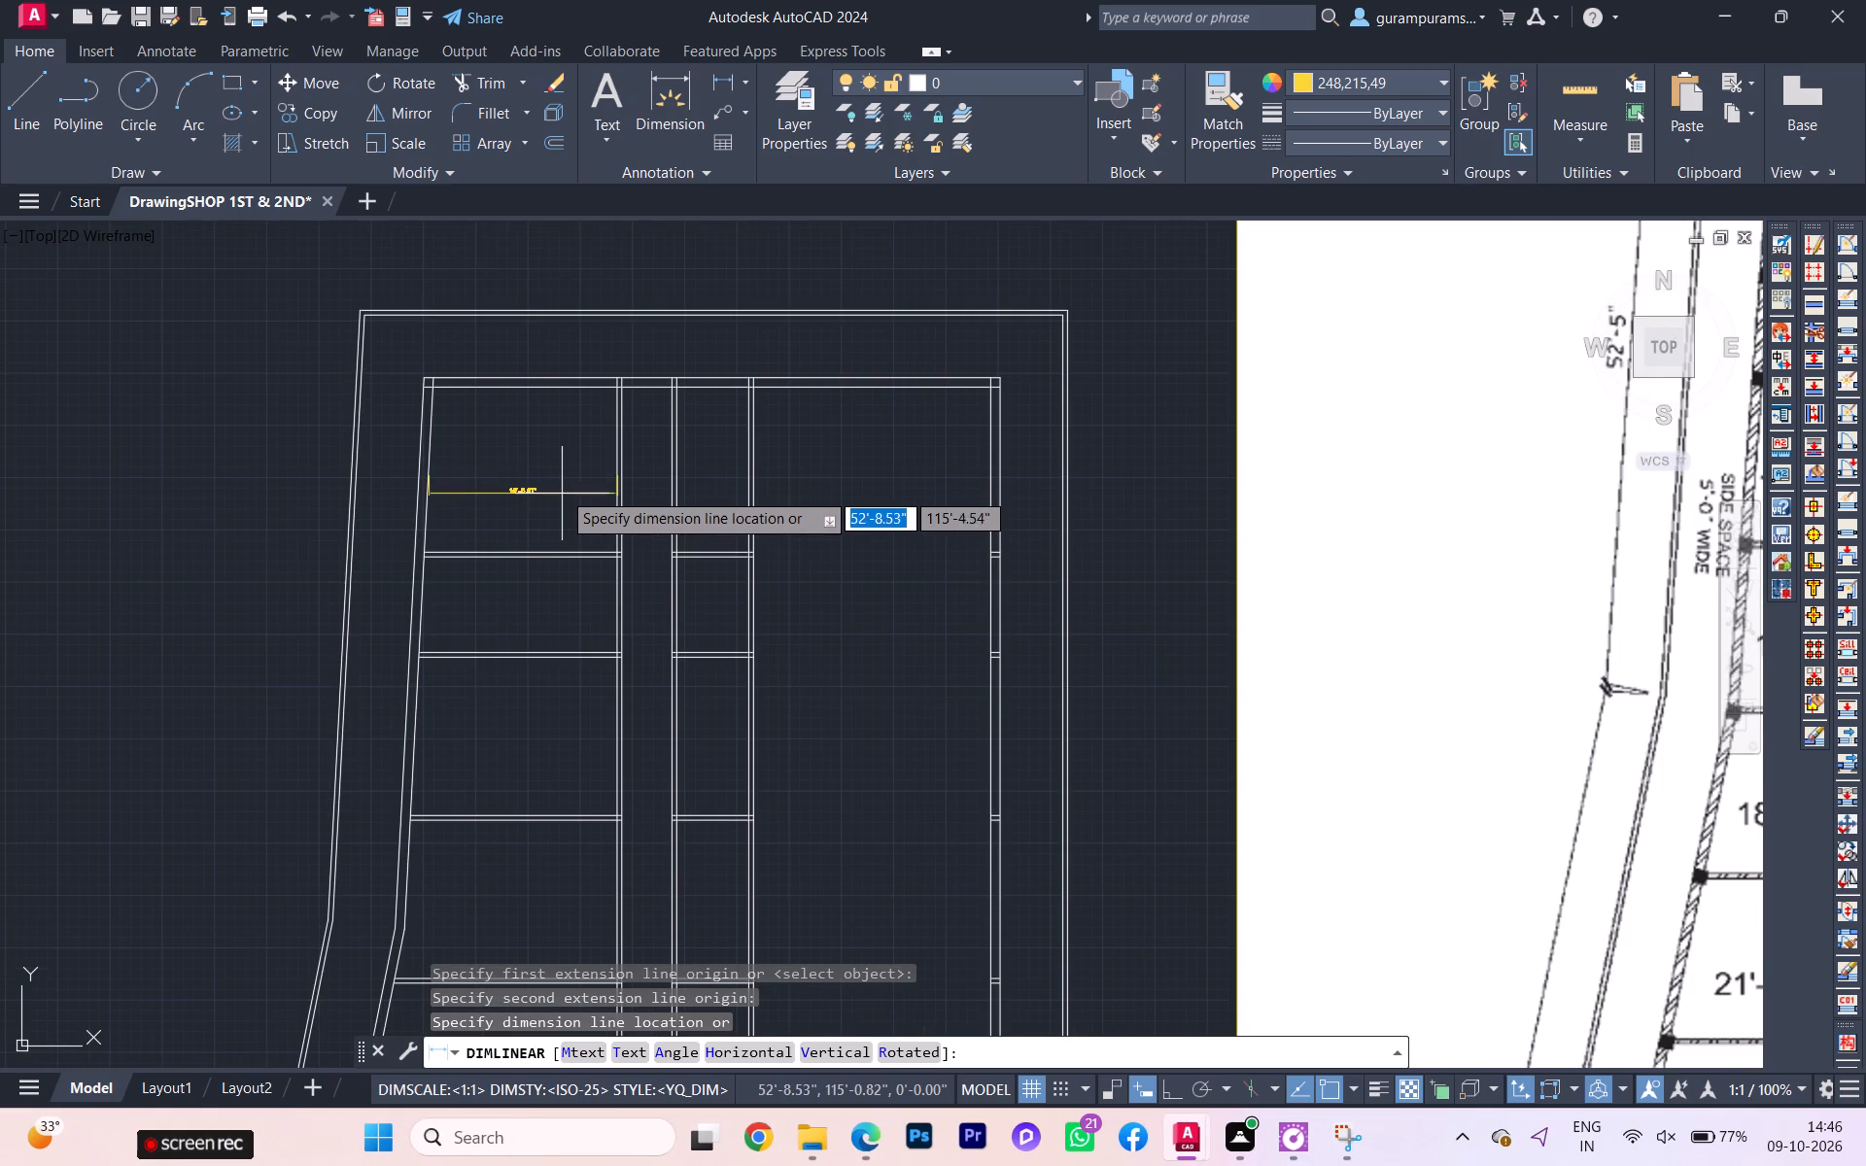
scroll(564, 471, "down", 1)
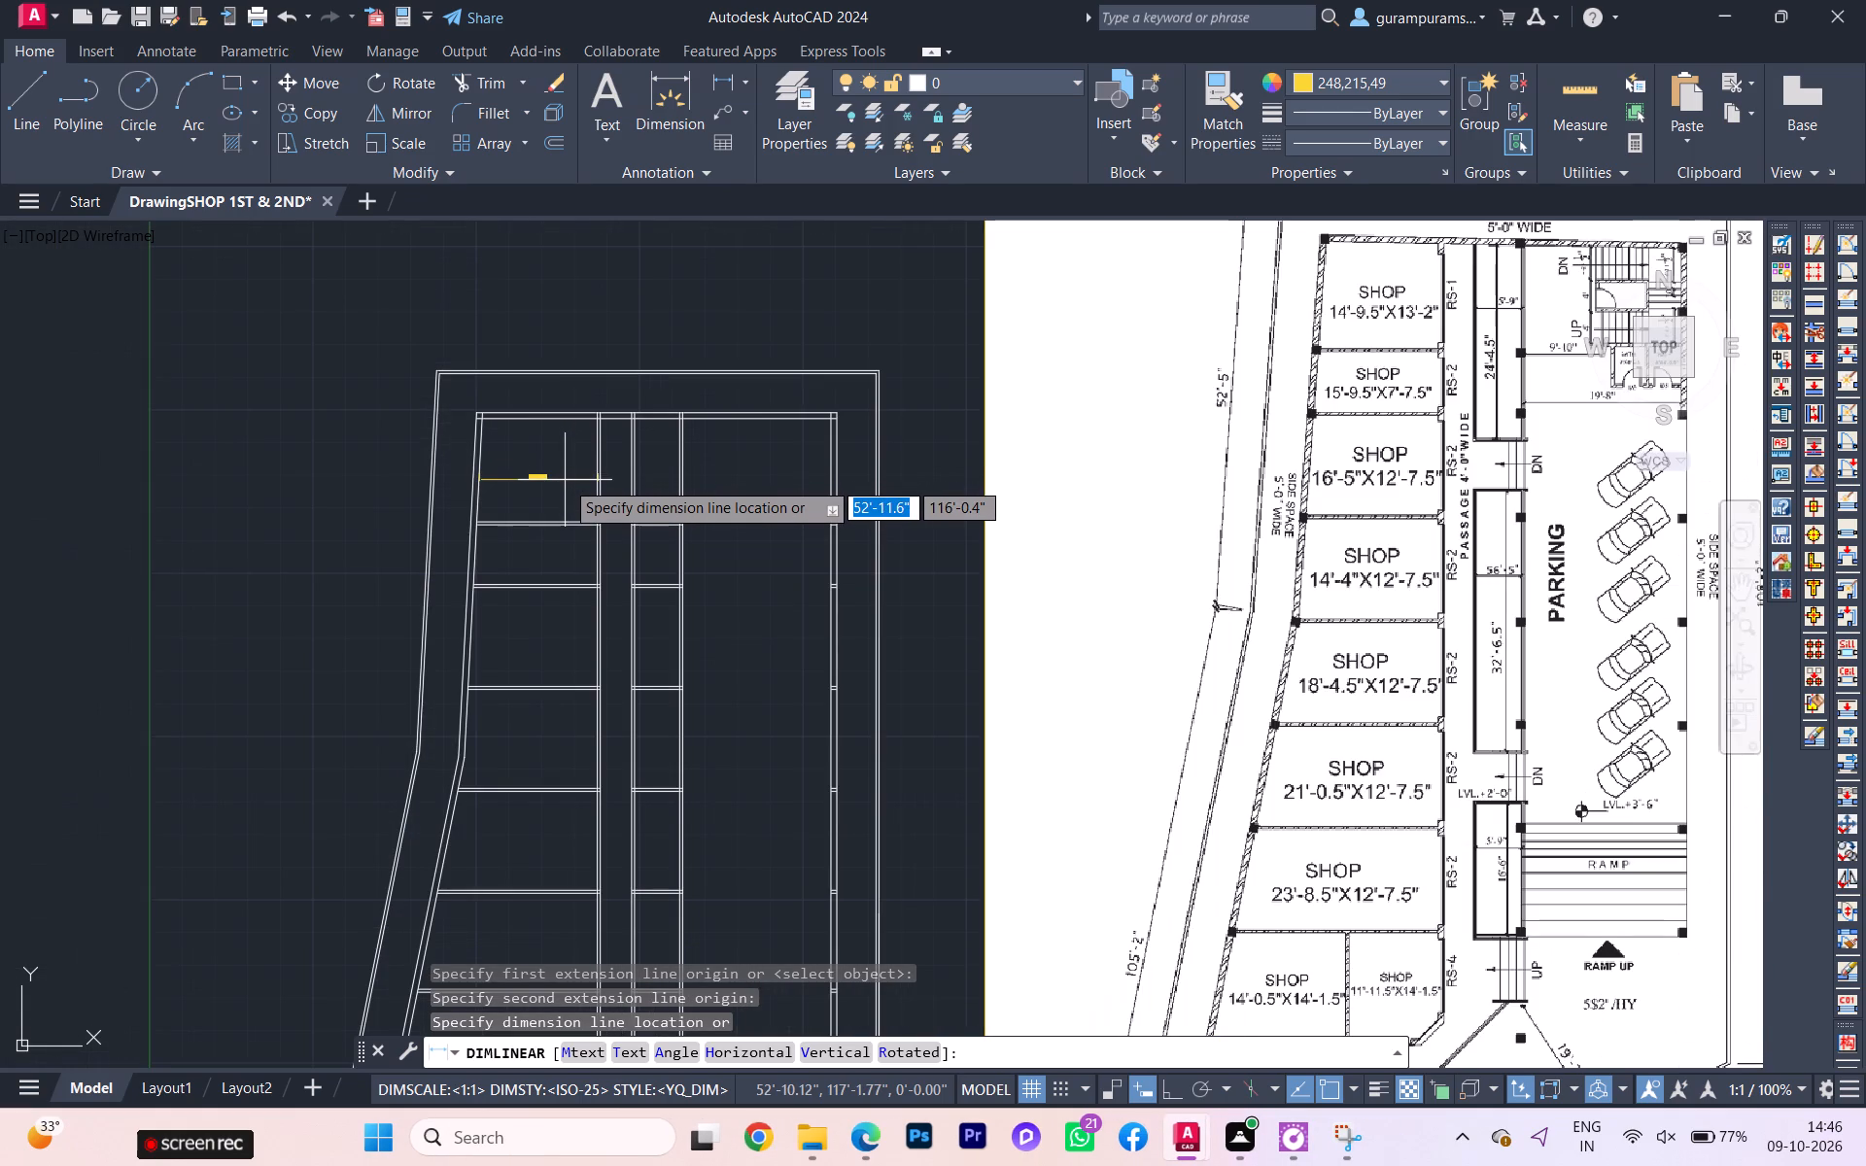
scroll(564, 565, "up", 2)
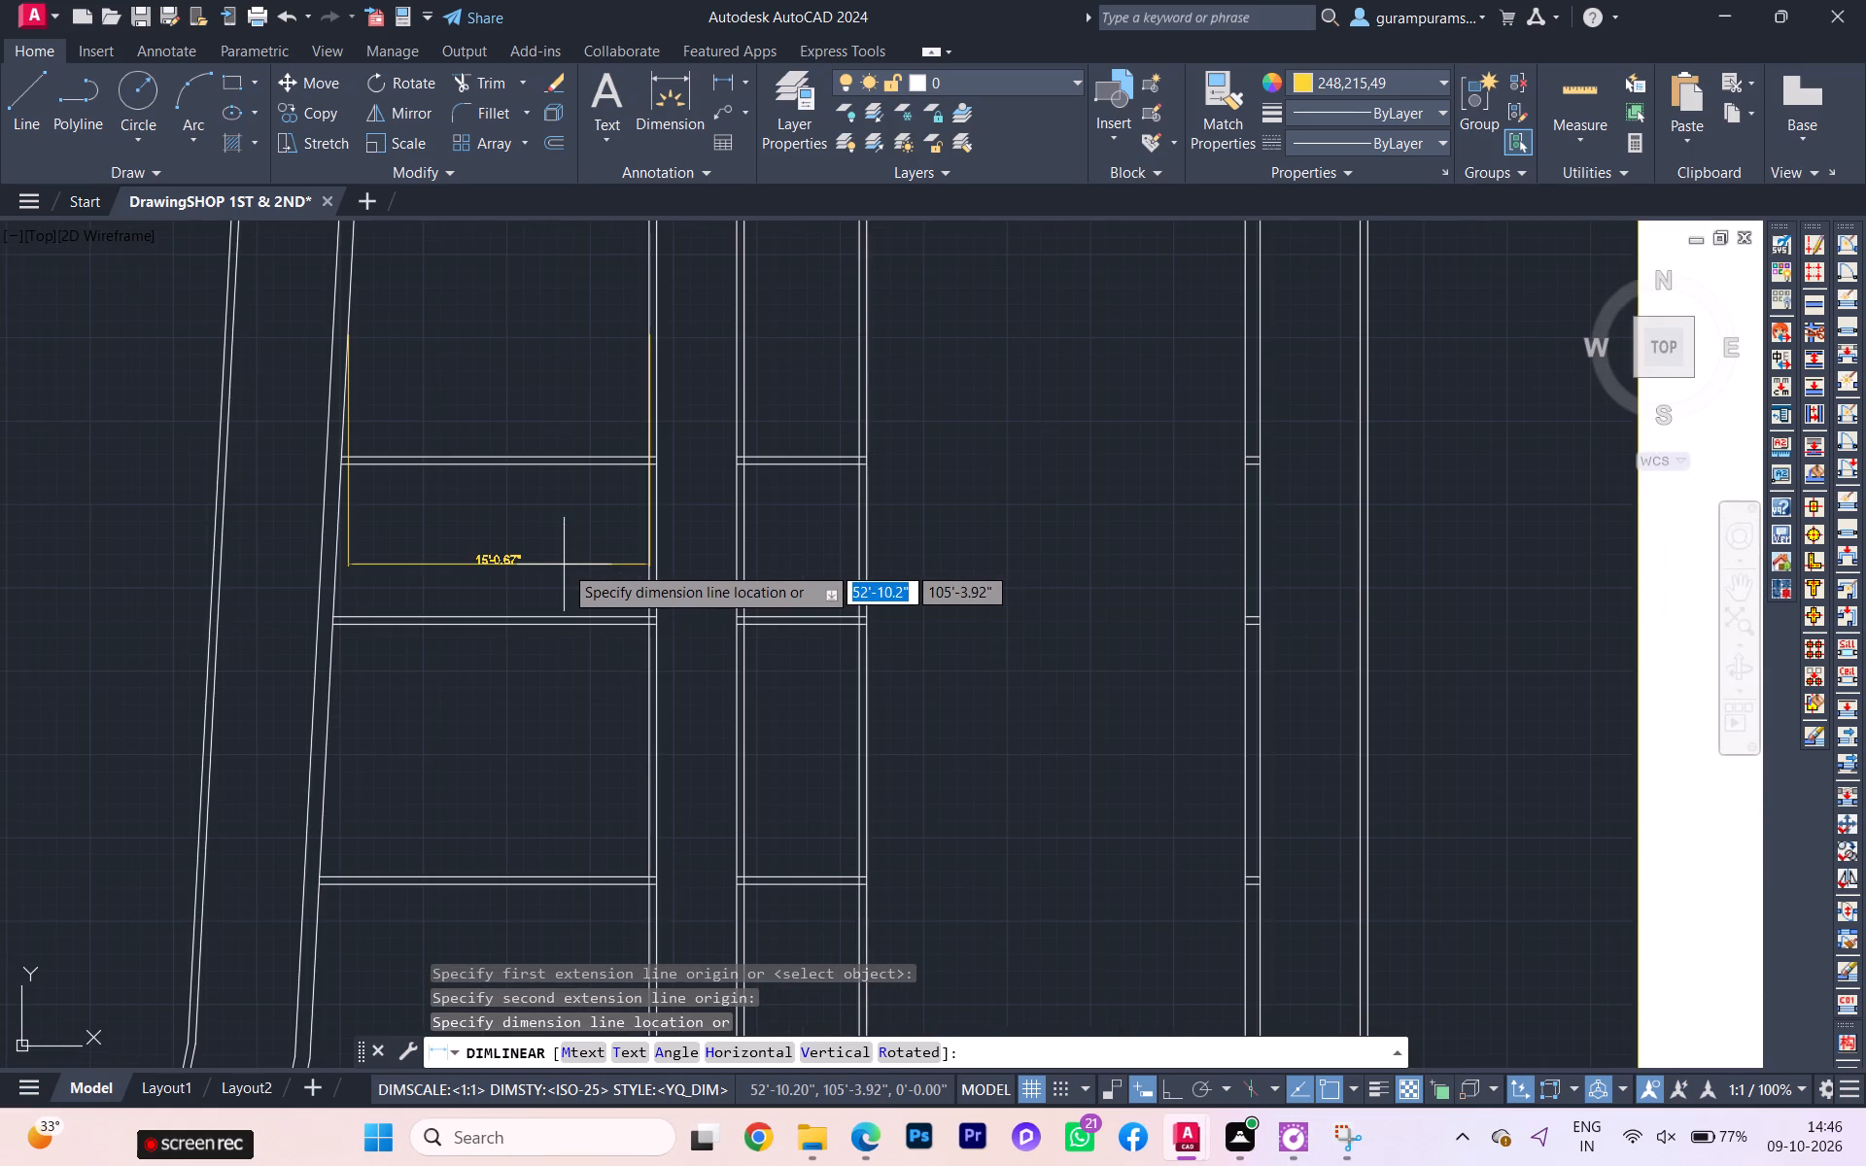
key("Escape")
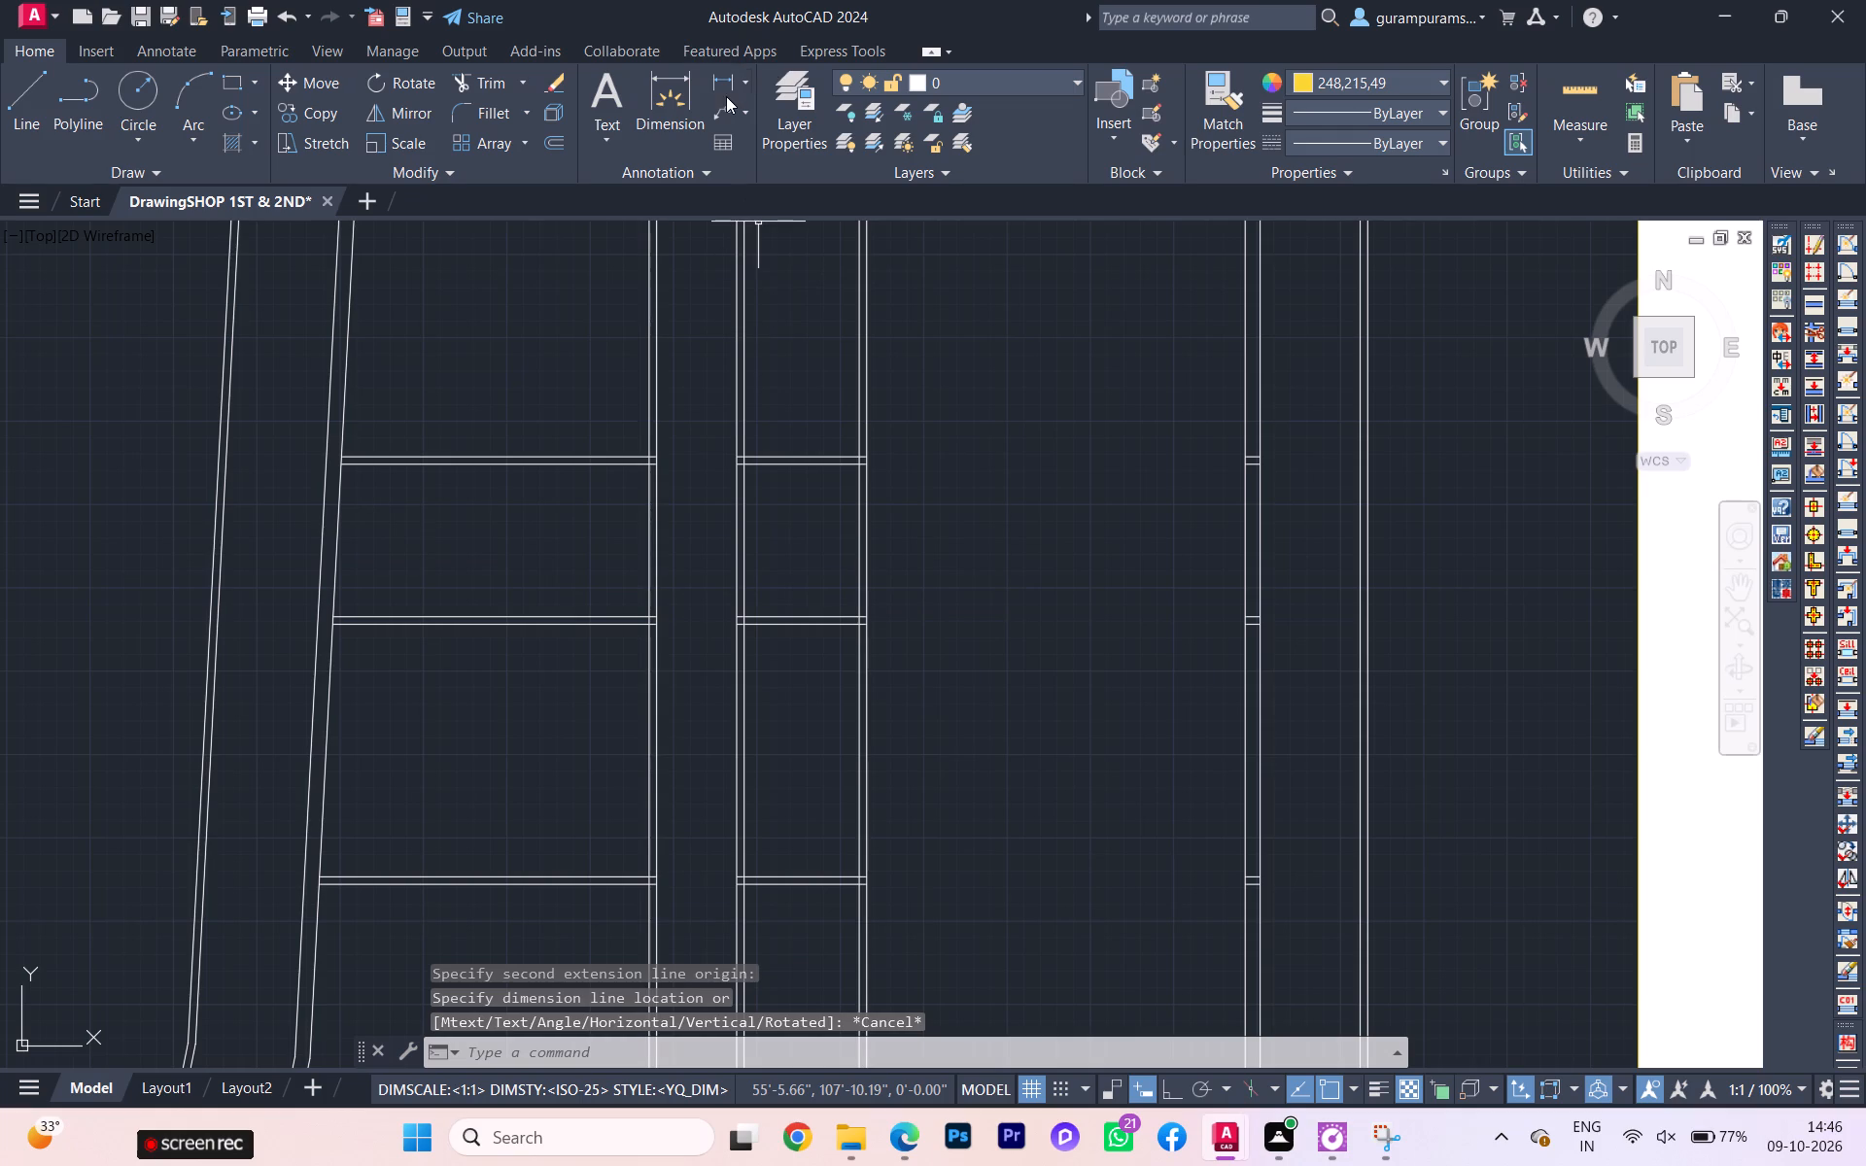
Measure the second shop's horizontal inner width from the side wall to the passage wall, without placing a dimension.
left_click(728, 92)
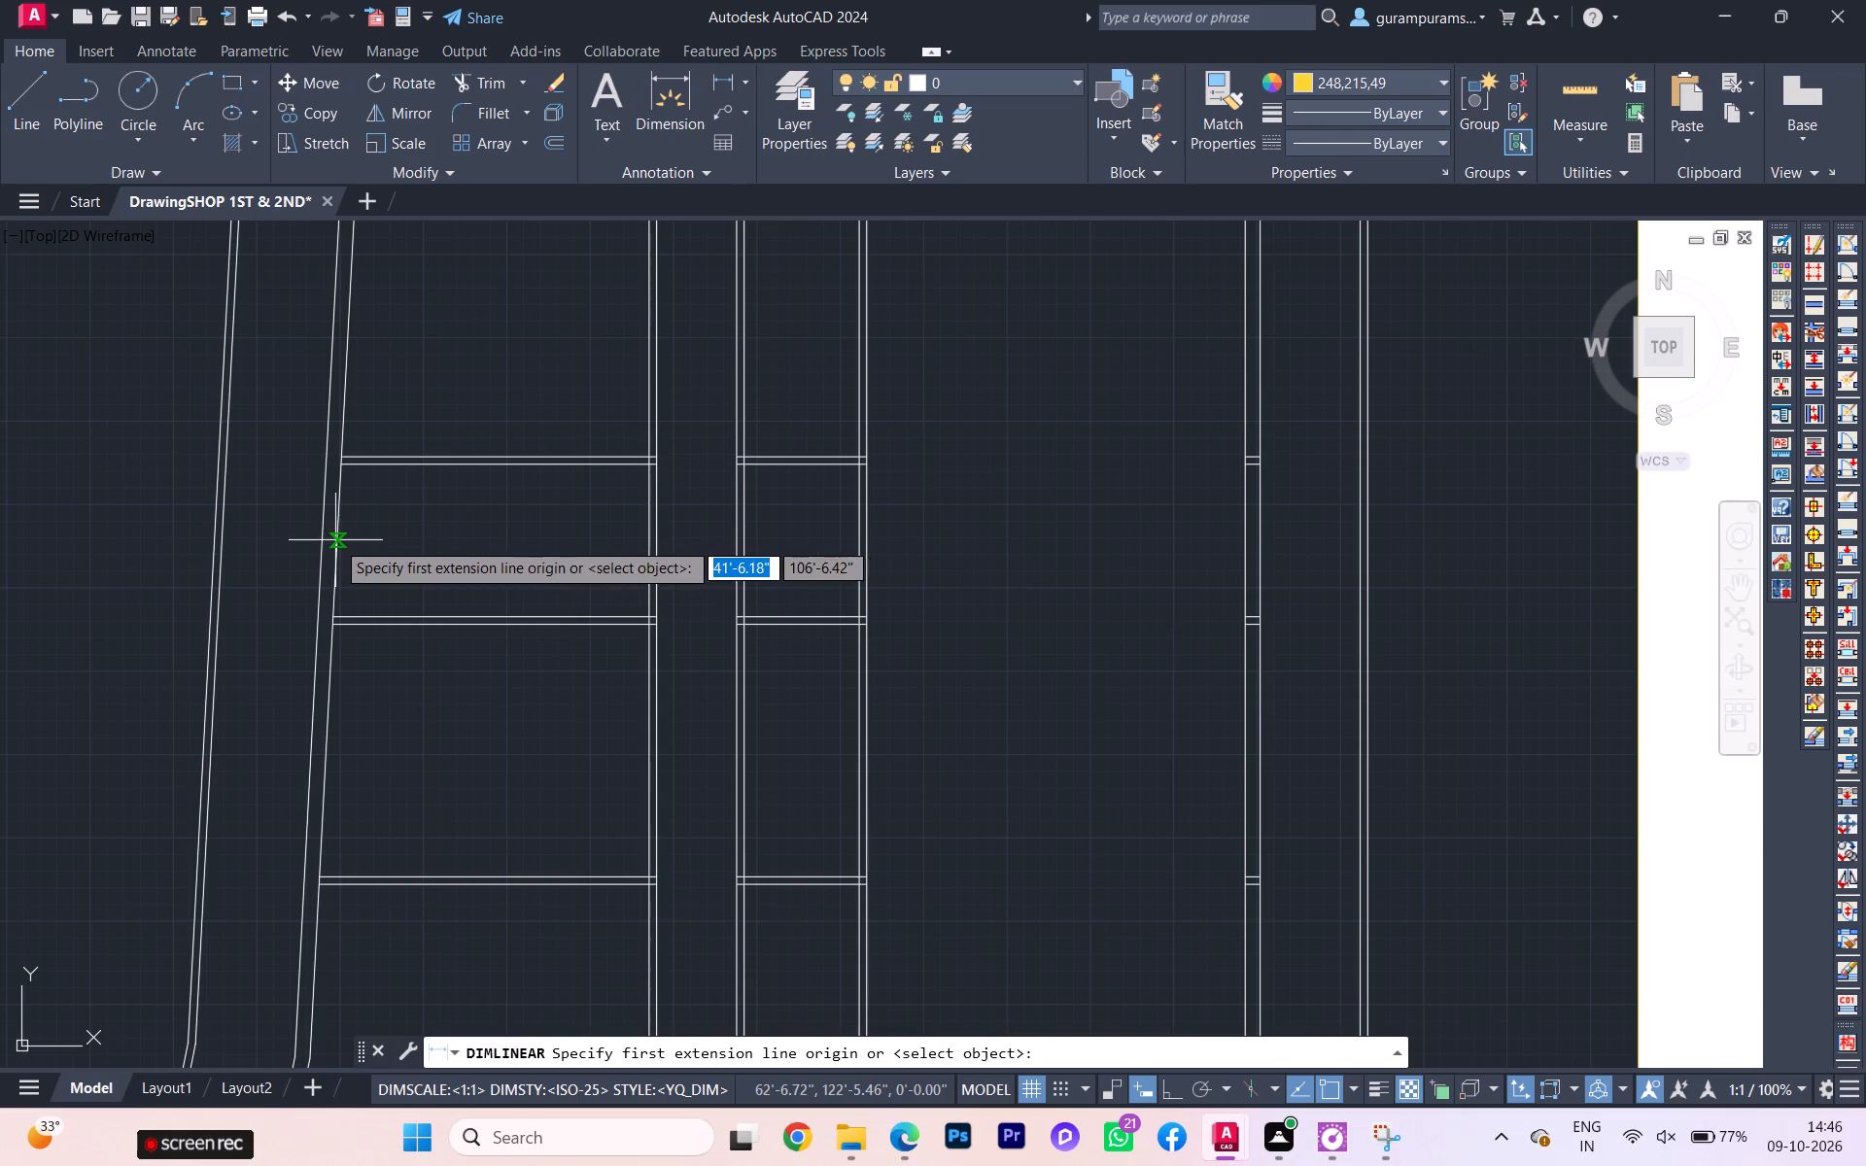
left_click(335, 540)
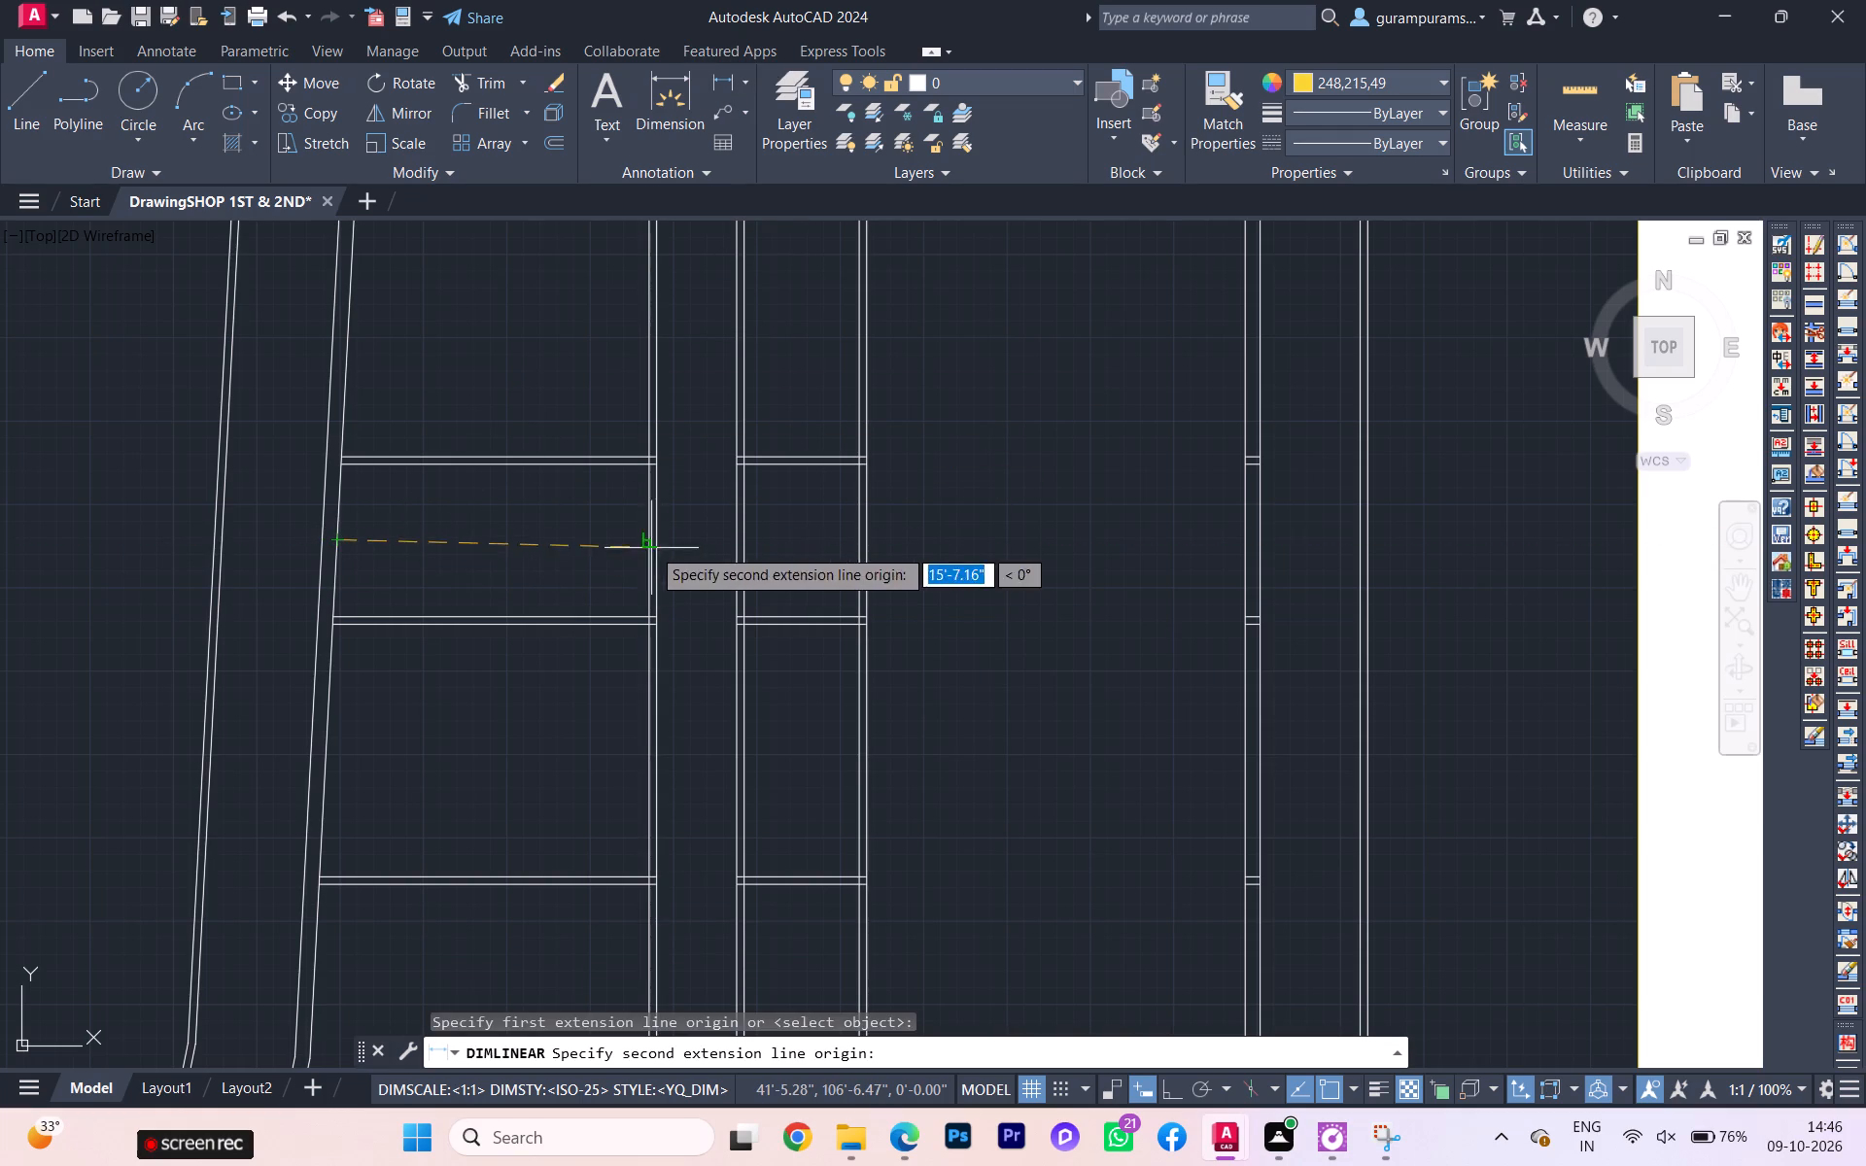
left_click(648, 543)
scroll(639, 558, "down", 2)
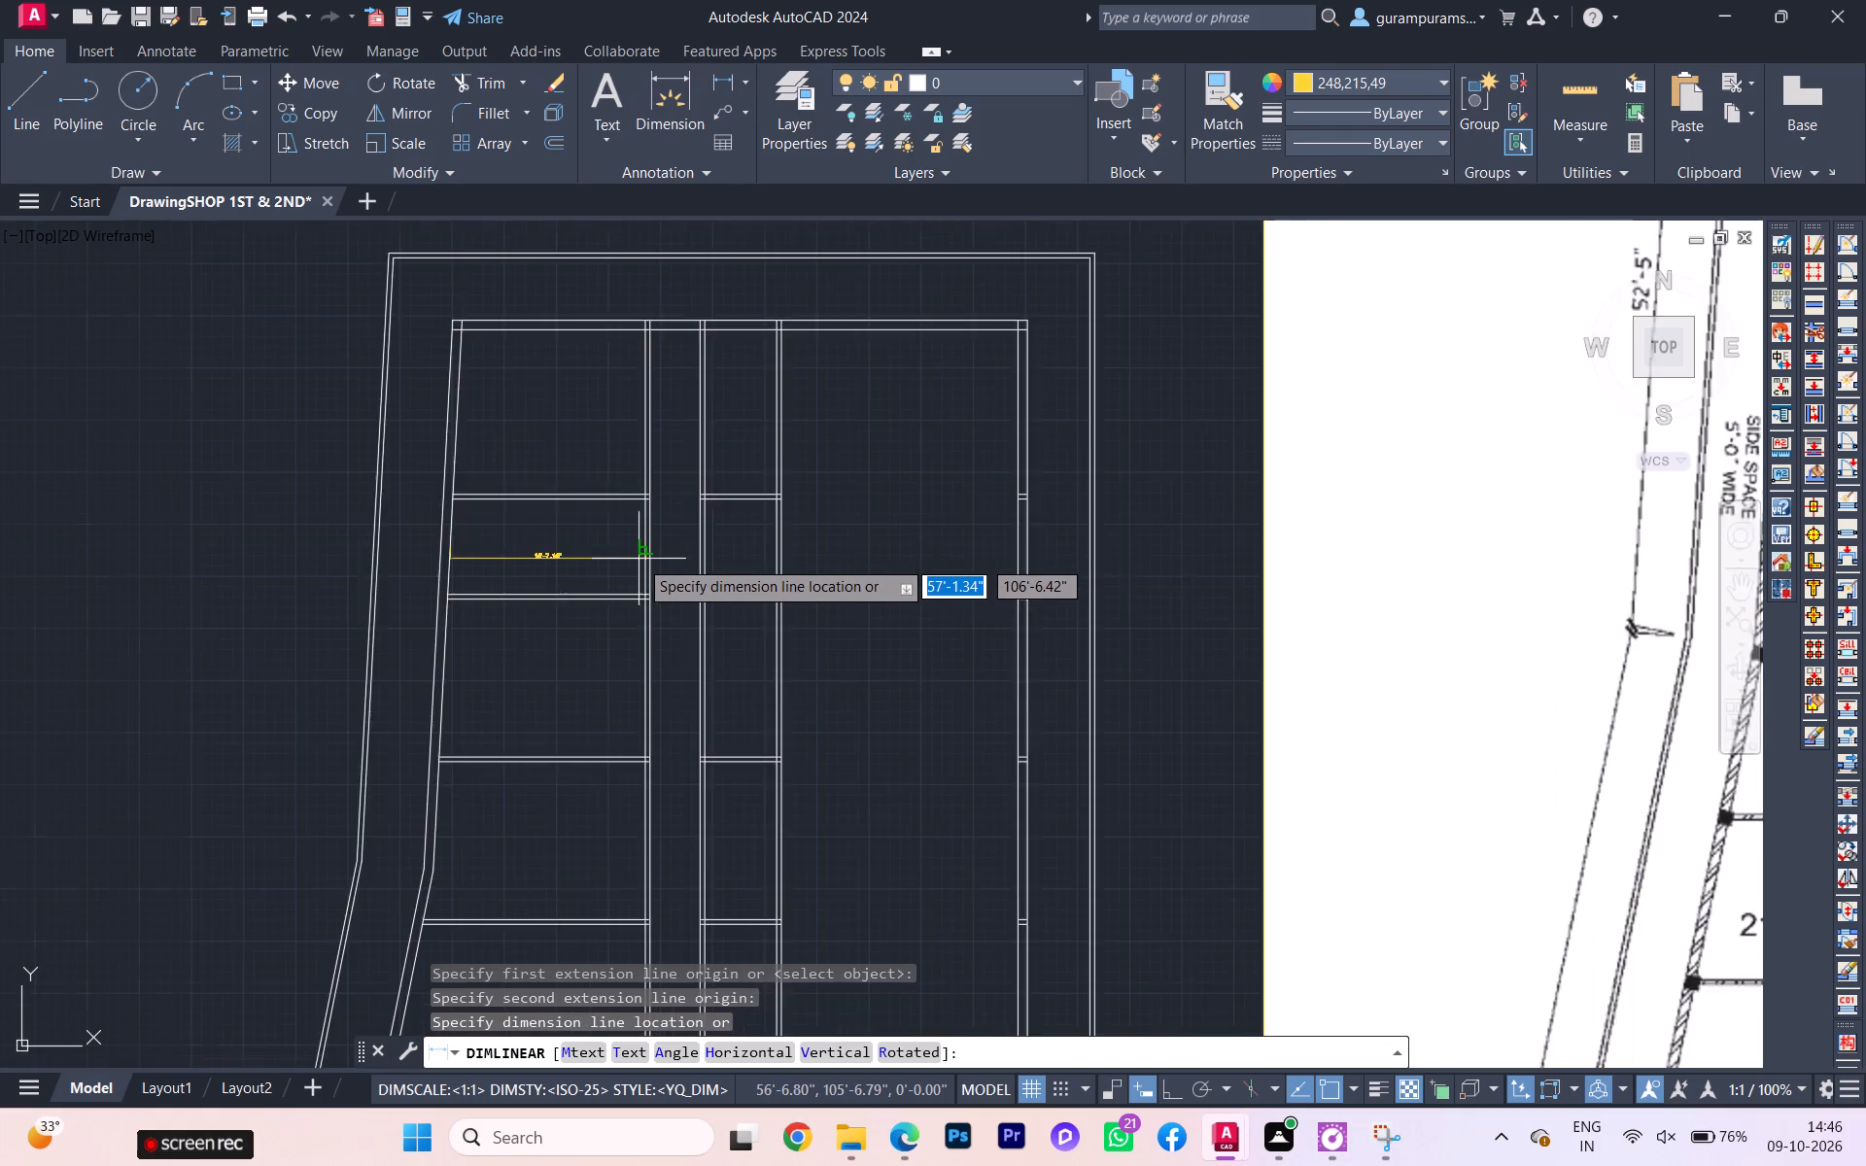
scroll(639, 560, "up", 3)
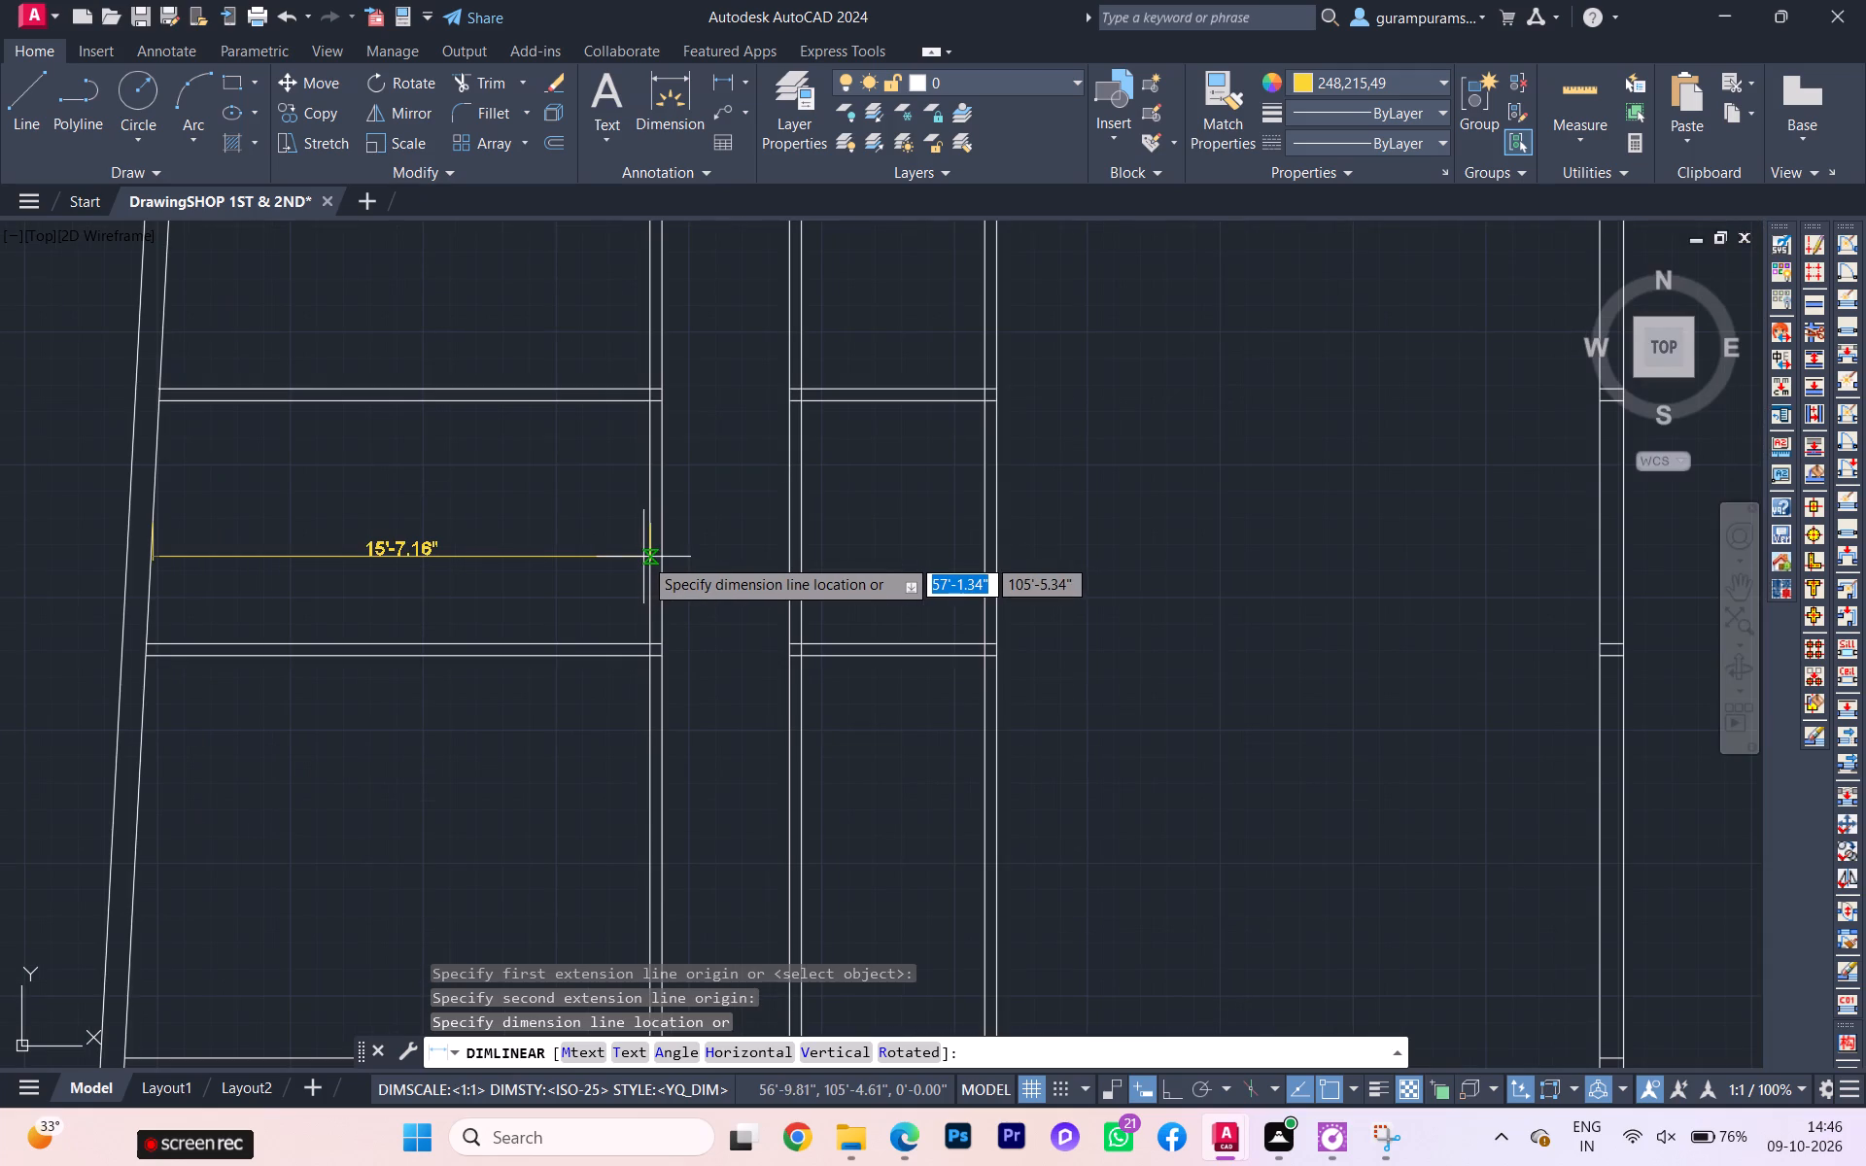
scroll(645, 556, "down", 3)
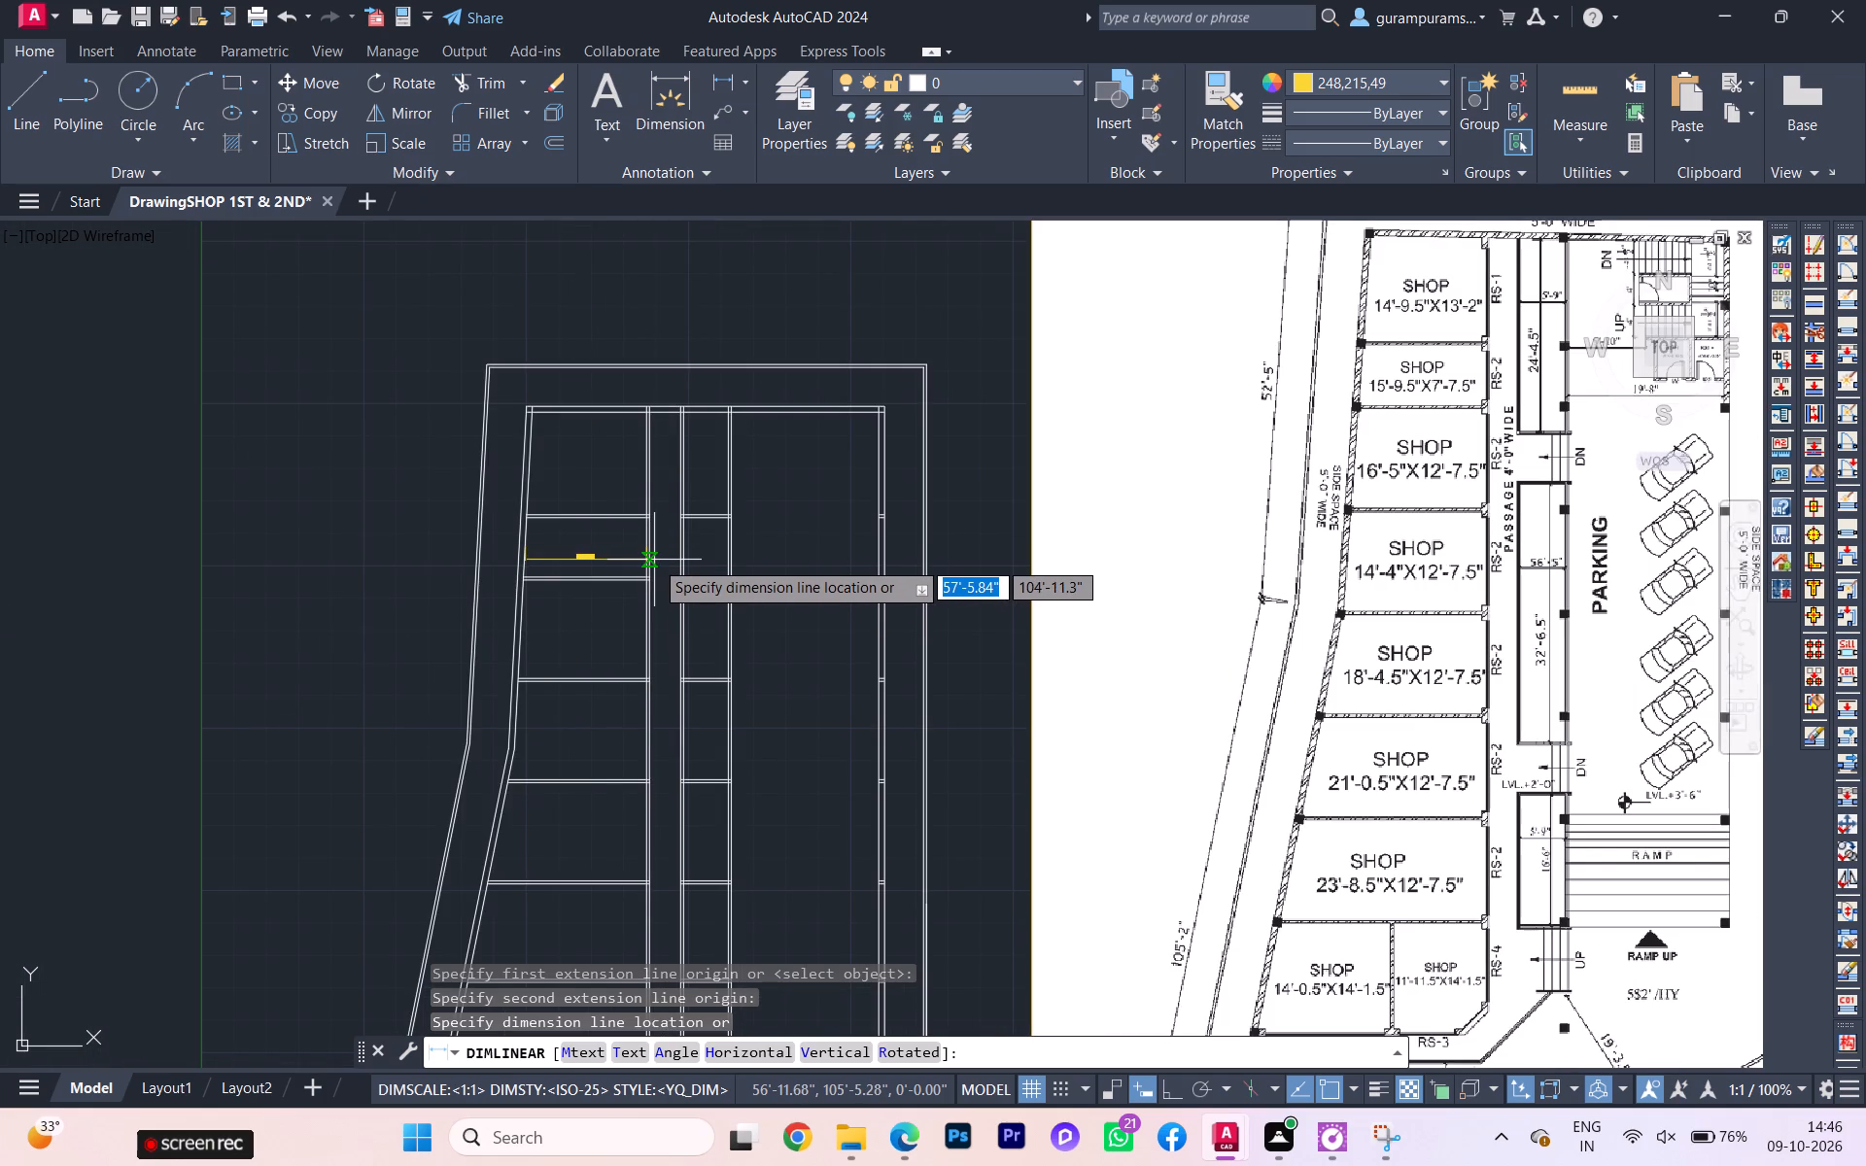
key("Escape")
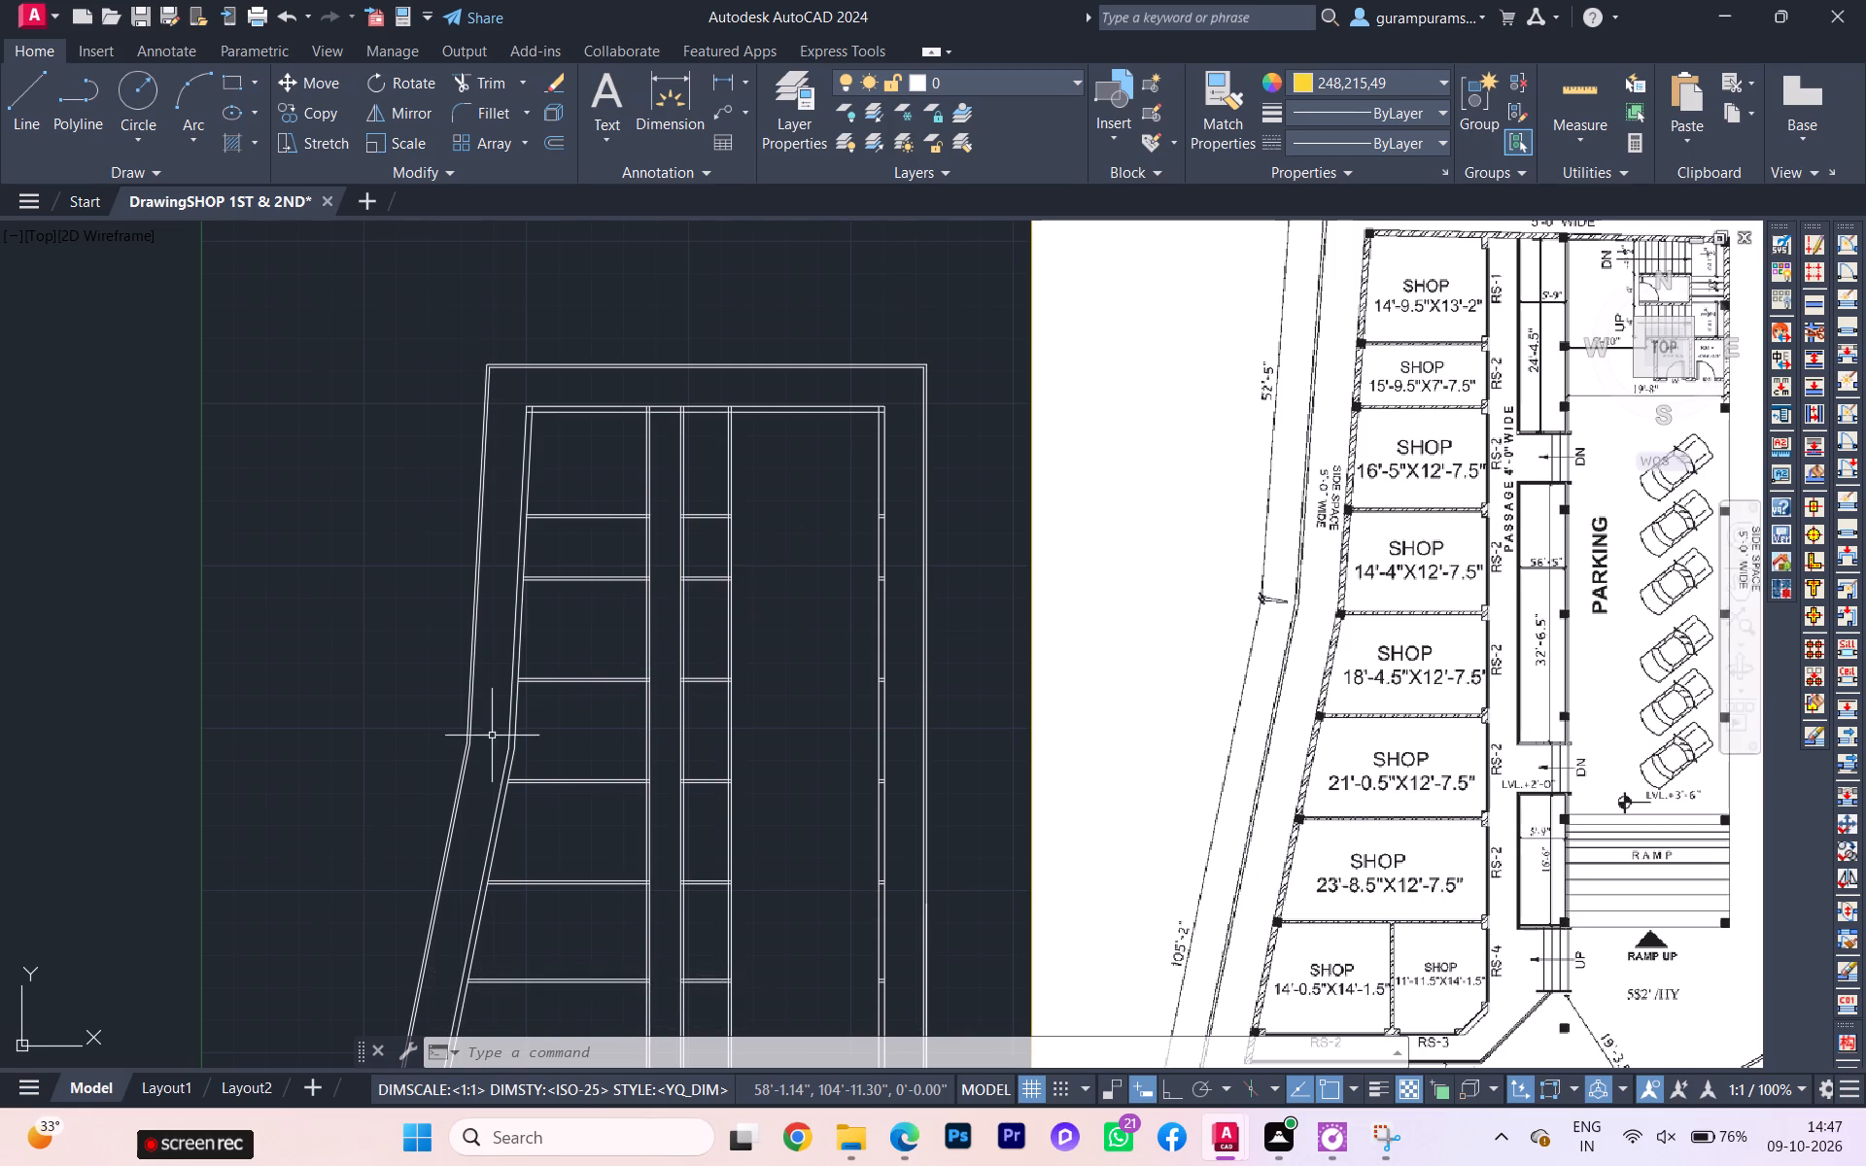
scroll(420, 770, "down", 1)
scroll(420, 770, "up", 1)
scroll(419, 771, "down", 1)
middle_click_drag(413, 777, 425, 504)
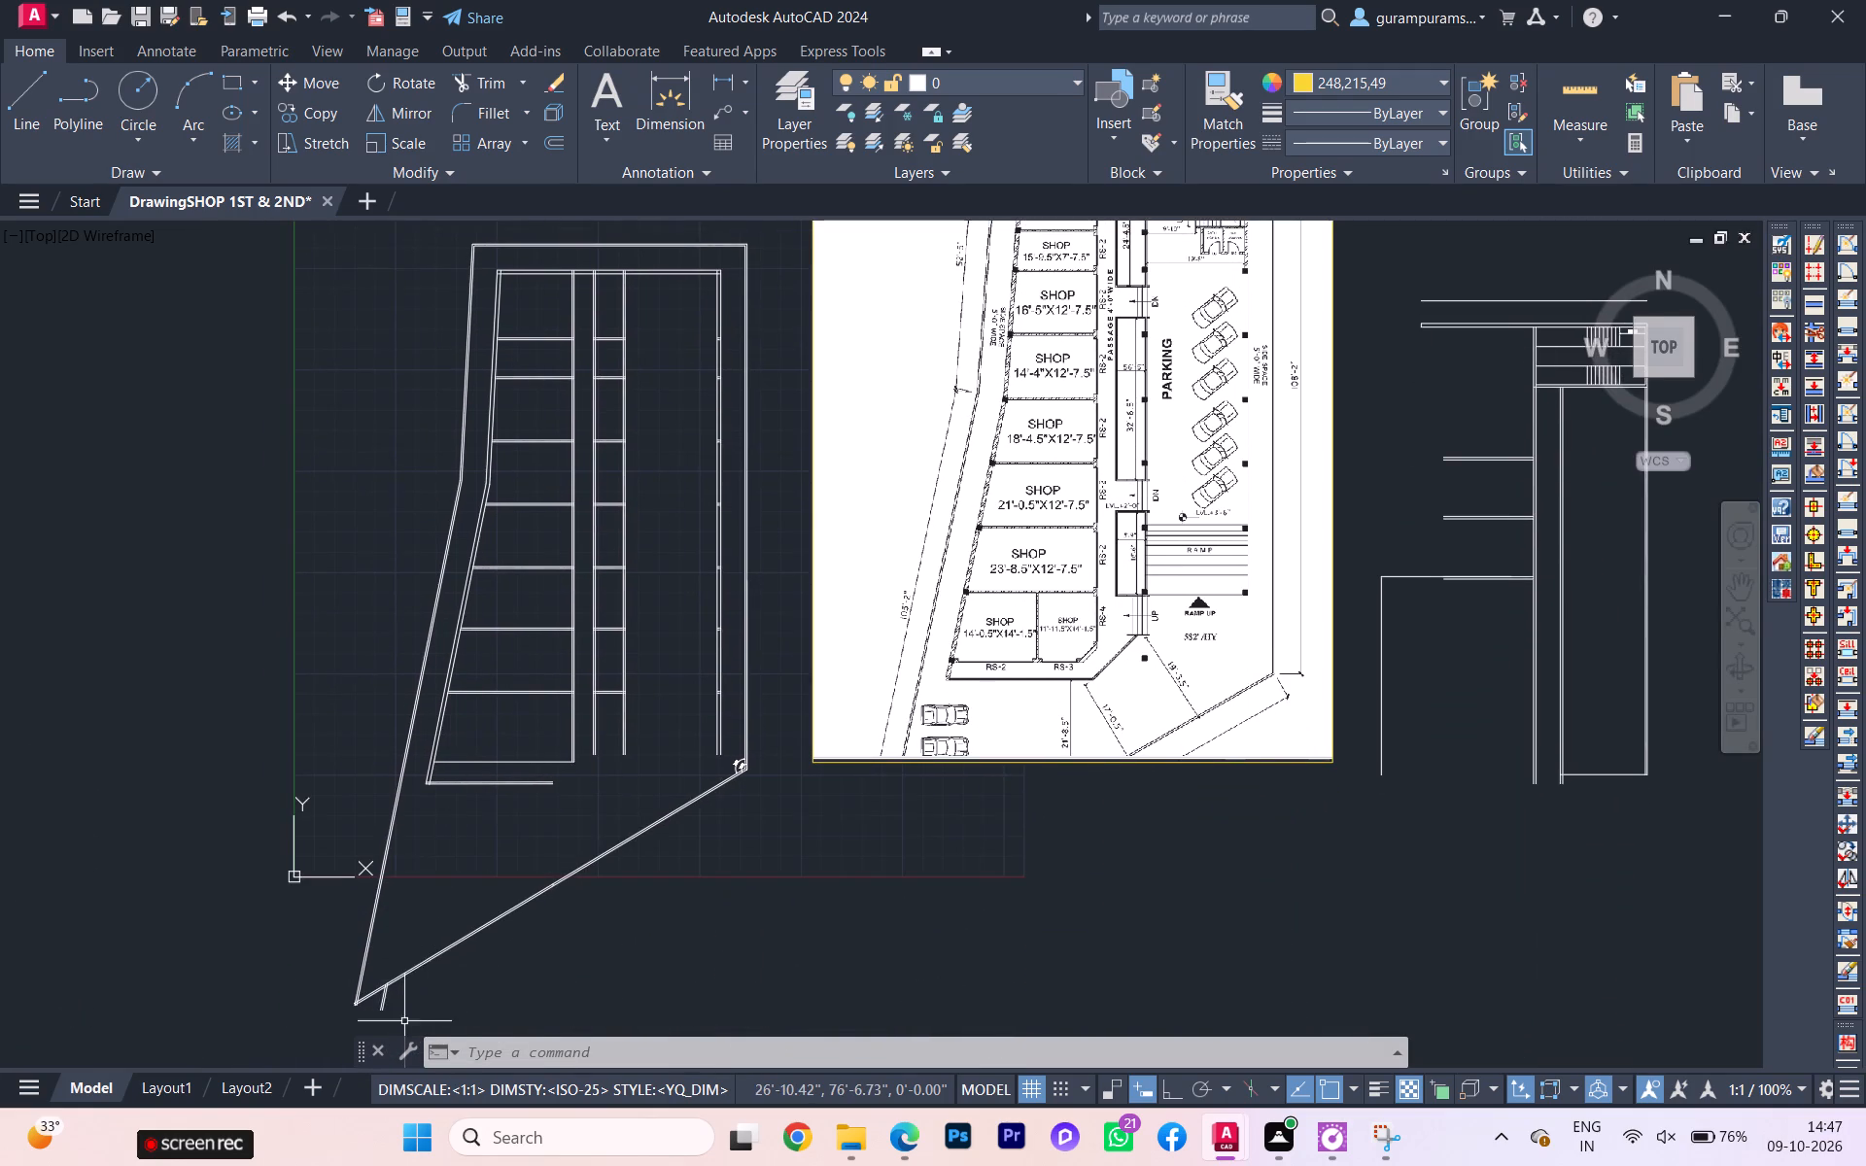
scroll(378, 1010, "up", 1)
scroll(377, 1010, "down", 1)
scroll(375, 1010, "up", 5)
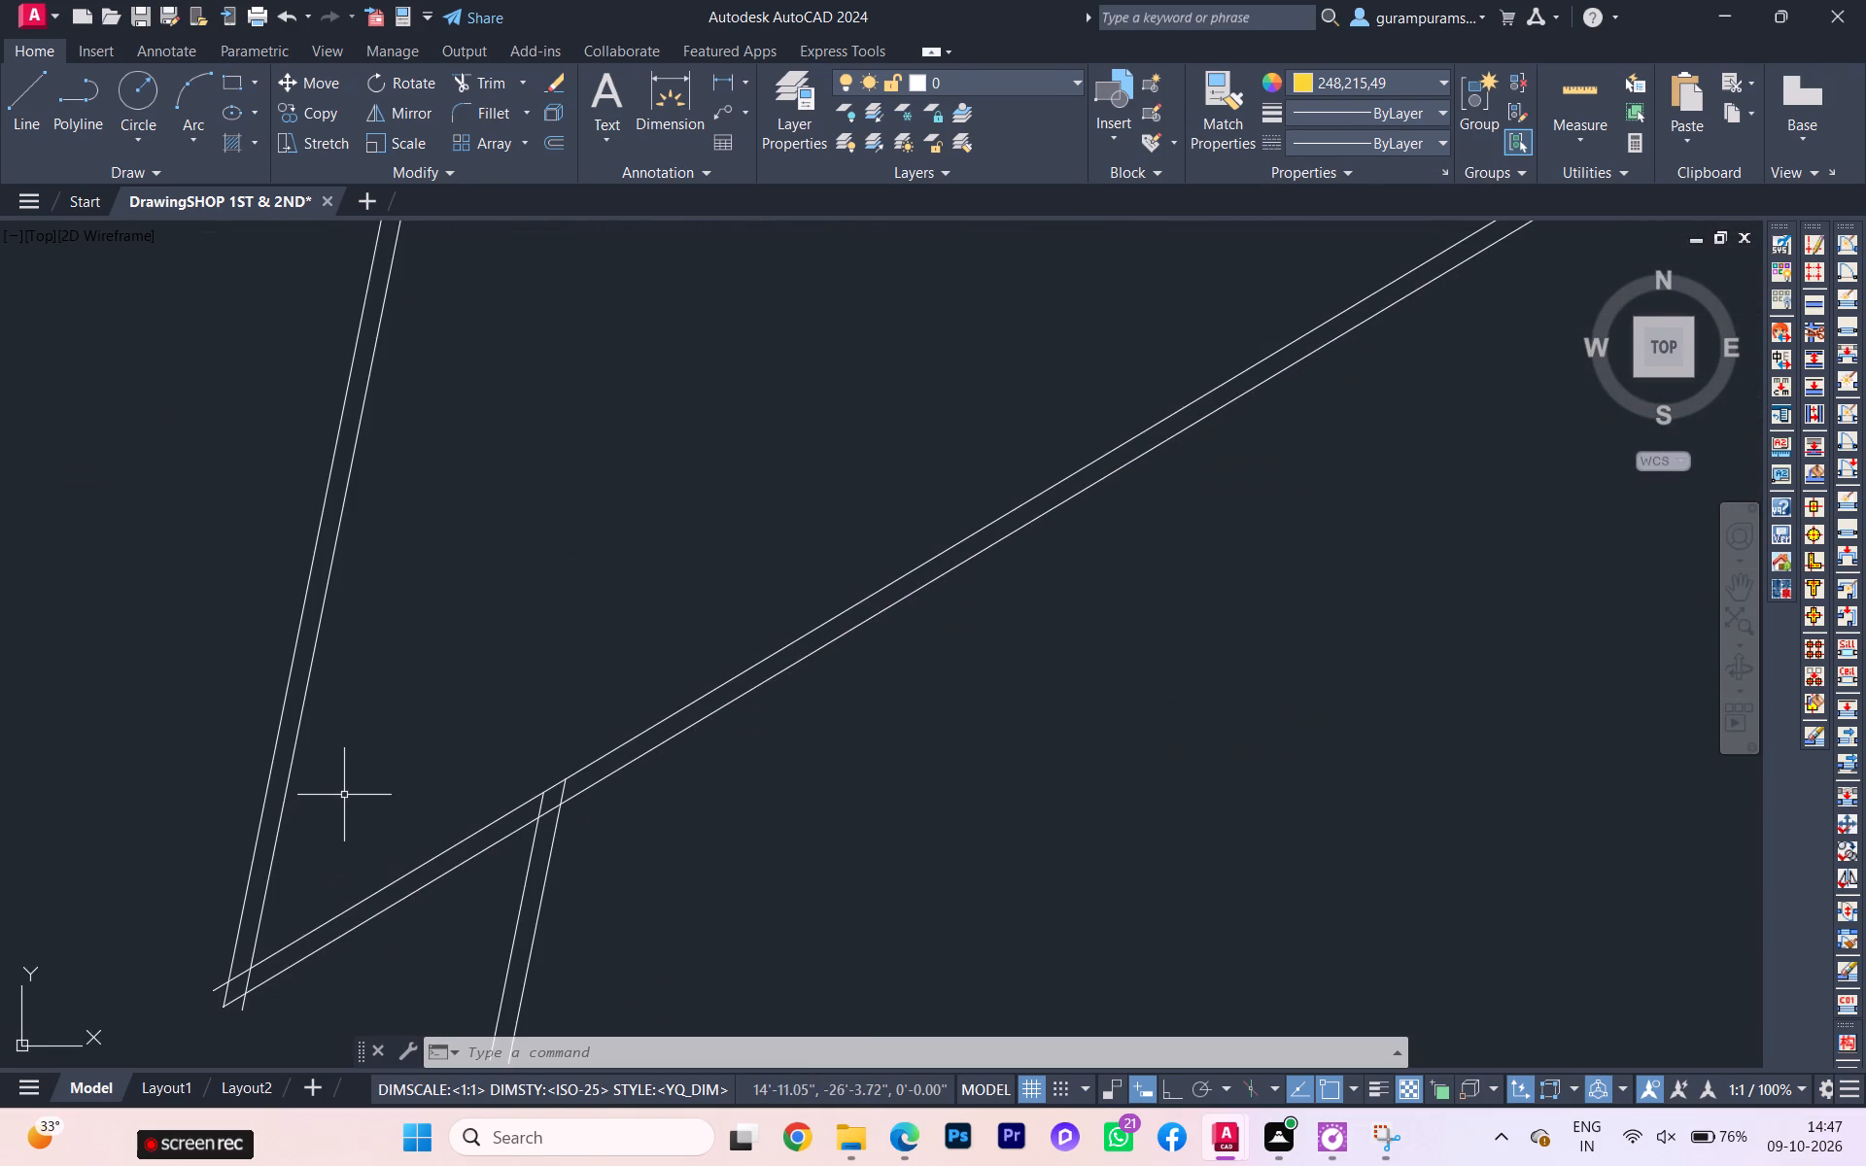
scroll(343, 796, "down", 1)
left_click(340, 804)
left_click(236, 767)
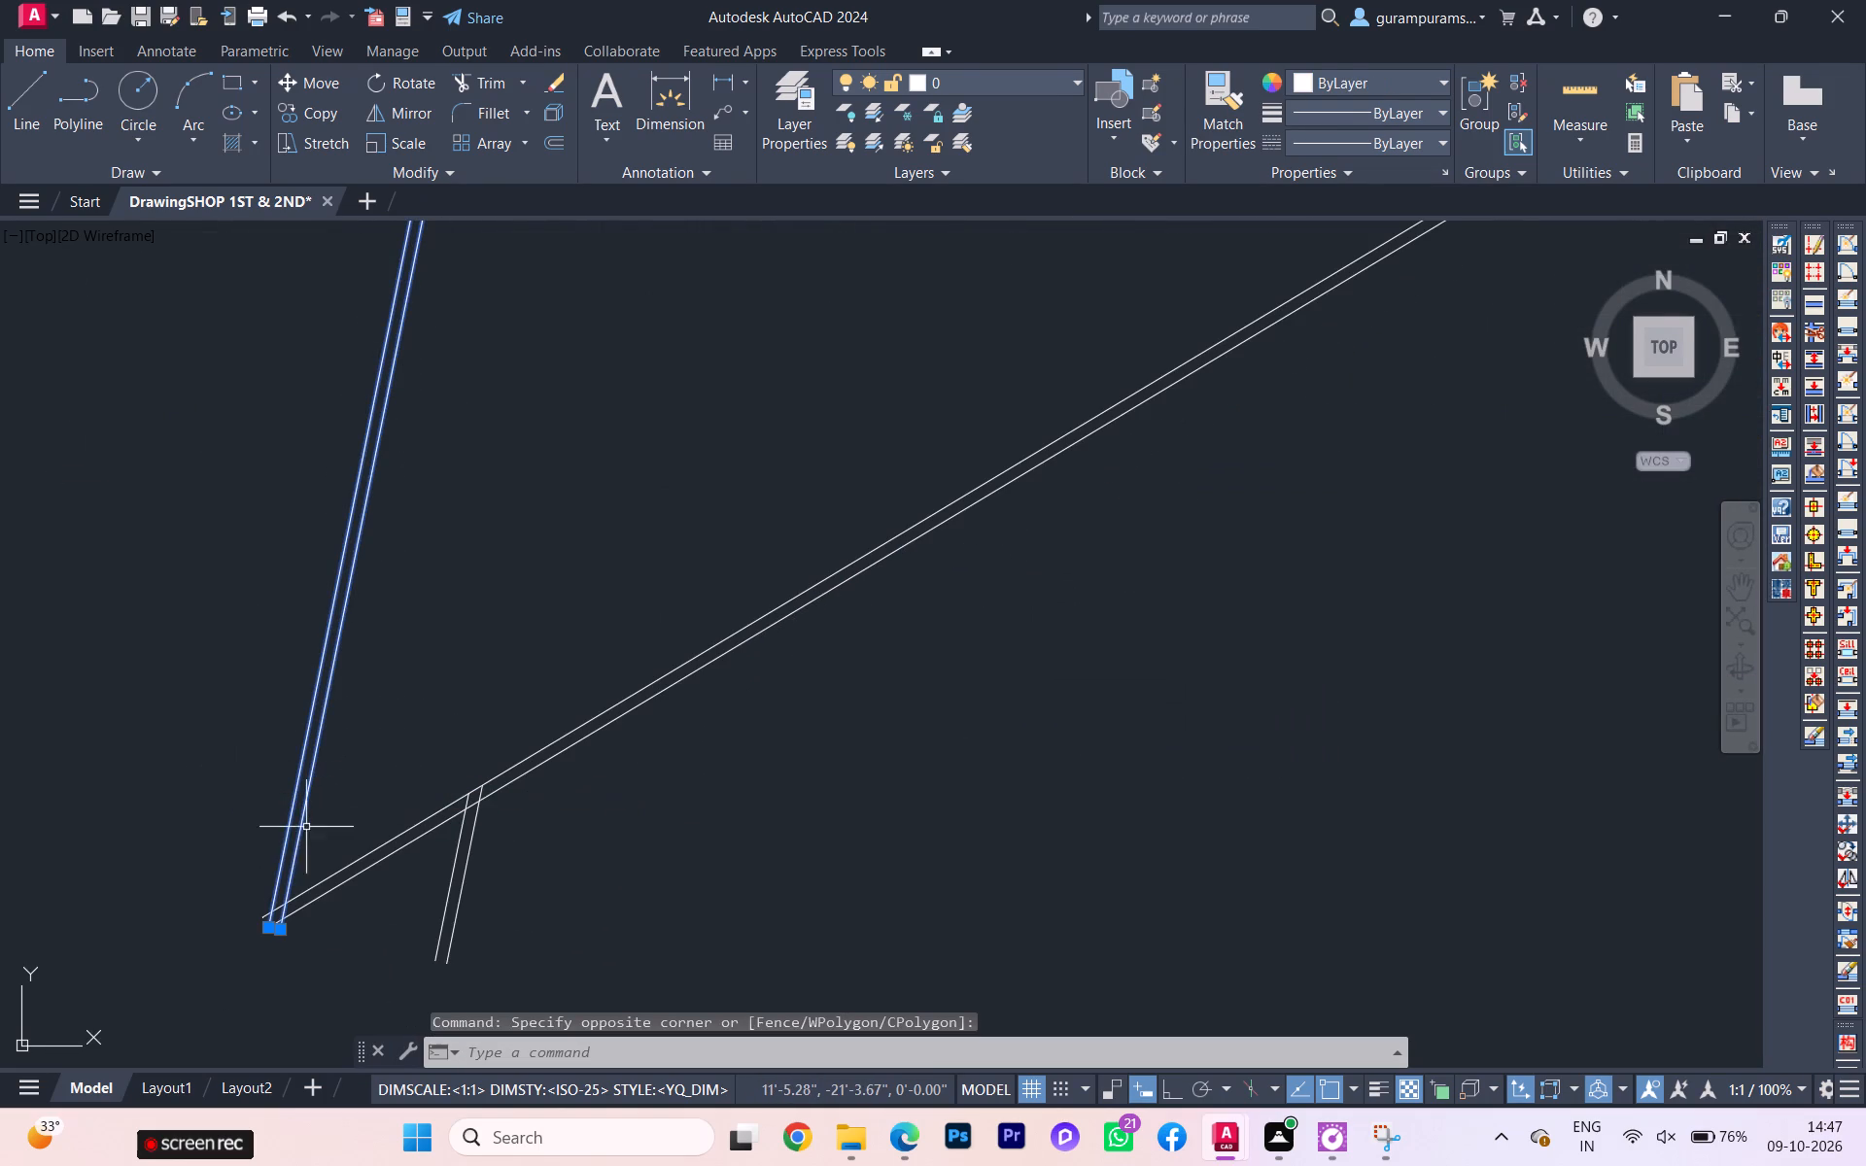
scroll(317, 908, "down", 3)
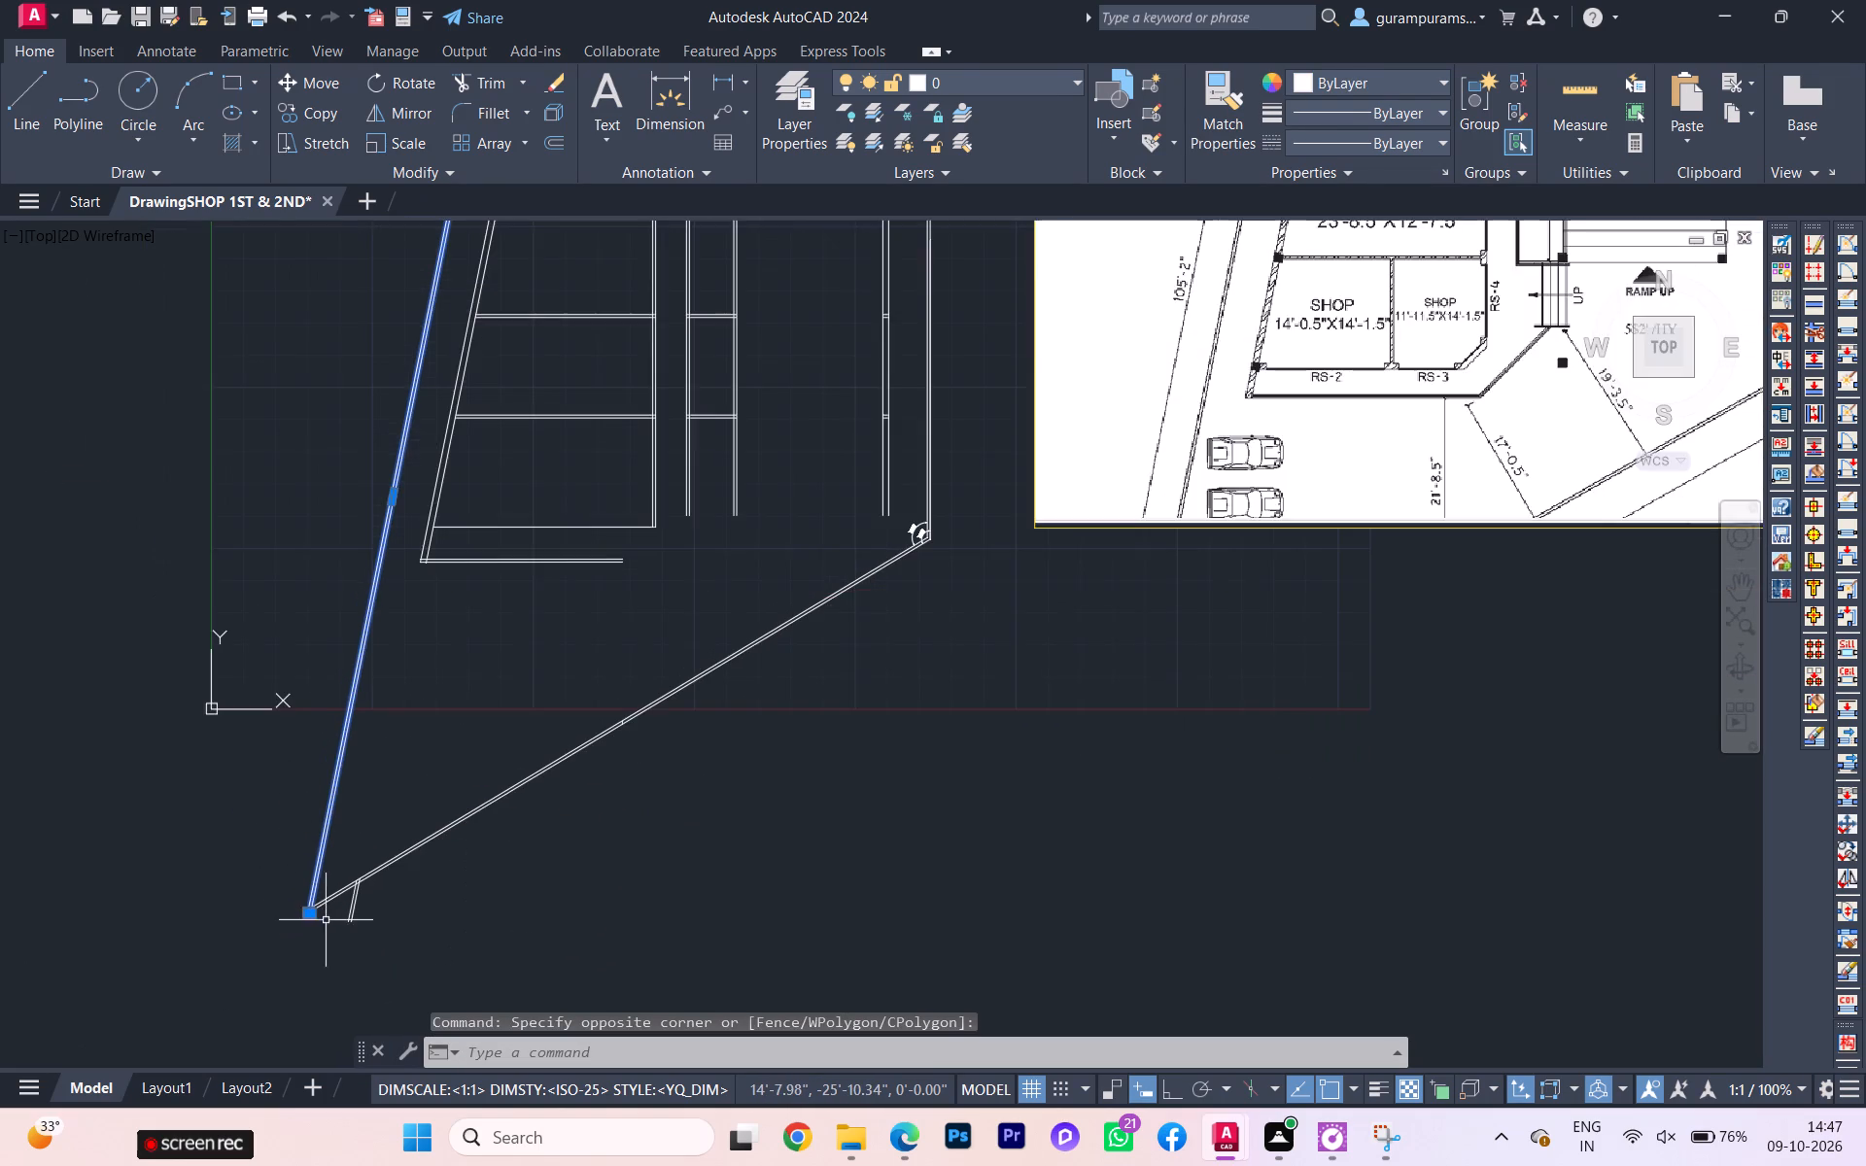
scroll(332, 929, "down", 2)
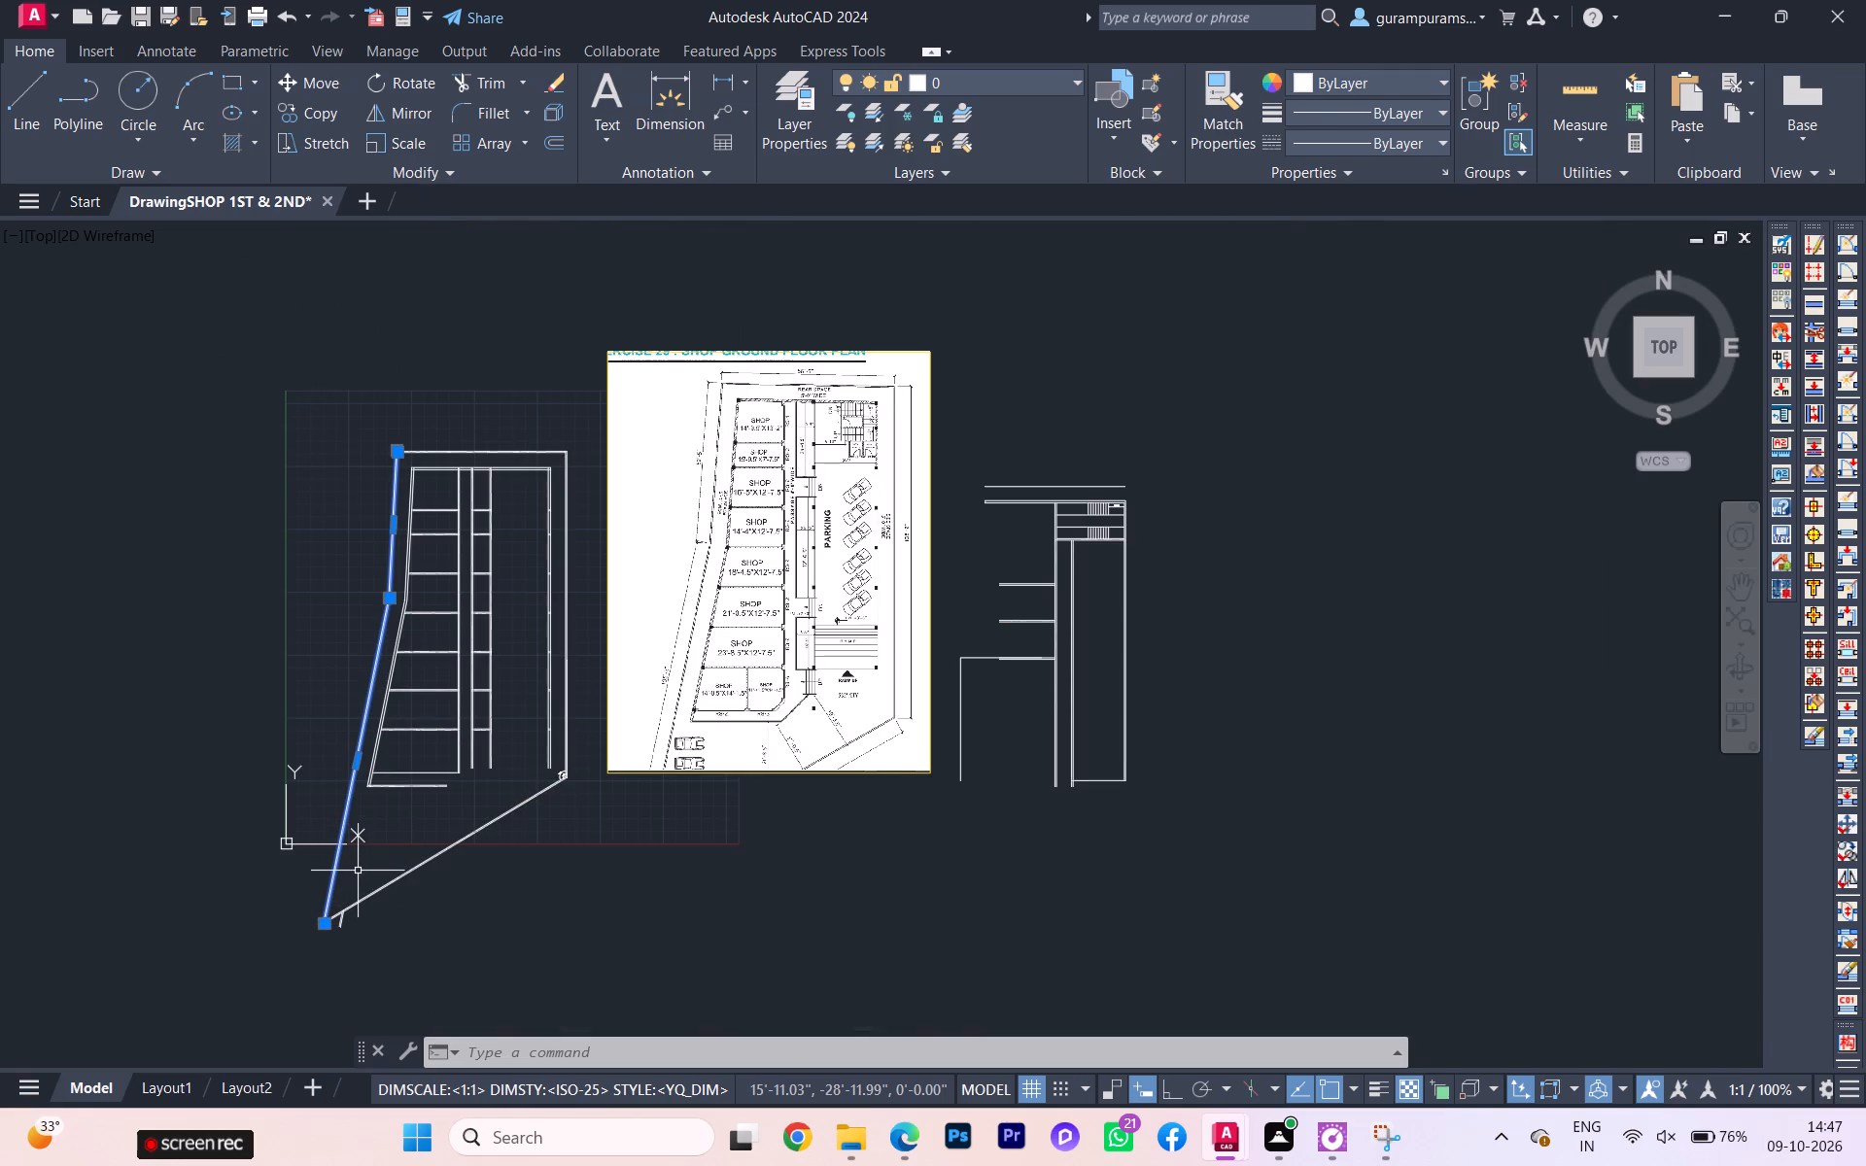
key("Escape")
Erase both lines of the bent outer boundary wall beside the shops' slanted side wall.
scroll(363, 873, "up", 1)
left_click_drag(363, 874, 354, 872)
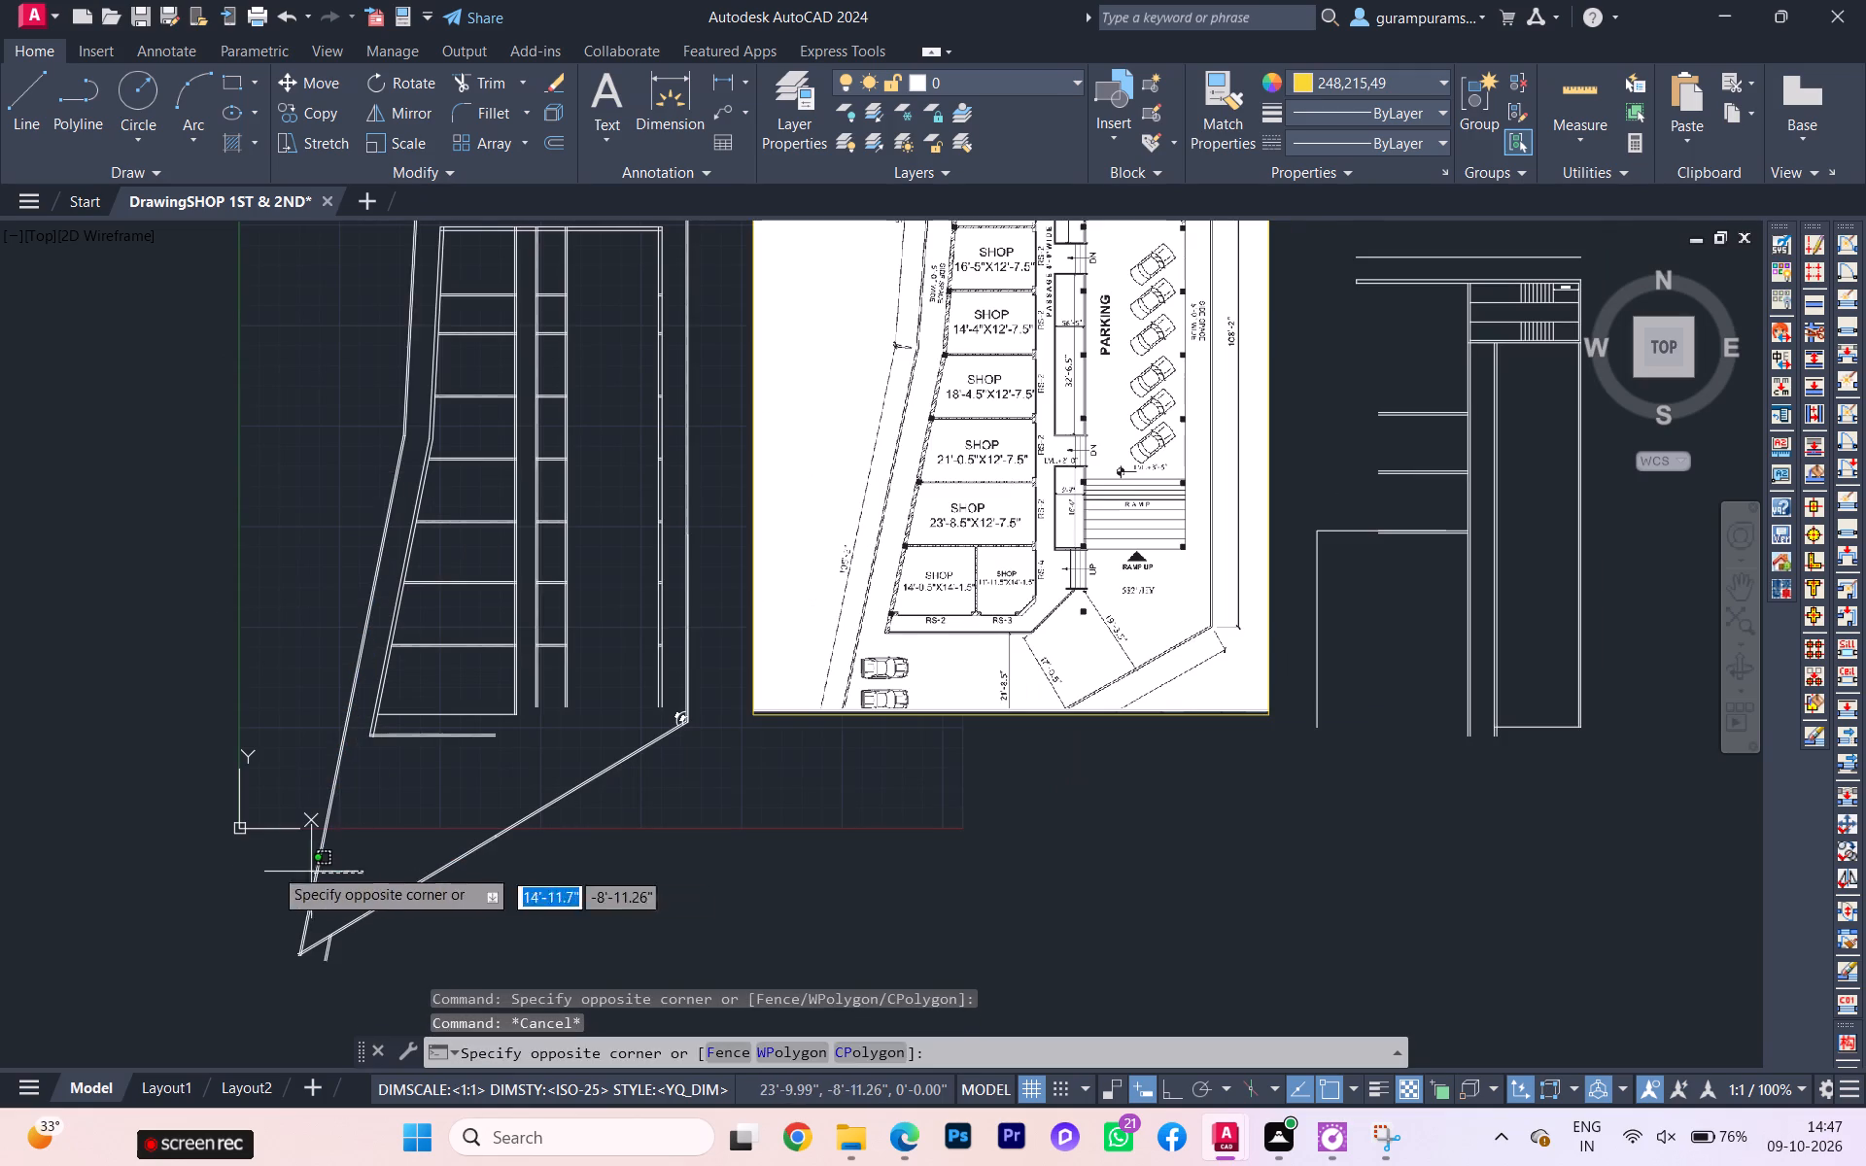
left_click(257, 864)
key("Delete")
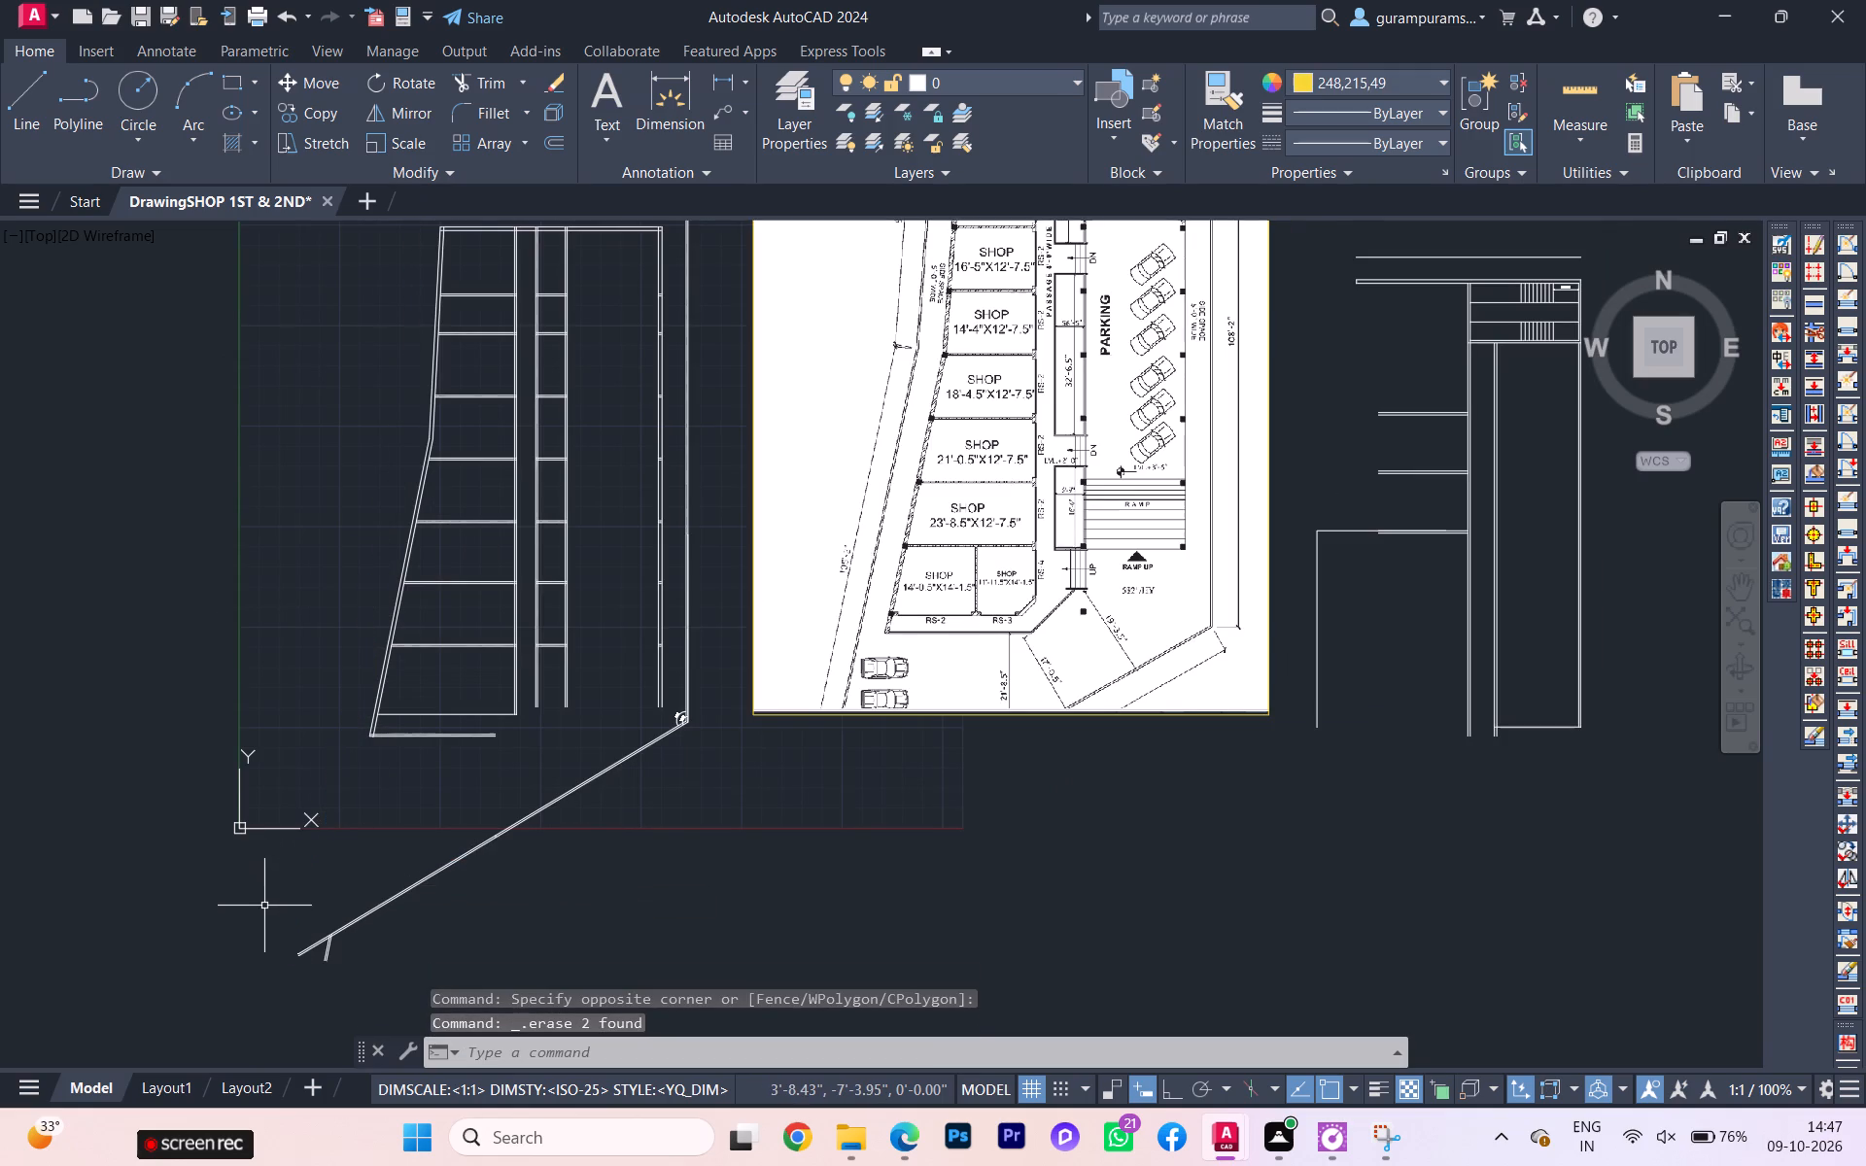
Draw a construction circle of radius 105'-2" centred on the outer end of the sloping front boundary wall.
left_click(137, 79)
scroll(290, 989, "up", 2)
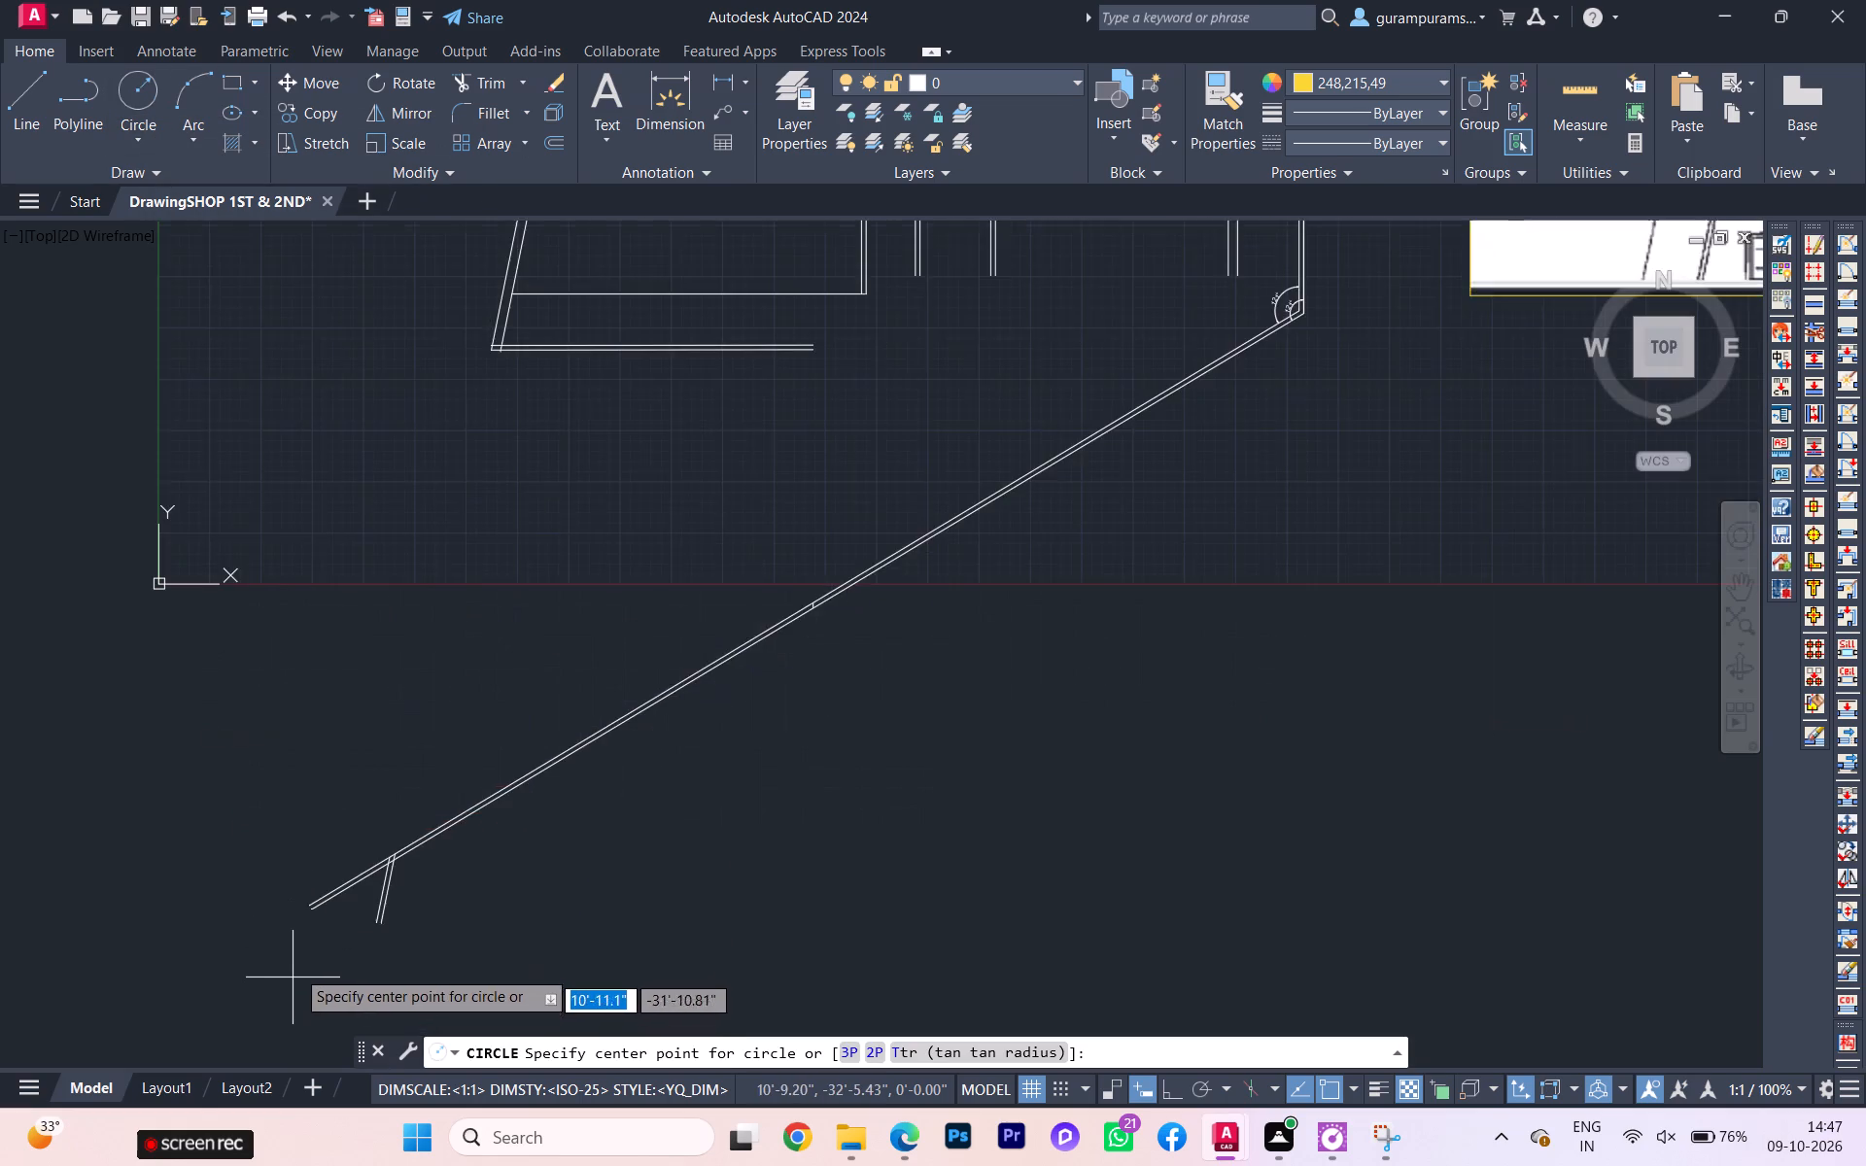
scroll(318, 935, "up", 2)
left_click(297, 864)
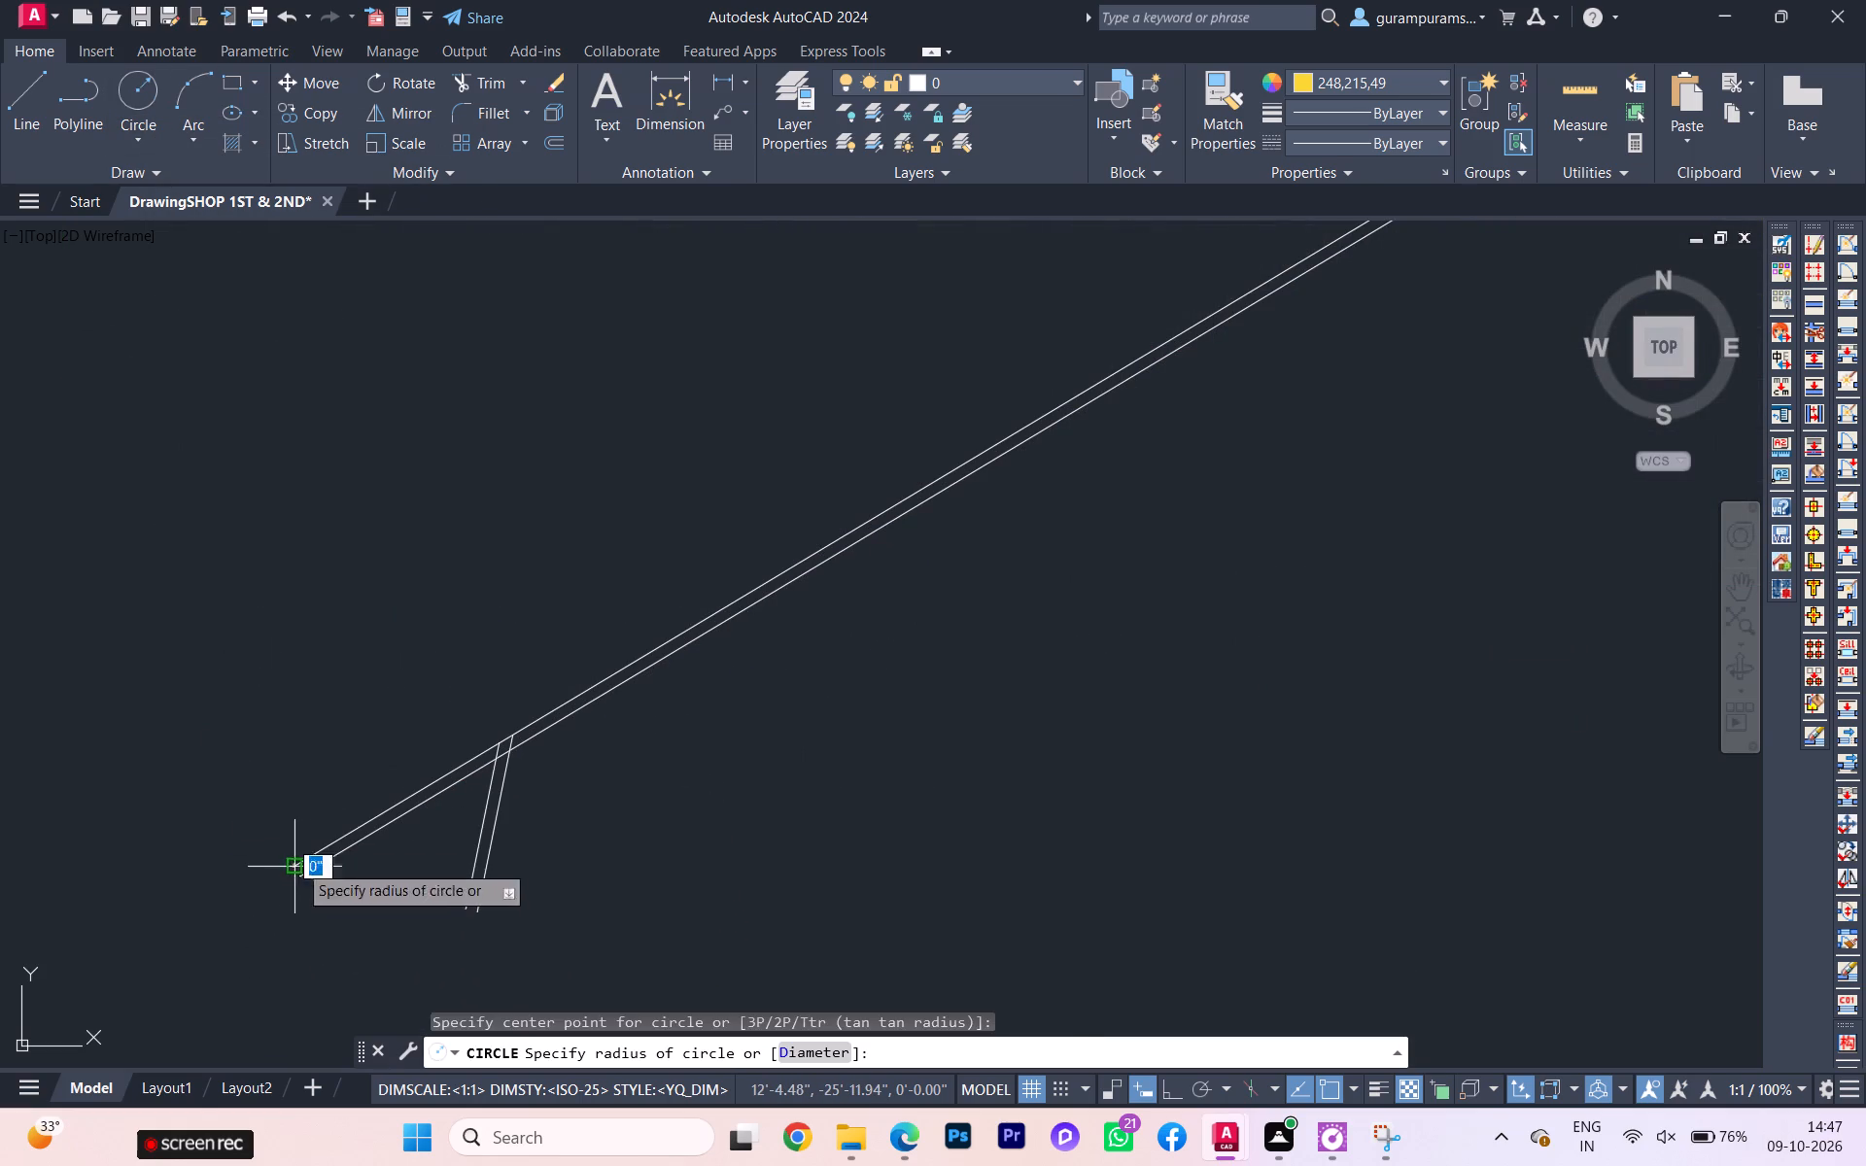
scroll(339, 595, "down", 2)
scroll(339, 595, "up", 2)
scroll(339, 595, "down", 1)
middle_click_drag(339, 597, 142, 1165)
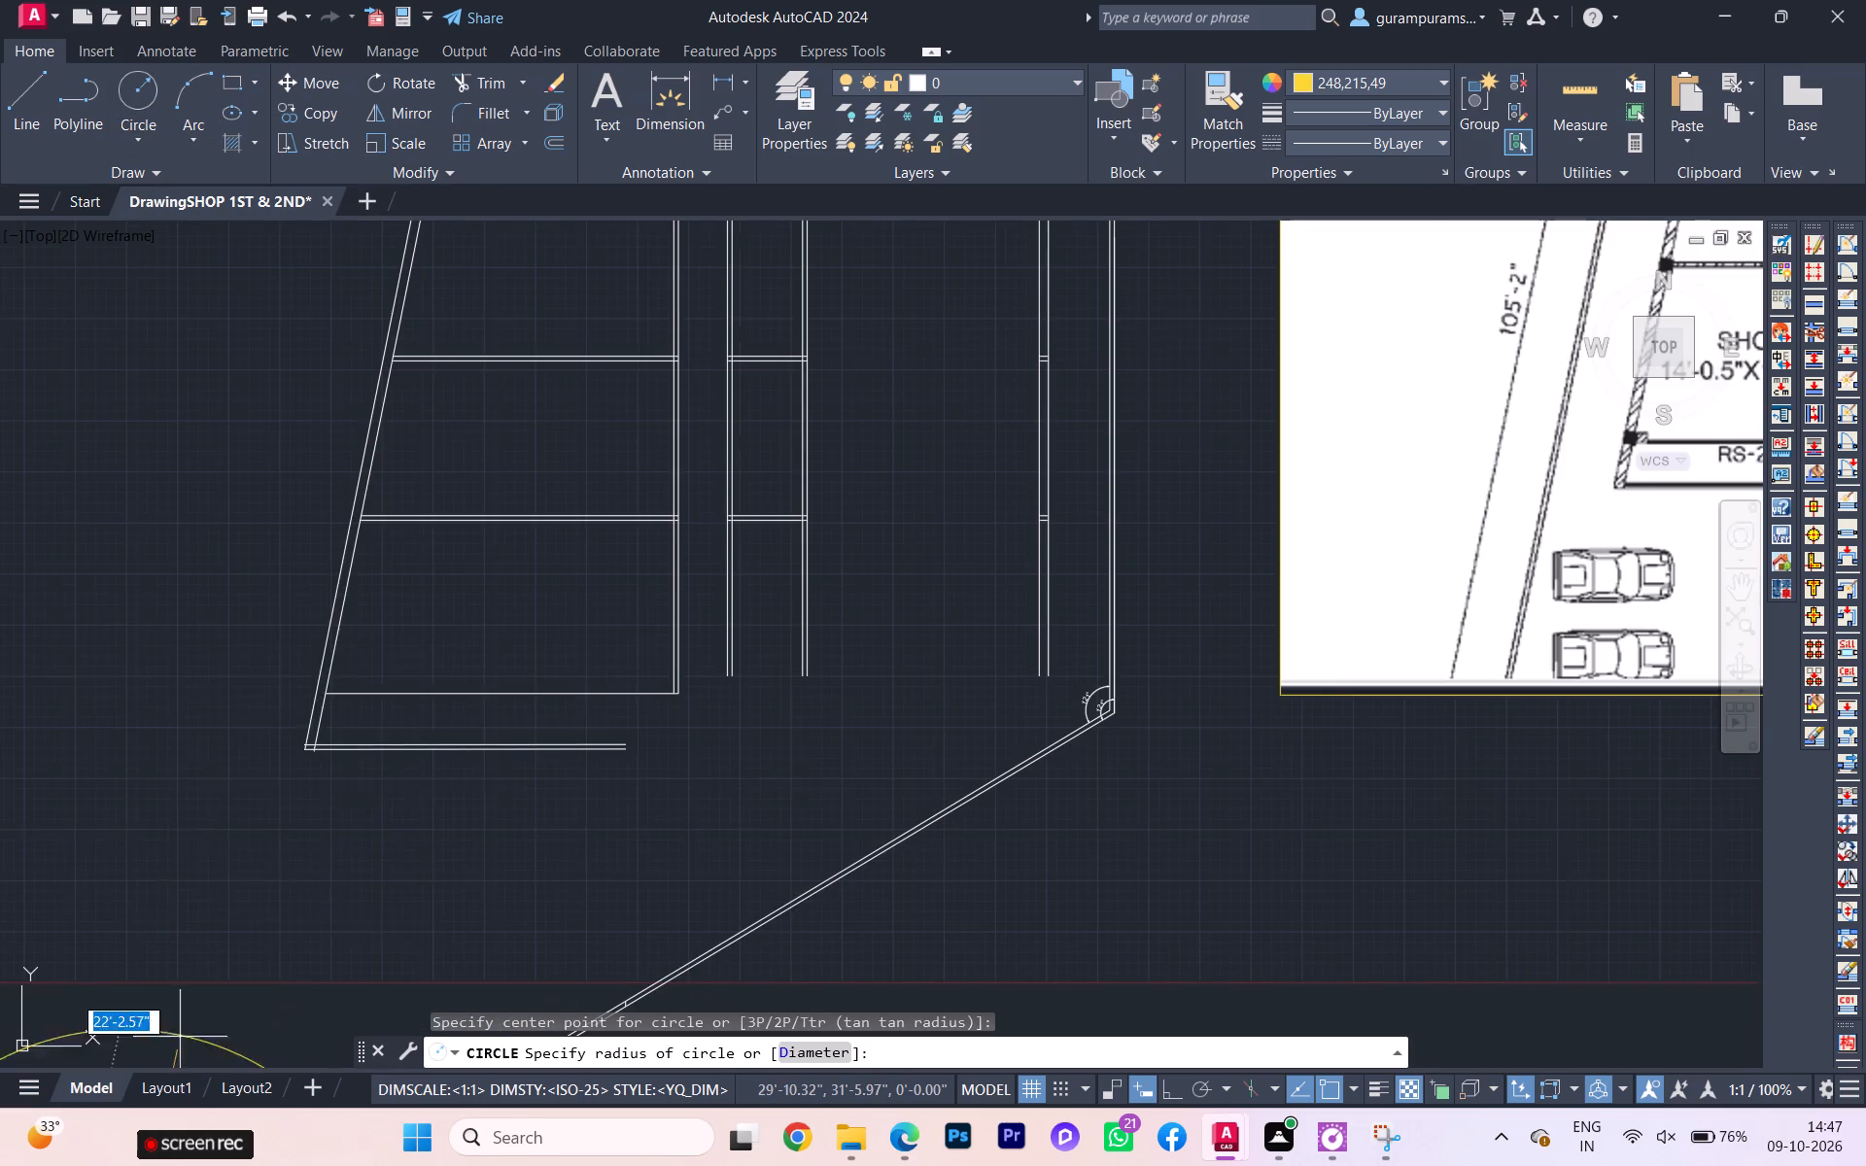
scroll(327, 469, "down", 3)
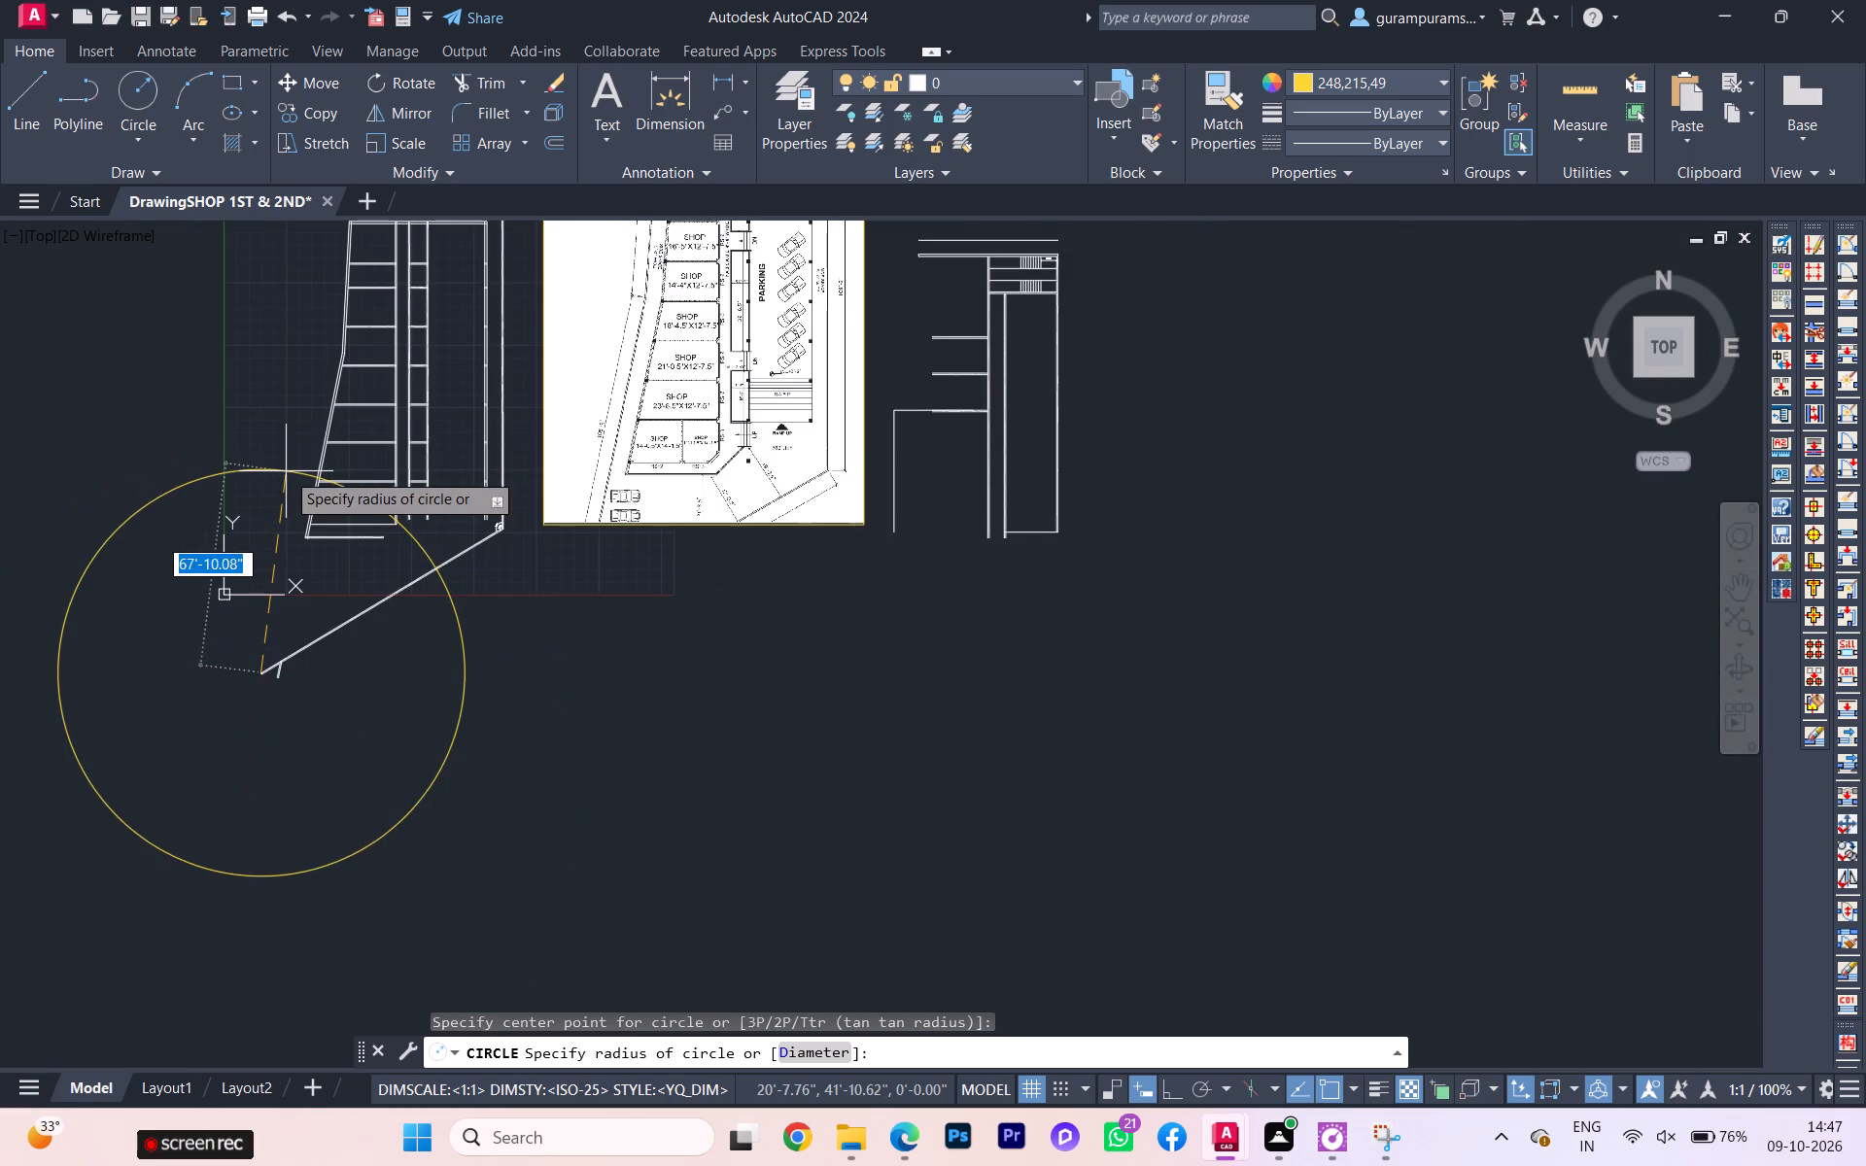
scroll(286, 471, "down", 1)
middle_click_drag(282, 474, 233, 799)
scroll(241, 775, "up", 1)
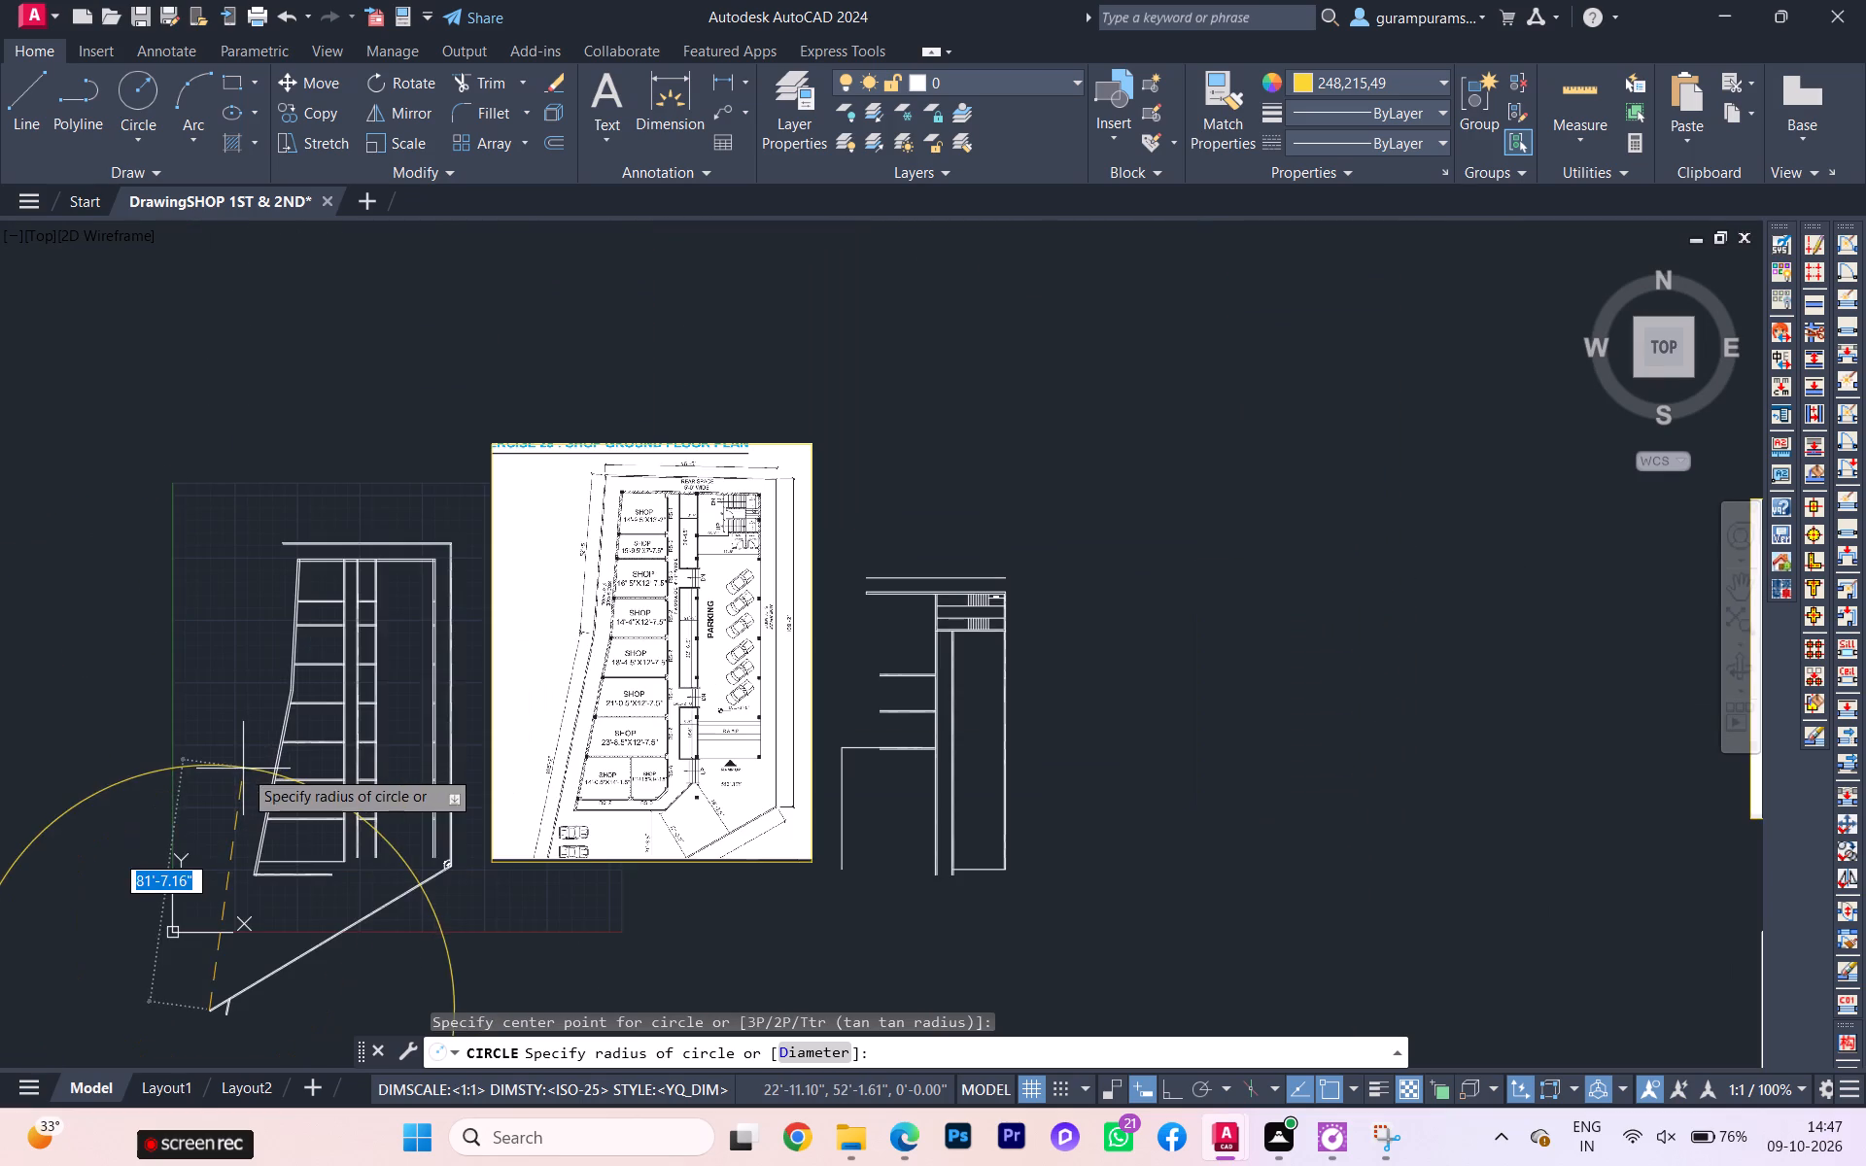
scroll(280, 609, "up", 2)
scroll(280, 616, "down", 1)
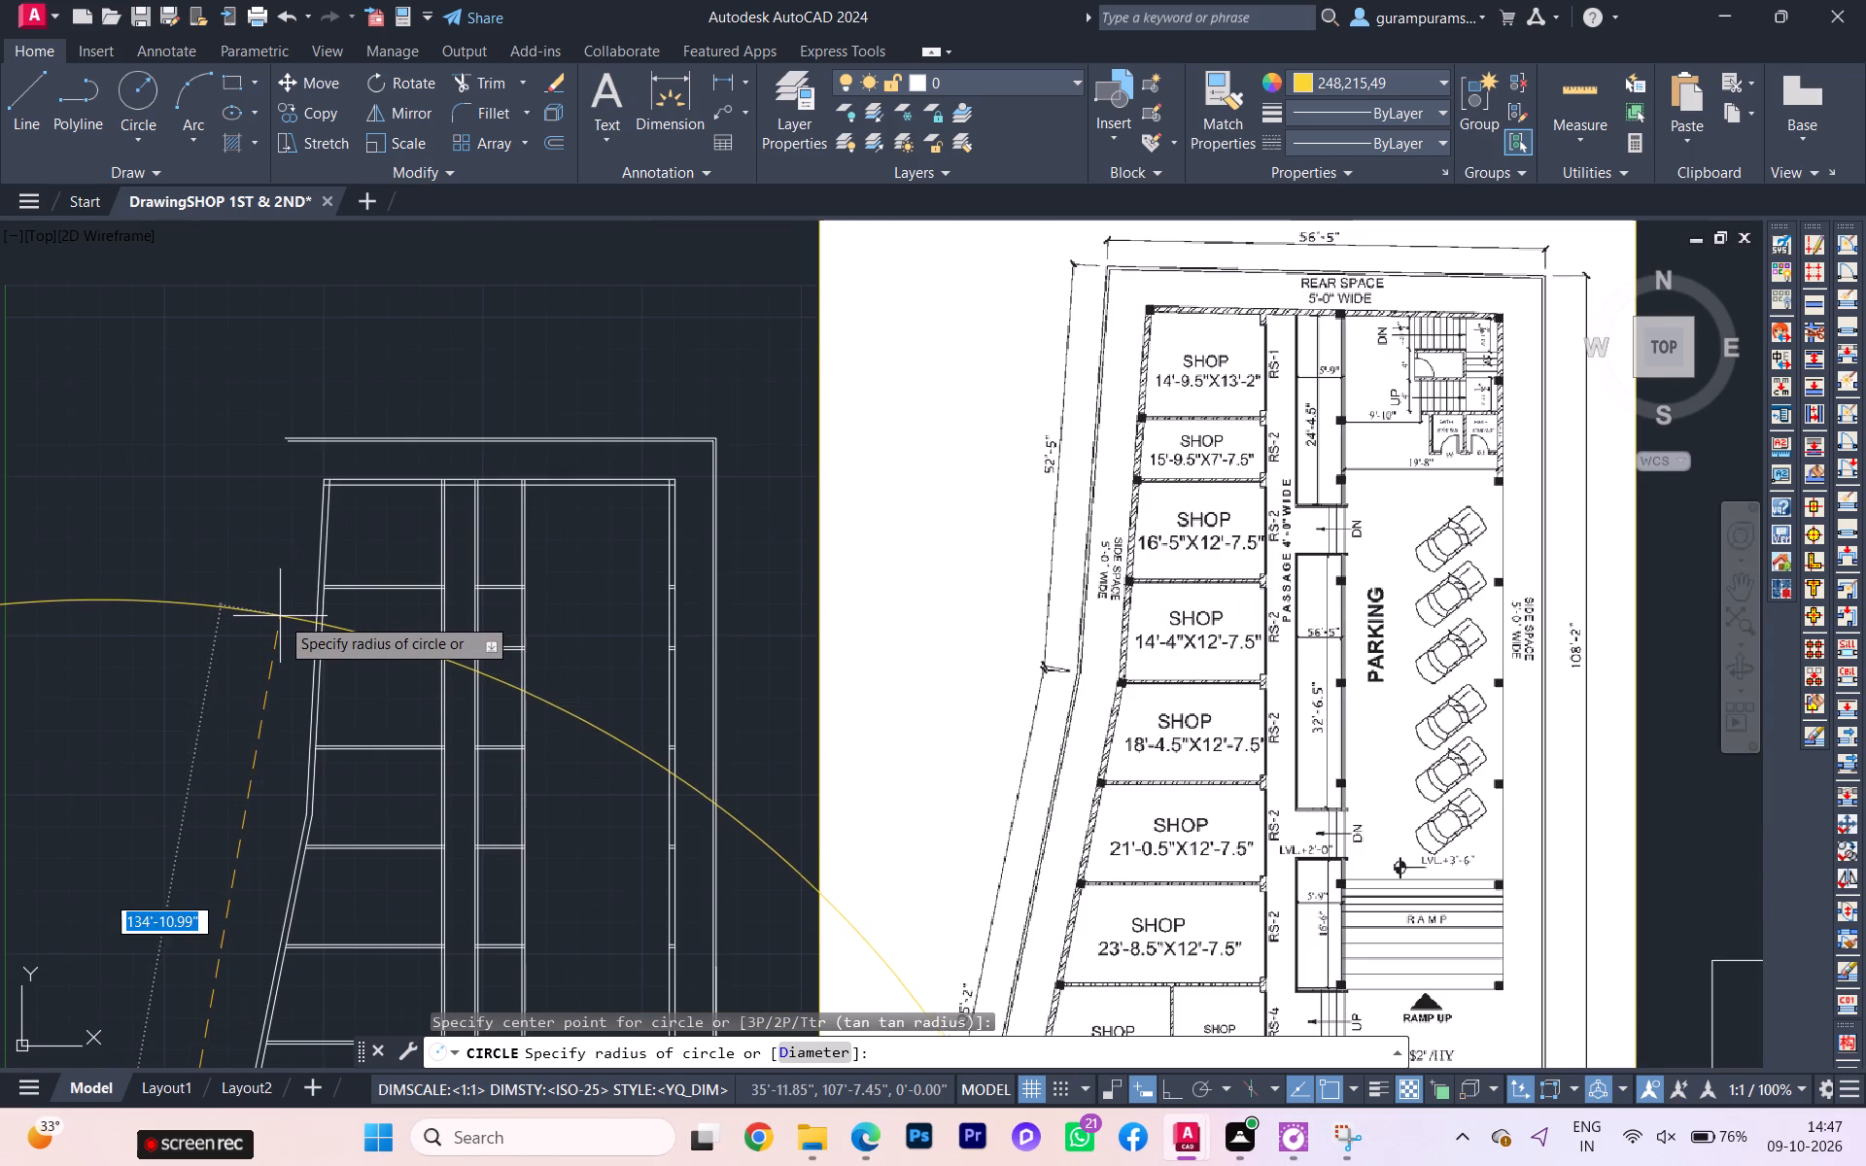
scroll(280, 616, "up", 1)
scroll(280, 616, "down", 1)
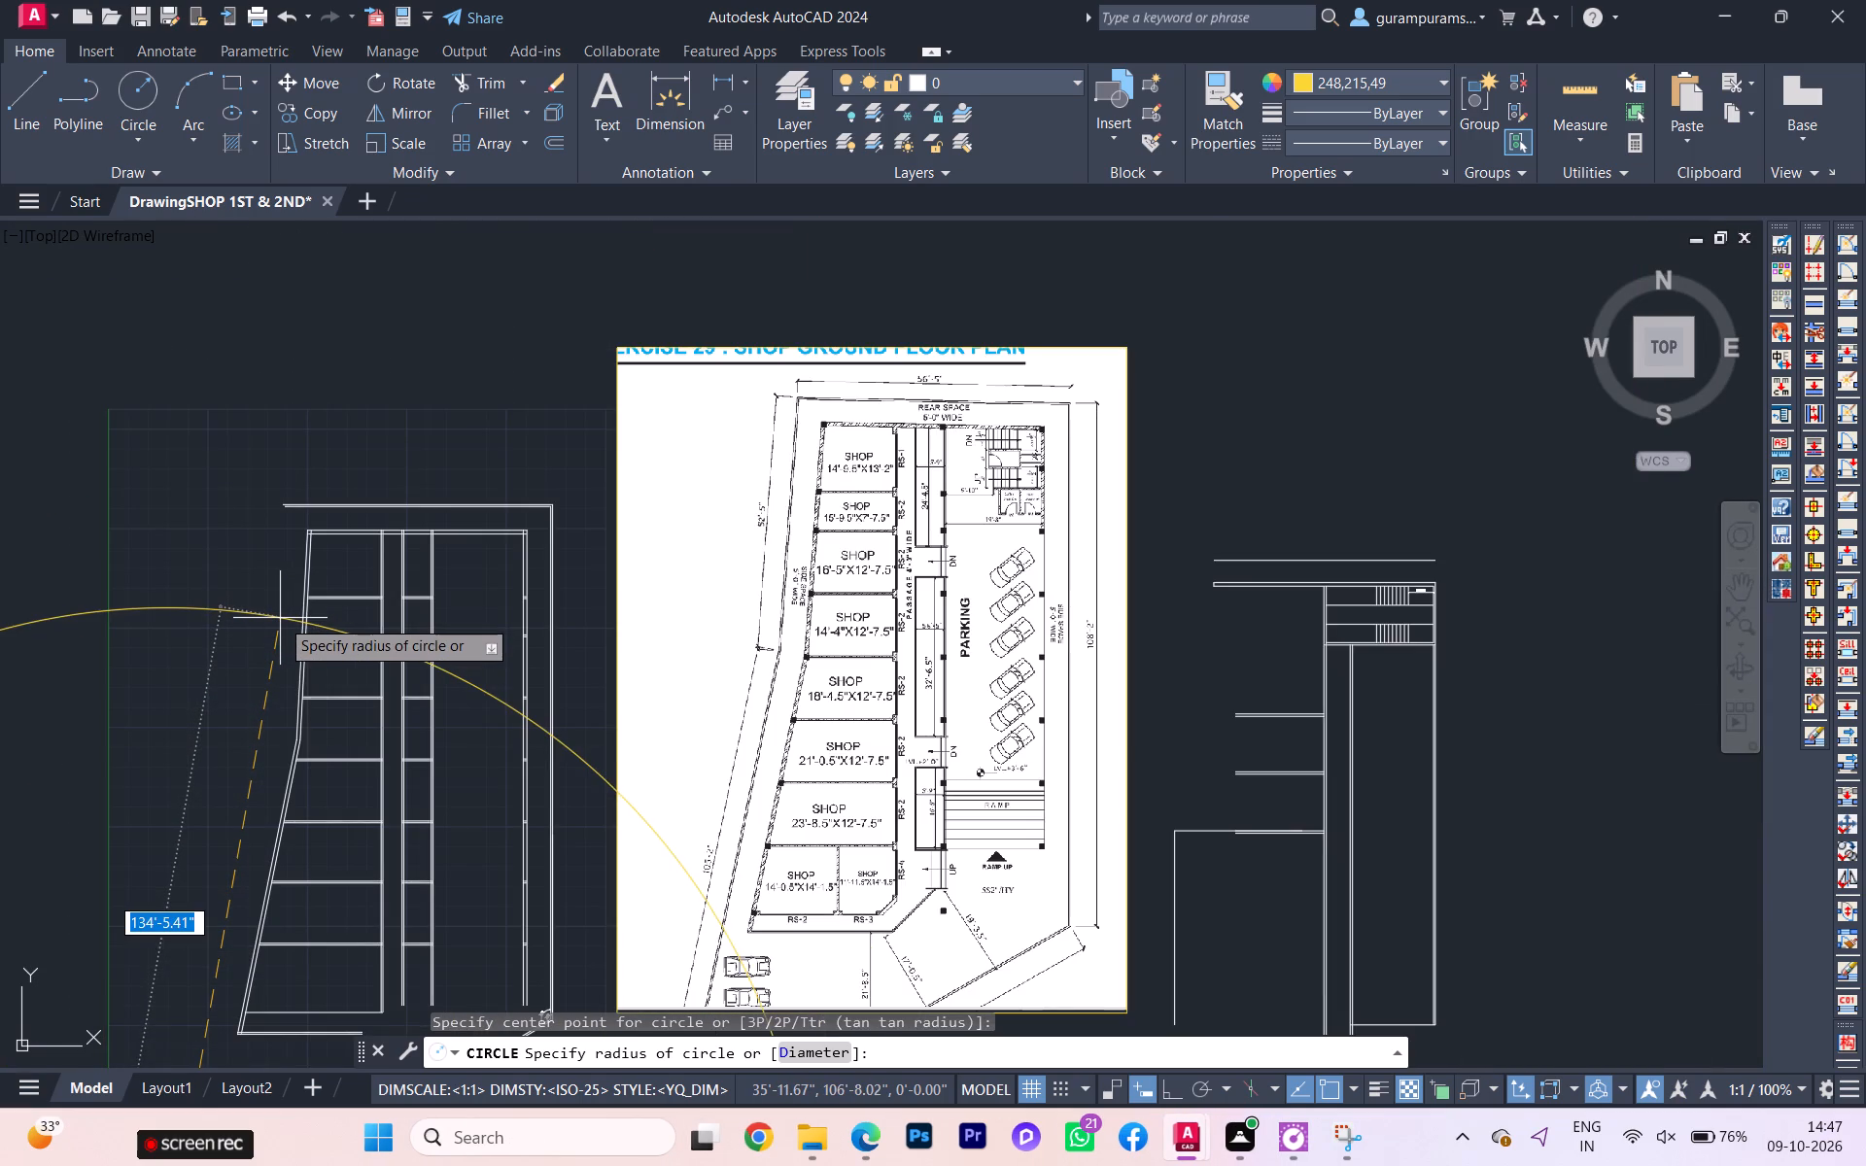
type("105'2")
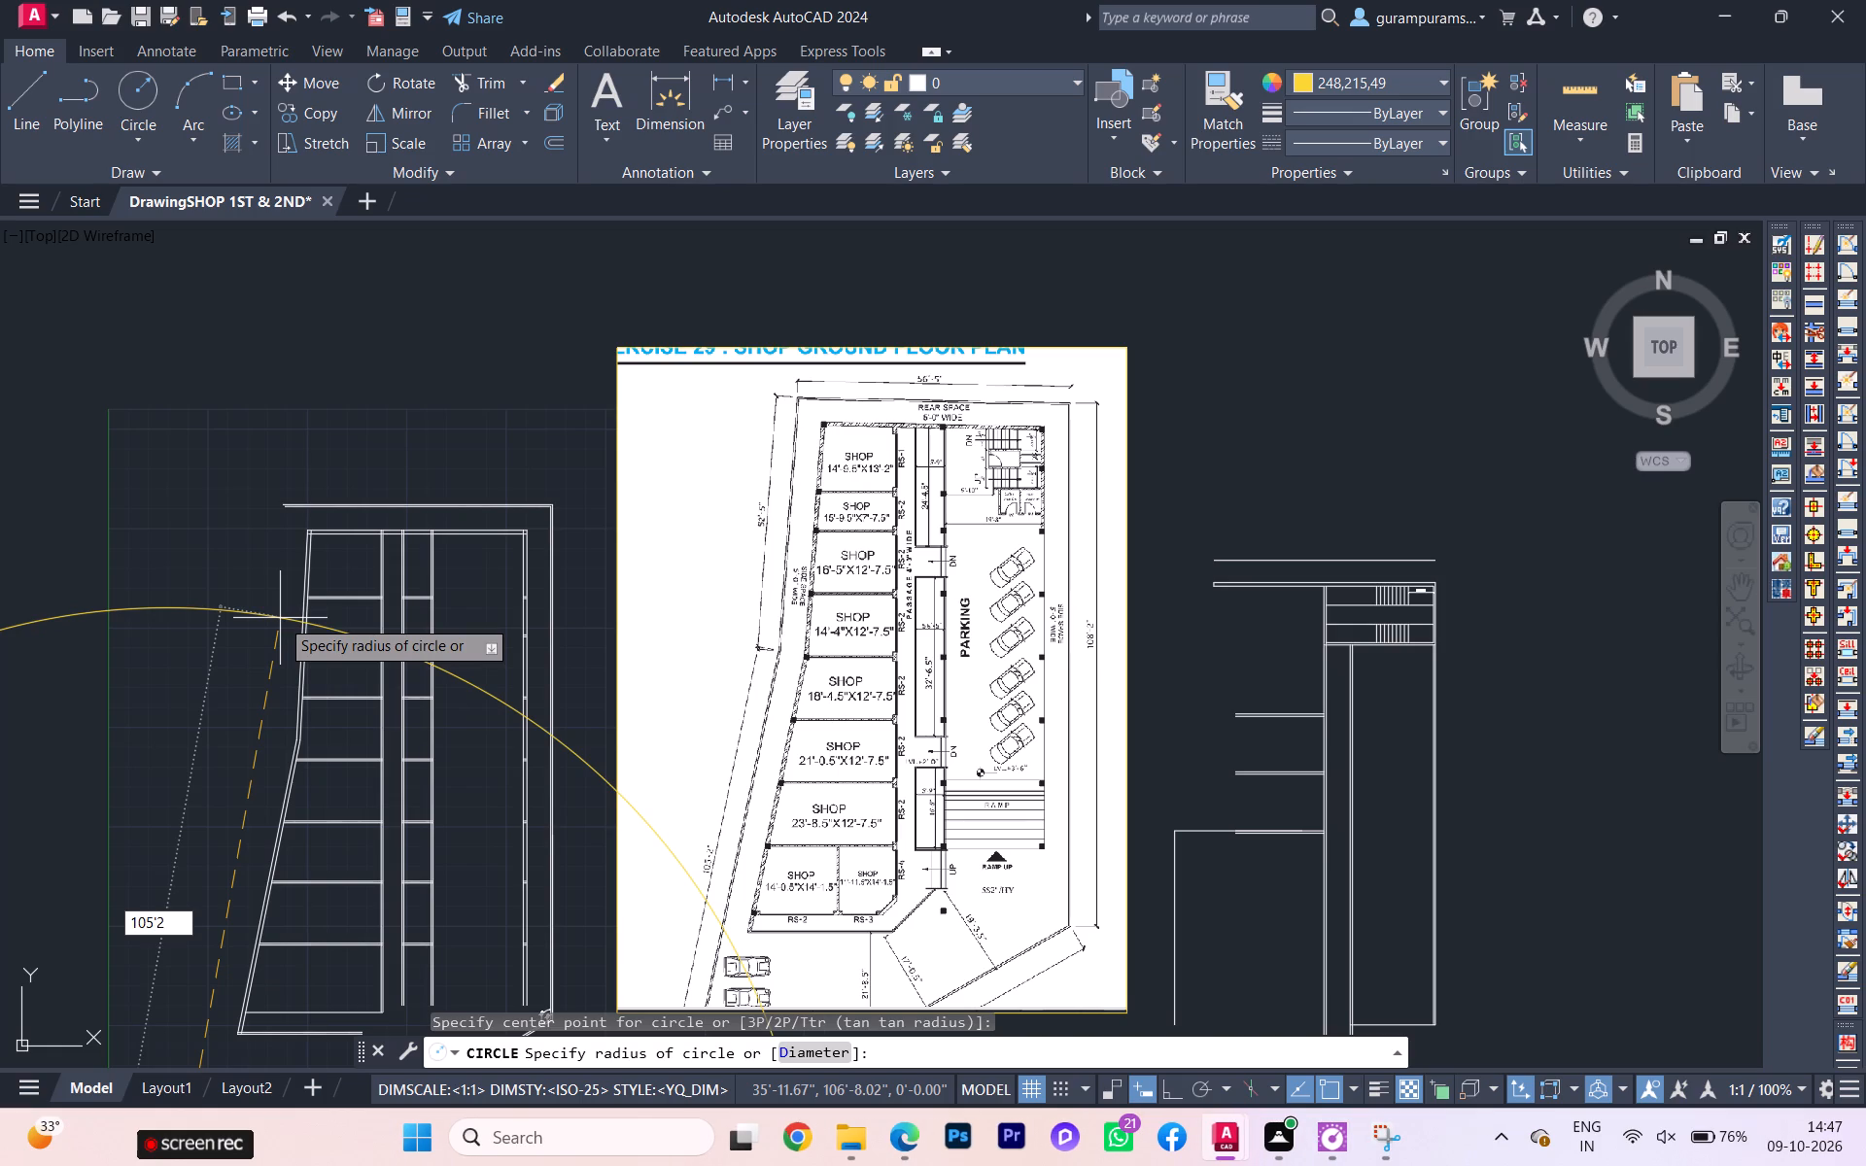
key("Return")
Switch to the workbook PDF in Microsoft Edge and examine Exercise 28's shop site plan for the side boundary's lengths and corner angle.
scroll(307, 546, "up", 1)
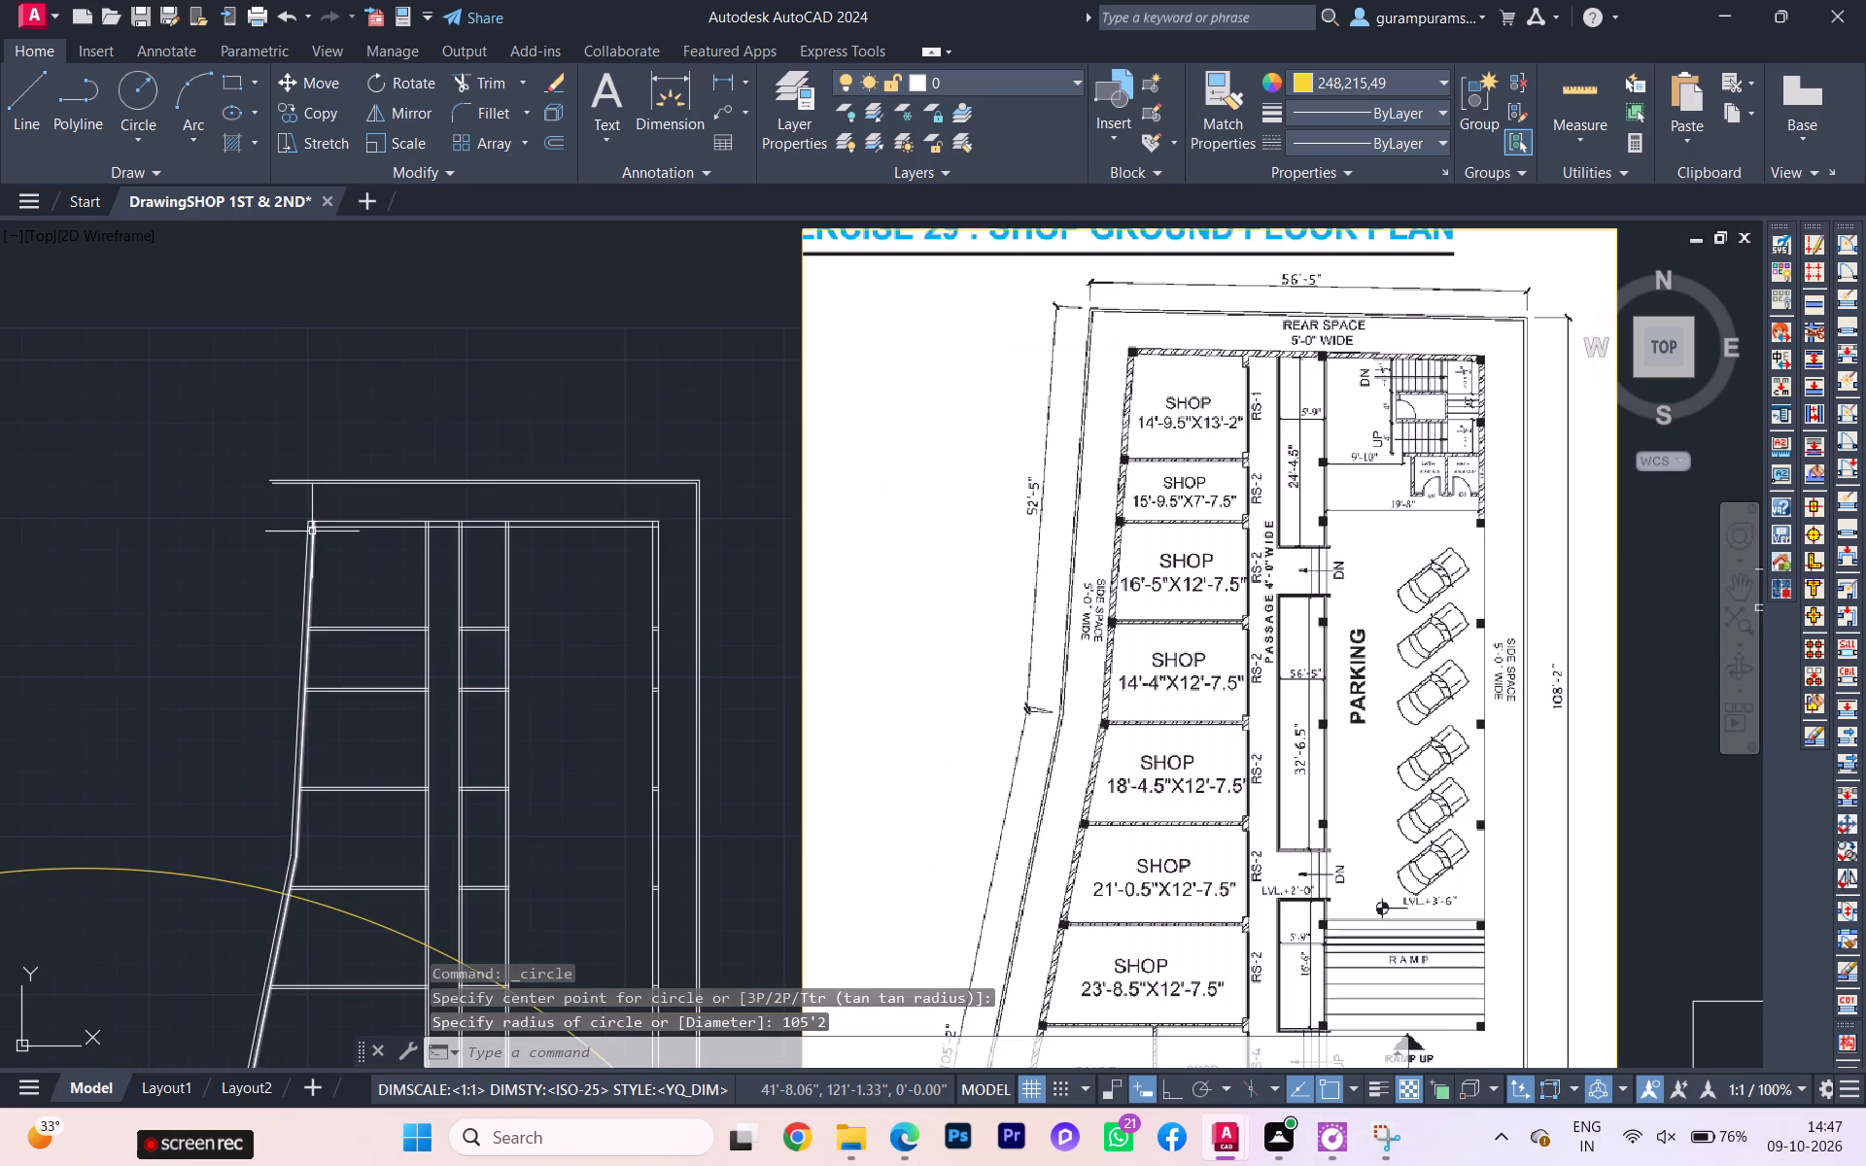
scroll(1269, 475, "down", 1)
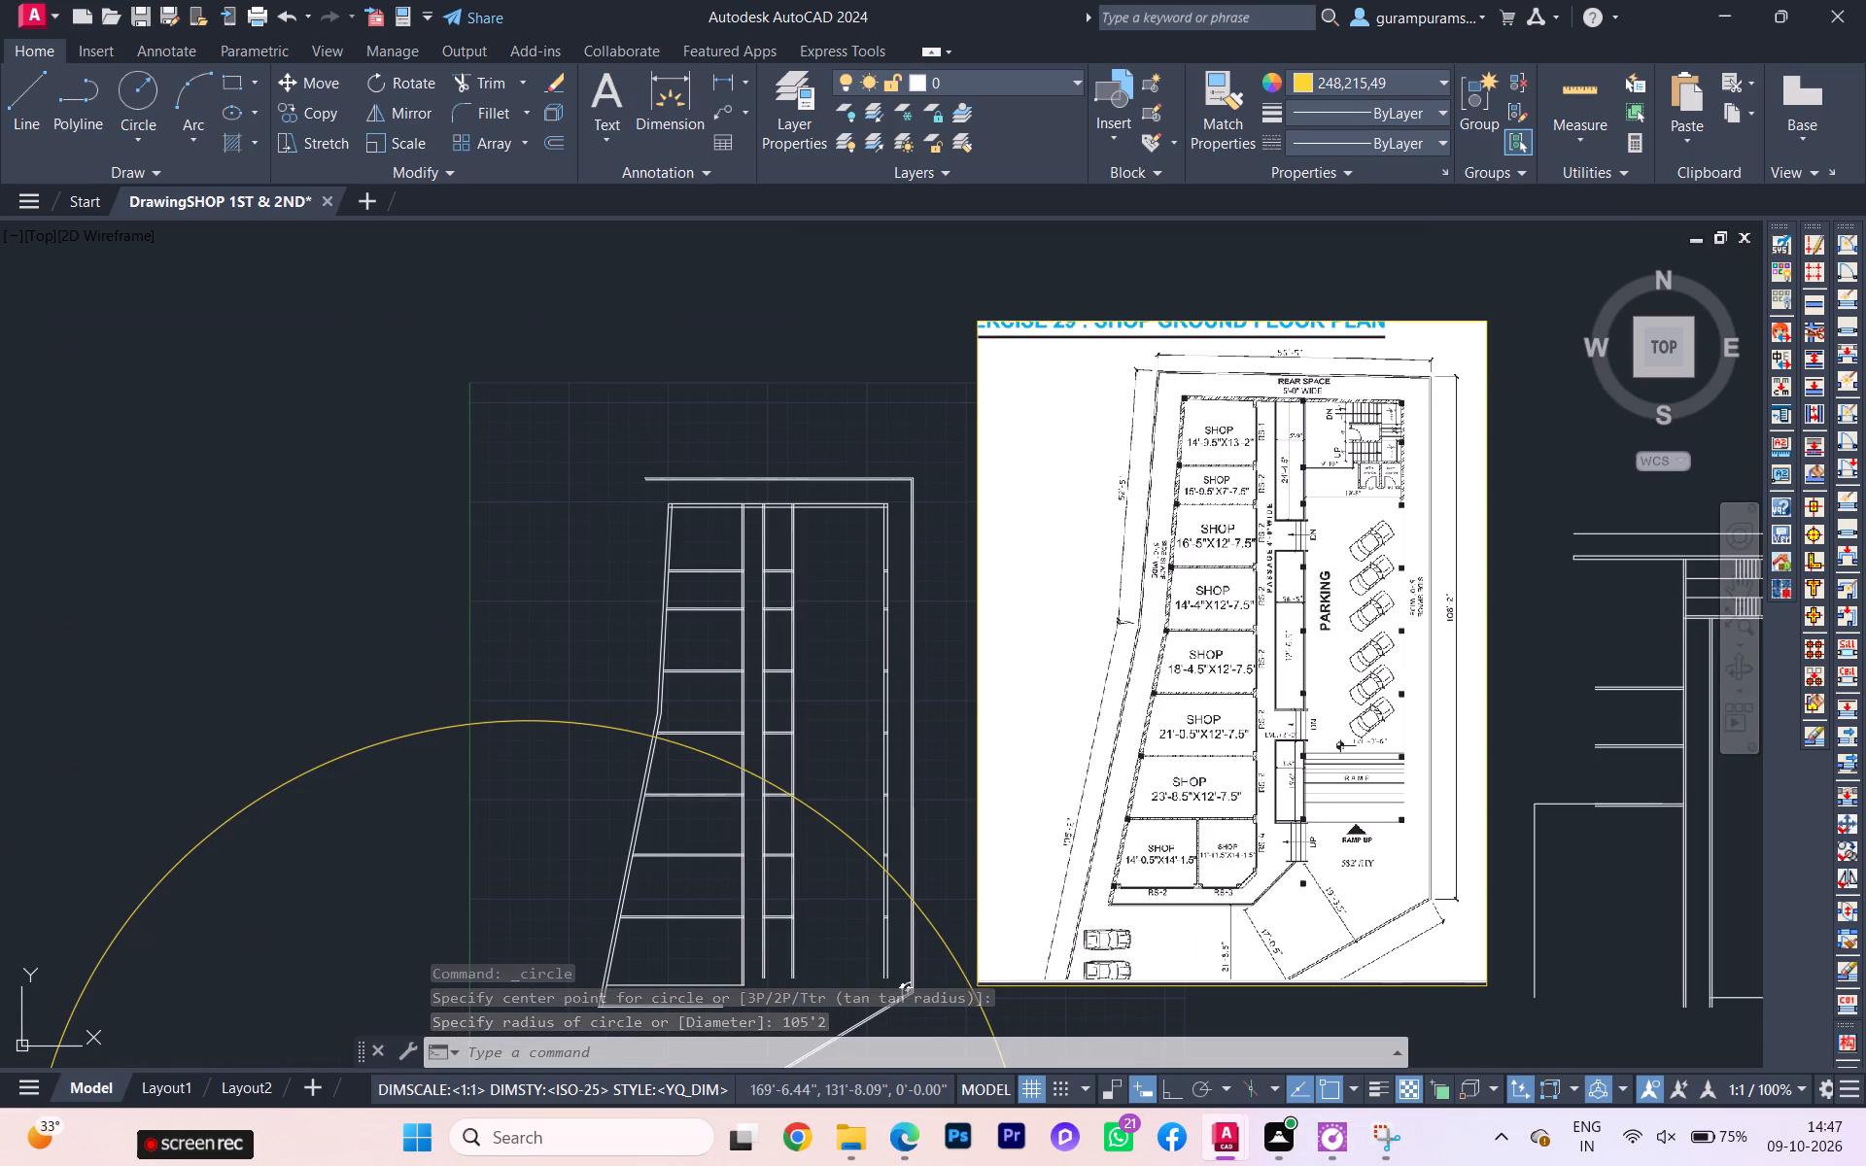
scroll(1206, 438, "up", 1)
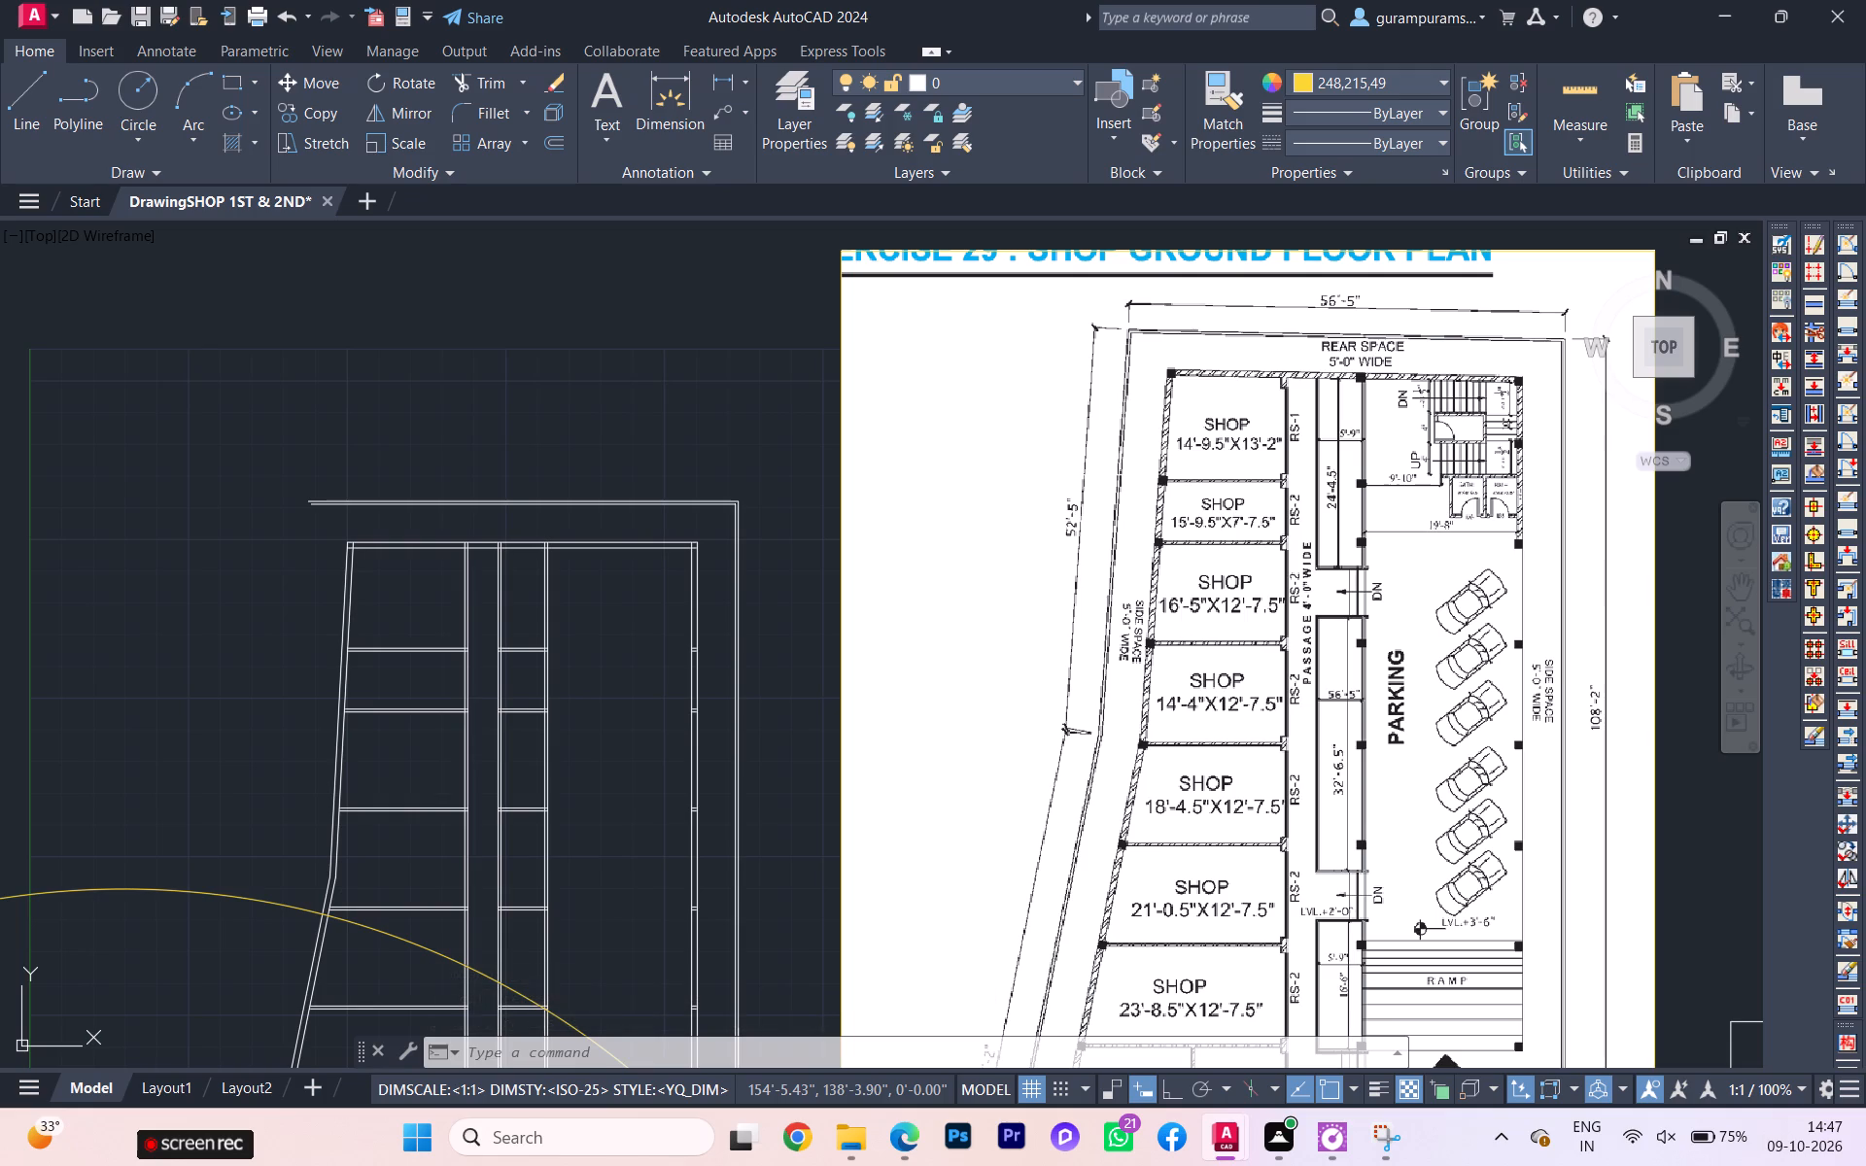
scroll(1080, 475, "up", 3)
scroll(1074, 468, "down", 3)
middle_click_drag(1088, 597, 1161, 768)
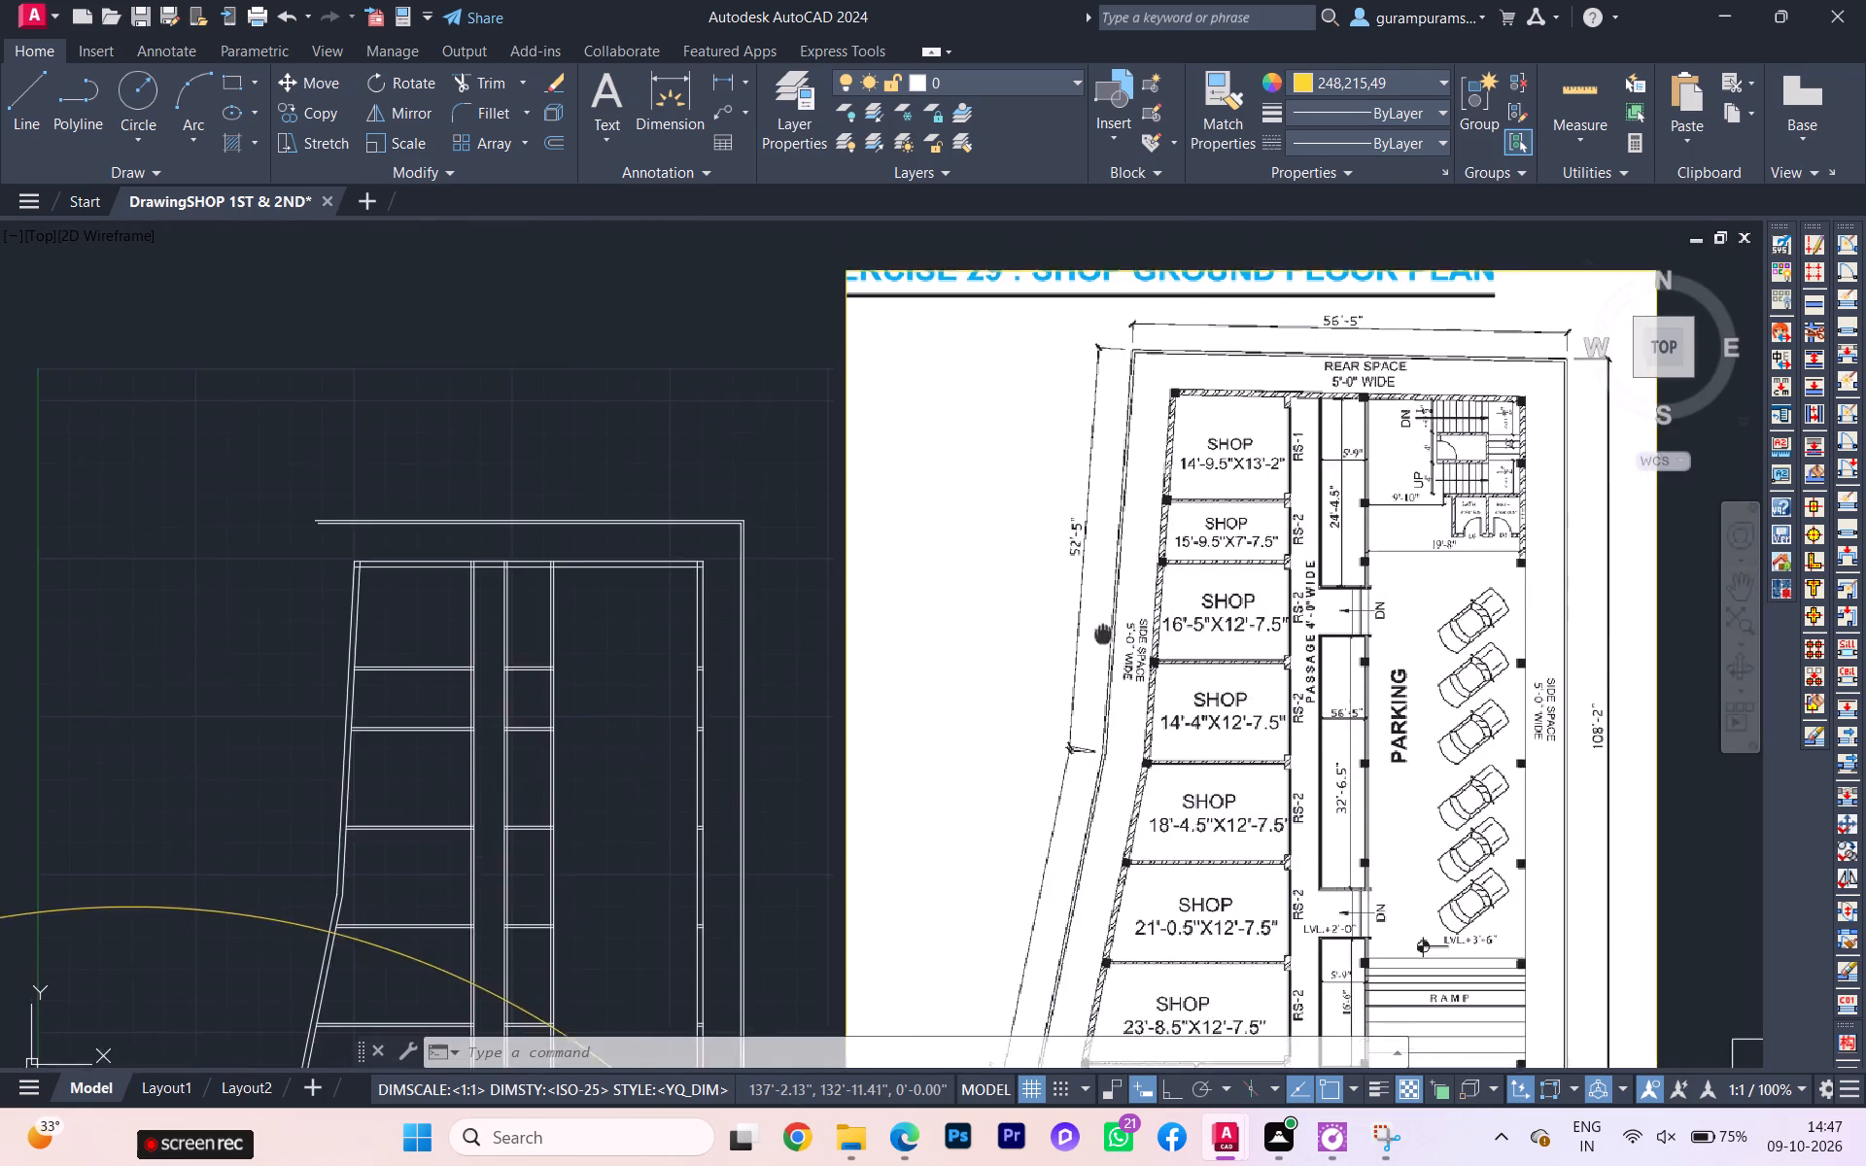
middle_click_drag(1161, 768, 1308, 1078)
scroll(1102, 555, "down", 1)
scroll(1101, 555, "up", 1)
scroll(1098, 555, "down", 2)
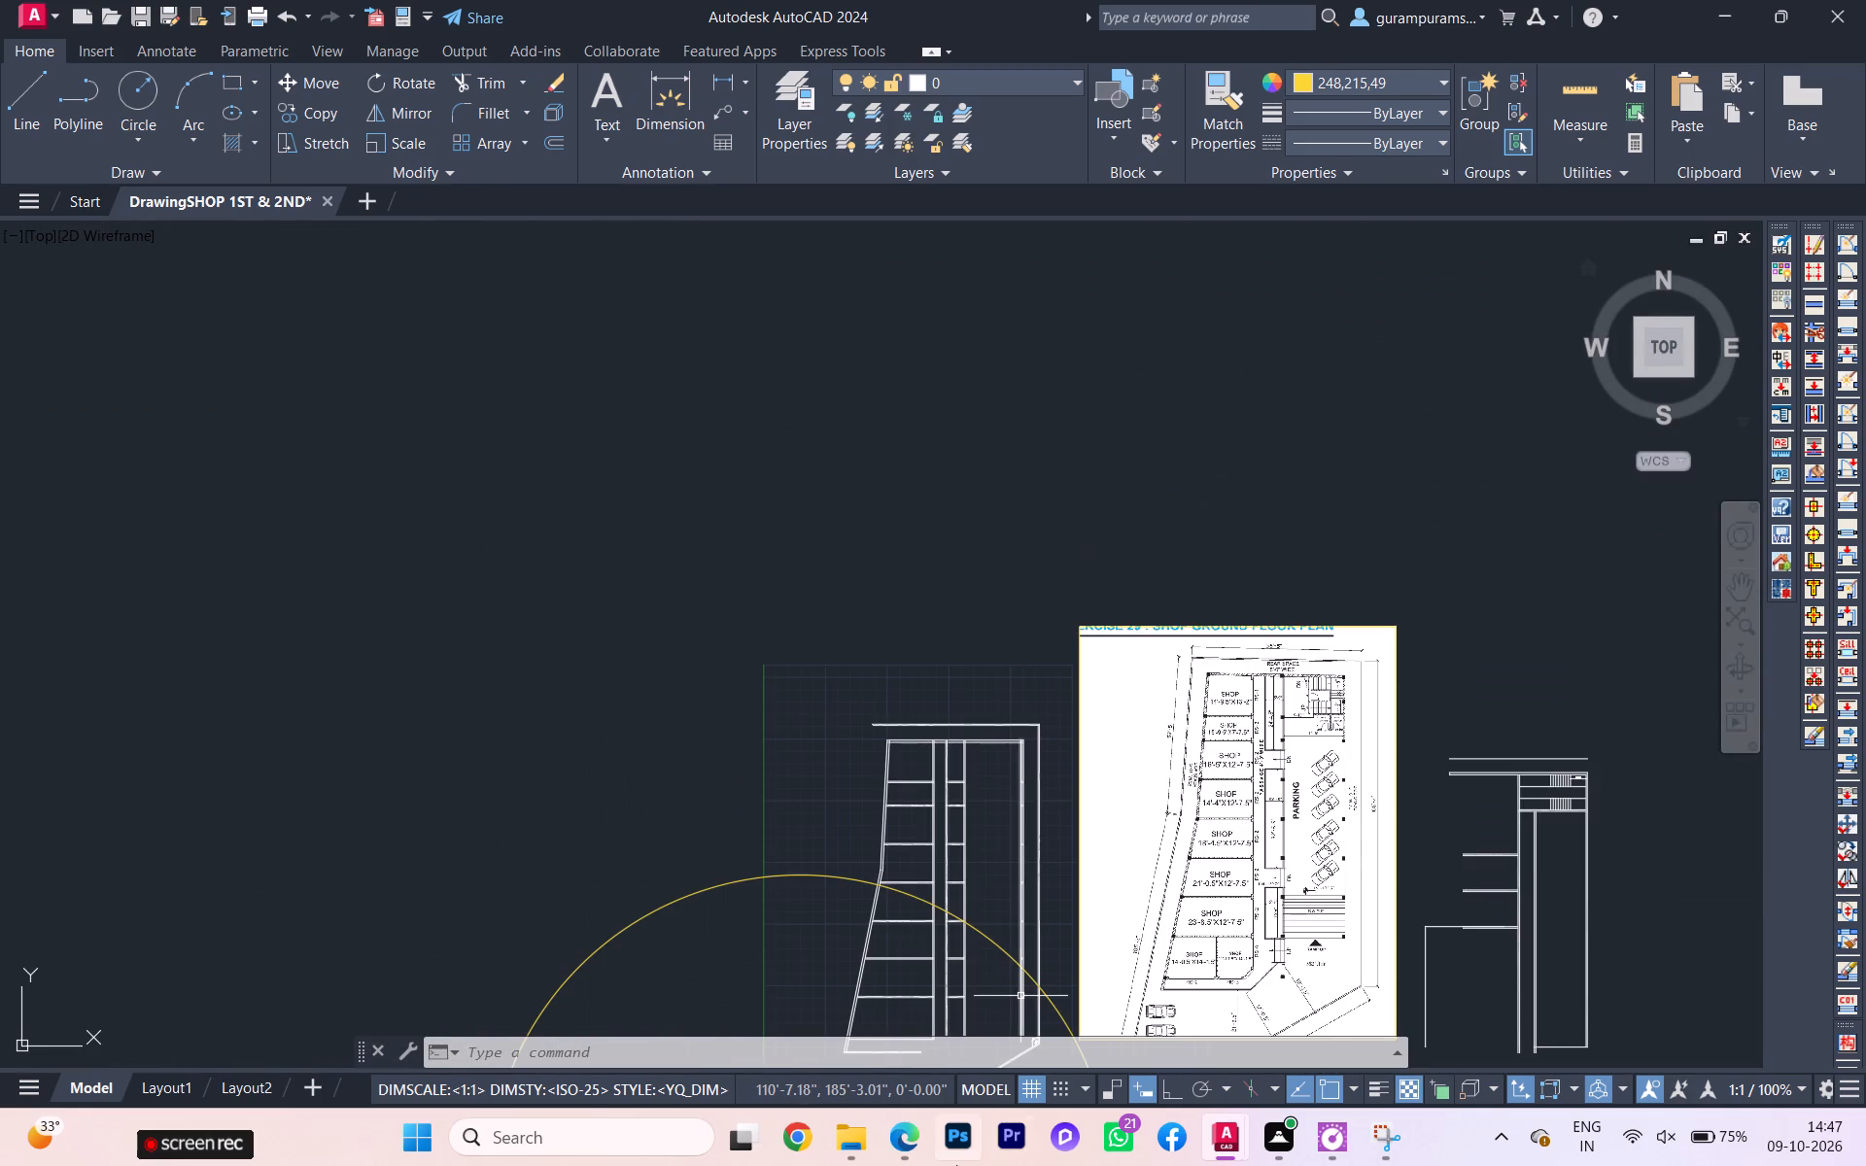
left_click(899, 1043)
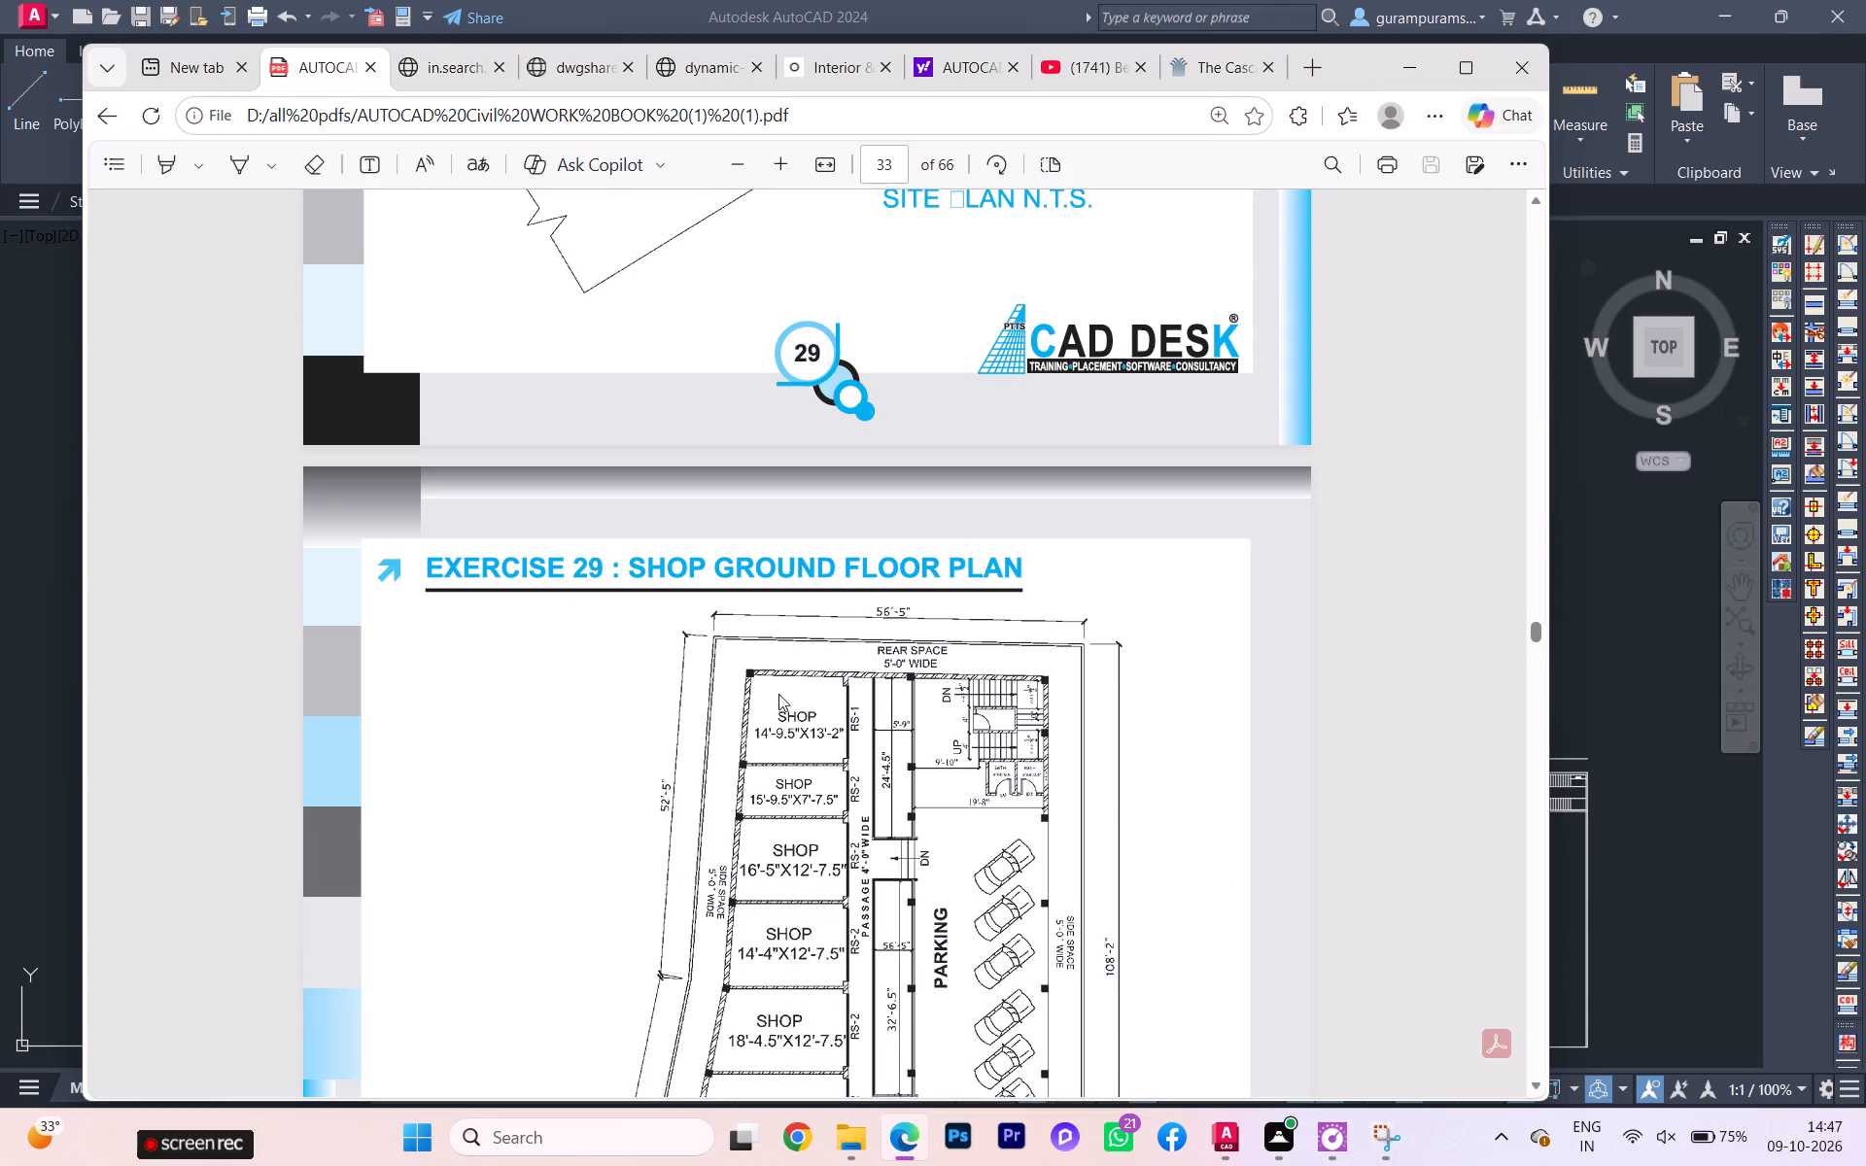
scroll(760, 663, "up", 7)
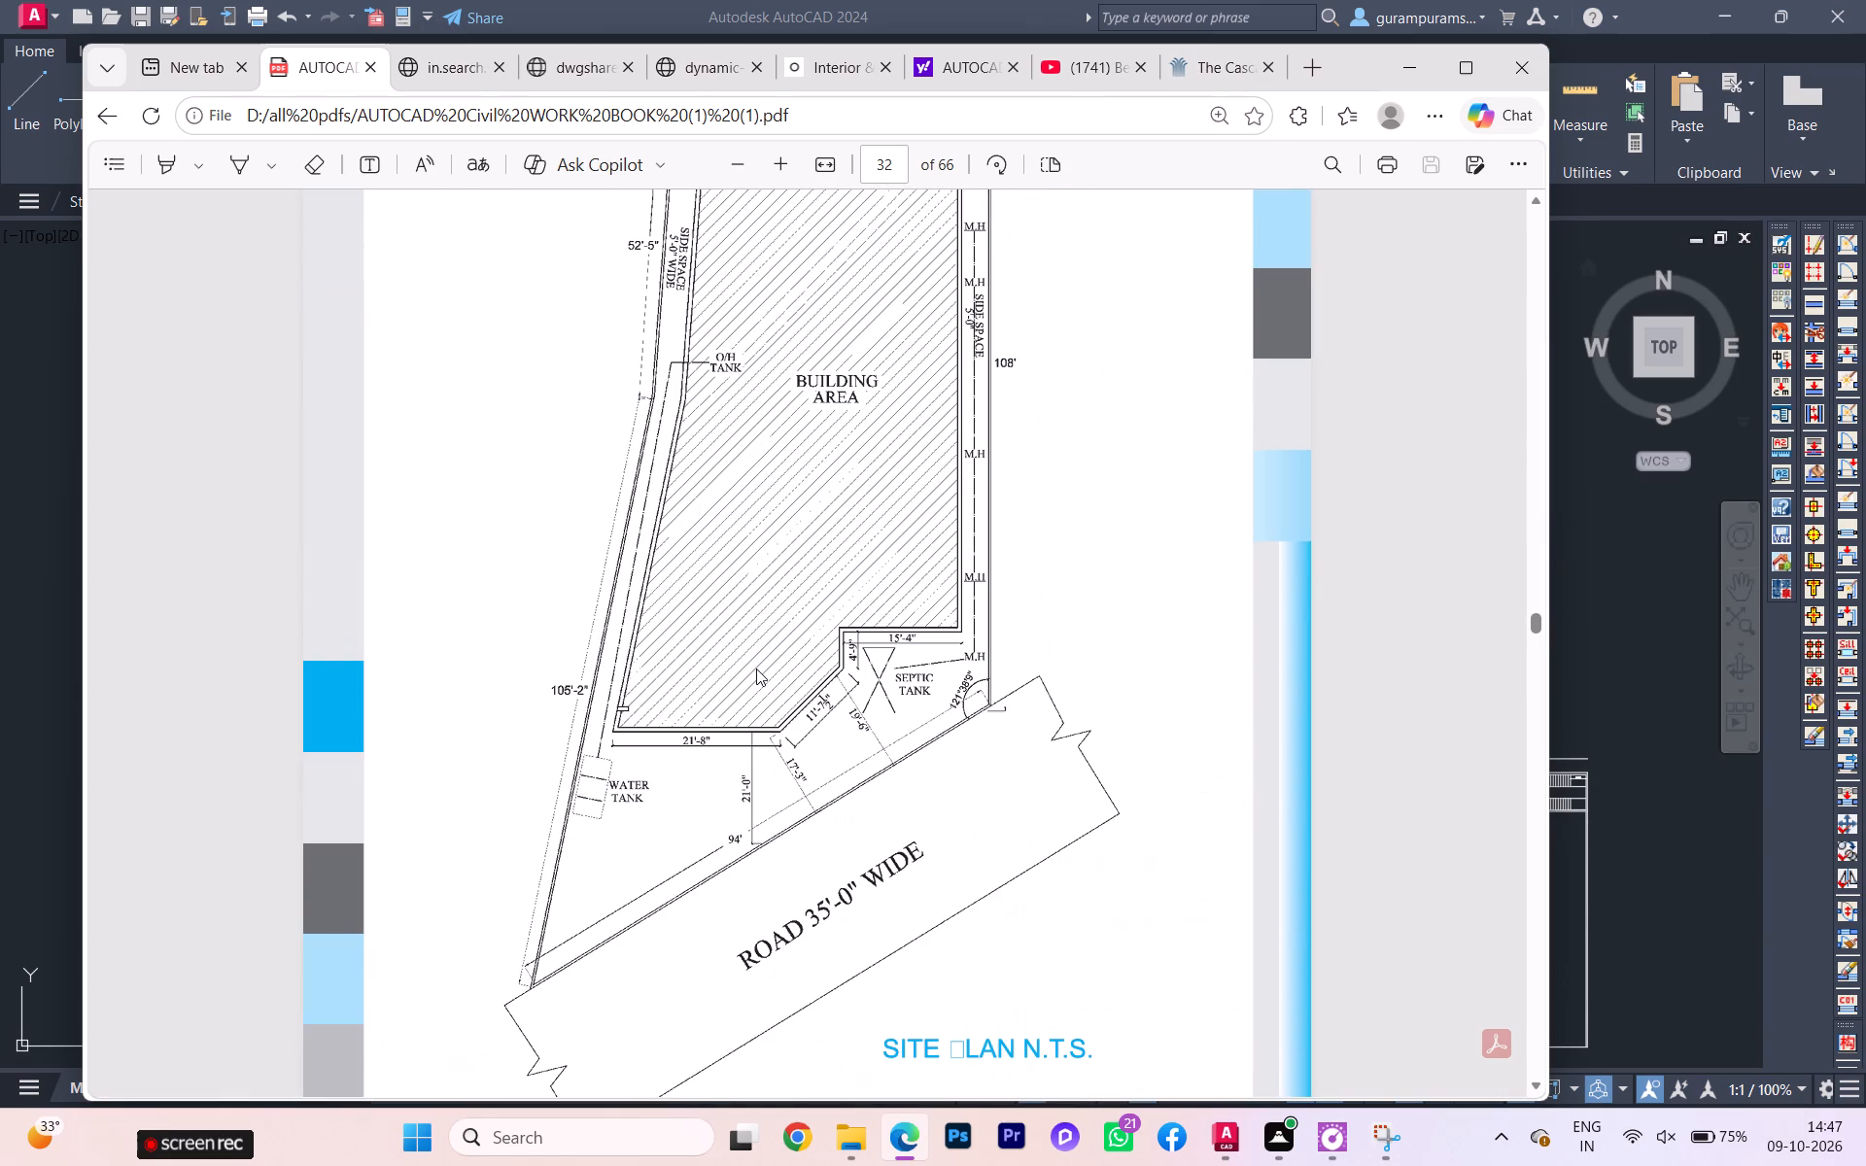
scroll(765, 670, "up", 3)
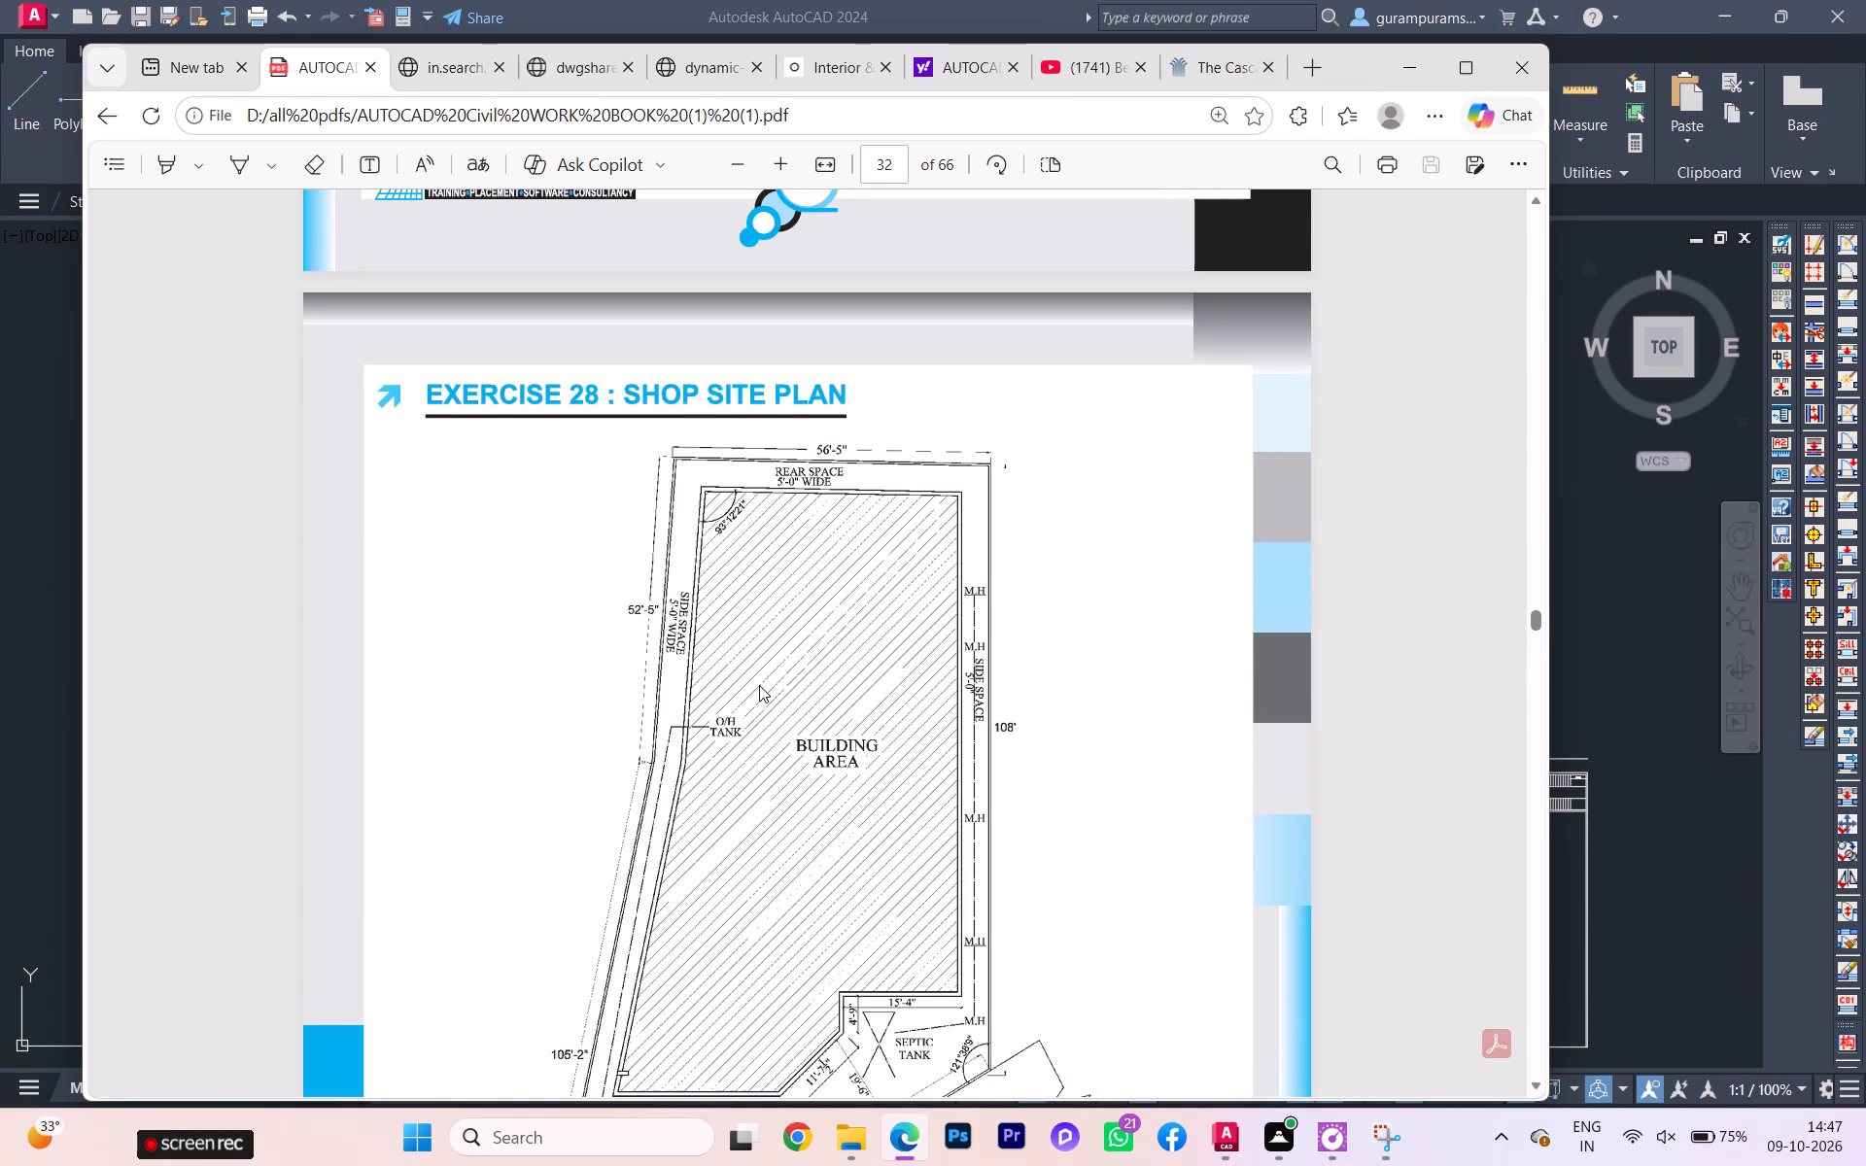
scroll(757, 705, "down", 1)
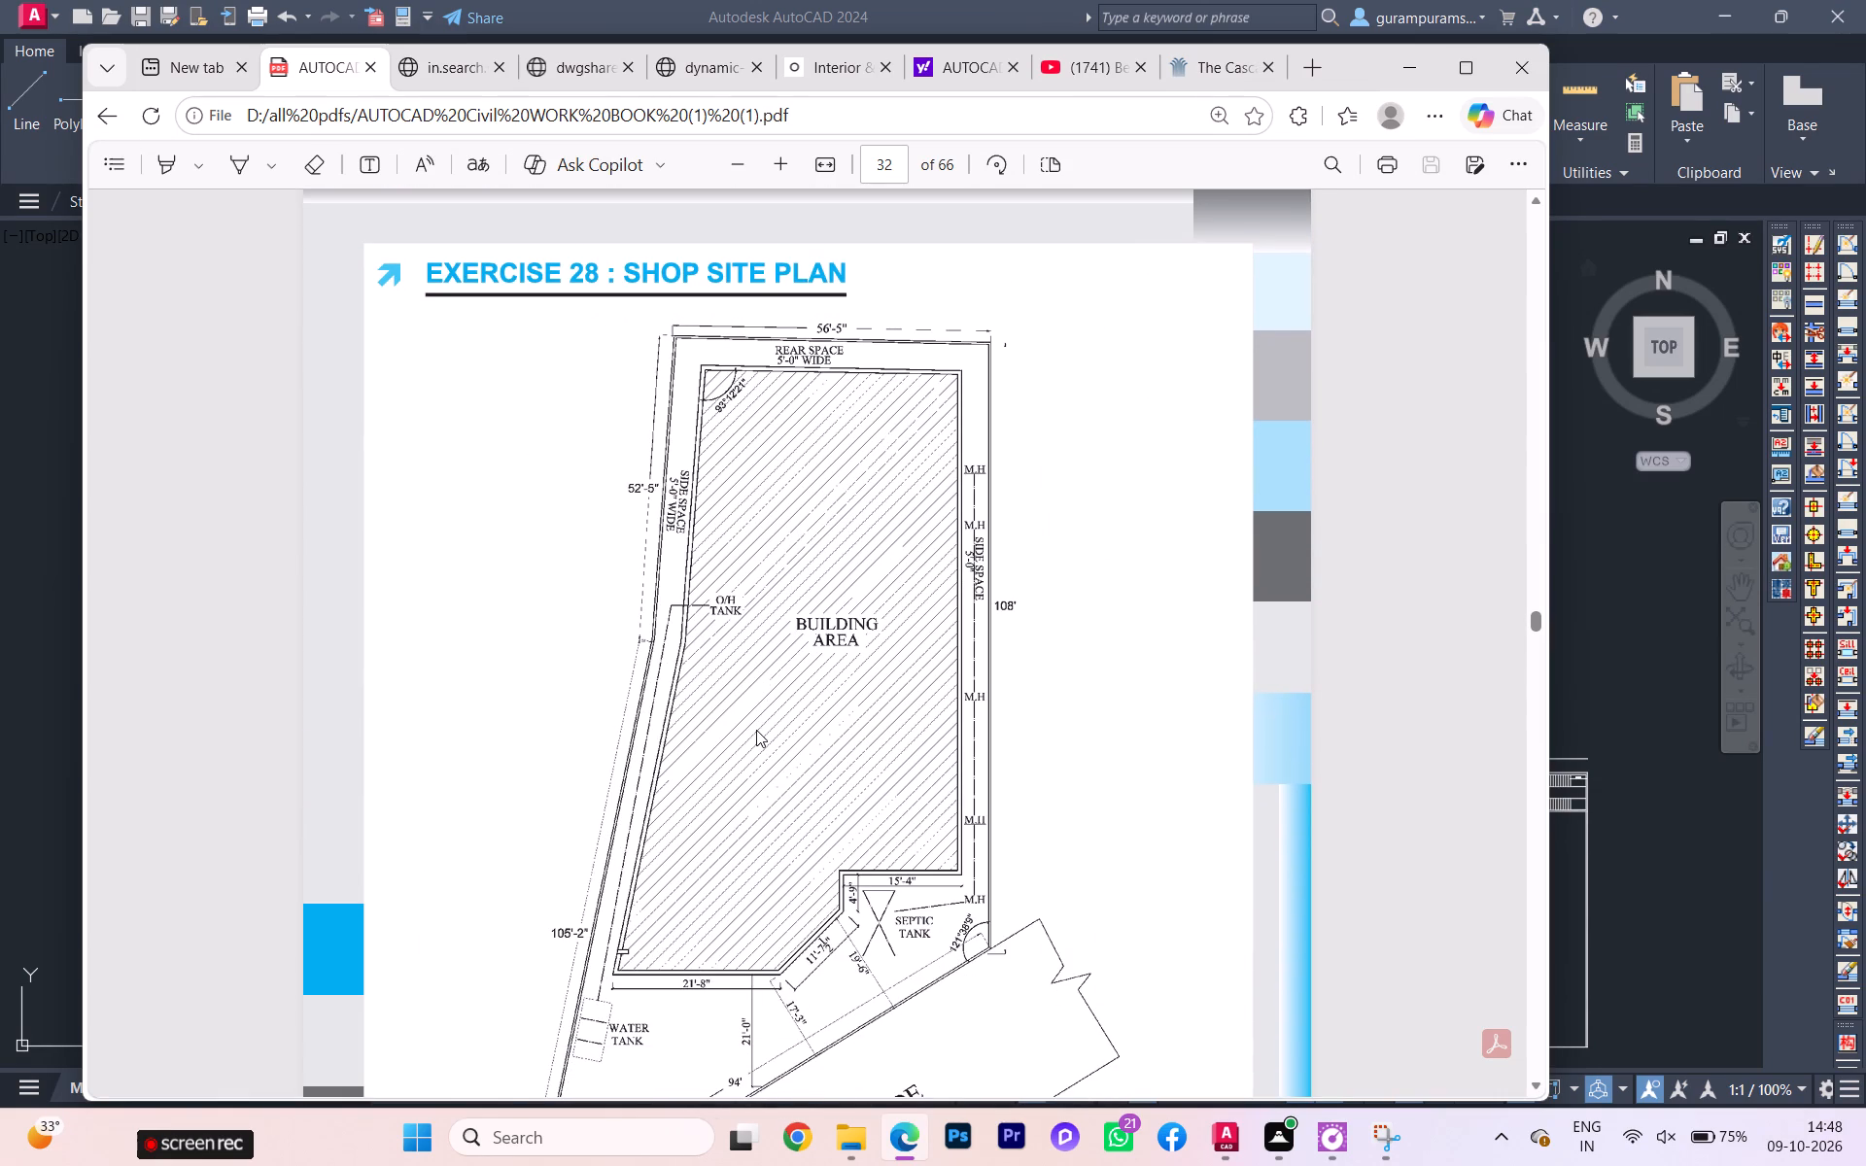
key("alt+Tab")
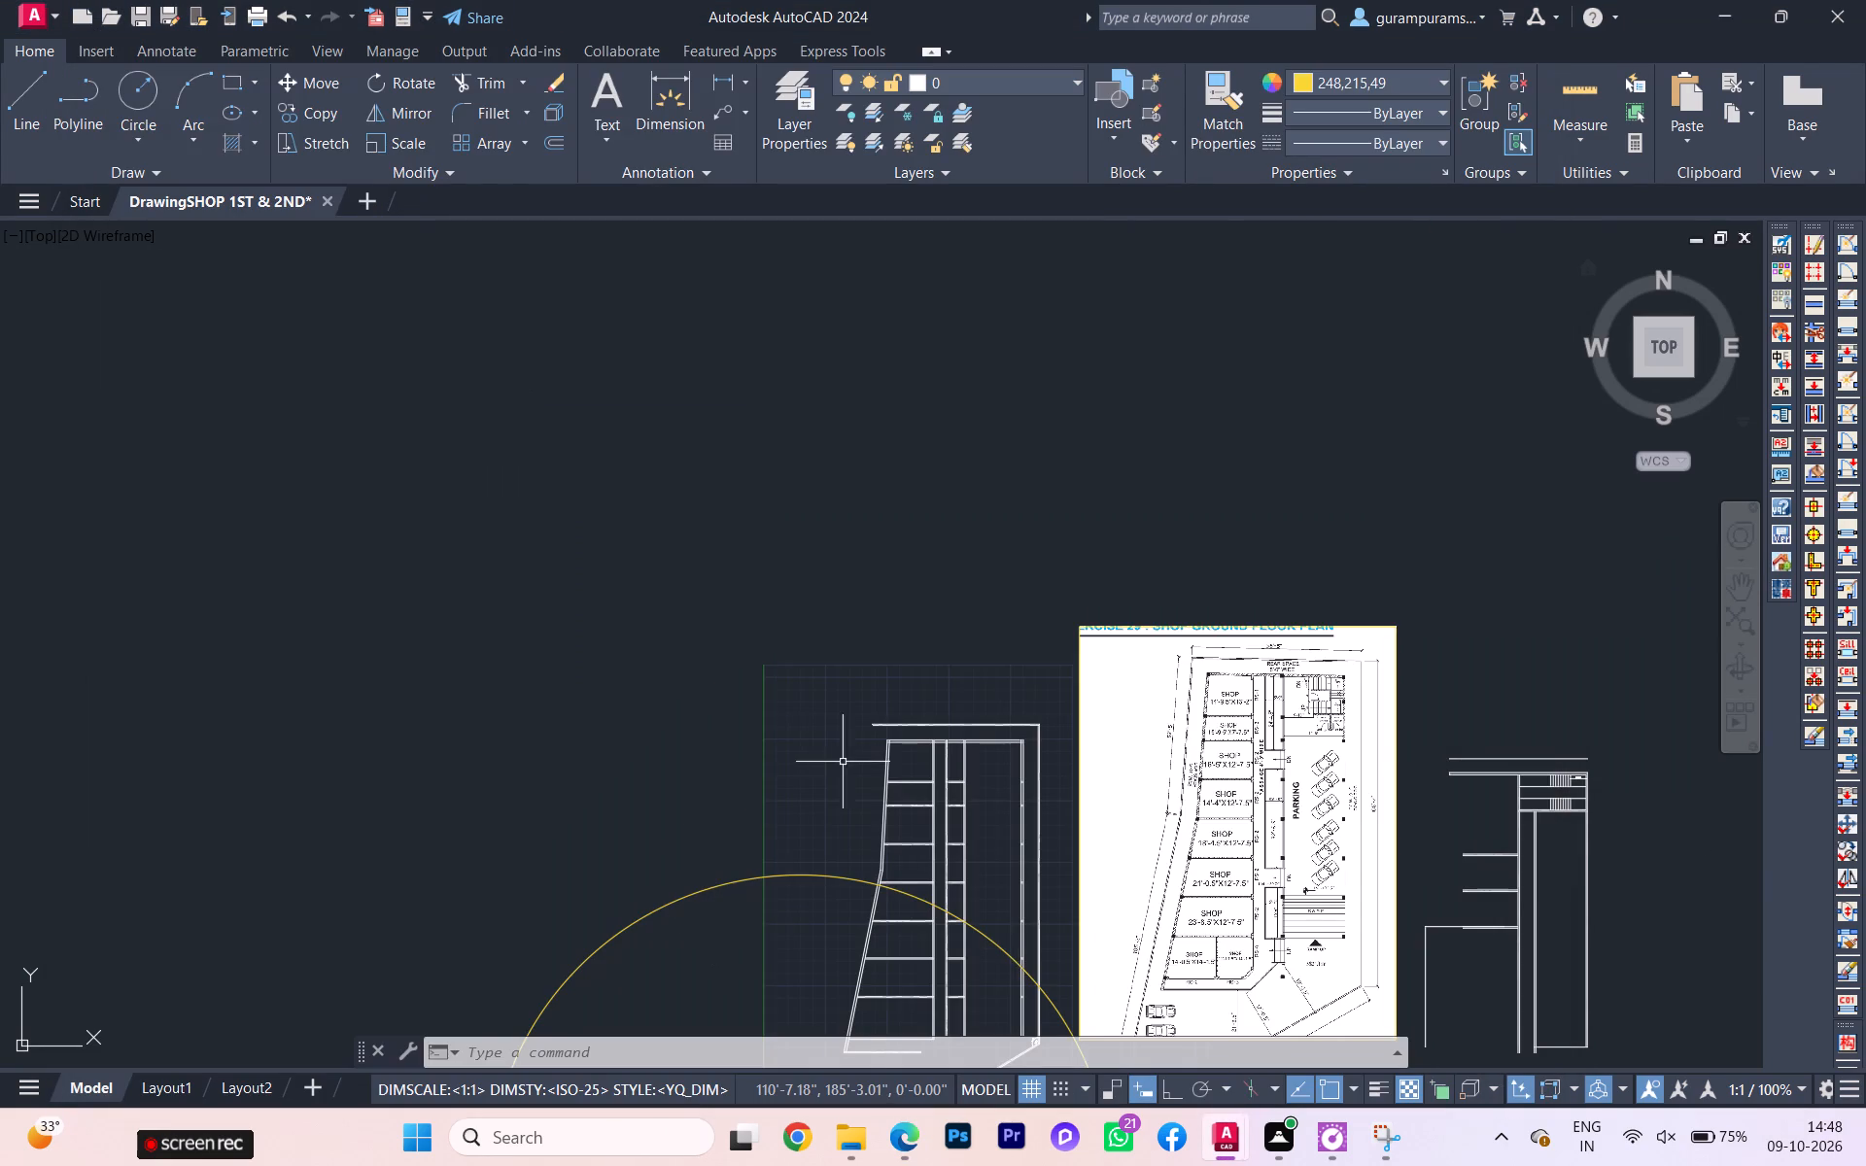
With the object colour set to ByLayer, draw a 52'-5" side boundary line at 93° from the rear boundary wall's open outer end.
scroll(864, 759, "up", 2)
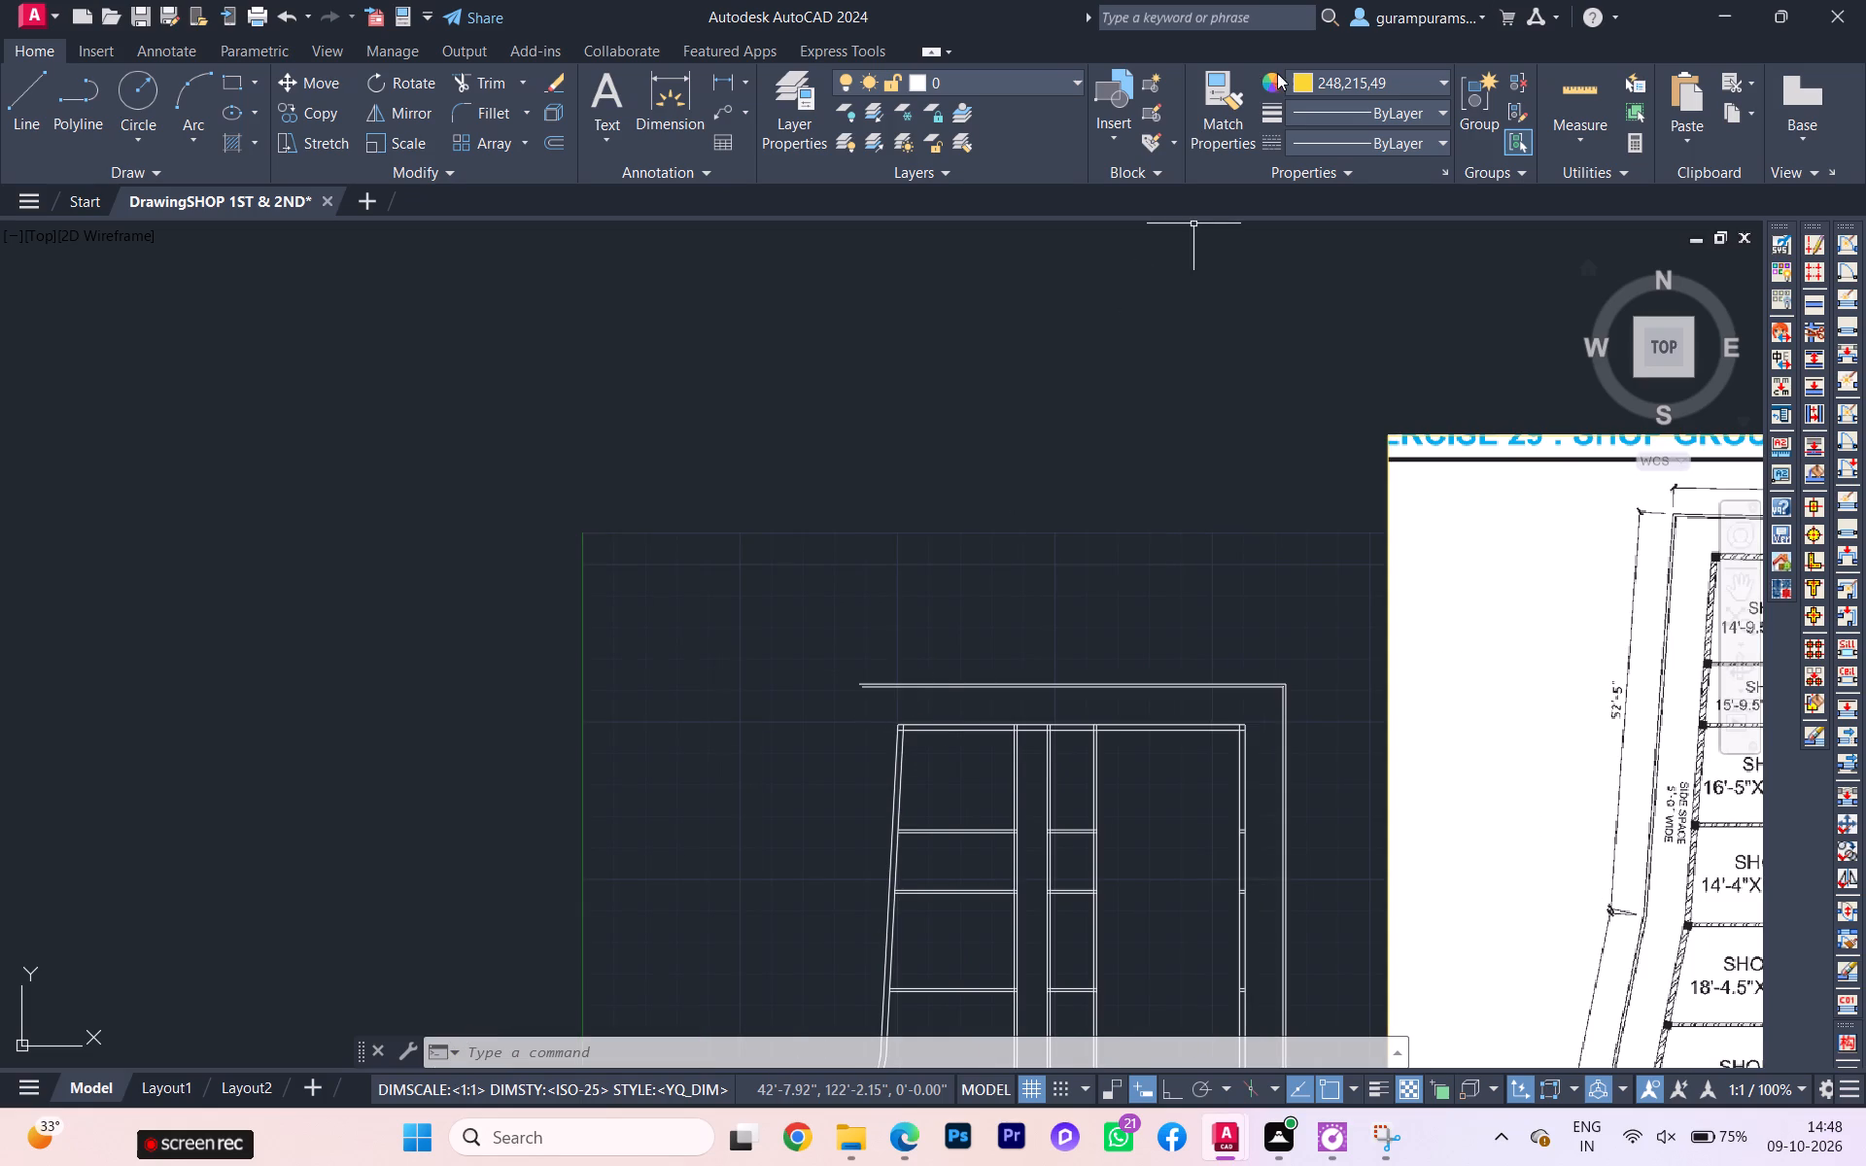
left_click(1364, 69)
left_click(1330, 112)
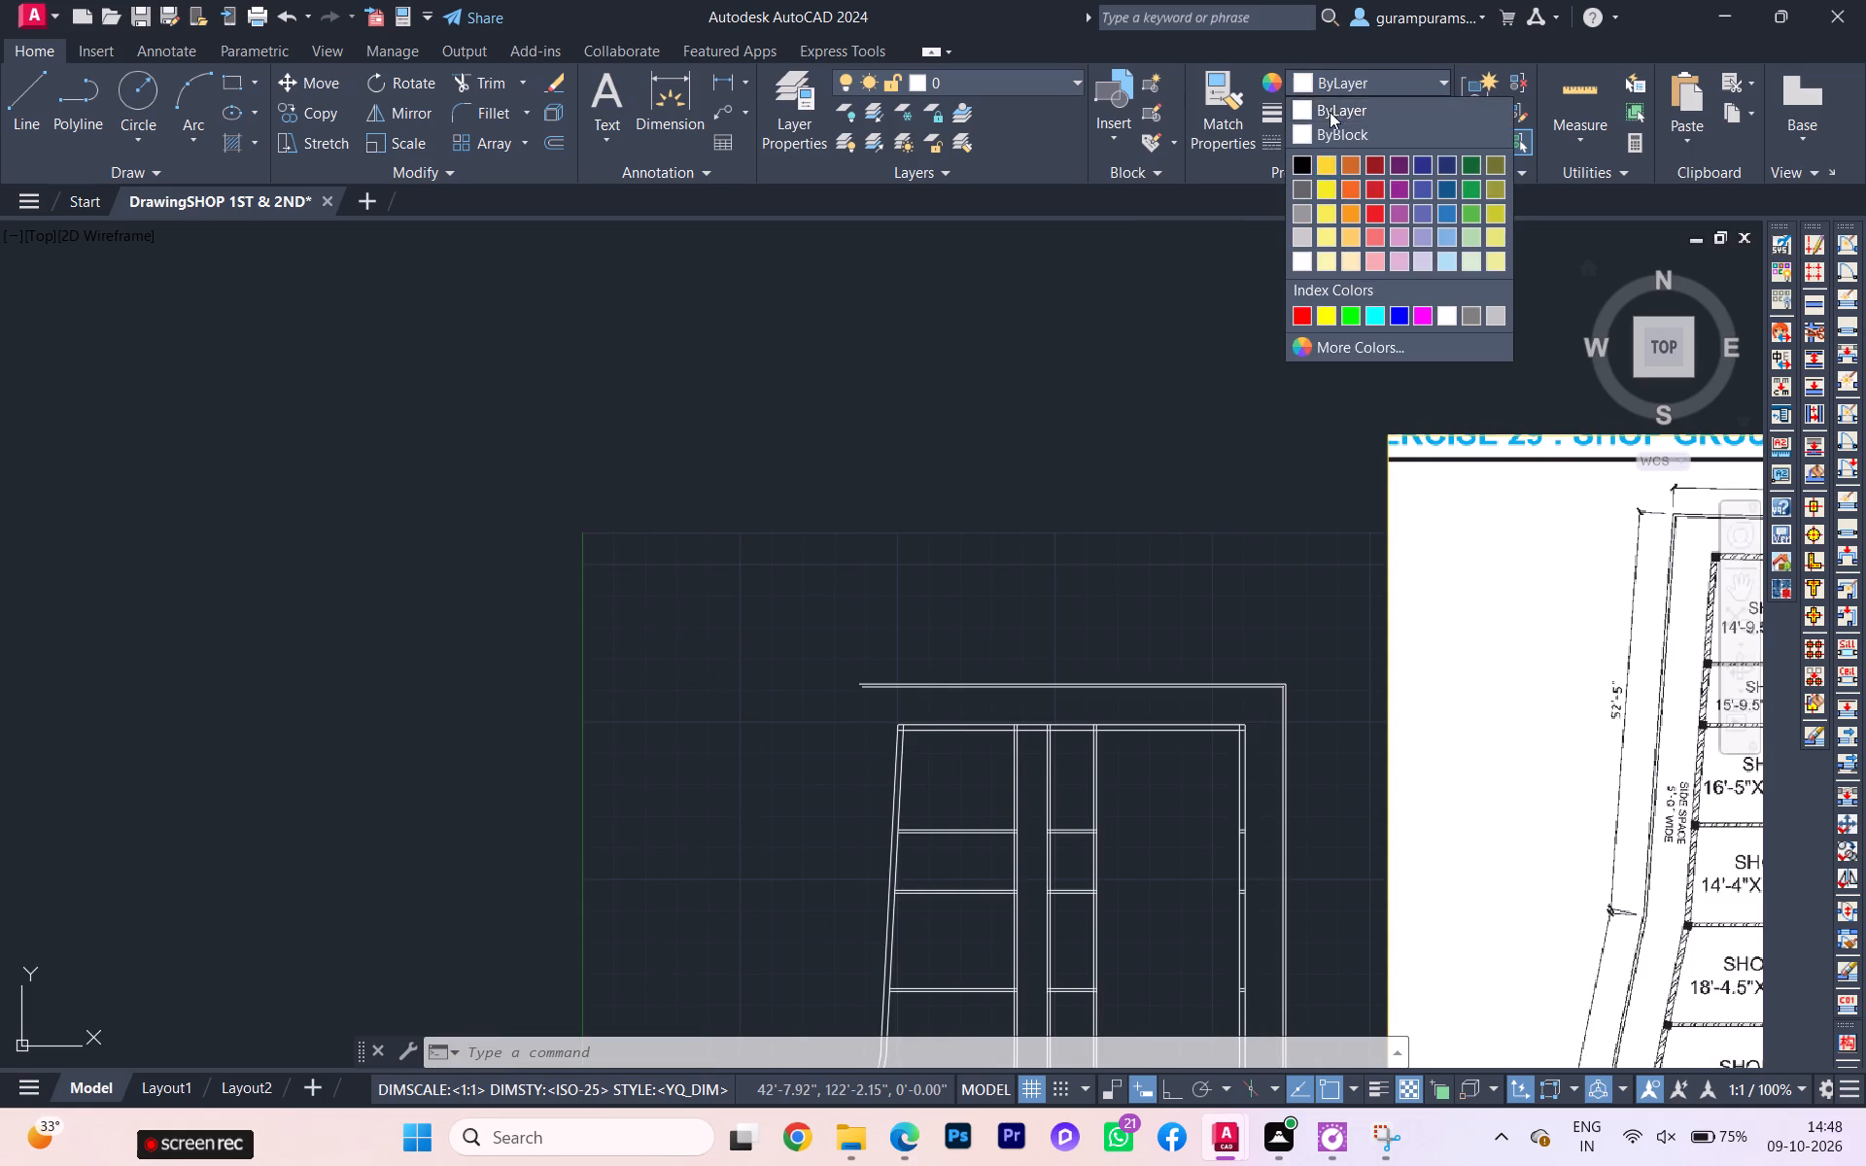
key("l")
key("Return")
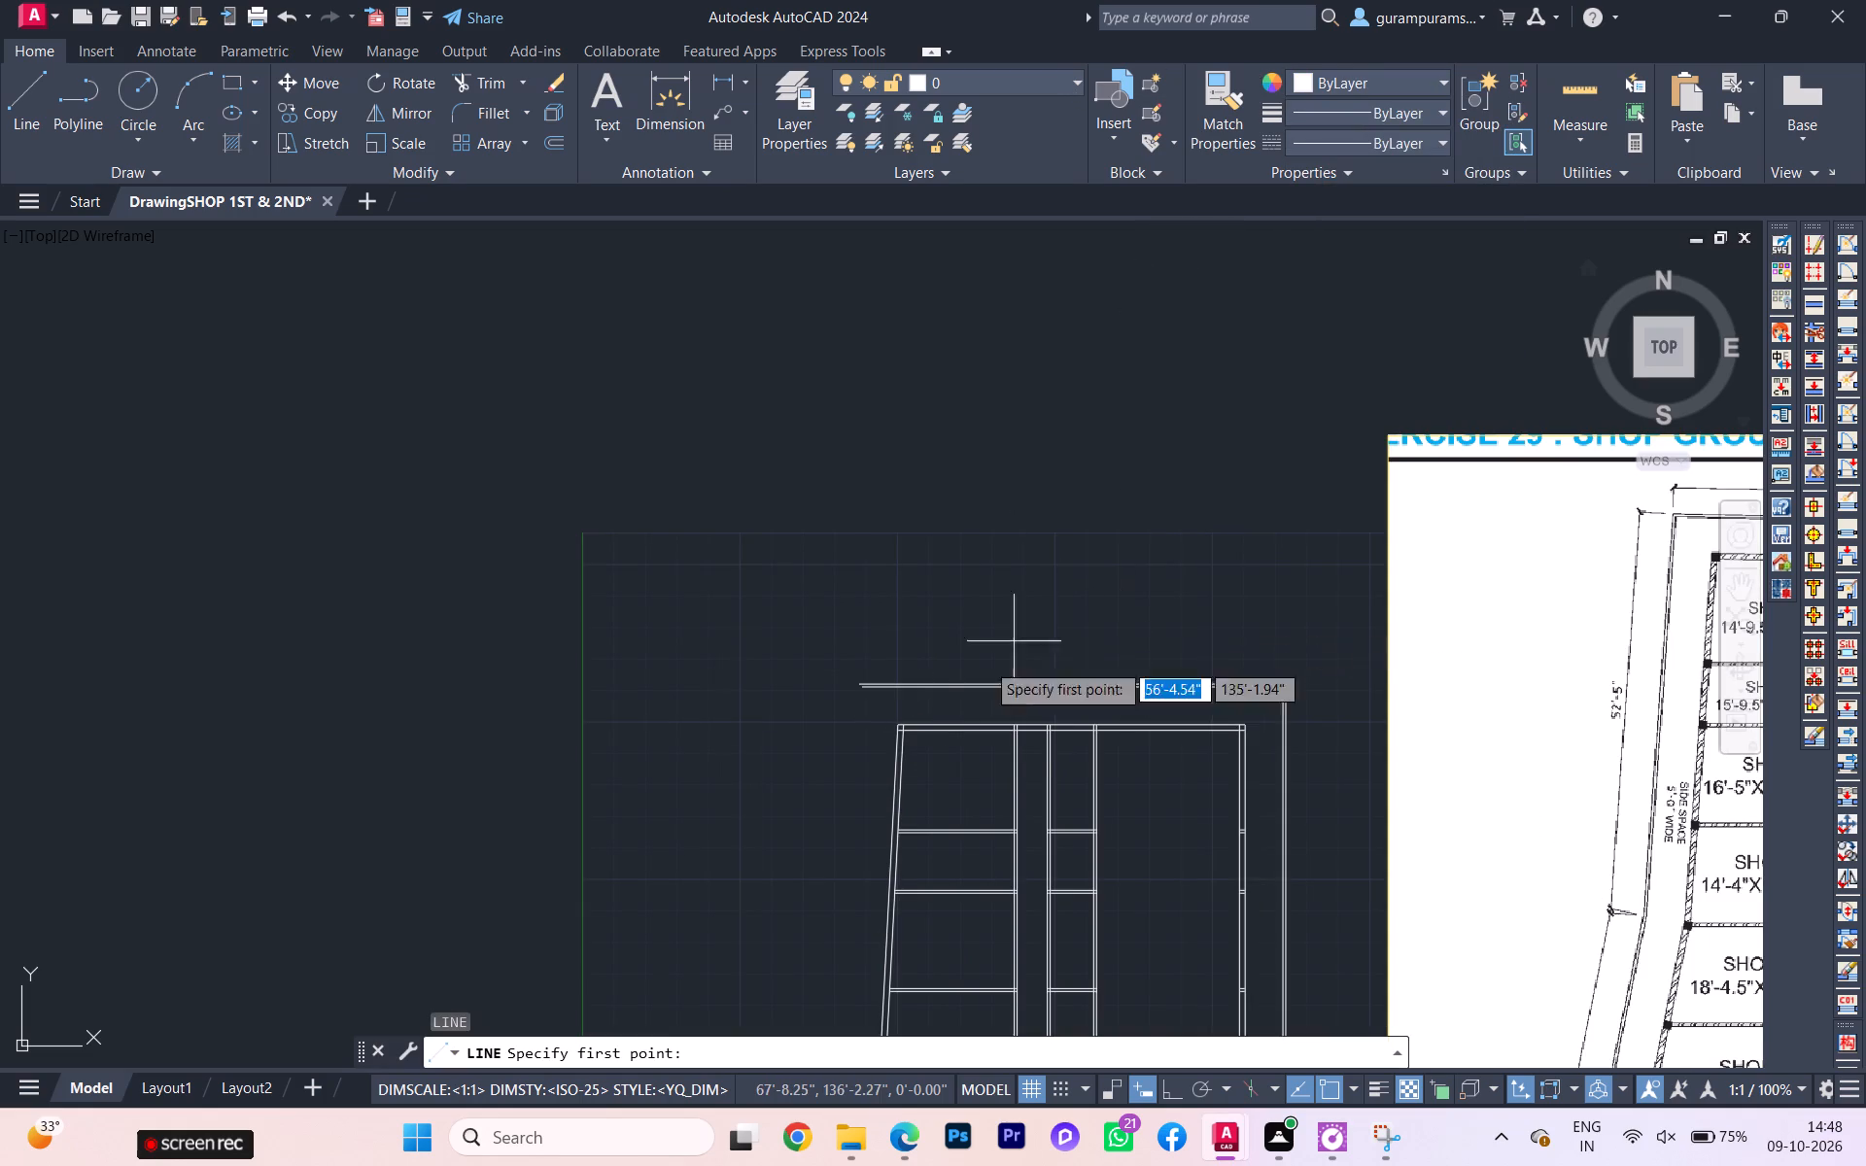
scroll(848, 736, "up", 2)
left_click(881, 608)
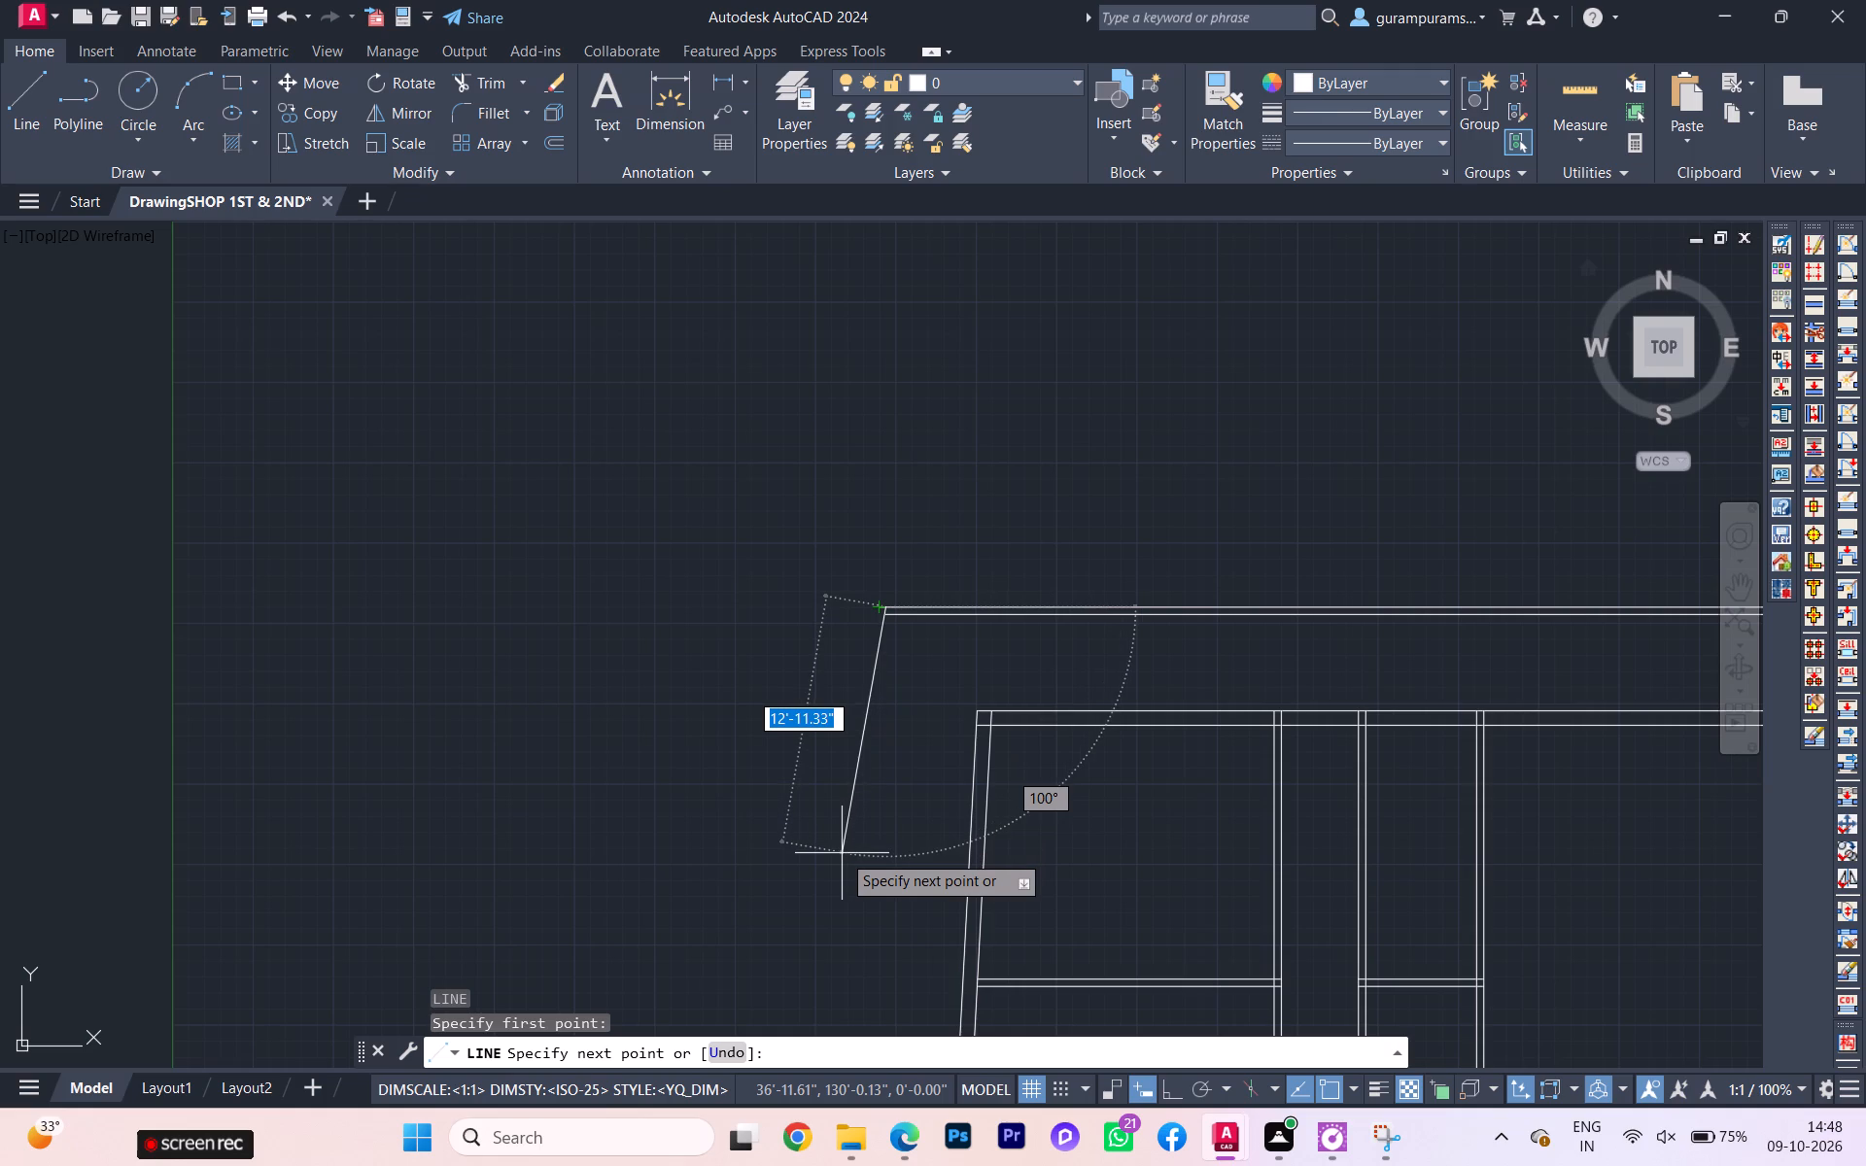
type("52'")
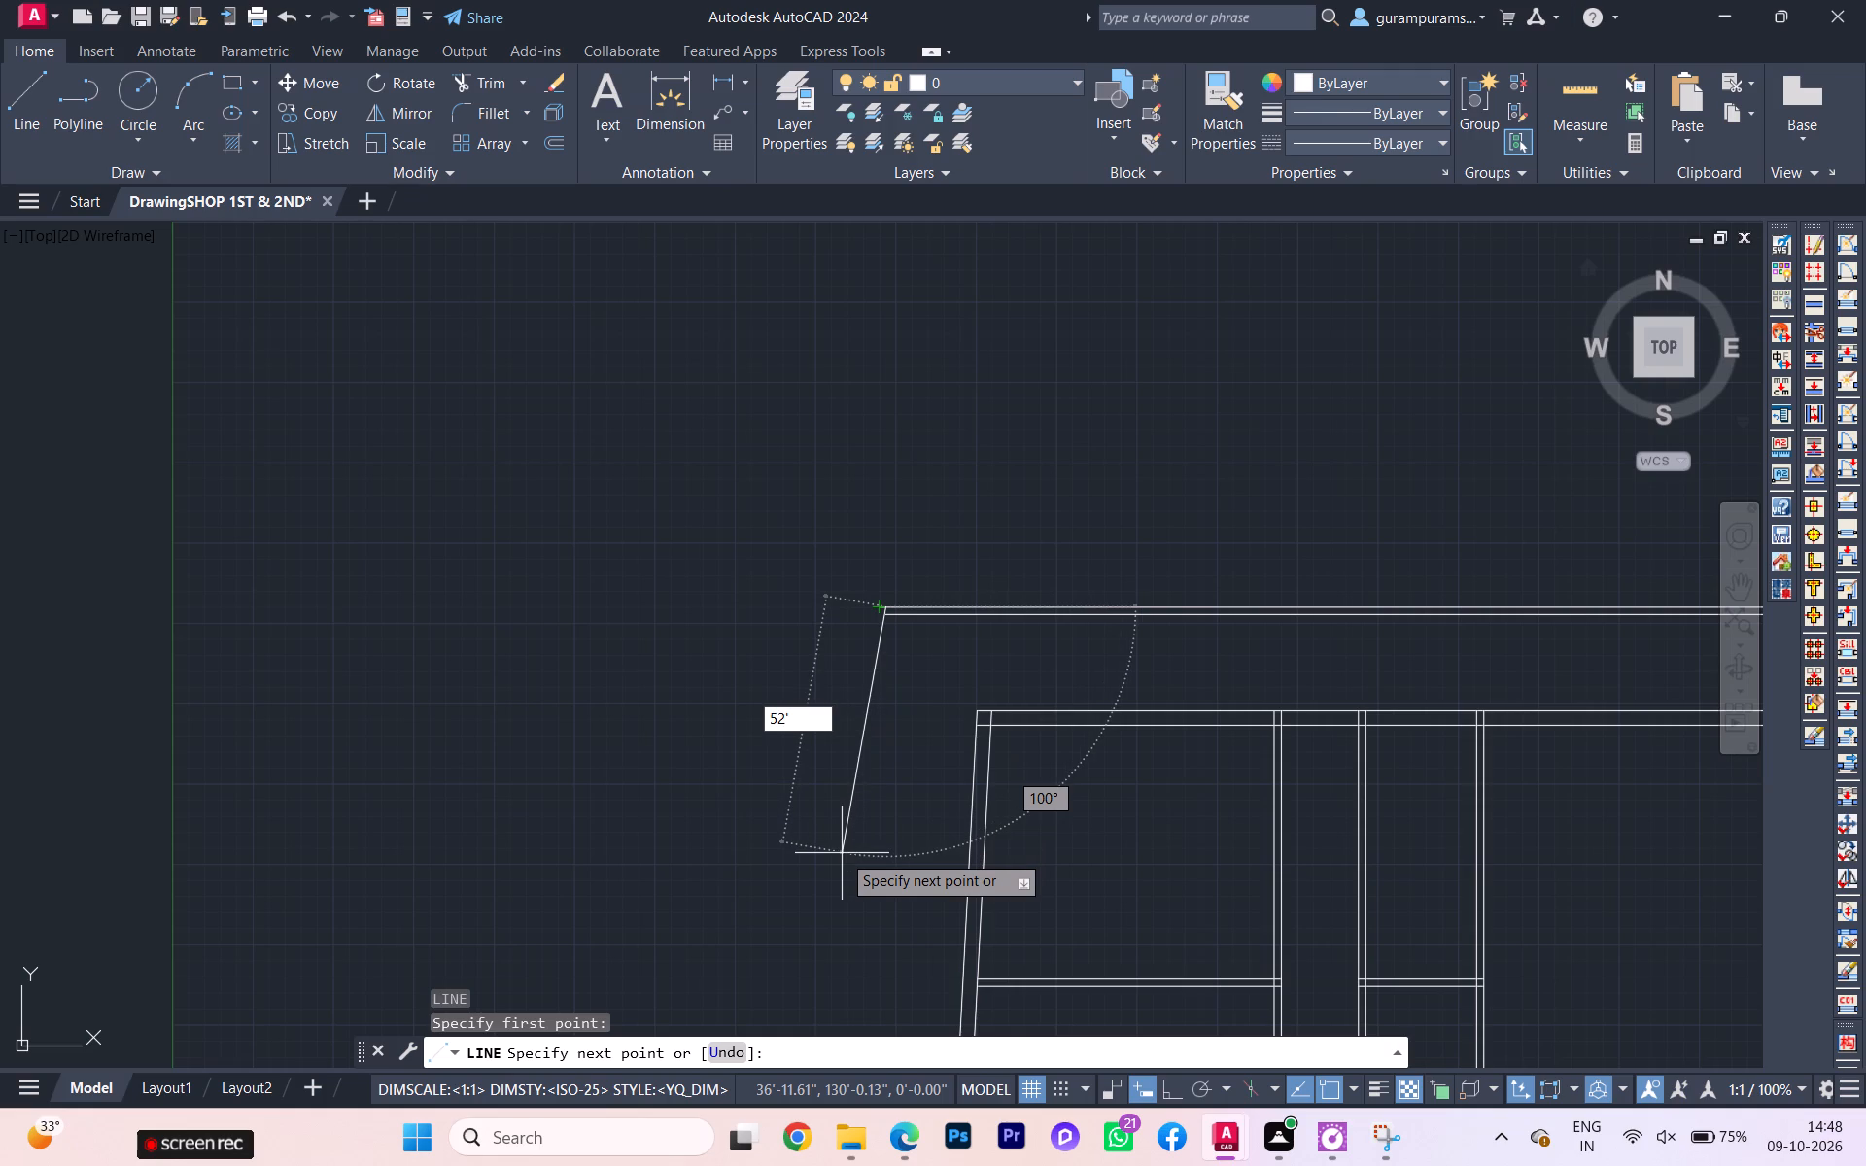
key("5")
key("Tab")
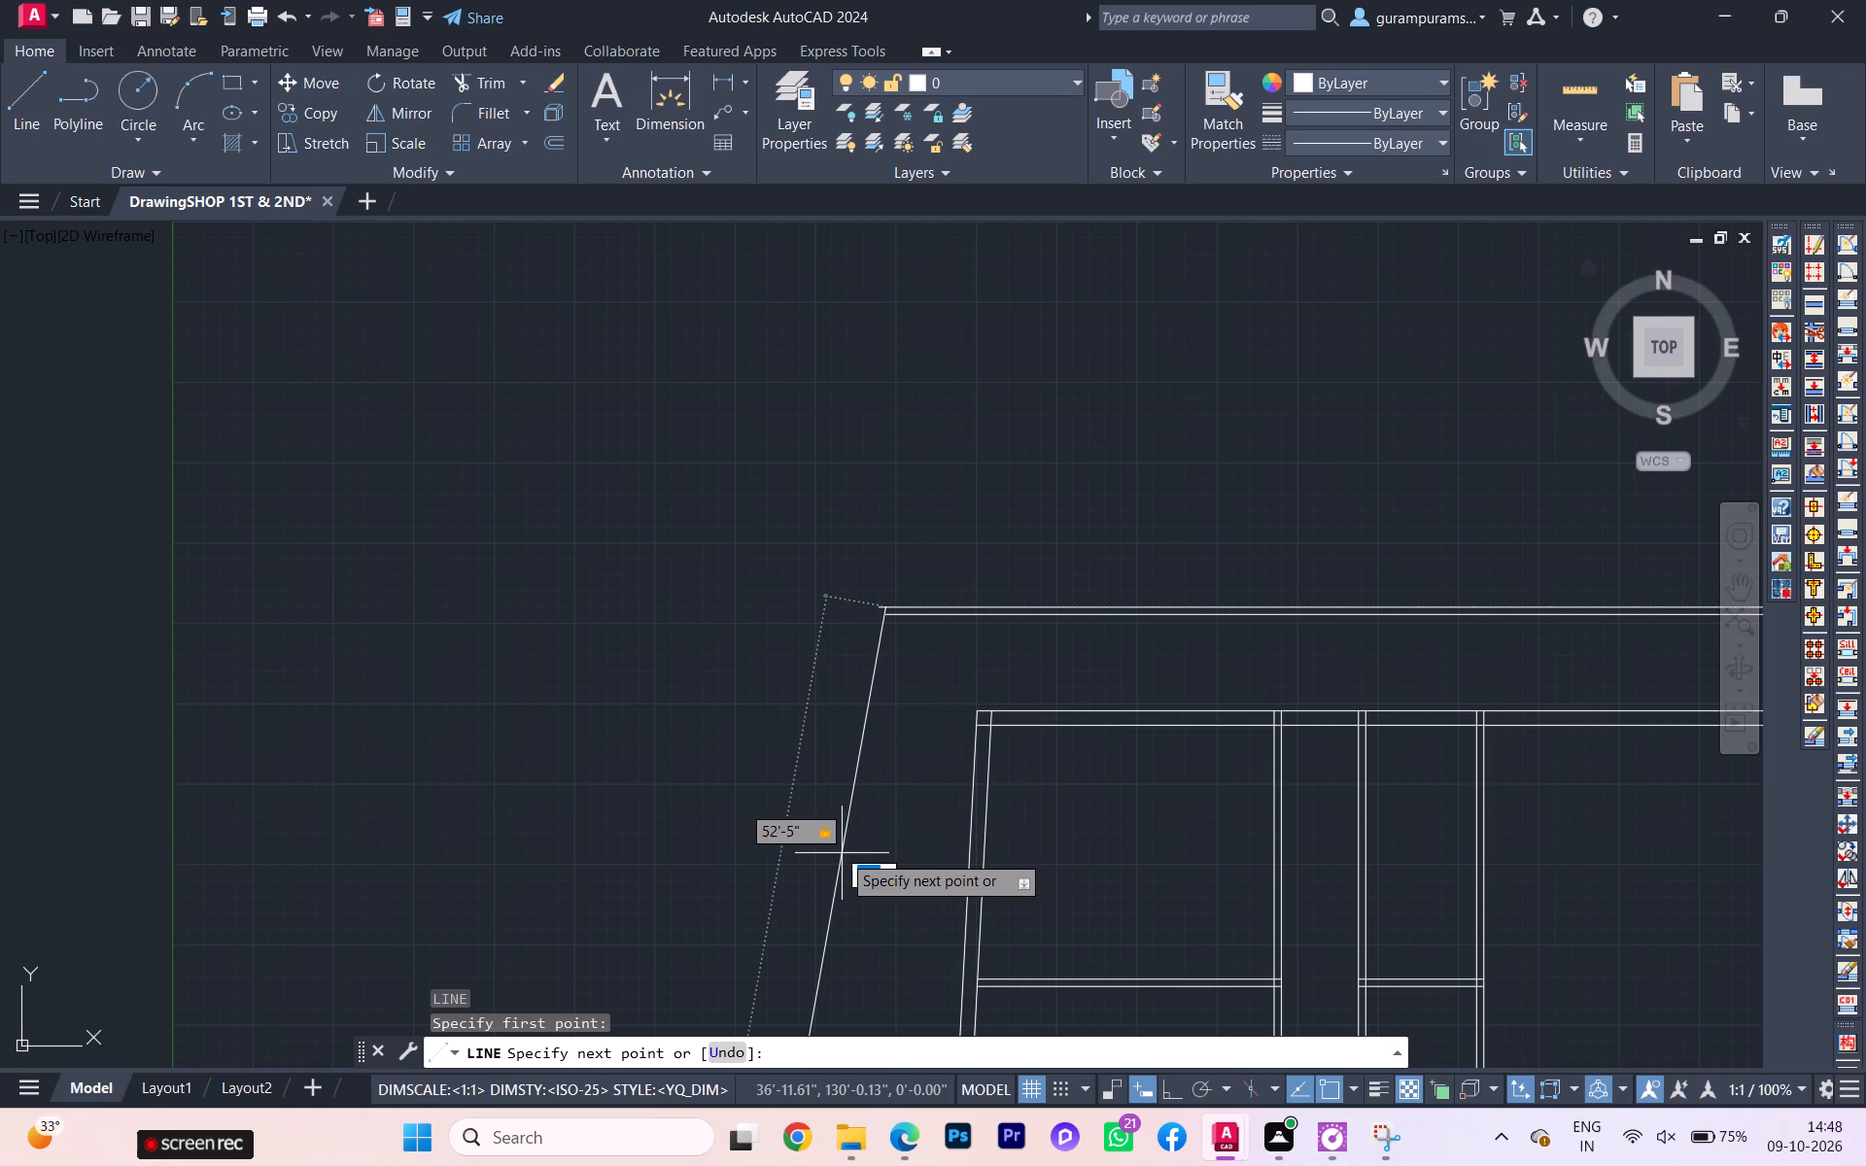
type("93")
key("Return")
scroll(838, 867, "down", 2)
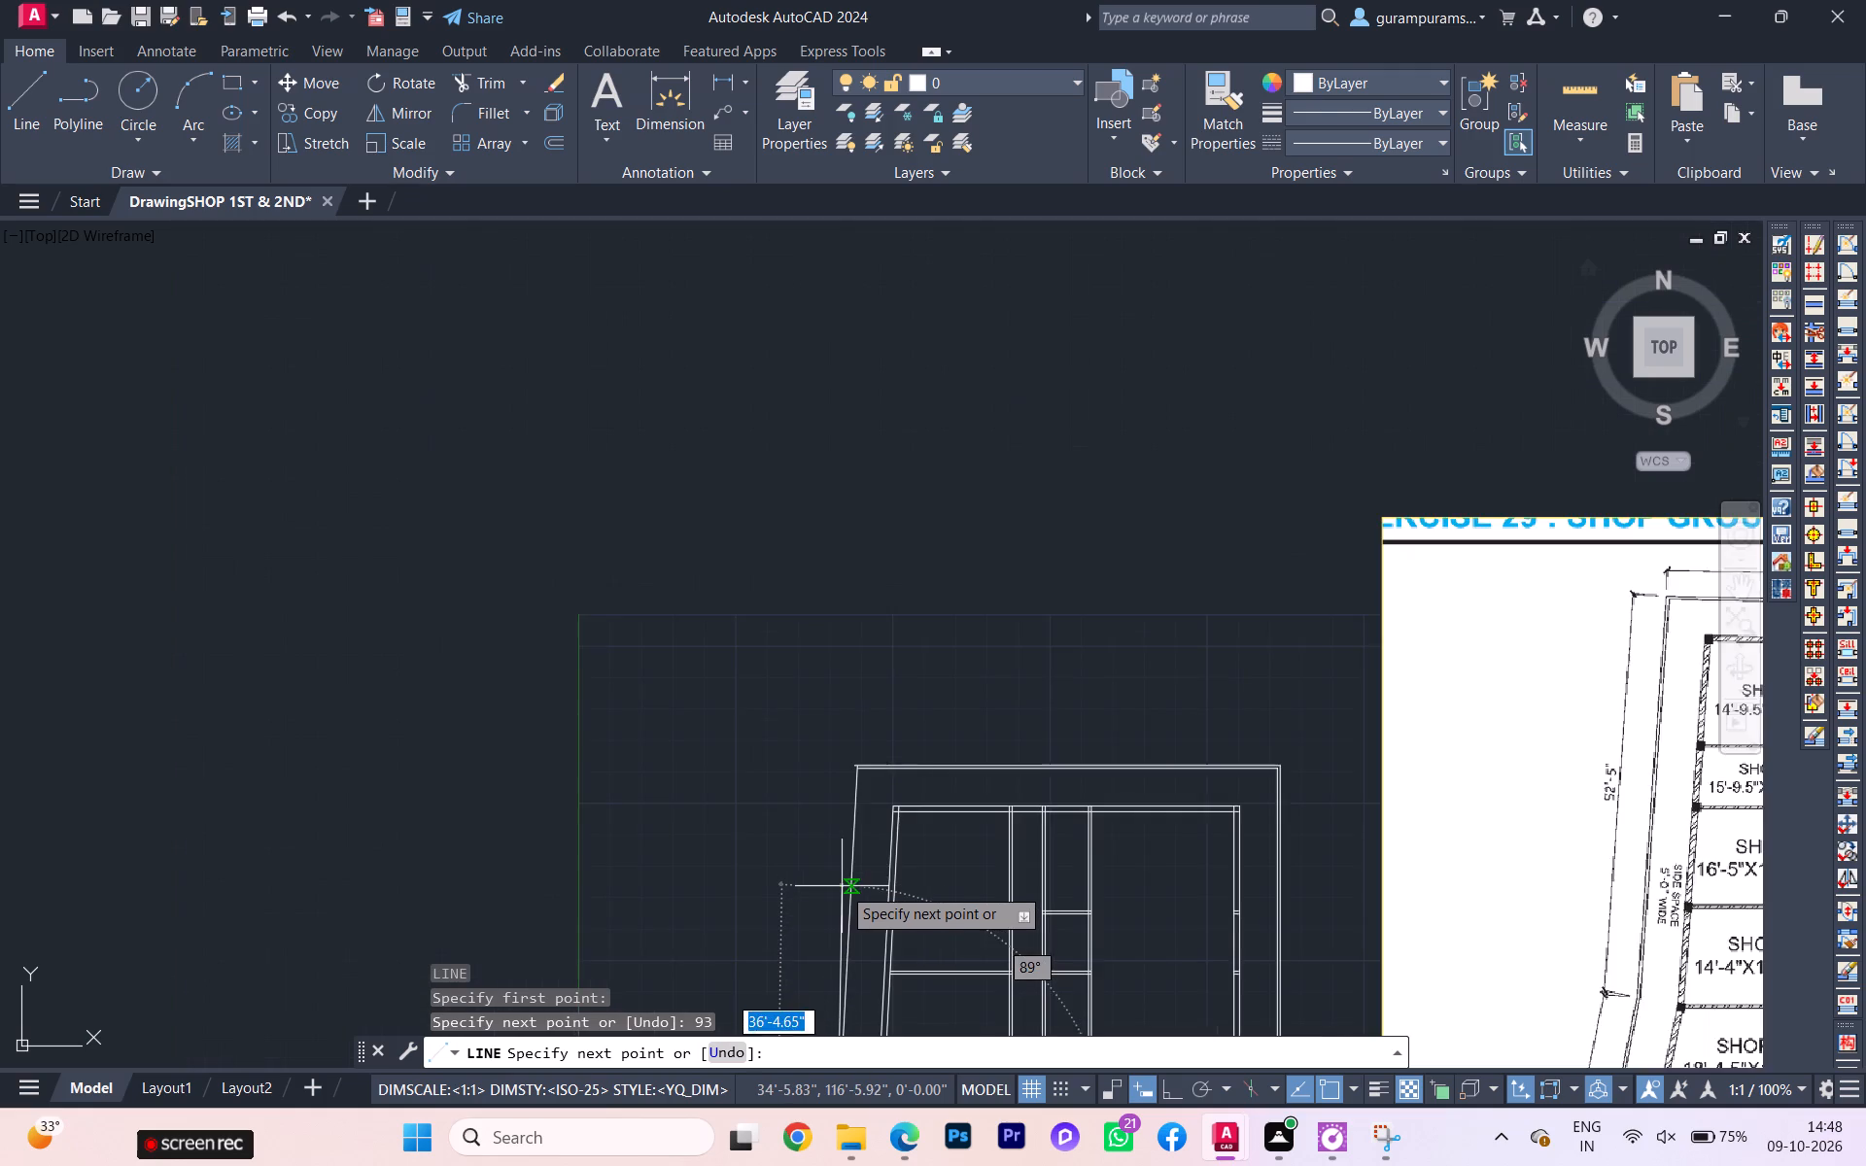
scroll(842, 886, "up", 2)
scroll(891, 661, "up", 2)
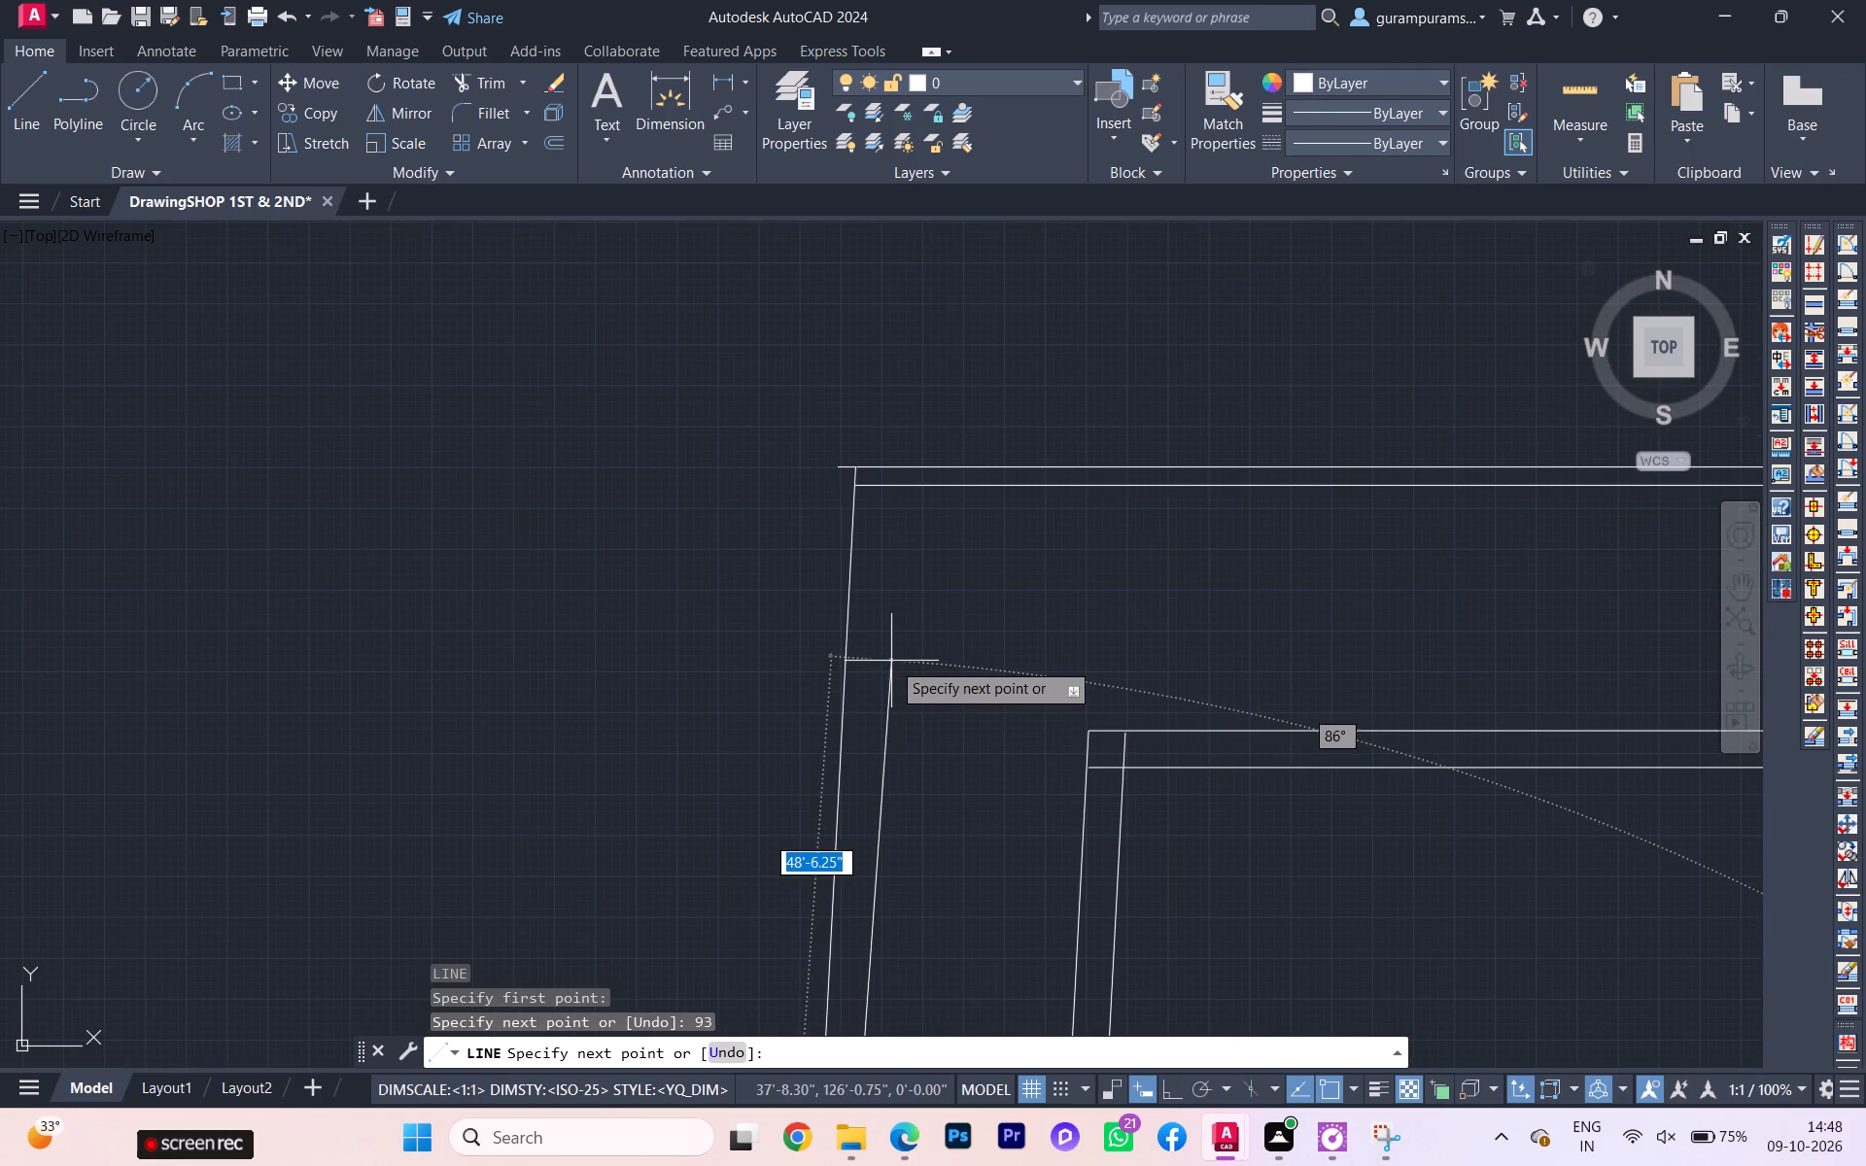
scroll(882, 678, "down", 4)
middle_click_drag(848, 881, 847, 563)
scroll(863, 774, "up", 2)
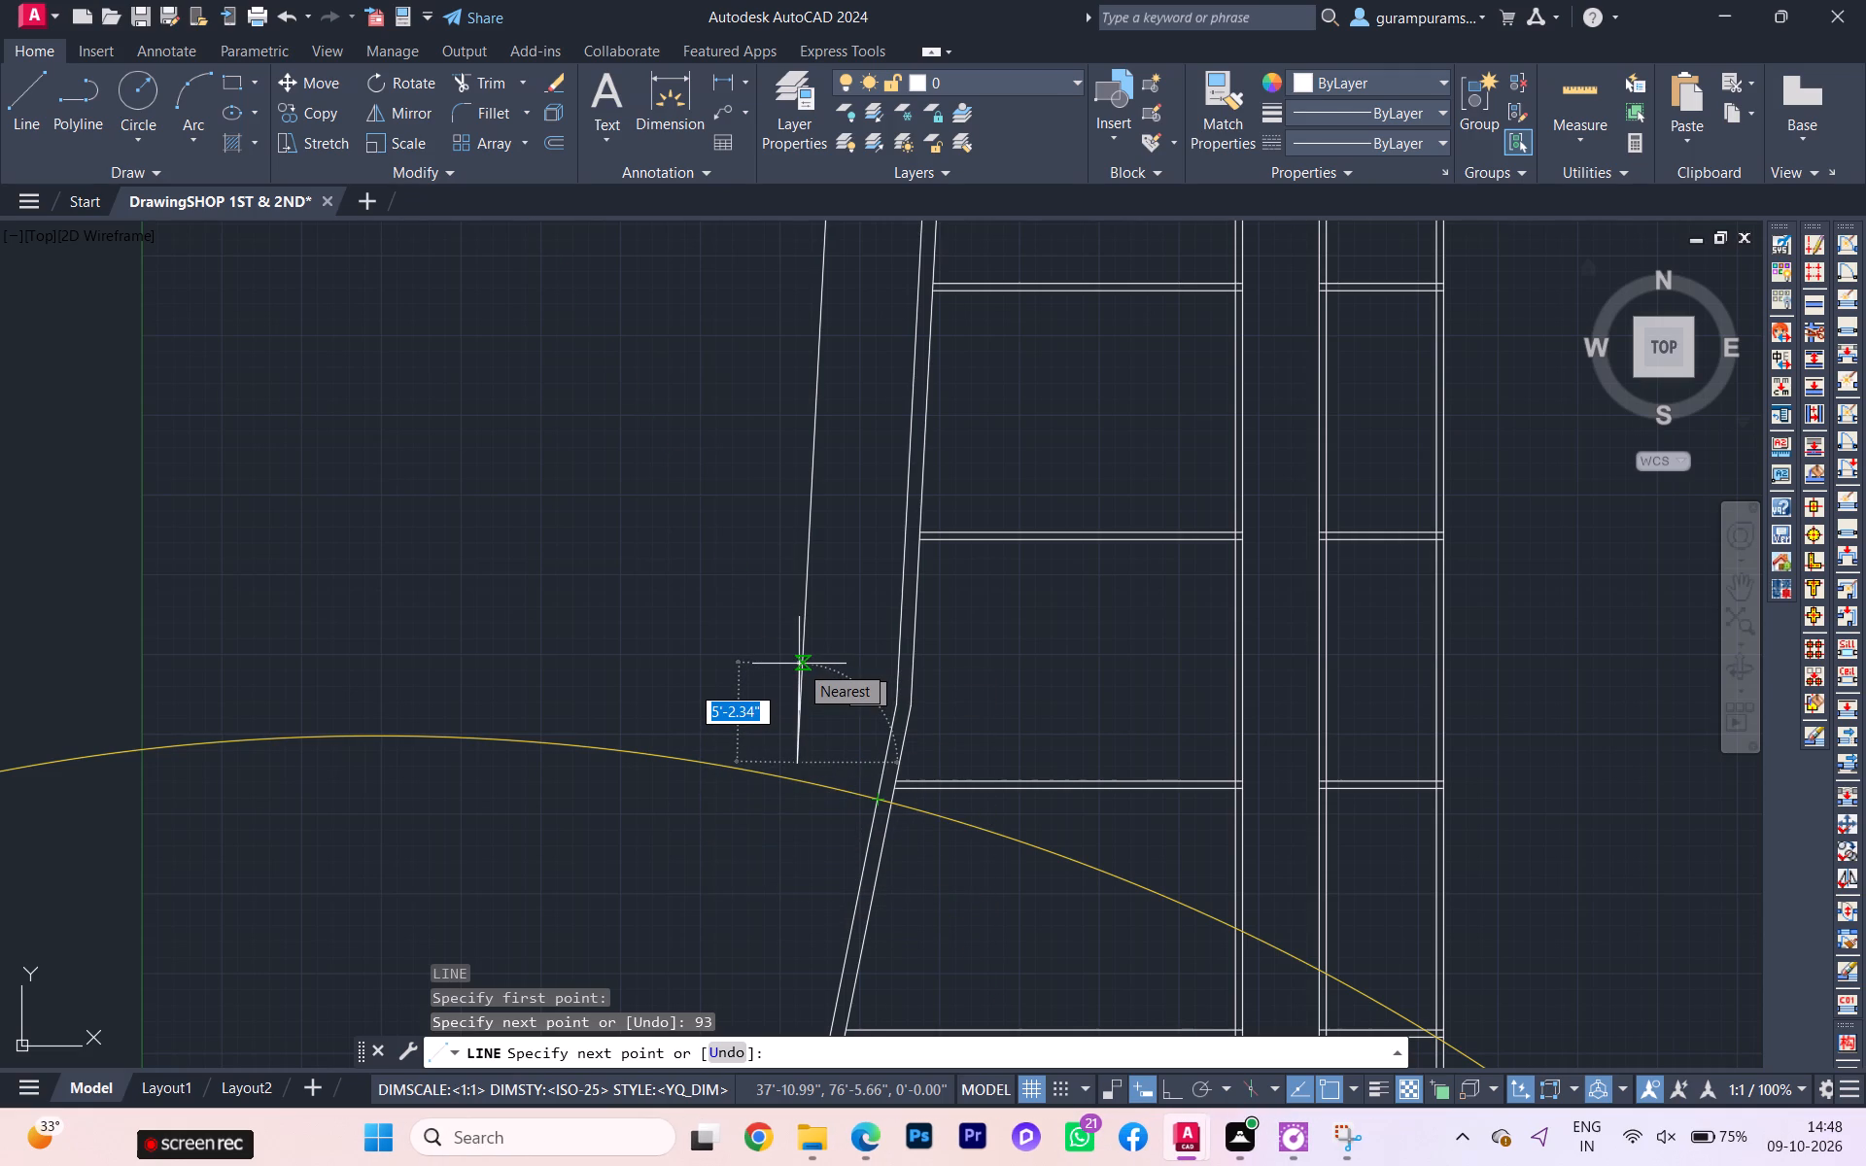
key("Escape")
Draw a side boundary line from the open lower end of the 52'-5" line to the outer end of the sloping front boundary wall.
scroll(781, 815, "down", 2)
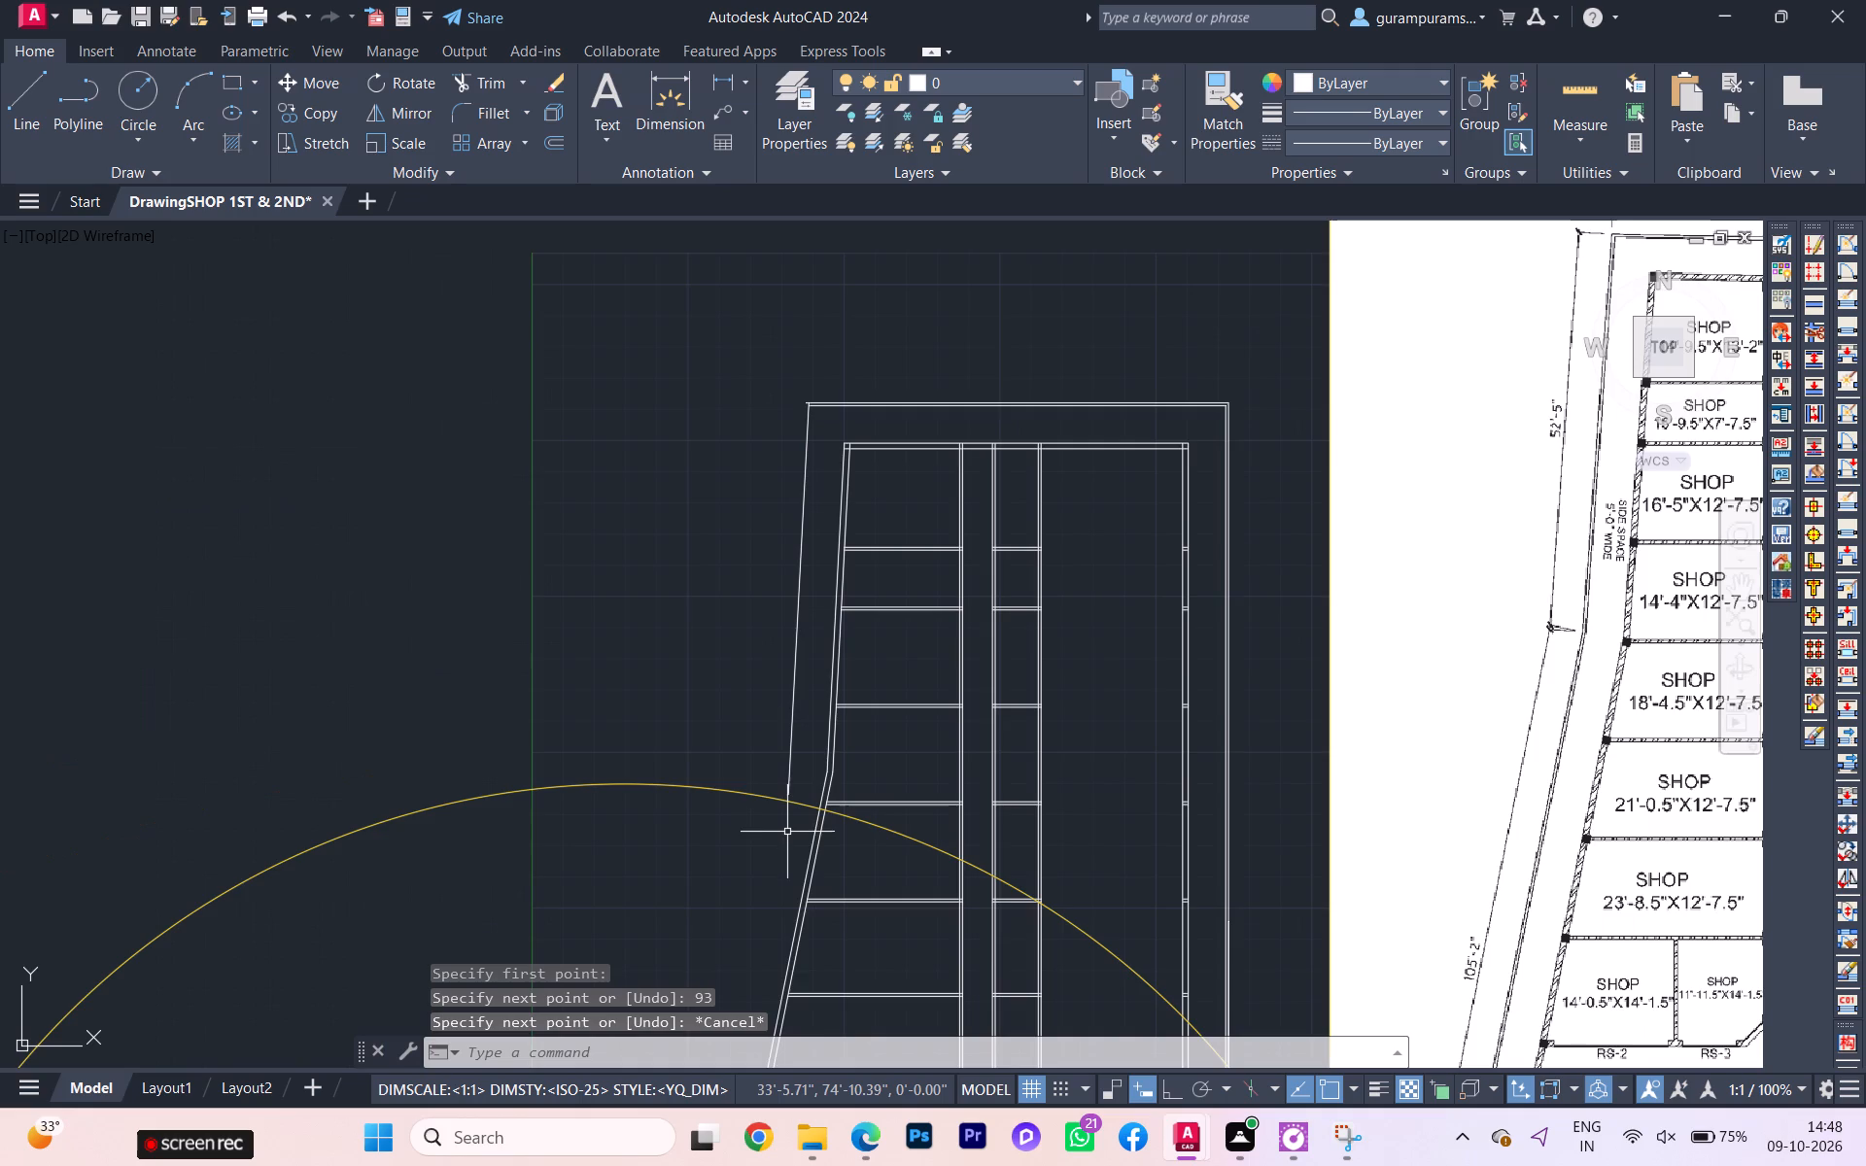
scroll(784, 819, "up", 3)
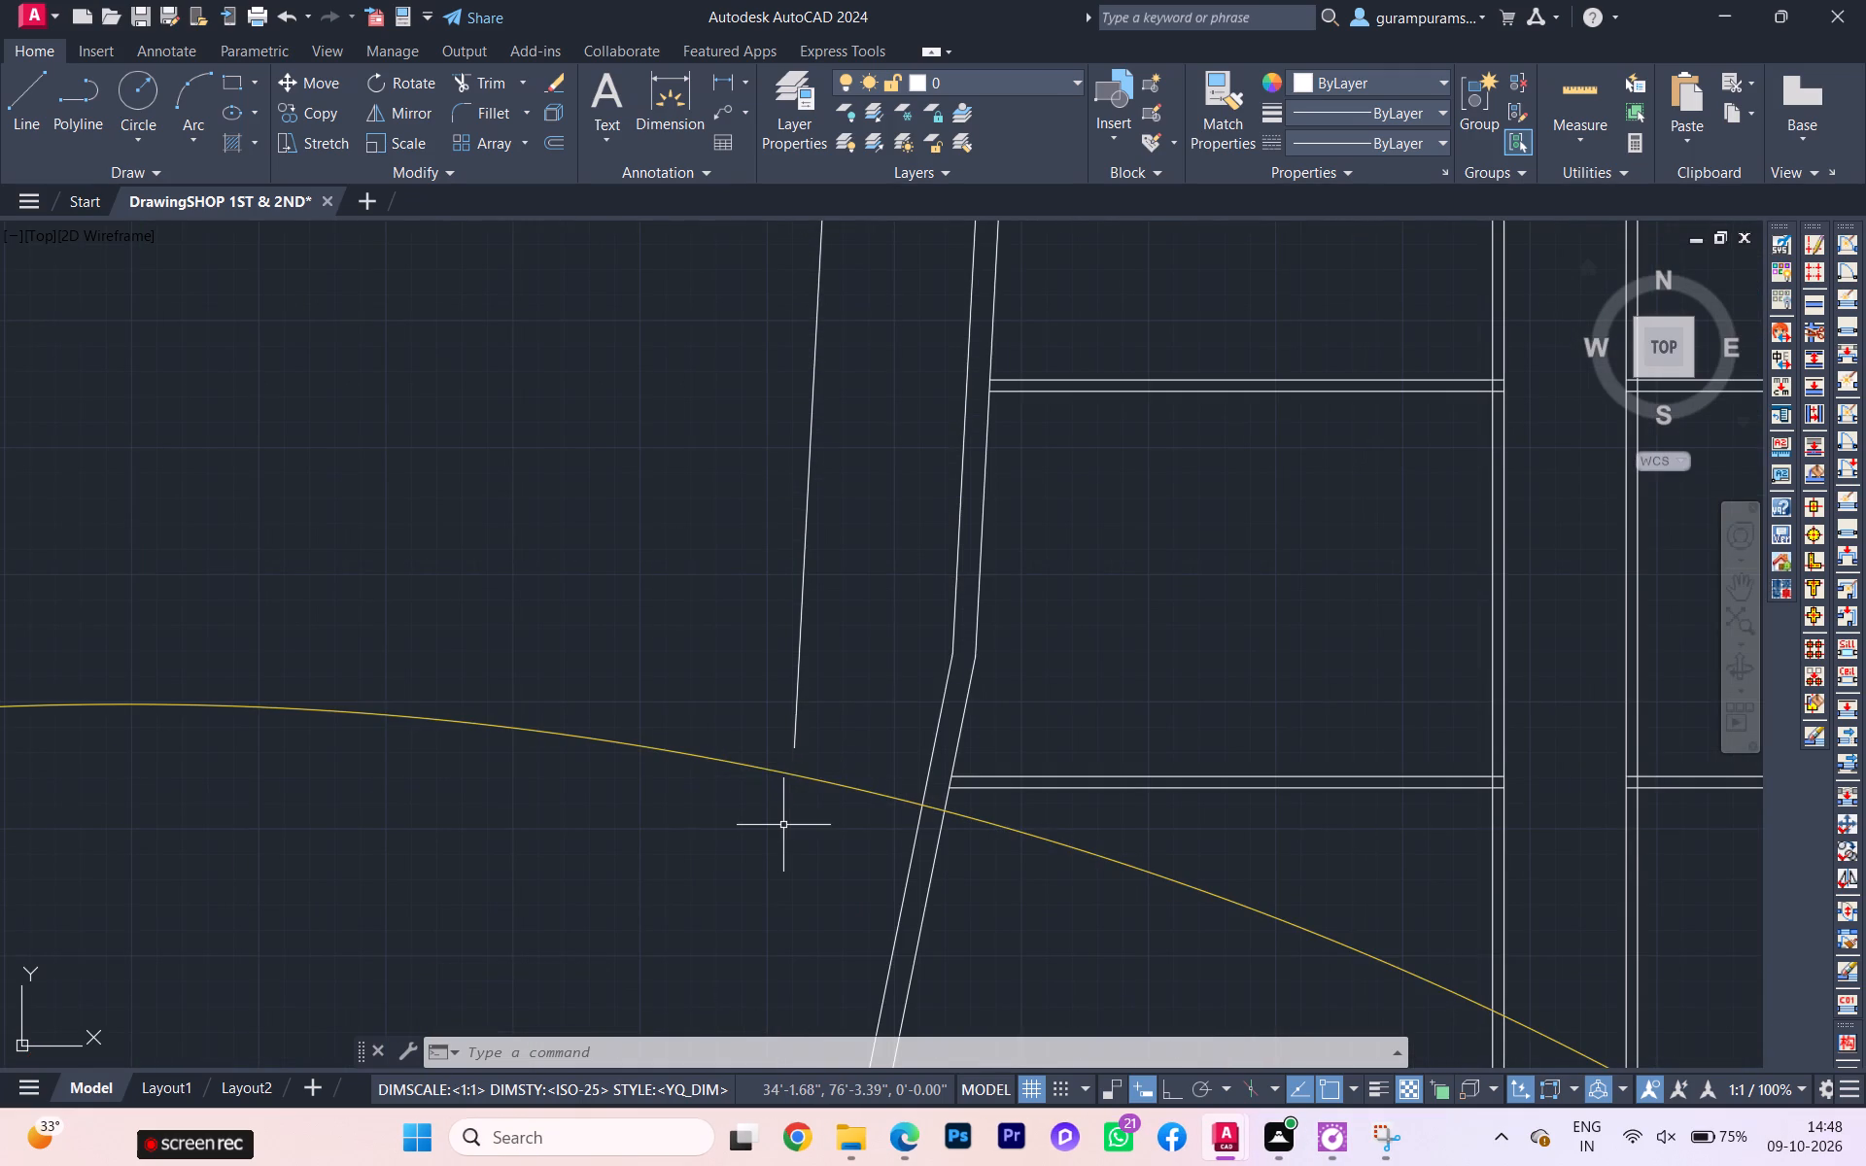
key("l")
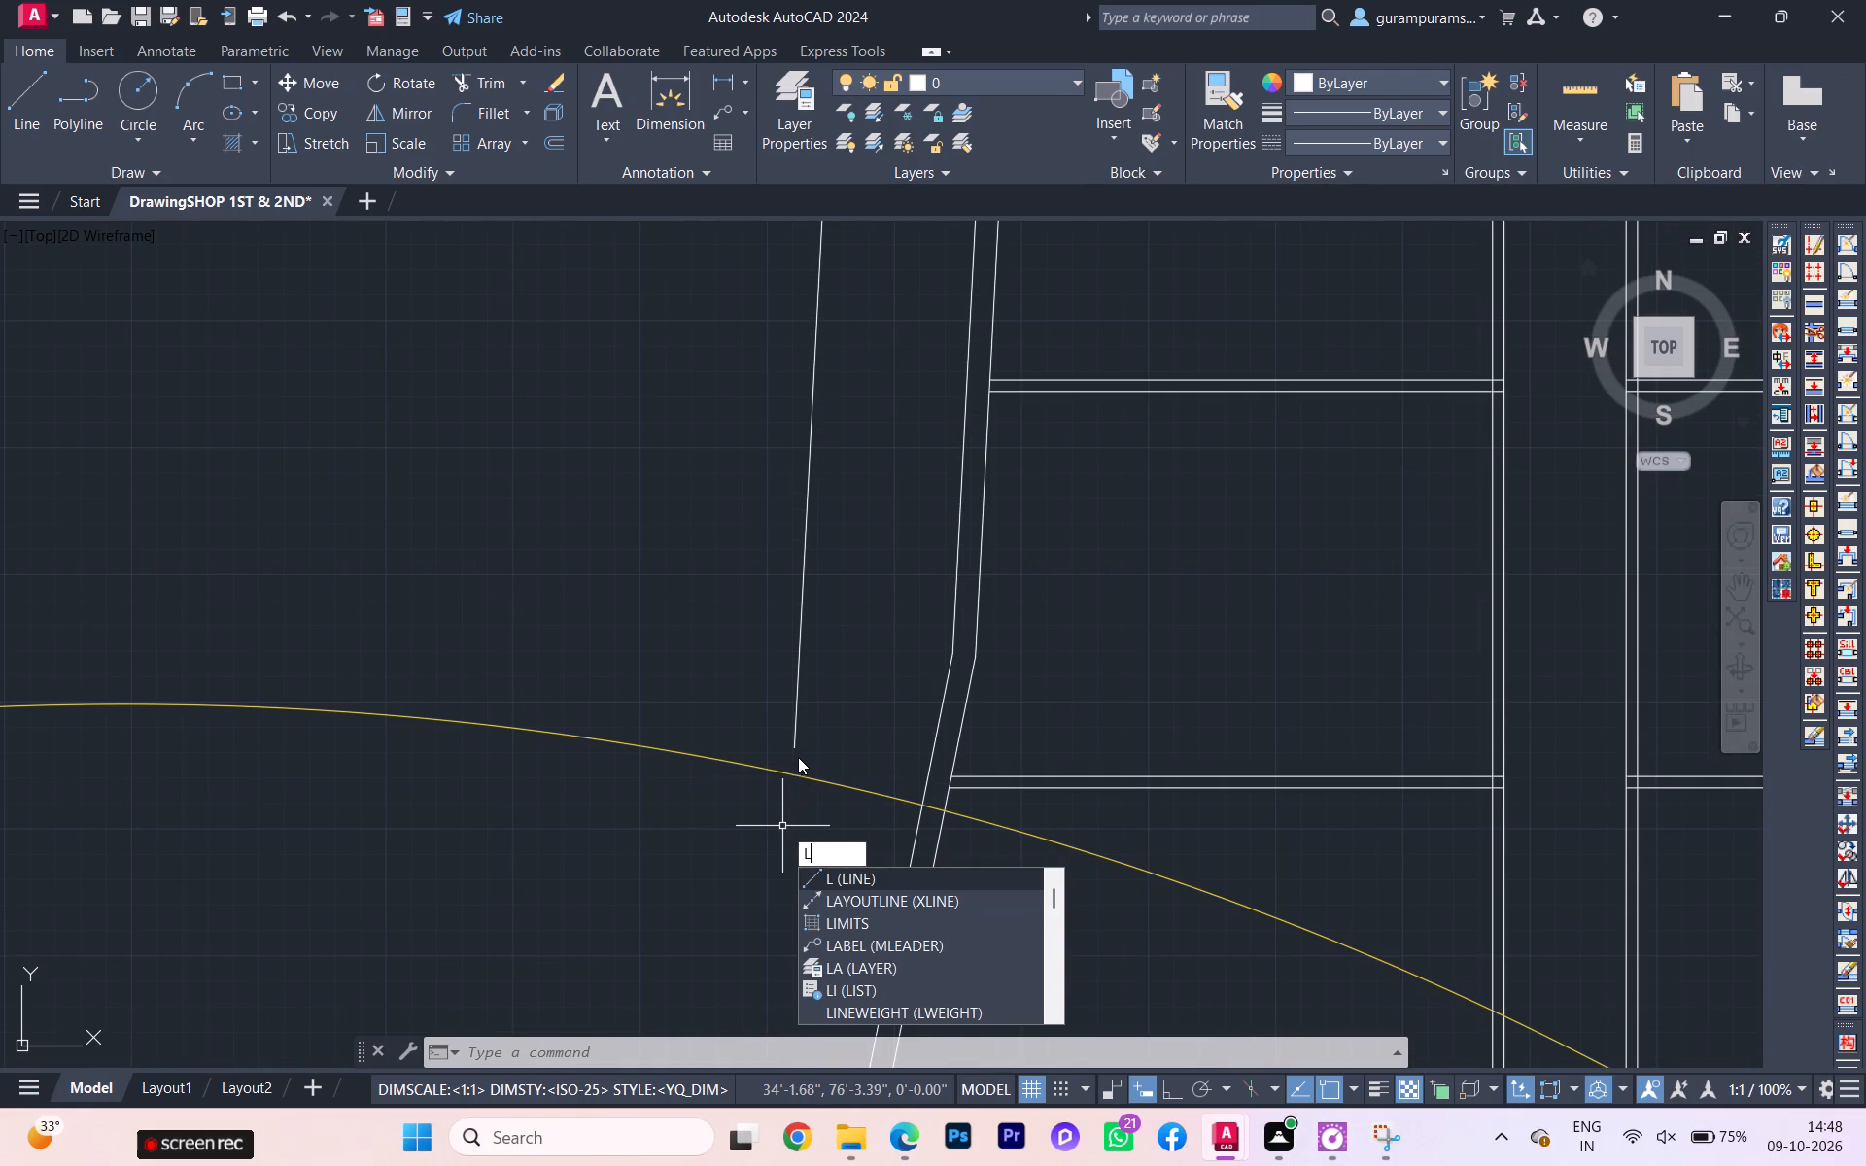
left_click(844, 878)
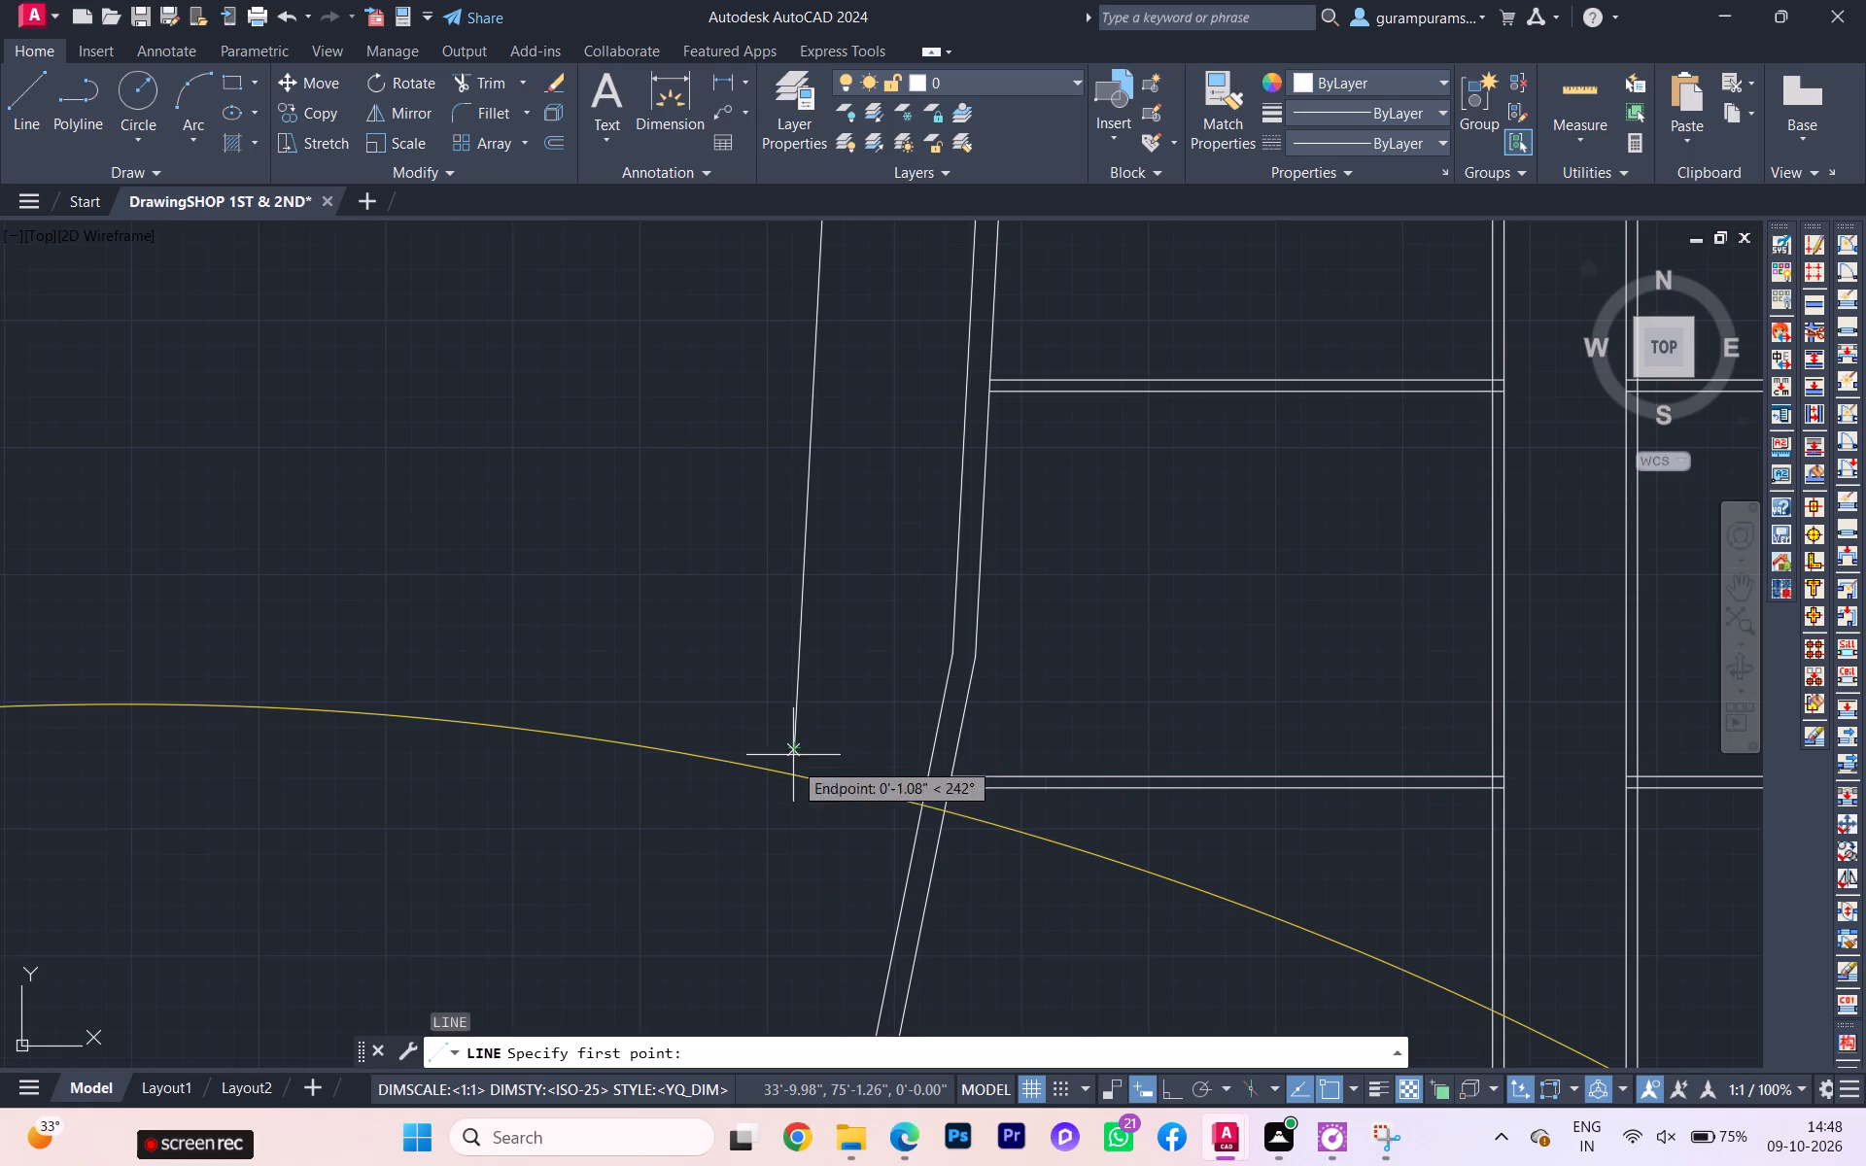
left_click(791, 772)
scroll(759, 882, "down", 2)
middle_click_drag(759, 882, 783, 821)
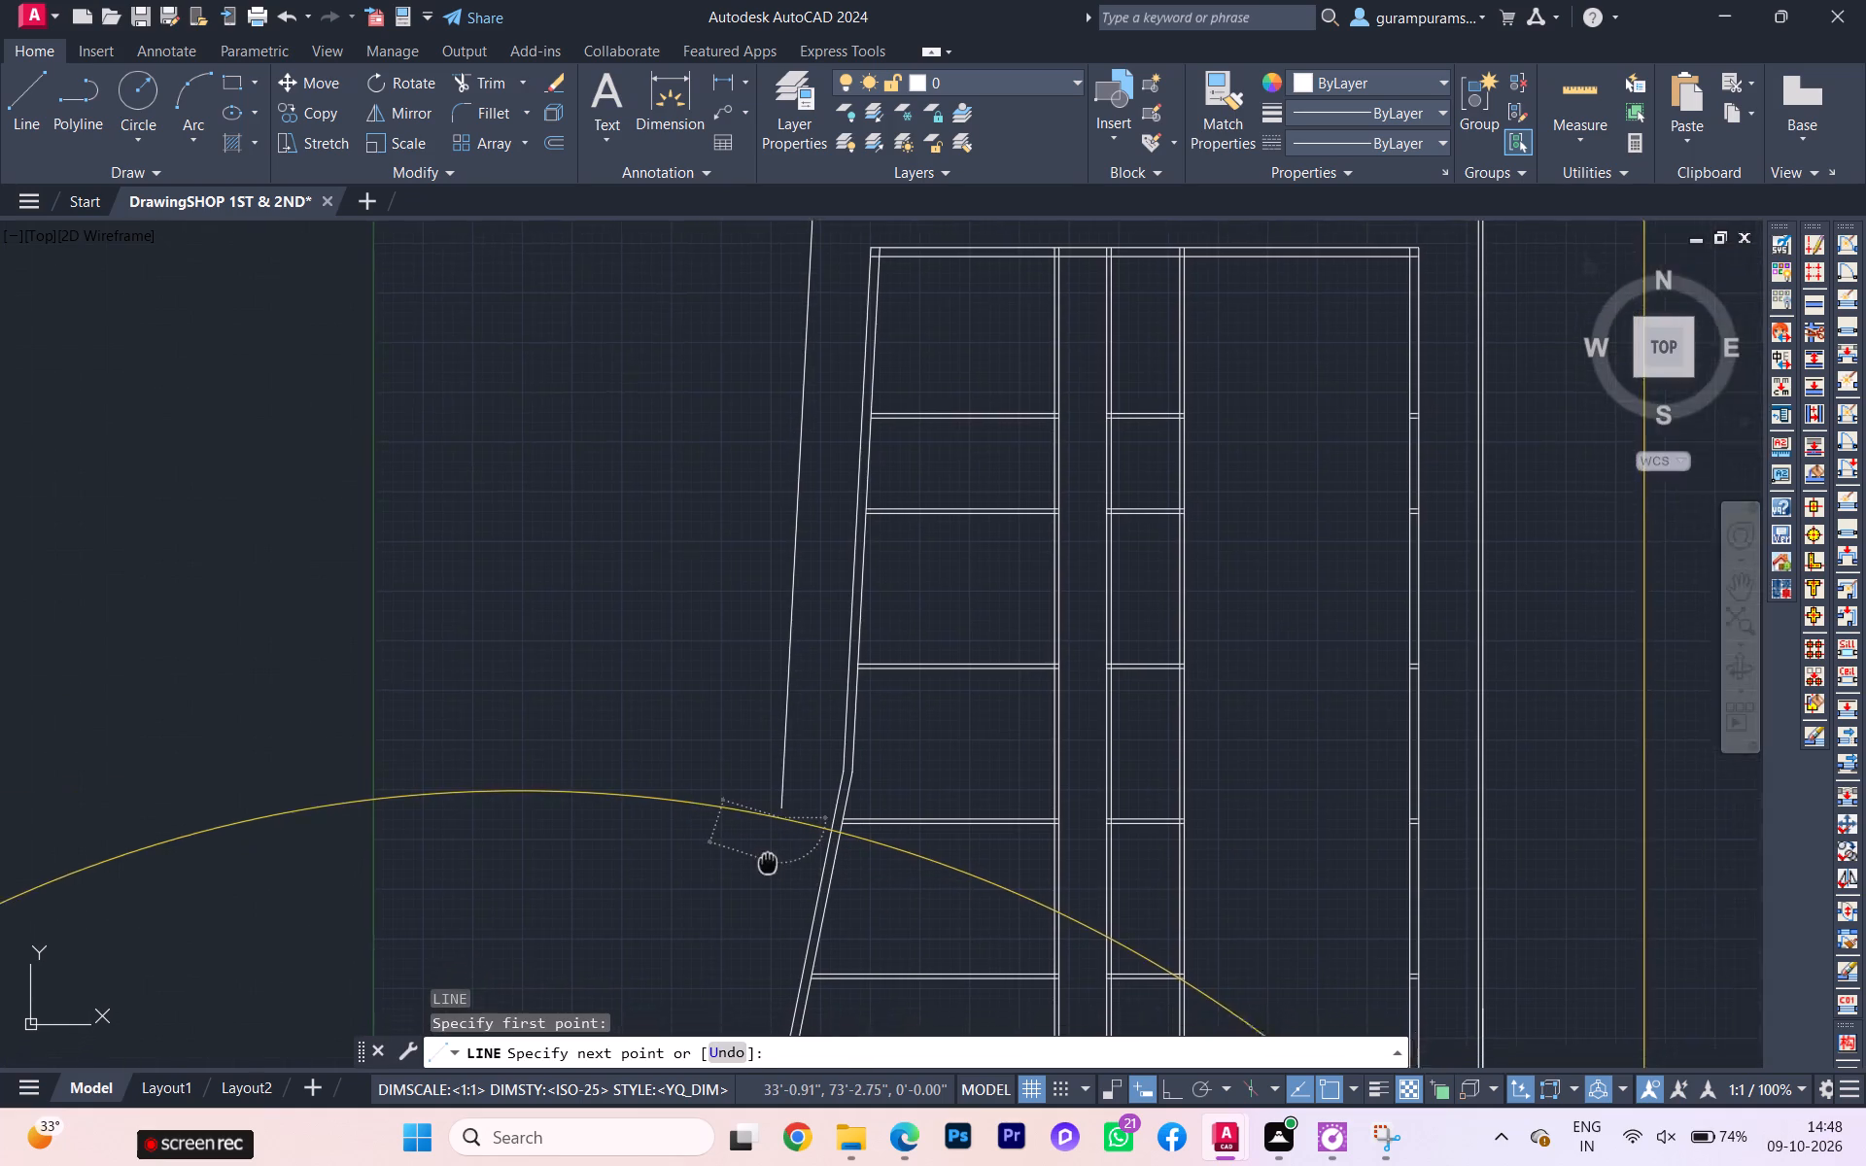
middle_click_drag(783, 821, 798, 378)
scroll(755, 716, "down", 2)
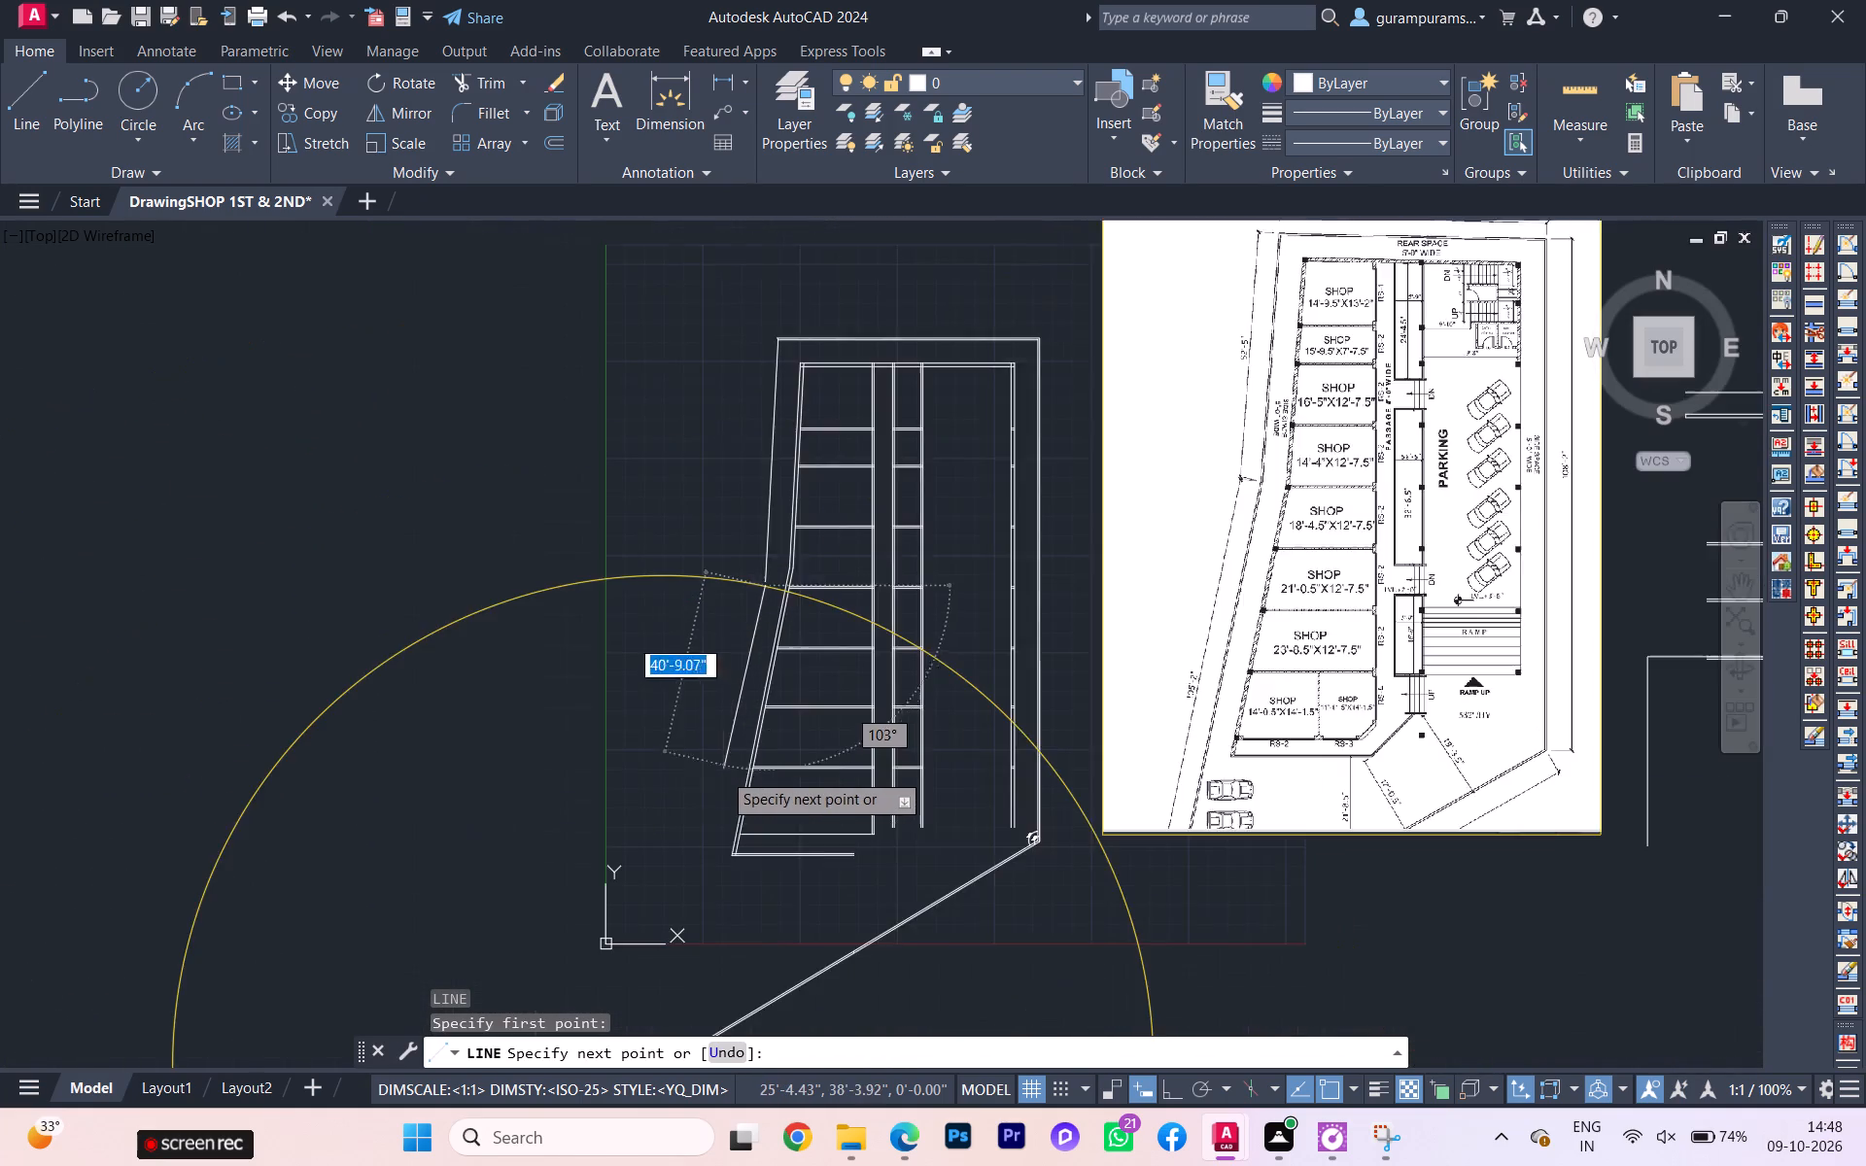
scroll(717, 783, "down", 1)
scroll(679, 958, "up", 6)
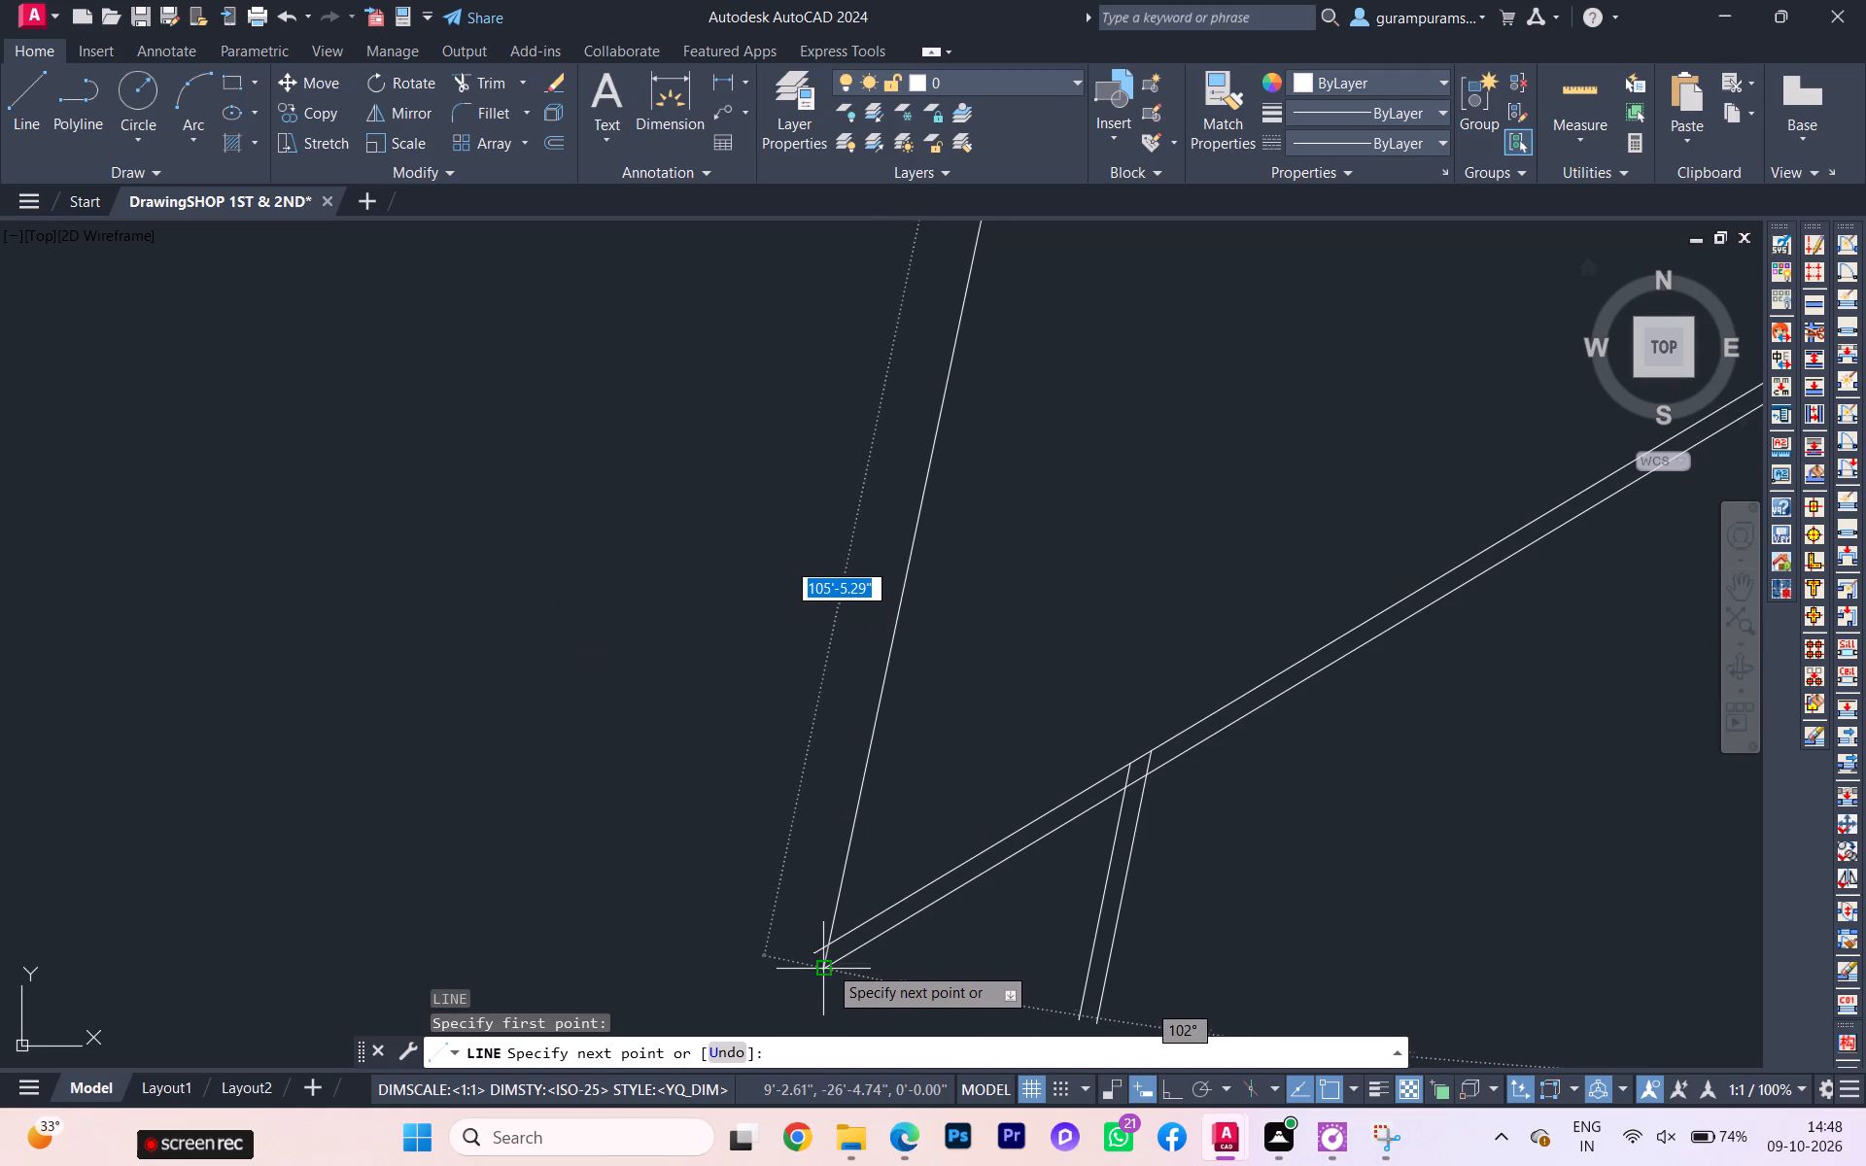
scroll(830, 969, "up", 2)
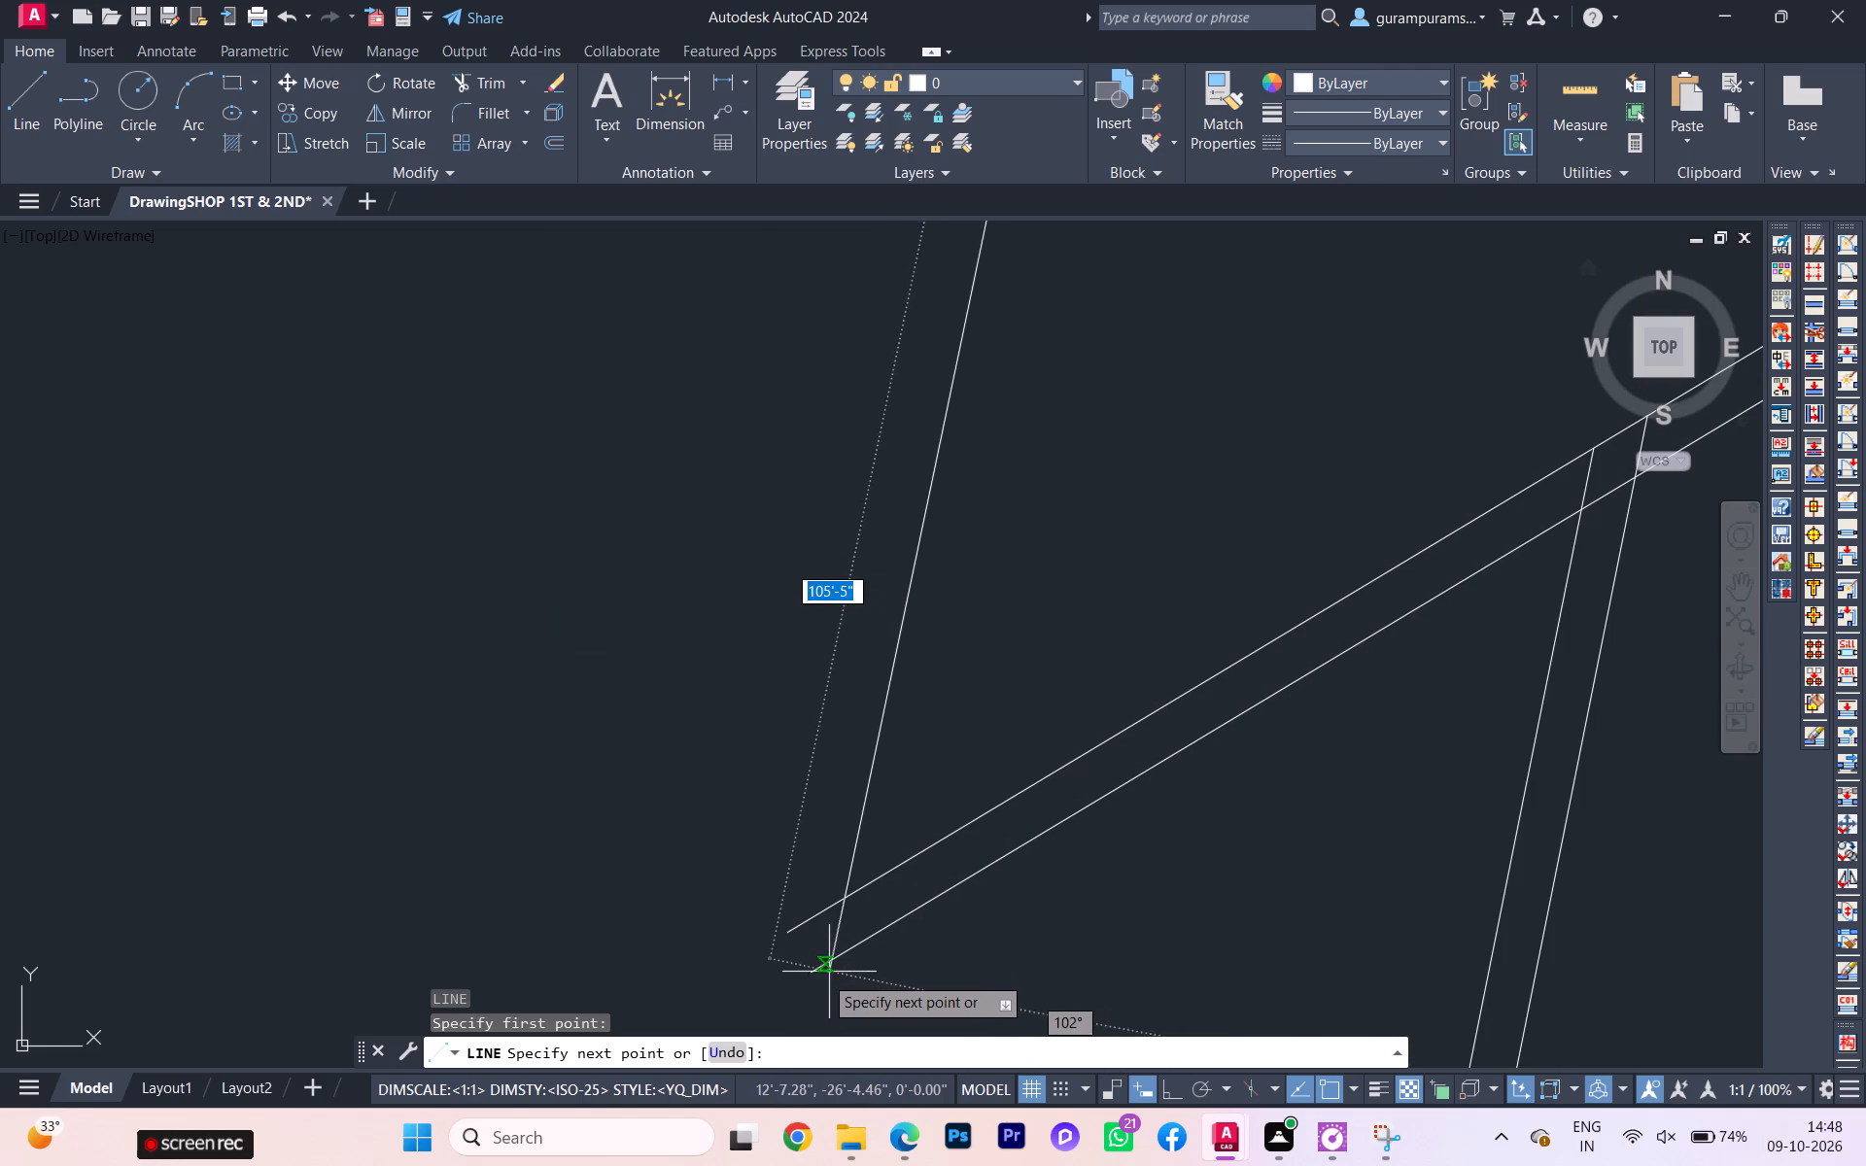
left_click(810, 978)
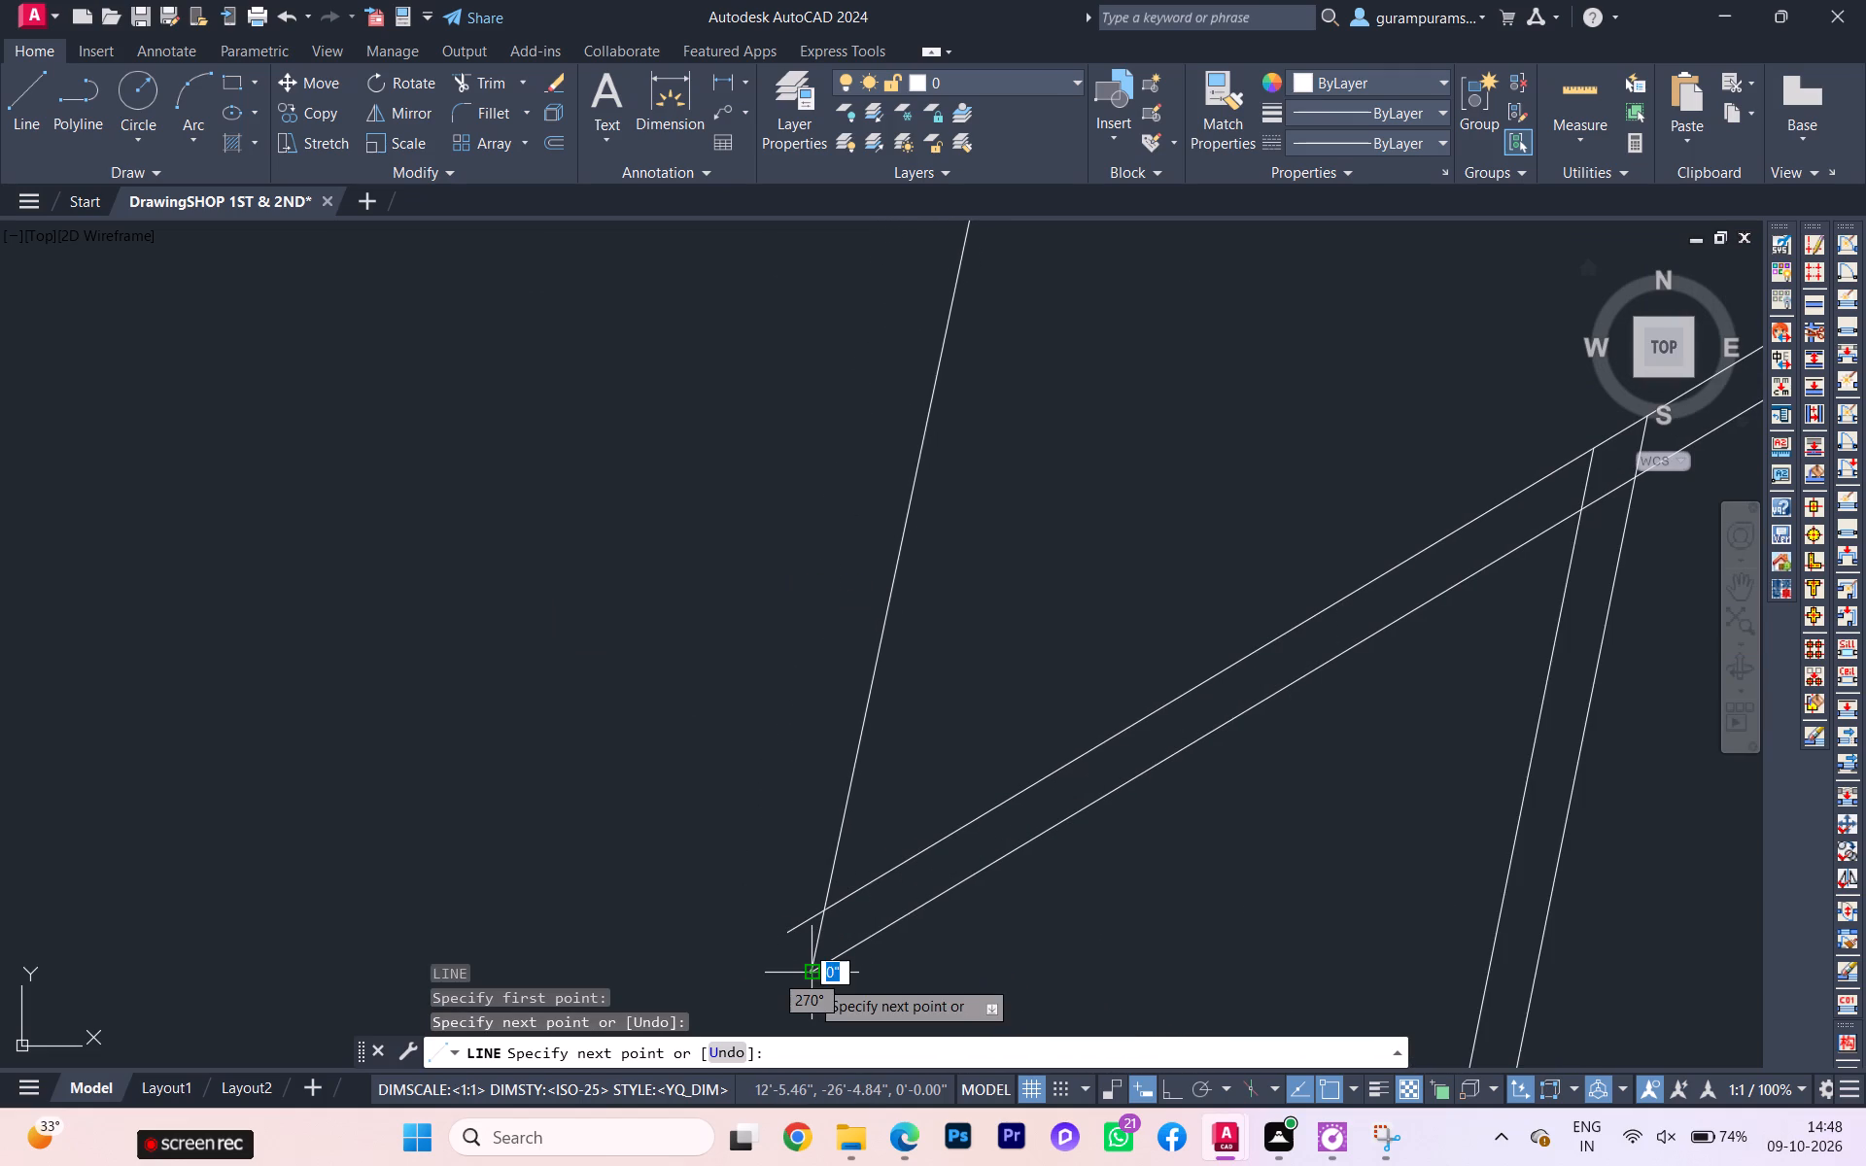
key("Escape")
Select the 52'-5" side boundary line, then switch to Microsoft Edge and examine Exercises 28 and 29 for the boundary dimensions and wall thicknesses.
scroll(792, 979, "down", 9)
scroll(777, 944, "up", 1)
scroll(776, 944, "down", 3)
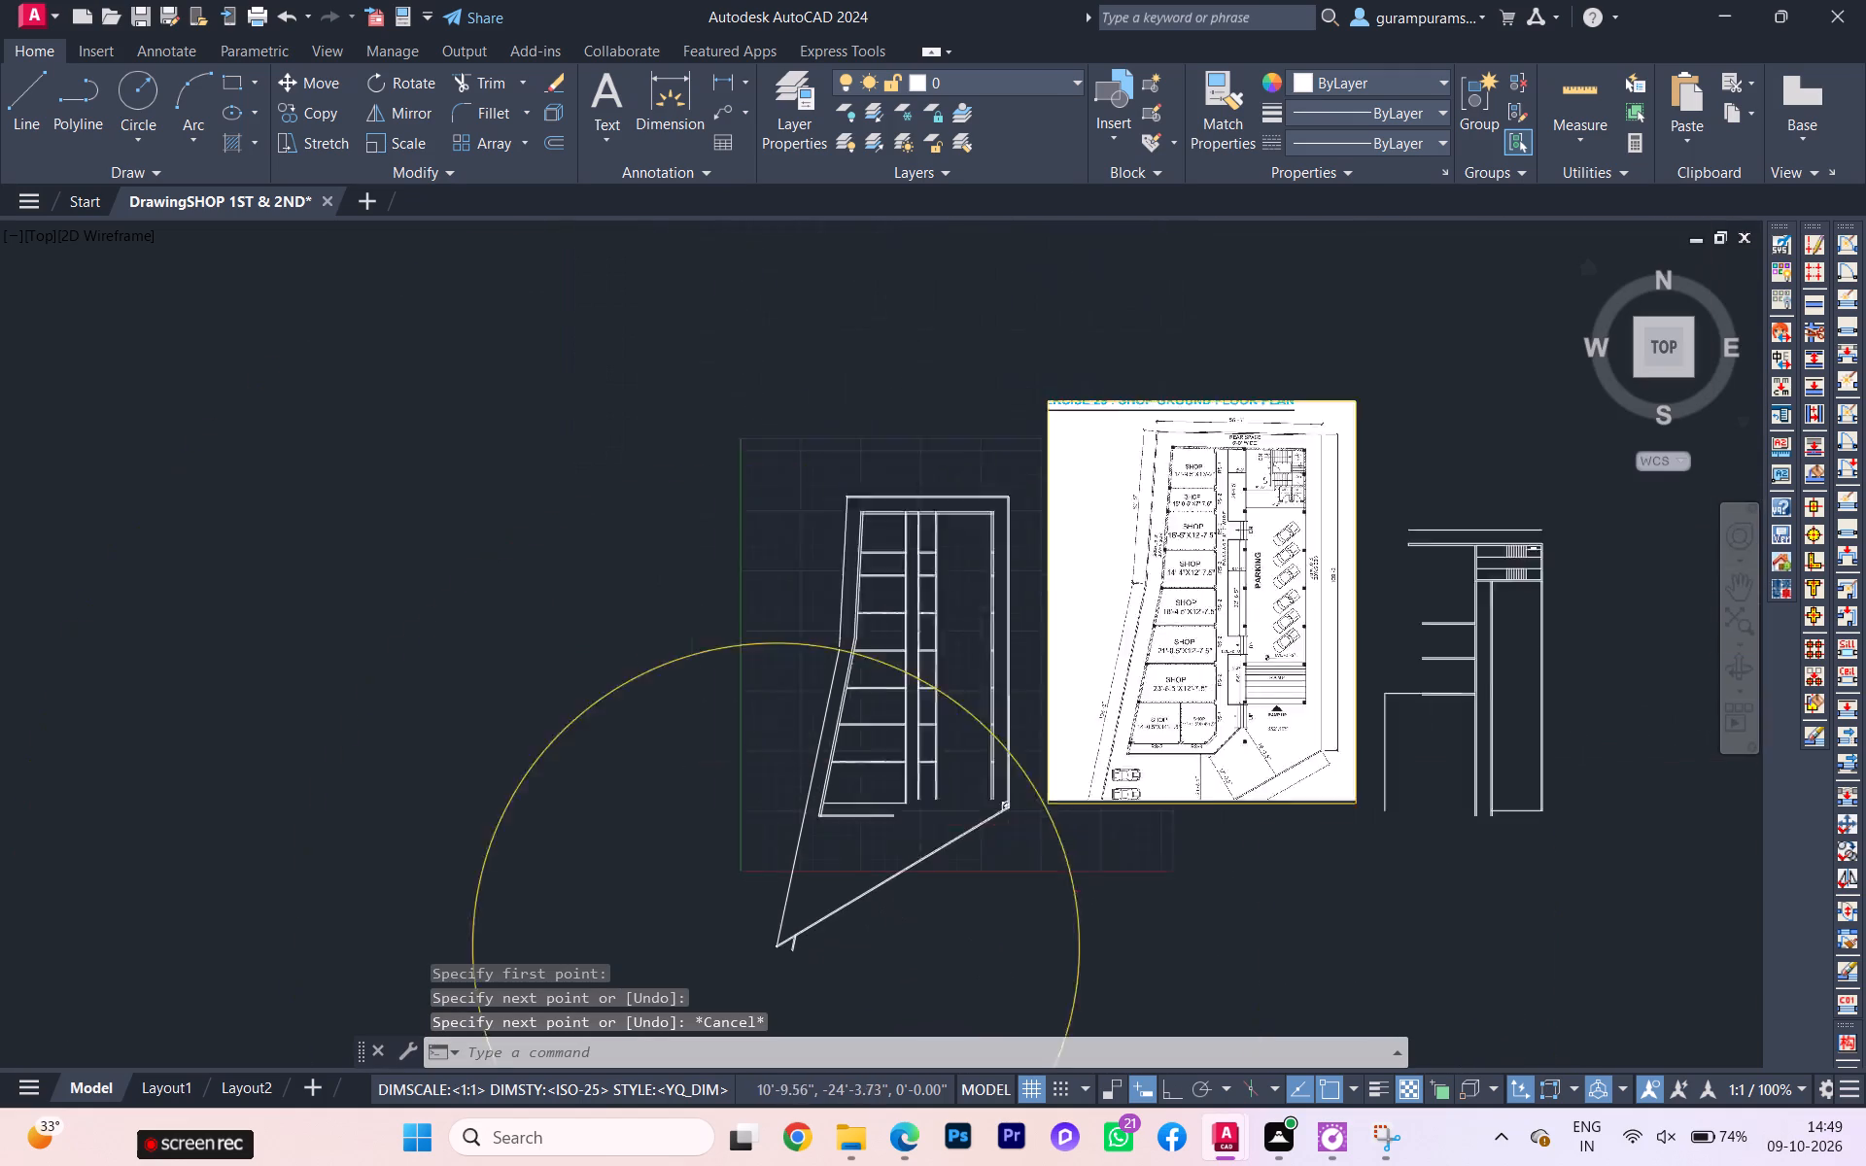
scroll(772, 941, "down", 1)
scroll(787, 683, "up", 4)
scroll(996, 720, "up", 1)
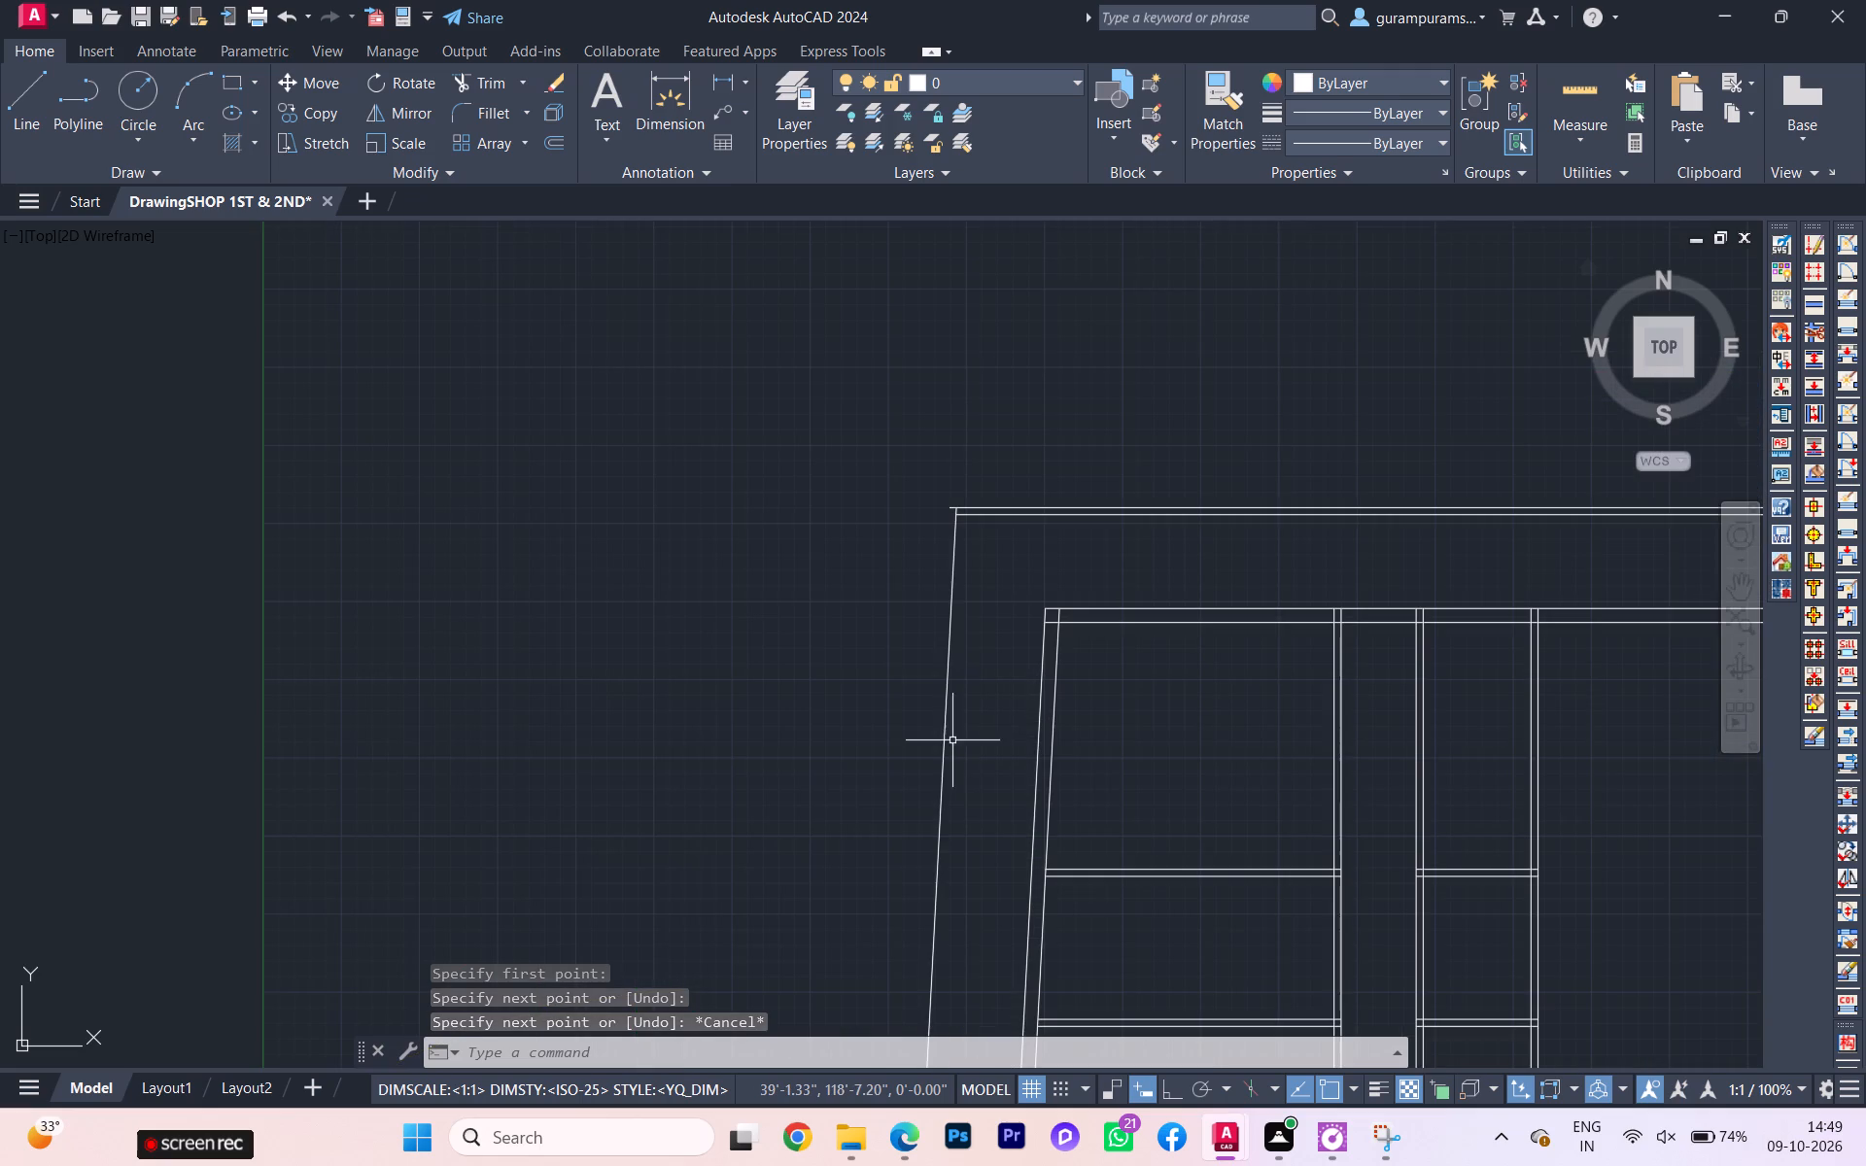
left_click(967, 632)
left_click(900, 618)
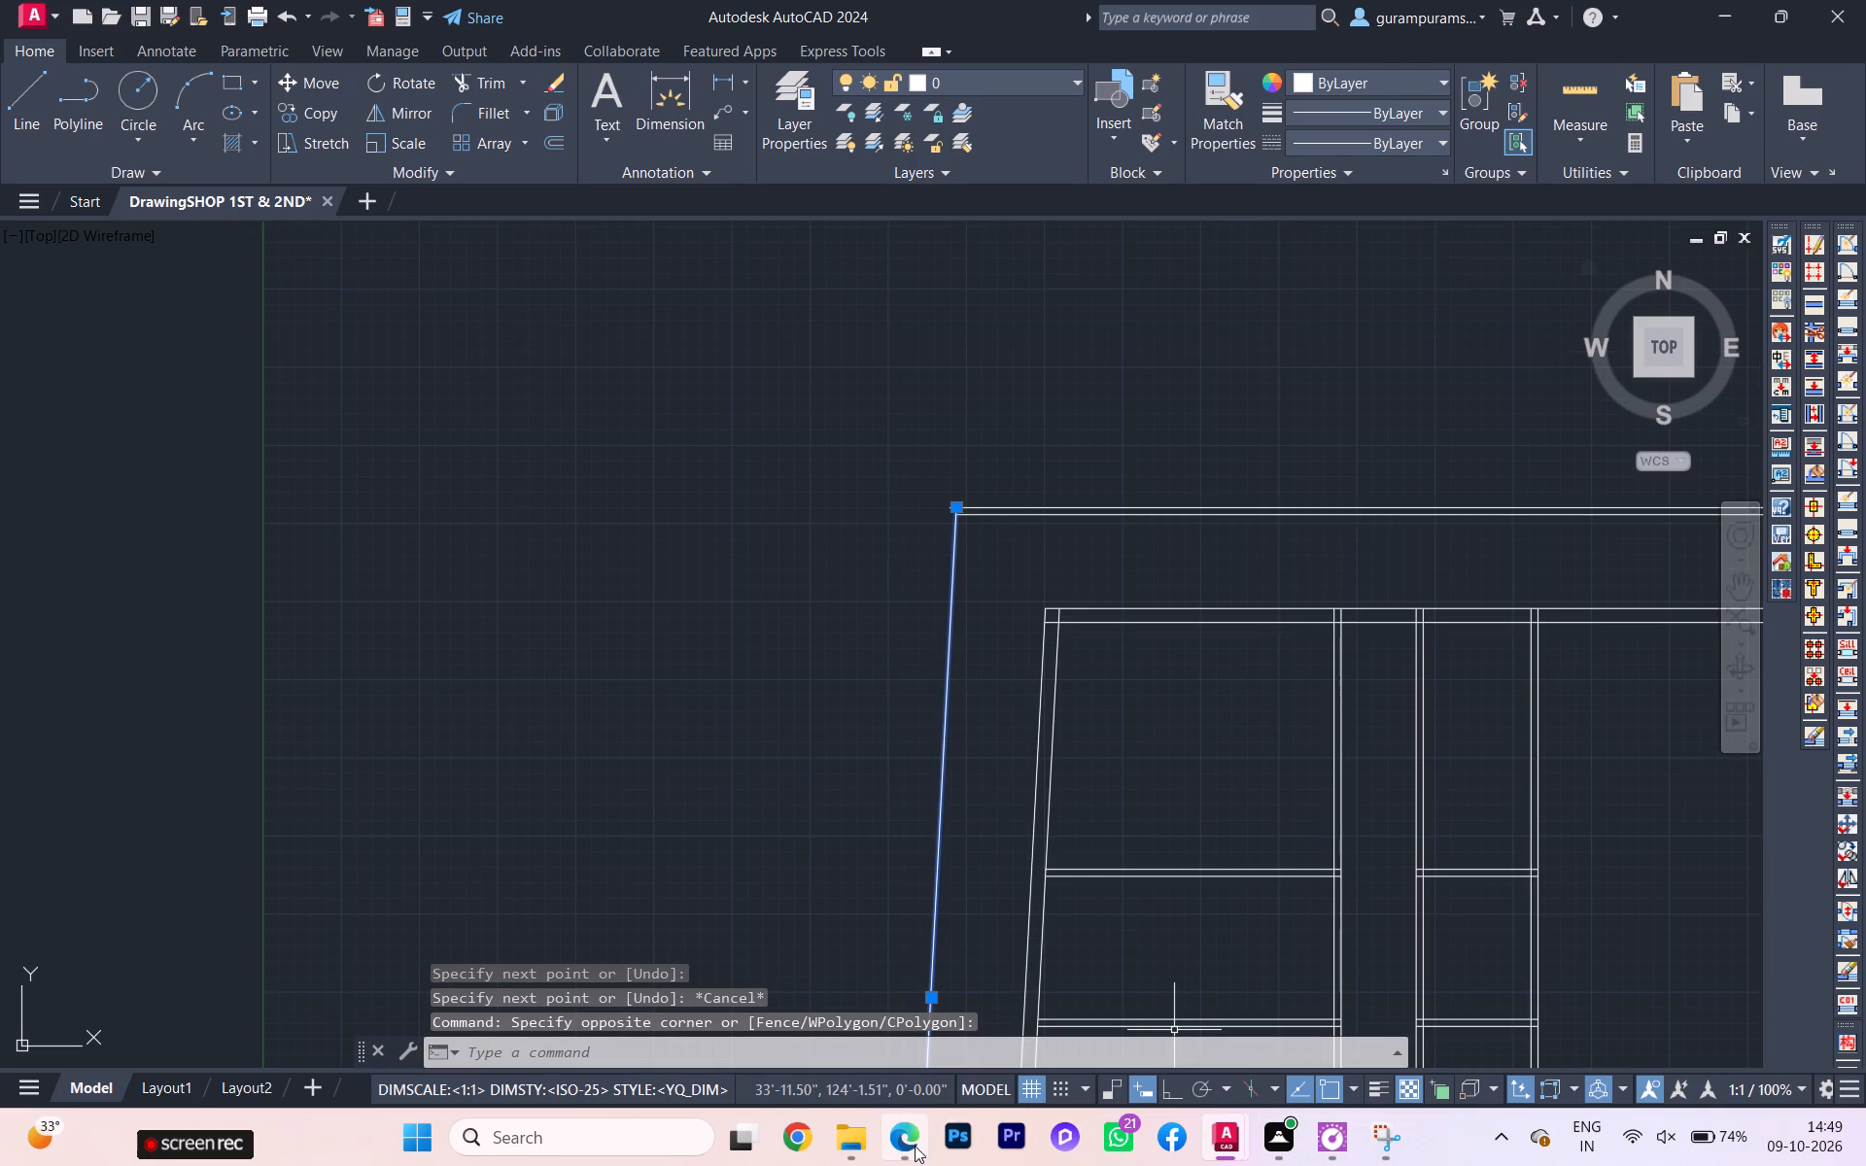
left_click(951, 1042)
scroll(597, 724, "up", 2)
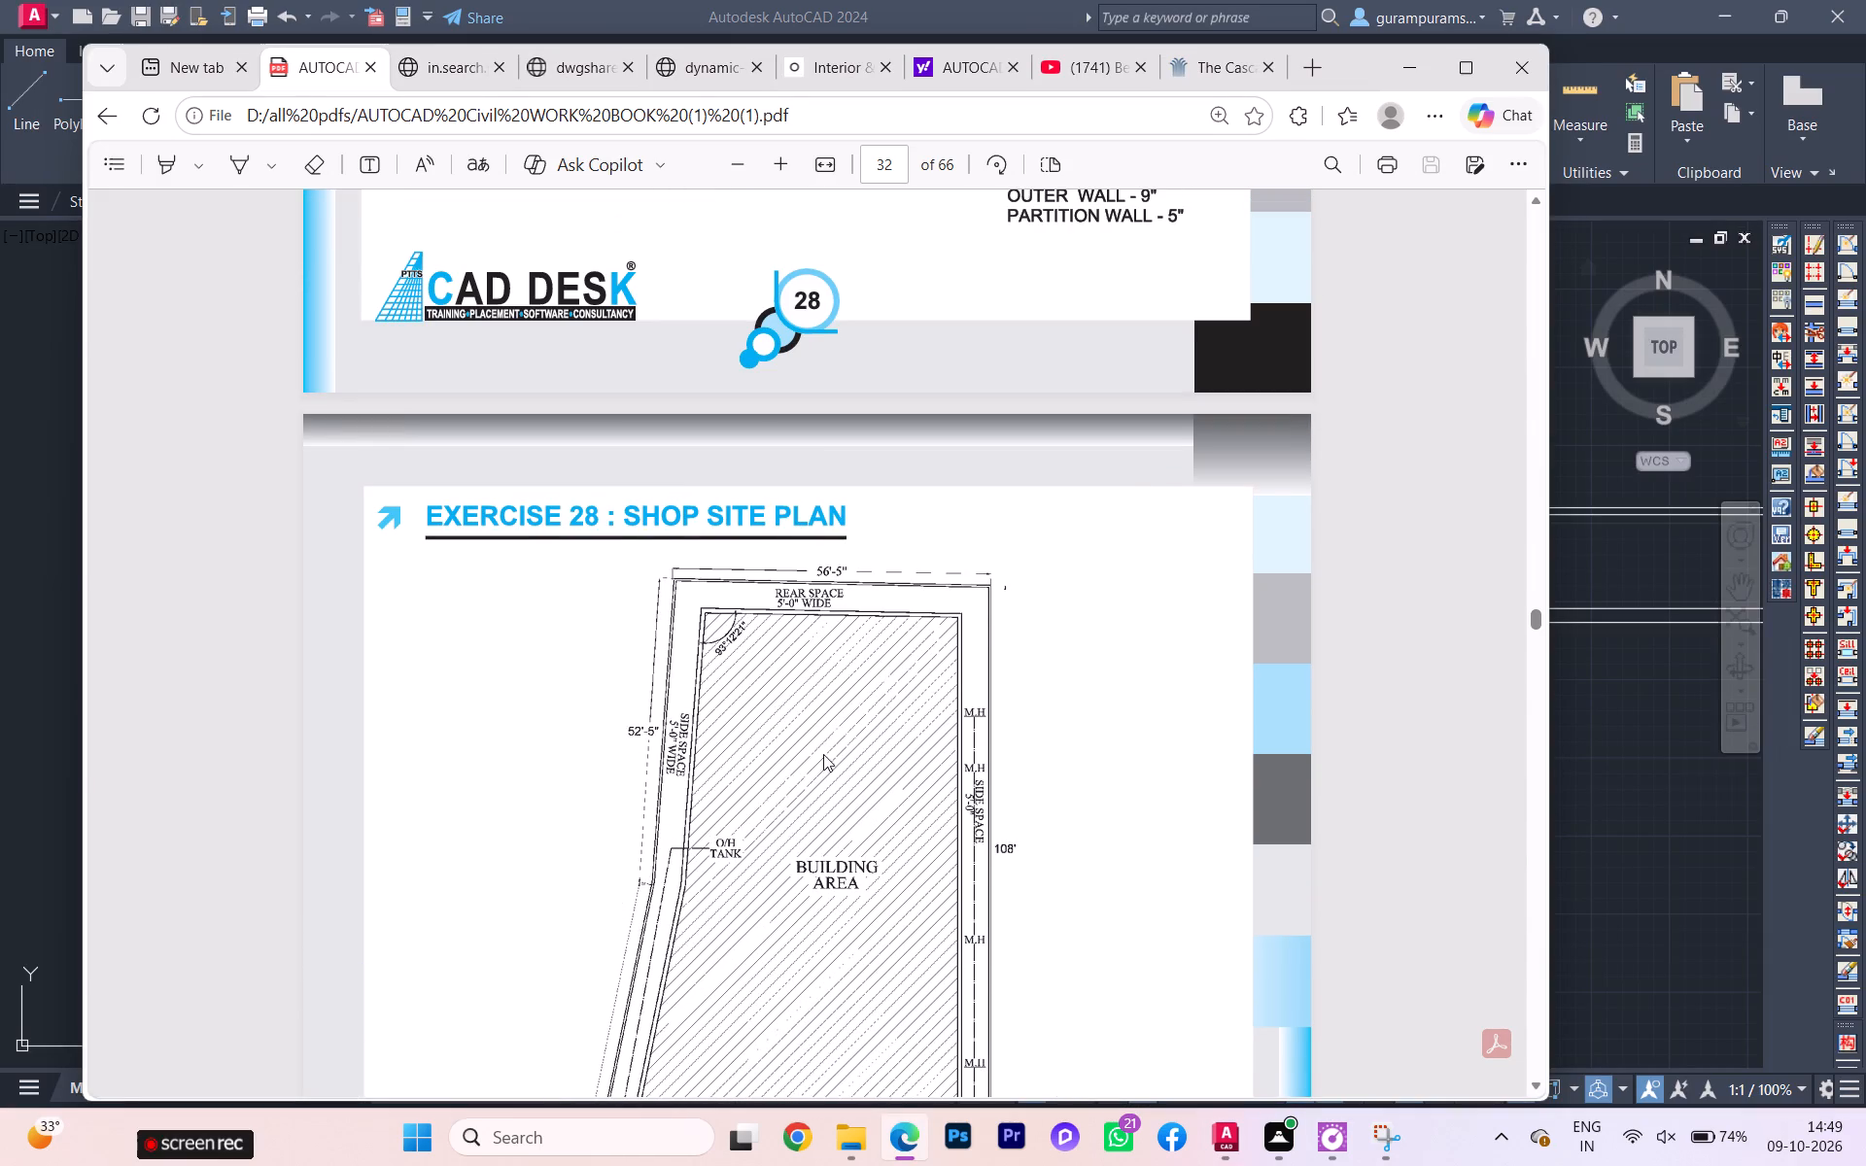
scroll(991, 734, "up", 1)
scroll(977, 769, "down", 3)
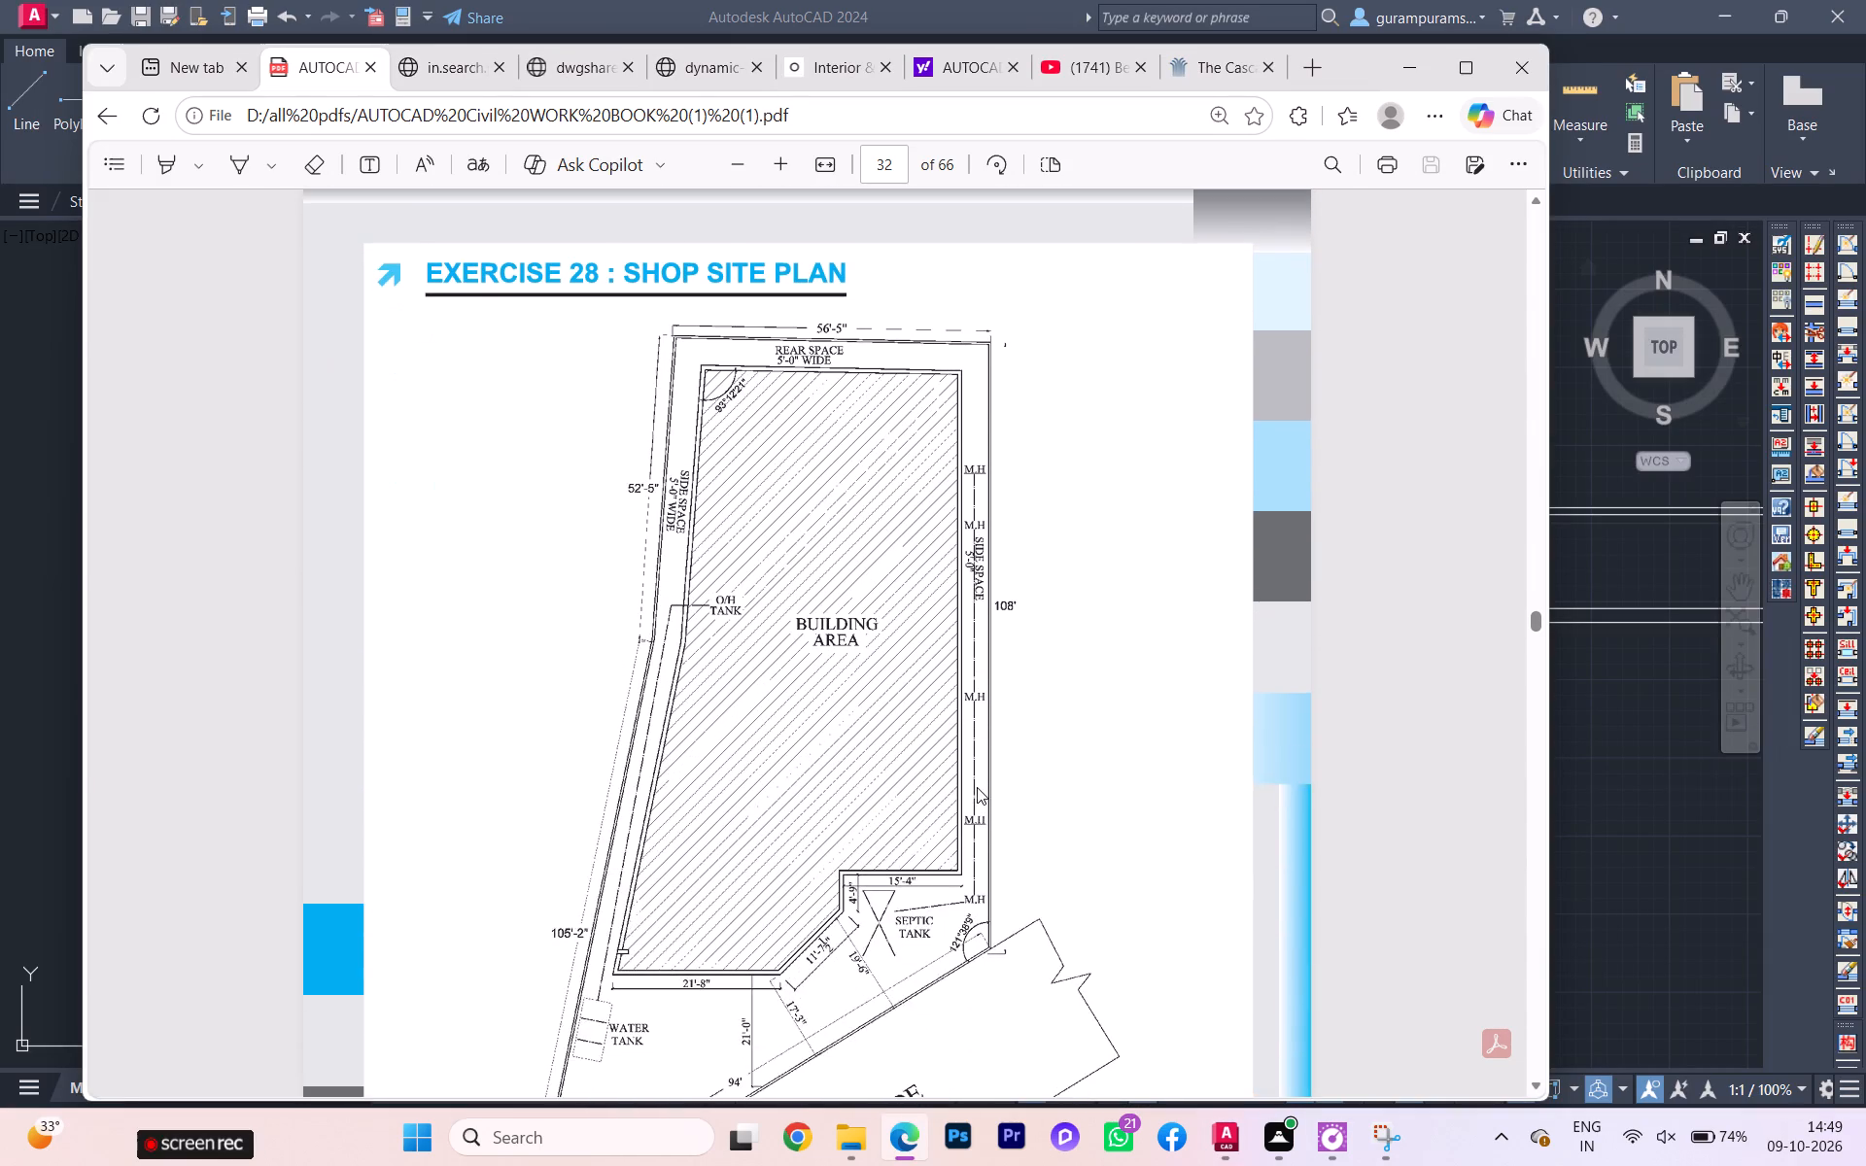
scroll(977, 790, "down", 6)
scroll(978, 796, "up", 3)
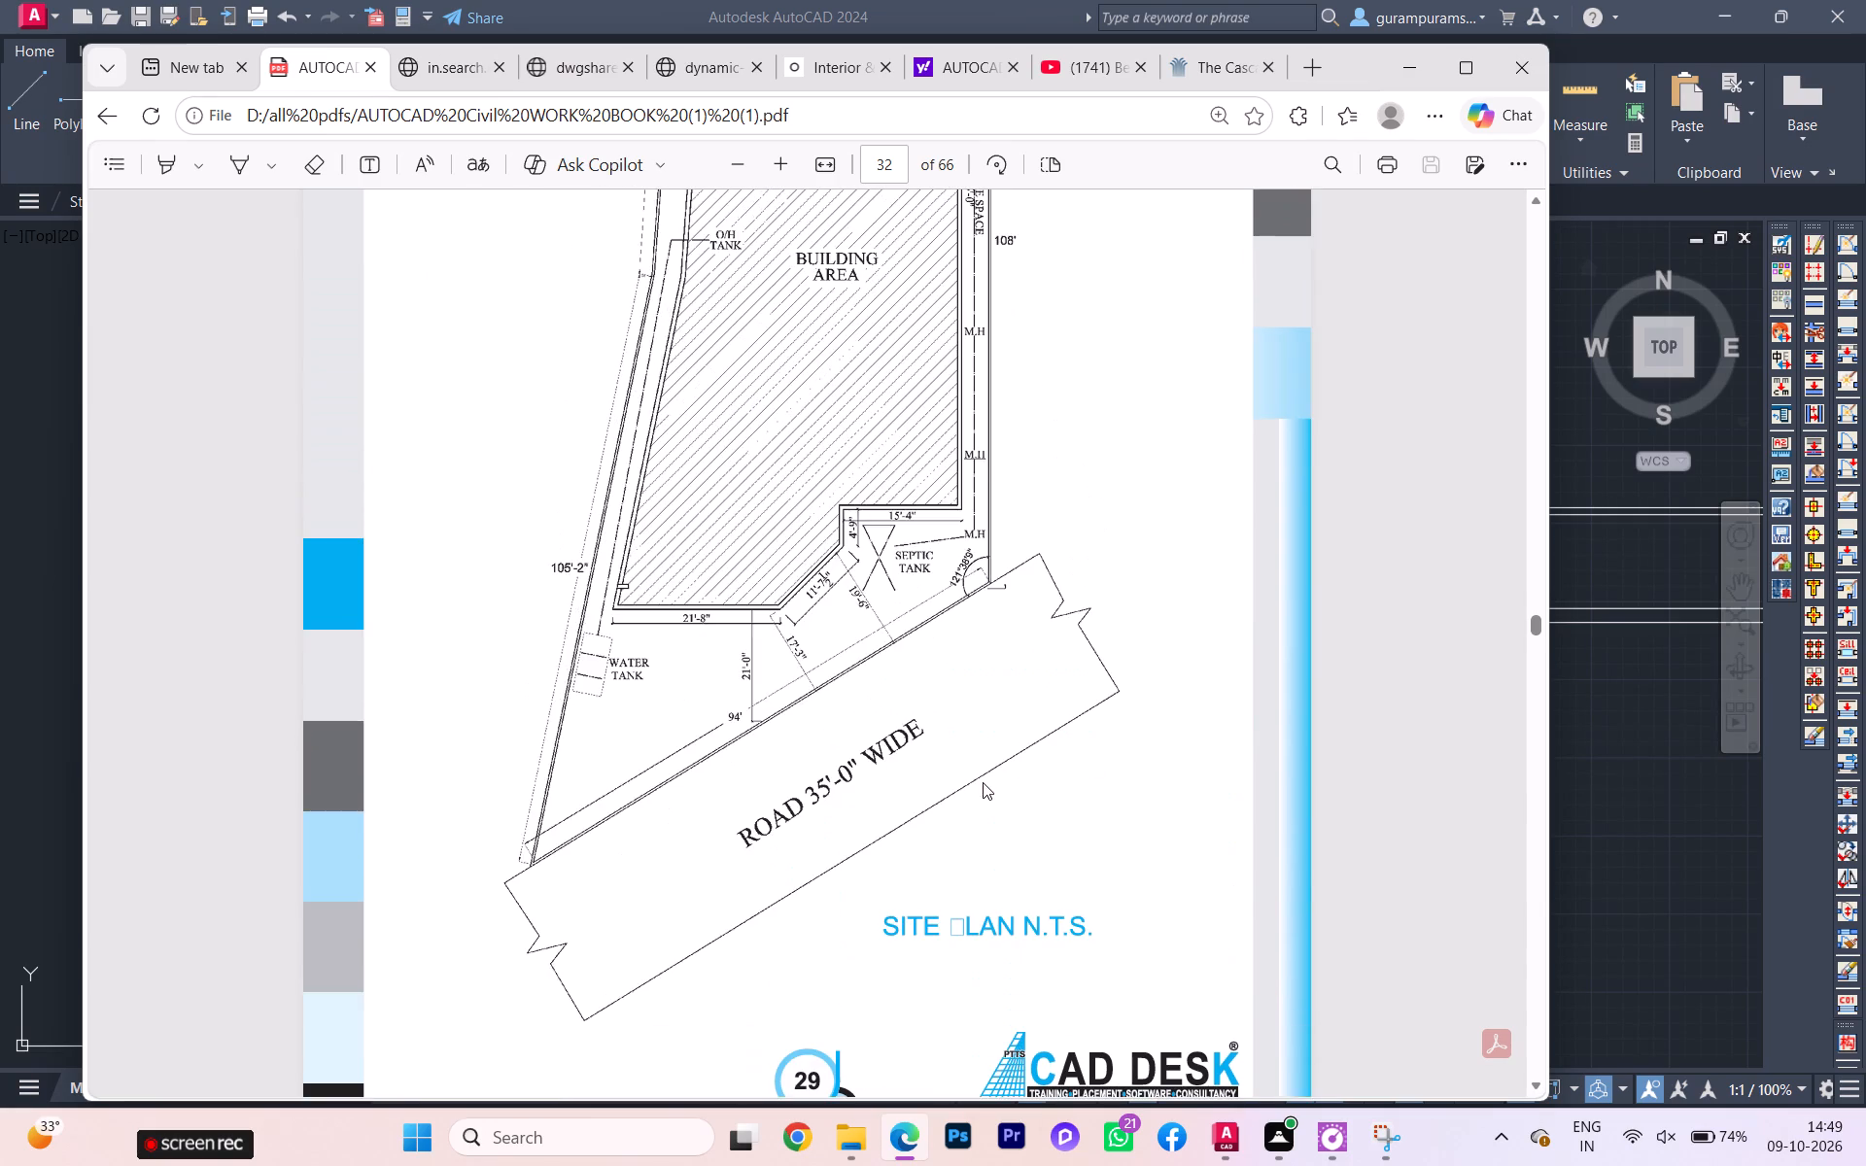
scroll(983, 788, "down", 3)
scroll(982, 803, "up", 1)
scroll(982, 802, "down", 3)
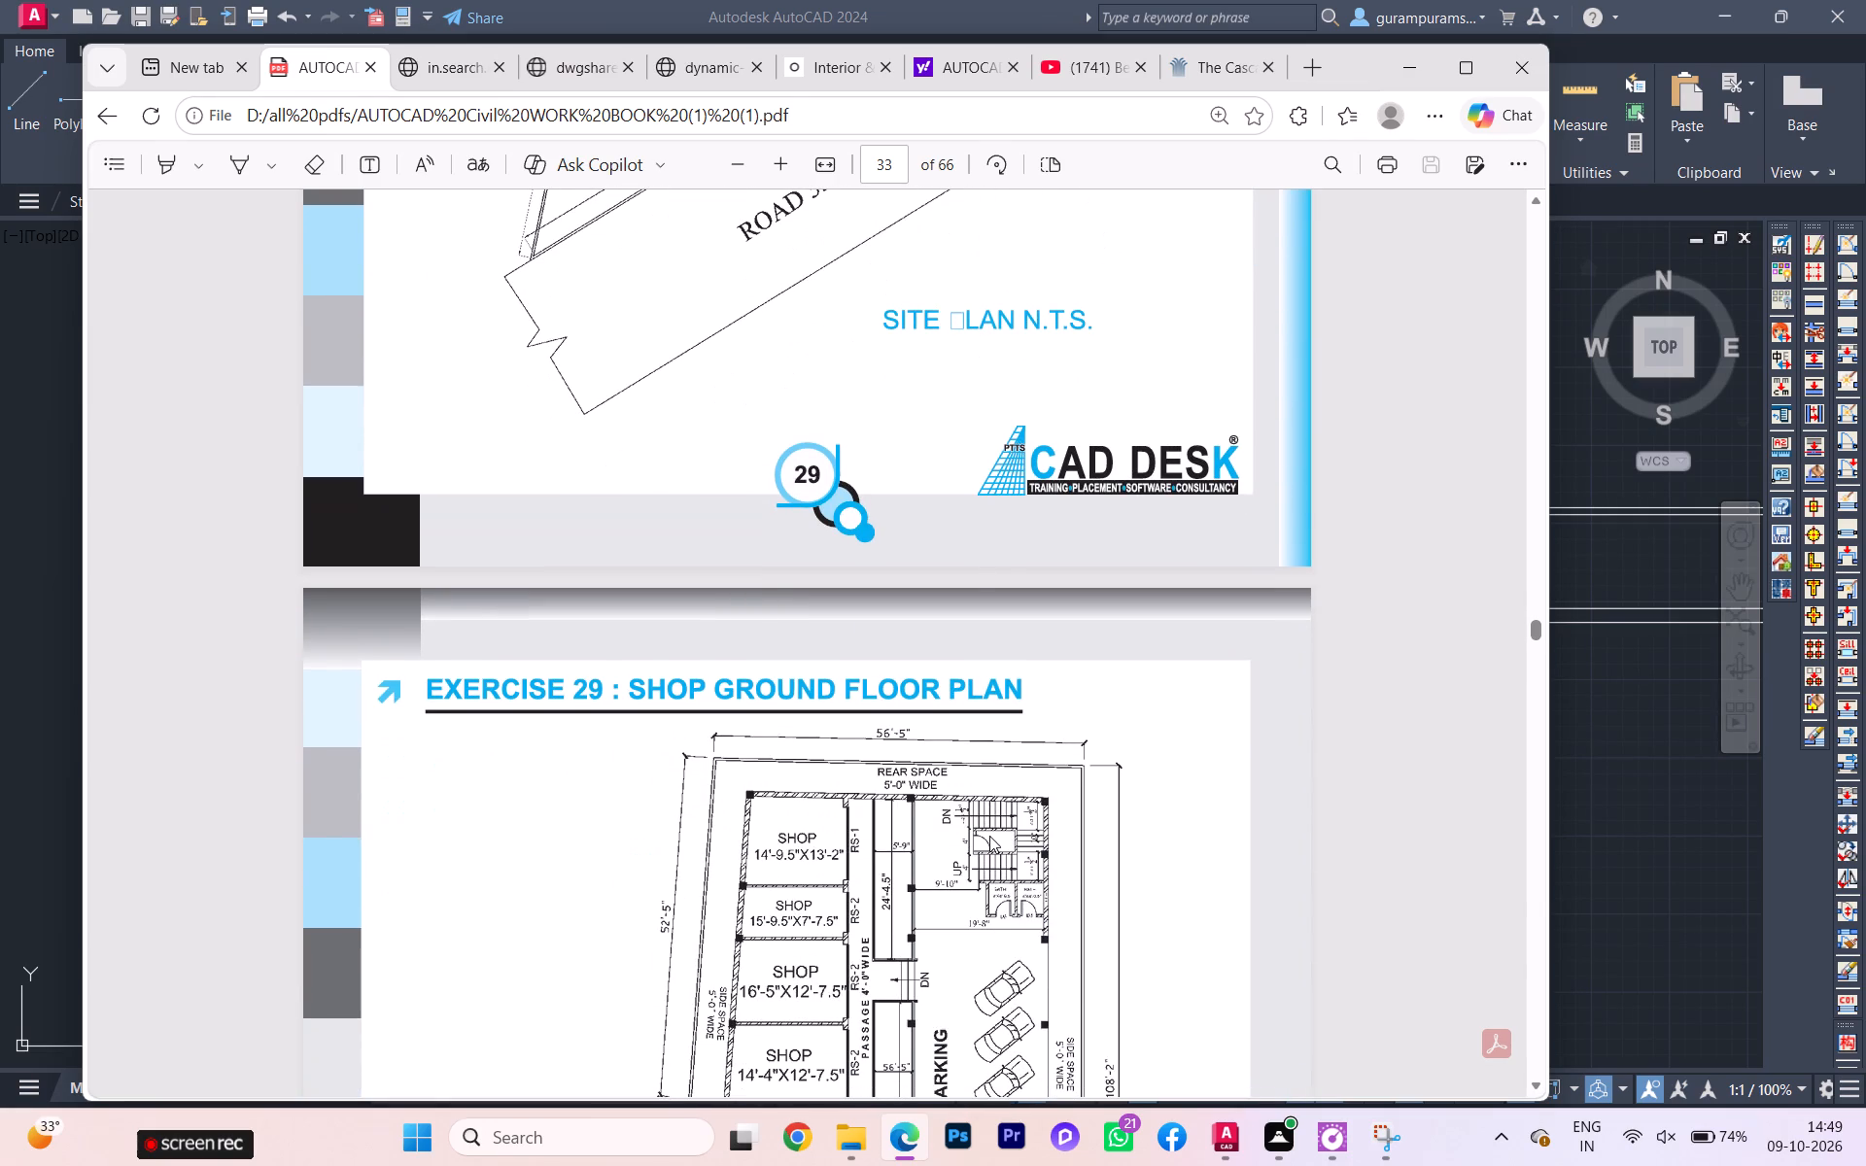
scroll(989, 835, "down", 6)
scroll(998, 835, "up", 1)
scroll(998, 835, "down", 3)
scroll(998, 835, "up", 2)
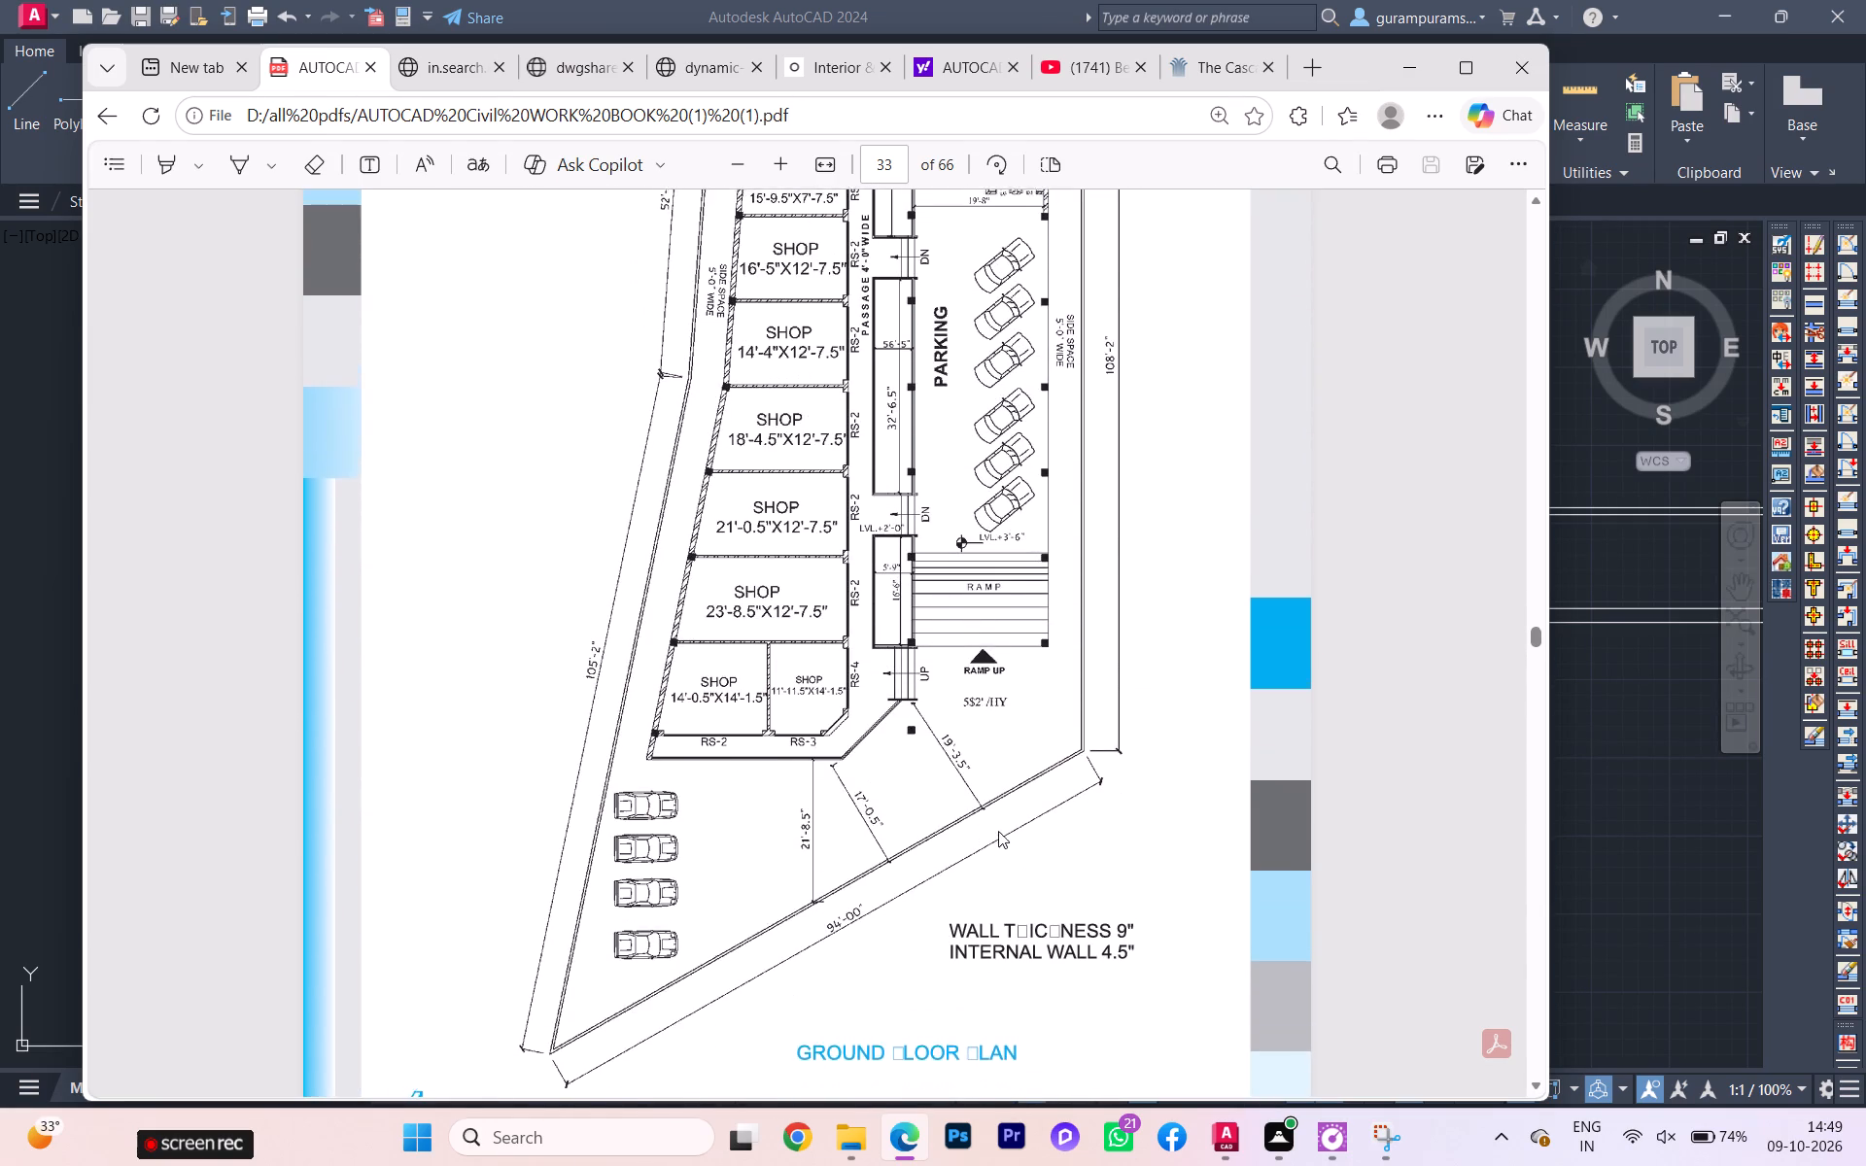
scroll(998, 831, "up", 10)
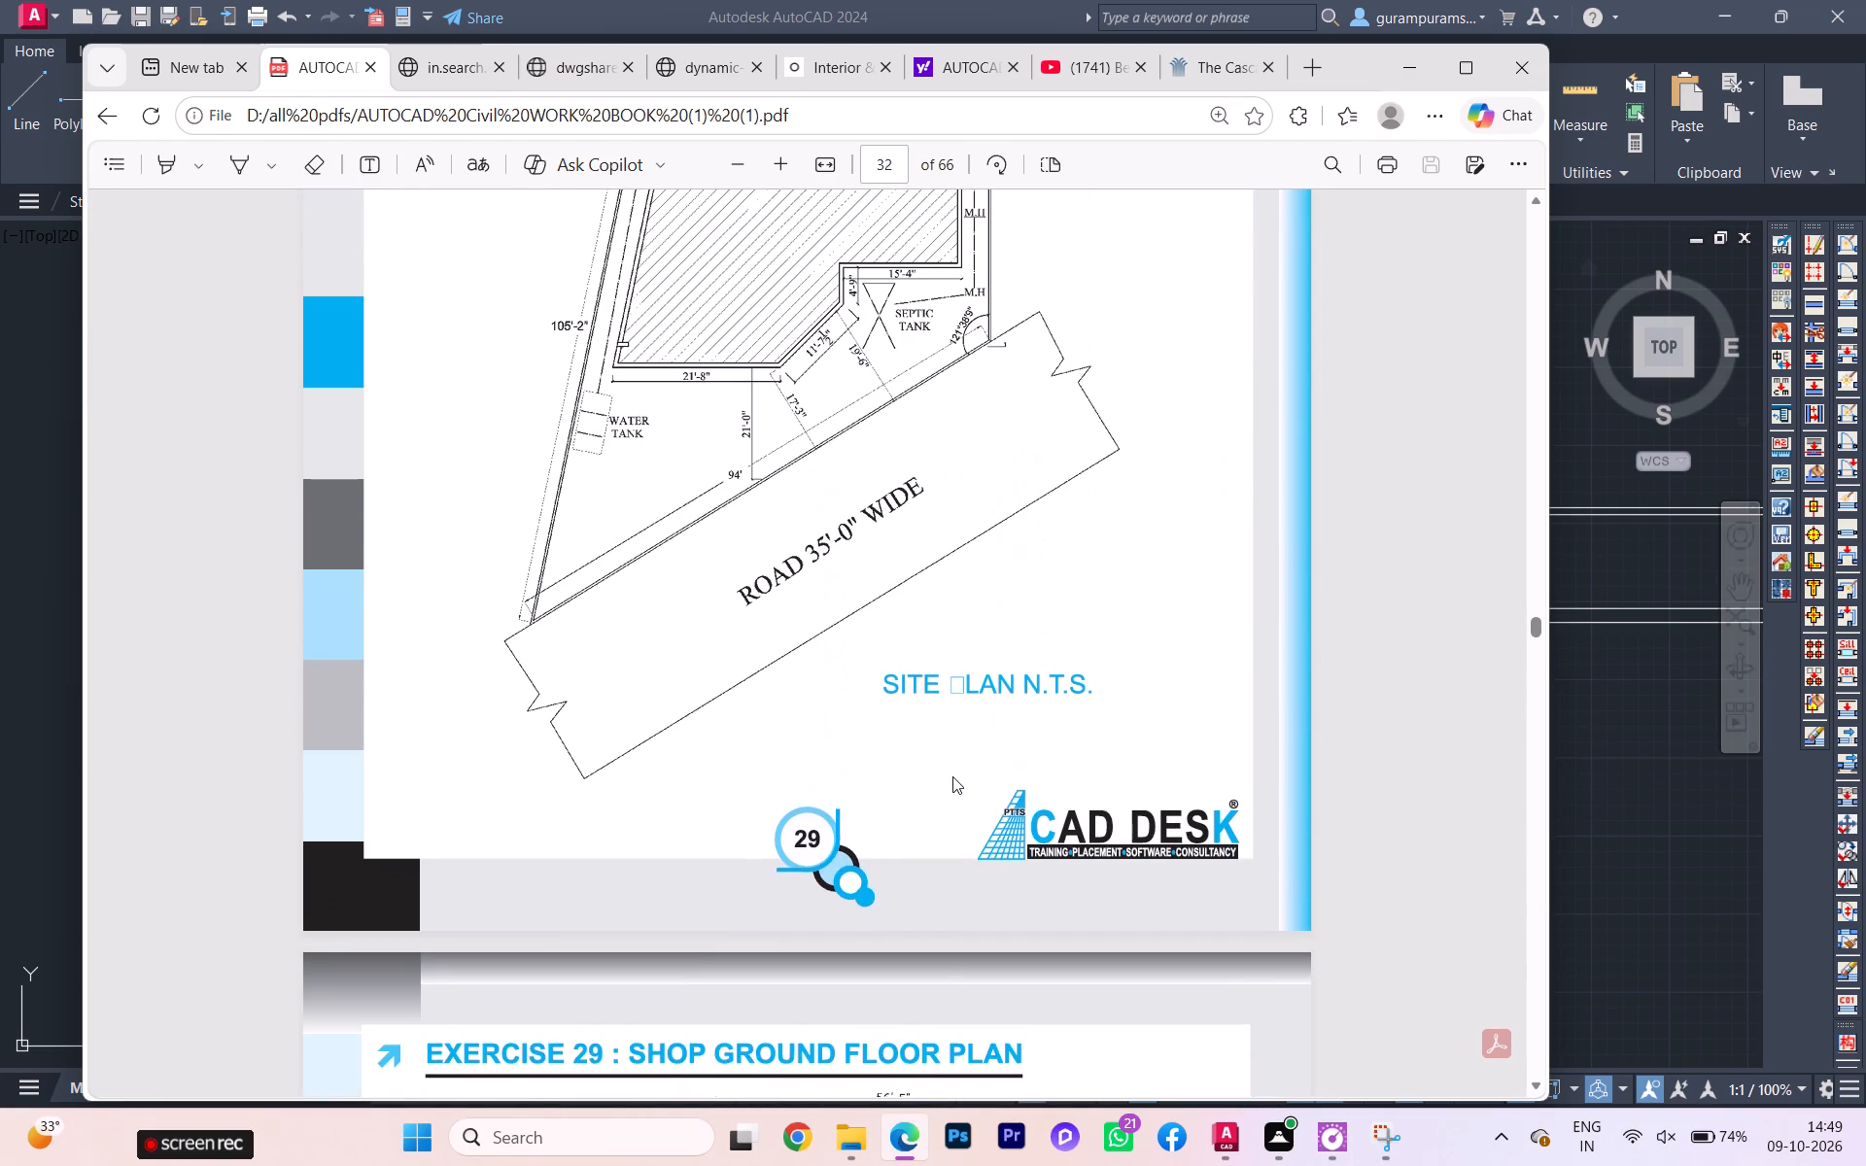
scroll(952, 776, "up", 1)
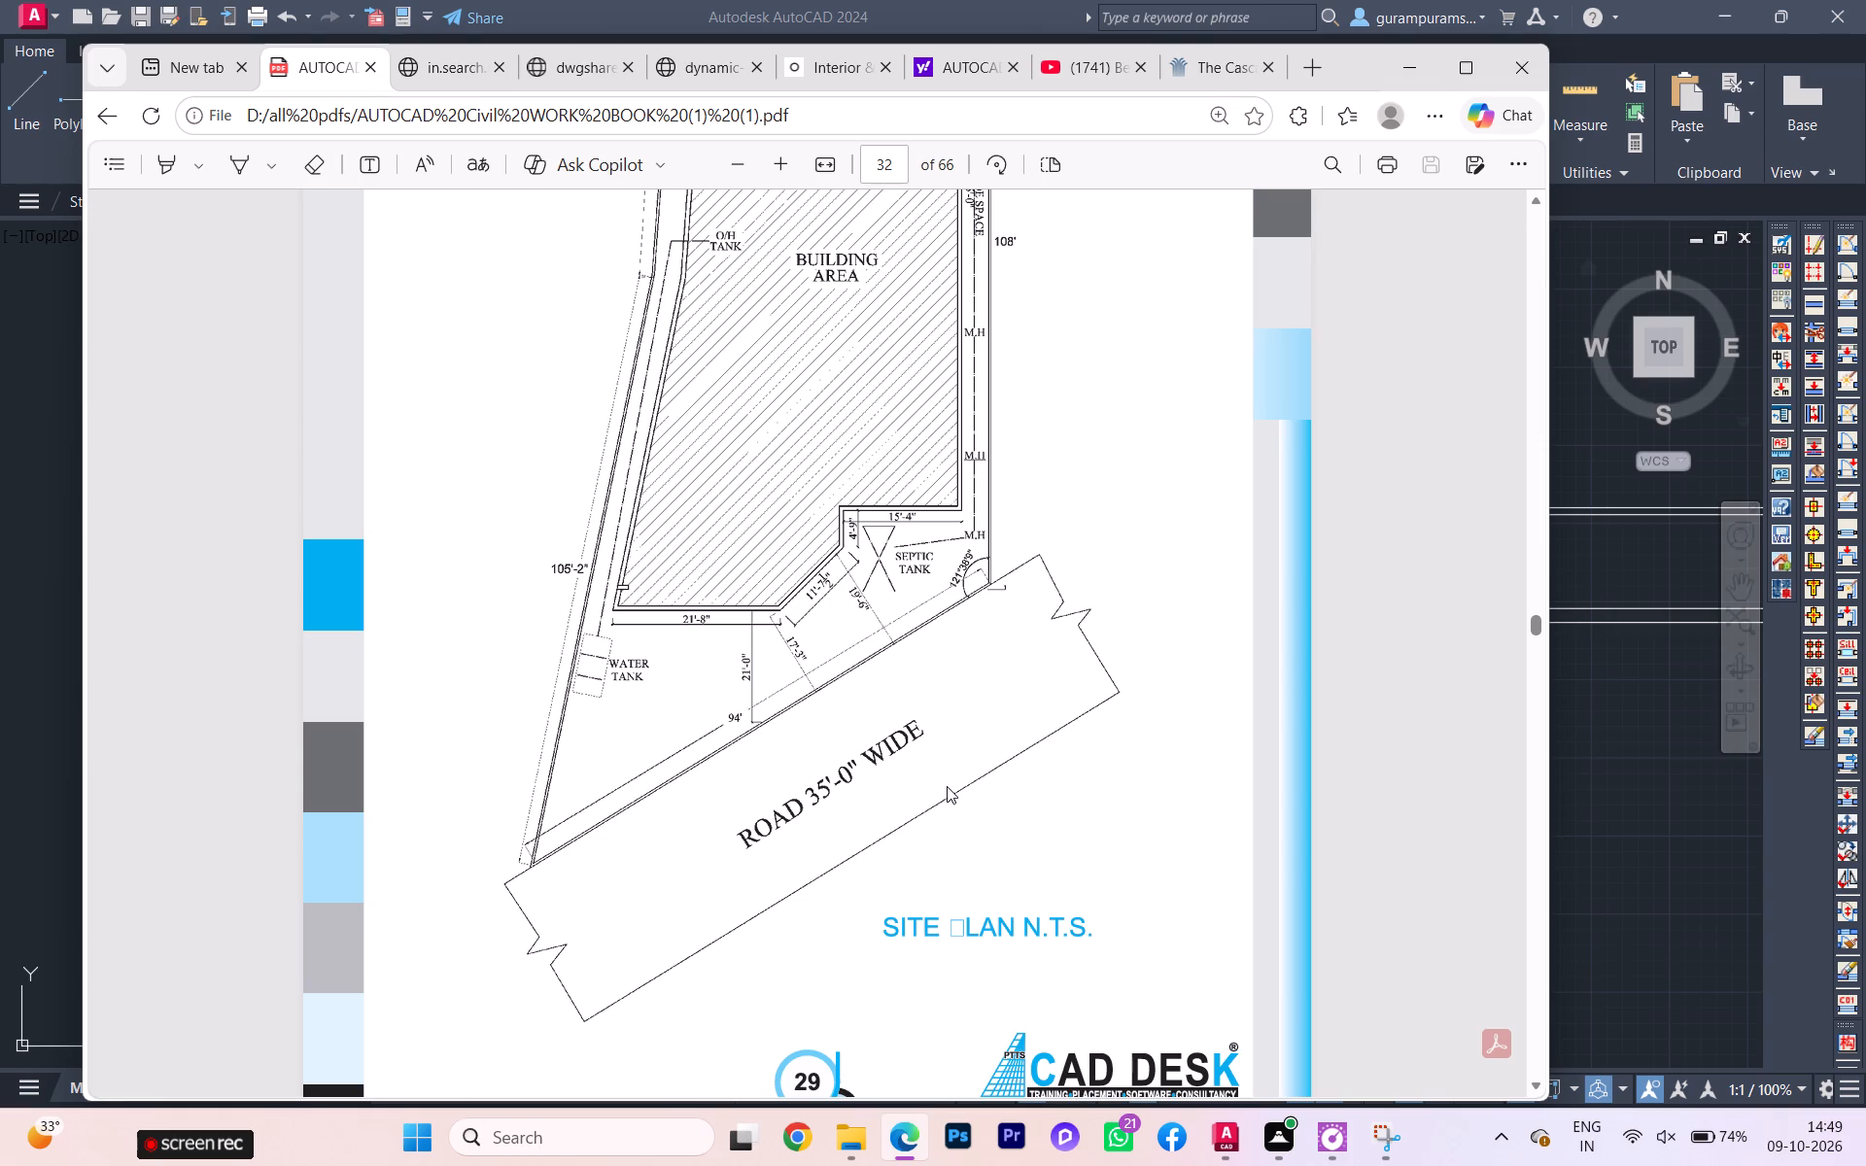
Return to AutoCAD and offset the long lower side boundary line 4.5" inward, towards the shops.
key("alt+Tab")
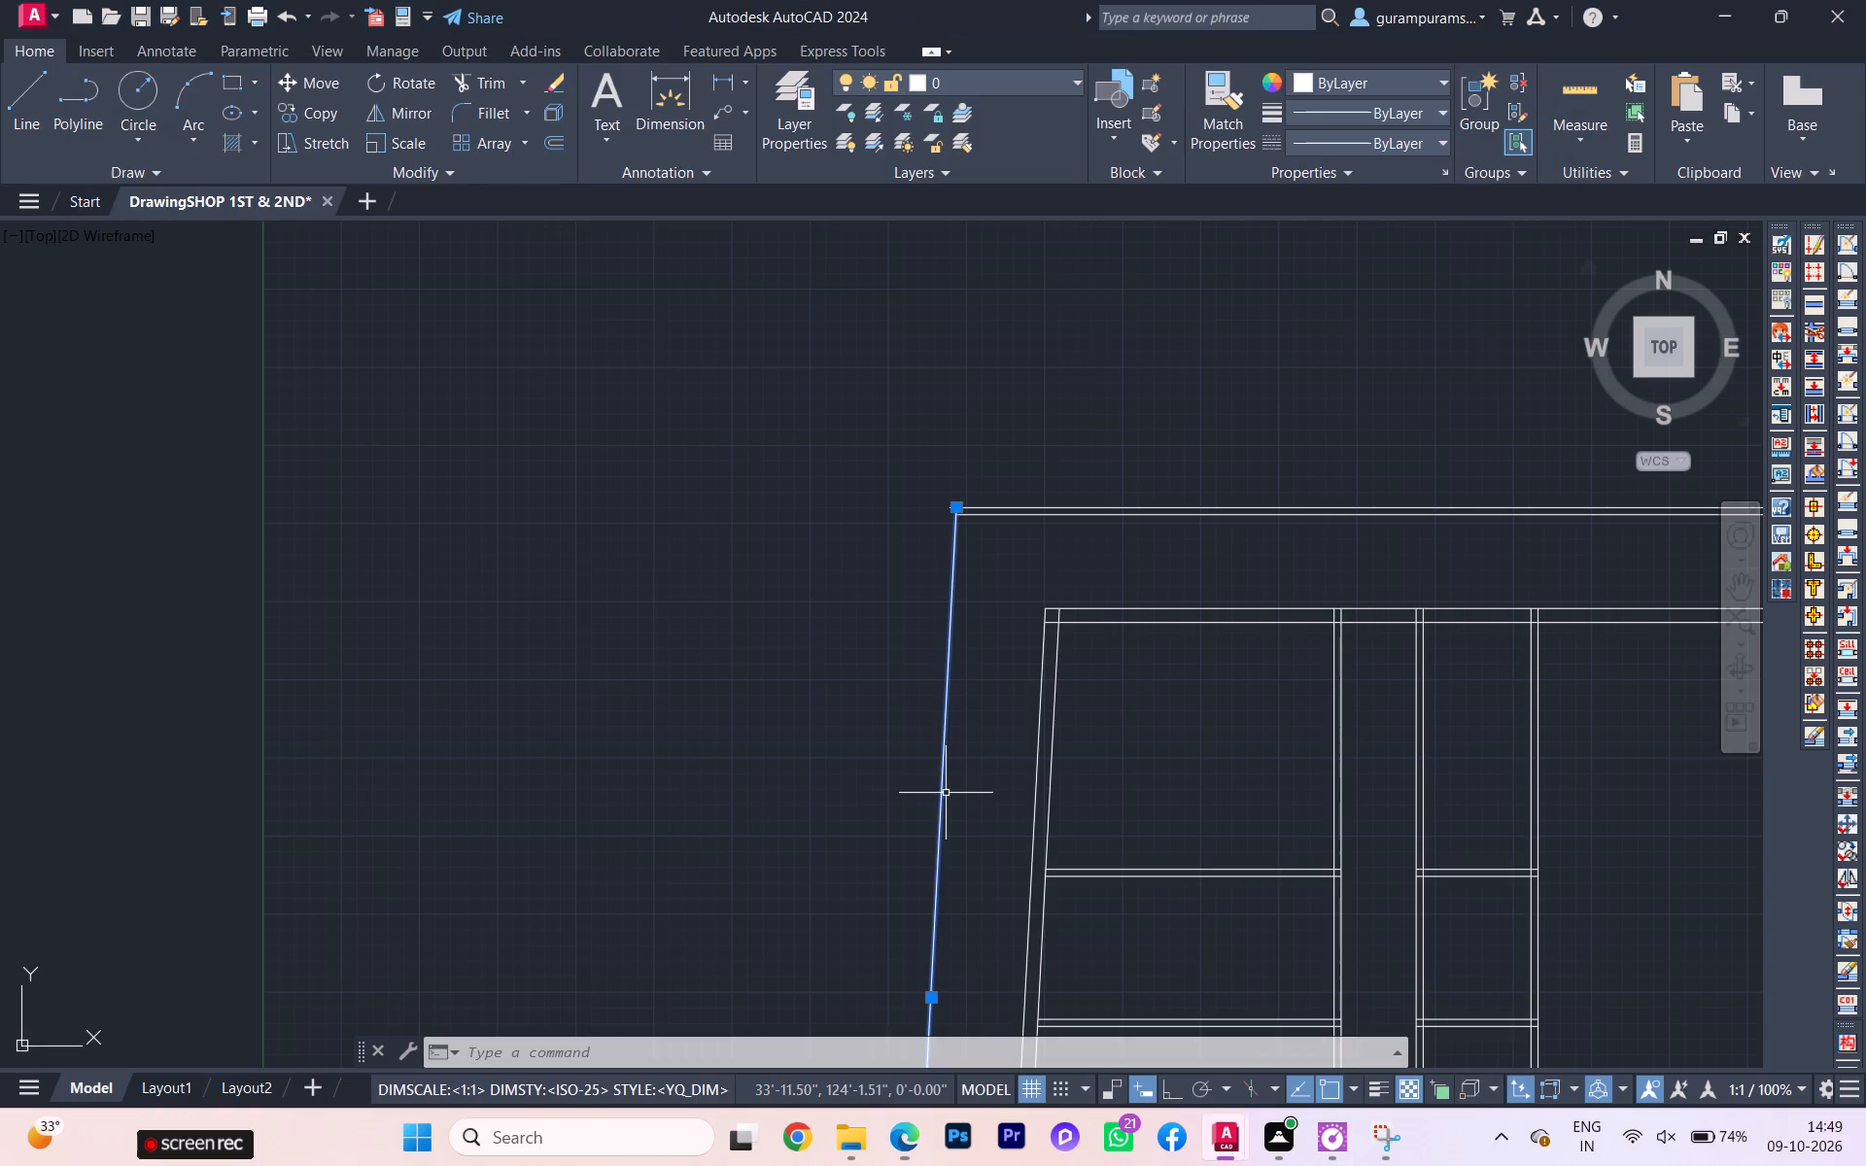
scroll(946, 793, "down", 4)
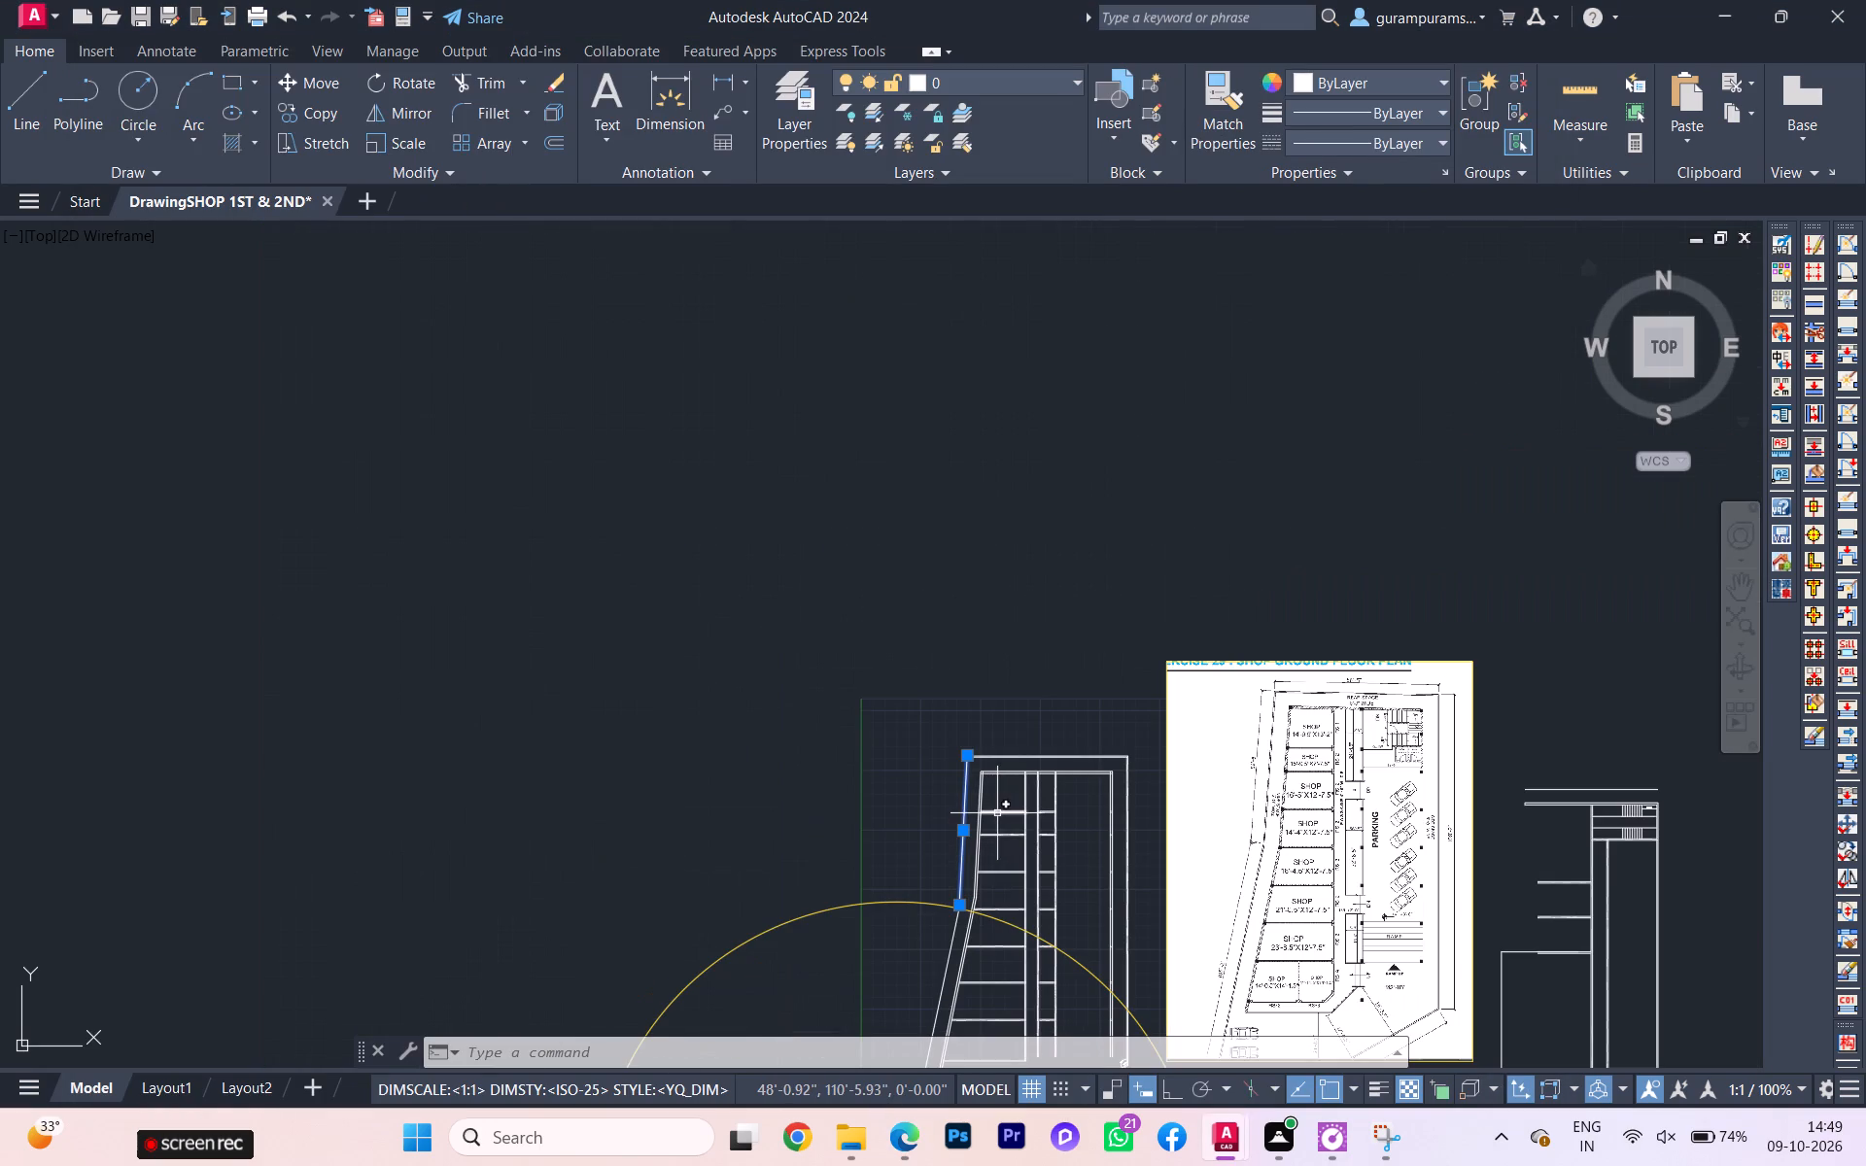
scroll(858, 841, "down", 1)
middle_click_drag(868, 870, 830, 766)
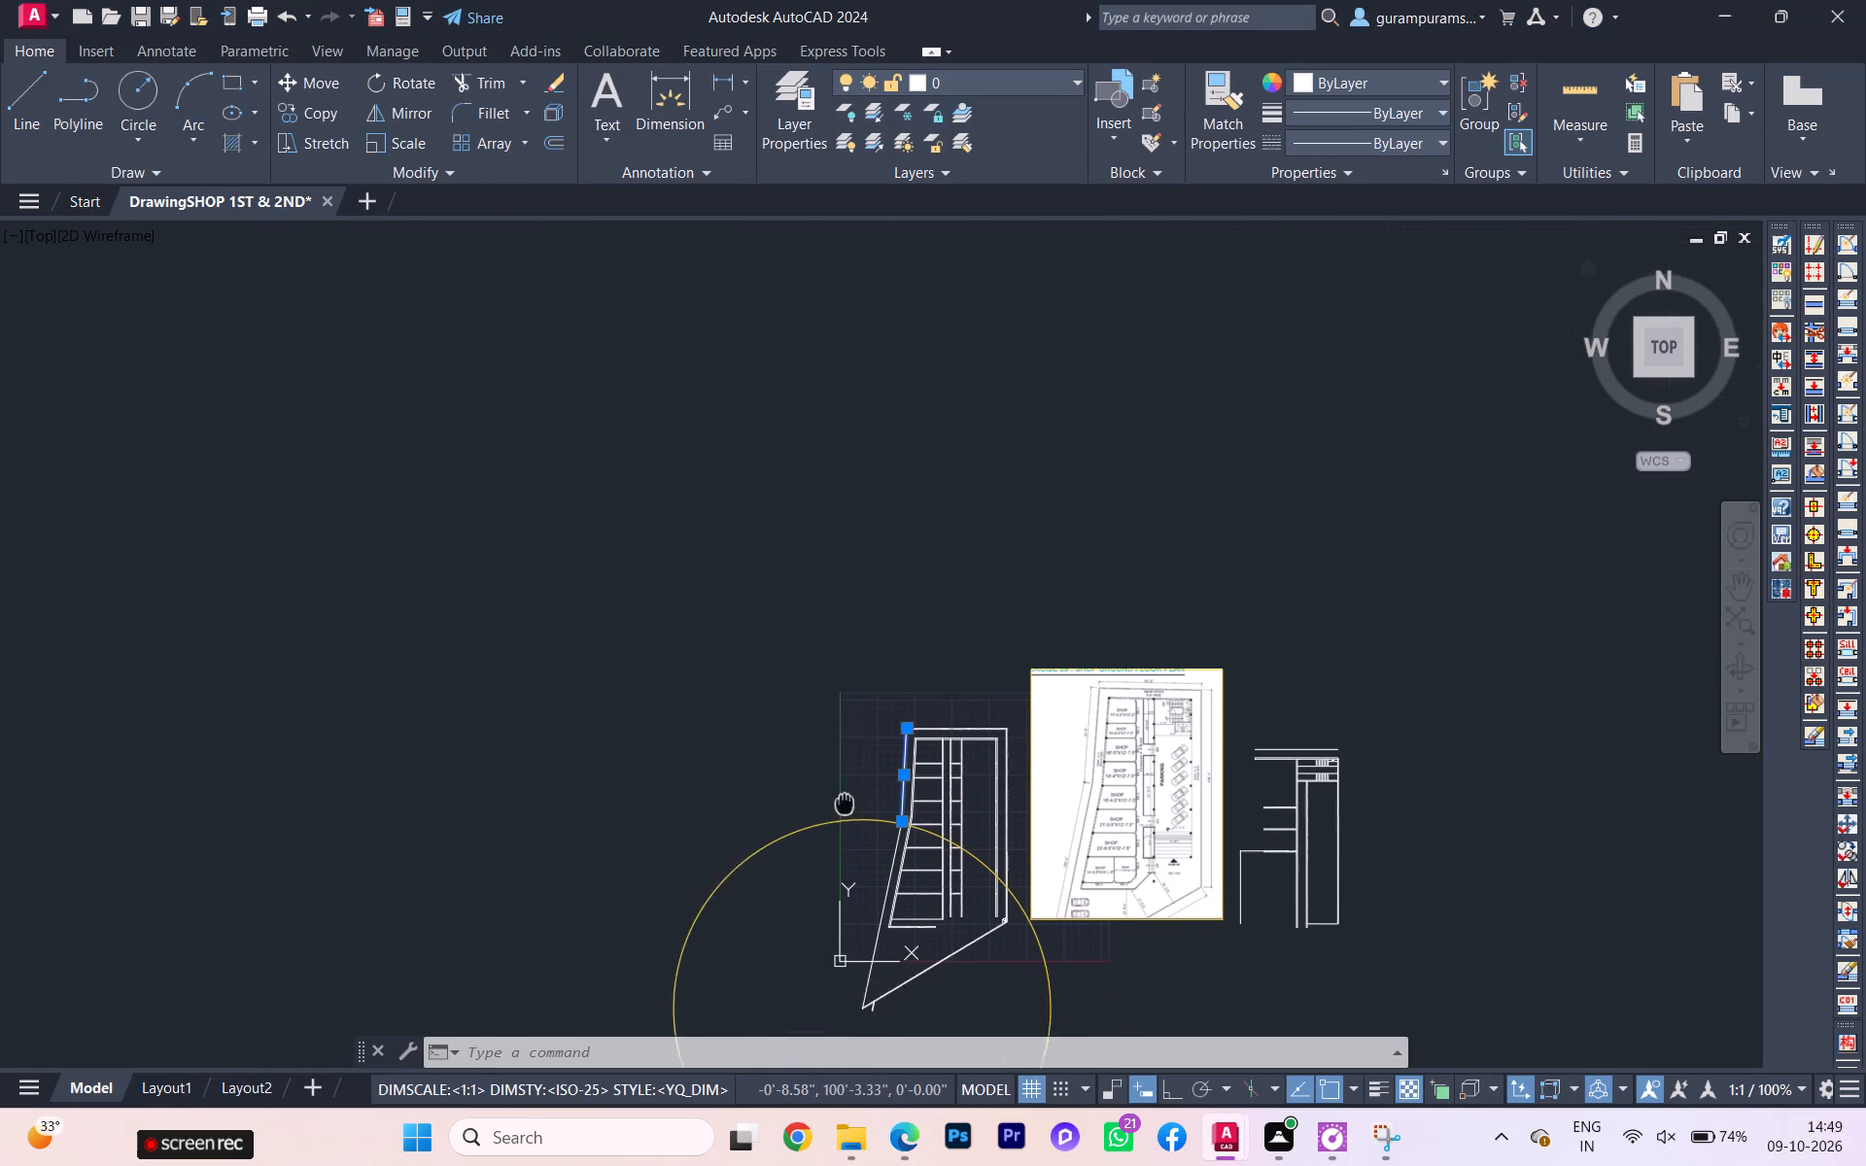
middle_click_drag(830, 766, 828, 761)
scroll(897, 855, "up", 3)
scroll(866, 870, "down", 2)
middle_click_drag(839, 885, 774, 738)
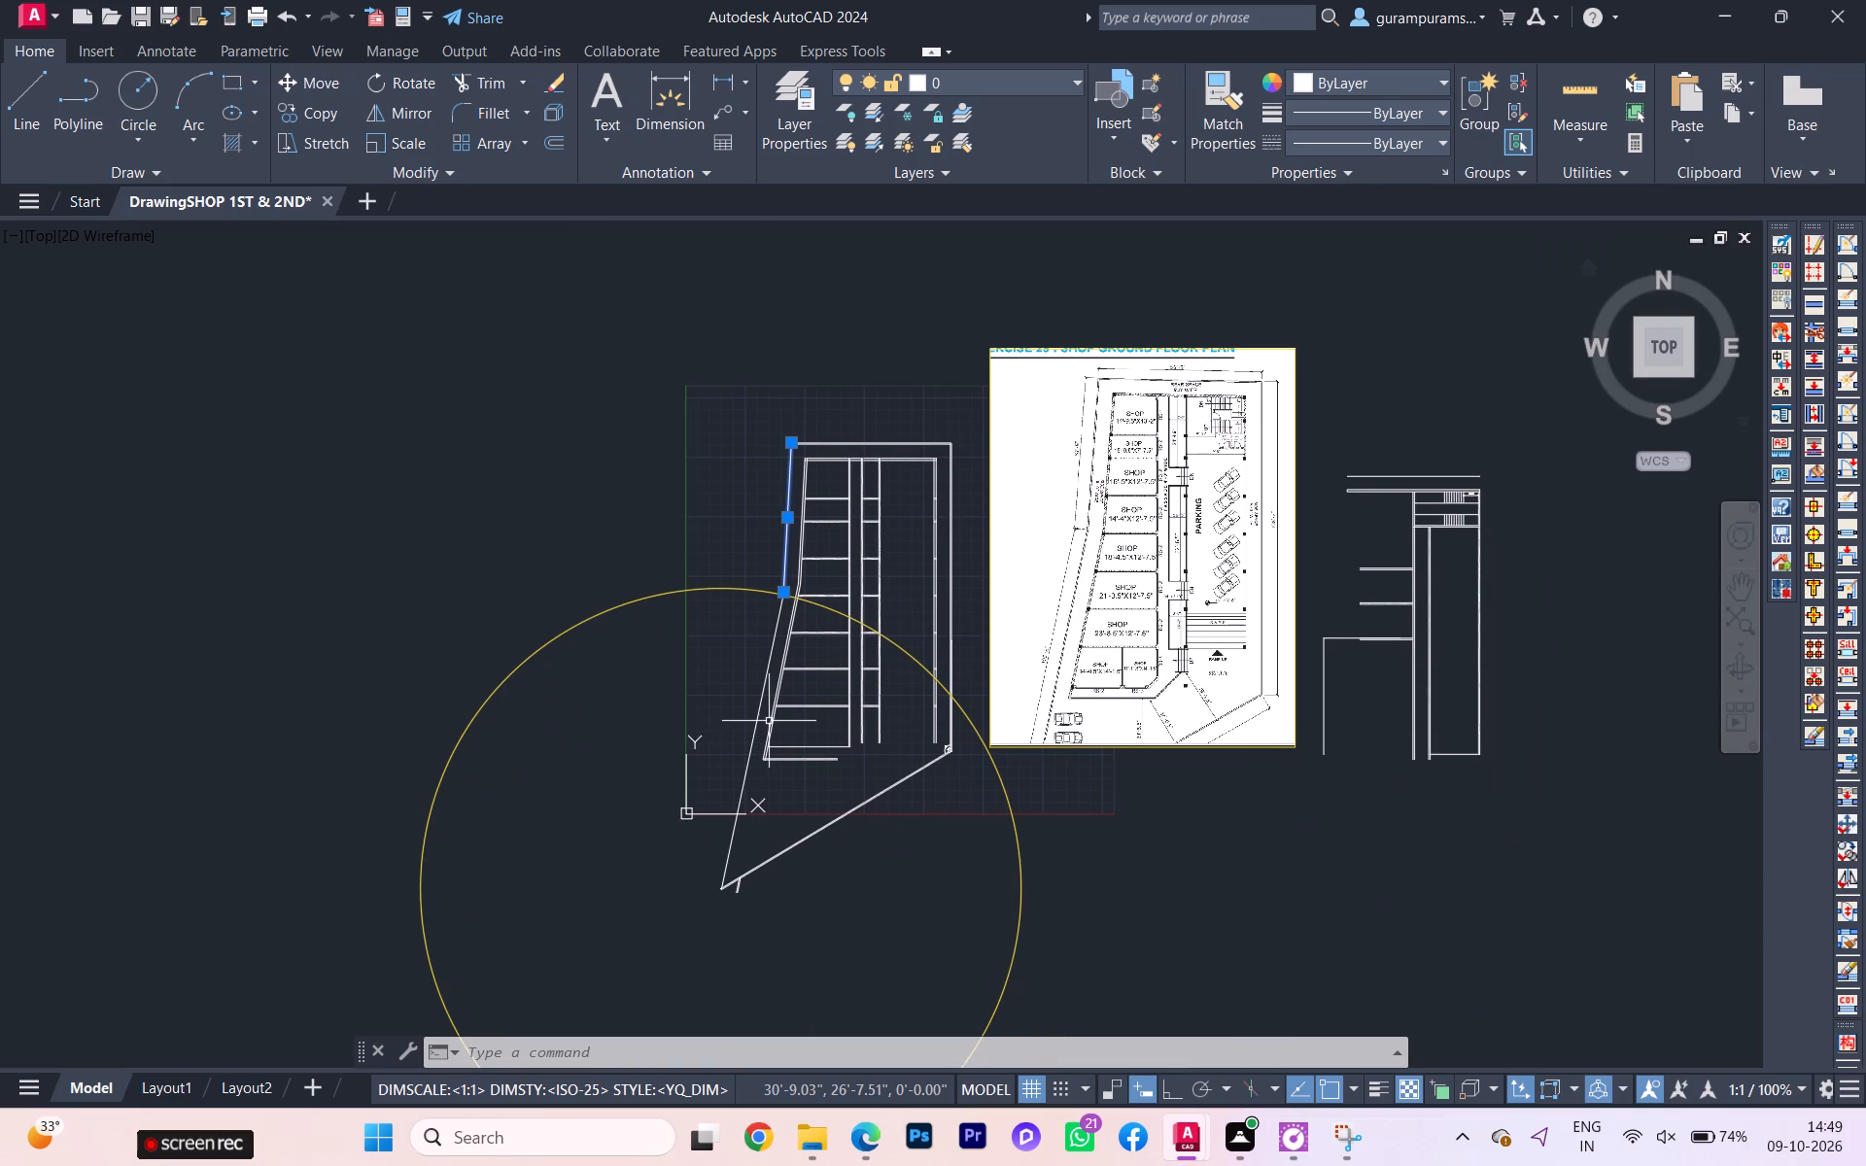
left_click(755, 794)
left_click(723, 765)
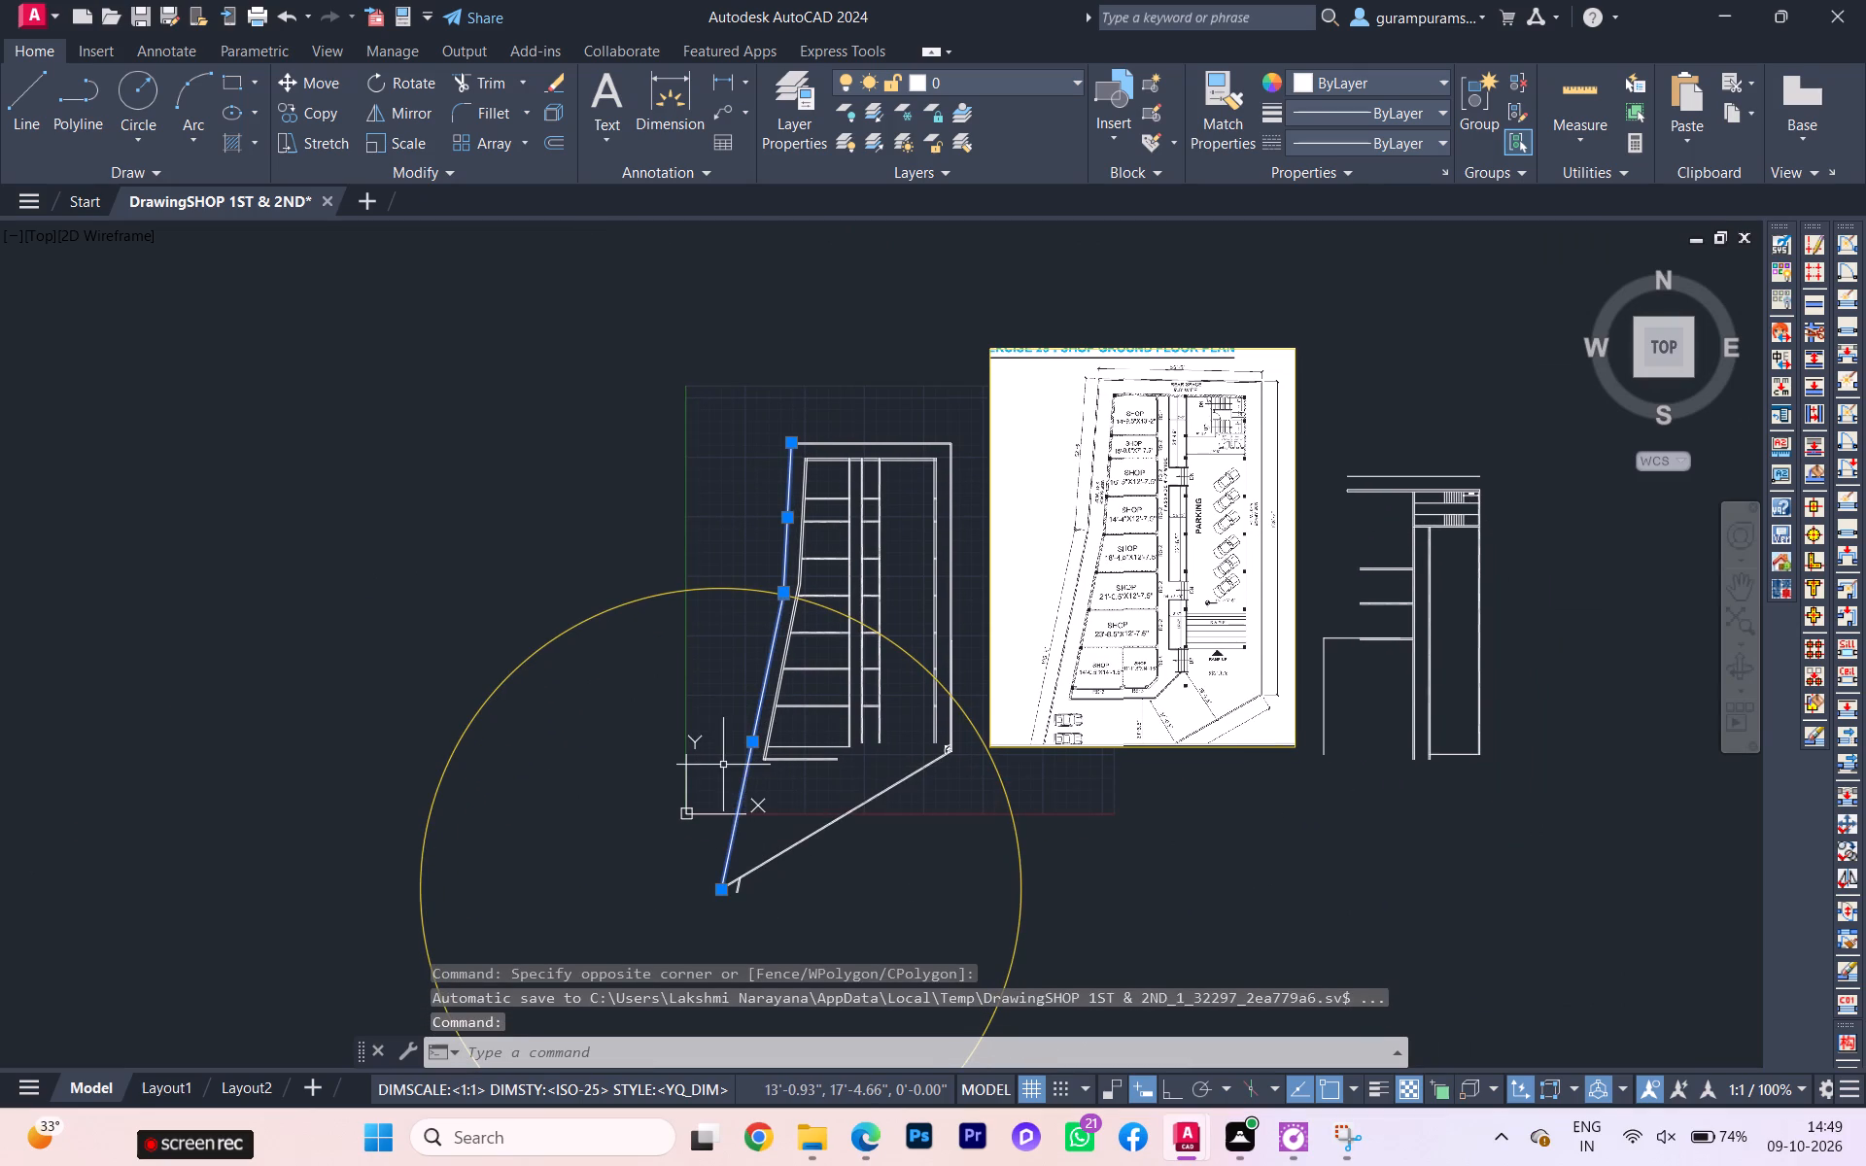
key("o")
key("Return")
key("space")
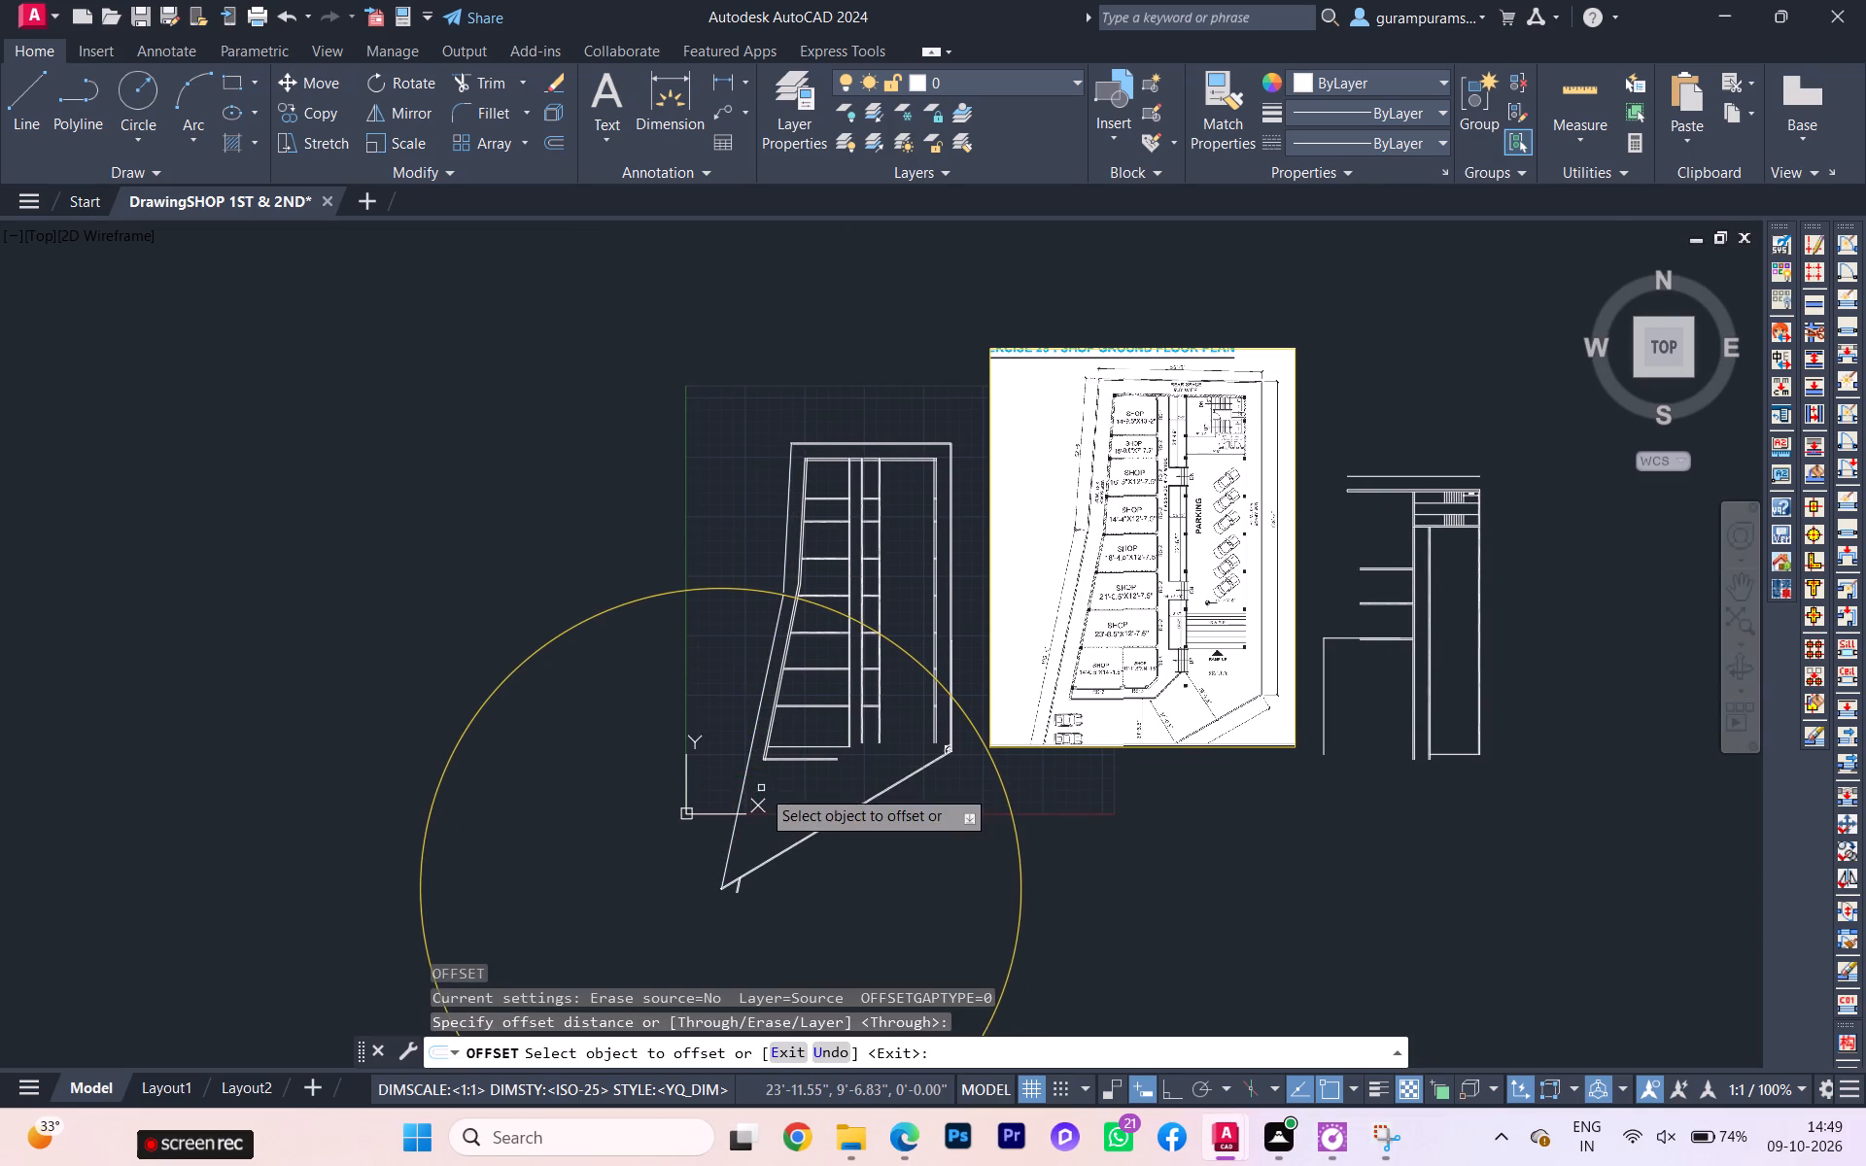
scroll(762, 787, "up", 3)
left_click(682, 777)
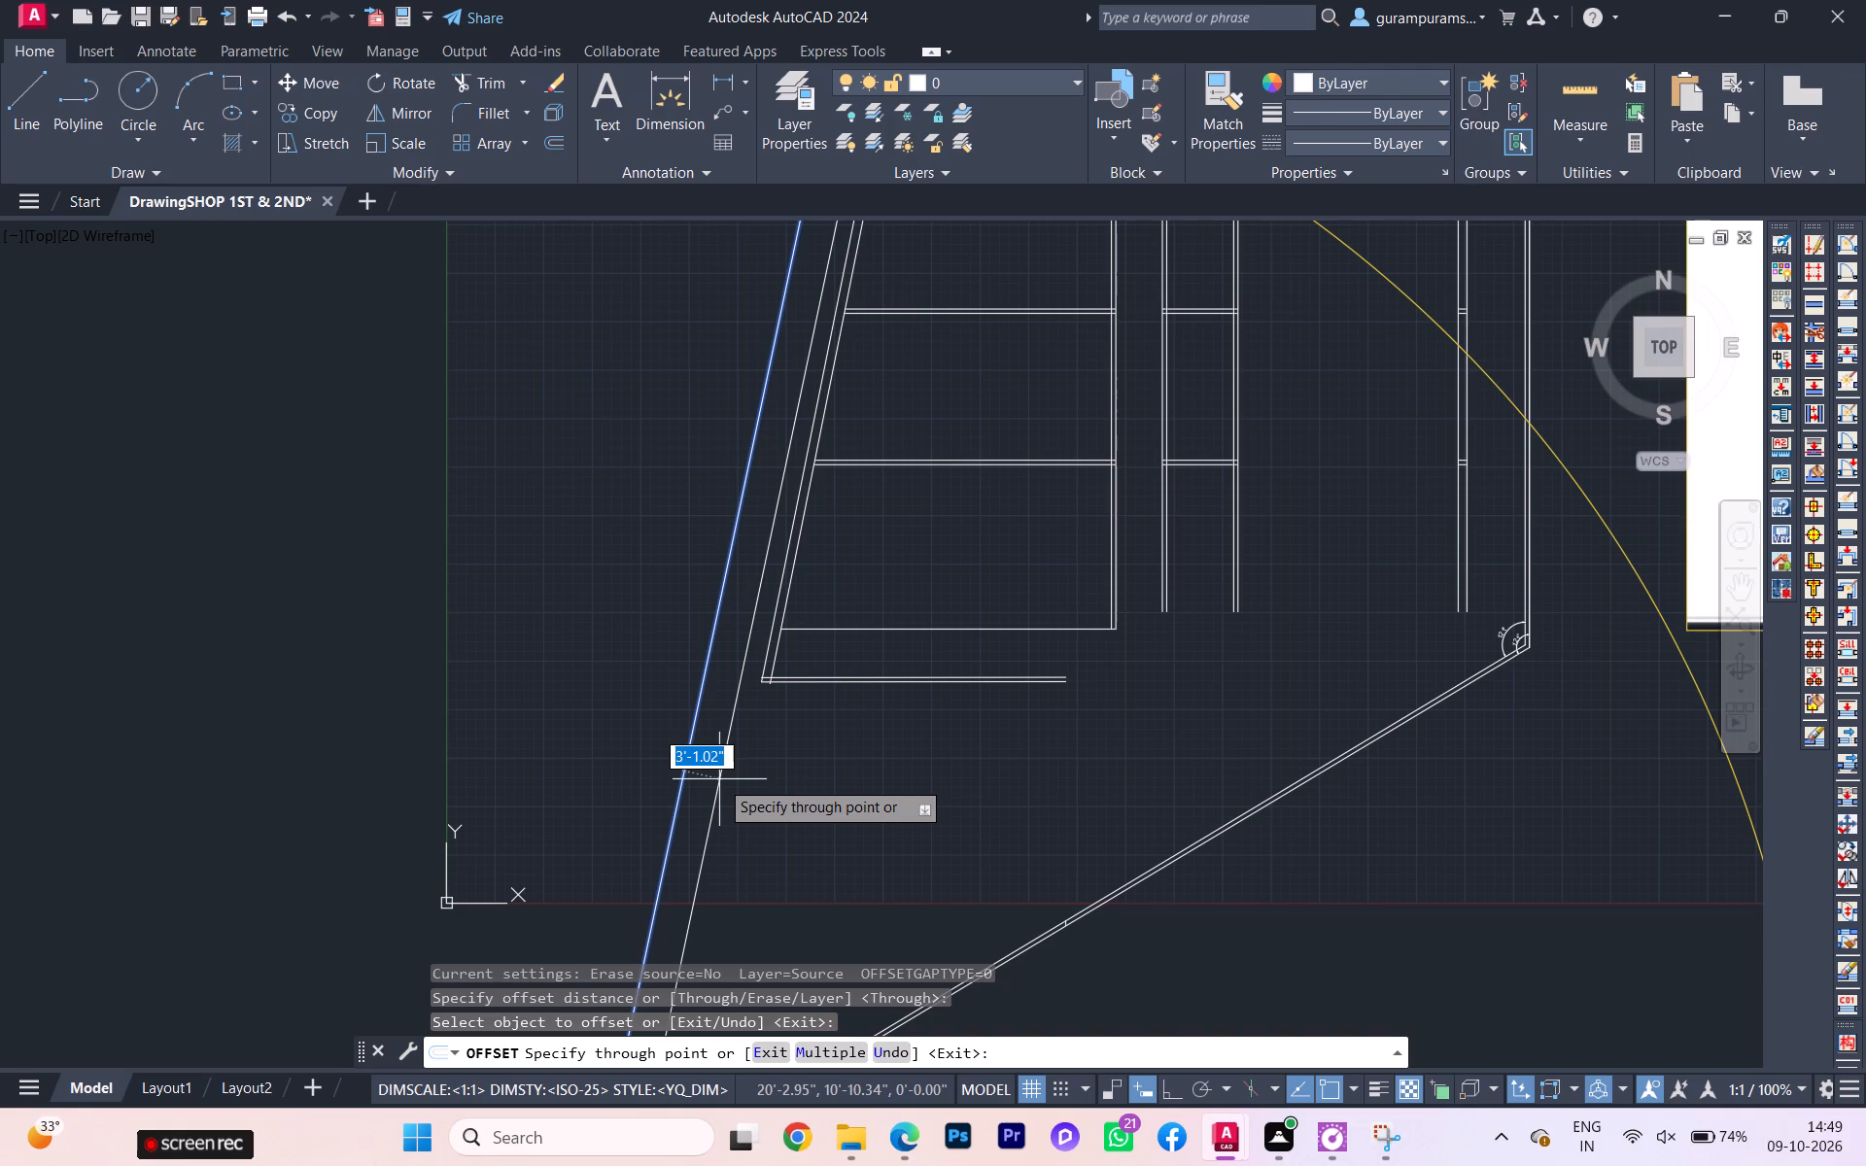
type("4.5")
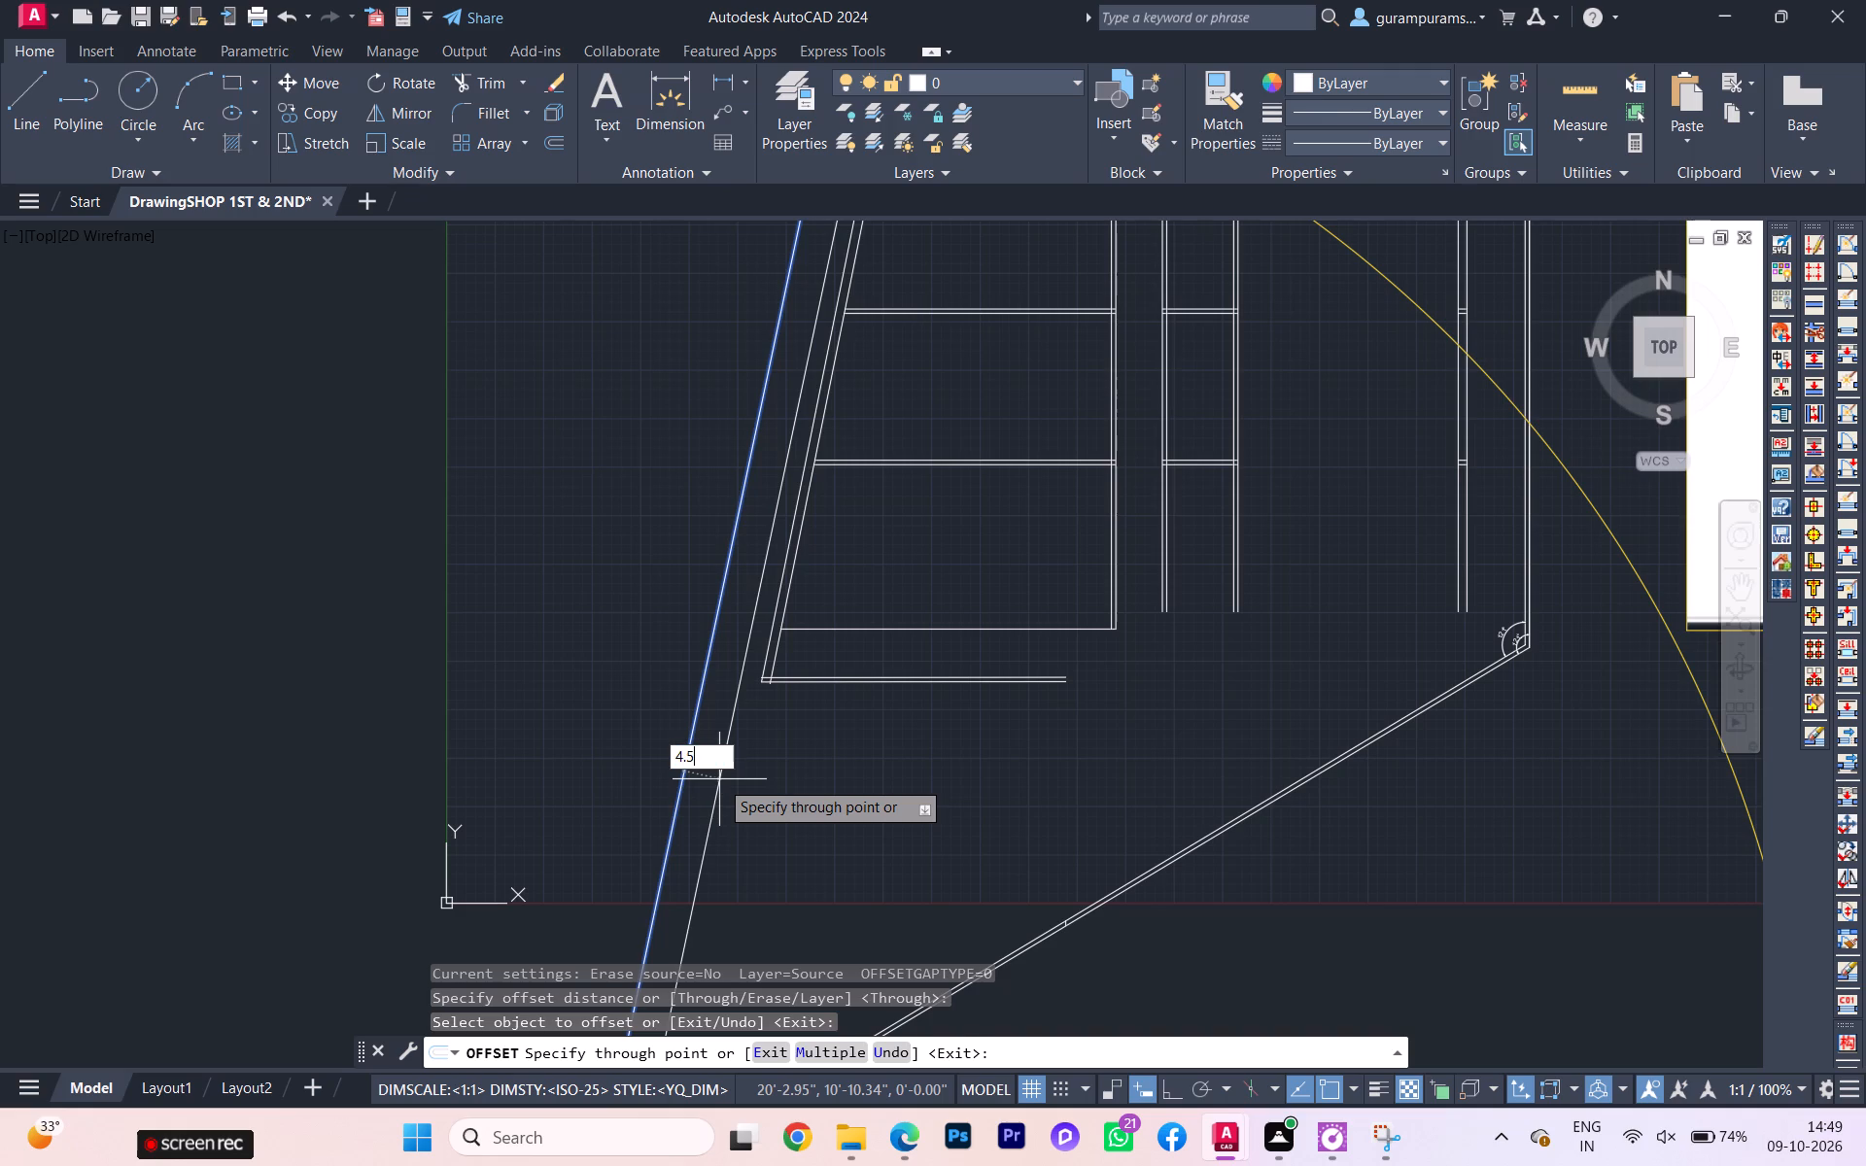
key("Return")
Trim away the old side boundary stubs below and inside the sloping front boundary wall.
scroll(700, 544, "down", 1)
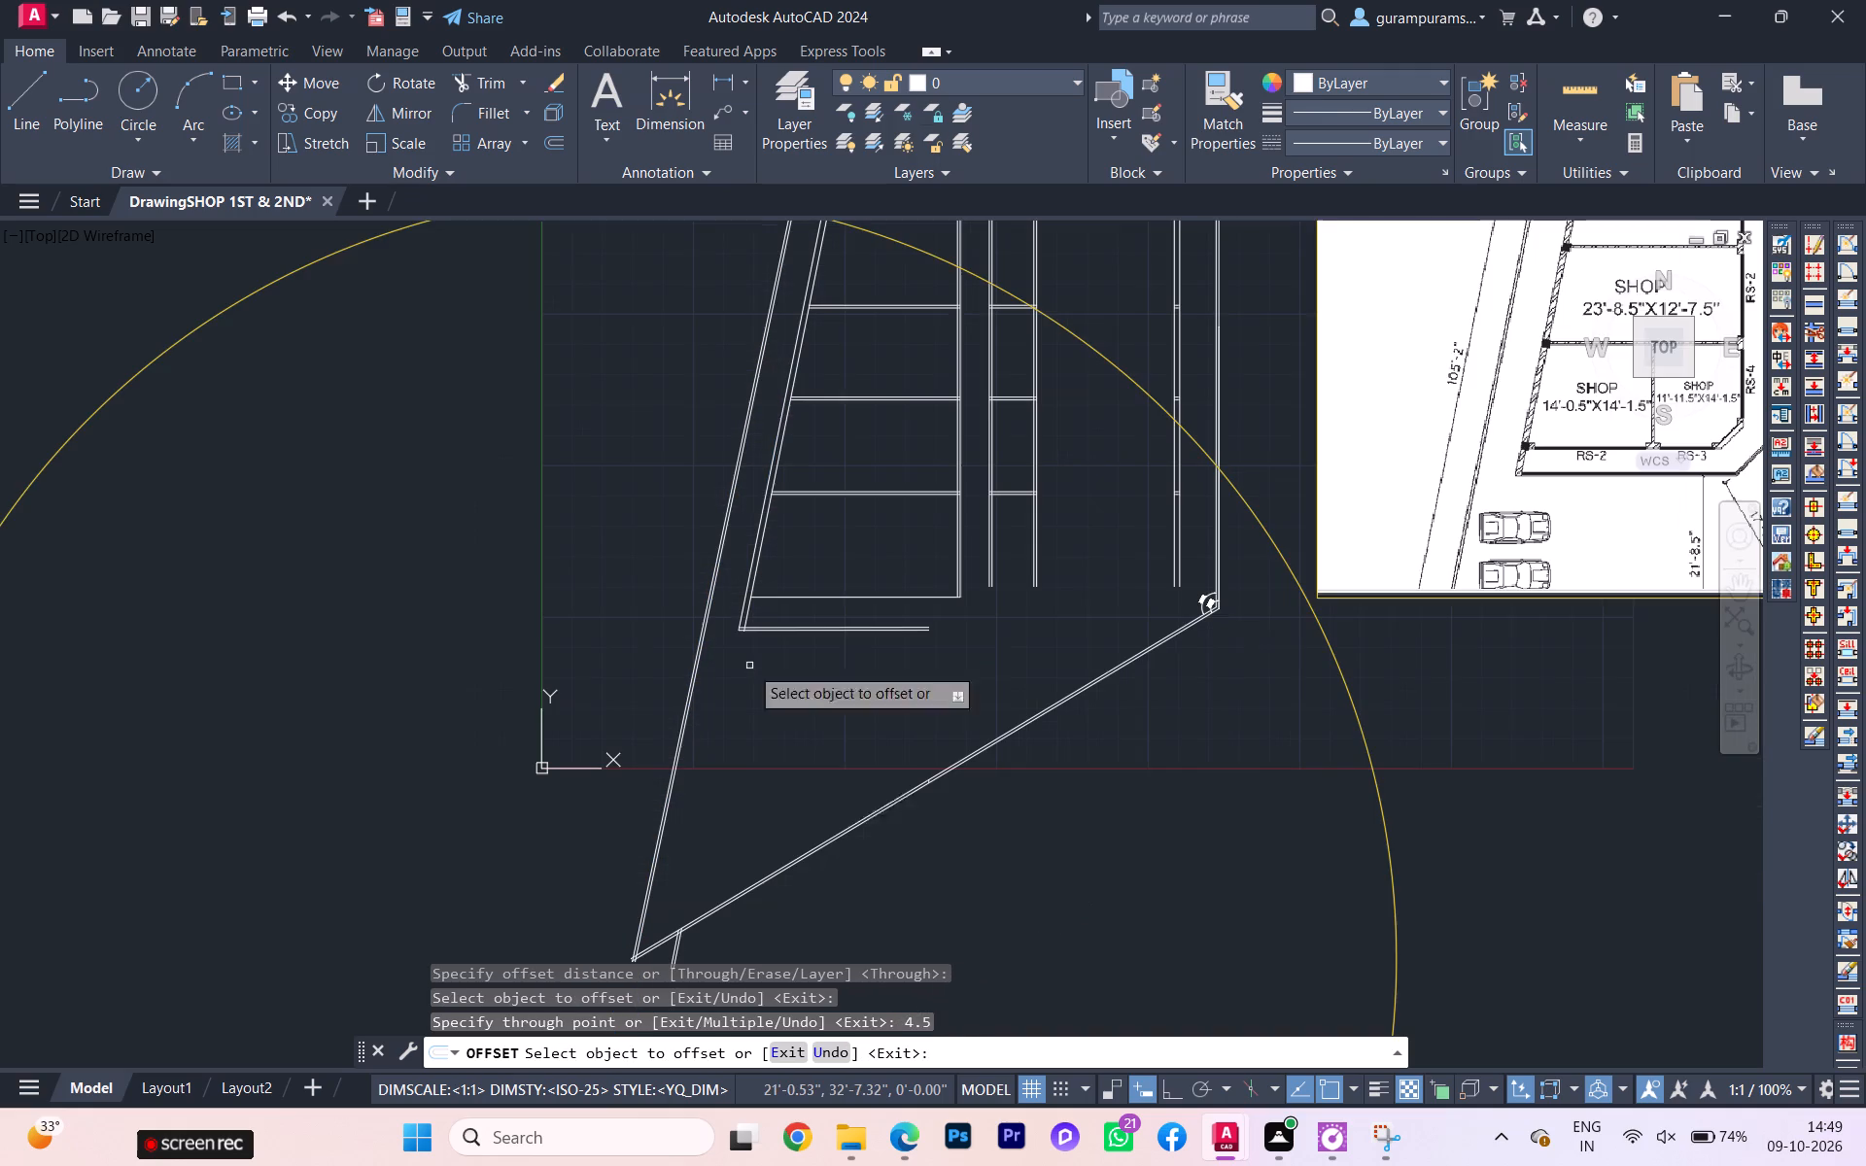
middle_click_drag(661, 926, 640, 800)
scroll(635, 830, "up", 2)
scroll(635, 830, "down", 2)
scroll(635, 830, "up", 4)
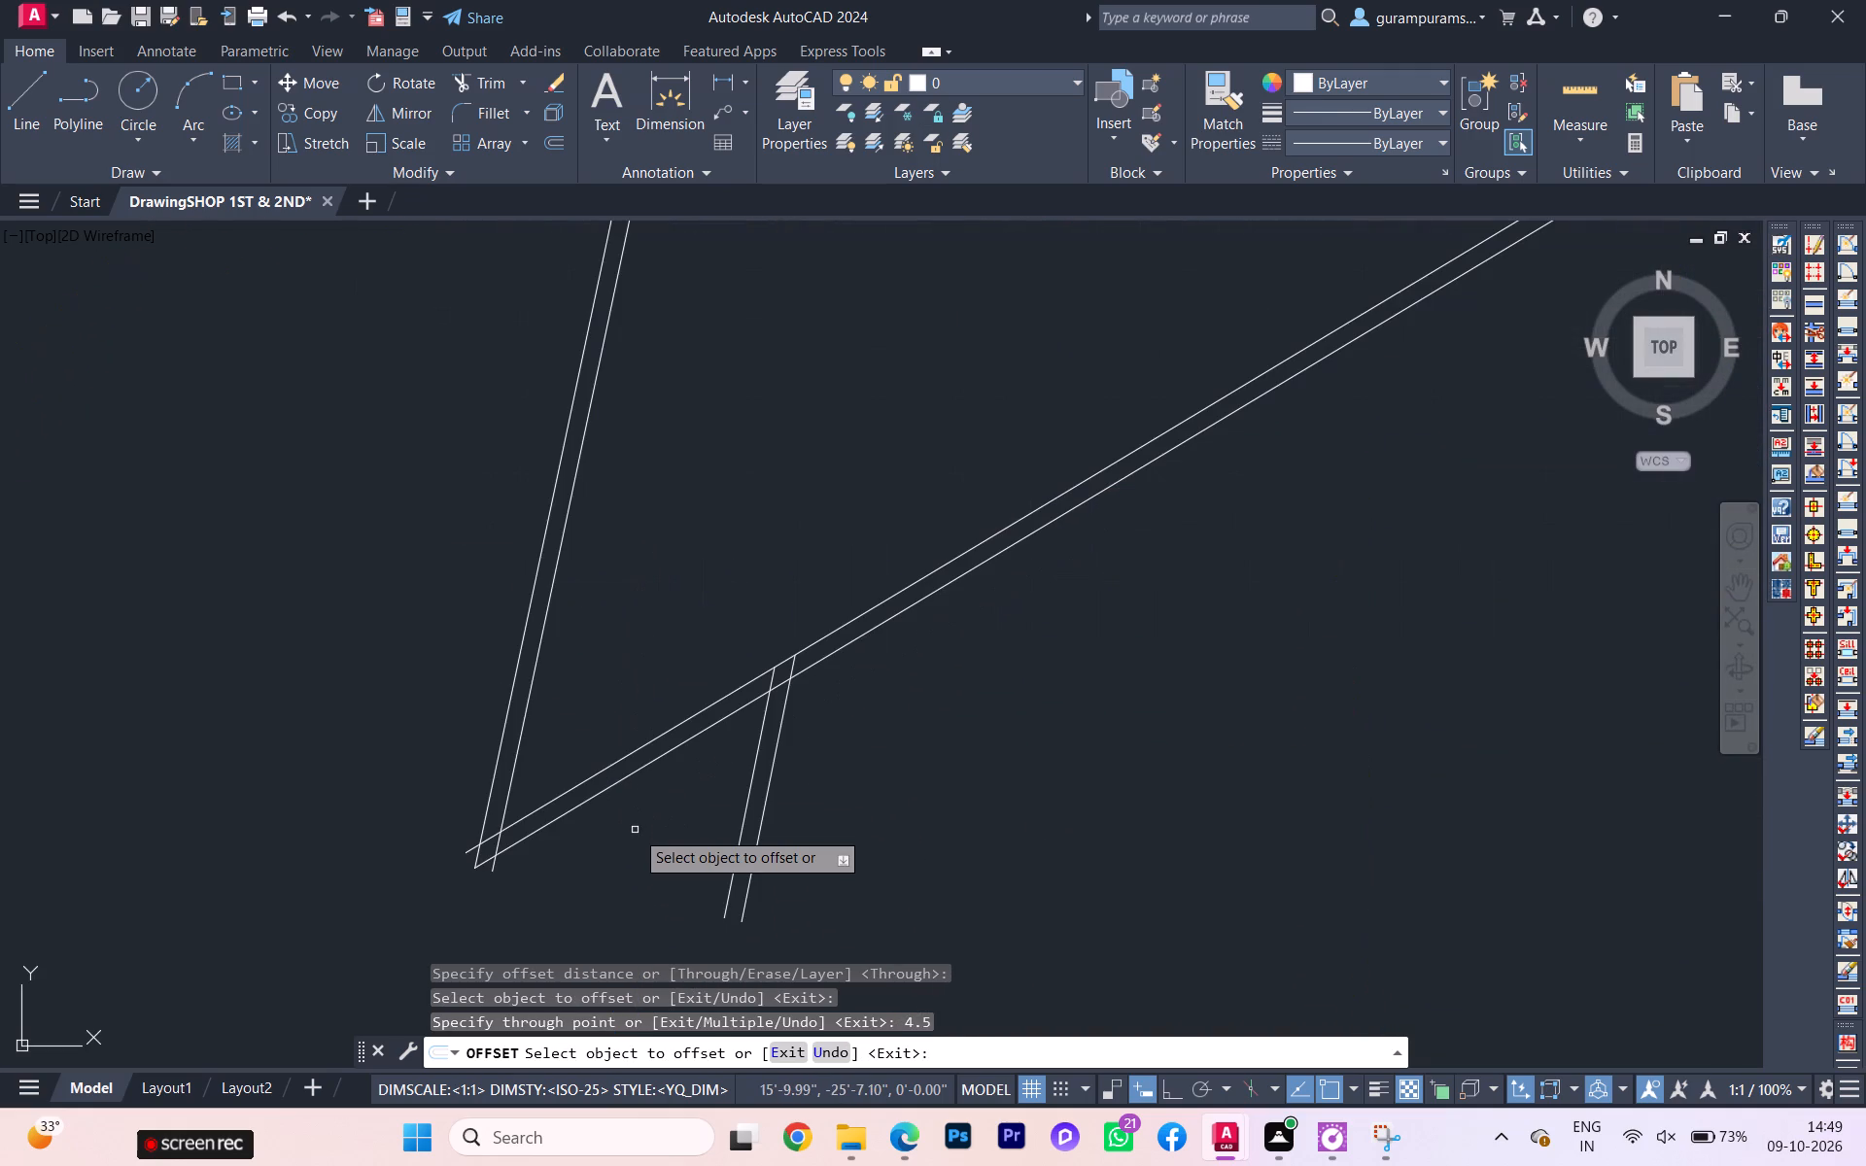
scroll(635, 830, "down", 2)
scroll(726, 830, "down", 2)
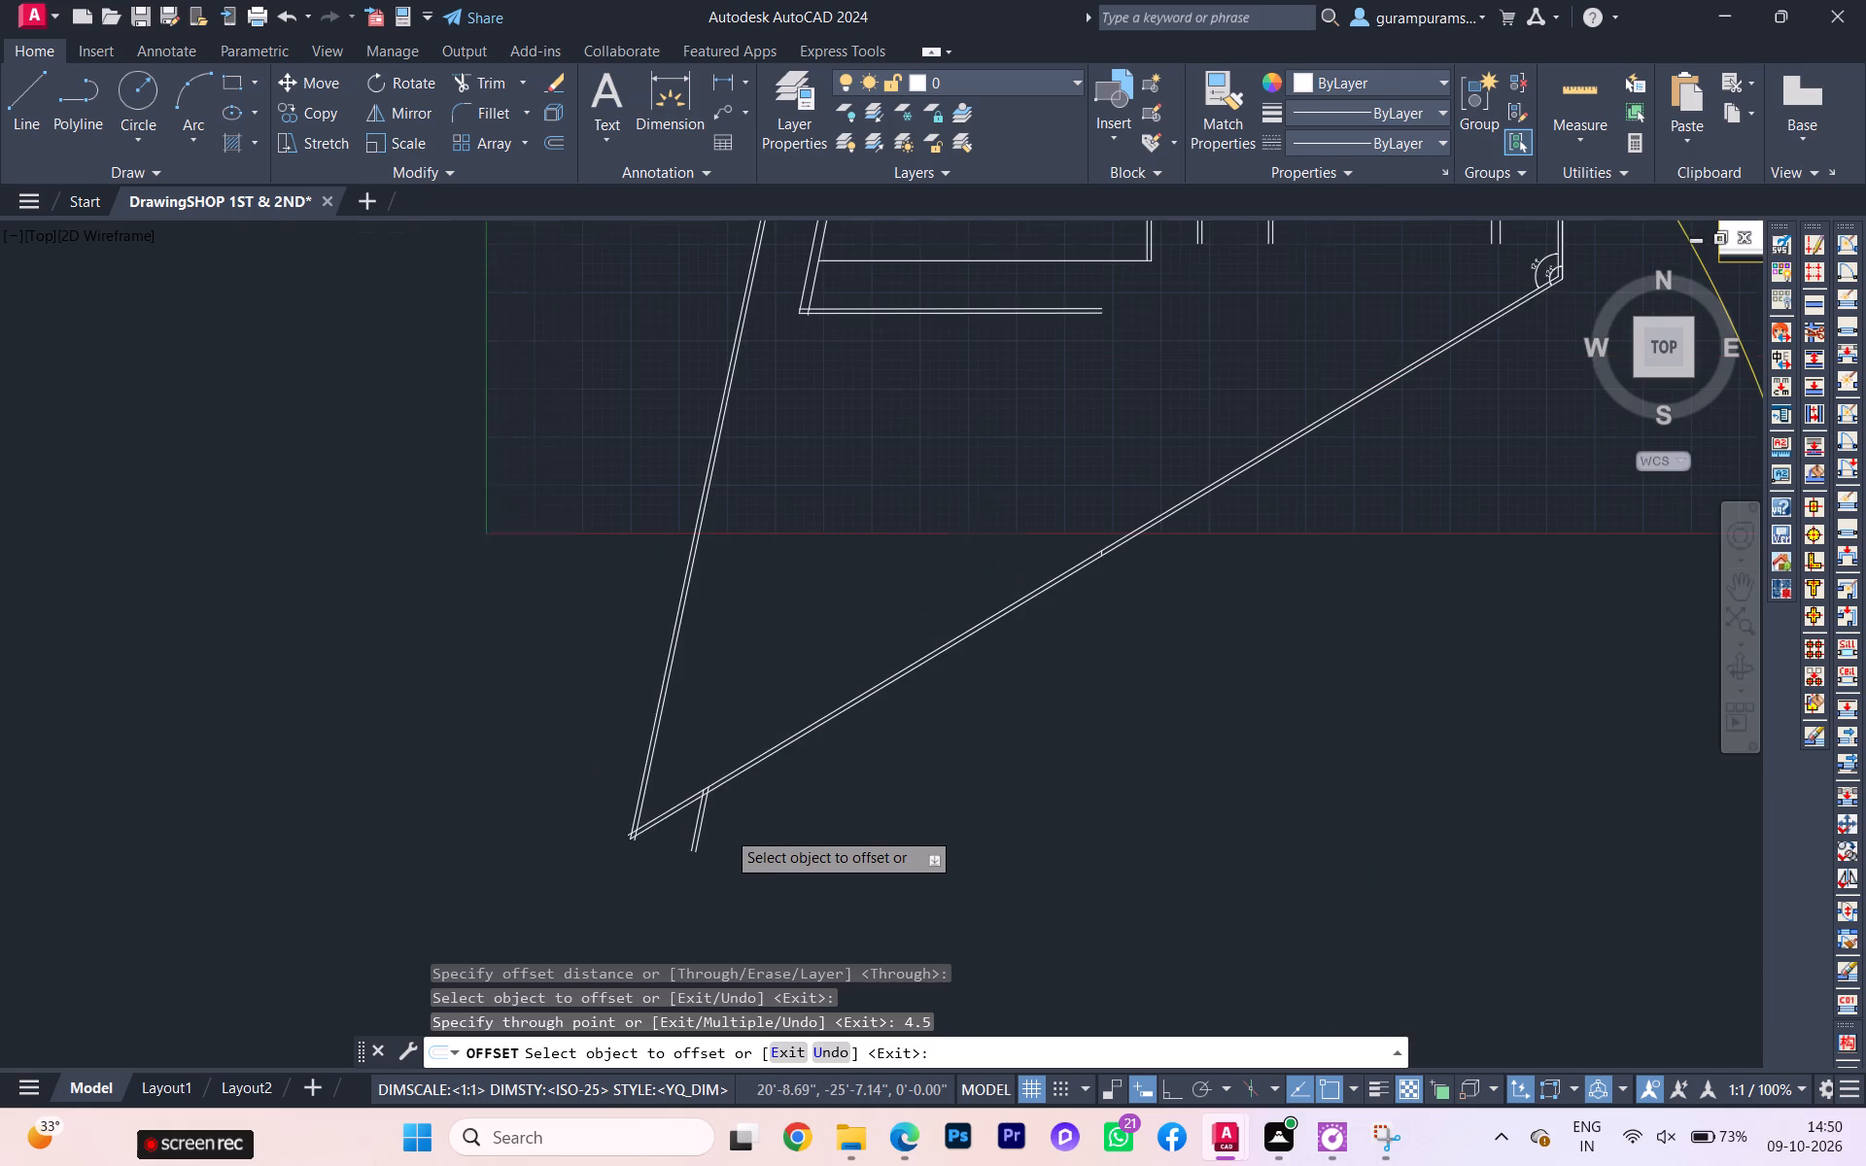
scroll(919, 635, "up", 3)
scroll(966, 610, "down", 1)
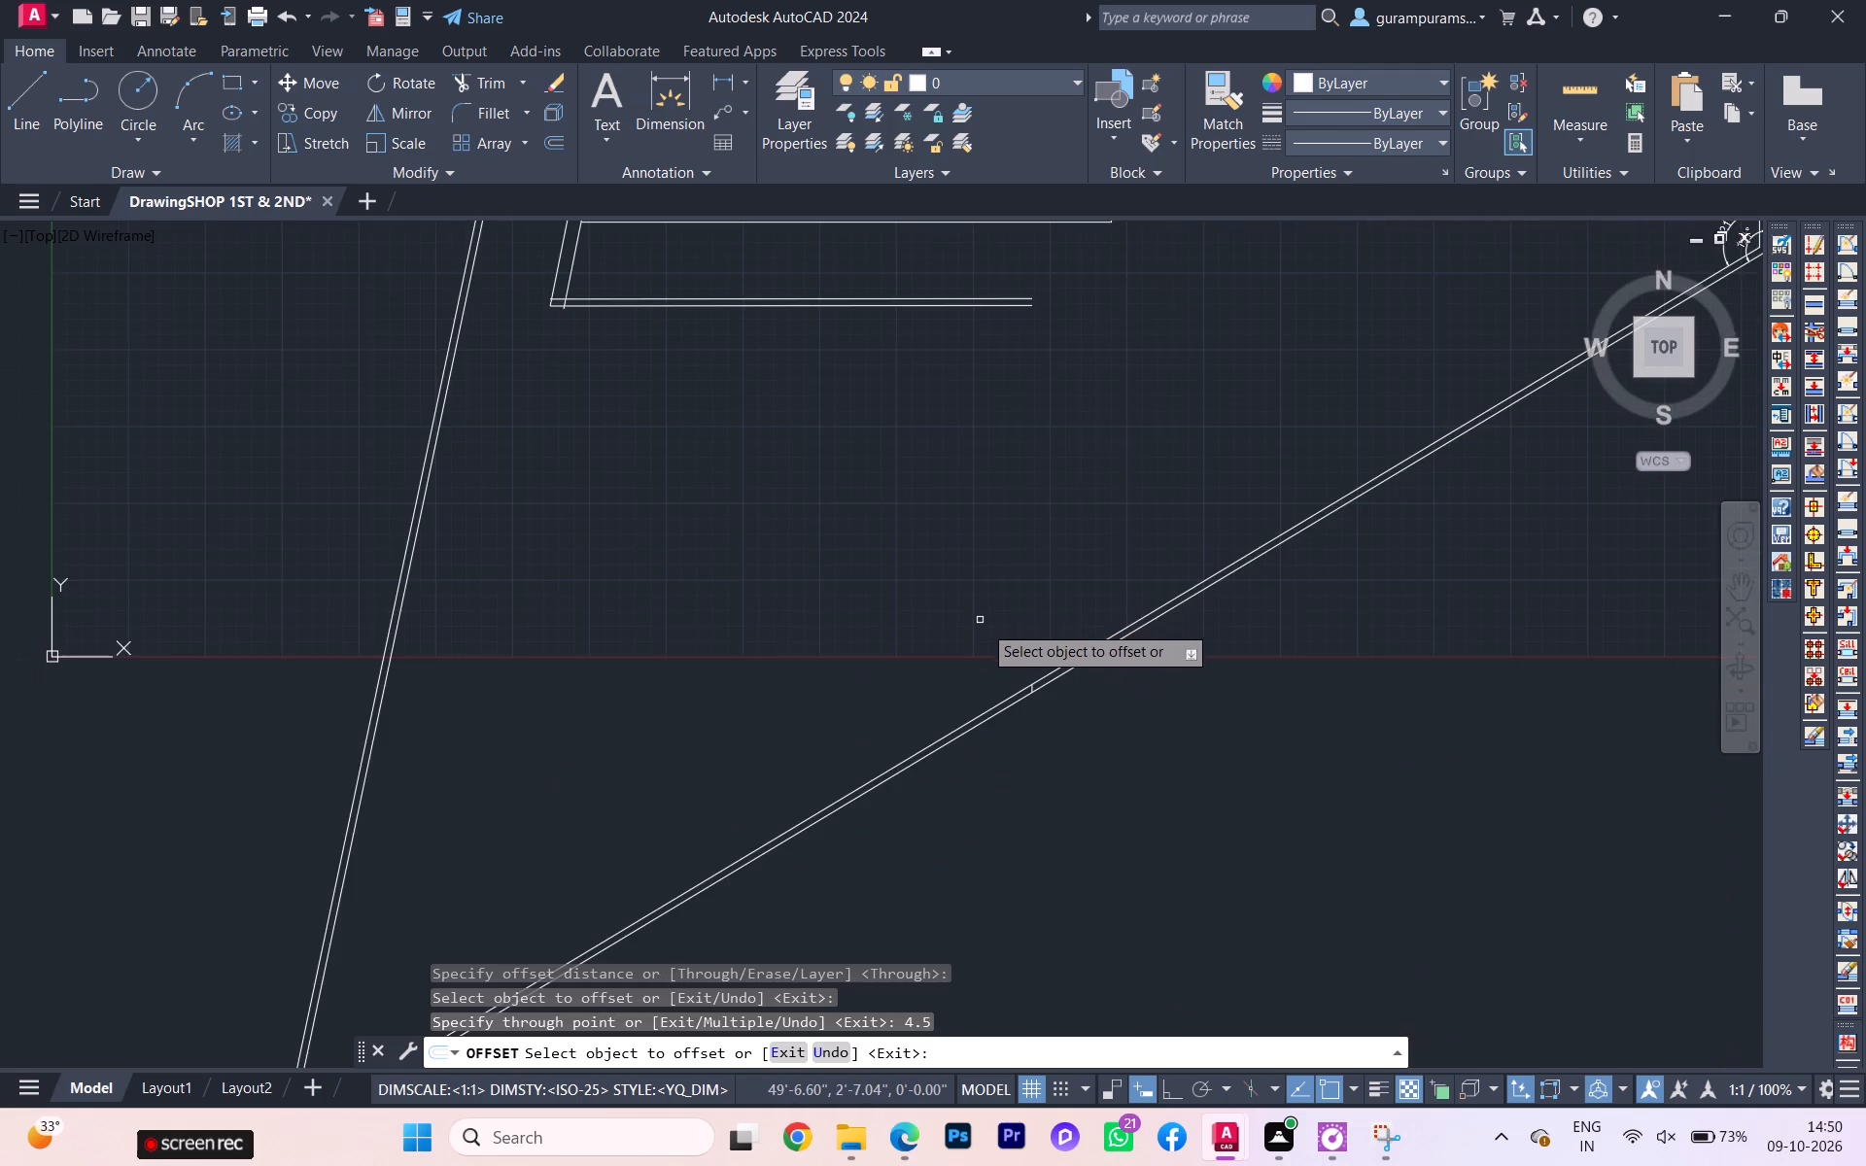
scroll(987, 632, "down", 2)
scroll(819, 762, "up", 2)
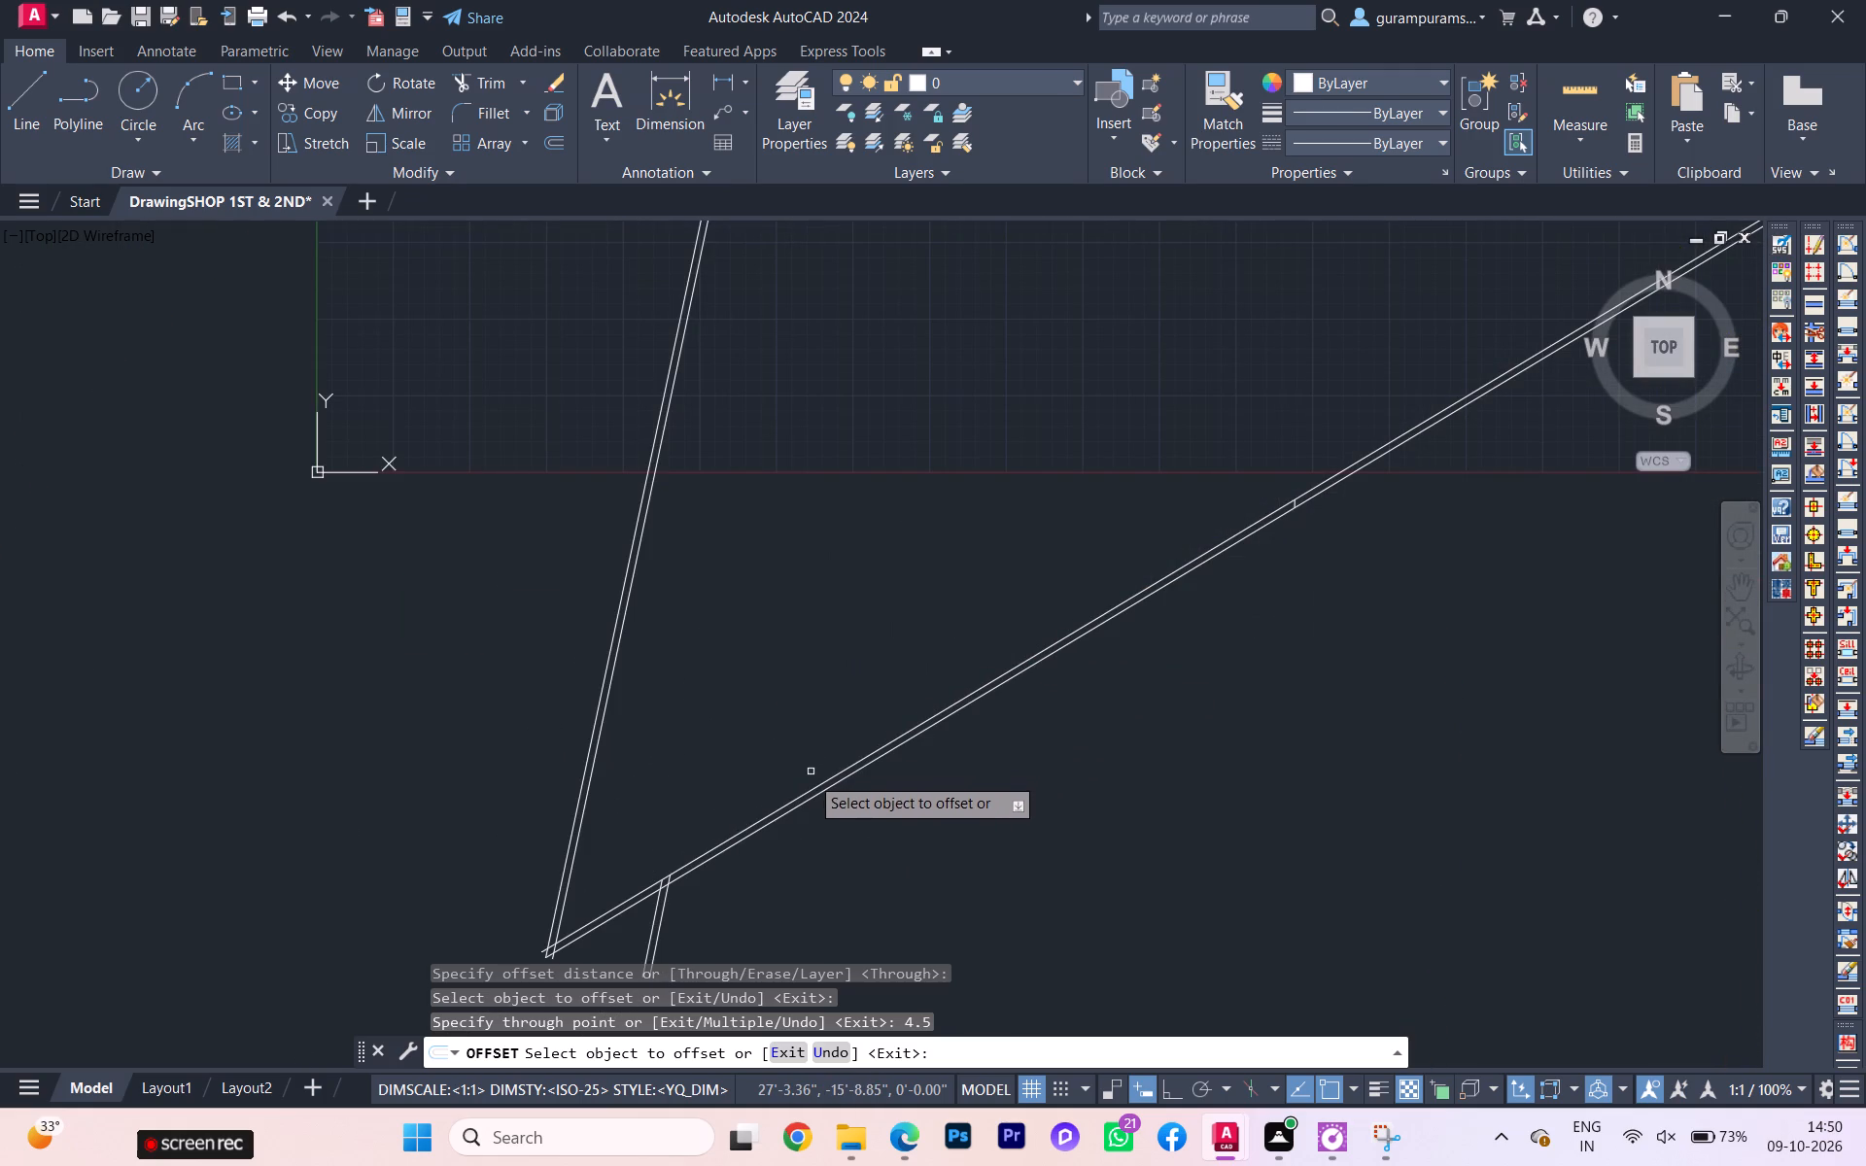
middle_click_drag(810, 812, 816, 687)
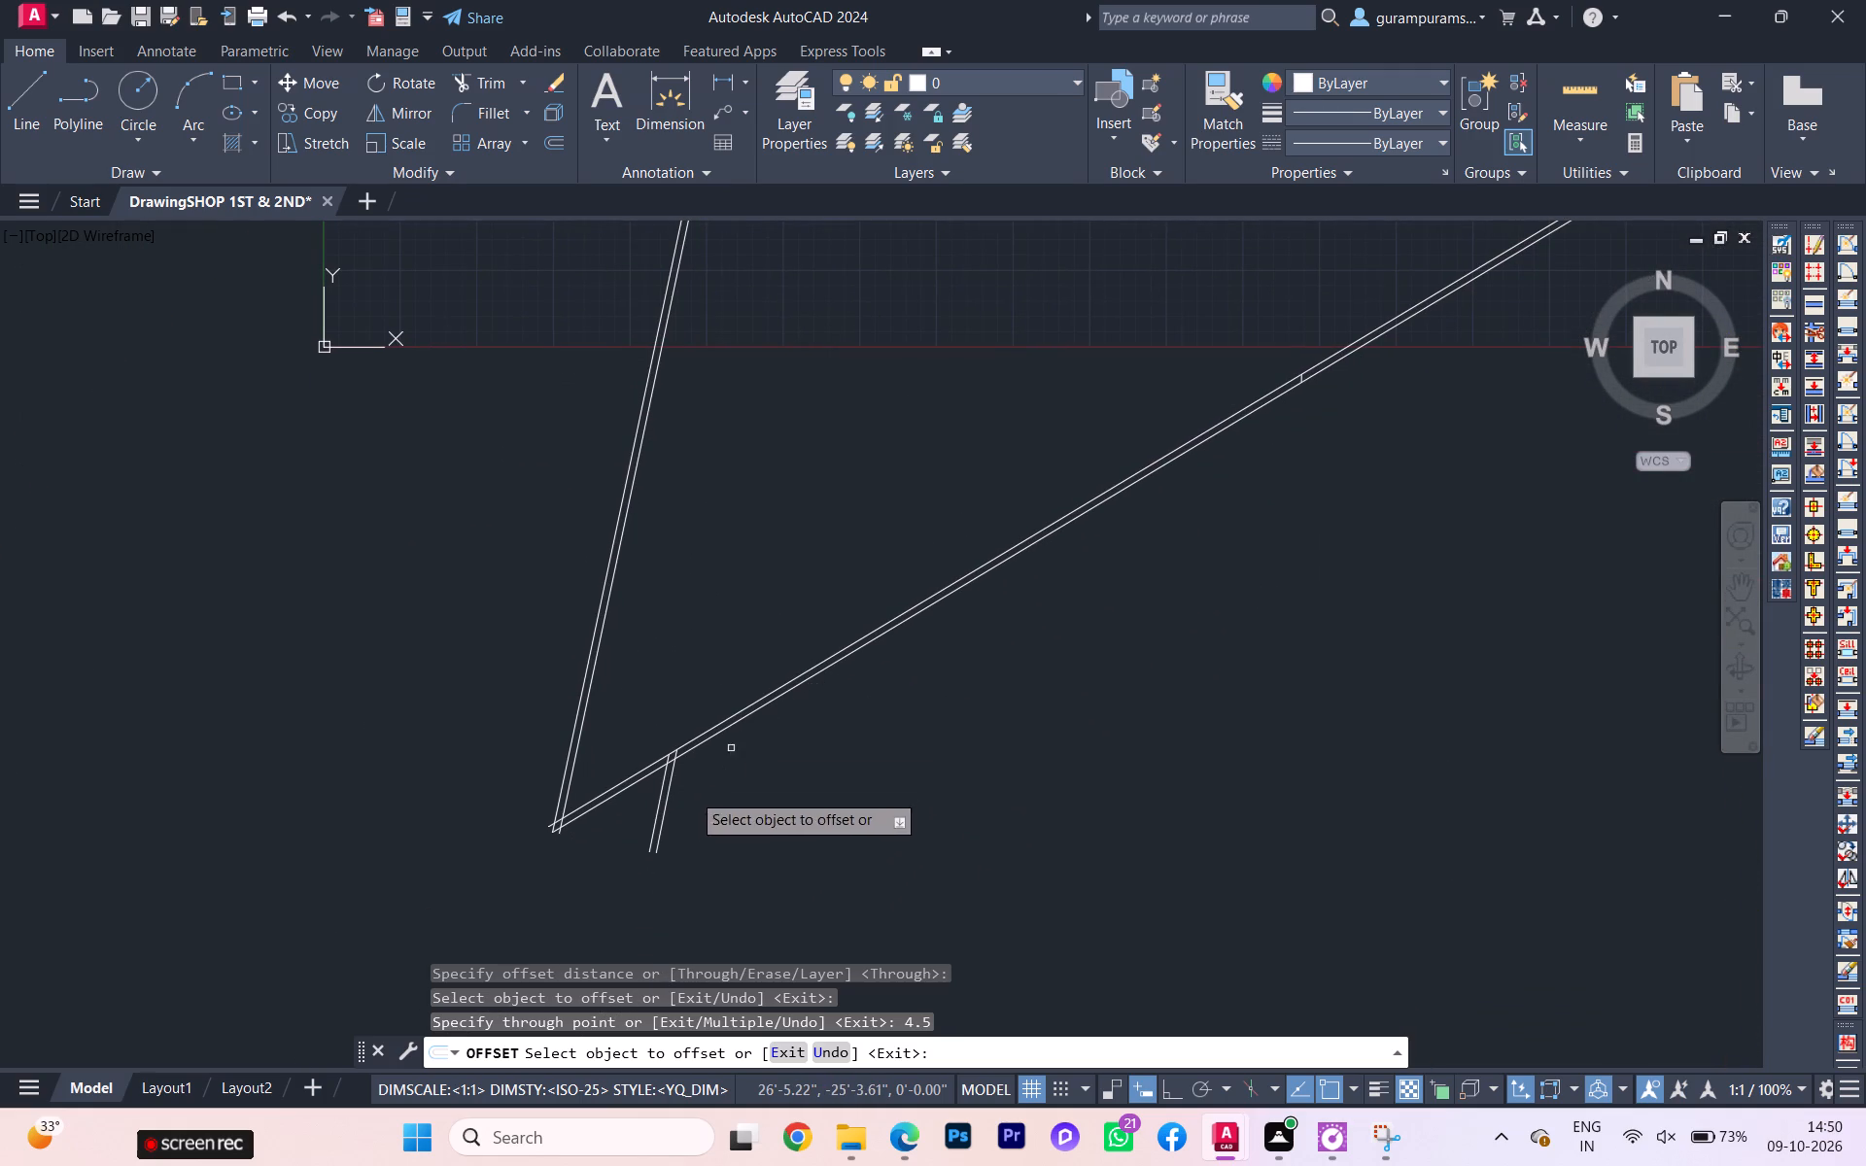
key("Escape")
key("t")
key("r")
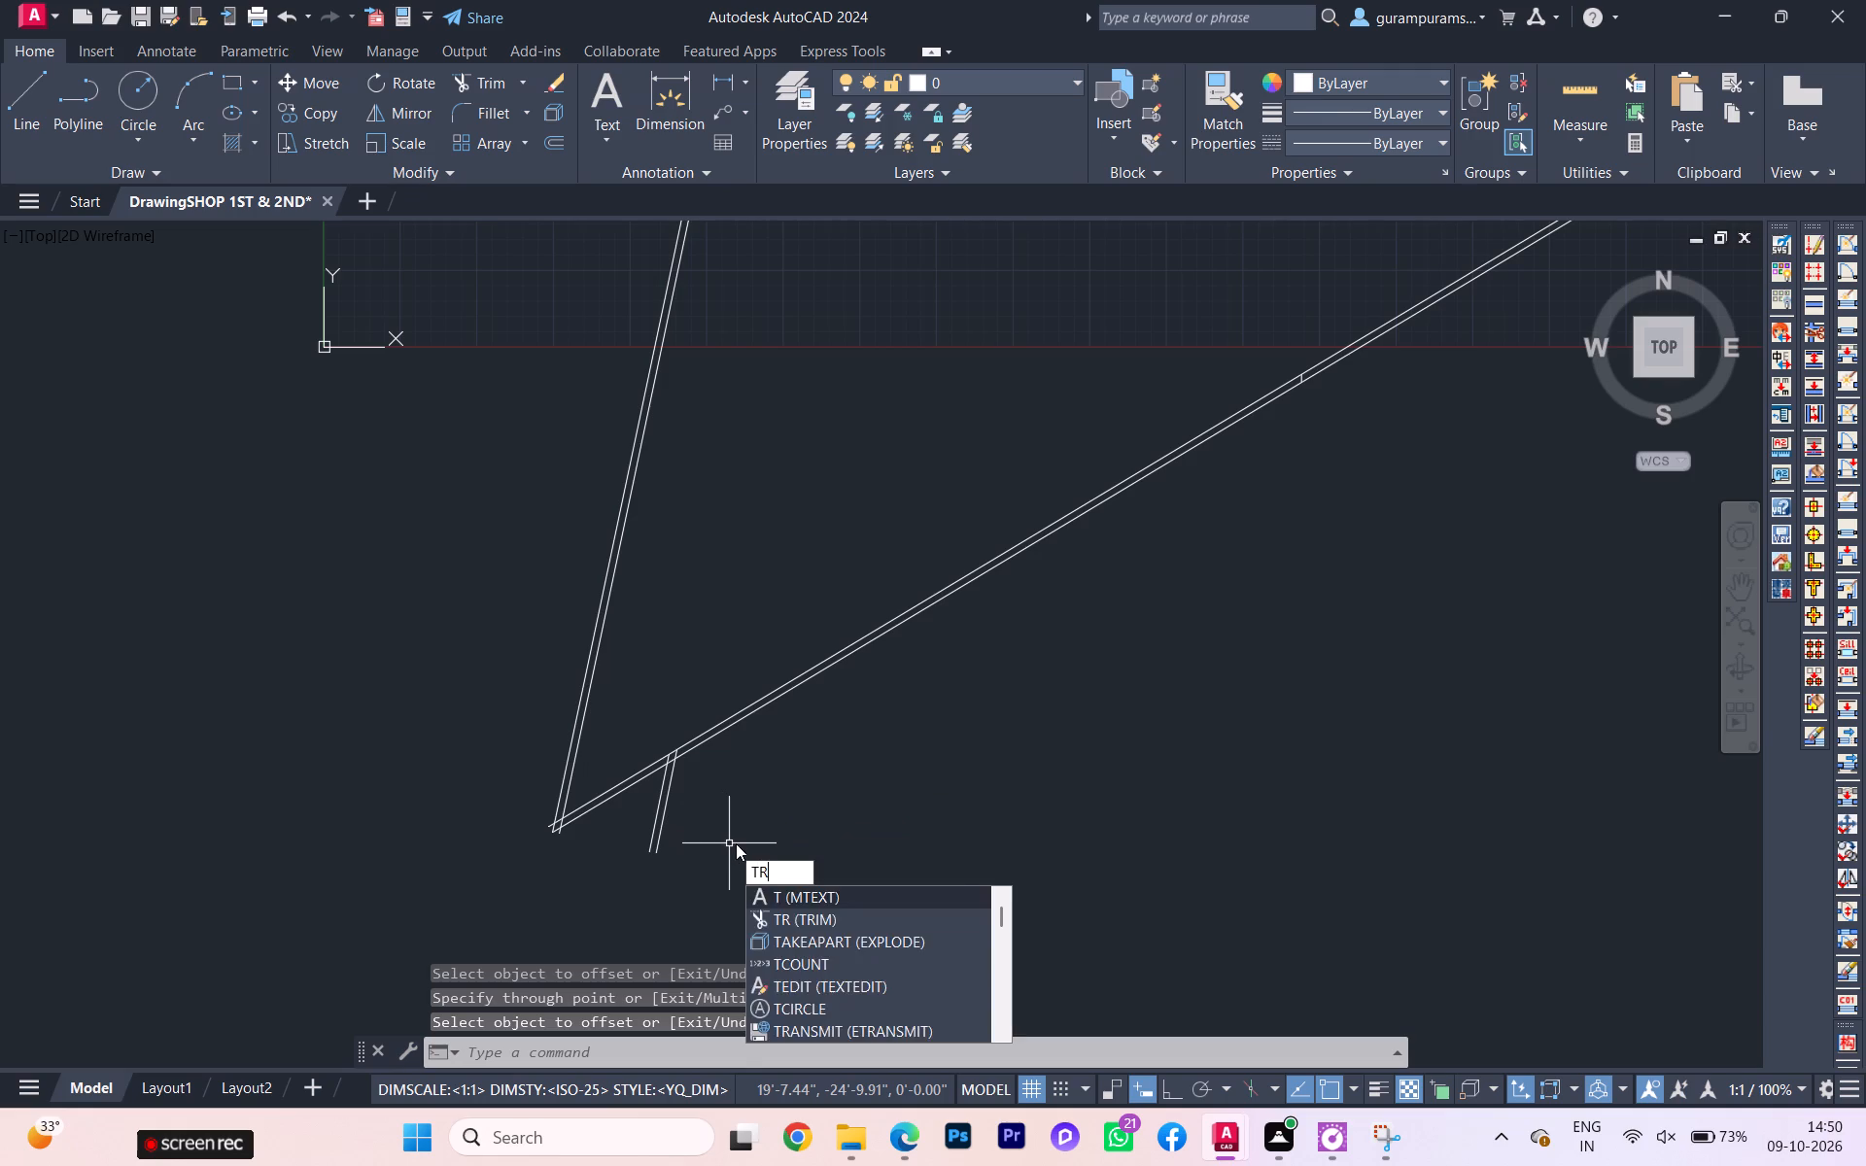
left_click(803, 903)
left_click(688, 781)
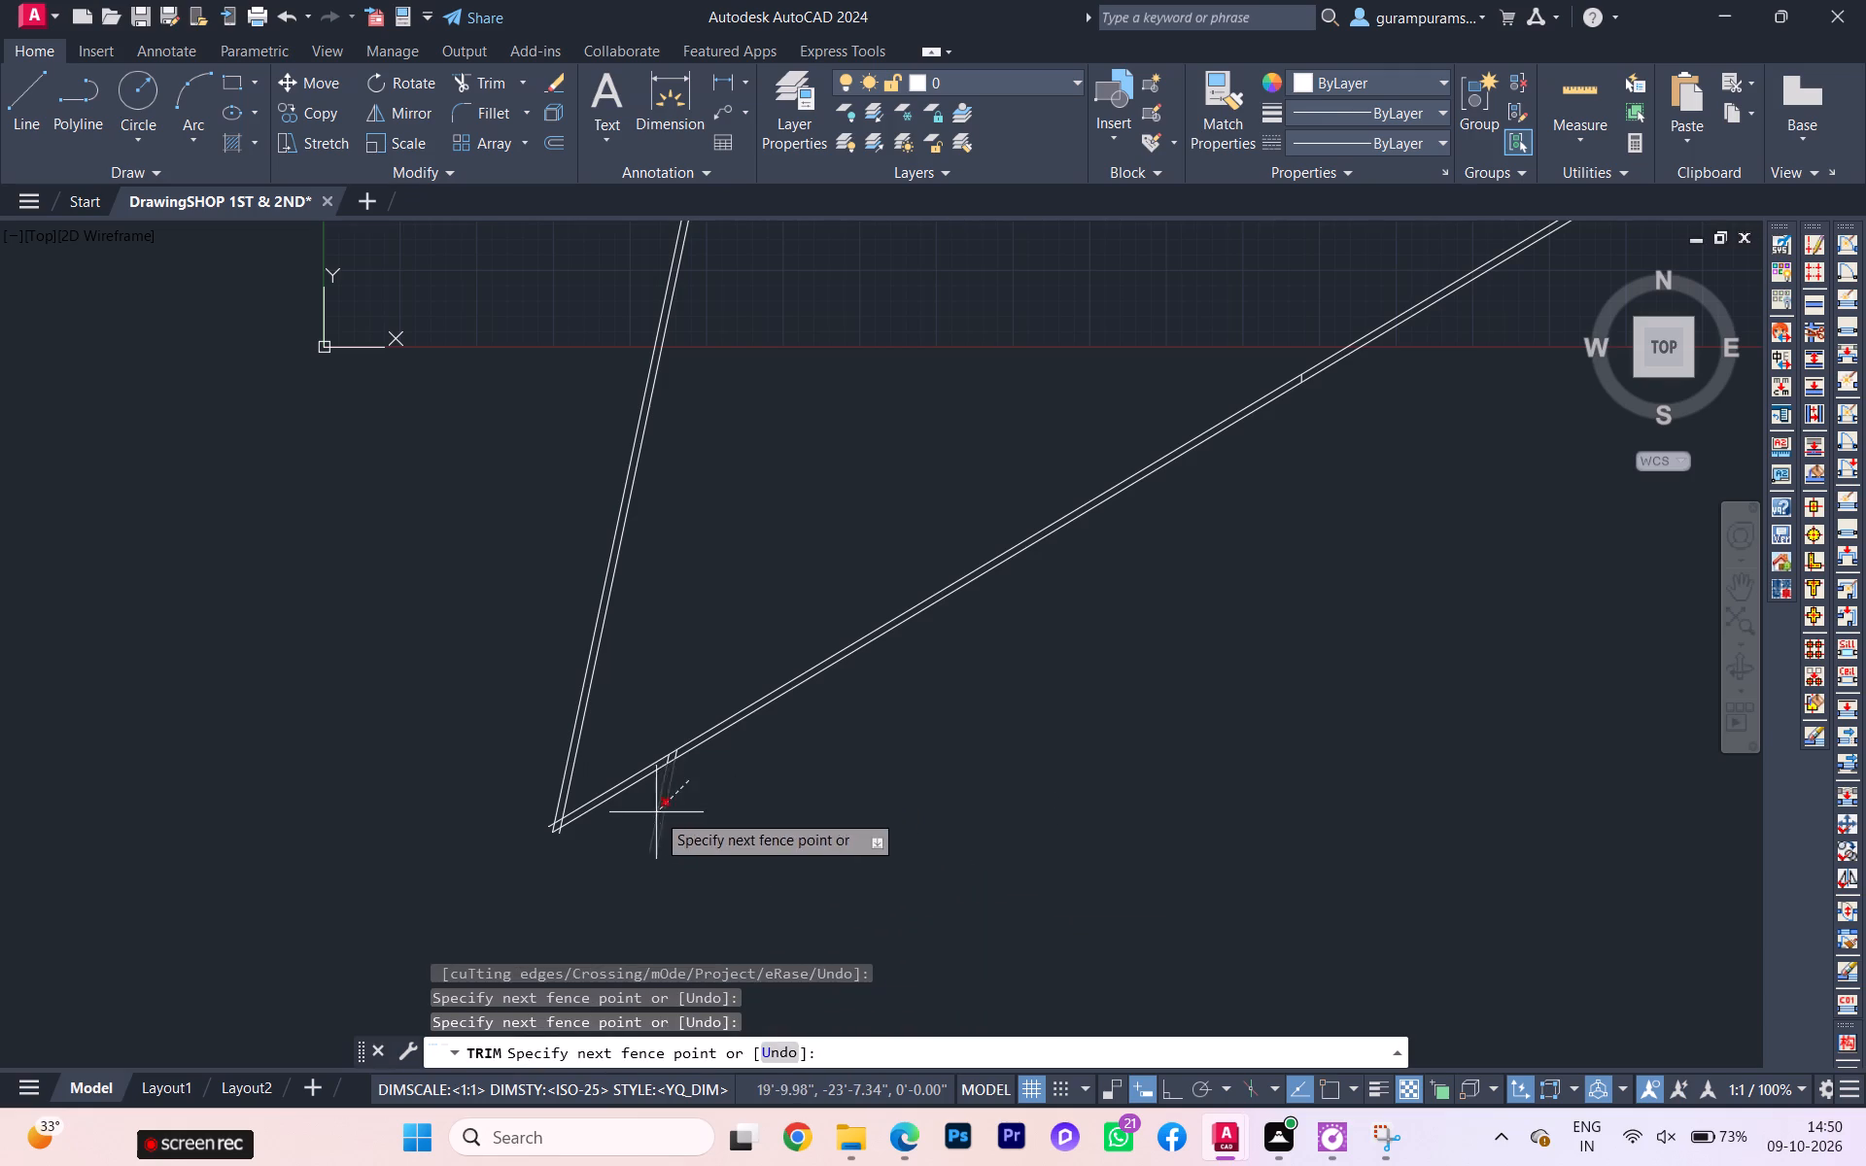
left_click(656, 812)
scroll(669, 739, "up", 3)
left_click(686, 817)
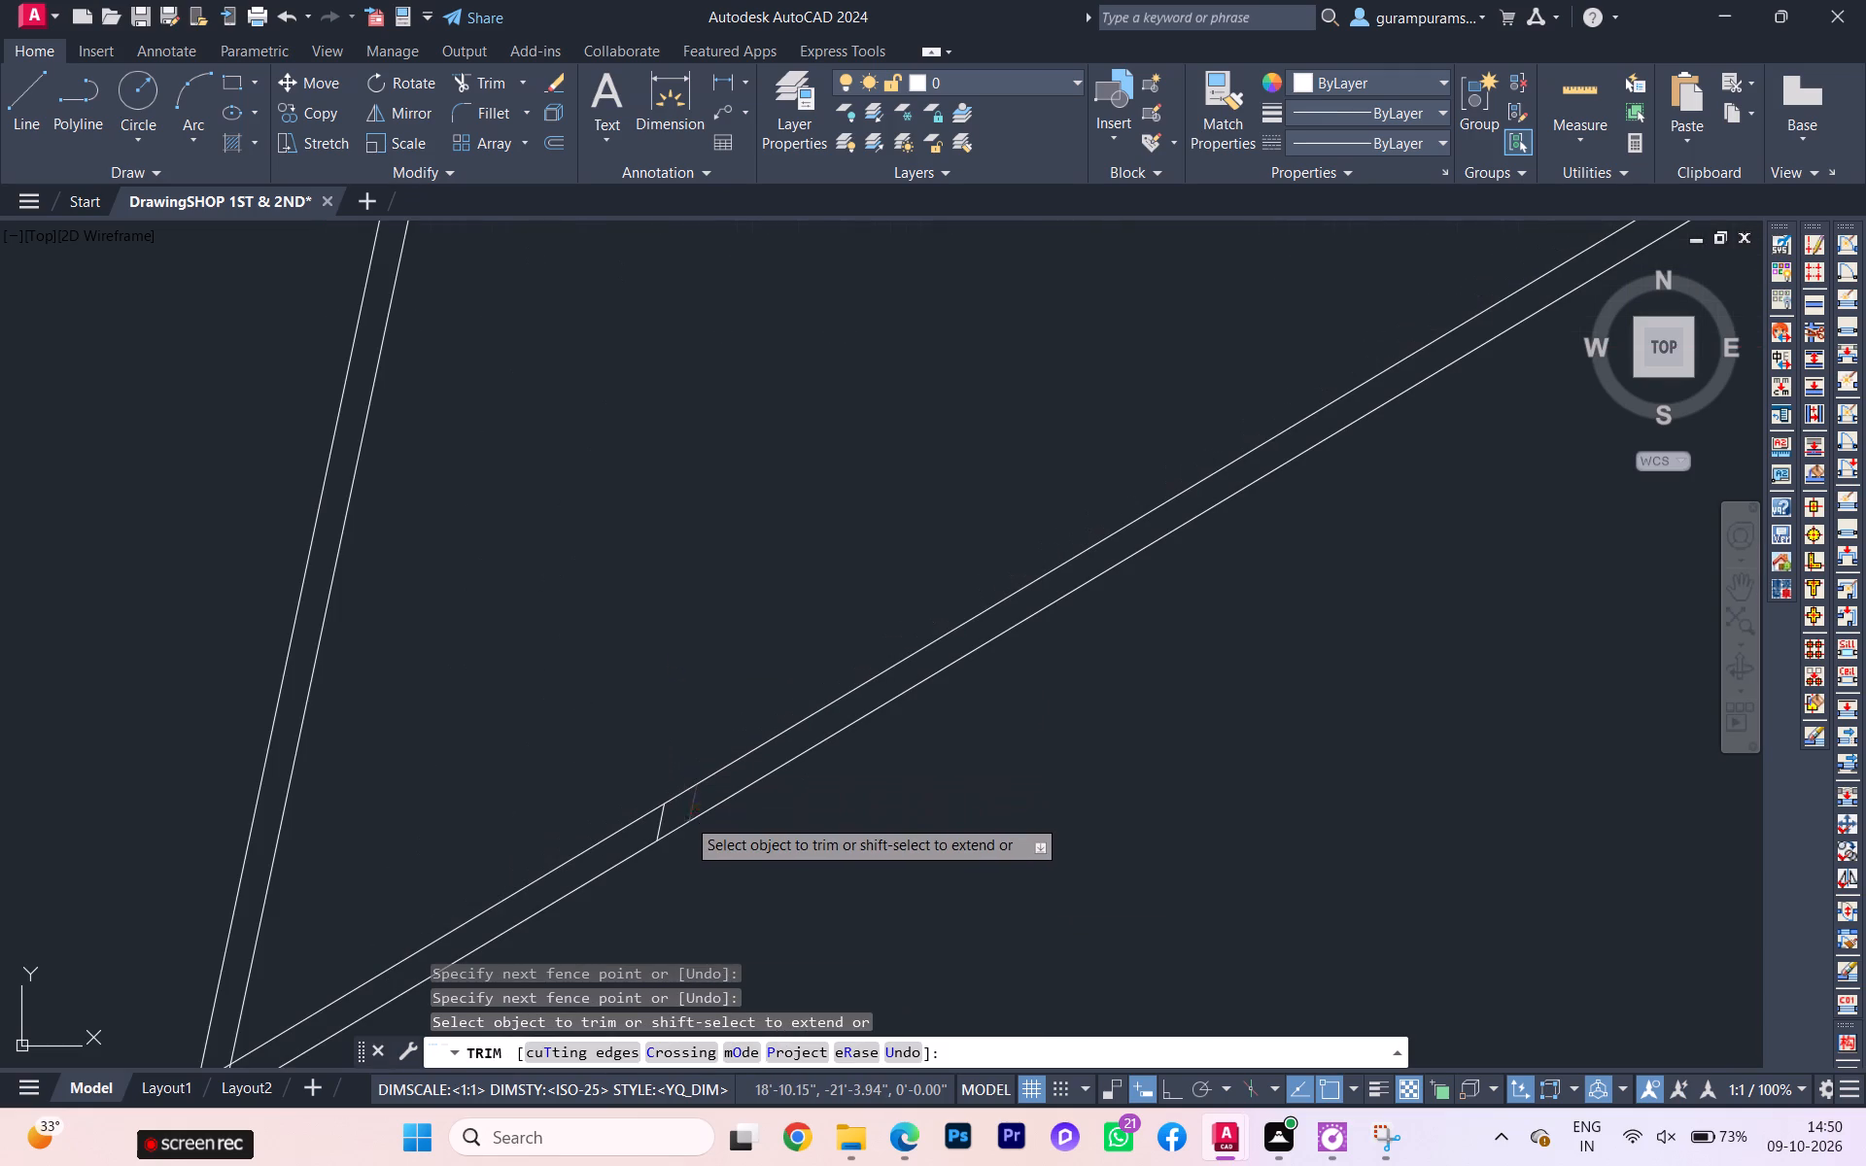
left_click(656, 827)
Trim the overlapping inner wall lines where the side and sloping front boundary walls meet, leaving a clean corner.
scroll(551, 916, "down", 2)
middle_click_drag(610, 862, 665, 739)
scroll(516, 883, "up", 4)
scroll(504, 881, "down", 1)
scroll(504, 881, "up", 1)
left_click(417, 869)
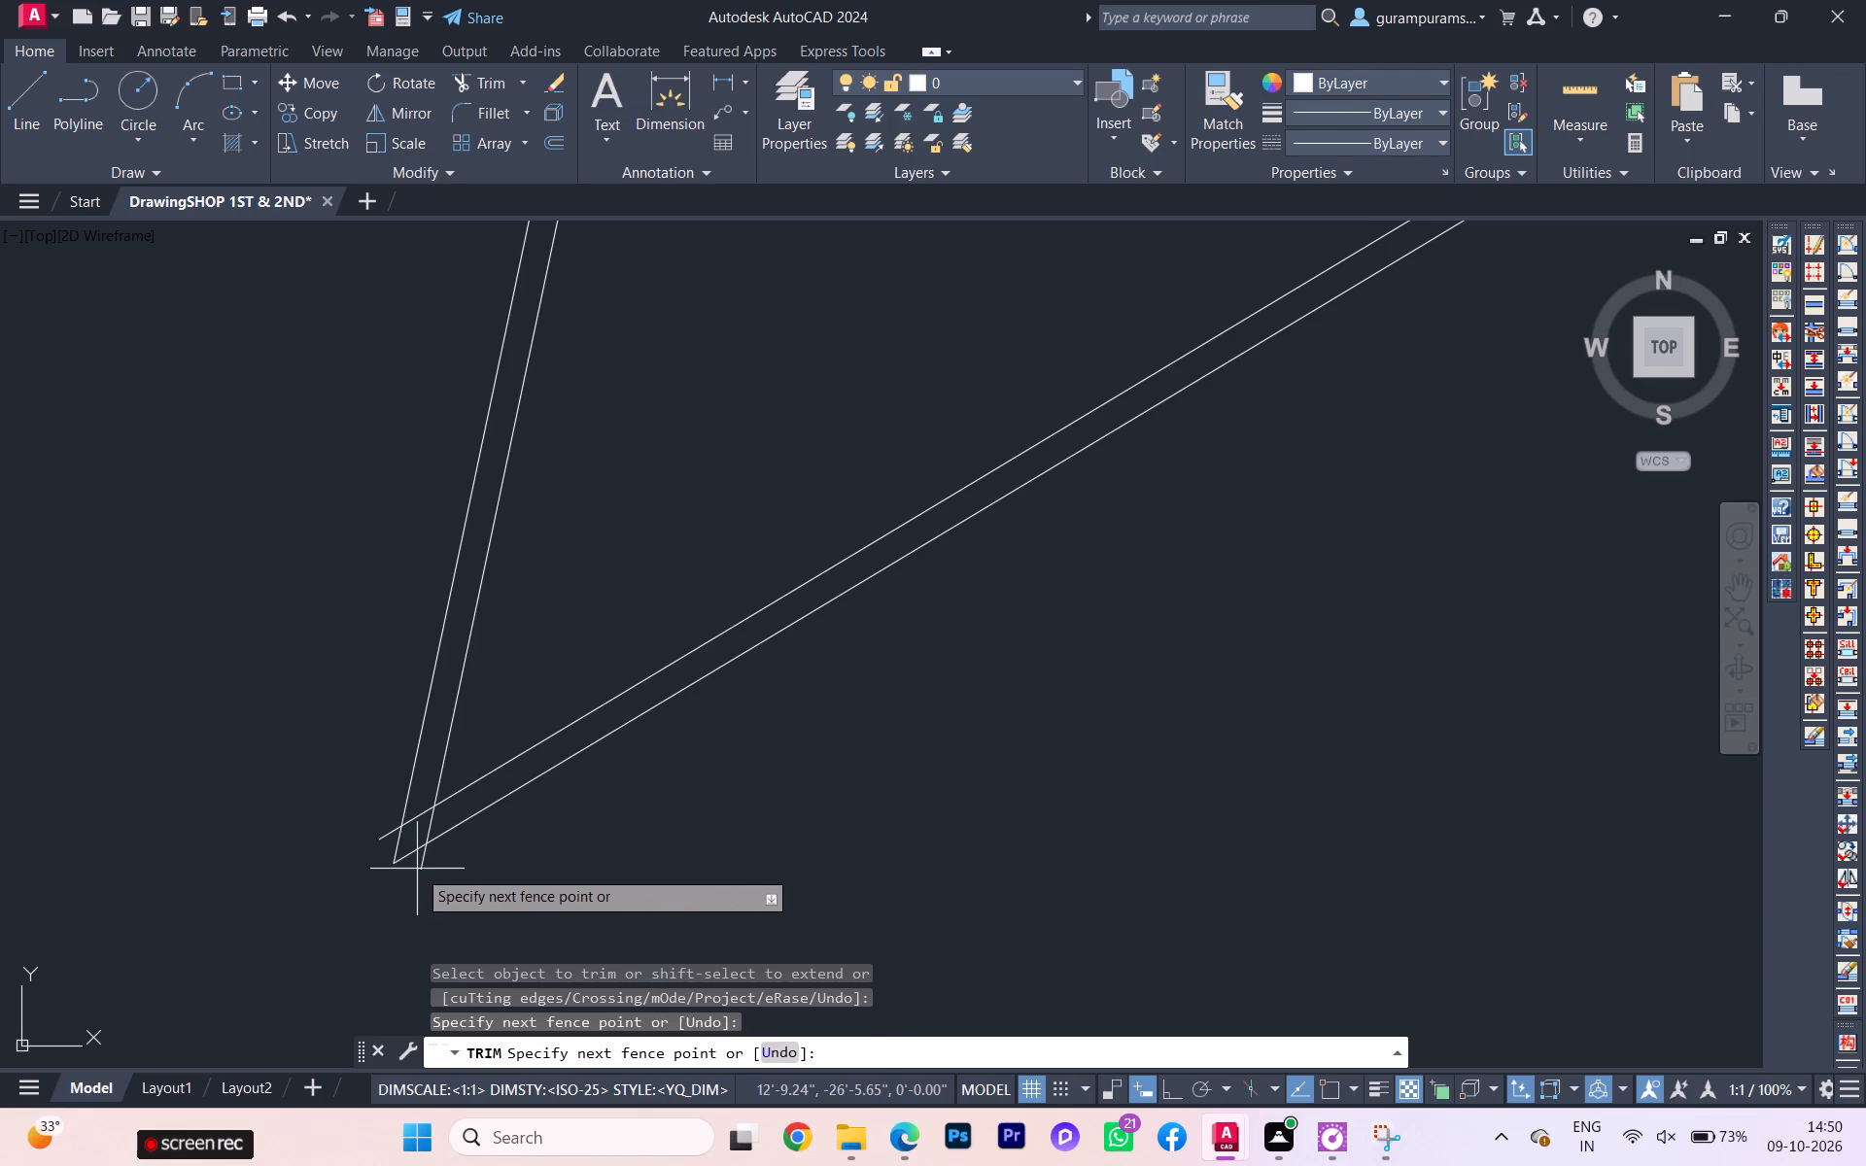
left_click(431, 859)
left_click(429, 822)
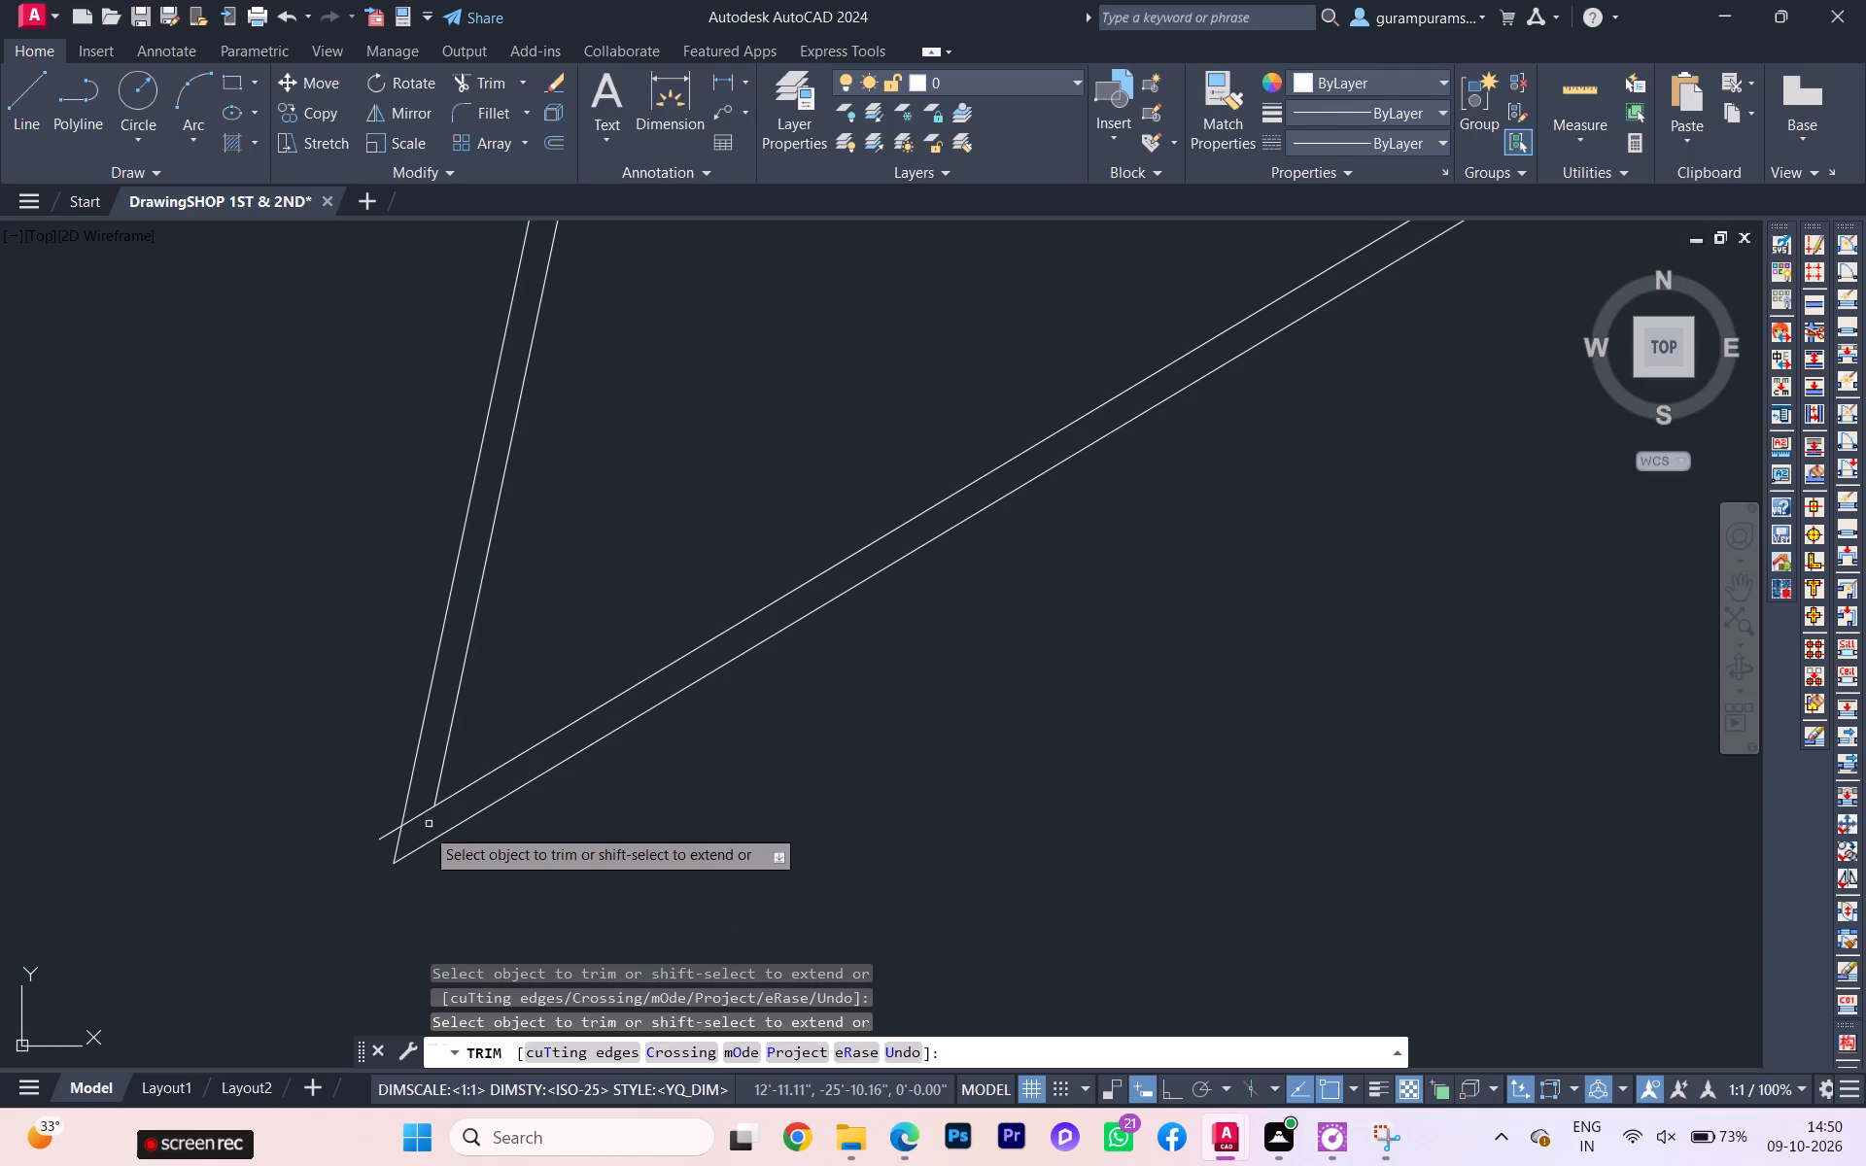
left_click(414, 823)
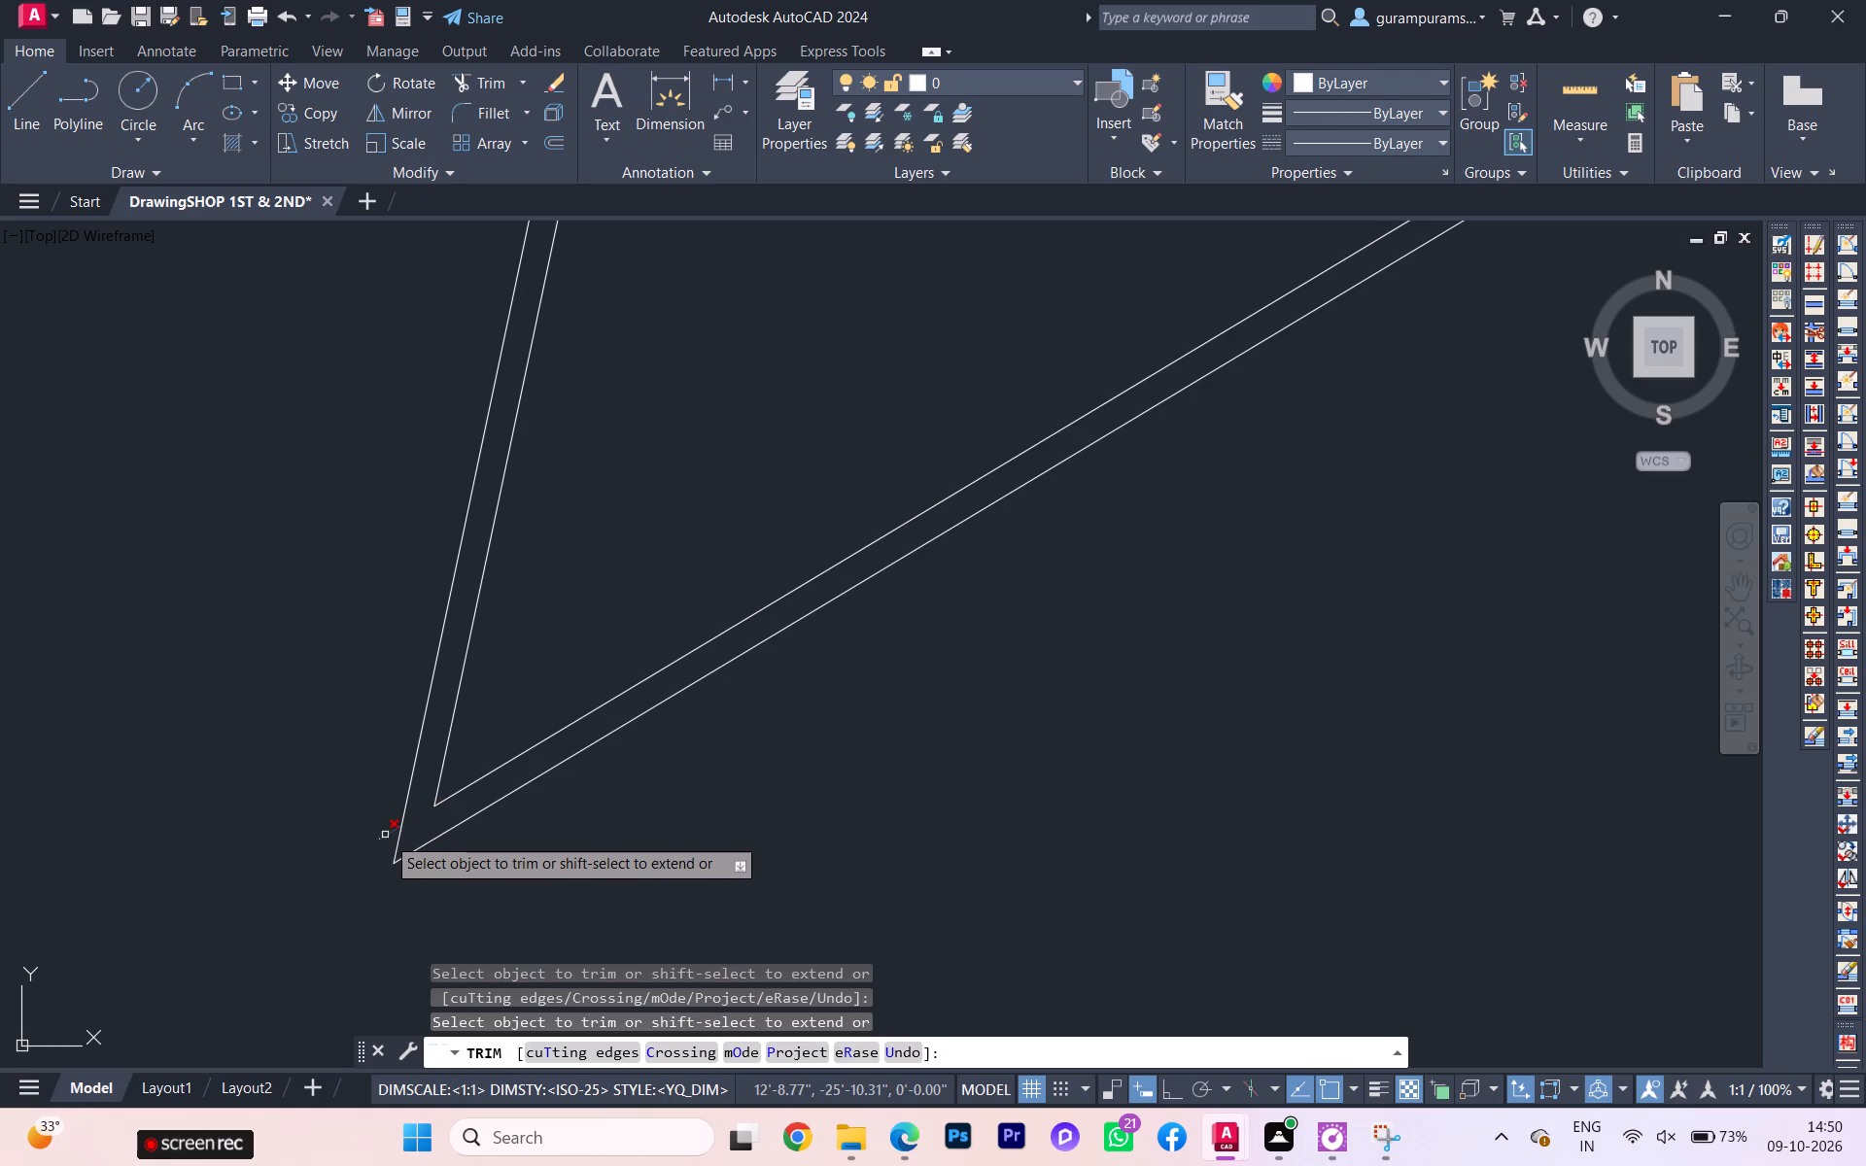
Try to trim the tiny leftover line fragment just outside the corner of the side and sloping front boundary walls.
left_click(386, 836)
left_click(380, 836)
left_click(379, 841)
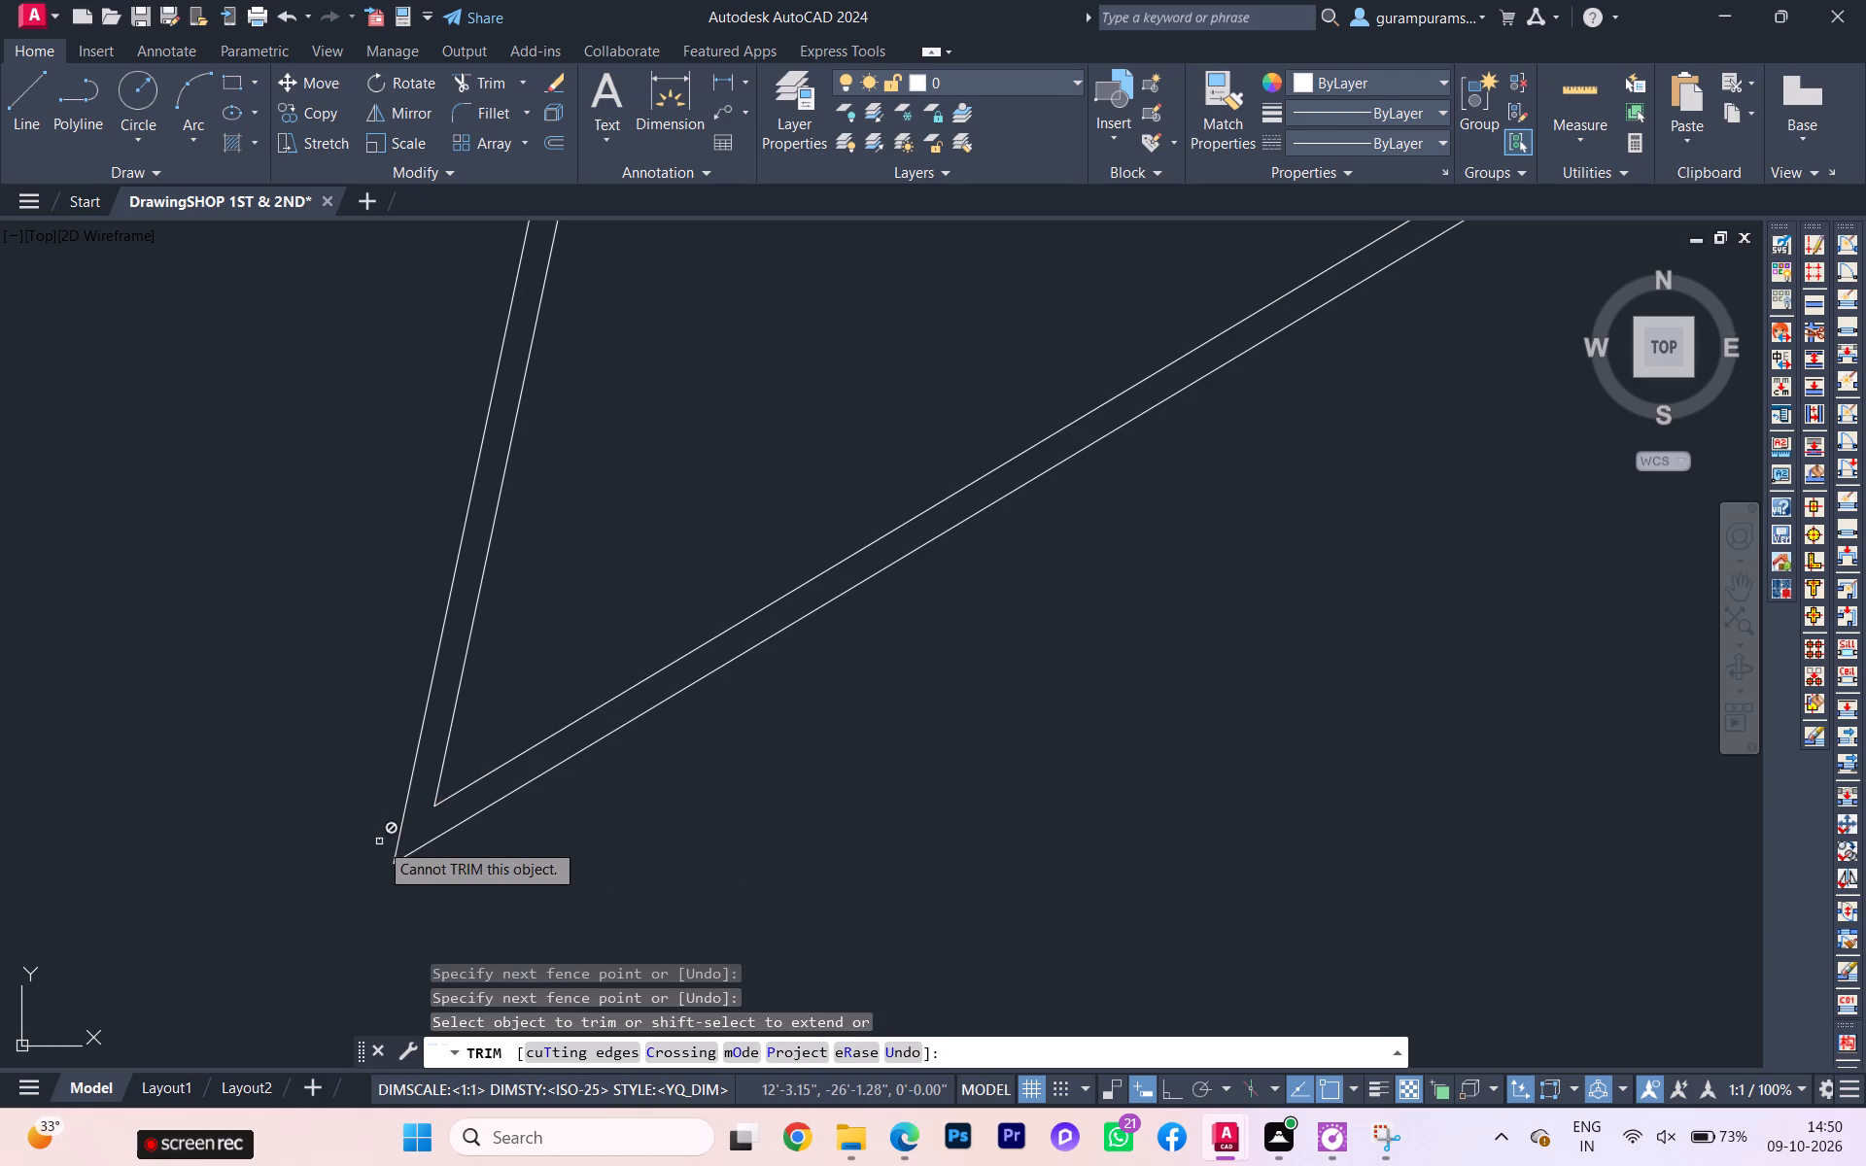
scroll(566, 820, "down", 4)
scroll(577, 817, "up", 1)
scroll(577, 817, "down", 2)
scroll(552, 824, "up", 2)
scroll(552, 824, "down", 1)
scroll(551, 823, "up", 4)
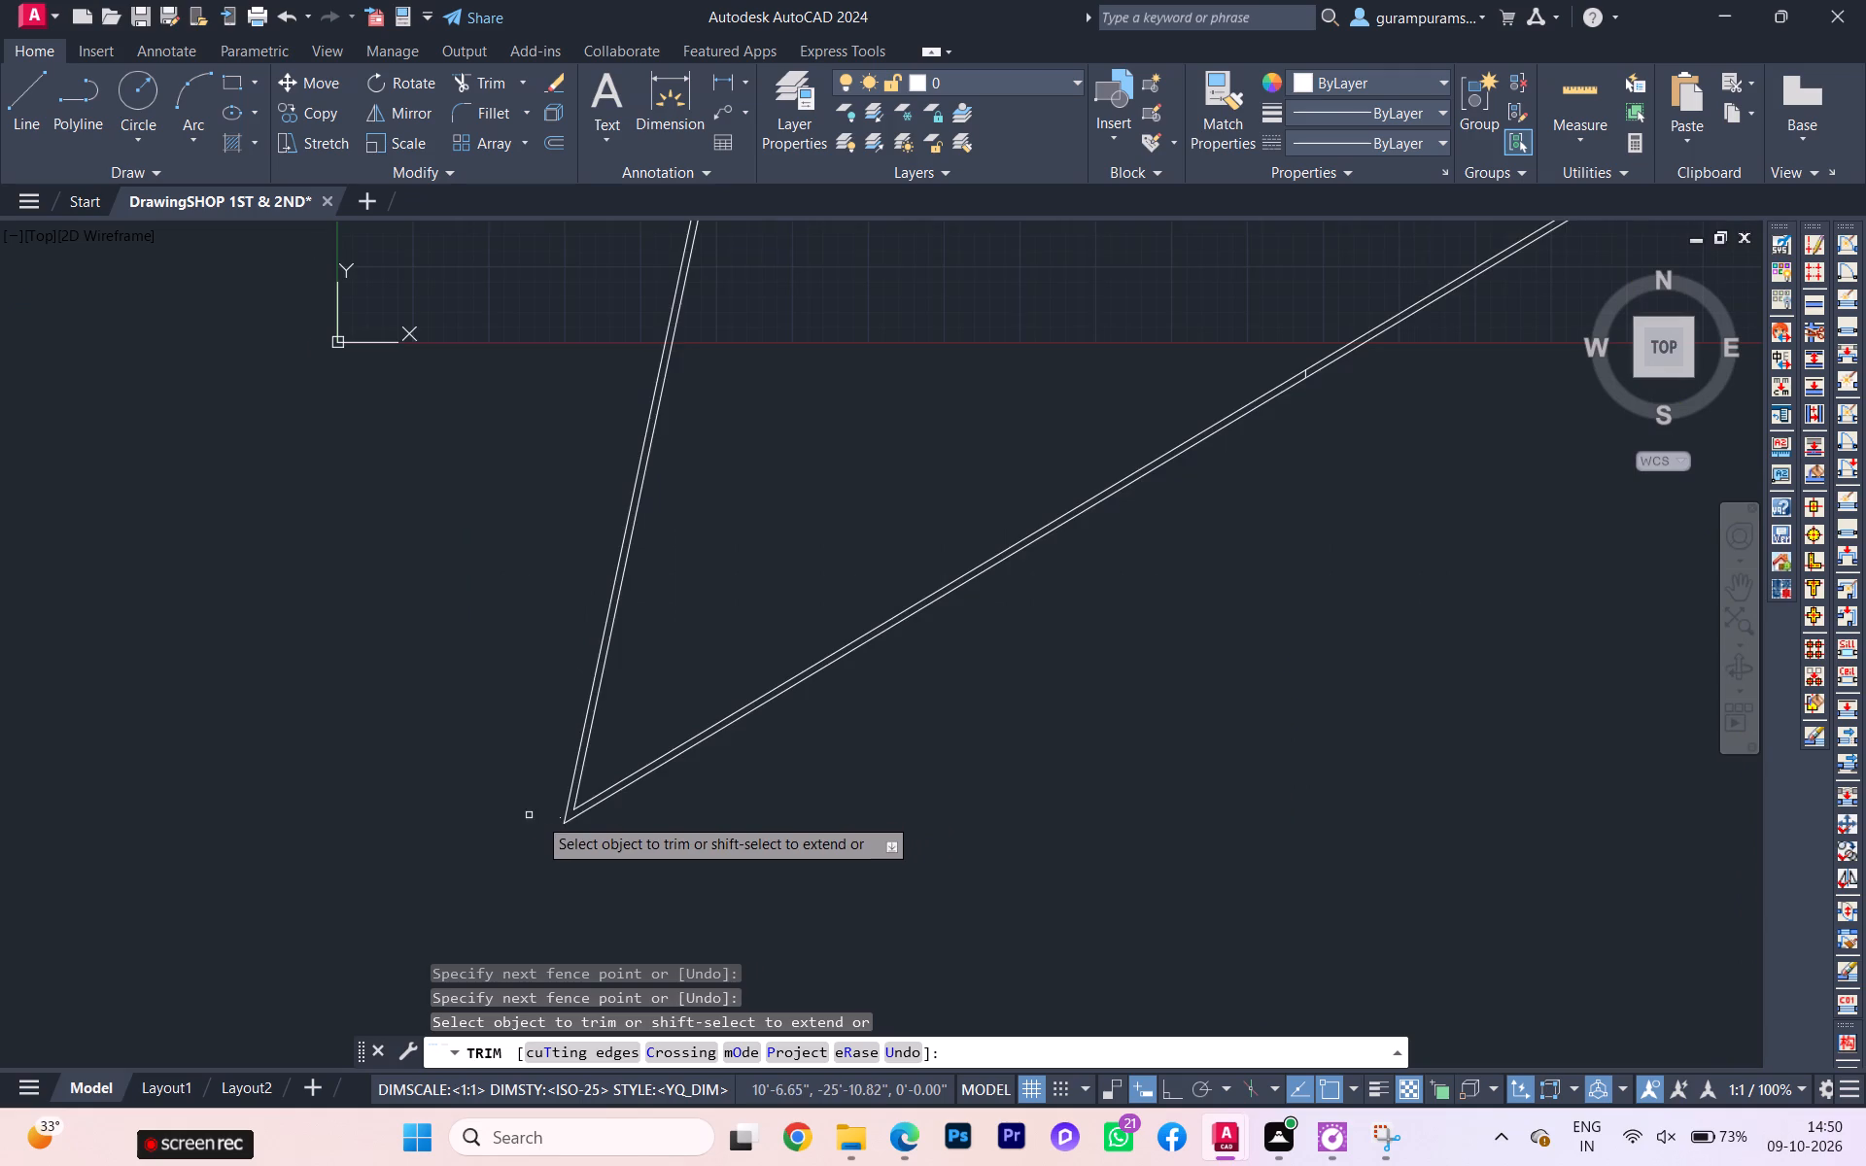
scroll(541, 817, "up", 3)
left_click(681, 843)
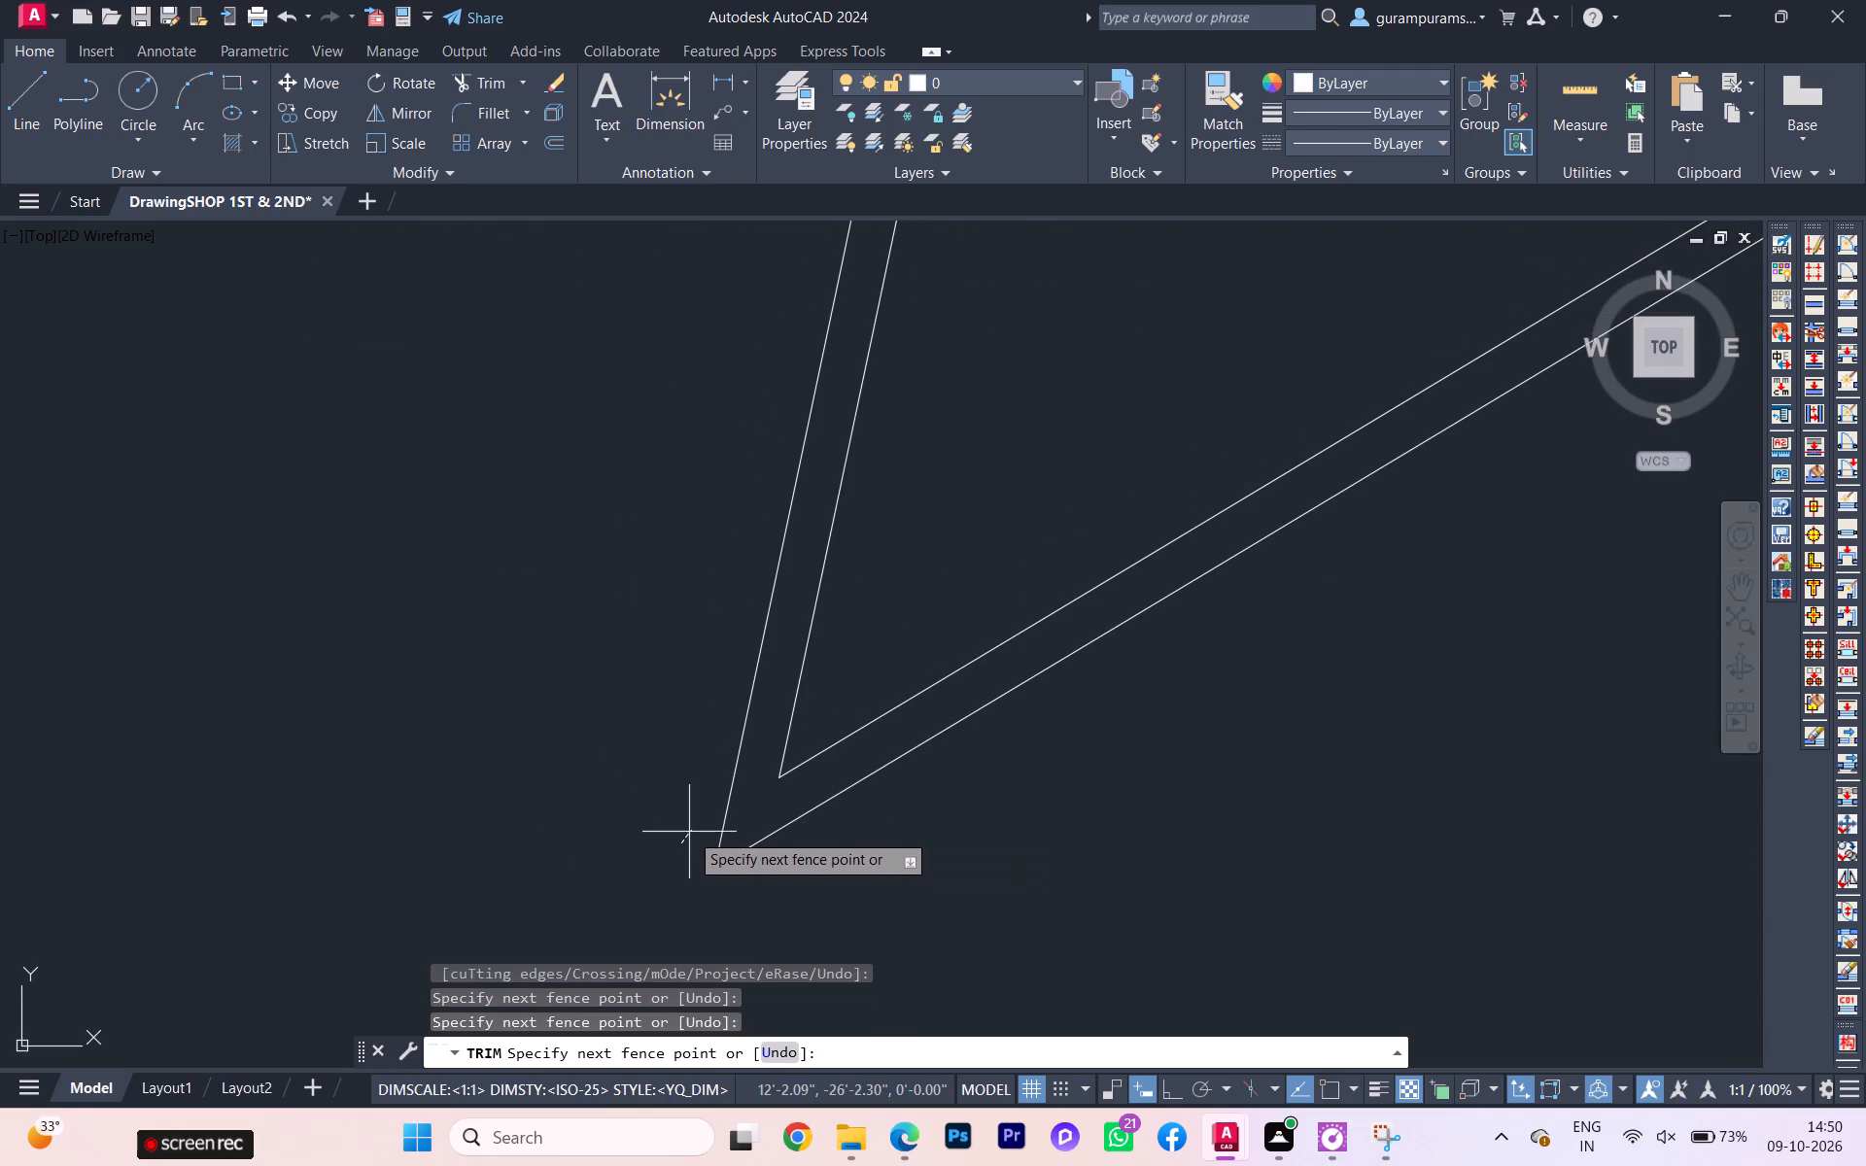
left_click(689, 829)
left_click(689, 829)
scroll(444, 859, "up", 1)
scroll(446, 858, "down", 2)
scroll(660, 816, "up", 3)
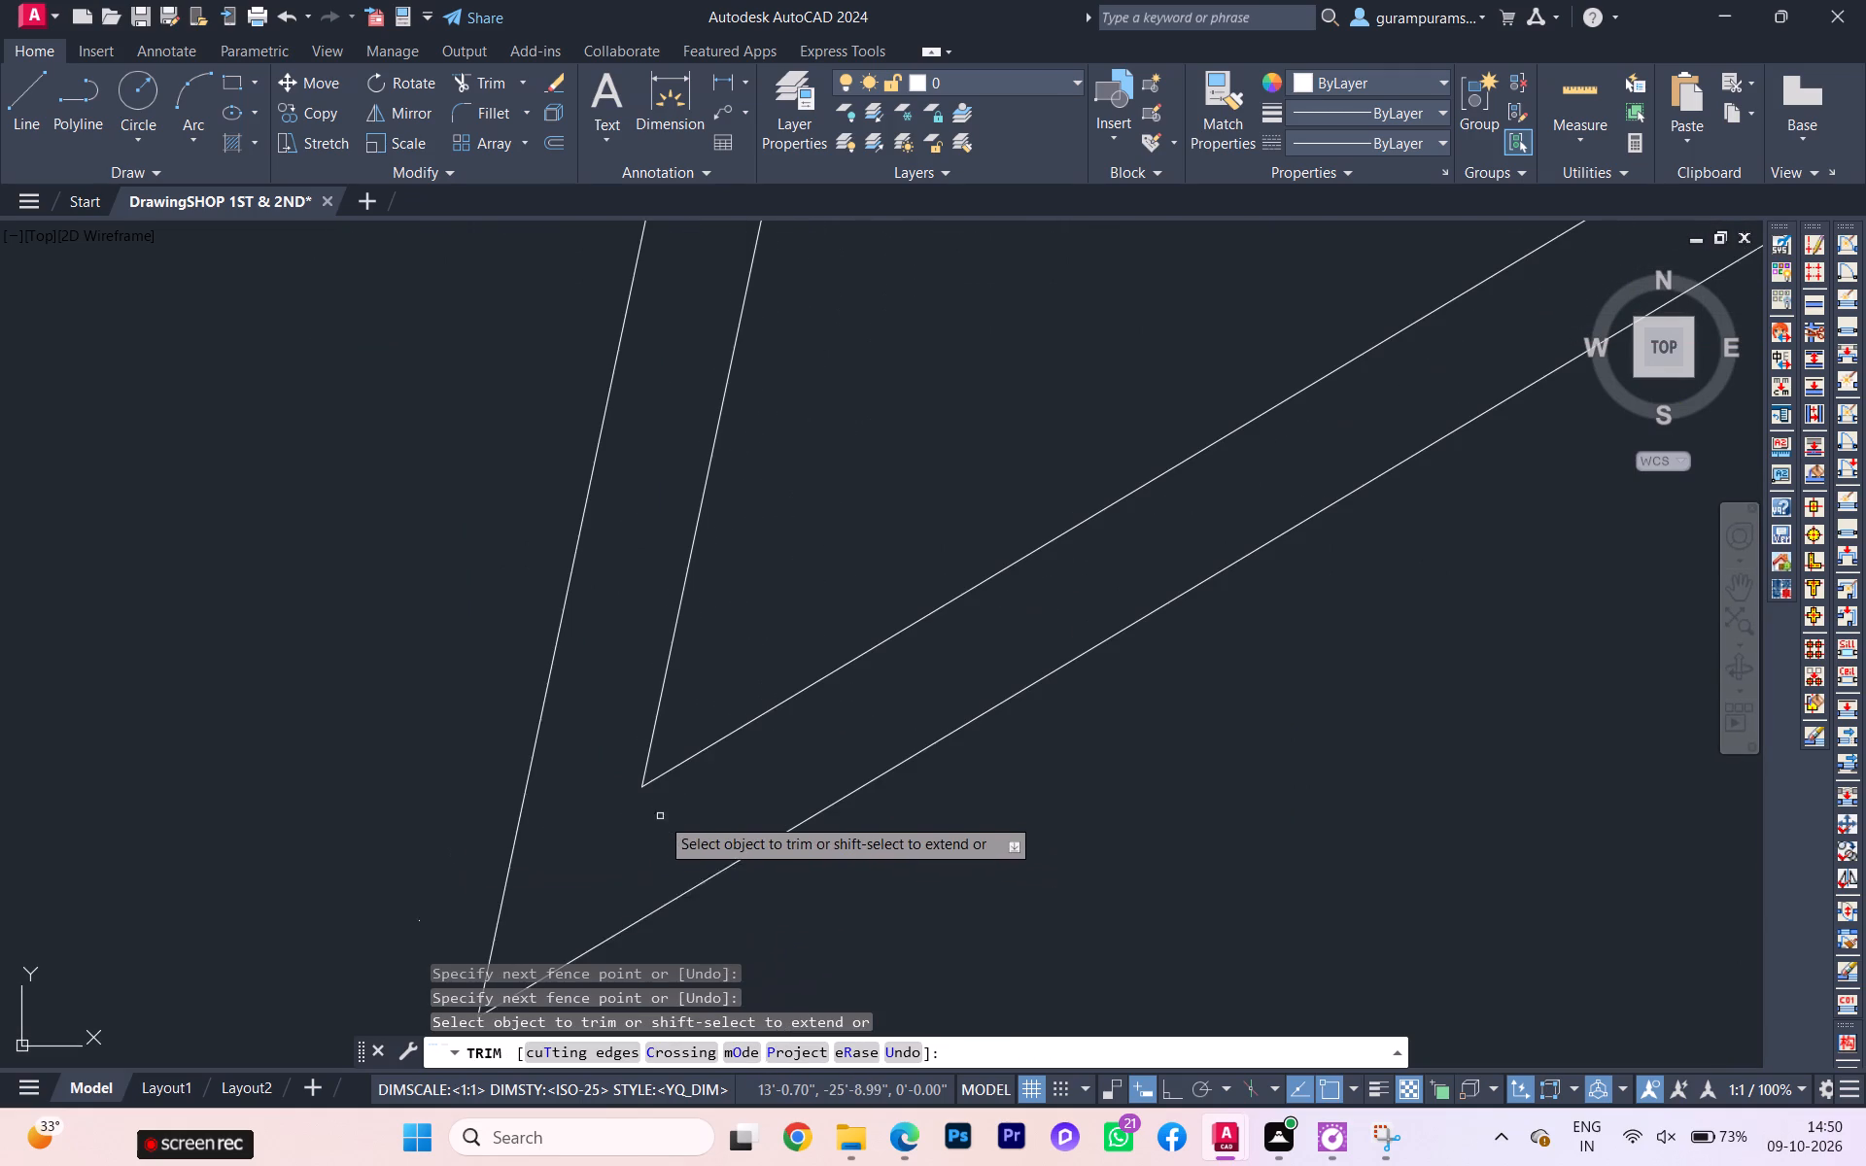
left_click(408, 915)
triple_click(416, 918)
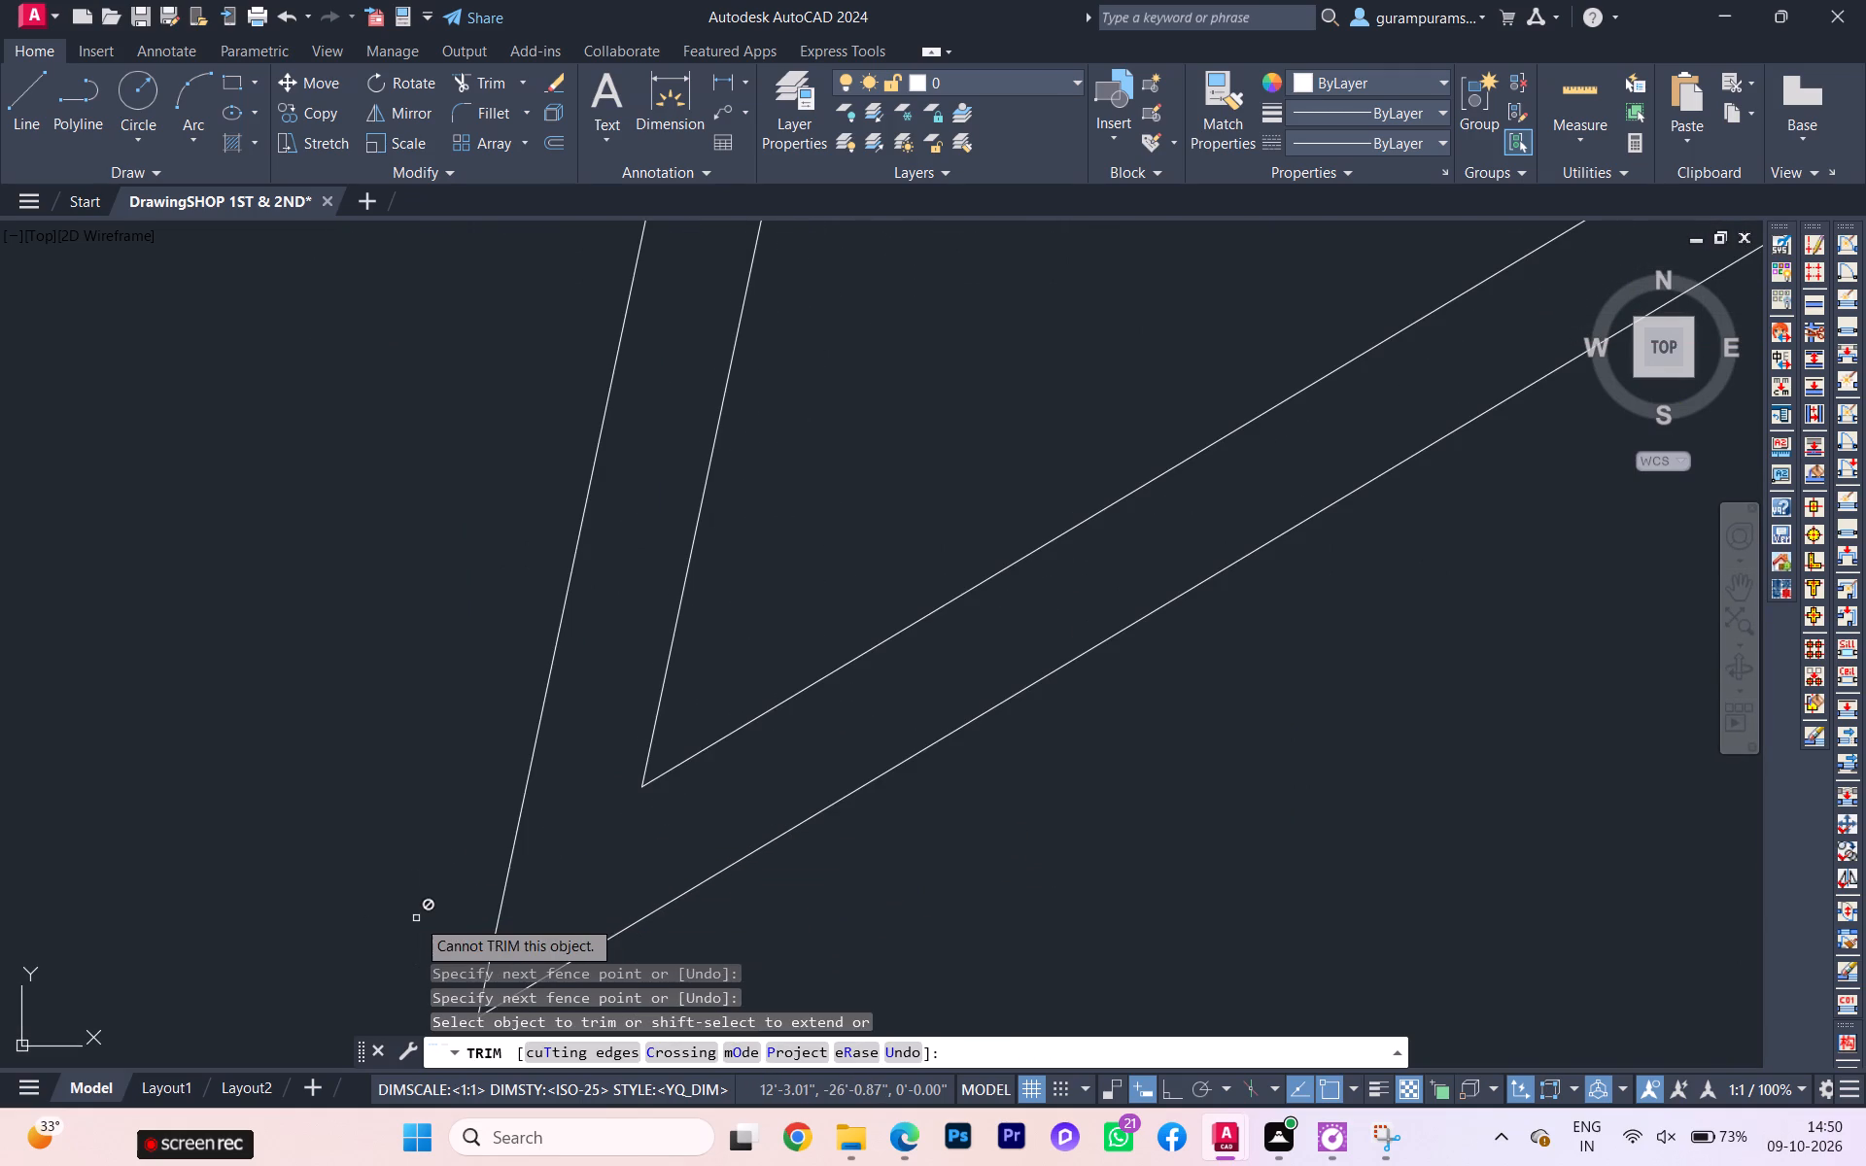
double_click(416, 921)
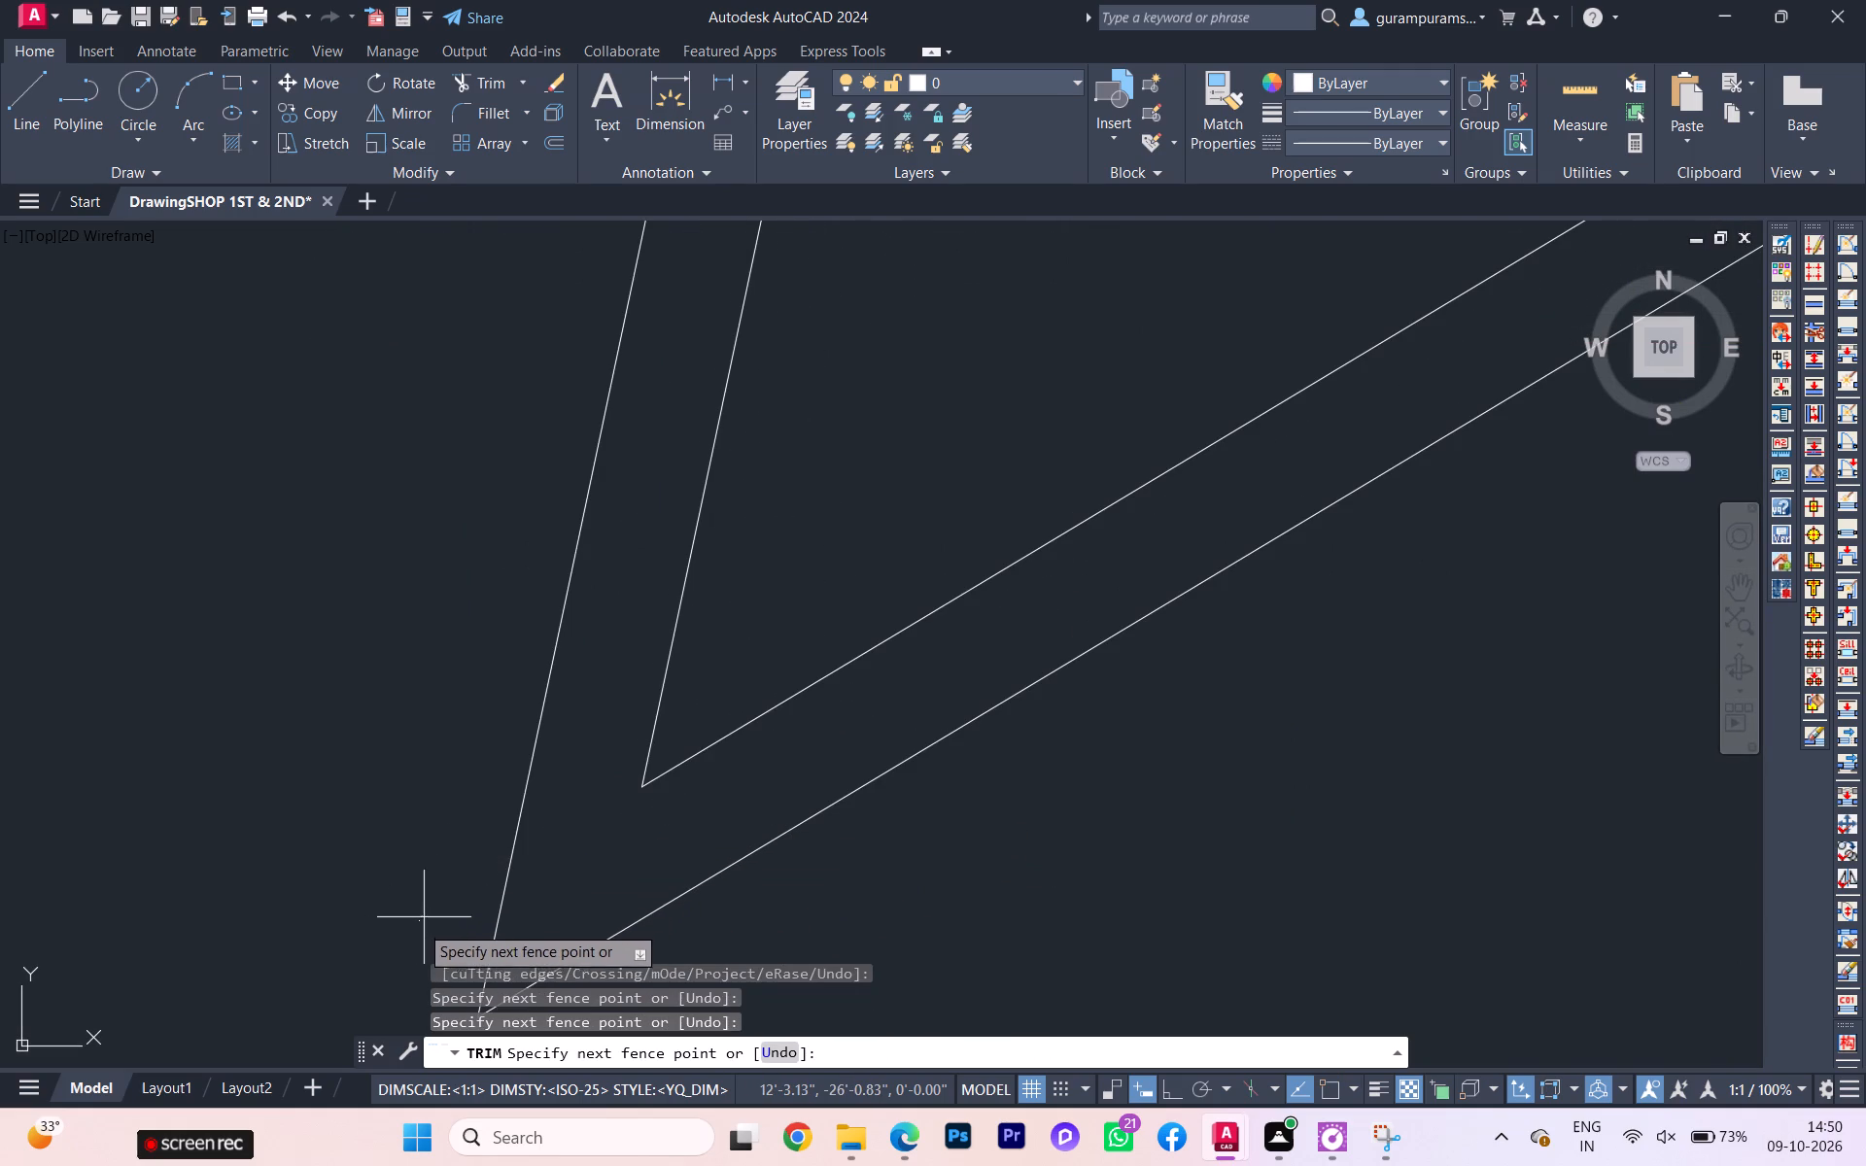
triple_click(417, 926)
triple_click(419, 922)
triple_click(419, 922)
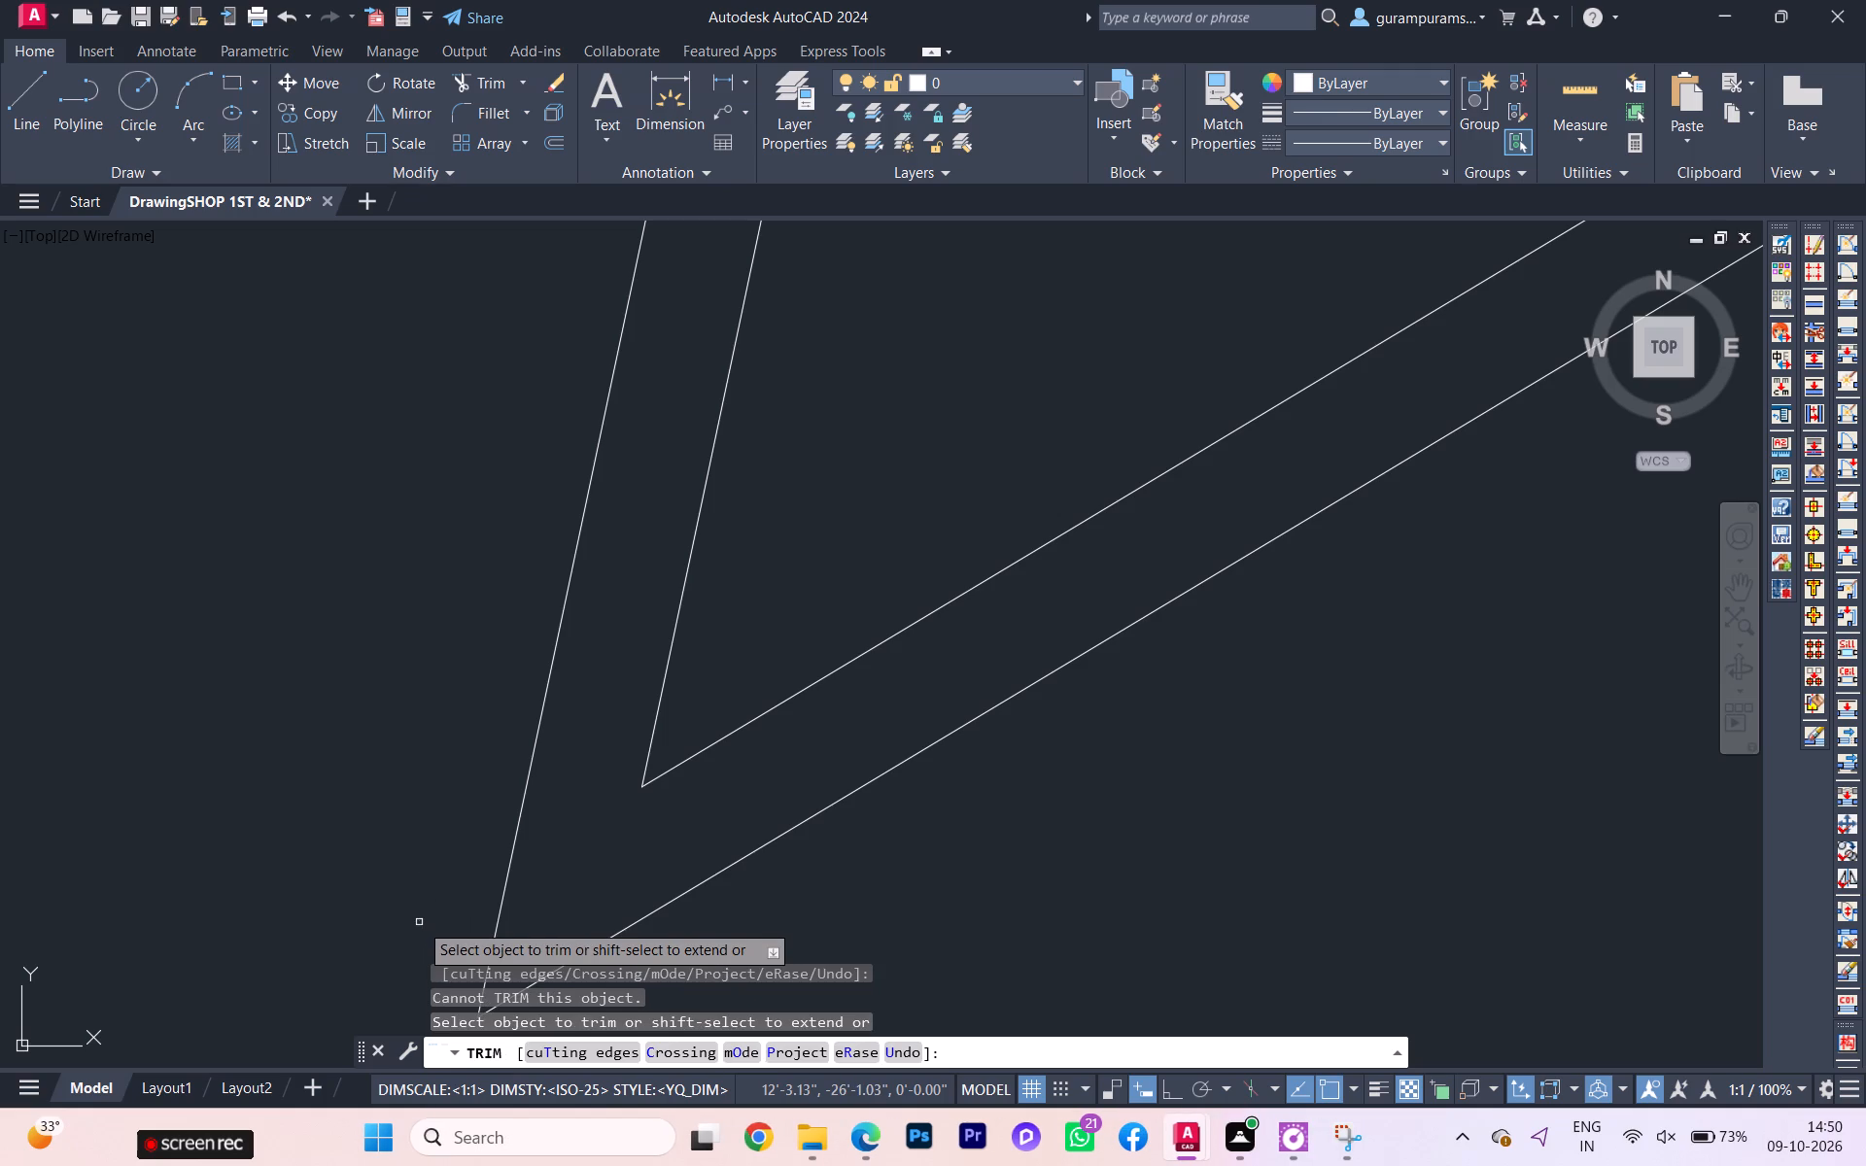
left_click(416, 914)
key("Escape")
Offset the upper side boundary line 4.5" inward, towards the shops.
scroll(398, 836, "down", 5)
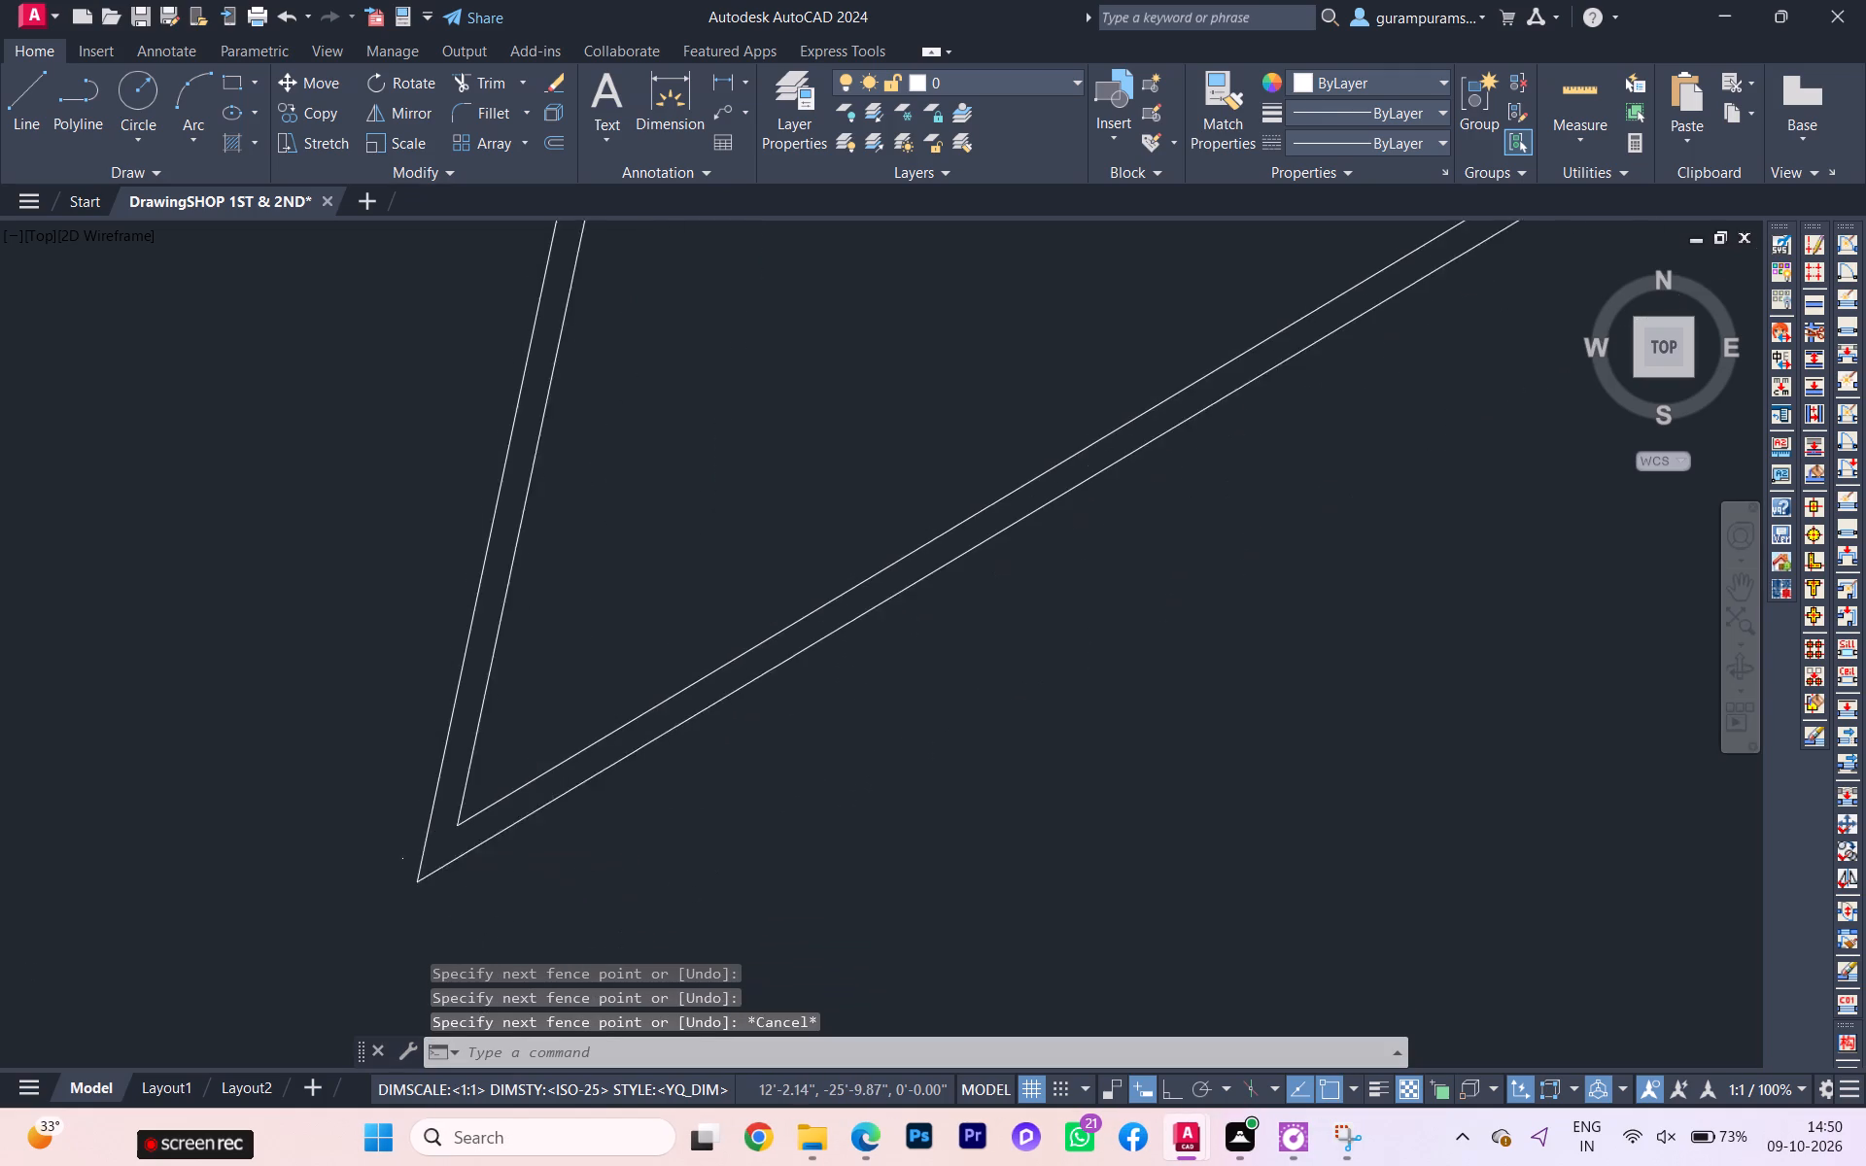
scroll(397, 831, "up", 1)
scroll(397, 831, "down", 7)
scroll(550, 777, "down", 2)
scroll(580, 776, "up", 1)
scroll(584, 776, "down", 5)
scroll(680, 745, "up", 2)
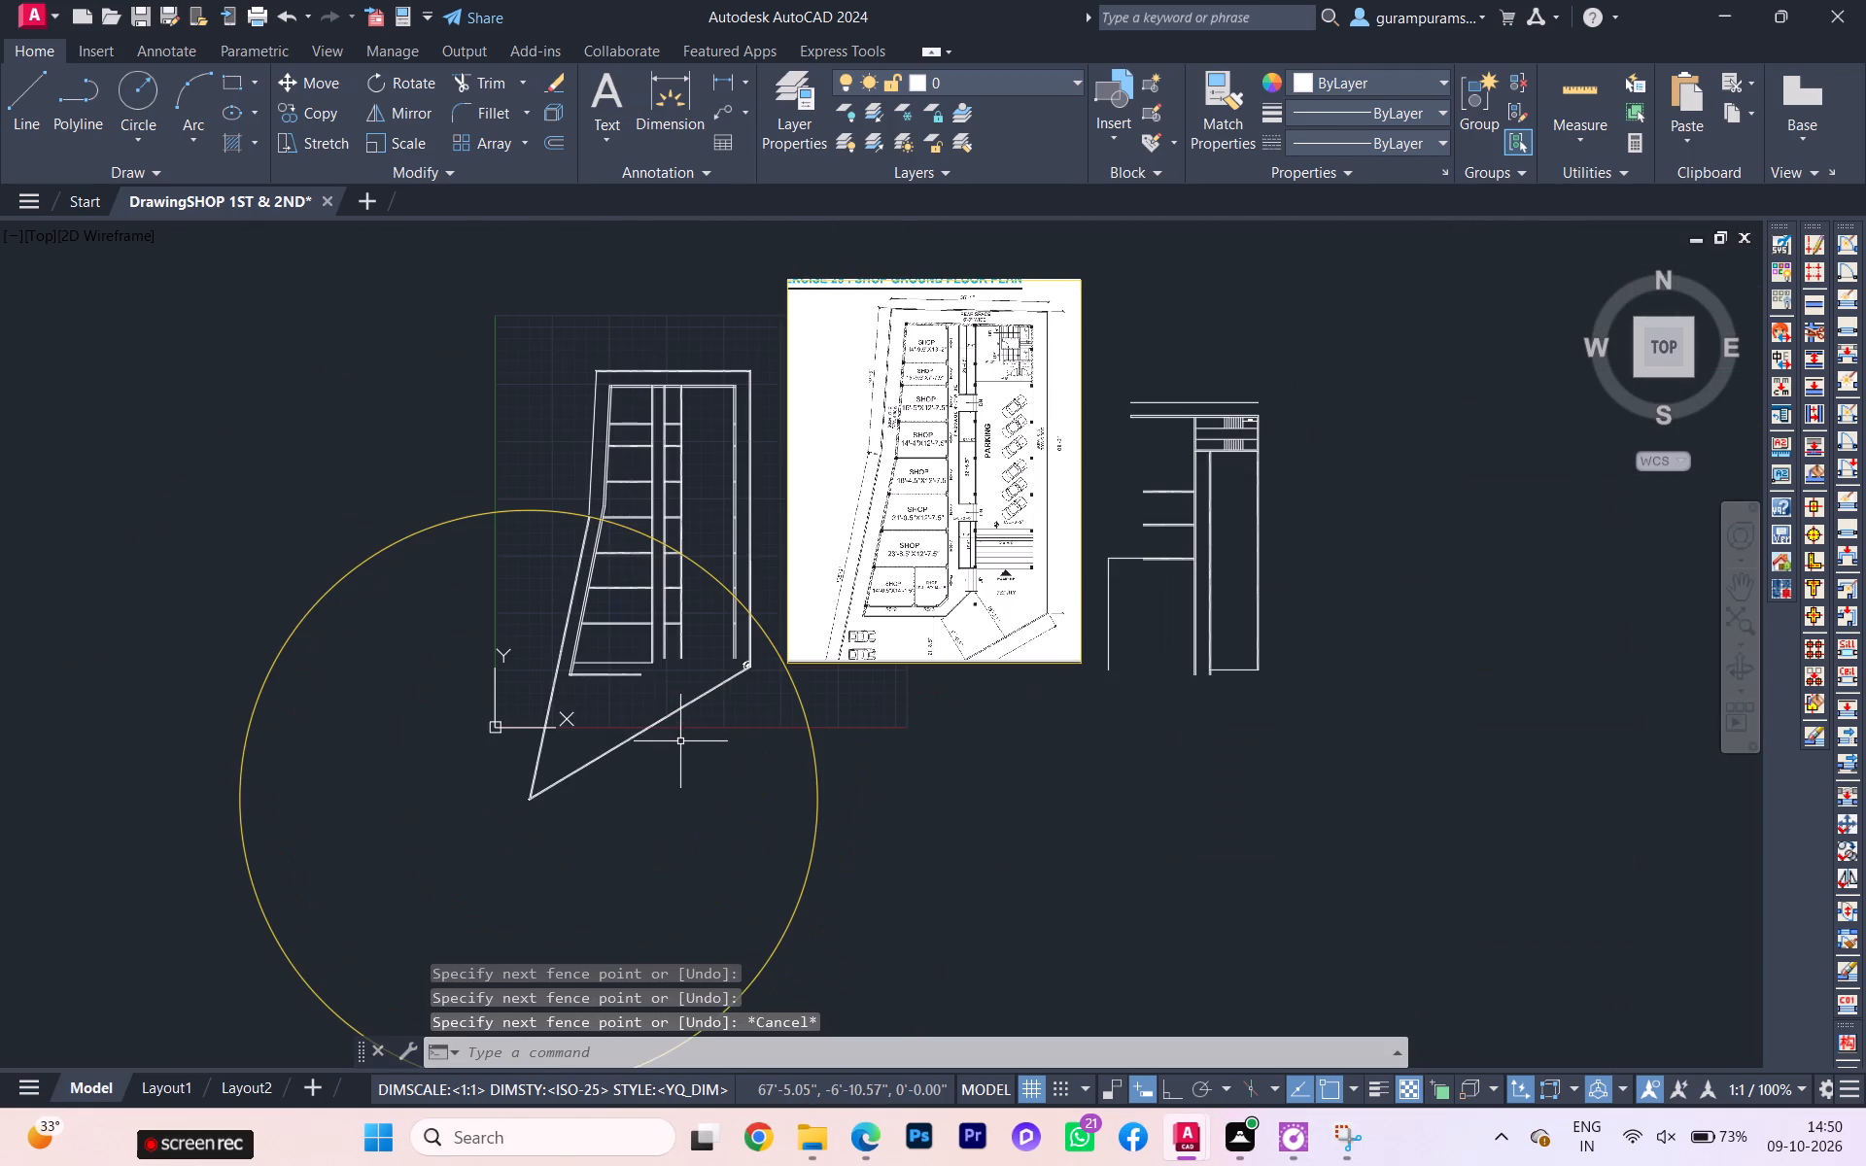
scroll(605, 523, "up", 2)
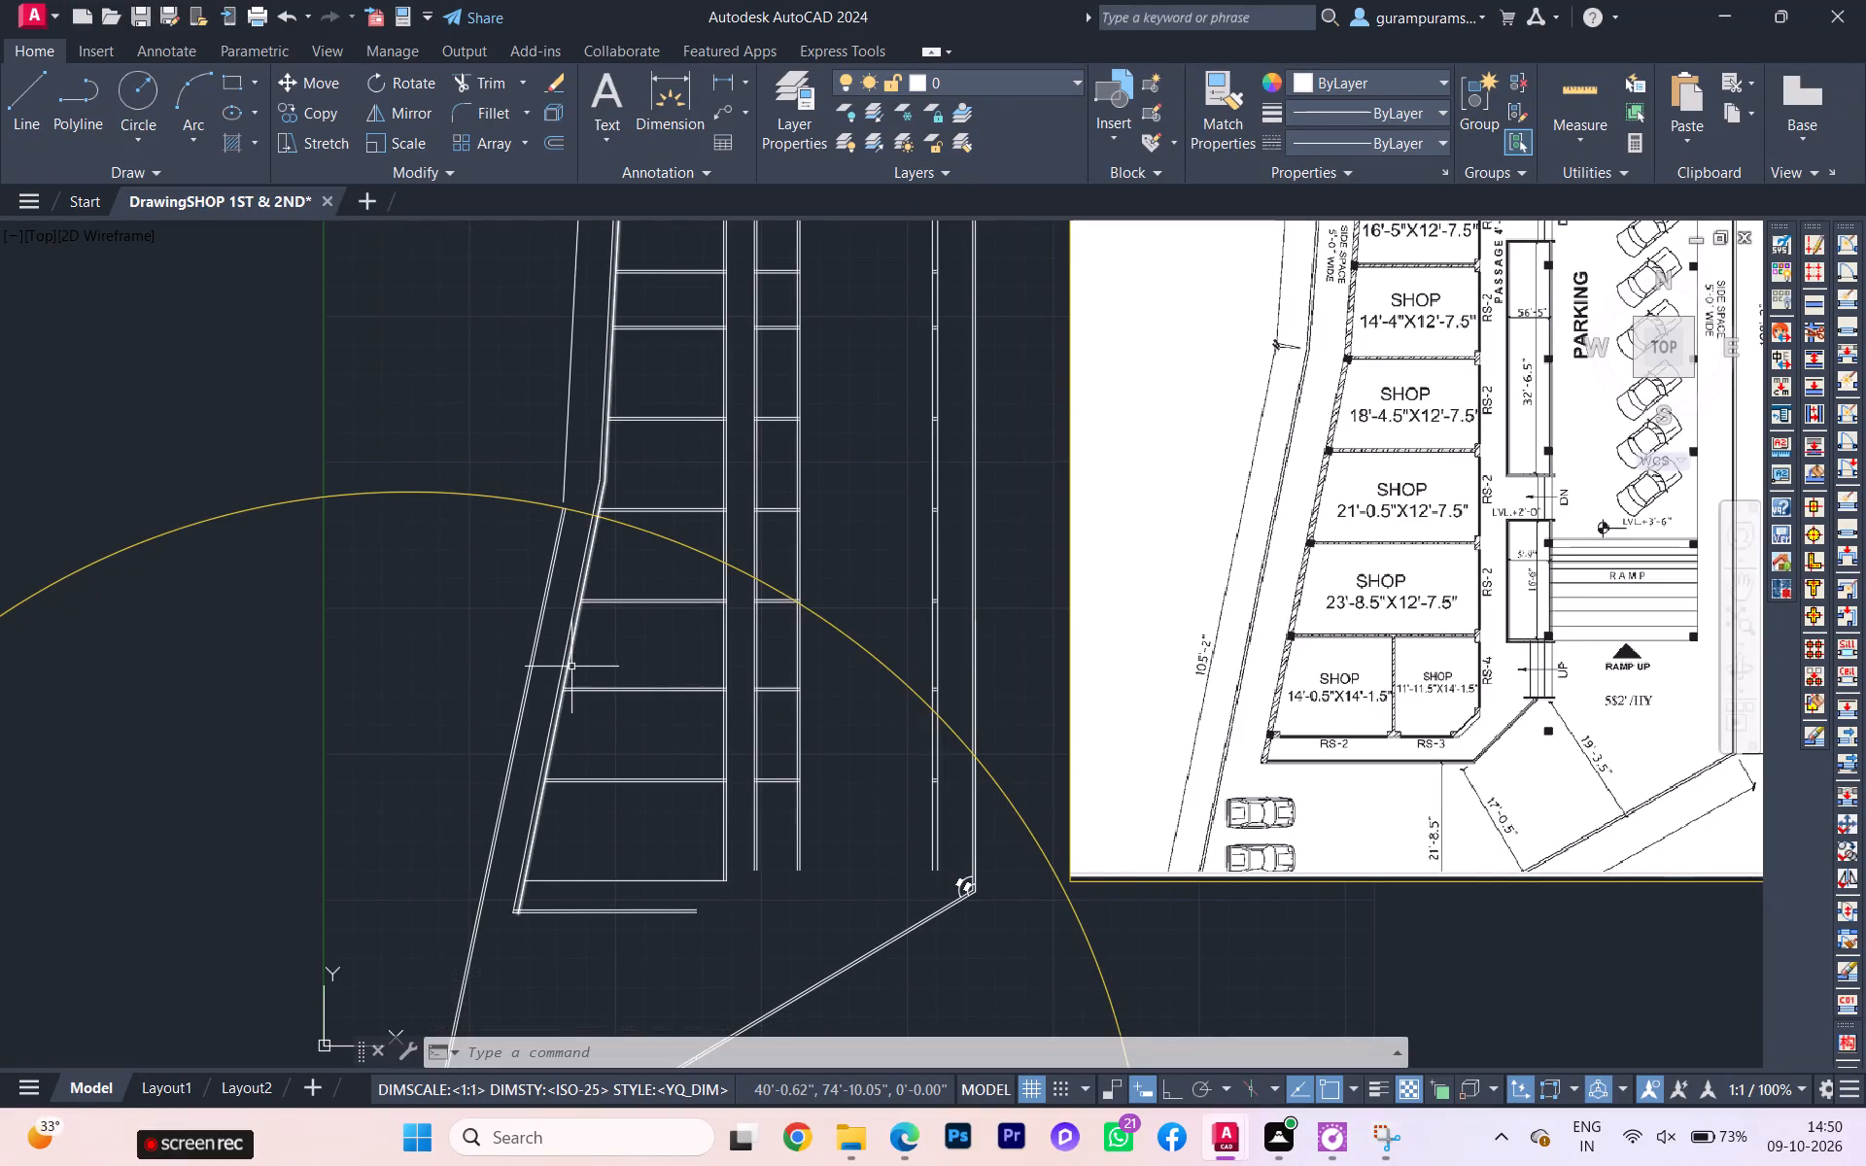
scroll(569, 480, "up", 2)
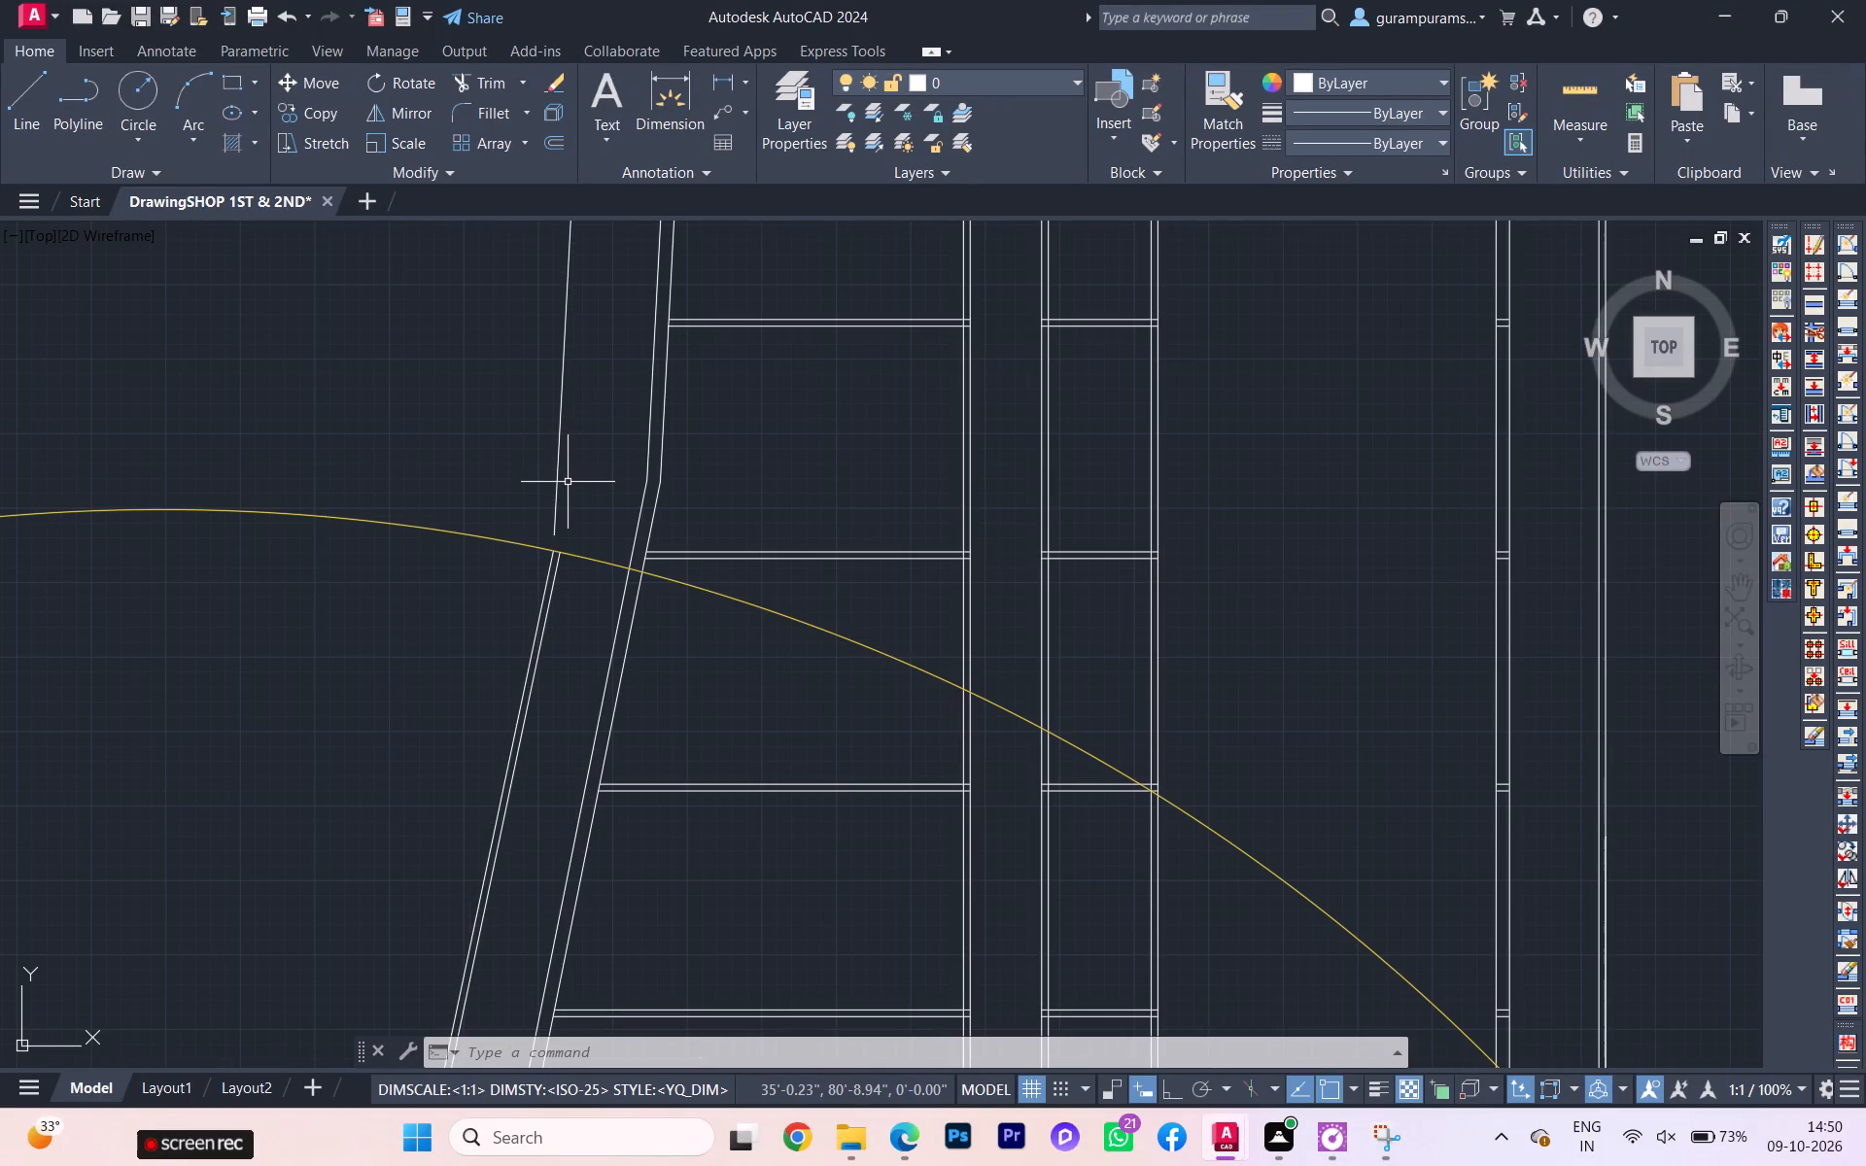
left_click(570, 486)
left_click(501, 465)
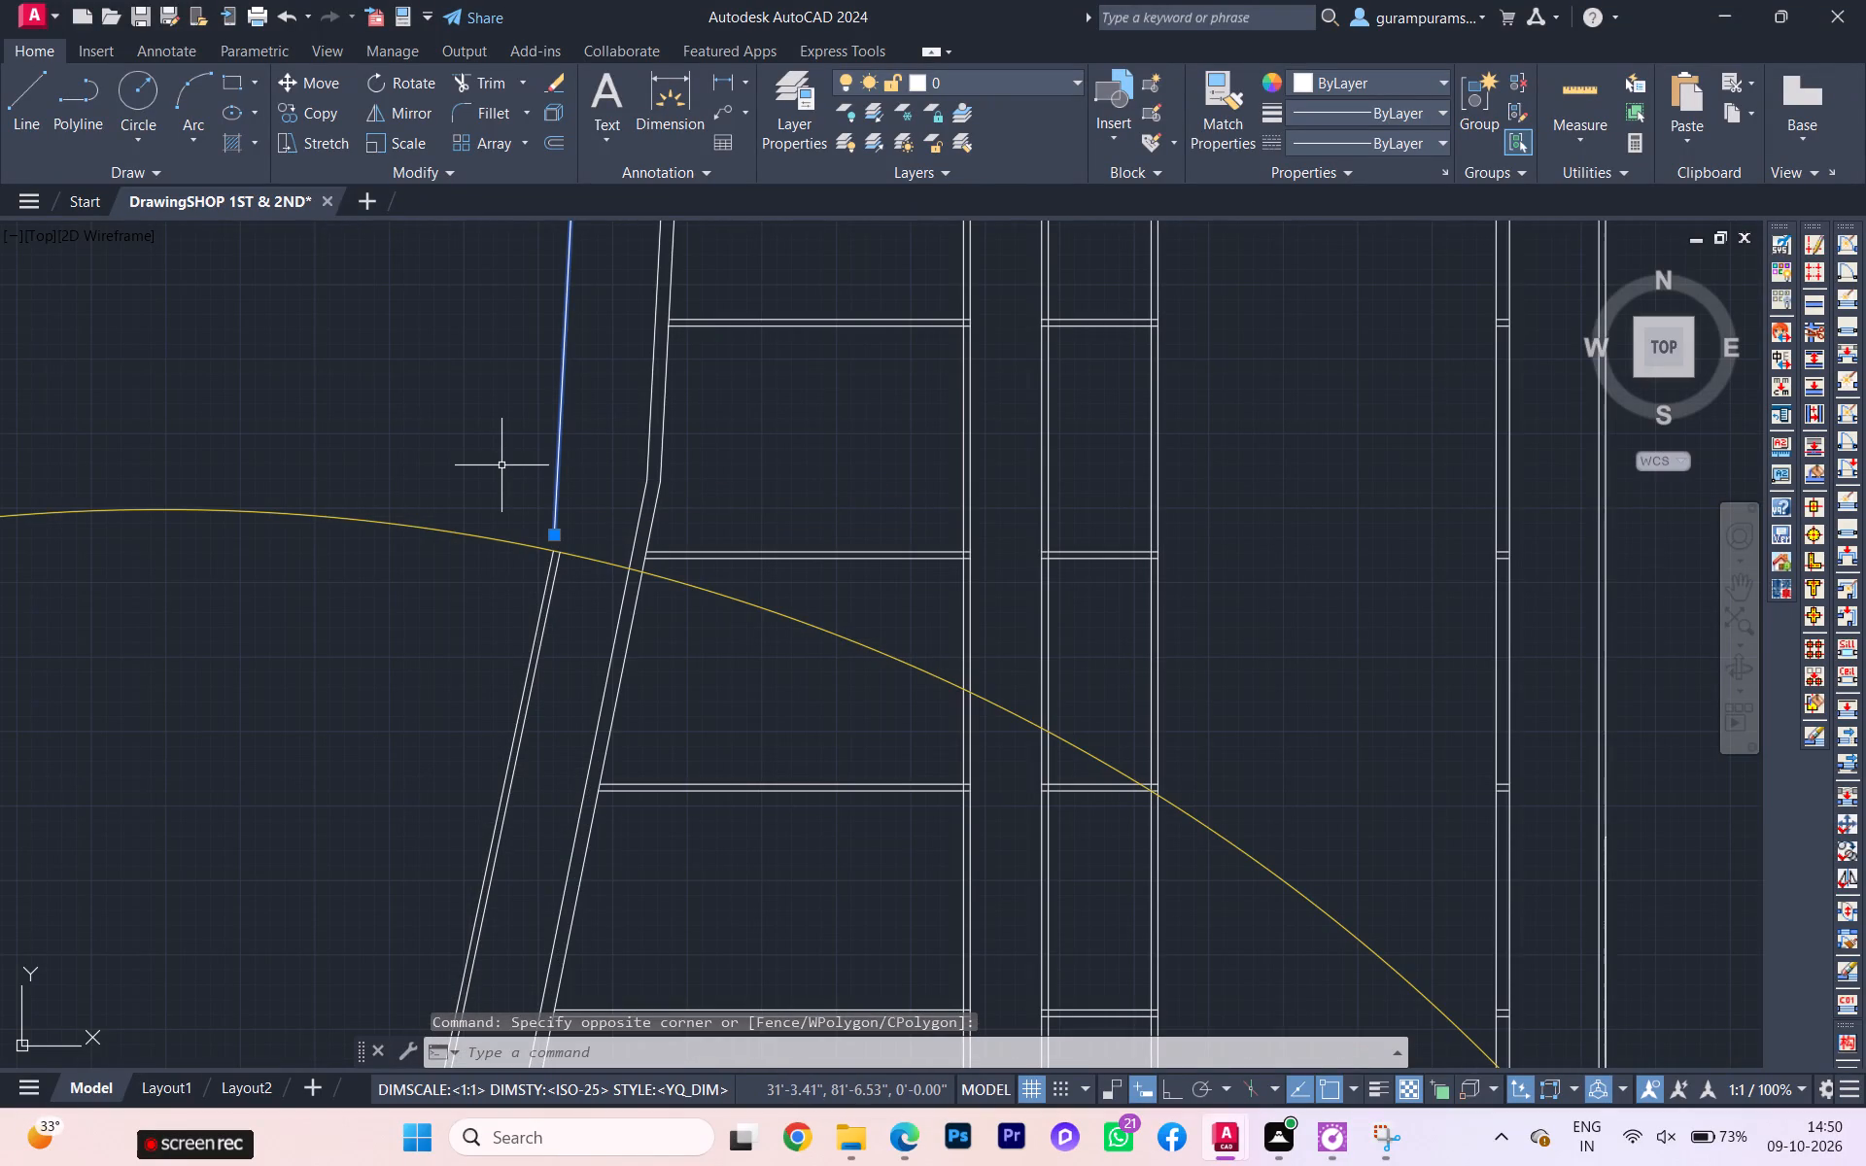
key("o")
key("Return")
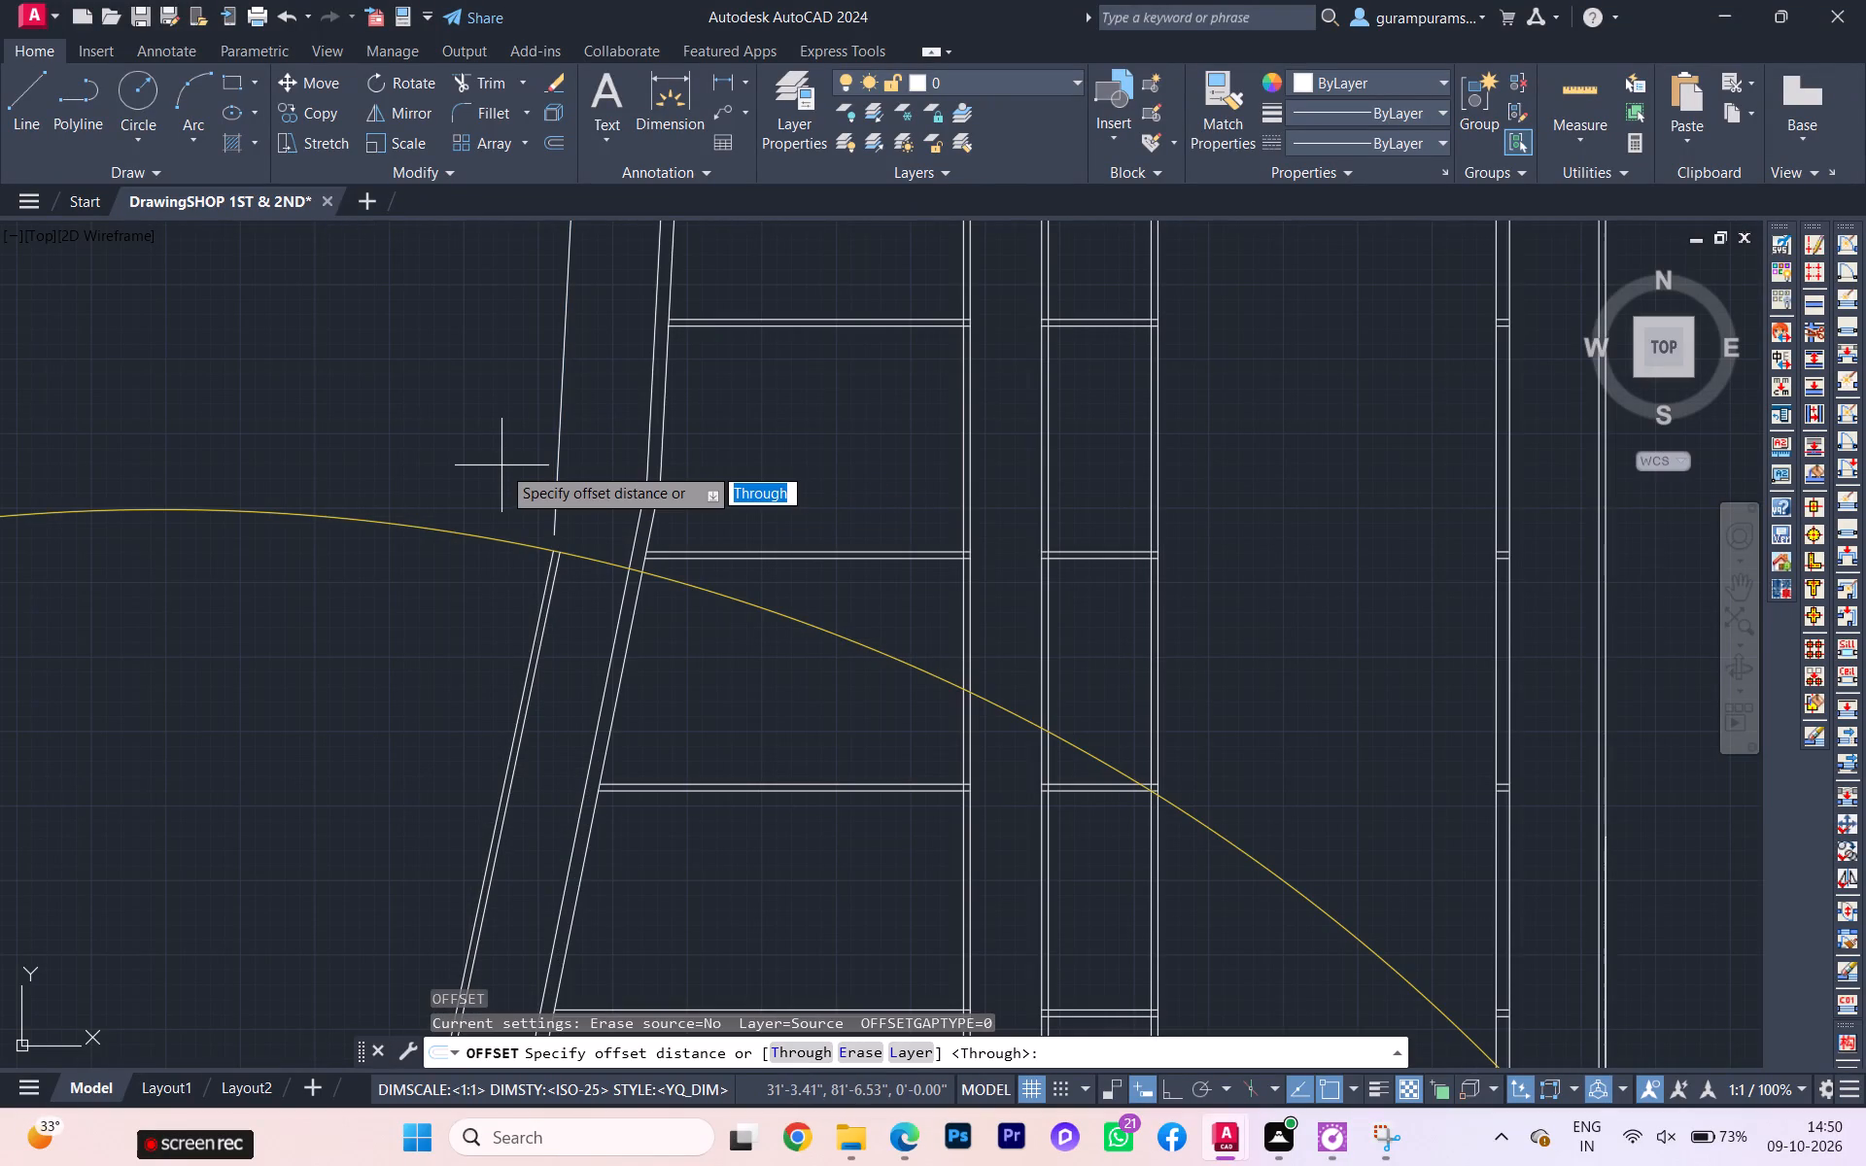
key("space")
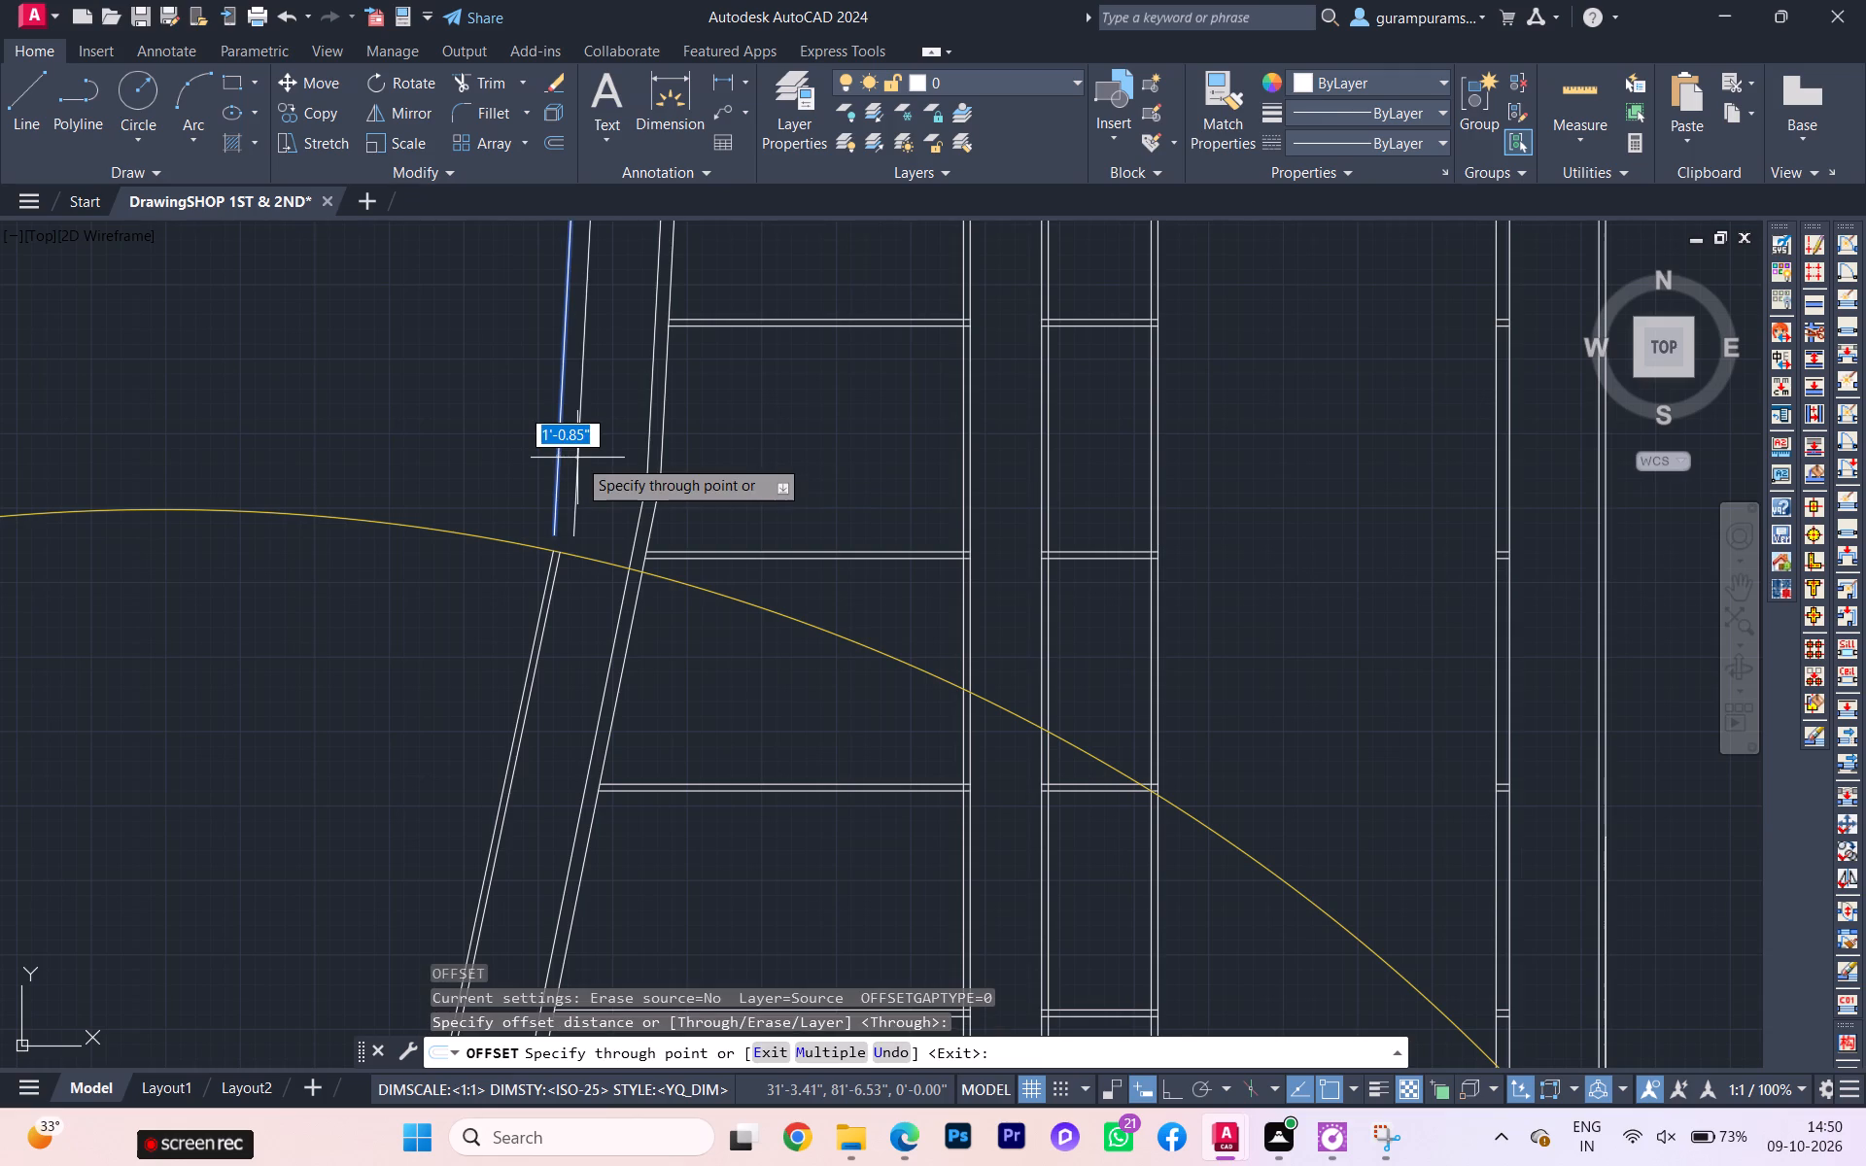
key("4")
type(".5")
key("Return")
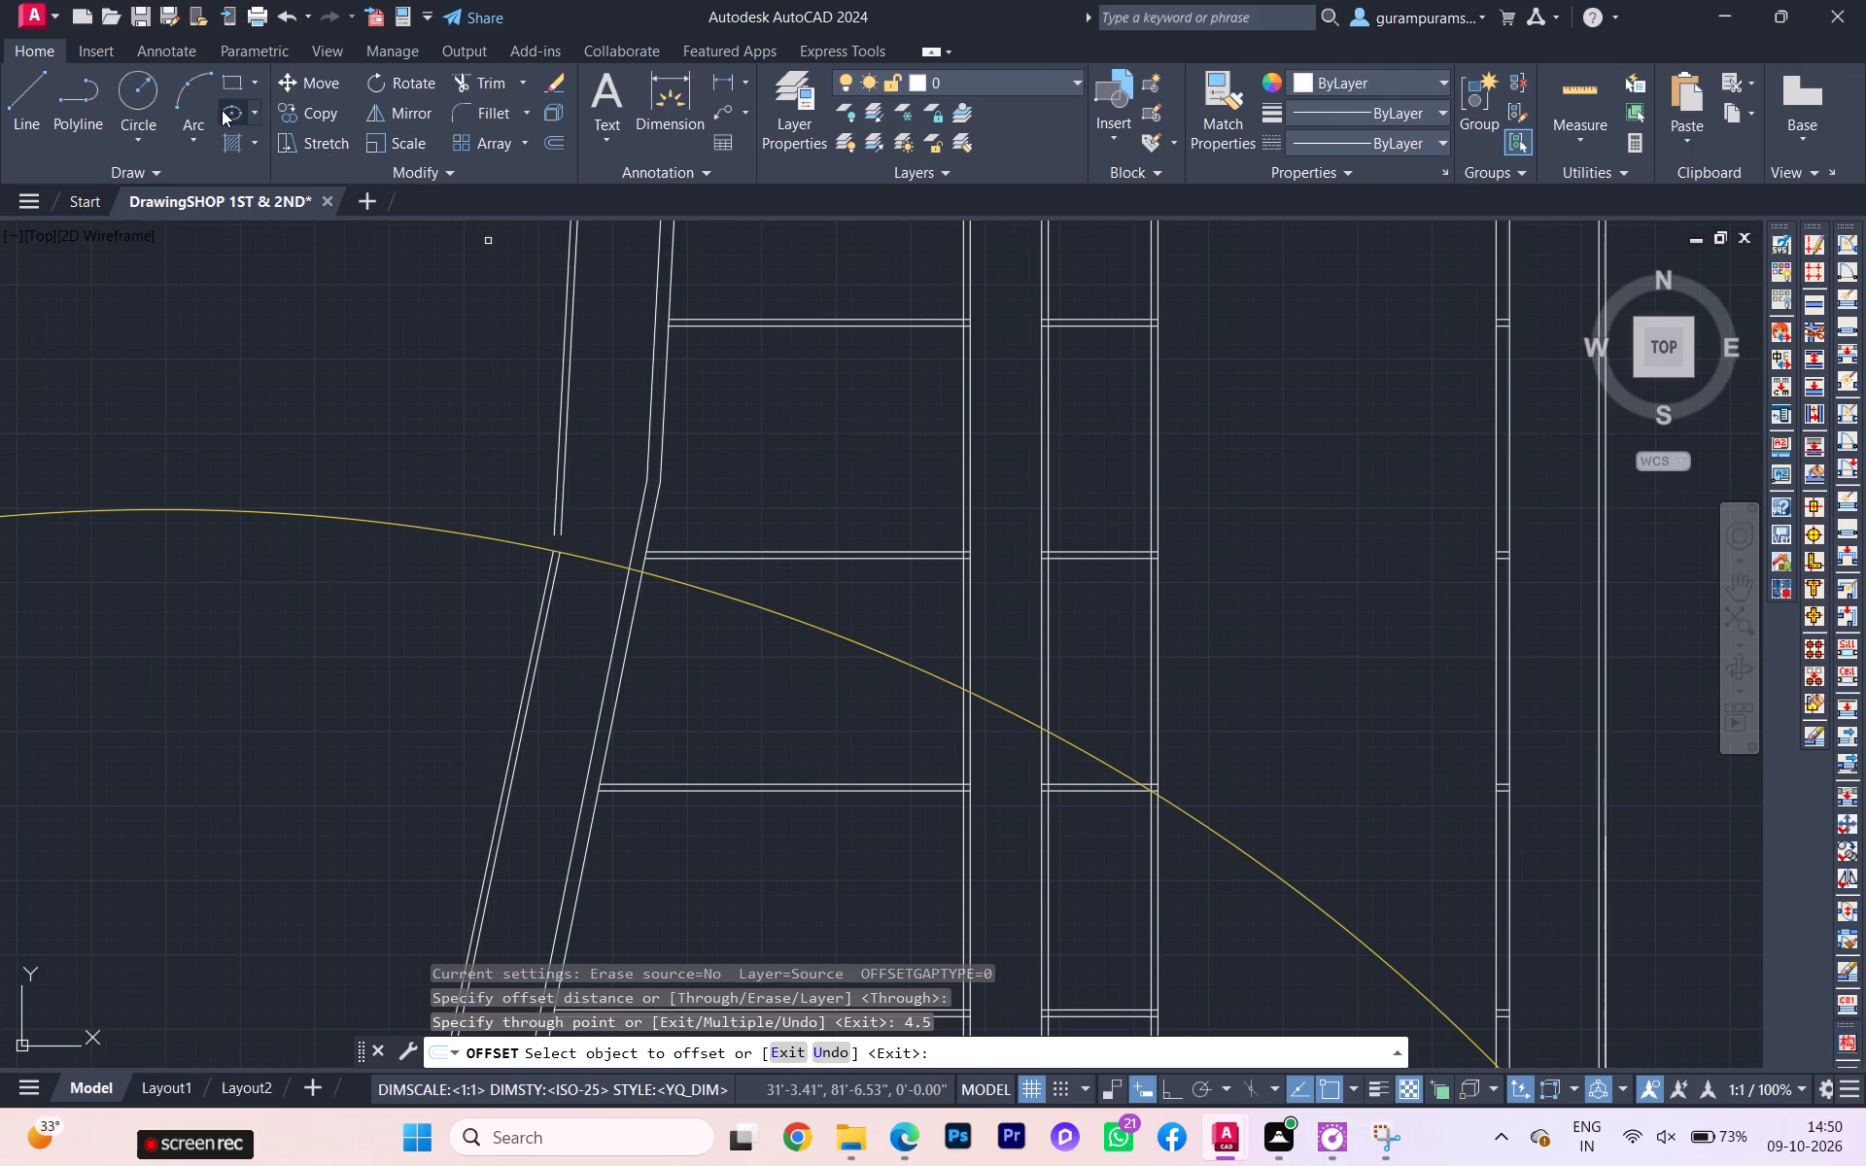
Extend both lines of the upper side boundary wall down to meet the lower side boundary wall at the bend.
key("Escape")
key("e")
key("x")
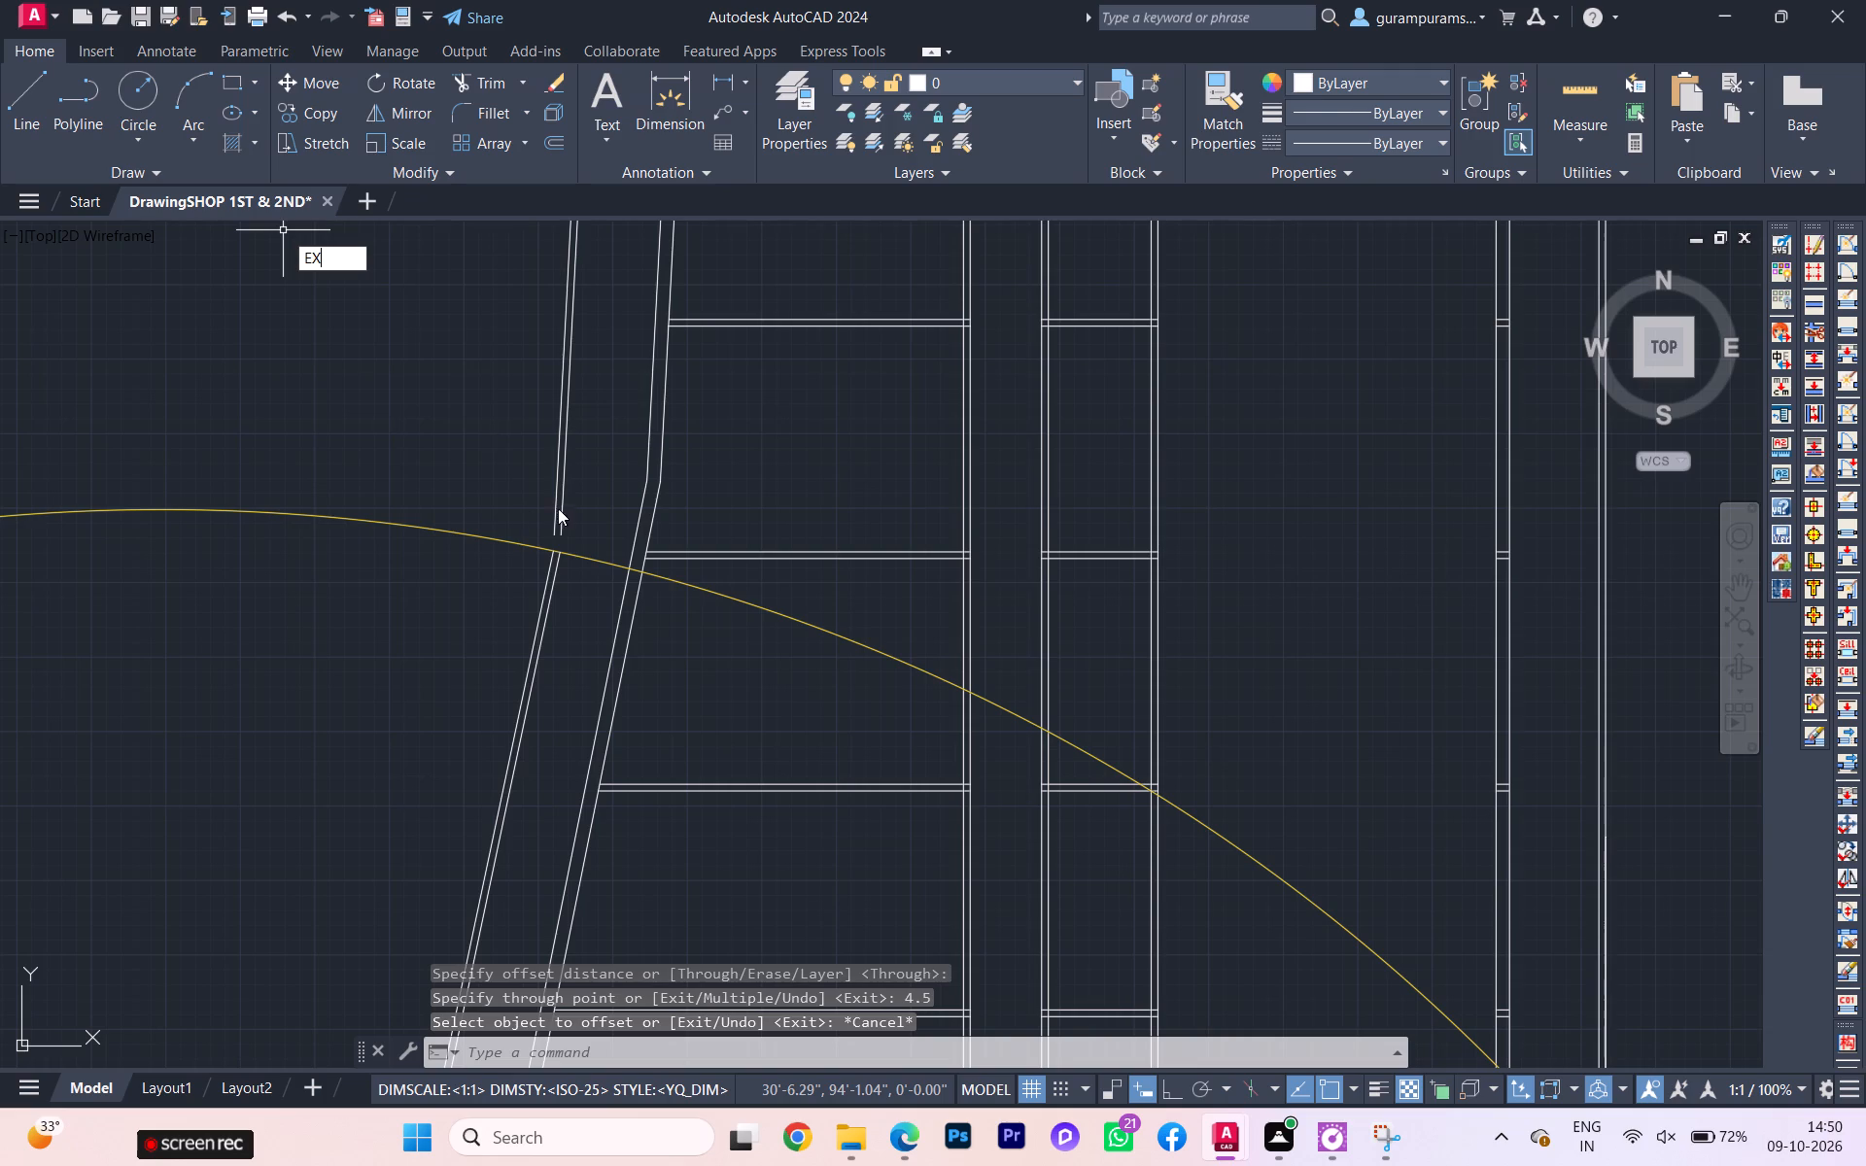
left_click(389, 290)
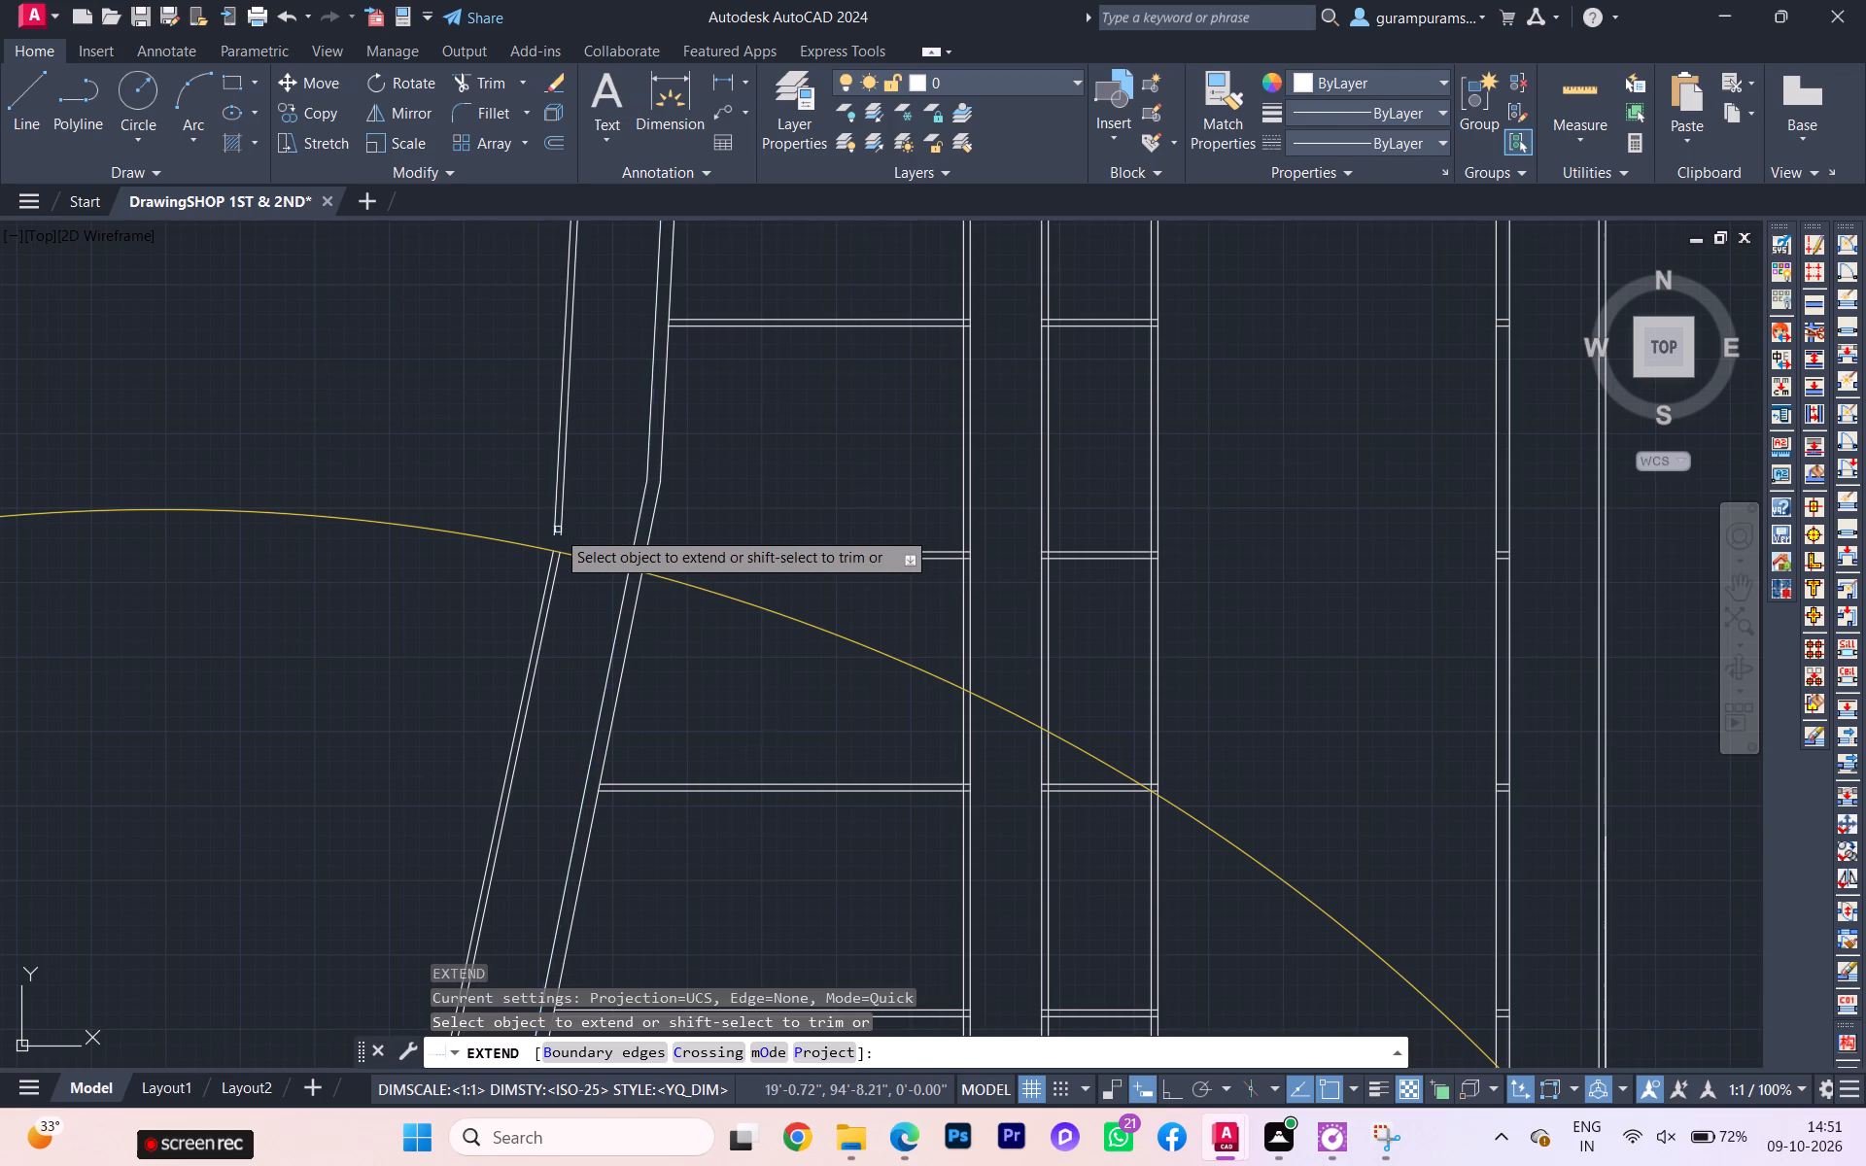
left_click(556, 530)
left_click(561, 525)
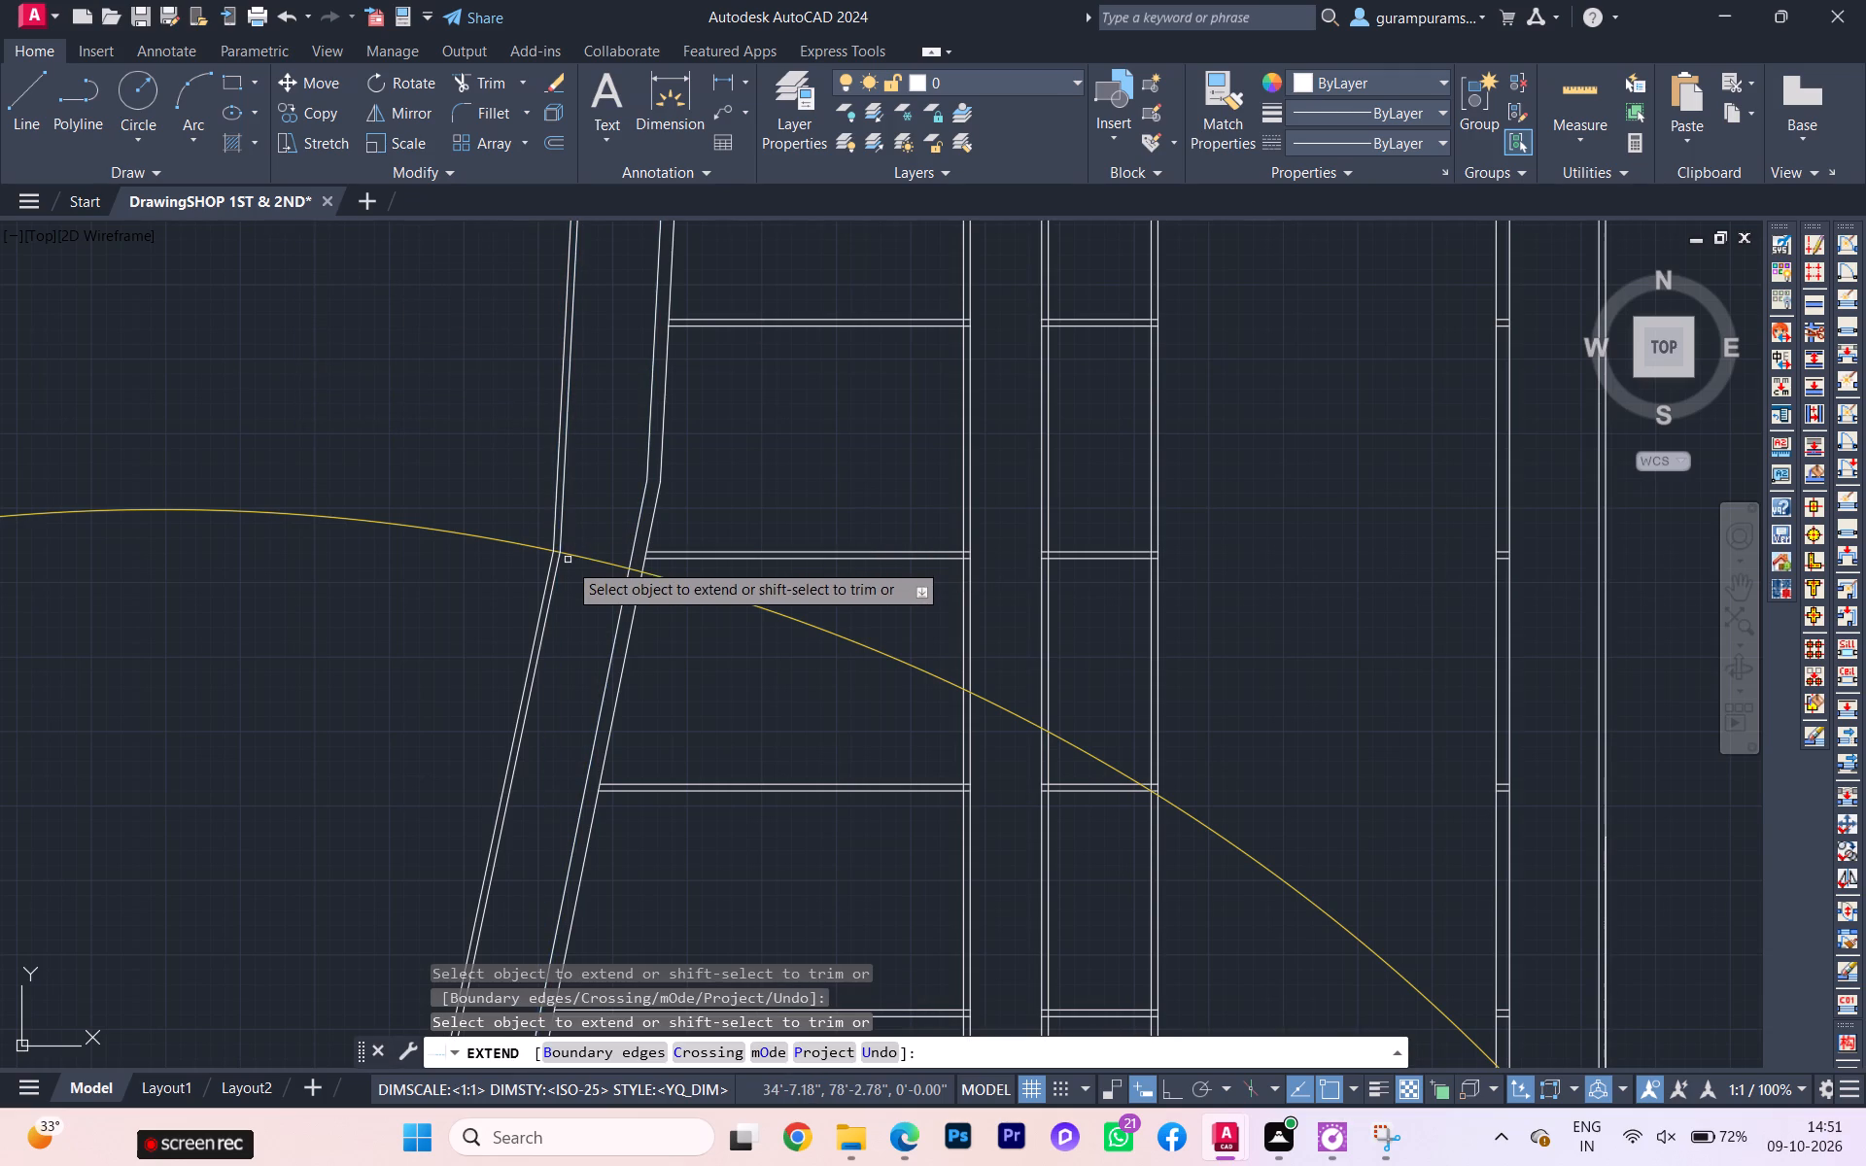
key("Escape")
Delete the large yellow construction circle.
scroll(545, 565, "down", 1)
left_click(462, 582)
left_click(397, 522)
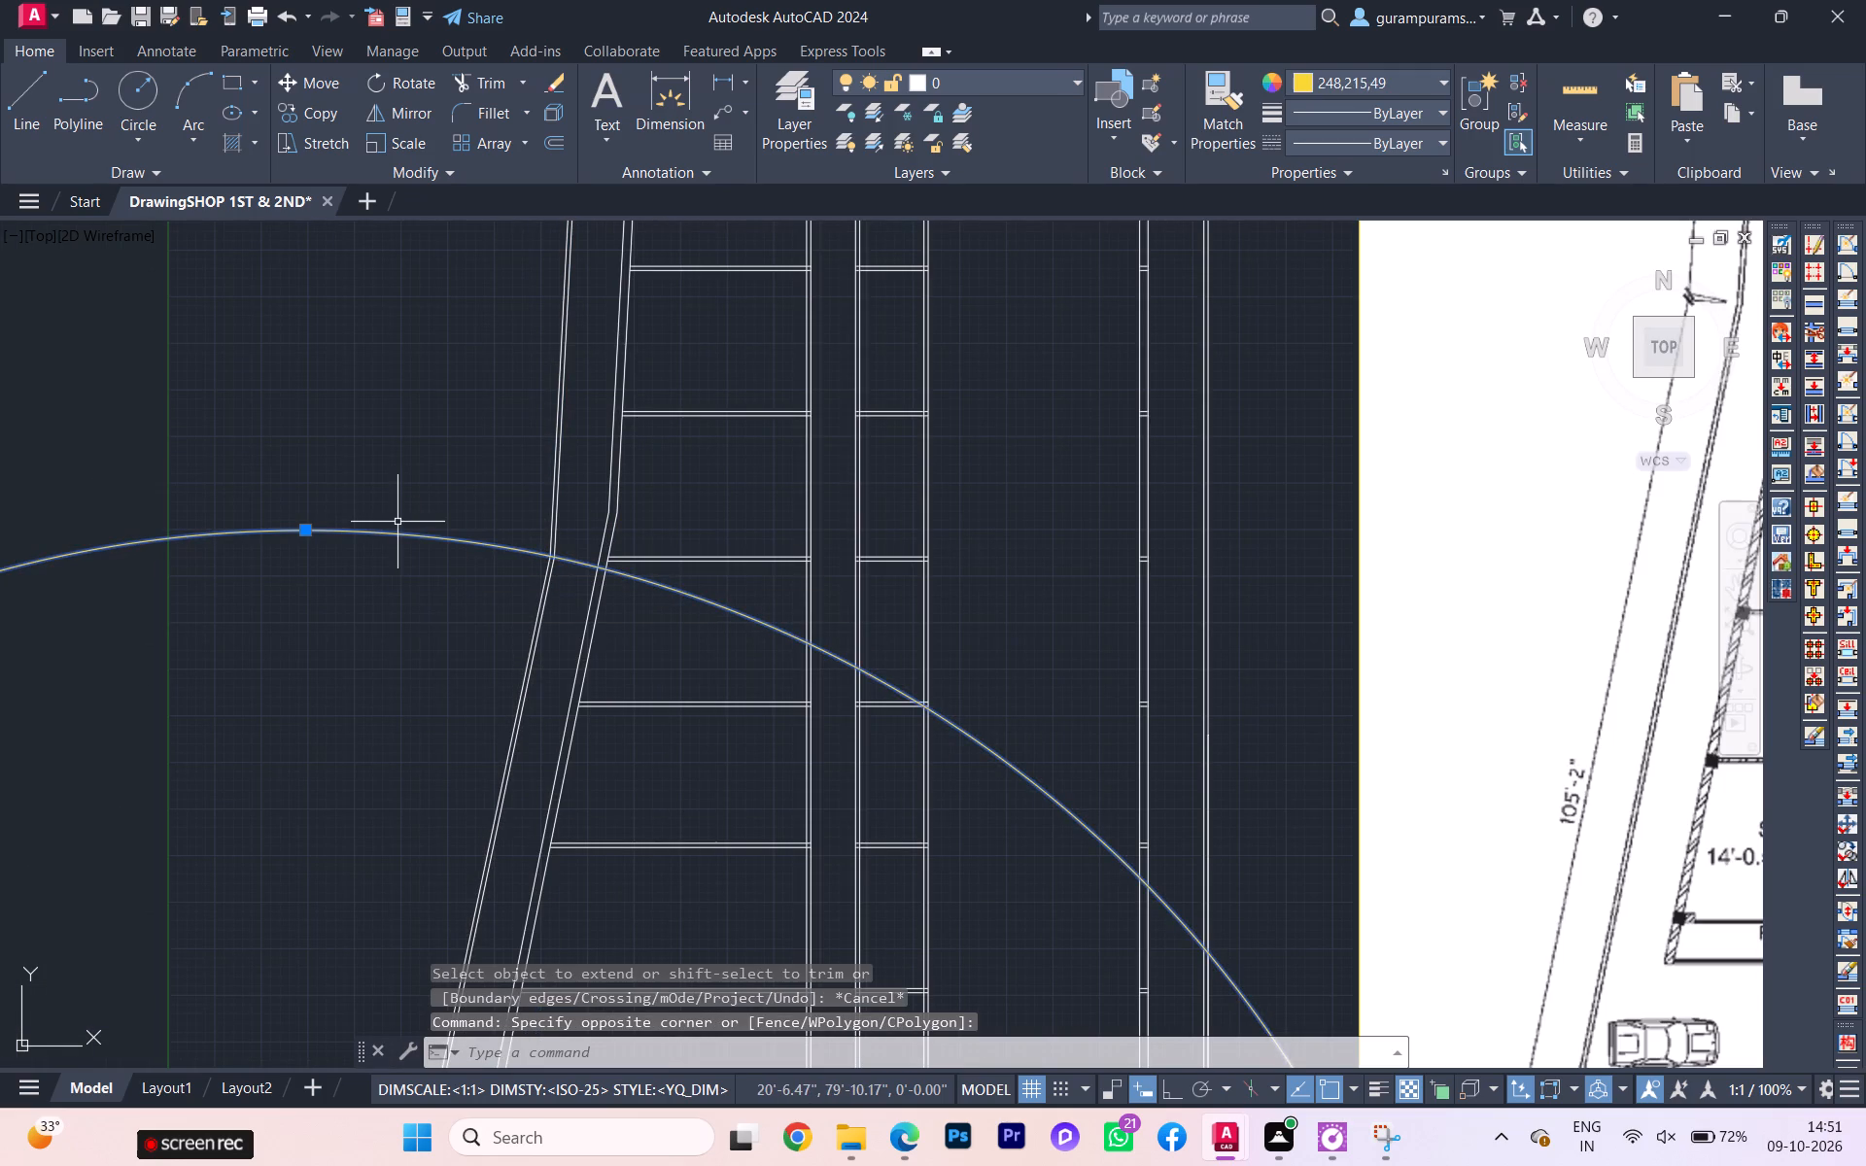
key("Delete")
Offset the inner line of the upper side boundary wall 5' towards the shops to mark the side space.
scroll(397, 548, "down", 1)
scroll(602, 495, "up", 2)
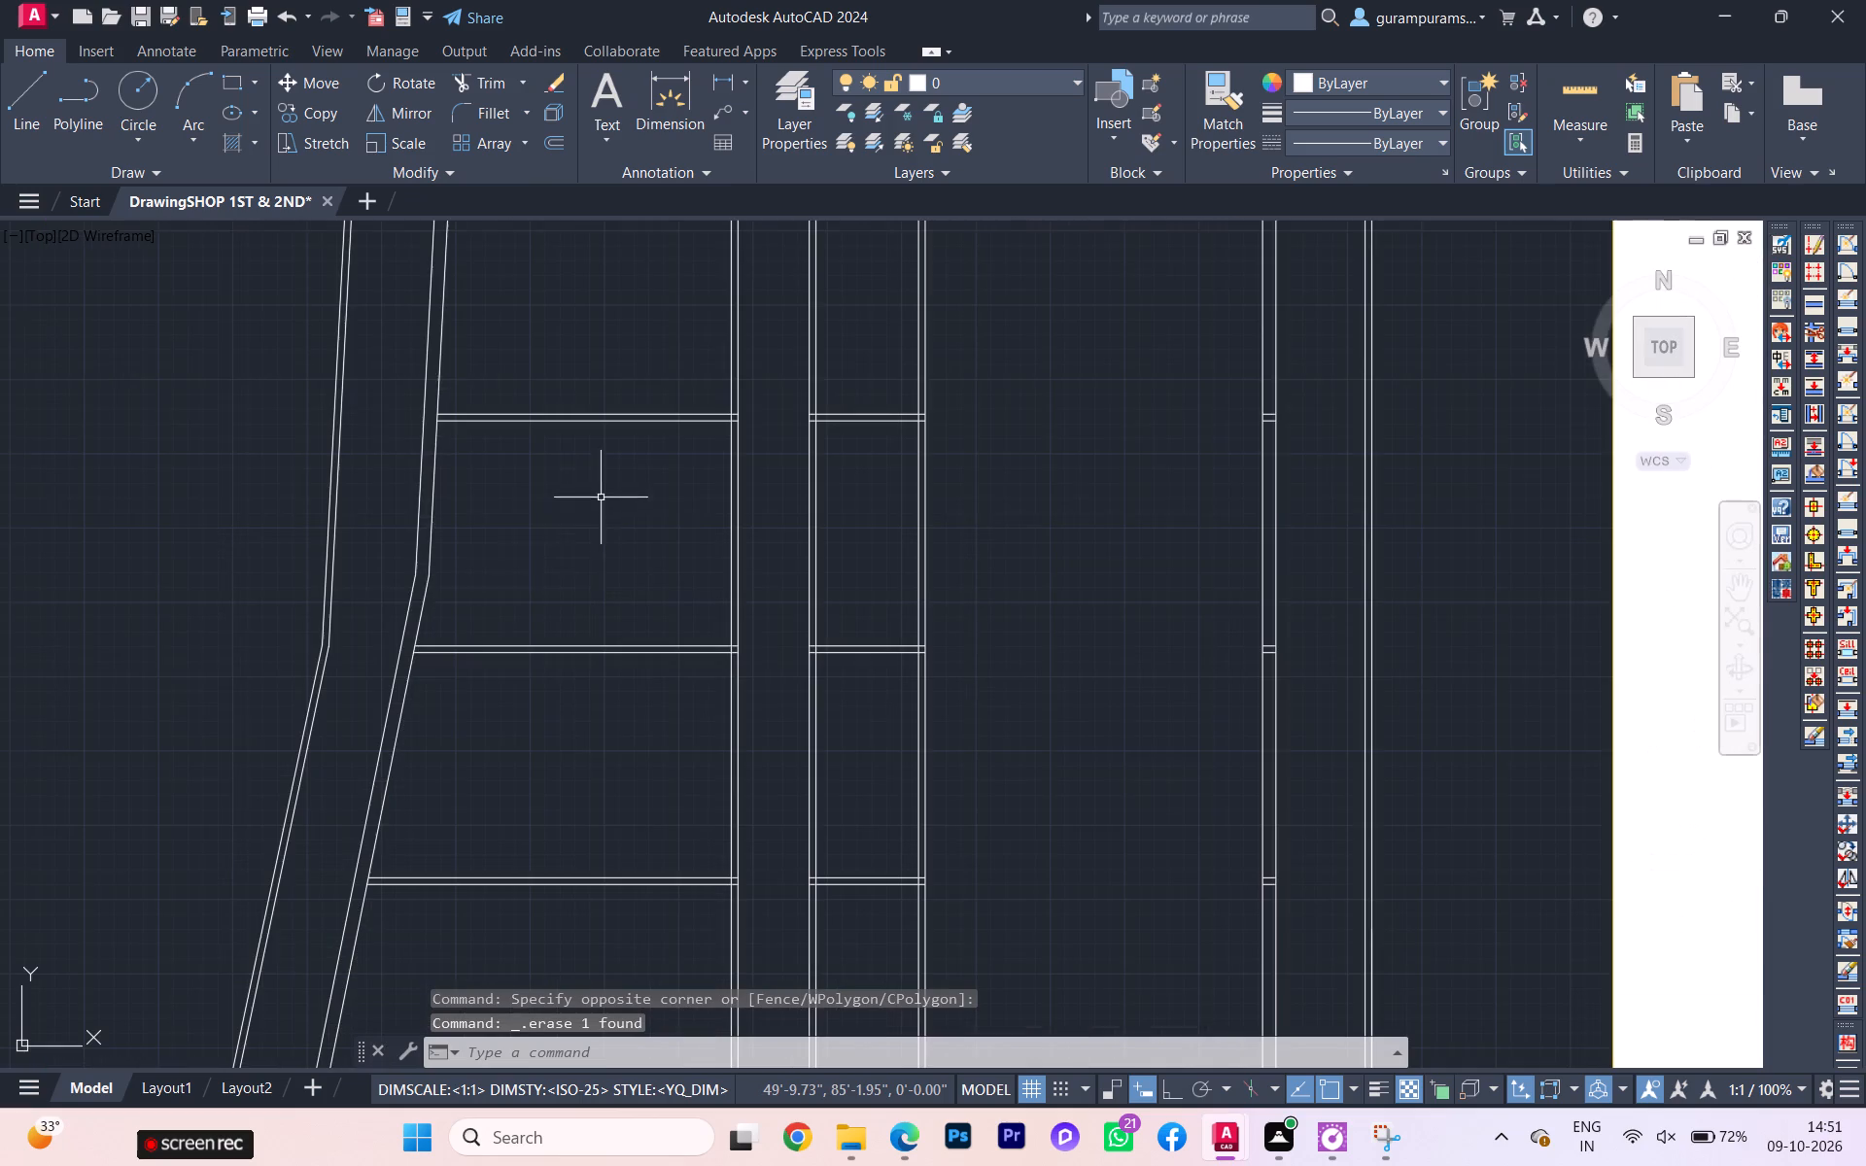
scroll(414, 603, "down", 1)
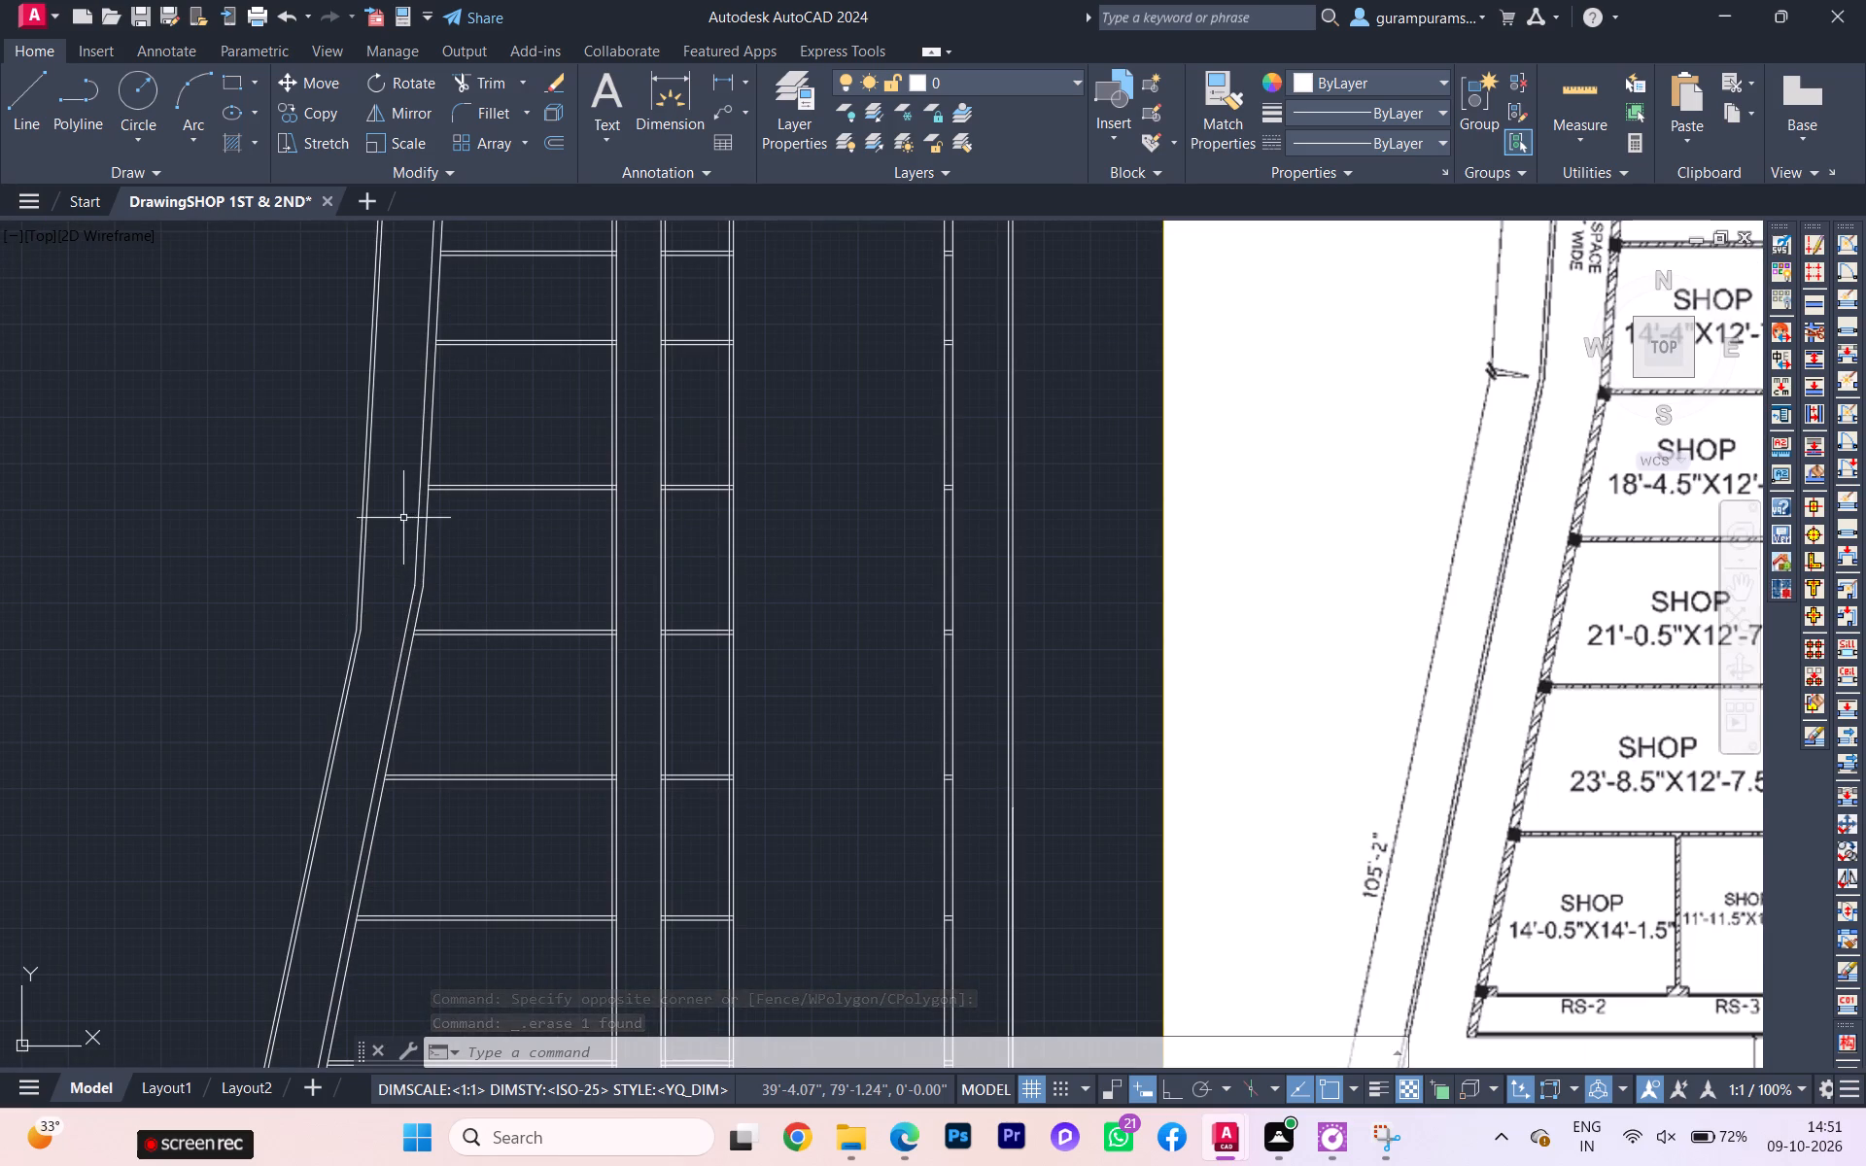
scroll(377, 525, "up", 2)
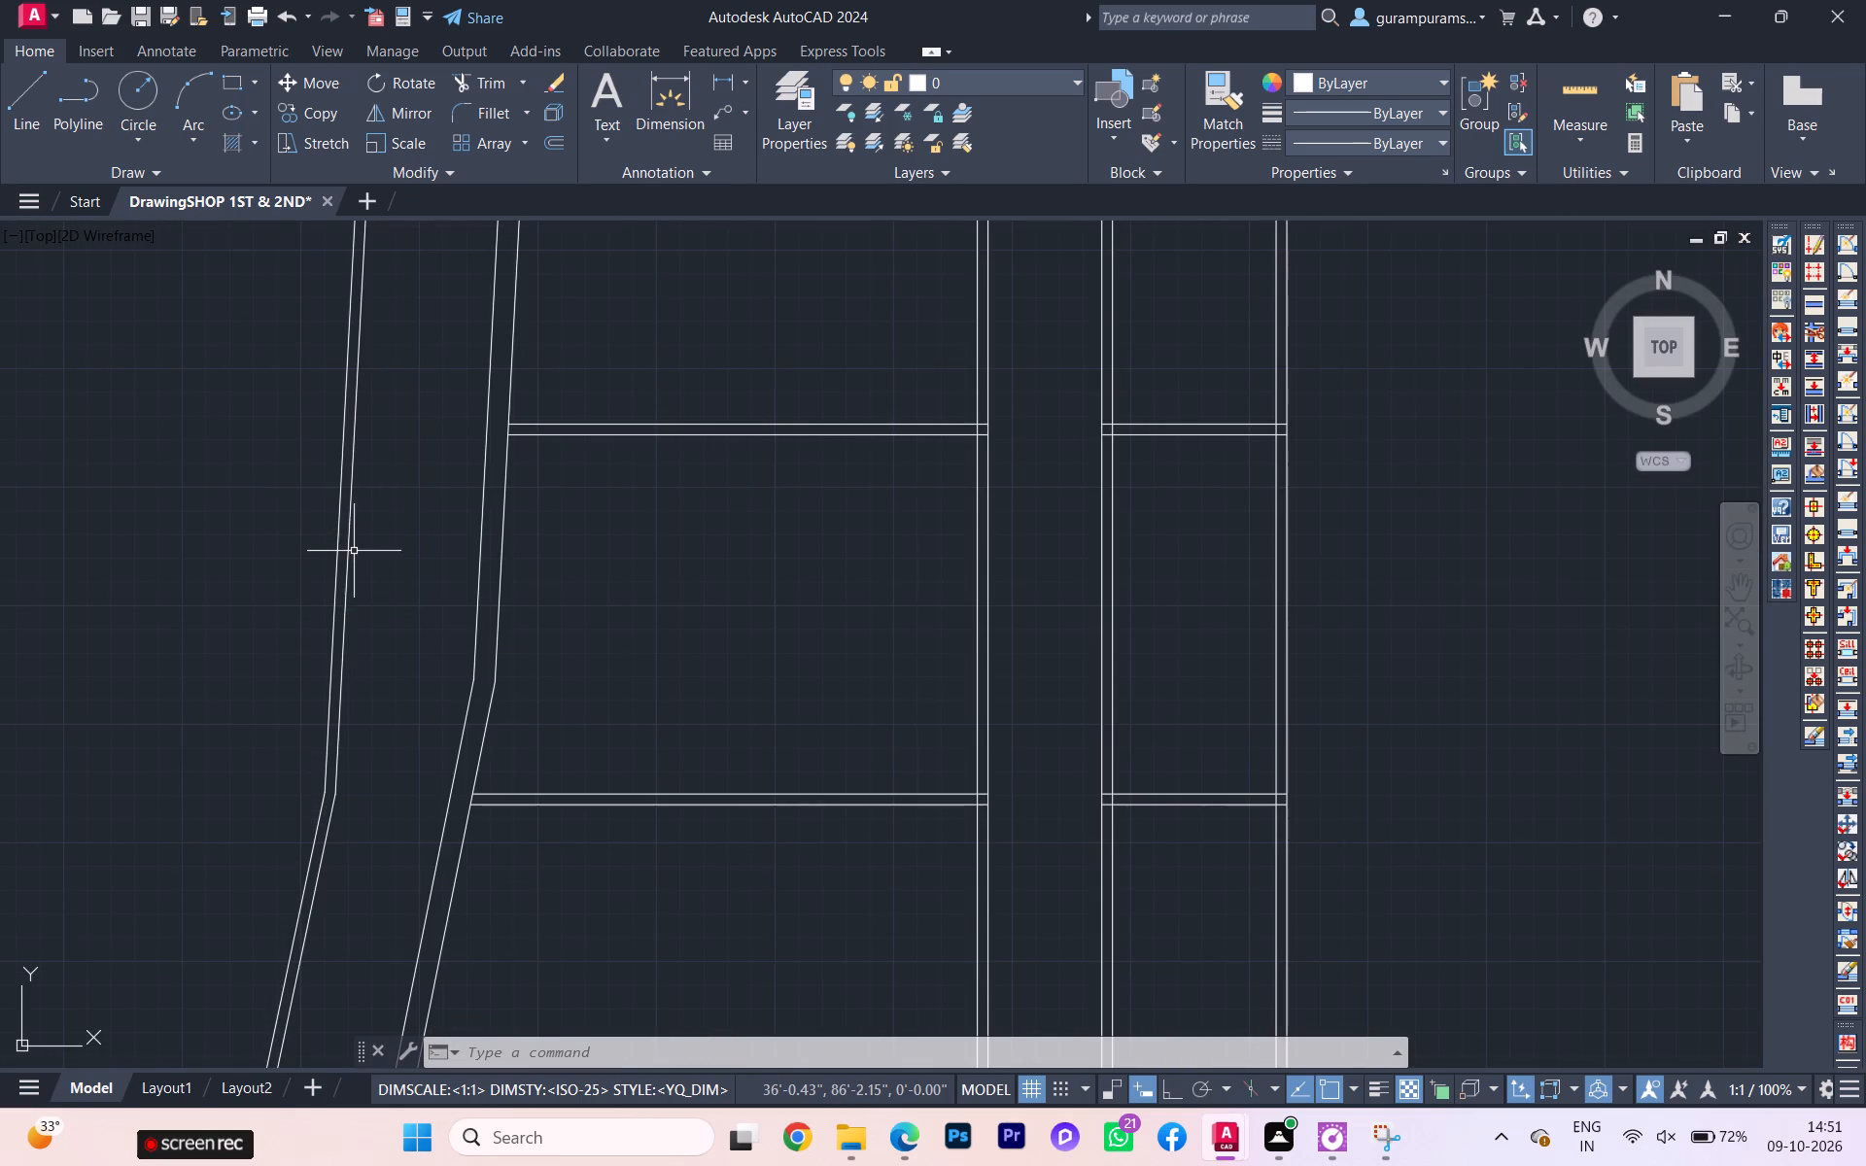
left_click(349, 556)
key("o")
key("Return")
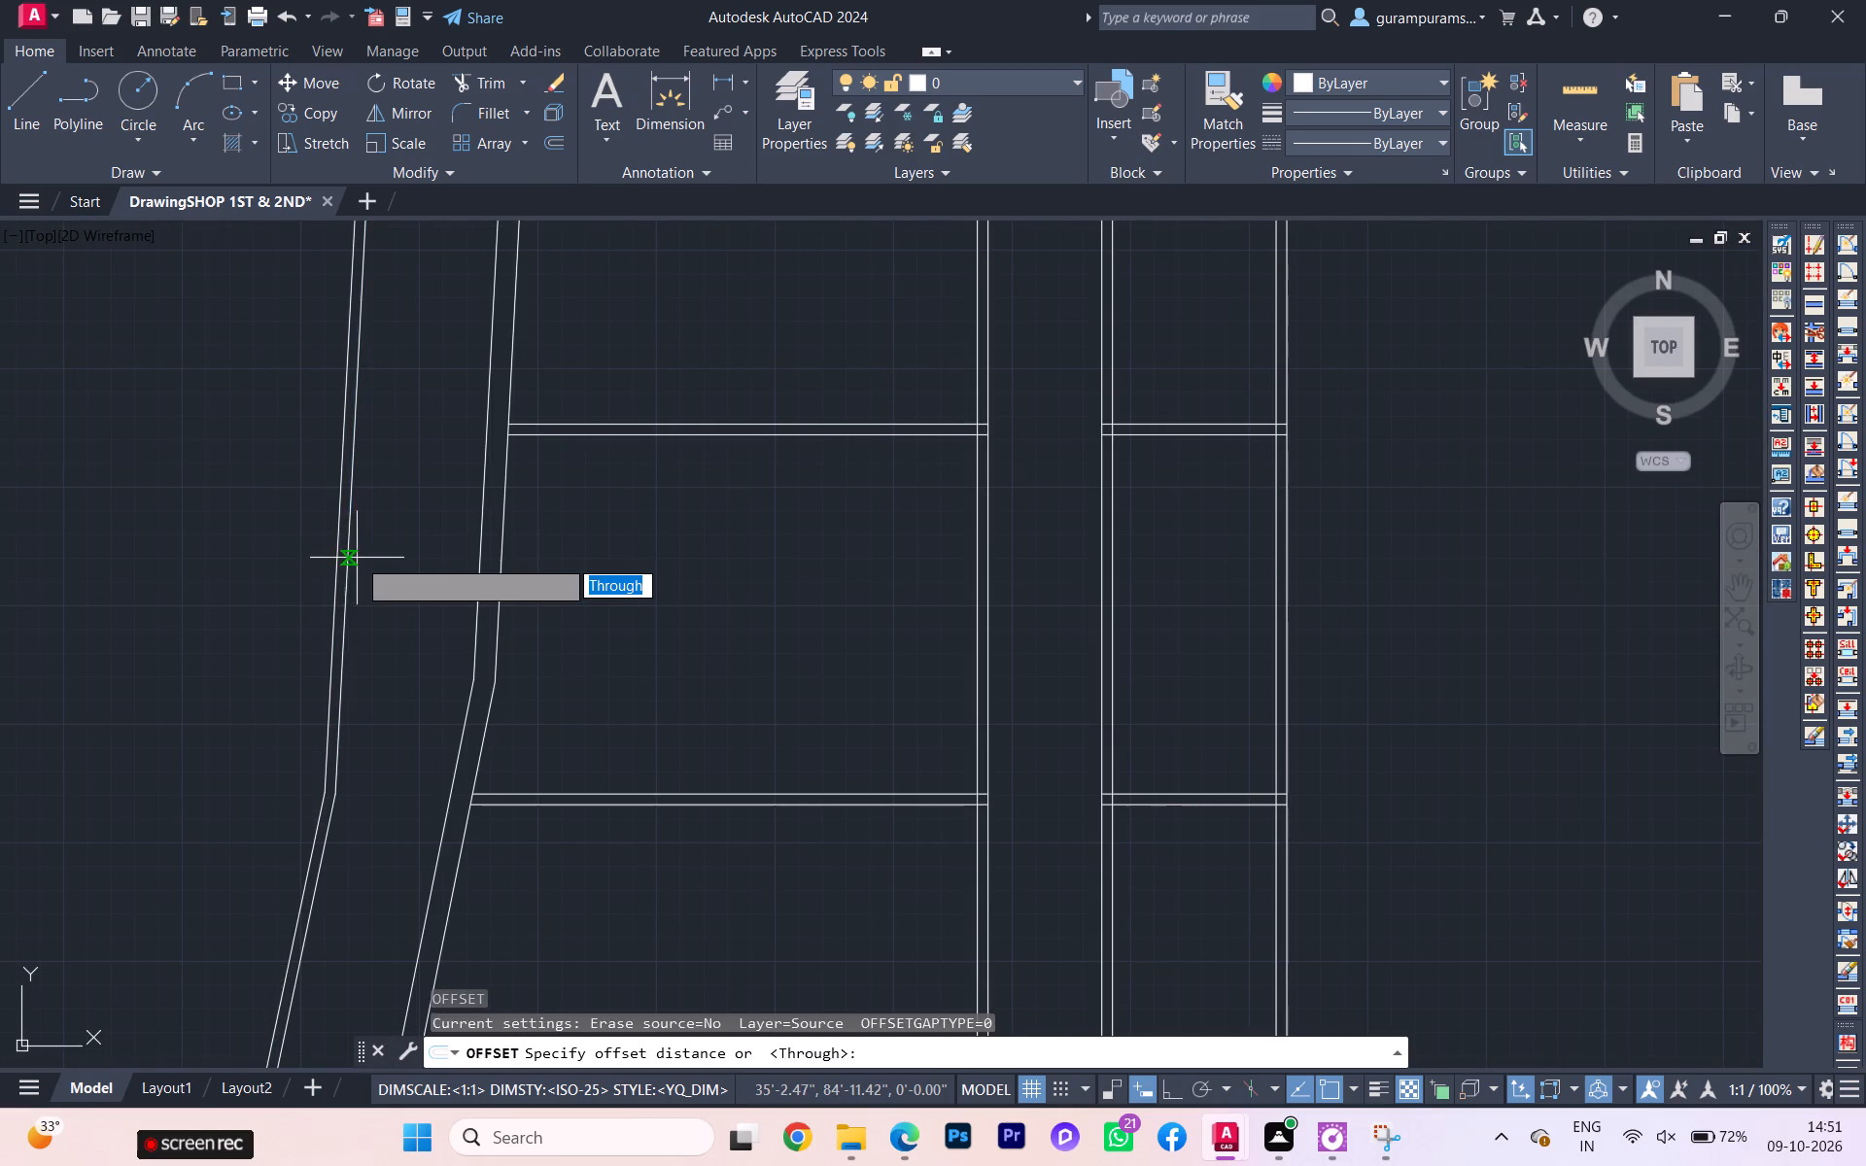
key("space")
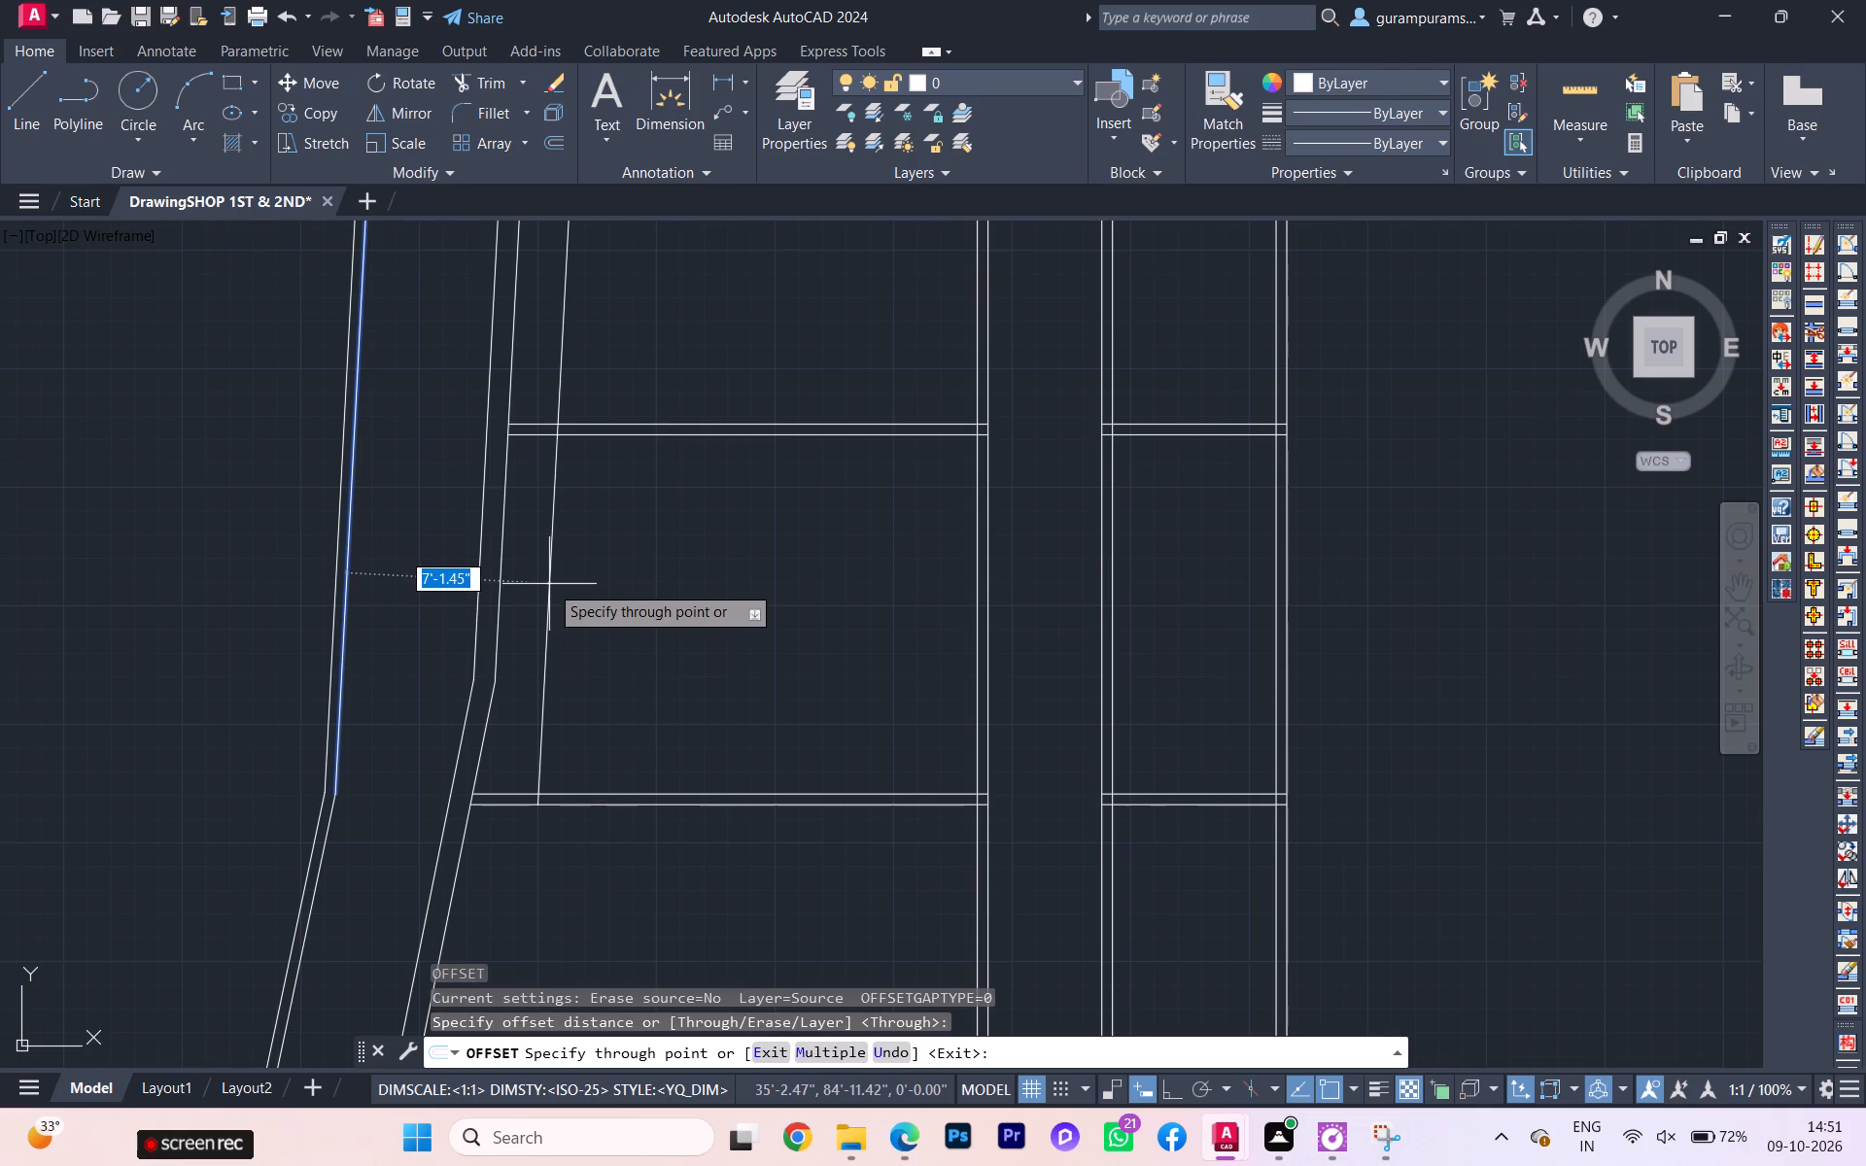
type("5'")
key("Return")
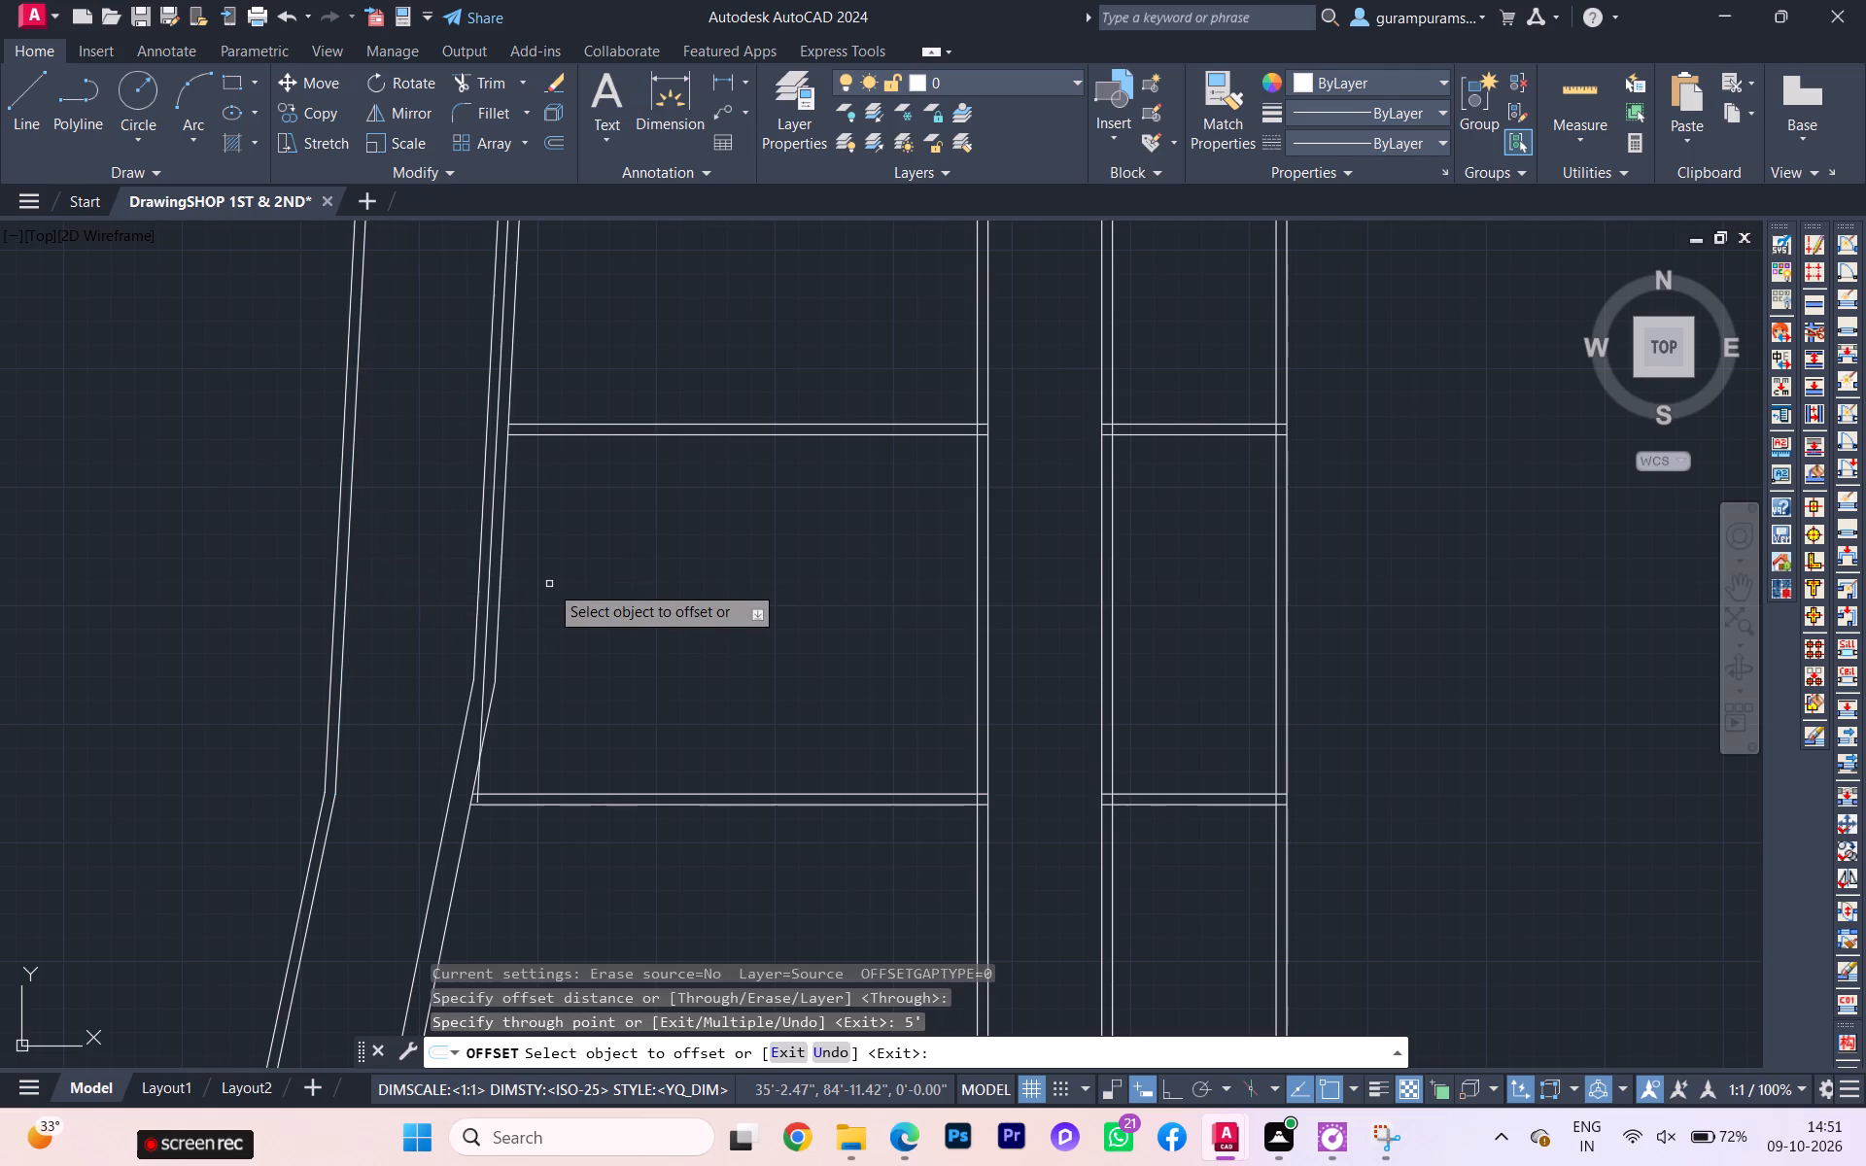
Add a horizontal linear dimension across the top corner shop, from the new offset line to the near face of the passage wall.
scroll(523, 613, "up", 2)
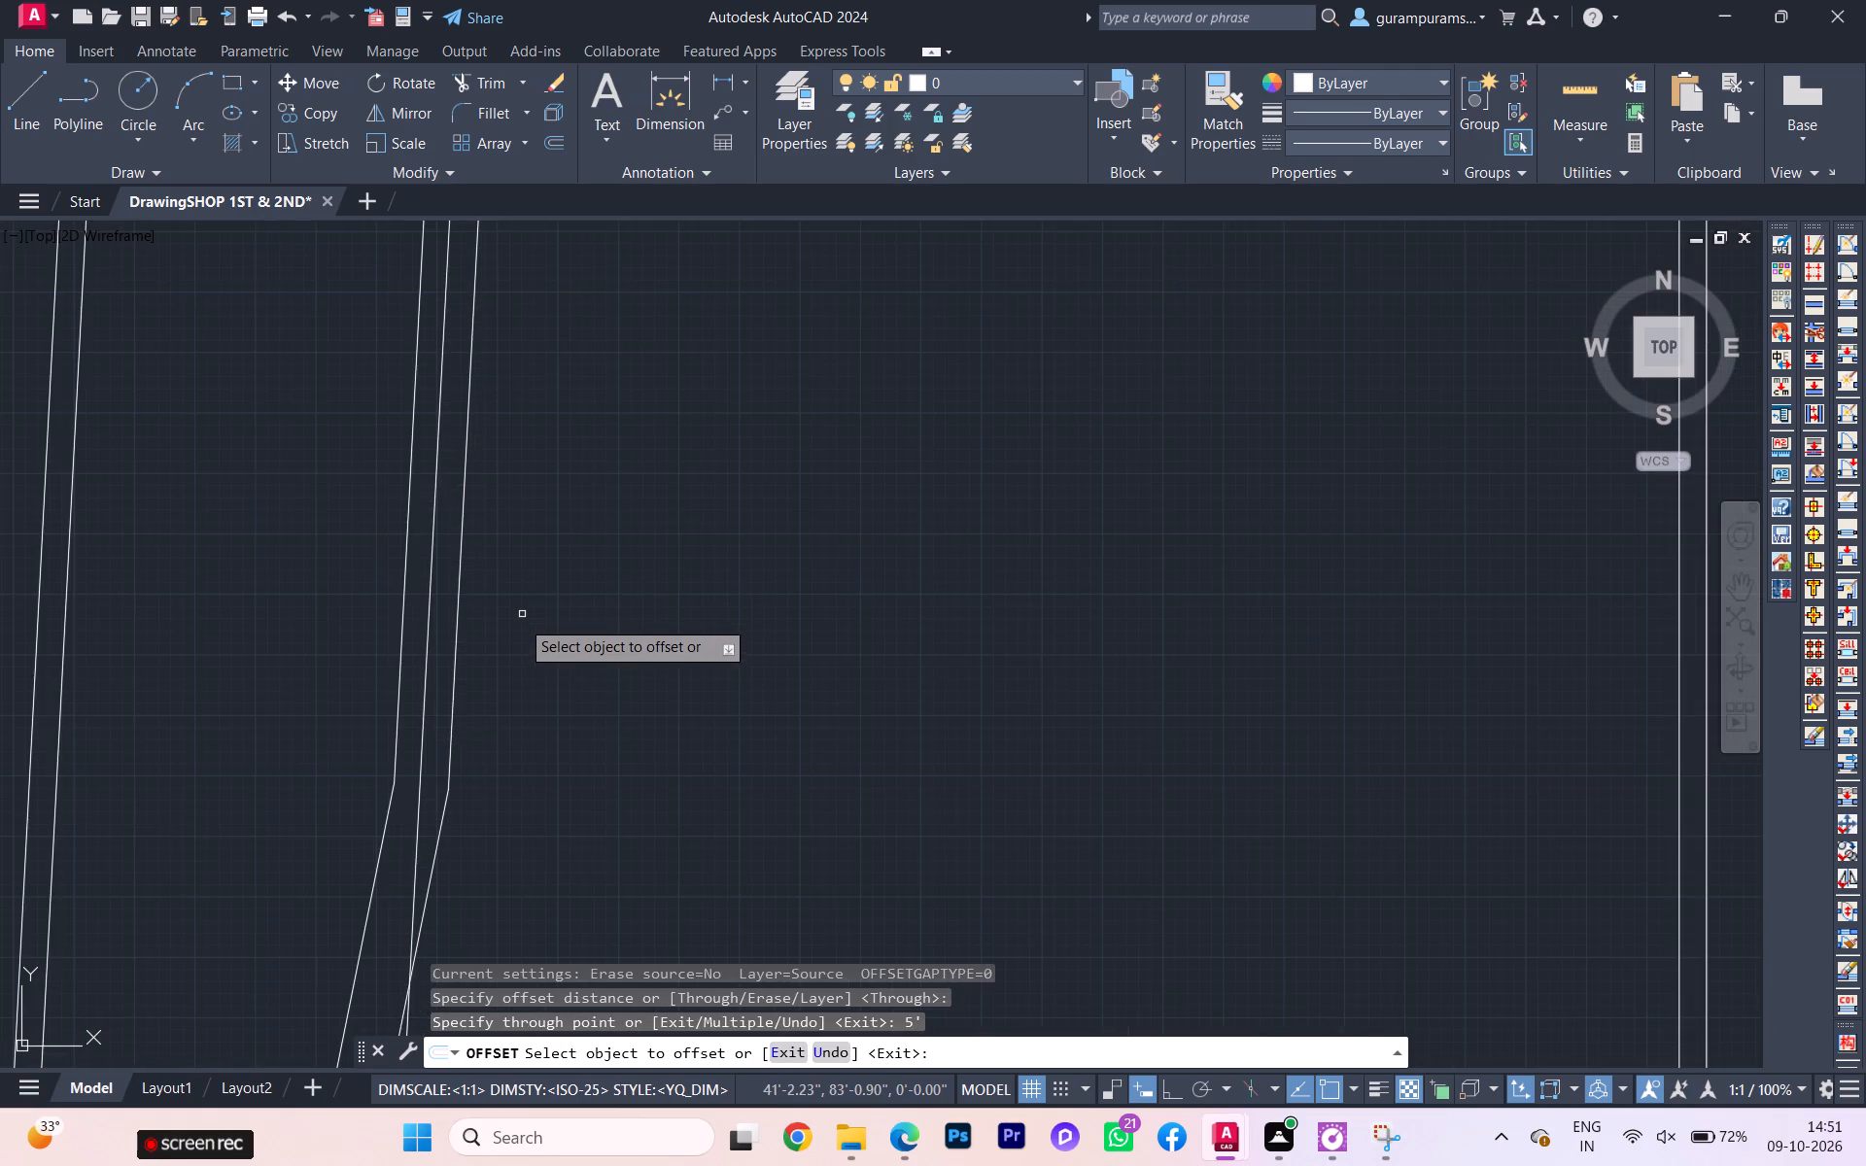
scroll(520, 621, "down", 2)
scroll(607, 523, "down", 1)
middle_click_drag(617, 535, 622, 865)
scroll(664, 532, "down", 2)
scroll(652, 400, "up", 2)
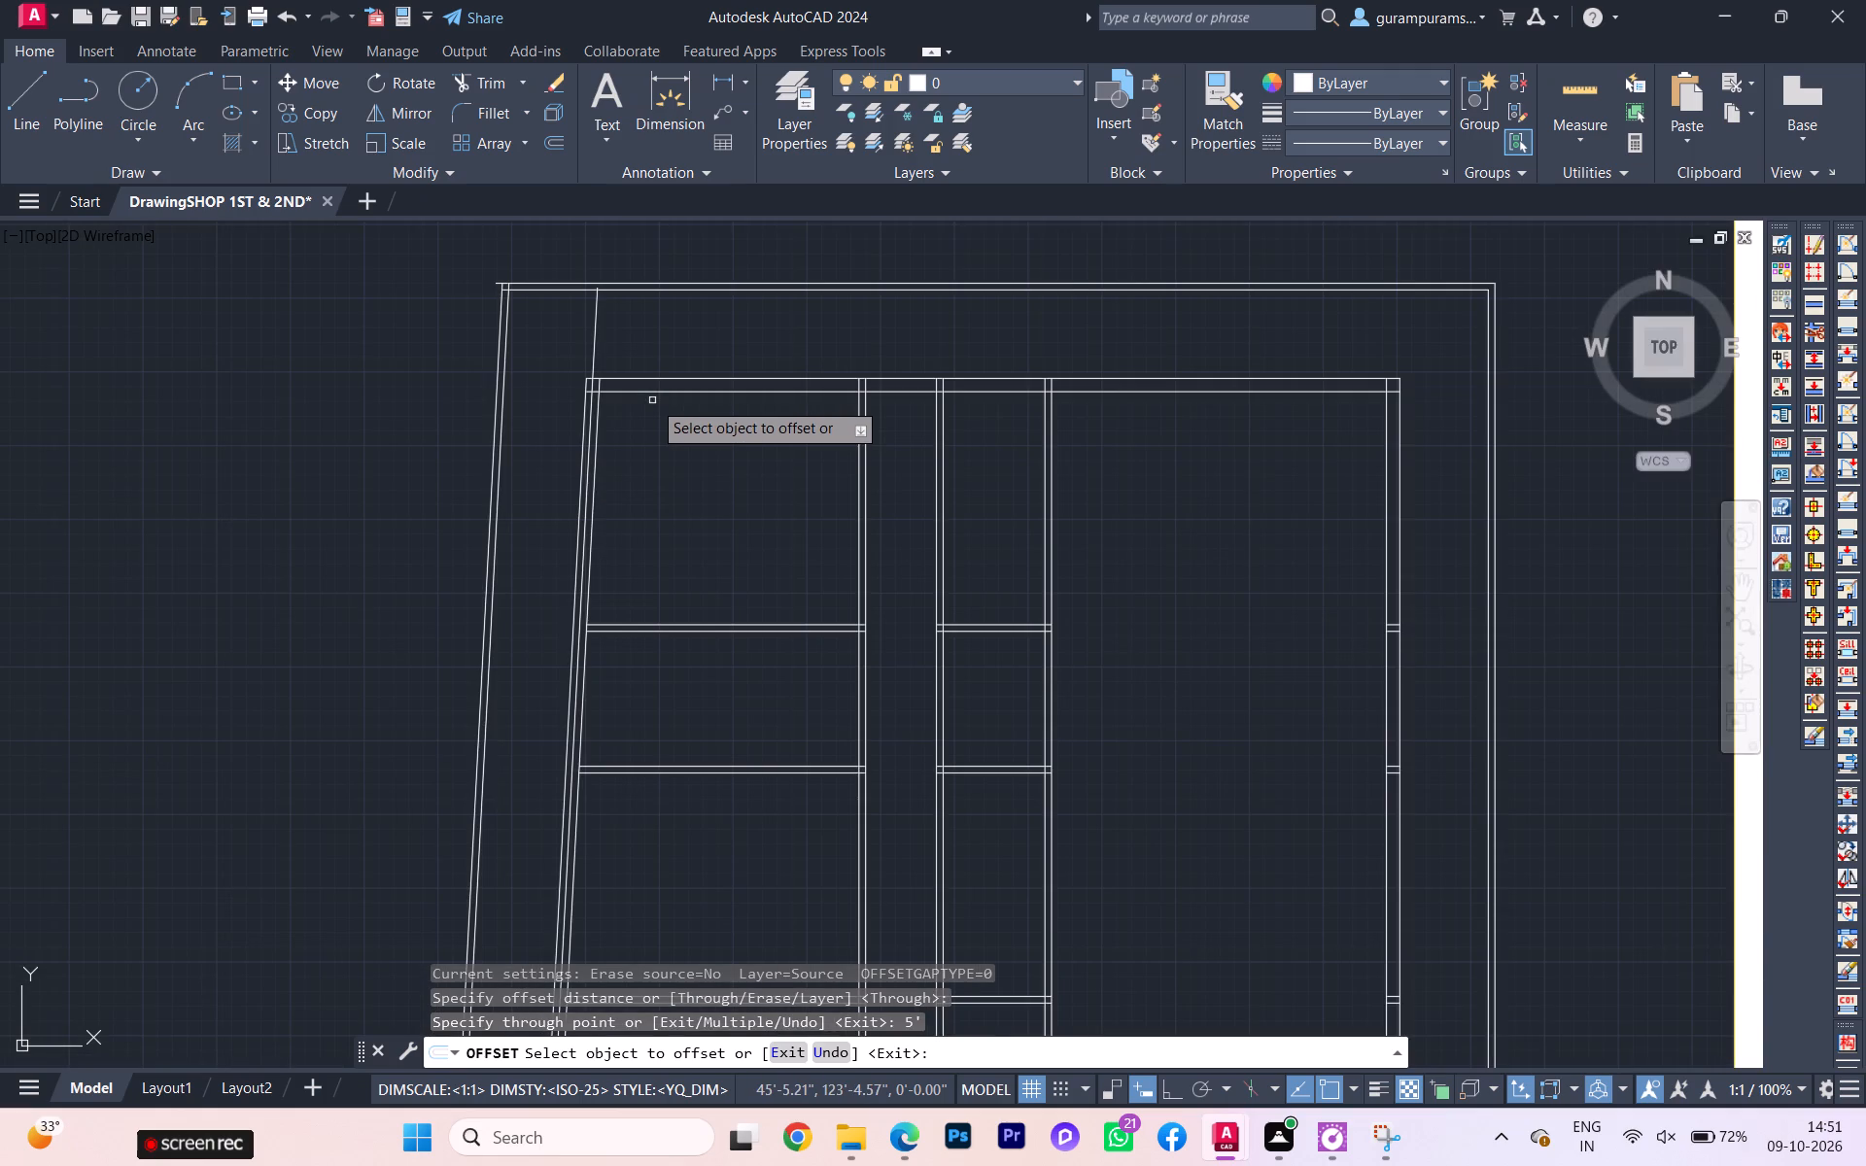
scroll(656, 405, "up", 1)
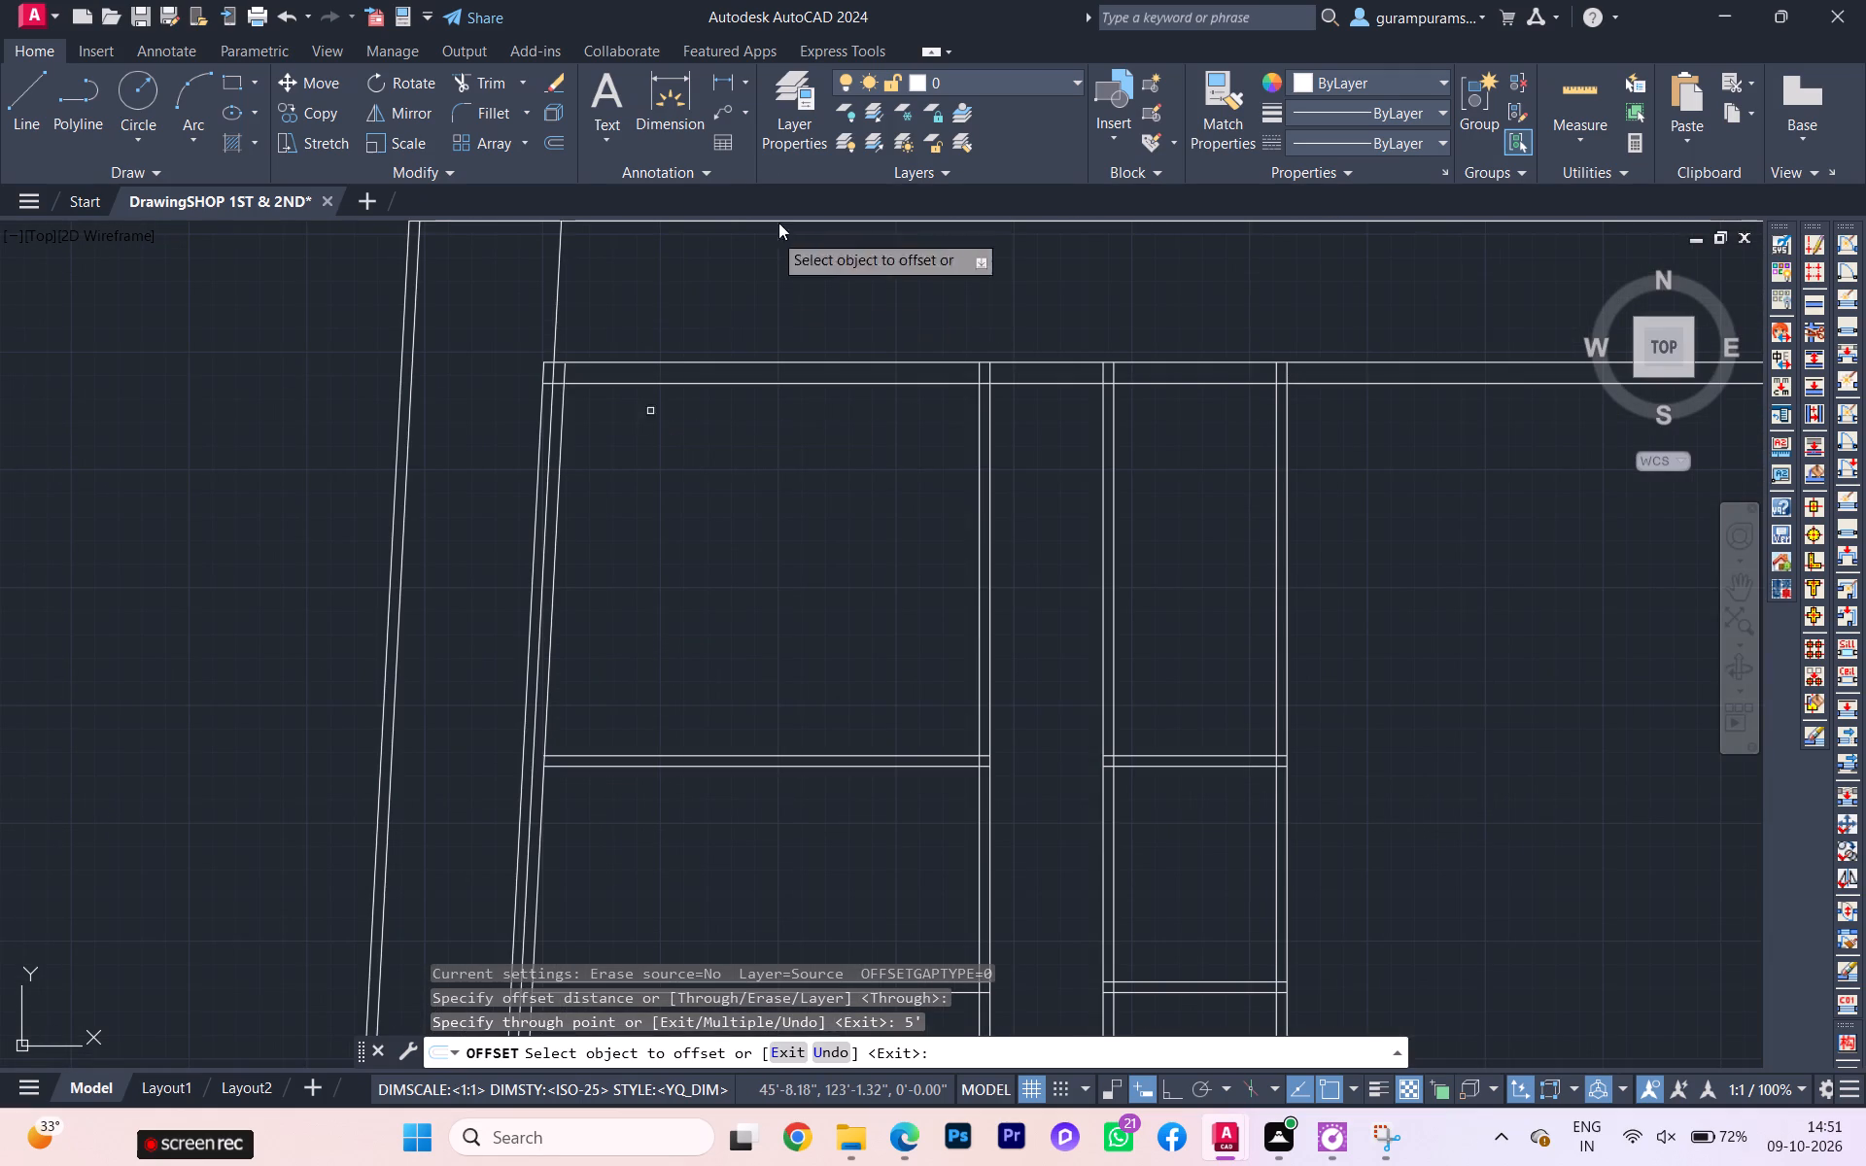
left_click(736, 81)
scroll(552, 403, "up", 2)
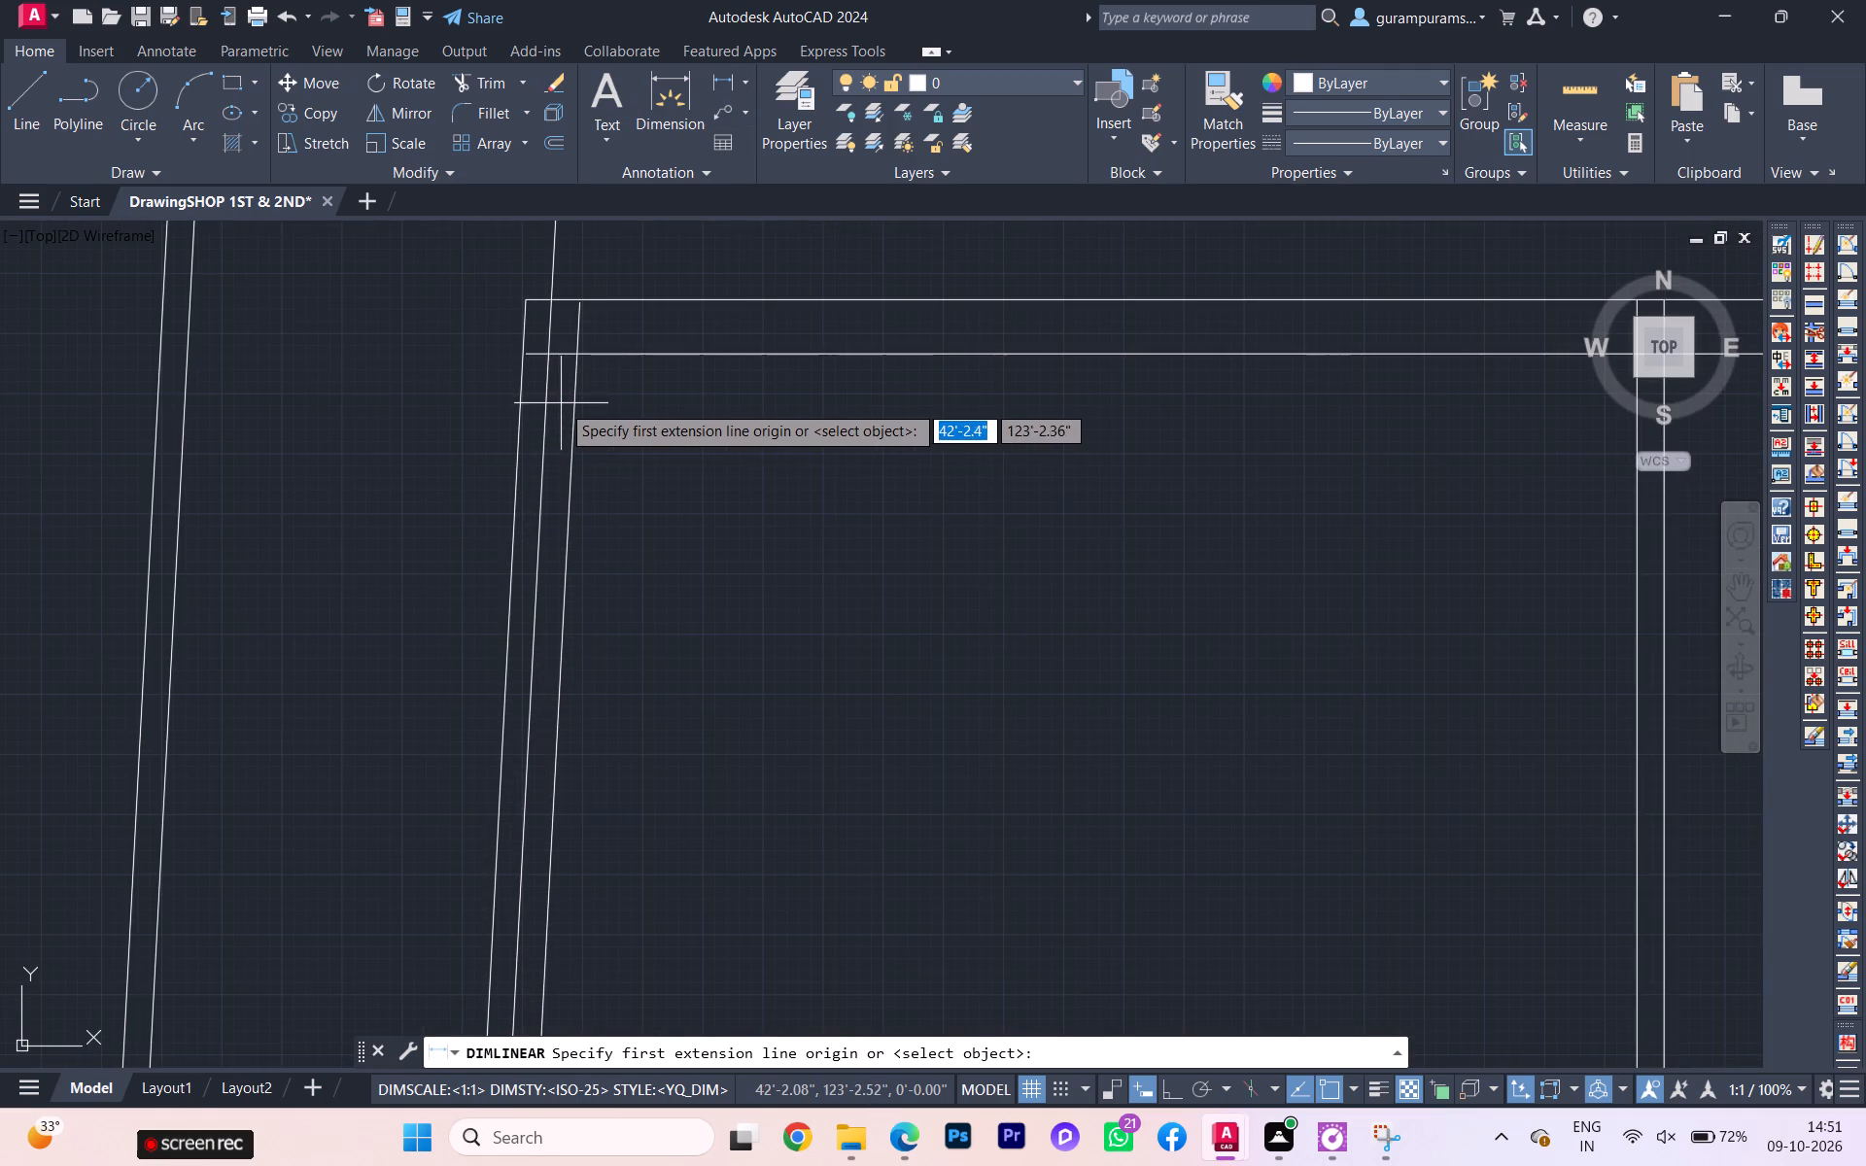
left_click(548, 411)
scroll(1362, 440, "down", 1)
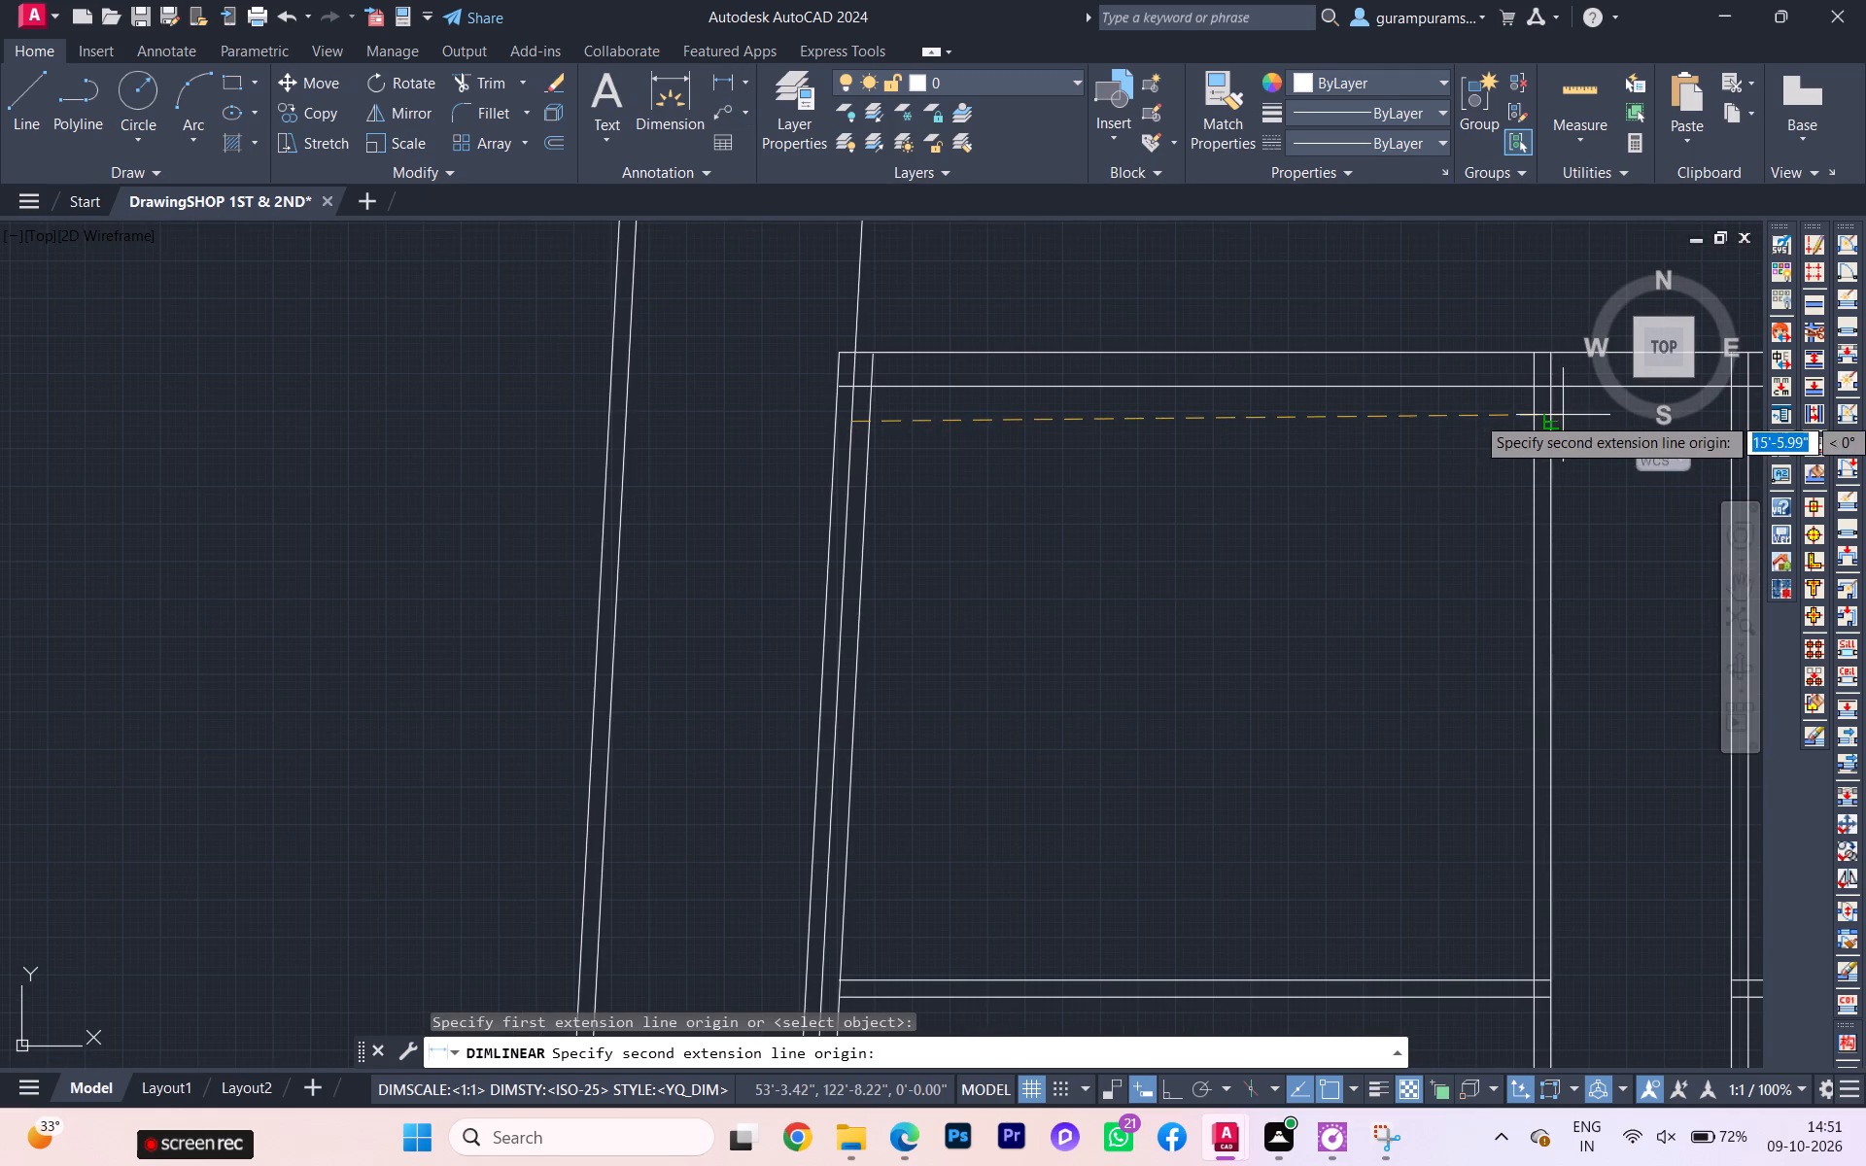
left_click(1537, 417)
left_click(1537, 429)
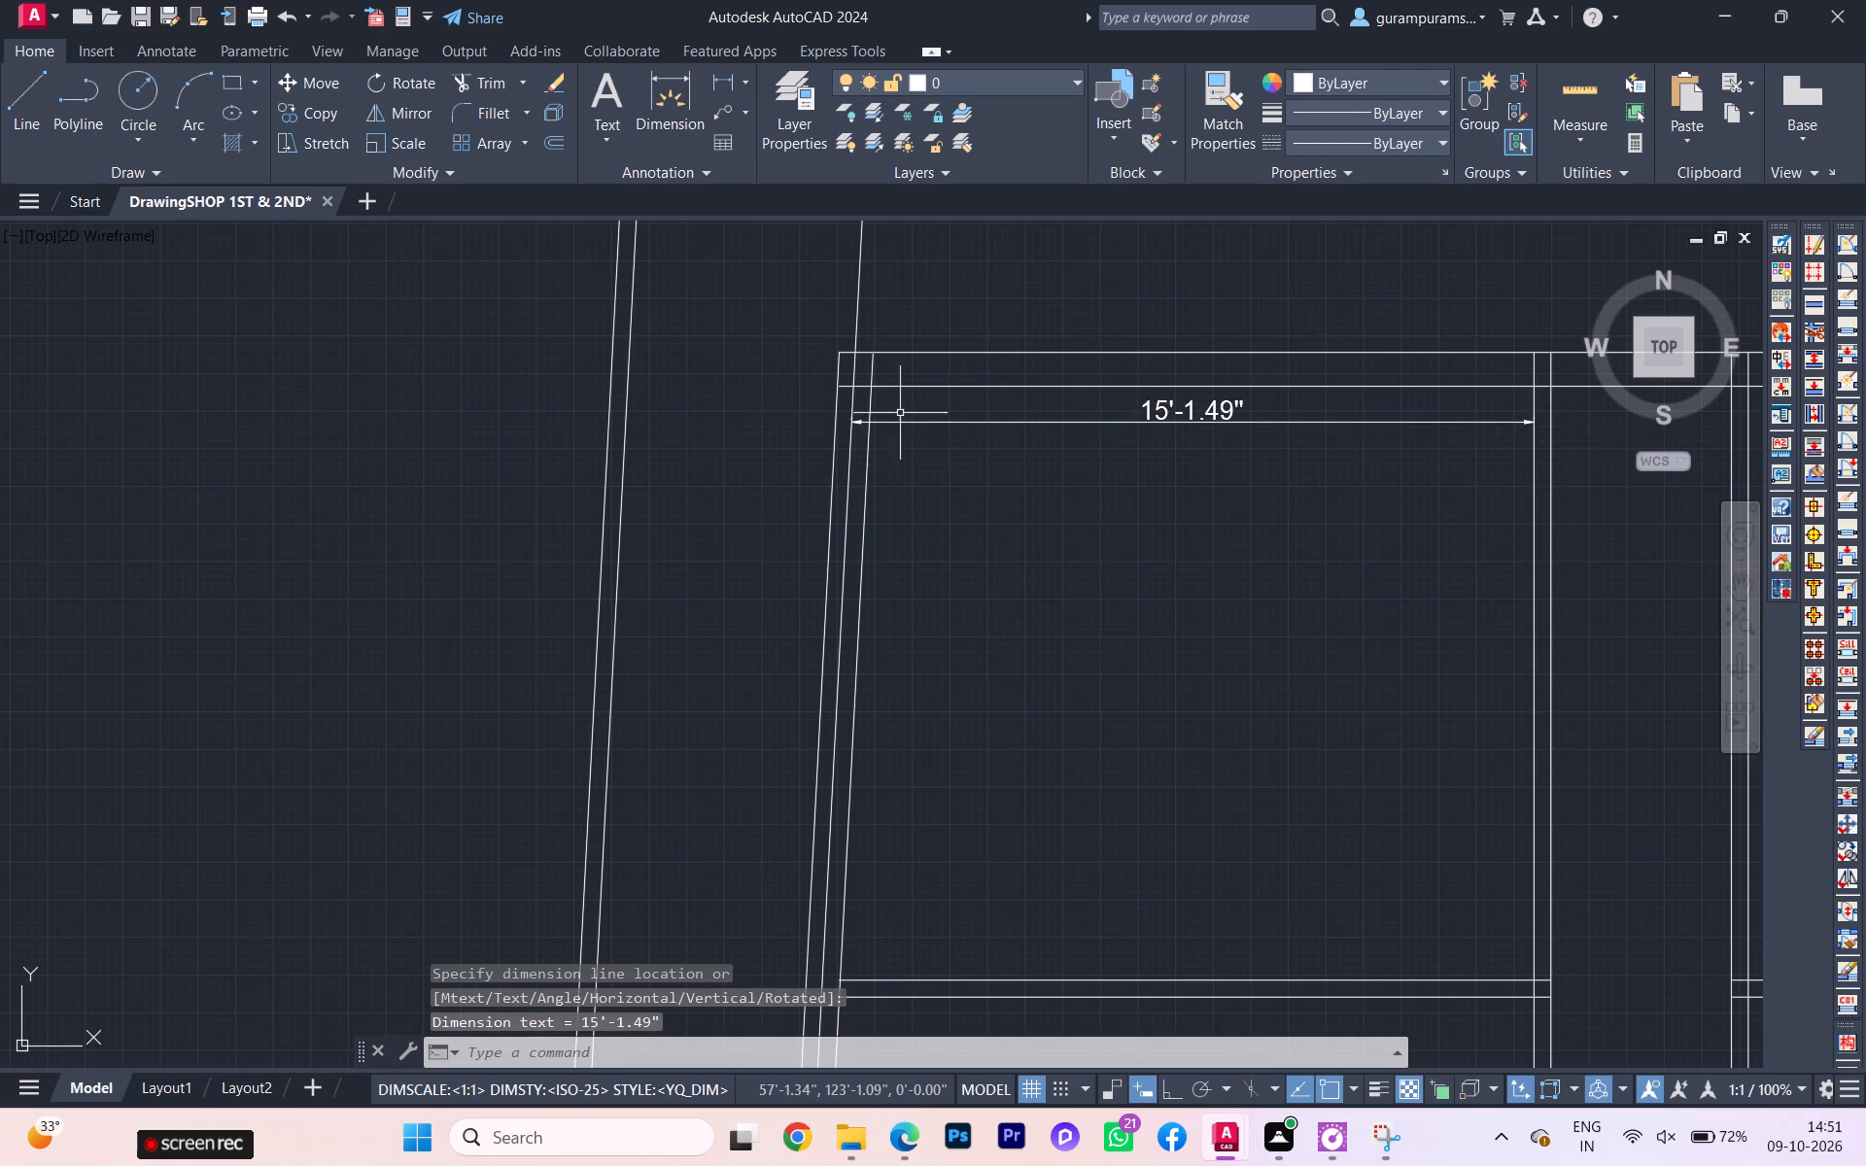
Compare the top shop's width and the side space with the Exercise 29 ground floor reference plan.
scroll(812, 414, "down", 6)
scroll(1170, 380, "up", 3)
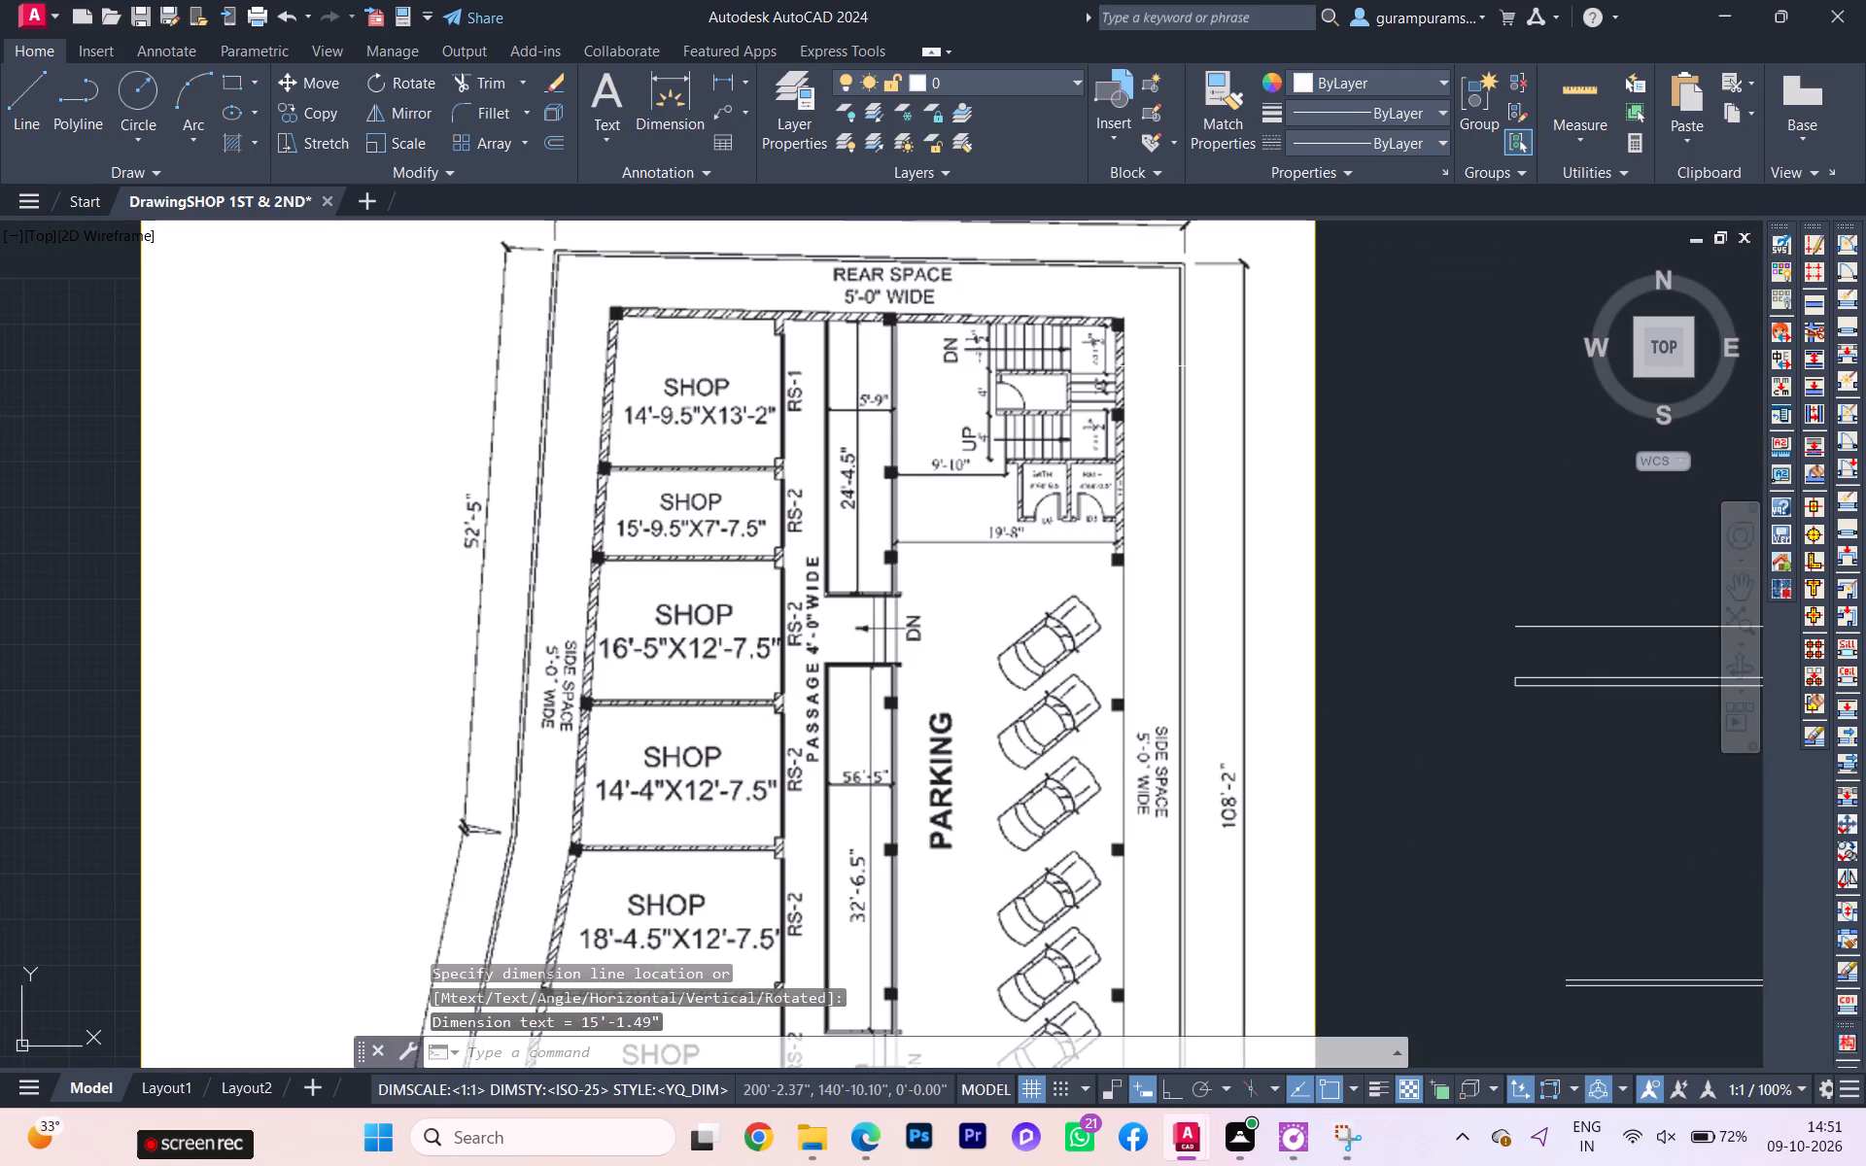
scroll(1155, 363, "down", 2)
scroll(565, 408, "up", 3)
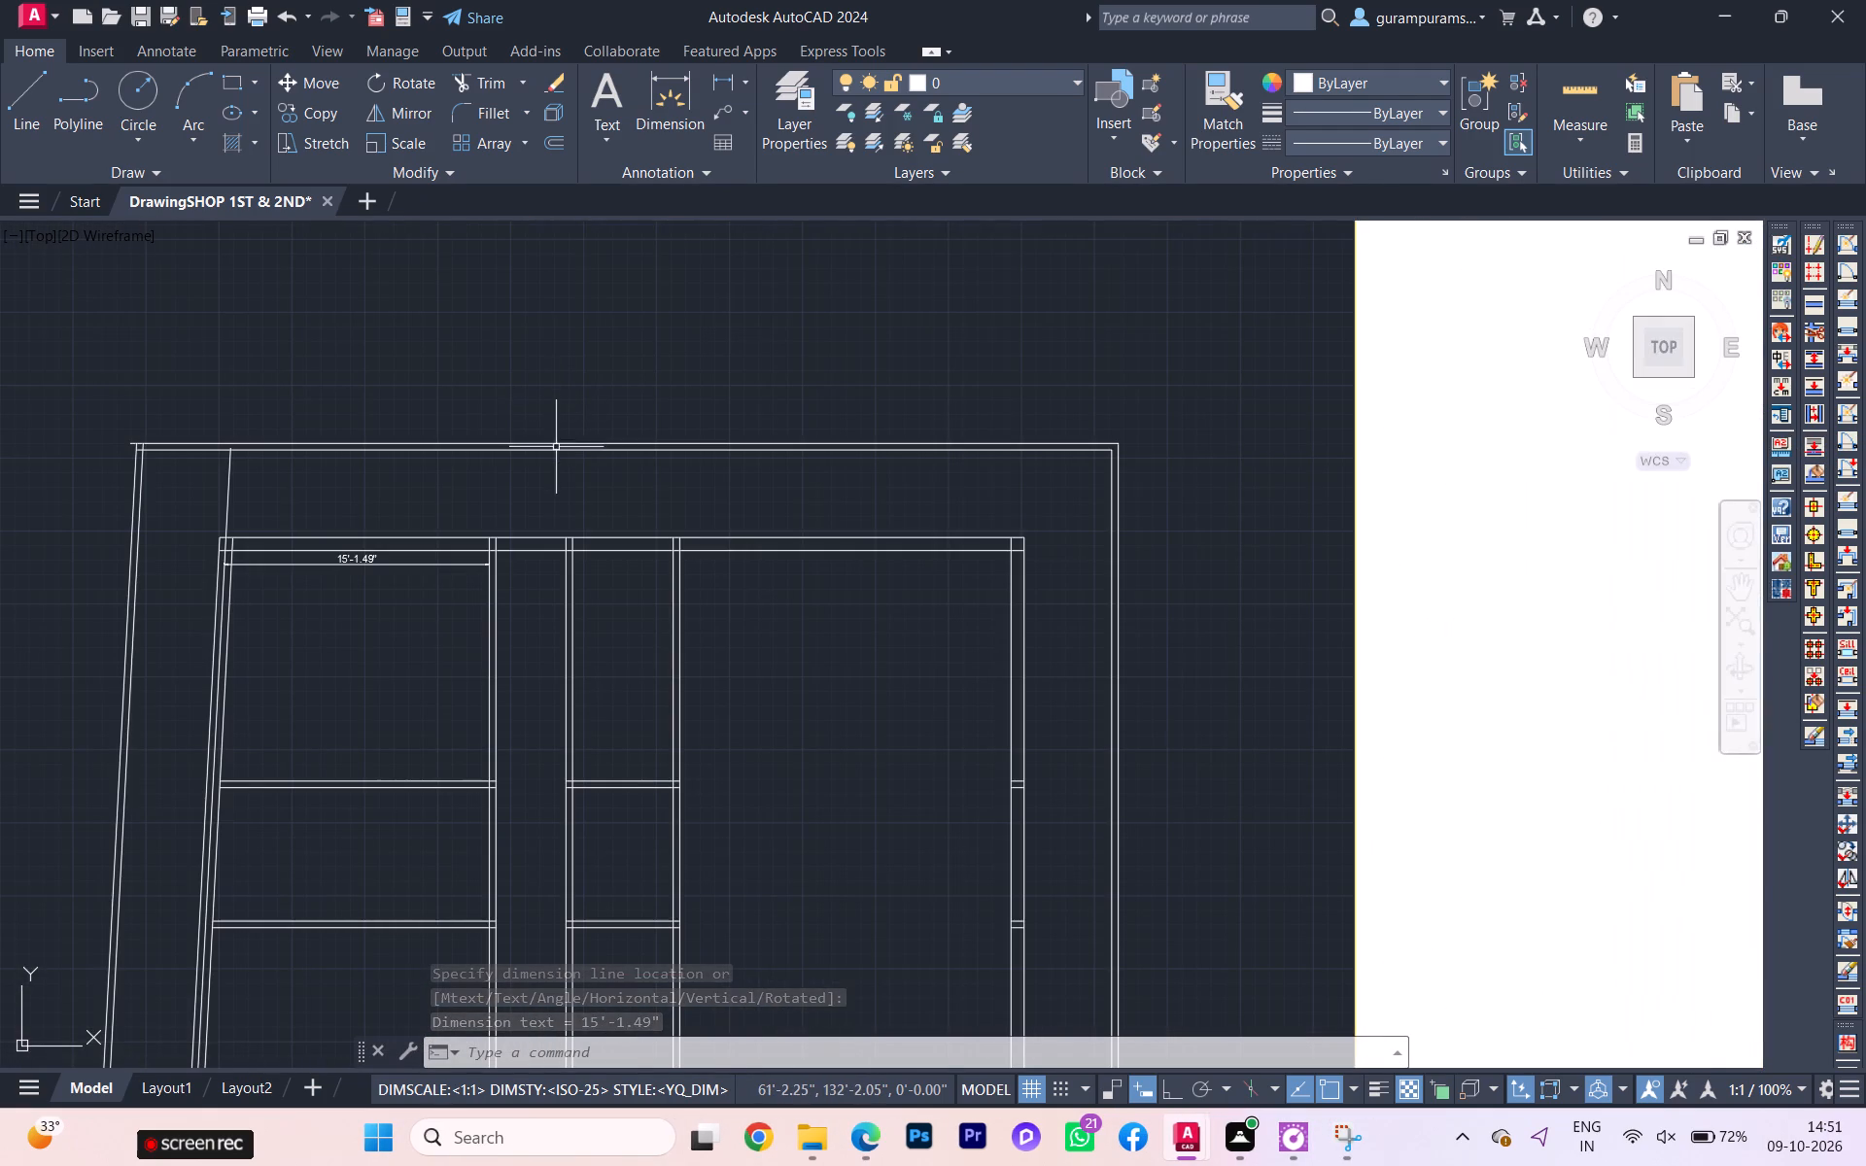
scroll(945, 526, "down", 1)
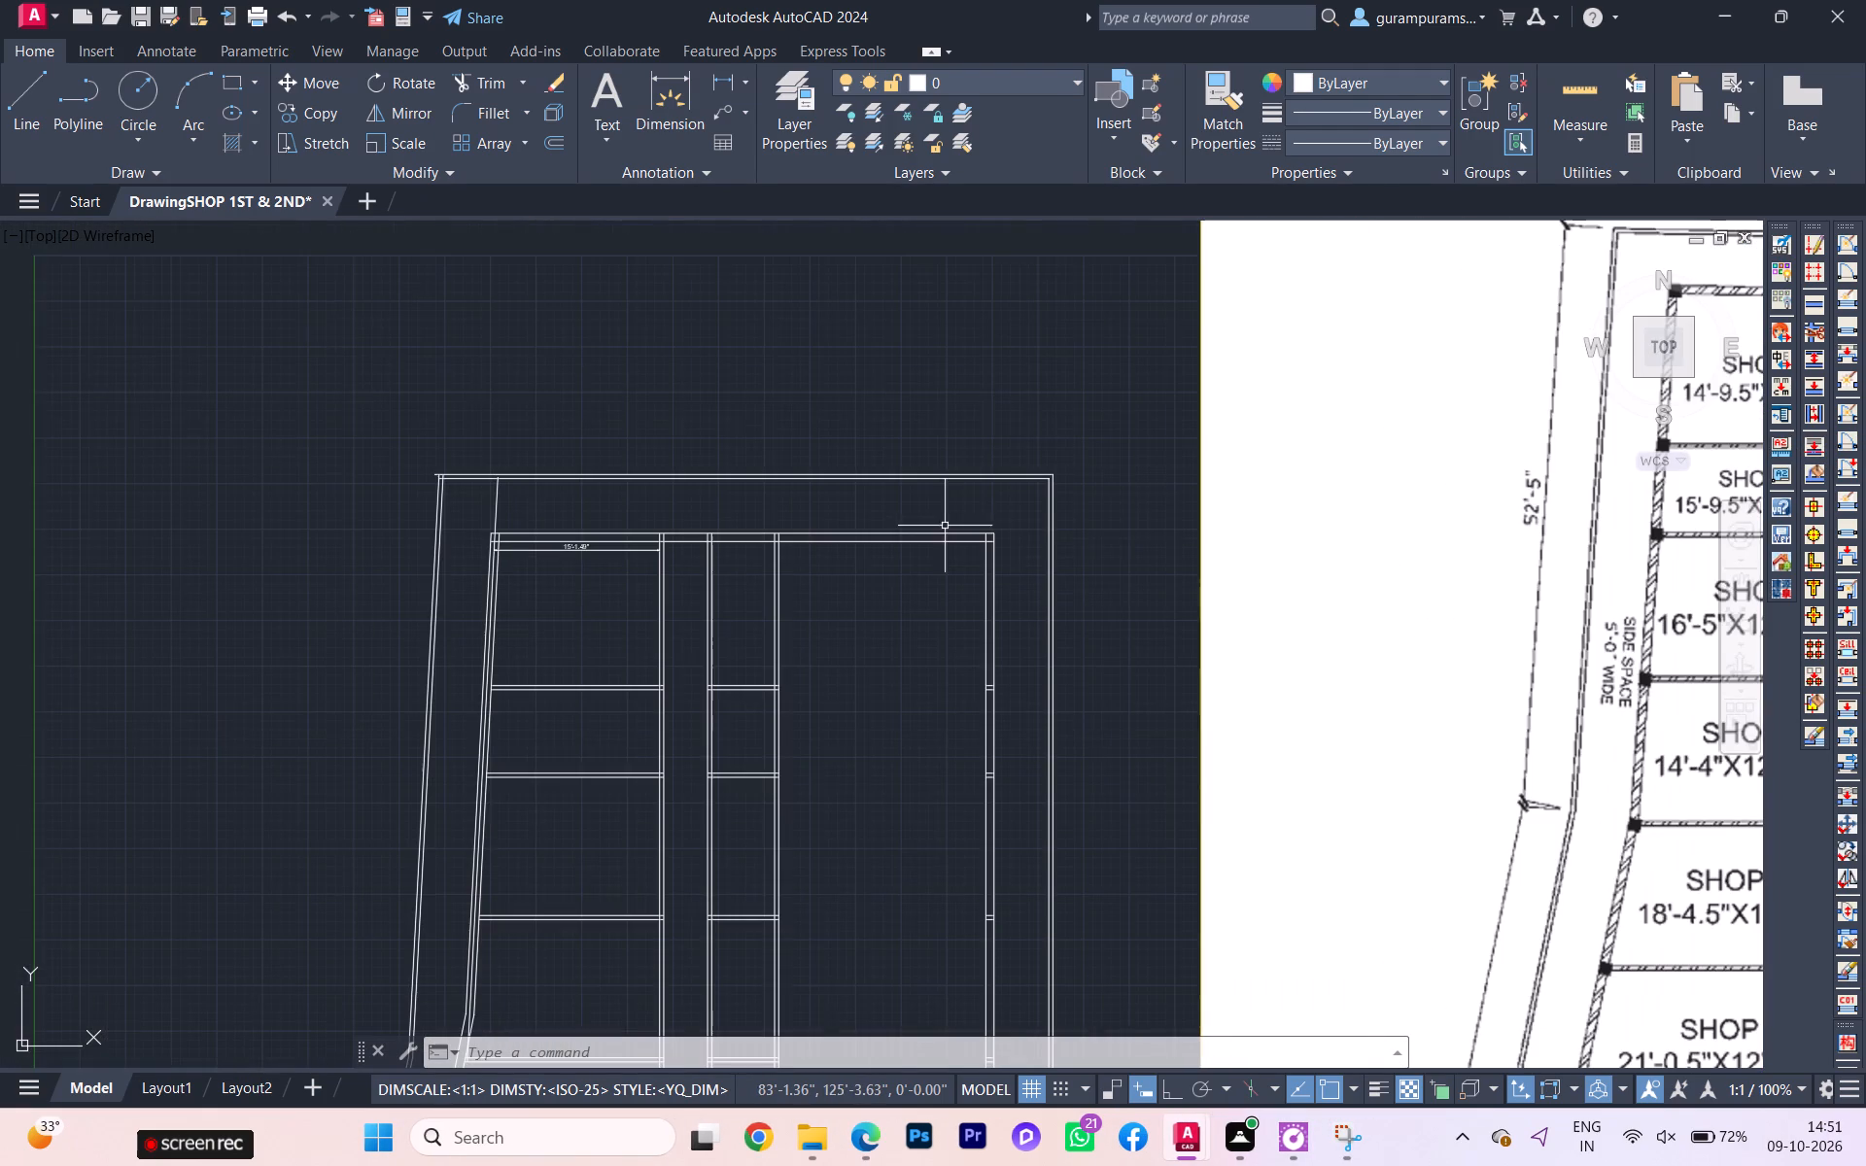
scroll(1177, 530, "down", 1)
middle_click_drag(1176, 530, 708, 498)
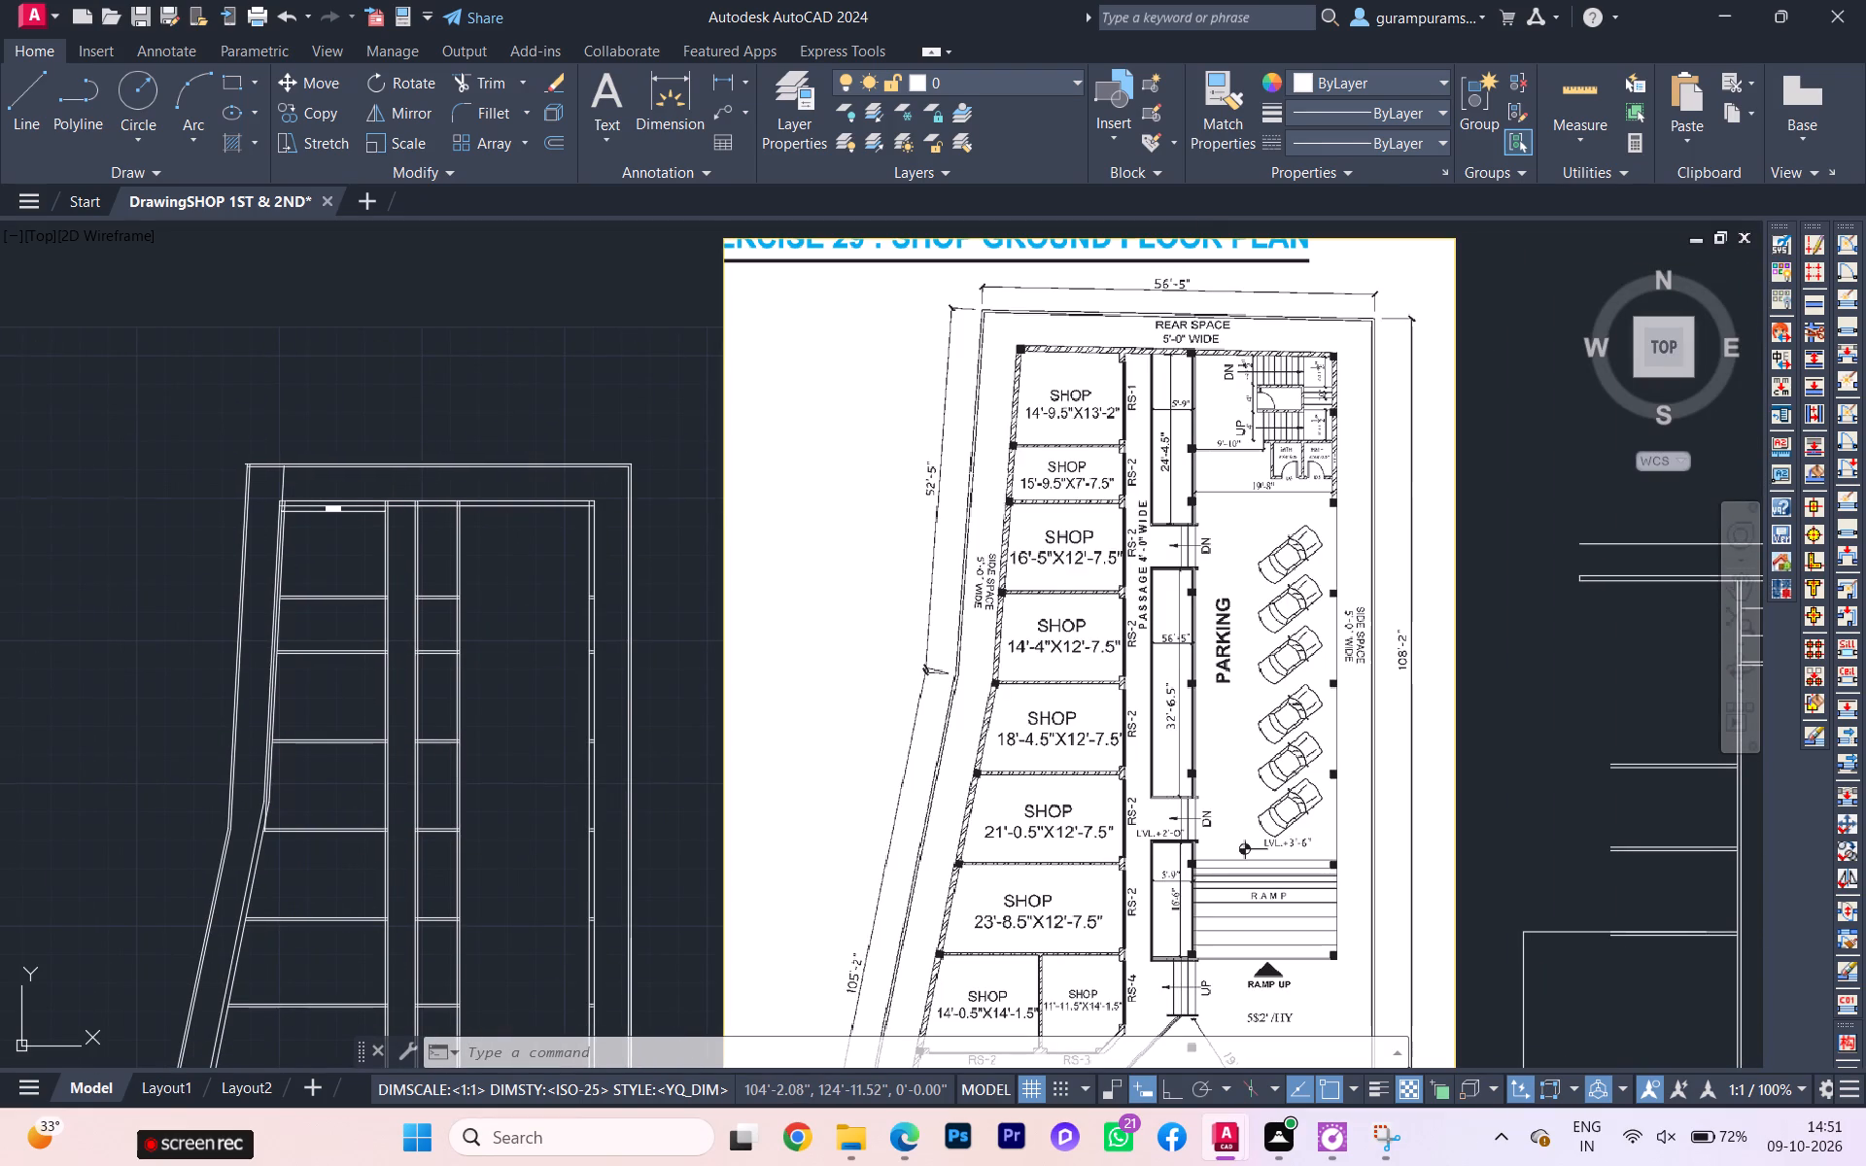
scroll(991, 521, "down", 1)
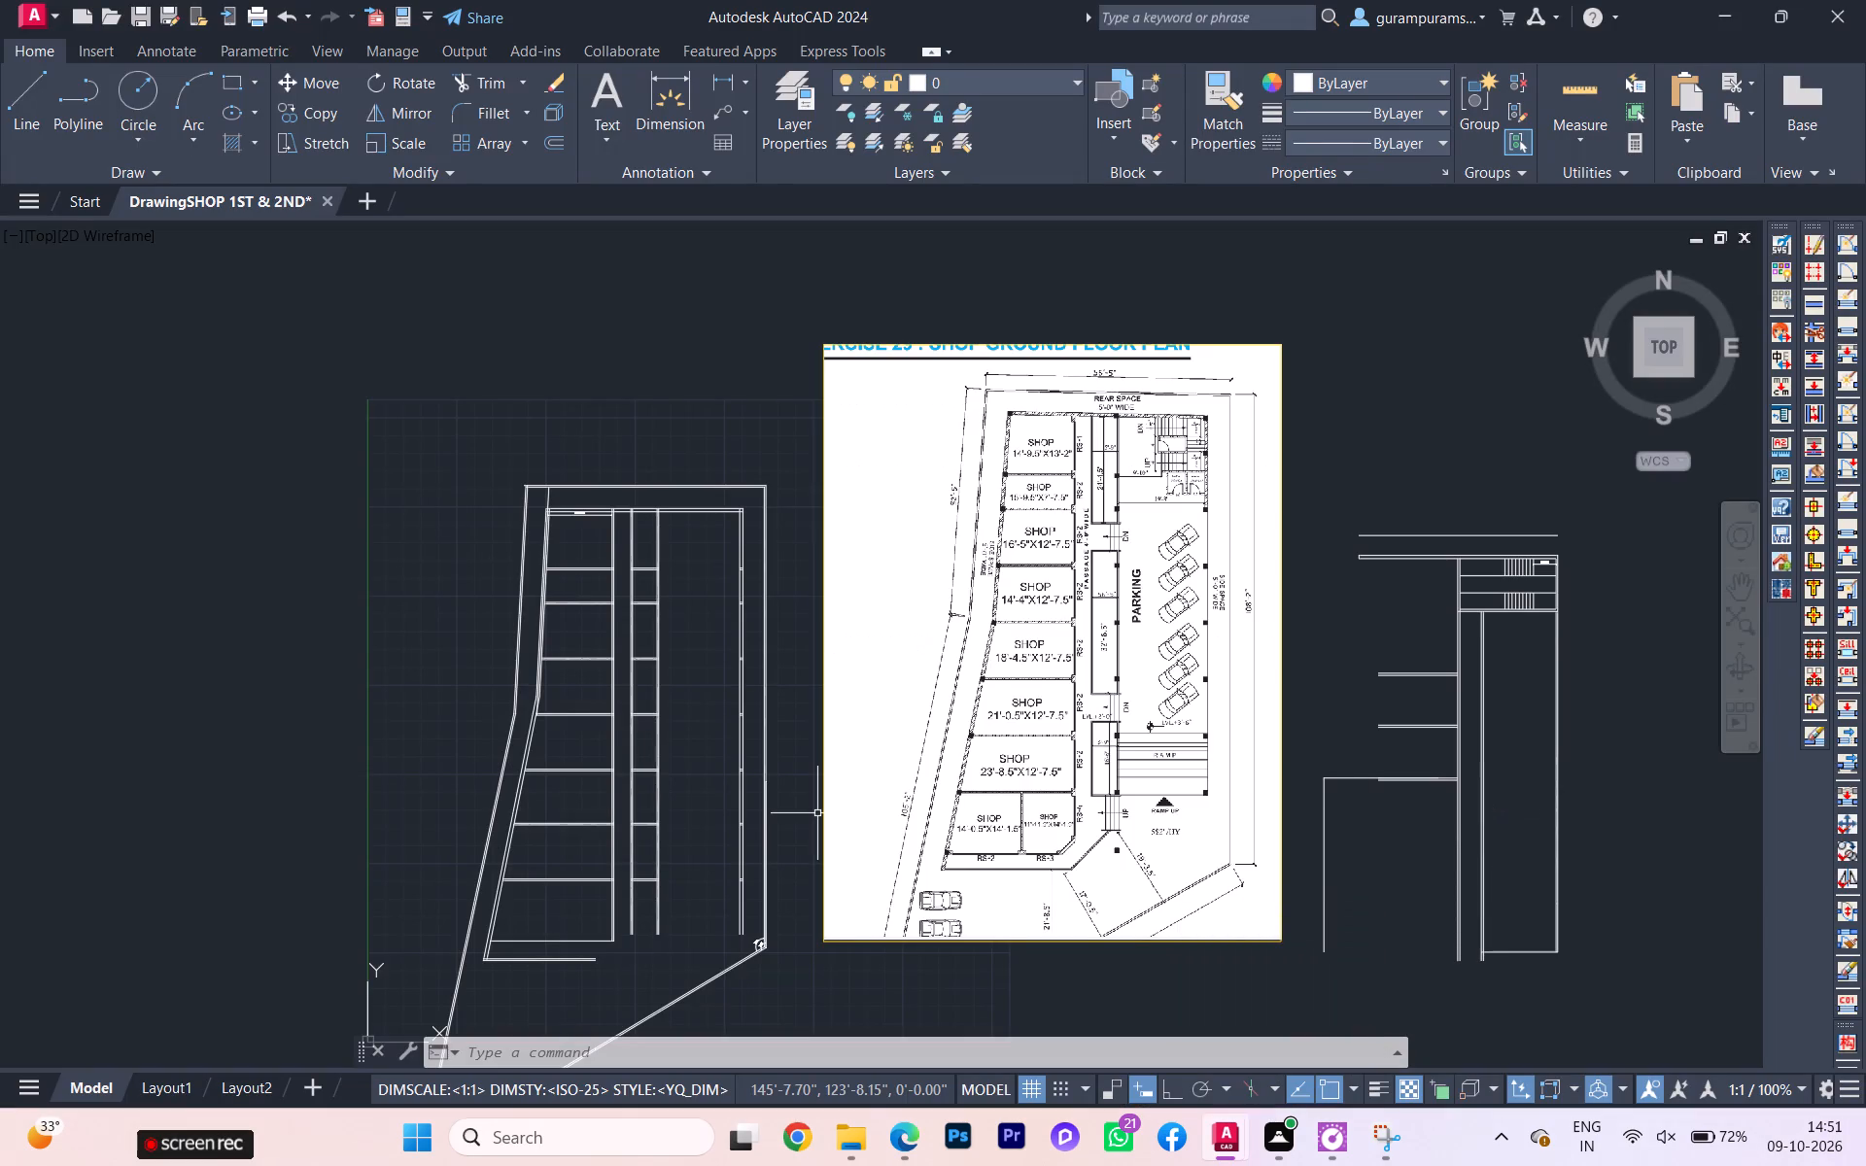
scroll(601, 737, "up", 2)
scroll(645, 702, "down", 1)
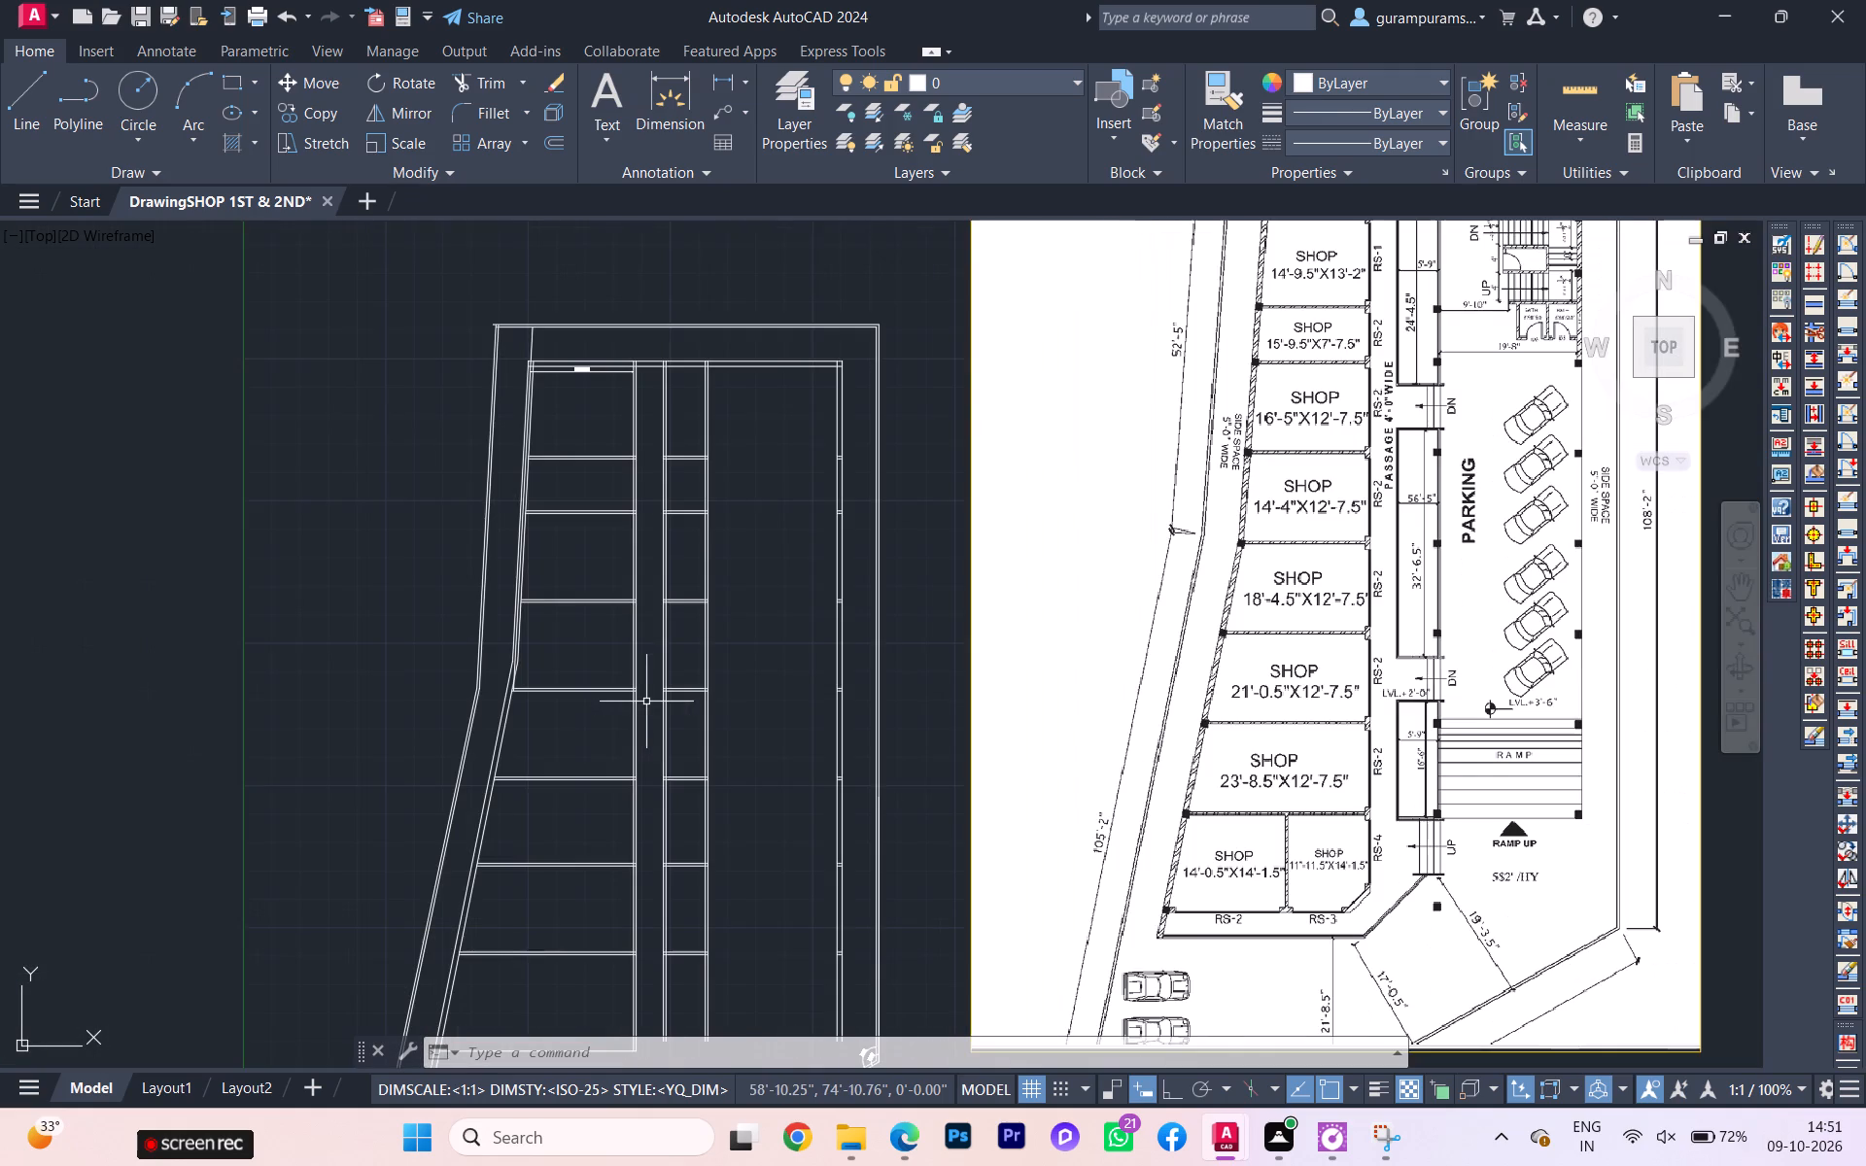
Examine where the offset line meets the bend in the shops' outer wall and how the shop partitions line up with the reference plan.
scroll(674, 689, "up", 1)
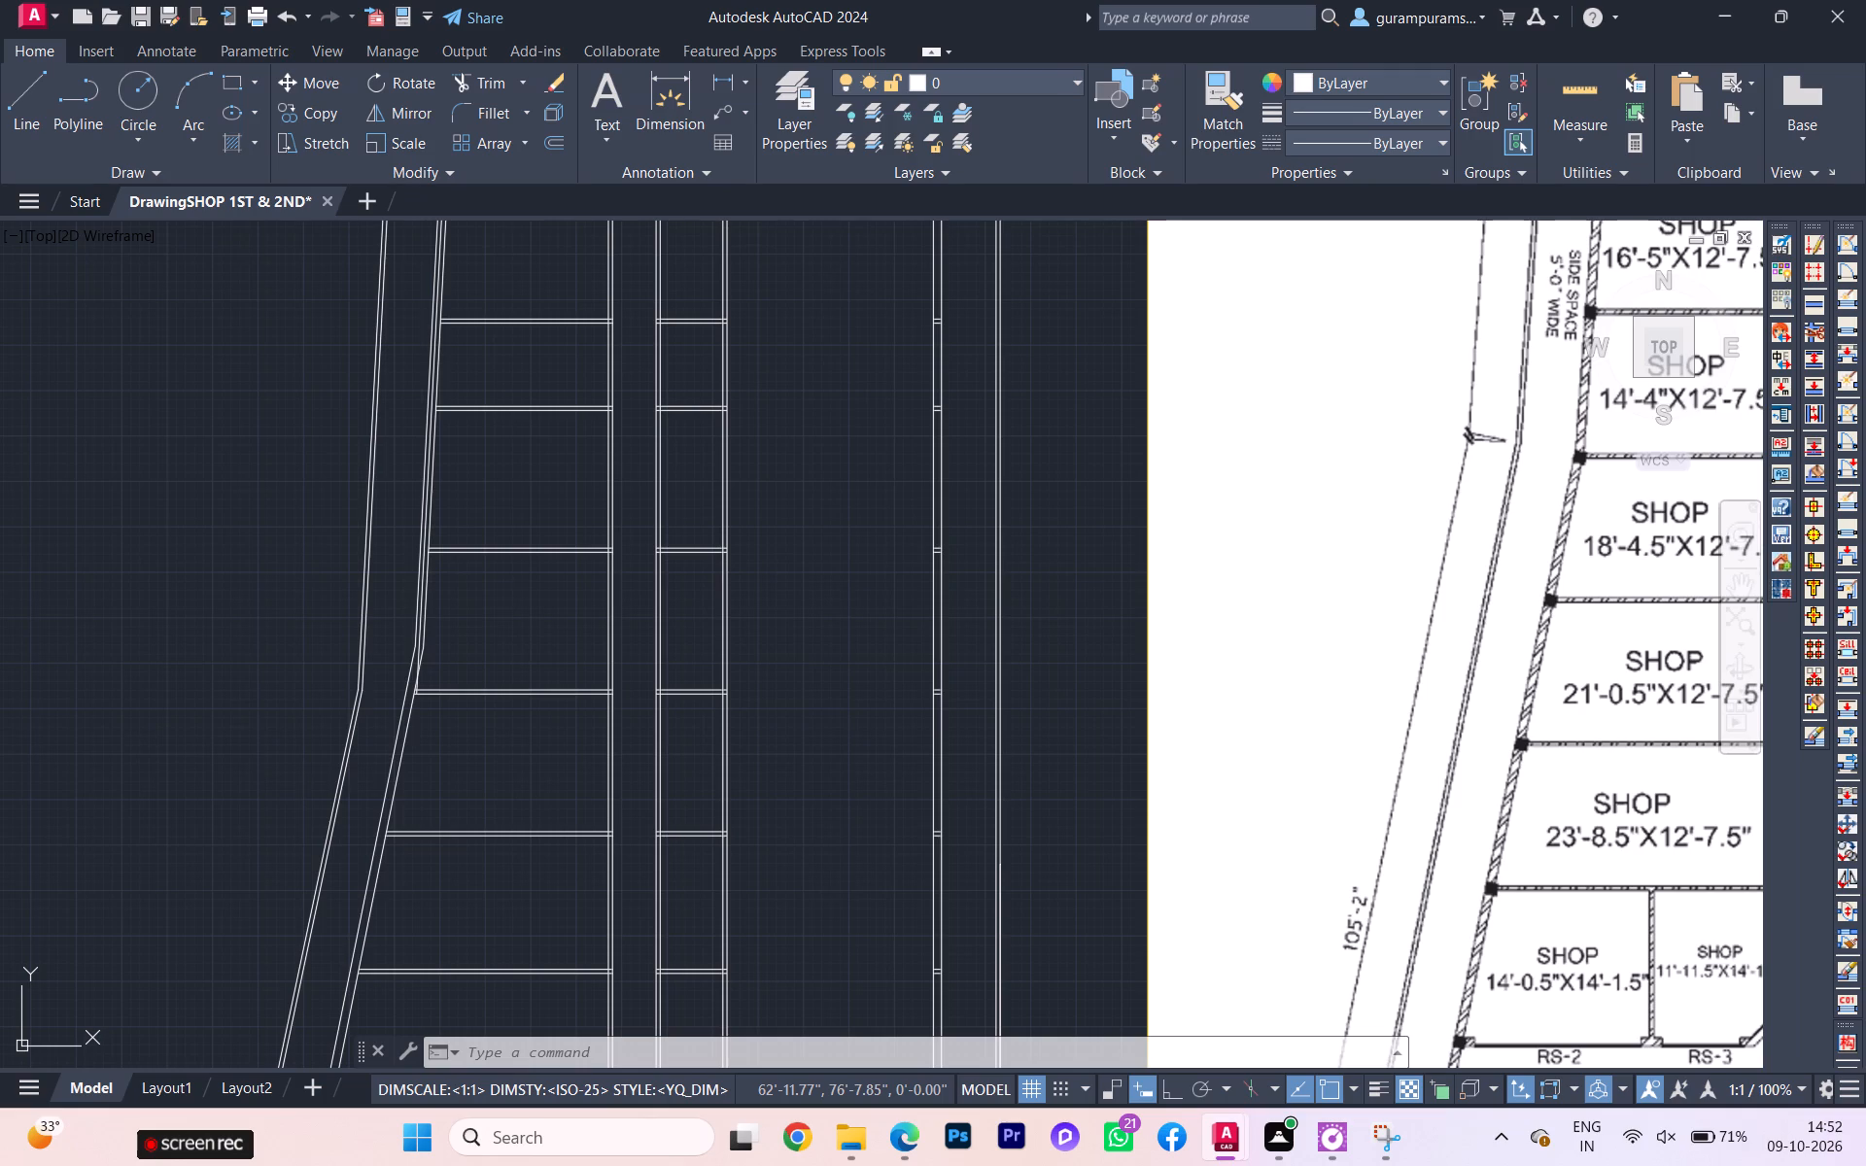
scroll(1240, 768, "down", 1)
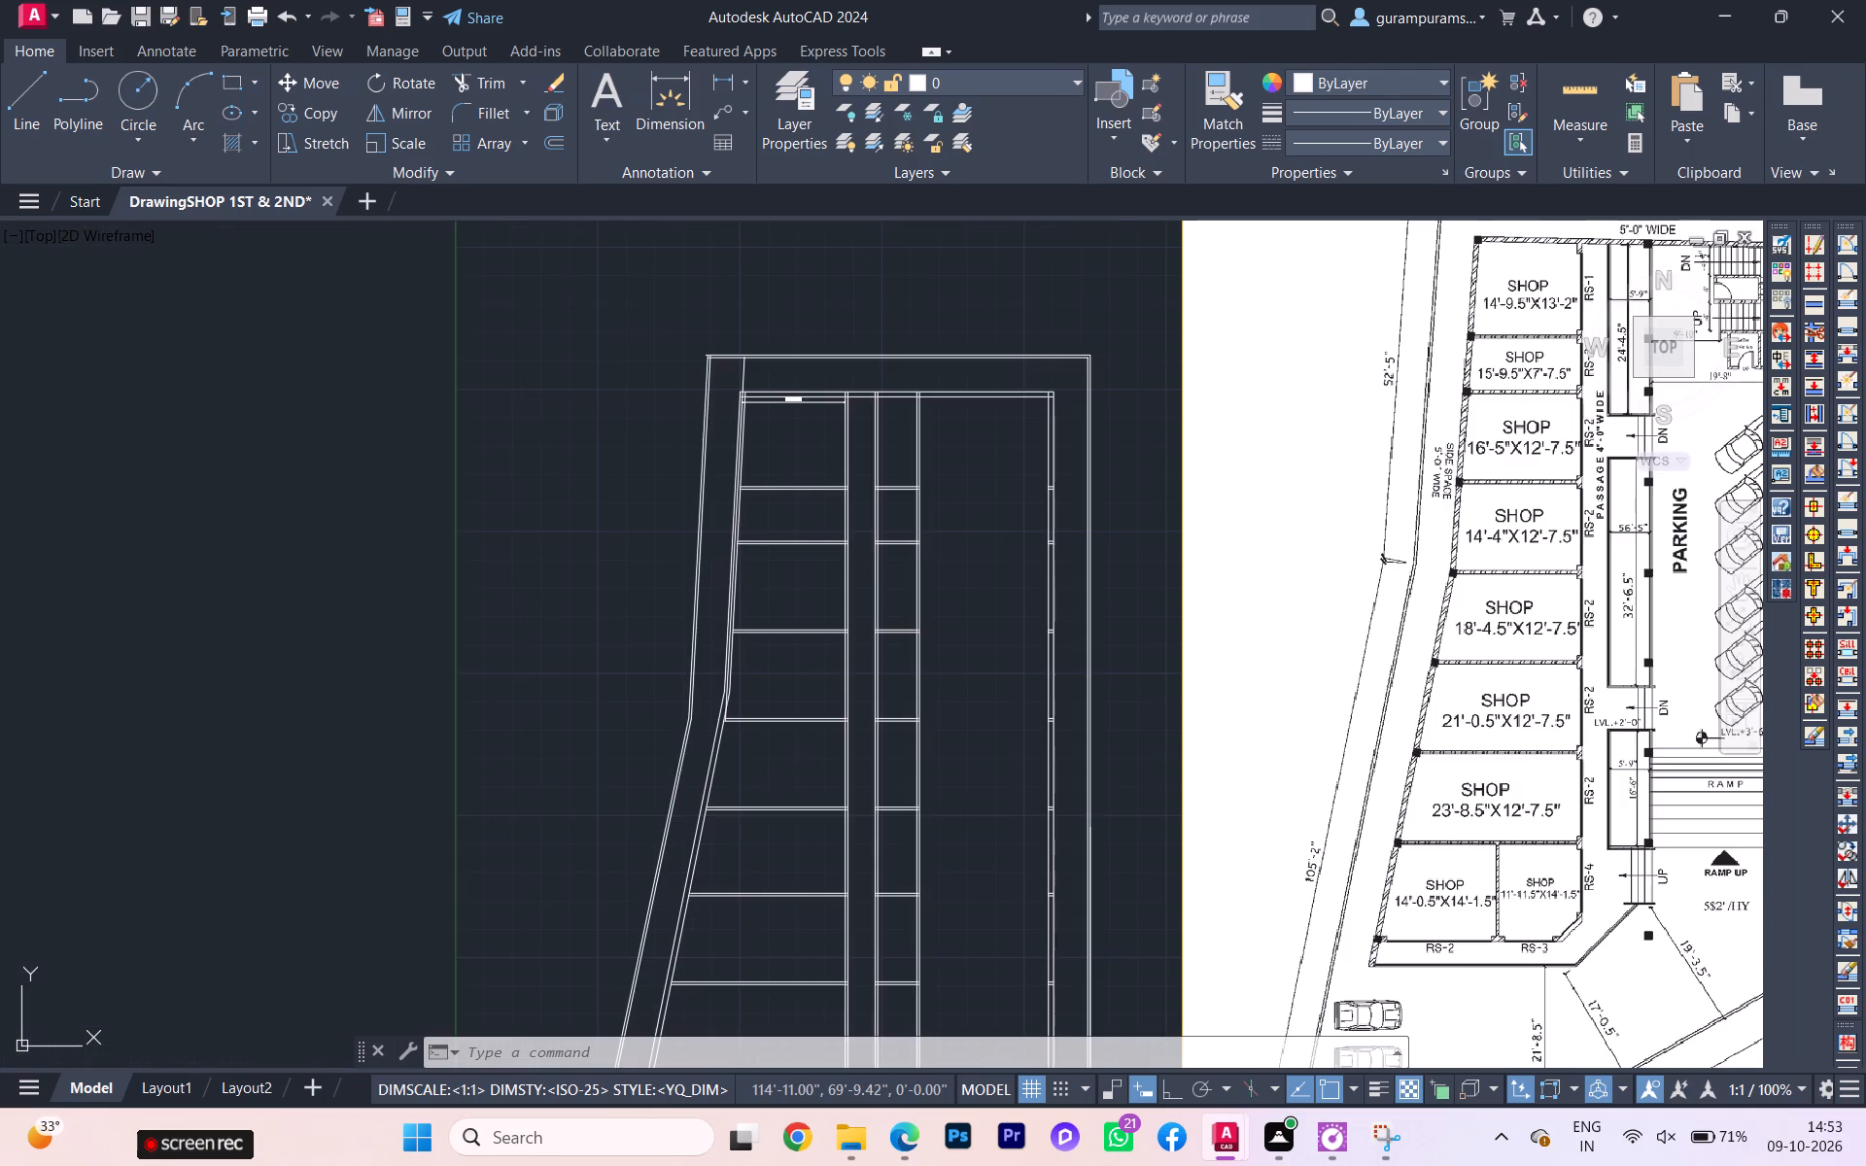
scroll(1246, 770, "up", 1)
scroll(1254, 760, "down", 2)
scroll(1052, 768, "up", 2)
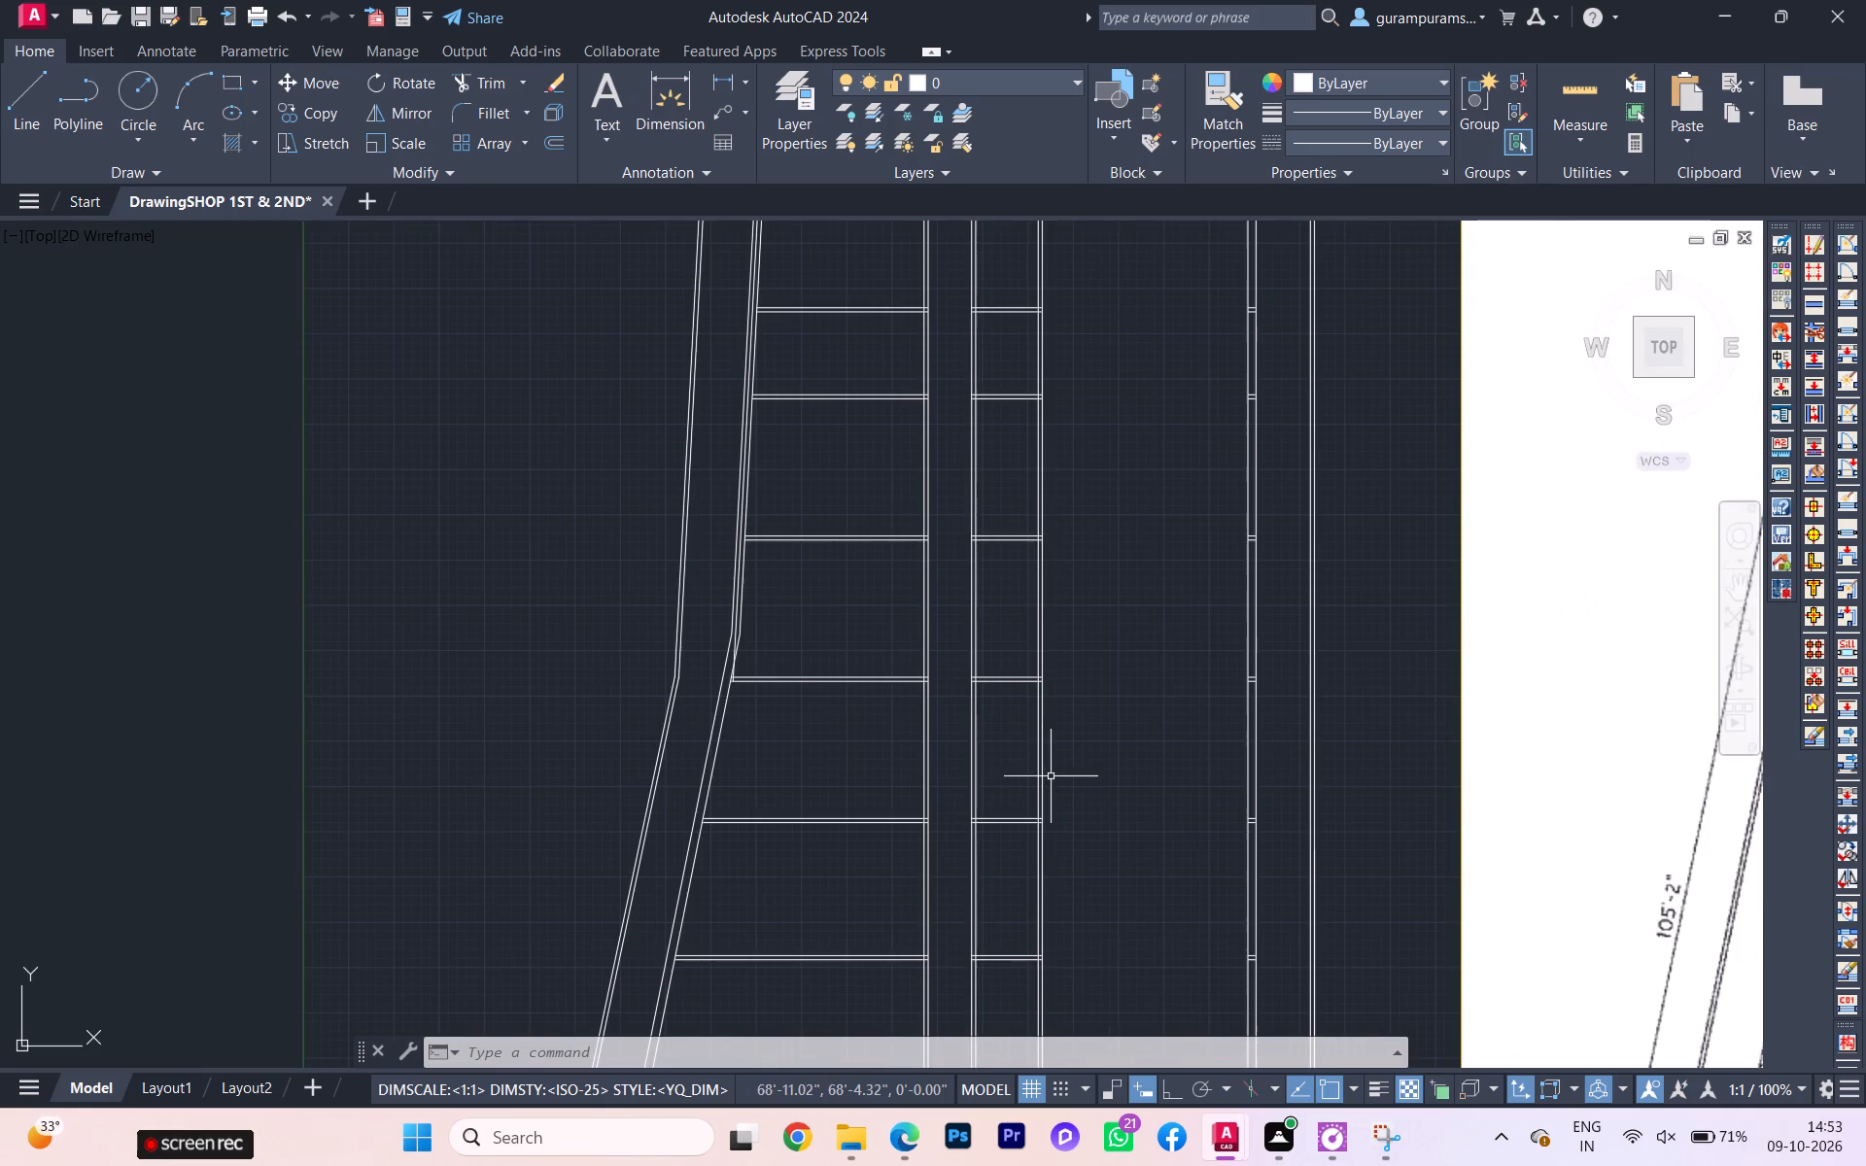
scroll(751, 682, "up", 4)
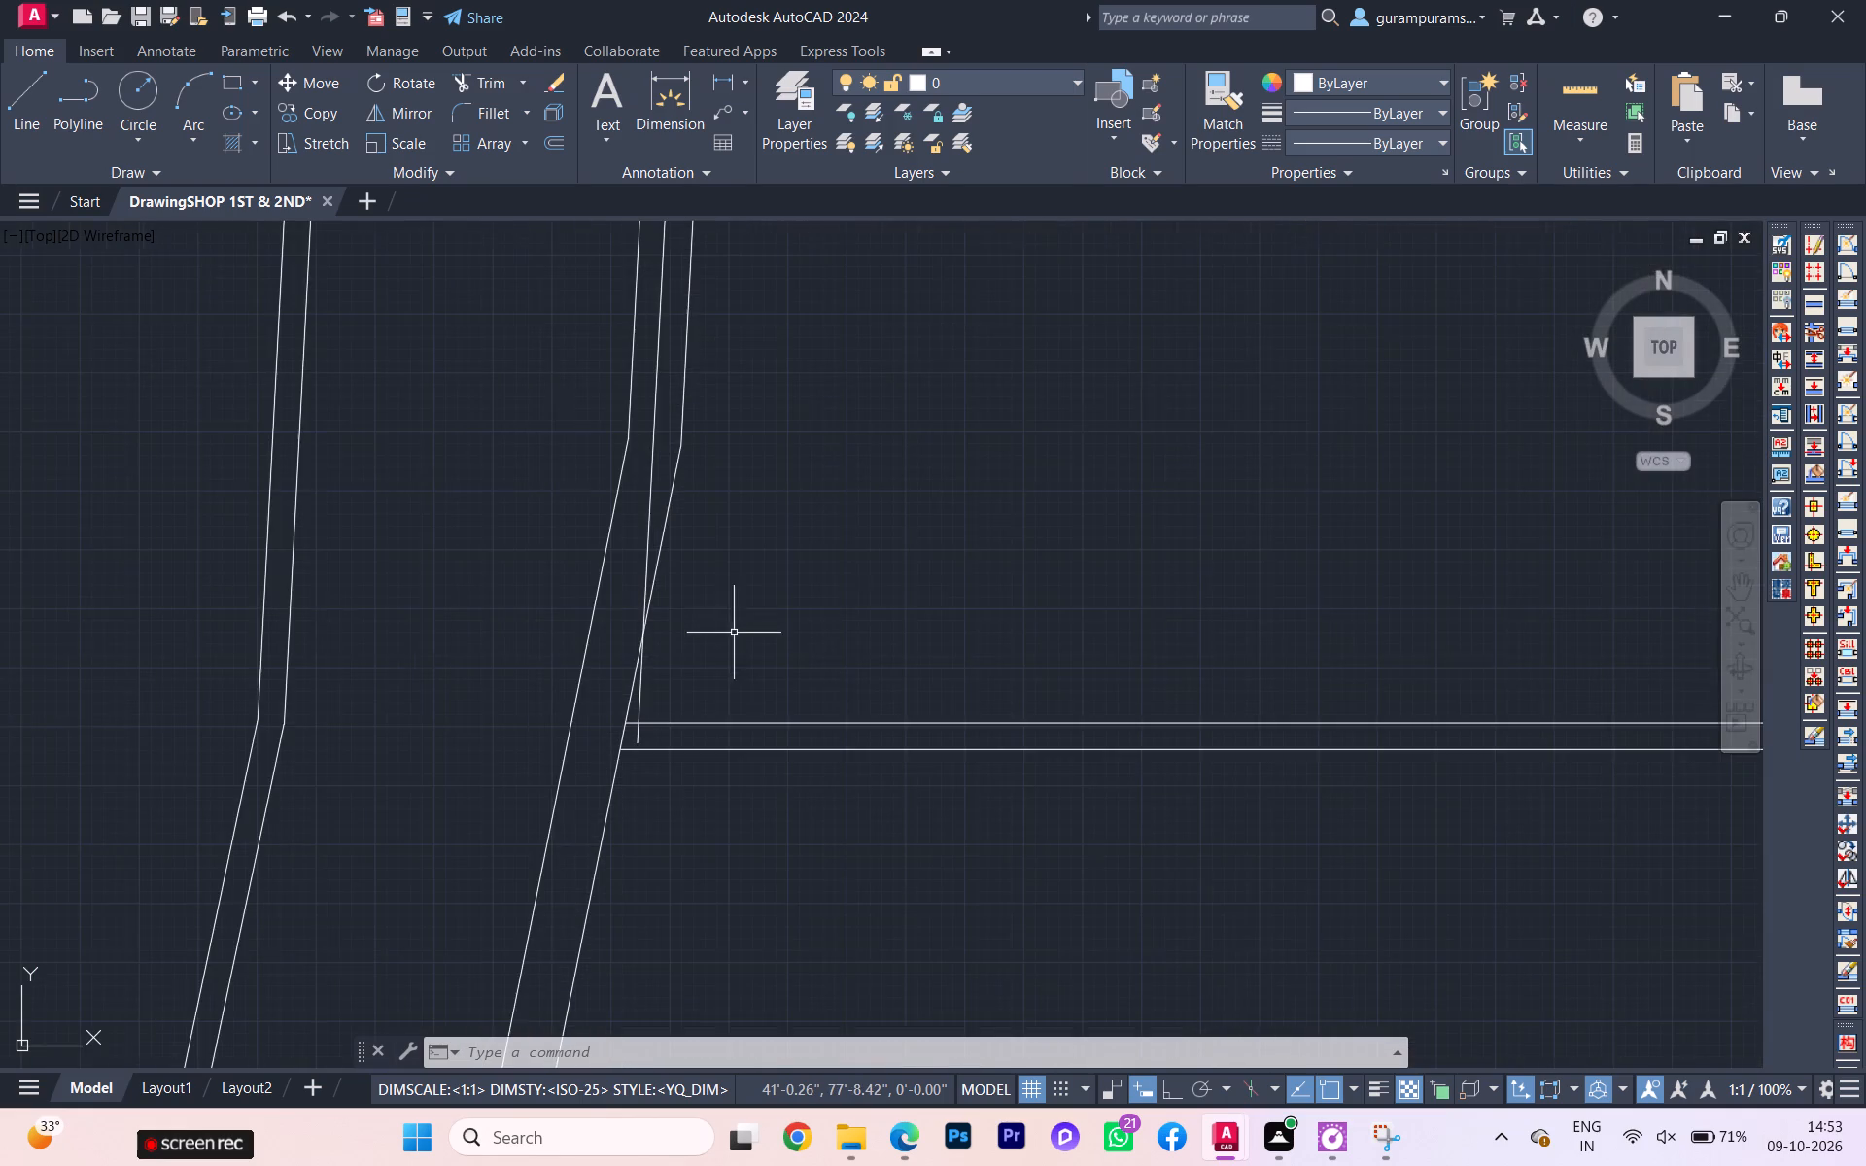
scroll(727, 615, "down", 4)
scroll(741, 616, "up", 1)
scroll(741, 616, "down", 2)
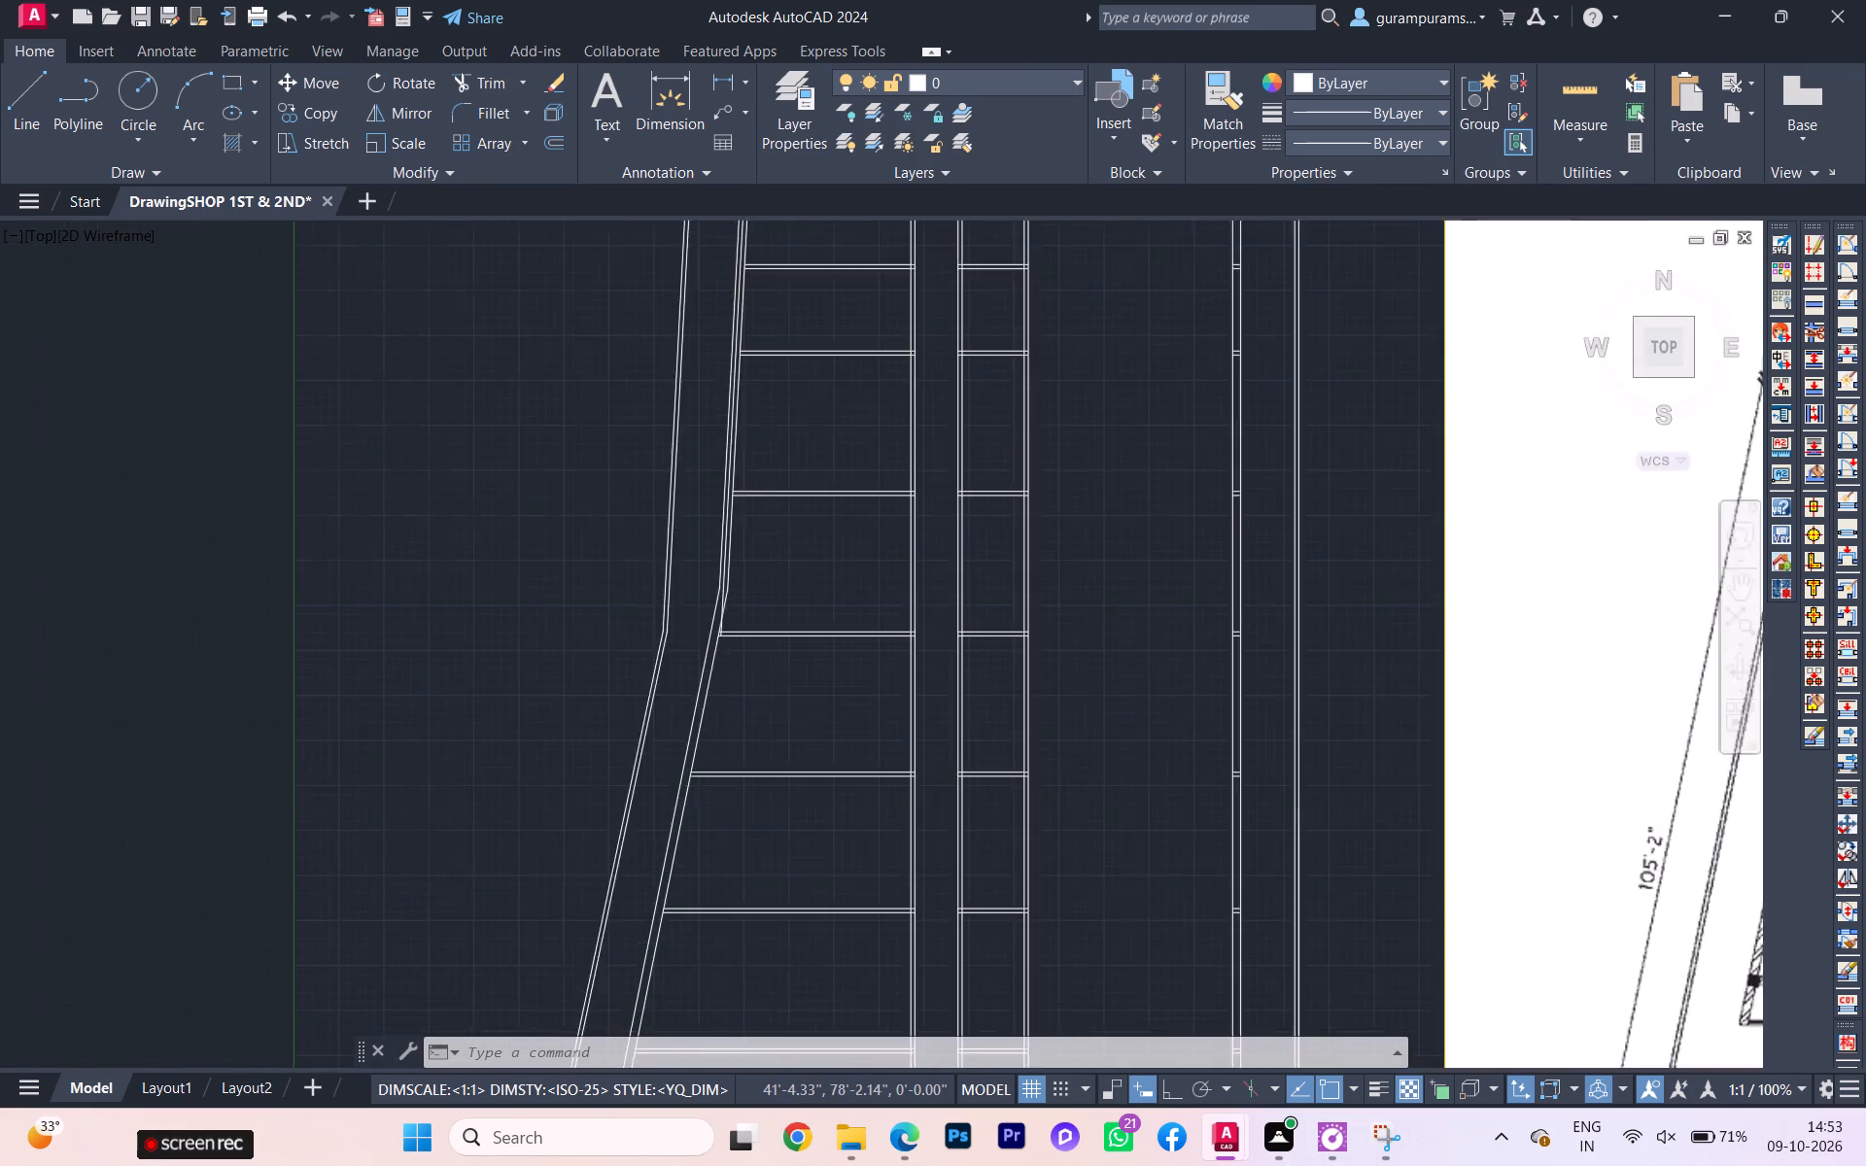
scroll(741, 616, "down", 1)
scroll(829, 568, "up", 1)
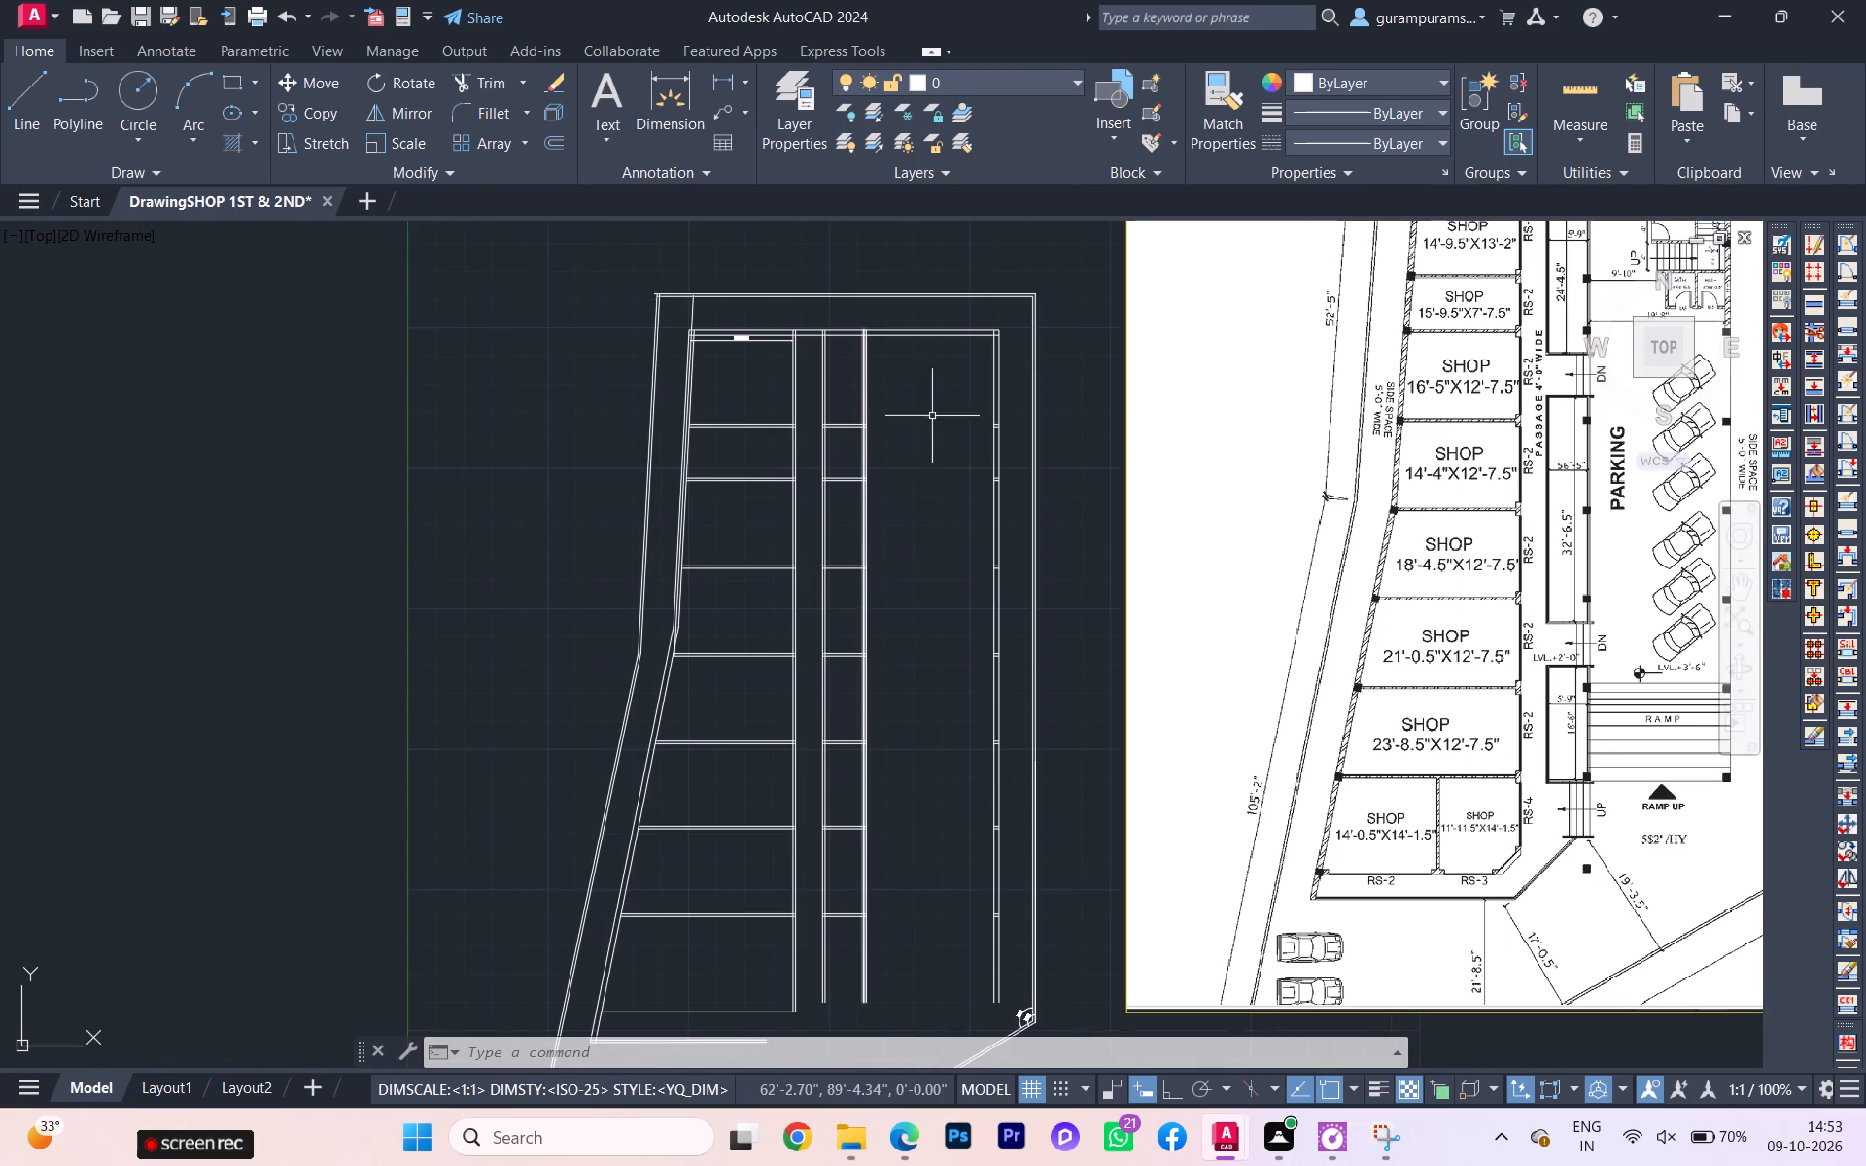
scroll(920, 372, "up", 1)
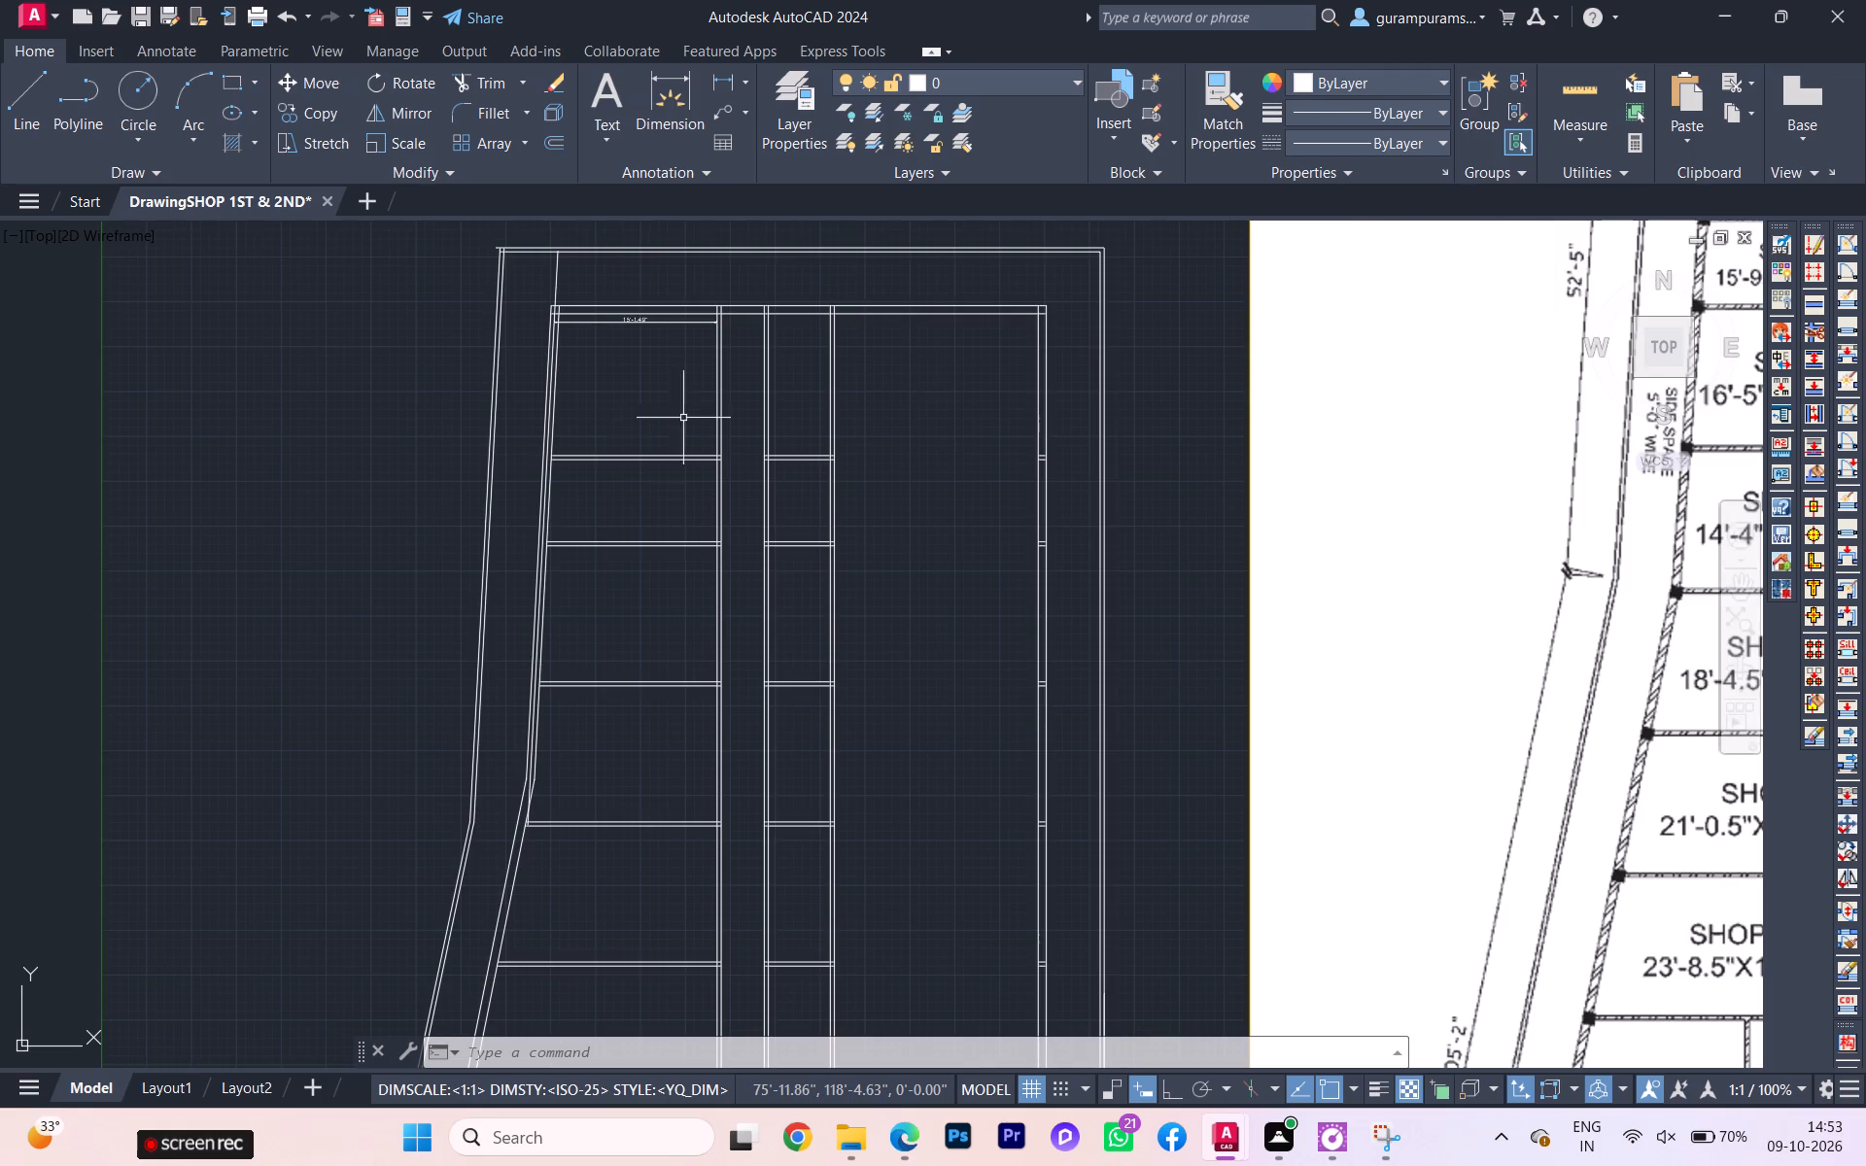
scroll(576, 440, "up", 4)
scroll(557, 440, "down", 2)
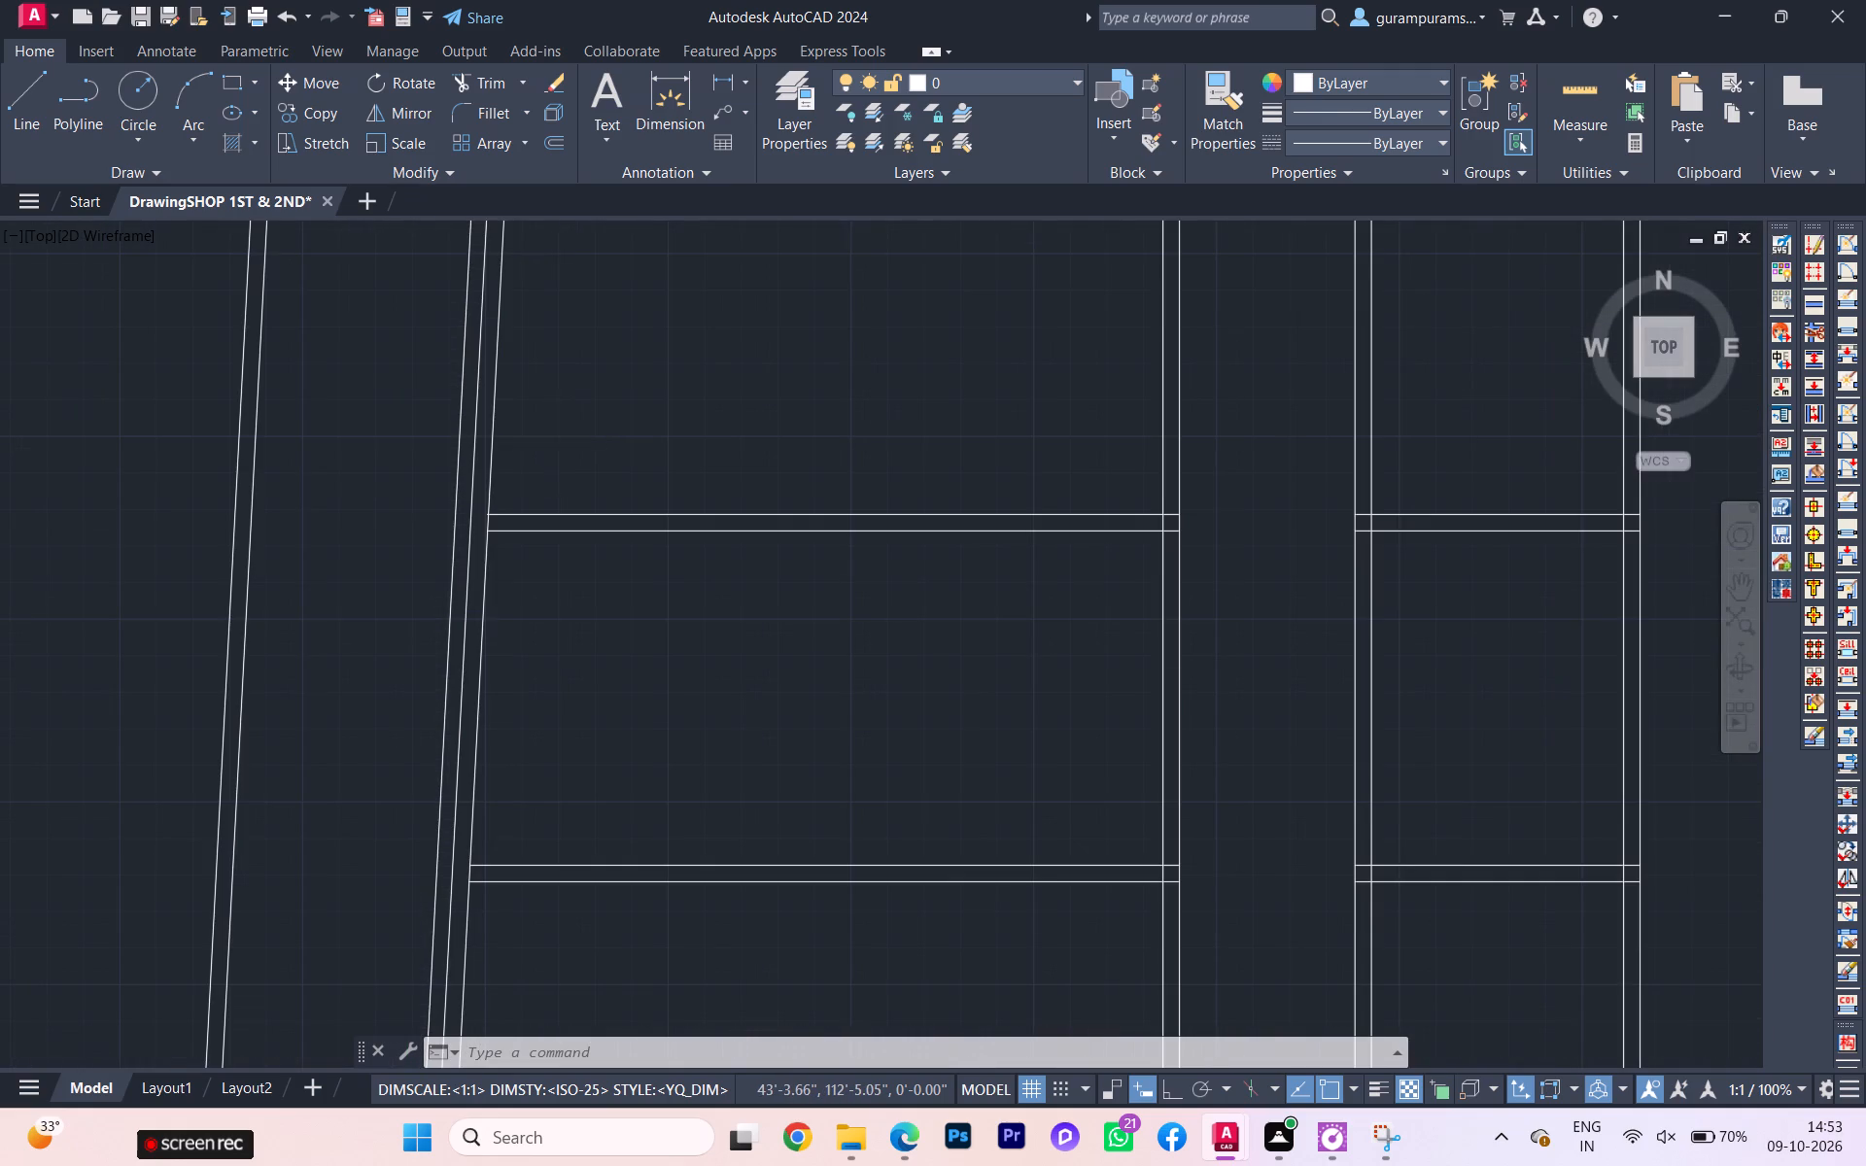
scroll(568, 437, "down", 1)
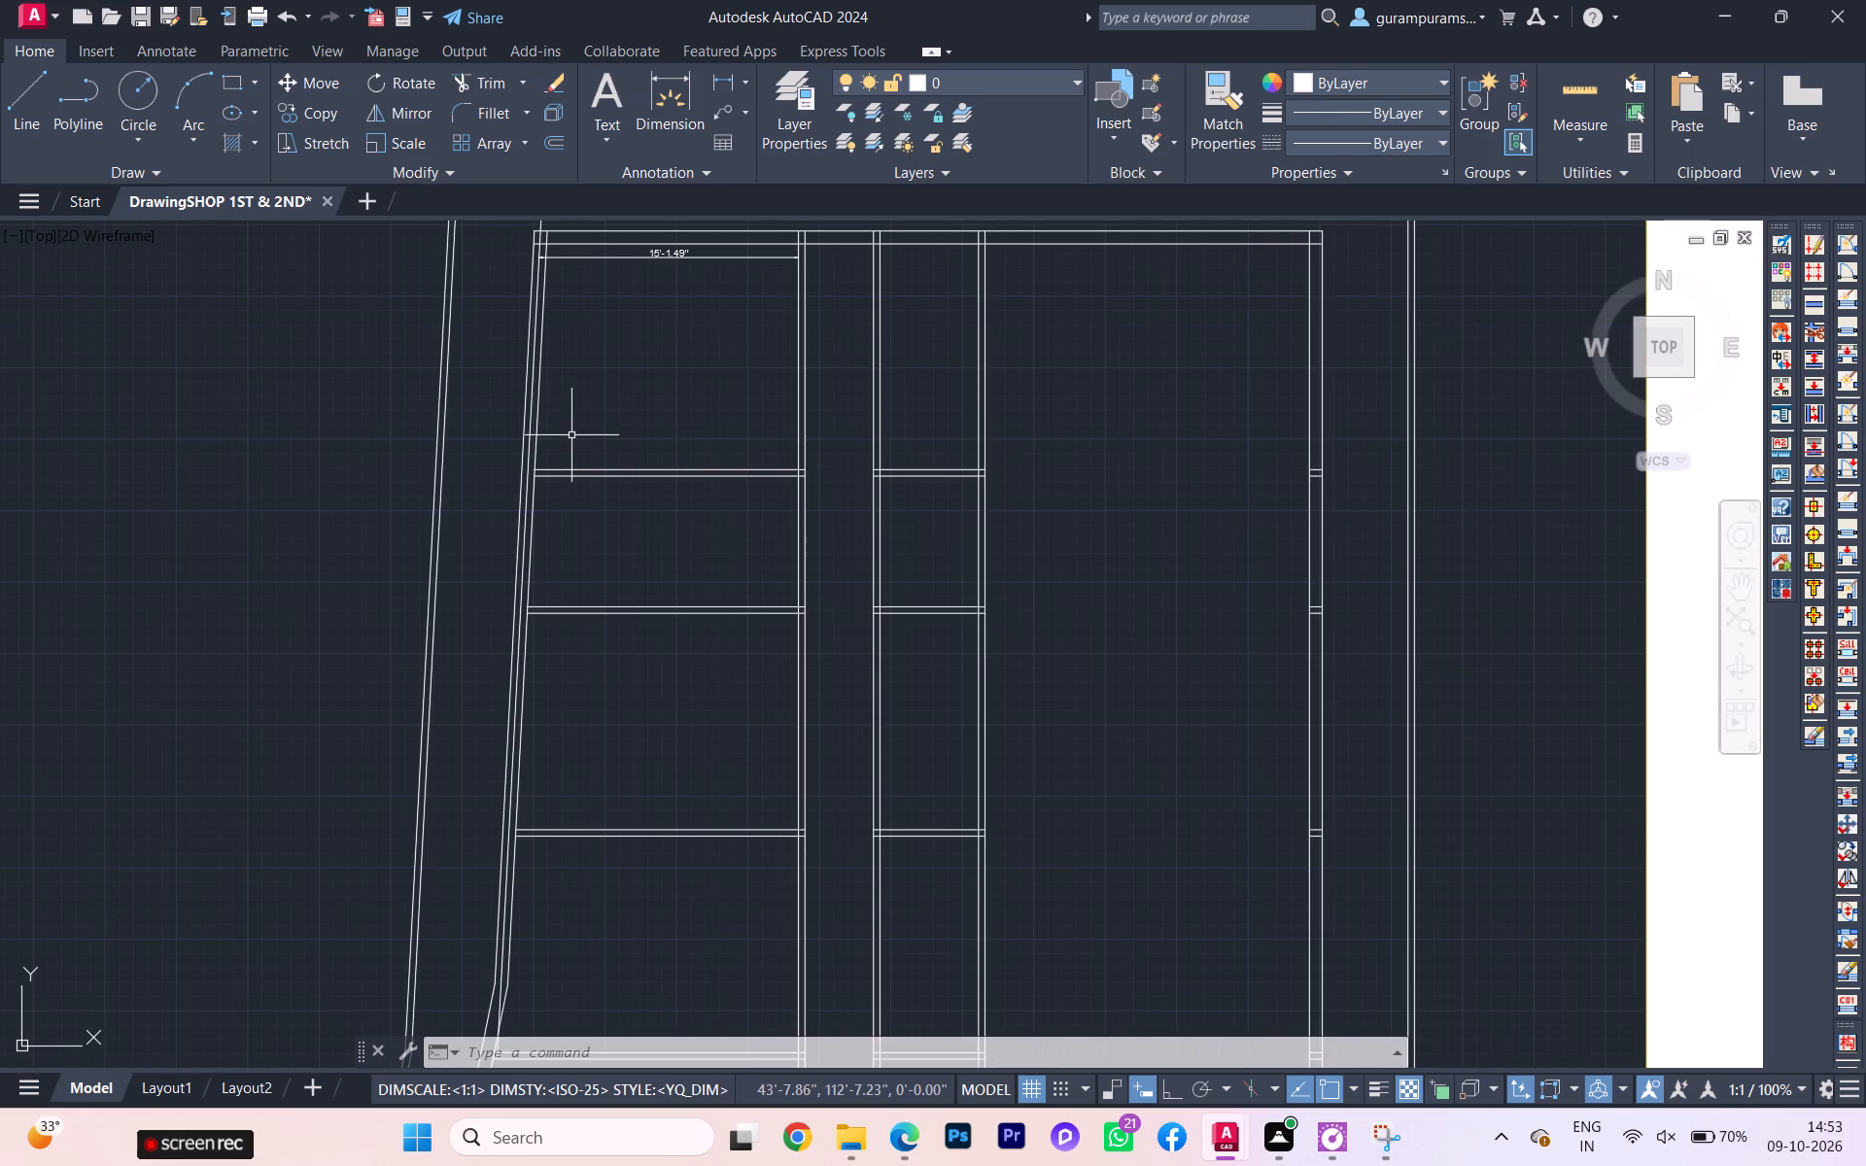
scroll(561, 428, "down", 1)
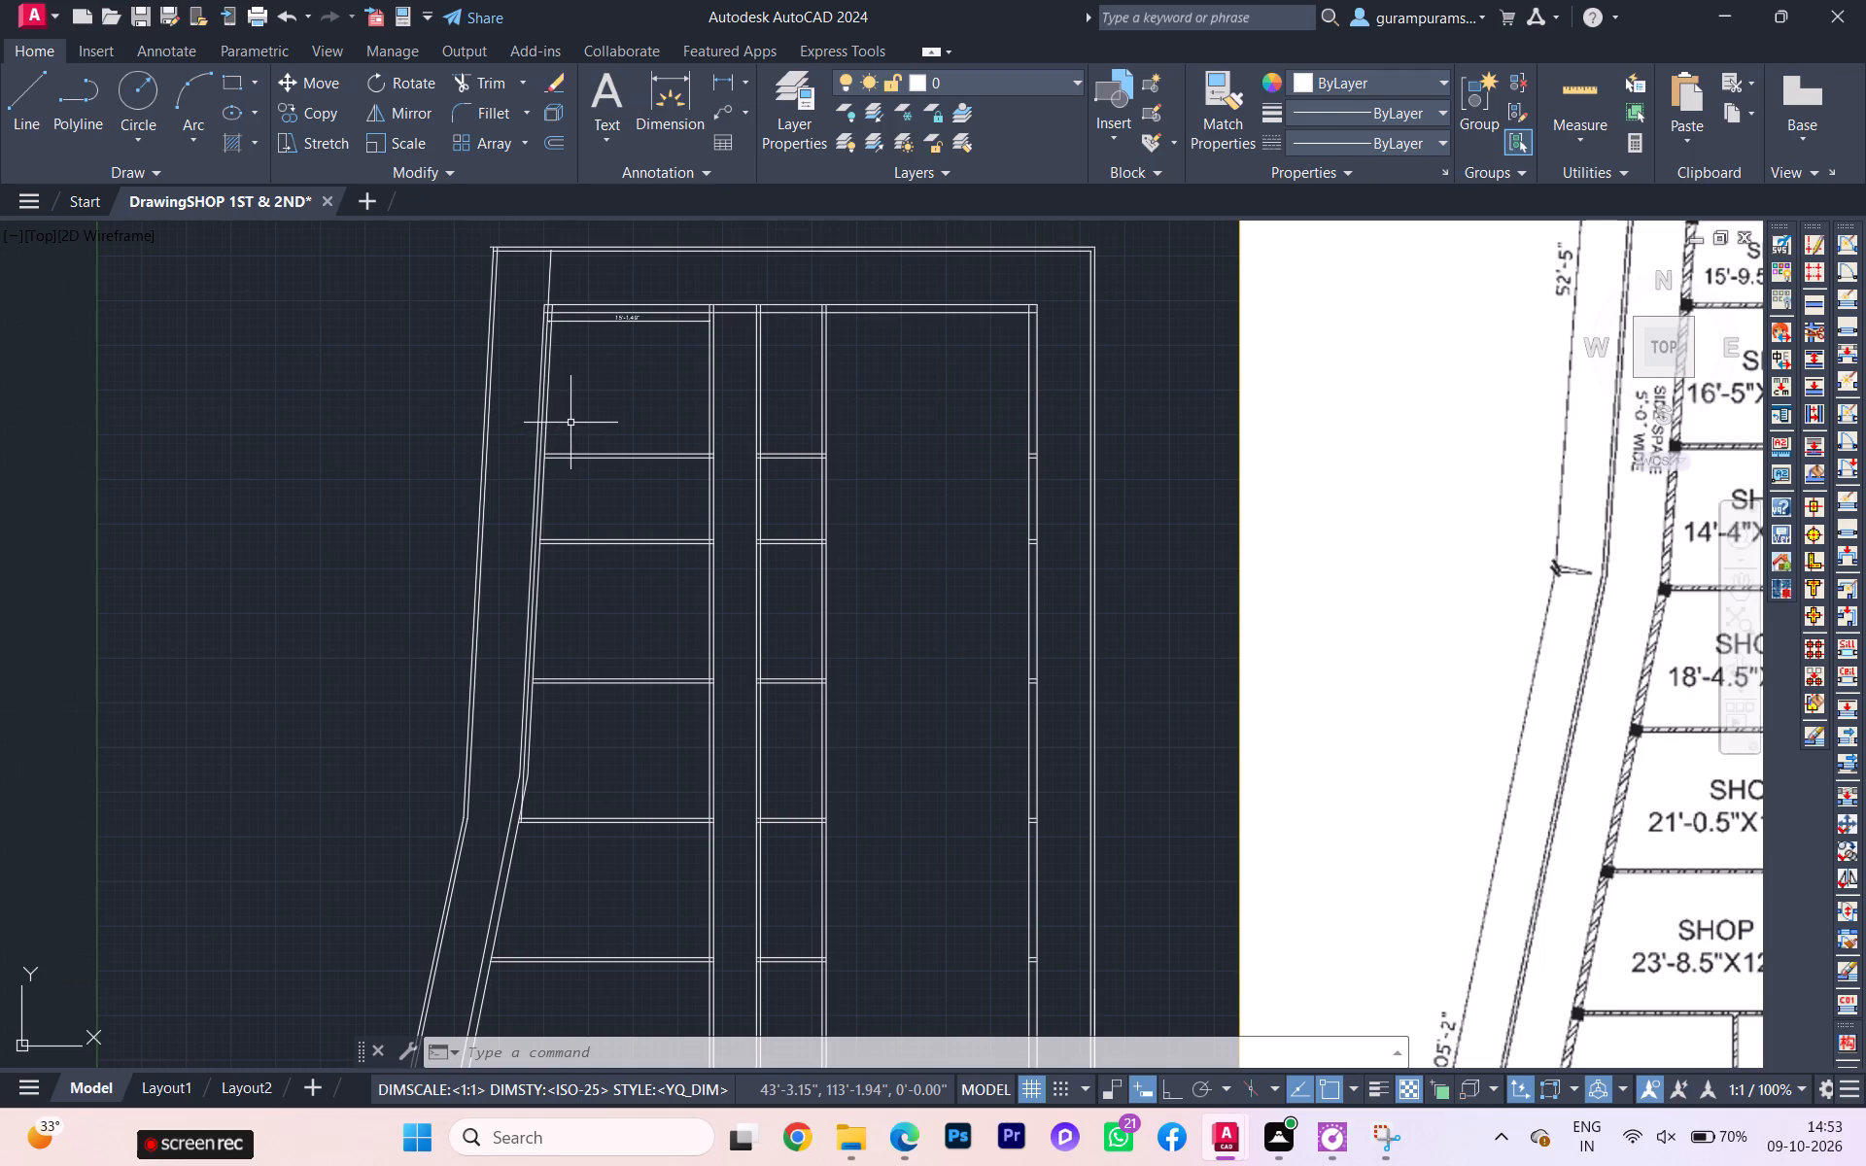
scroll(617, 348, "up", 2)
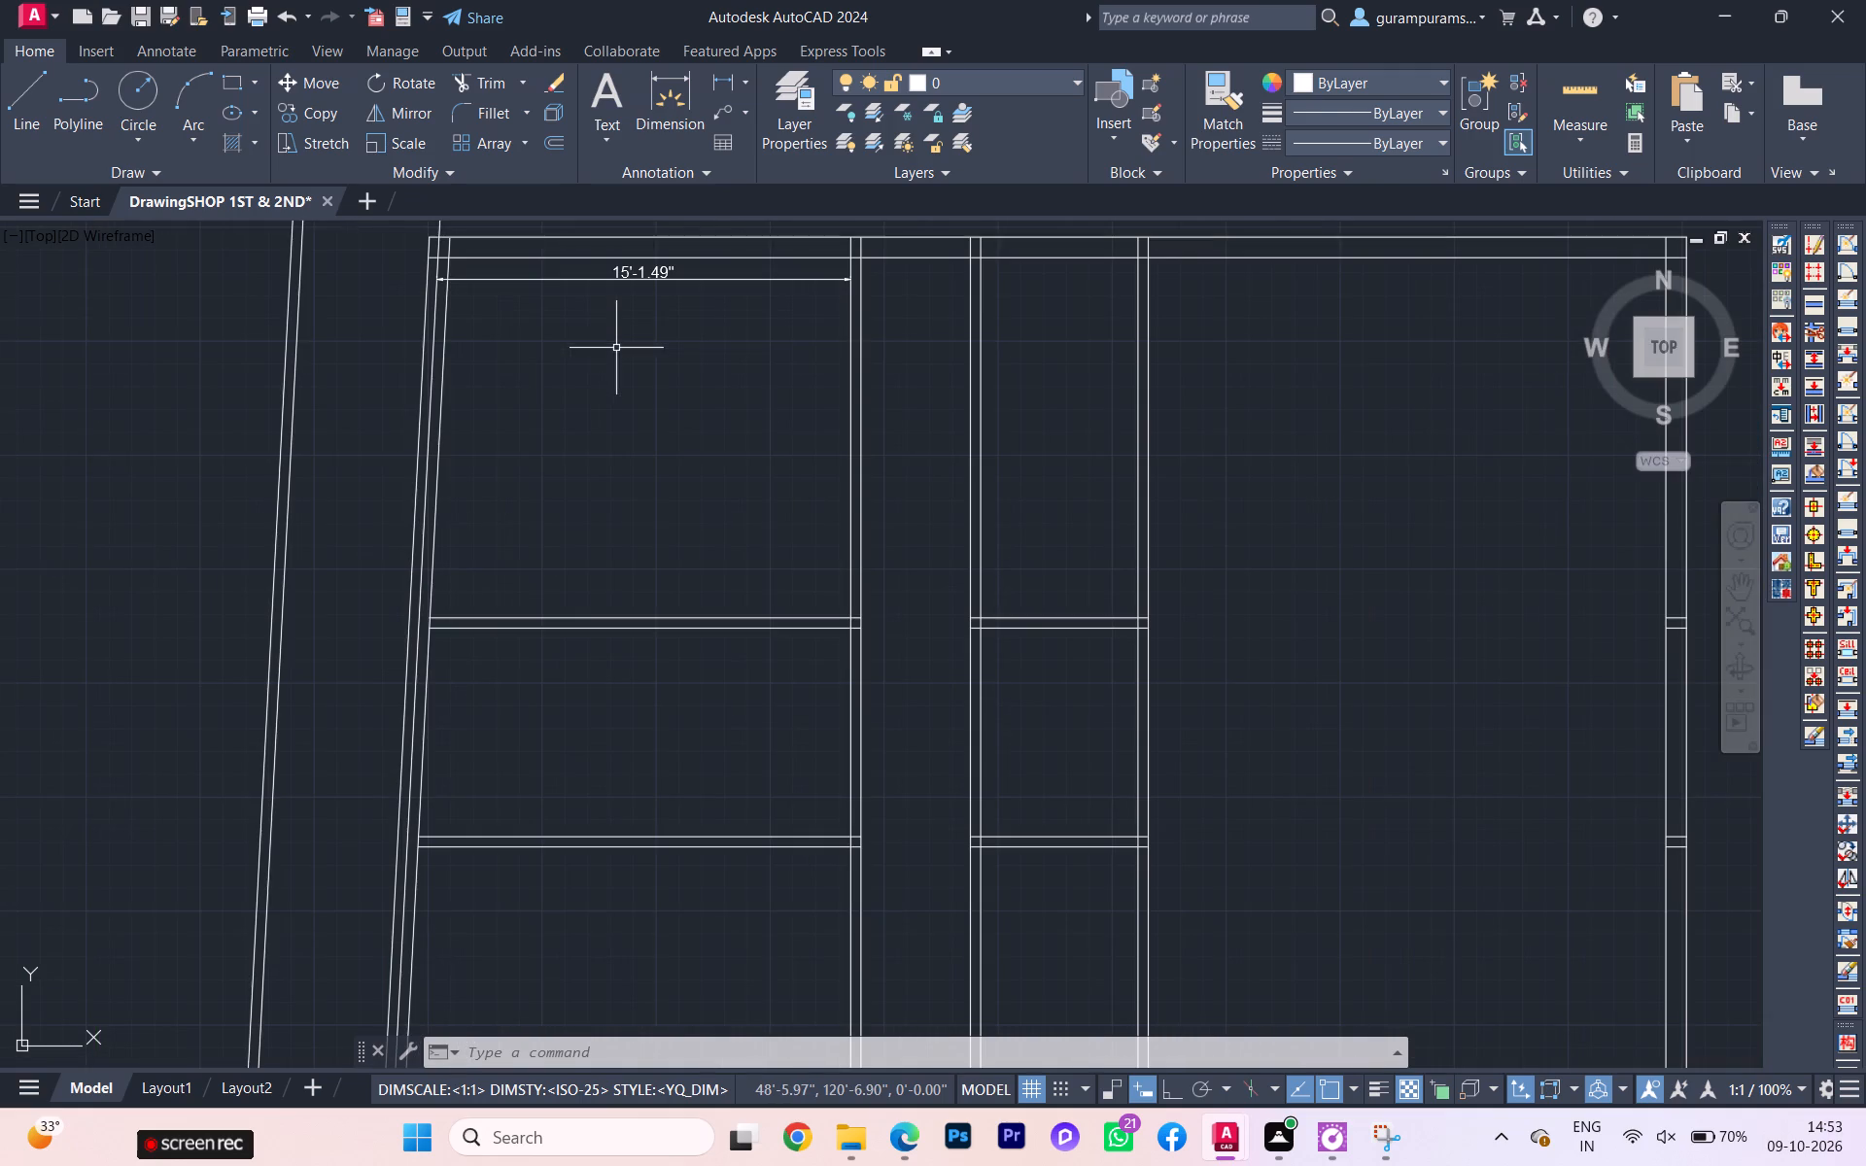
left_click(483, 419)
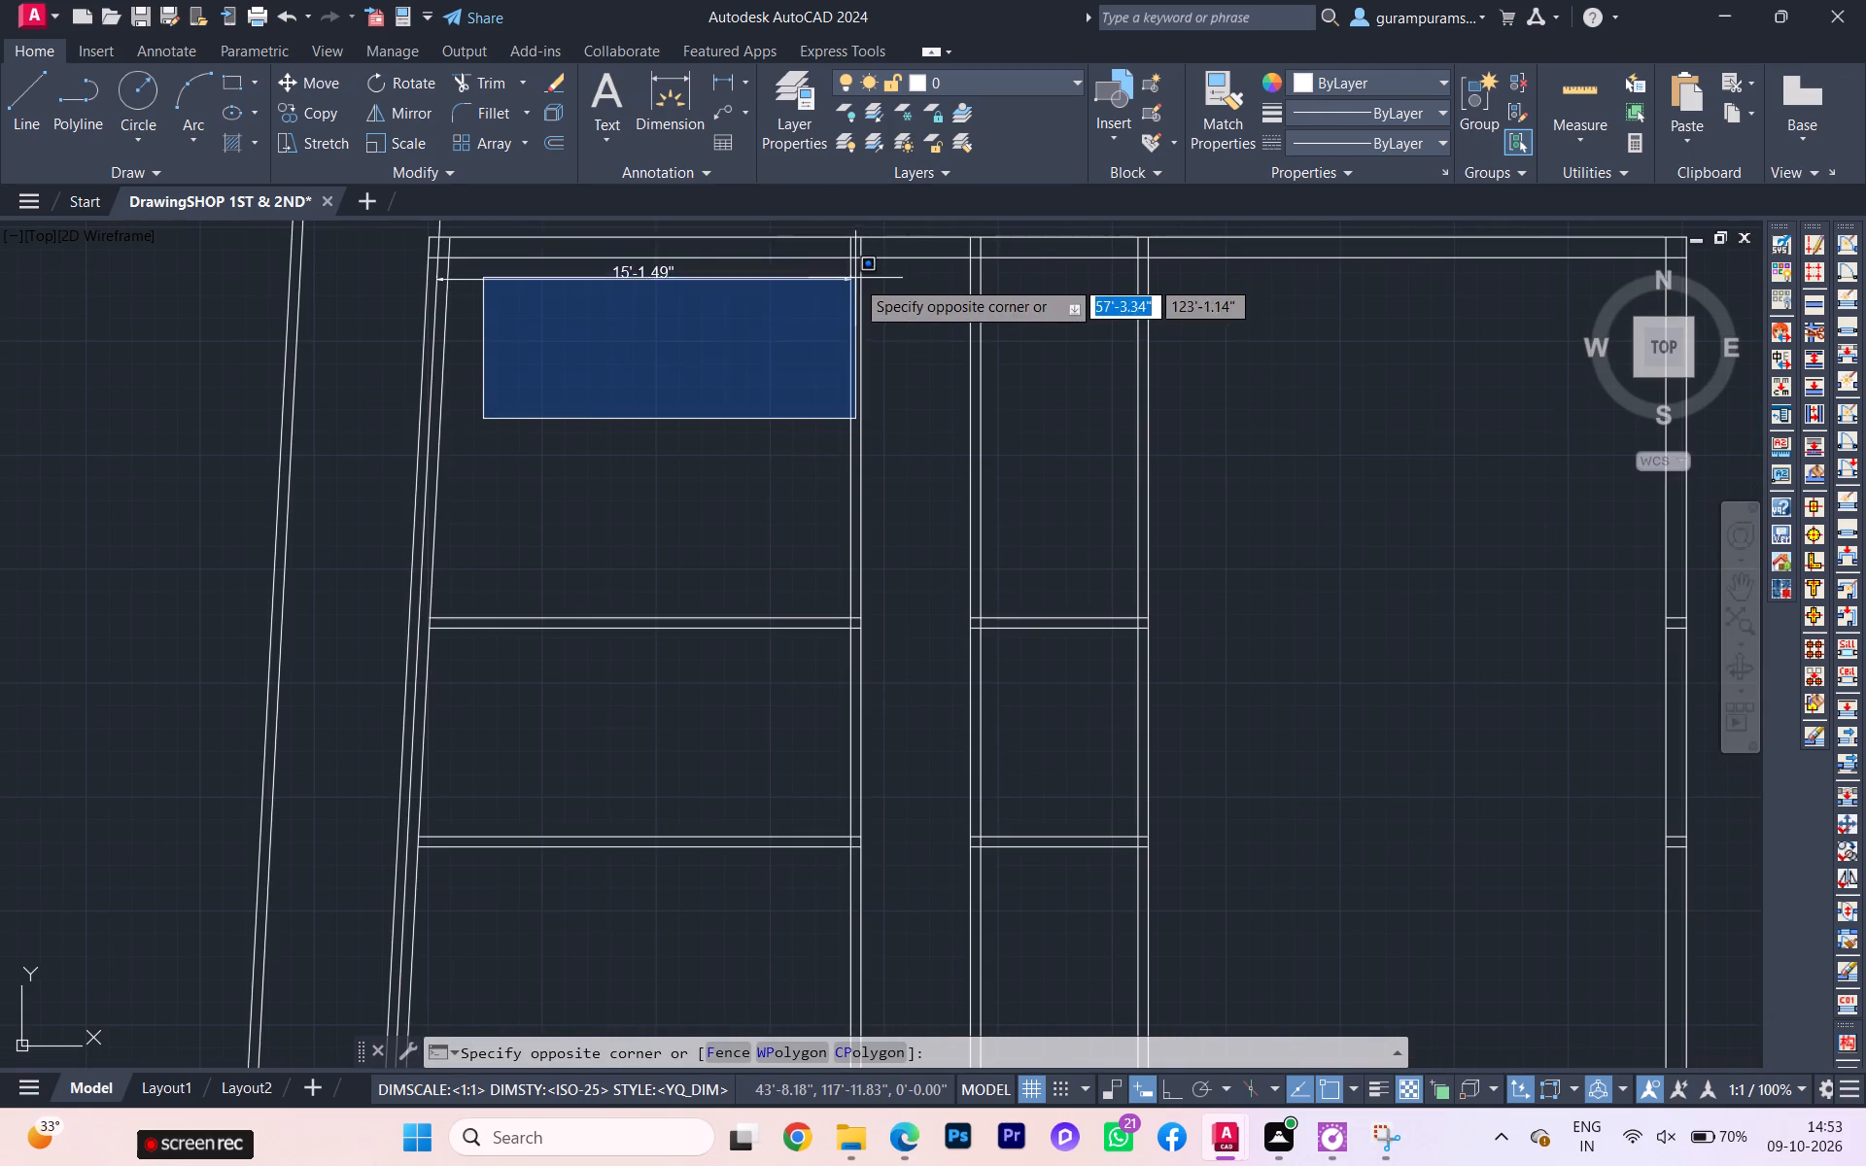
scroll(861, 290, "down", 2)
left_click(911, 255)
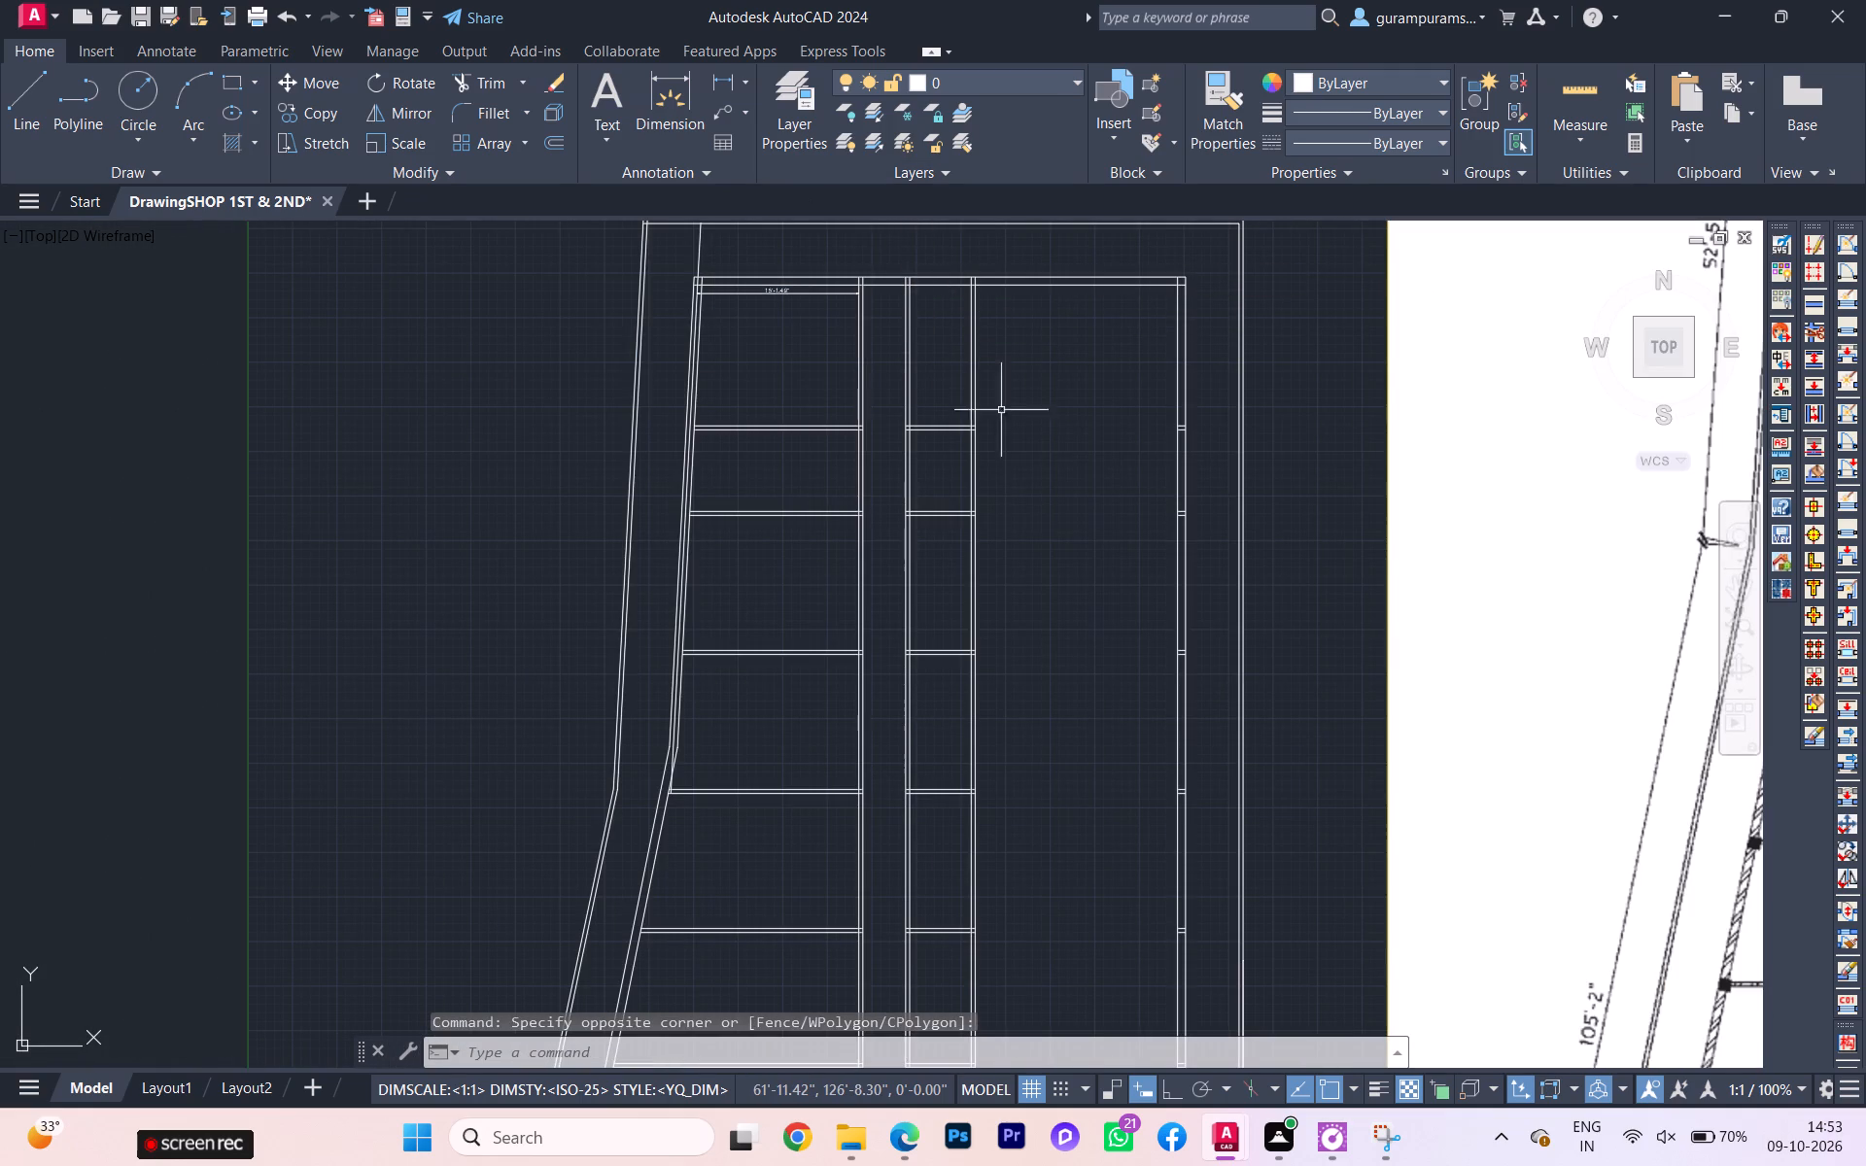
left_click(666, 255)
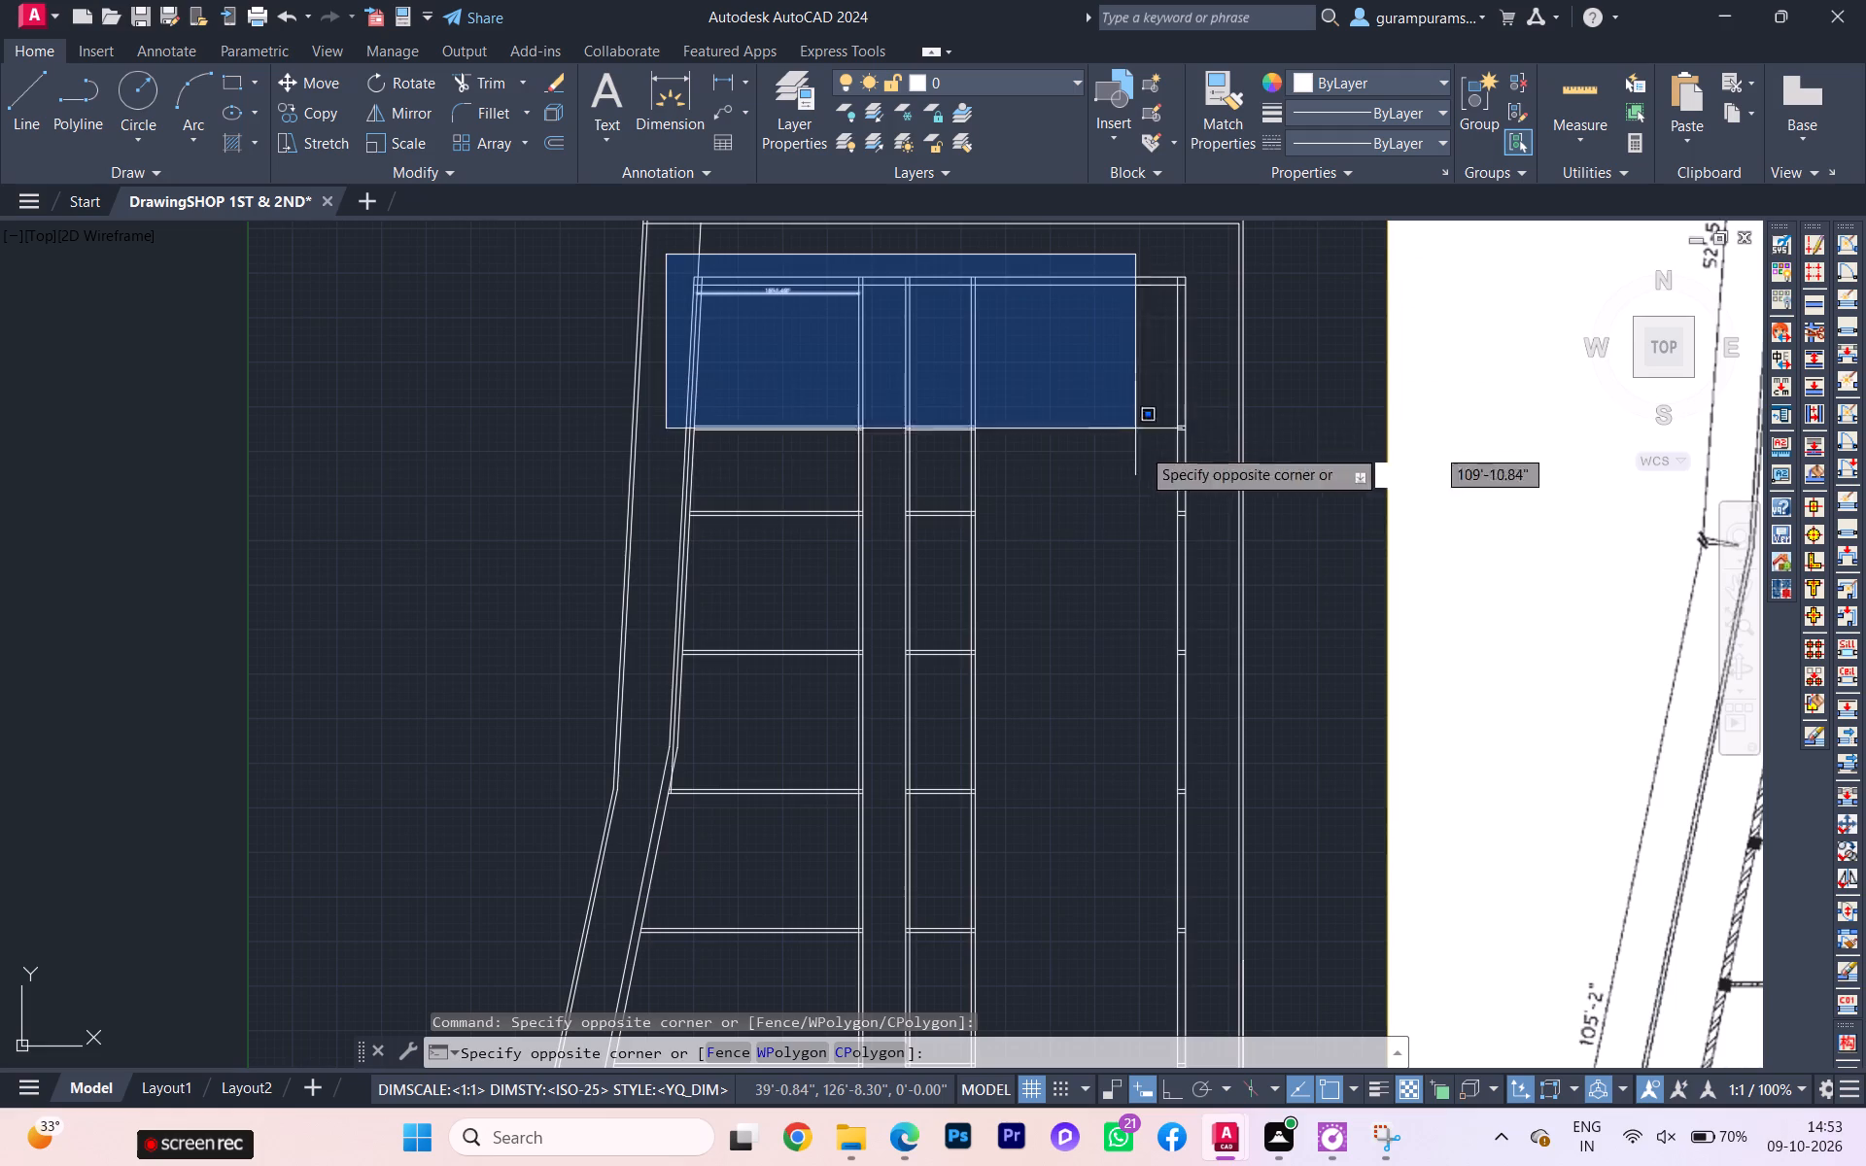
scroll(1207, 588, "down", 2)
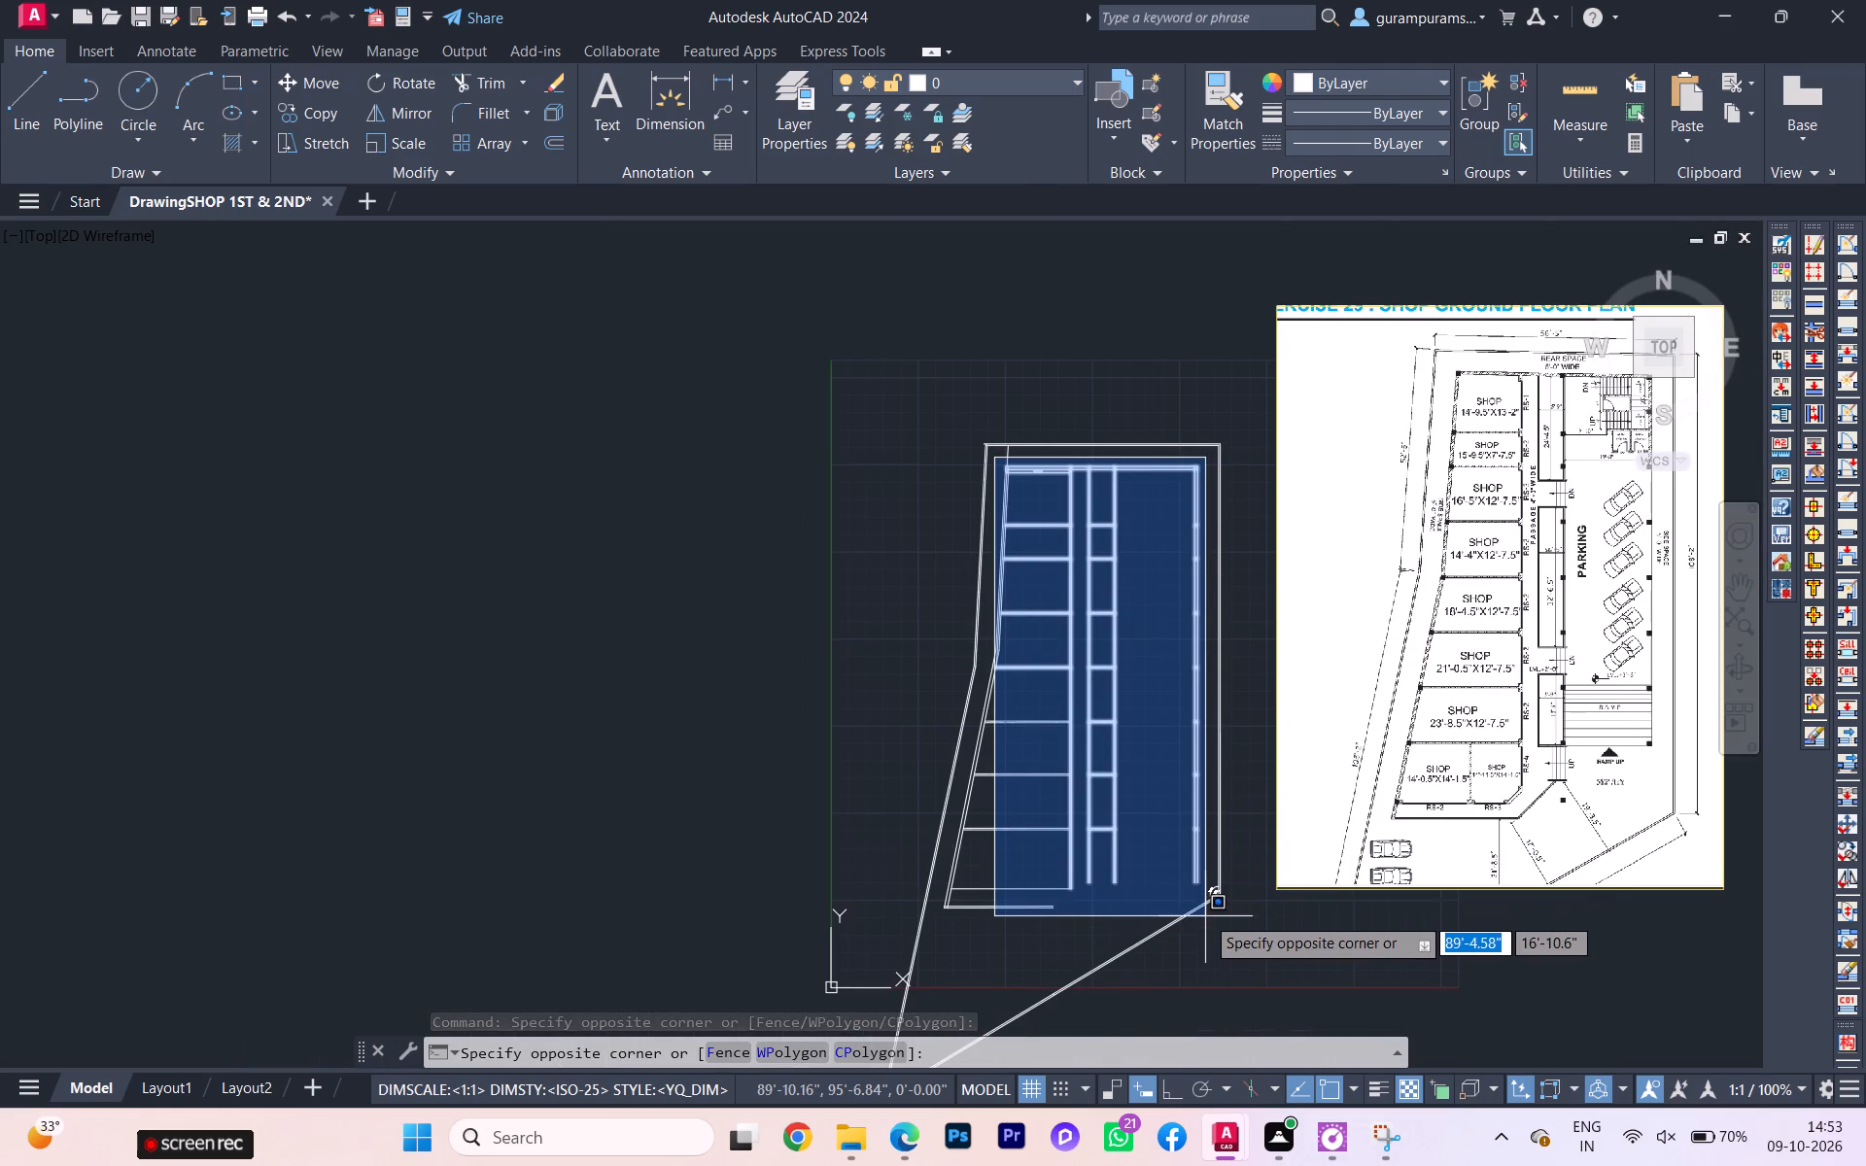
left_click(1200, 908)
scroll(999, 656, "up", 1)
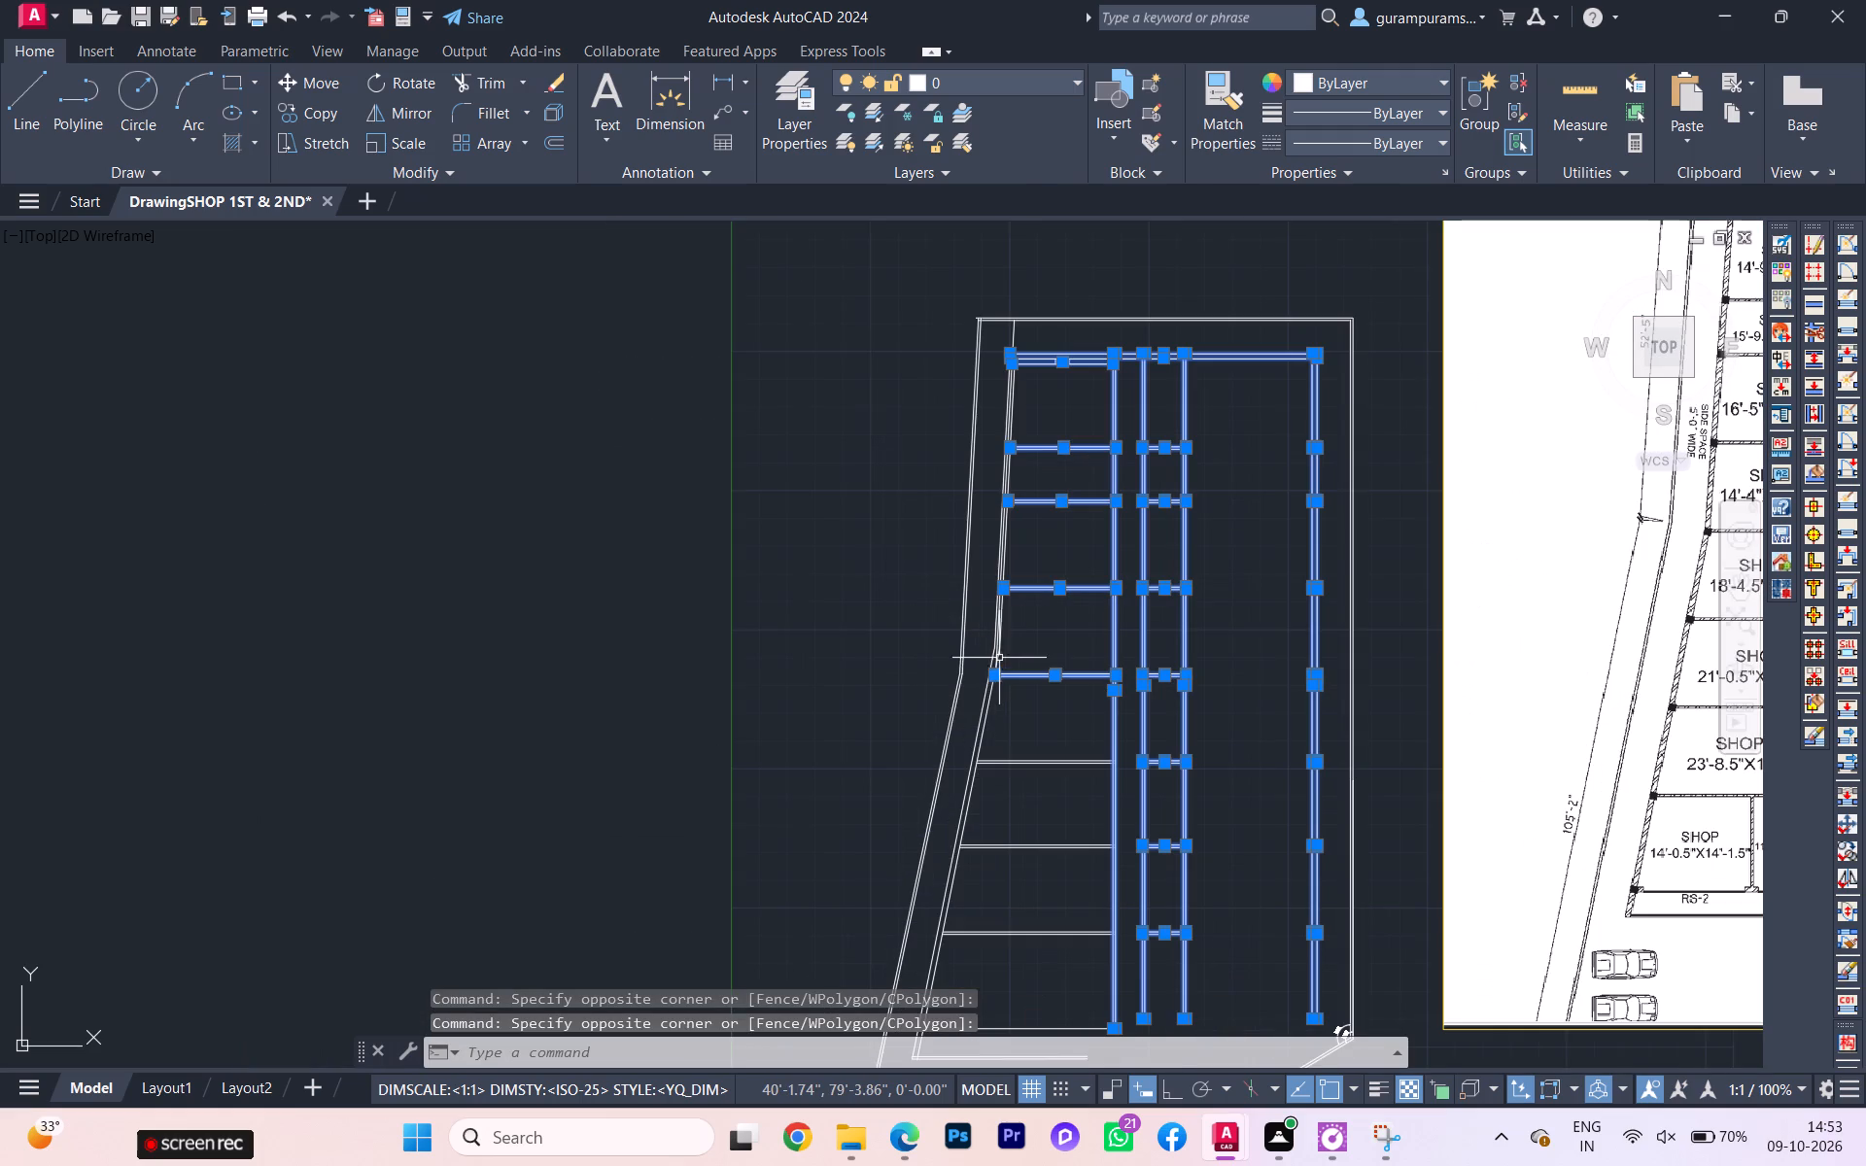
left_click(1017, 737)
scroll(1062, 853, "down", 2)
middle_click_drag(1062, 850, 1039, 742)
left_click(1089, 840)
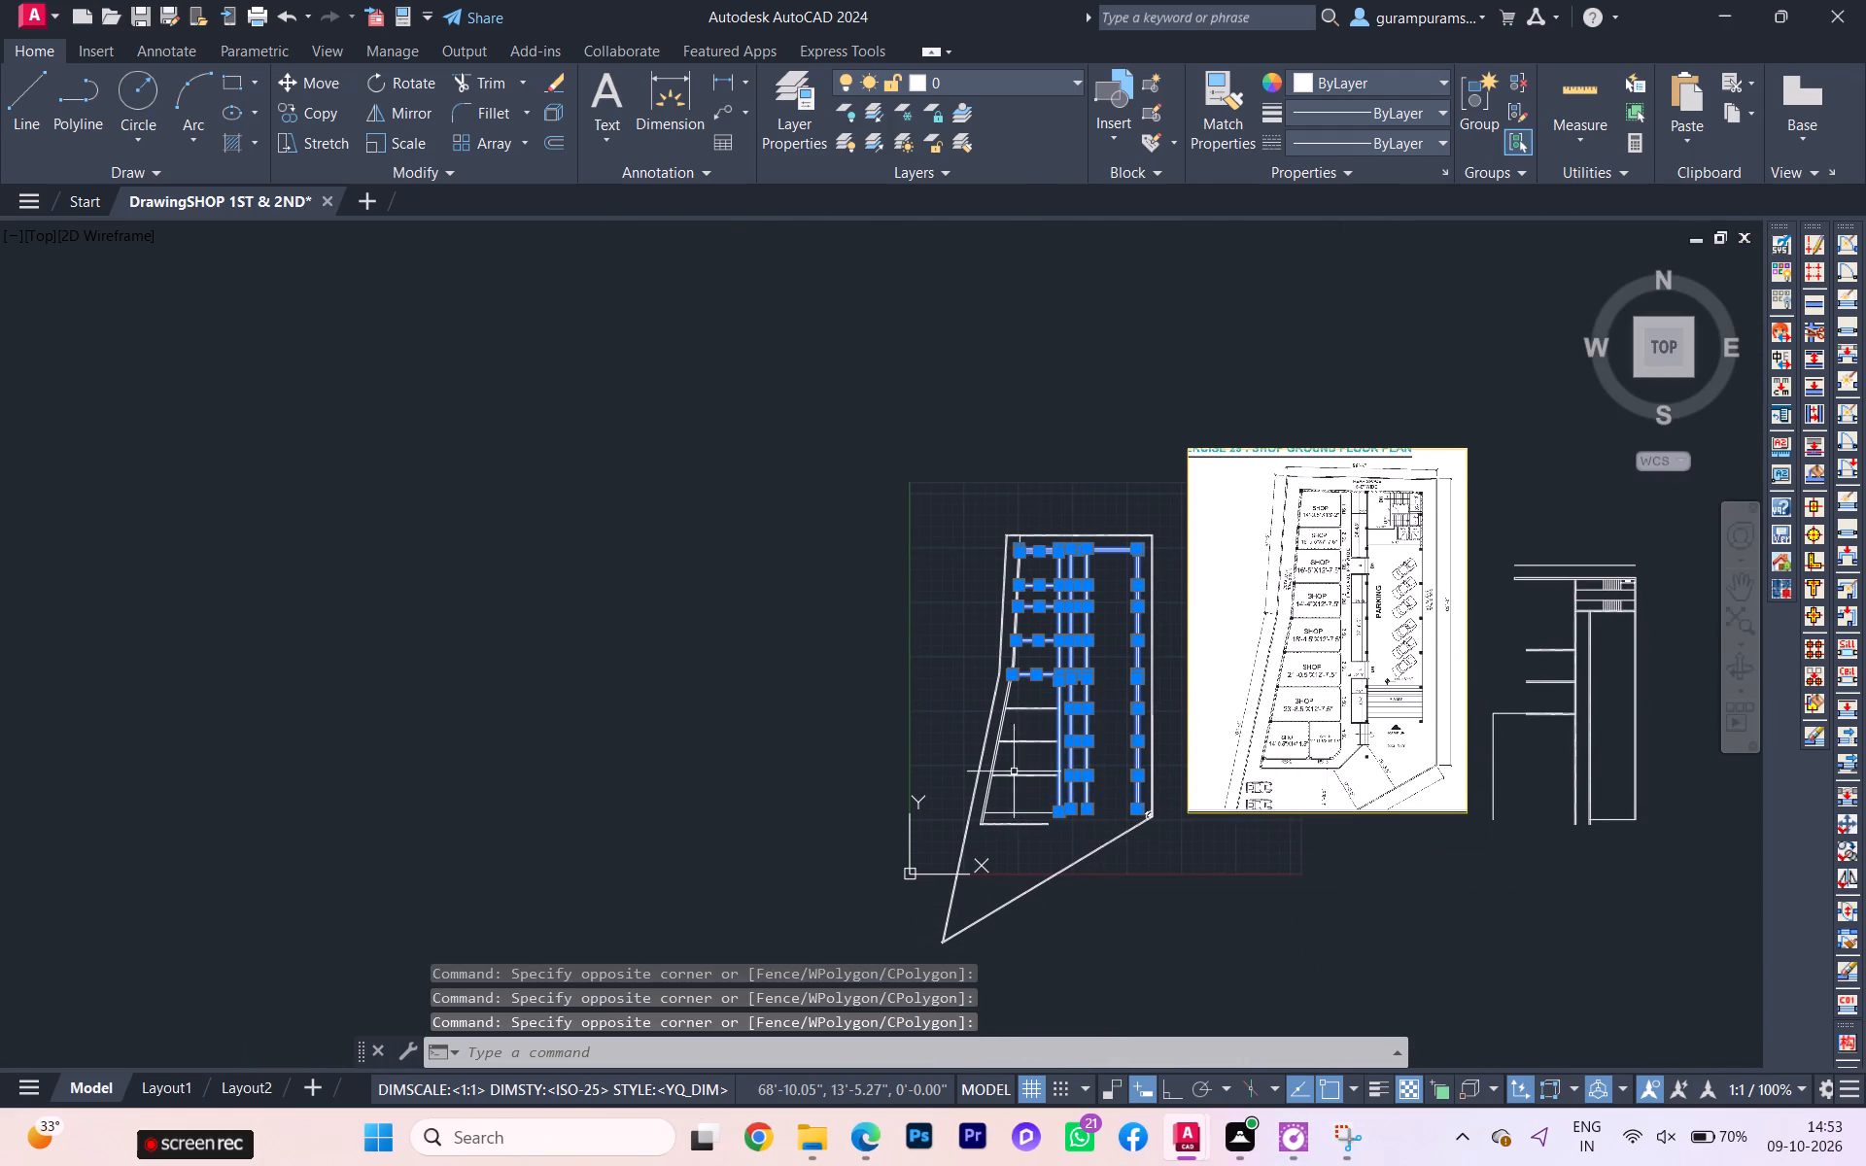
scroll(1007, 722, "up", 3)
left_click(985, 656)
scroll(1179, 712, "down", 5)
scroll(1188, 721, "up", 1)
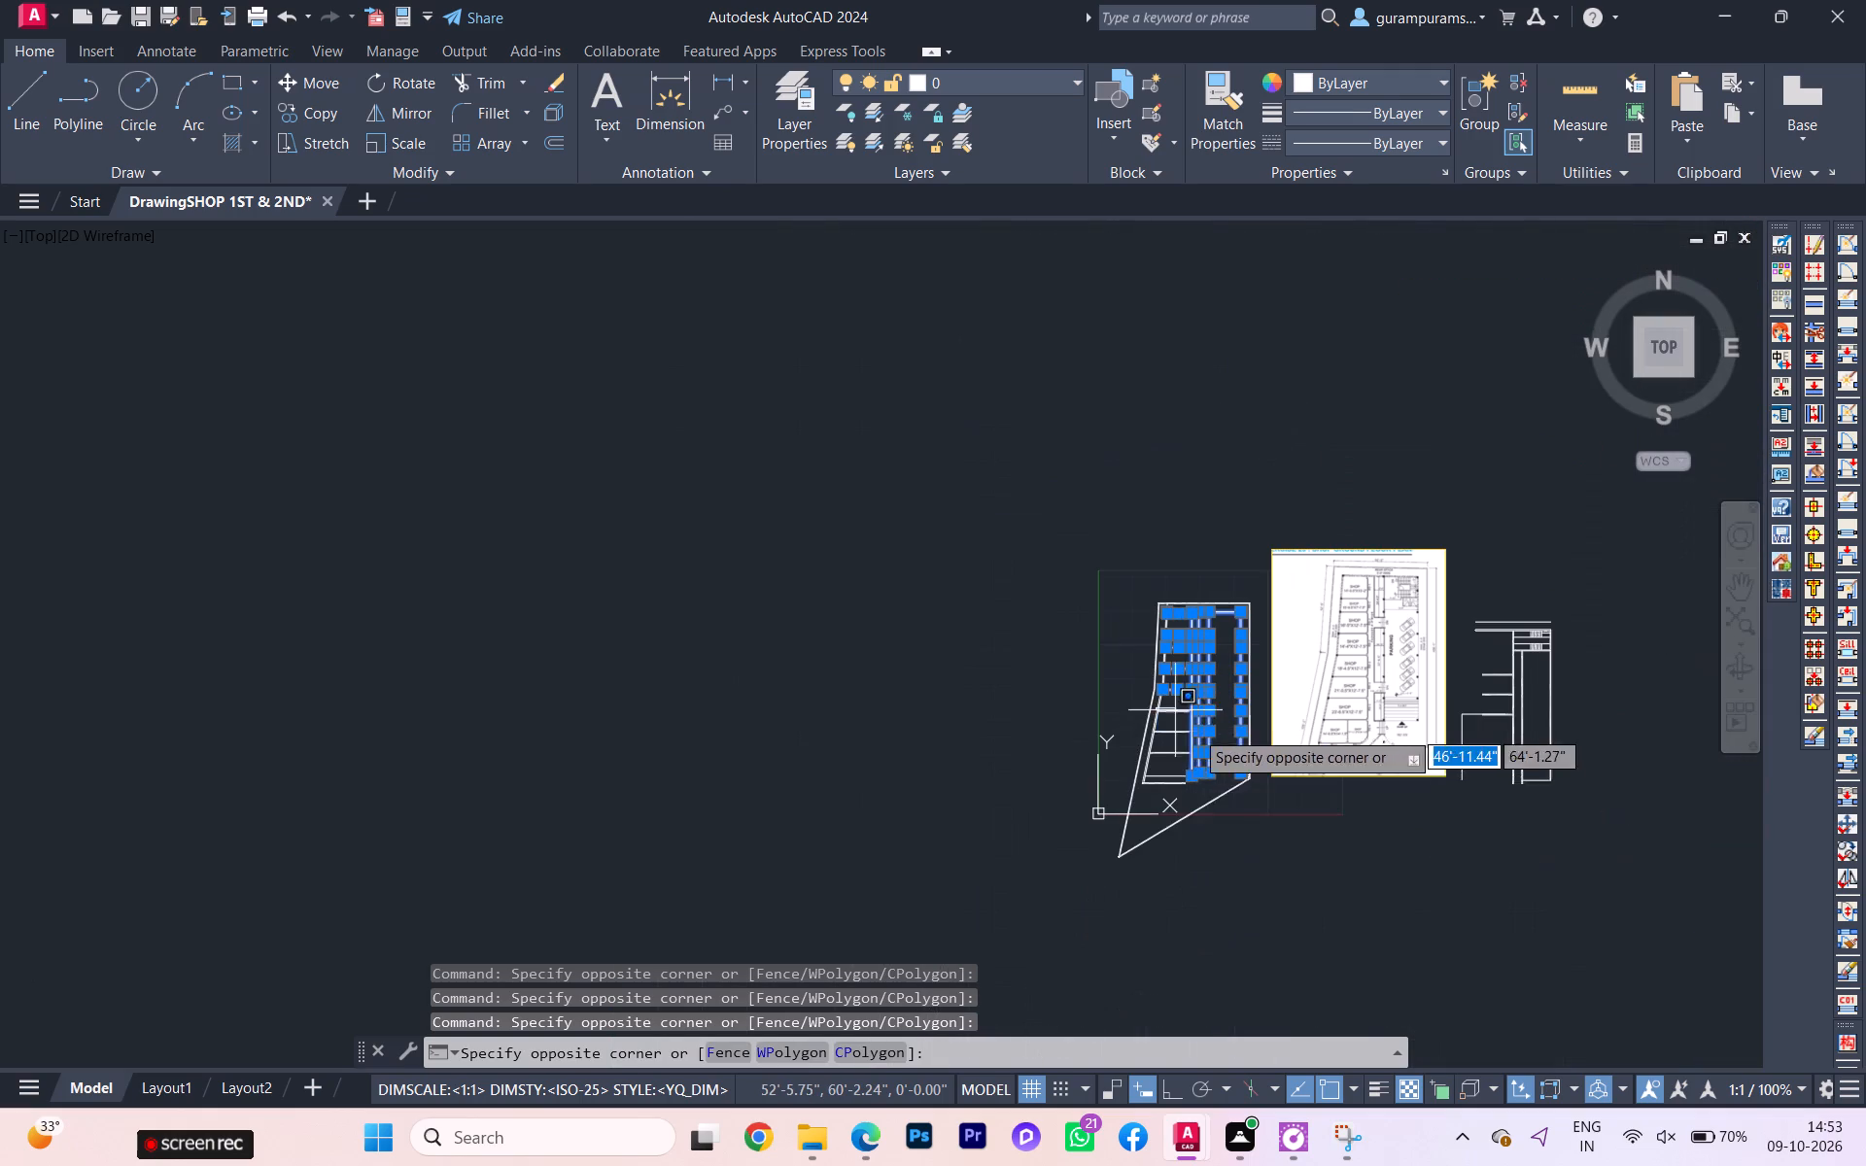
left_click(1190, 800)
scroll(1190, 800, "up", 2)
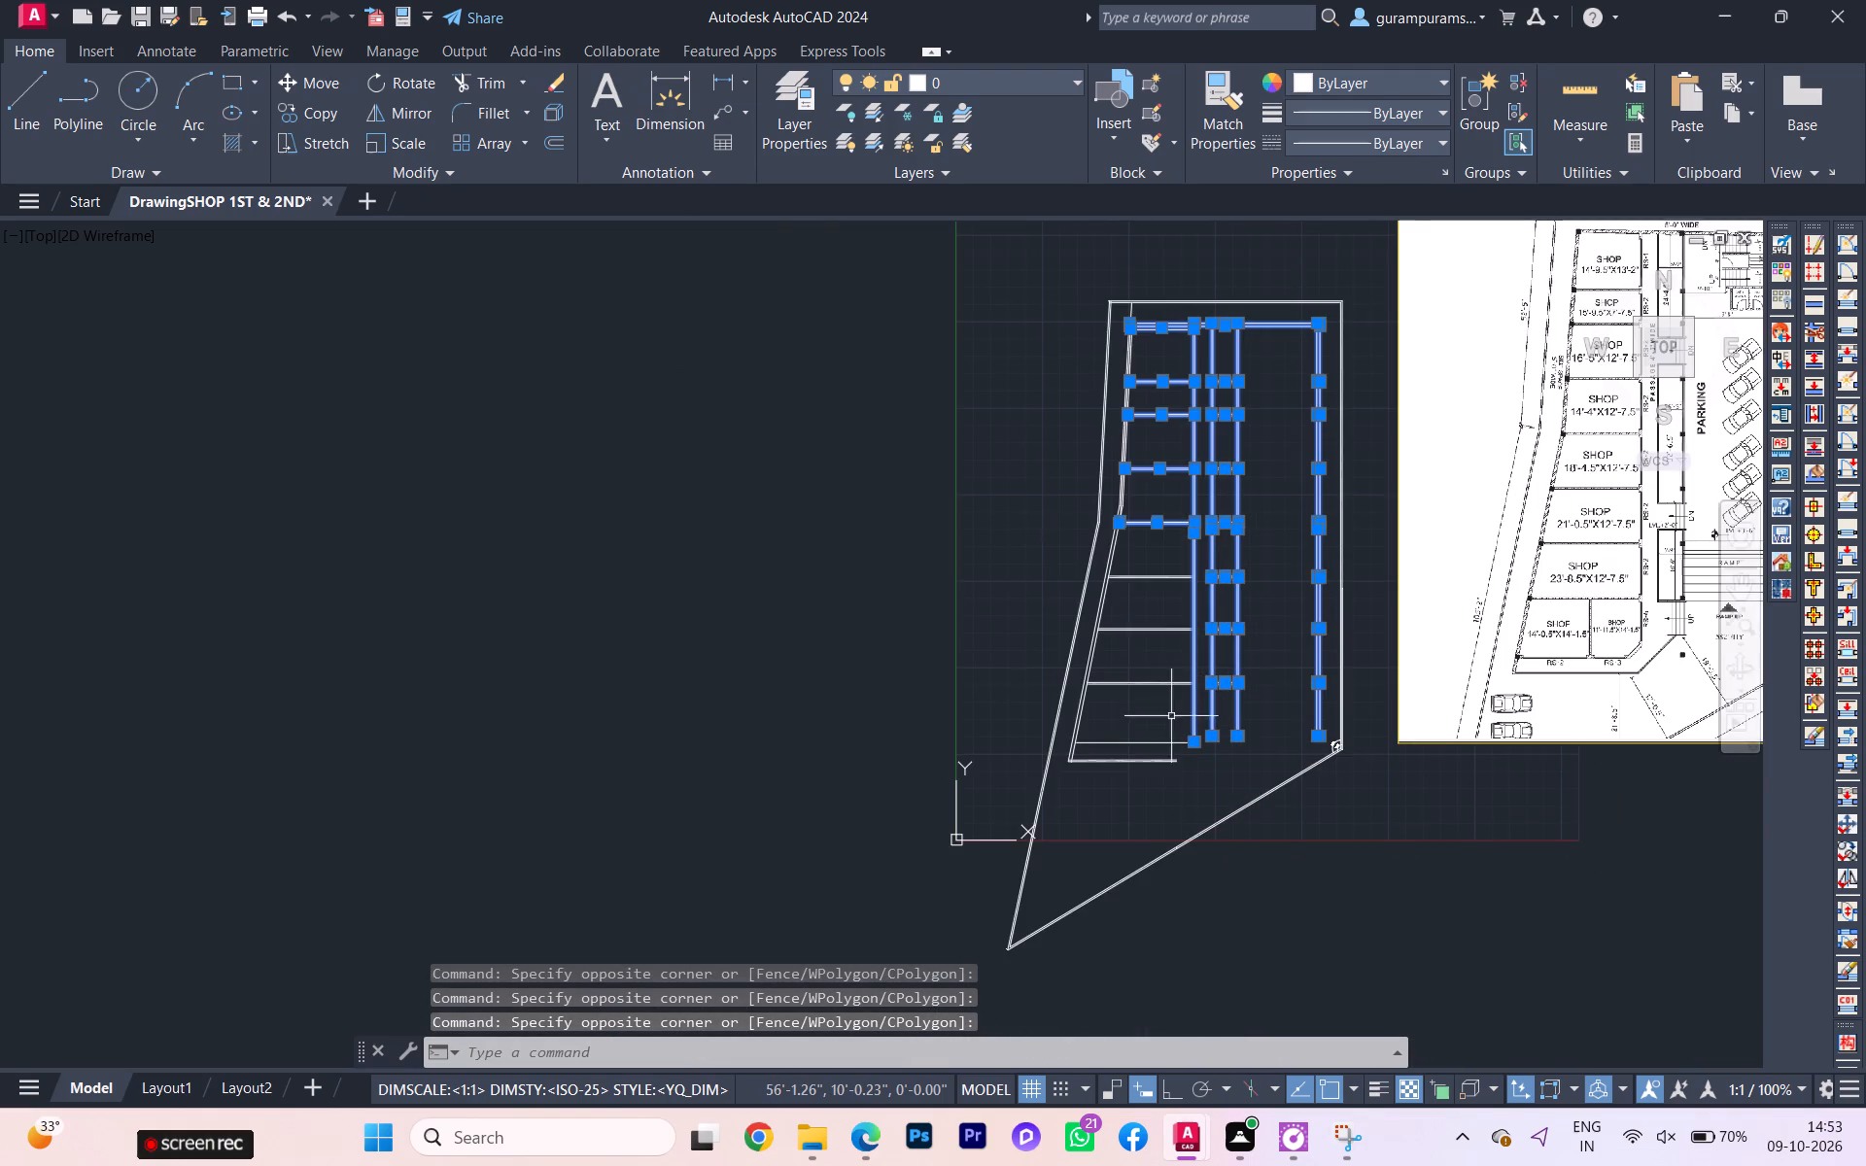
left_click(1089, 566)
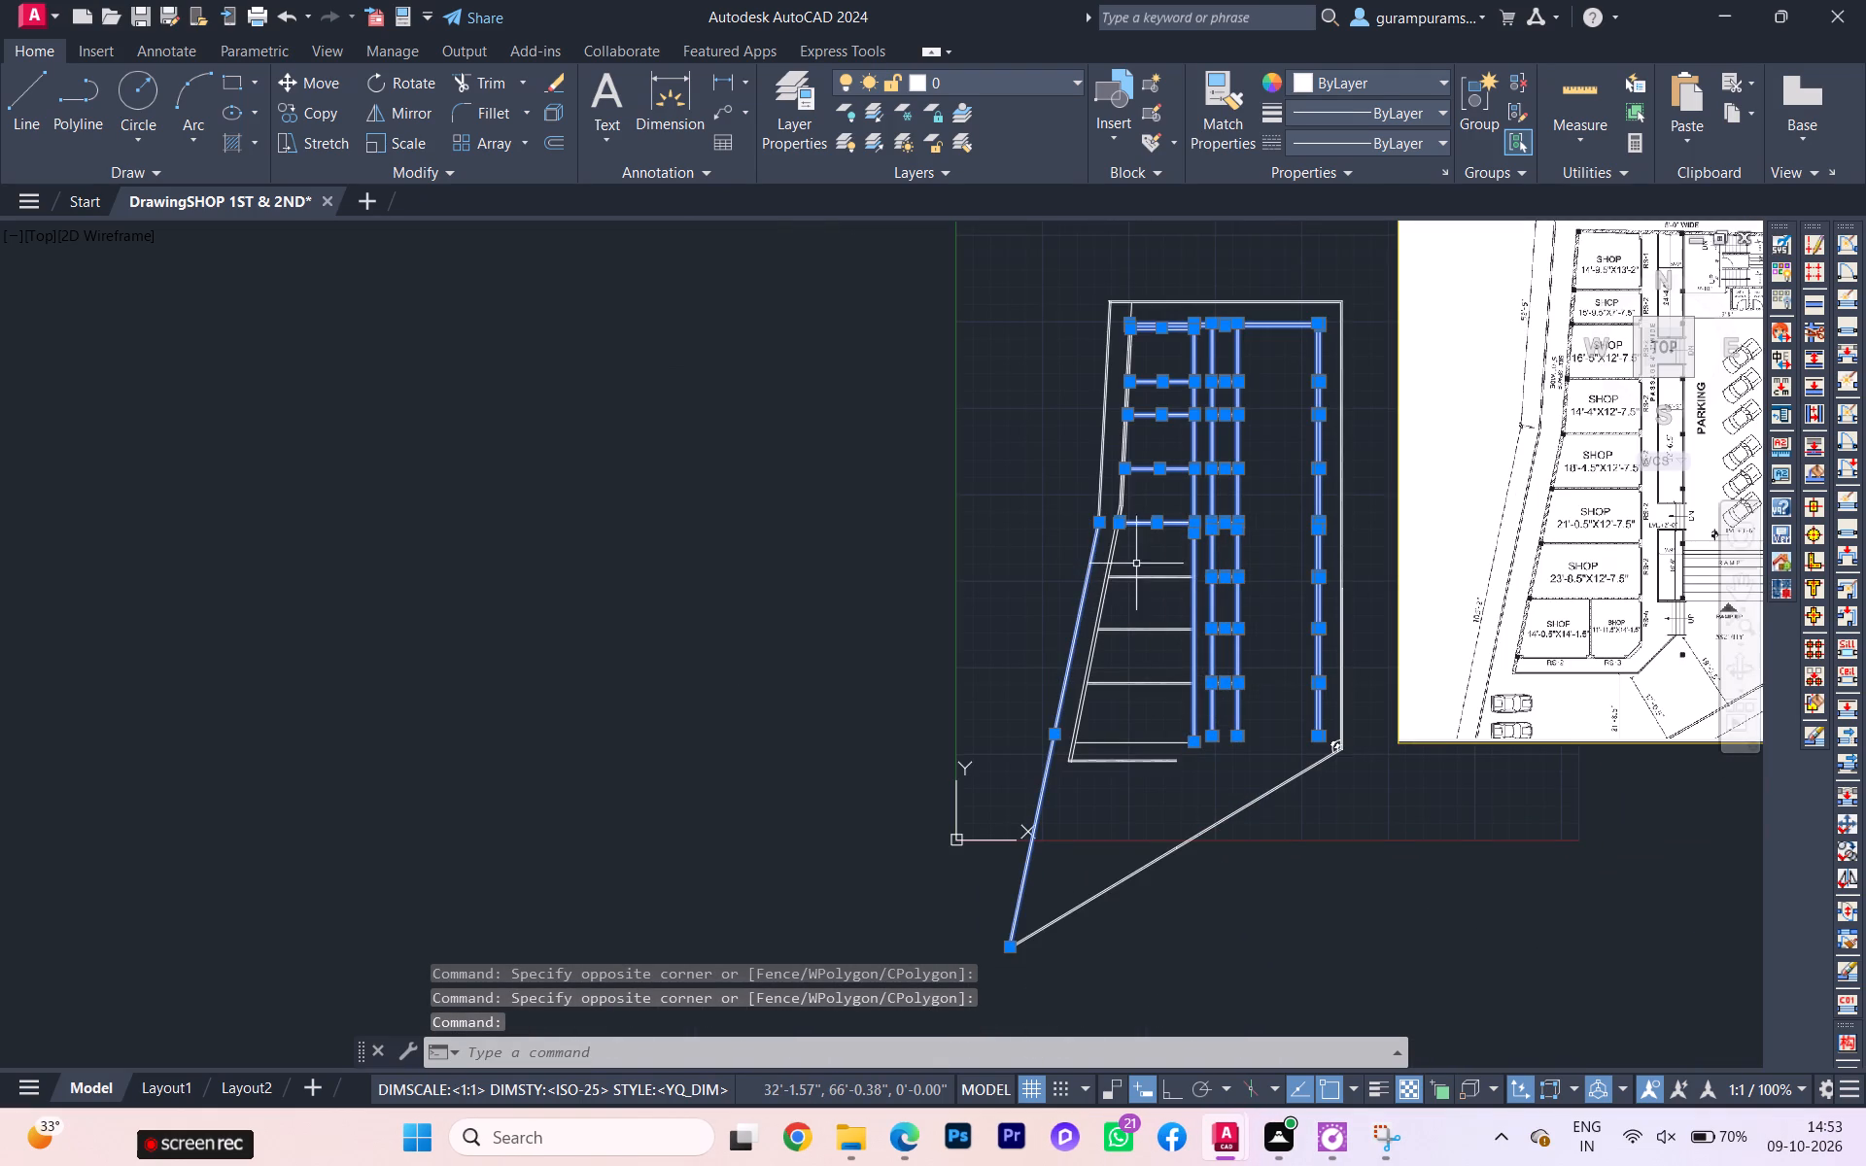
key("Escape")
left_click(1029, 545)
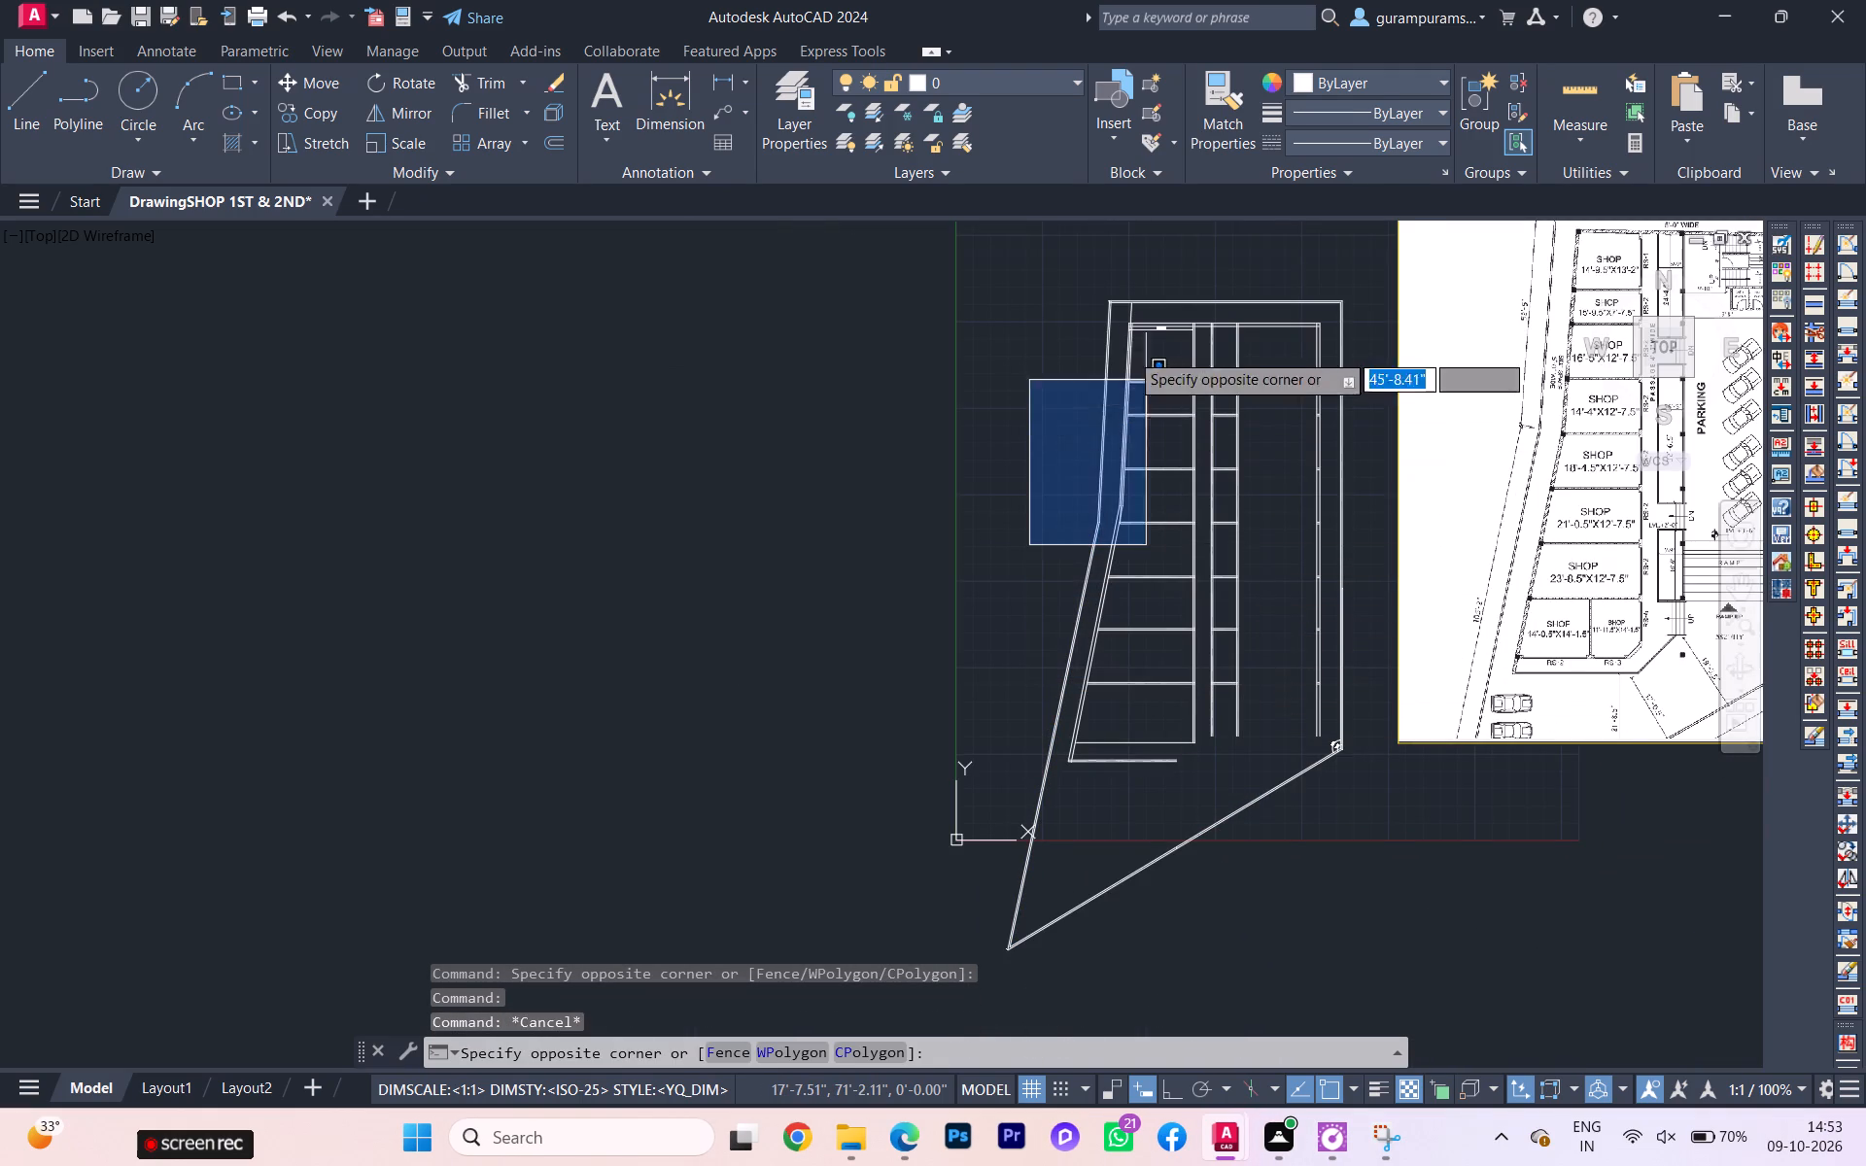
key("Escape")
Copy the shop partitions, passage walls, parking-side wall and width dimension to the empty area outside the sloping boundary, away from the reference plan.
left_click(1096, 316)
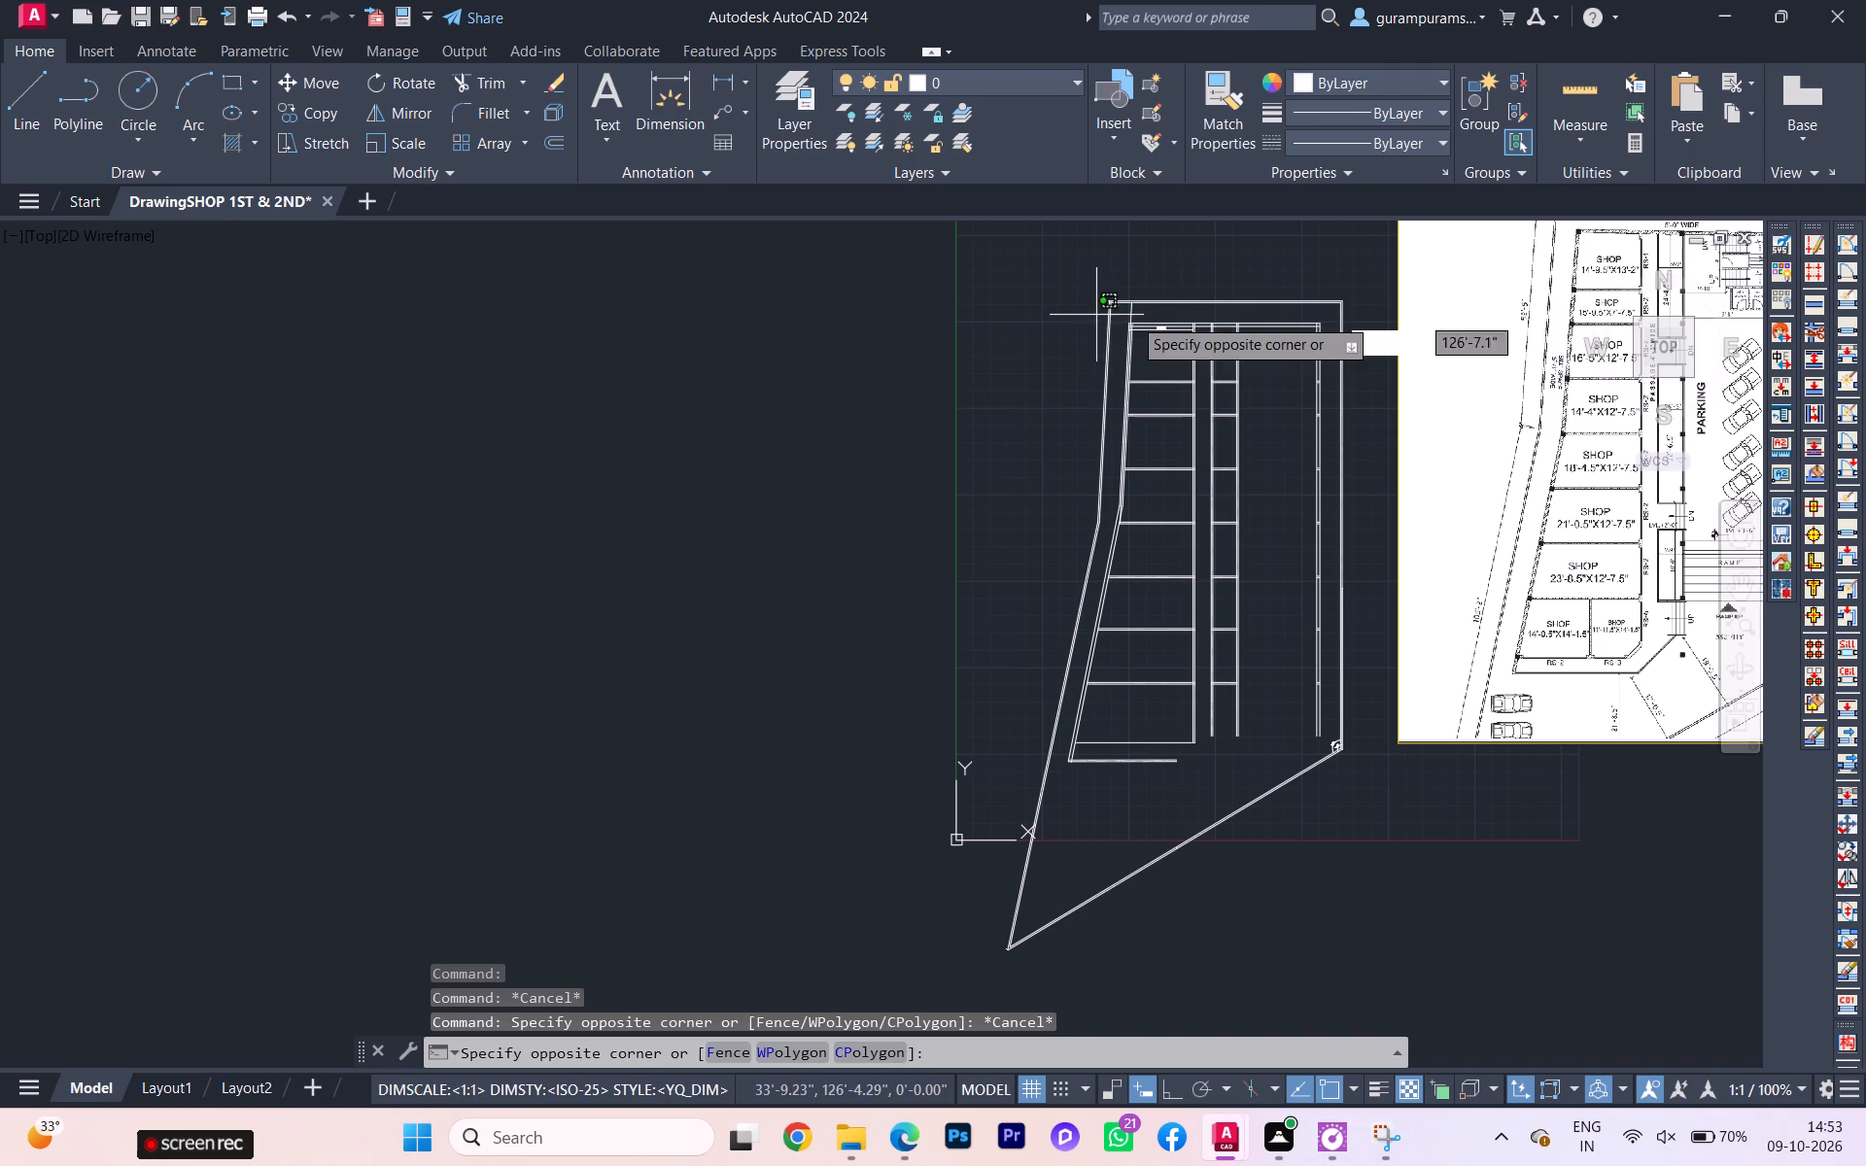
left_click(1373, 761)
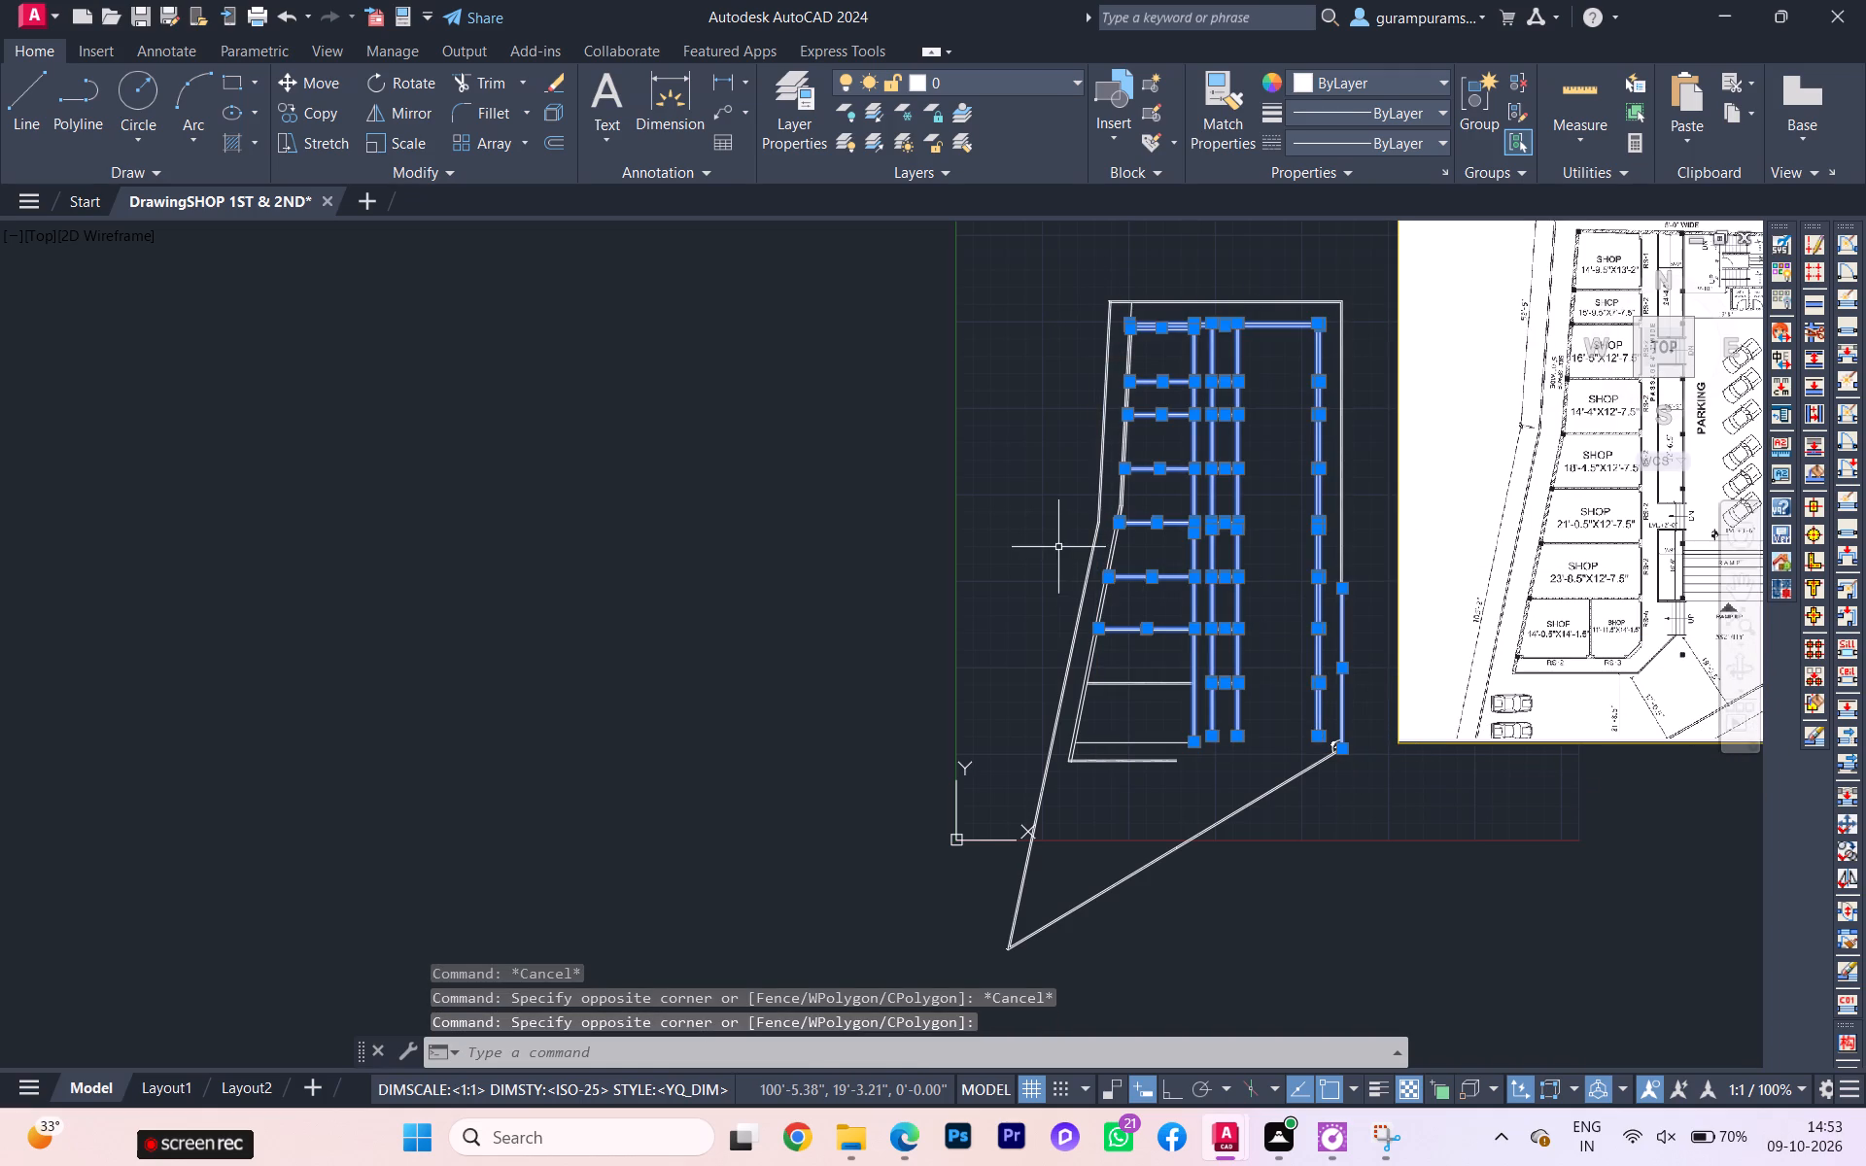
left_click(1050, 549)
left_click(1243, 808)
scroll(1155, 497, "up", 3)
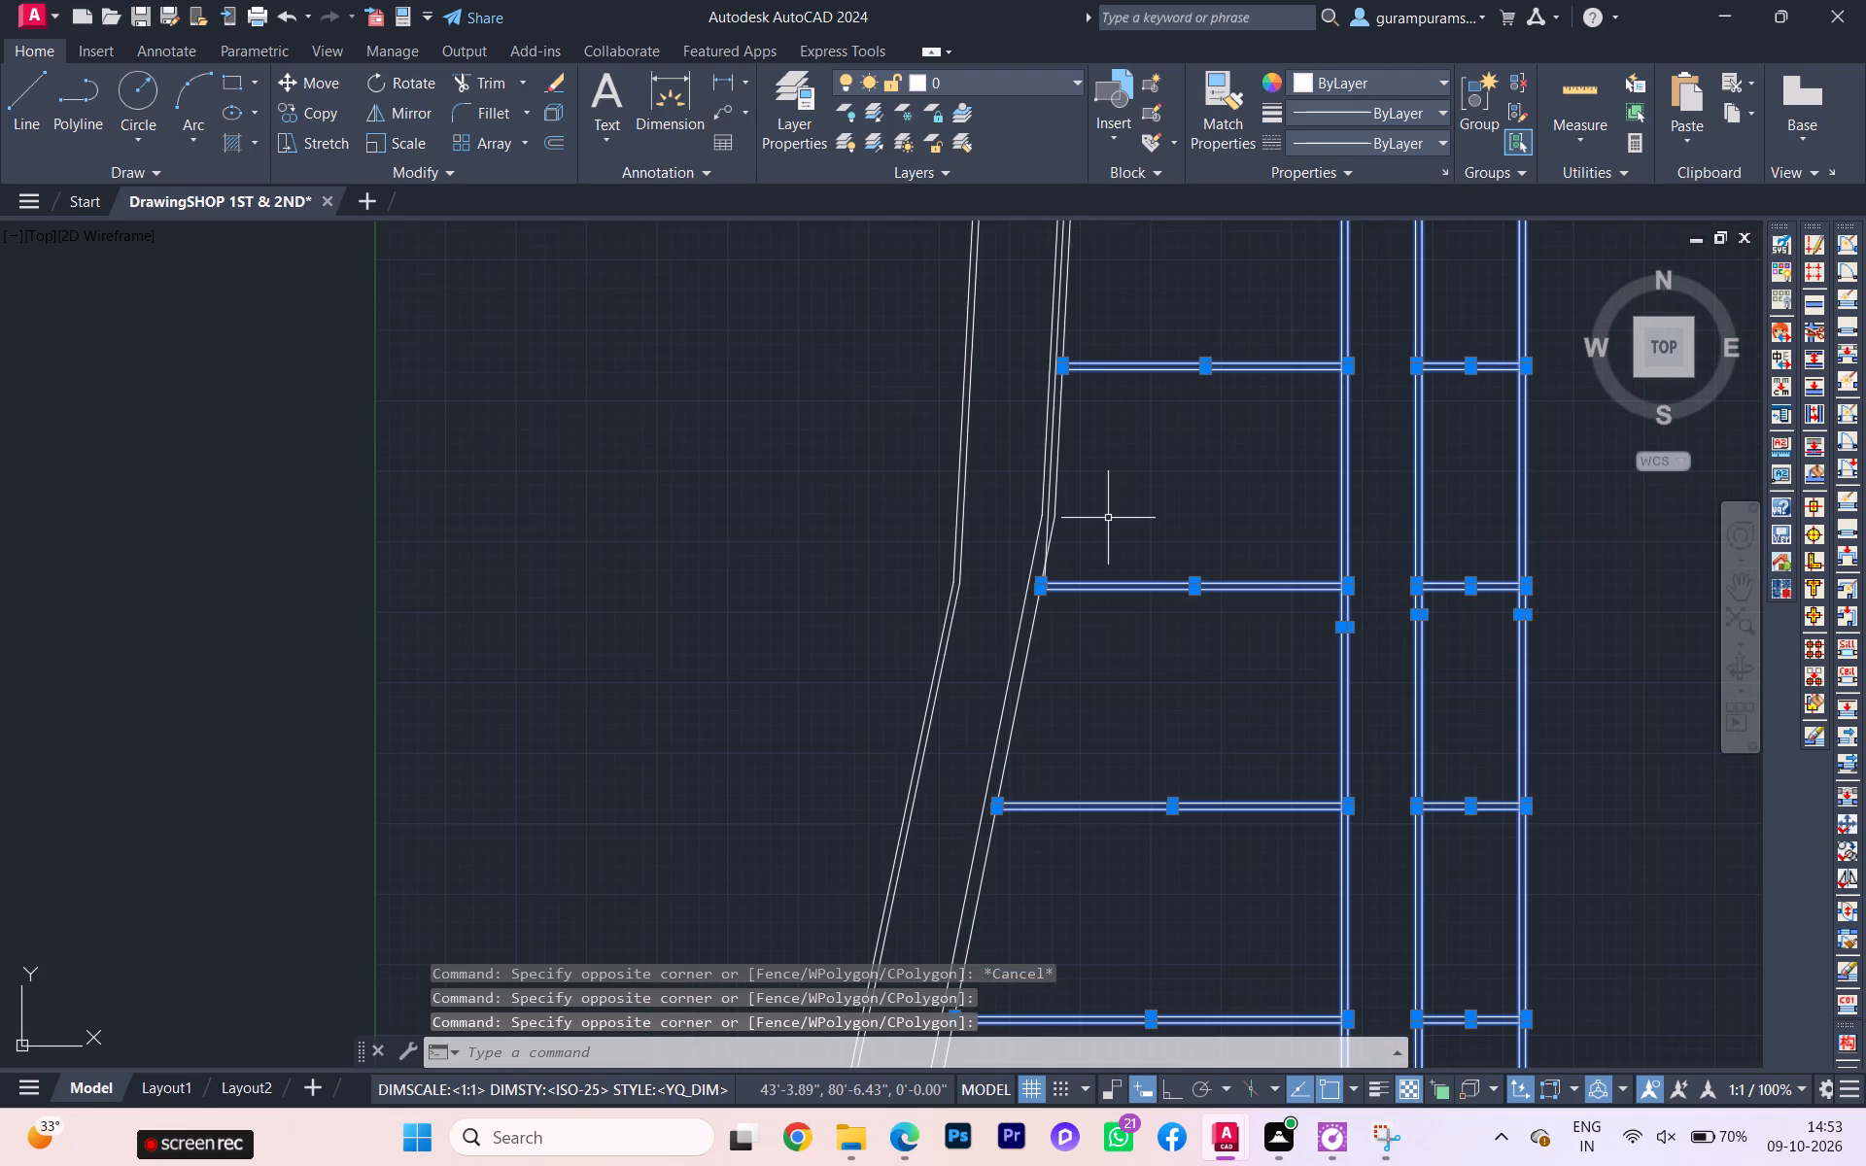
scroll(1069, 532, "down", 2)
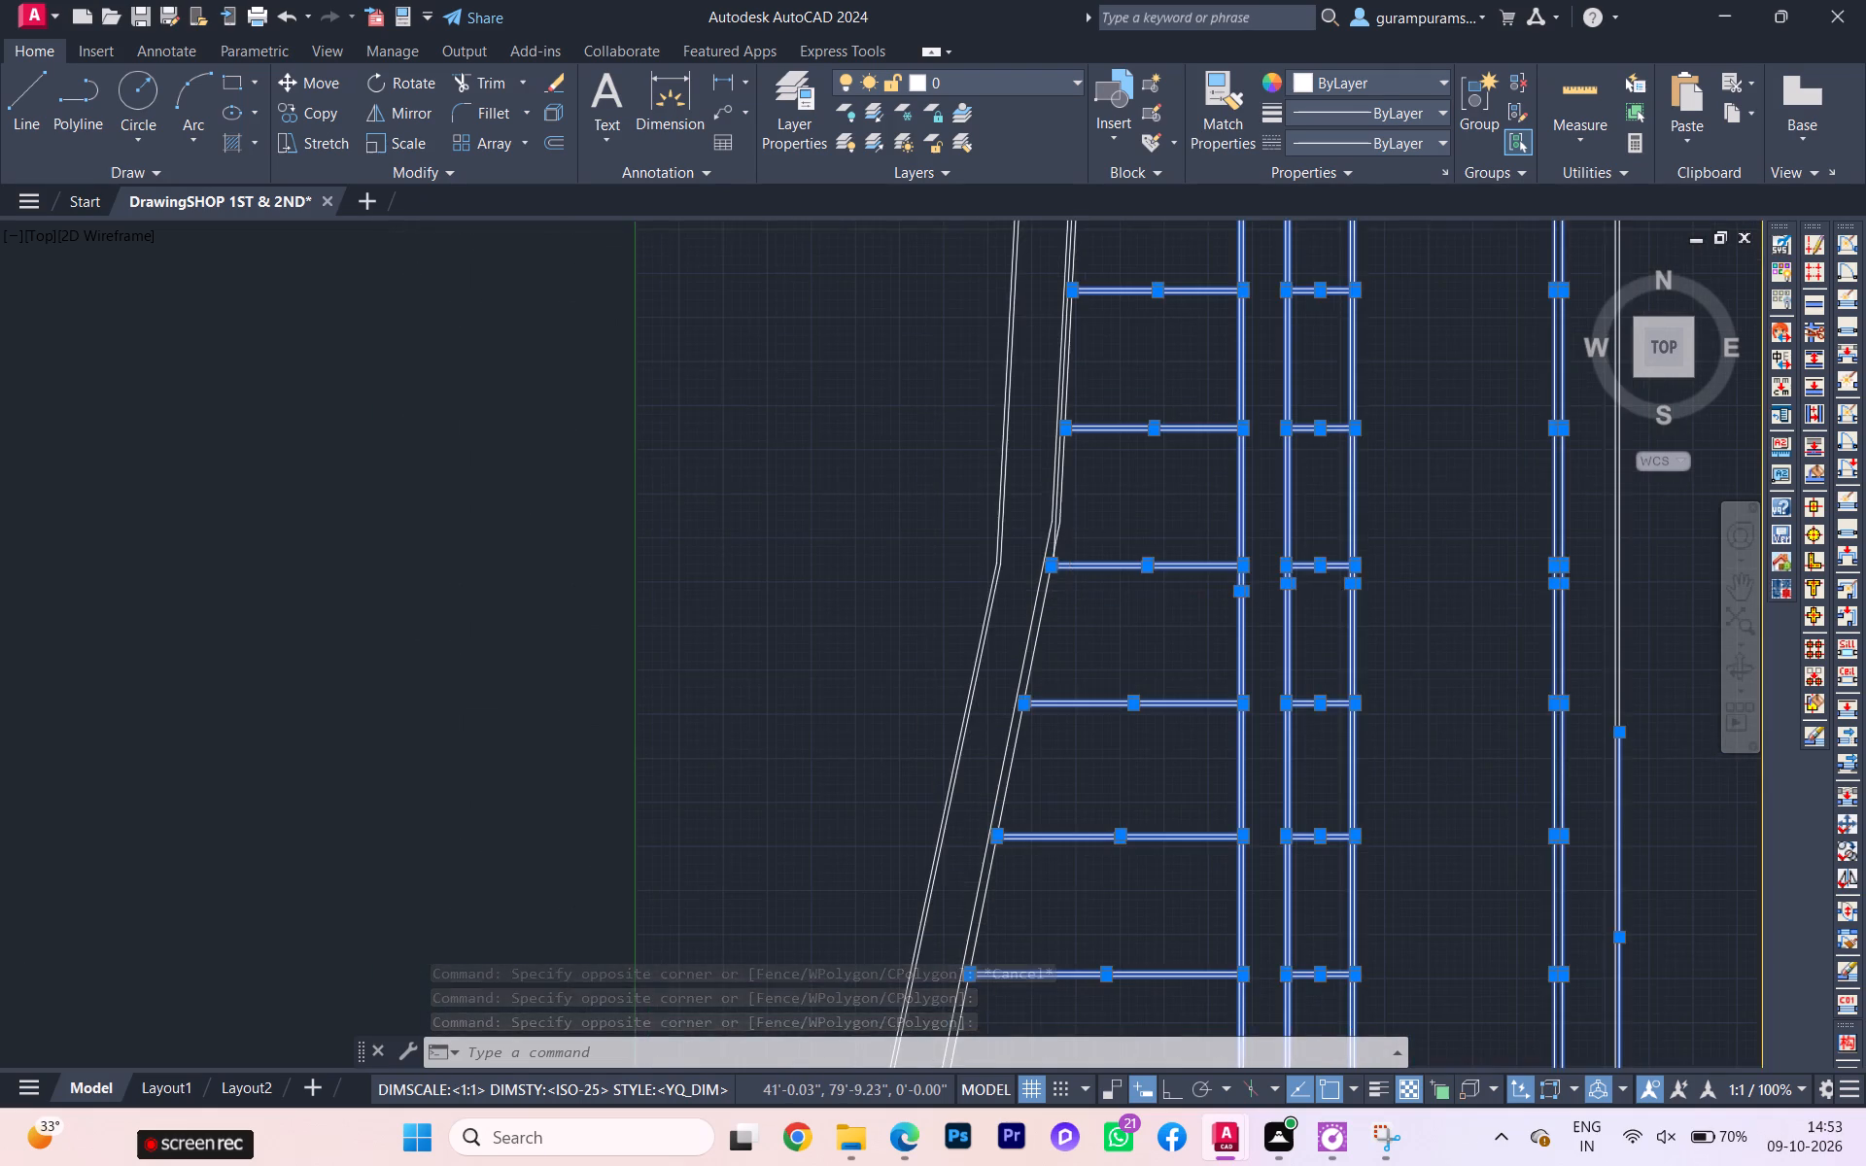
scroll(1069, 532, "down", 1)
key("c")
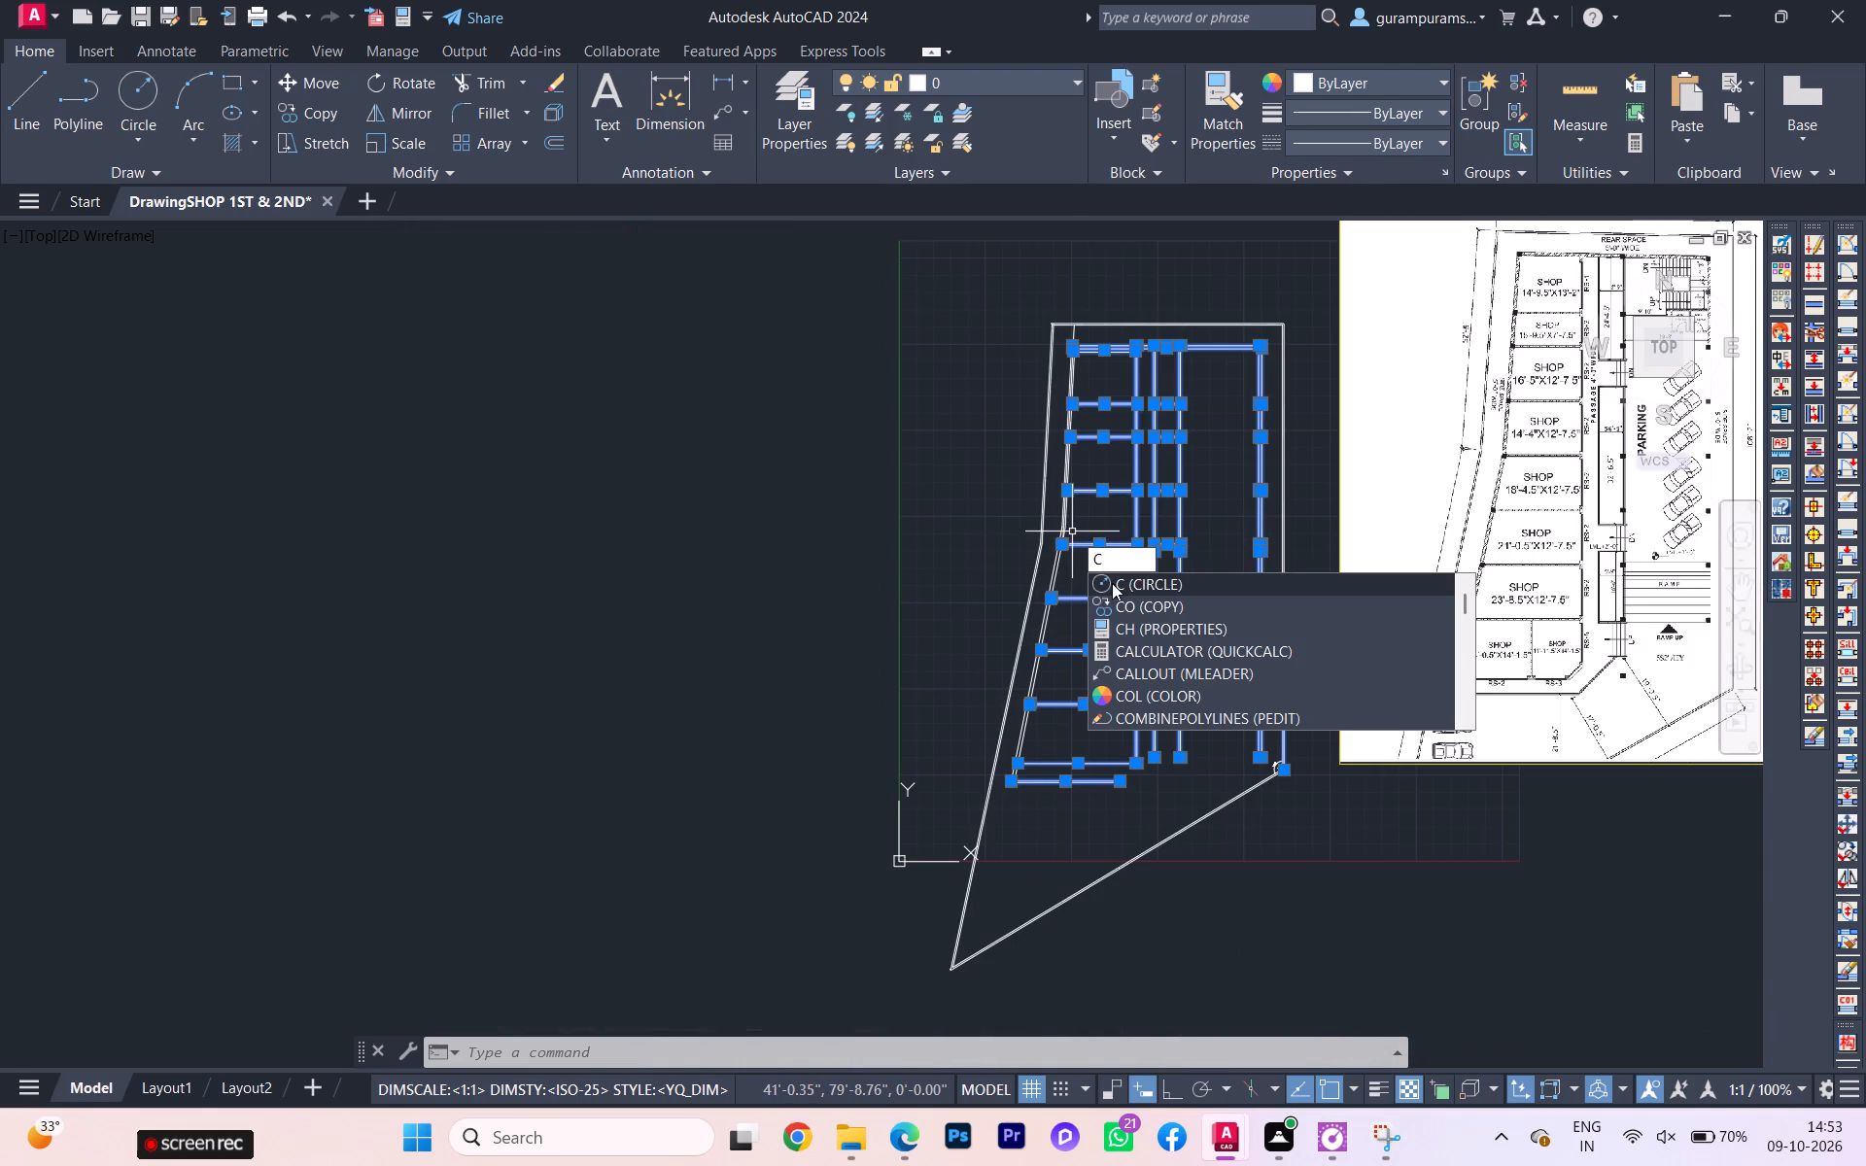
left_click(1123, 604)
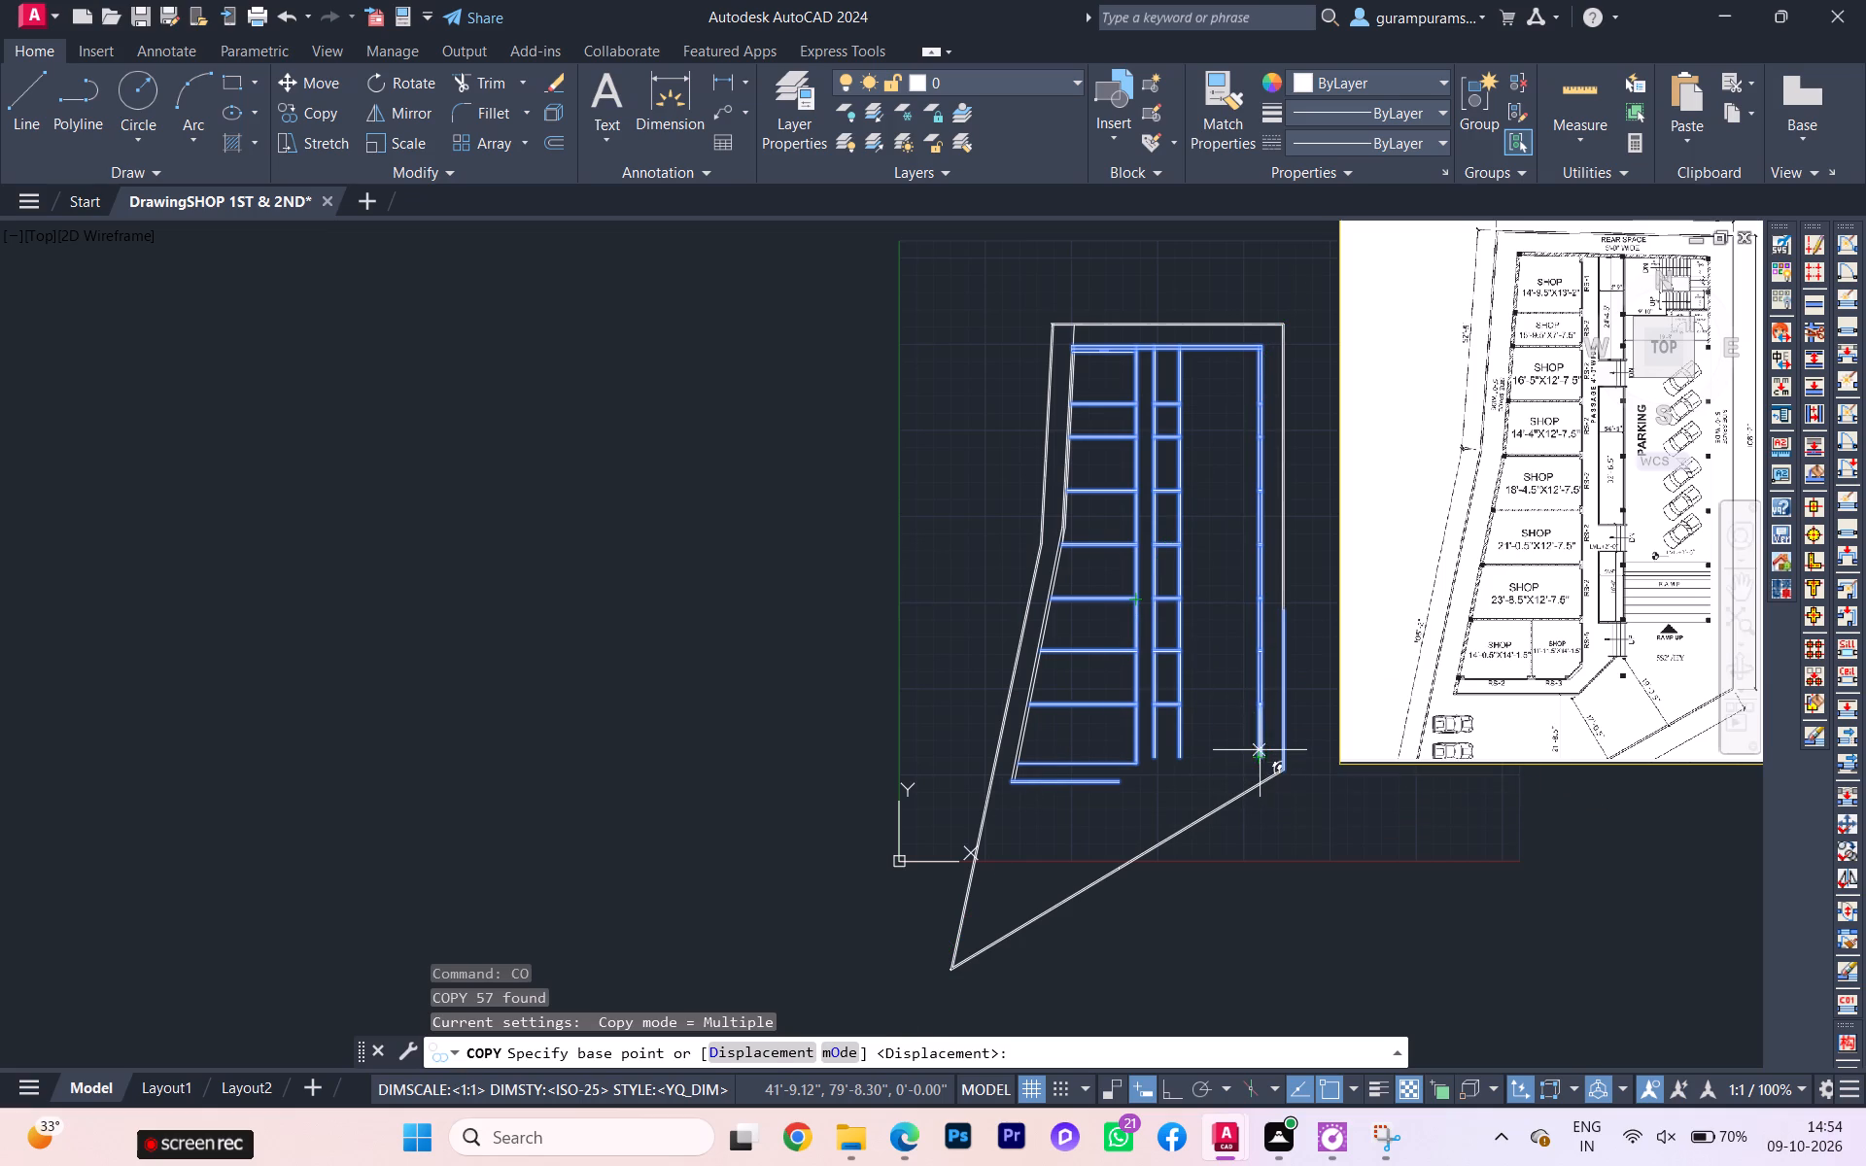
left_click(1261, 750)
left_click(850, 784)
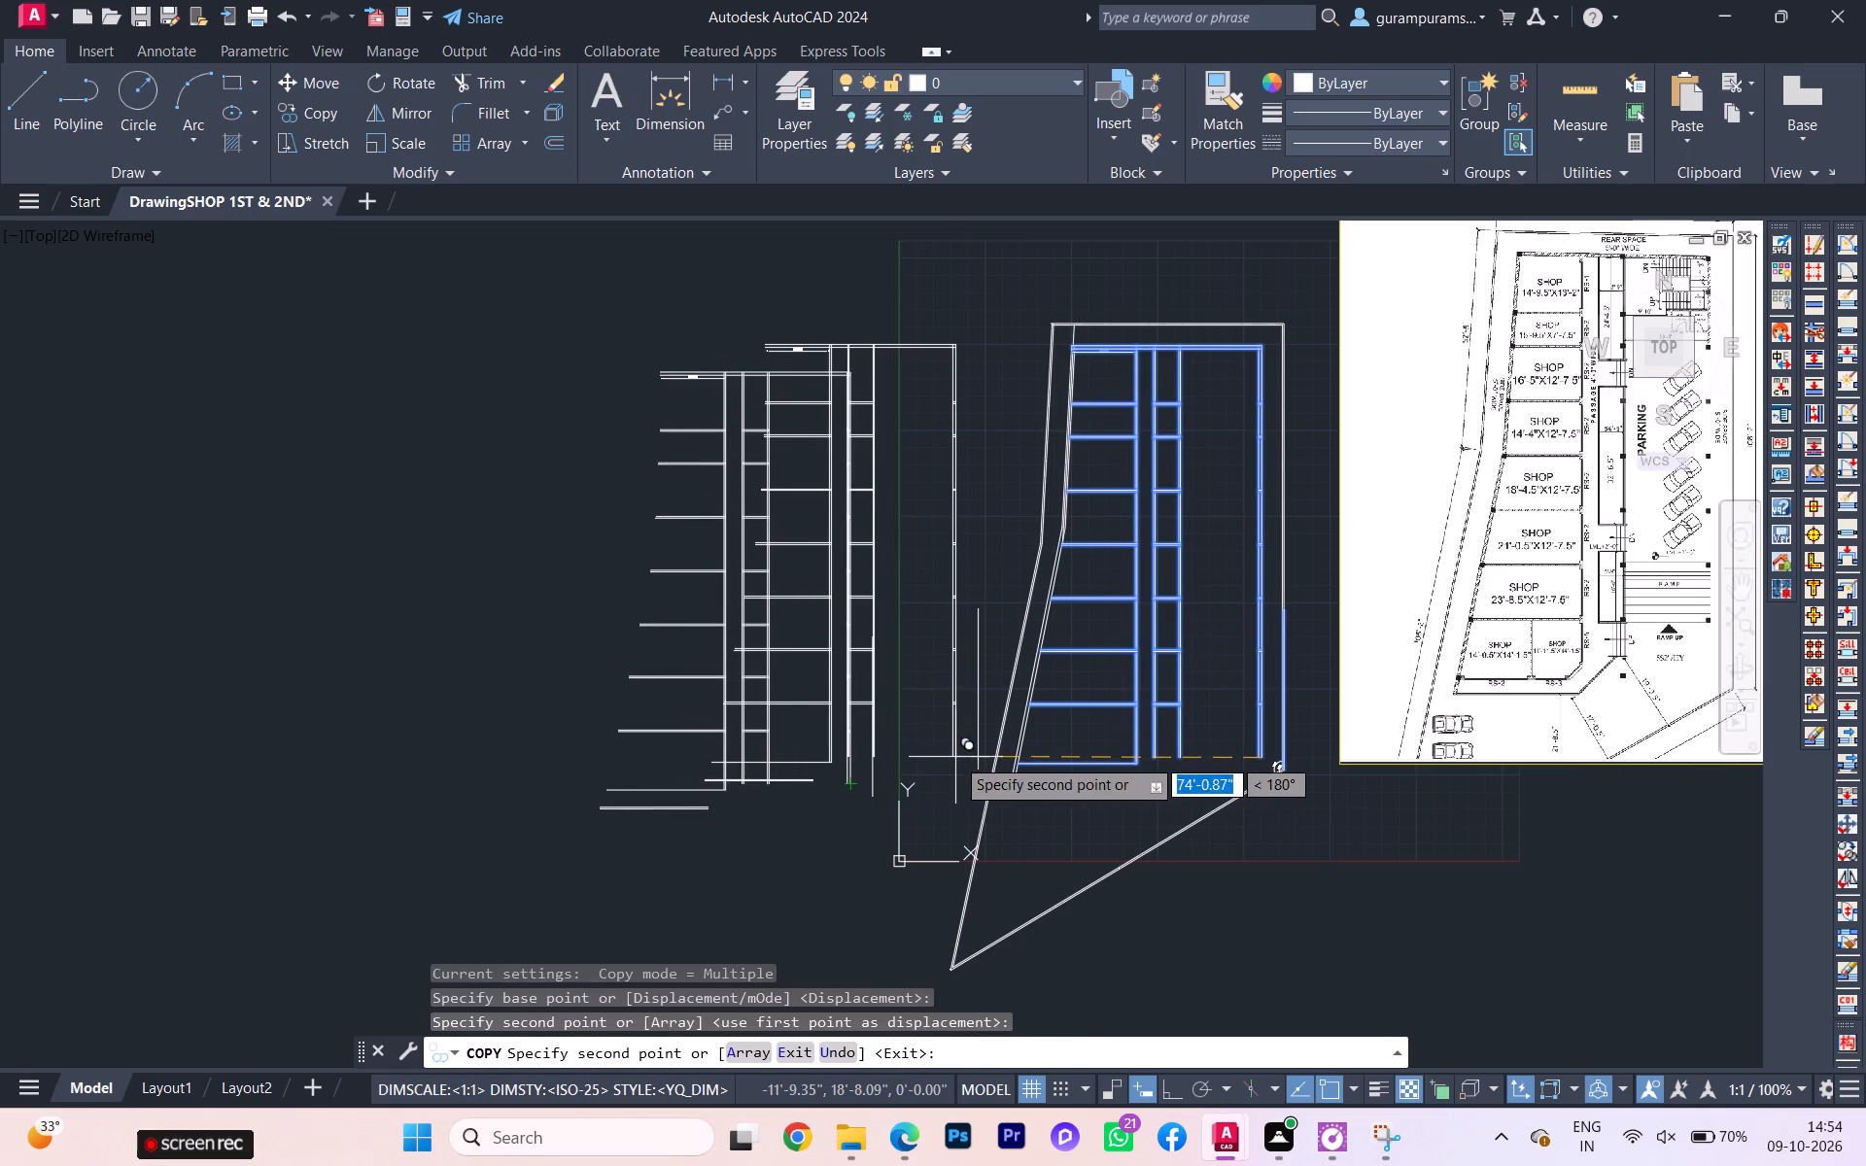
key("Escape")
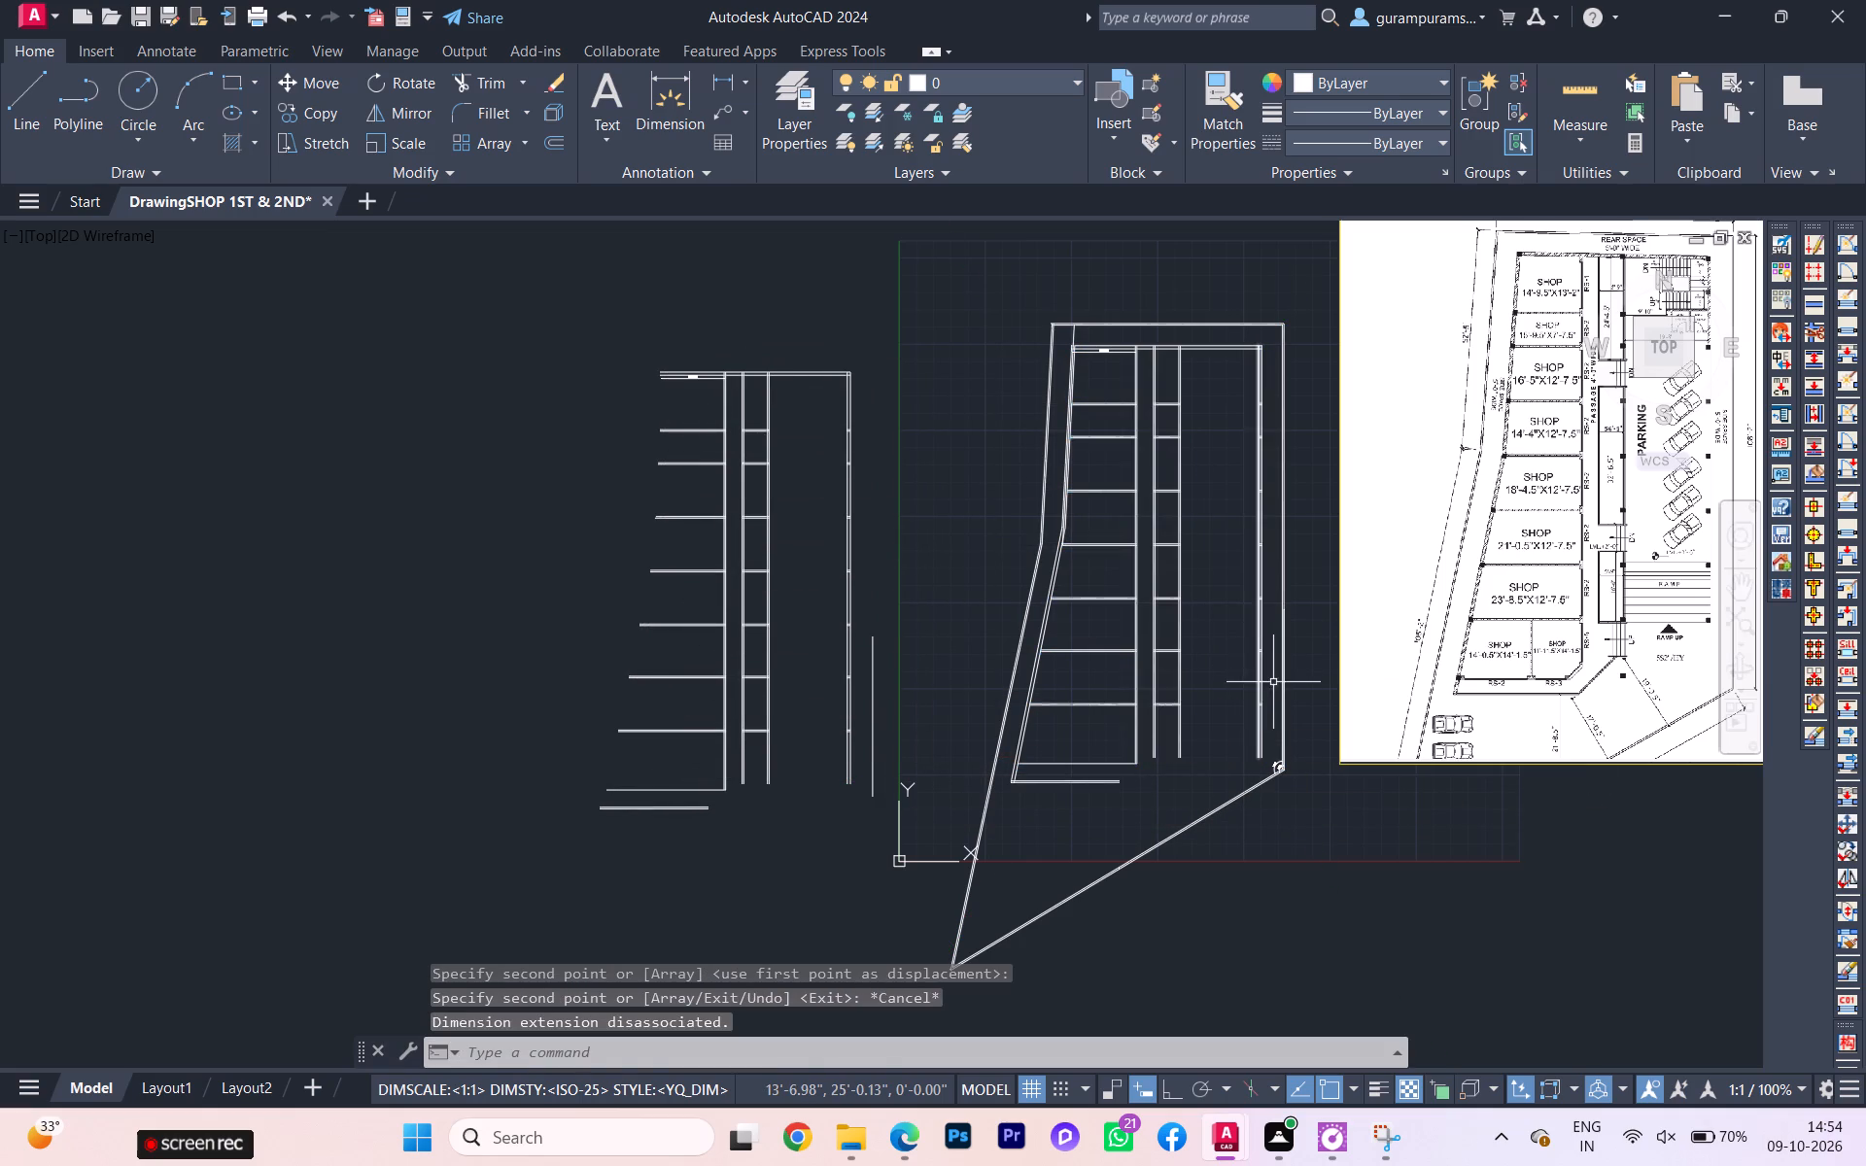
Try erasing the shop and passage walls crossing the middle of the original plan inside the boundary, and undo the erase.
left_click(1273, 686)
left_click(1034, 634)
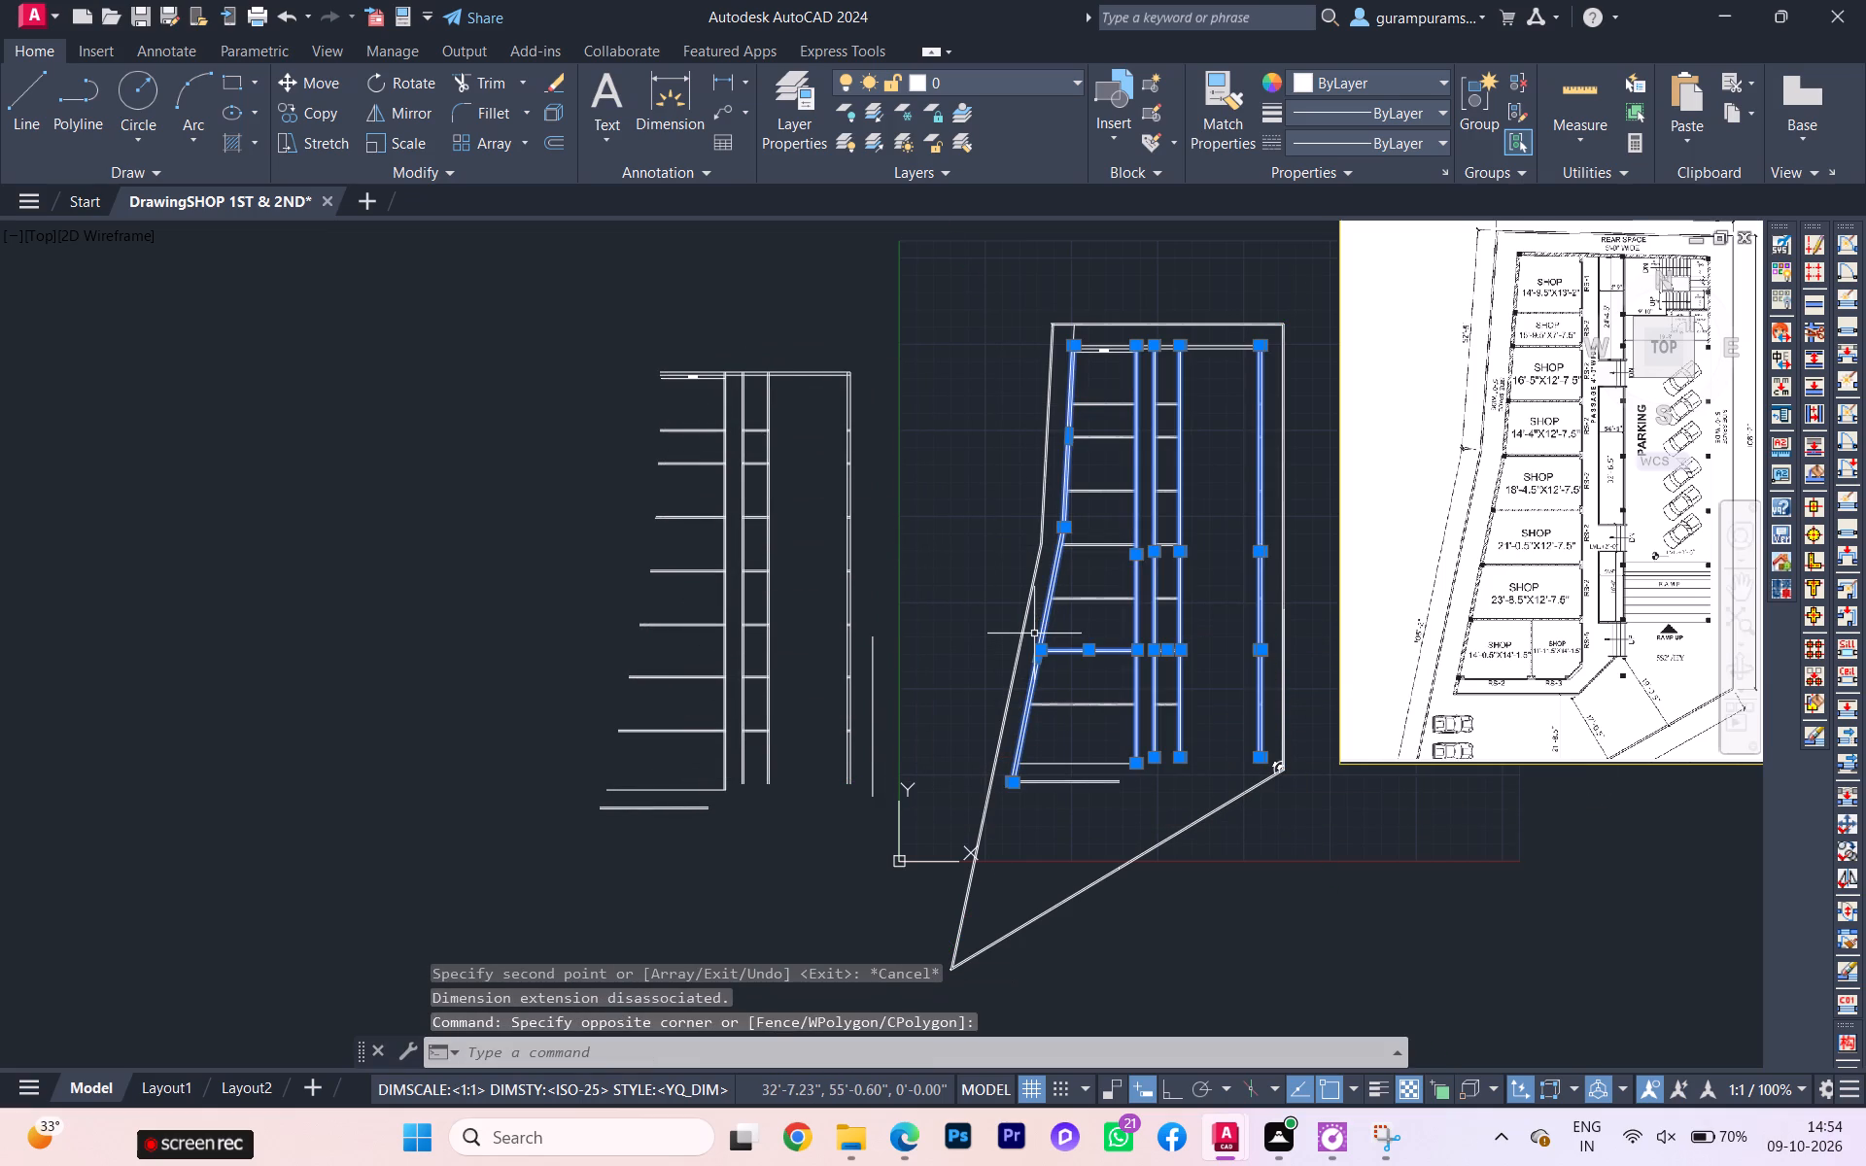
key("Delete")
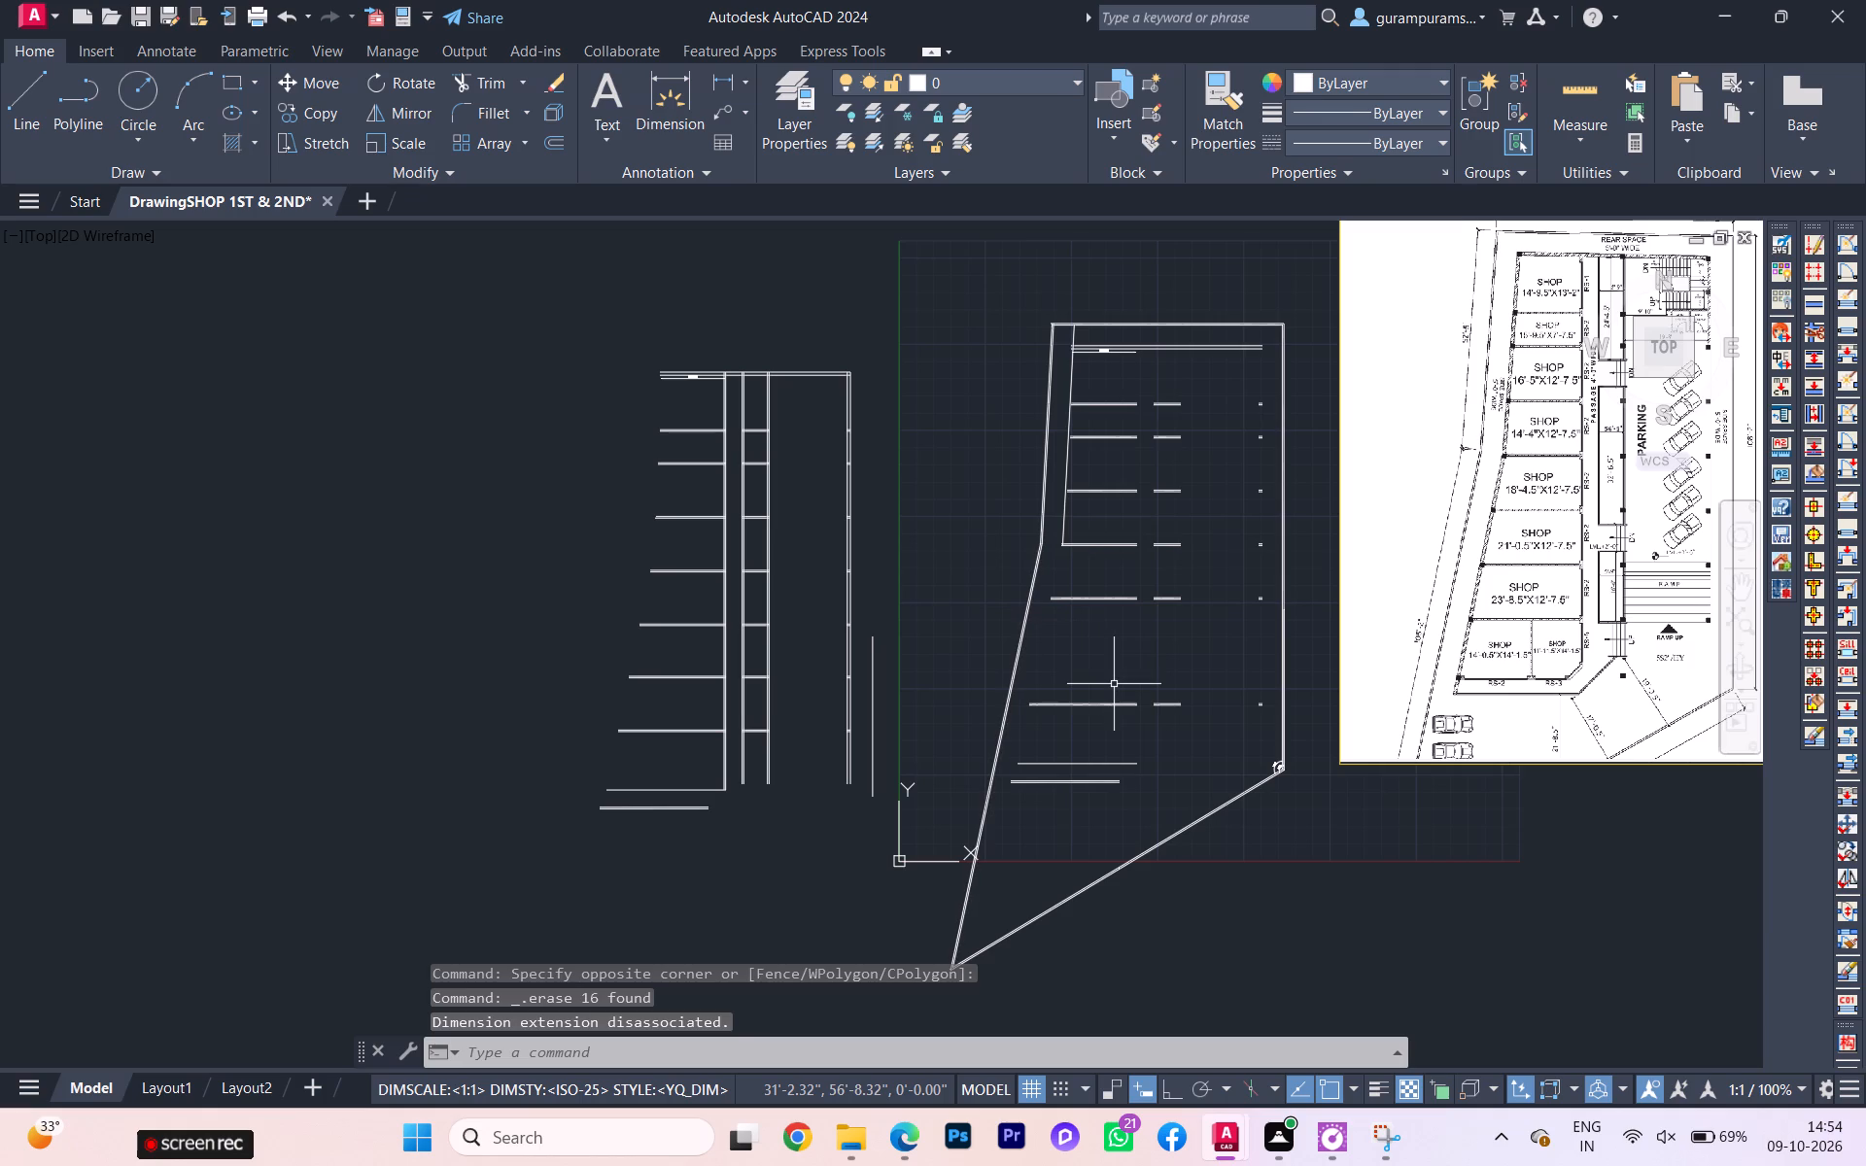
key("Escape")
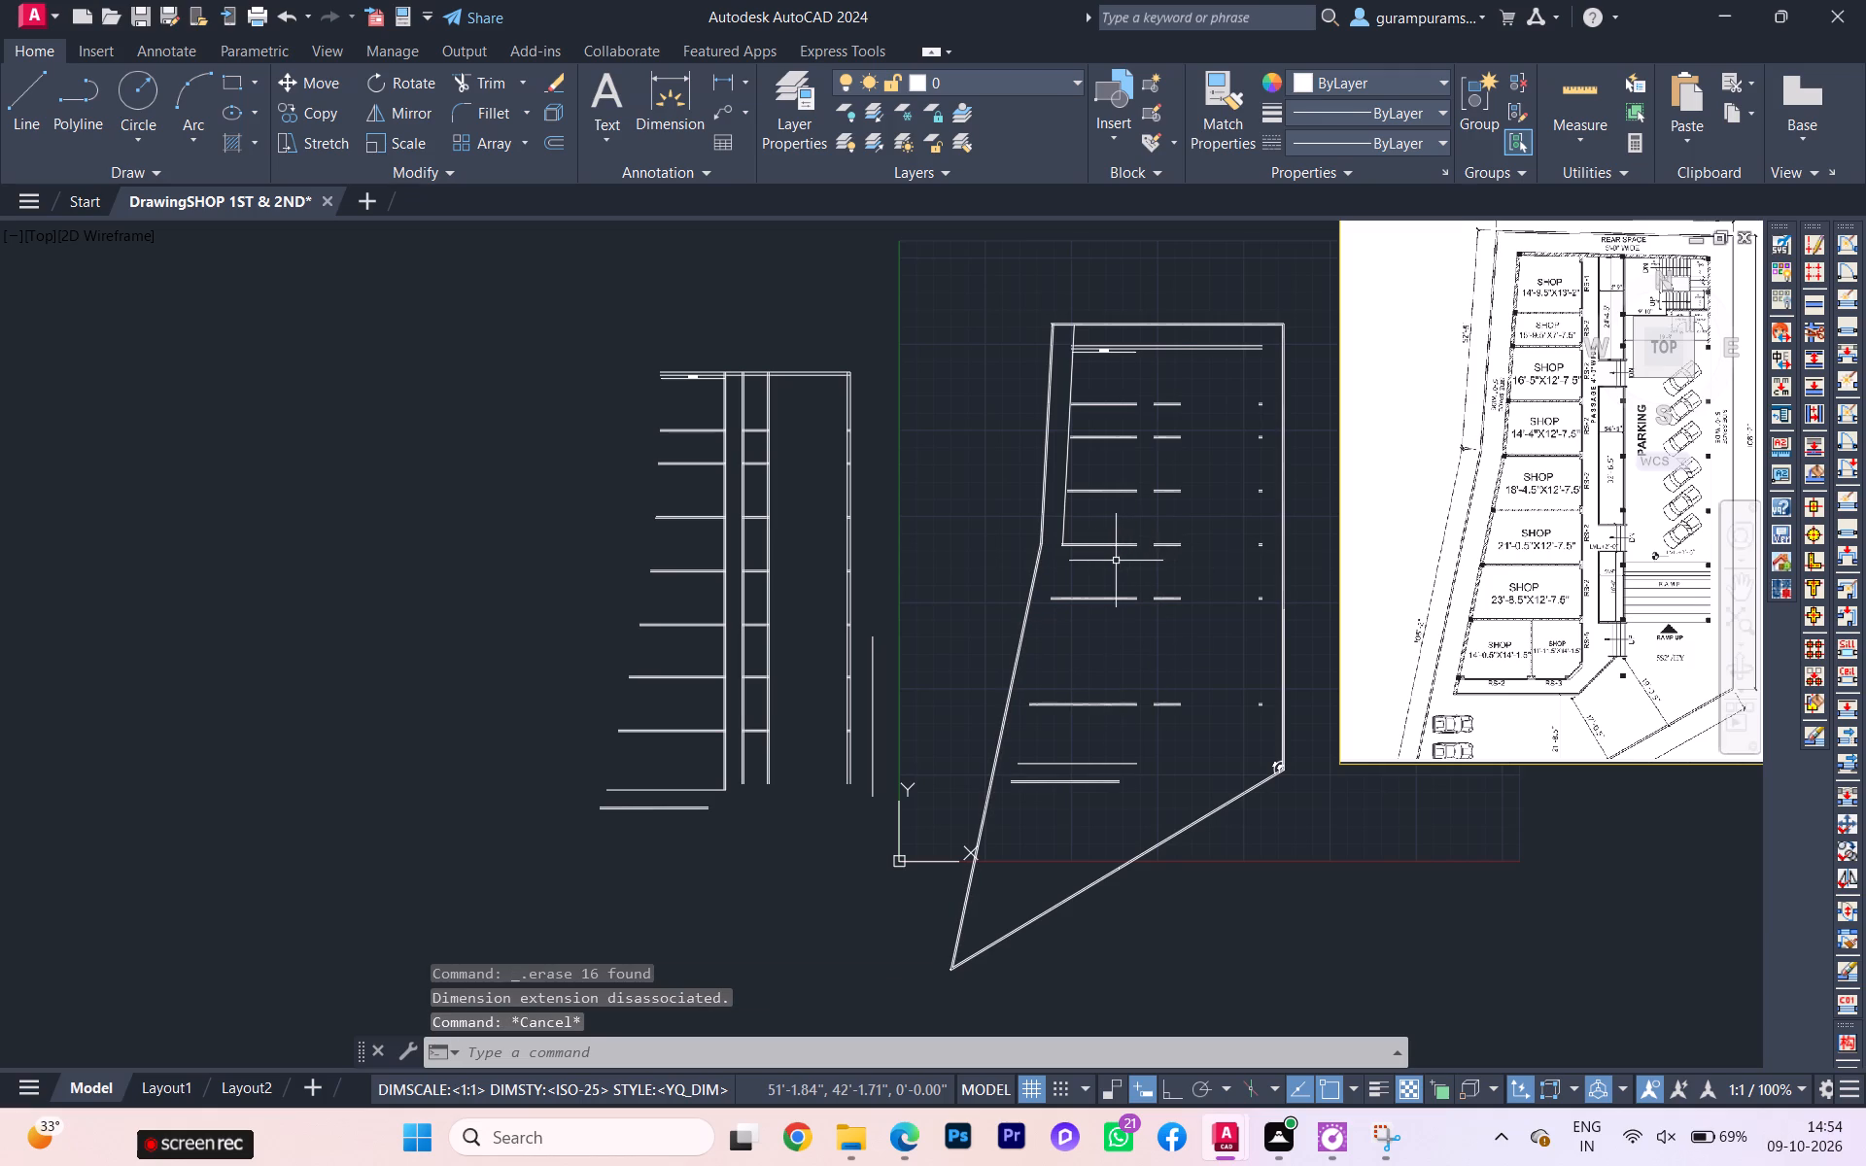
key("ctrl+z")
Erase the original shop walls, partitions and passage walls inside the boundary, leaving the boundary wall lines out of the selection.
left_click(1003, 309)
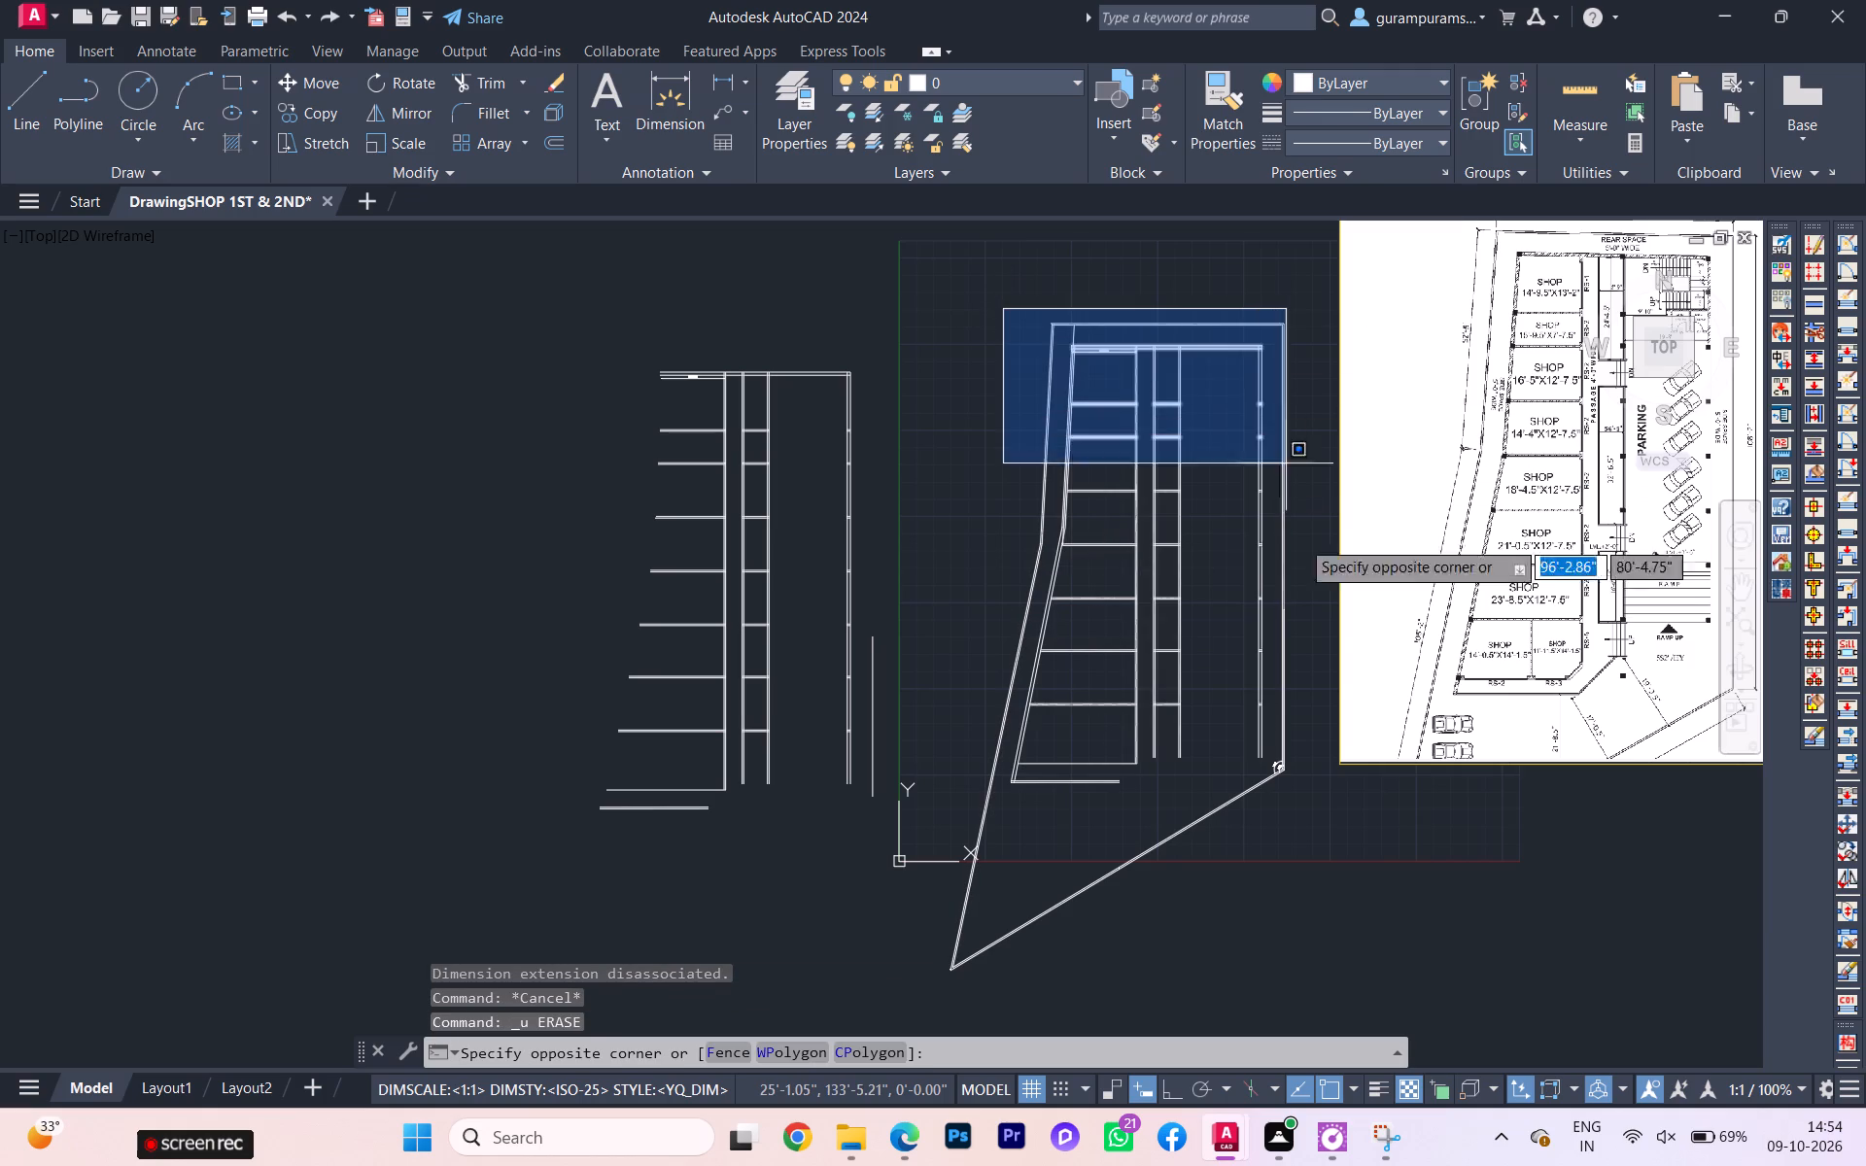
left_click(1317, 831)
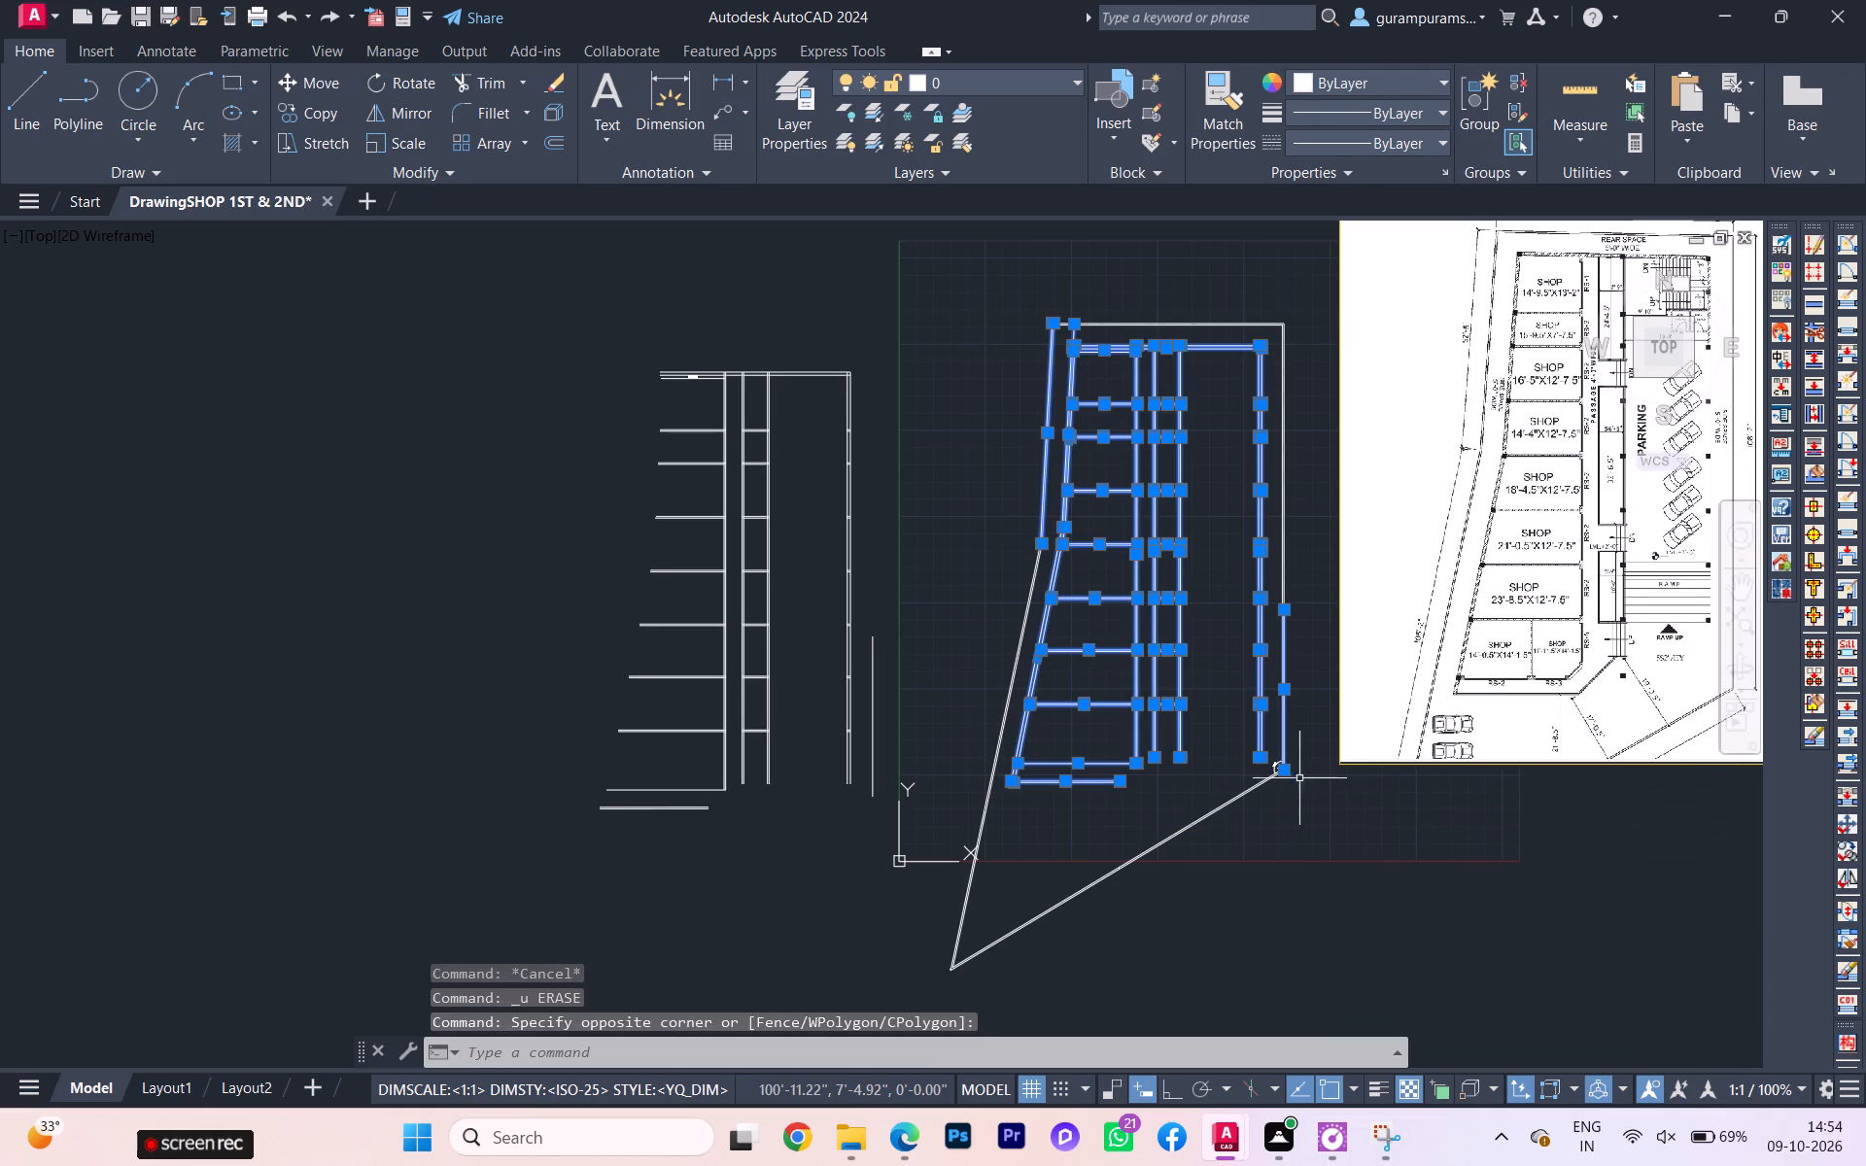
scroll(1137, 430, "up", 2)
scroll(1035, 386, "down", 1)
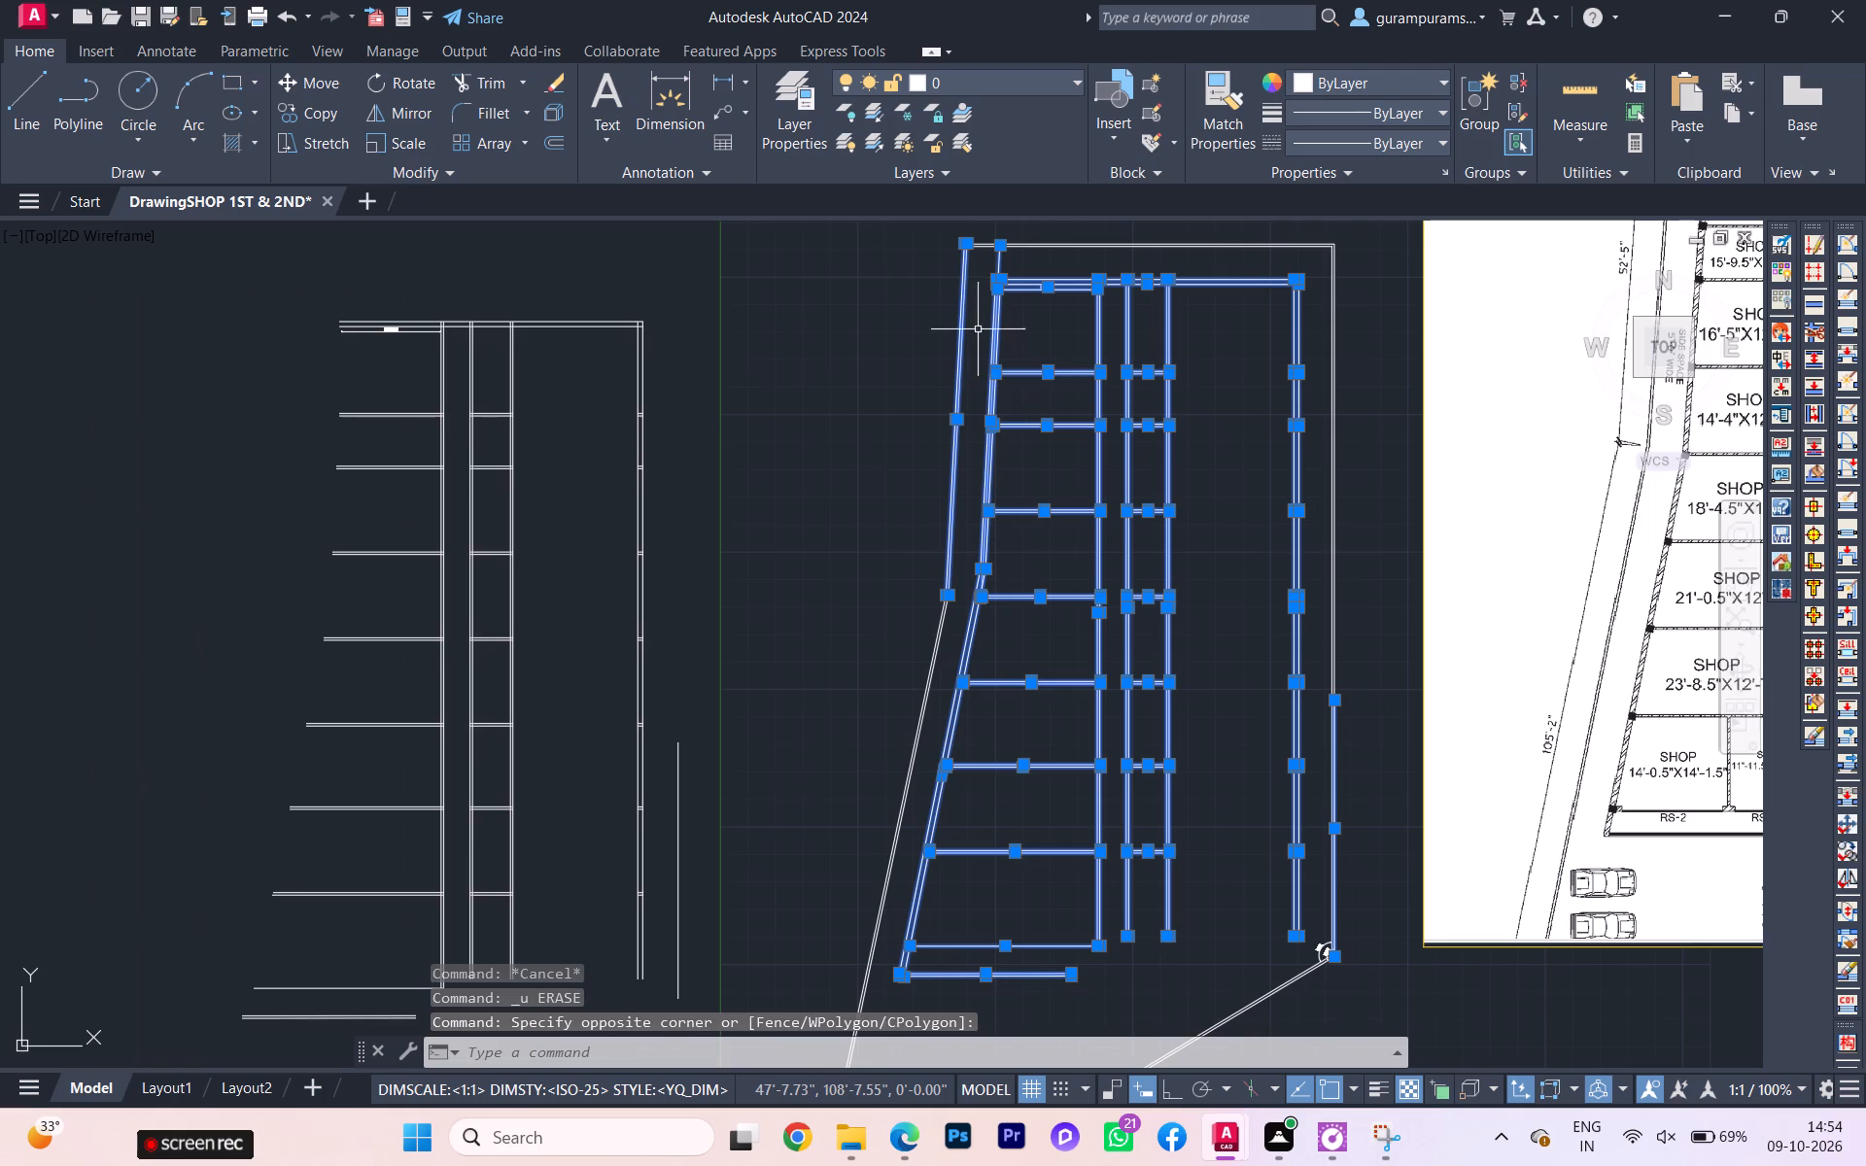
left_click(915, 220)
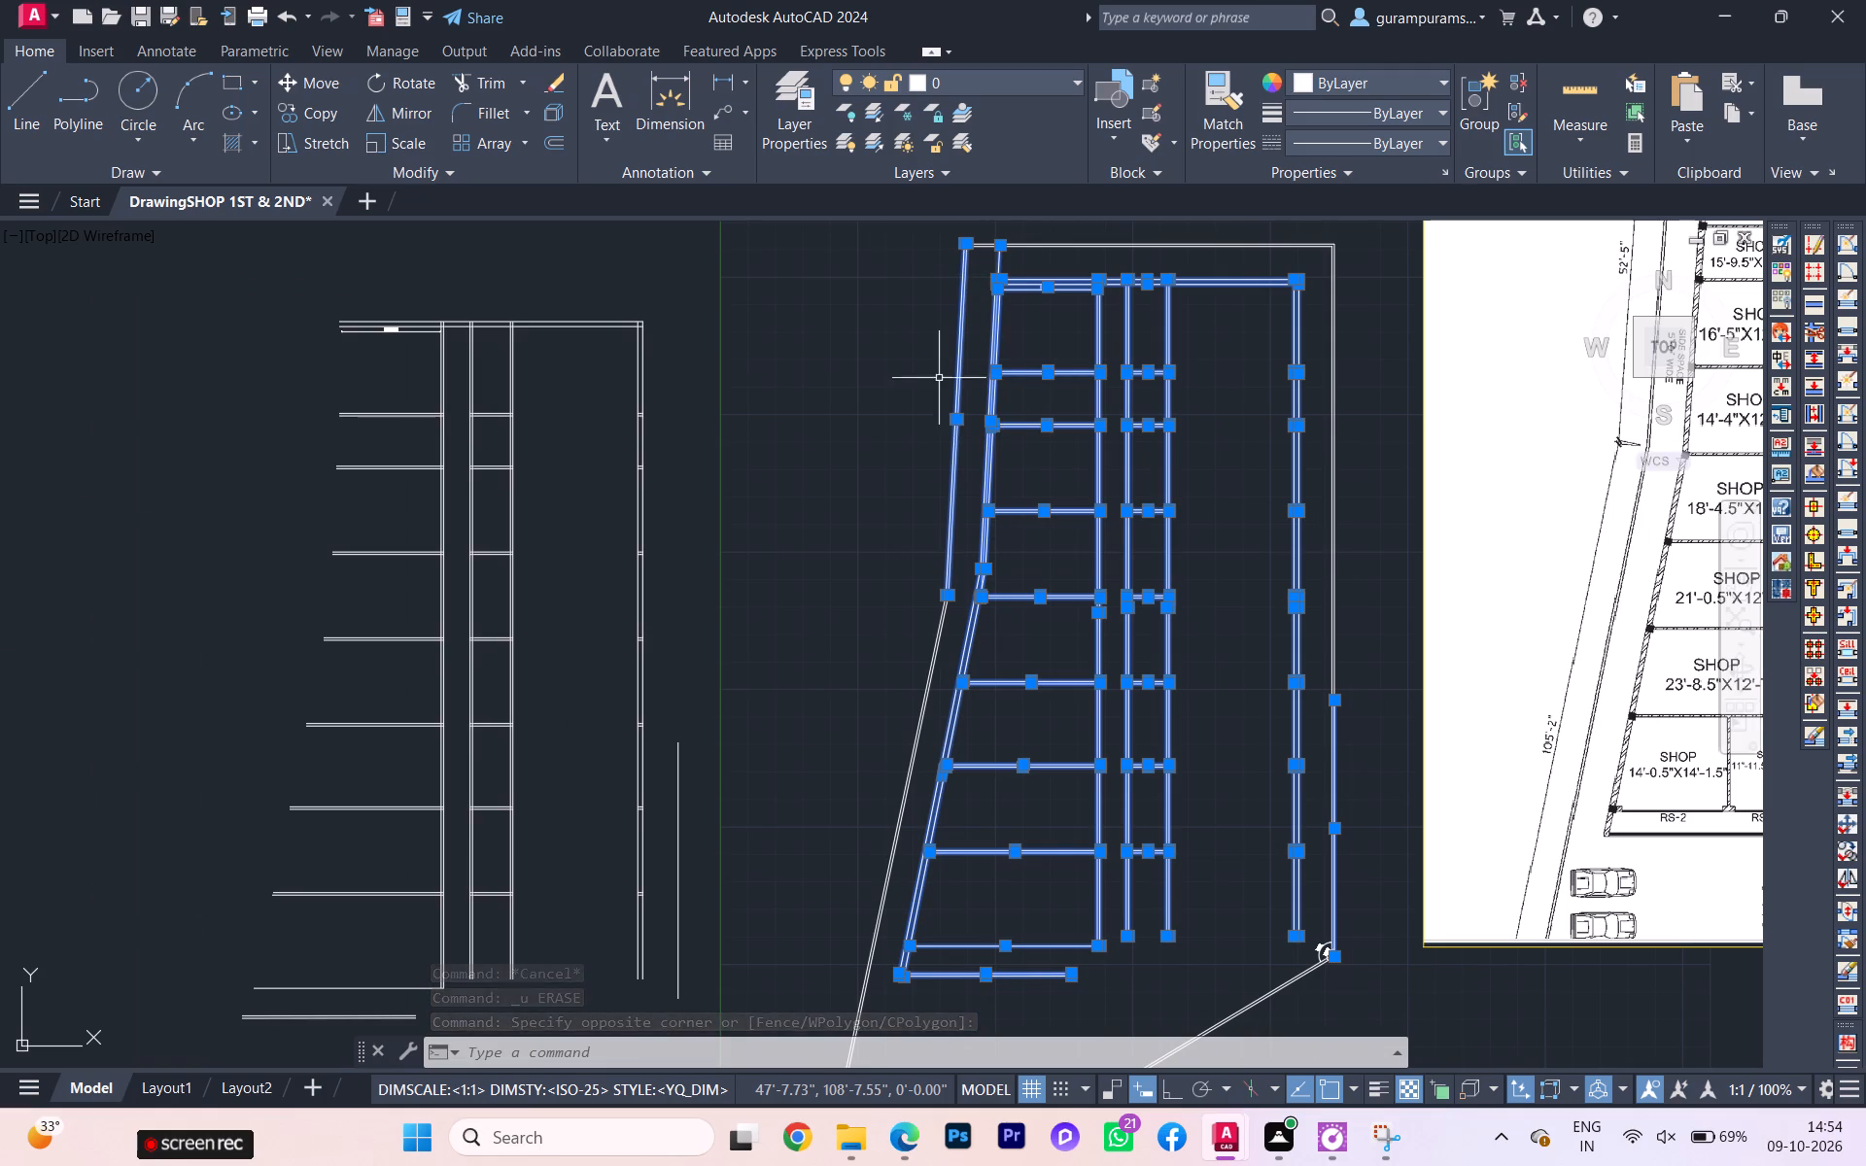
left_click_drag(893, 207, 932, 216, "shift")
left_click_drag(858, 207, 1005, 229, "shift")
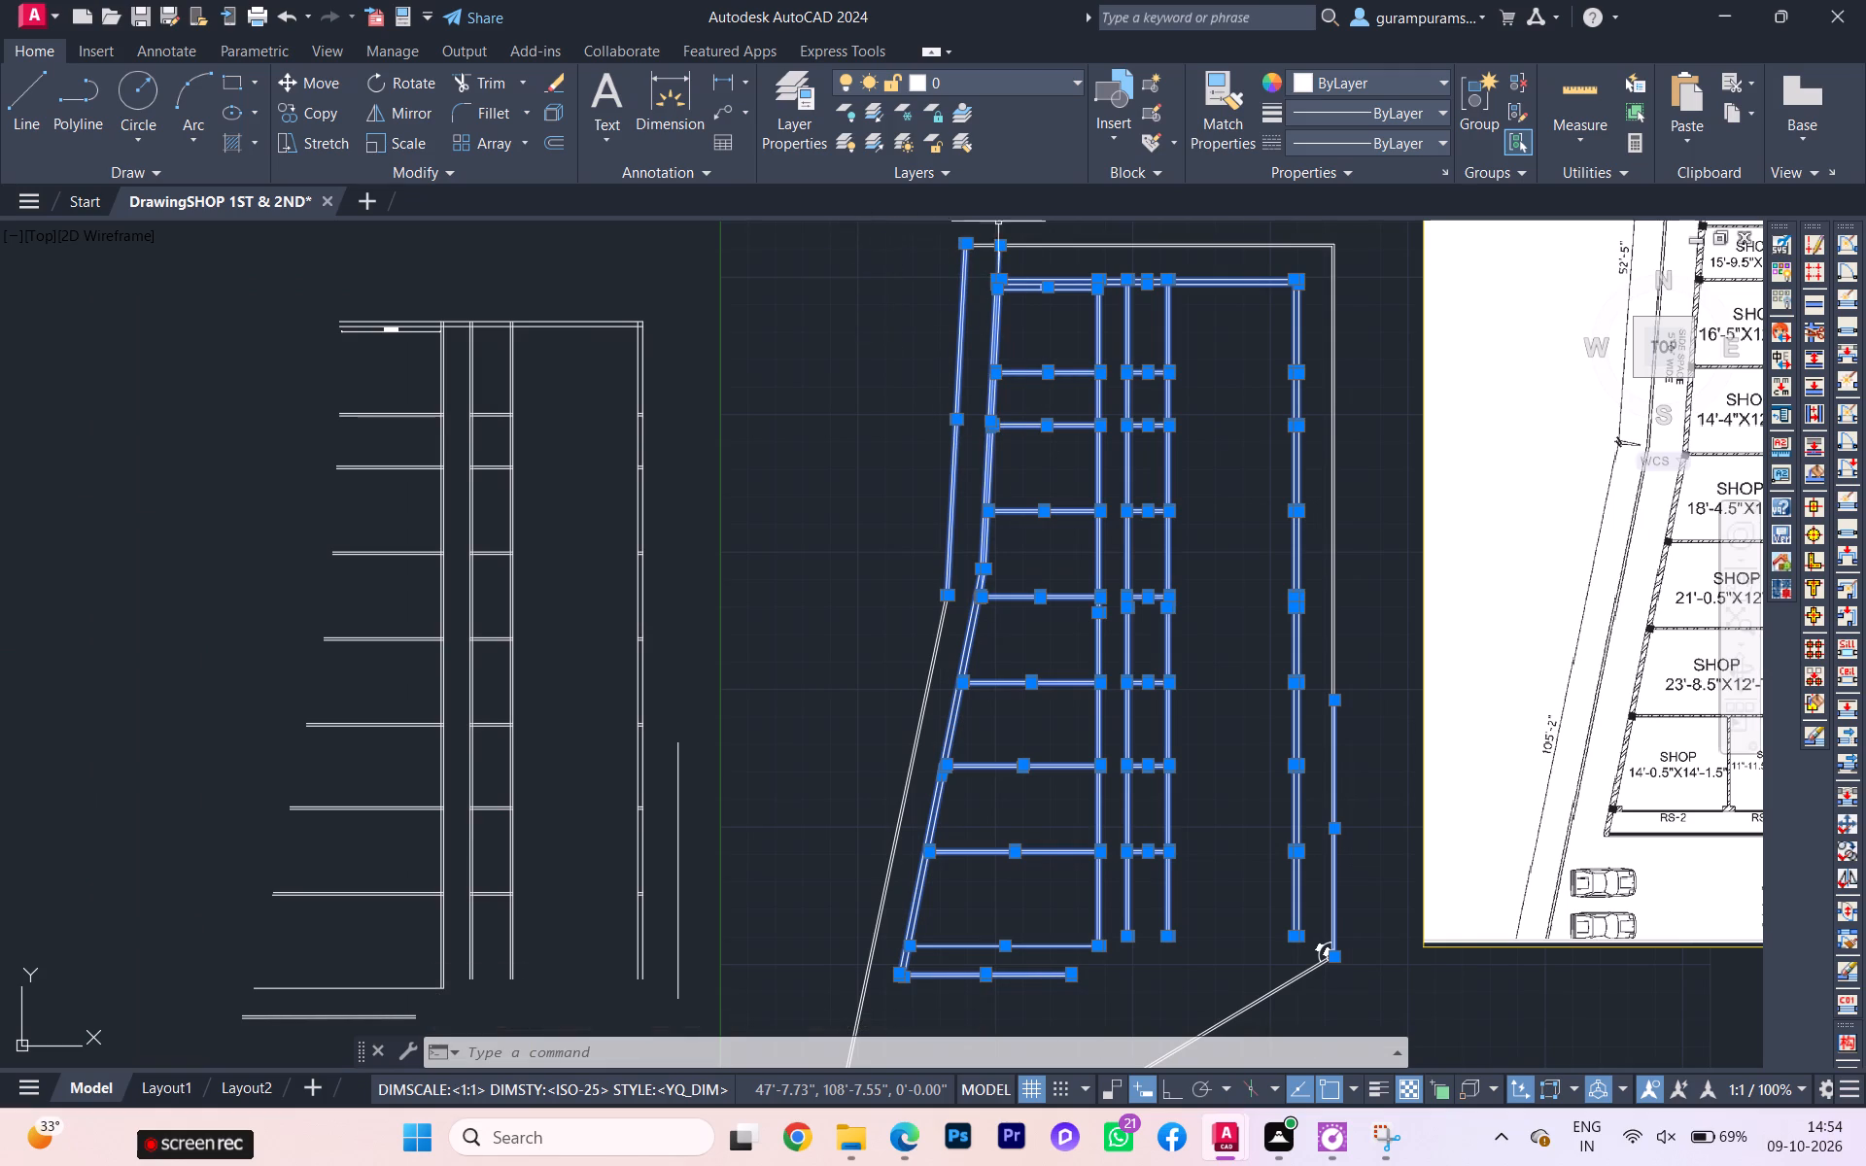
left_click_drag(1005, 229, 1008, 240, "shift")
scroll(984, 273, "down", 2, "shift")
left_click_drag(944, 223, 1018, 388, "shift")
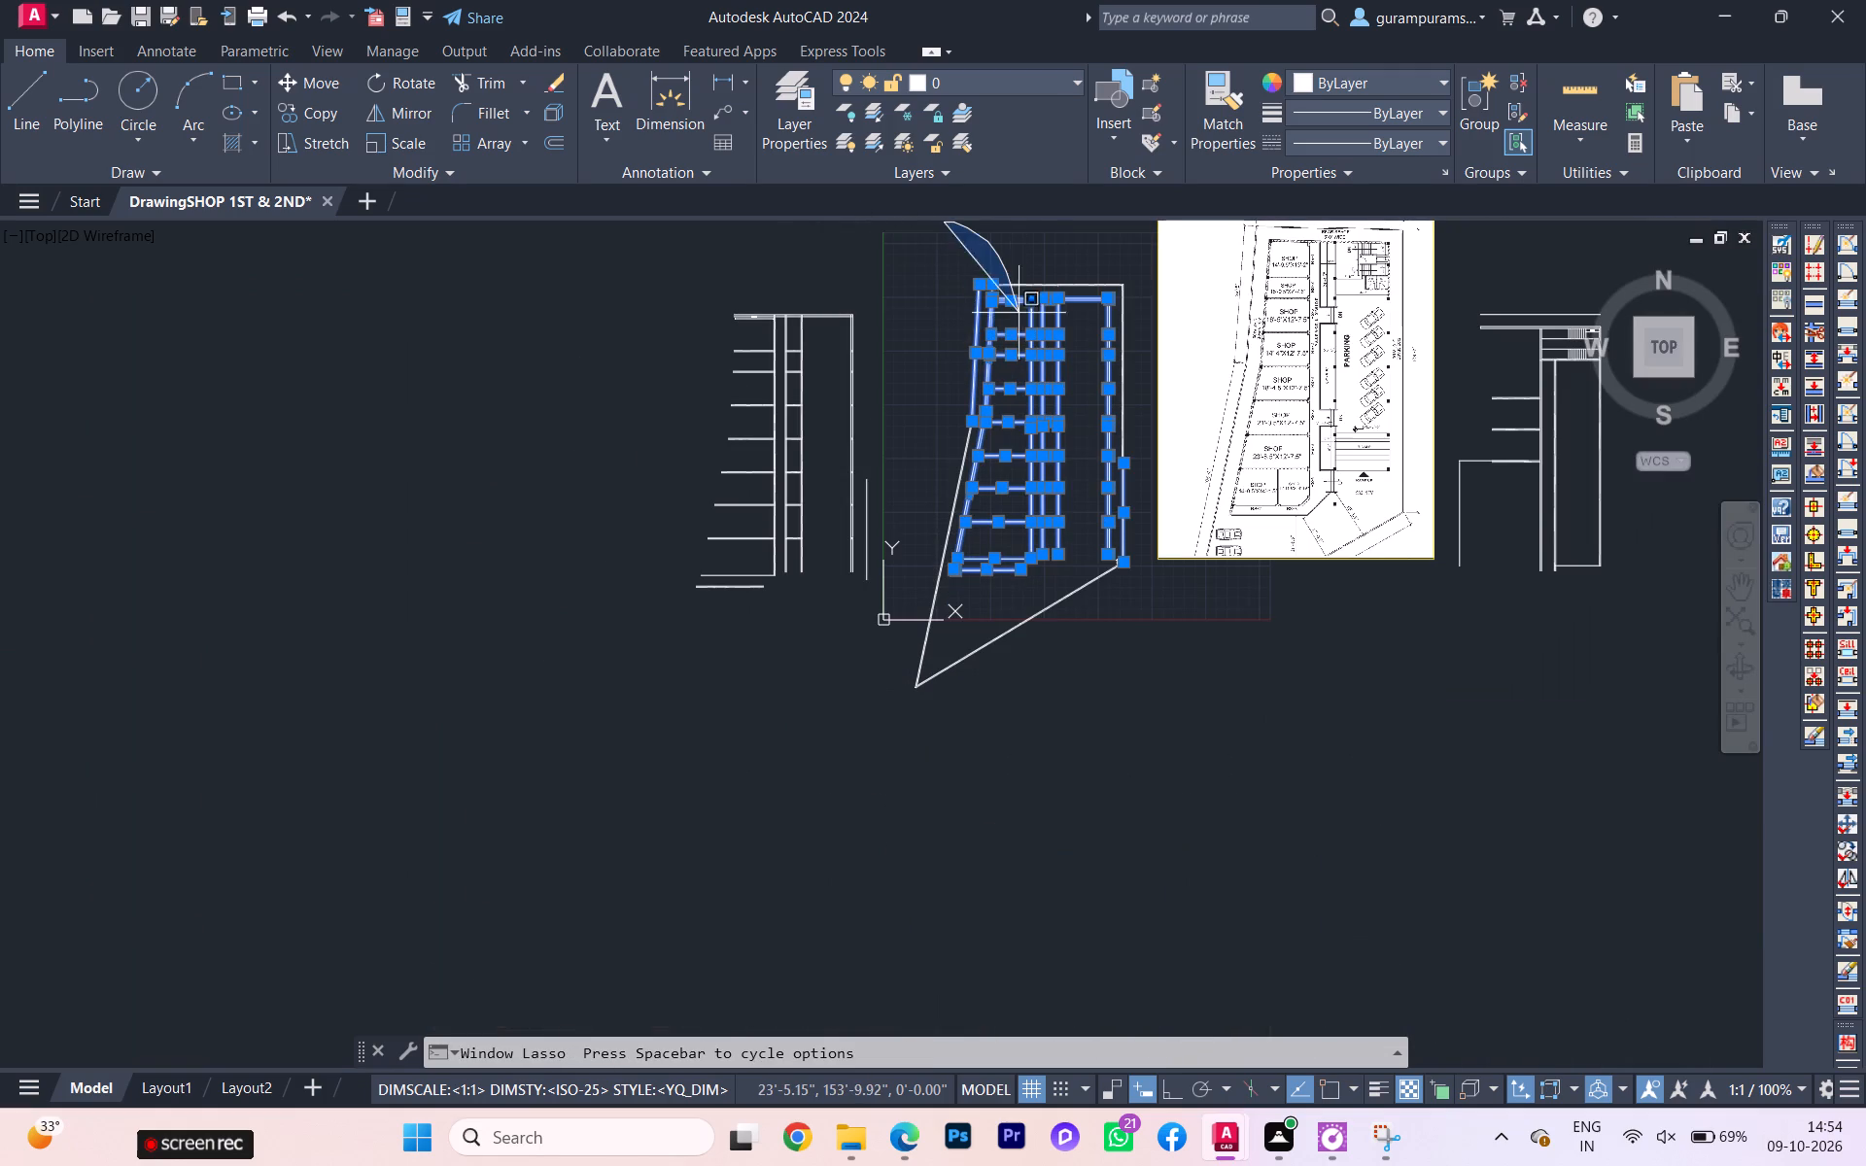
left_click_drag(1018, 388, 951, 538, "shift")
scroll(1004, 426, "up", 1)
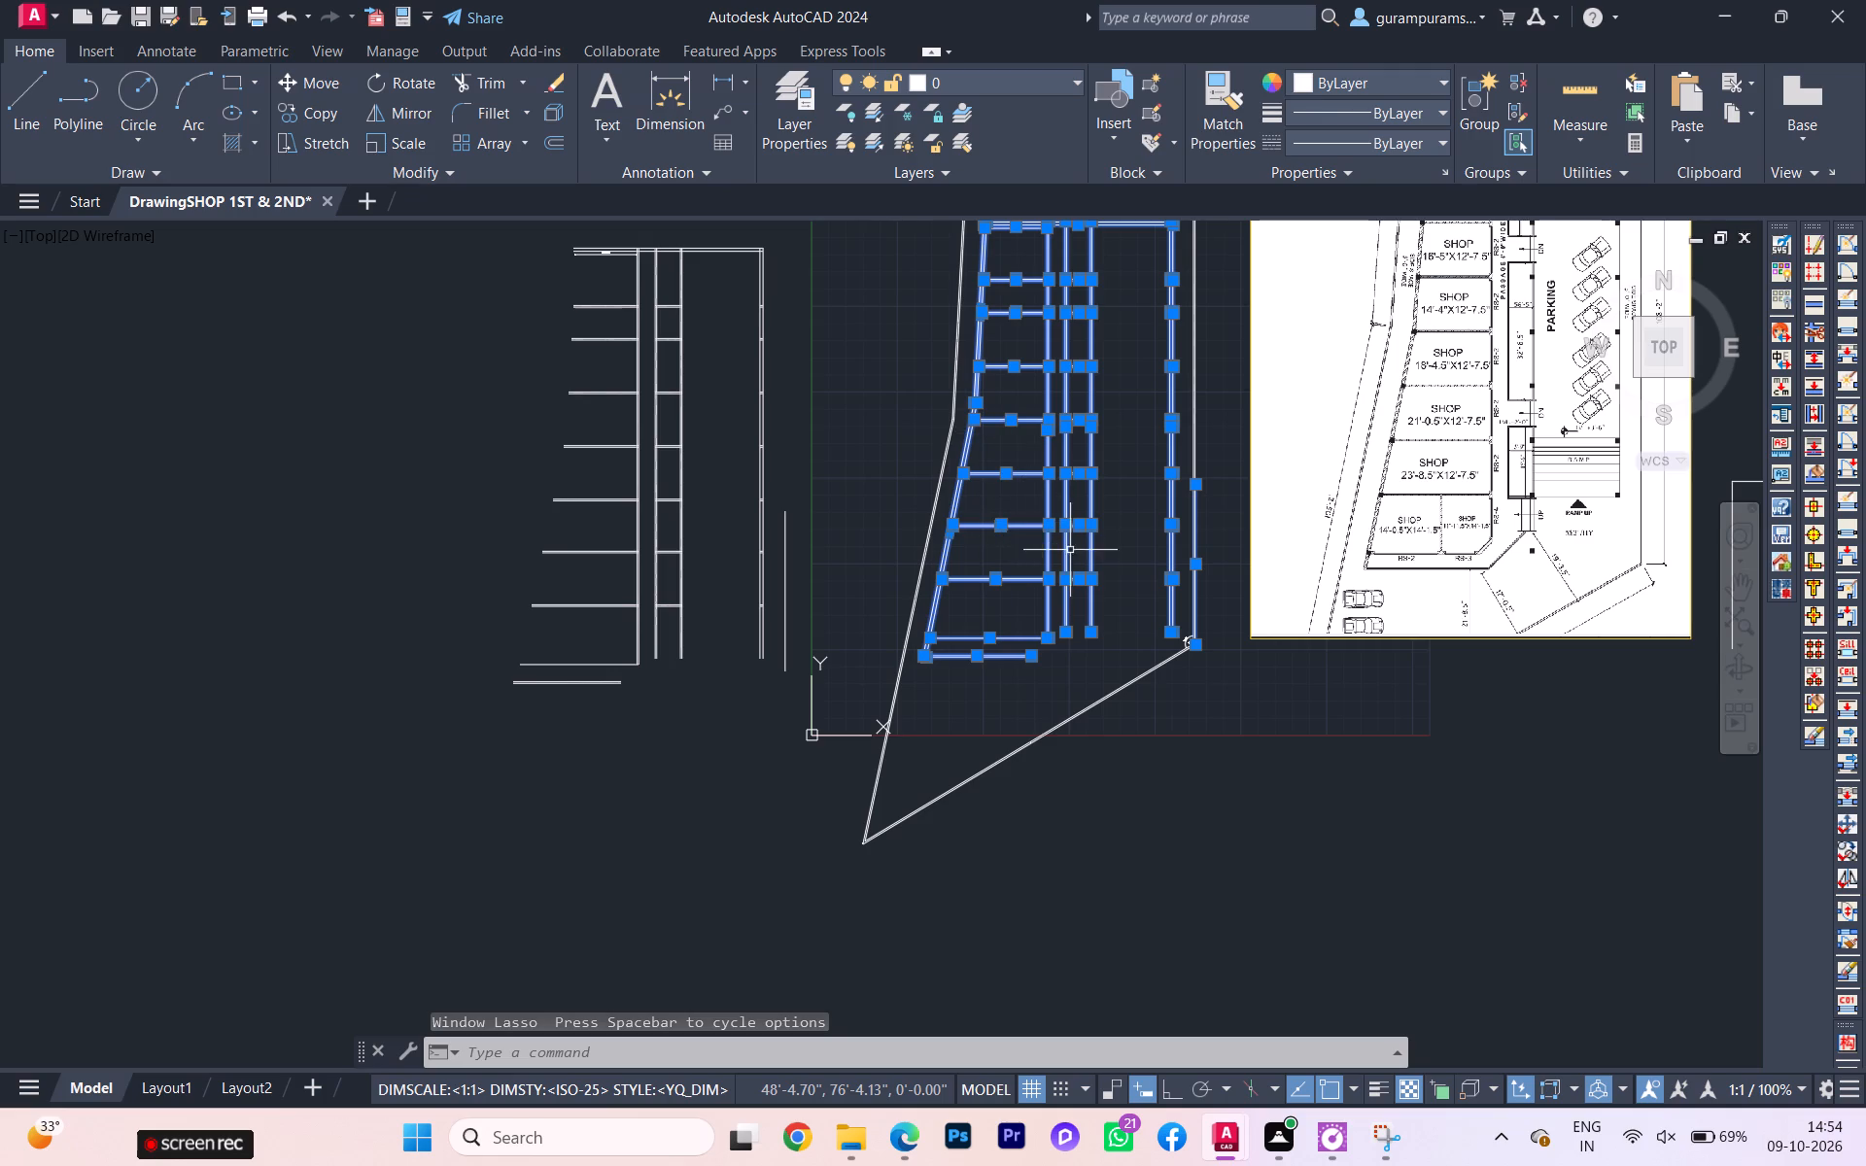
left_click_drag(1143, 451, 1264, 800, "shift")
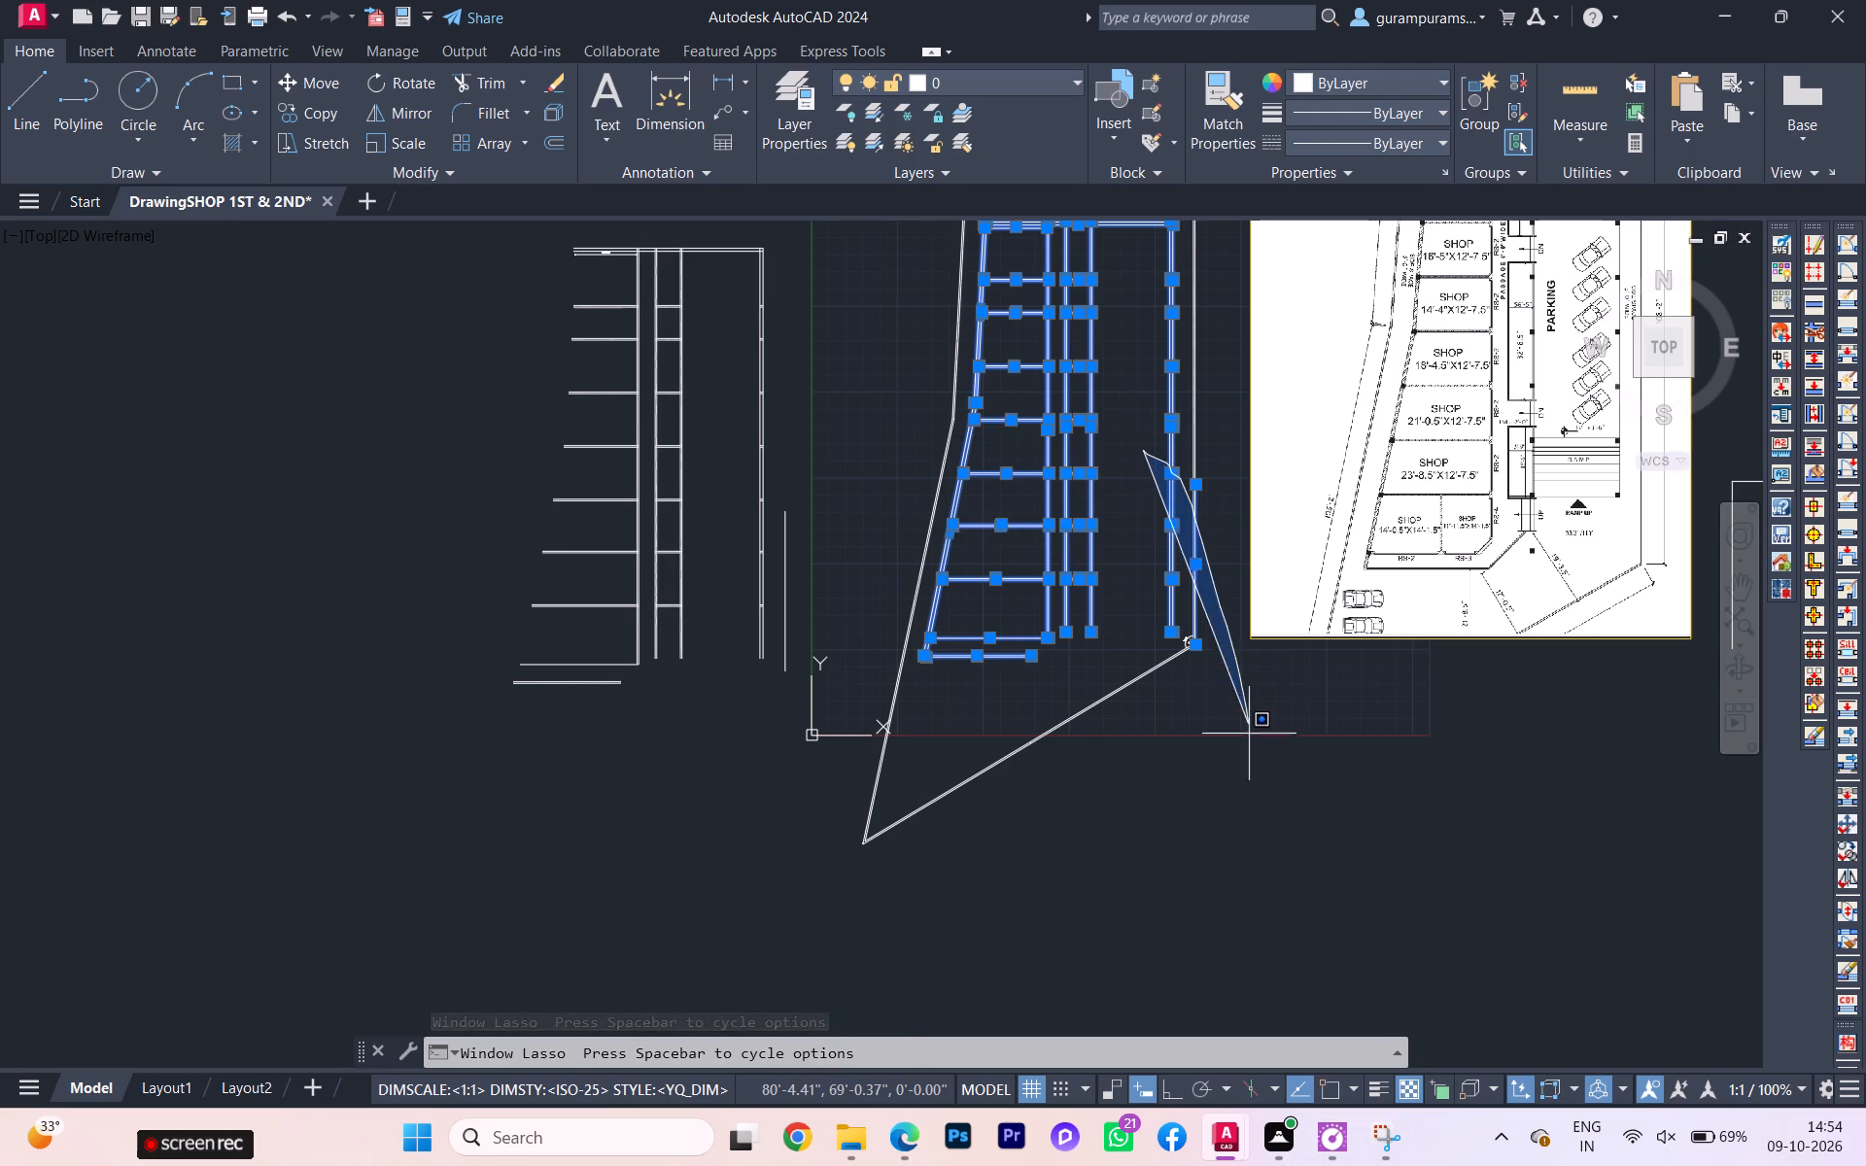
left_click_drag(1264, 800, 1280, 821, "shift")
left_click_drag(1140, 461, 1232, 774, "shift")
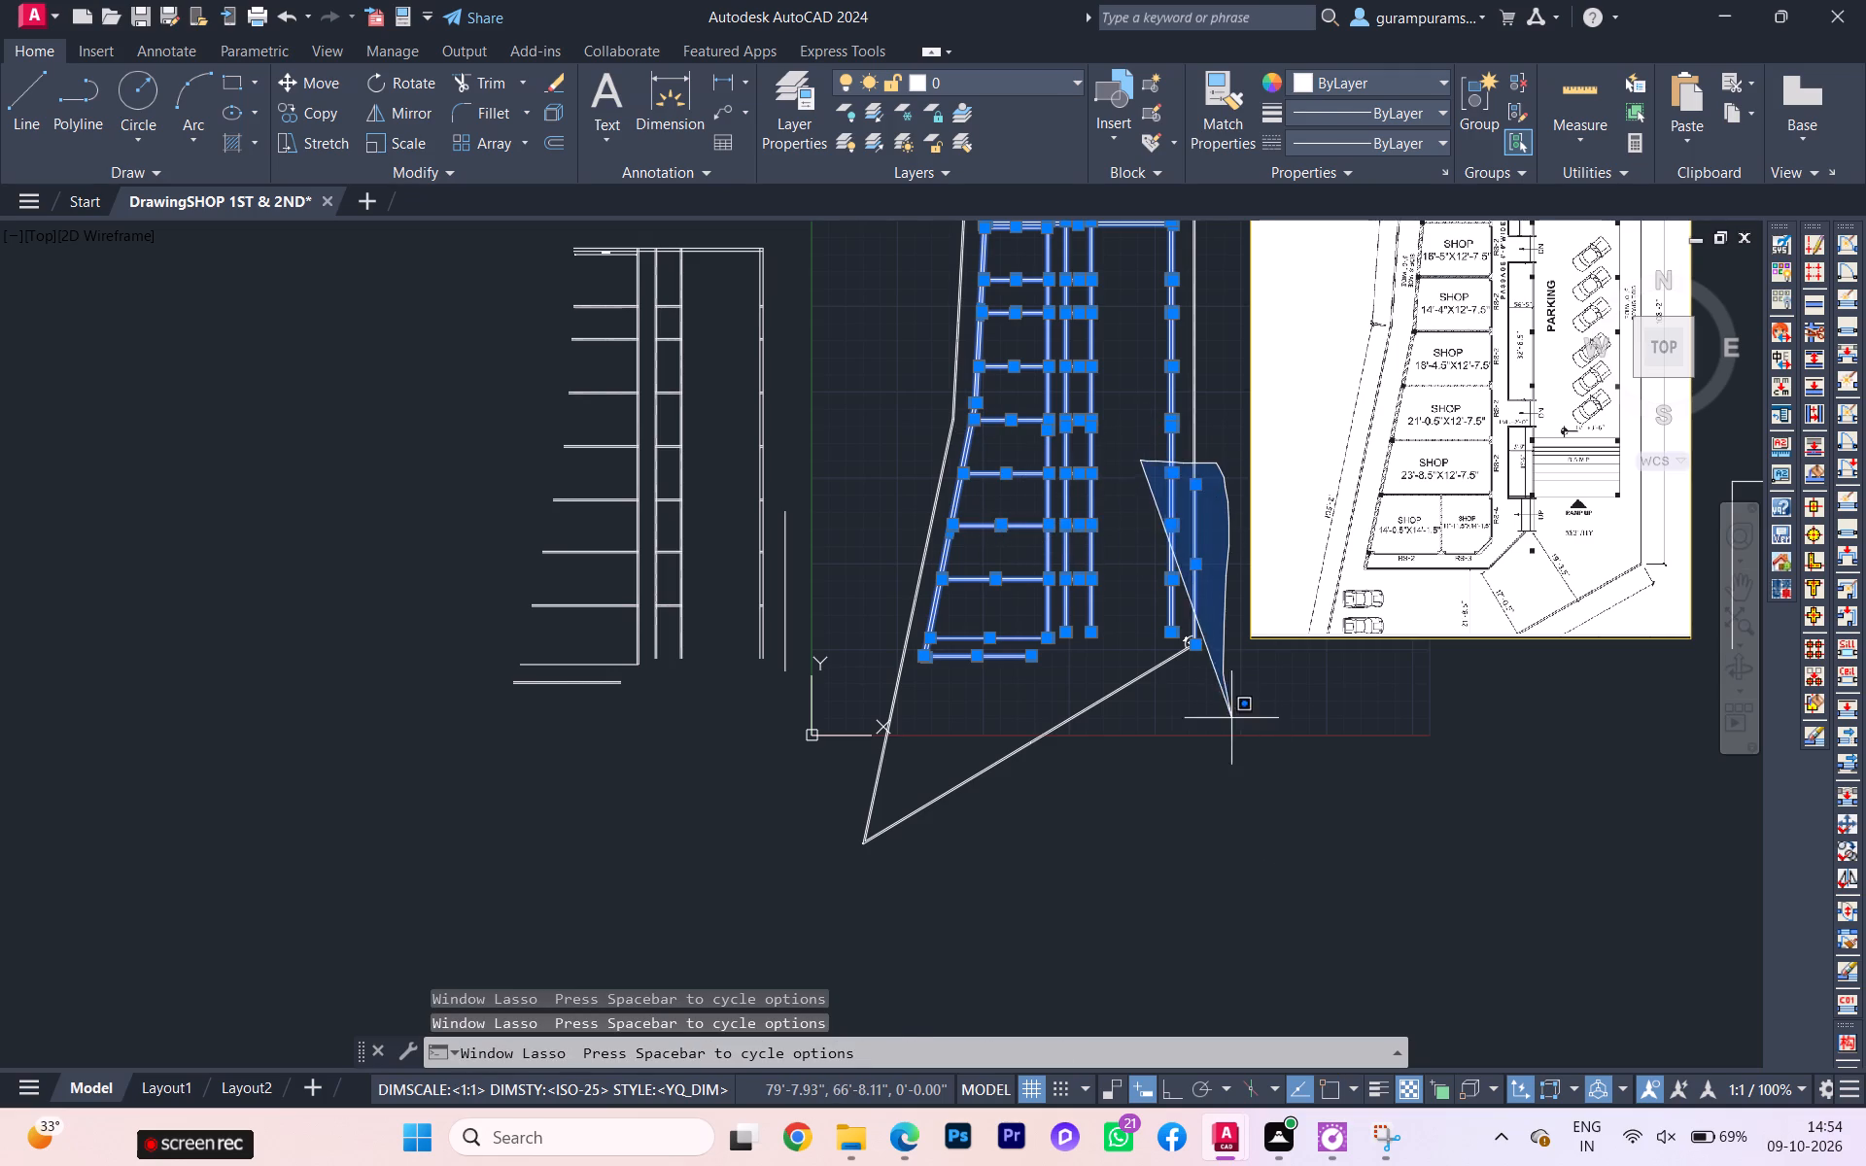
left_click_drag(1232, 774, 1228, 807, "shift")
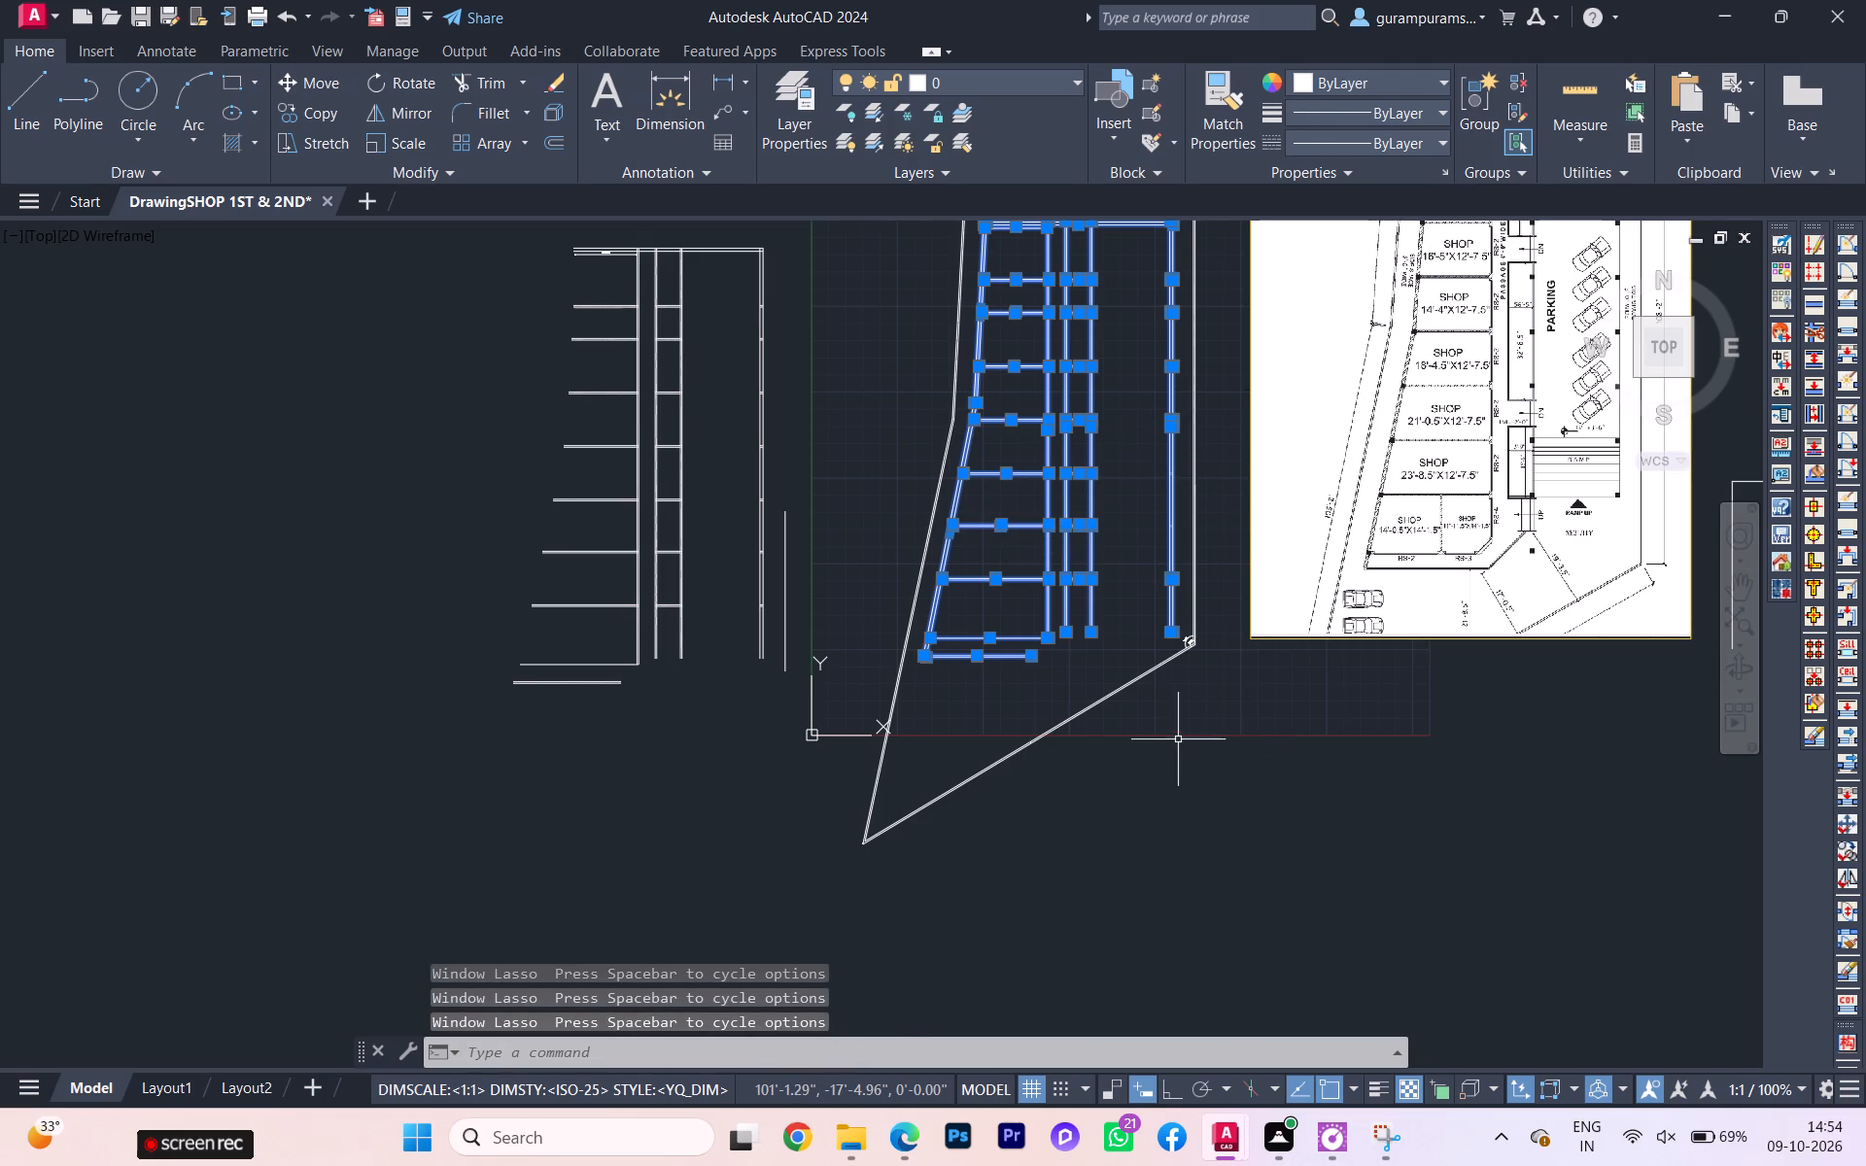
key("Delete")
Erase the leftover wall pieces on the parking side and the 5' side space offset line inside the boundary.
scroll(1169, 531, "up", 1)
left_click(1148, 427)
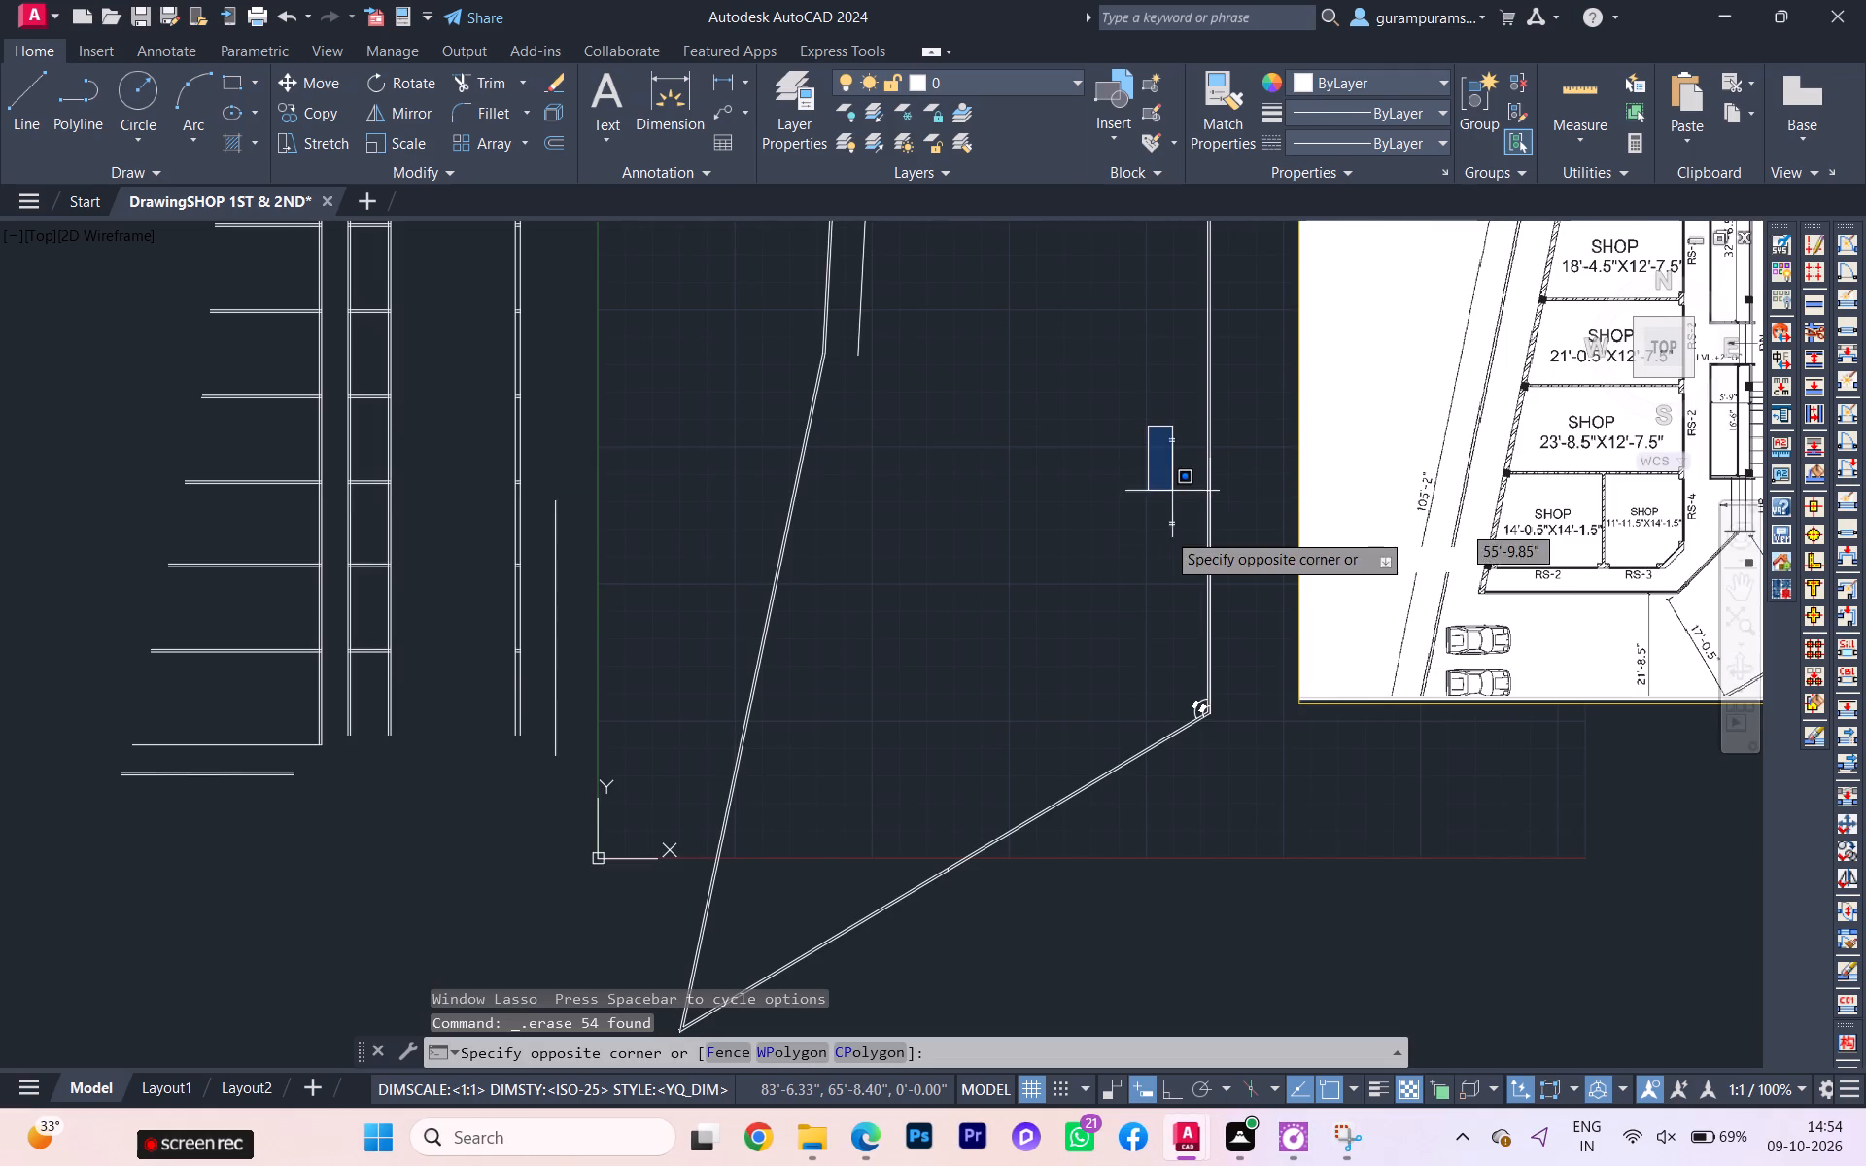
left_click(1192, 569)
key("Delete")
left_click_drag(987, 459, 986, 456)
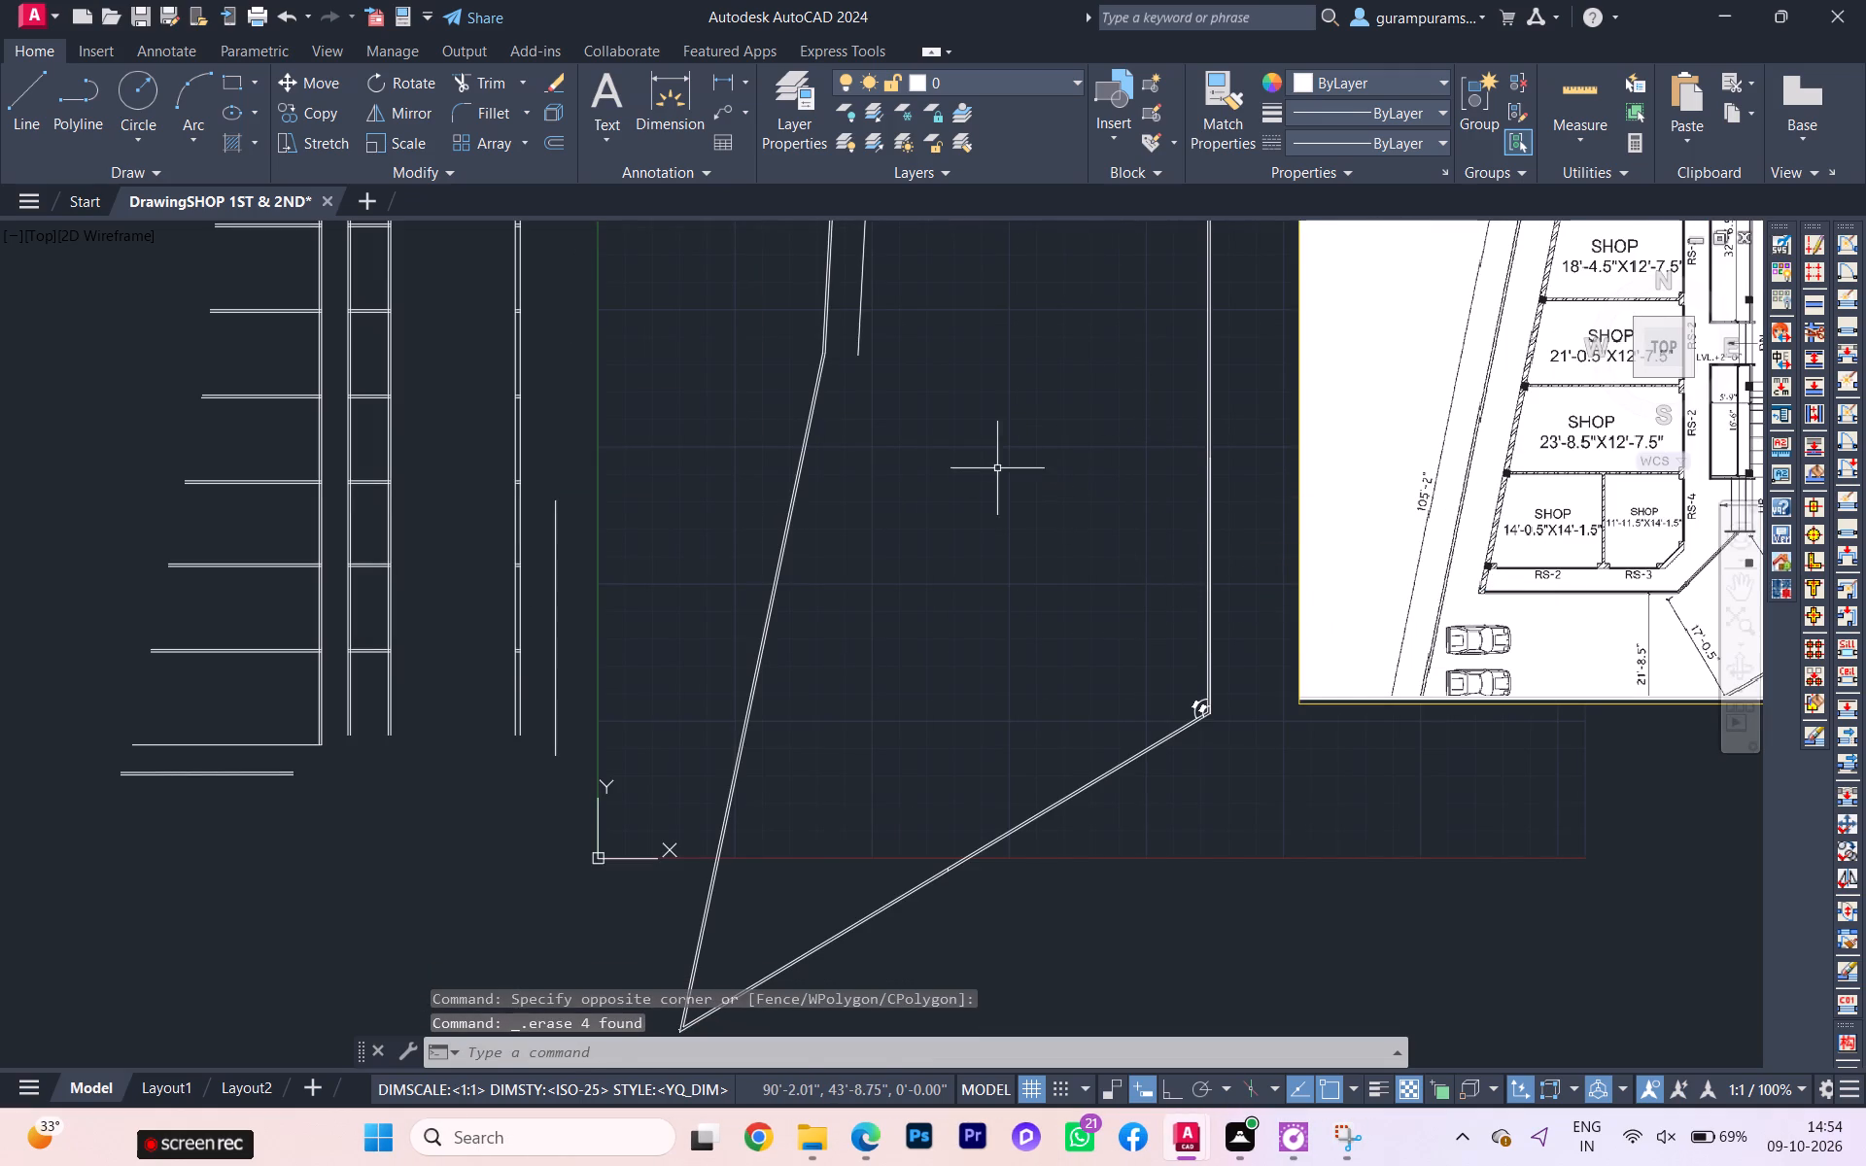
left_click_drag(986, 456, 980, 446)
left_click(851, 267)
key("Delete")
Join all the wall lines of the sloping plot boundary into polylines.
scroll(941, 521, "down", 4)
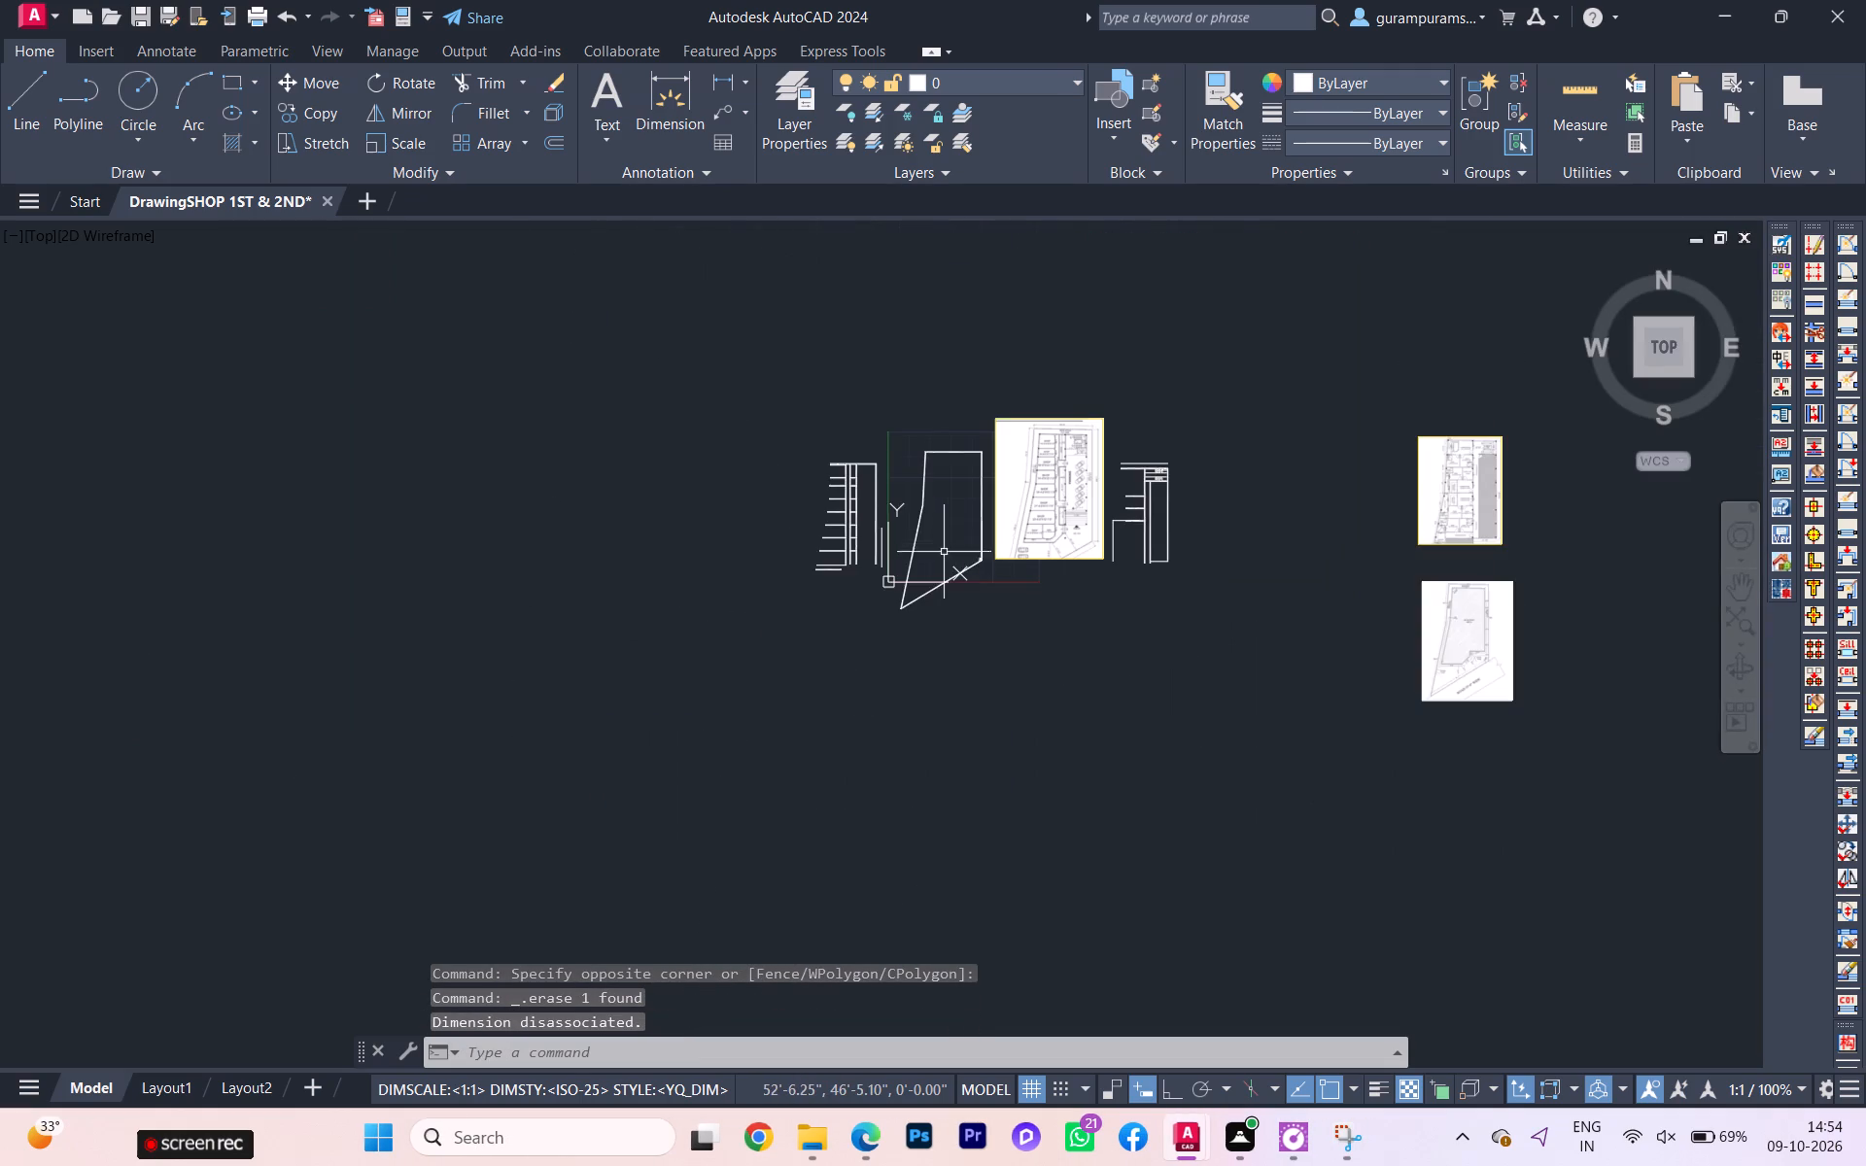
scroll(955, 532, "up", 2)
scroll(1025, 630, "up", 2)
scroll(1060, 662, "down", 3)
middle_click_drag(1060, 666, 1044, 765)
scroll(1041, 743, "up", 2)
left_click(770, 291)
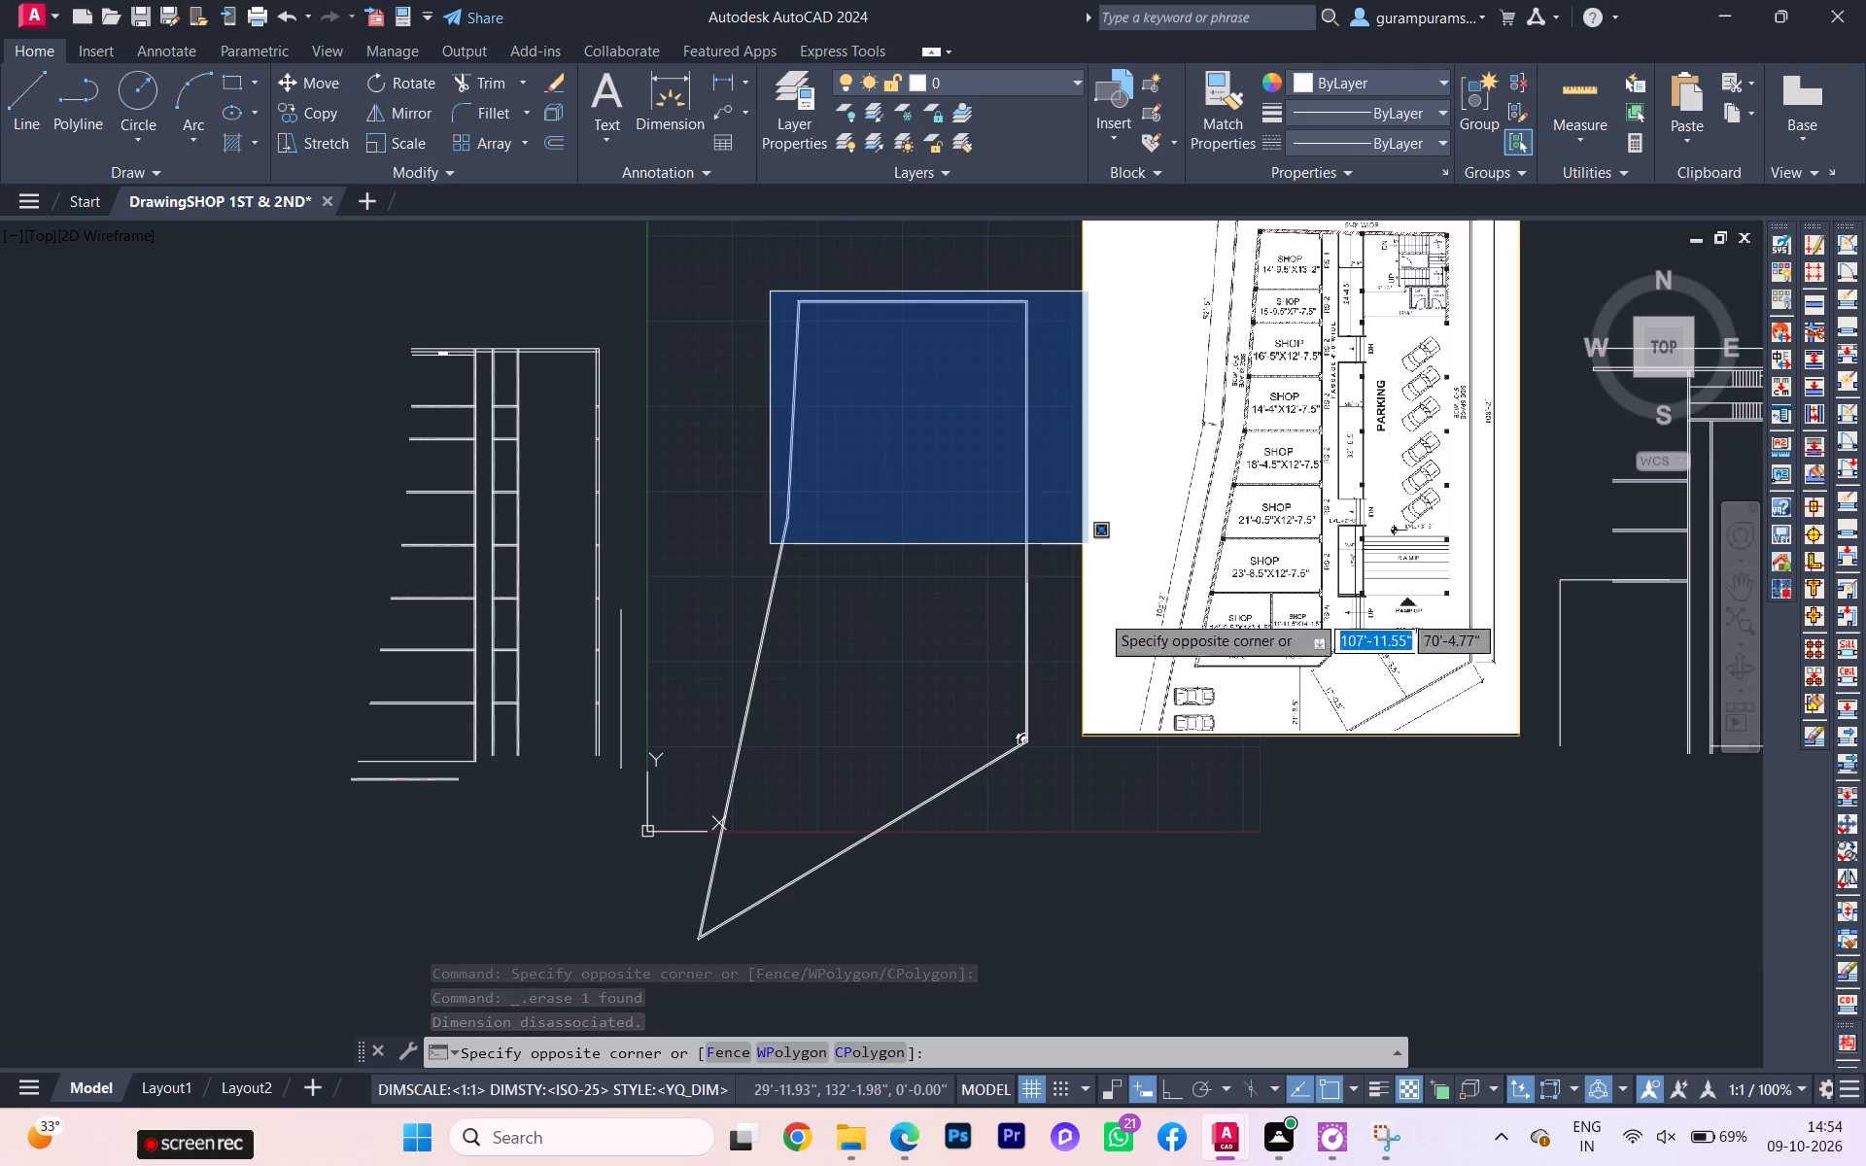
left_click(989, 962)
left_click(1042, 957)
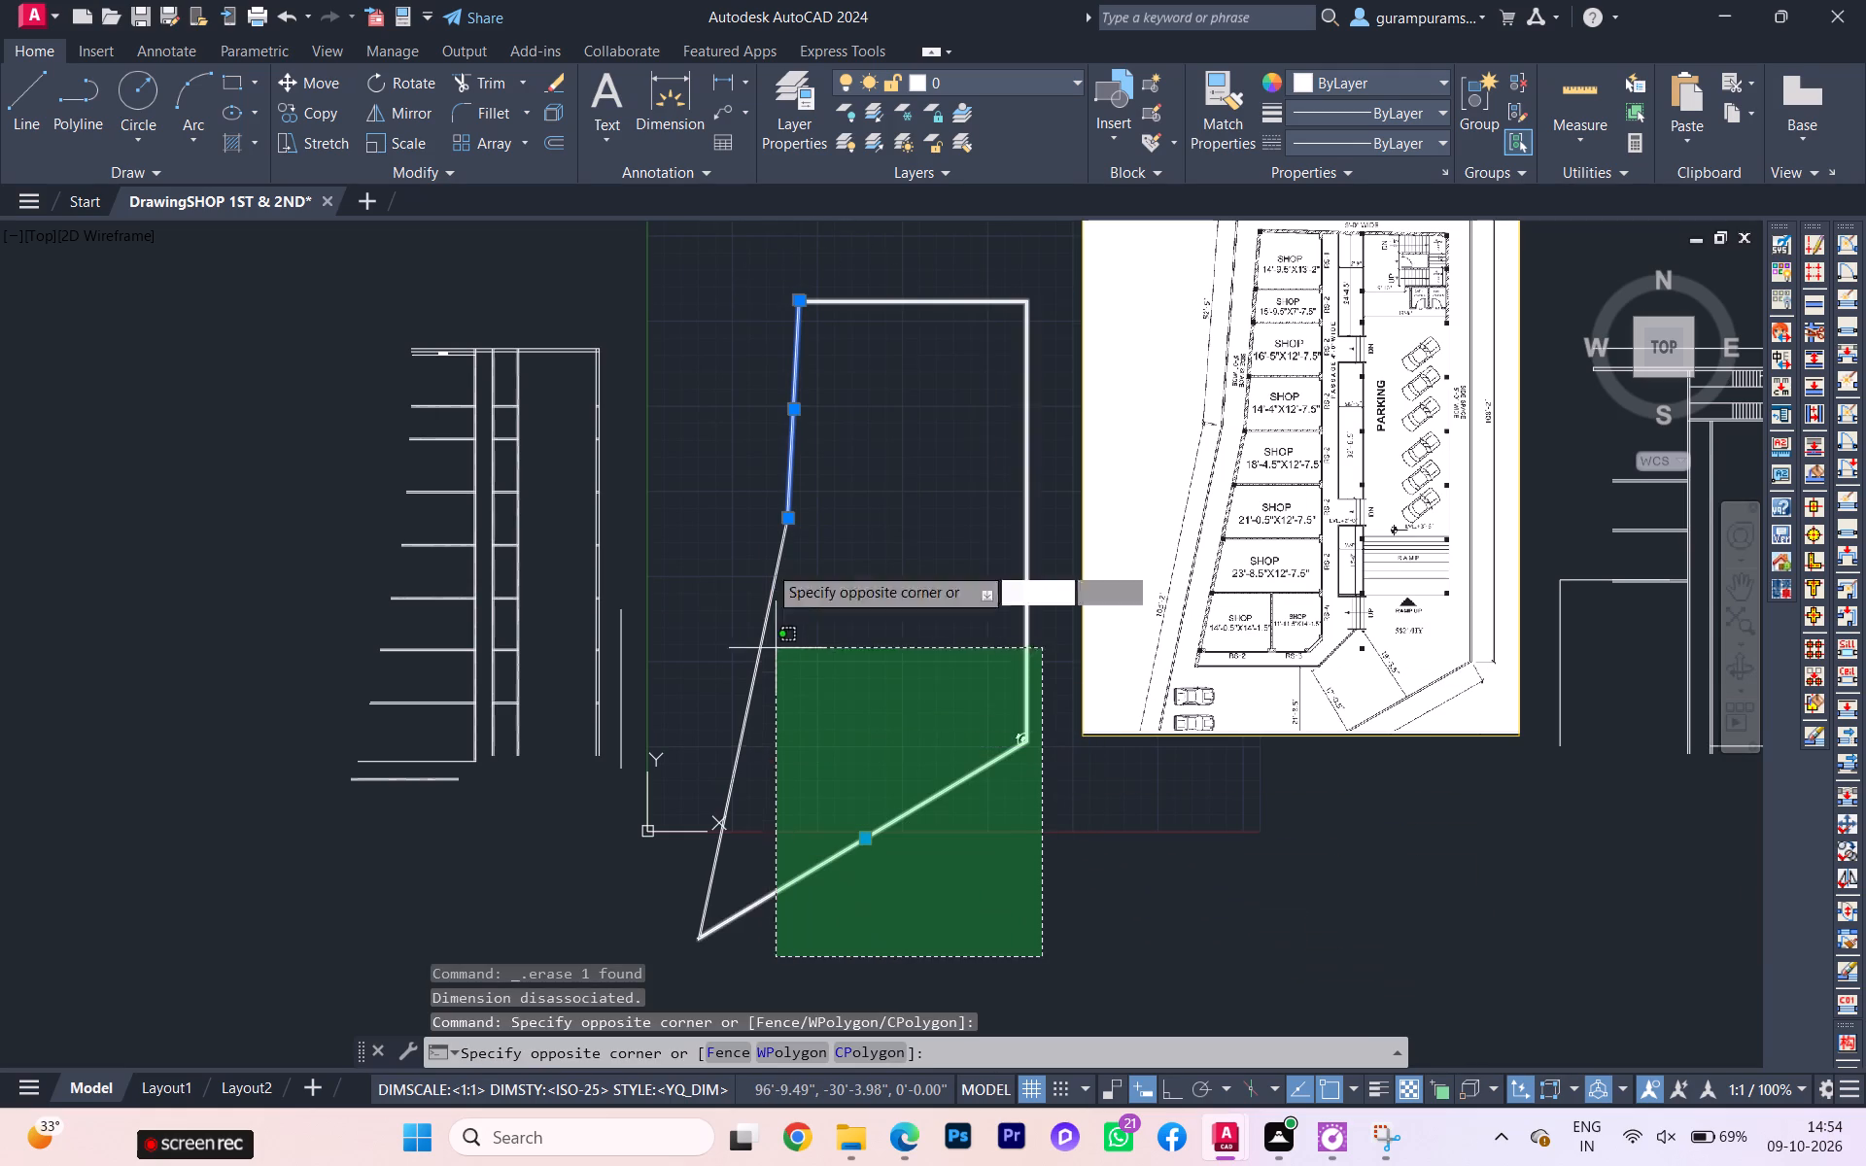
left_click(686, 240)
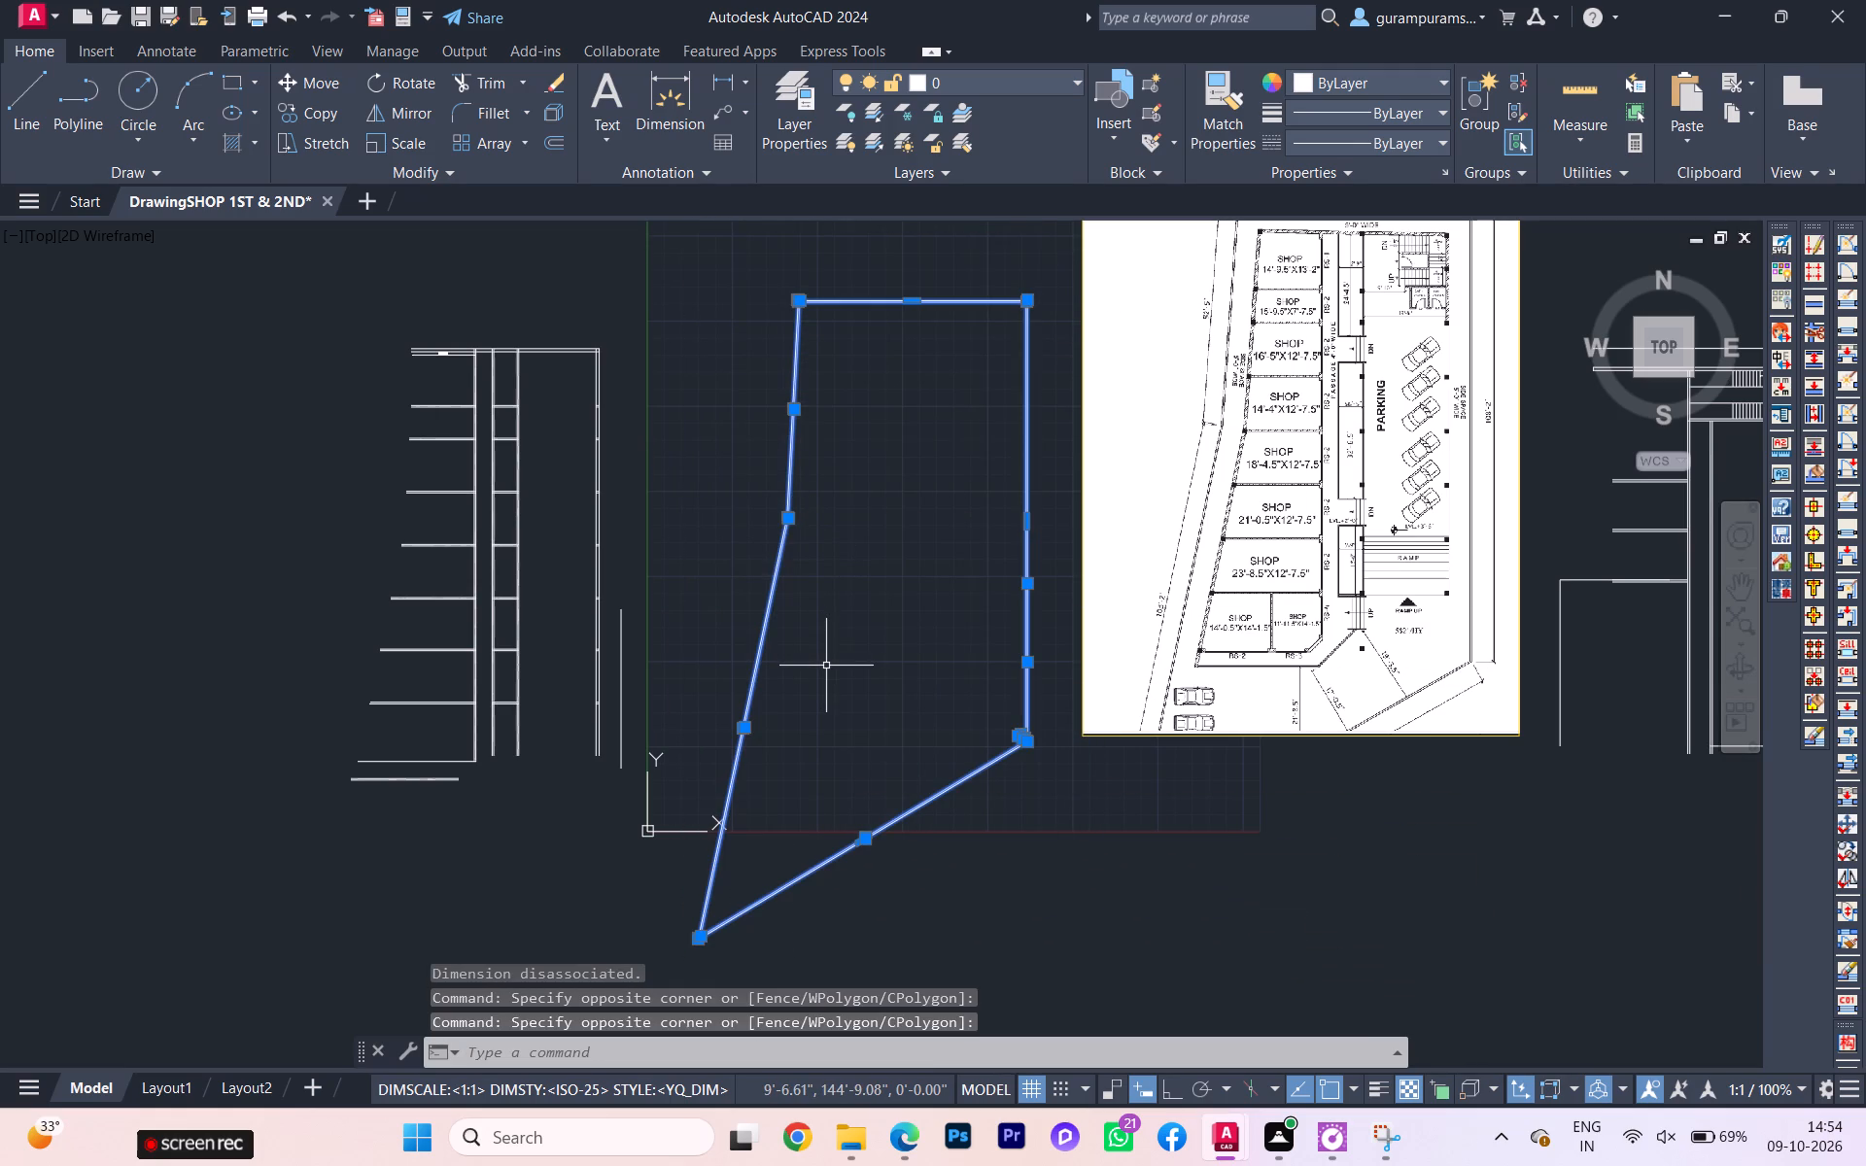
key("j")
left_click(952, 719)
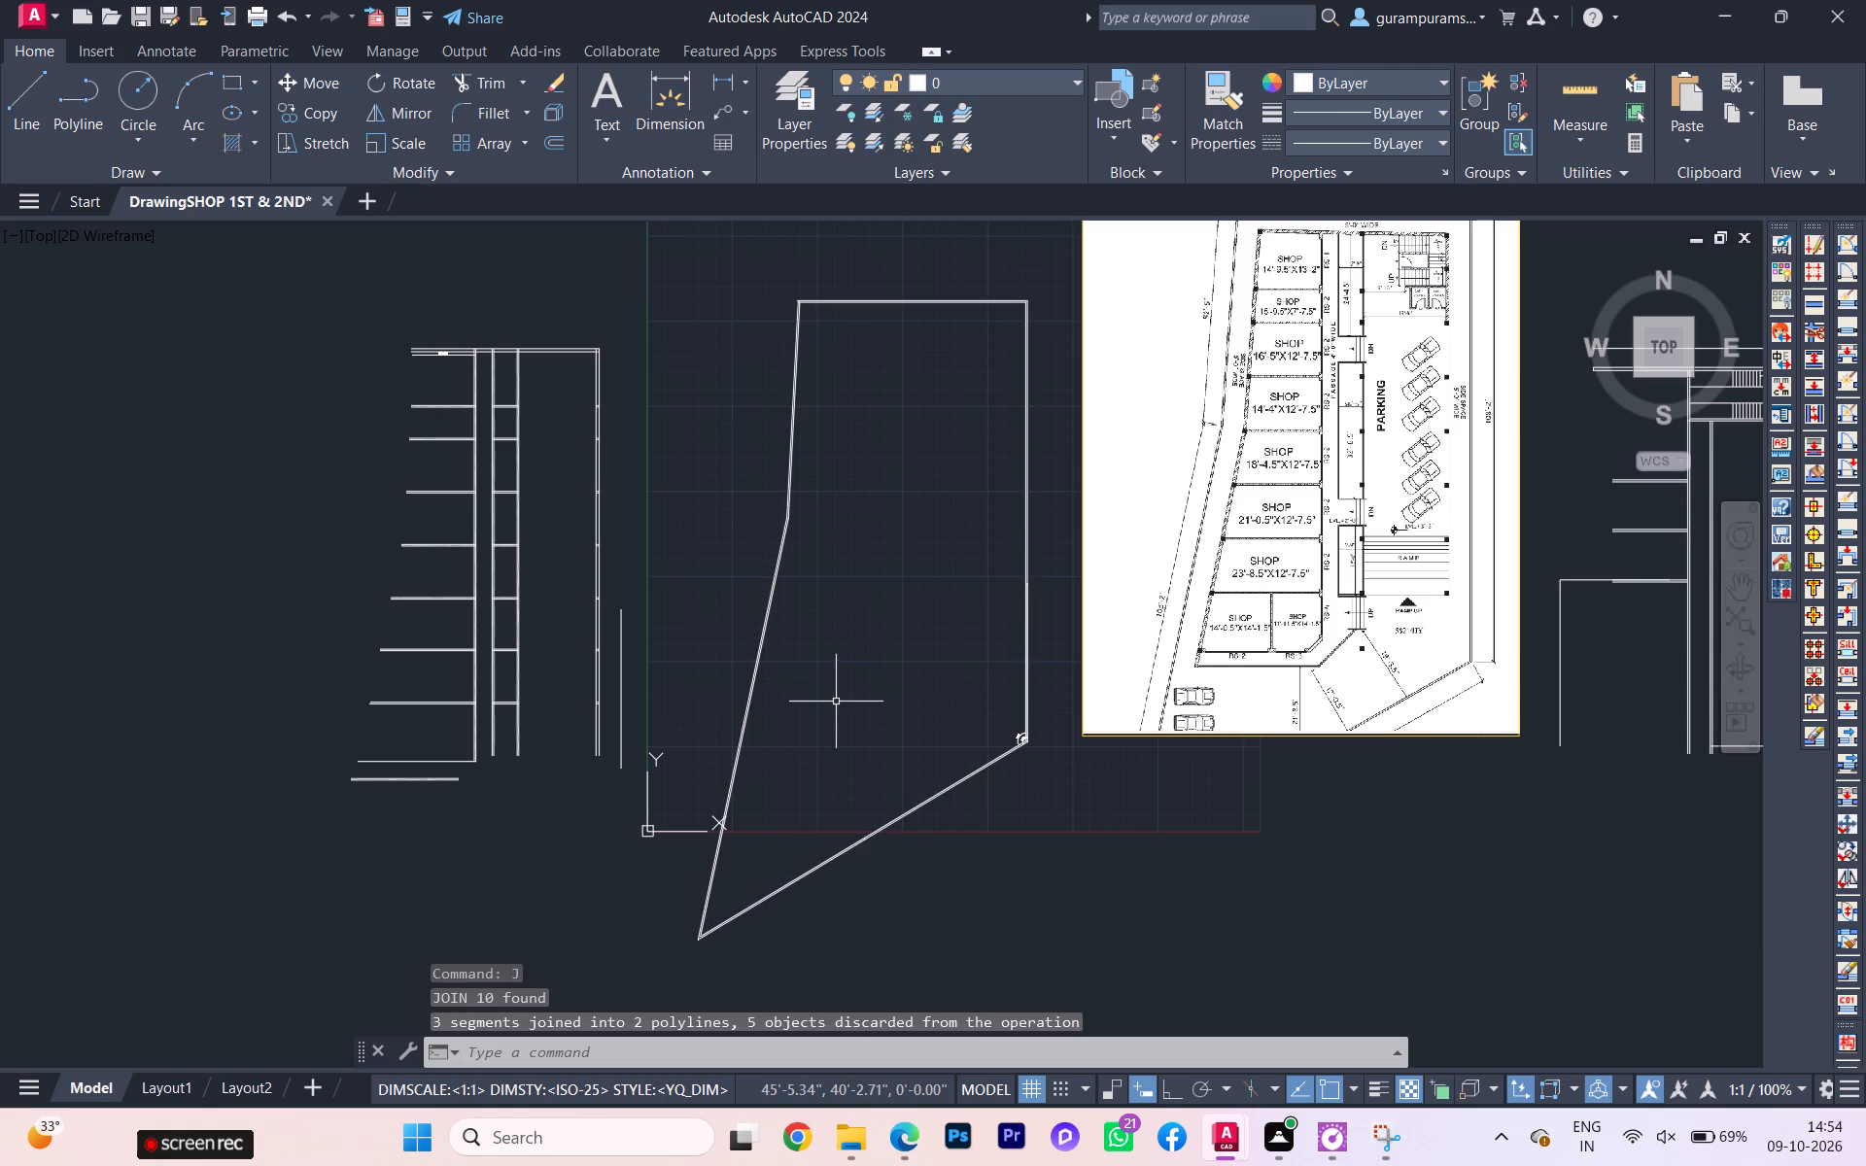
Stretch the ends of the two inner boundary wall lines to meet exactly at the rear corner on the sloping side.
scroll(793, 629, "up", 3)
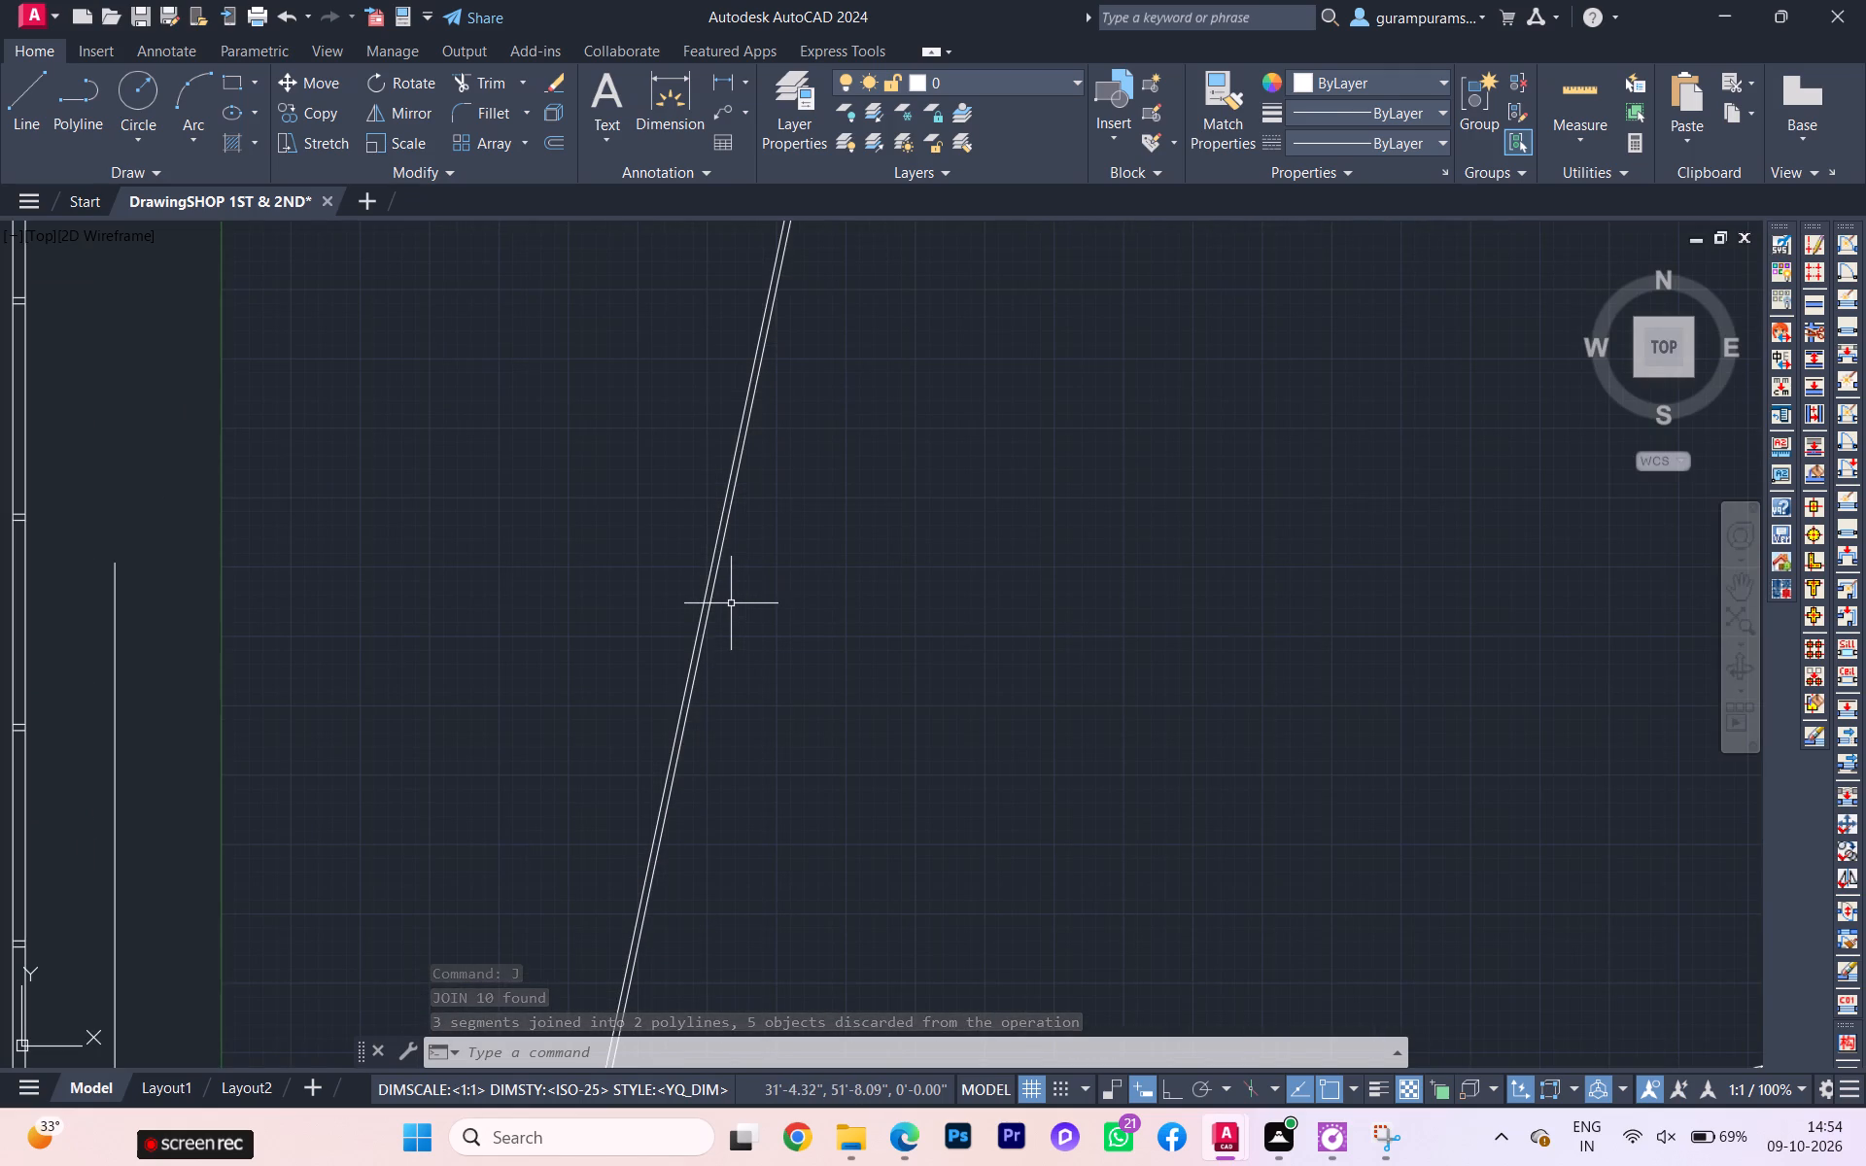
left_click(715, 591)
scroll(744, 623, "down", 1)
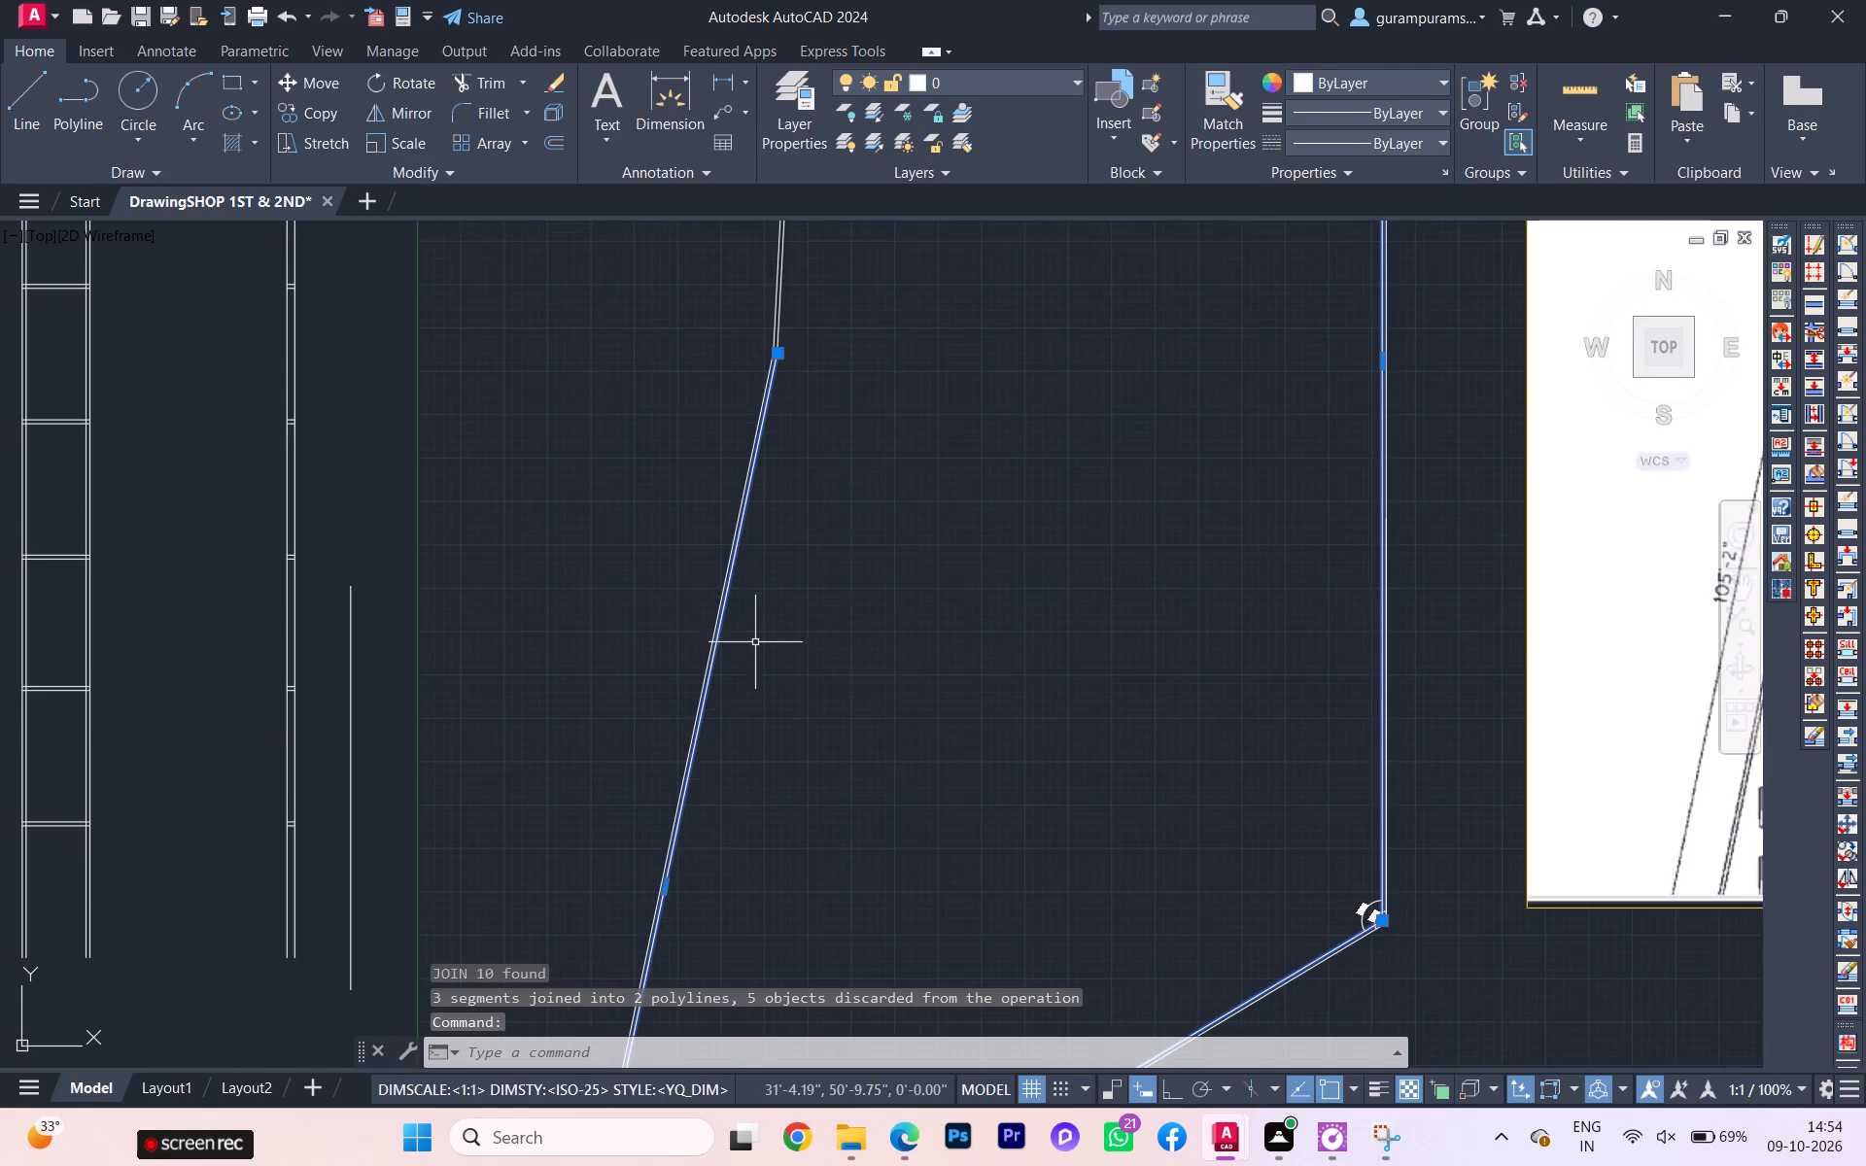
scroll(755, 642, "down", 2)
scroll(767, 404, "up", 4)
left_click(778, 434)
scroll(802, 448, "down", 2)
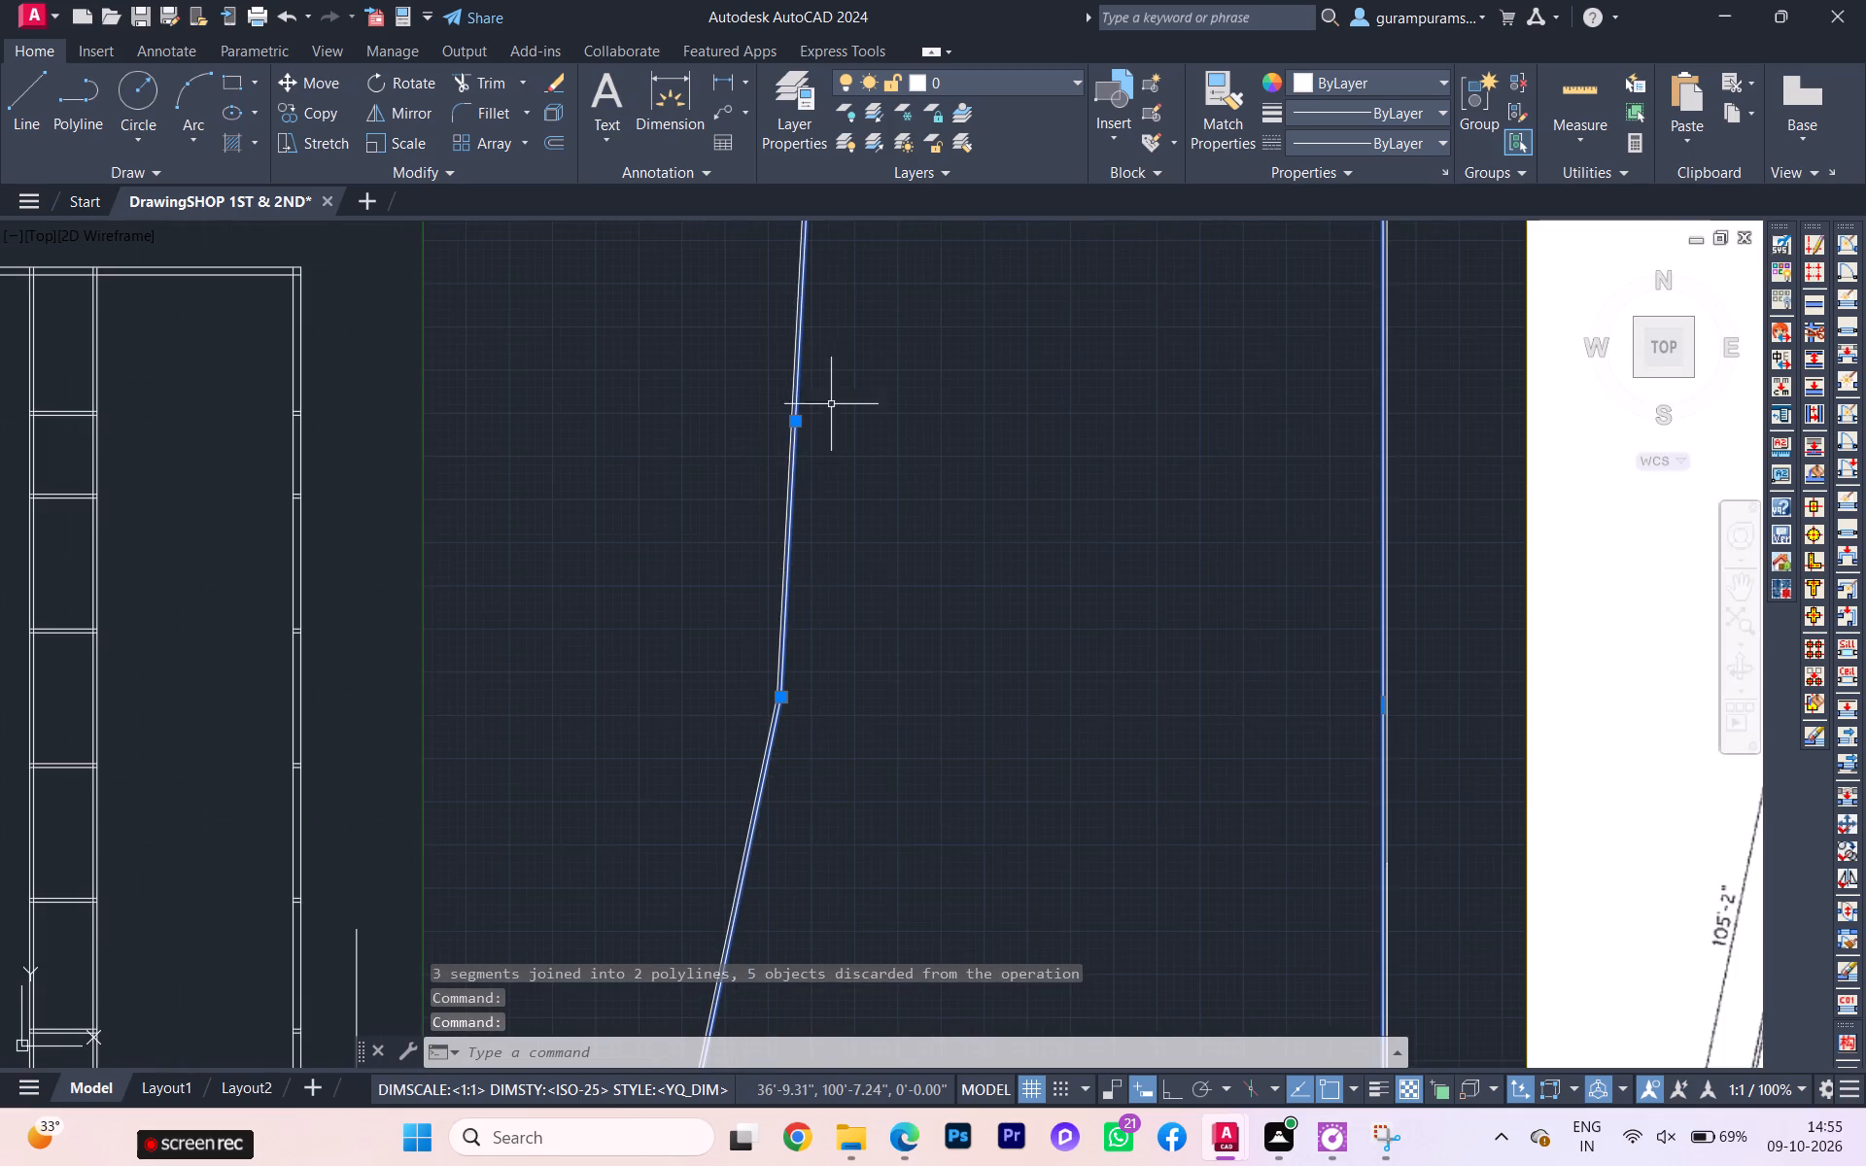
scroll(883, 193, "down", 2)
middle_click_drag(865, 392, 829, 695)
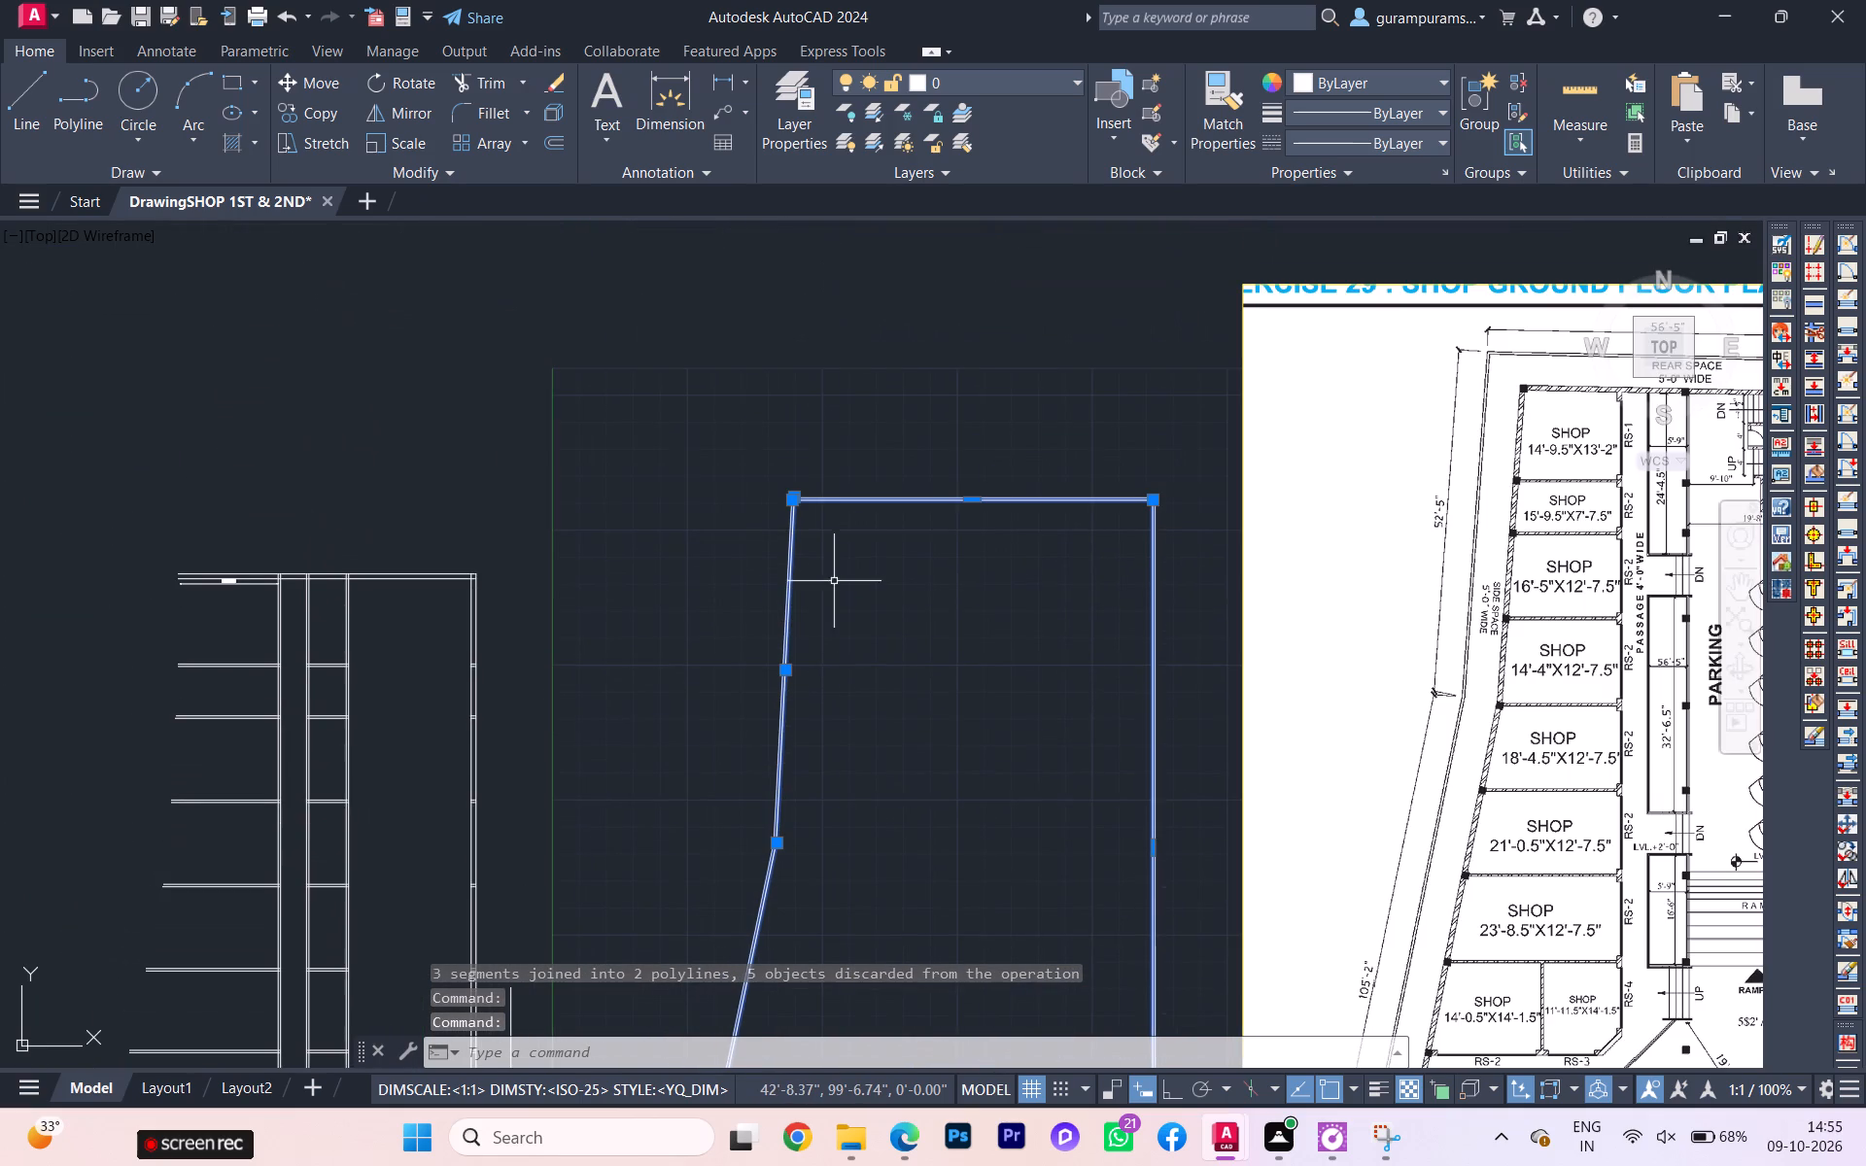
scroll(851, 492, "up", 3)
scroll(689, 532, "up", 3)
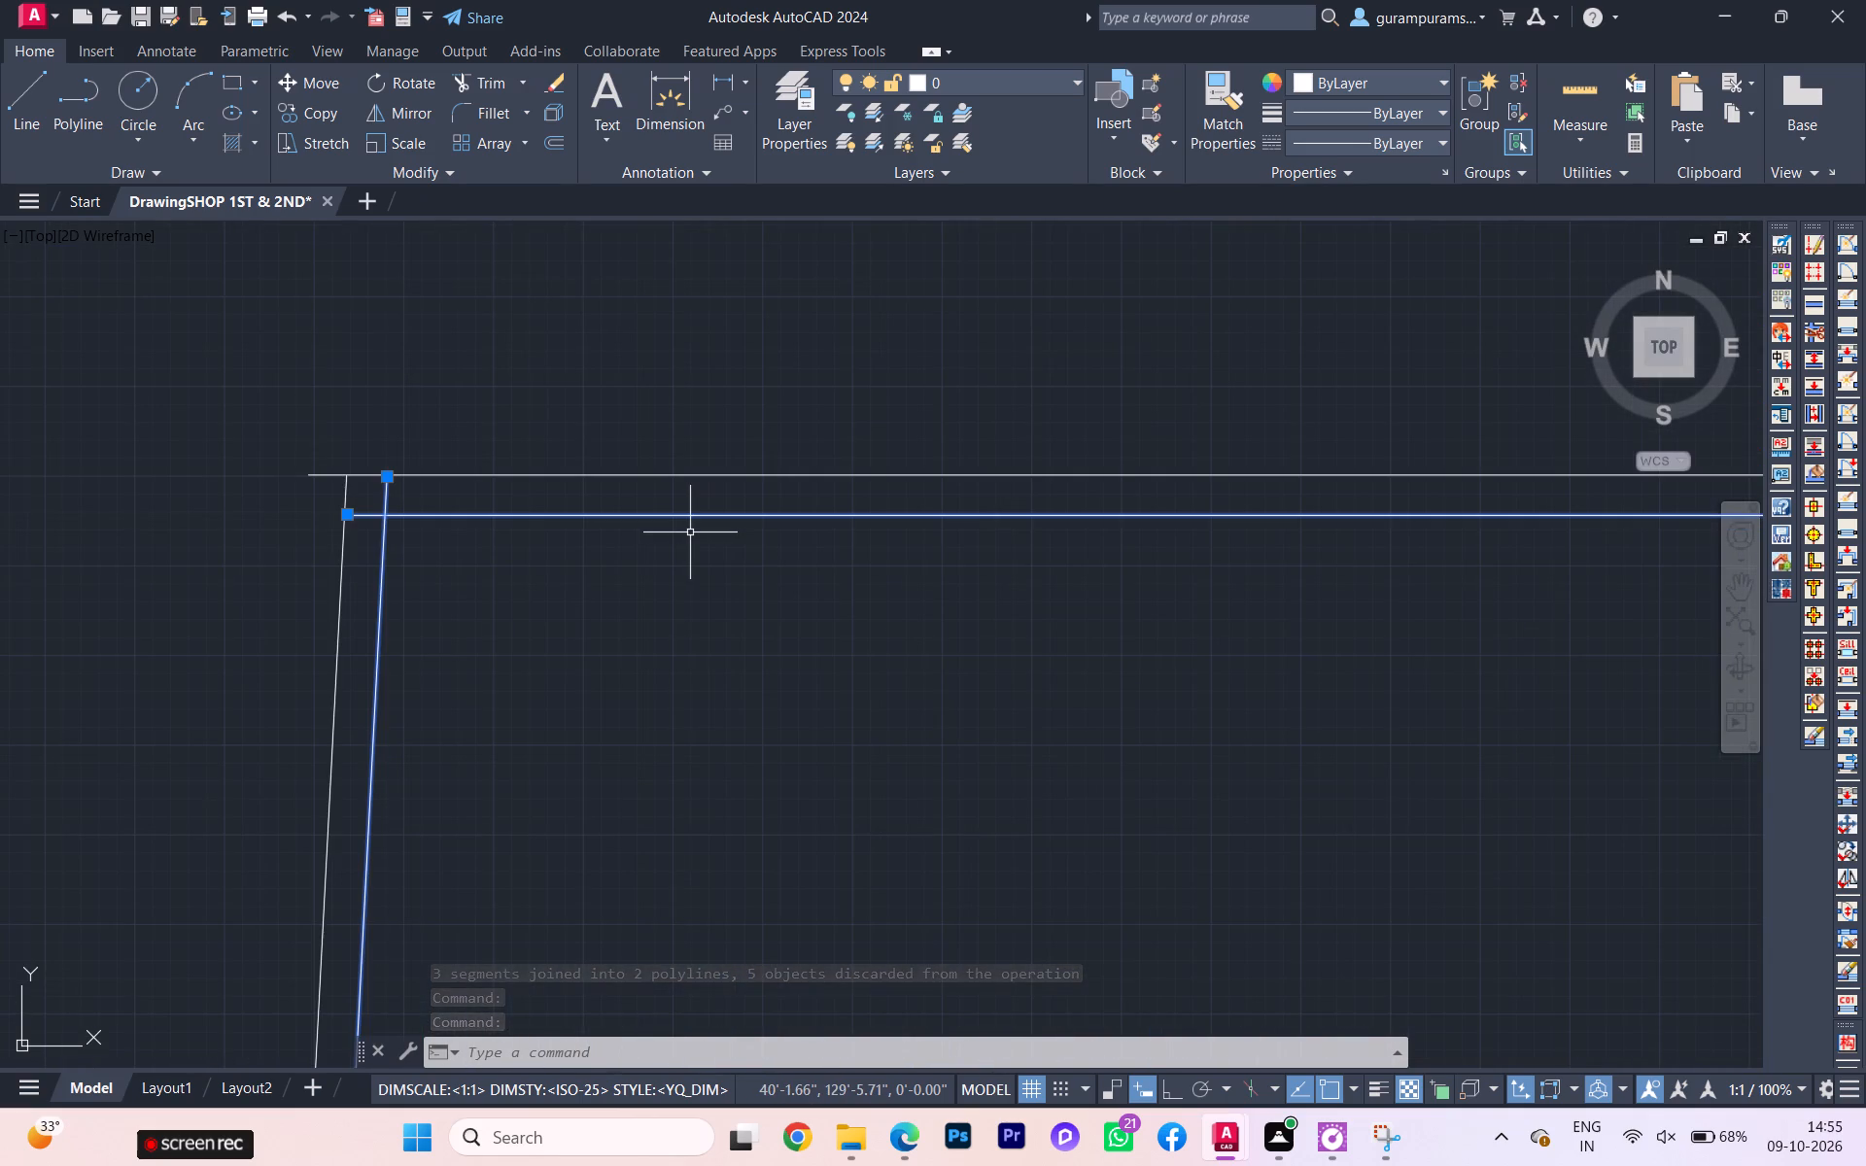
left_click(390, 481)
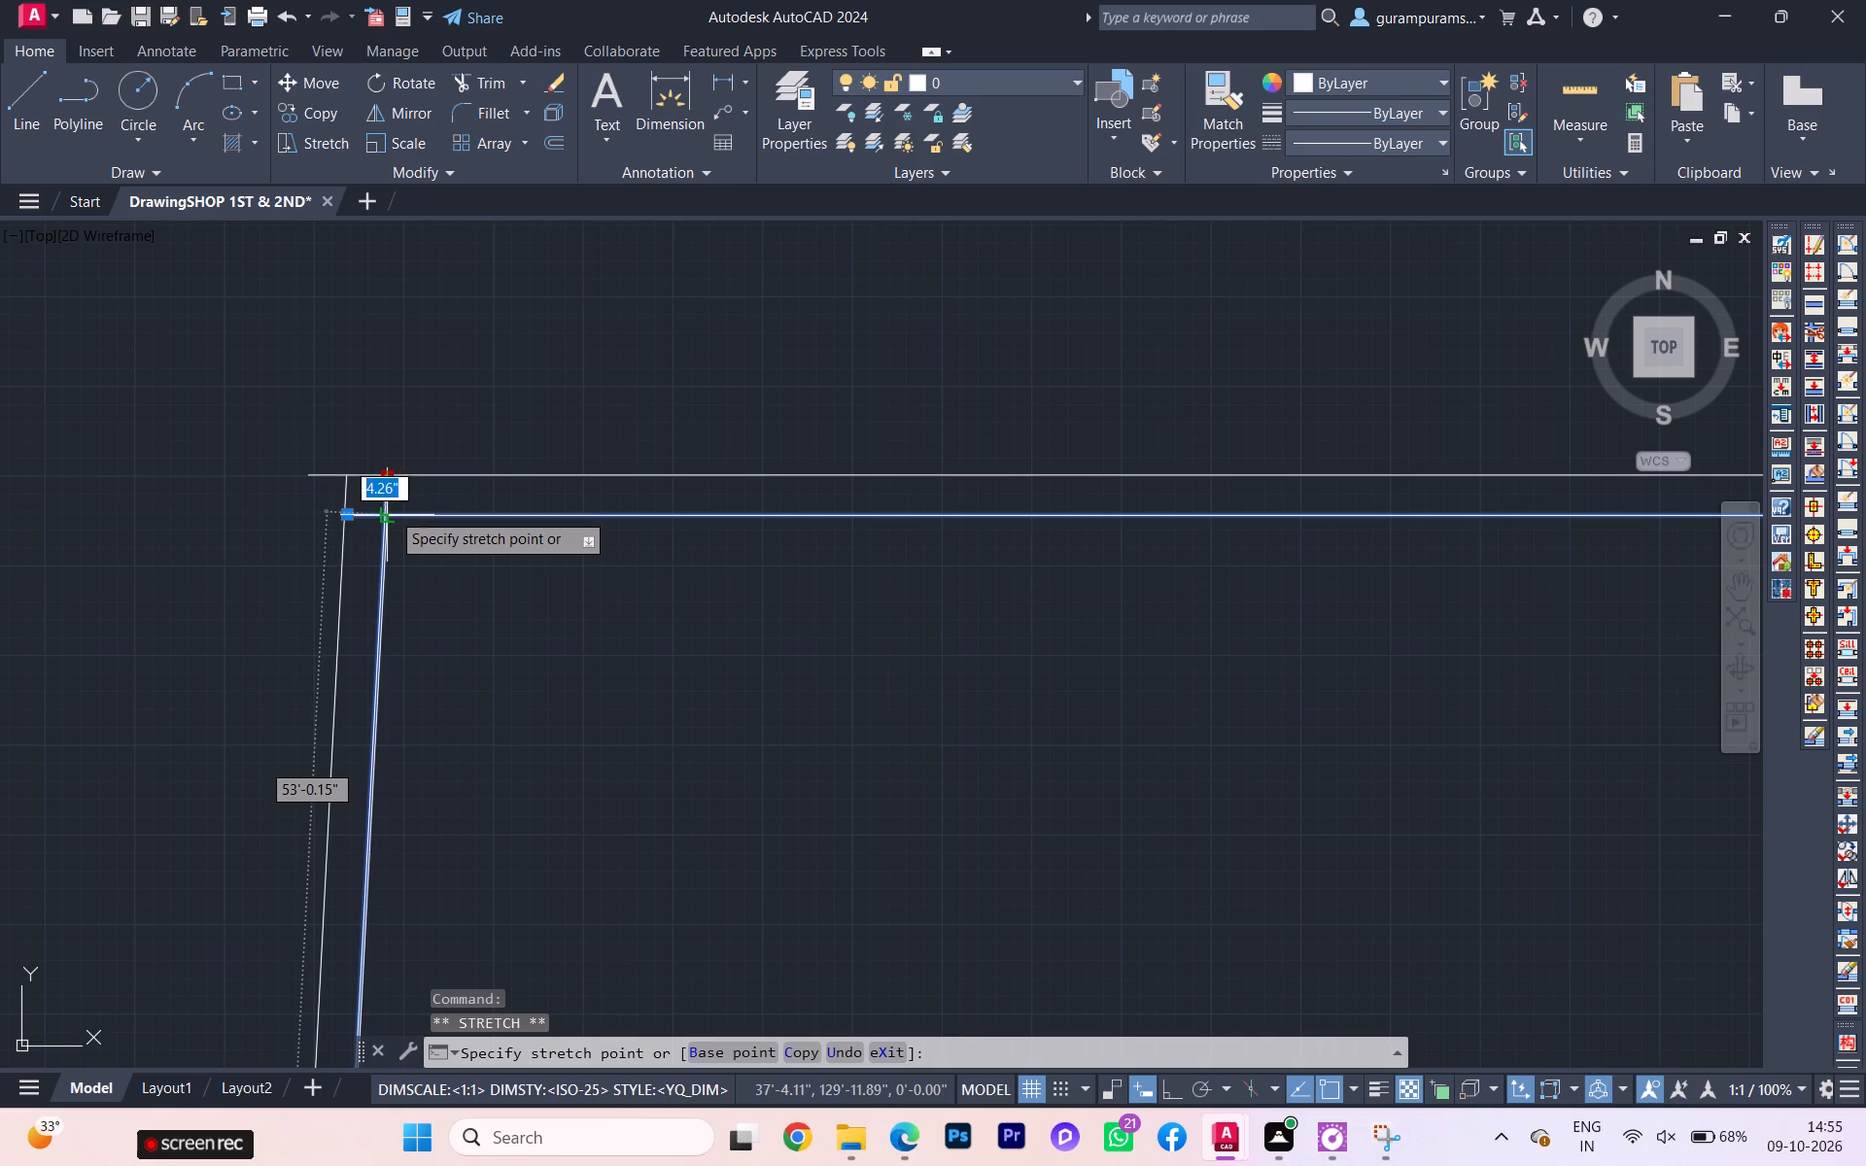
scroll(389, 520, "up", 3)
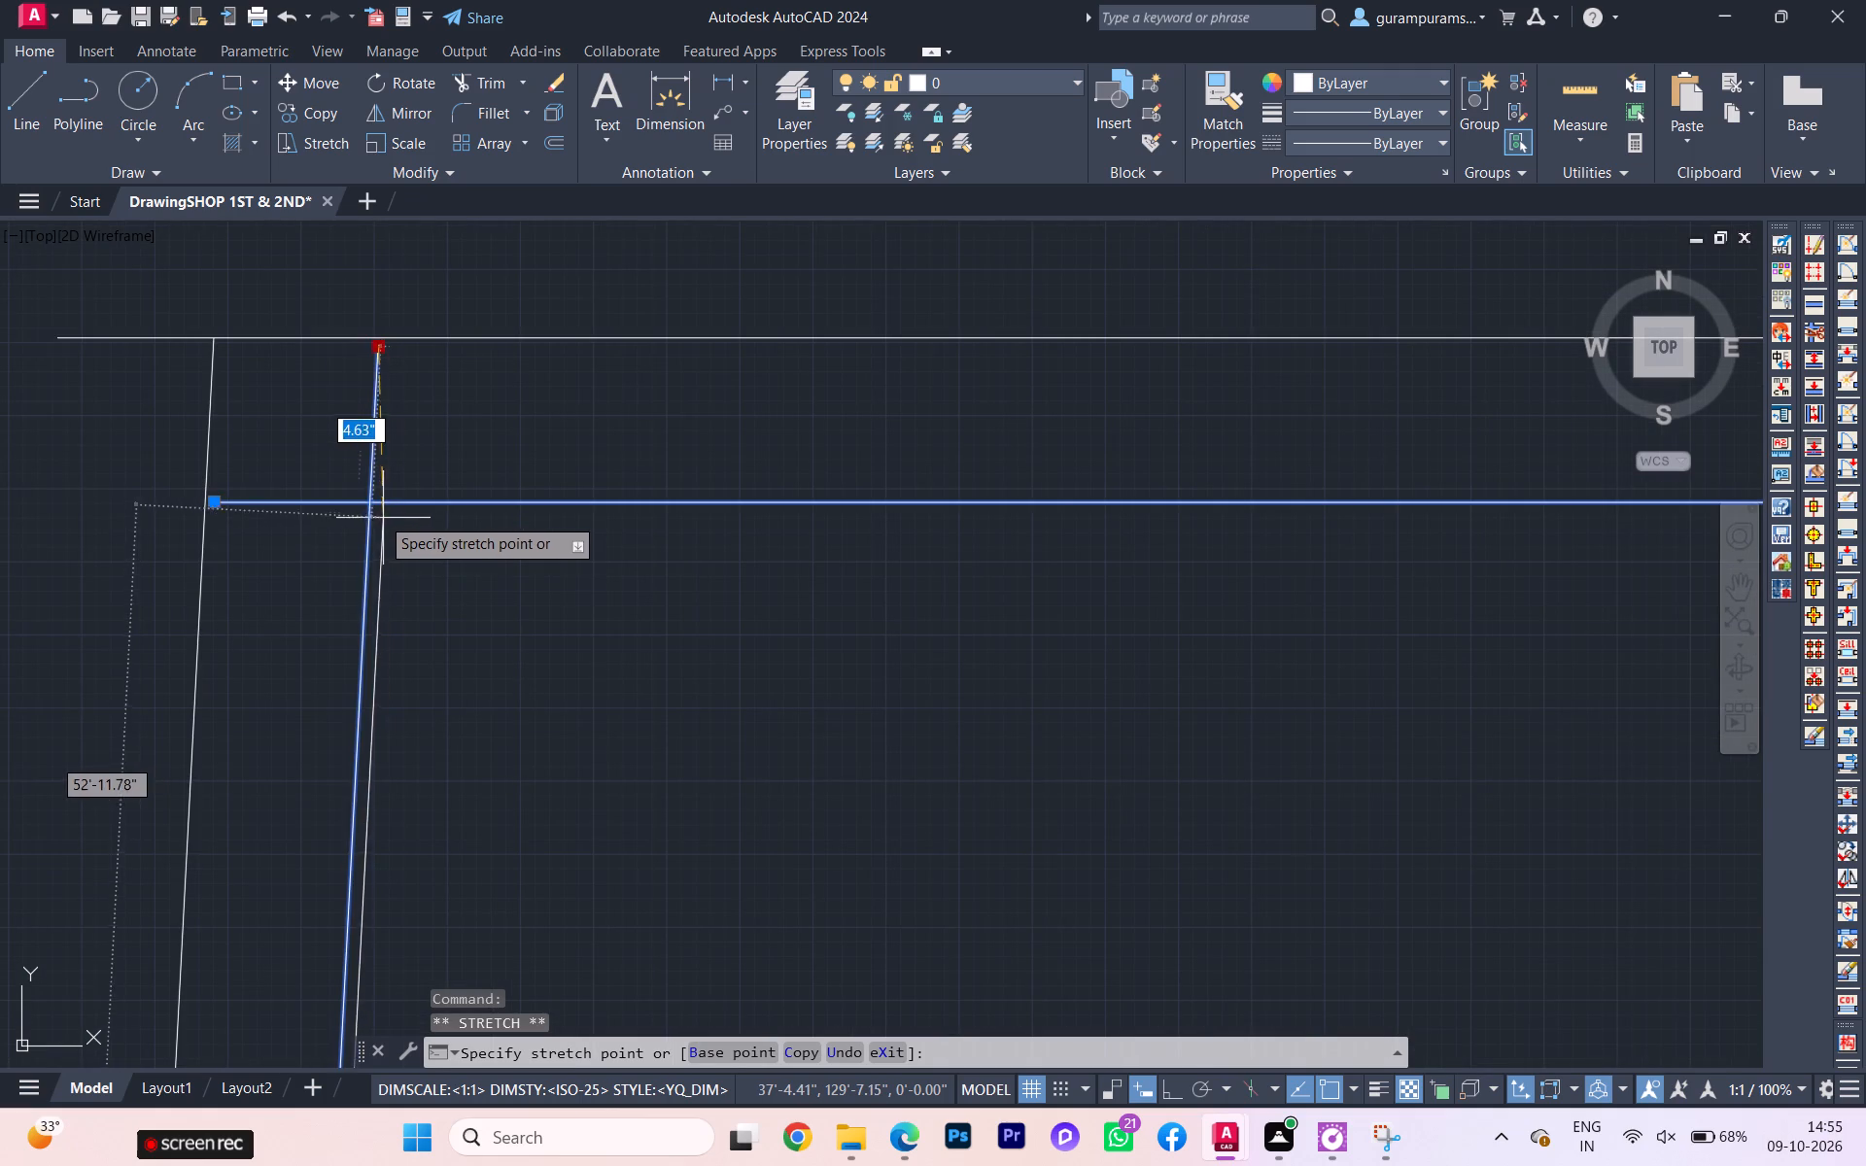
left_click(370, 501)
scroll(401, 528, "down", 3)
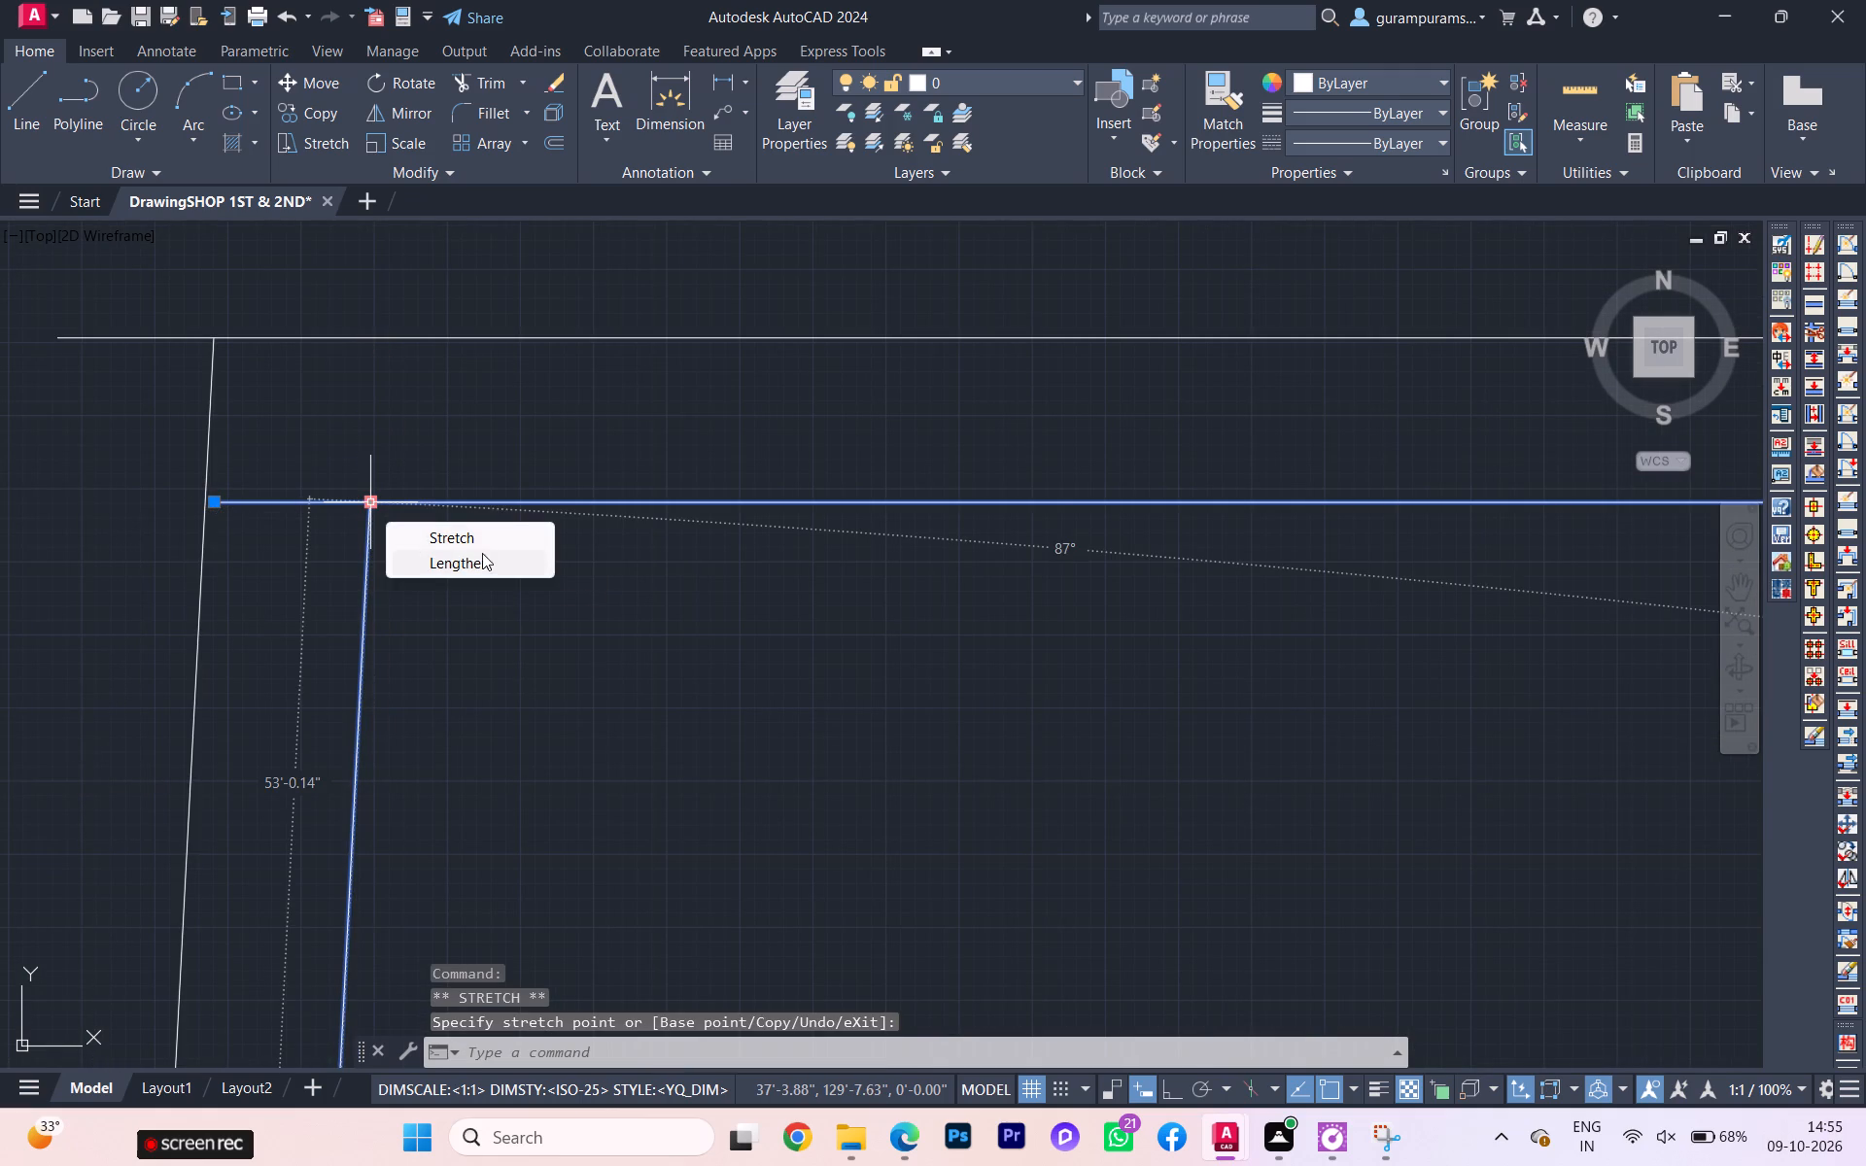
left_click(216, 497)
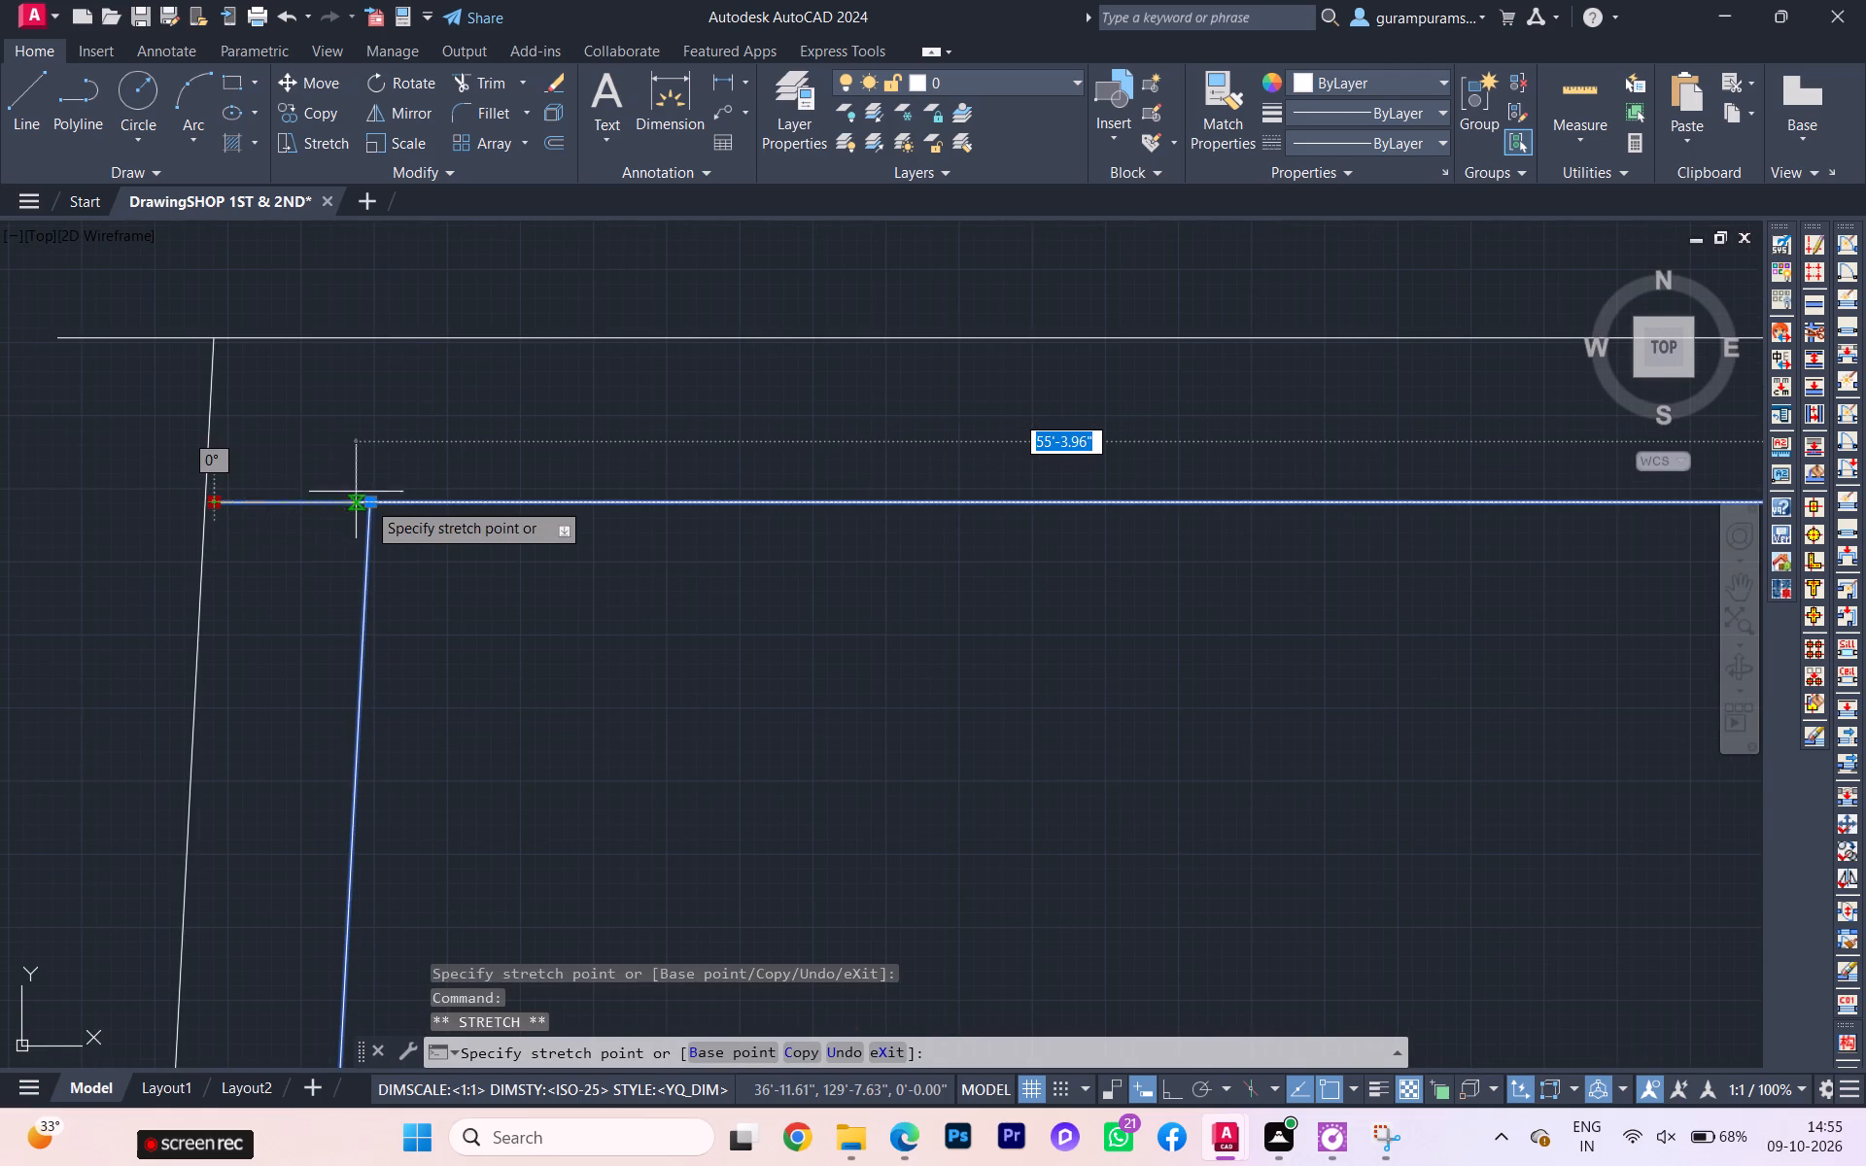
left_click(372, 503)
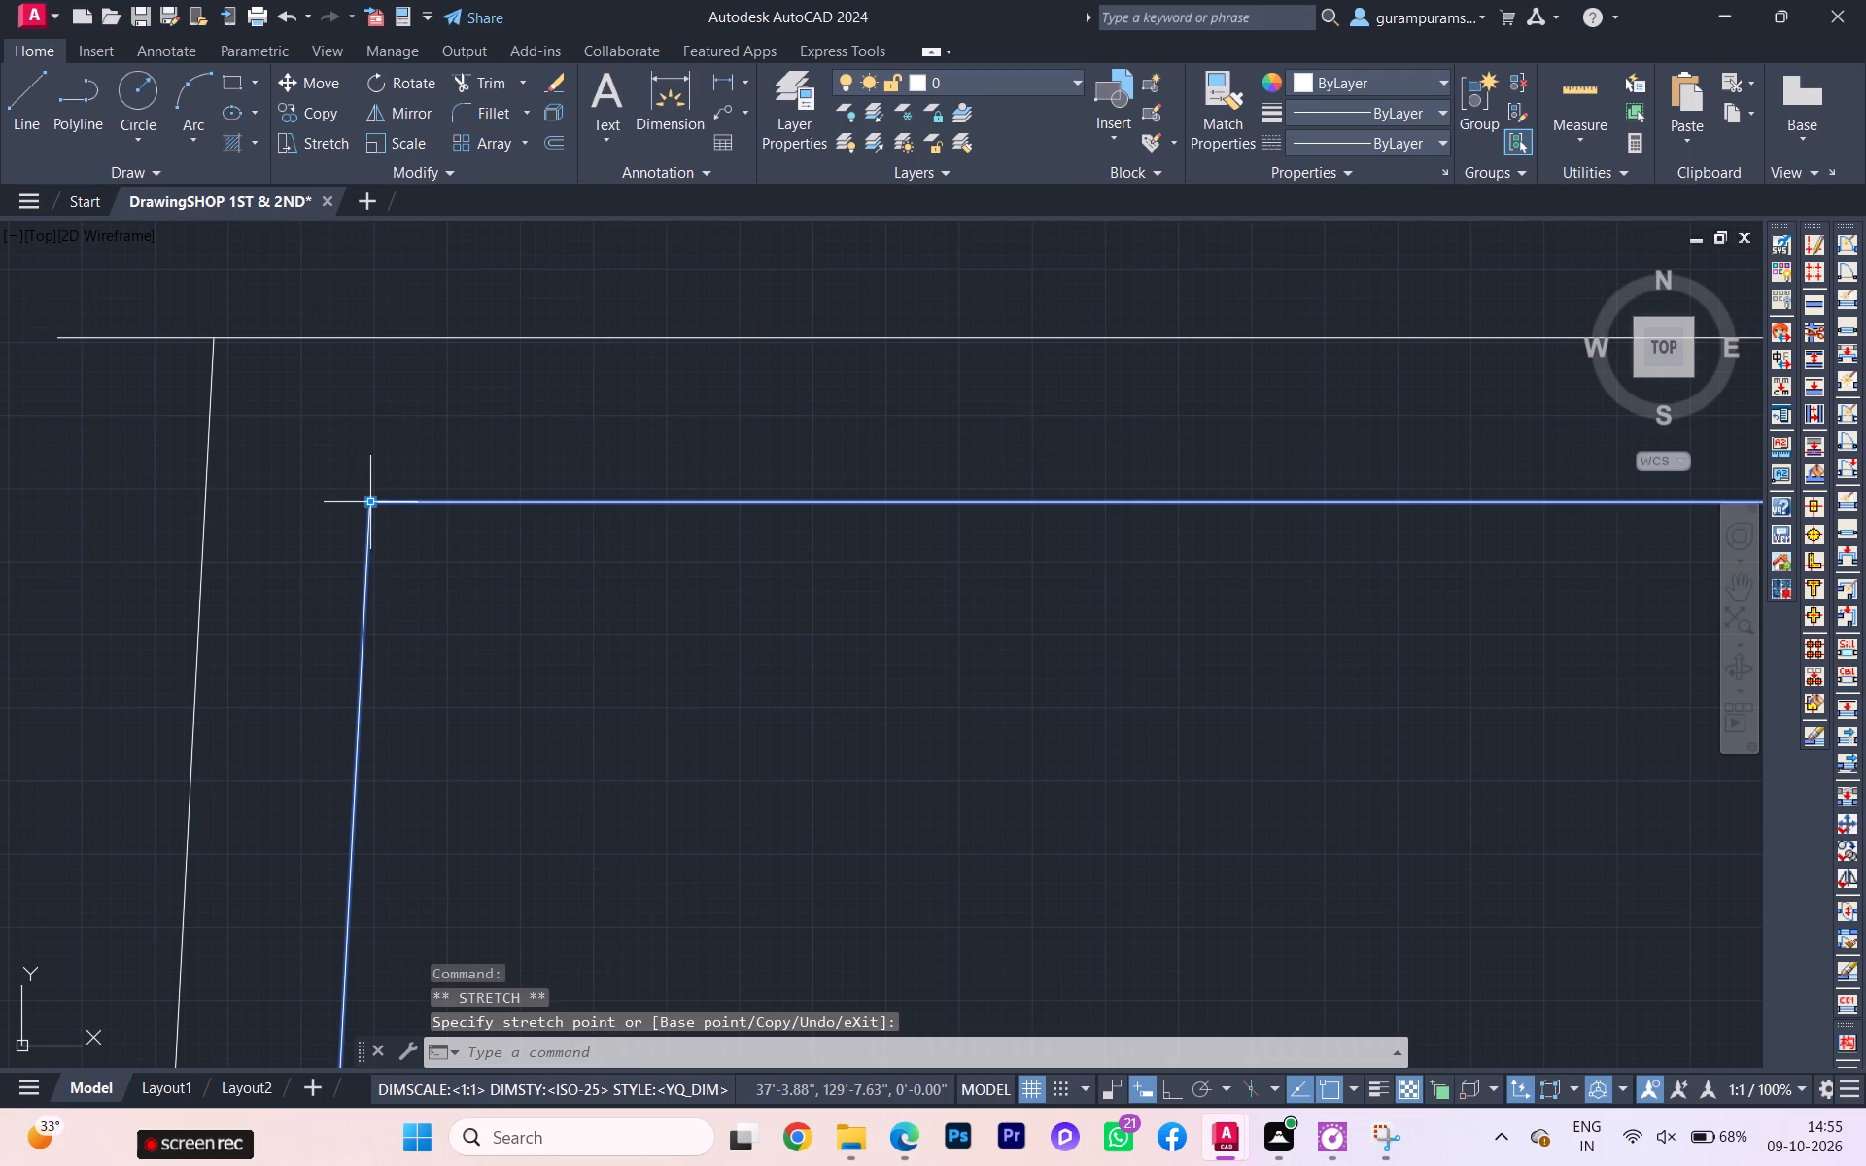
Join the two inner boundary wall lines into a single polyline.
scroll(402, 530, "down", 3)
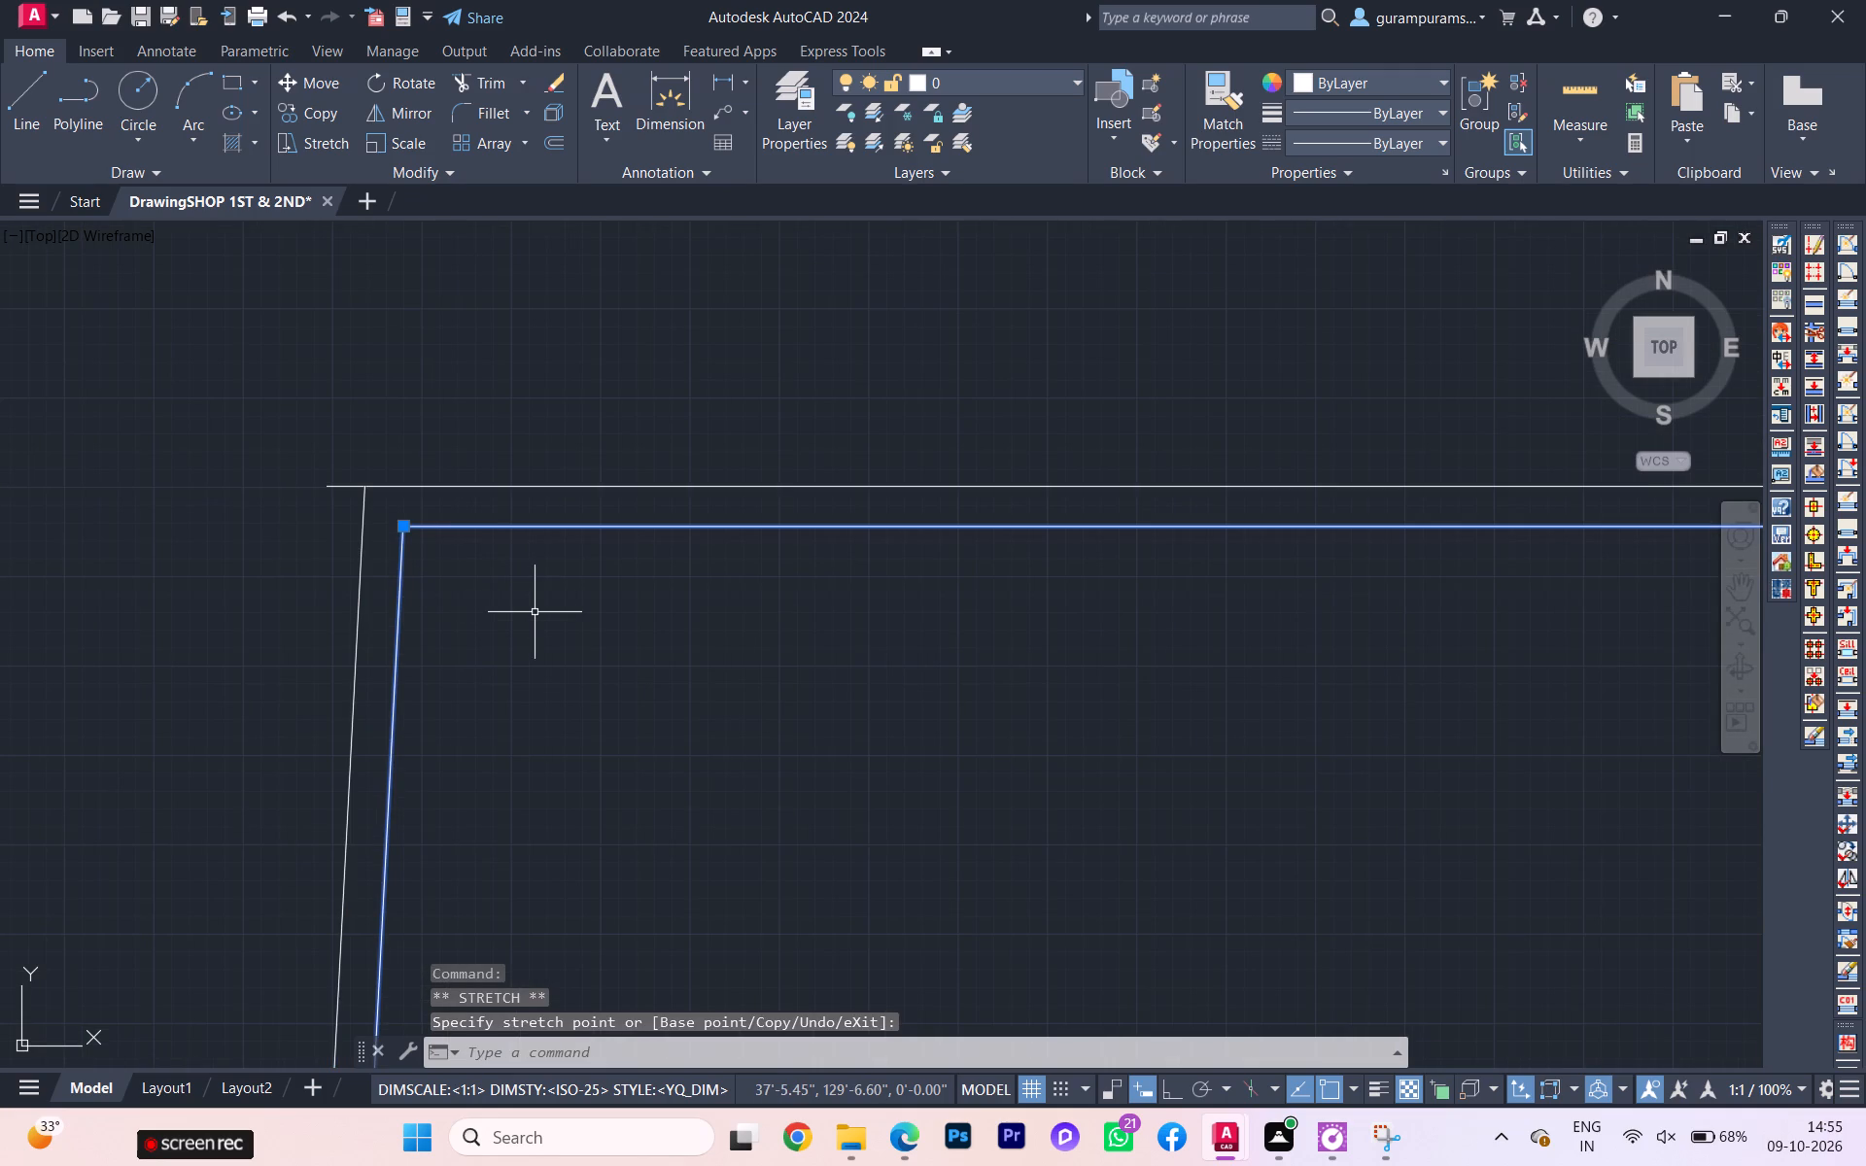
key("j")
left_click(685, 669)
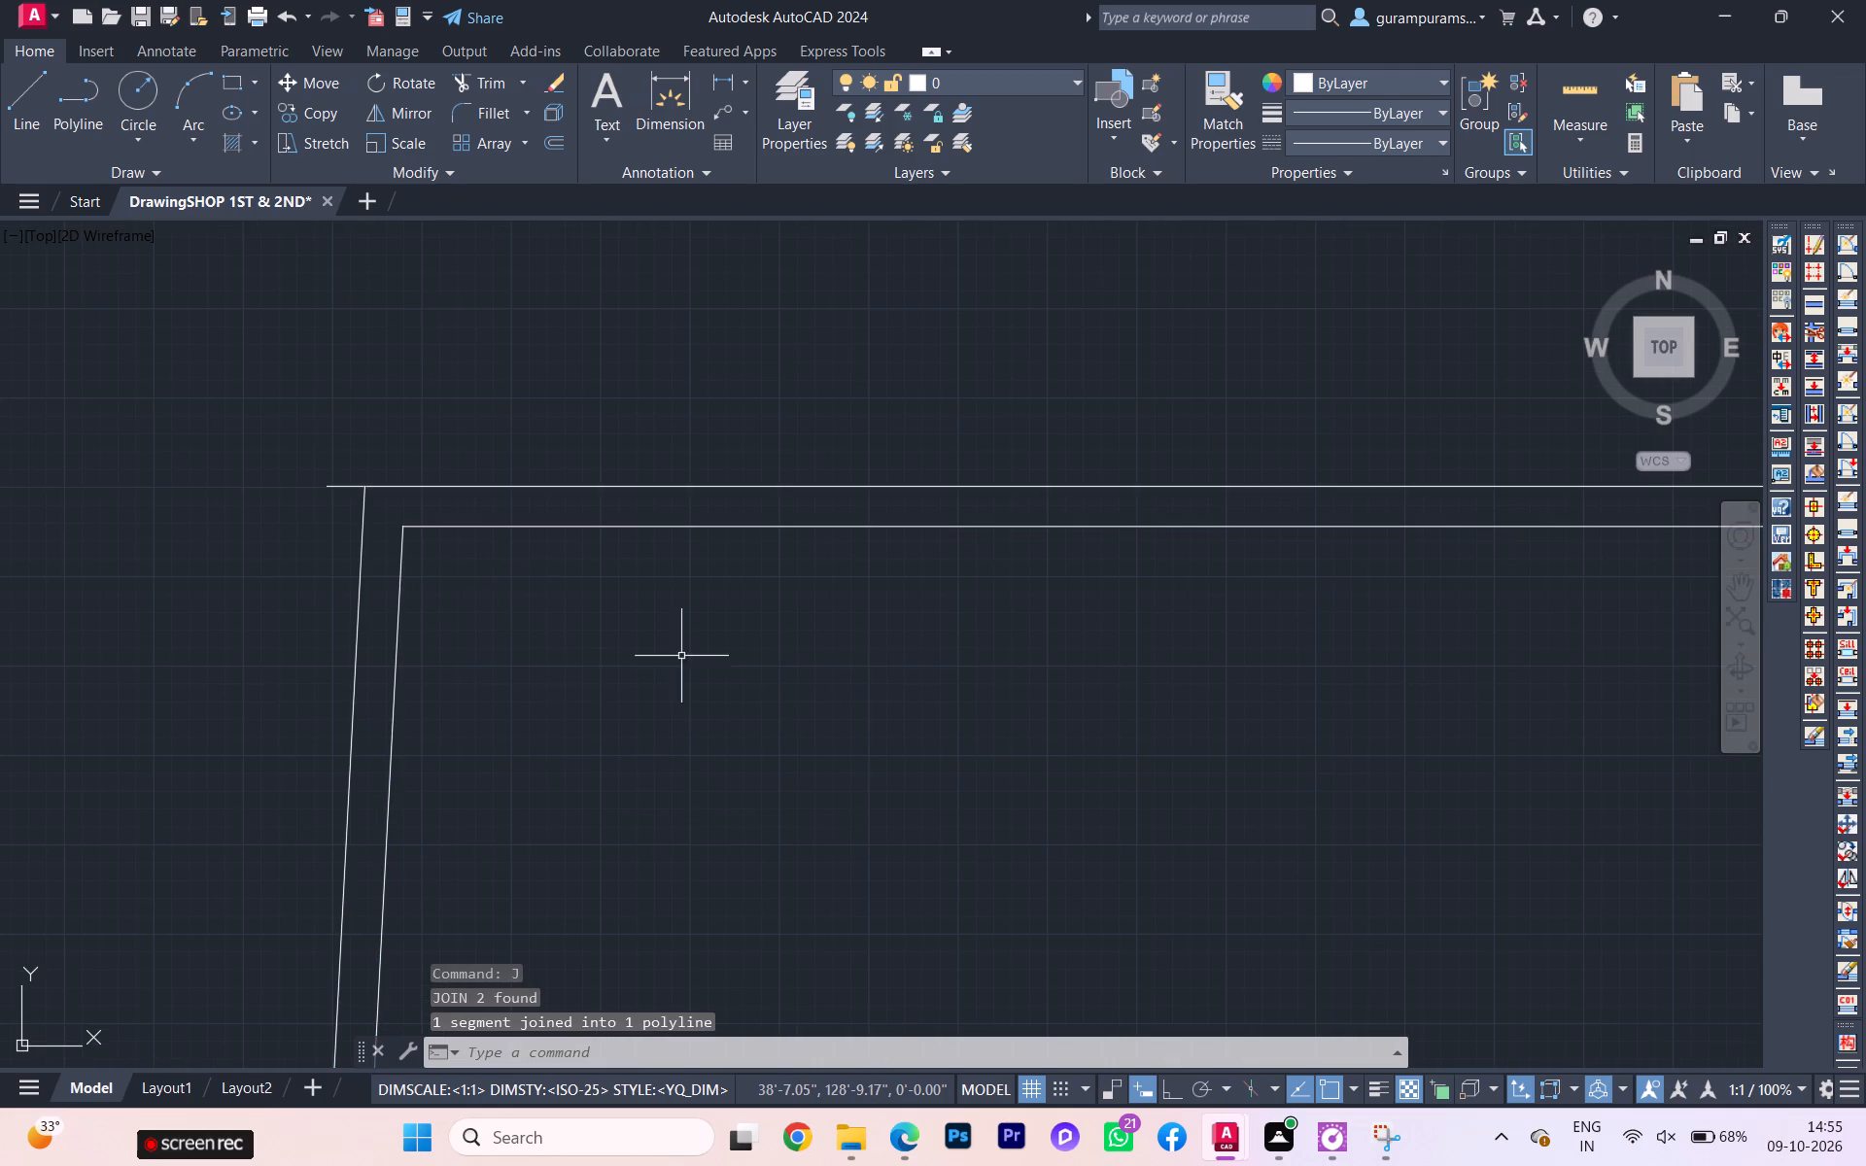
Offset the joined inner boundary polyline 5' inward for the open space around the building.
left_click(672, 530)
key("o")
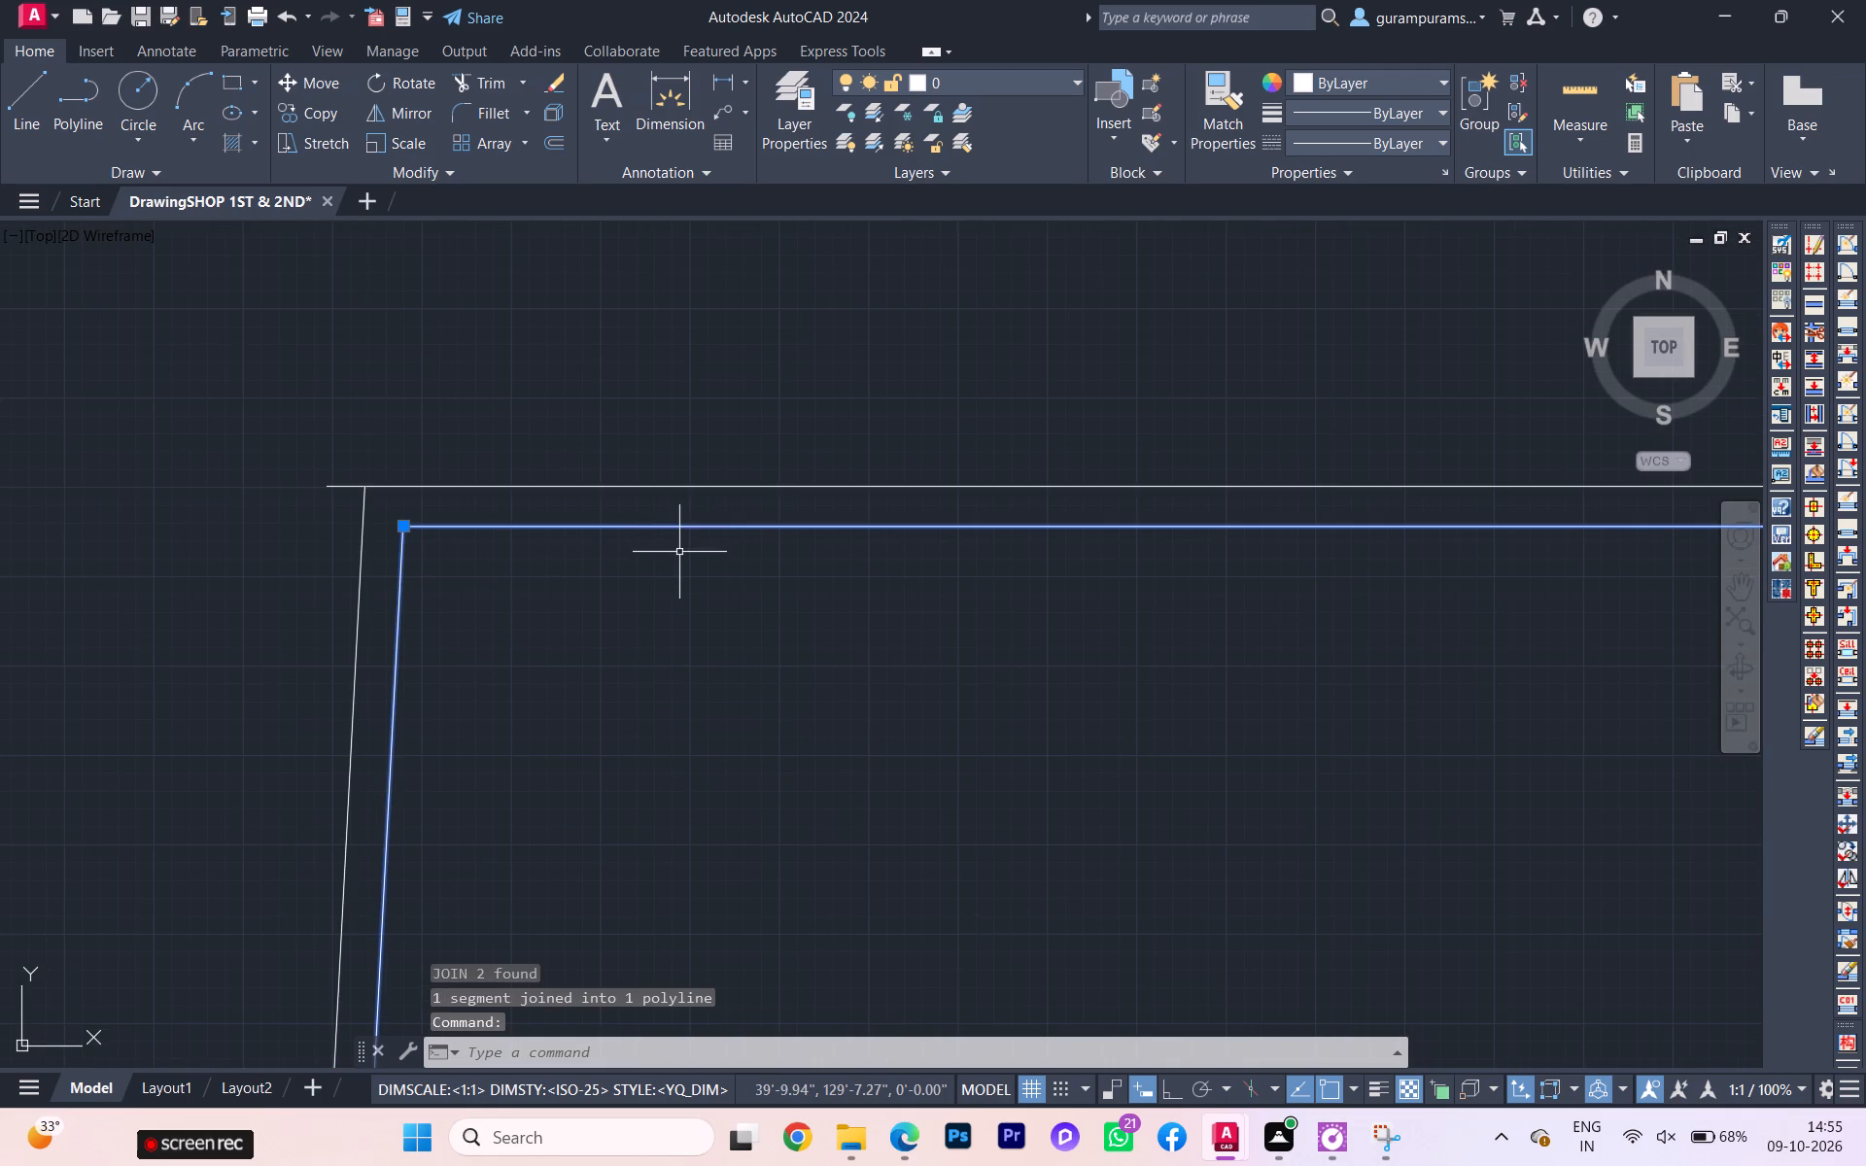
key("Return")
key("space")
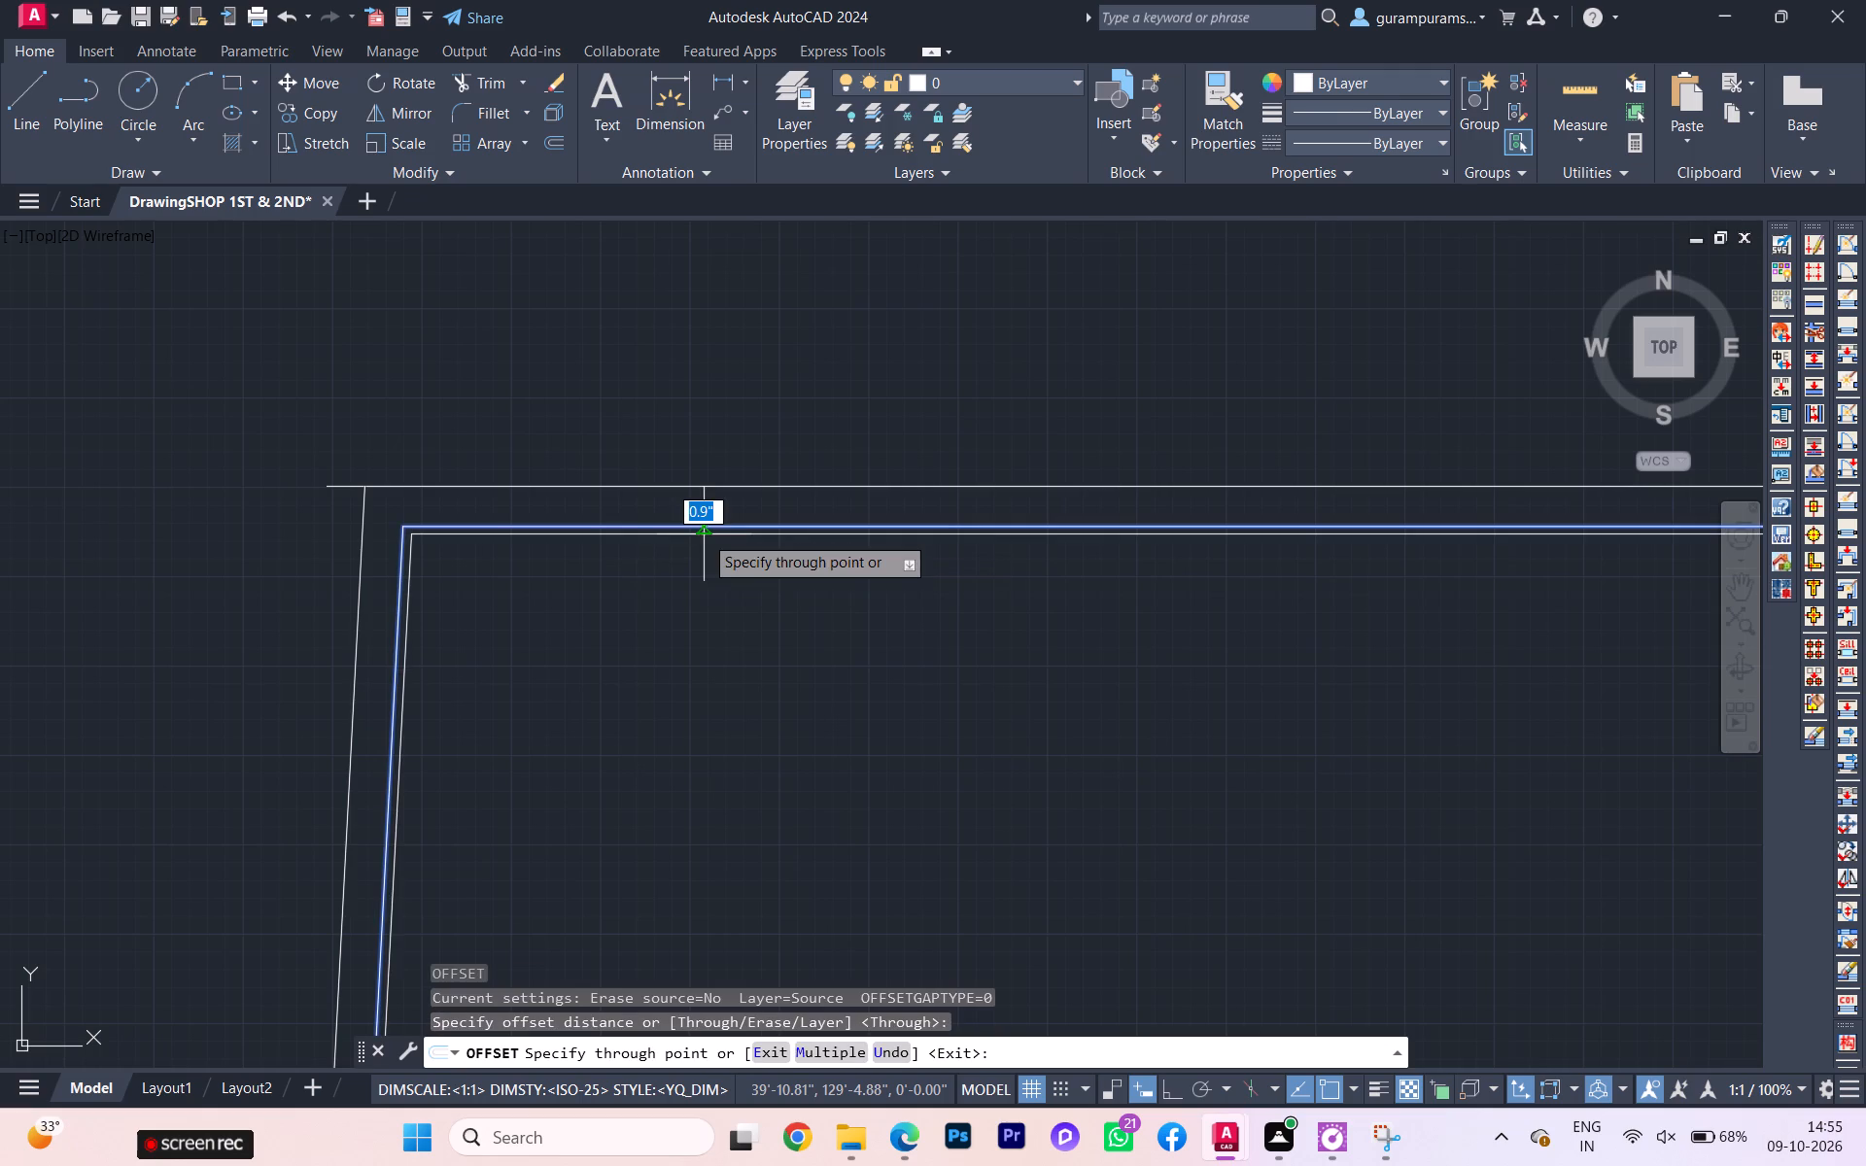
type("5'")
key("Return")
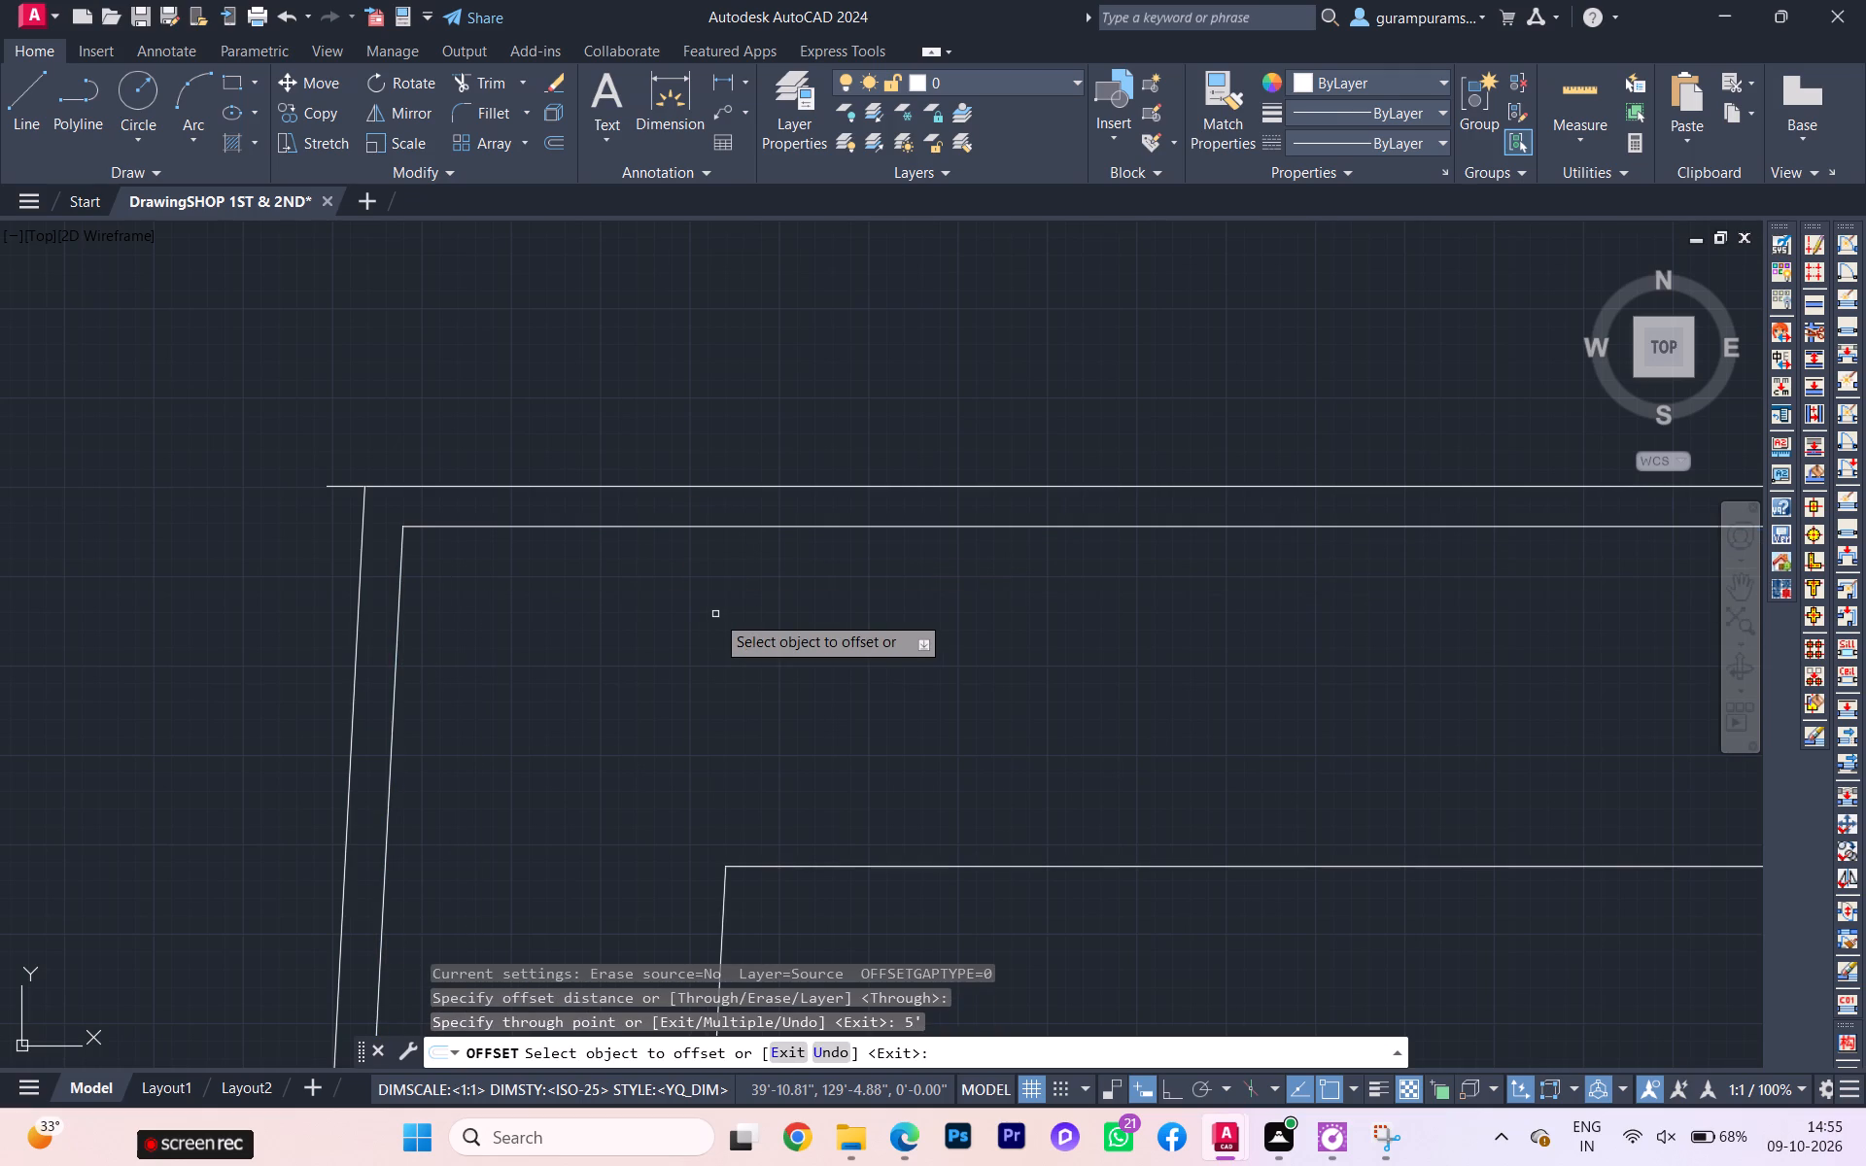
Offset the 5' space line 9" further inward to form the building's outer wall.
scroll(718, 616, "down", 1)
scroll(719, 617, "up", 4)
scroll(784, 700, "down", 6)
middle_click_drag(843, 745, 689, 475)
scroll(635, 823, "up", 3)
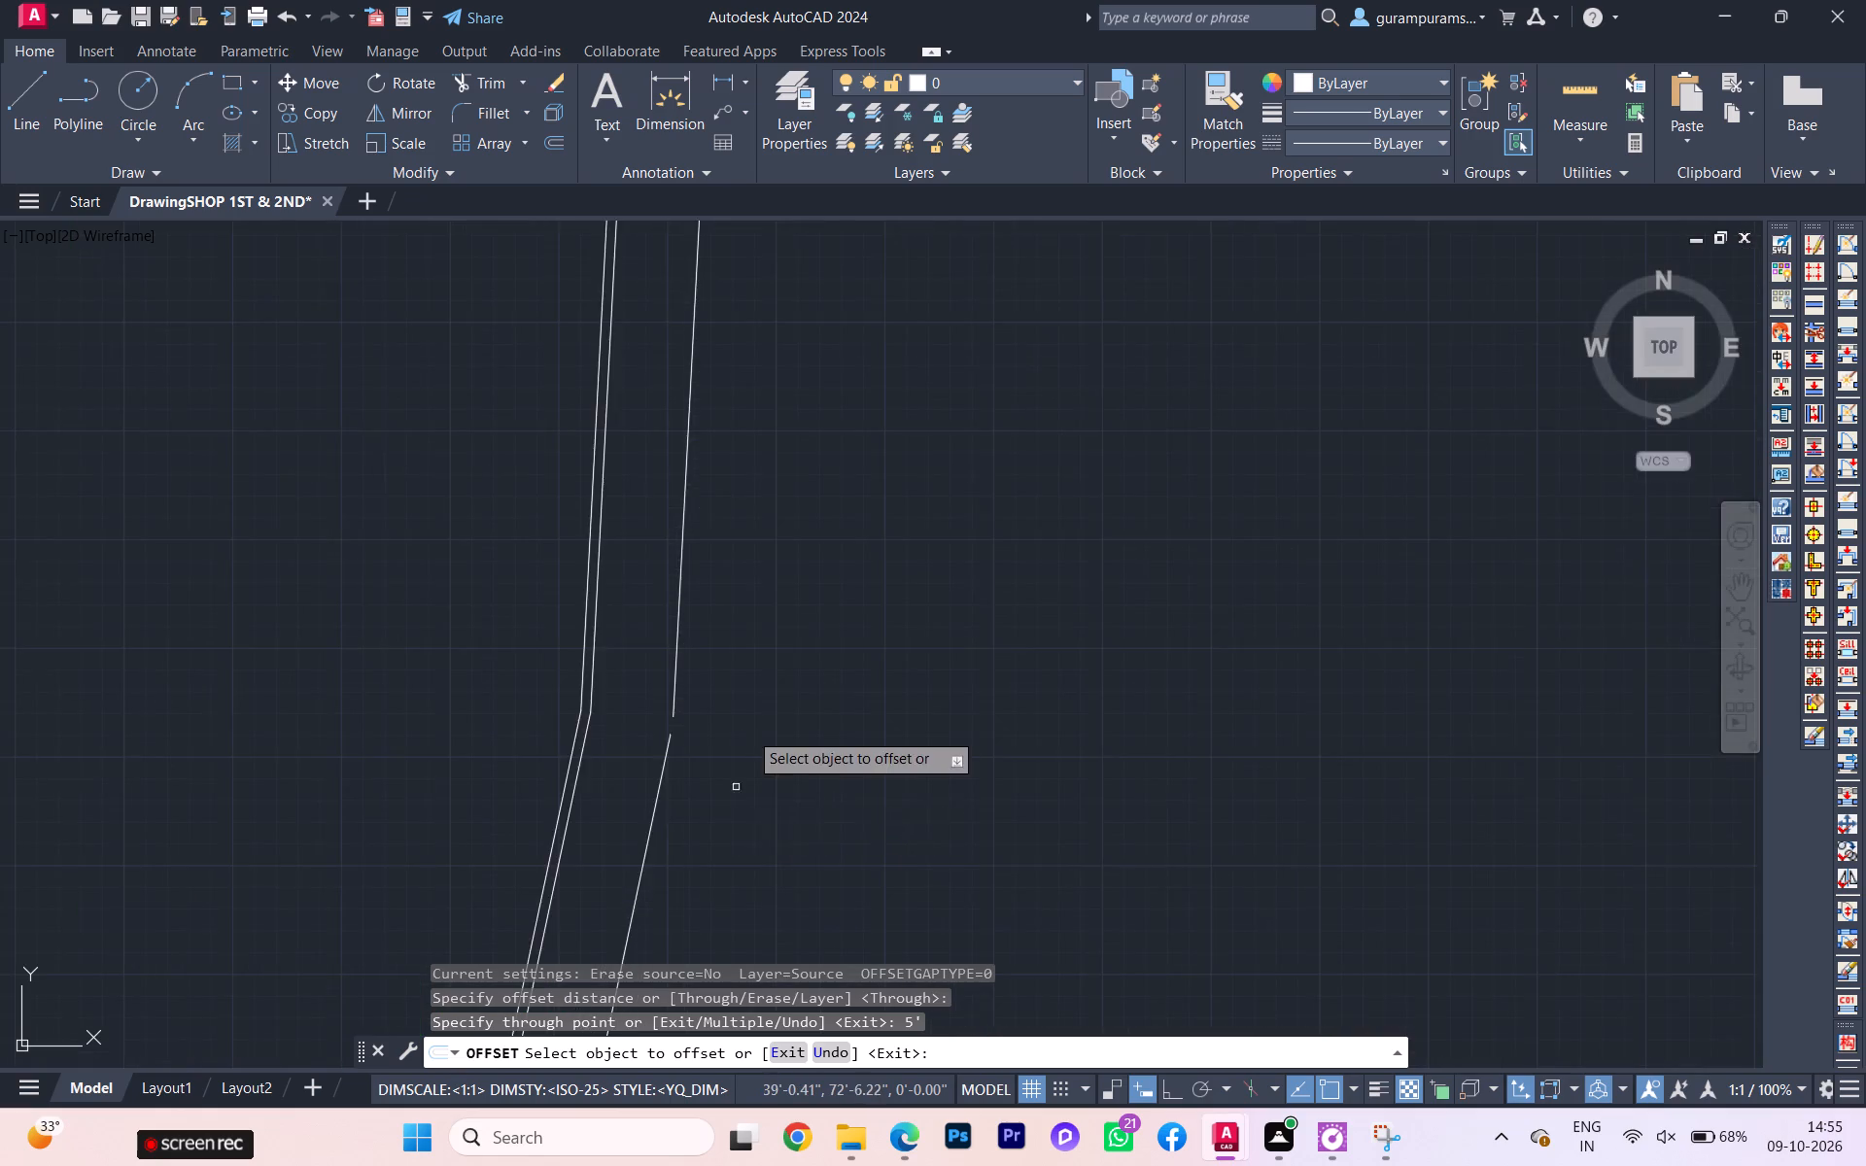
scroll(748, 731, "down", 3)
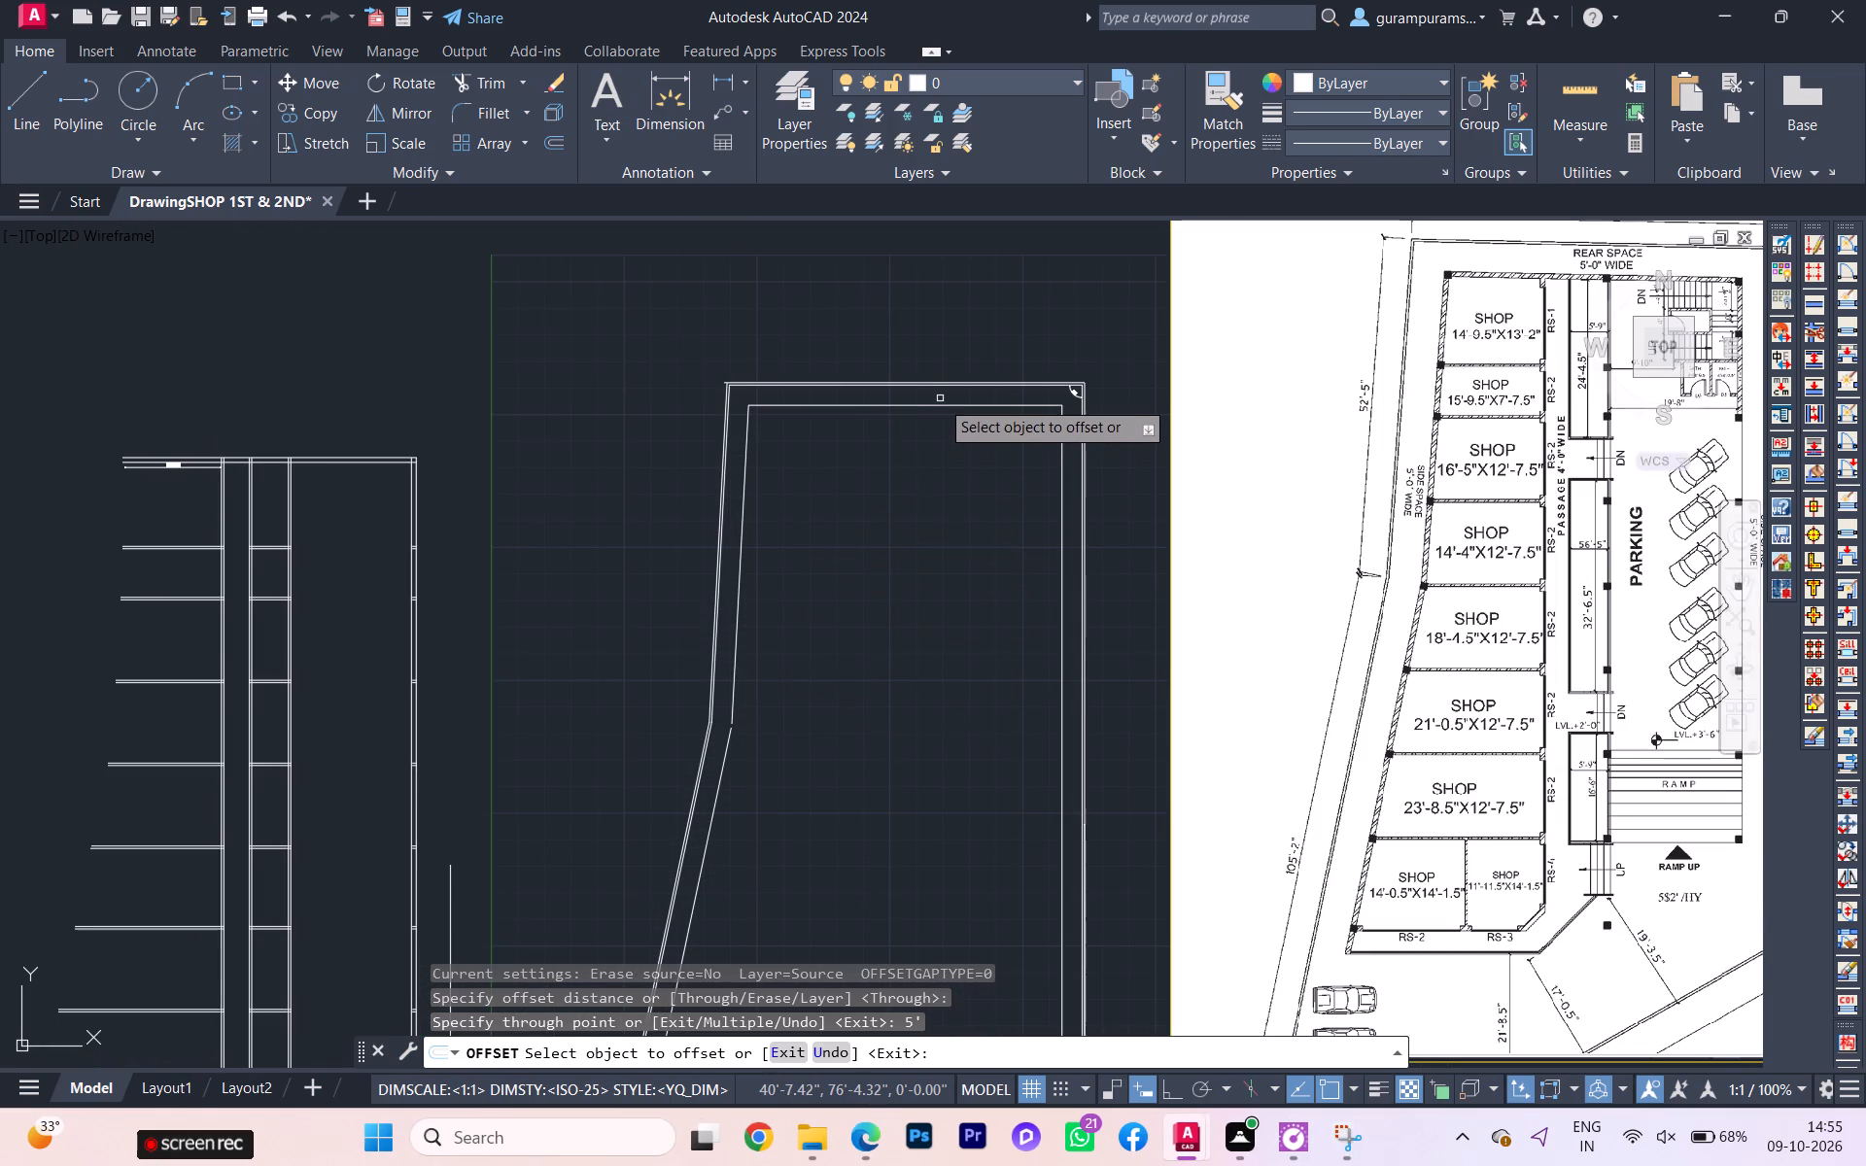
left_click(943, 406)
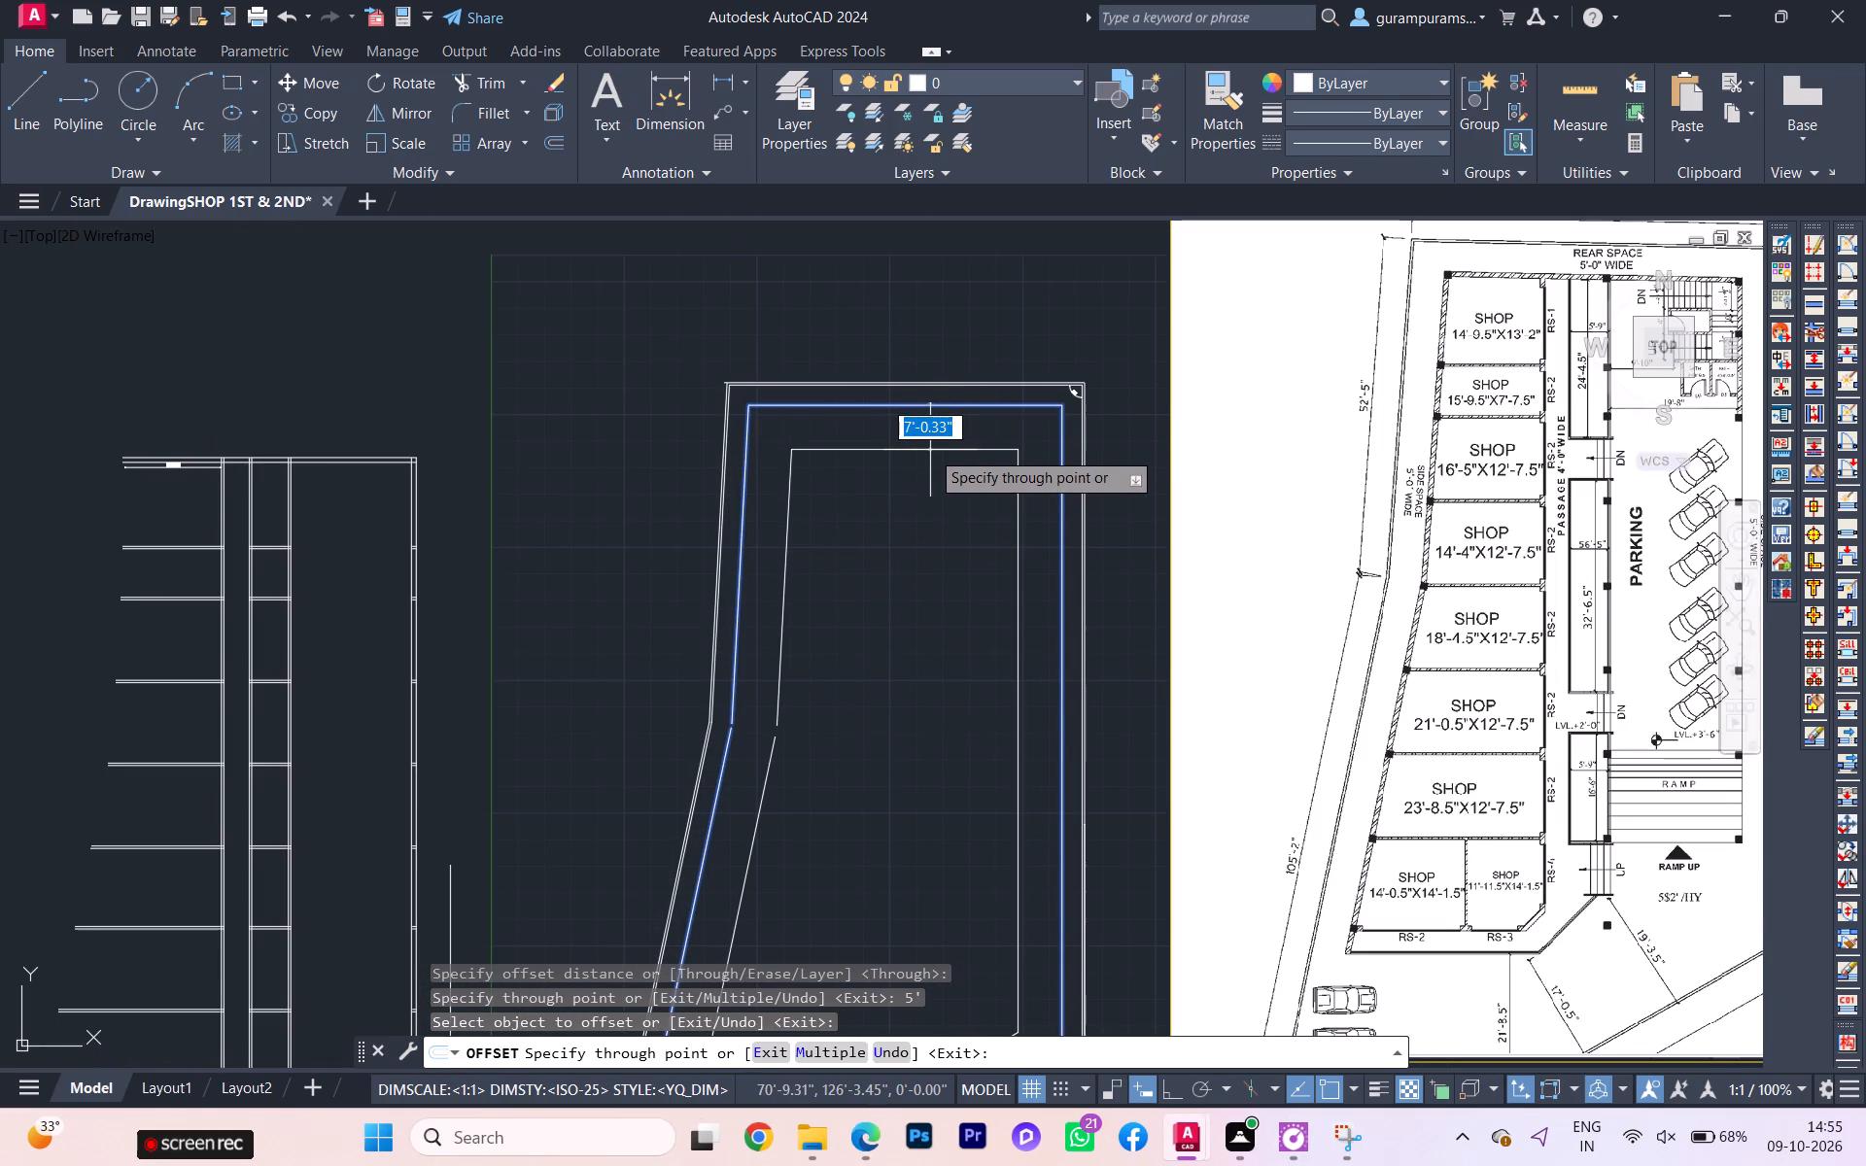
key("9")
key("Return")
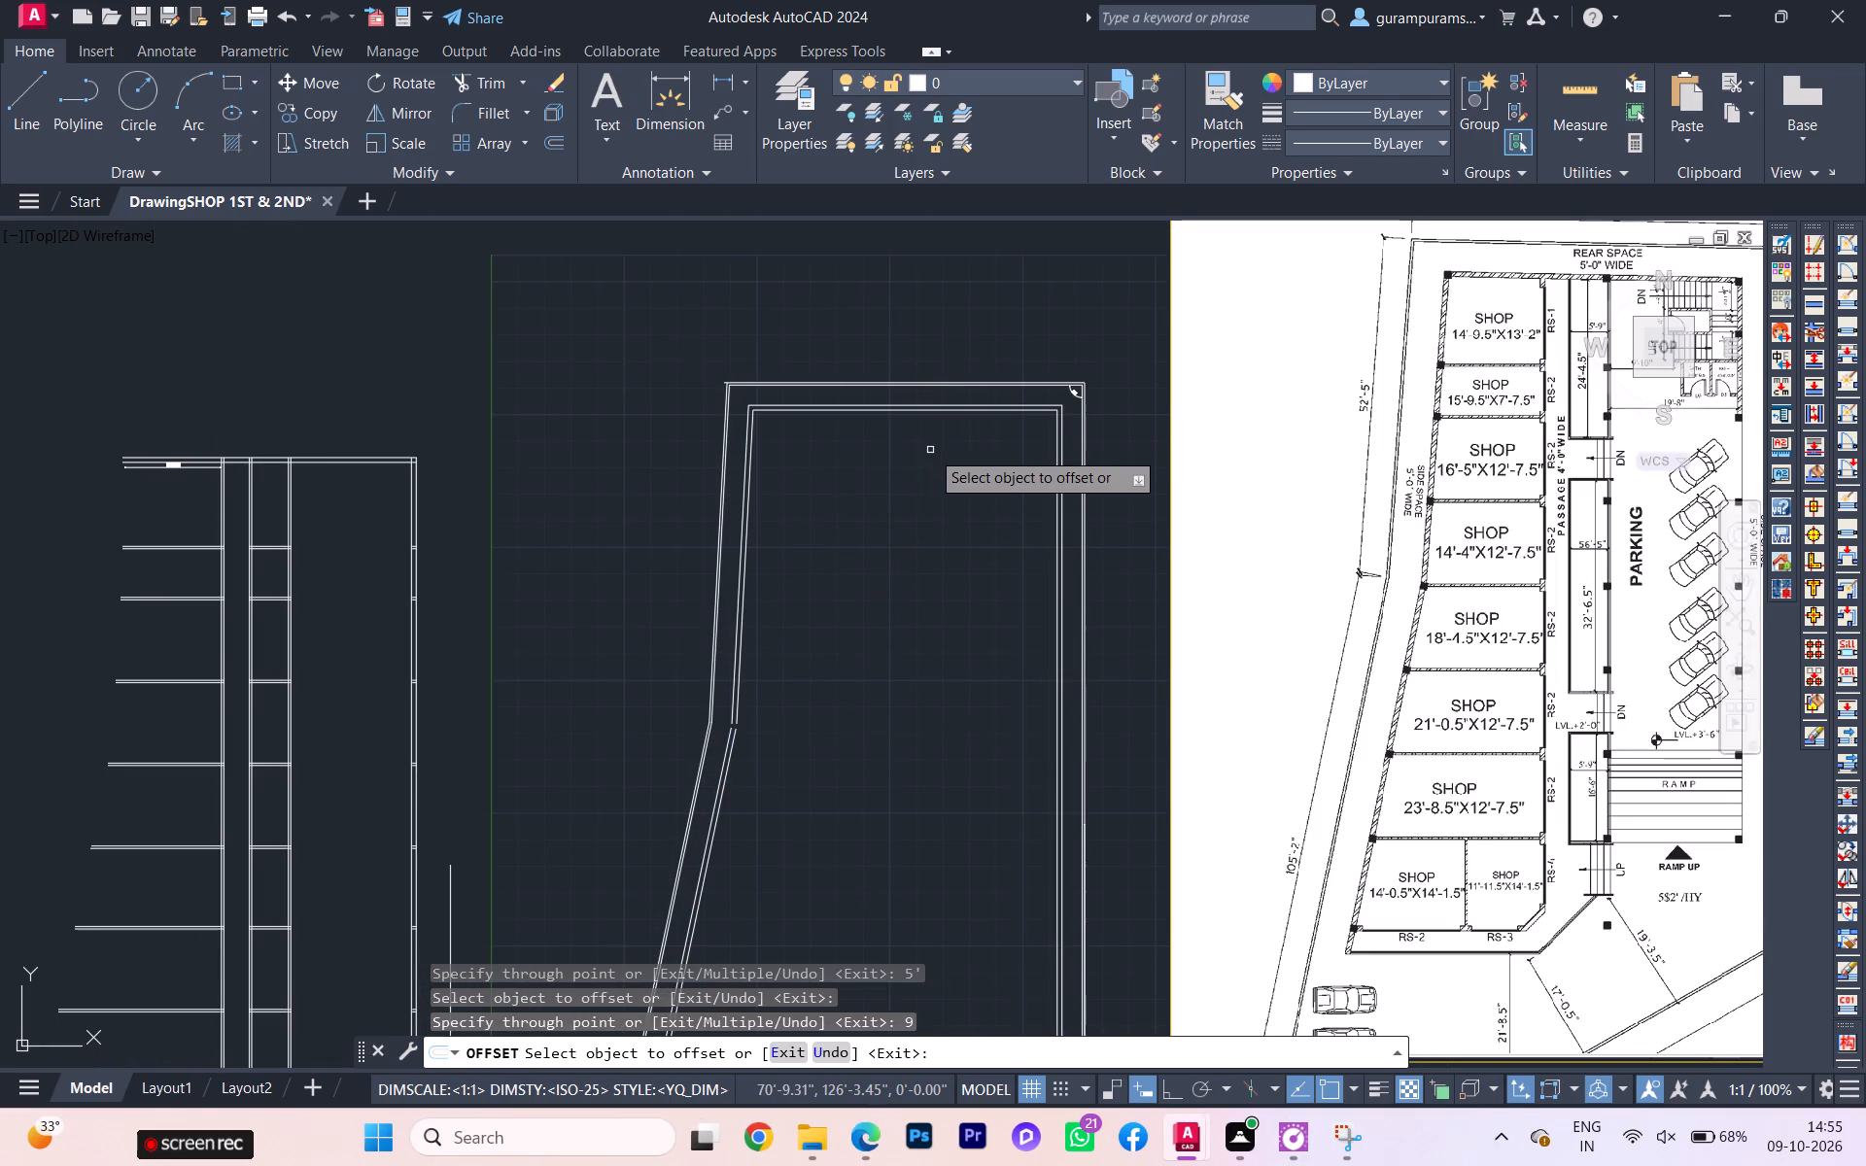
scroll(940, 437, "up", 2)
scroll(1104, 417, "up", 1)
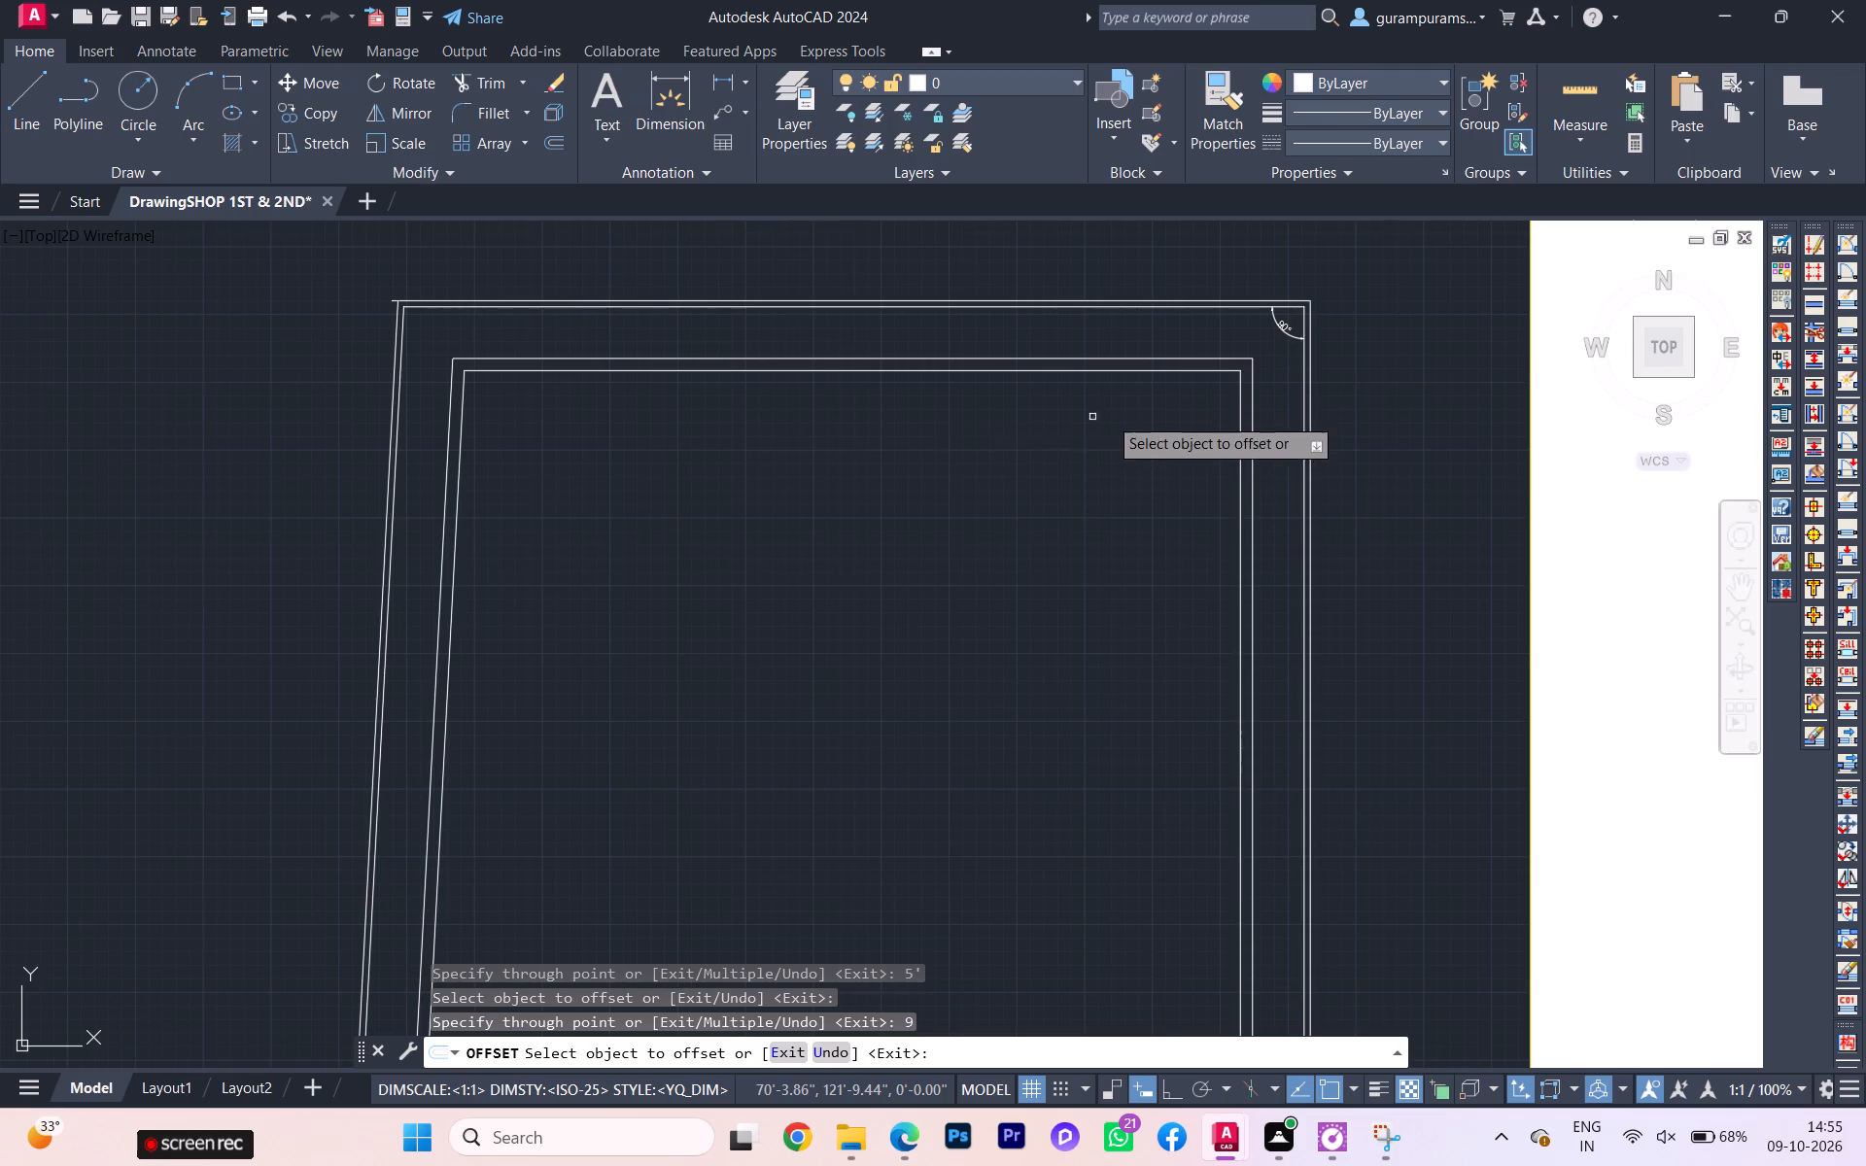
scroll(1114, 416, "up", 1)
scroll(1143, 426, "down", 3)
scroll(882, 495, "down", 1)
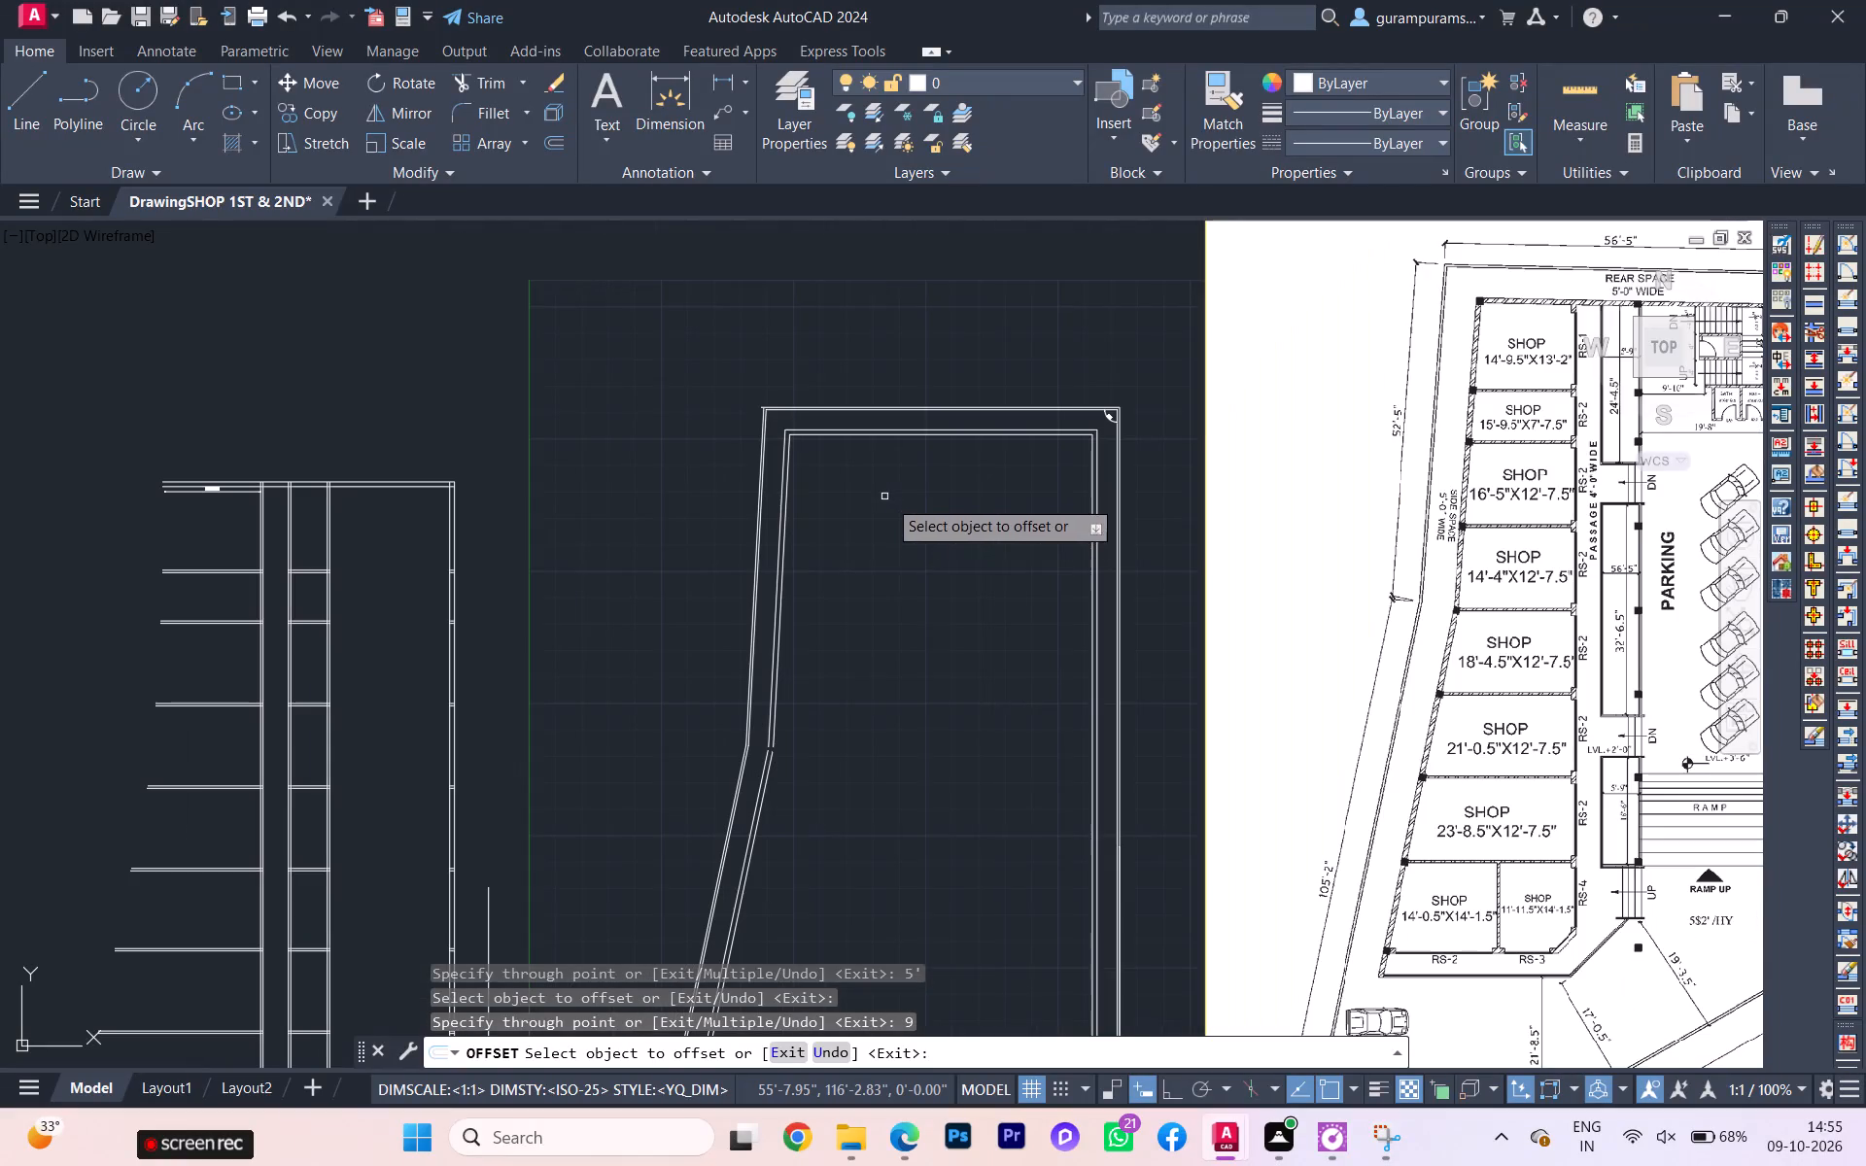
key("Escape")
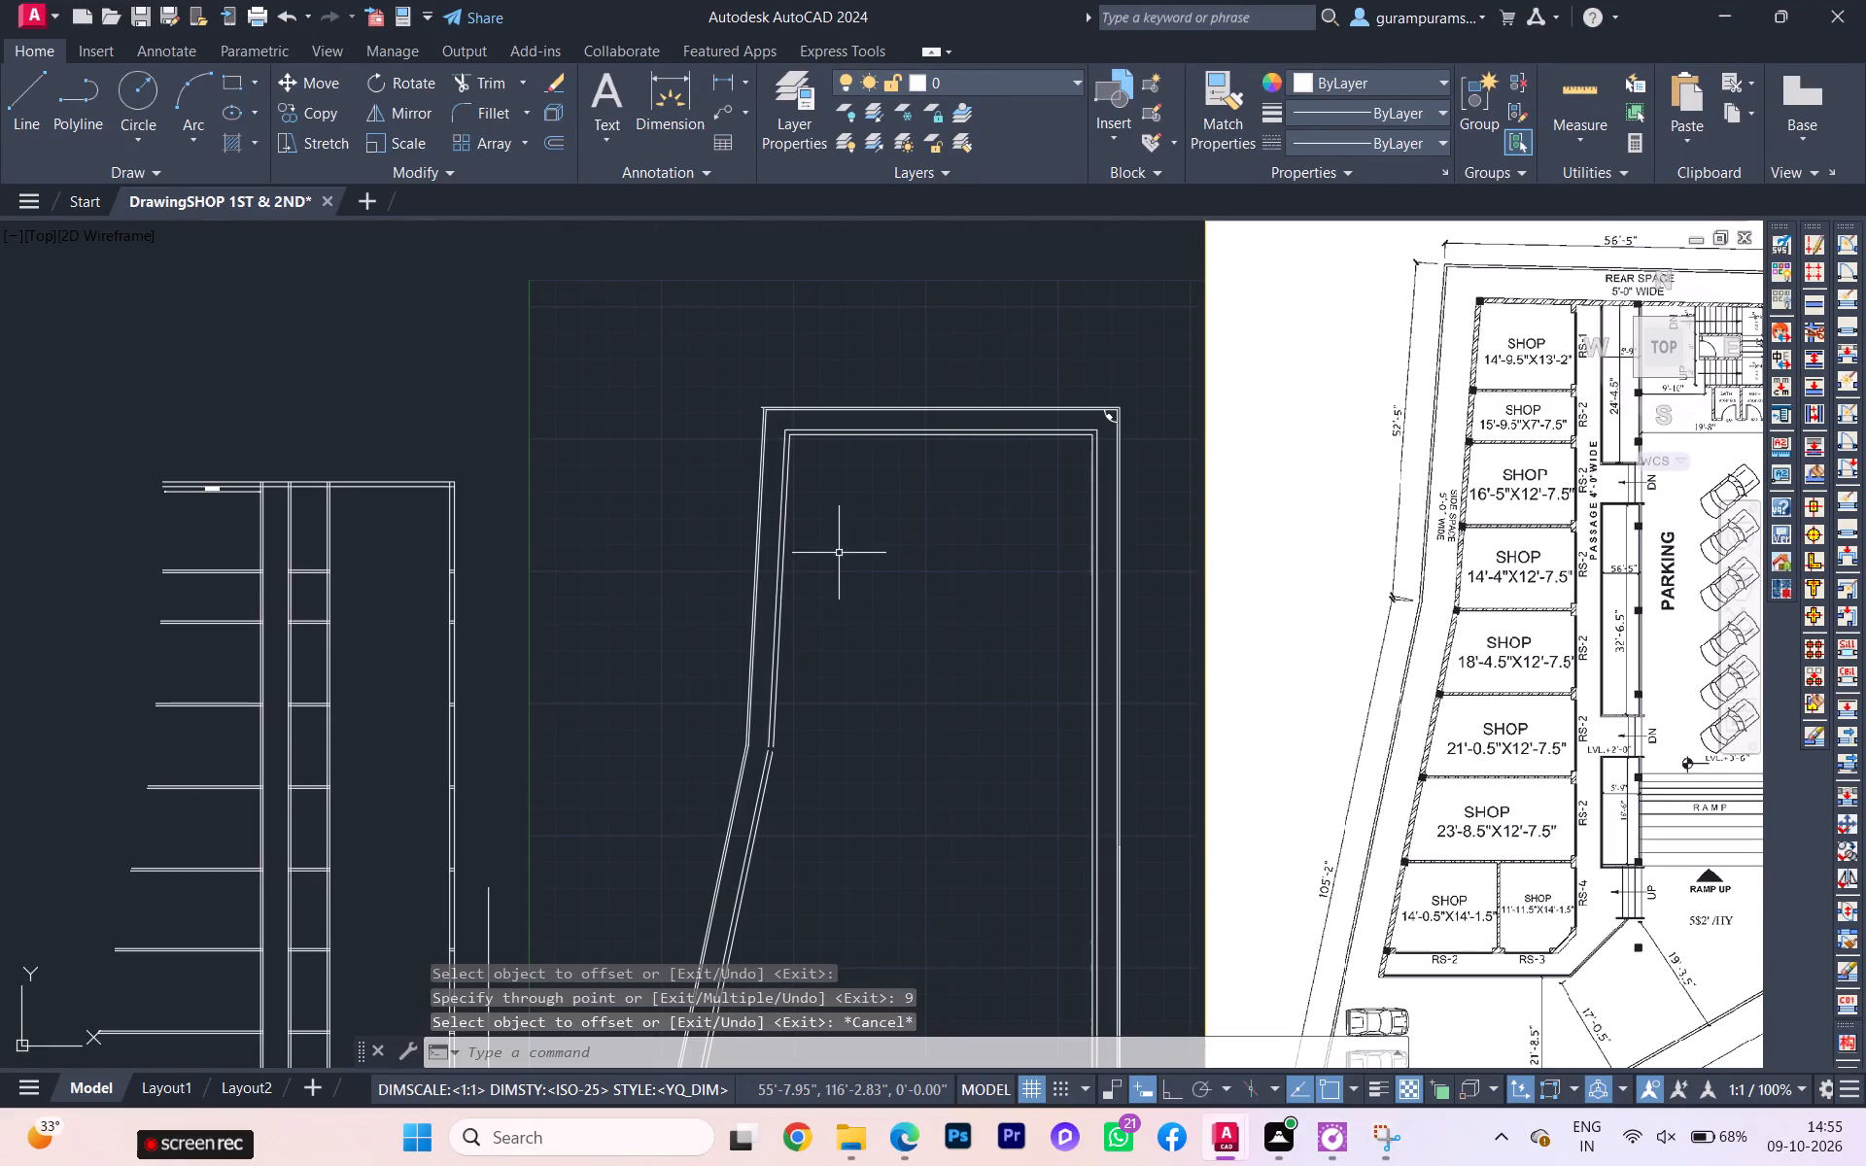
Erase the two long vertical lines of the parking-side wall from the copied layout outside the sloping boundary.
scroll(411, 588, "up", 1)
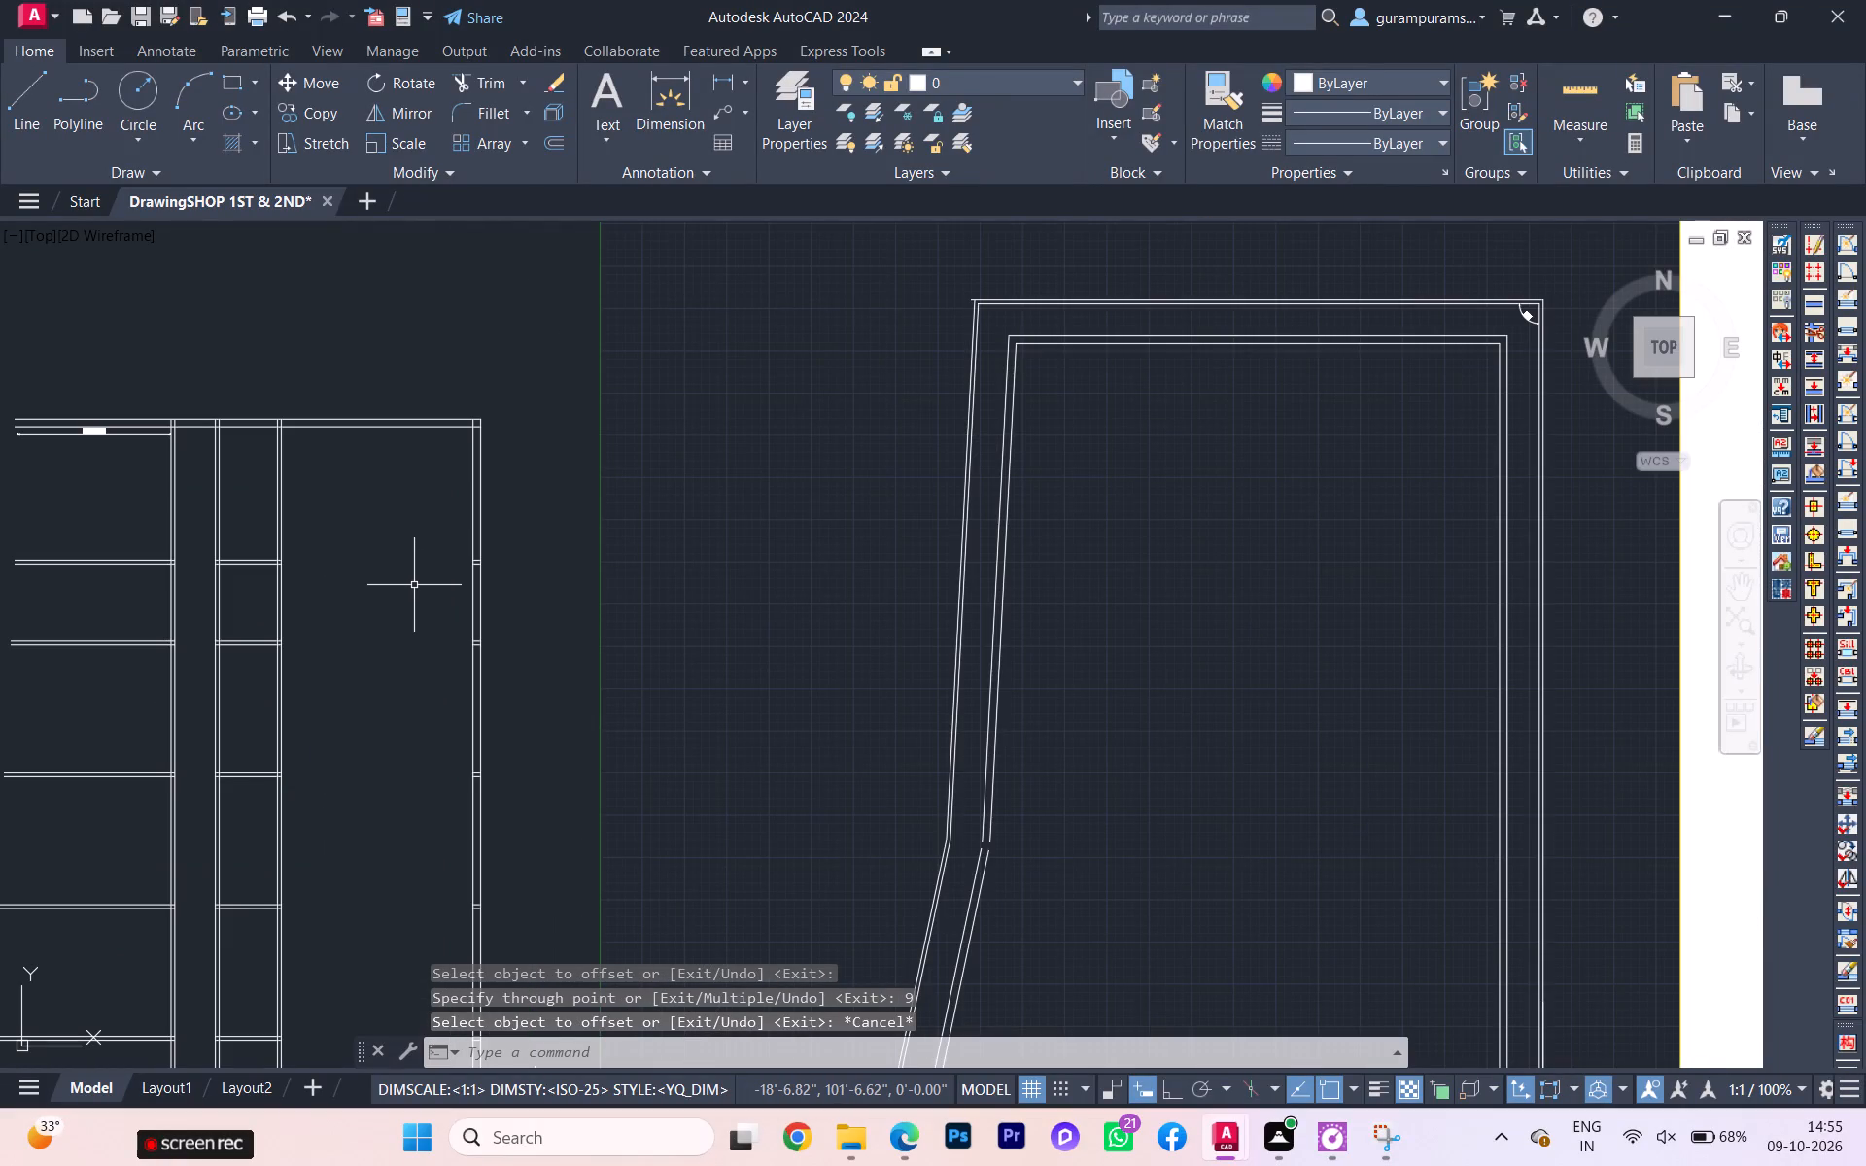
scroll(441, 583, "down", 1)
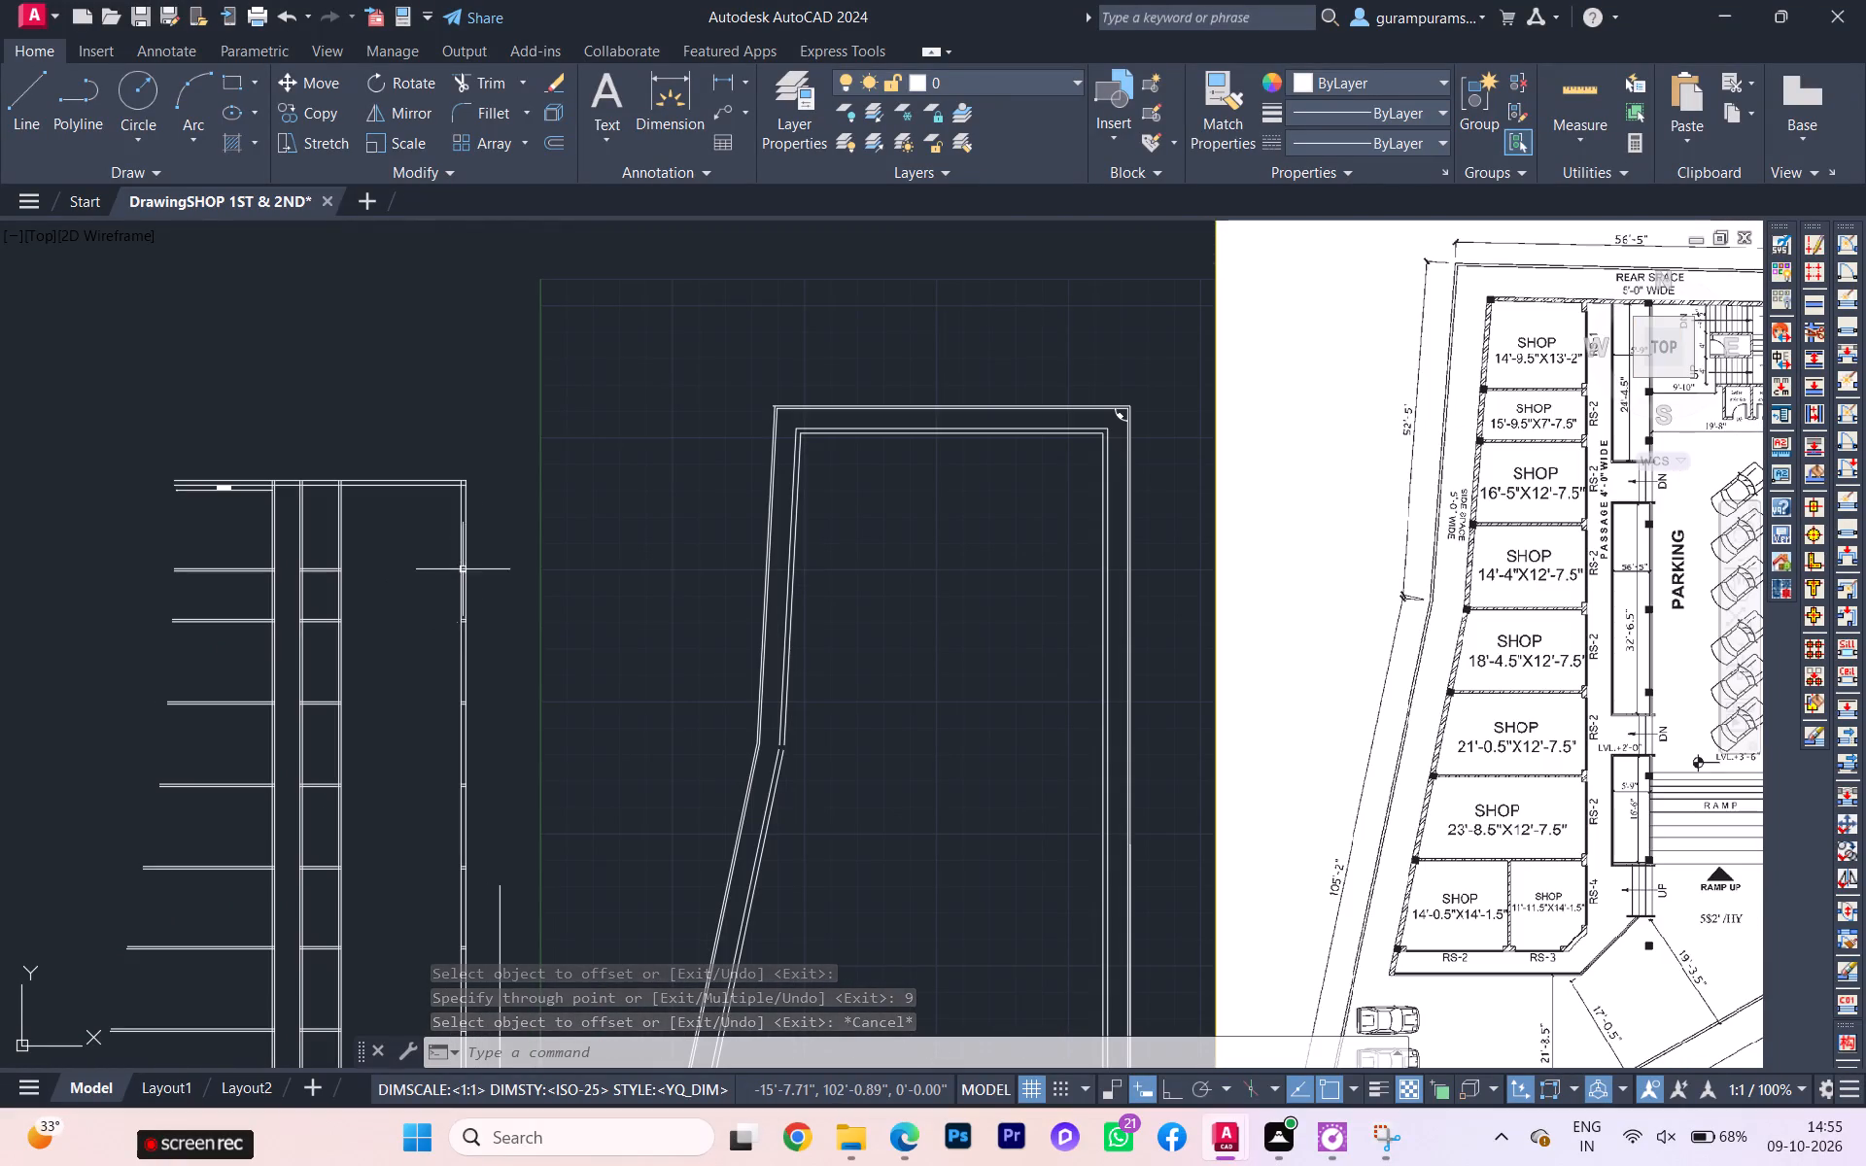
scroll(481, 540, "up", 3)
left_click(485, 489)
left_click(317, 503)
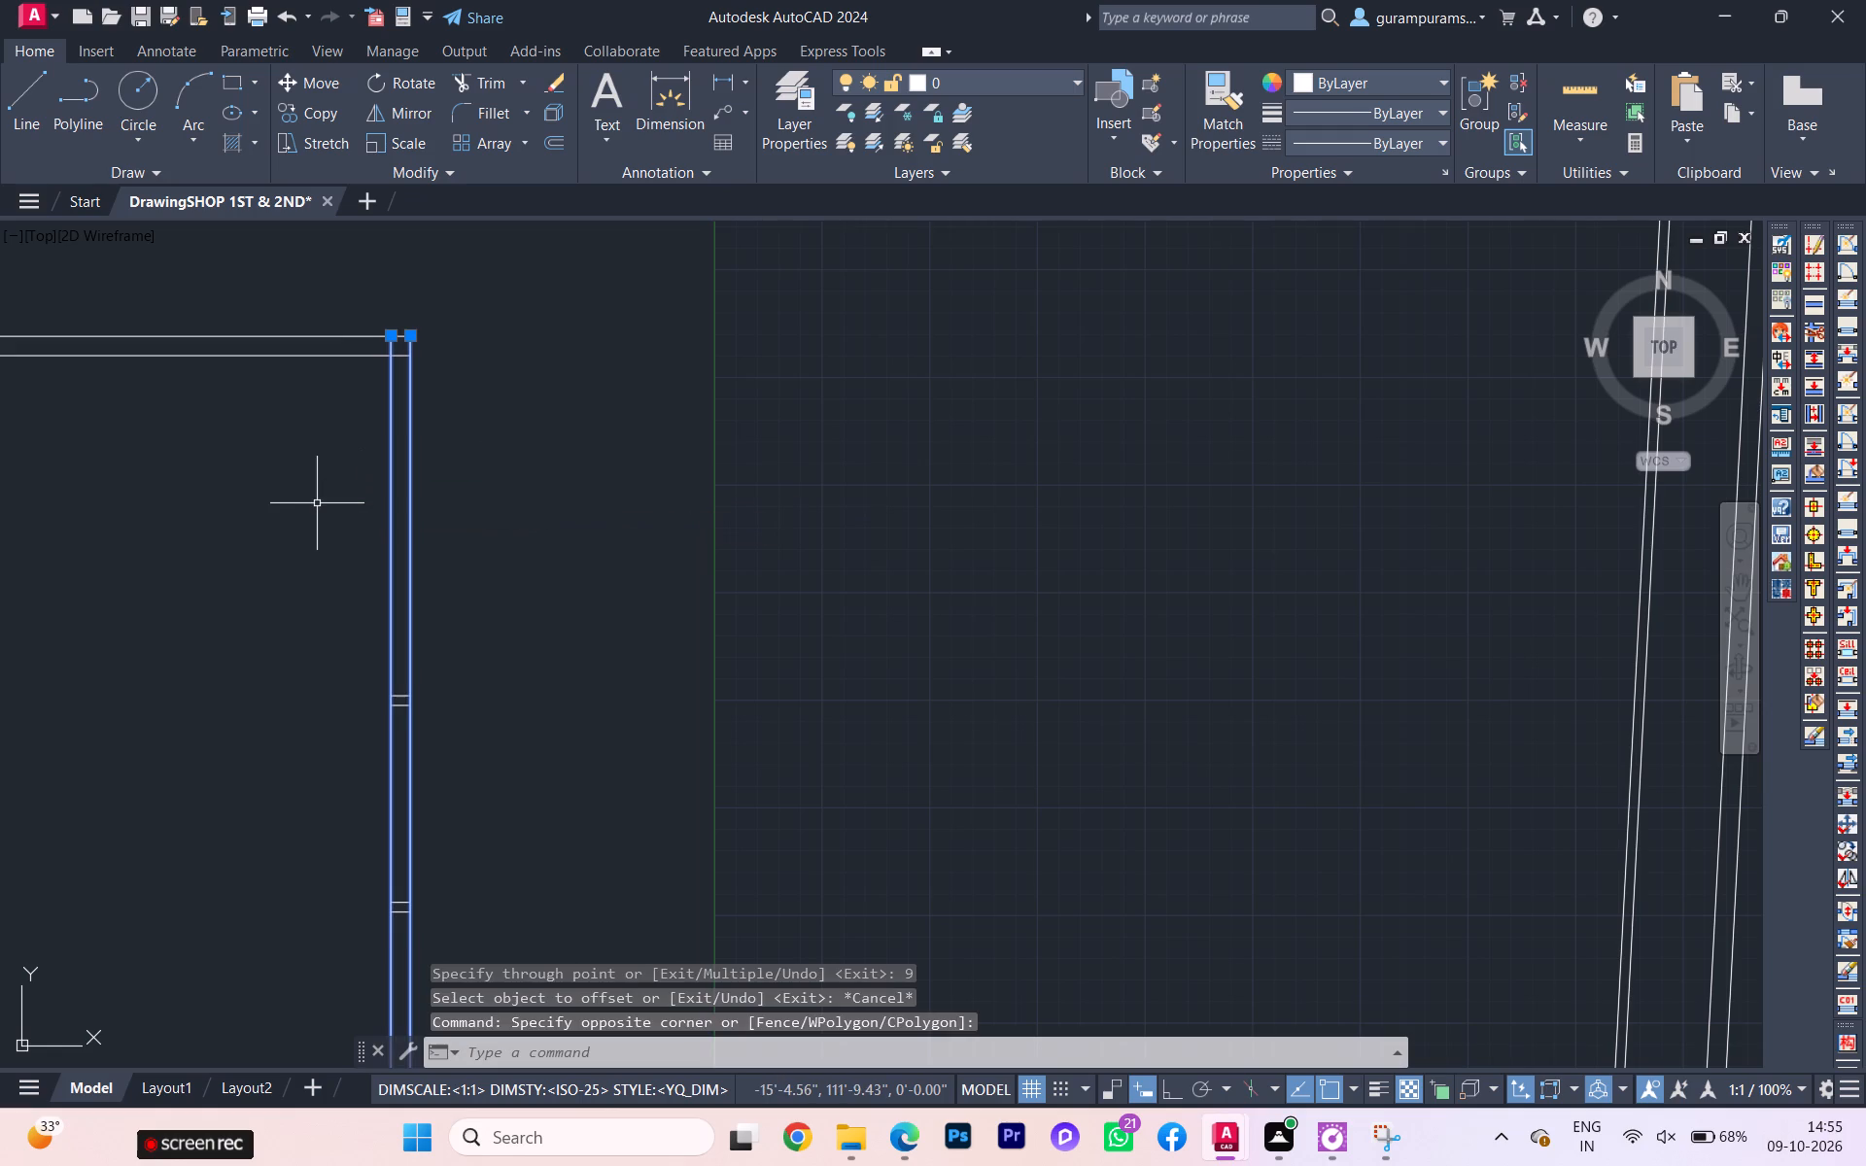
key("Delete")
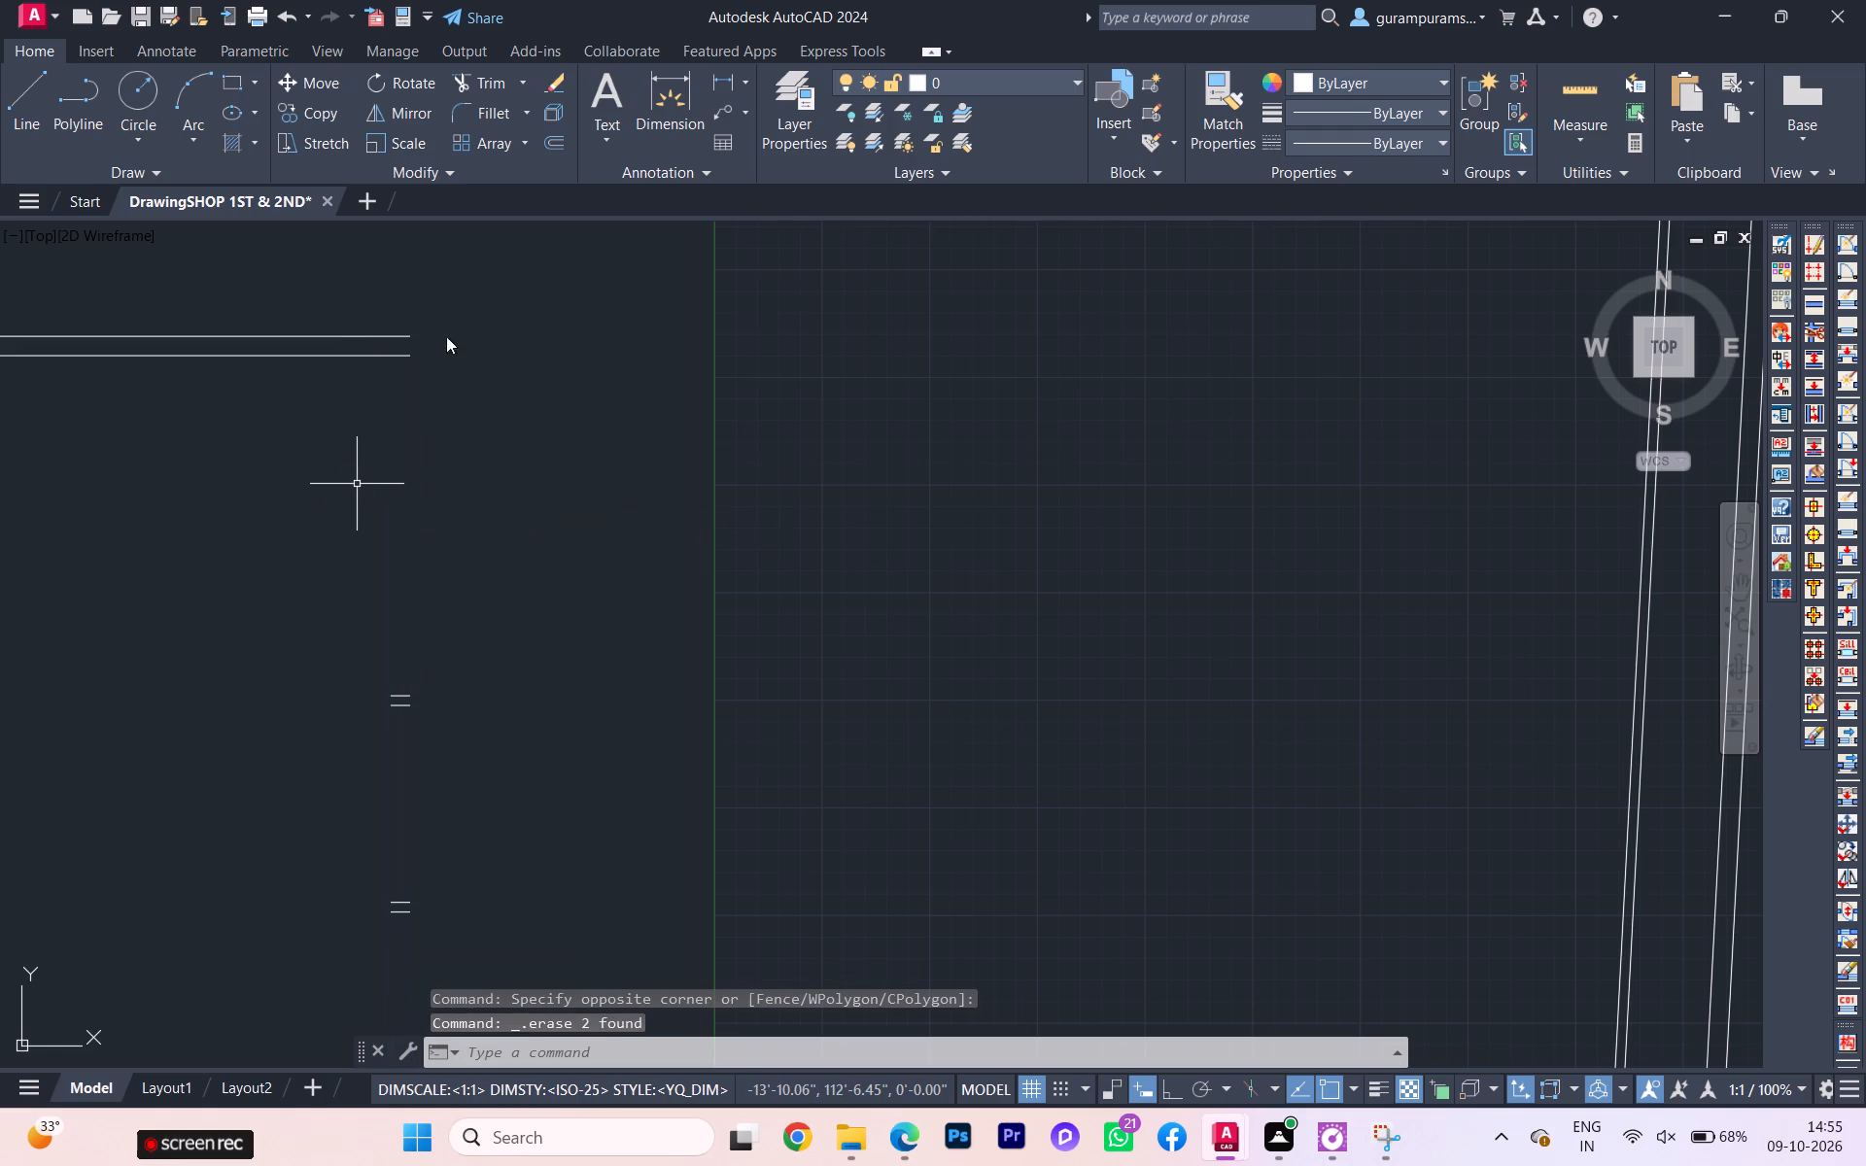
Erase the leftover short partition pieces and the loose vertical line on the parking side of the copied layout.
scroll(427, 368, "down", 3)
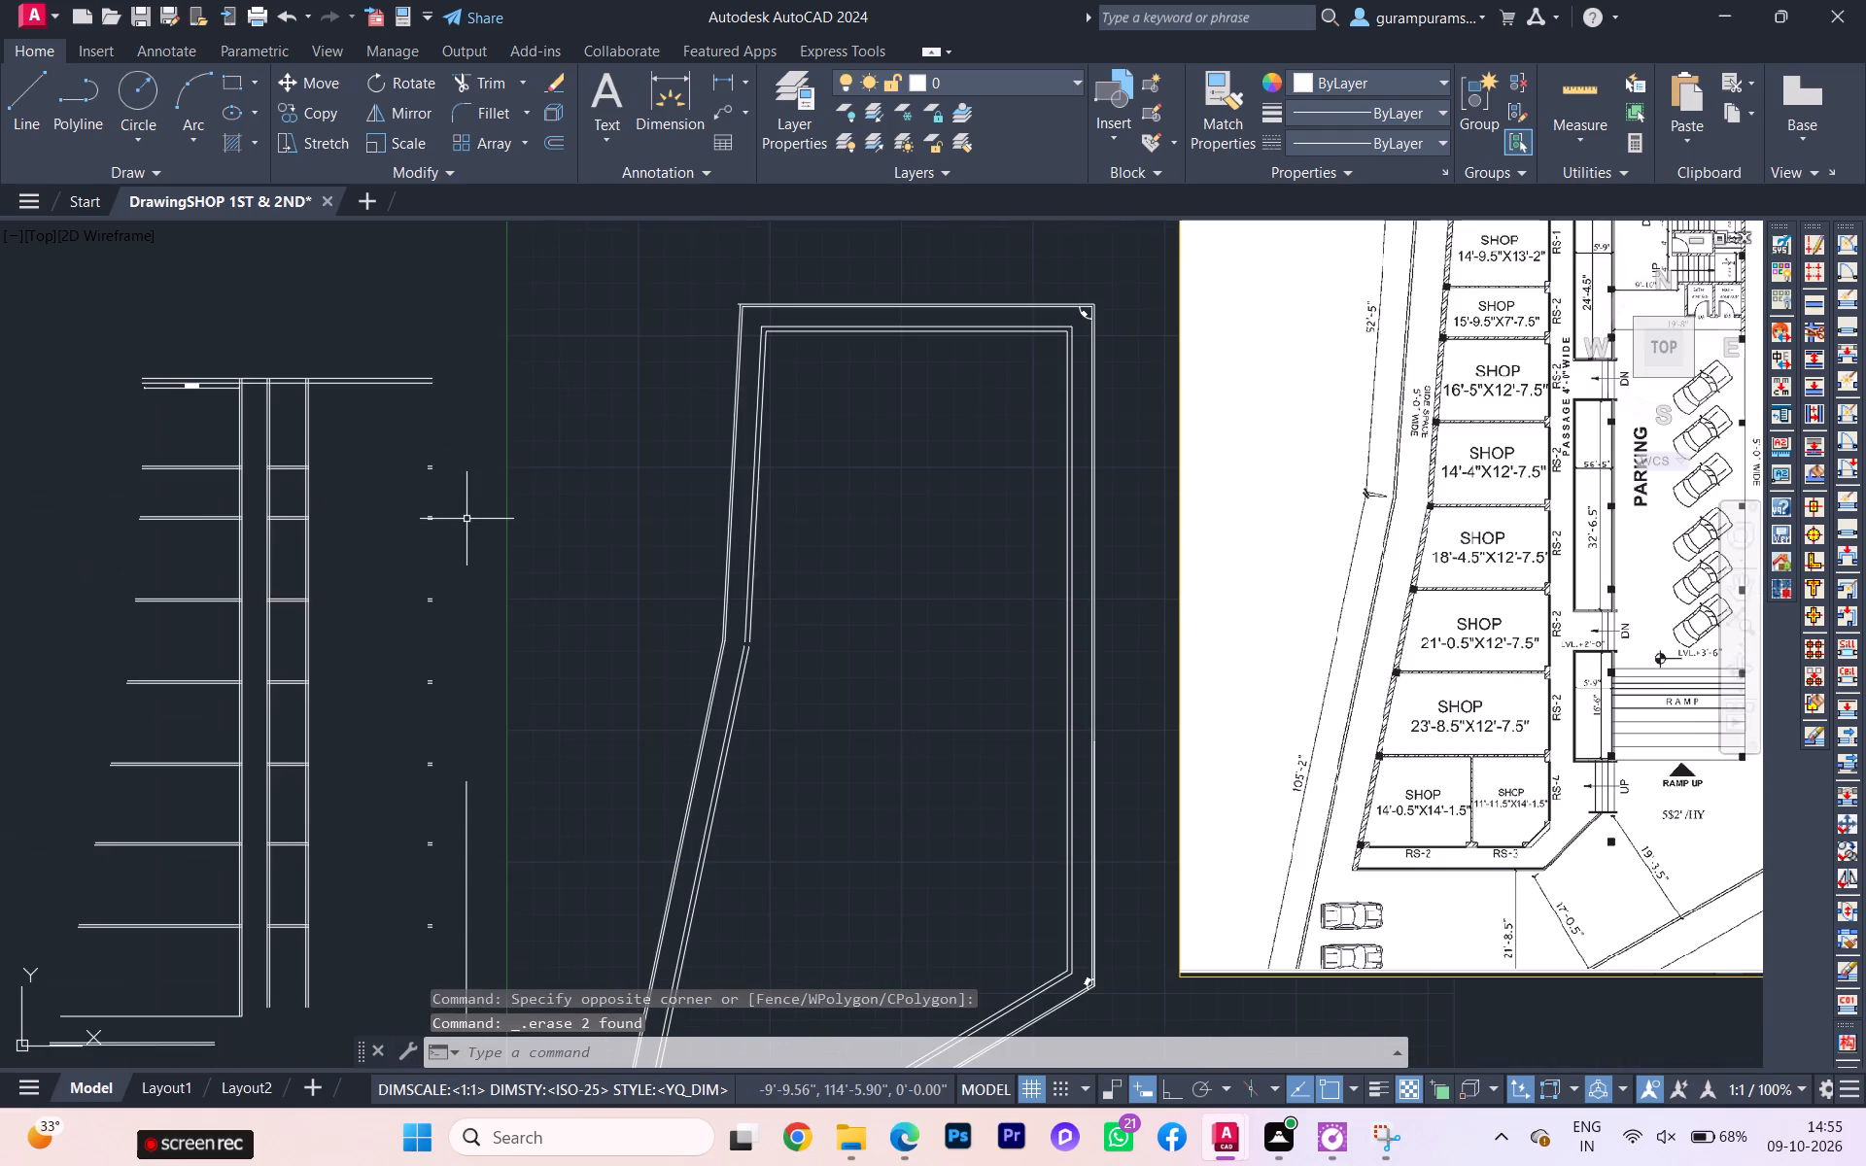
middle_click_drag(467, 515, 471, 369)
left_click_drag(395, 308, 405, 308)
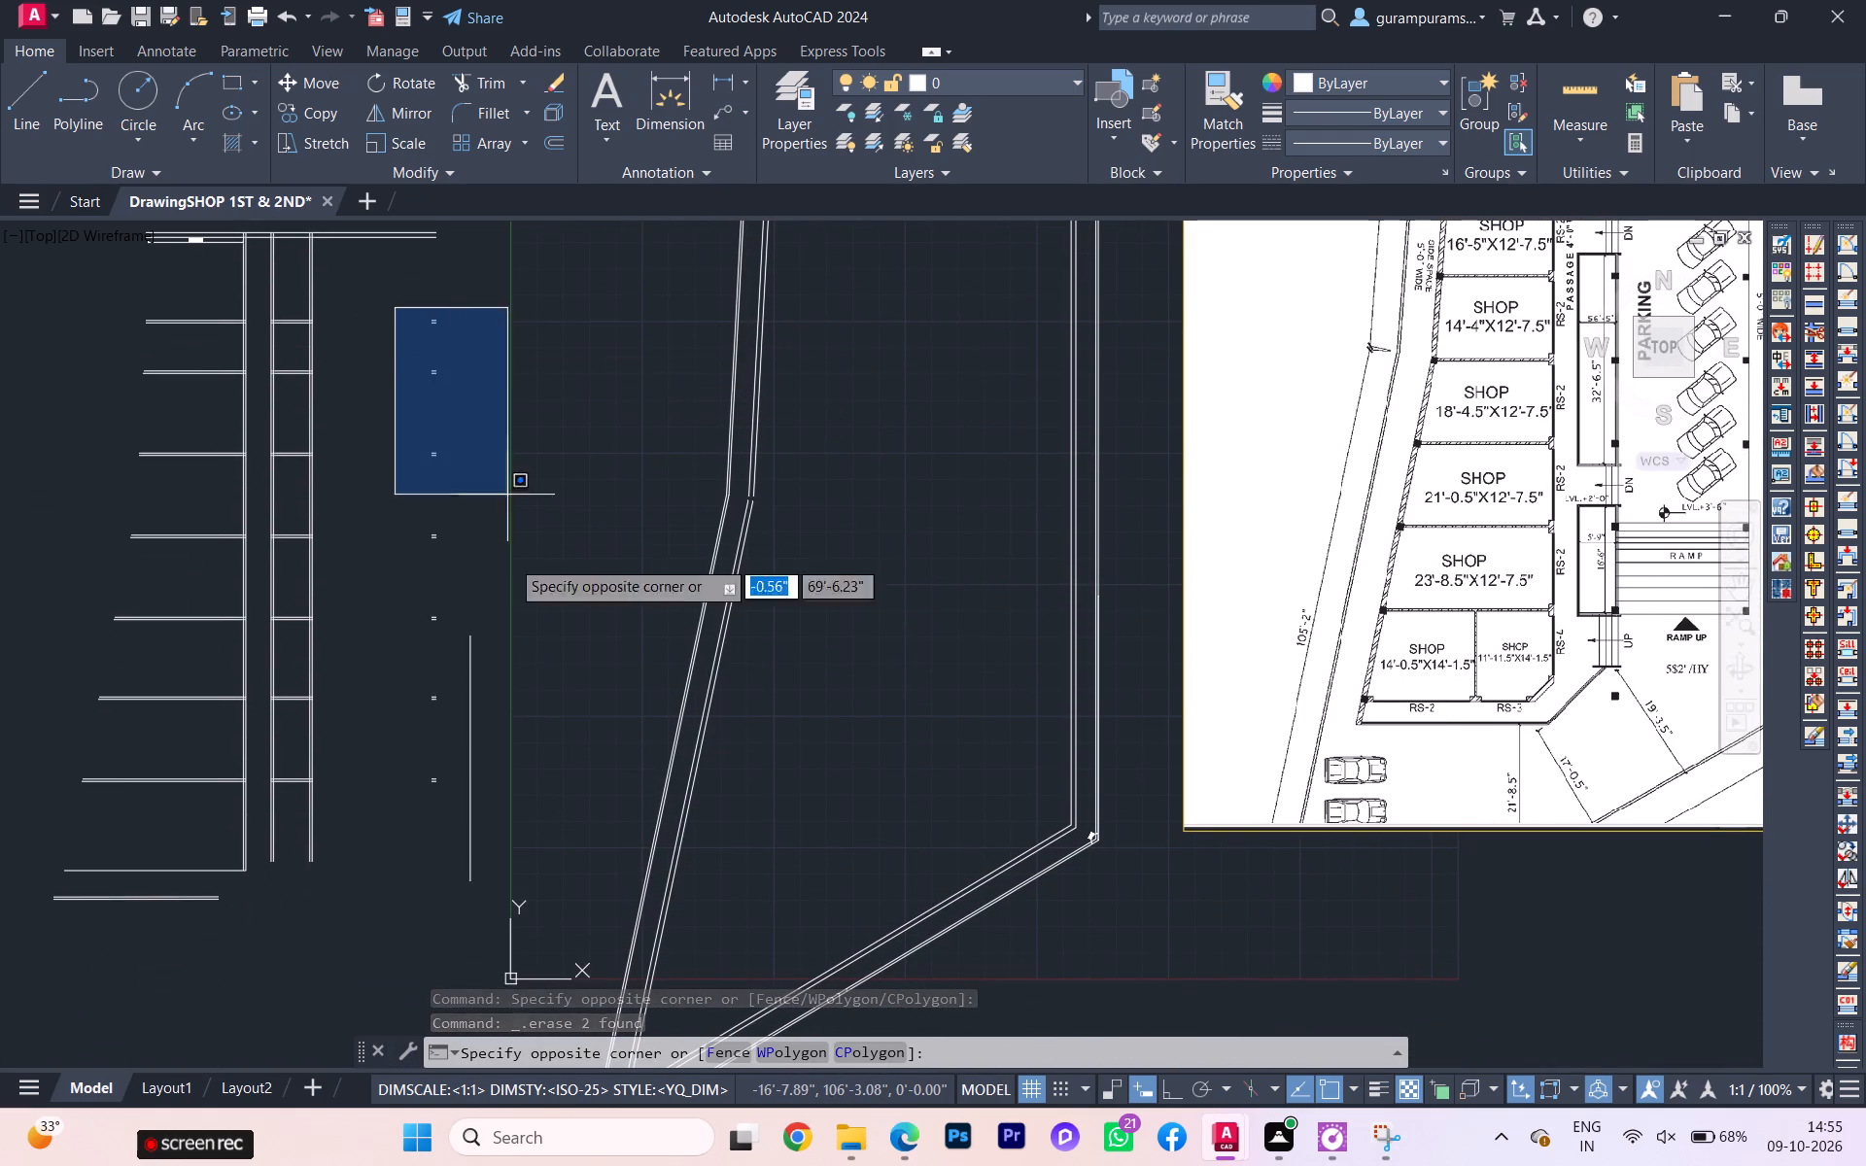
left_click(481, 929)
key("Delete")
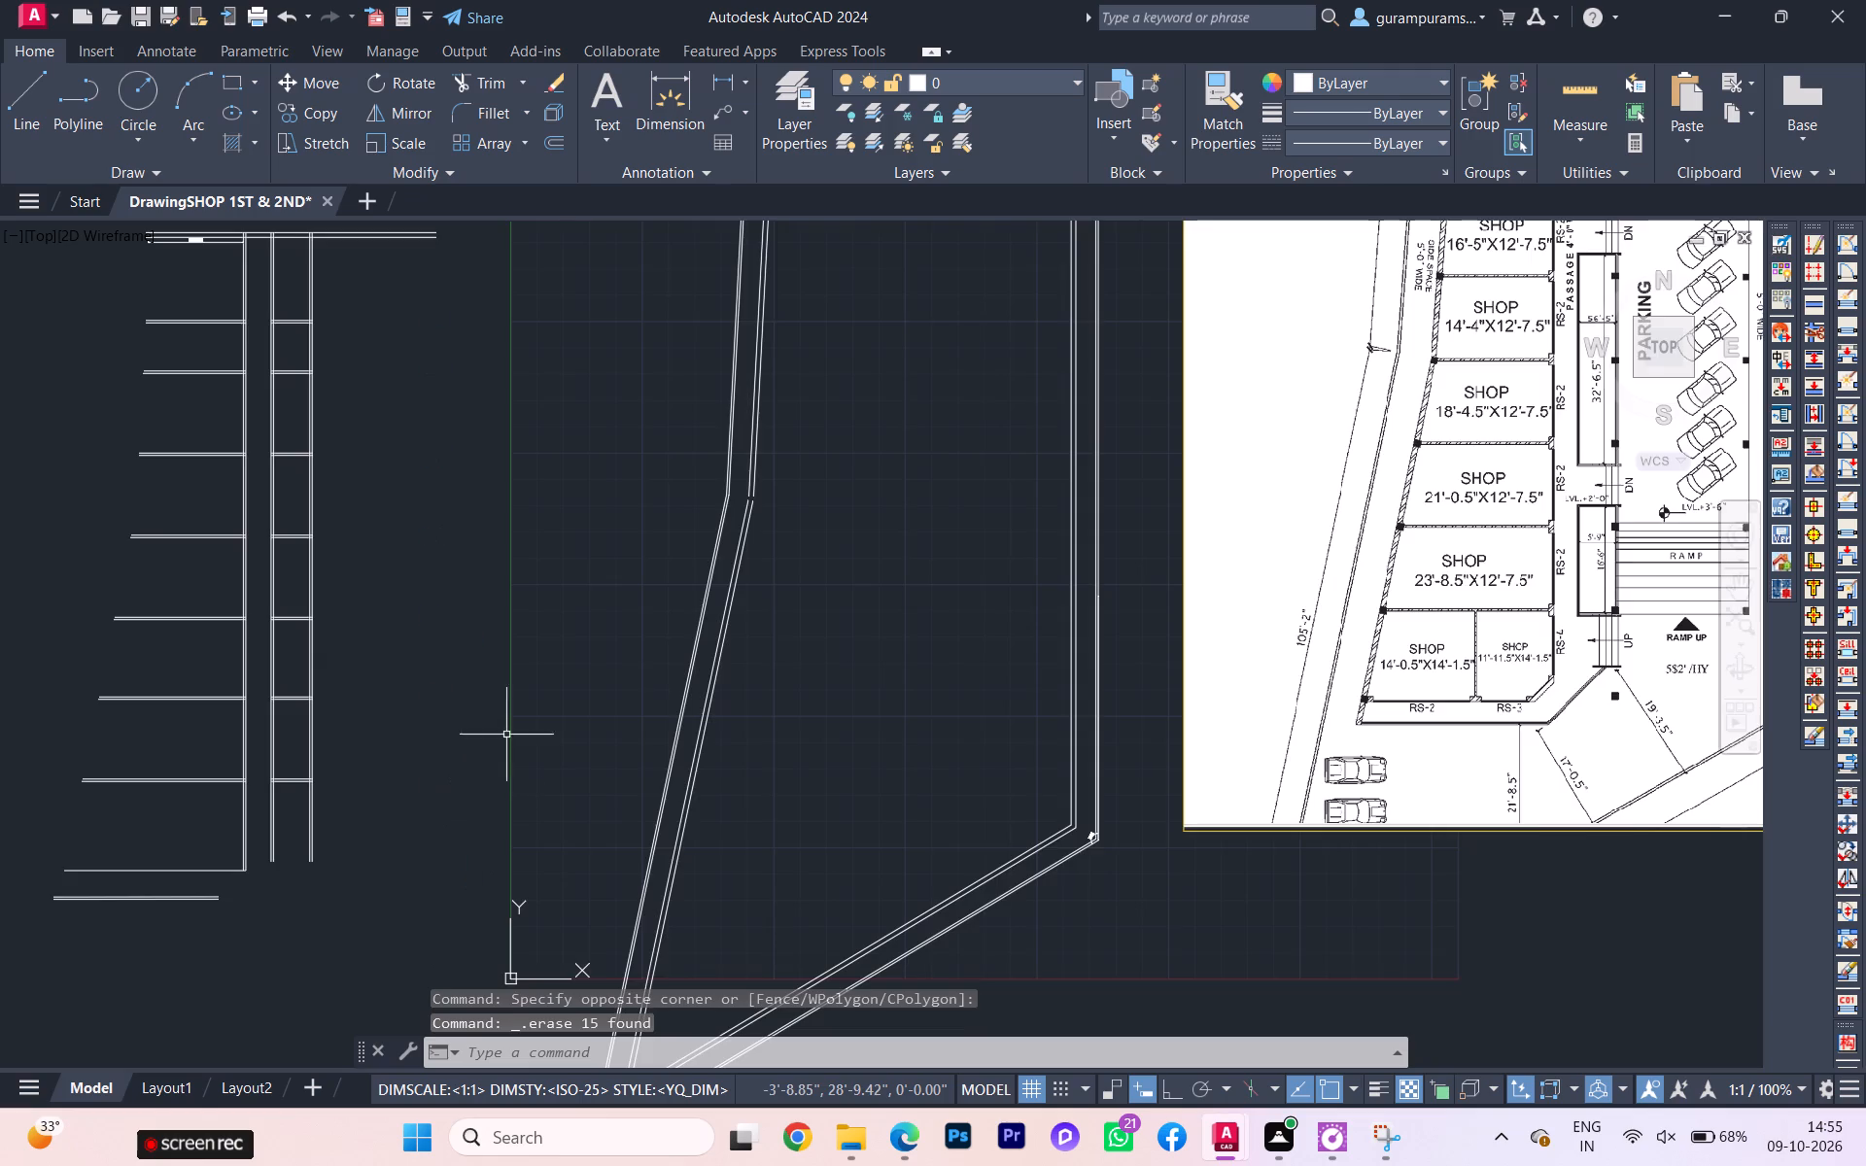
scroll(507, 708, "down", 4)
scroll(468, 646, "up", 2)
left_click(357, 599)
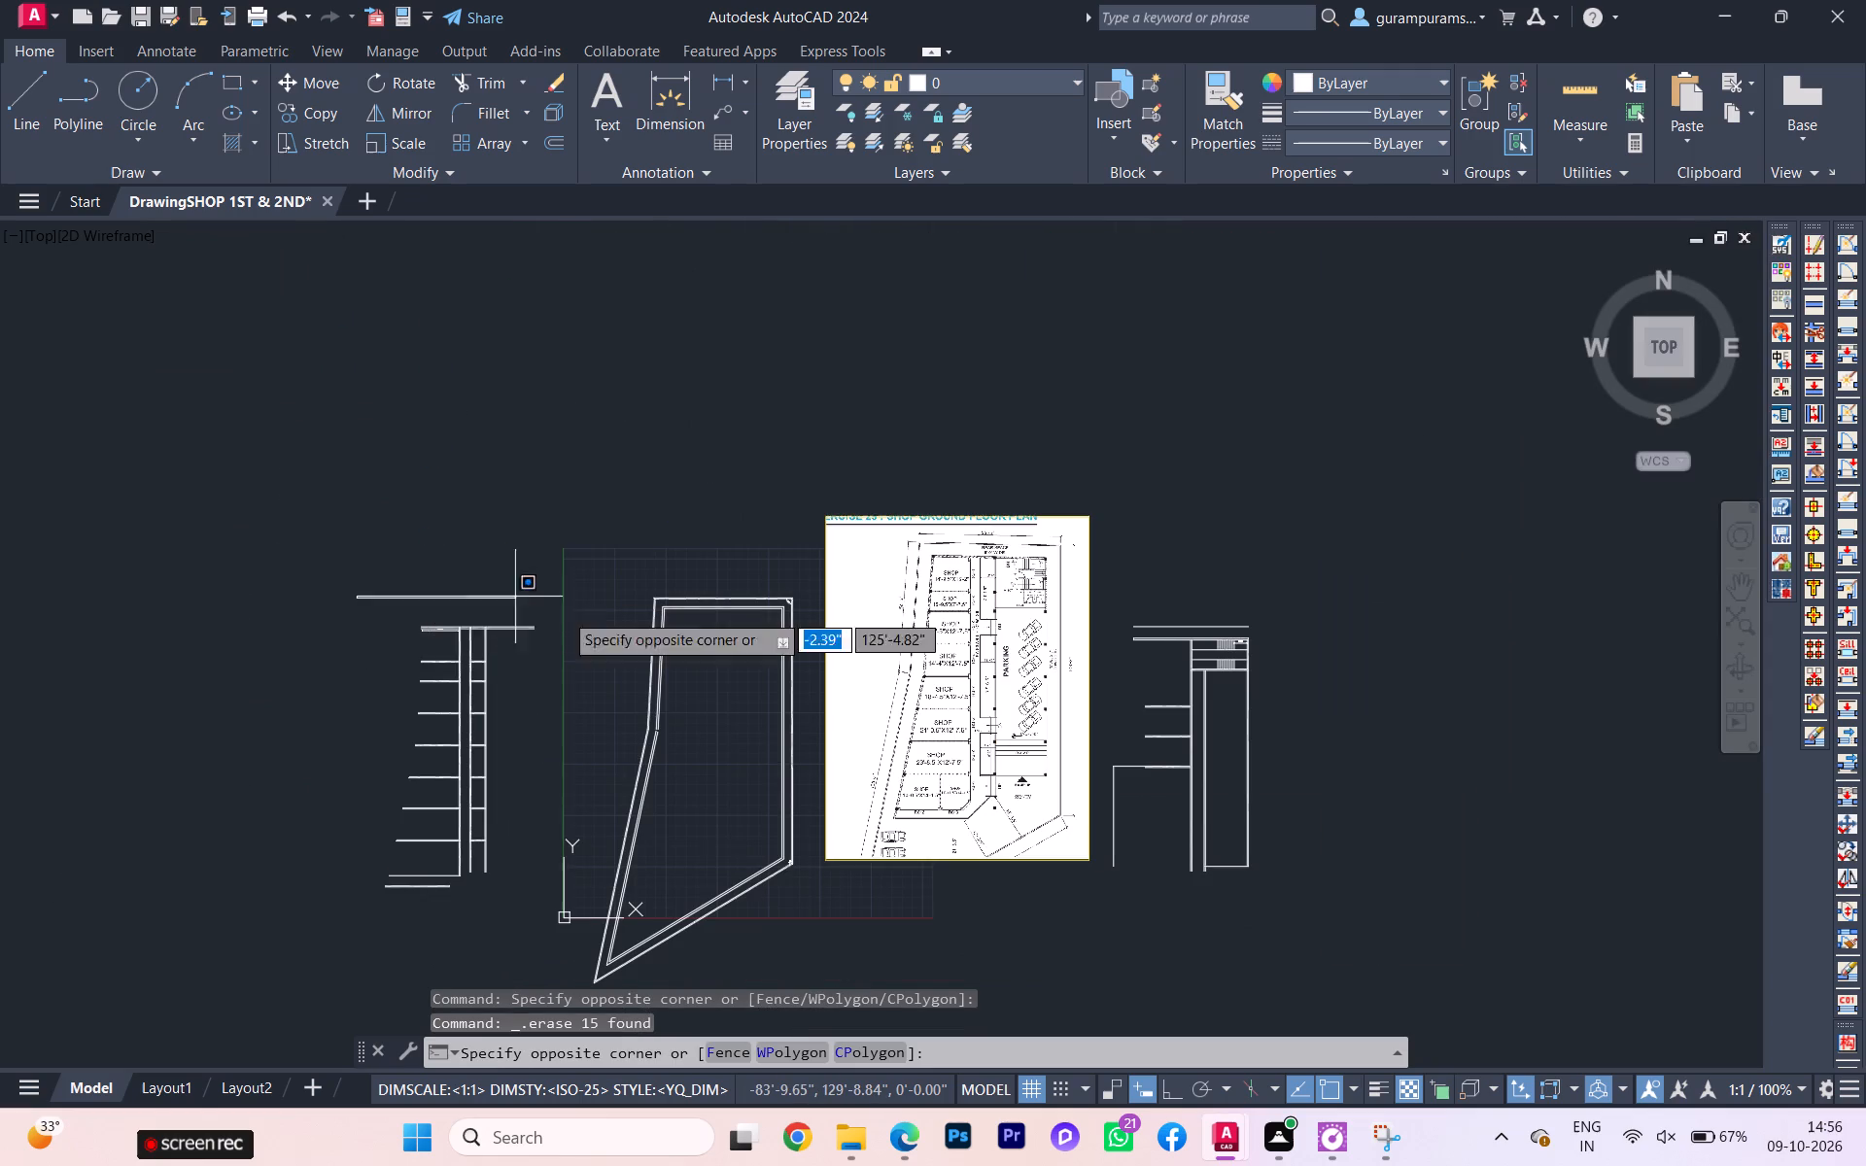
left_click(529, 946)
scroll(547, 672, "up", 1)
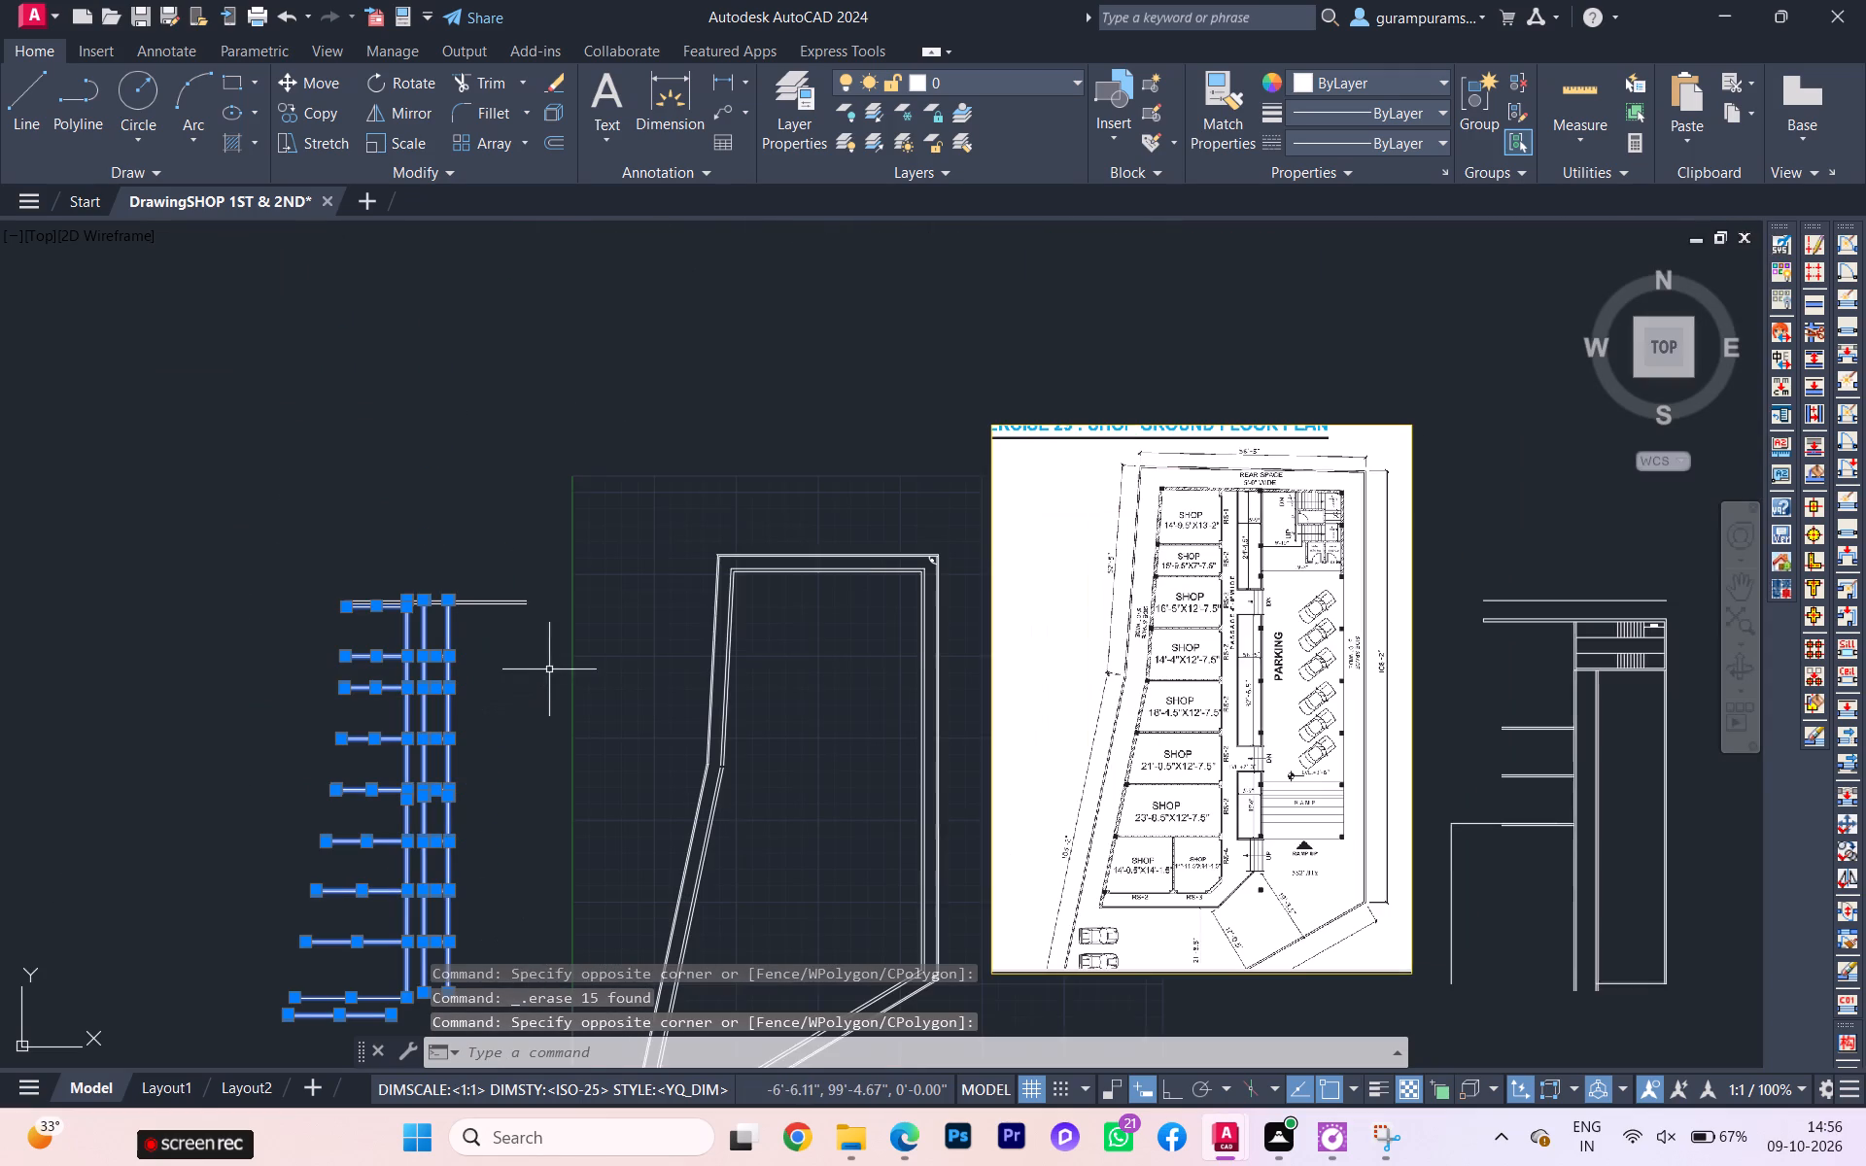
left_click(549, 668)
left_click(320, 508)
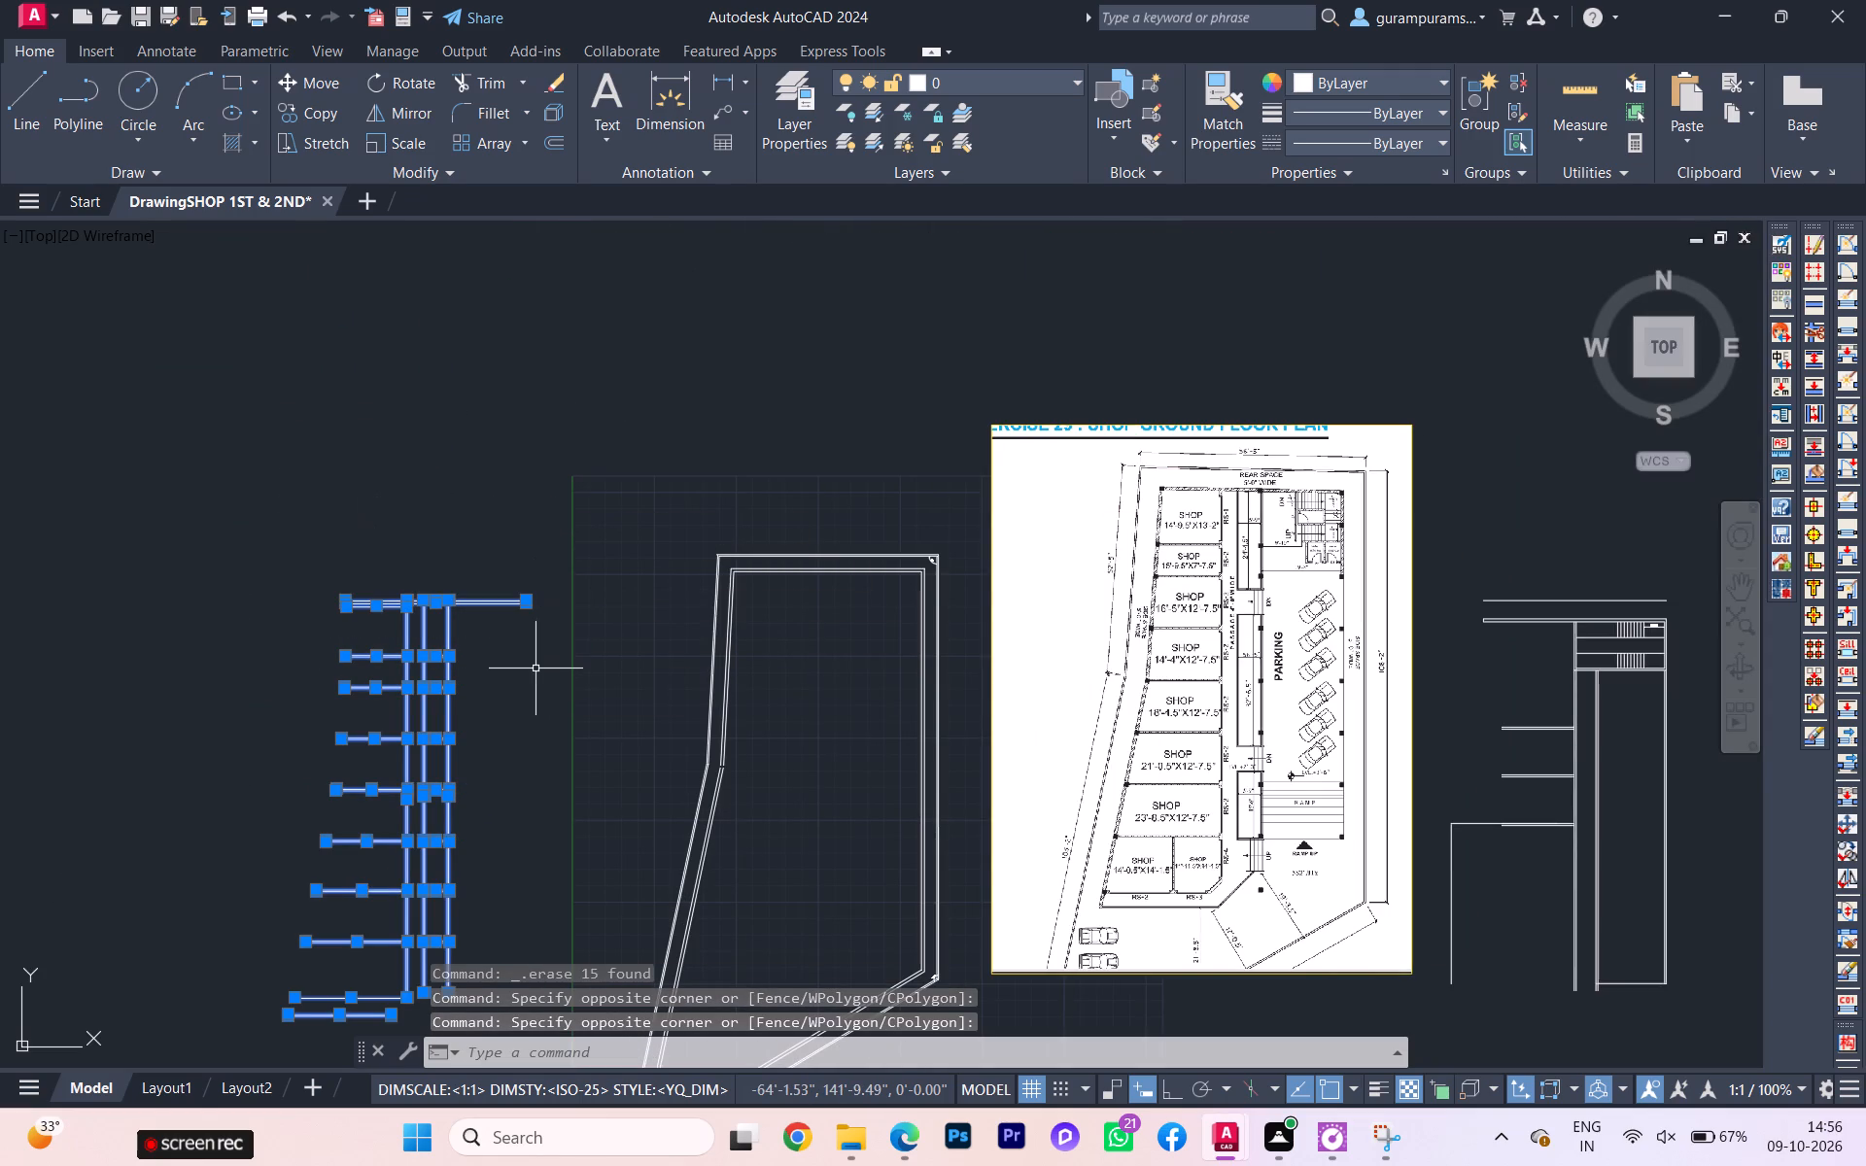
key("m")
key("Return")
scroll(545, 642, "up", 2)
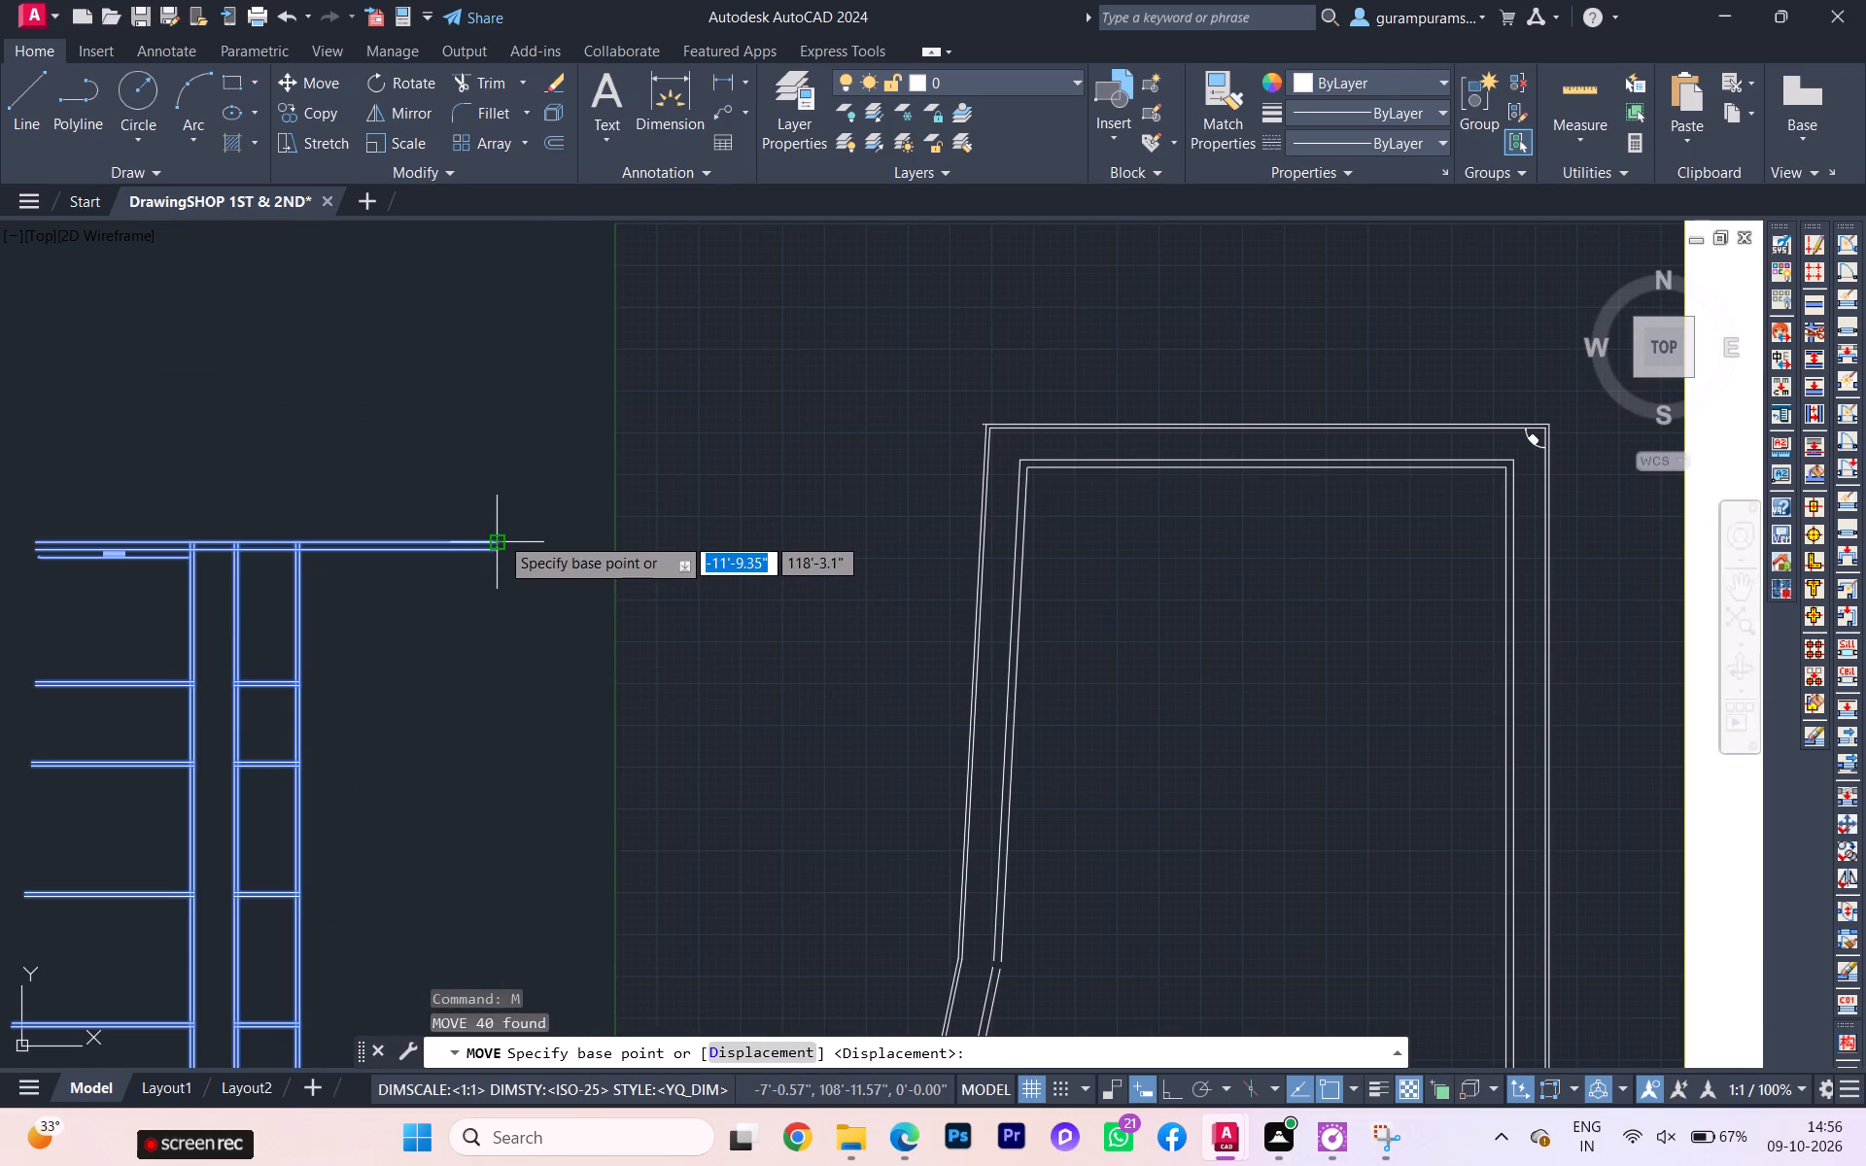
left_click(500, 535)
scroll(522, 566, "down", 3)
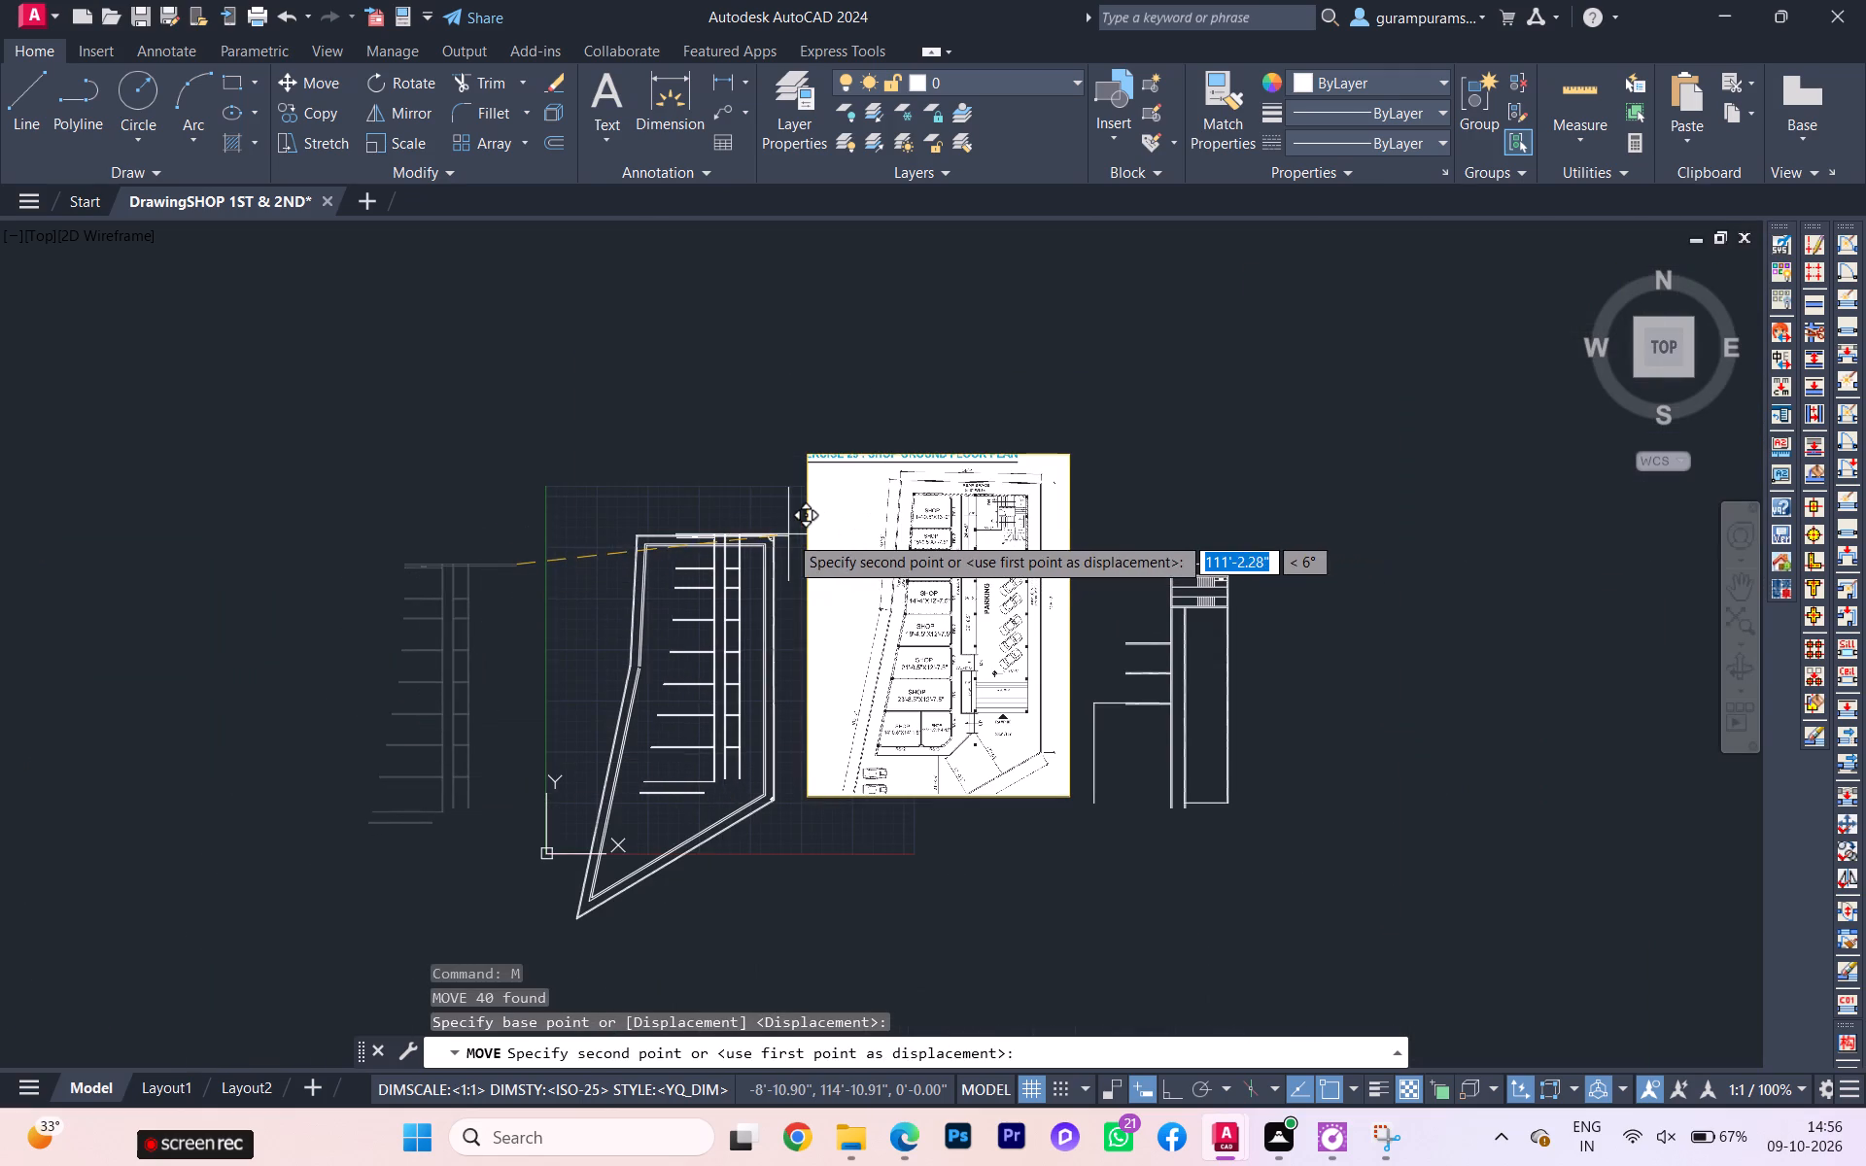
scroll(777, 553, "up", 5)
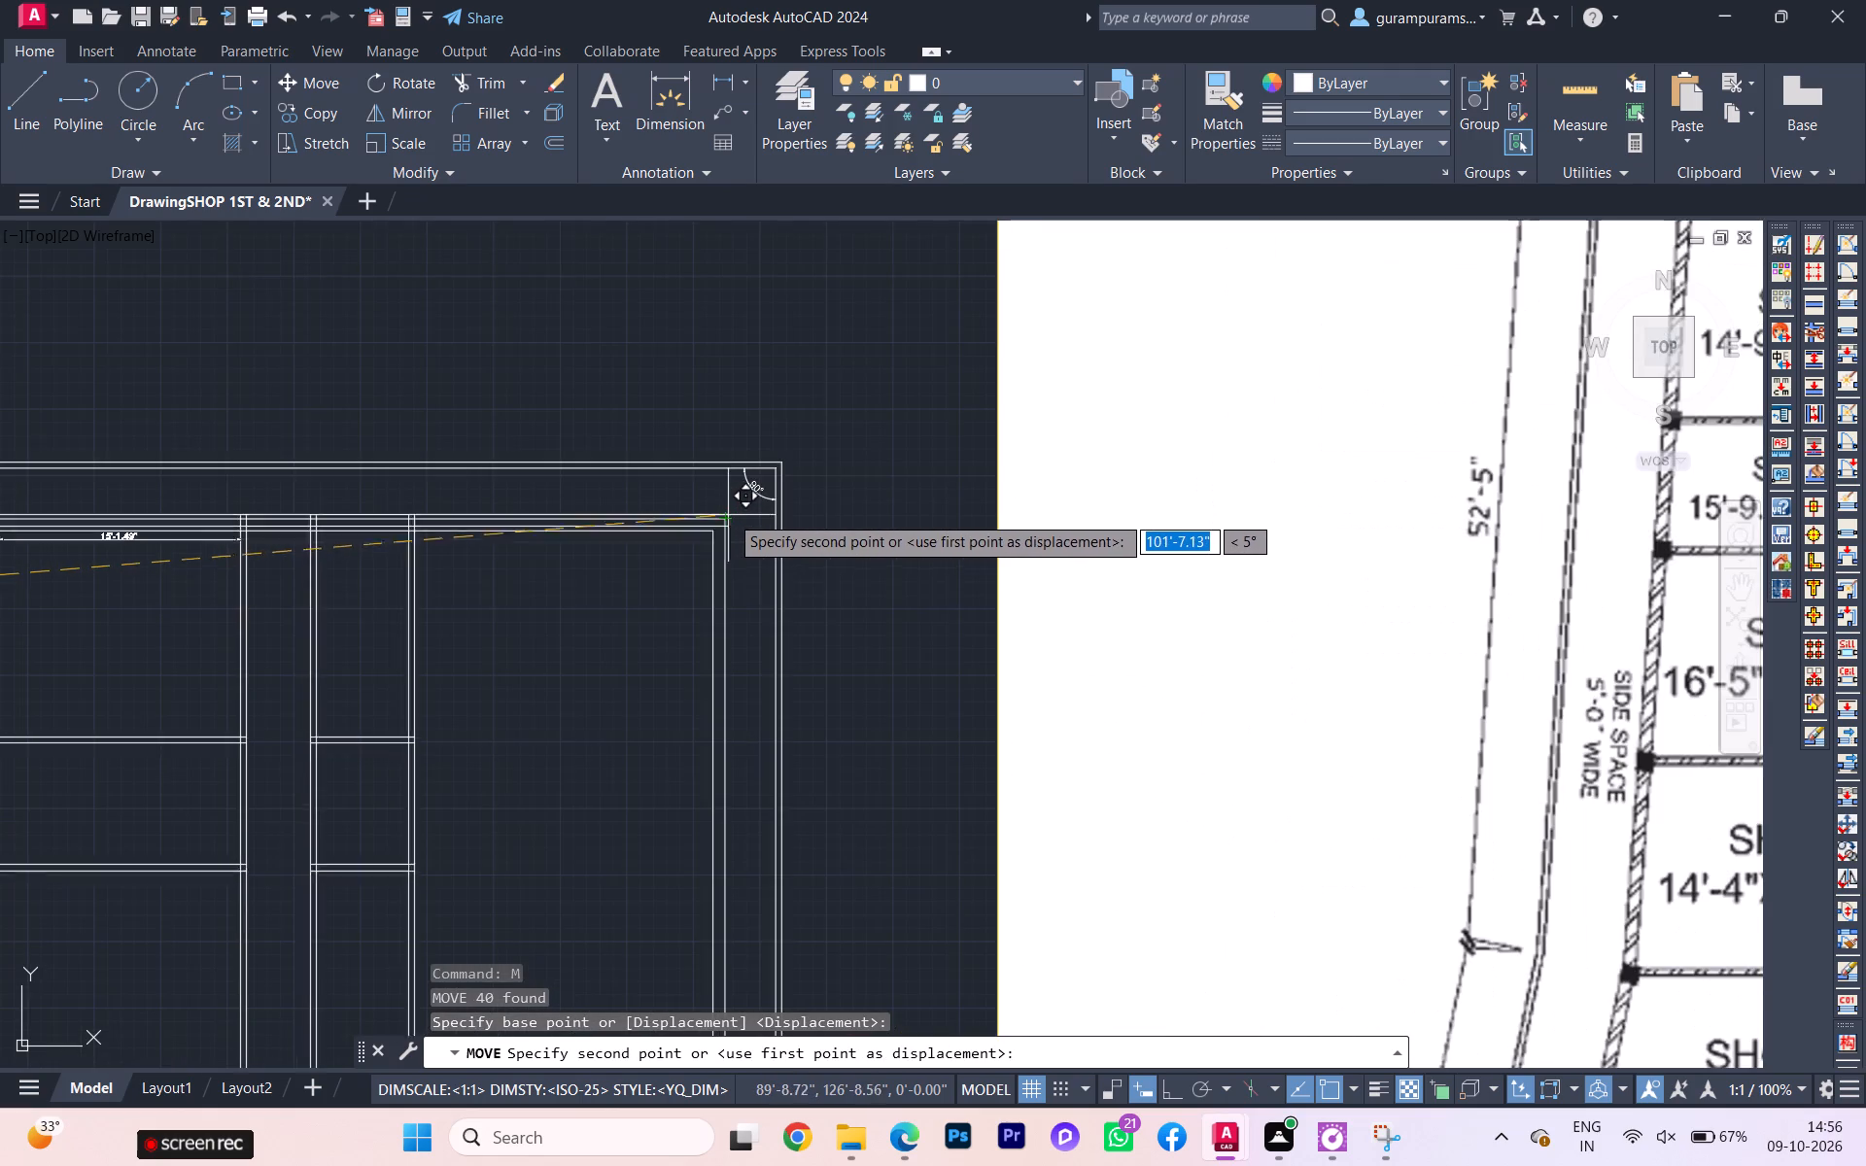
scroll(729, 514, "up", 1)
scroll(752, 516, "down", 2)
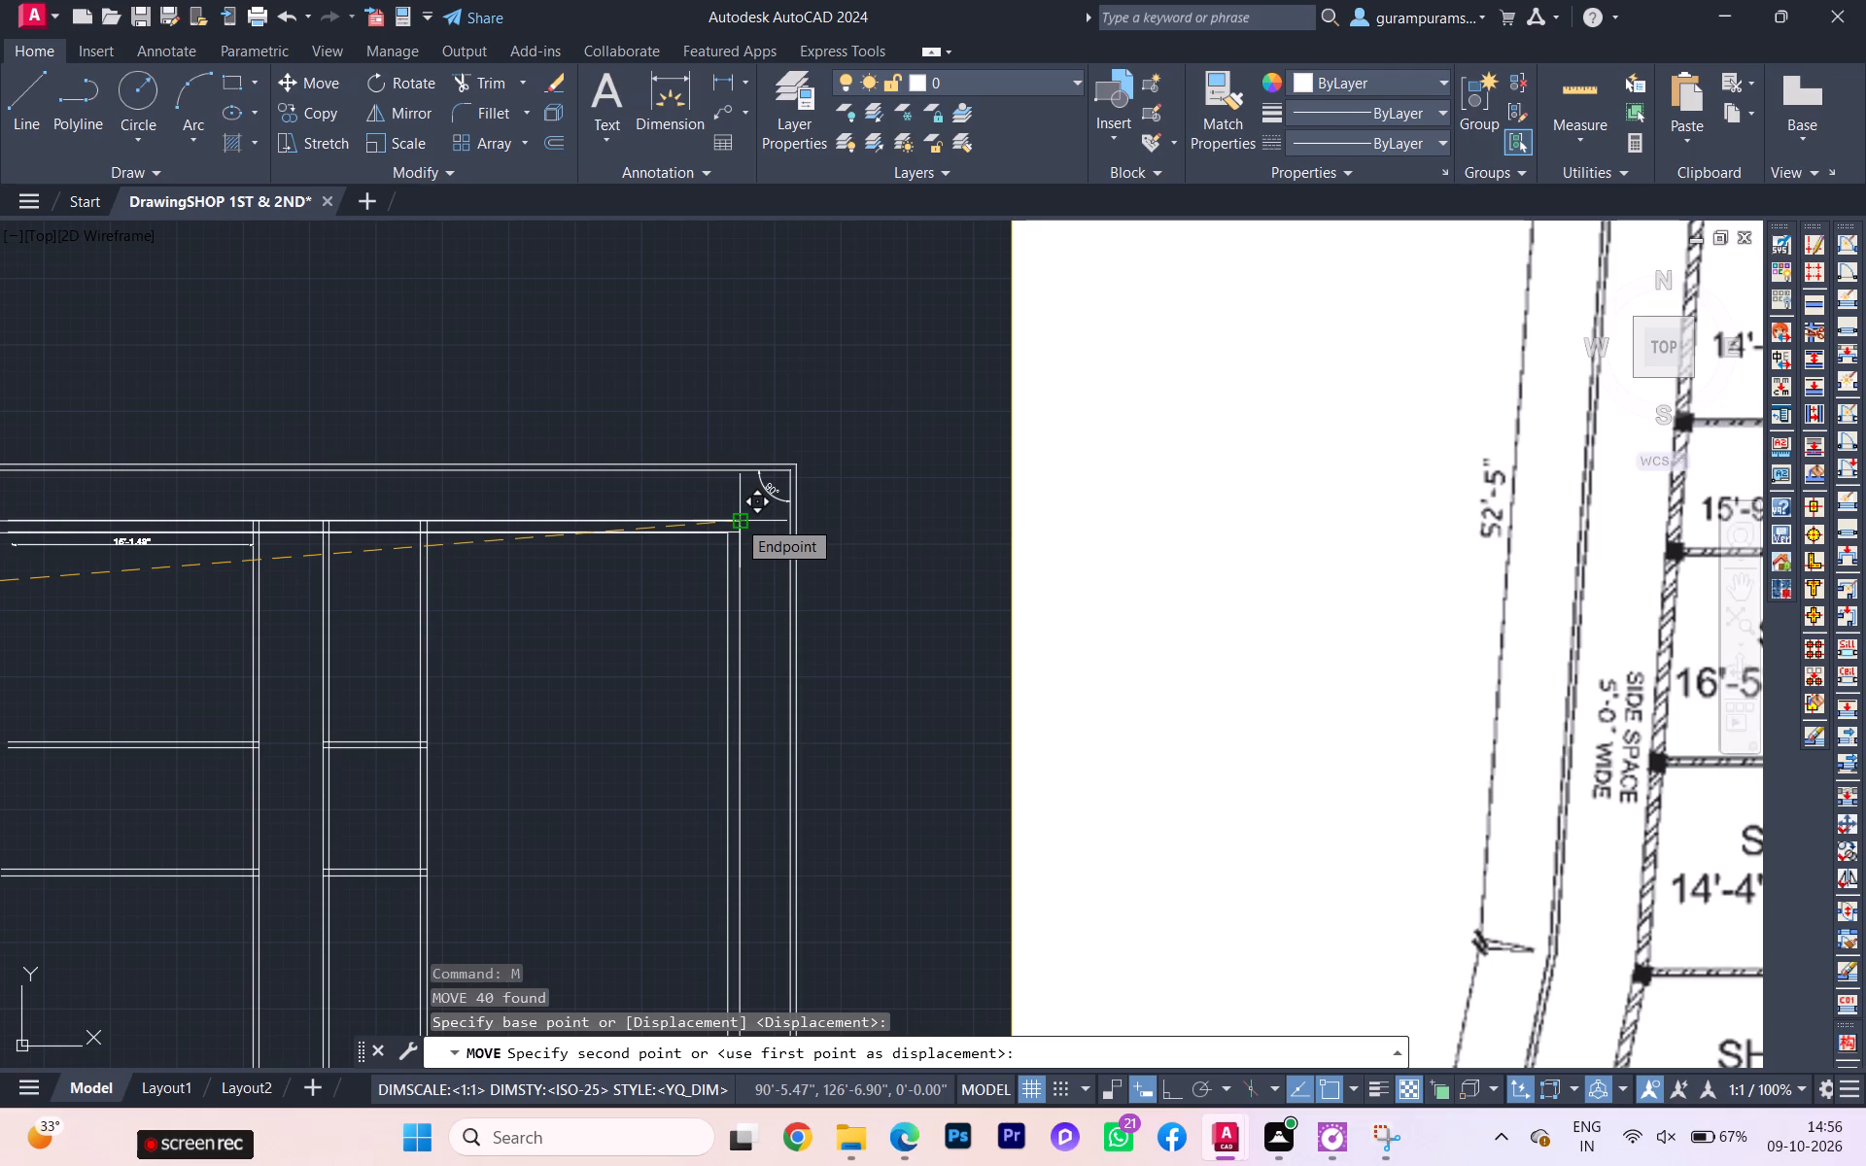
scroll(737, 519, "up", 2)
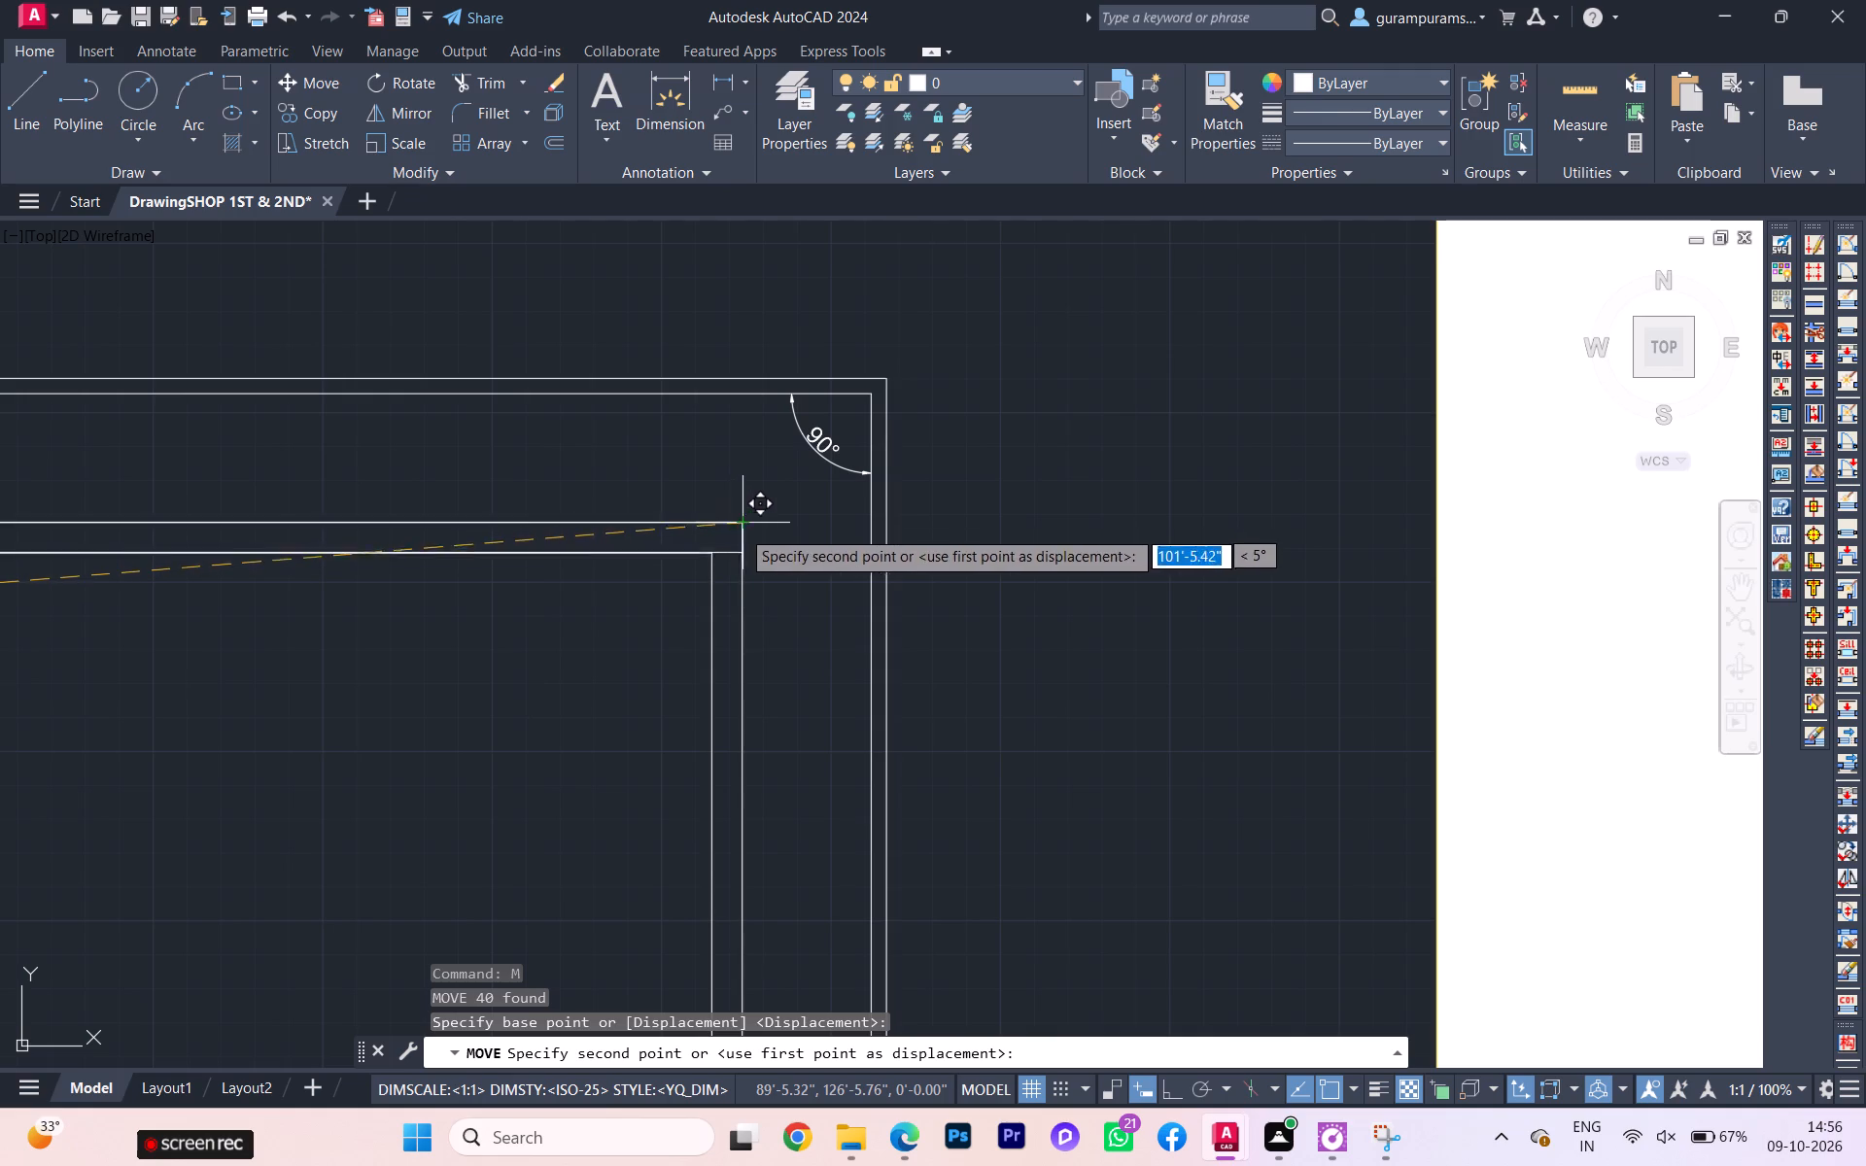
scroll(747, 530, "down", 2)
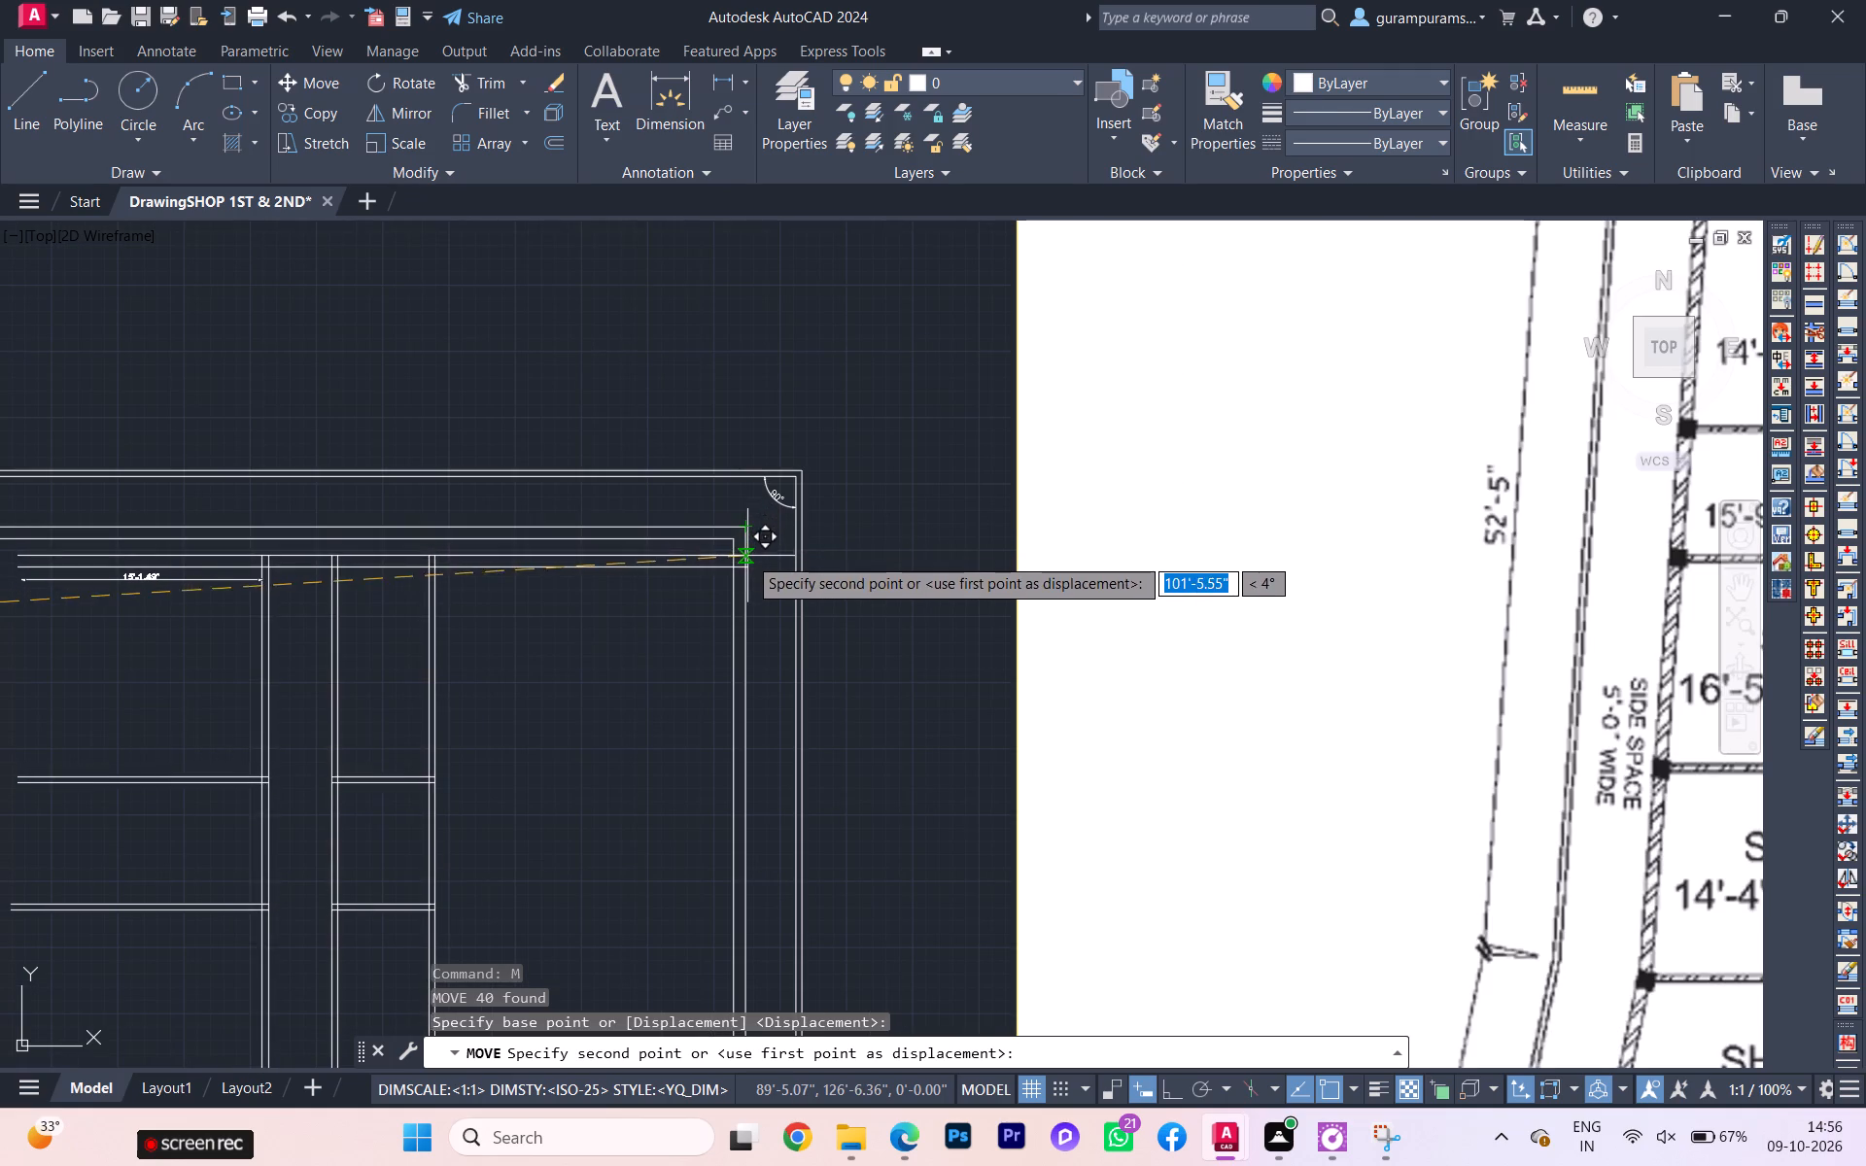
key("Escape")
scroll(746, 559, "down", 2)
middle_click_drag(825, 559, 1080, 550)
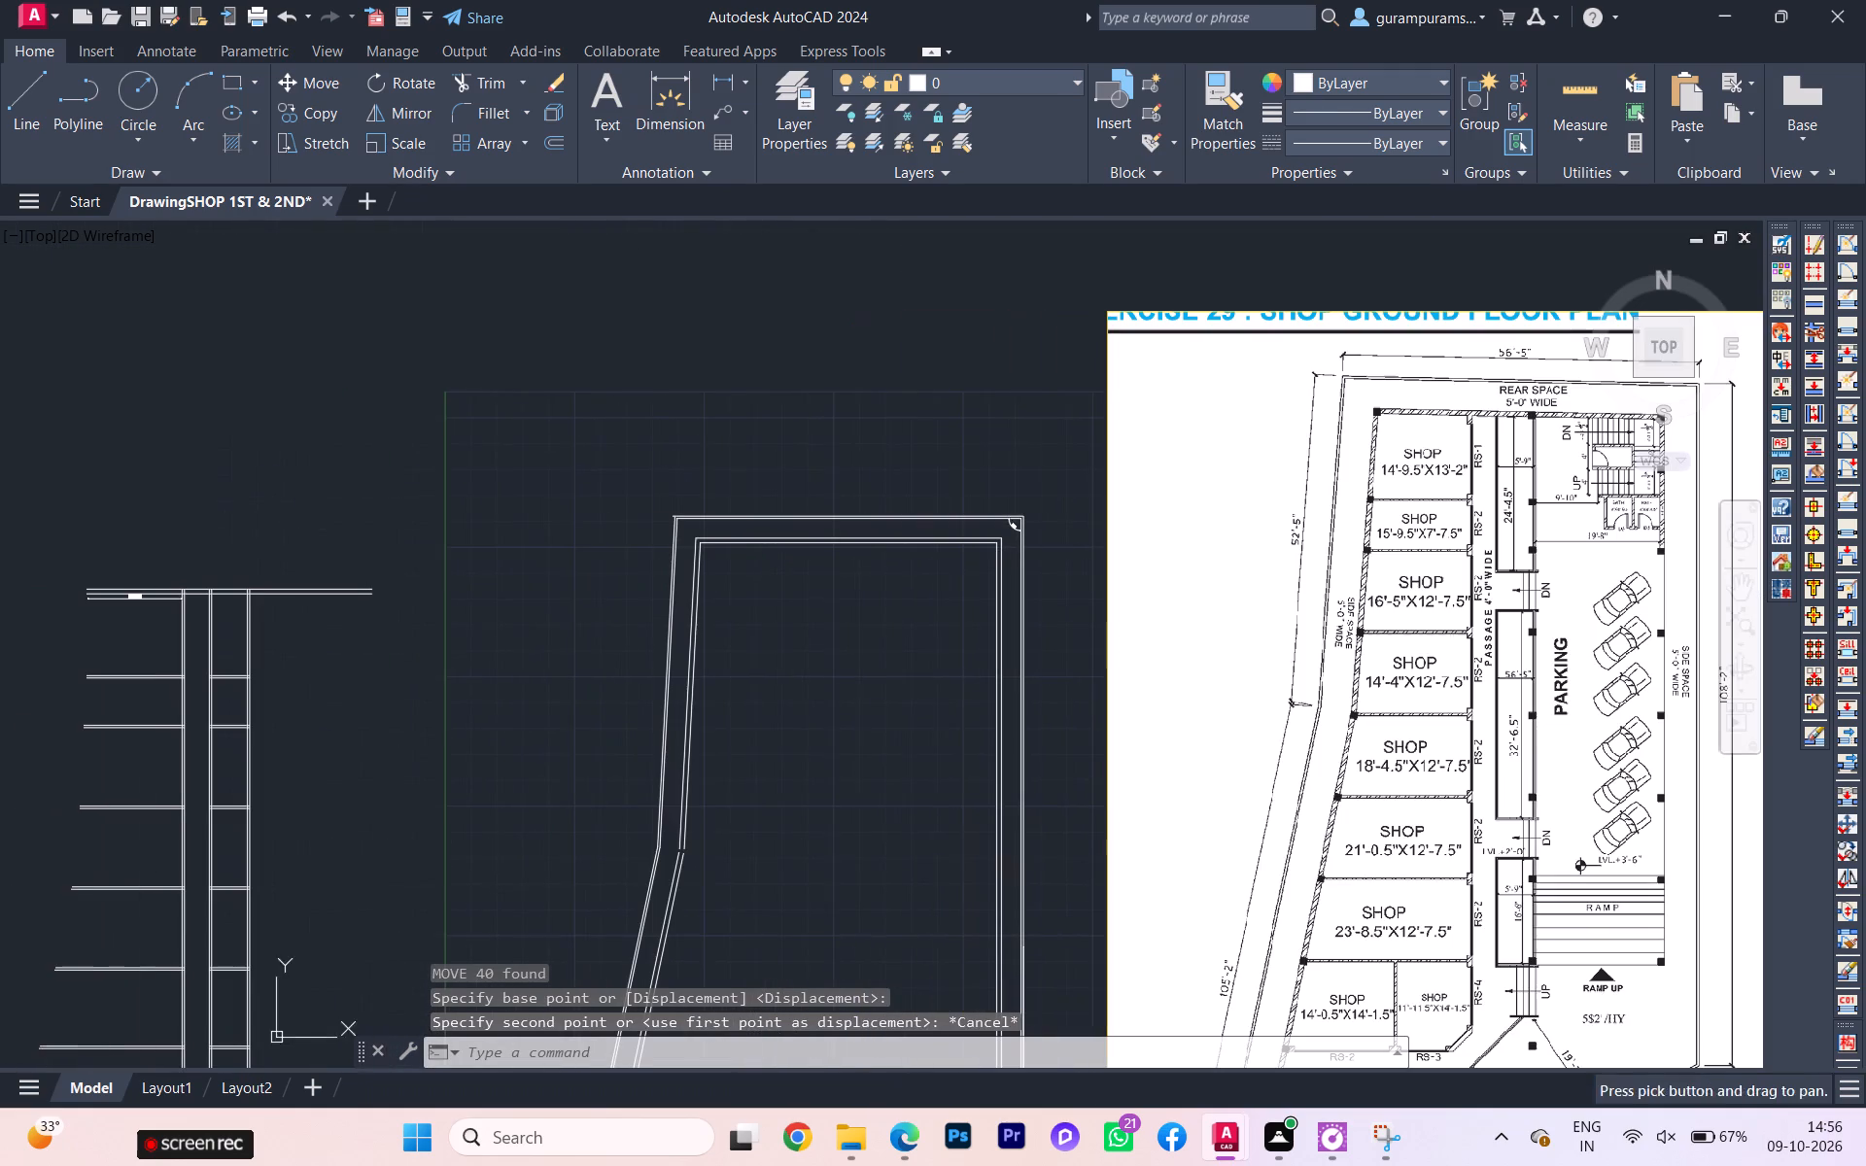
Undo the erasures of the parking-side wall lines, short partition pieces and loose vertical line in the copied layout.
key("ctrl+z")
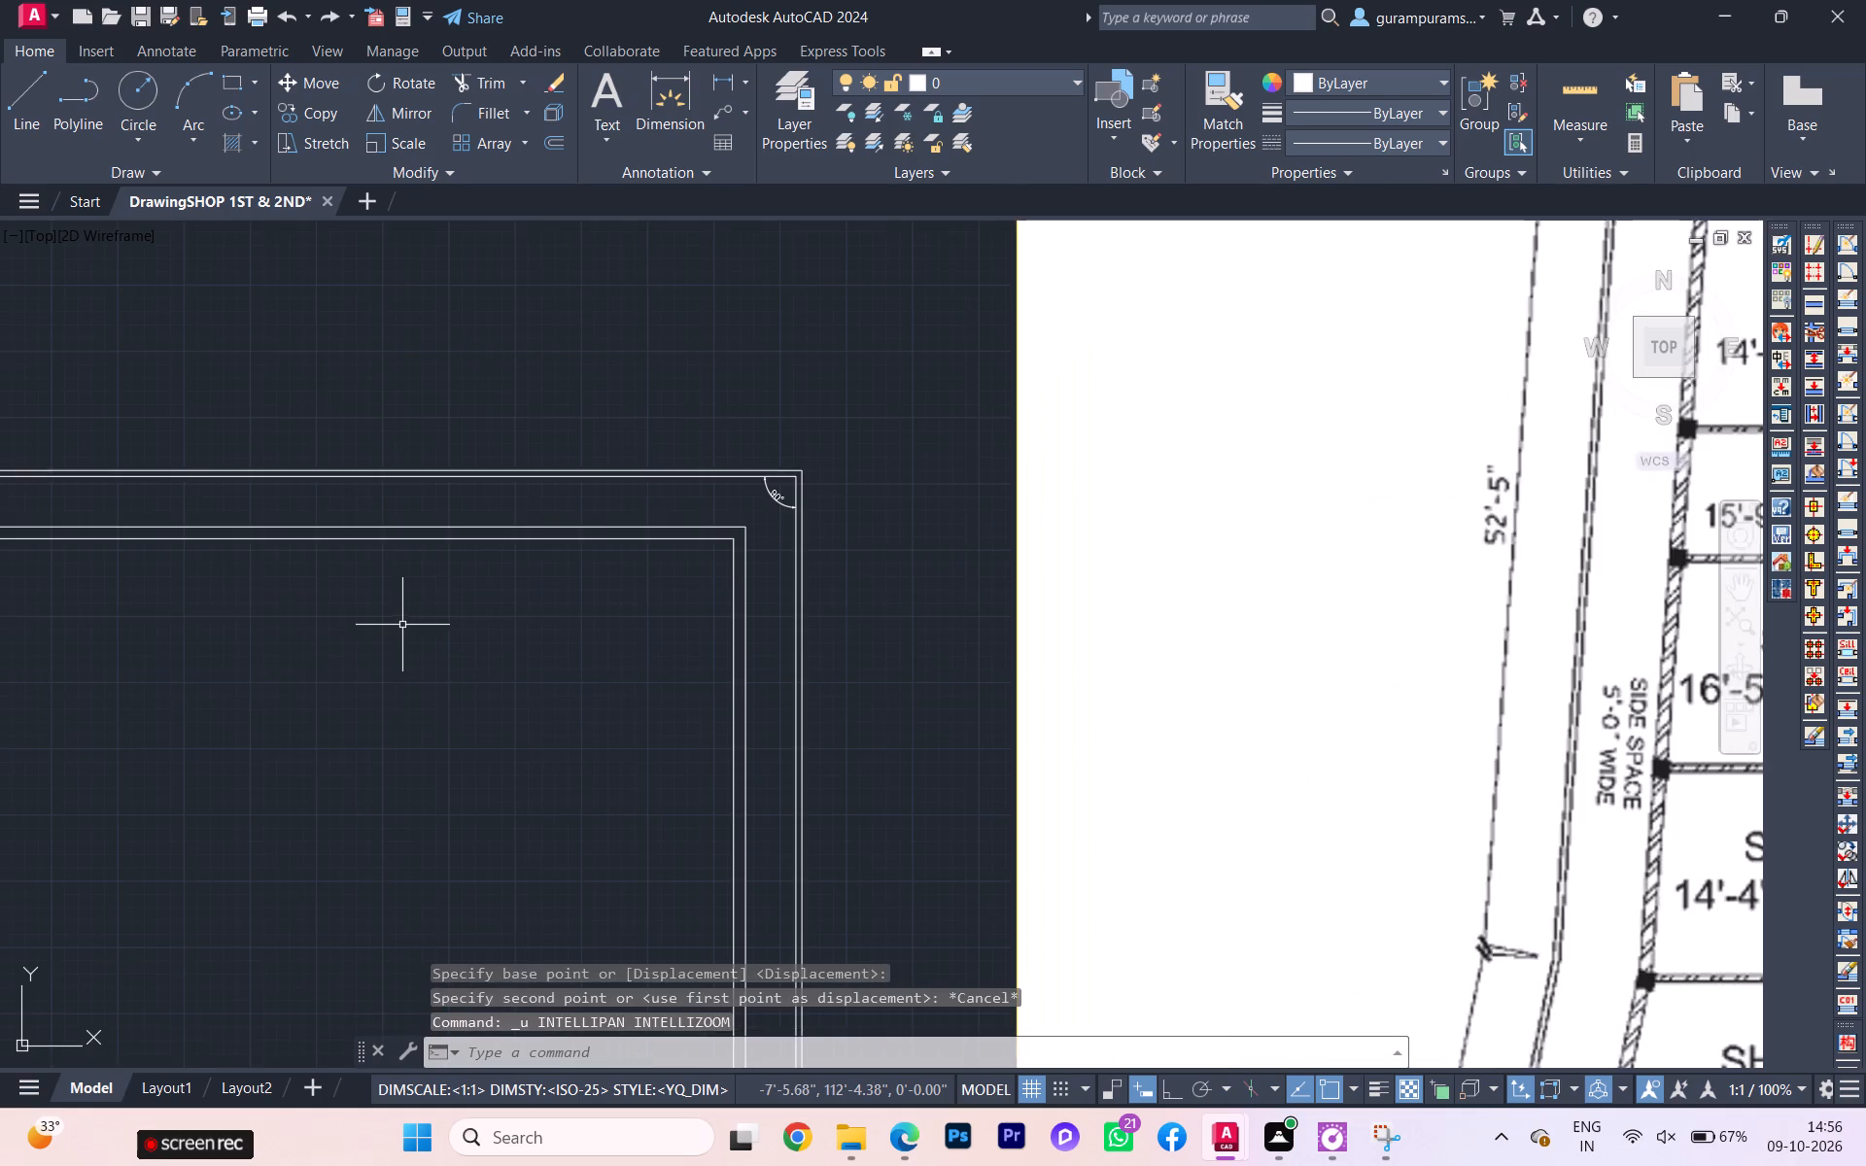
key("ctrl+z")
key("ctrl+z")
key("ctrl+z")
key("ctrl+z")
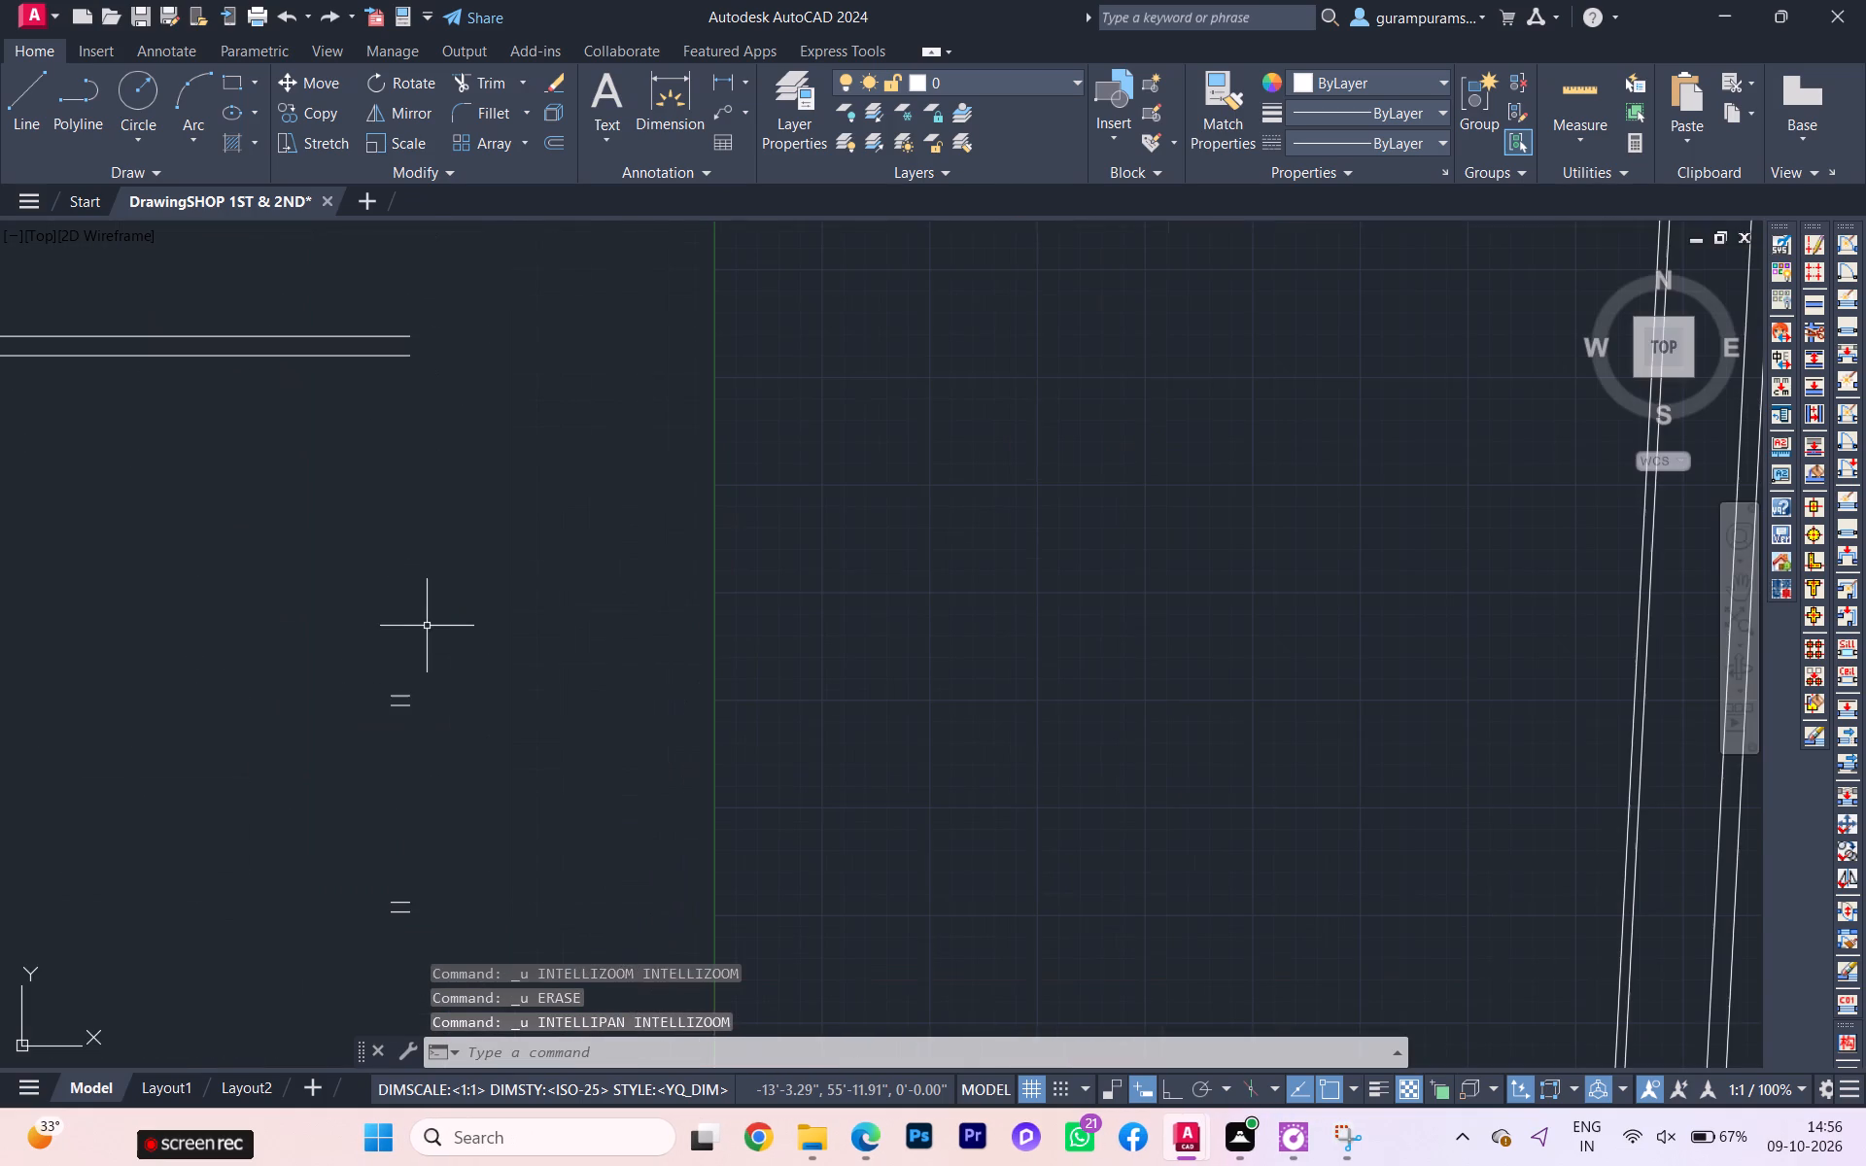
key("ctrl+z")
Move the copied shop layout, except the loose vertical line, from its upper parking-side corner onto the matching outer corner of the building's outer wall.
scroll(442, 607, "down", 2)
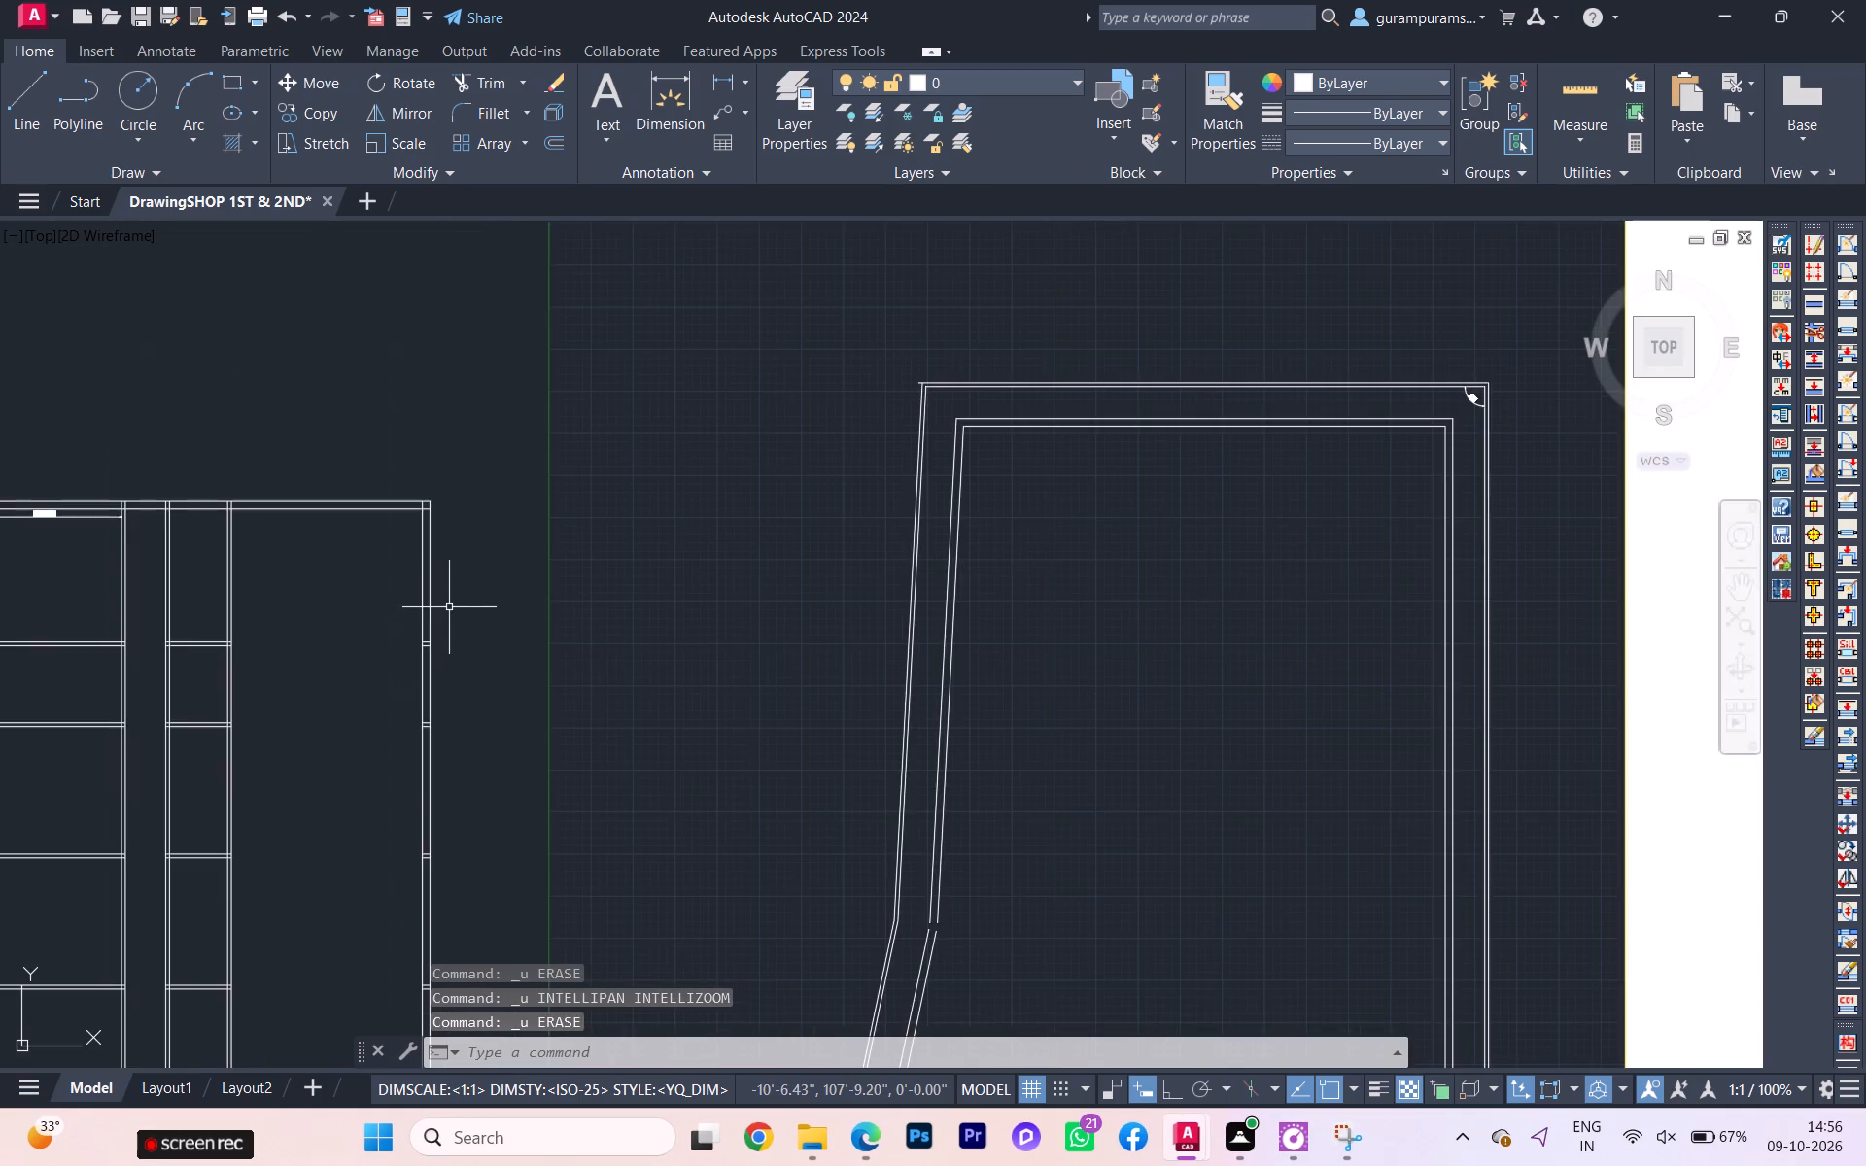
scroll(476, 627, "down", 2)
middle_click_drag(477, 630, 453, 556)
left_click(103, 461)
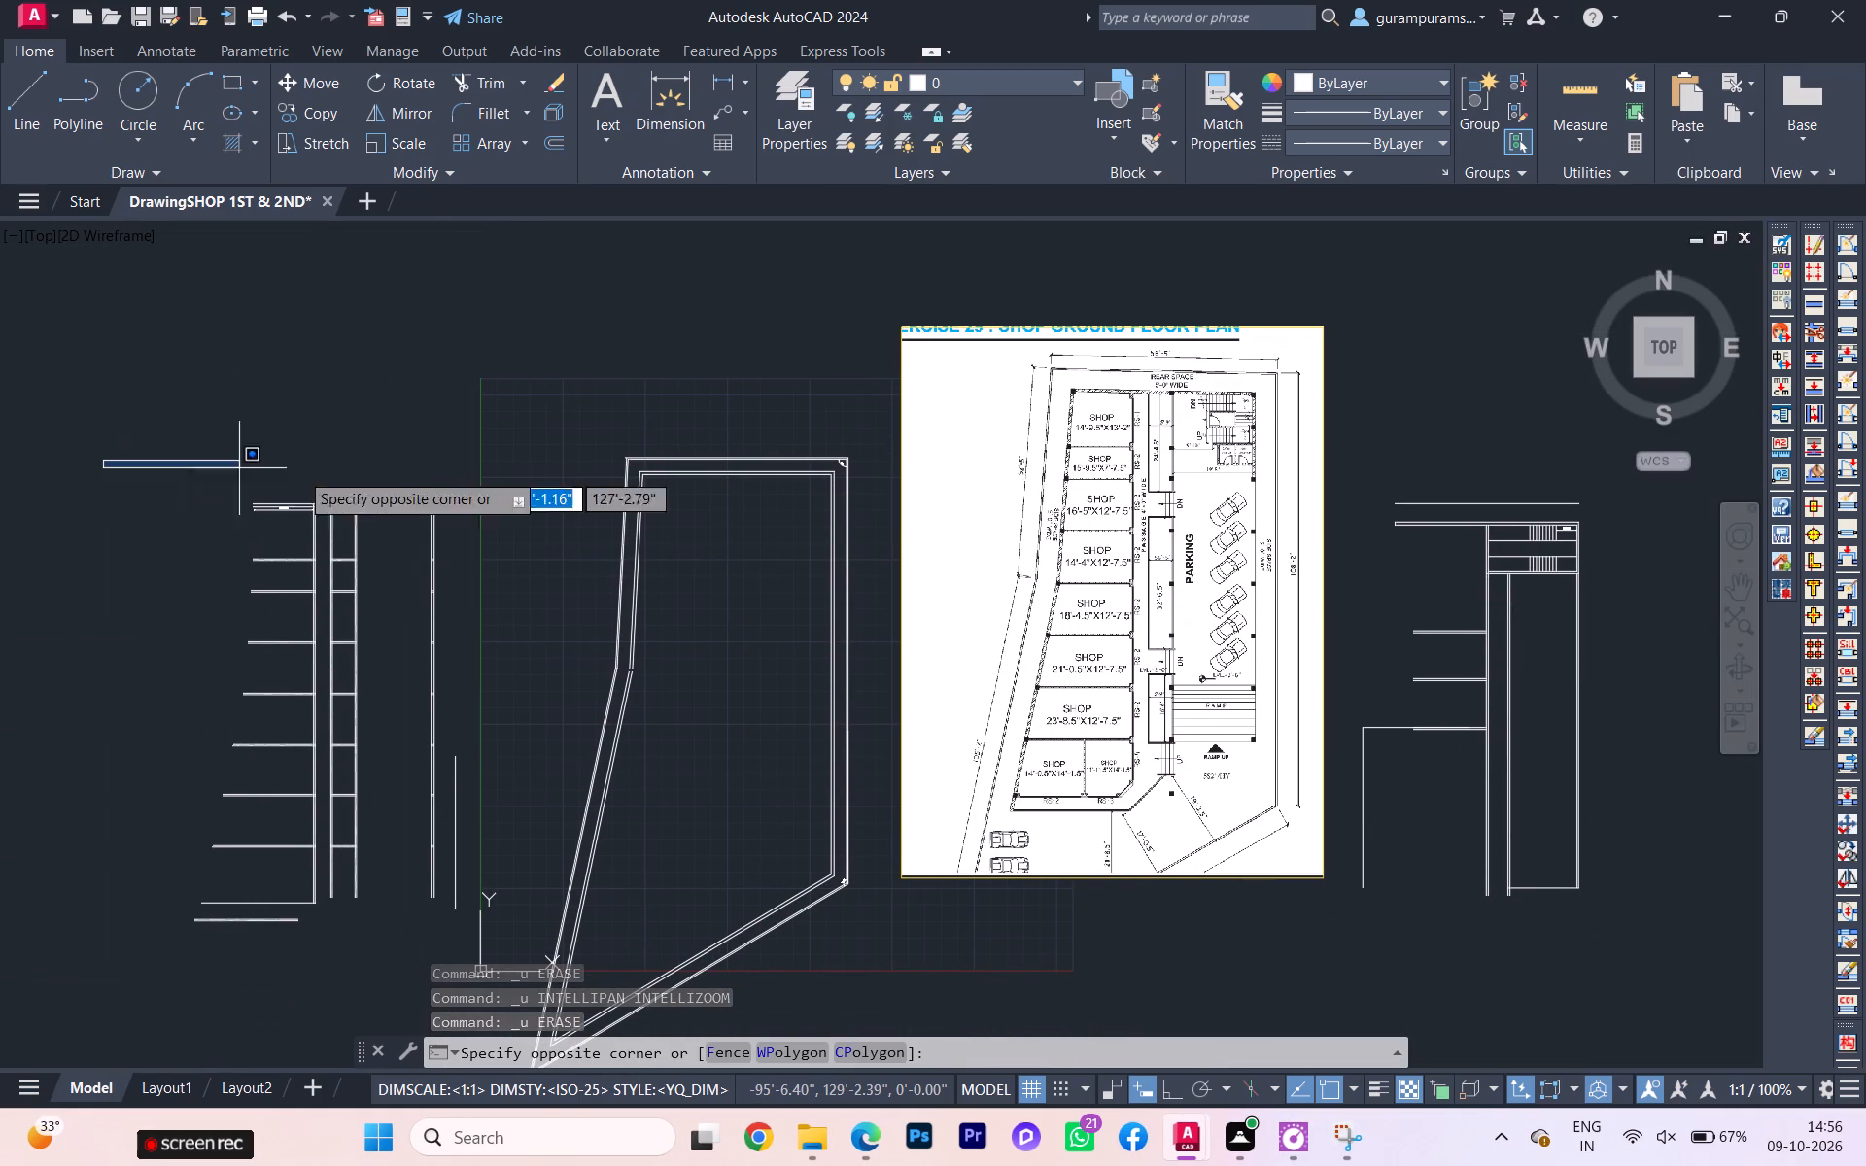
left_click(459, 953)
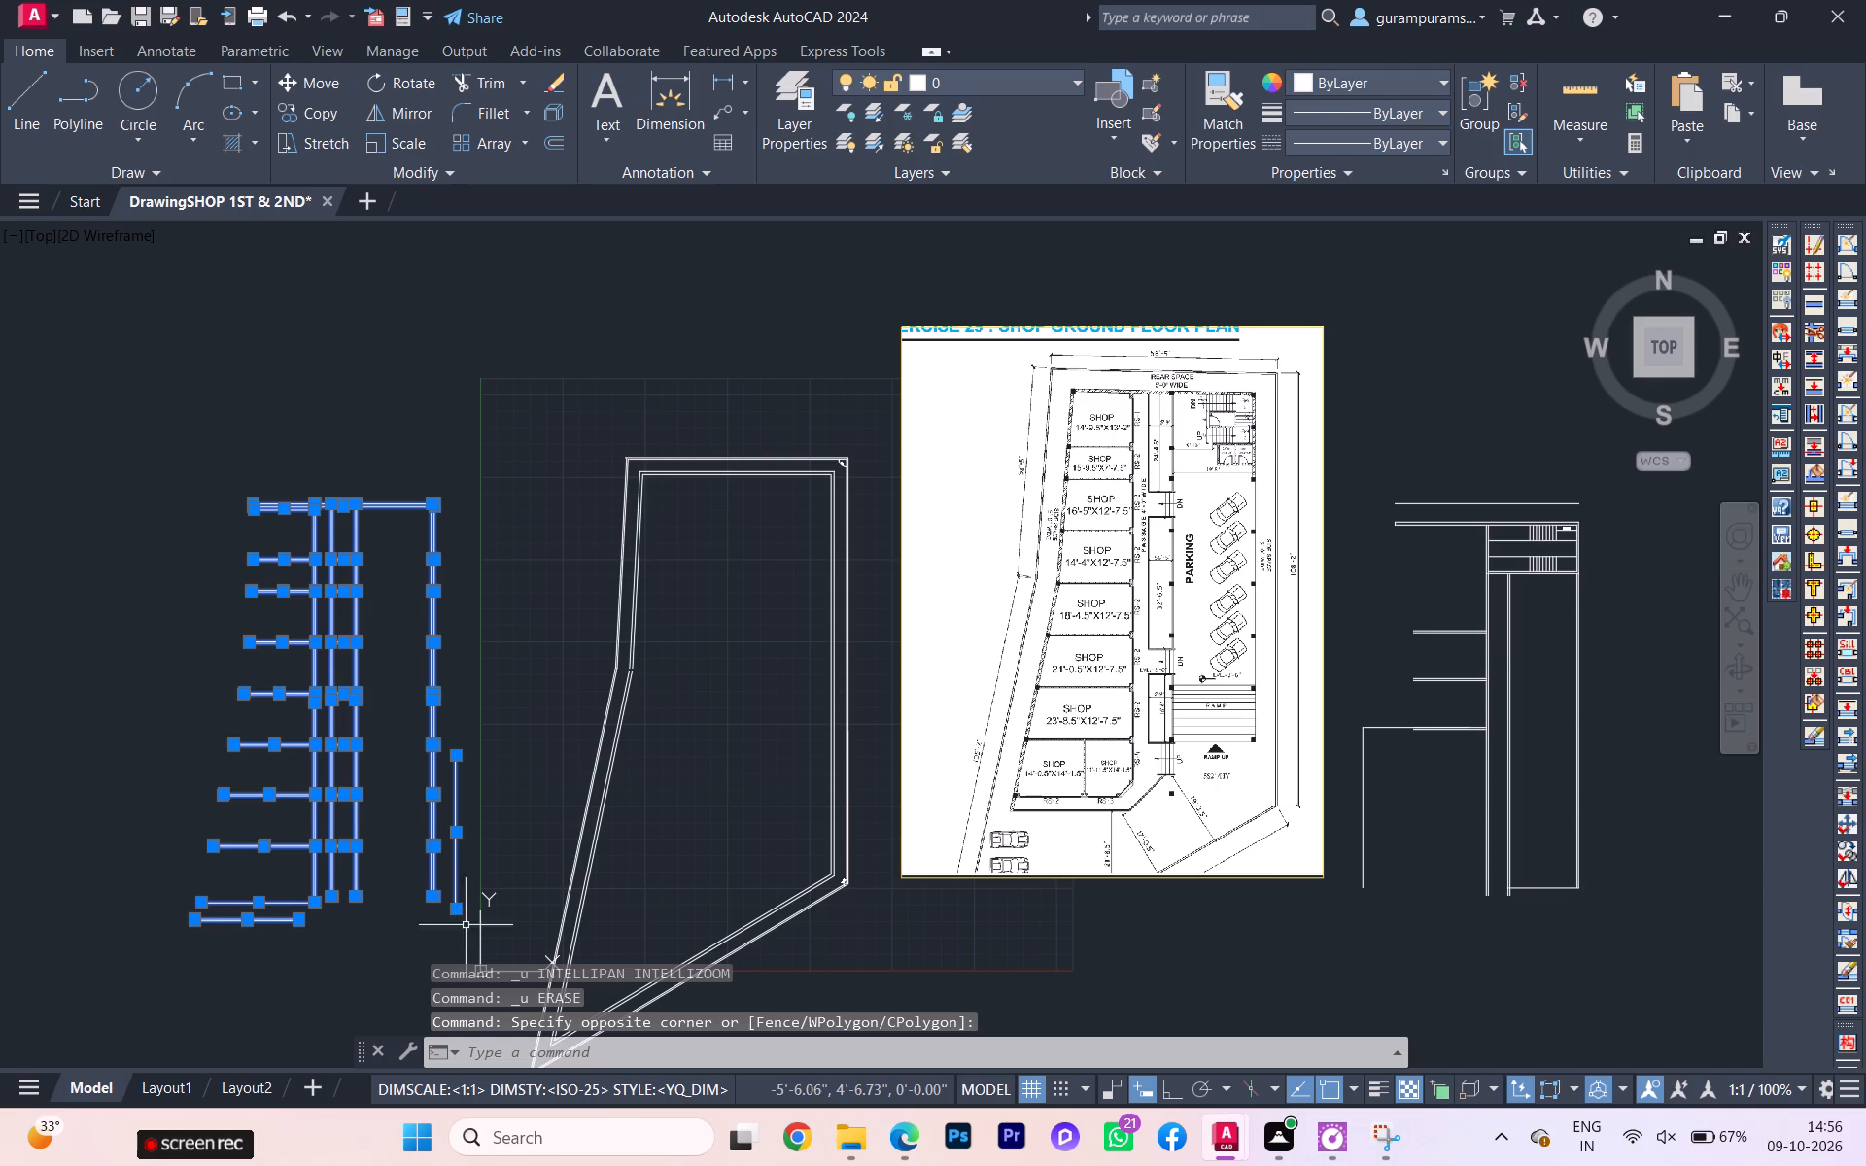
scroll(491, 872, "up", 1)
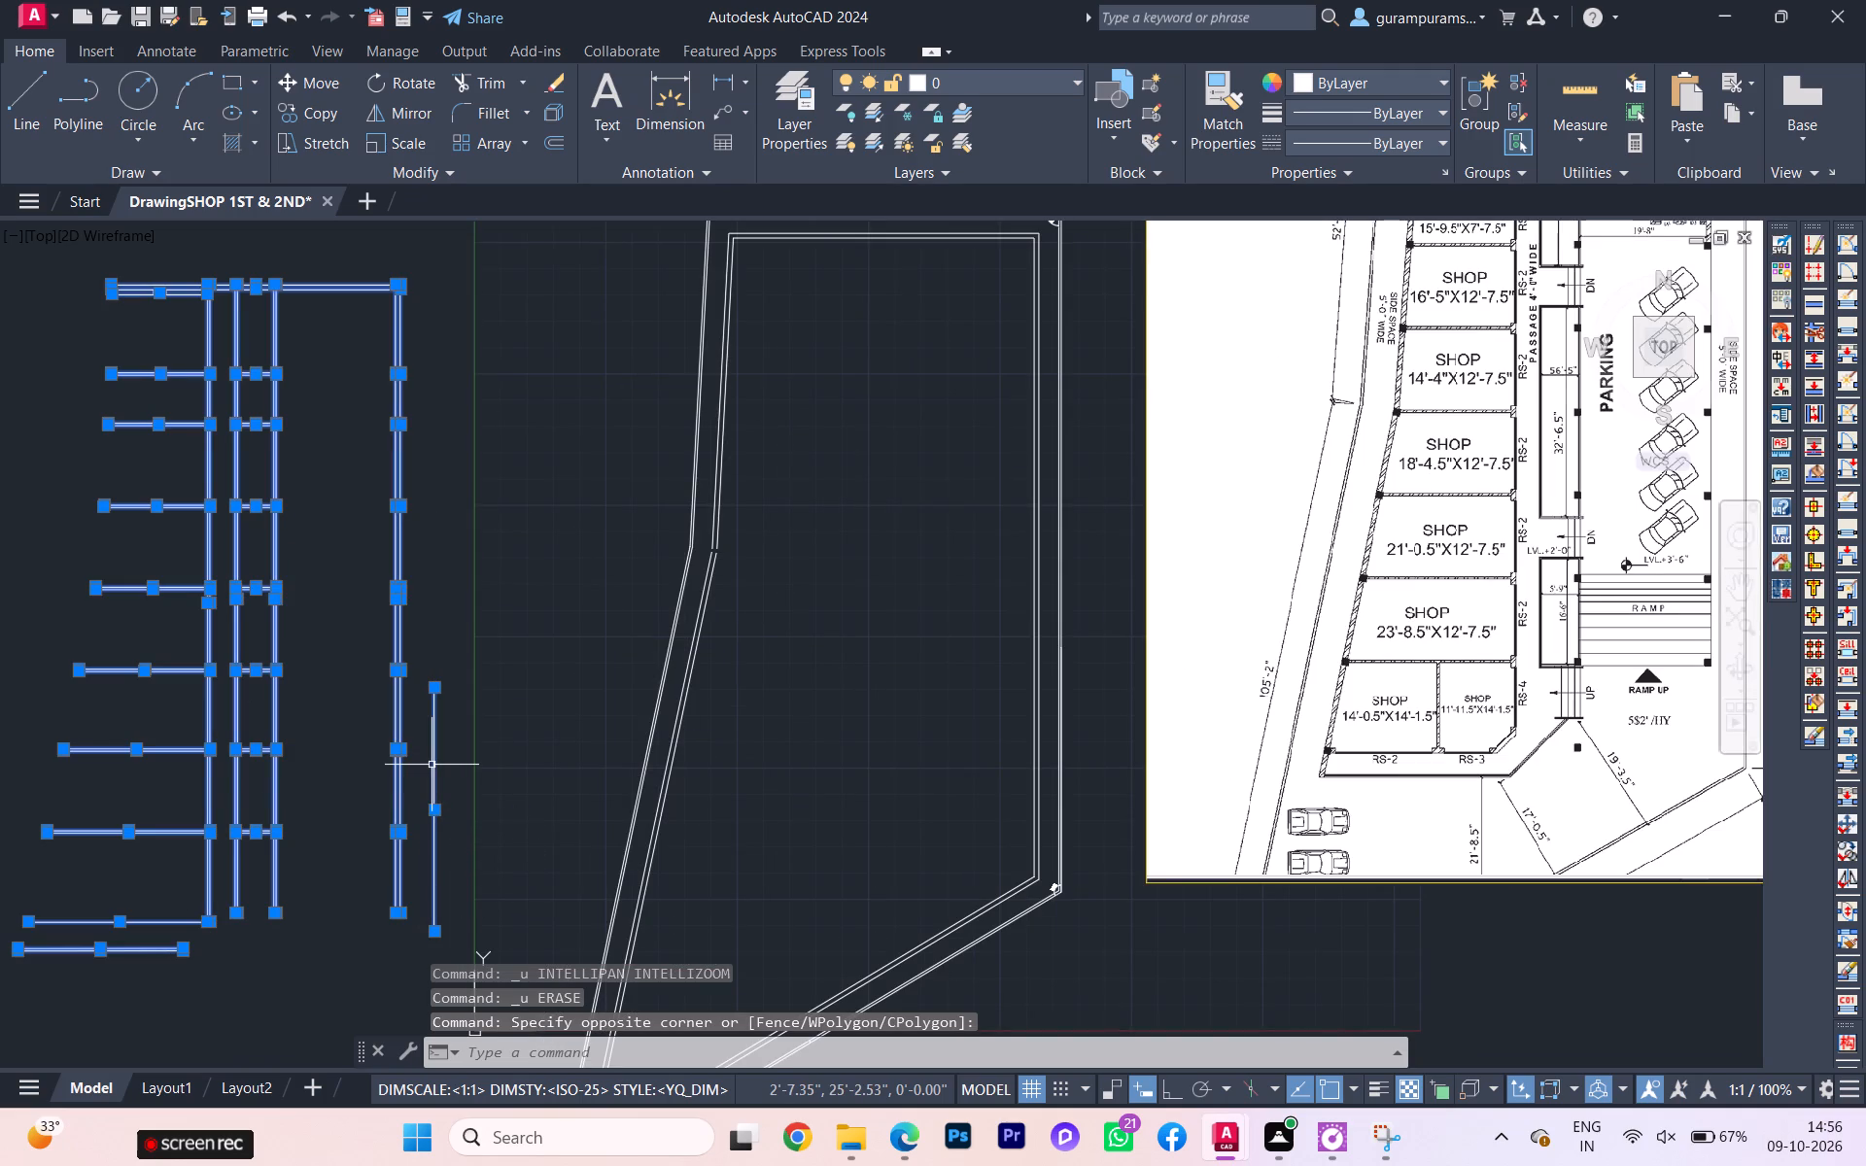
left_click(431, 765, "shift")
key("m")
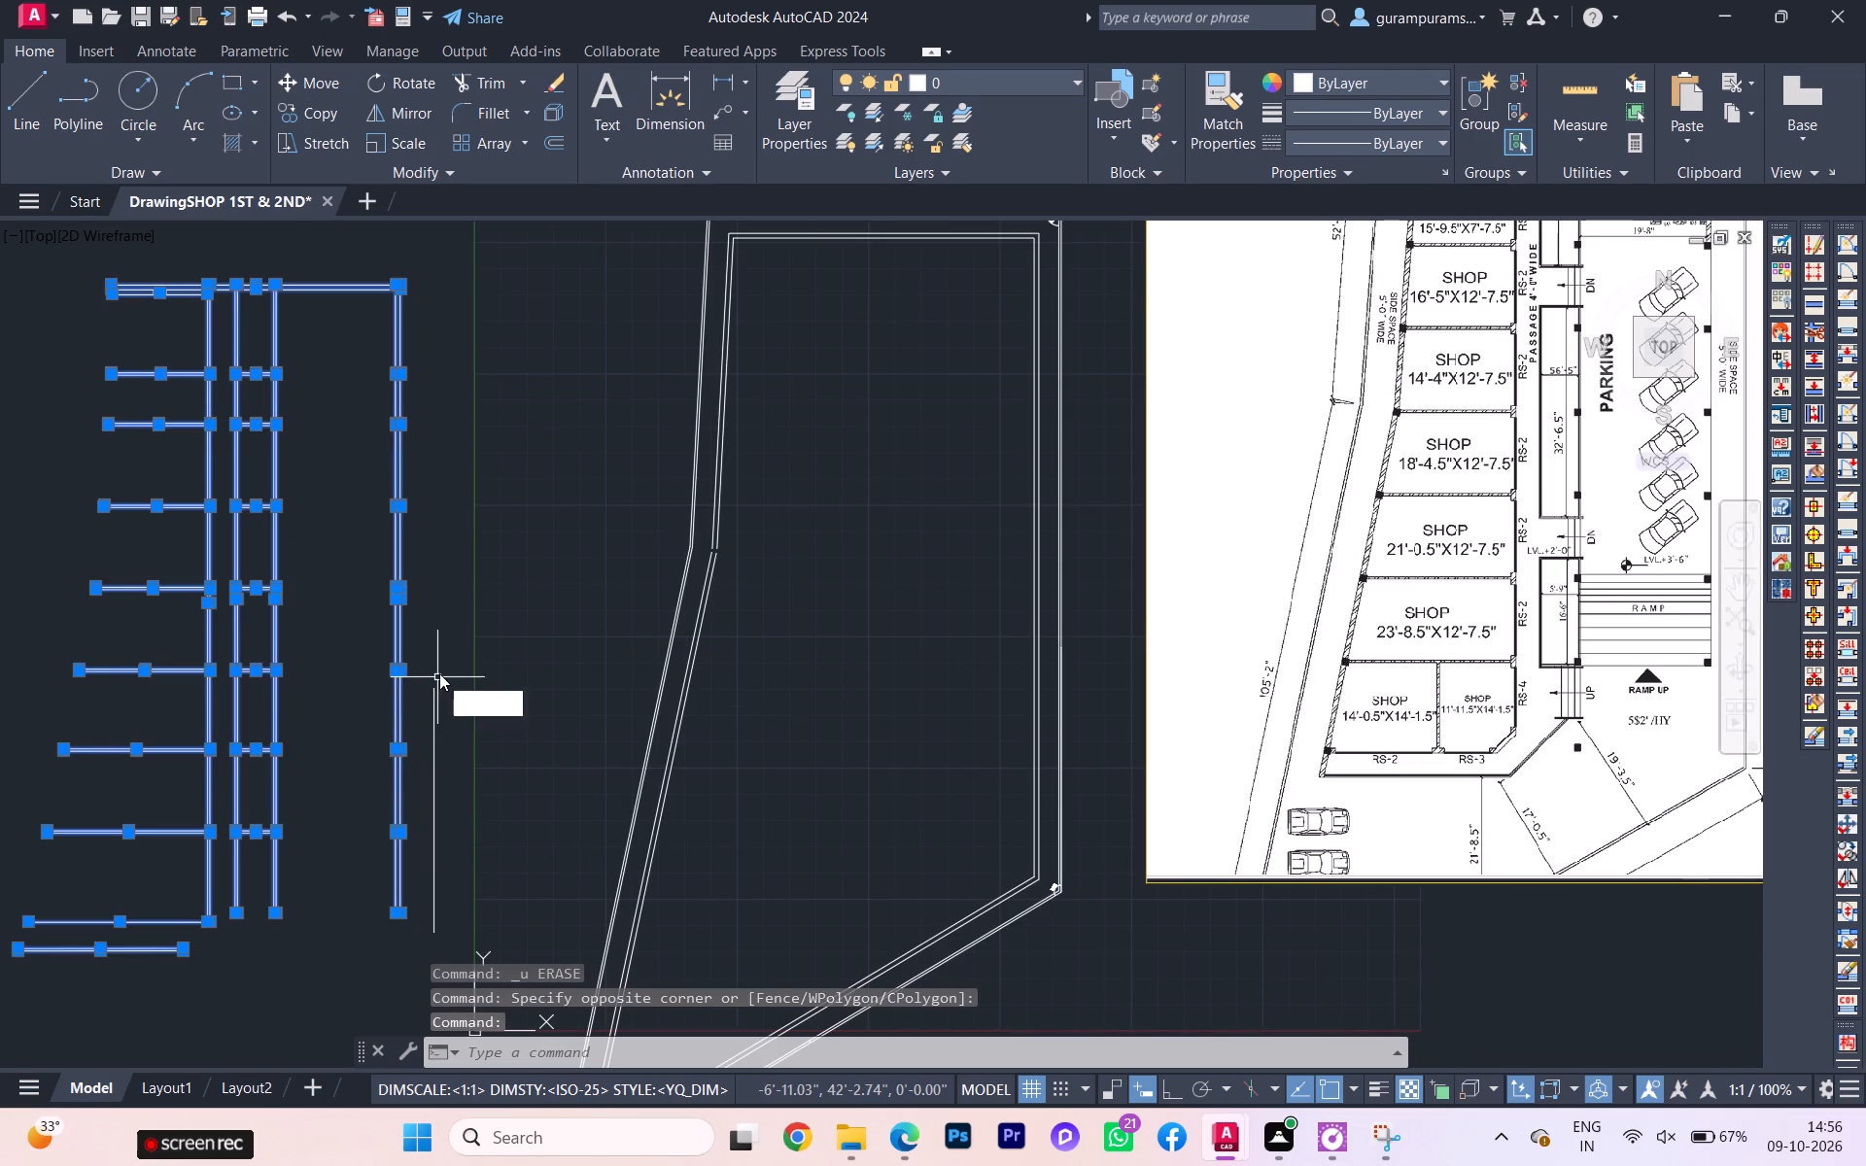
key("Return")
scroll(412, 463, "up", 1)
scroll(430, 505, "down", 2)
middle_click_drag(439, 572, 421, 759)
scroll(416, 629, "up", 2)
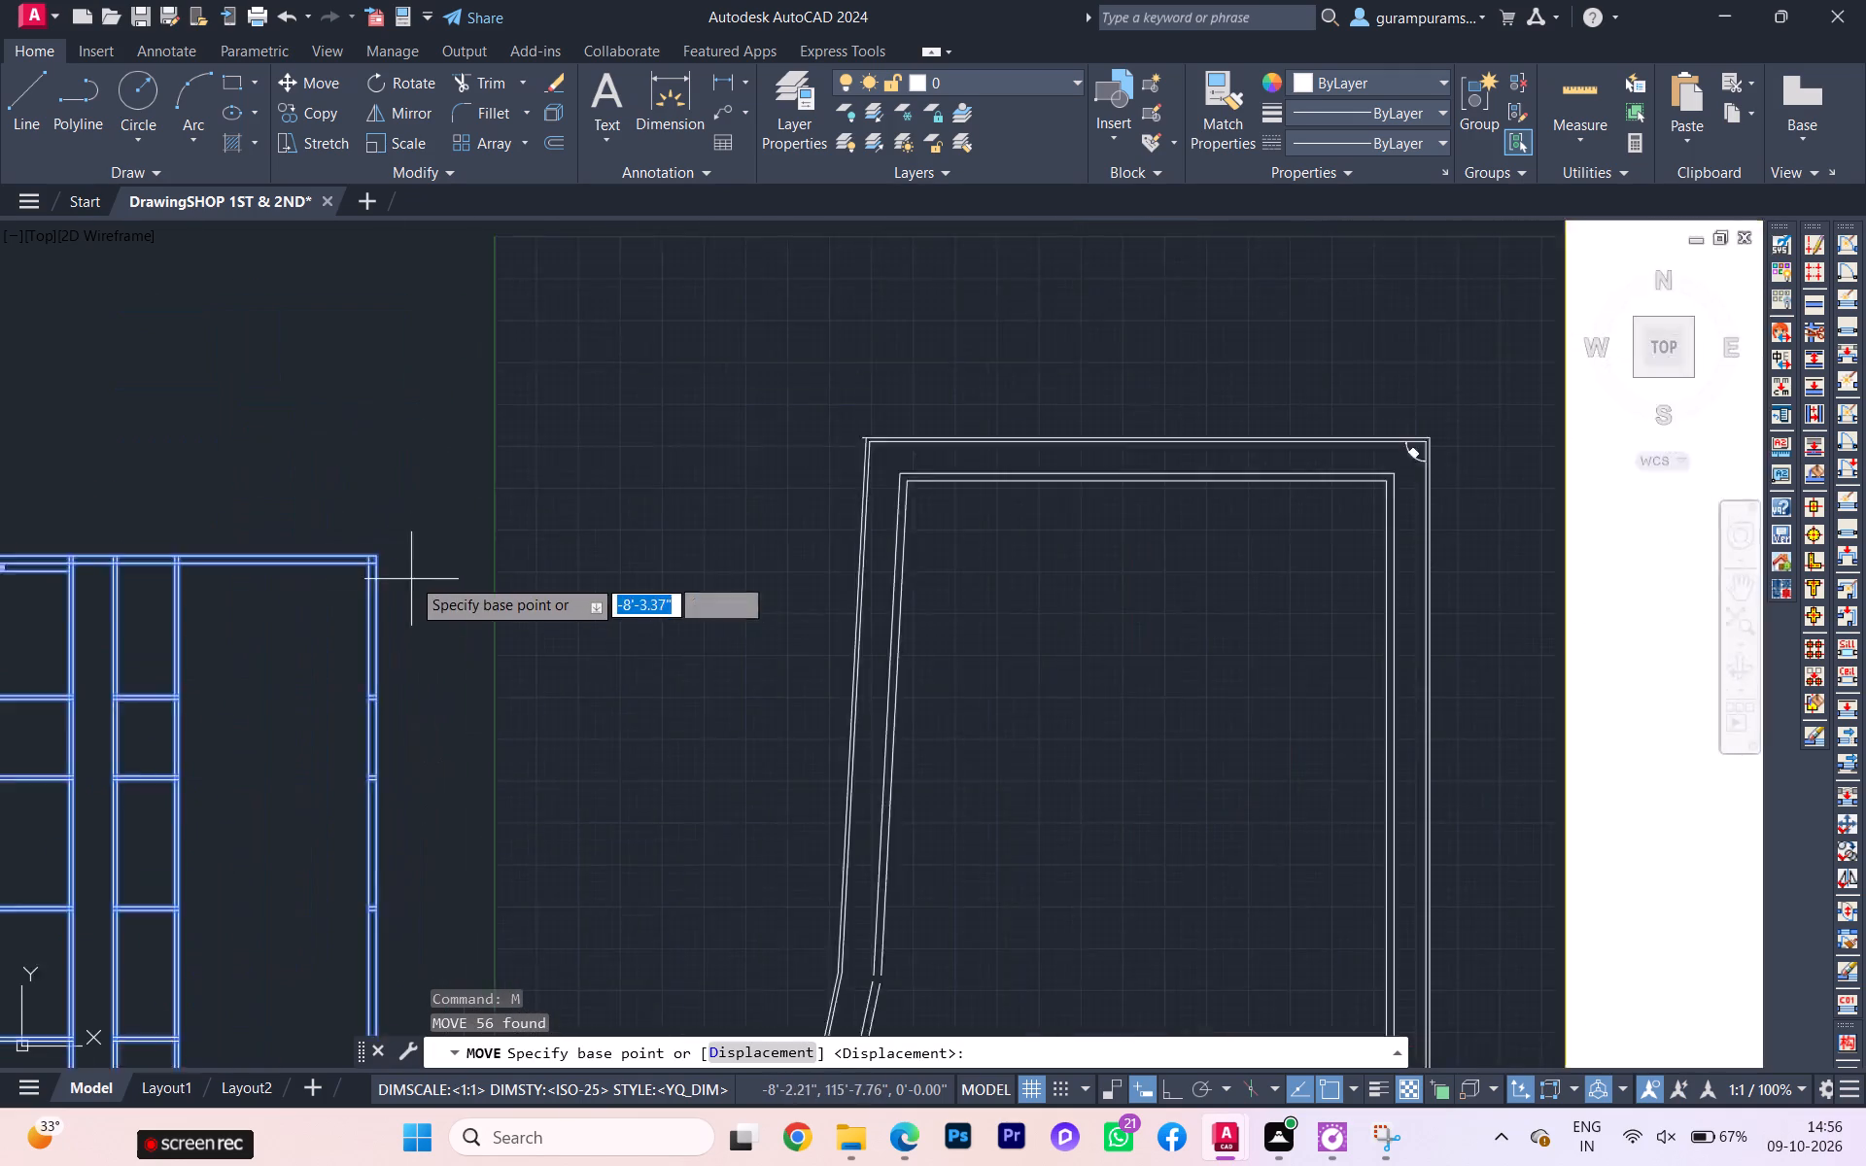
scroll(412, 576, "up", 2)
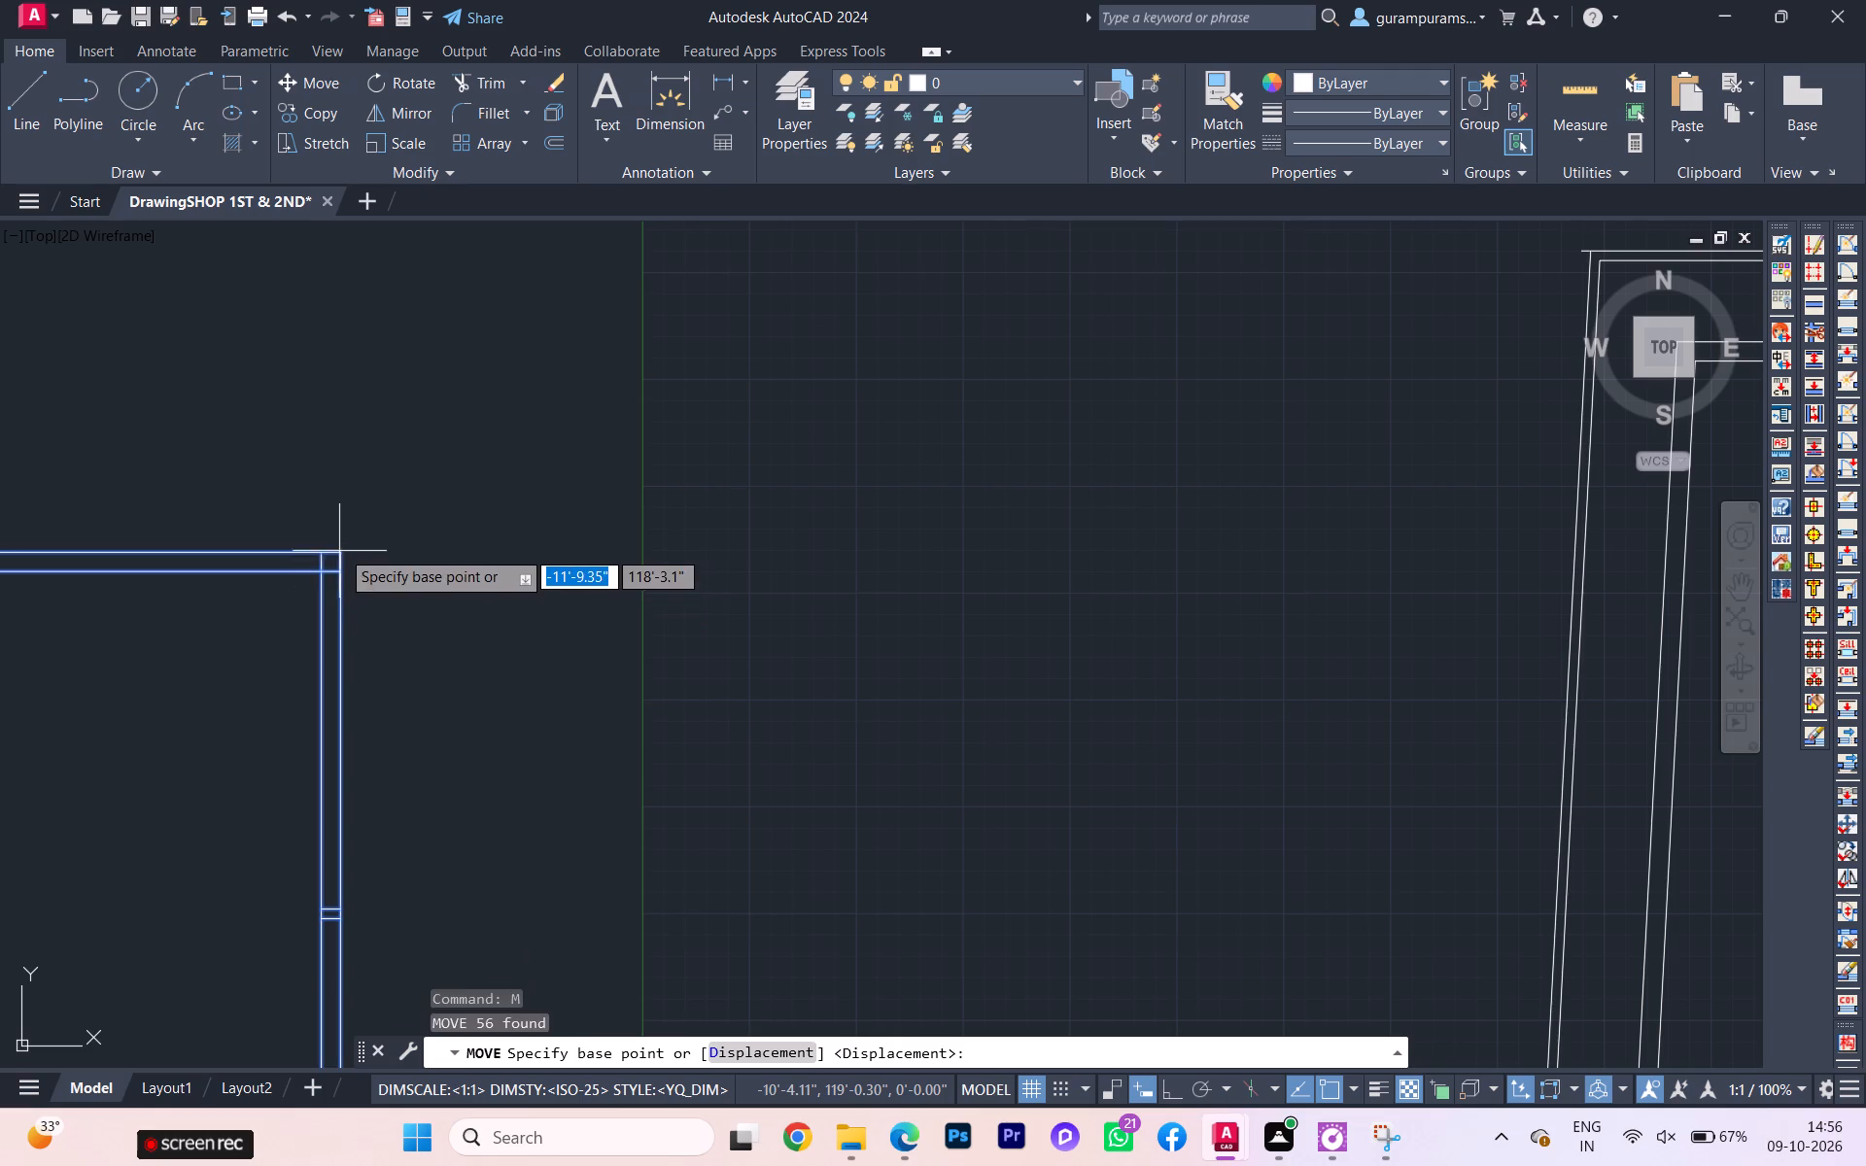
left_click(340, 549)
scroll(276, 584, "down", 5)
scroll(702, 534, "up", 3)
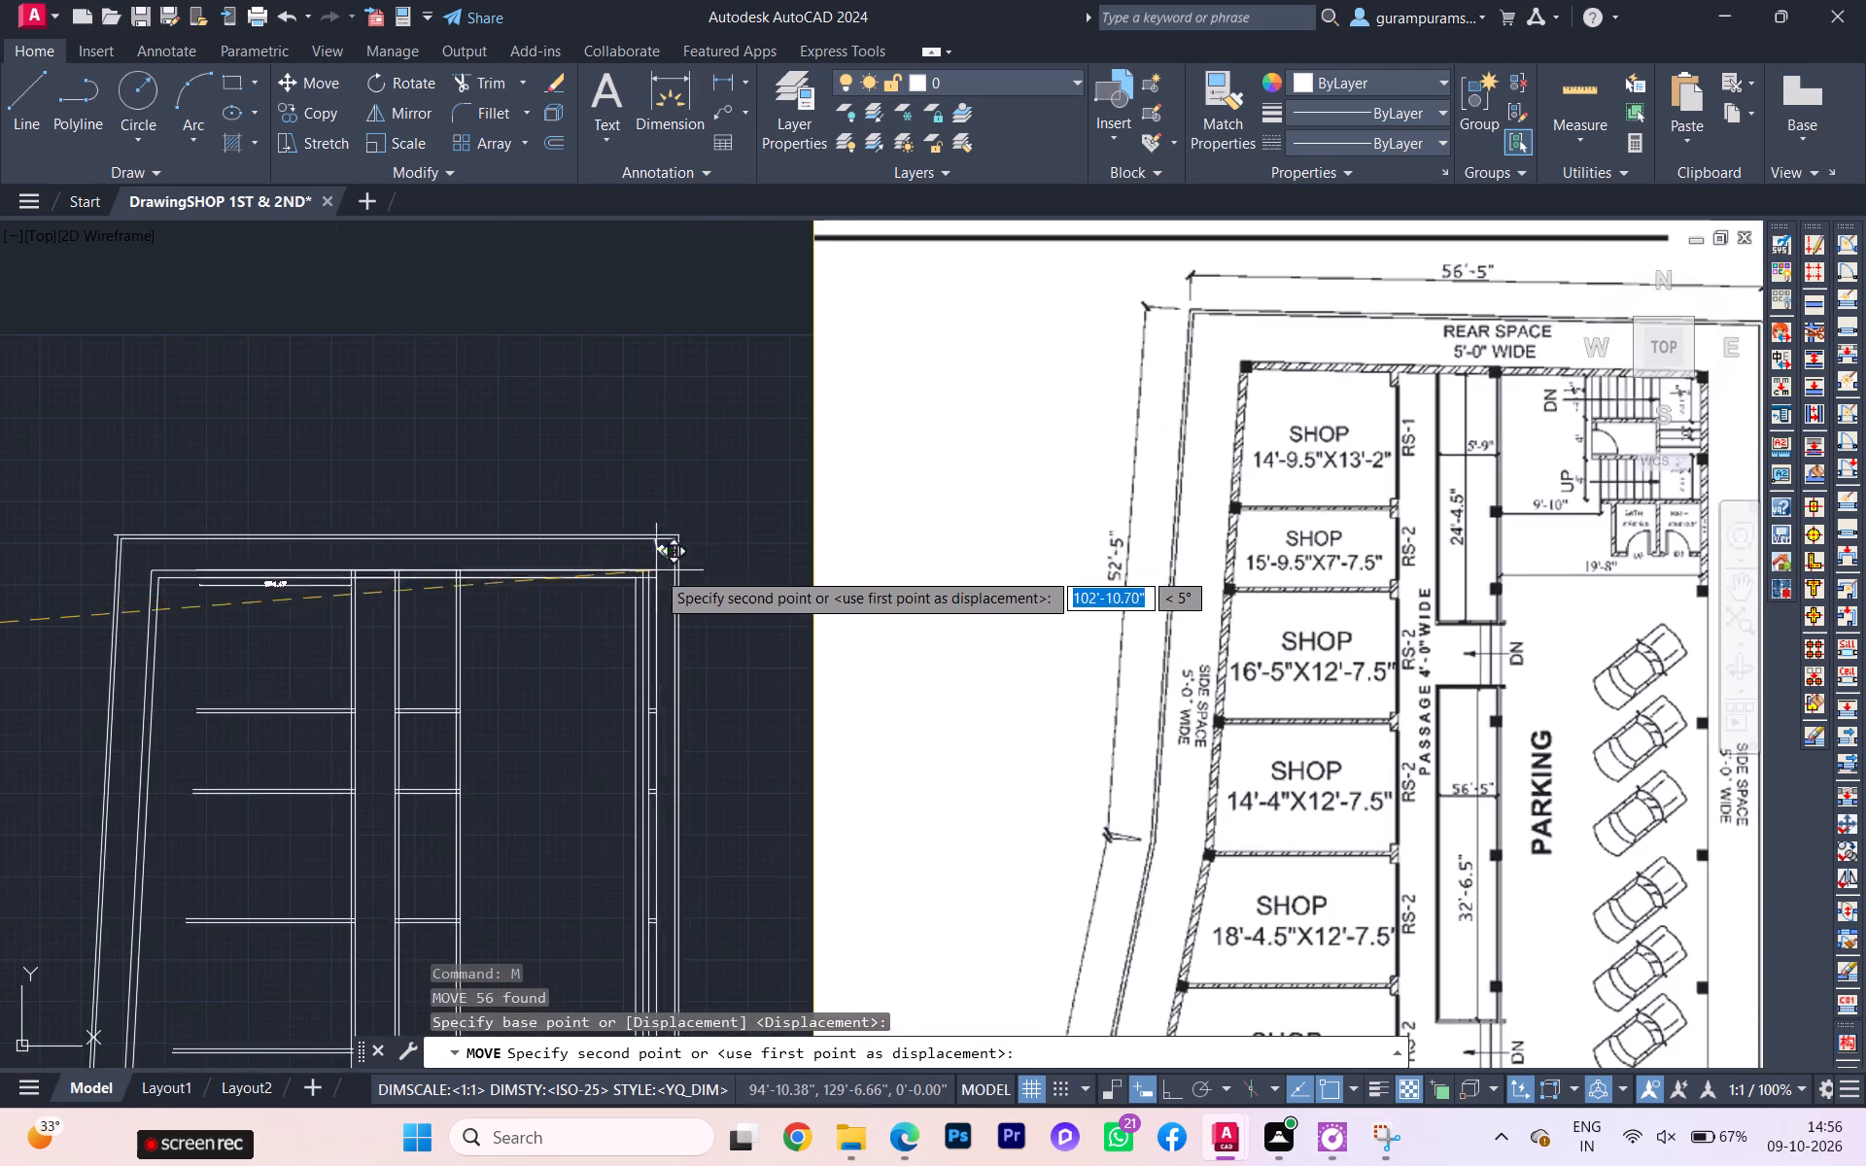
scroll(656, 570, "up", 3)
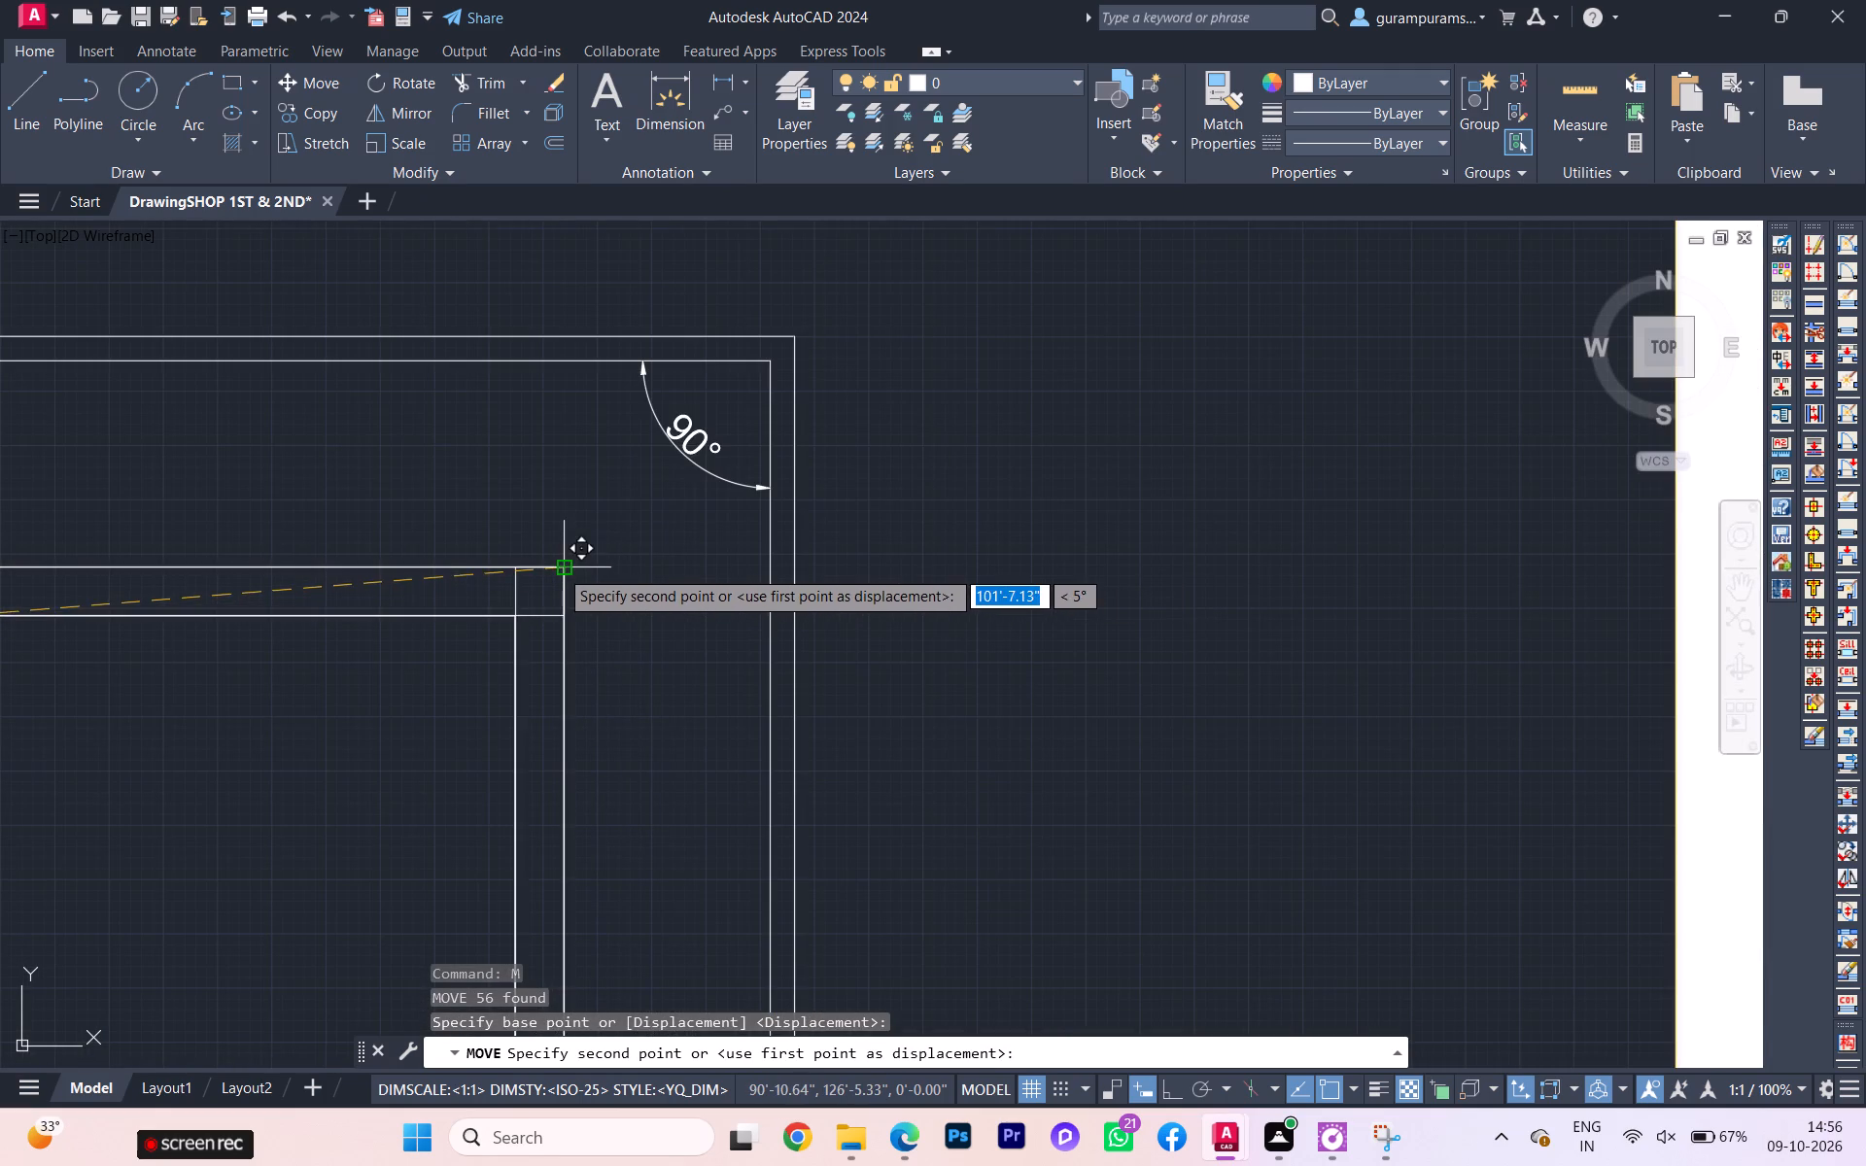
left_click(559, 568)
Erase the two lowest pairs of horizontal wall lines of the shop layout inside the sloping boundary.
scroll(657, 541, "down", 6)
middle_click_drag(623, 617, 624, 516)
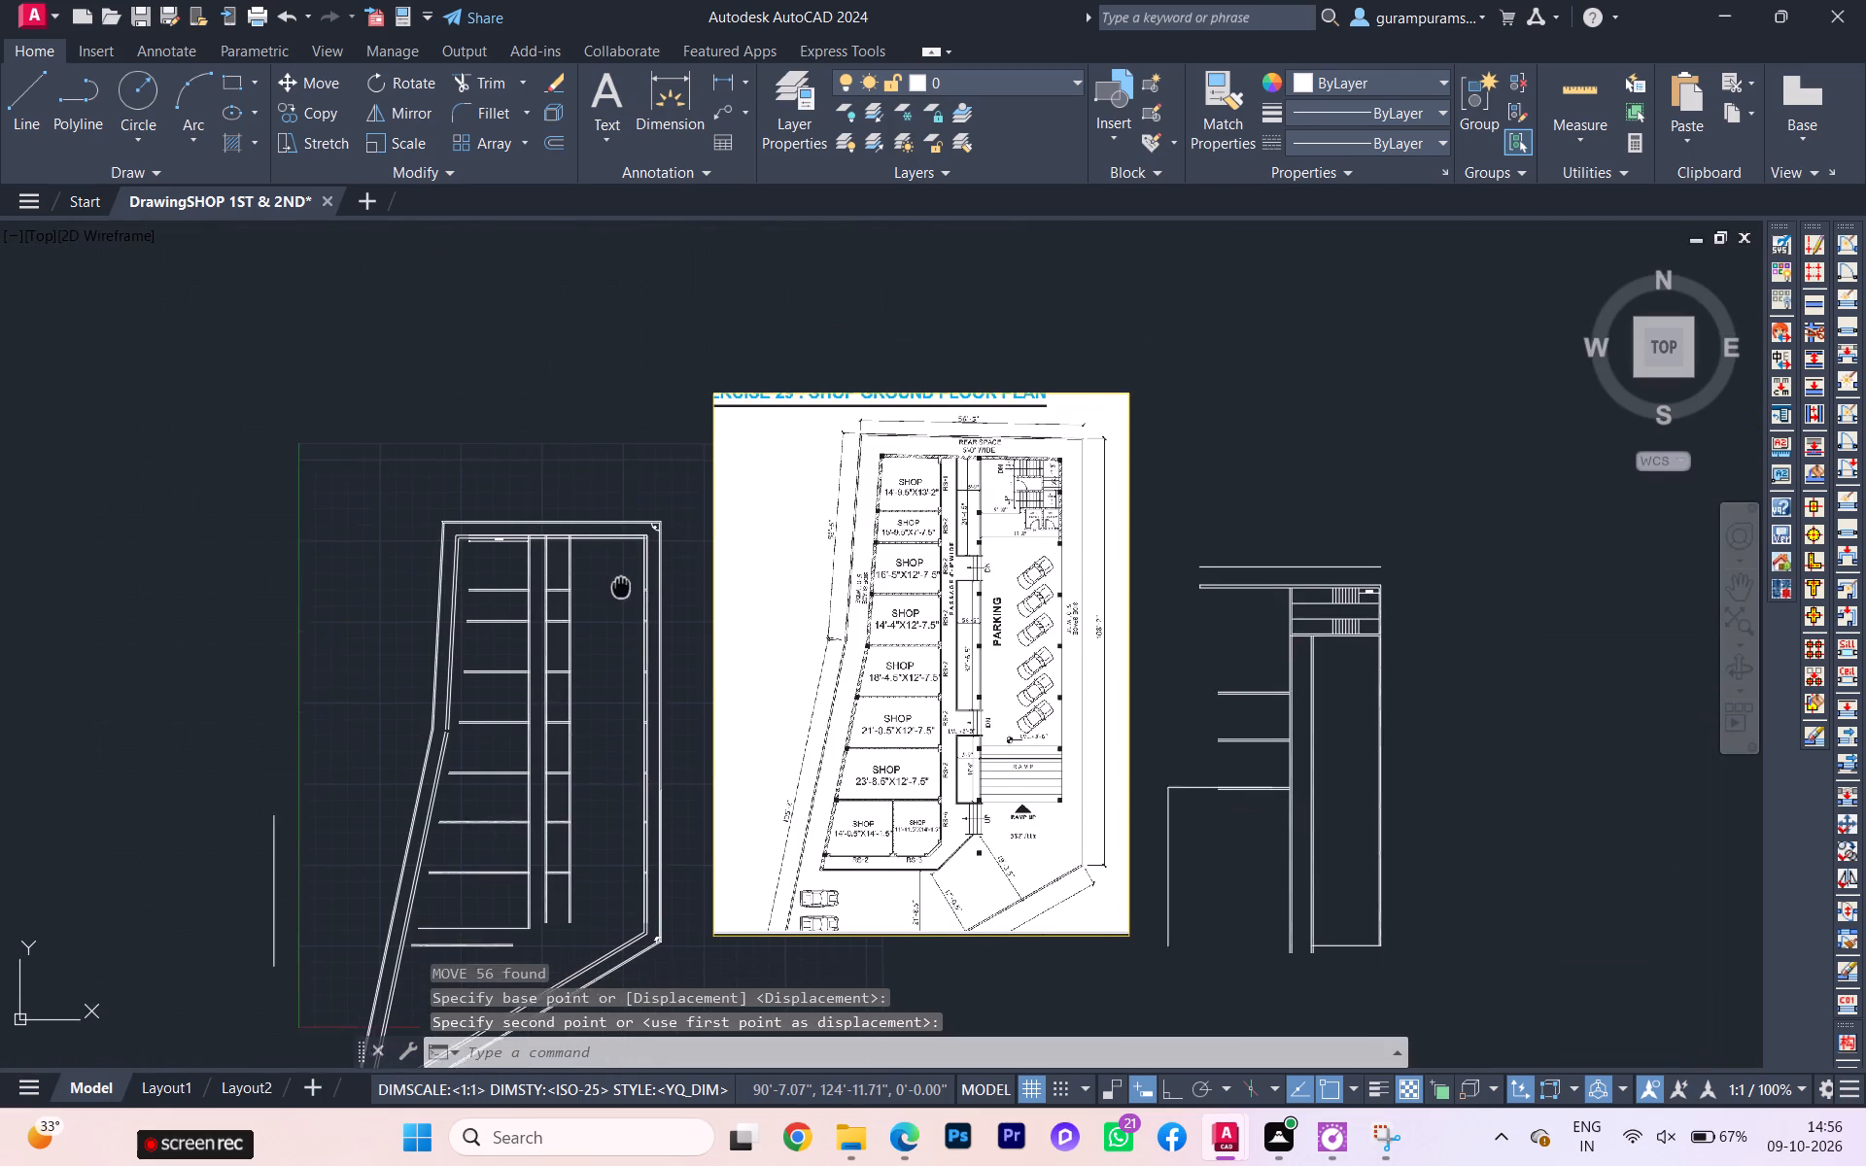
middle_click_drag(624, 516, 621, 496)
scroll(644, 558, "up", 3)
scroll(636, 584, "down", 4)
scroll(532, 532, "up", 3)
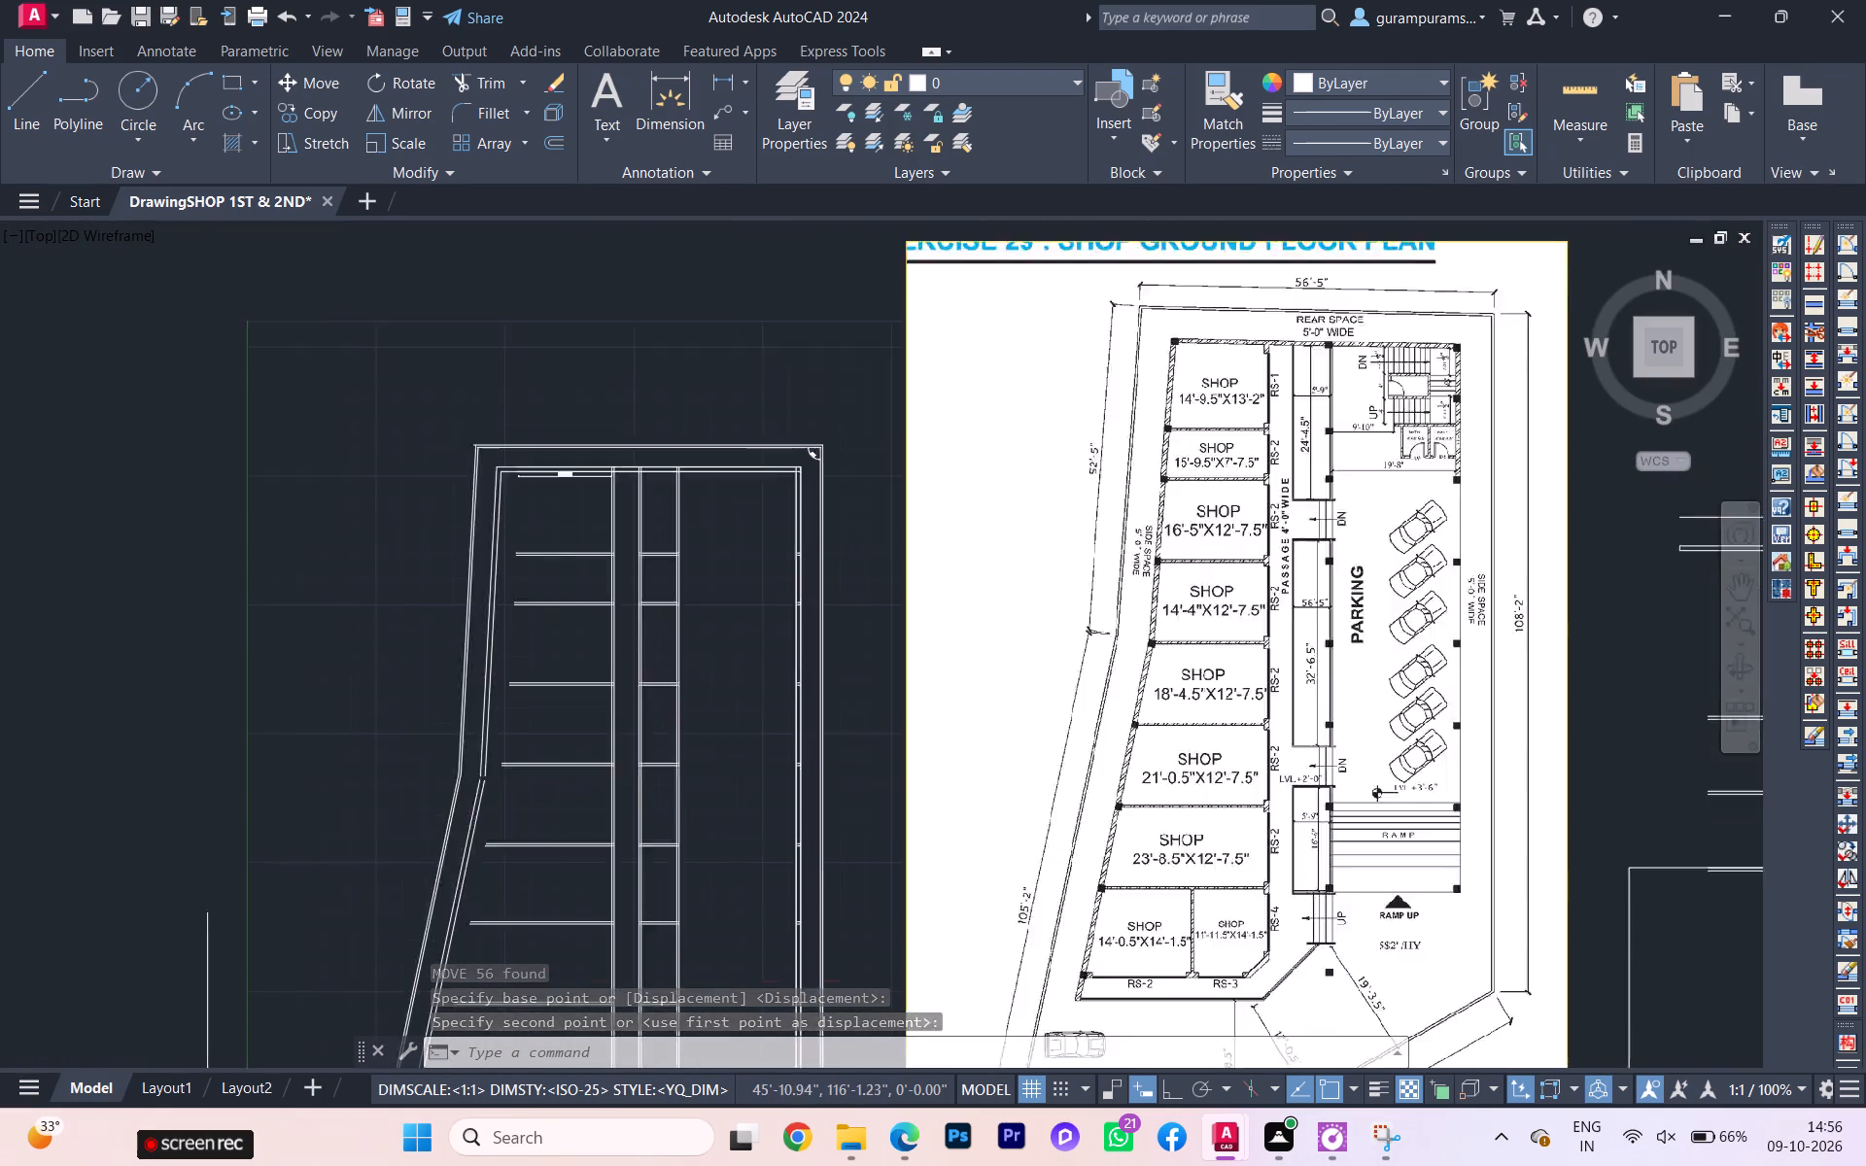
scroll(531, 550, "up", 3)
scroll(515, 594, "down", 1)
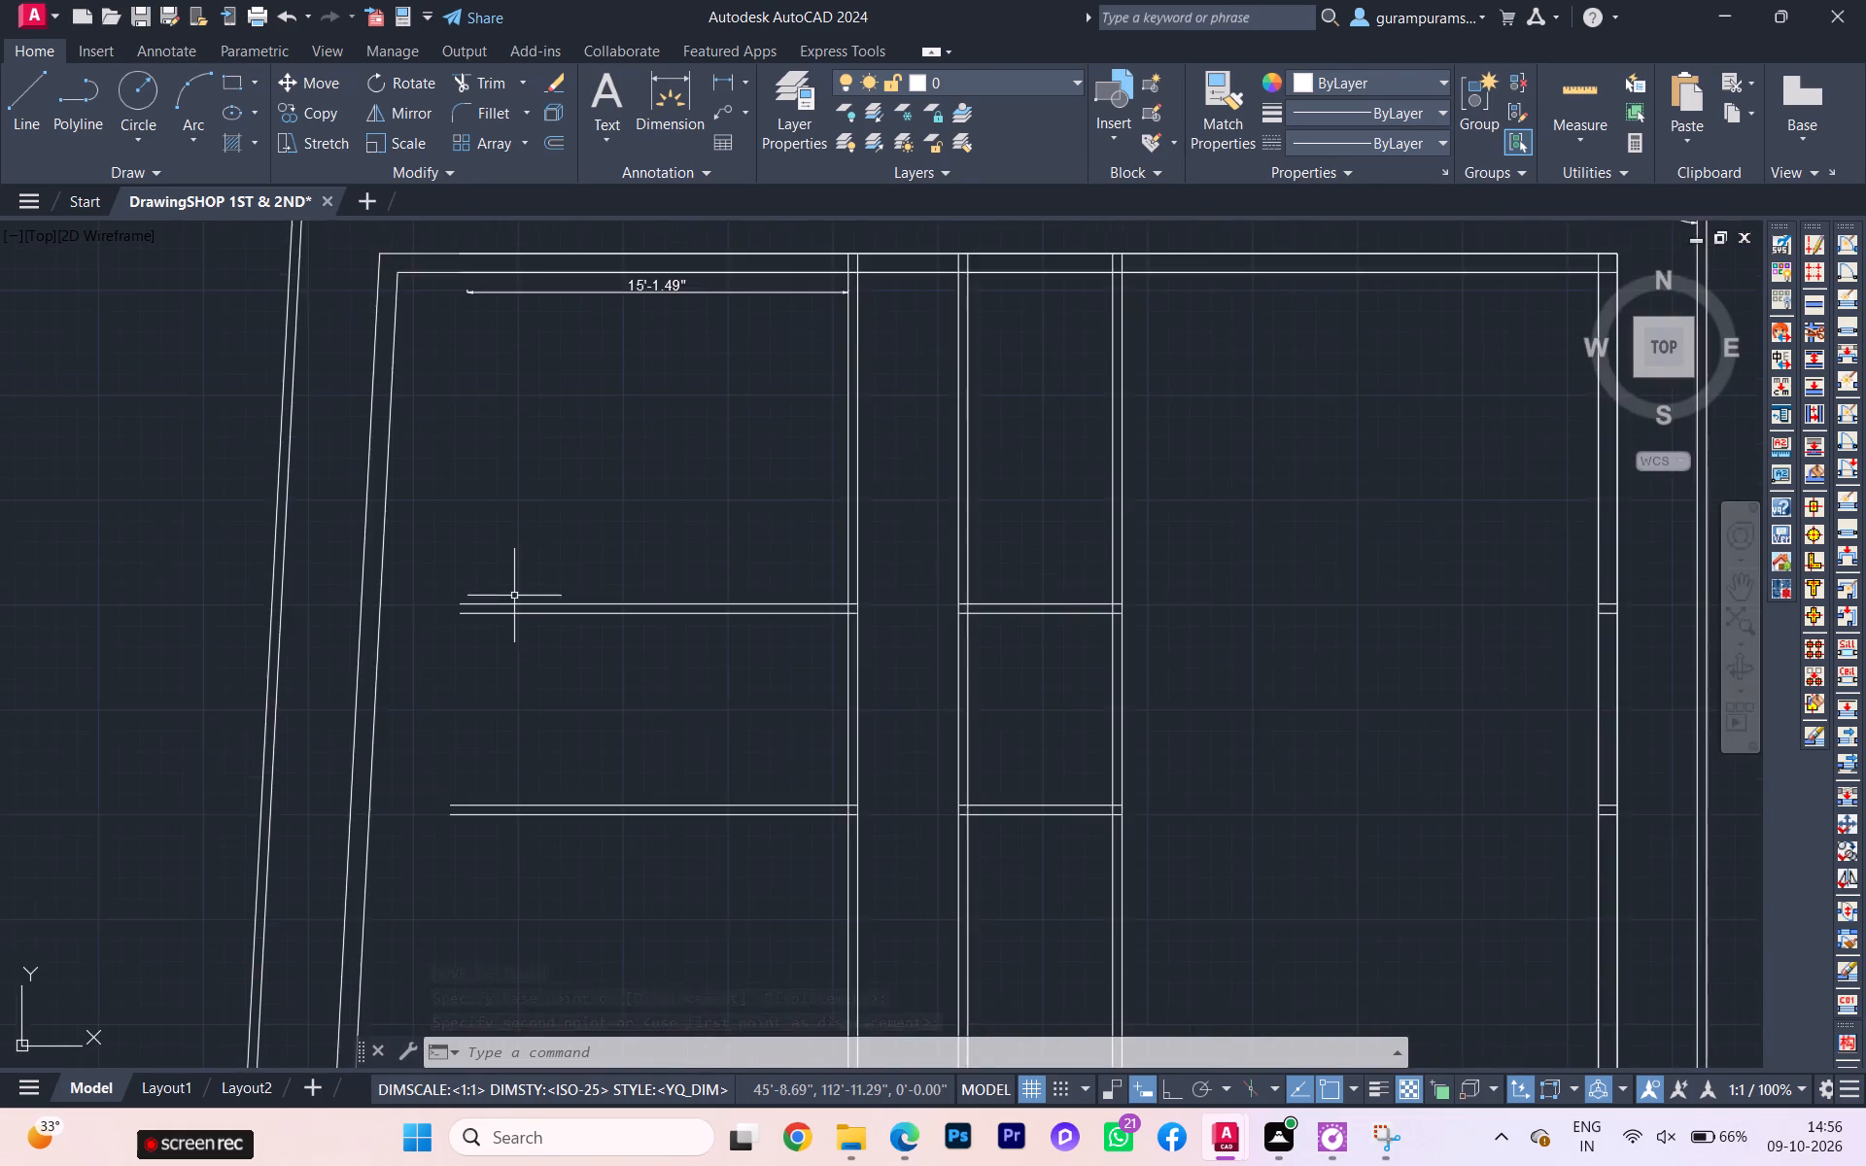
scroll(514, 596, "down", 3)
middle_click_drag(547, 577, 553, 469)
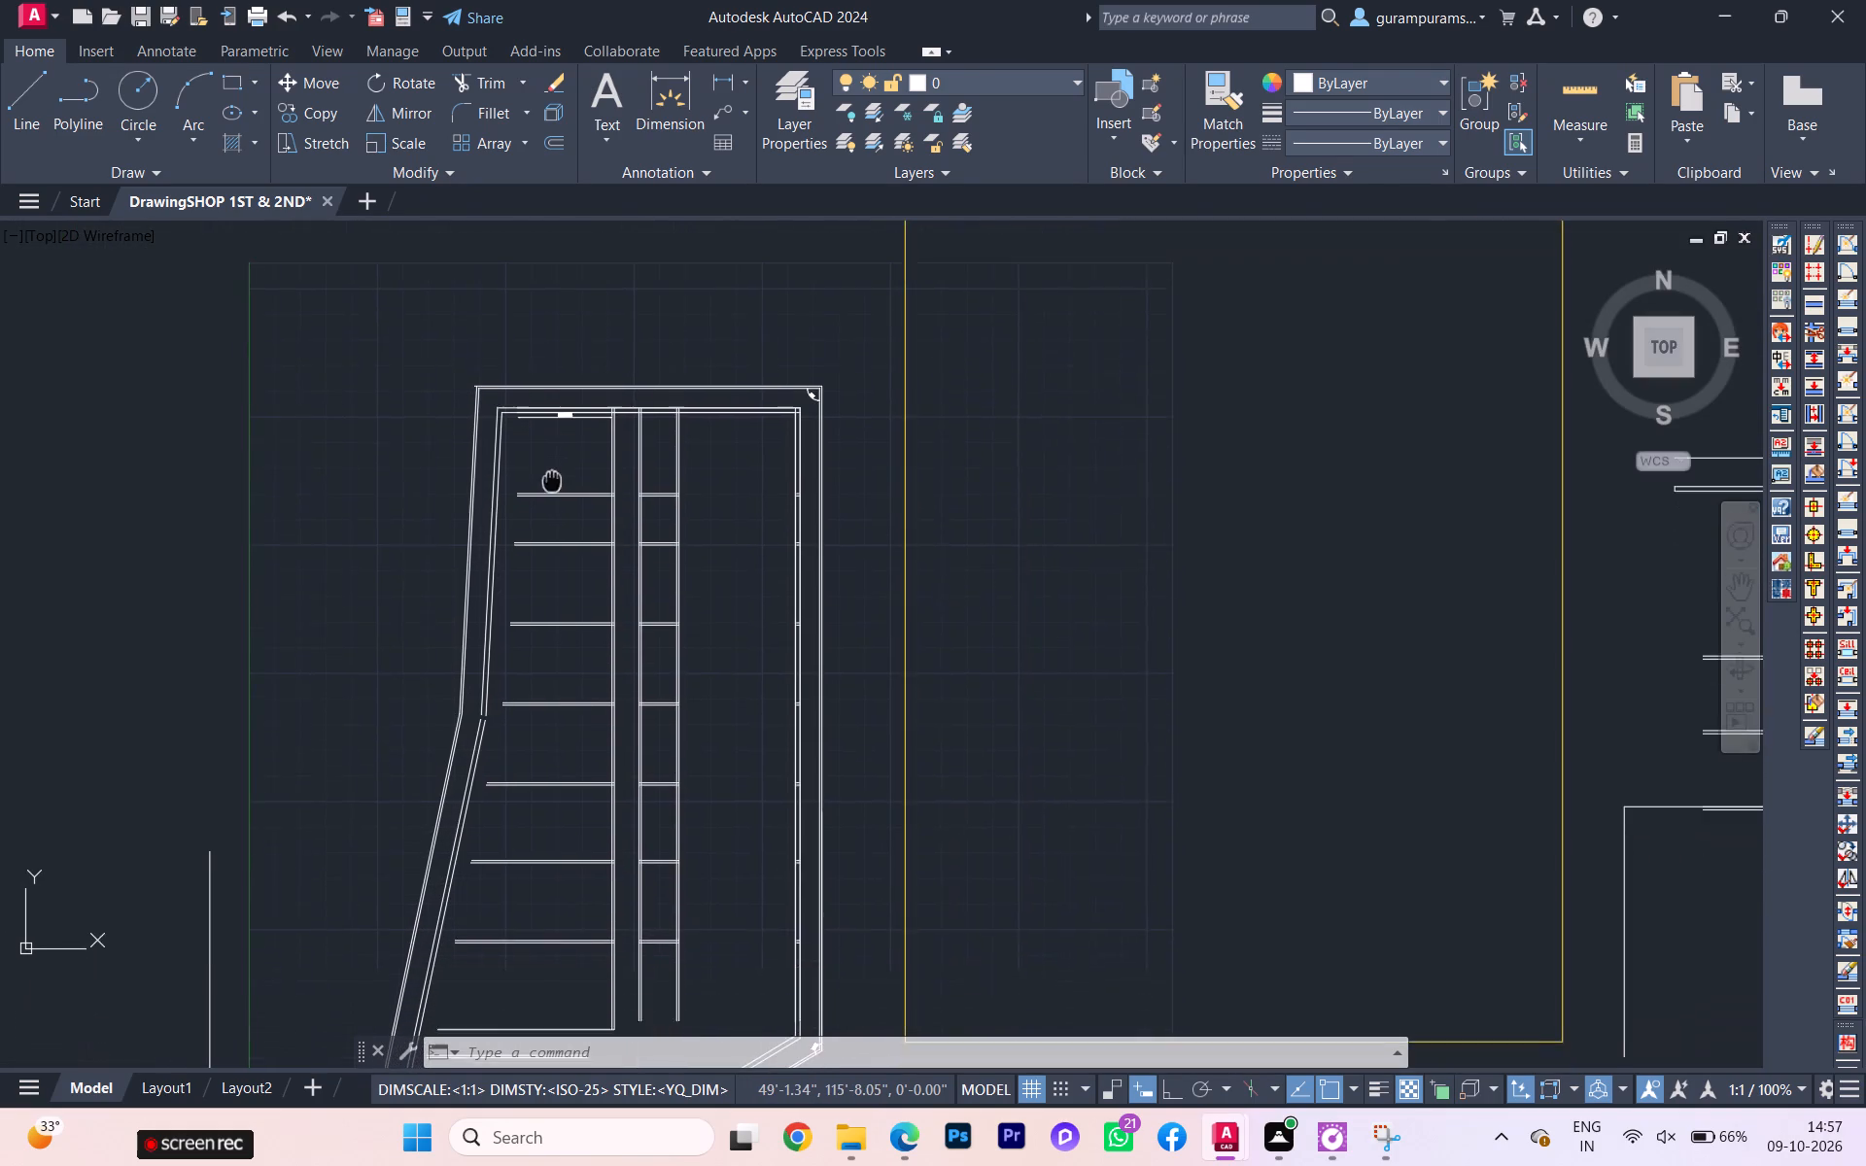
middle_click_drag(553, 469, 553, 468)
scroll(504, 637, "down", 1)
left_click(515, 918)
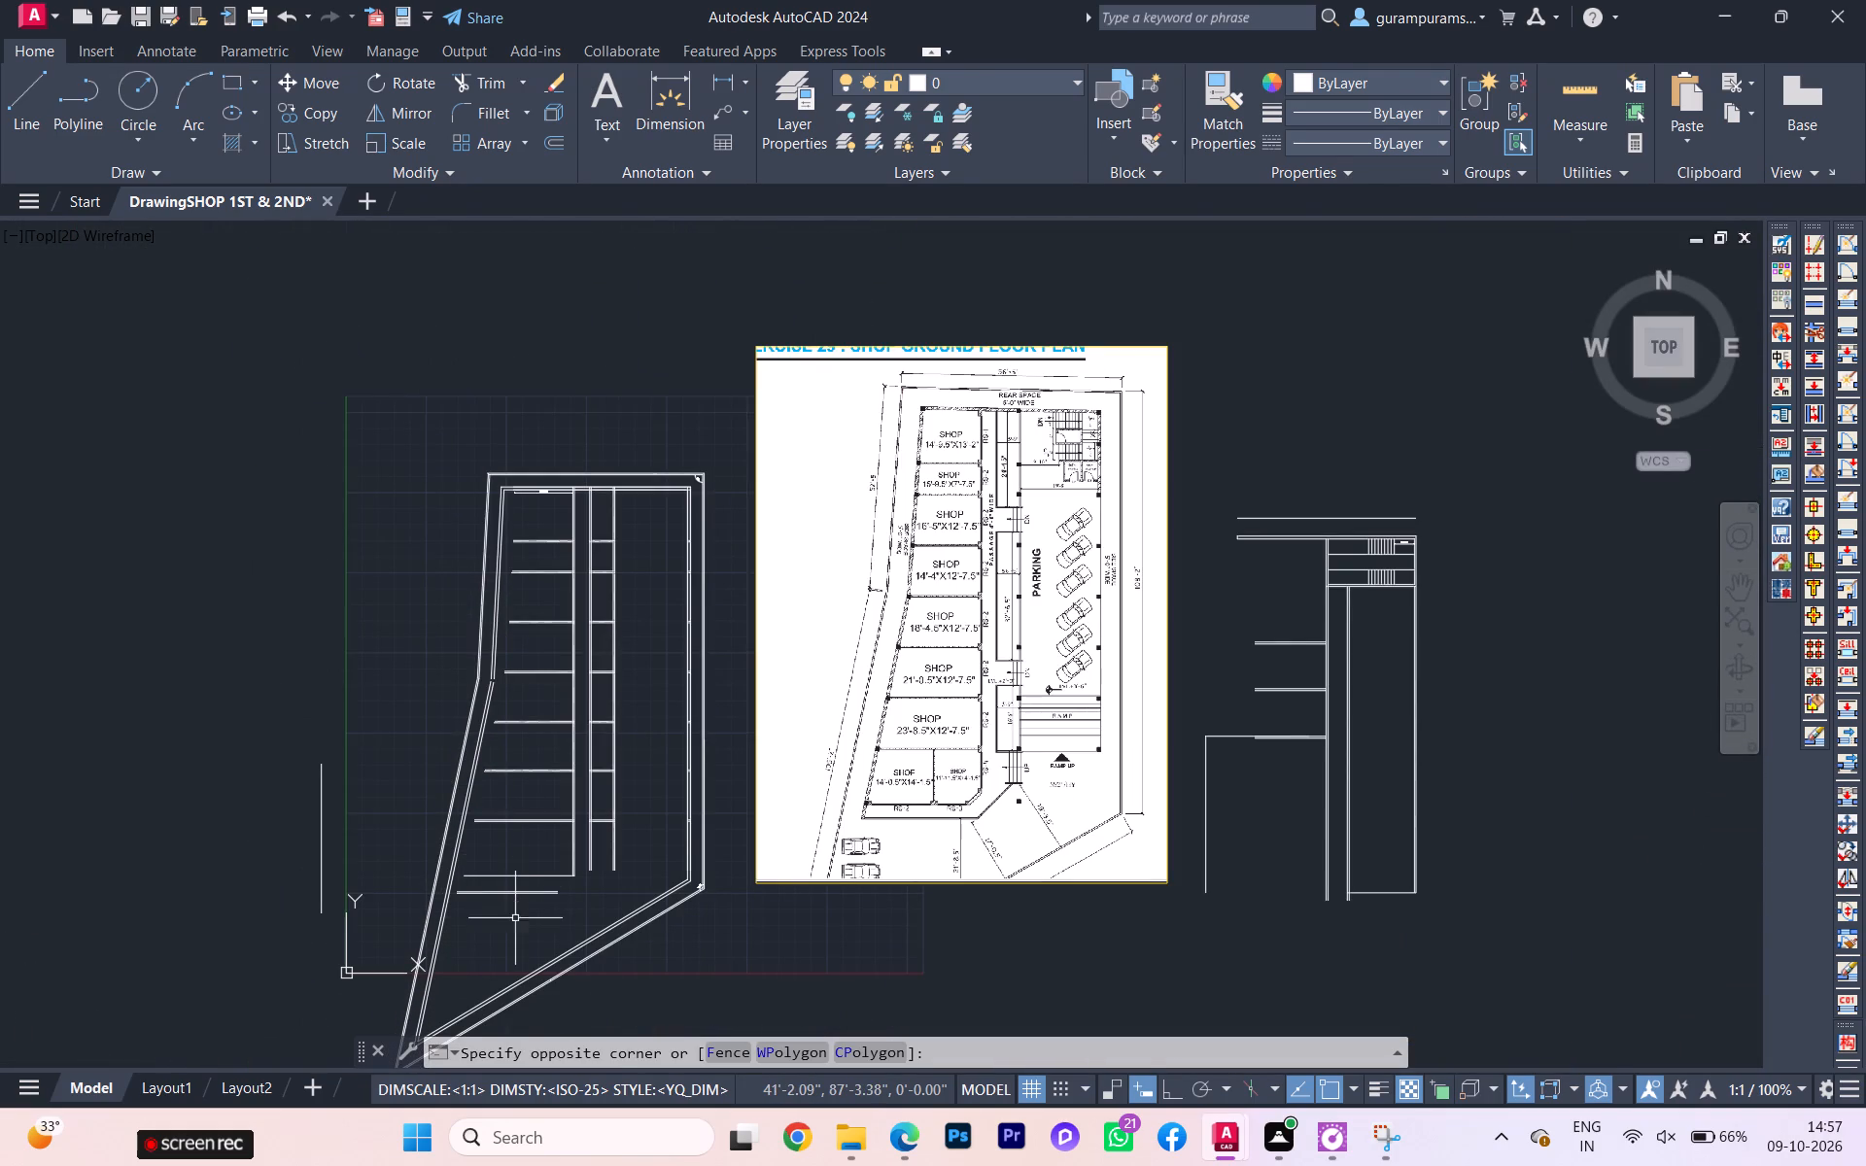
left_click(501, 886)
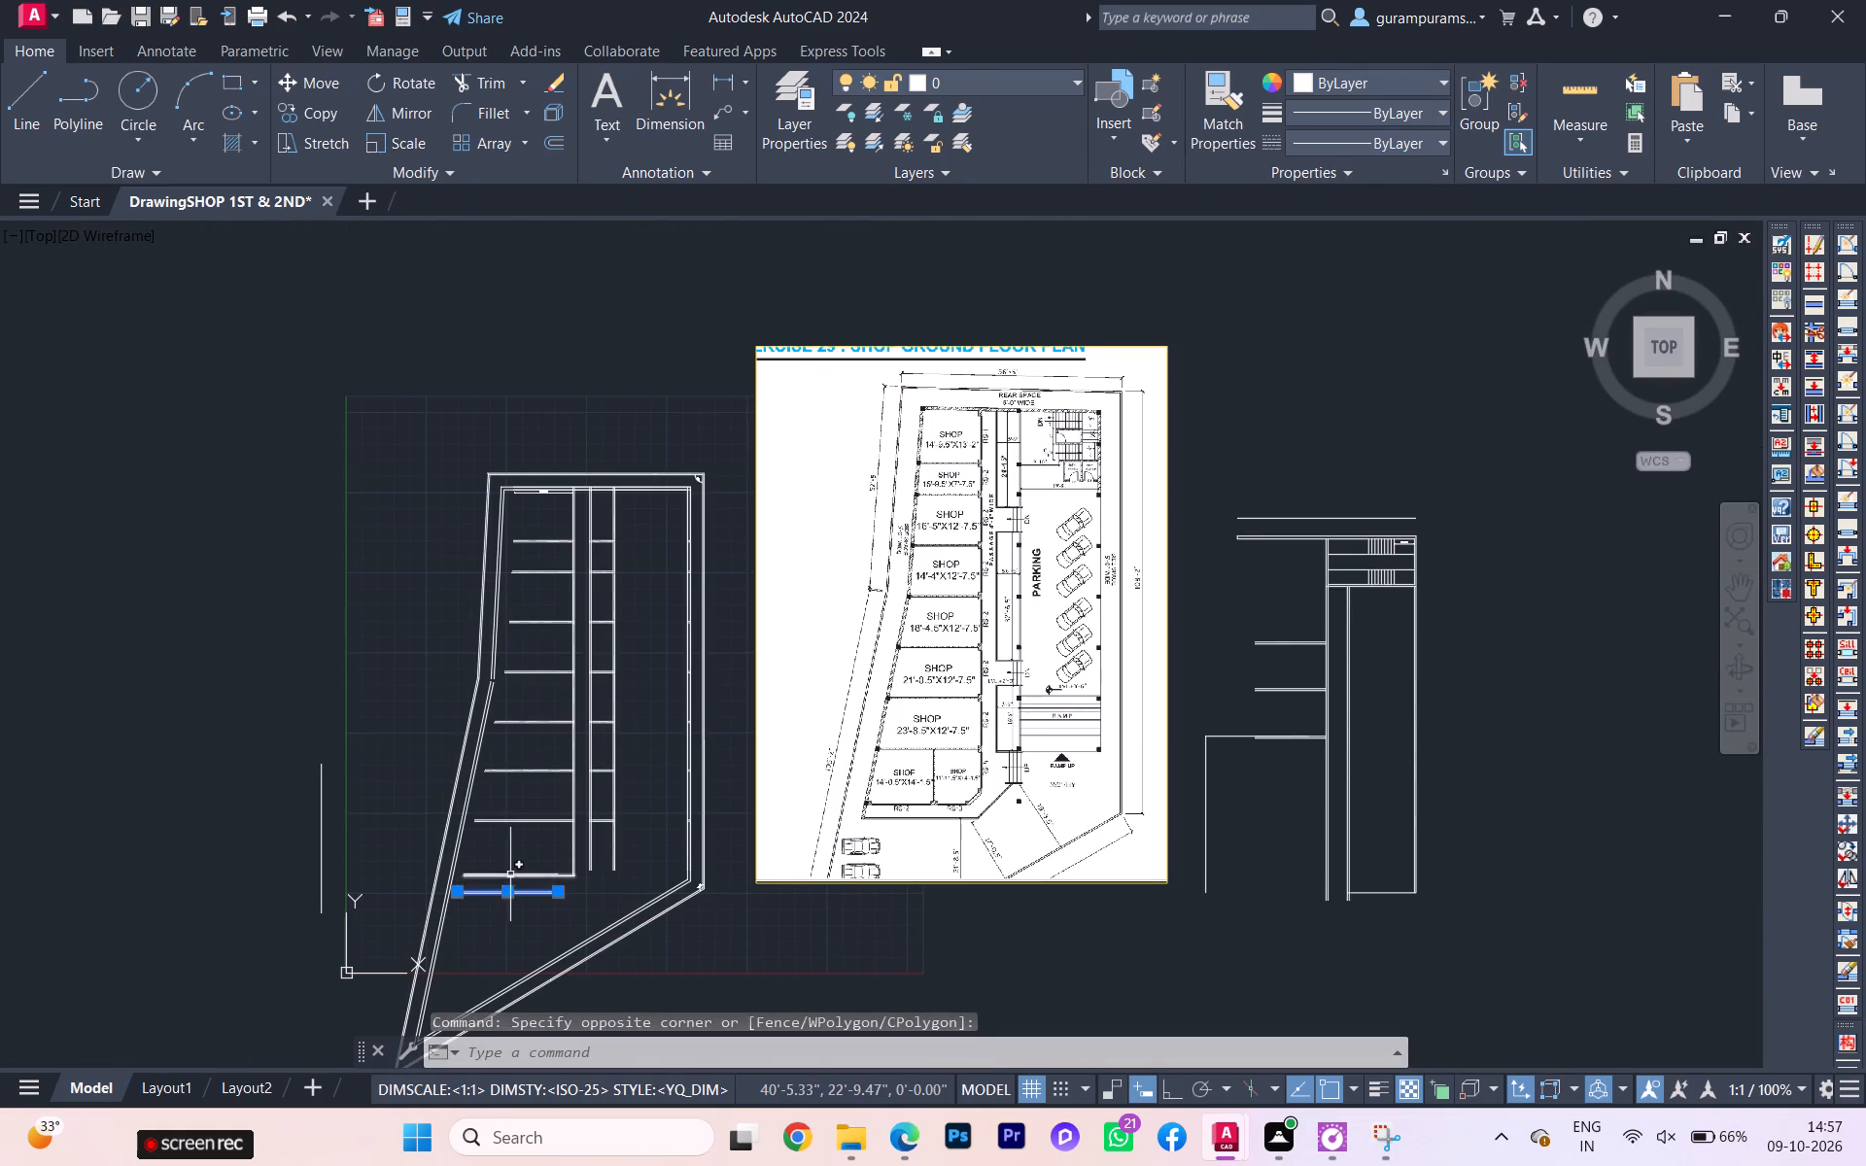
key("Delete")
left_click(514, 915)
left_click(504, 864)
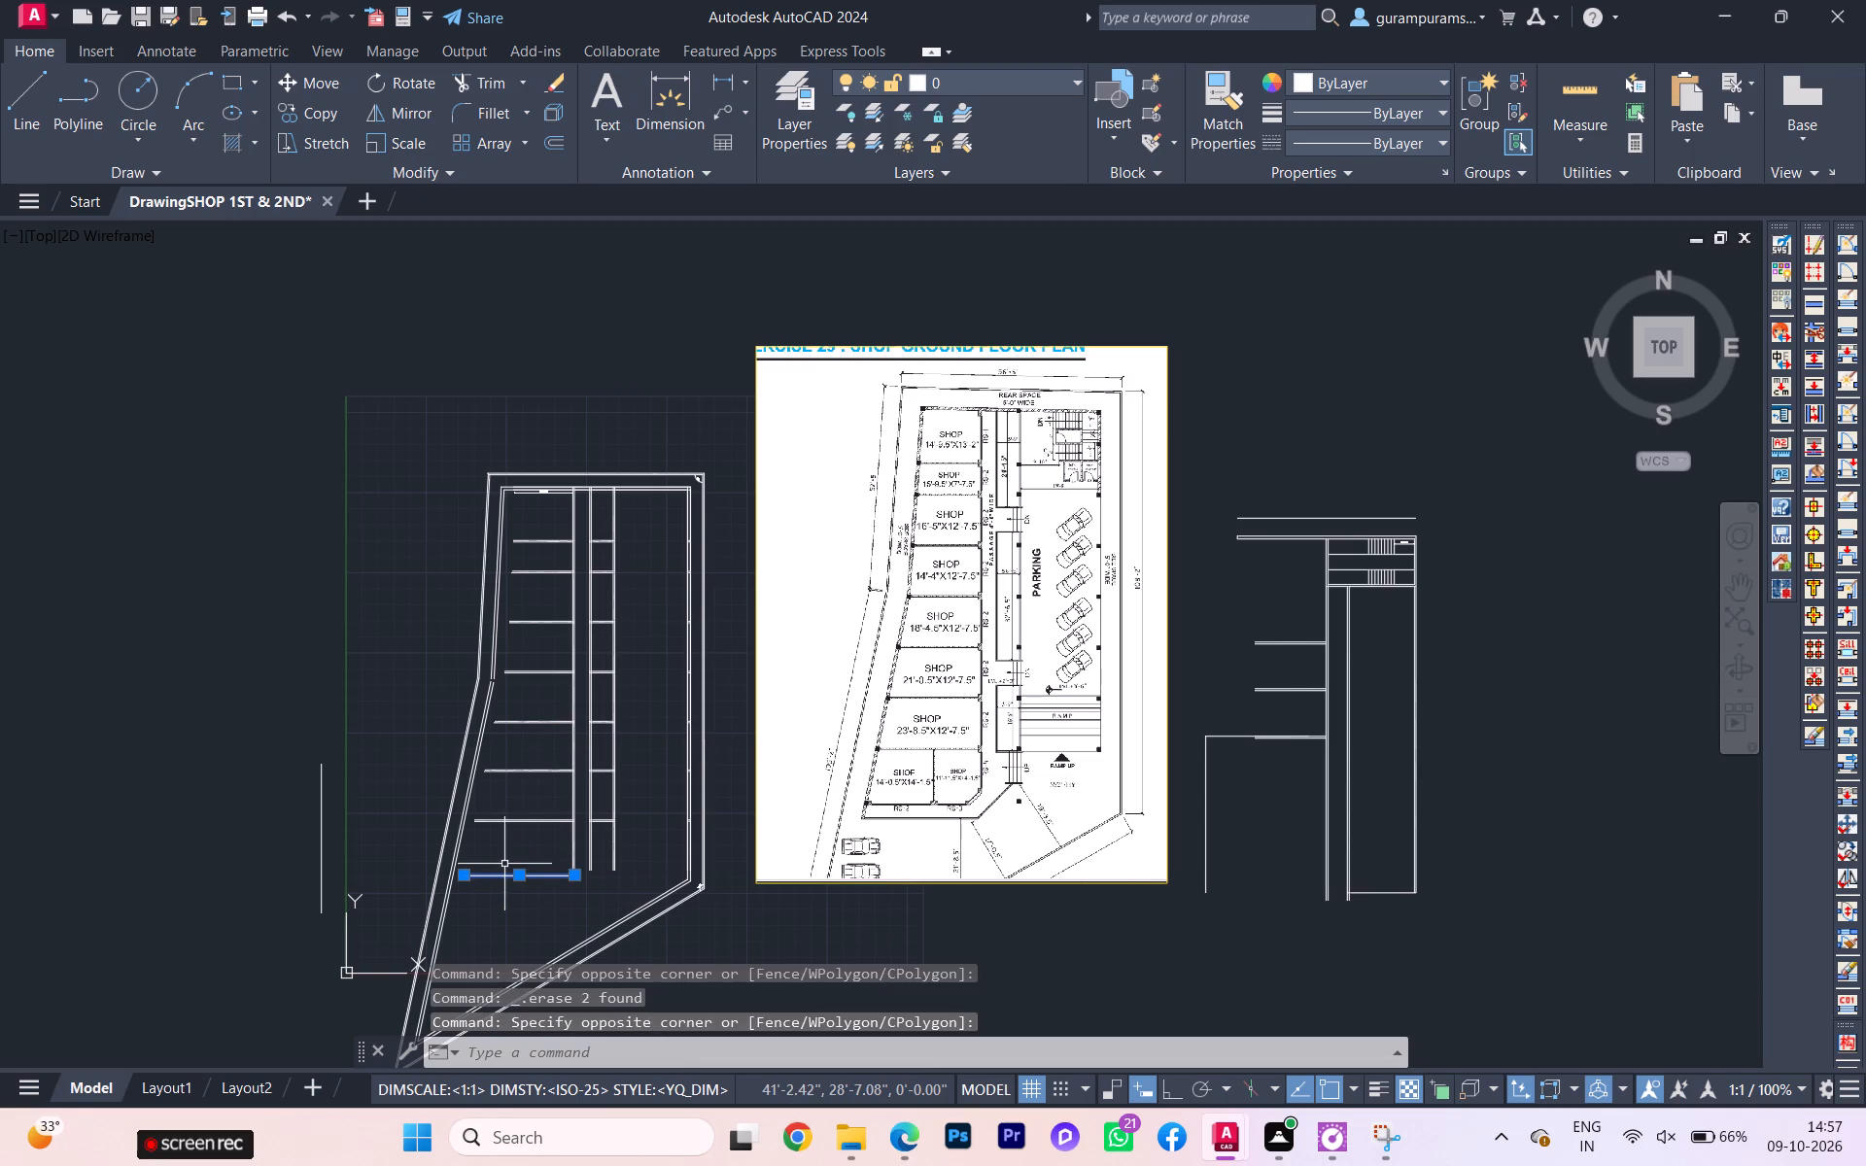
key("Delete")
Check the shop, parking and rear spacings of the fitted layout with quick measure against the Exercise 29 plan.
scroll(539, 808, "up", 1)
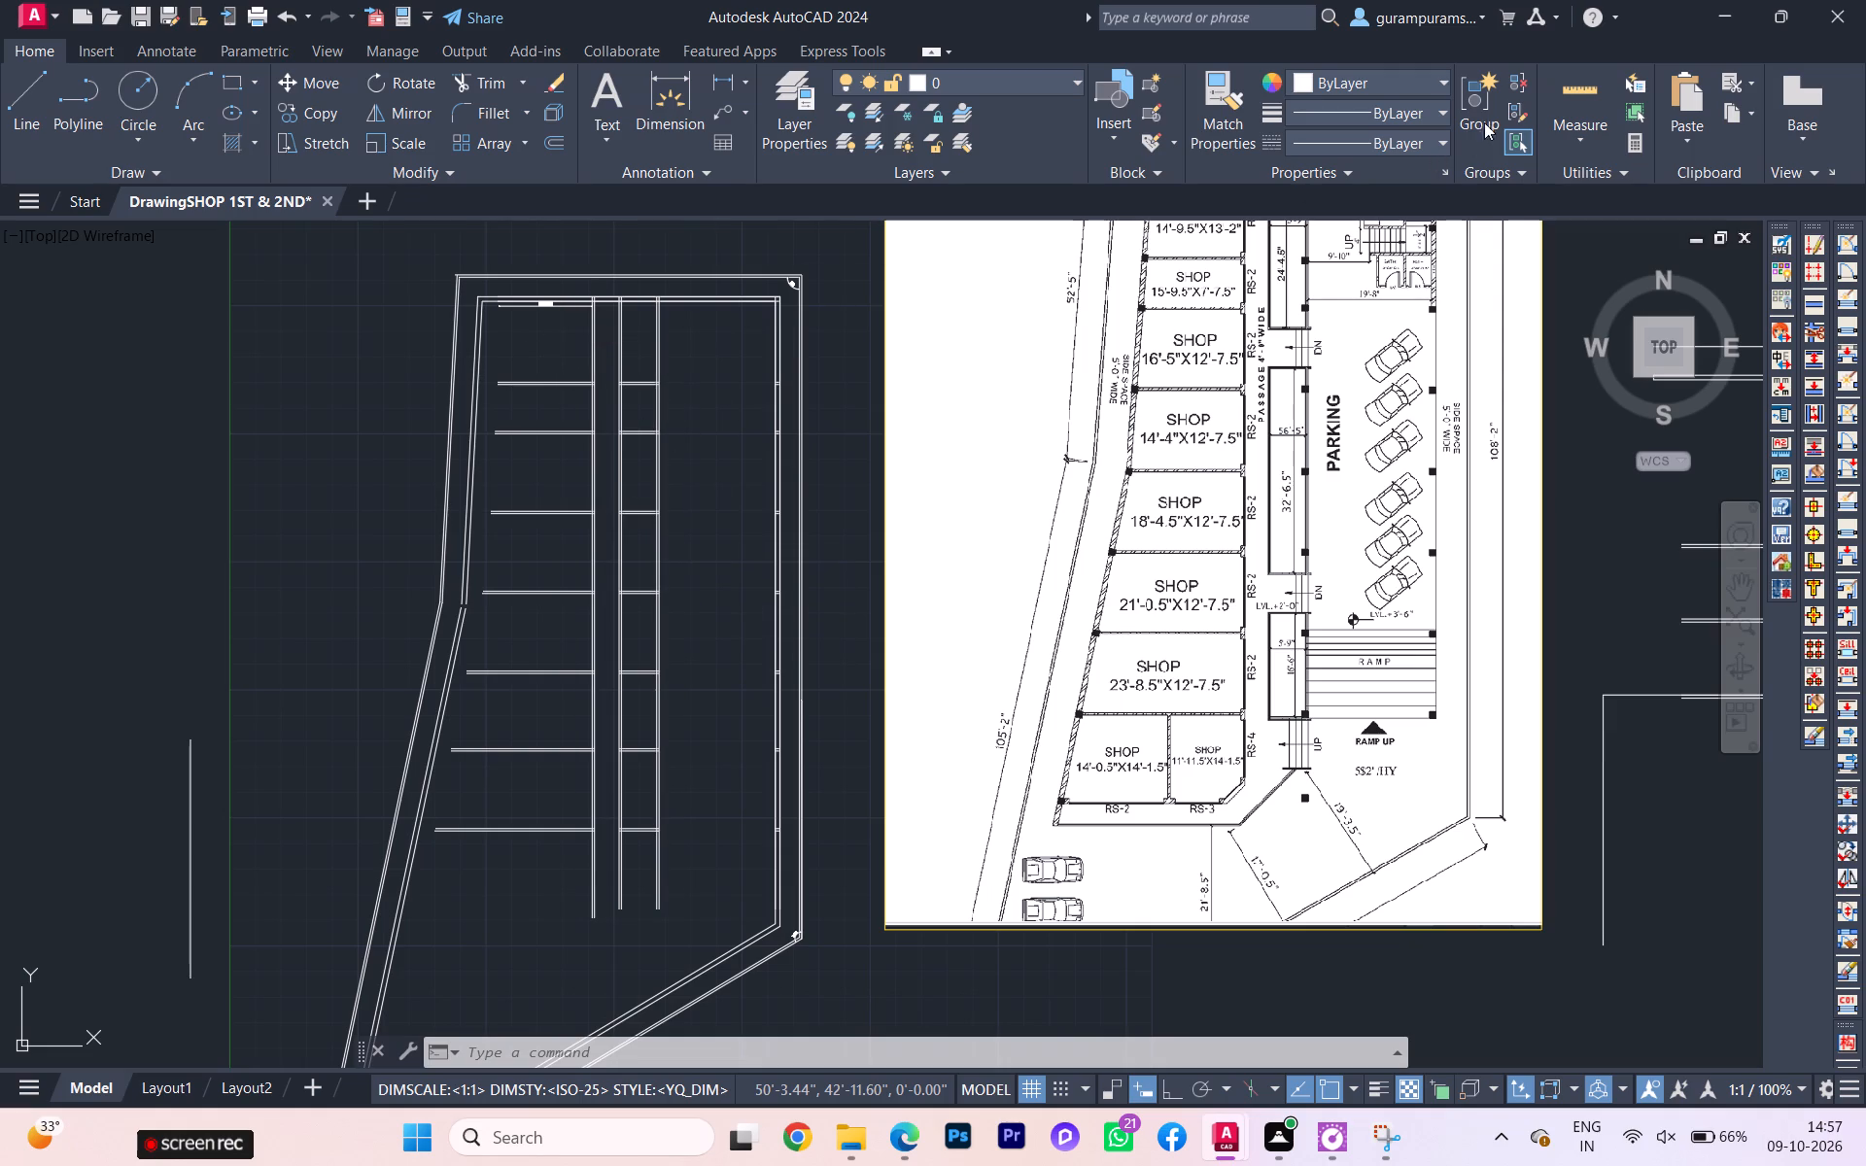
left_click(1560, 86)
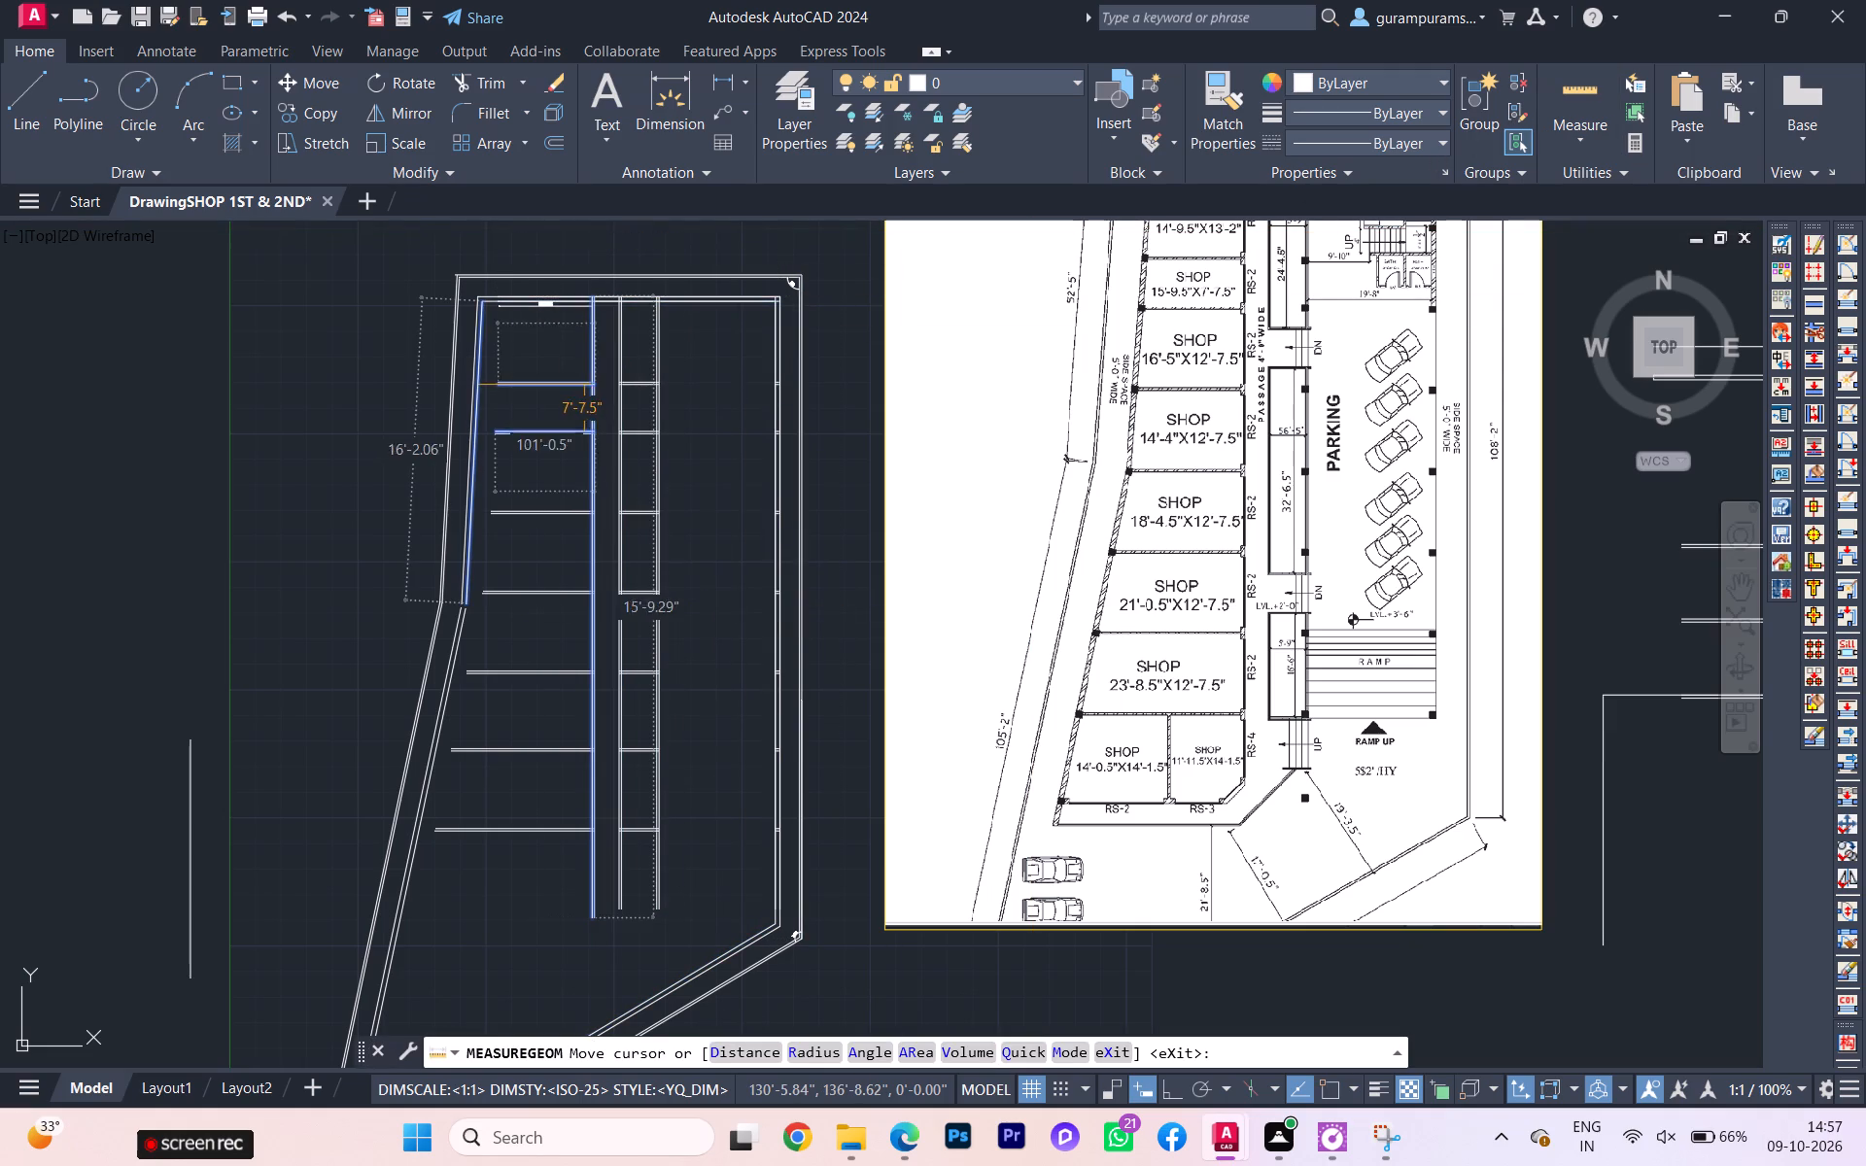
scroll(555, 367, "up", 2)
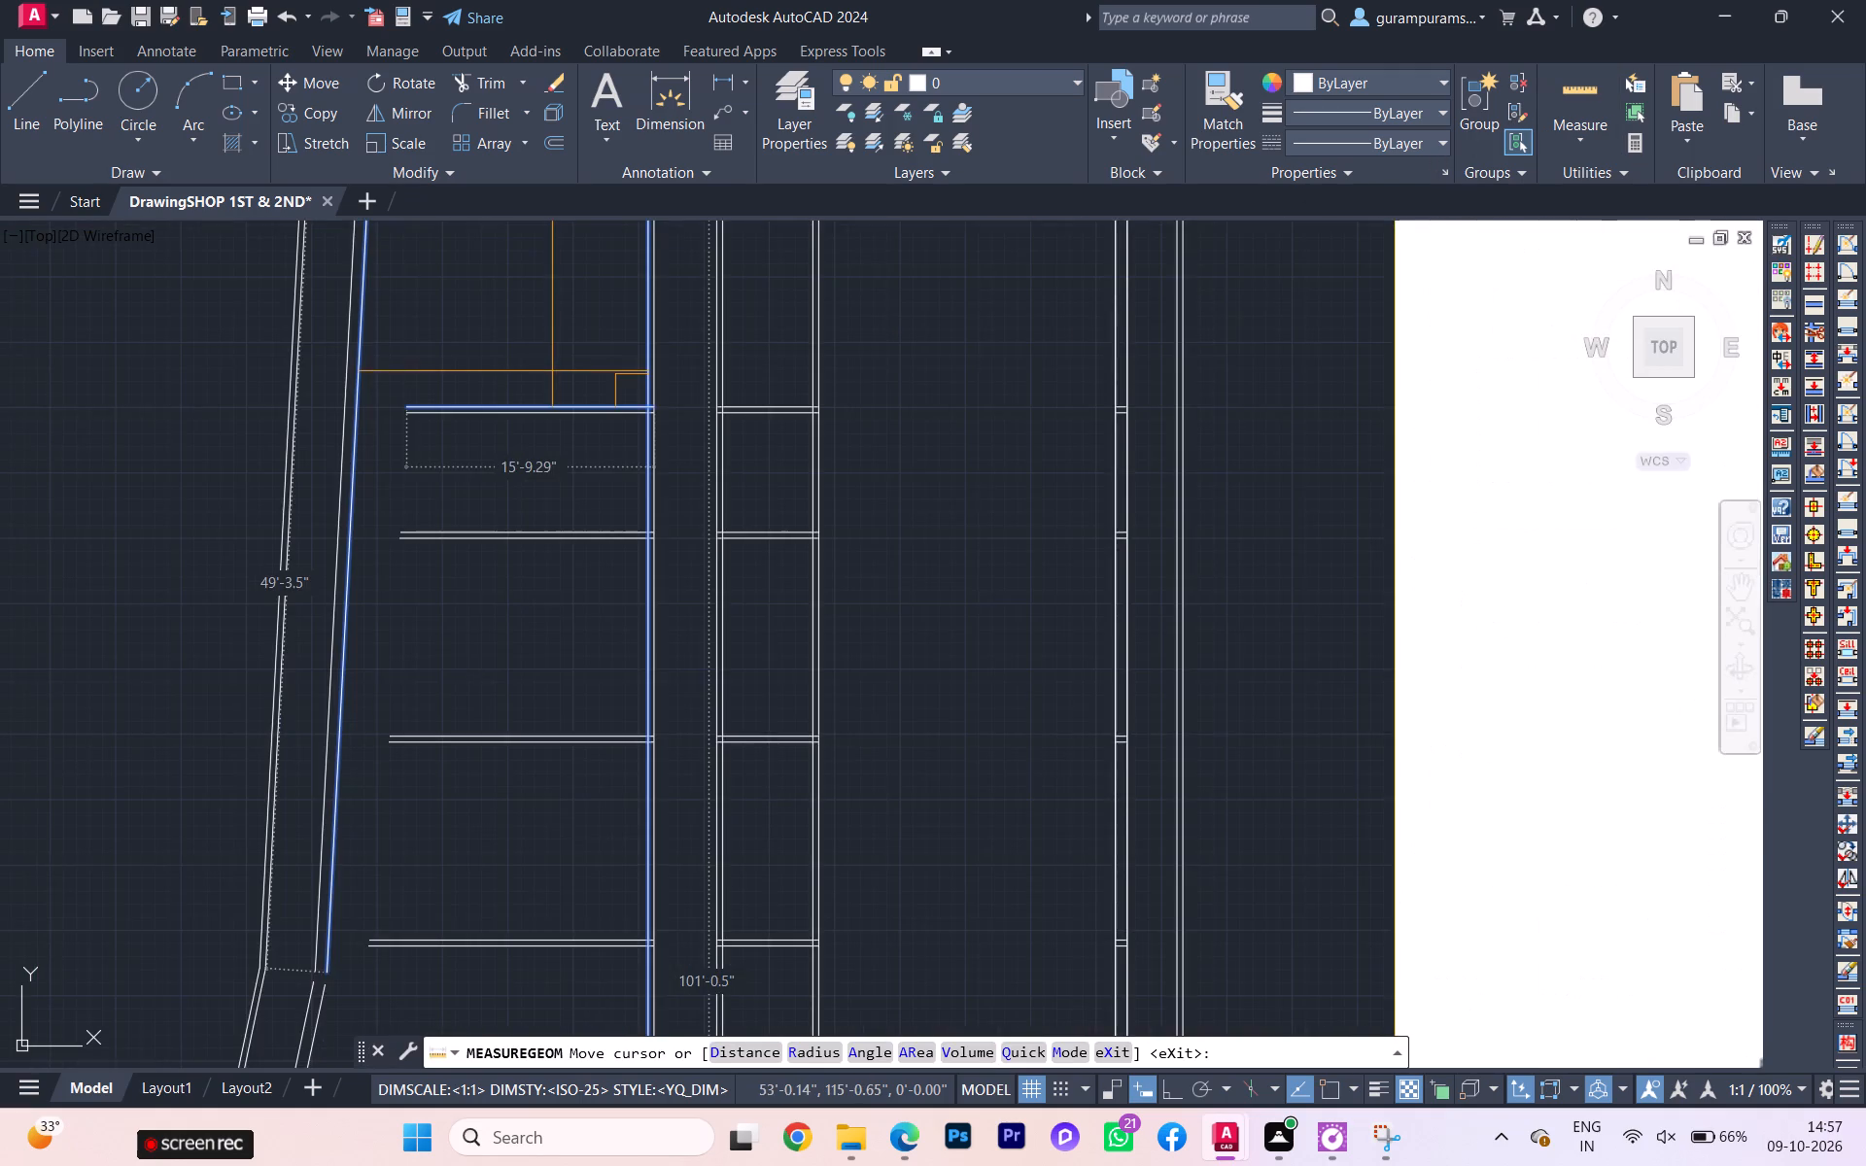
scroll(546, 380, "down", 1)
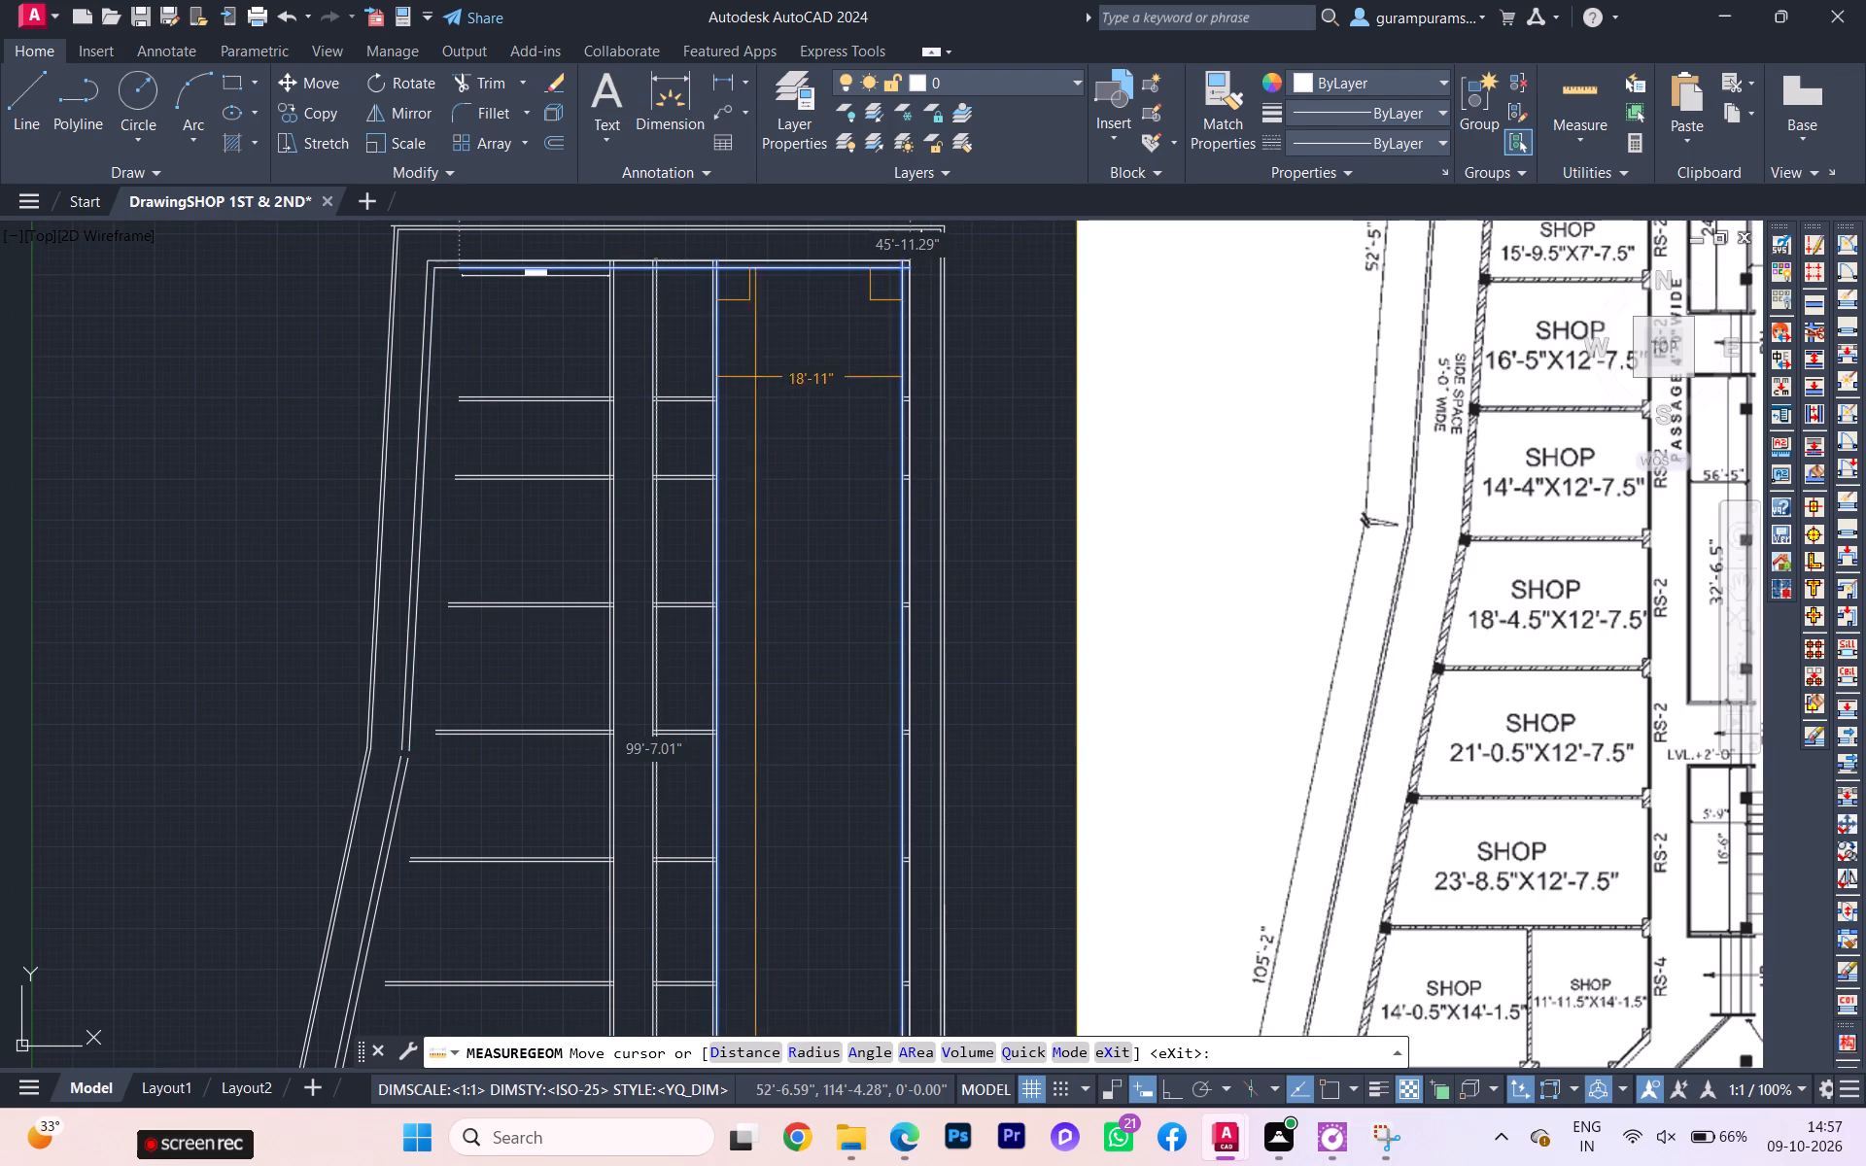
scroll(574, 352, "down", 1)
middle_click_drag(575, 358, 578, 528)
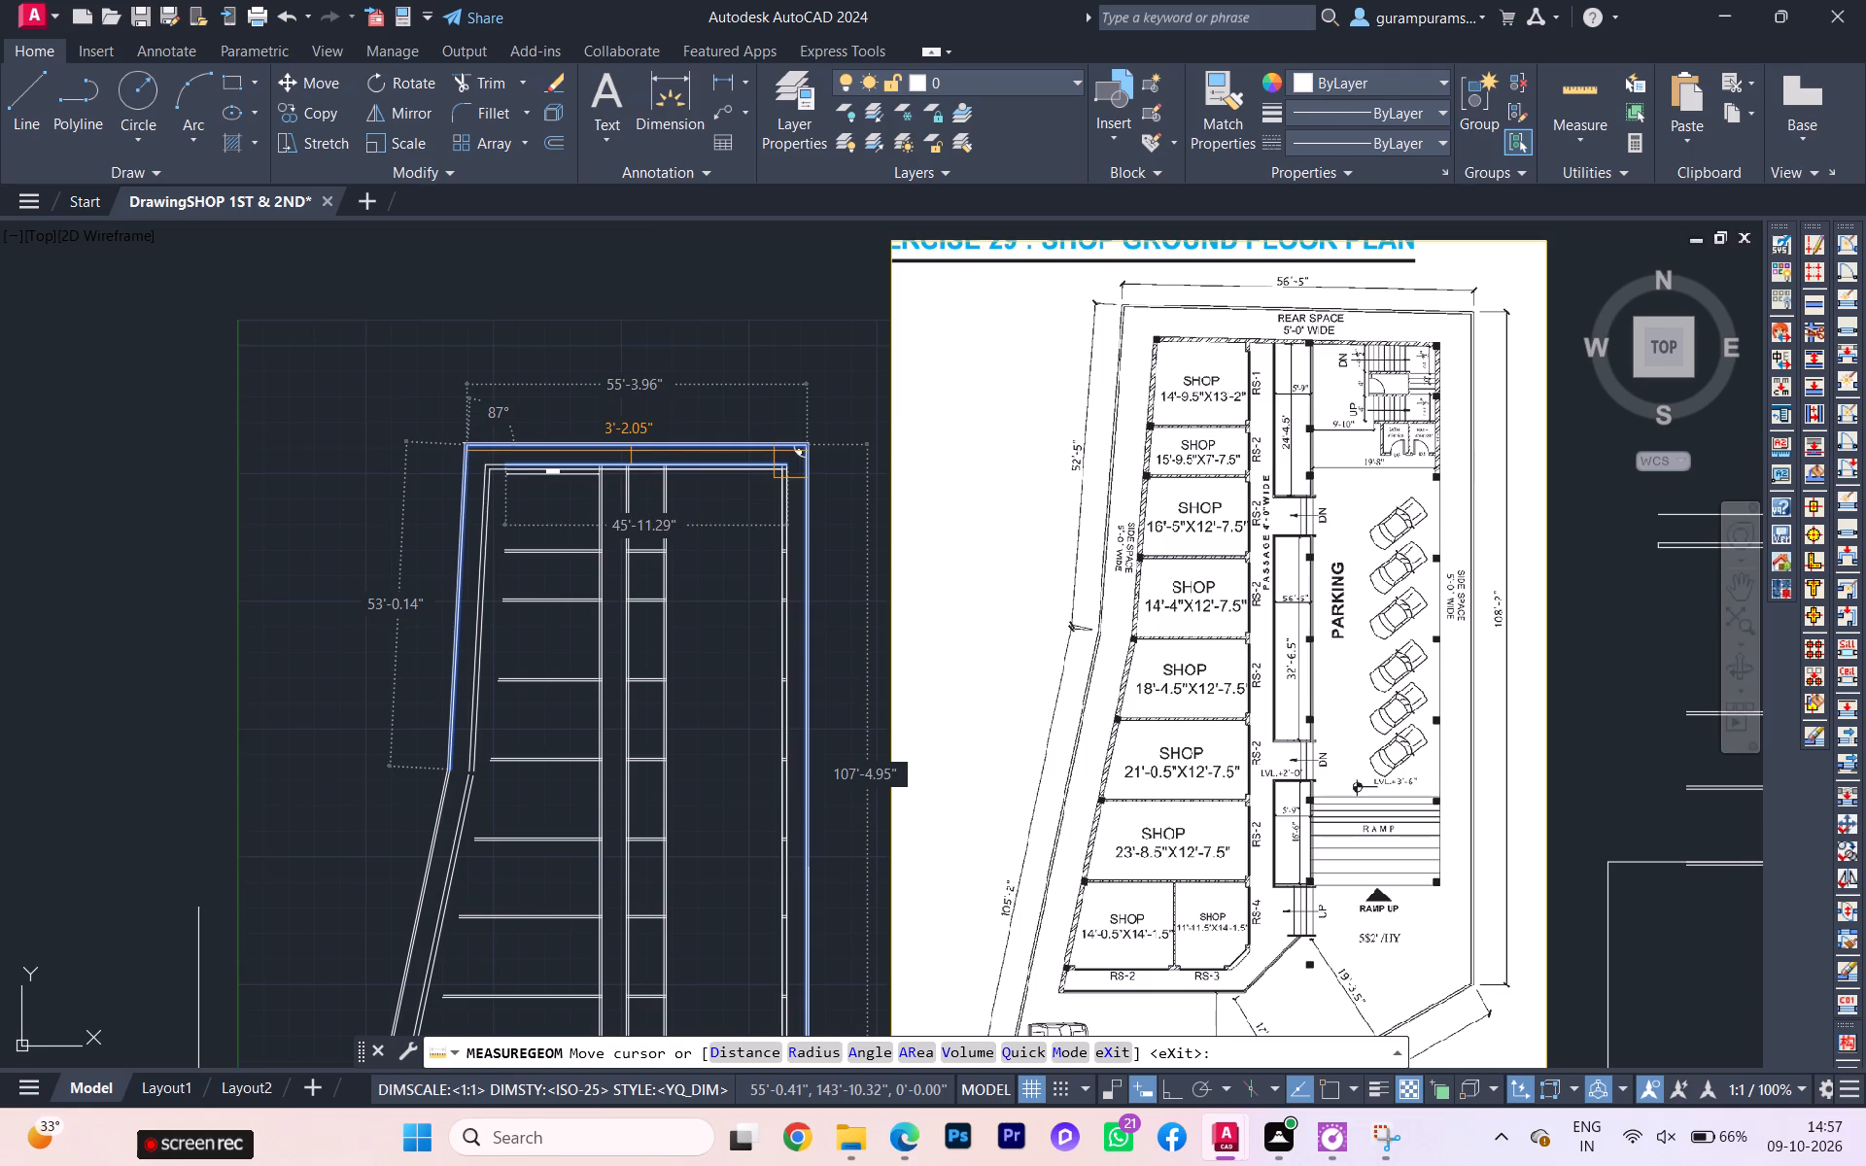
scroll(631, 449, "up", 1)
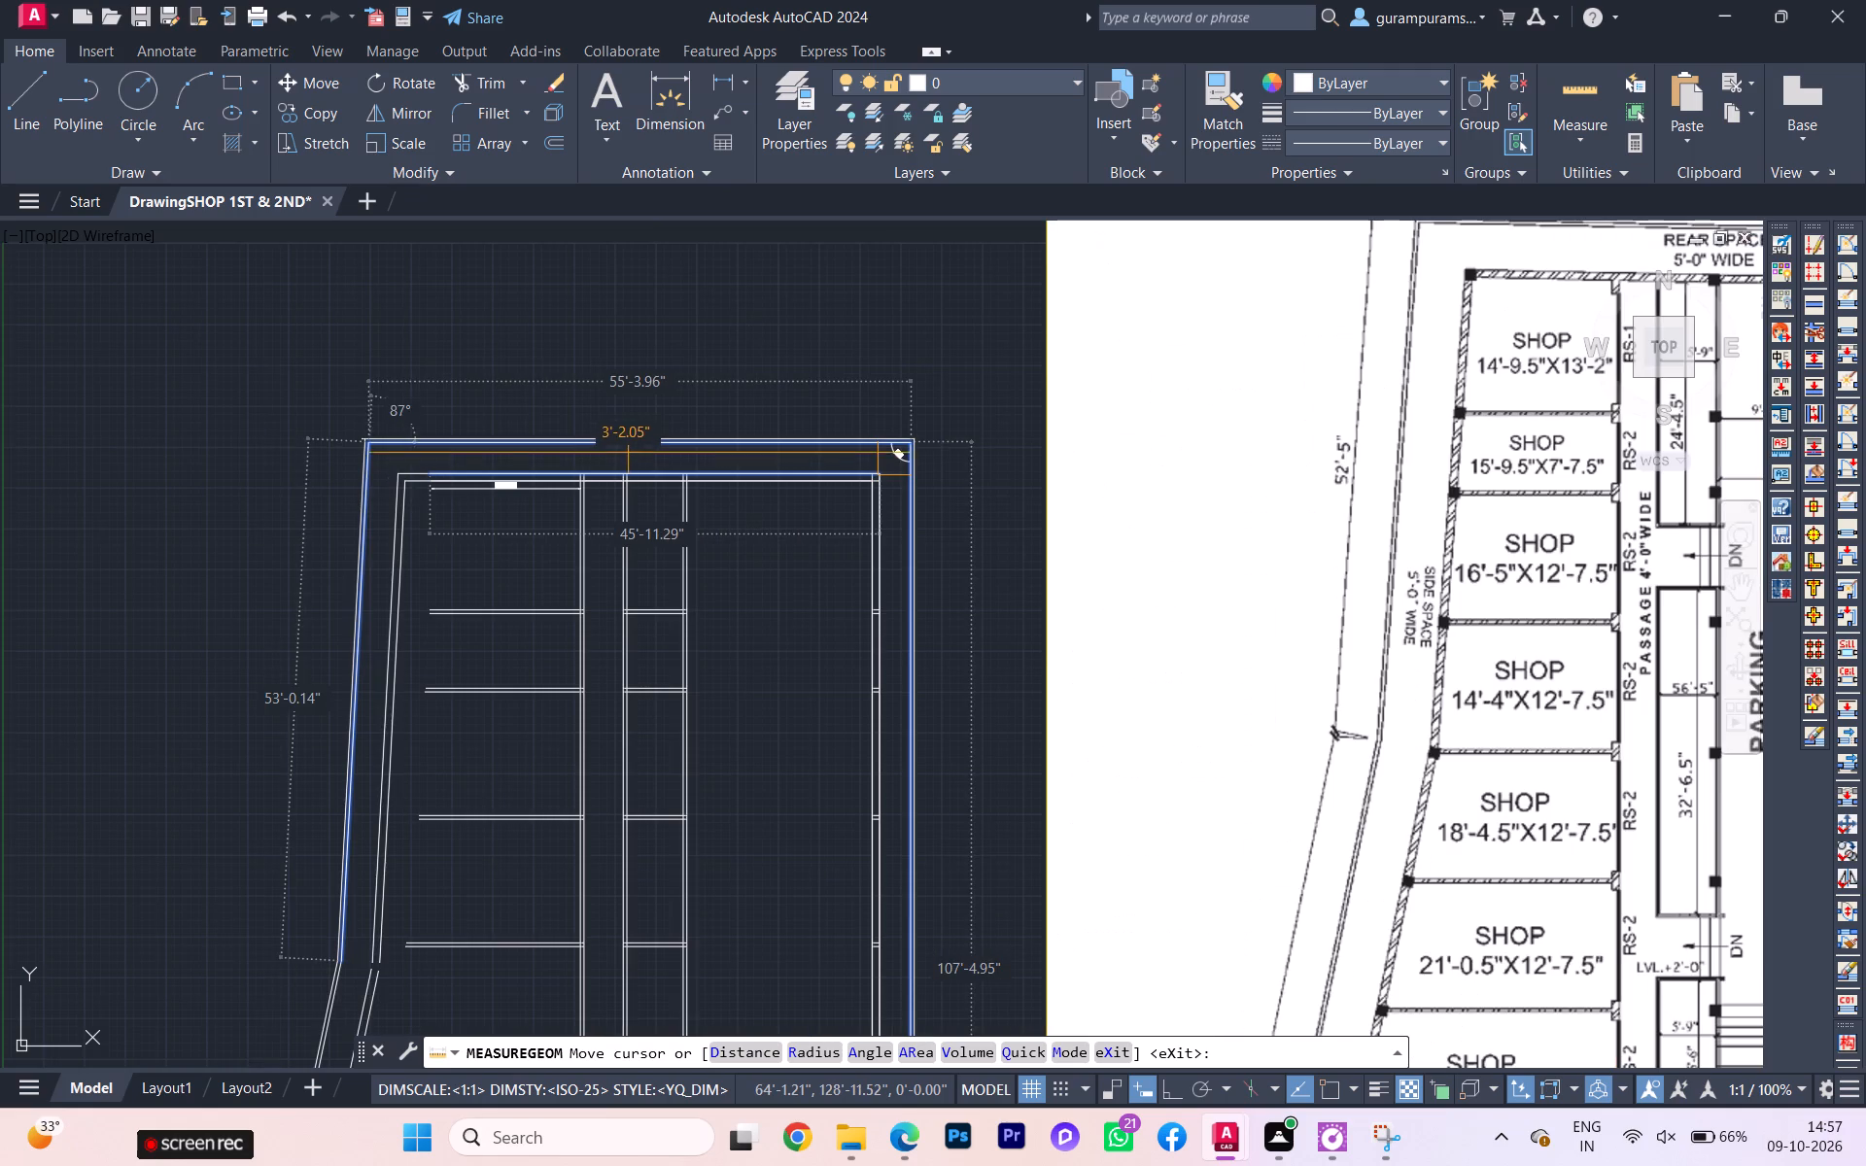
scroll(615, 451, "up", 1)
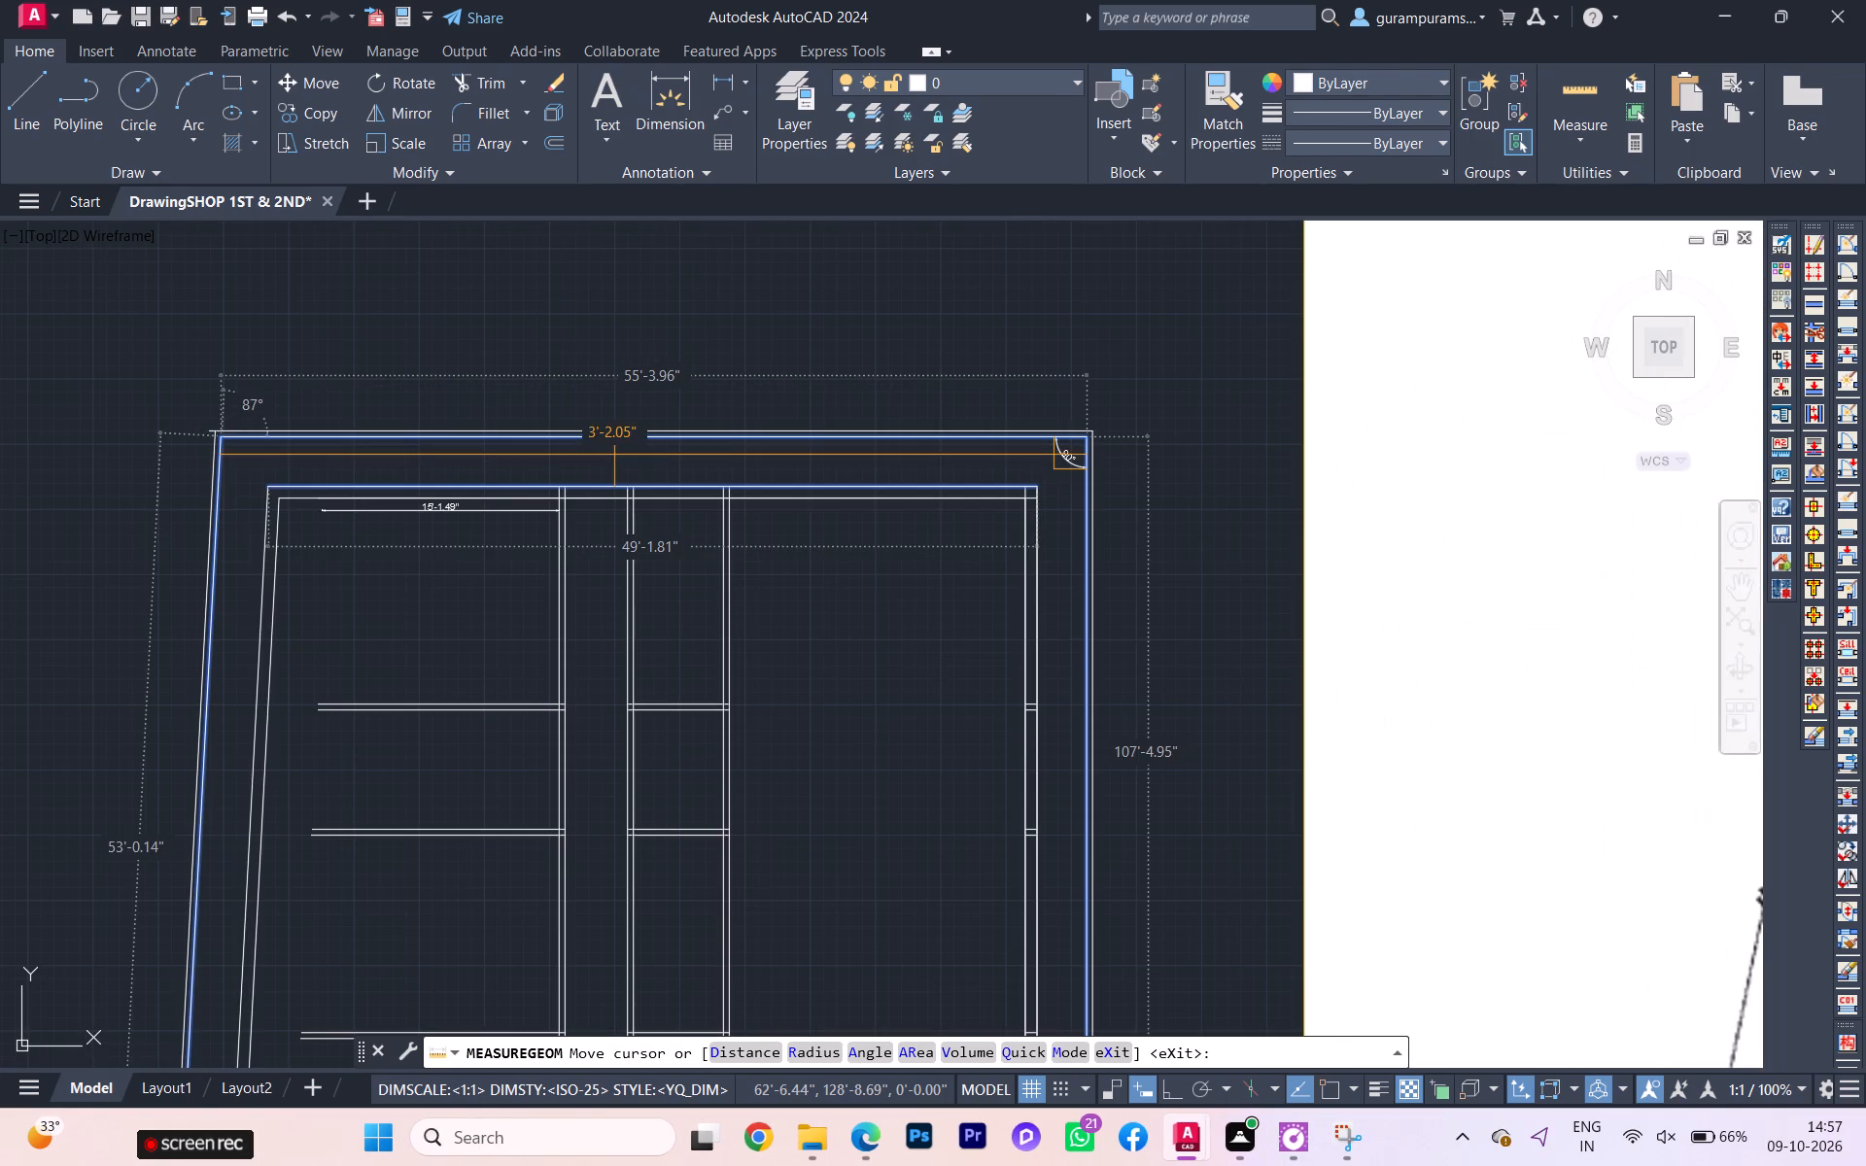
scroll(602, 471, "down", 2)
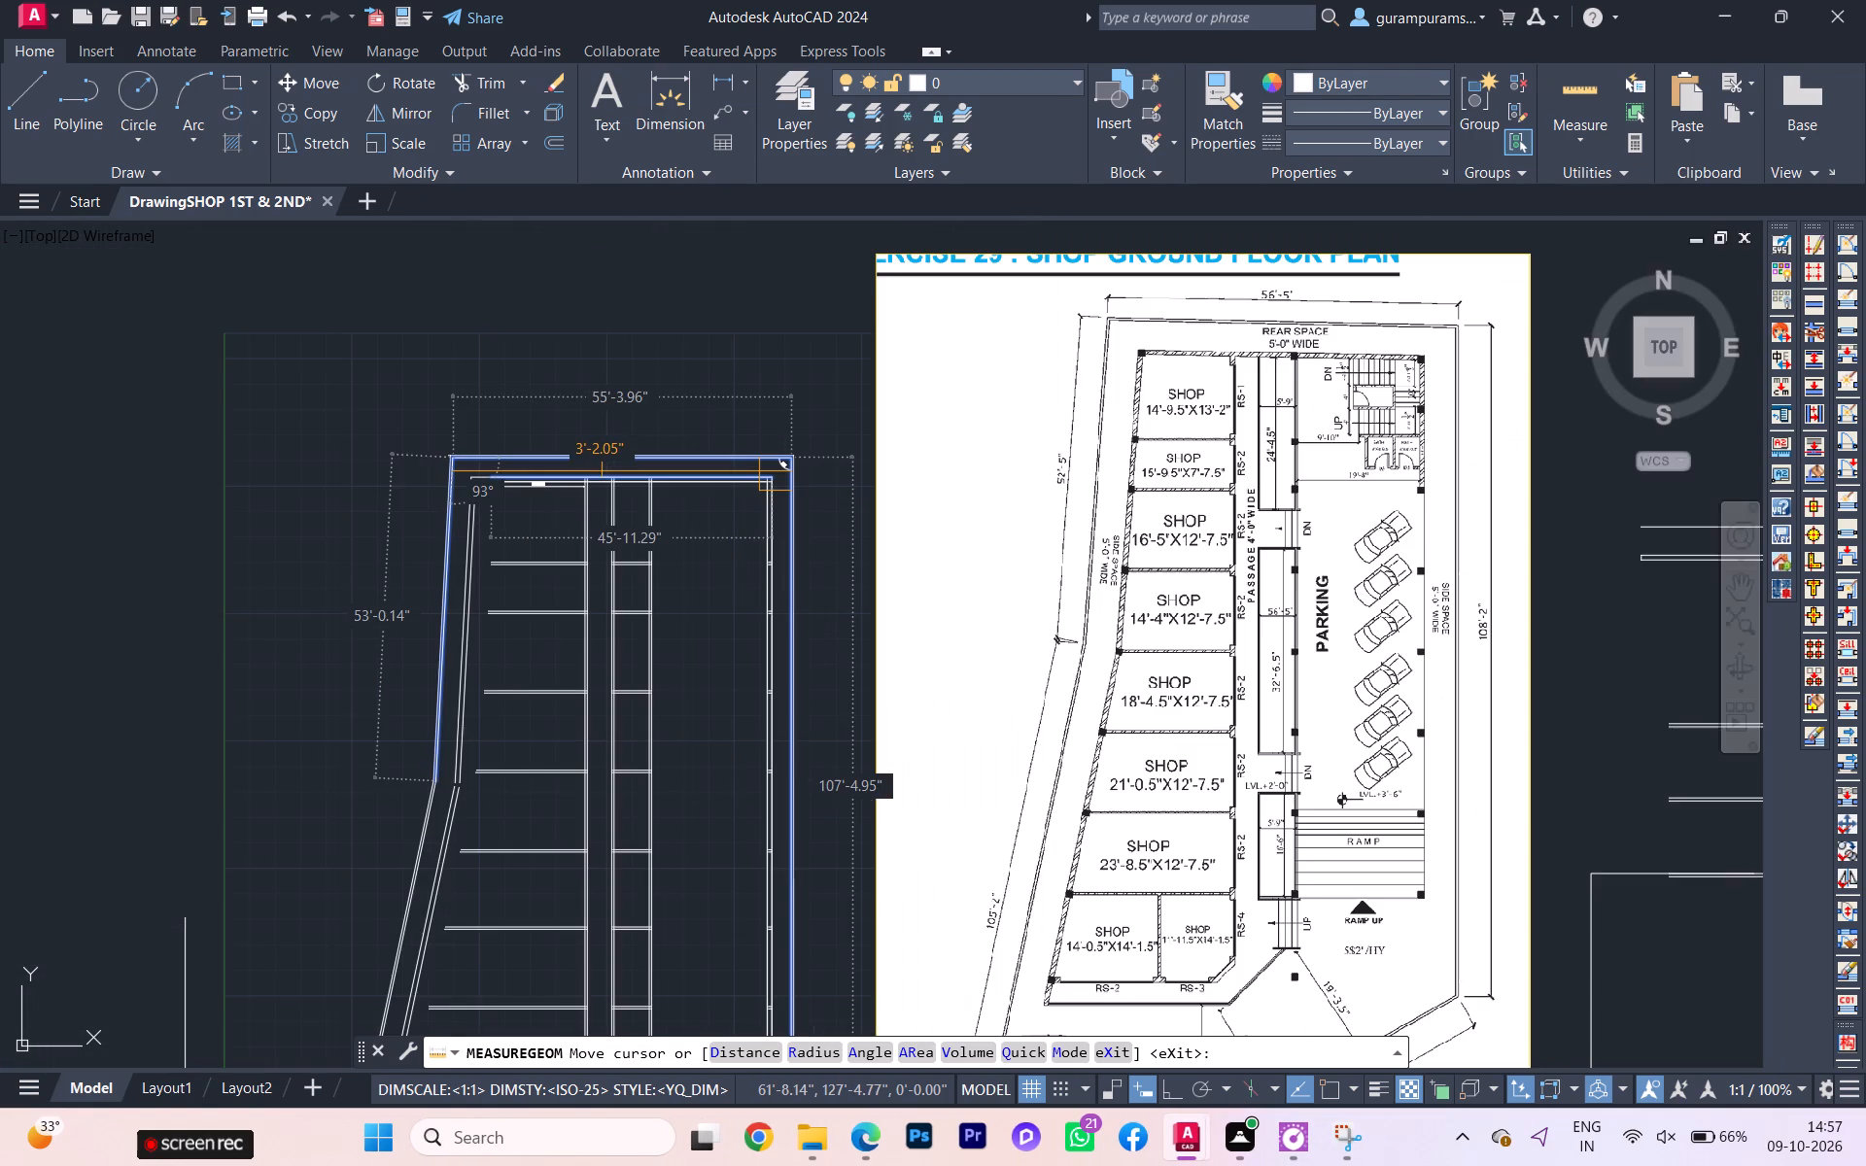
scroll(589, 471, "up", 1)
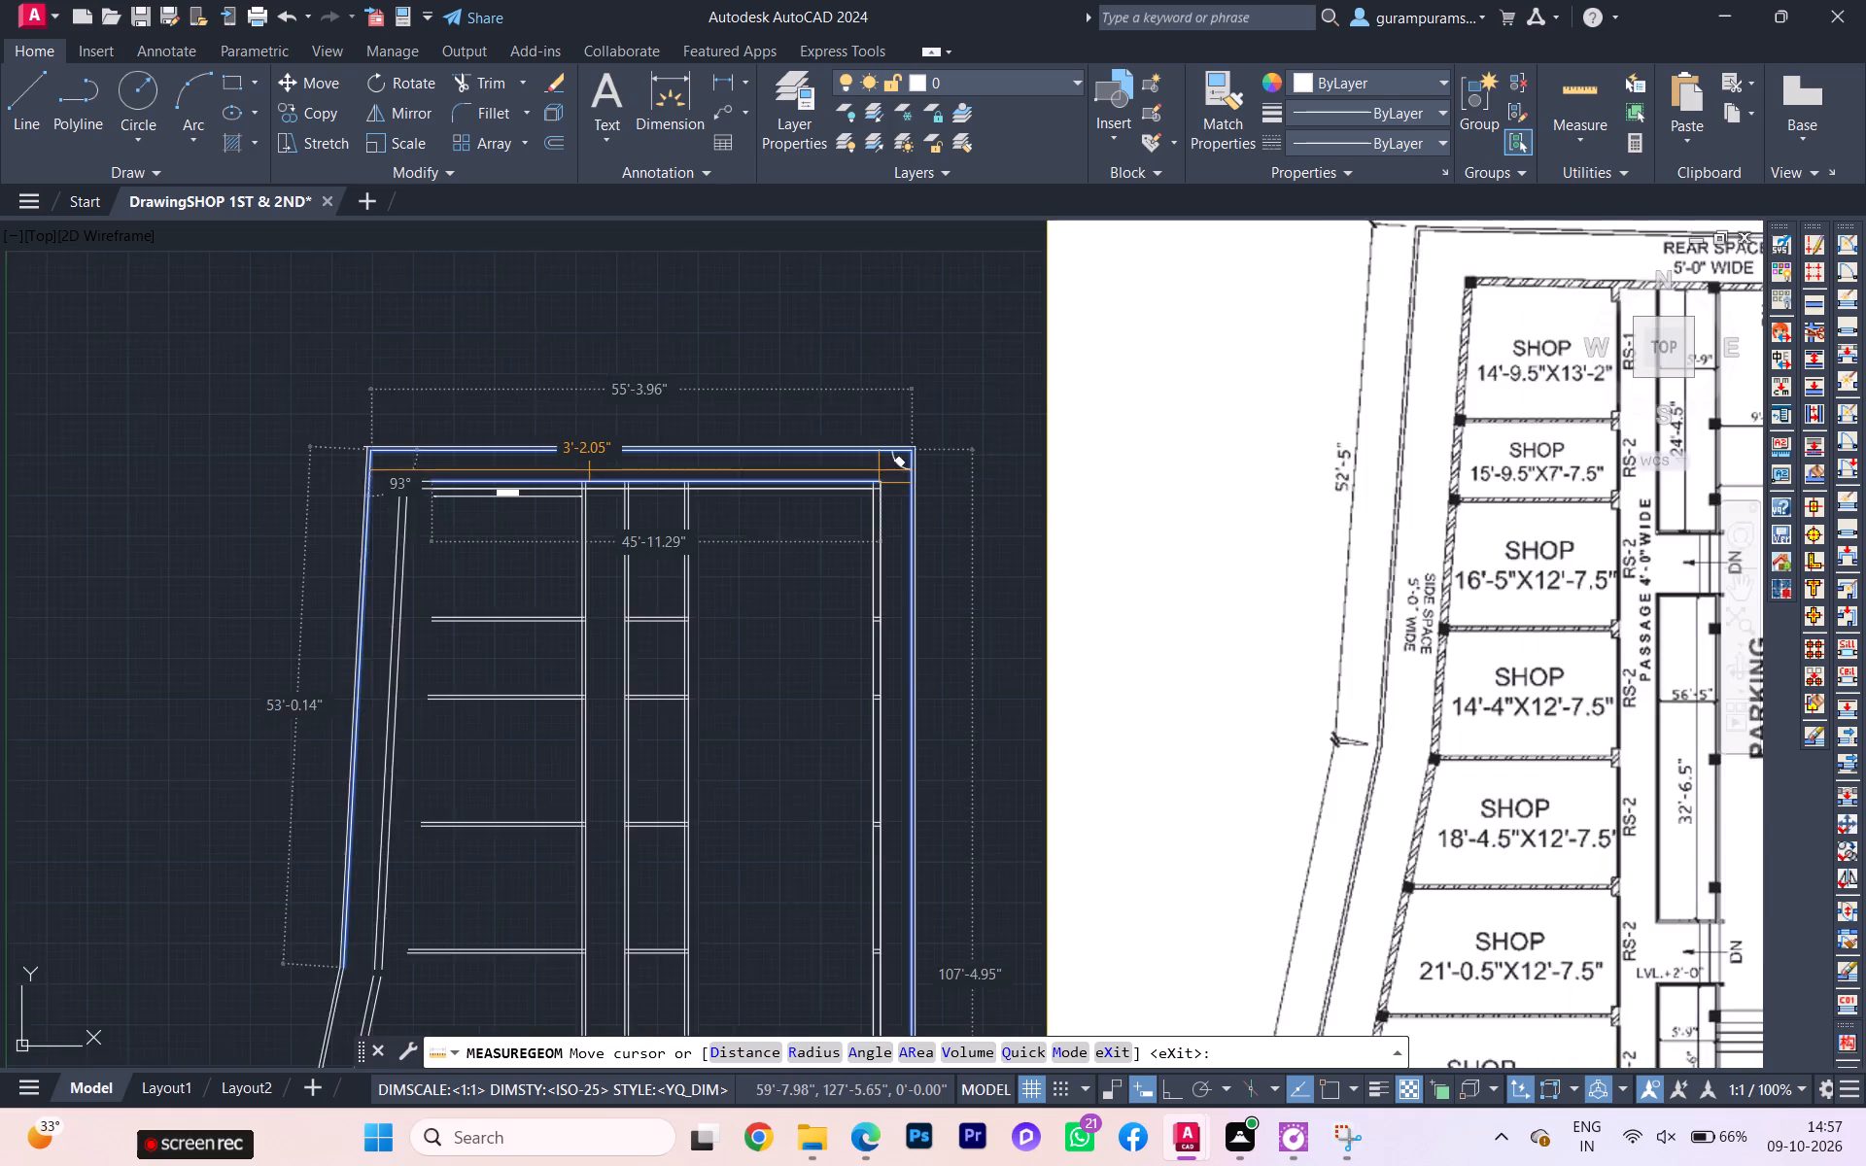
scroll(589, 470, "up", 1)
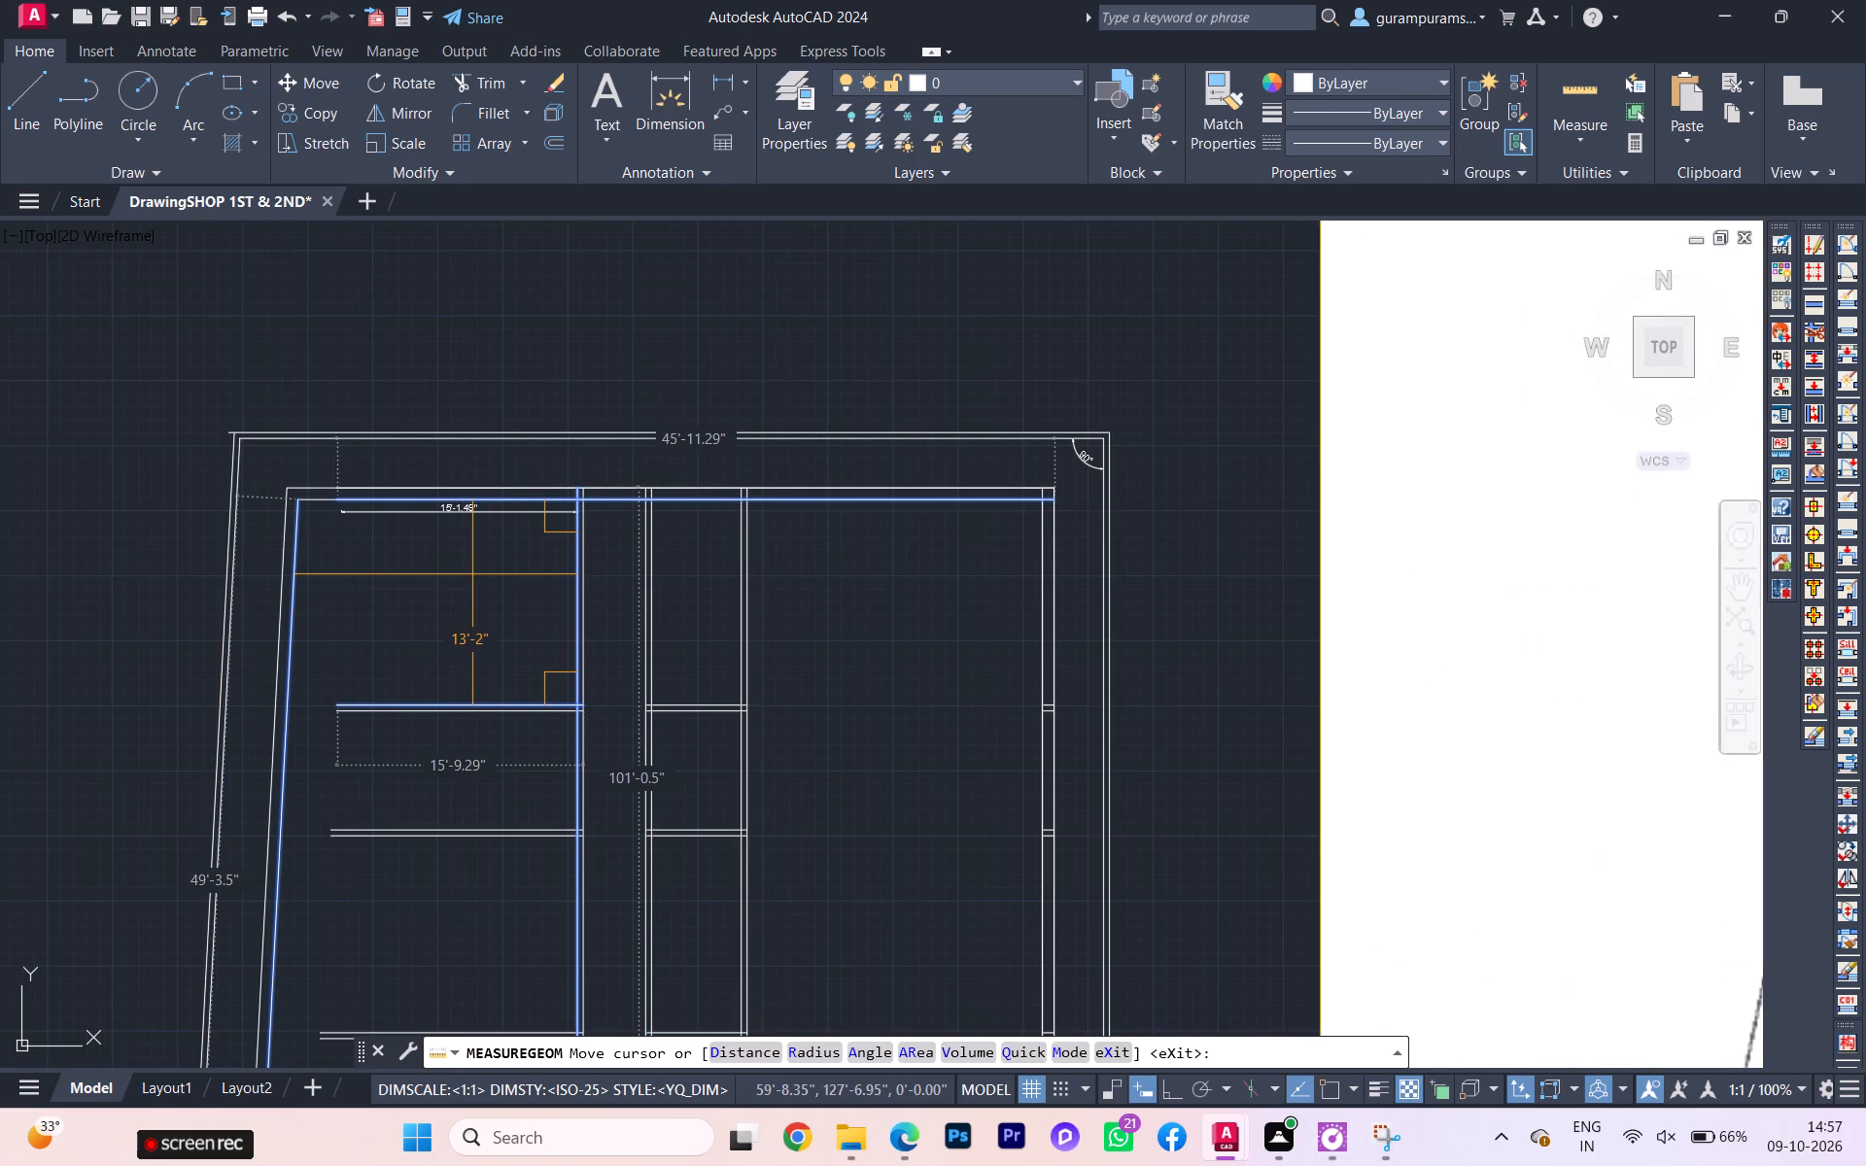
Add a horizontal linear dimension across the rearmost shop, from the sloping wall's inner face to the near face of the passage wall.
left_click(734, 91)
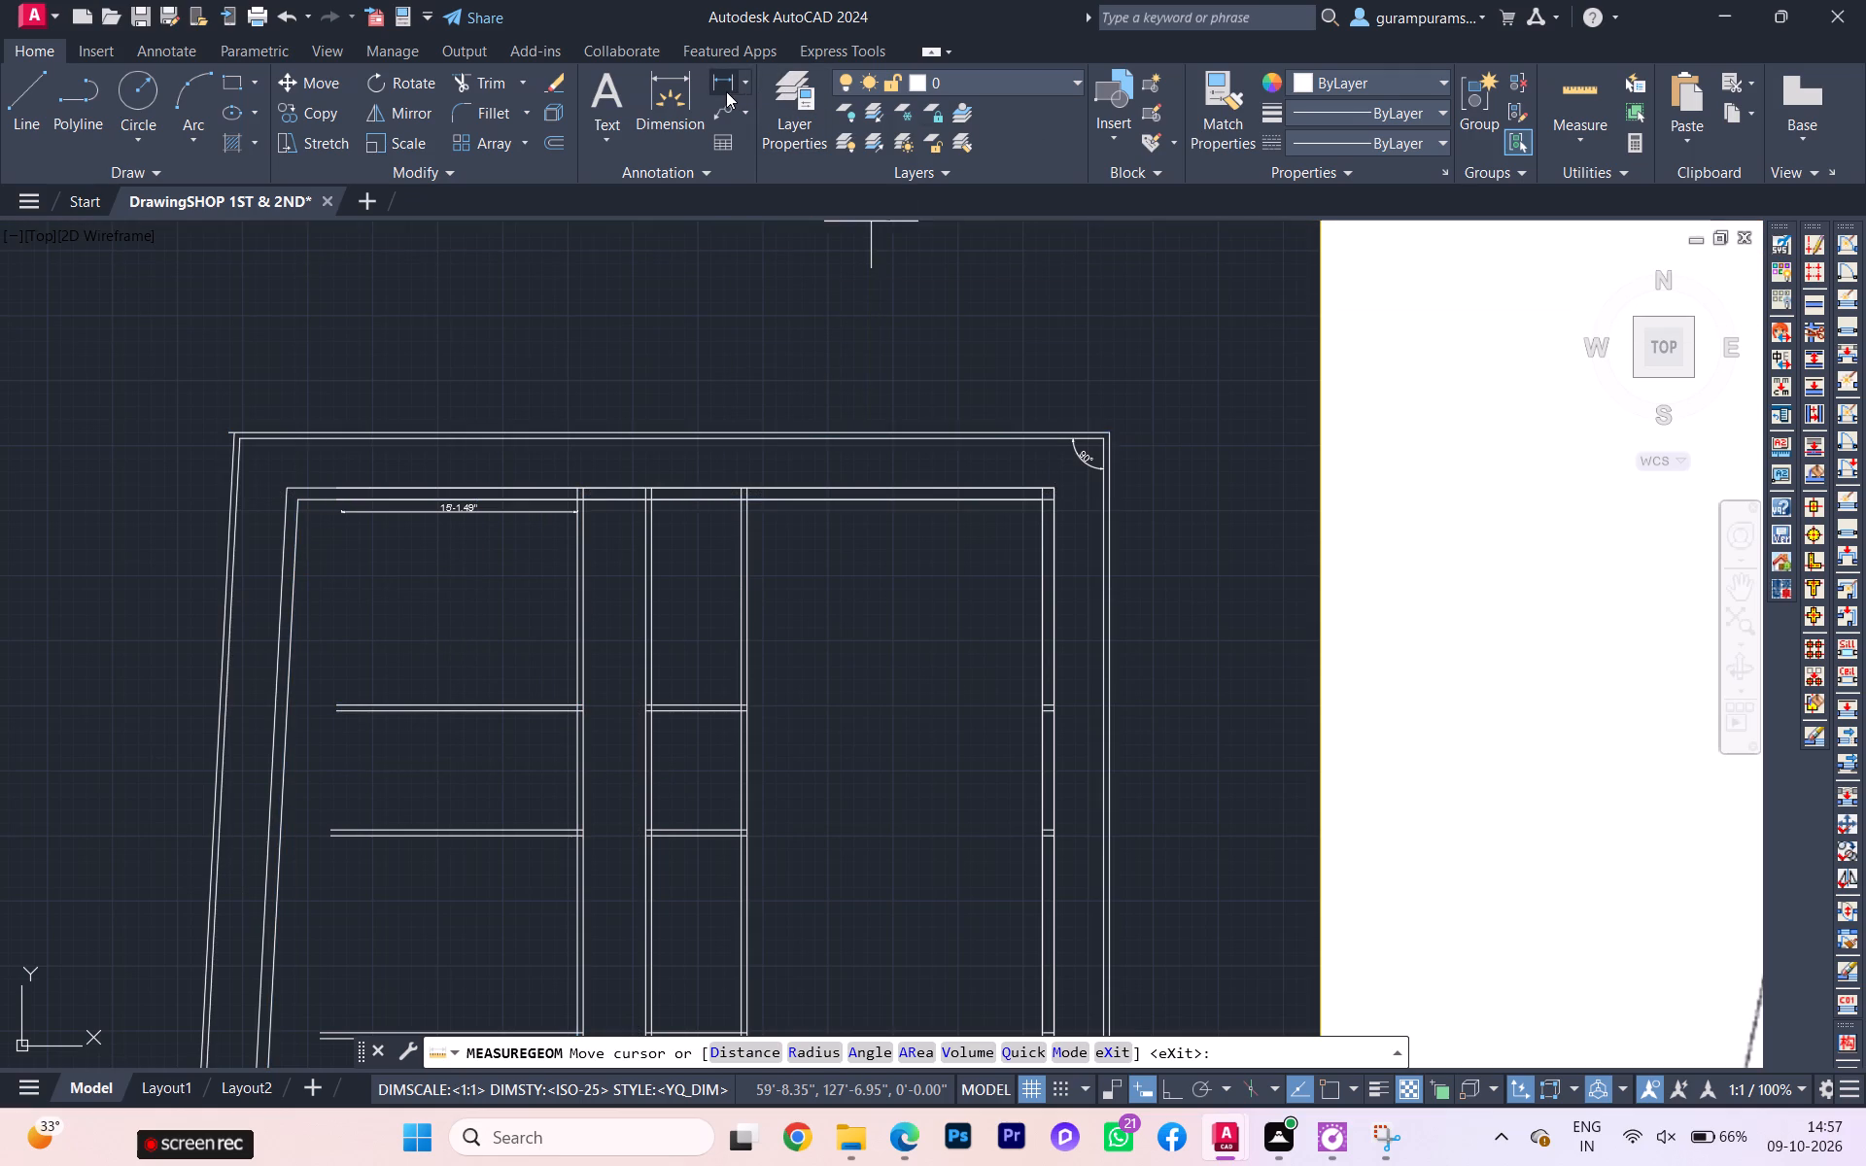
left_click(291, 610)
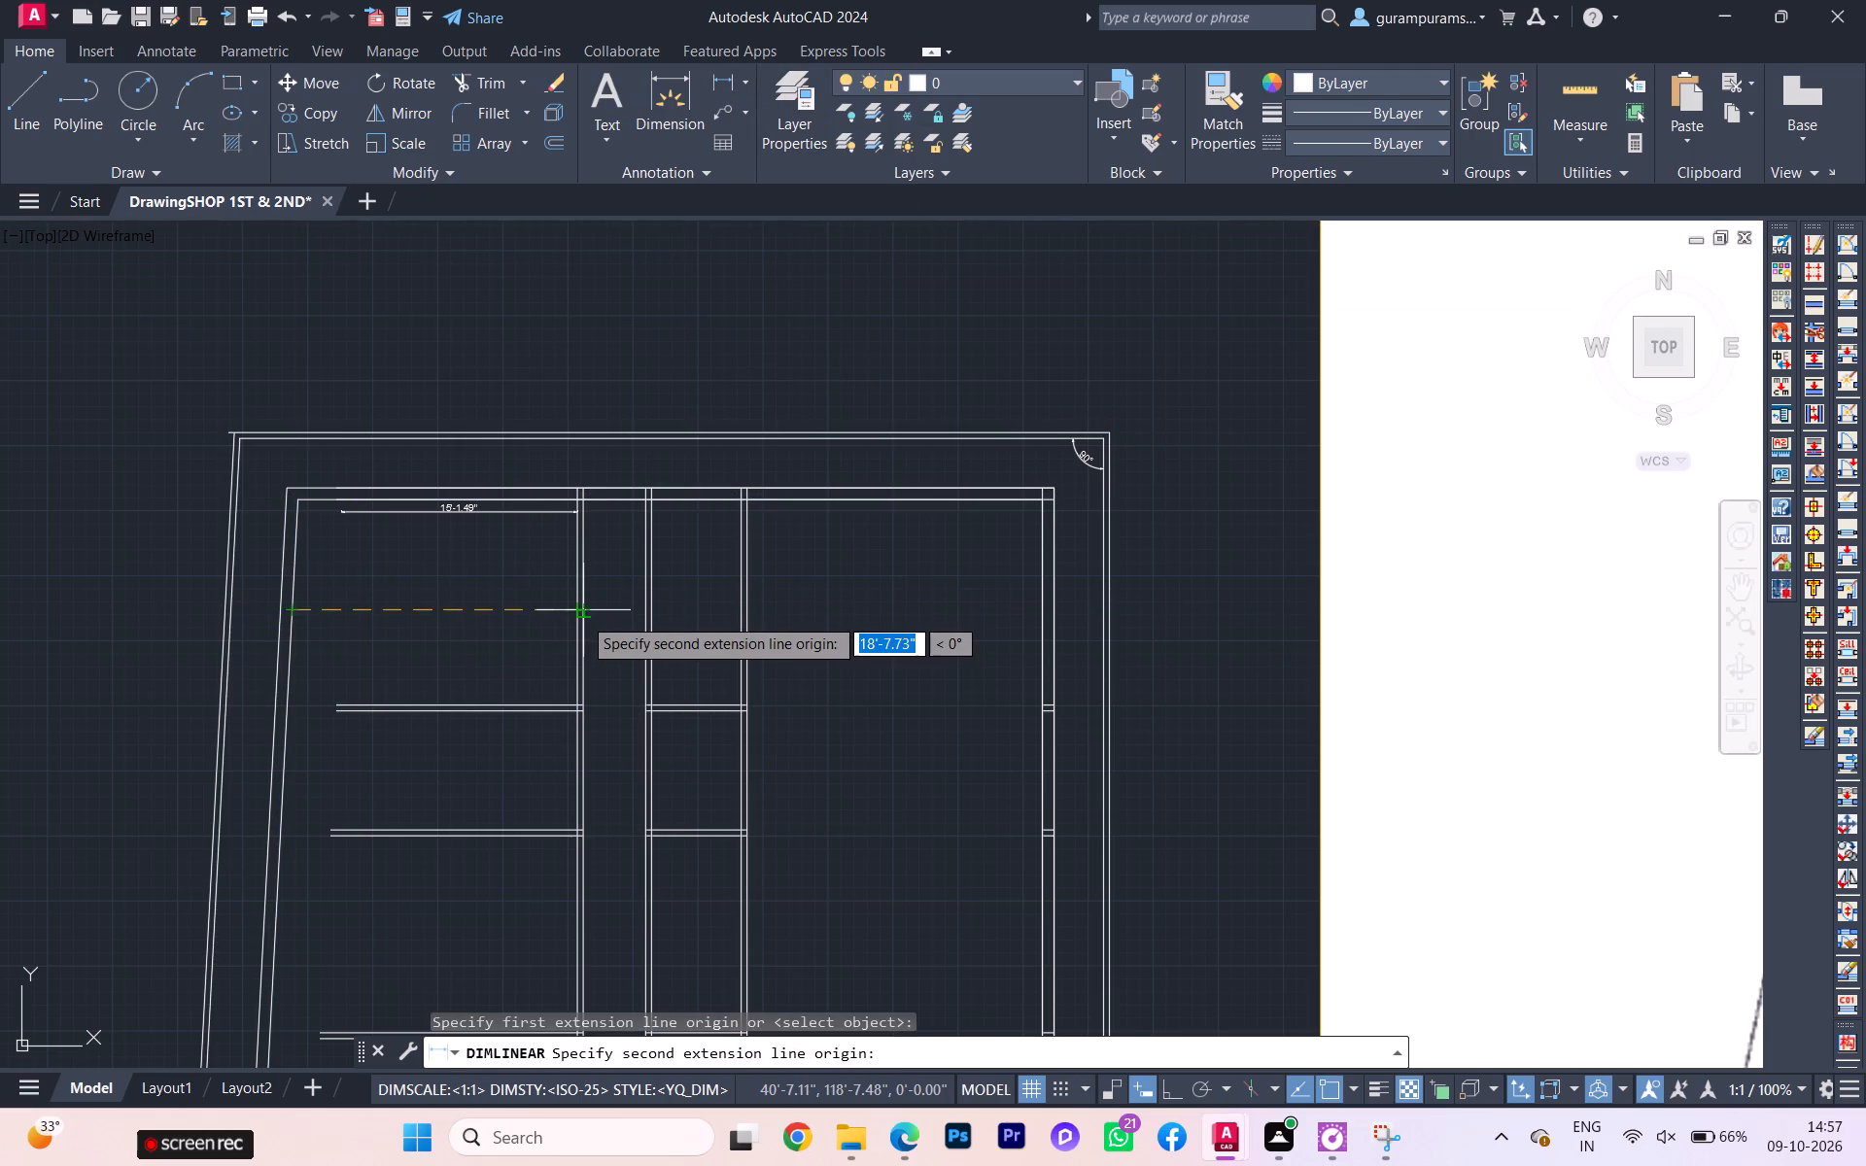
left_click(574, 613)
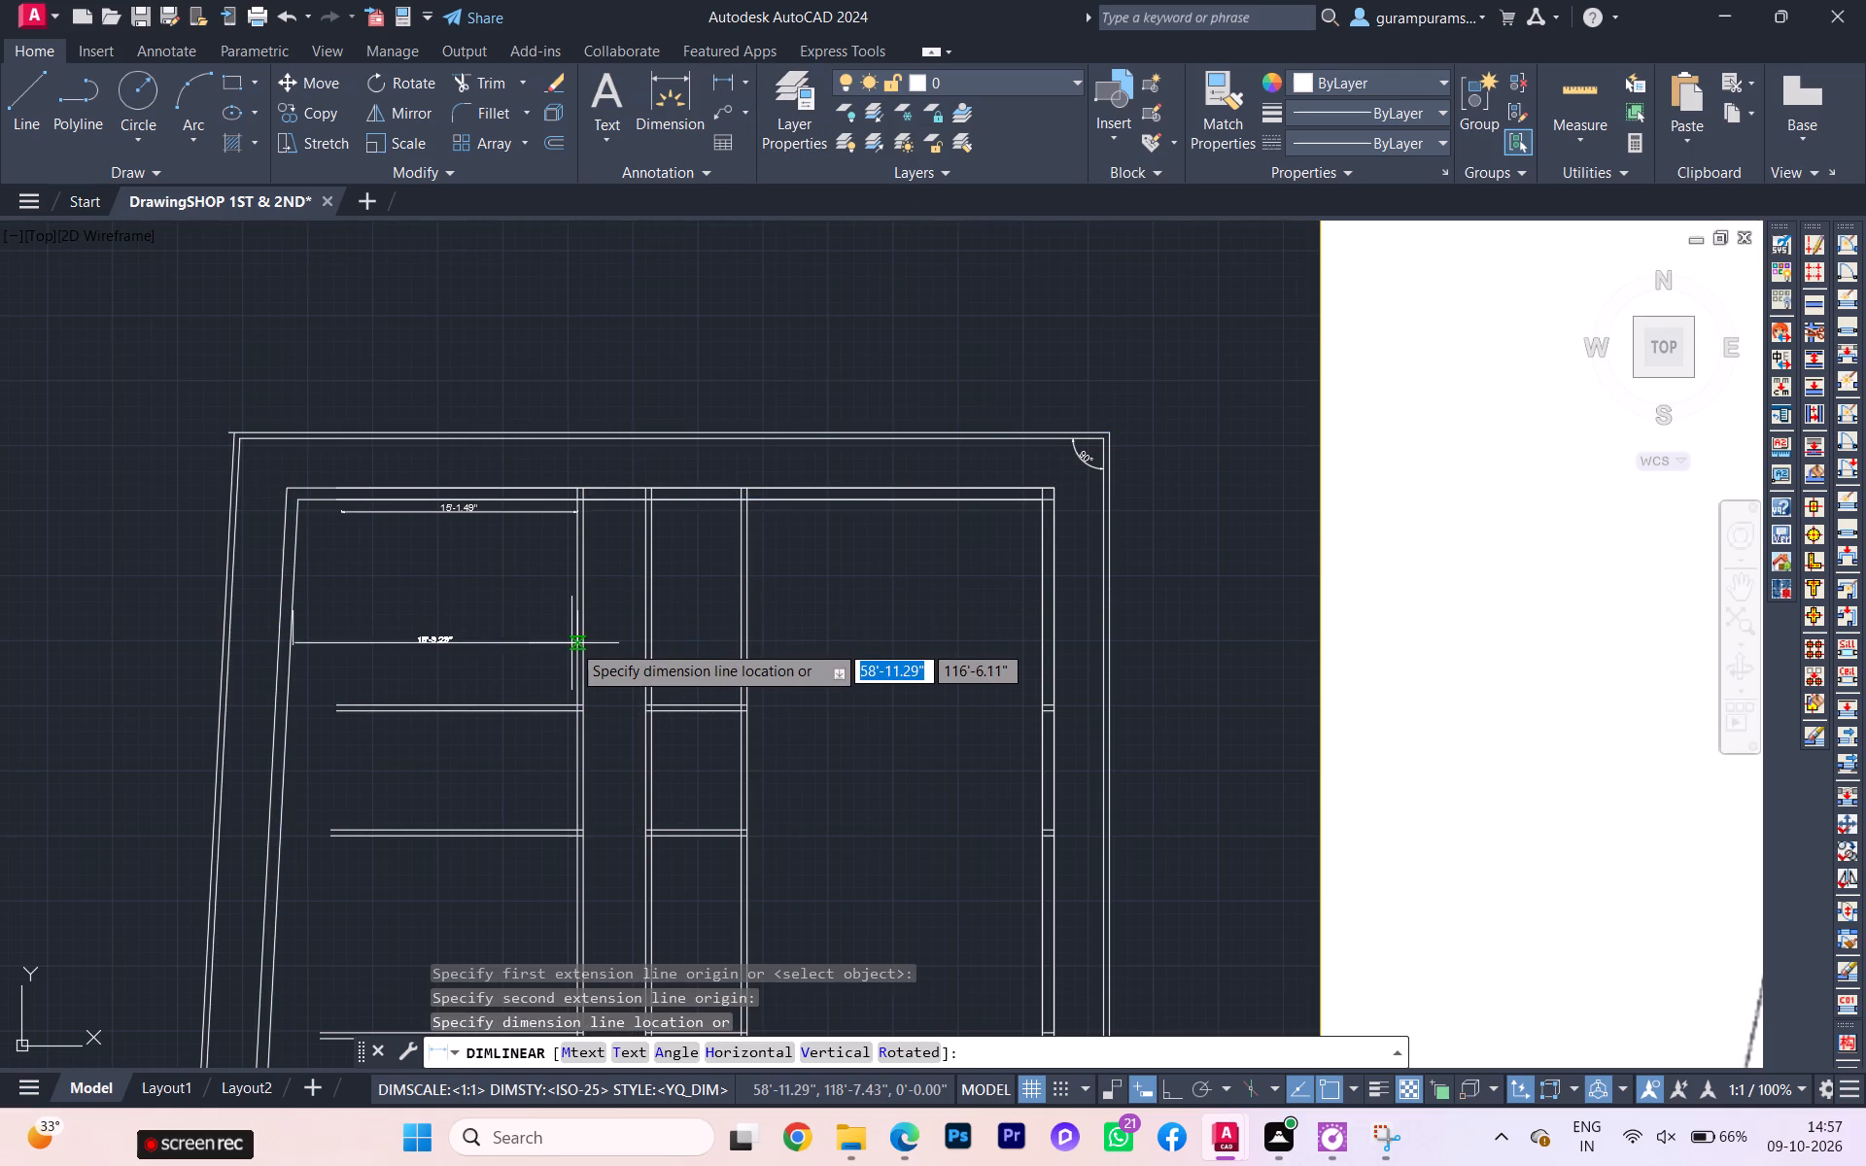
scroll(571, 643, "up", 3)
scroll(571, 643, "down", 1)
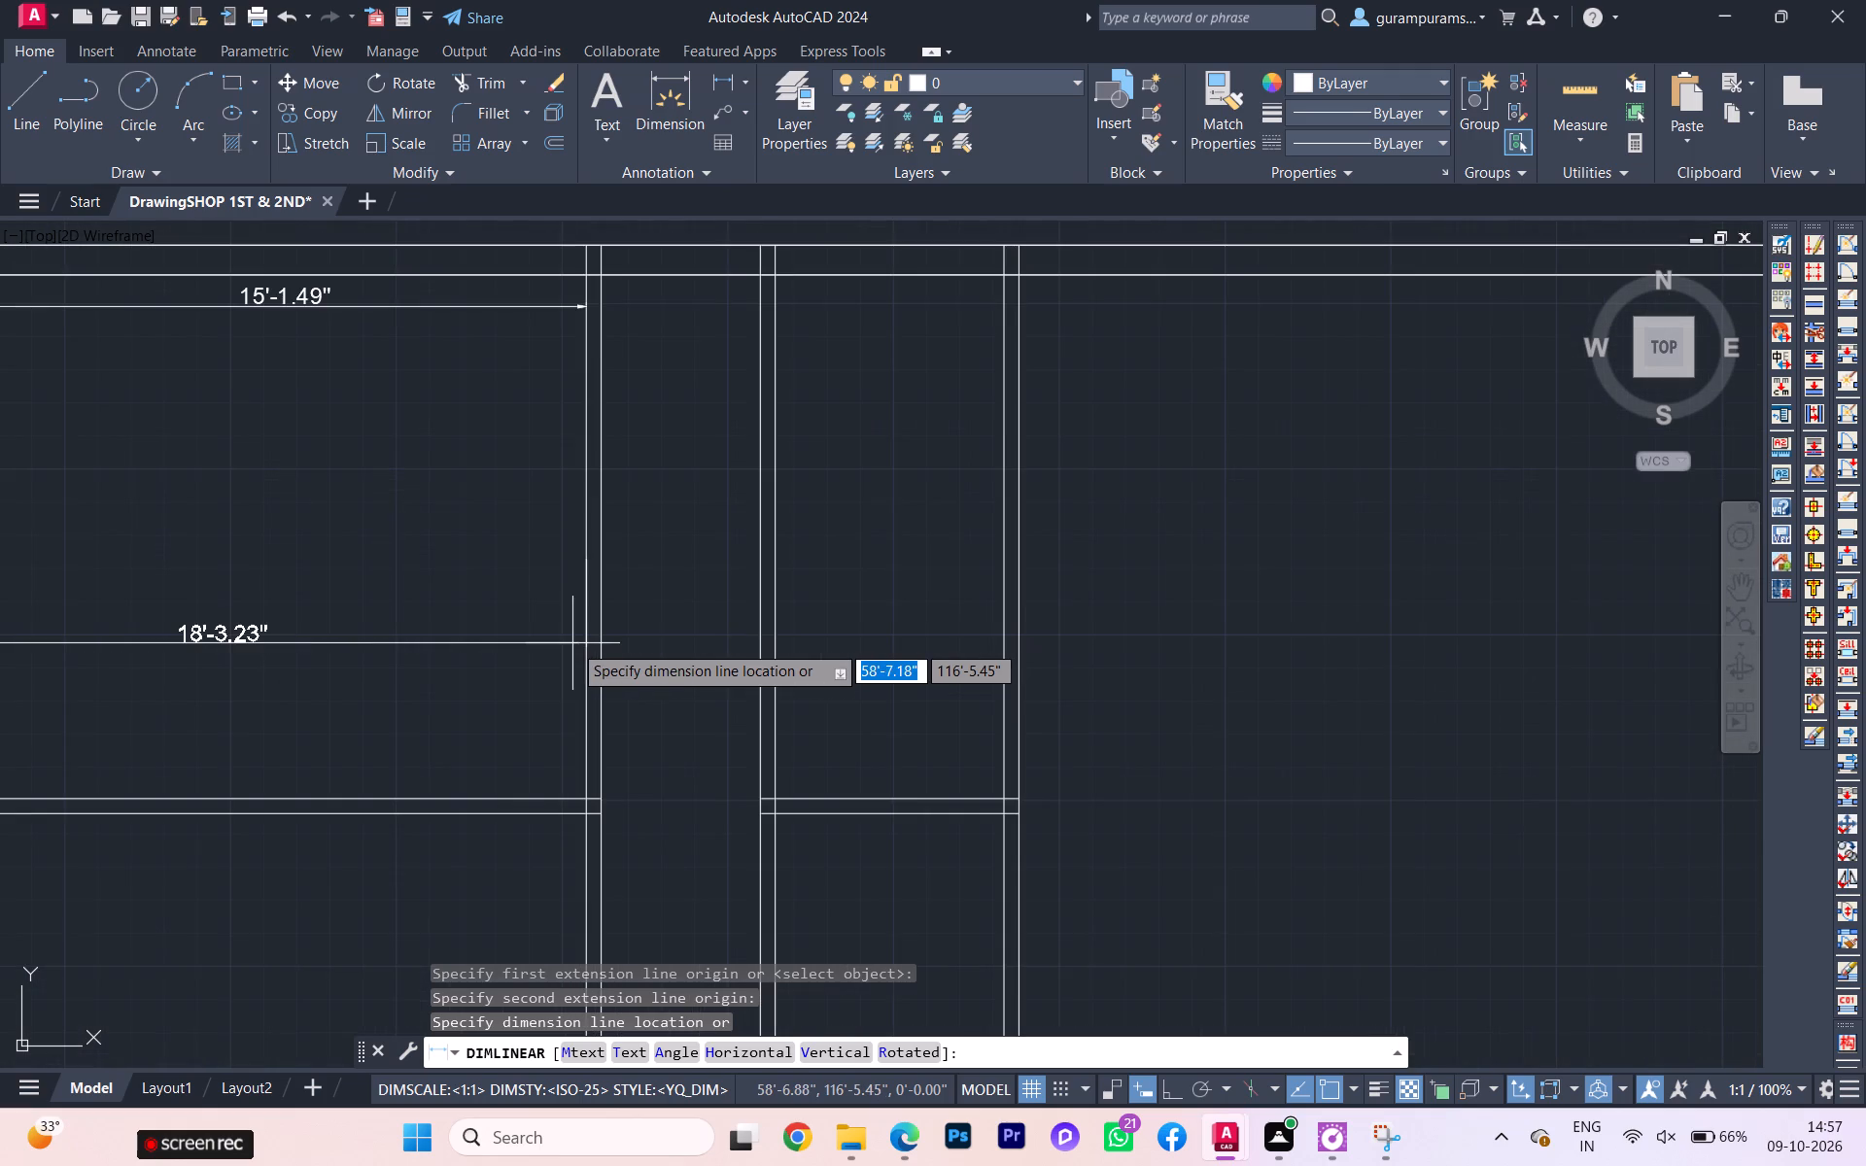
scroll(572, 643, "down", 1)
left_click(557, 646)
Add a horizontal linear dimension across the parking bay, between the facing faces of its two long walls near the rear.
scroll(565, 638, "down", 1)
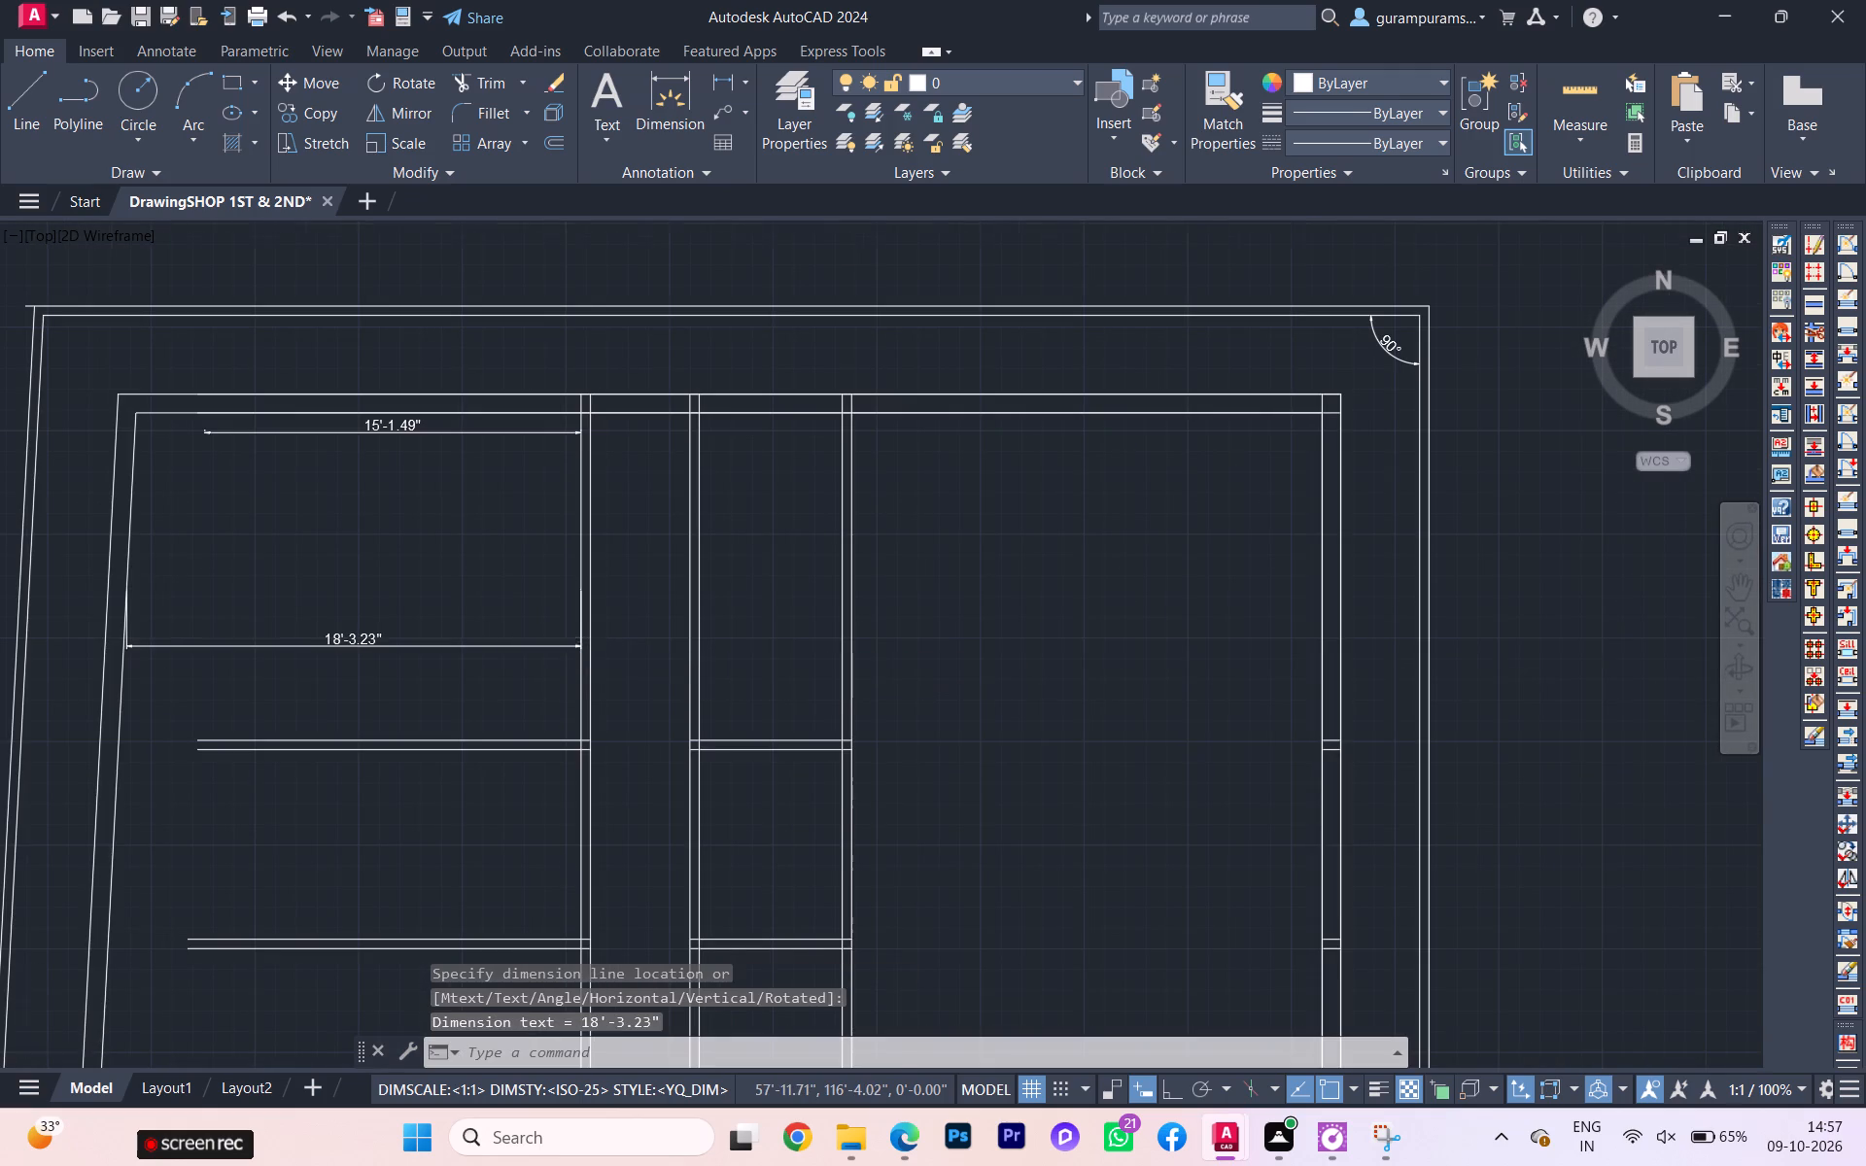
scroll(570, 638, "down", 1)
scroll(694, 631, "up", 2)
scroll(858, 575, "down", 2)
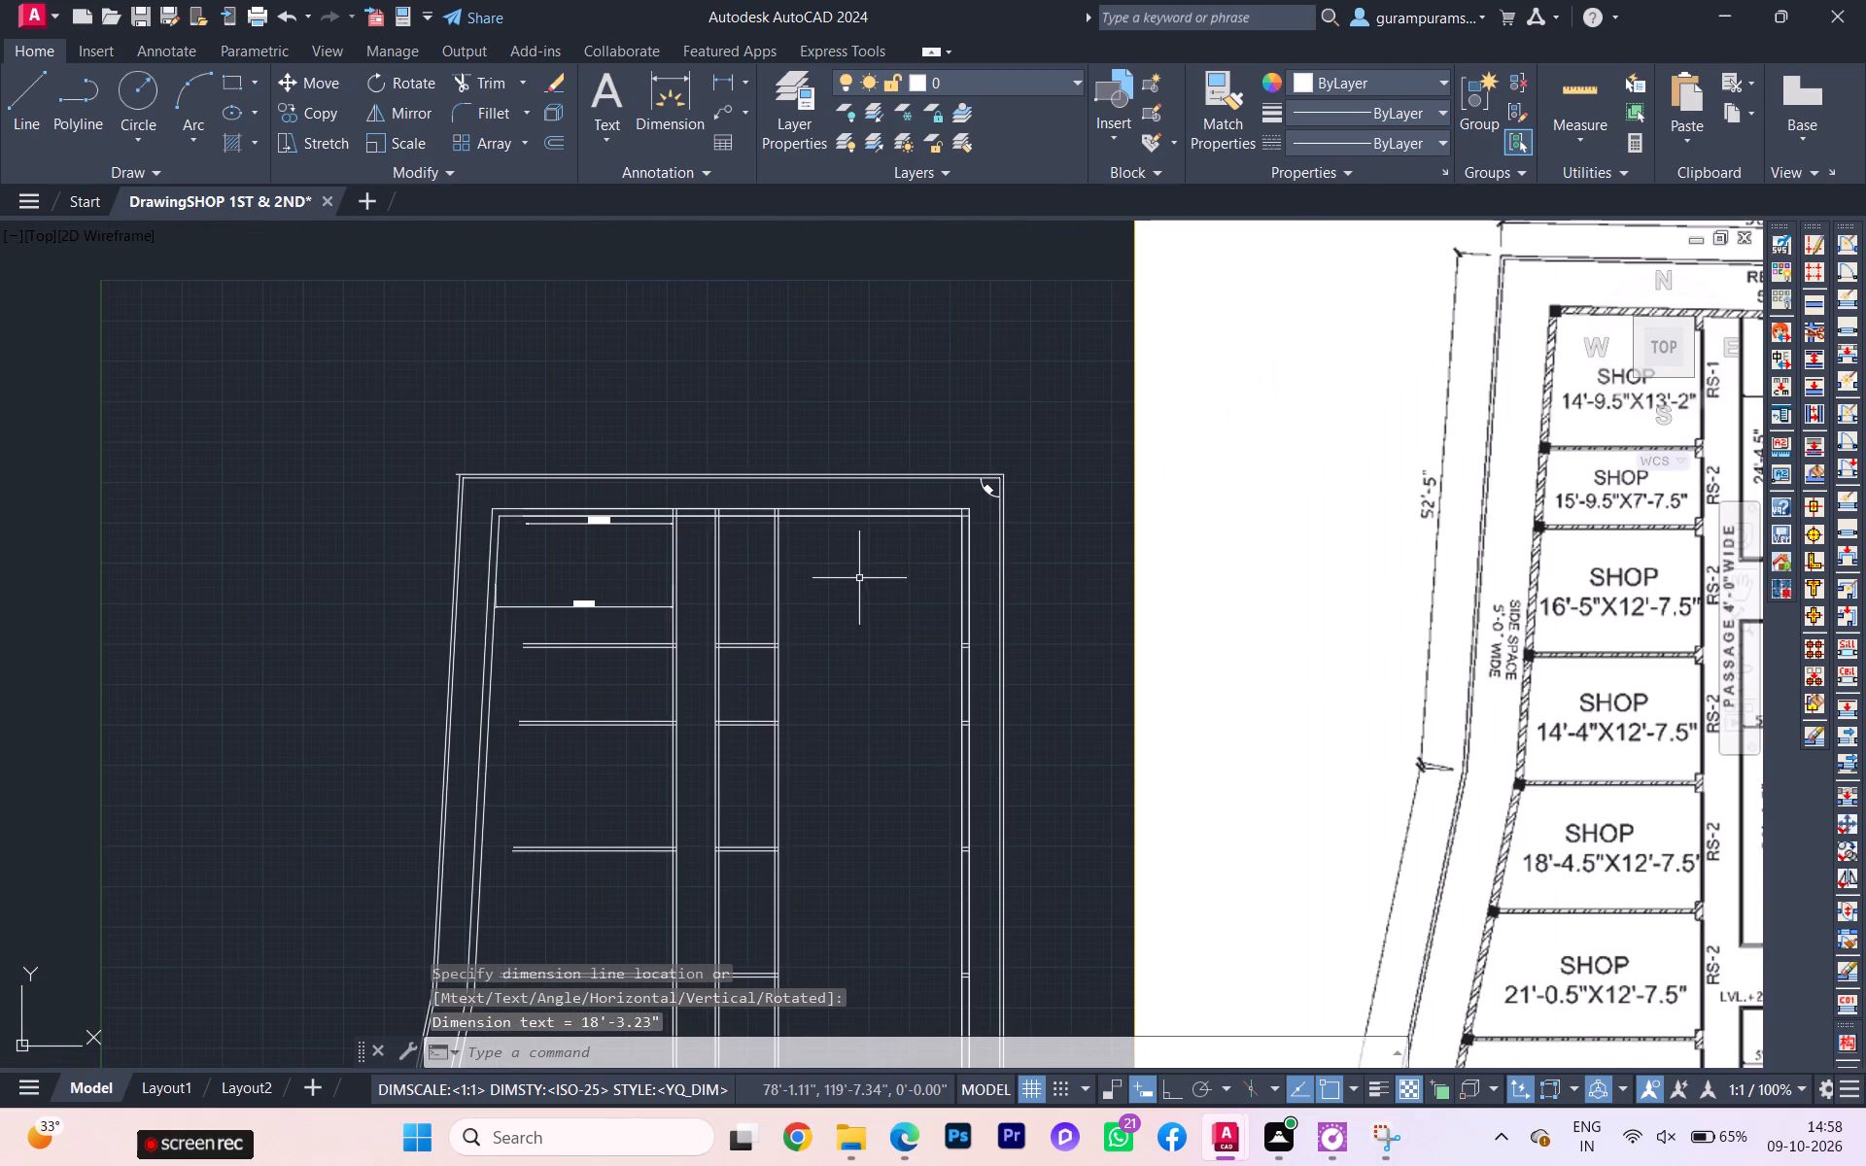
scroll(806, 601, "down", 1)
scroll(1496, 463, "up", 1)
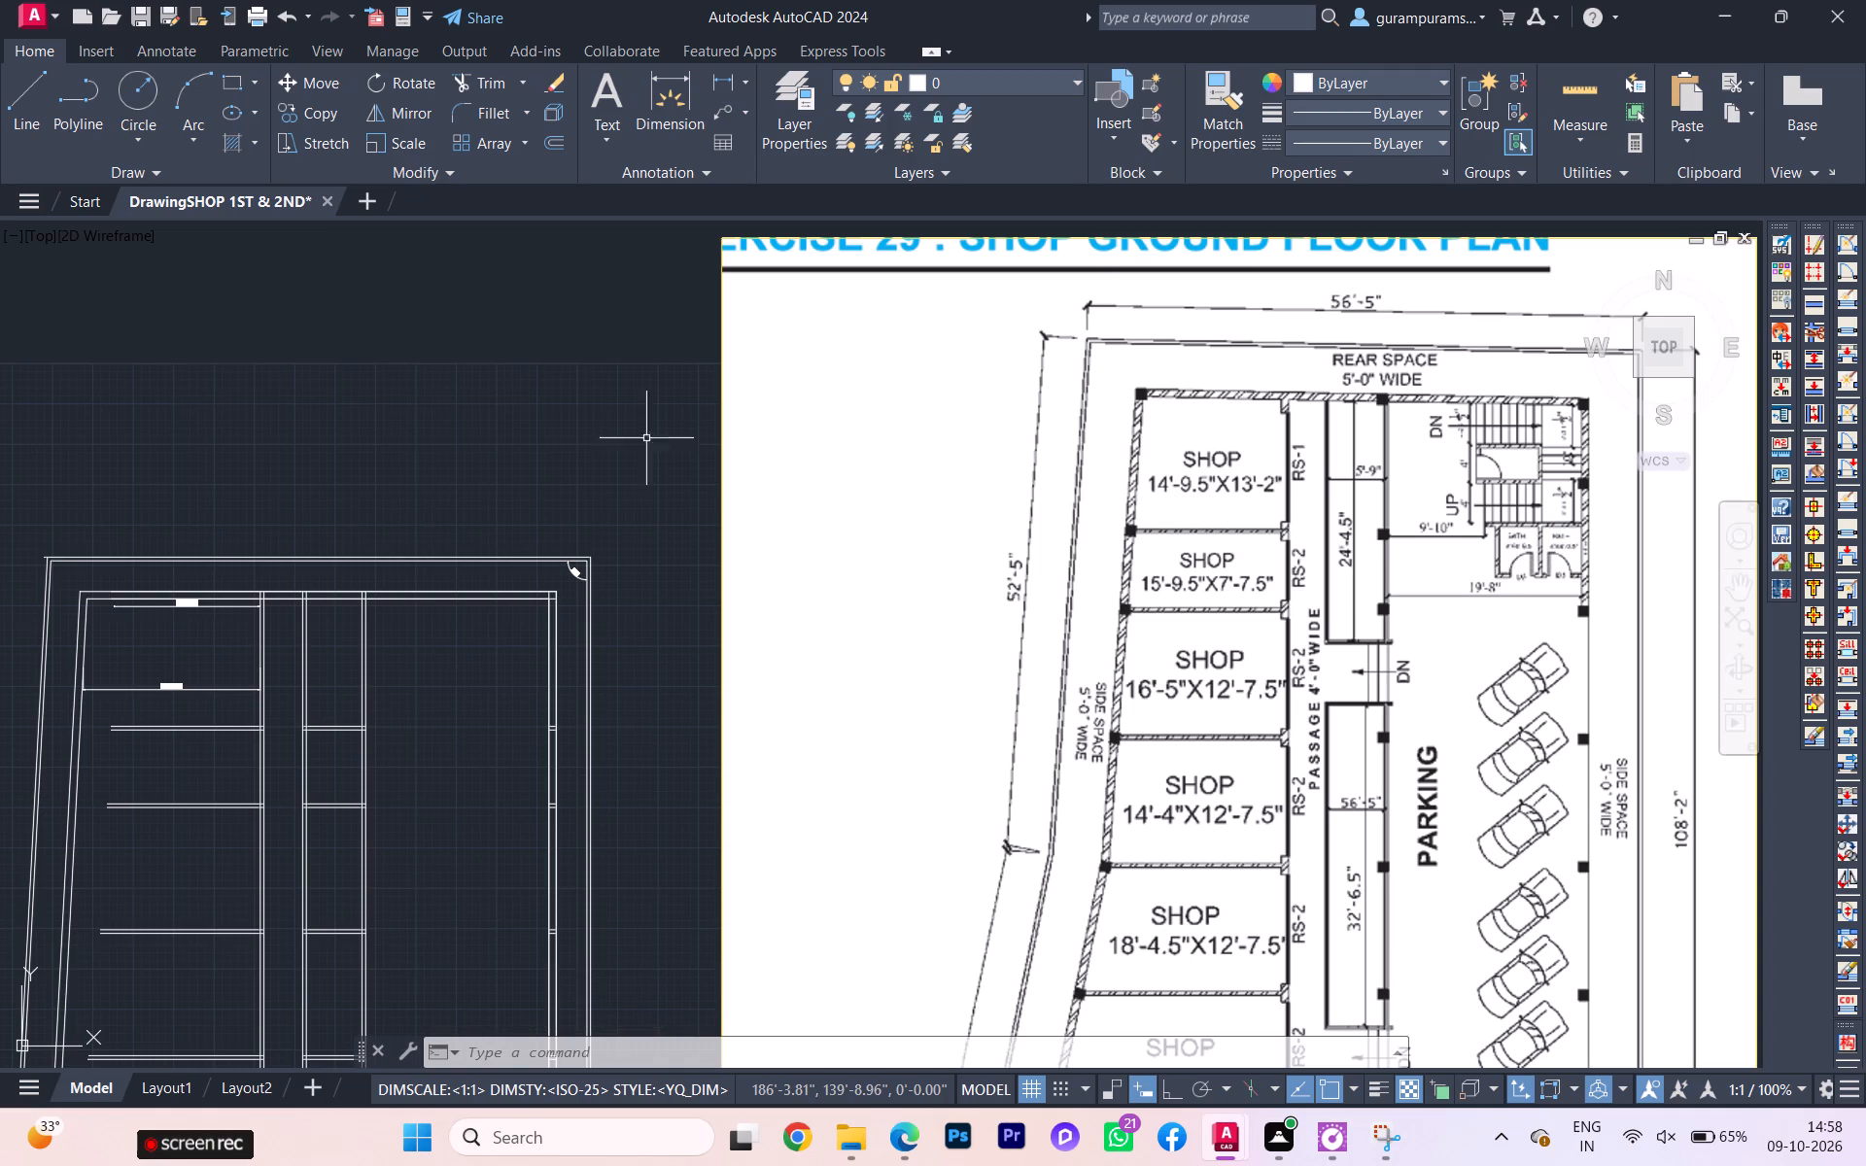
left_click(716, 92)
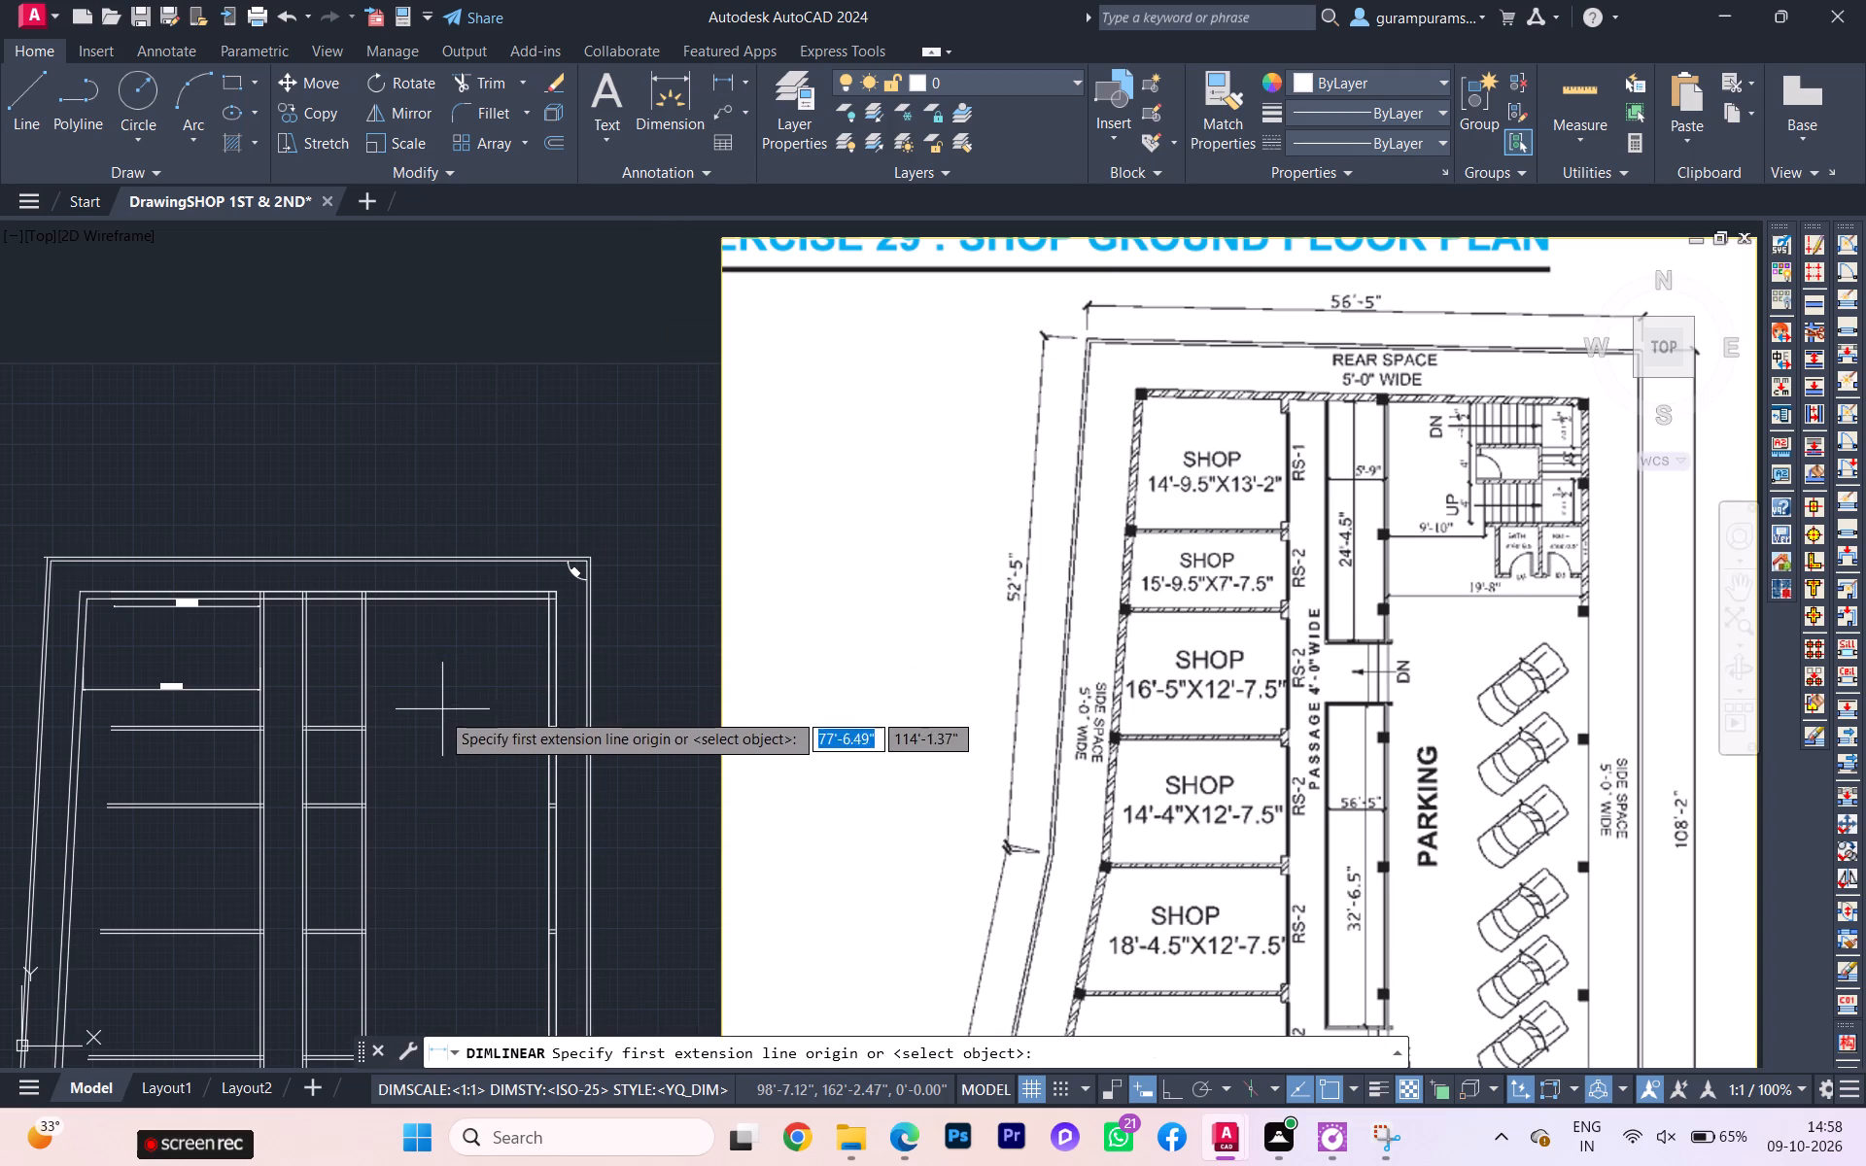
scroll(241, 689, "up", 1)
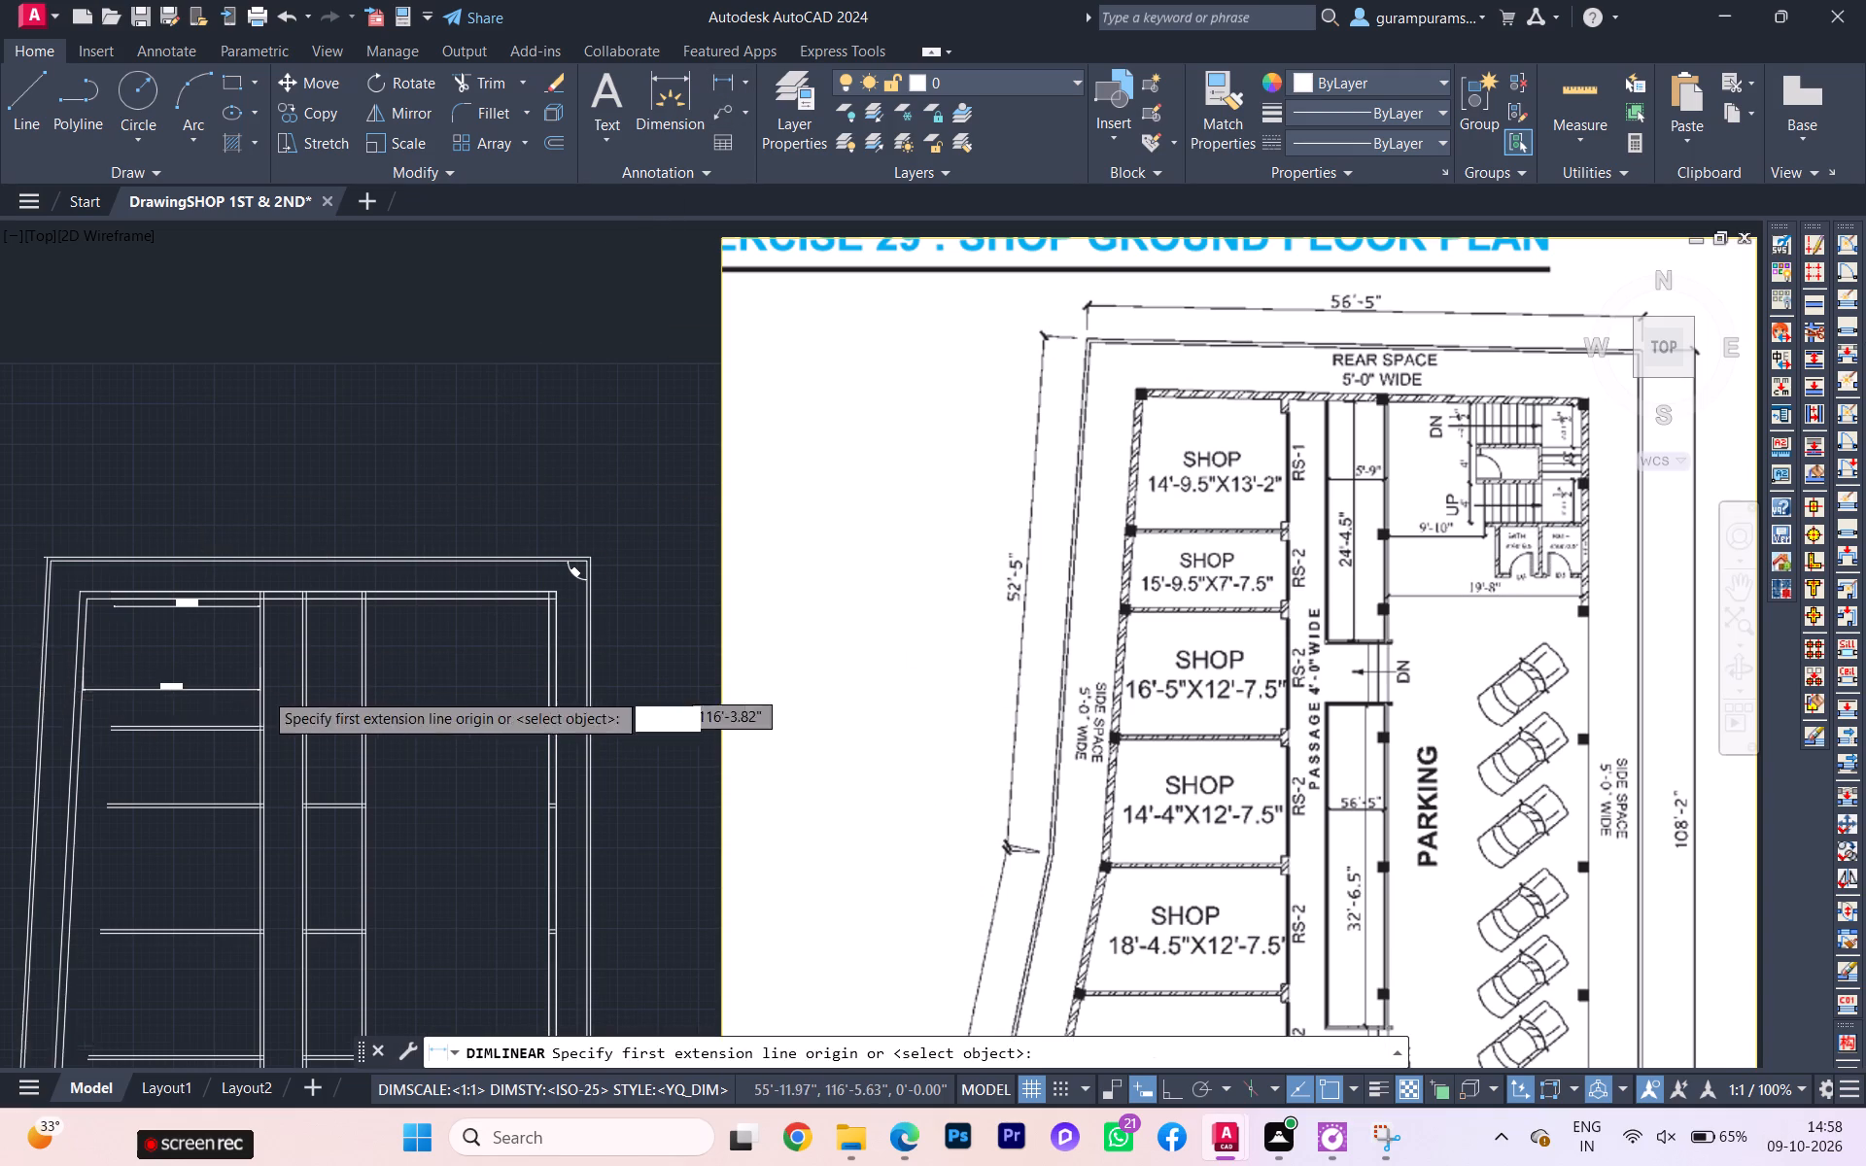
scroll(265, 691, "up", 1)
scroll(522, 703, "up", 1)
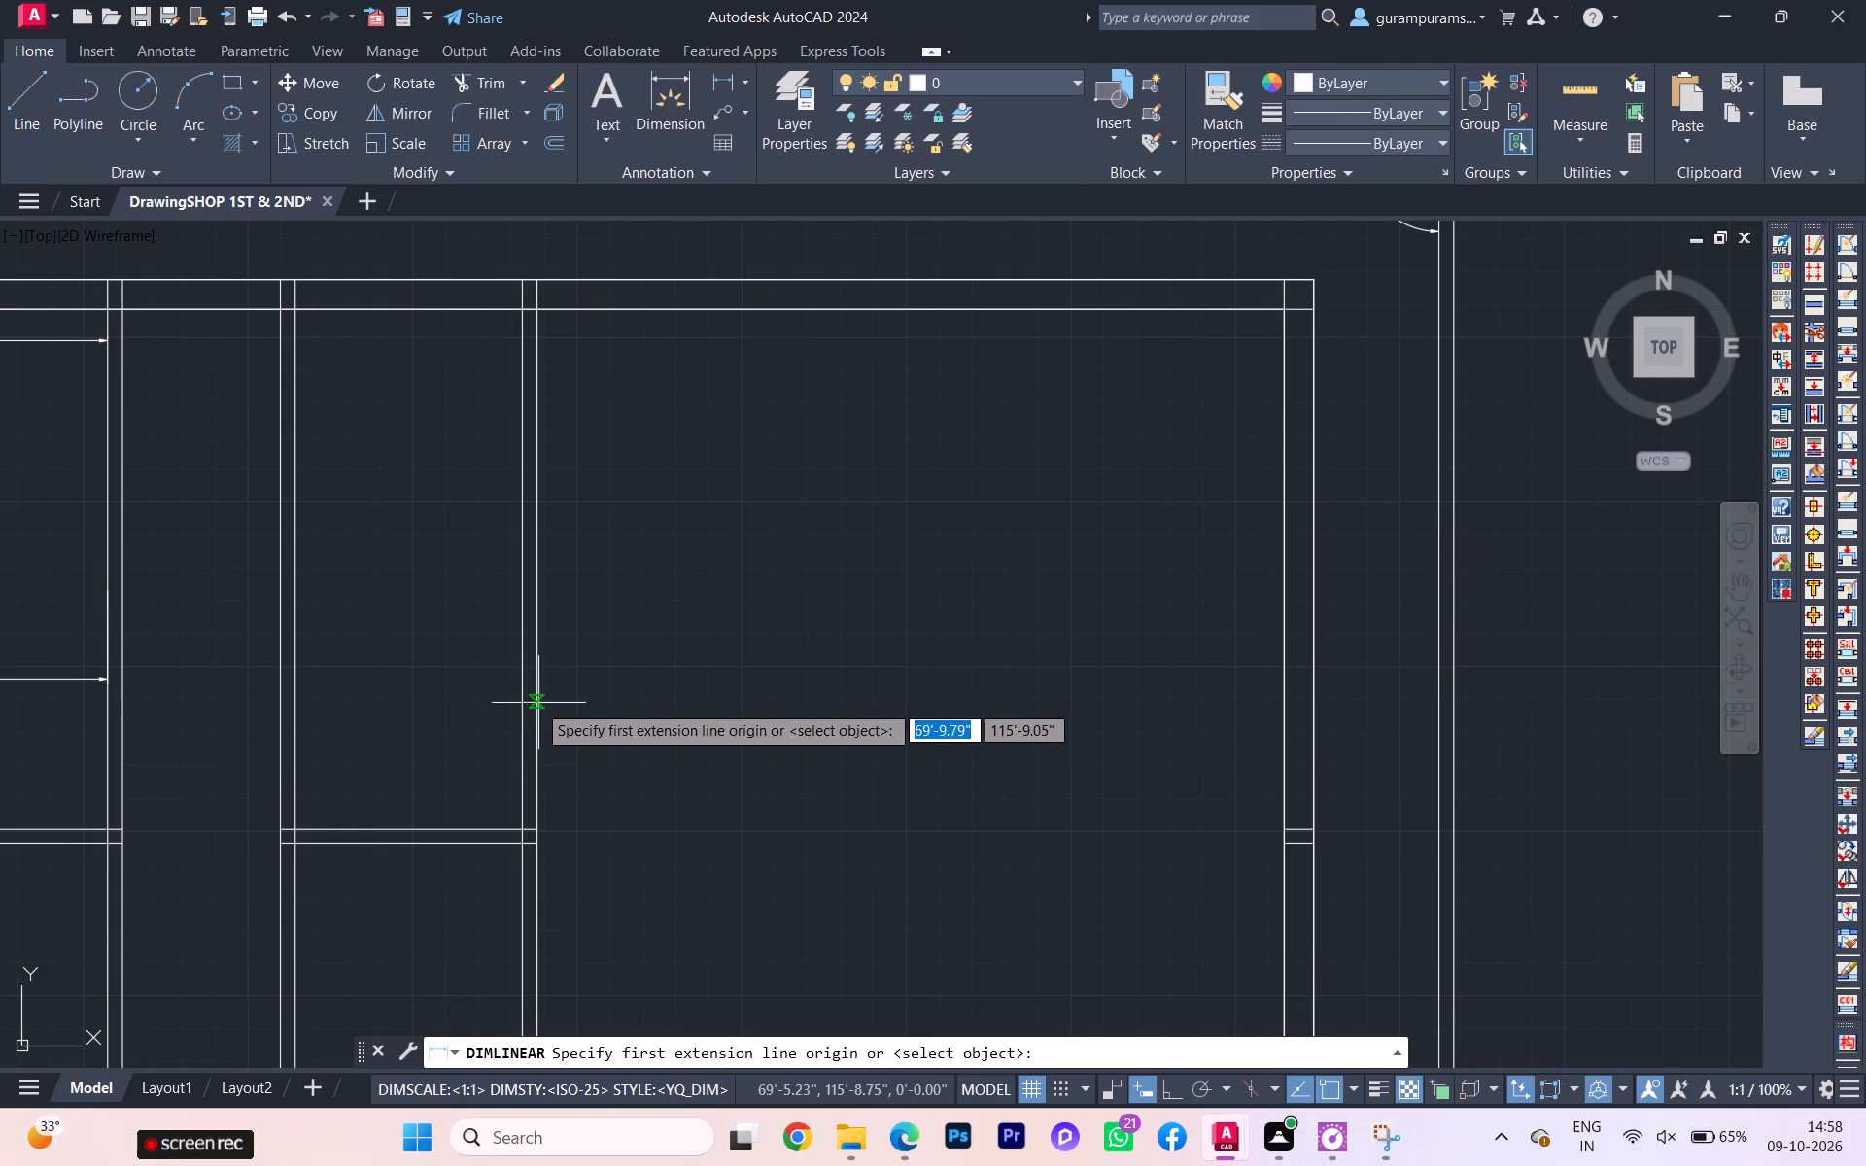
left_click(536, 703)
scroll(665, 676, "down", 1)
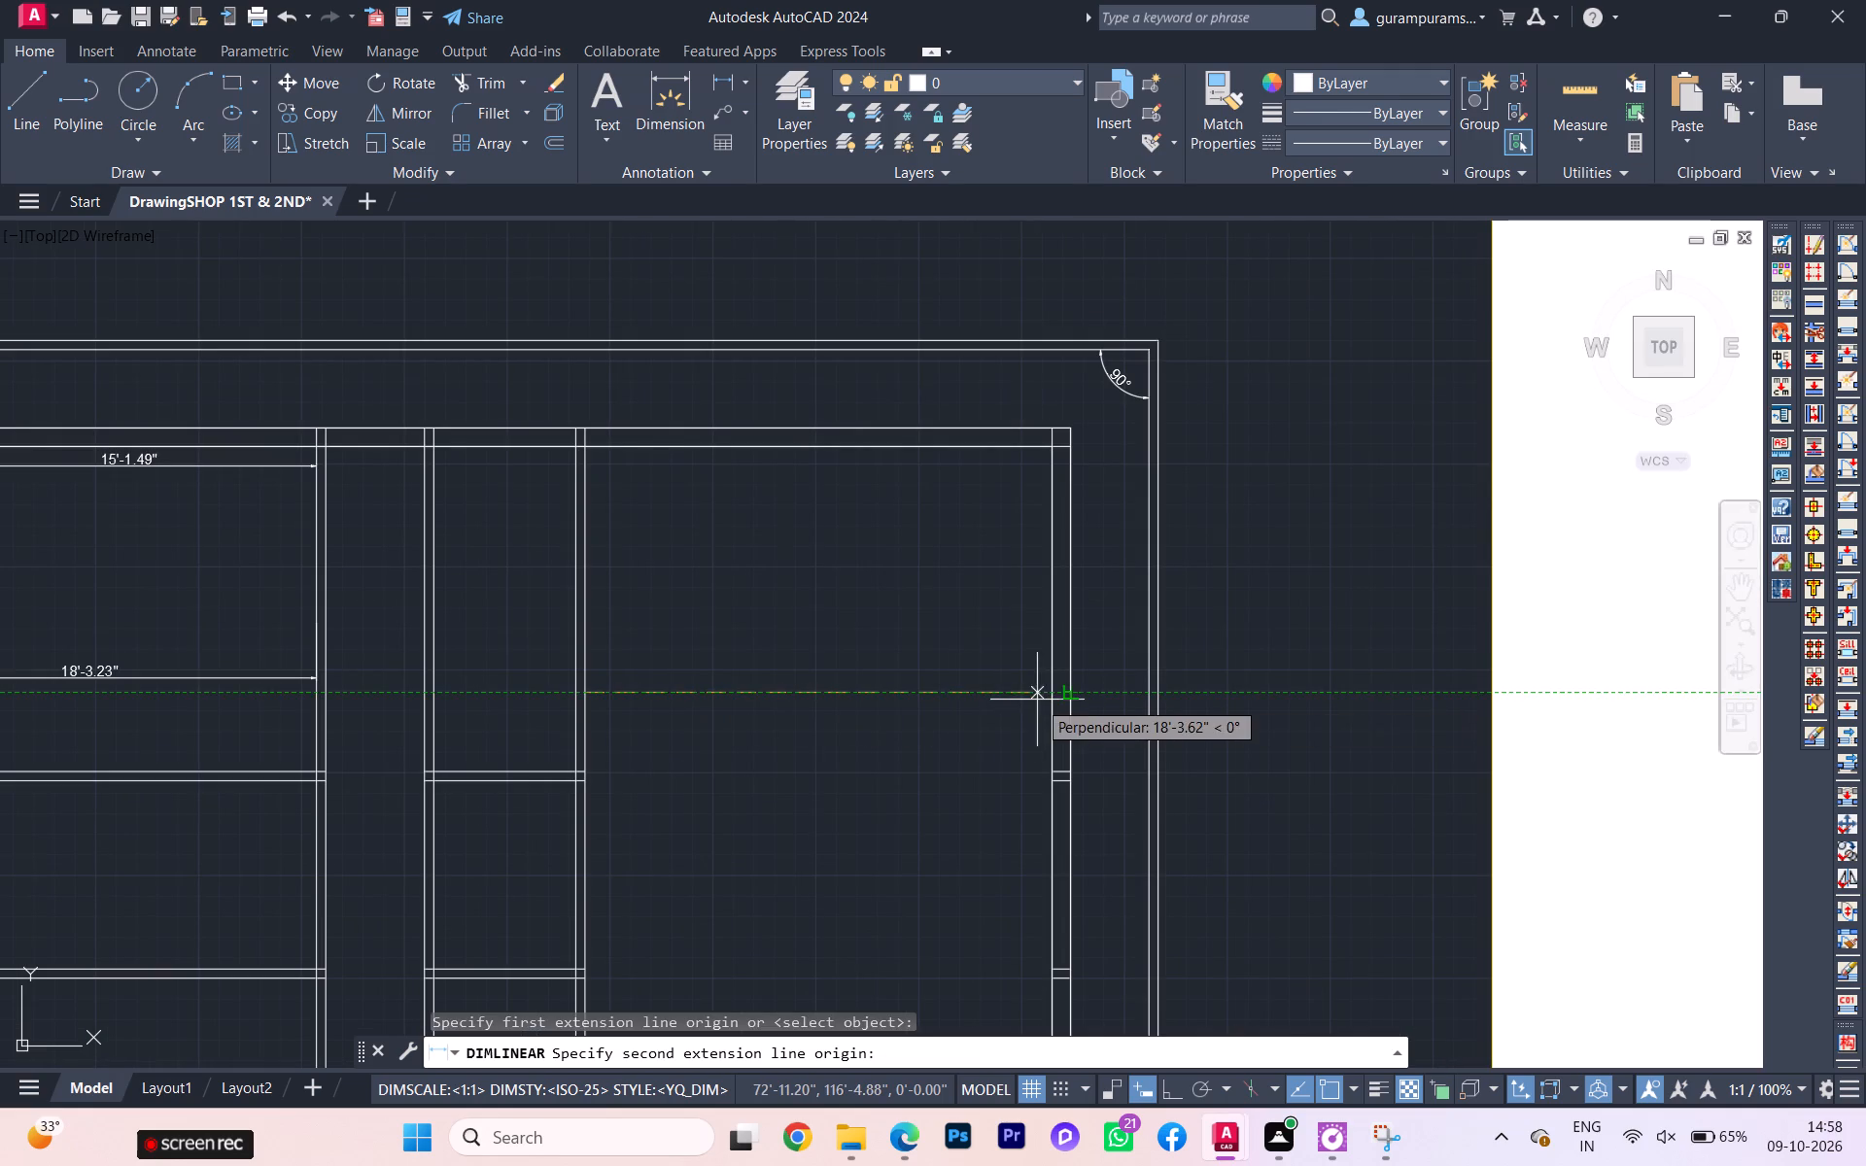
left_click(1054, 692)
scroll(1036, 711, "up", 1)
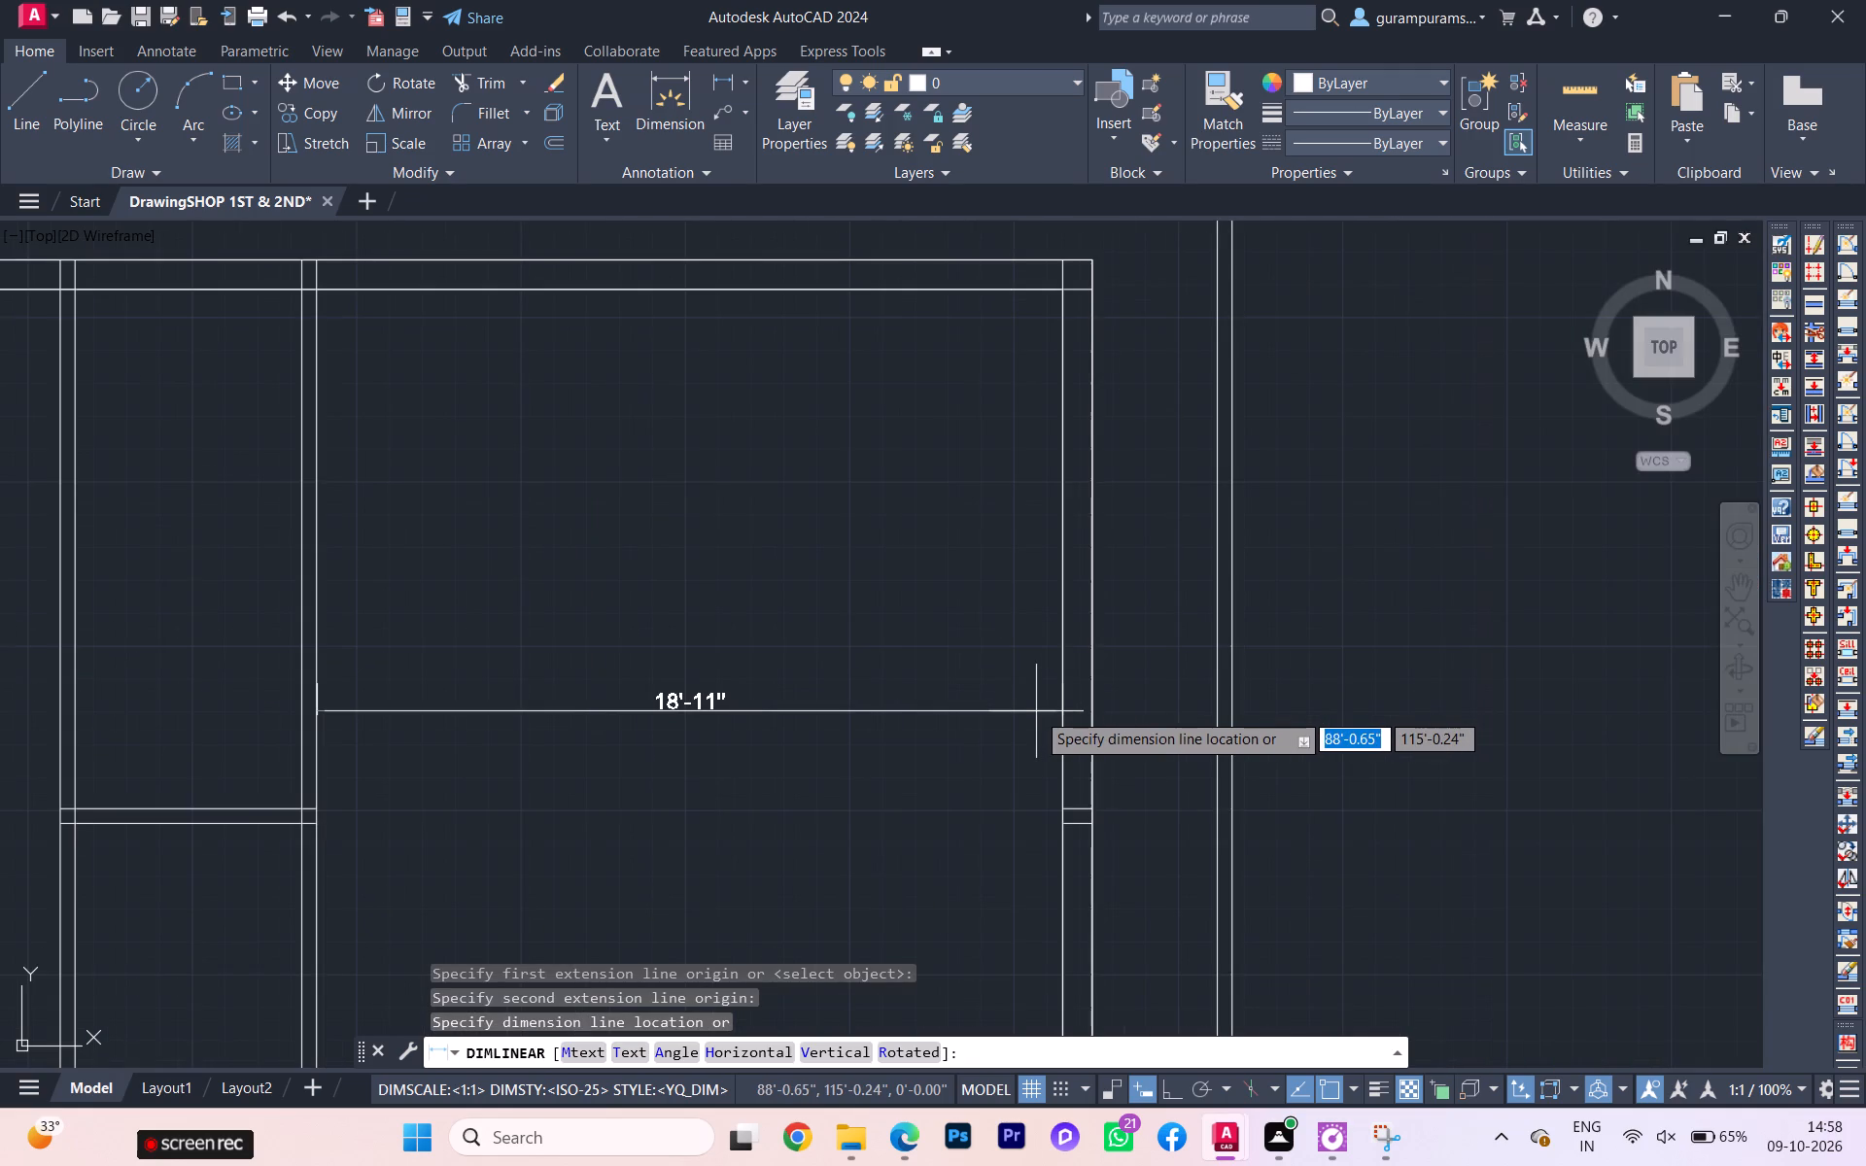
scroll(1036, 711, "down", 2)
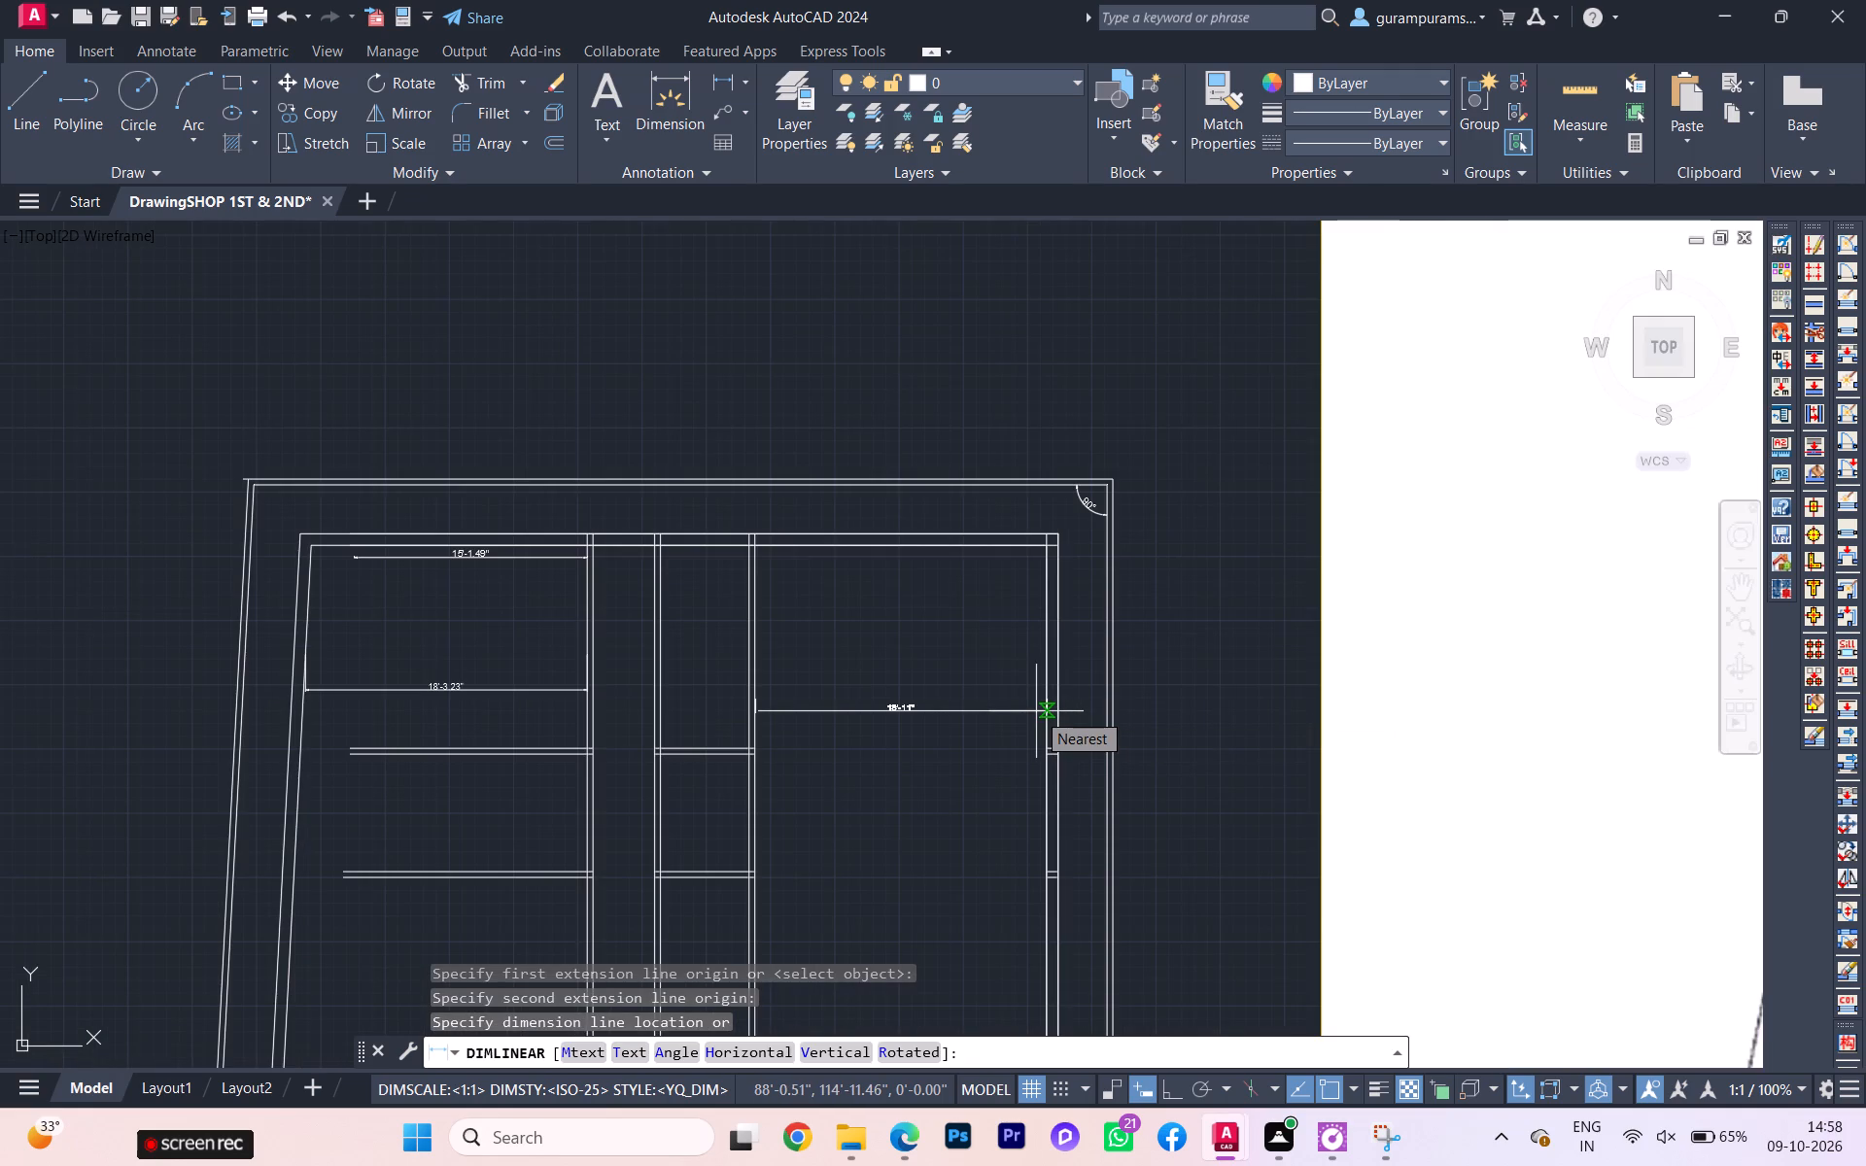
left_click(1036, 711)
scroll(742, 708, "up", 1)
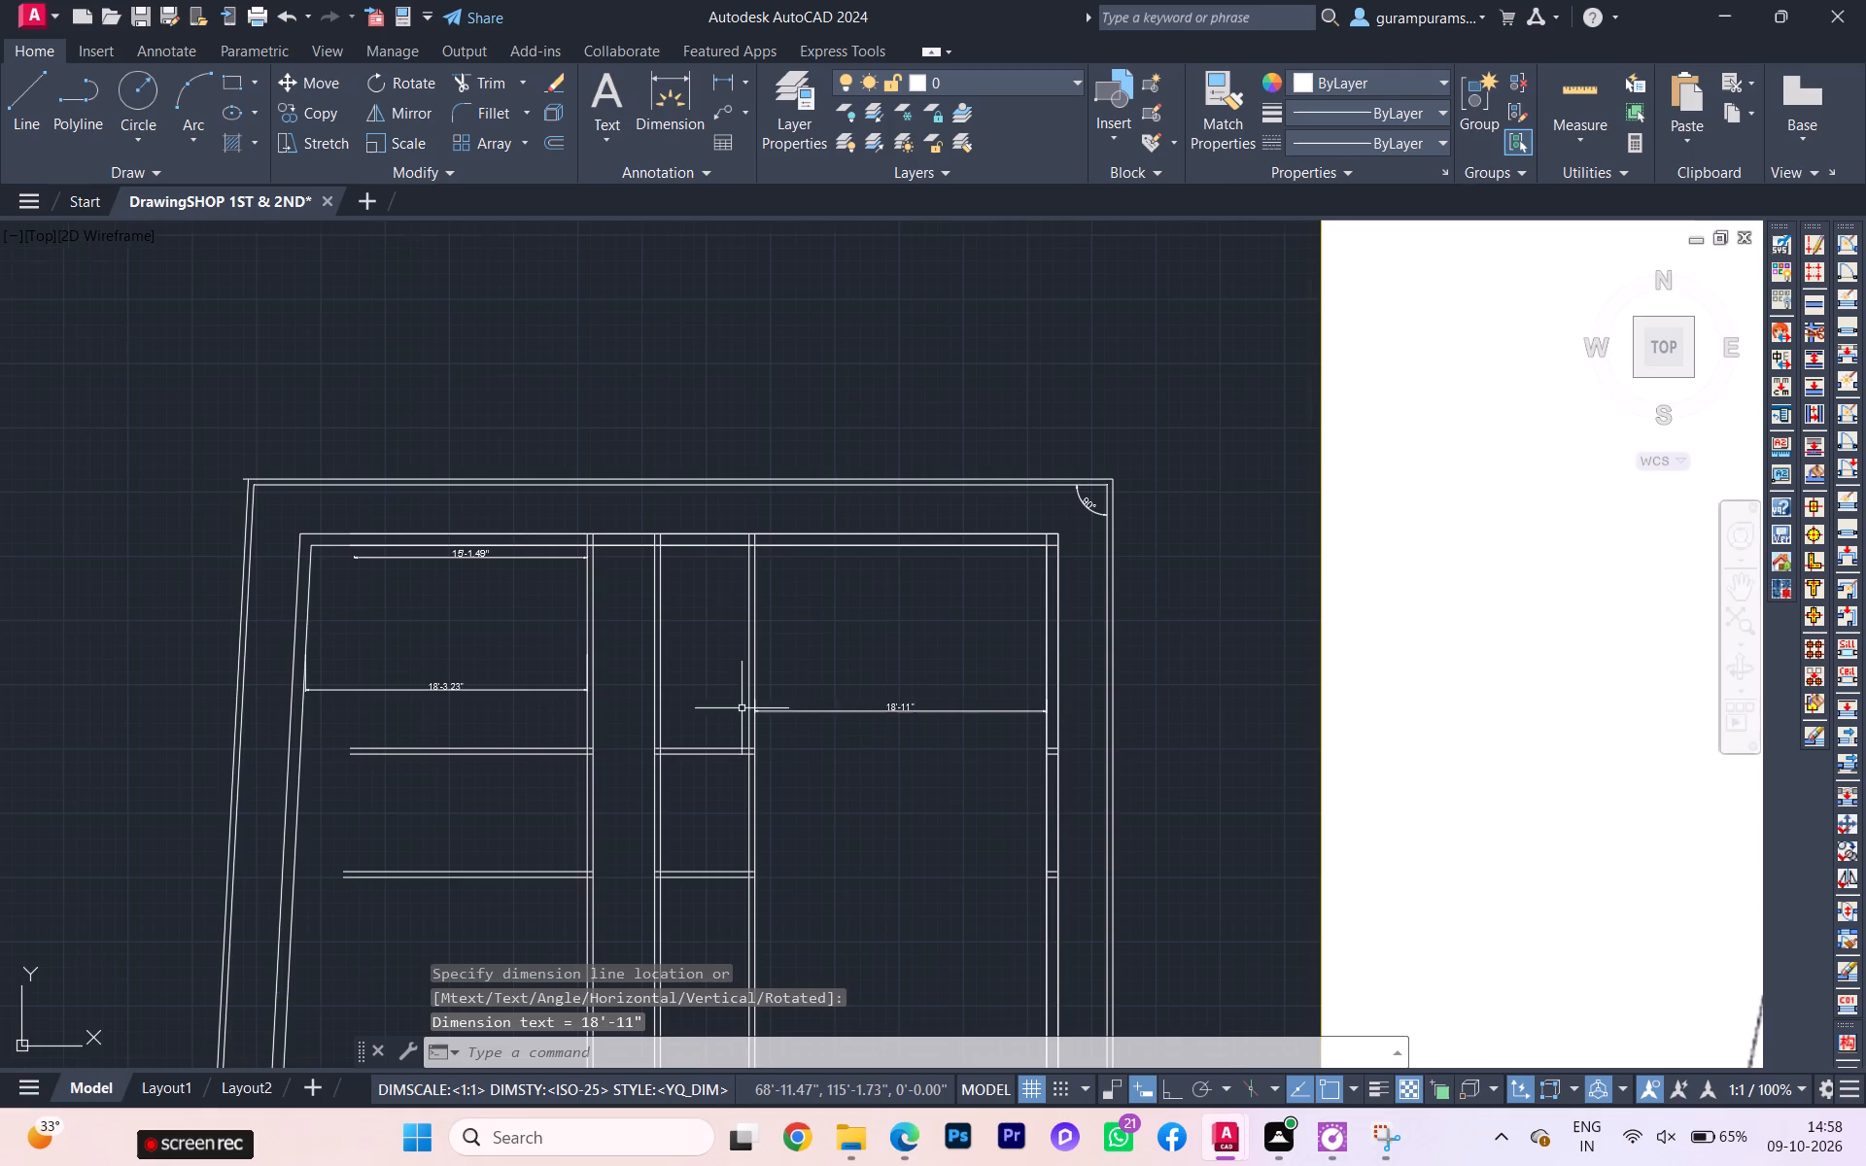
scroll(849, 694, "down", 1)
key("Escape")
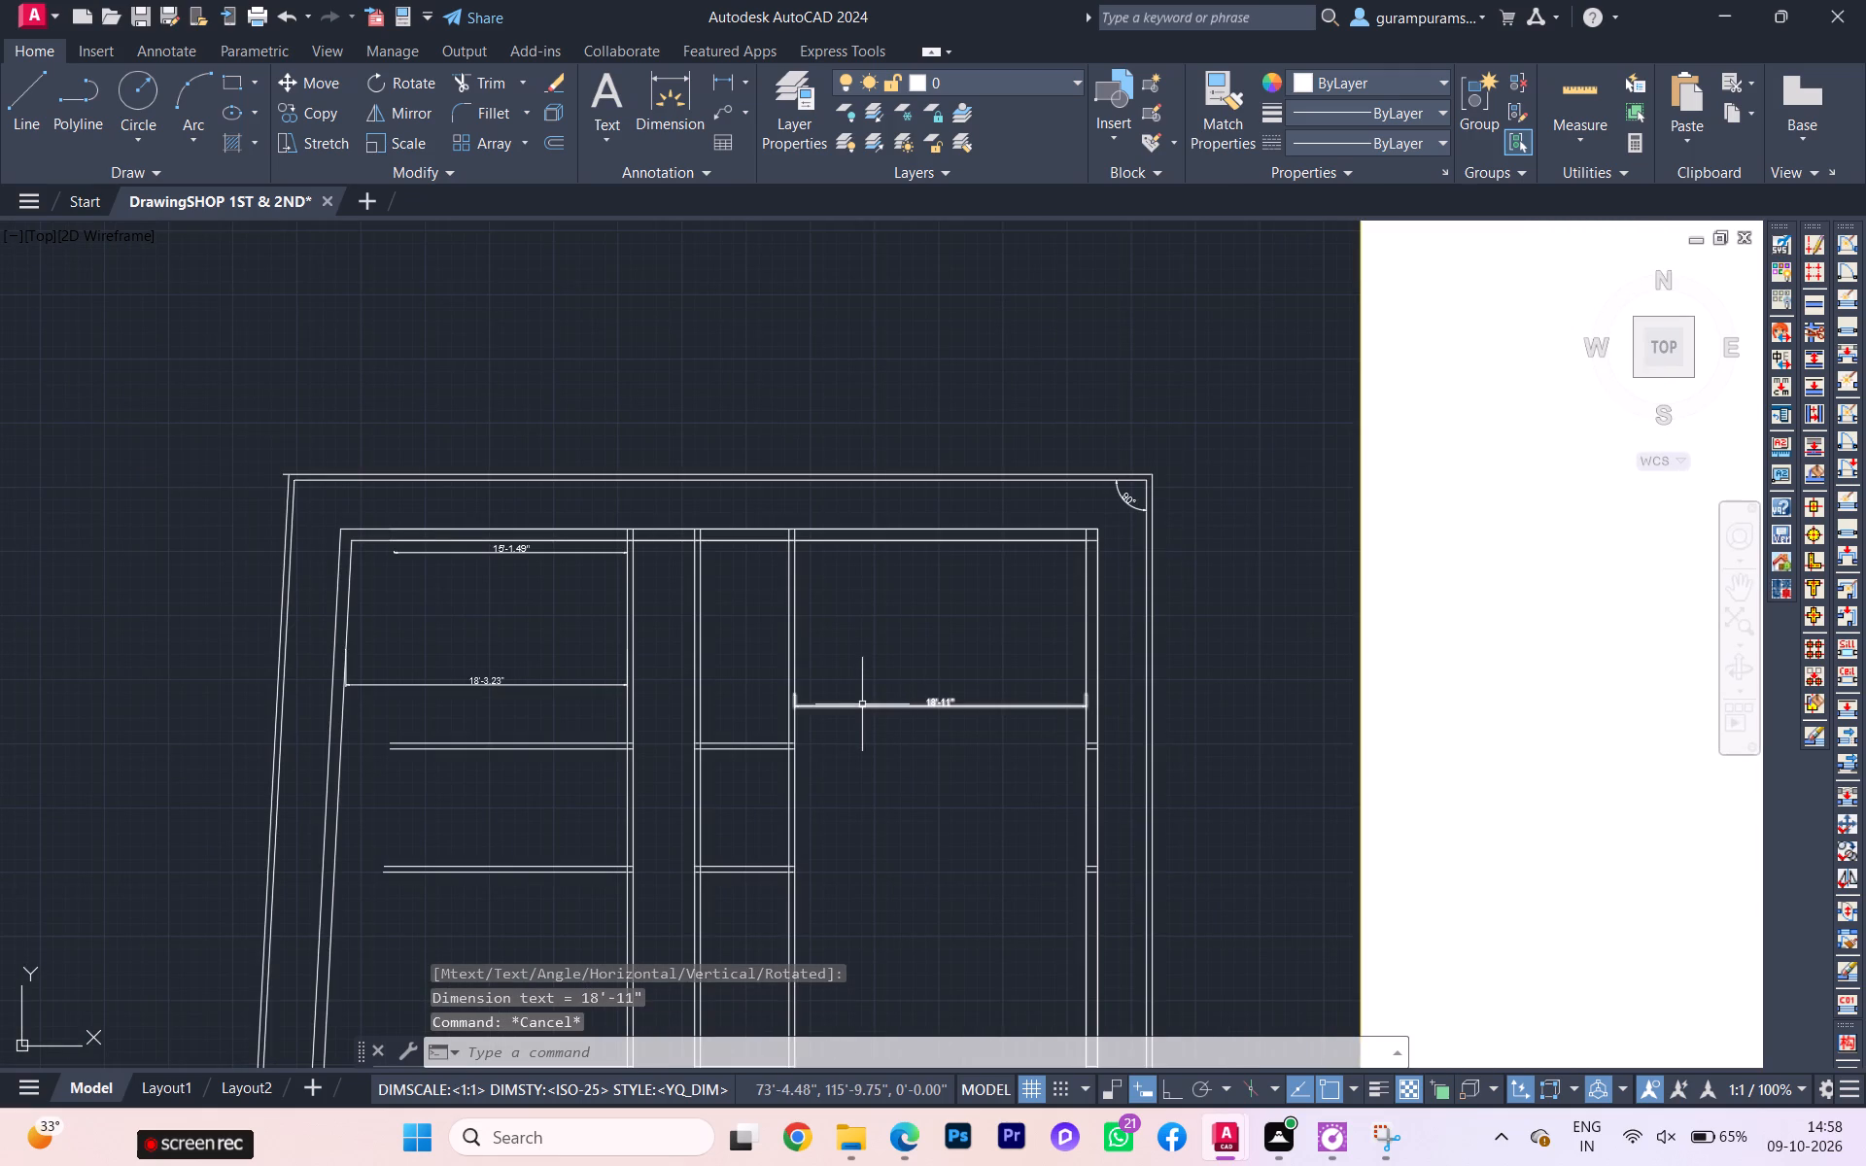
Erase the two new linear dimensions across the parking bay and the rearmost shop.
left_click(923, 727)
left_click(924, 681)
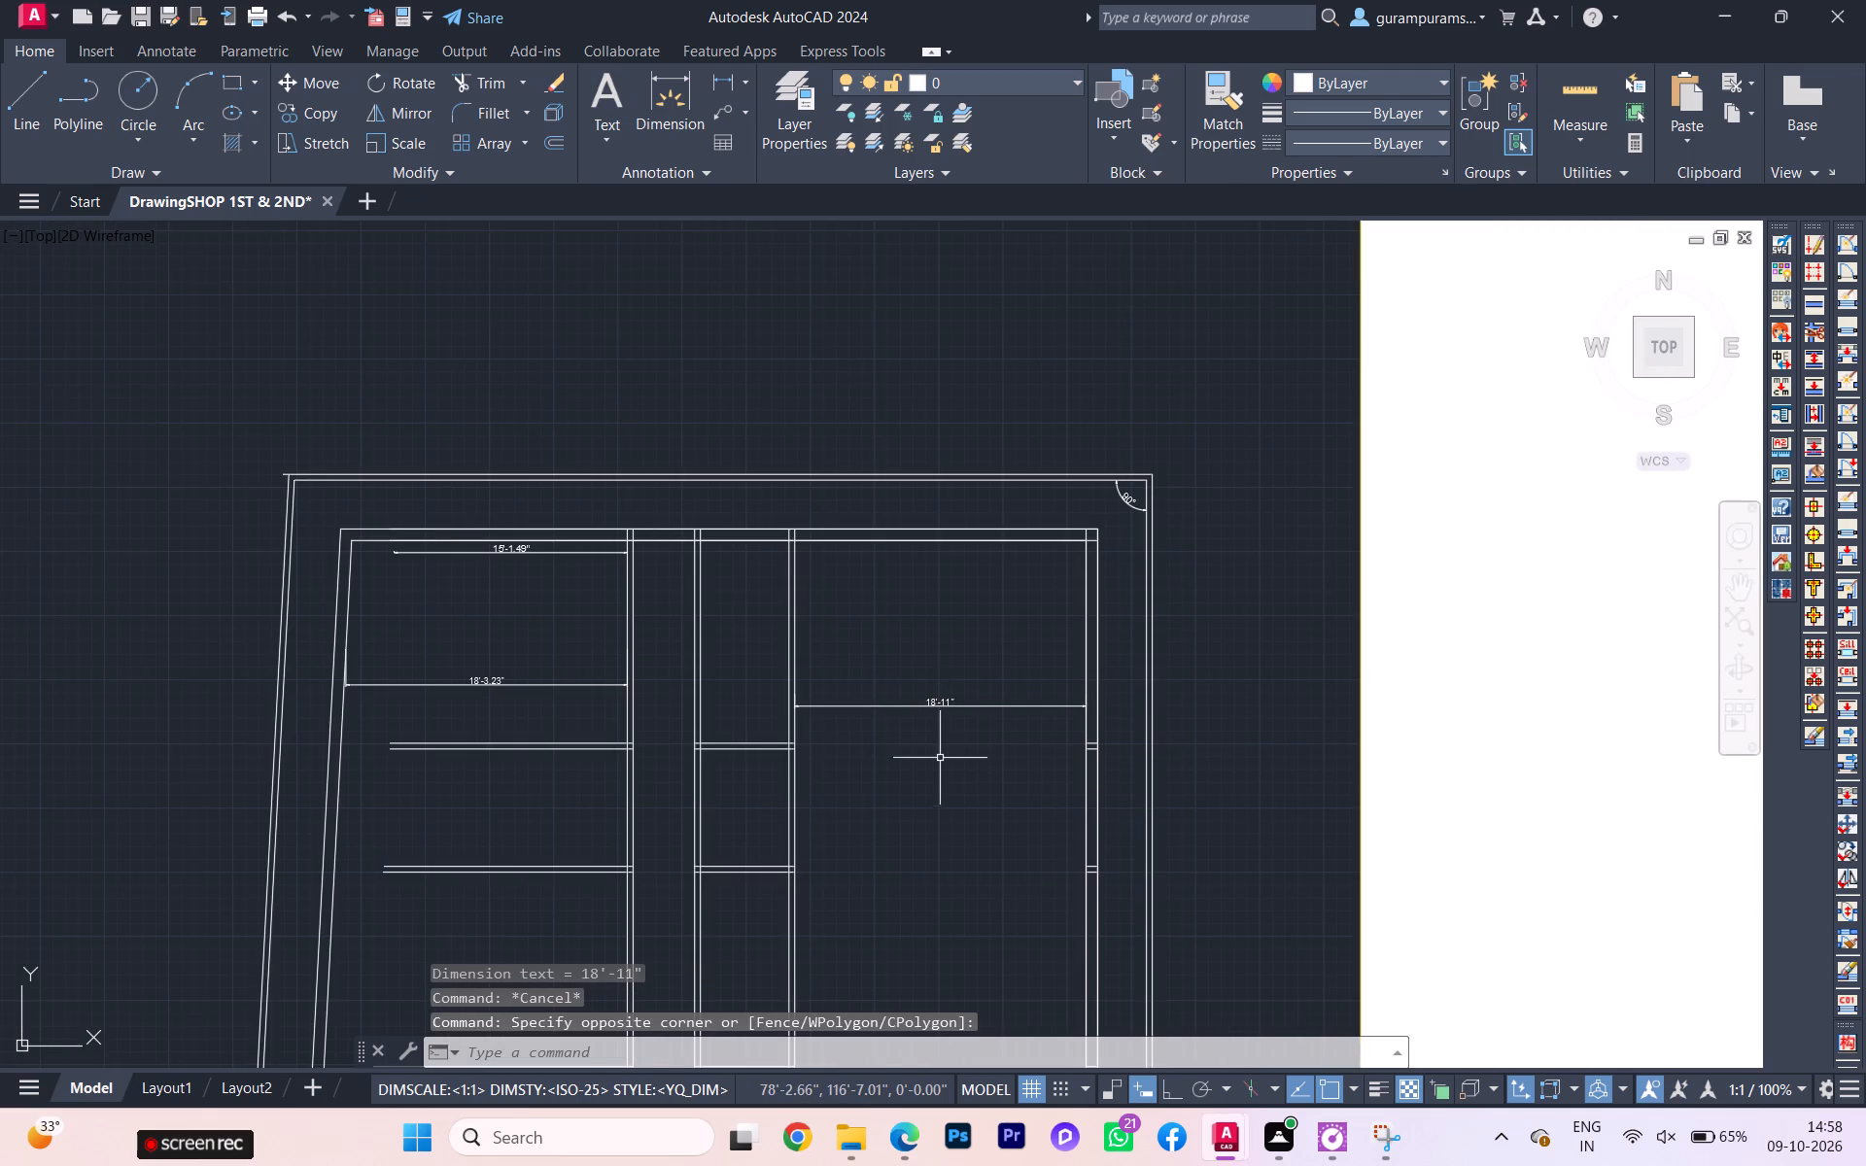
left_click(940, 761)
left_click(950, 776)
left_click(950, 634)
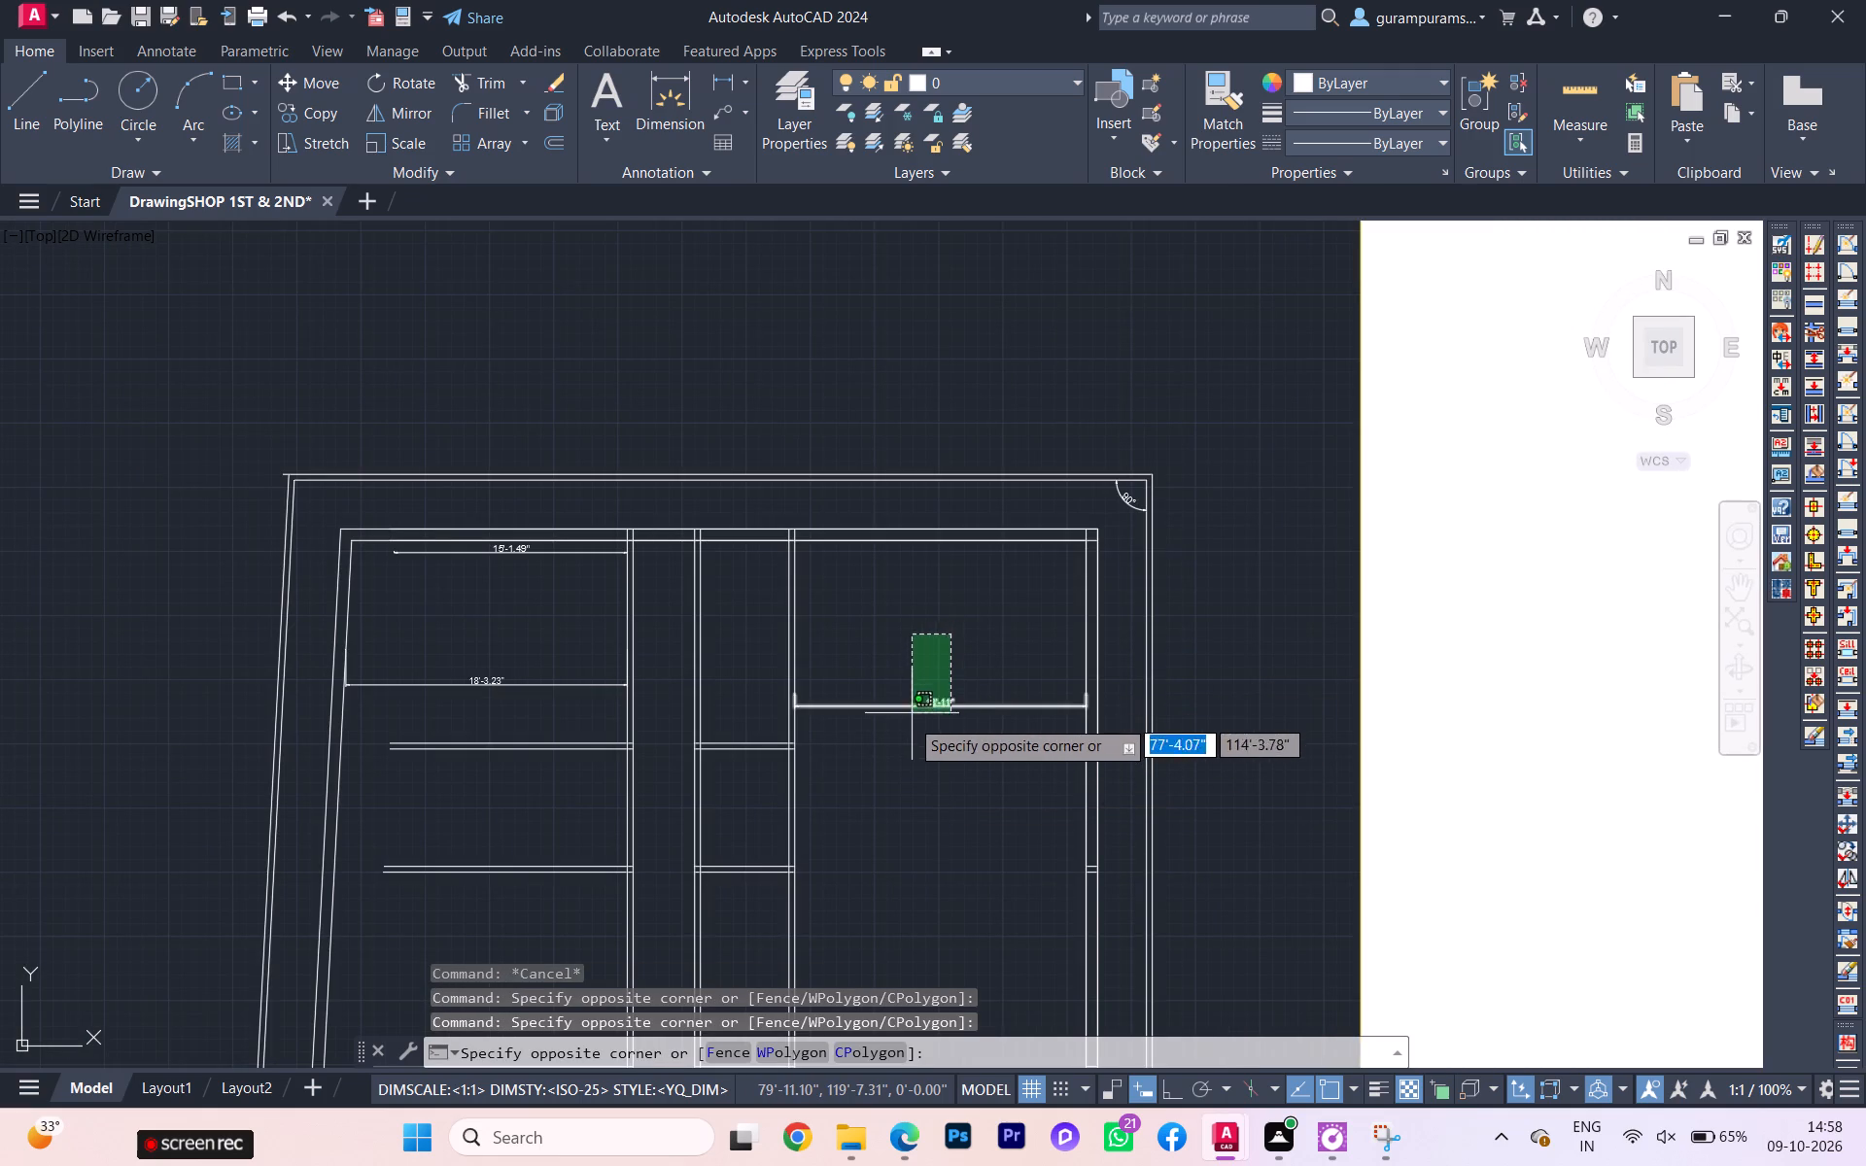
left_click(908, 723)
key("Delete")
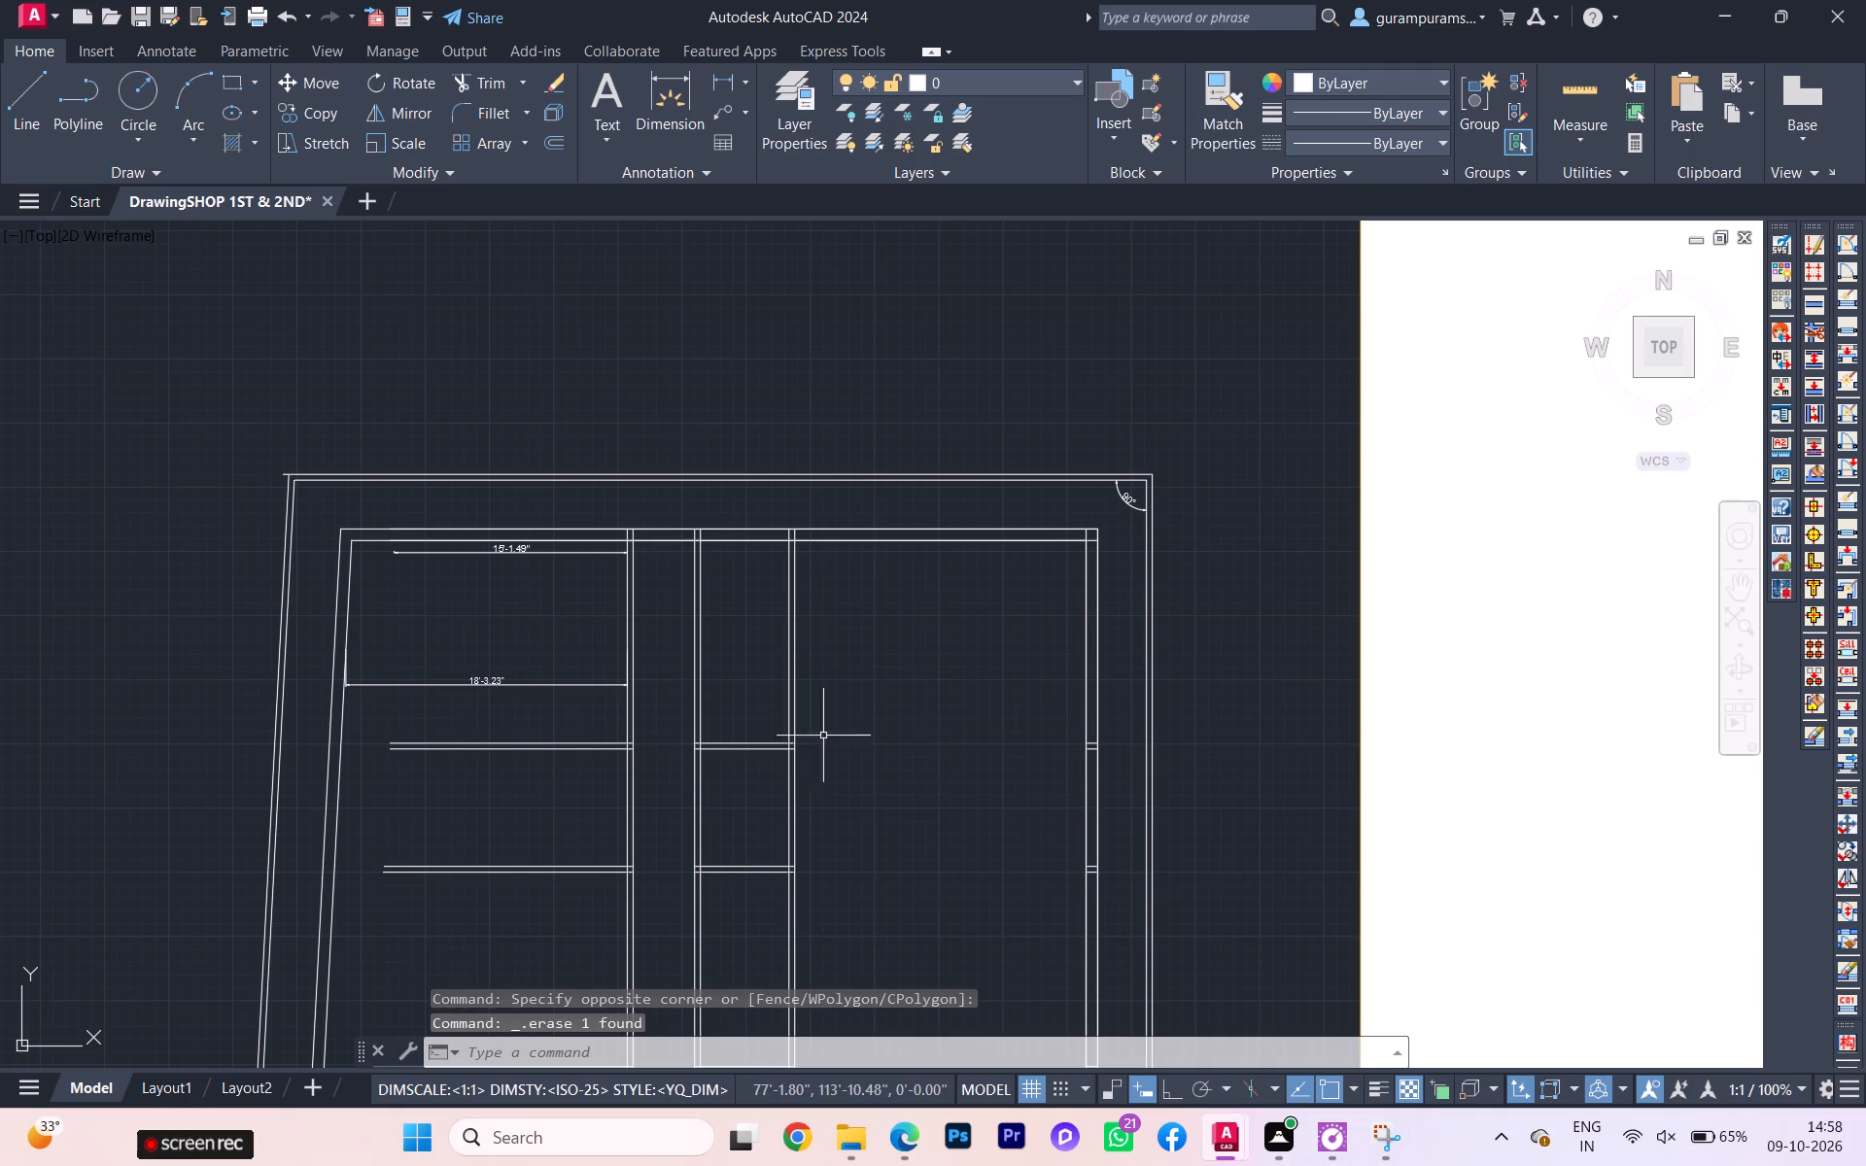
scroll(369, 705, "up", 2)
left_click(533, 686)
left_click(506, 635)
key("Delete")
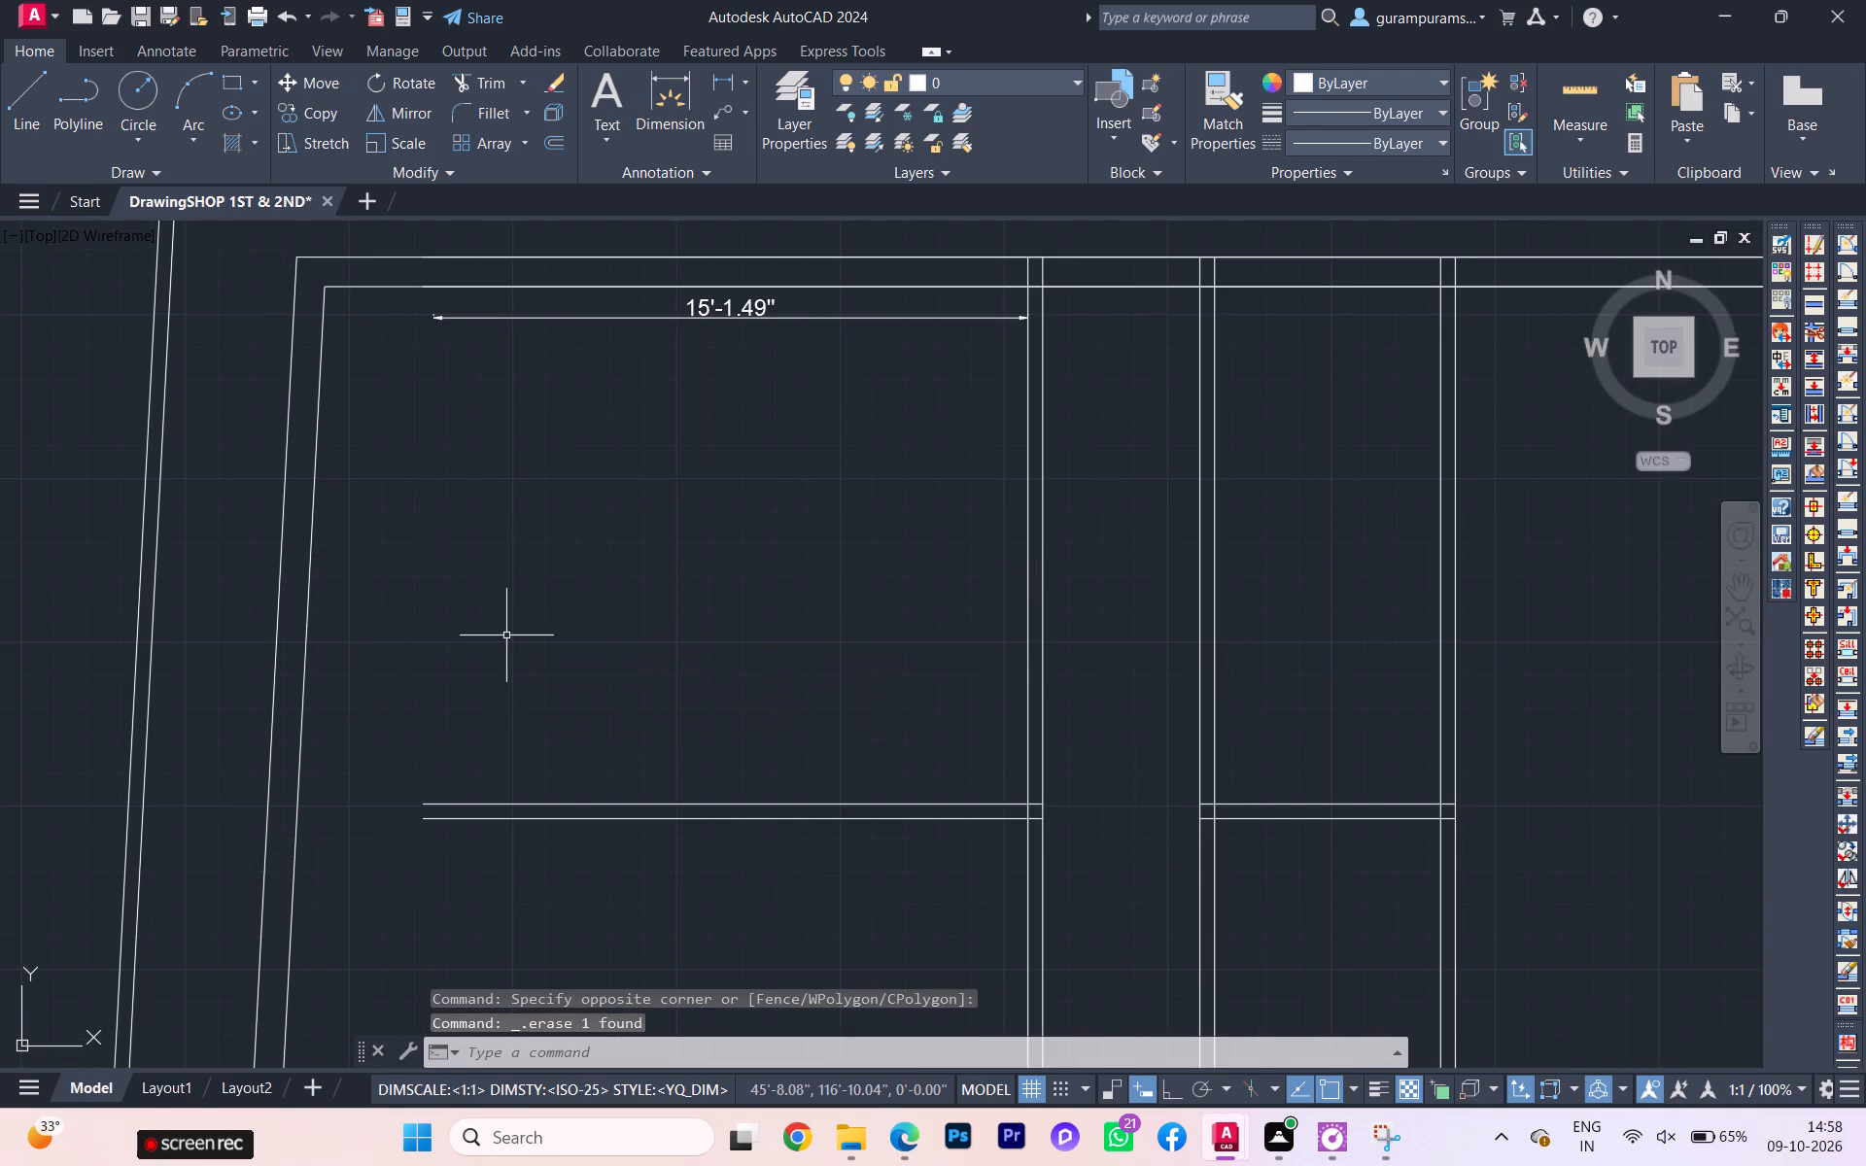
Erase the remaining 15'-1.49" dimension just inside the rear wall of the rearmost shop.
left_click(738, 309)
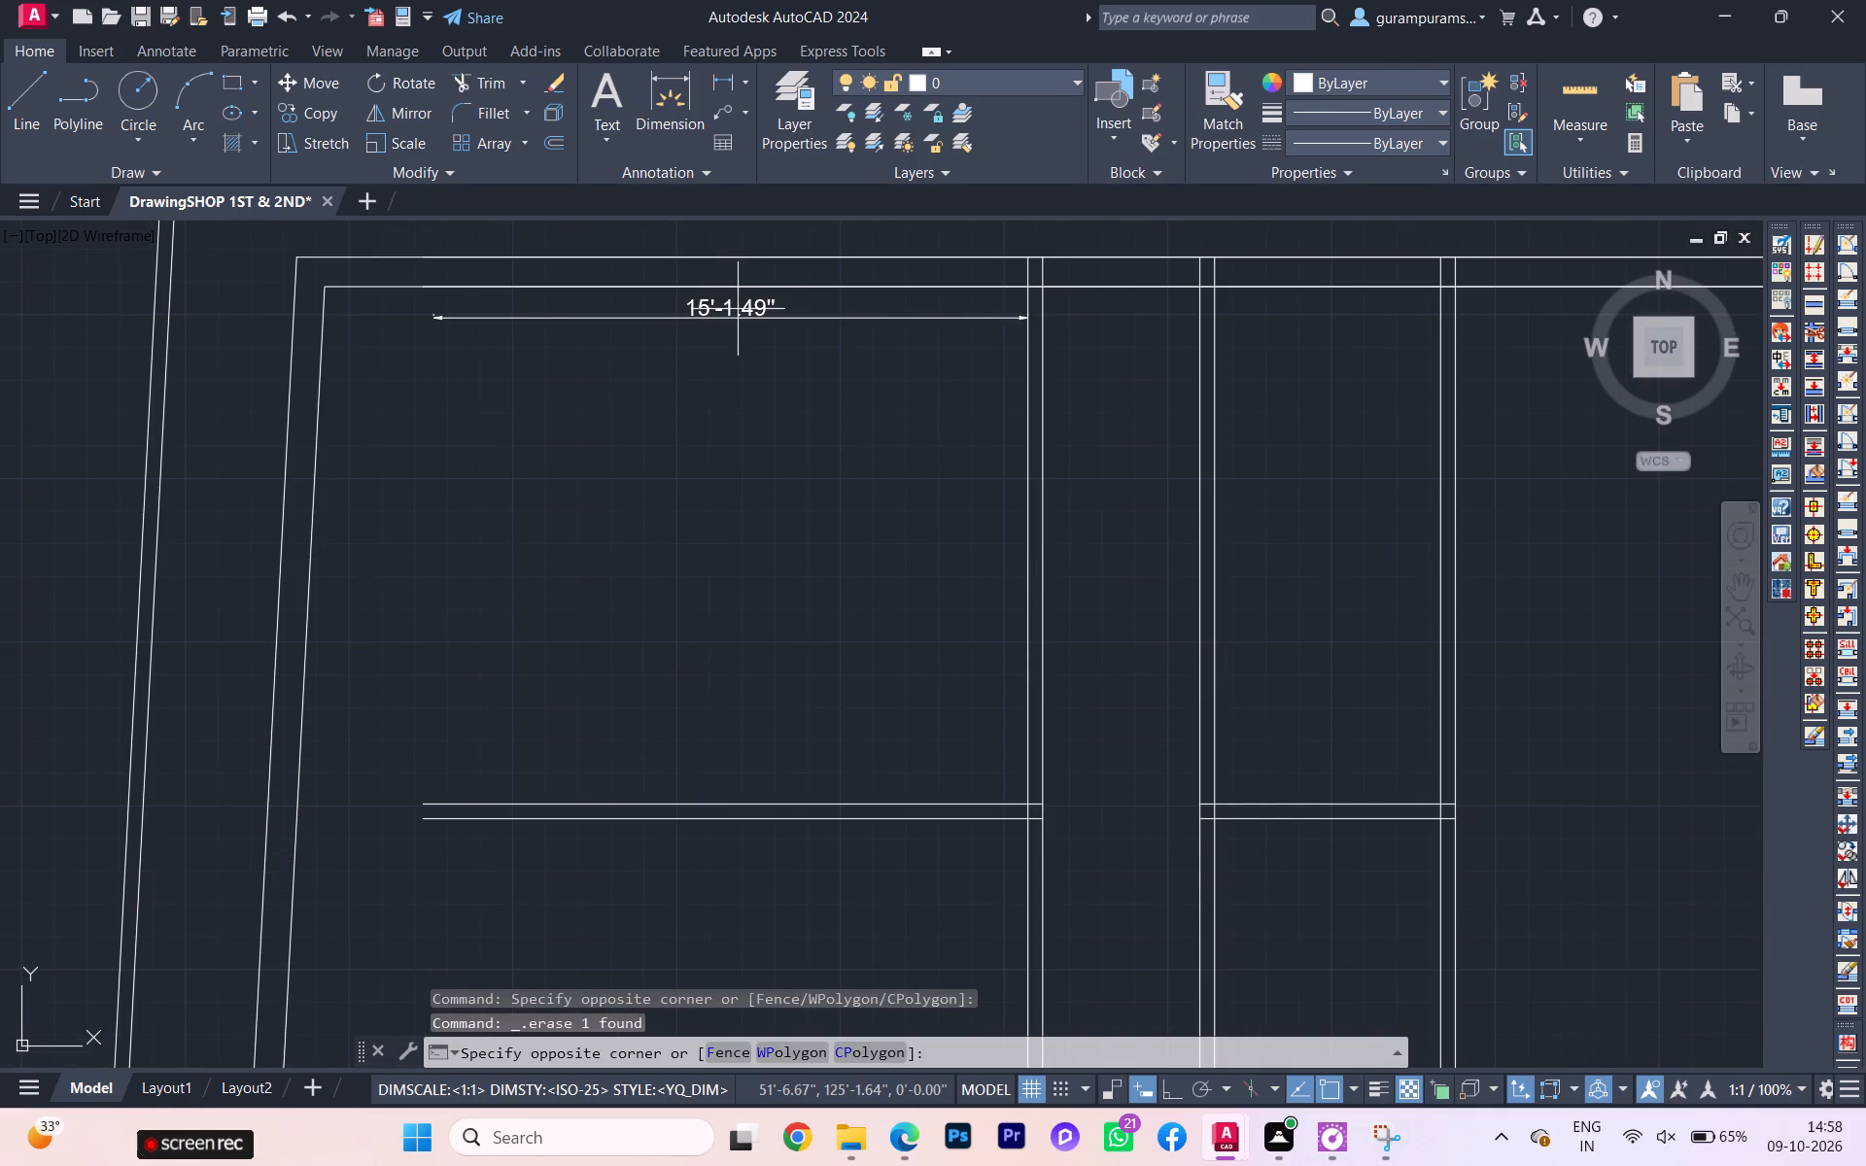
key("Delete")
left_click(743, 312)
left_click(753, 314)
key("Delete")
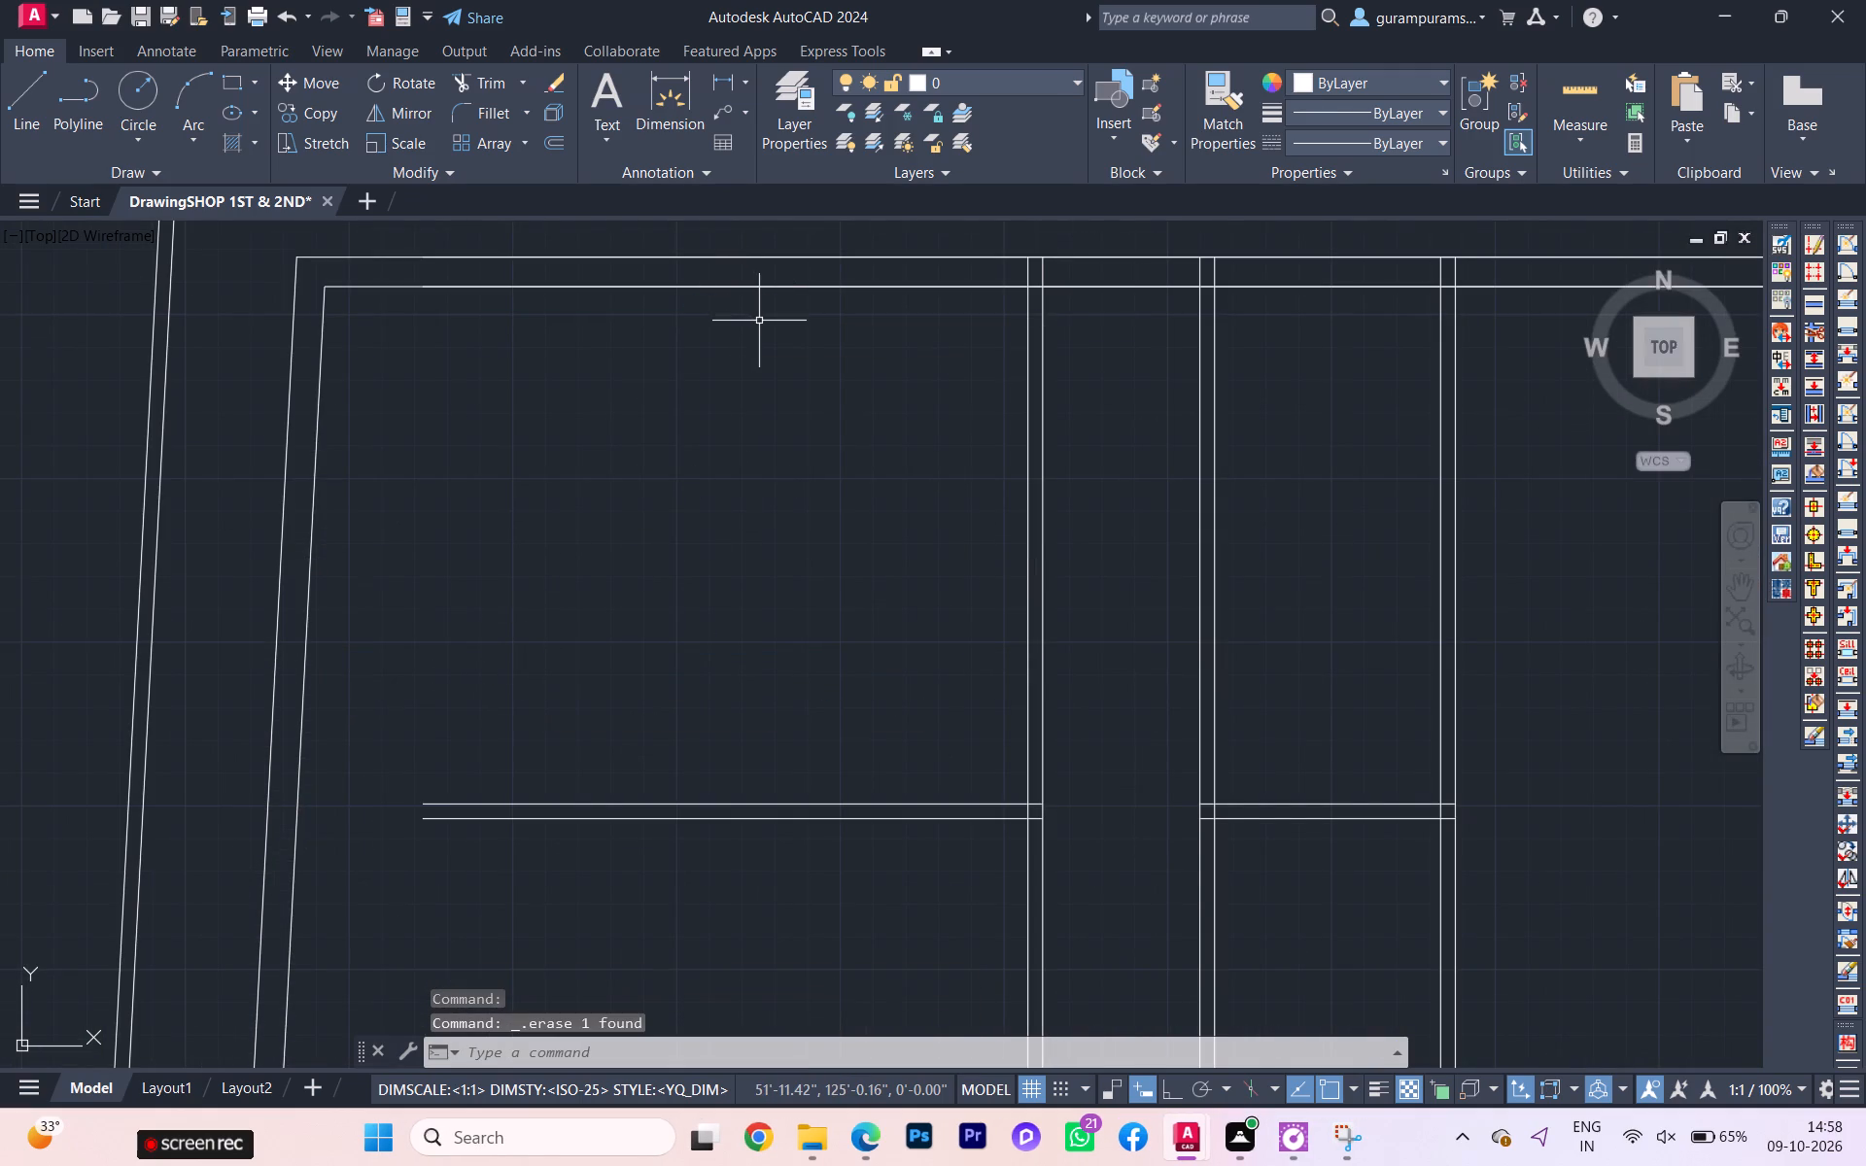
scroll(749, 355, "down", 2)
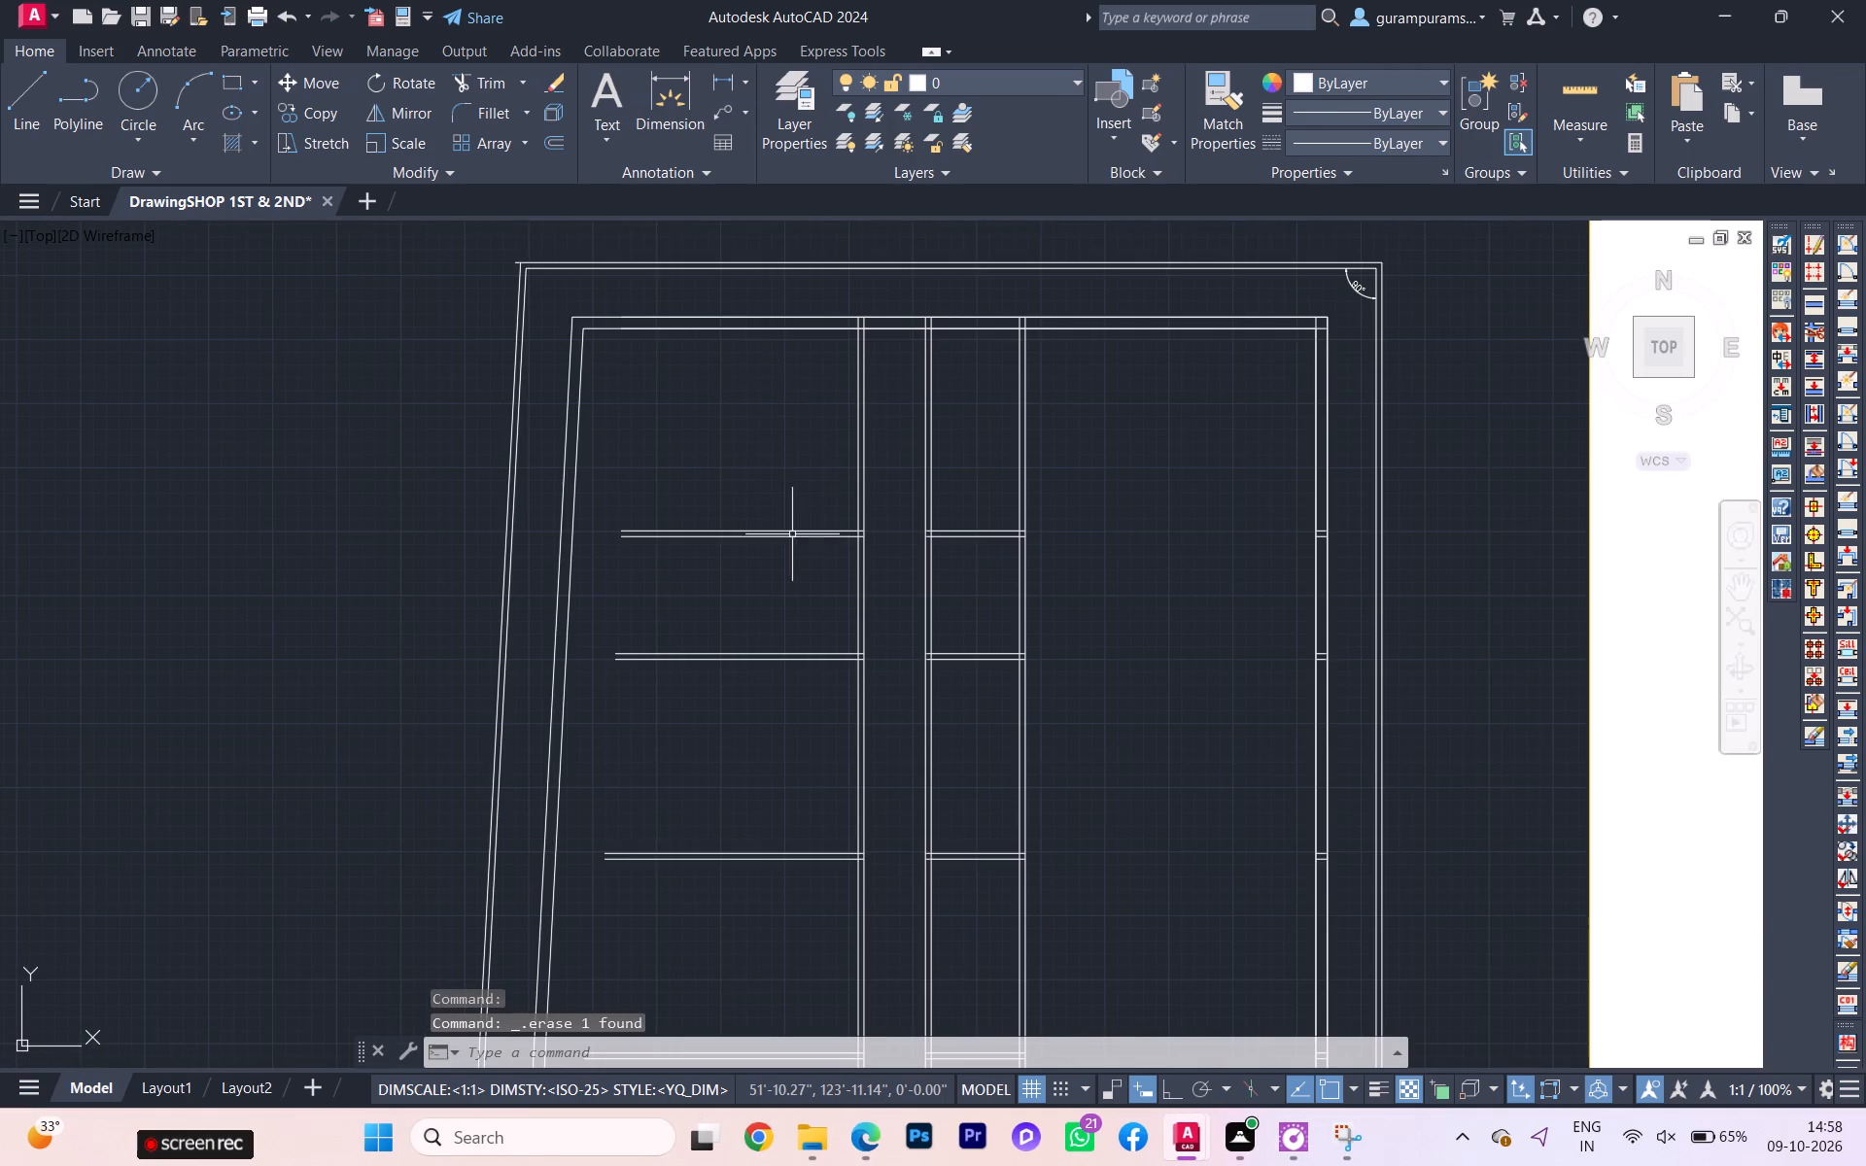
scroll(674, 538, "up", 1)
scroll(671, 541, "down", 1)
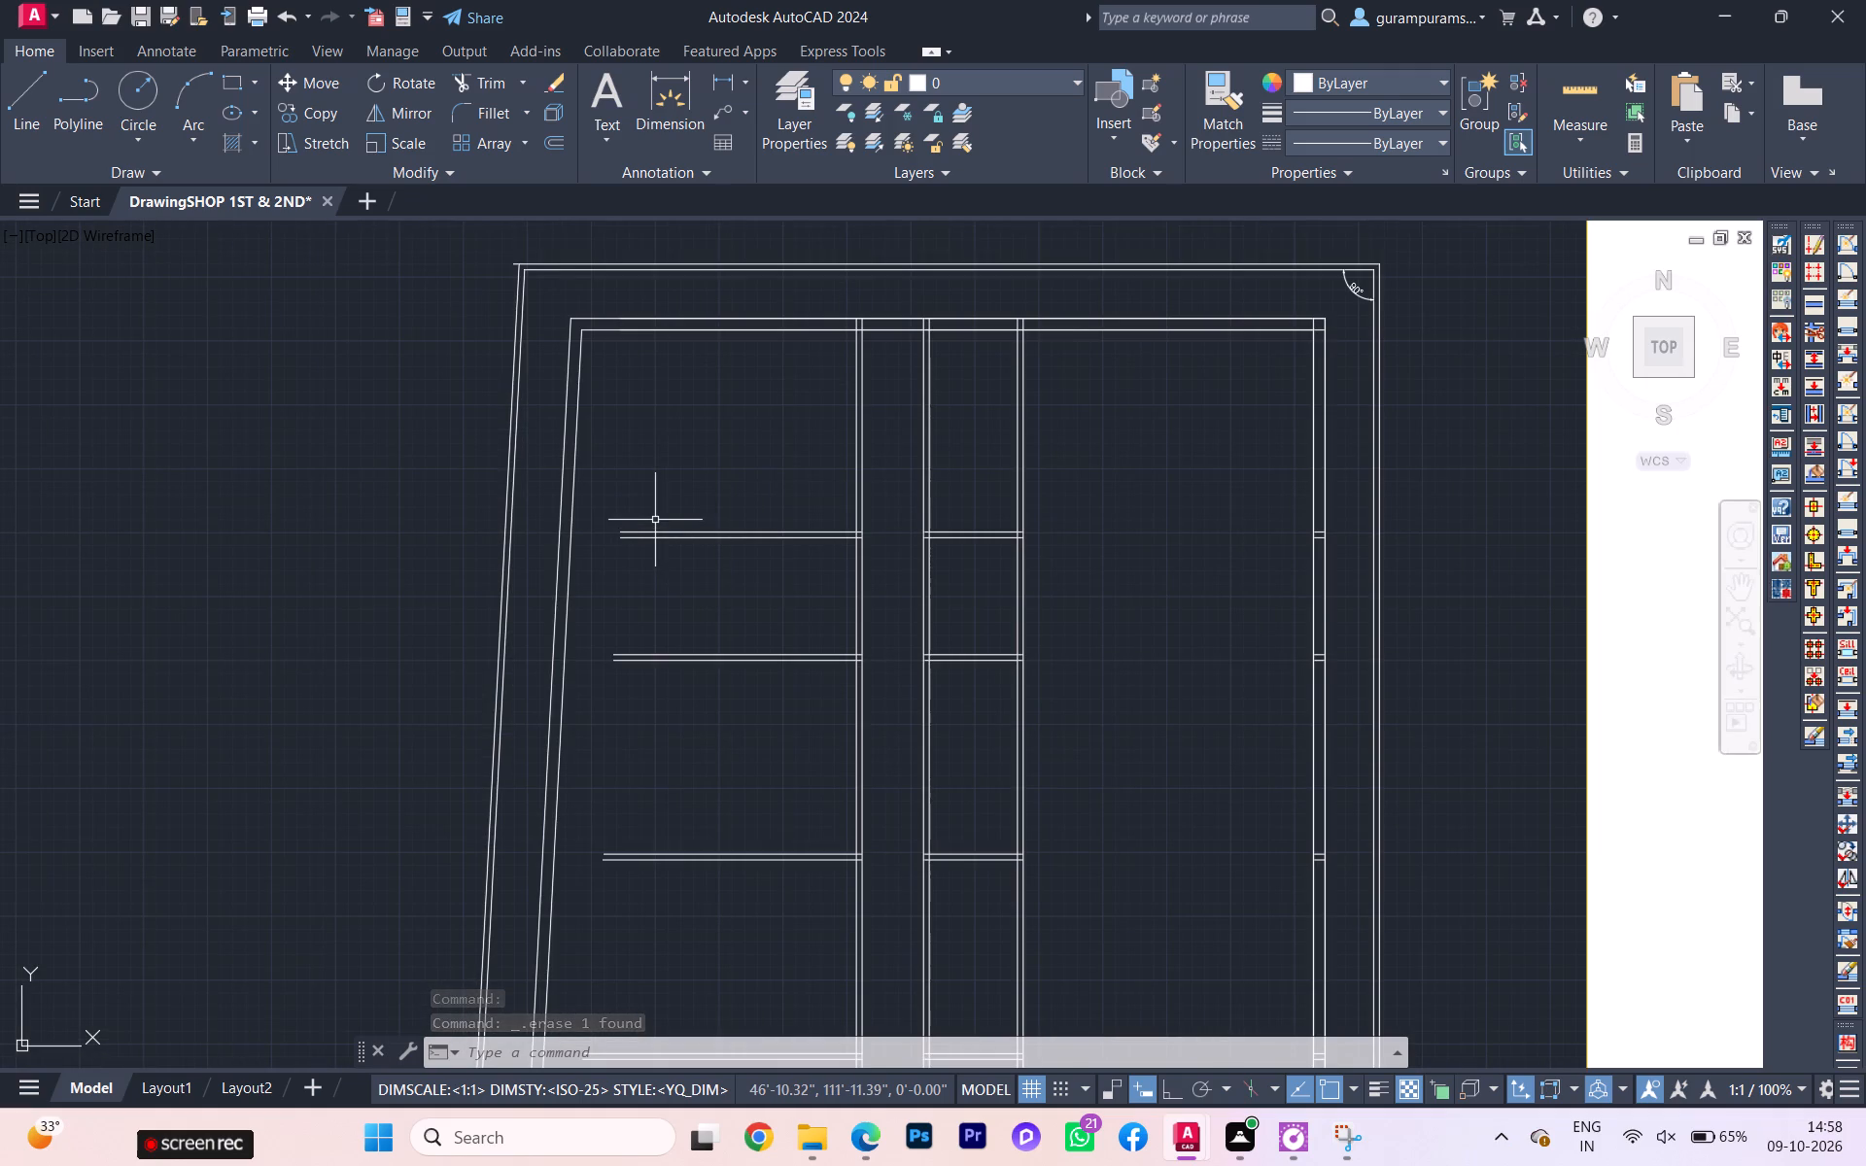